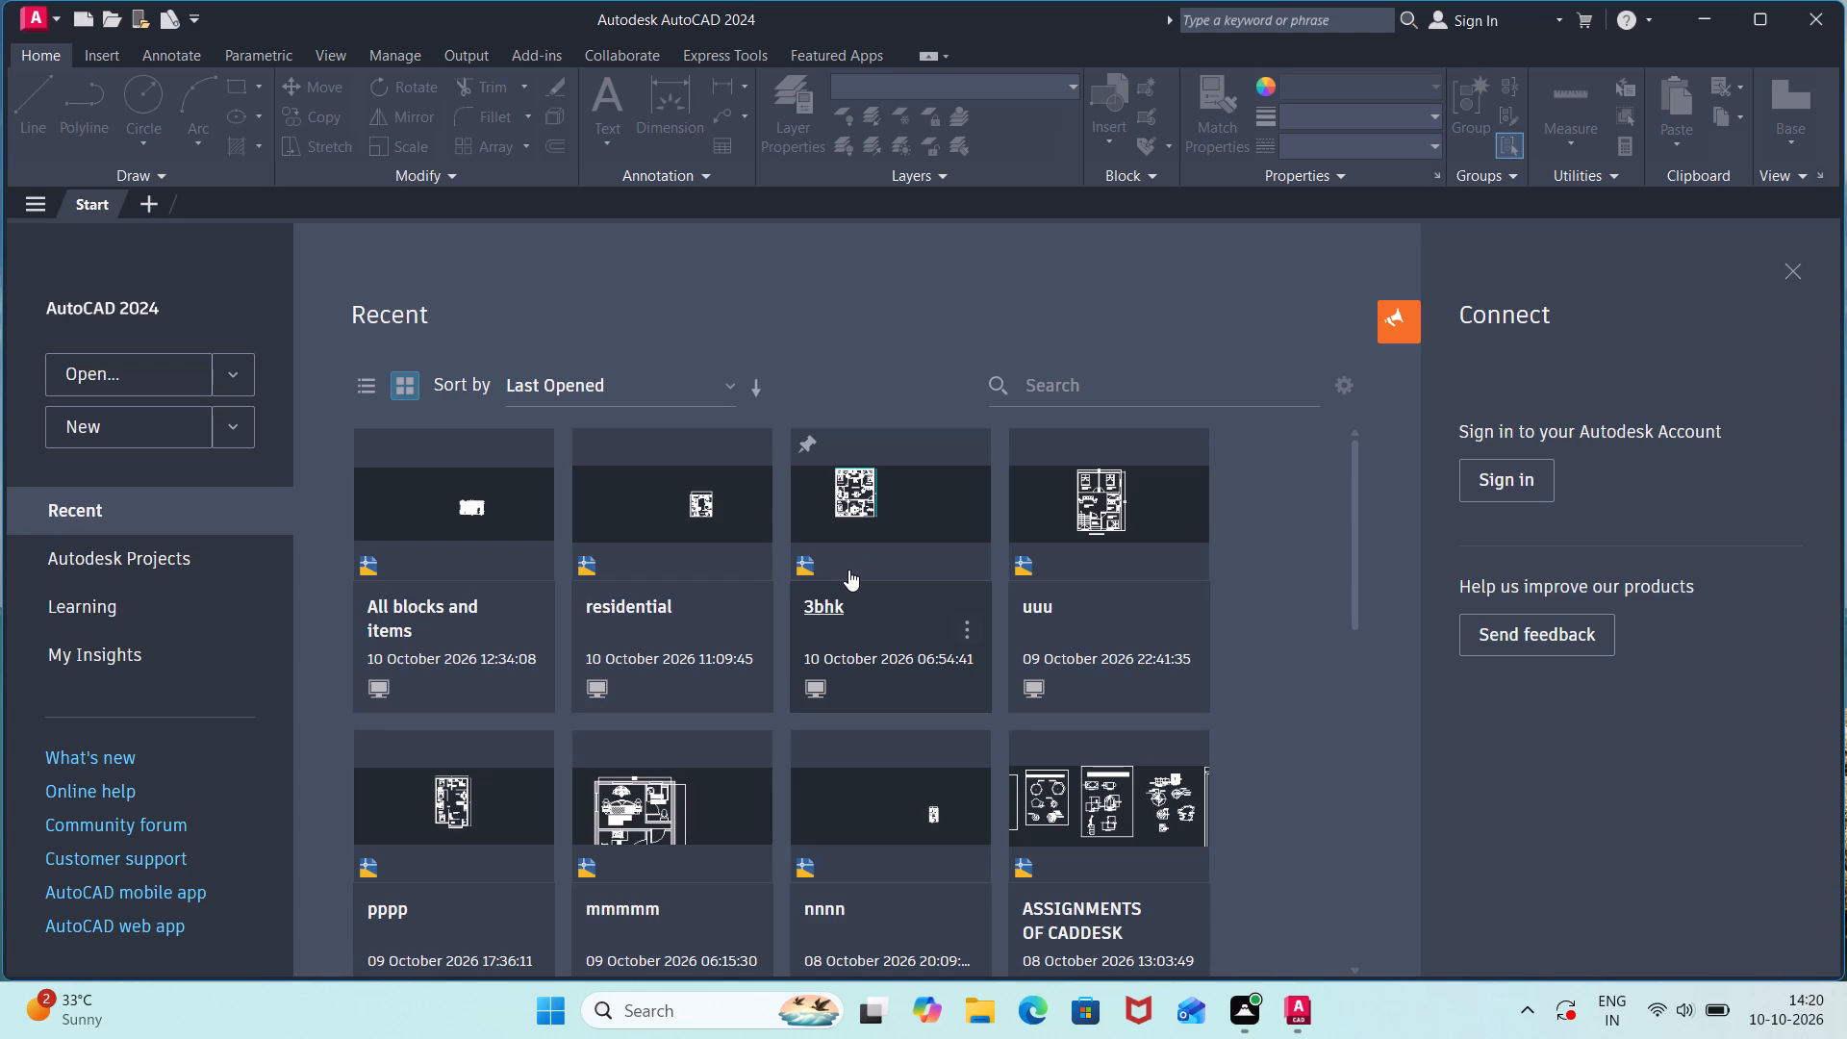
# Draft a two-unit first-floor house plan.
# Create a new blank drawing.
pyautogui.click(166, 424)
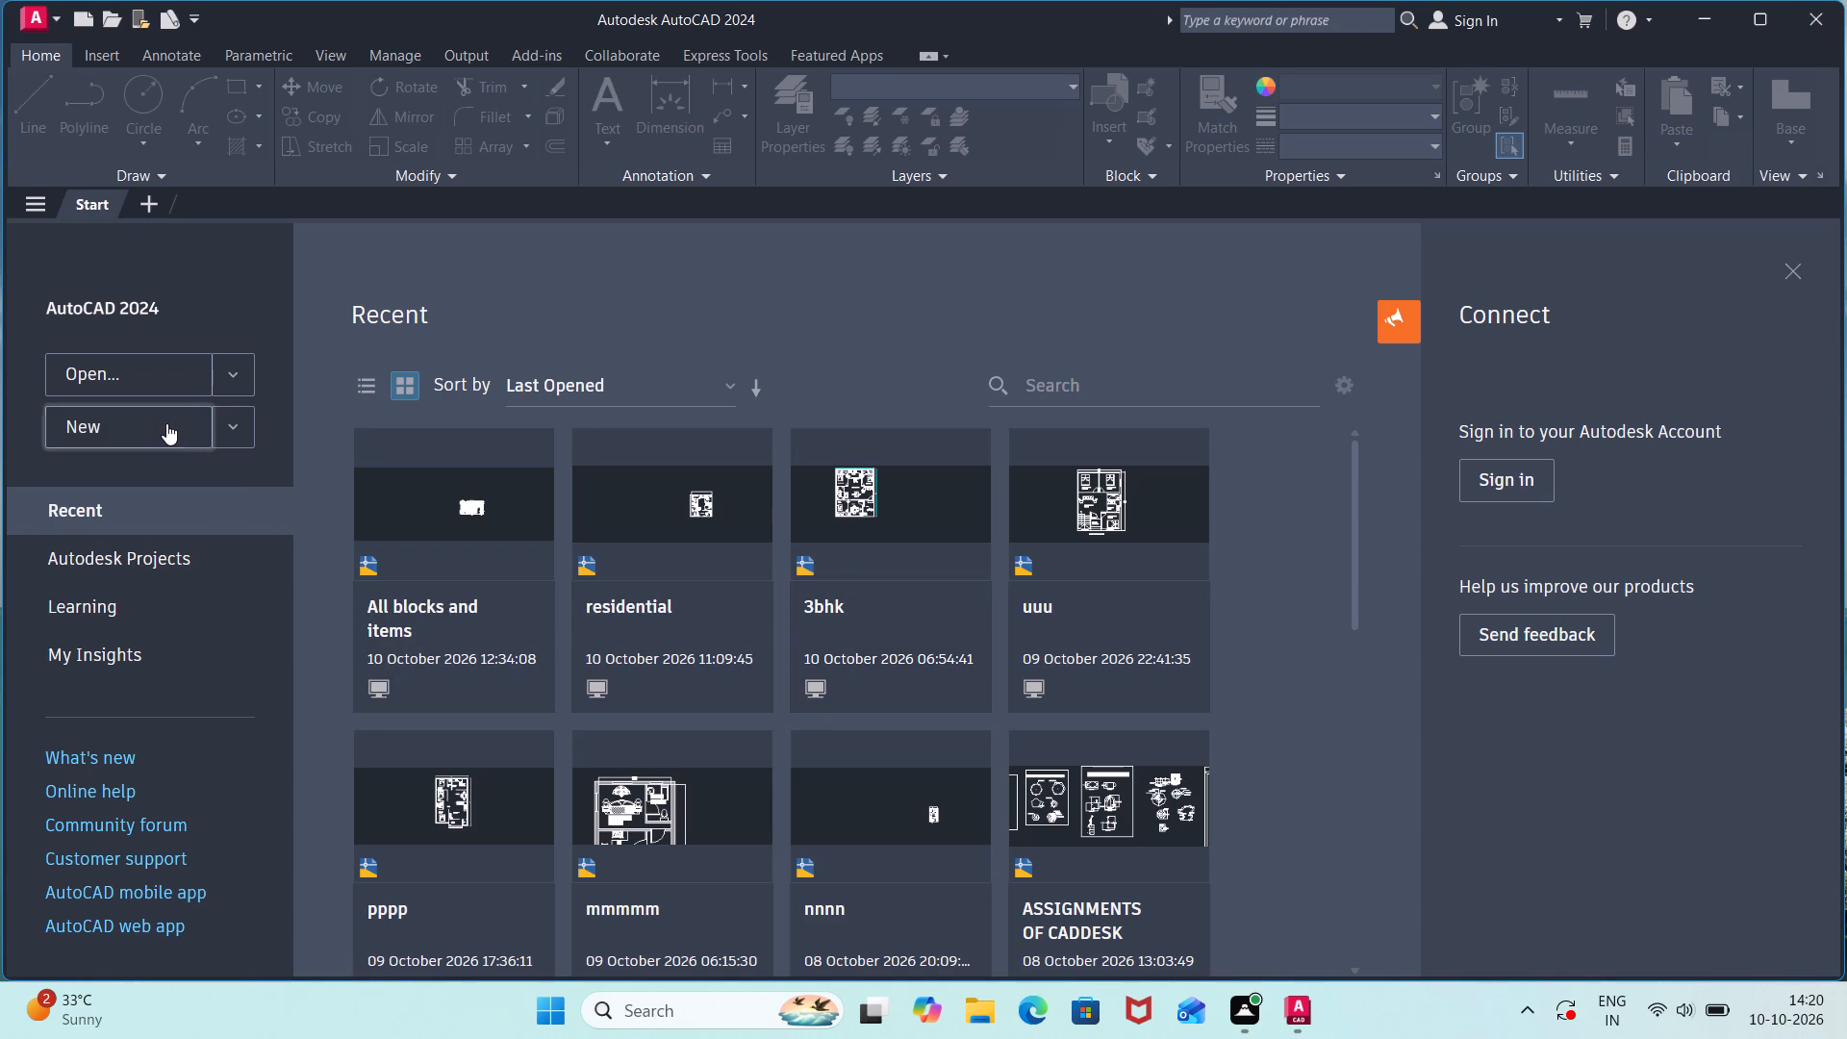
pyautogui.click(182, 428)
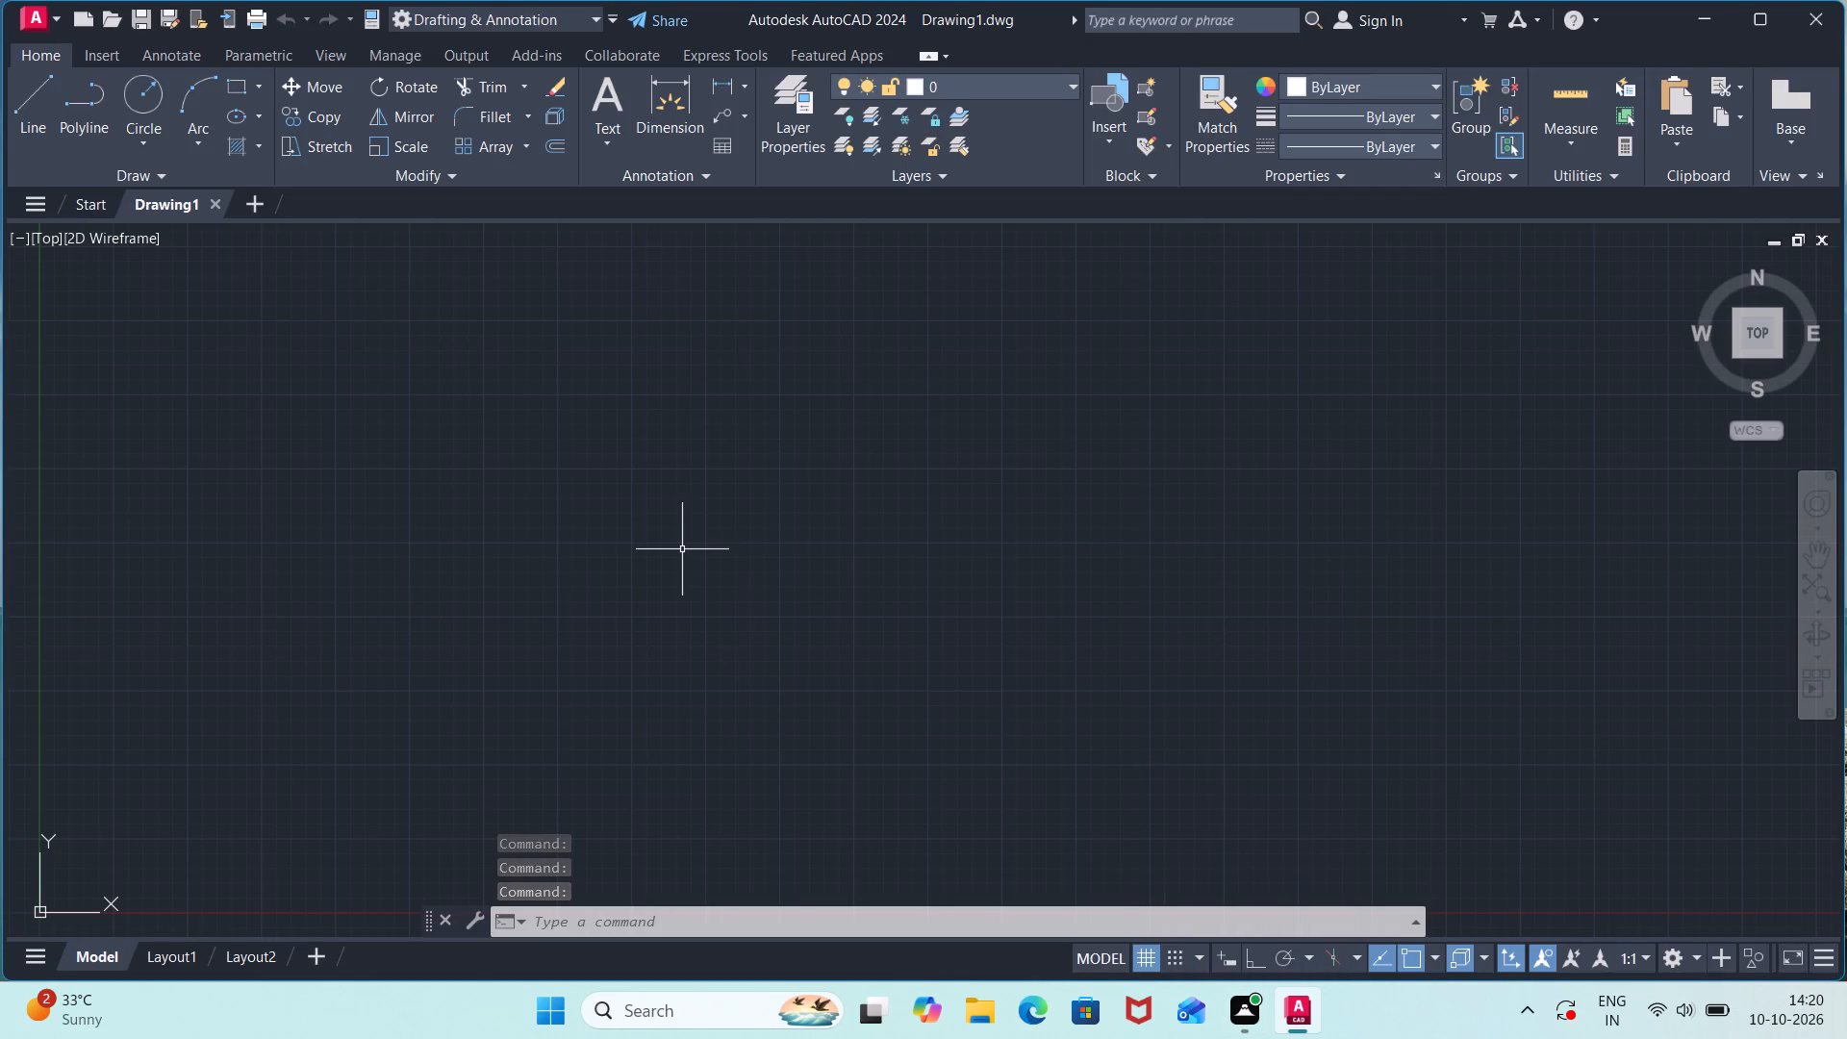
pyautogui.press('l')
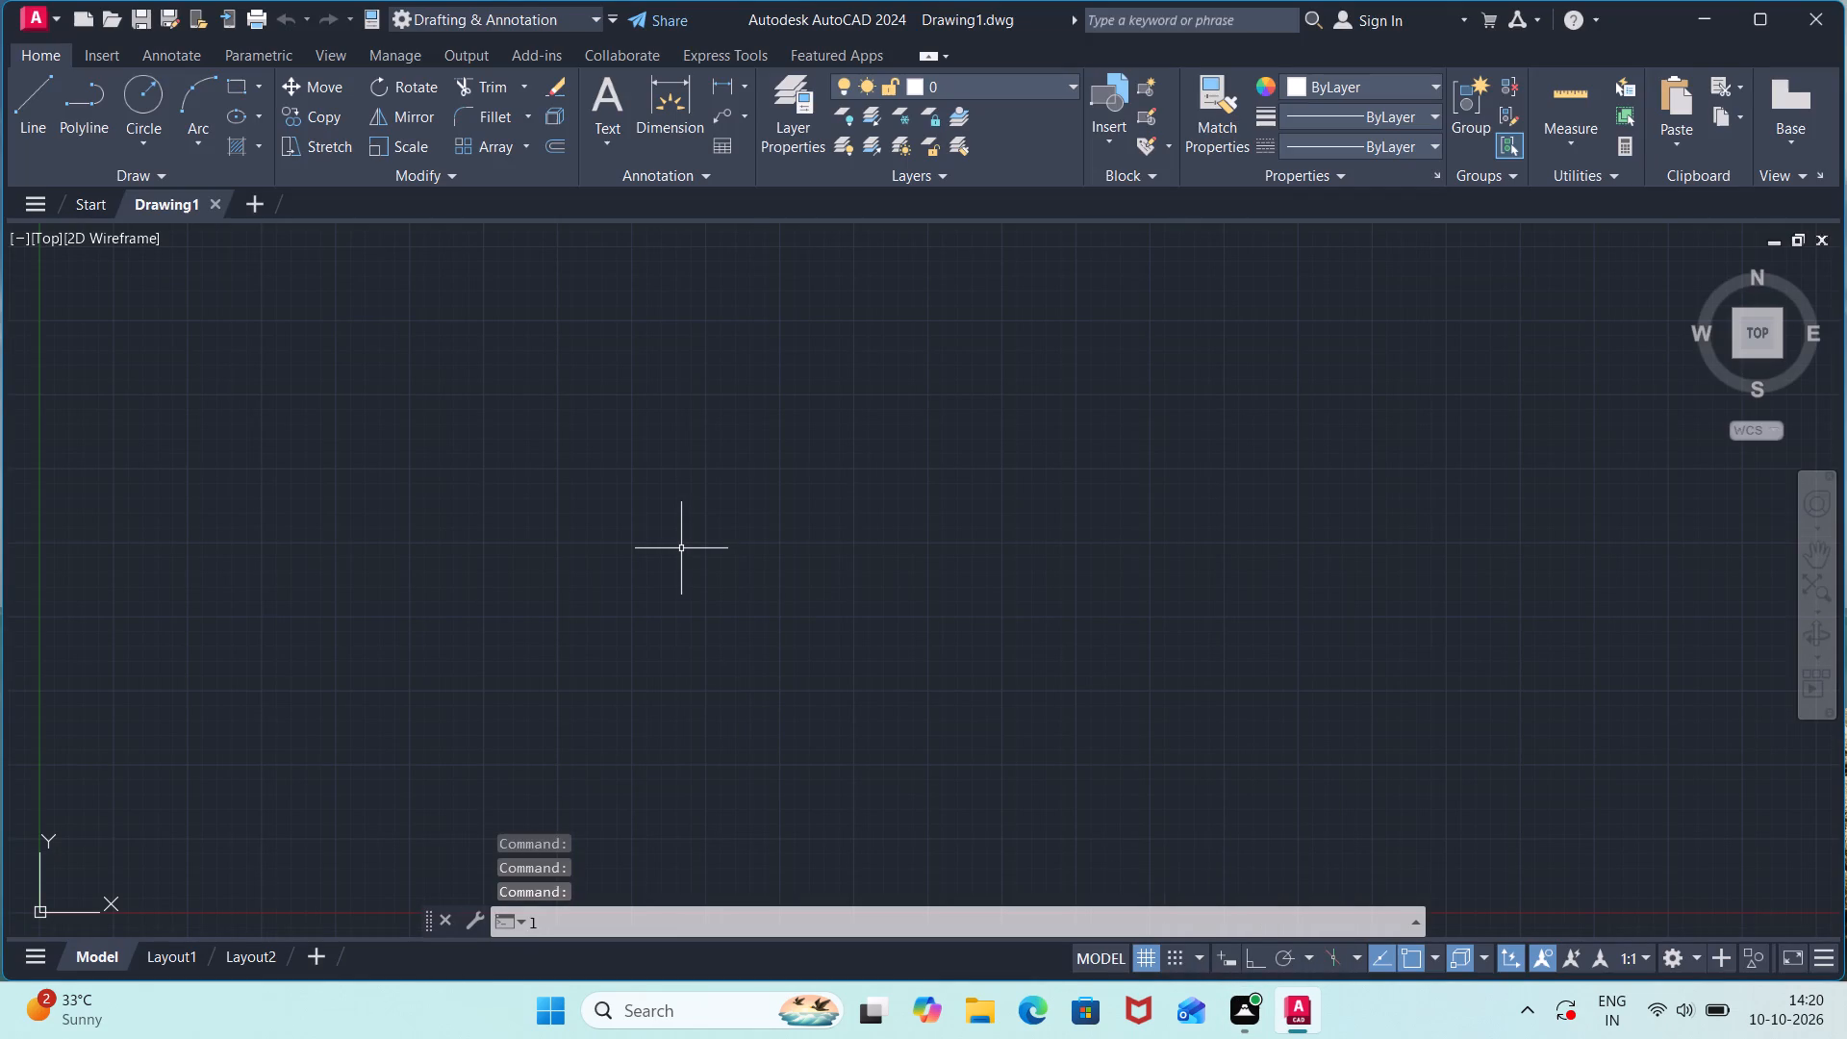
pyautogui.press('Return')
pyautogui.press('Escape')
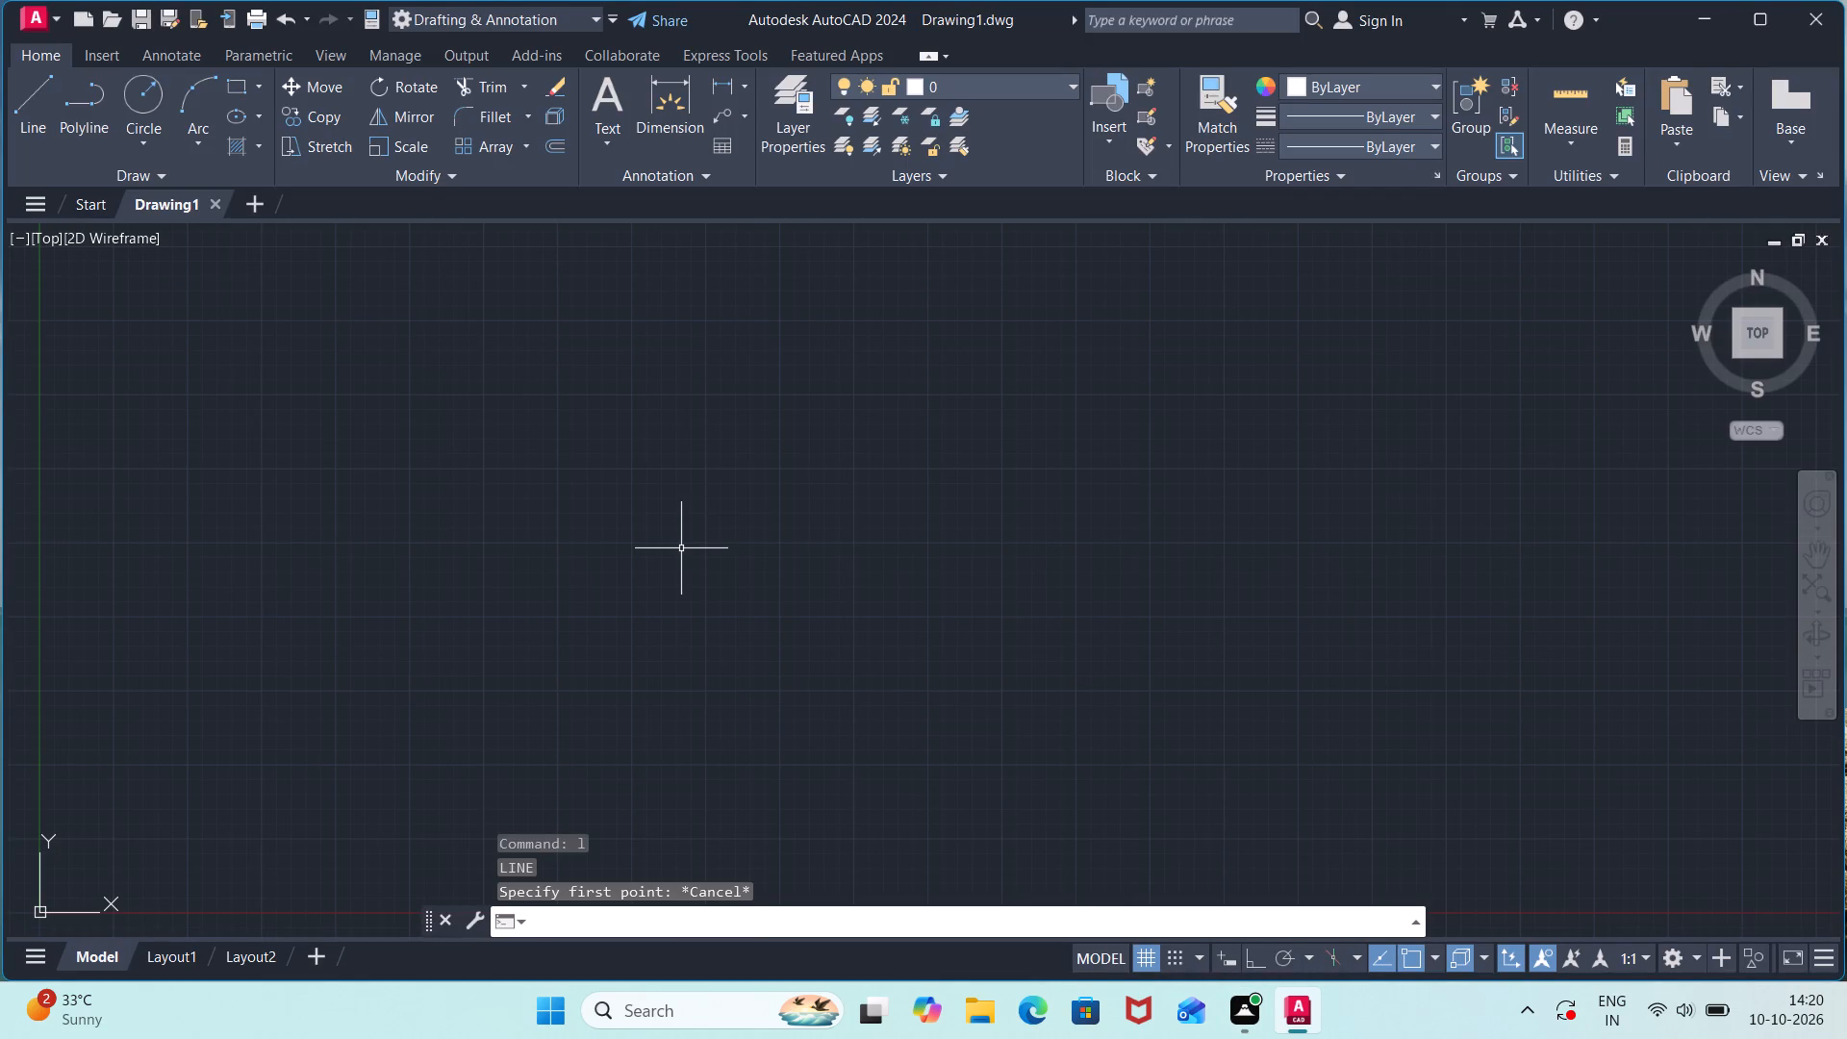
# Open the Options dialog and close it without altering any setting.
pyautogui.write('op')
pyautogui.press('Return')
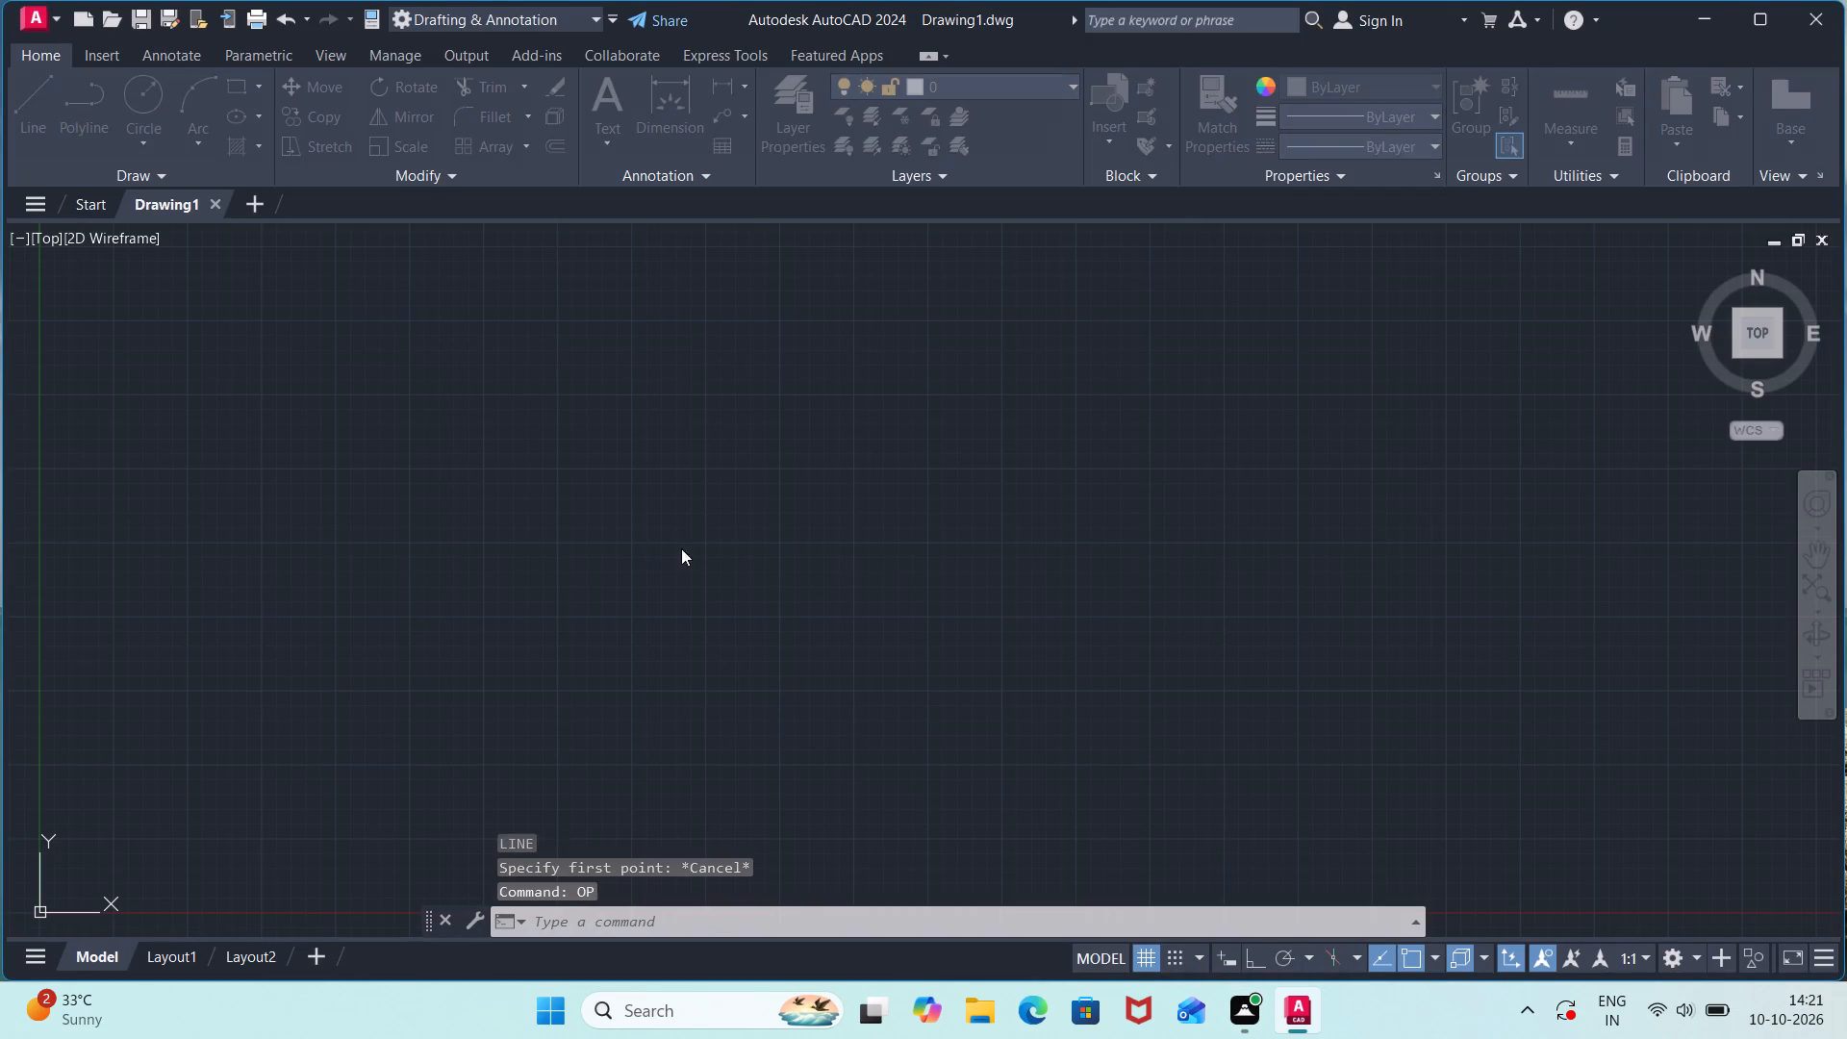
pyautogui.click(965, 799)
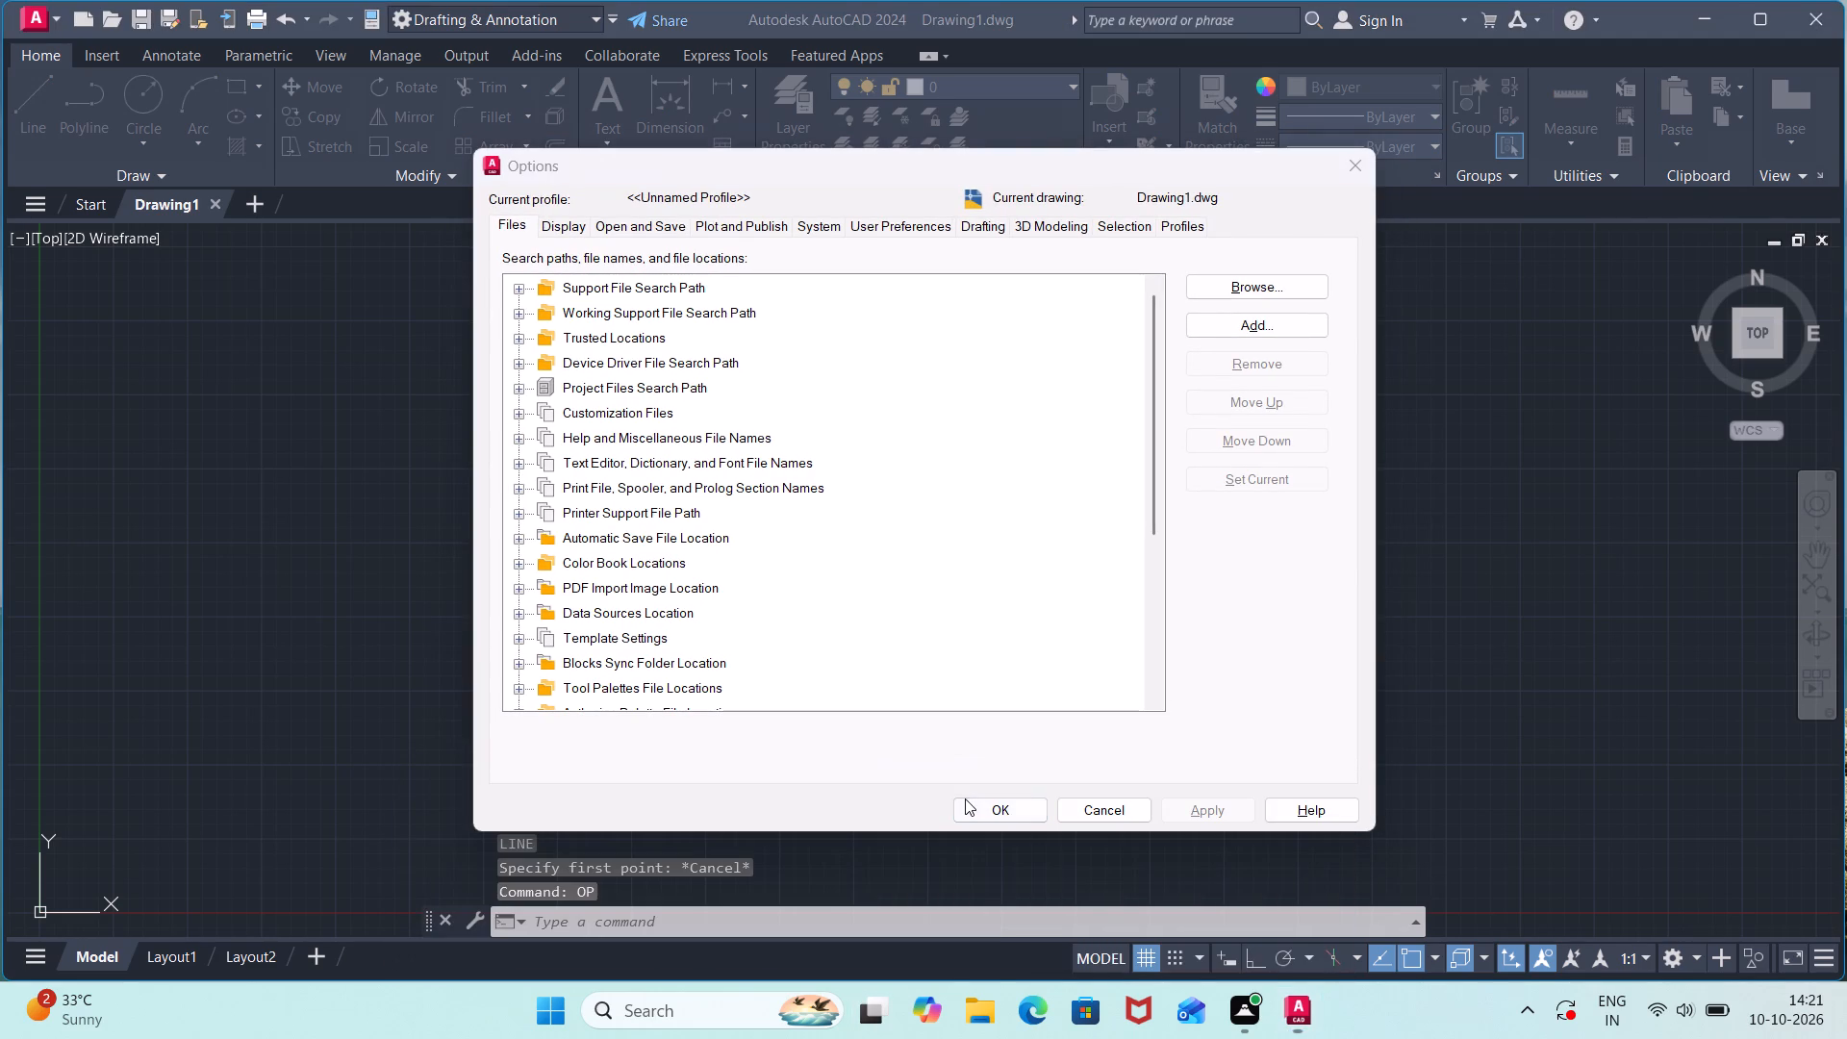
pyautogui.click(974, 808)
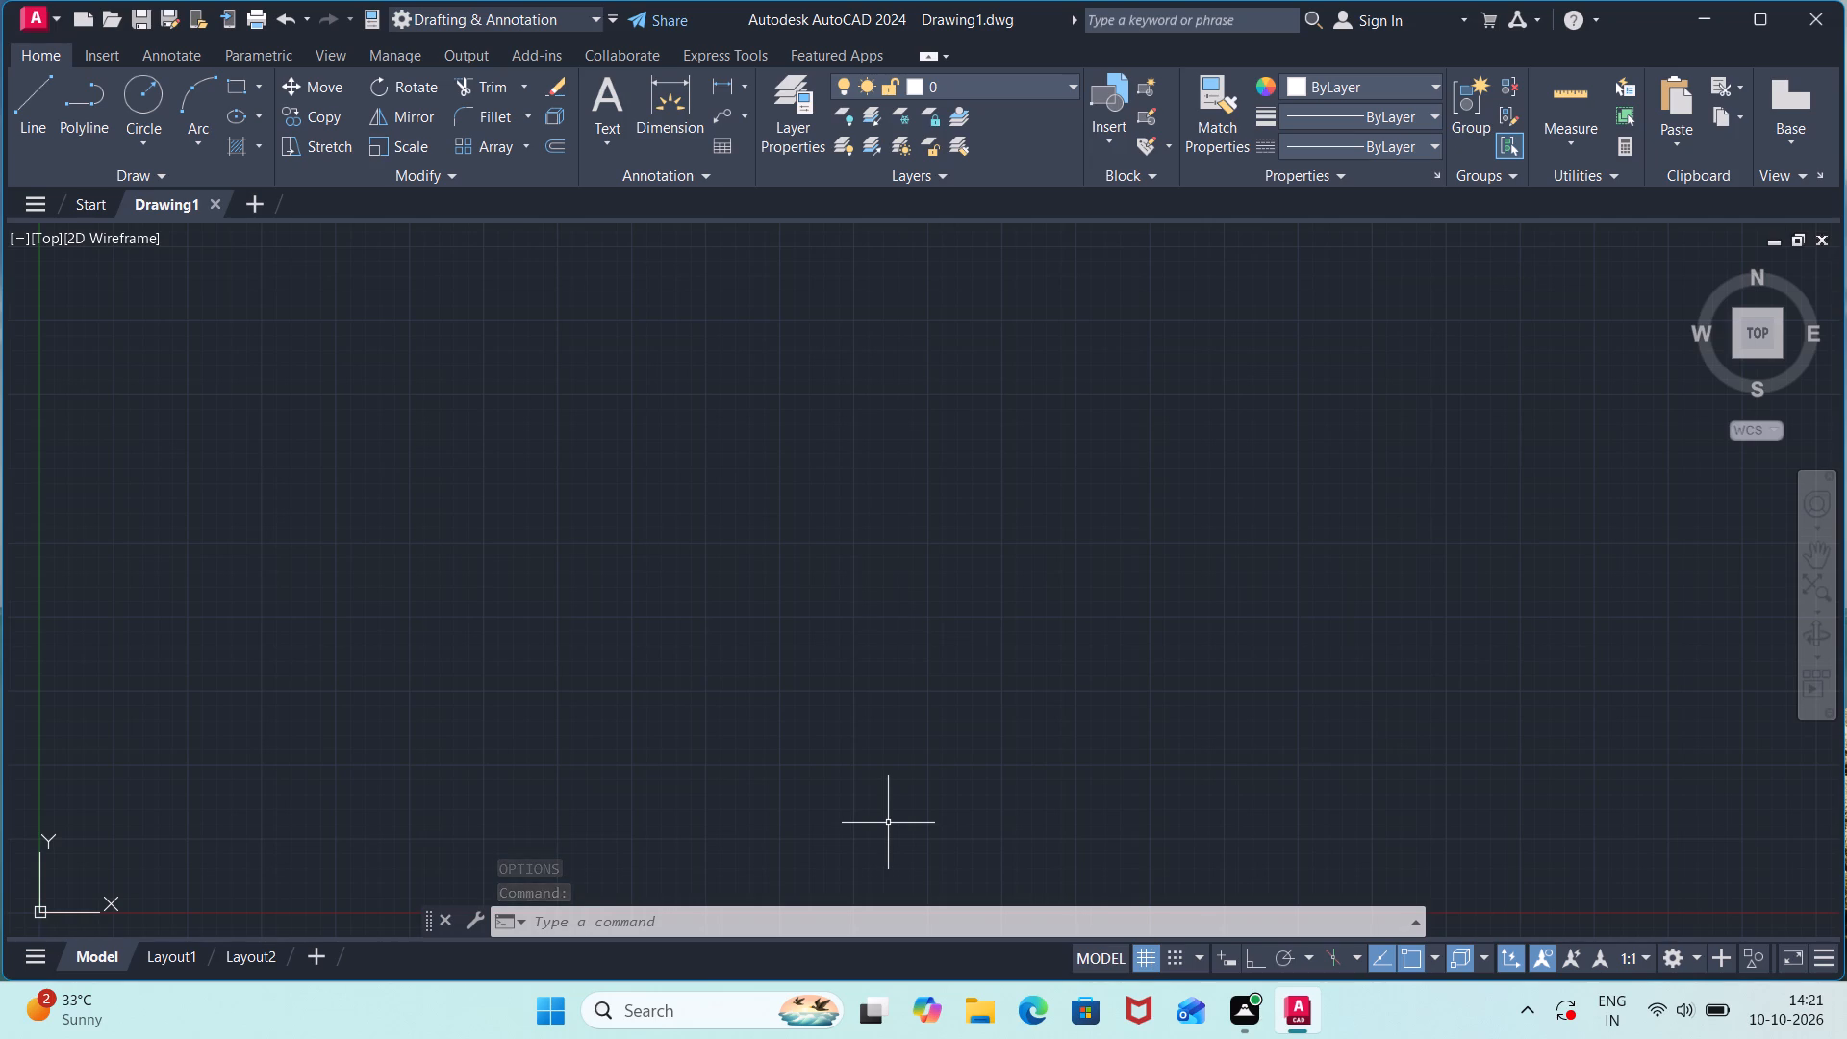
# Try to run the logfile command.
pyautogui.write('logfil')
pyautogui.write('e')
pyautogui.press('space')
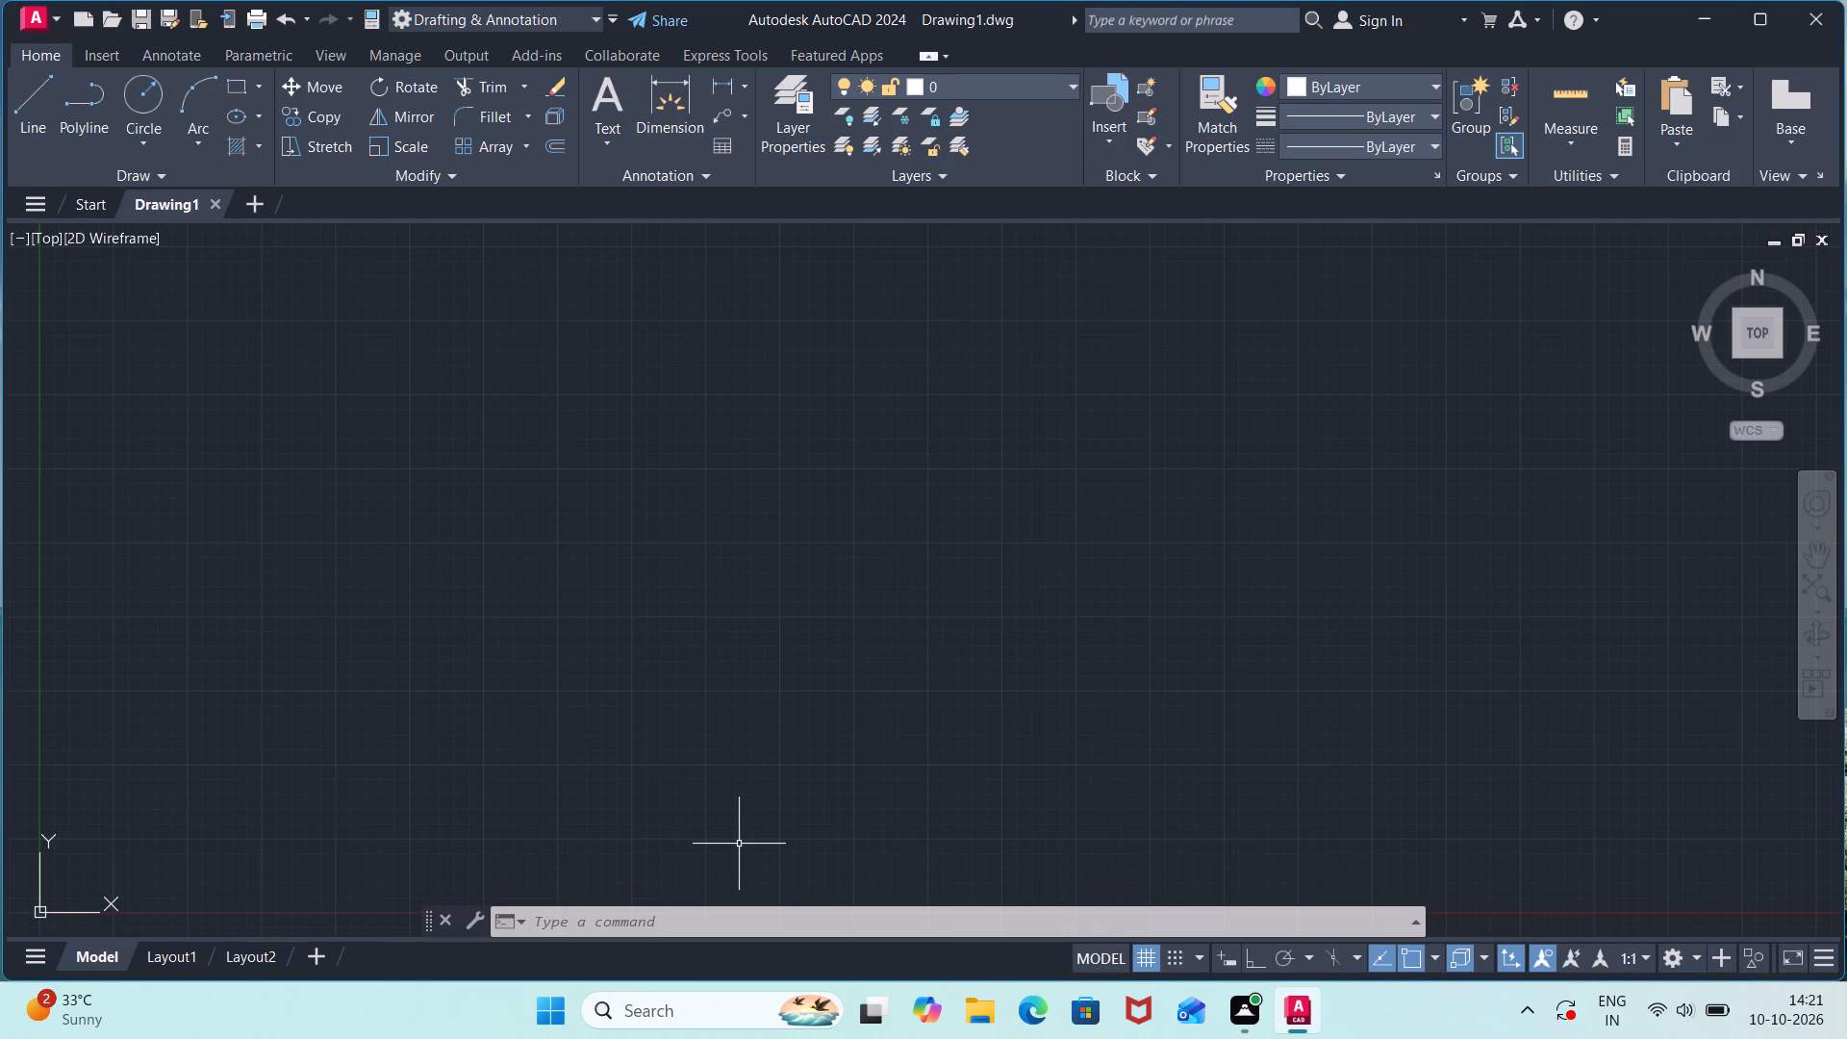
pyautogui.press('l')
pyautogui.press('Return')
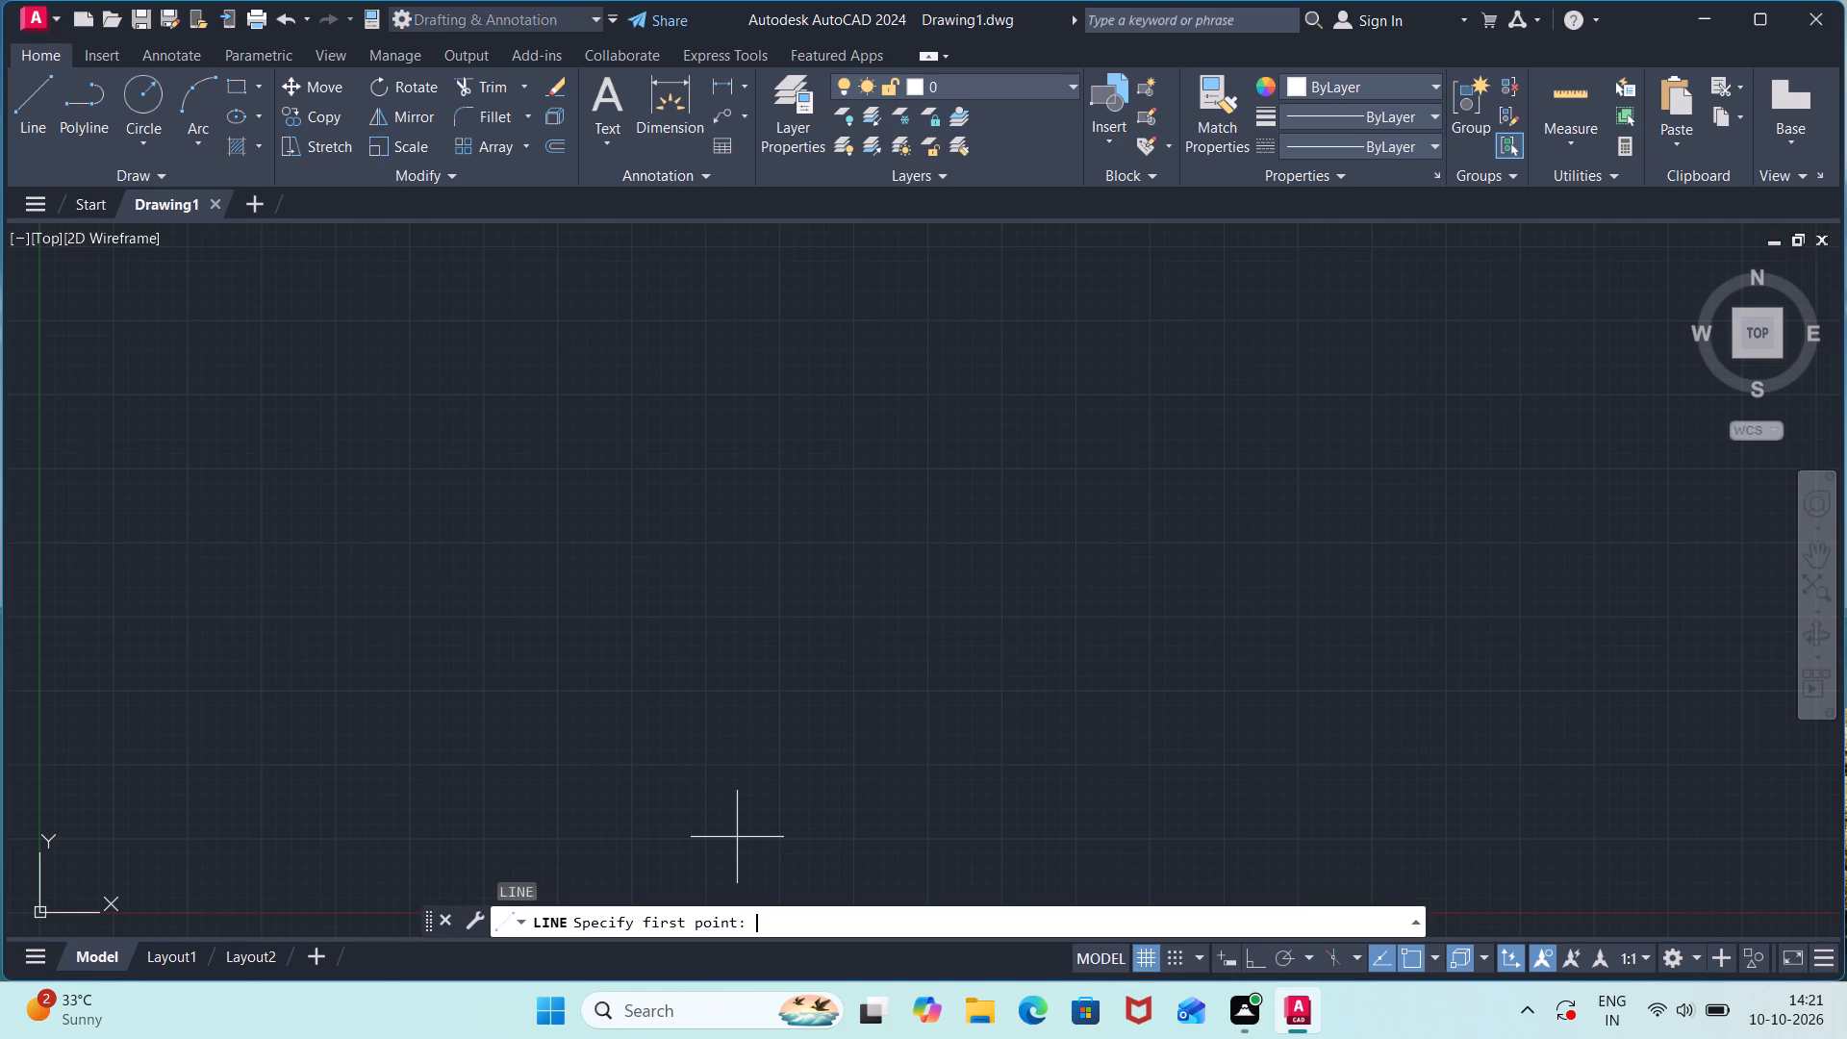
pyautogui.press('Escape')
# Configure the drawing units with Engineering as the length type.
pyautogui.write('un')
pyautogui.press('Return')
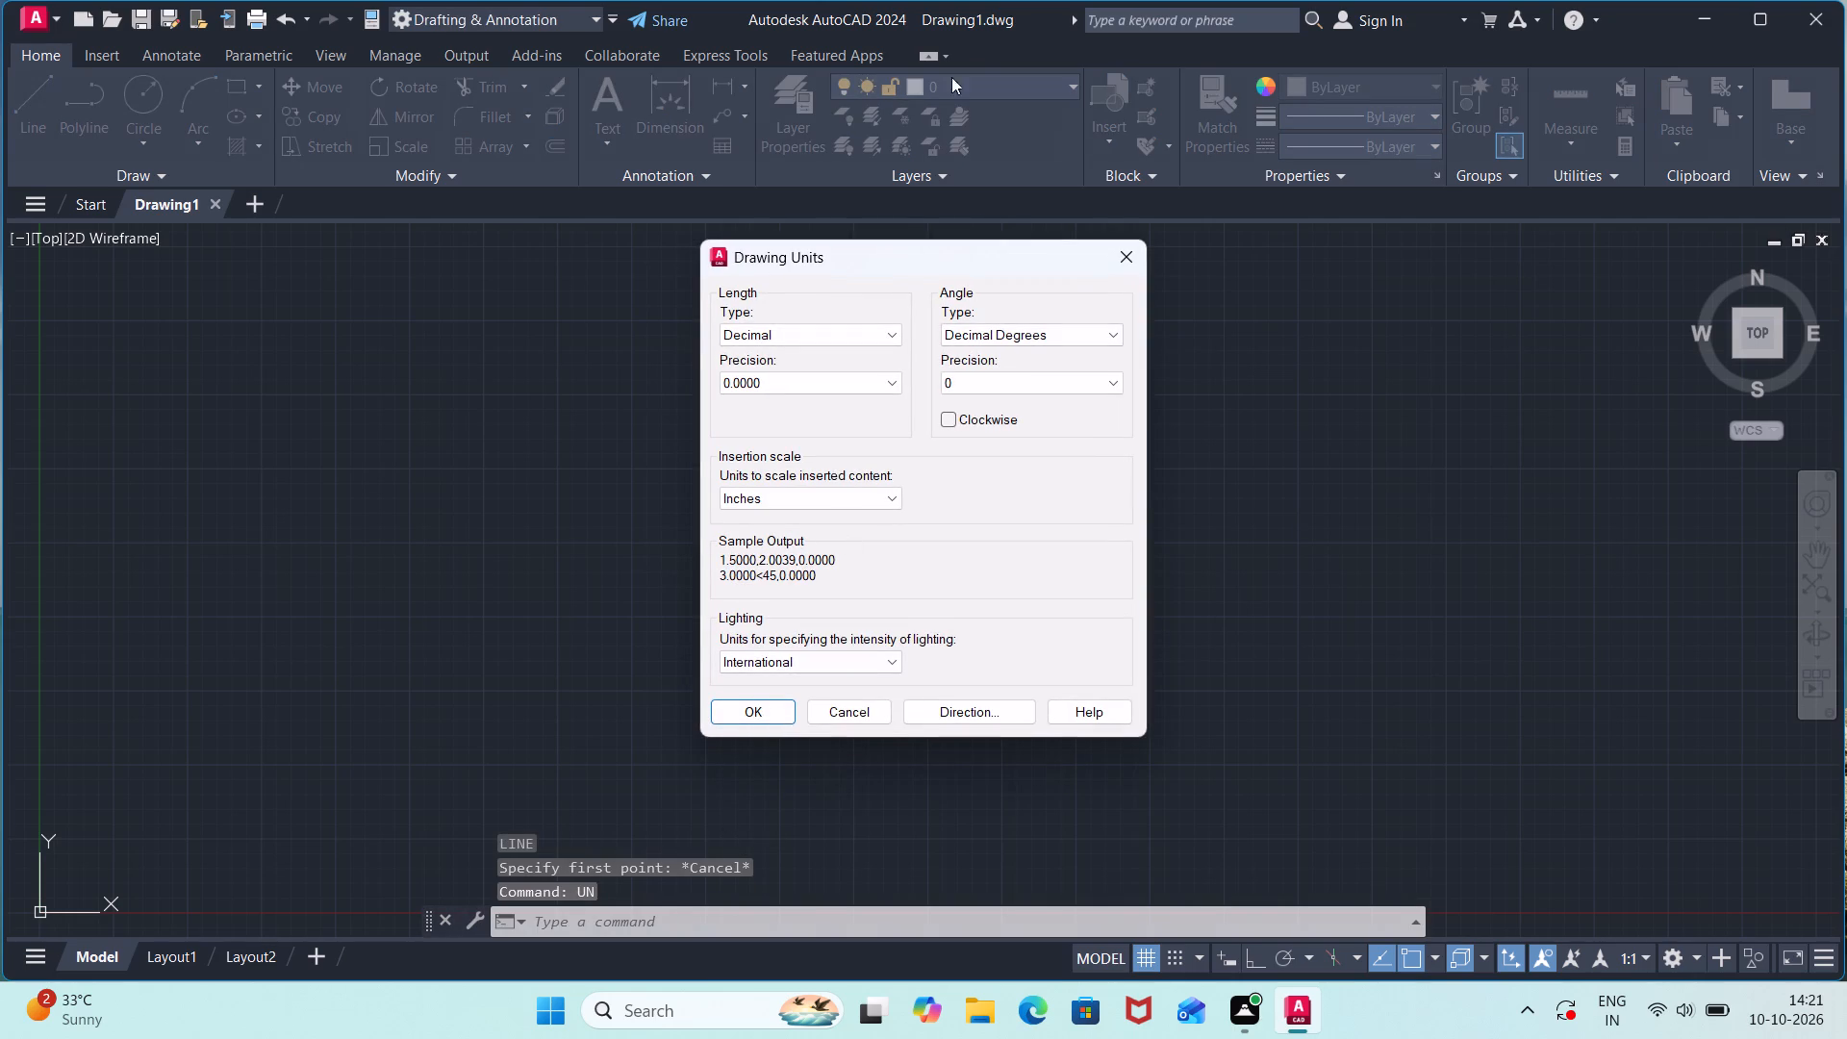
pyautogui.click(854, 327)
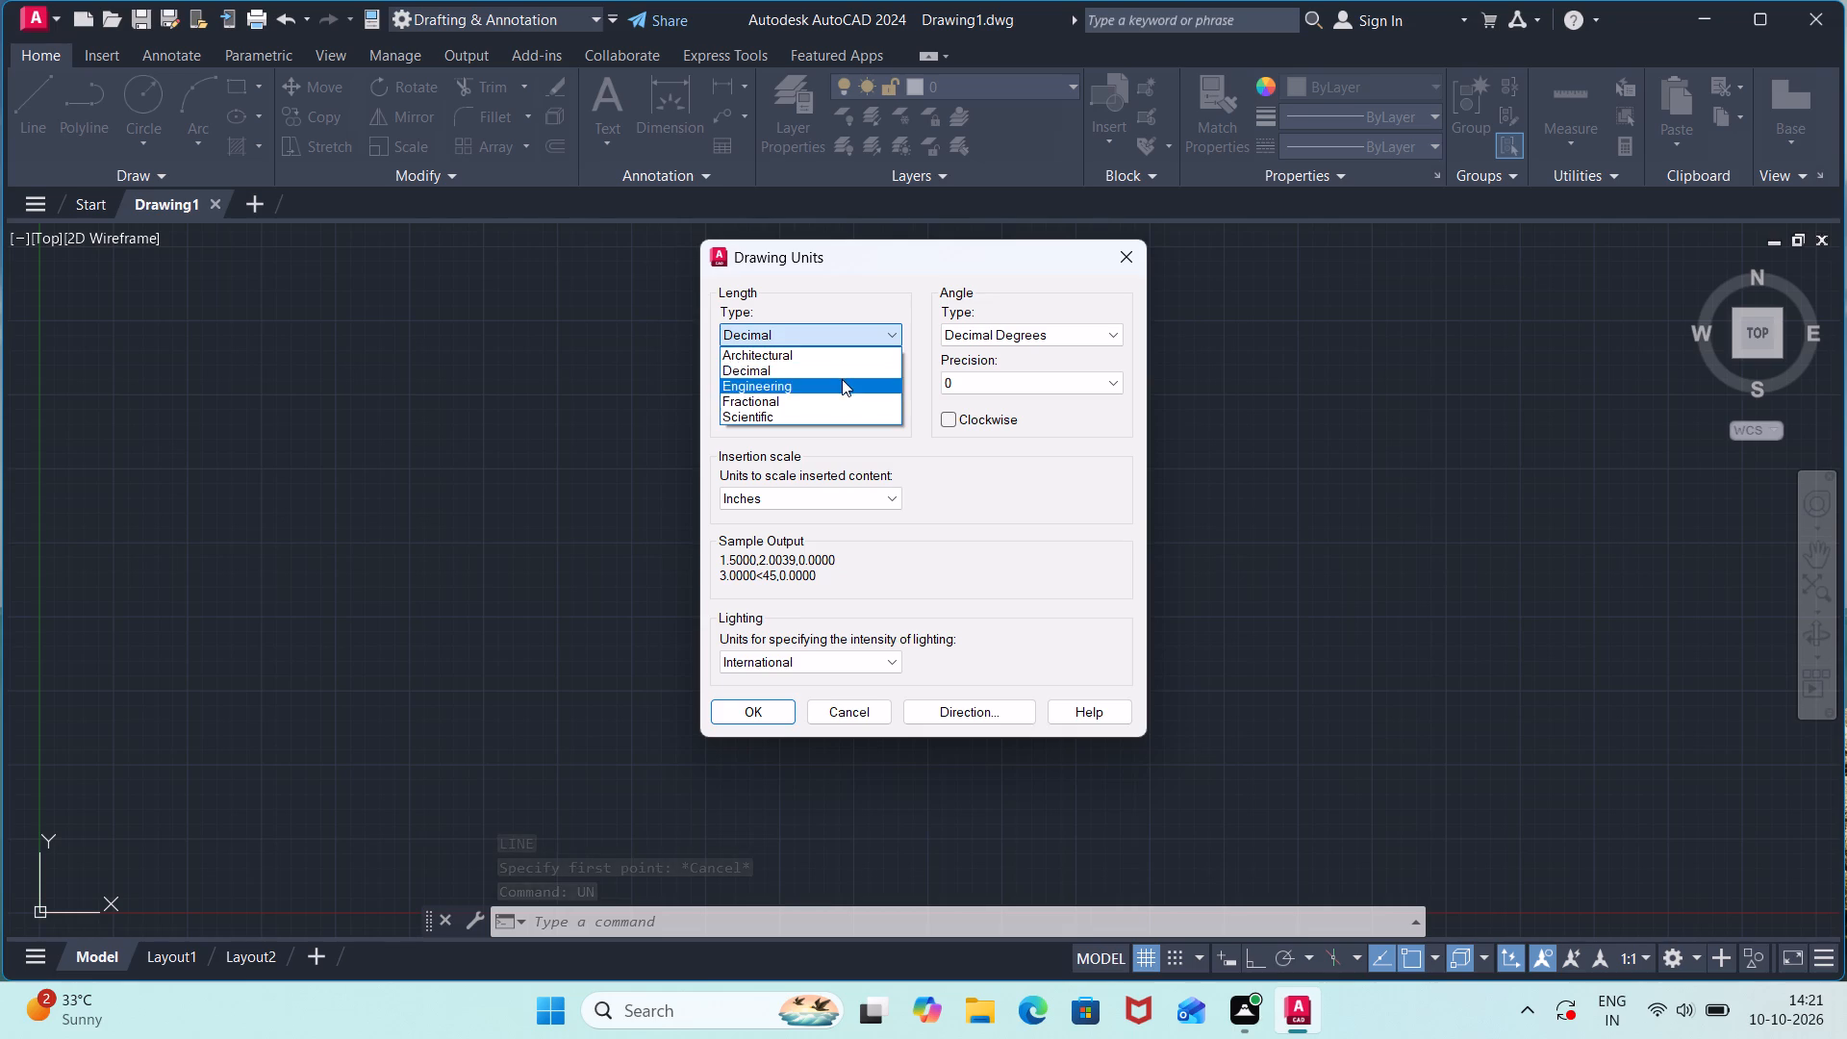
pyautogui.click(842, 379)
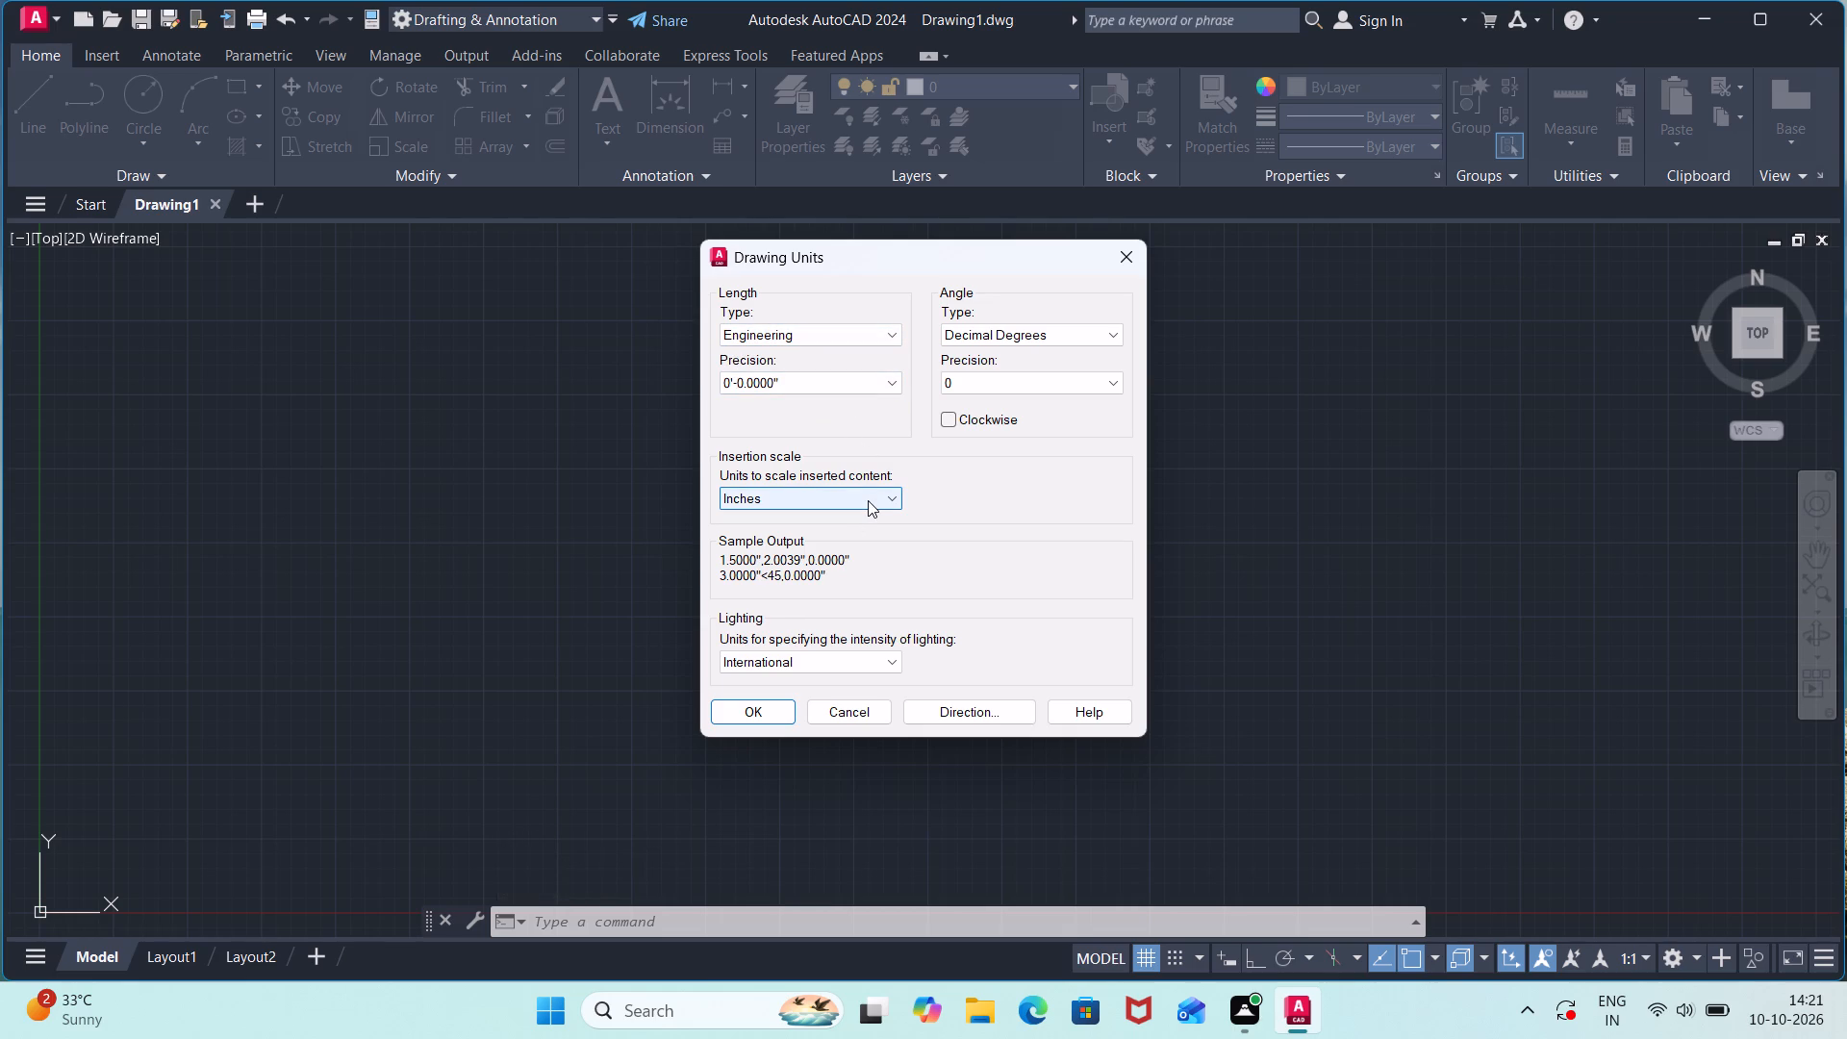
pyautogui.click(767, 705)
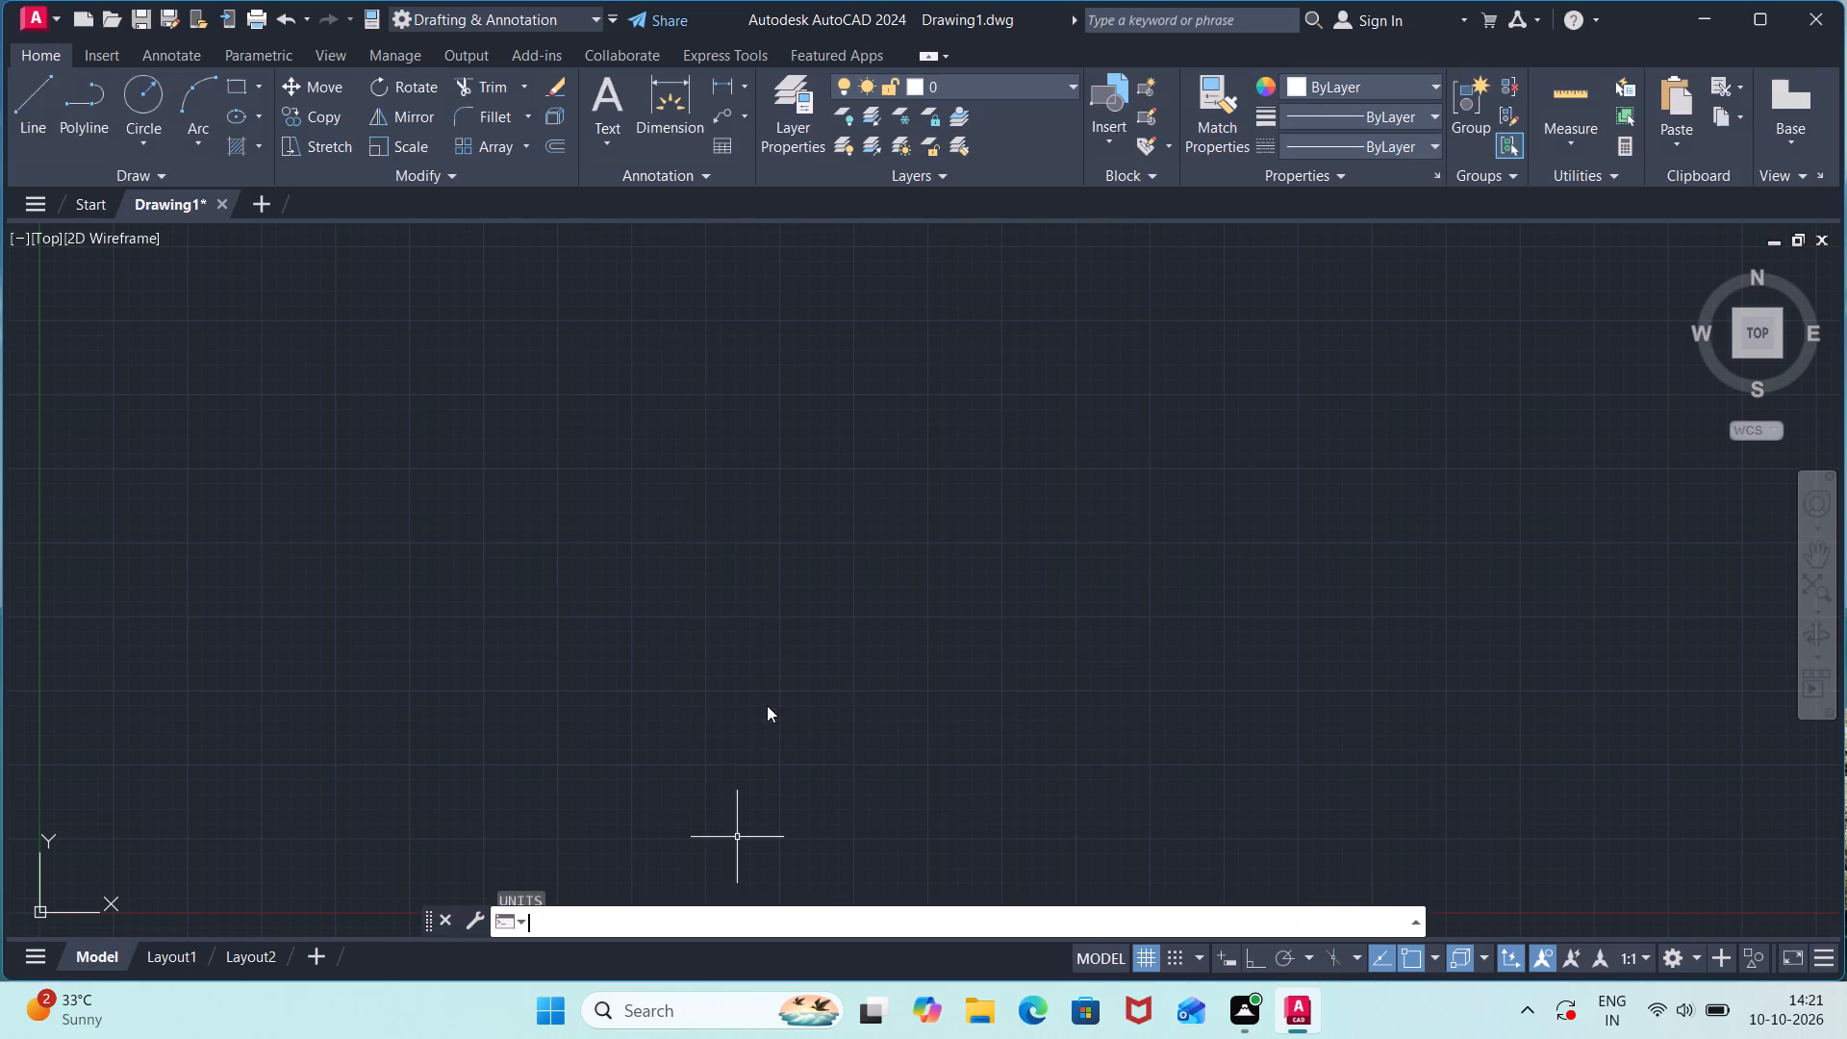
# Modify the Standard dimension style by setting its text height to 8 inches.
pyautogui.press('d')
pyautogui.press('Return')
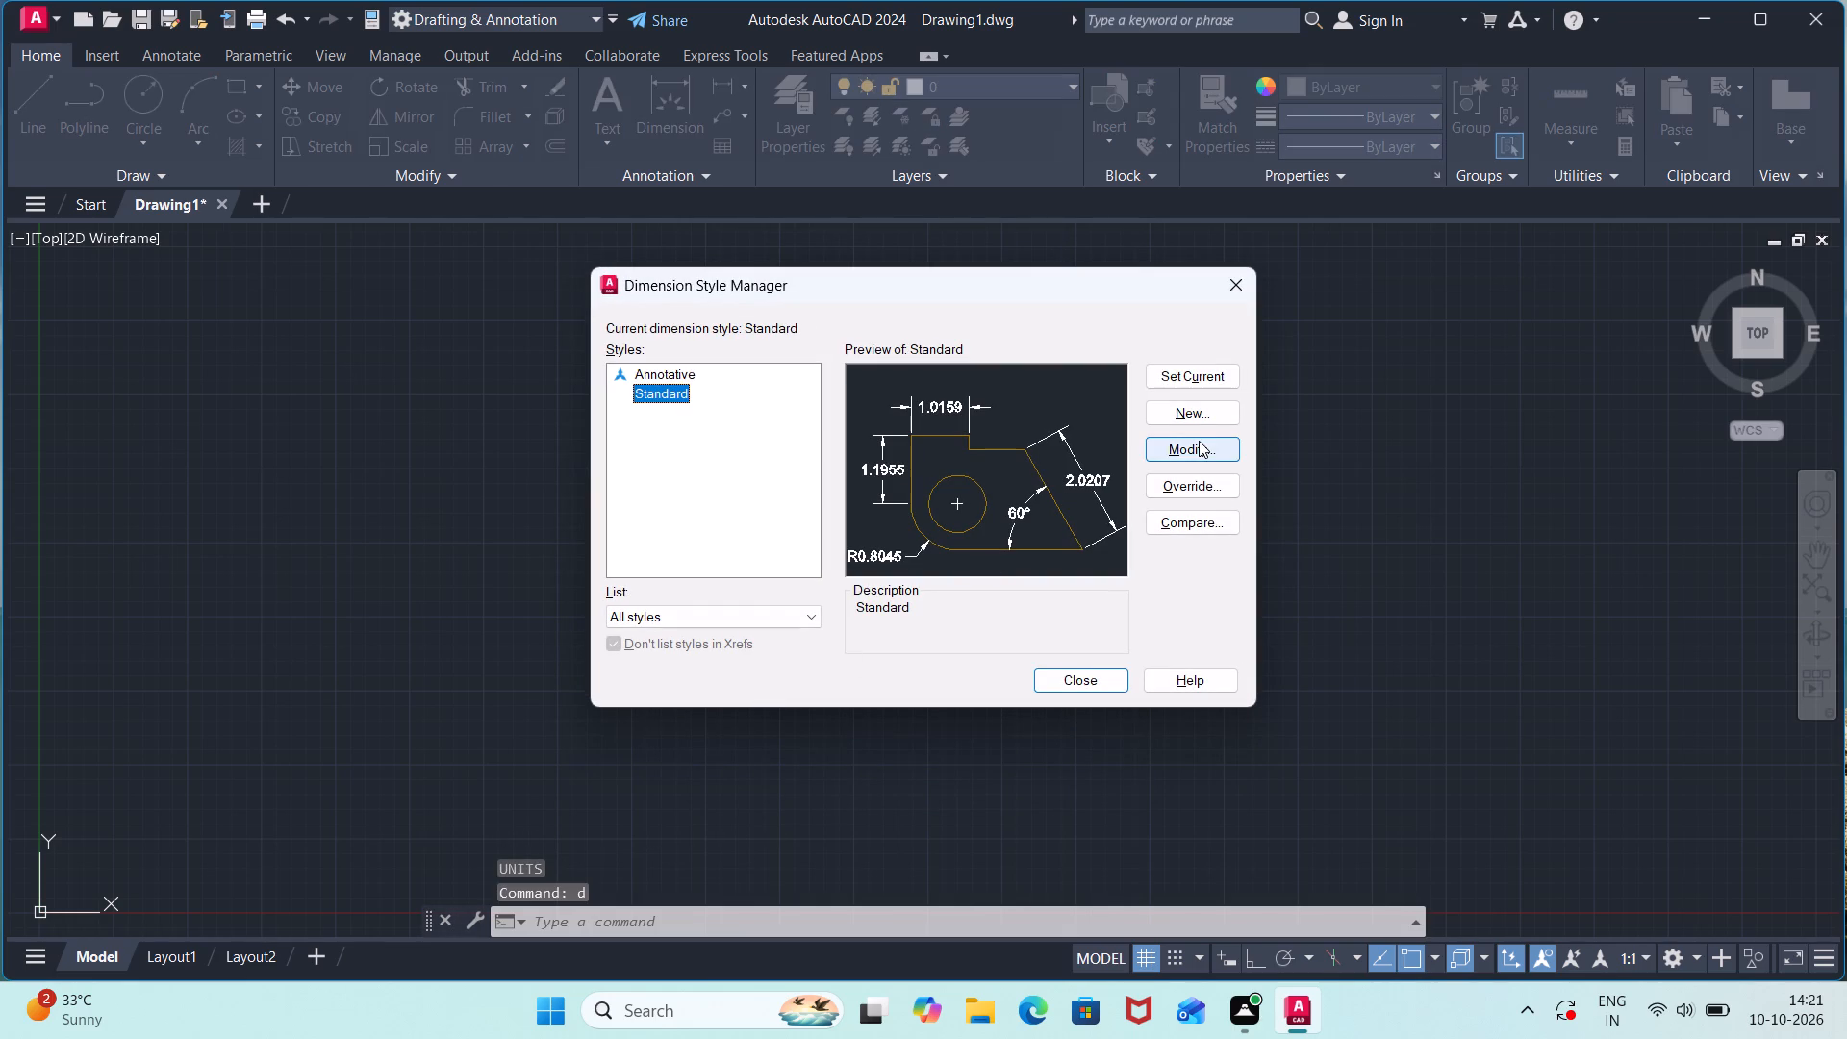
pyautogui.click(1199, 441)
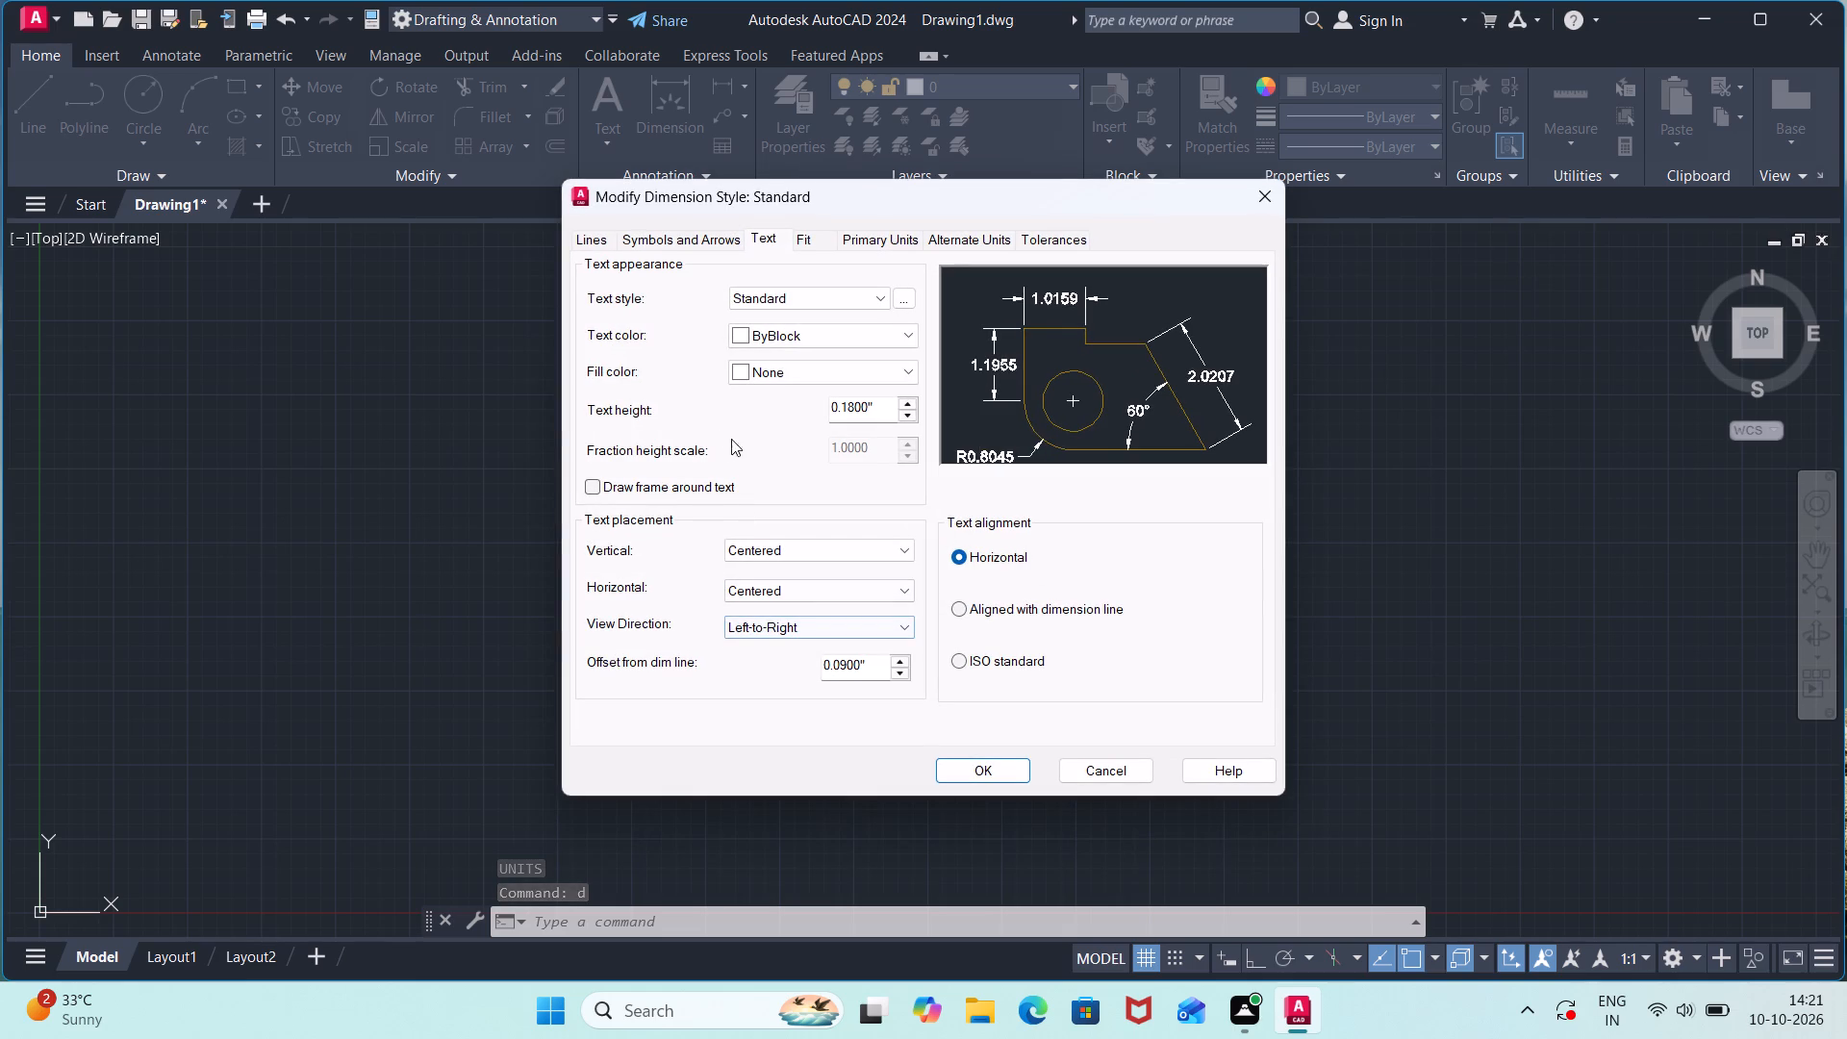
pyautogui.click(883, 405)
pyautogui.press('BackSpace')
pyautogui.press('BackSpace')
pyautogui.press('BackSpace')
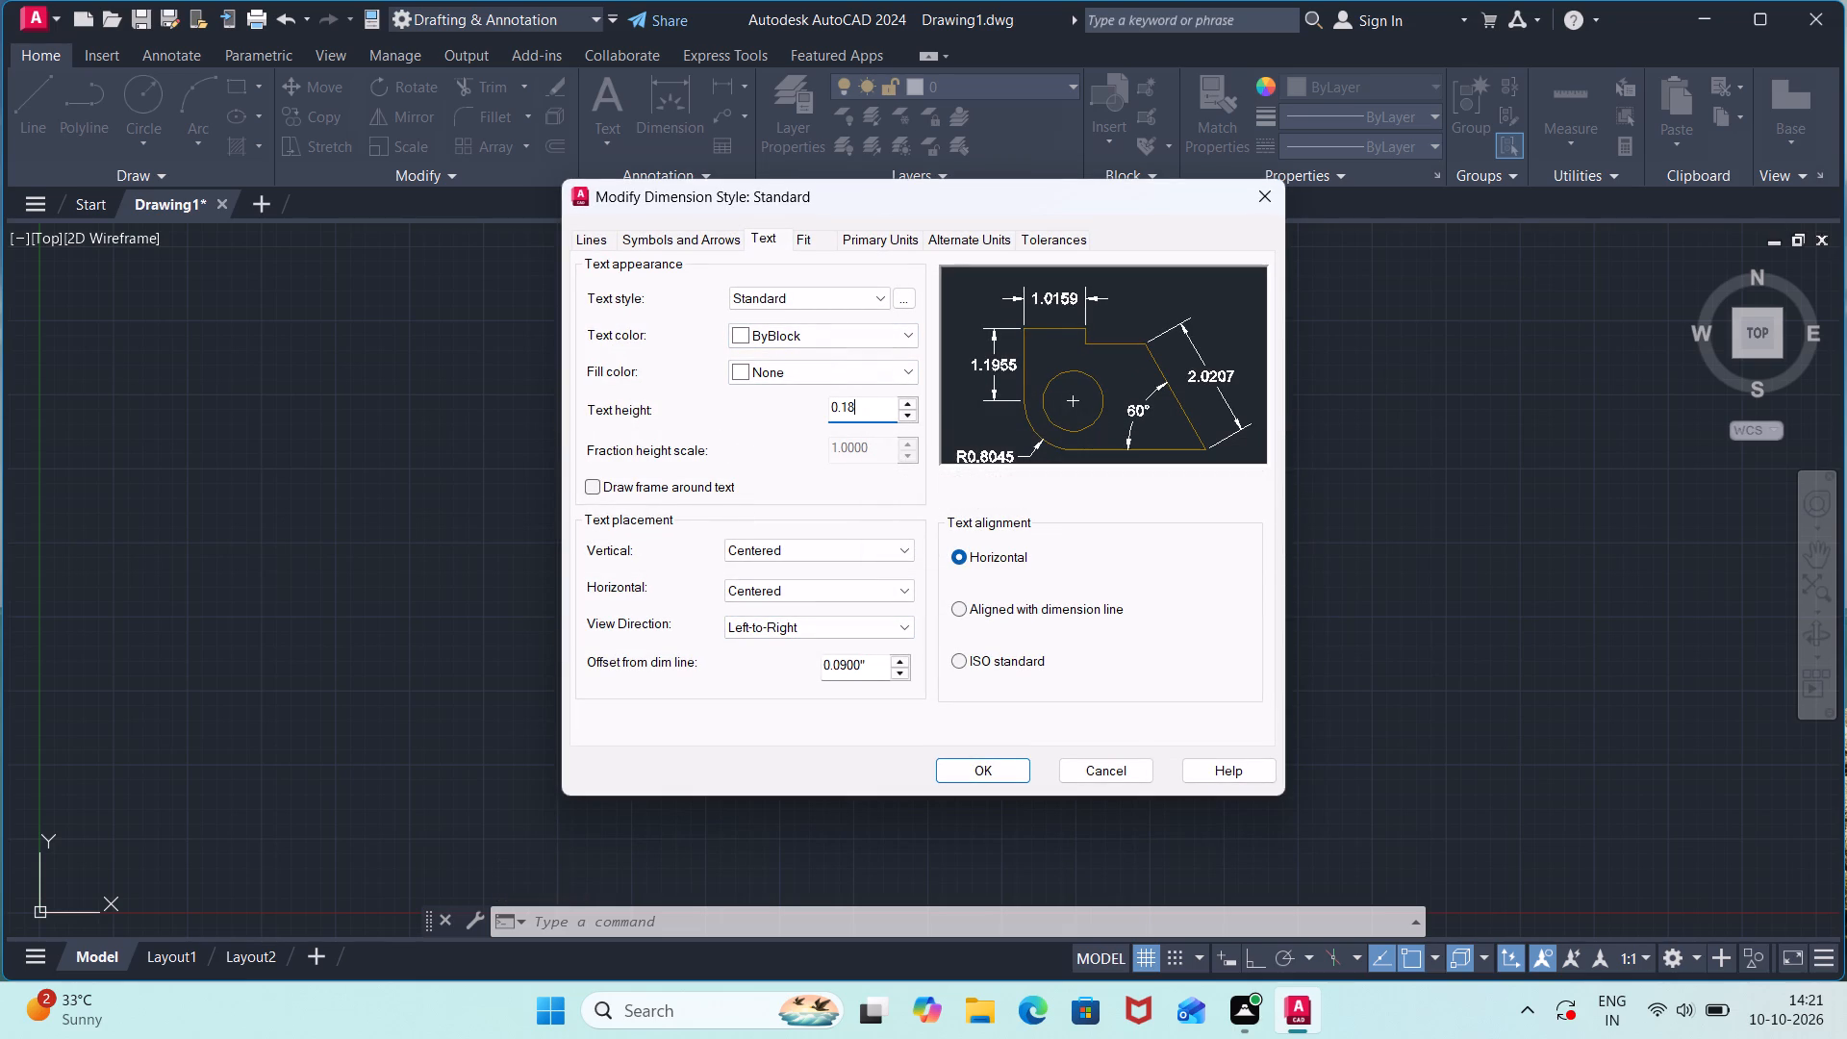
pyautogui.press('BackSpace')
pyautogui.press('BackSpace')
pyautogui.press('BackSpace')
pyautogui.press('BackSpace')
pyautogui.write('8"')
pyautogui.press('Return')
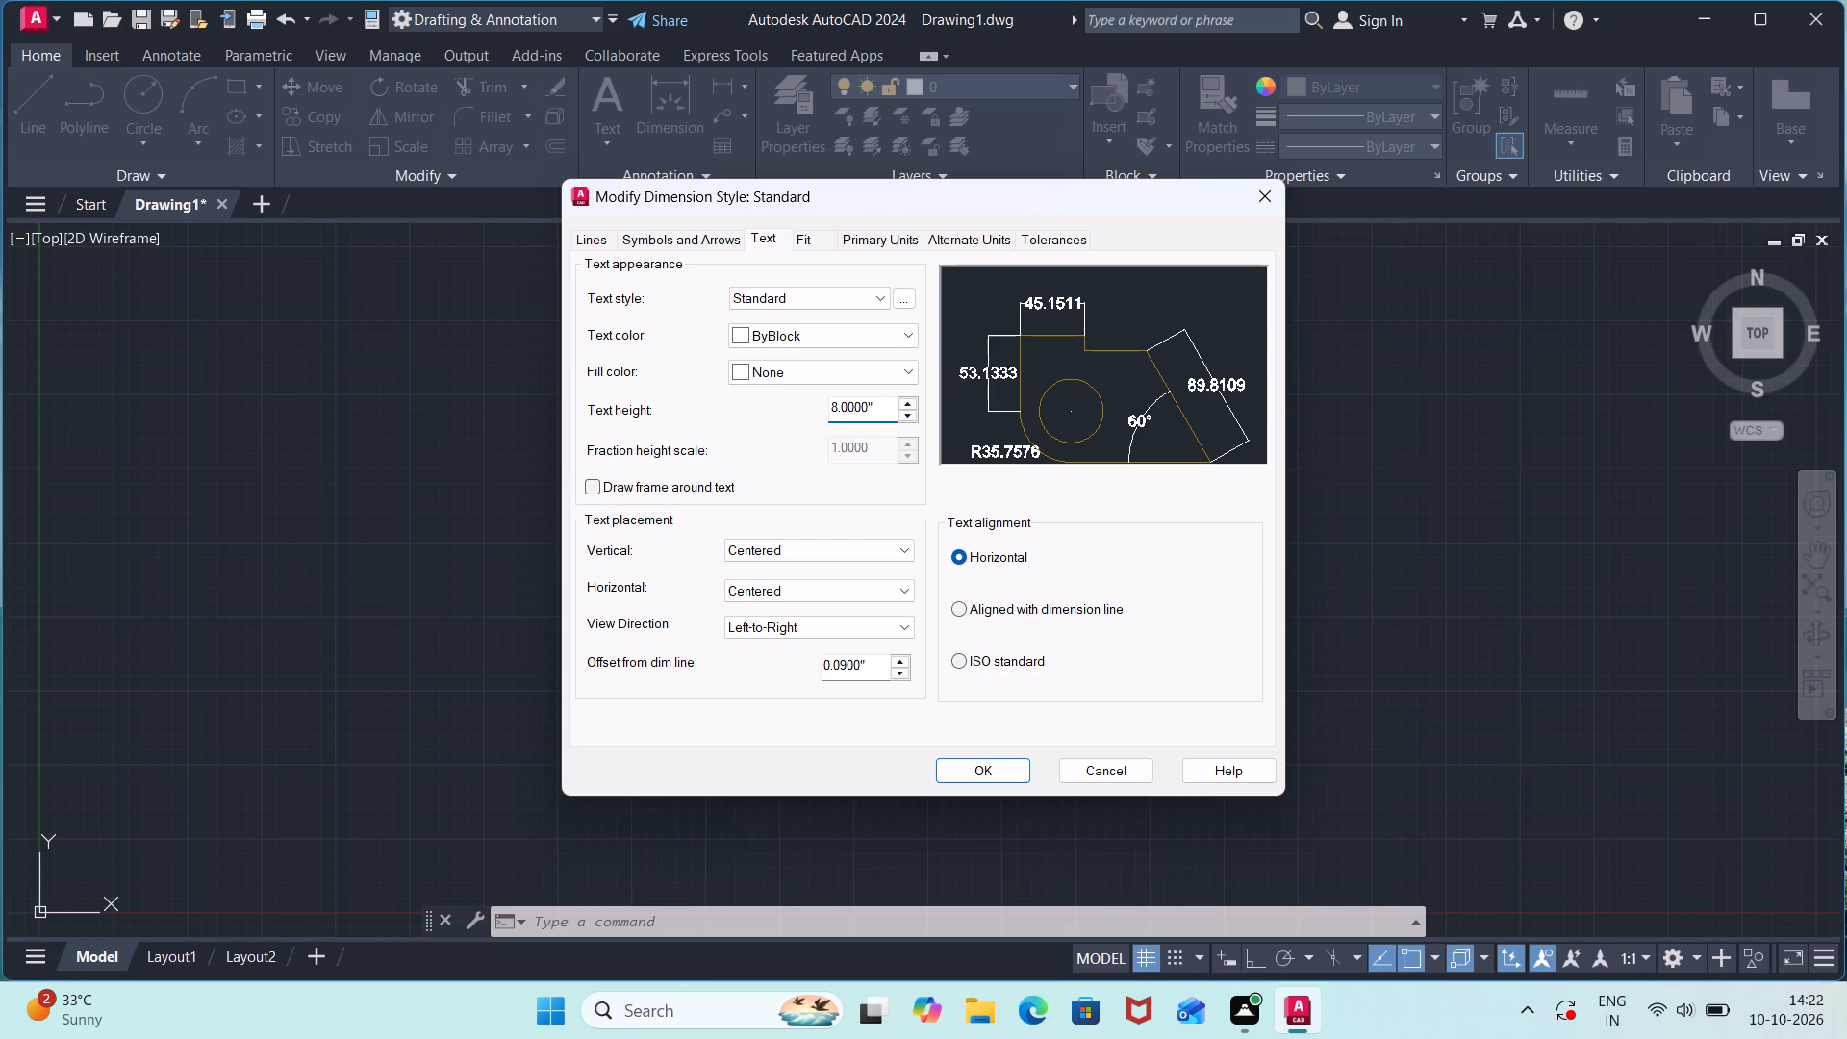
# Set the dimension text colour of the Standard style to index colour 140.
pyautogui.click(746, 332)
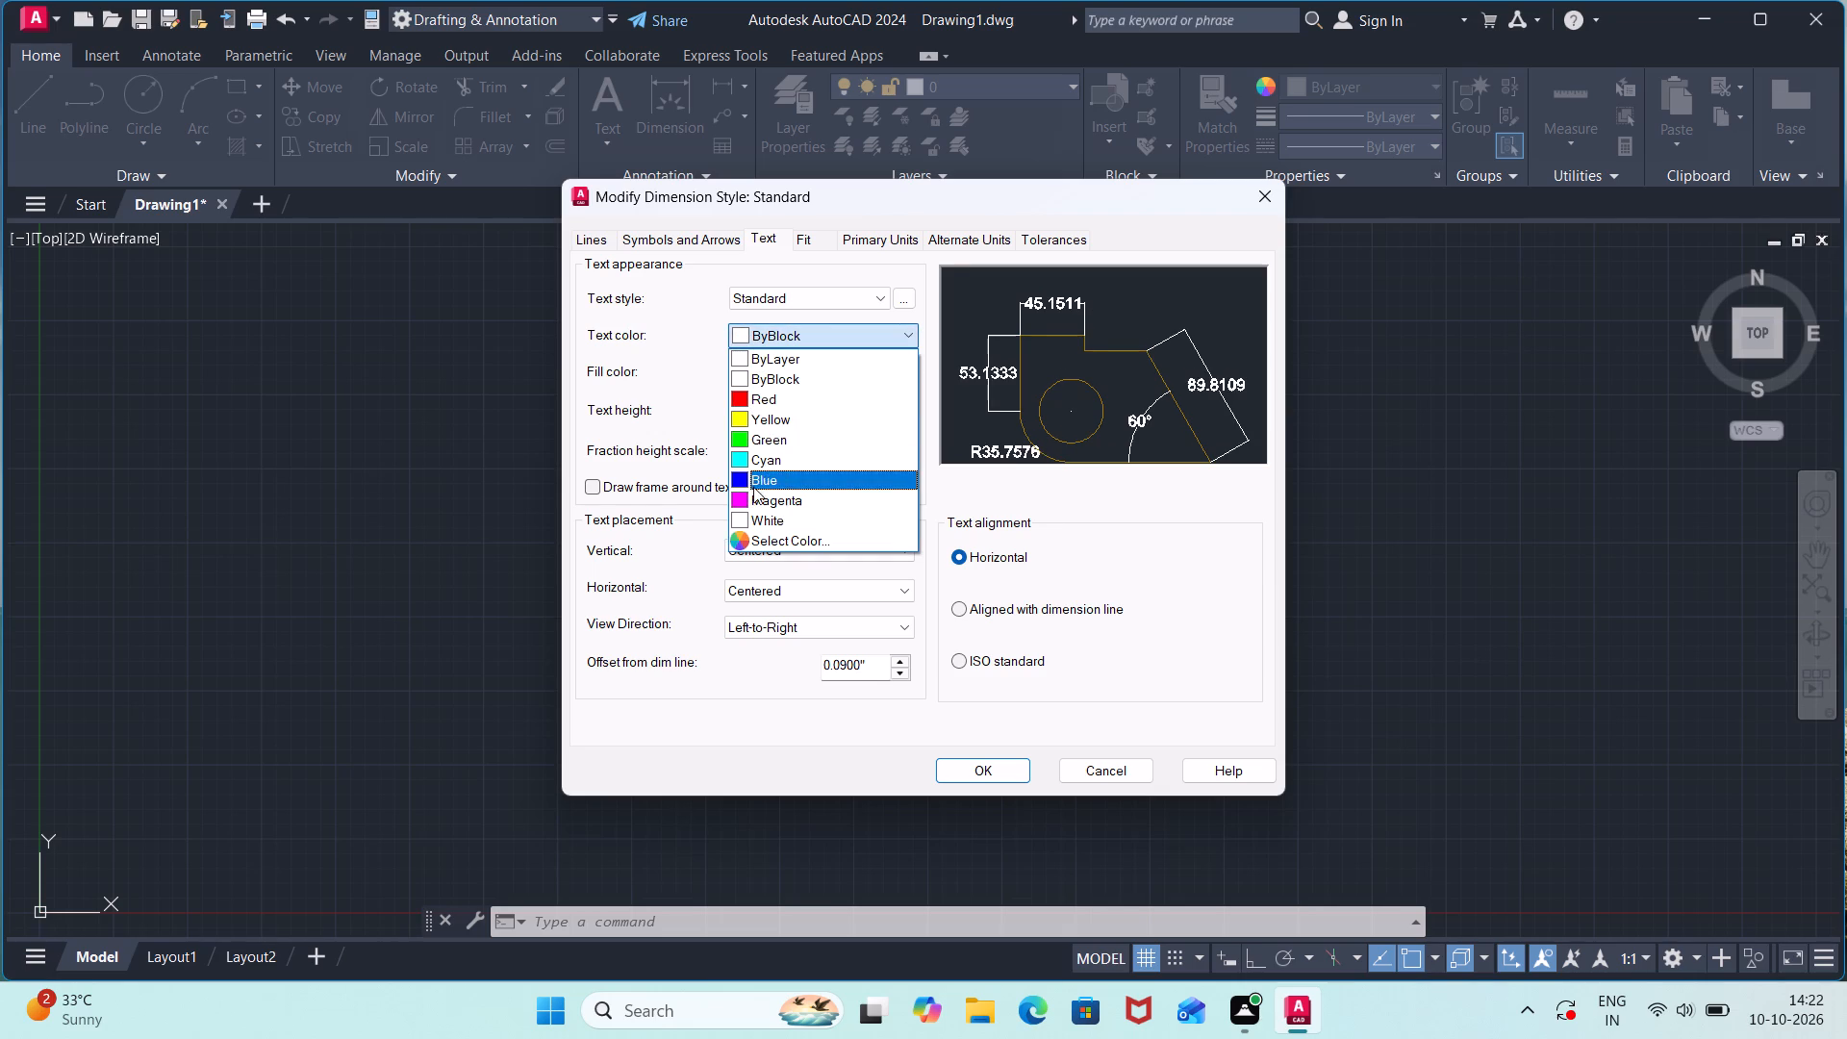
pyautogui.click(778, 535)
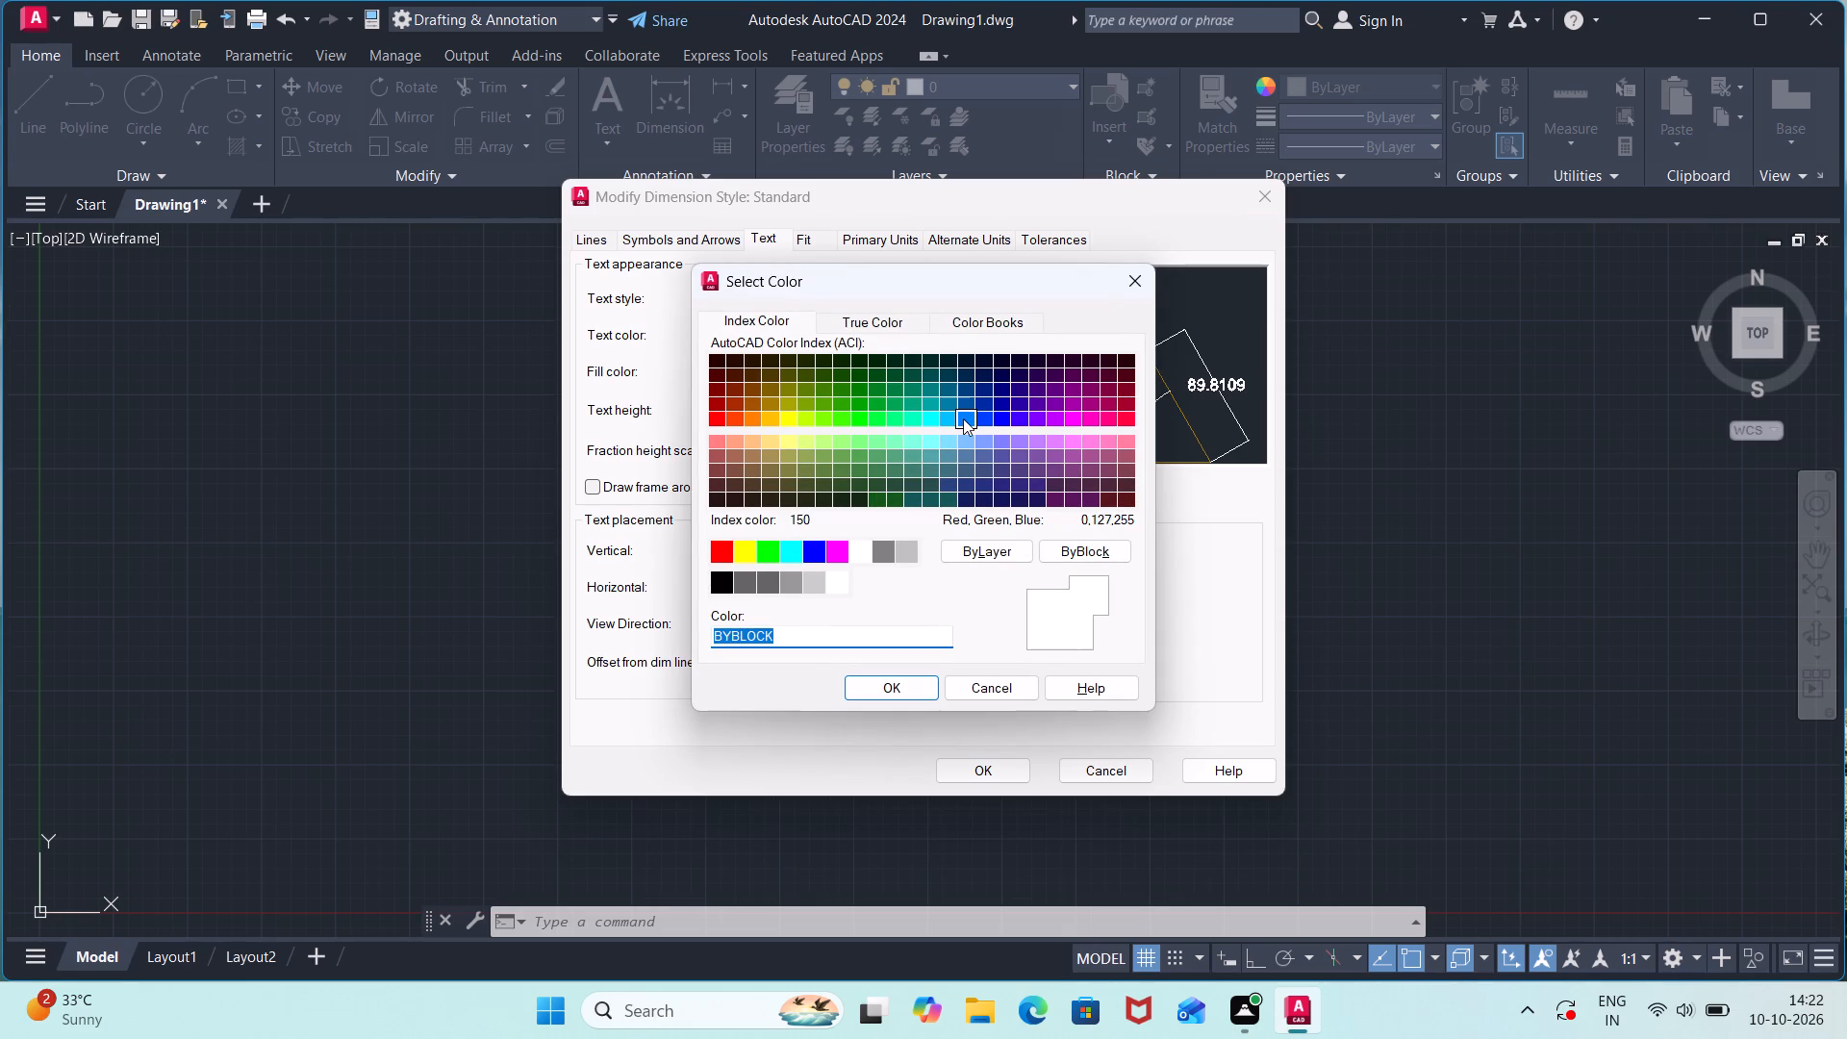
pyautogui.click(945, 418)
pyautogui.click(909, 681)
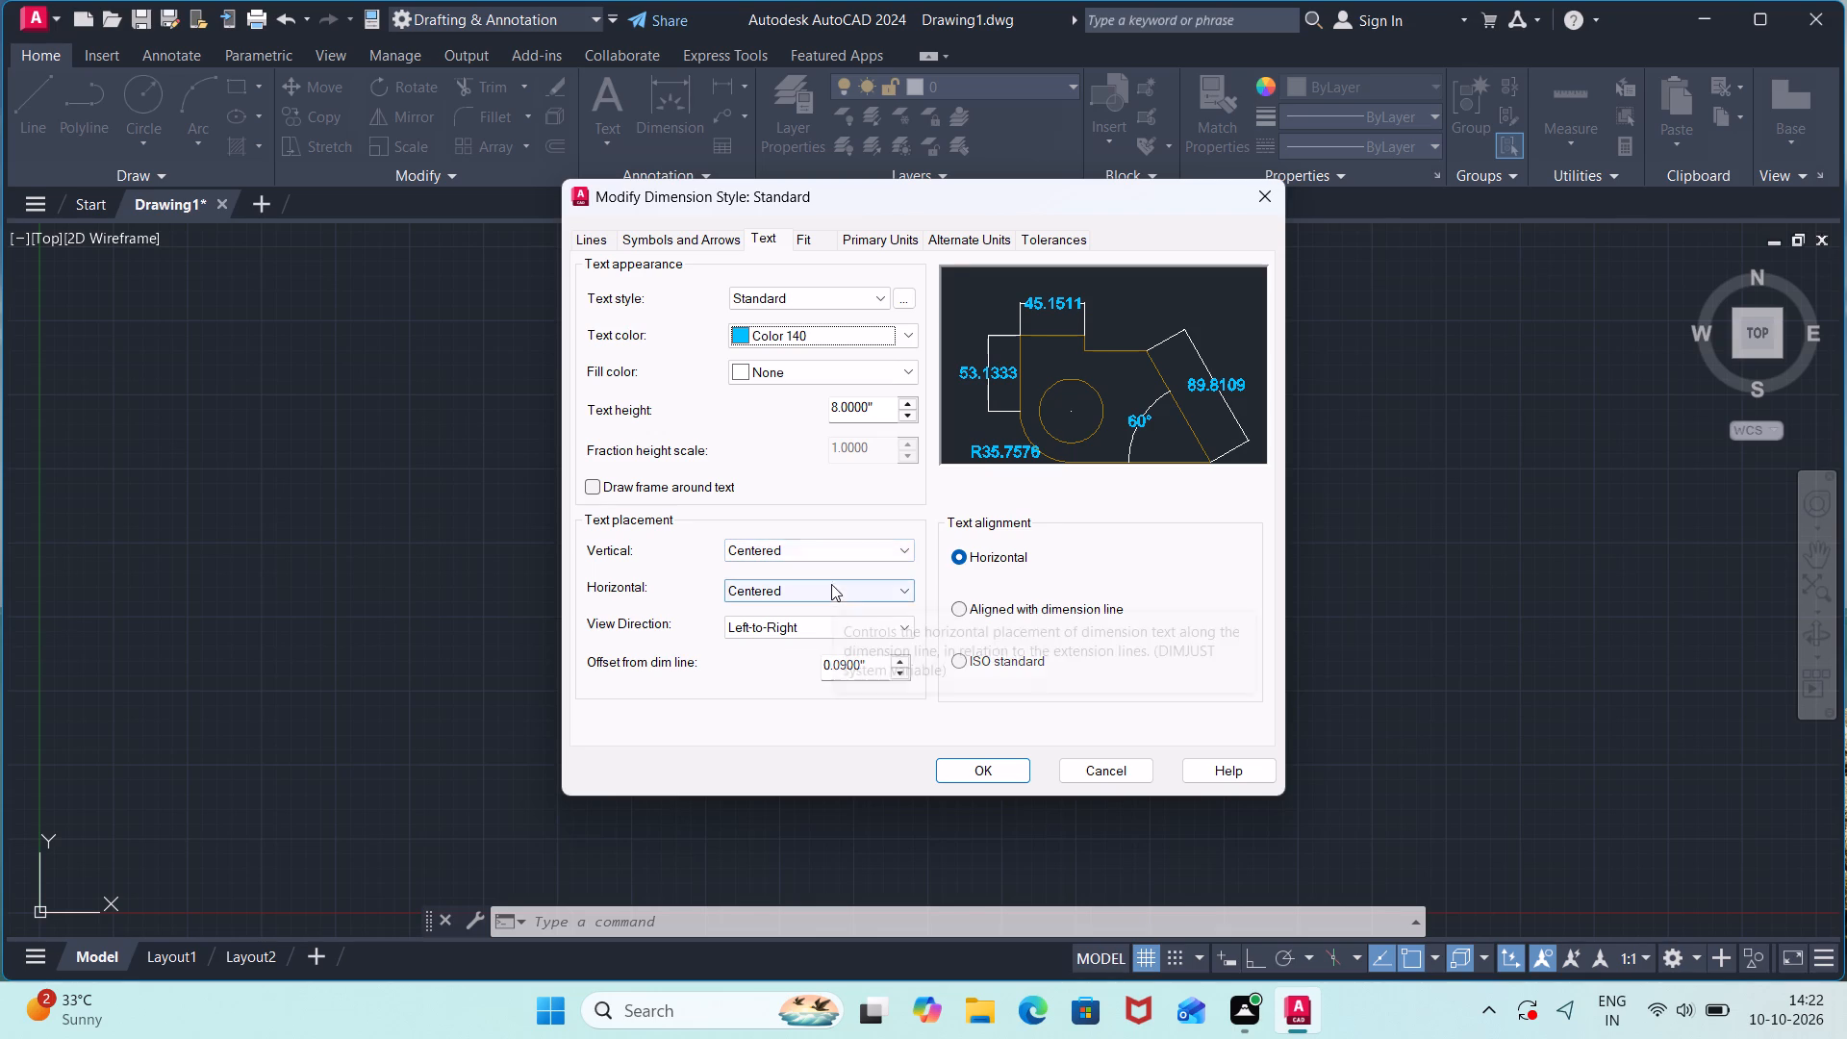
# Set the dimension text alignment to Aligned with dimension line and save the style changes.
pyautogui.click(957, 613)
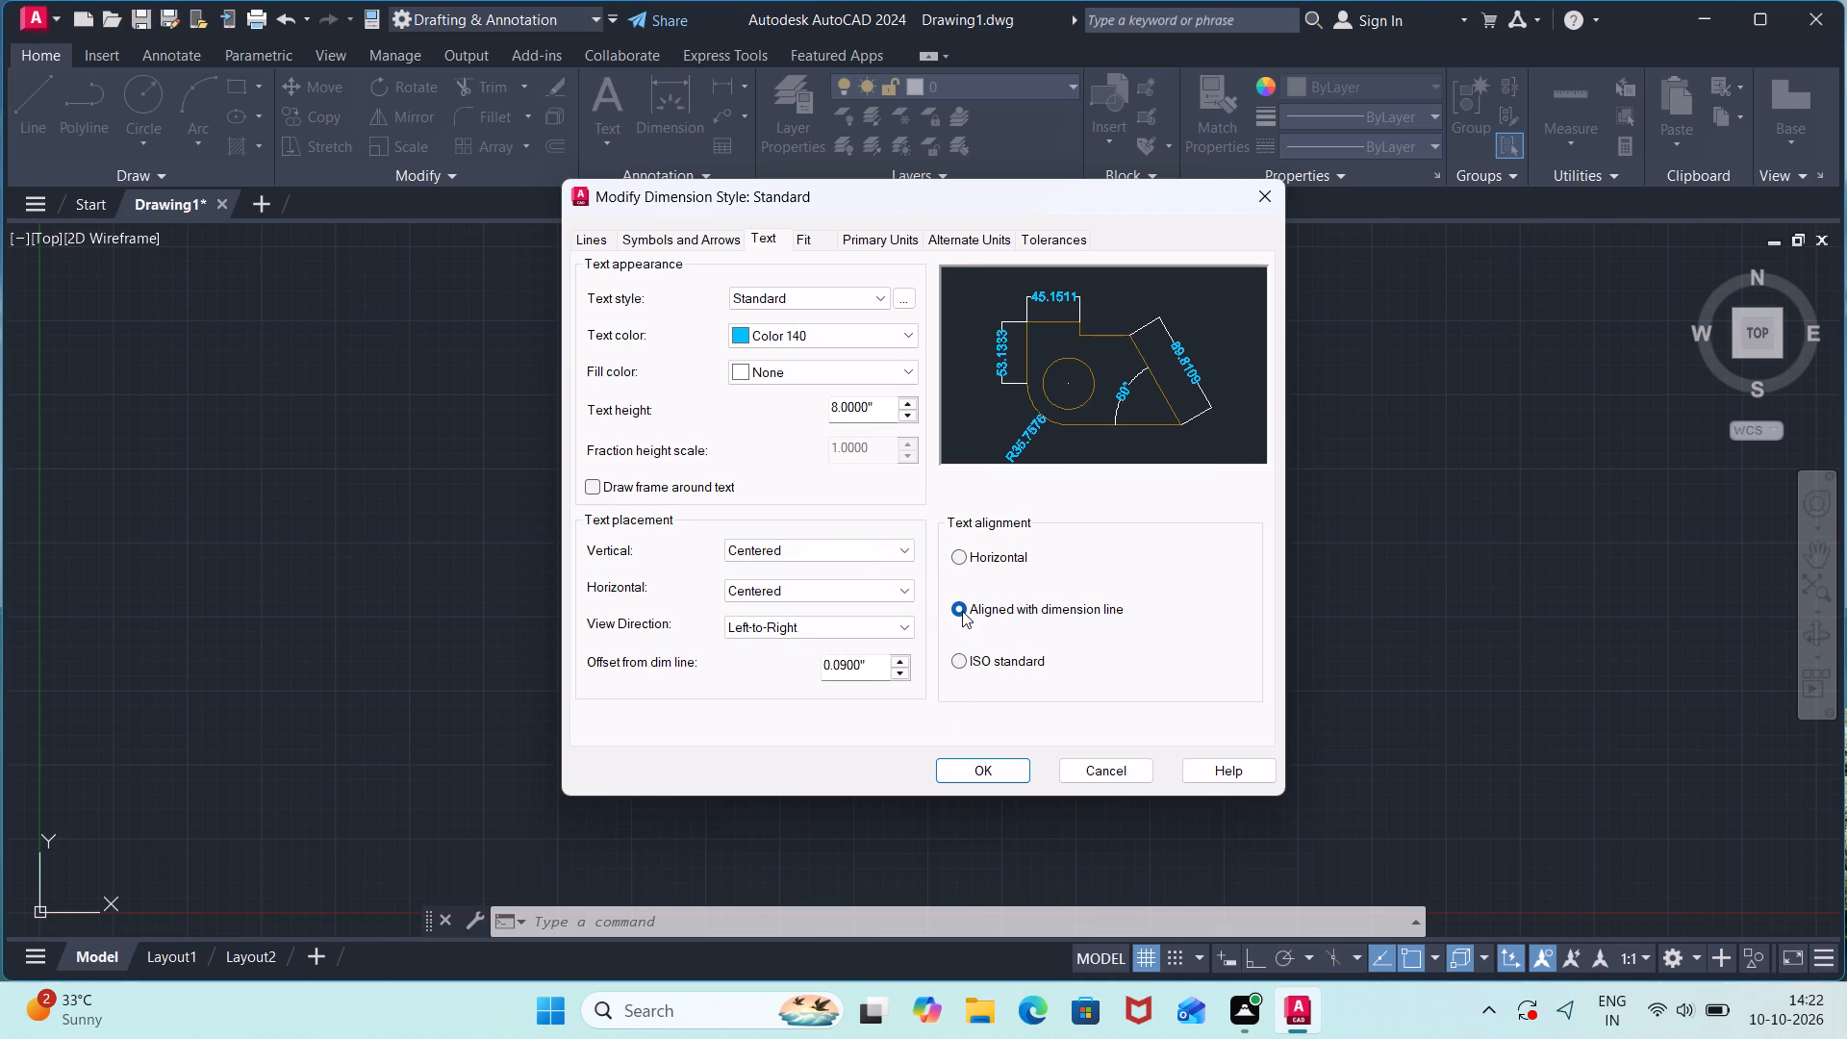
pyautogui.click(960, 564)
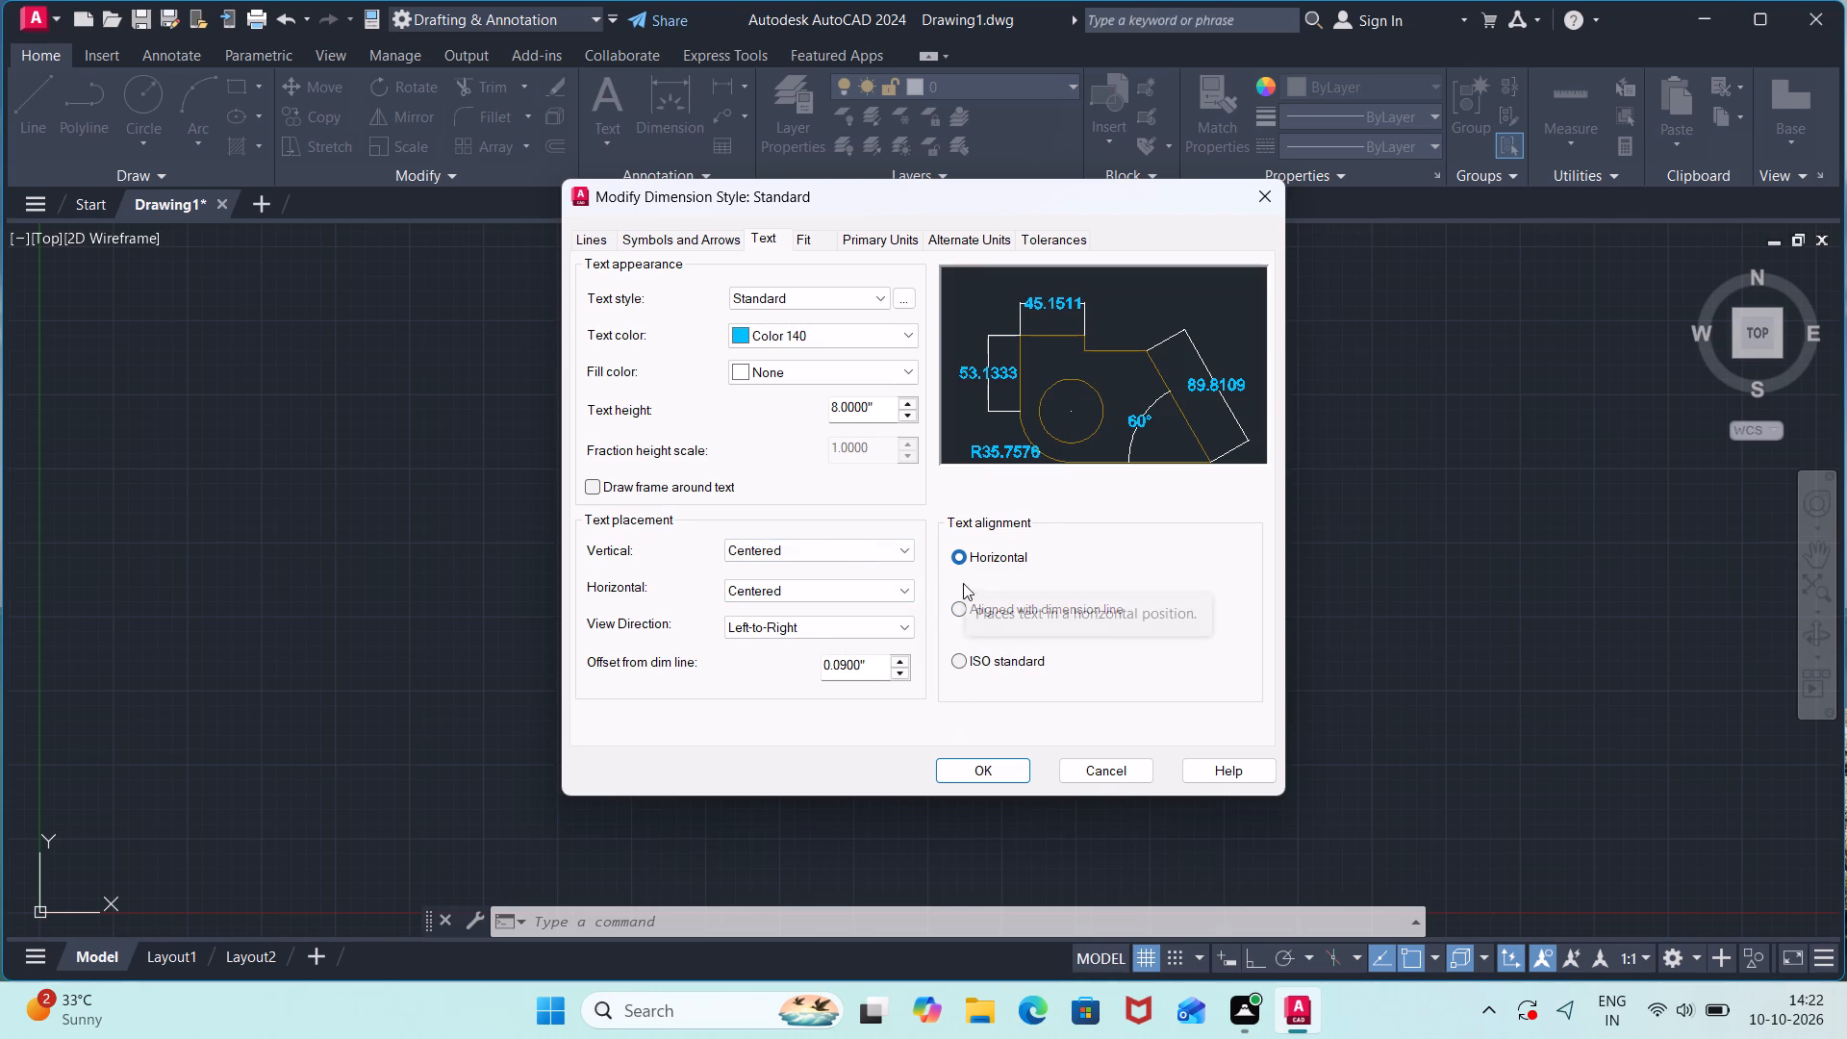
pyautogui.click(955, 607)
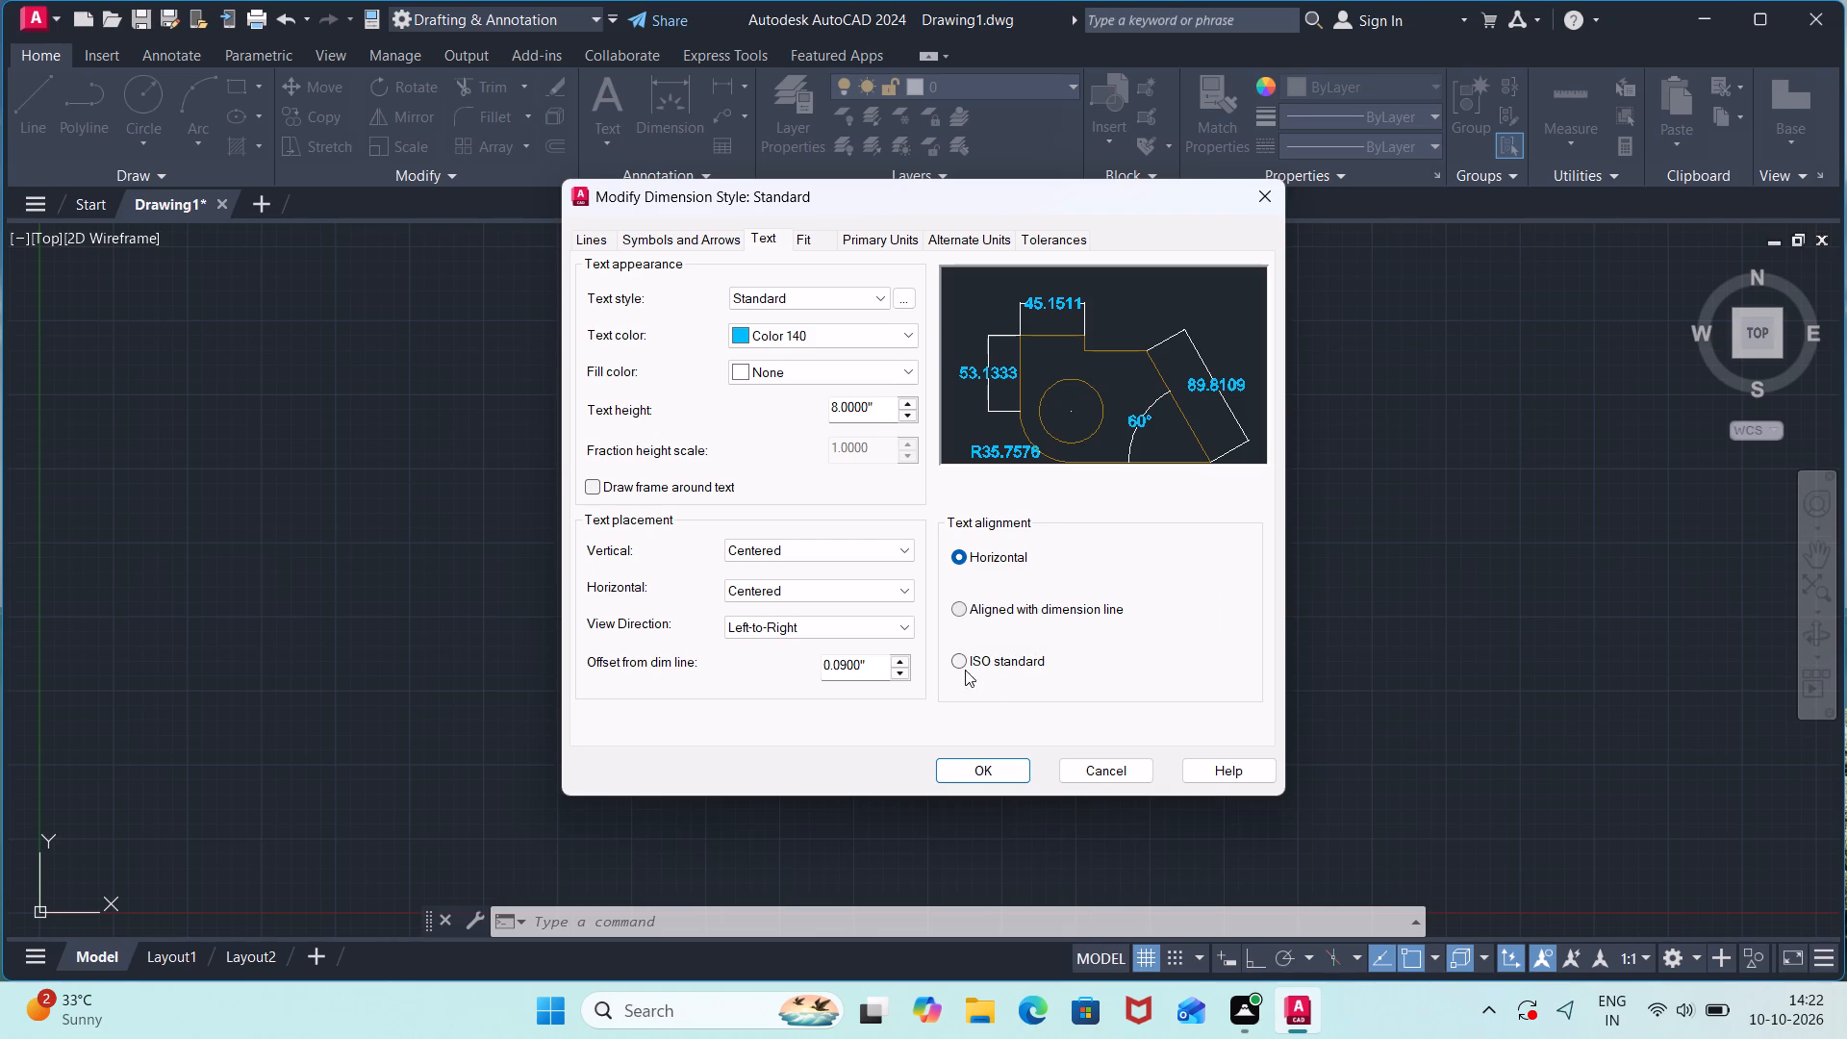
pyautogui.click(981, 767)
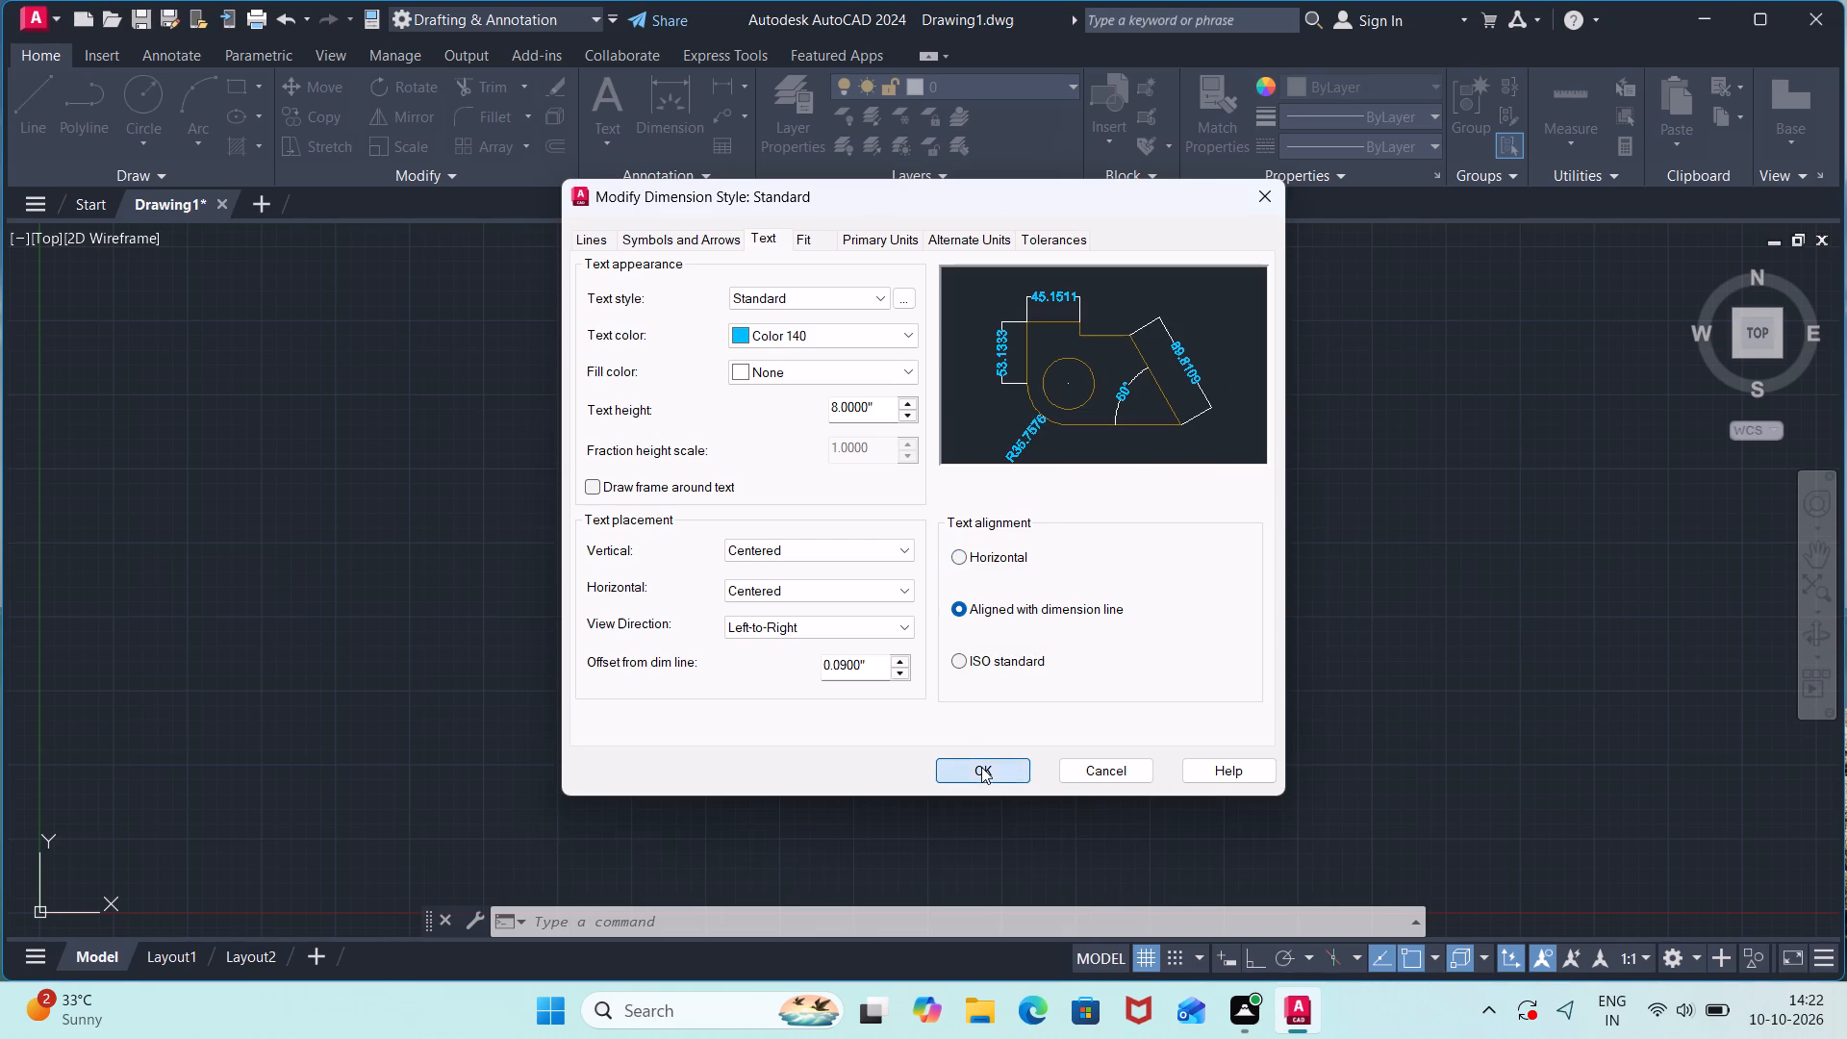
# Reopen the Standard dimension style for modification and set its primary linear unit format to Engineering.
pyautogui.click(1154, 453)
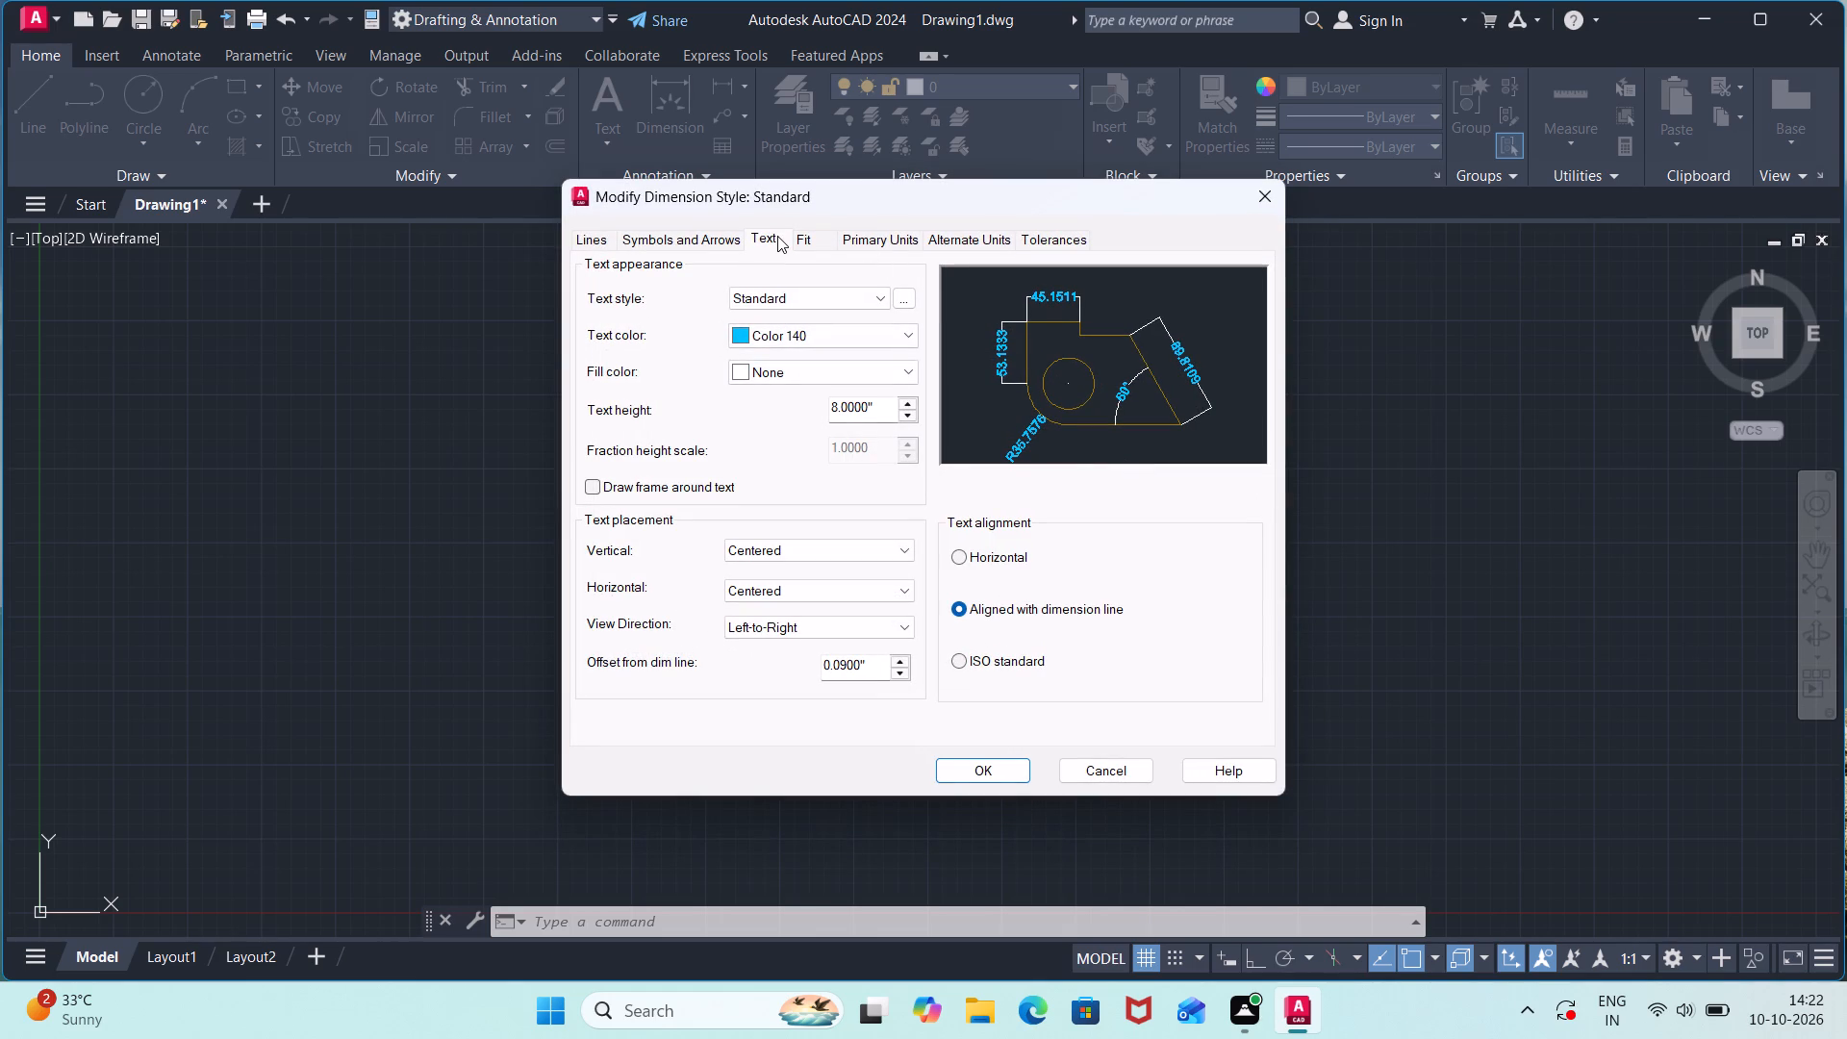
pyautogui.click(800, 241)
pyautogui.click(862, 236)
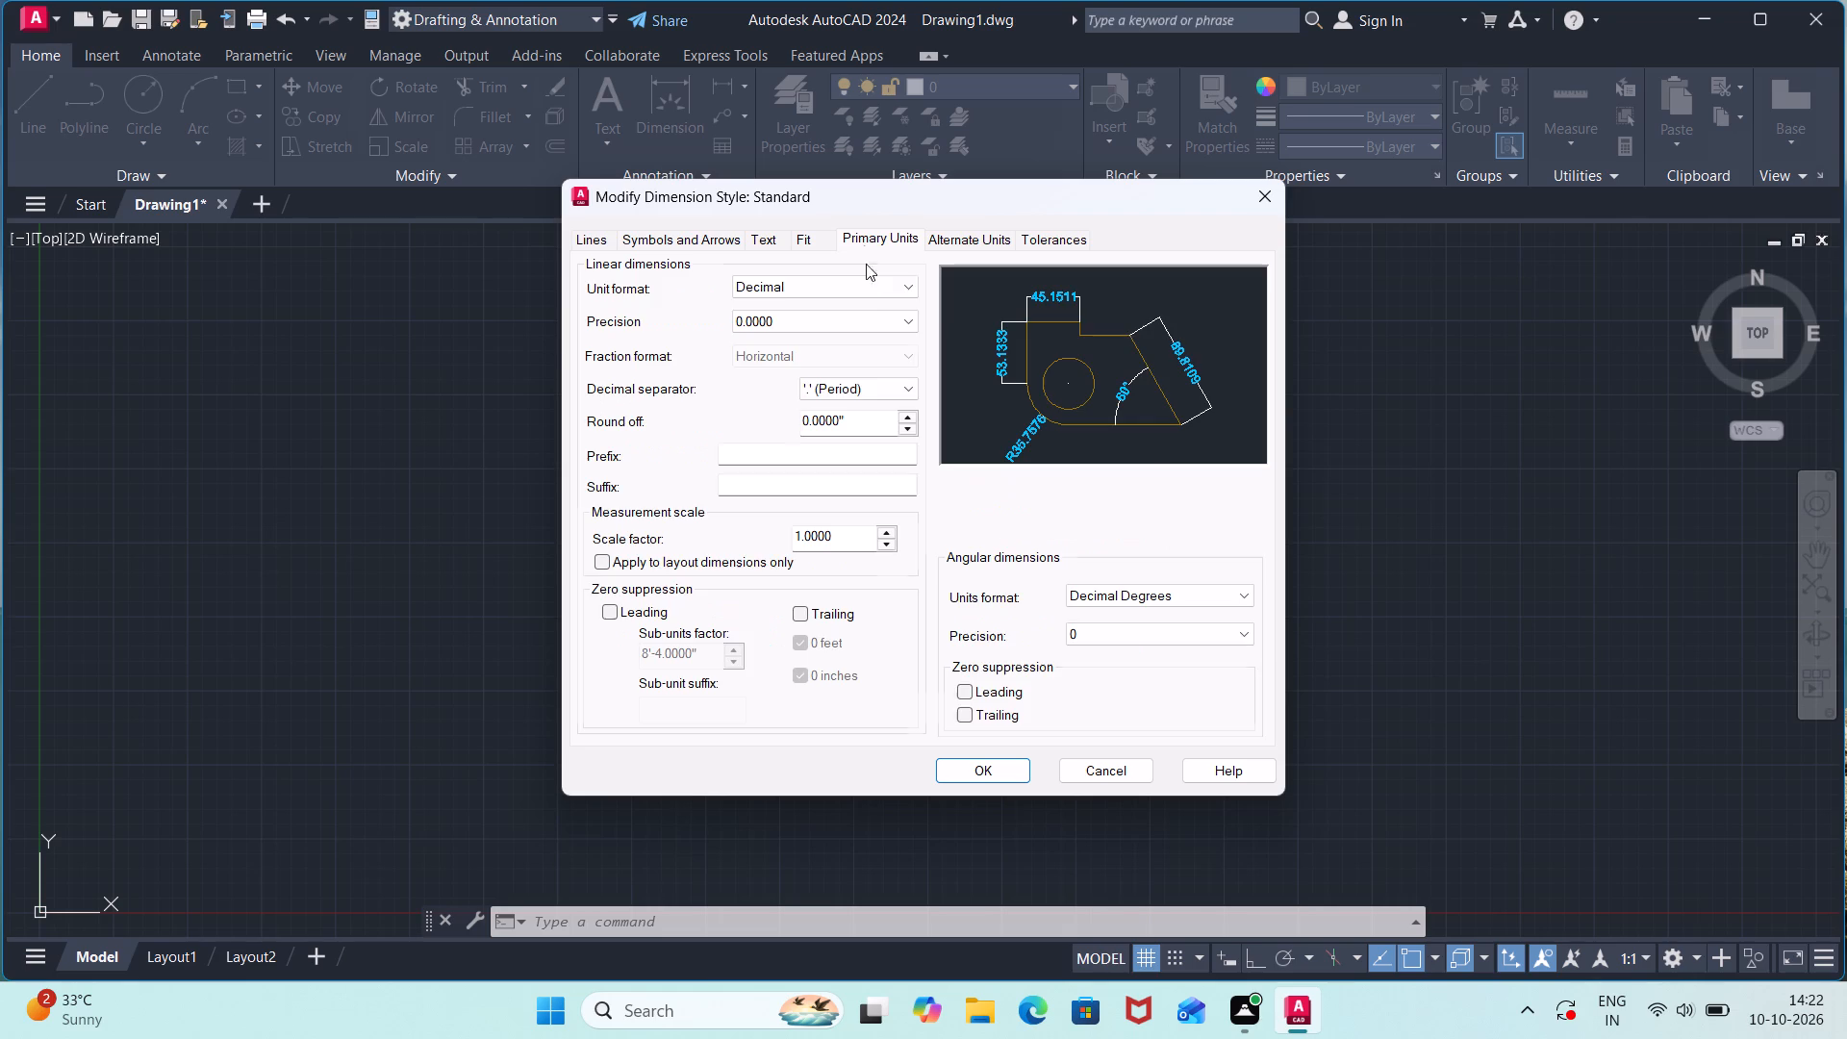
pyautogui.click(875, 288)
pyautogui.click(875, 337)
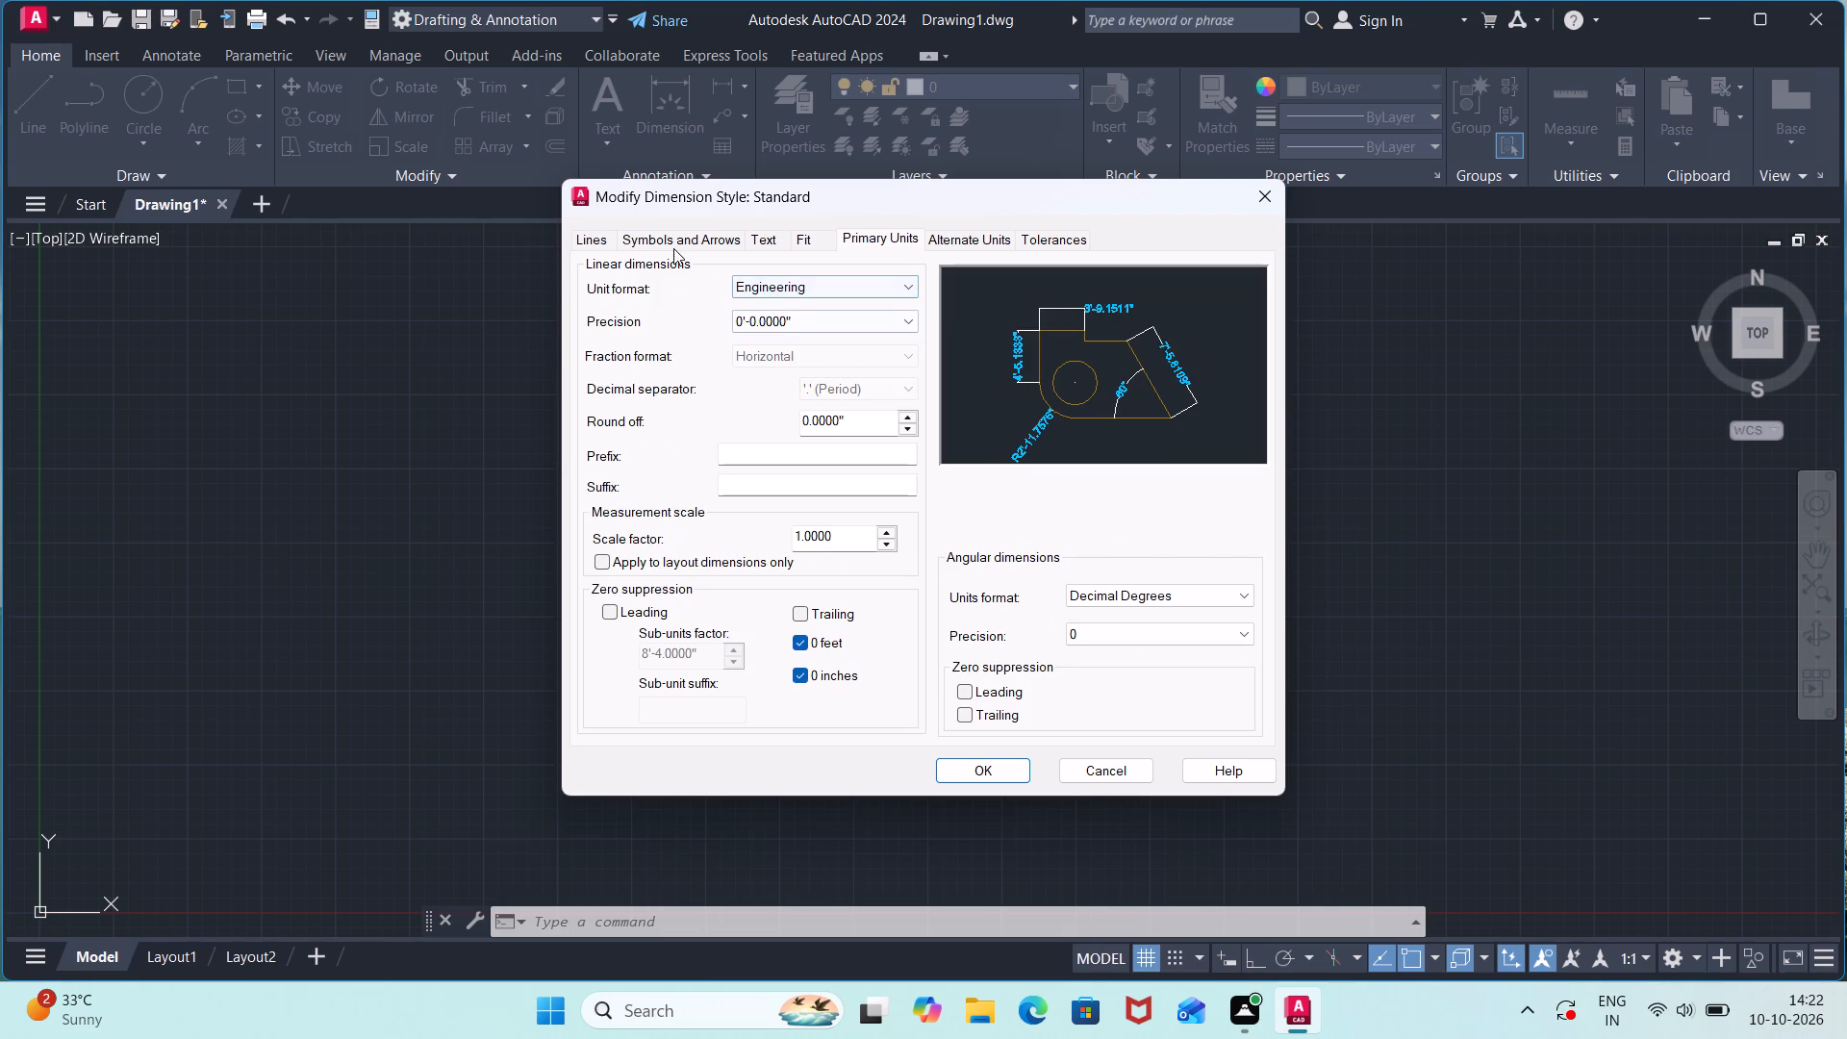
# Set the dimension lines' linetype to ByLayer and the extension lines' colour to Blue in the Standard style.
pyautogui.click(603, 241)
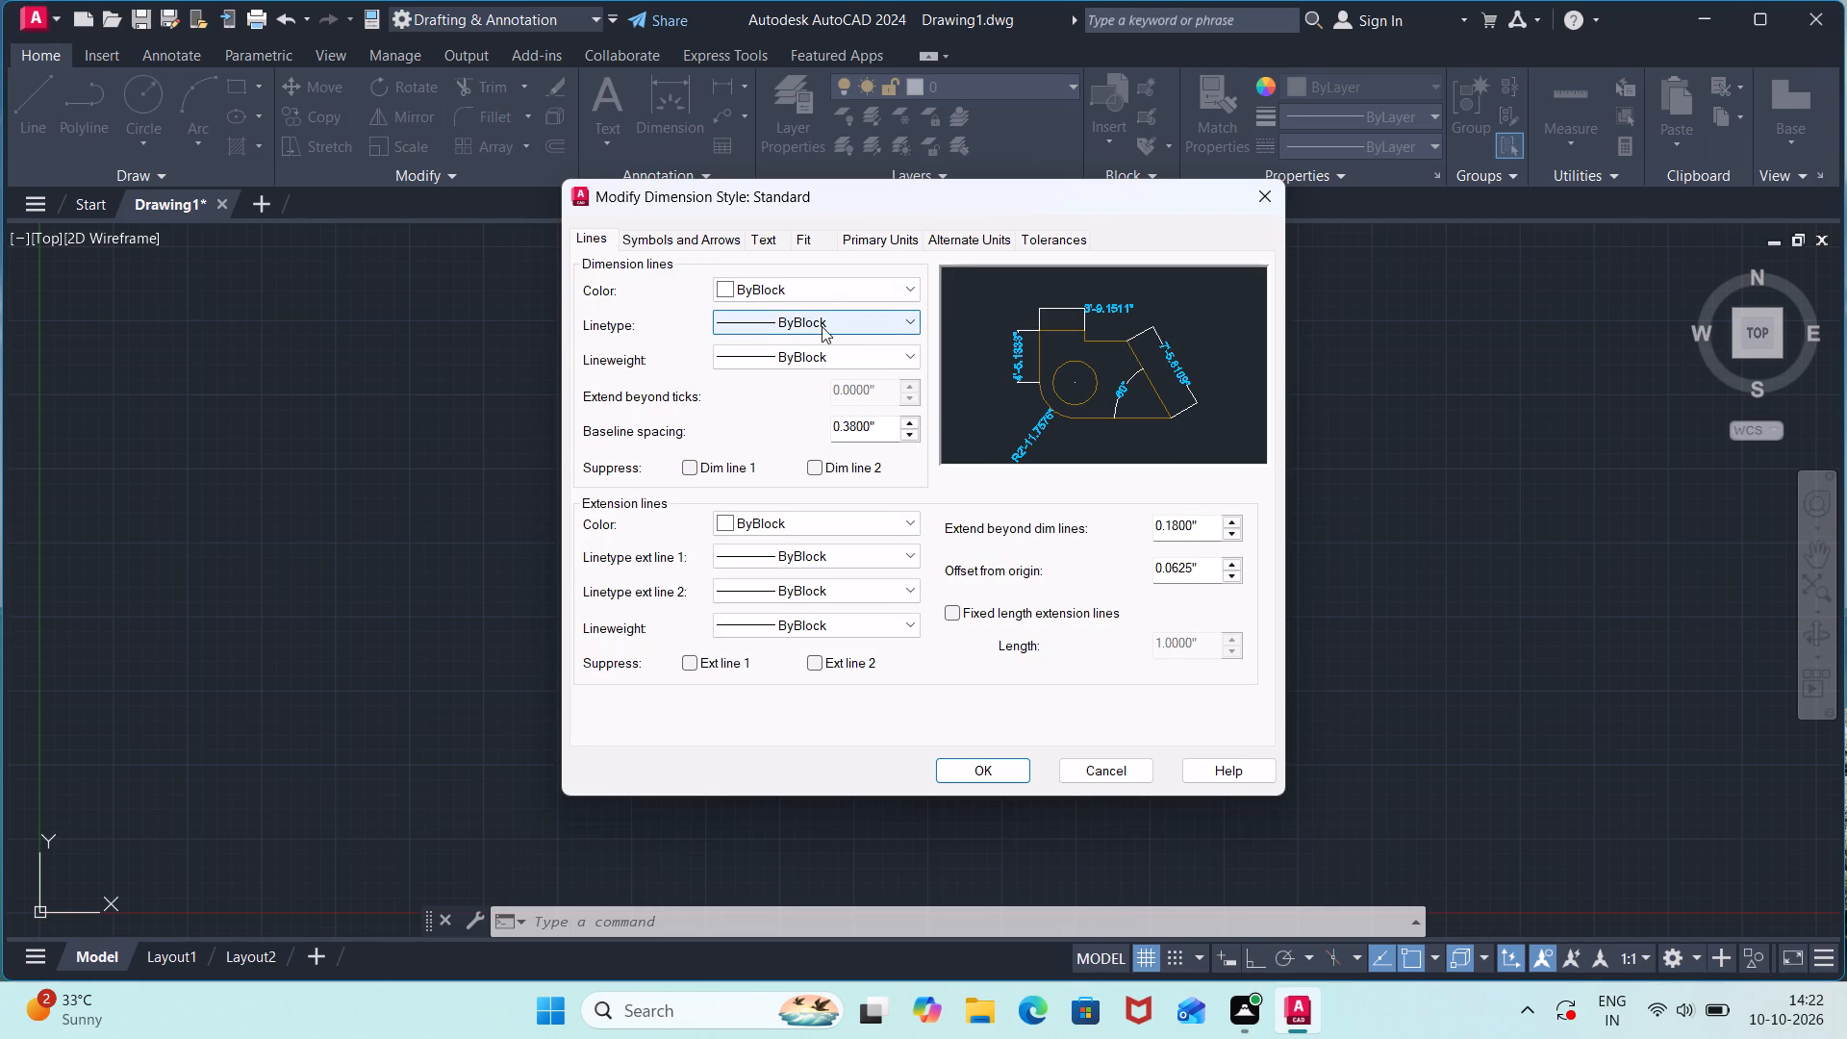
pyautogui.click(914, 321)
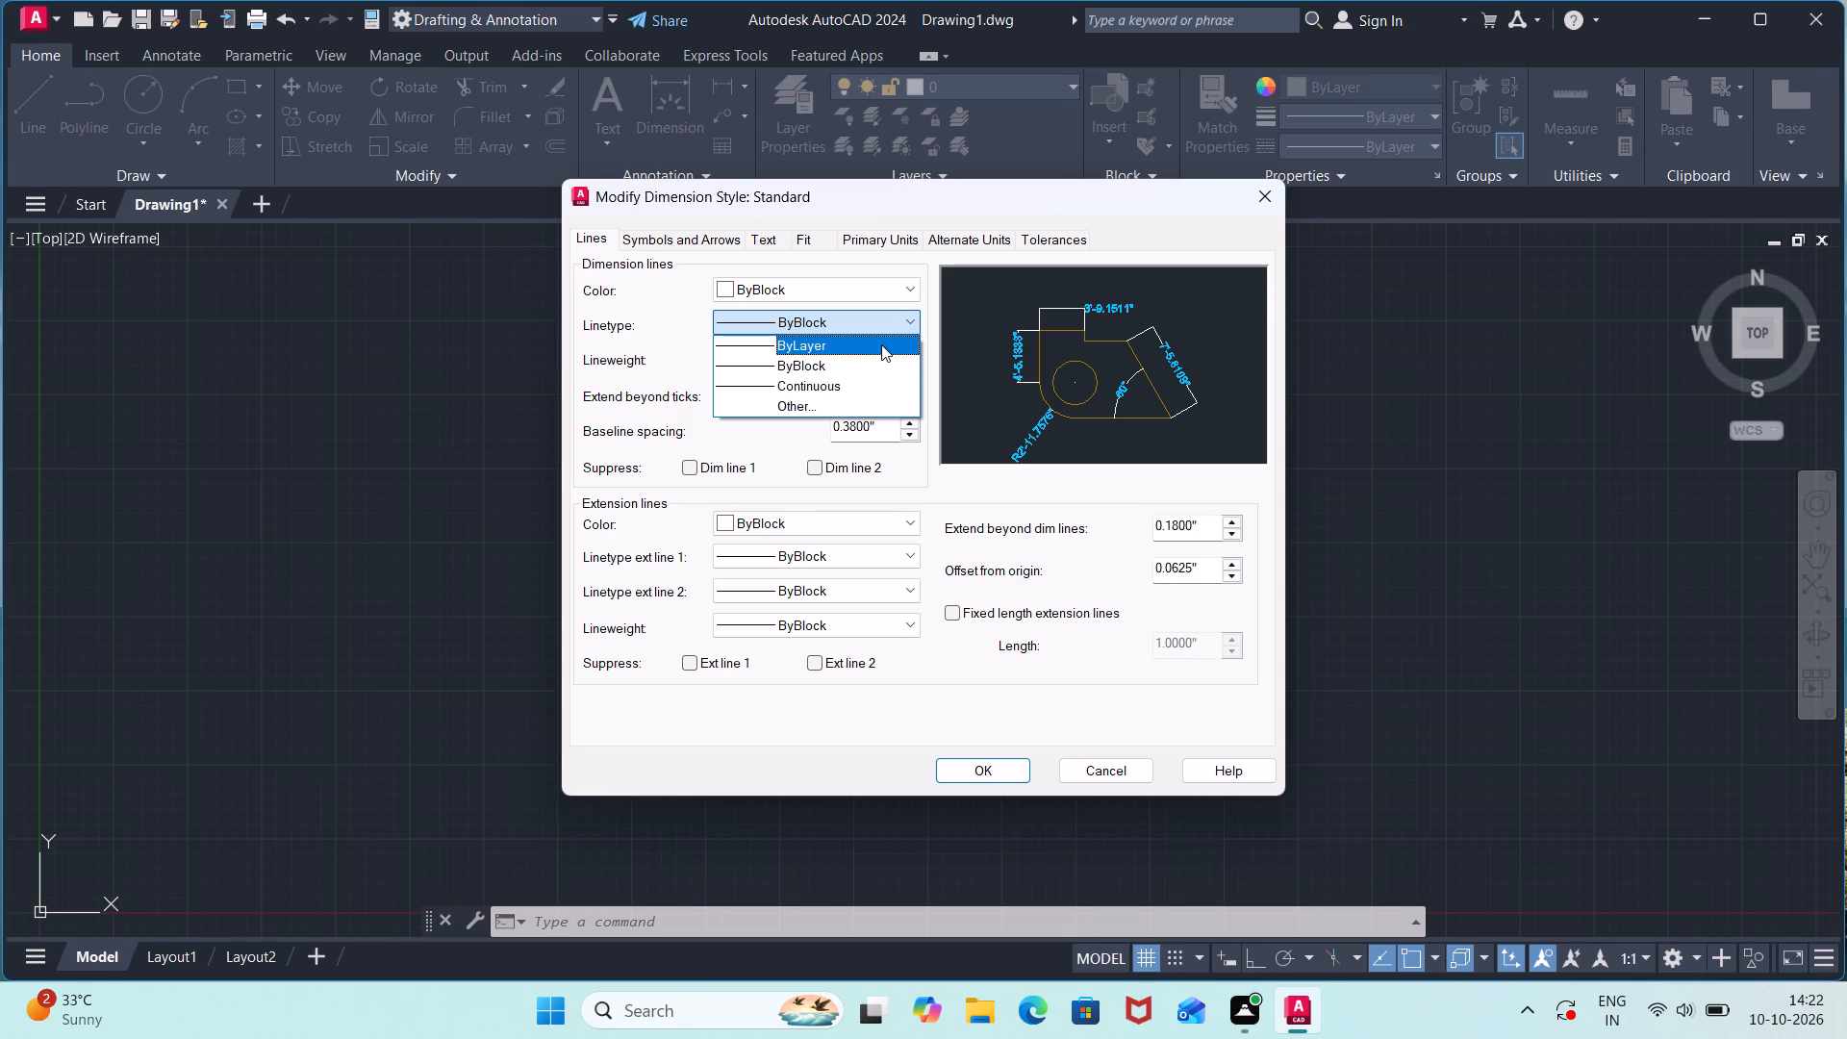
pyautogui.click(881, 344)
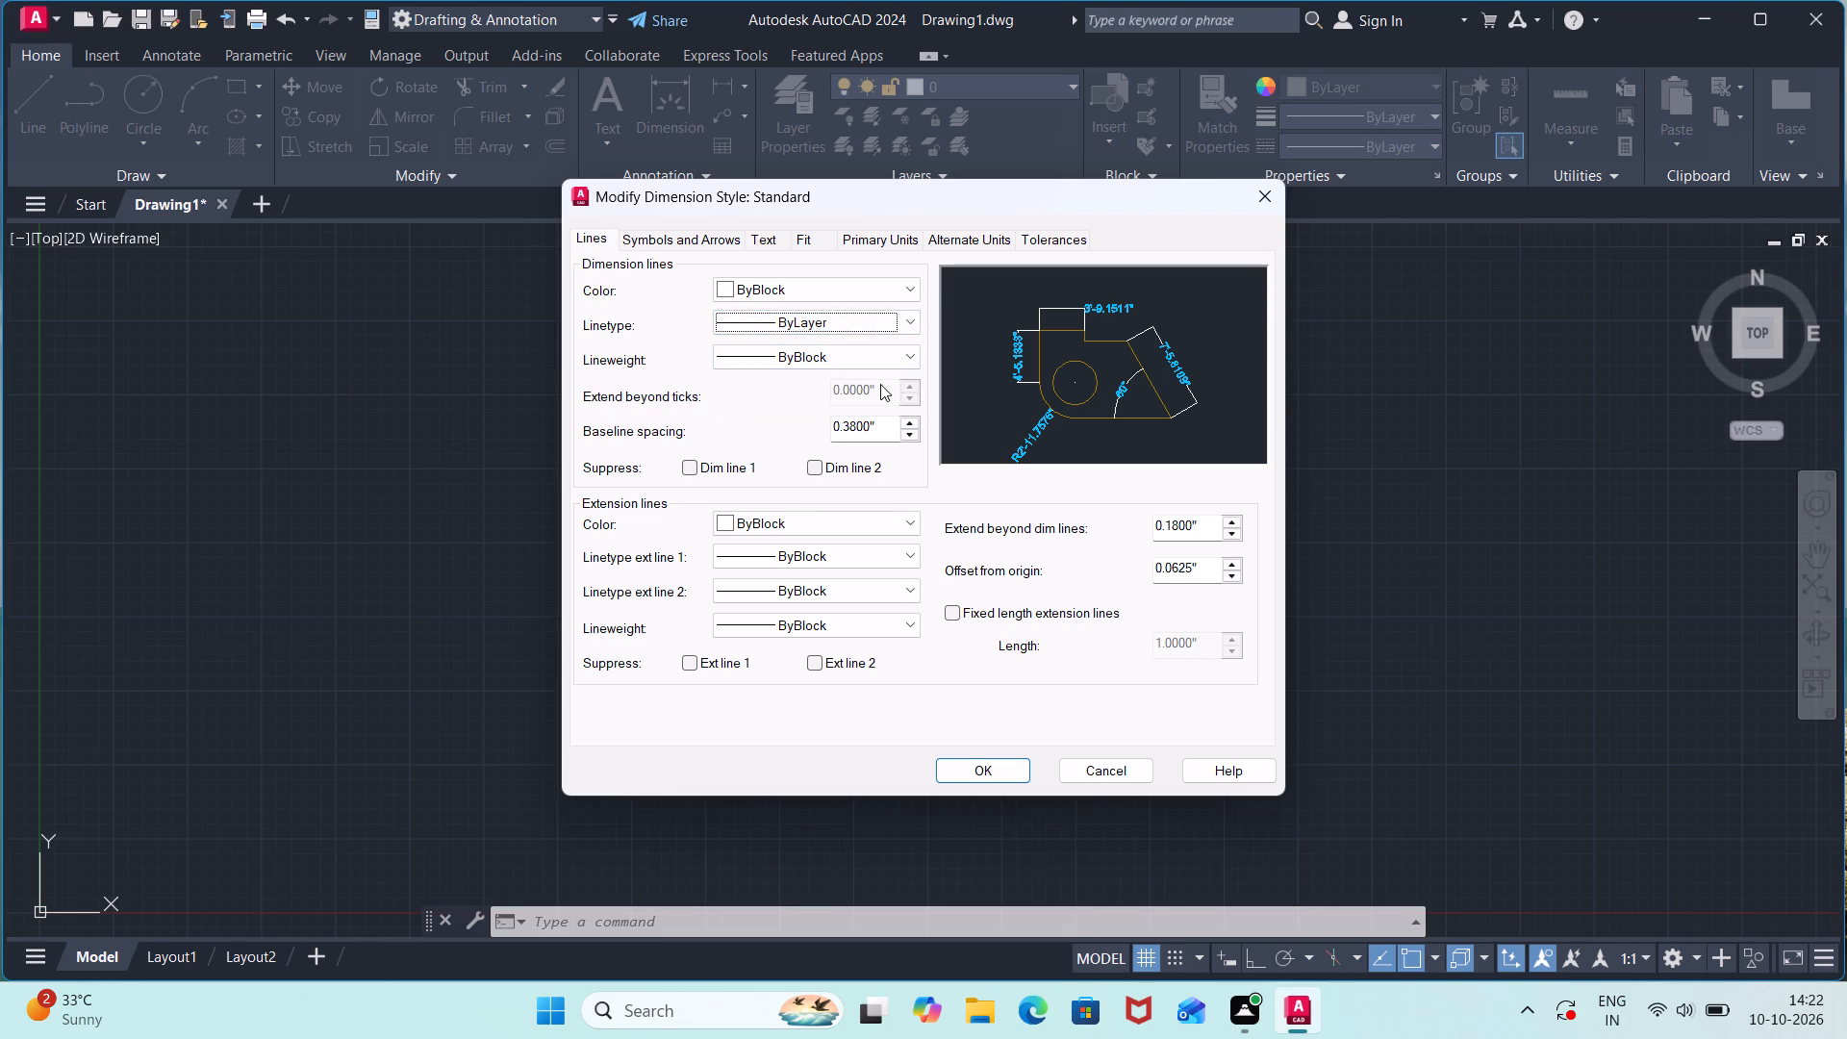
pyautogui.click(726, 519)
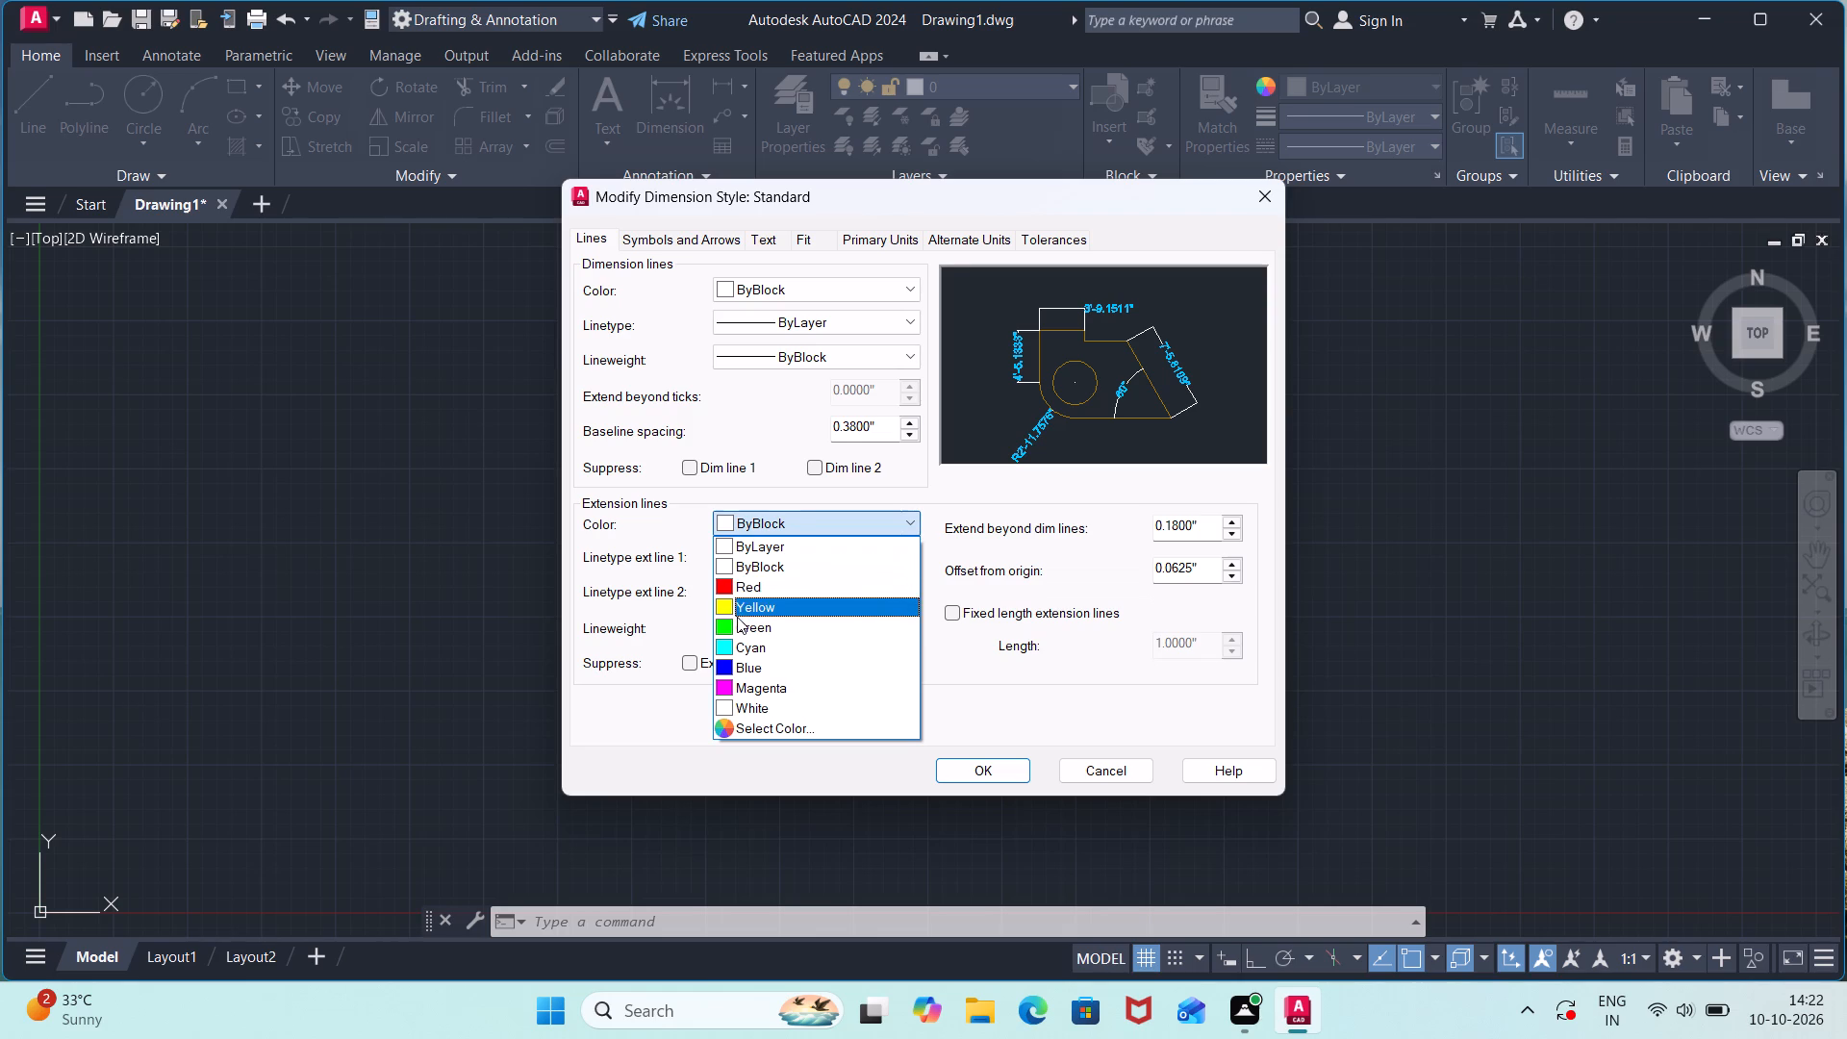
pyautogui.click(745, 659)
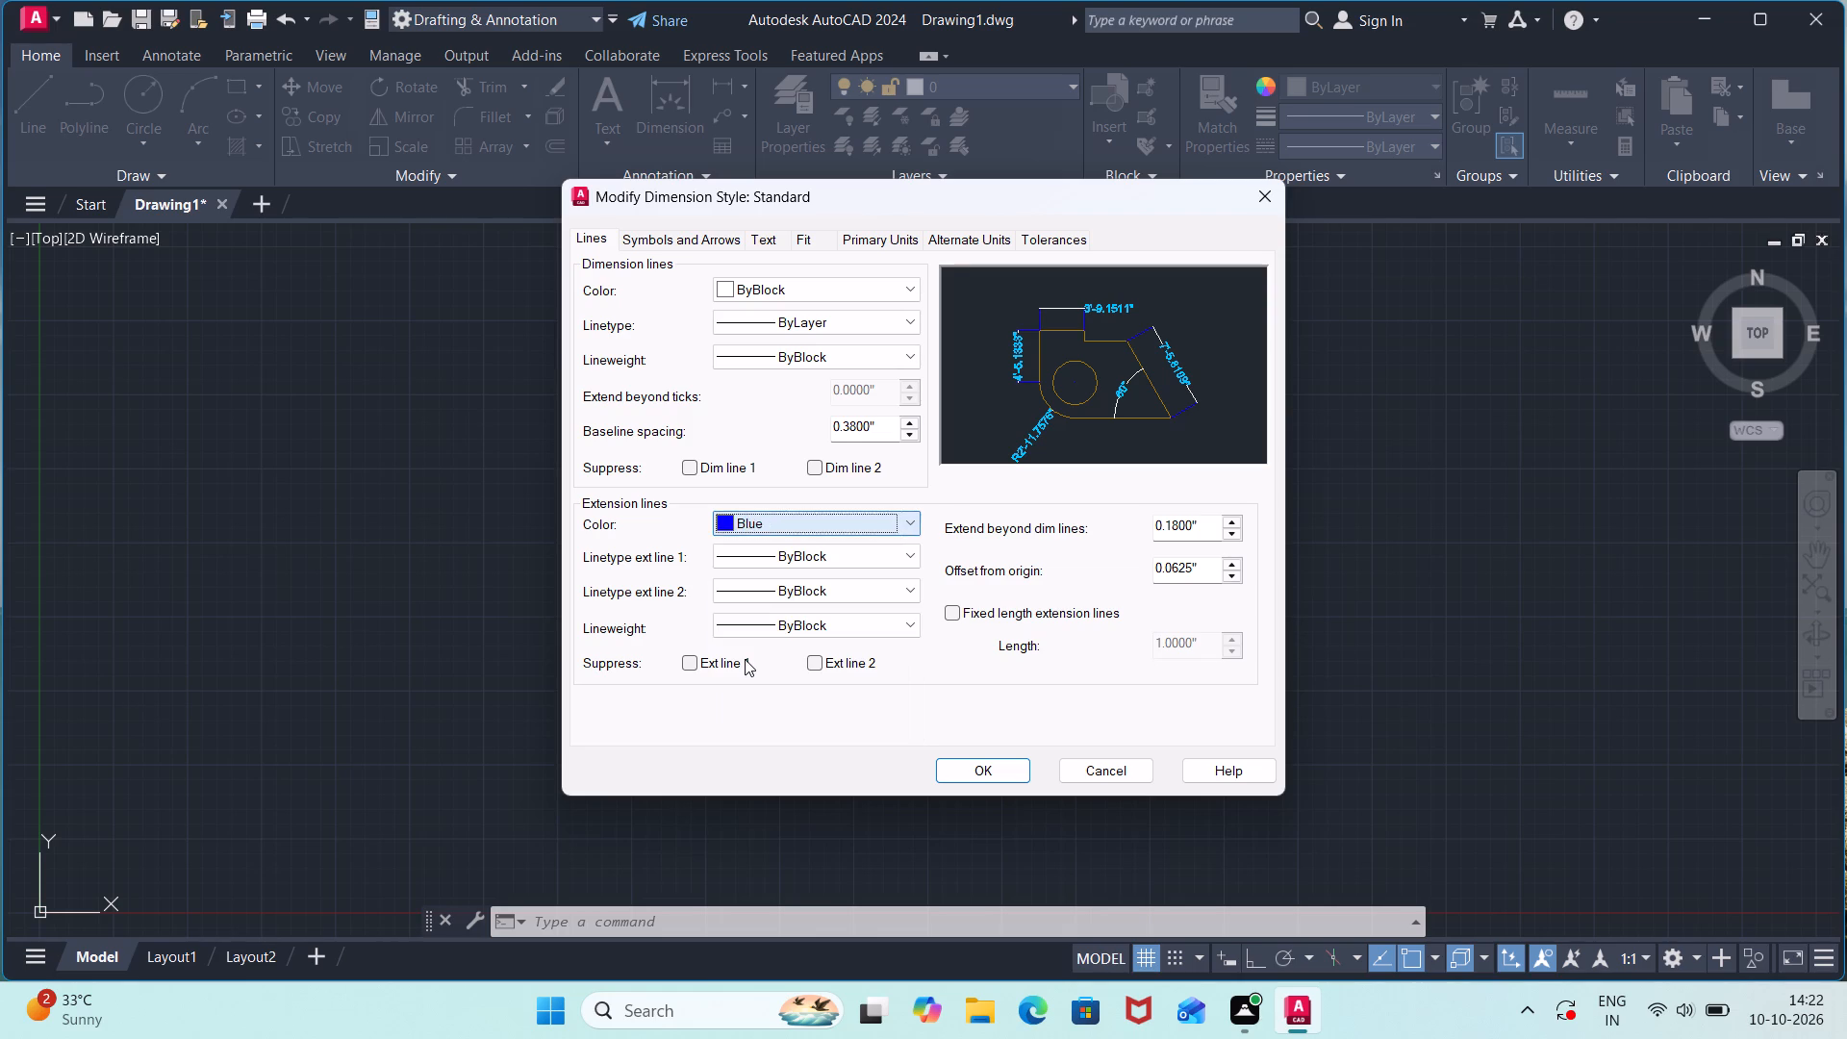
# Set the dimension lines' colour to Magenta in the Standard style and save the style changes.
pyautogui.click(705, 275)
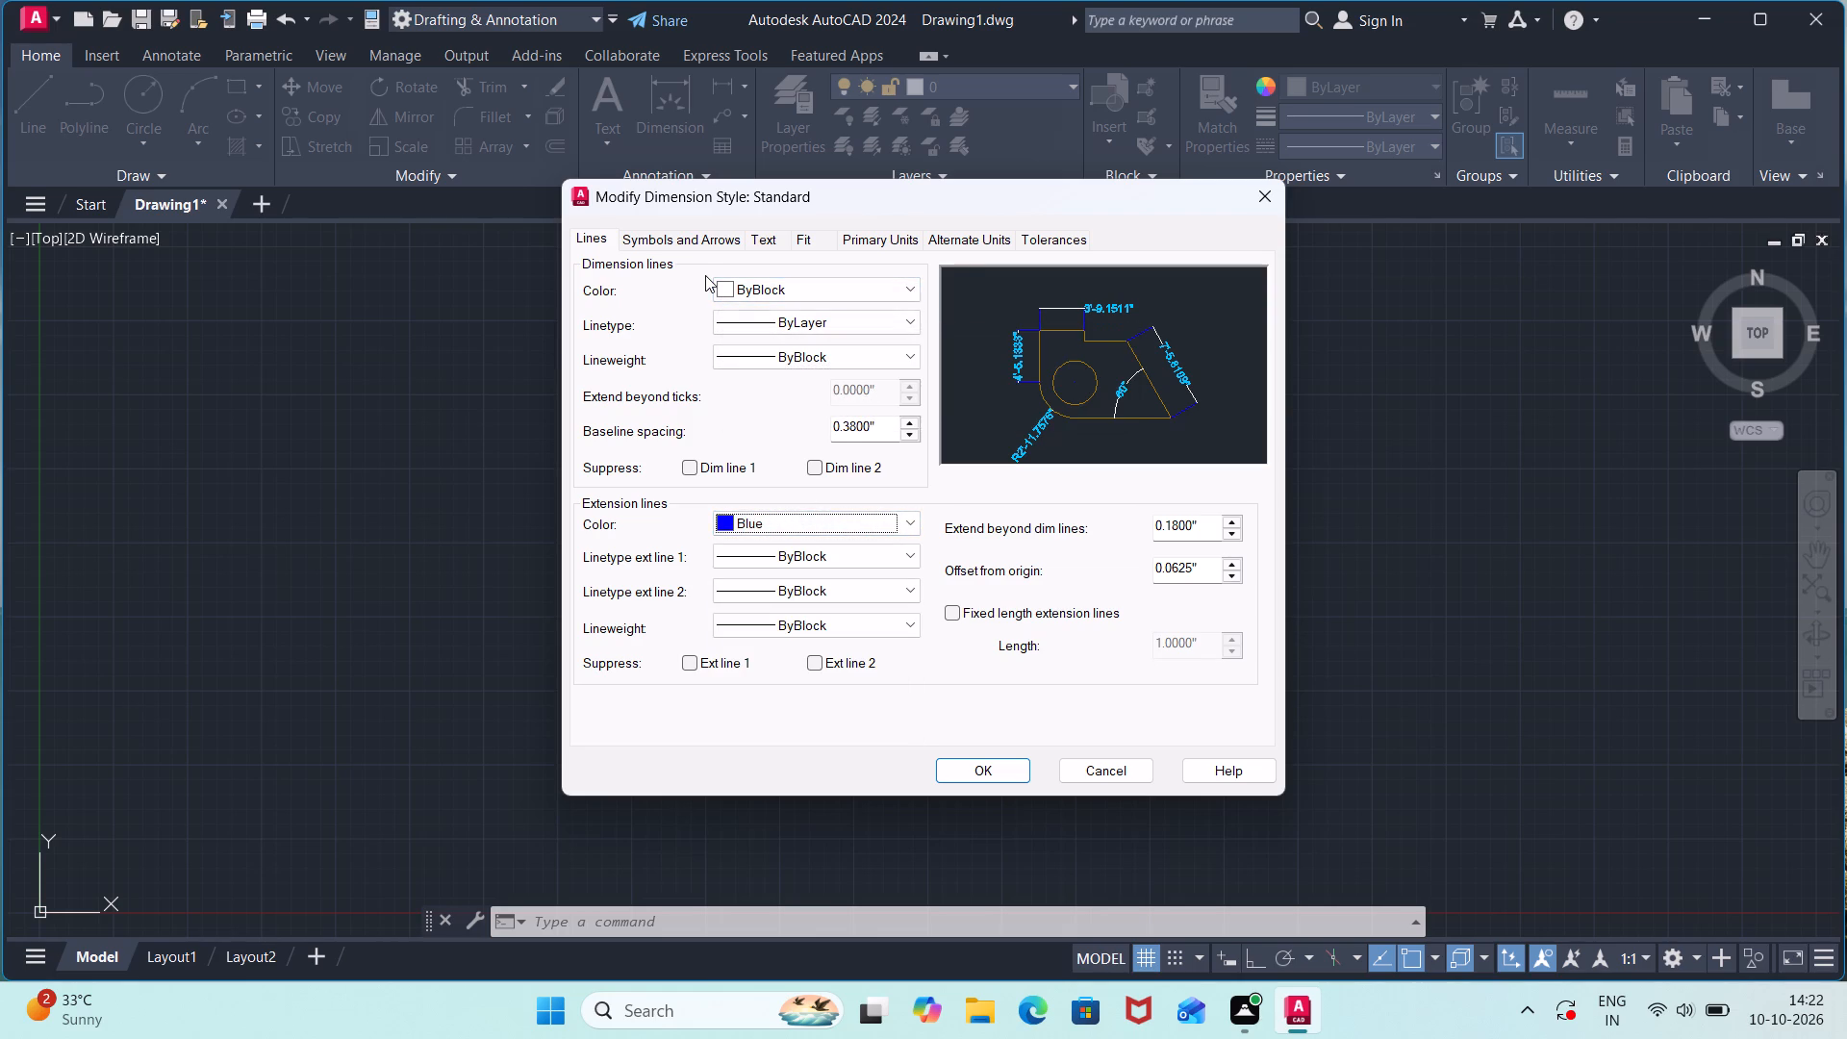
pyautogui.click(724, 281)
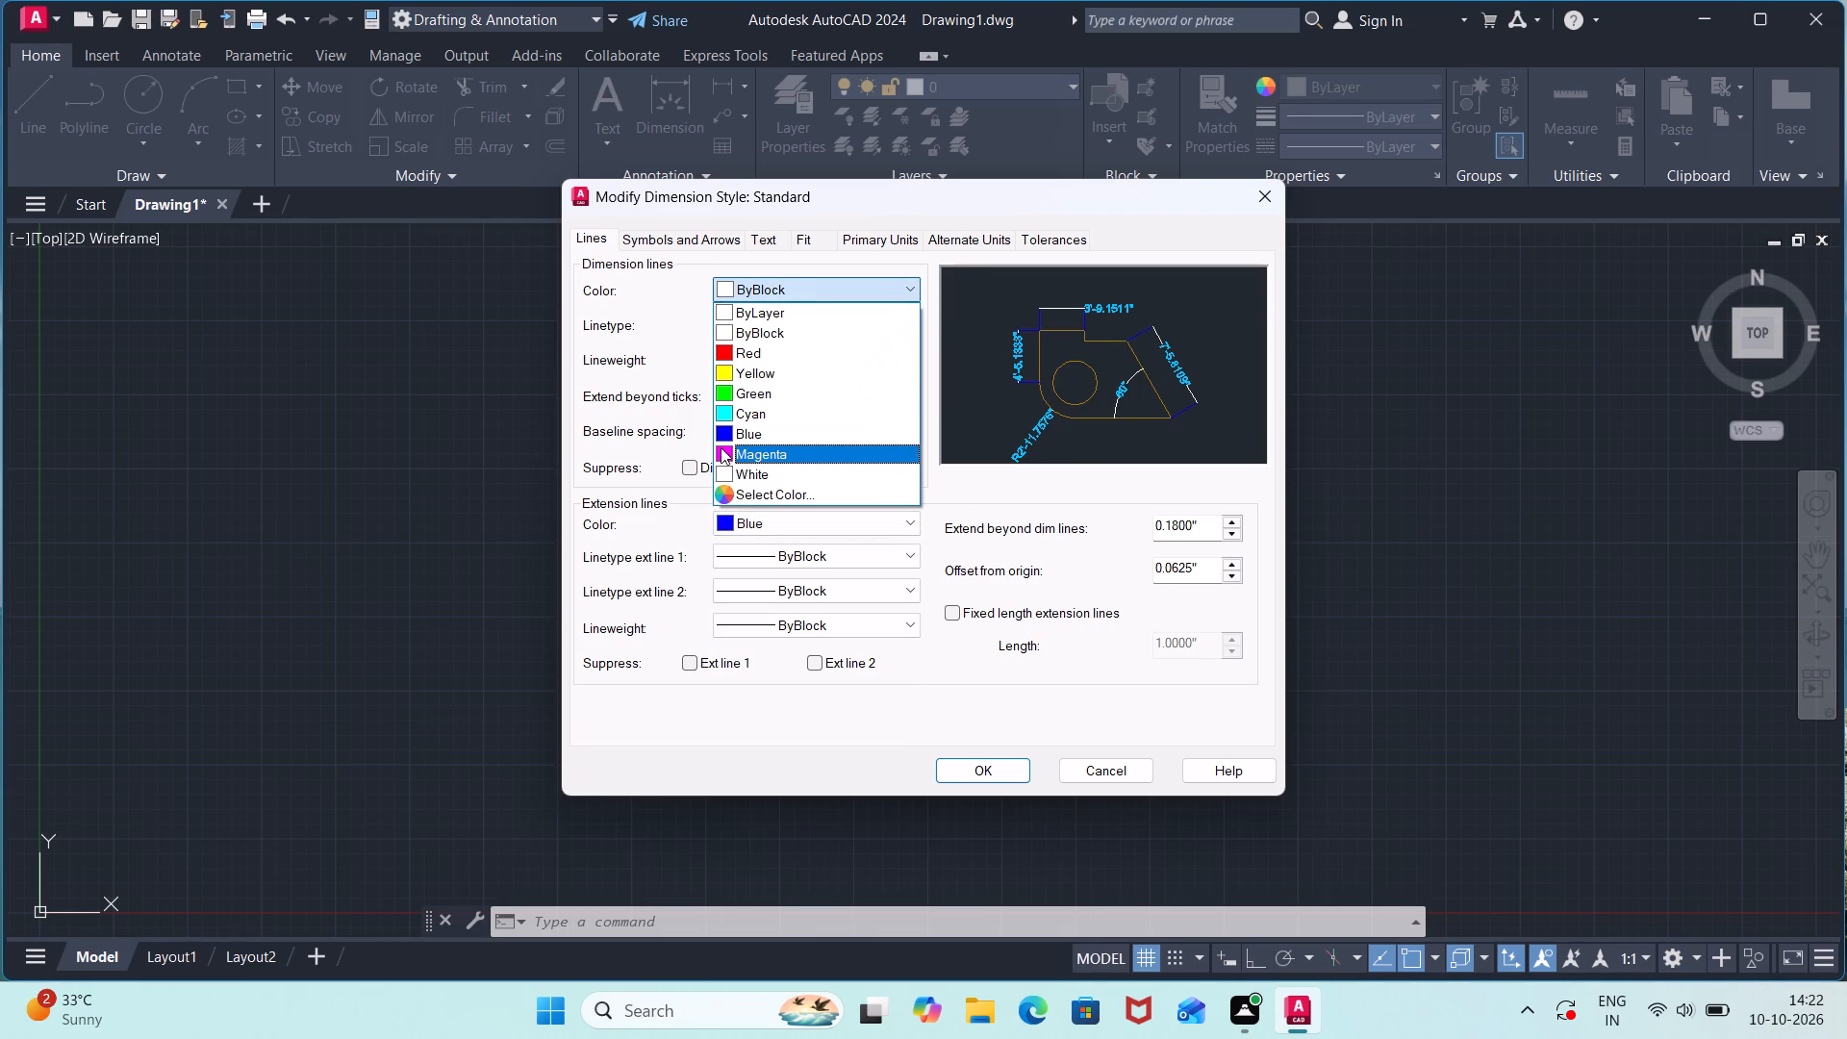
pyautogui.click(721, 454)
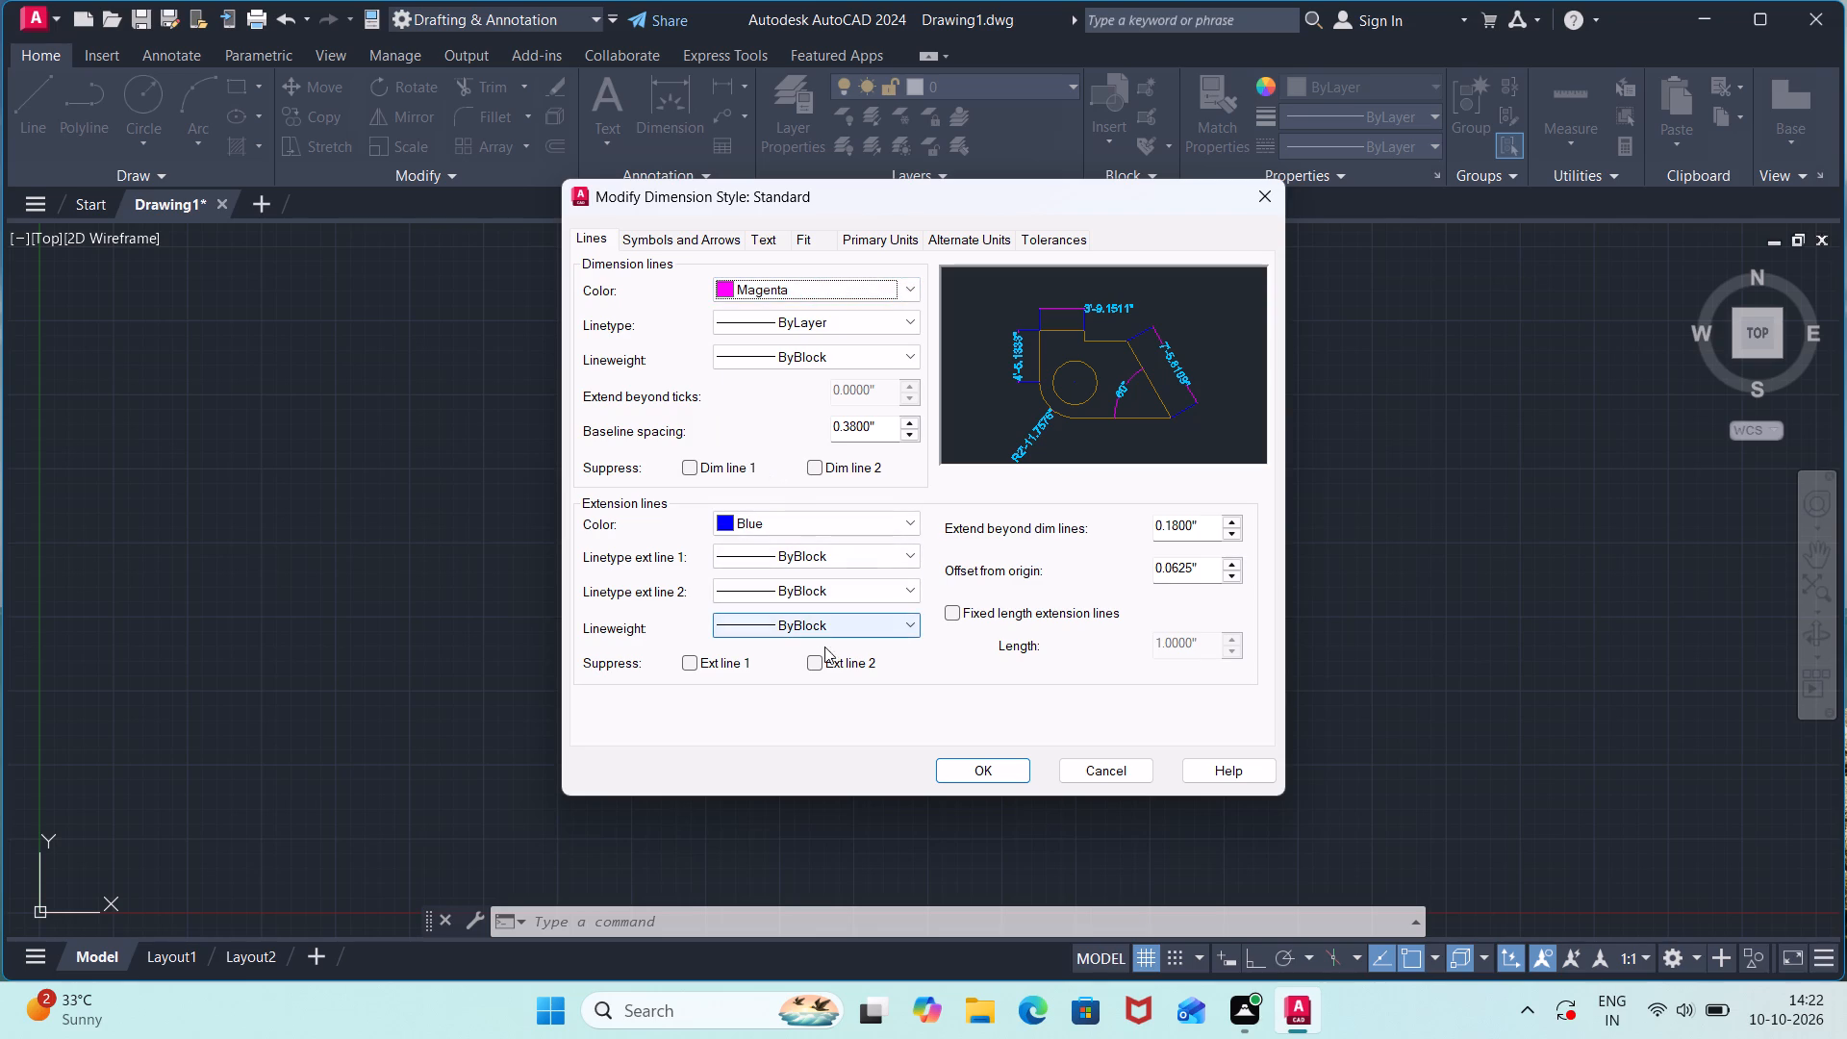
pyautogui.click(962, 773)
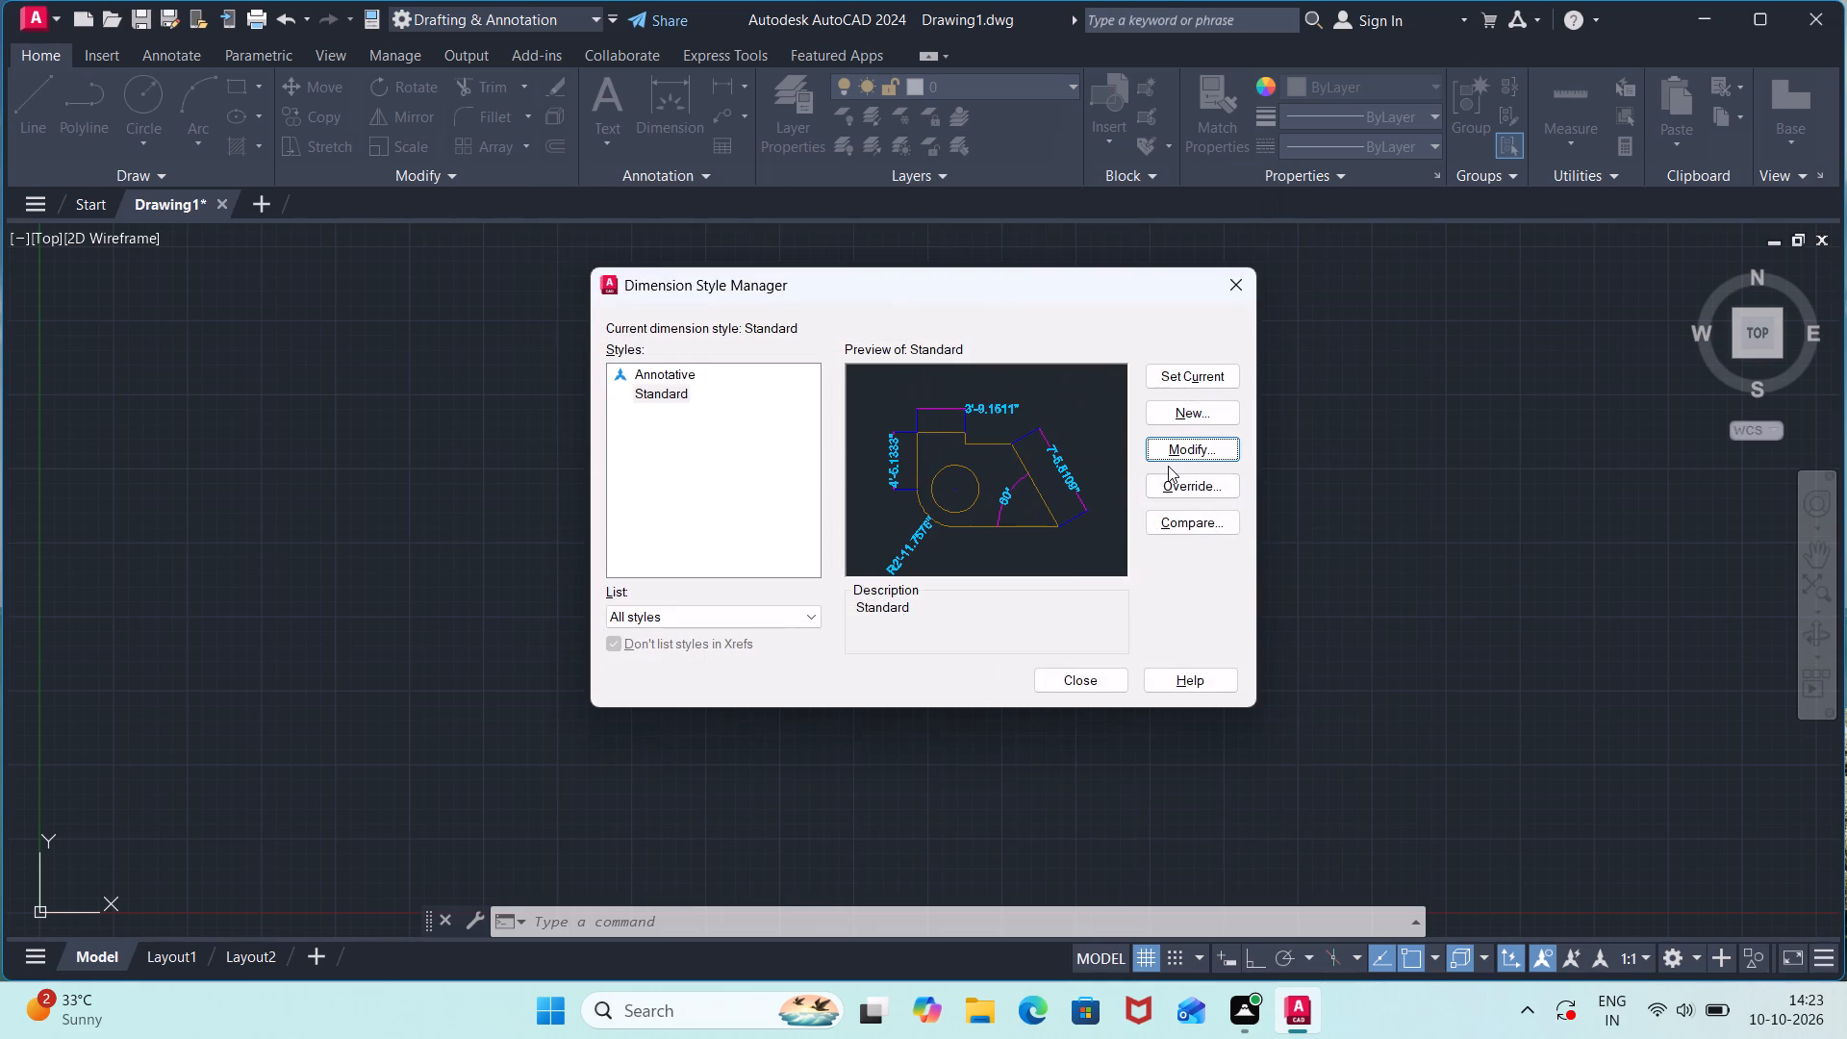
# Reopen the Standard dimension style for modification and set its first and second arrowheads to Architectural tick.
pyautogui.click(1170, 463)
pyautogui.click(1171, 446)
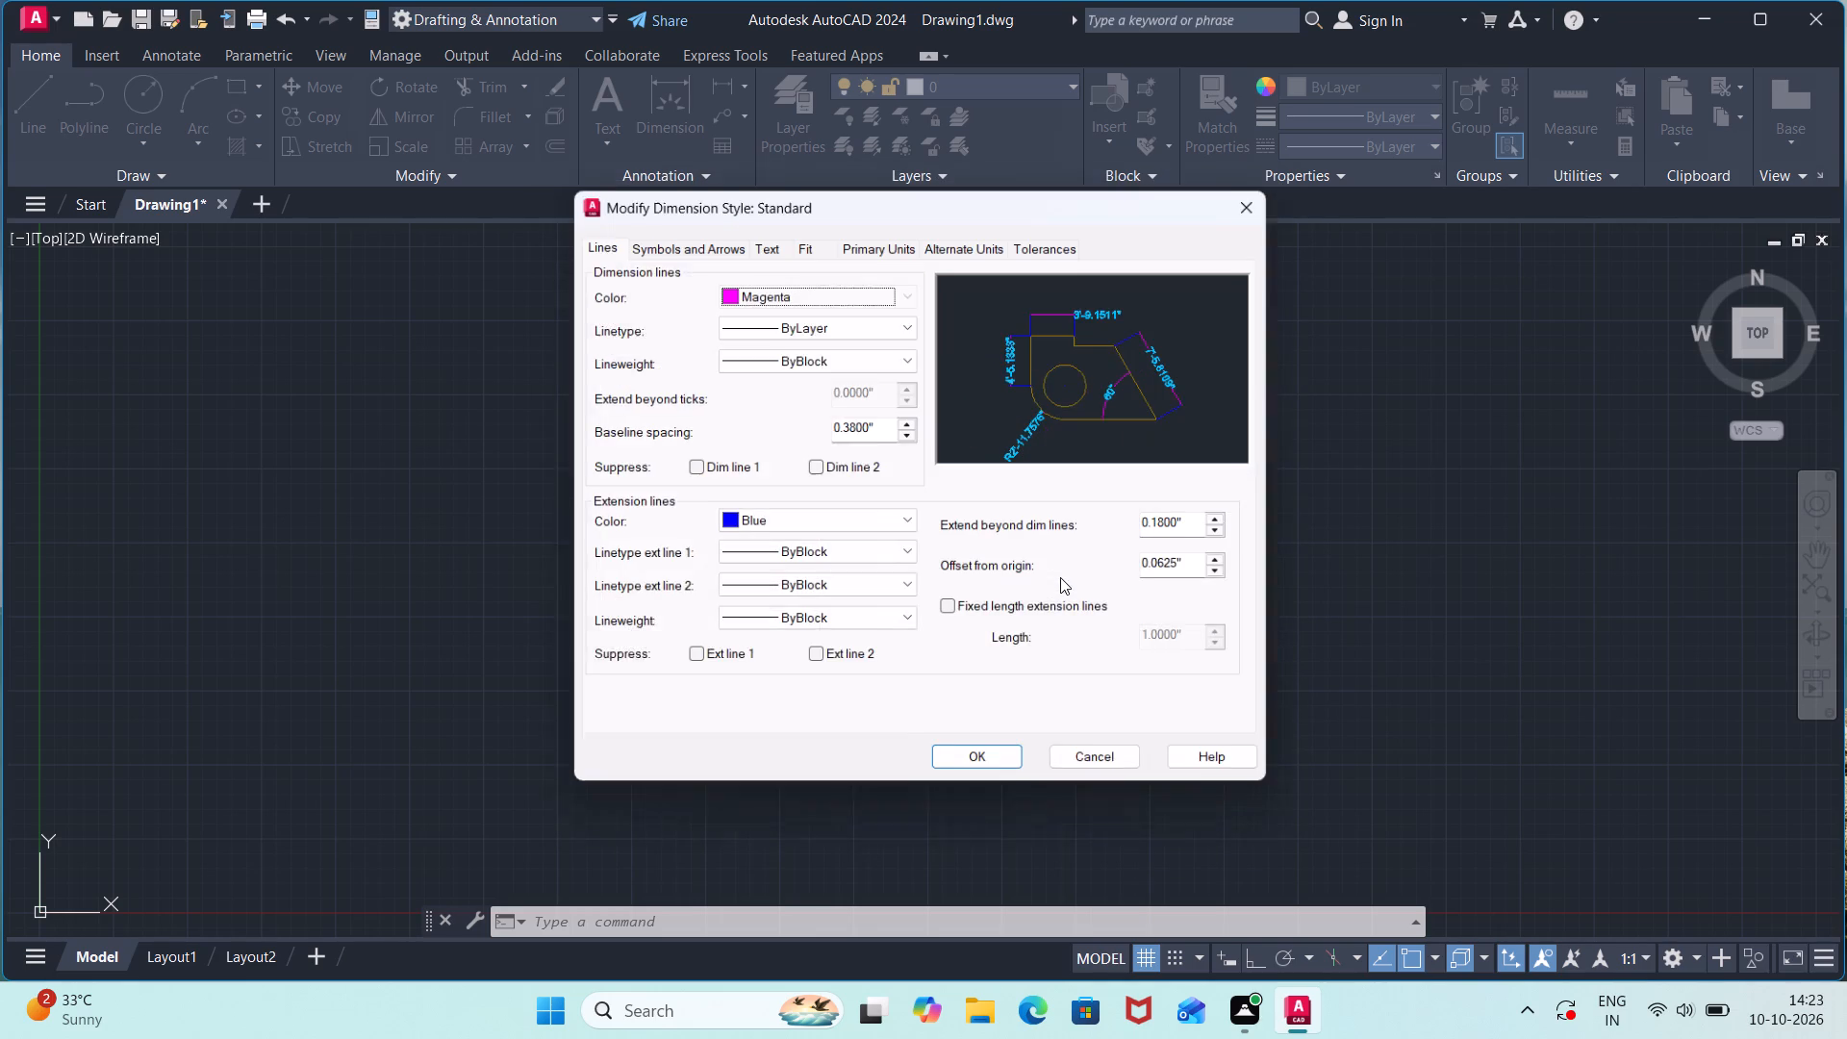
pyautogui.click(713, 238)
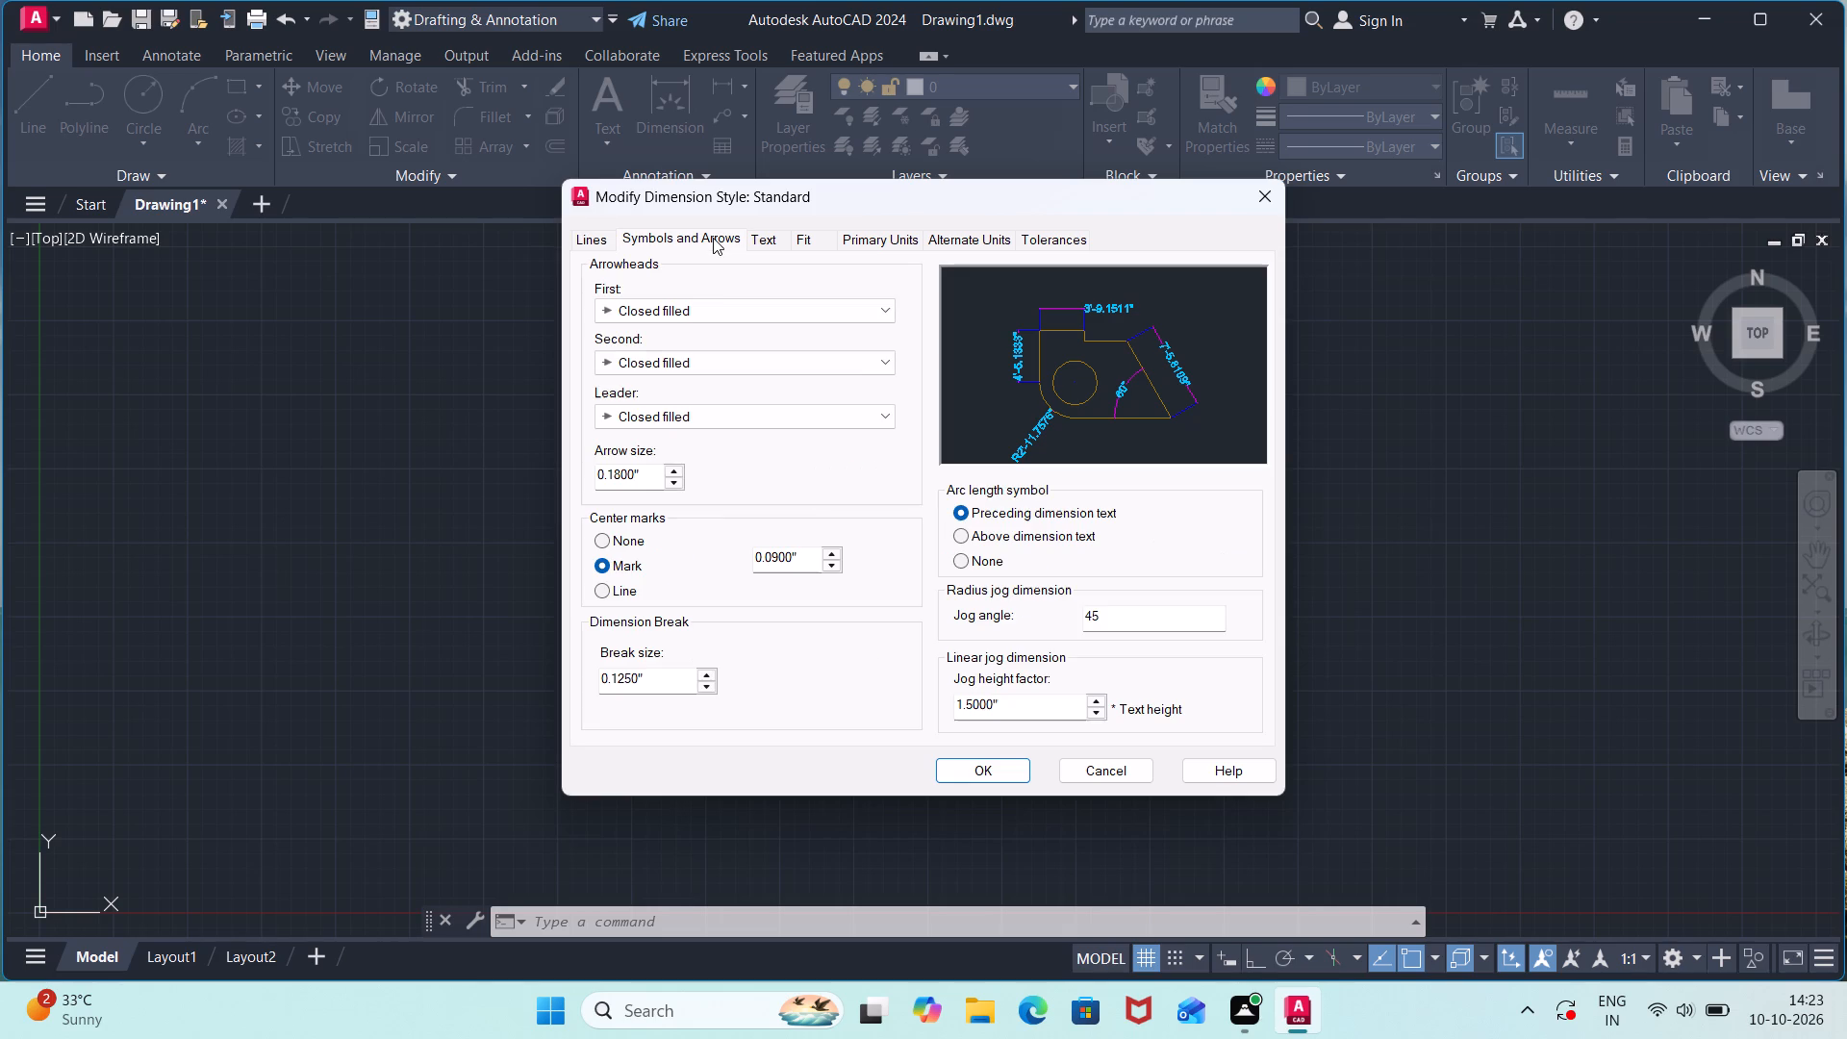
pyautogui.click(747, 309)
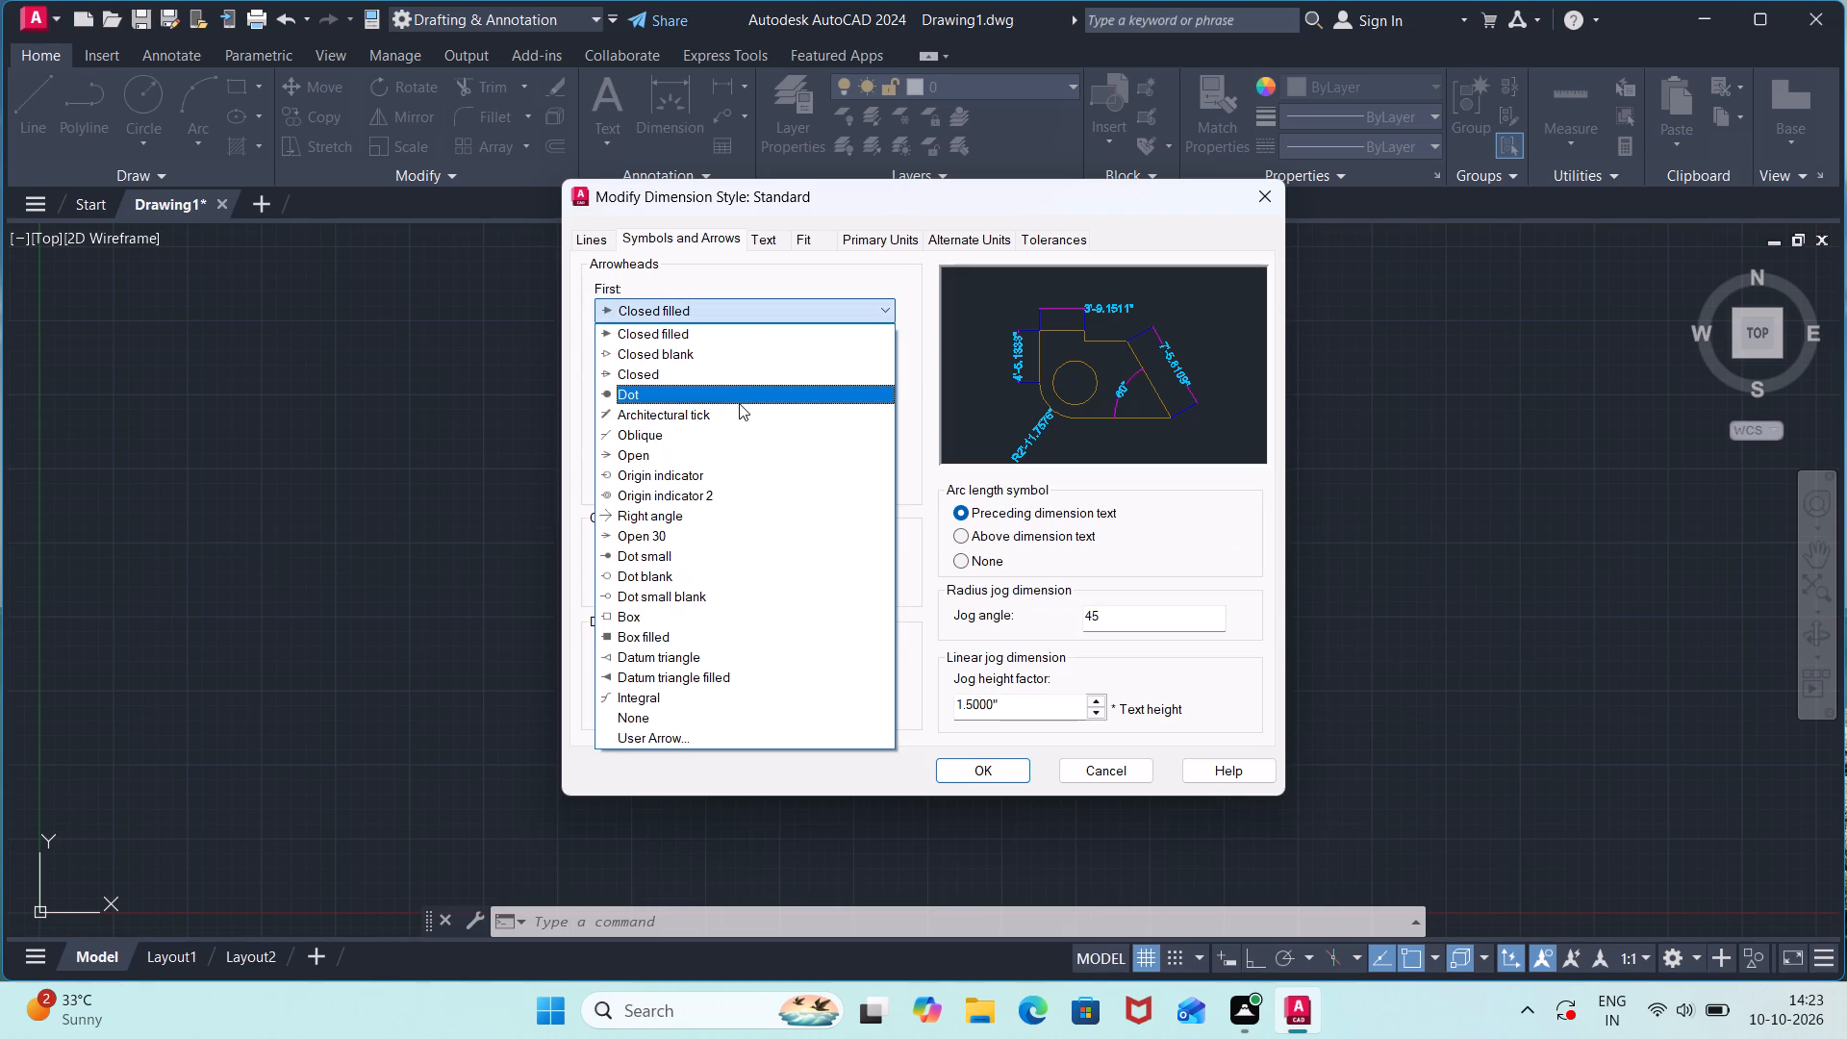
pyautogui.click(737, 411)
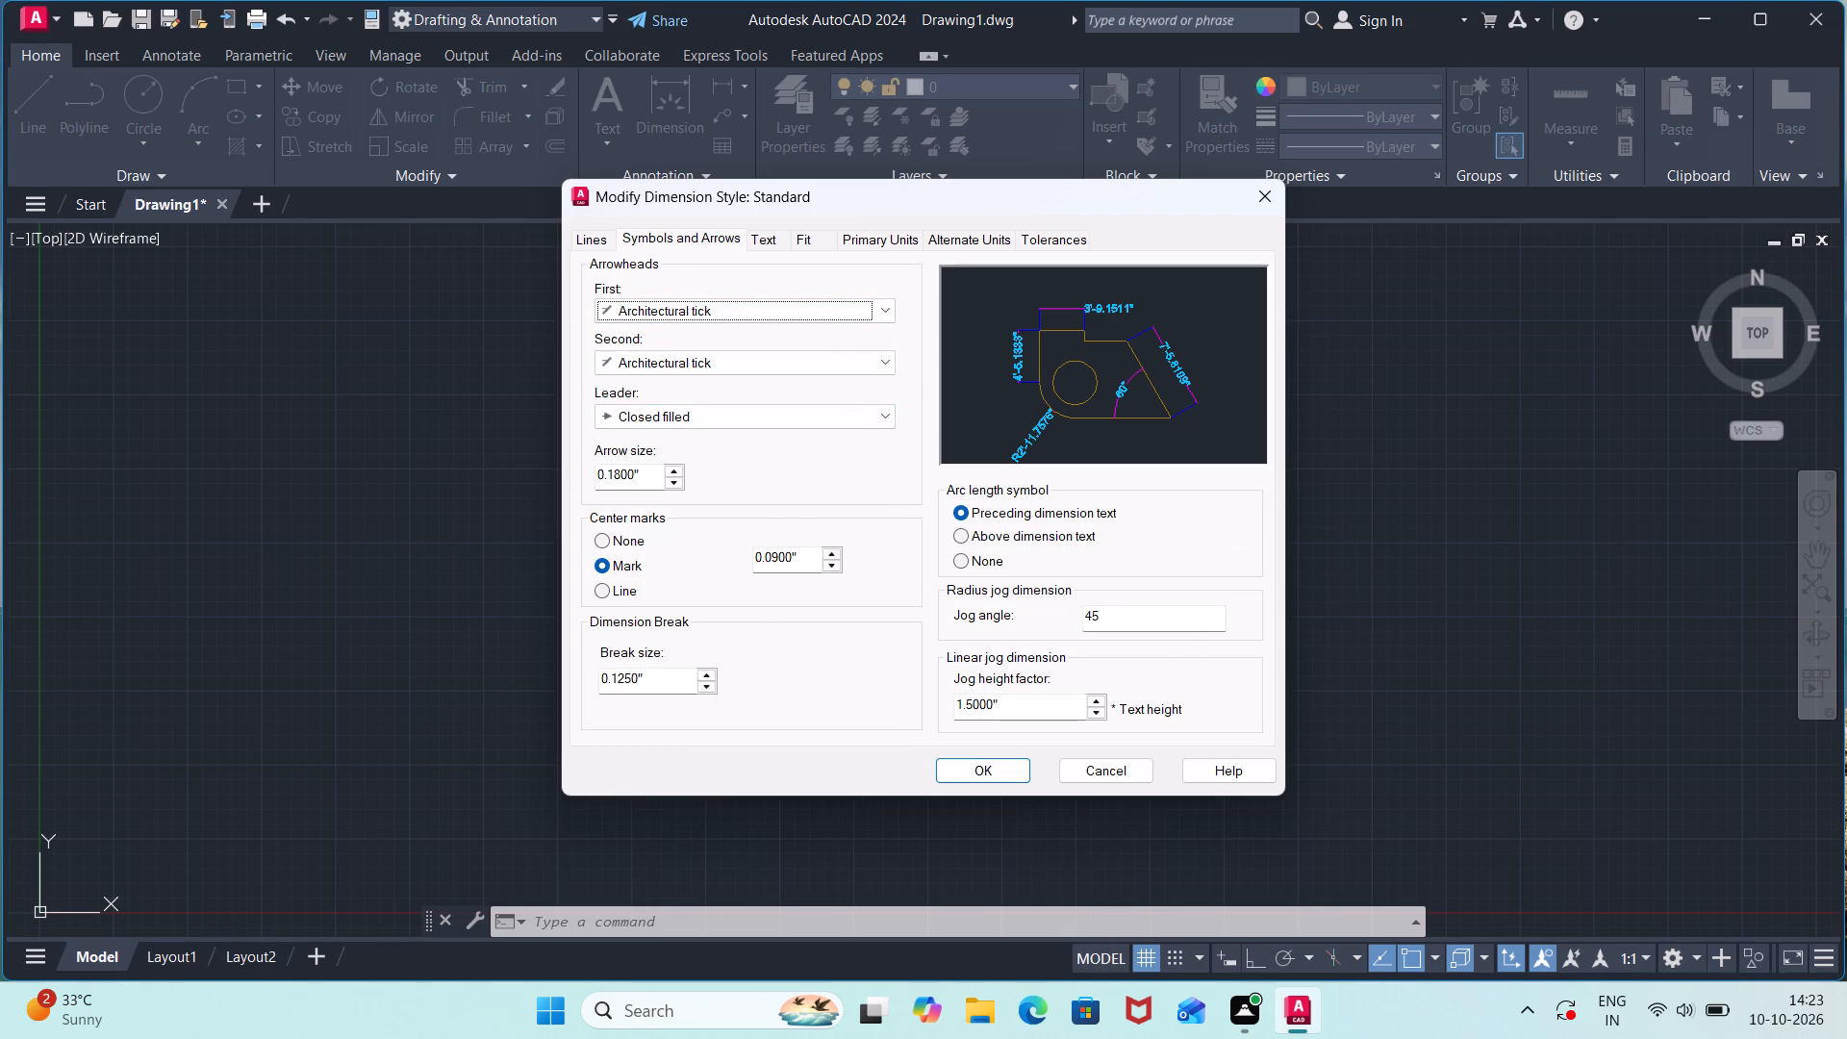
# Set the arrow size of the Standard style to 1" and save the style changes.
pyautogui.click(643, 475)
pyautogui.press('BackSpace')
pyautogui.press('BackSpace')
pyautogui.press('BackSpace')
pyautogui.press('BackSpace')
pyautogui.press('BackSpace')
pyautogui.press('BackSpace')
pyautogui.press('BackSpace')
pyautogui.write('1"')
pyautogui.press('Return')
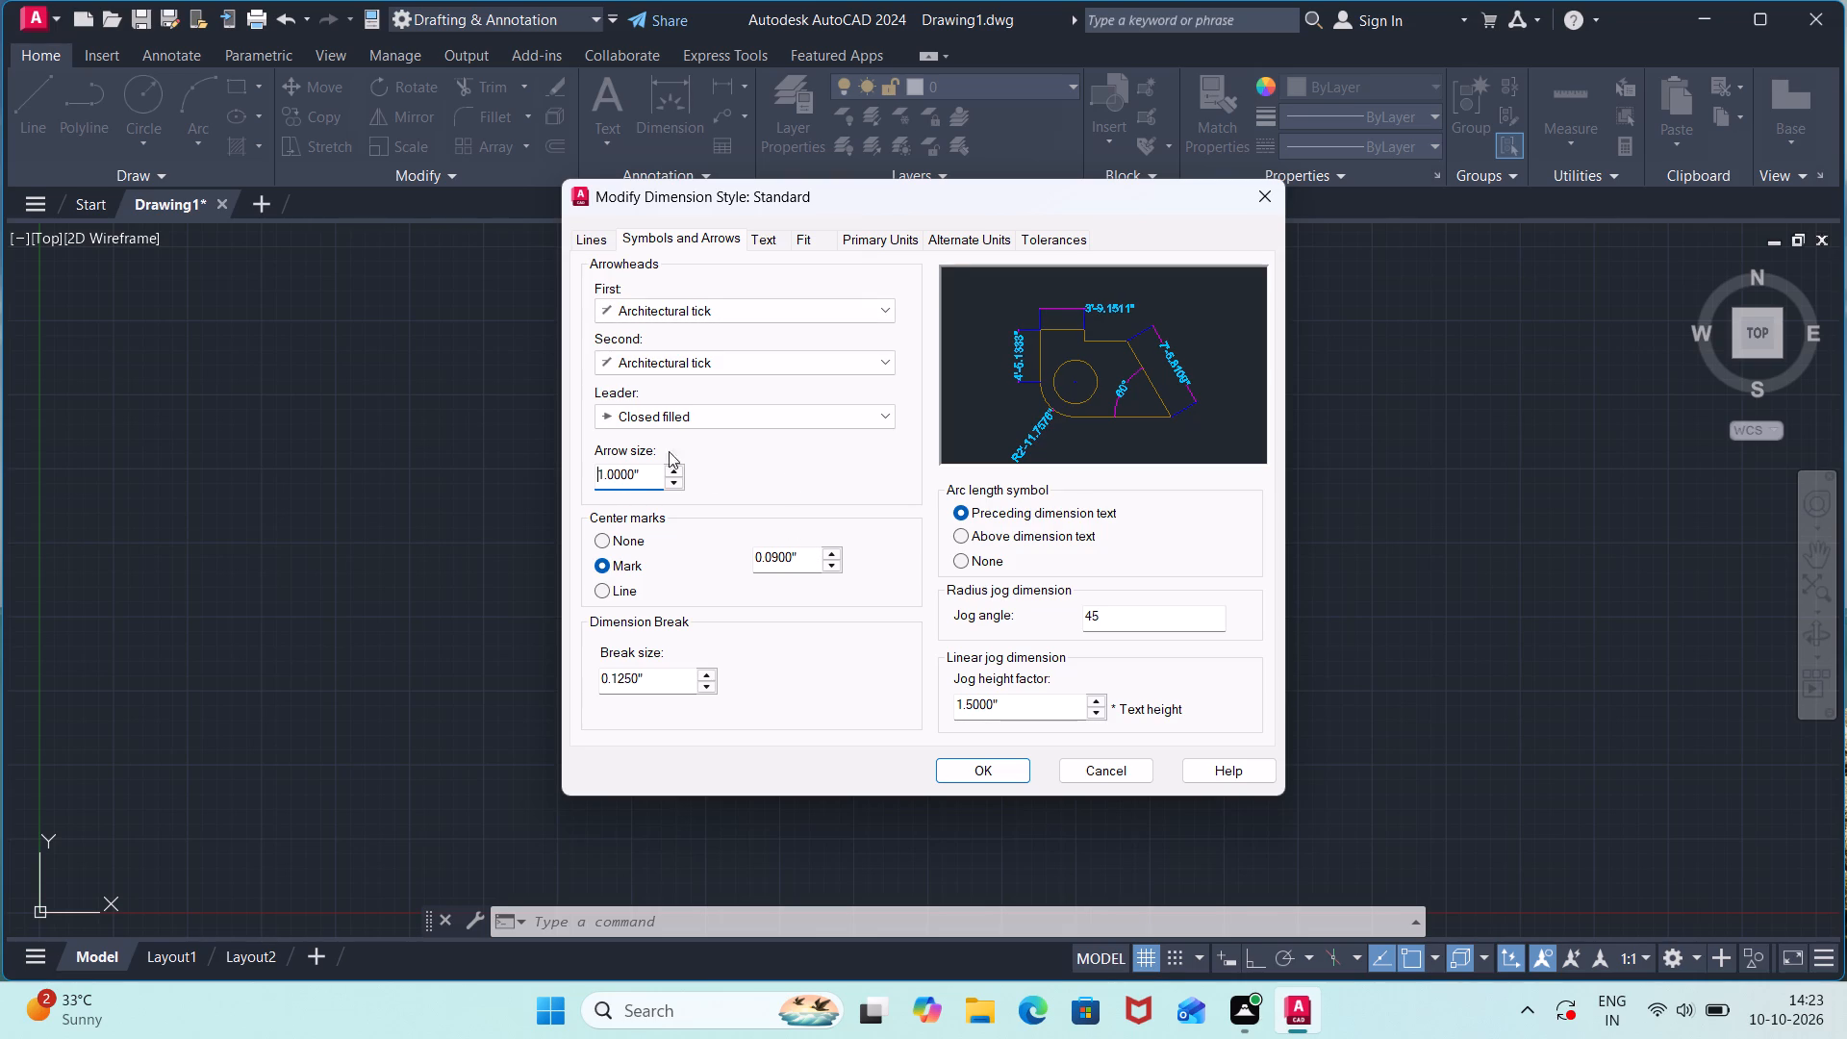
pyautogui.click(959, 772)
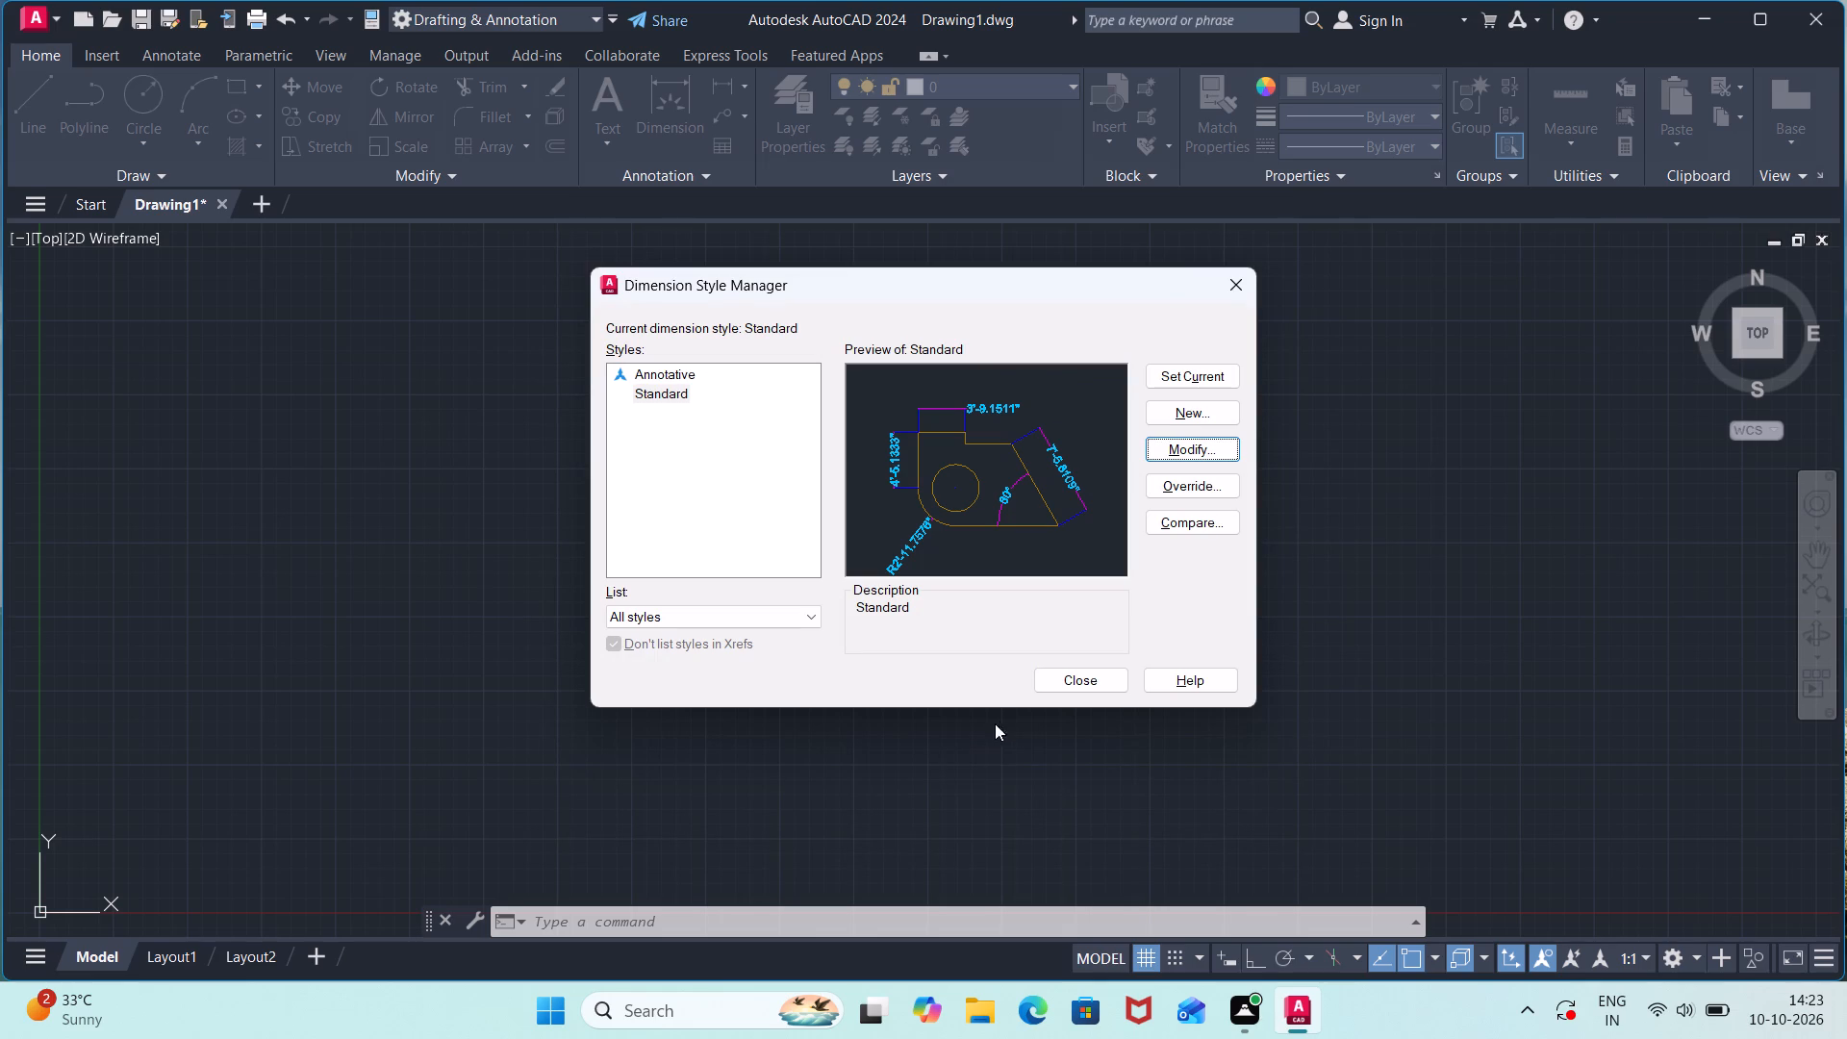
# Make the Standard dimension style current and close the Dimension Style Manager.
pyautogui.click(1179, 387)
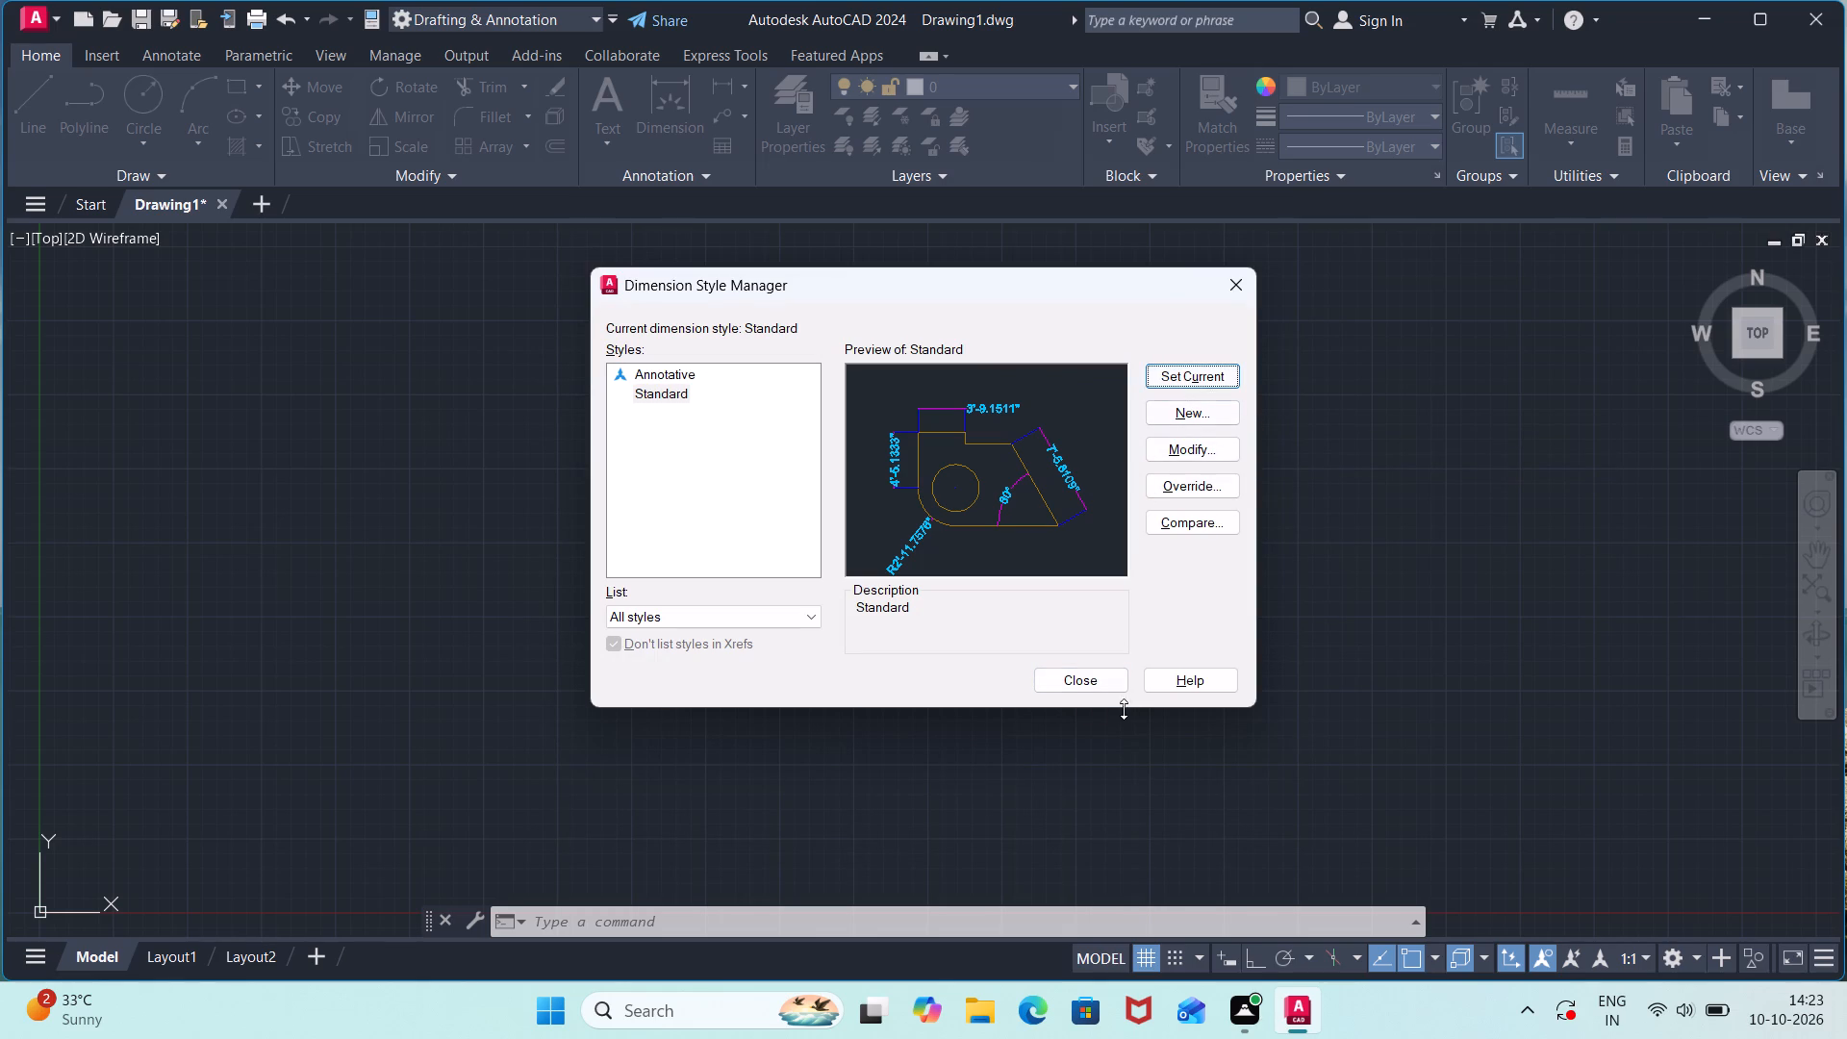
pyautogui.click(1103, 682)
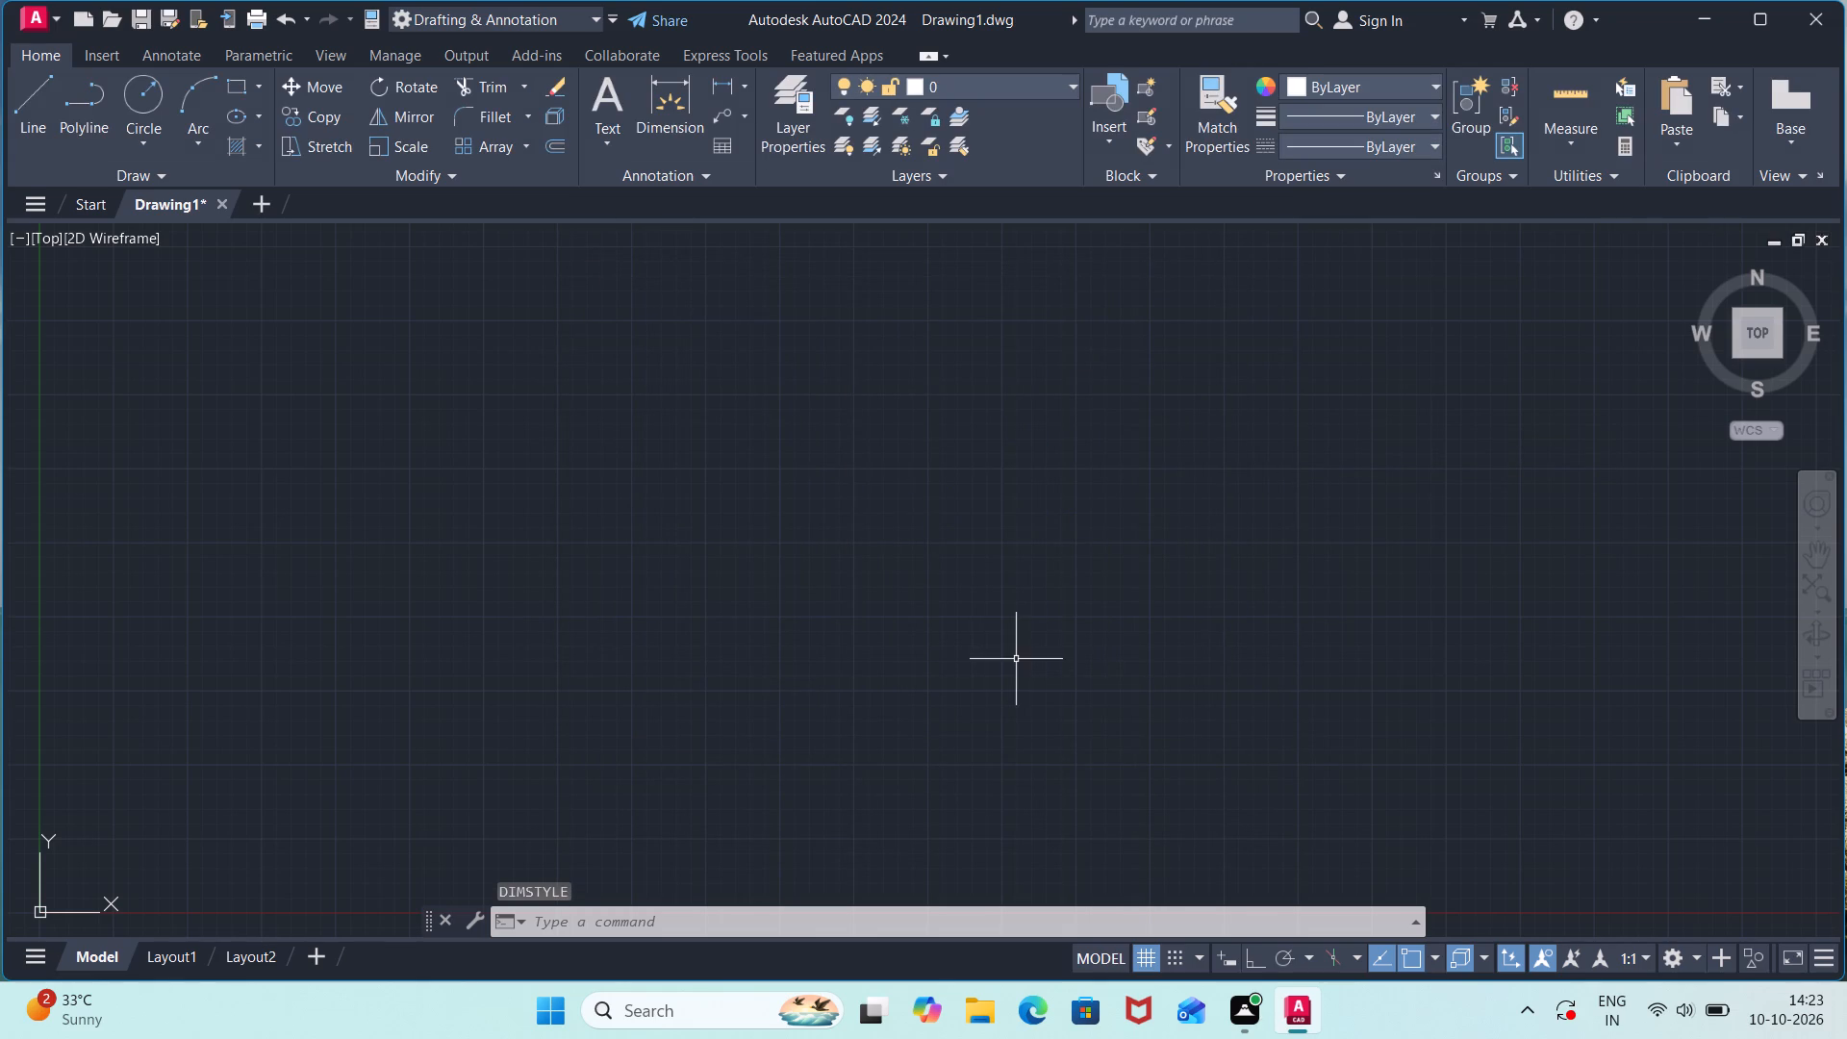
# Move the UCS origin from its original position to a free point near the drawing area's lower-left corner.
pyautogui.scroll(-1, 949, 576)
pyautogui.moveTo(905, 544); pyautogui.dragTo(659, 672, button='middle')
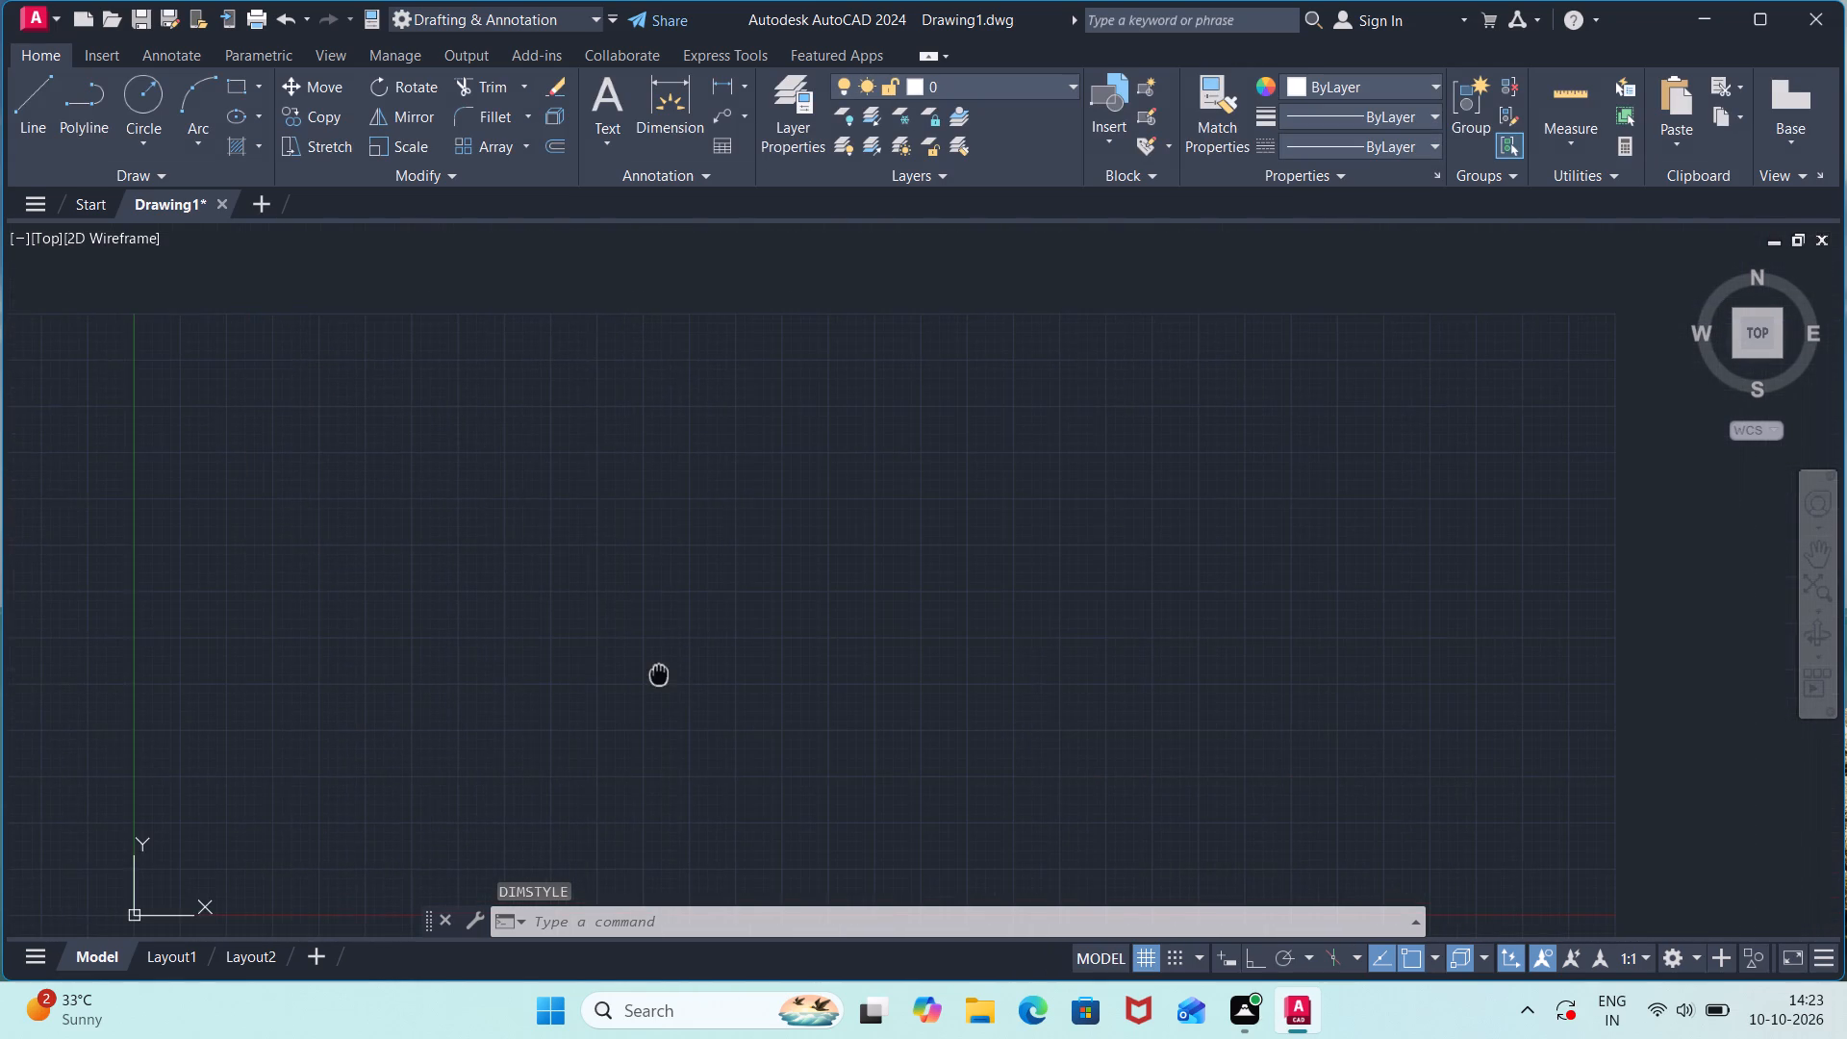
pyautogui.moveTo(659, 672); pyautogui.dragTo(658, 672, button='middle')
pyautogui.scroll(-3, 664, 662)
pyautogui.moveTo(697, 641); pyautogui.dragTo(743, 557, button='middle')
pyautogui.scroll(-1, 697, 641)
pyautogui.click(649, 606)
pyautogui.click(649, 606)
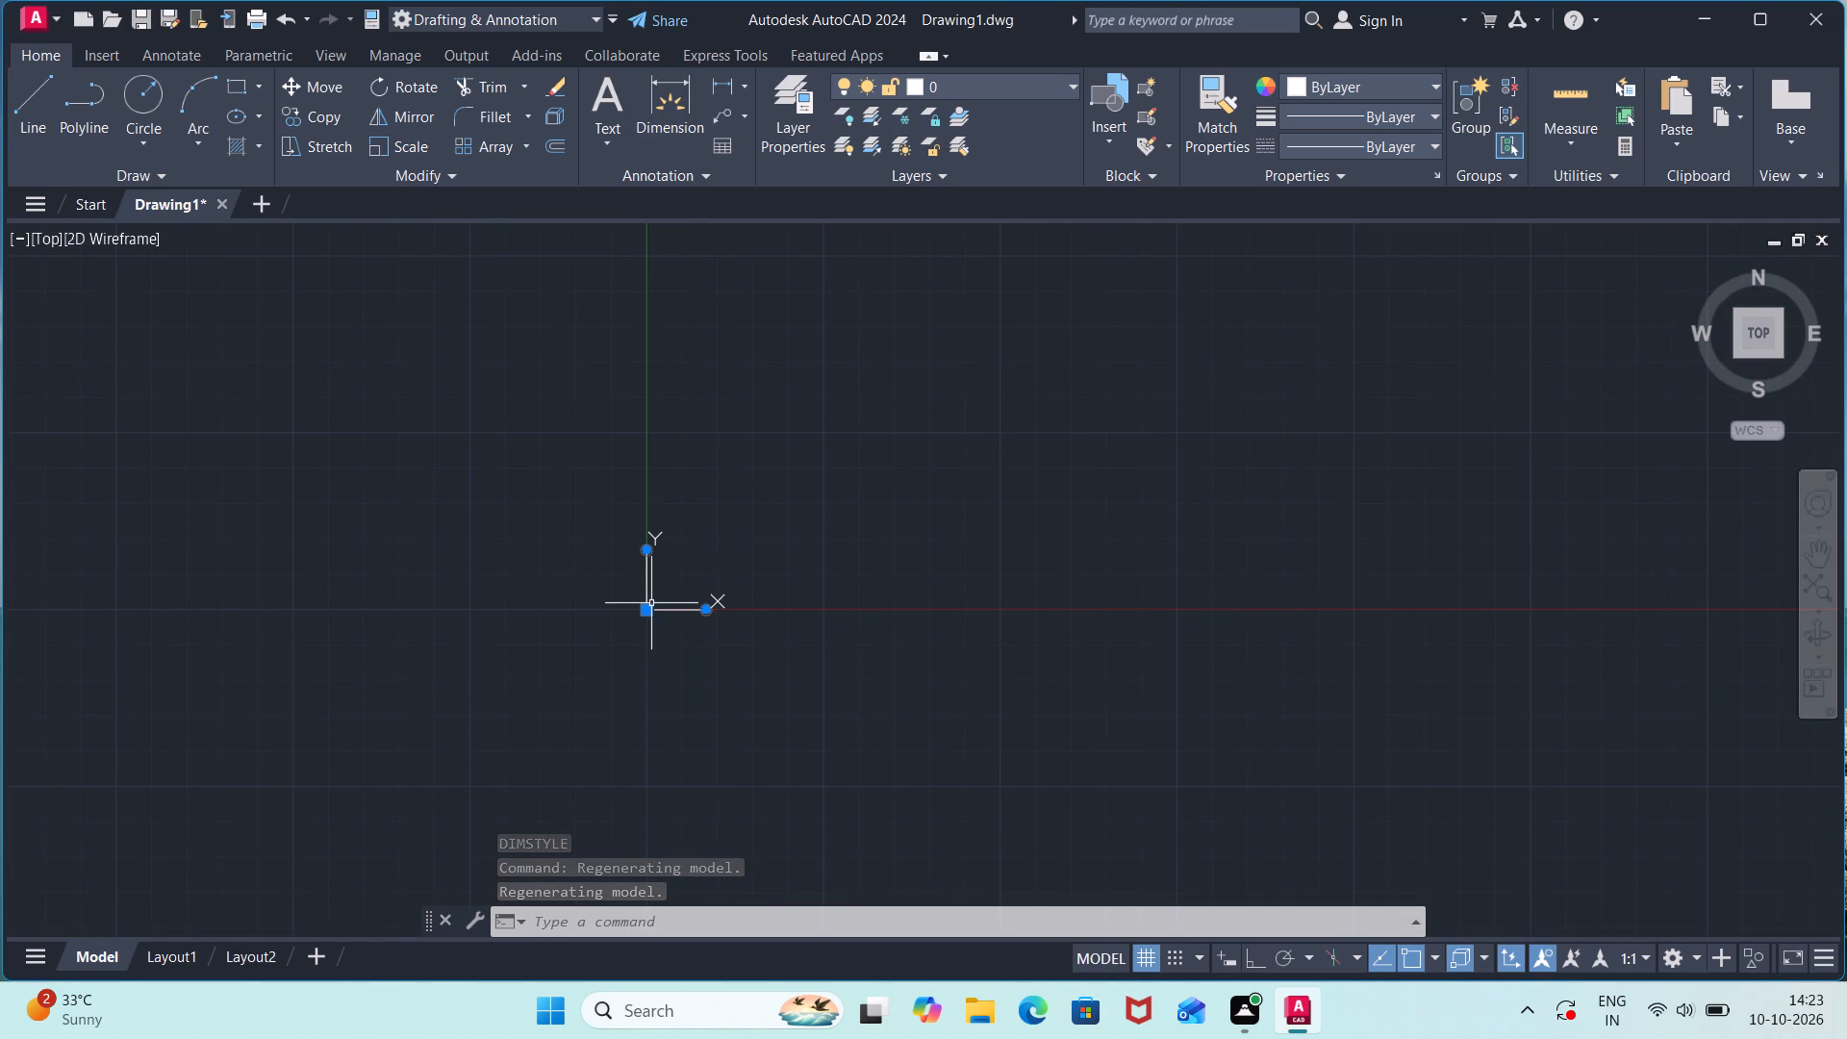
pyautogui.click(646, 609)
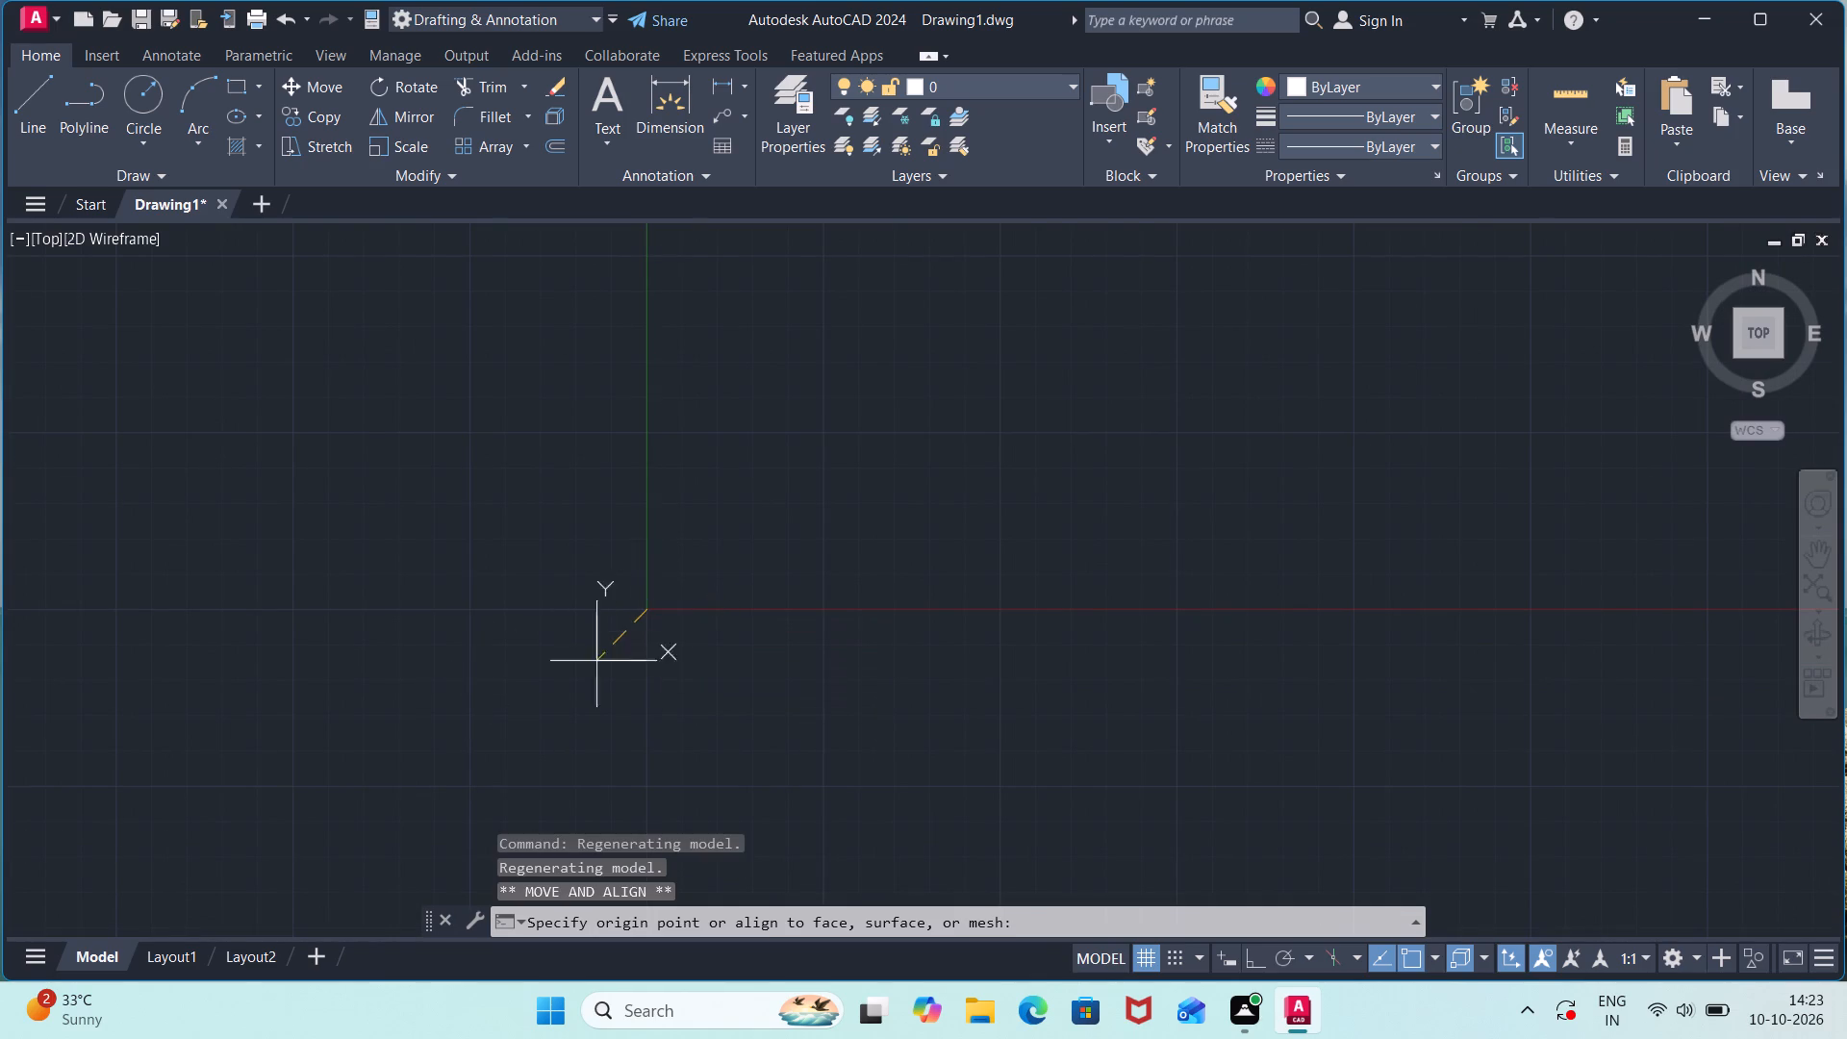
pyautogui.click(82, 892)
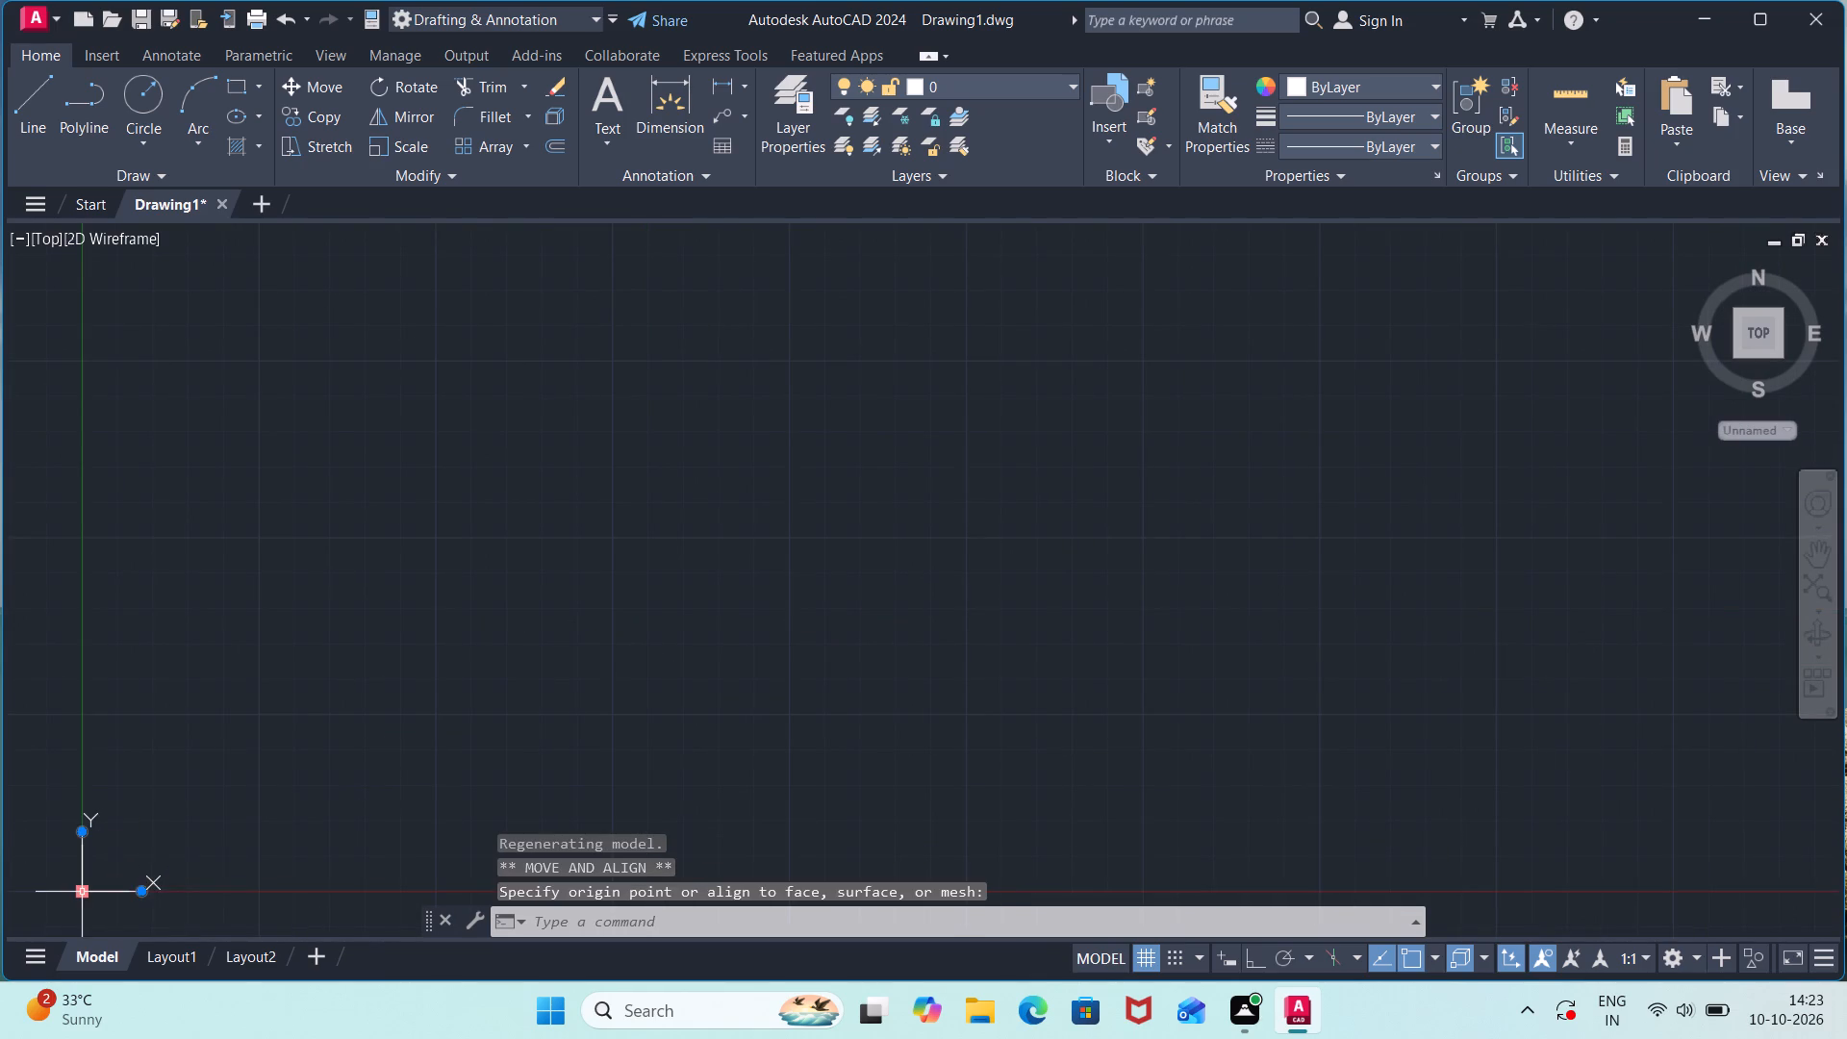
pyautogui.scroll(-2, 382, 774)
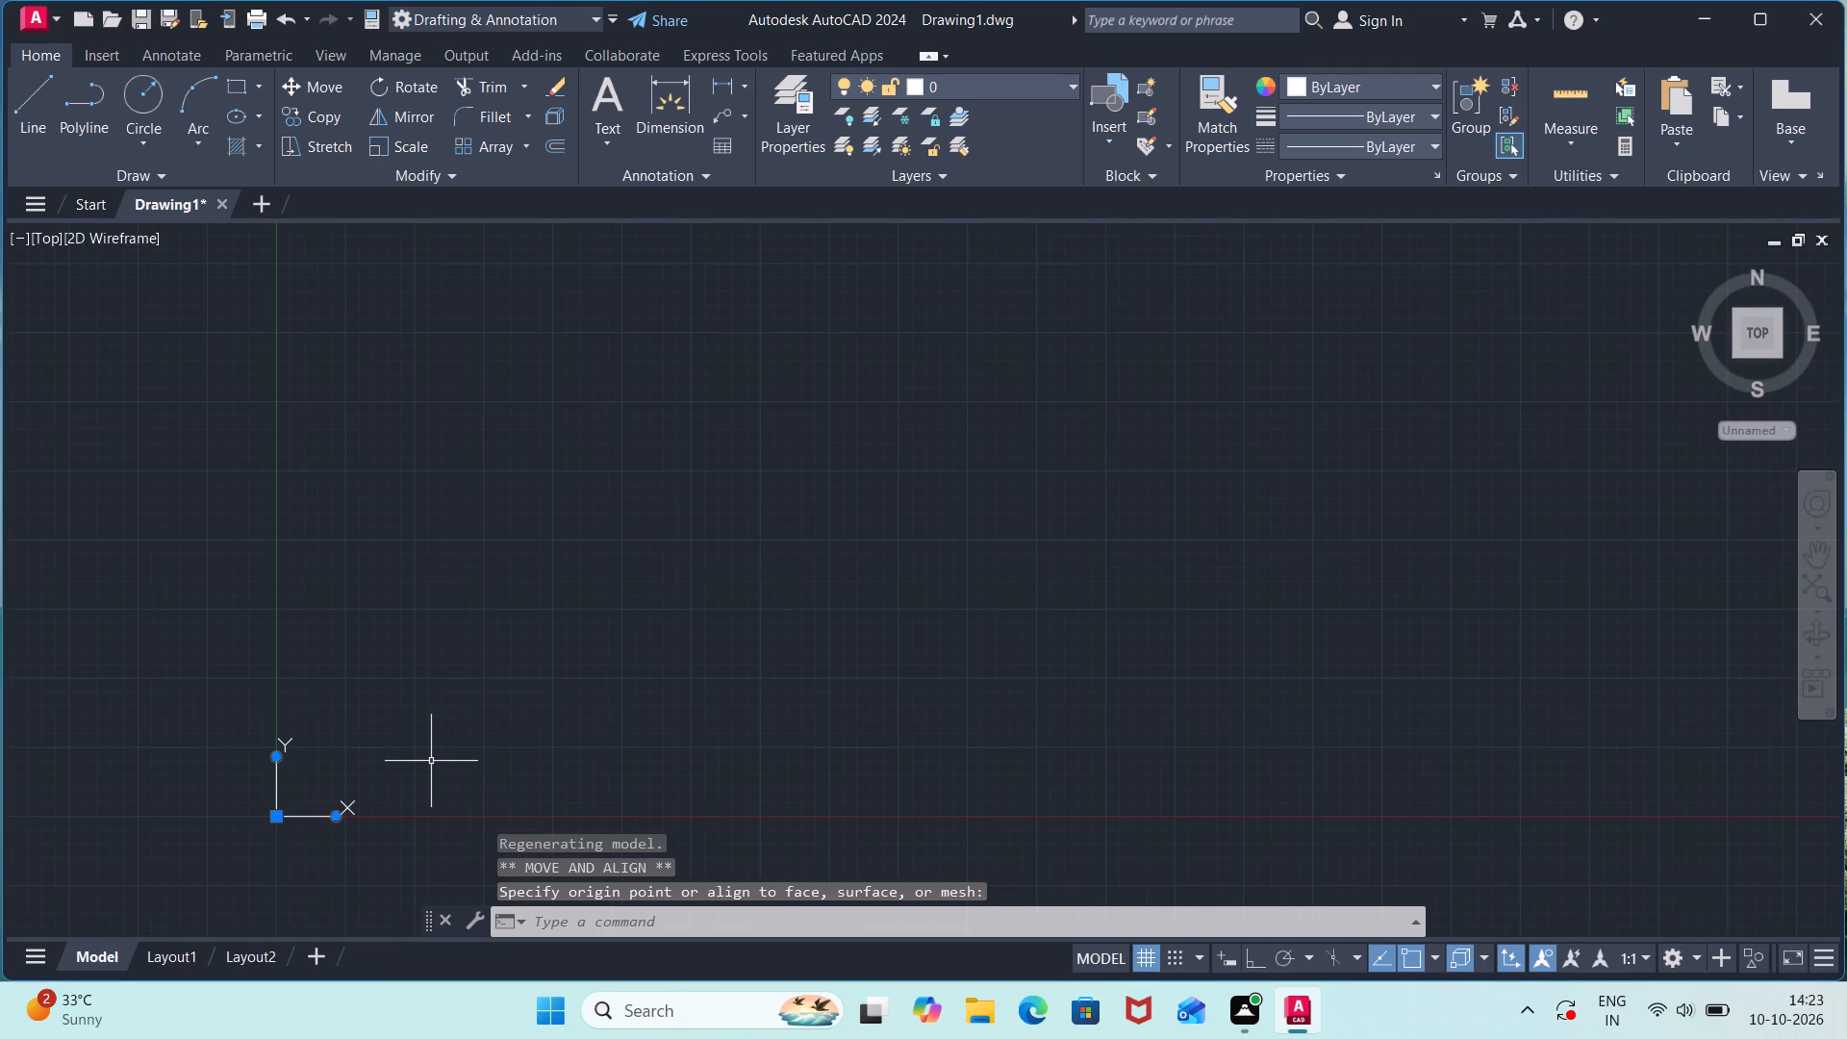
pyautogui.press('Escape')
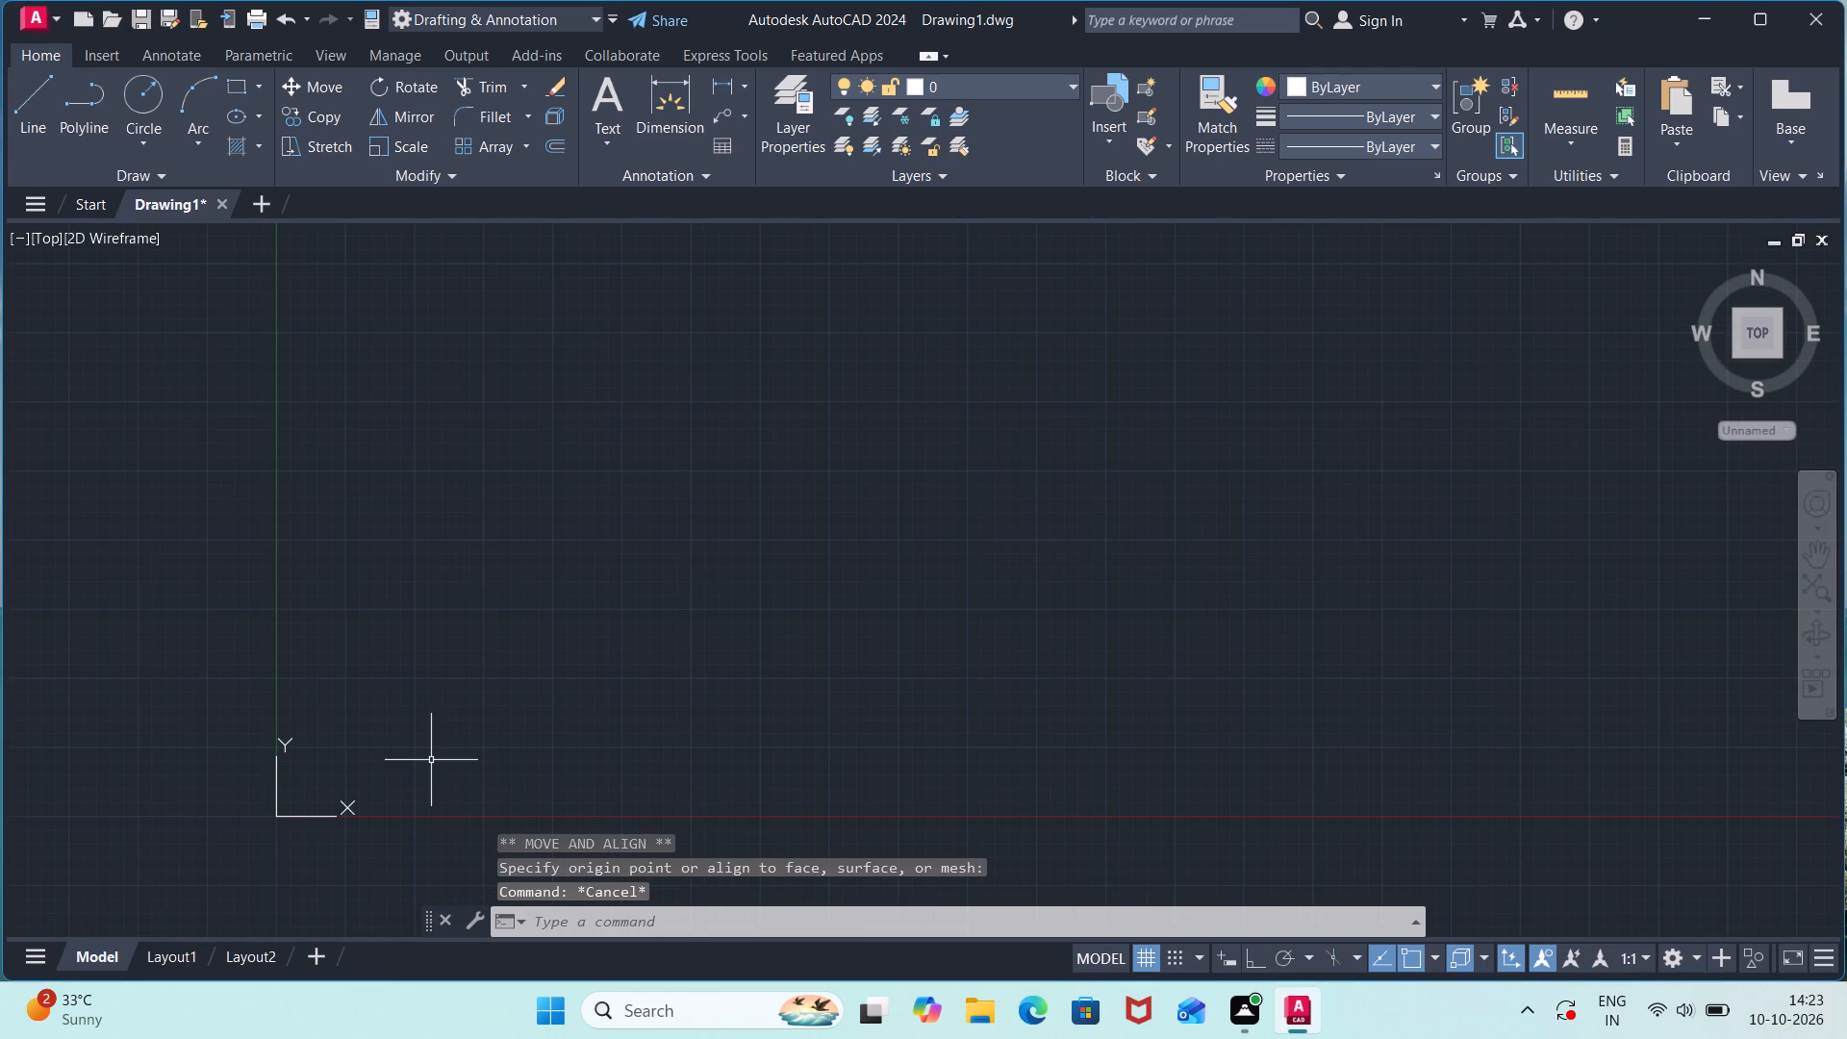
# Turn on Ortho mode.
pyautogui.press('F8')
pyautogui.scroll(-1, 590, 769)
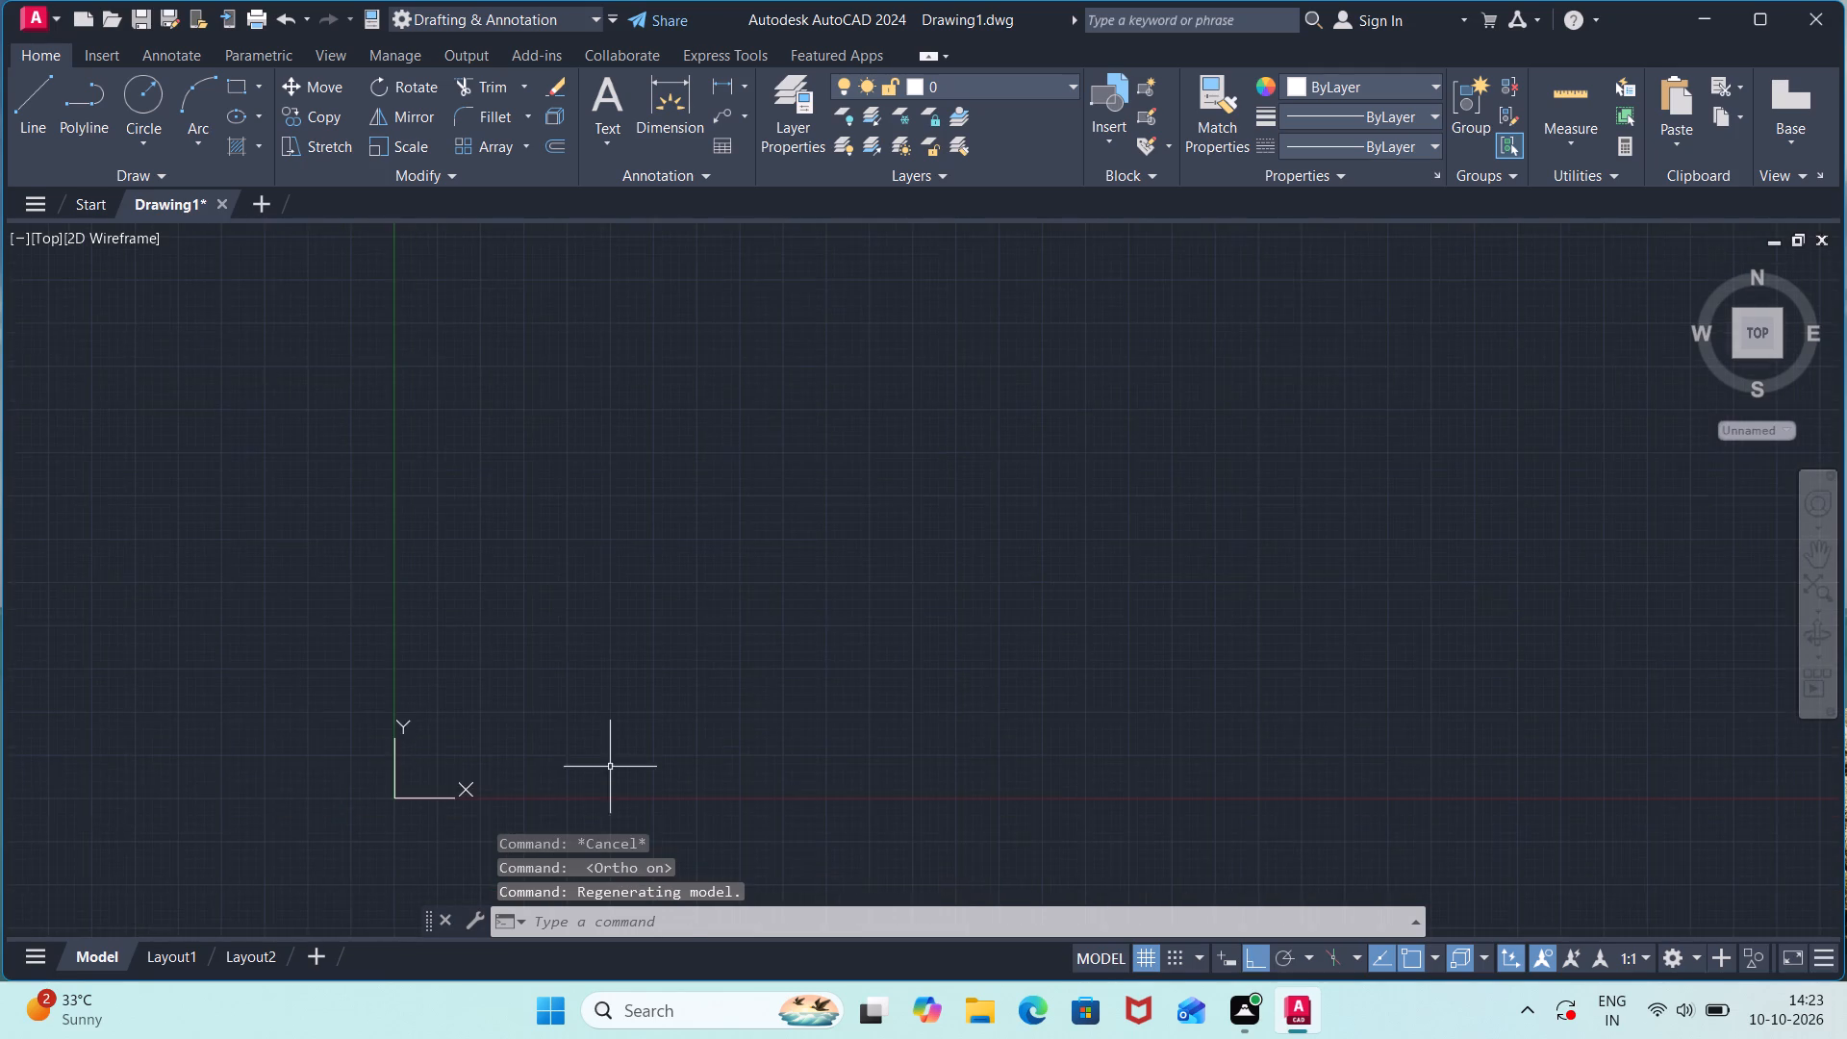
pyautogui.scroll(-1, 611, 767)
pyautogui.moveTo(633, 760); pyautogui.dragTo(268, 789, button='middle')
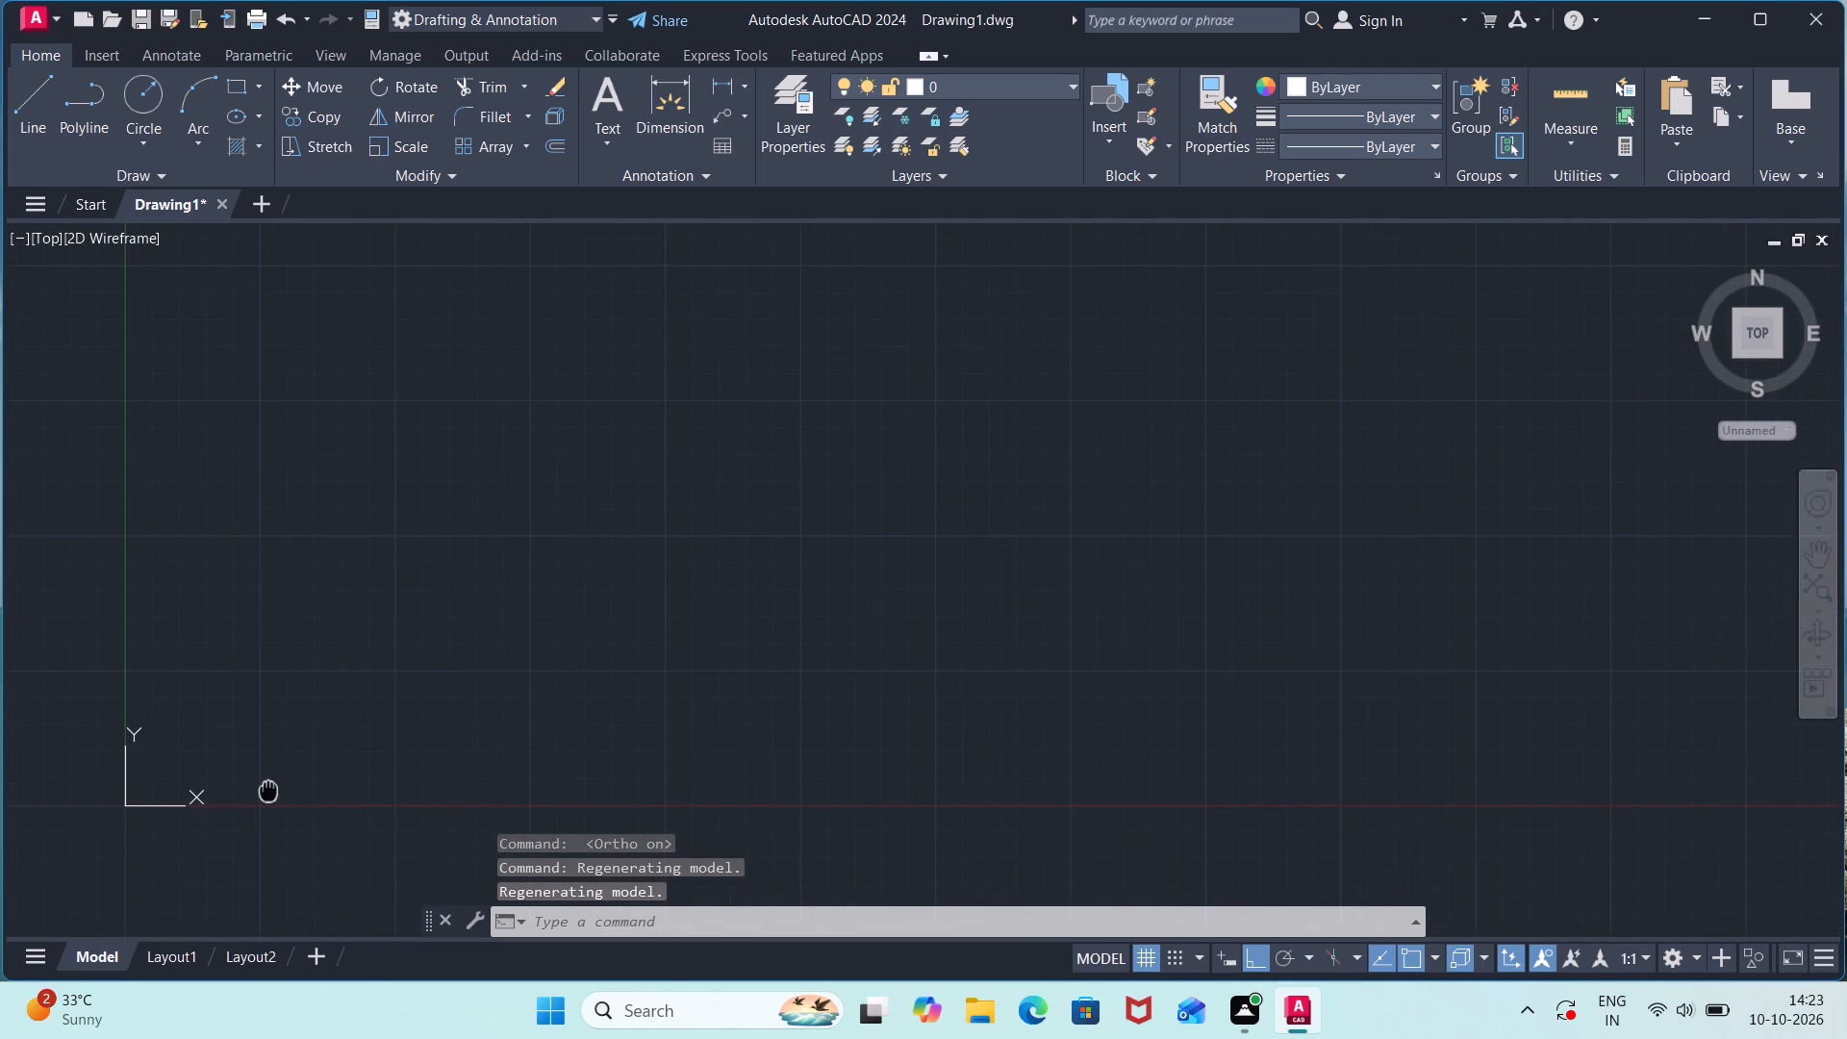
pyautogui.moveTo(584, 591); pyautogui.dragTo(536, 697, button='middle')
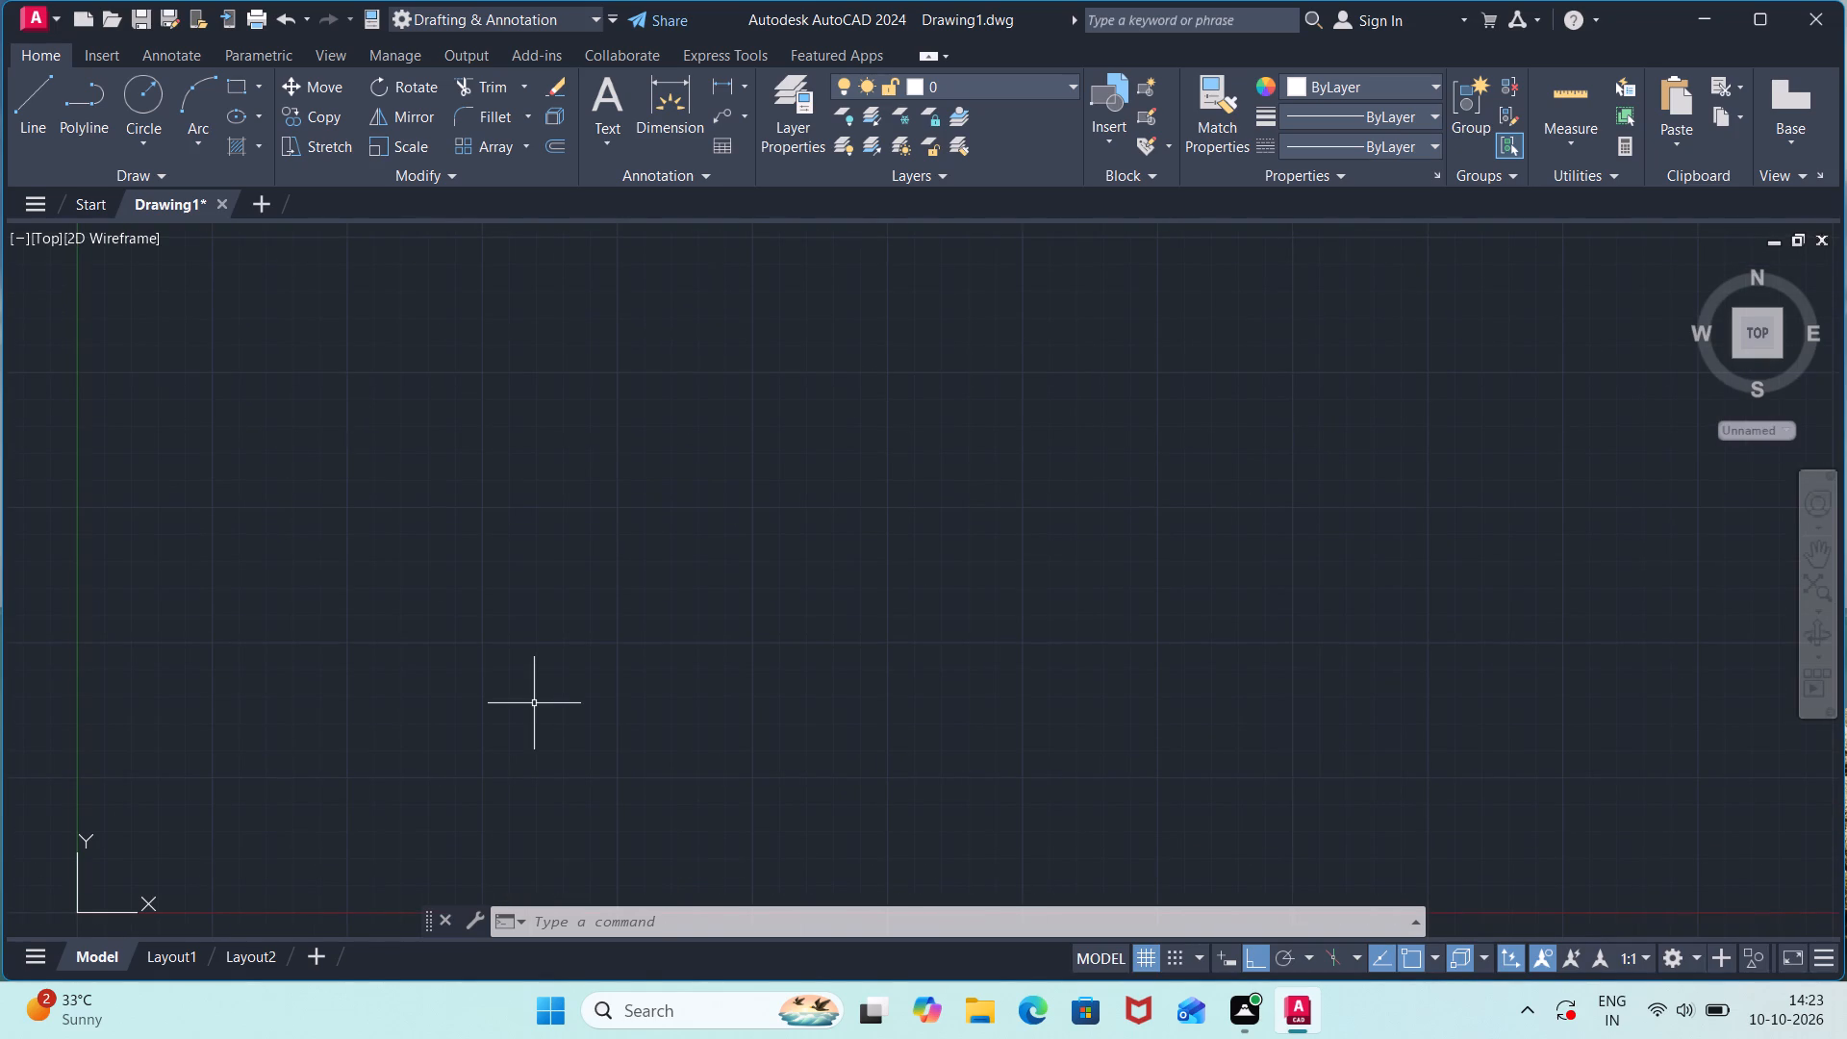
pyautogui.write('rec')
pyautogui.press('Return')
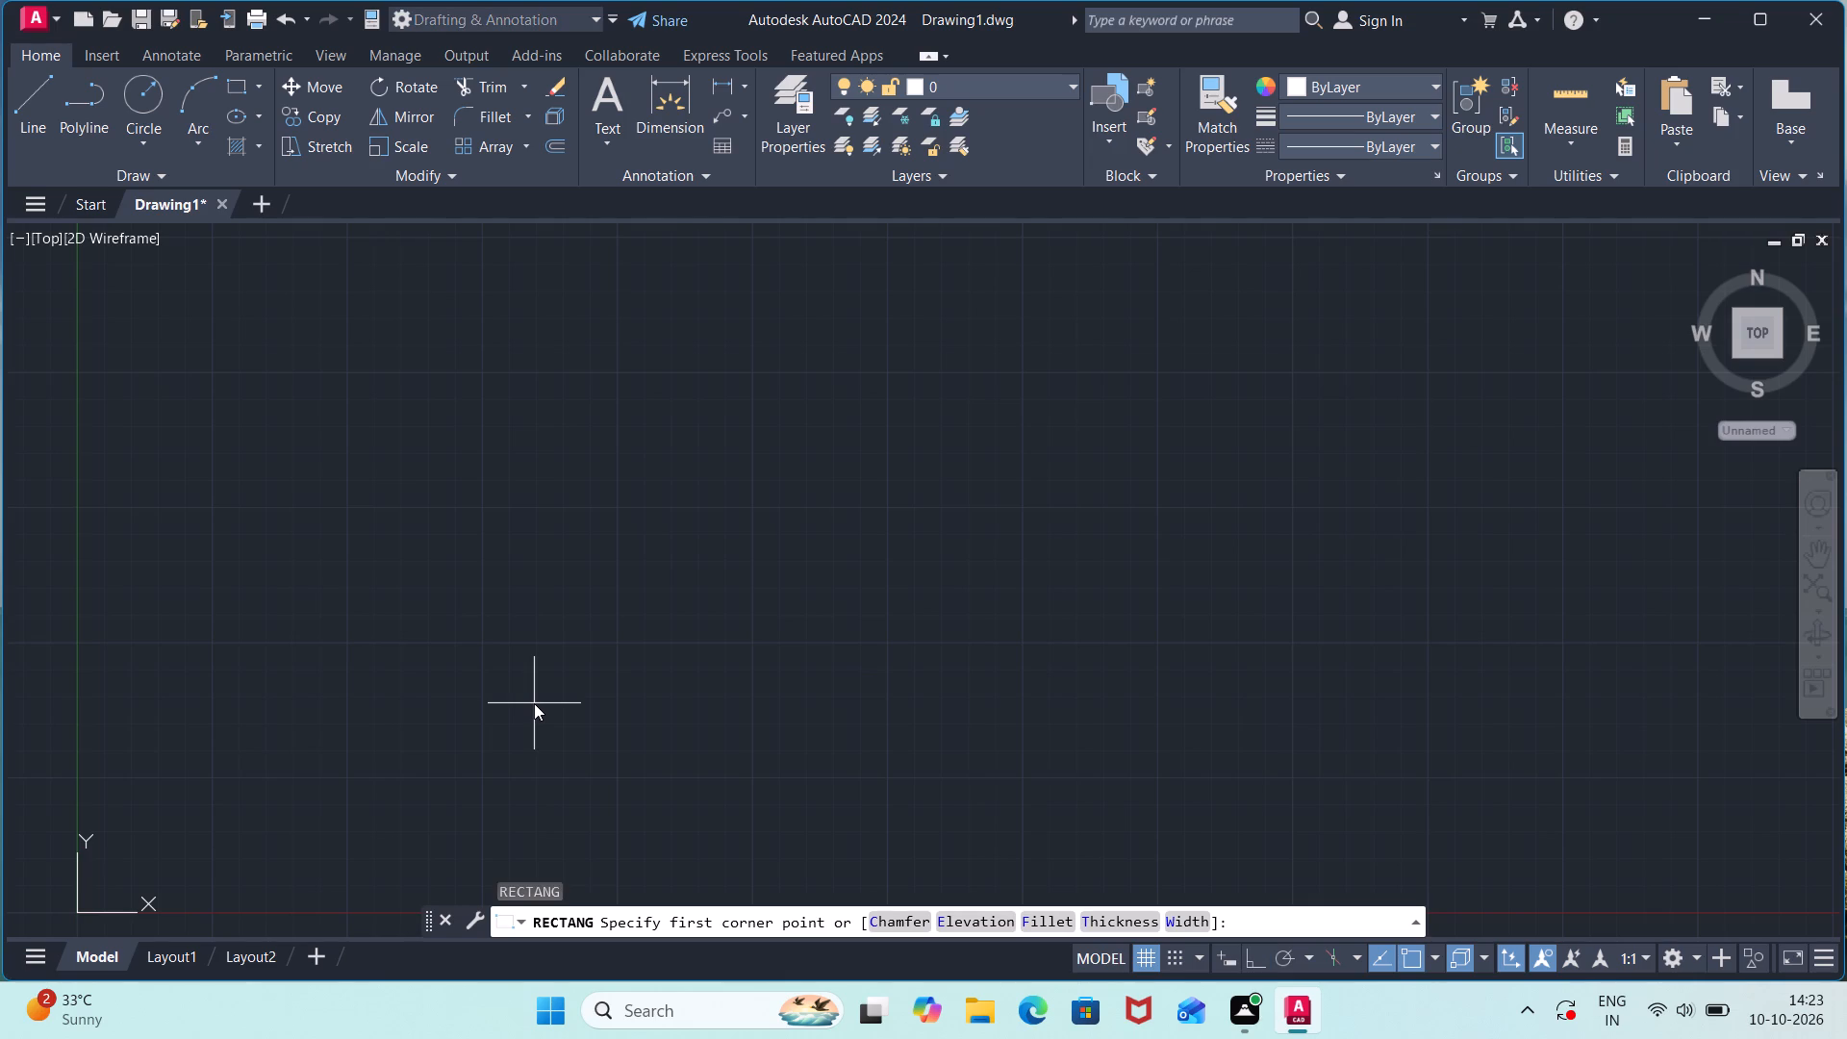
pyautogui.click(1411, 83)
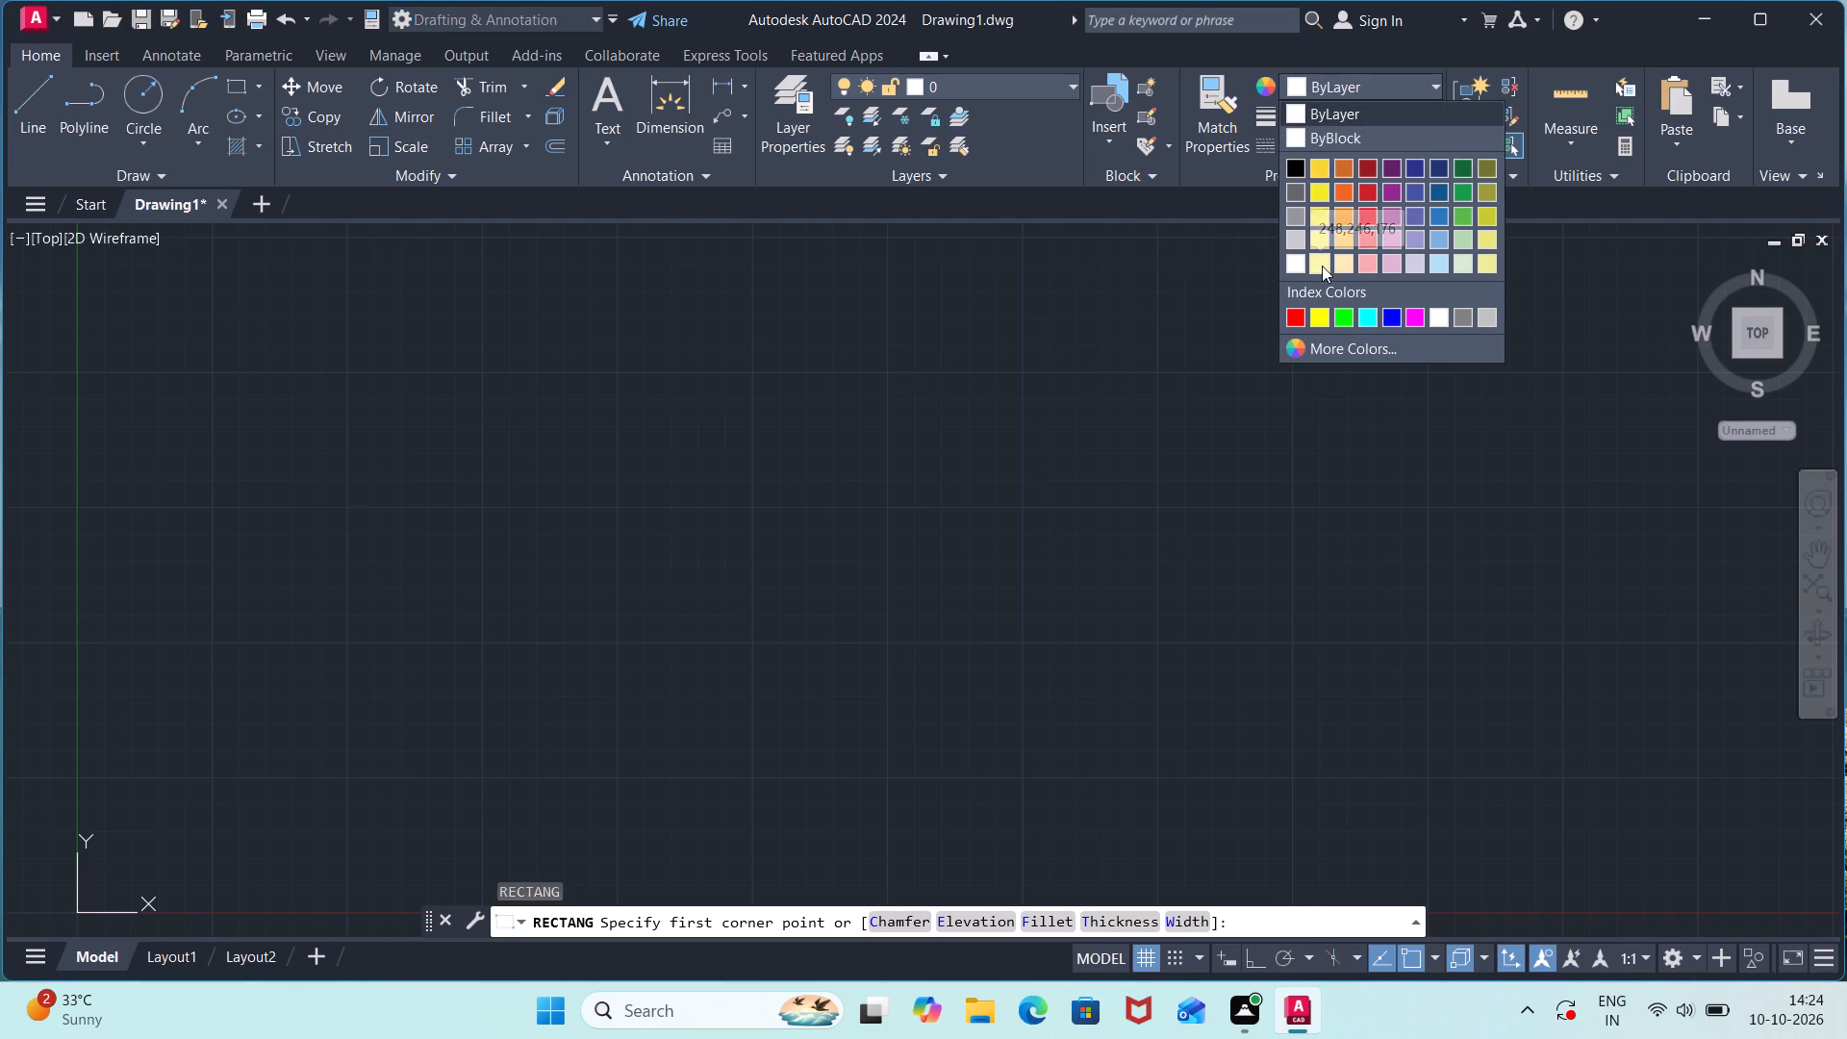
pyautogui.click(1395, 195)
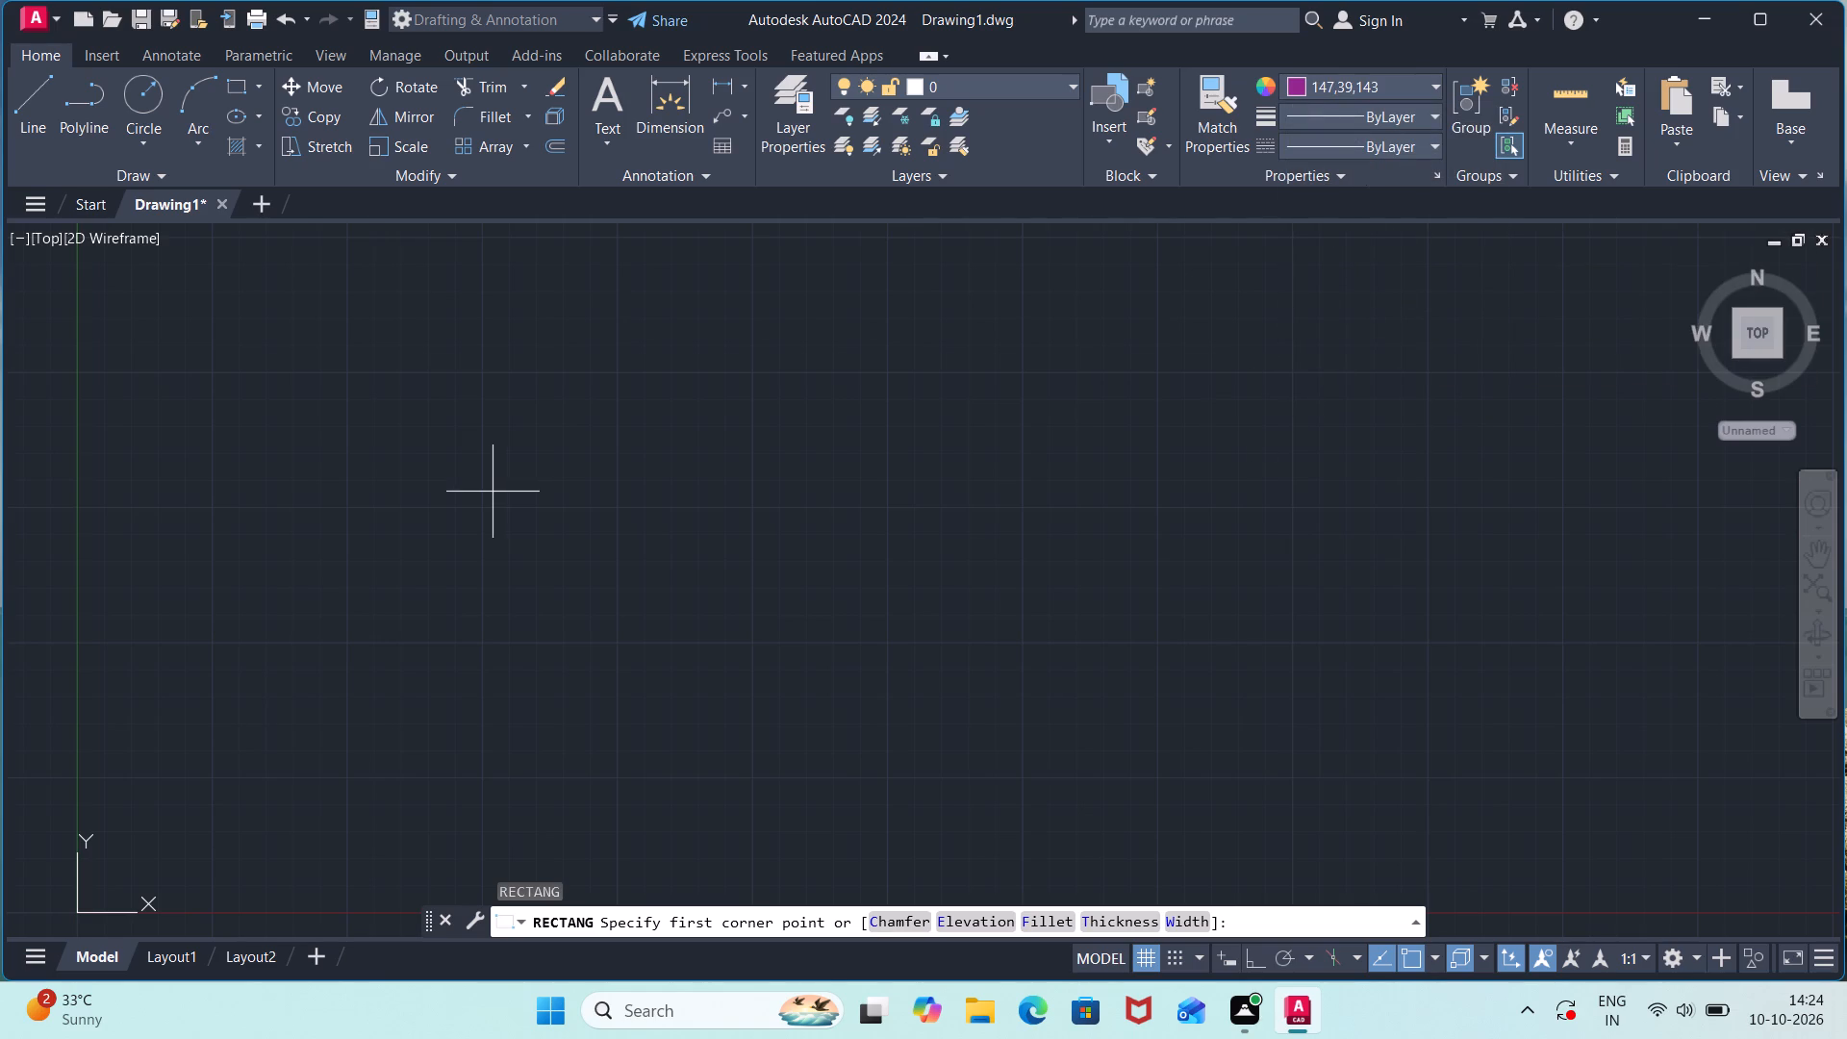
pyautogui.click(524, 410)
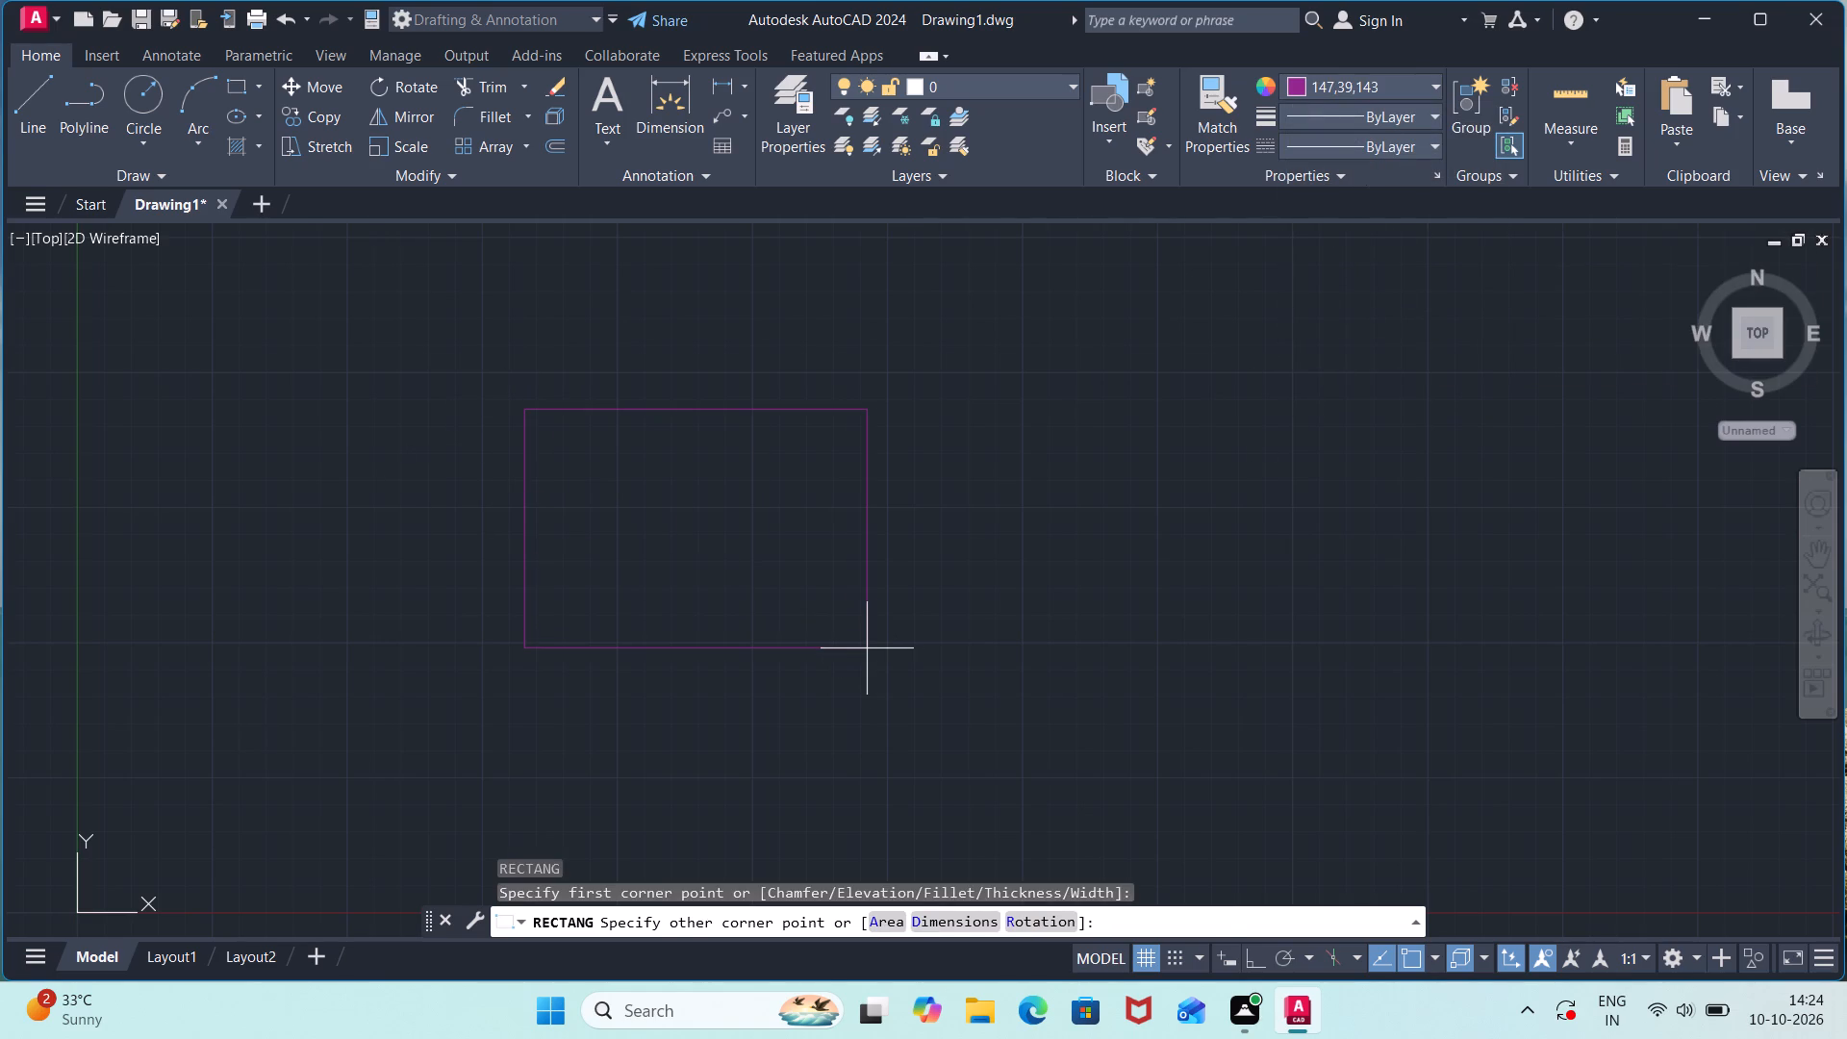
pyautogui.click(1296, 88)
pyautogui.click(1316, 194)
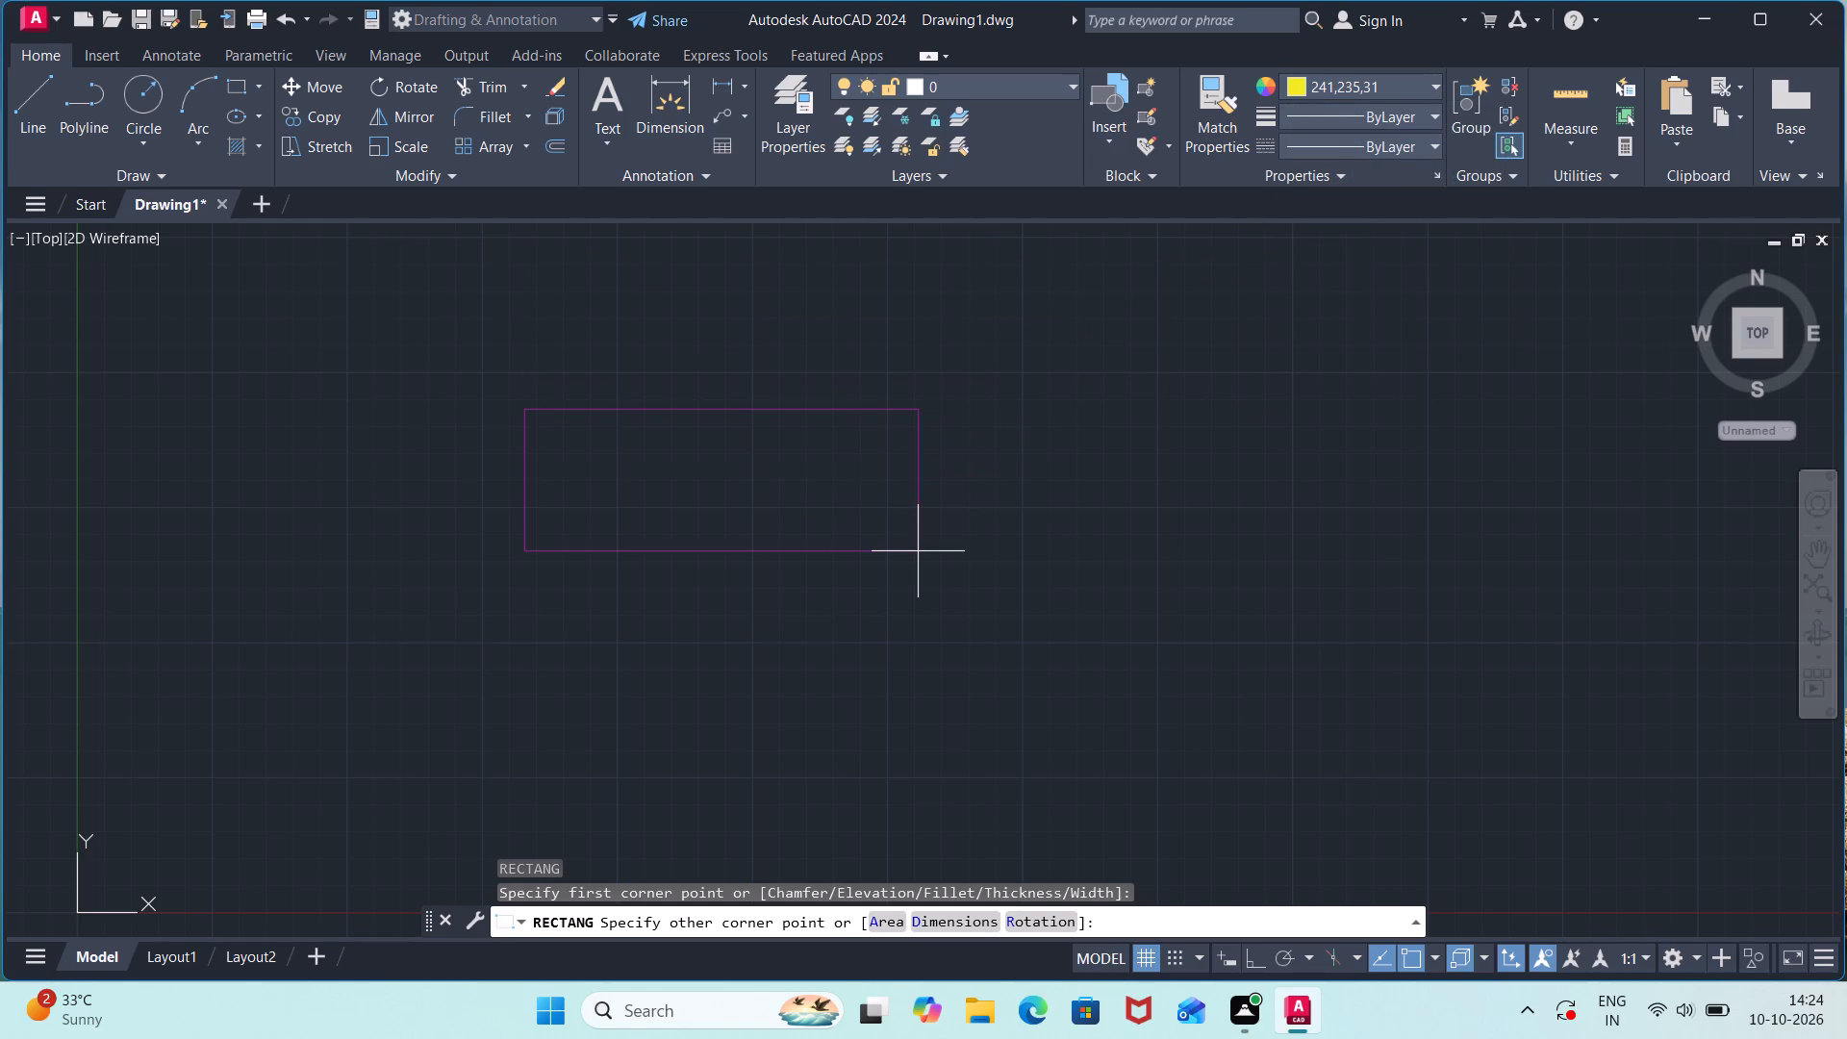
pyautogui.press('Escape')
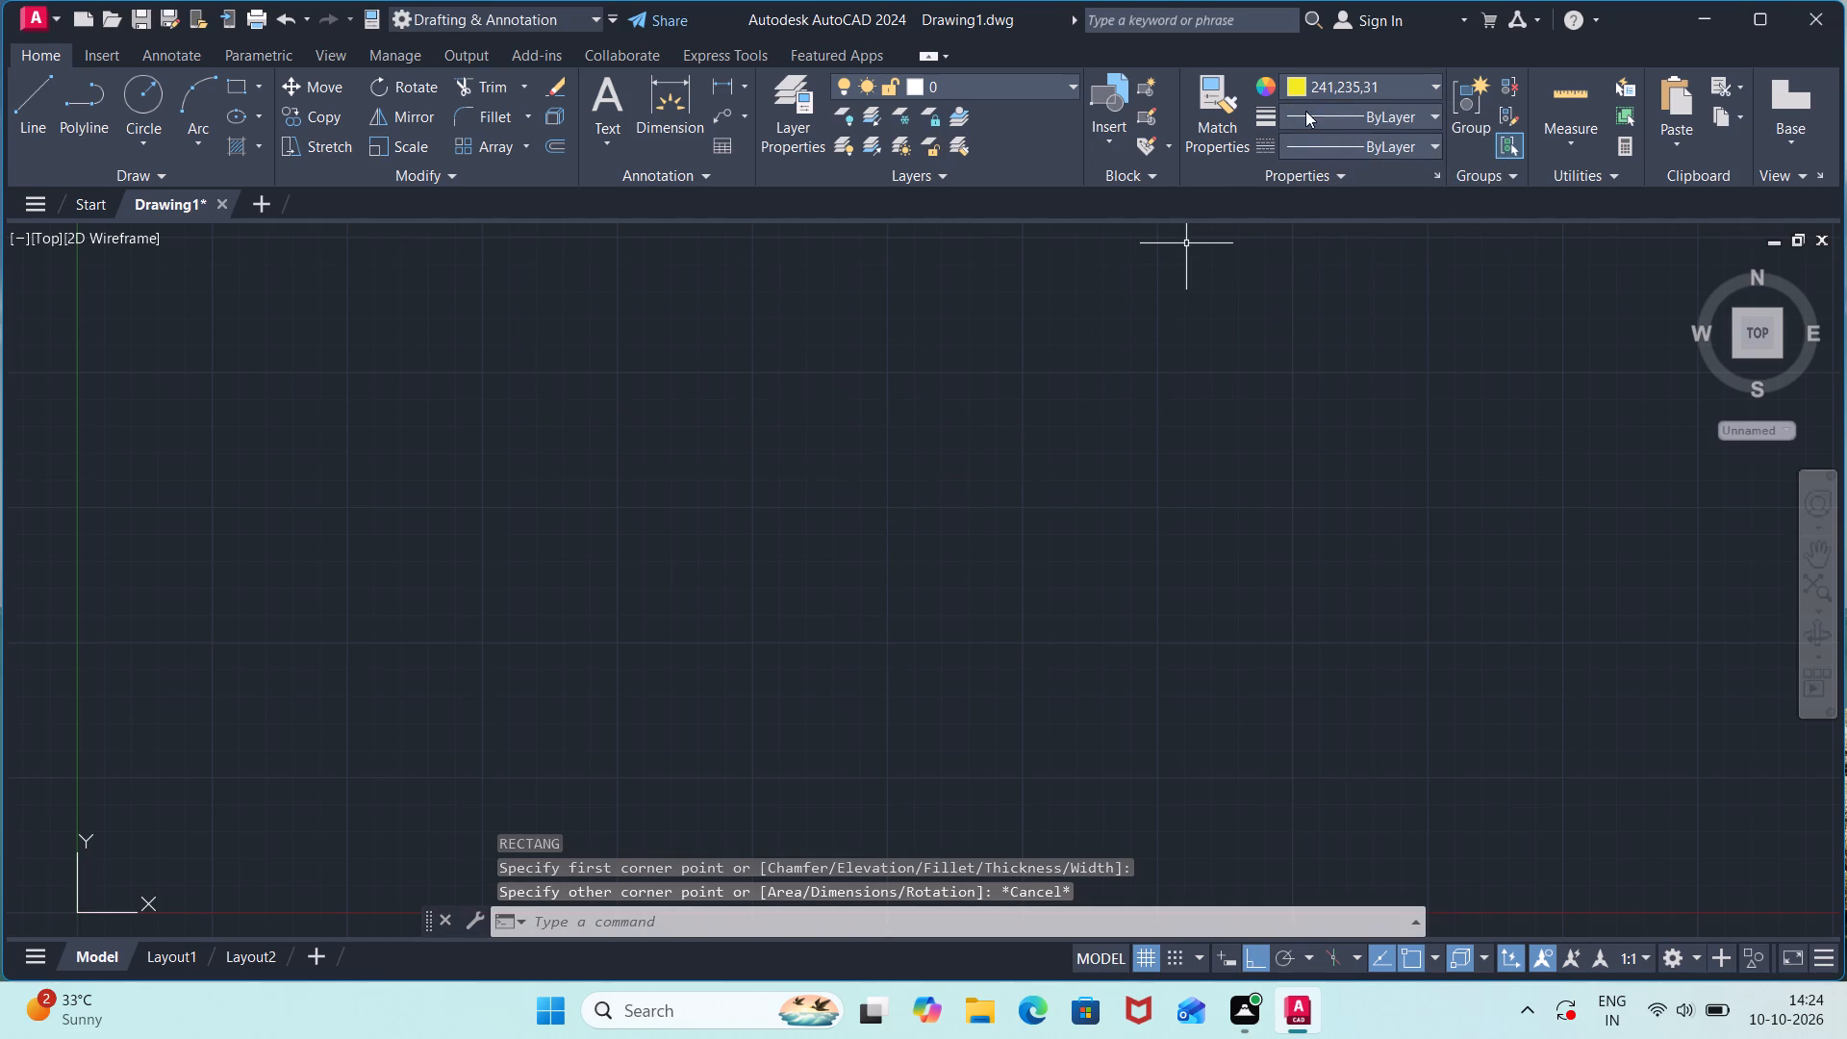
# Set the current object colour to light grey 199,200,202.
pyautogui.click(1296, 84)
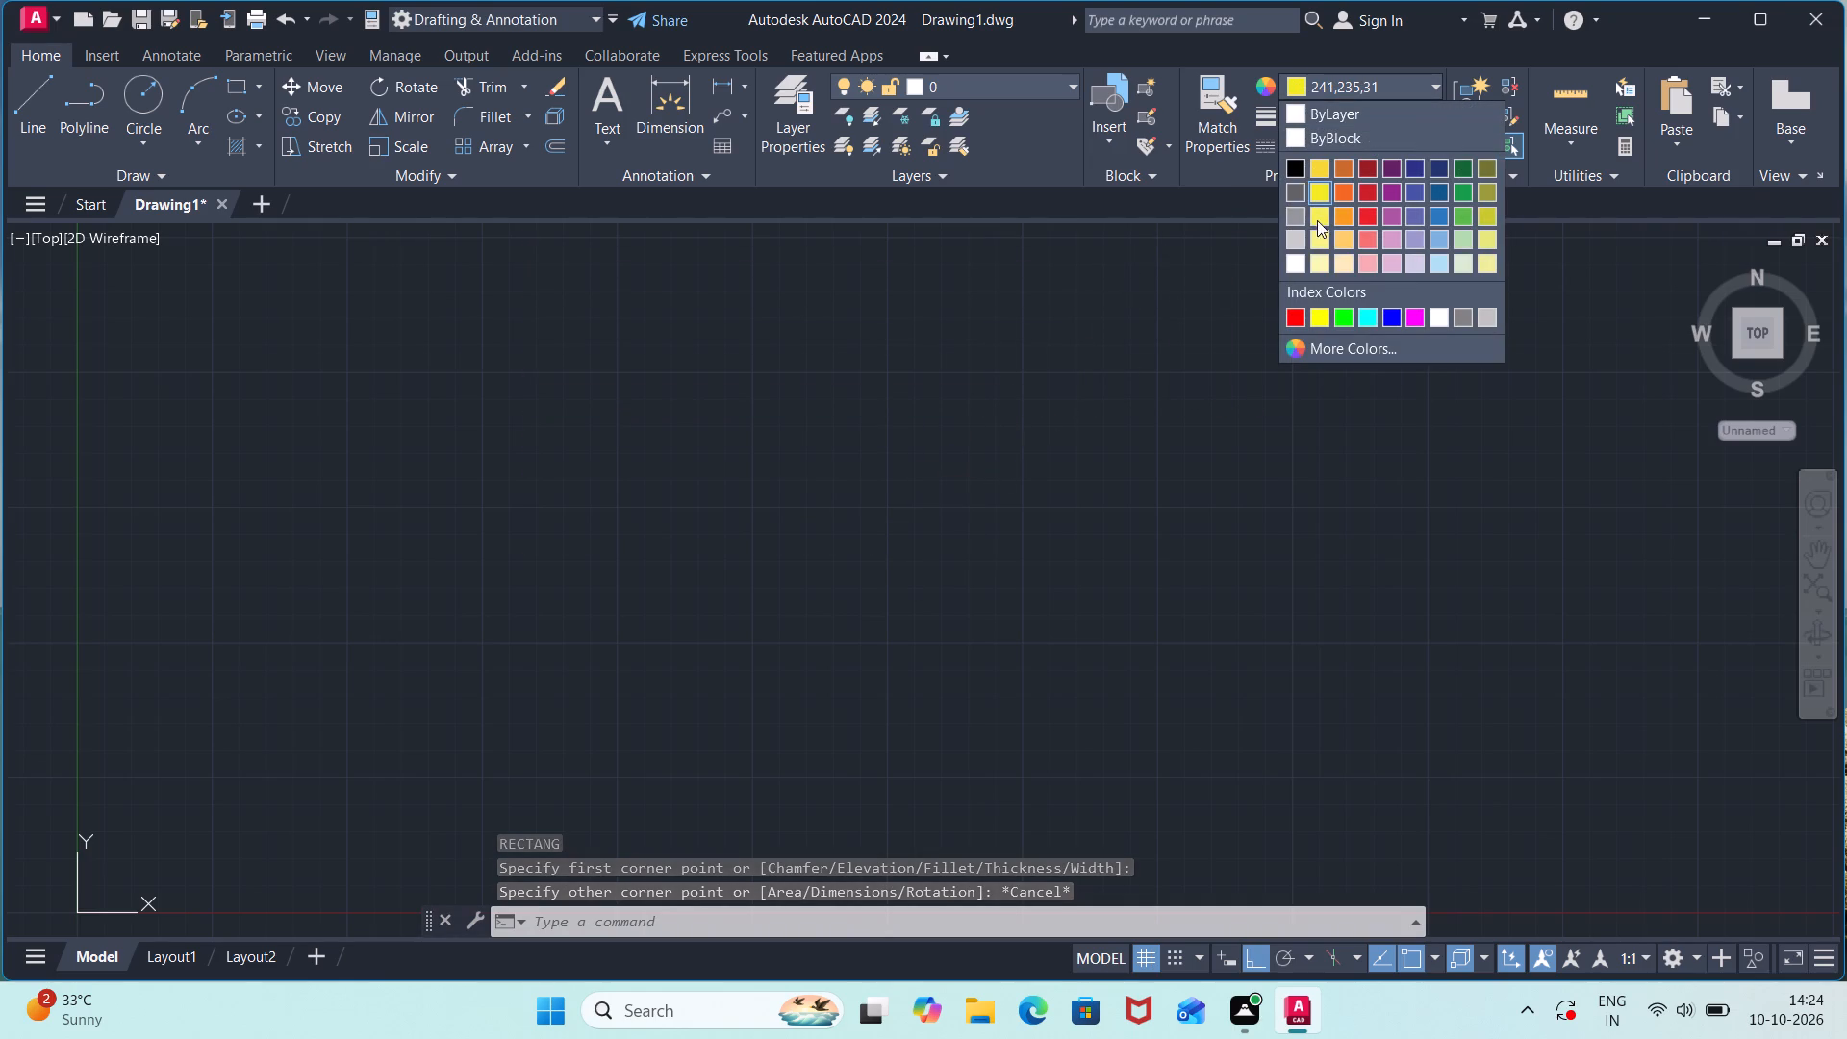
pyautogui.click(1295, 234)
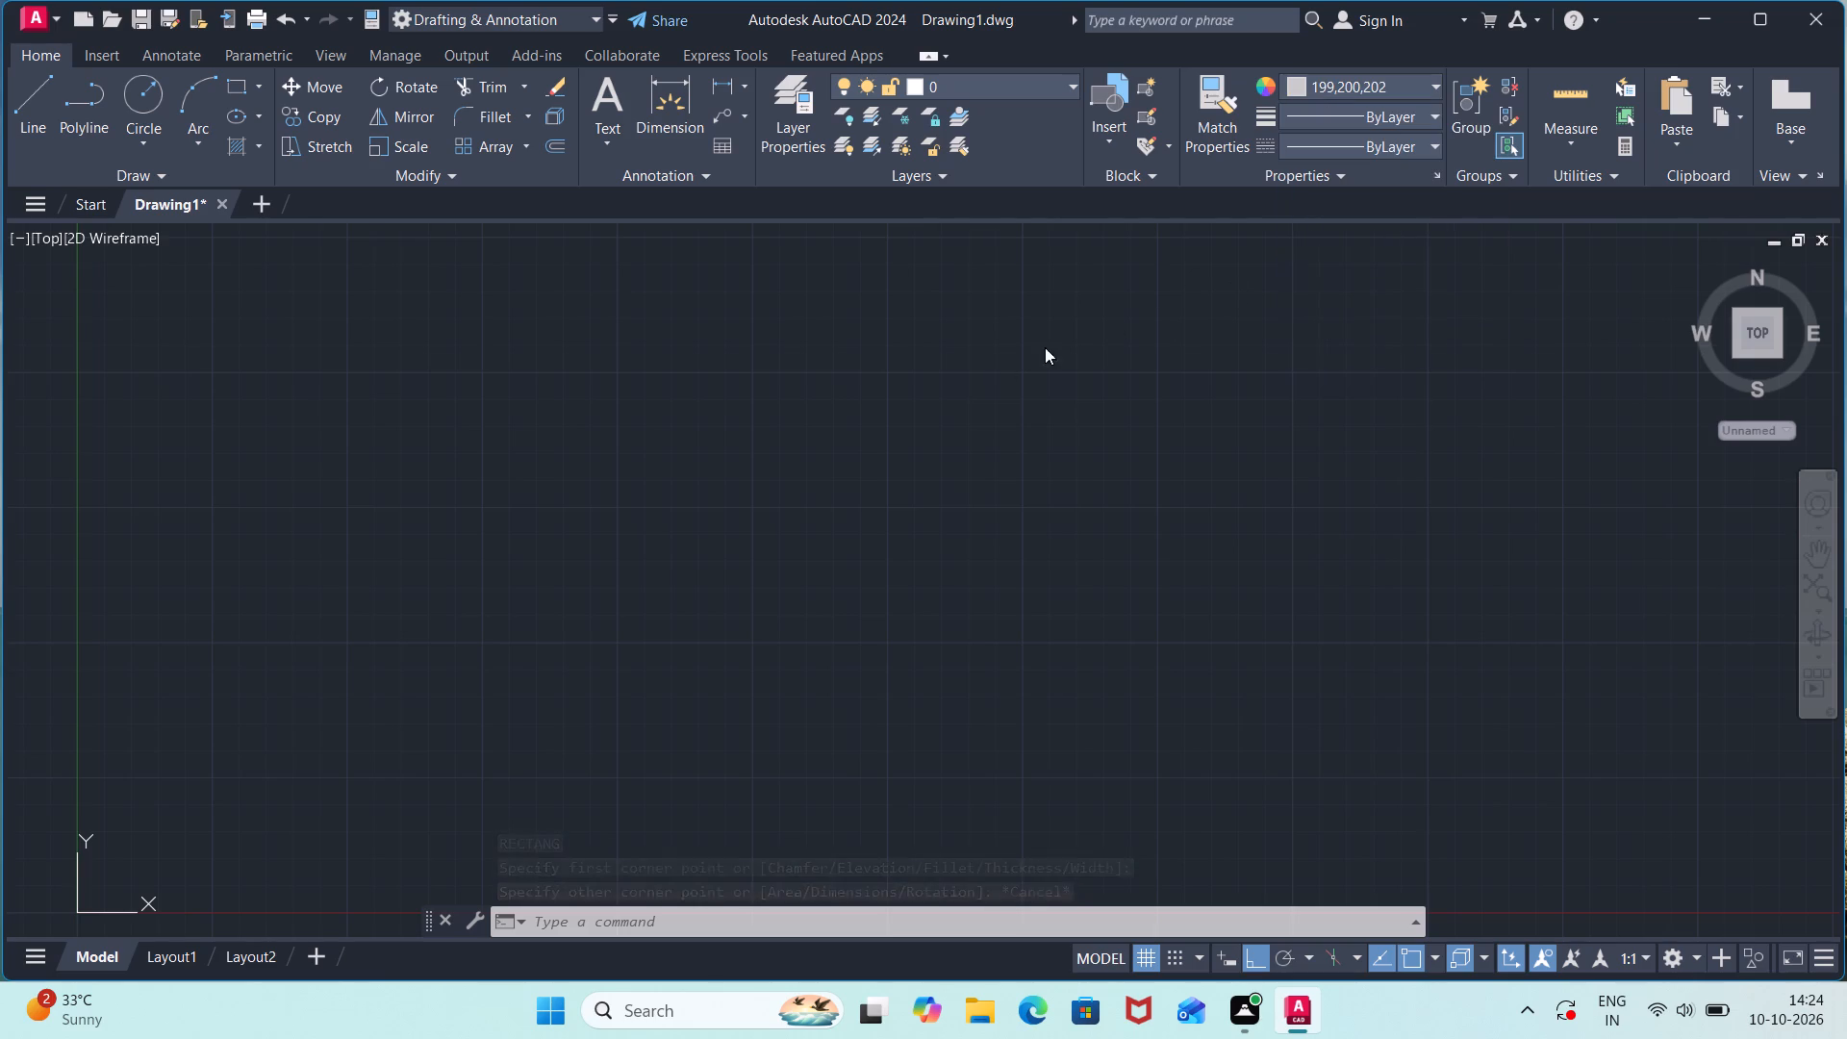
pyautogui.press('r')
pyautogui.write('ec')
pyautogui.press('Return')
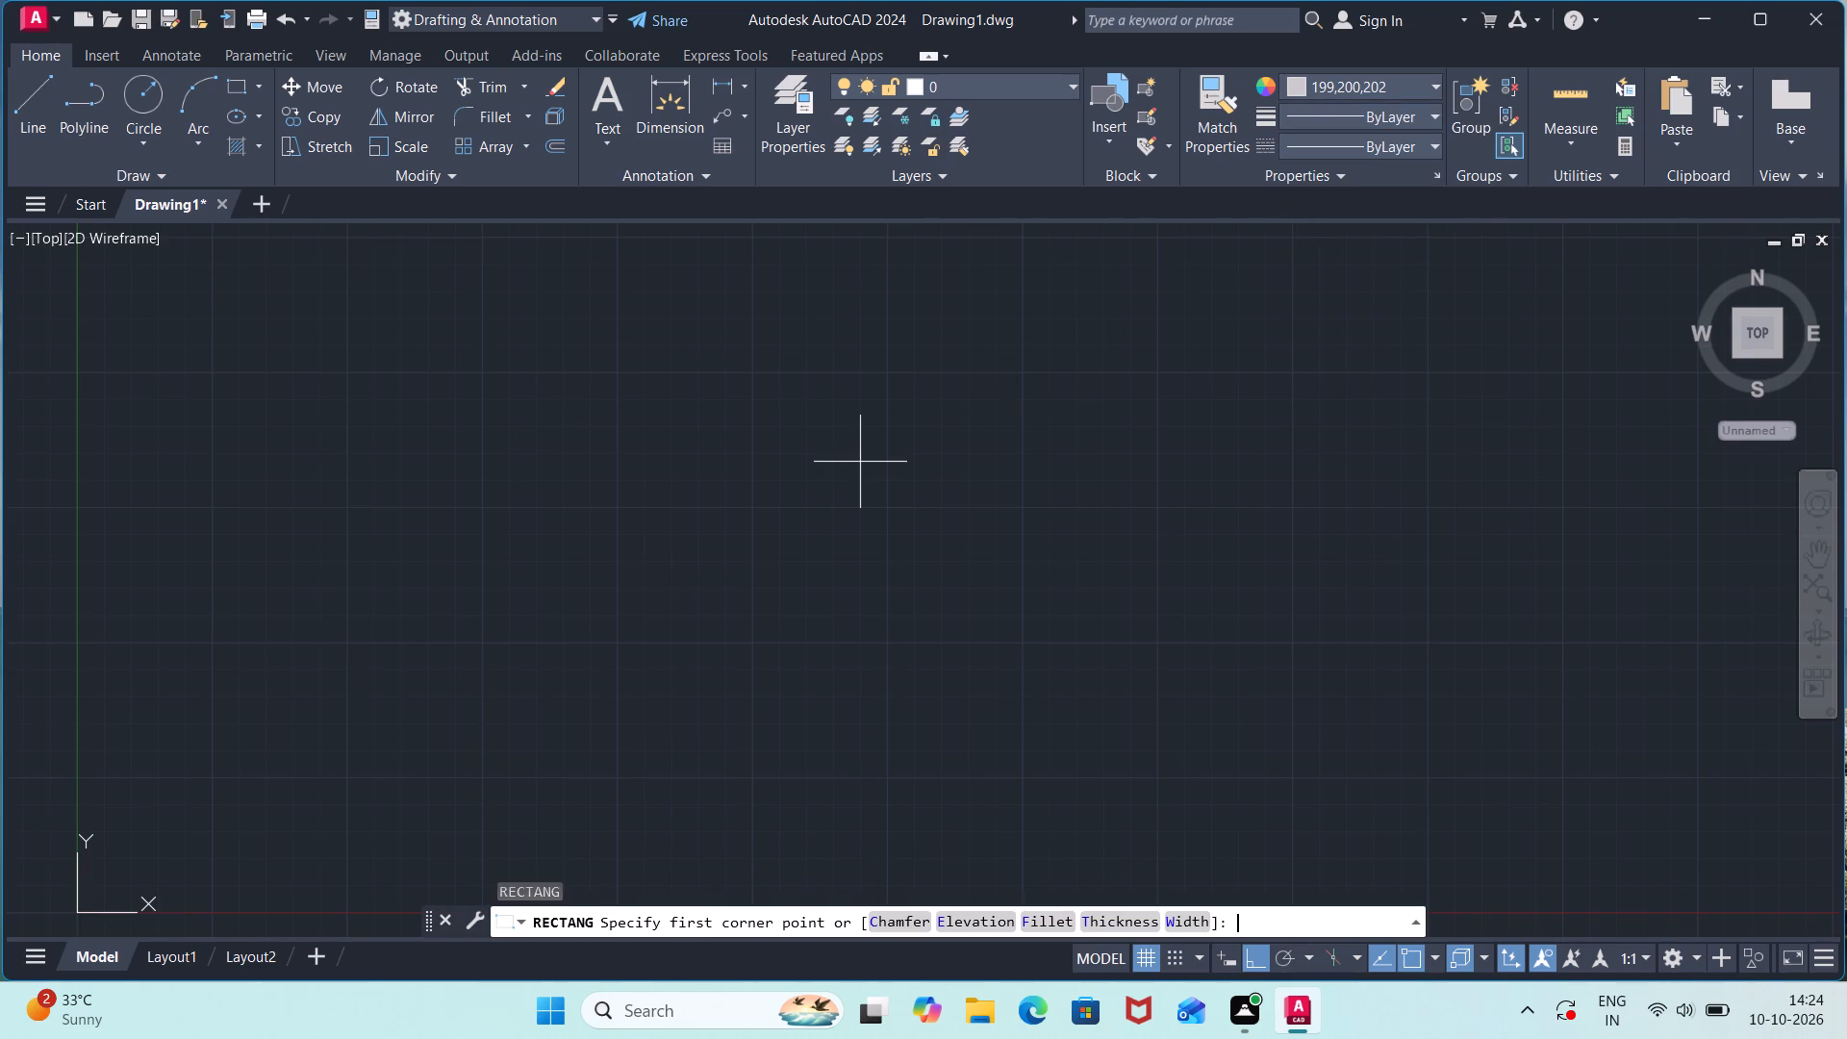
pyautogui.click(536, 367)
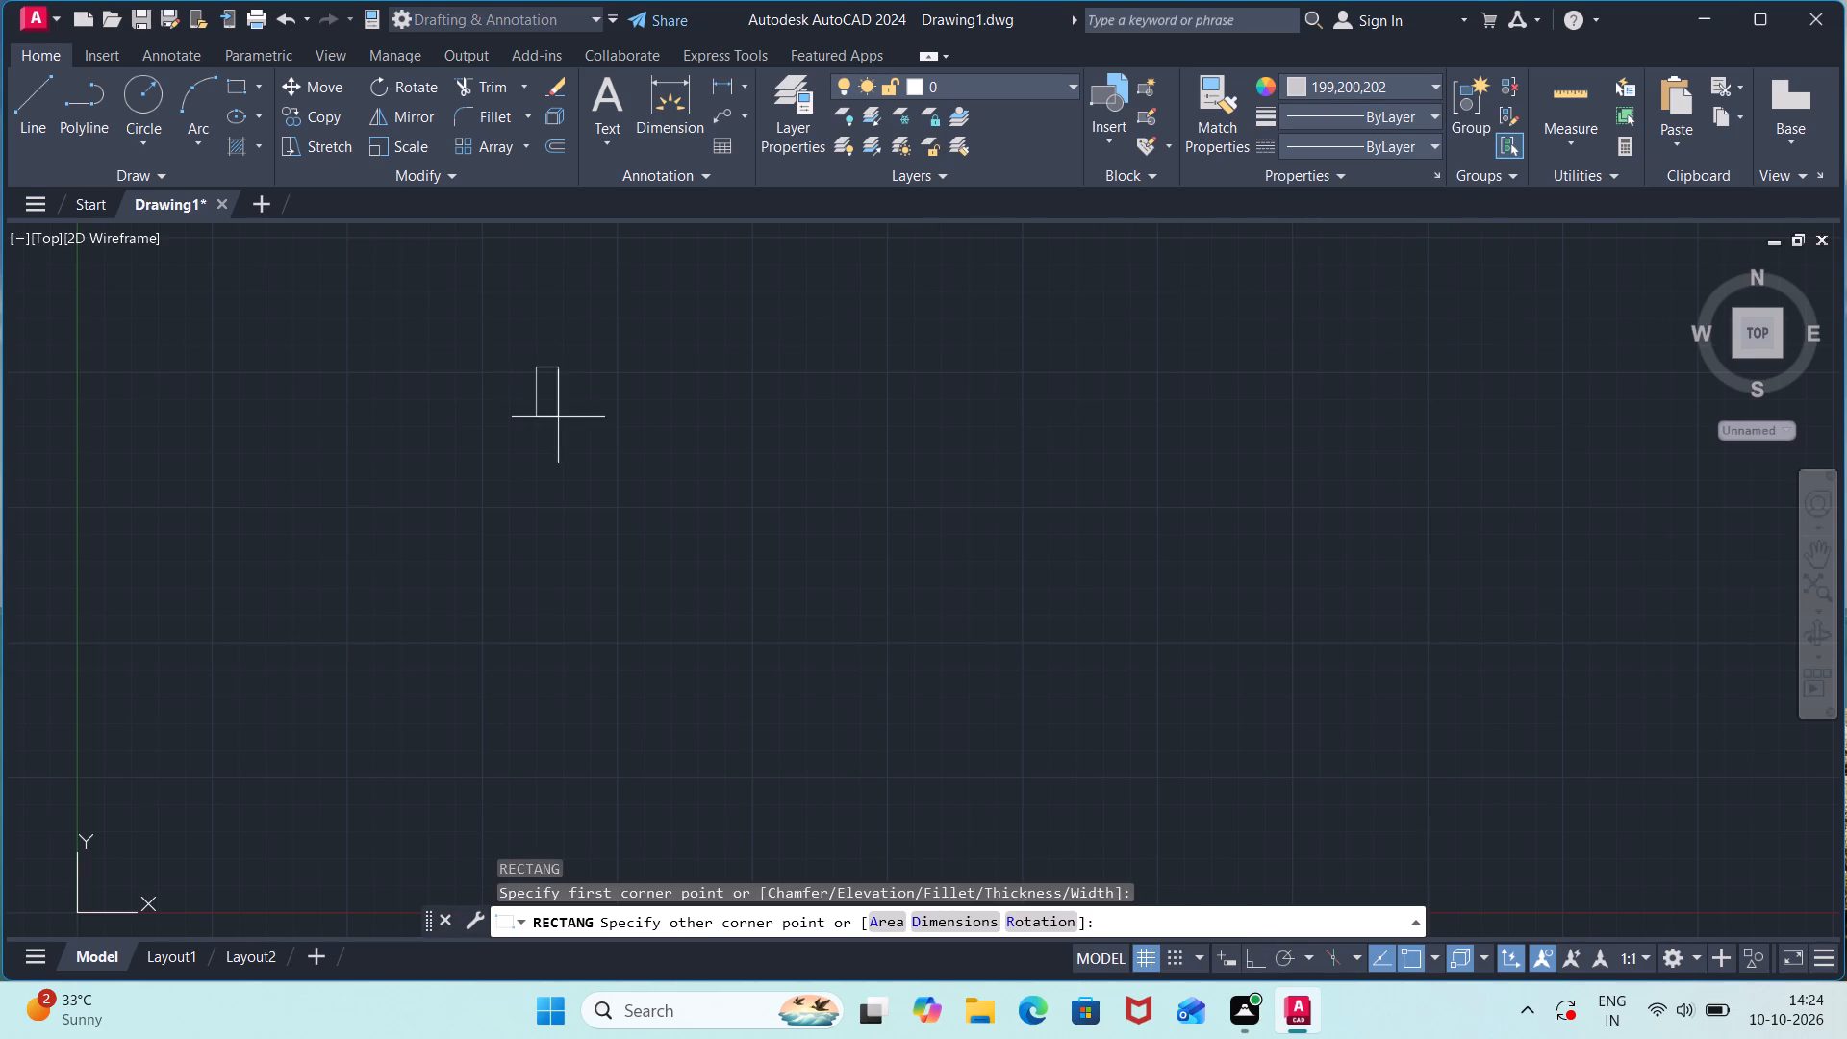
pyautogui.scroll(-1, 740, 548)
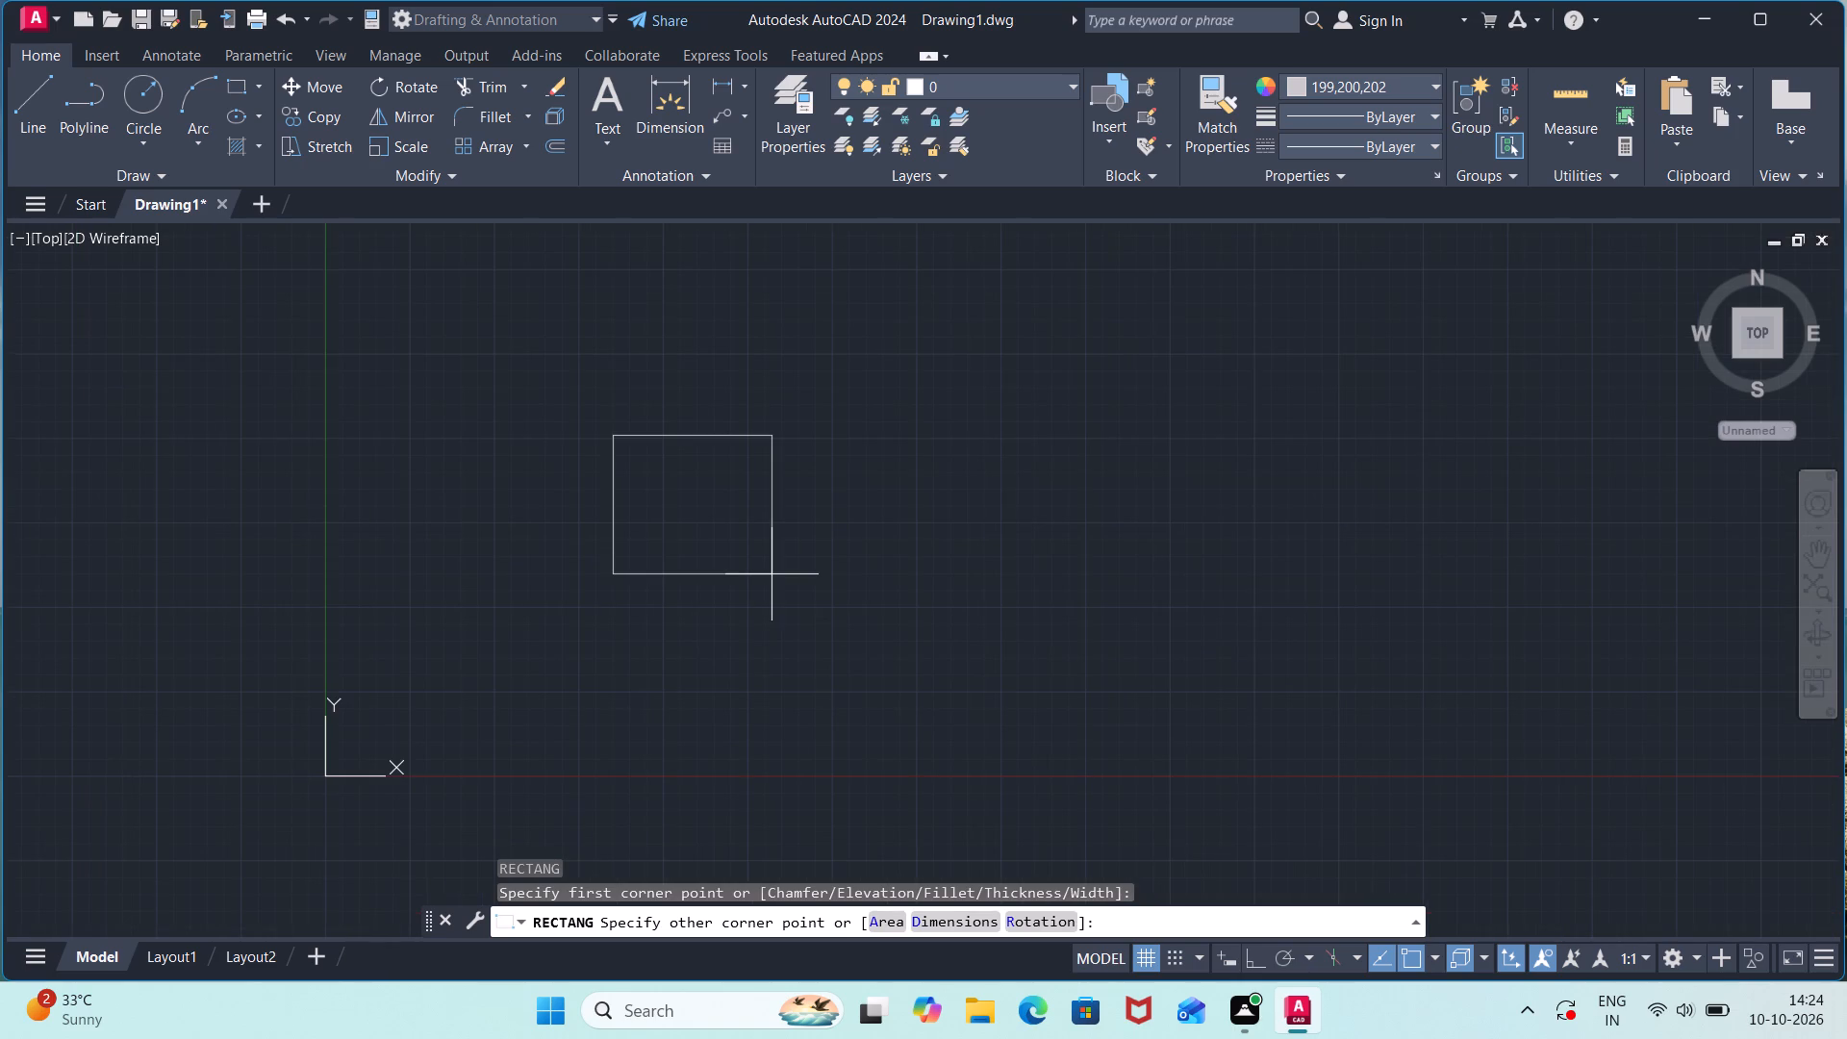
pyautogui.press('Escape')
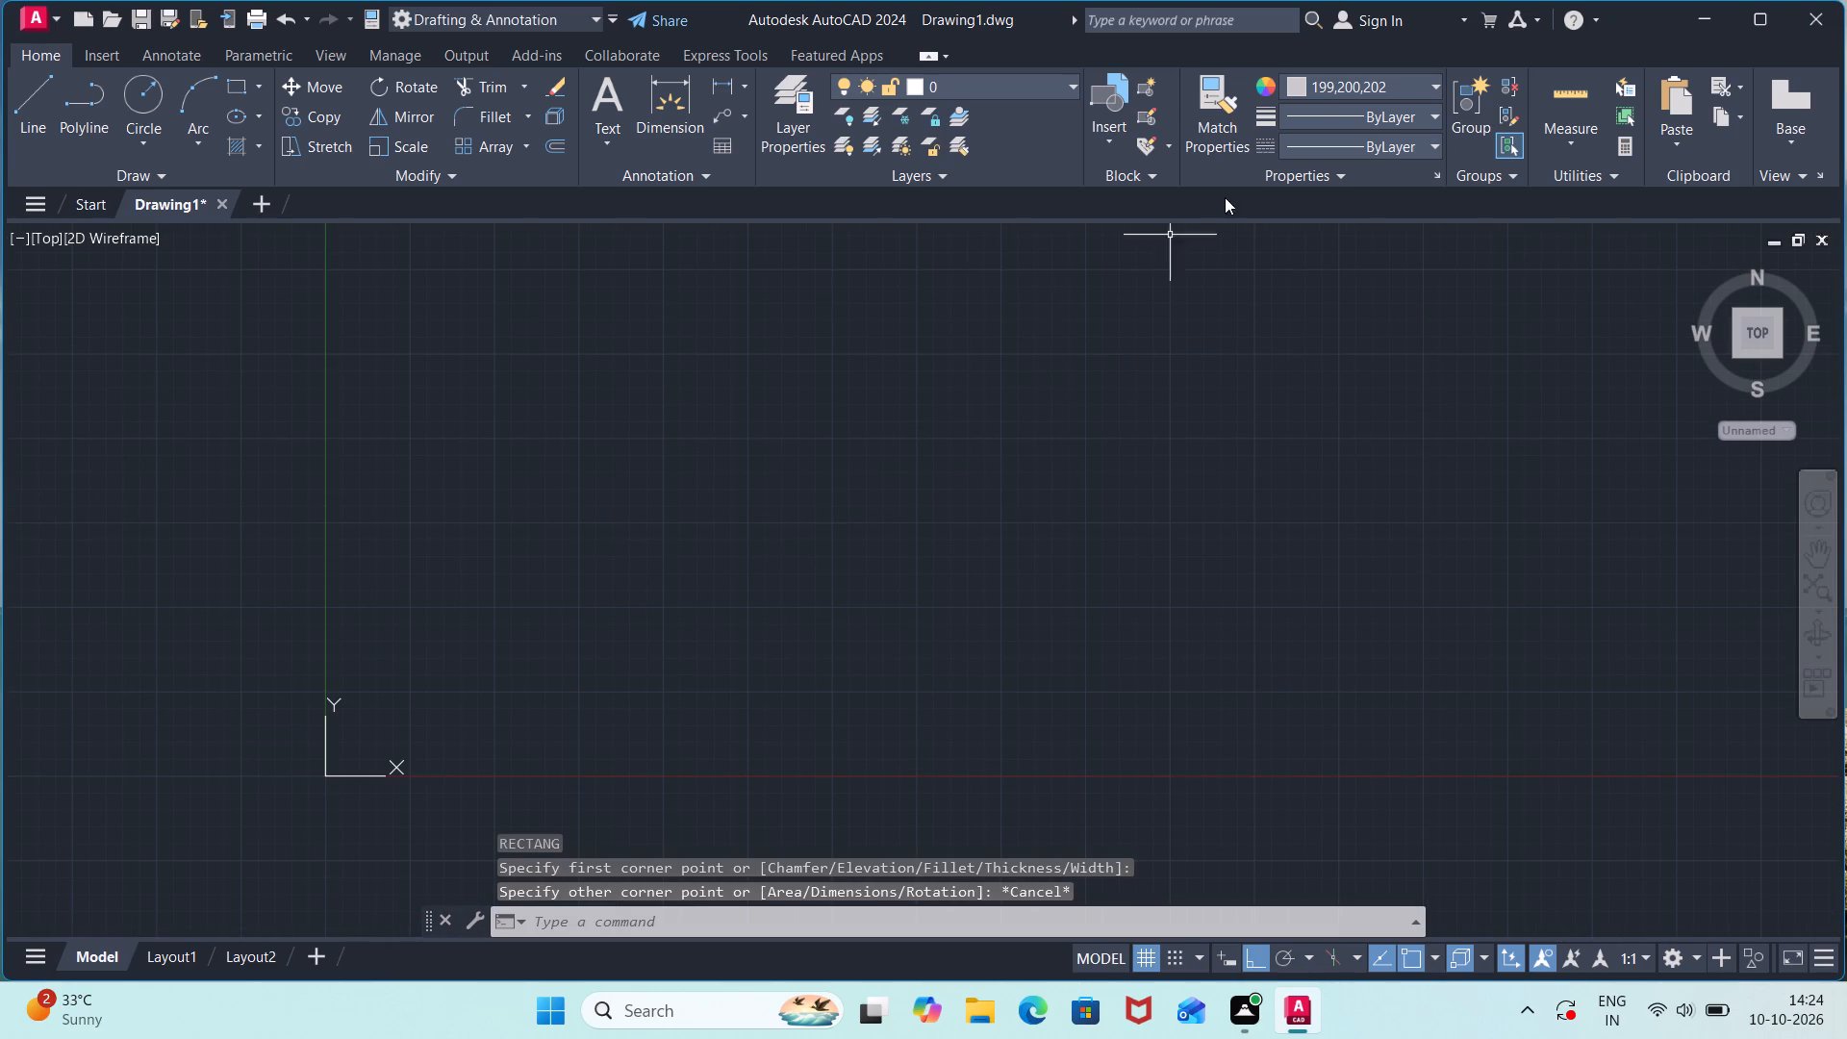
# Set the current object colour to light orange 254,204,102.
pyautogui.click(1288, 83)
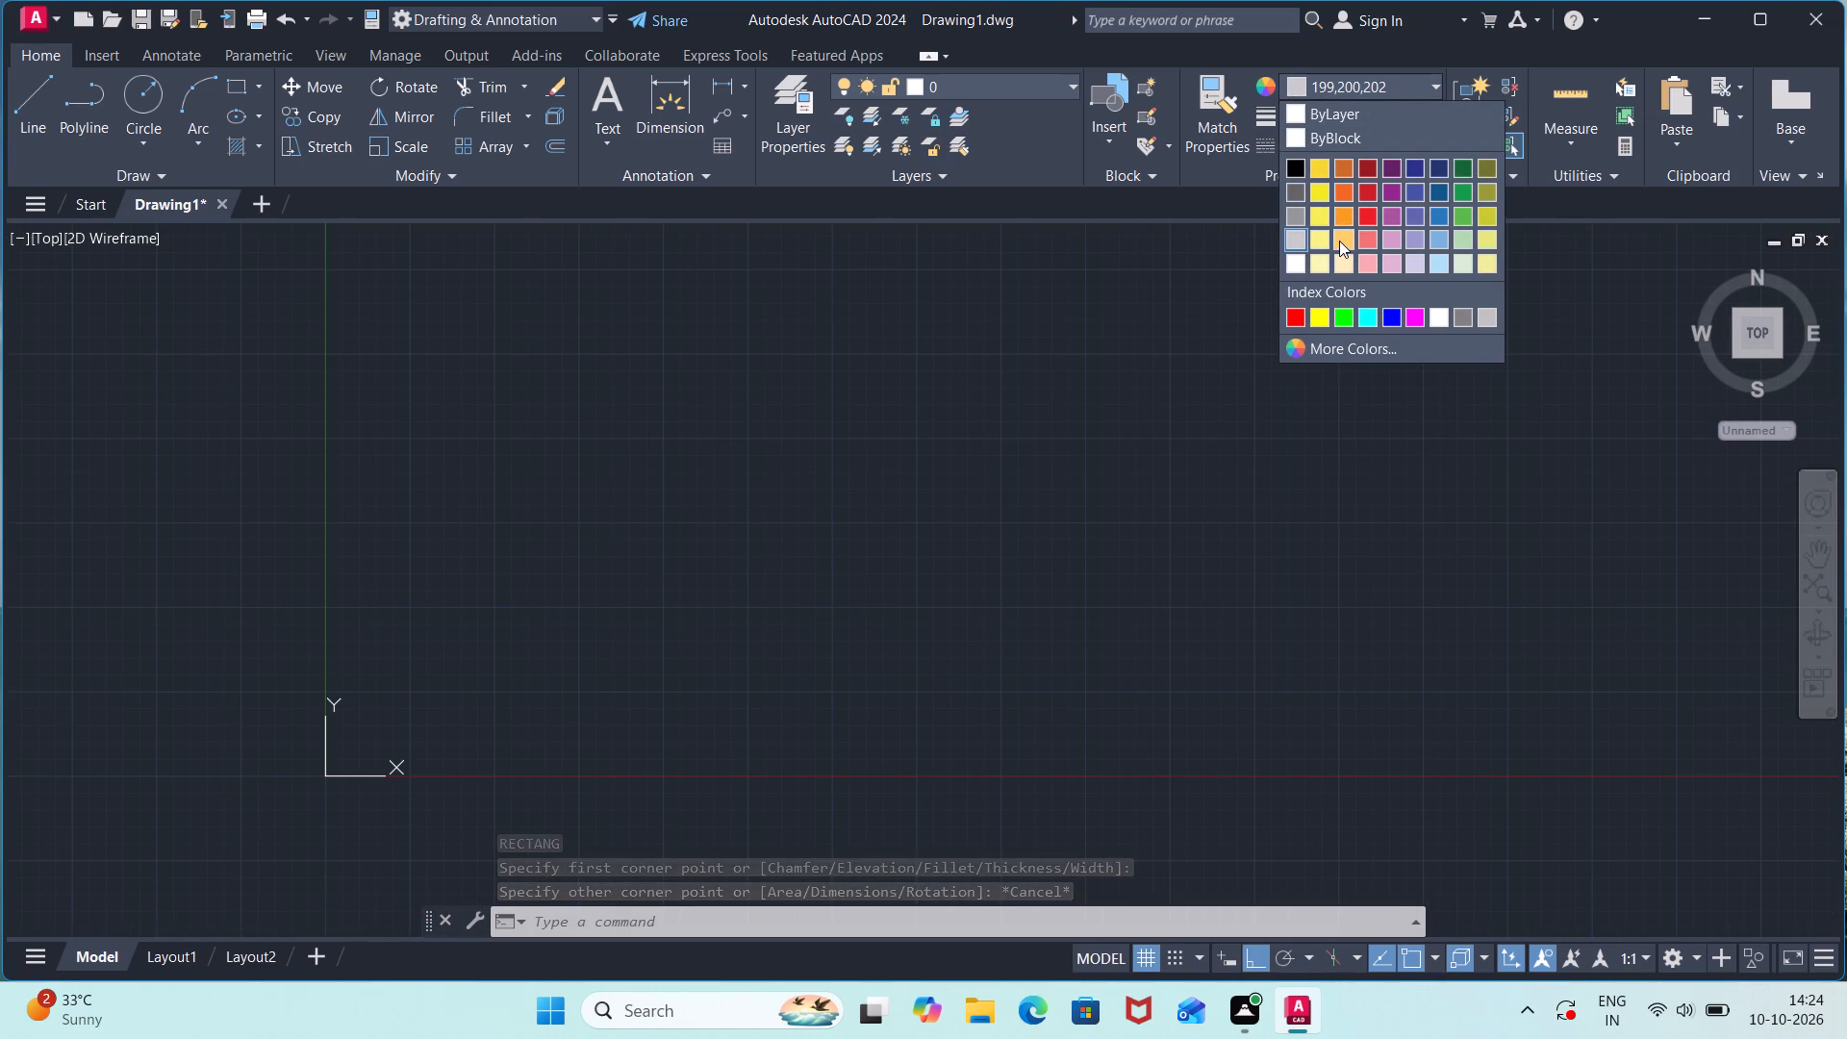
pyautogui.click(1339, 241)
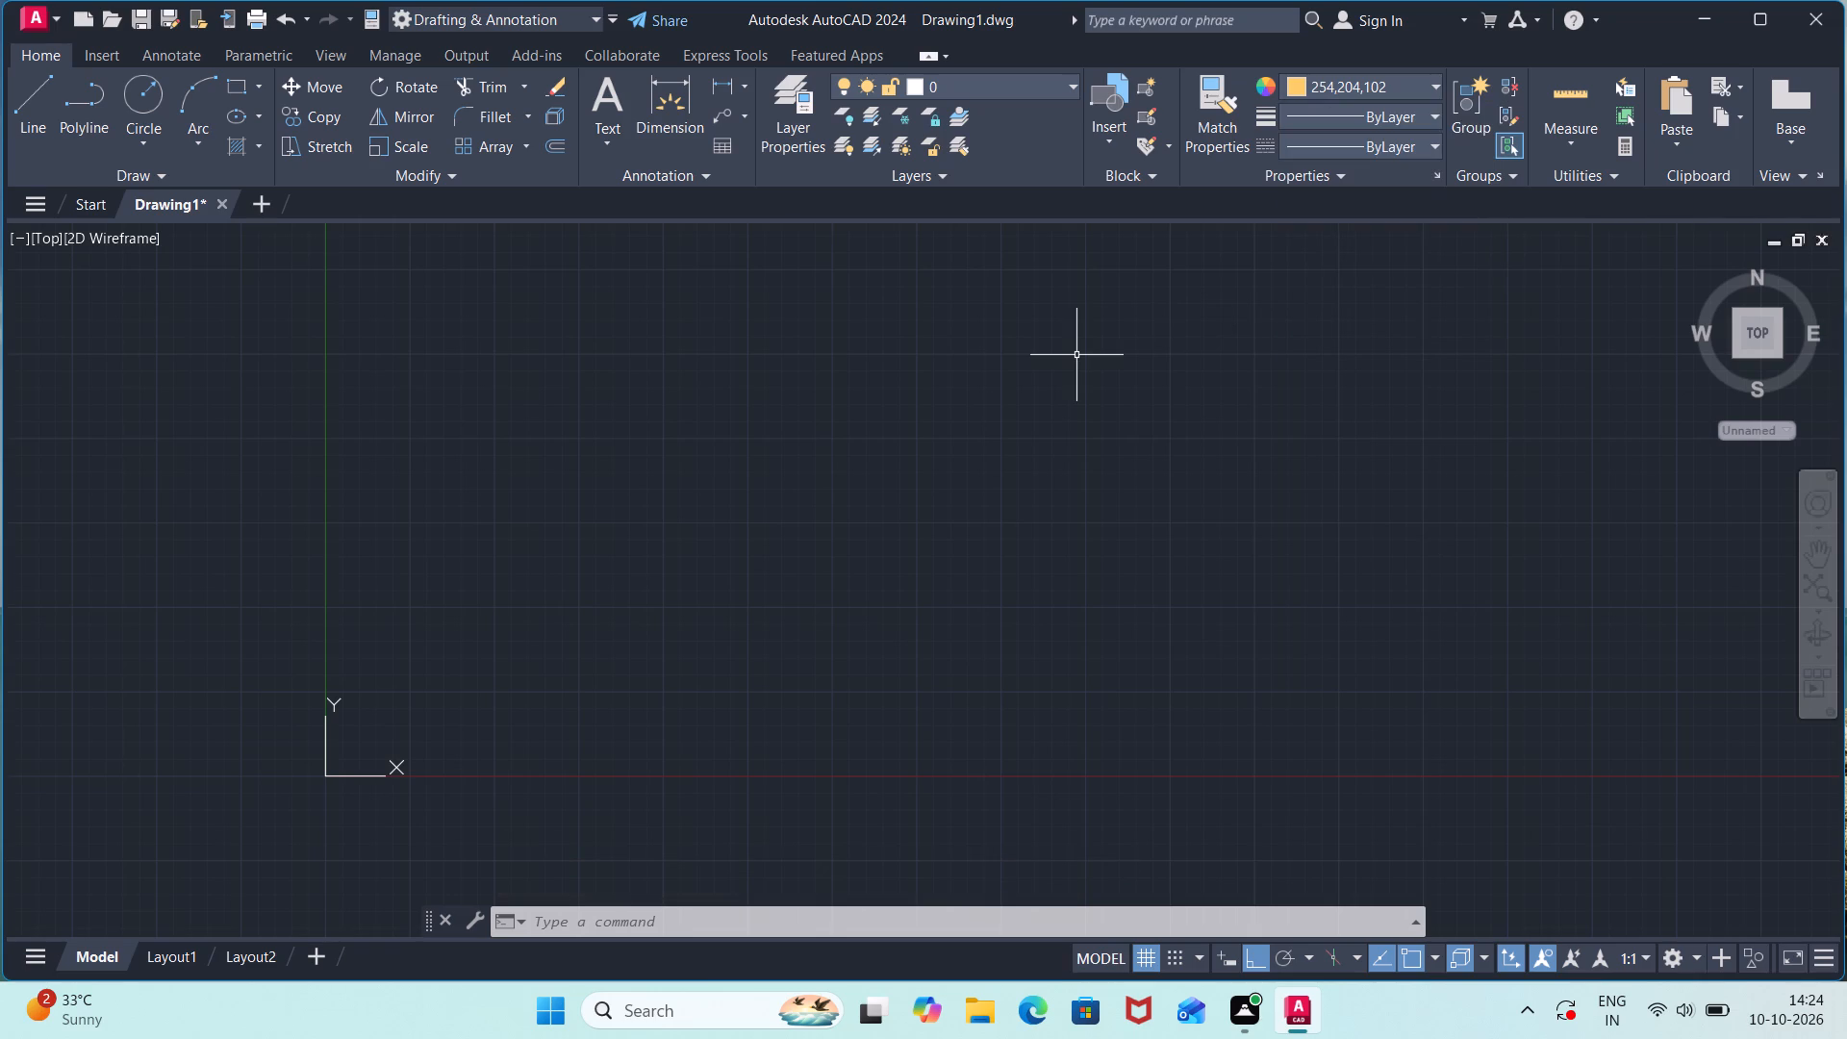
# Draw a rectangle by dimensions, 42' long and 38' wide, in the open area above and right of the UCS origin.
pyautogui.write('rec')
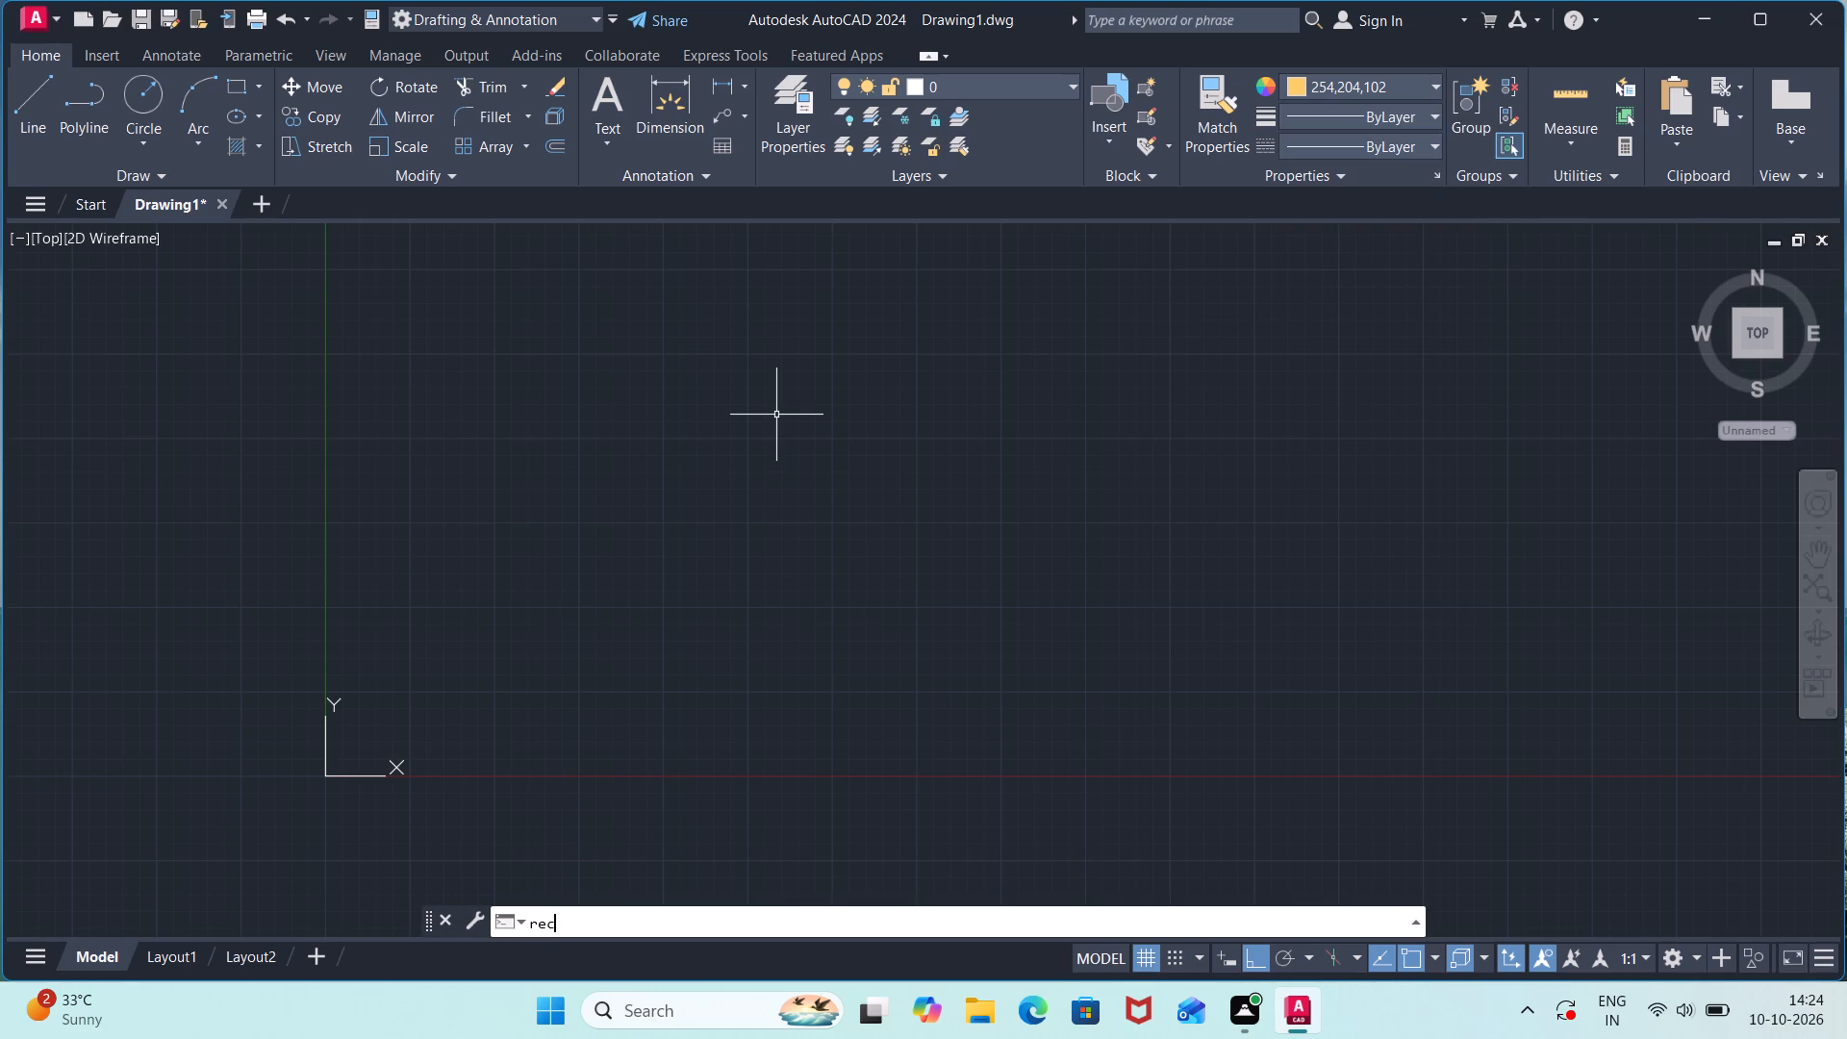
pyautogui.press('Return')
pyautogui.click(669, 415)
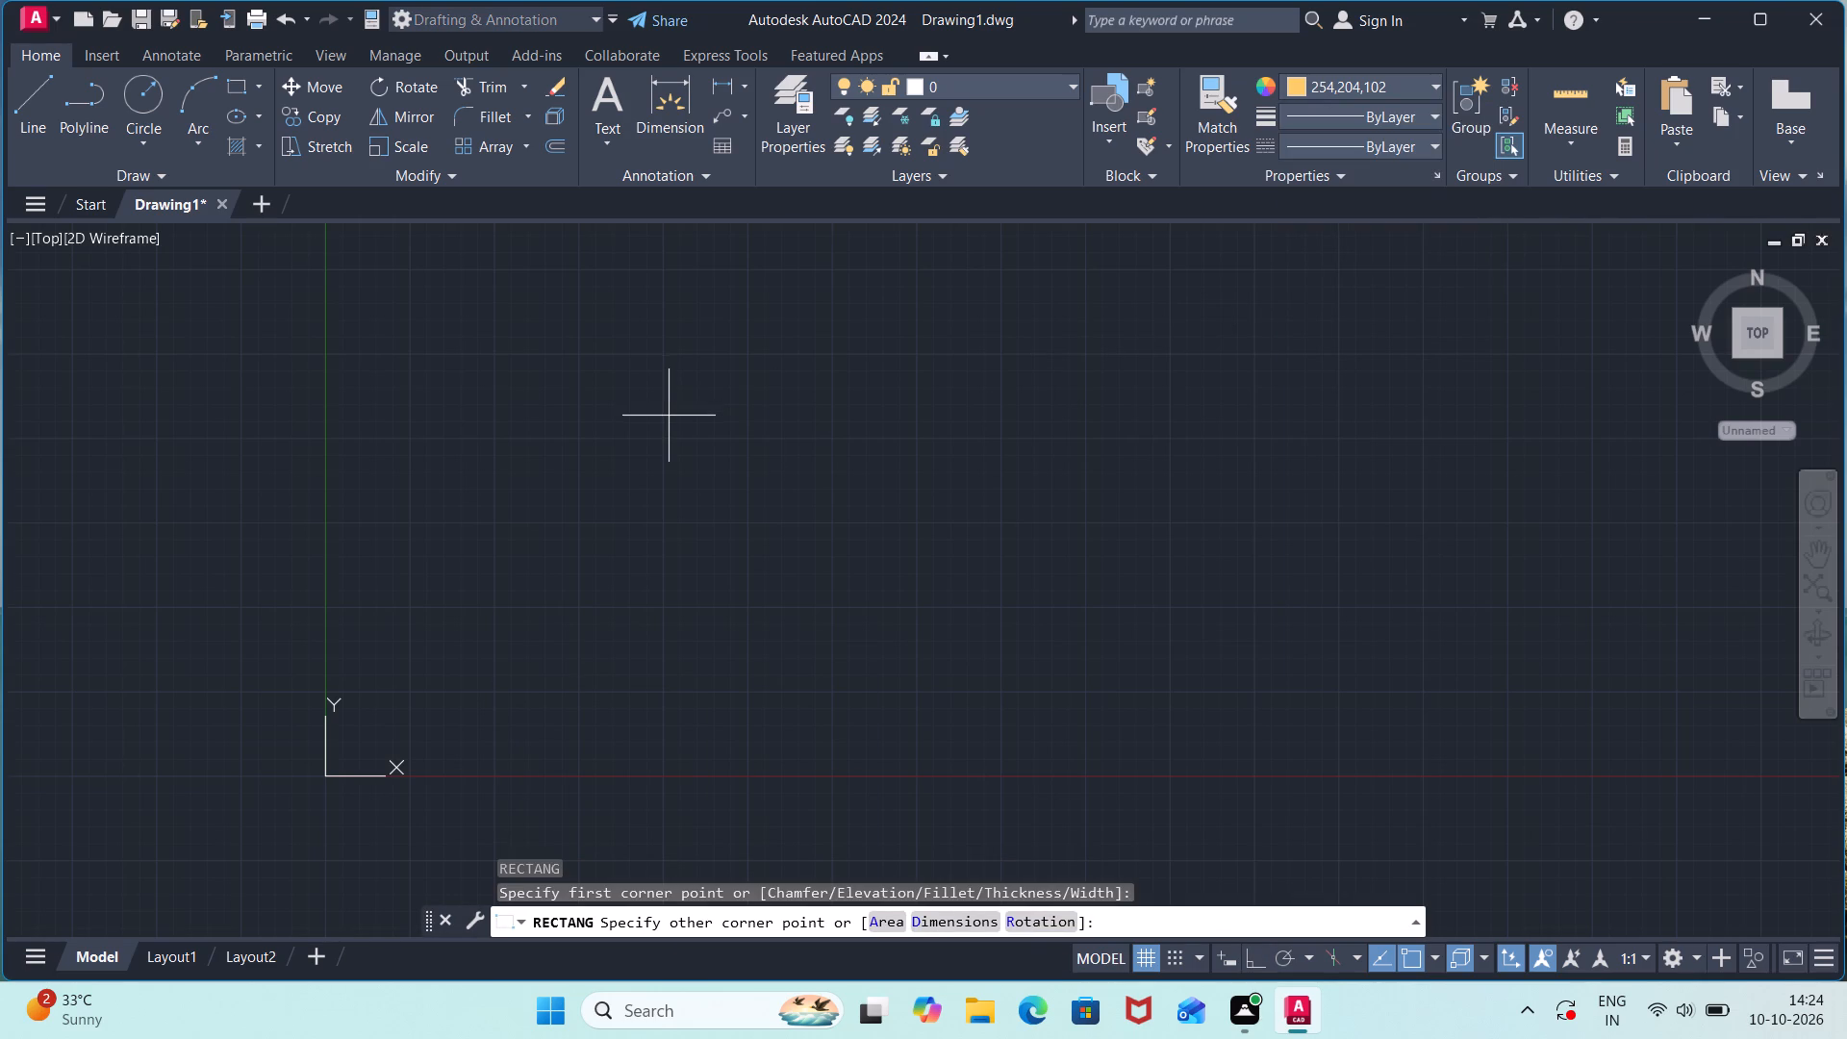
pyautogui.click(965, 926)
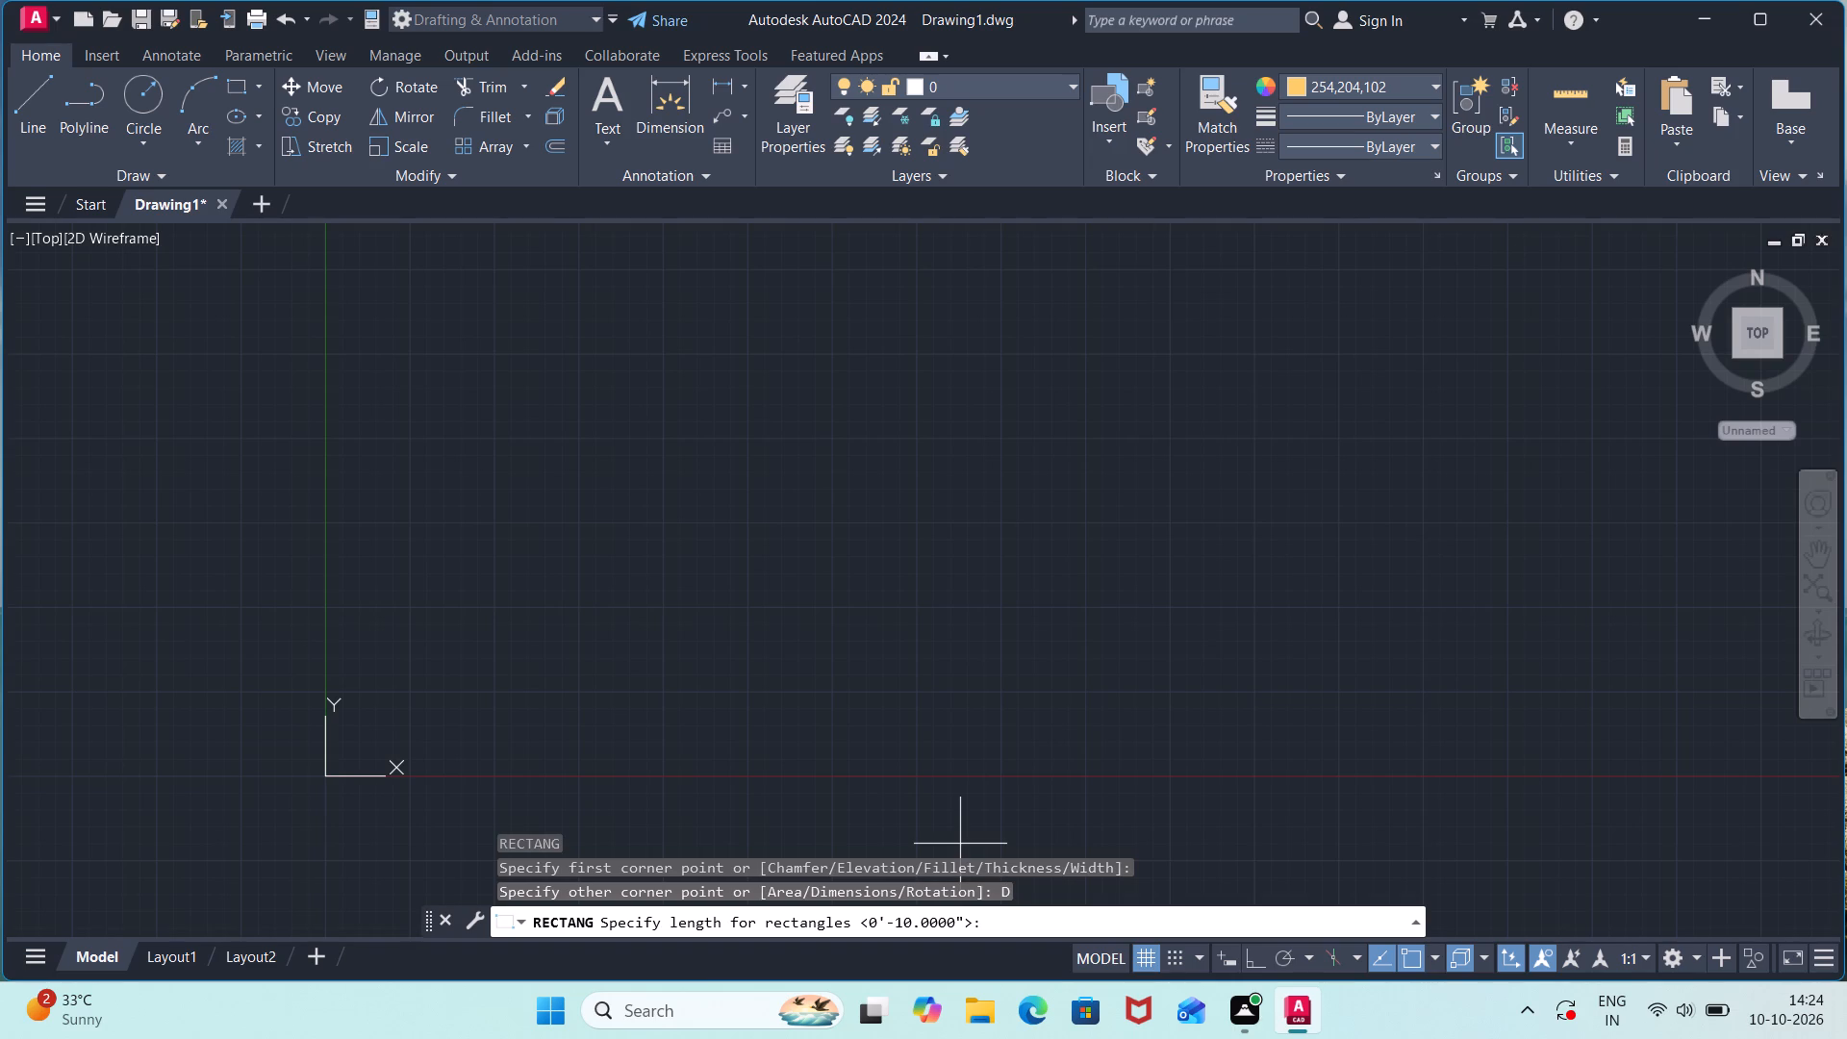
pyautogui.write("42'")
pyautogui.press('Return')
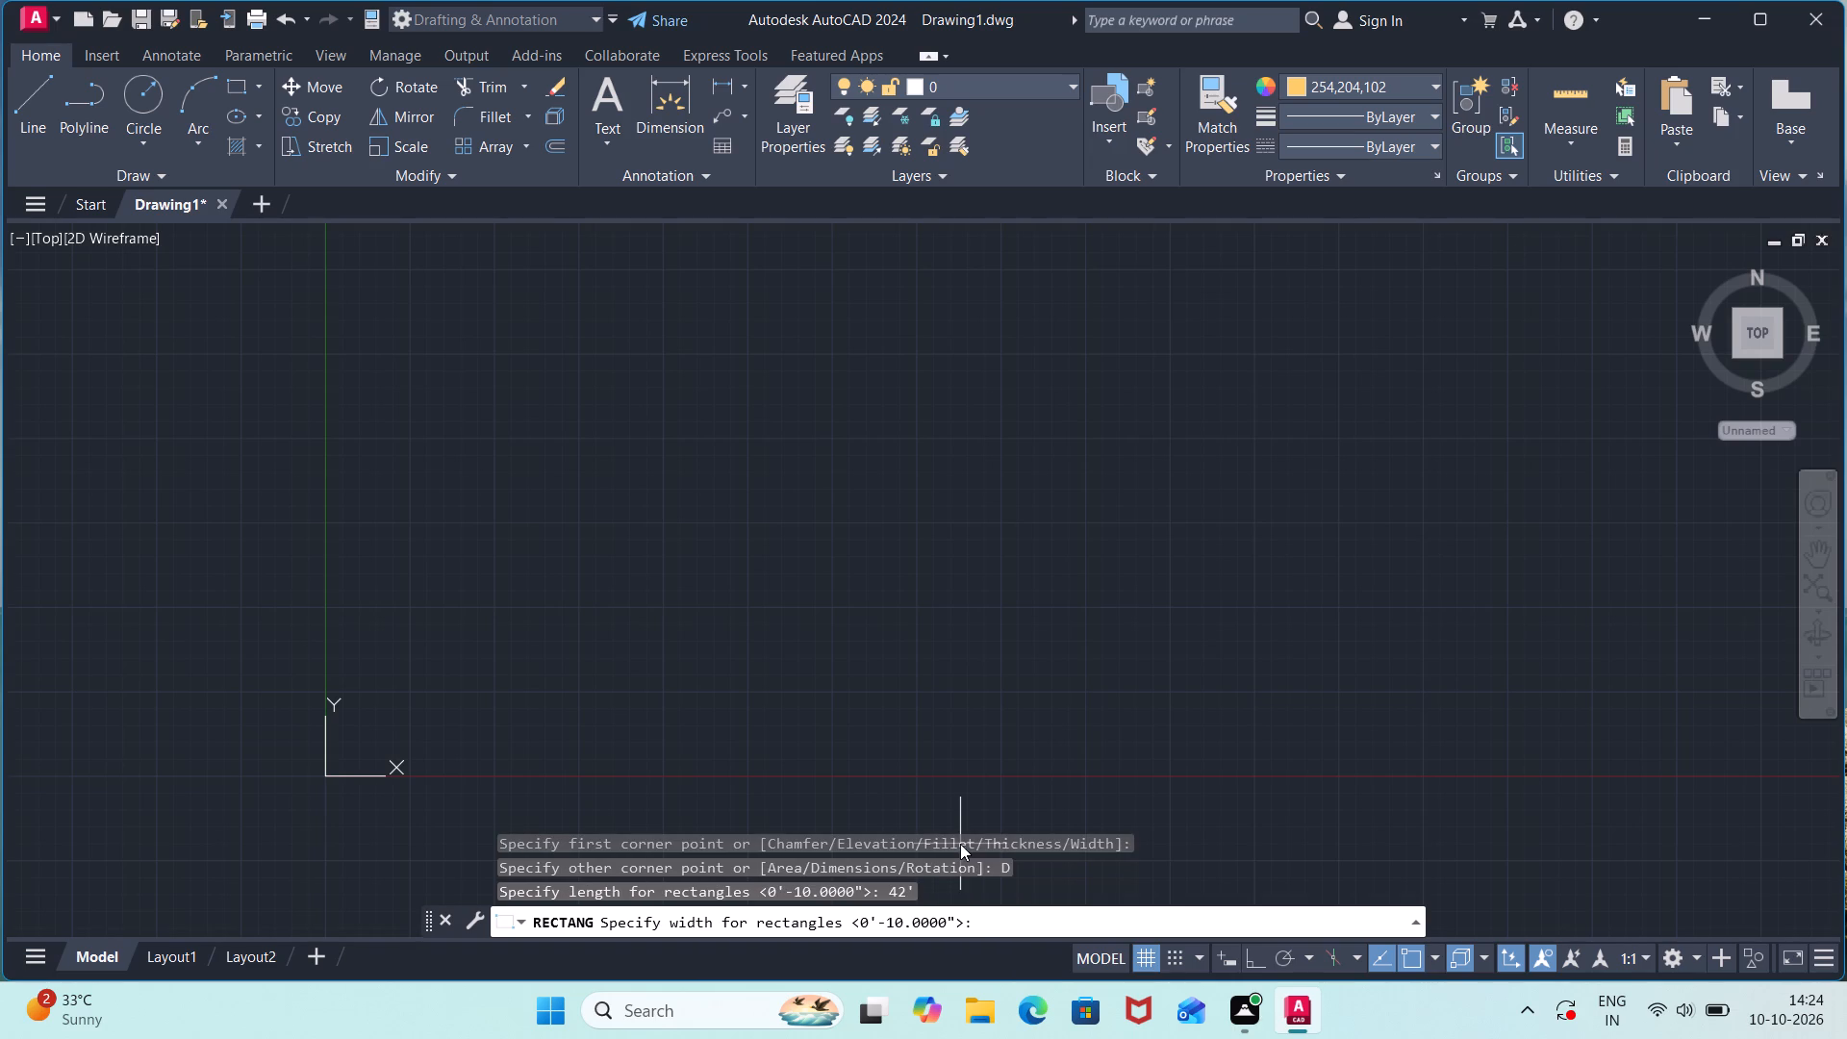
pyautogui.write("38'")
pyautogui.press('Return')
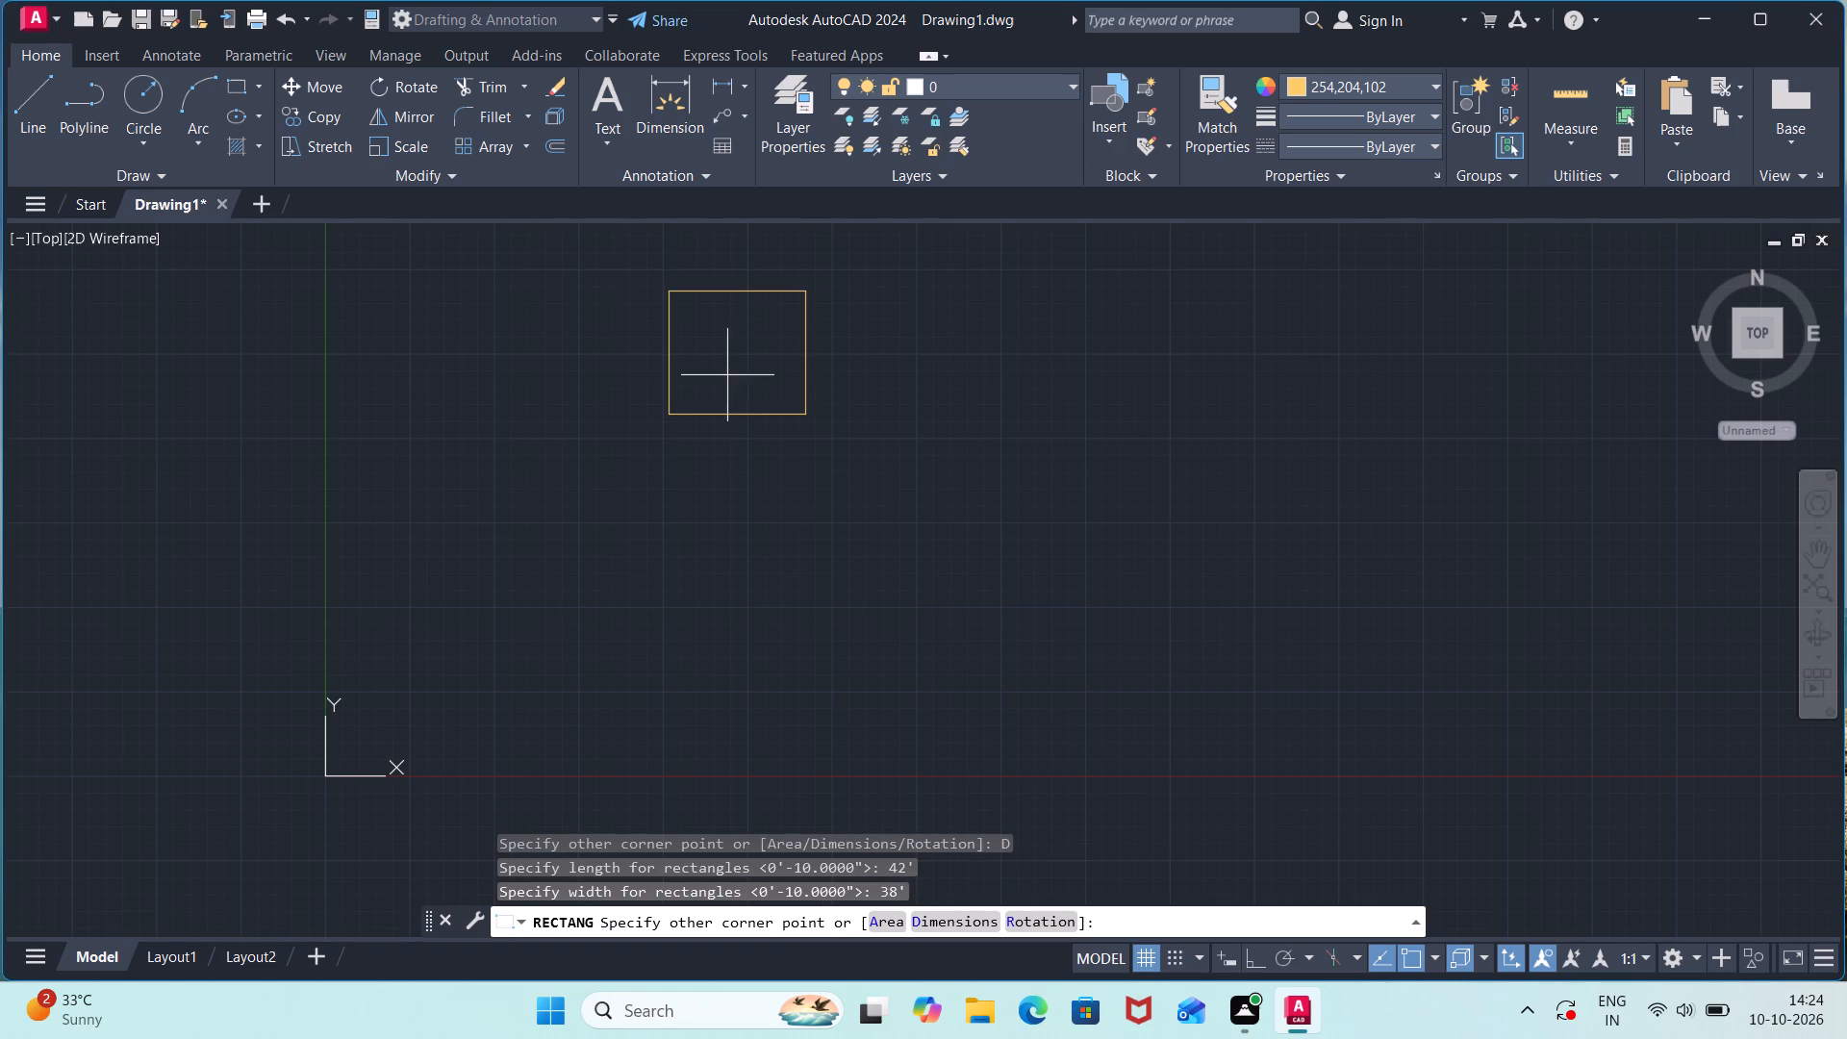
pyautogui.click(734, 519)
pyautogui.scroll(4, 745, 462)
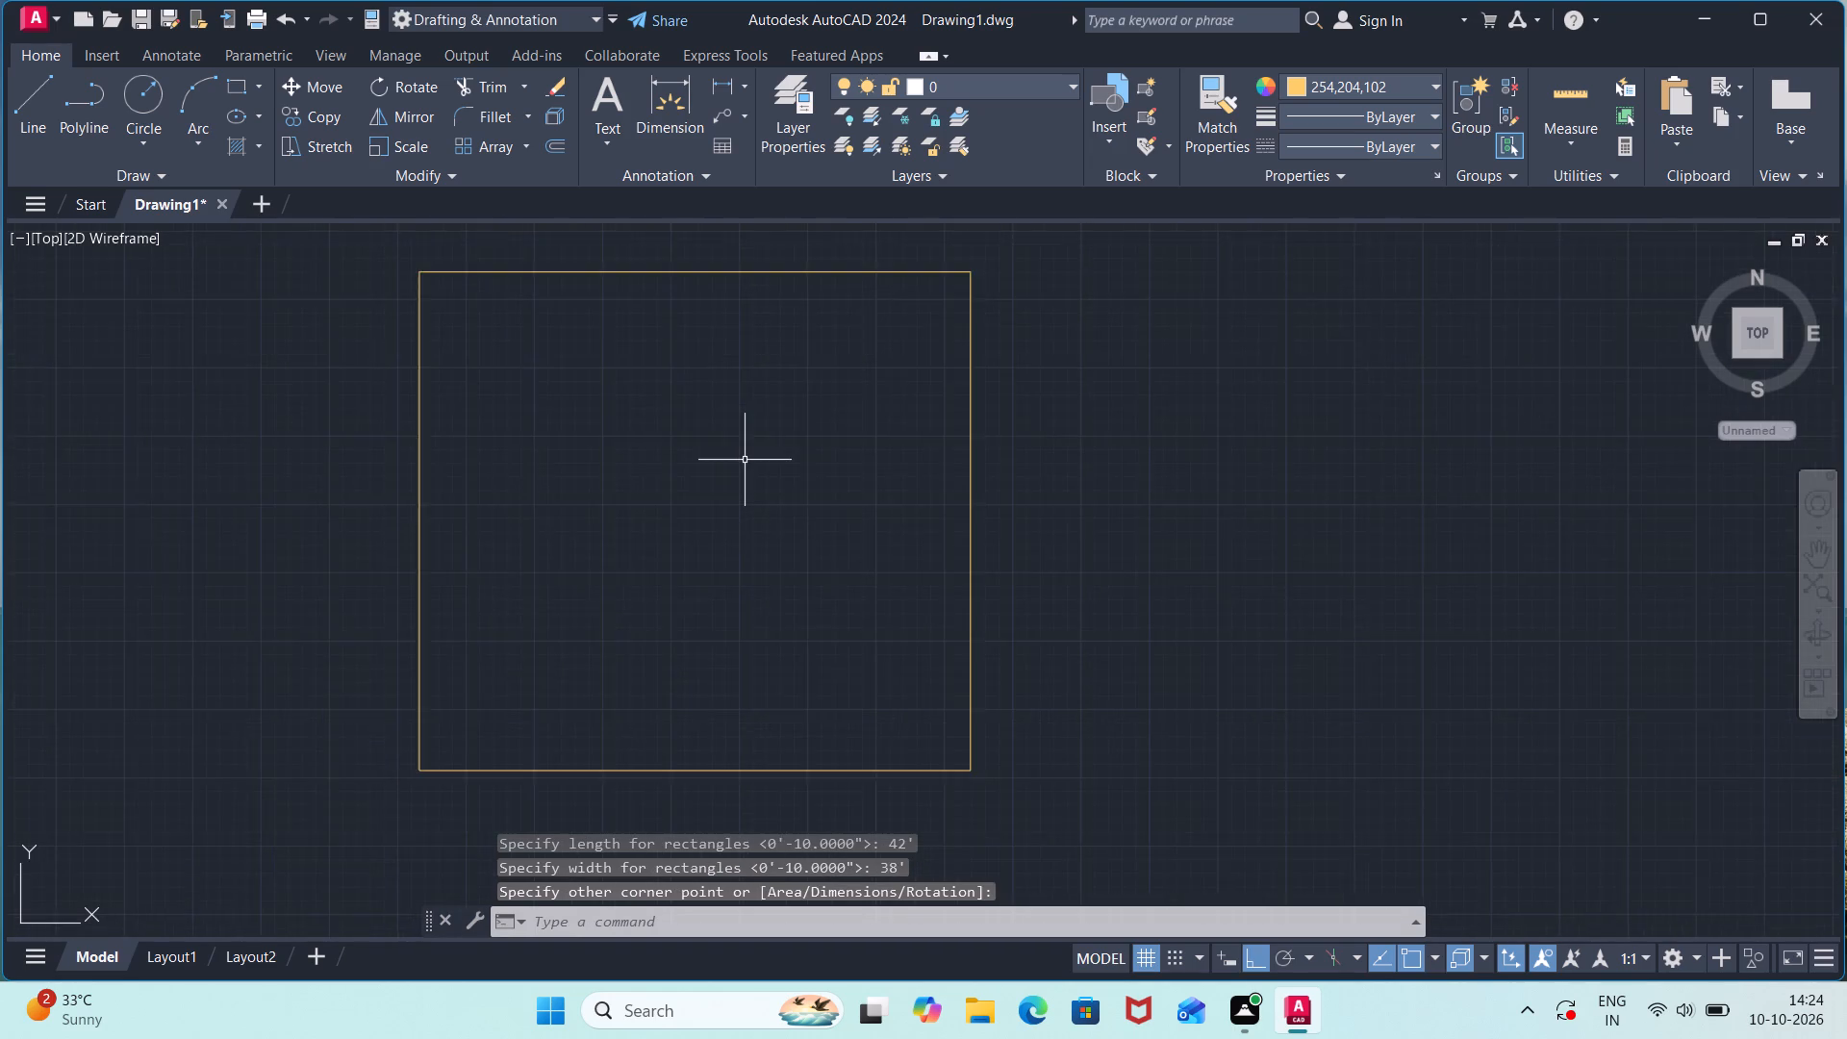
pyautogui.scroll(-1, 745, 460)
pyautogui.moveTo(745, 460); pyautogui.dragTo(885, 611, button='middle')
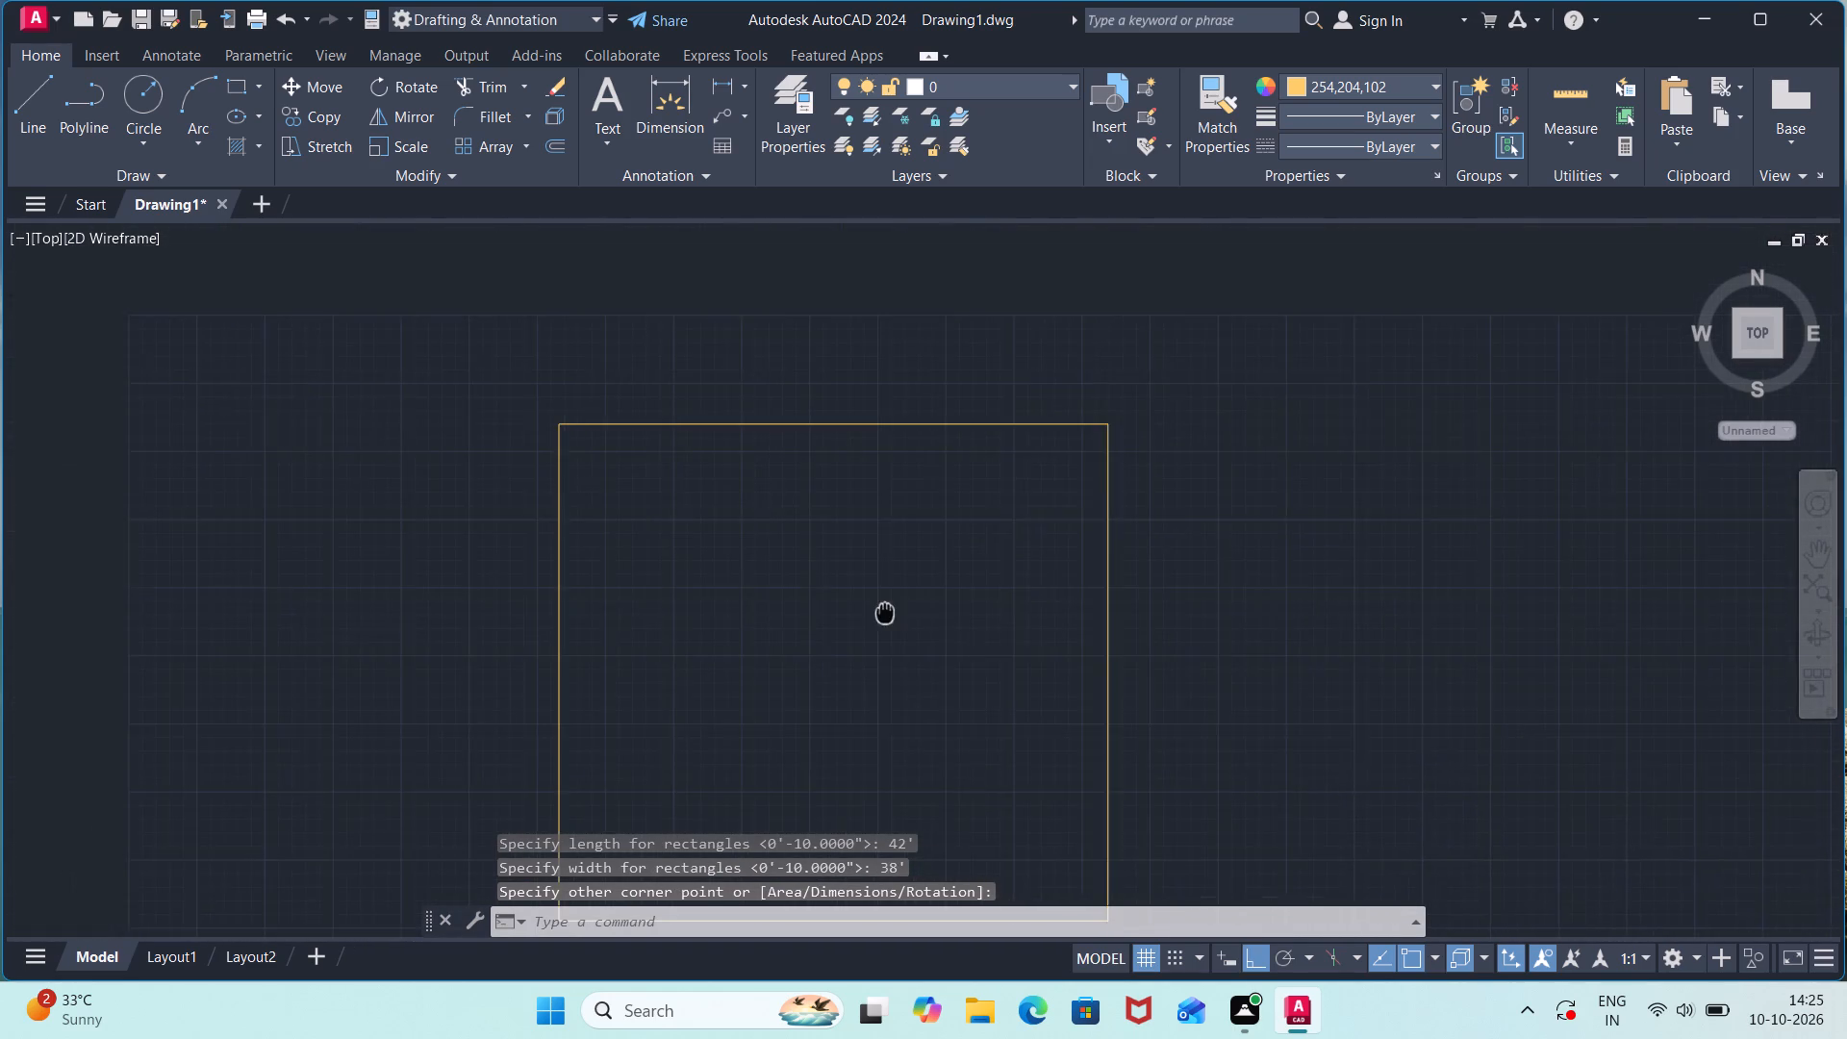
pyautogui.moveTo(885, 611); pyautogui.dragTo(902, 621, button='middle')
pyautogui.moveTo(898, 567); pyautogui.dragTo(890, 480, button='middle')
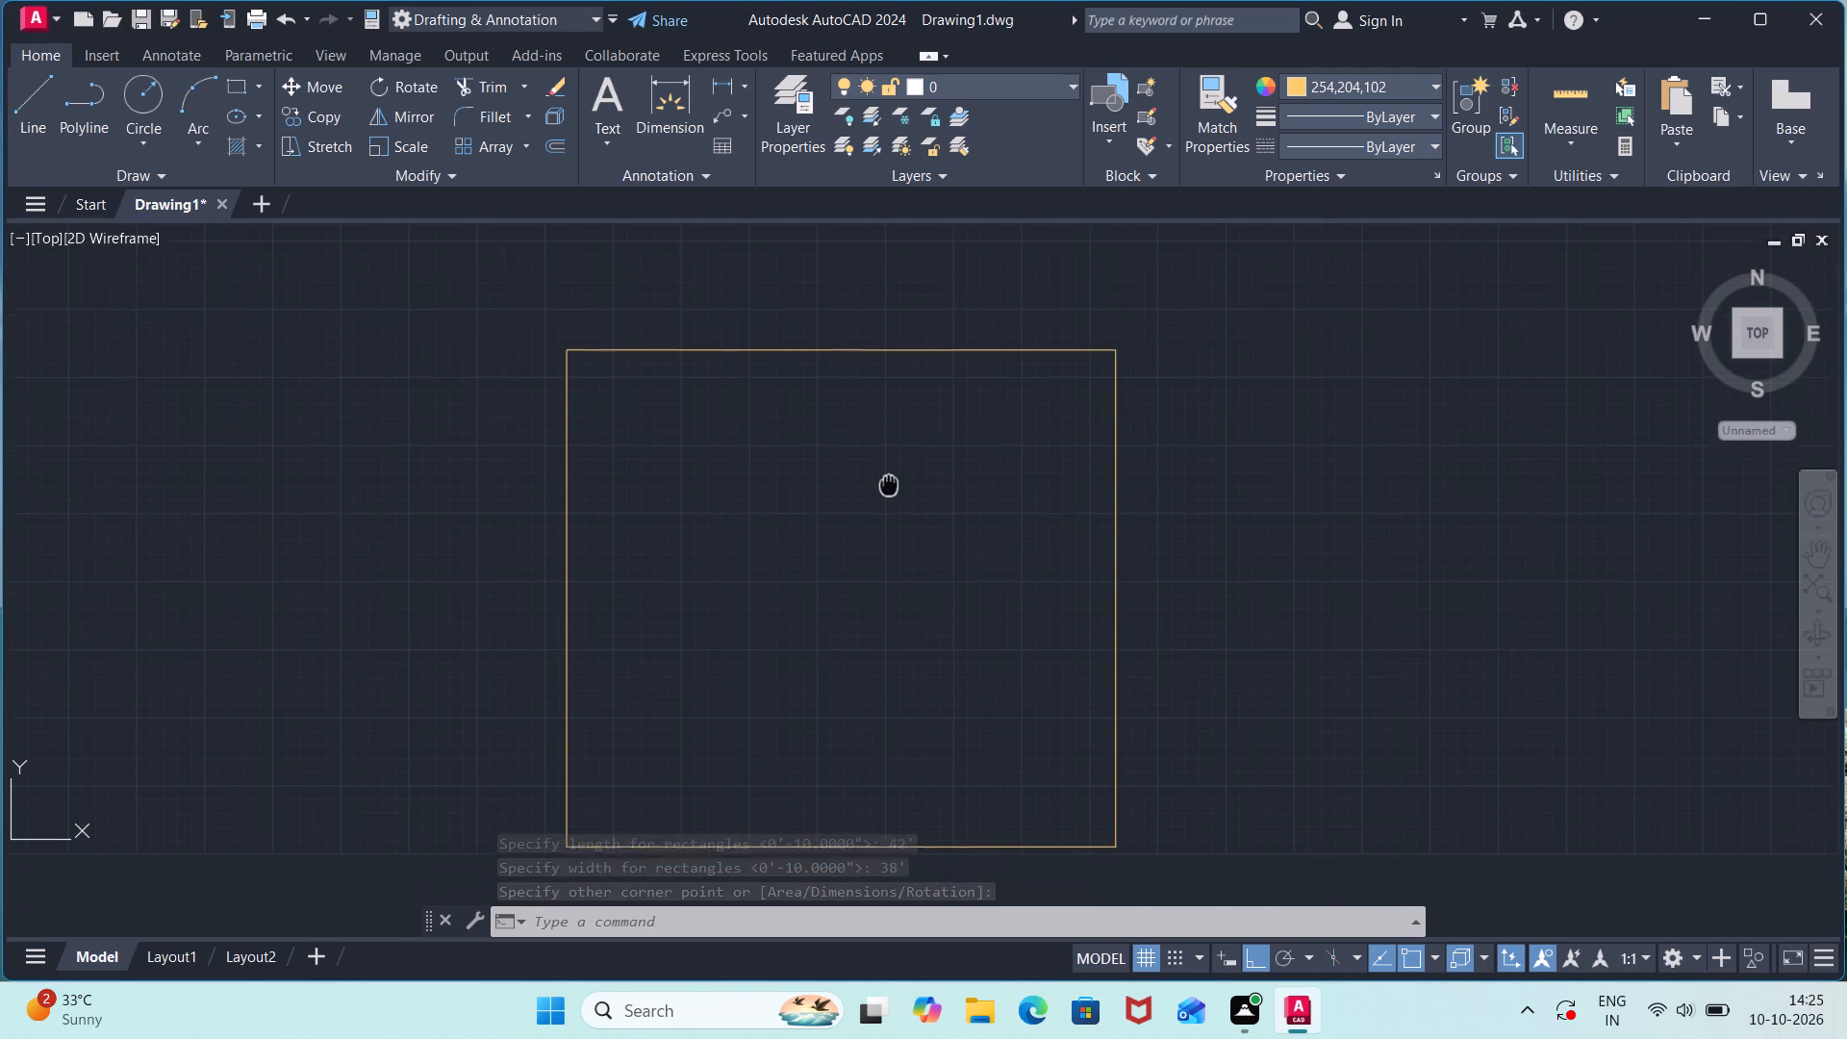
pyautogui.moveTo(890, 480); pyautogui.dragTo(891, 476, button='middle')
# Set the current object colour to yellow 241,235,31.
pyautogui.click(1303, 86)
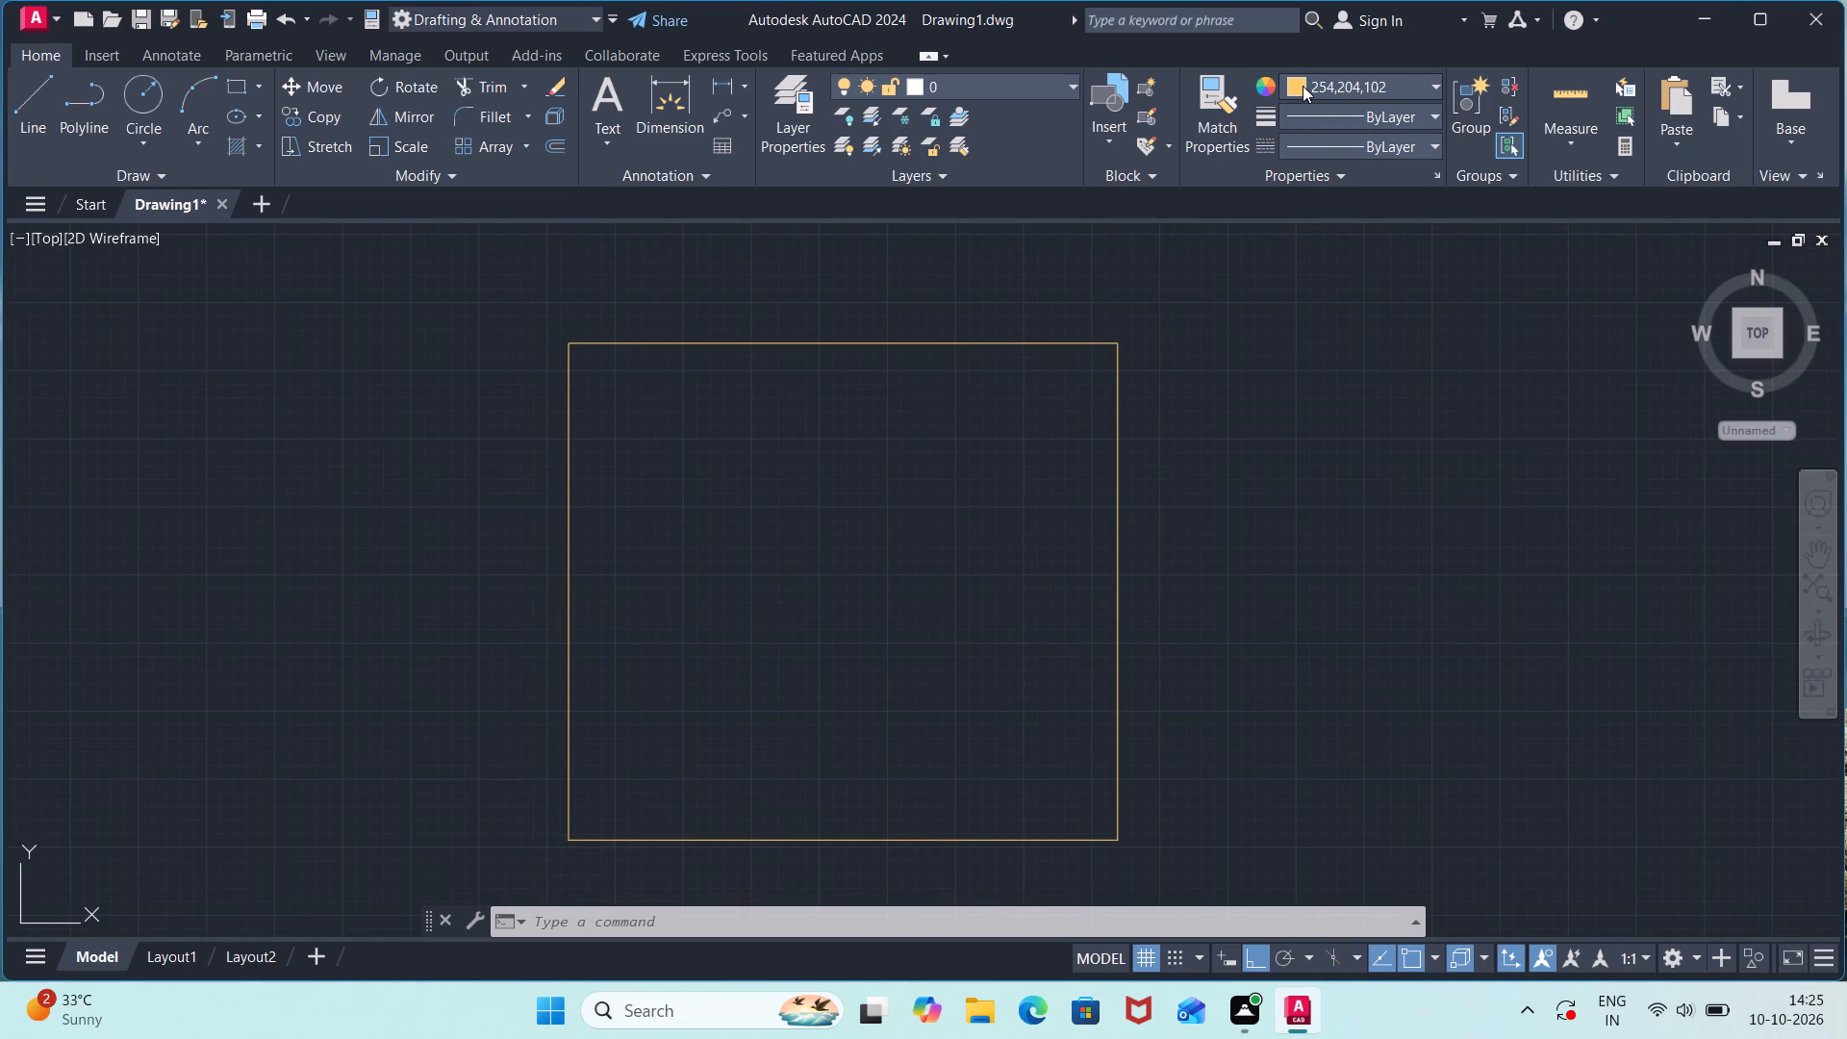
pyautogui.click(1315, 195)
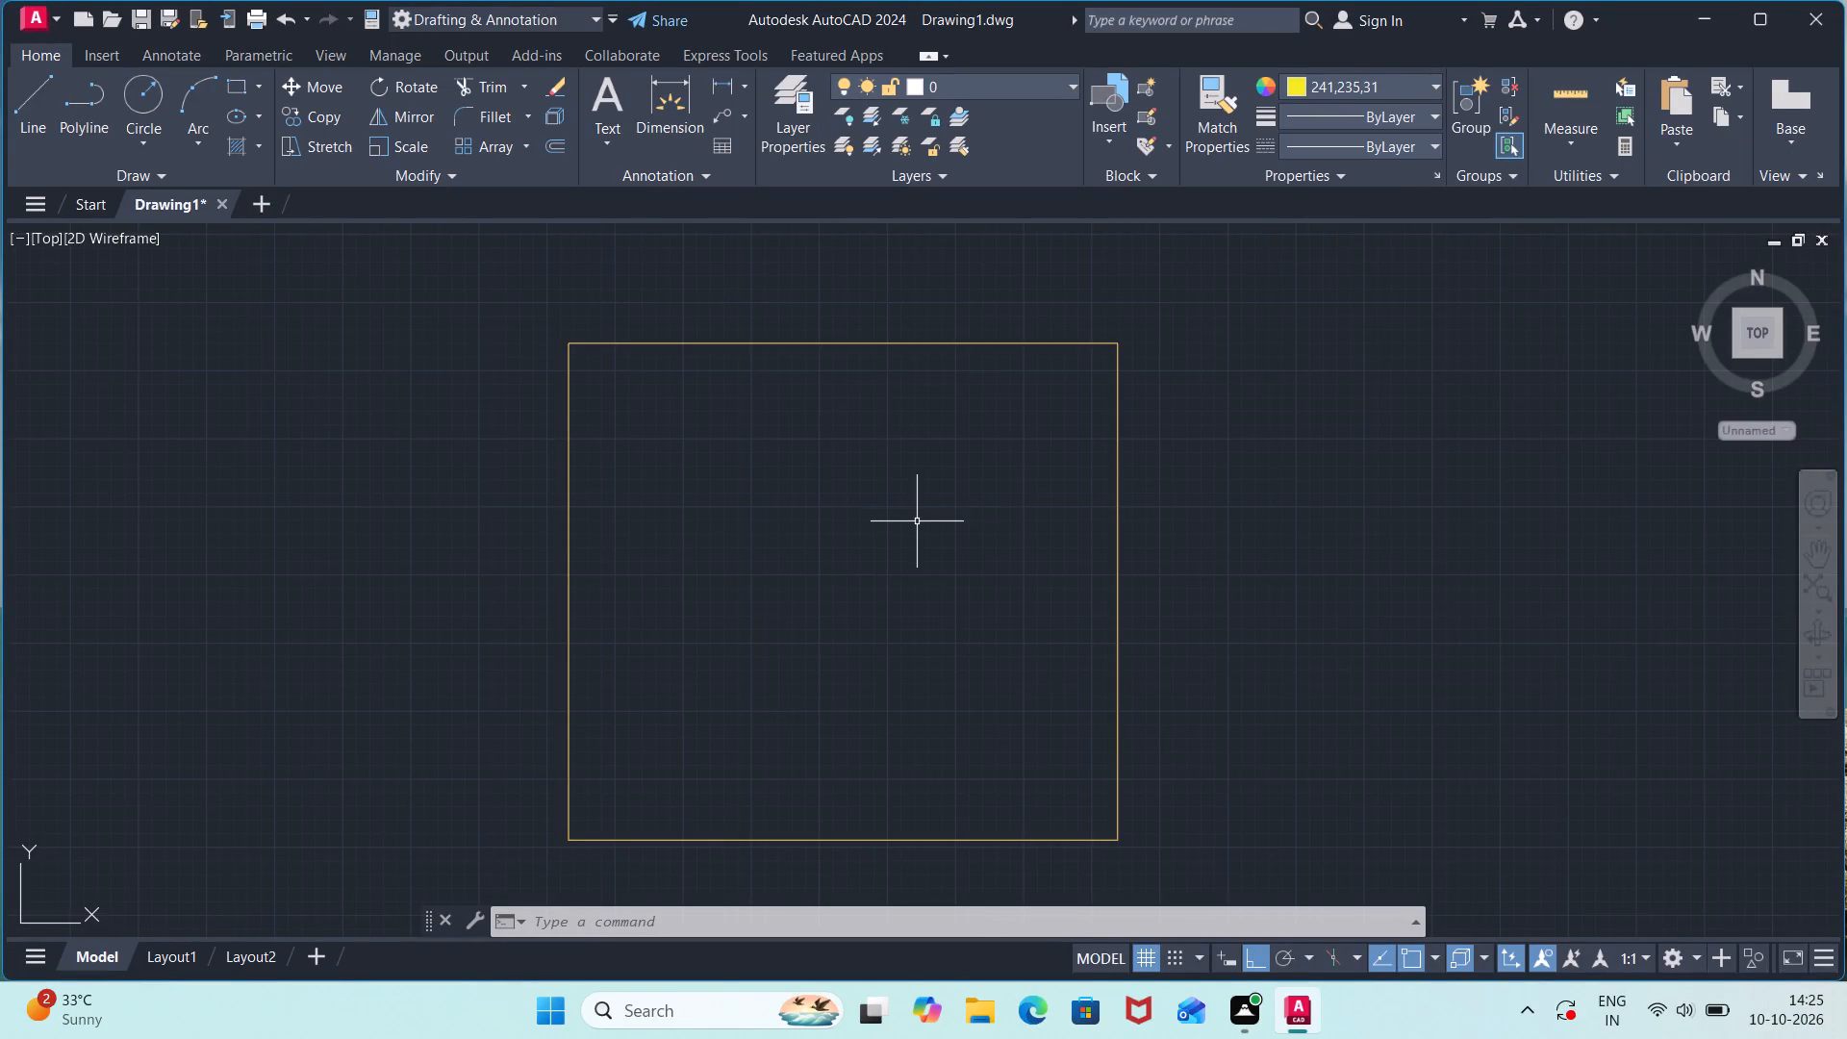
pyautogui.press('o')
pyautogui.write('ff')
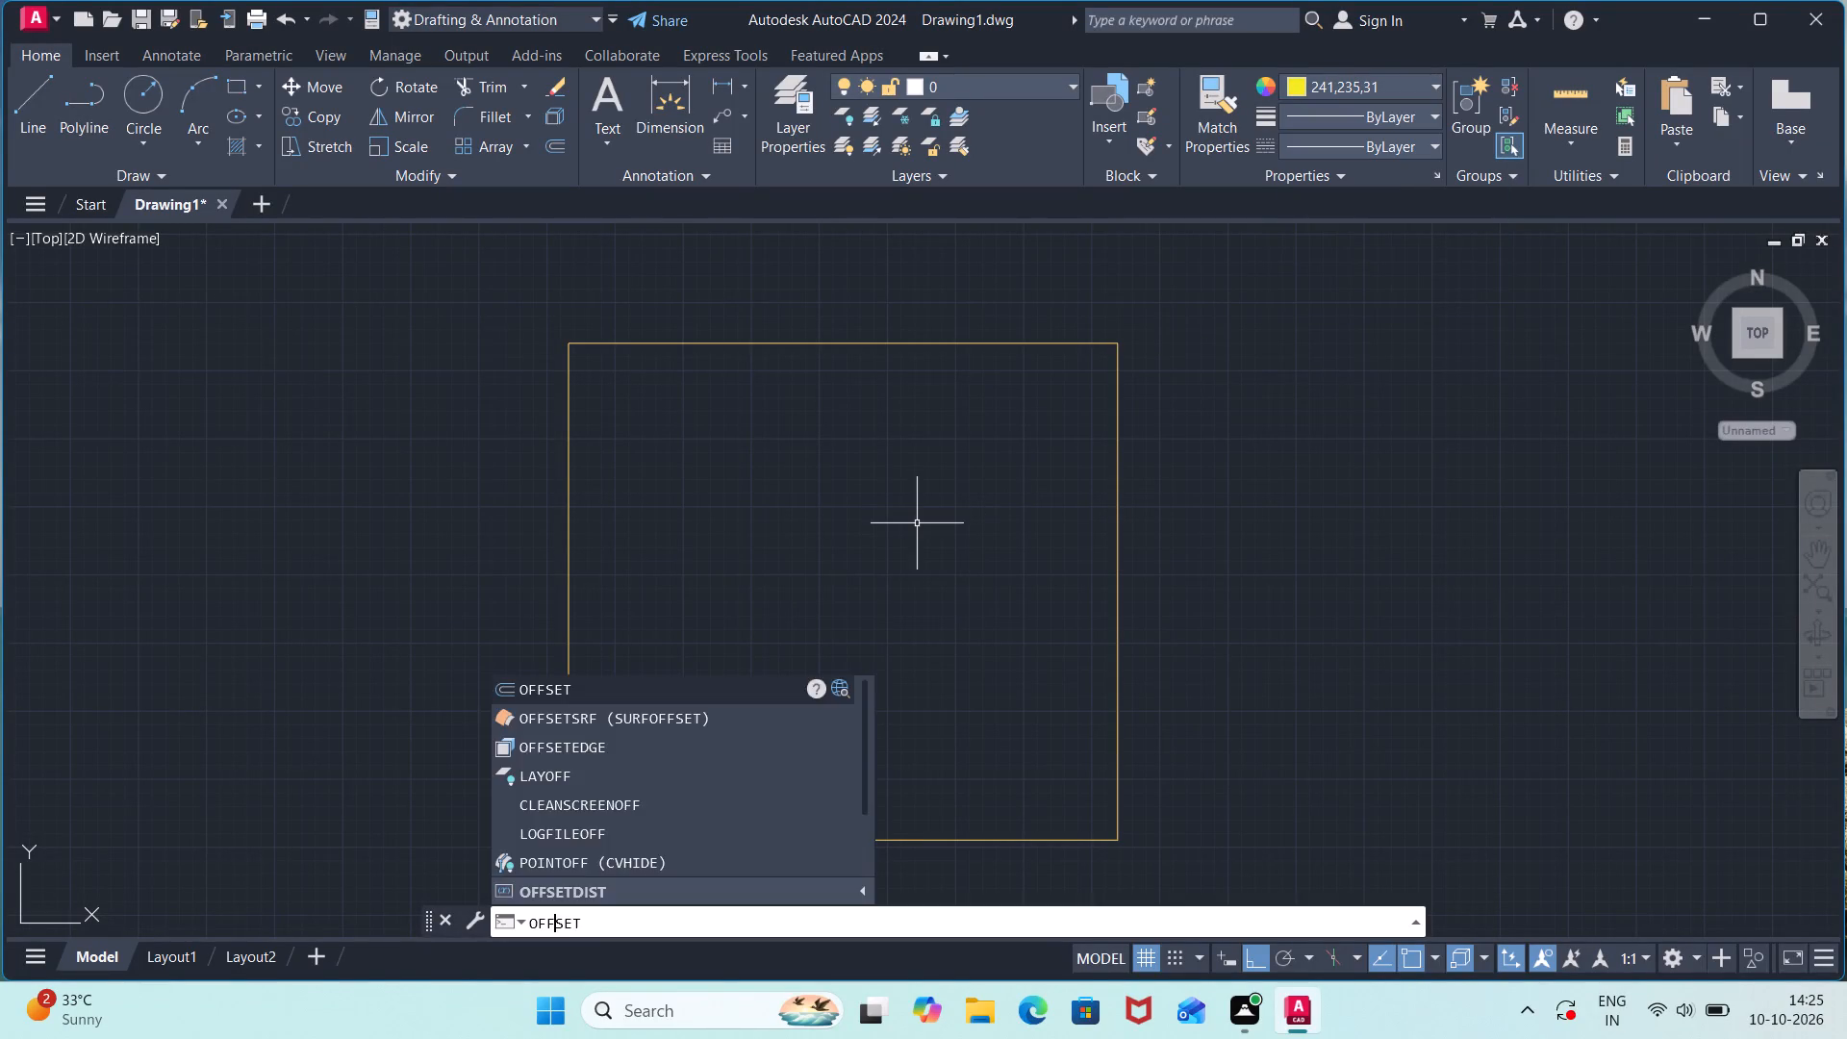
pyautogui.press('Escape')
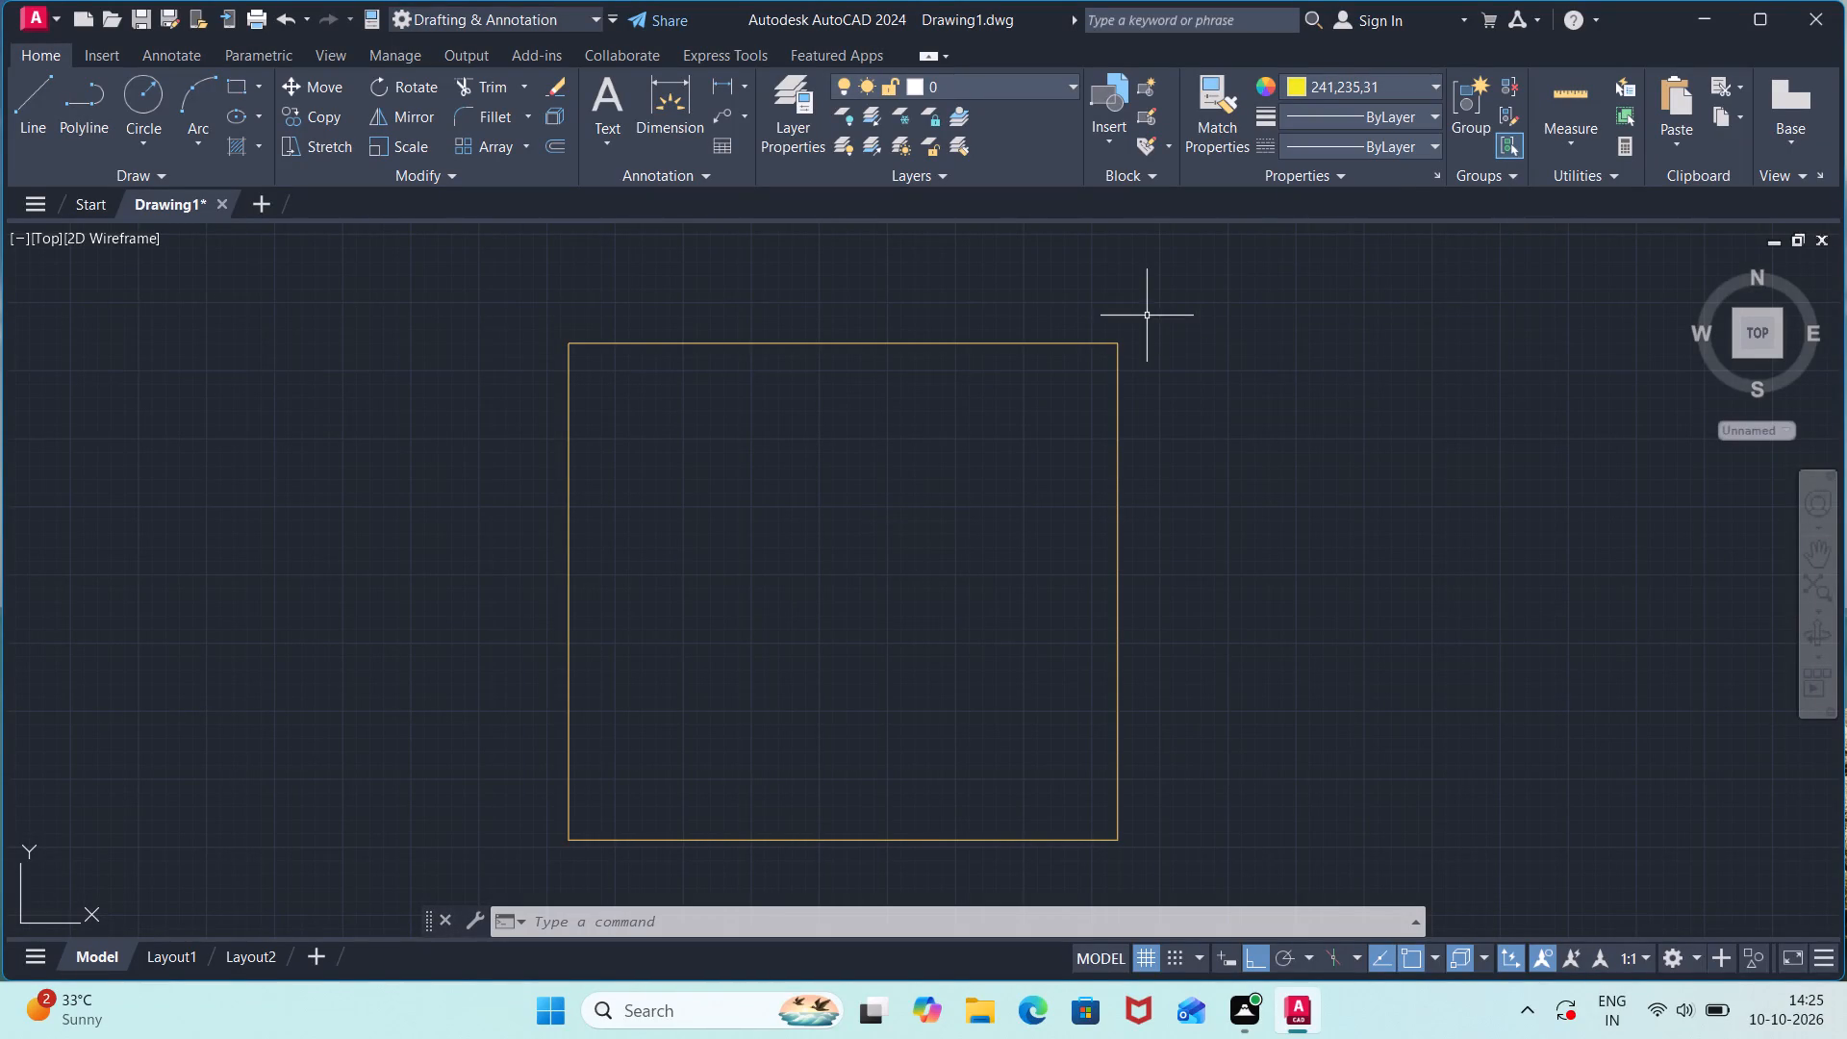
# Explode the 42' by 38' rectangle into separate lines.
pyautogui.click(1177, 283)
pyautogui.click(980, 481)
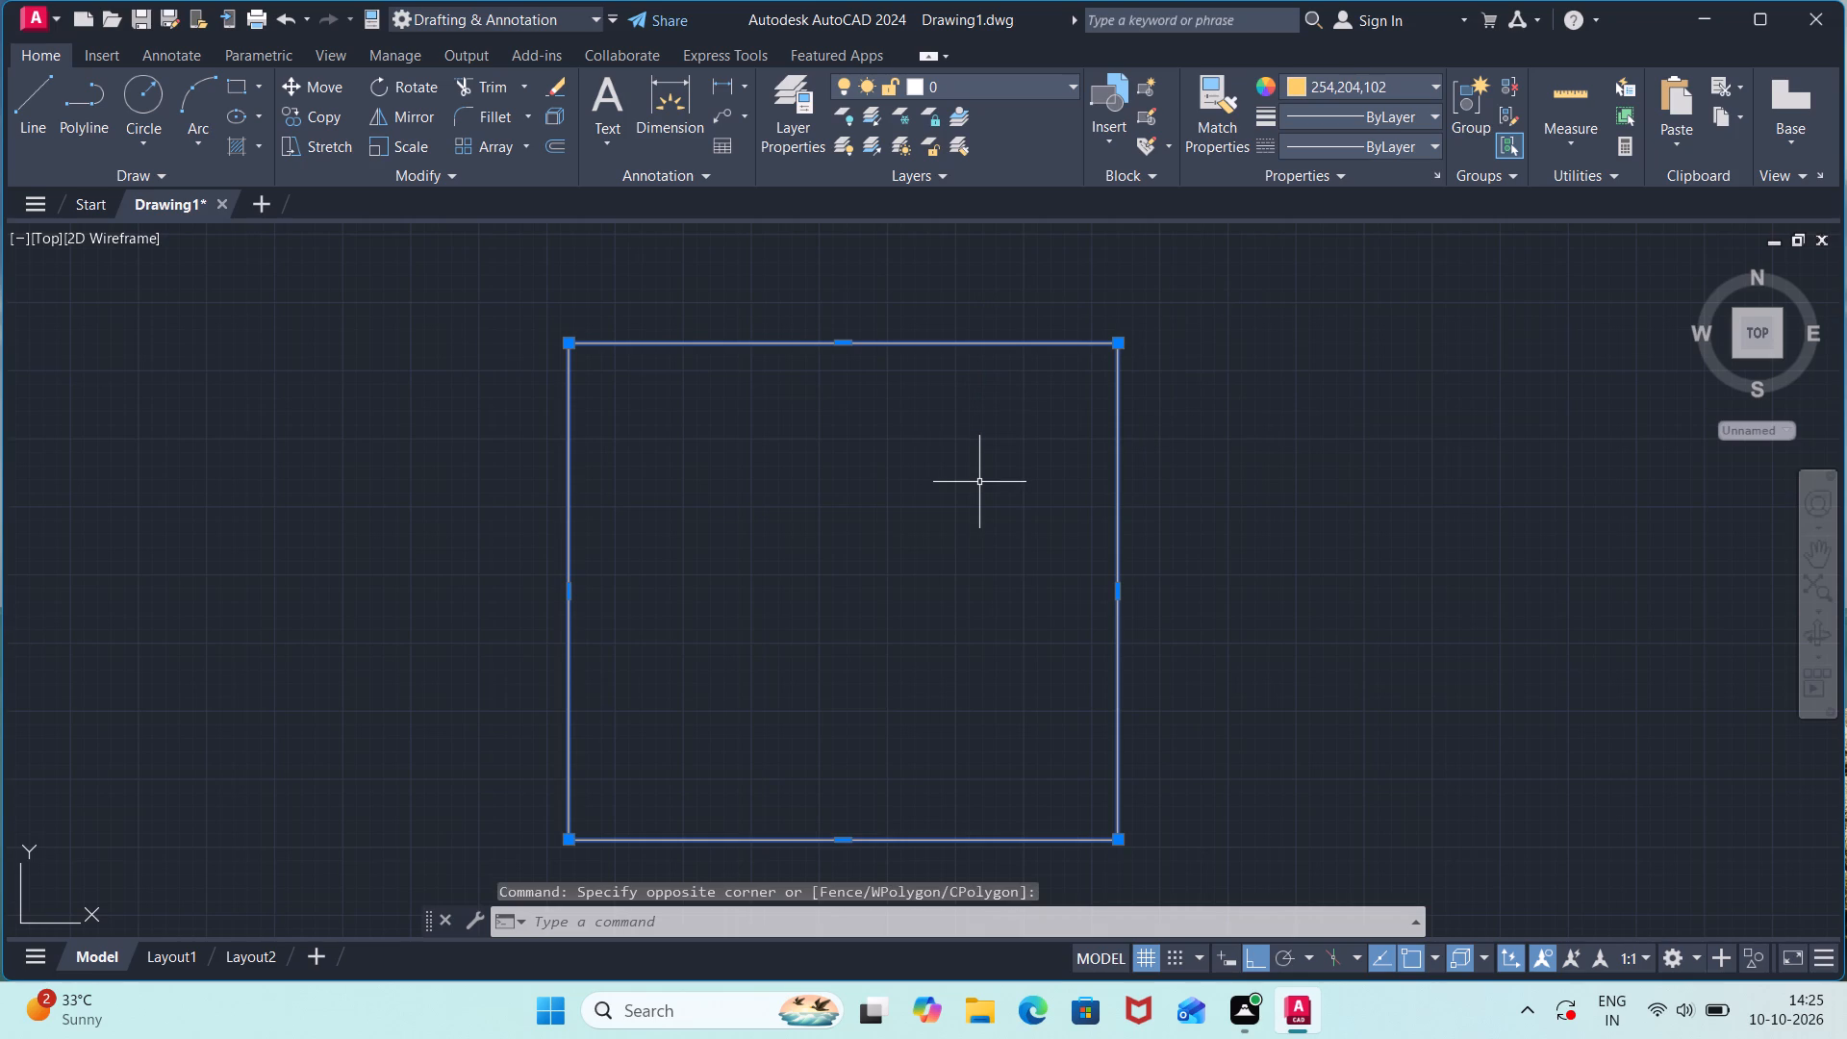
pyautogui.press('x')
pyautogui.press('Return')
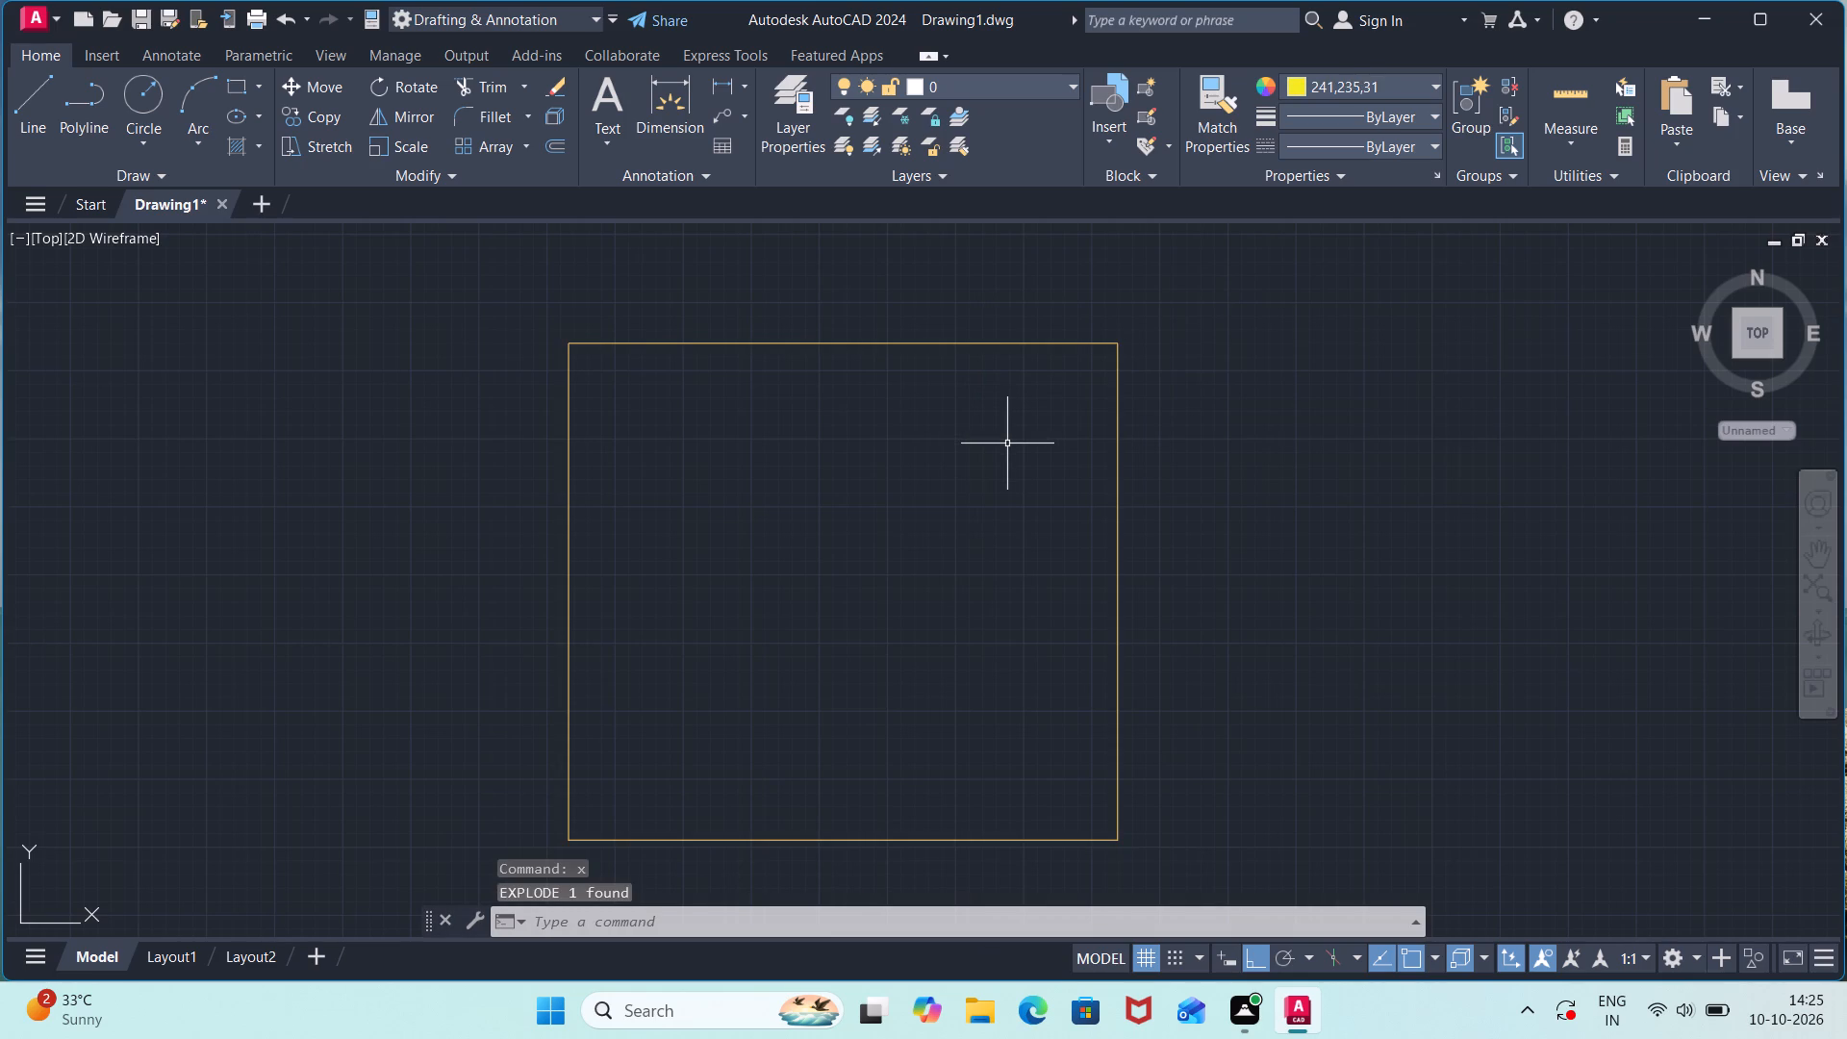
# Offset the exploded rectangle's top edge 9" inward.
pyautogui.write('off')
pyautogui.press('Return')
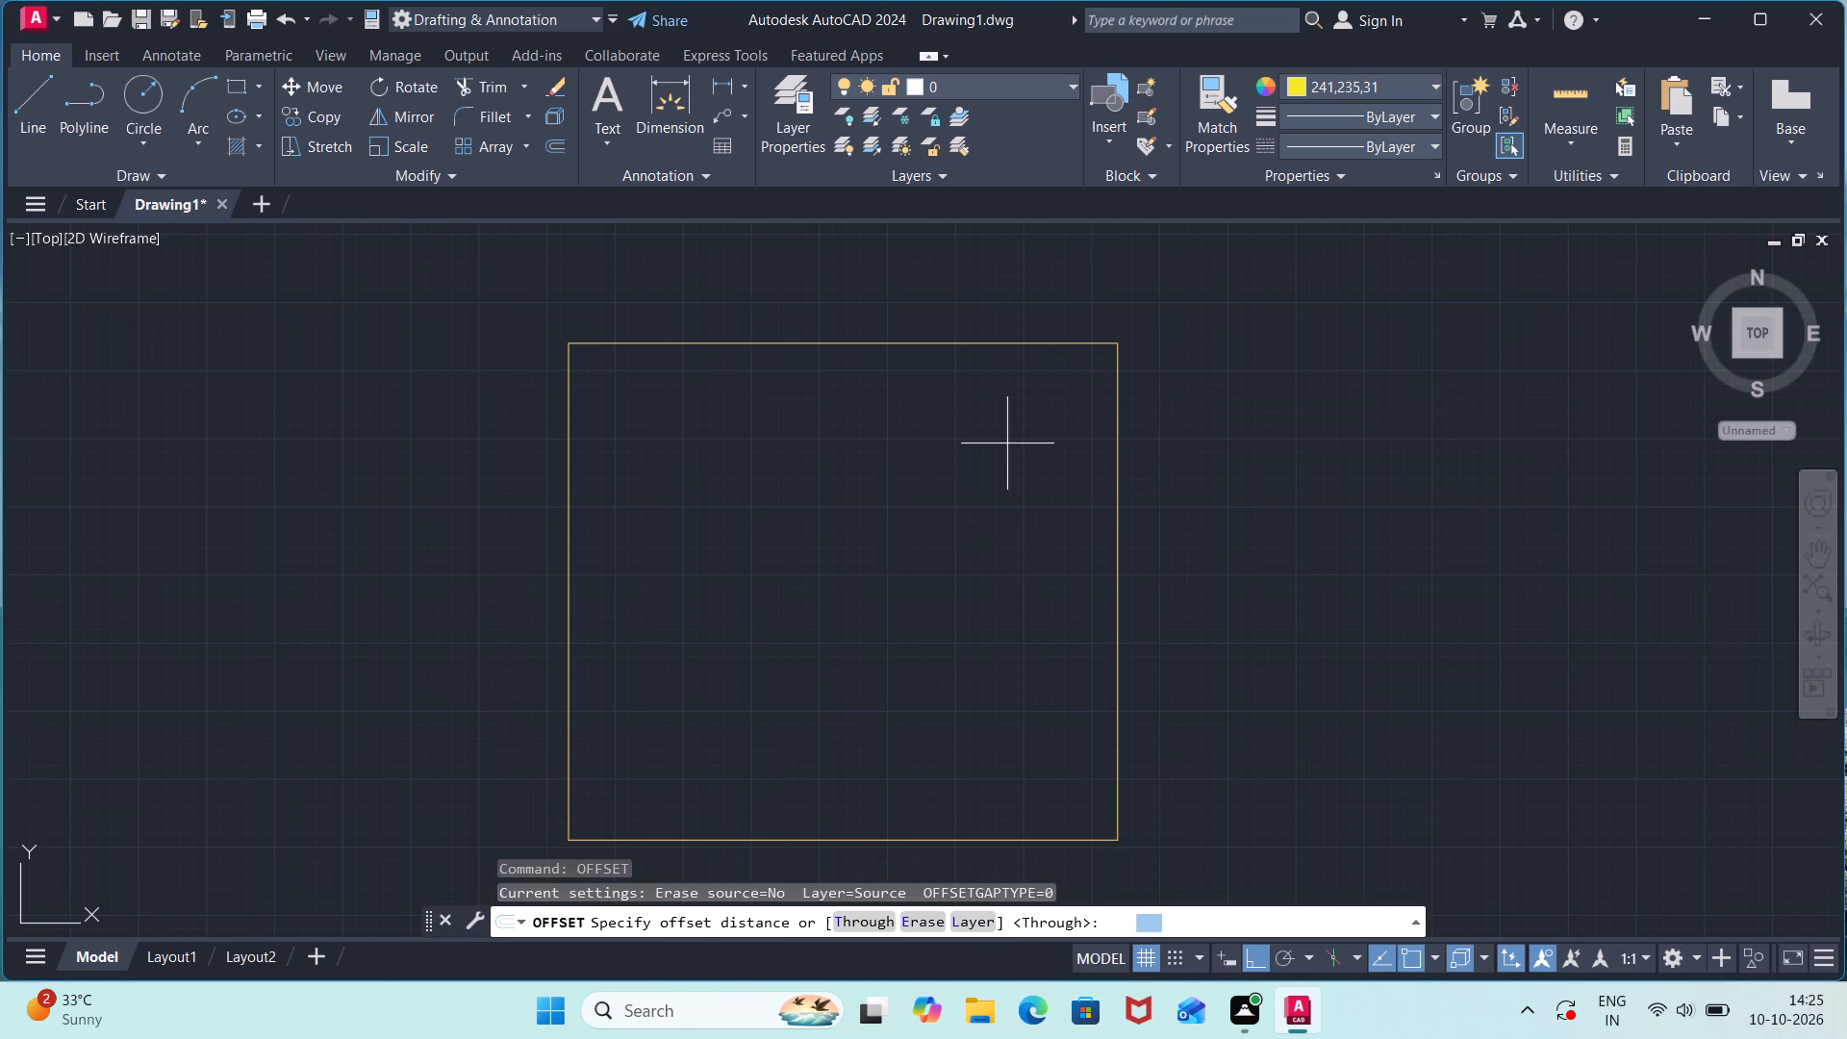
pyautogui.write('9"')
pyautogui.press('Return')
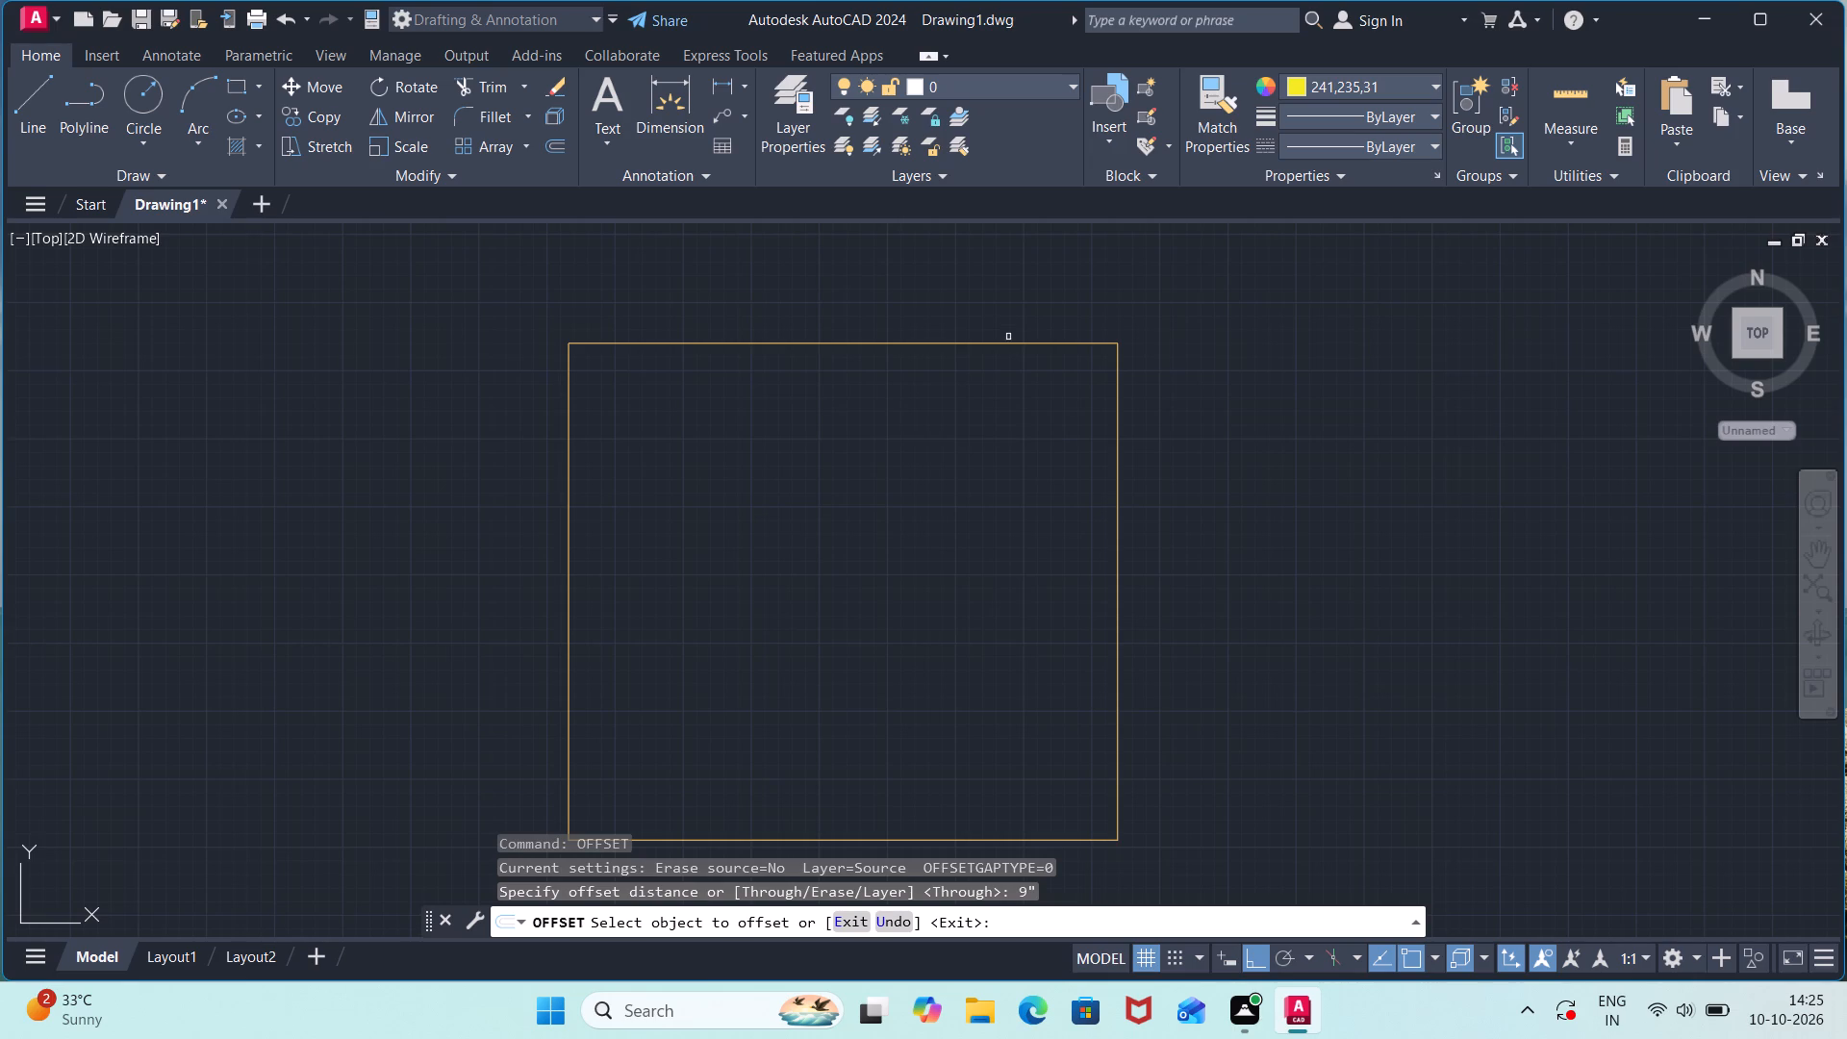
pyautogui.click(1010, 345)
pyautogui.click(1010, 403)
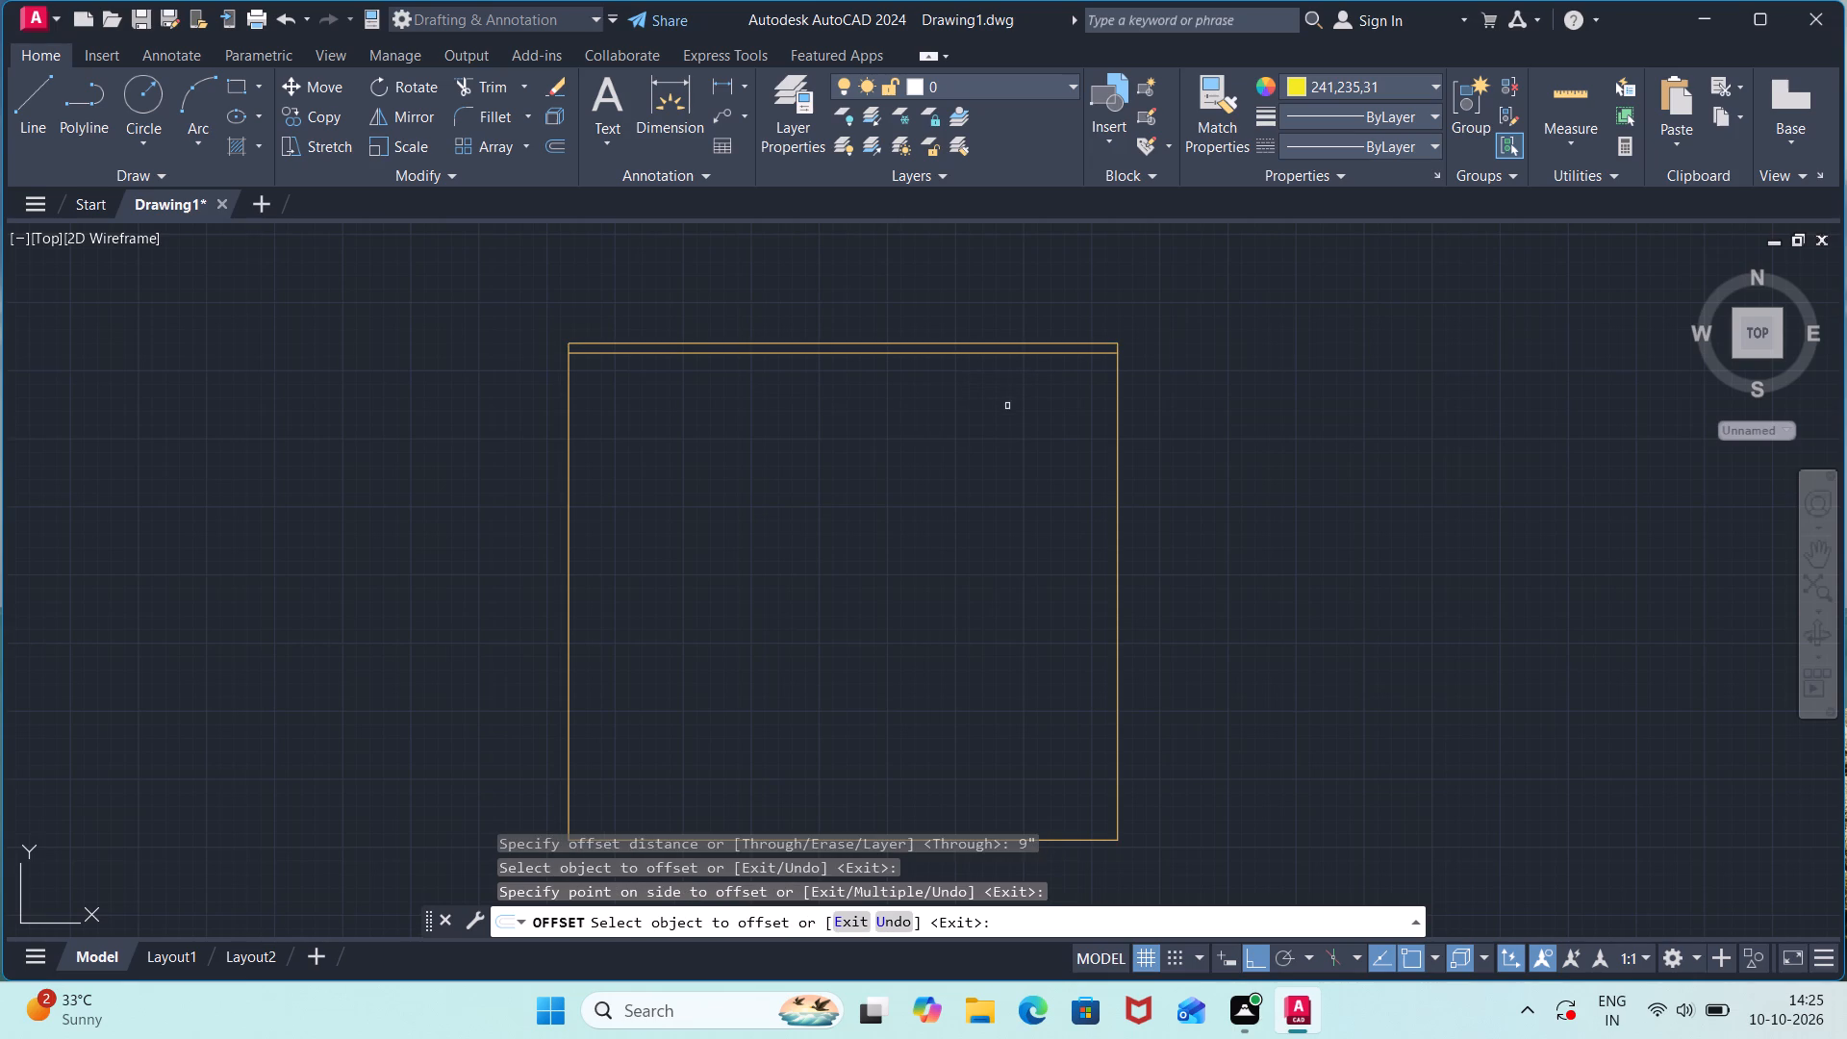
pyautogui.press('Escape')
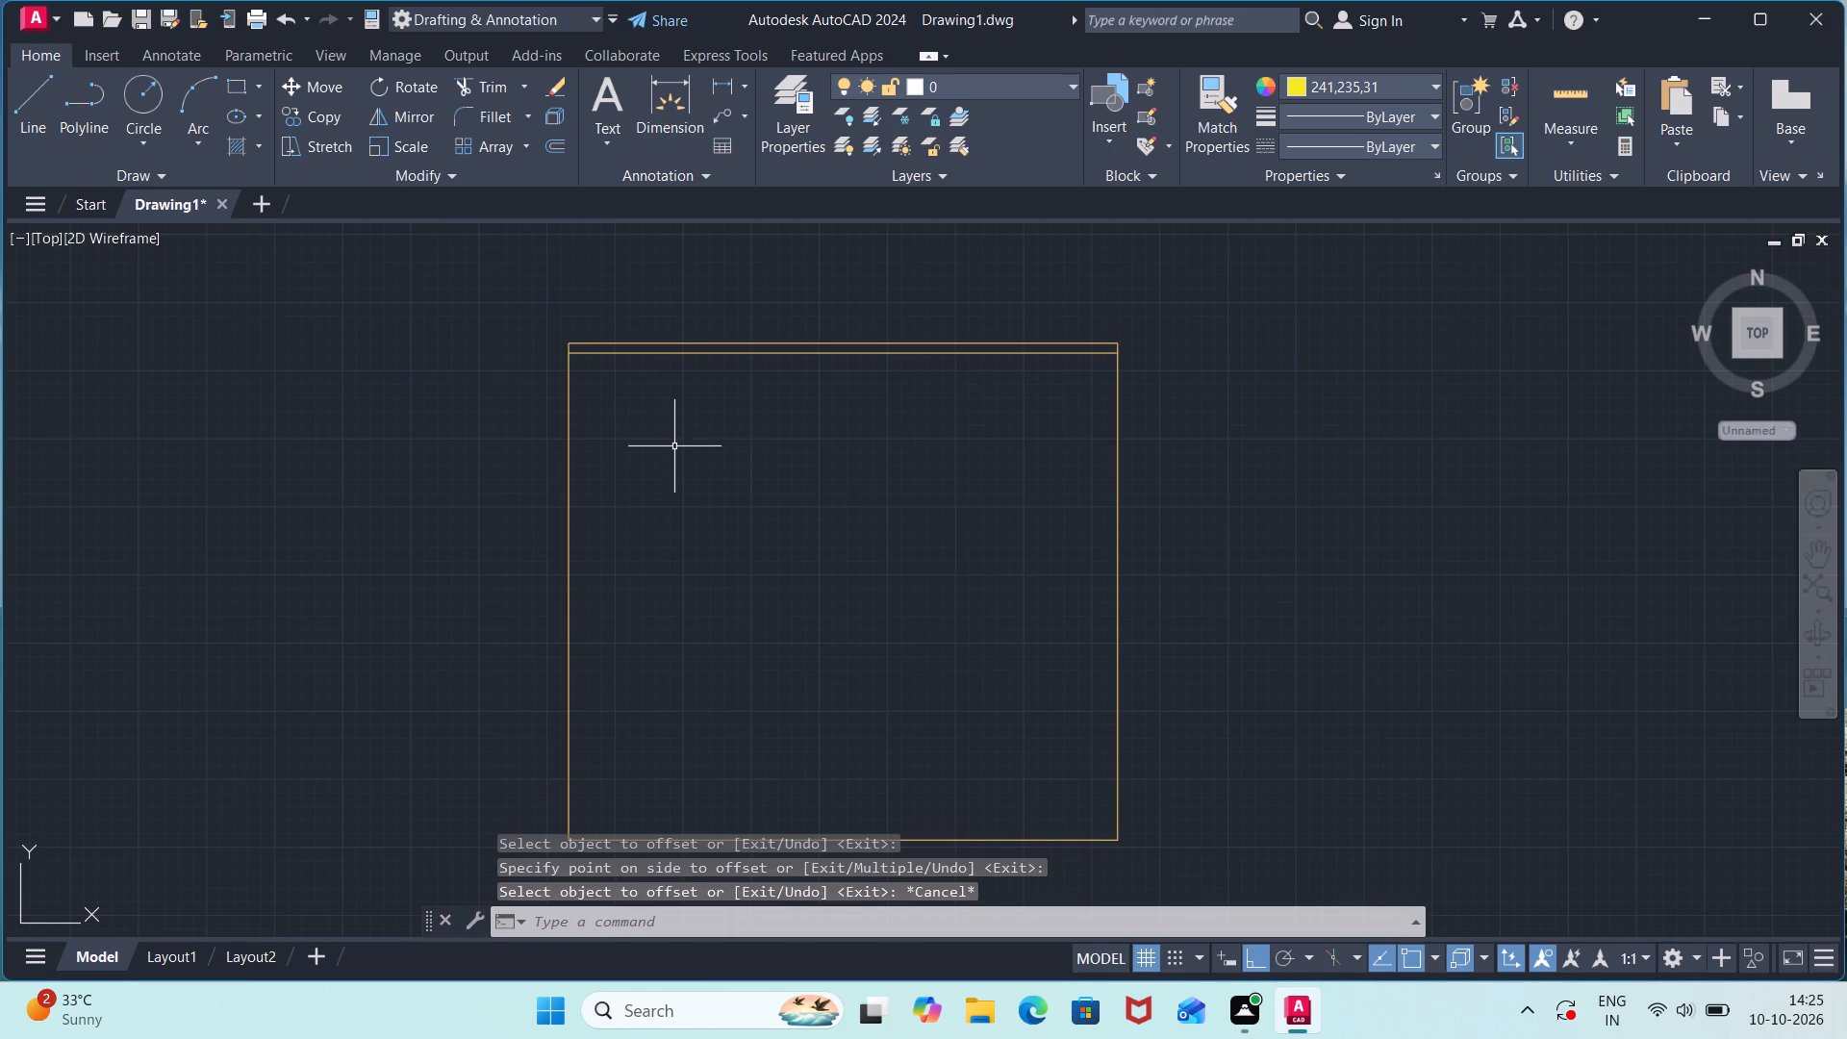
# Offset the left, right and bottom edges of the outline 9" inward.
pyautogui.press('space')
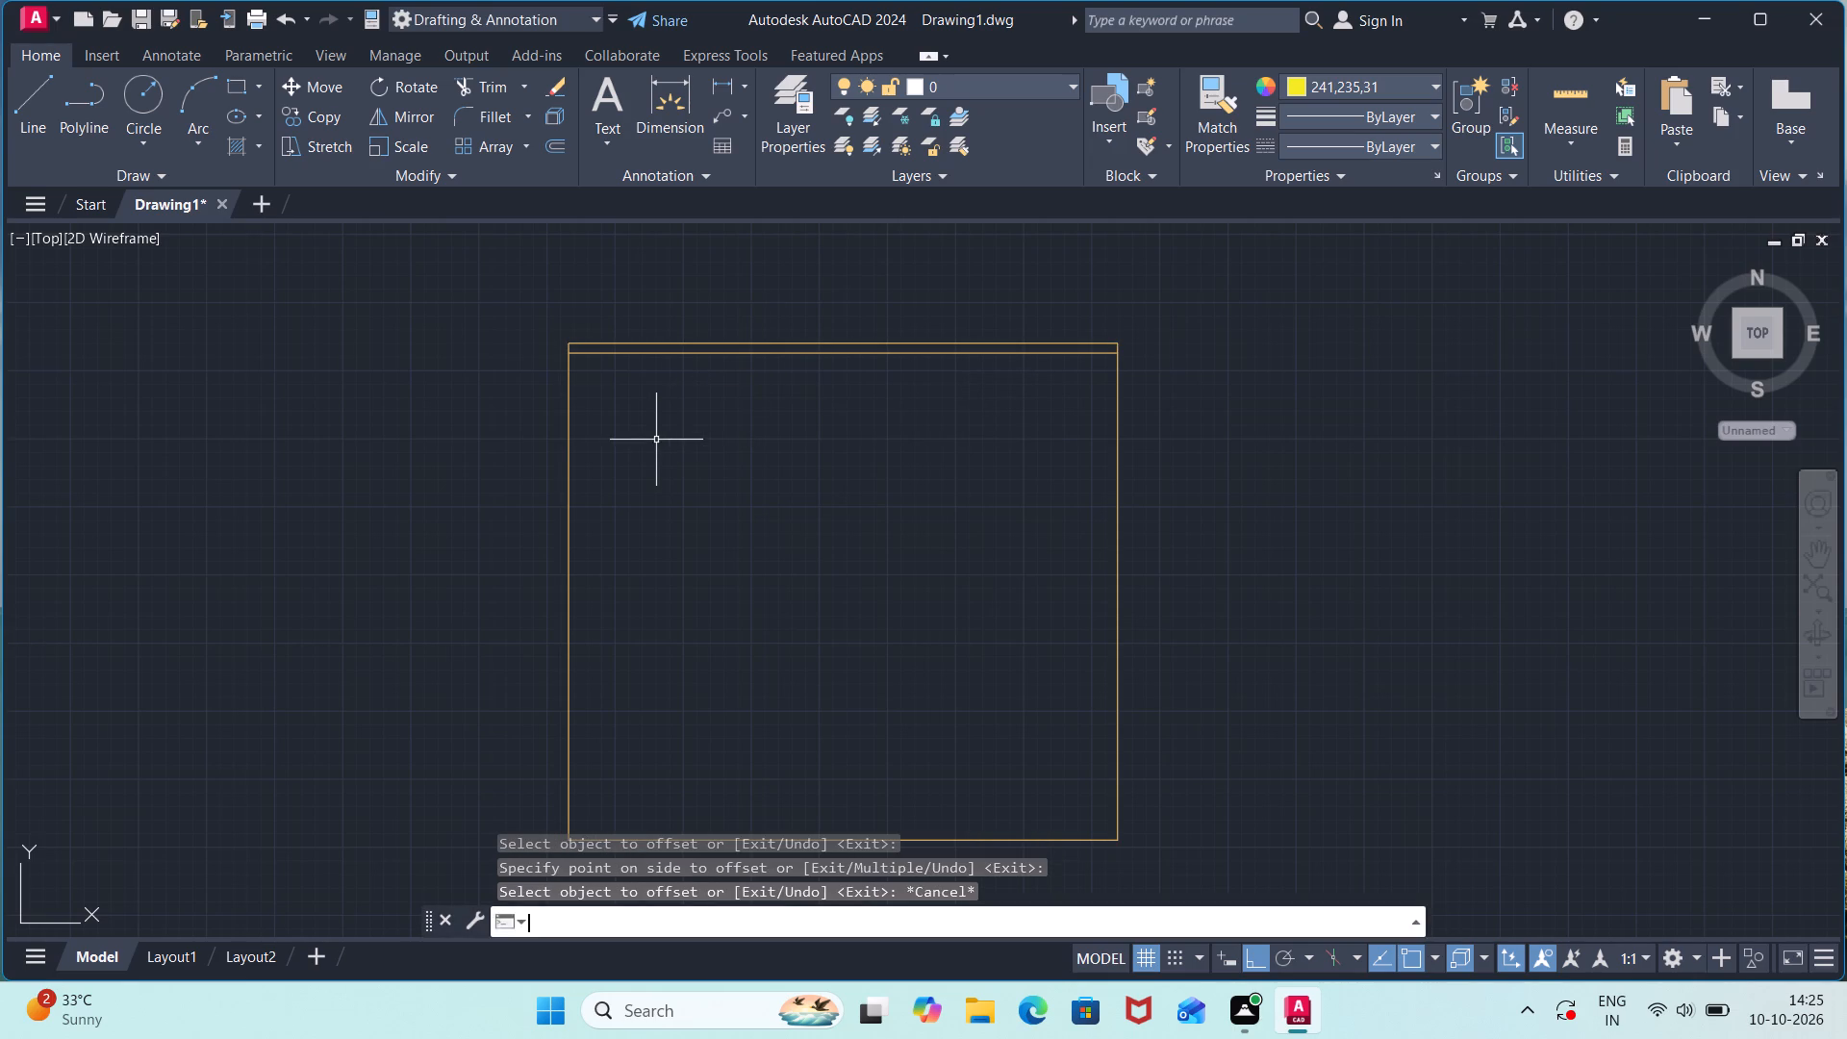
pyautogui.press('space')
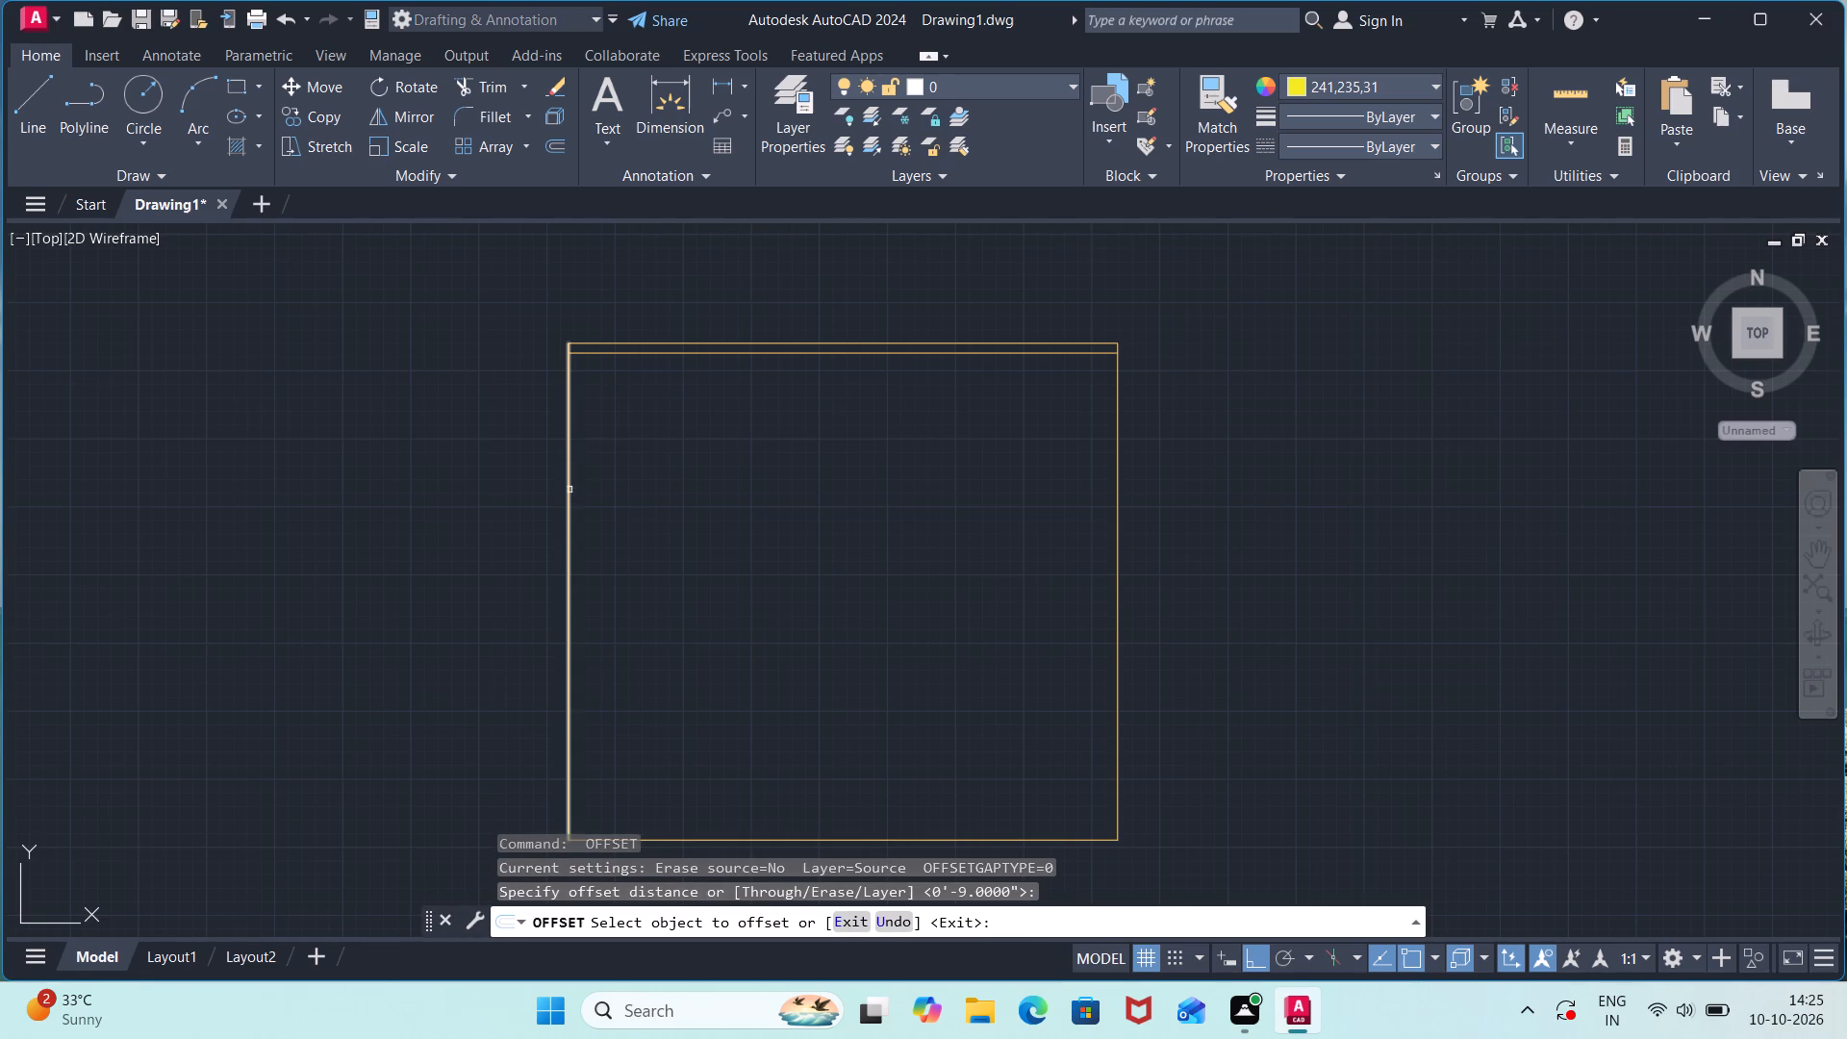
pyautogui.click(569, 494)
pyautogui.click(627, 501)
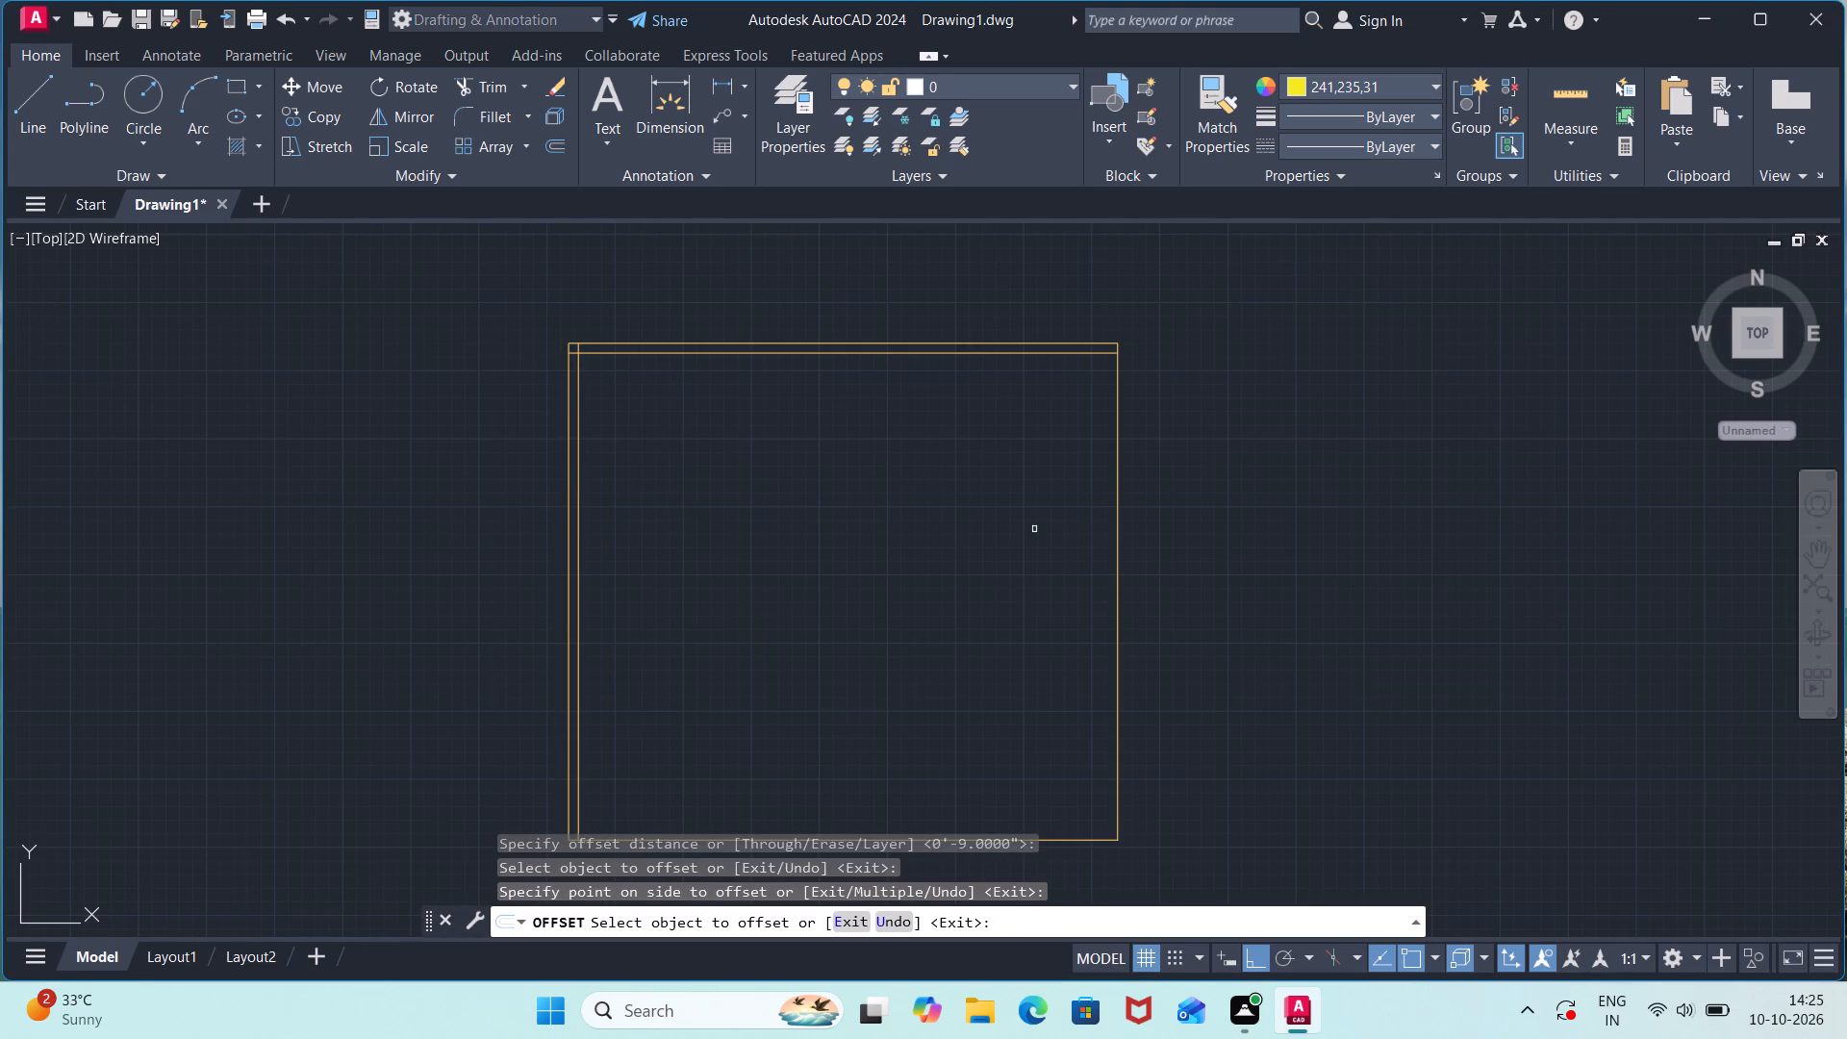
pyautogui.click(1117, 583)
pyautogui.click(978, 595)
pyautogui.moveTo(987, 610); pyautogui.dragTo(988, 490, button='middle')
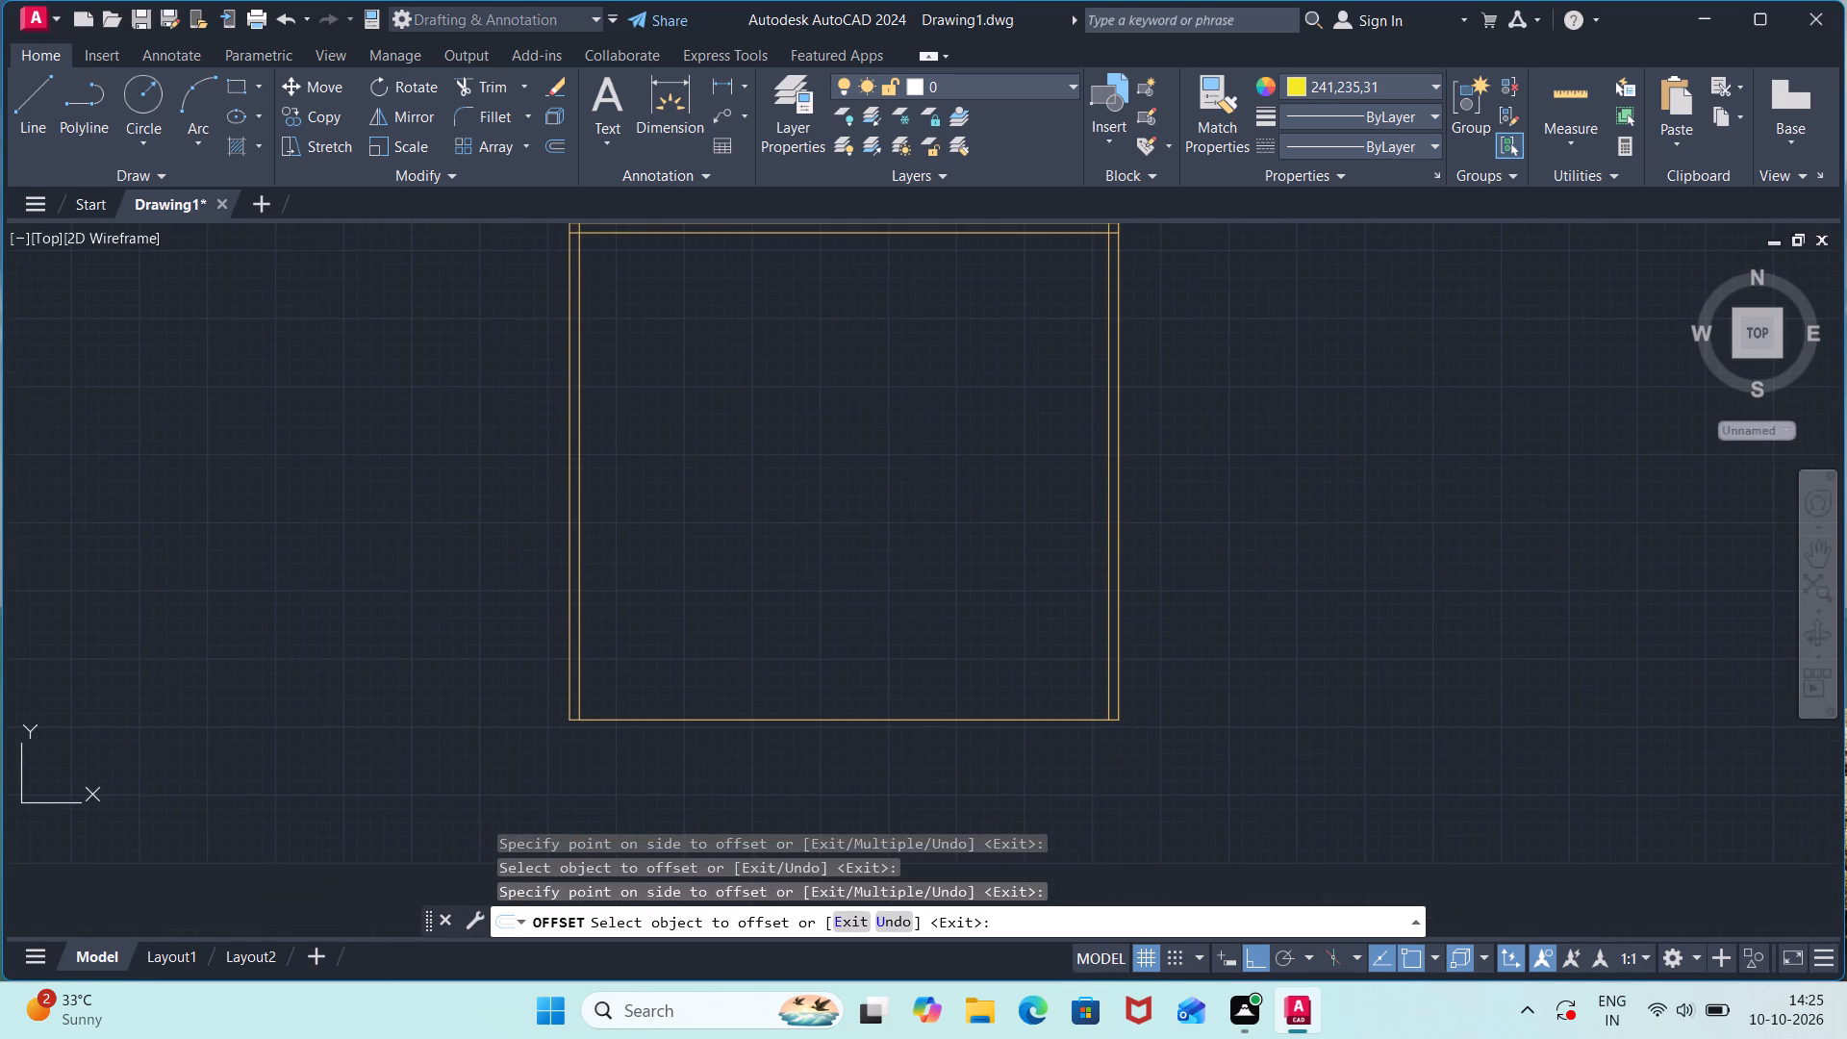
pyautogui.click(916, 720)
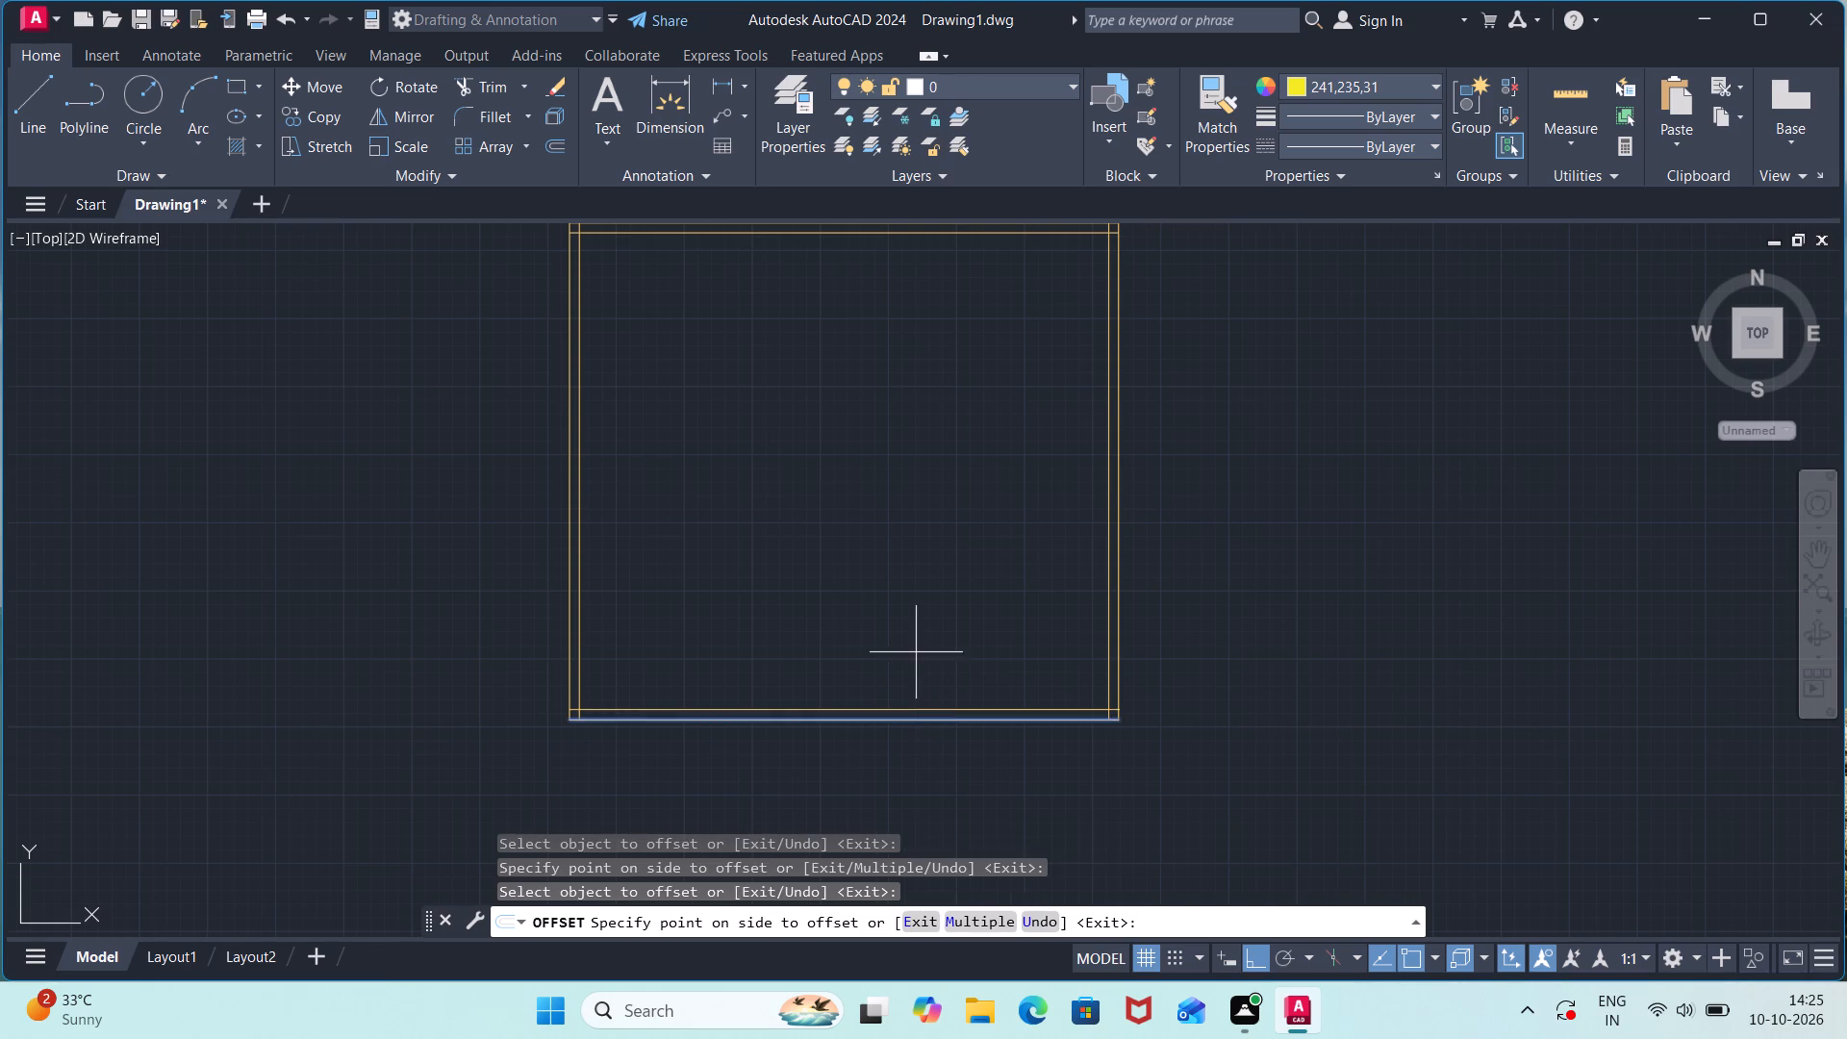
pyautogui.click(916, 649)
pyautogui.press('Escape')
# Trim the overlapping inner line ends at the outline's lower-left corner.
pyautogui.press('t')
pyautogui.press('r')
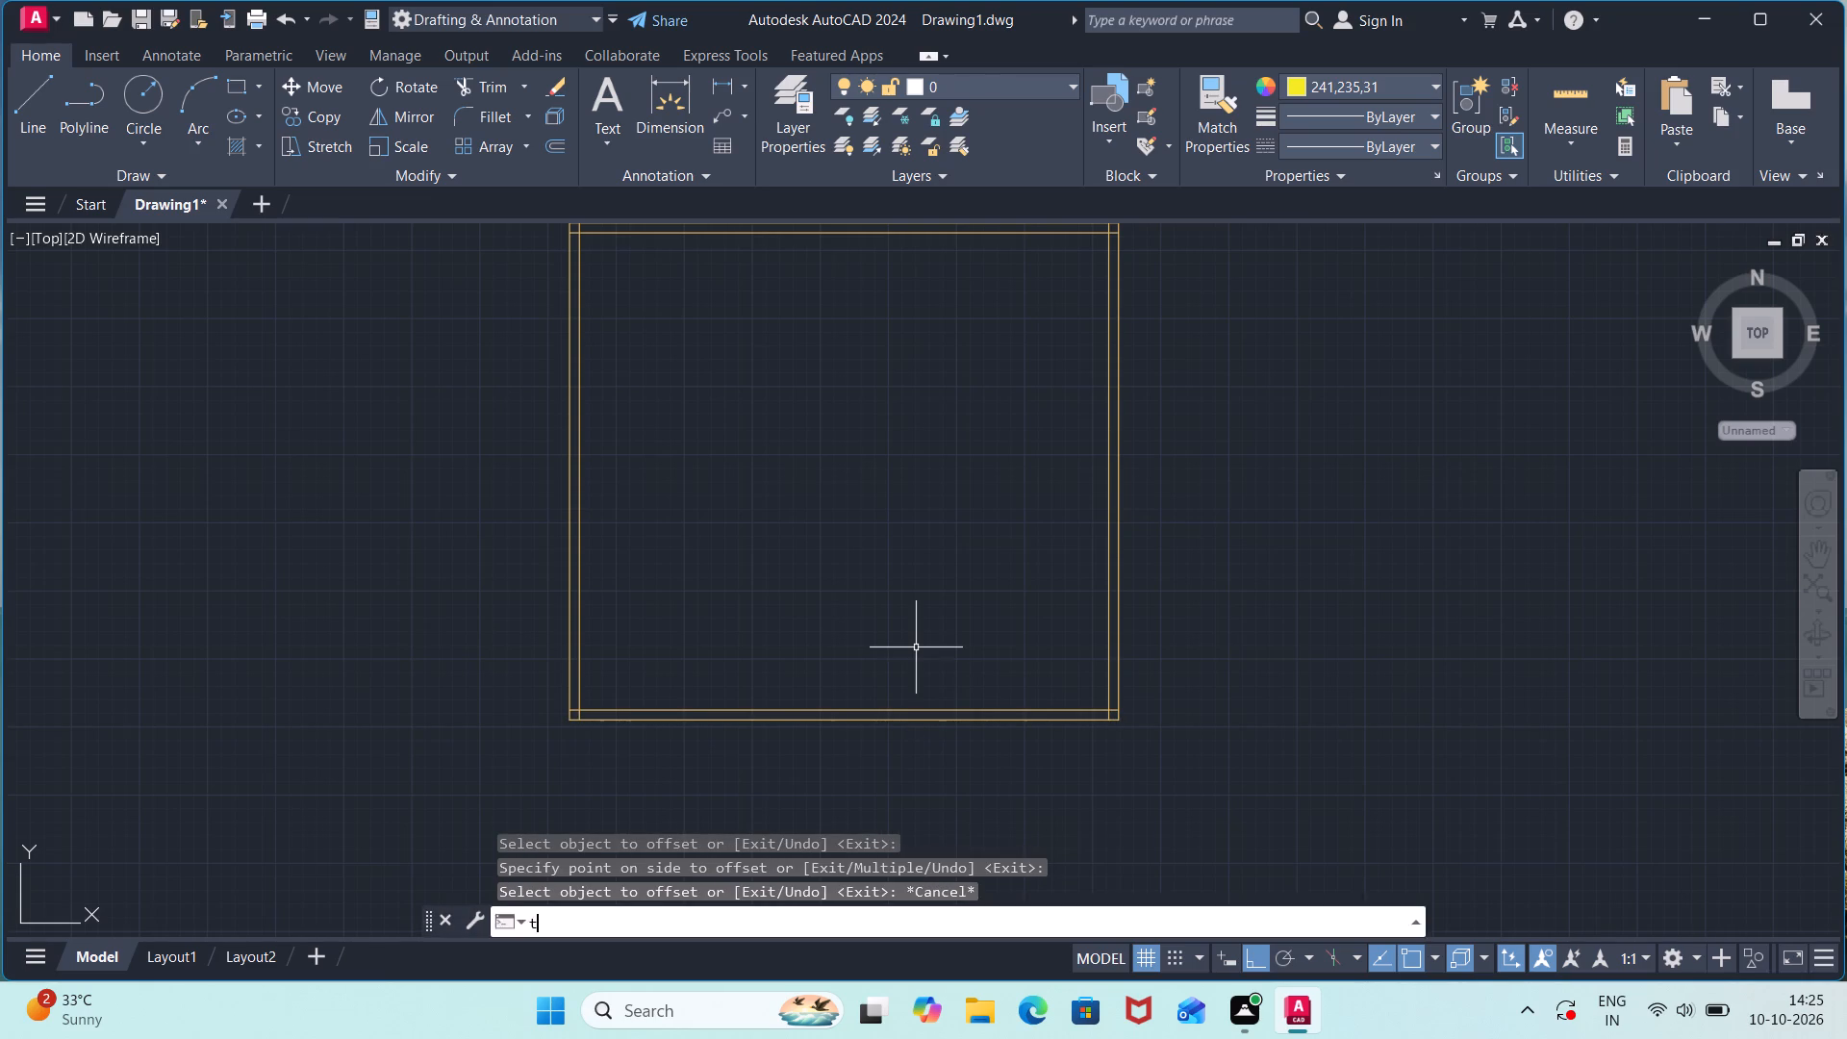
pyautogui.press('Return')
pyautogui.scroll(1, 682, 650)
pyautogui.moveTo(682, 650); pyautogui.dragTo(730, 511, button='middle')
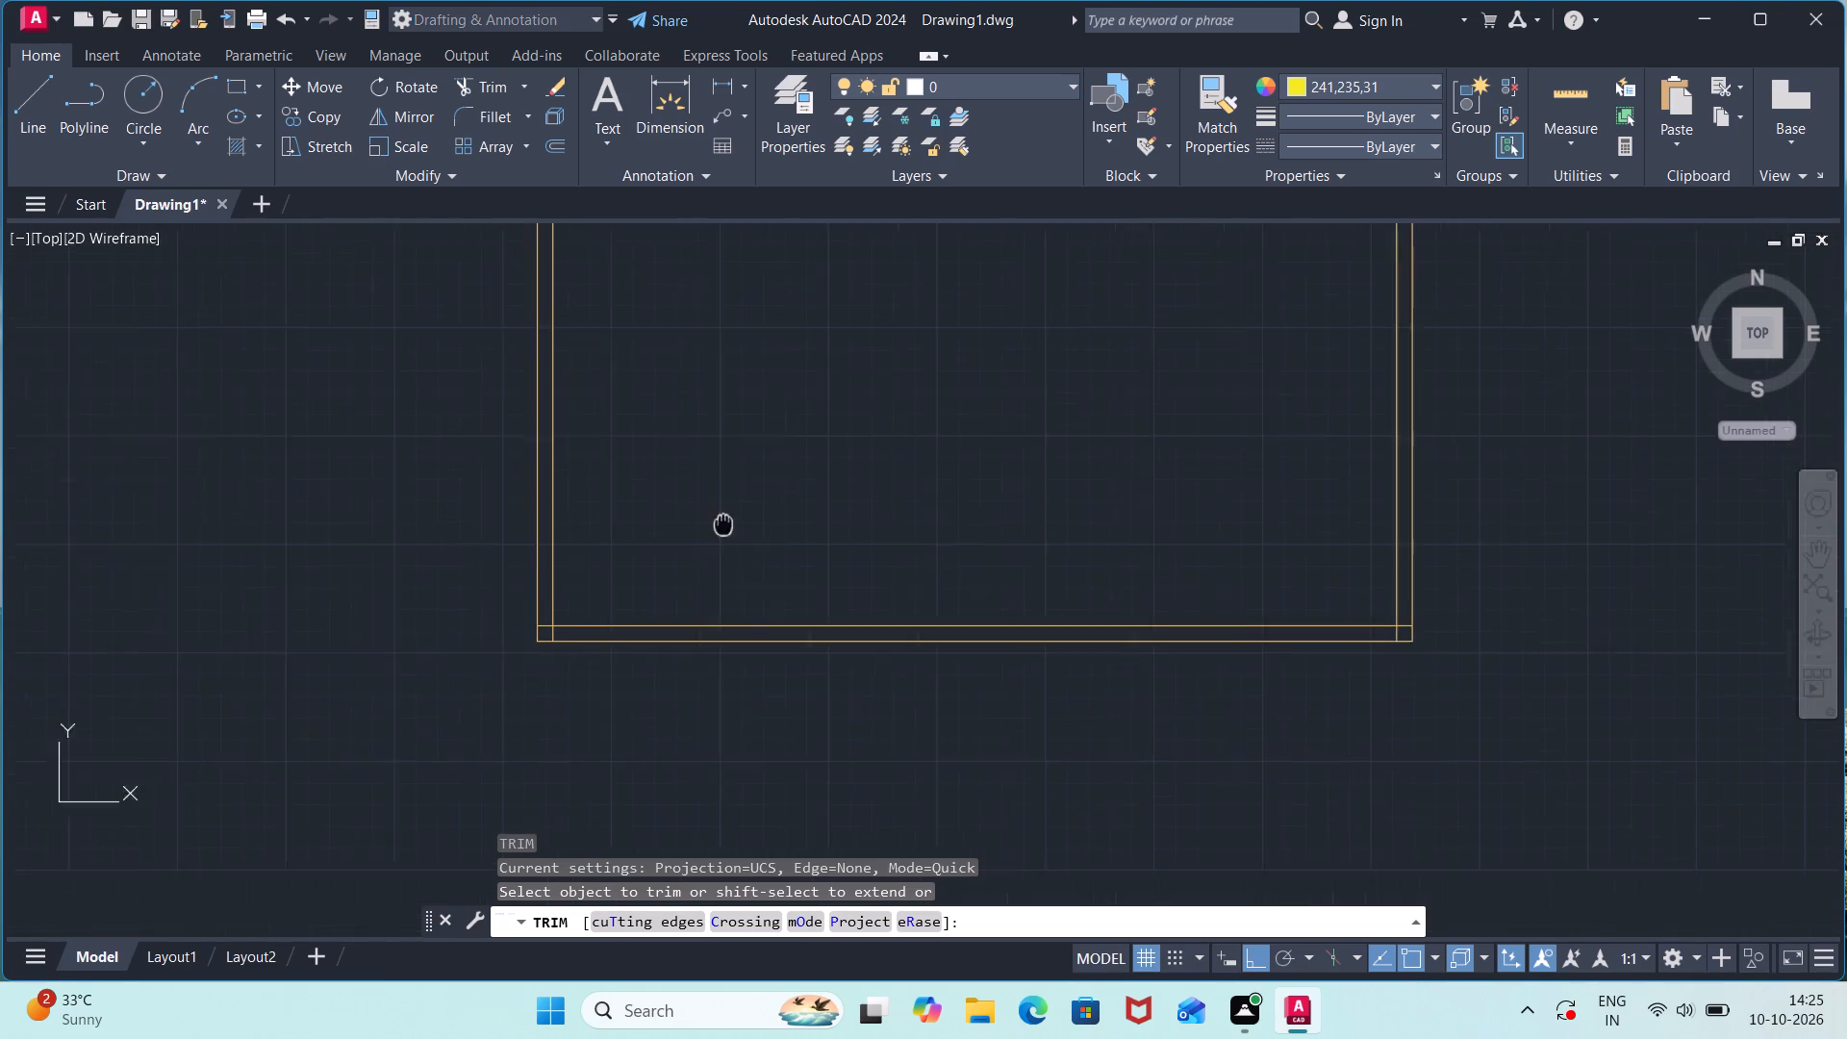
pyautogui.moveTo(730, 511); pyautogui.dragTo(760, 455, button='middle')
pyautogui.scroll(2, 600, 560)
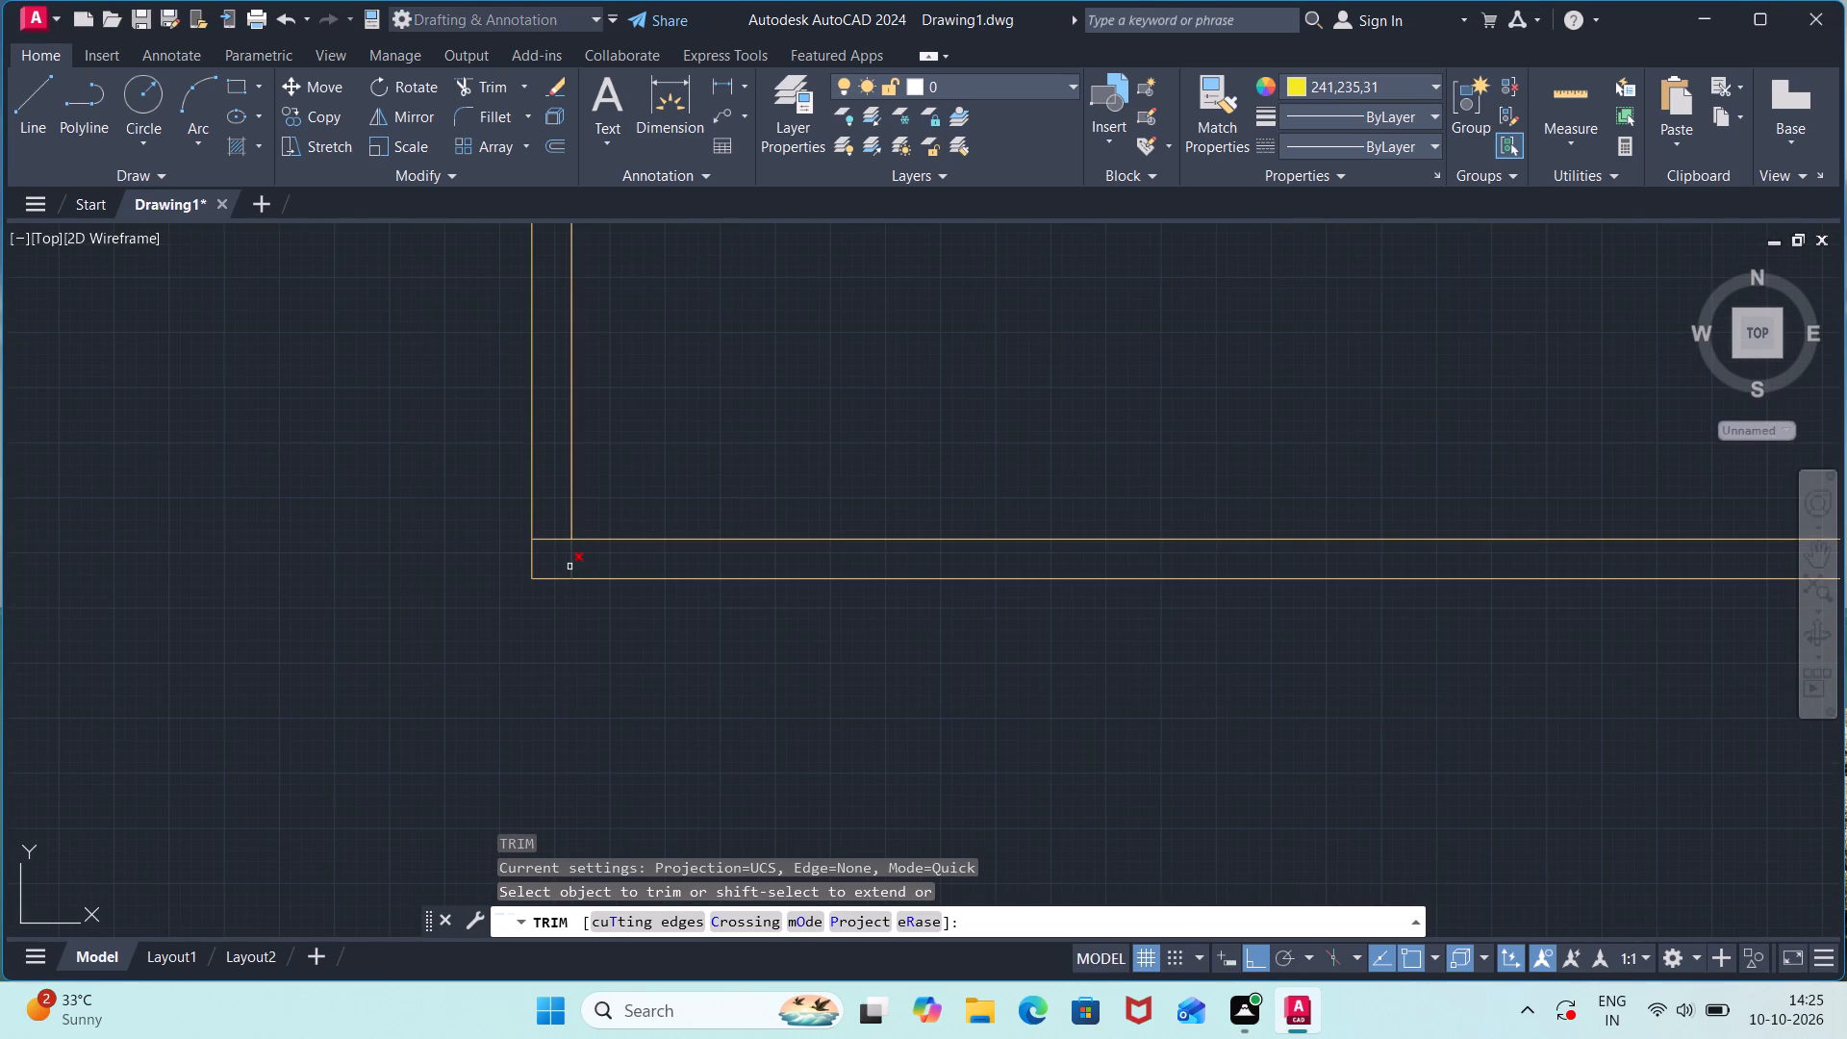
pyautogui.click(569, 567)
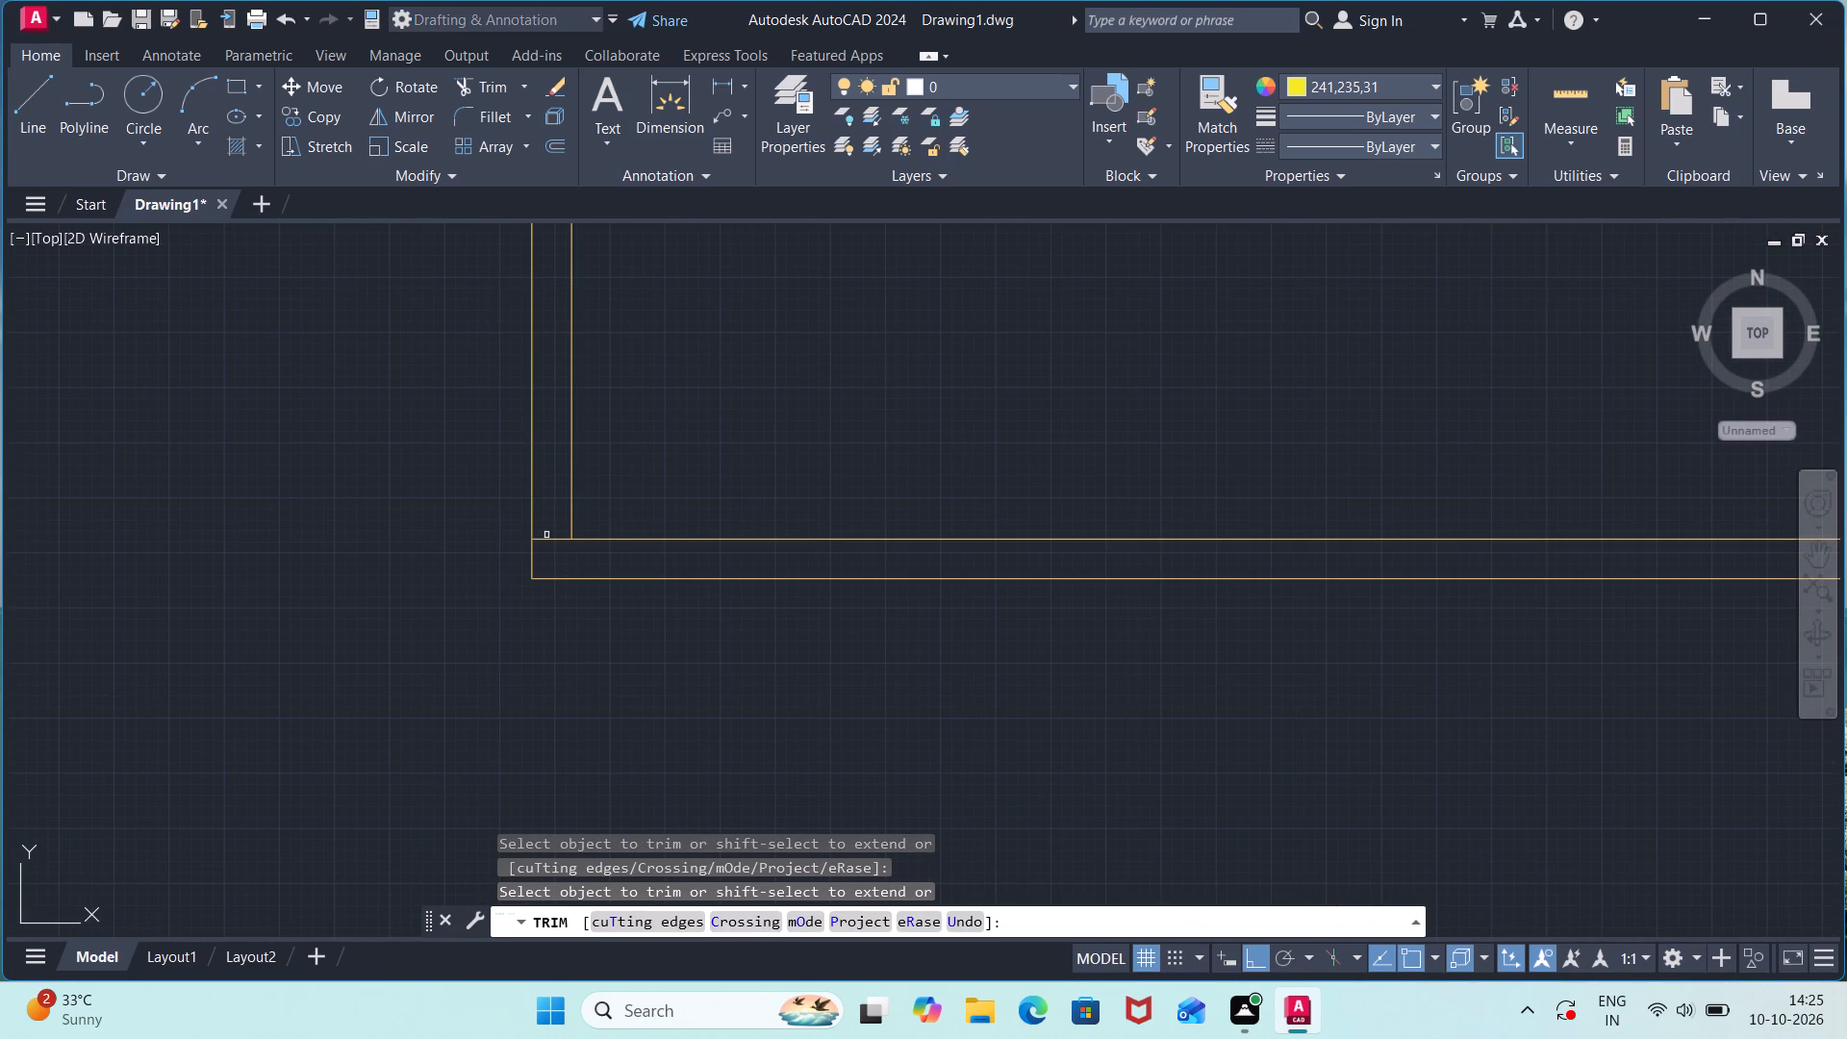
pyautogui.click(546, 536)
# Trim the overlapping inner line ends at the outline's upper-left corner.
pyautogui.scroll(-2, 862, 384)
pyautogui.moveTo(862, 380); pyautogui.dragTo(767, 856, button='middle')
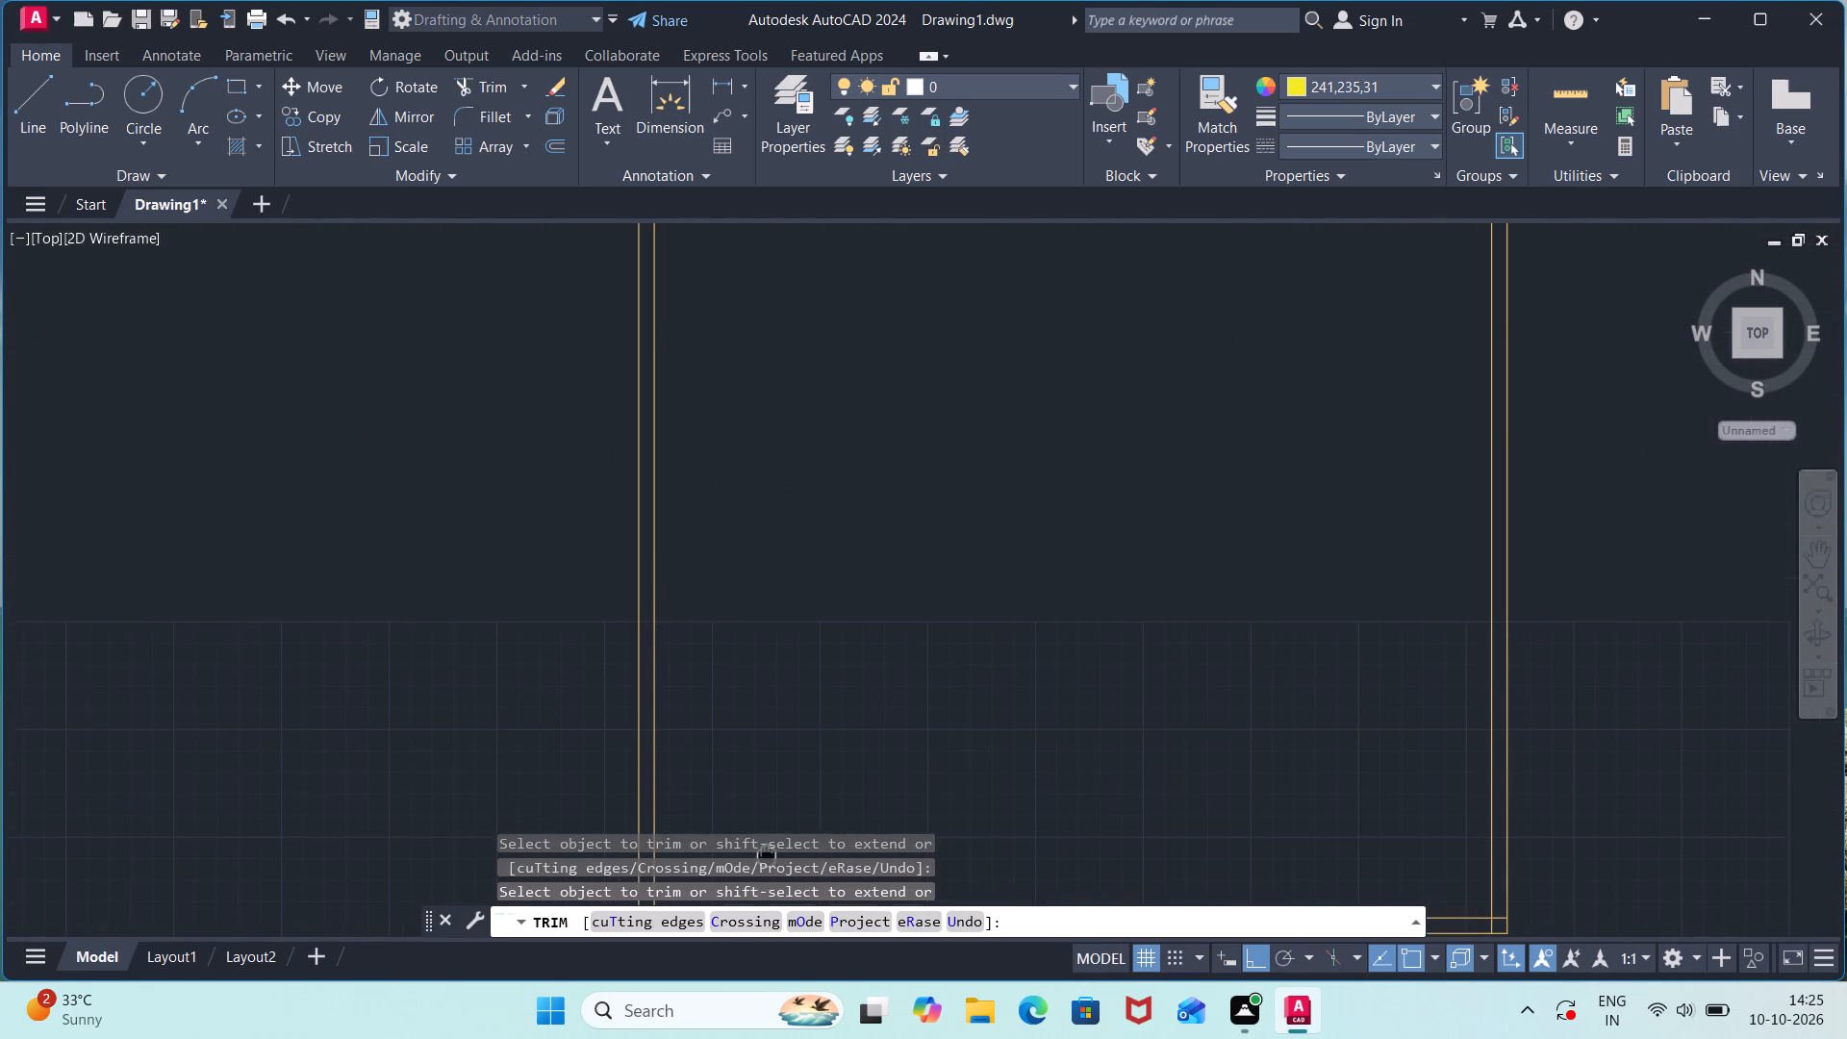
pyautogui.moveTo(782, 452); pyautogui.dragTo(828, 777, button='middle')
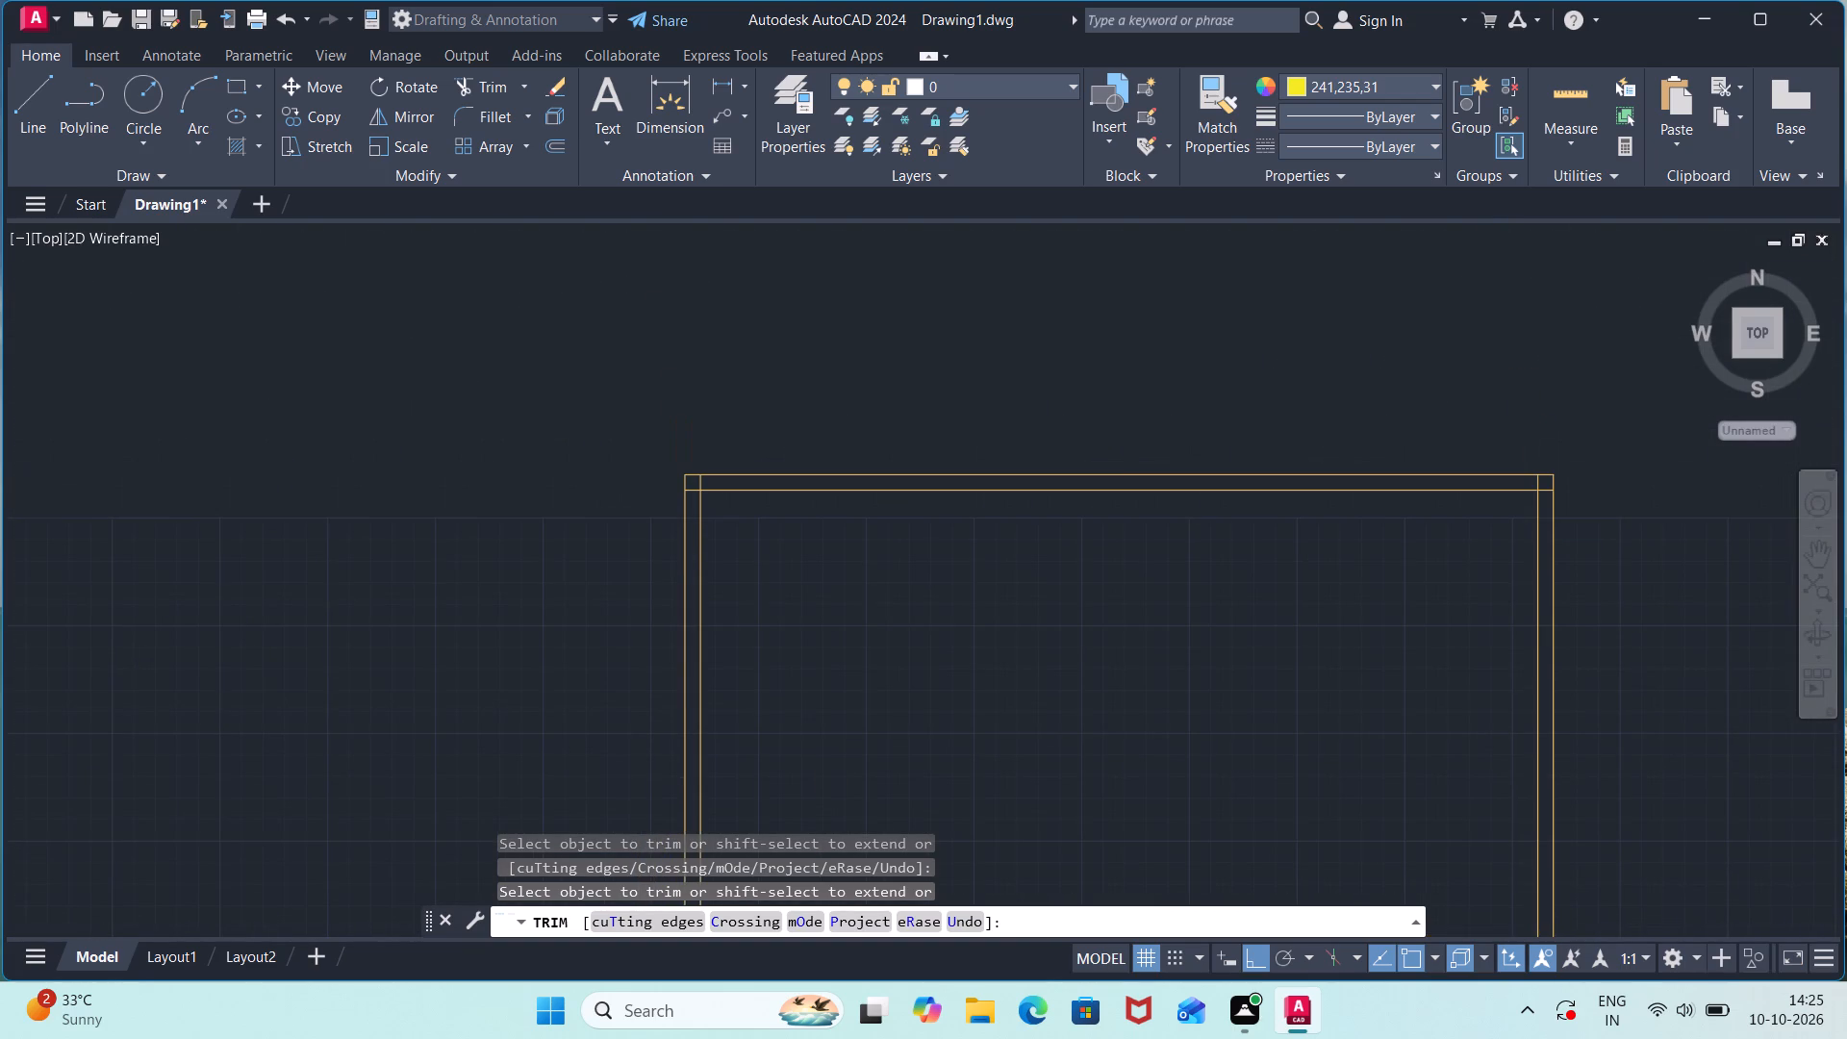
pyautogui.scroll(1, 701, 478)
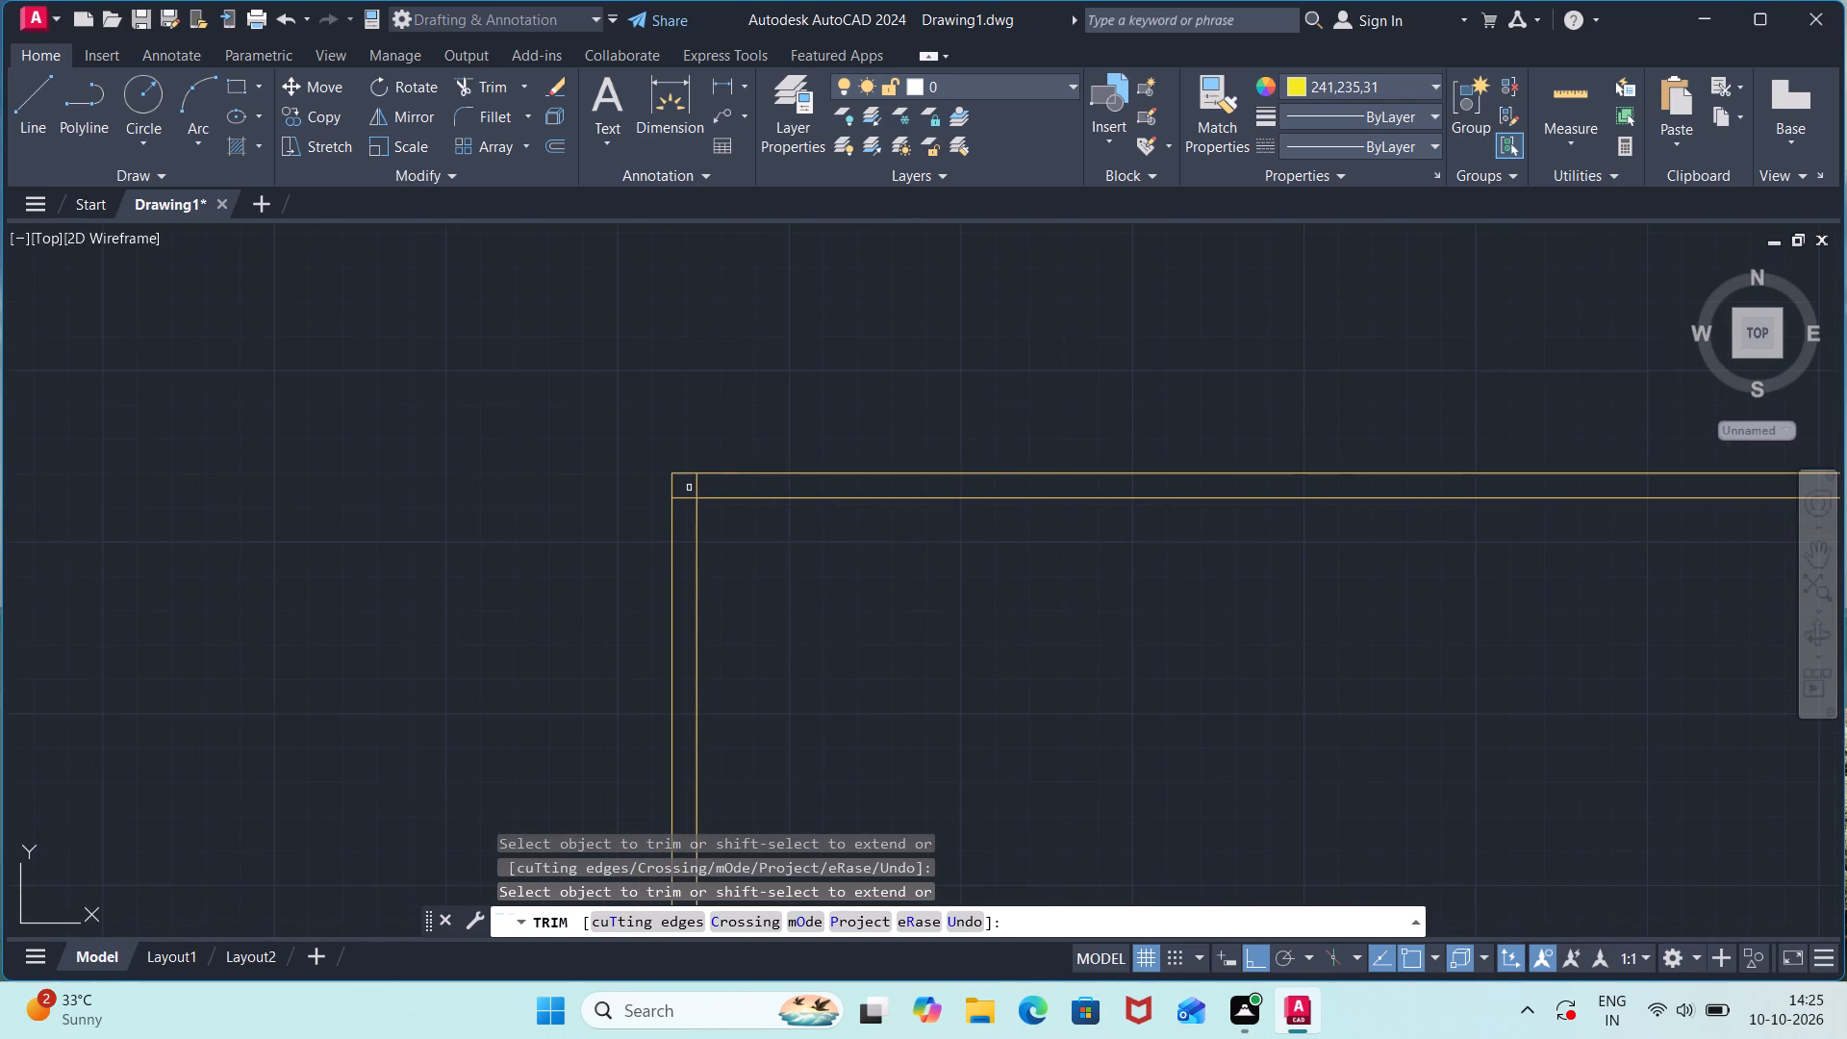
pyautogui.click(686, 495)
pyautogui.click(699, 488)
# Trim the overlapping inner line ends at the outline's upper-right corner.
pyautogui.scroll(-2, 959, 664)
pyautogui.moveTo(978, 670); pyautogui.dragTo(403, 589, button='middle')
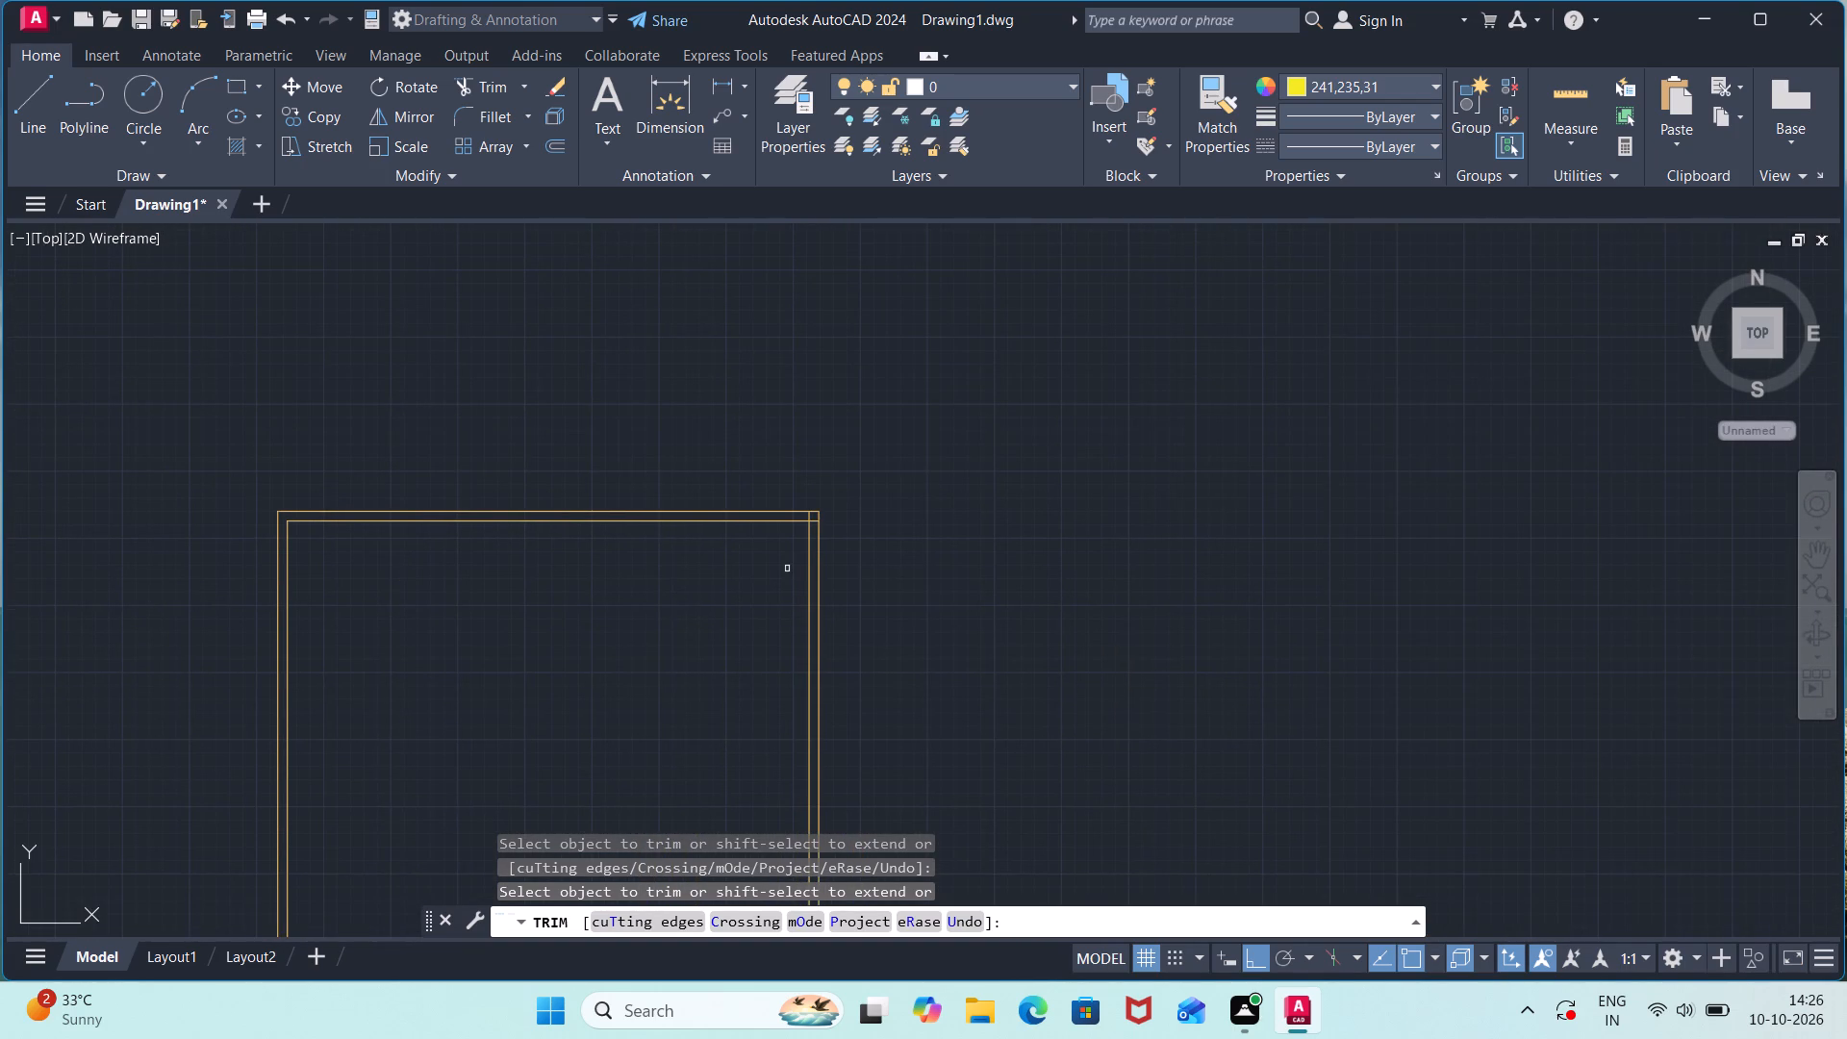
pyautogui.scroll(3, 865, 530)
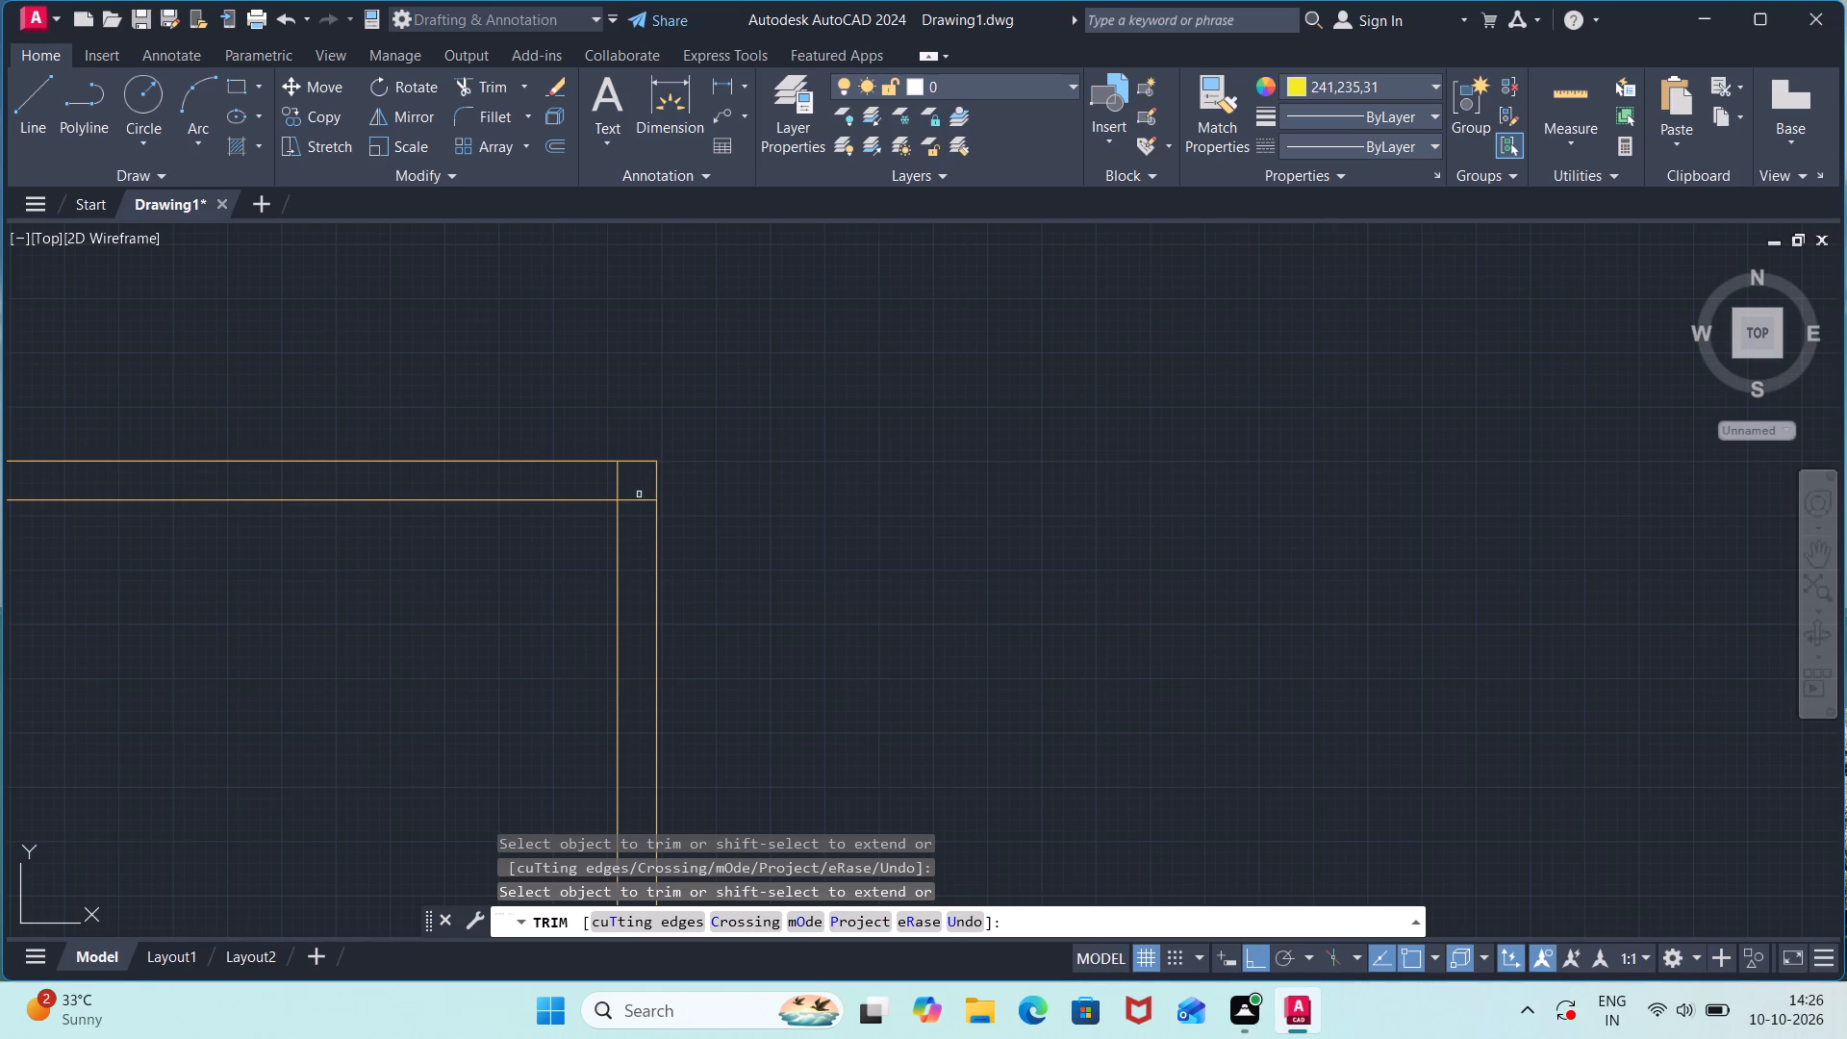
pyautogui.click(635, 502)
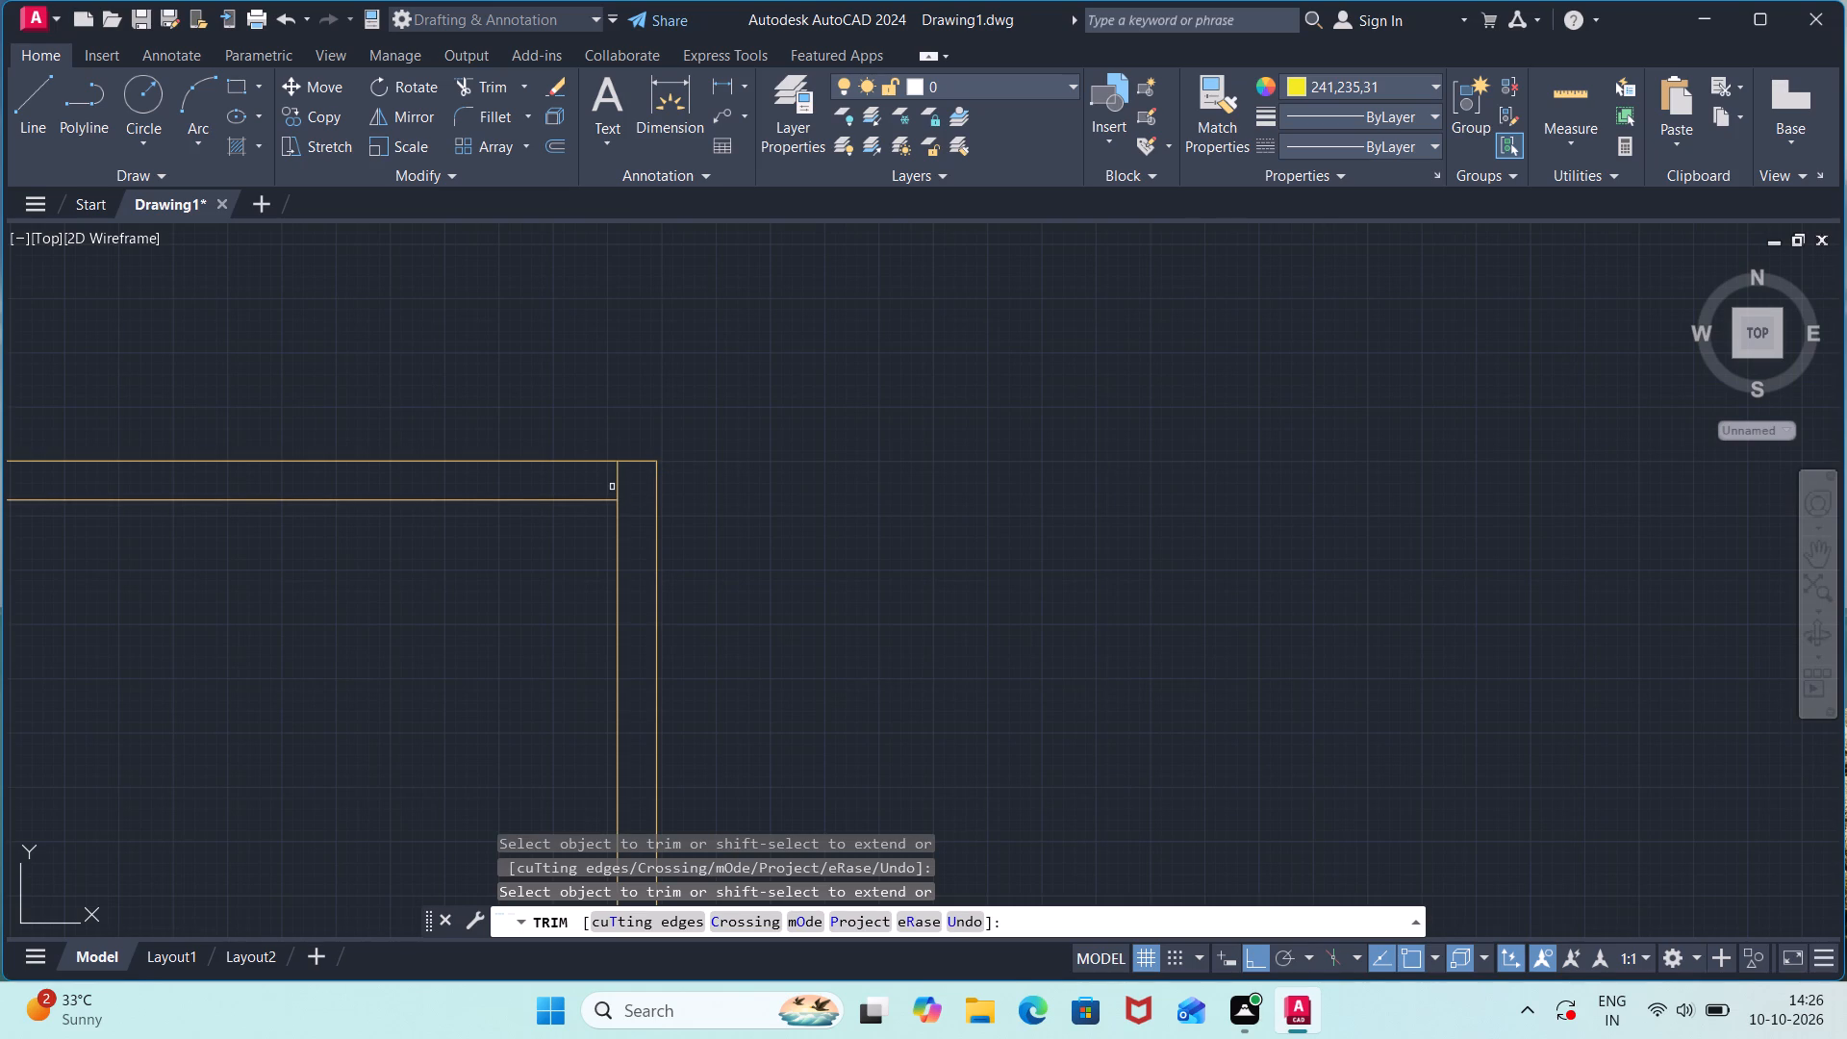
pyautogui.click(615, 487)
# Trim the overlapping inner line ends at the outline's lower-right corner and finish trimming.
pyautogui.scroll(-1, 809, 569)
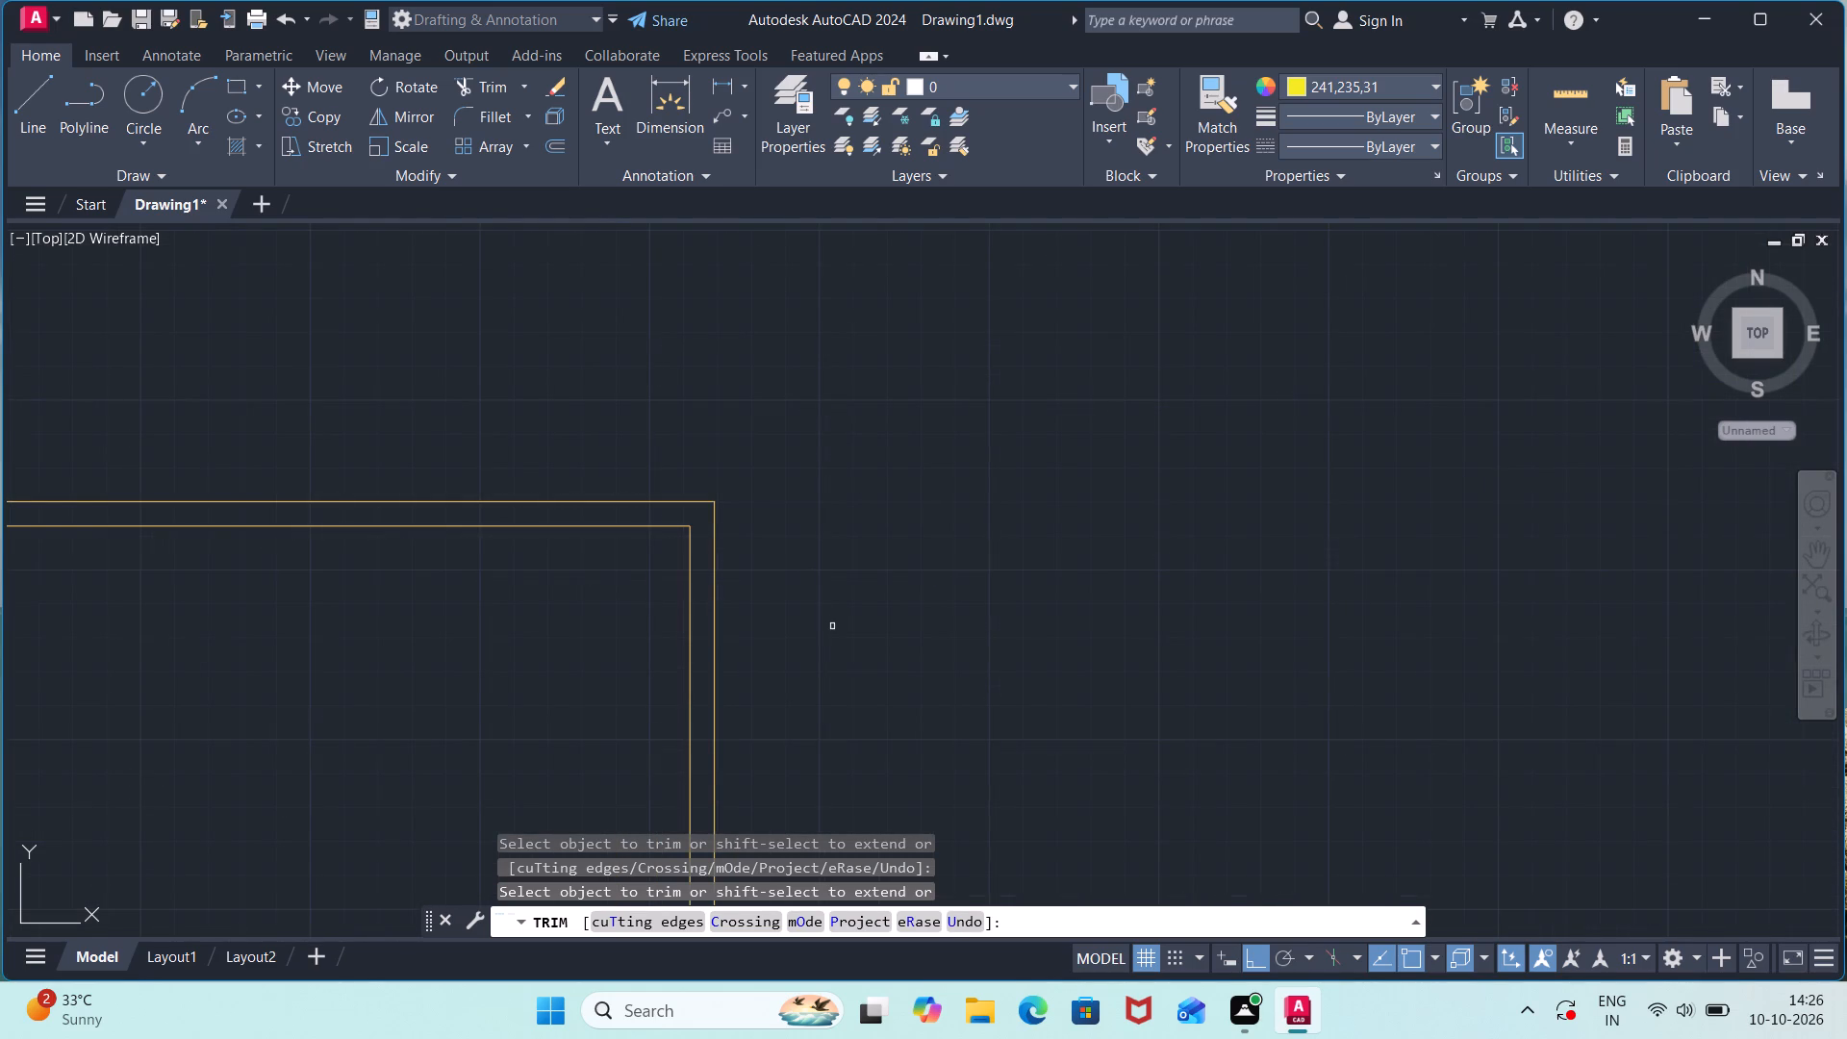
pyautogui.moveTo(829, 707); pyautogui.dragTo(920, 375, button='middle')
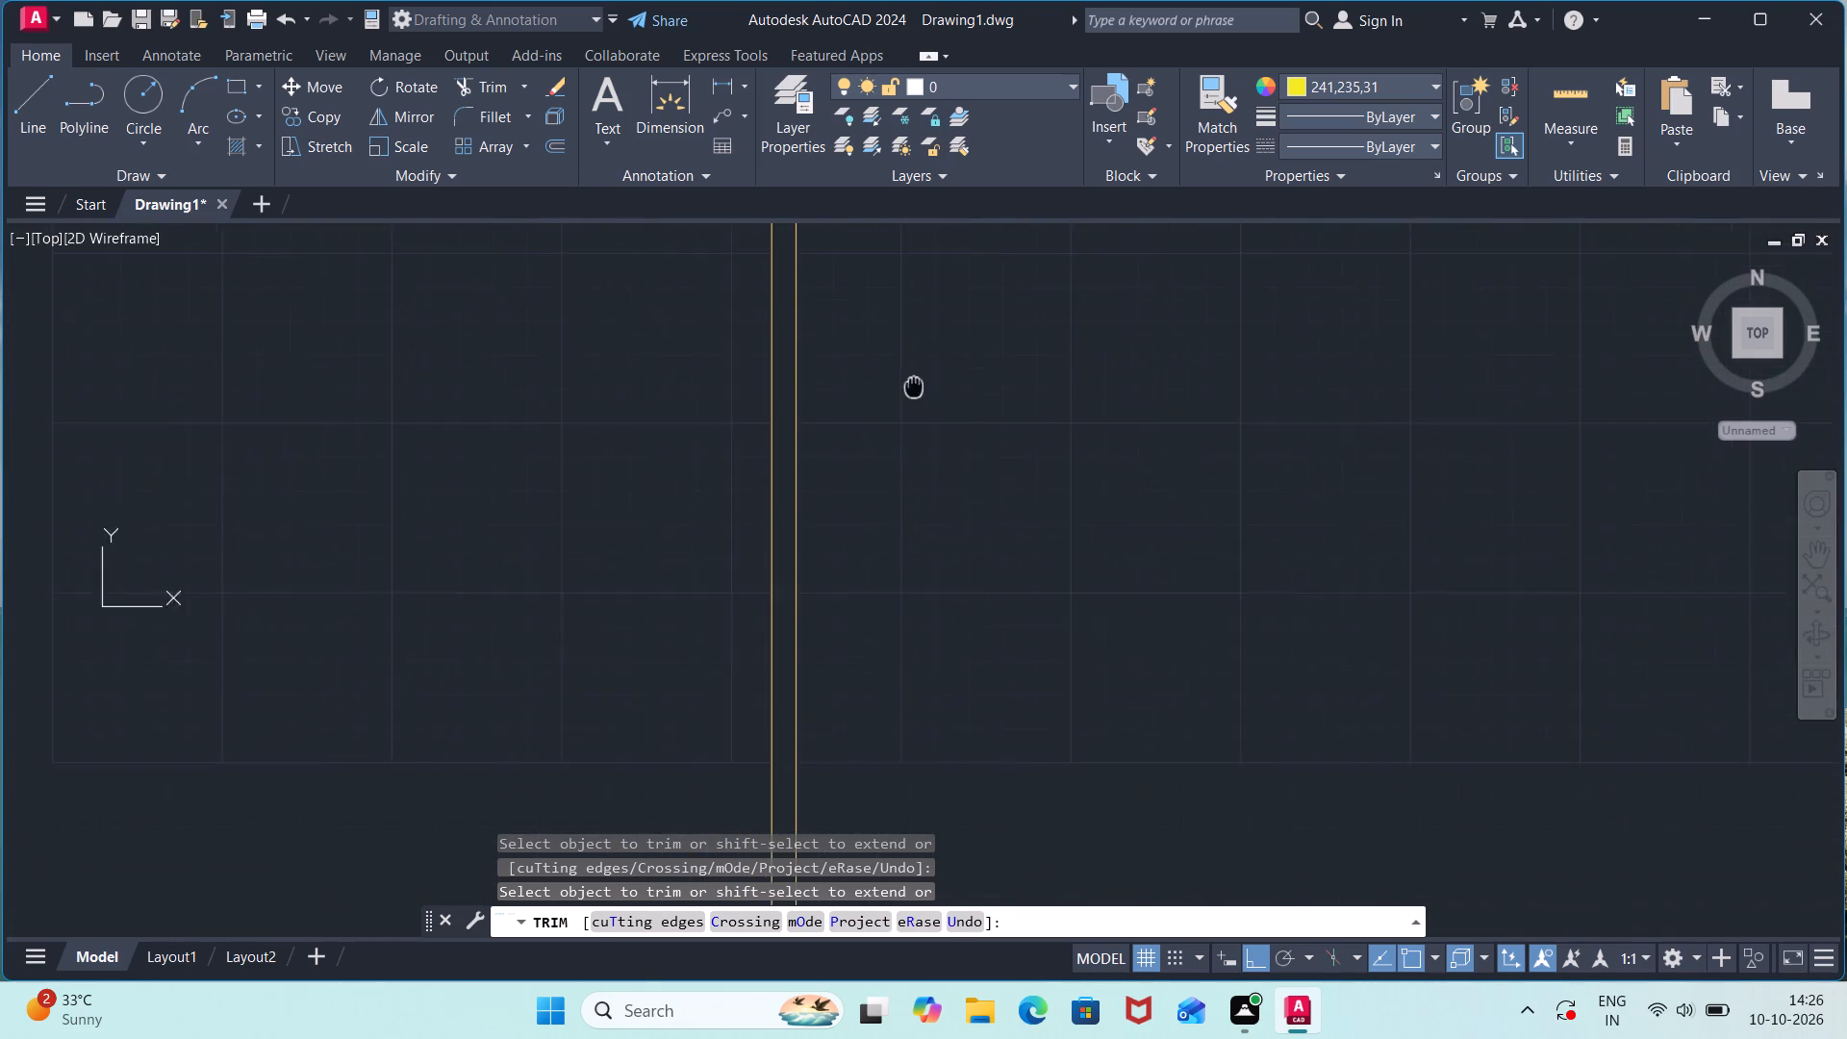
pyautogui.moveTo(920, 375); pyautogui.dragTo(923, 367, button='middle')
pyautogui.scroll(-1, 917, 515)
pyautogui.scroll(-1, 856, 631)
pyautogui.moveTo(856, 631); pyautogui.dragTo(867, 438, button='middle')
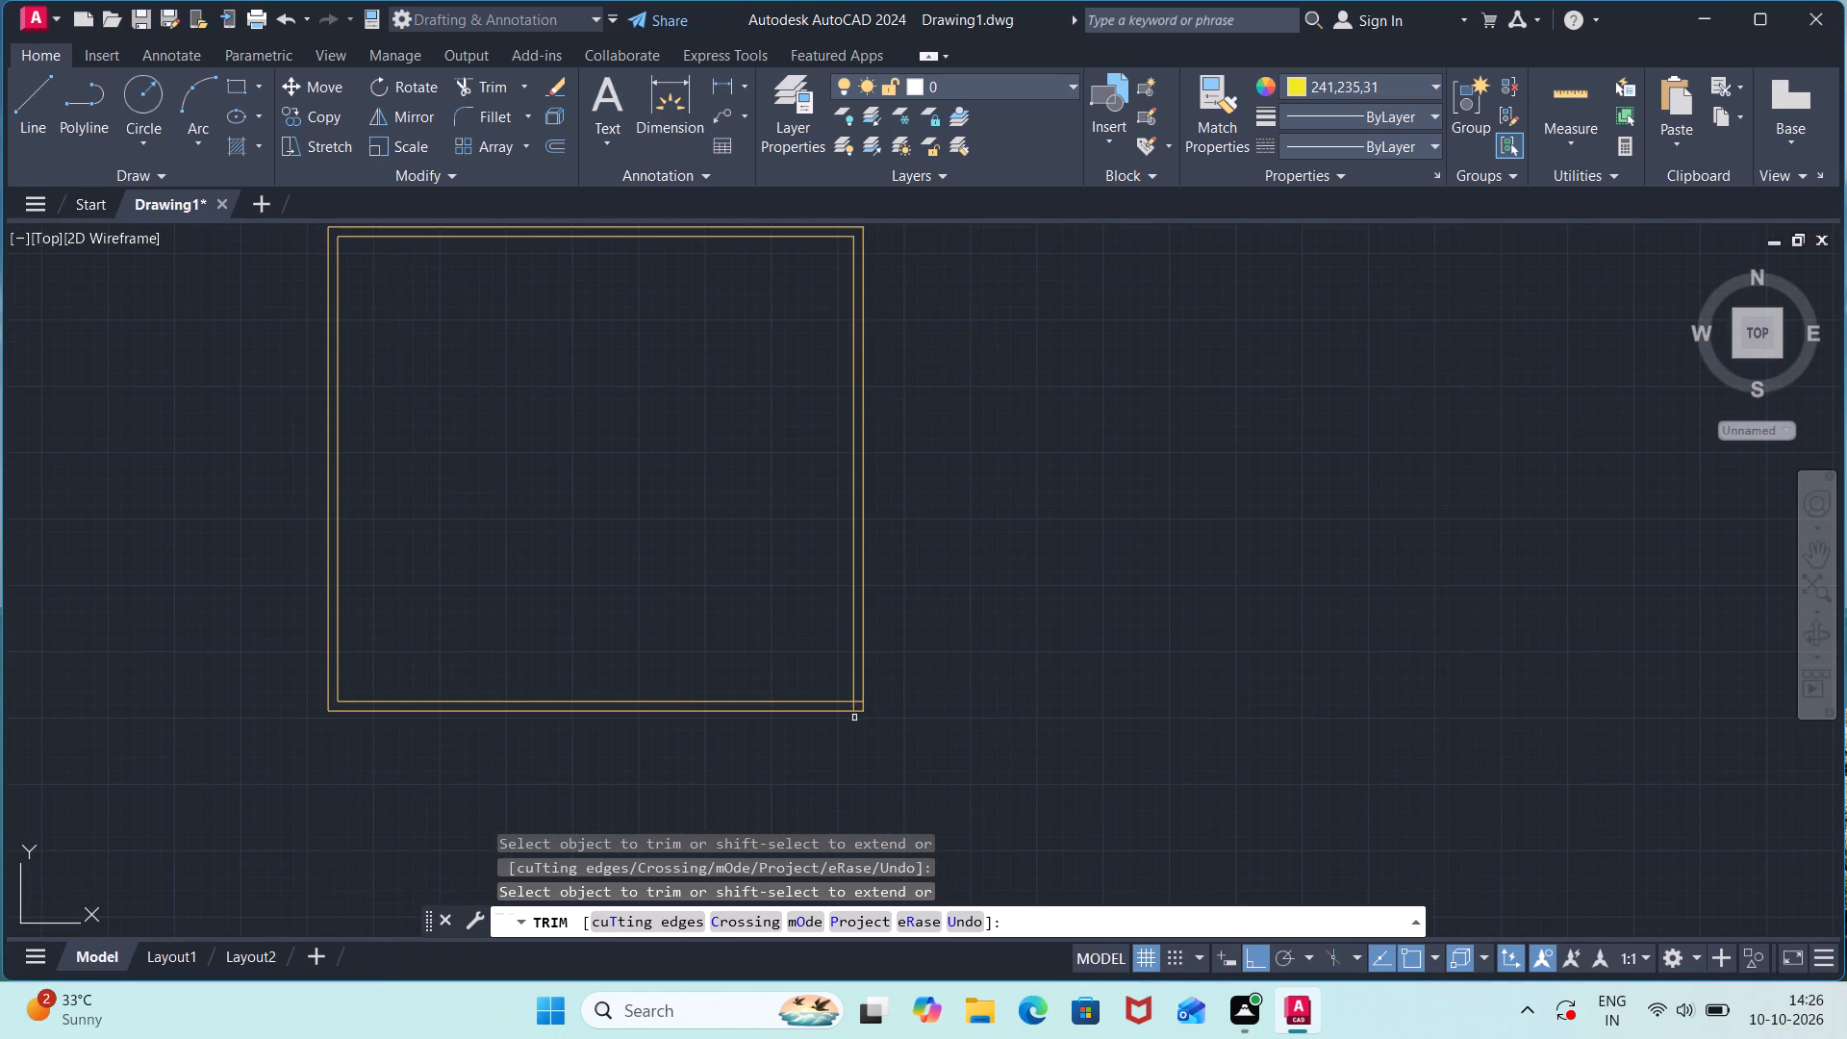
pyautogui.scroll(3, 858, 714)
pyautogui.click(837, 680)
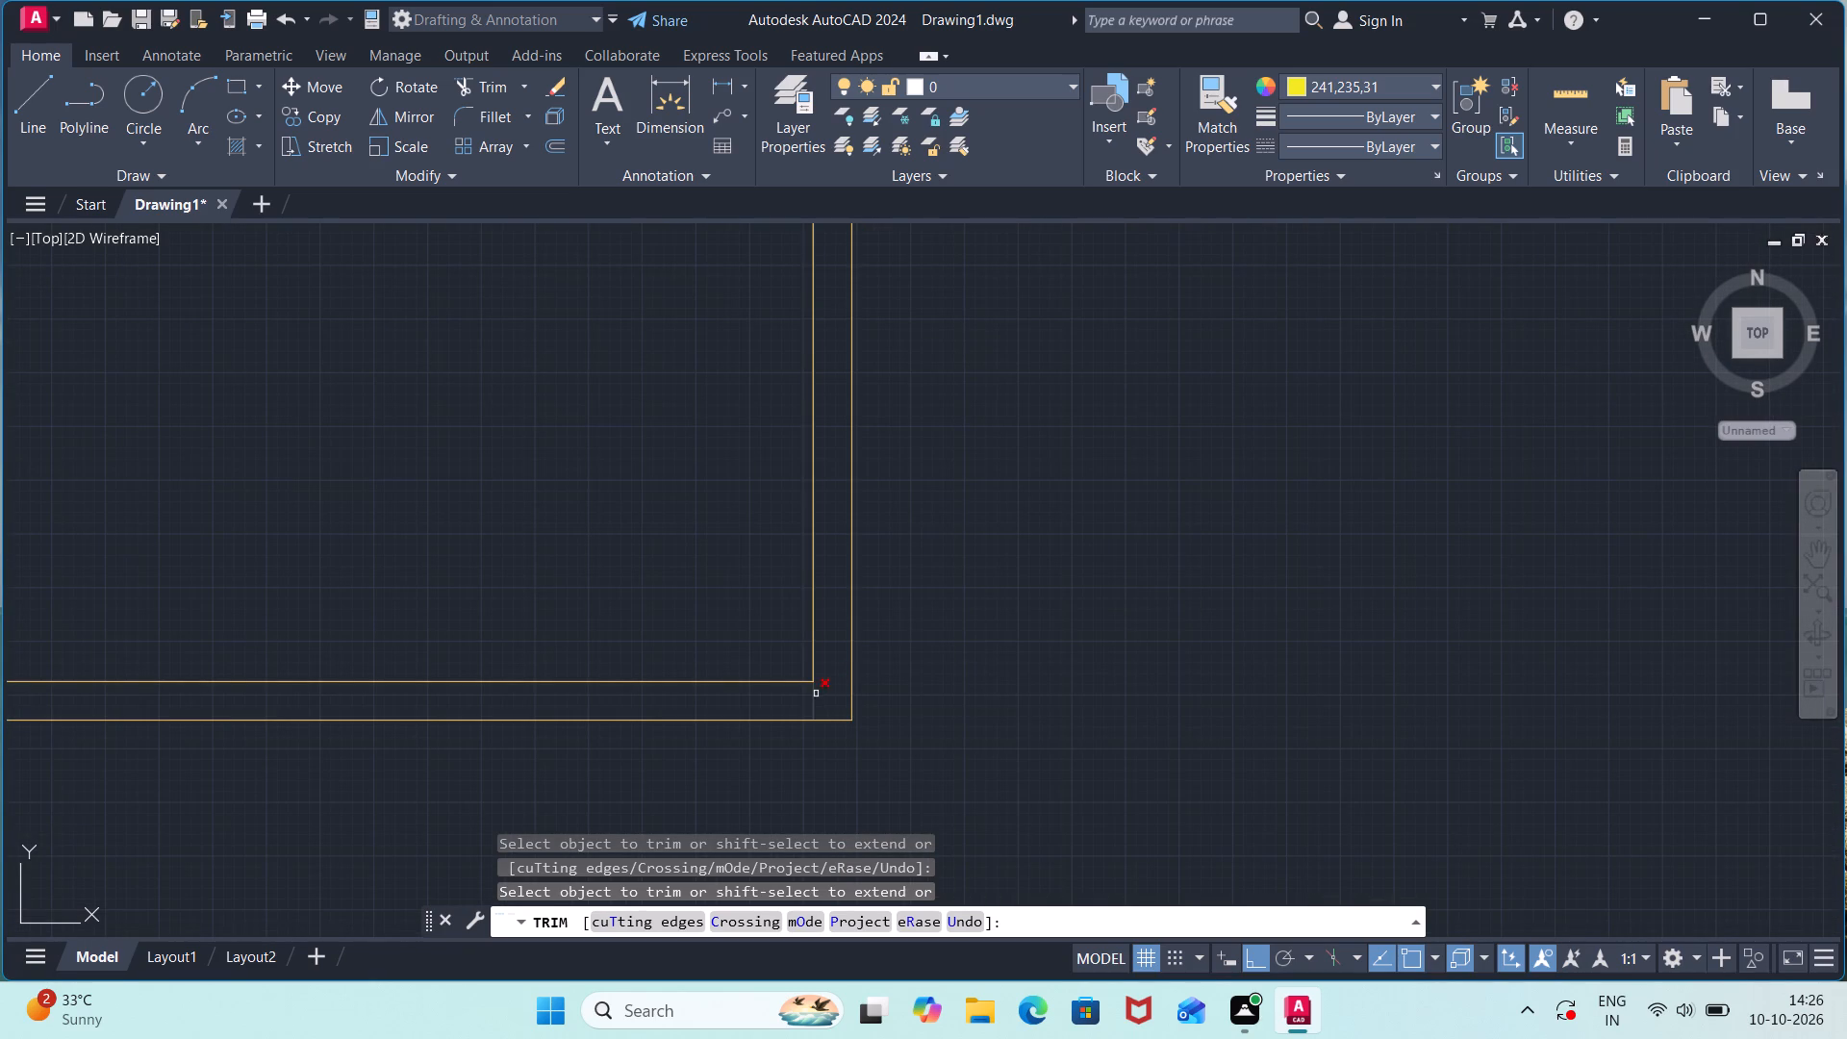
pyautogui.click(816, 694)
pyautogui.scroll(-3, 1007, 602)
pyautogui.moveTo(1007, 600); pyautogui.dragTo(1041, 714, button='middle')
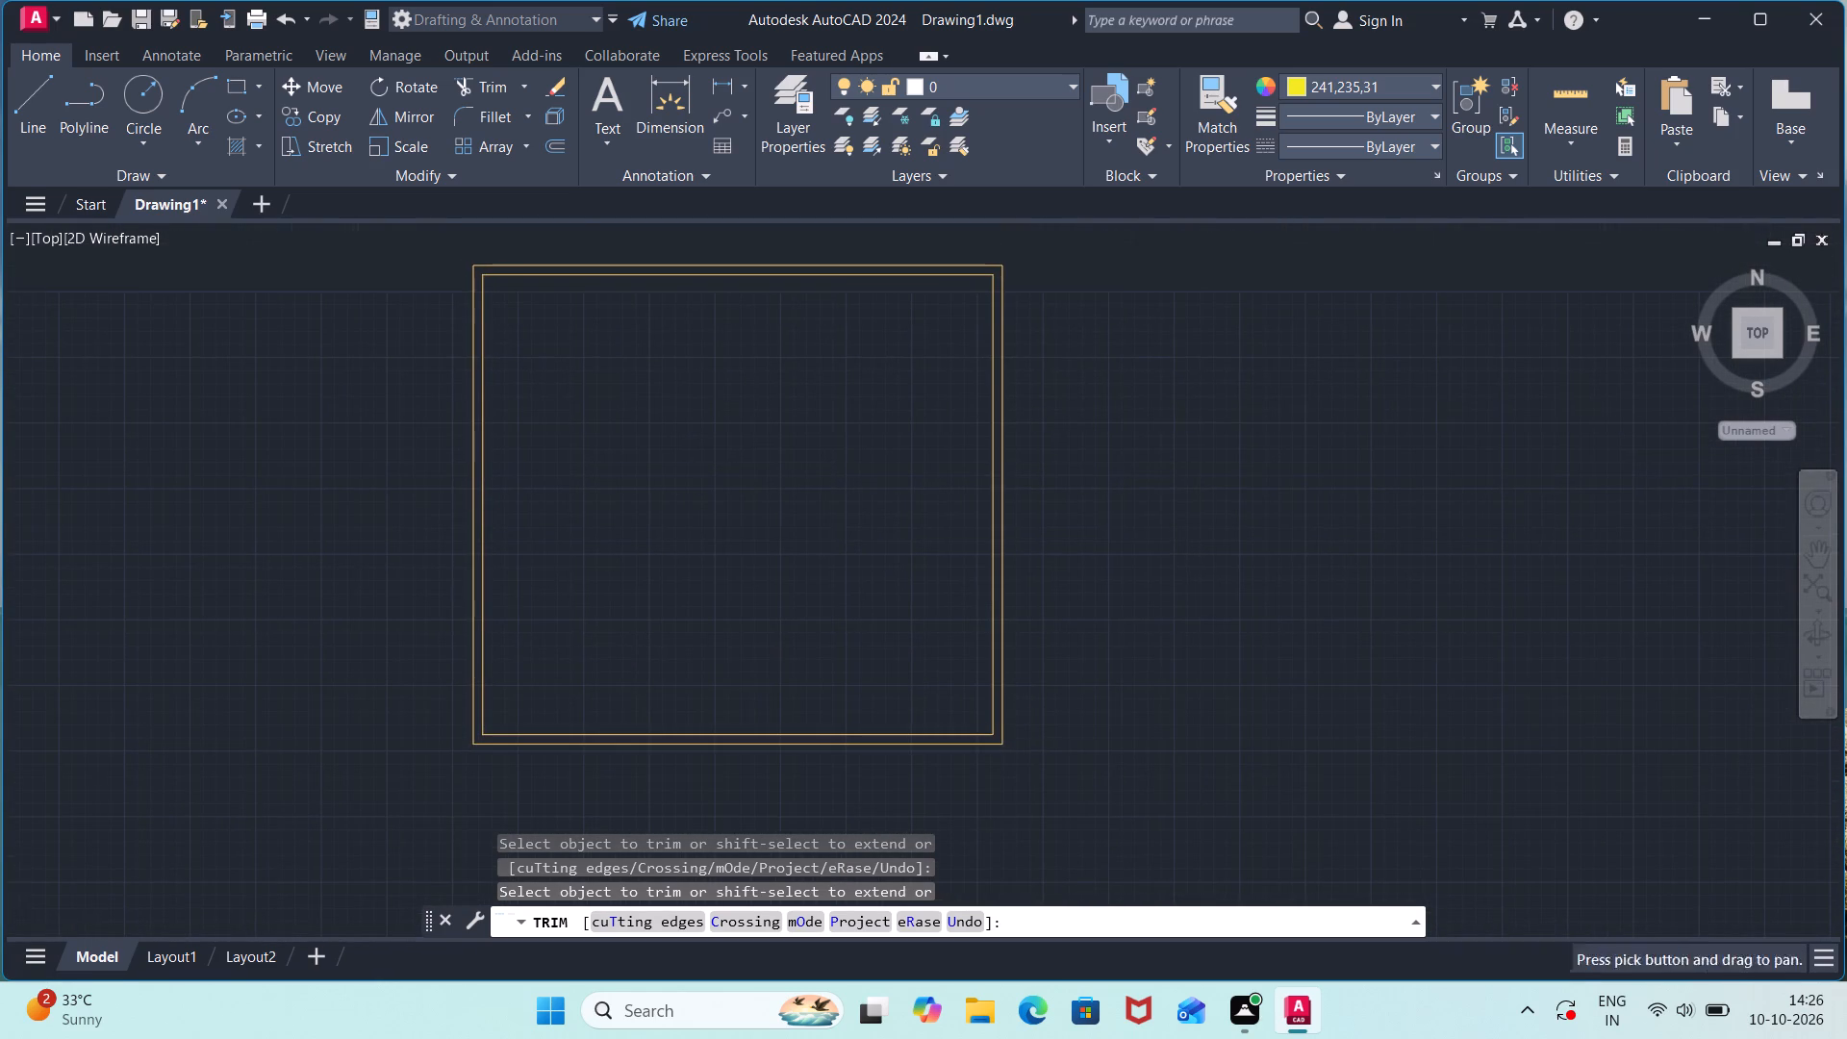
pyautogui.press('Escape')
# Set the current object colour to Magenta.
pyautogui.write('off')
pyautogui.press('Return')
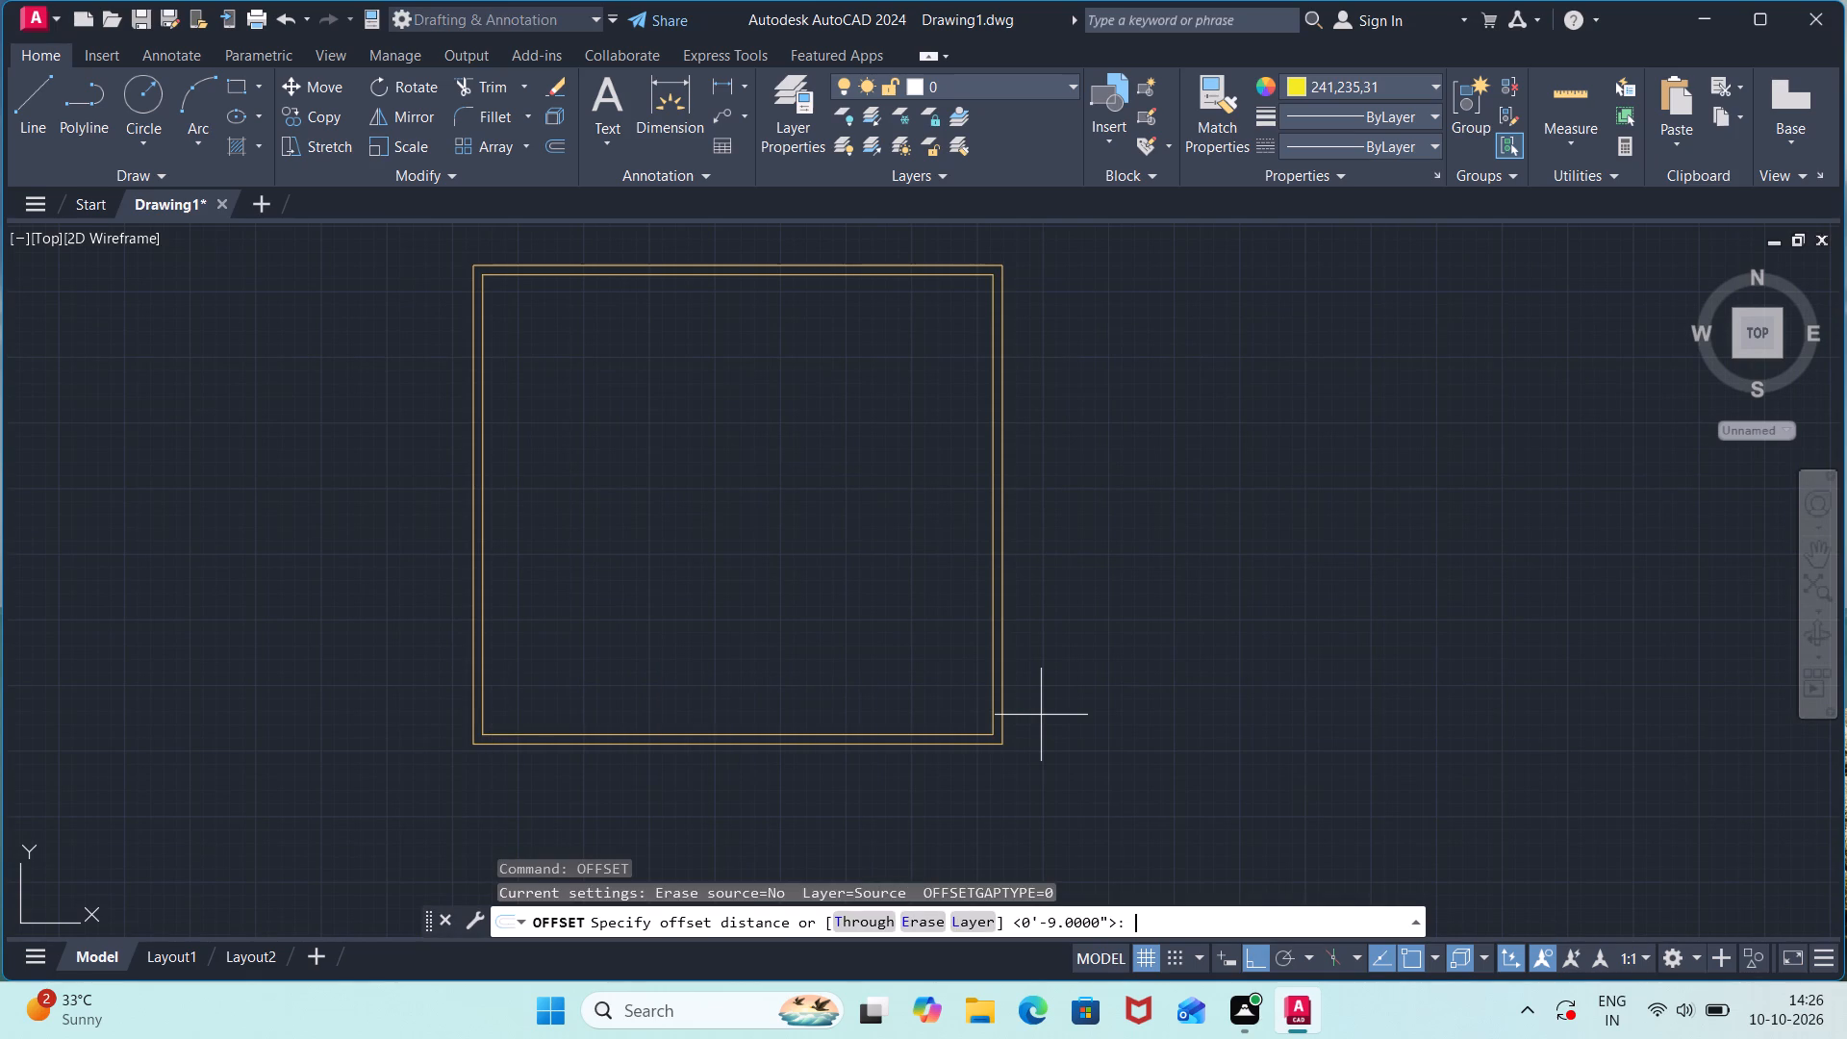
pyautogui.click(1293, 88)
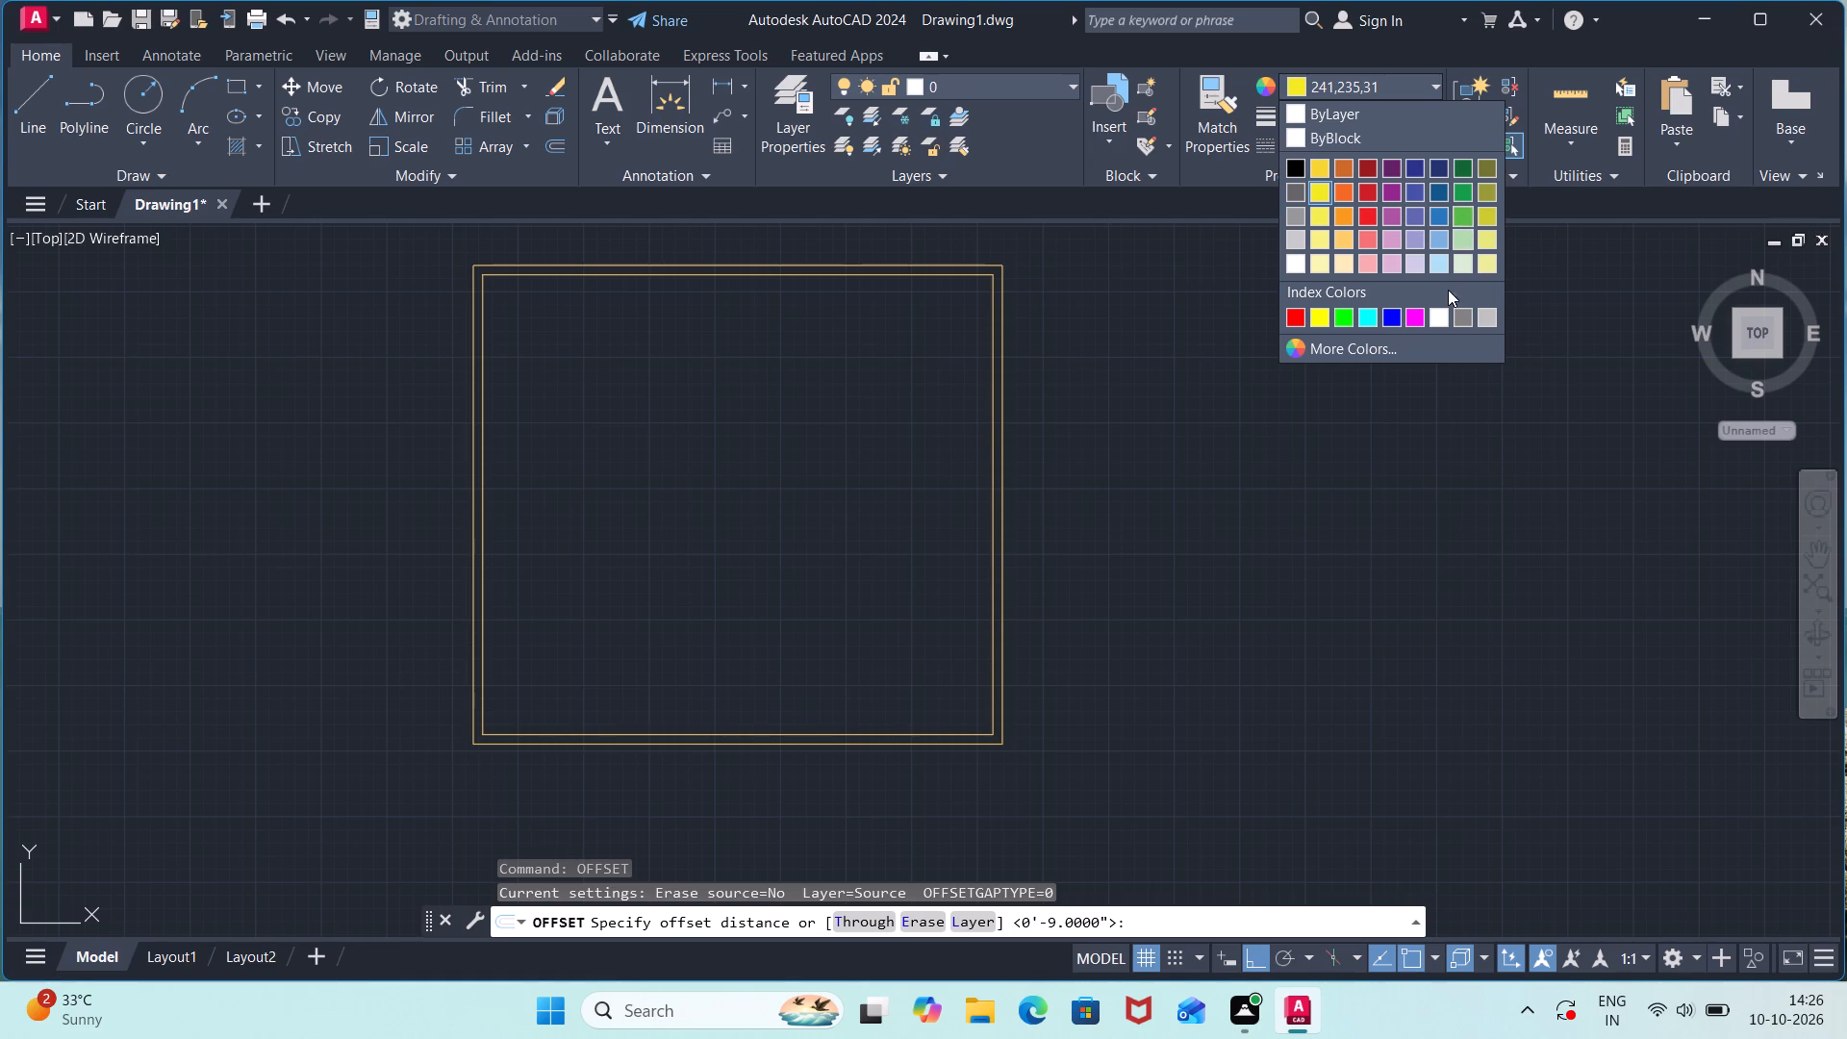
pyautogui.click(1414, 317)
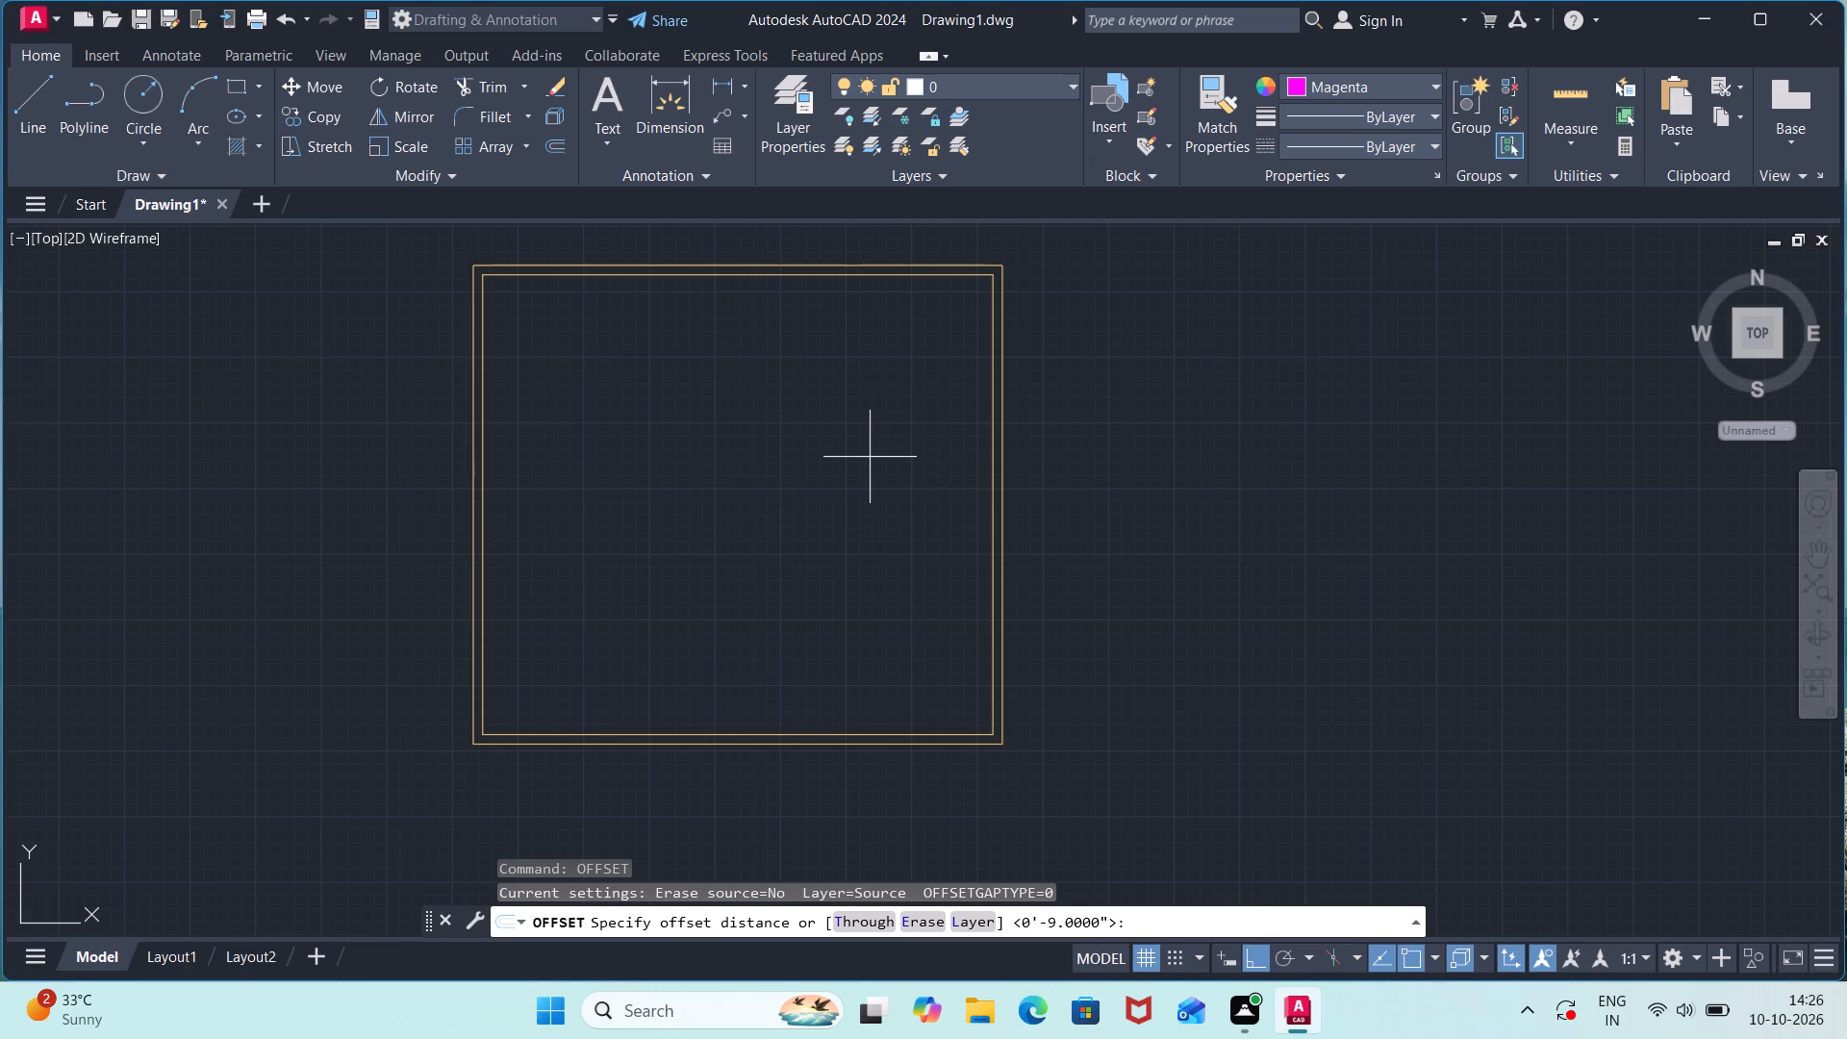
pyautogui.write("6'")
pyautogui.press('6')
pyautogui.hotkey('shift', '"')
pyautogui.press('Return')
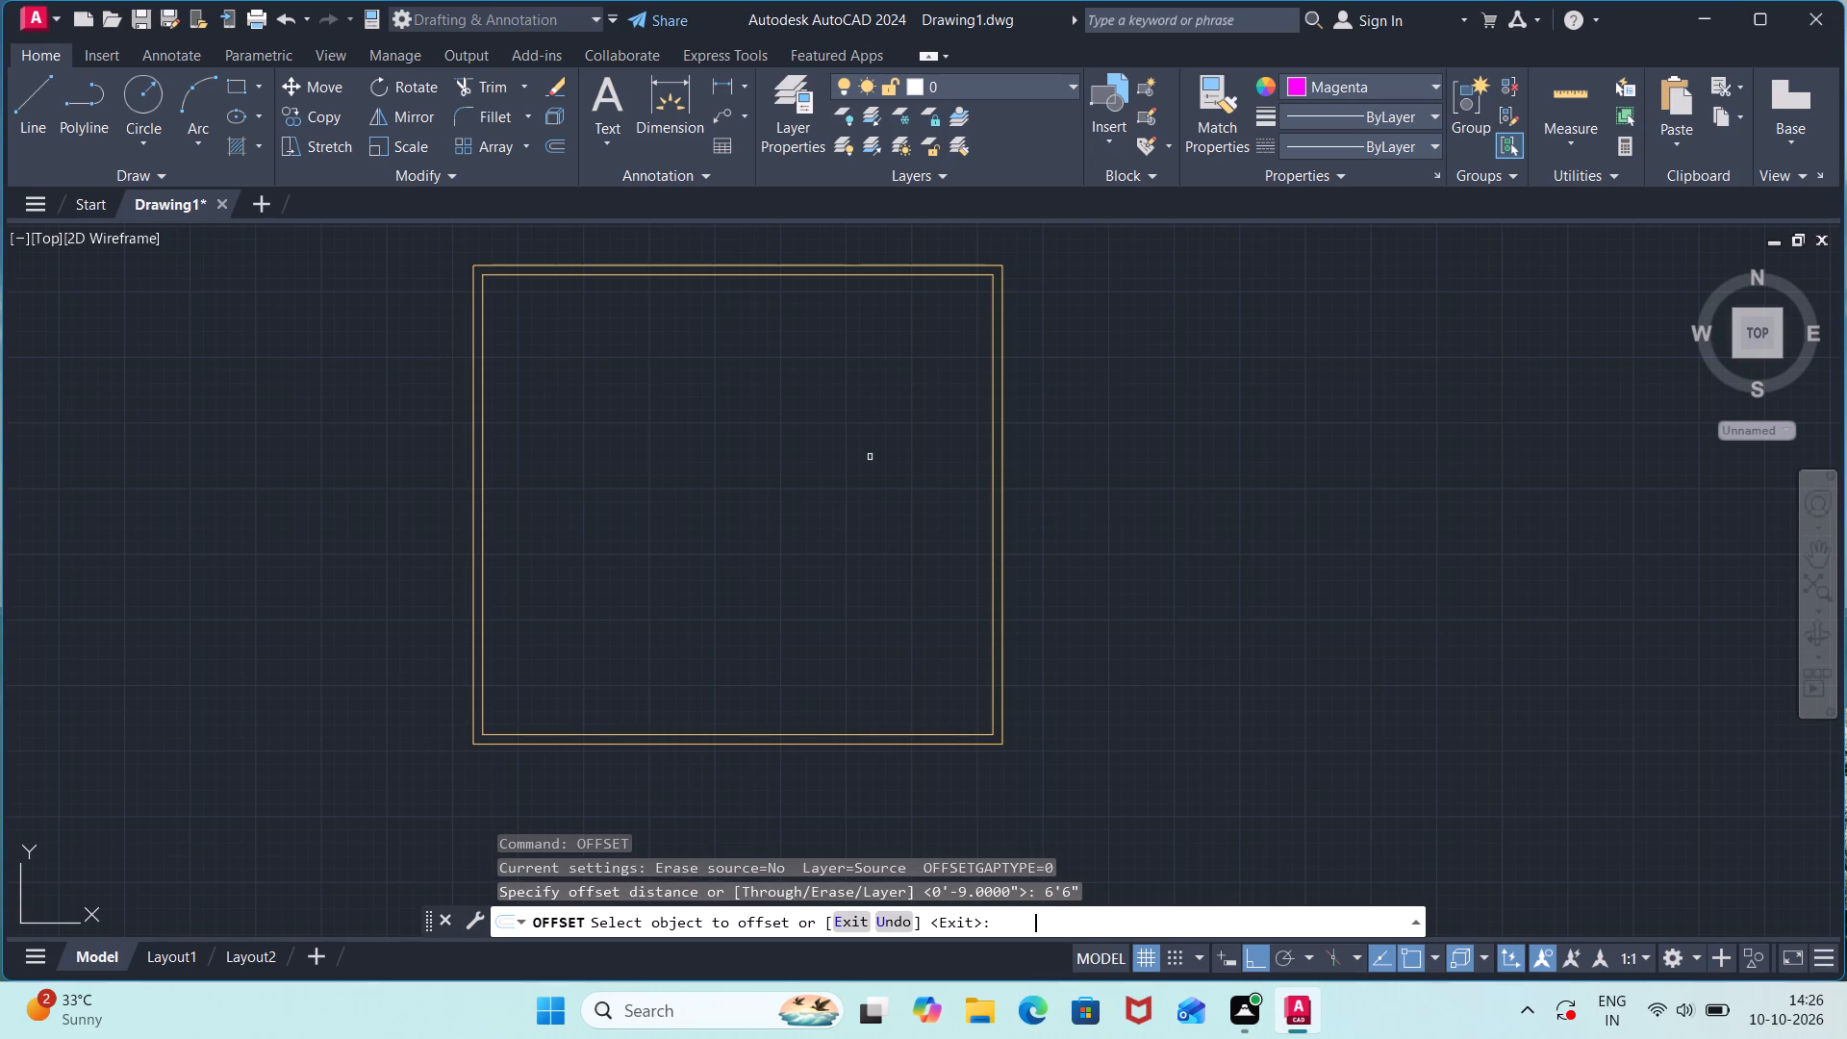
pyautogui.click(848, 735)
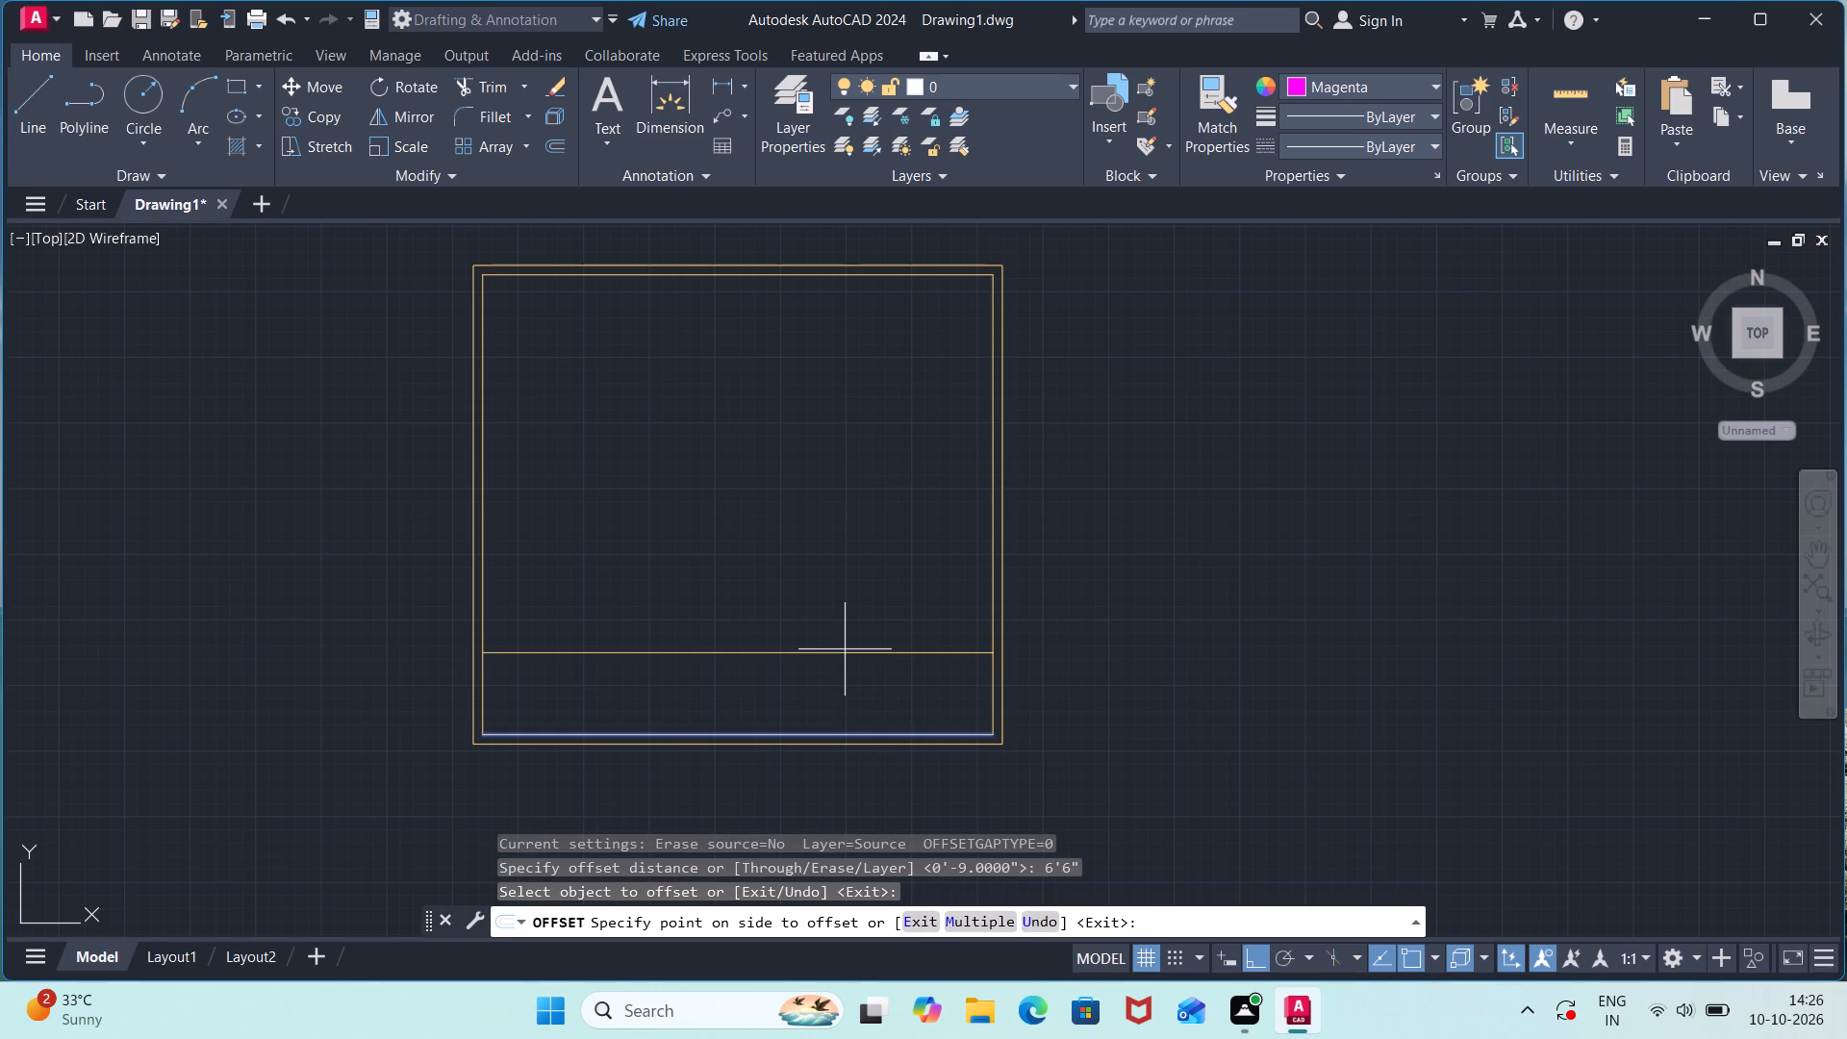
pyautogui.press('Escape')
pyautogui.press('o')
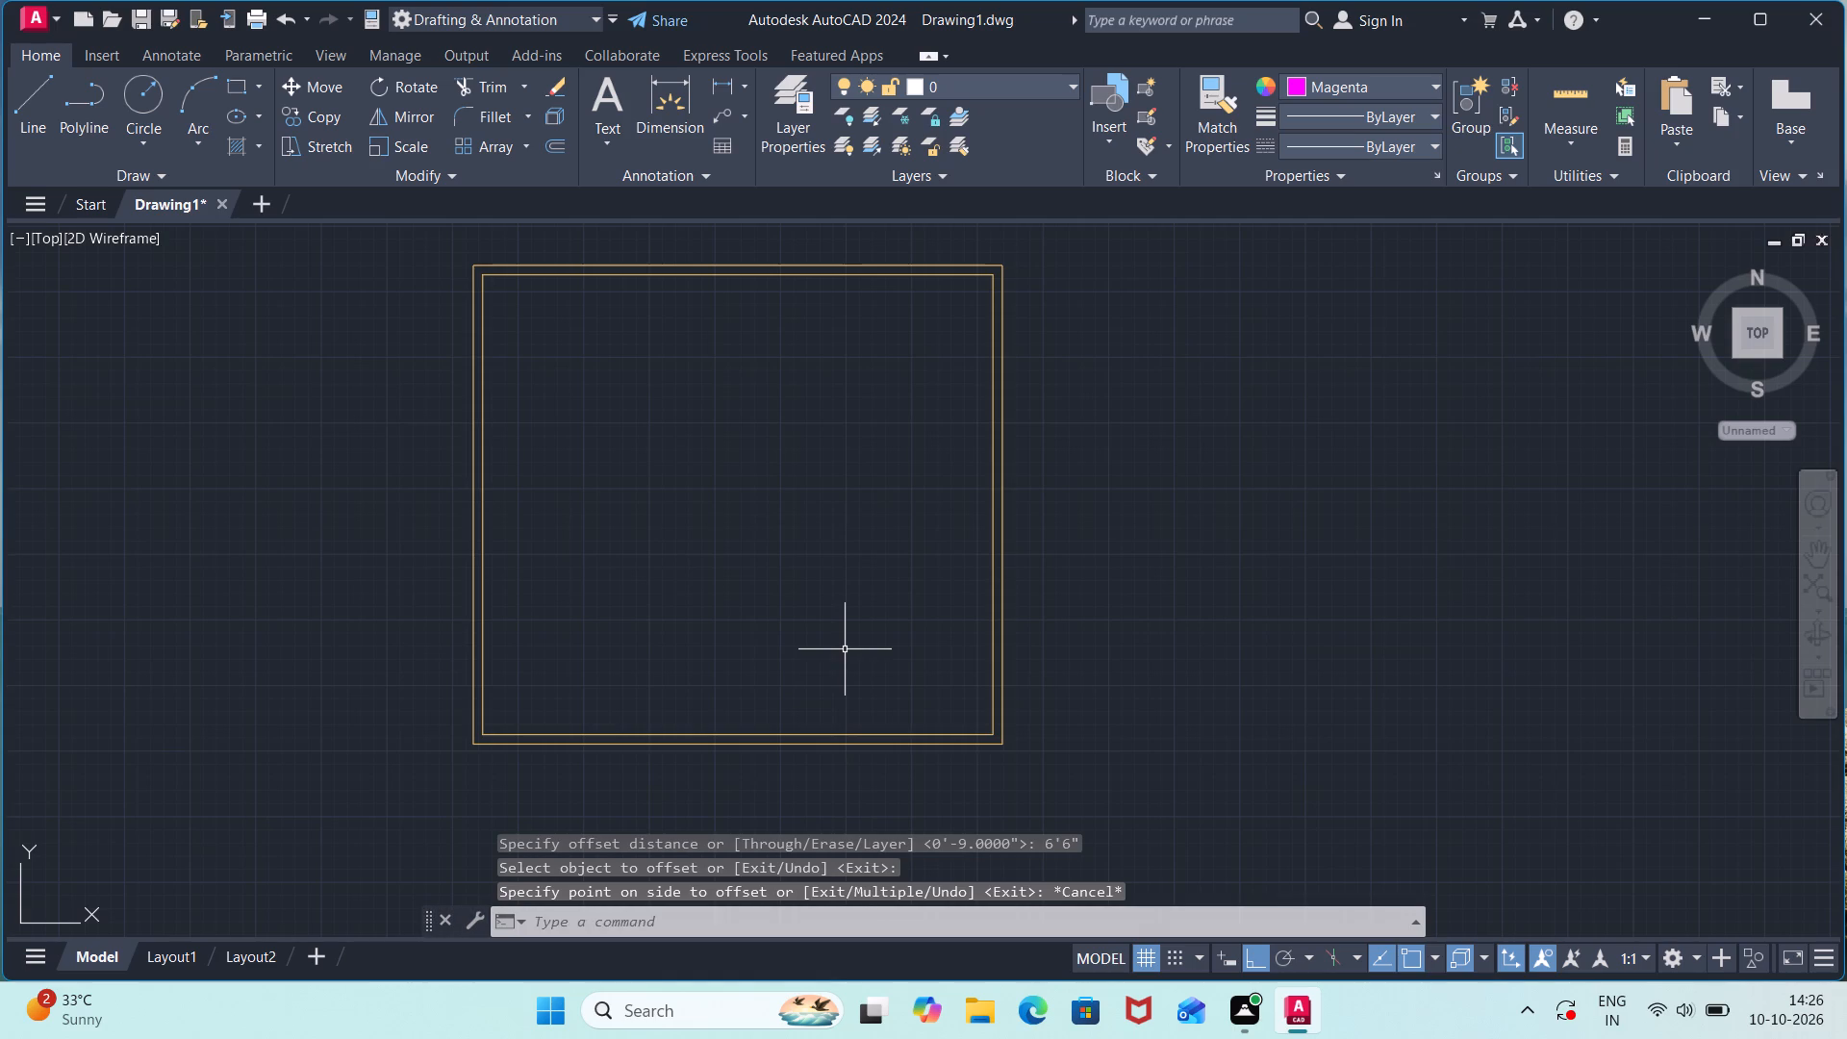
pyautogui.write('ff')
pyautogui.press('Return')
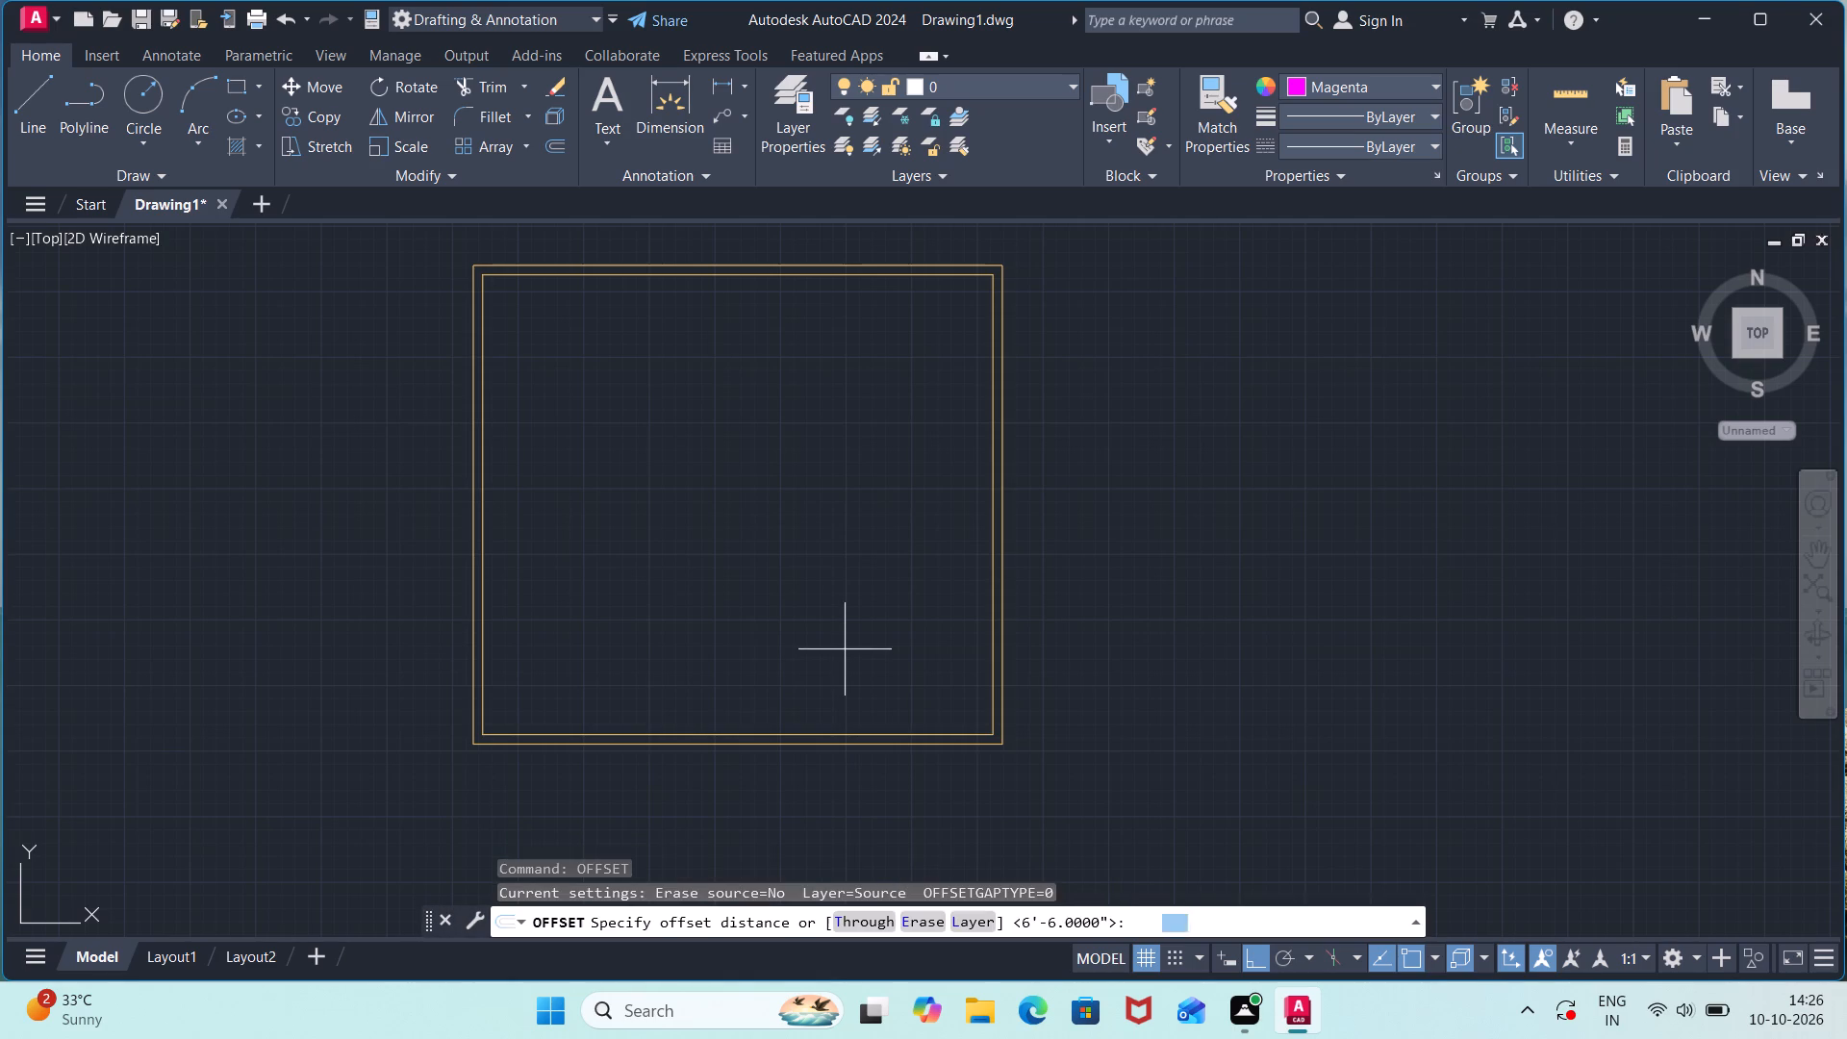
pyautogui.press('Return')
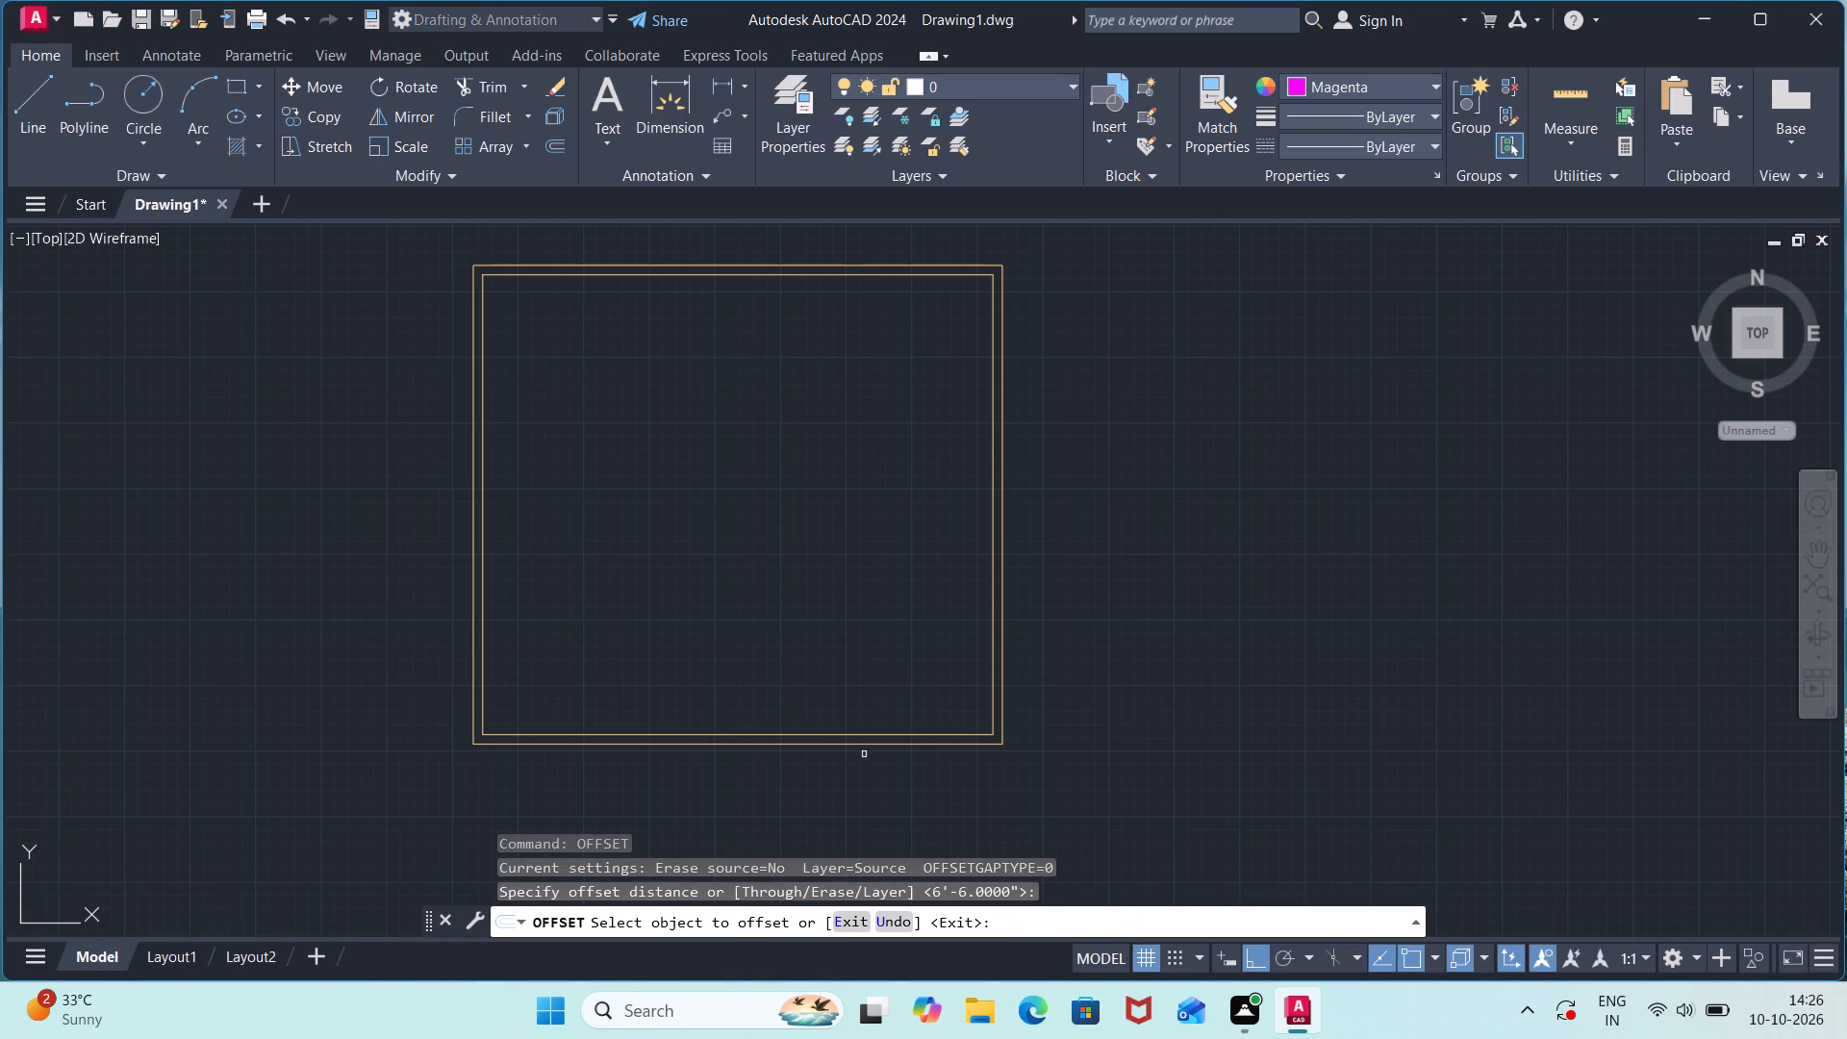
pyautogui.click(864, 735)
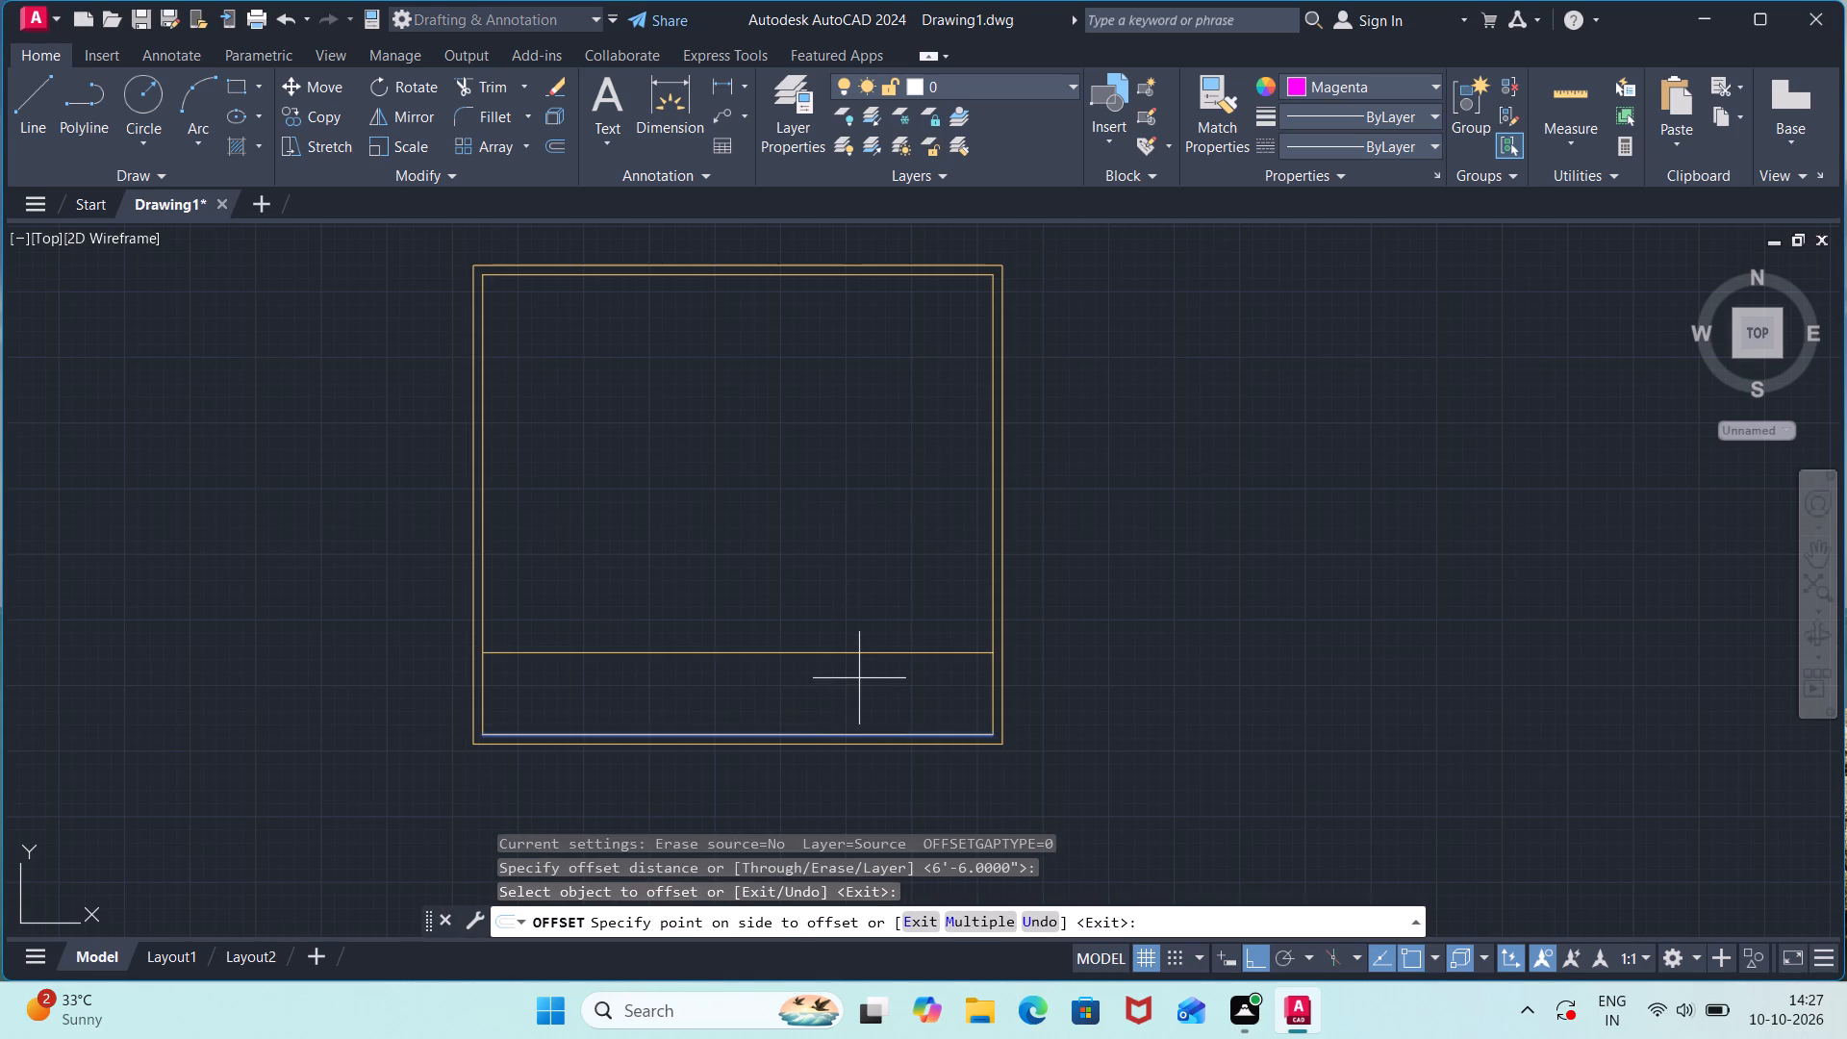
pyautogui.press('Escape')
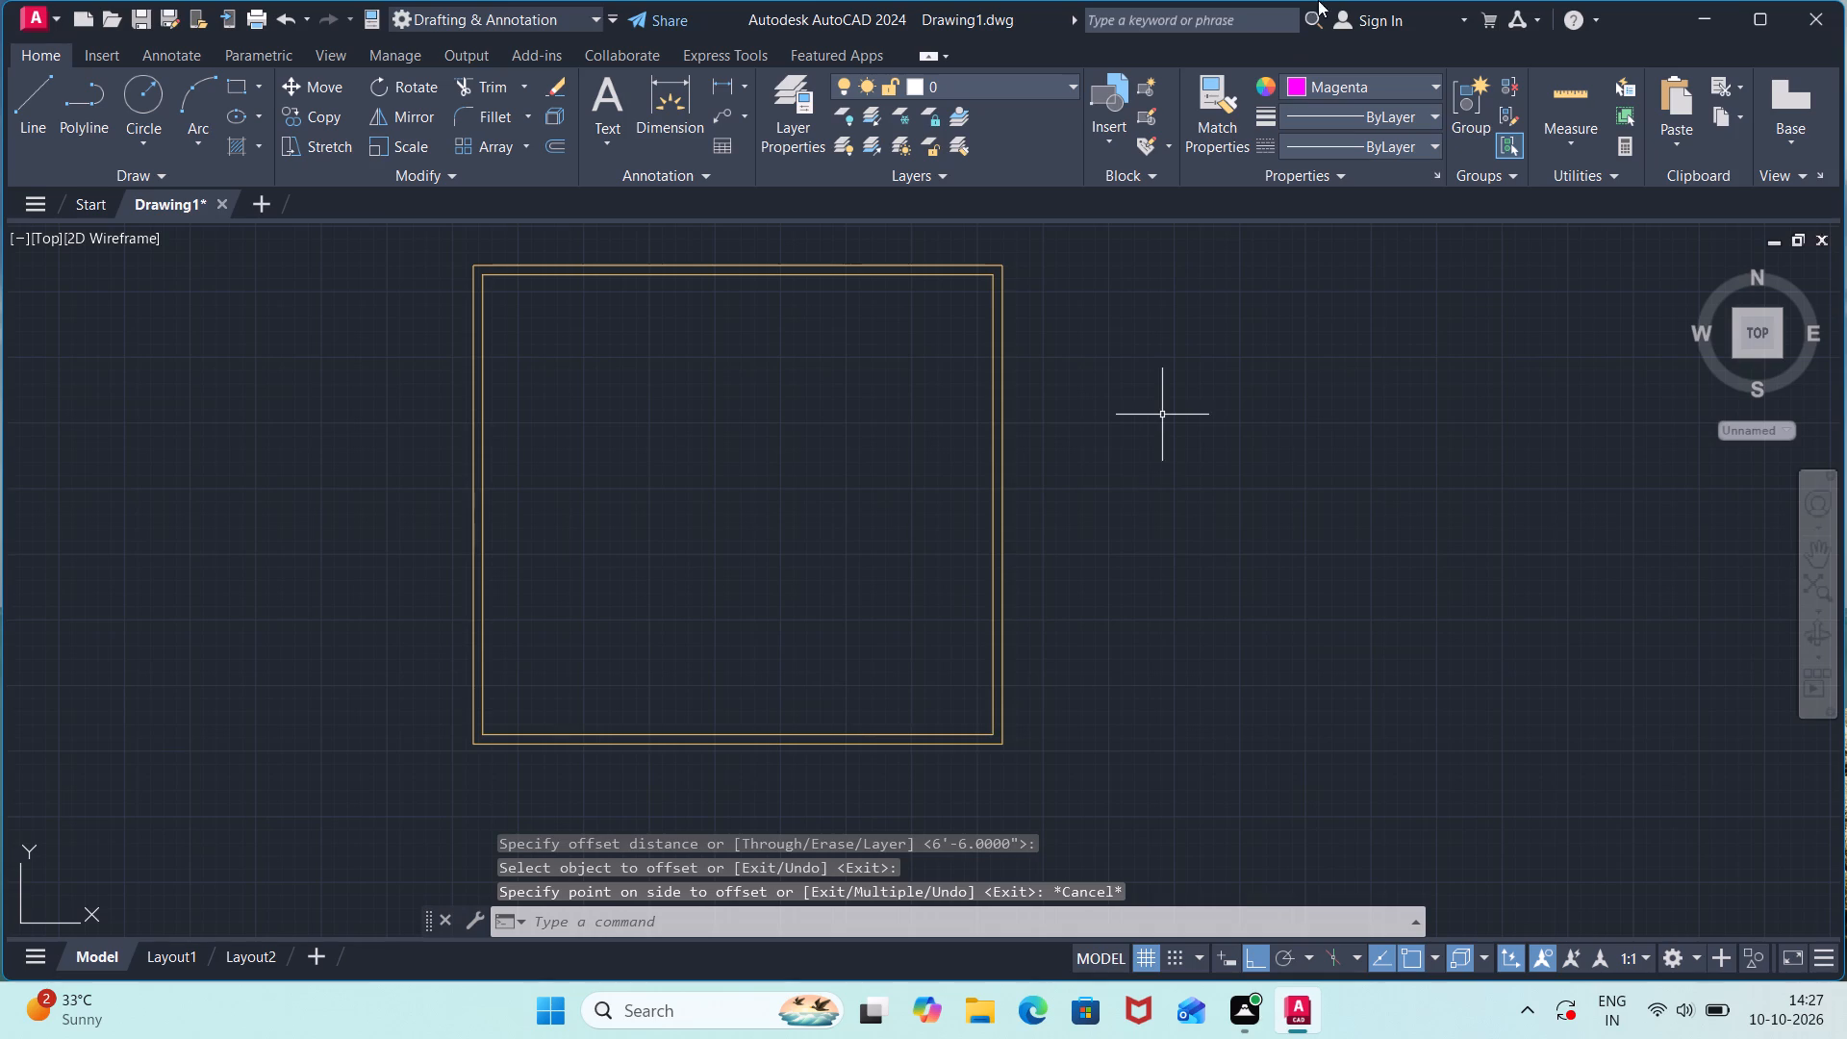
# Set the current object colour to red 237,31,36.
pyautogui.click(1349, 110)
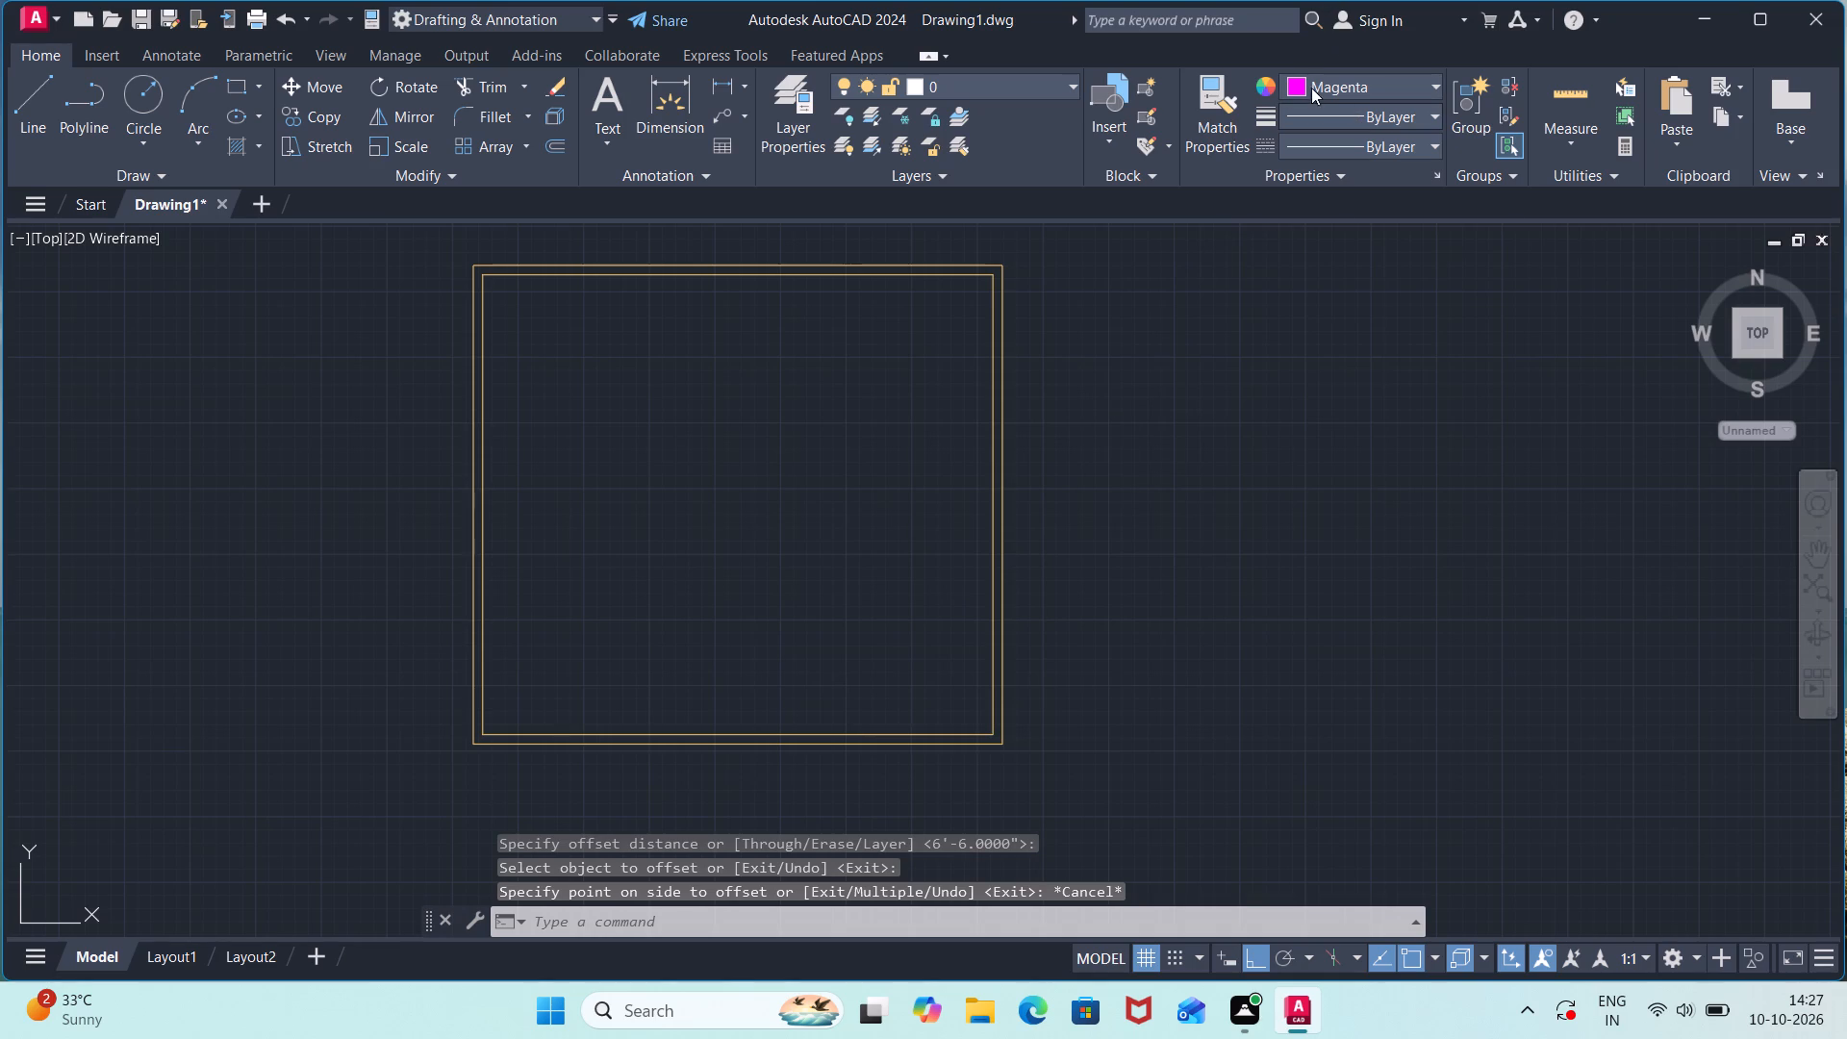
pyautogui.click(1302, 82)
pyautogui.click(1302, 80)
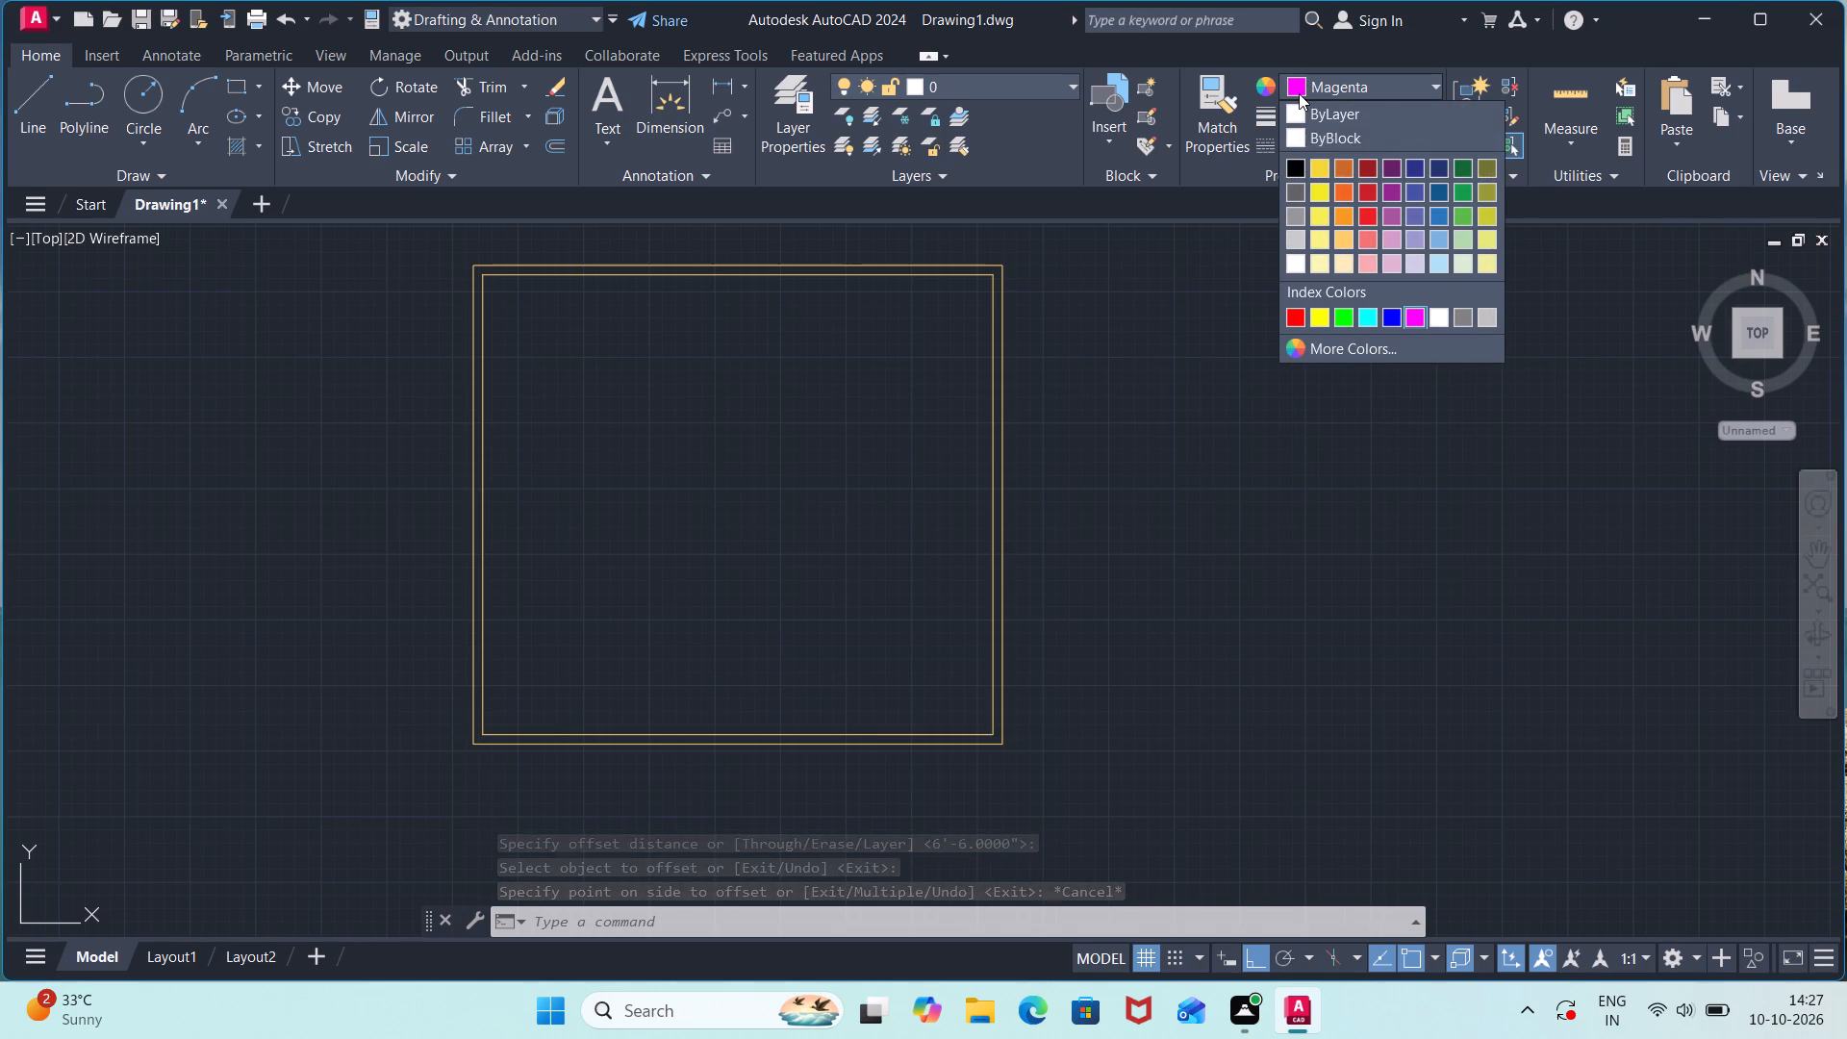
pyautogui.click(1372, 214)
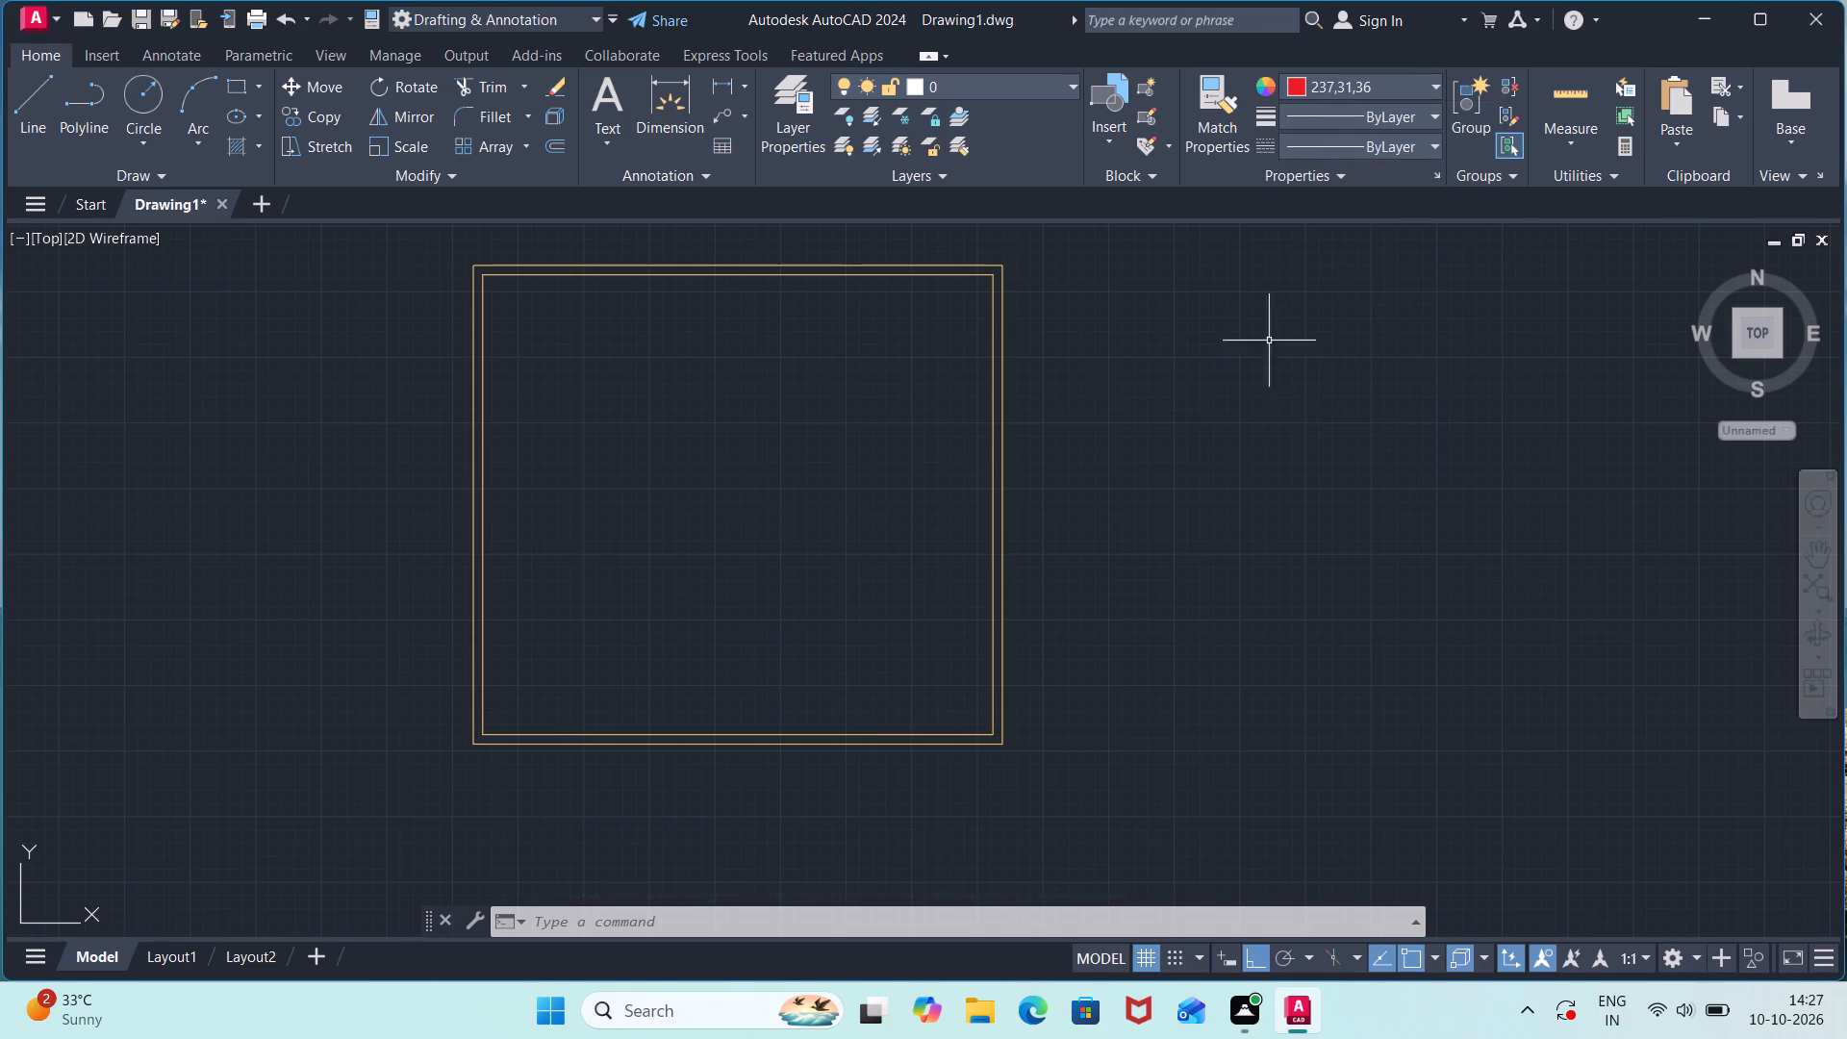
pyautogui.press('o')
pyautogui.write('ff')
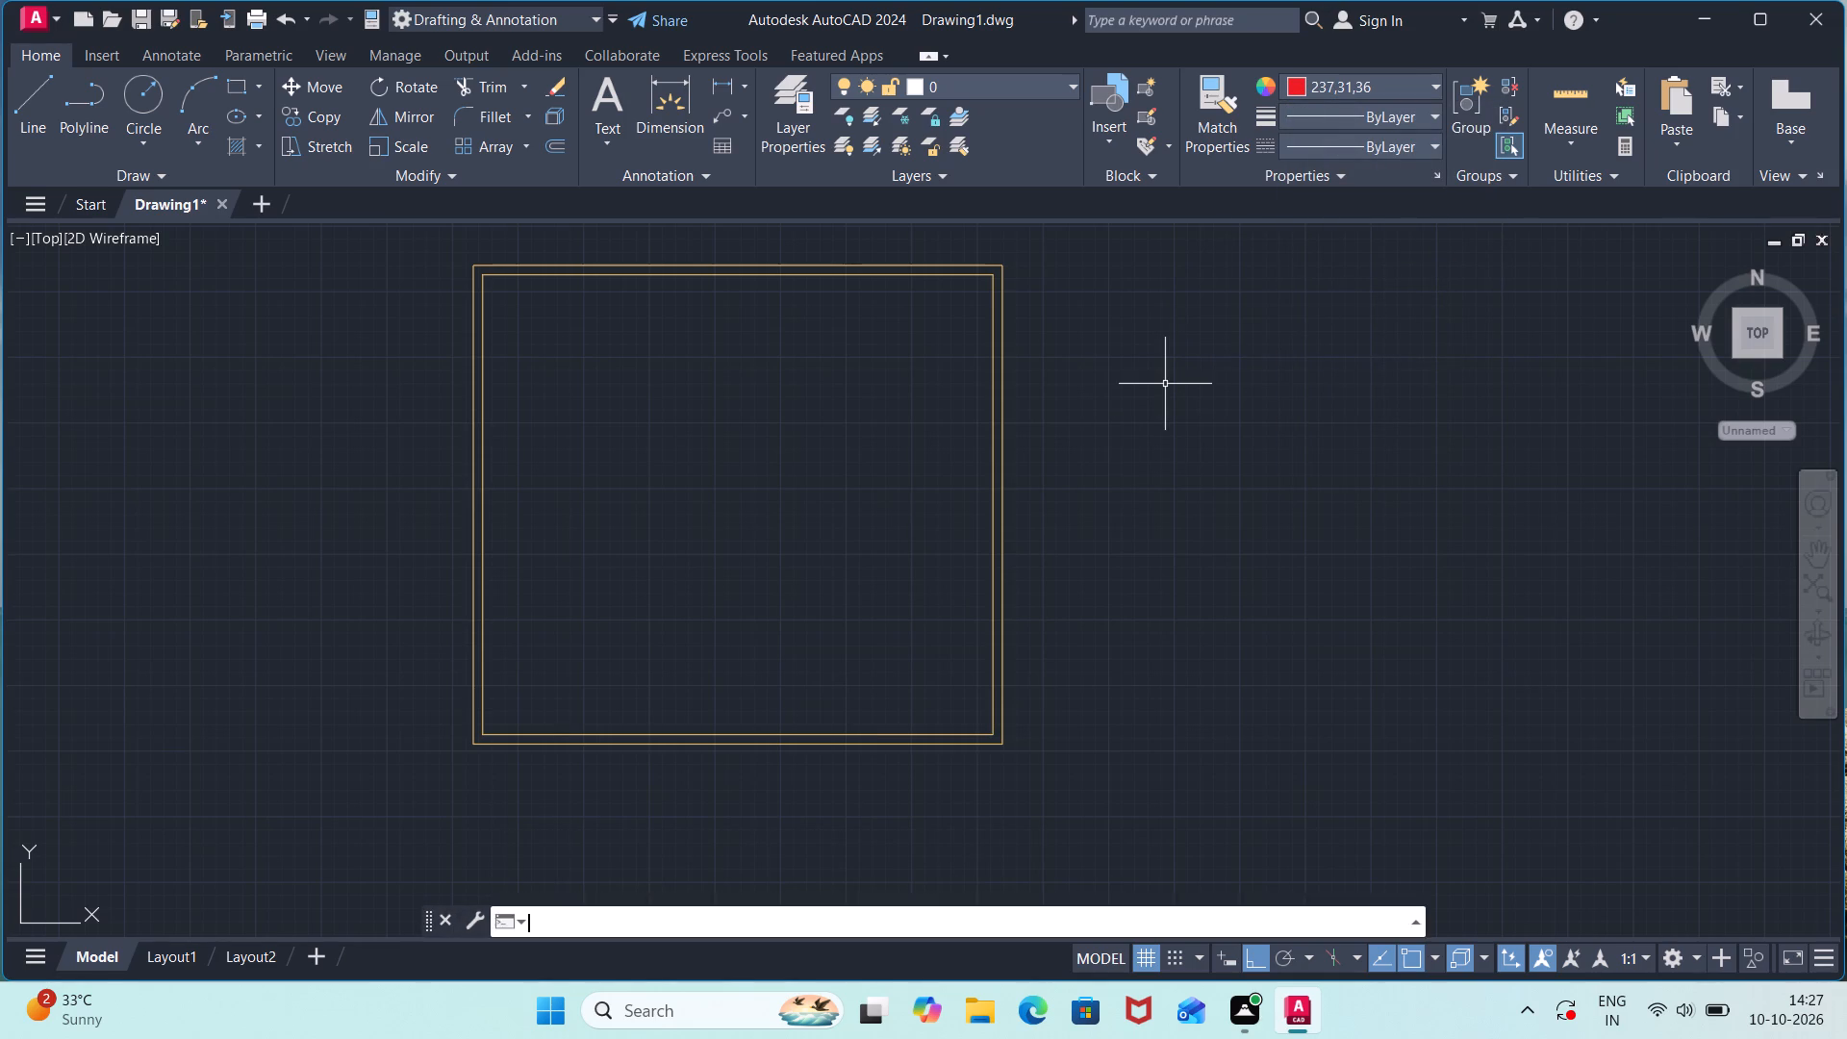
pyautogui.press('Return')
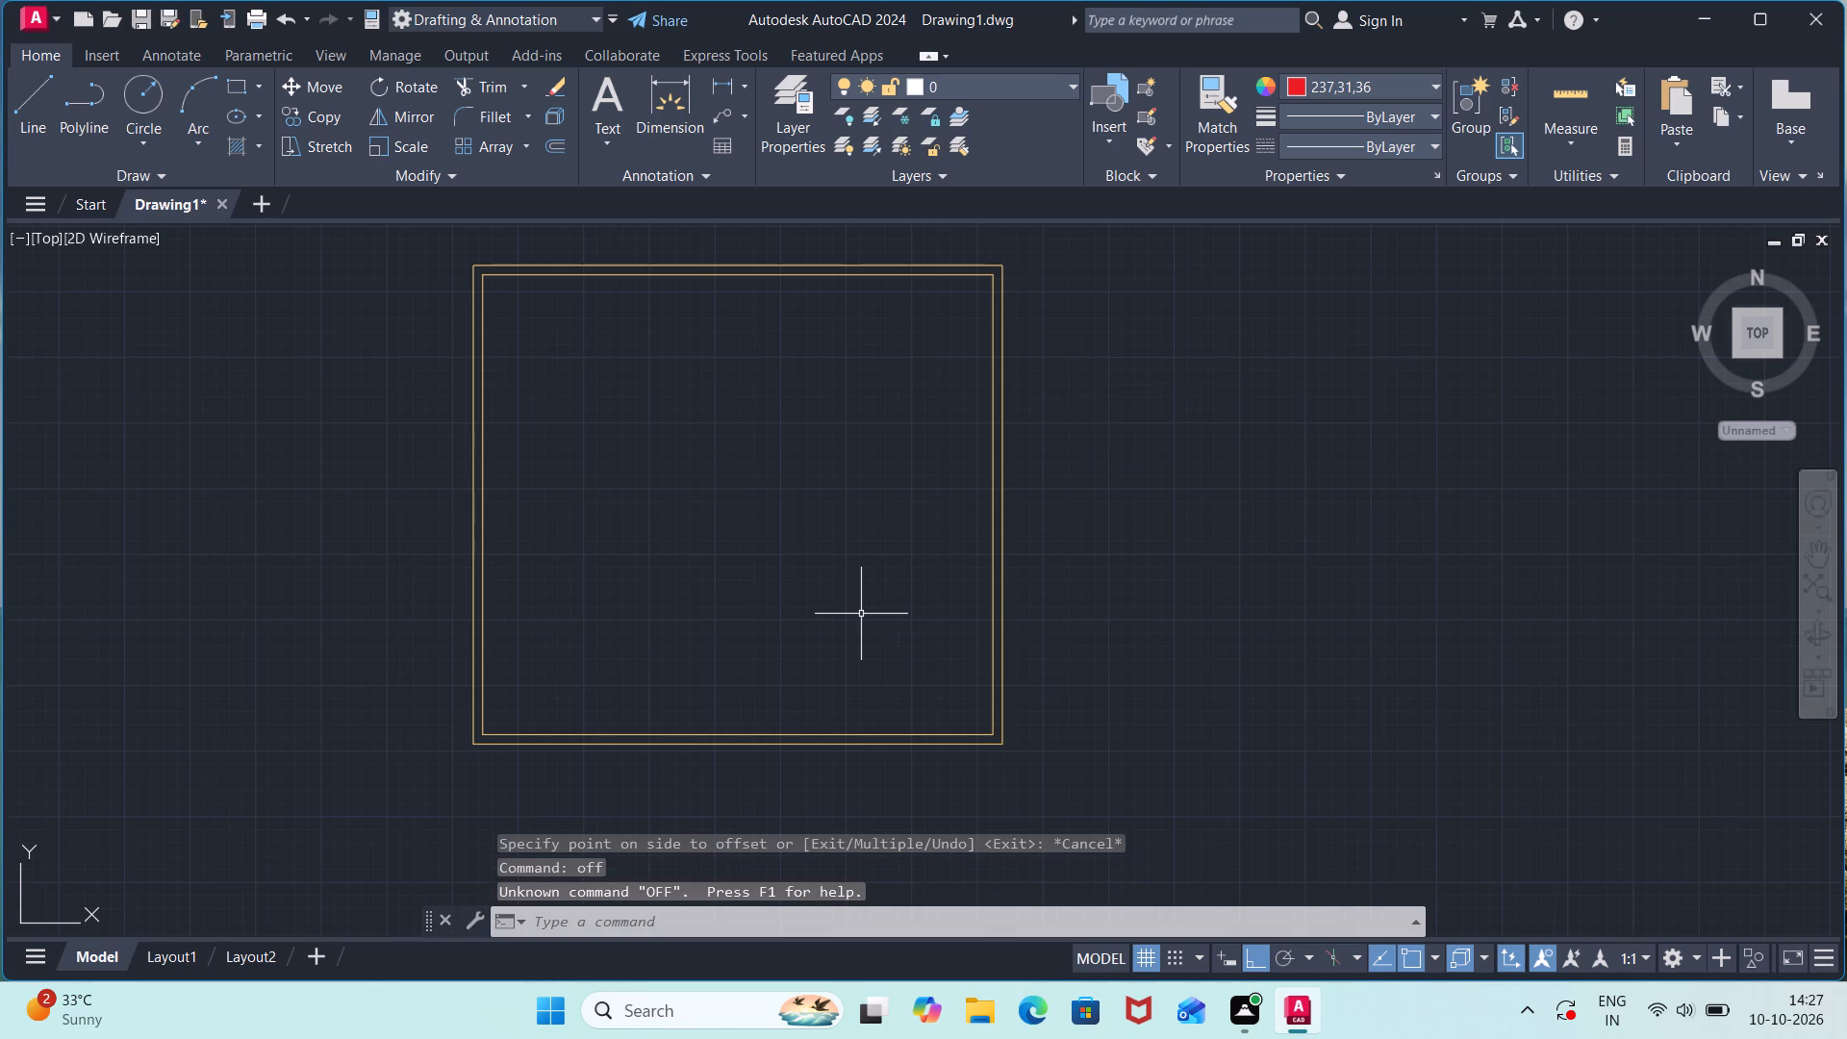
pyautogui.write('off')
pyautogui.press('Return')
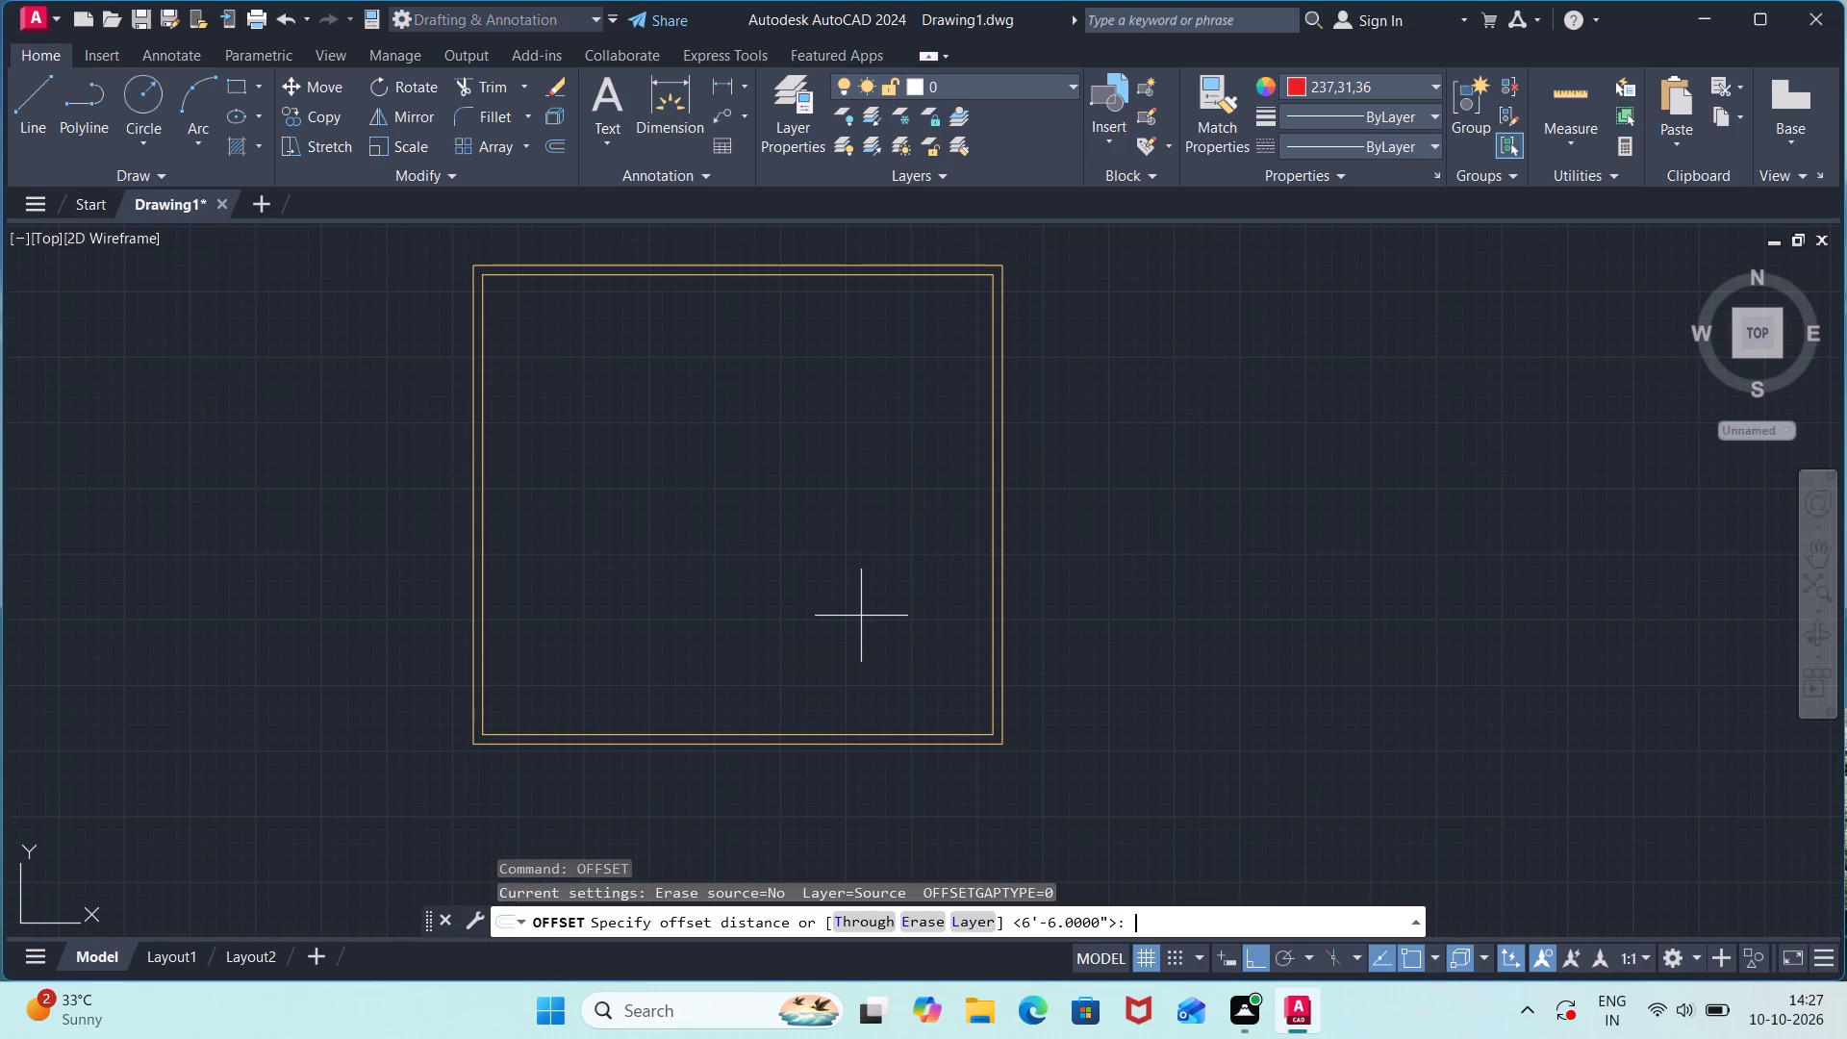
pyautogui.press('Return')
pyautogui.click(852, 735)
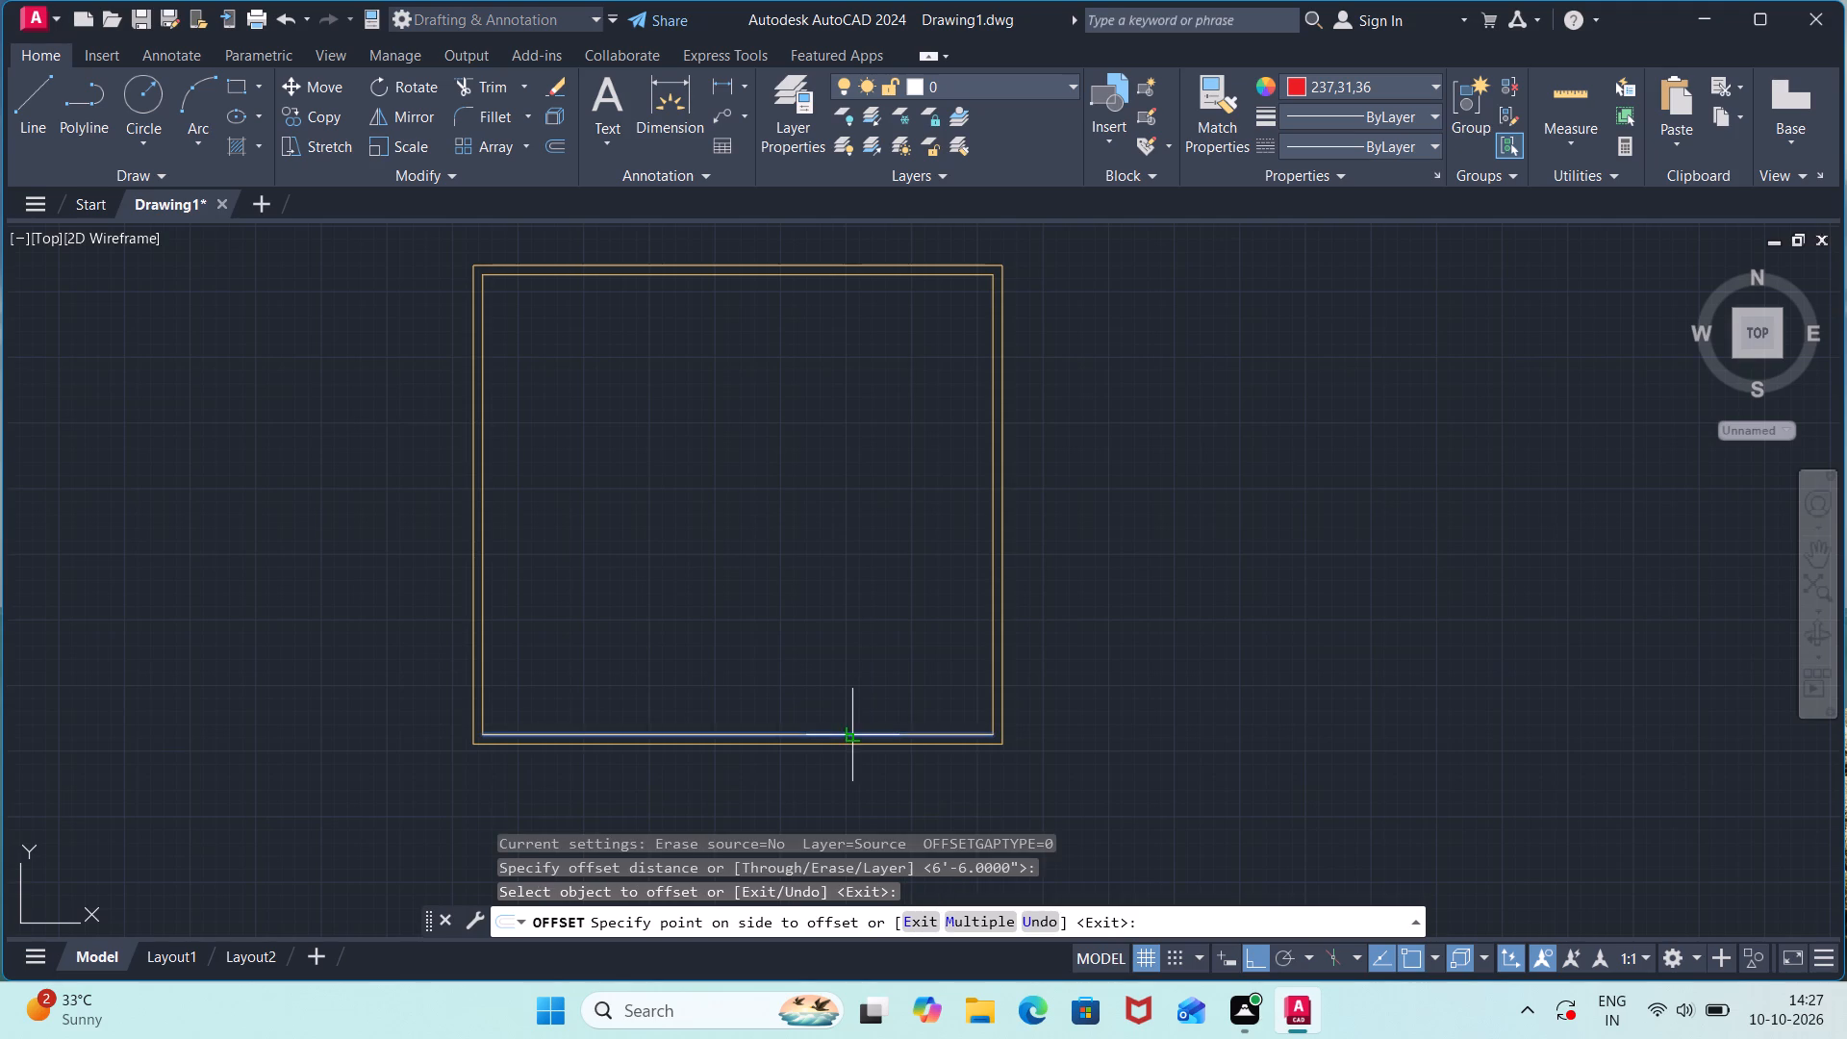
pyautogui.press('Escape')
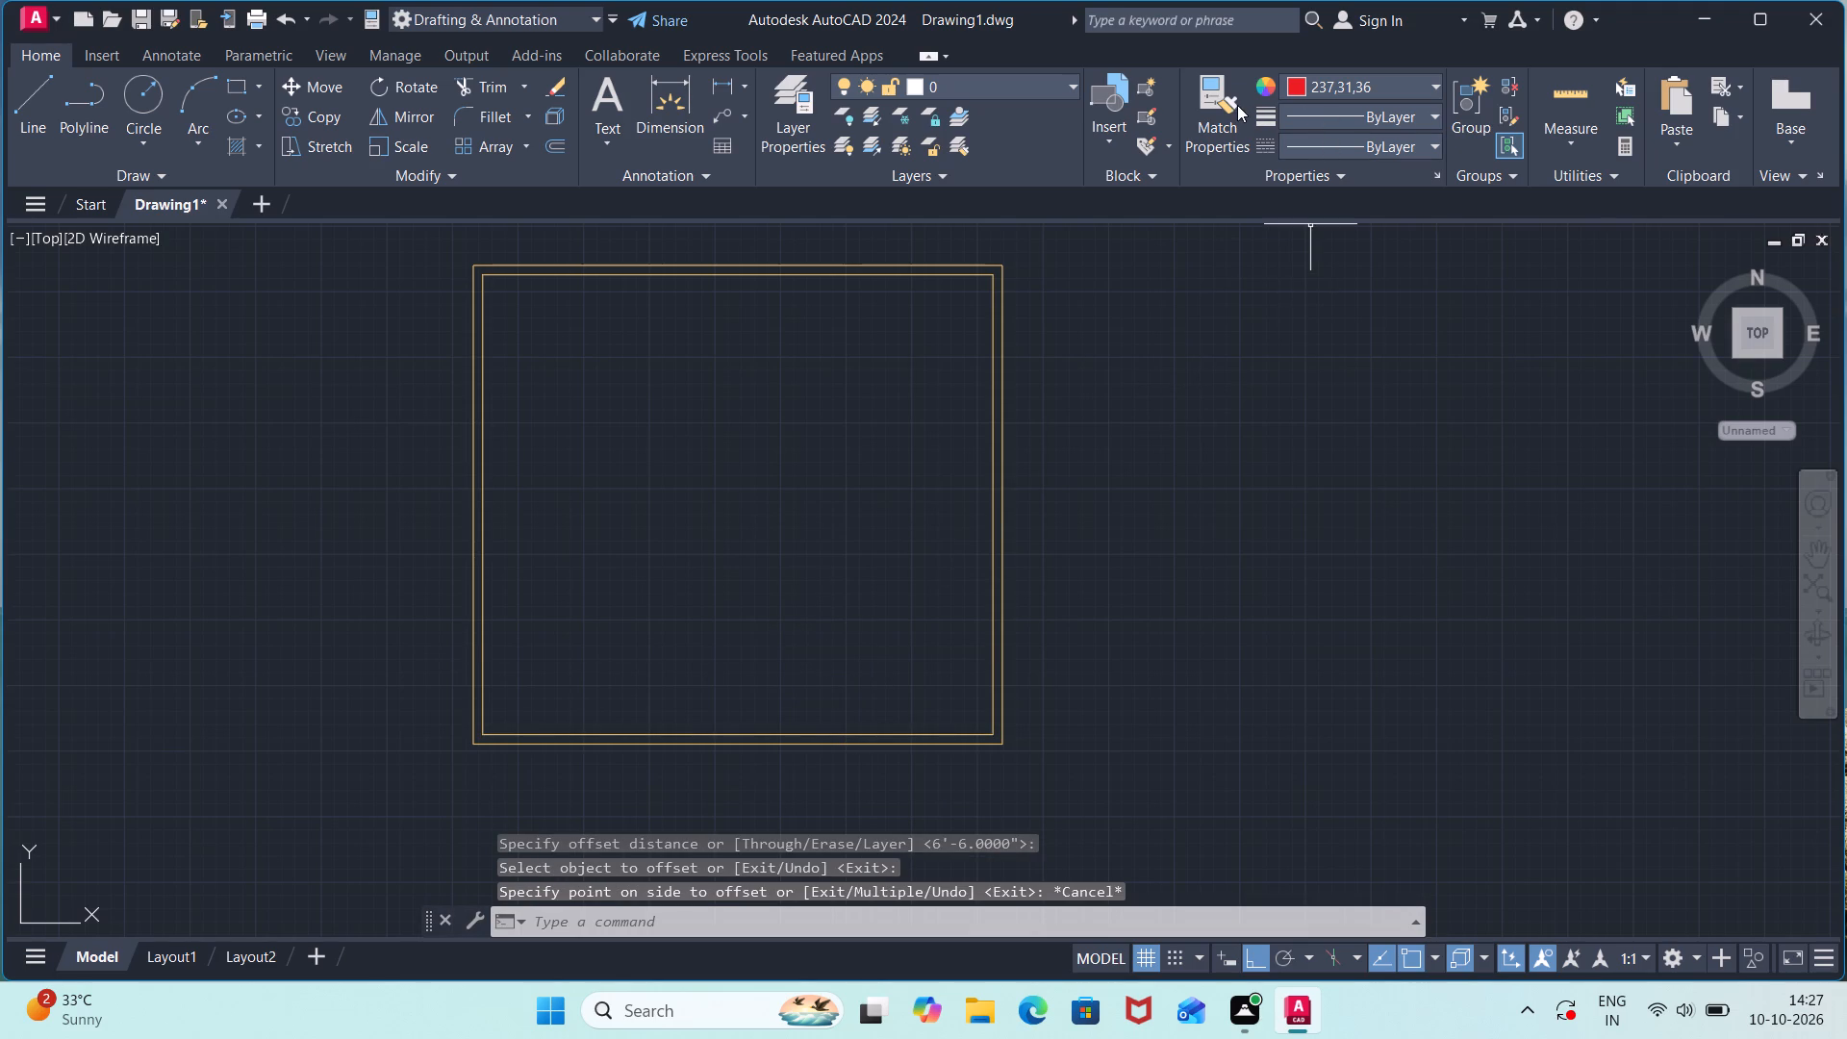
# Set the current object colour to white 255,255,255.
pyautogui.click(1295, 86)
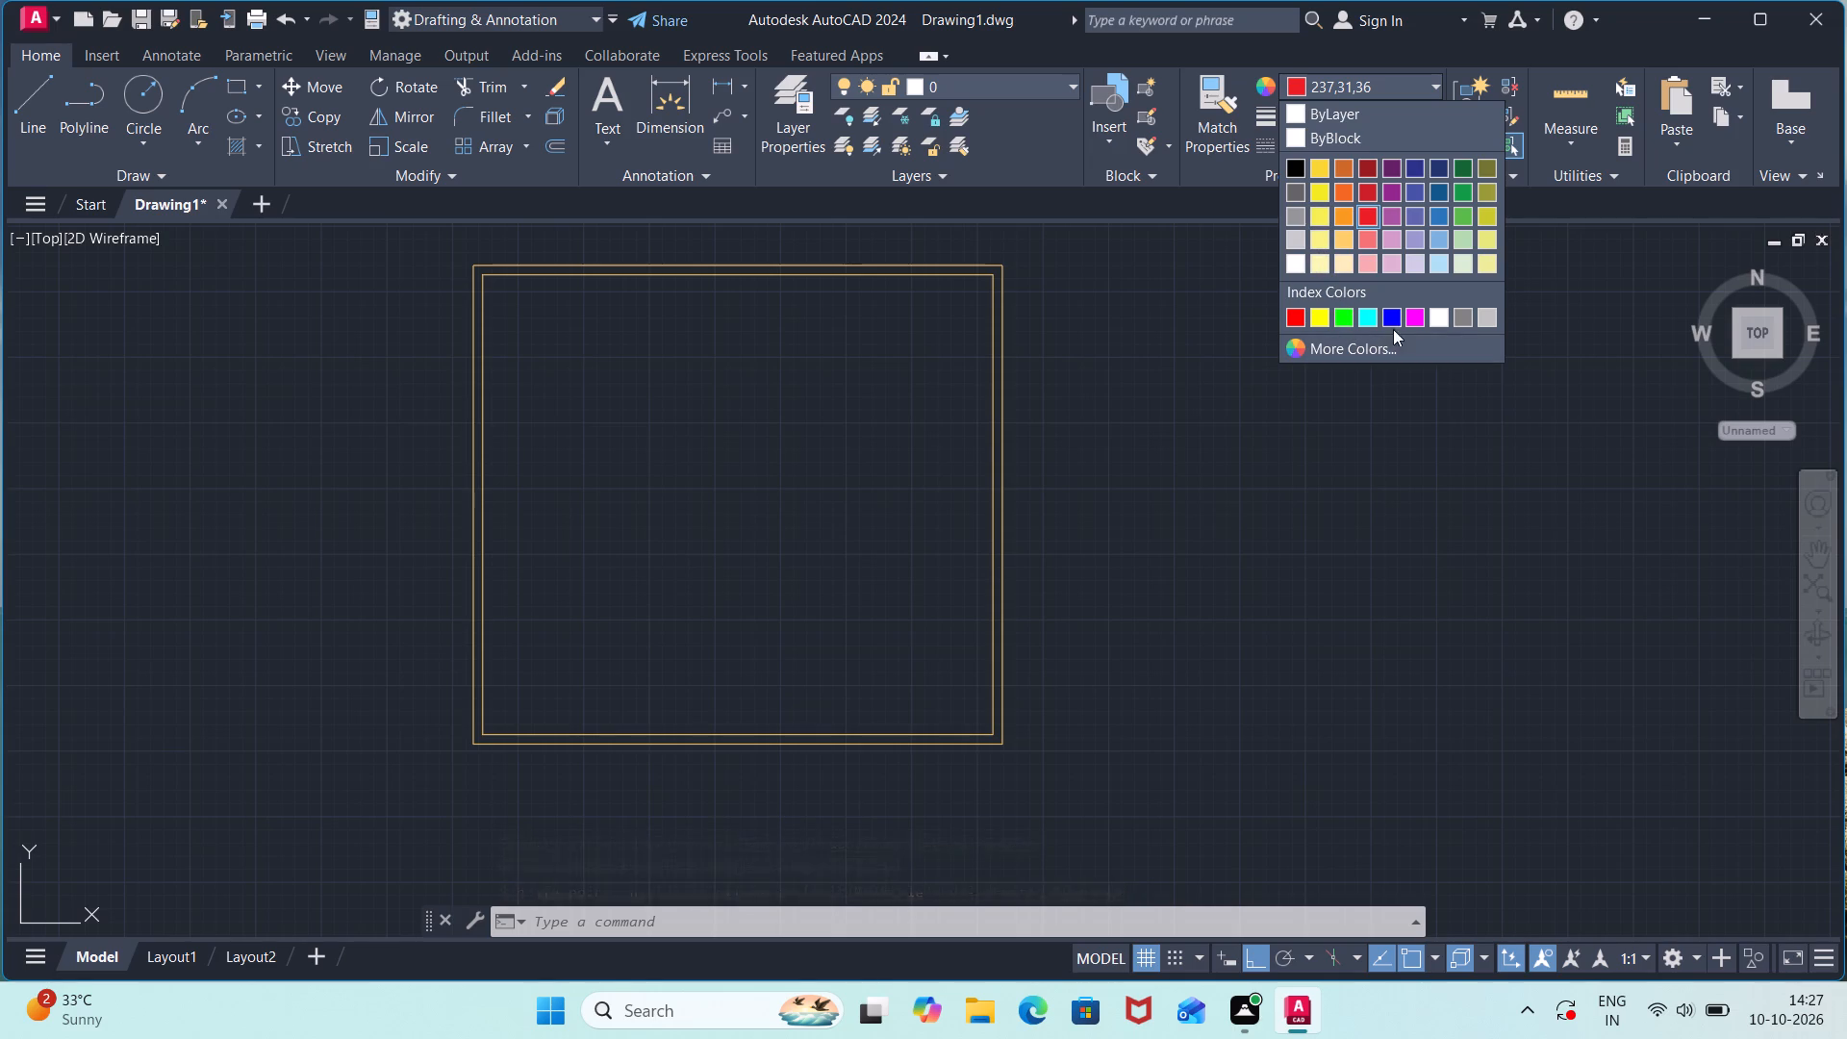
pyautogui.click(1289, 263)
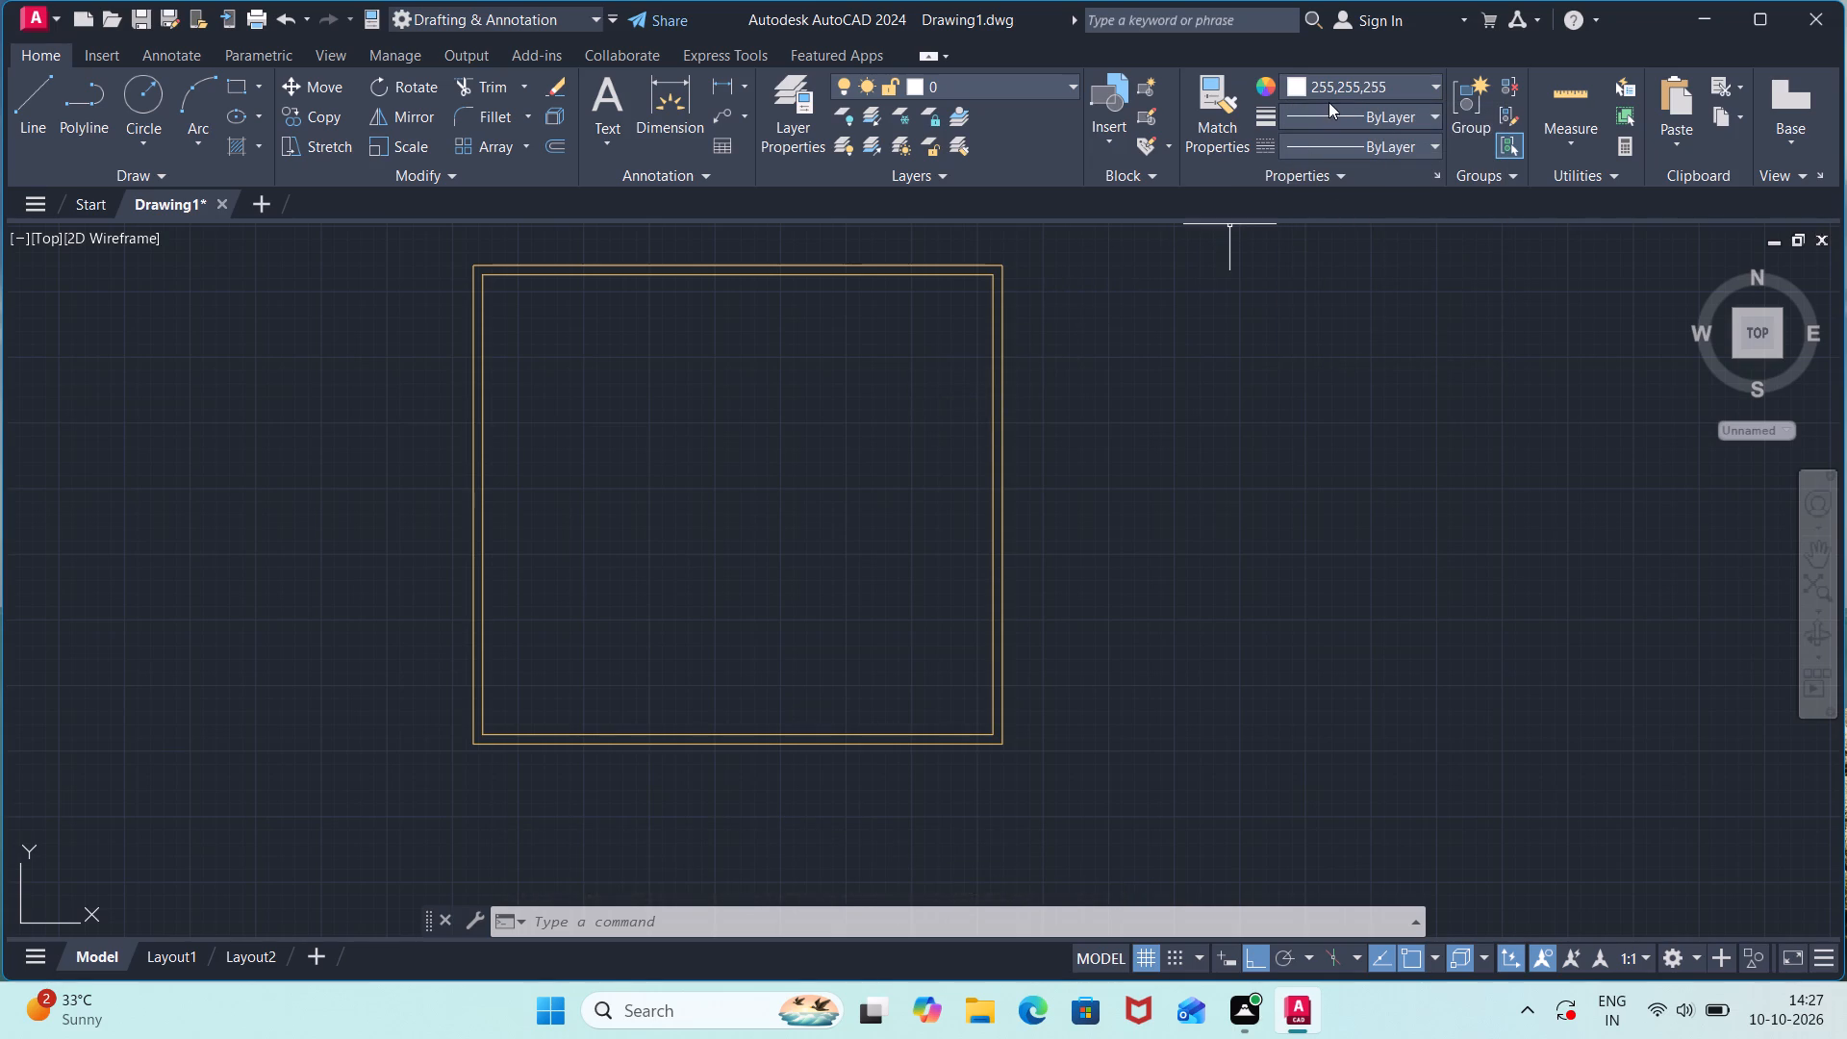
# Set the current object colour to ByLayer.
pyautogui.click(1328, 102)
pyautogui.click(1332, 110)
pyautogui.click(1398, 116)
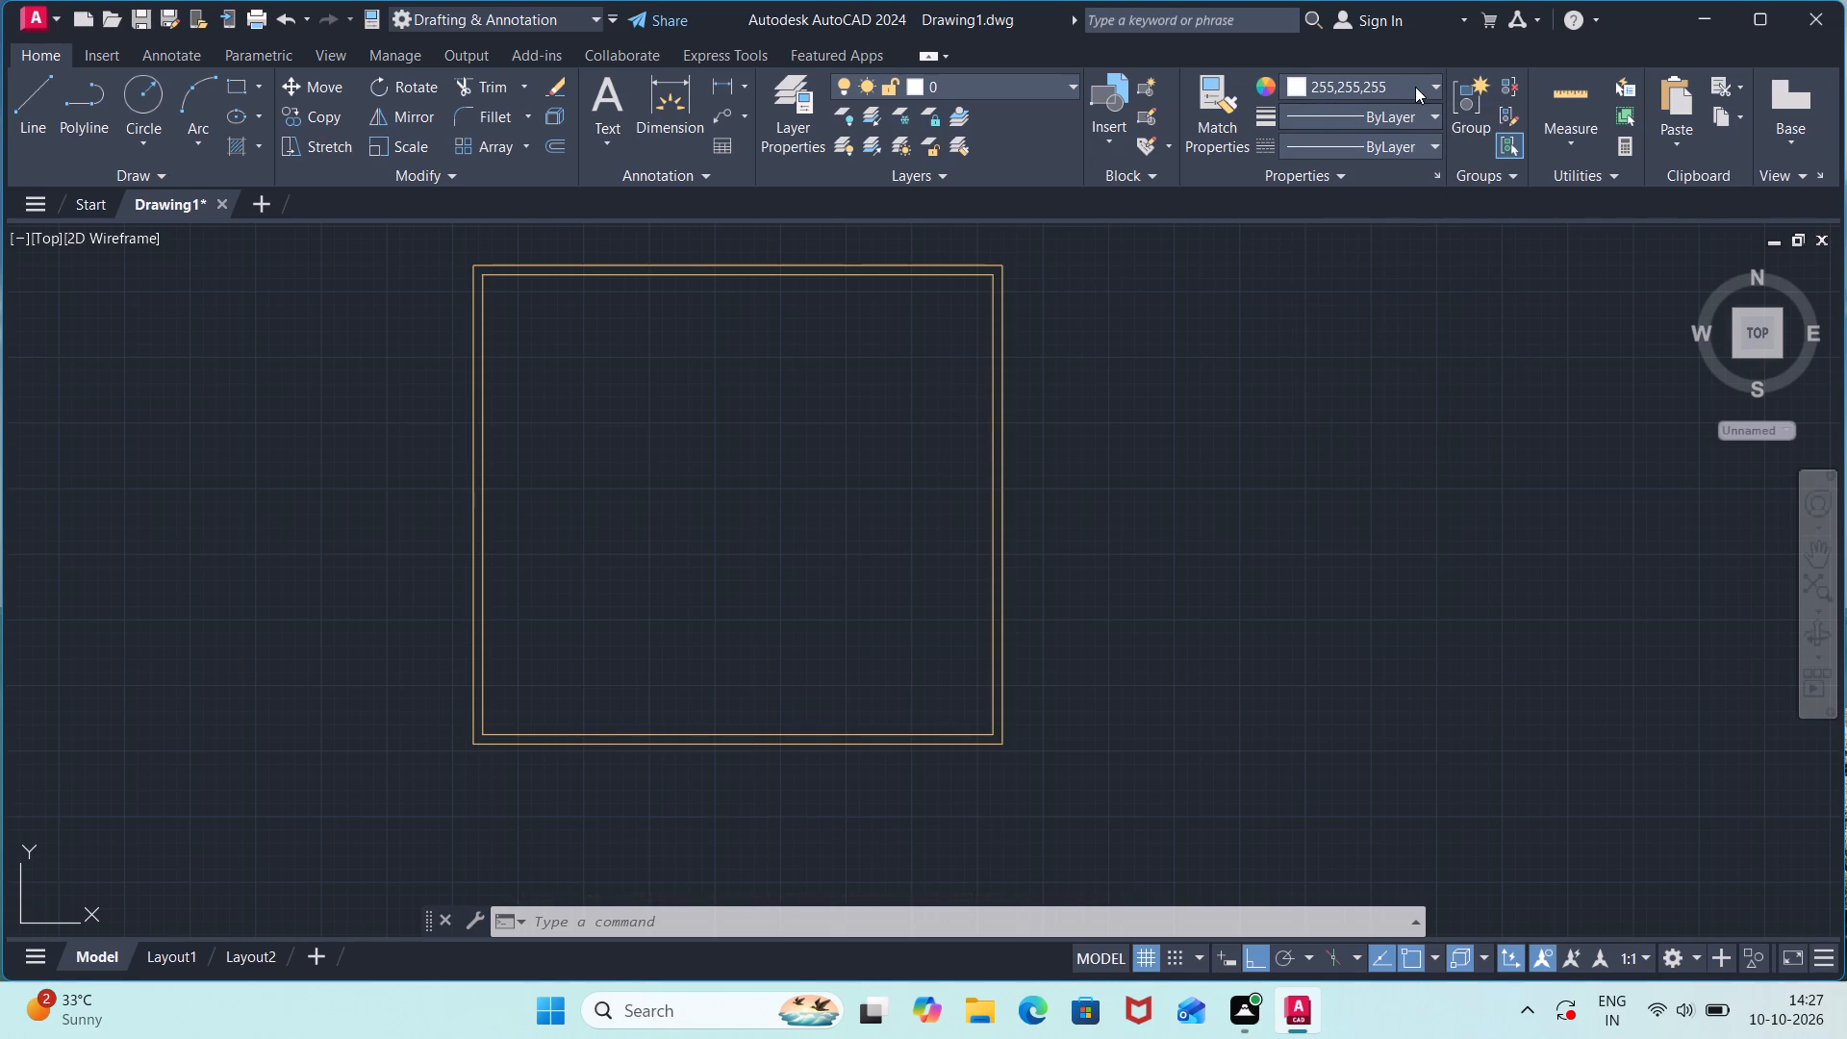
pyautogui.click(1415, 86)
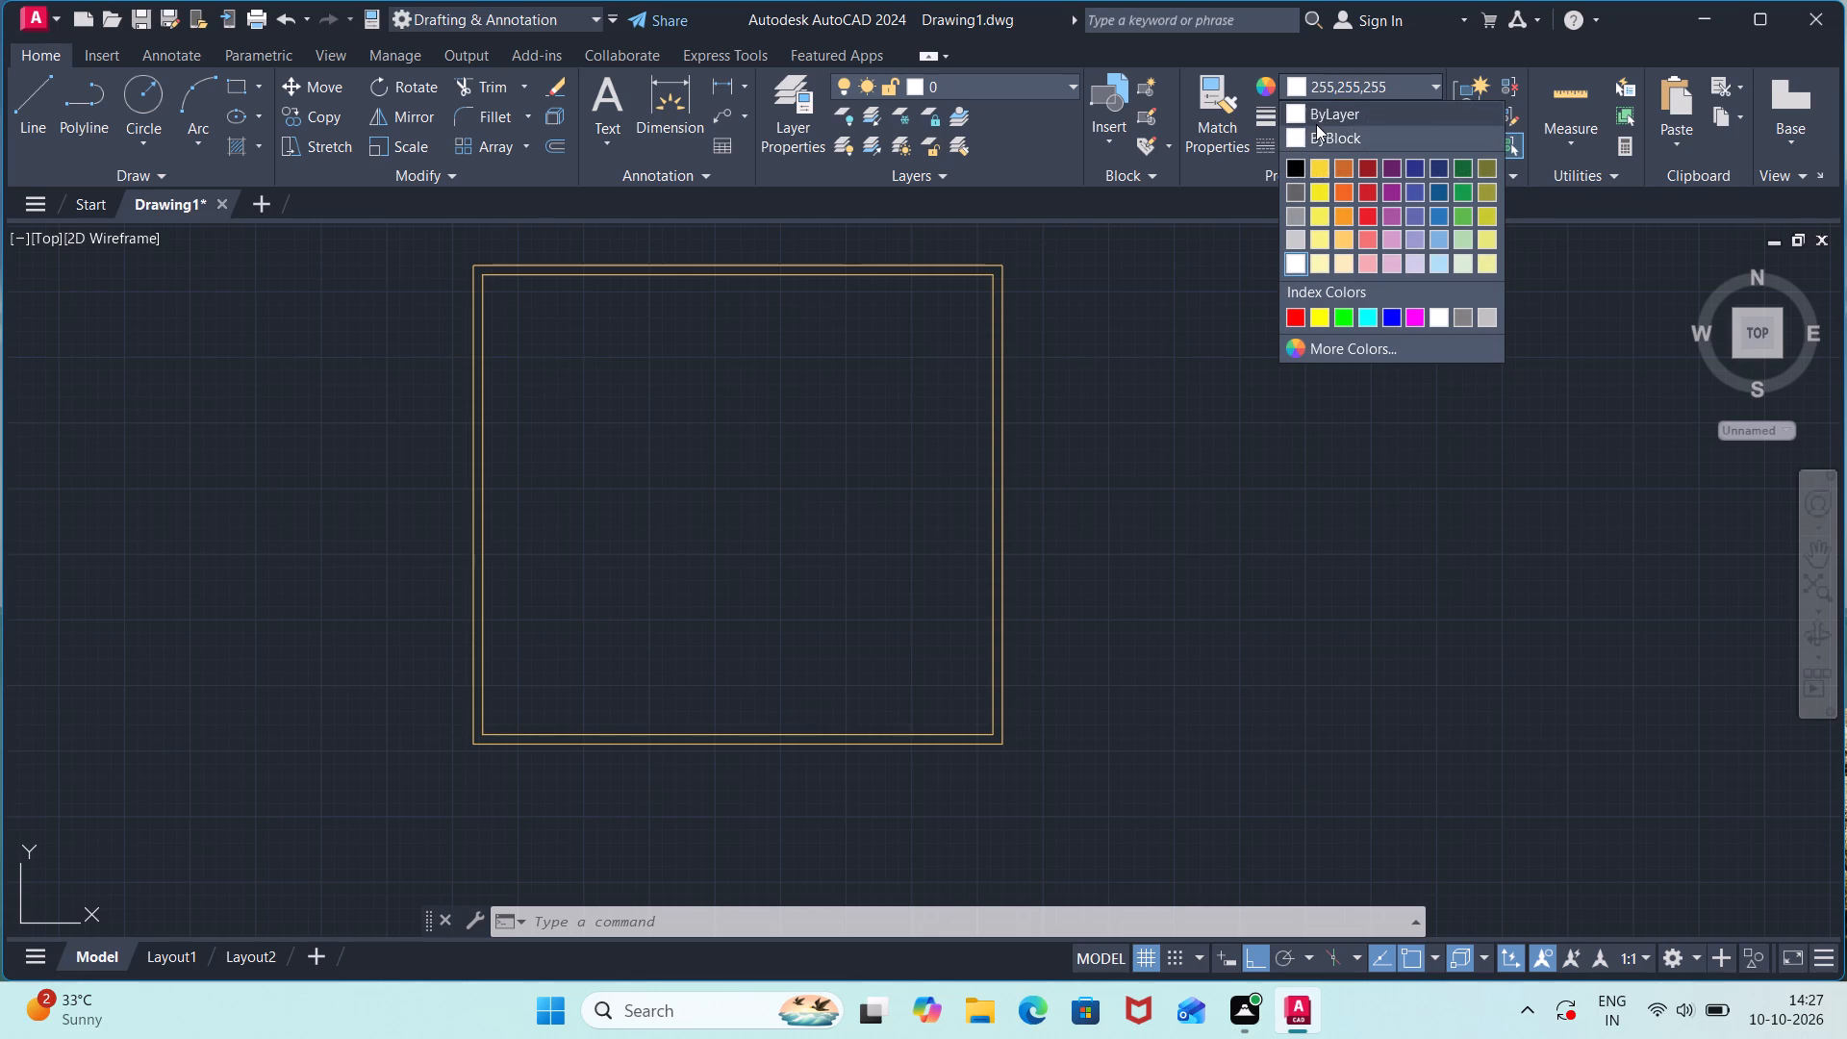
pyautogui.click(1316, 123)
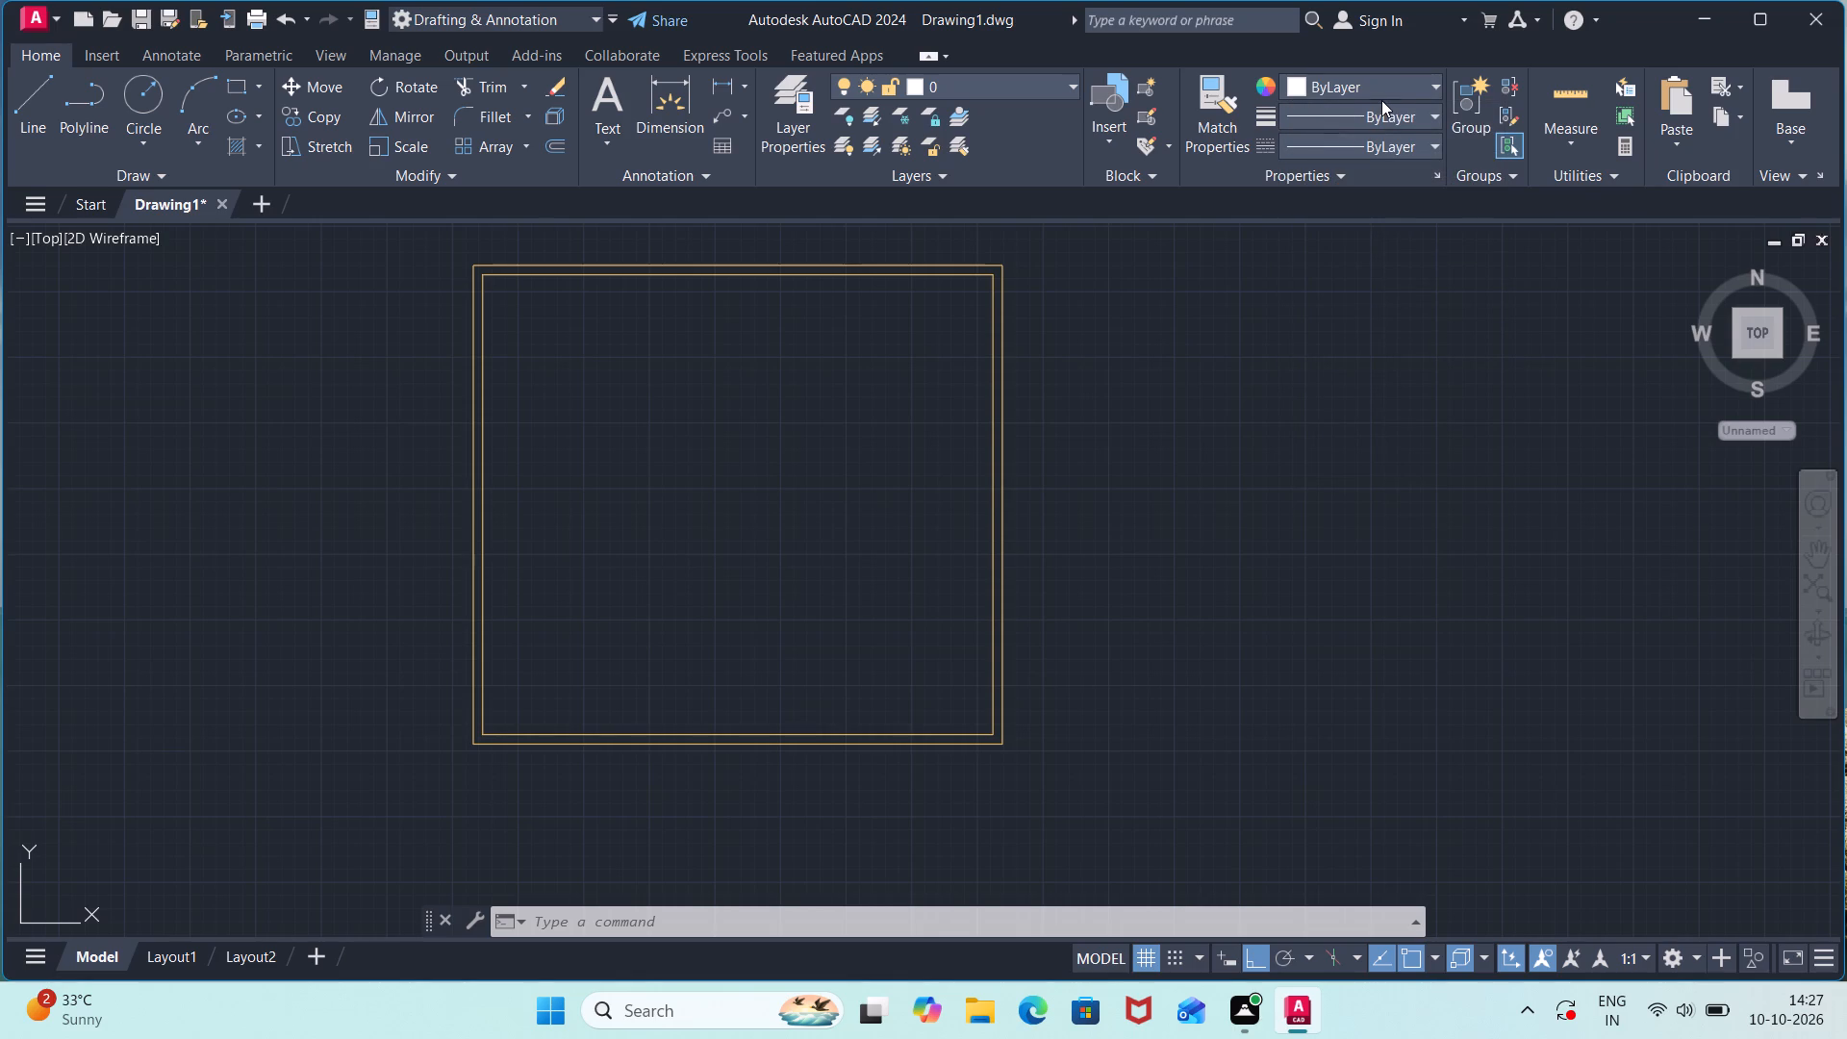
# Set the current object colour to light violet 152,152,204.
pyautogui.click(1293, 80)
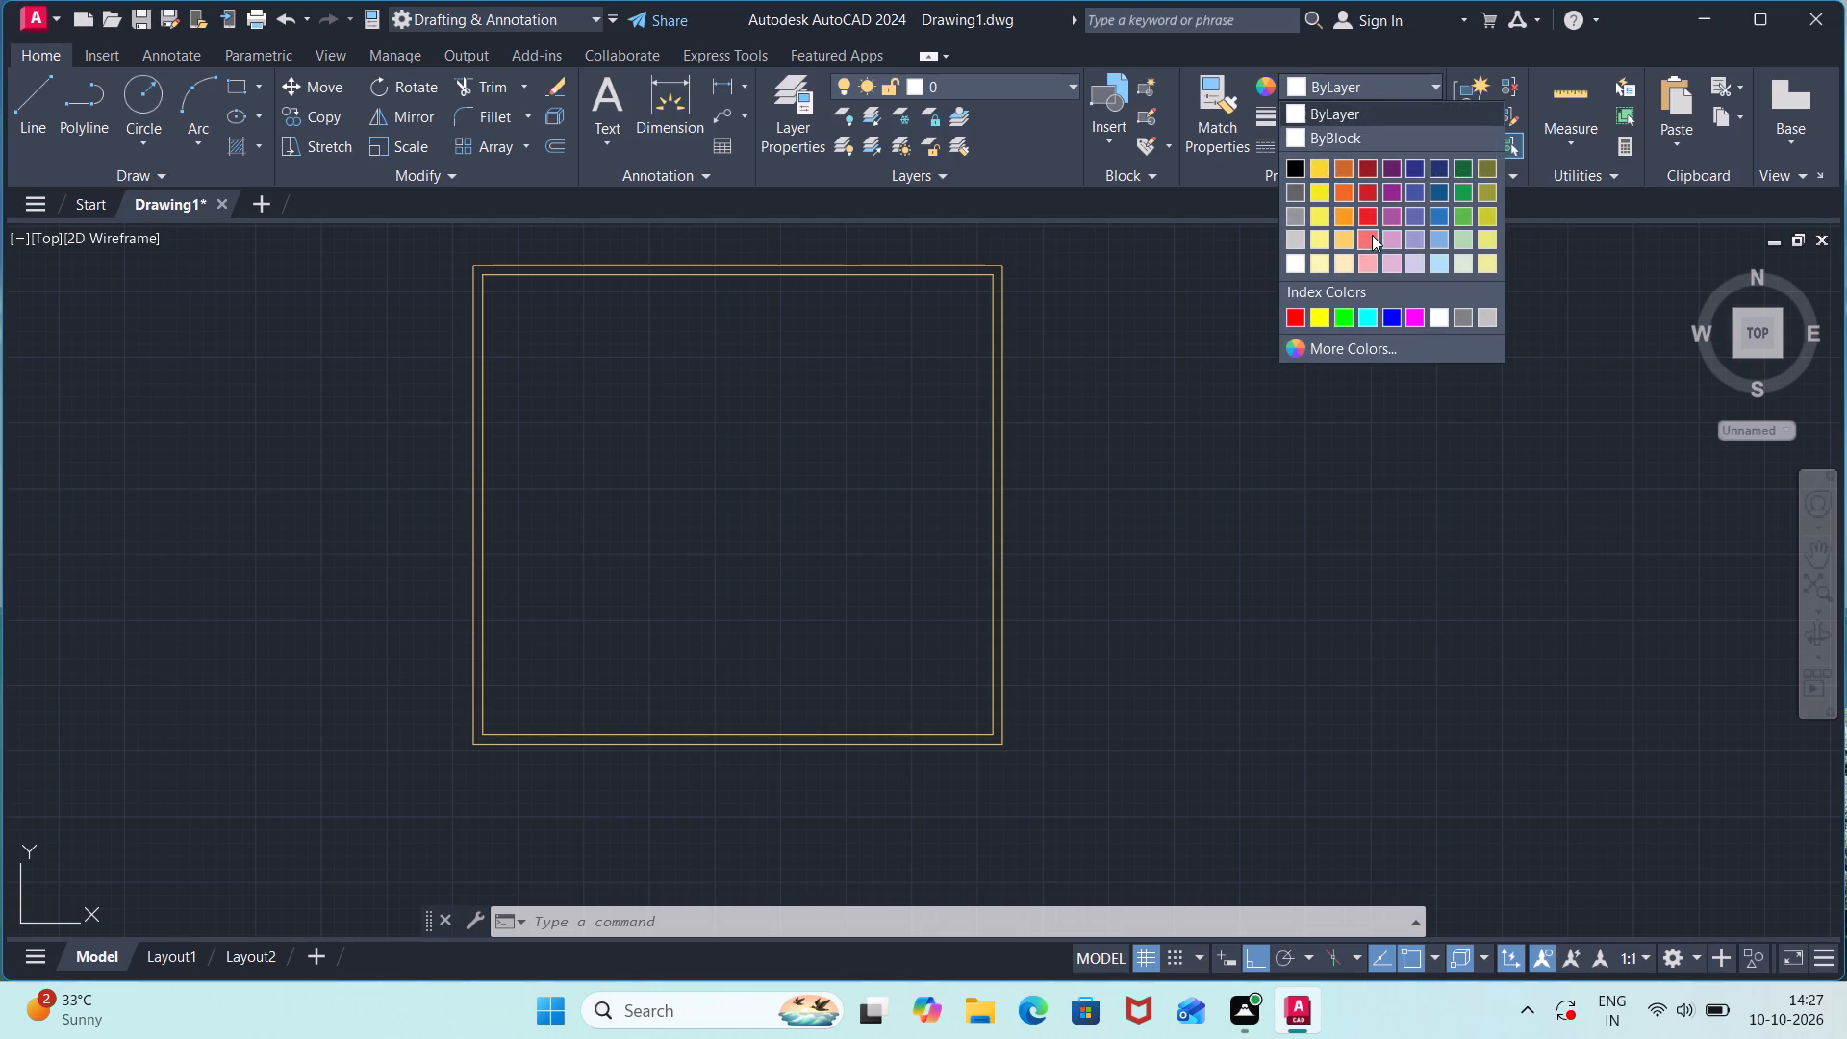
pyautogui.click(1415, 238)
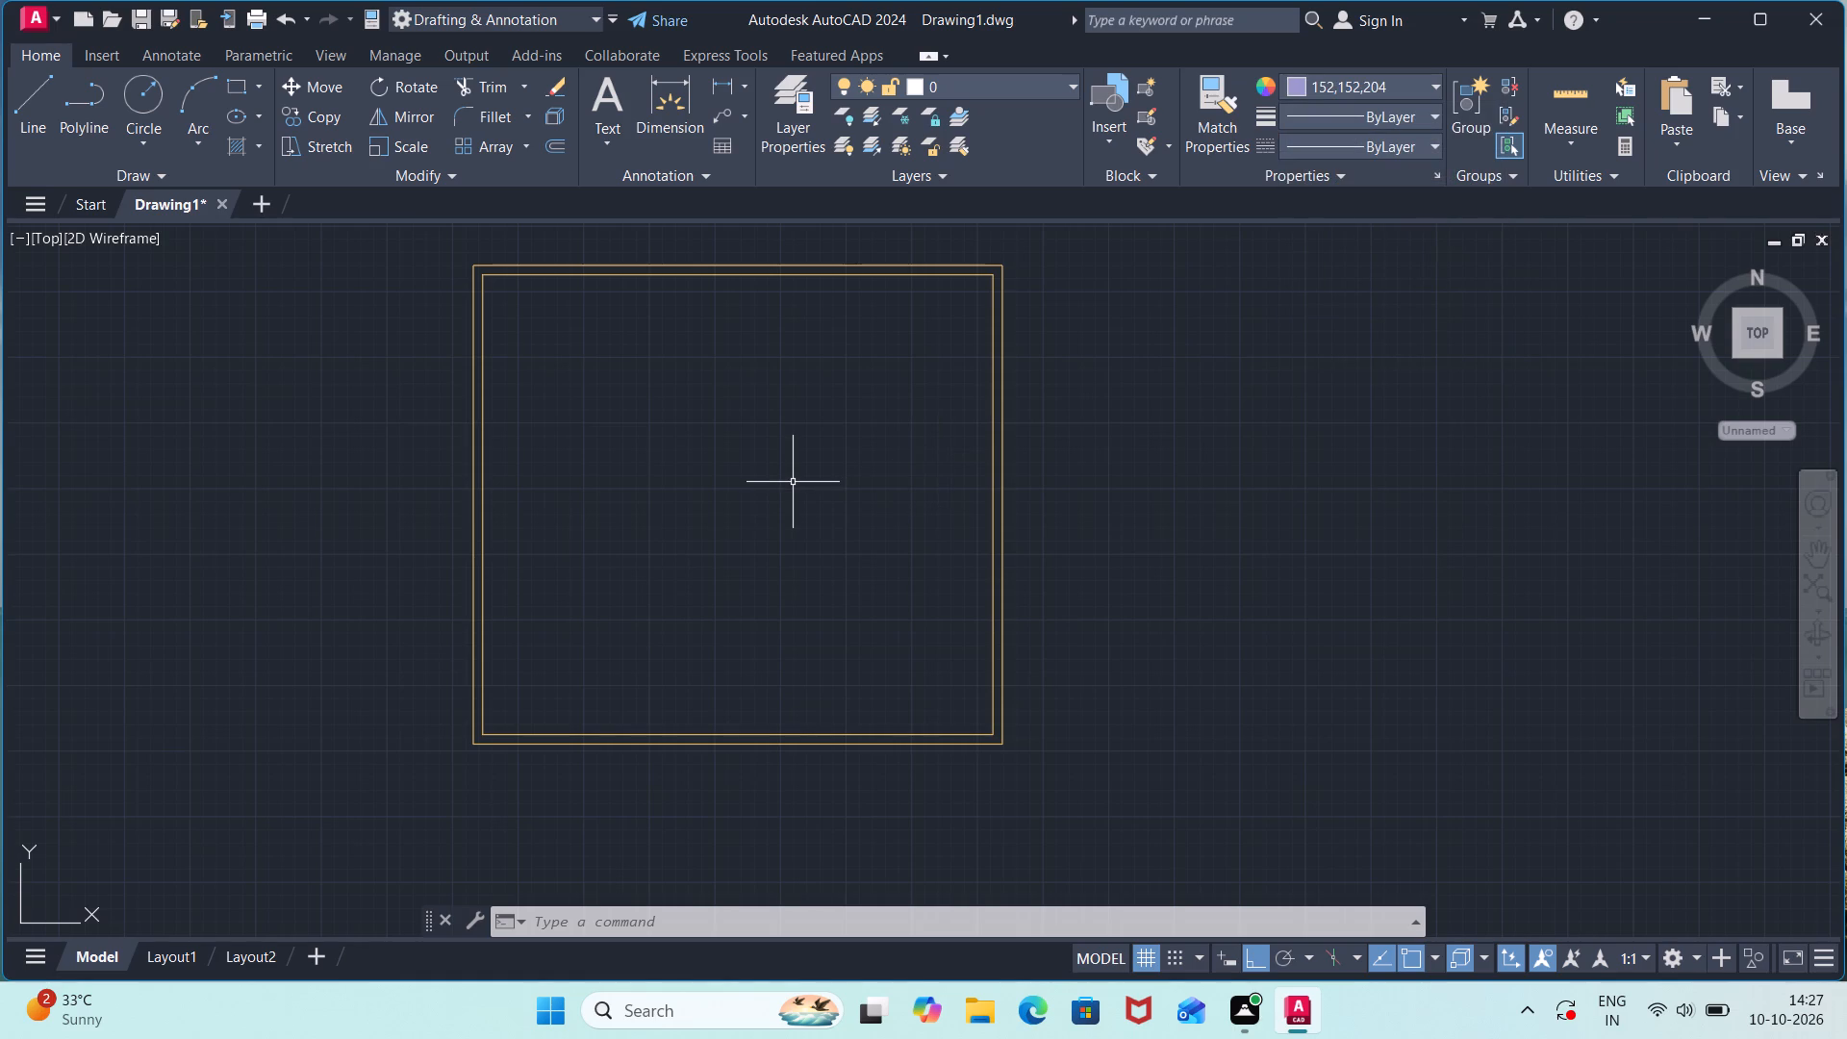
# Offset the bottom wall's inner line 6'6" upward into the plan.
pyautogui.write('of')
pyautogui.press('f')
pyautogui.press('Return')
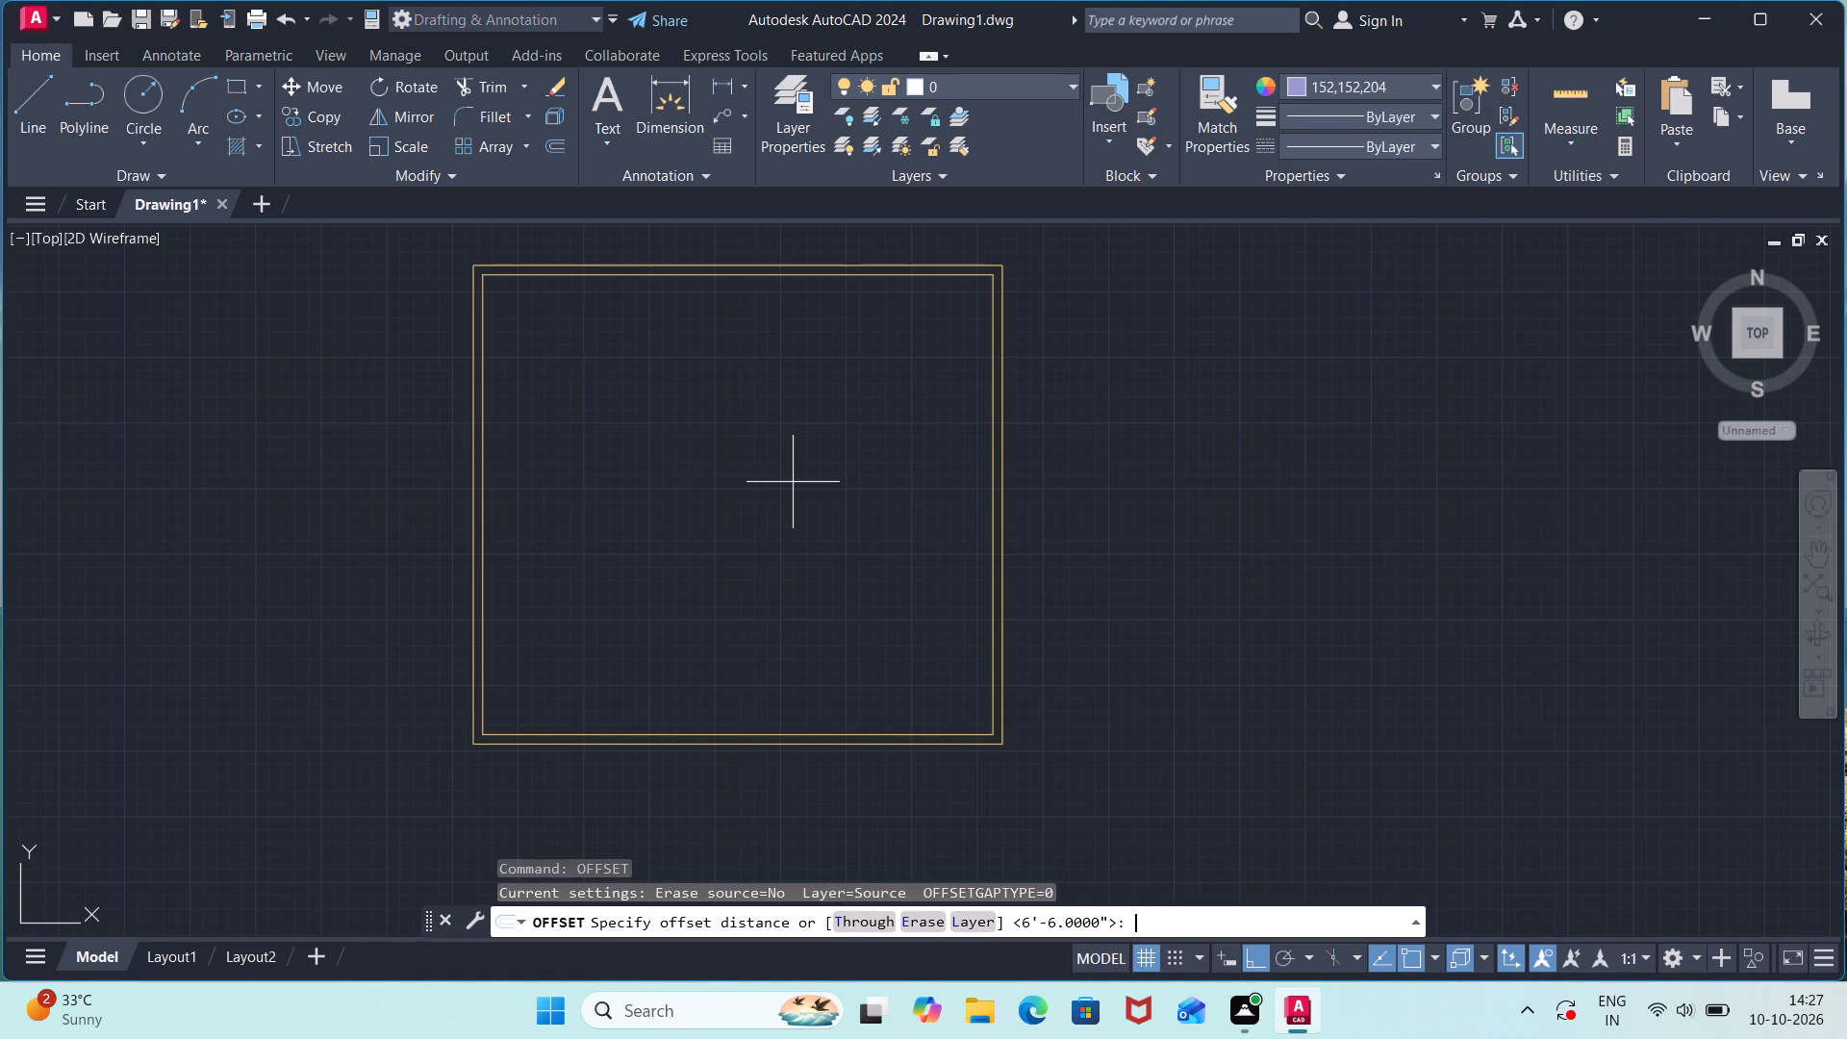
pyautogui.press('Return')
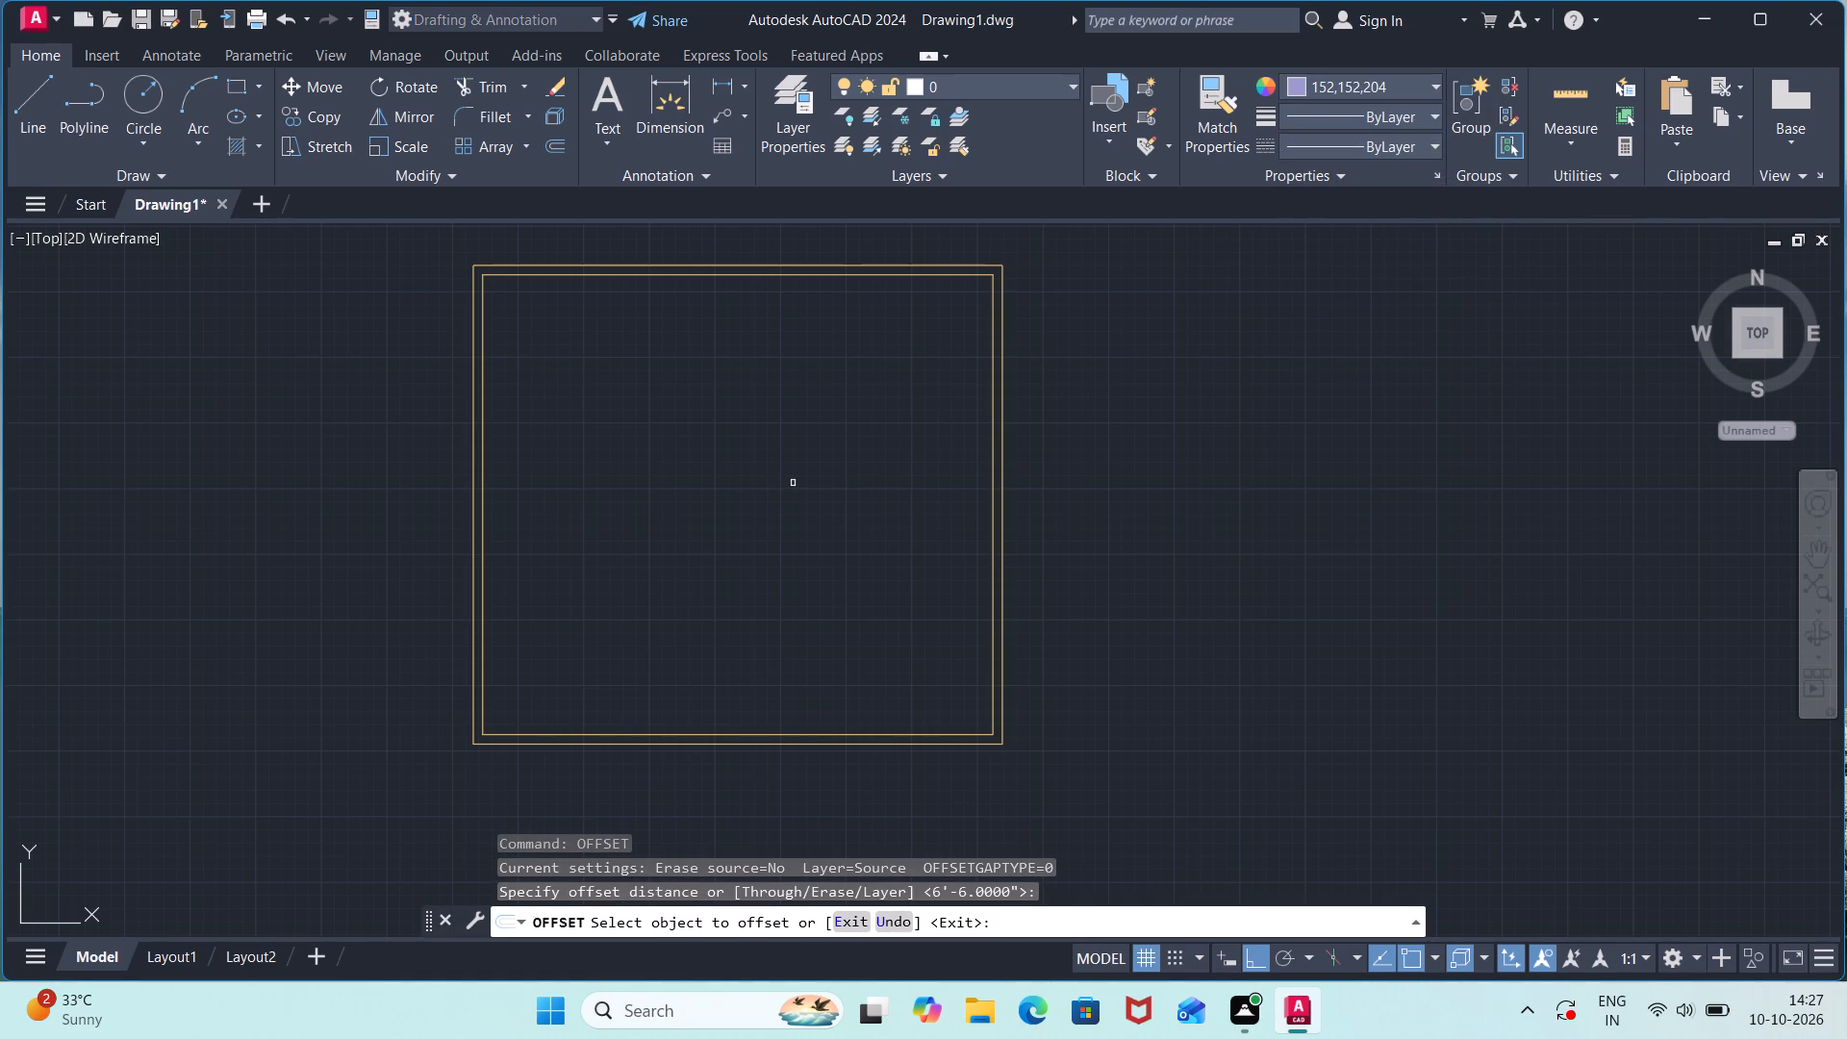
pyautogui.click(800, 732)
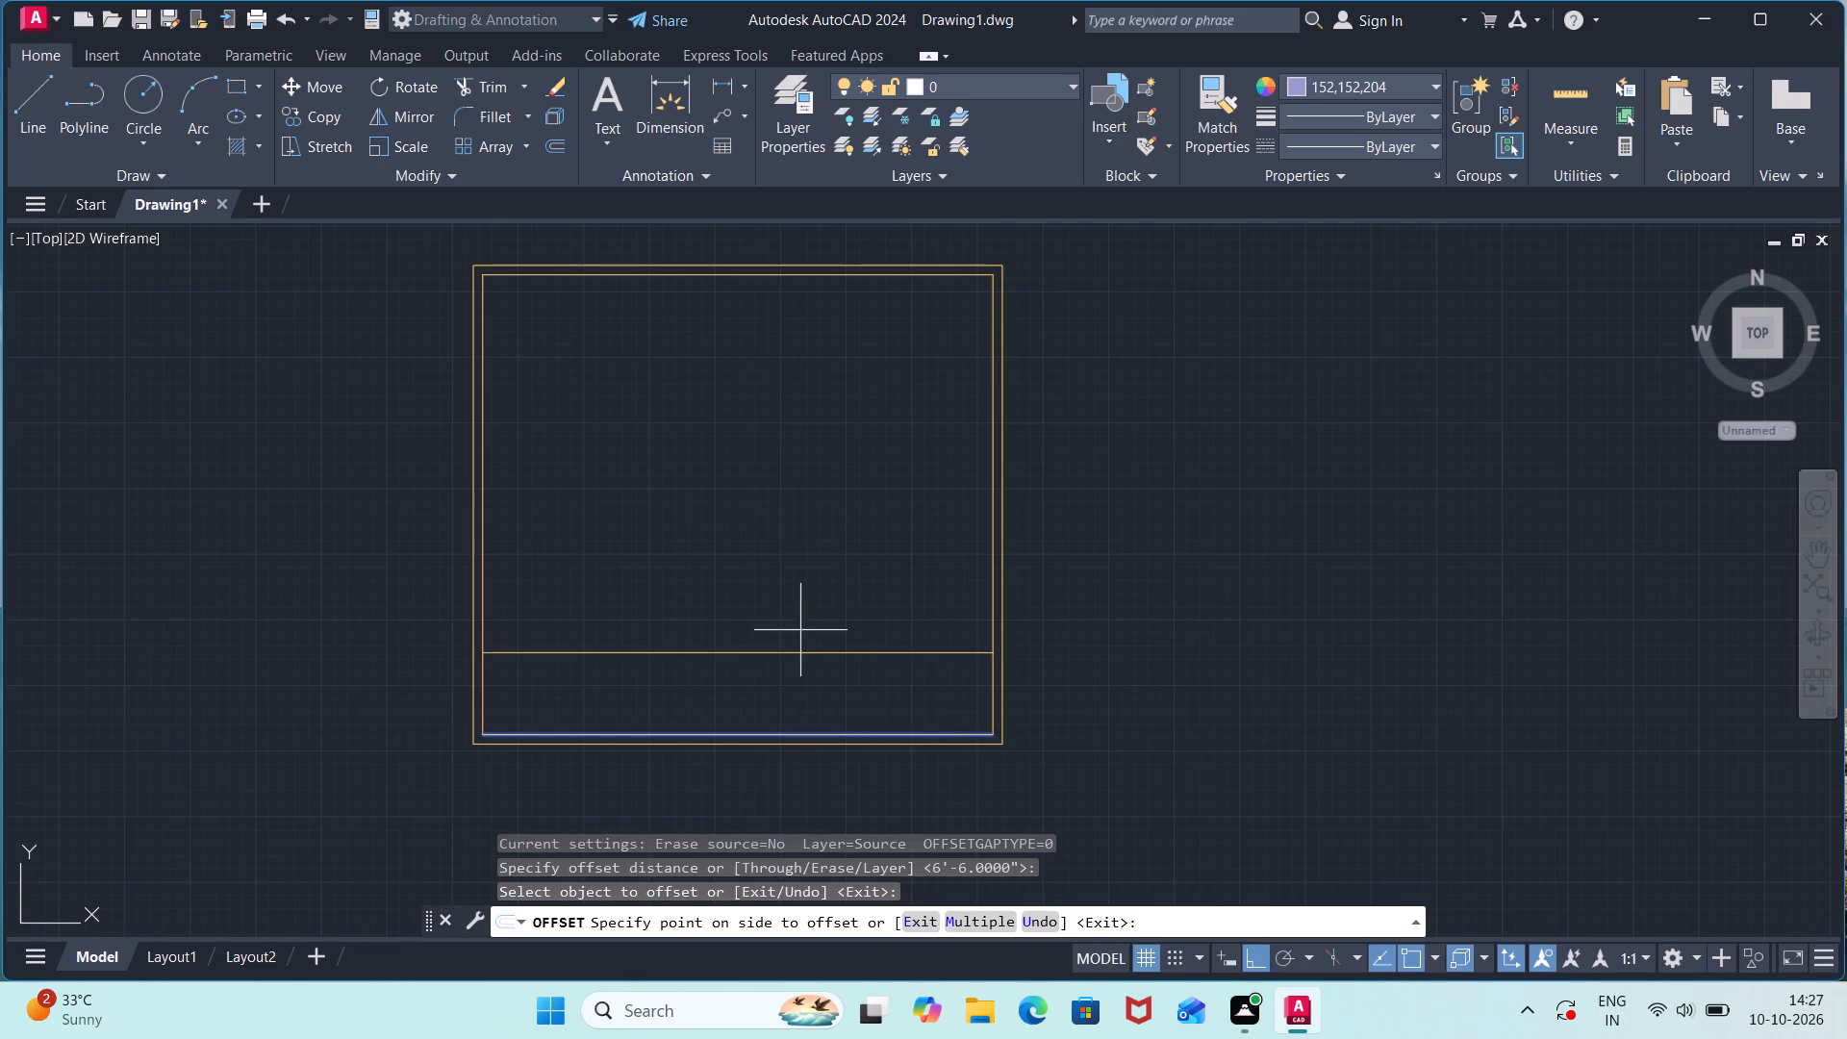
pyautogui.click(800, 628)
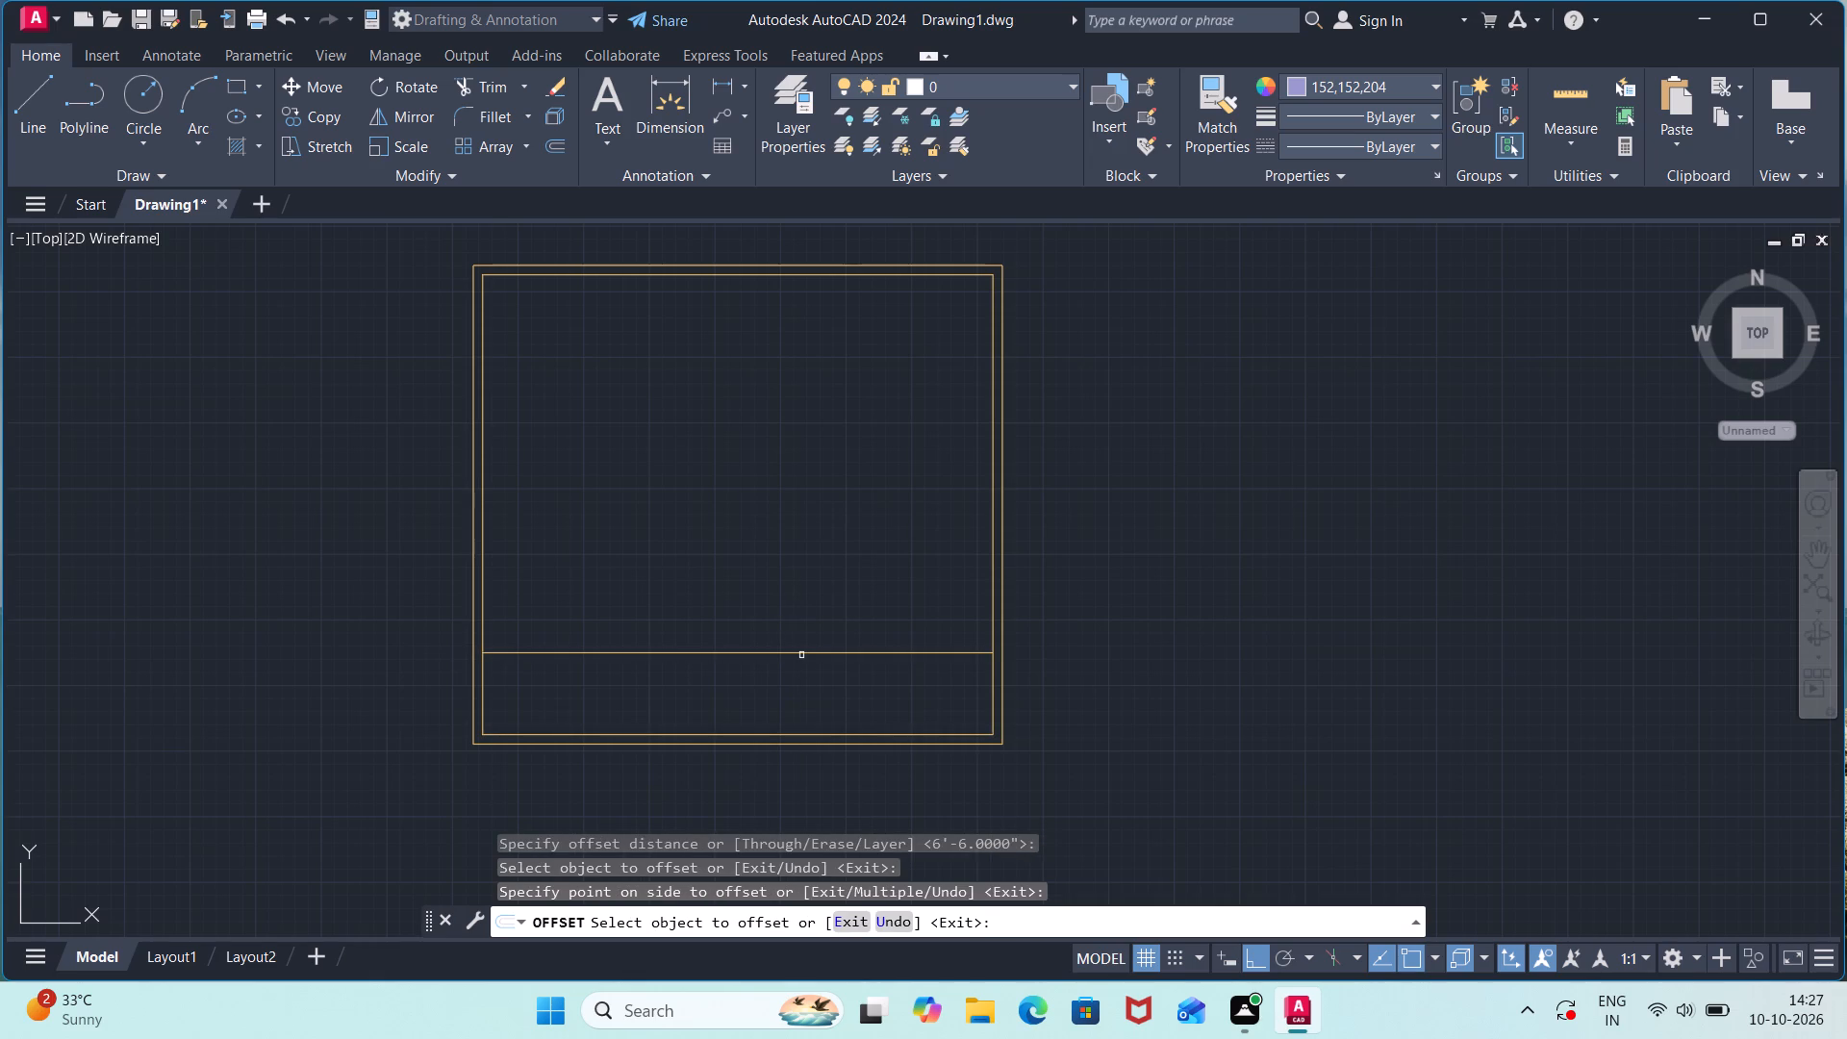
pyautogui.press('space')
# Offset the new lower horizontal interior line 4.5" upward to form the wall's thickness.
pyautogui.press('space')
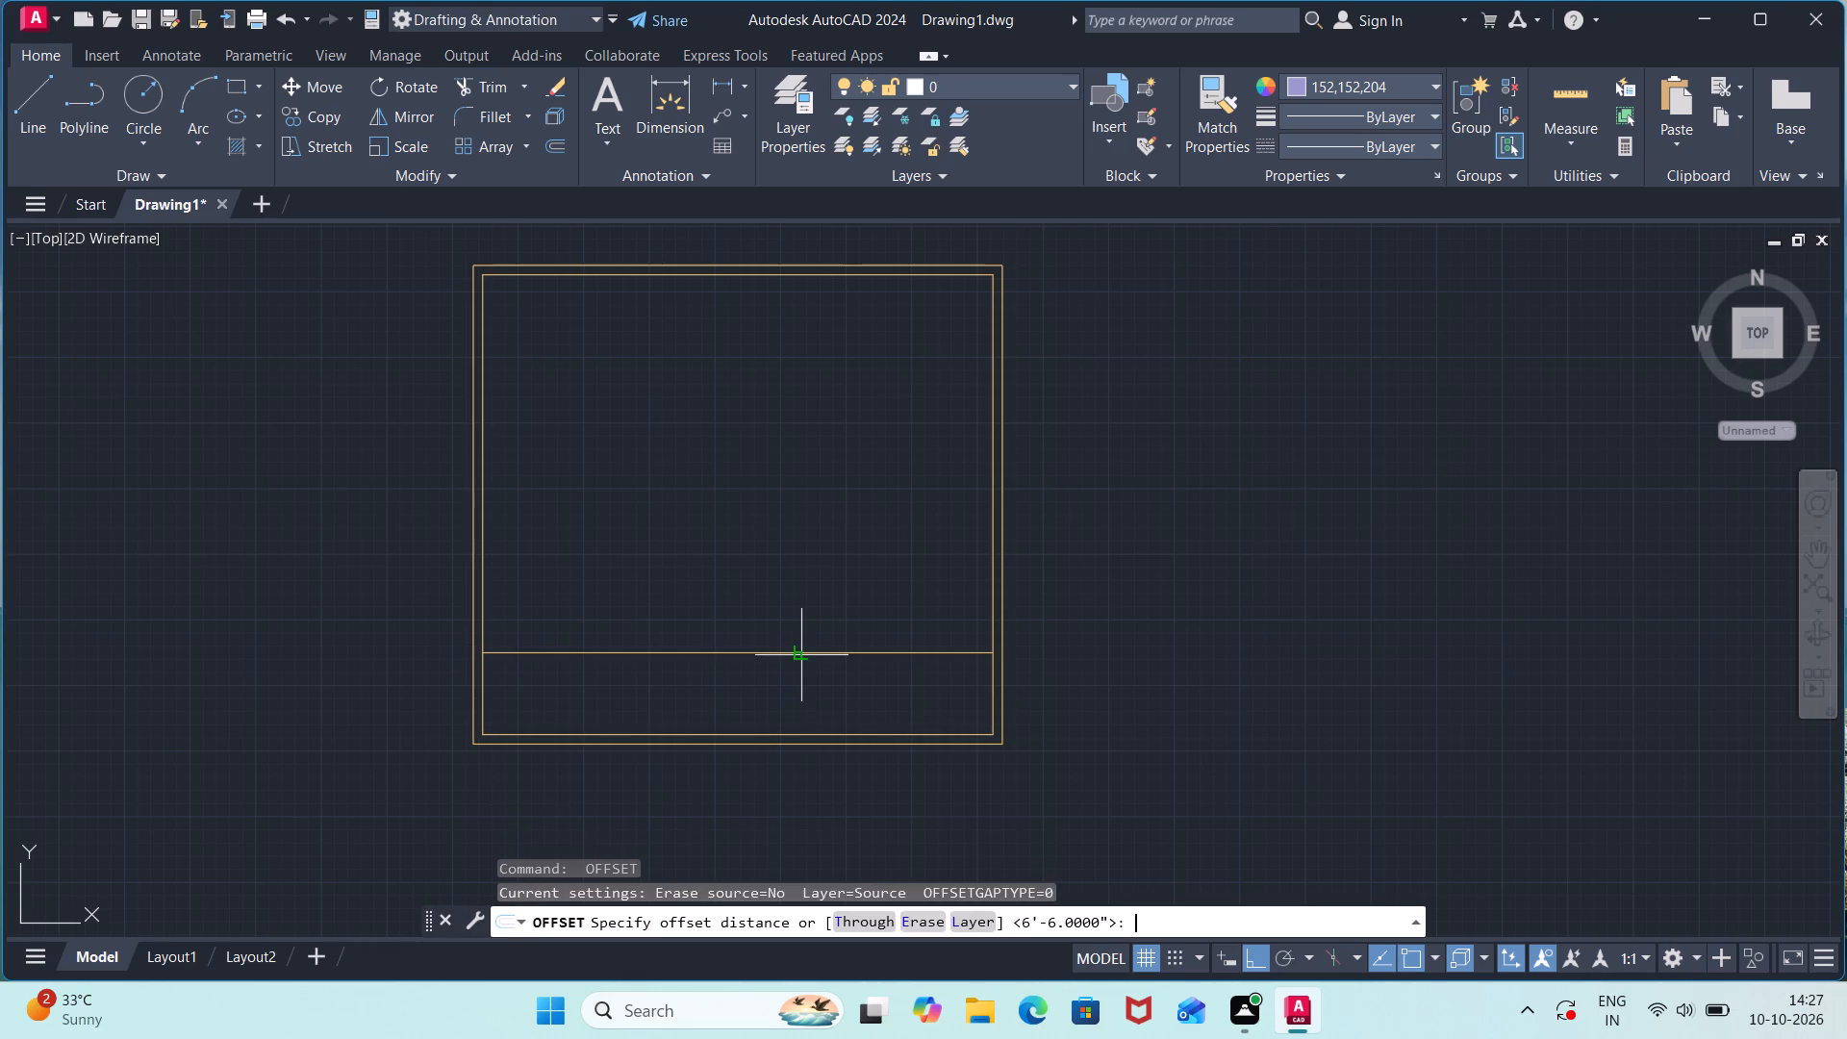
pyautogui.write('4.5')
pyautogui.hotkey('shift', '"')
pyautogui.press('Return')
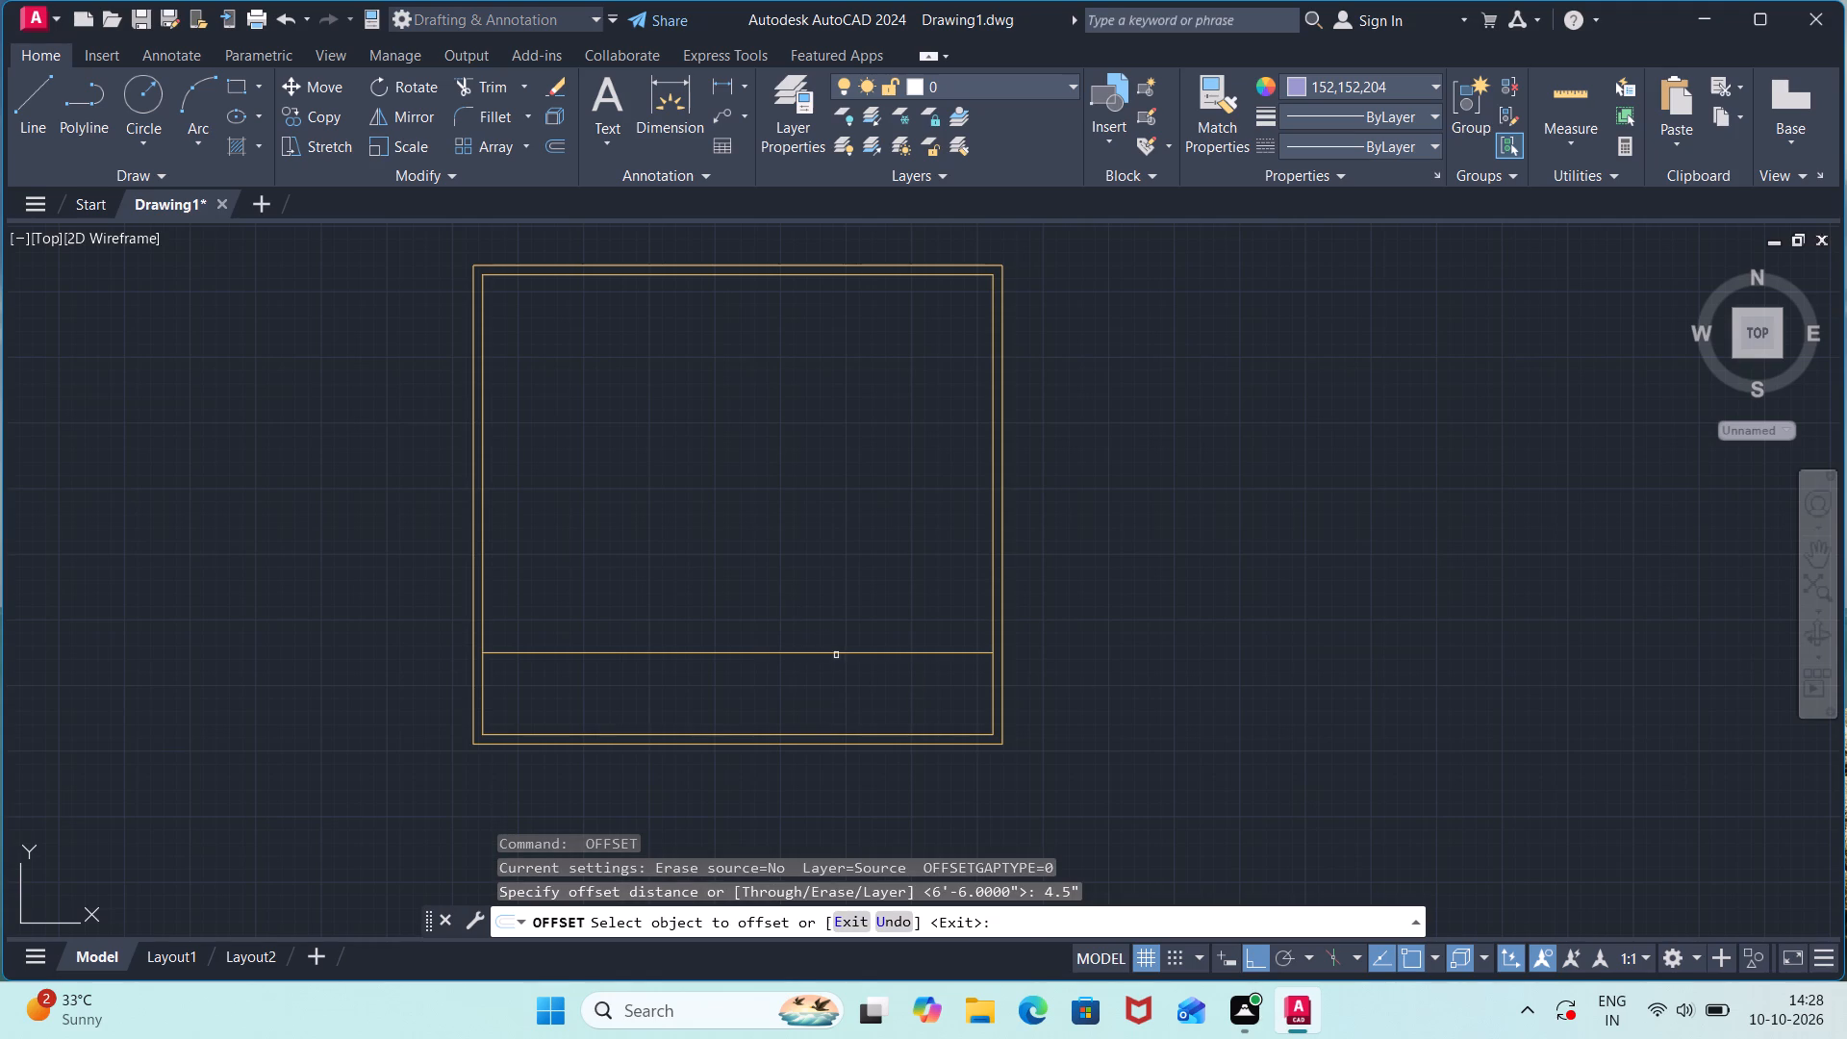
pyautogui.click(837, 653)
pyautogui.click(837, 616)
pyautogui.scroll(2, 837, 614)
pyautogui.scroll(-2, 837, 614)
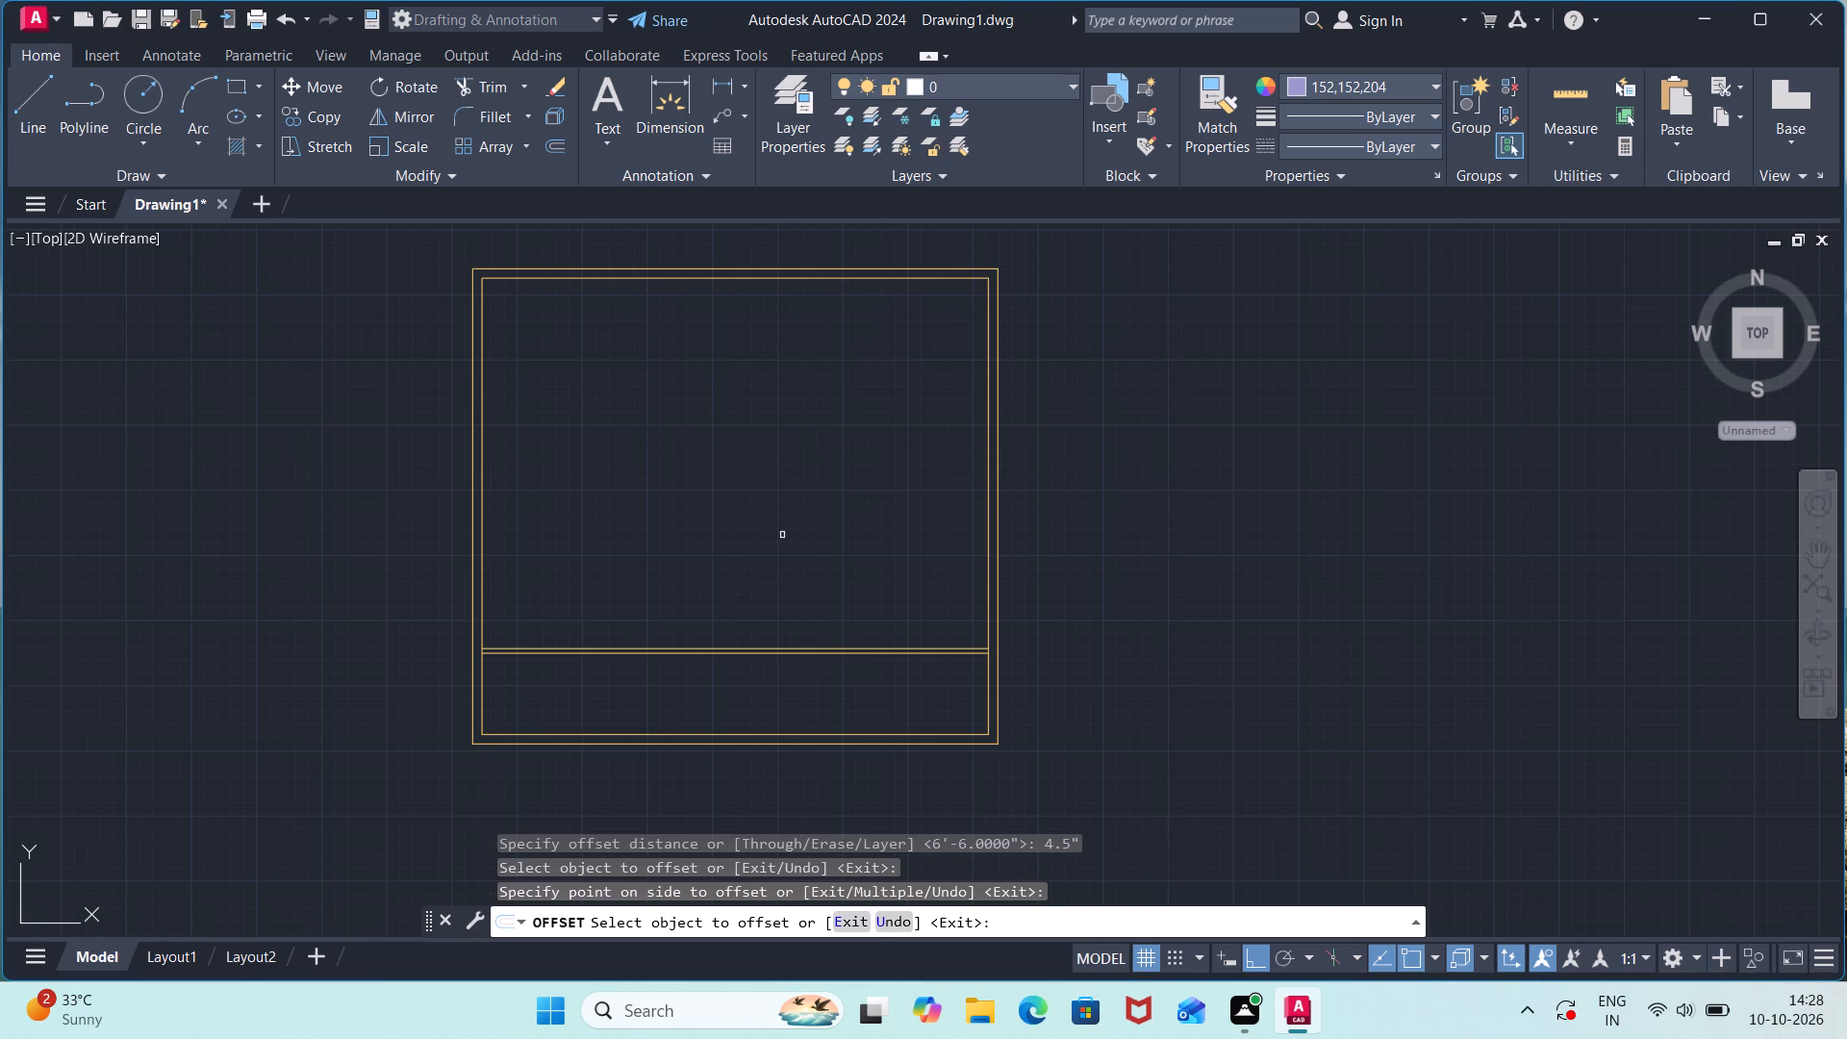
pyautogui.press('space')
# Offset the lower interior wall's upper line 17'9" upward.
pyautogui.press('space')
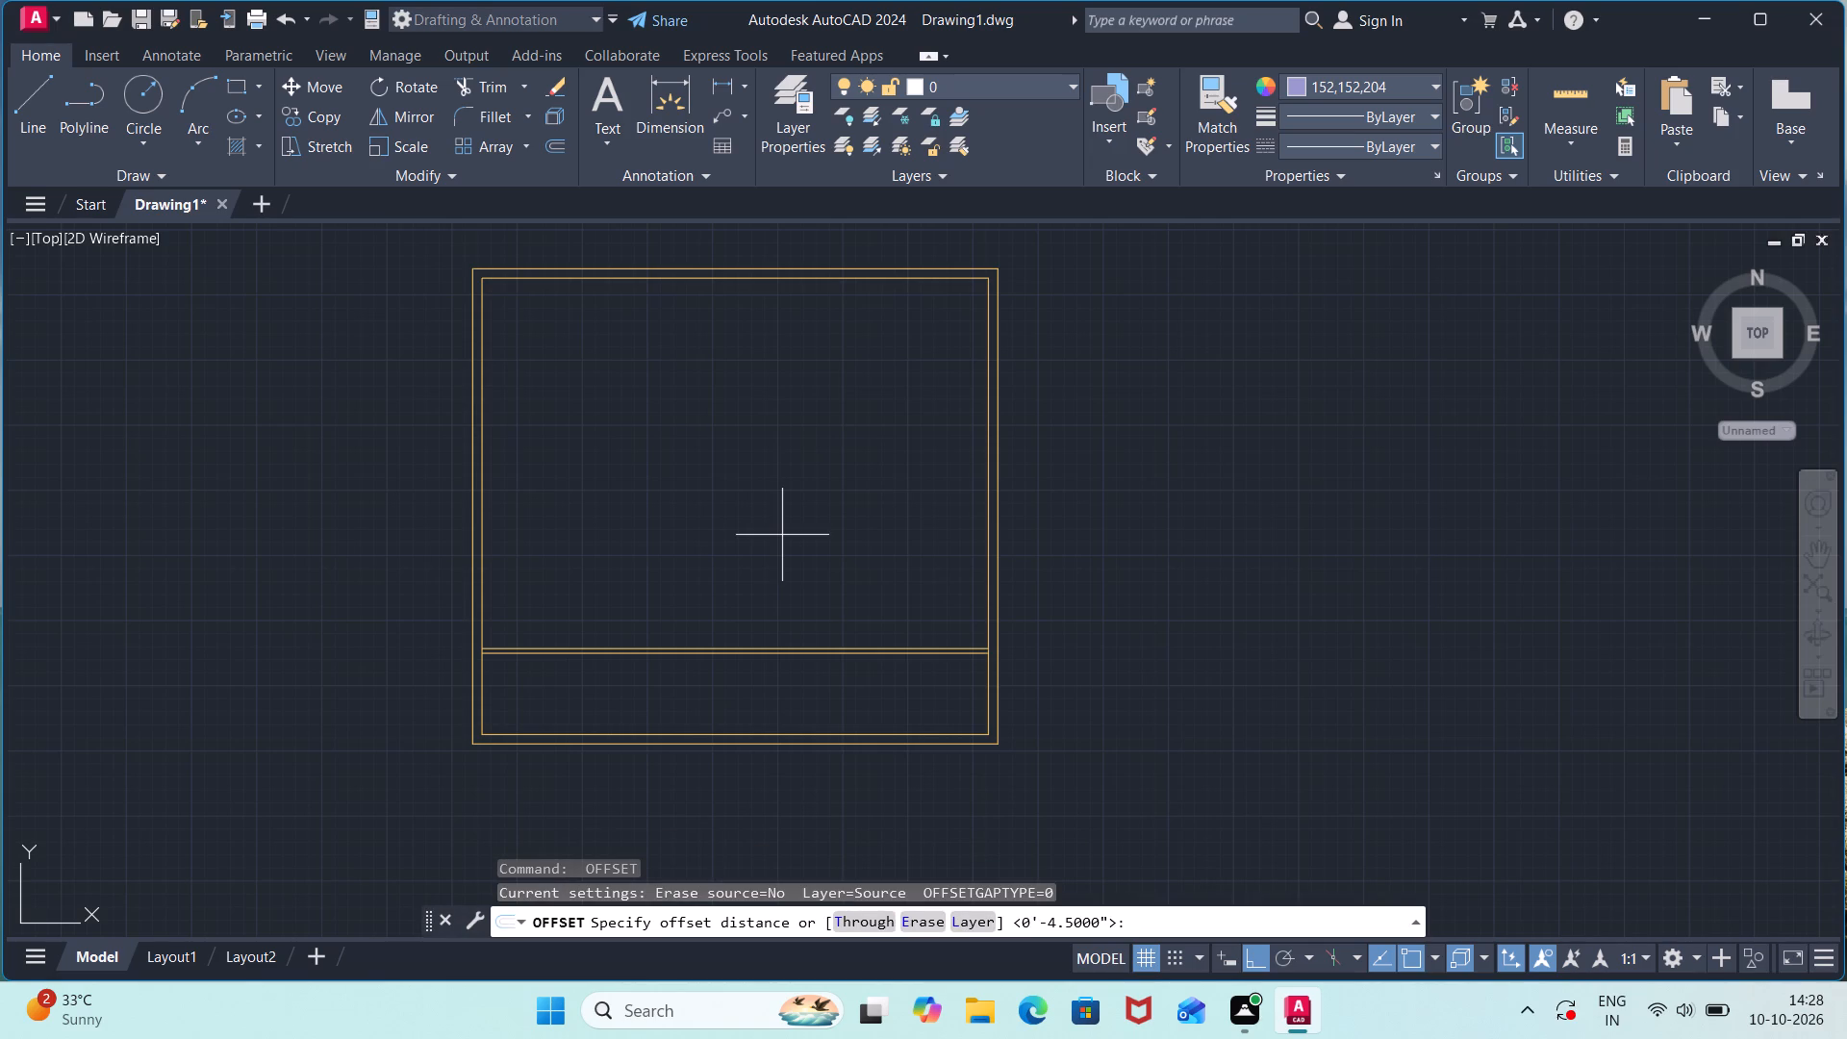
pyautogui.write("17'")
pyautogui.press('9')
pyautogui.hotkey('shift', '"')
pyautogui.press('Return')
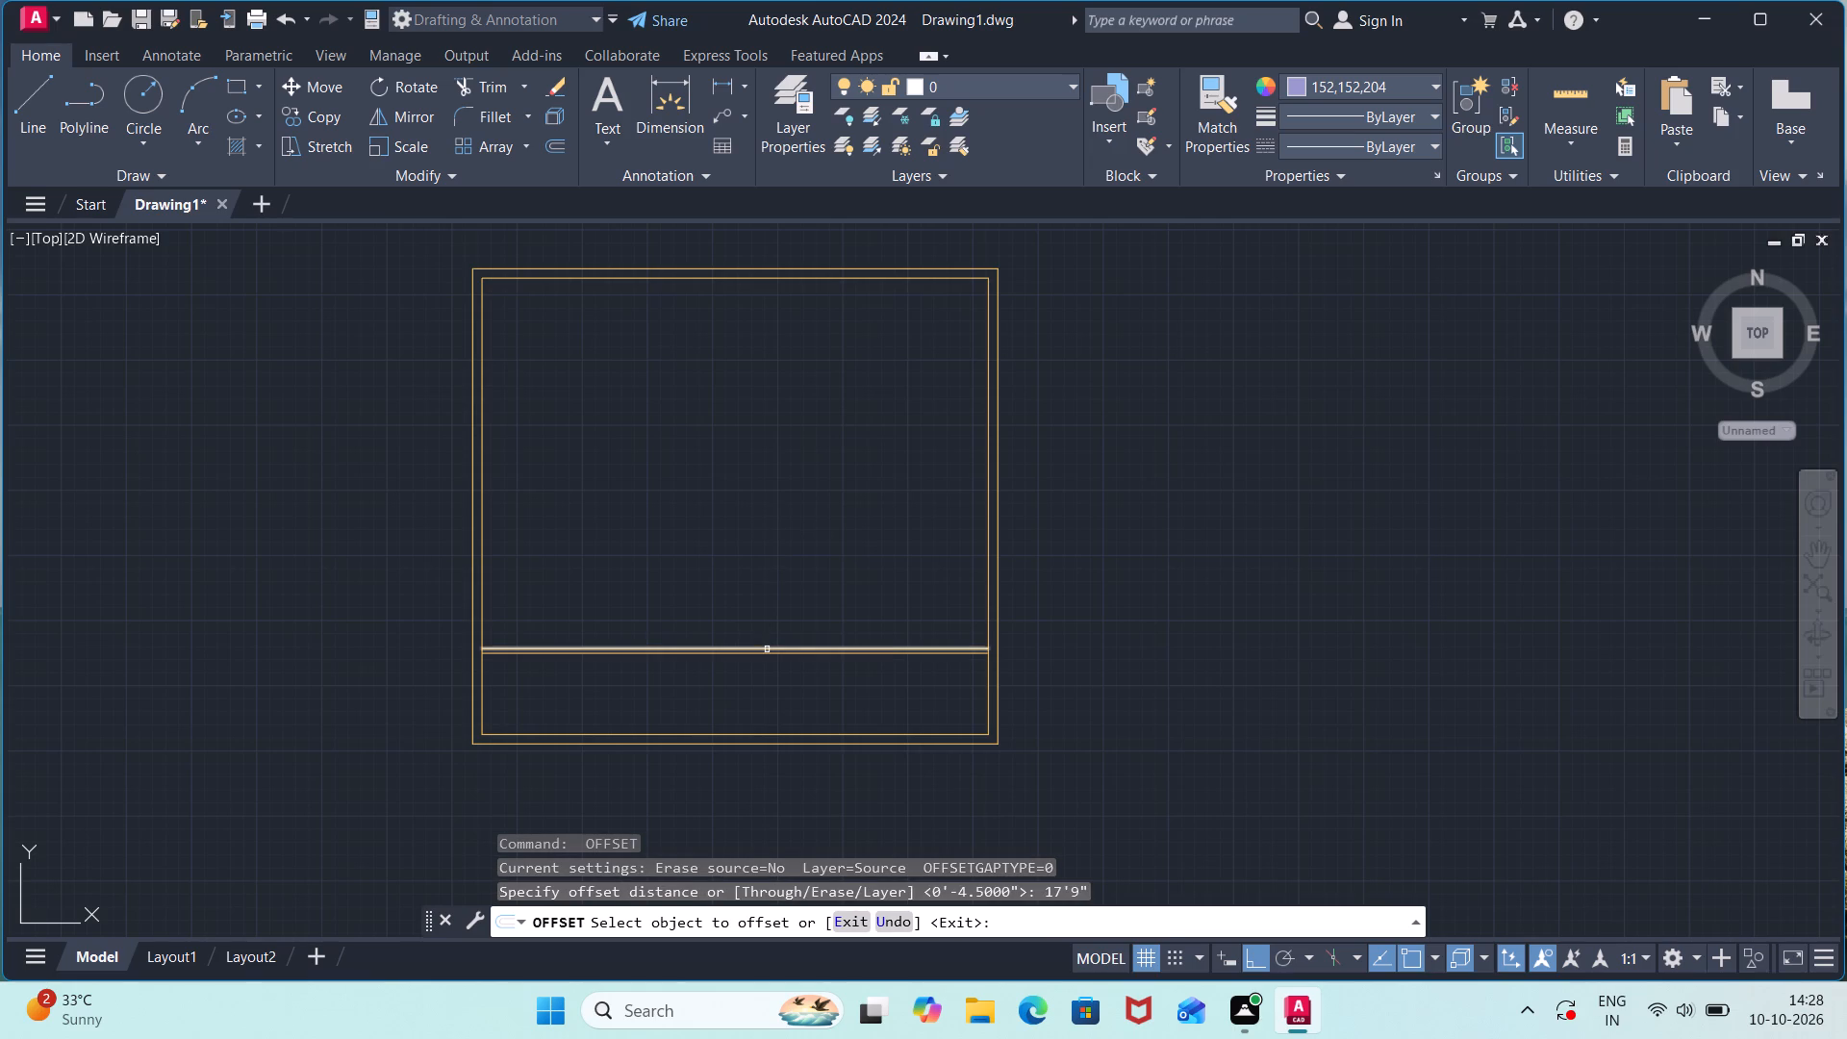
pyautogui.click(768, 649)
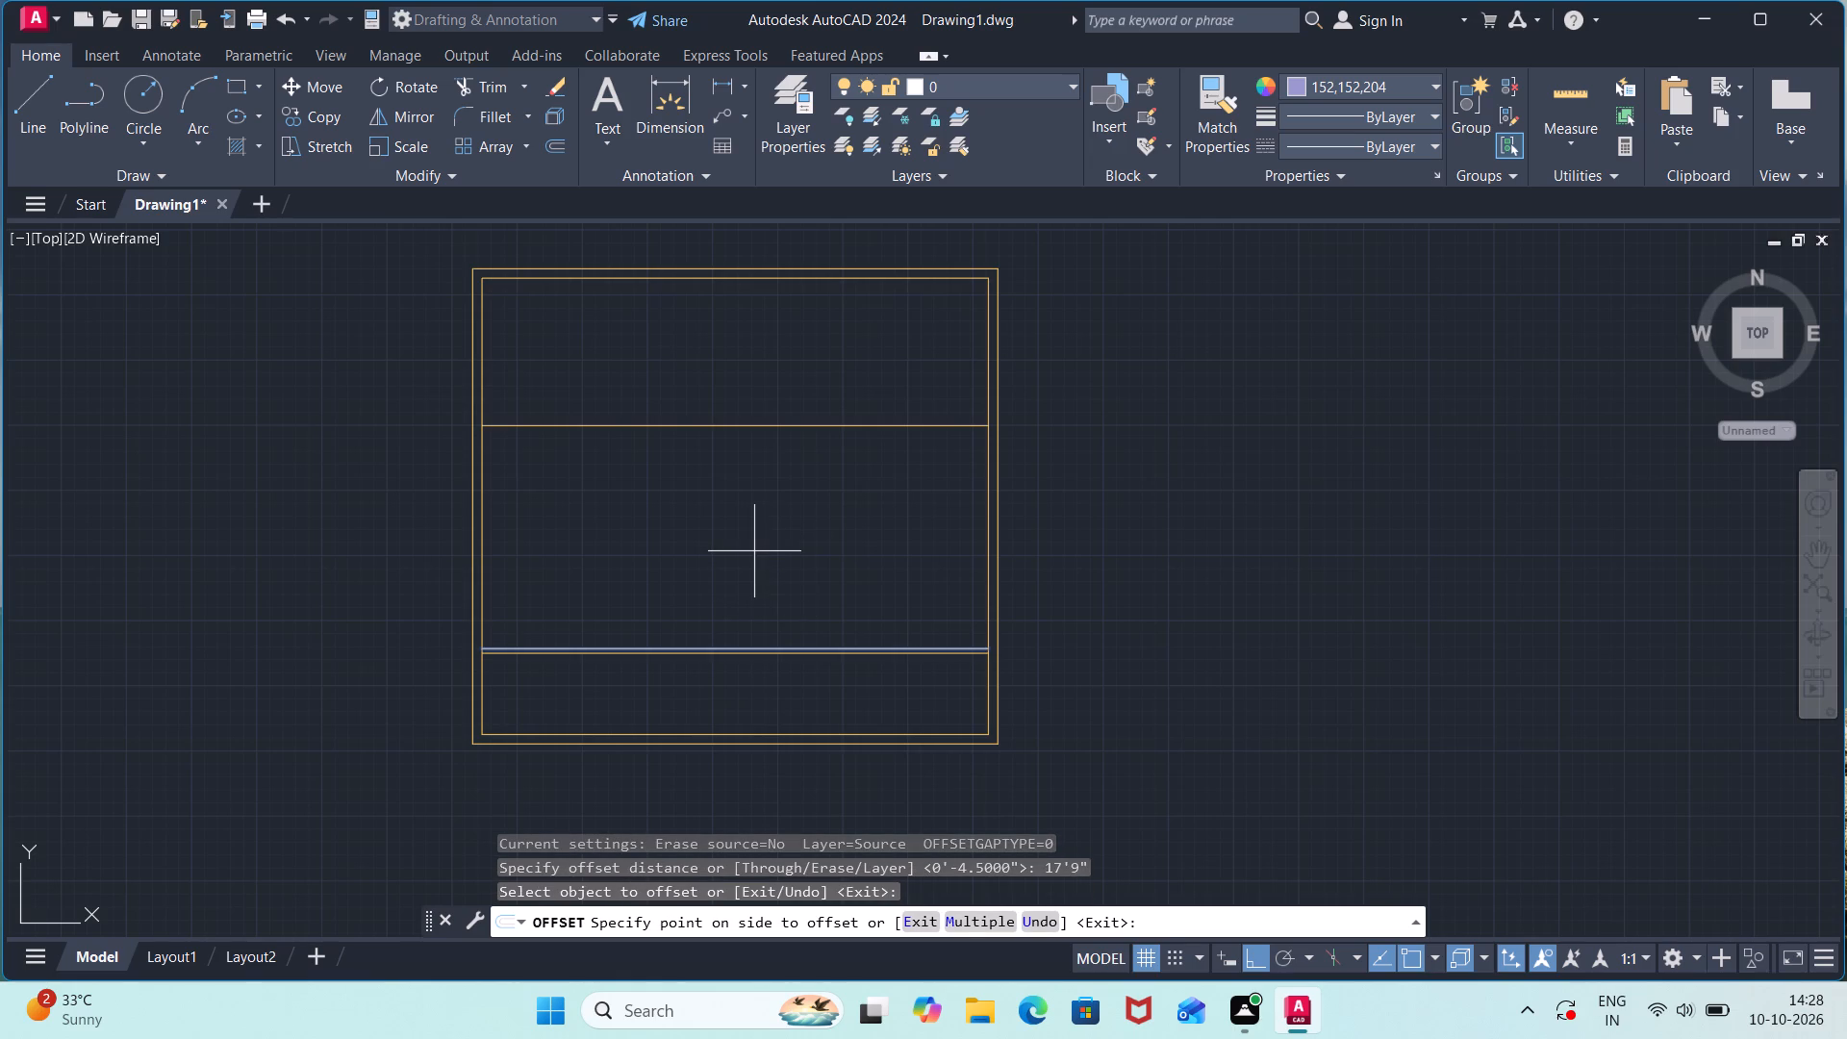
pyautogui.click(754, 551)
pyautogui.press('space')
# Offset the new upper horizontal interior line 4.5" upward to give the second partition its thickness.
pyautogui.press('space')
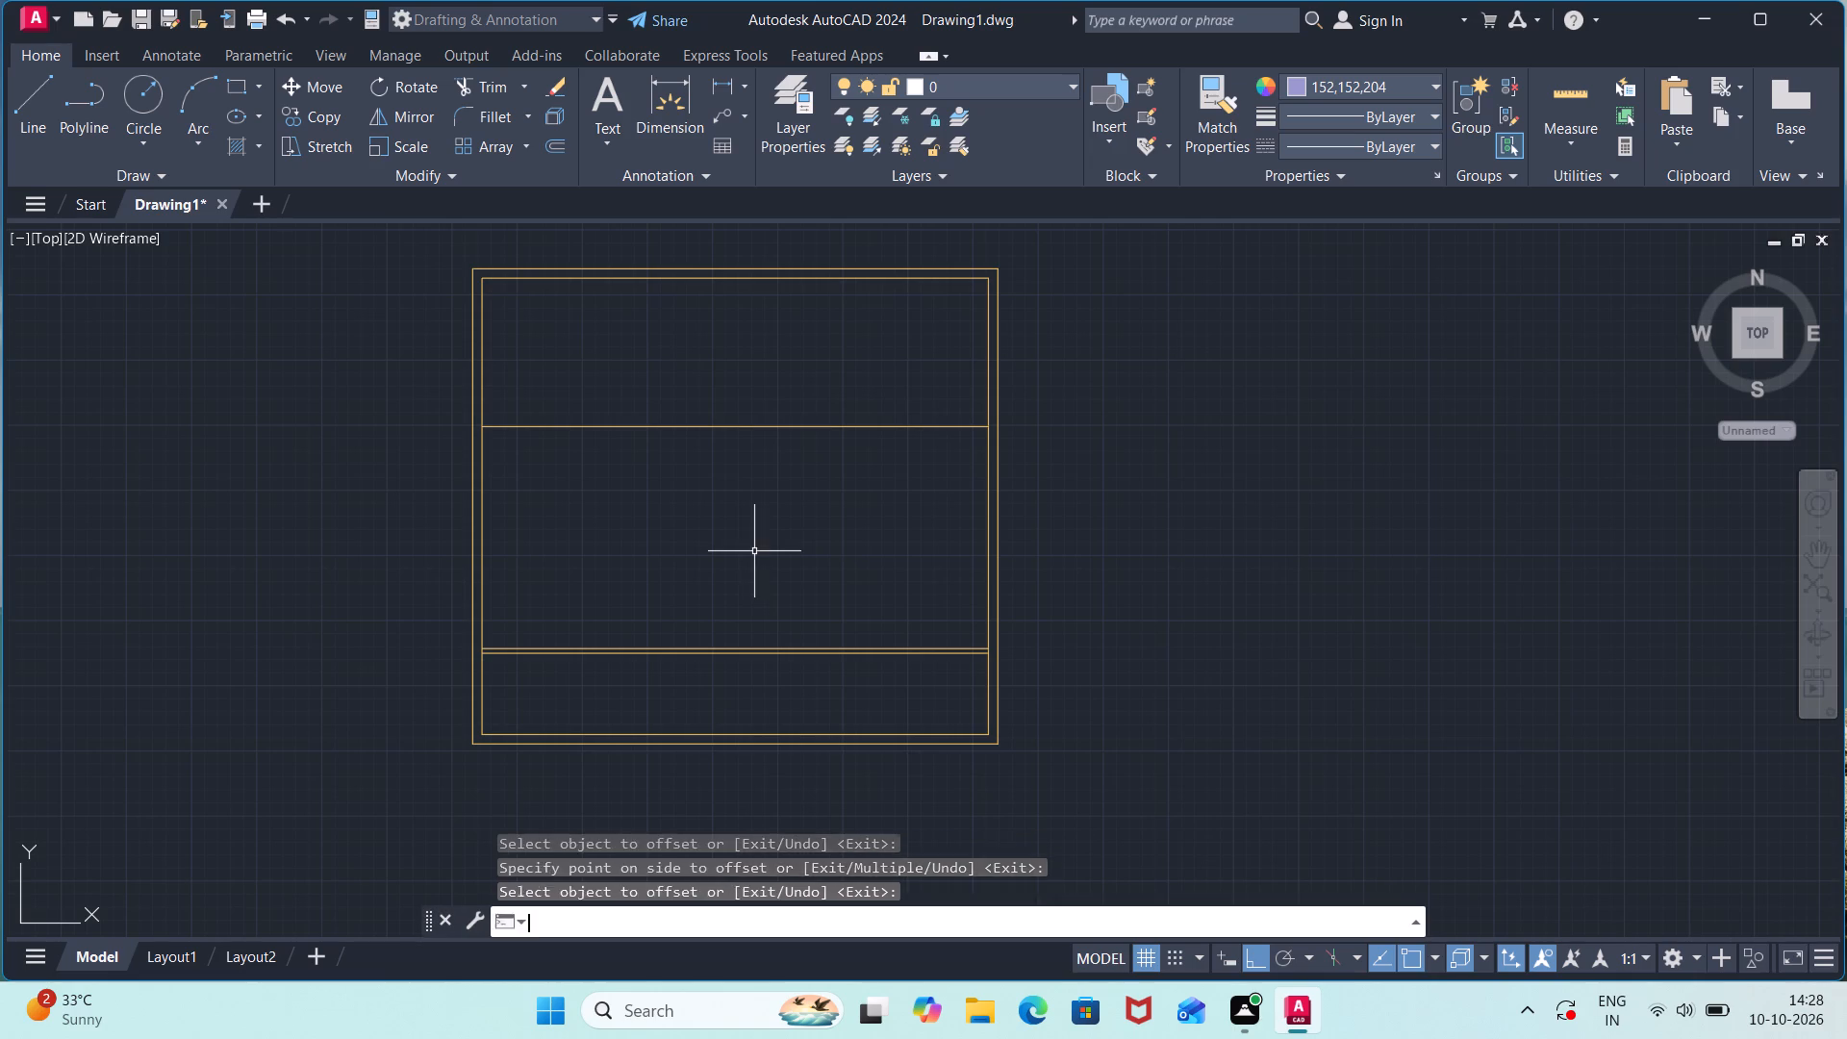
pyautogui.write('4.5')
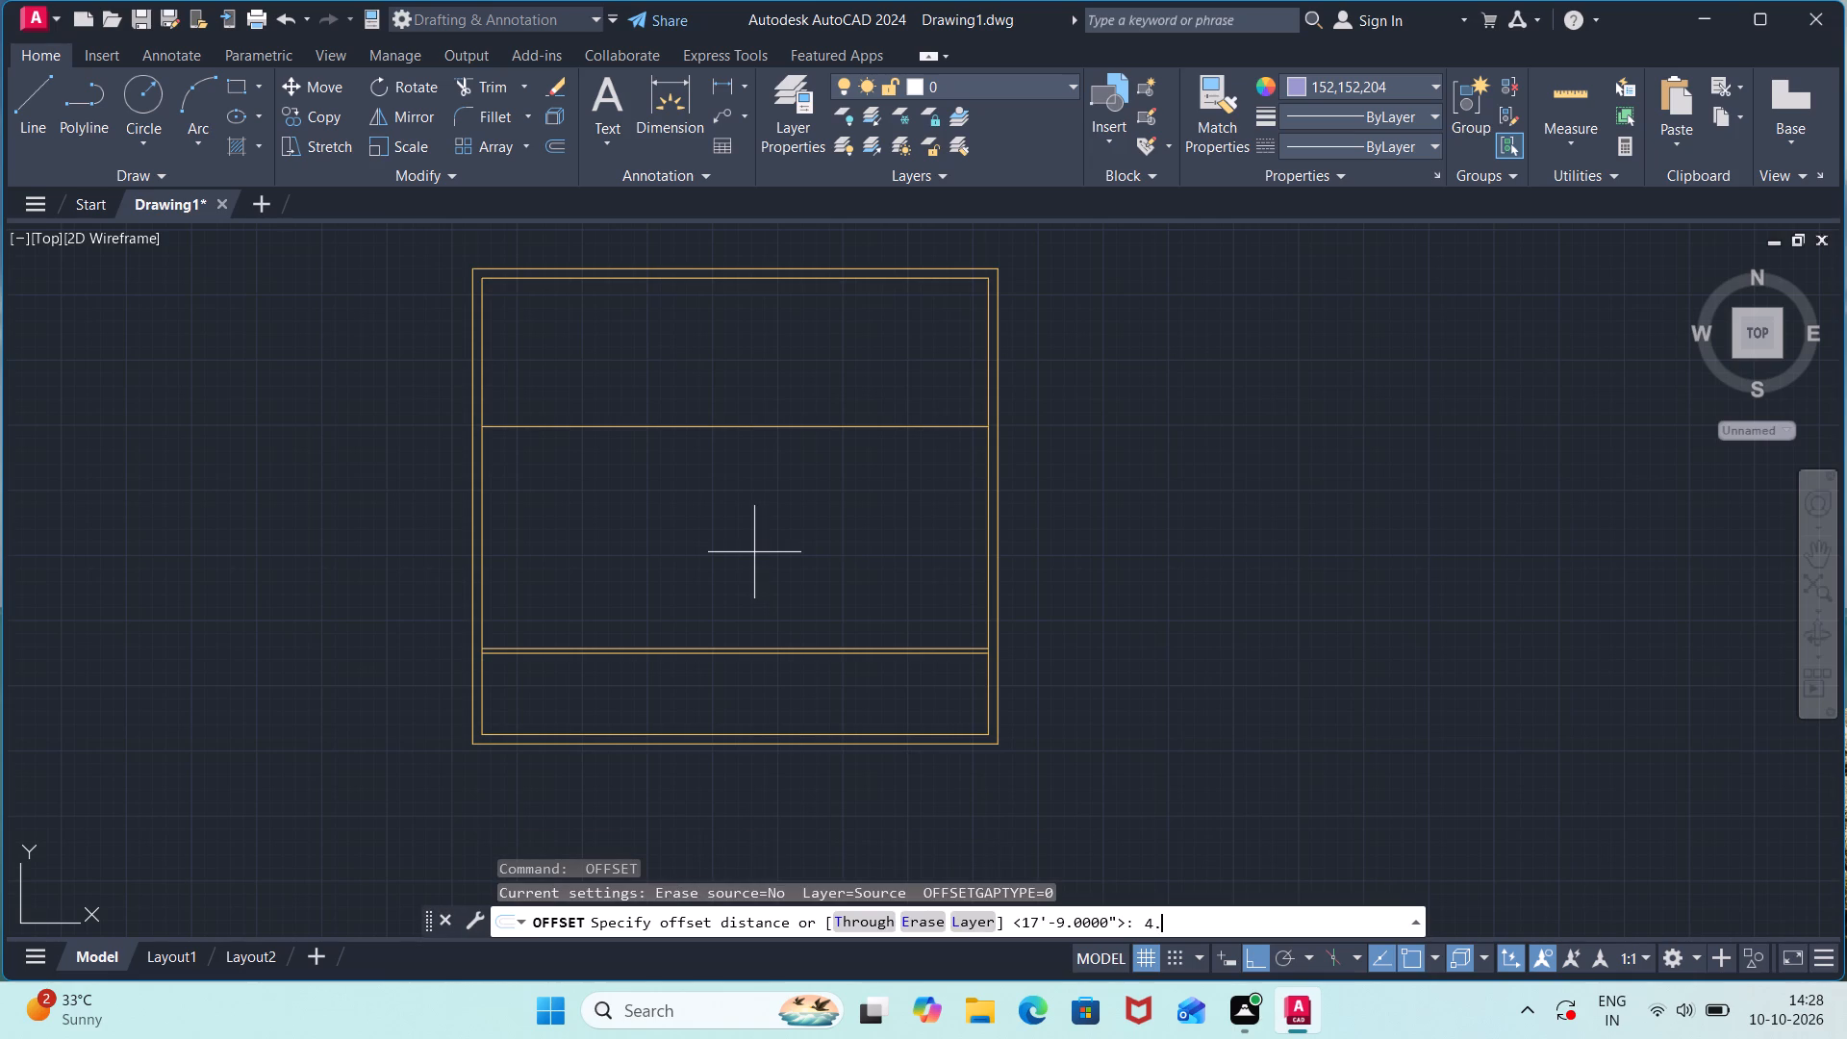
pyautogui.hotkey('shift', '"')
pyautogui.press('Return')
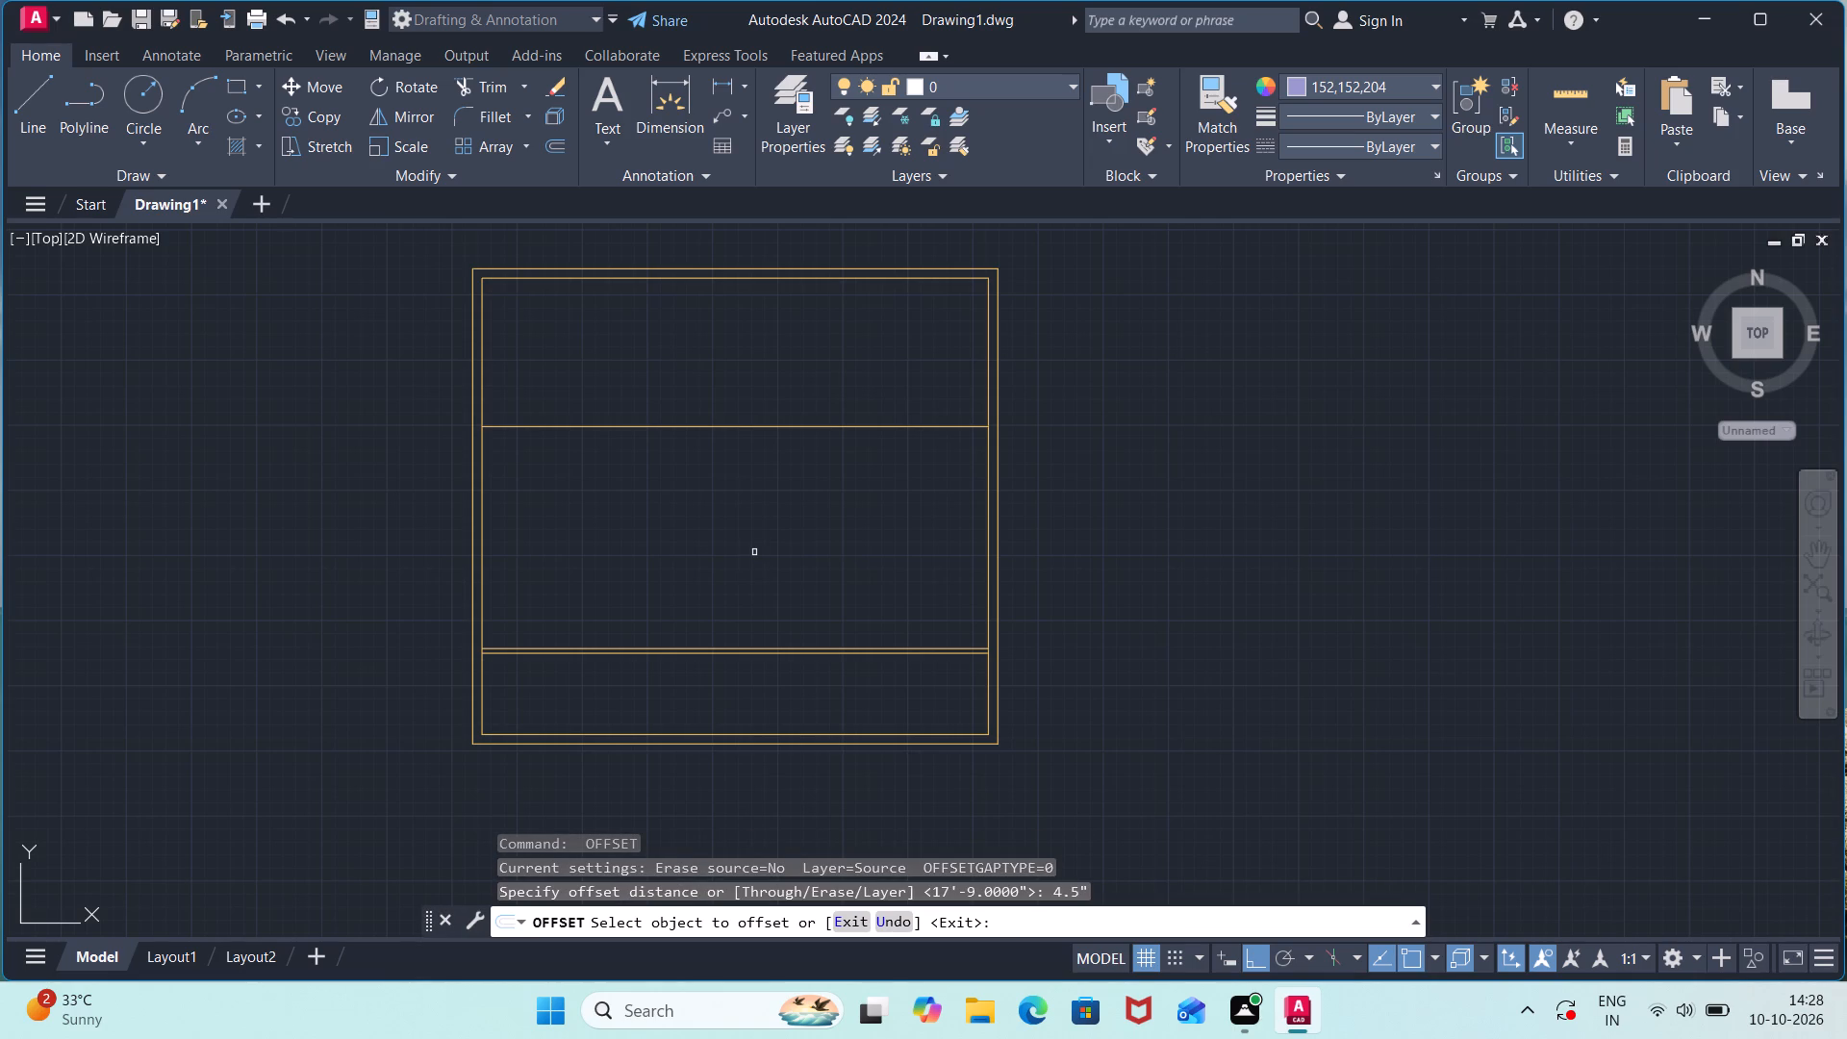
pyautogui.click(728, 425)
pyautogui.click(723, 392)
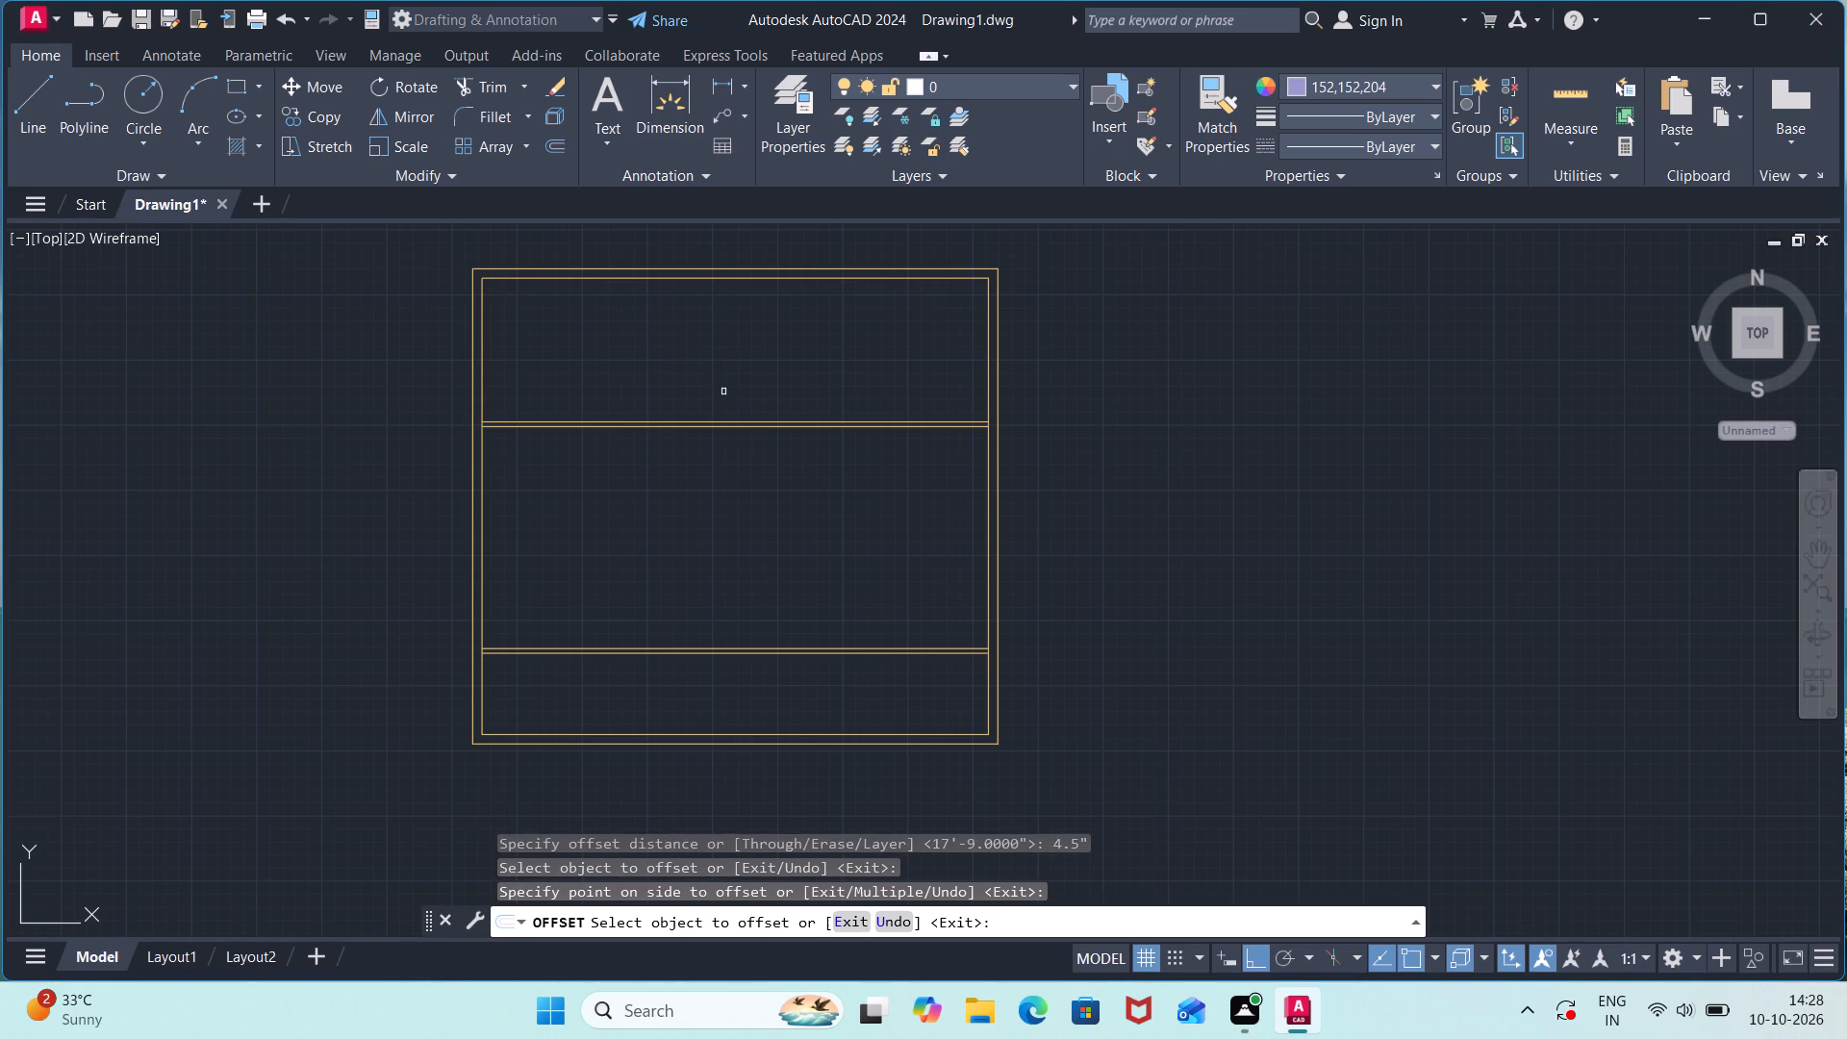
pyautogui.scroll(2, 685, 572)
pyautogui.scroll(-2, 685, 572)
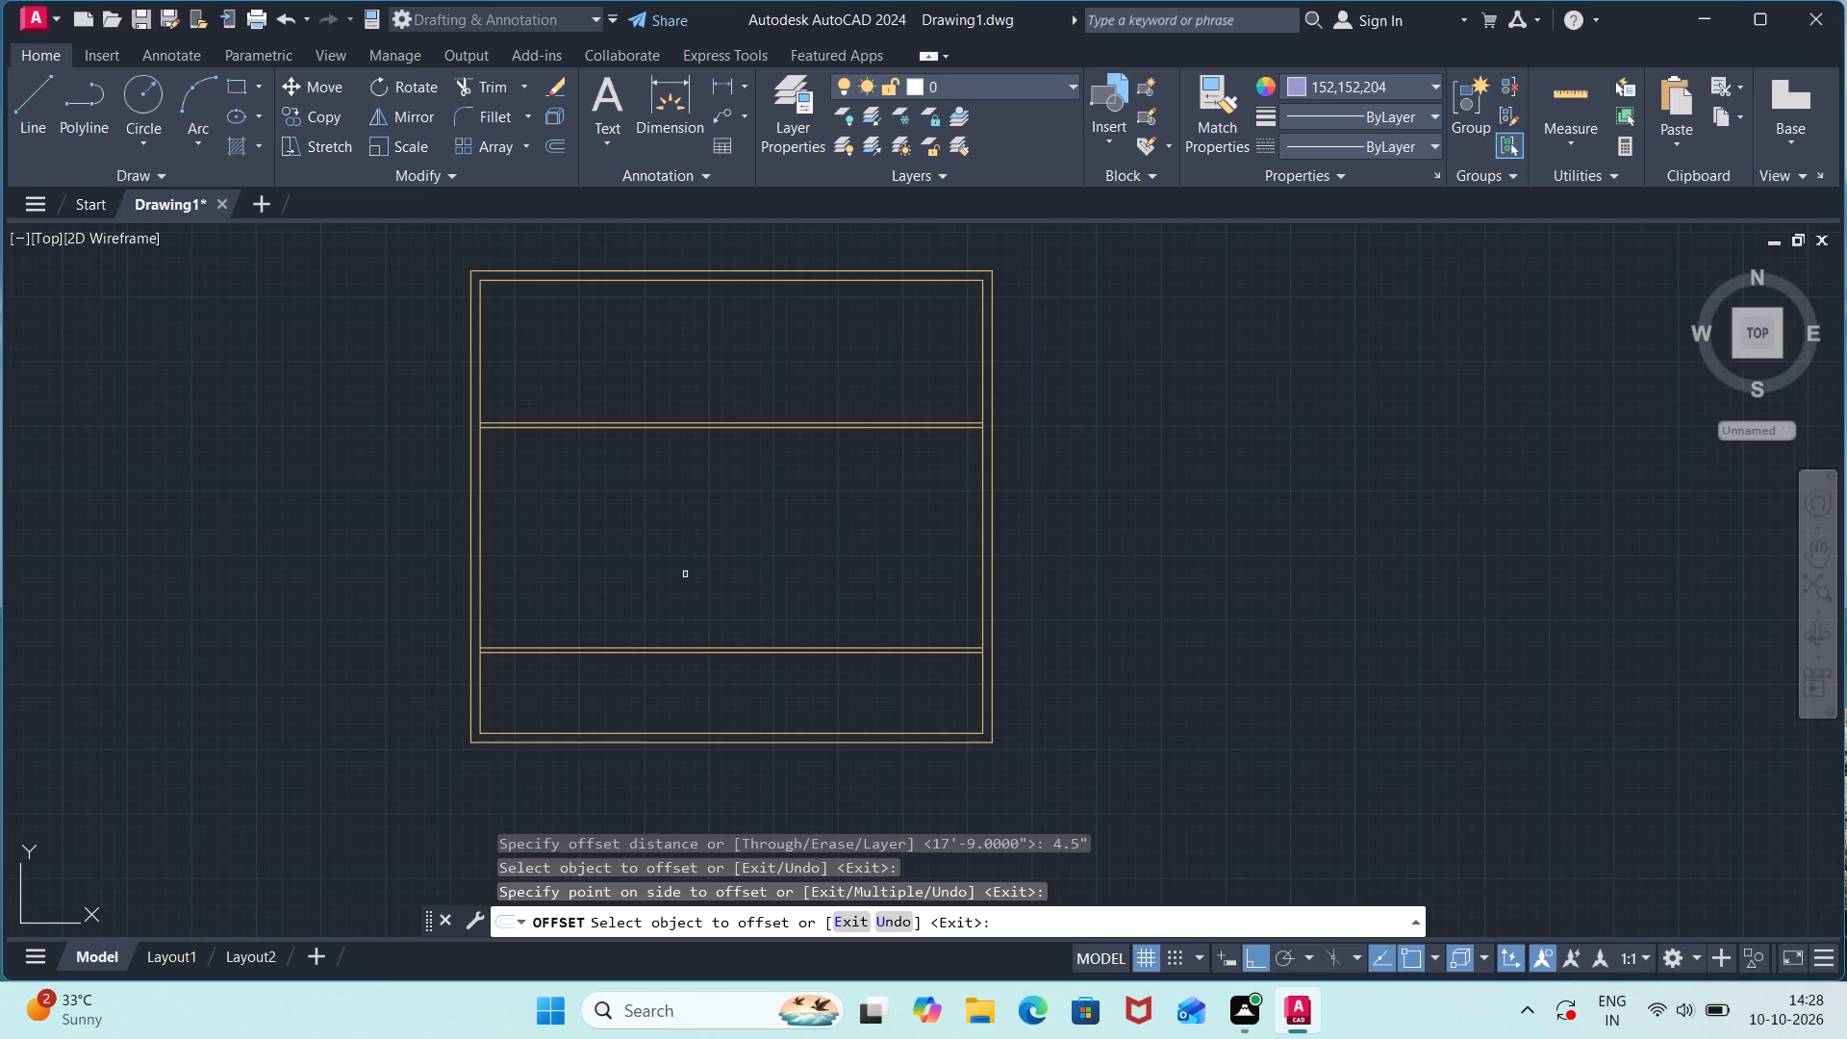
pyautogui.press('Escape')
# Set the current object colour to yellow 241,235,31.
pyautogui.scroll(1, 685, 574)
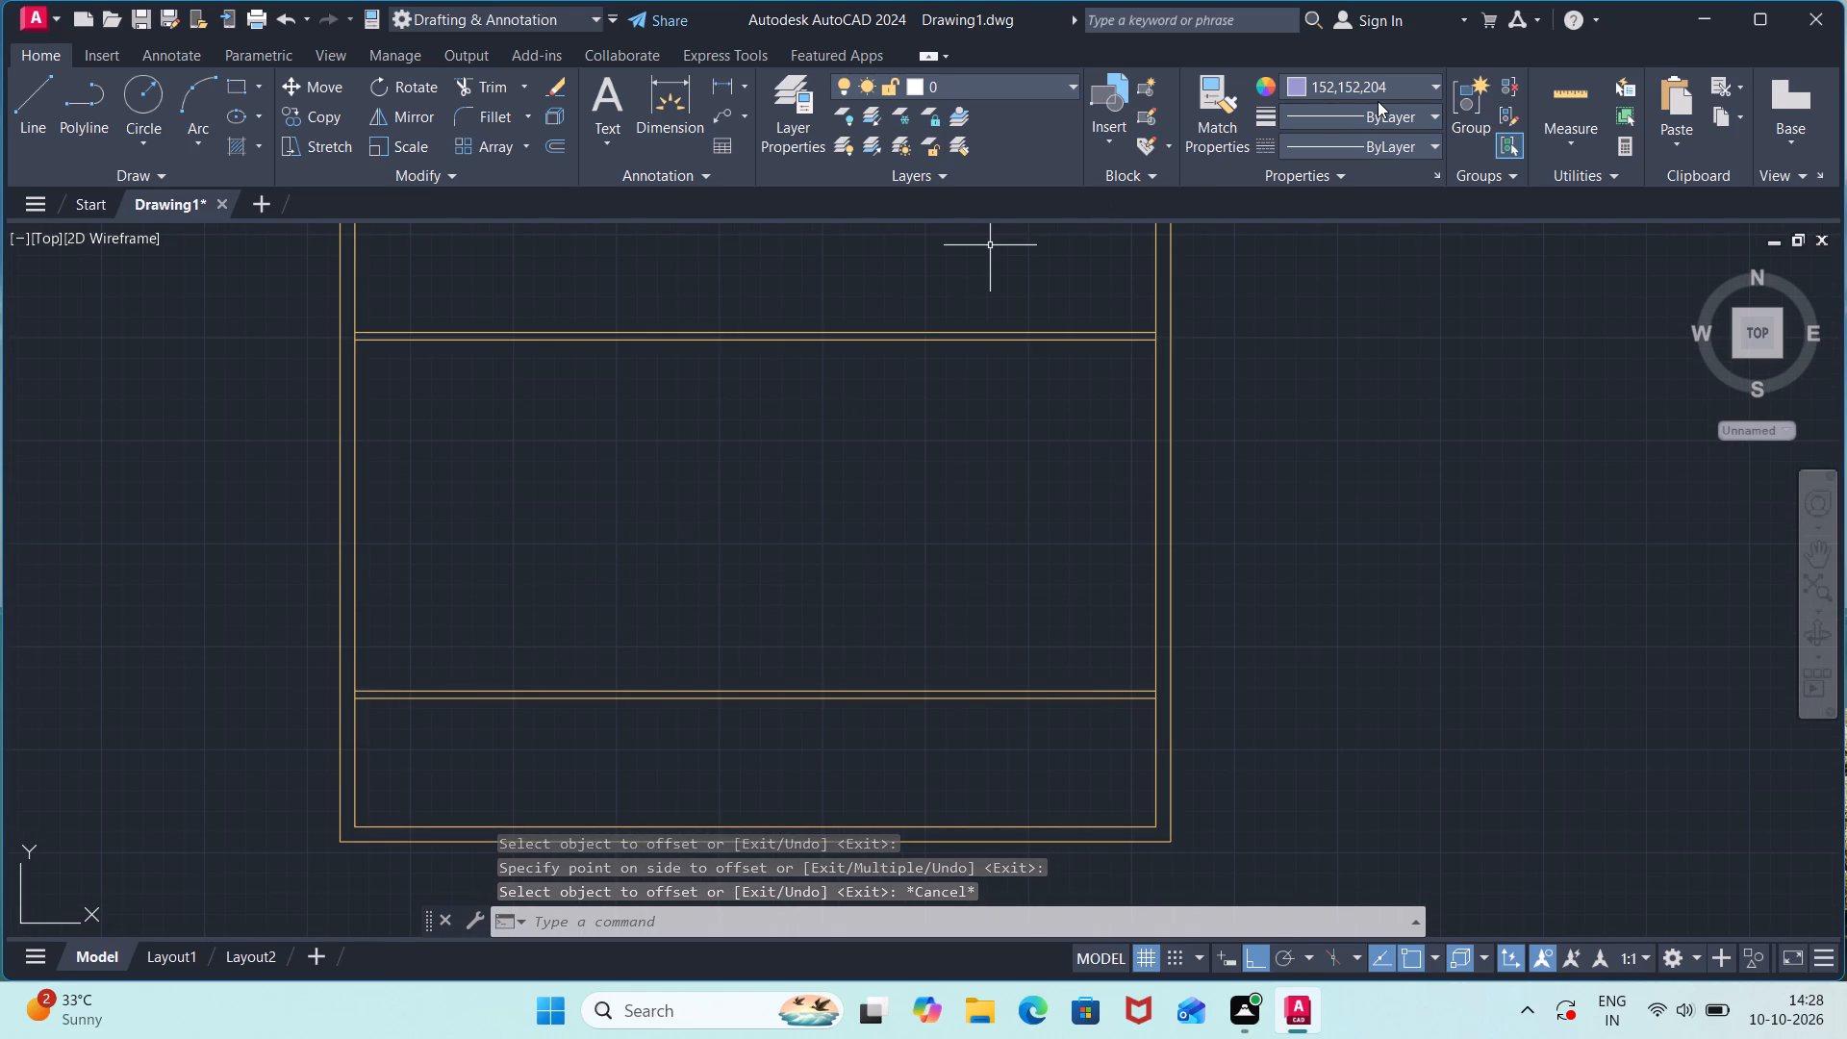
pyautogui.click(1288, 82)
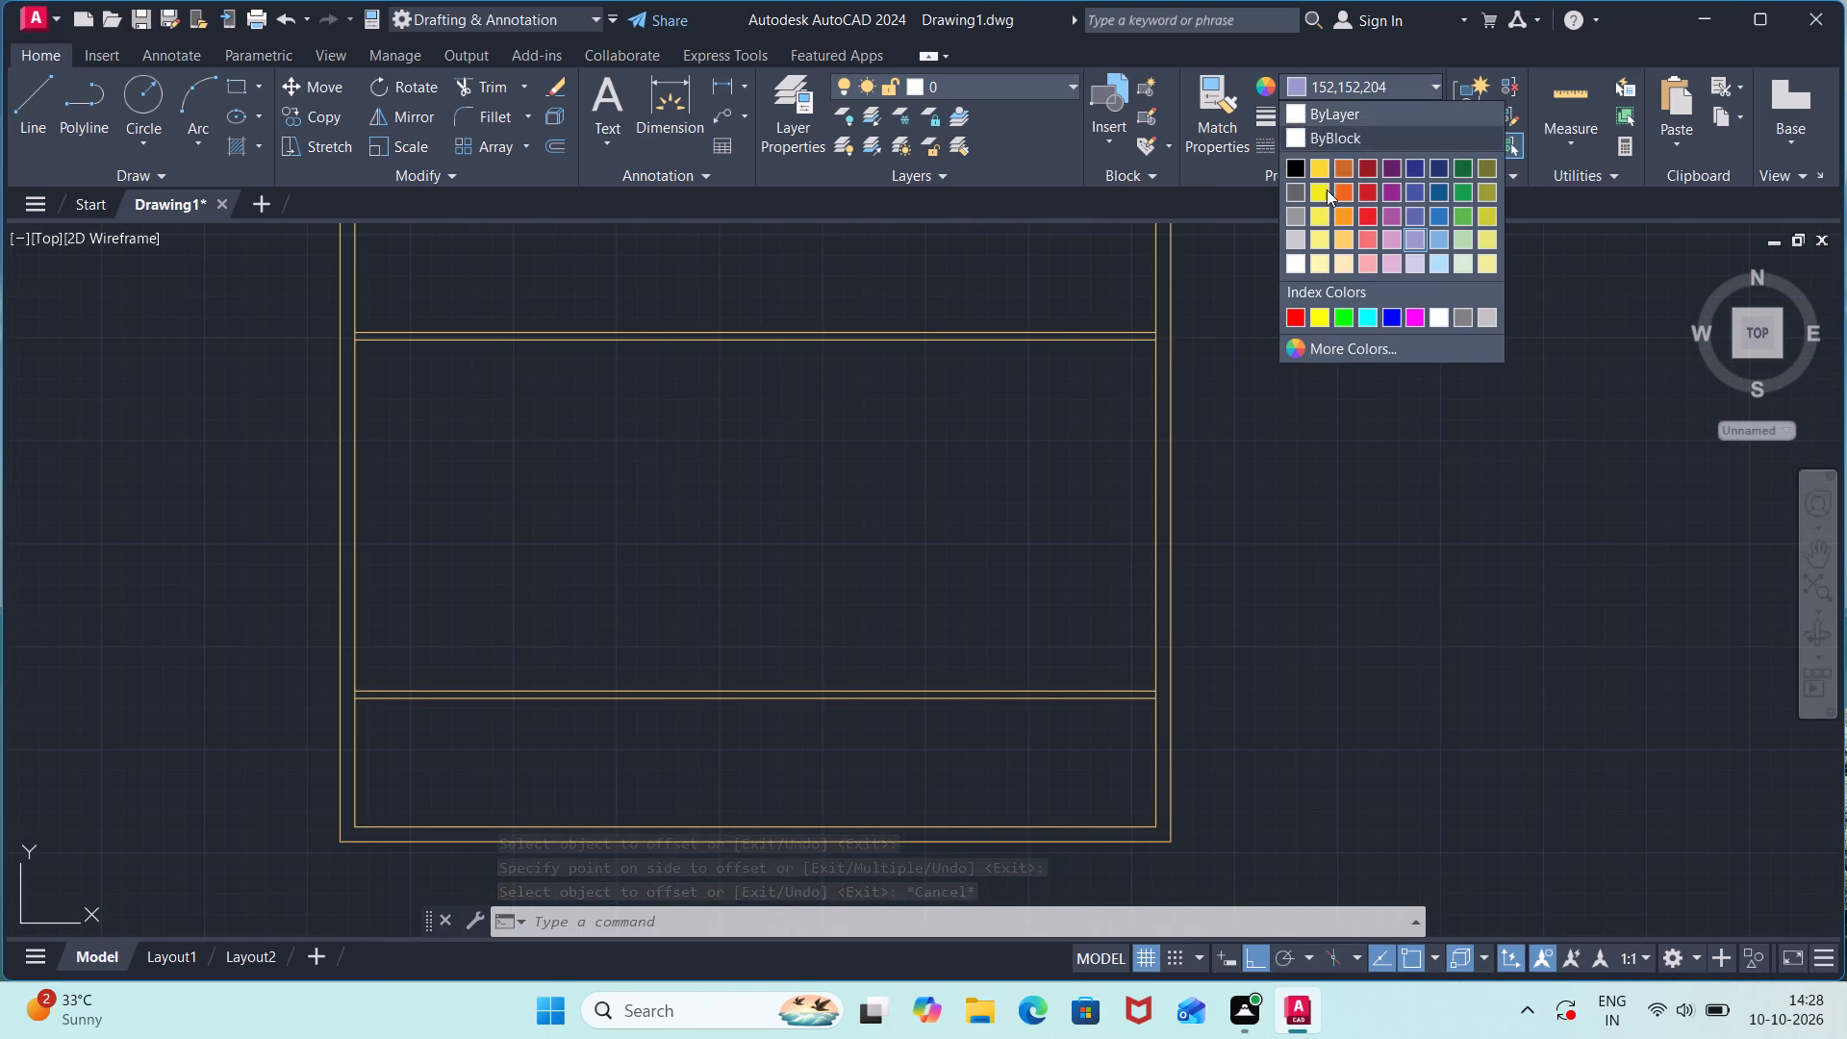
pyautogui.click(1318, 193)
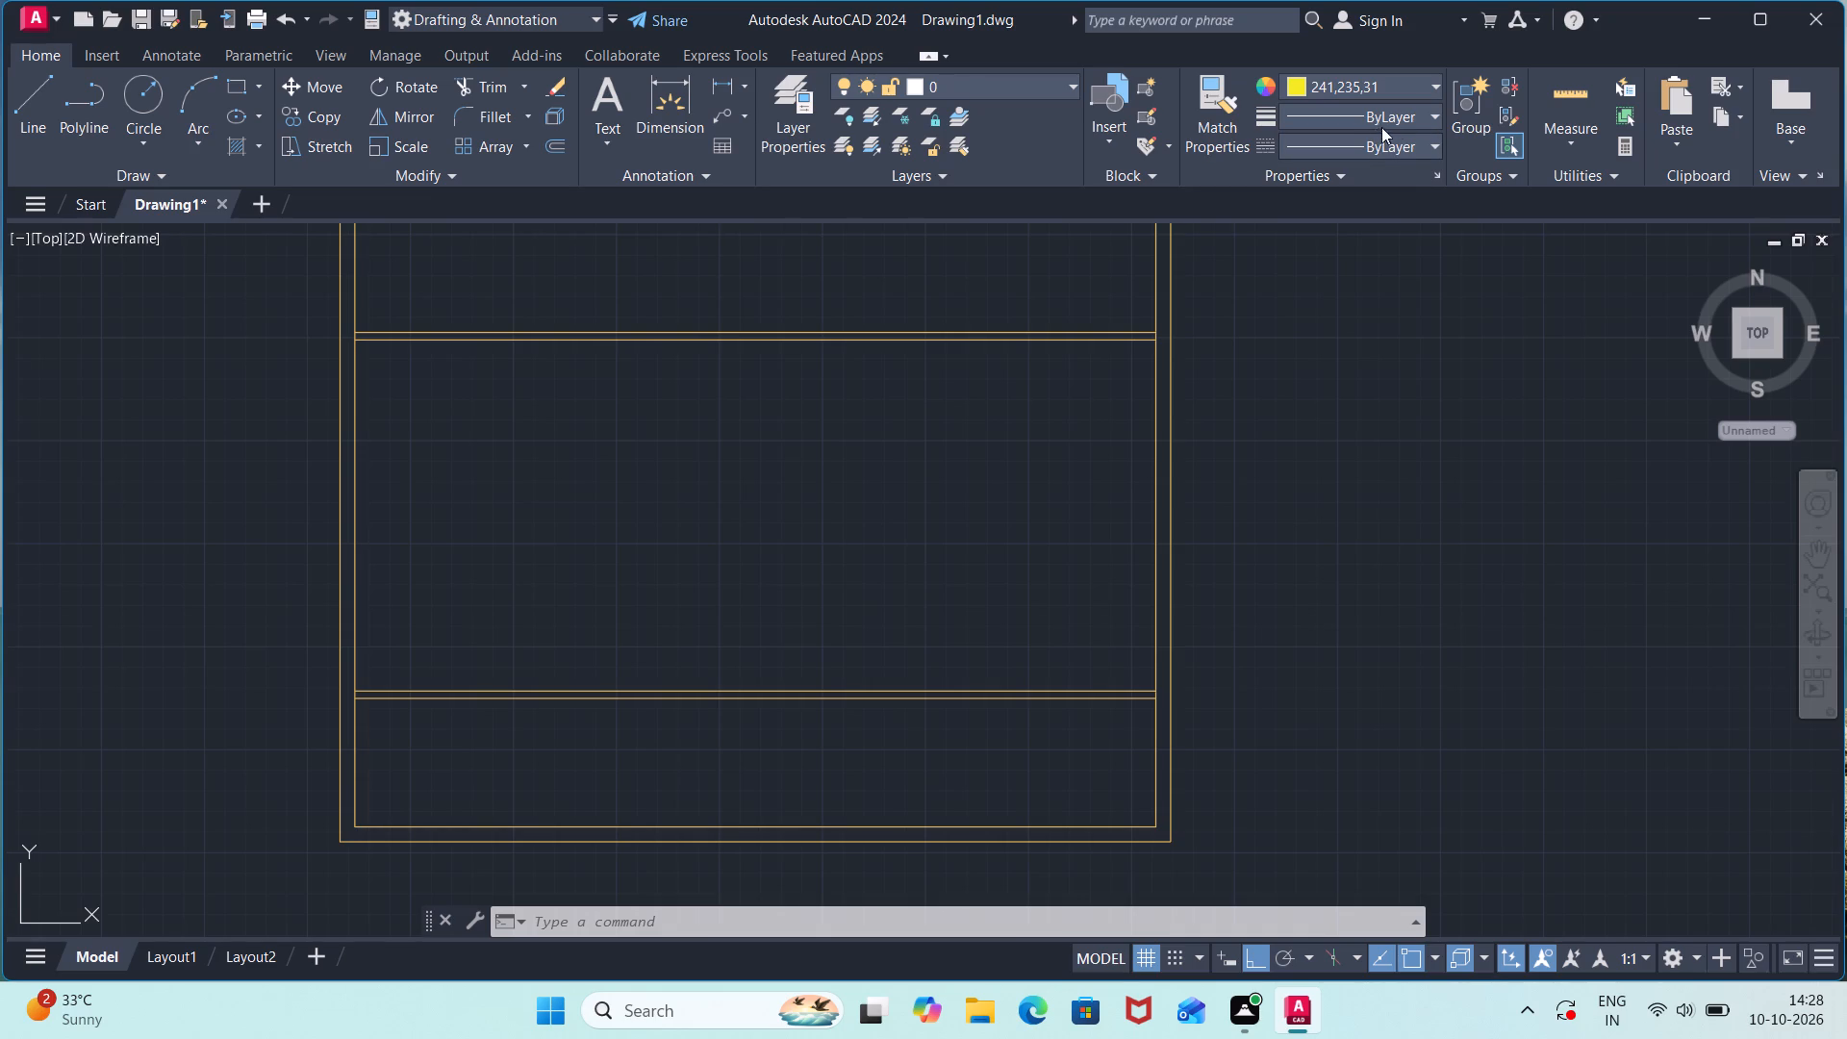
# Set the current lineweight to ByBlock.
pyautogui.click(1431, 108)
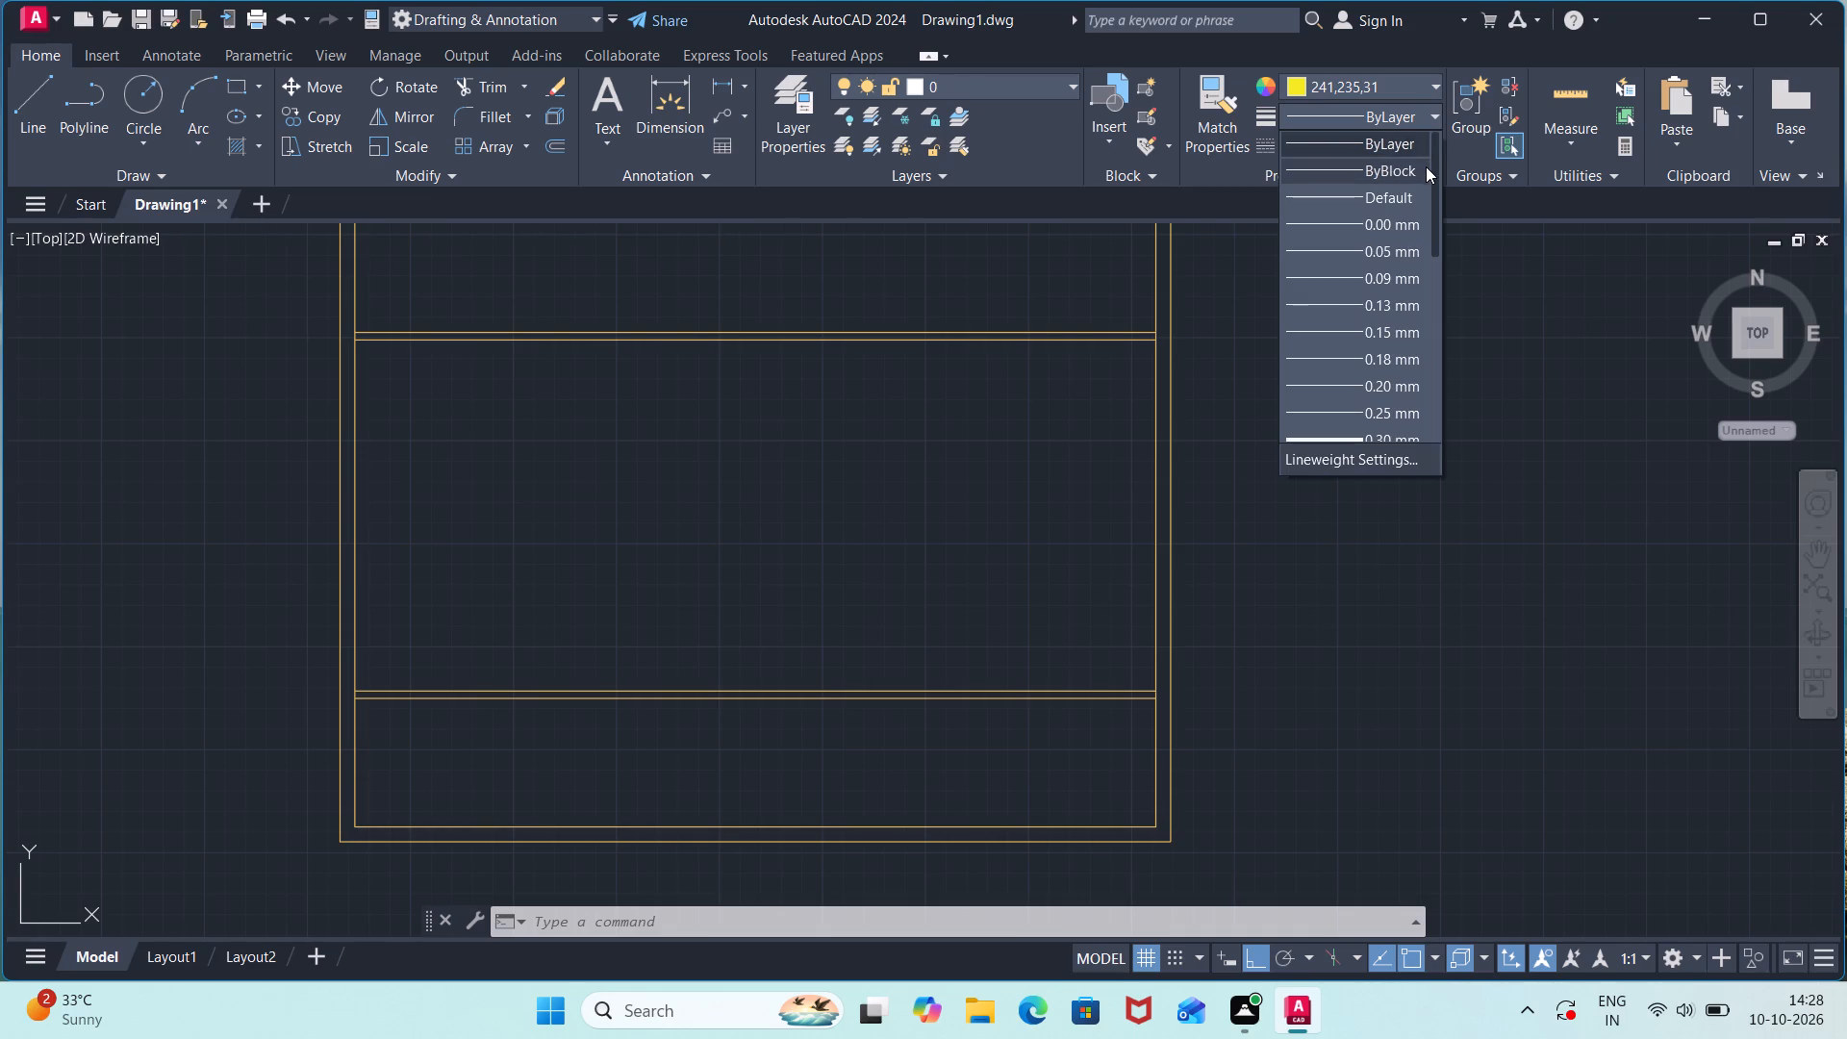
pyautogui.click(1426, 171)
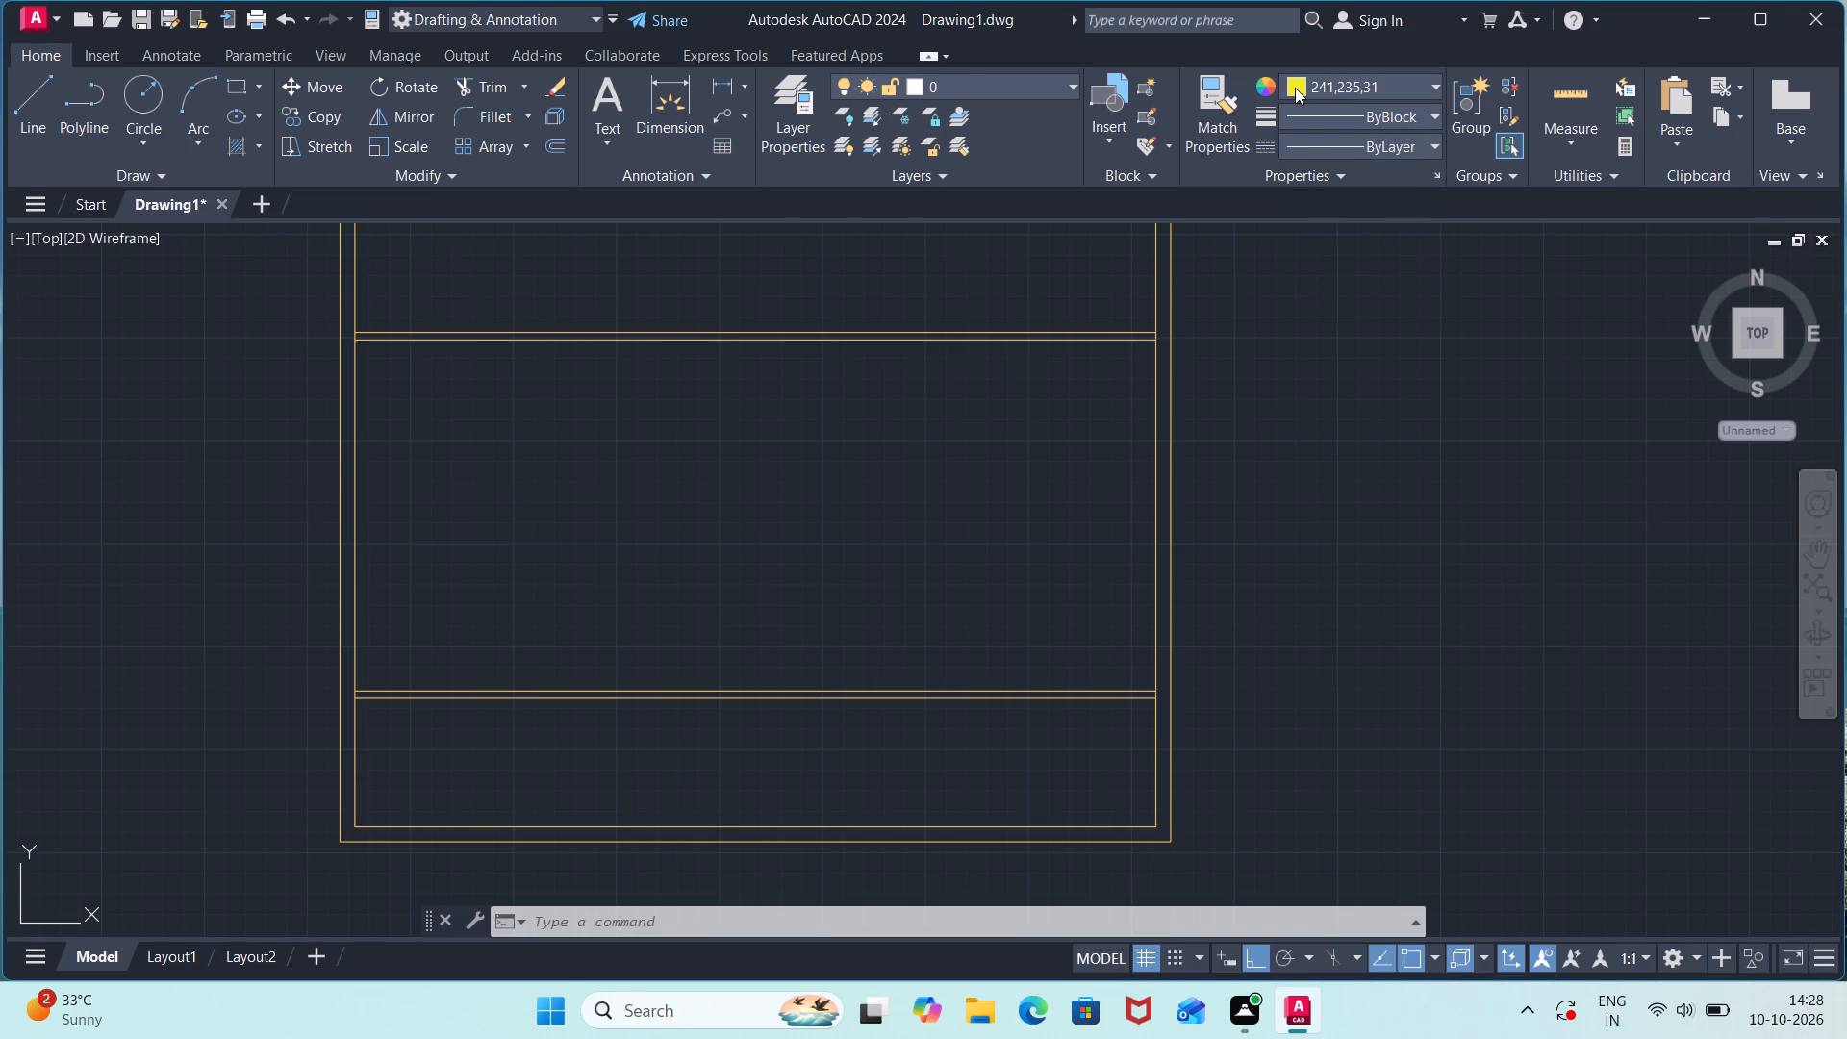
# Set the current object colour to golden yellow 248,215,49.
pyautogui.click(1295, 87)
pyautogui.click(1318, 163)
# Set the current object colour to red 237,31,36.
pyautogui.click(1303, 91)
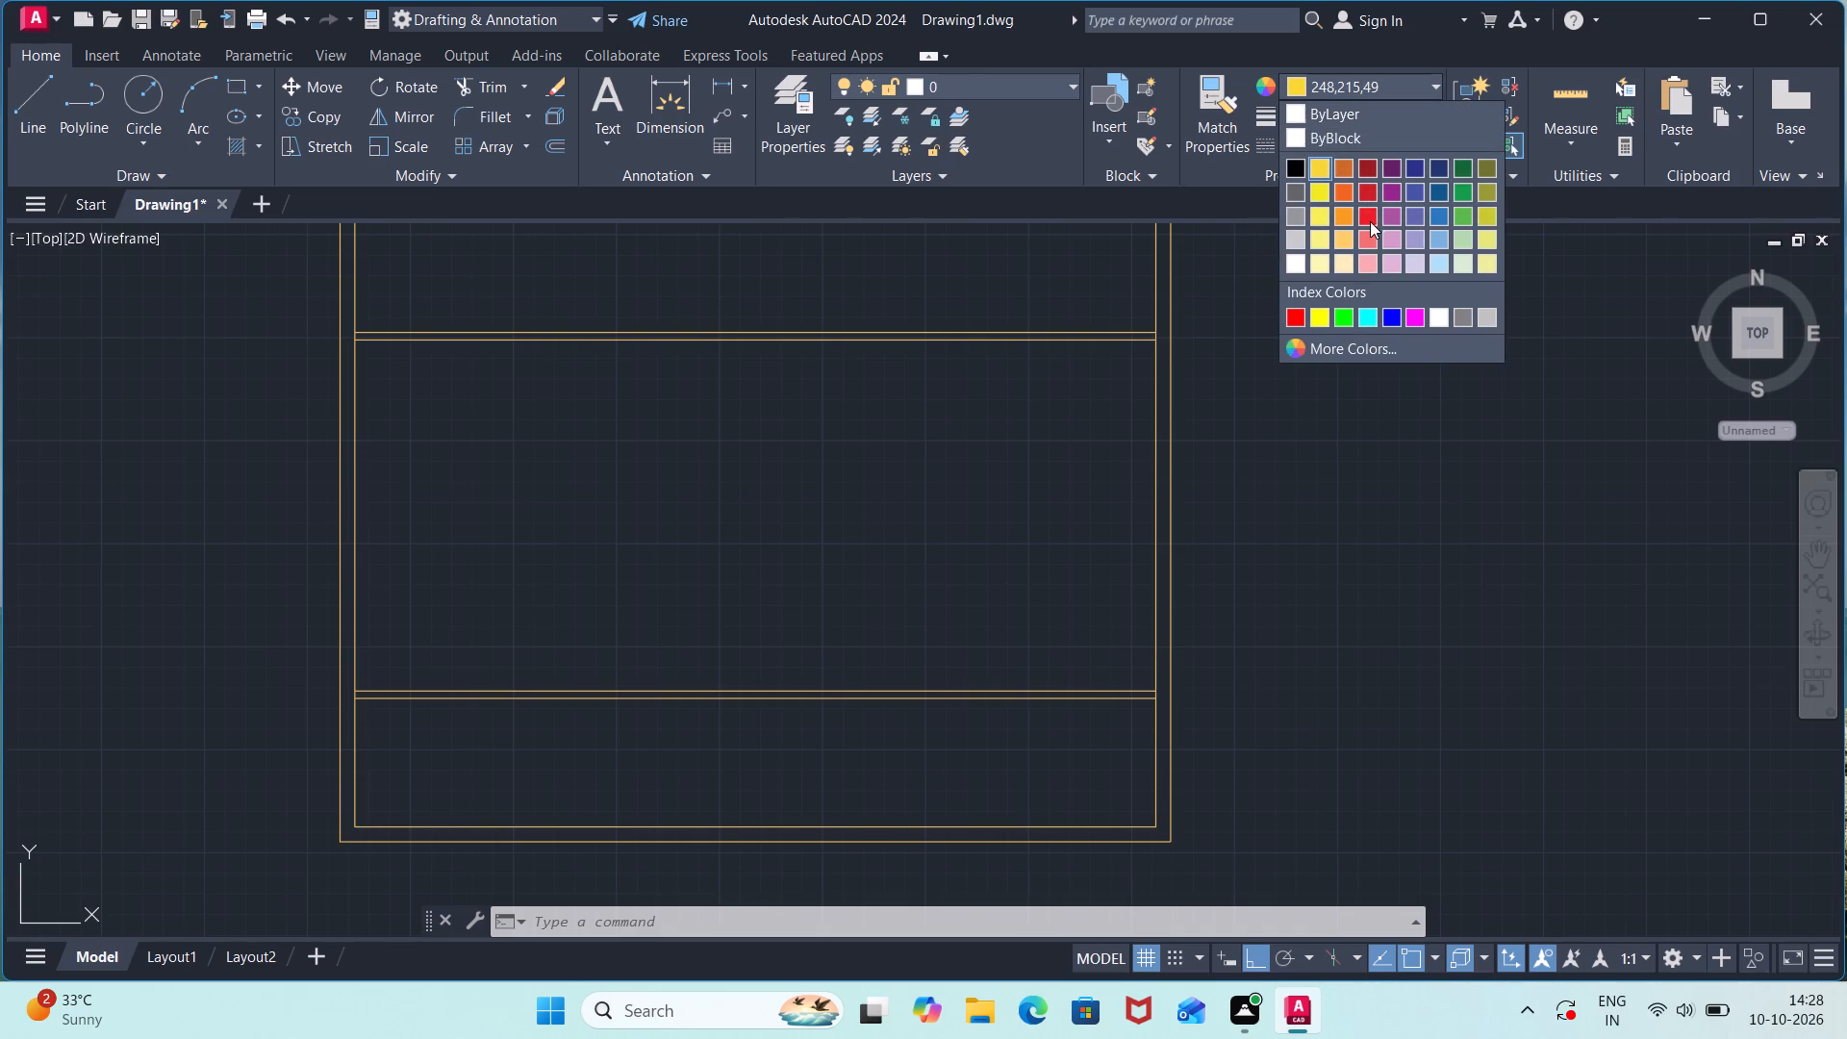
pyautogui.click(1370, 221)
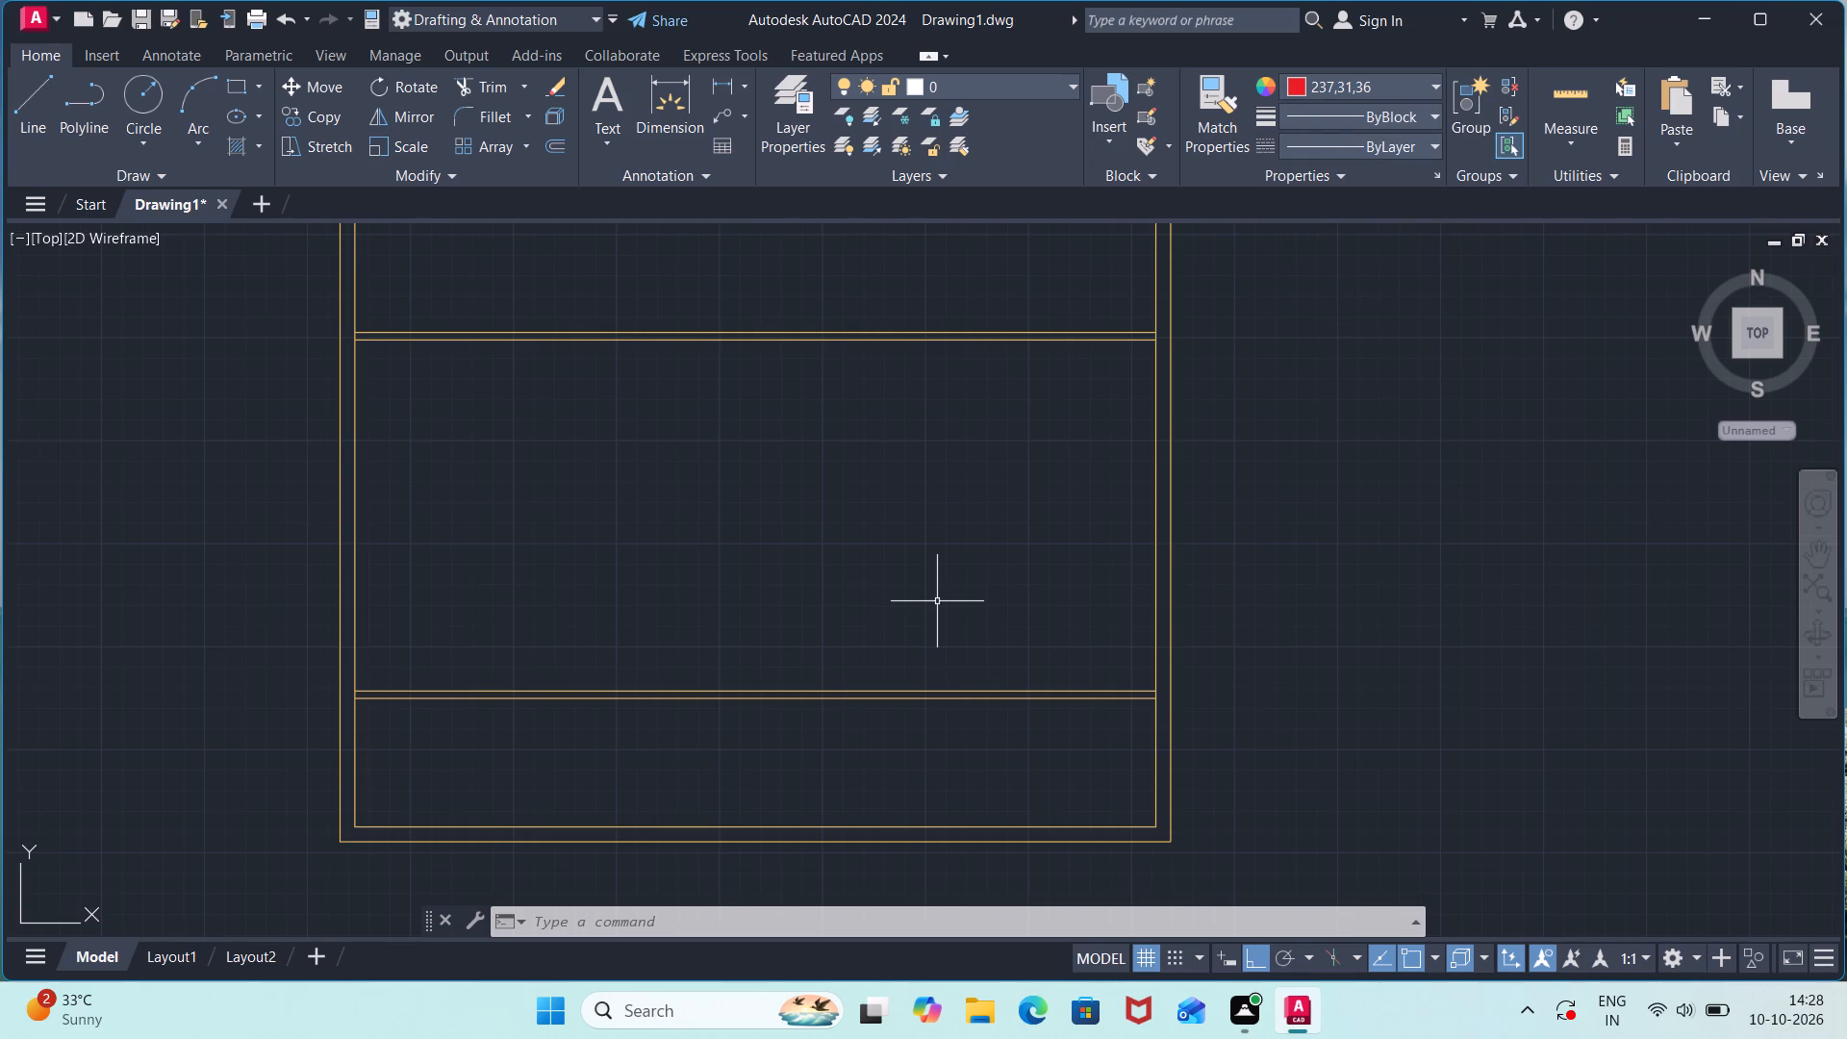
# Offset the left wall's inner line 10' to the right into the plan.
pyautogui.write('off')
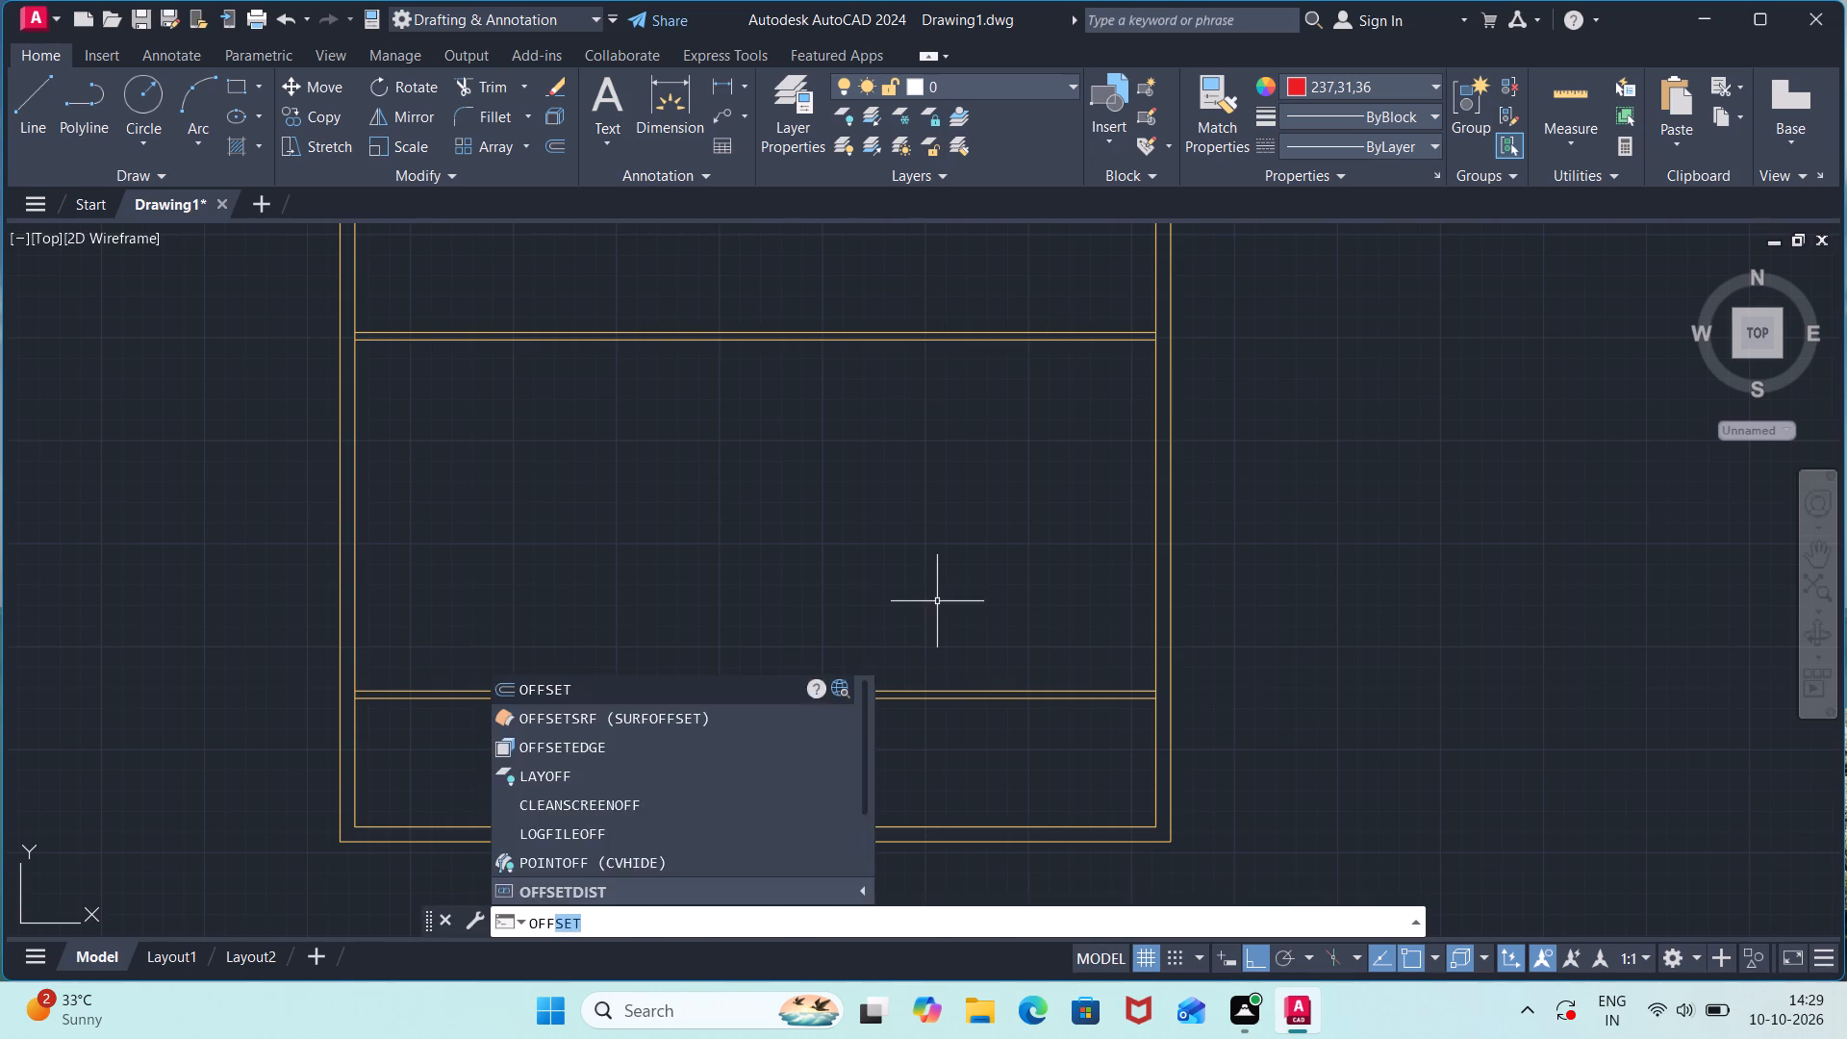
pyautogui.press('Return')
pyautogui.write("10'")
pyautogui.press('Return')
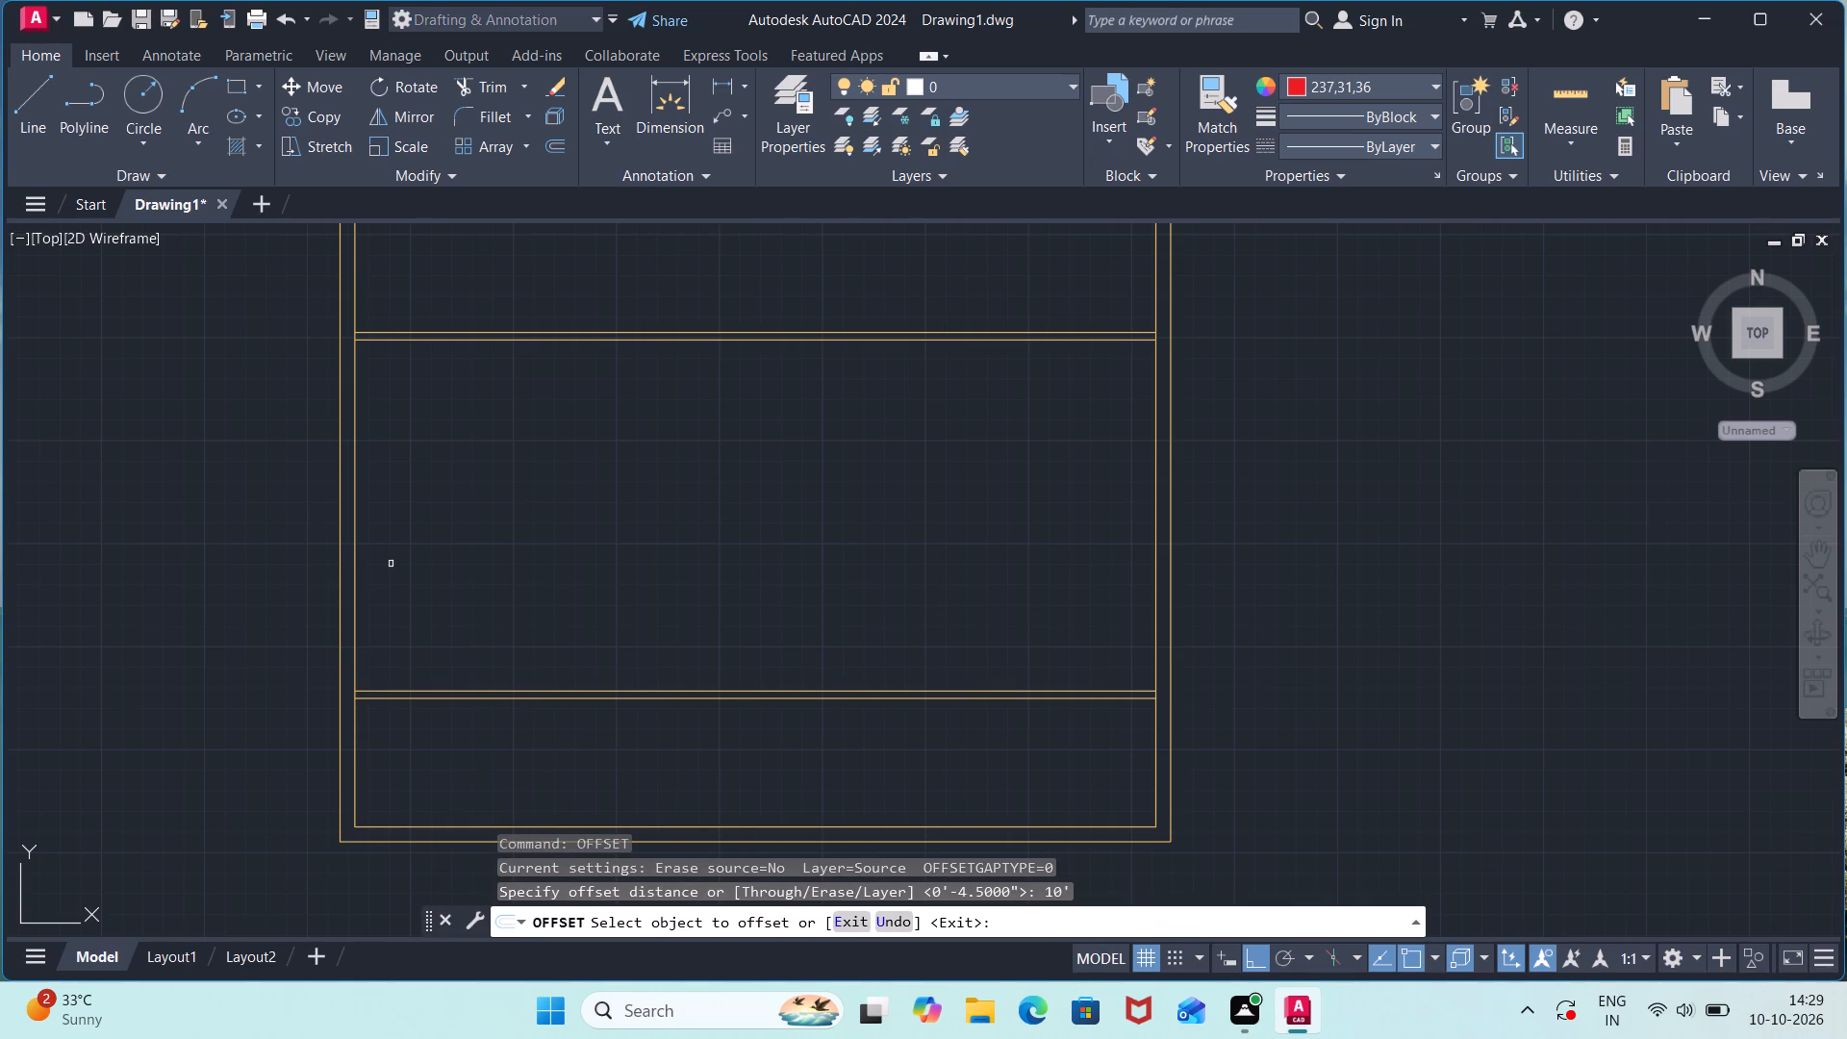
pyautogui.click(358, 592)
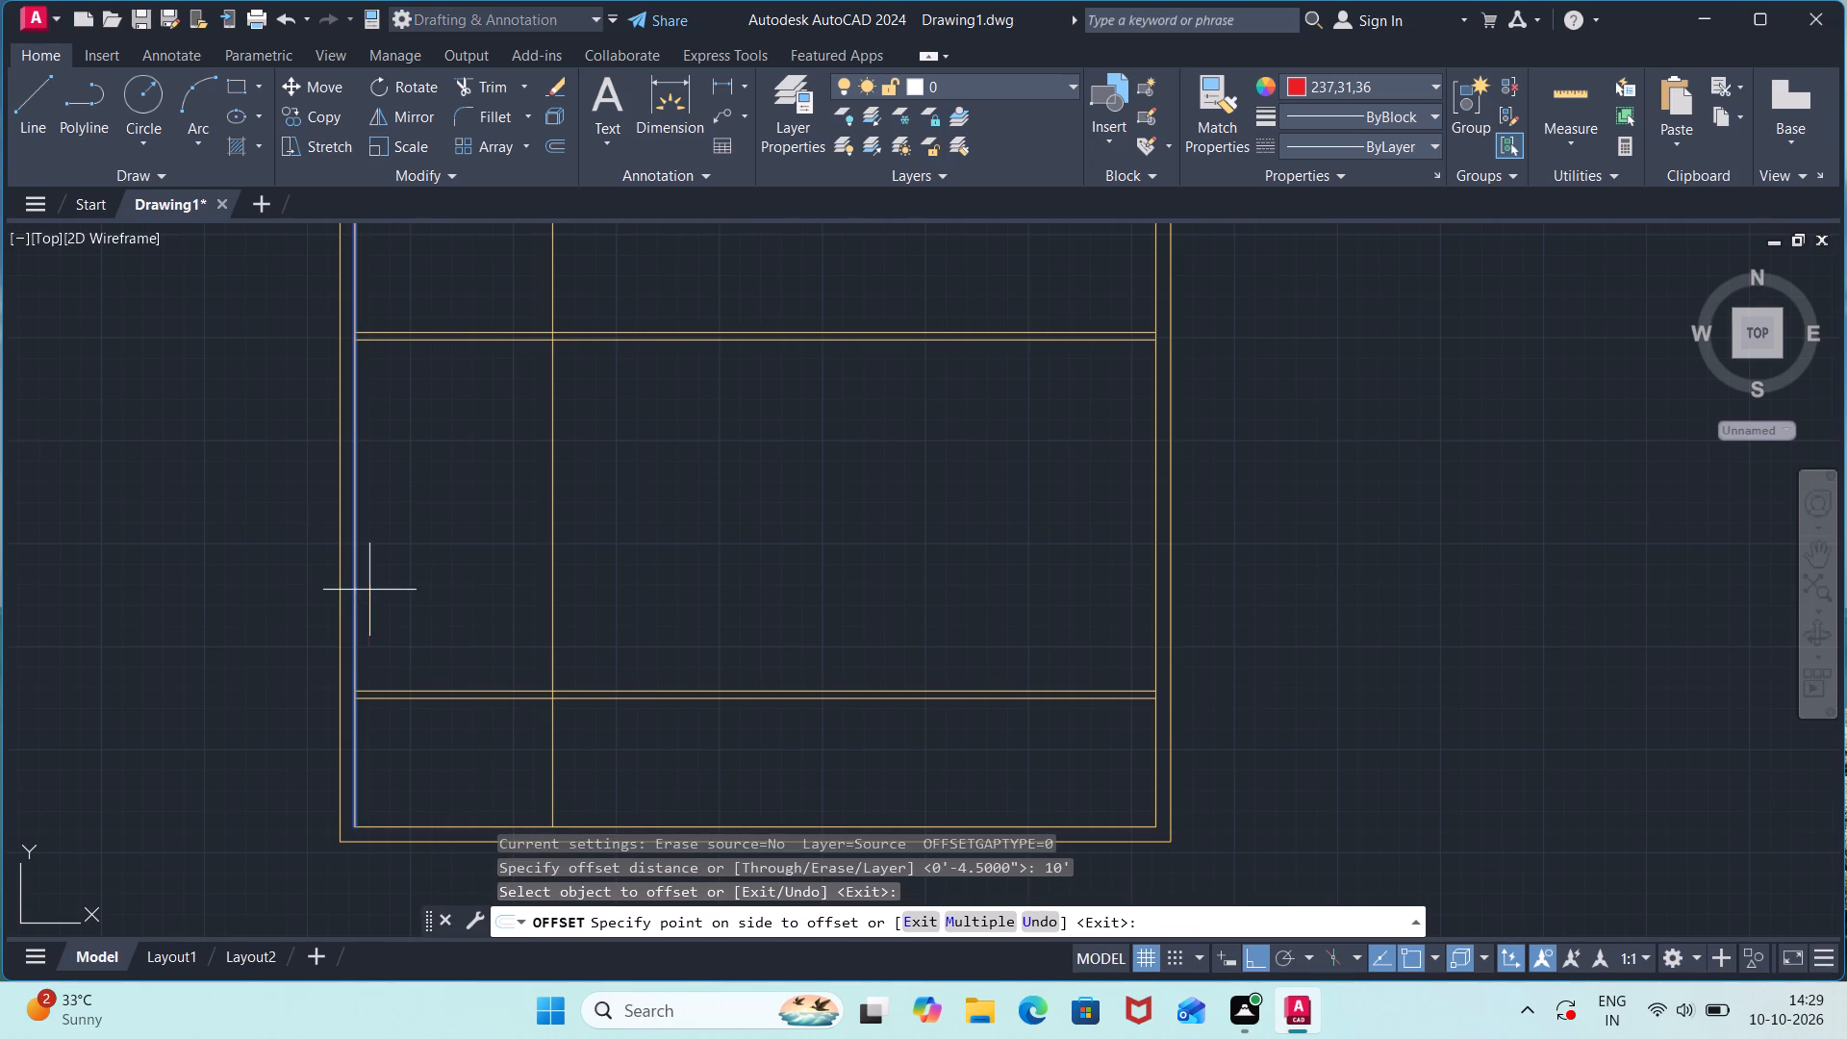
pyautogui.click(478, 601)
pyautogui.scroll(-2, 540, 587)
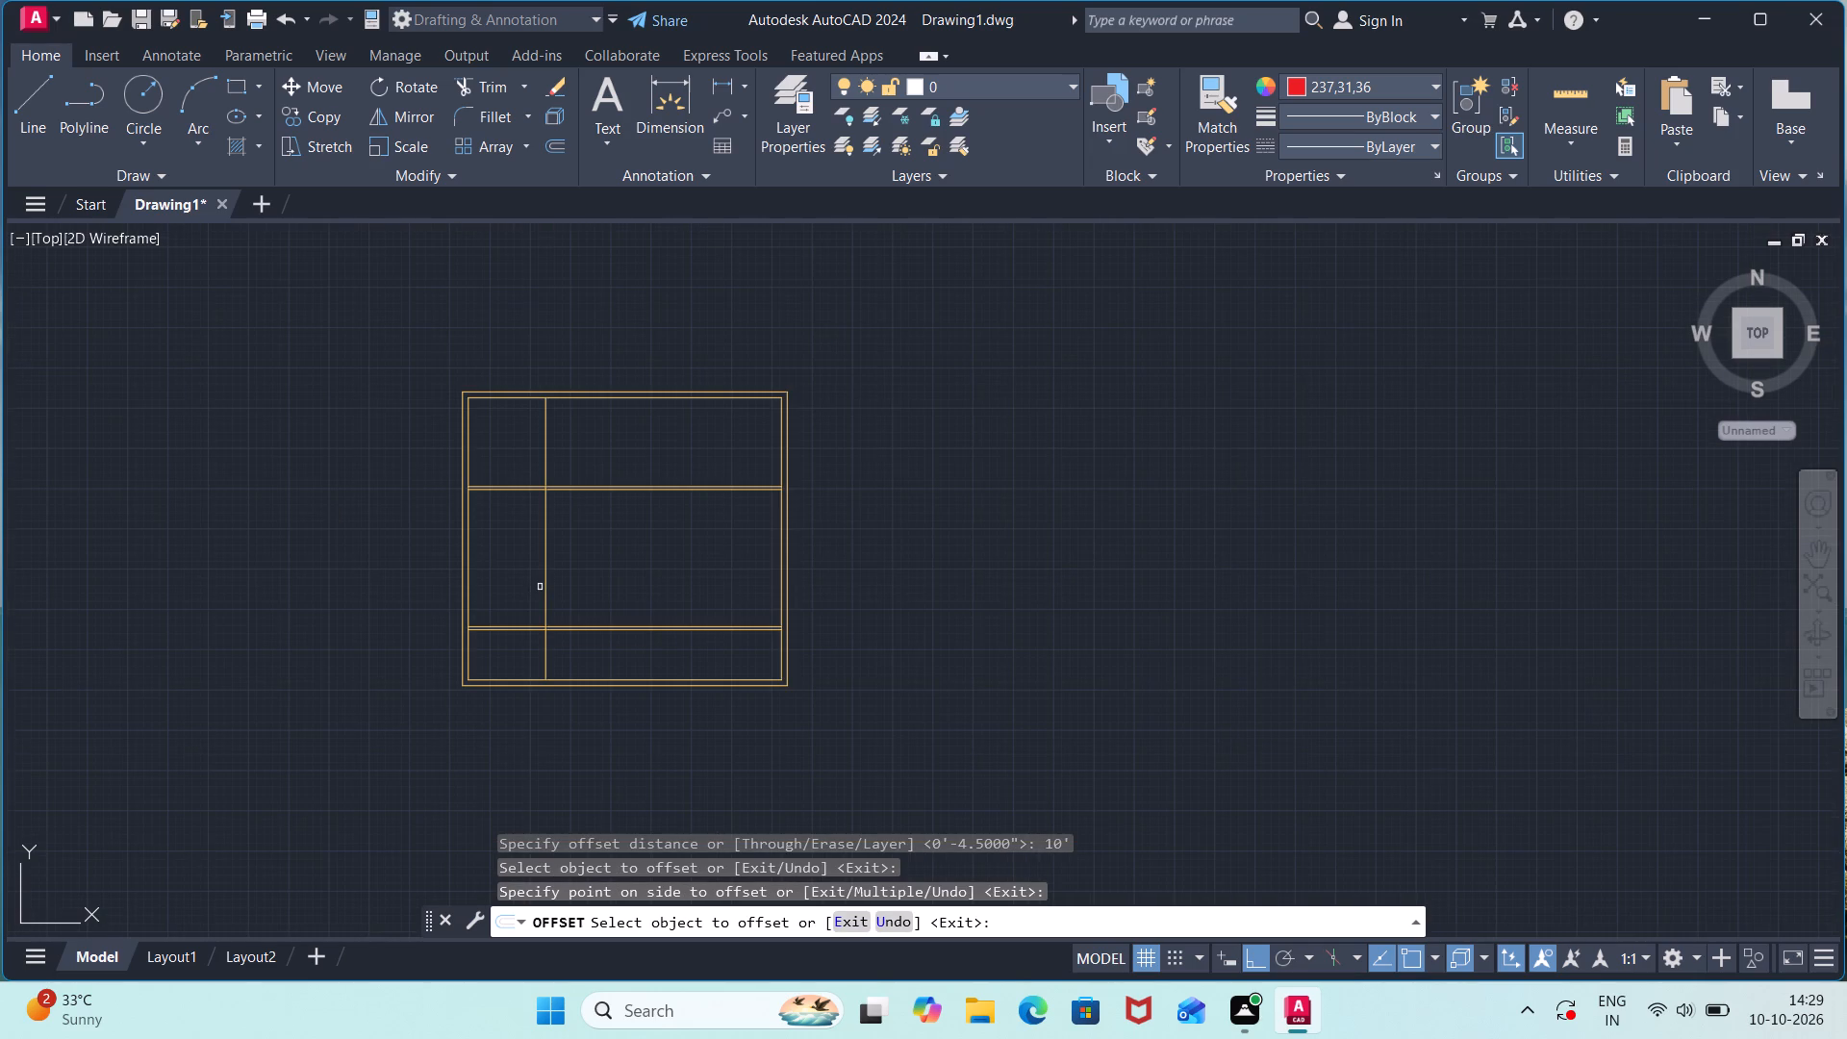
pyautogui.press('space')
# Offset the new vertical interior line 4.5" to the right to form the partition's thickness.
pyautogui.press('space')
pyautogui.write('4.5')
pyautogui.hotkey('shift', '"')
pyautogui.press('Return')
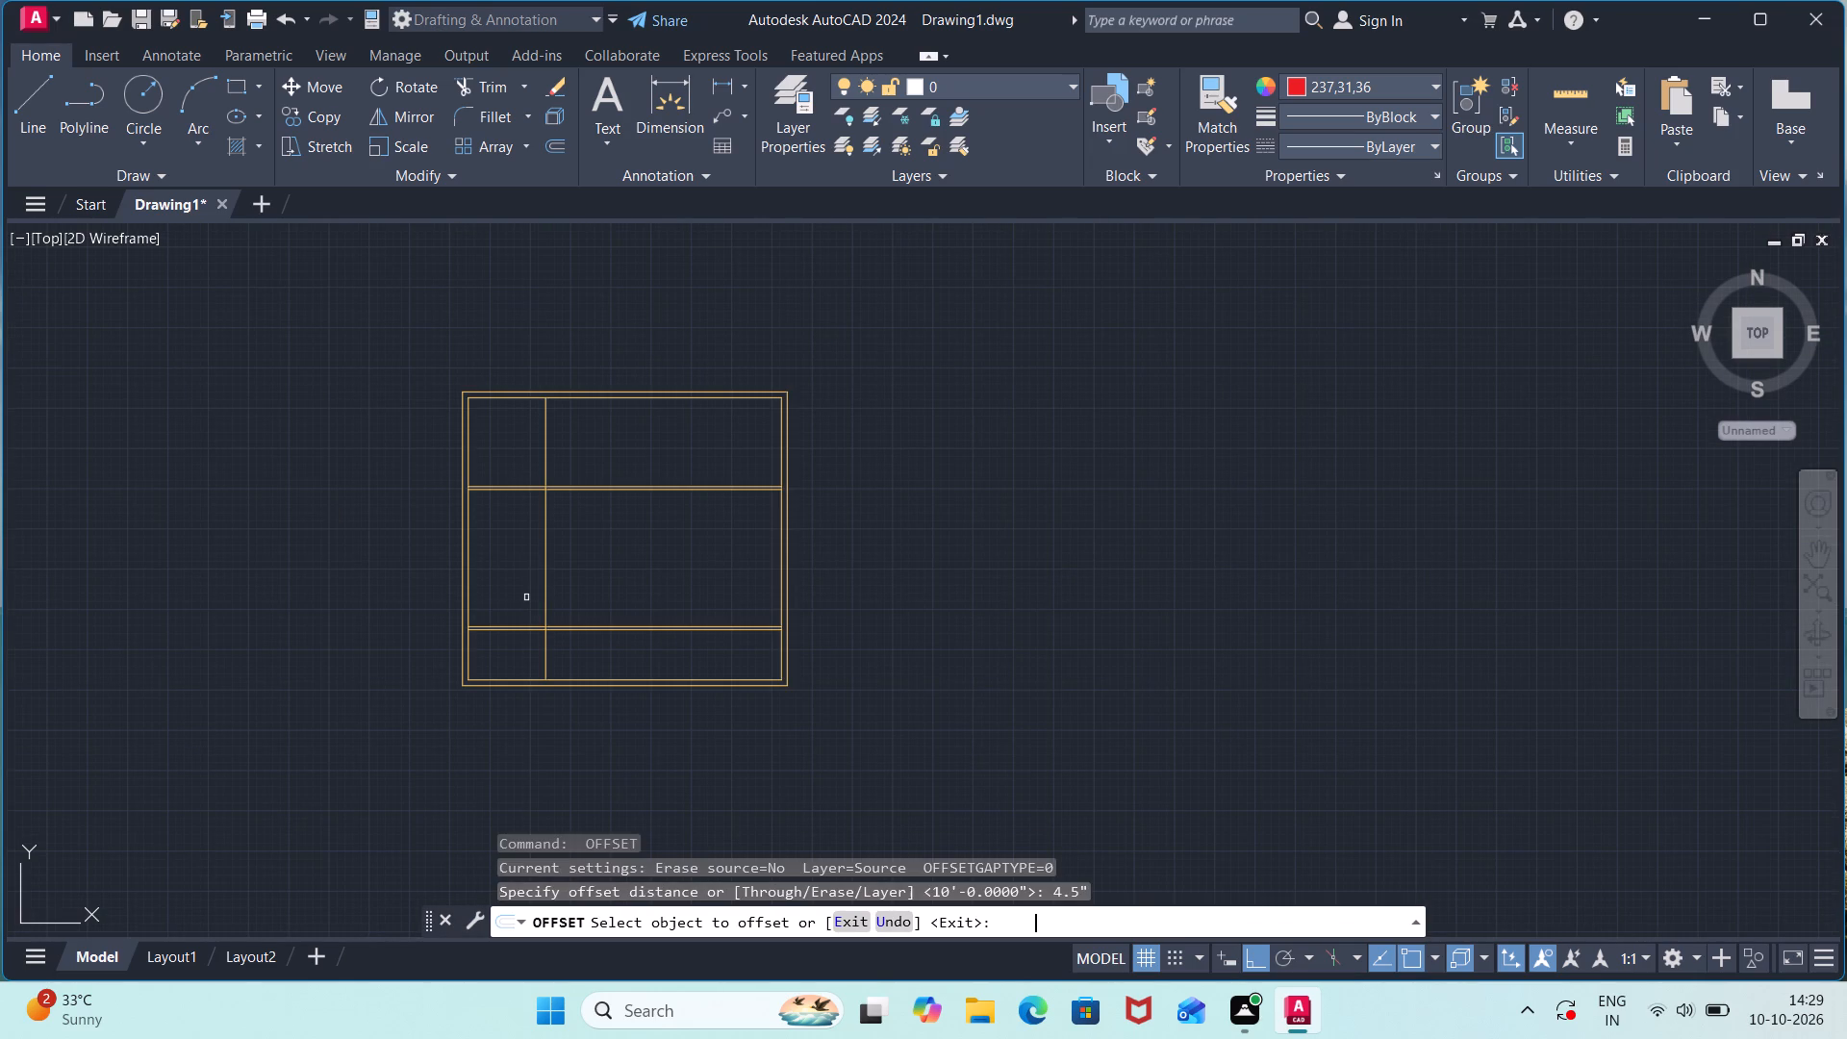
pyautogui.scroll(2, 544, 590)
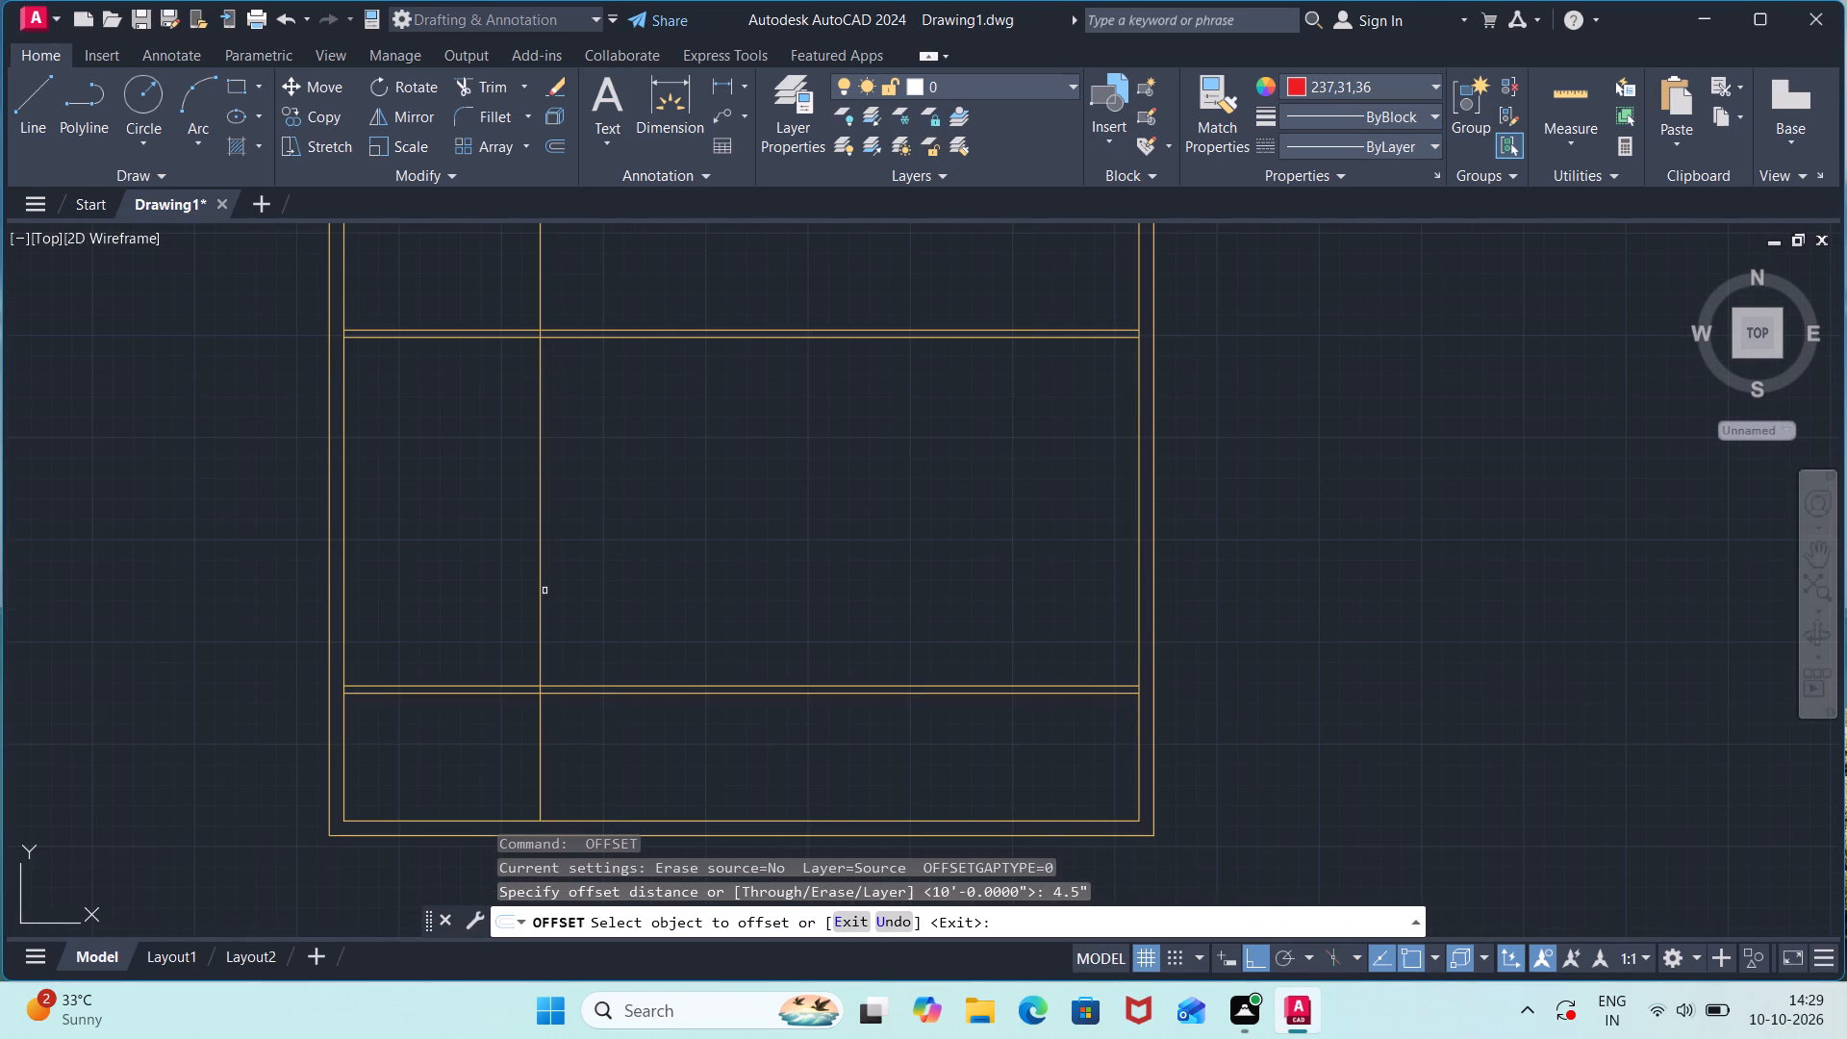
pyautogui.click(534, 603)
pyautogui.click(540, 605)
pyautogui.click(625, 598)
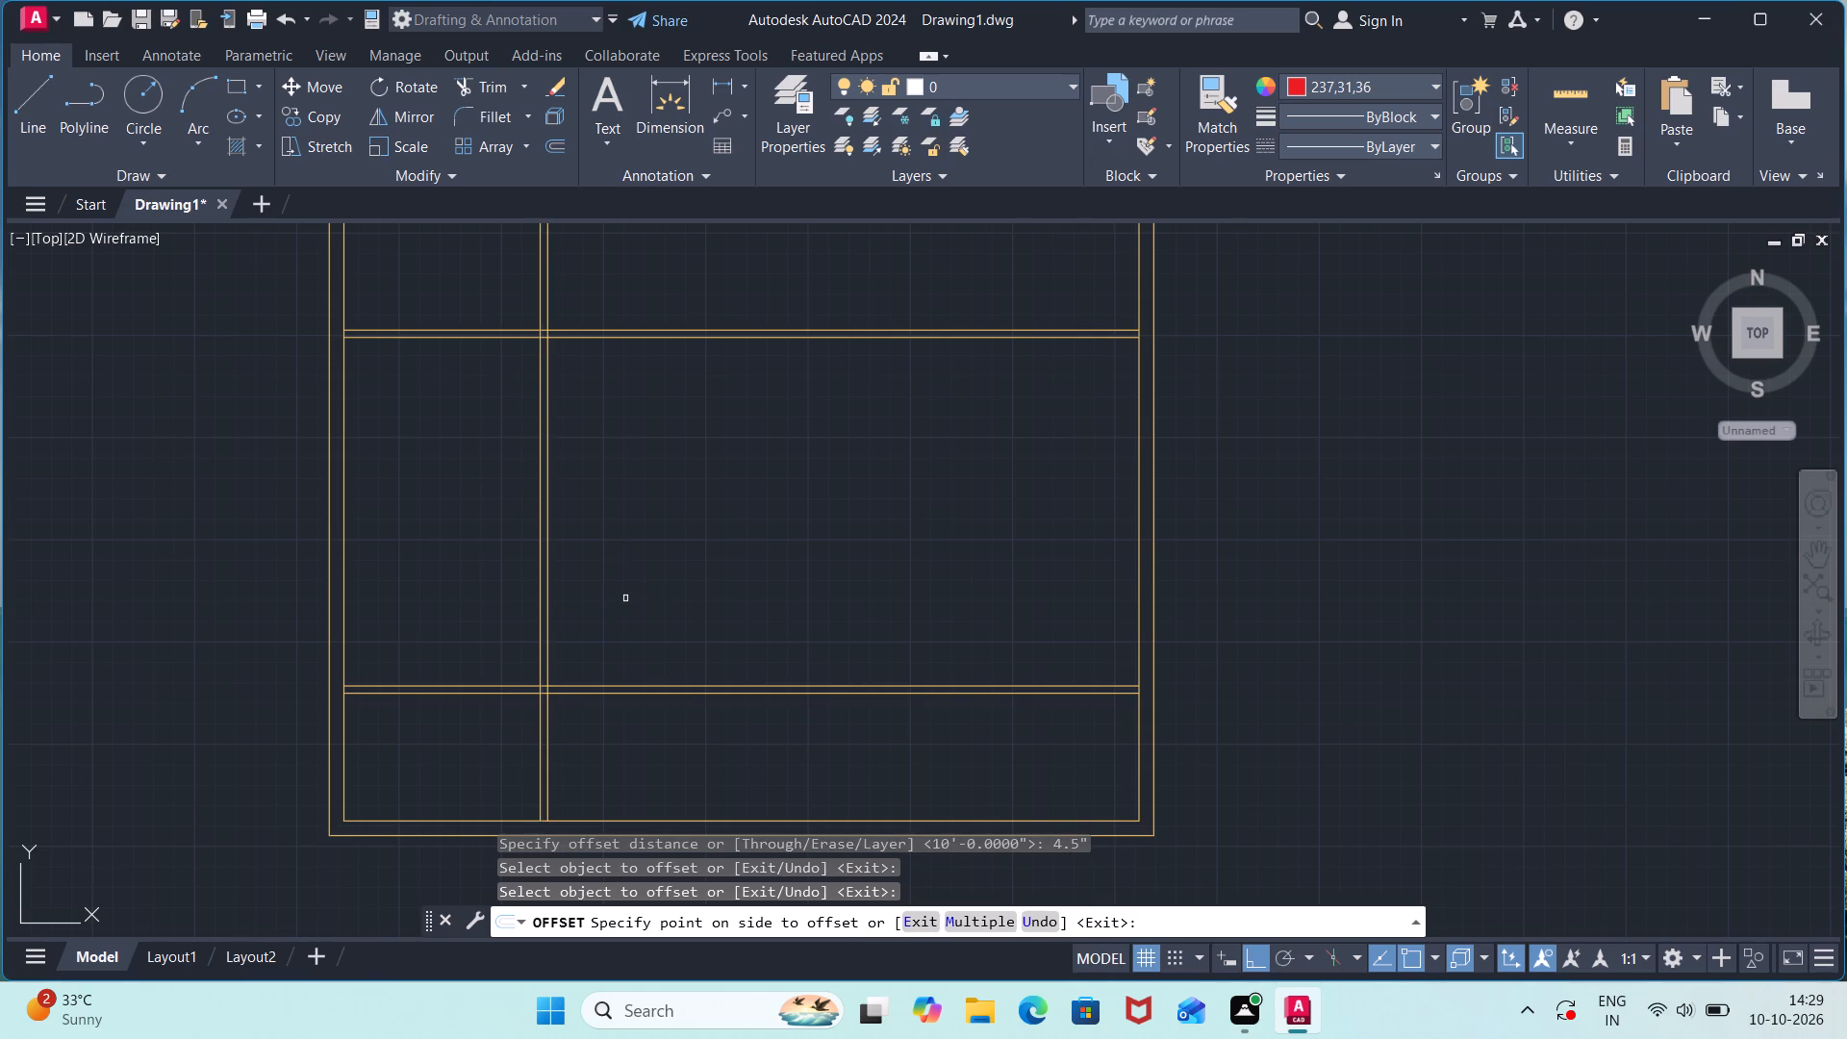
pyautogui.scroll(-3, 656, 584)
pyautogui.press('Escape')
# Set the current linetype to ByBlock.
pyautogui.scroll(2, 657, 582)
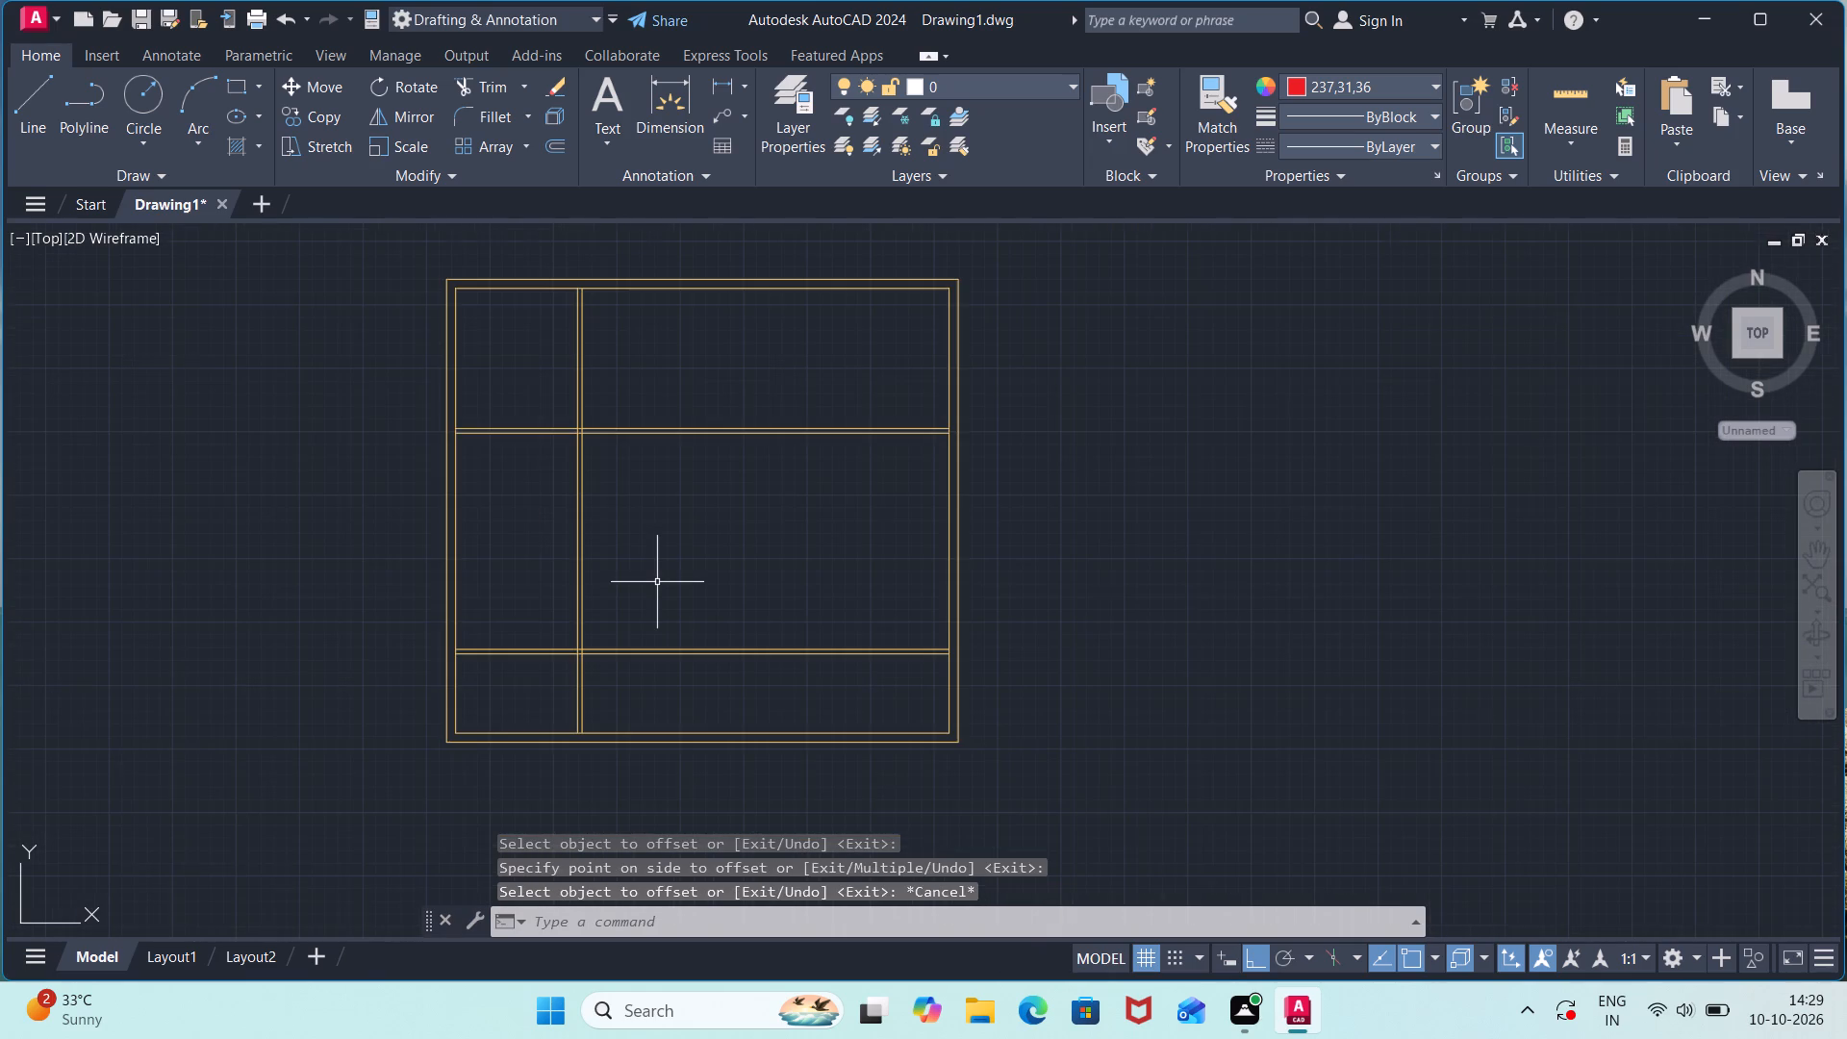
pyautogui.click(1437, 144)
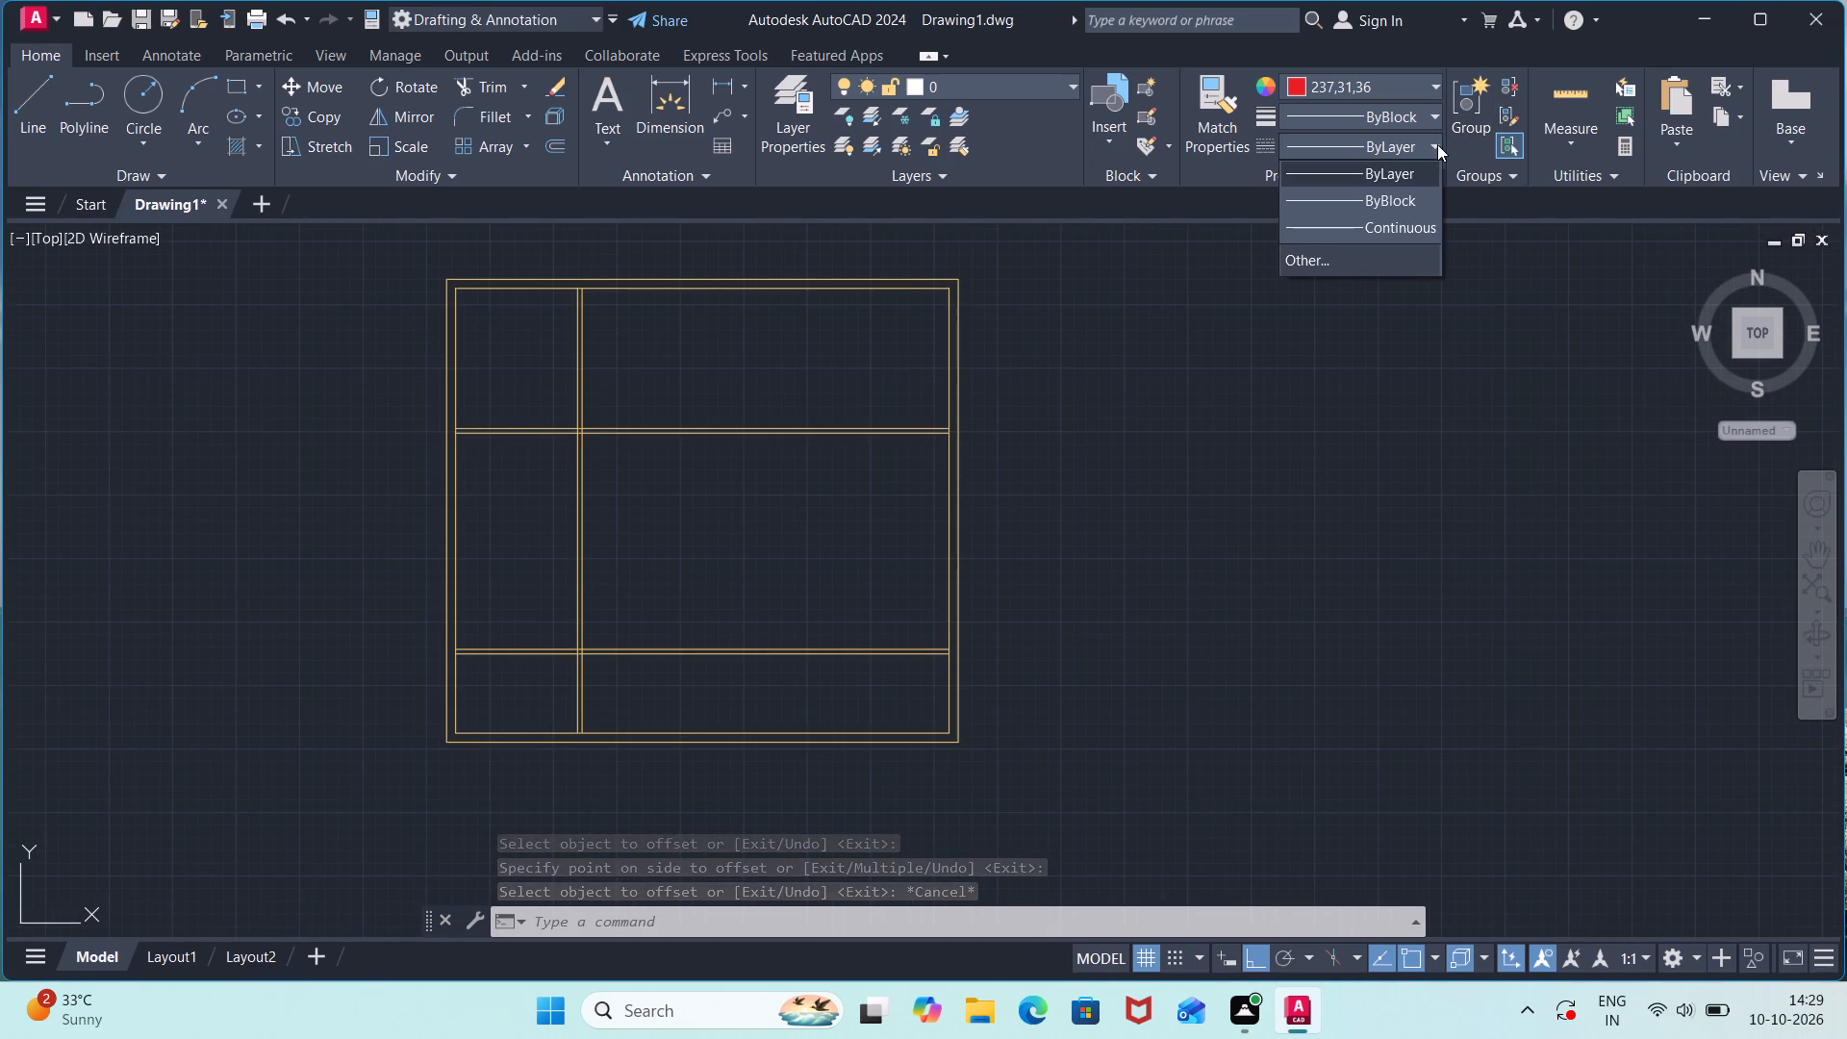
pyautogui.click(1416, 193)
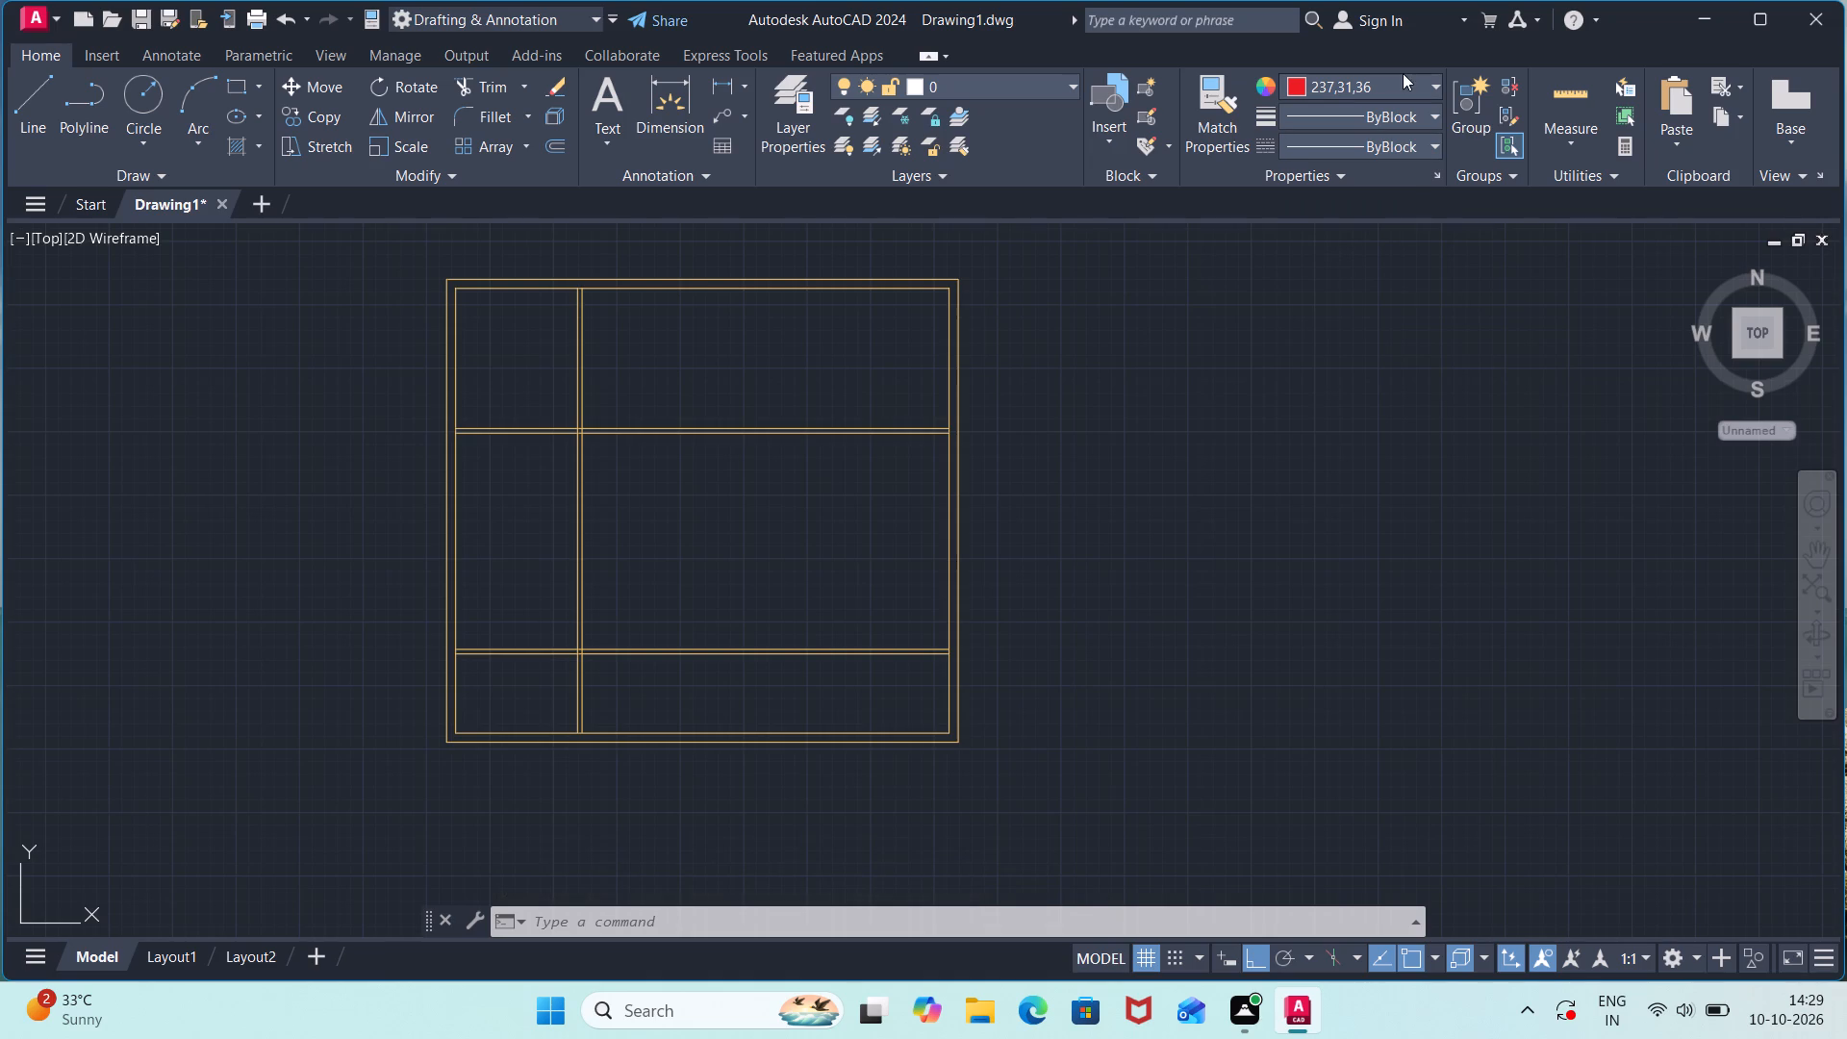
# Set the current object colour to purple 147,39,143.
pyautogui.click(1427, 84)
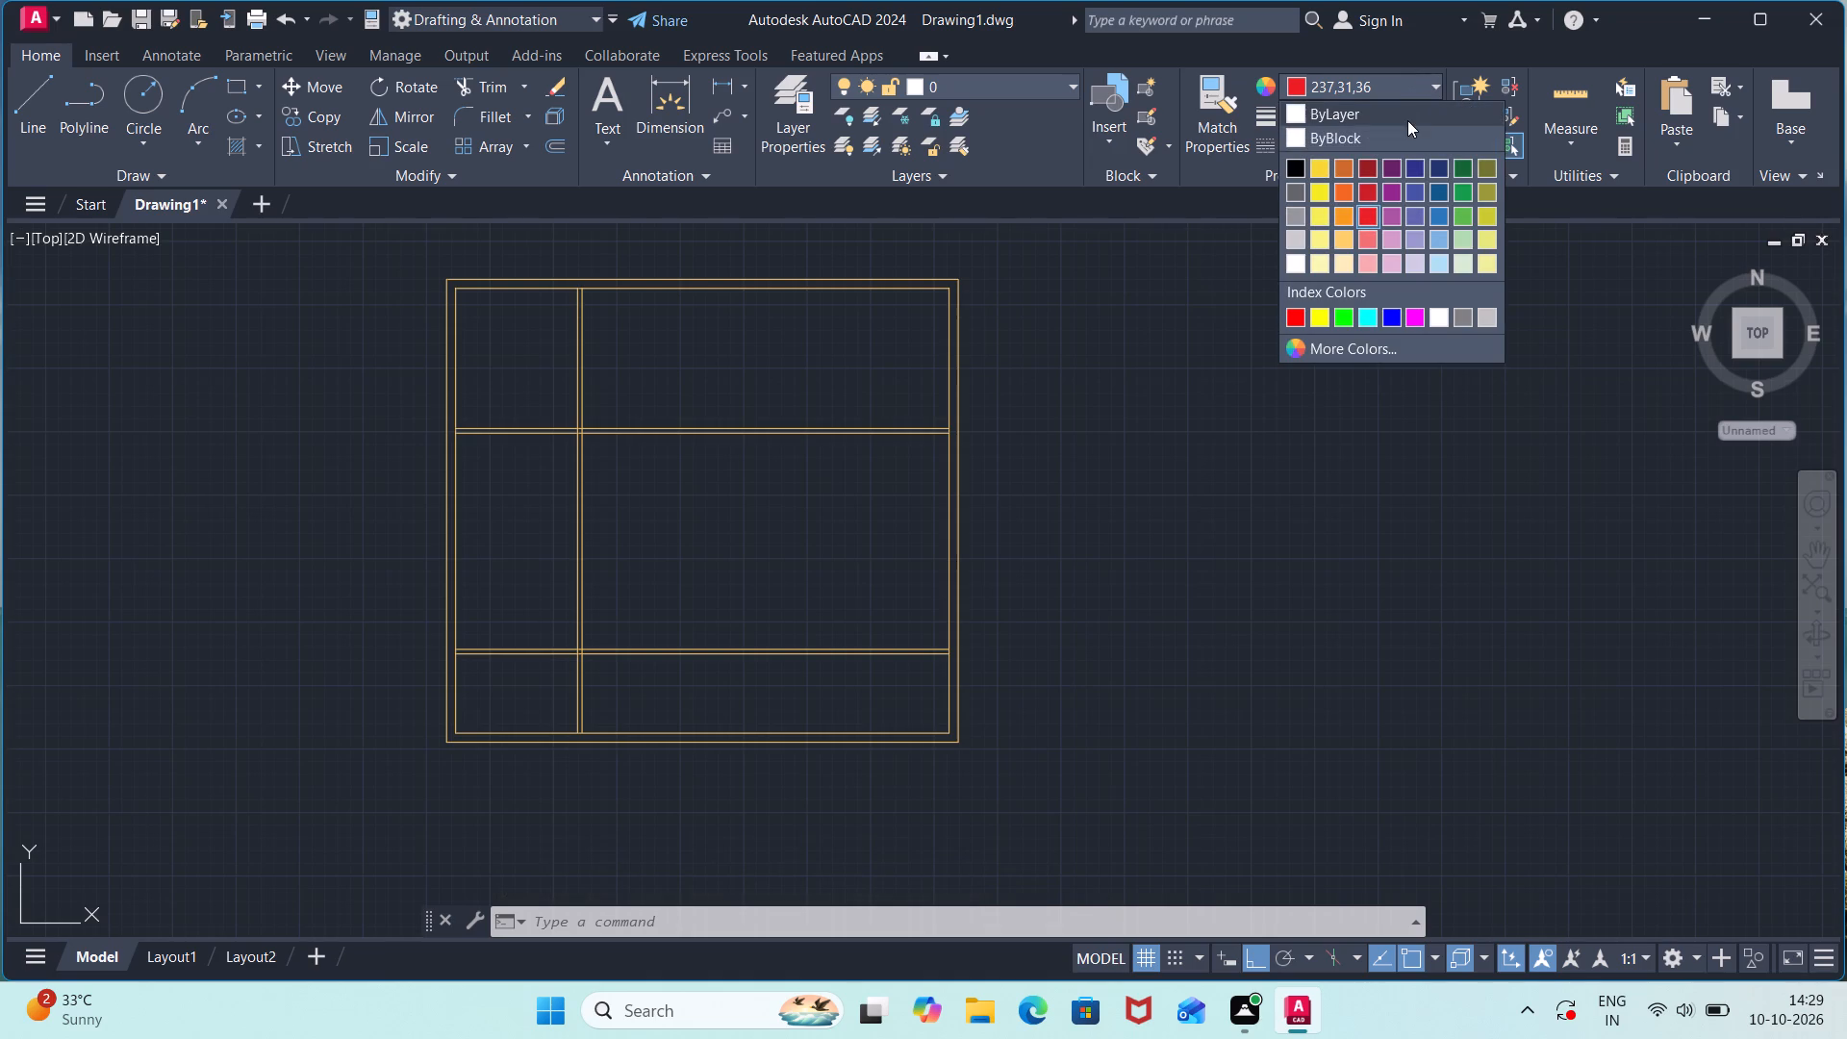
pyautogui.click(1404, 135)
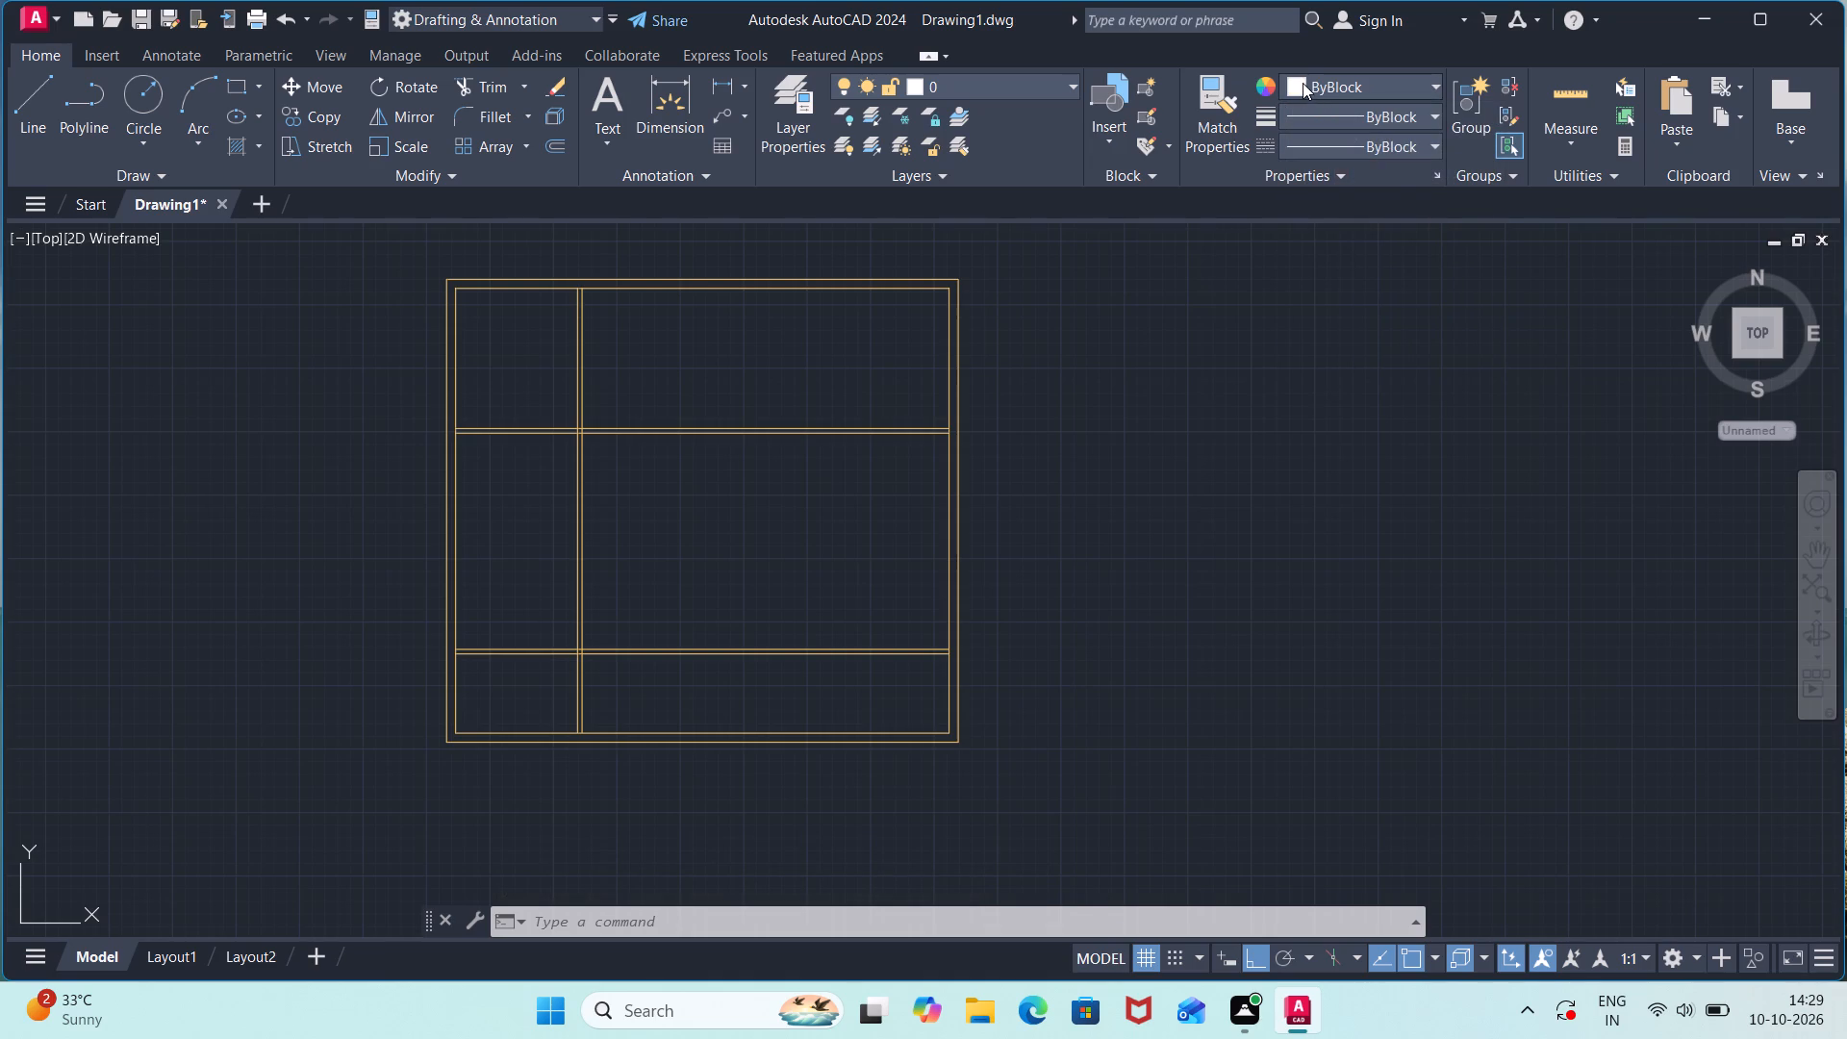
pyautogui.click(1303, 83)
pyautogui.click(1320, 168)
pyautogui.click(1303, 88)
pyautogui.click(1387, 195)
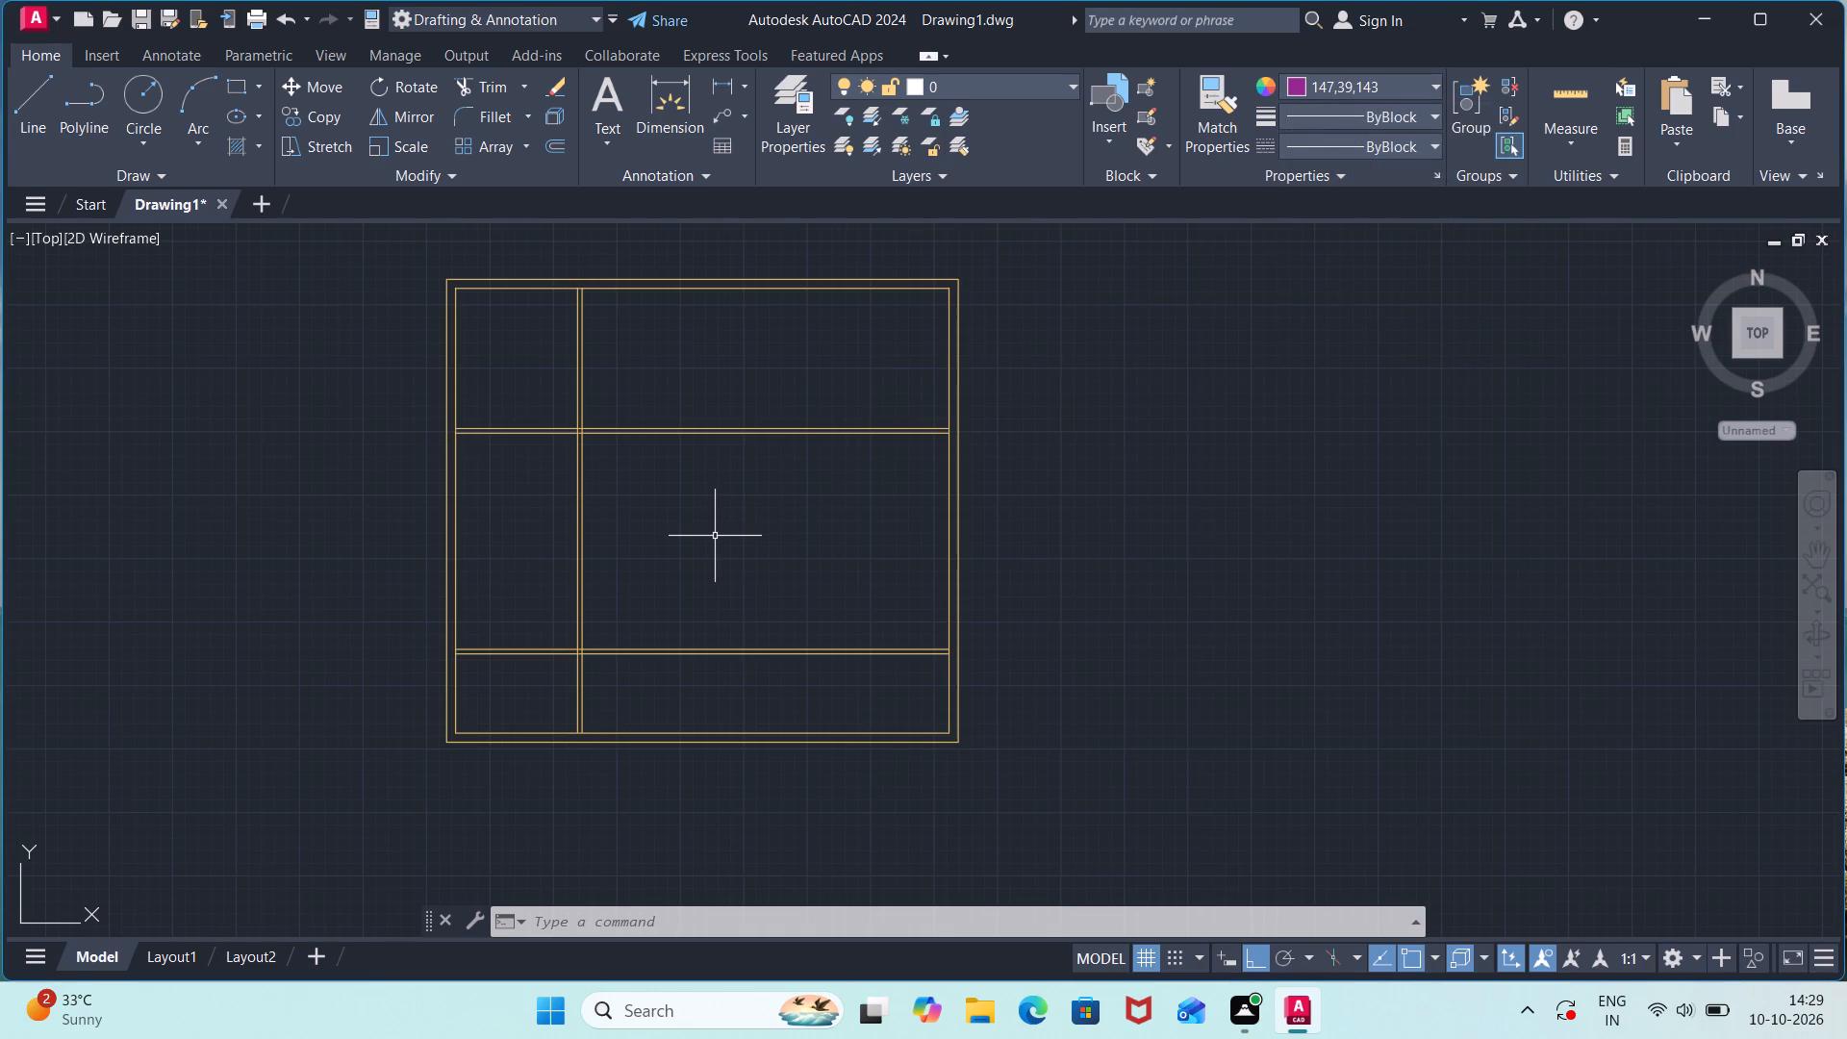
# Offset the right-hand line of the vertical partition 11'5" to the right.
pyautogui.press('space')
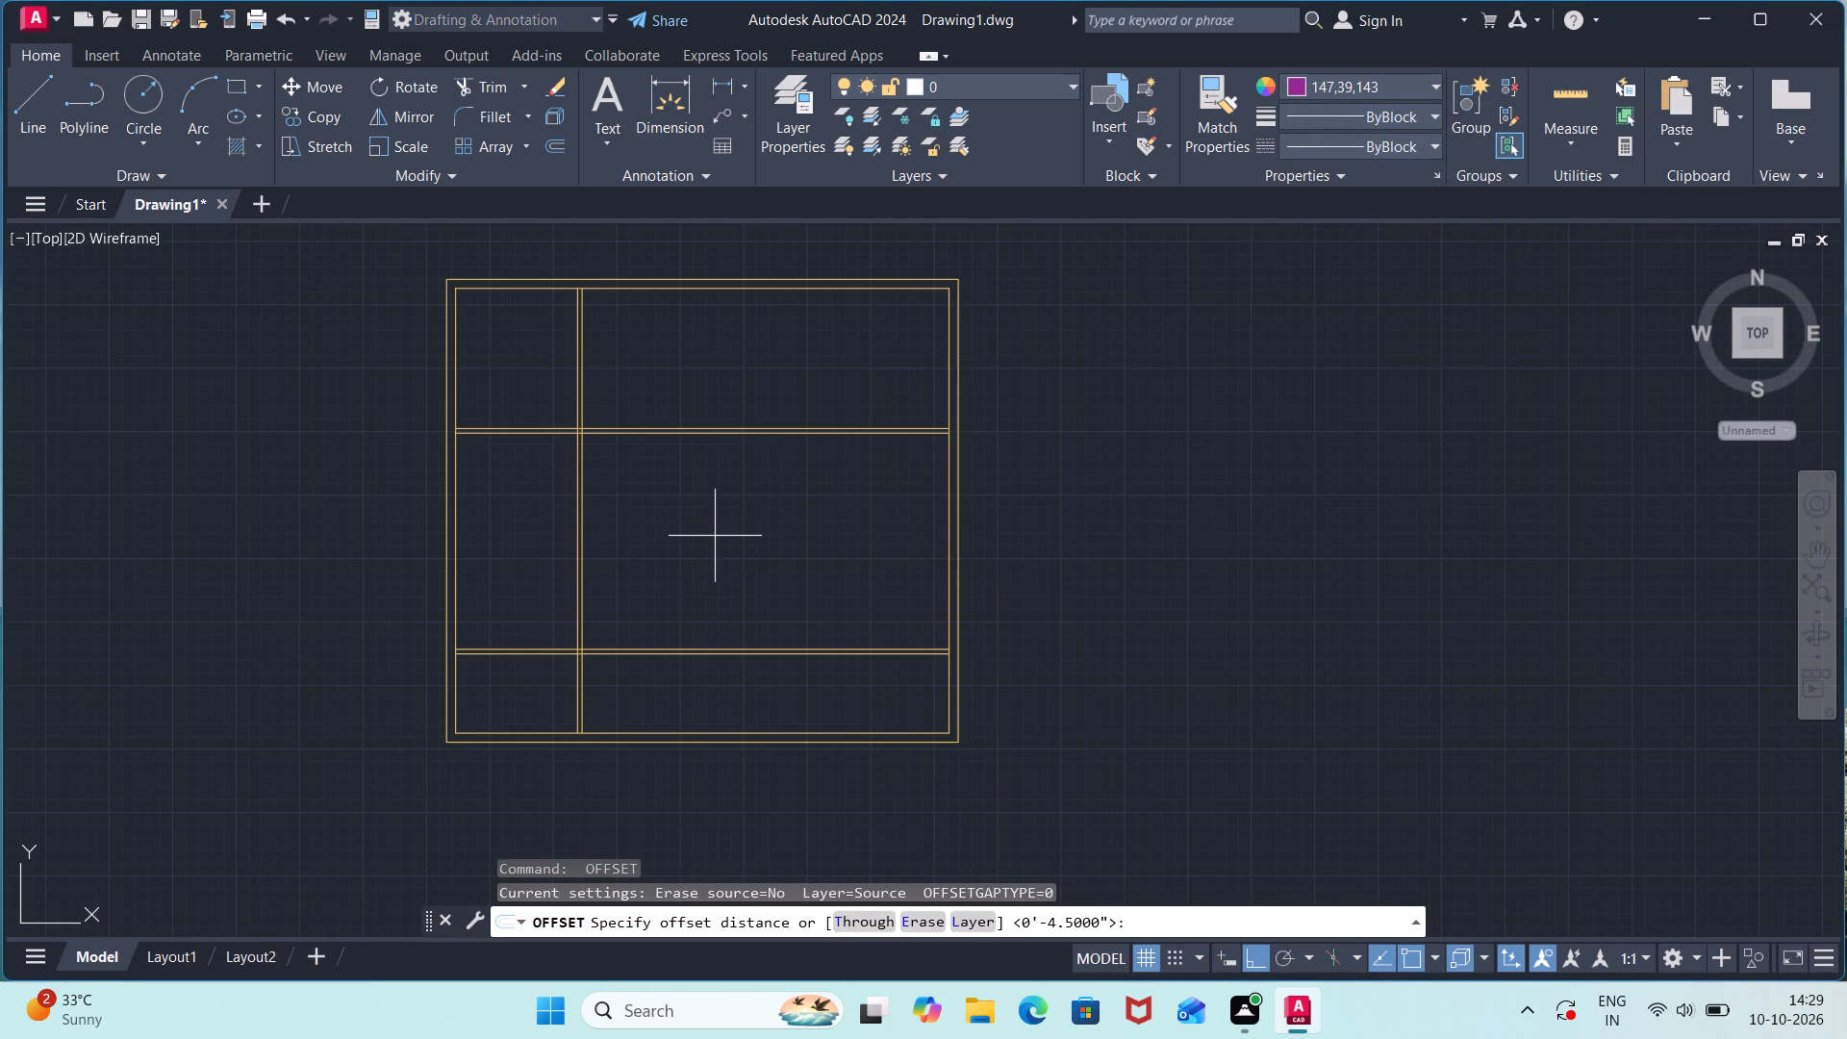
pyautogui.write("11'")
pyautogui.press('5')
pyautogui.hotkey('shift', '"')
pyautogui.press('Return')
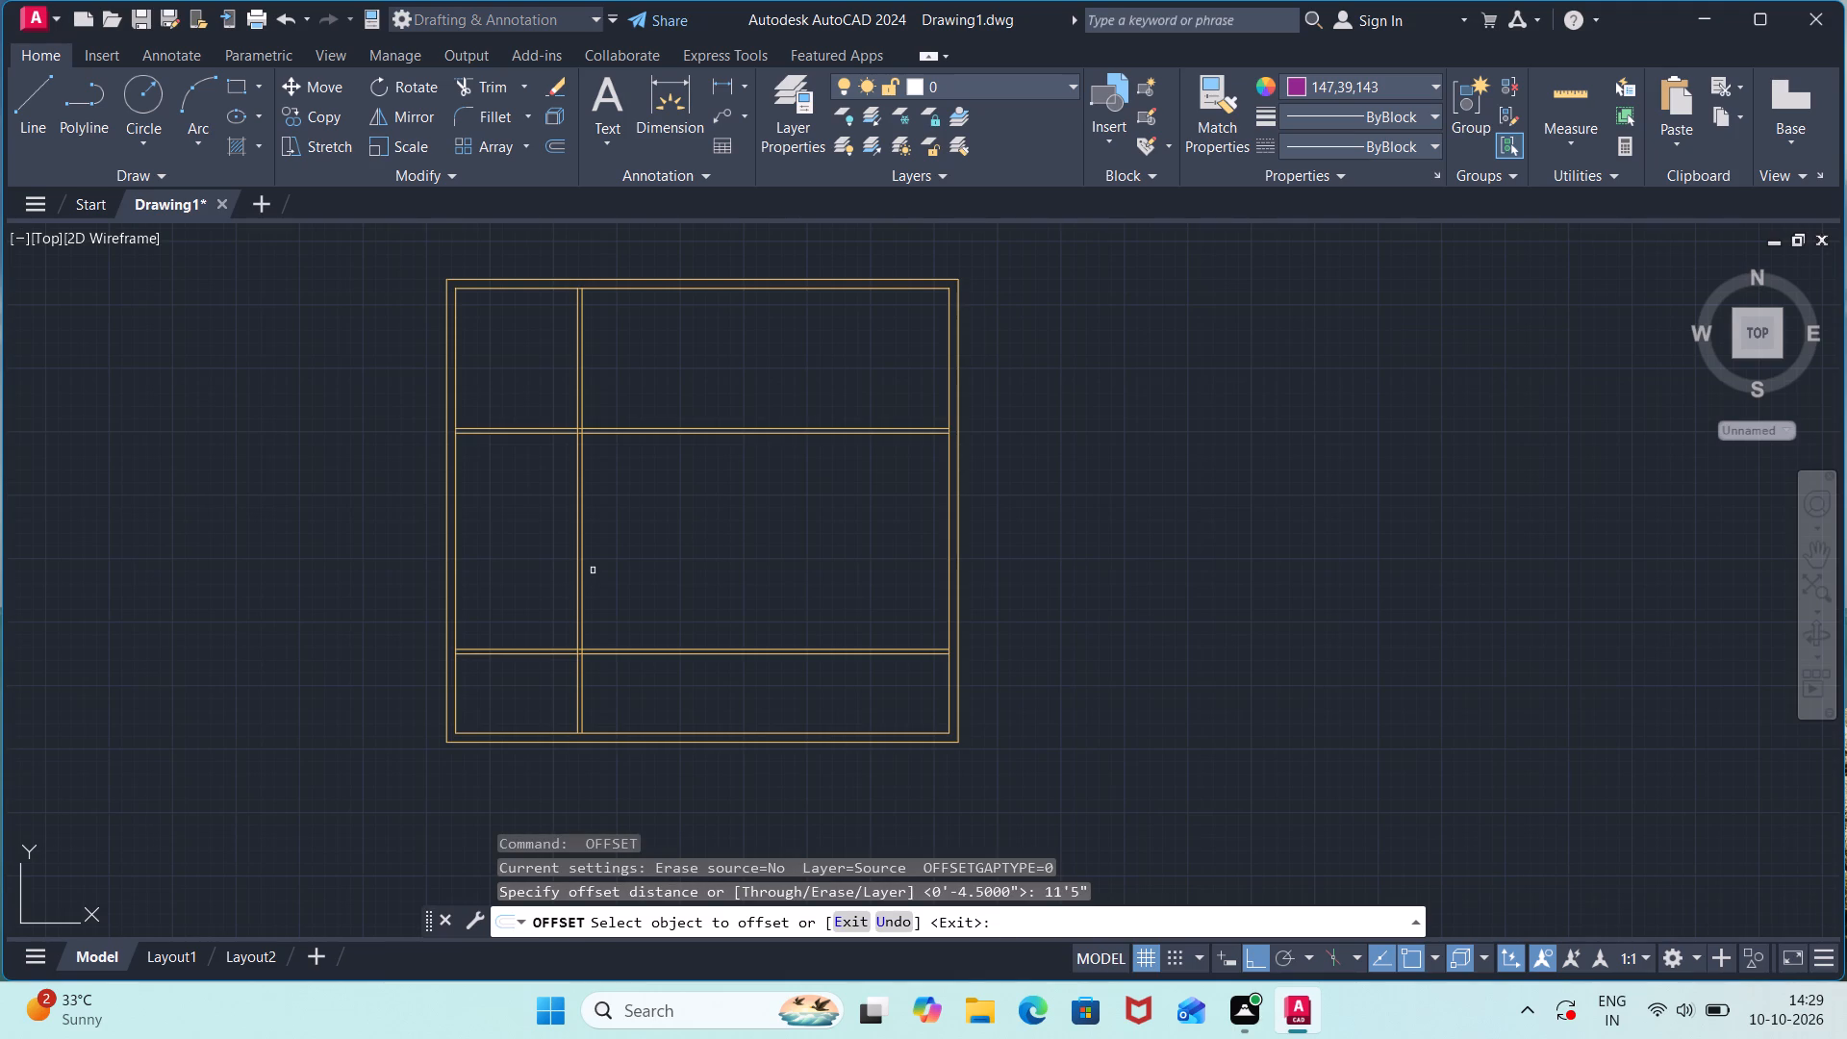
pyautogui.scroll(2, 590, 572)
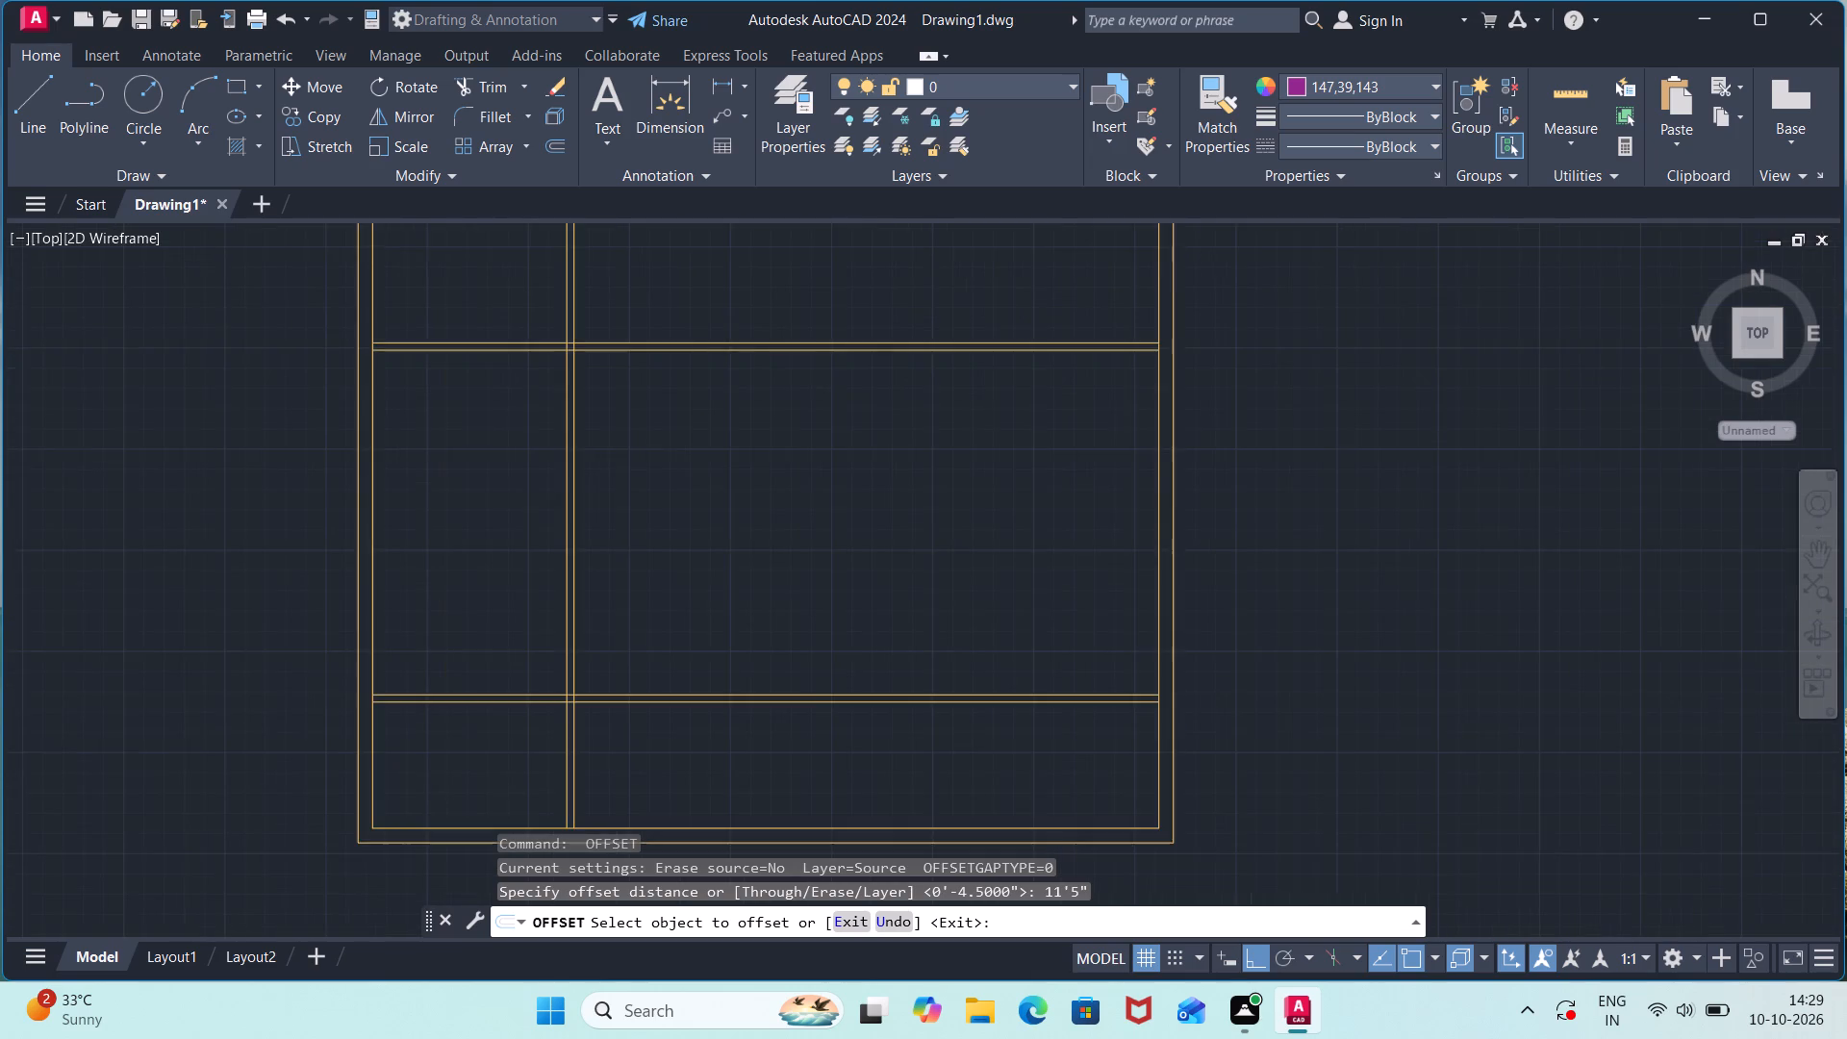
pyautogui.click(559, 596)
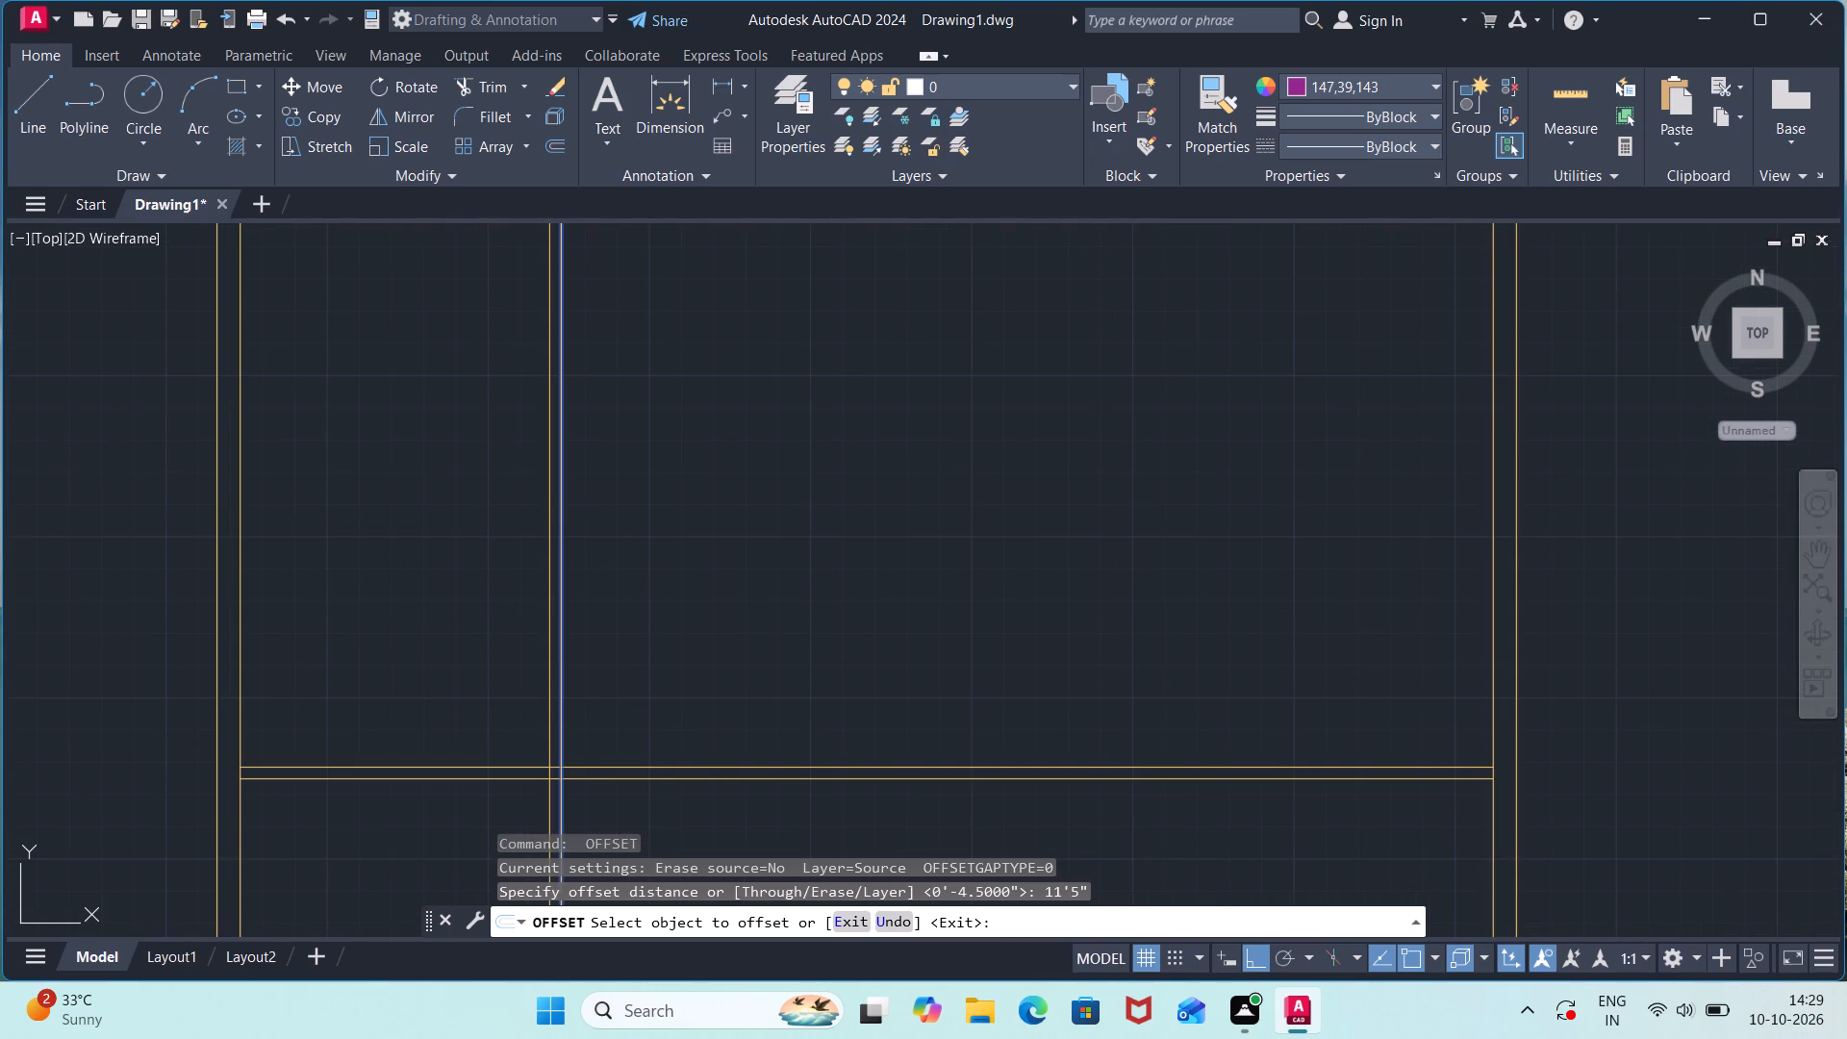
pyautogui.click(839, 575)
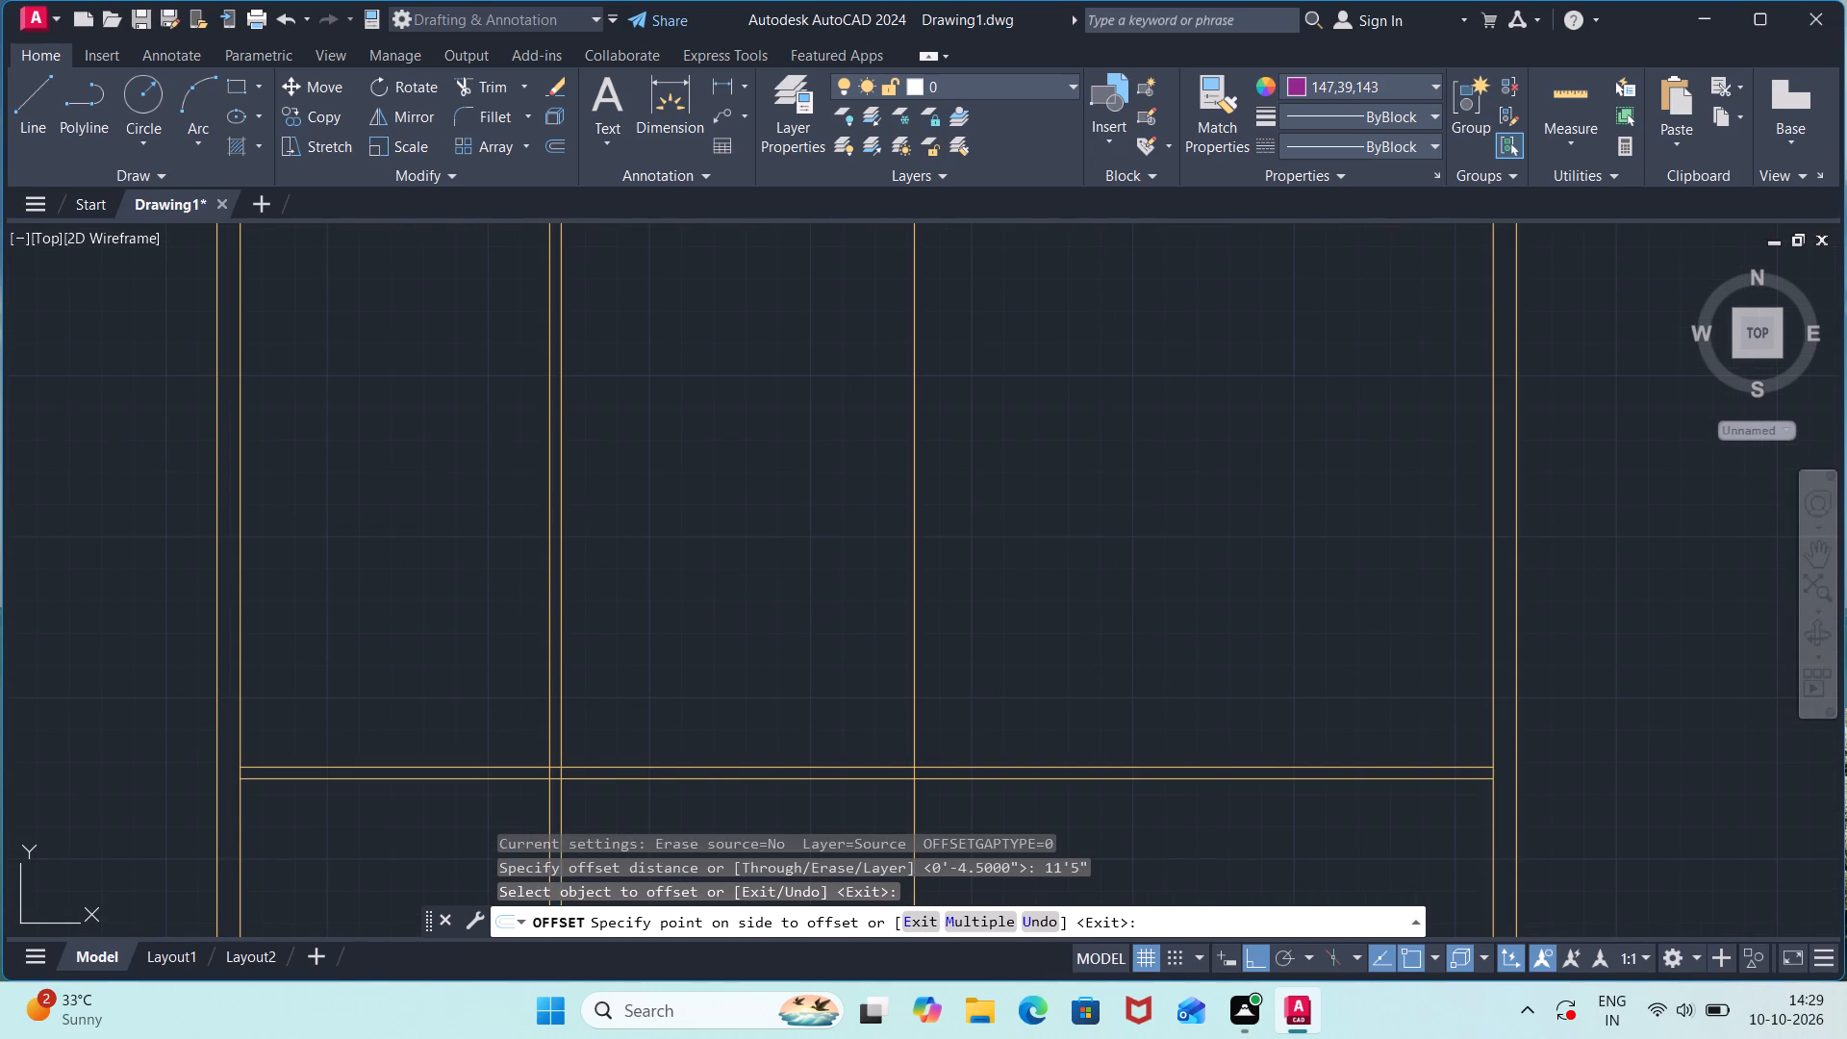
pyautogui.scroll(-3, 839, 574)
pyautogui.press('space')
# Offset the new vertical line 4.5" to the right to form the second vertical partition's thickness.
pyautogui.press('space')
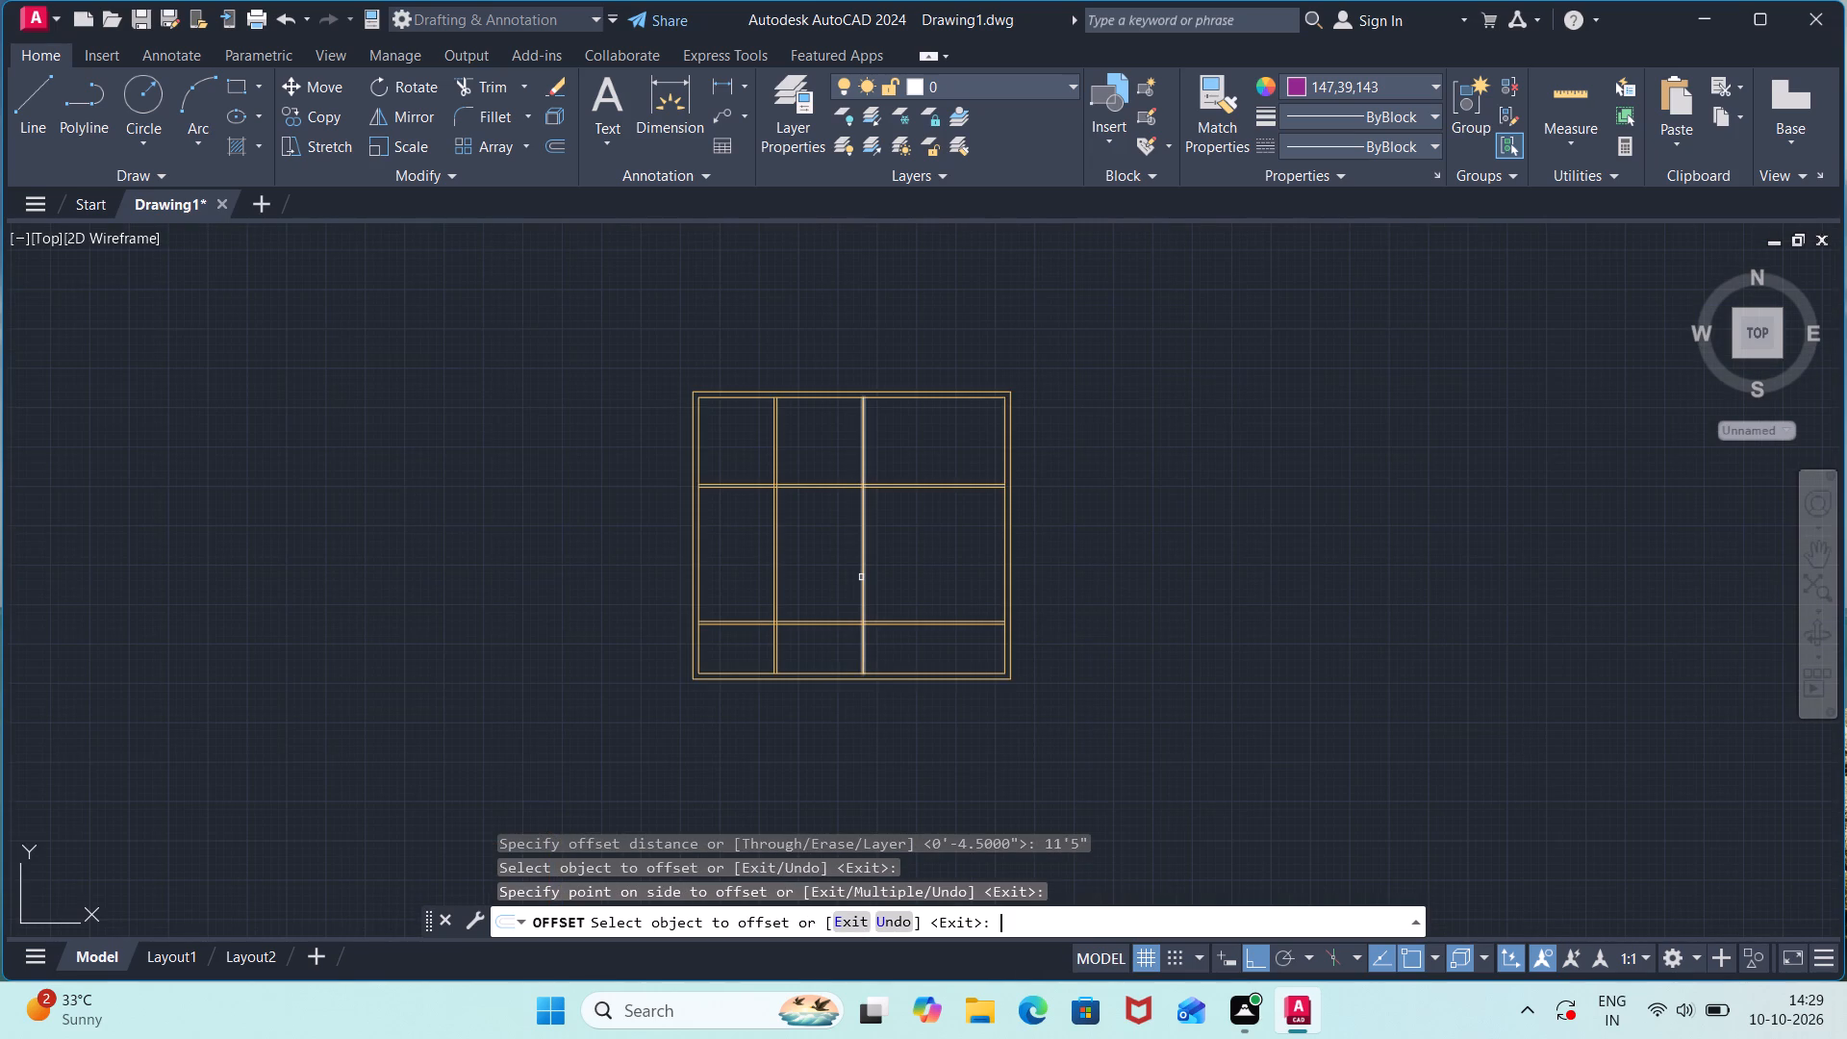
pyautogui.write('4.5"')
pyautogui.press('Return')
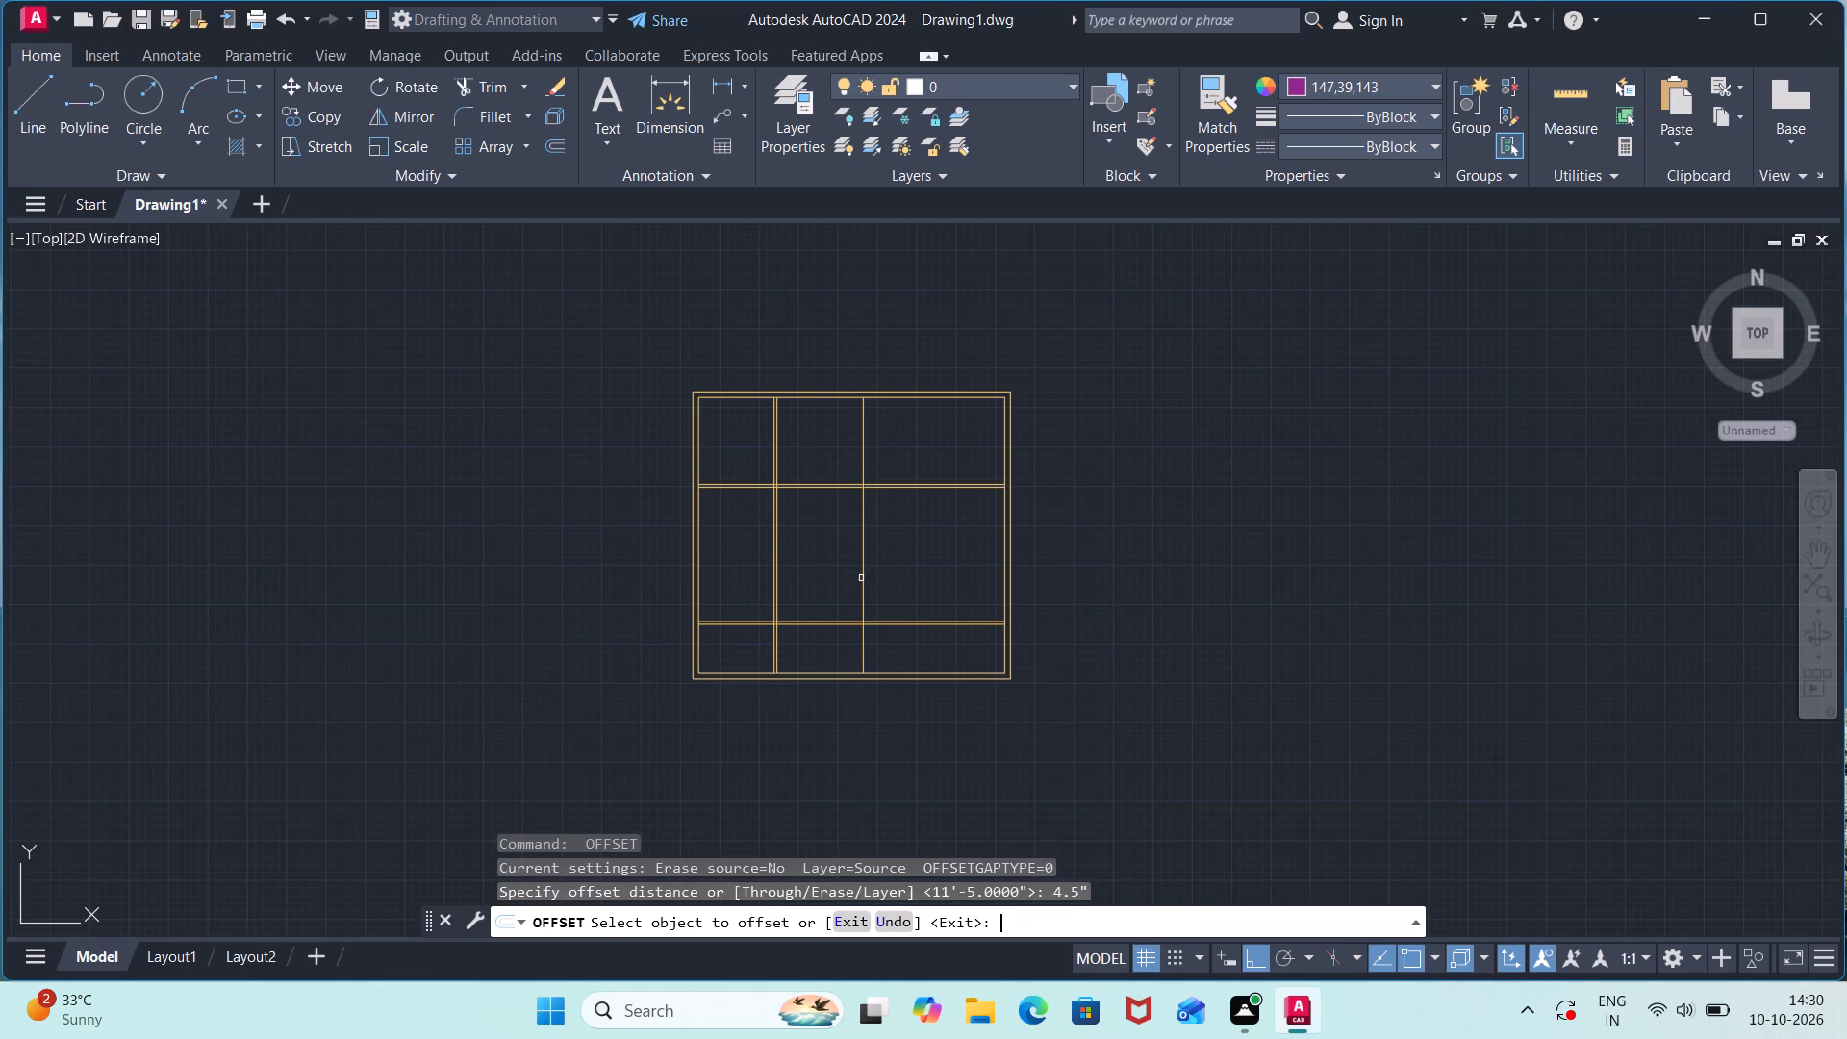
pyautogui.click(866, 592)
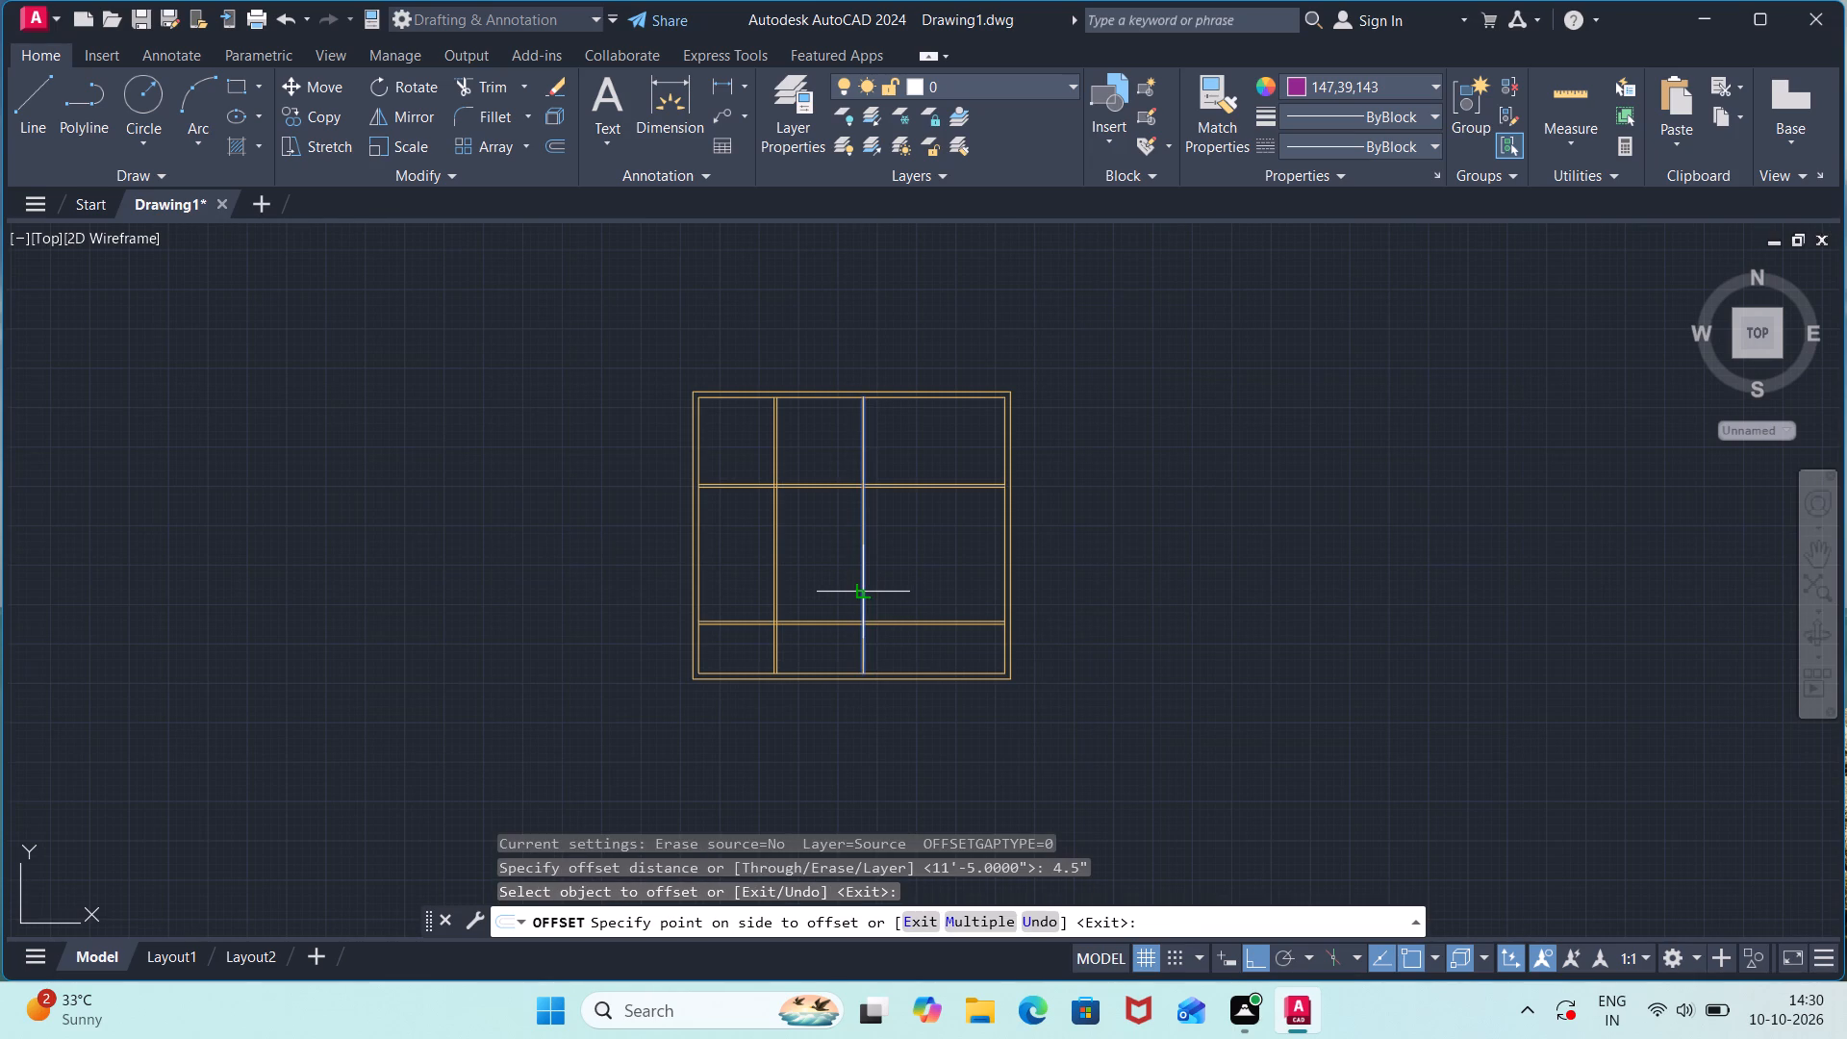
pyautogui.click(898, 581)
pyautogui.scroll(3, 898, 581)
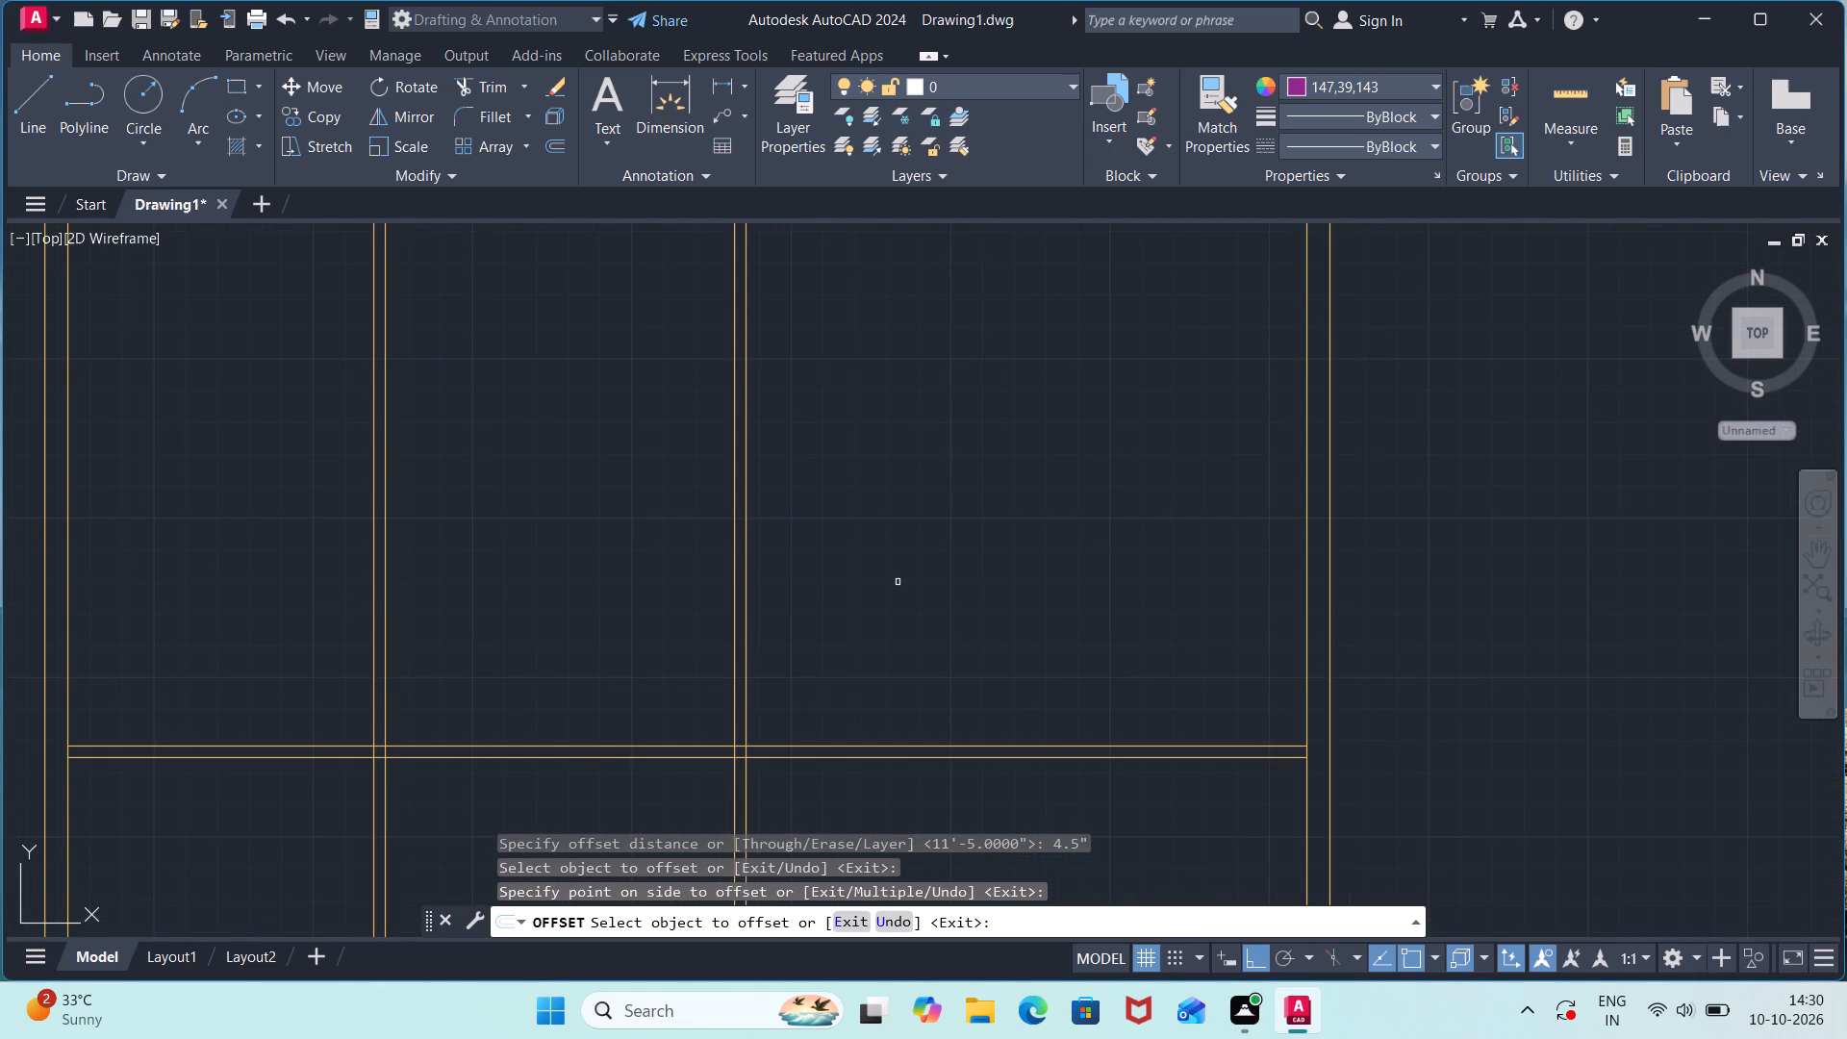
pyautogui.press('space')
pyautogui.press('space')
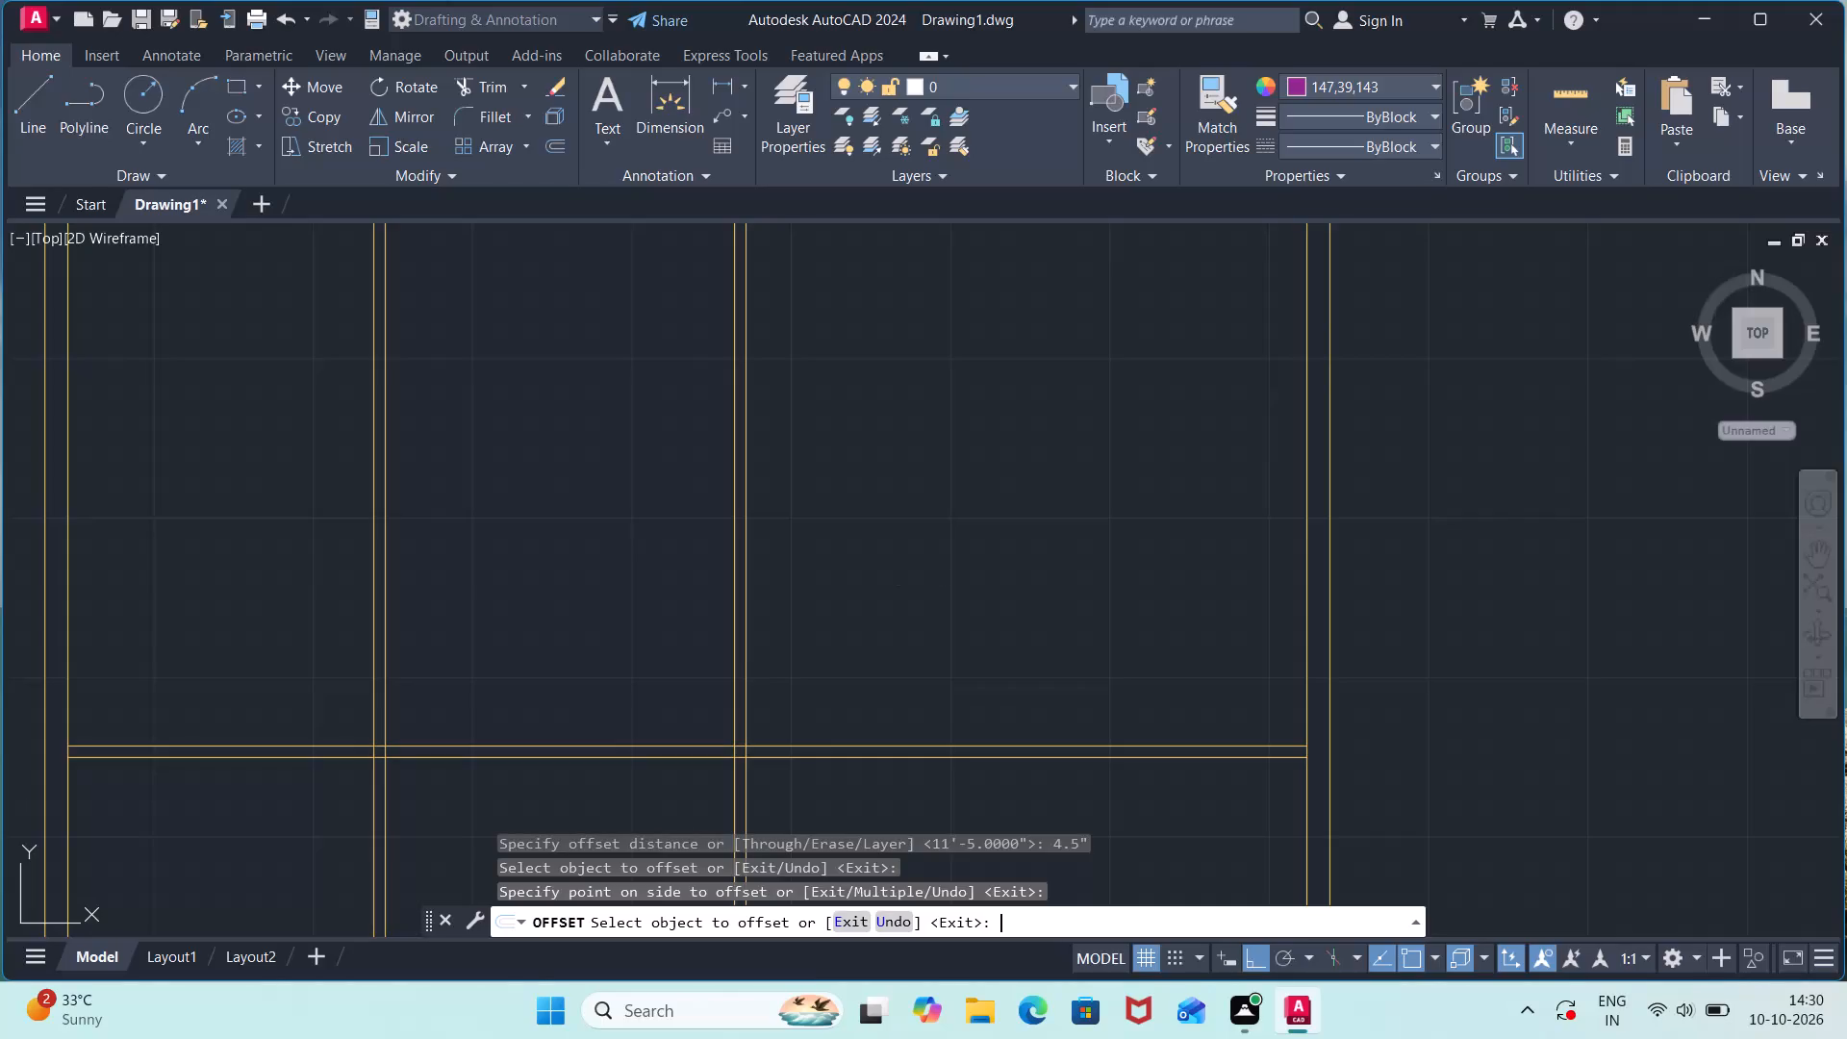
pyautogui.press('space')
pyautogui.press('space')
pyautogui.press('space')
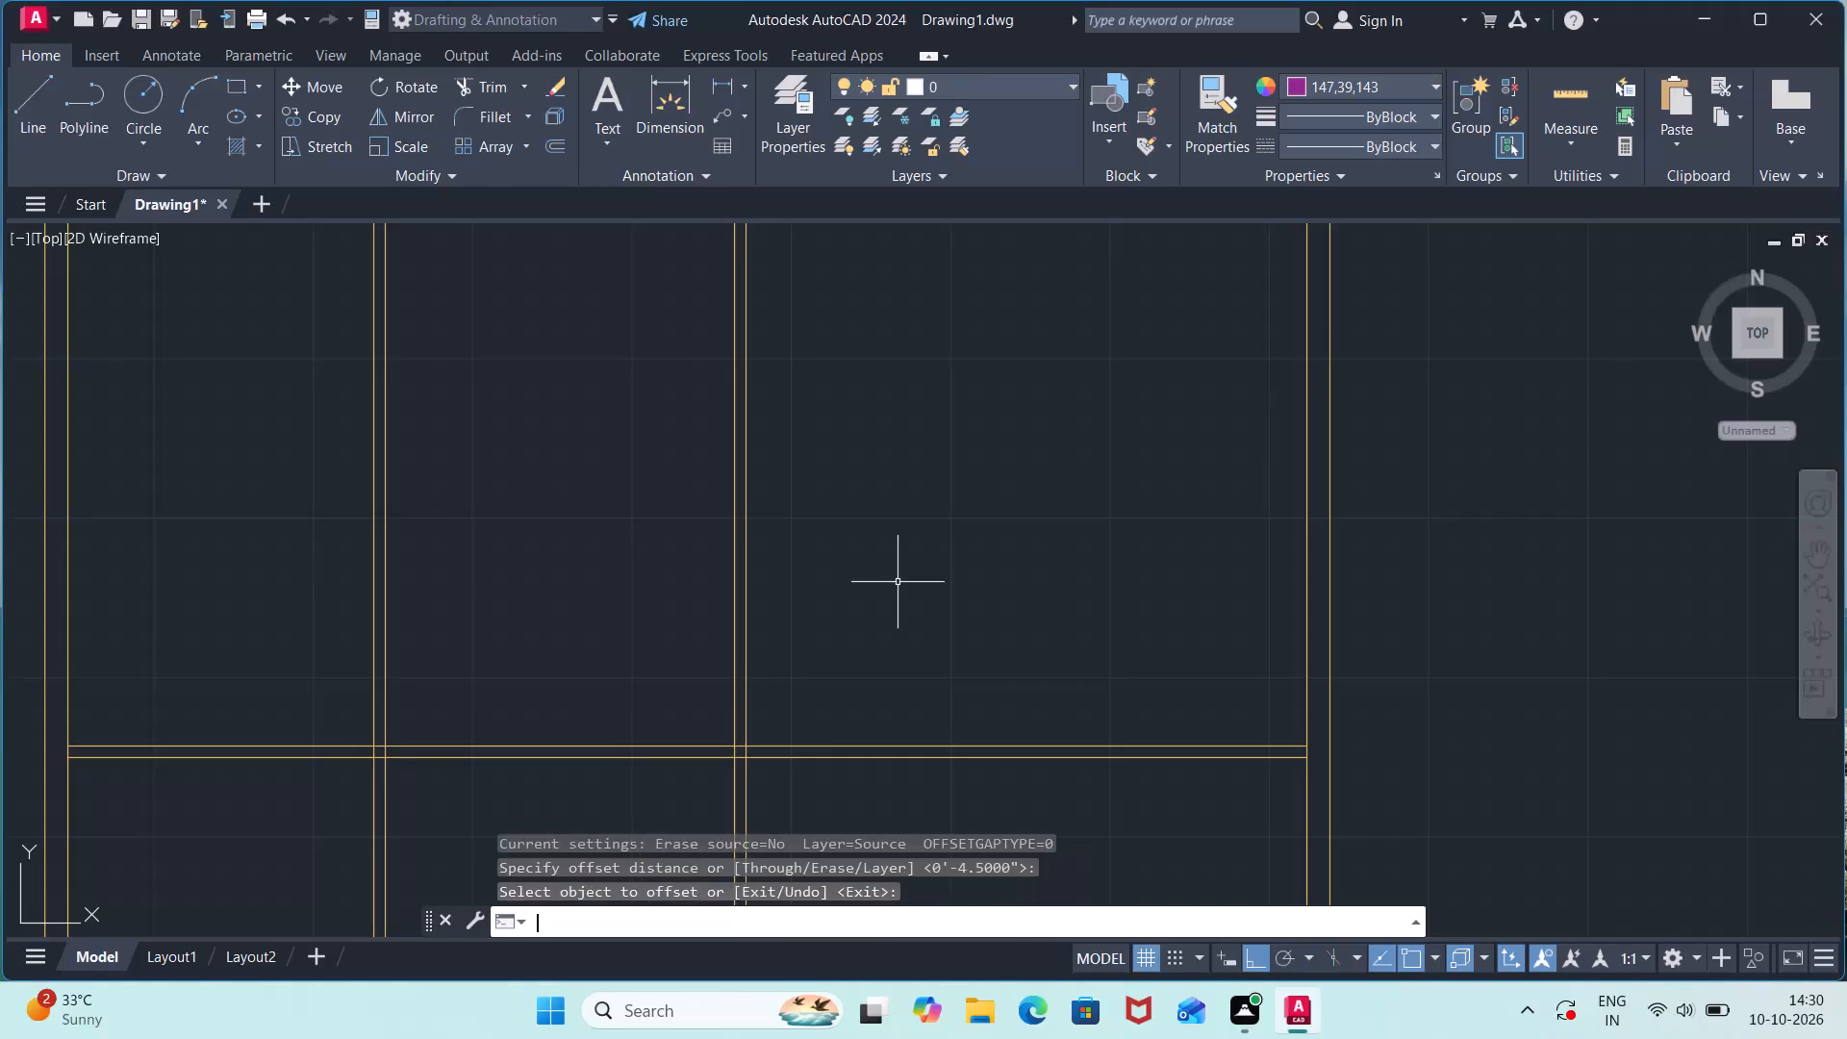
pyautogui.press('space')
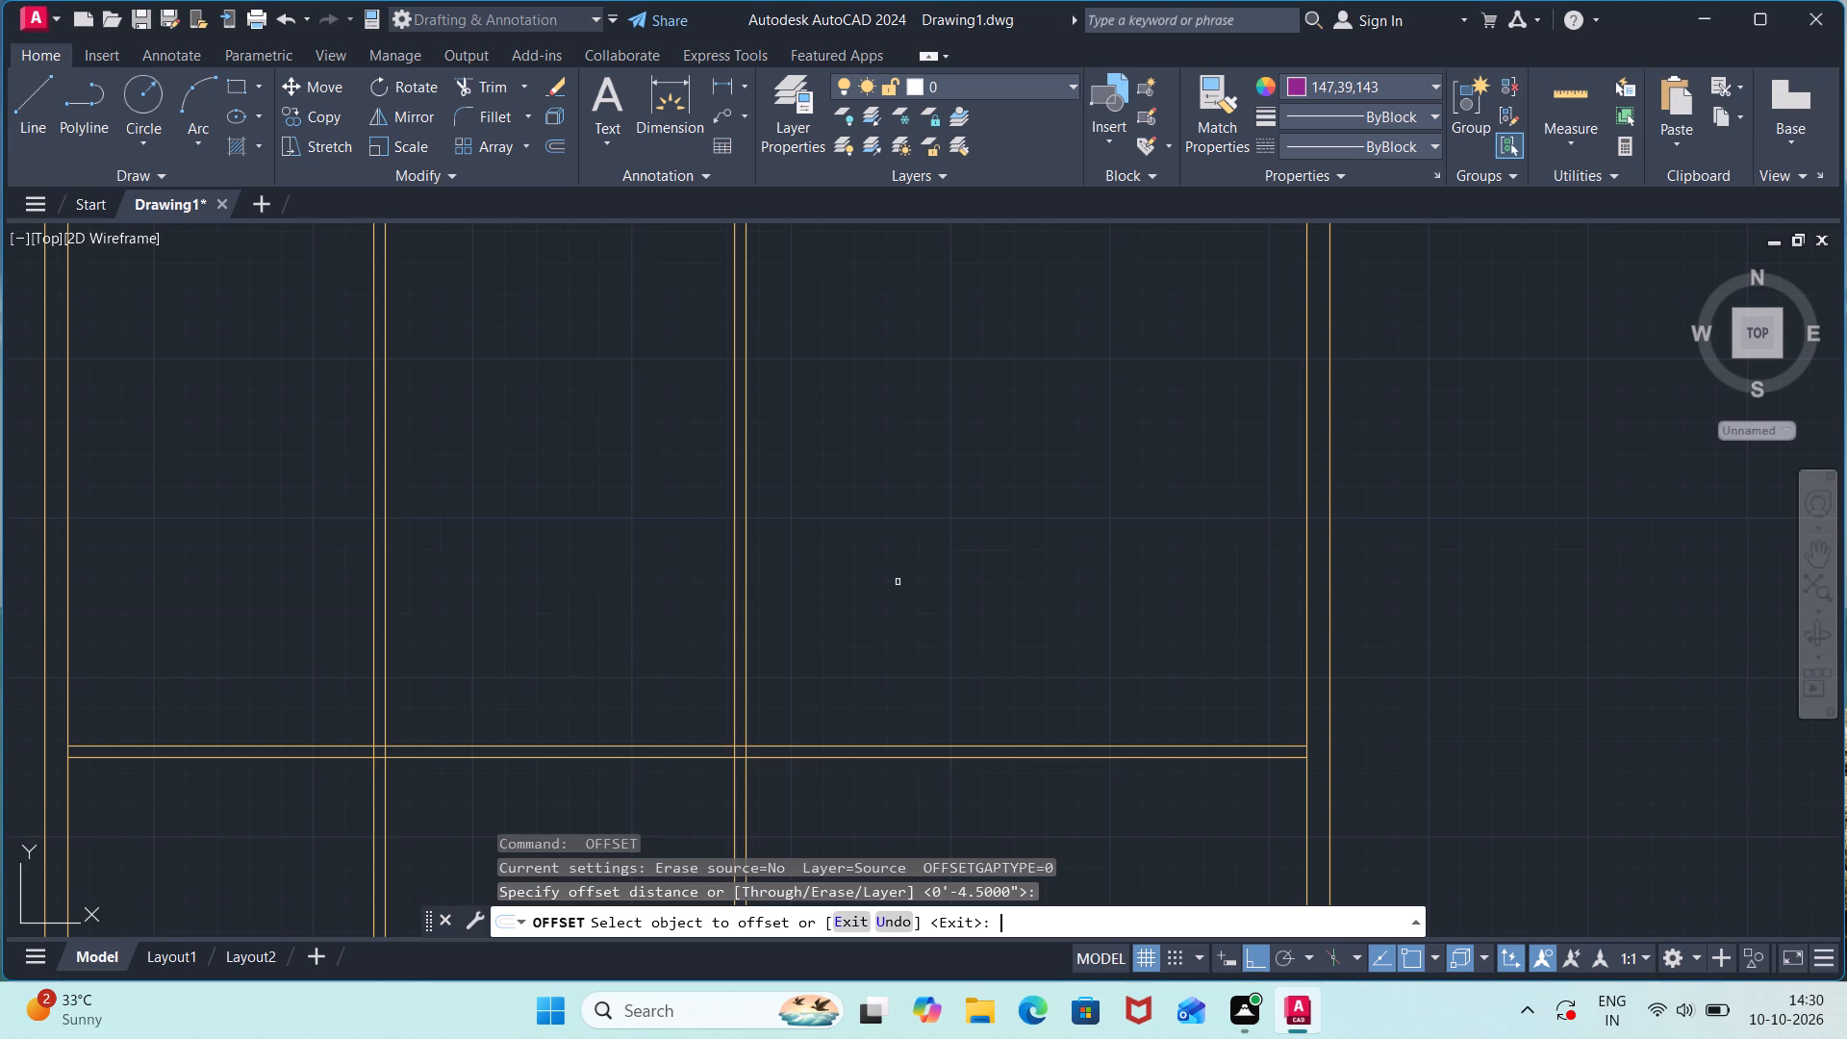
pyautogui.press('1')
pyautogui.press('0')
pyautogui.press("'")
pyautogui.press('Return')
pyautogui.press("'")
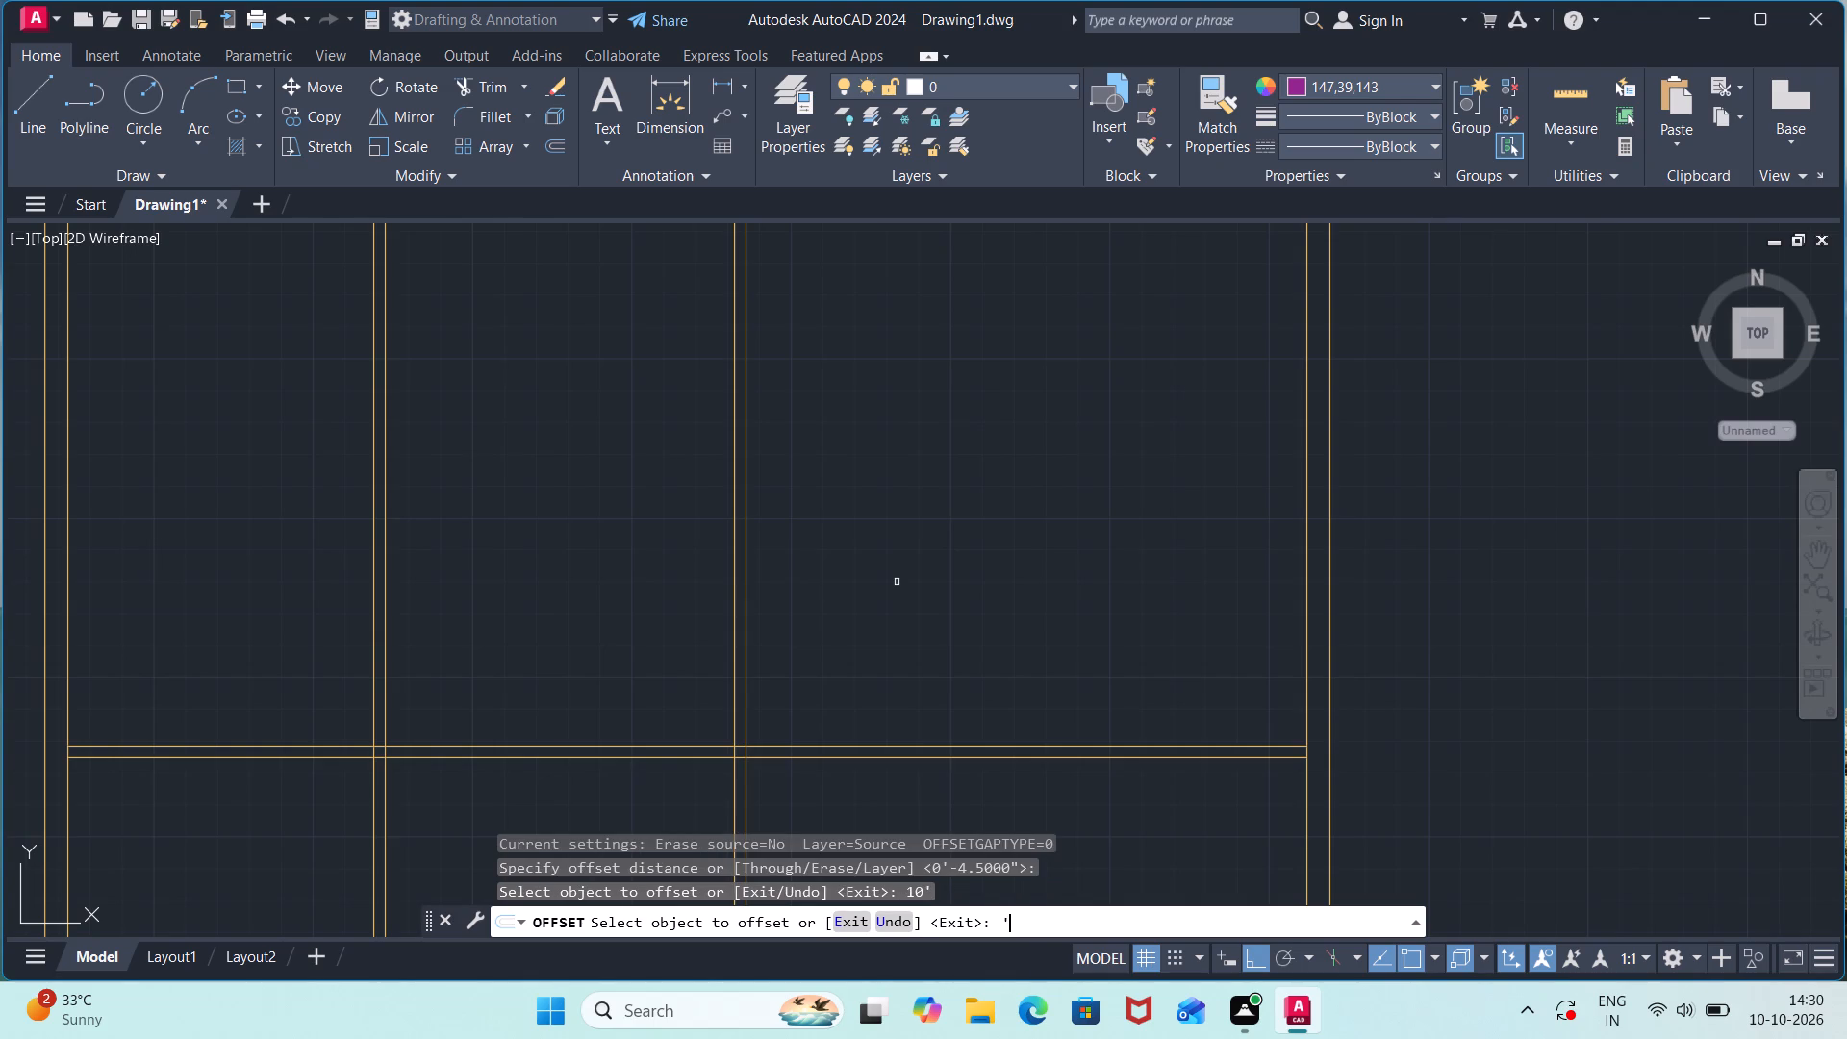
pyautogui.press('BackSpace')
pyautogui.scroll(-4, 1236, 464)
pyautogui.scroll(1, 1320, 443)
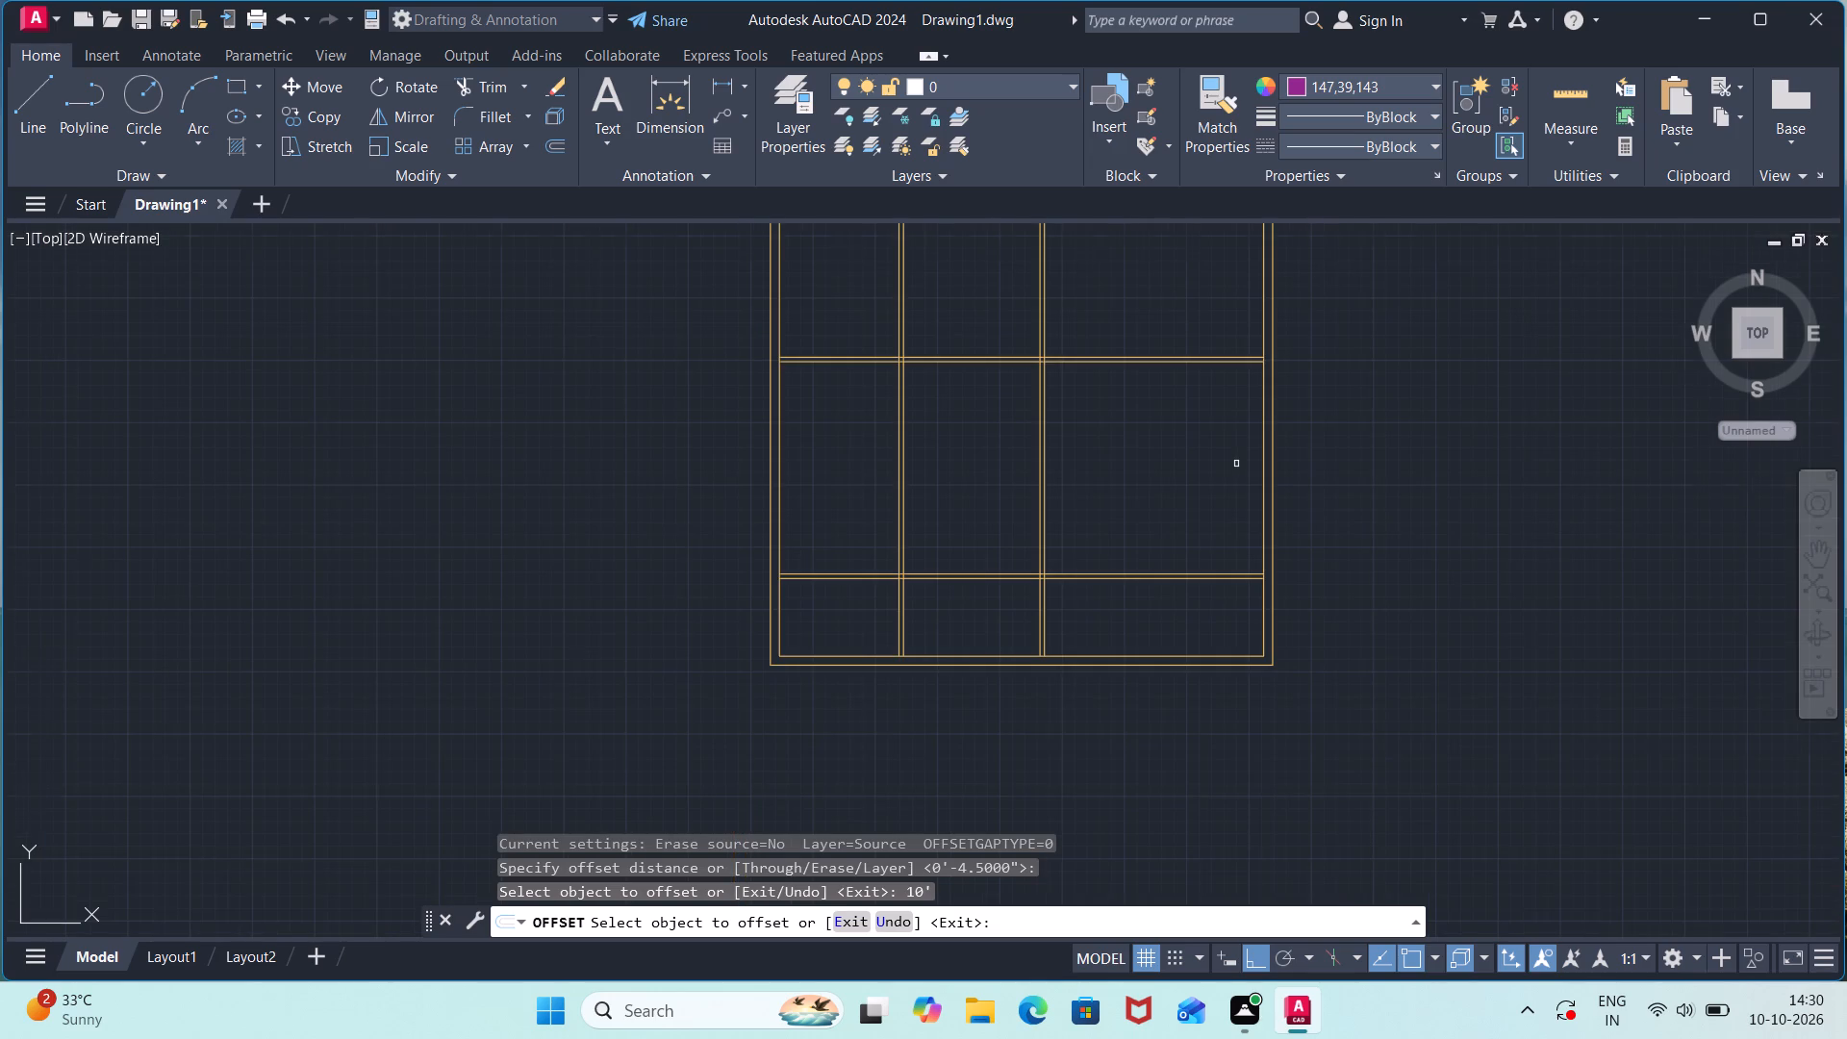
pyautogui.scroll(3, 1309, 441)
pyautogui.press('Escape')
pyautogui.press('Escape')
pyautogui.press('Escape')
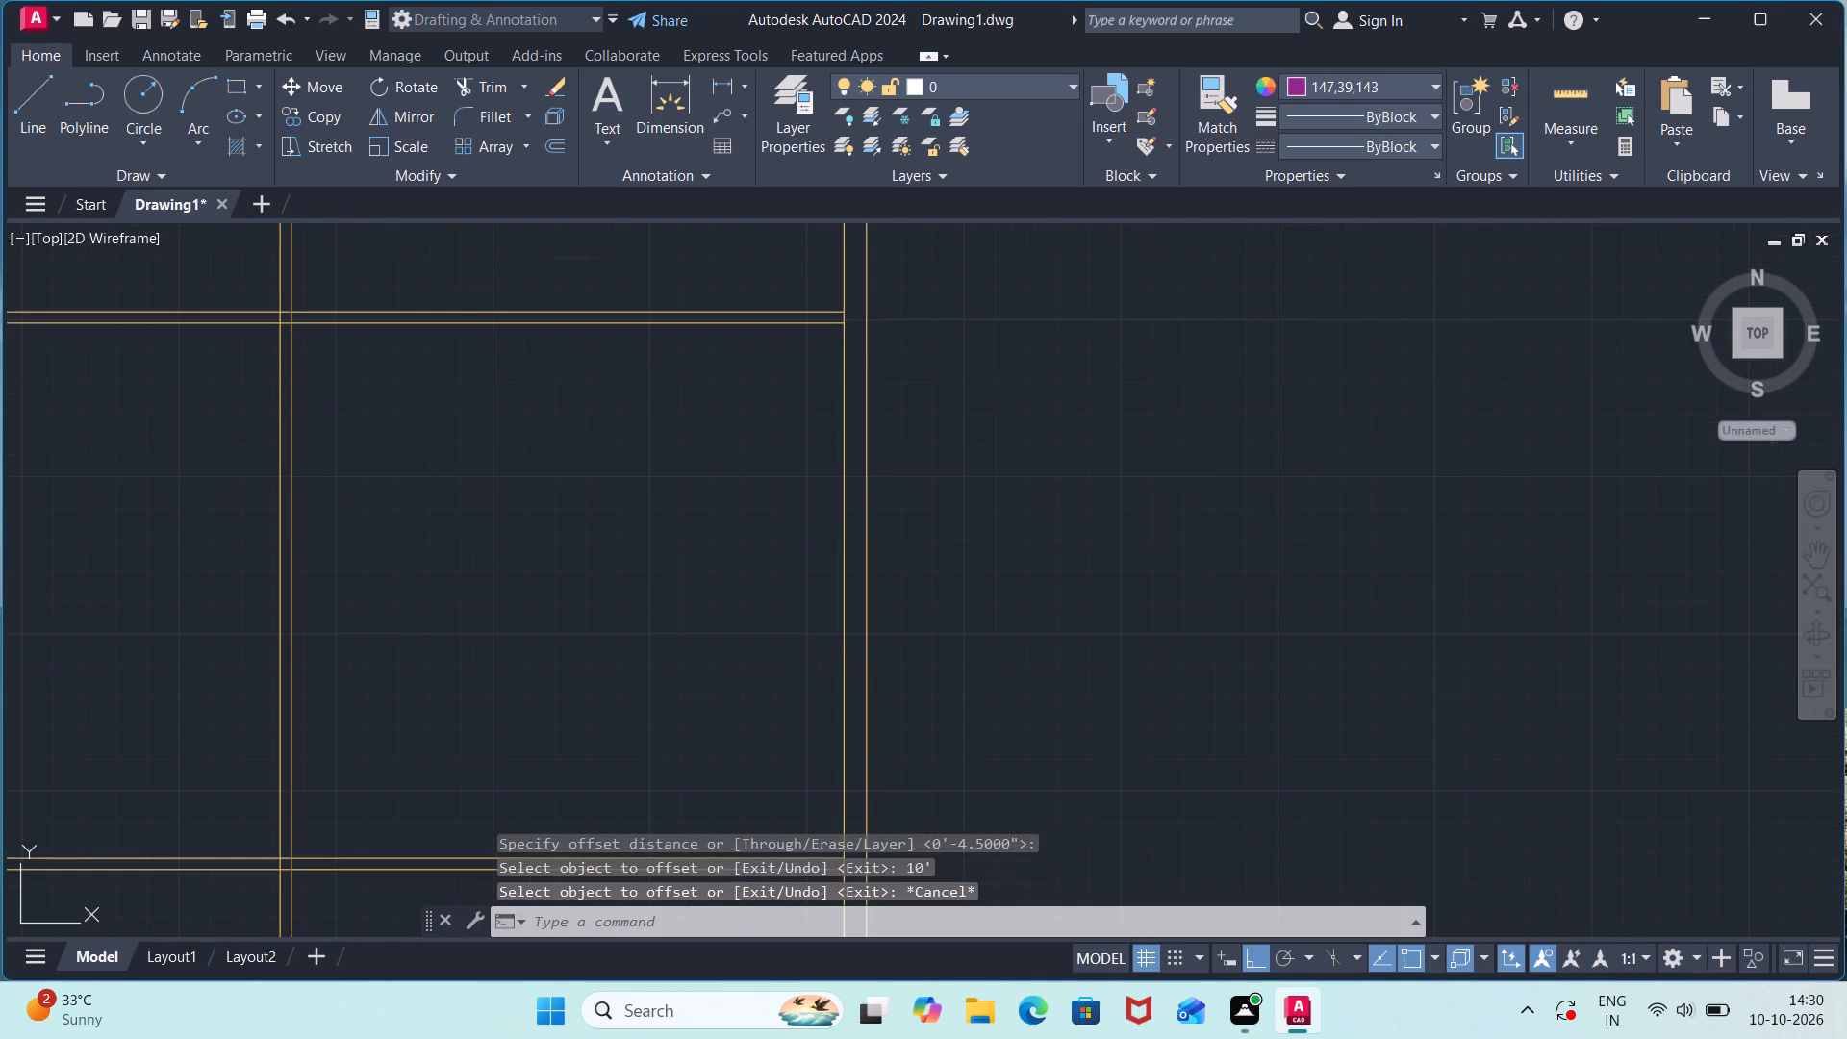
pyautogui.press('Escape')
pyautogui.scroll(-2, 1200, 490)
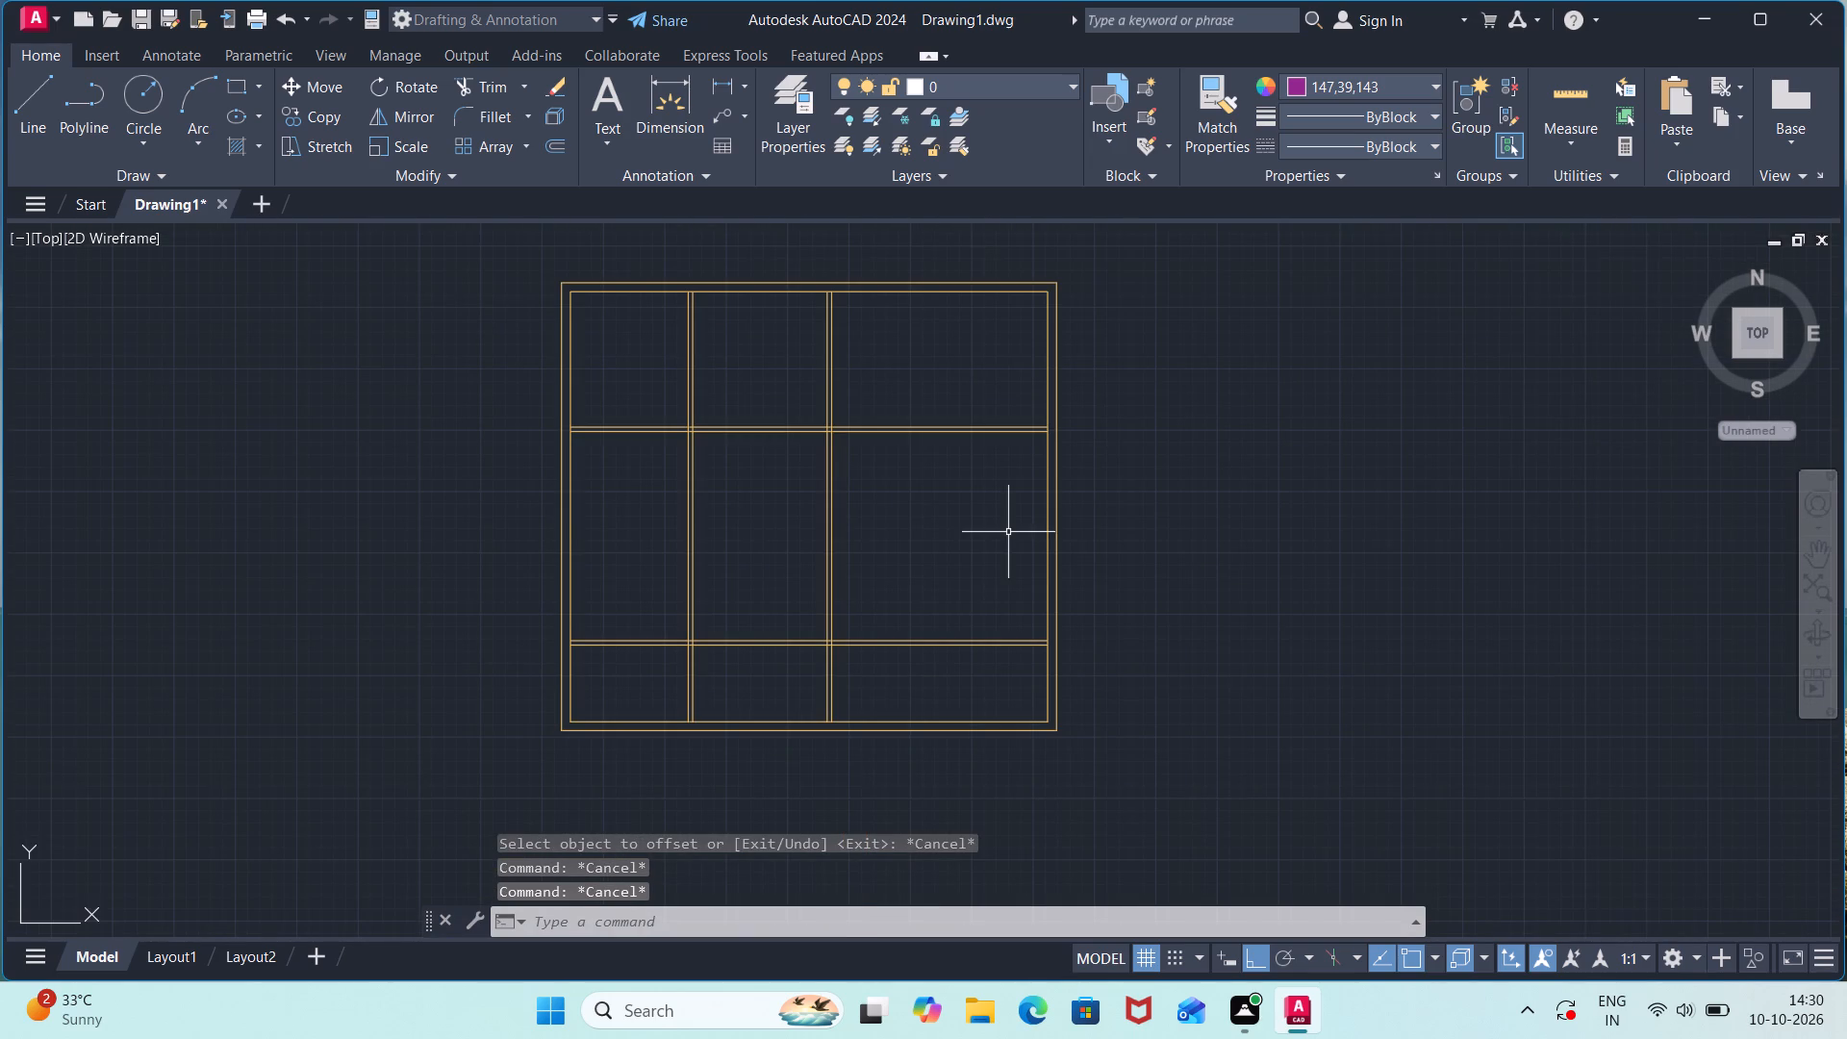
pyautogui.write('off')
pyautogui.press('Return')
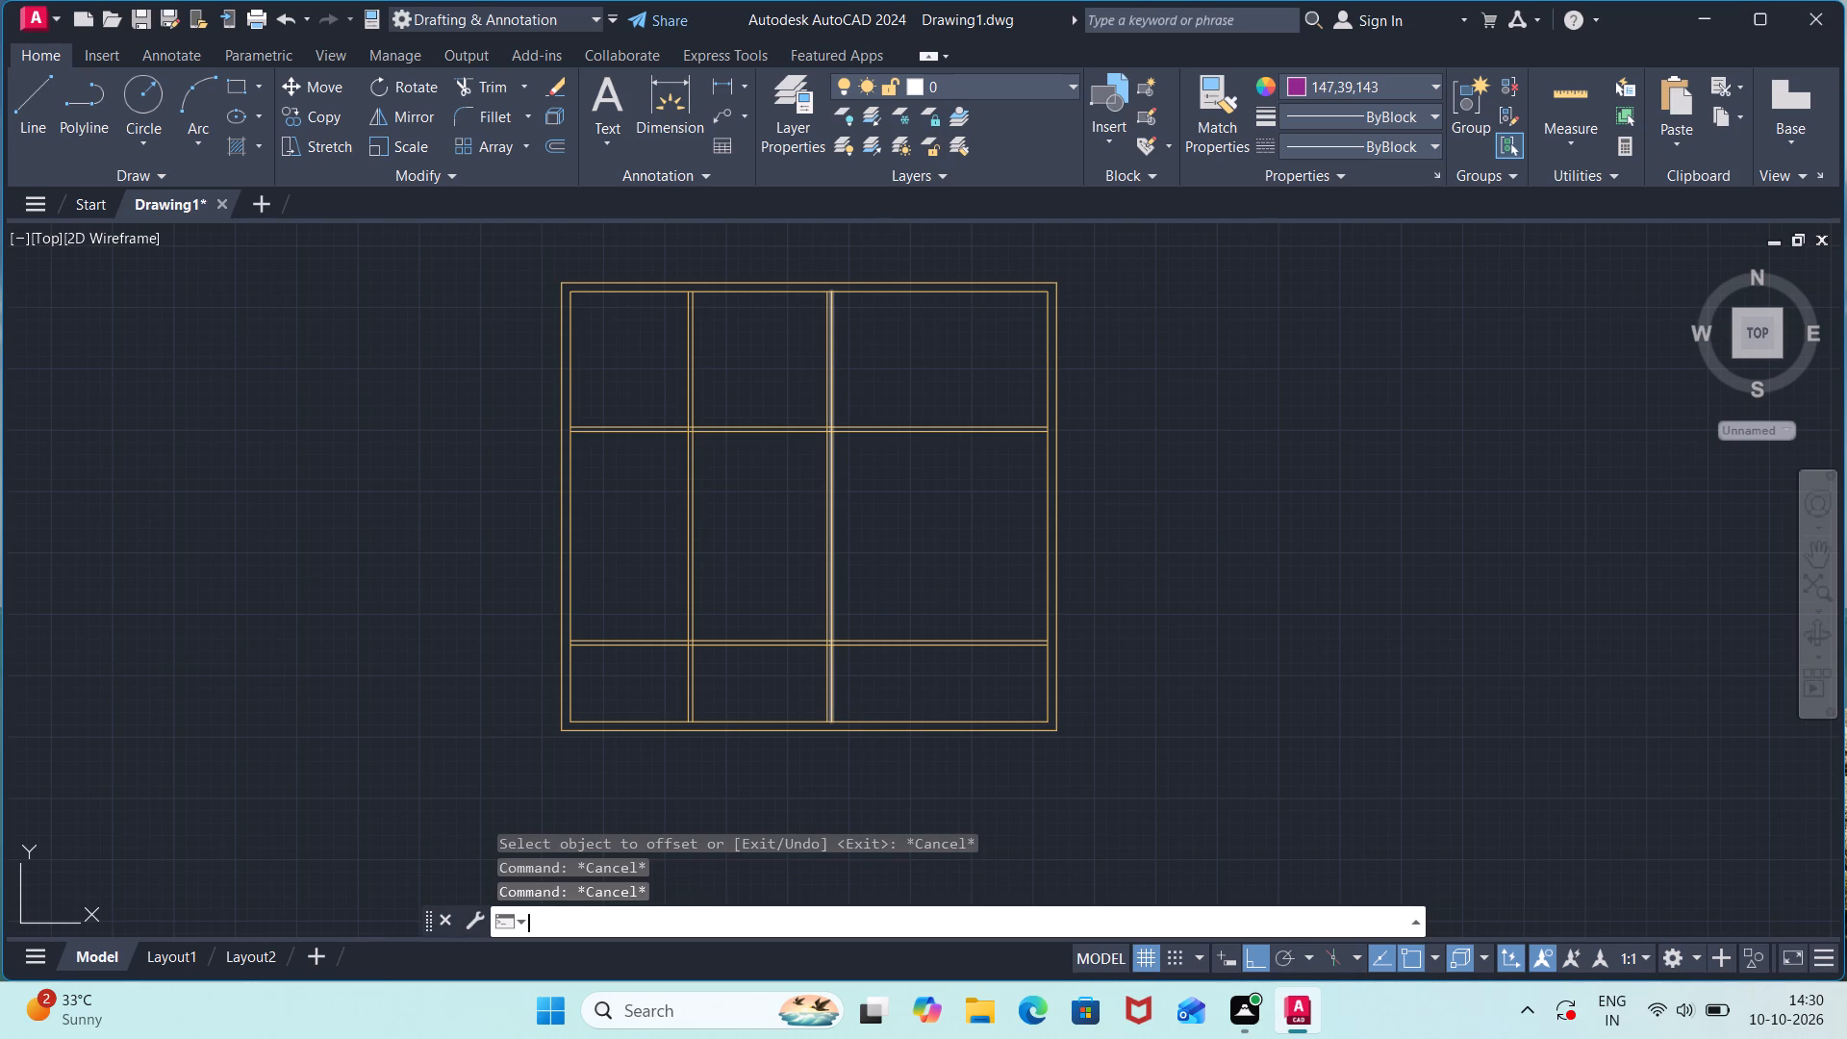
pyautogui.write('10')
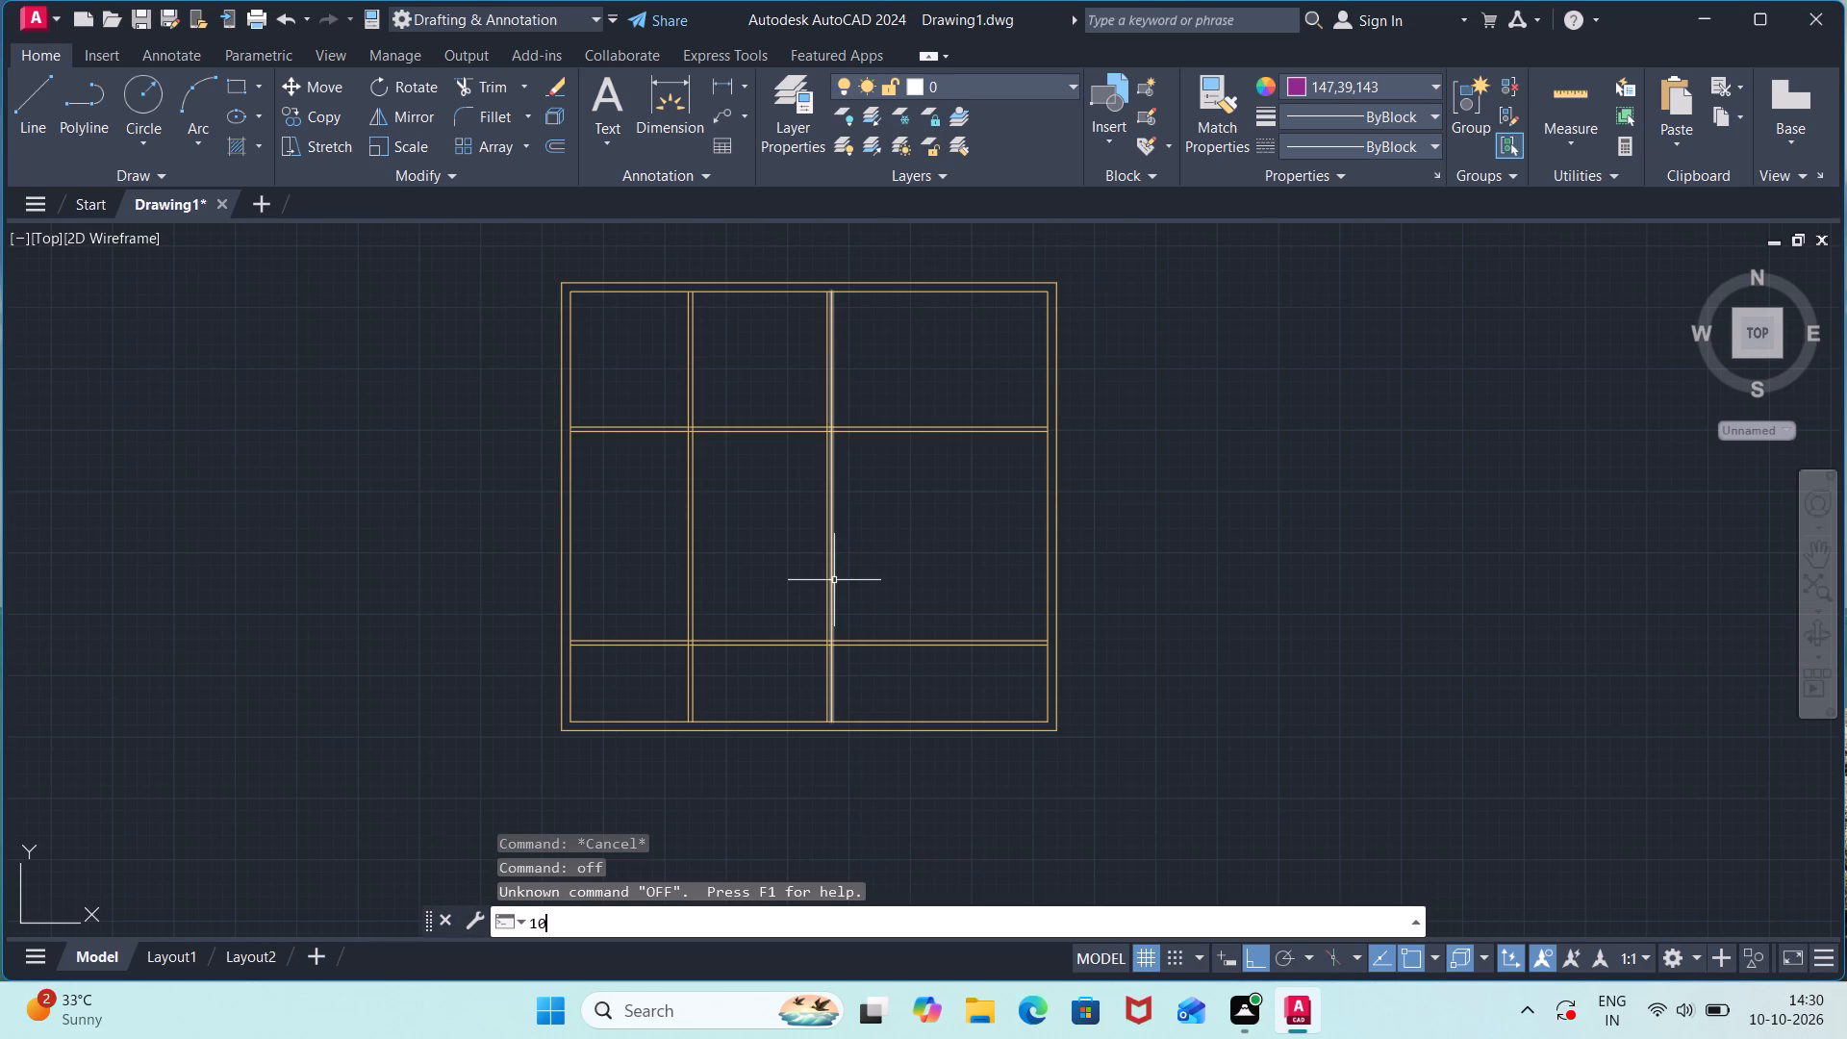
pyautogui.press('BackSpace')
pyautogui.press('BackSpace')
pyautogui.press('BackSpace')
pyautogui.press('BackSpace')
# Offset the right-hand line of the second vertical partition 10' to the right.
pyautogui.press('o')
pyautogui.write('ff')
pyautogui.press('Return')
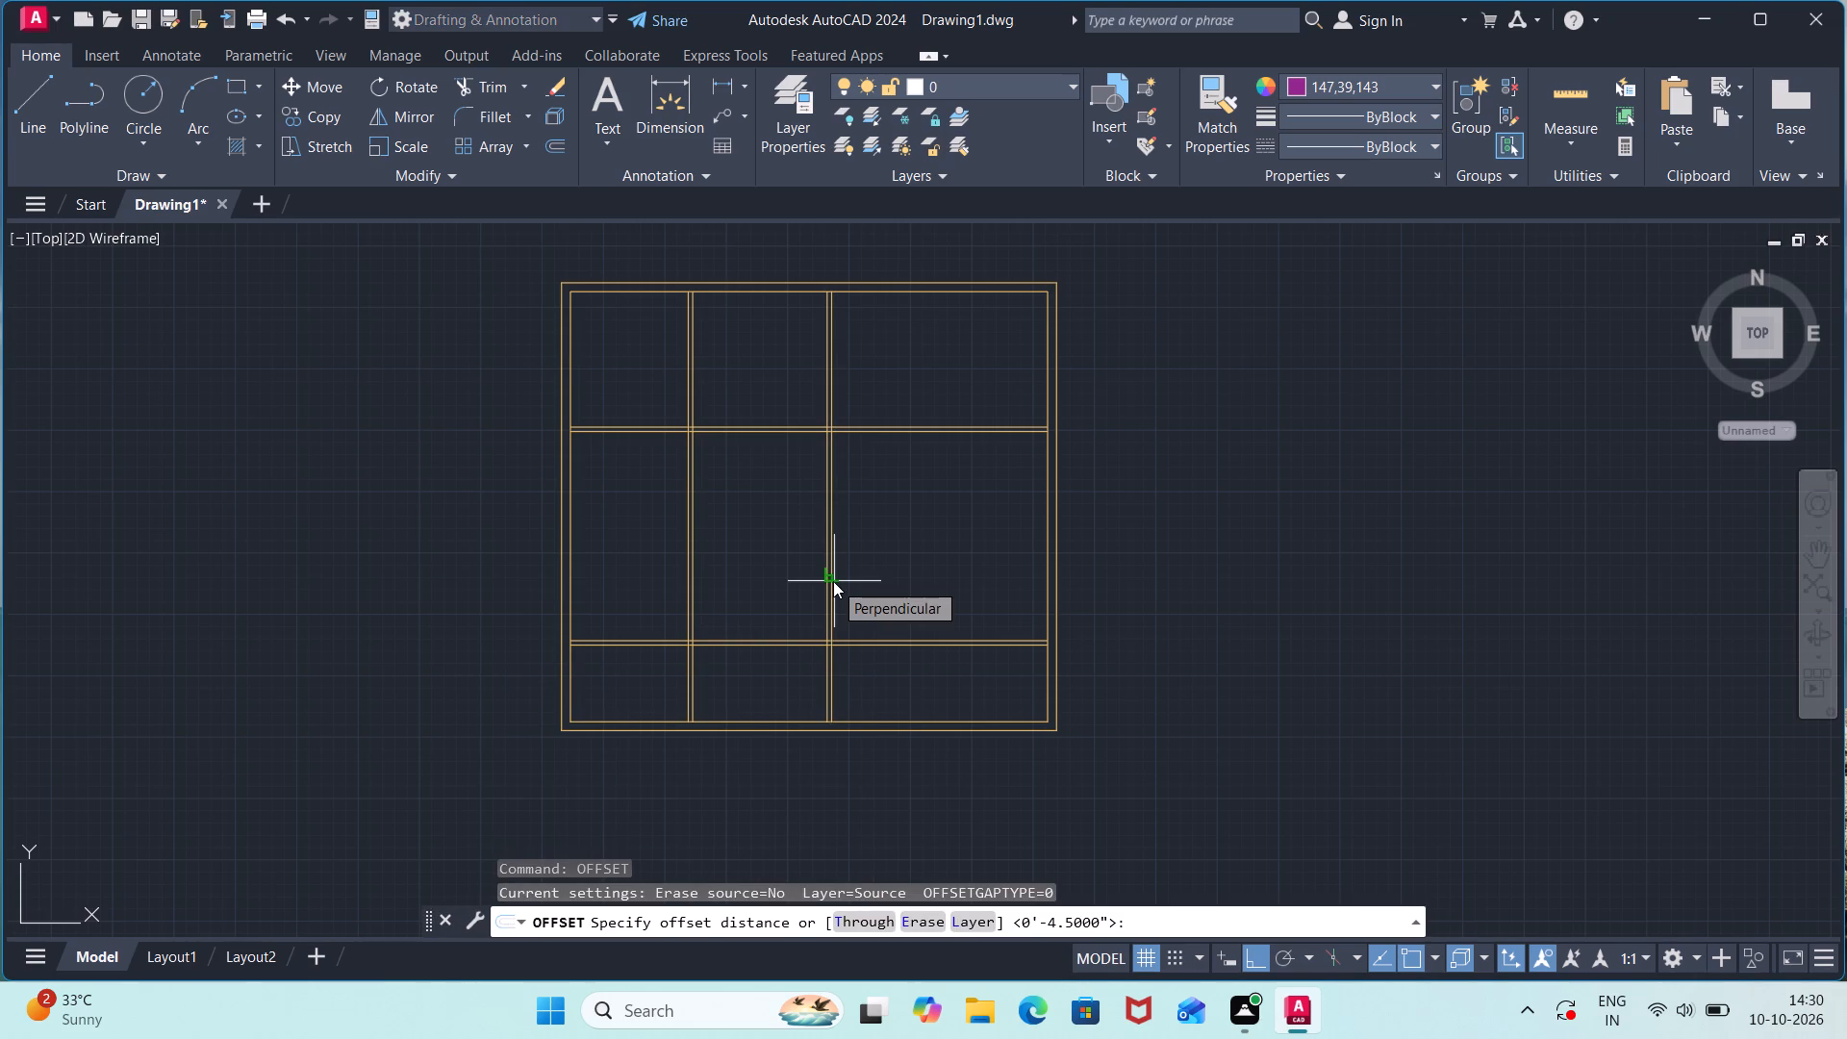
pyautogui.write("10'")
pyautogui.press('Return')
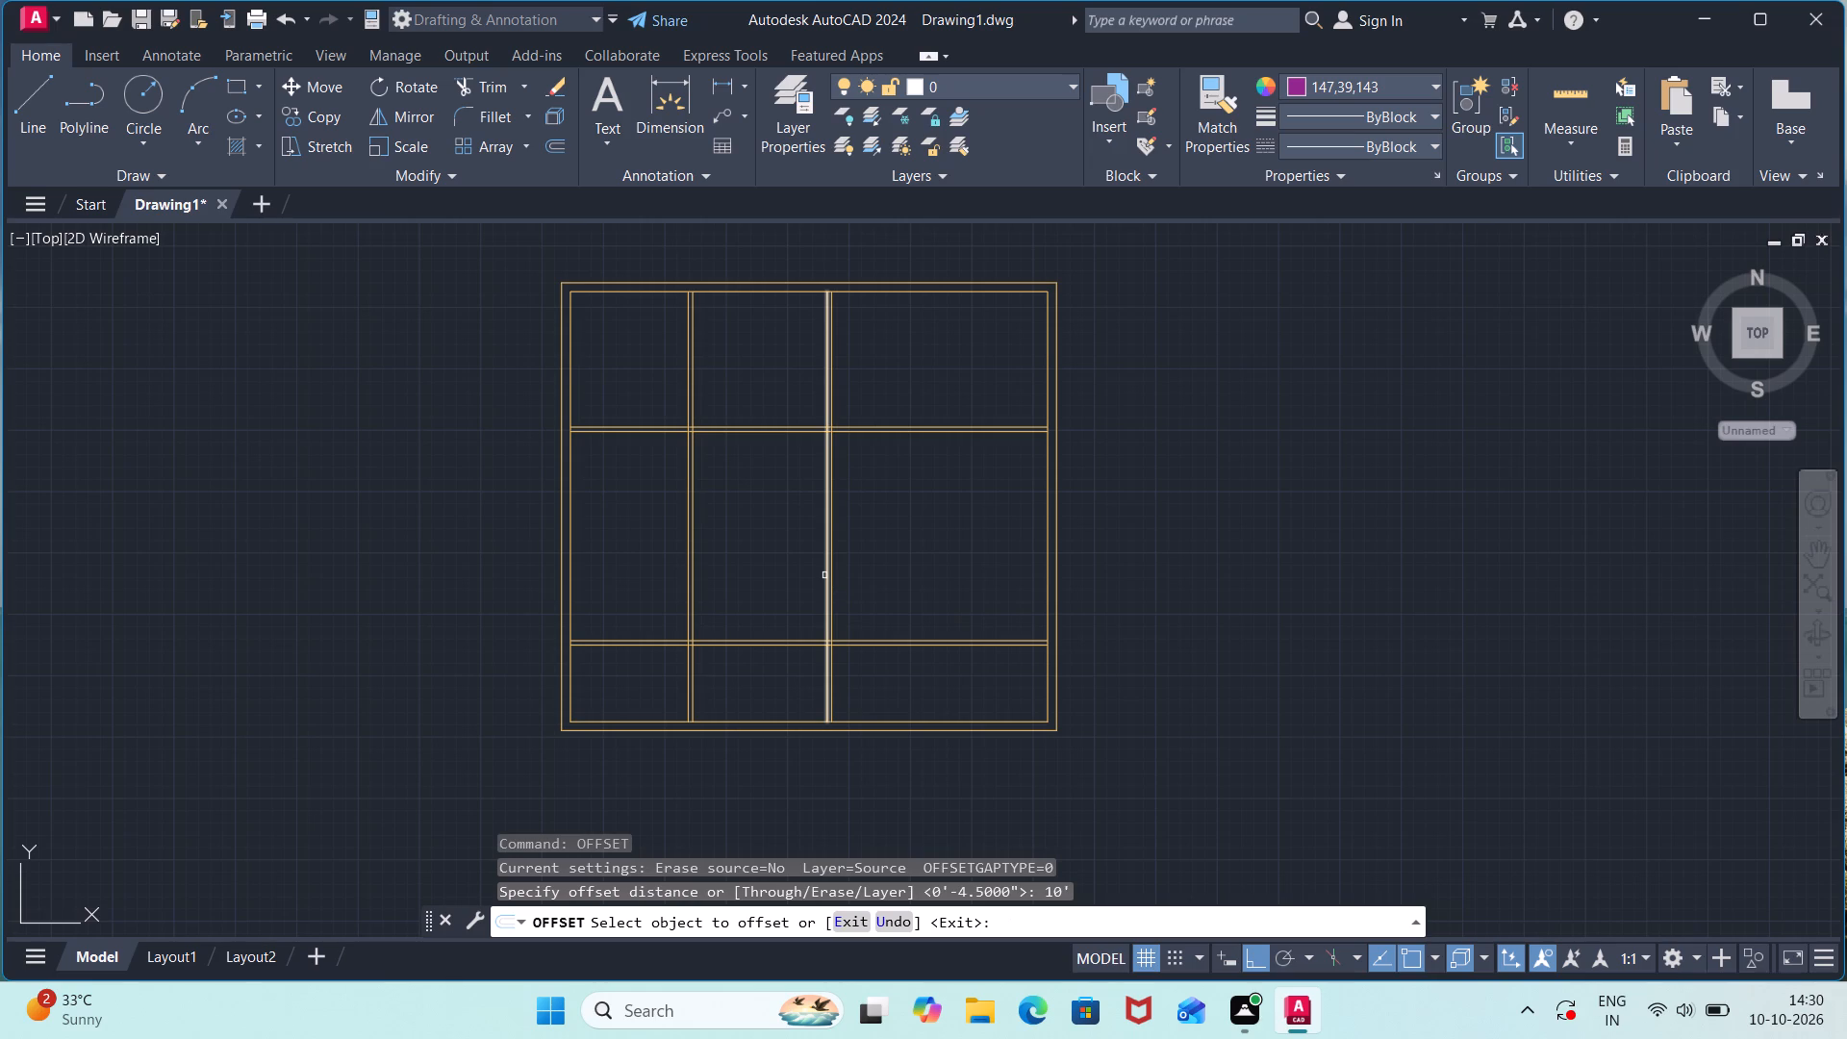
pyautogui.scroll(4, 839, 591)
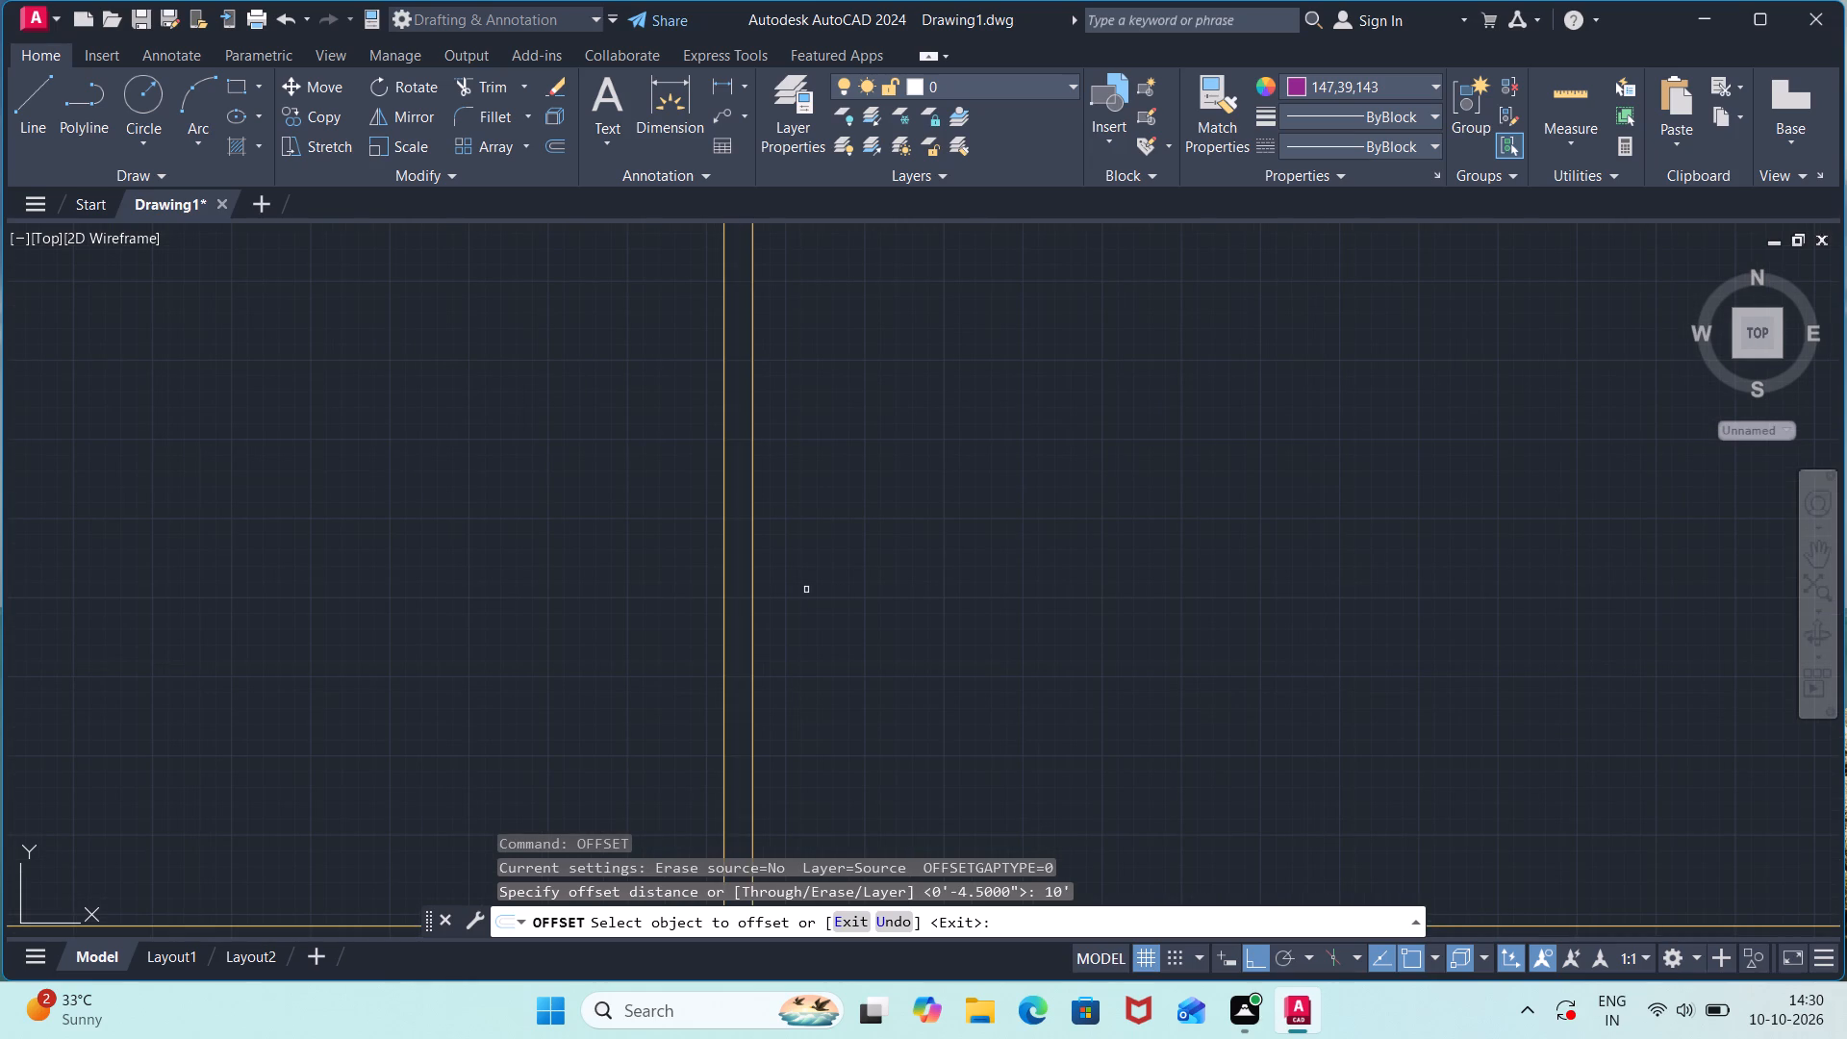
pyautogui.click(749, 570)
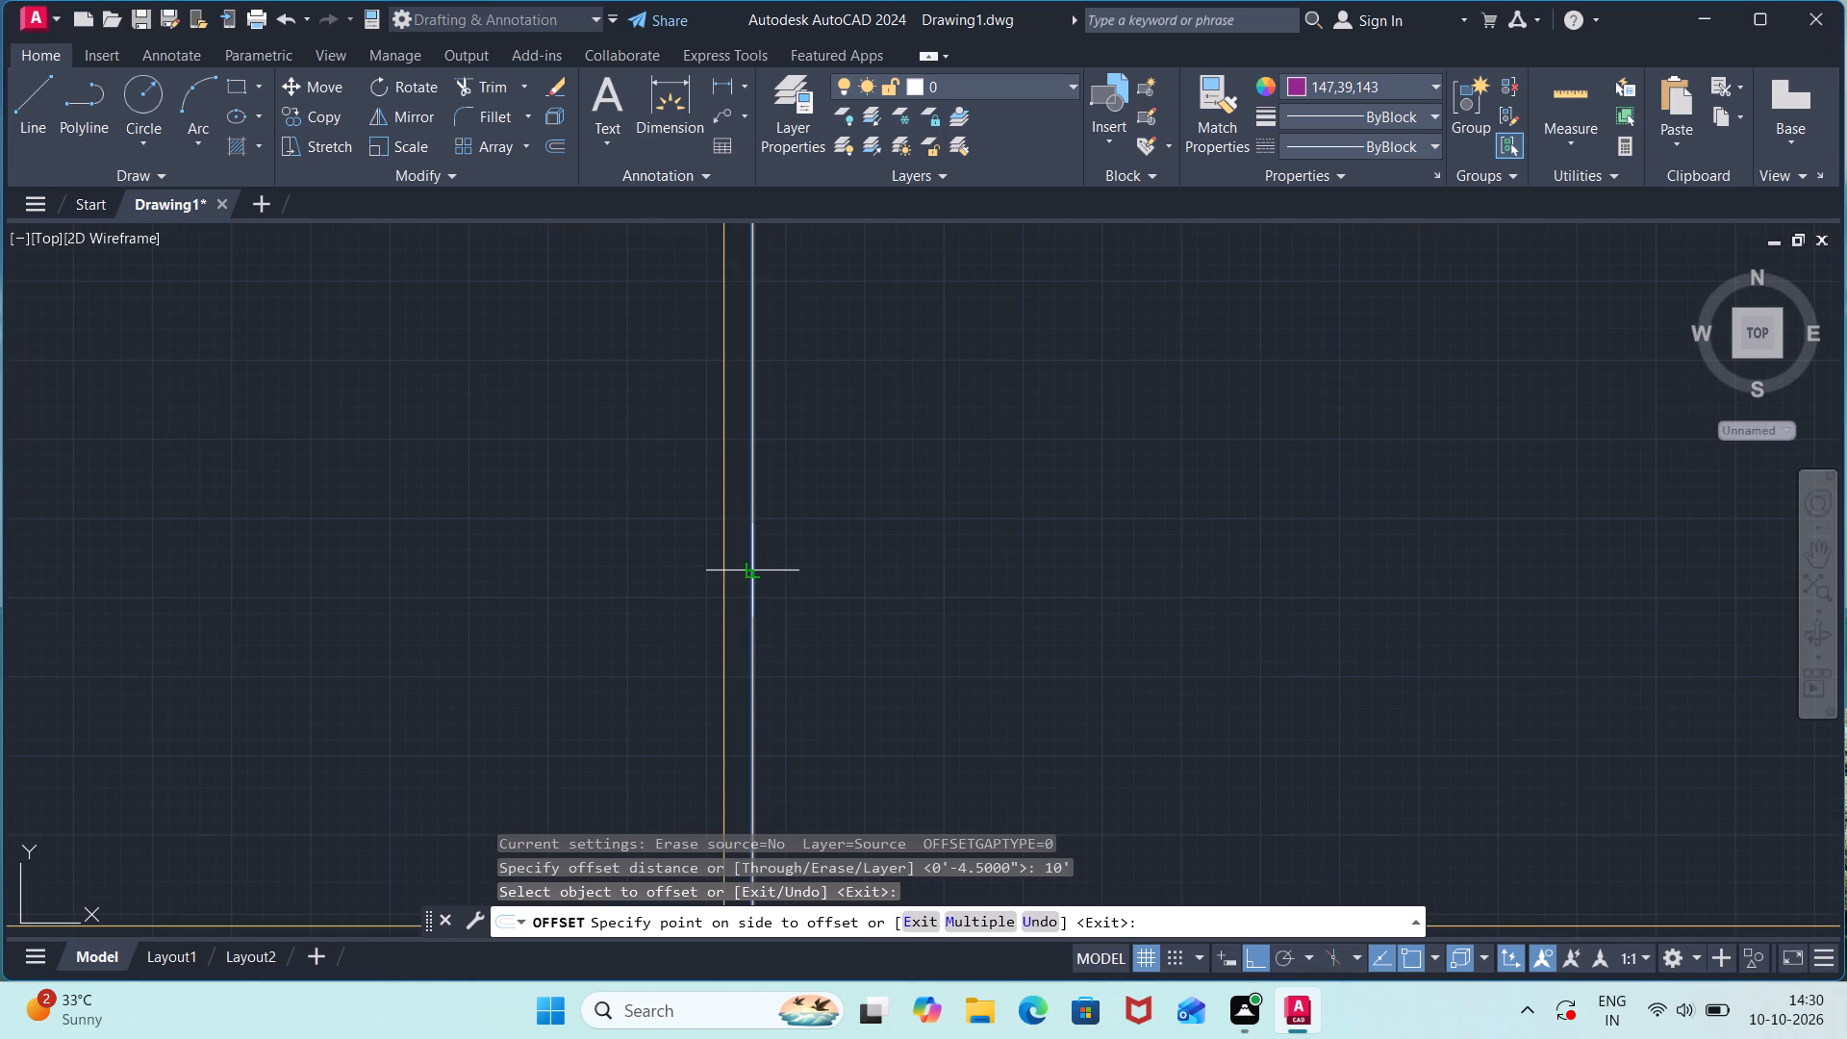
pyautogui.scroll(-3, 1259, 565)
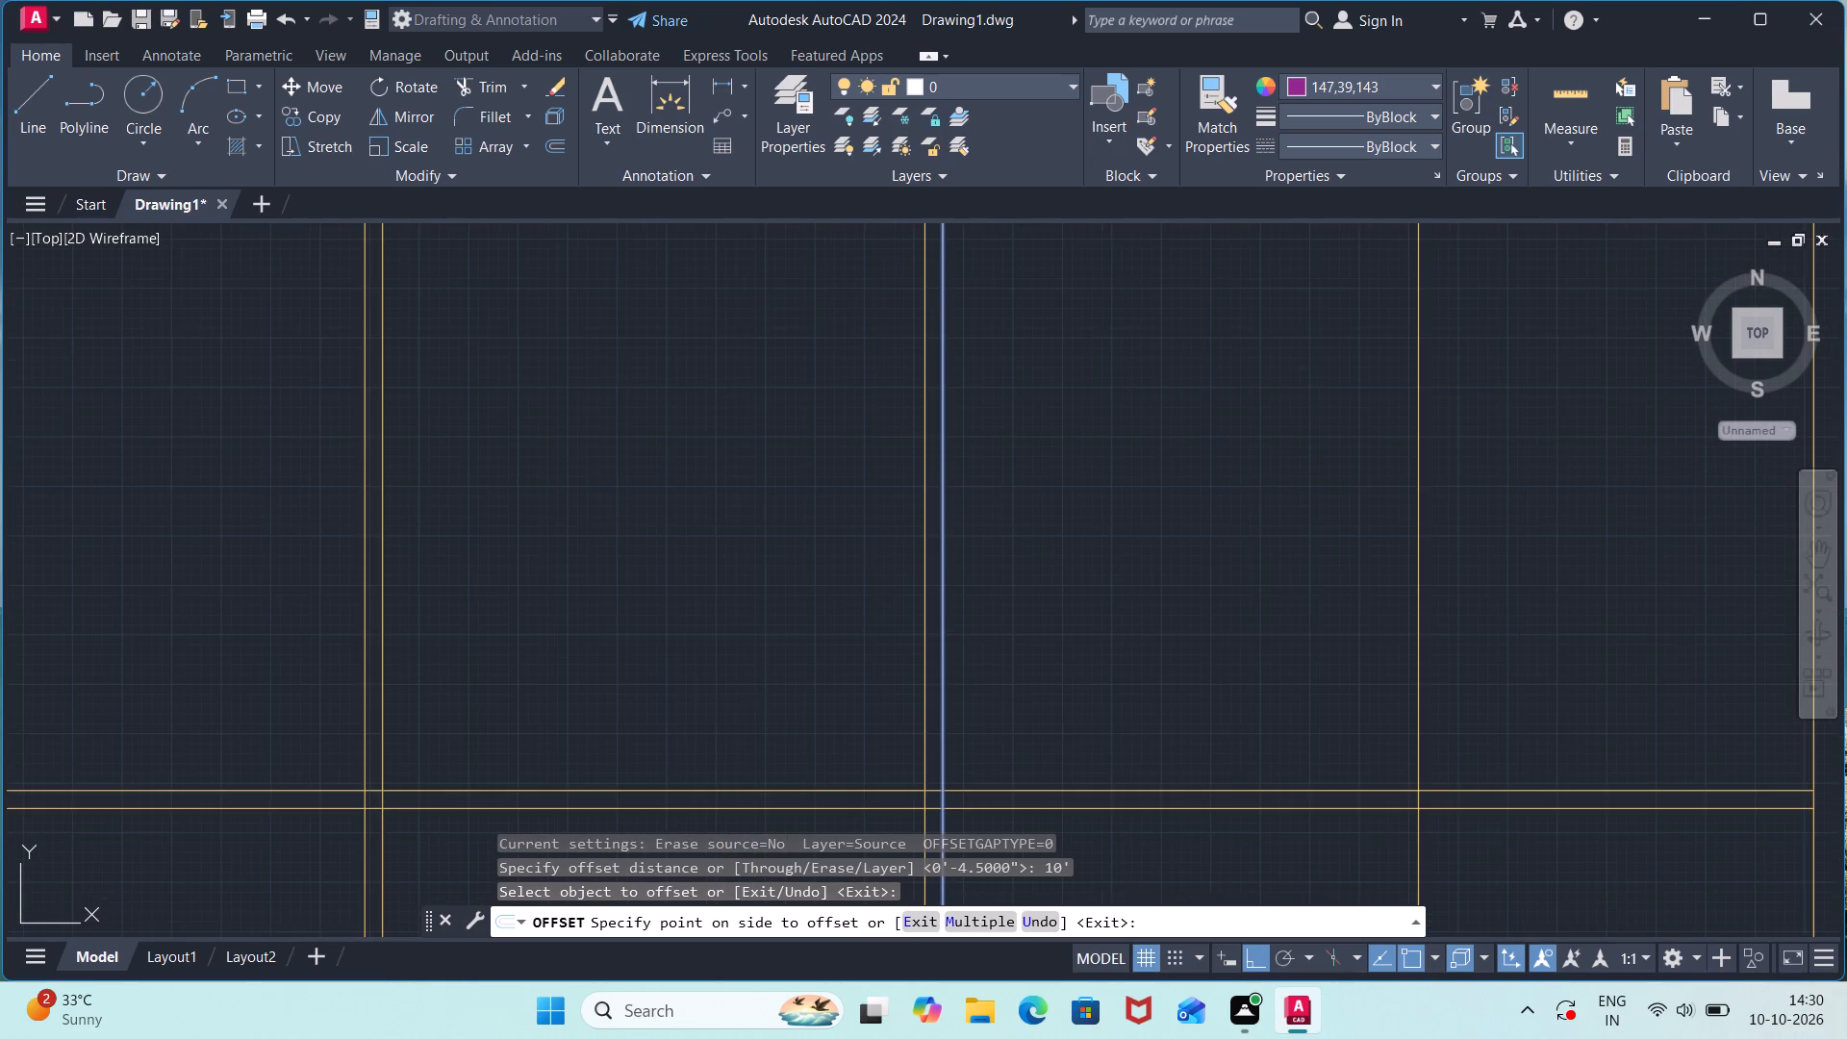
pyautogui.scroll(-1, 1259, 565)
pyautogui.click(1260, 565)
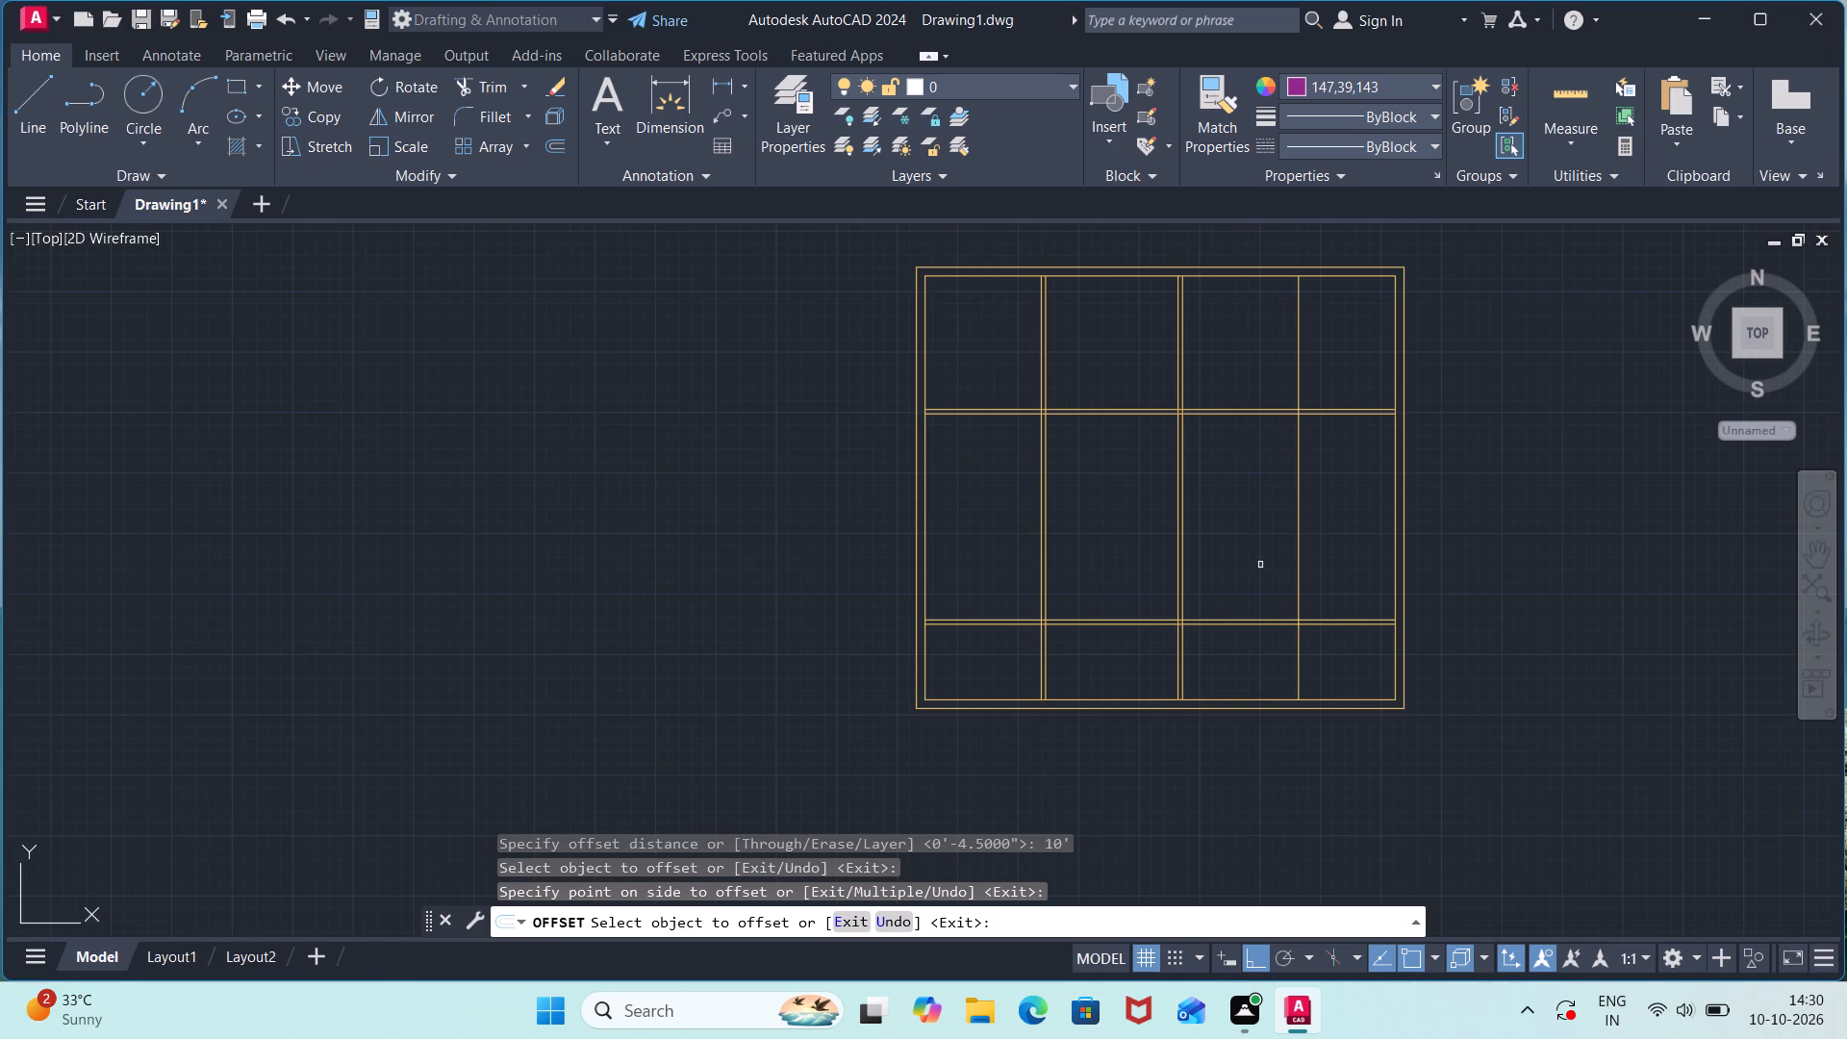
pyautogui.click(1260, 565)
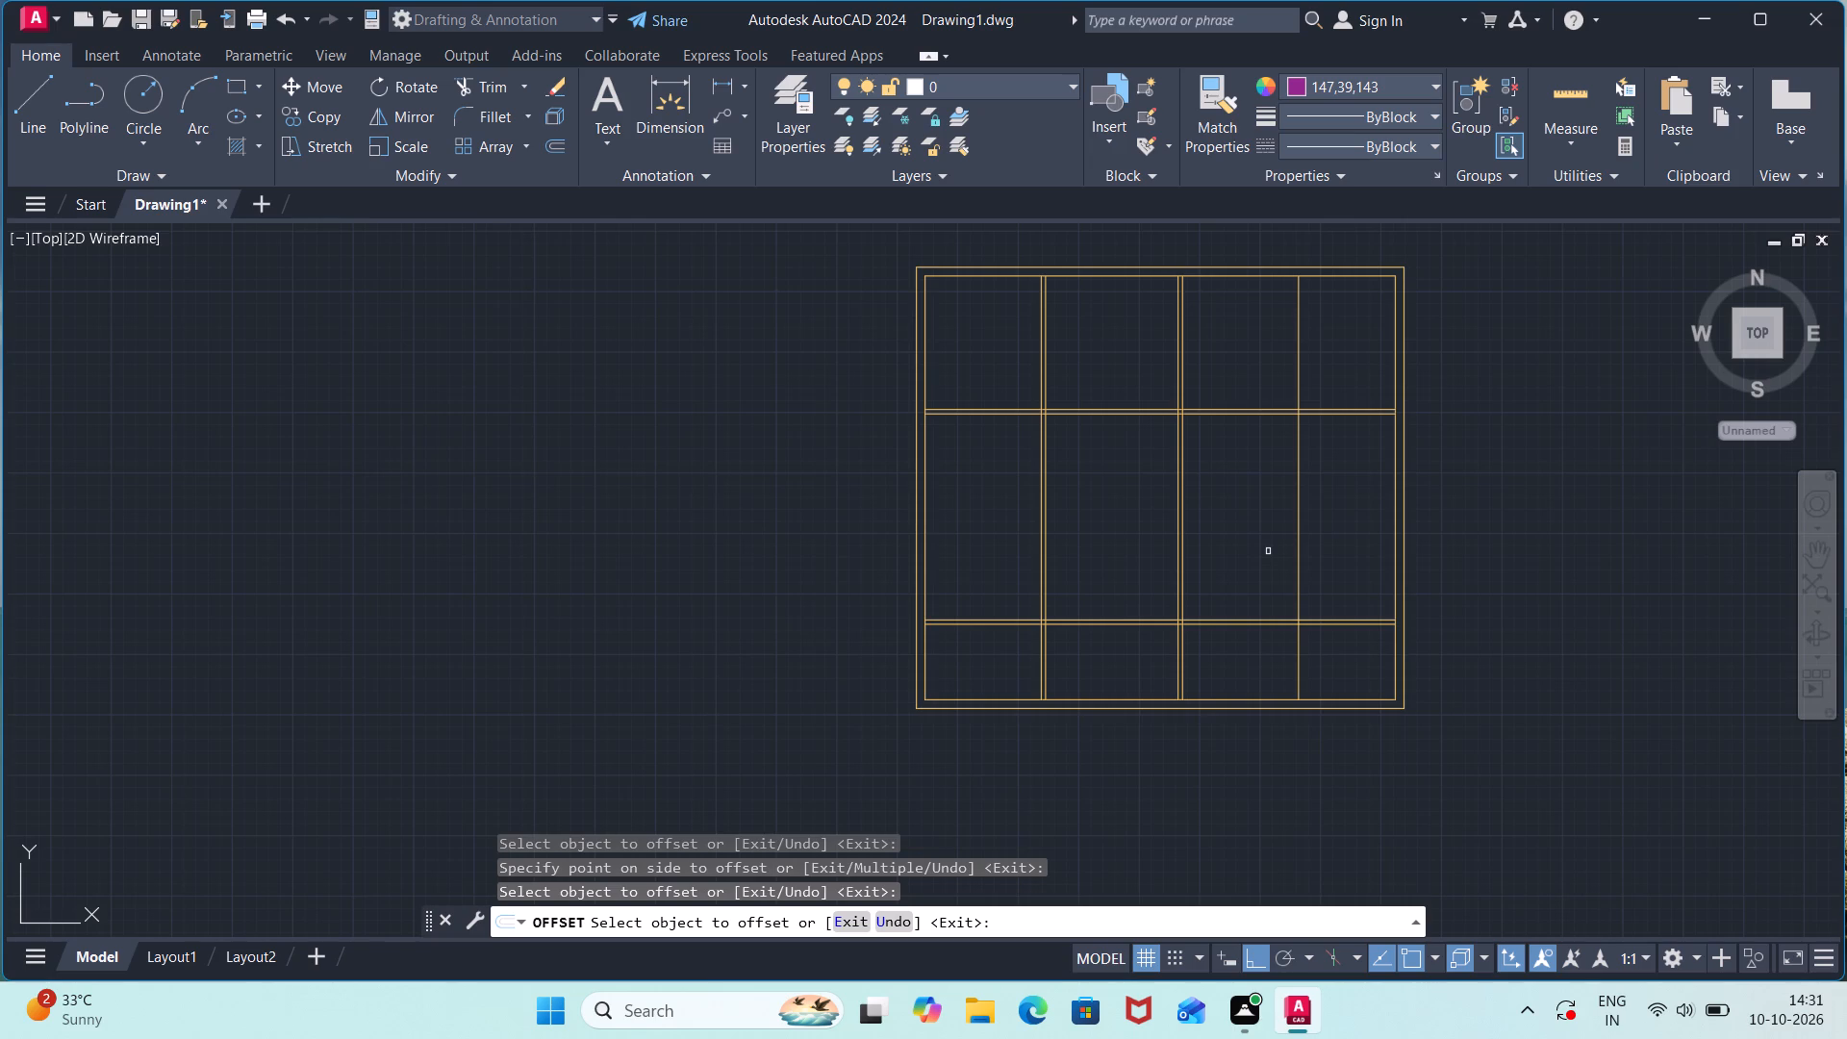
pyautogui.press('space')
# Offset the newest vertical line 4.5" to the right to form the third vertical partition's thickness.
pyautogui.press('space')
pyautogui.press('space')
pyautogui.press('space')
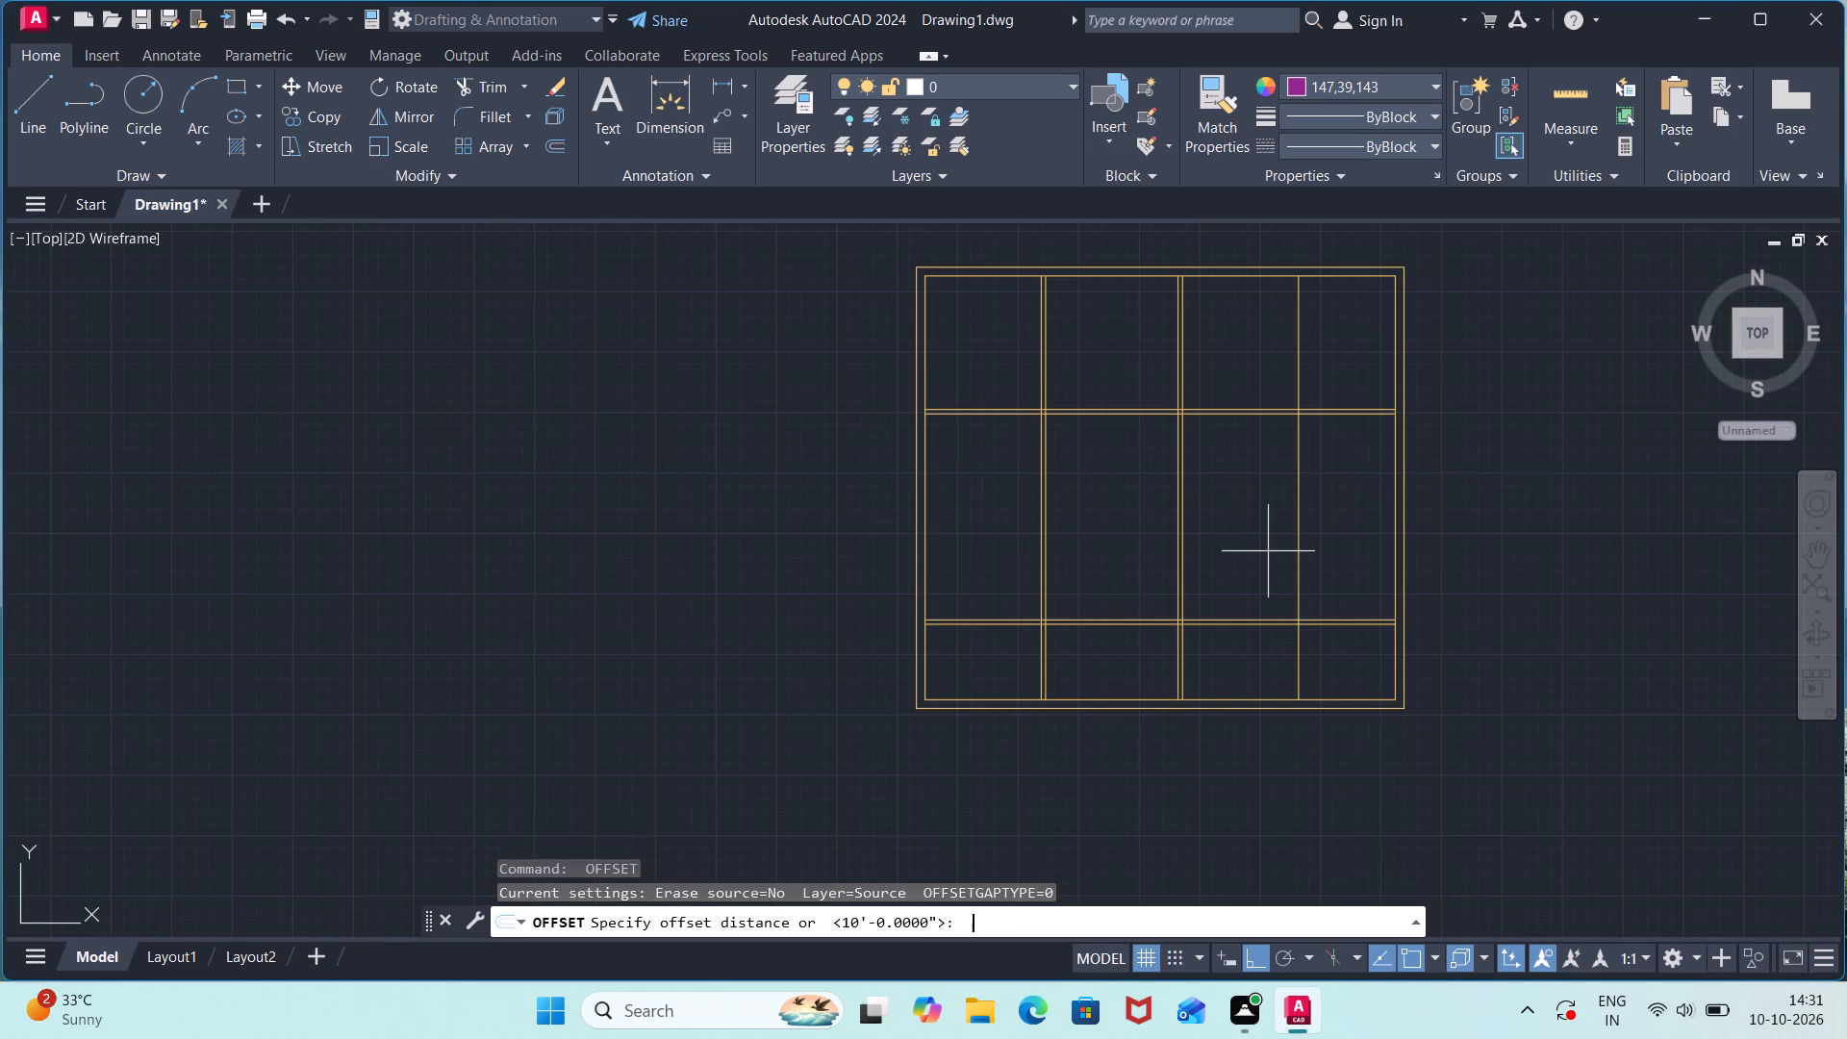
pyautogui.press('space')
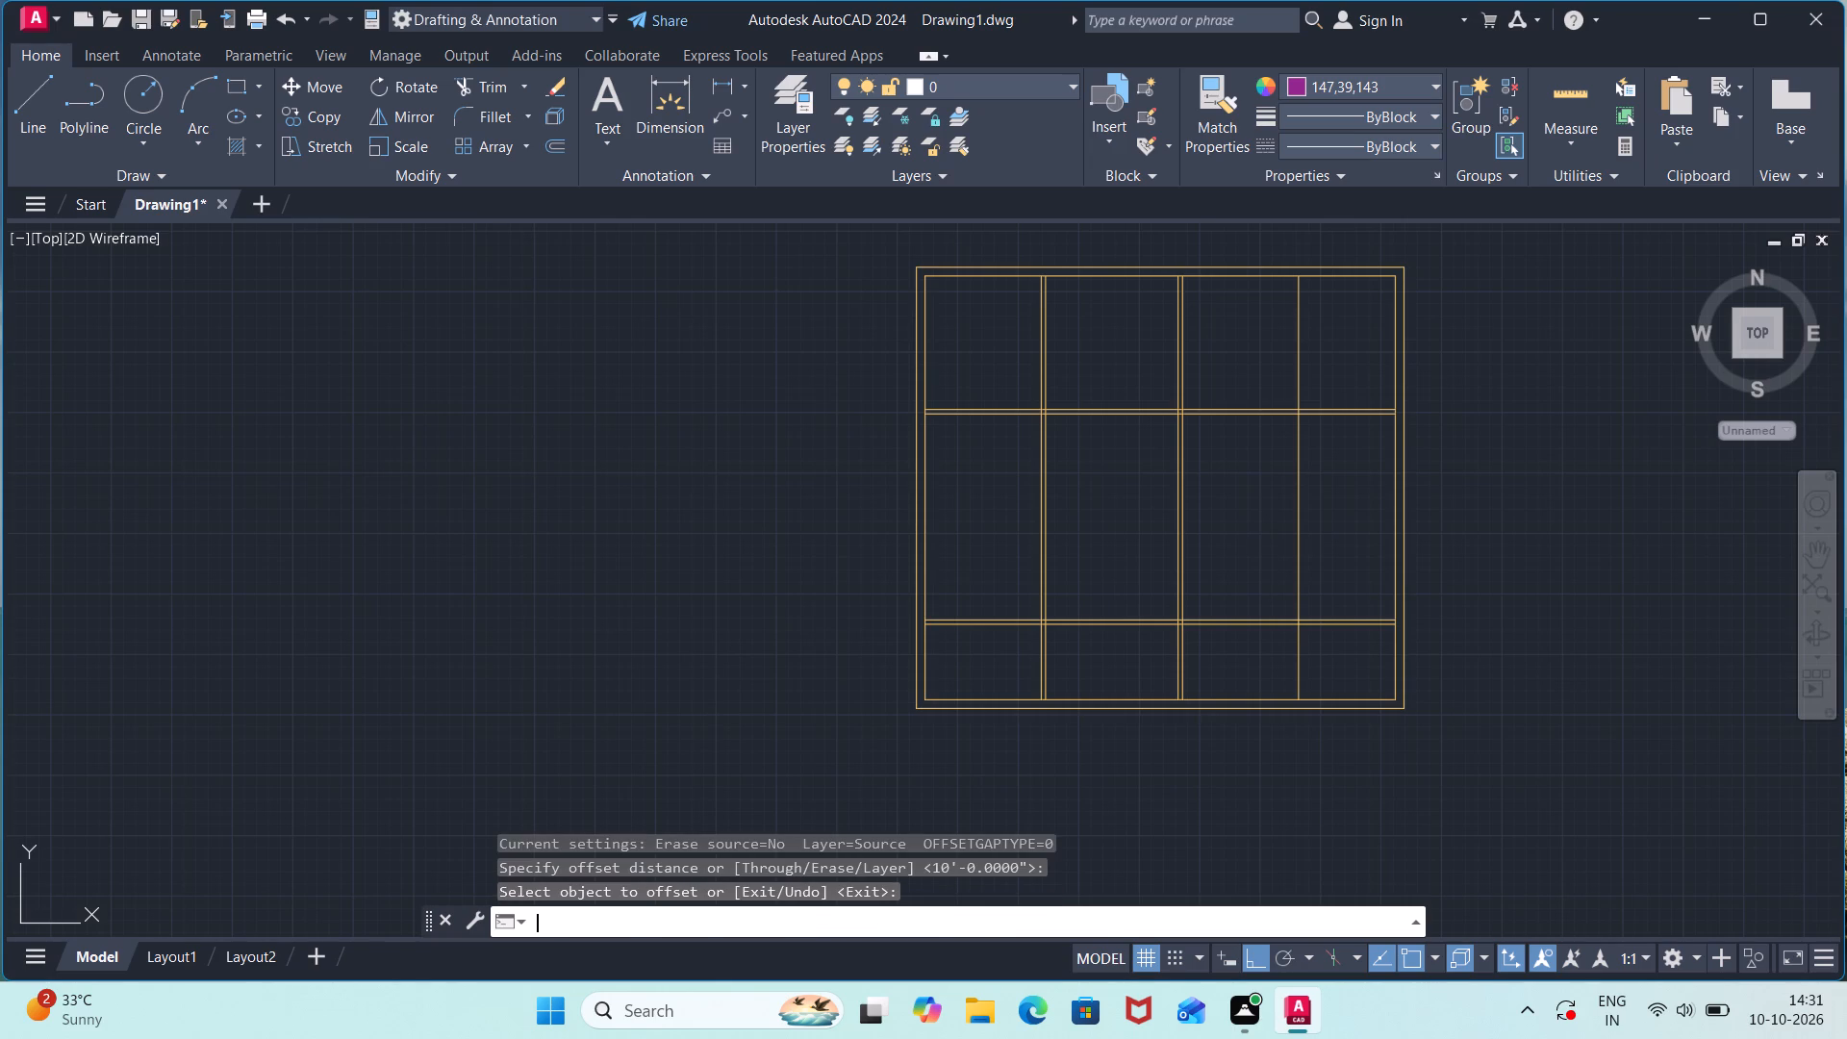
pyautogui.write('4.5')
pyautogui.press("'")
pyautogui.press('Return')
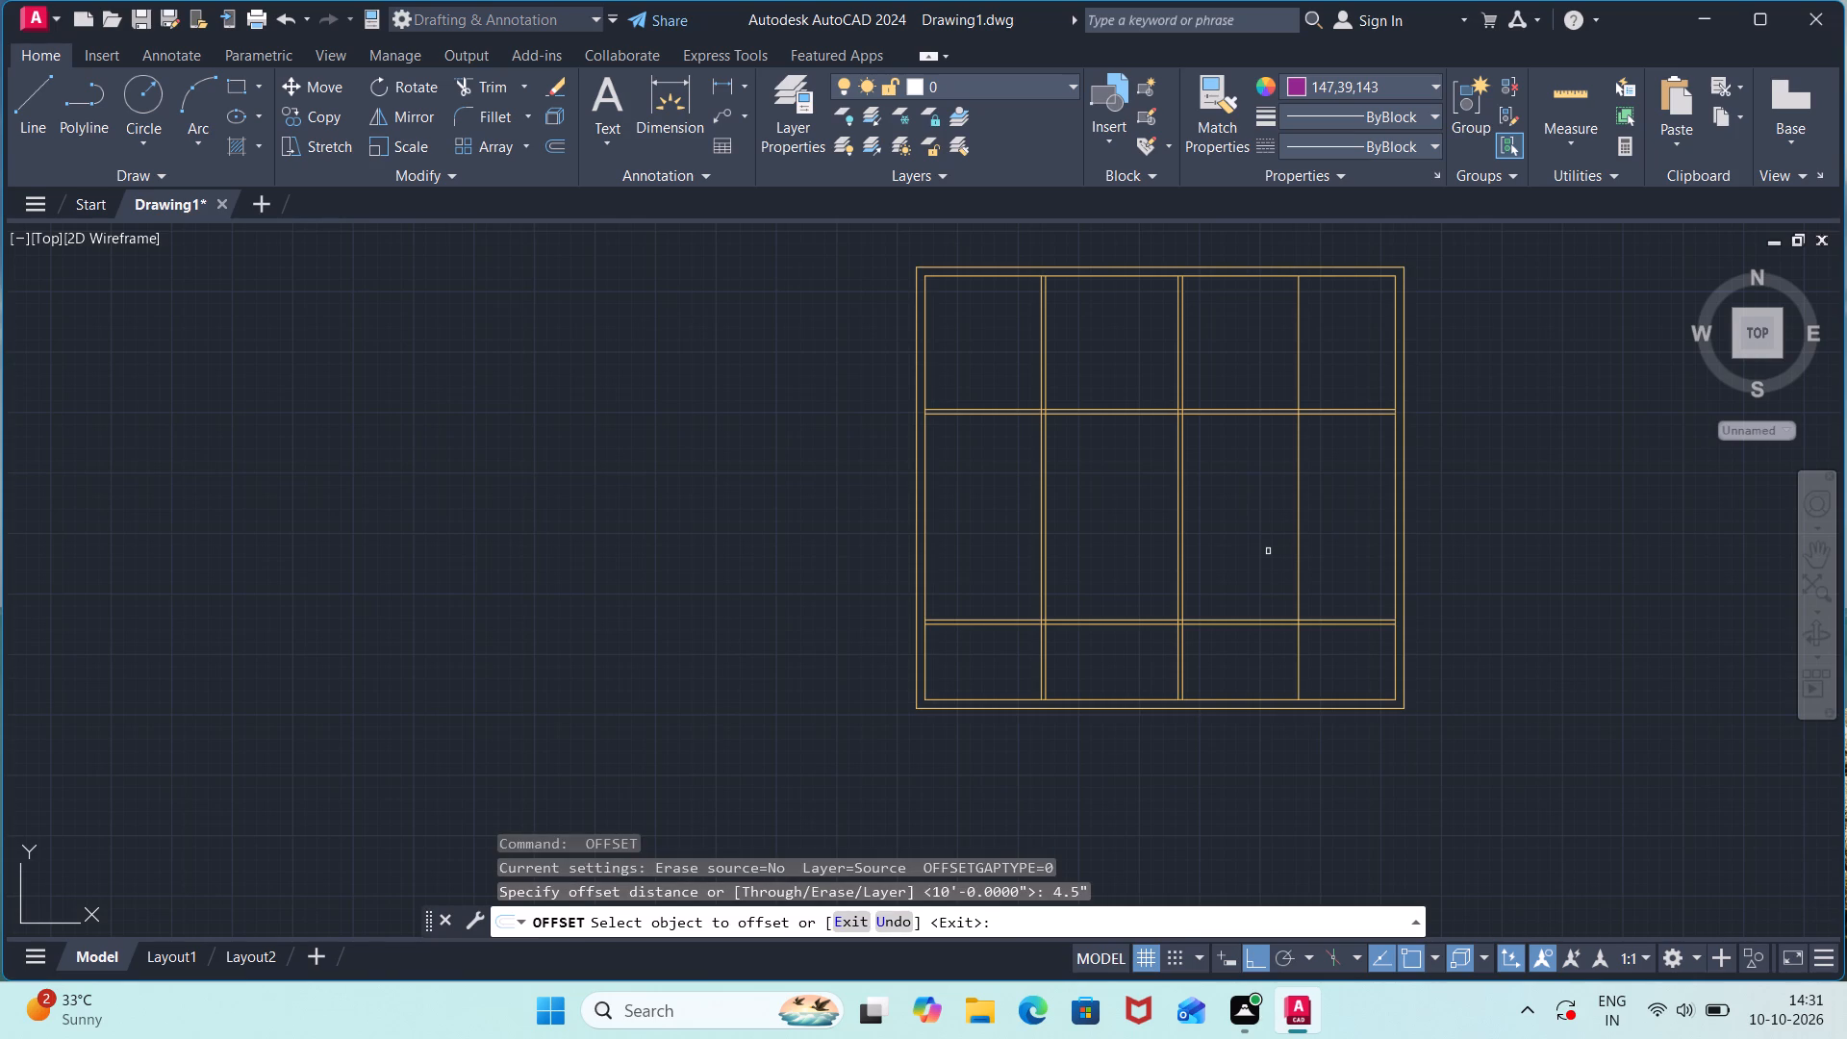
pyautogui.click(1290, 571)
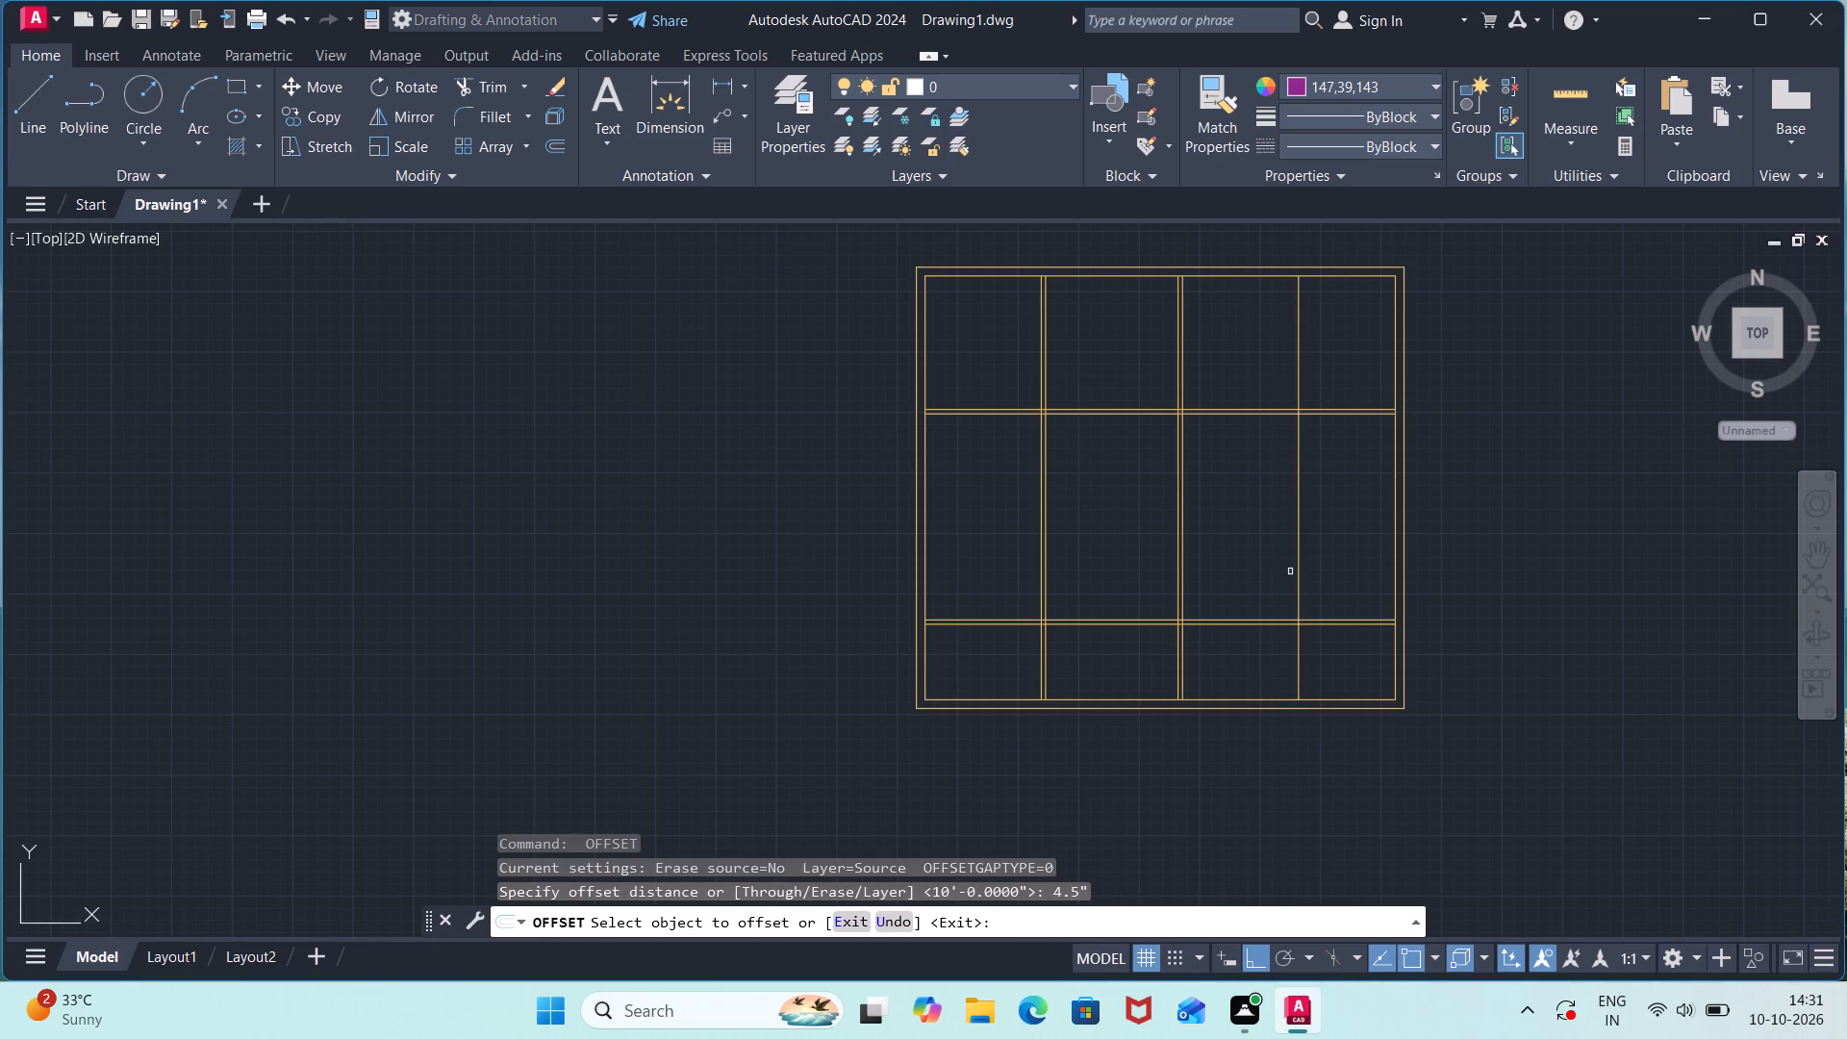
pyautogui.click(1297, 568)
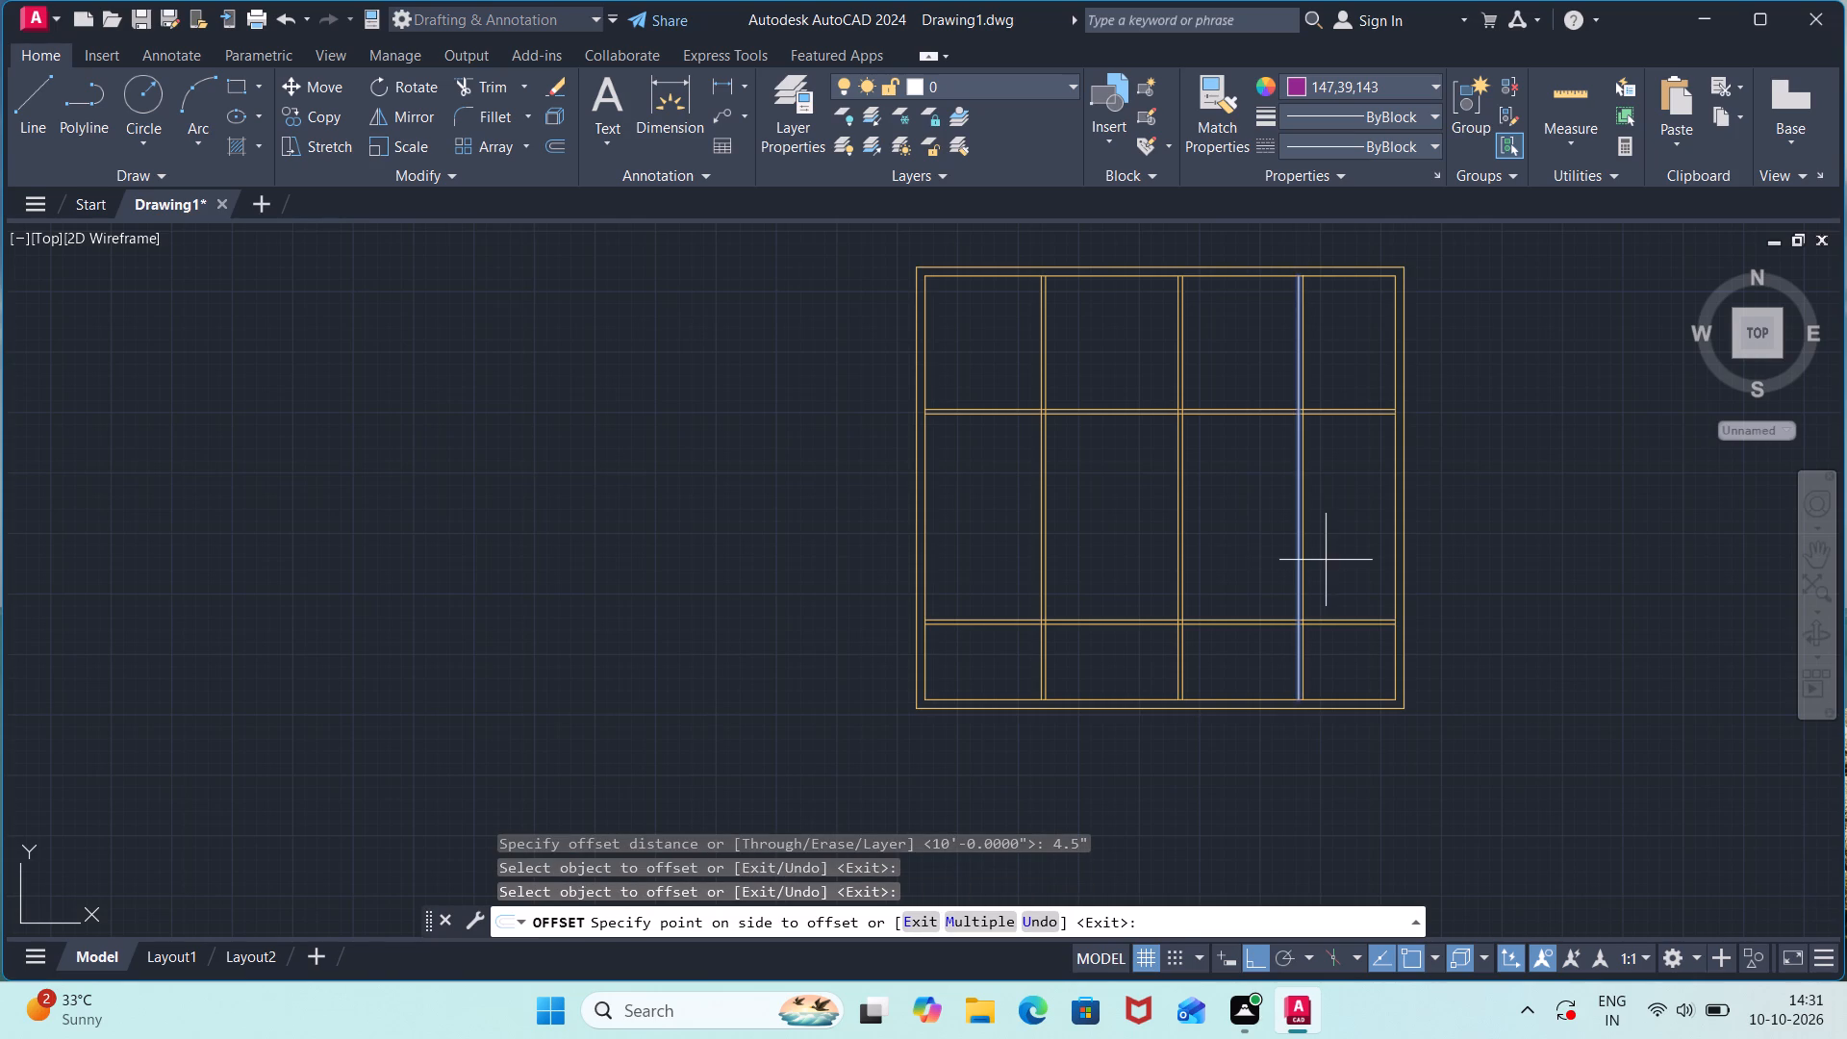
pyautogui.click(1335, 557)
pyautogui.press('Escape')
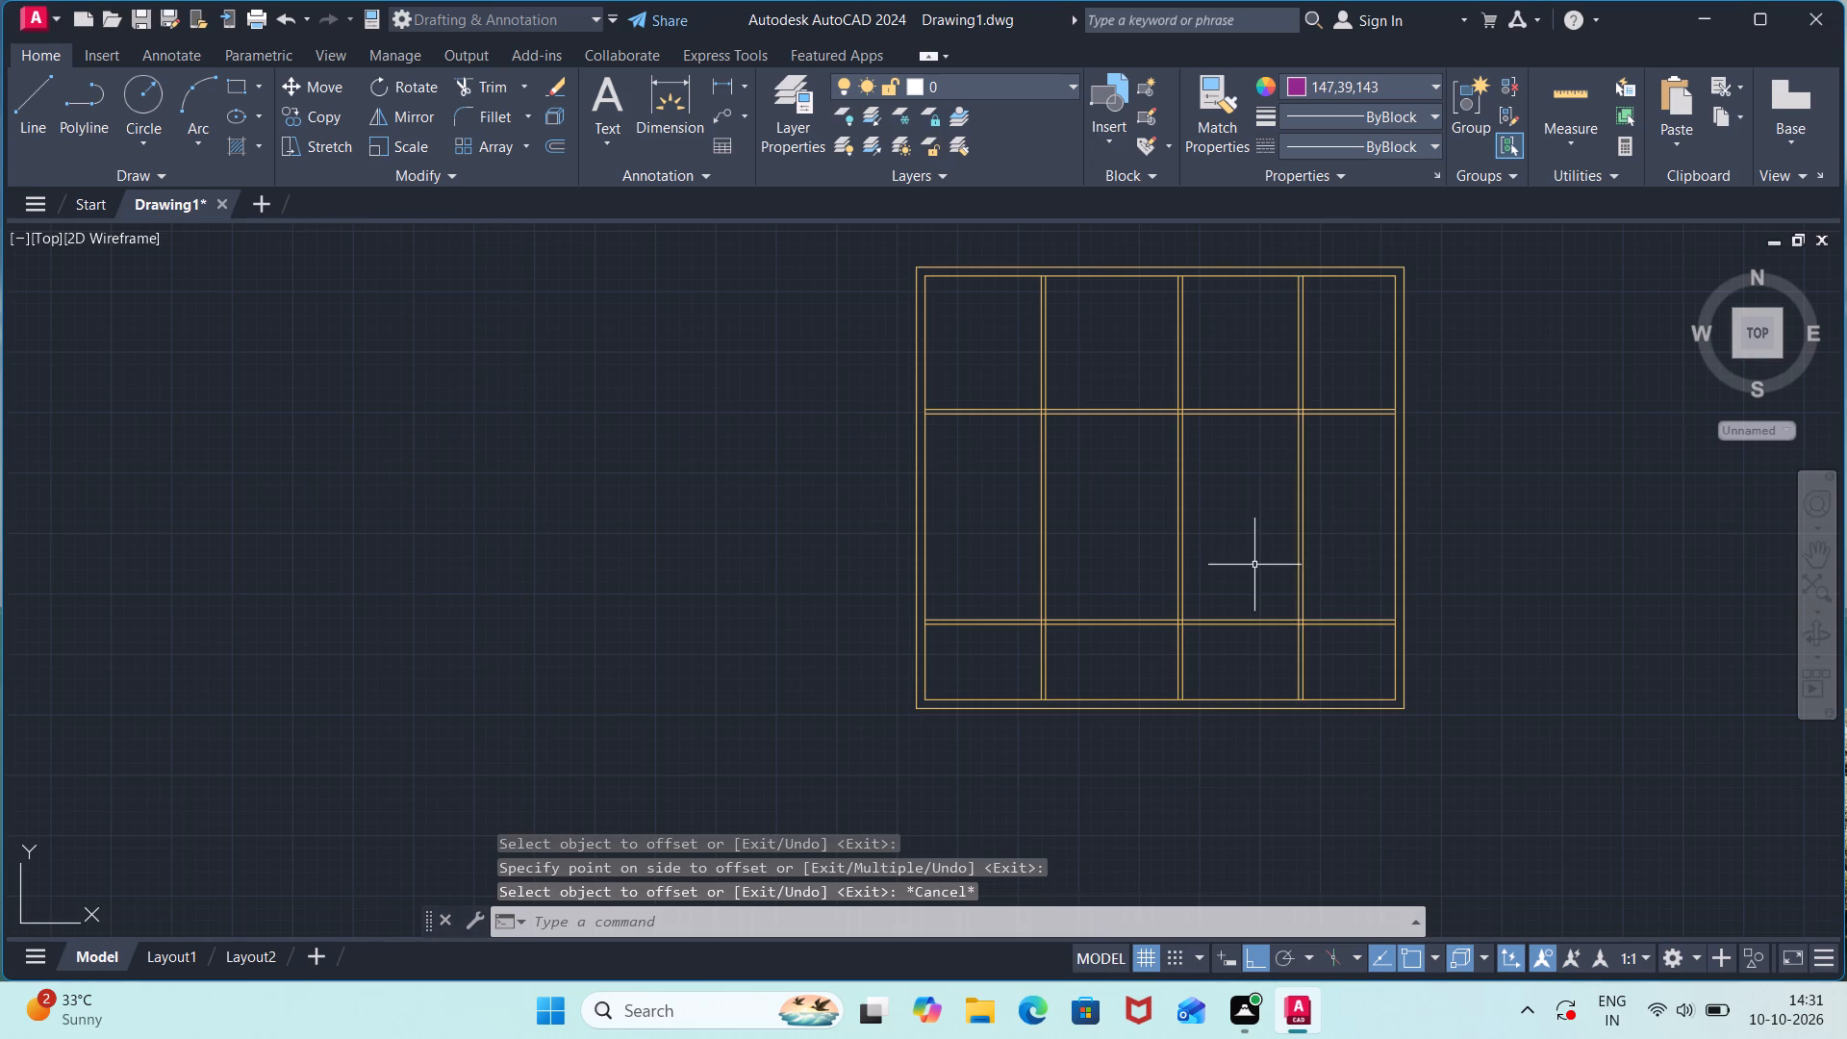
# Trim away the segments of all three vertical partitions that run below the lower horizontal partition.
pyautogui.scroll(4, 1254, 565)
pyautogui.scroll(-5, 1254, 565)
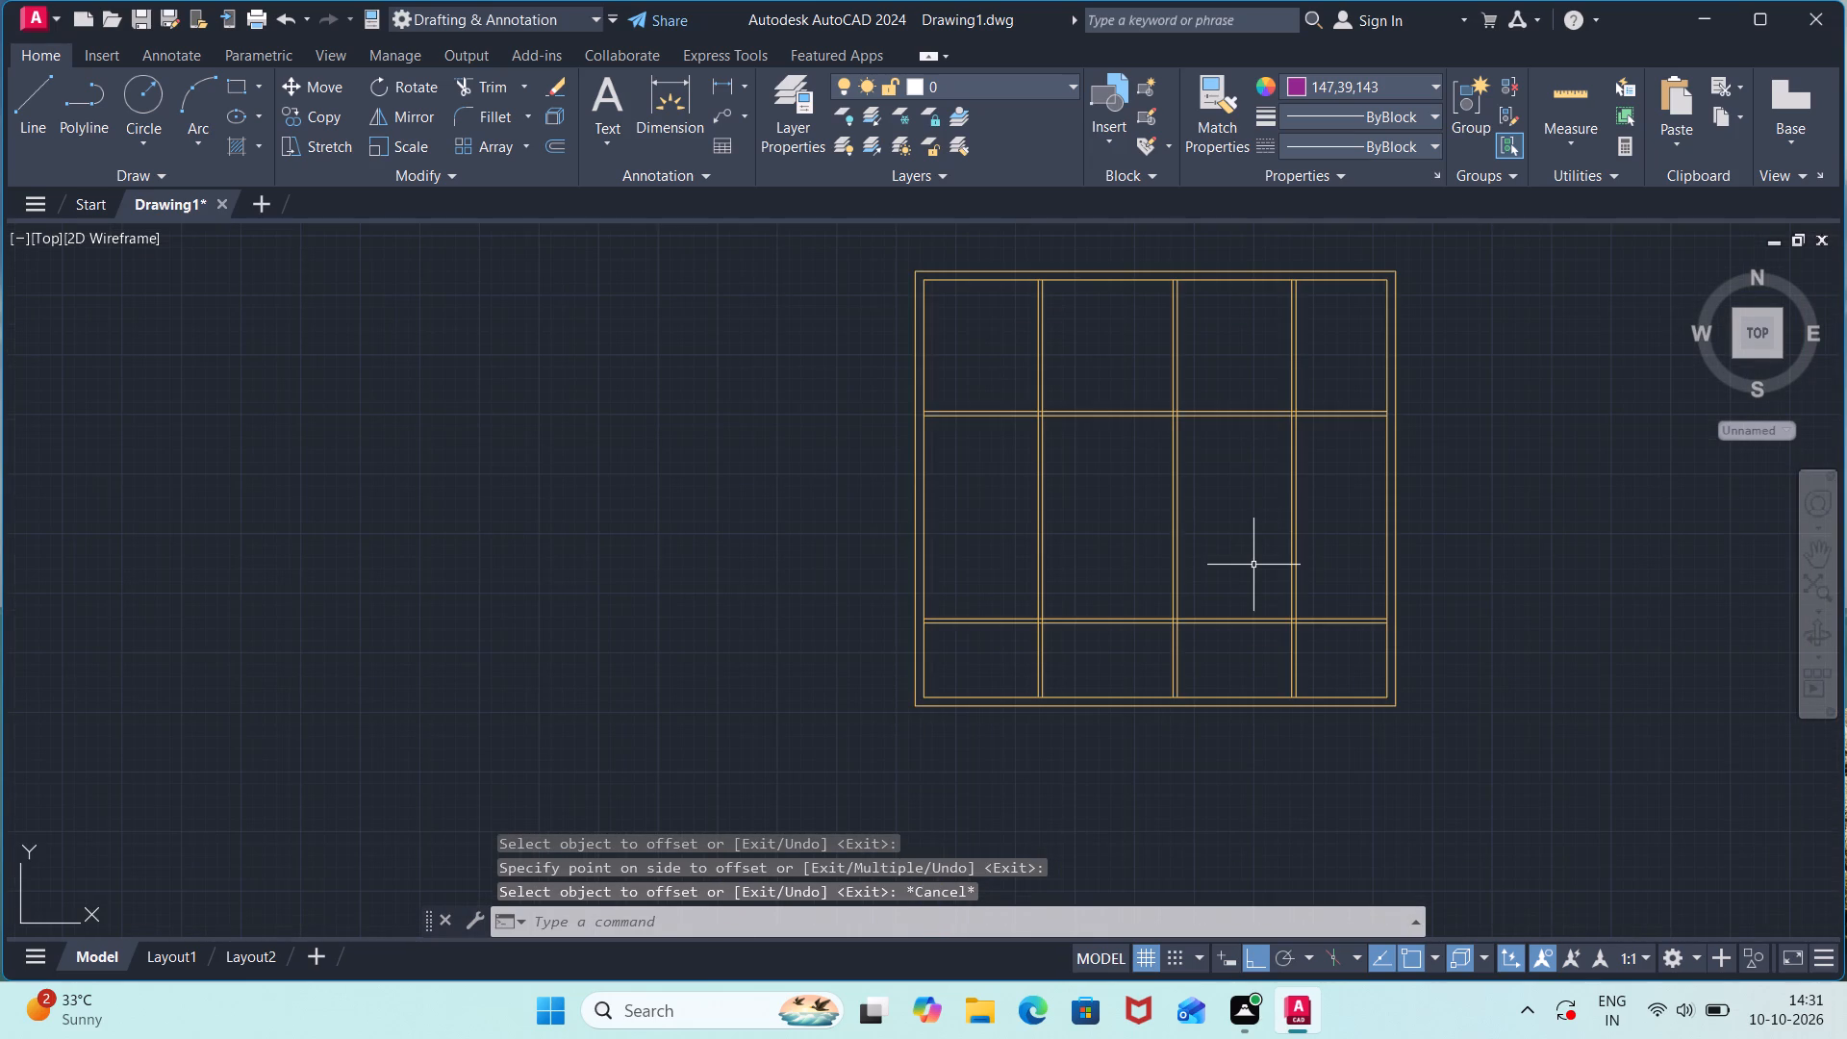
pyautogui.moveTo(1253, 566); pyautogui.dragTo(1249, 643, button='middle')
pyautogui.scroll(1, 1249, 594)
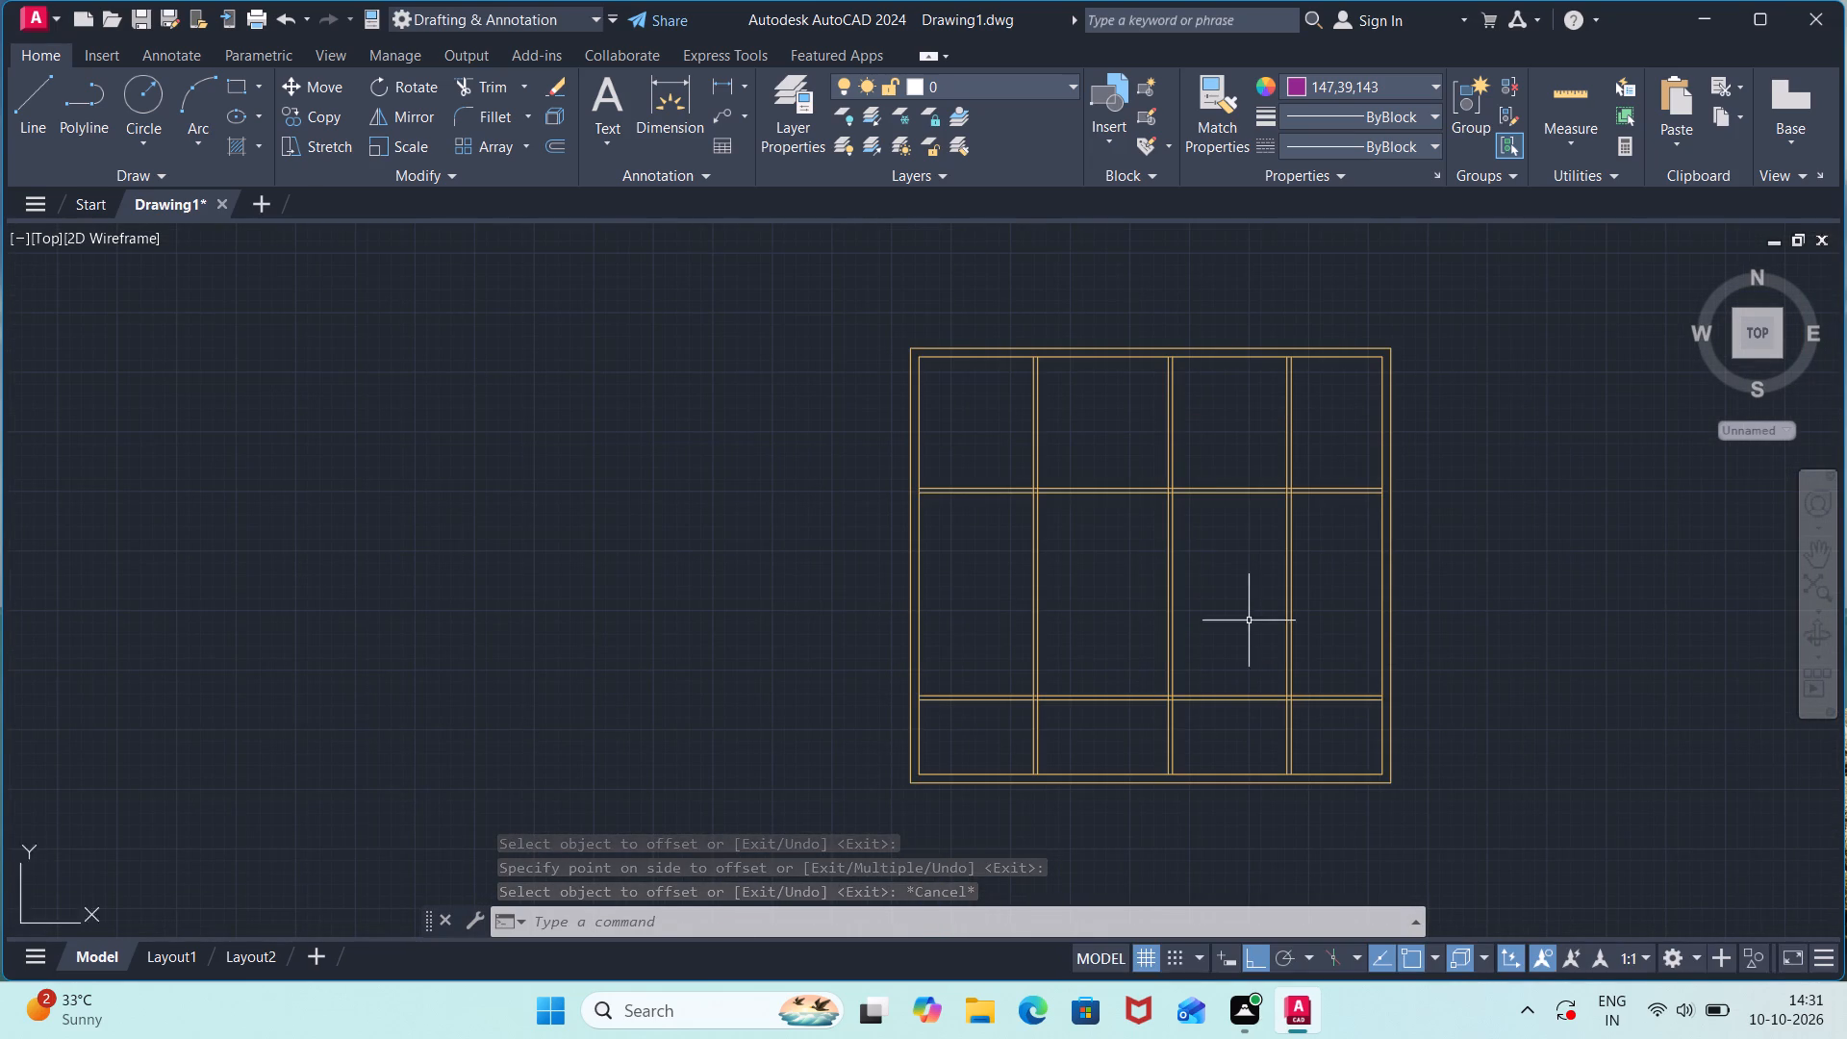
pyautogui.press('t')
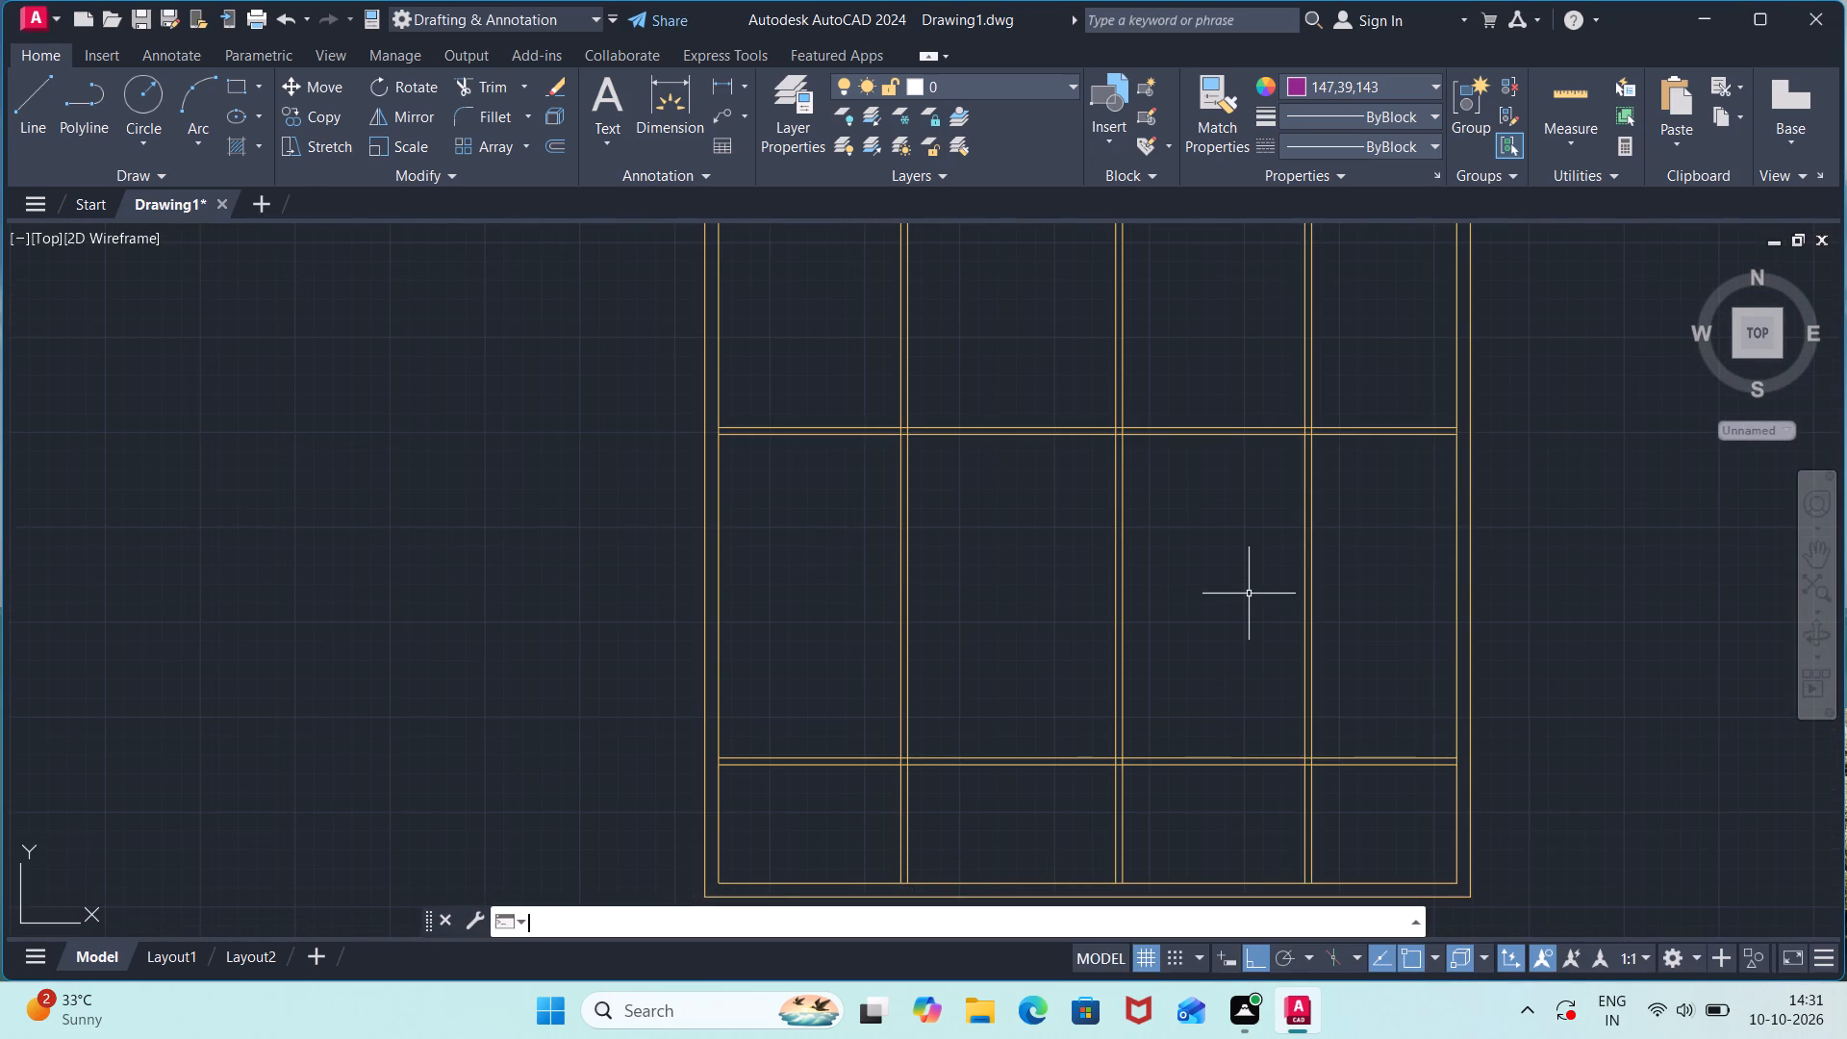
pyautogui.press('r')
pyautogui.press('Return')
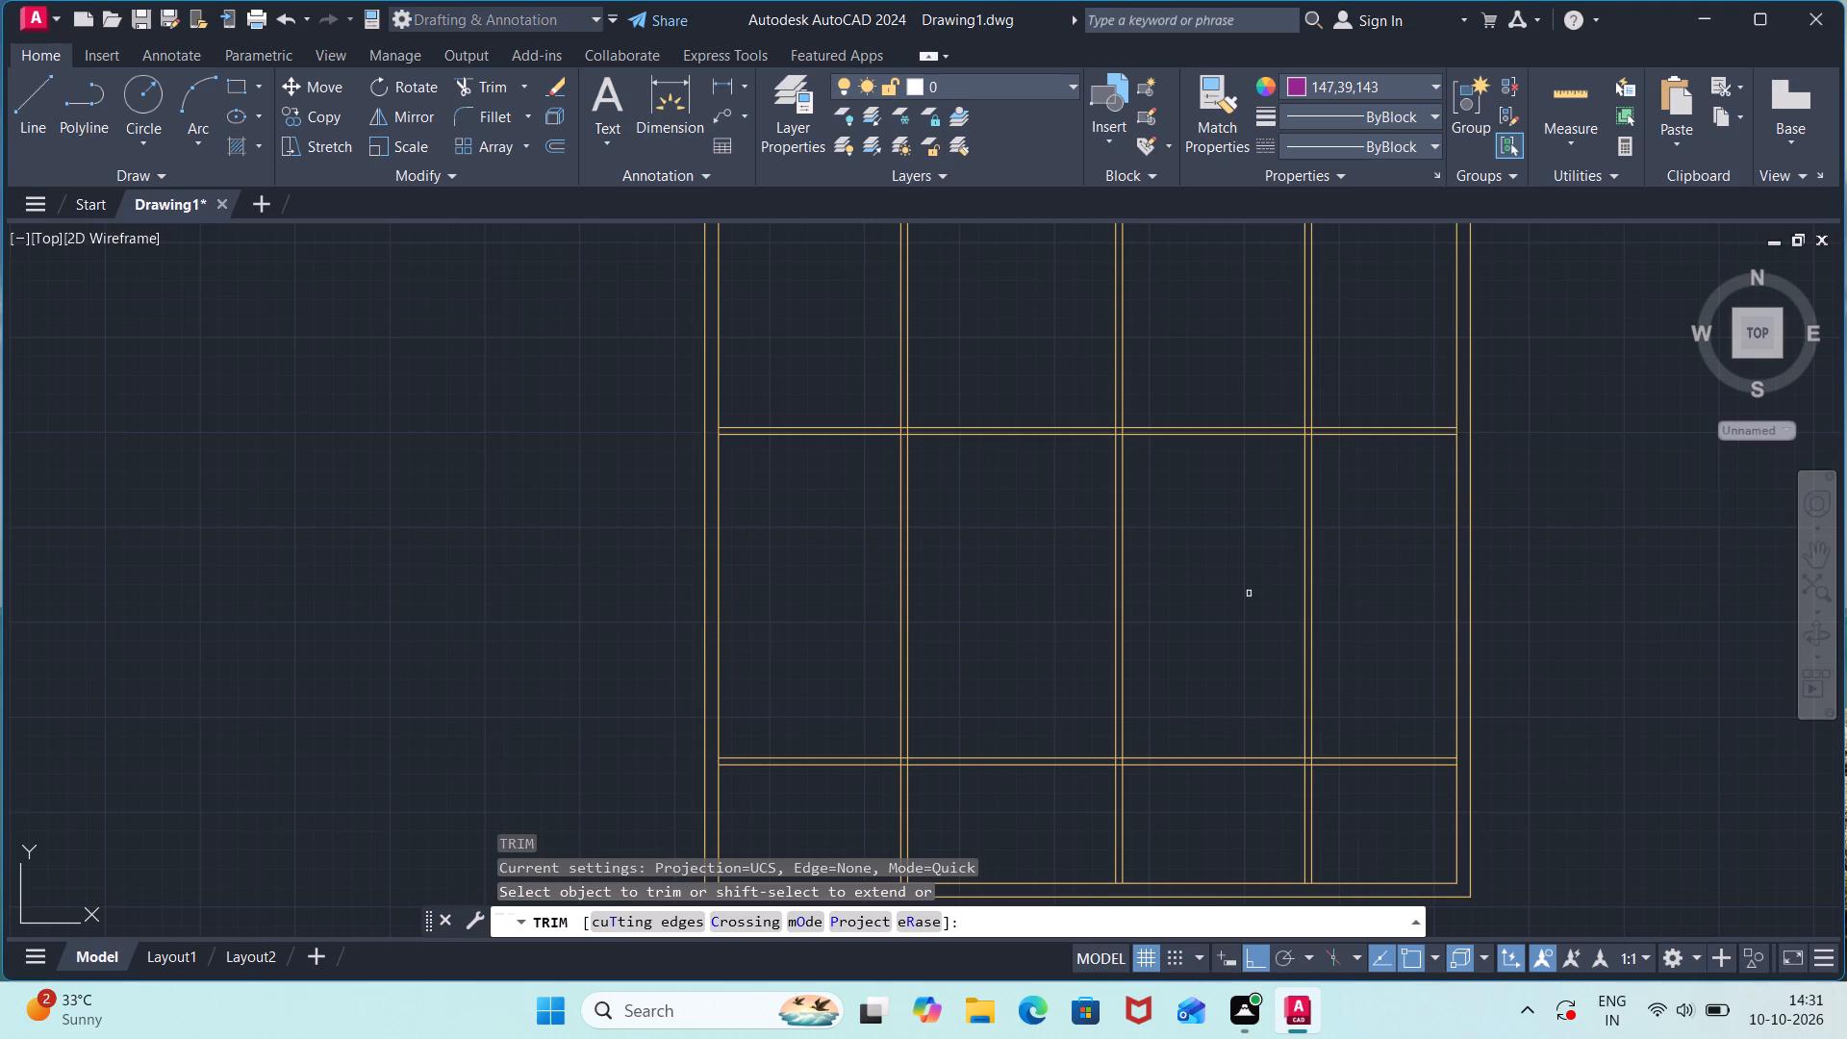
pyautogui.scroll(2, 1248, 594)
pyautogui.scroll(-1, 1221, 627)
pyautogui.moveTo(1221, 627); pyautogui.dragTo(1226, 608, button='middle')
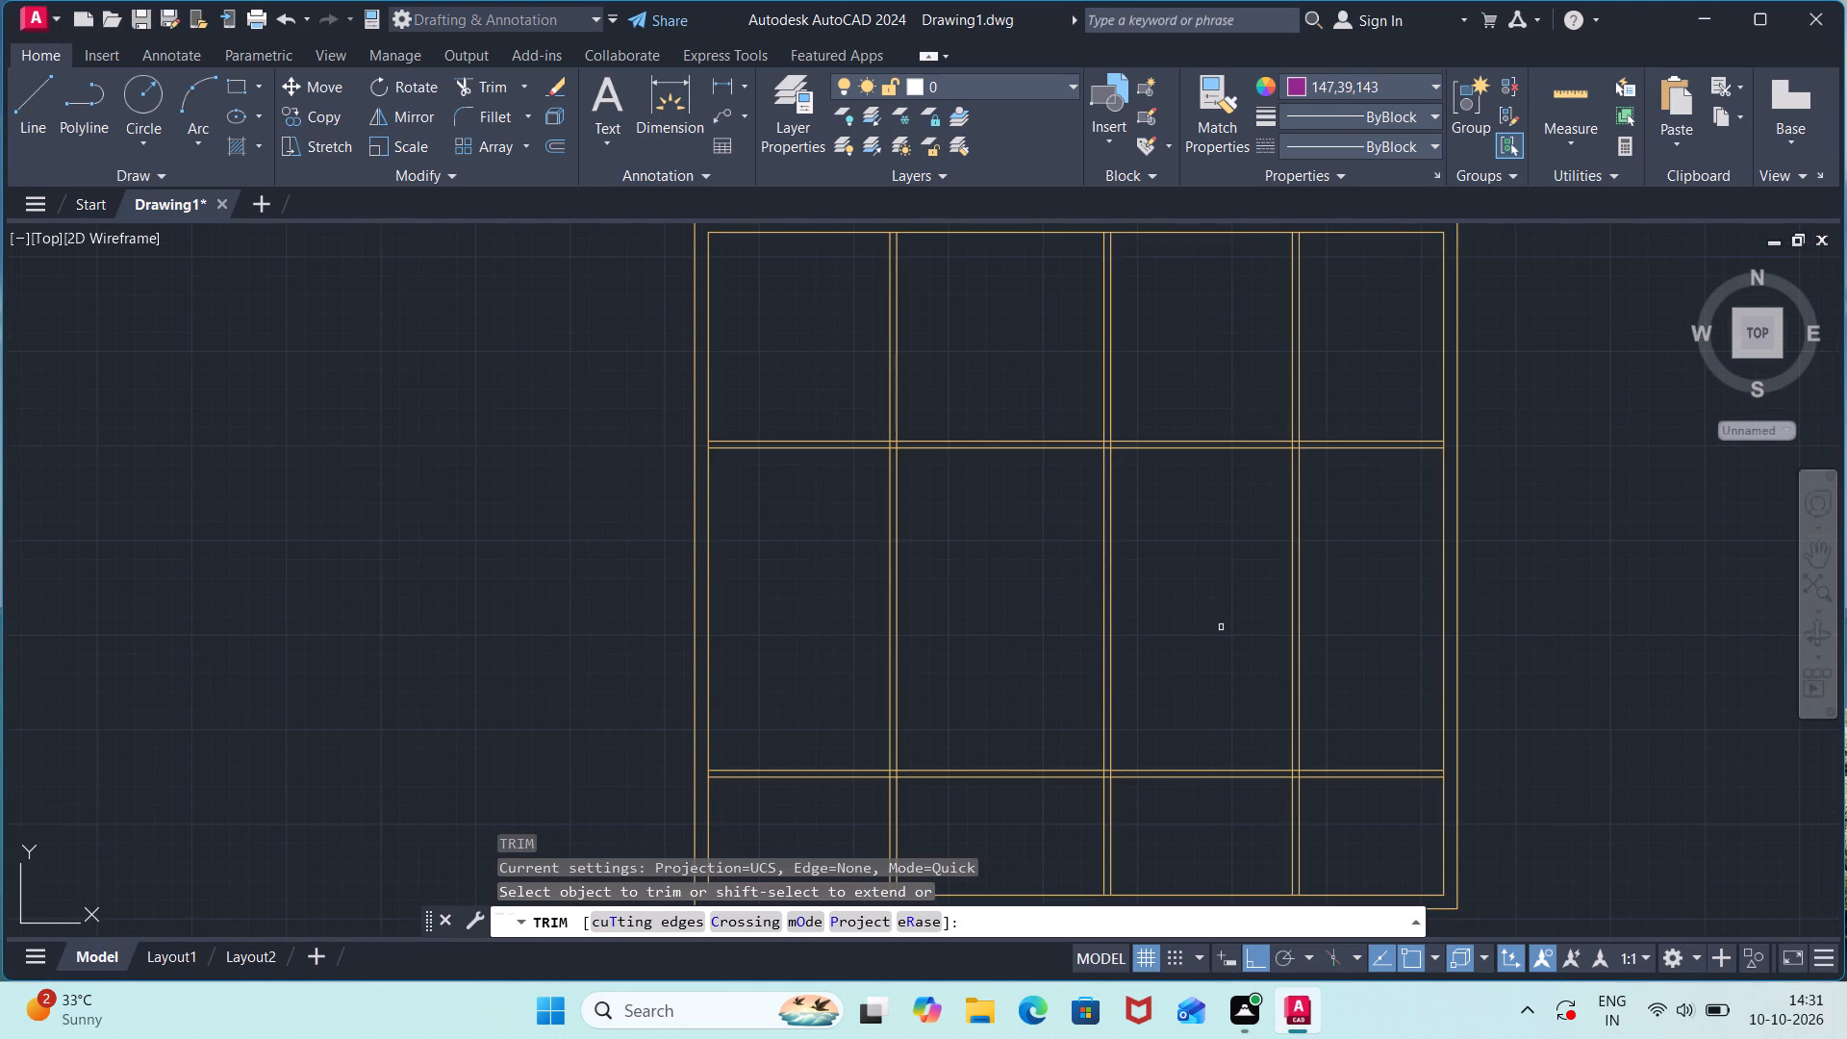
pyautogui.moveTo(1226, 608); pyautogui.dragTo(1095, 473, button='middle')
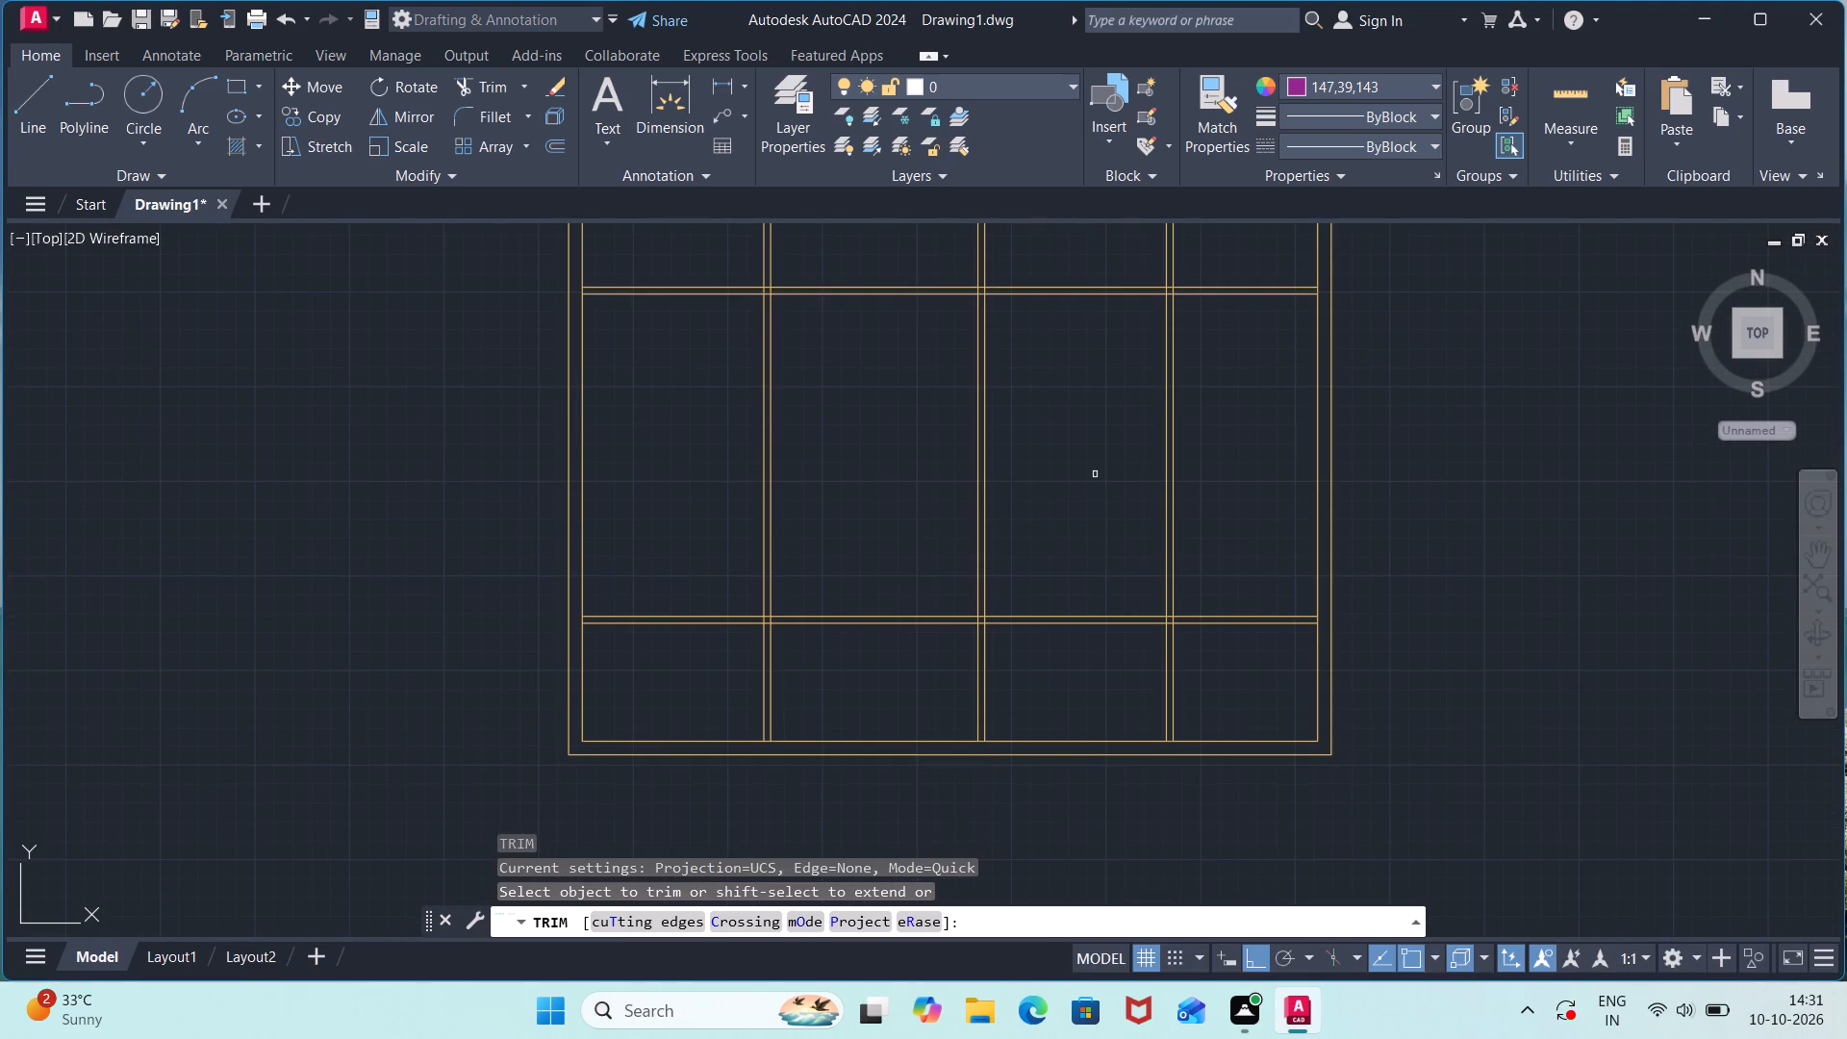
pyautogui.click(1051, 706)
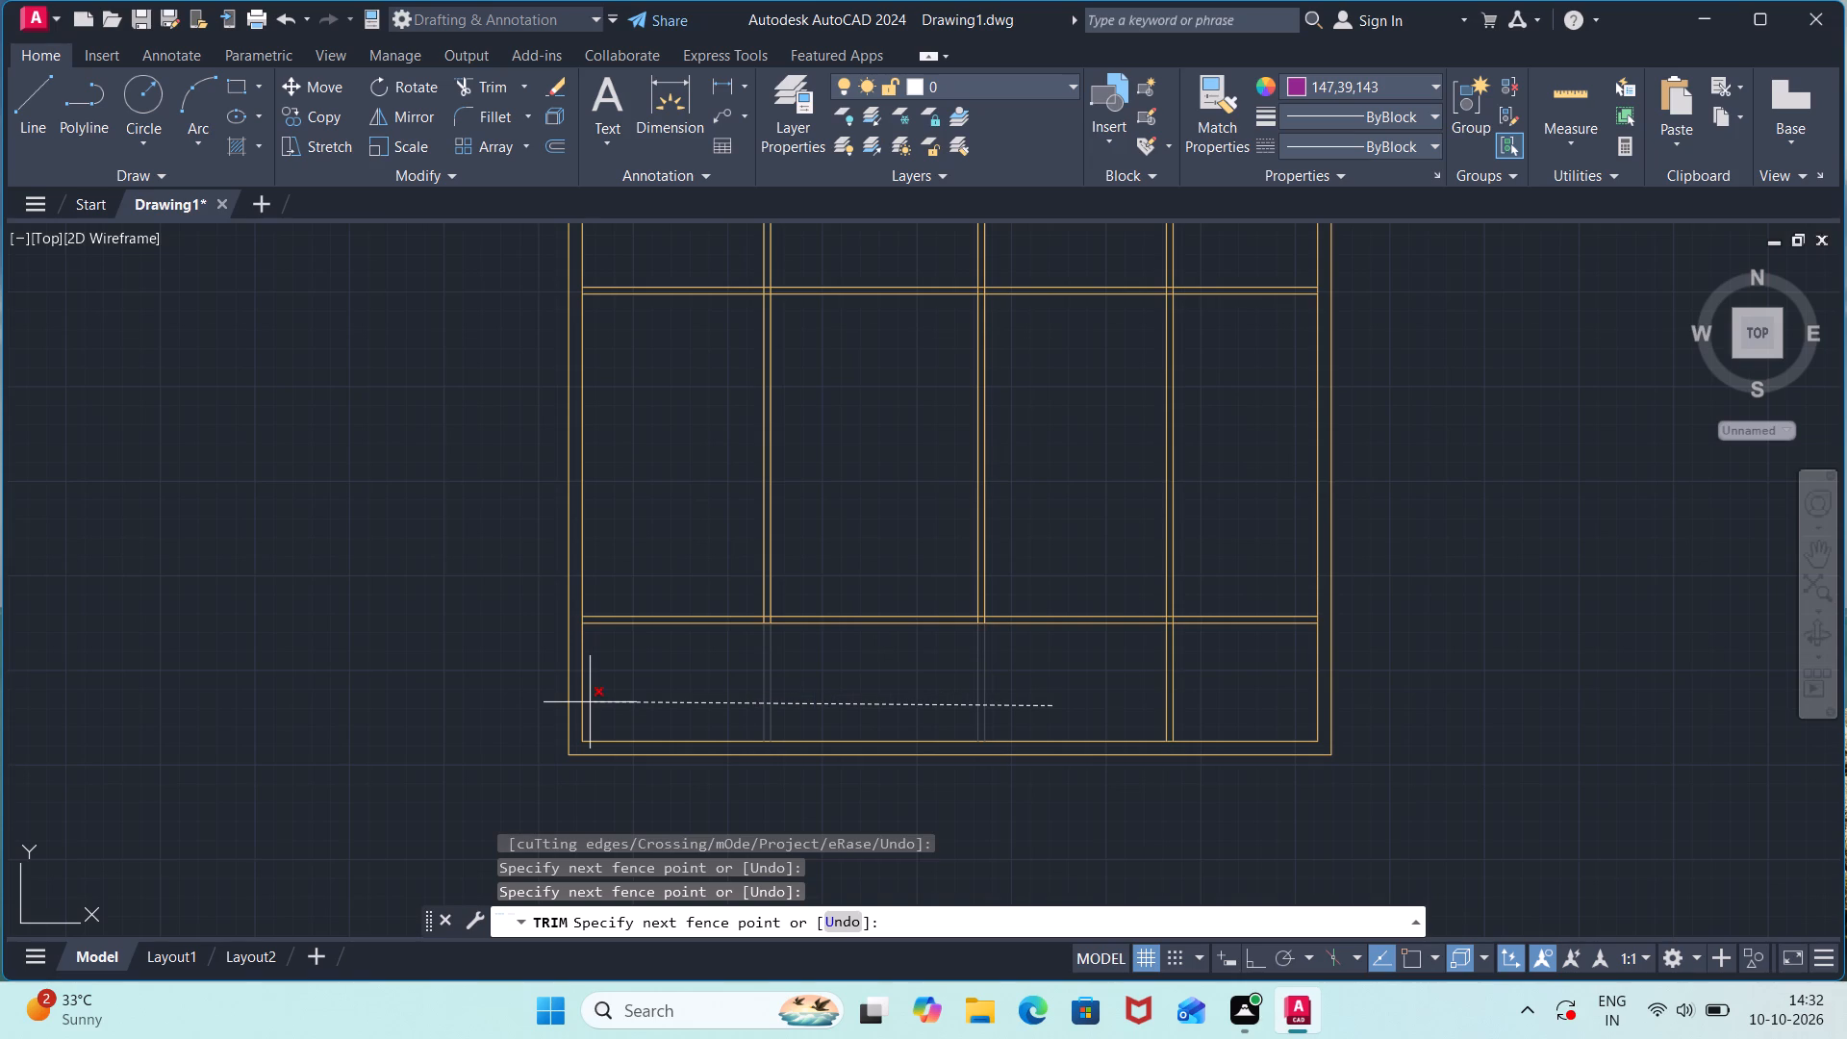
pyautogui.click(634, 689)
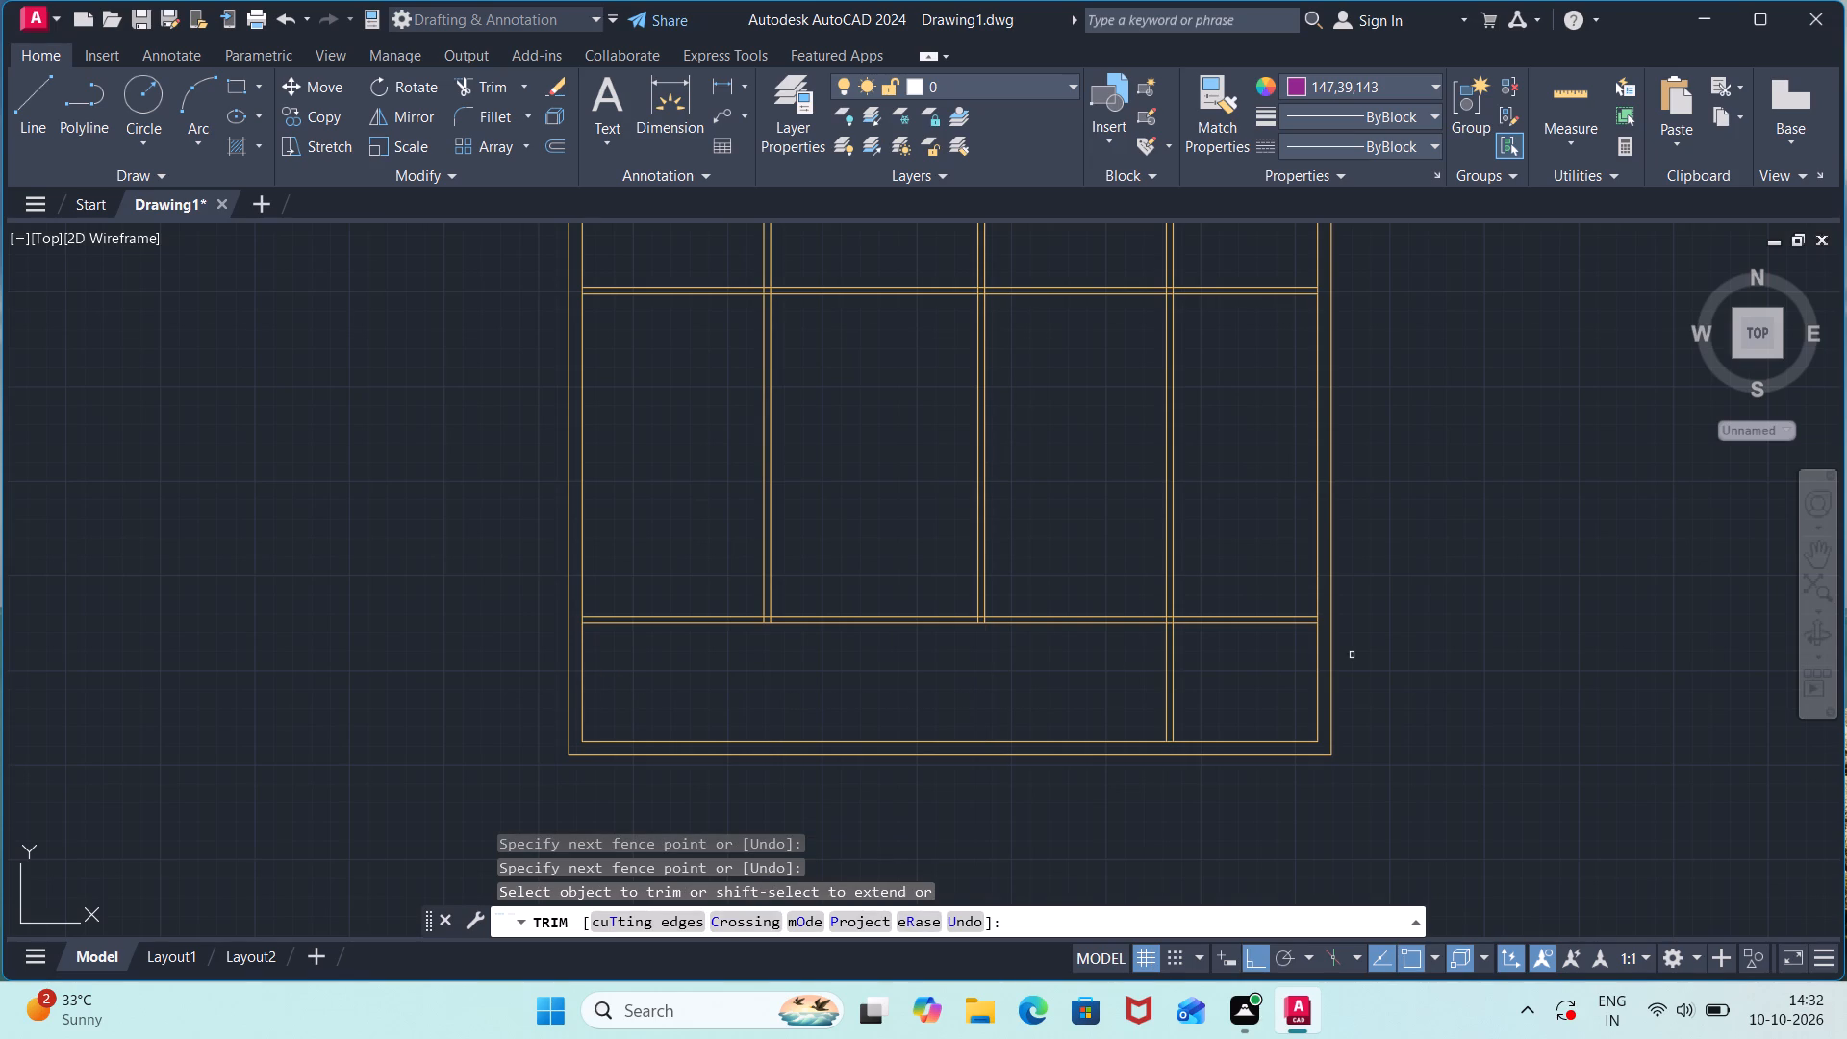
pyautogui.click(1235, 671)
pyautogui.click(1030, 700)
# Trim the overlapping lines where the second and third vertical partitions and the right outer wall meet the lower horizontal partition.
pyautogui.scroll(2, 1038, 623)
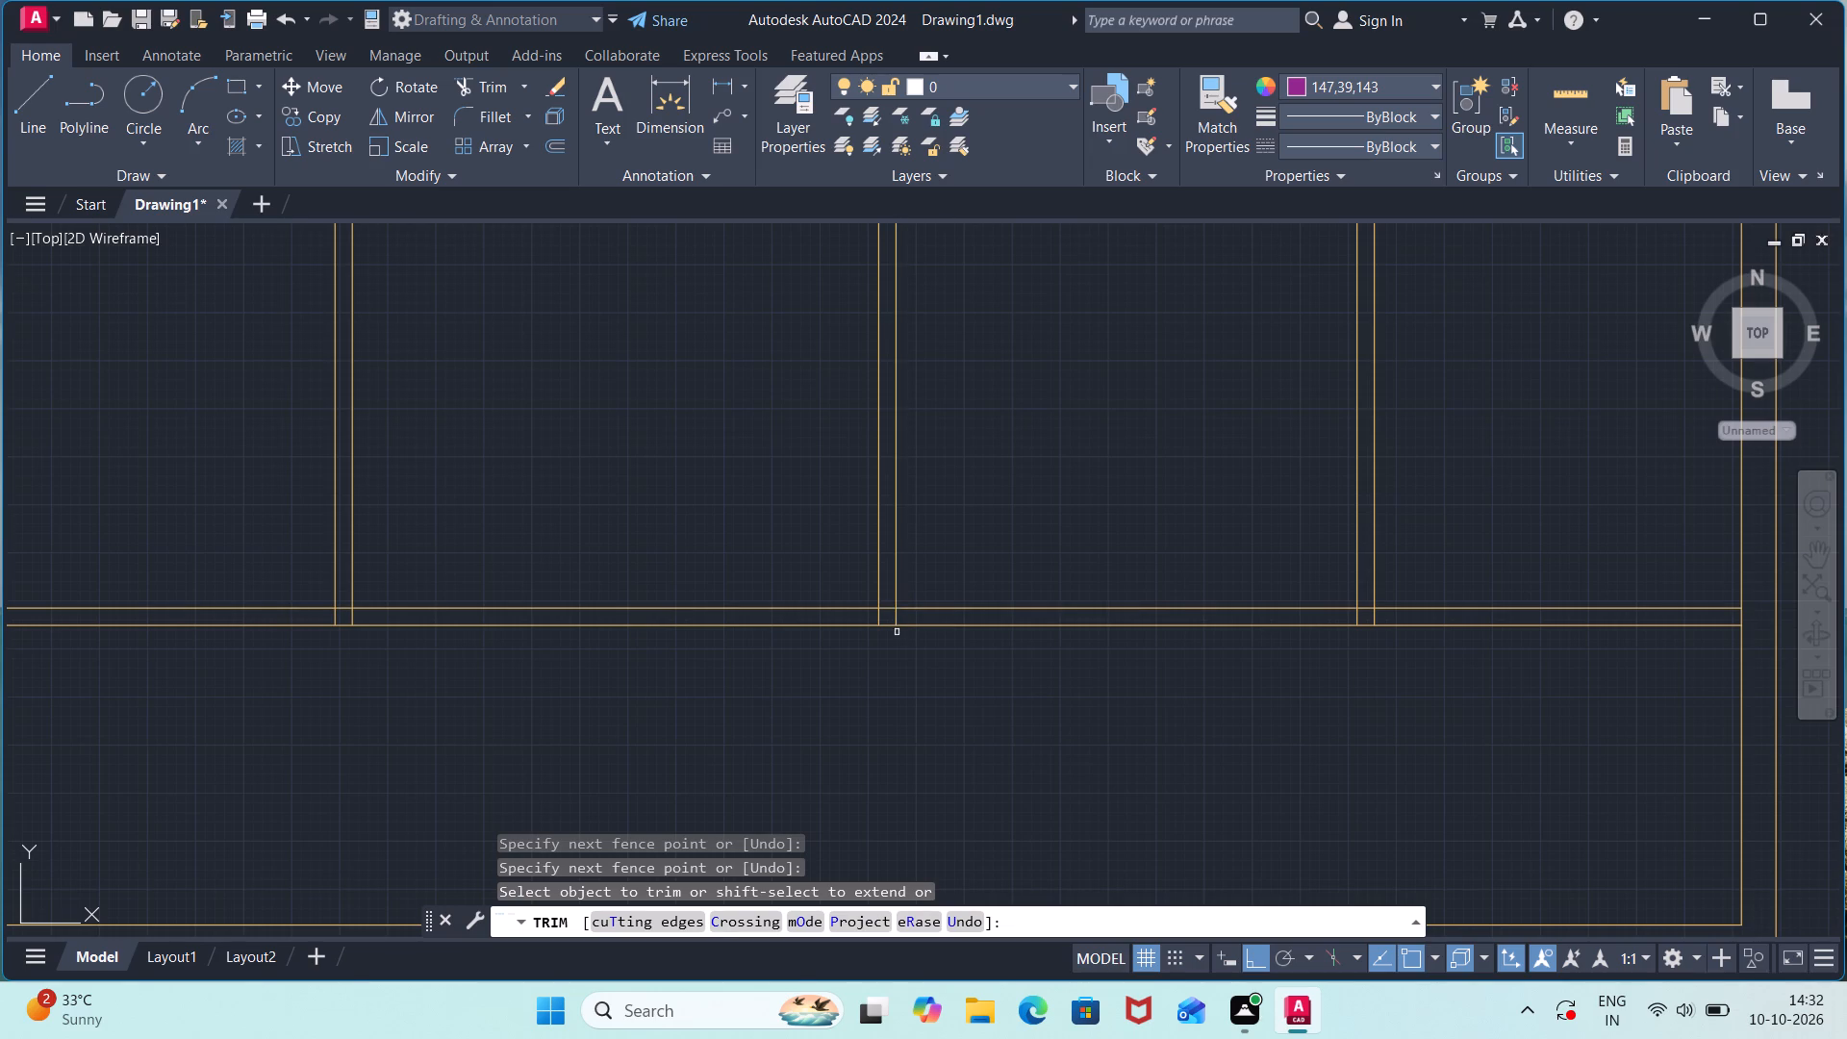
pyautogui.click(897, 615)
pyautogui.click(878, 613)
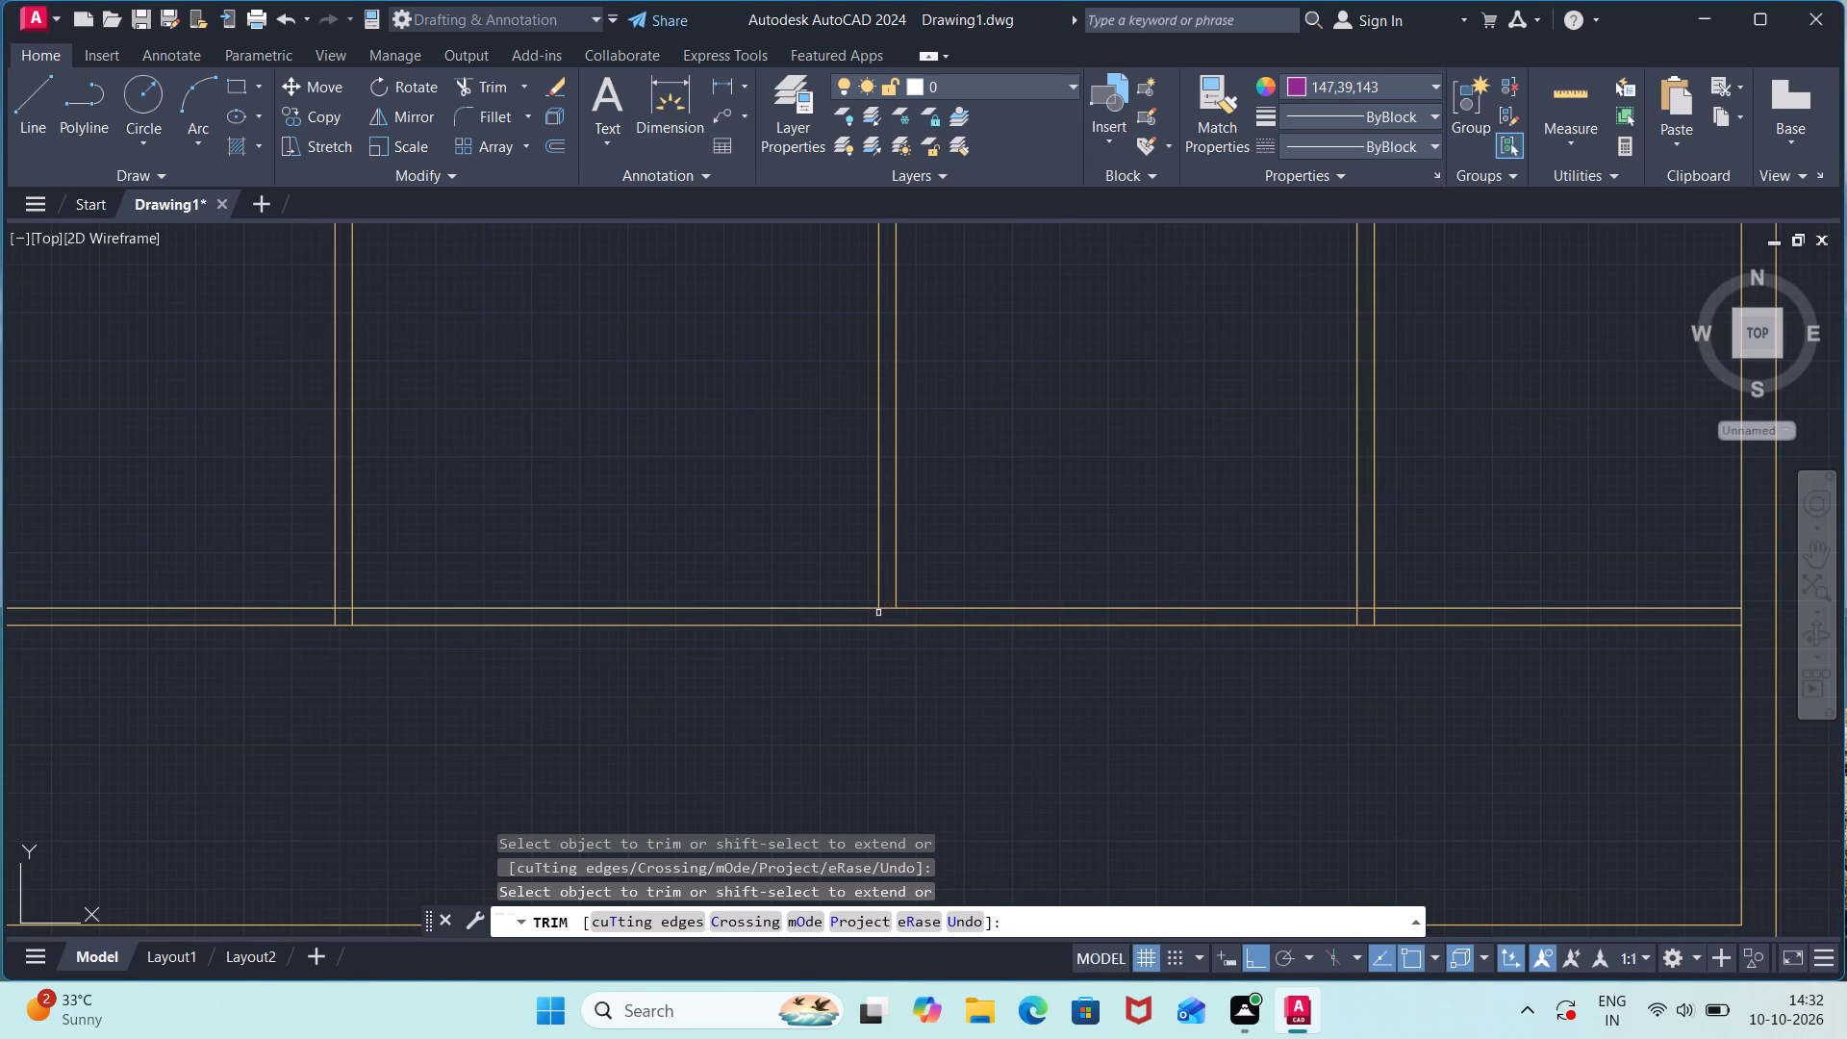
pyautogui.click(885, 608)
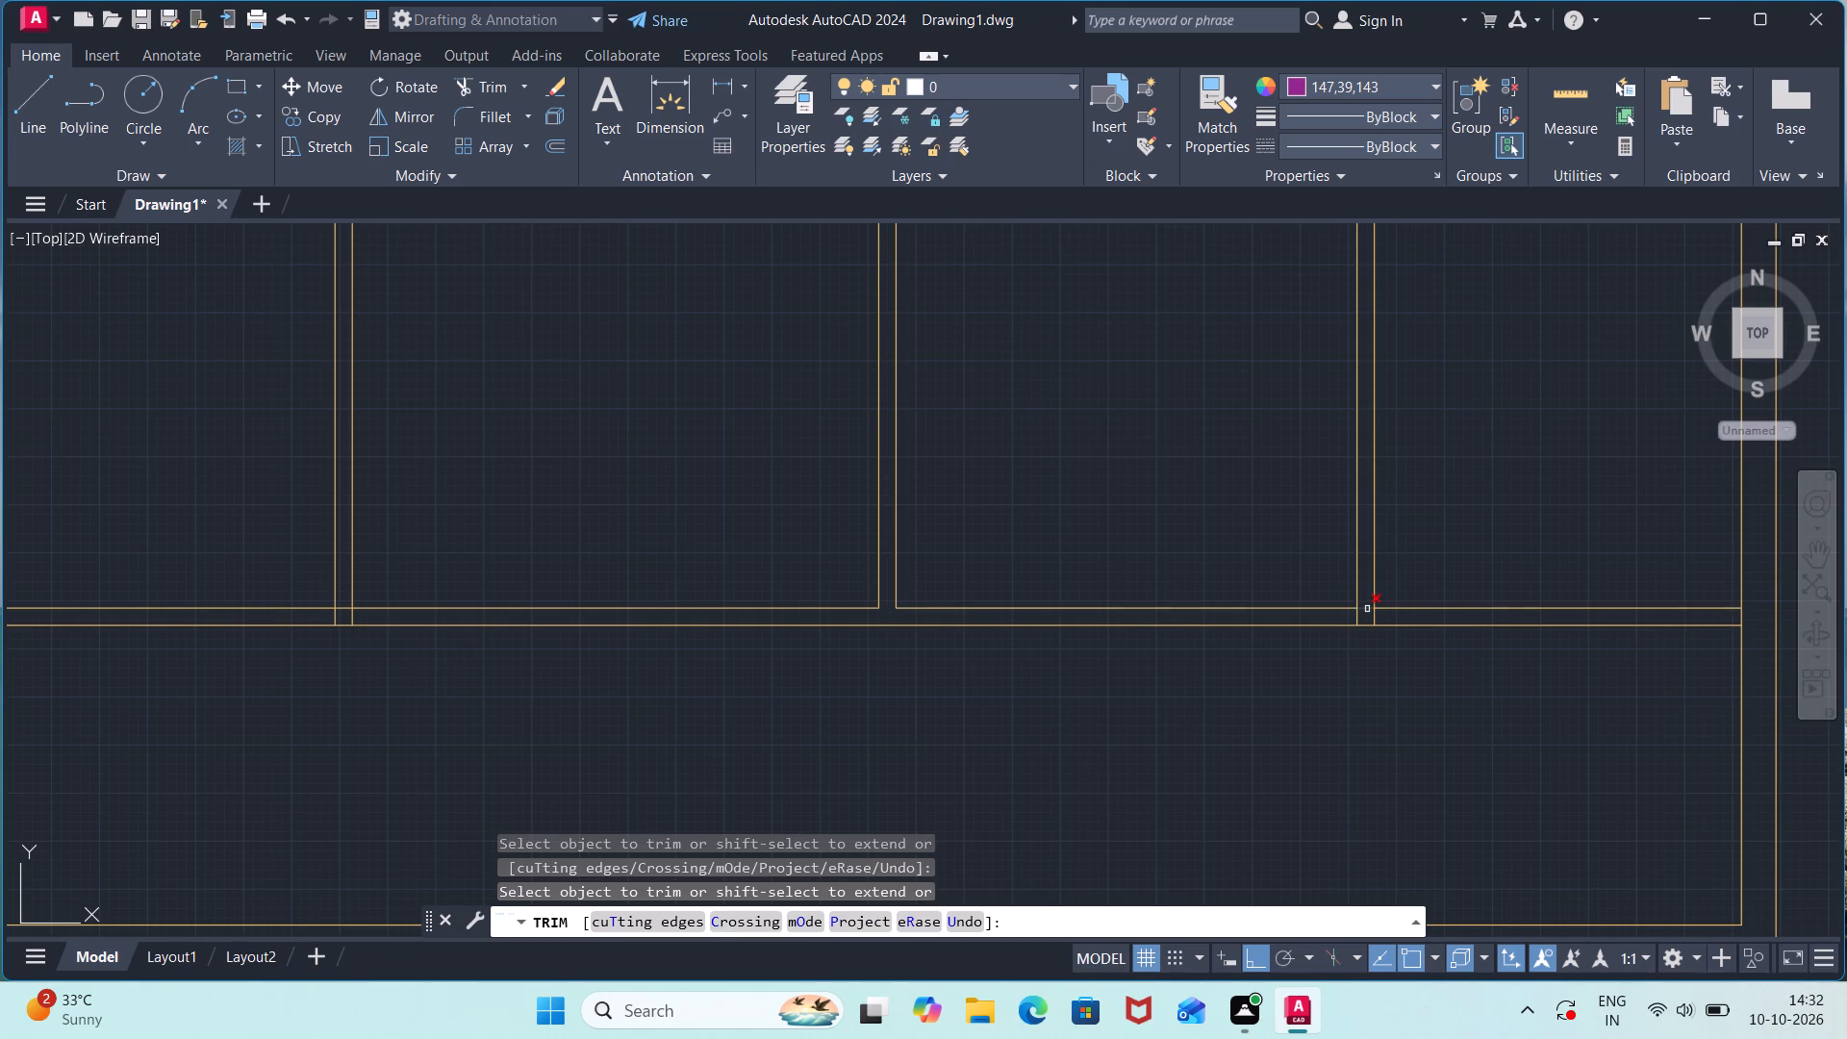
pyautogui.click(1367, 609)
pyautogui.click(1356, 620)
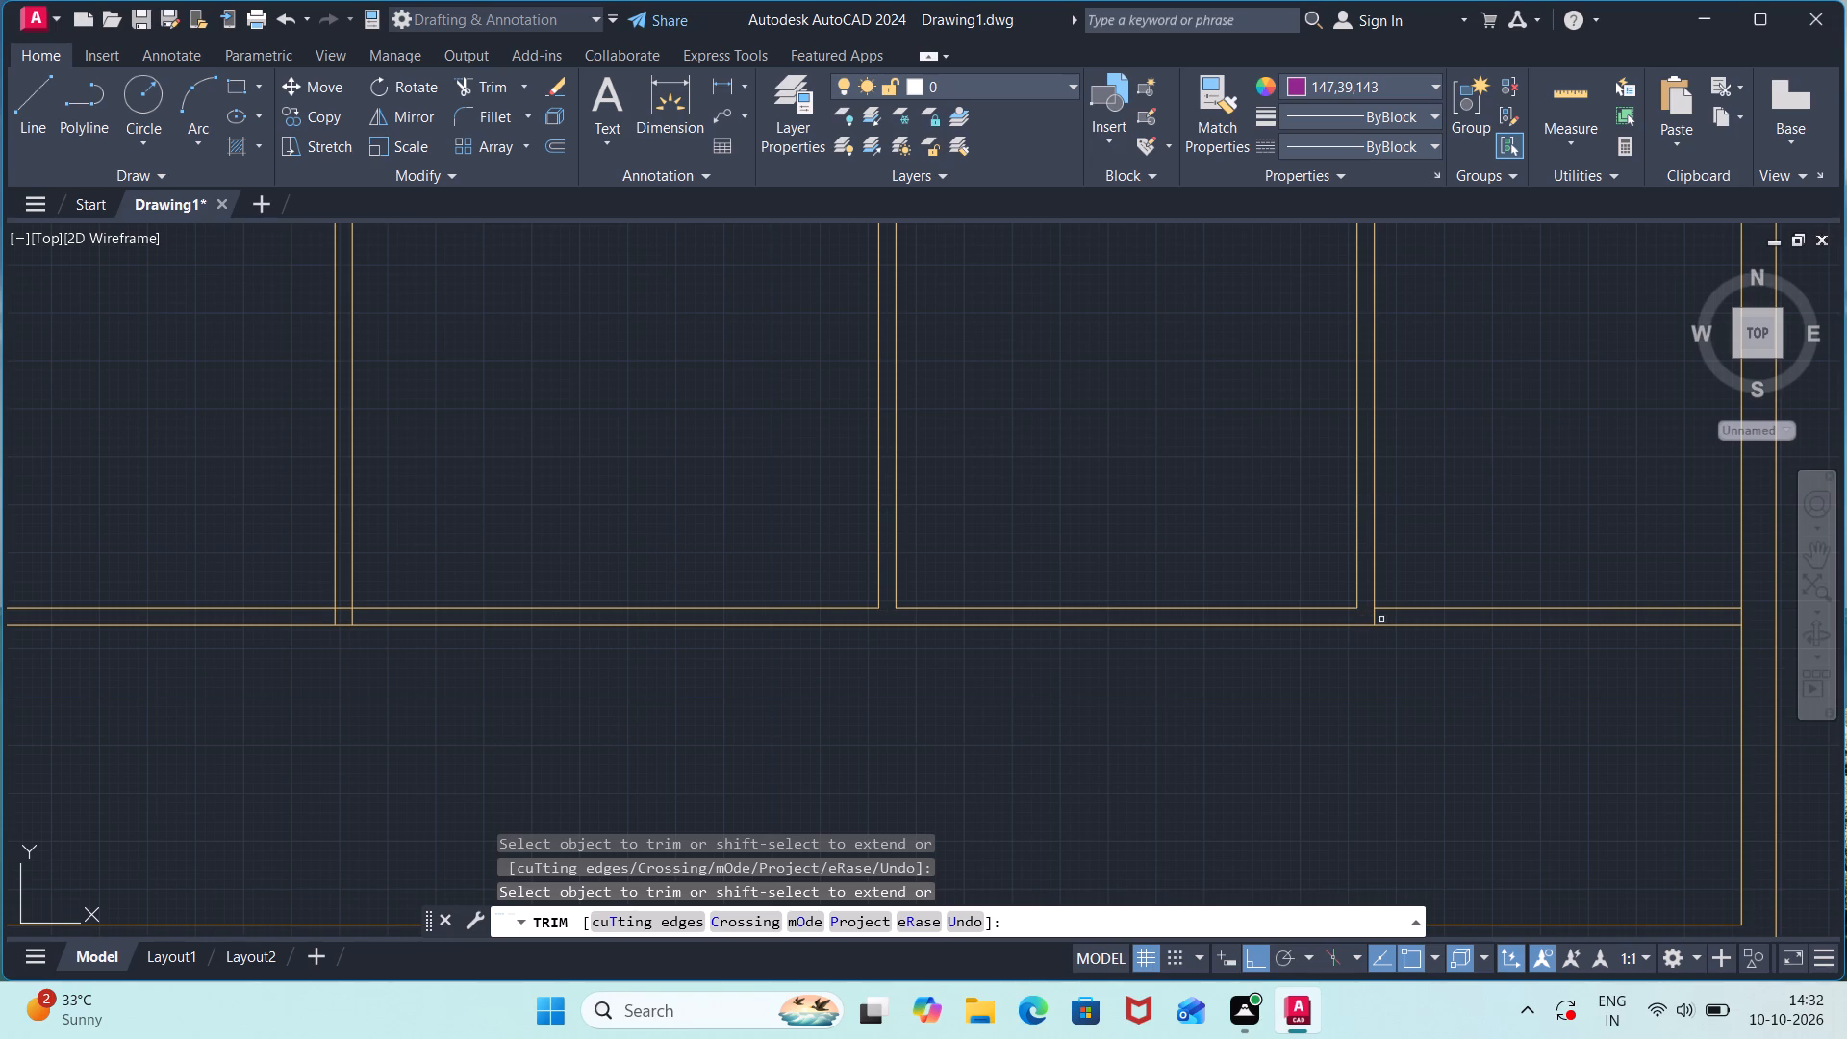
pyautogui.click(1376, 619)
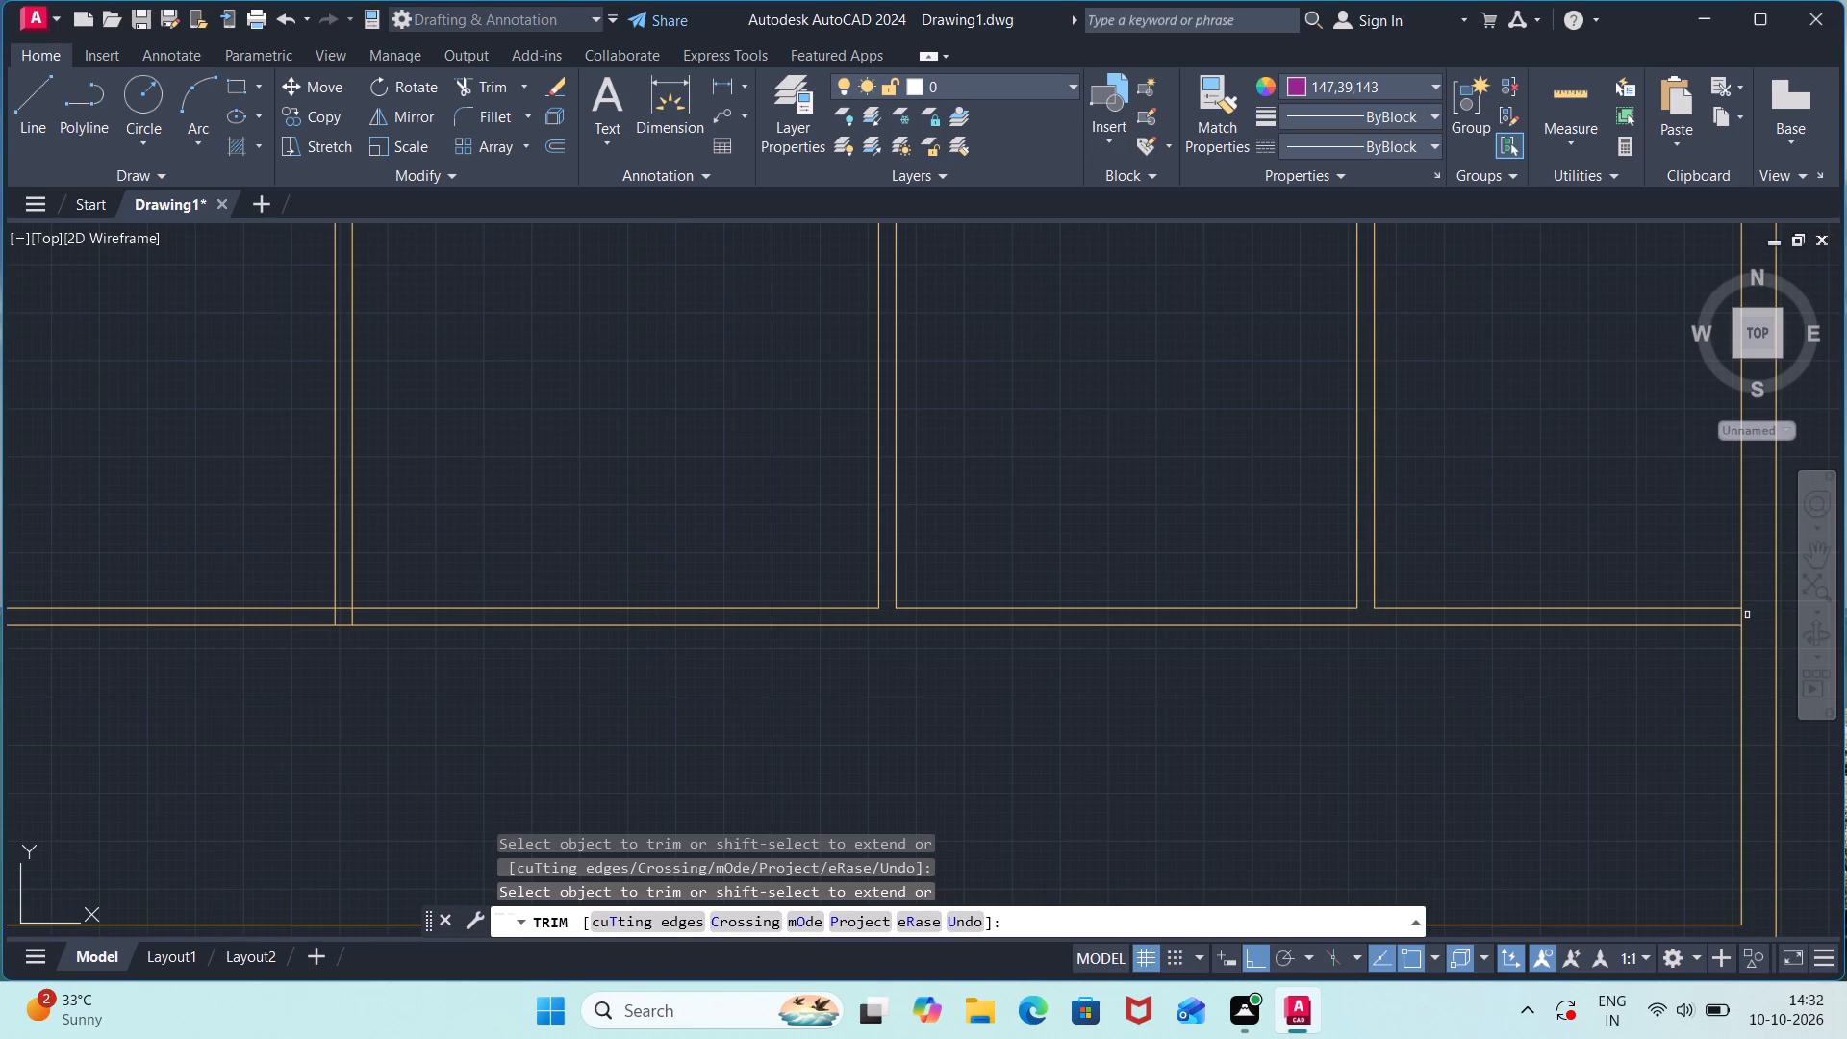
pyautogui.click(1739, 615)
# Trim the overlapping lines where the first vertical partition and the left outer wall meet the lower horizontal partition.
pyautogui.scroll(-1, 1379, 748)
pyautogui.moveTo(1379, 748); pyautogui.dragTo(1386, 730, button='middle')
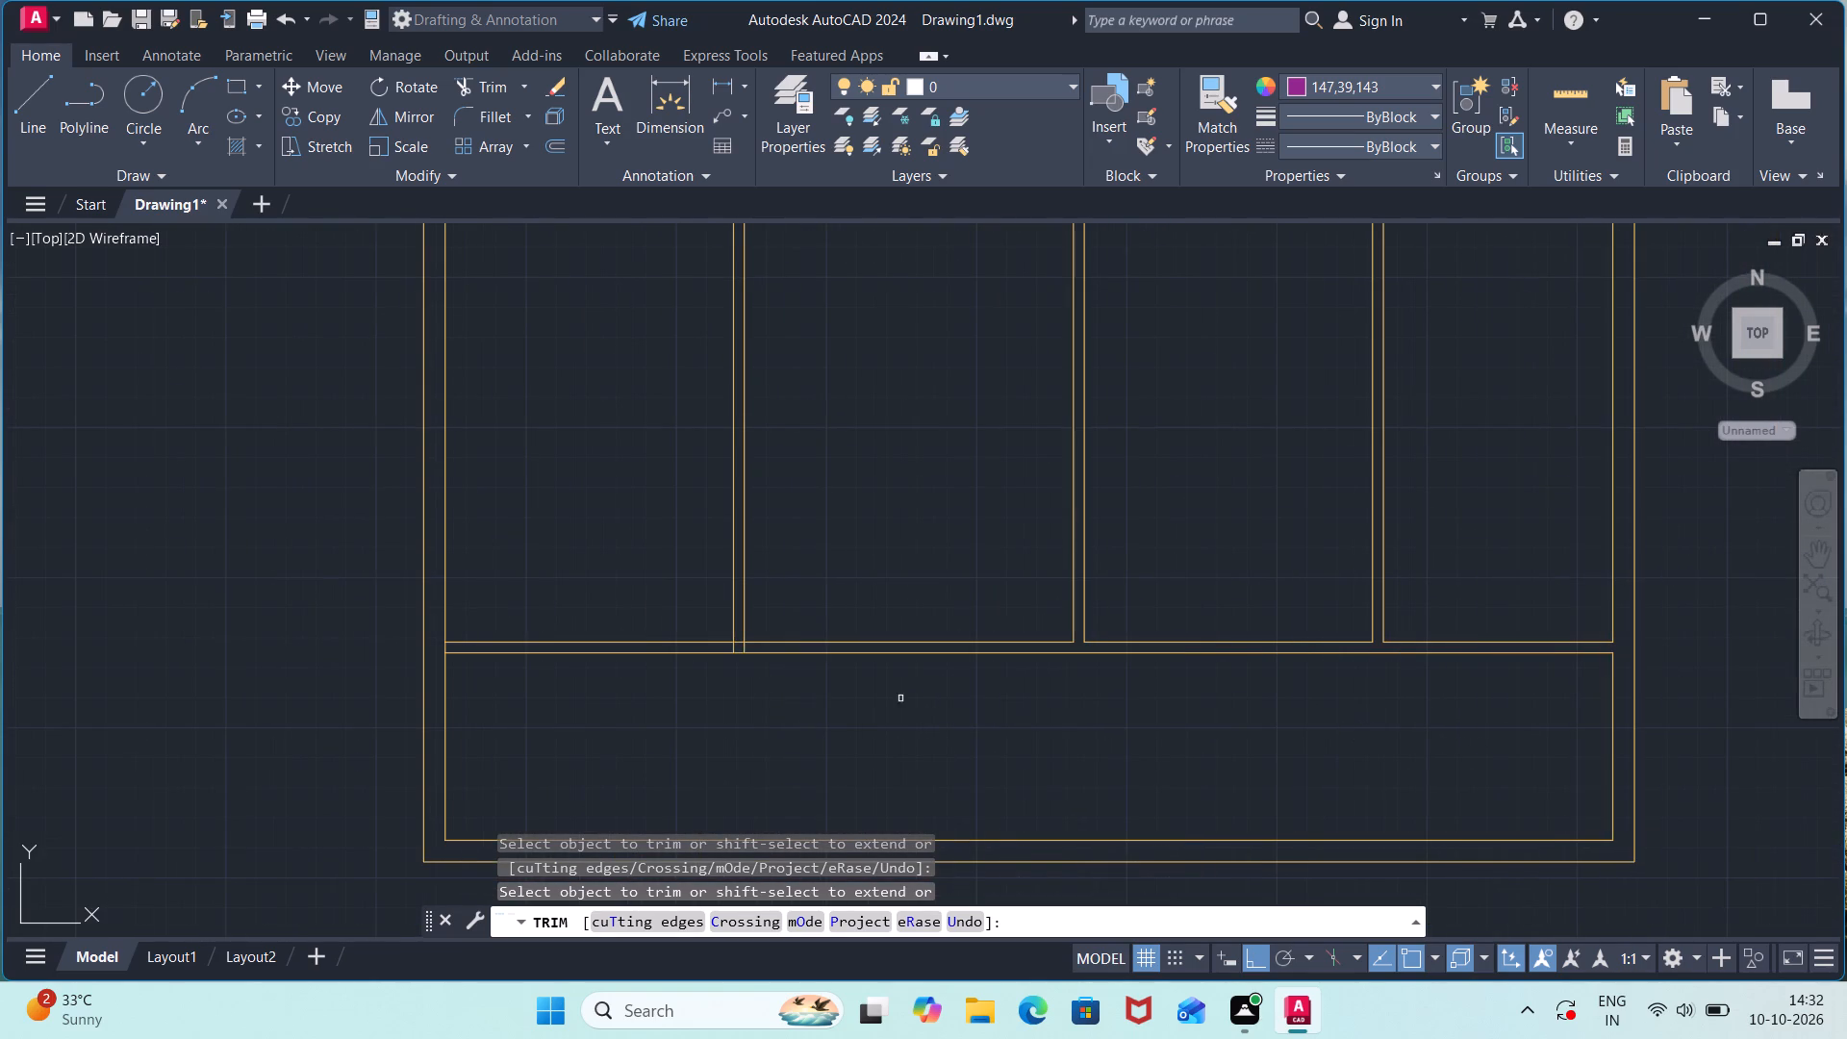
pyautogui.moveTo(721, 652); pyautogui.dragTo(1100, 725, button='middle')
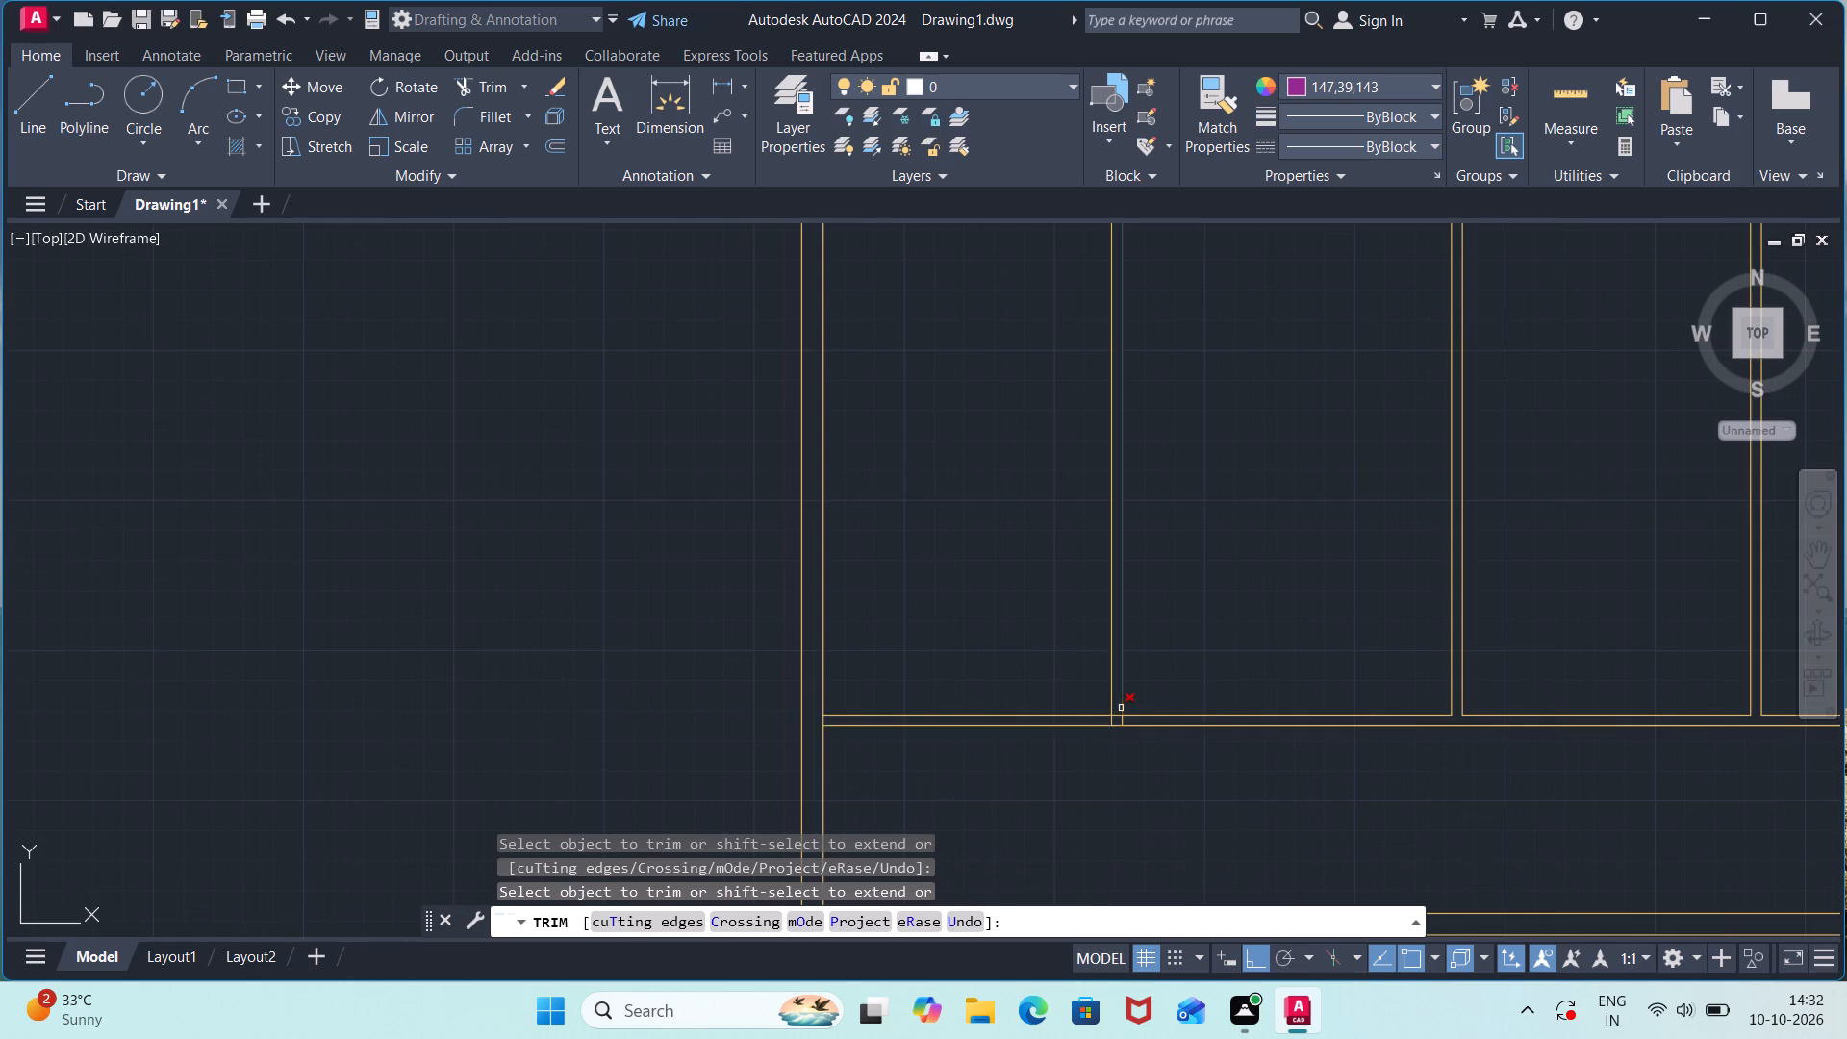
pyautogui.scroll(1, 1132, 693)
pyautogui.click(1105, 732)
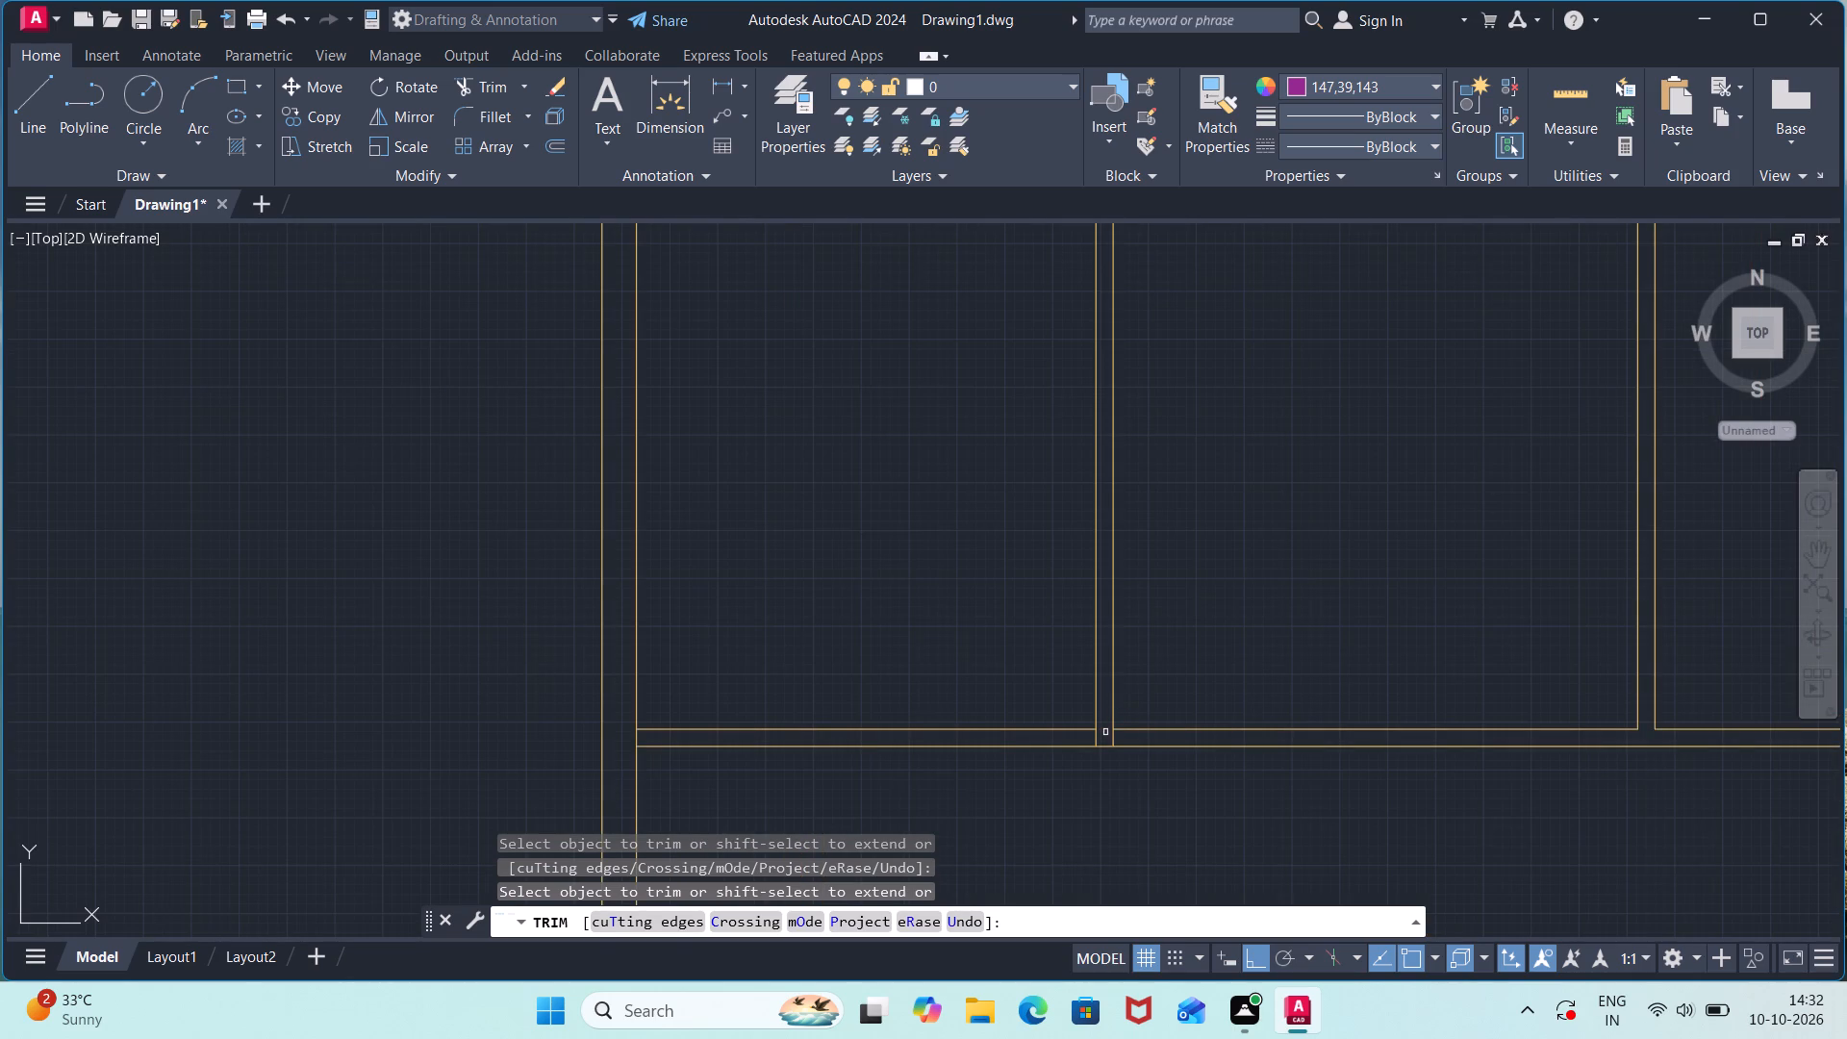
pyautogui.click(1119, 738)
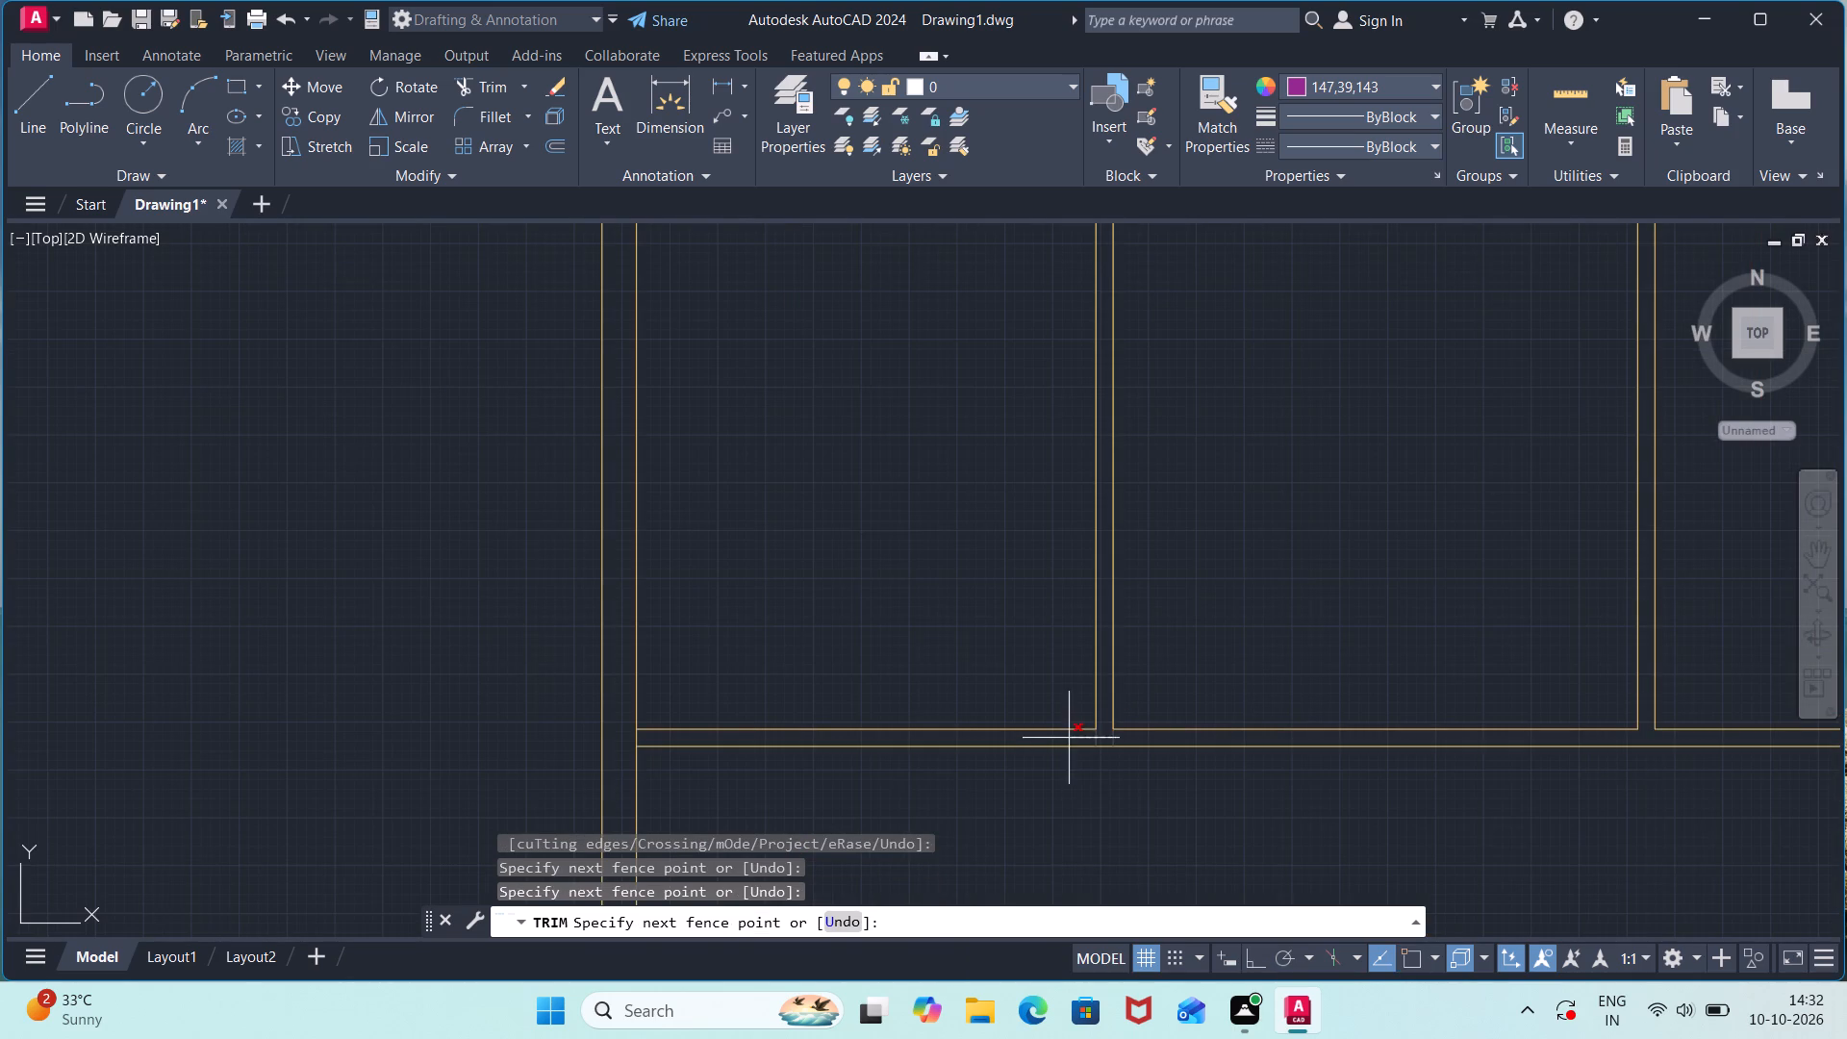
pyautogui.click(1070, 738)
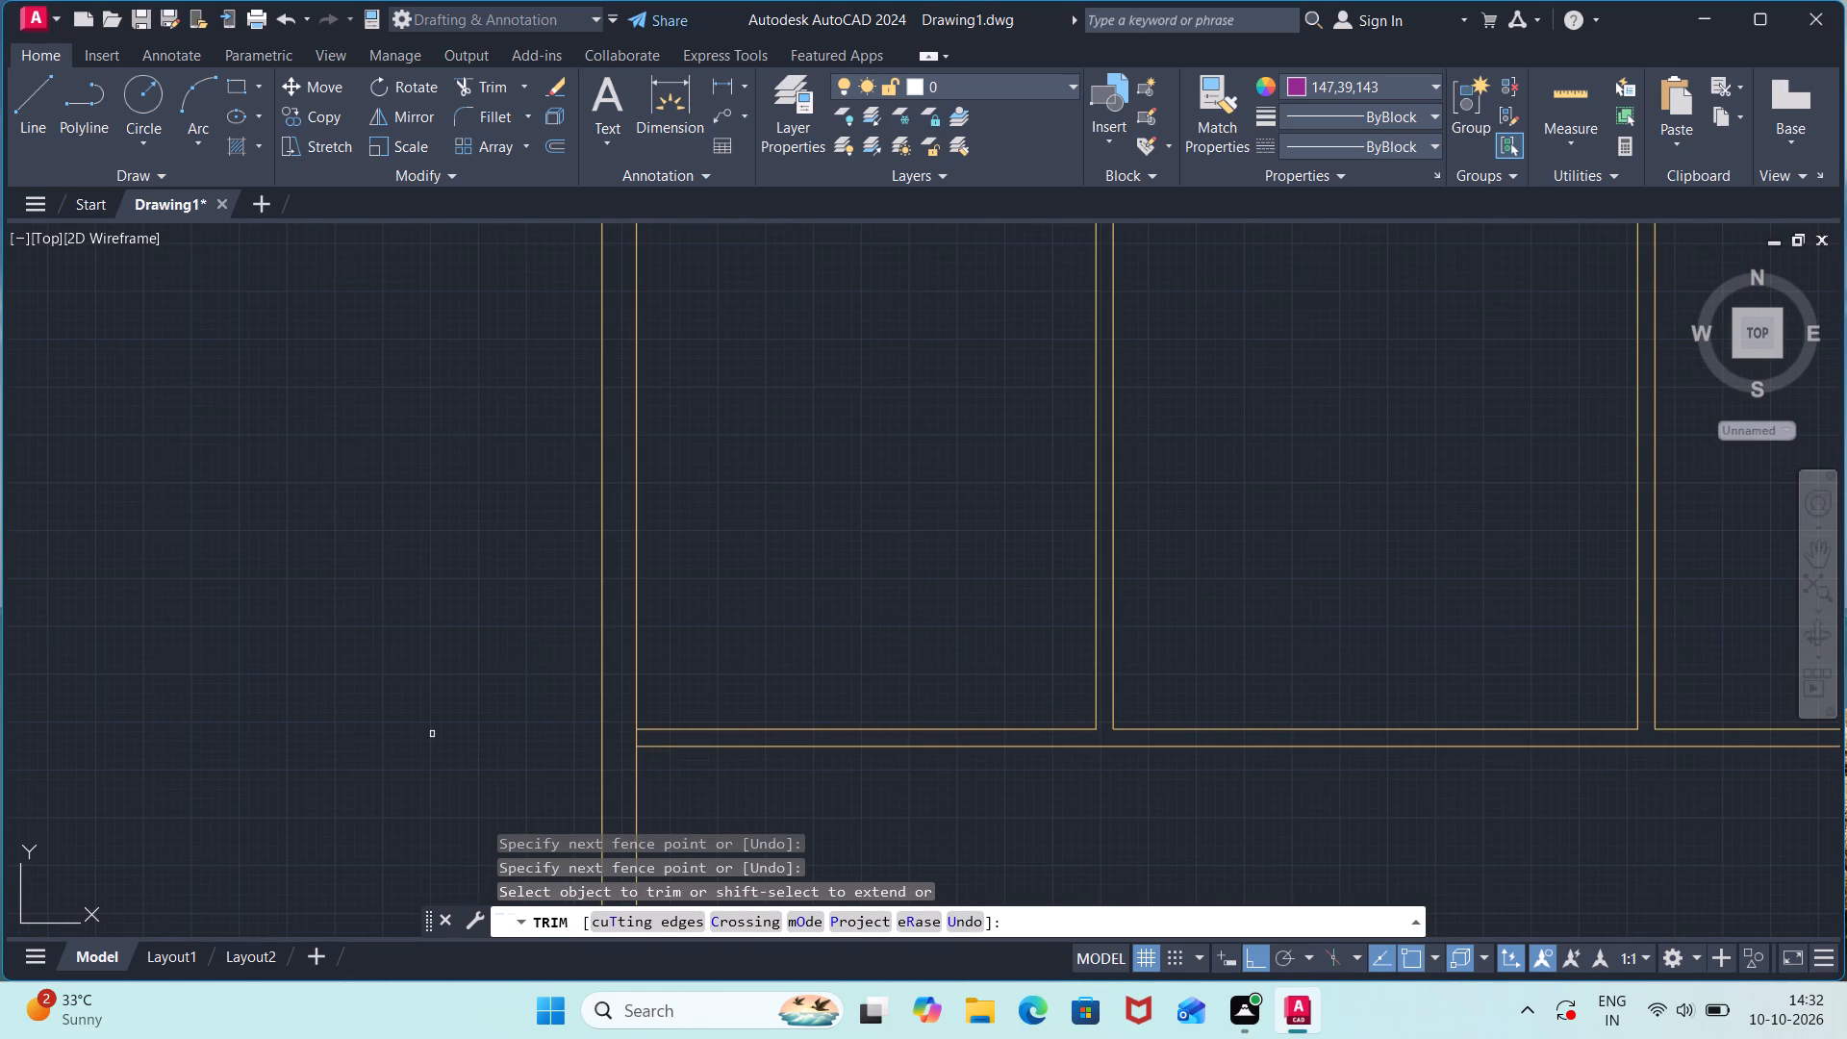
pyautogui.click(638, 740)
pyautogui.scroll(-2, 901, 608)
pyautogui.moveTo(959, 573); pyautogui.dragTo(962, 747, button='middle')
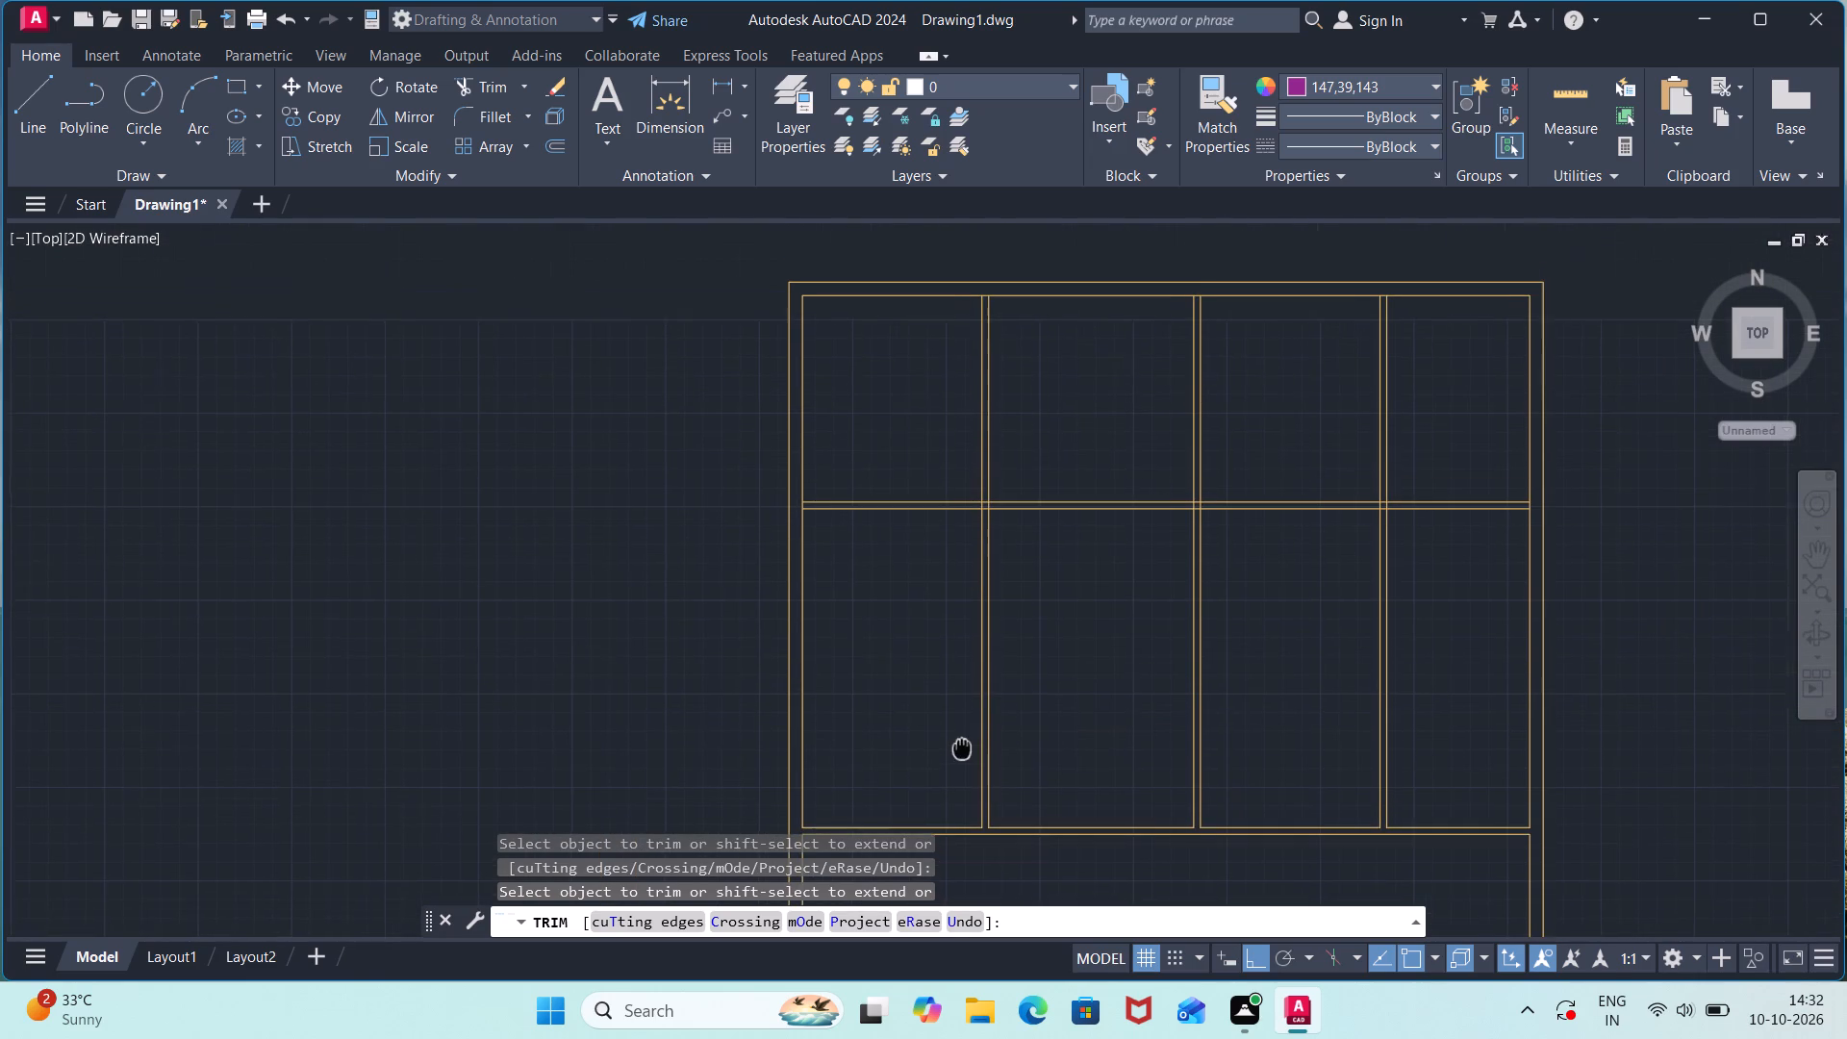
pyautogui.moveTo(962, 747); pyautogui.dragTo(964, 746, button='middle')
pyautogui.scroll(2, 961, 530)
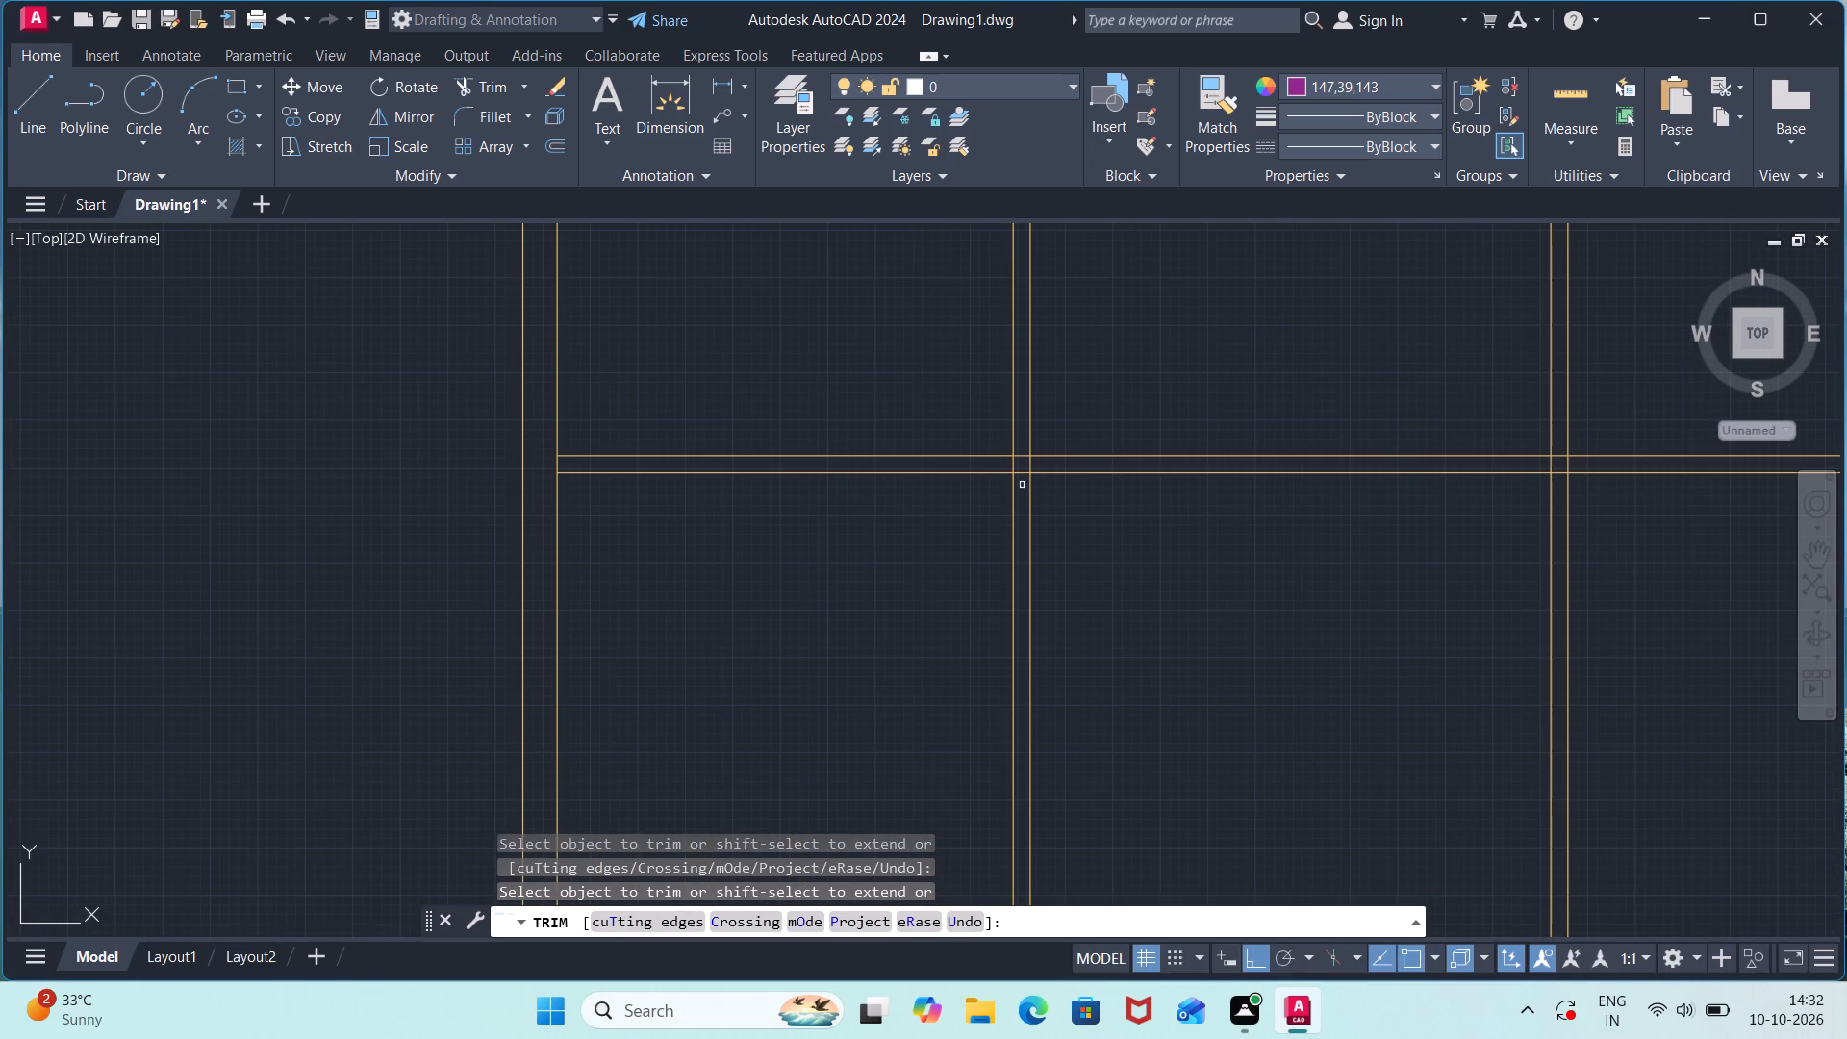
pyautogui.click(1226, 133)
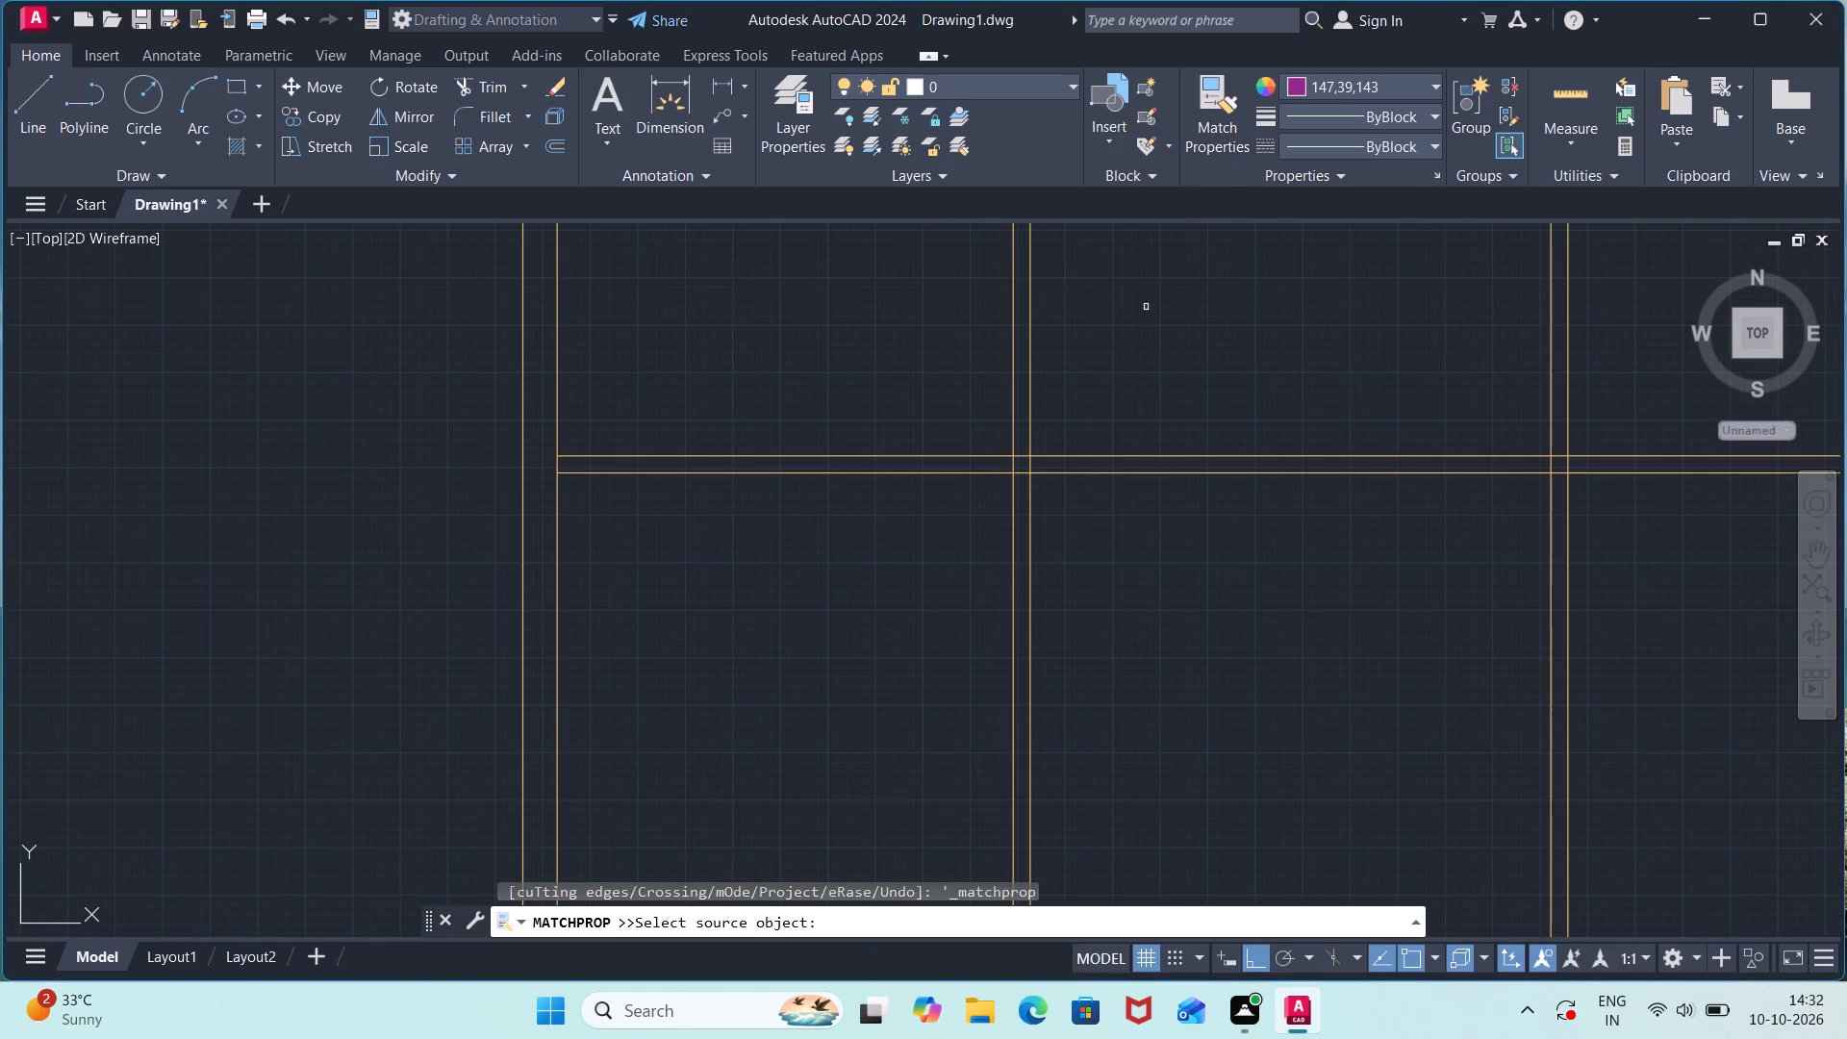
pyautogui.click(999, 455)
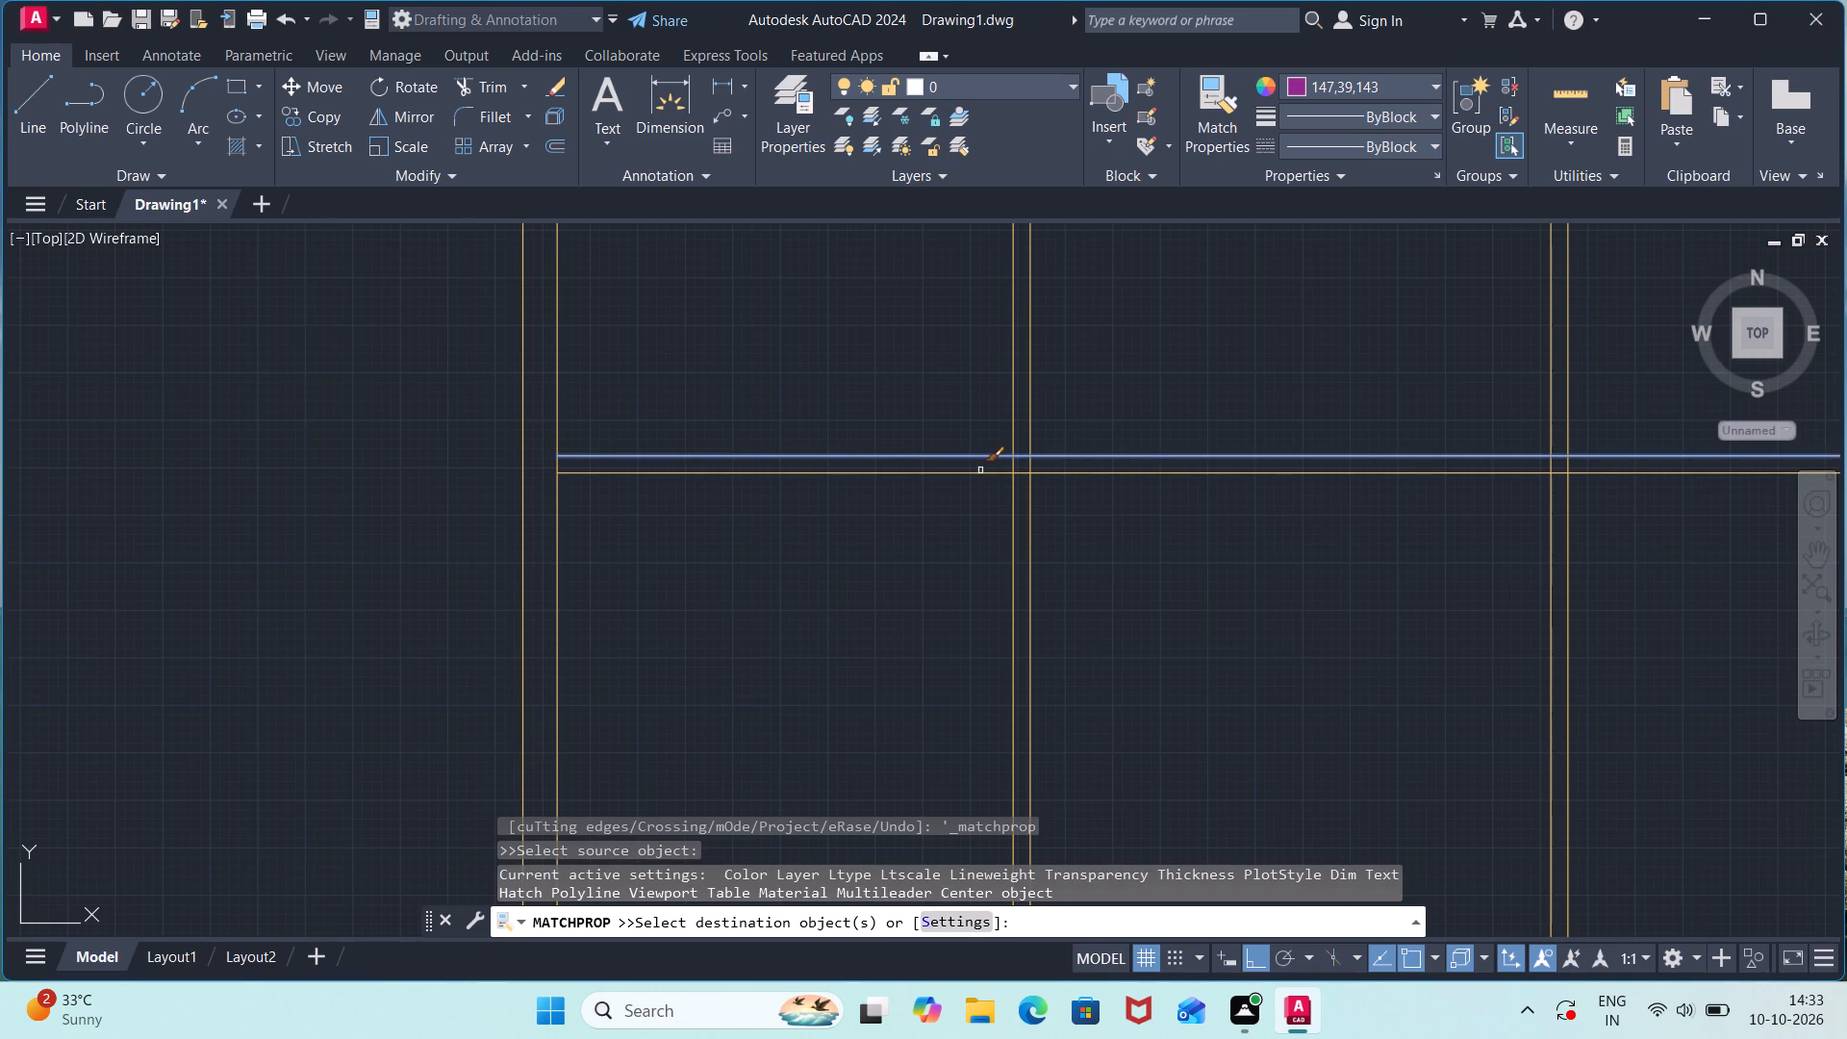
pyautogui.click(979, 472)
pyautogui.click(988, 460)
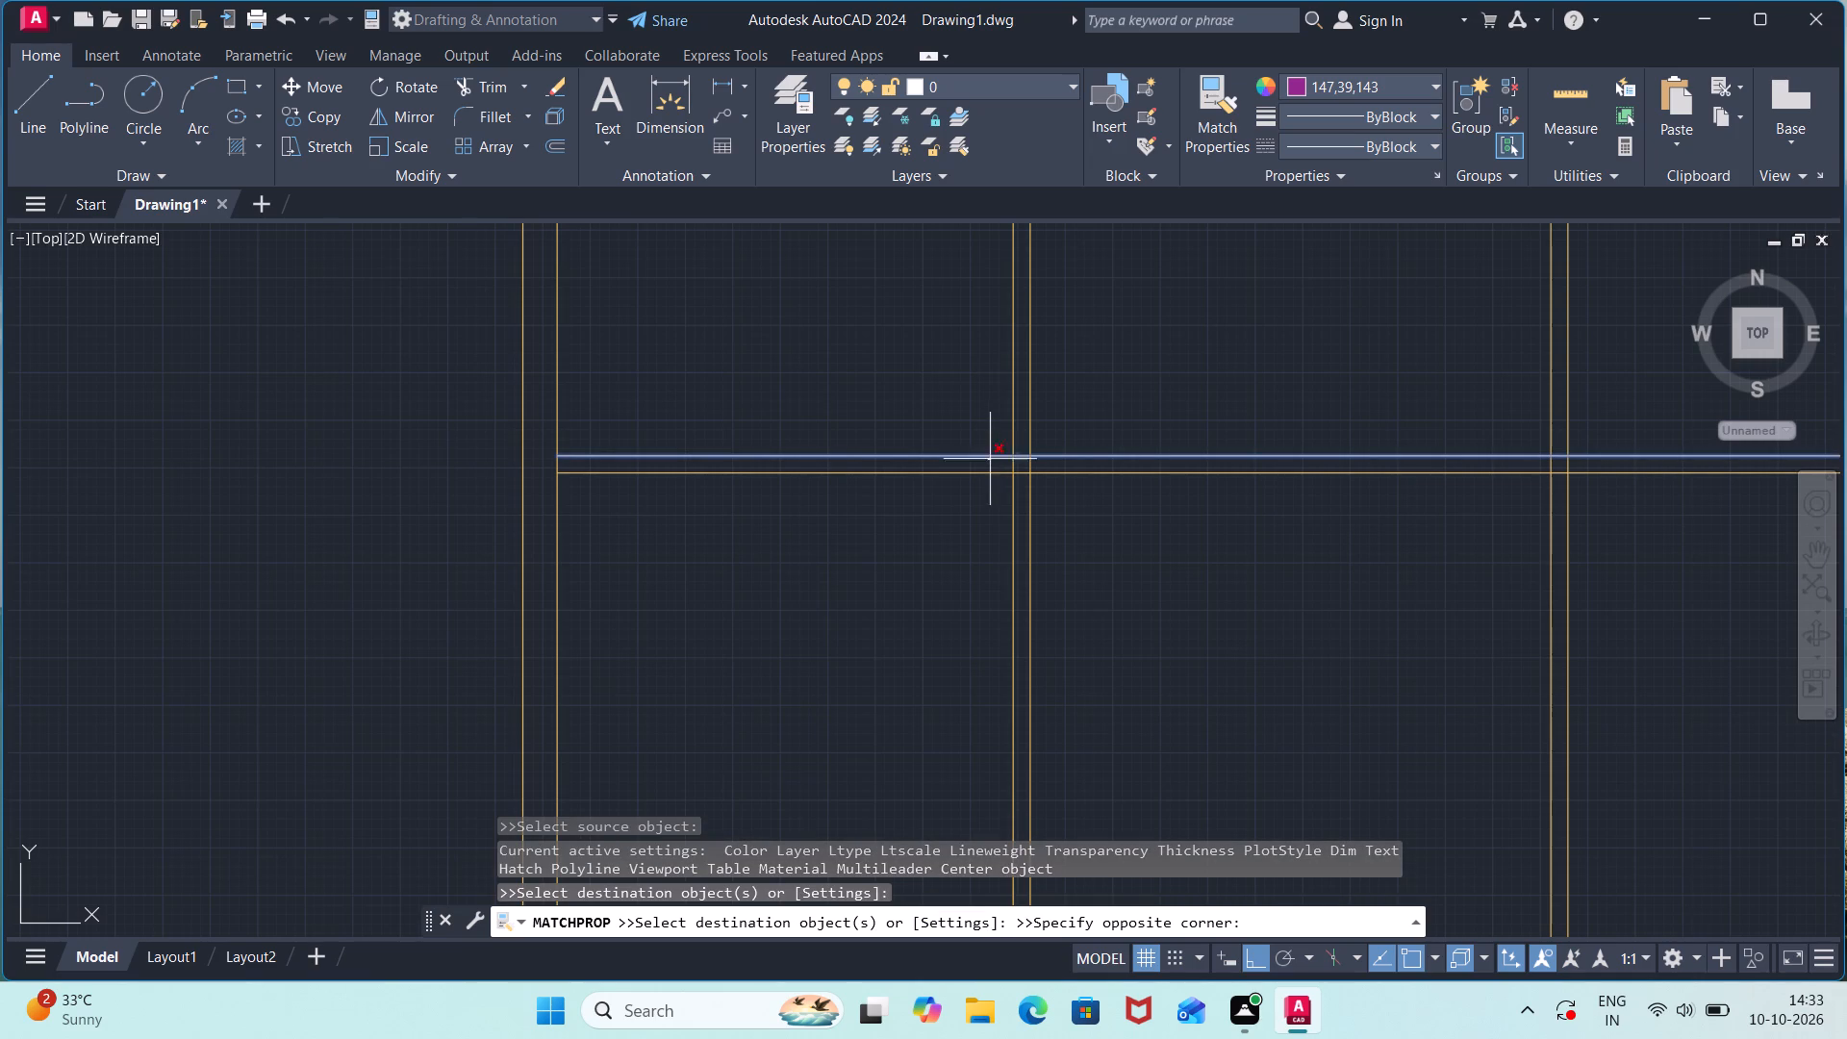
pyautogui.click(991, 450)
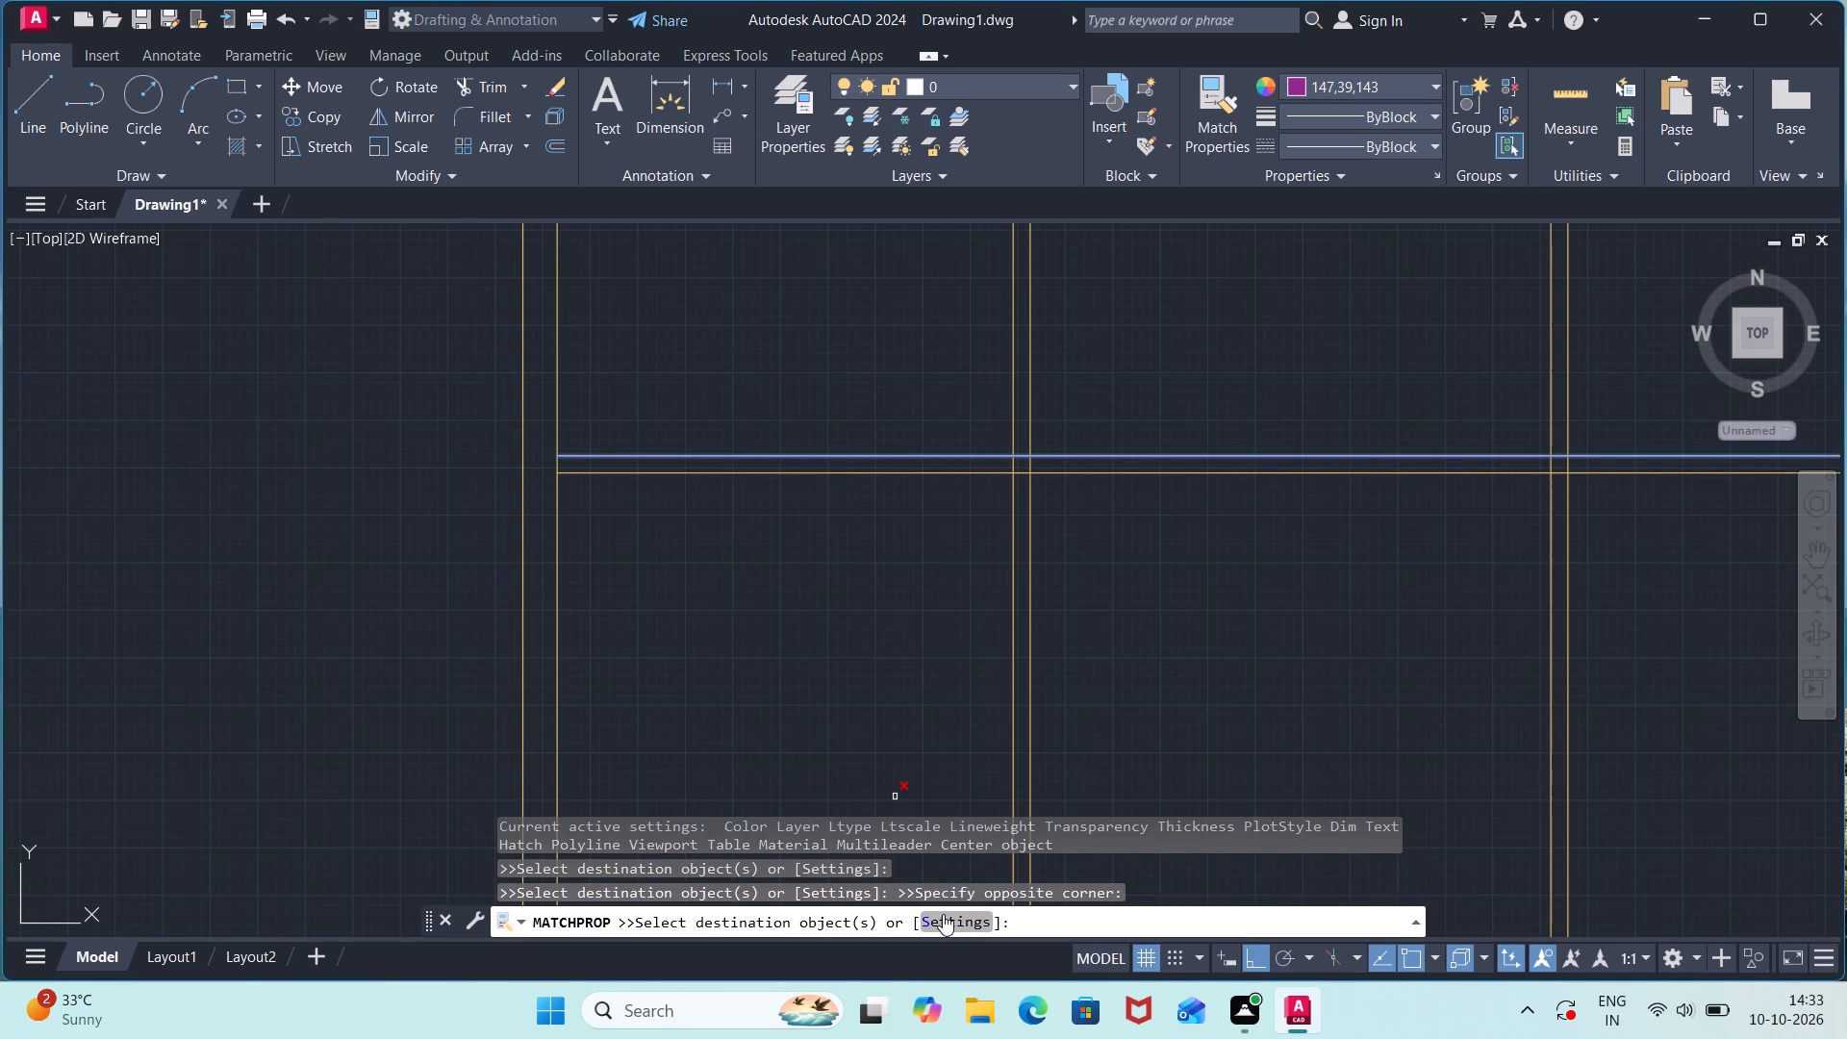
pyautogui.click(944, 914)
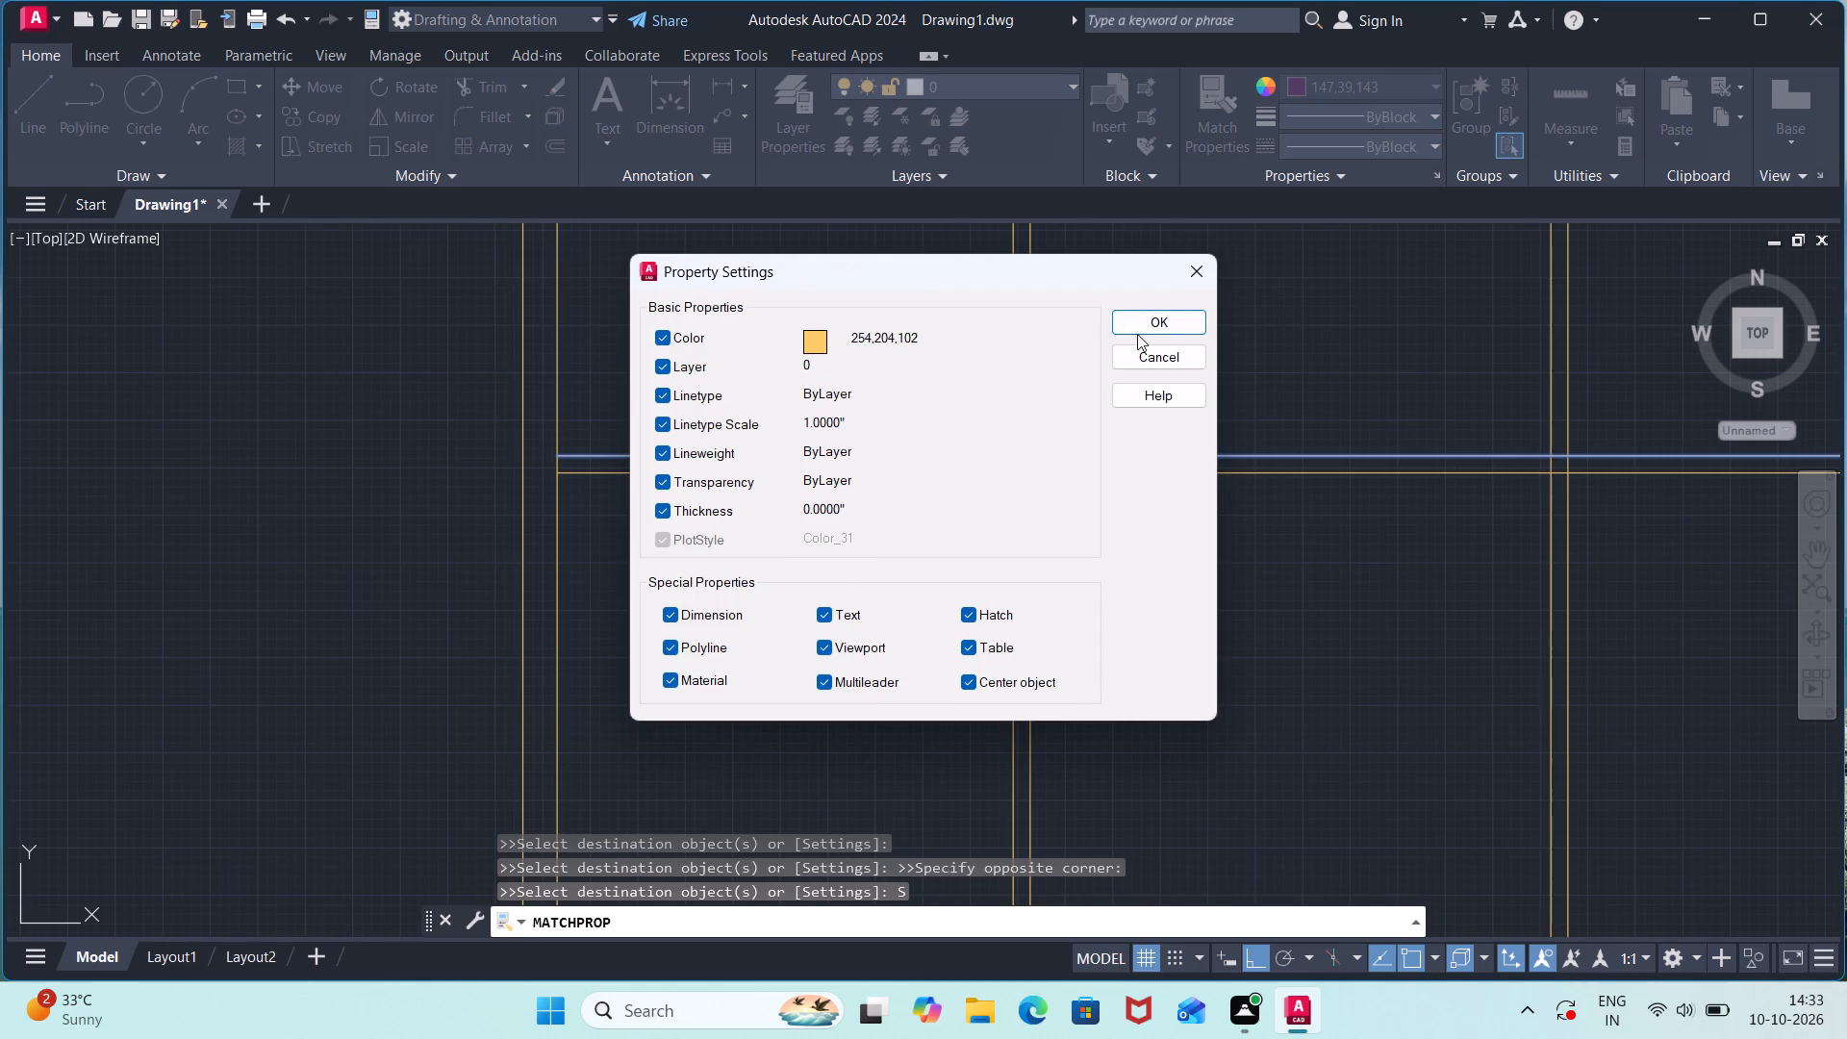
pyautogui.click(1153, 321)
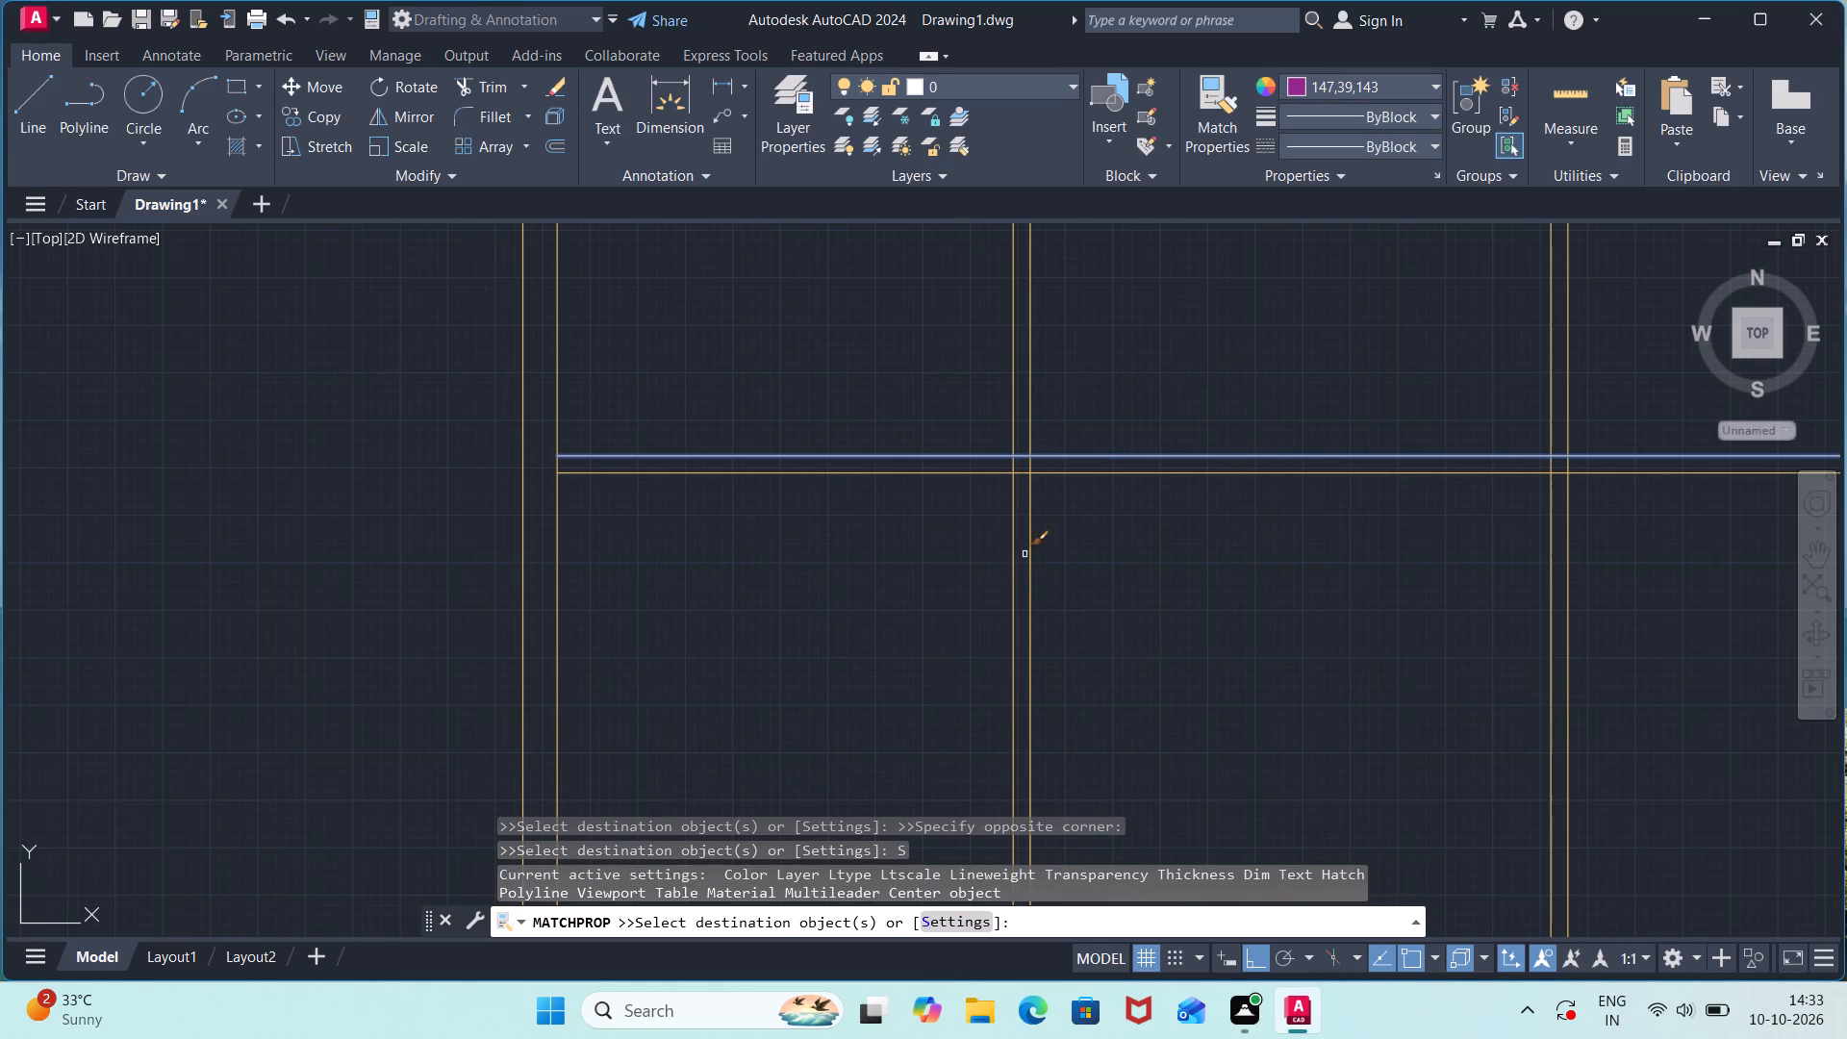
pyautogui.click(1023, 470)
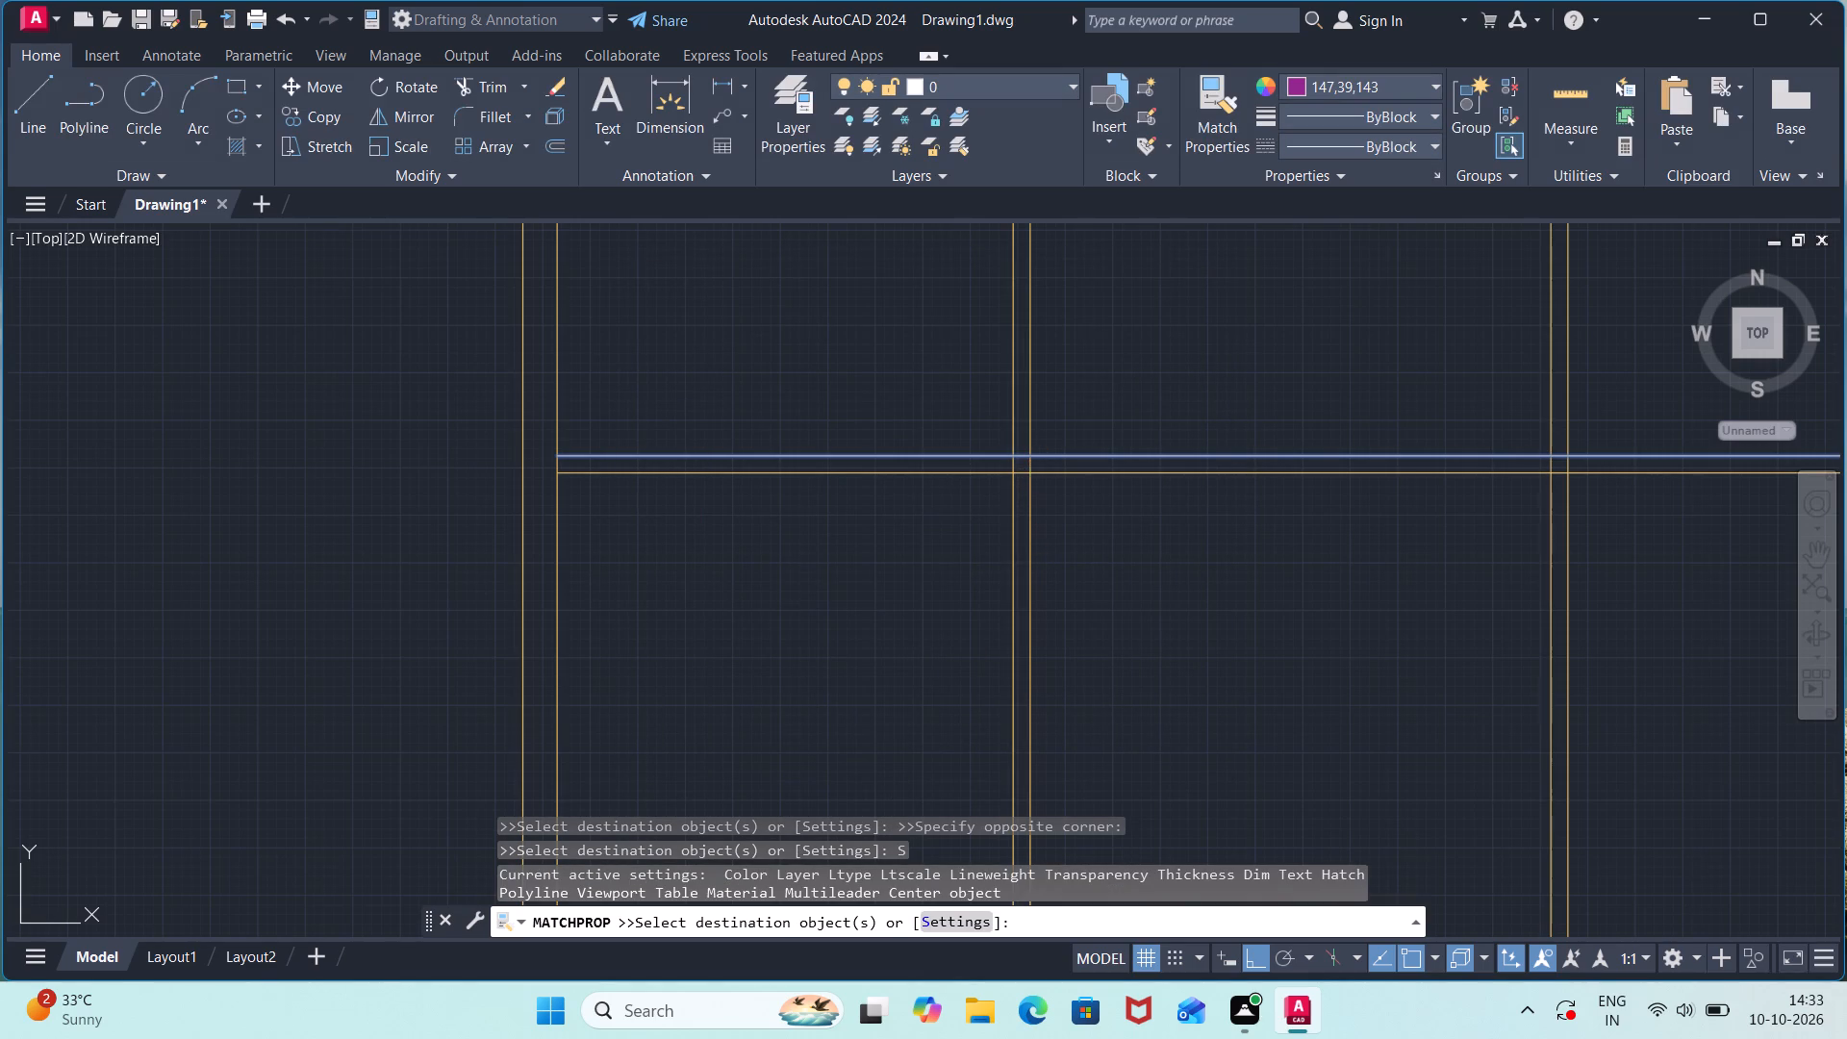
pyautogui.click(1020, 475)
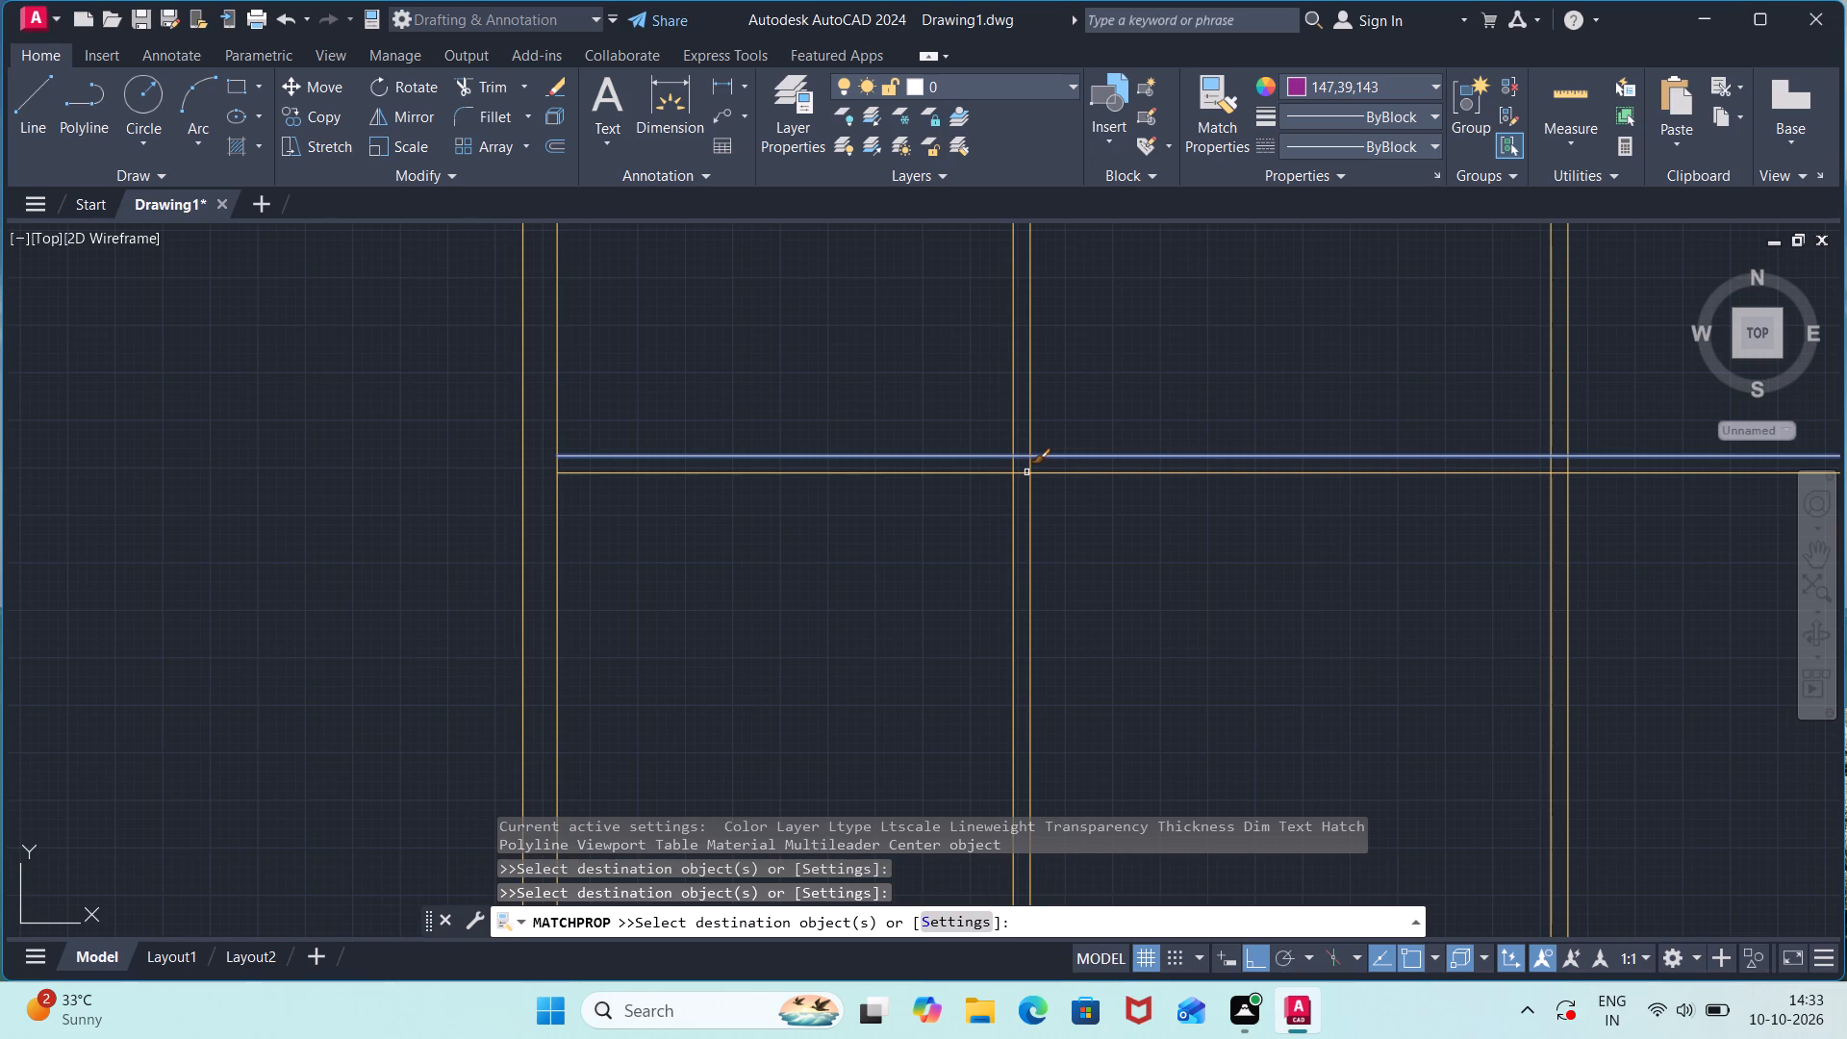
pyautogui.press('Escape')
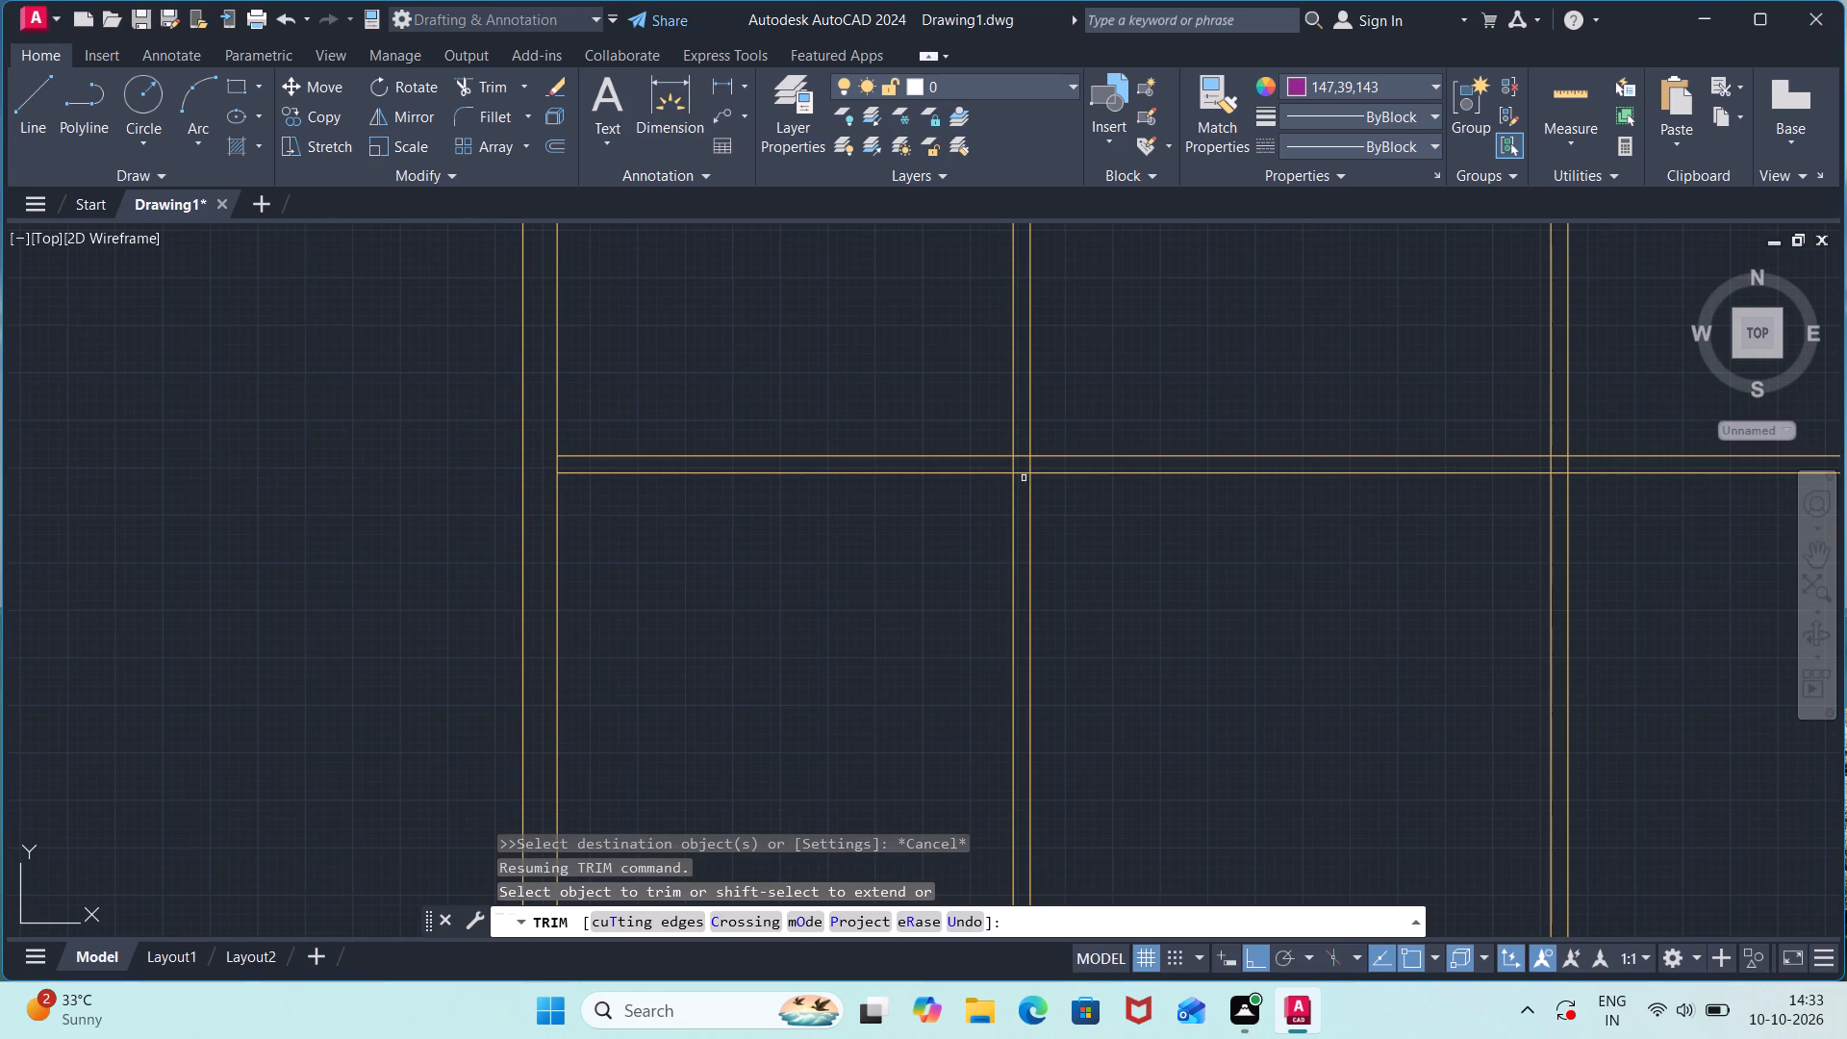
# Trim the overlapping lines where the first vertical partition and the left outer wall meet the upper horizontal partition.
pyautogui.click(1024, 476)
pyautogui.click(1024, 444)
pyautogui.click(1019, 472)
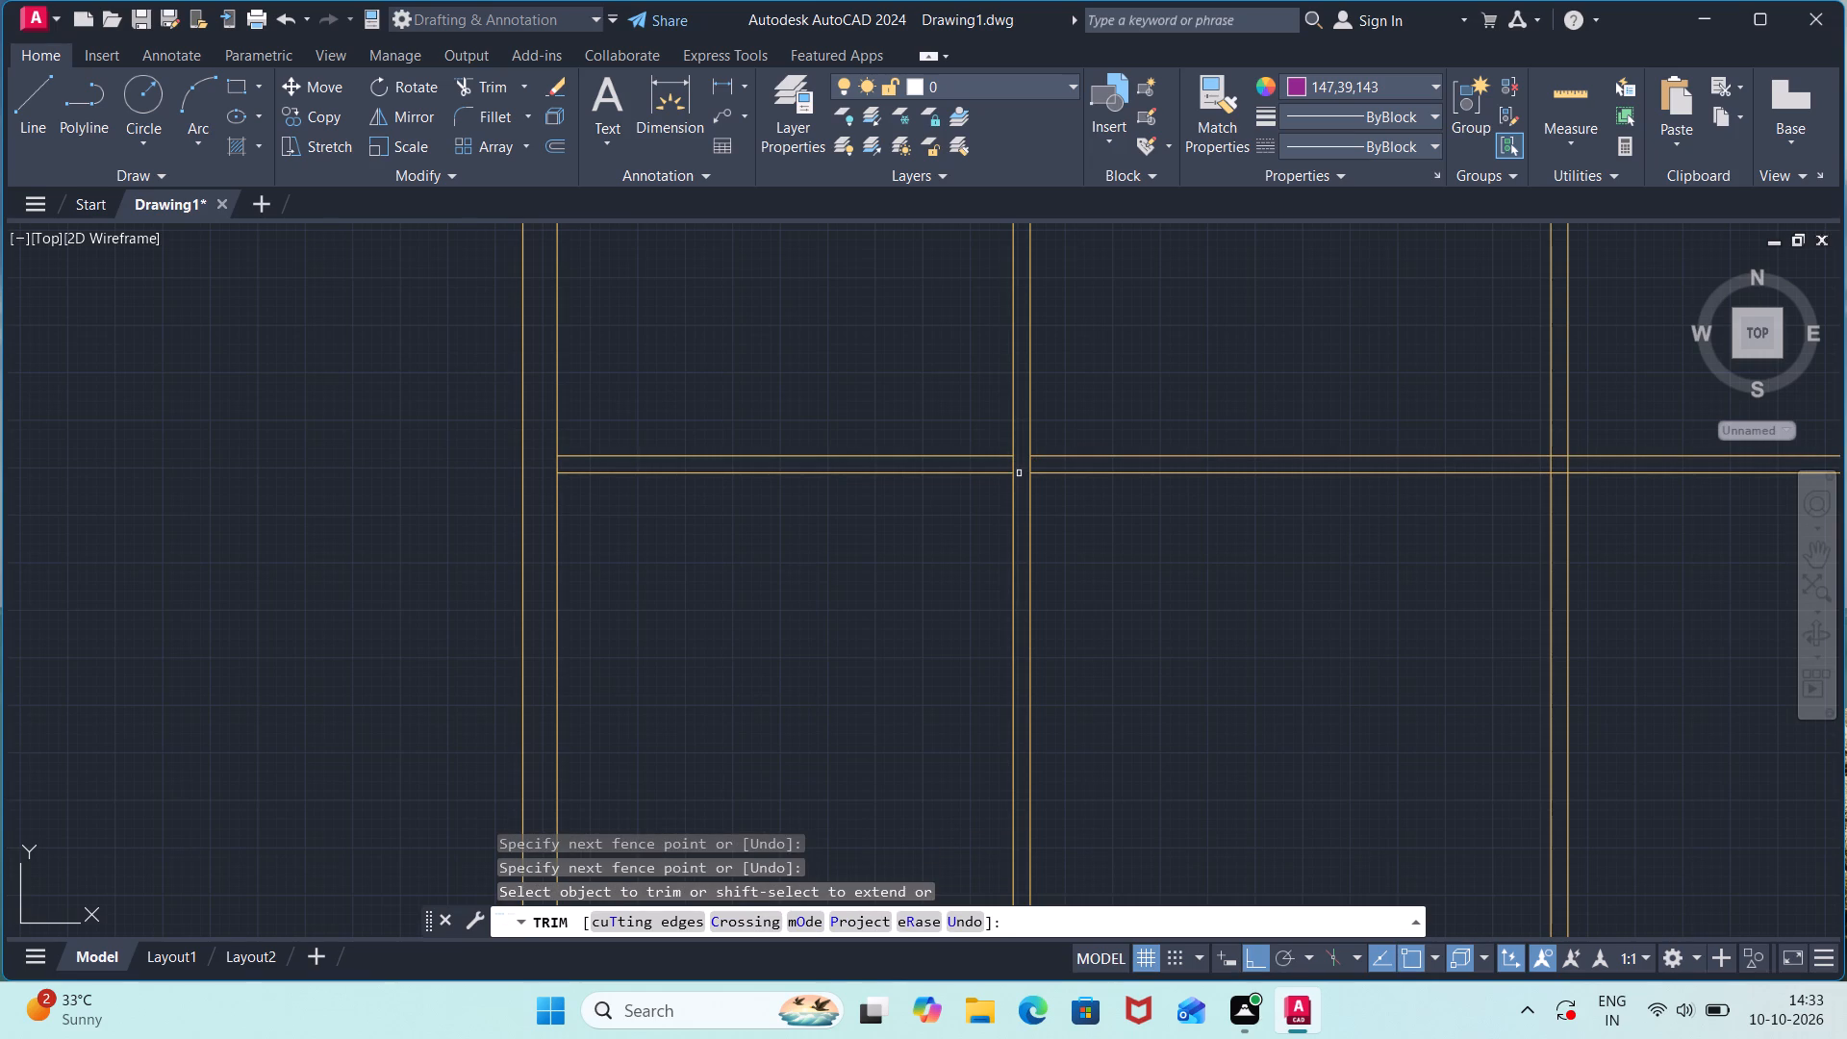
pyautogui.click(1011, 462)
pyautogui.click(1029, 461)
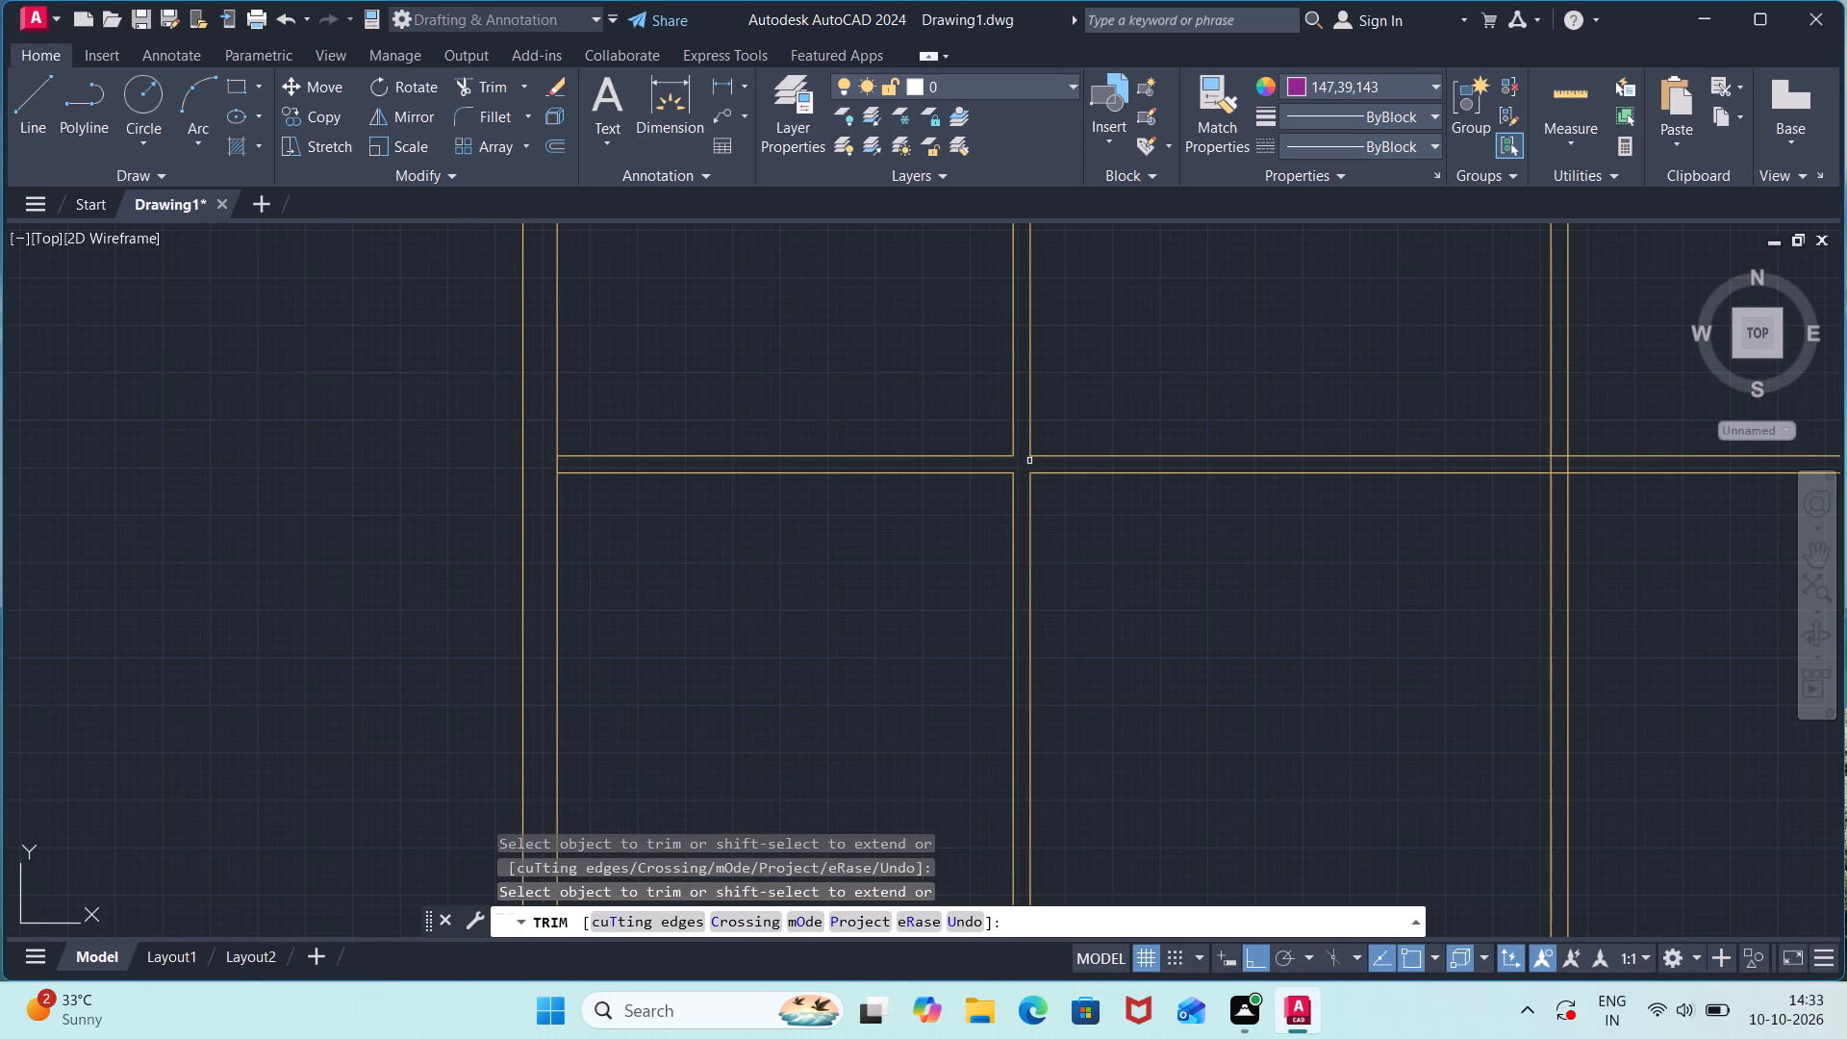
pyautogui.click(556, 468)
# Trim the overlapping lines where the second vertical partition crosses the upper horizontal partition.
pyautogui.scroll(-1, 783, 647)
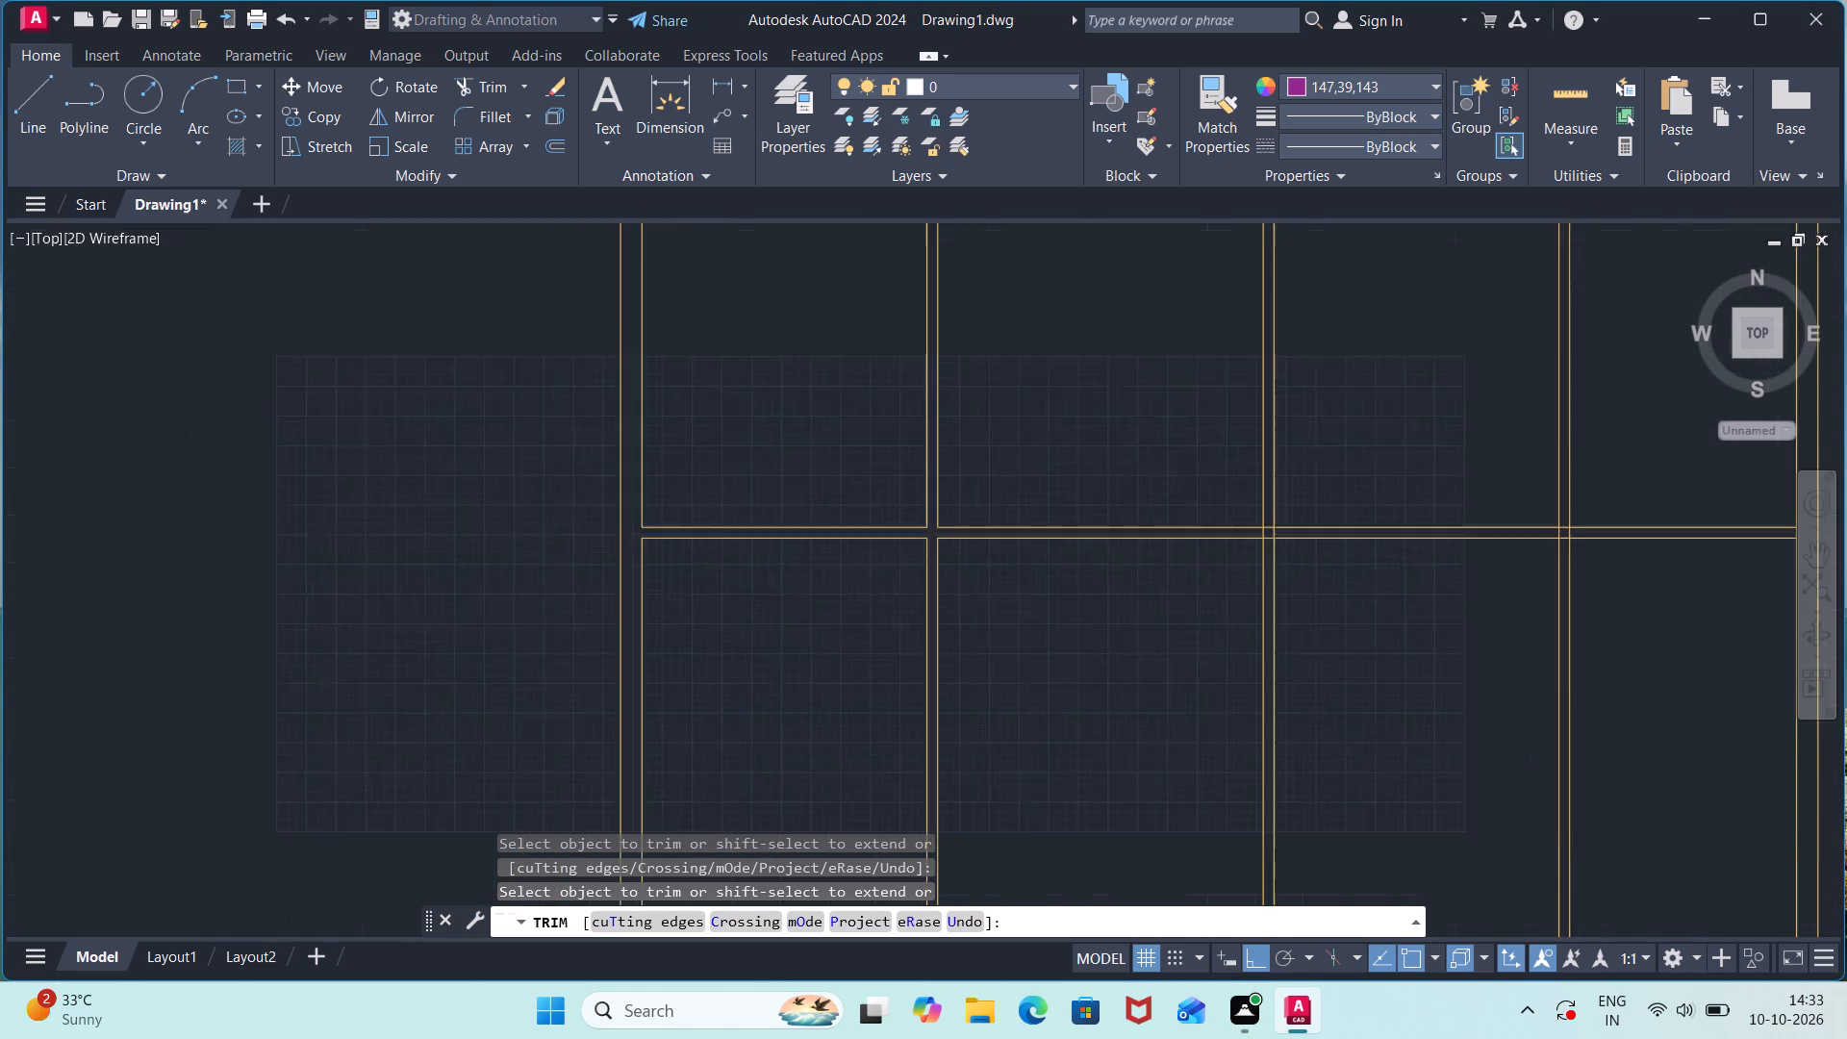
pyautogui.scroll(-1, 783, 647)
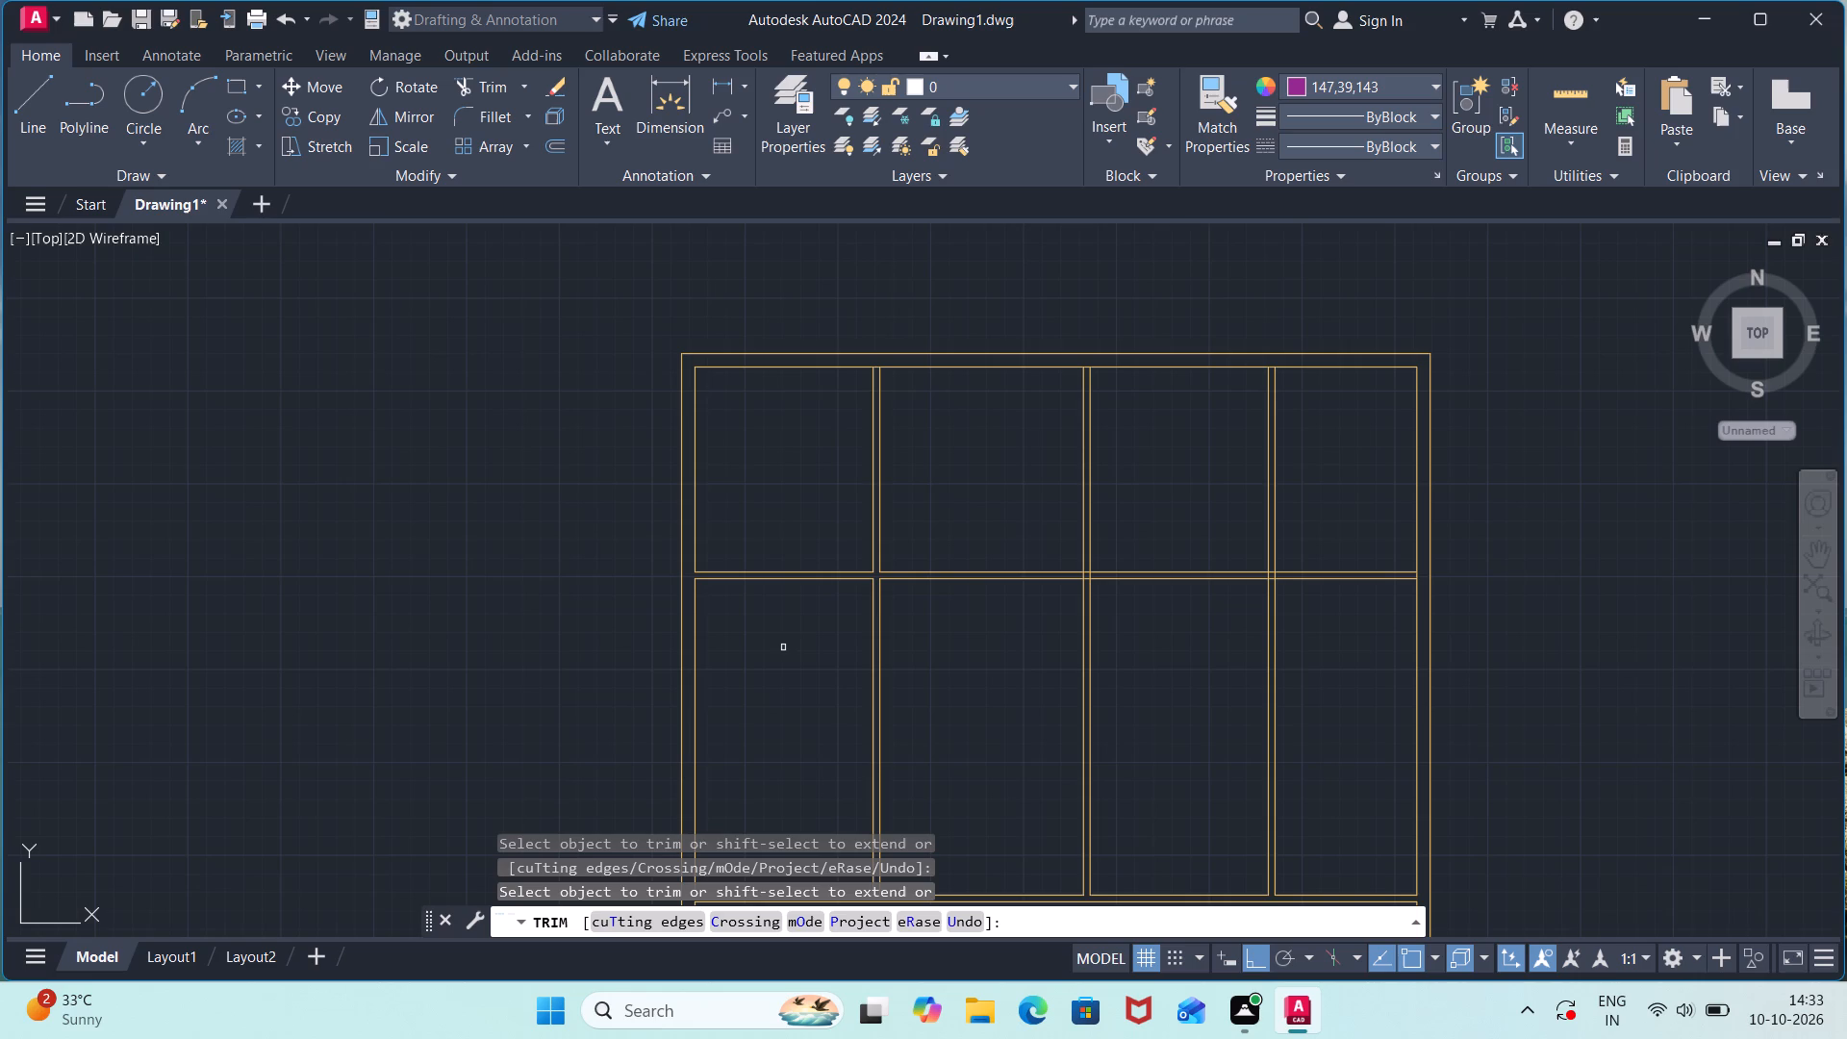
pyautogui.scroll(-1, 783, 647)
pyautogui.moveTo(786, 672); pyautogui.dragTo(816, 593, button='middle')
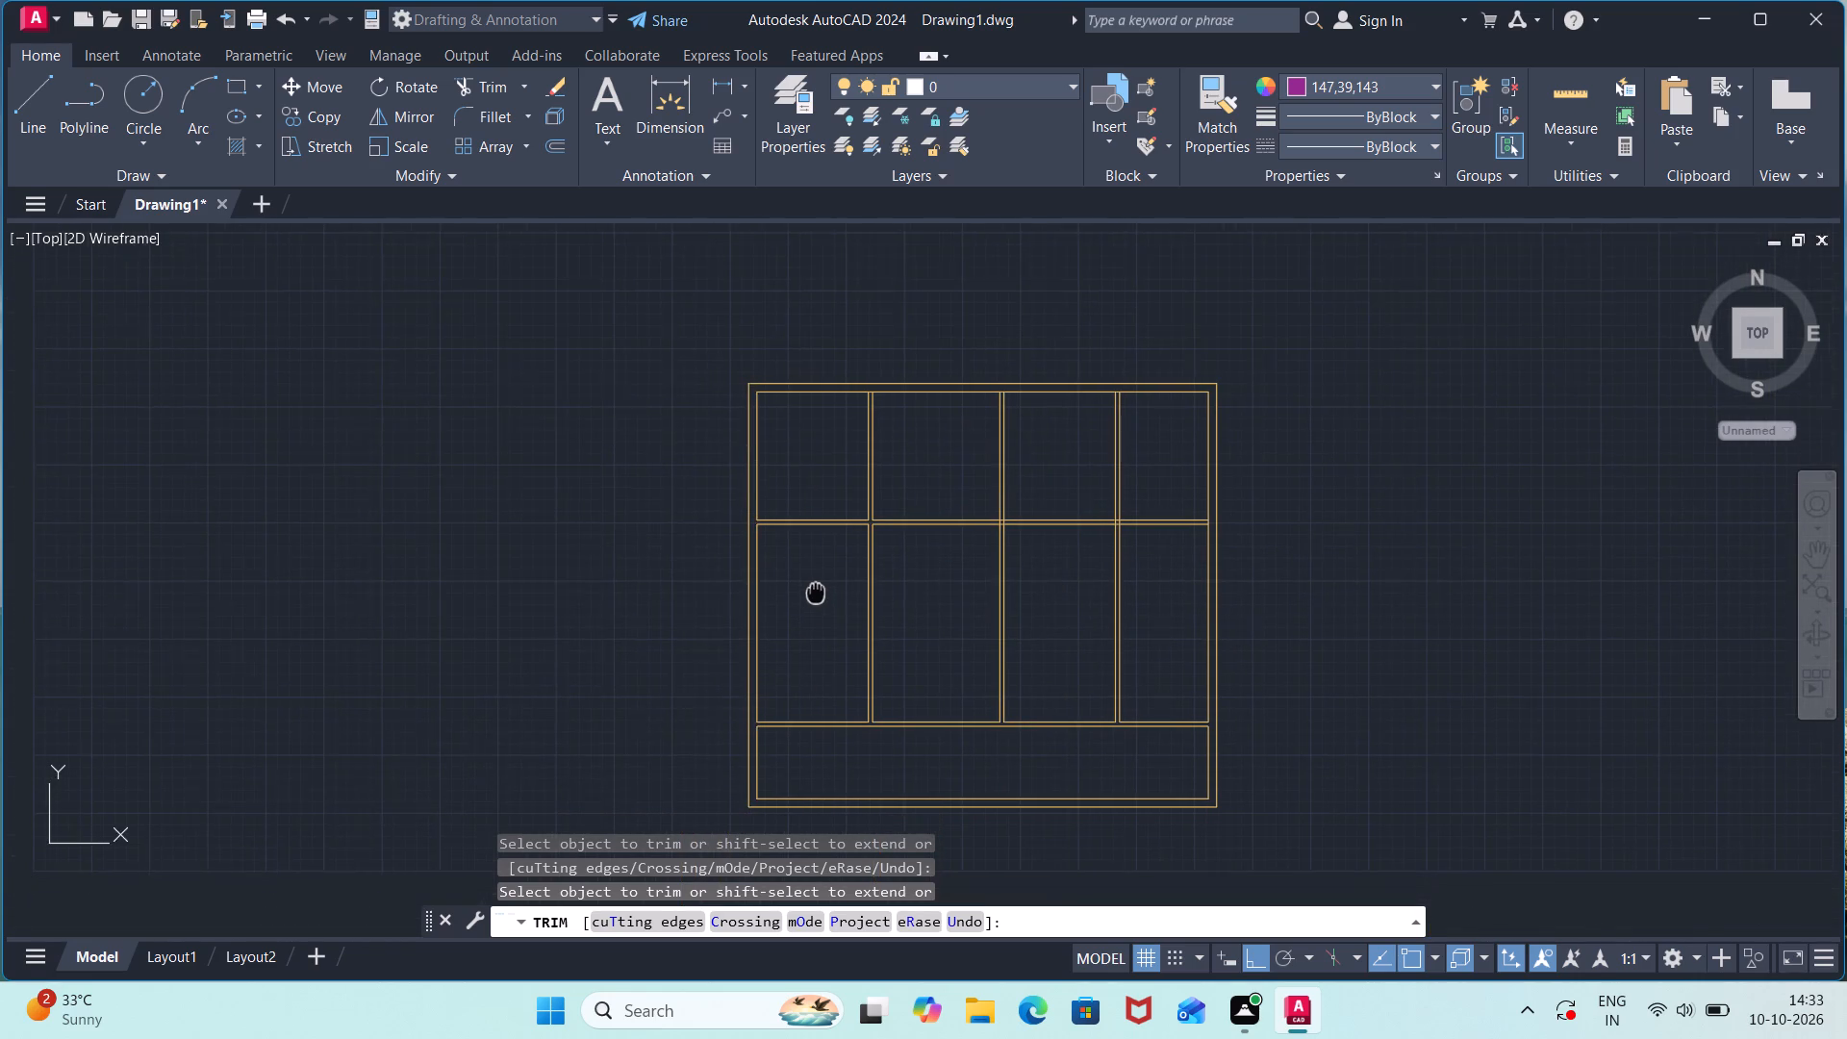
pyautogui.moveTo(816, 593); pyautogui.dragTo(822, 577, button='middle')
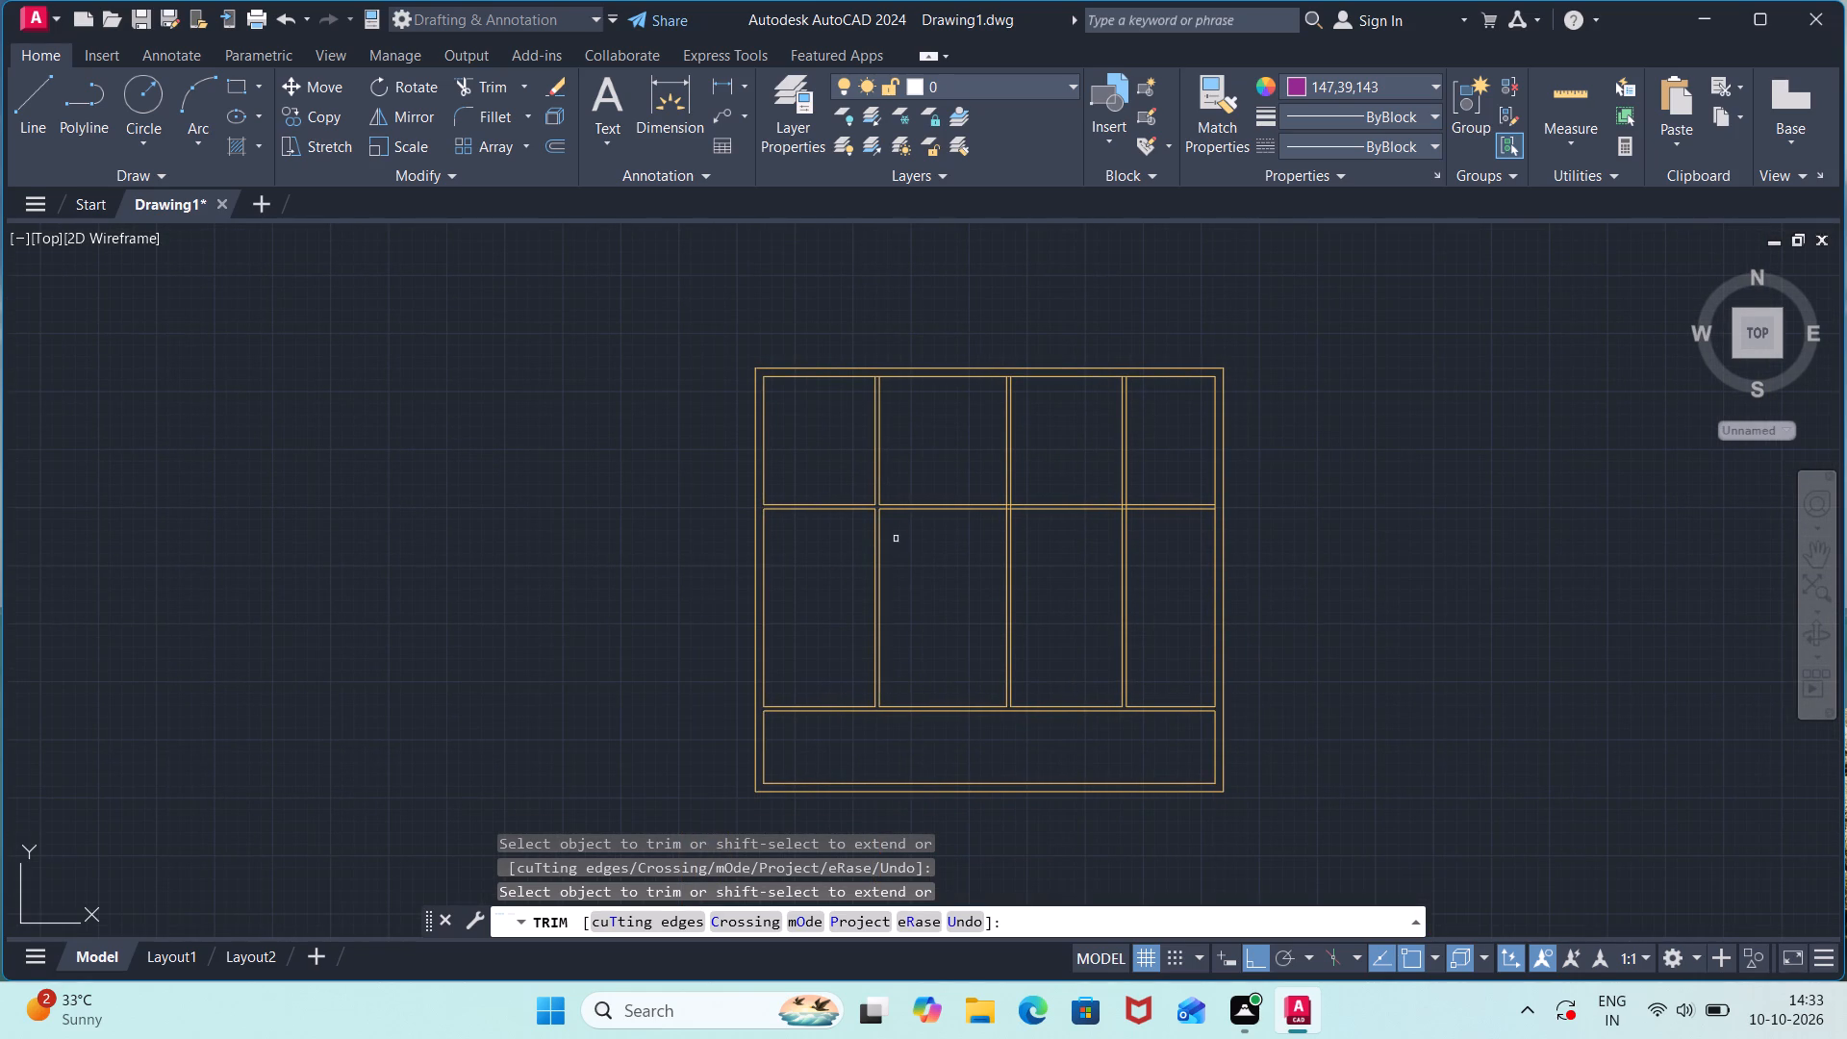
pyautogui.moveTo(1047, 553); pyautogui.dragTo(1017, 719, button='middle')
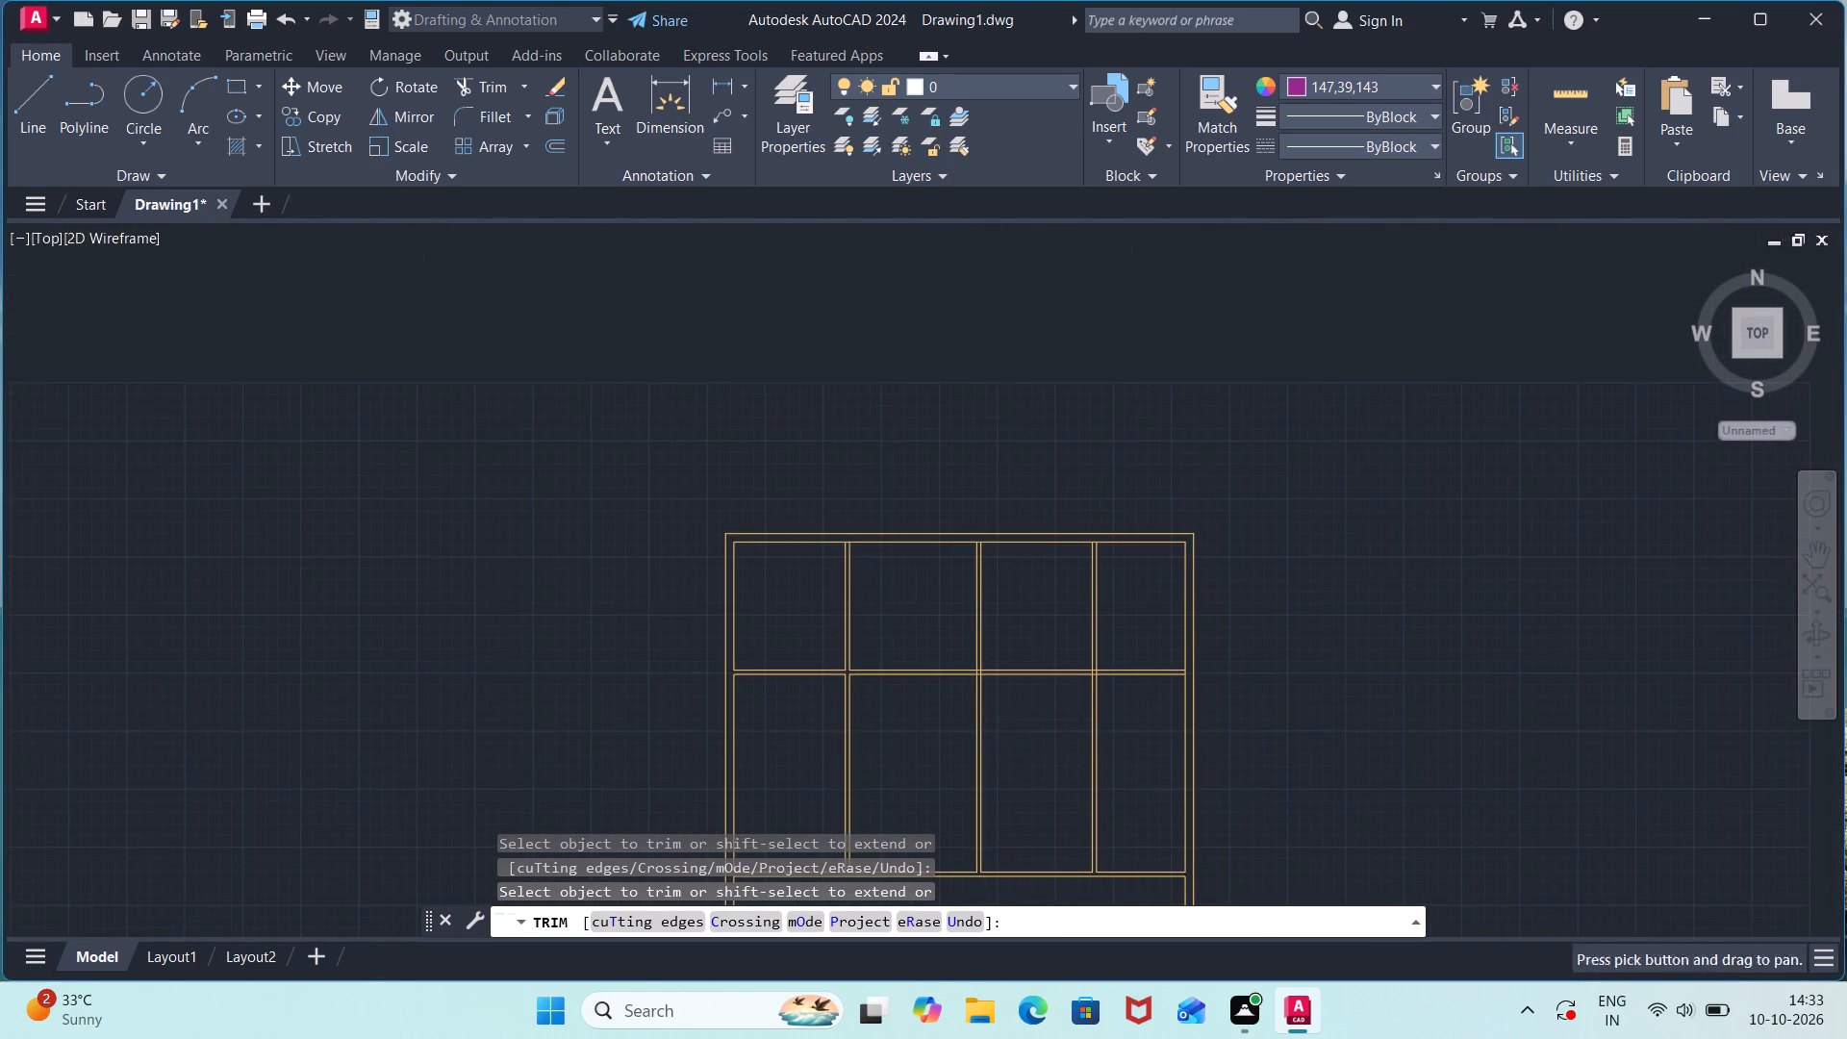
pyautogui.scroll(4, 1011, 697)
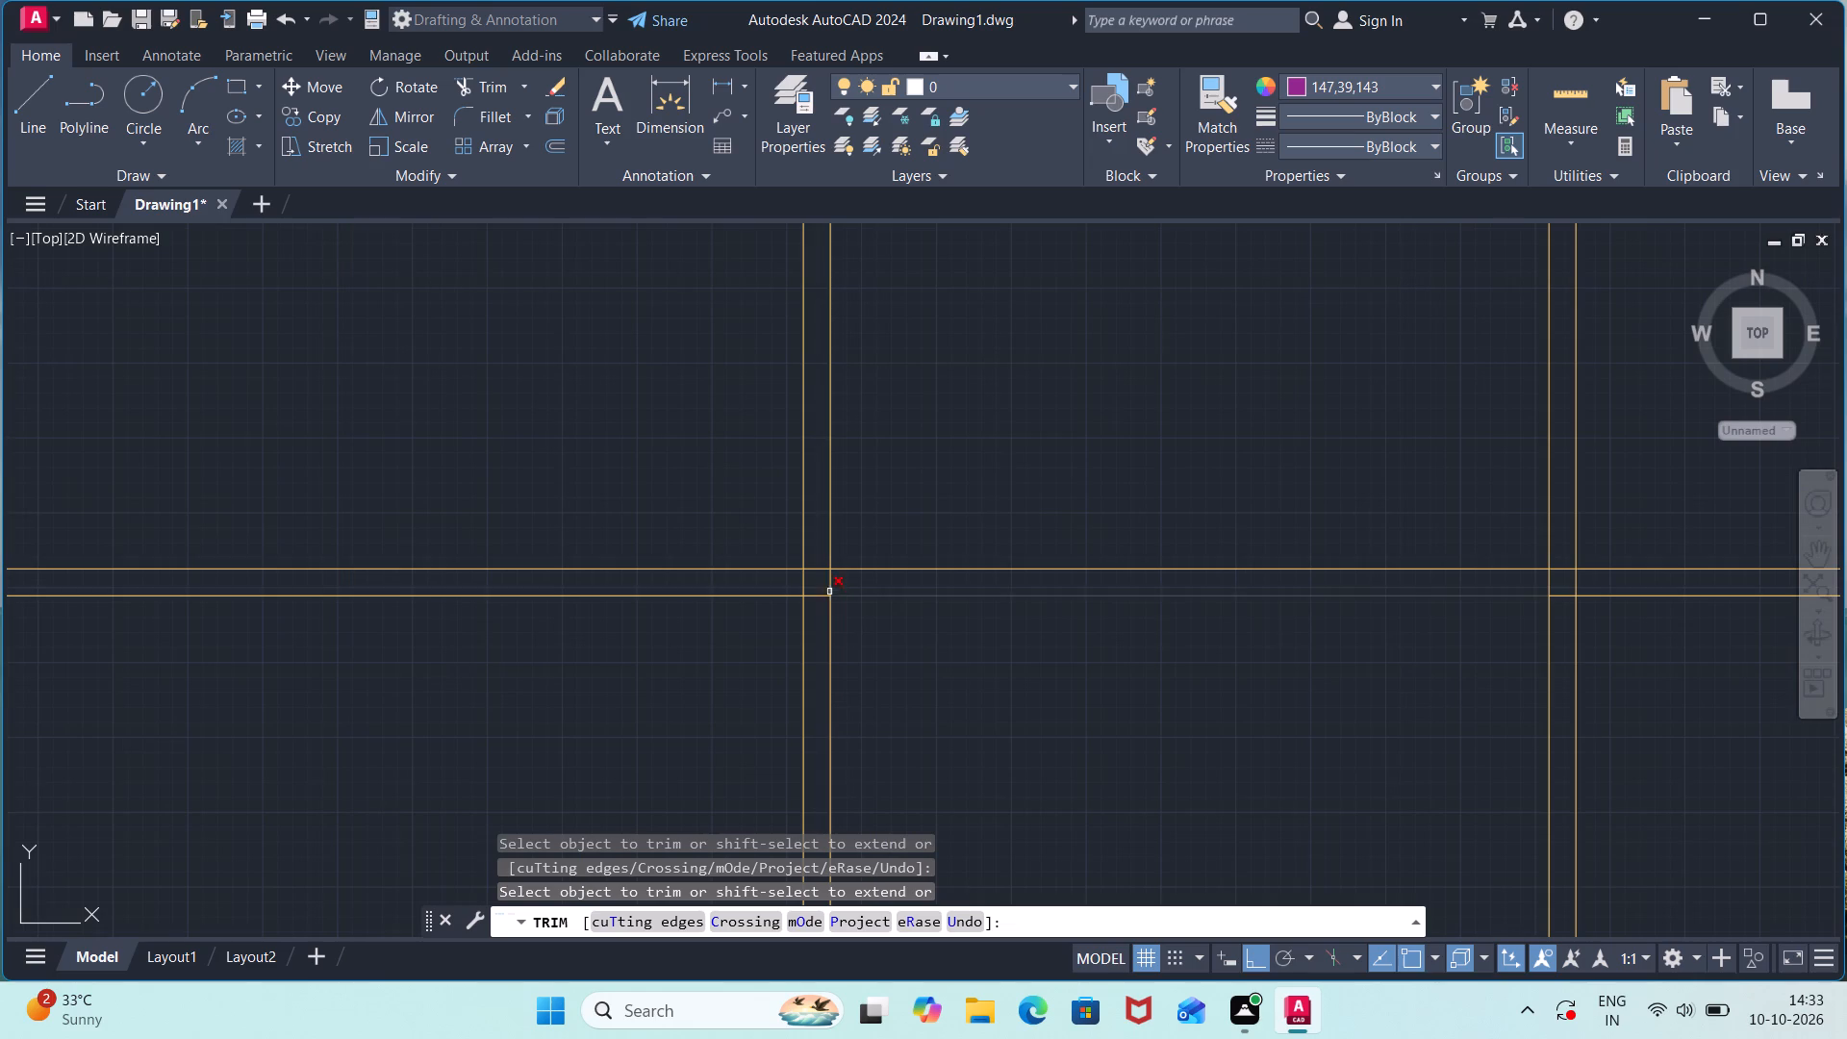
pyautogui.click(828, 586)
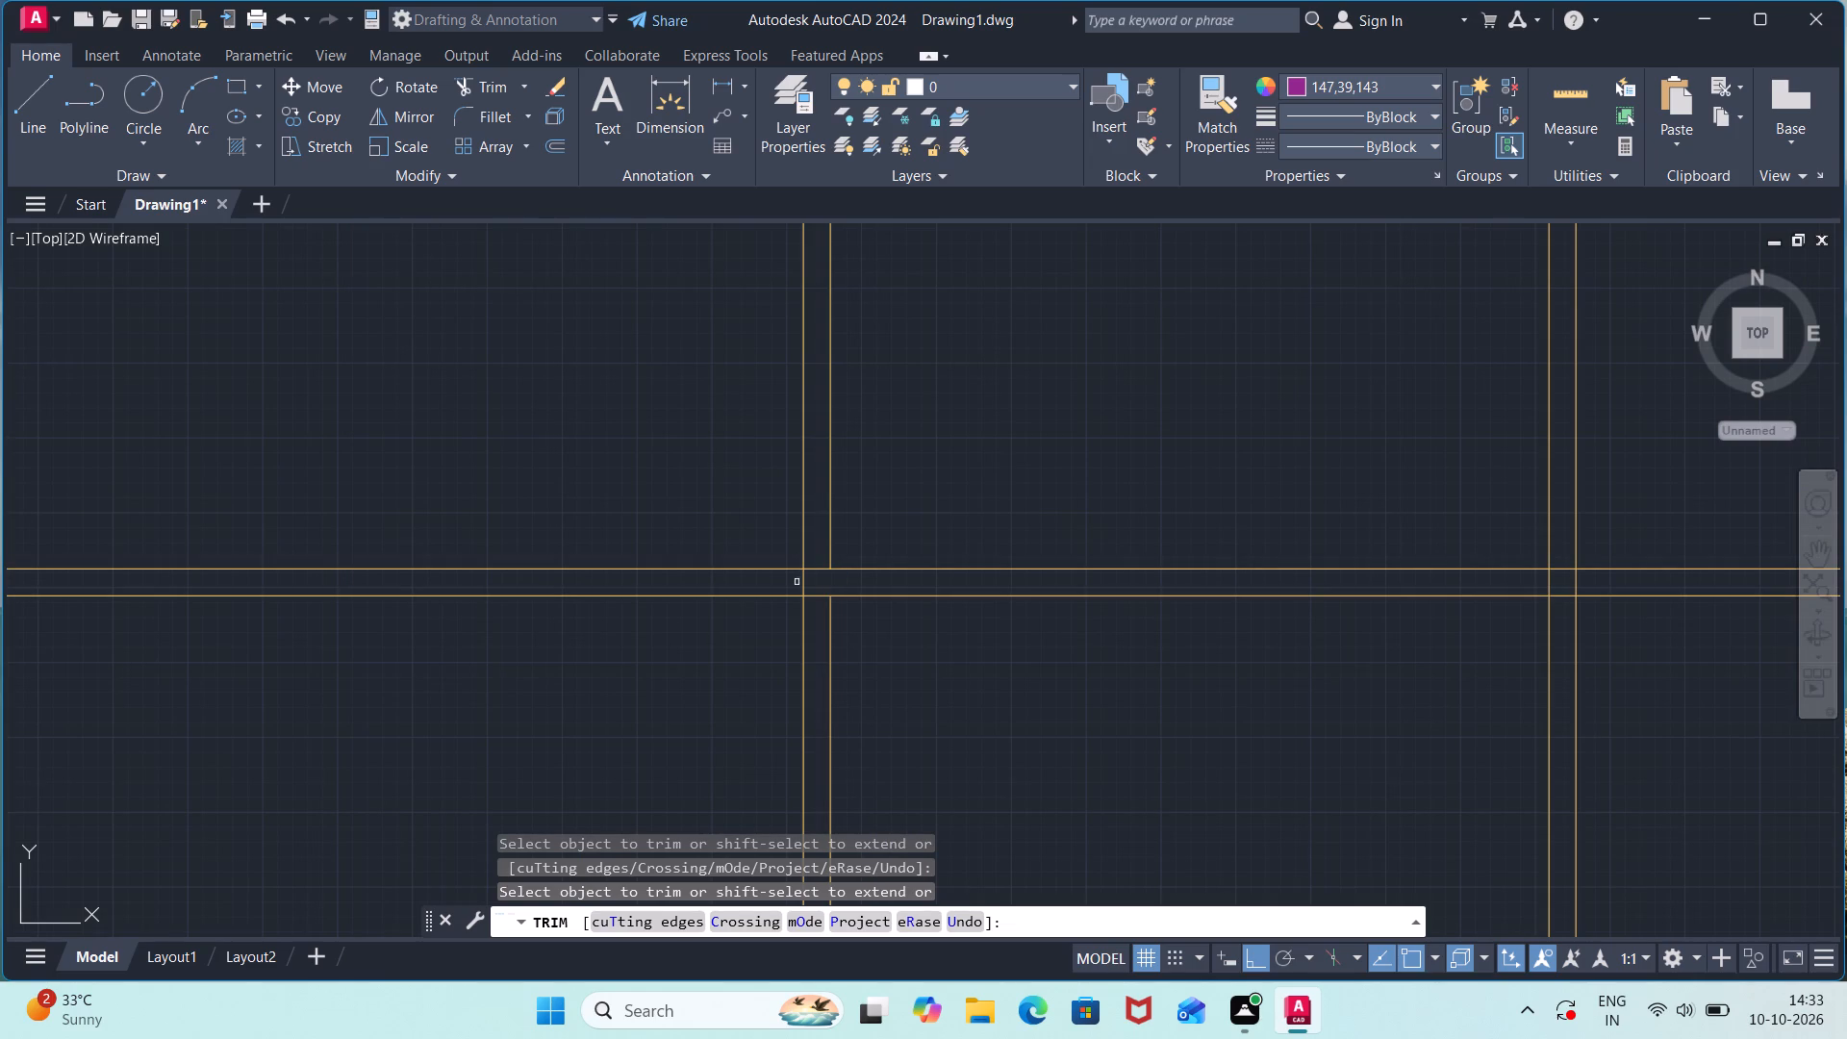
pyautogui.click(804, 583)
pyautogui.click(822, 572)
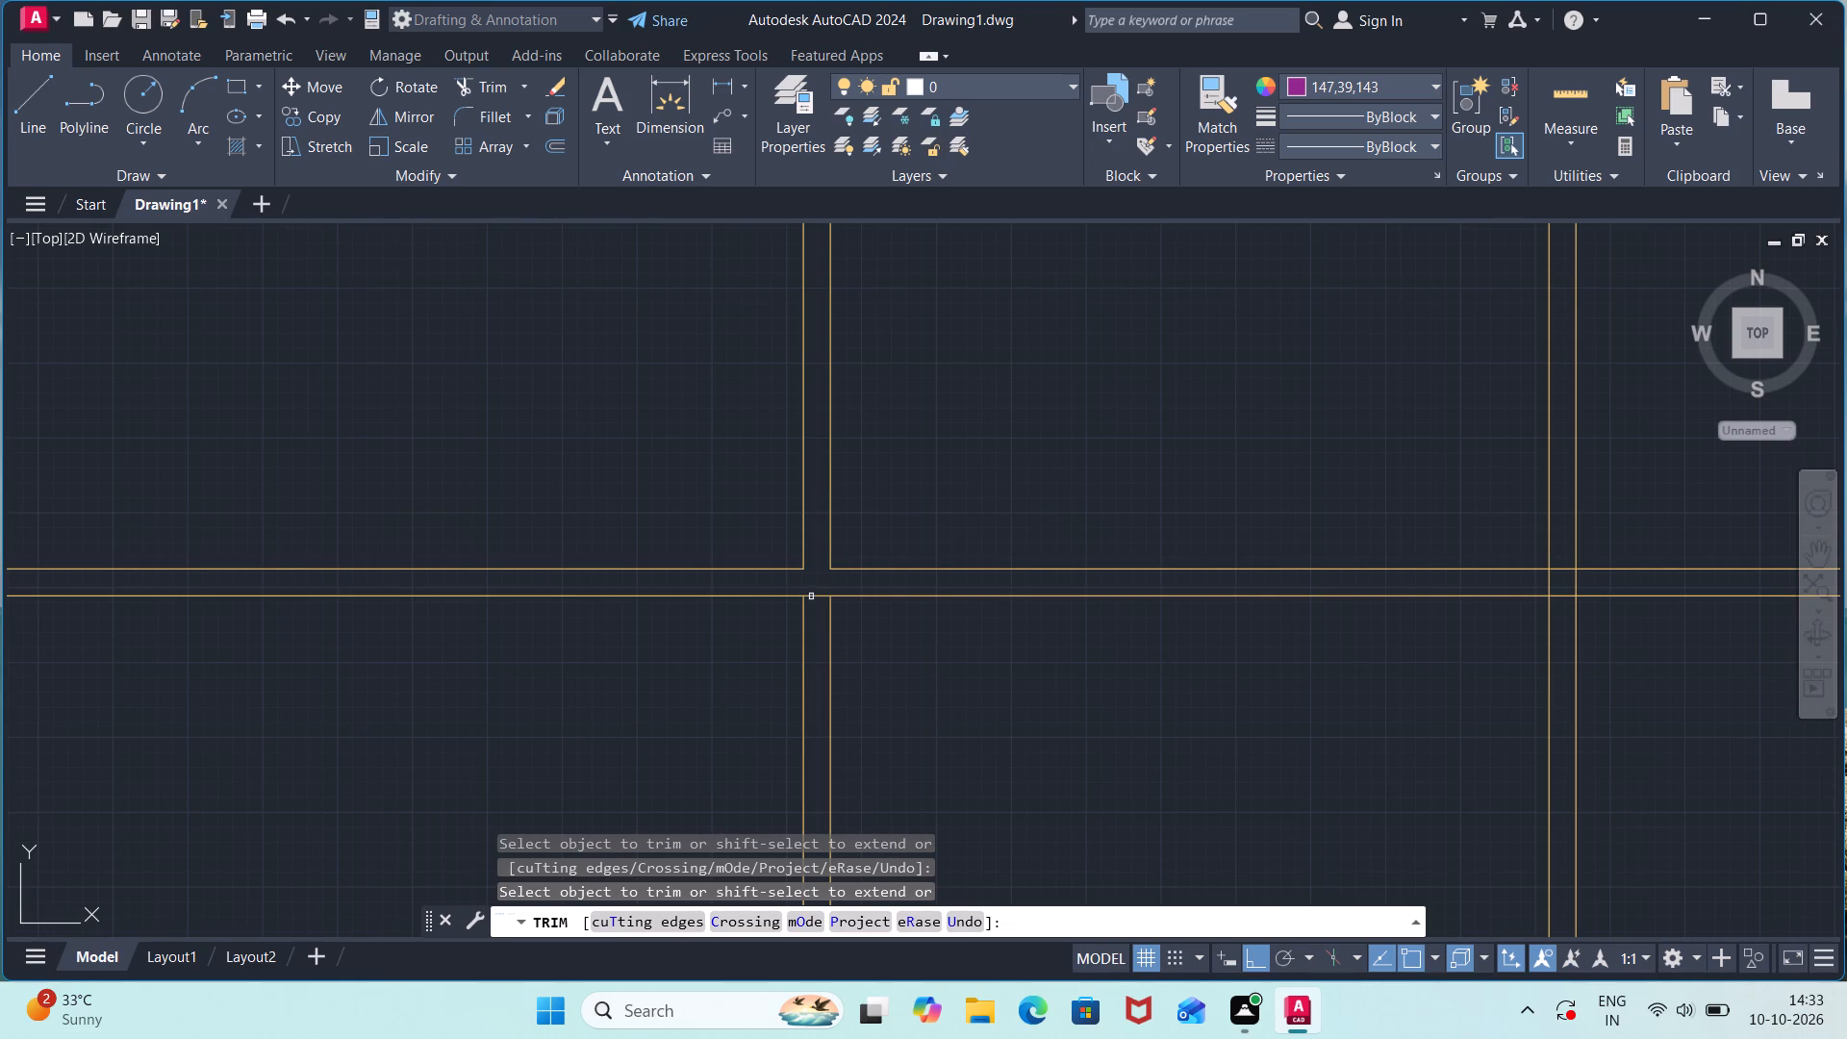
pyautogui.click(811, 599)
# Trim the overlapping lines where the third vertical partition and the right outer wall meet the upper horizontal partition.
pyautogui.moveTo(1354, 717); pyautogui.dragTo(813, 801, button='middle')
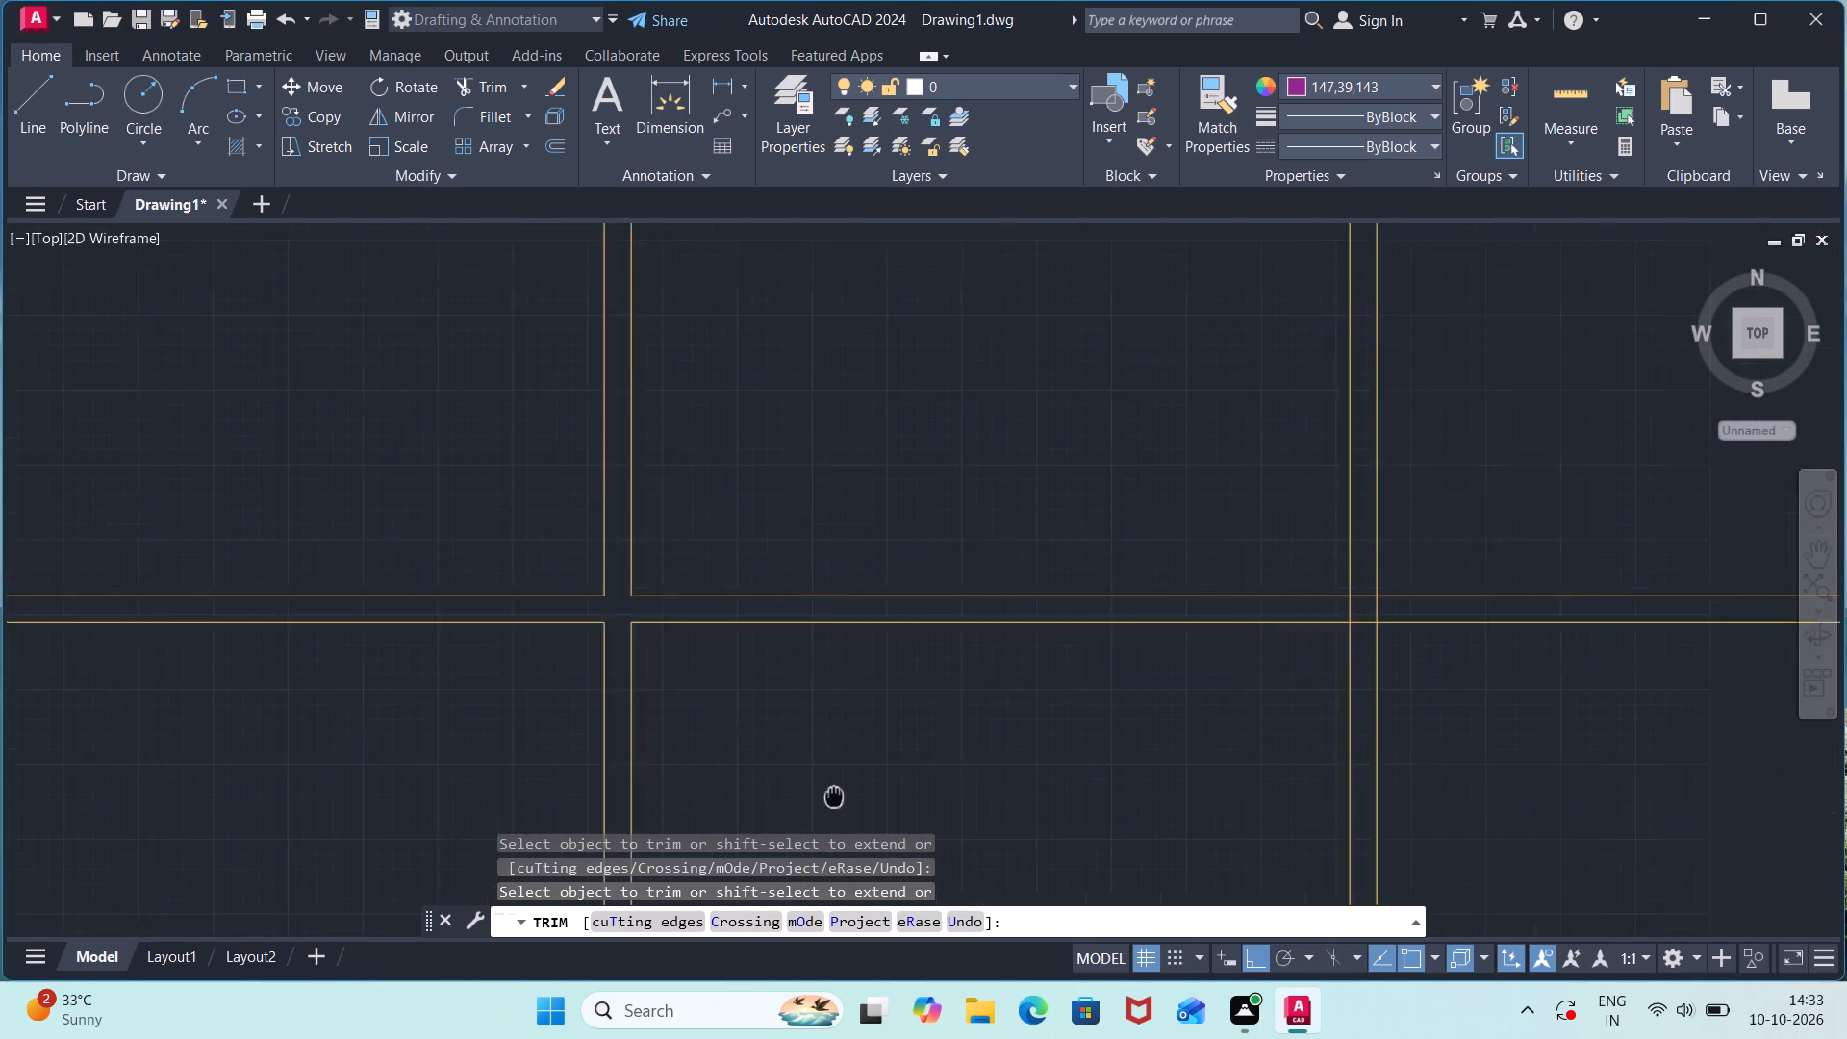
pyautogui.moveTo(813, 801); pyautogui.dragTo(778, 789, button='middle')
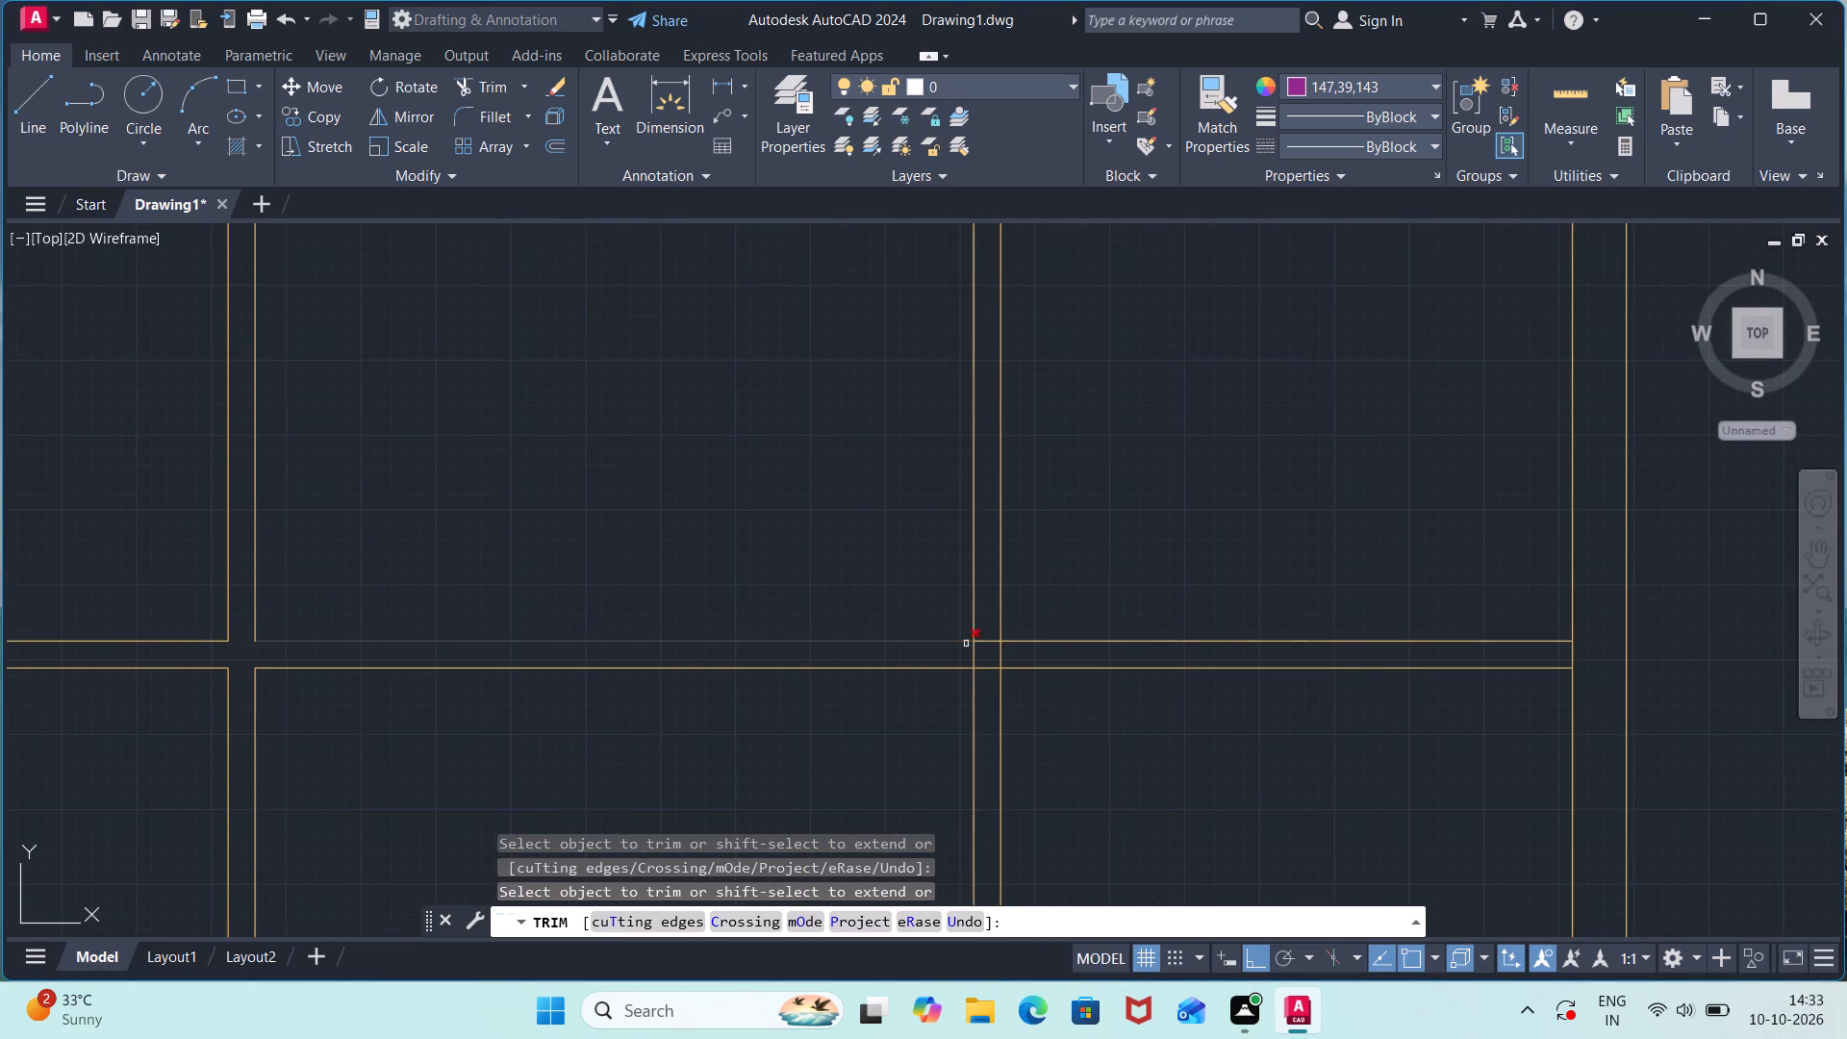
pyautogui.click(981, 639)
pyautogui.click(972, 651)
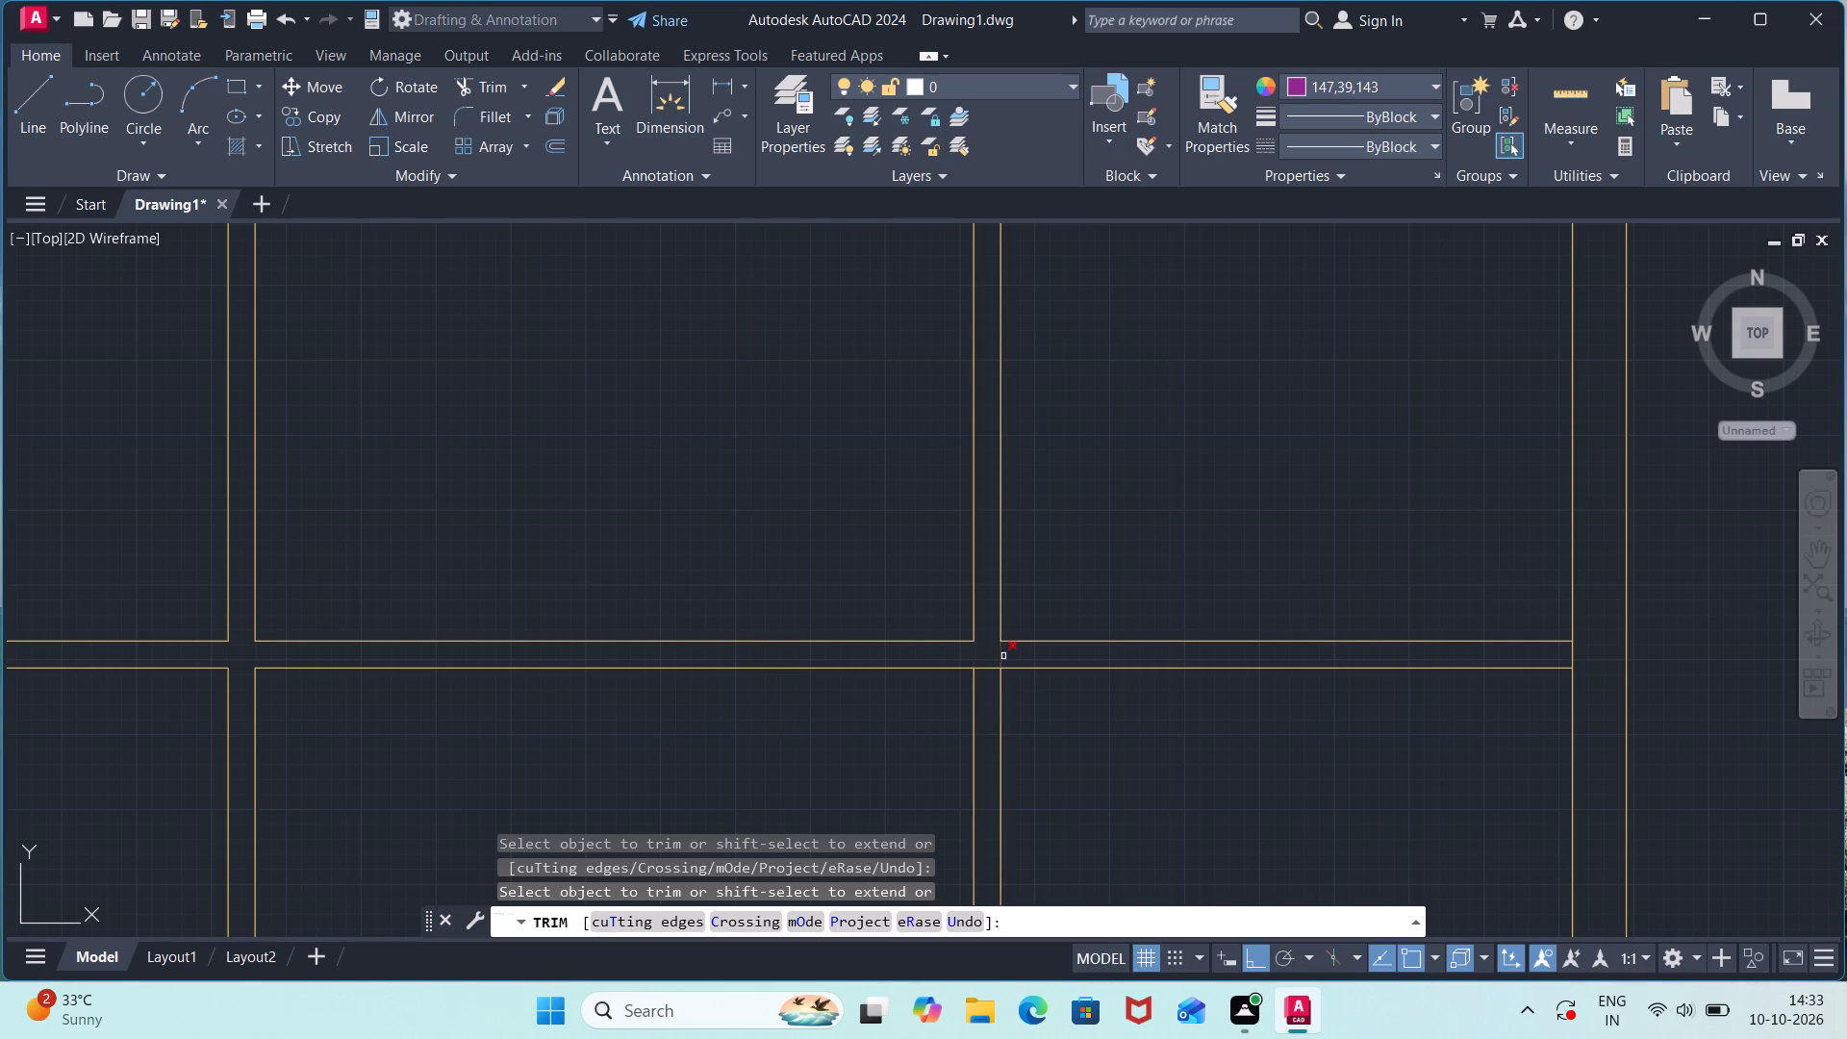
pyautogui.click(1002, 654)
pyautogui.click(982, 669)
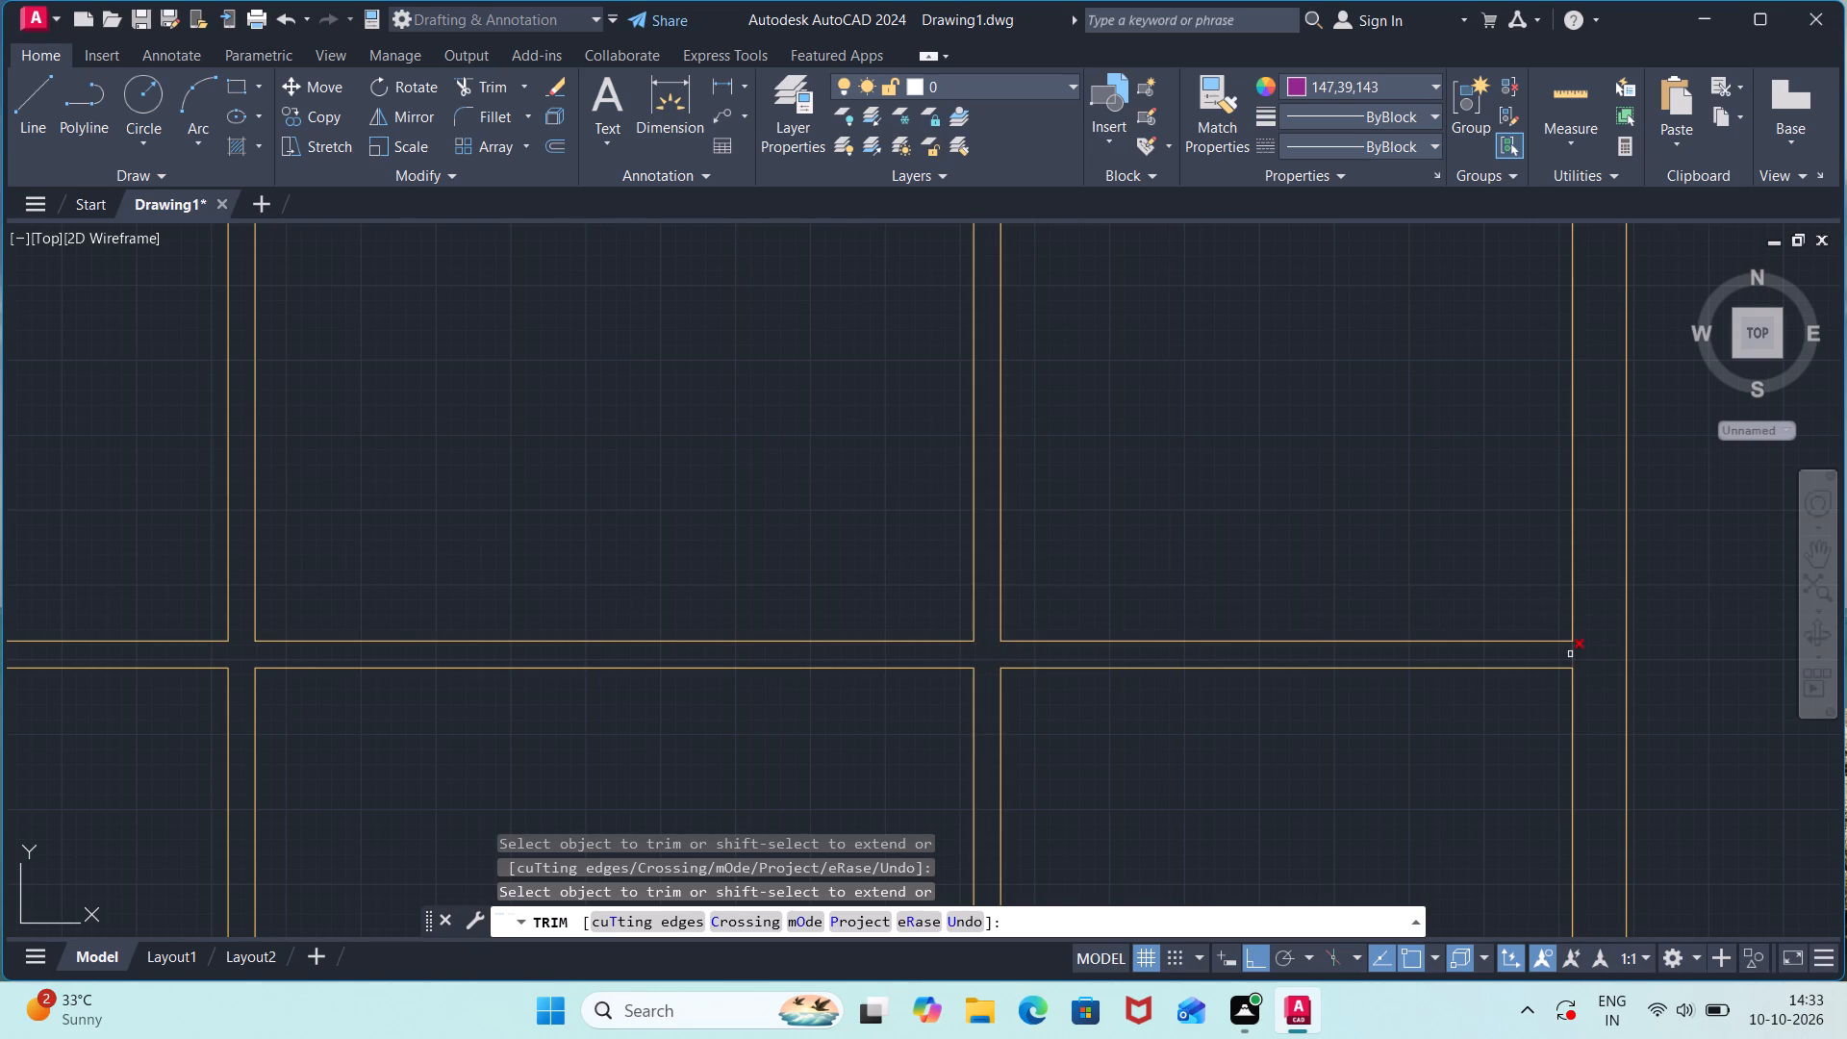
pyautogui.click(1570, 654)
# Trim the top outer wall's inner line between the faces of all three vertical partitions.
pyautogui.scroll(-1, 1604, 631)
pyautogui.scroll(-2, 1562, 698)
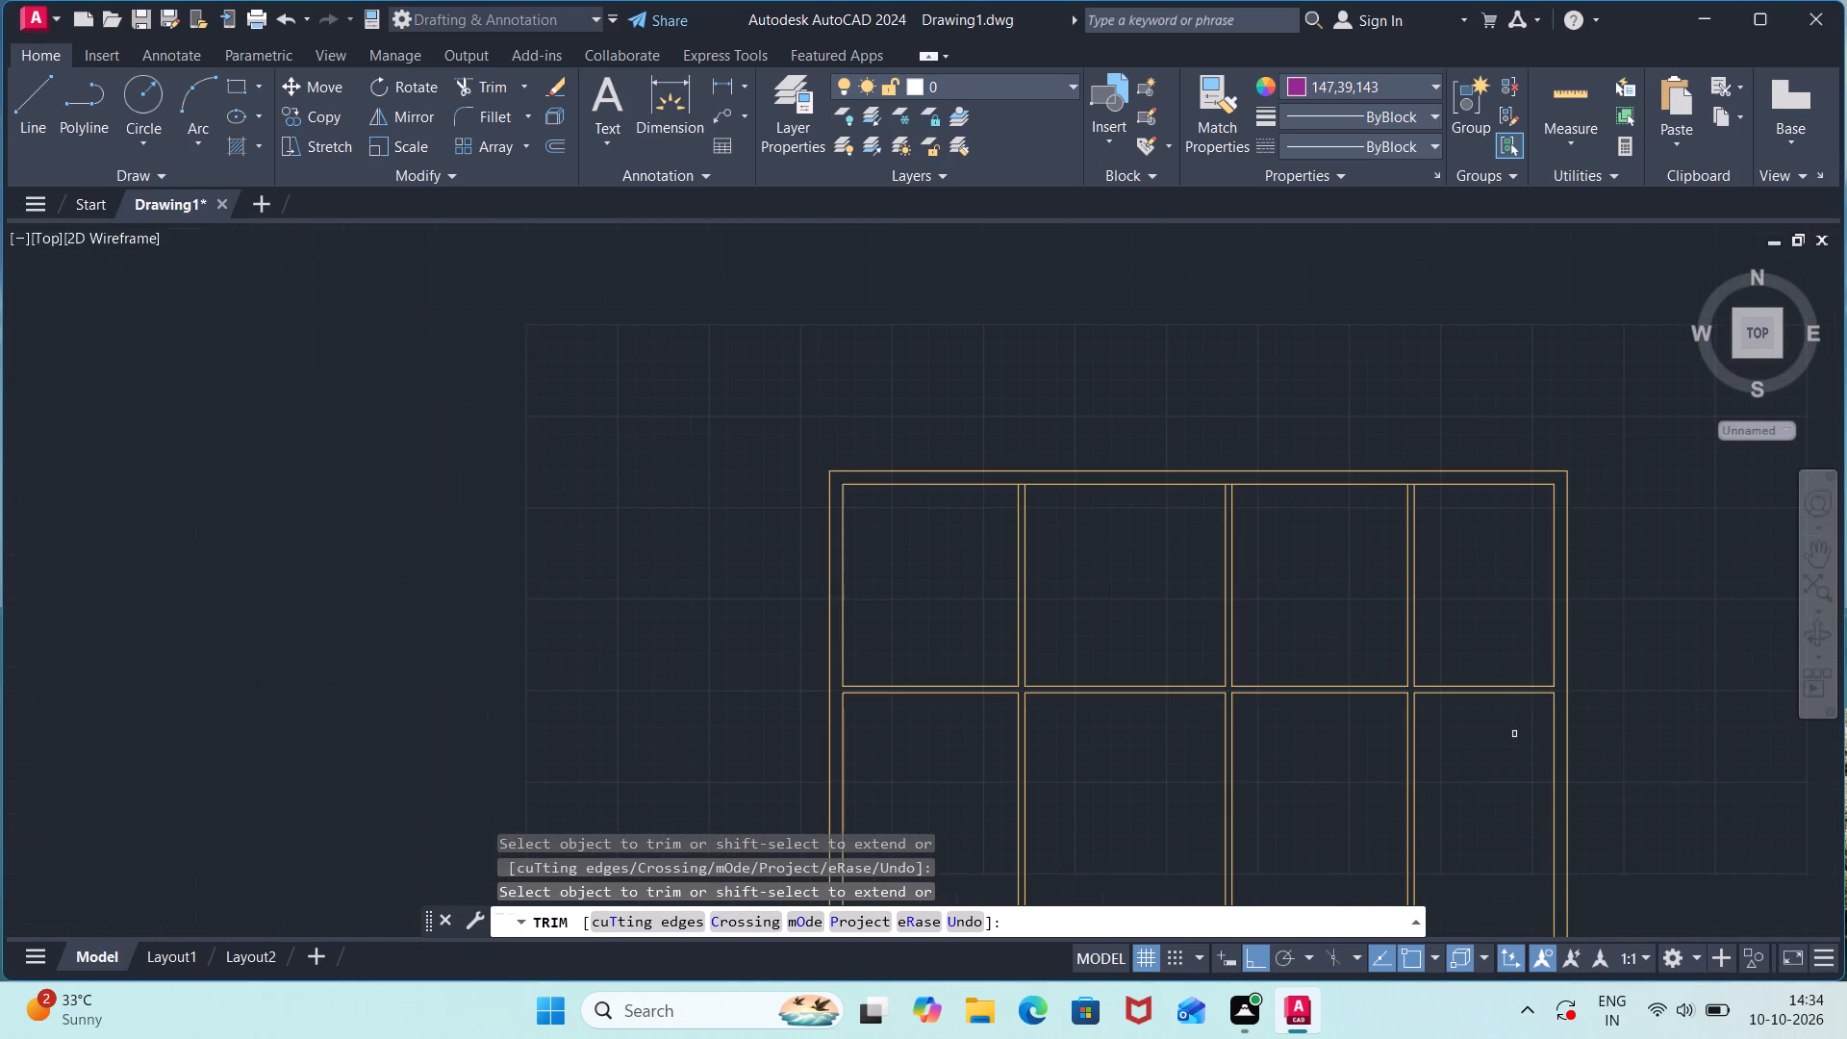
pyautogui.moveTo(1514, 734); pyautogui.dragTo(1466, 550, button='middle')
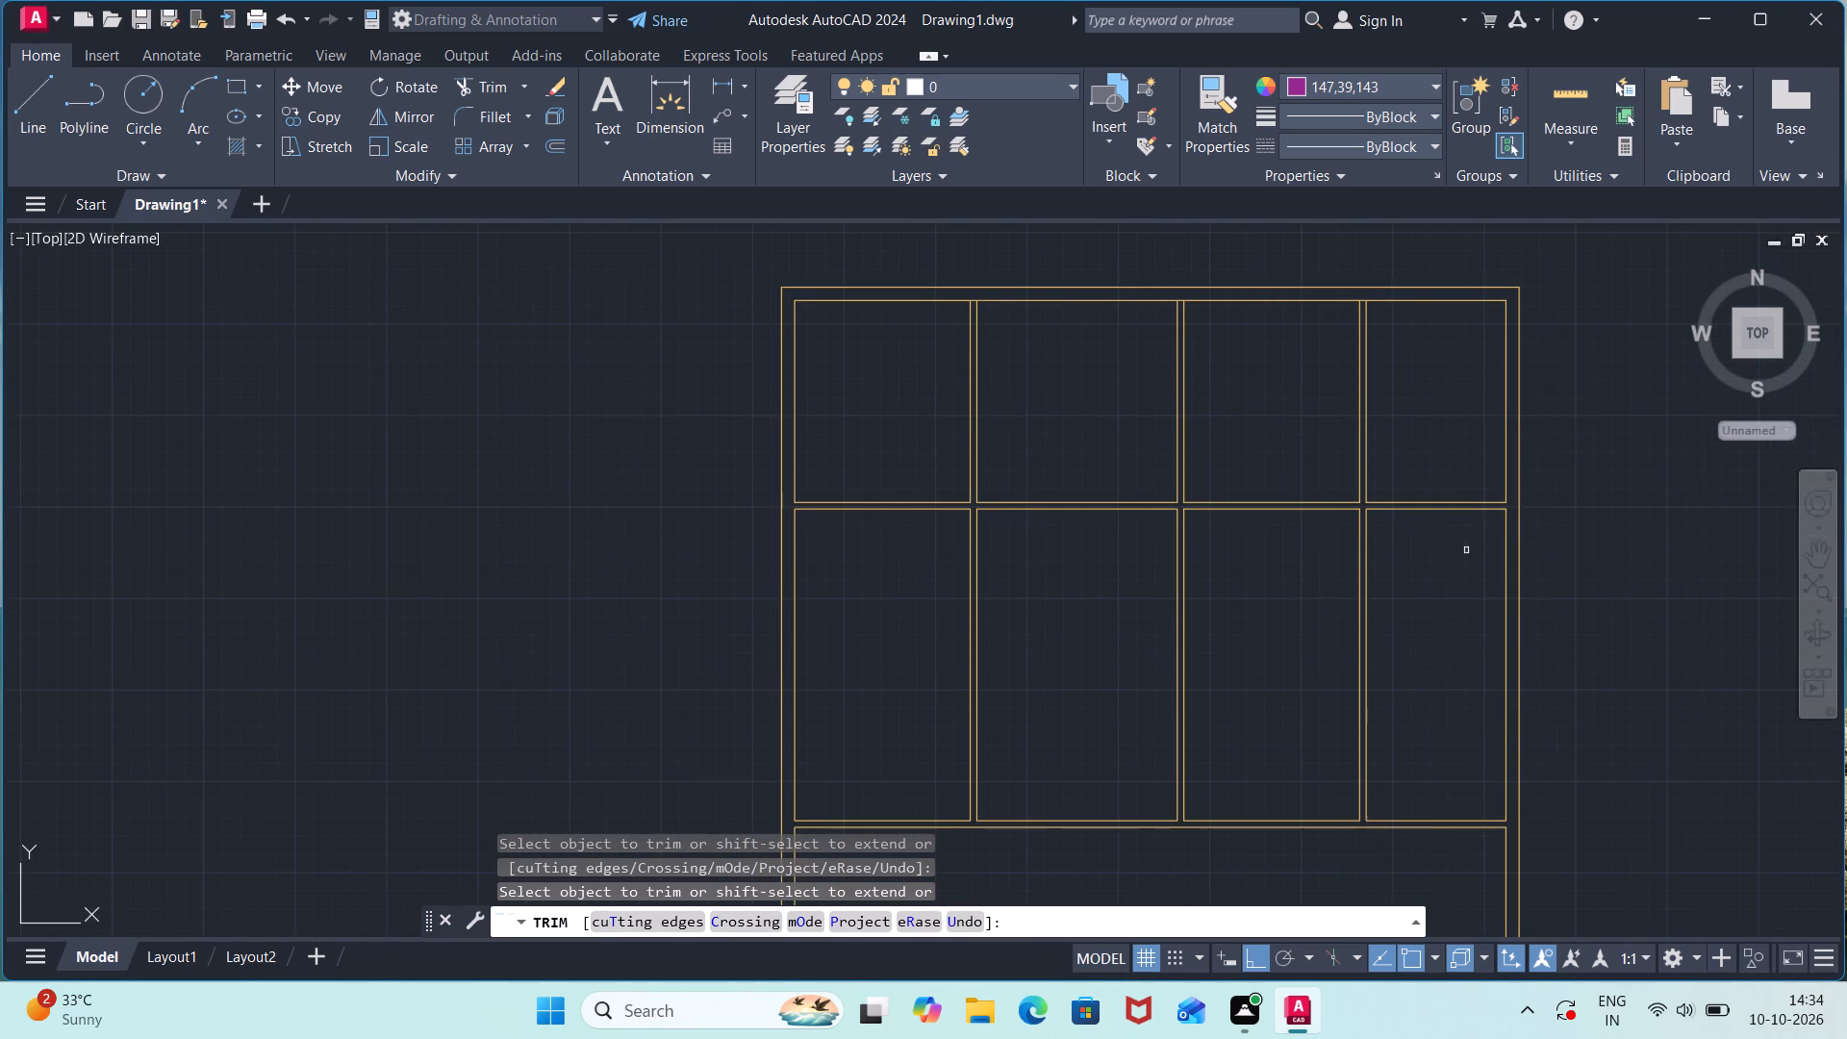
pyautogui.moveTo(1466, 550); pyautogui.dragTo(1482, 777, button='middle')
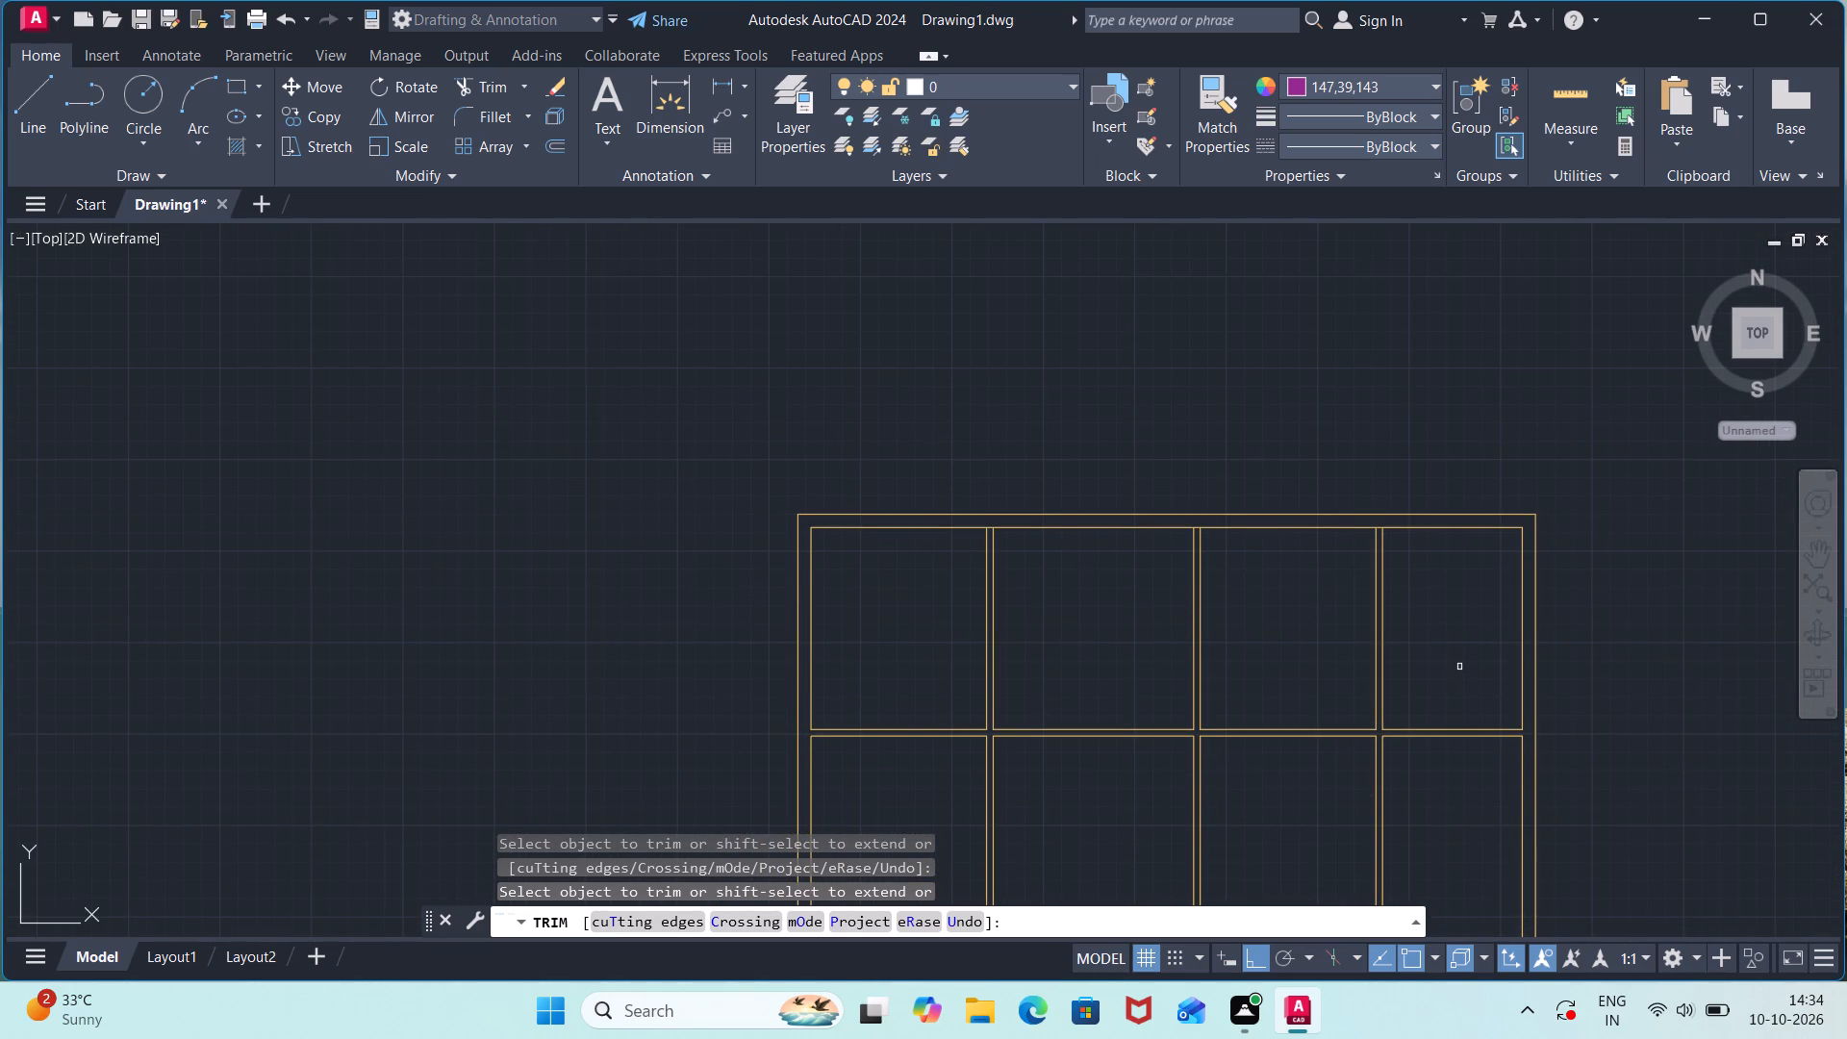
pyautogui.scroll(1, 1459, 658)
pyautogui.moveTo(1458, 639); pyautogui.dragTo(1458, 729, button='middle')
pyautogui.scroll(1, 1436, 666)
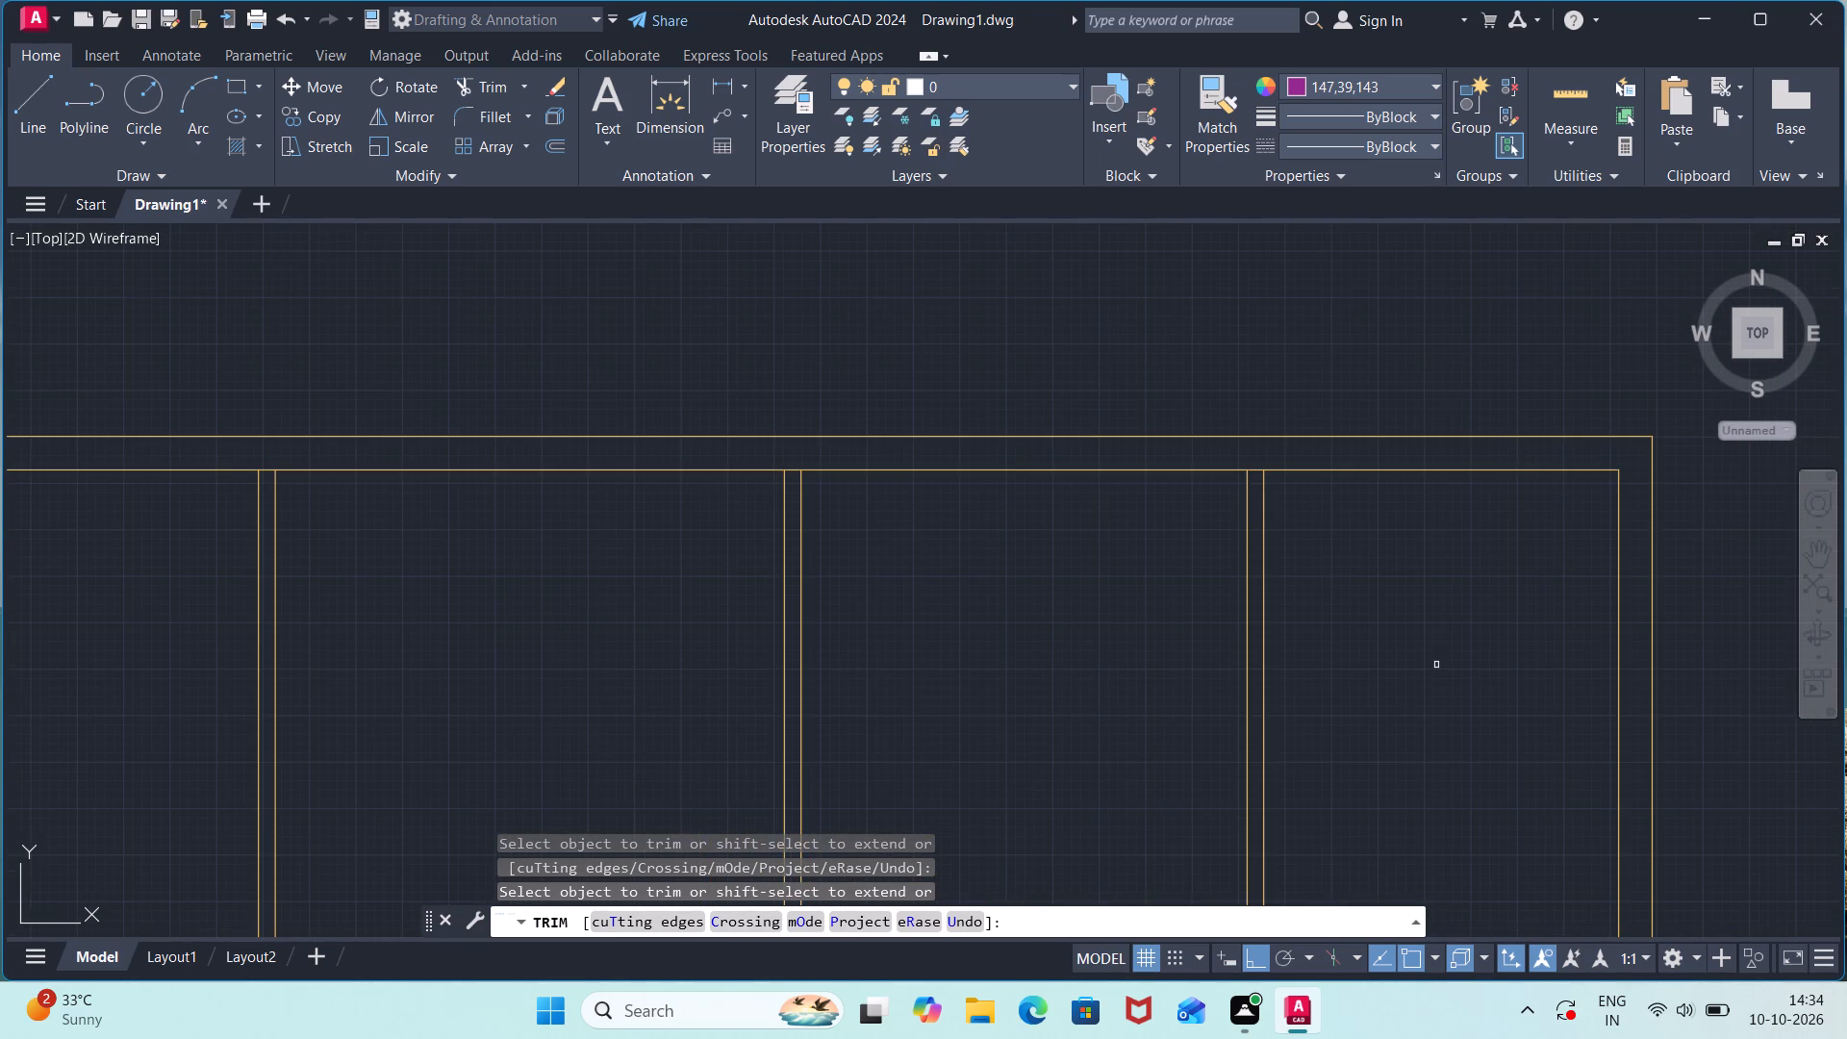
pyautogui.click(1258, 470)
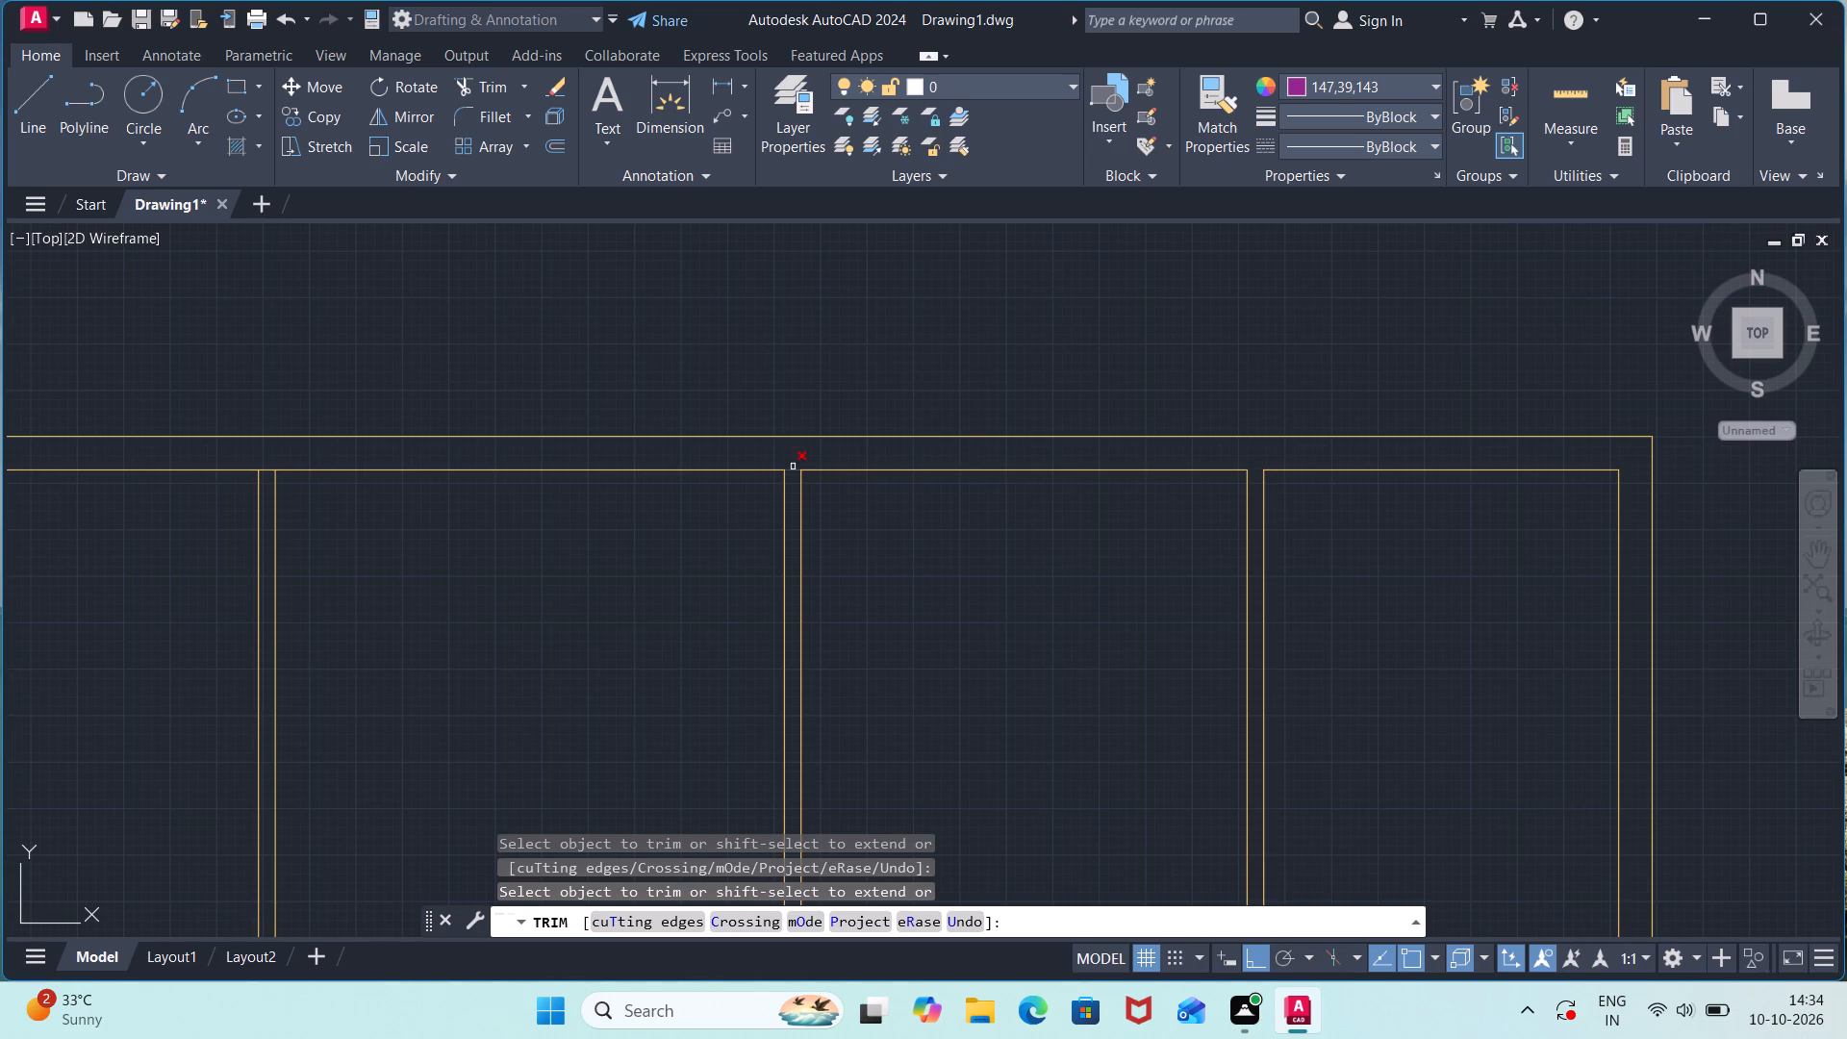
pyautogui.click(793, 467)
pyautogui.moveTo(753, 456); pyautogui.dragTo(1434, 561, button='middle')
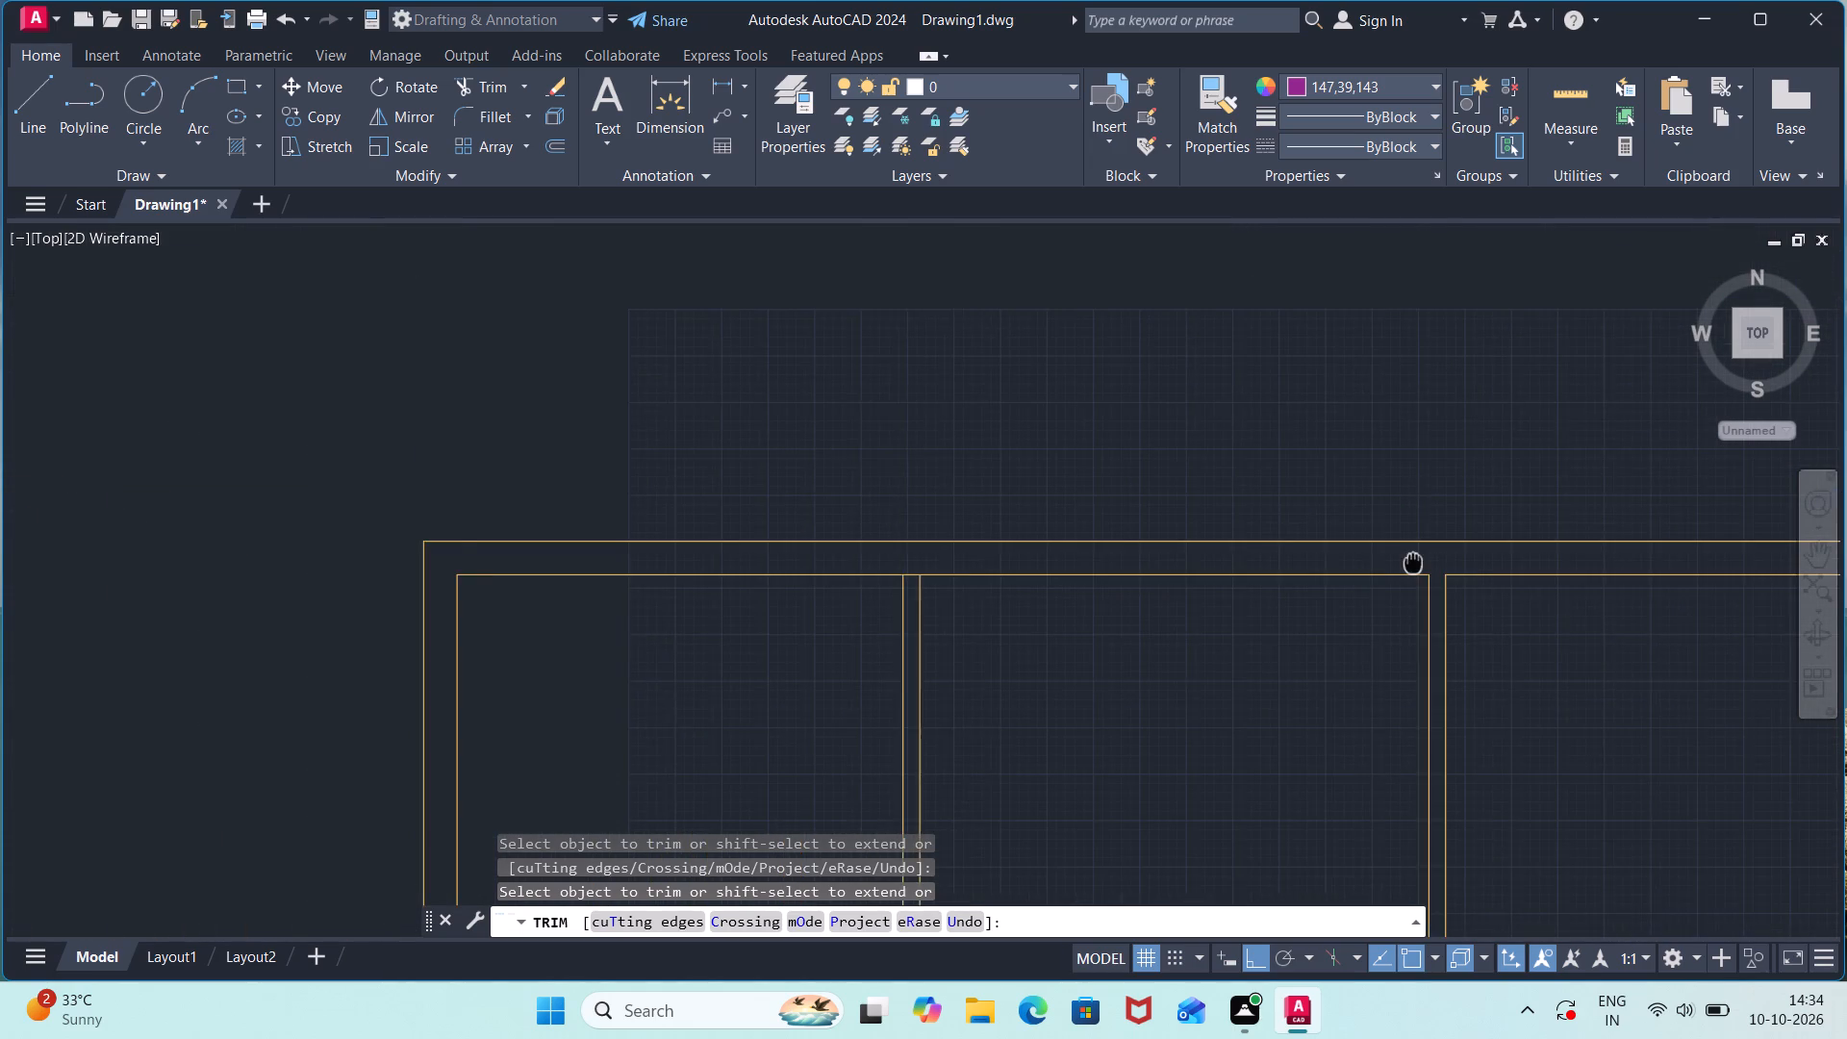
pyautogui.click(948, 571)
pyautogui.scroll(-2, 1053, 645)
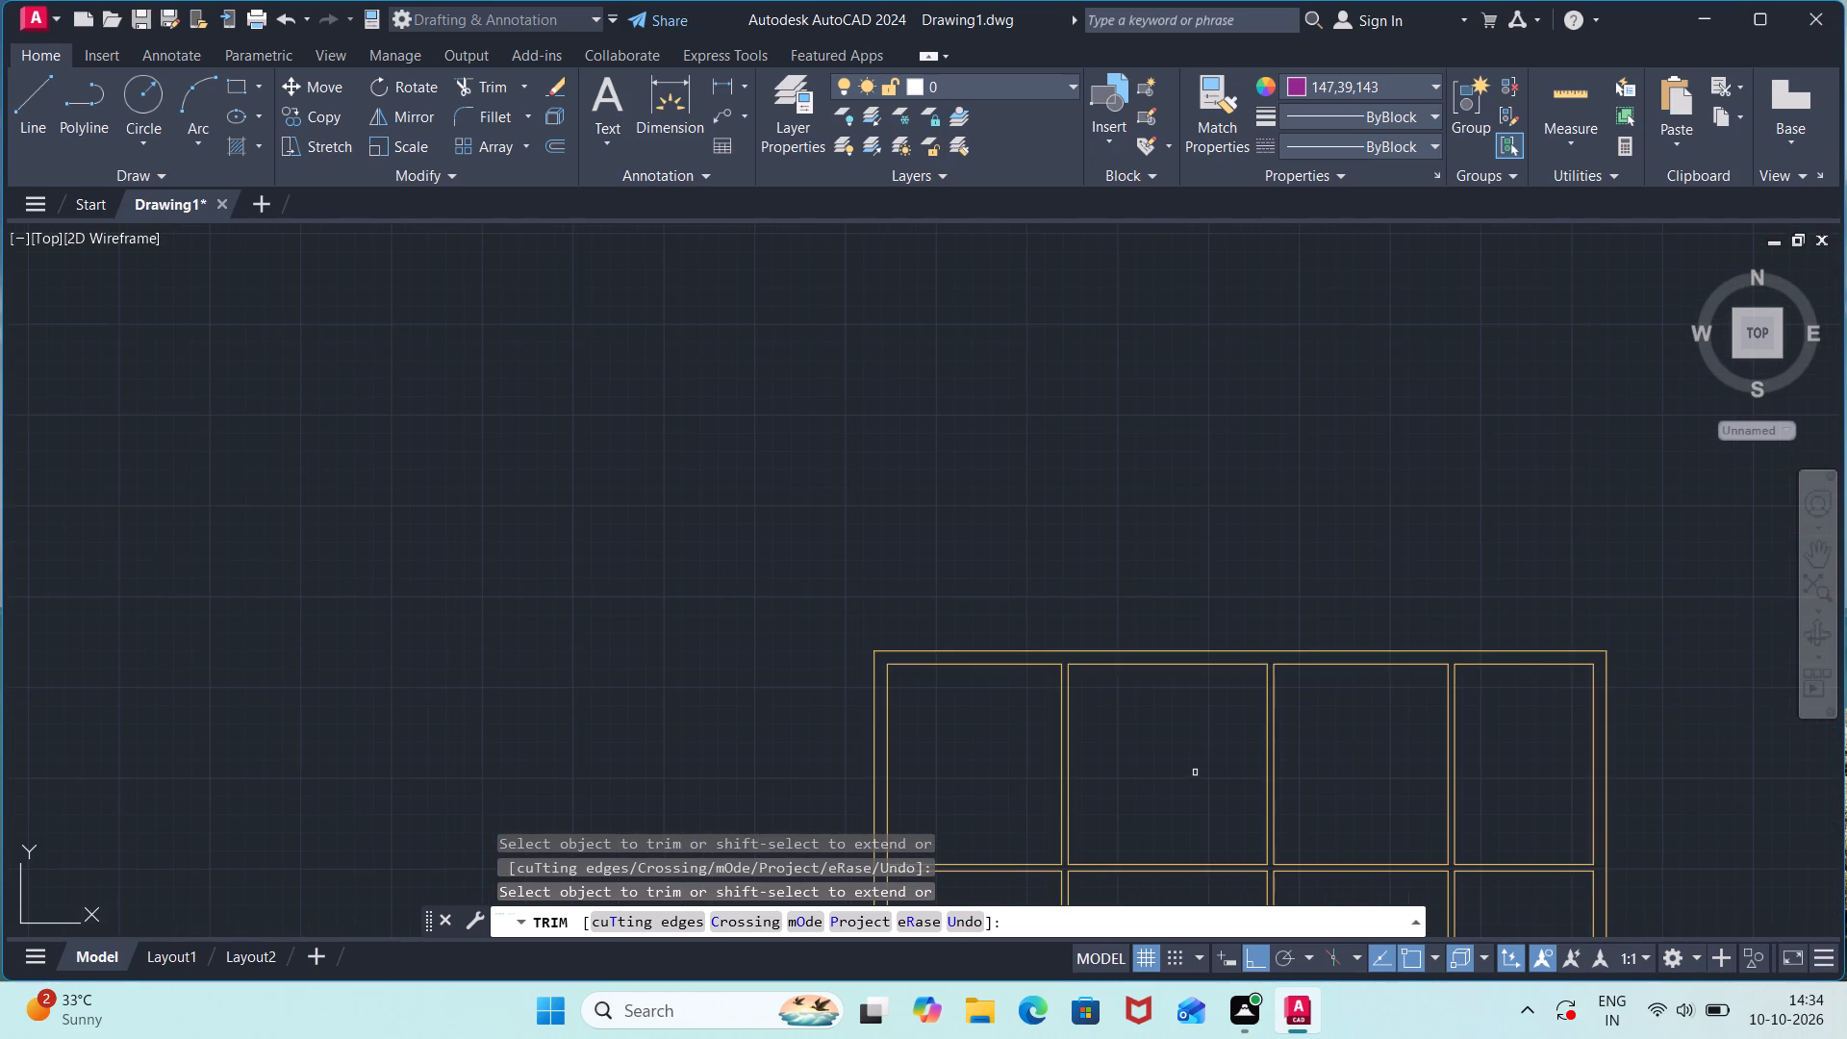
pyautogui.moveTo(1196, 772); pyautogui.dragTo(1020, 420, button='middle')
pyautogui.scroll(-1, 1005, 443)
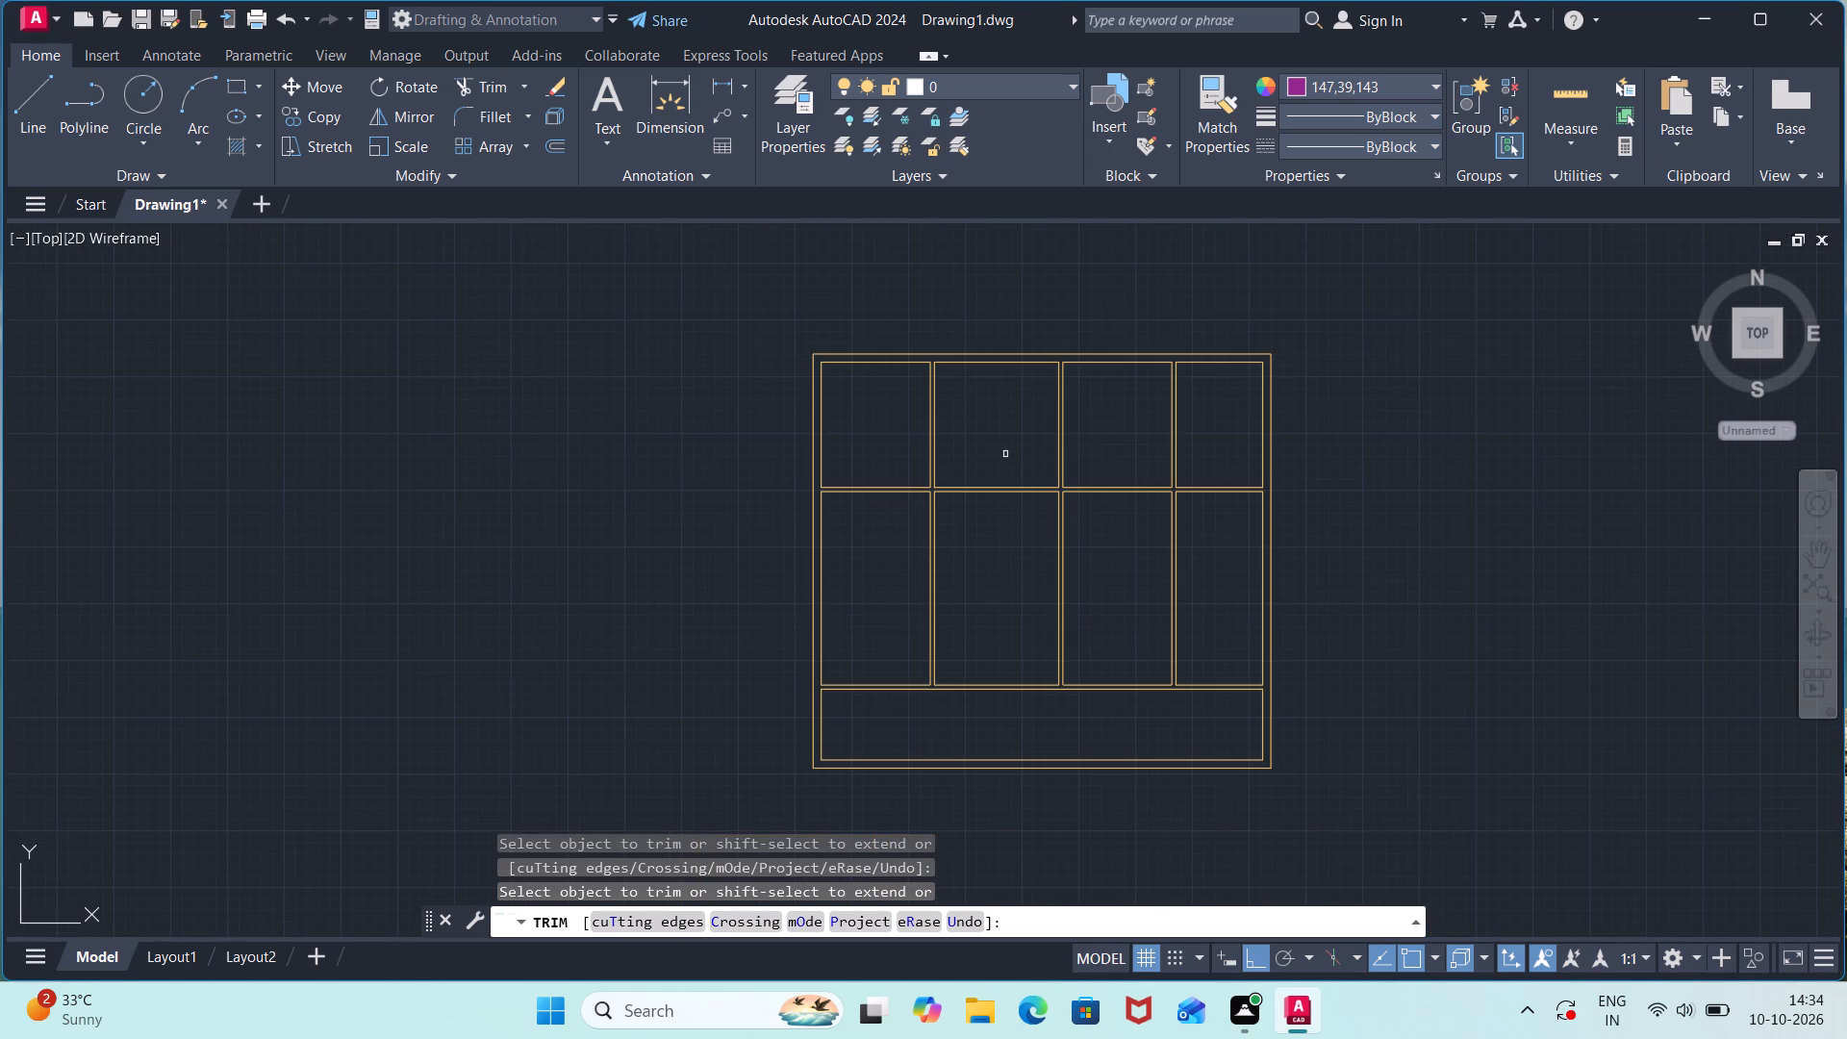
pyautogui.press('Escape')
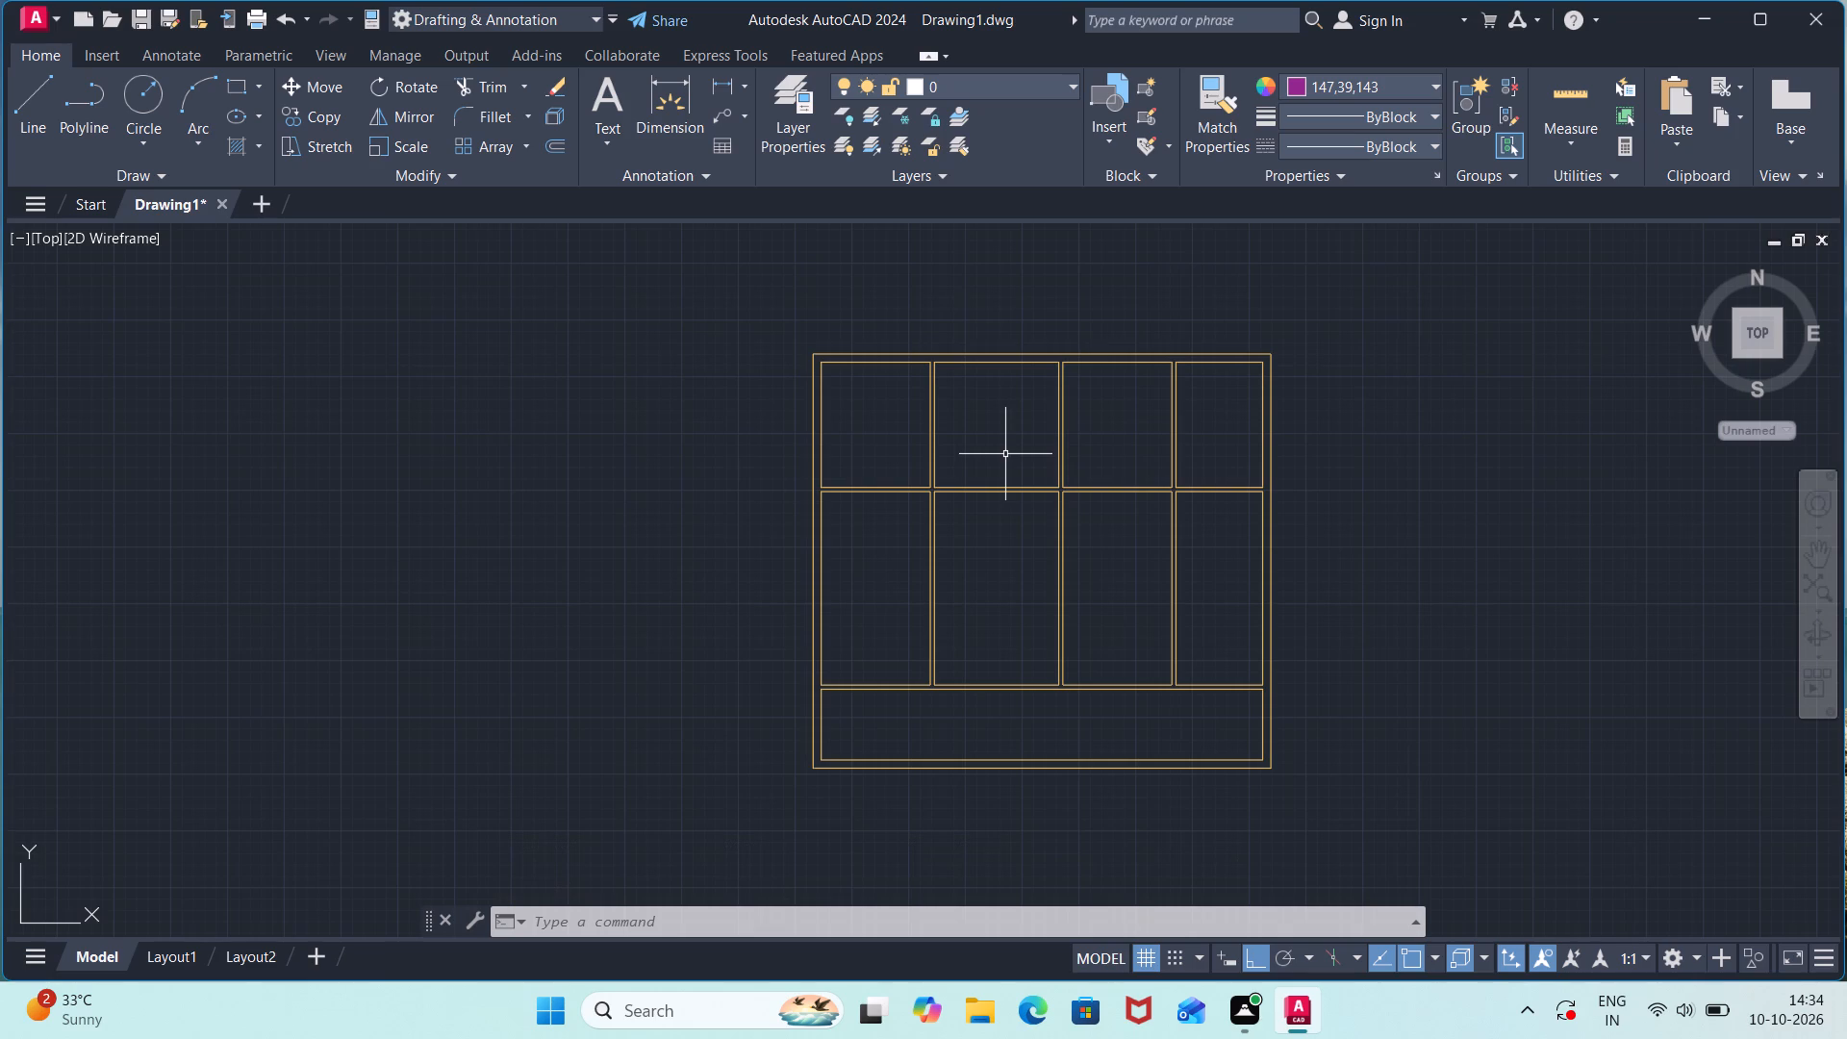
# Offset the left outer wall's inner line 27'6" to the right across the bottom room strip.
pyautogui.write('off')
pyautogui.press('Return')
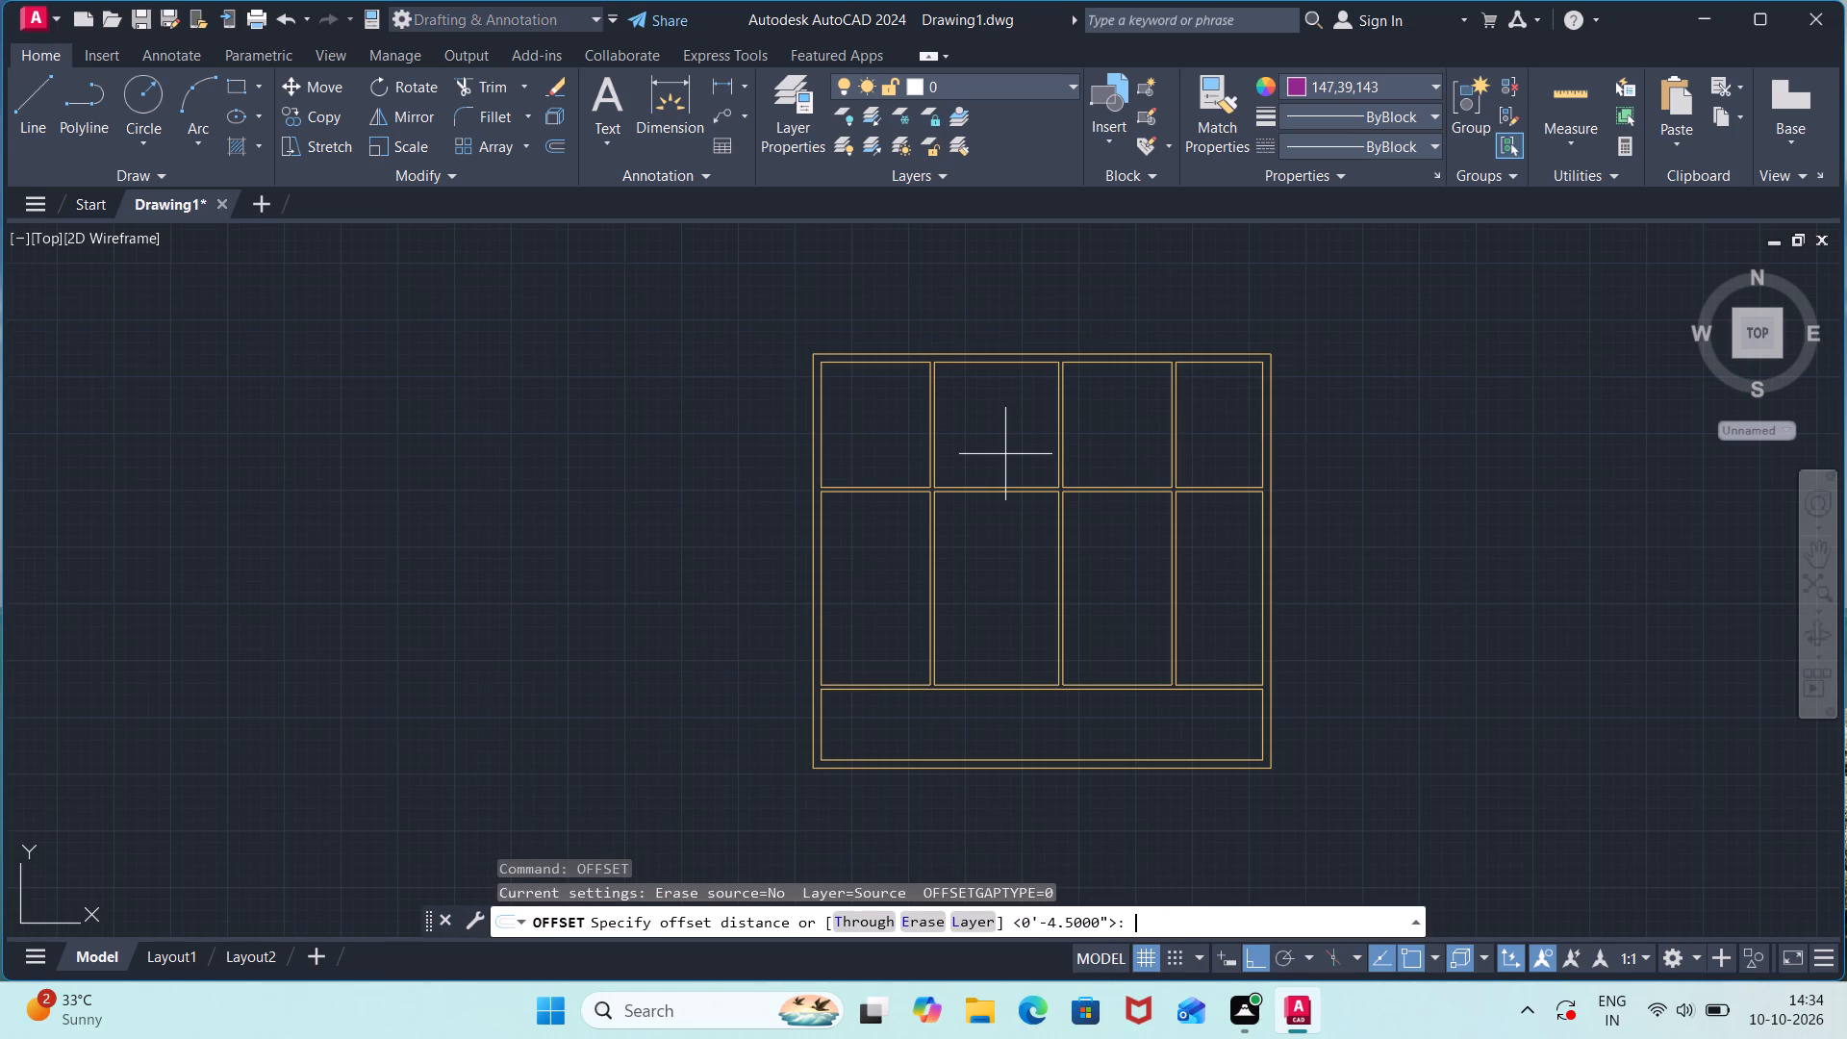
pyautogui.write('27')
pyautogui.press("'")
pyautogui.press('6')
pyautogui.hotkey('shift', '"')
pyautogui.press('Return')
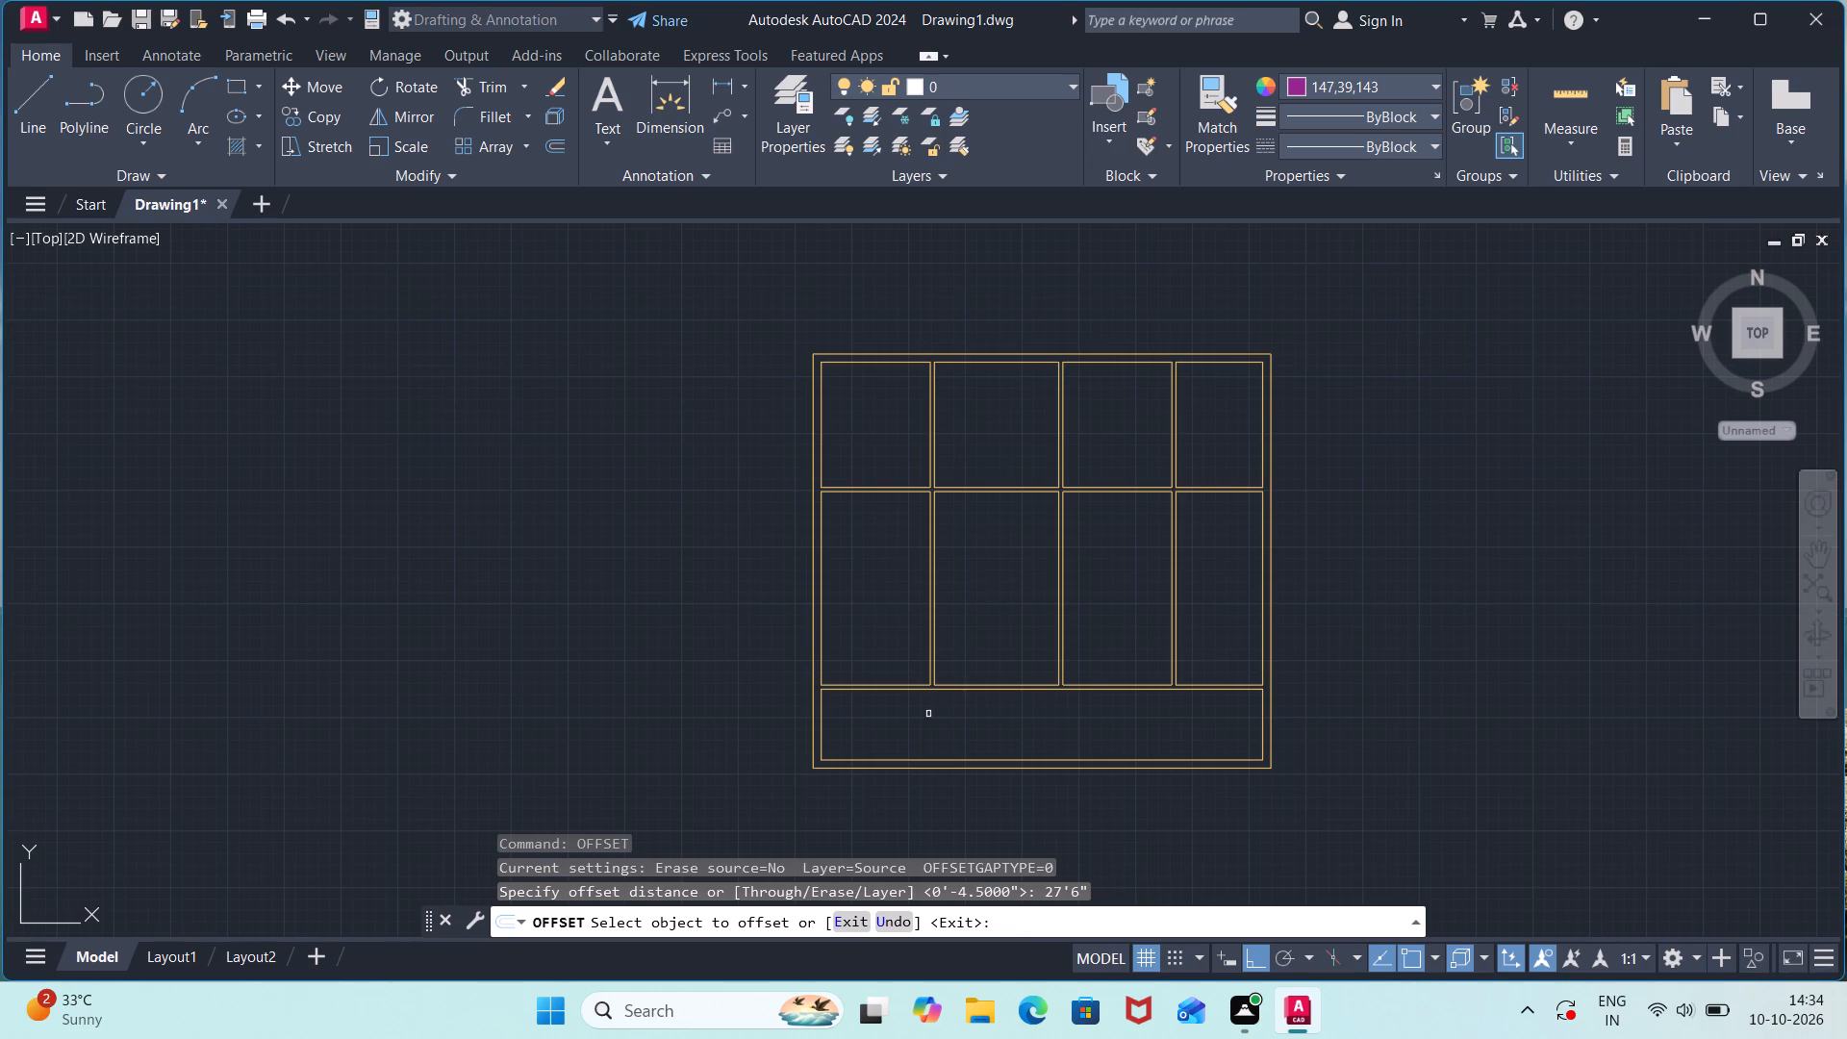
pyautogui.click(822, 737)
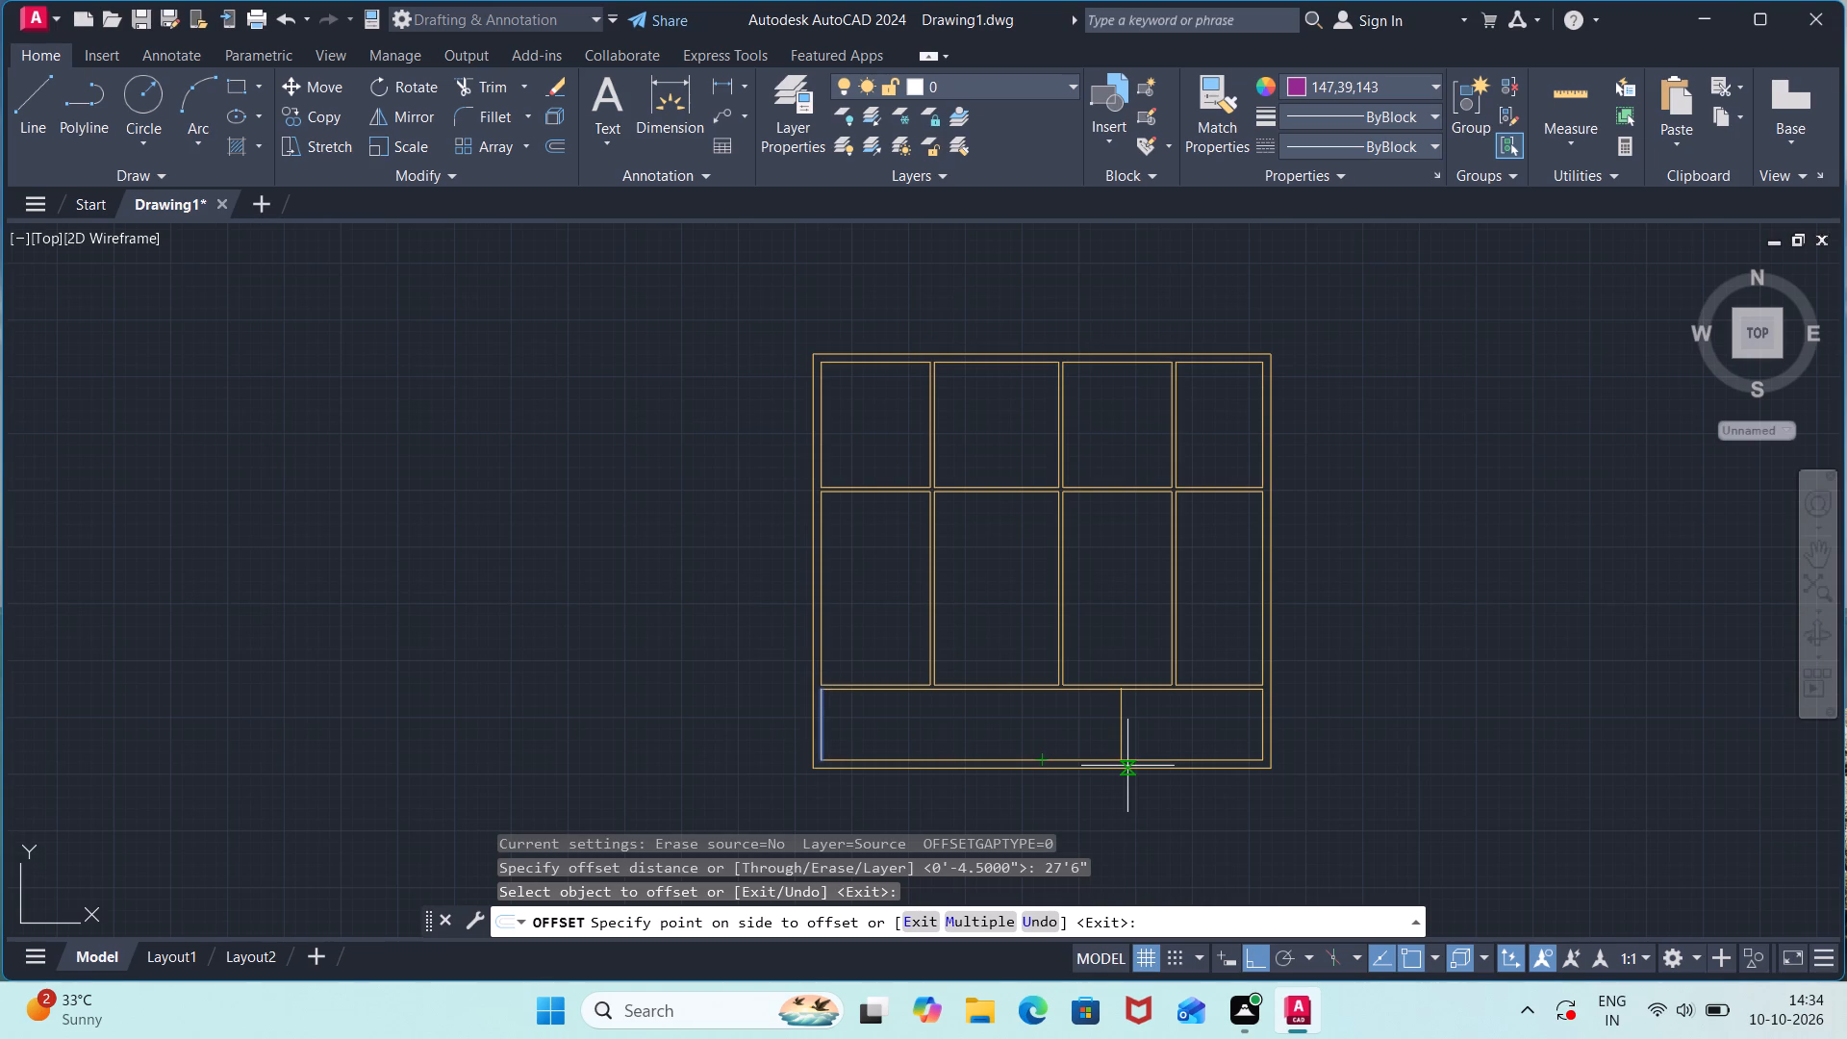
pyautogui.click(1121, 726)
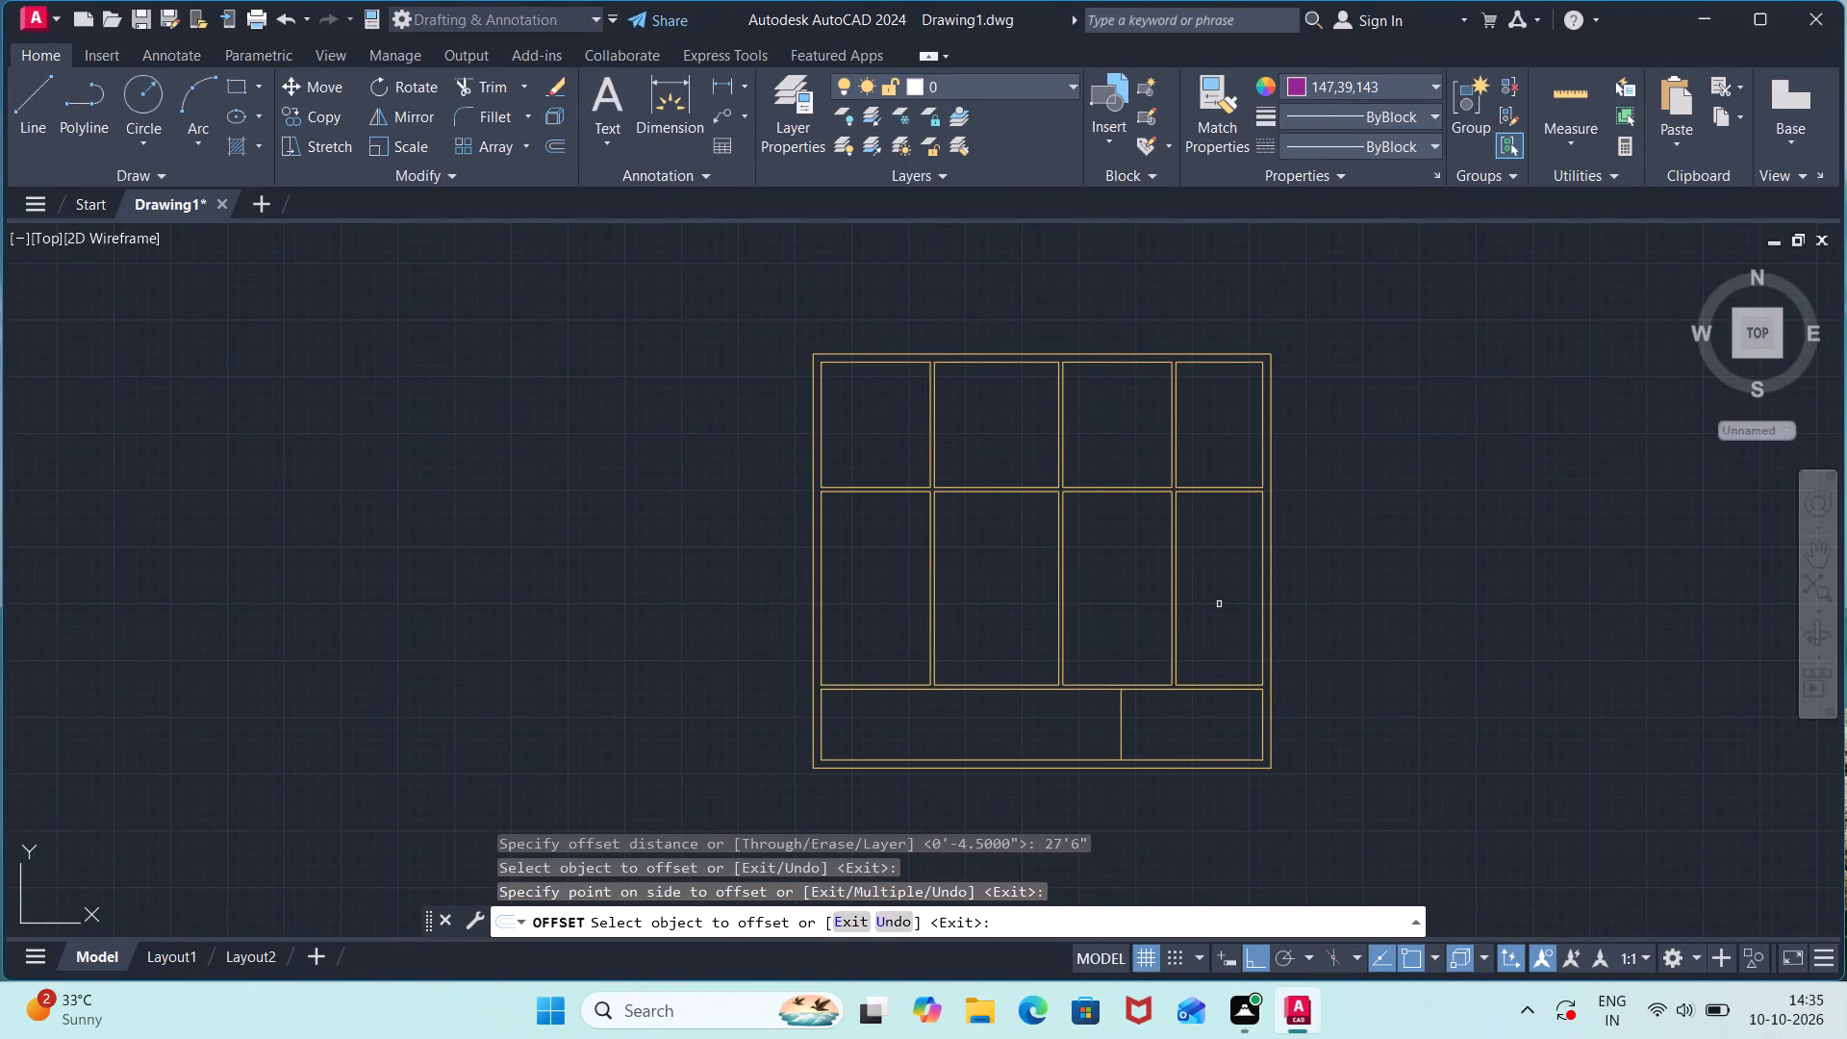
pyautogui.press('Escape')
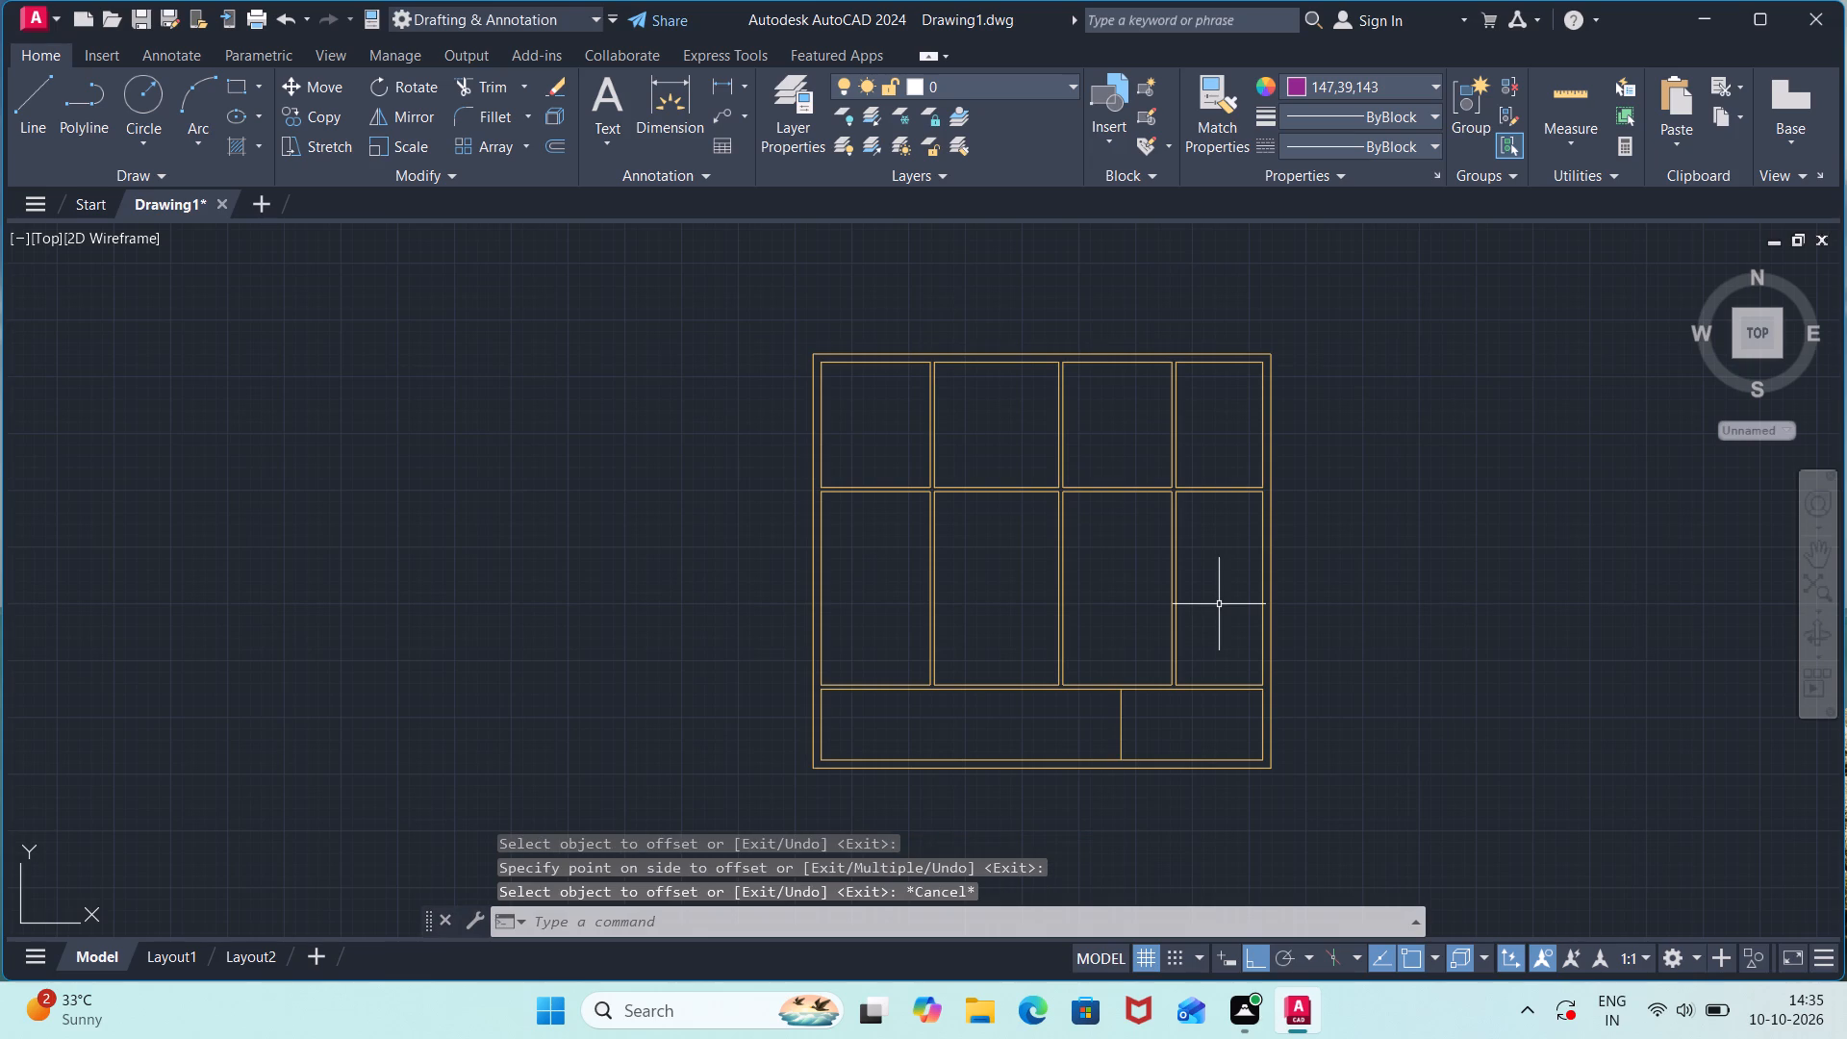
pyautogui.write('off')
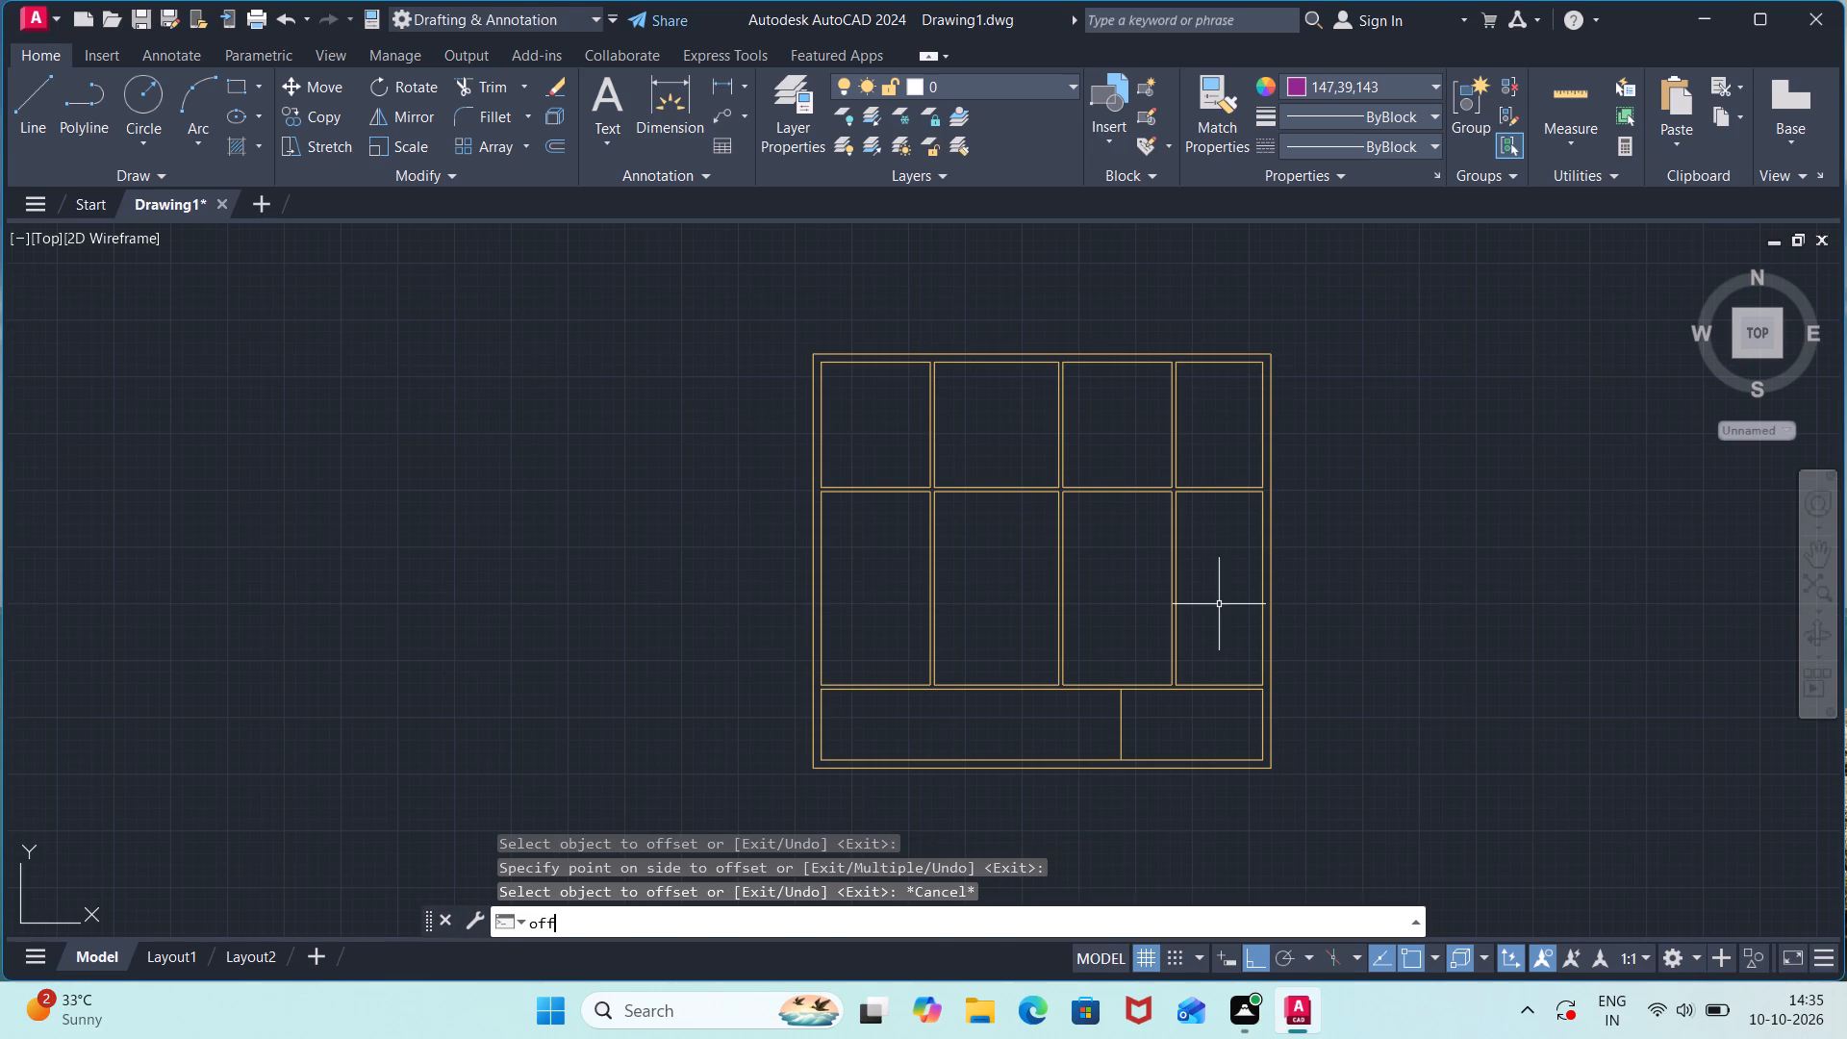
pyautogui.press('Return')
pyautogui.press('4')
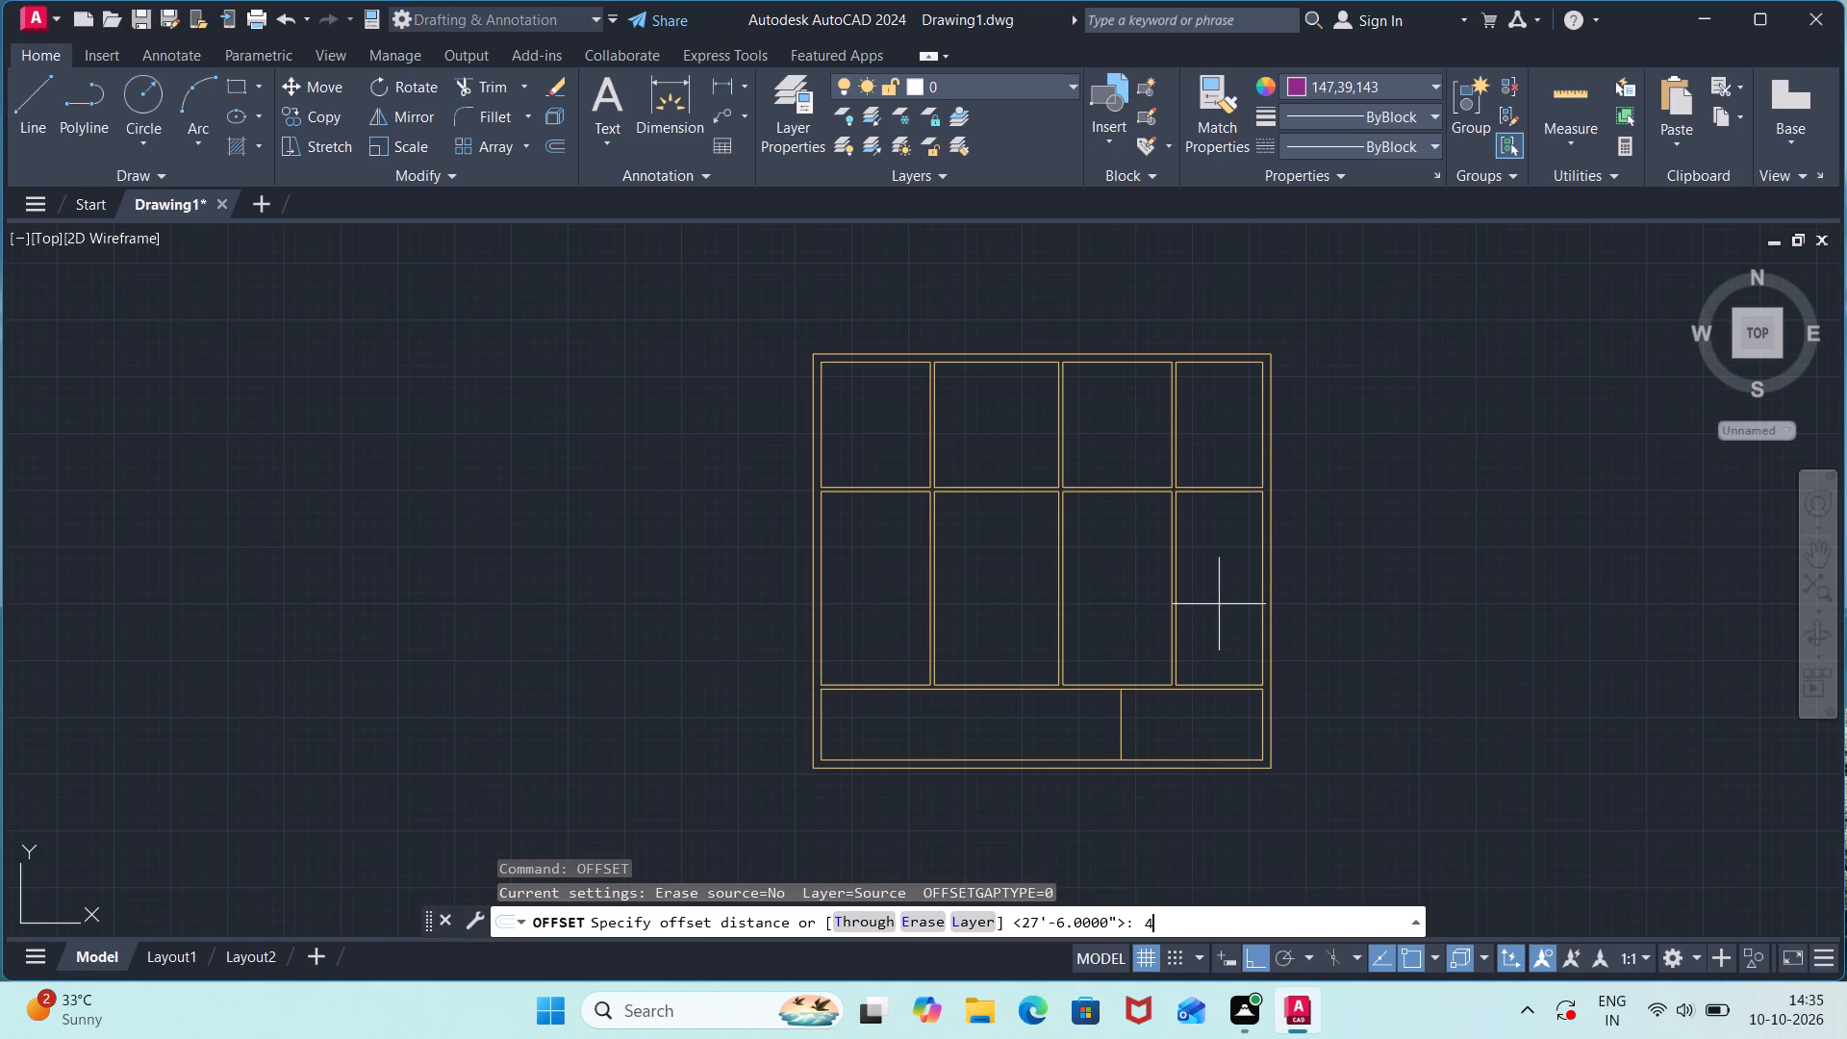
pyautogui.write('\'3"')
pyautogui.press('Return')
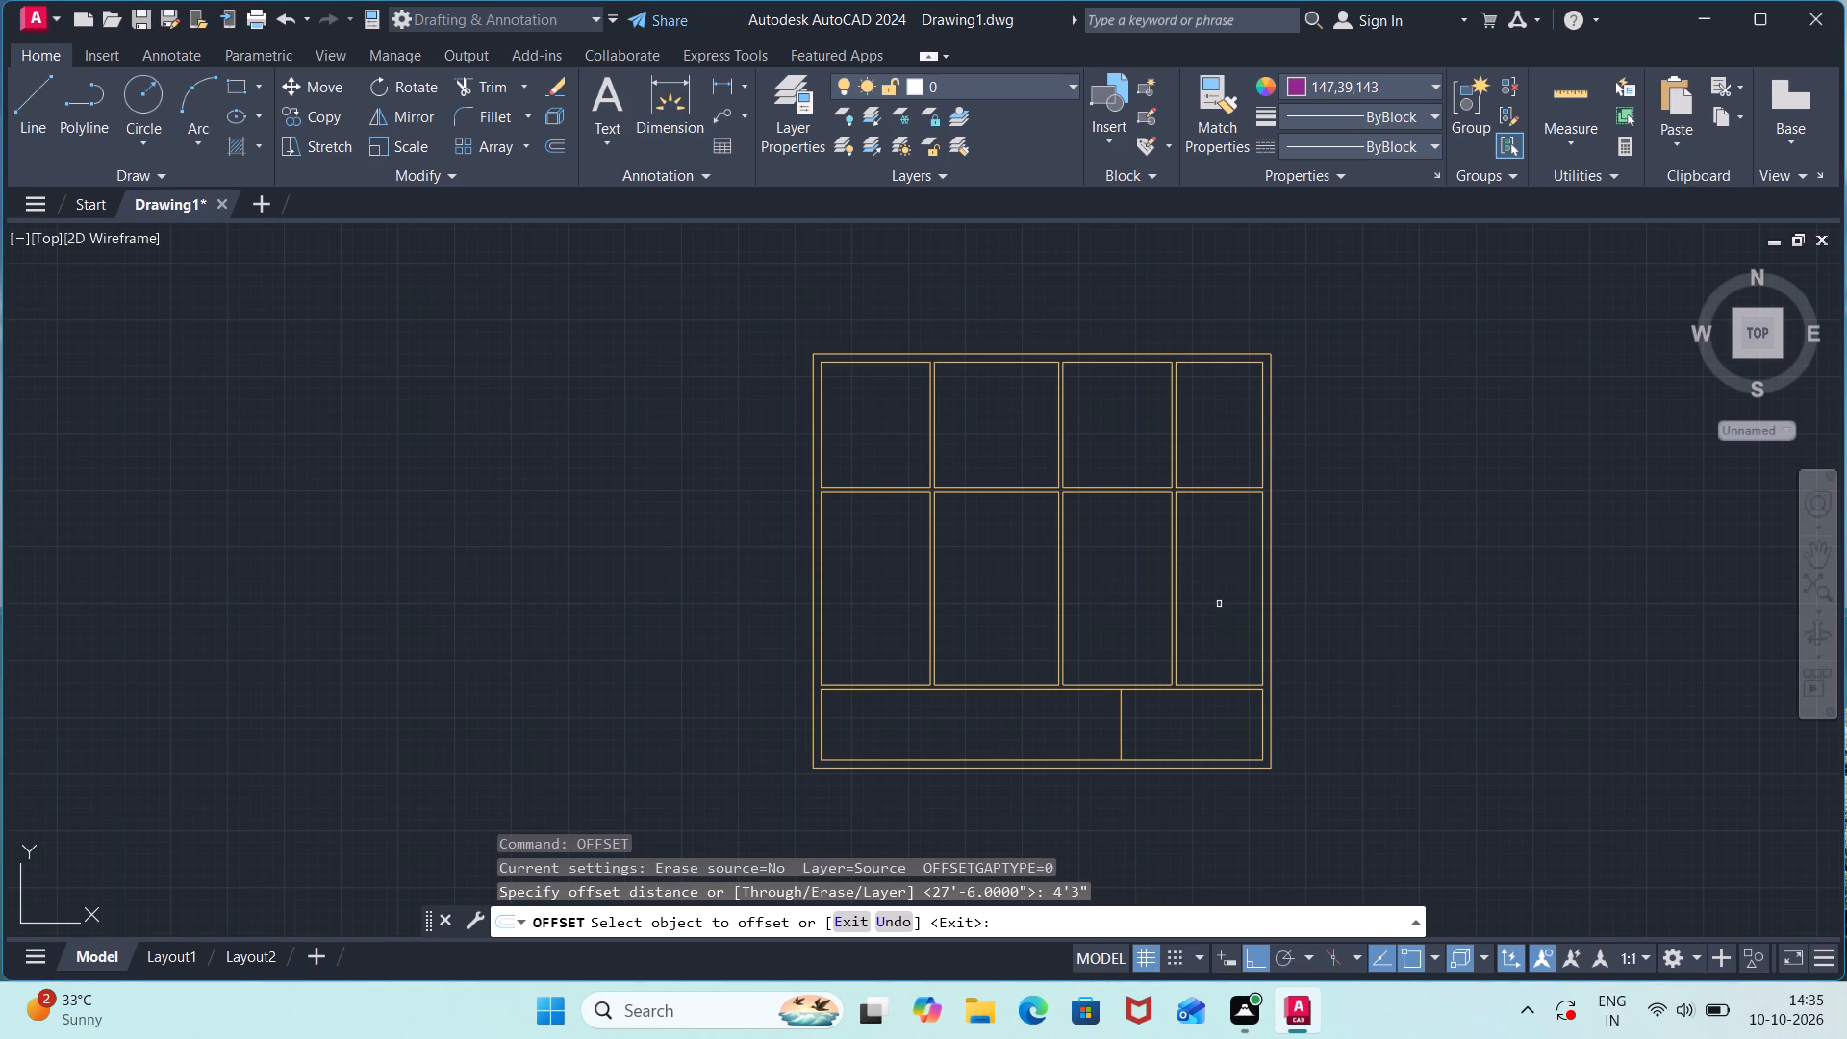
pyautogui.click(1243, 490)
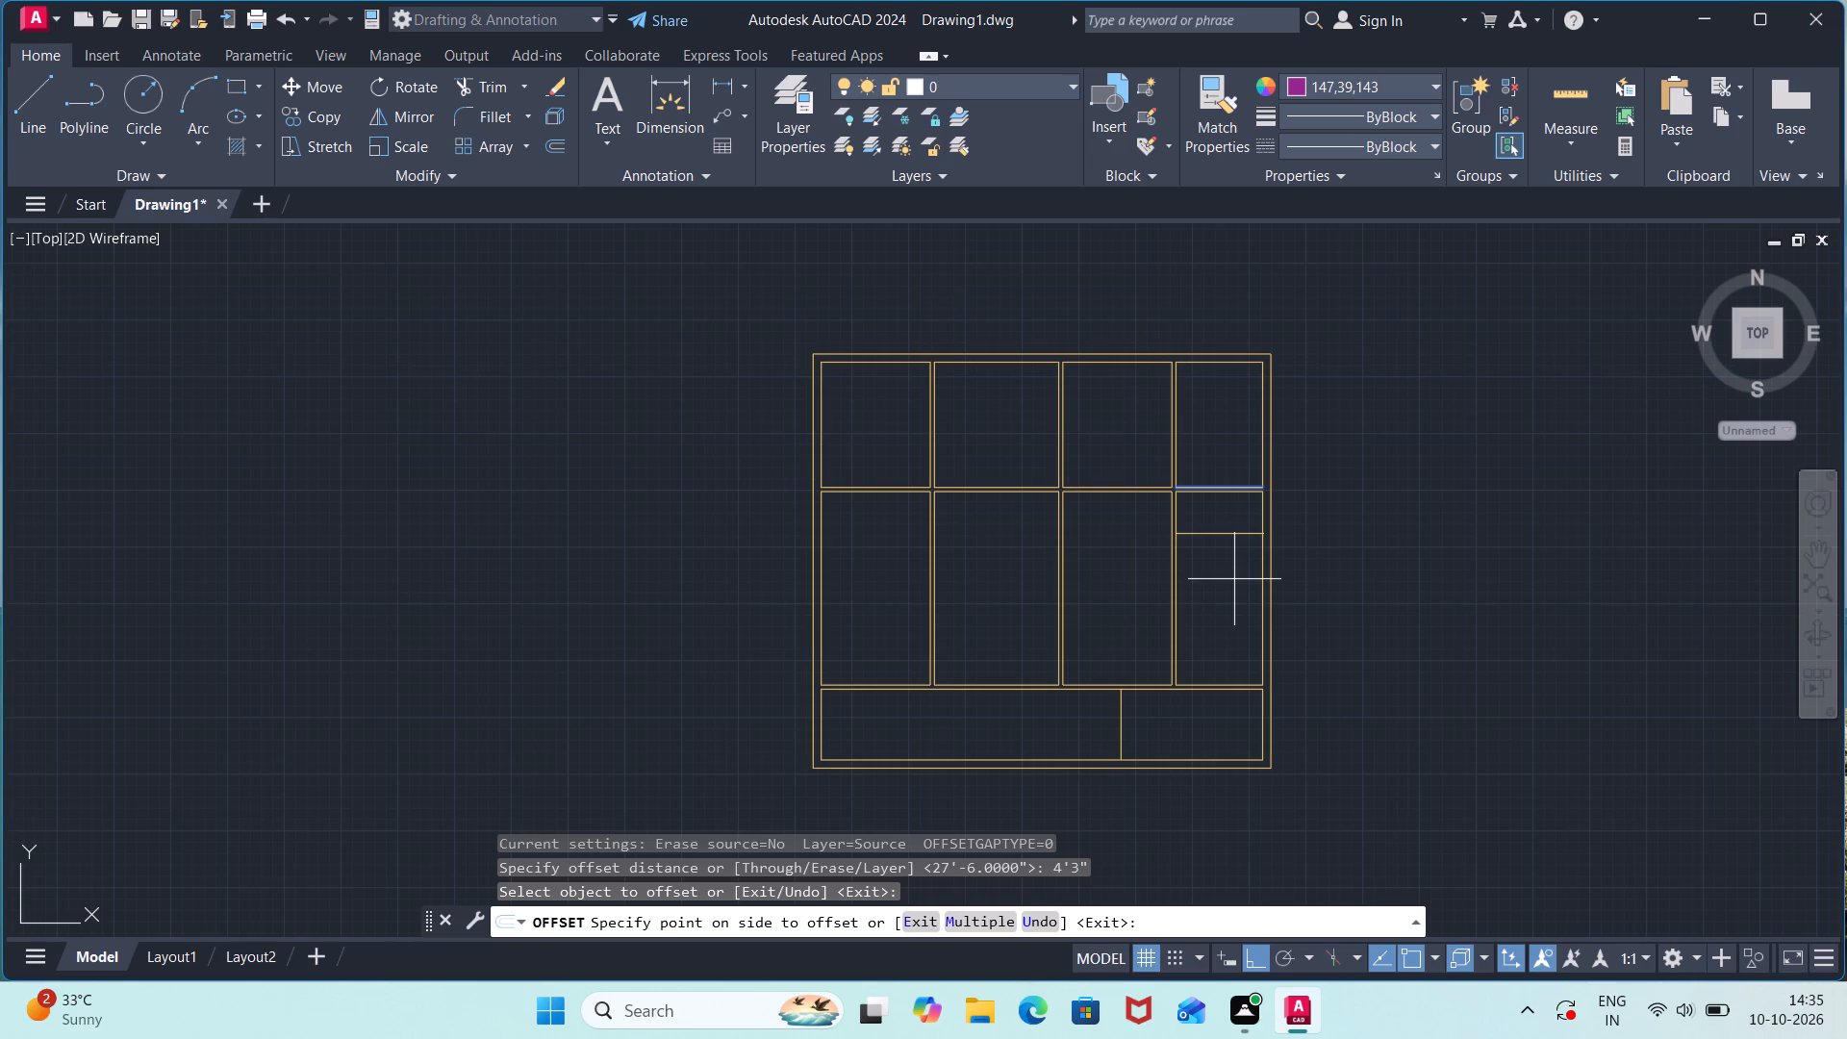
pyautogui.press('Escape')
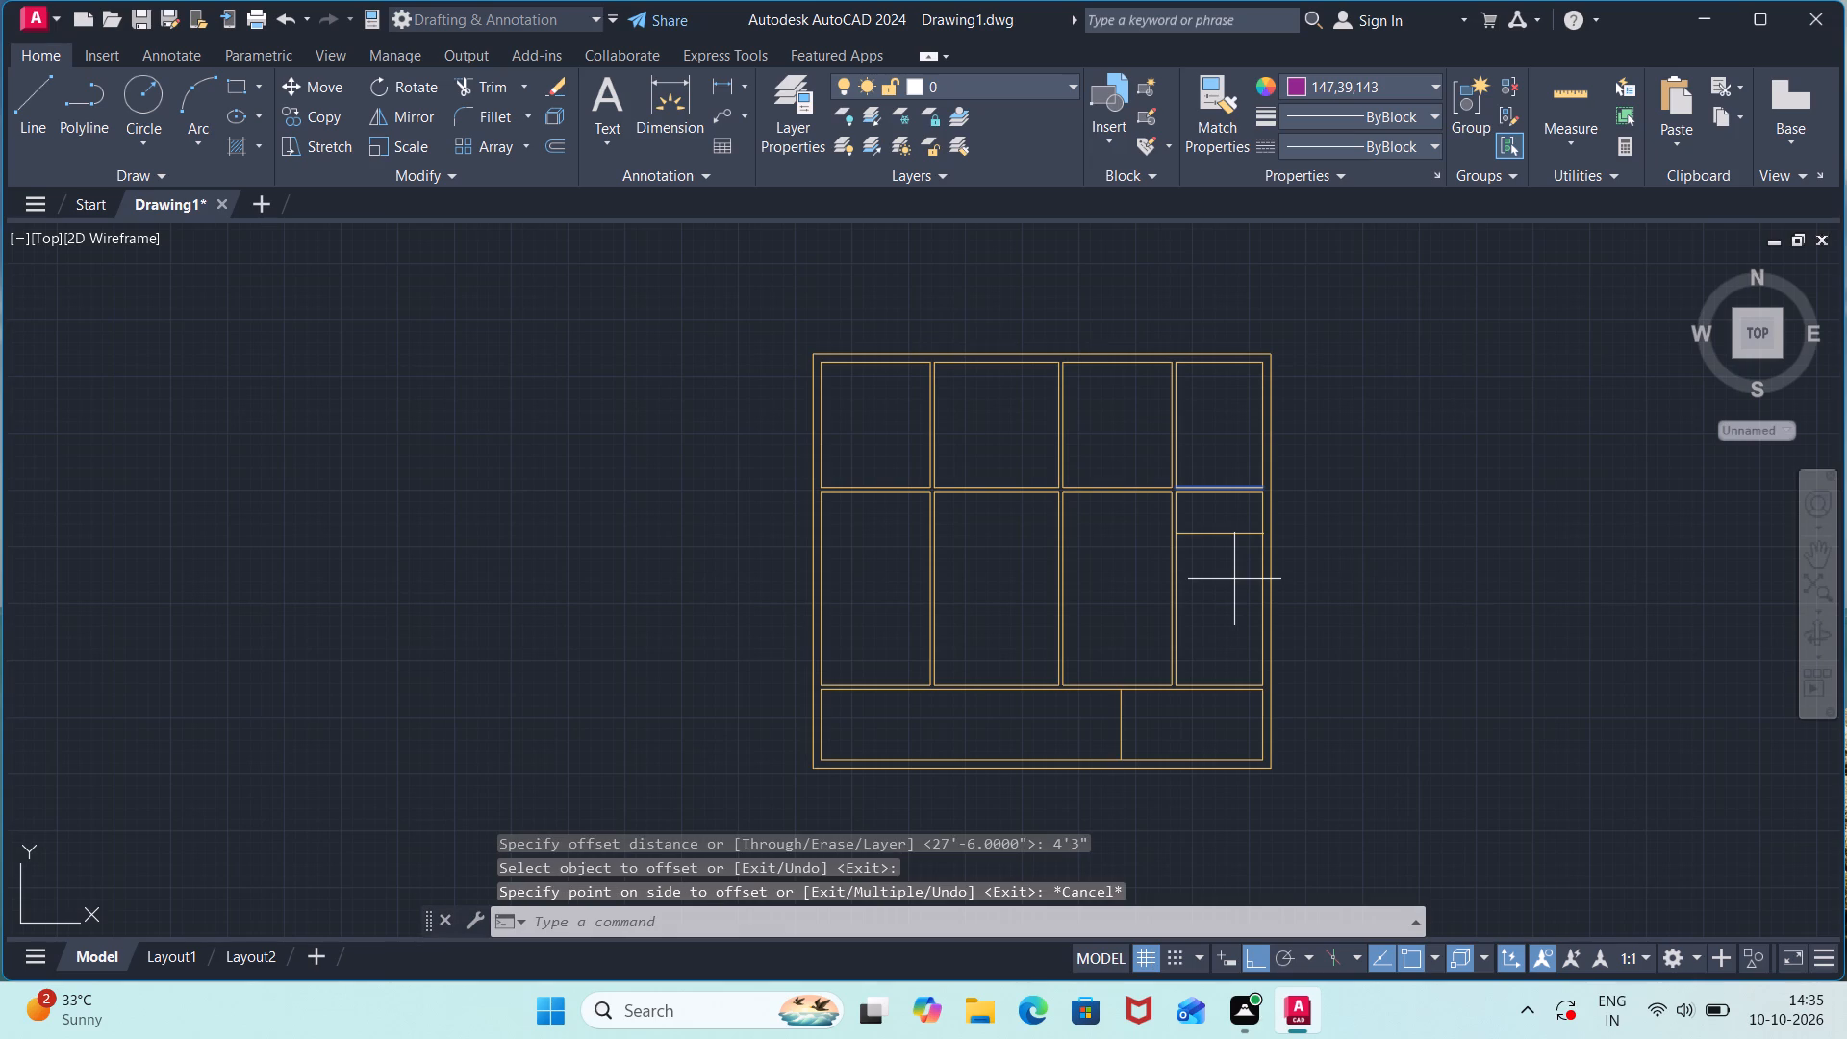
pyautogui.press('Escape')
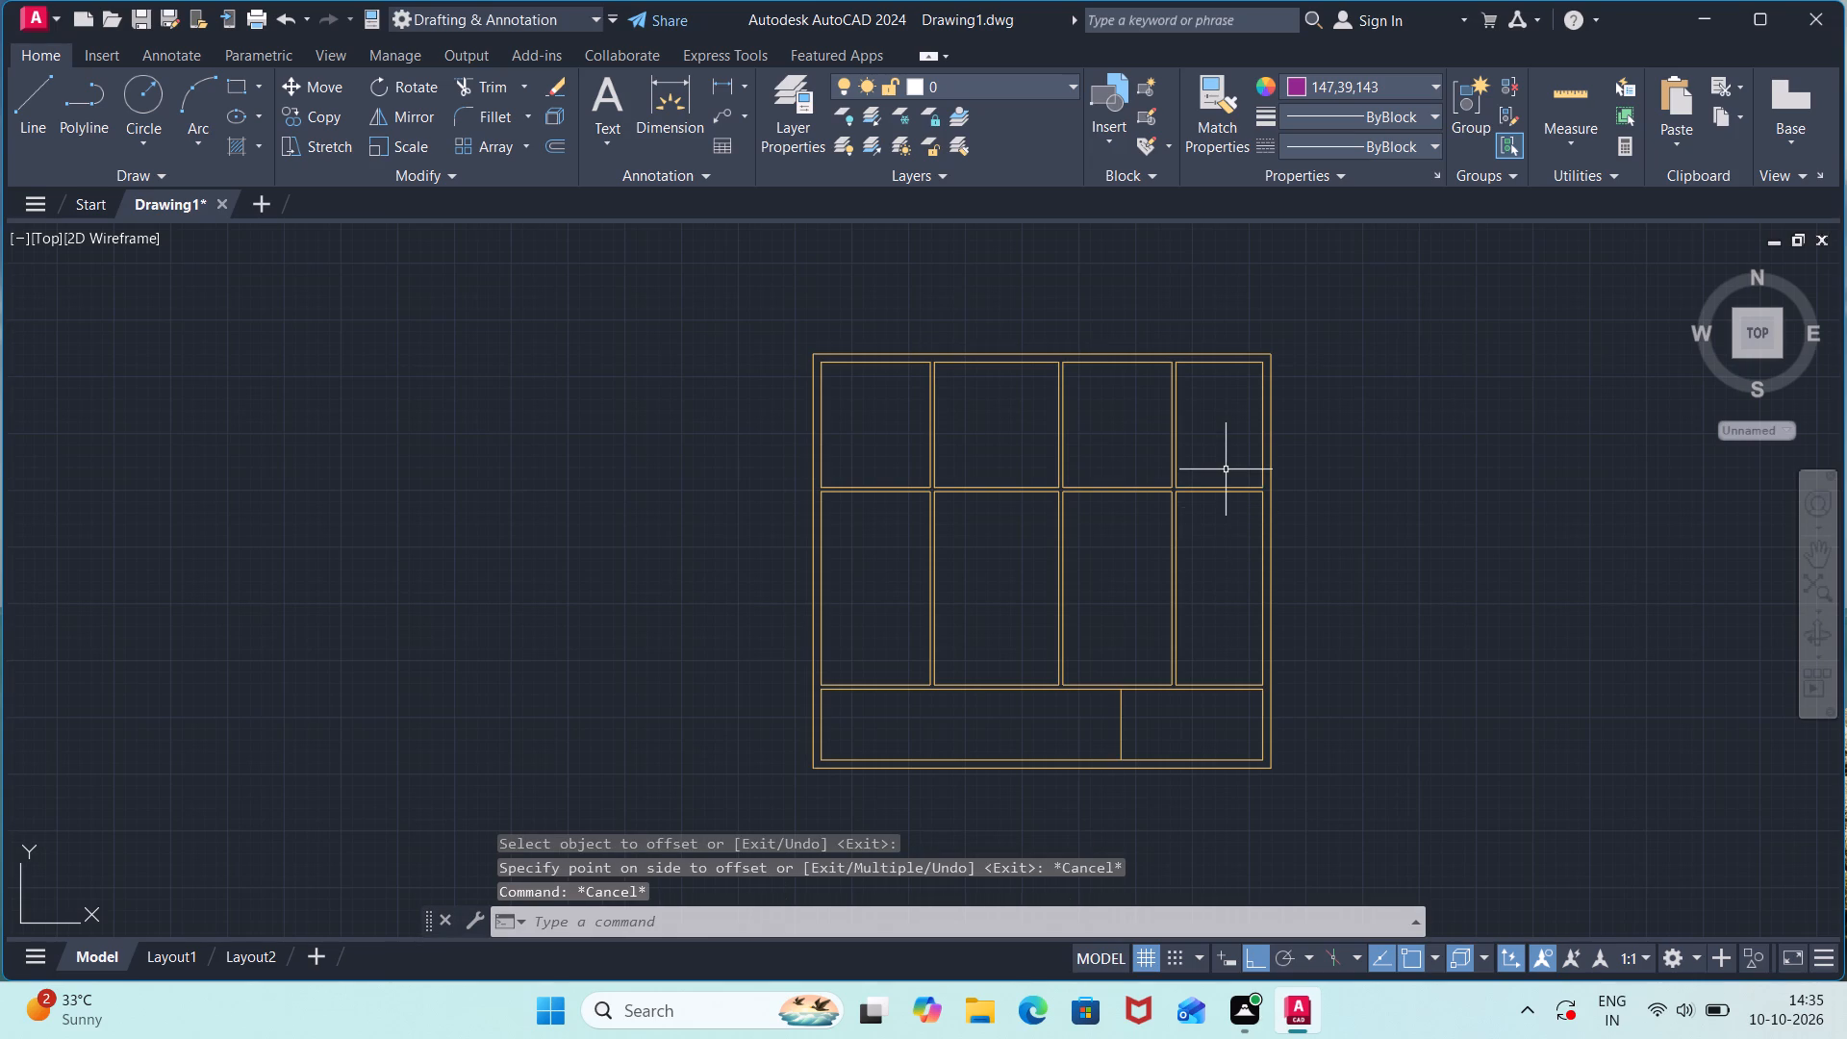
# Delete both lines of the third vertical partition, in the top row and in the middle row of rooms.
pyautogui.click(1222, 423)
pyautogui.click(1157, 442)
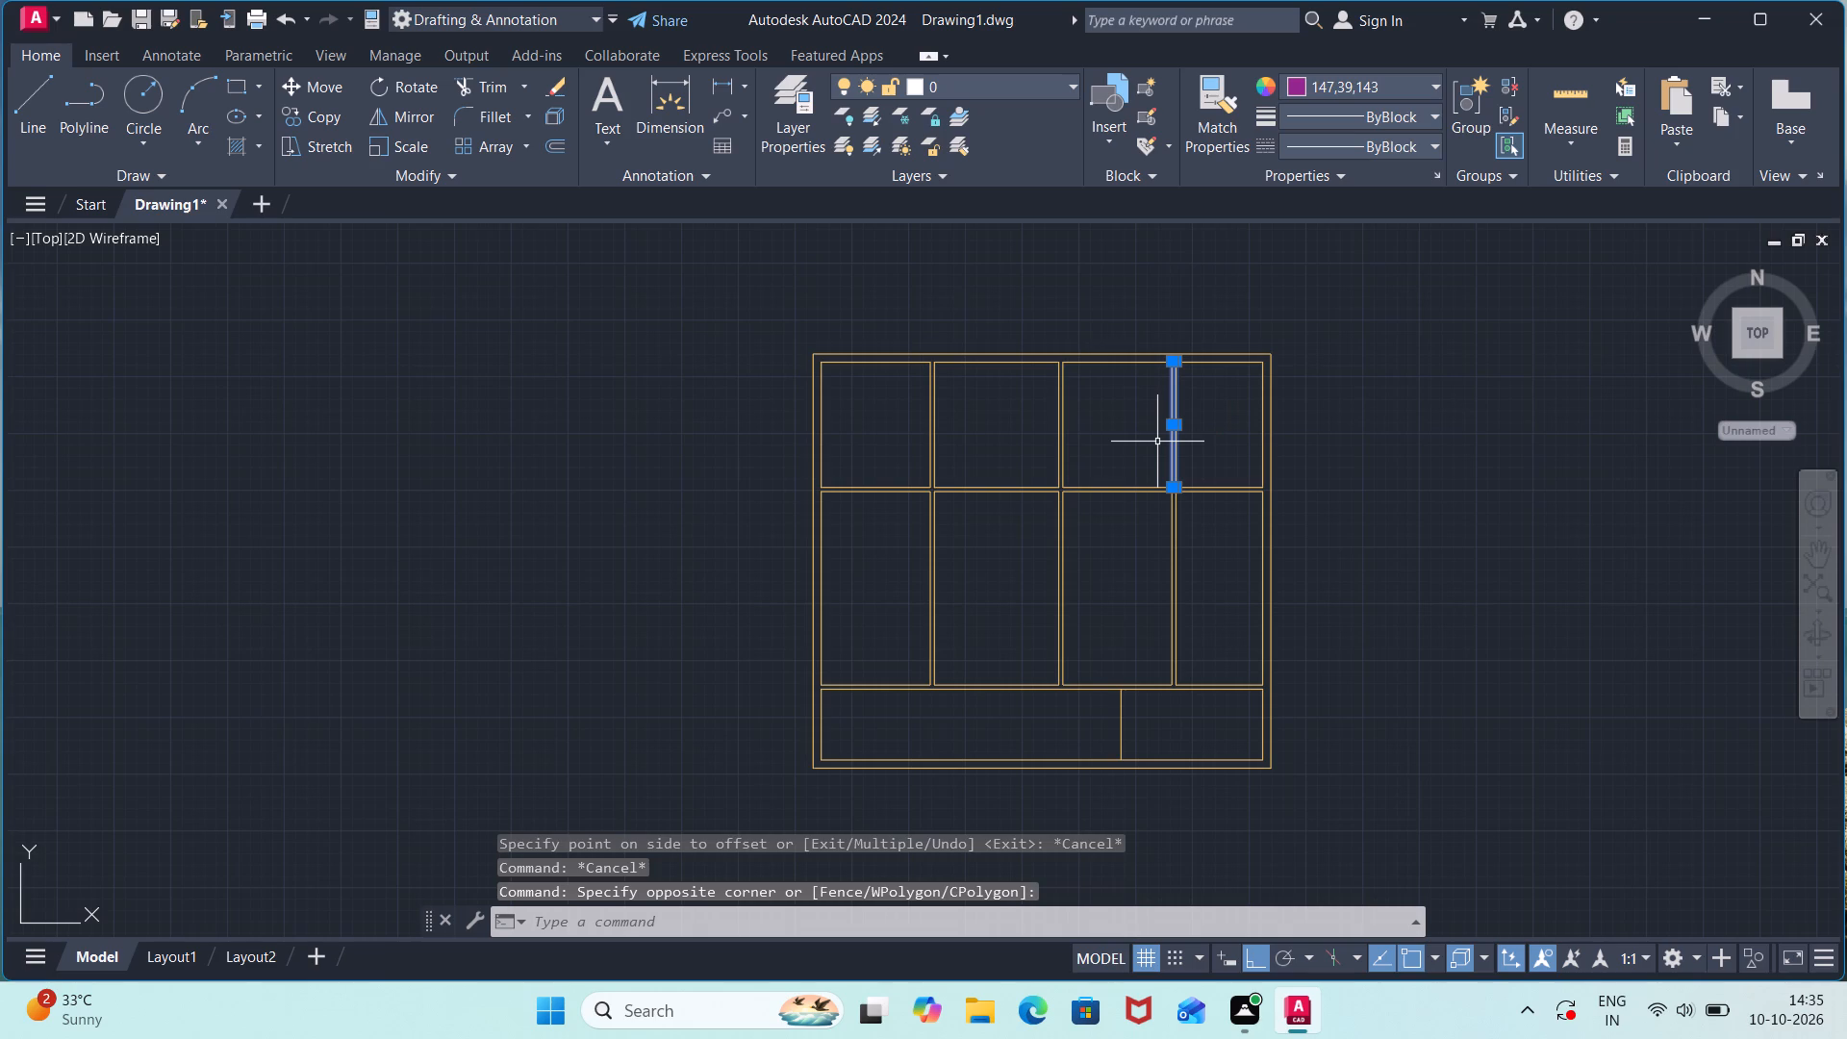
pyautogui.press('Delete')
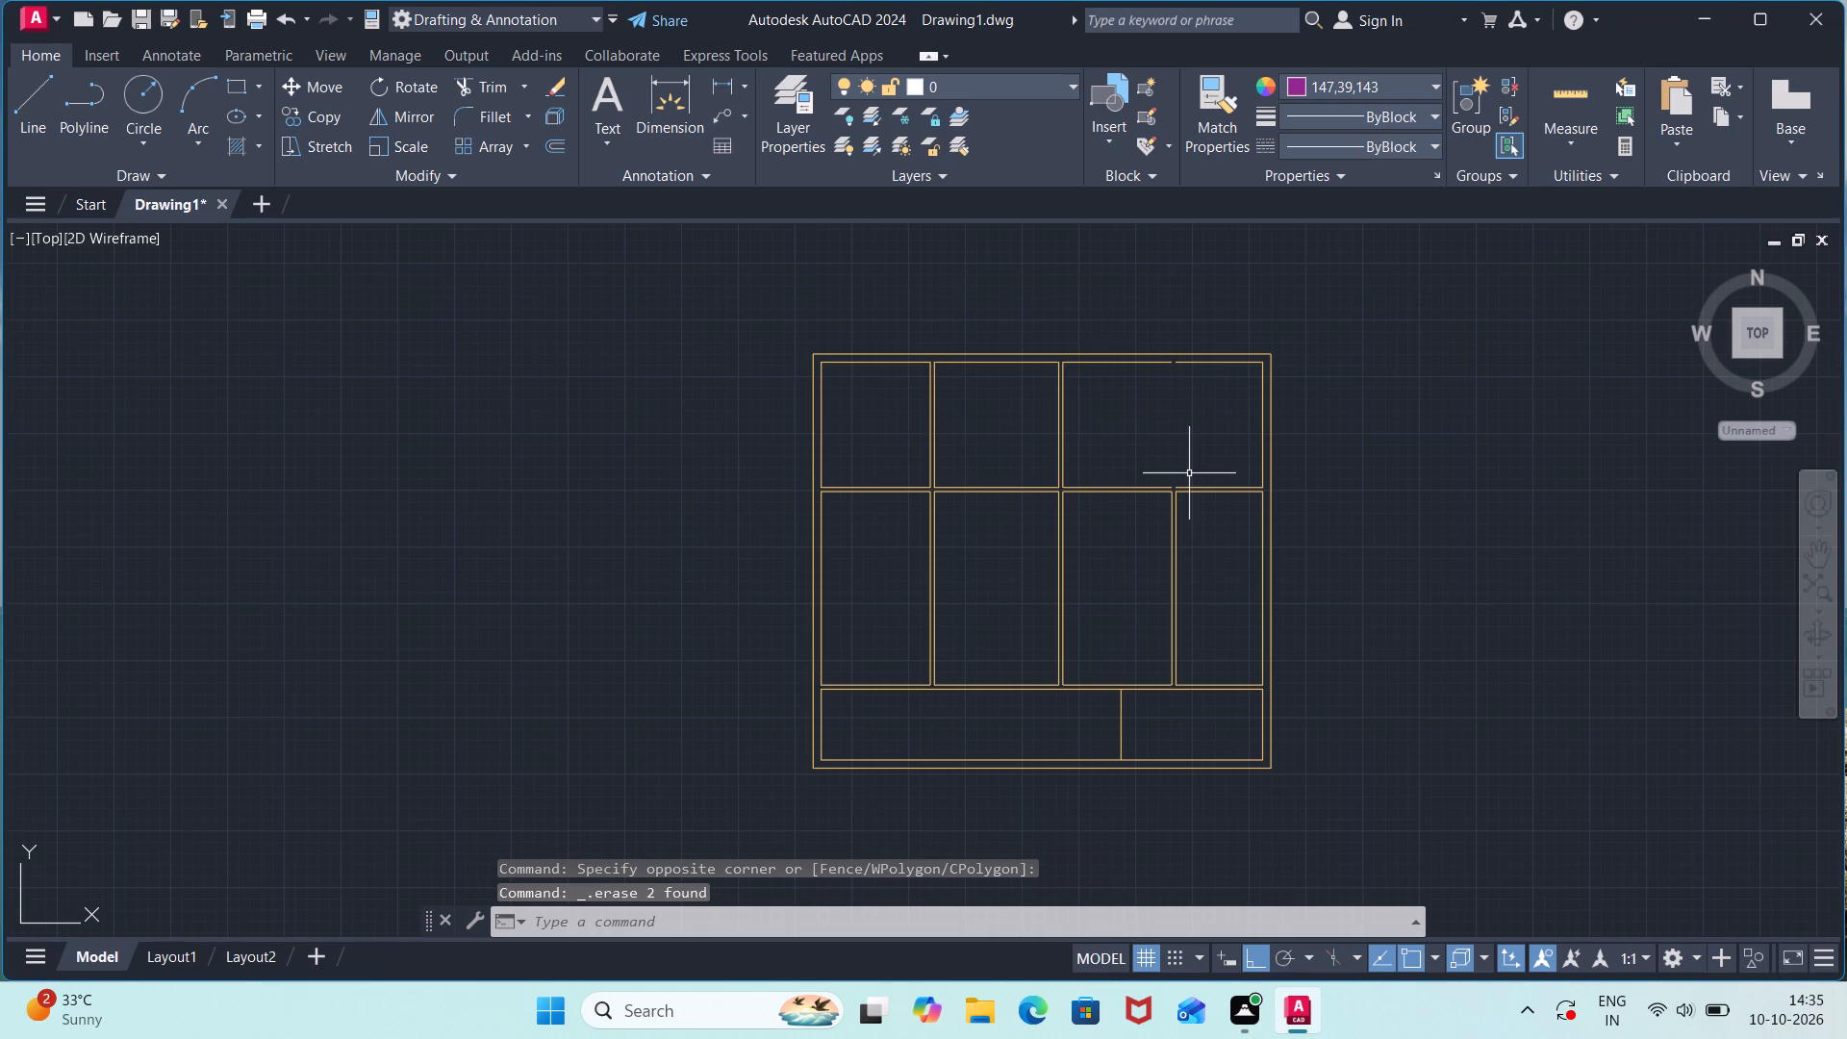
pyautogui.click(1209, 610)
pyautogui.click(1092, 632)
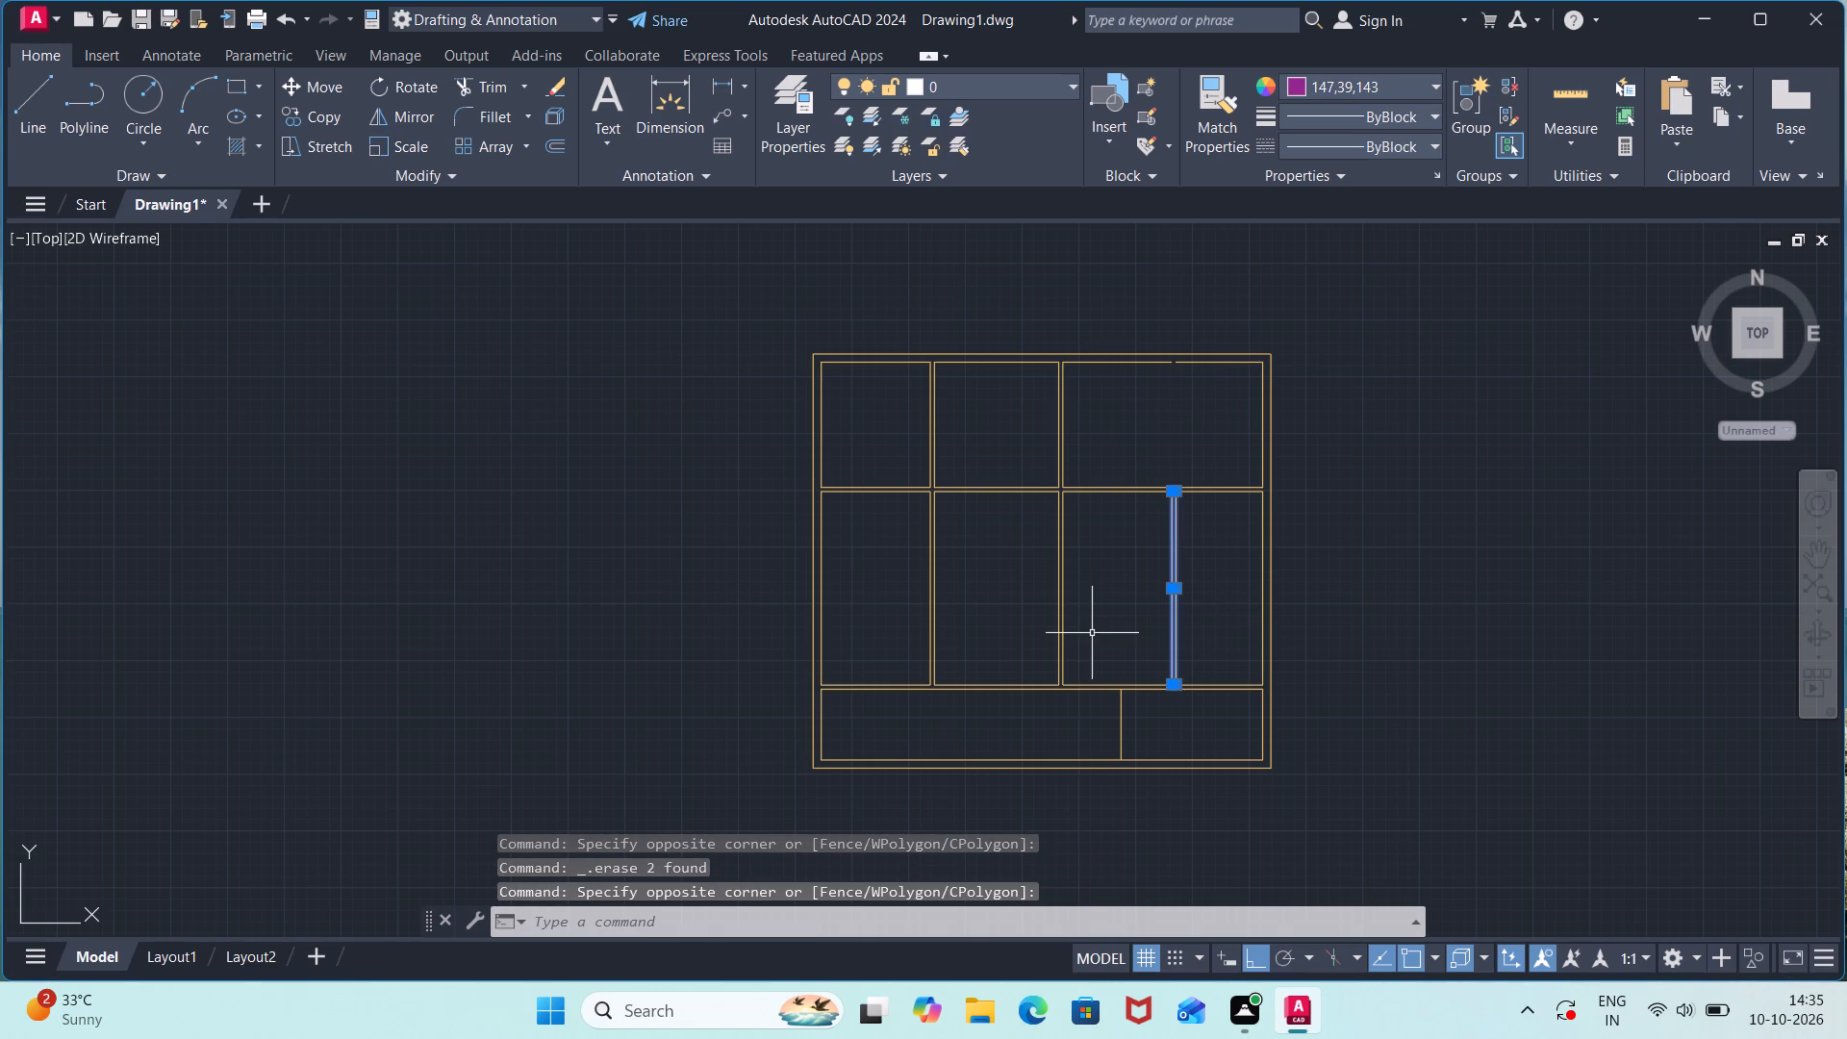
pyautogui.press('Delete')
# Offset the second vertical partition's right face 8' to the right in both the middle and top rows of rooms.
pyautogui.press('o')
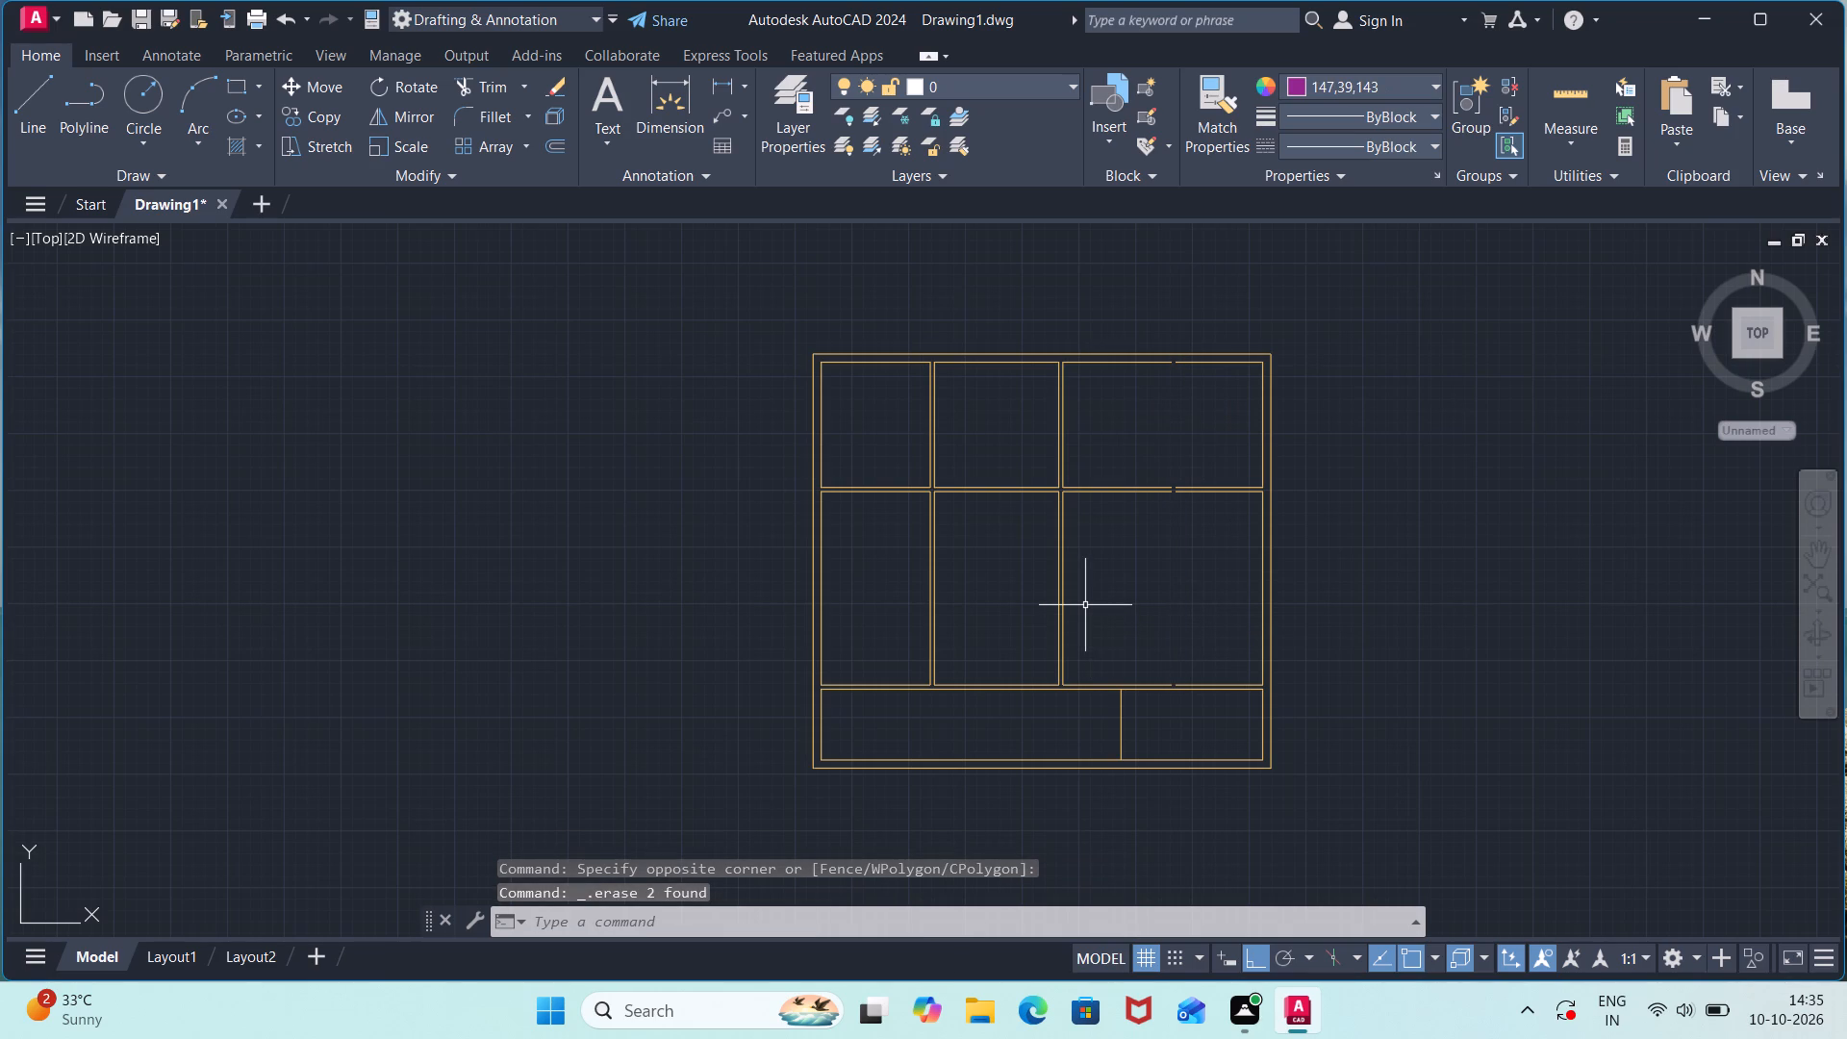
pyautogui.write('ff')
pyautogui.press('Return')
pyautogui.press('8')
pyautogui.press("'")
pyautogui.press('Return')
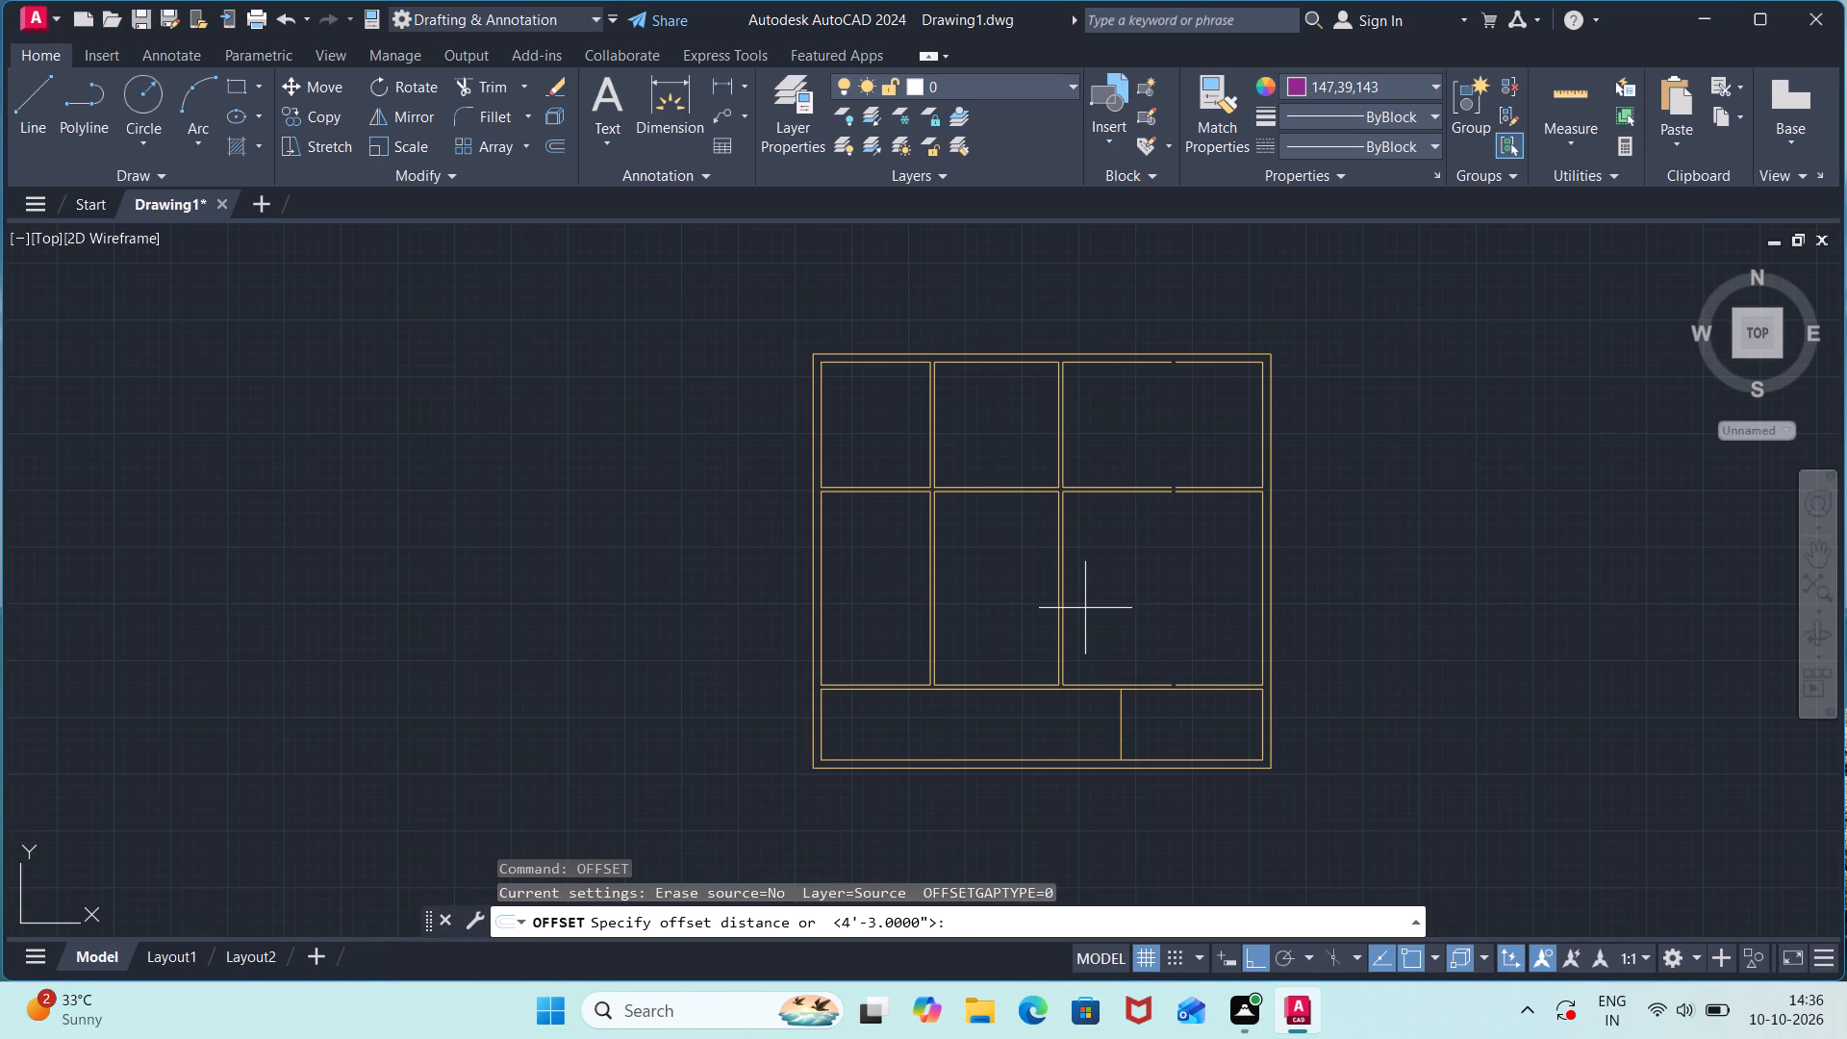
pyautogui.press('8')
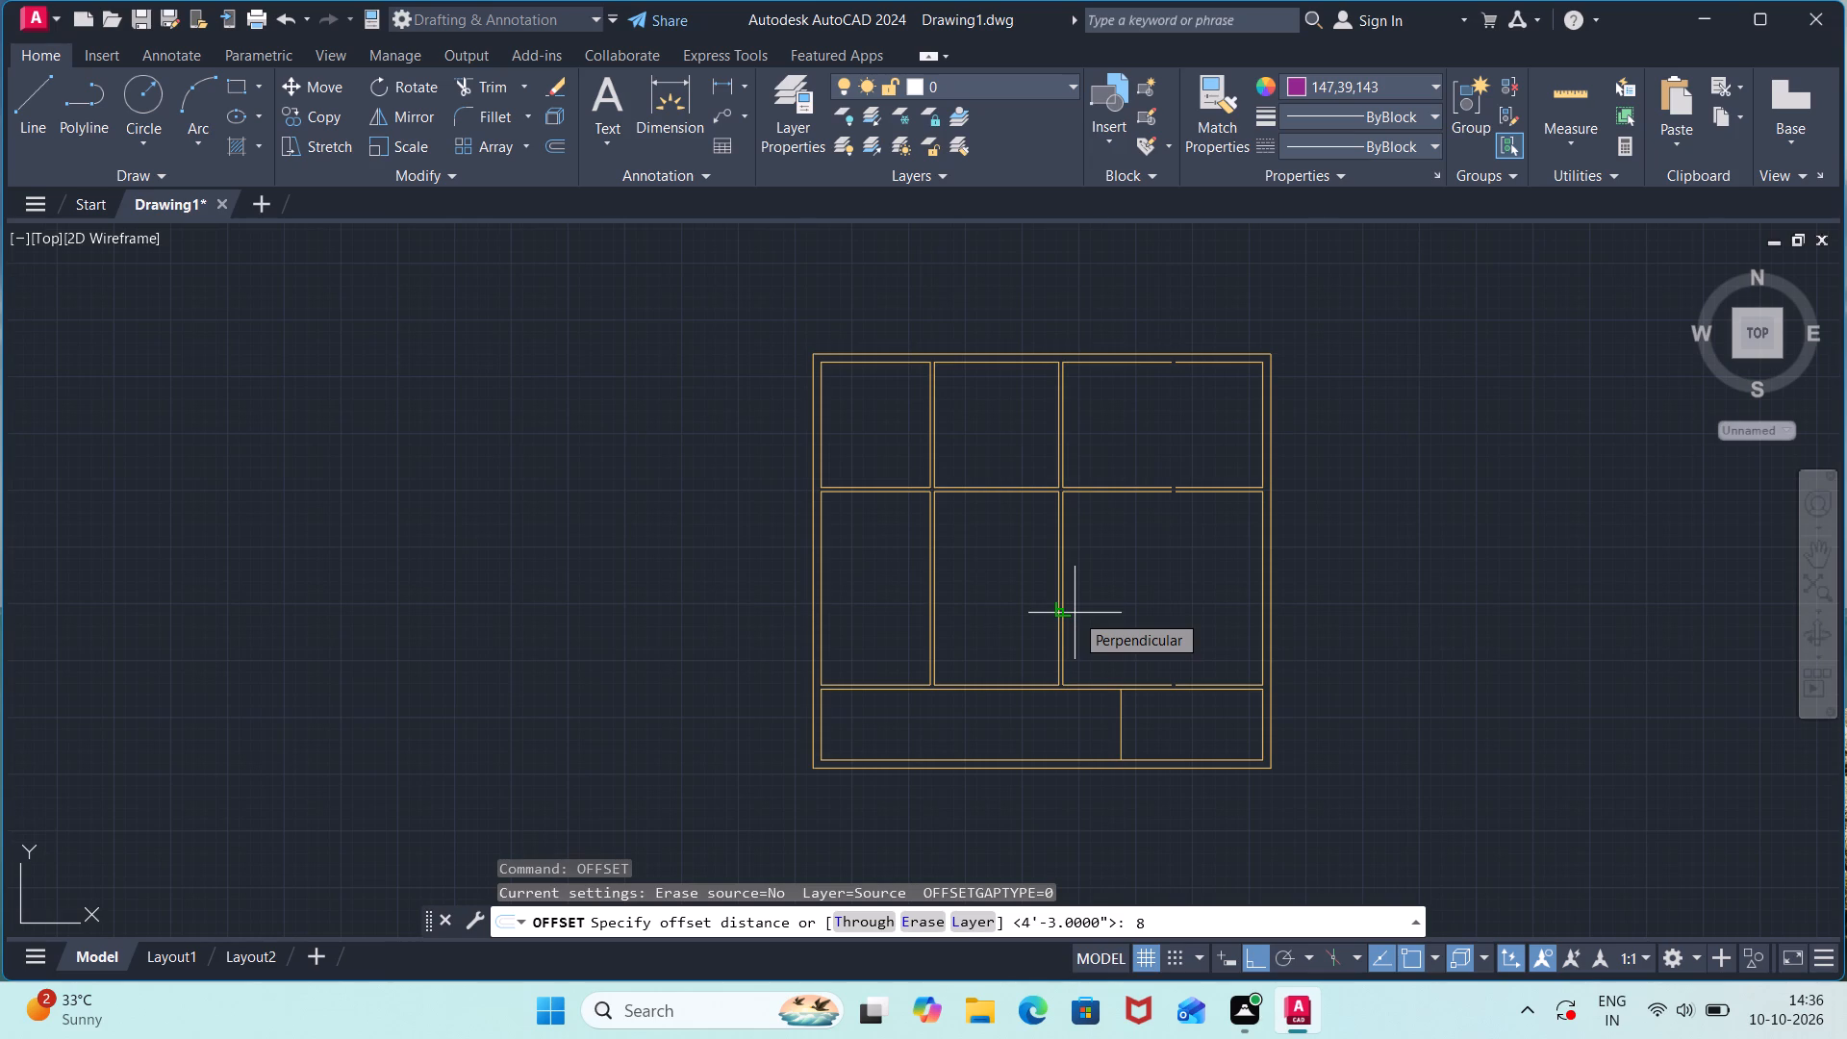
pyautogui.press("'")
pyautogui.press('Return')
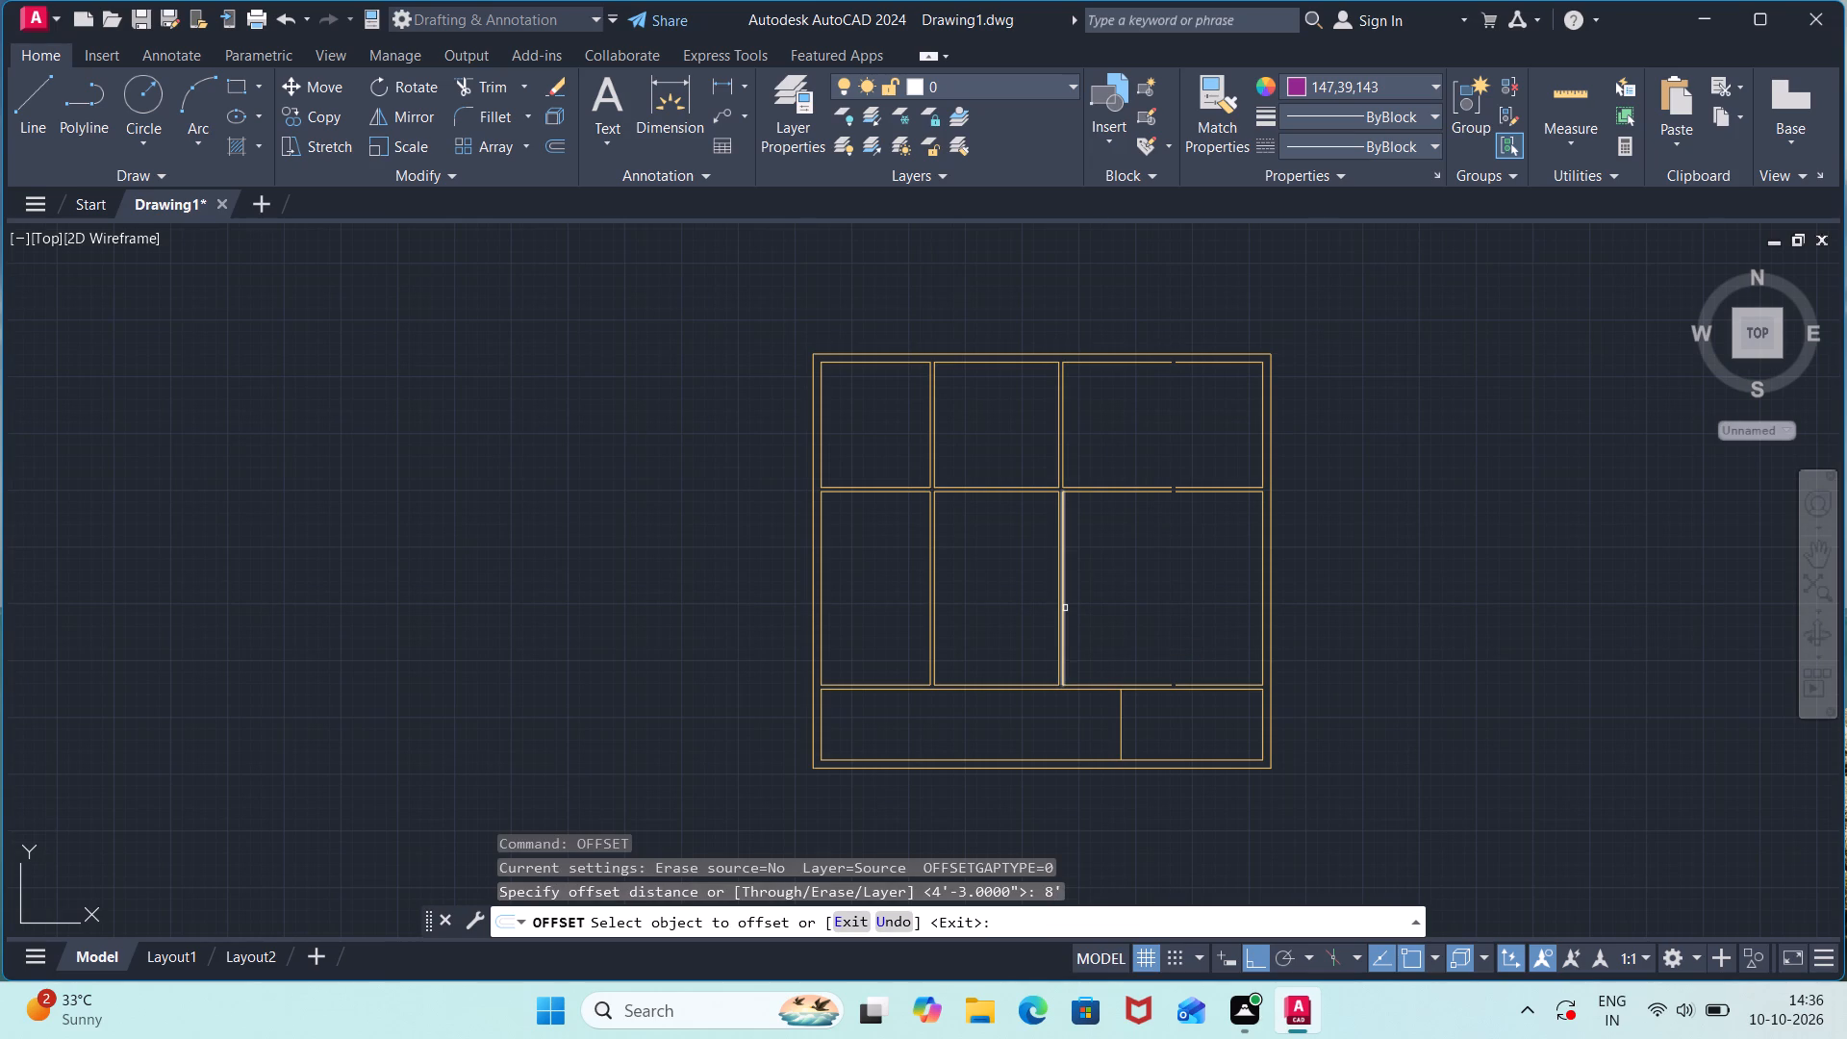
pyautogui.click(1064, 609)
pyautogui.click(1132, 603)
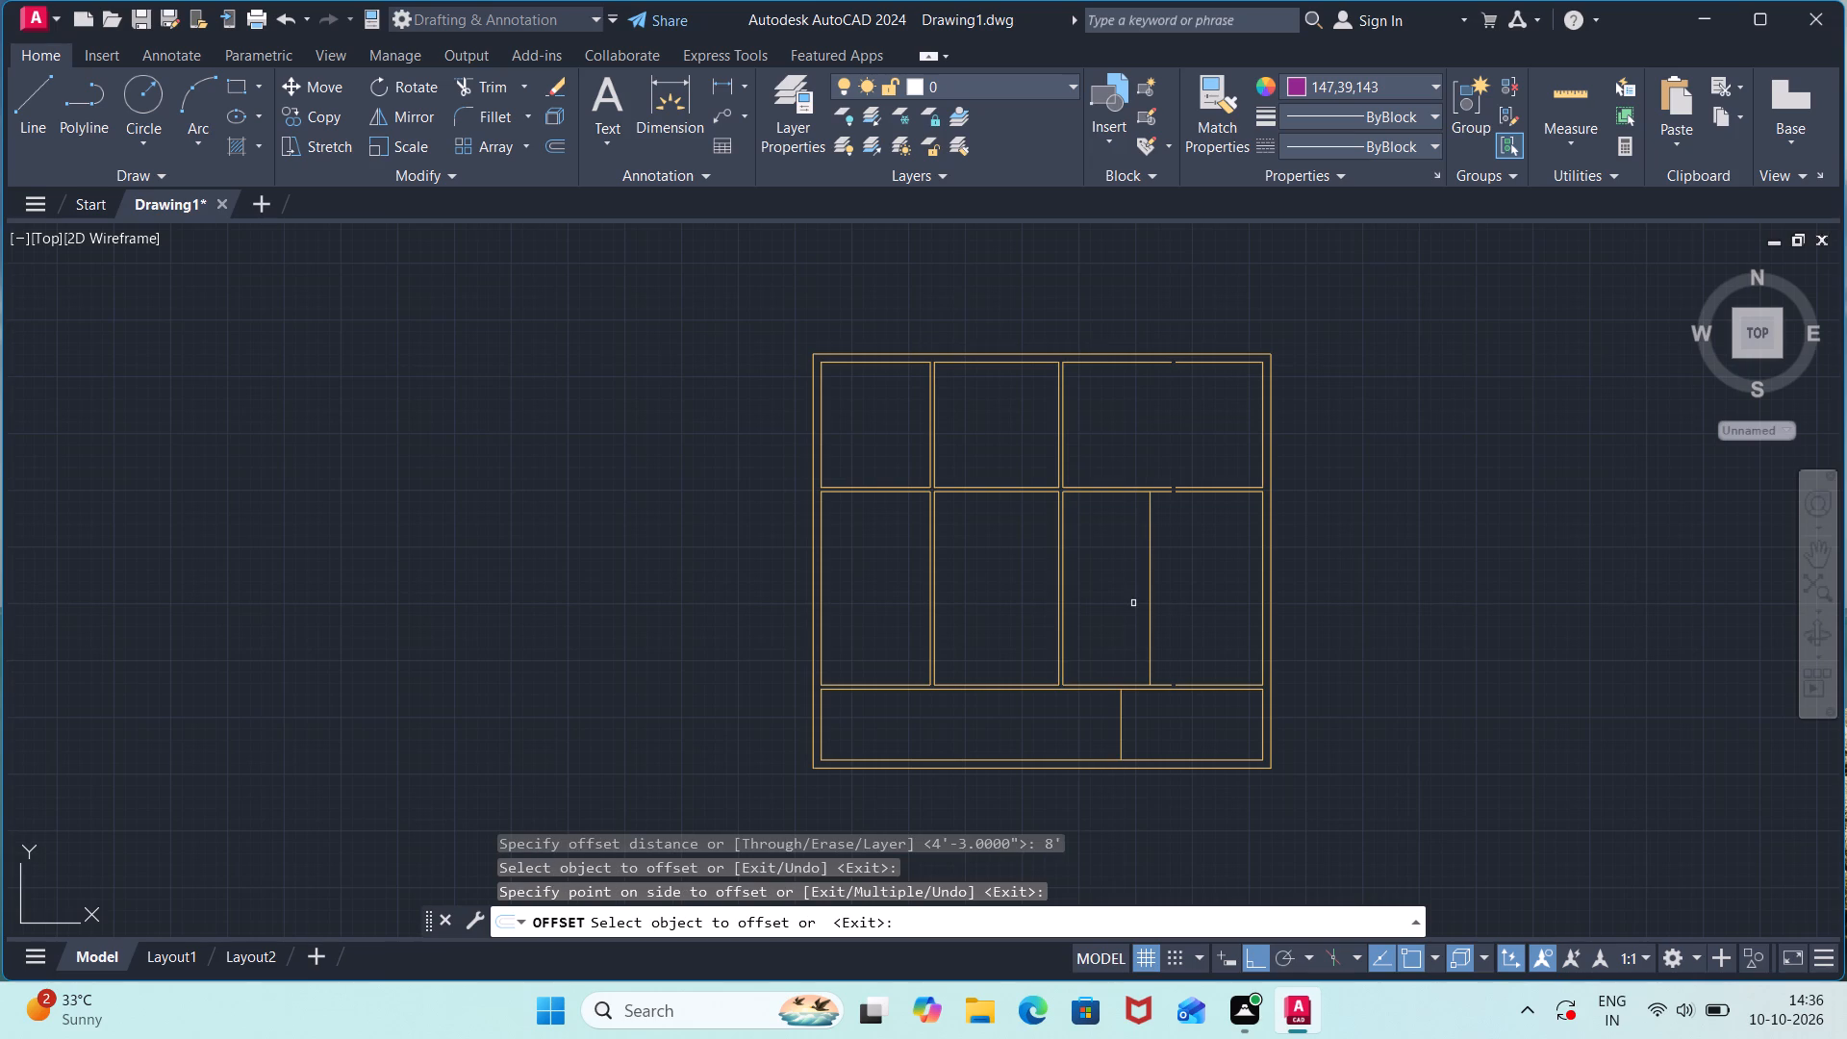
pyautogui.click(1064, 442)
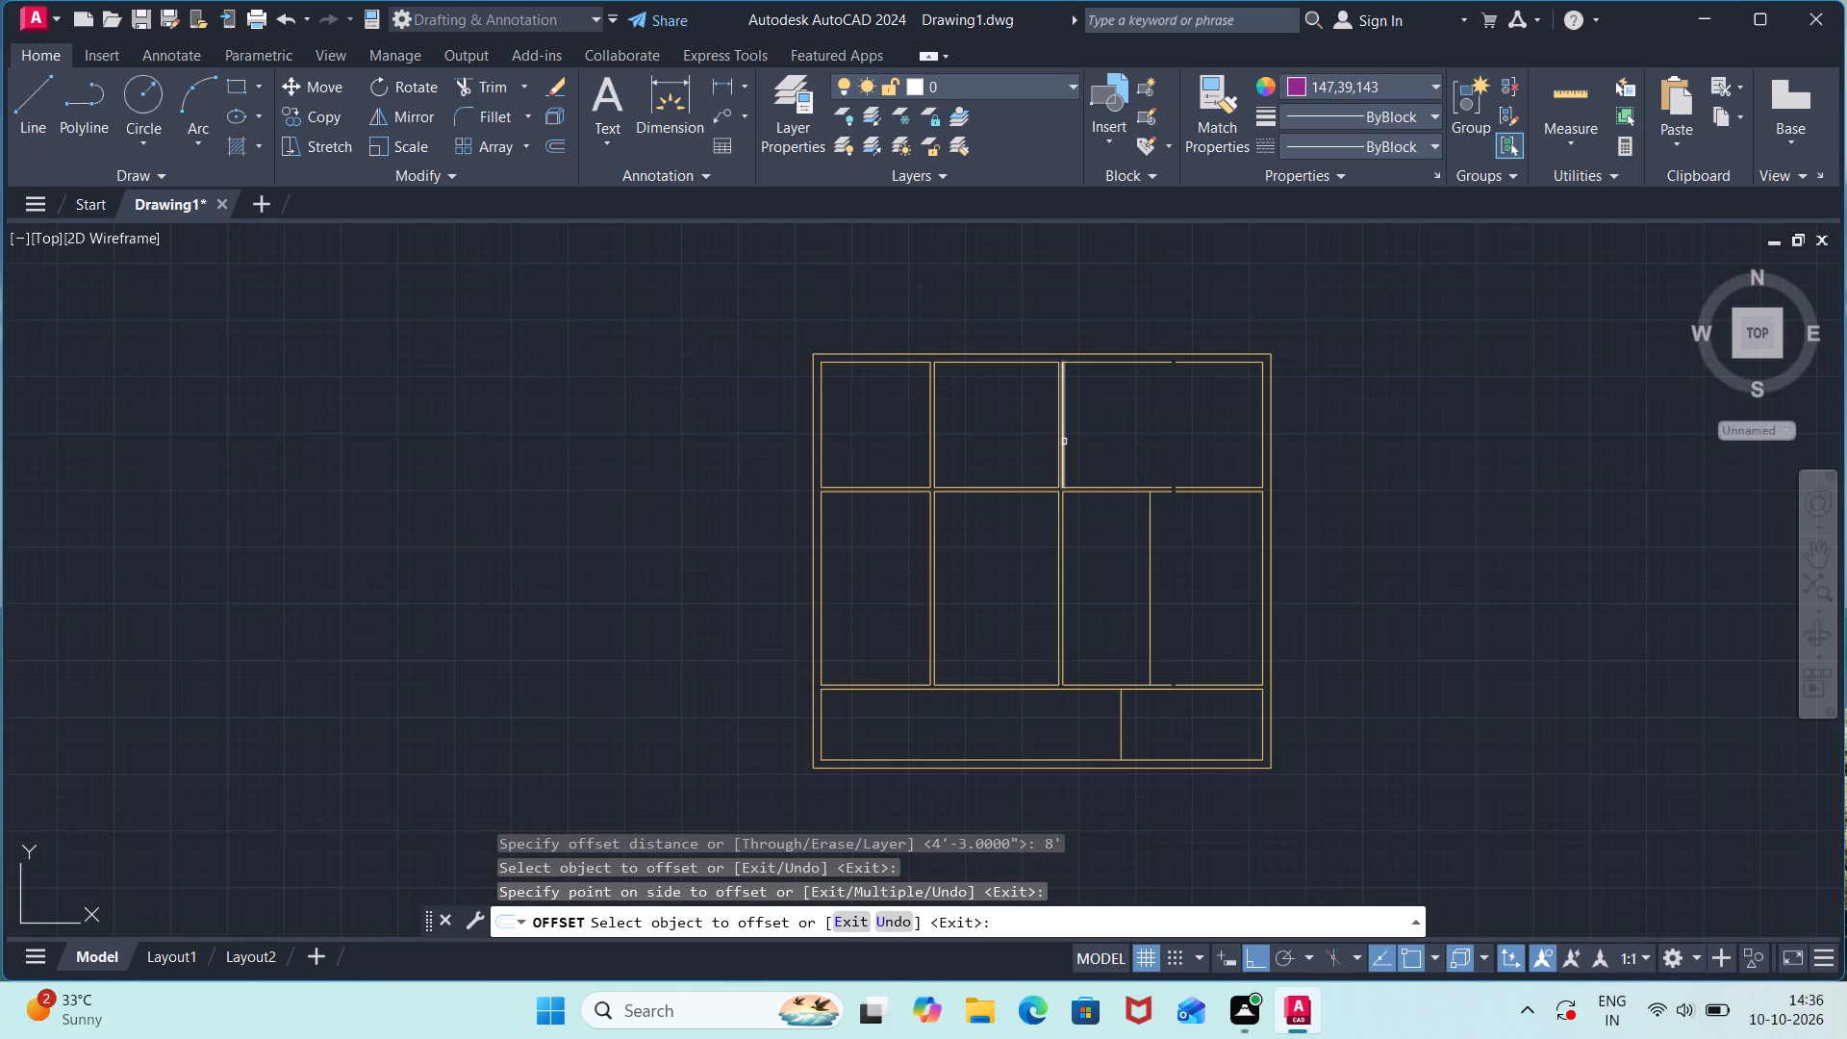
pyautogui.click(1148, 446)
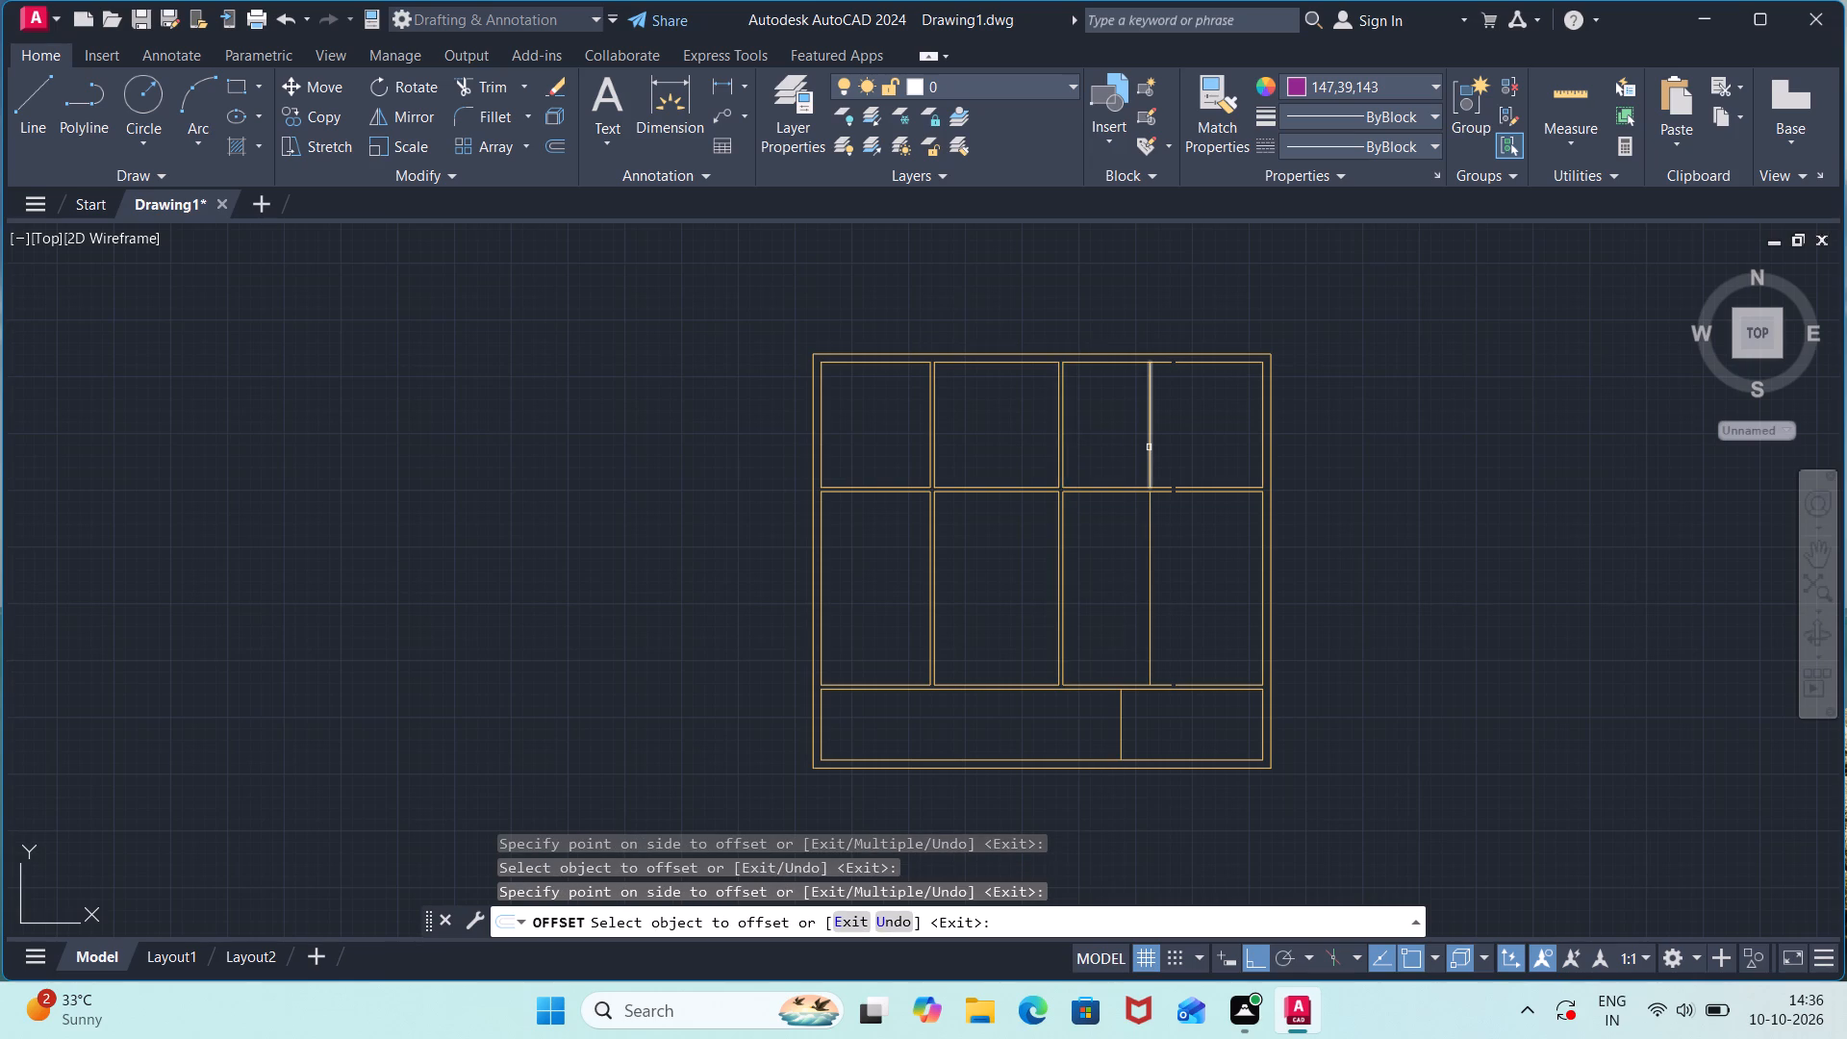
pyautogui.press('Escape')
# Offset the two new vertical lines 4.5" to the right to form the third partition's thickness in both rows.
pyautogui.press('space')
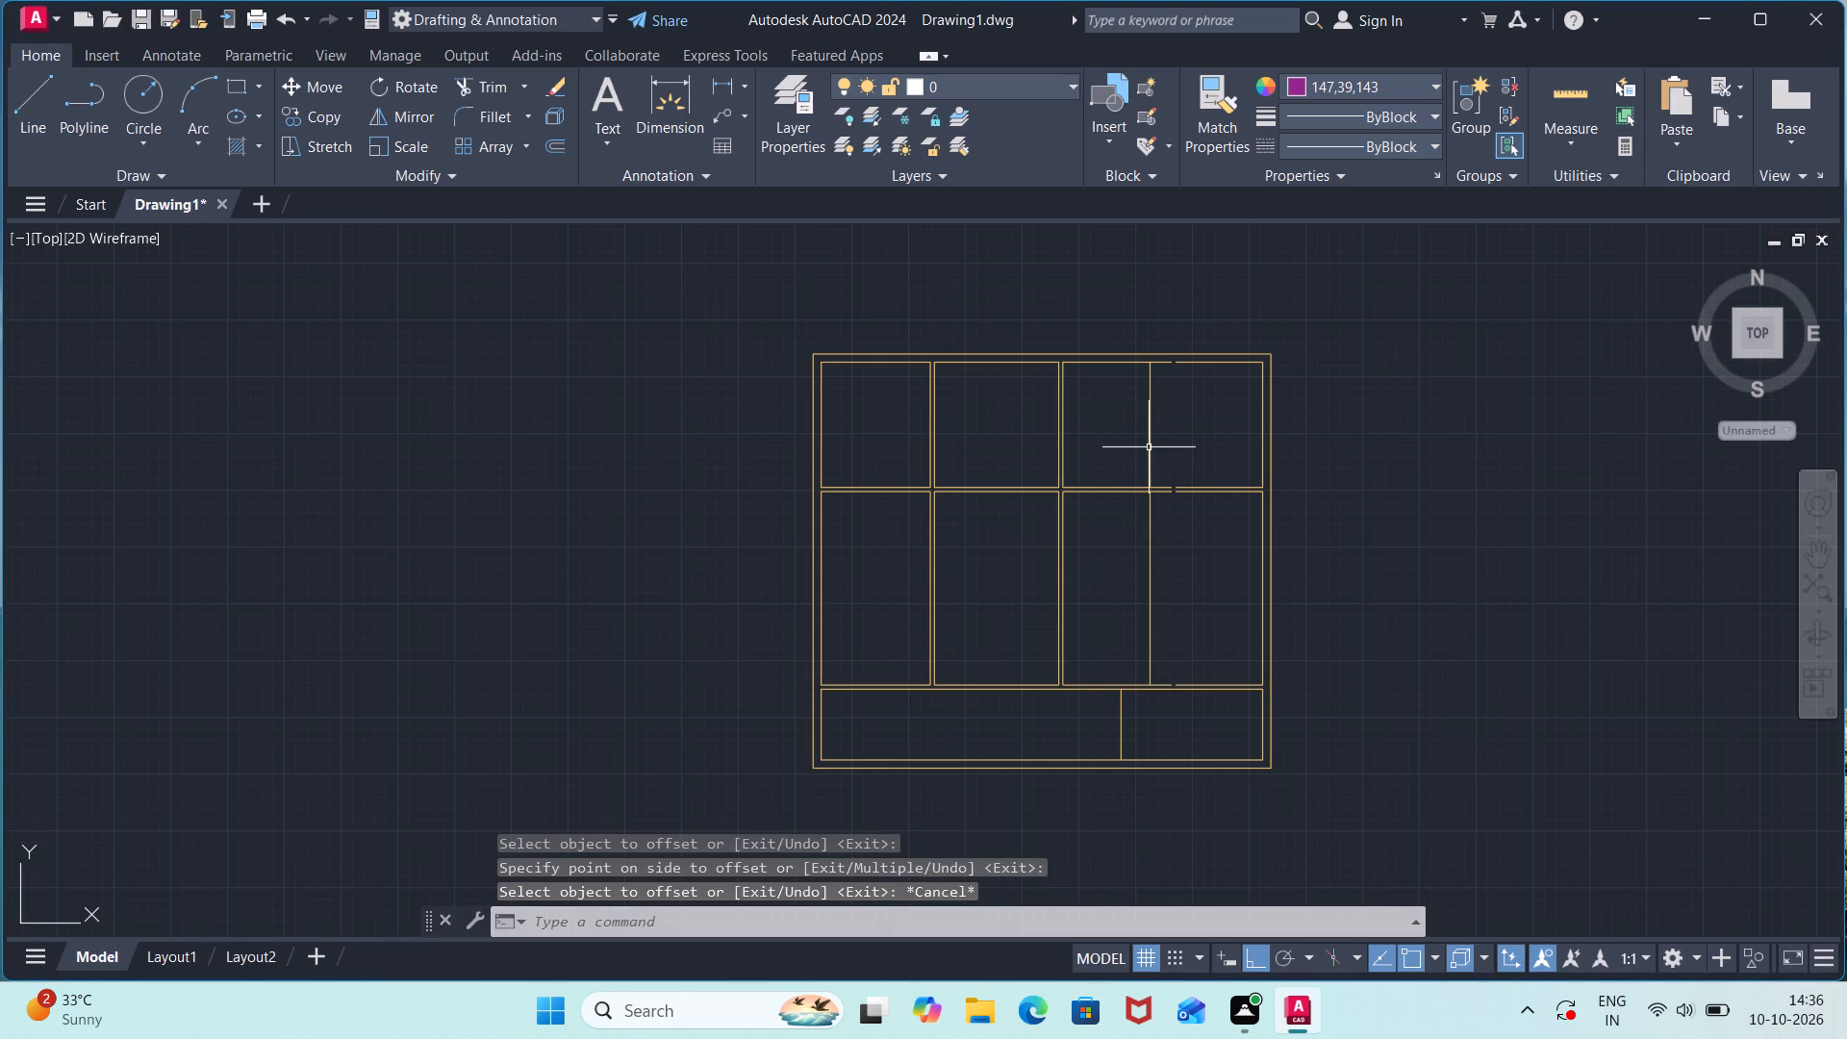
pyautogui.press('4')
pyautogui.write('.5"')
pyautogui.press('Return')
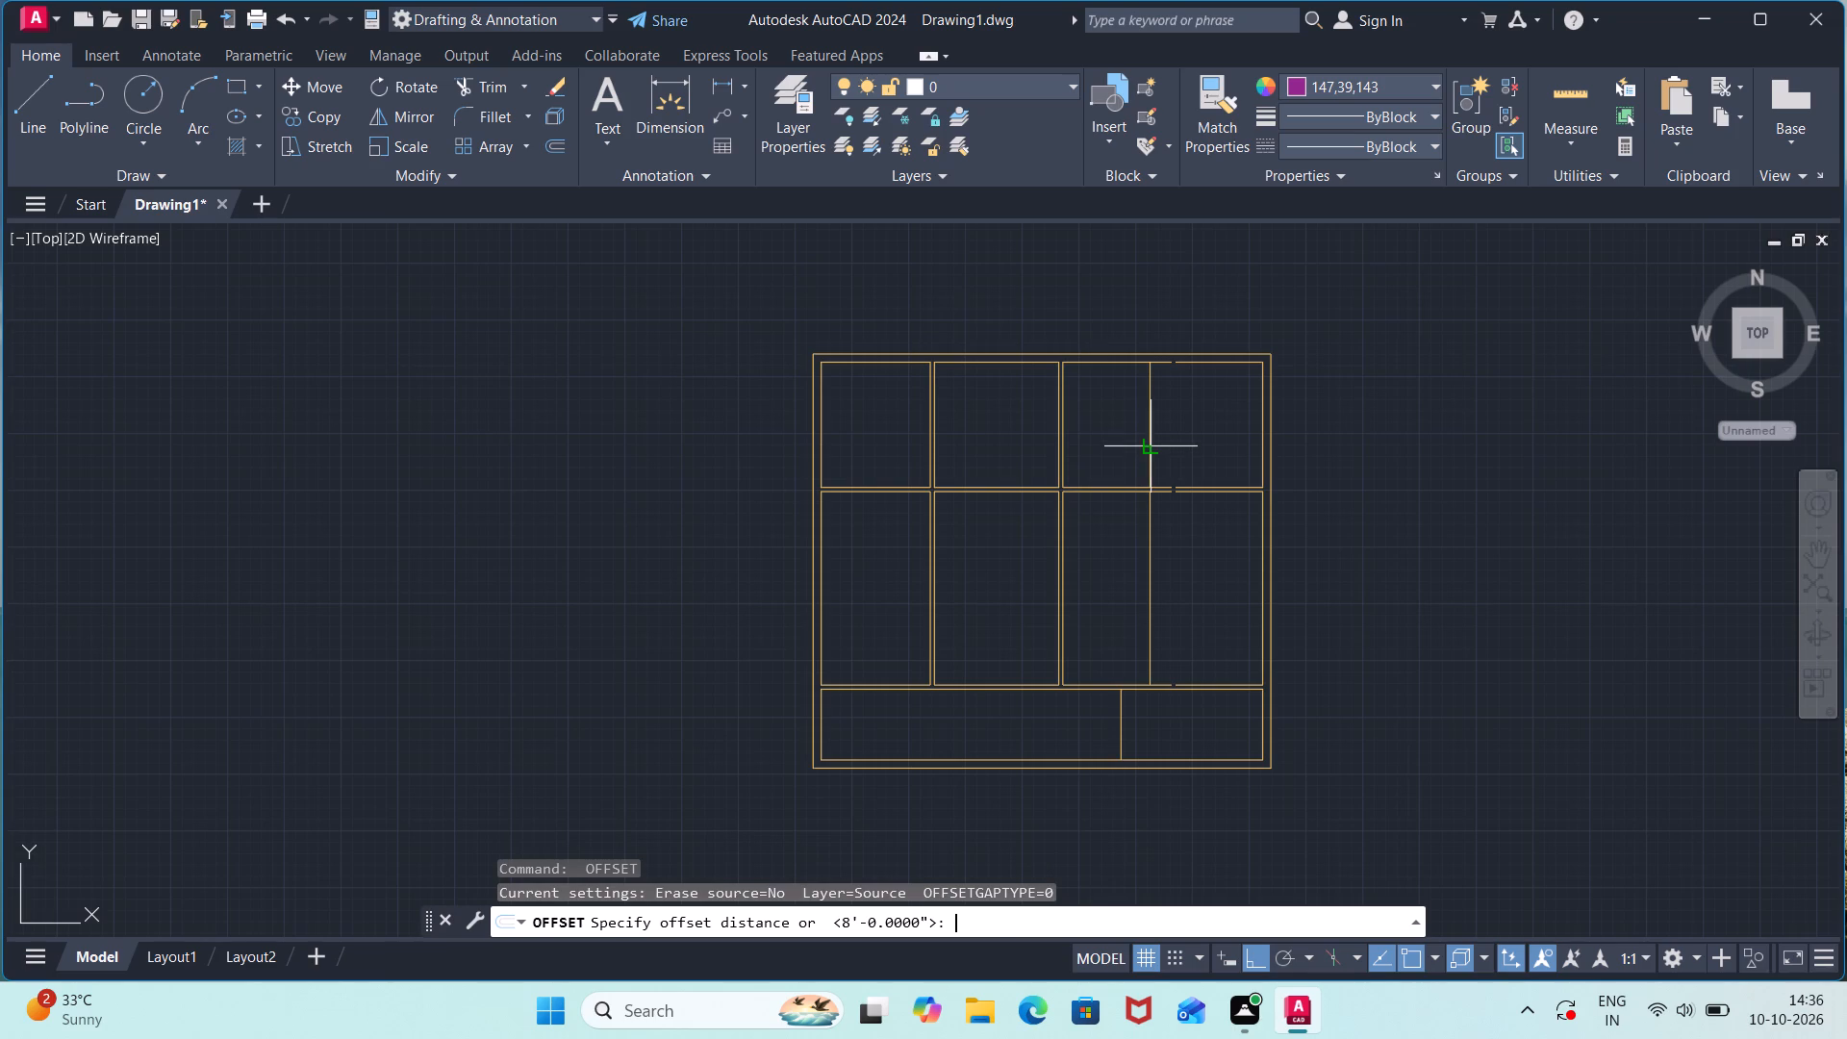
pyautogui.click(1151, 449)
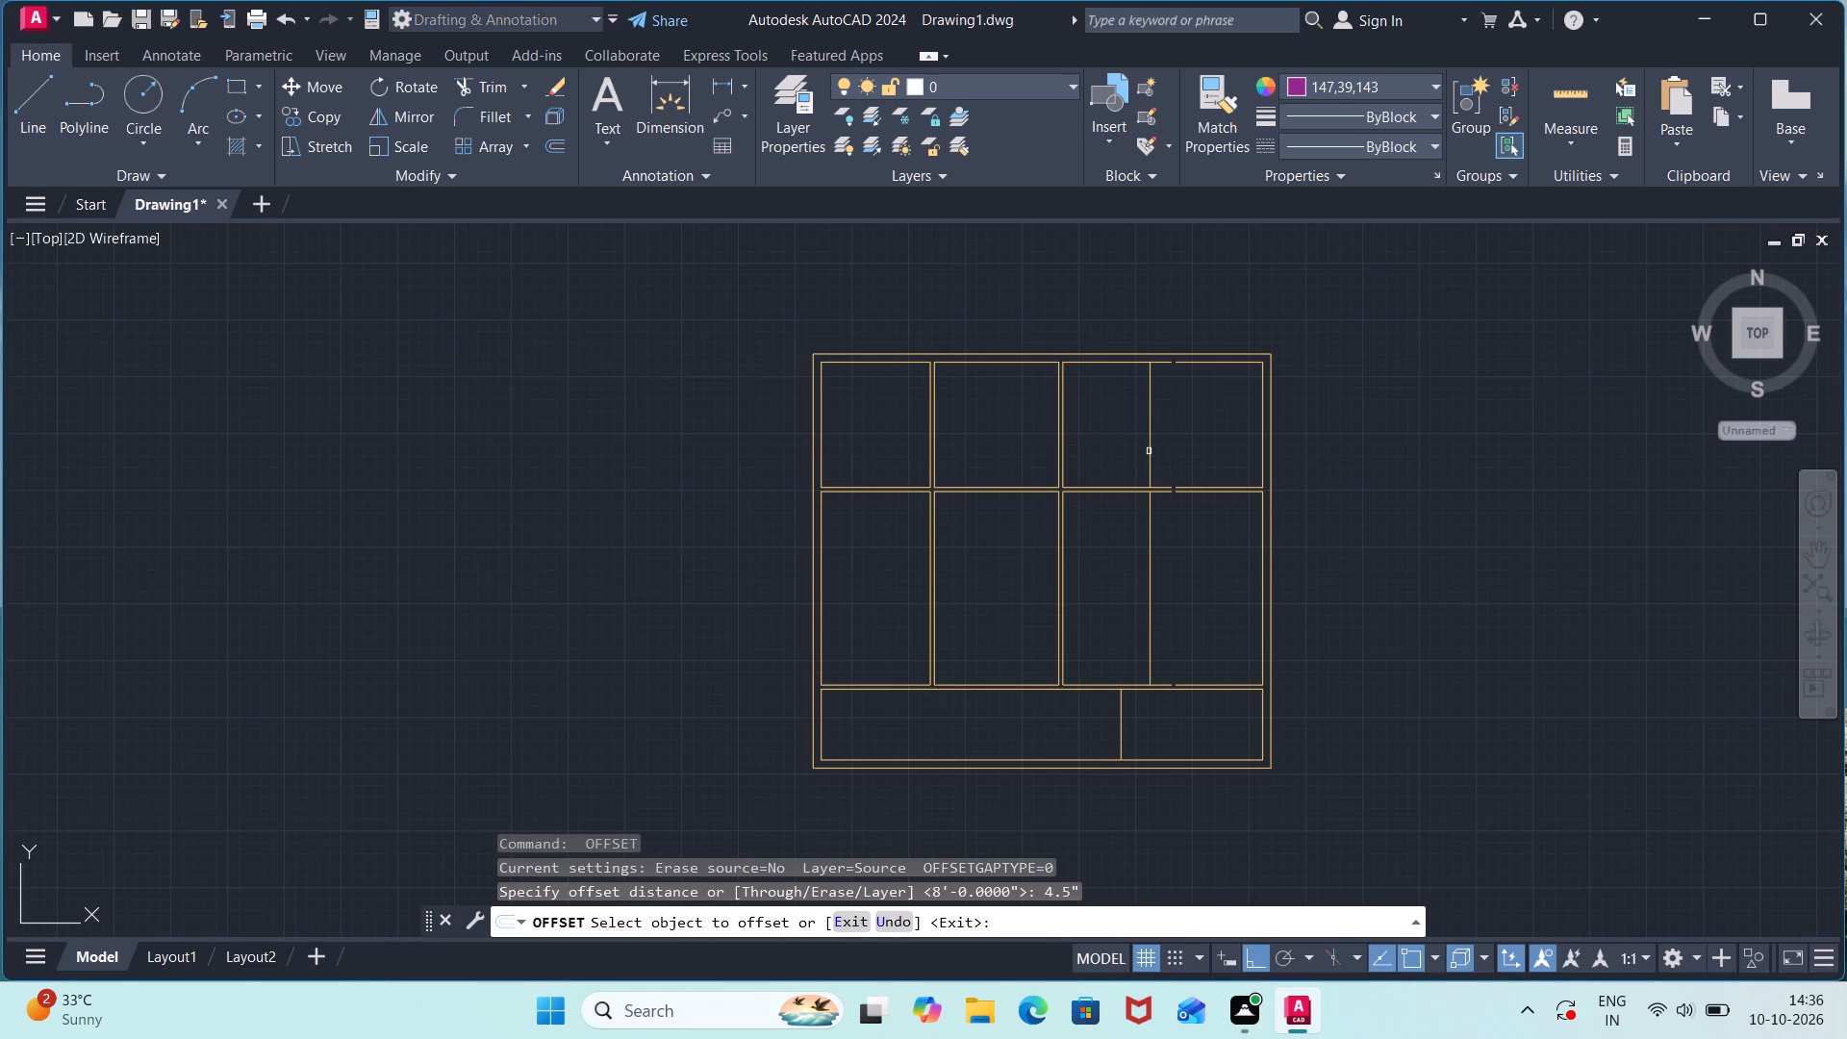
pyautogui.click(1190, 461)
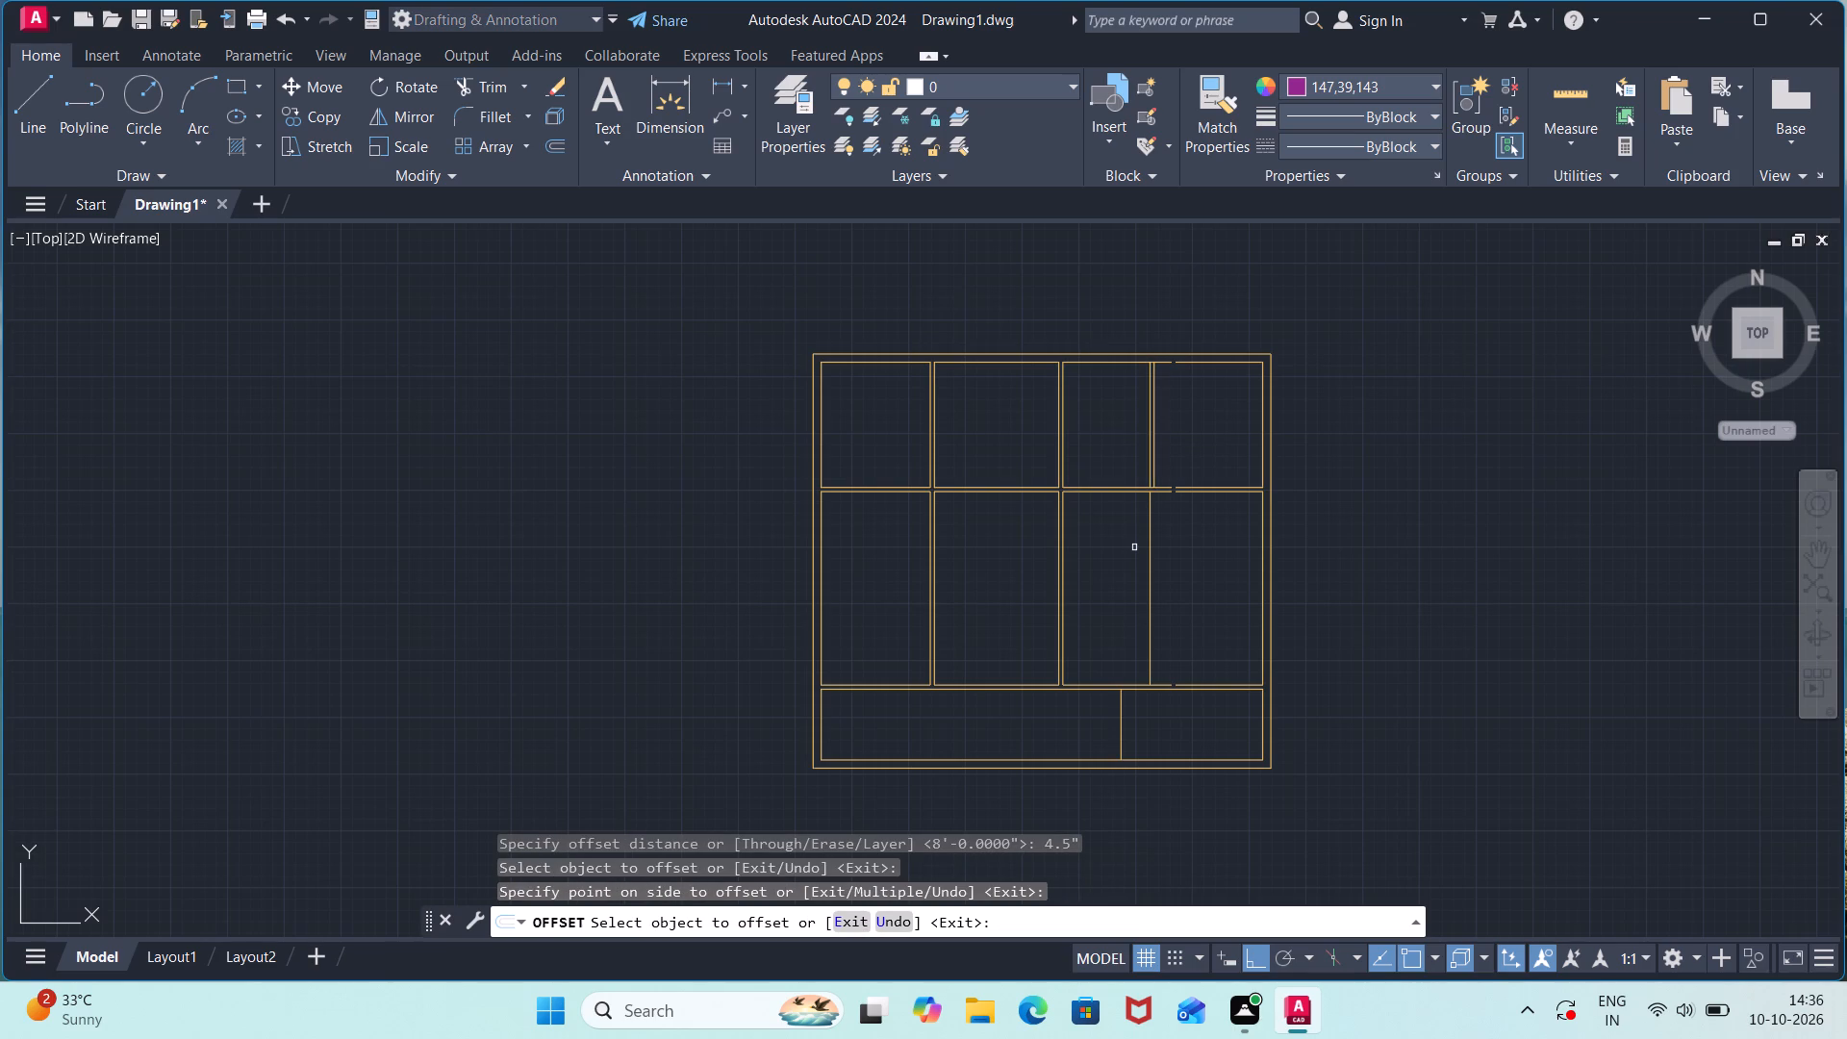
pyautogui.click(1152, 535)
pyautogui.click(1200, 525)
pyautogui.press('Escape')
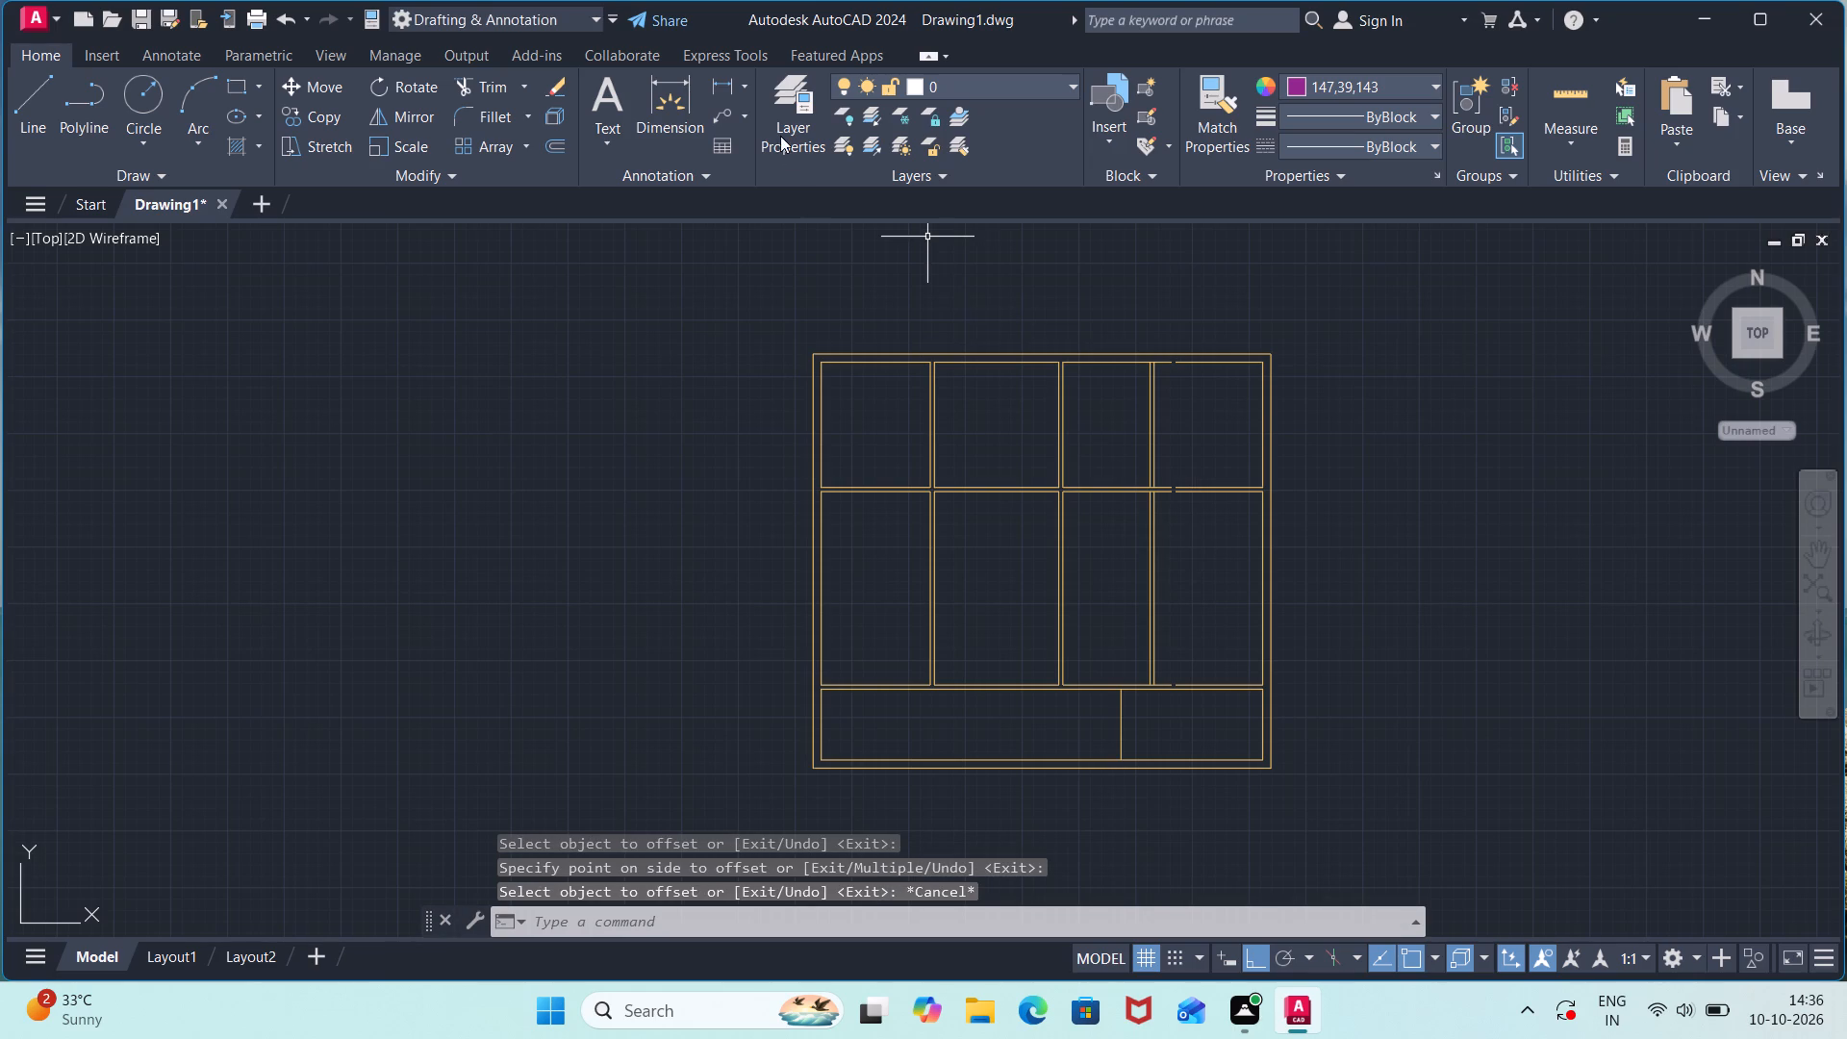
# Measure the horizontal distance from the new third partition's left face to the right outer wall's inner face in the top row.
pyautogui.click(732, 83)
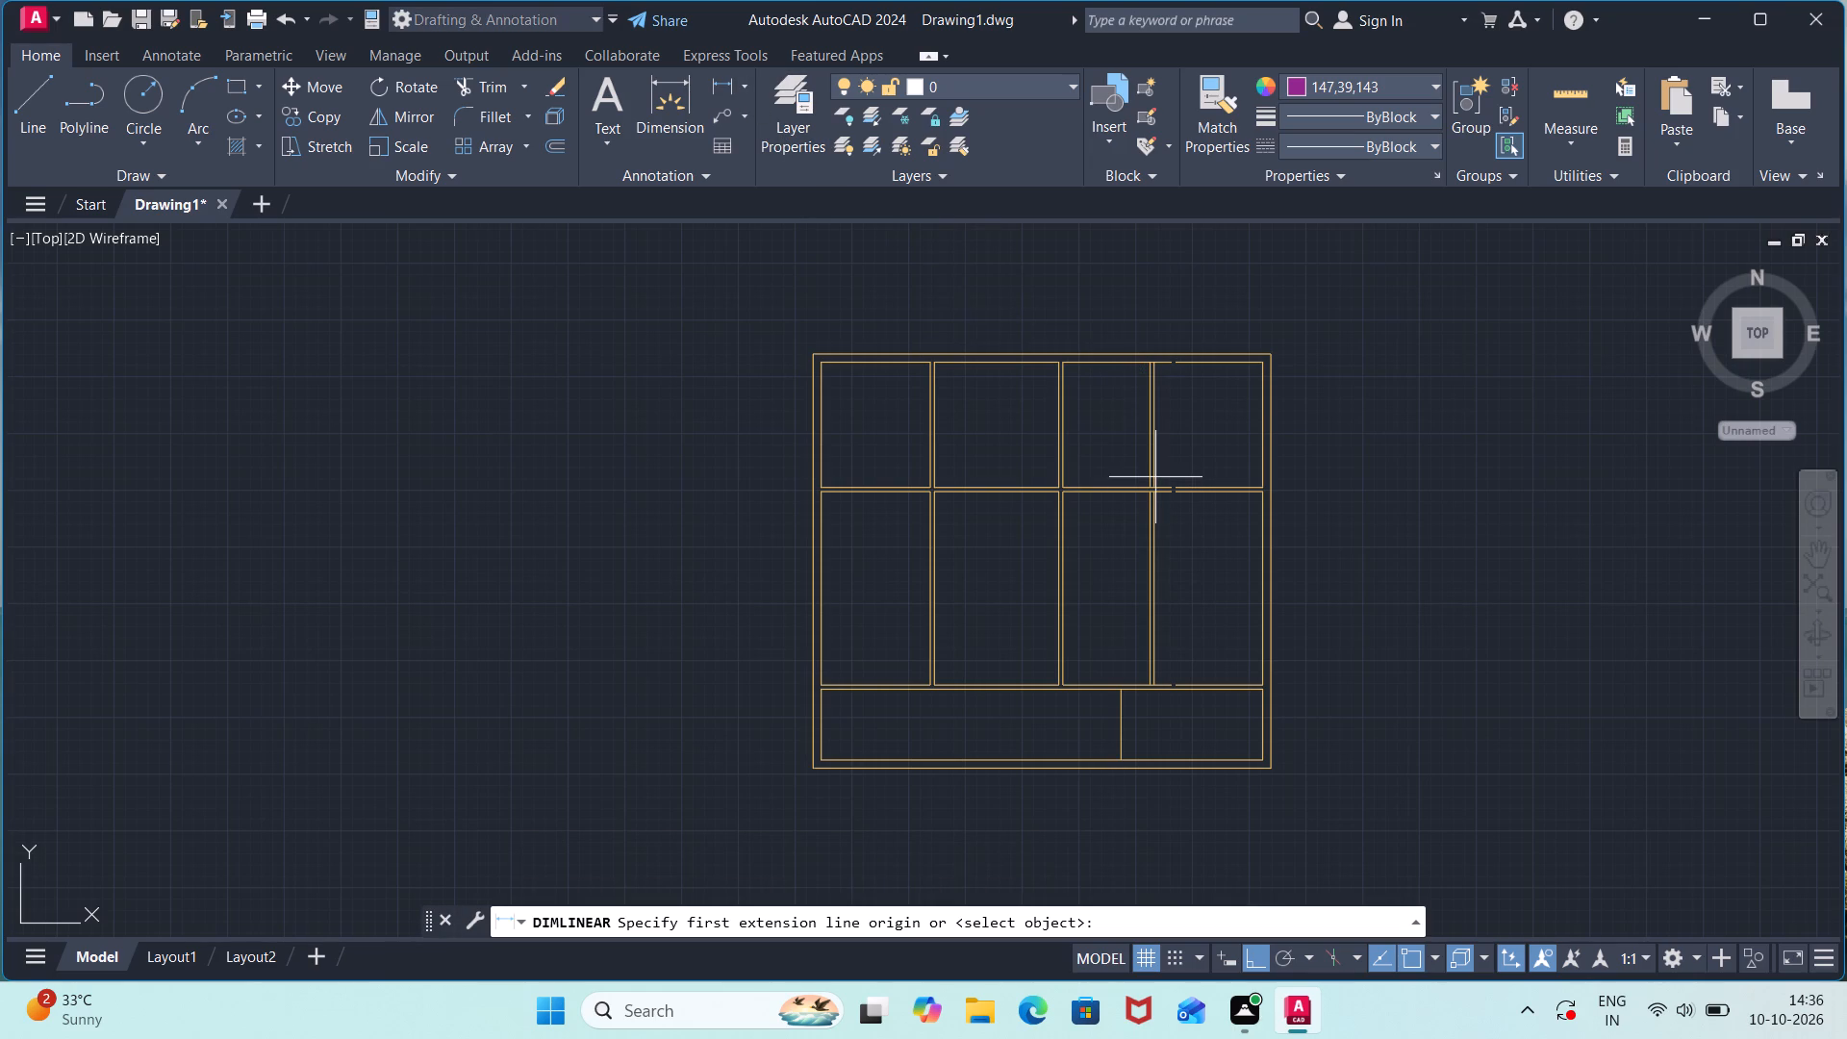
pyautogui.scroll(1, 1160, 459)
pyautogui.click(1139, 447)
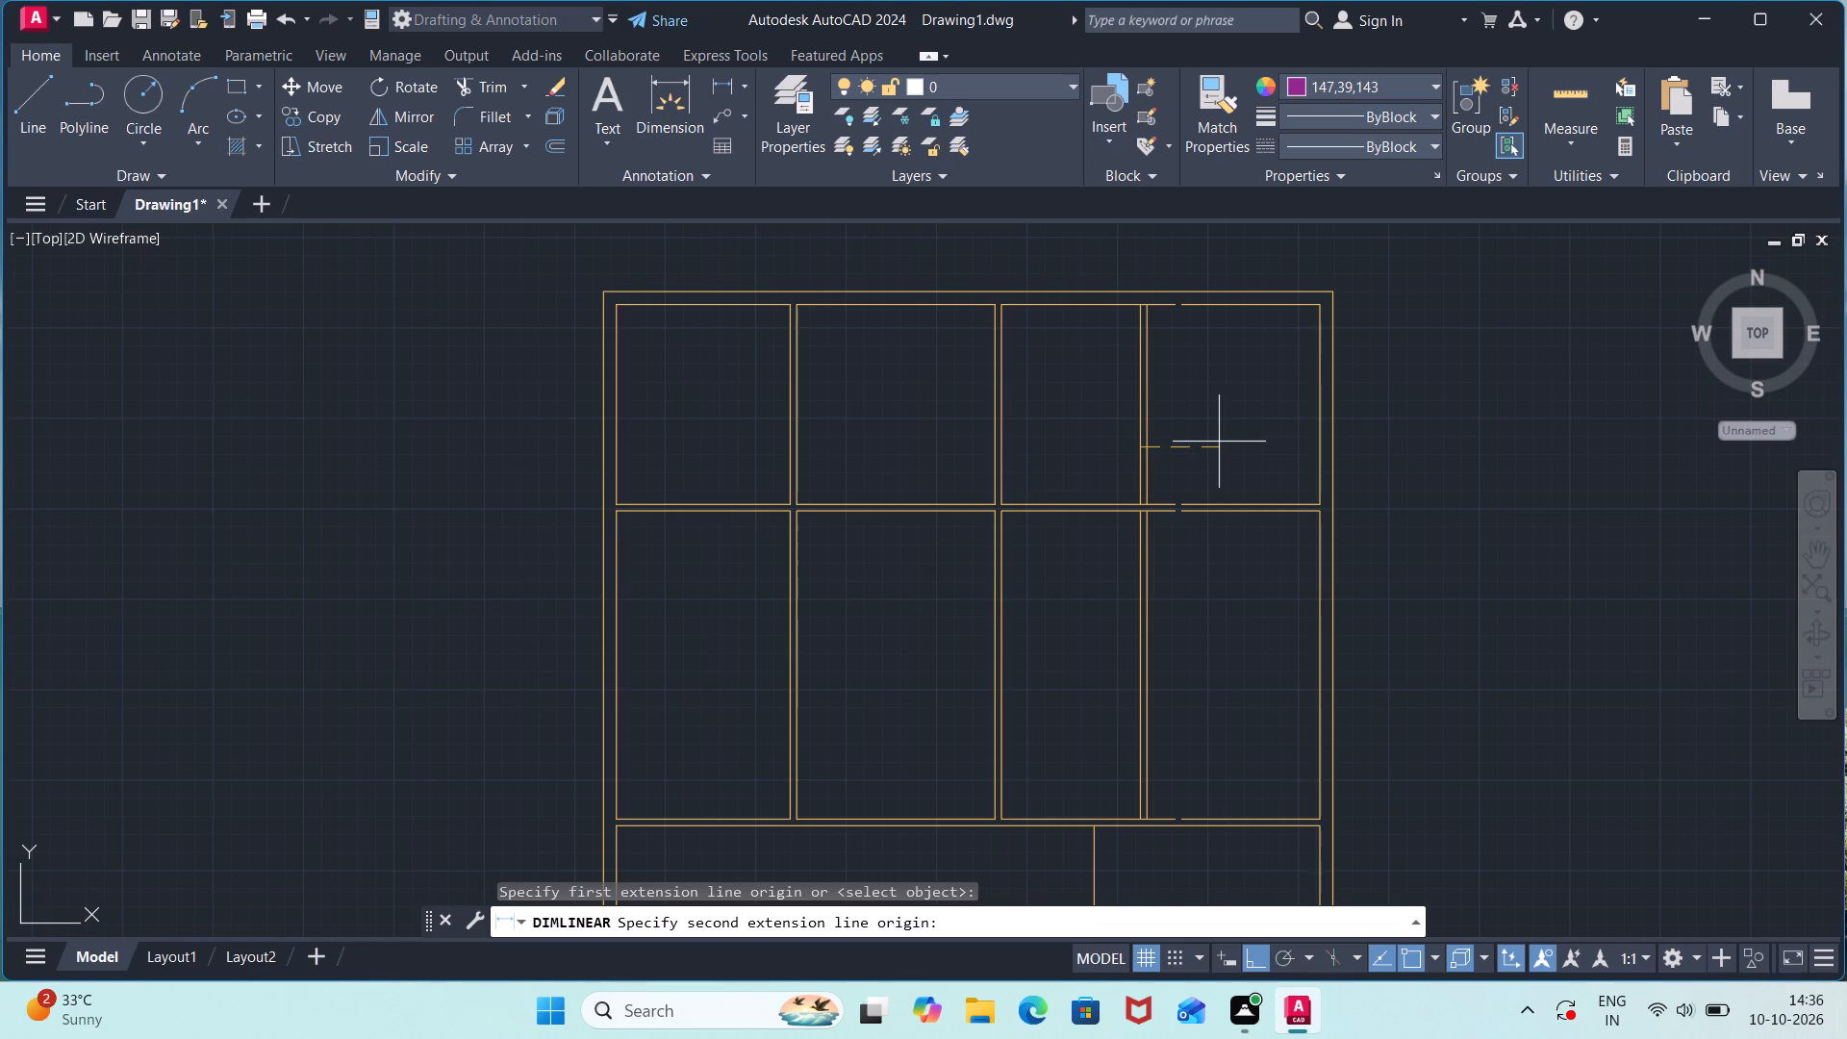
pyautogui.click(1322, 448)
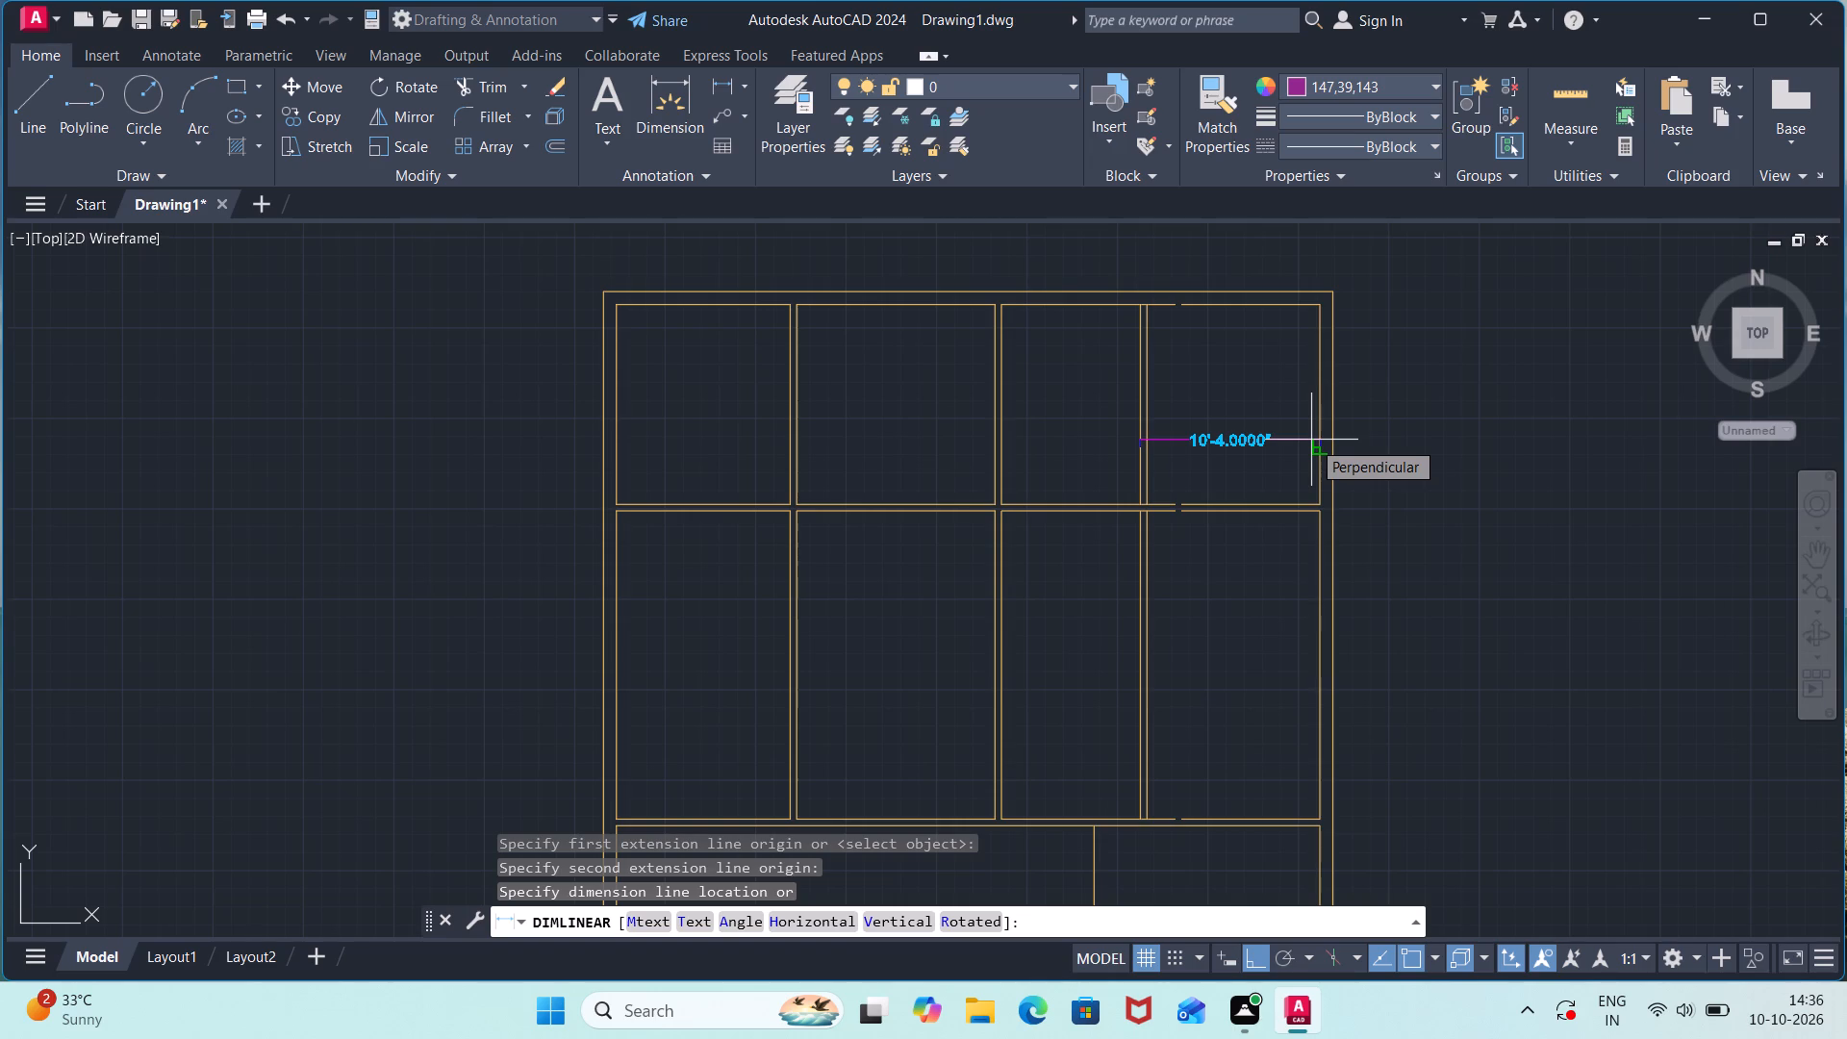
pyautogui.press('Escape')
pyautogui.press('Escape')
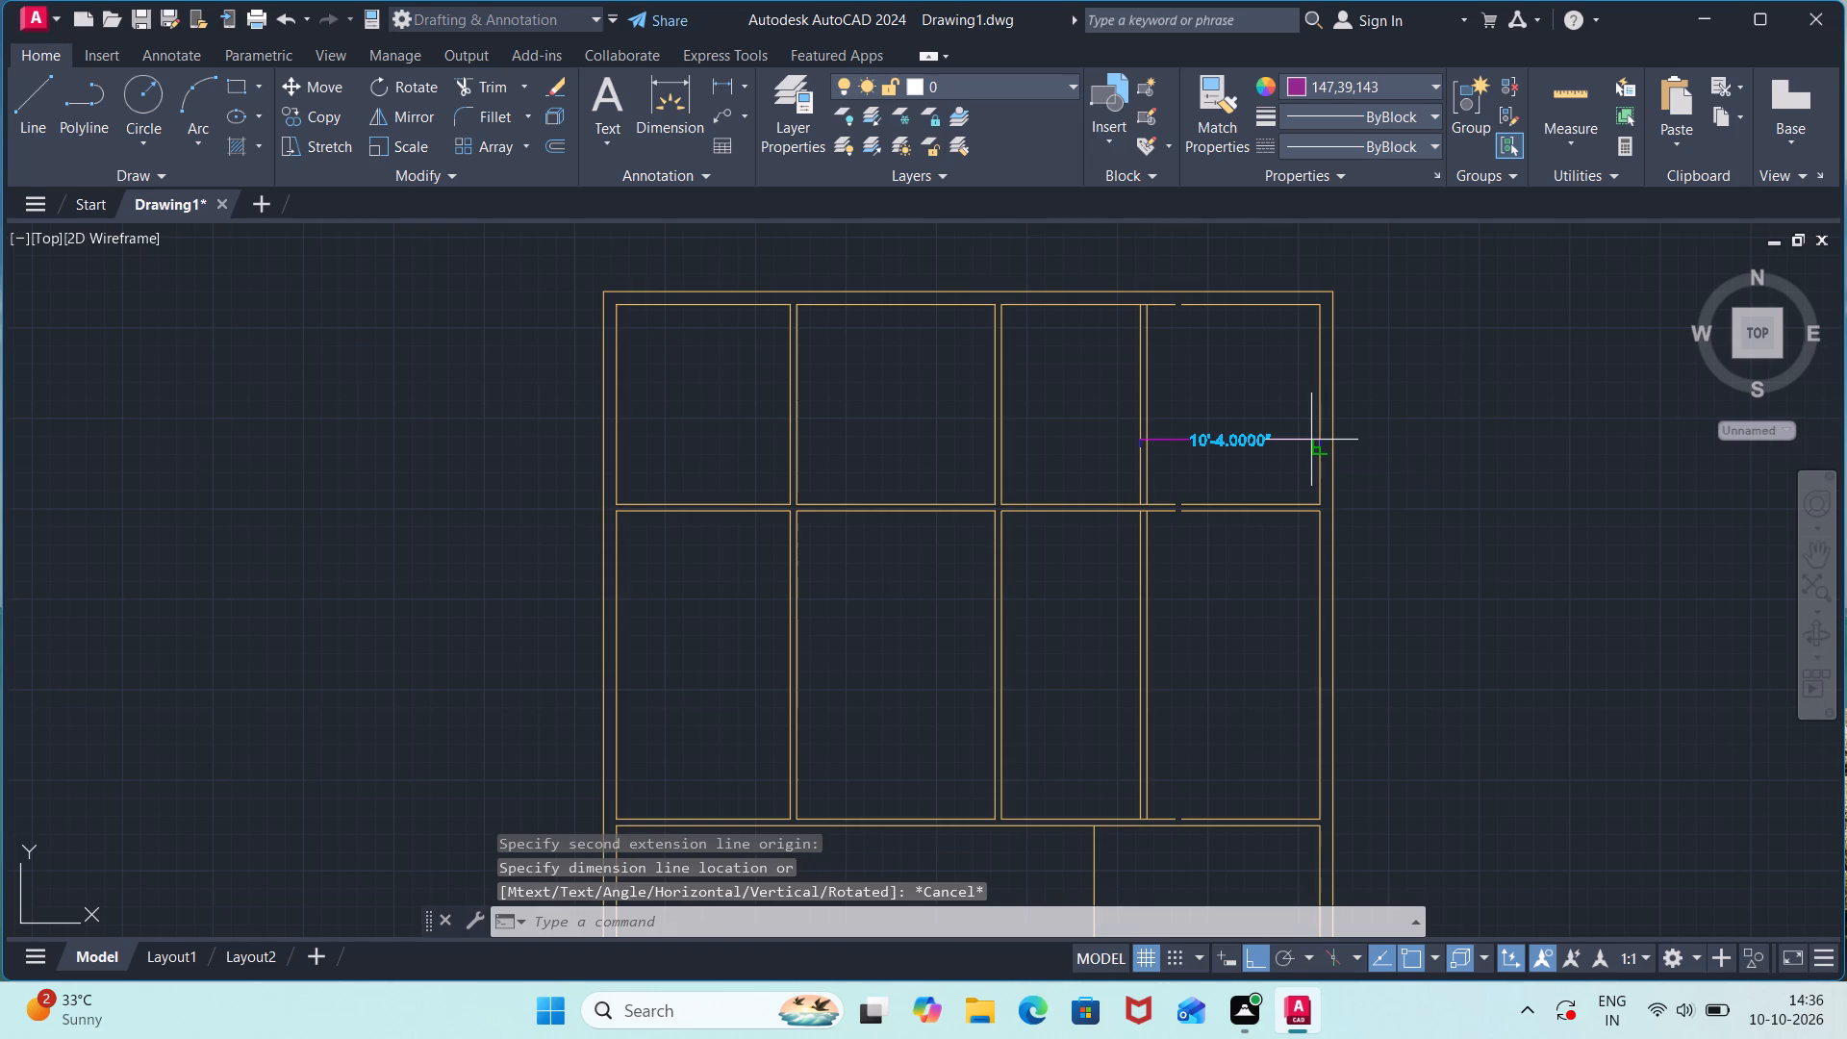
# Delete the entire existing floor plan, including all outer walls and partitions.
pyautogui.press('Escape')
pyautogui.scroll(-1, 1346, 298)
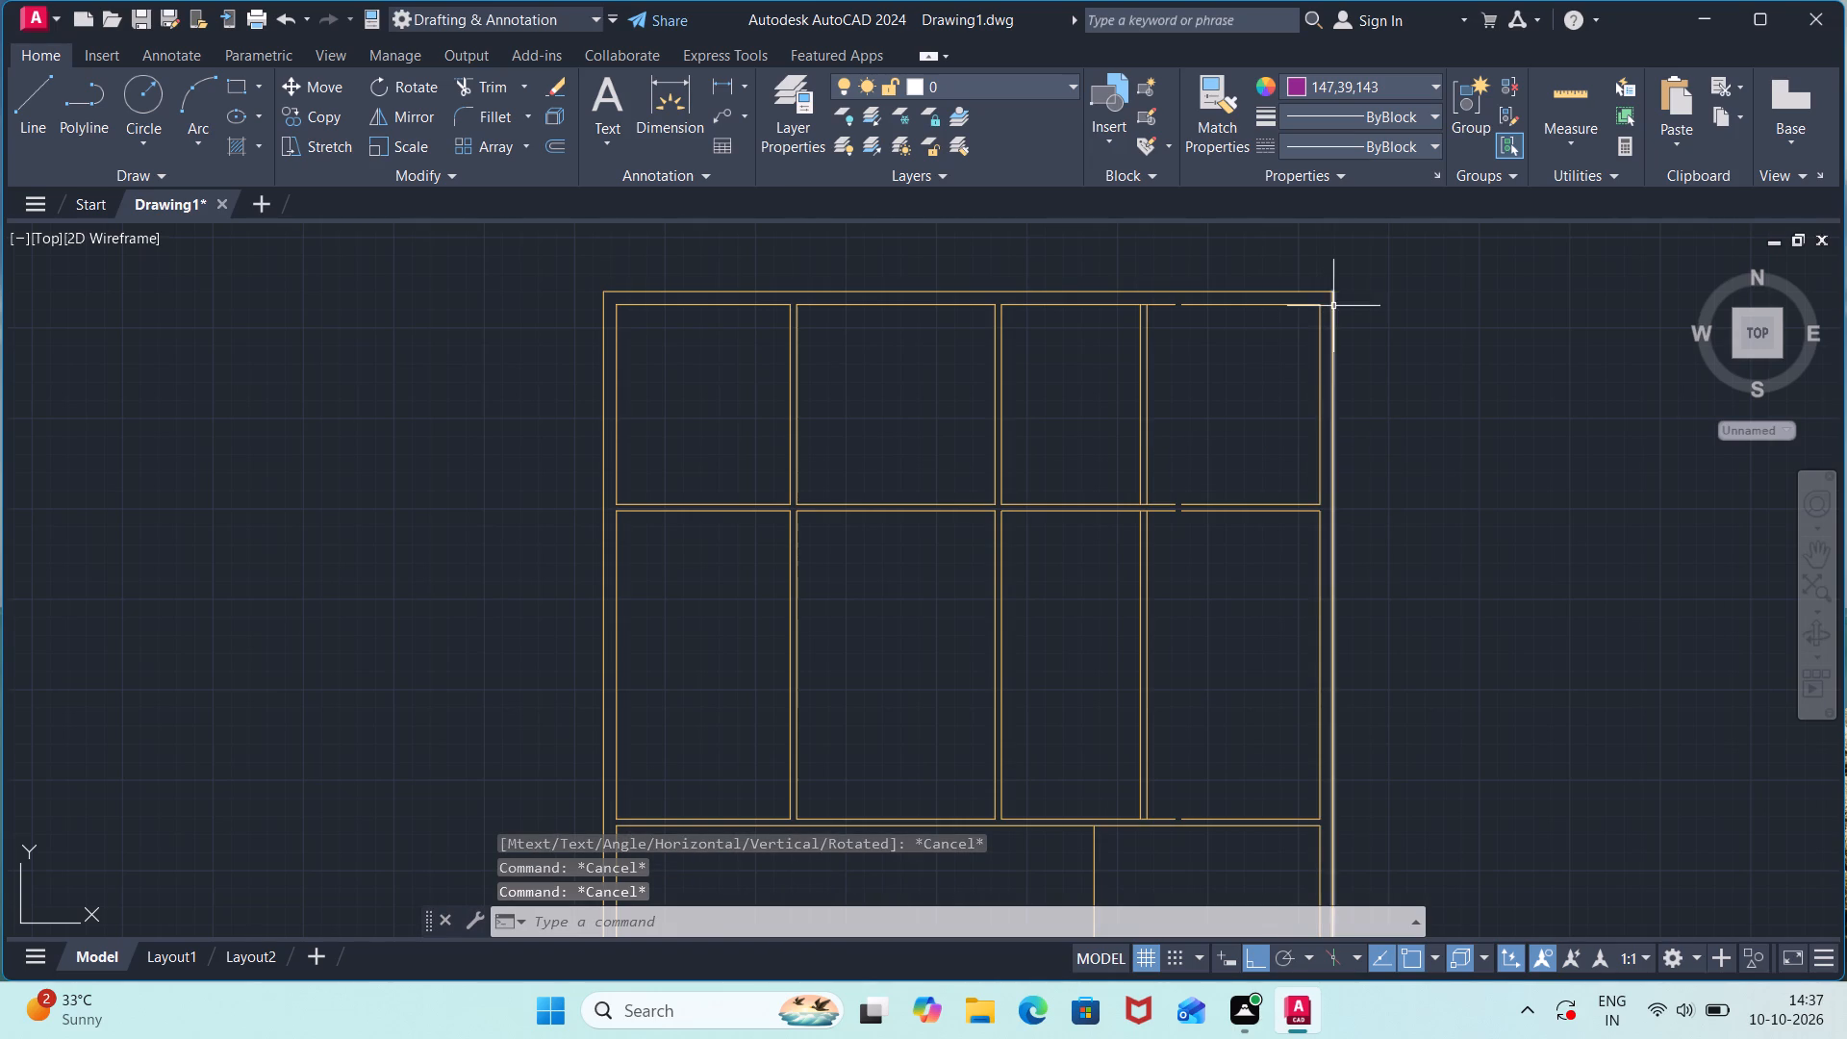
pyautogui.click(1386, 268)
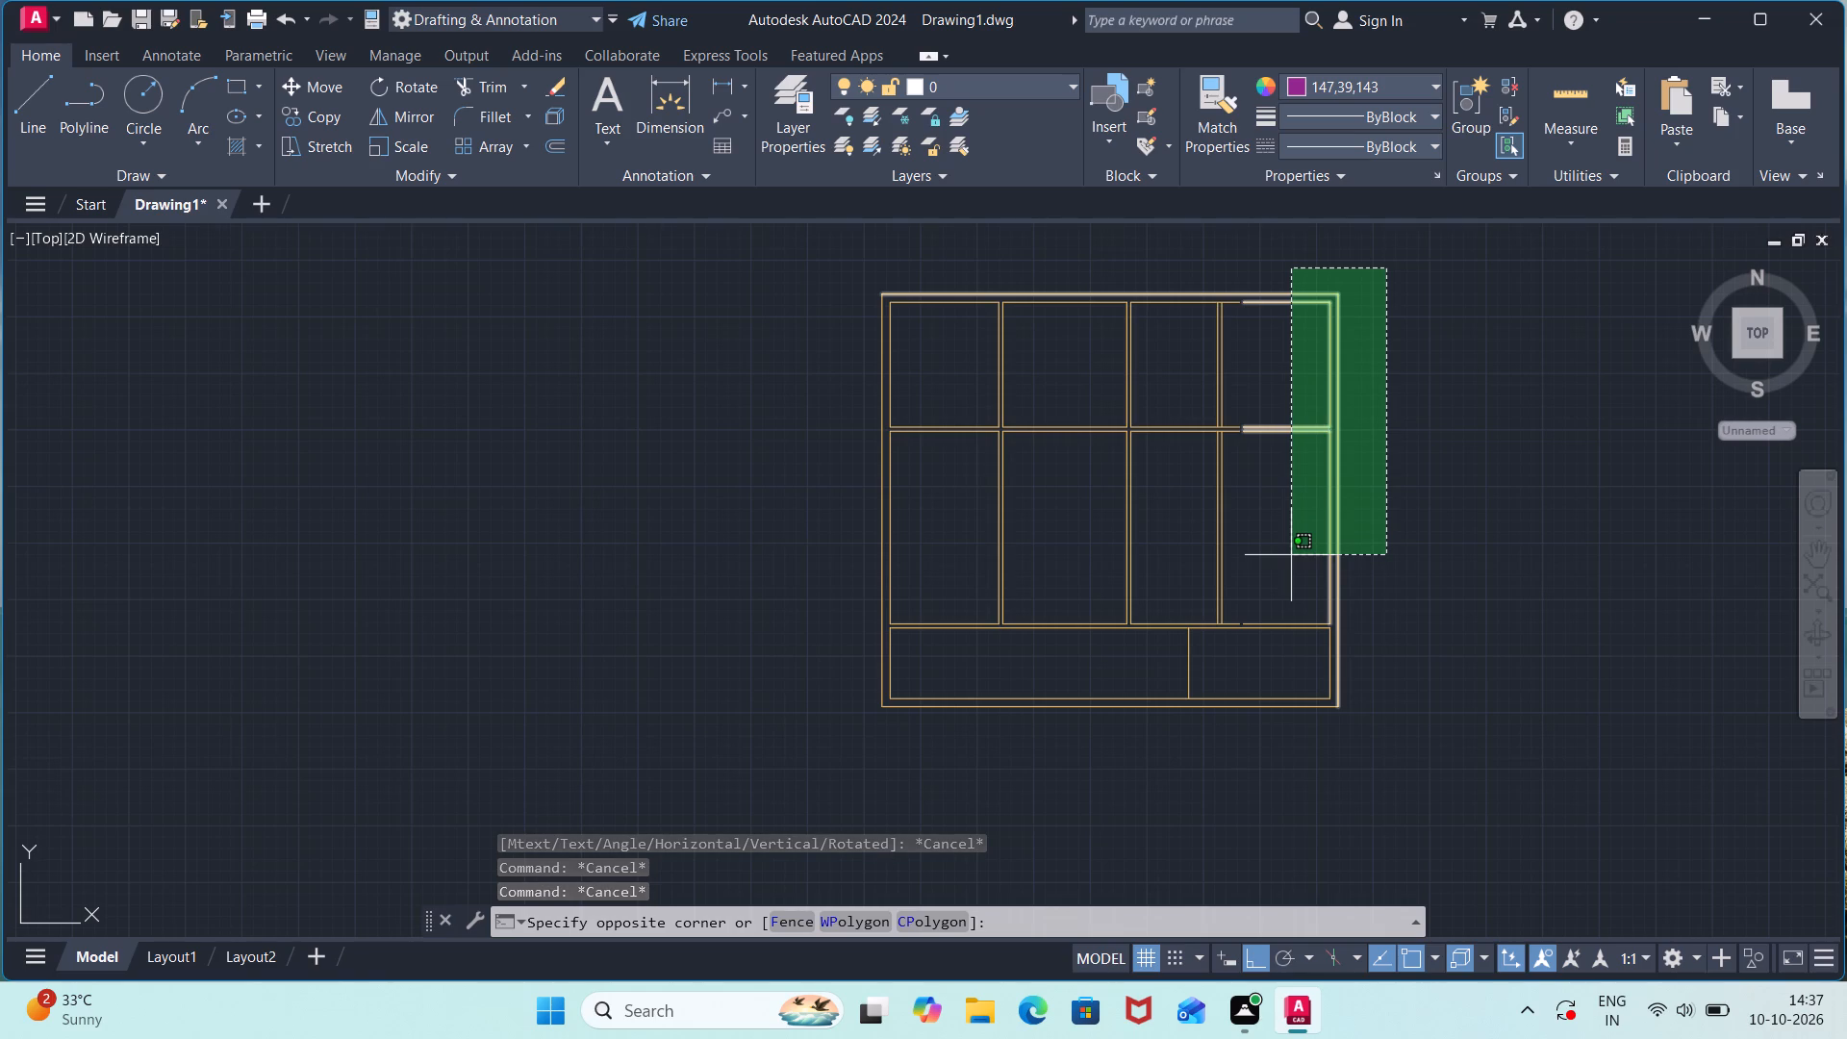
pyautogui.click(793, 762)
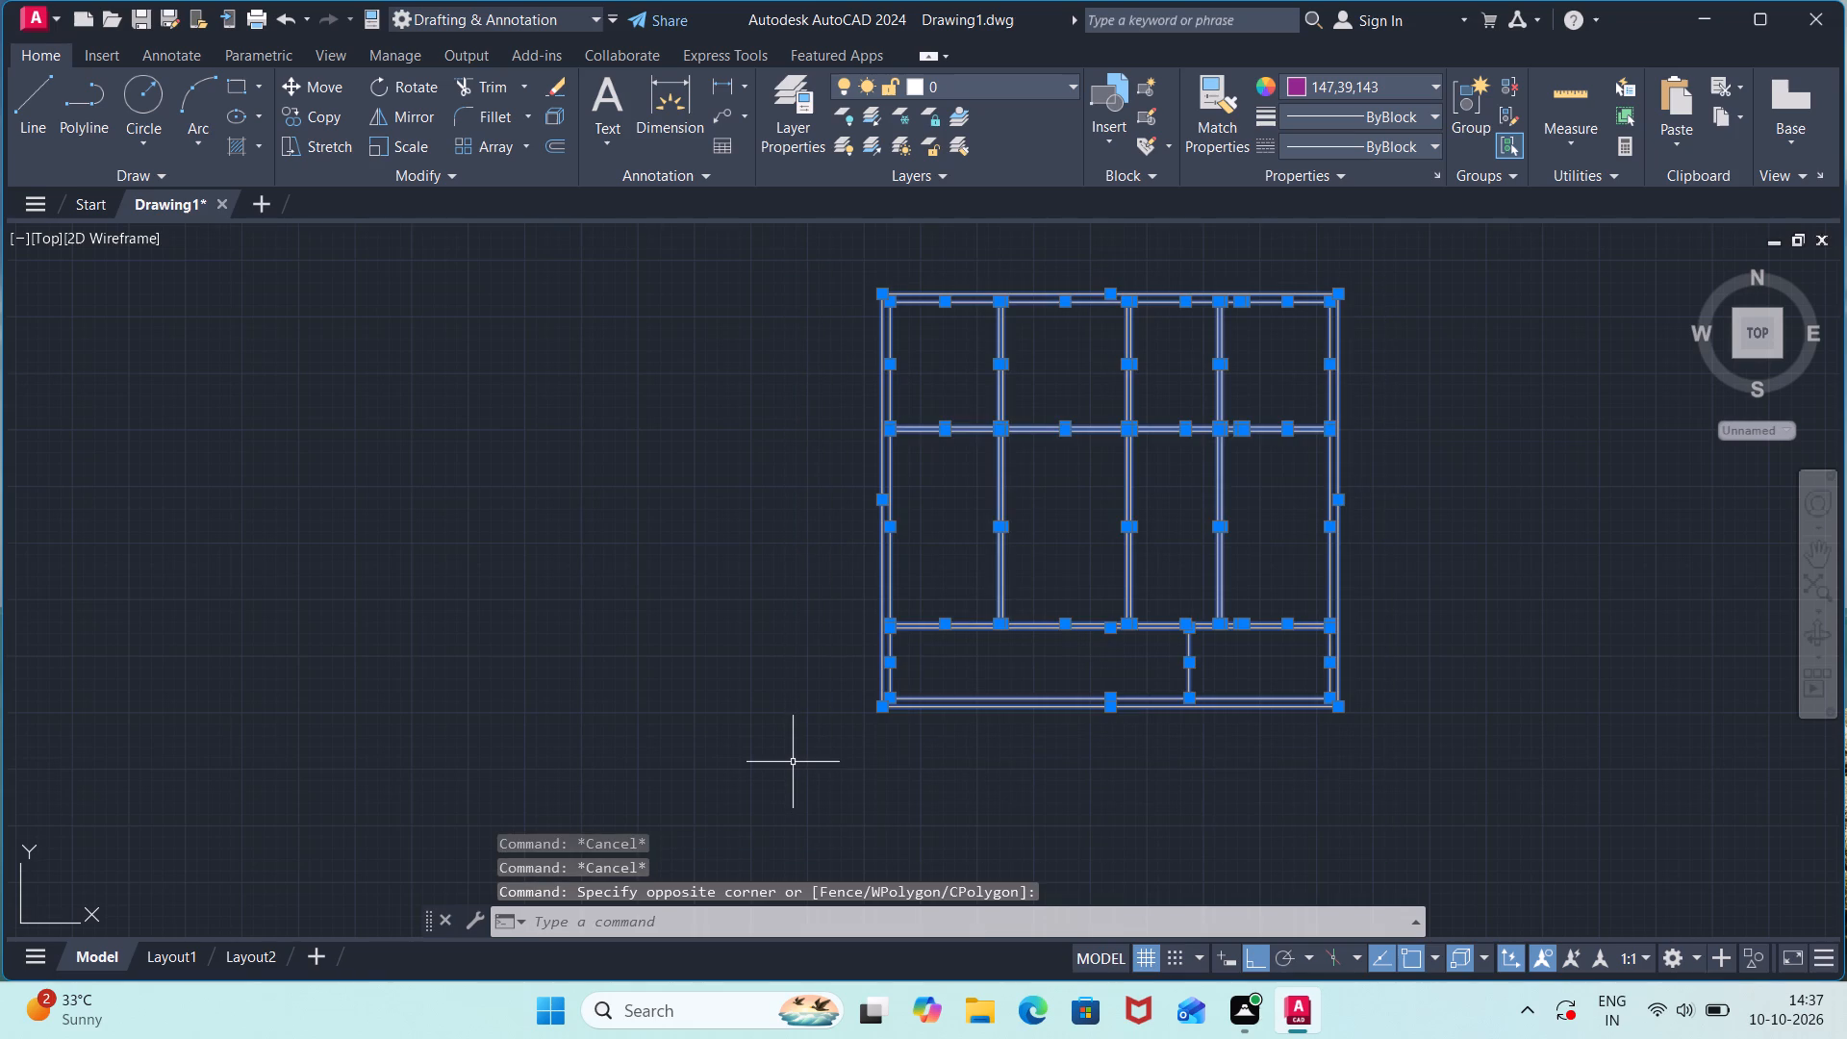
pyautogui.press('Delete')
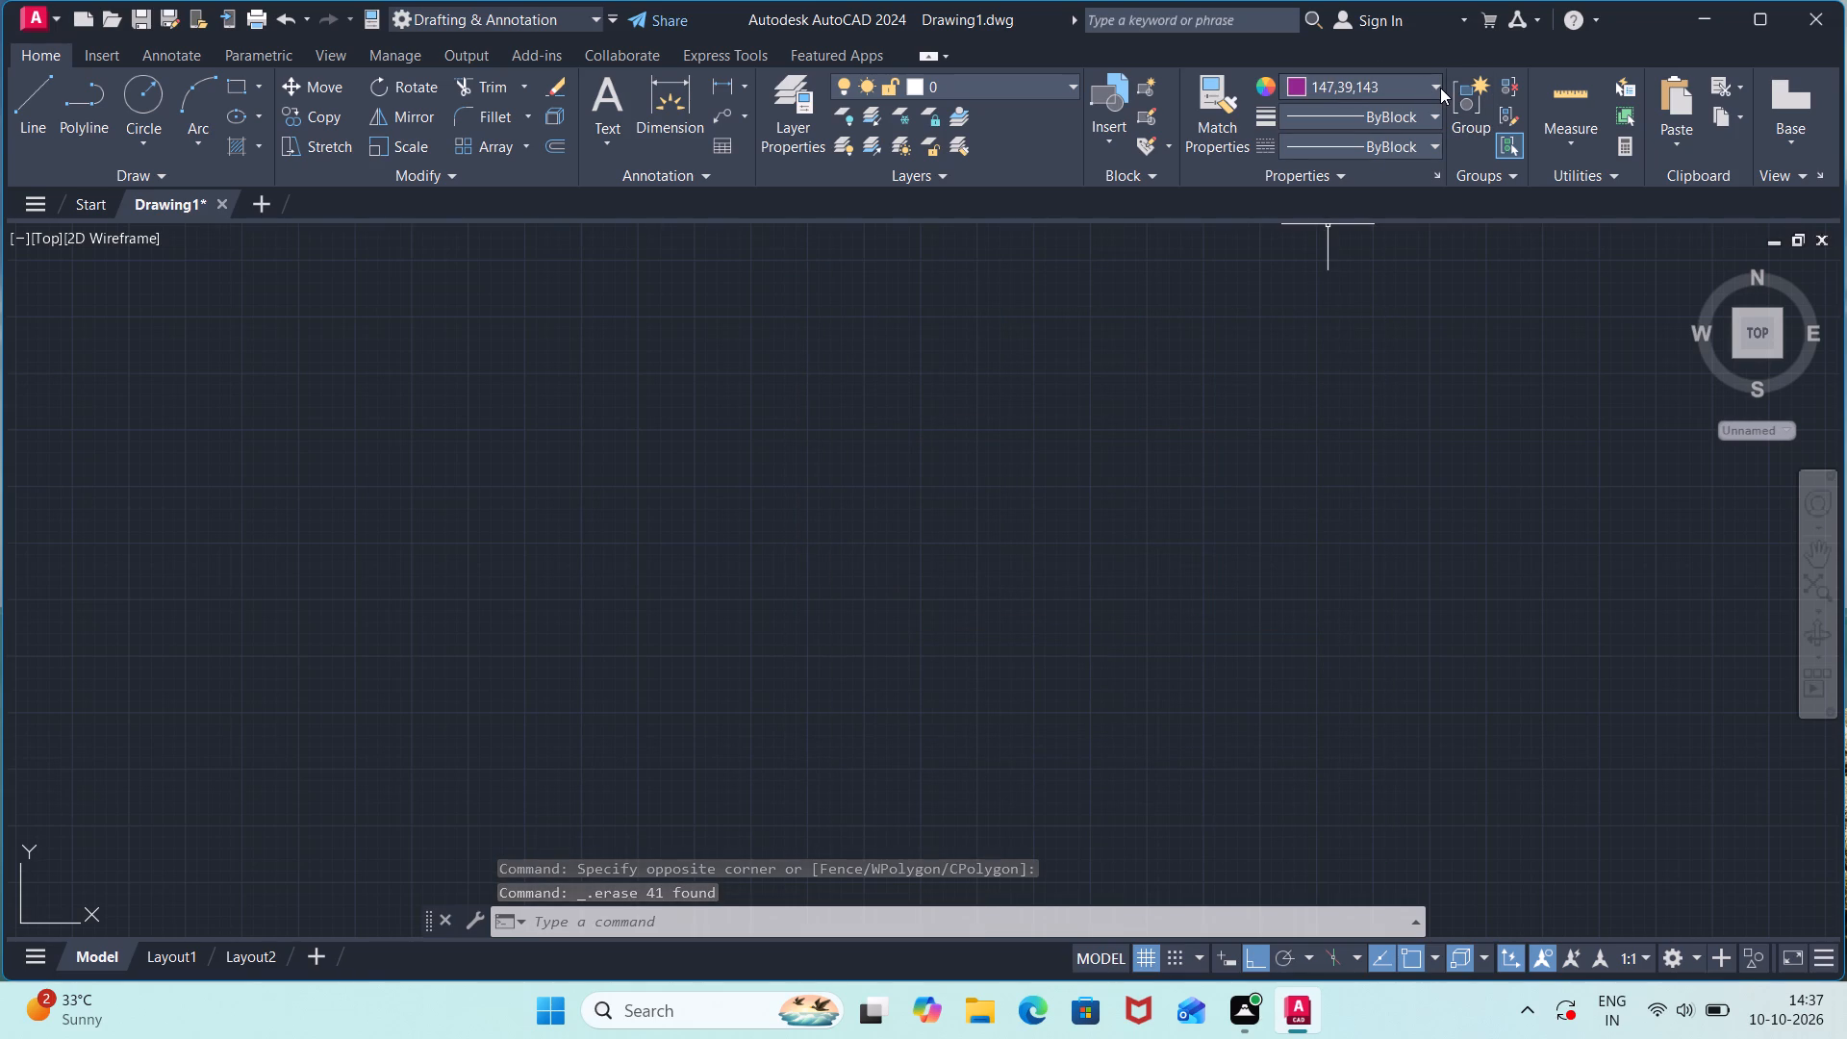
# Set the current object colour to ByLayer.
pyautogui.click(1438, 83)
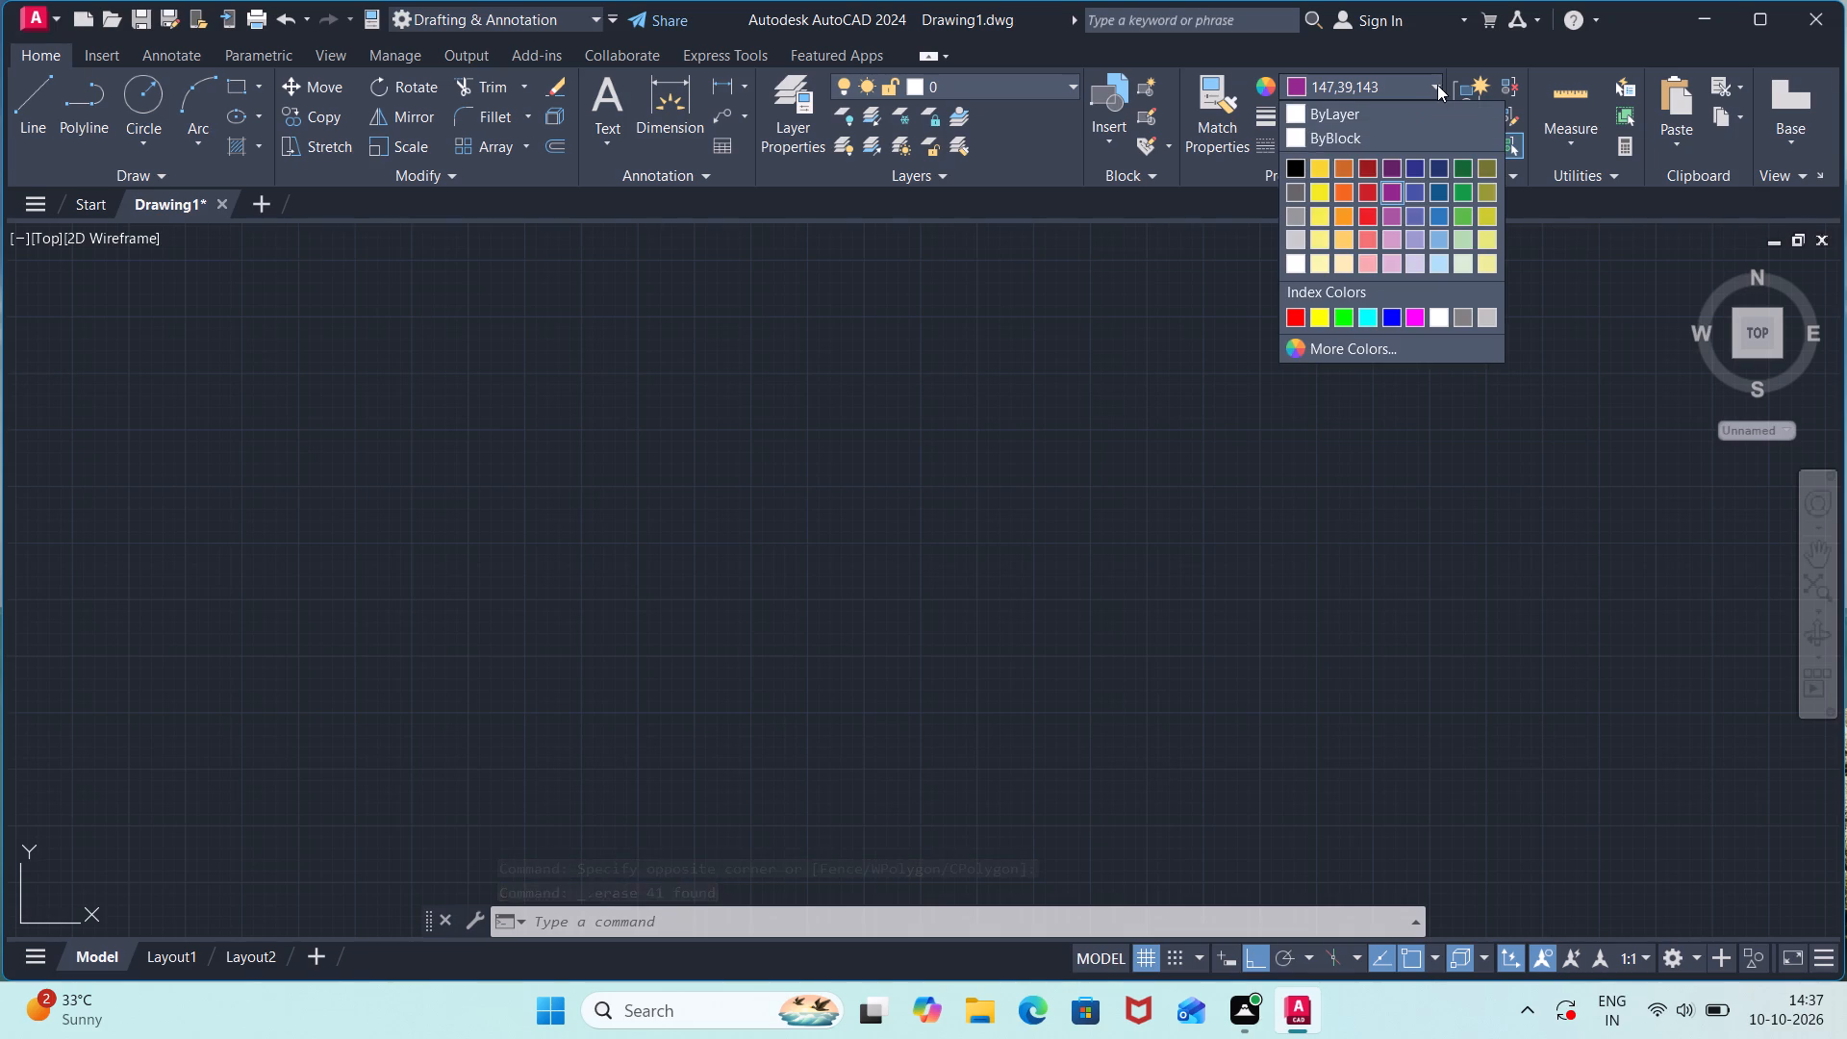
pyautogui.click(1401, 114)
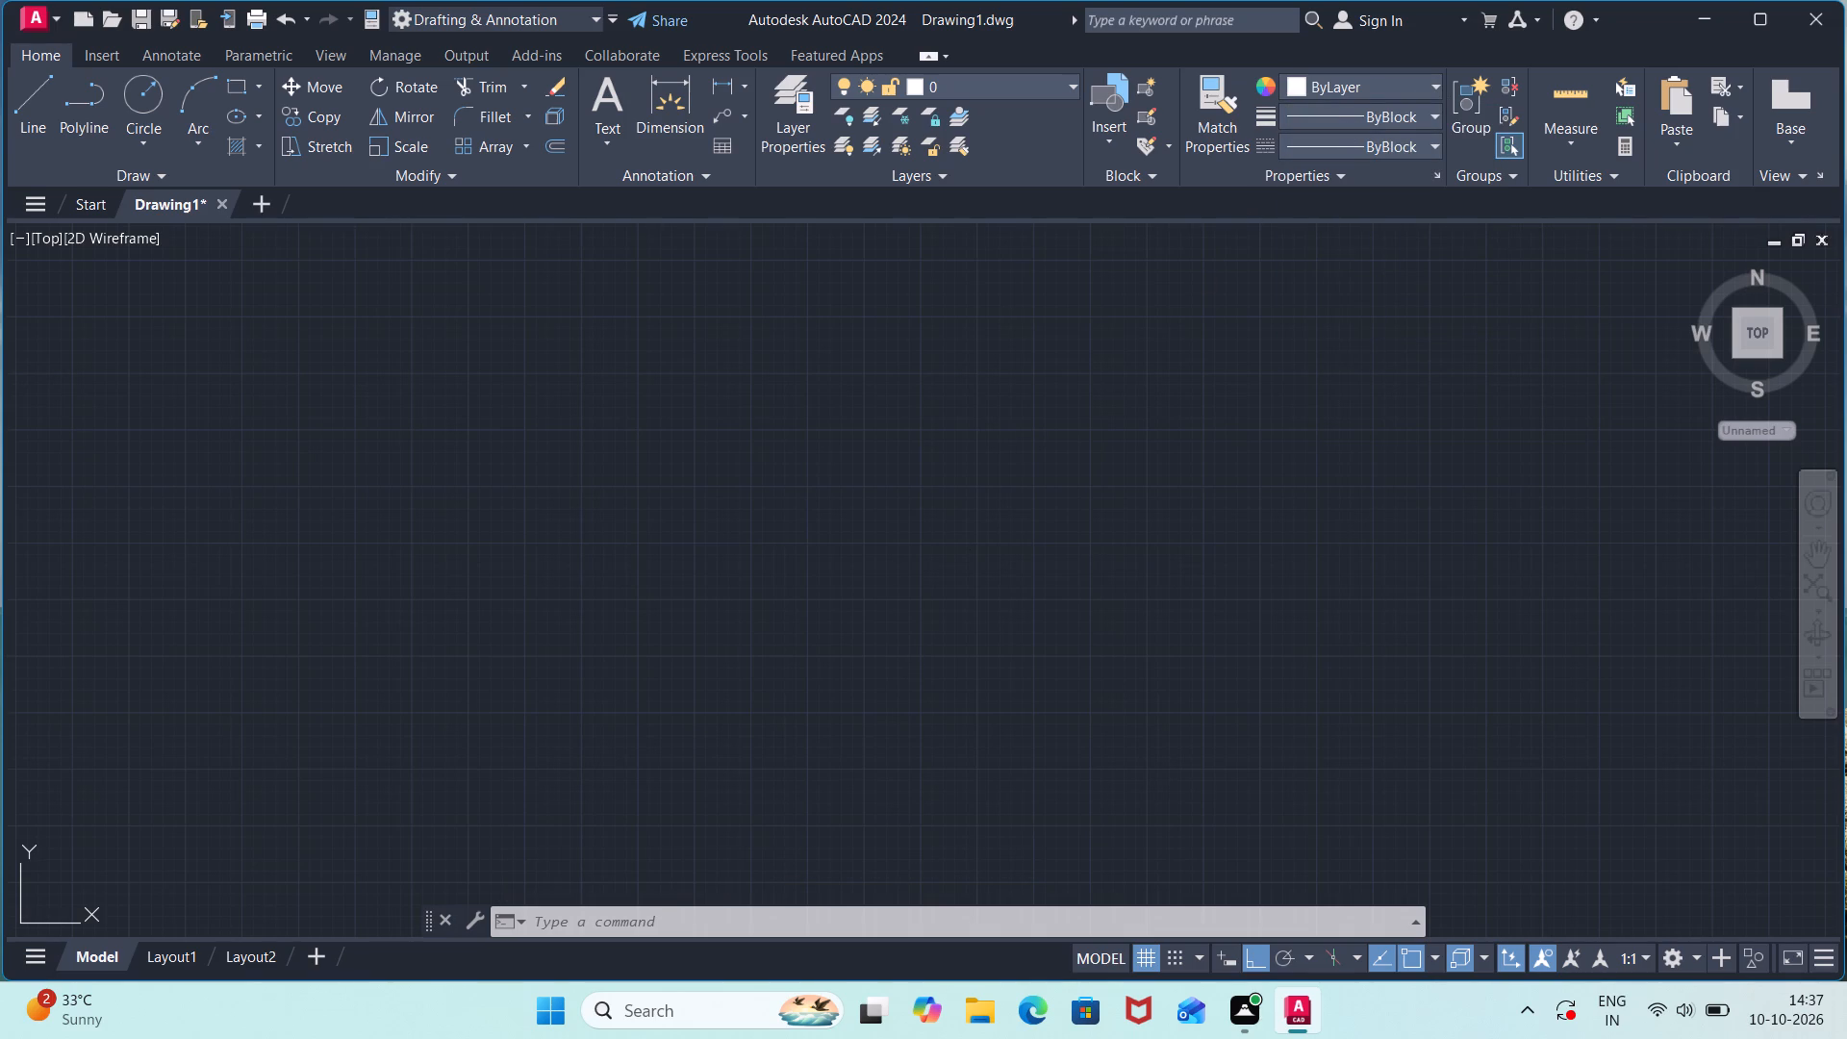
# Draw a rectangle 42' long and 38' wide in the empty drawing area as the new floor plan outline.
pyautogui.write('rec')
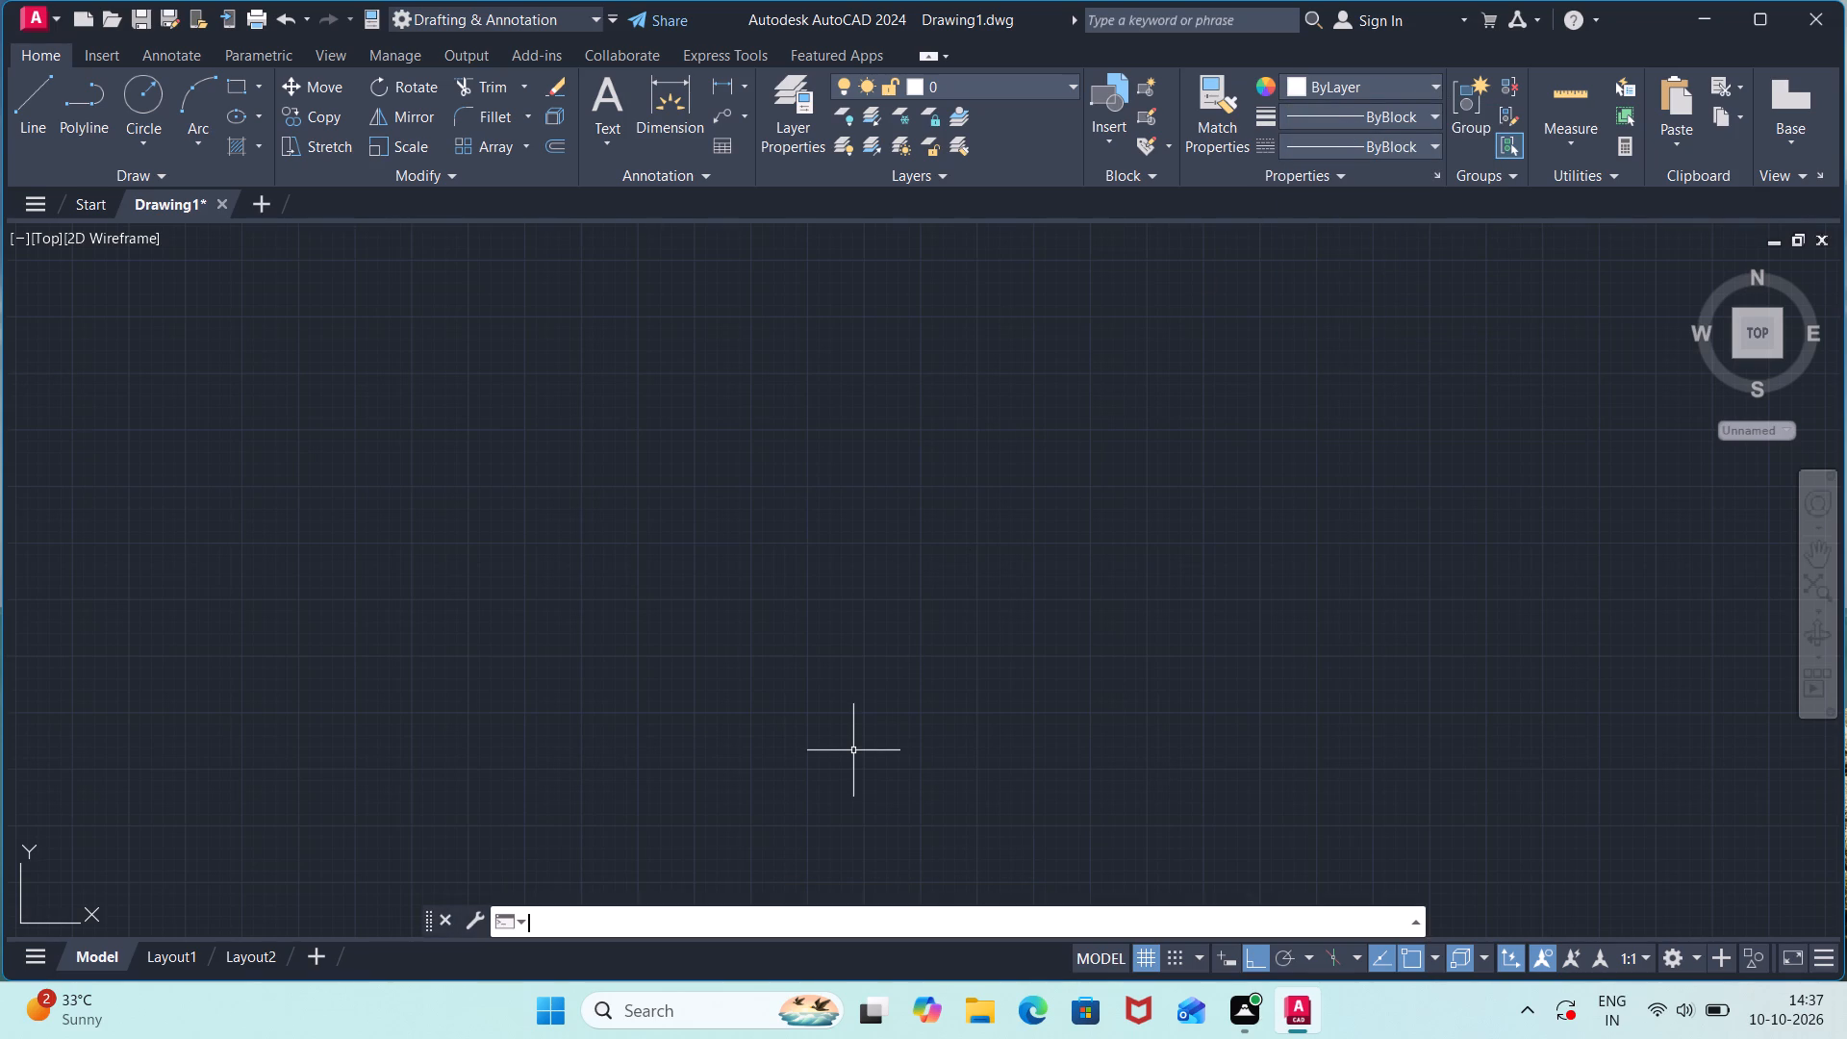
pyautogui.press('Return')
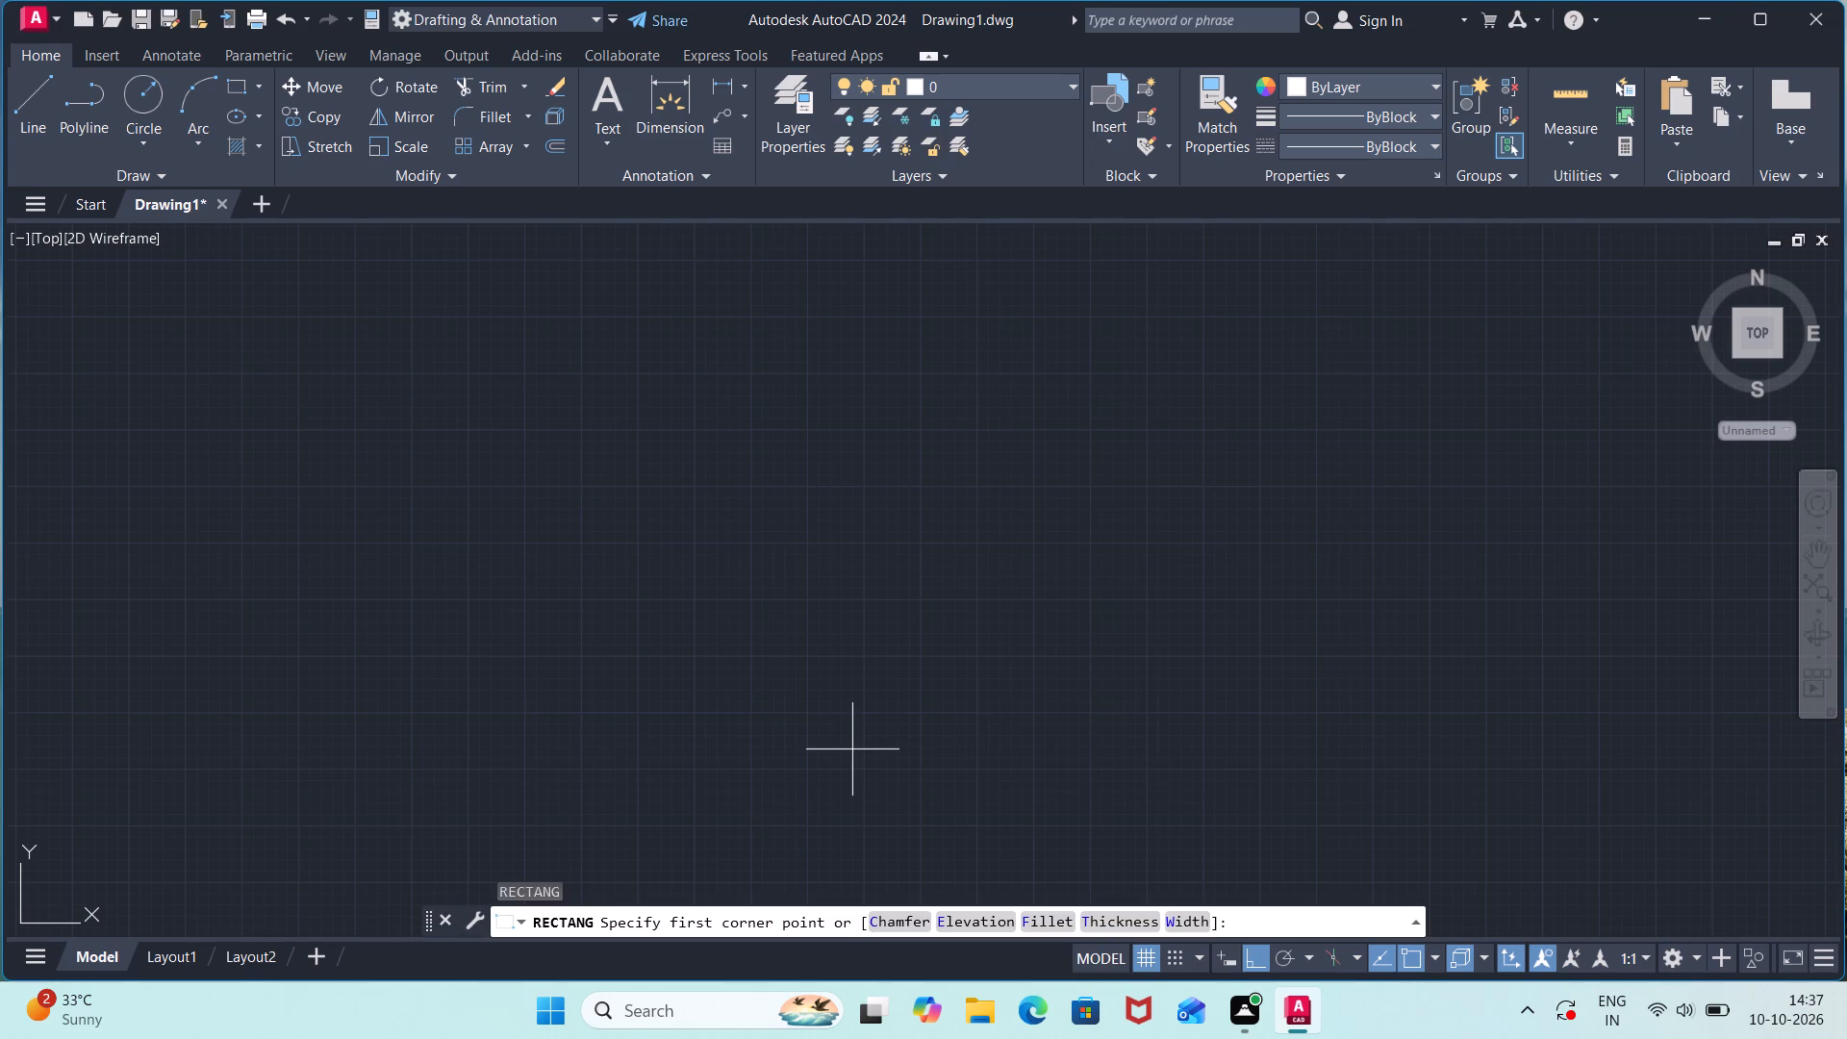
pyautogui.click(736, 400)
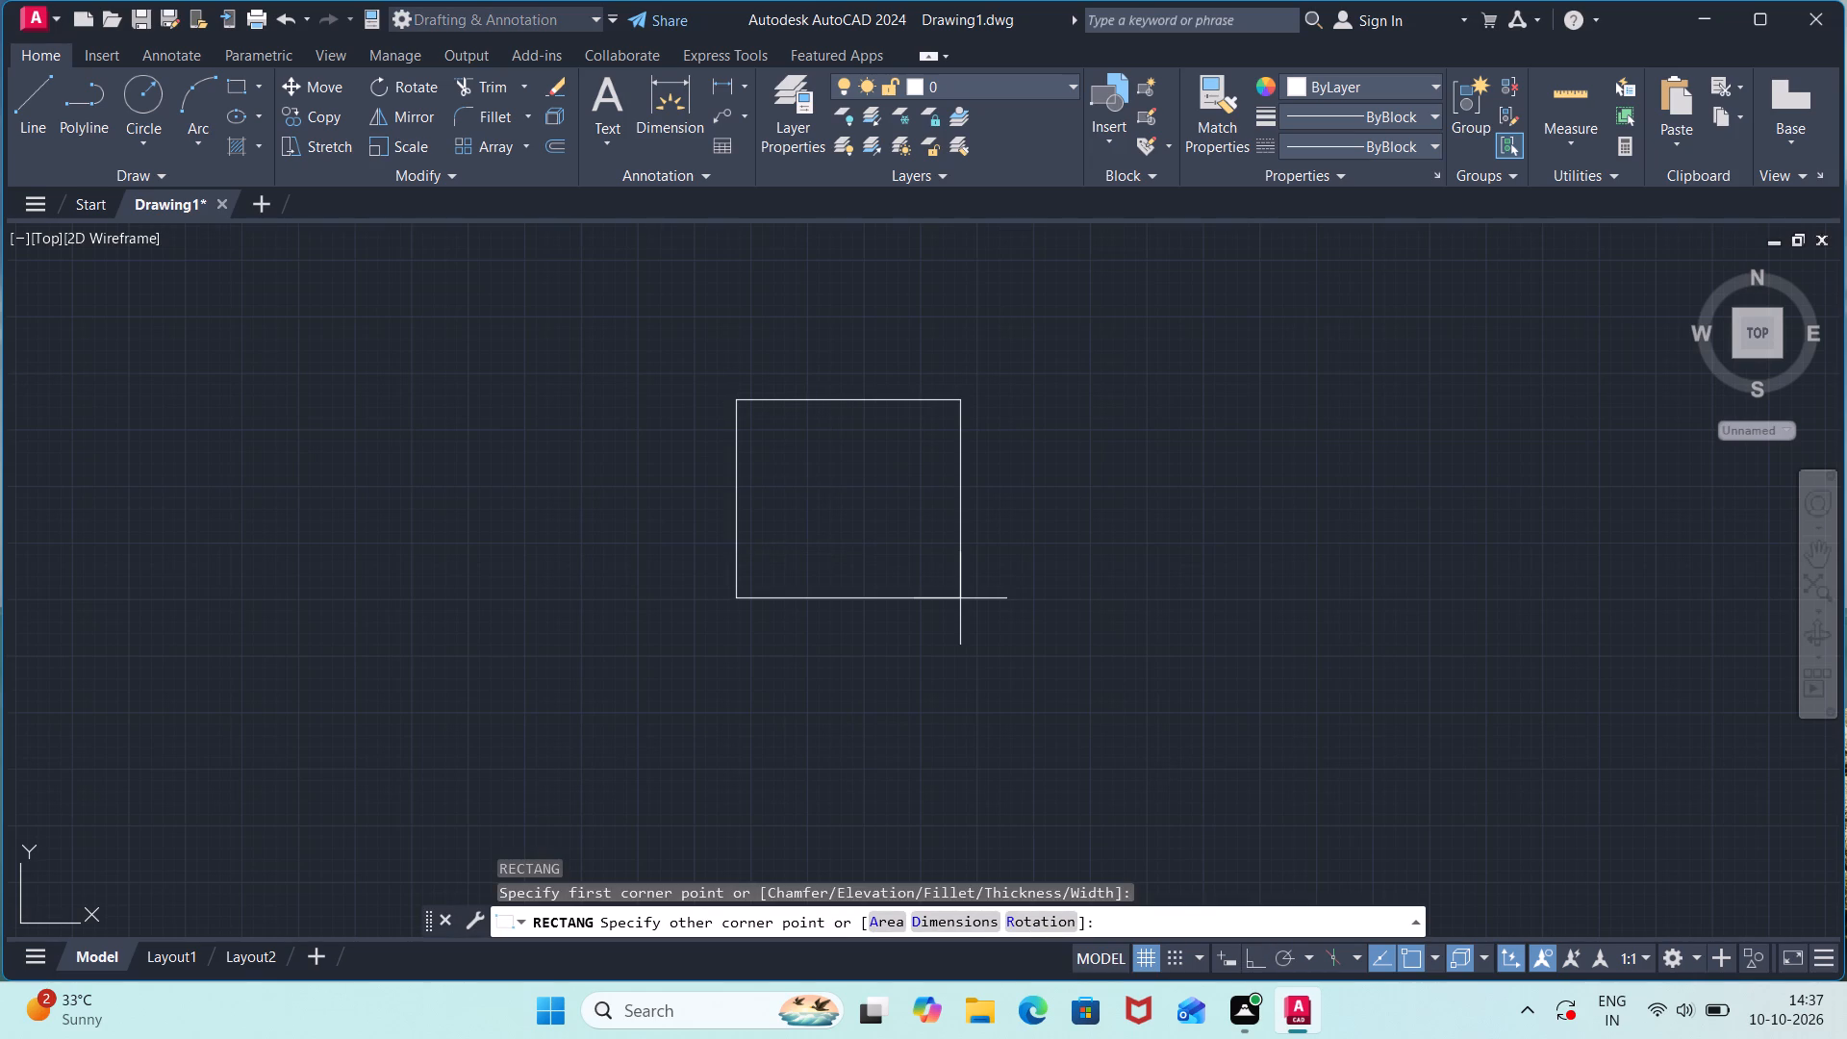
pyautogui.click(953, 912)
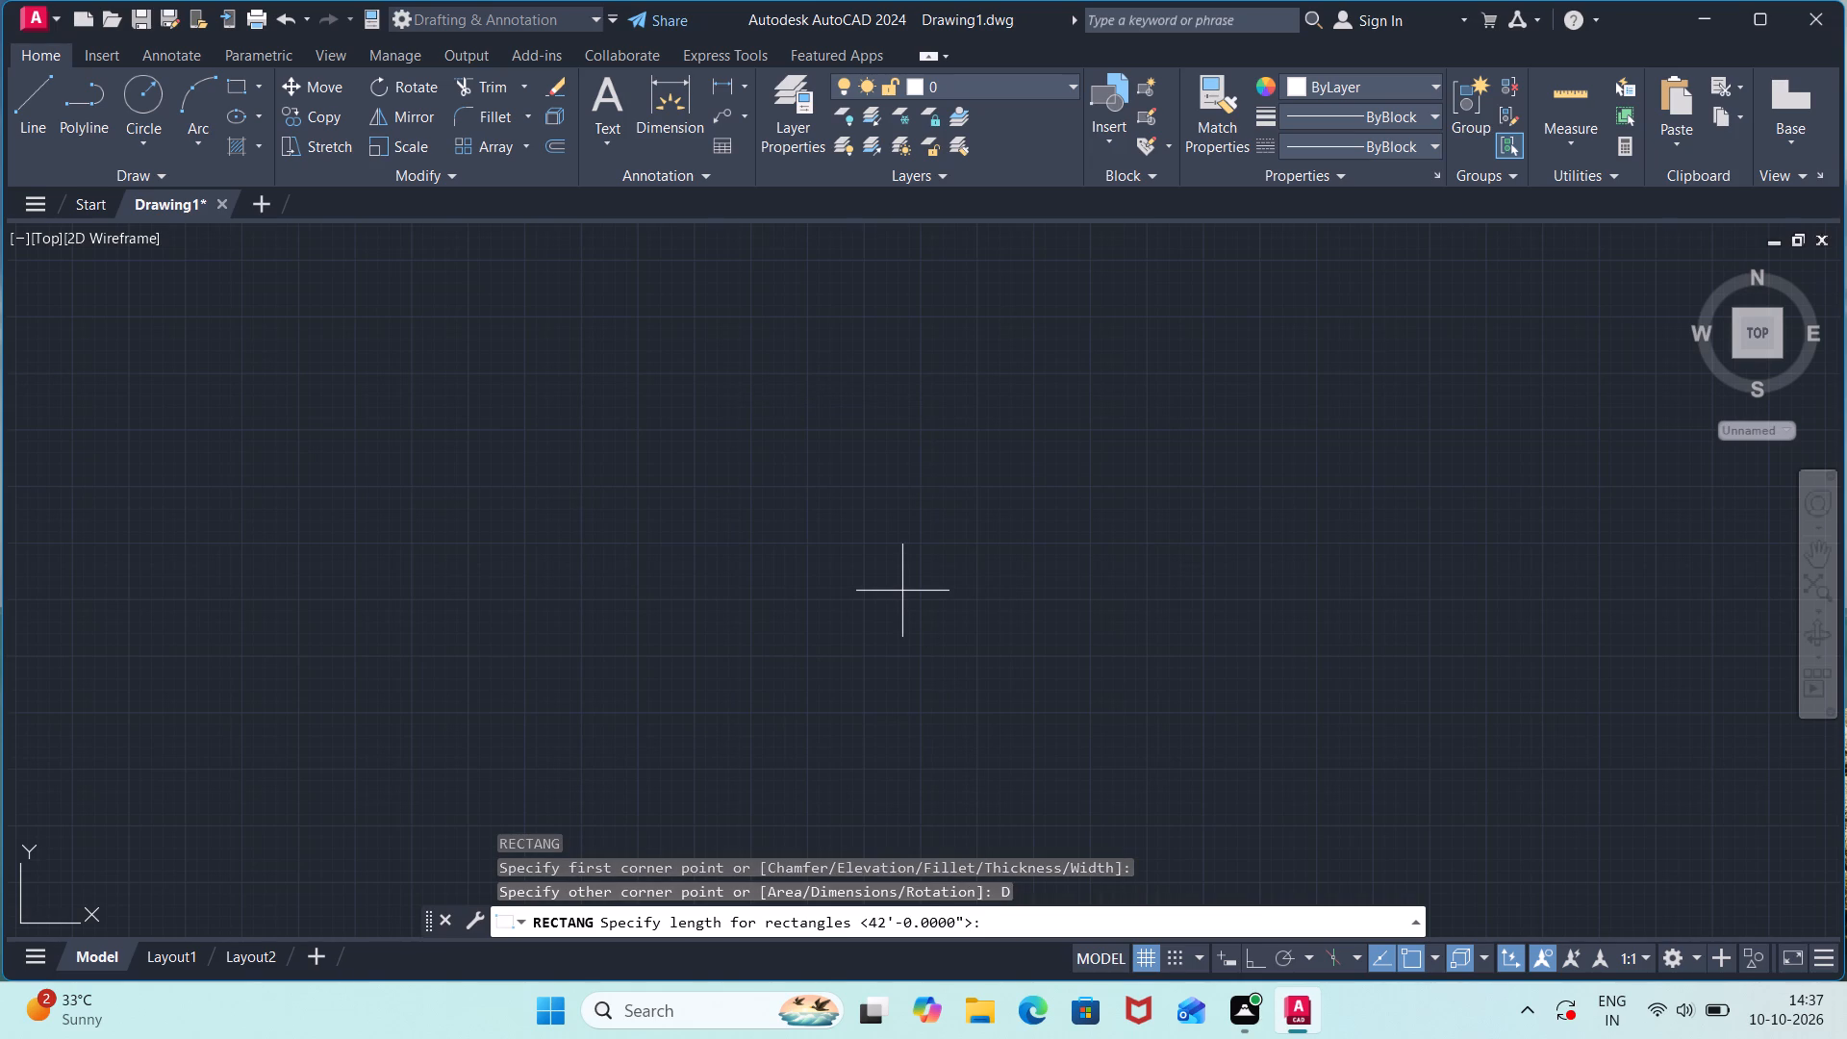
pyautogui.write("42'")
pyautogui.press('Return')
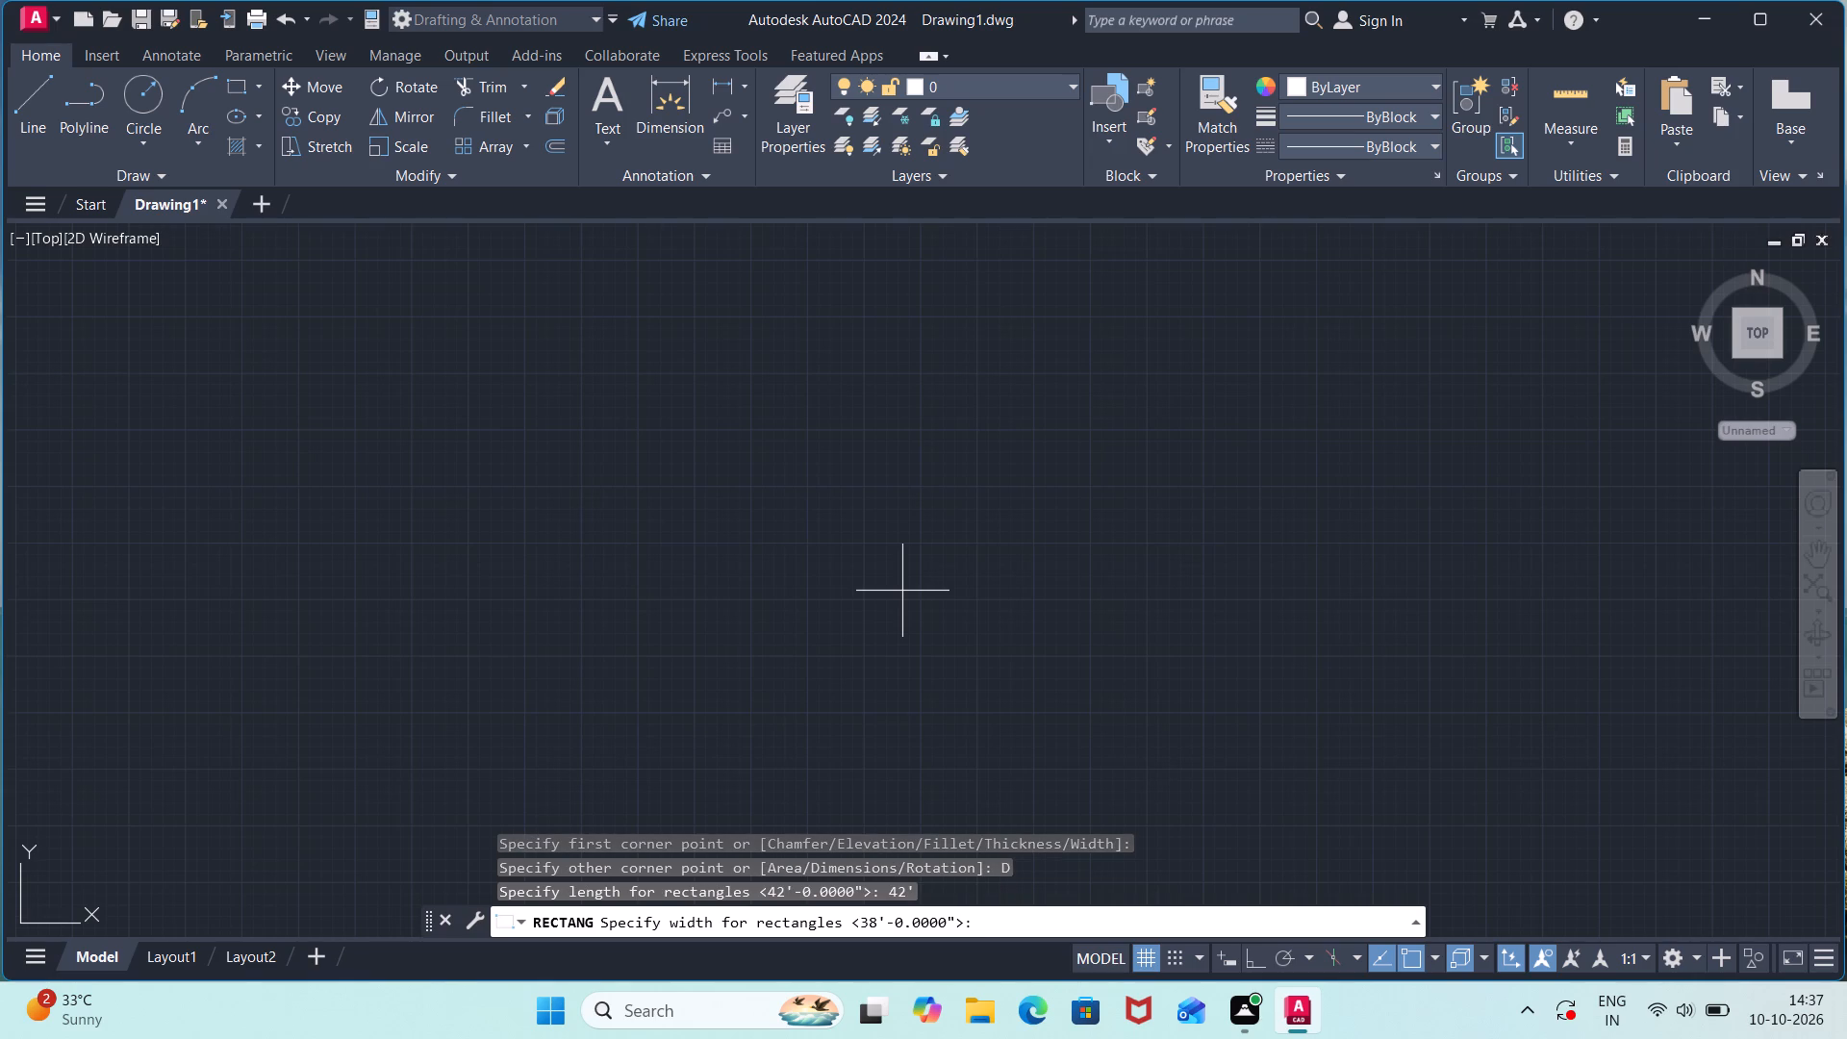
pyautogui.write("38'")
pyautogui.press('Return')
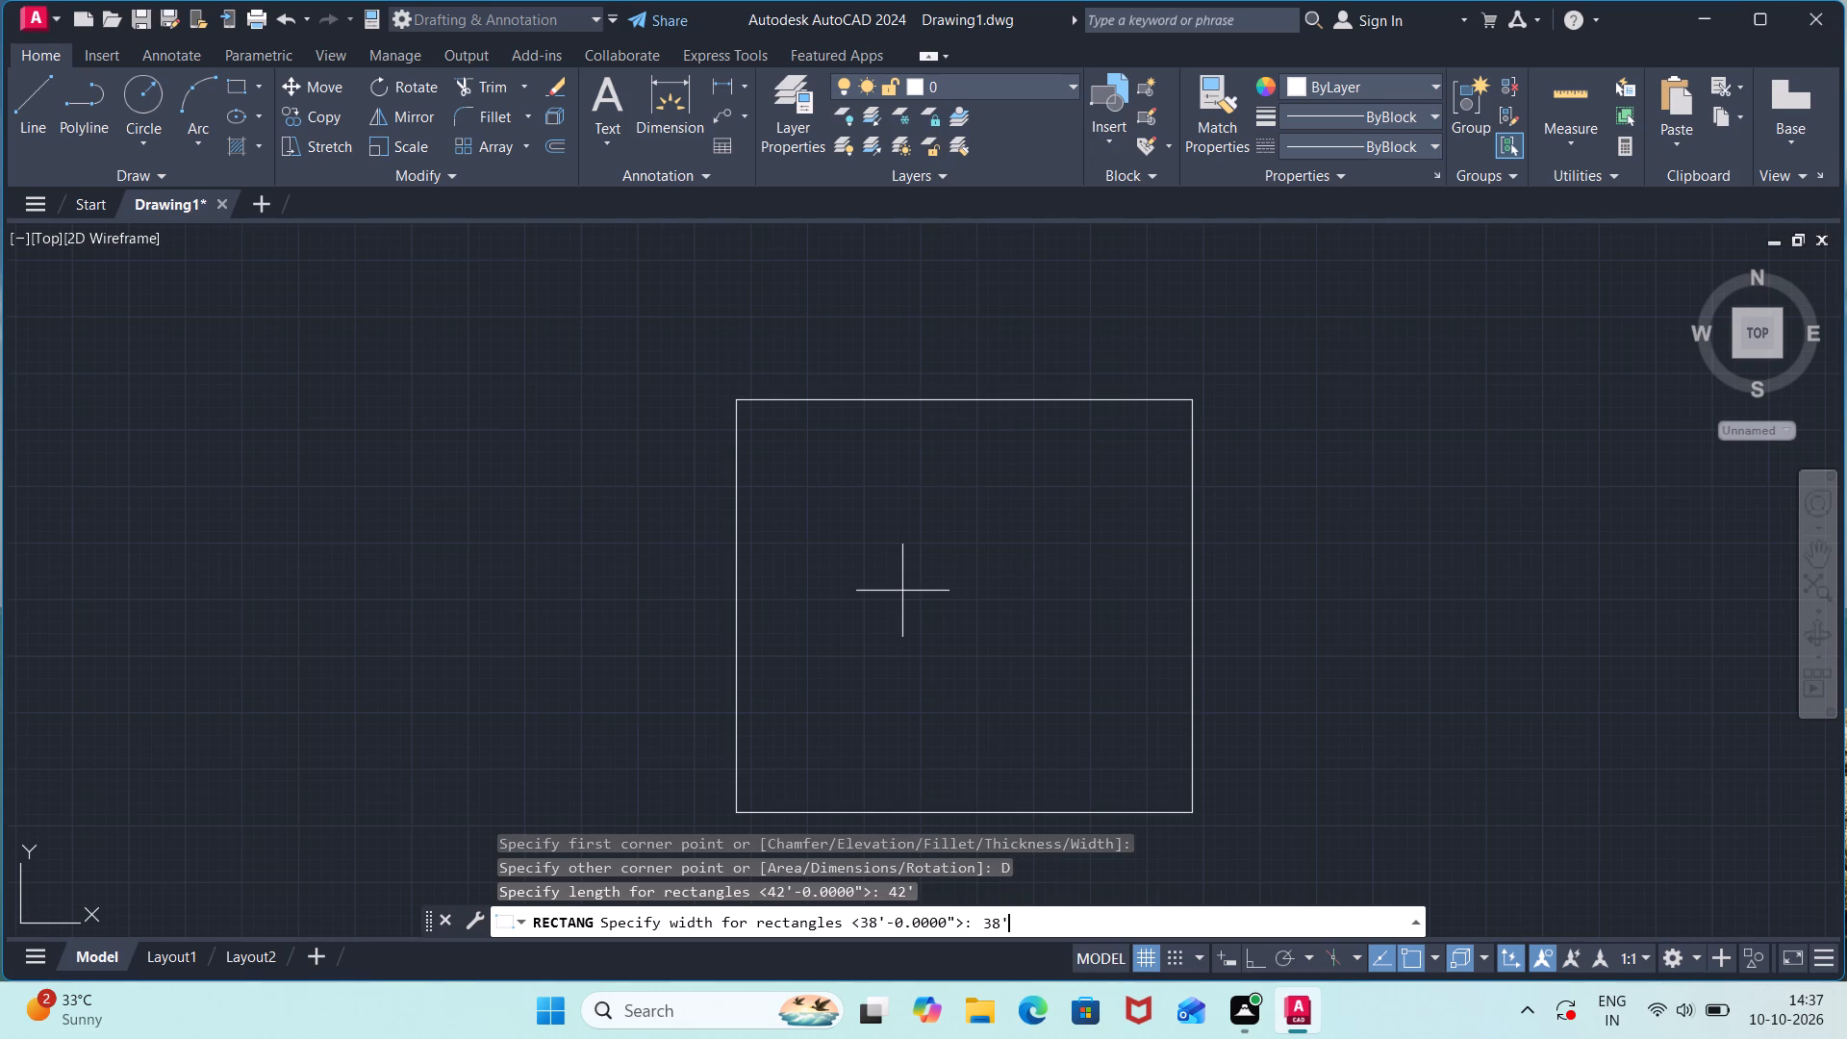
pyautogui.click(902, 591)
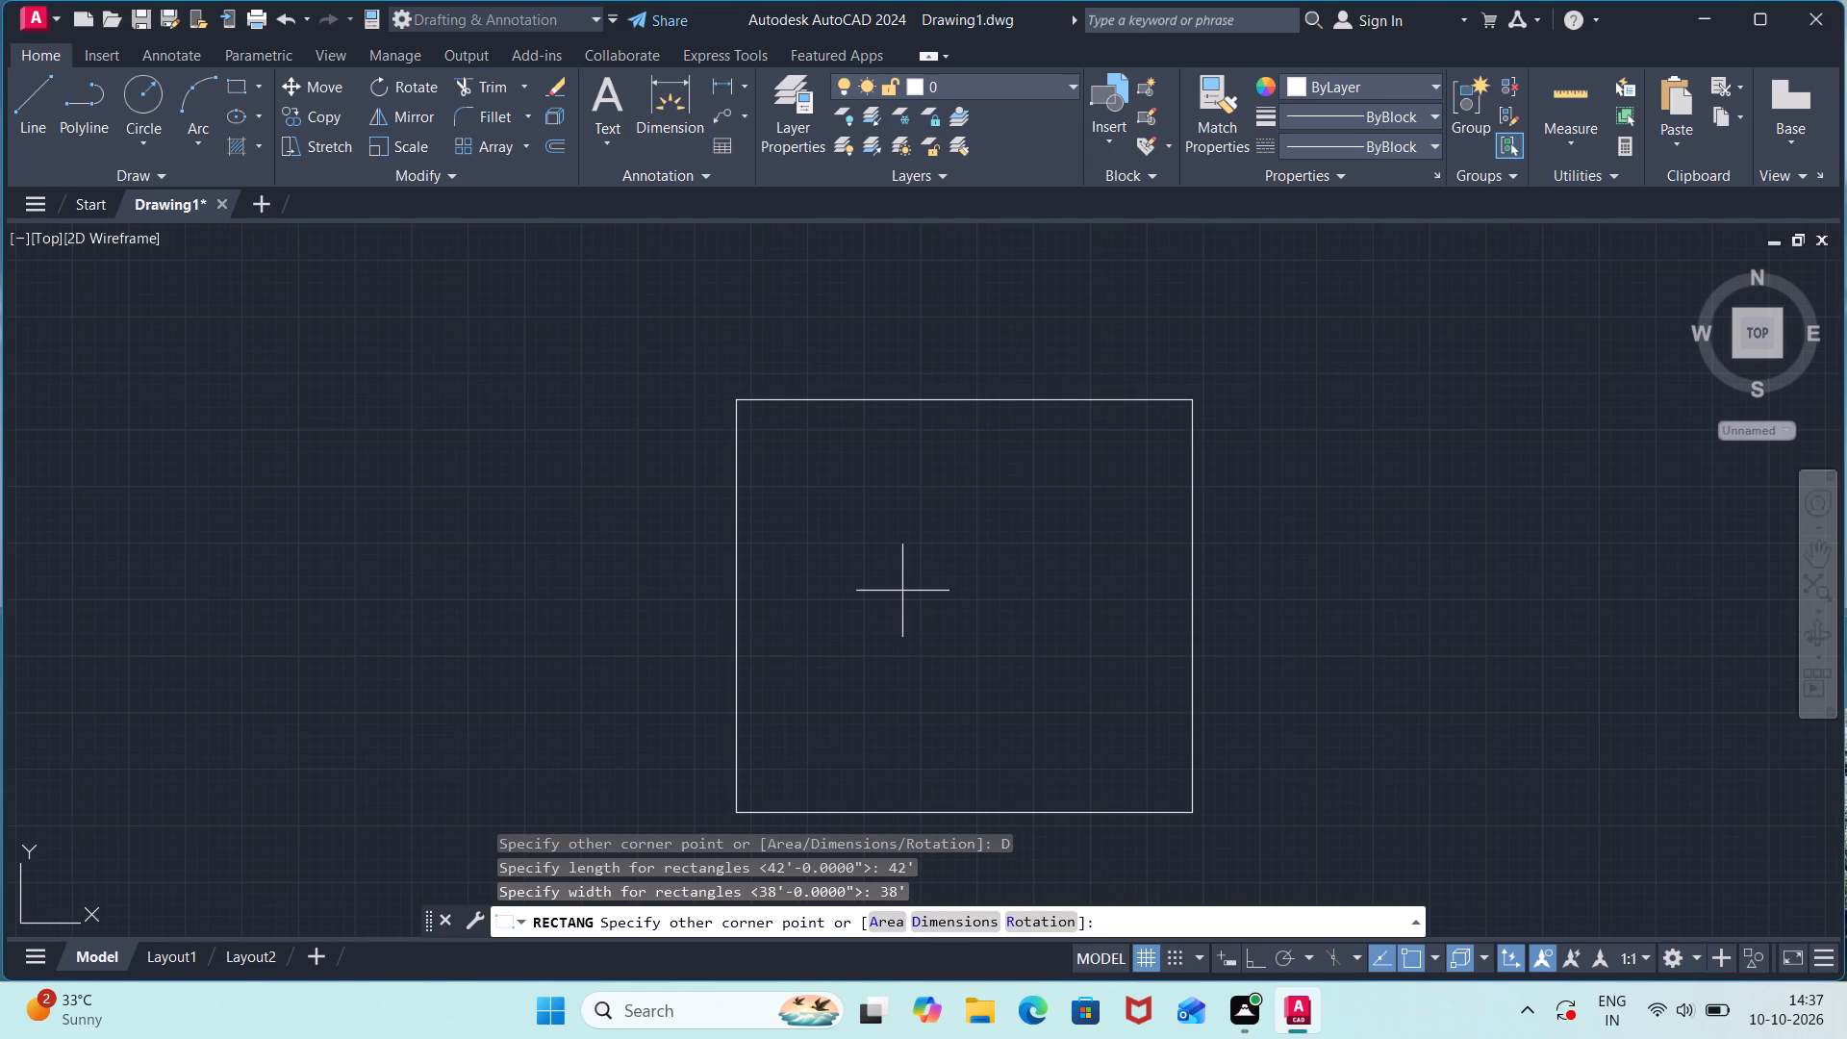
pyautogui.scroll(-3, 1102, 564)
pyautogui.scroll(2, 1102, 564)
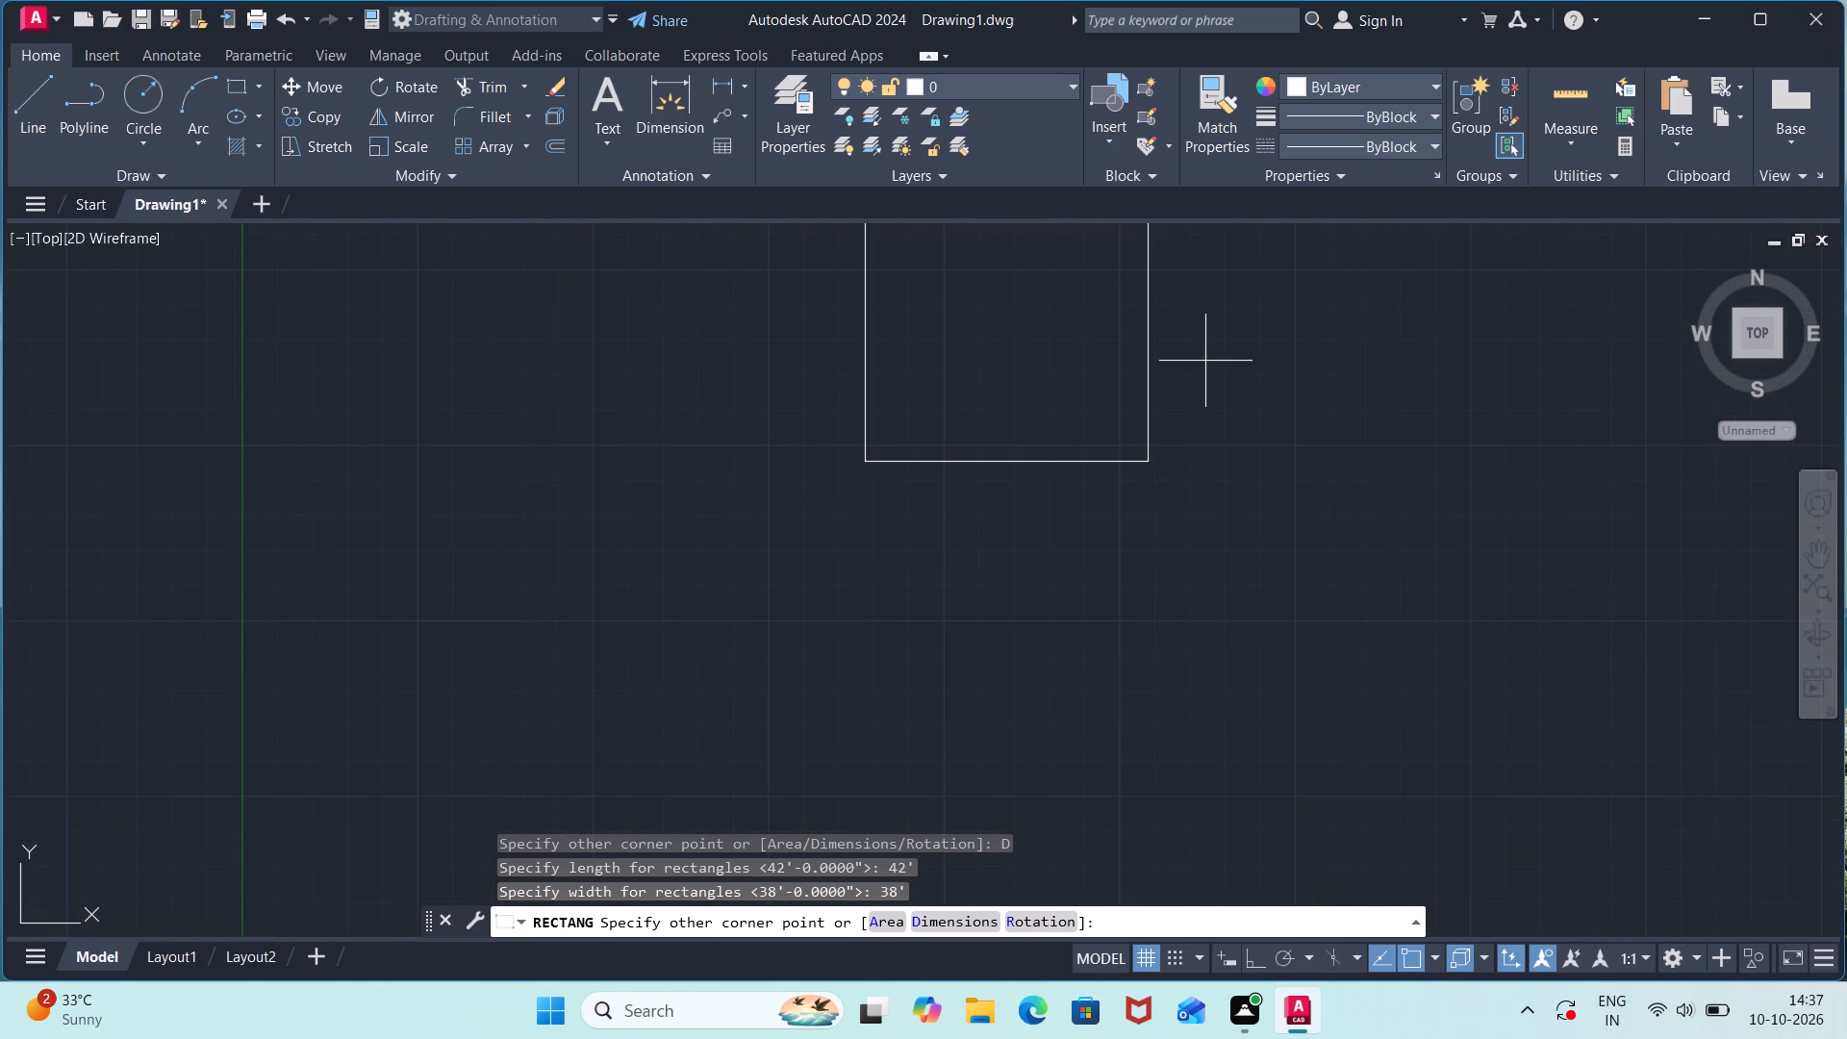
pyautogui.click(1176, 699)
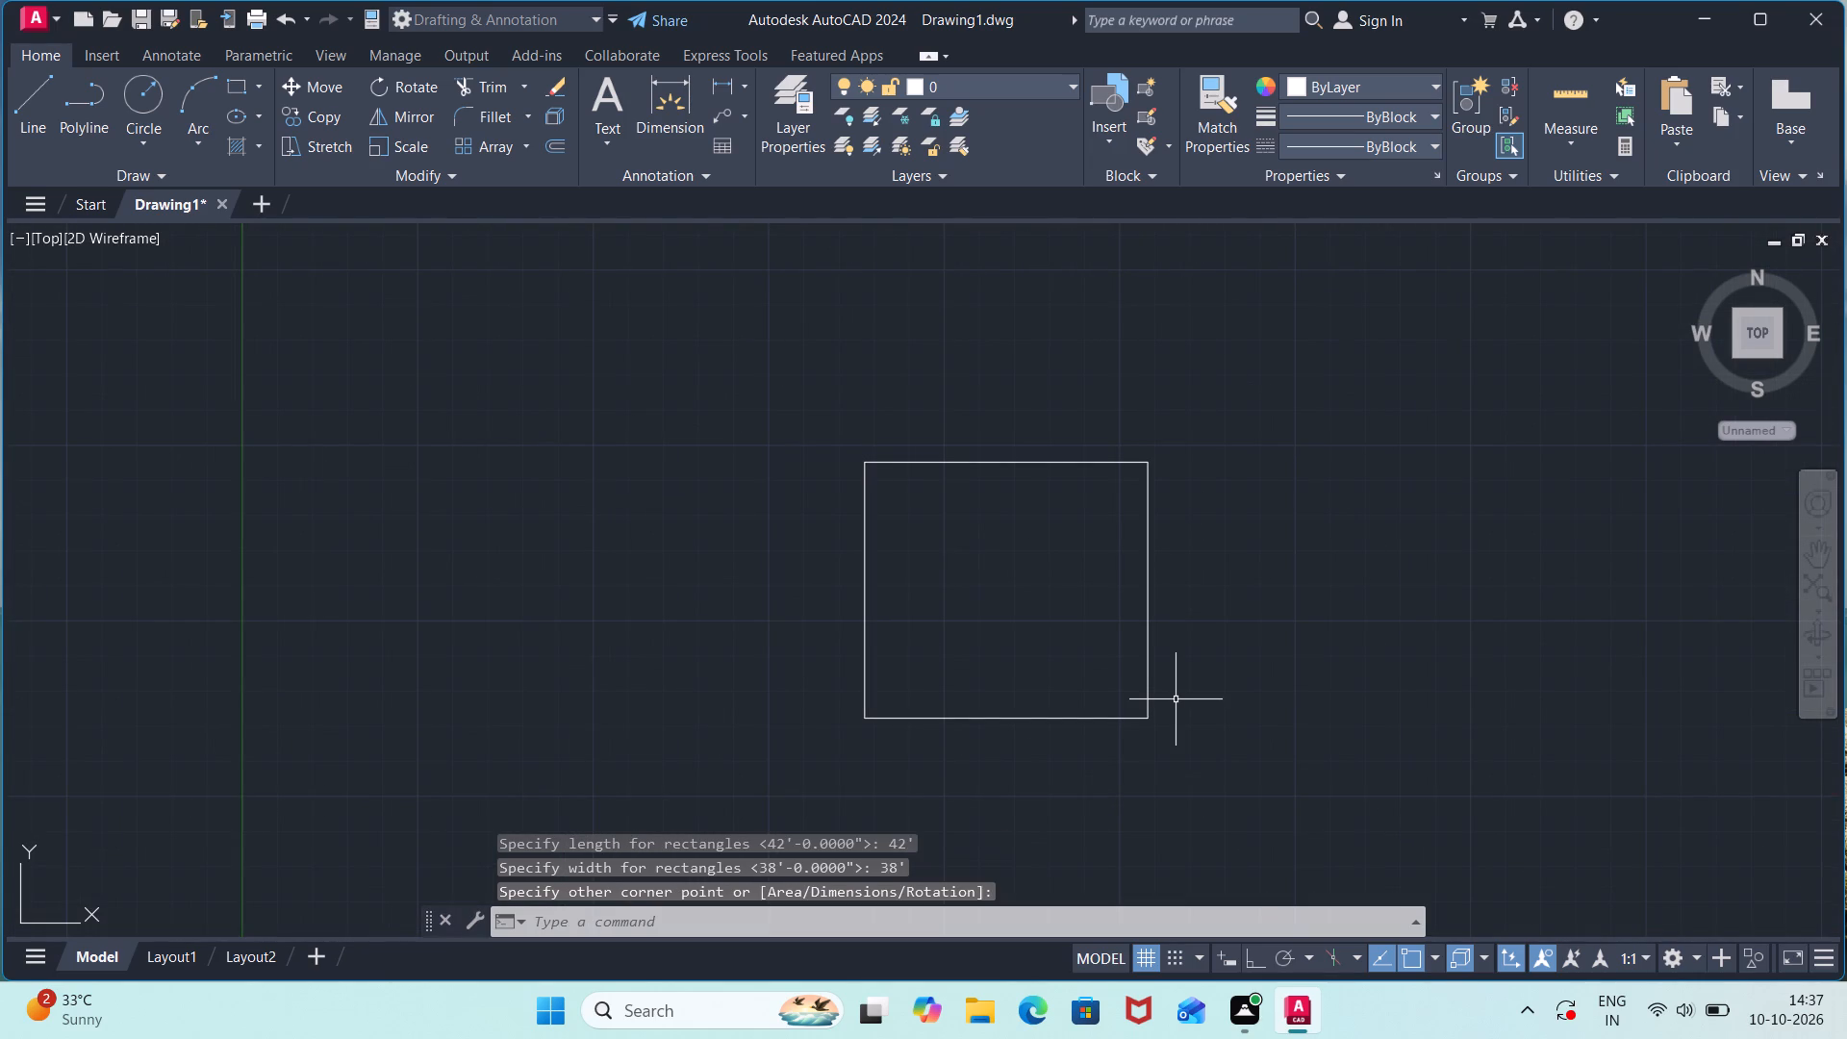
# Explode the 42' by 38' rectangle into separate lines.
pyautogui.click(1243, 386)
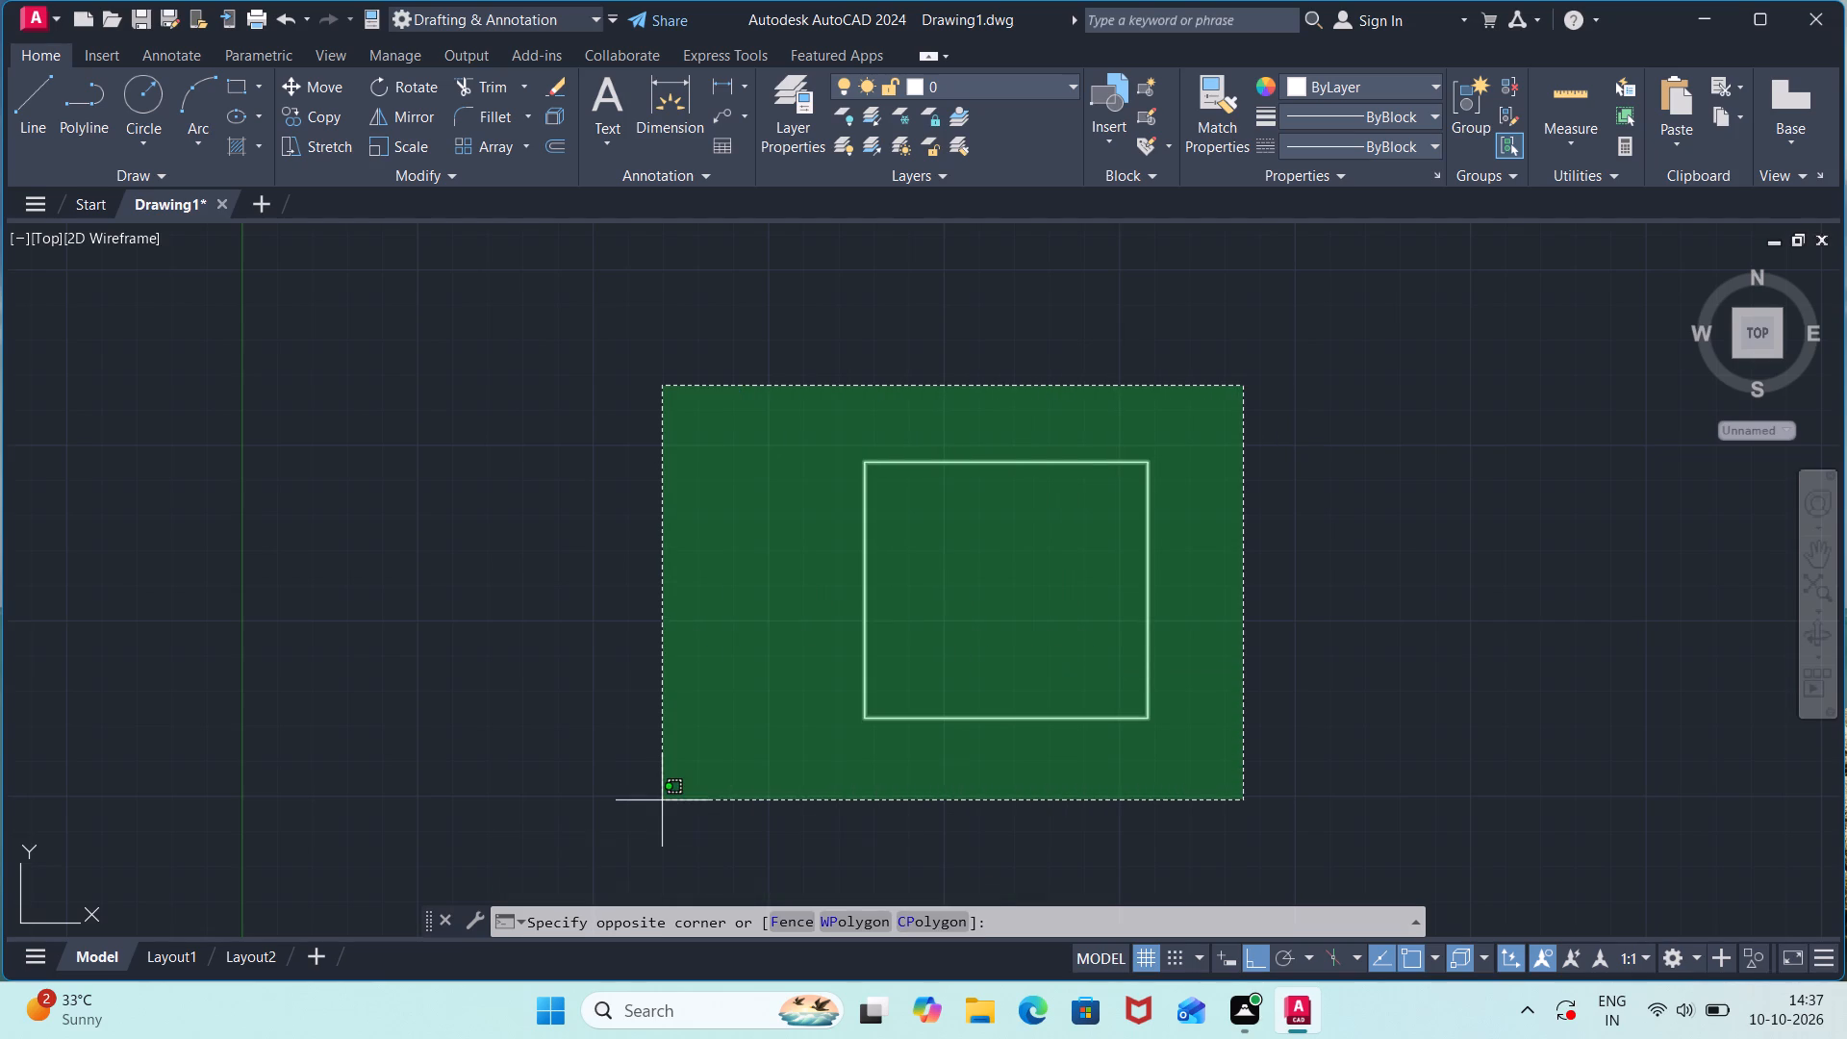
pyautogui.click(869, 807)
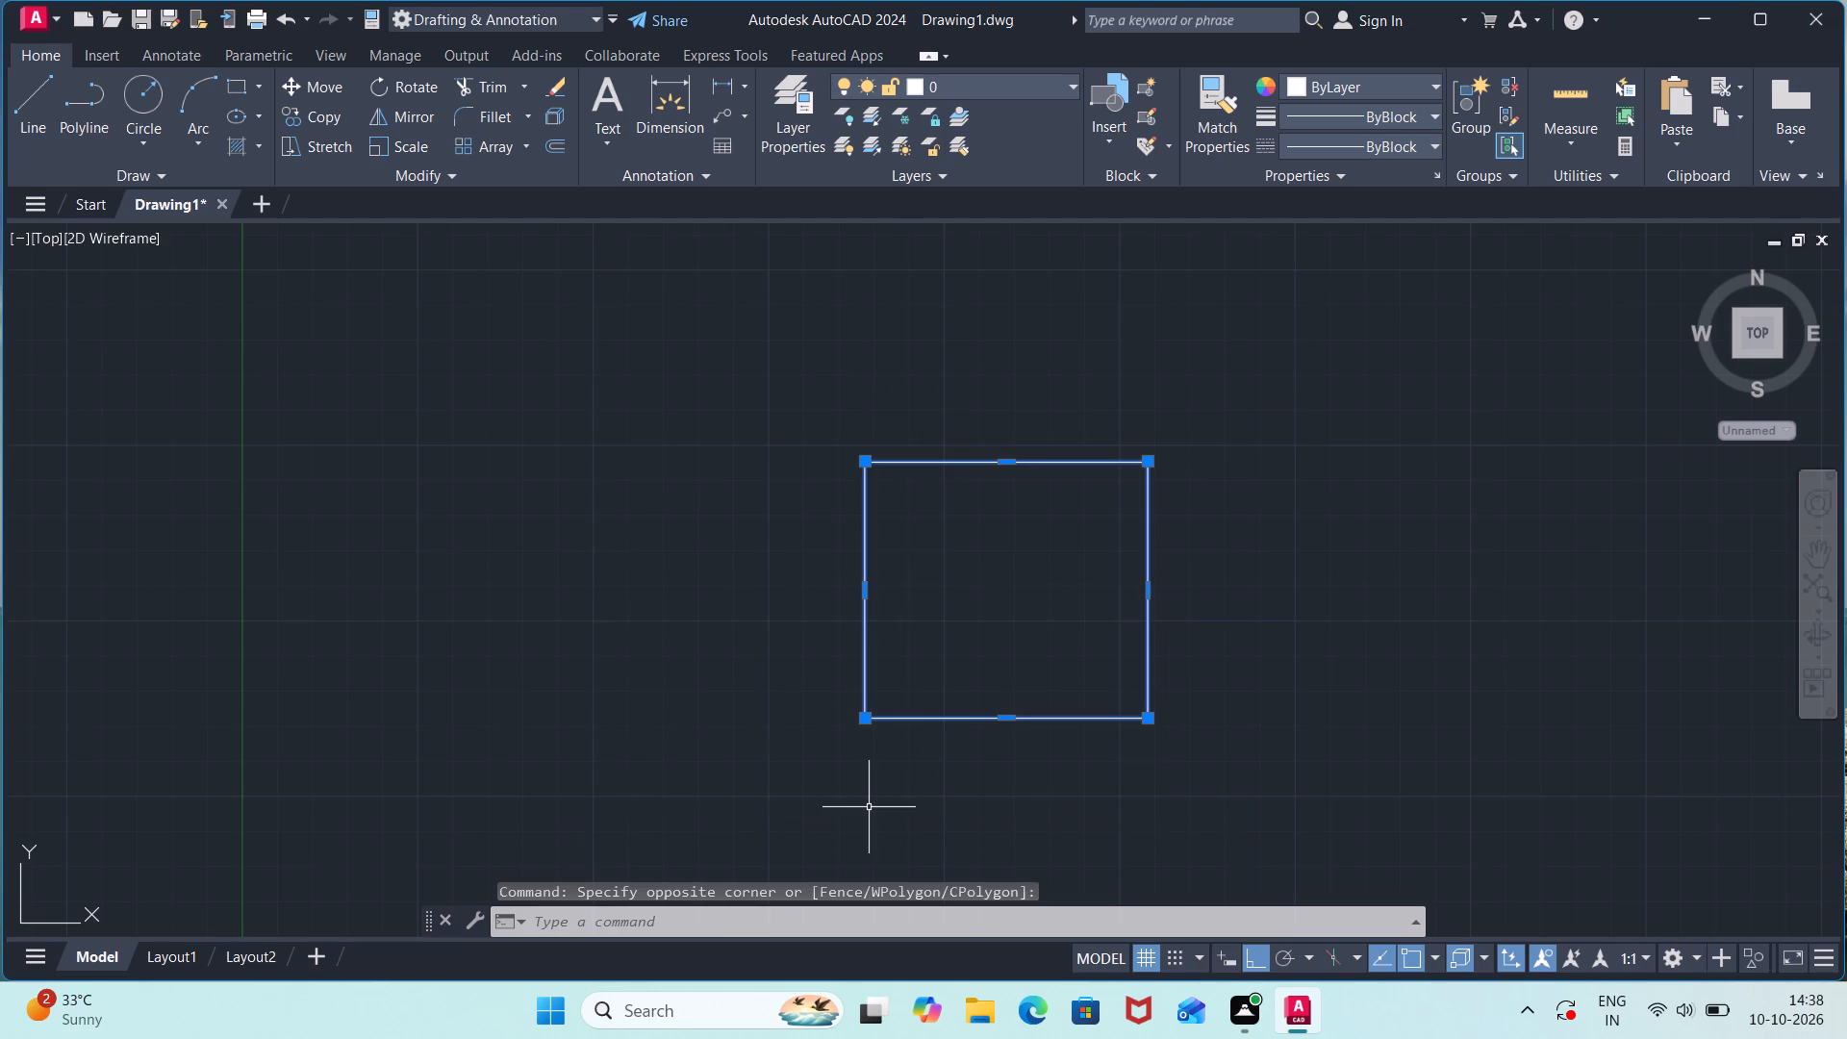
pyautogui.press('x')
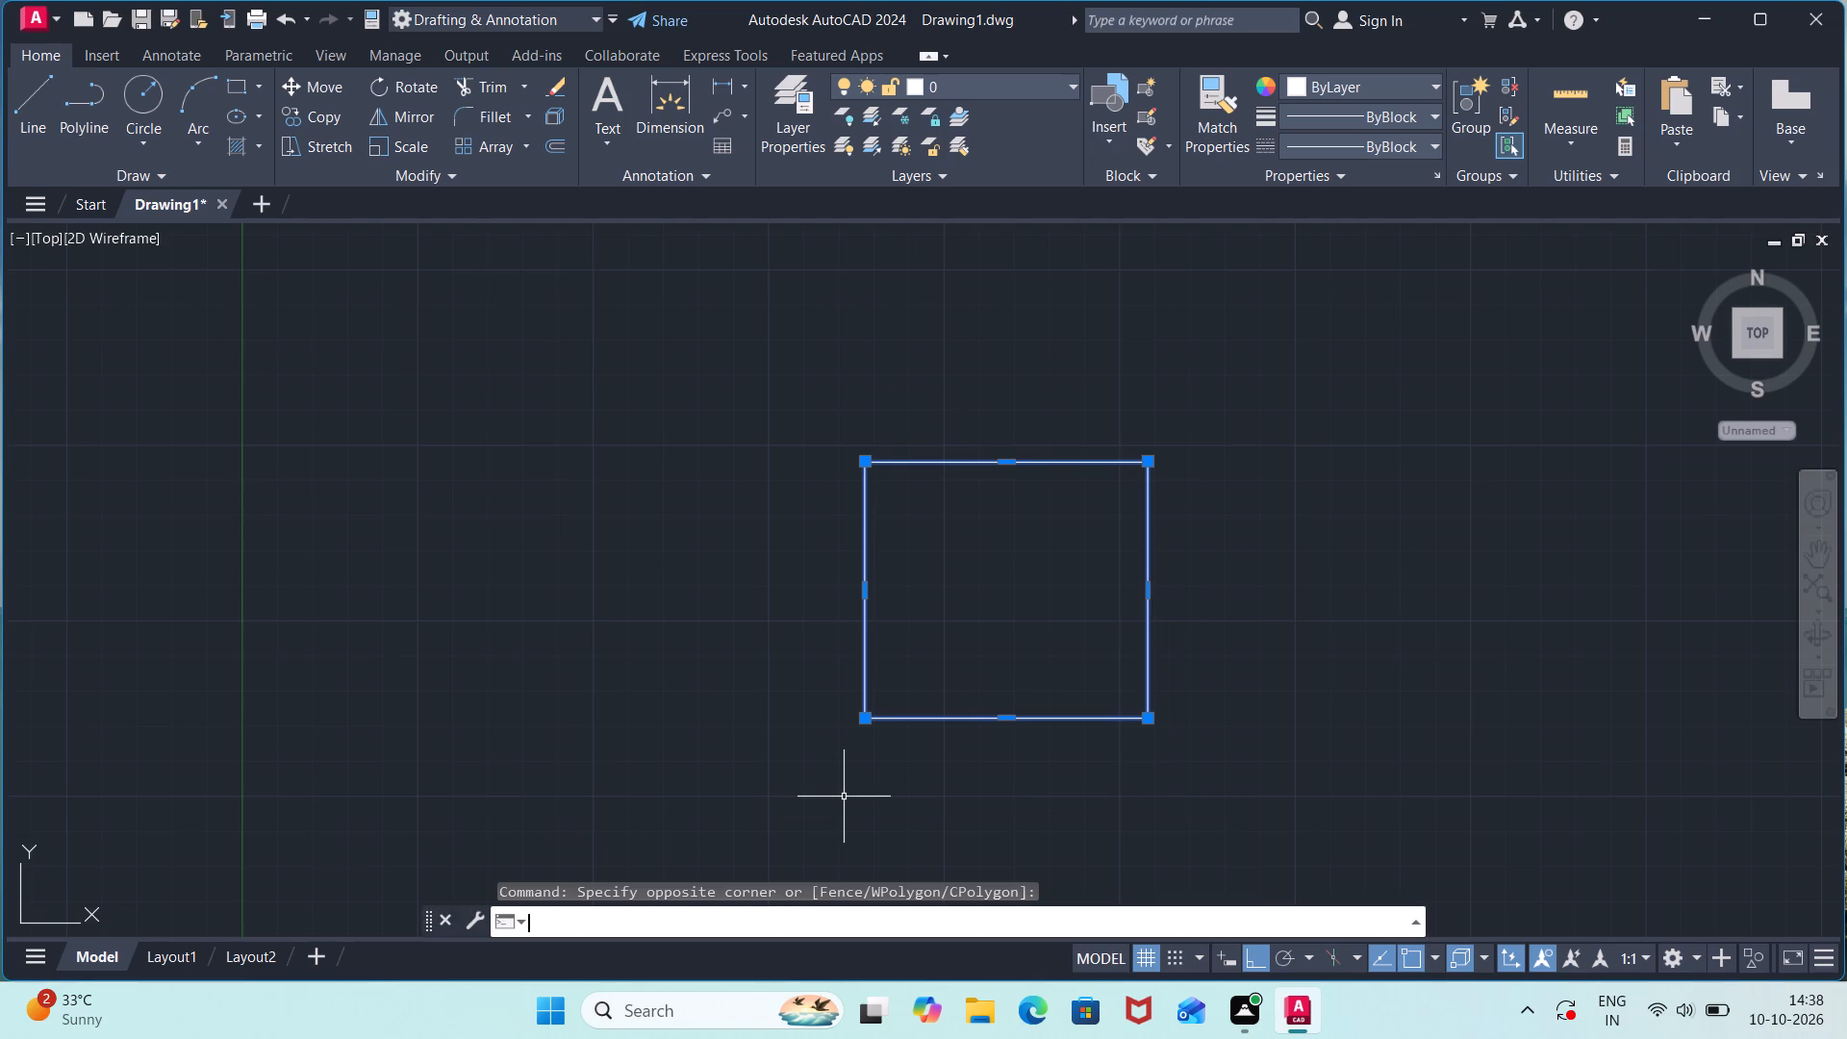
pyautogui.press('Return')
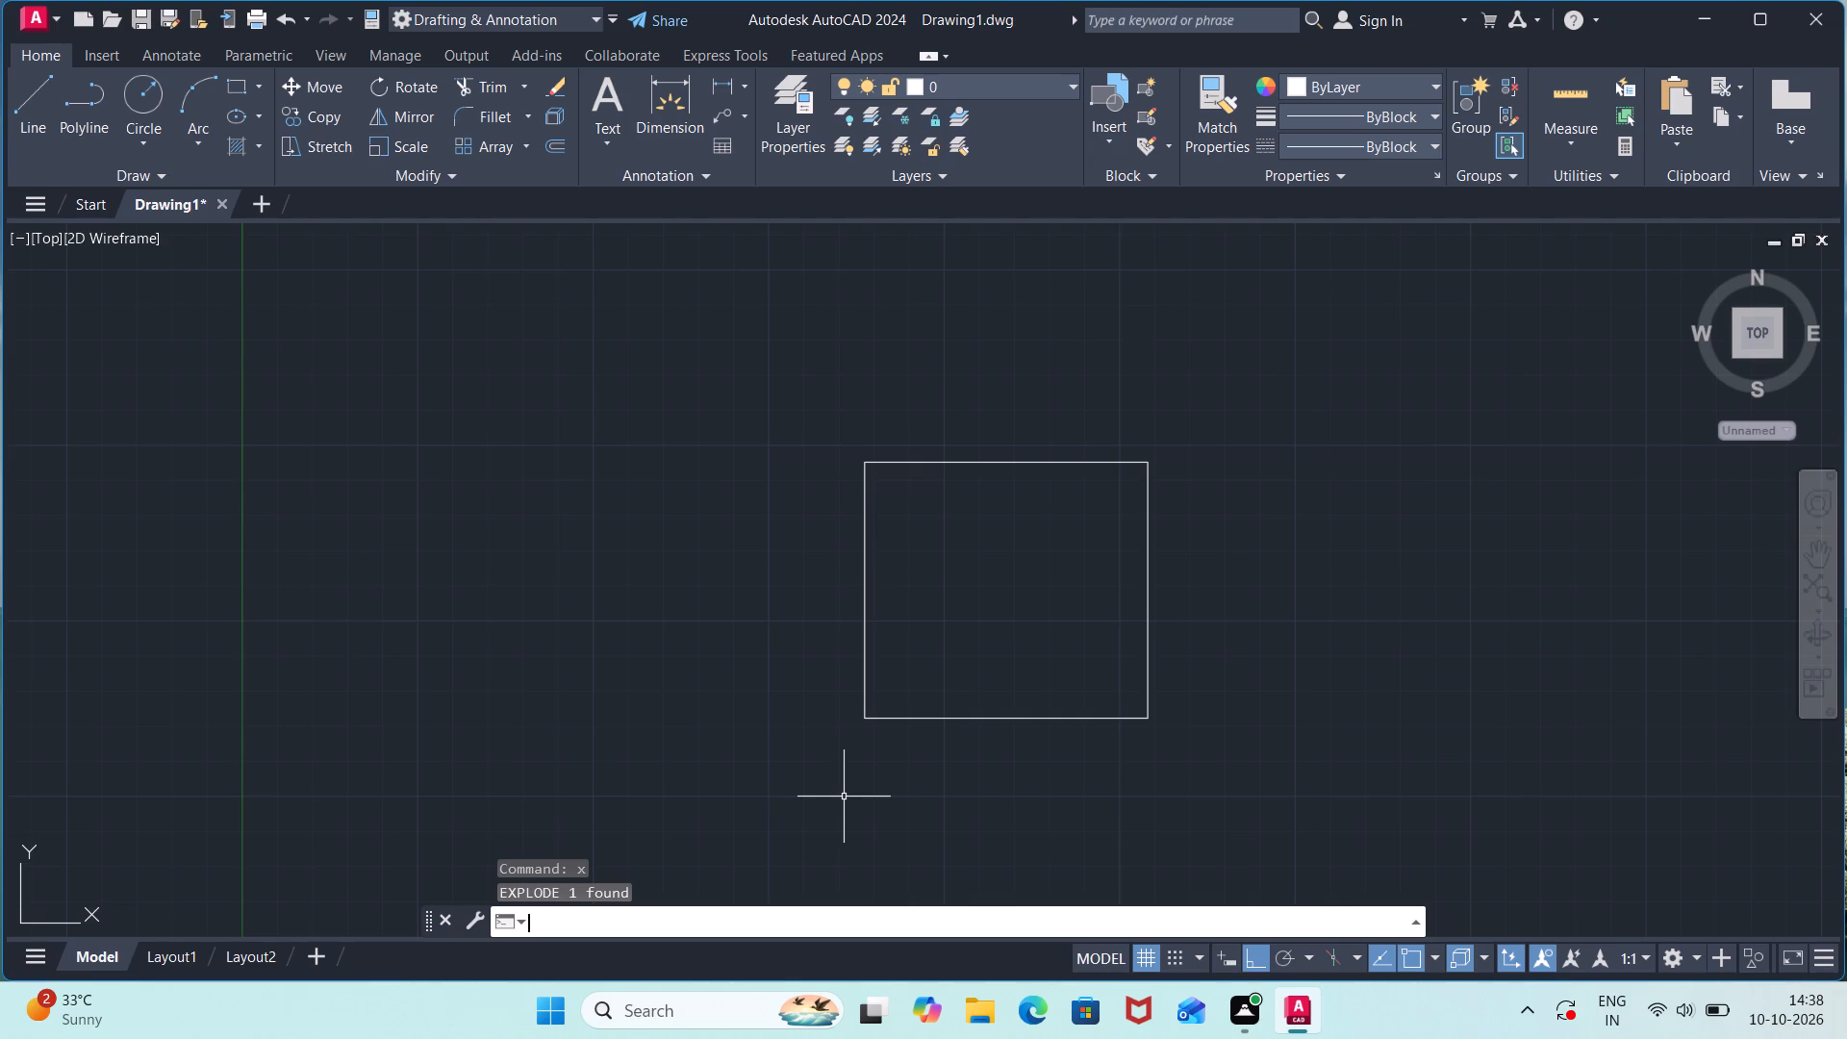
# Offset all four outline lines 9" inward to form the inner faces of the outer walls.
pyautogui.write('off')
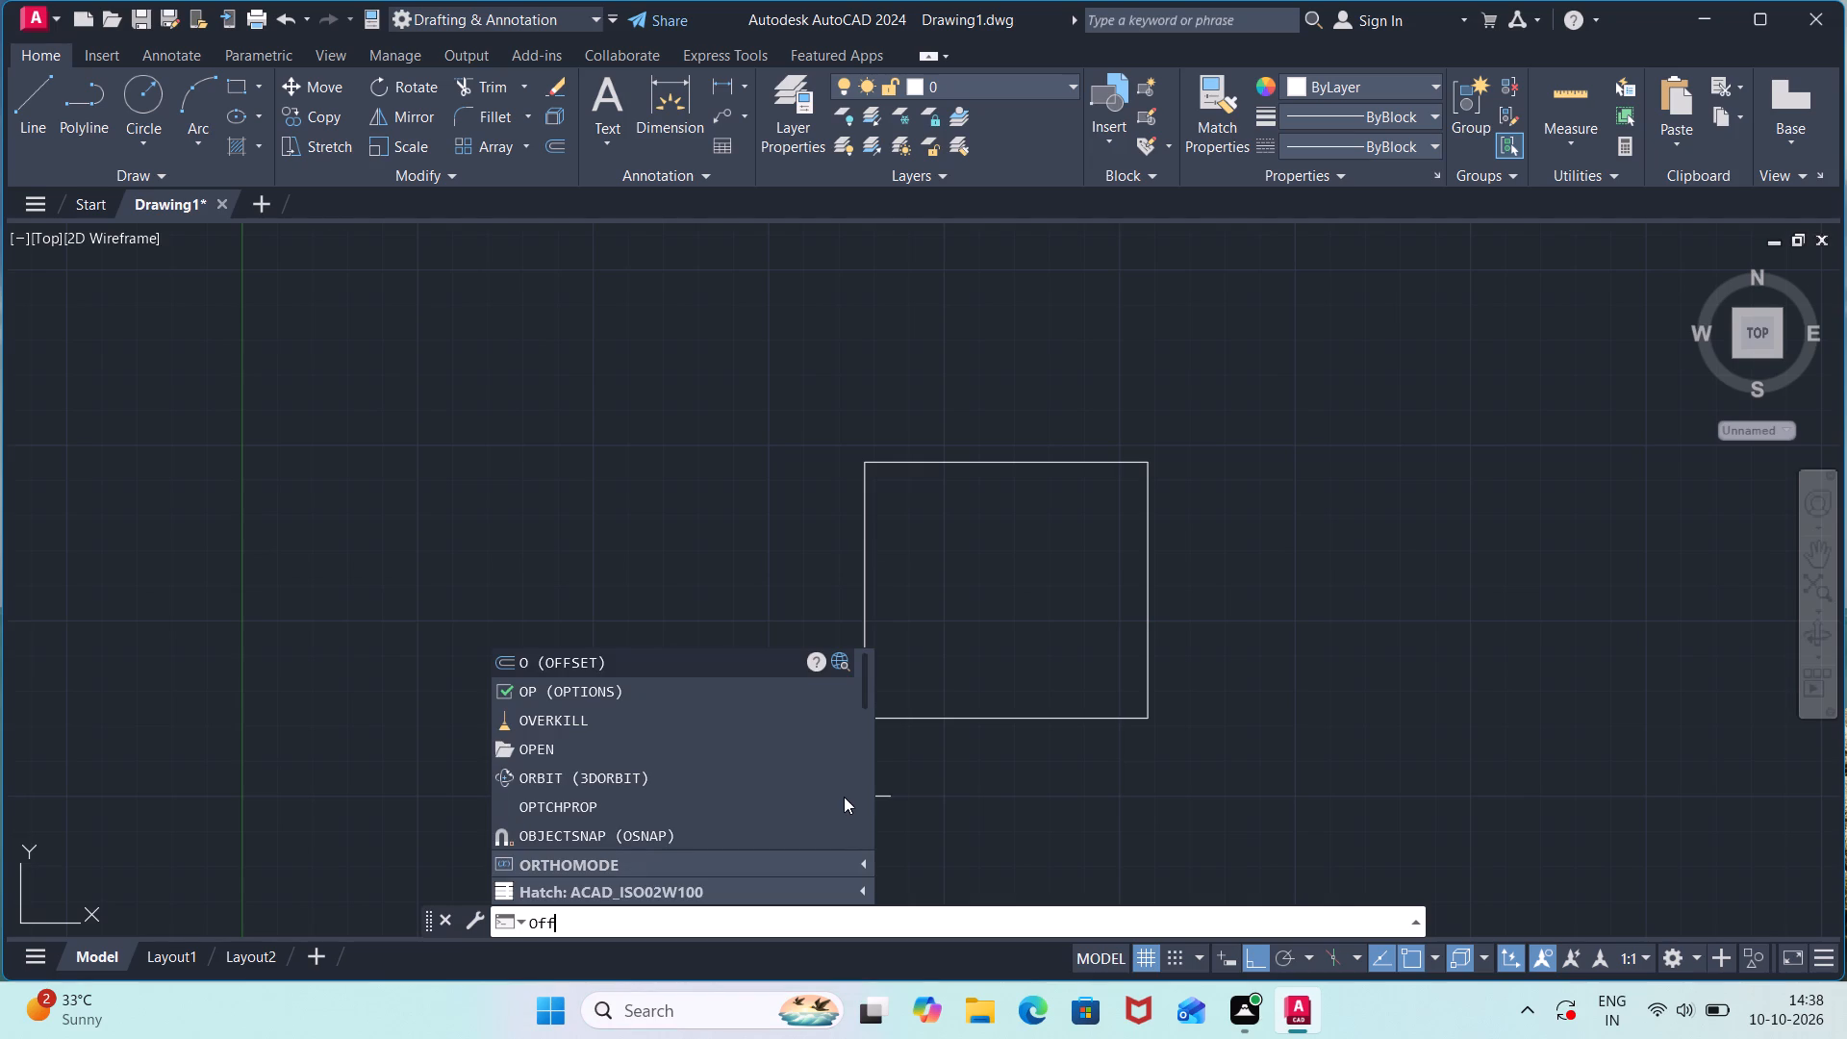
pyautogui.press('Return')
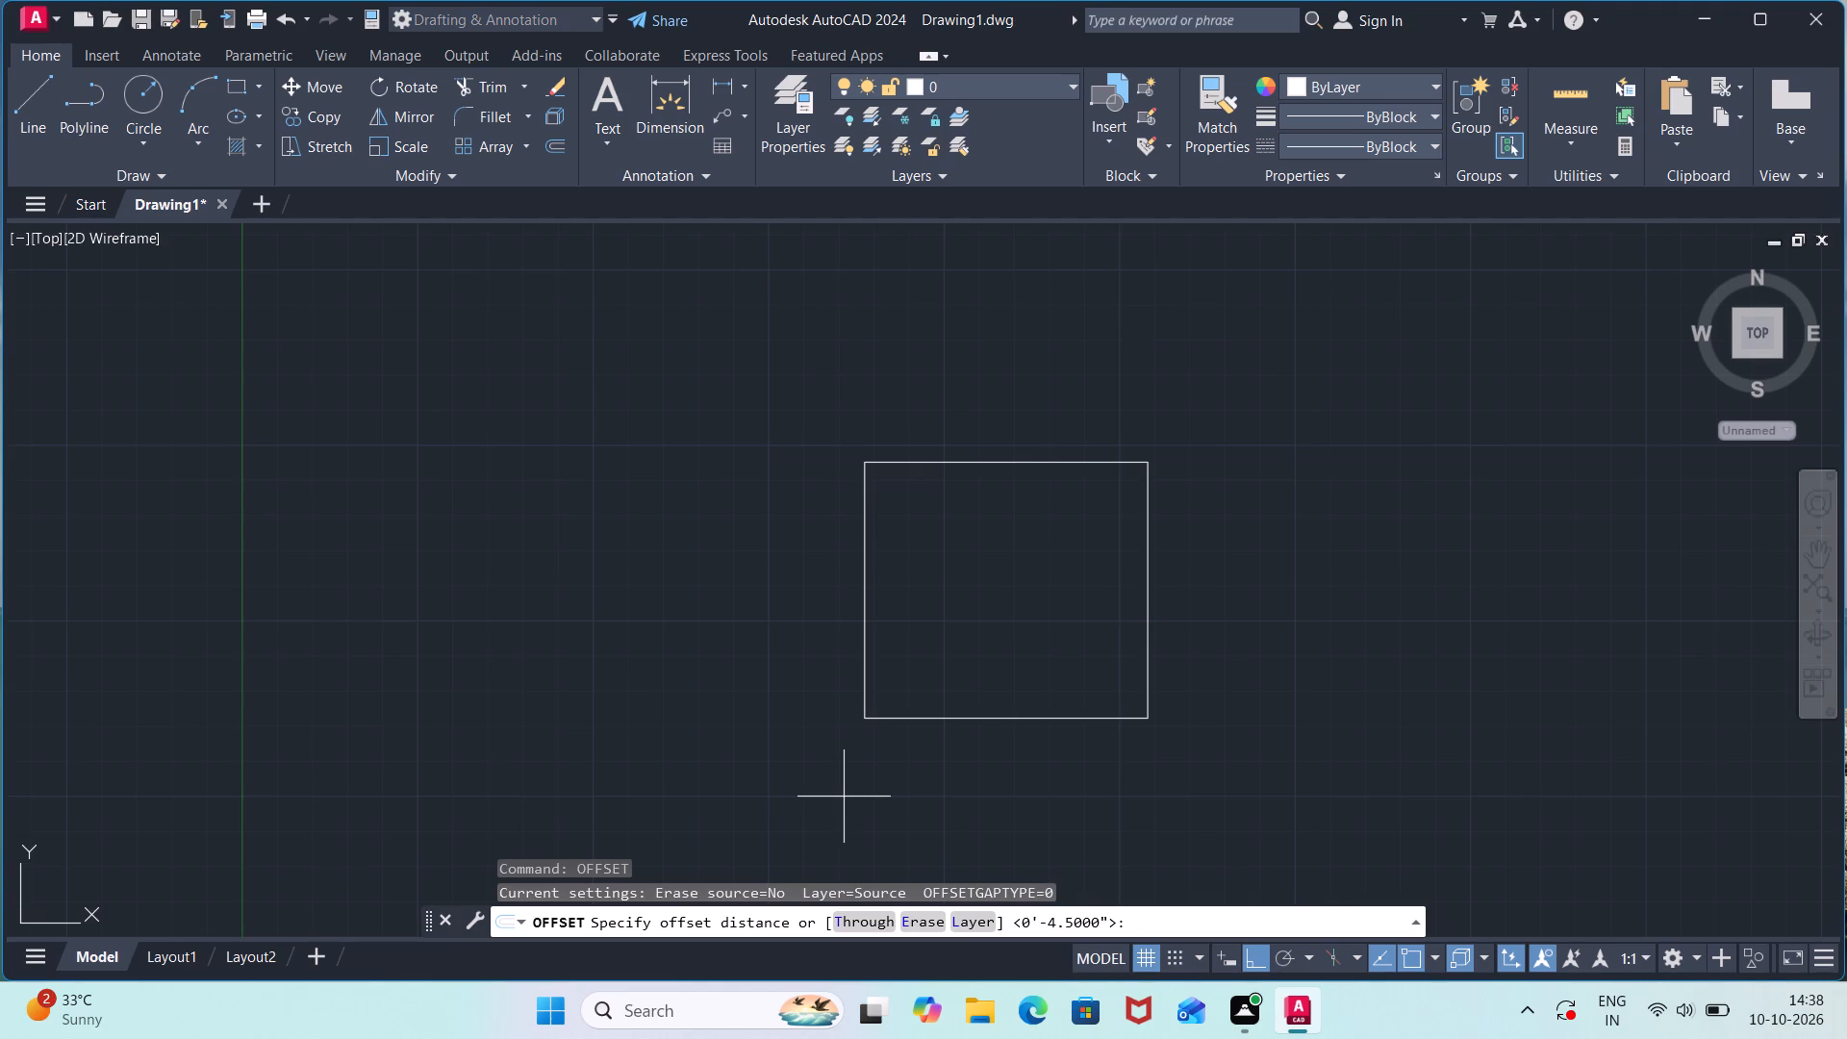
pyautogui.press('9')
pyautogui.hotkey('shift', '"')
pyautogui.press('Return')
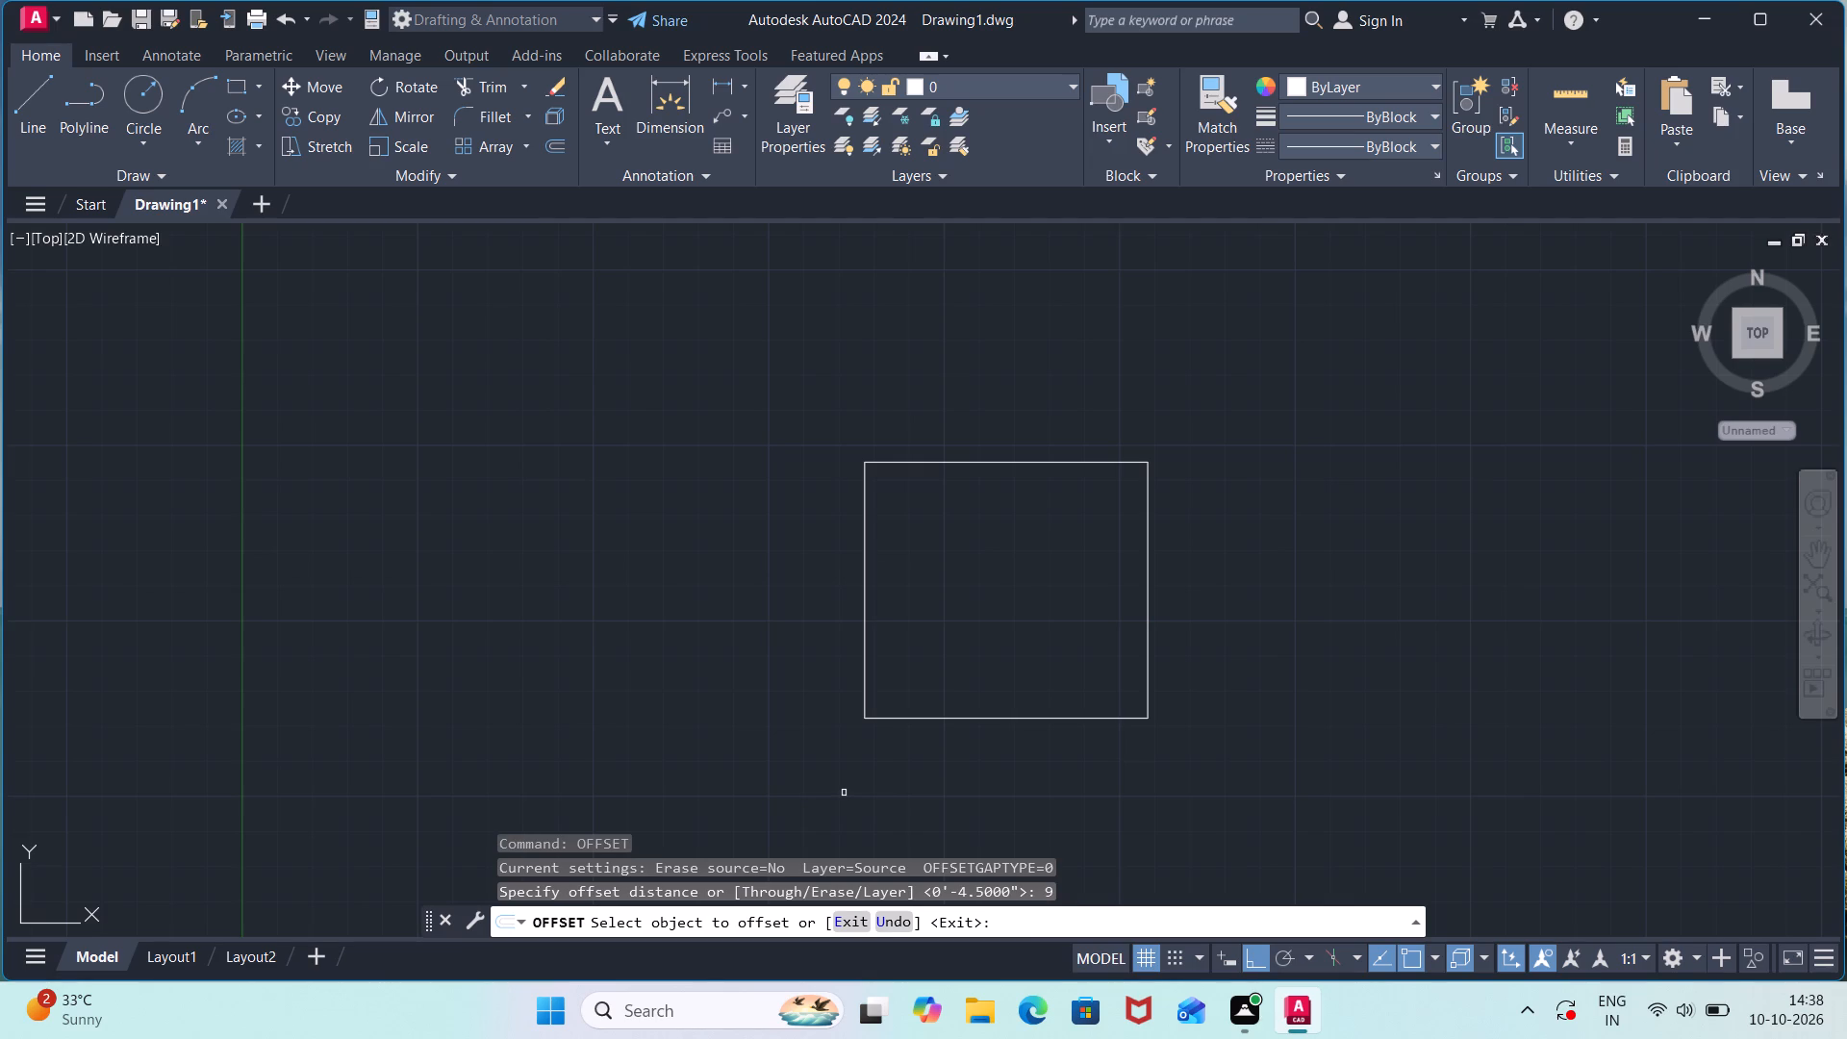
pyautogui.click(866, 598)
pyautogui.click(940, 581)
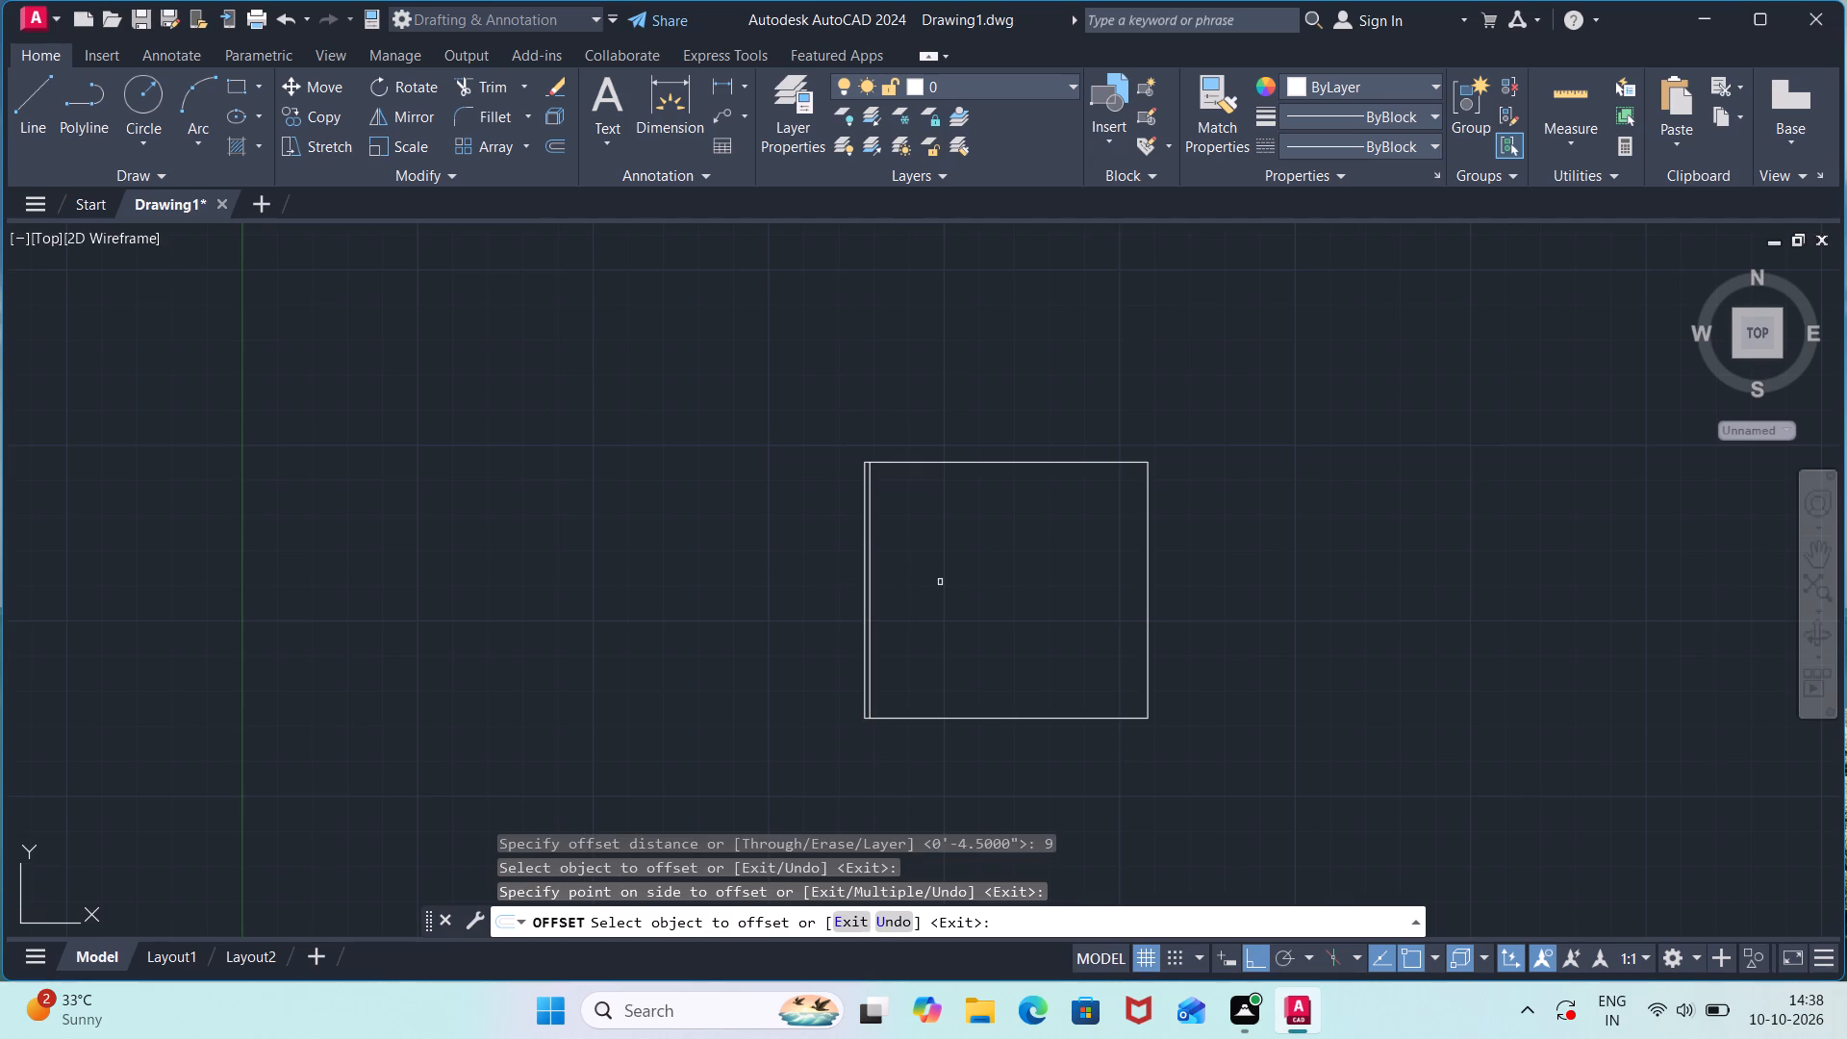
pyautogui.click(991, 459)
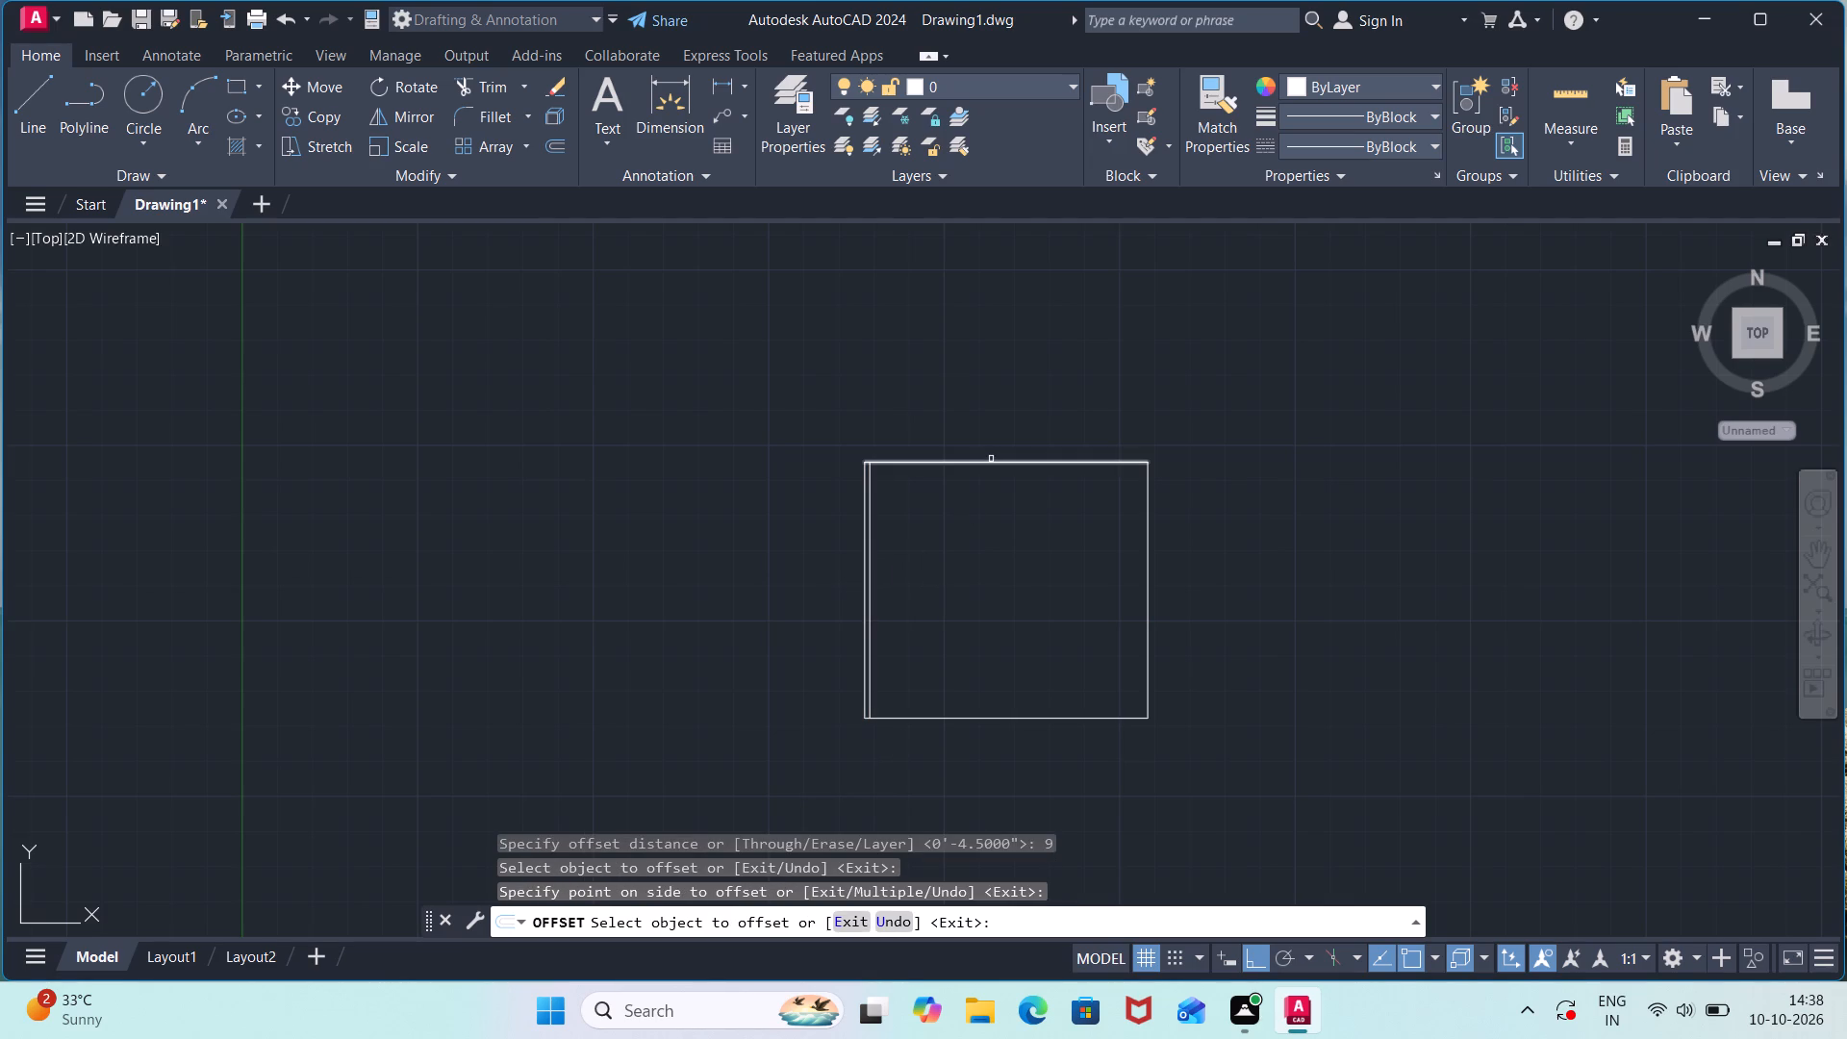
pyautogui.click(1003, 542)
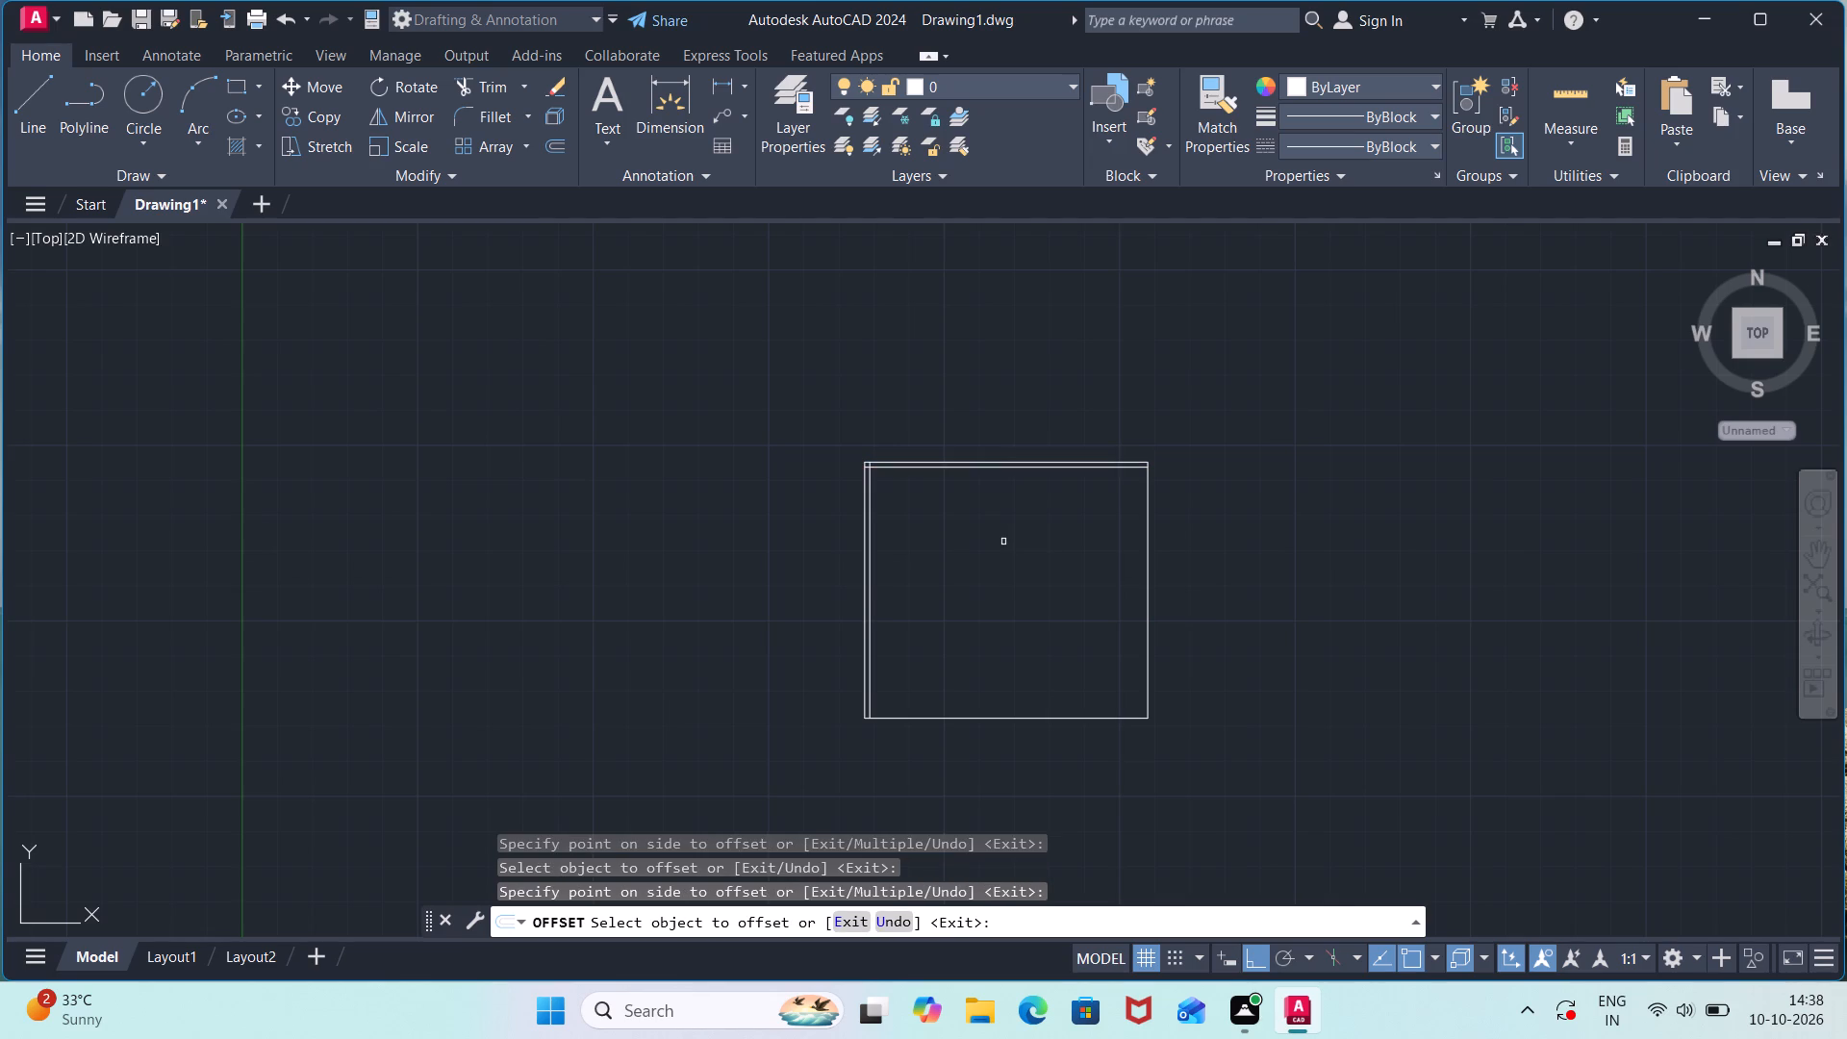
pyautogui.click(1146, 587)
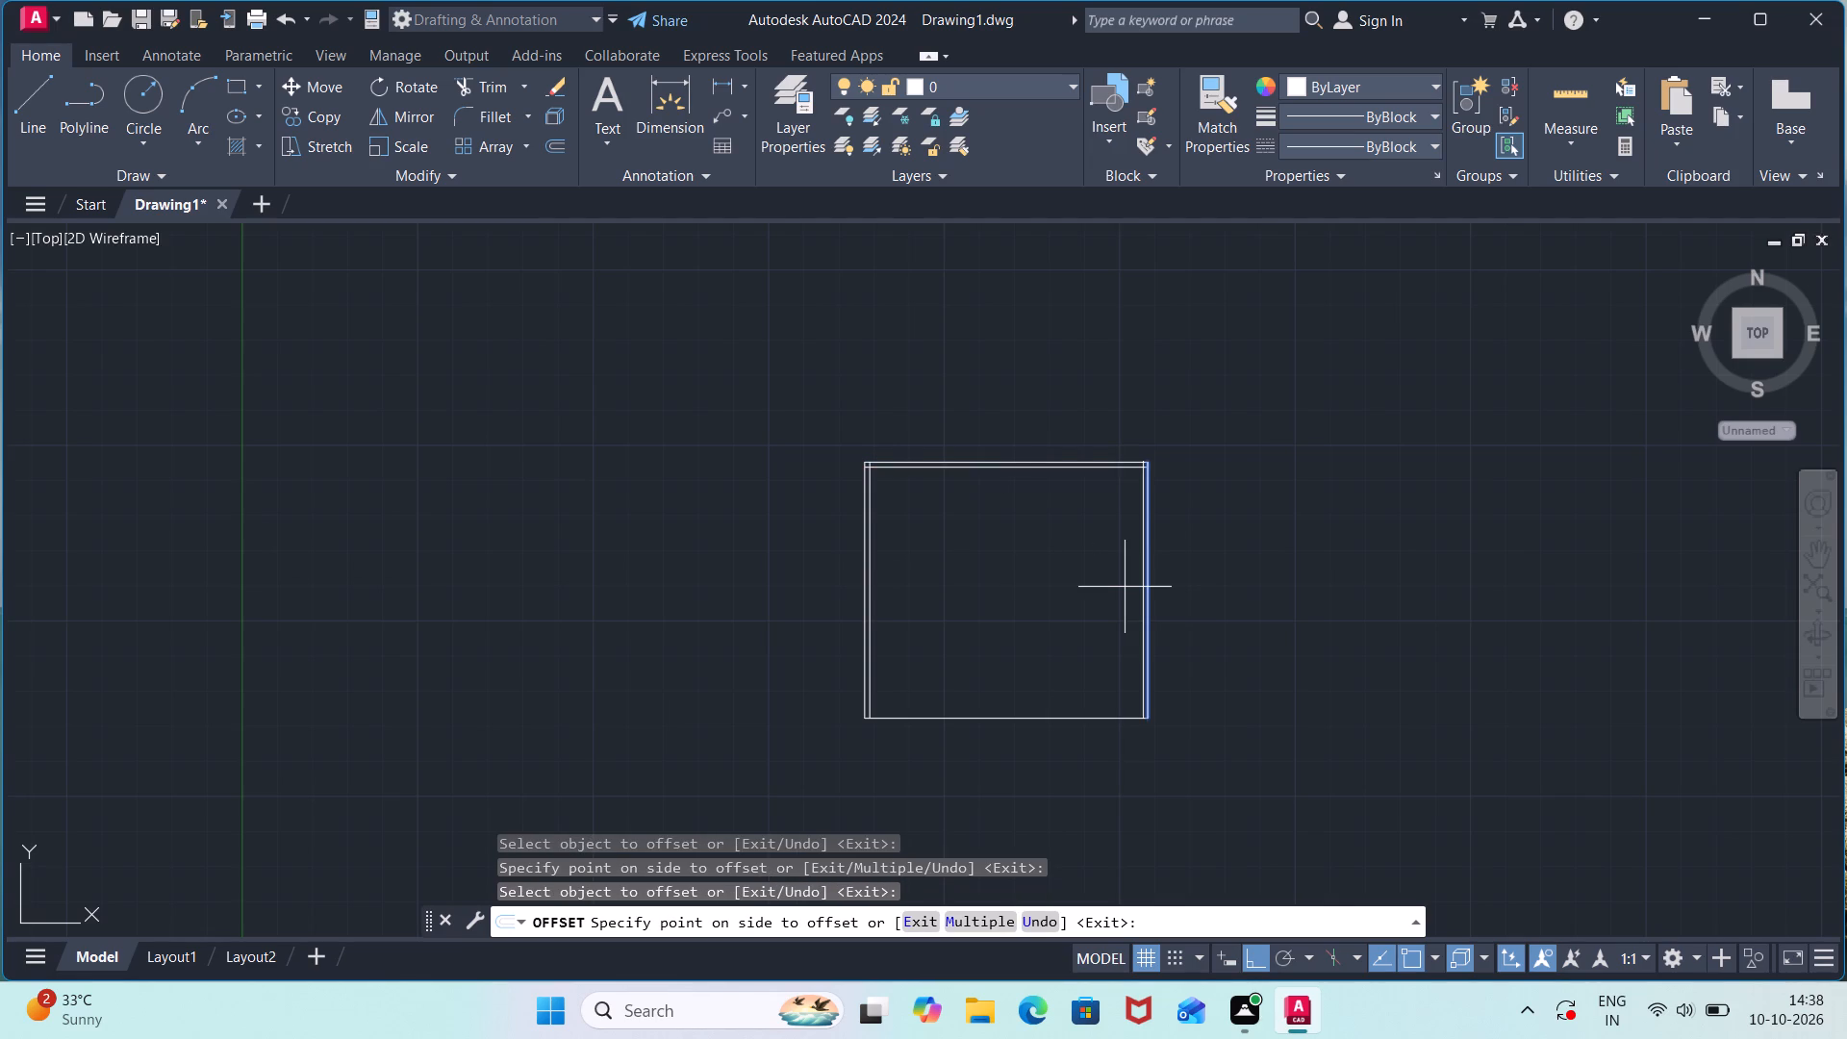
pyautogui.click(1122, 587)
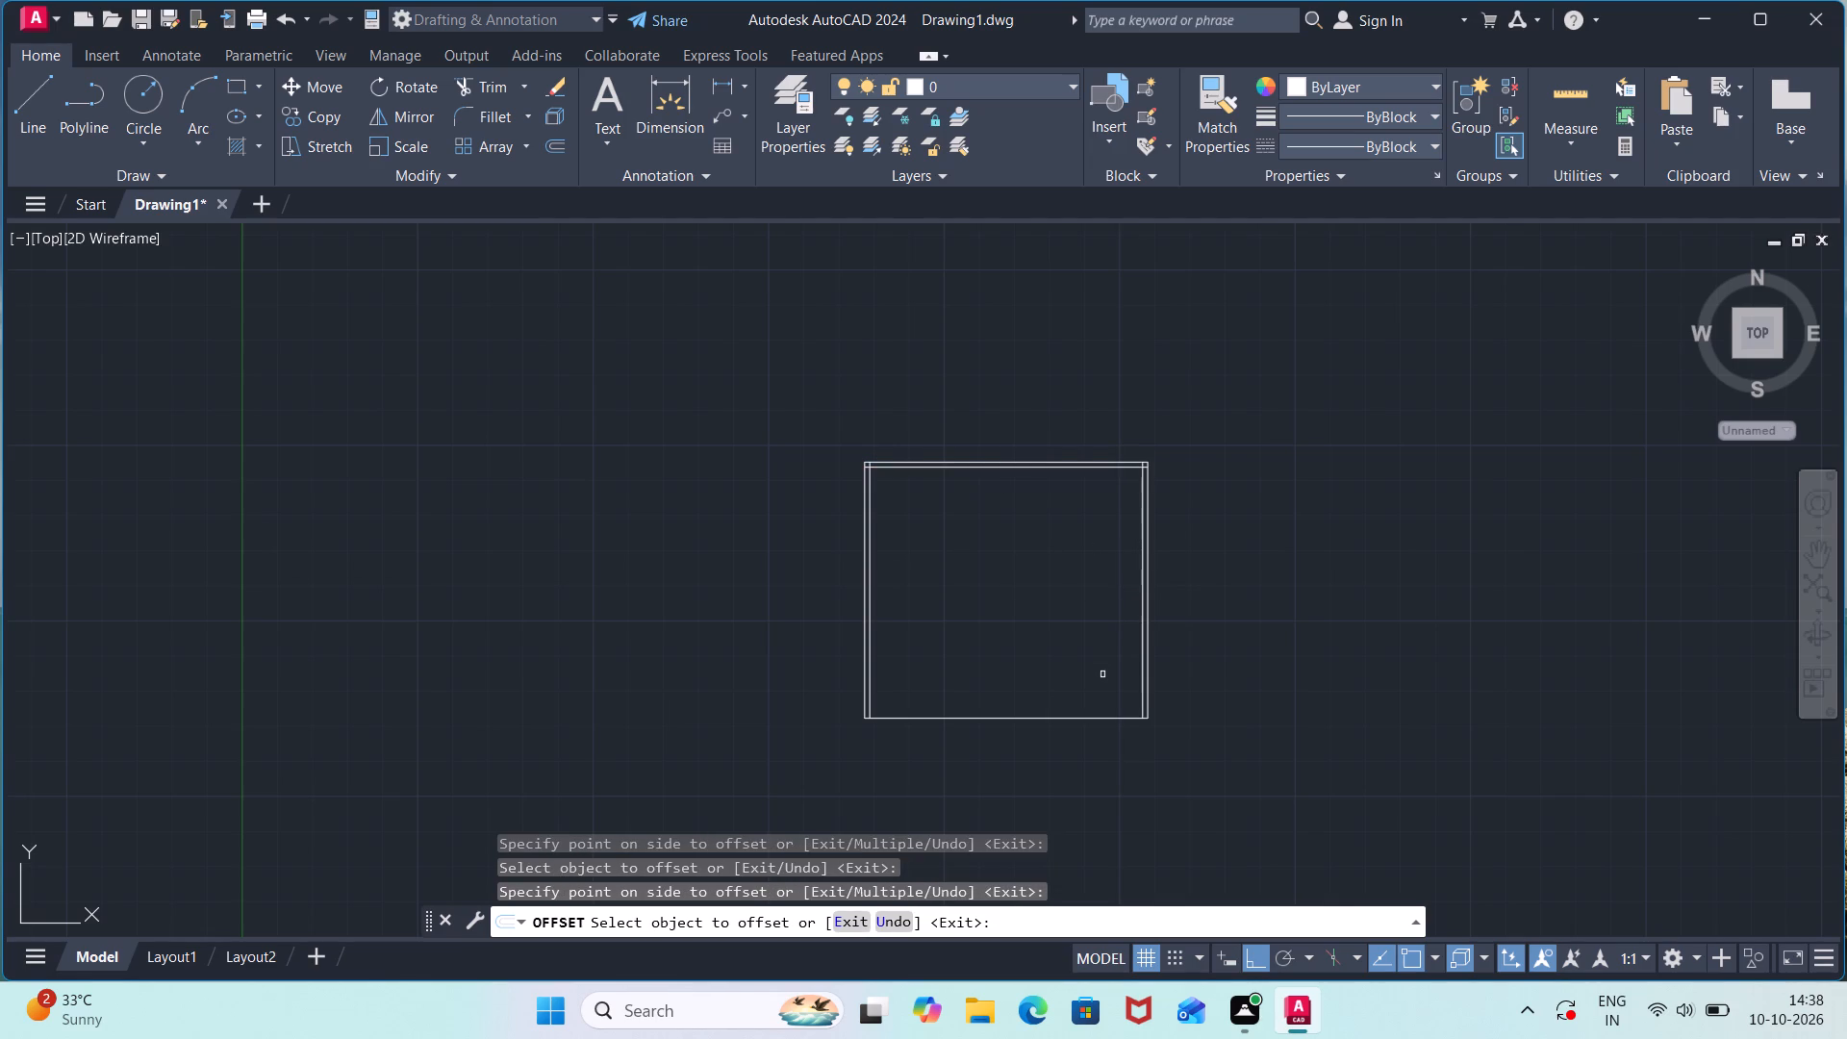
pyautogui.click(1077, 719)
pyautogui.click(1056, 642)
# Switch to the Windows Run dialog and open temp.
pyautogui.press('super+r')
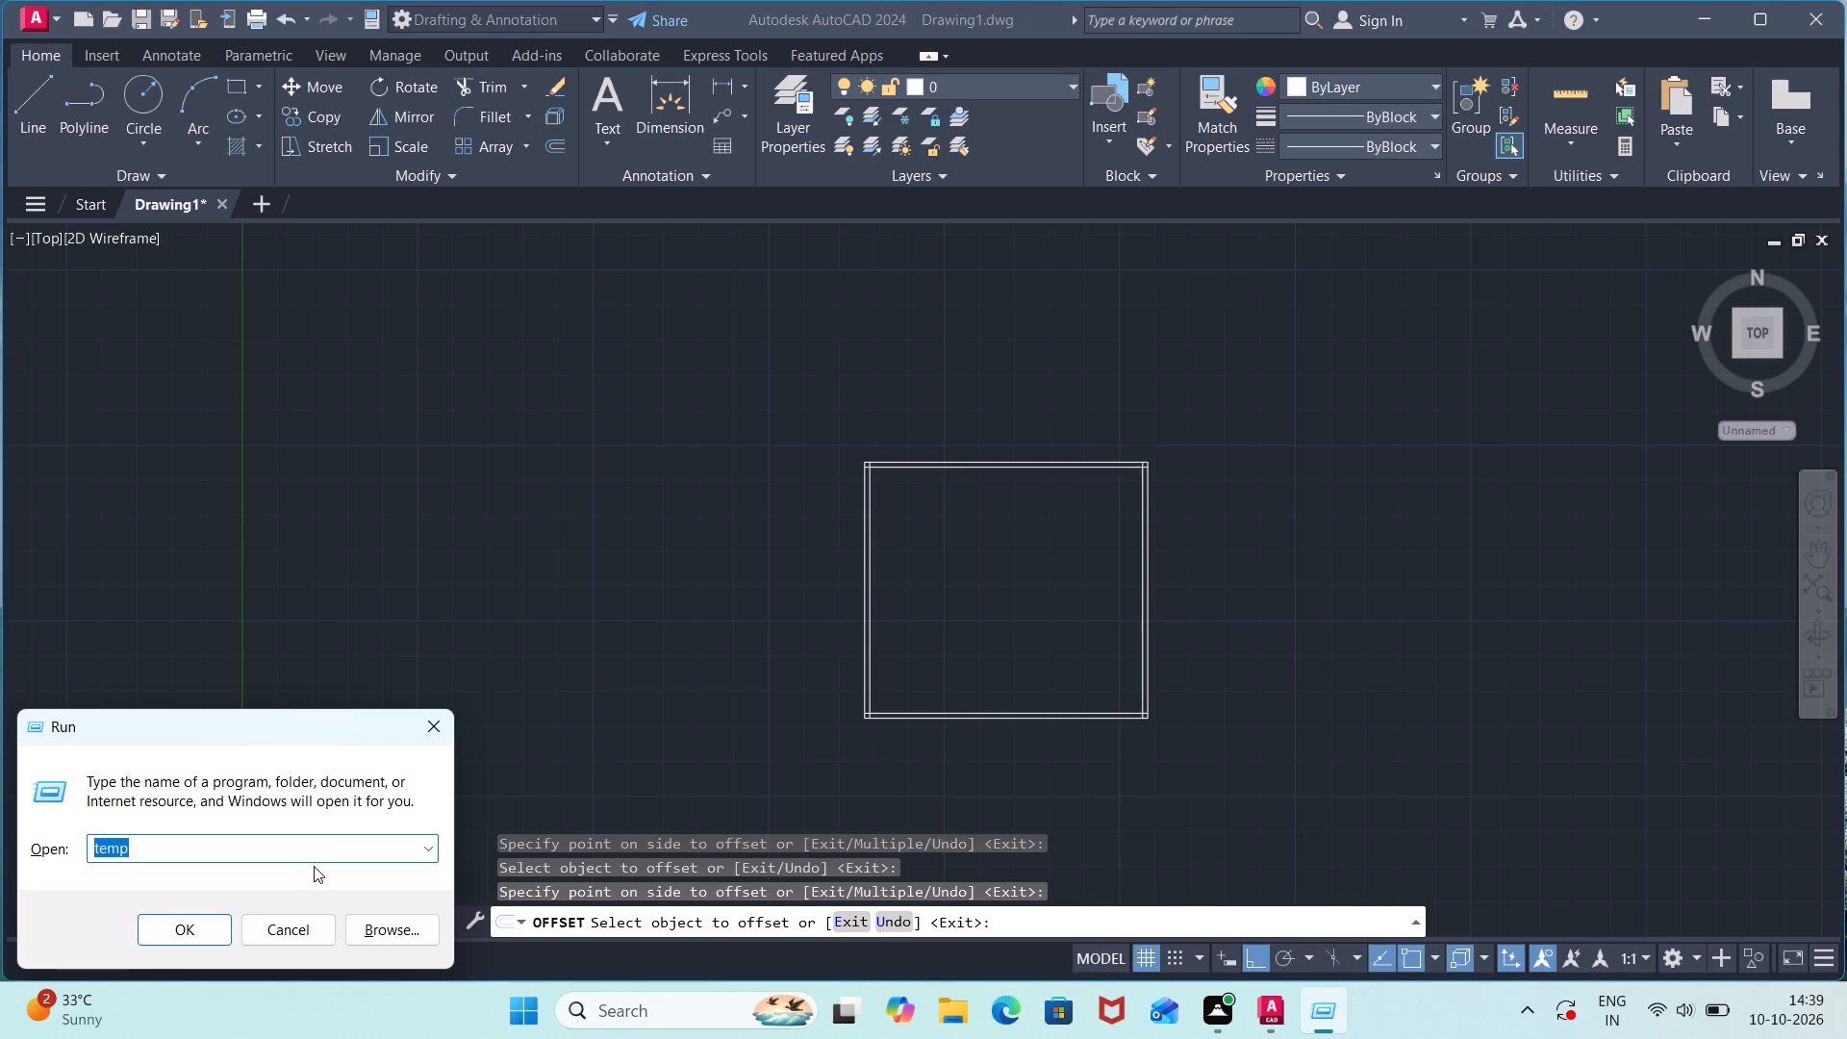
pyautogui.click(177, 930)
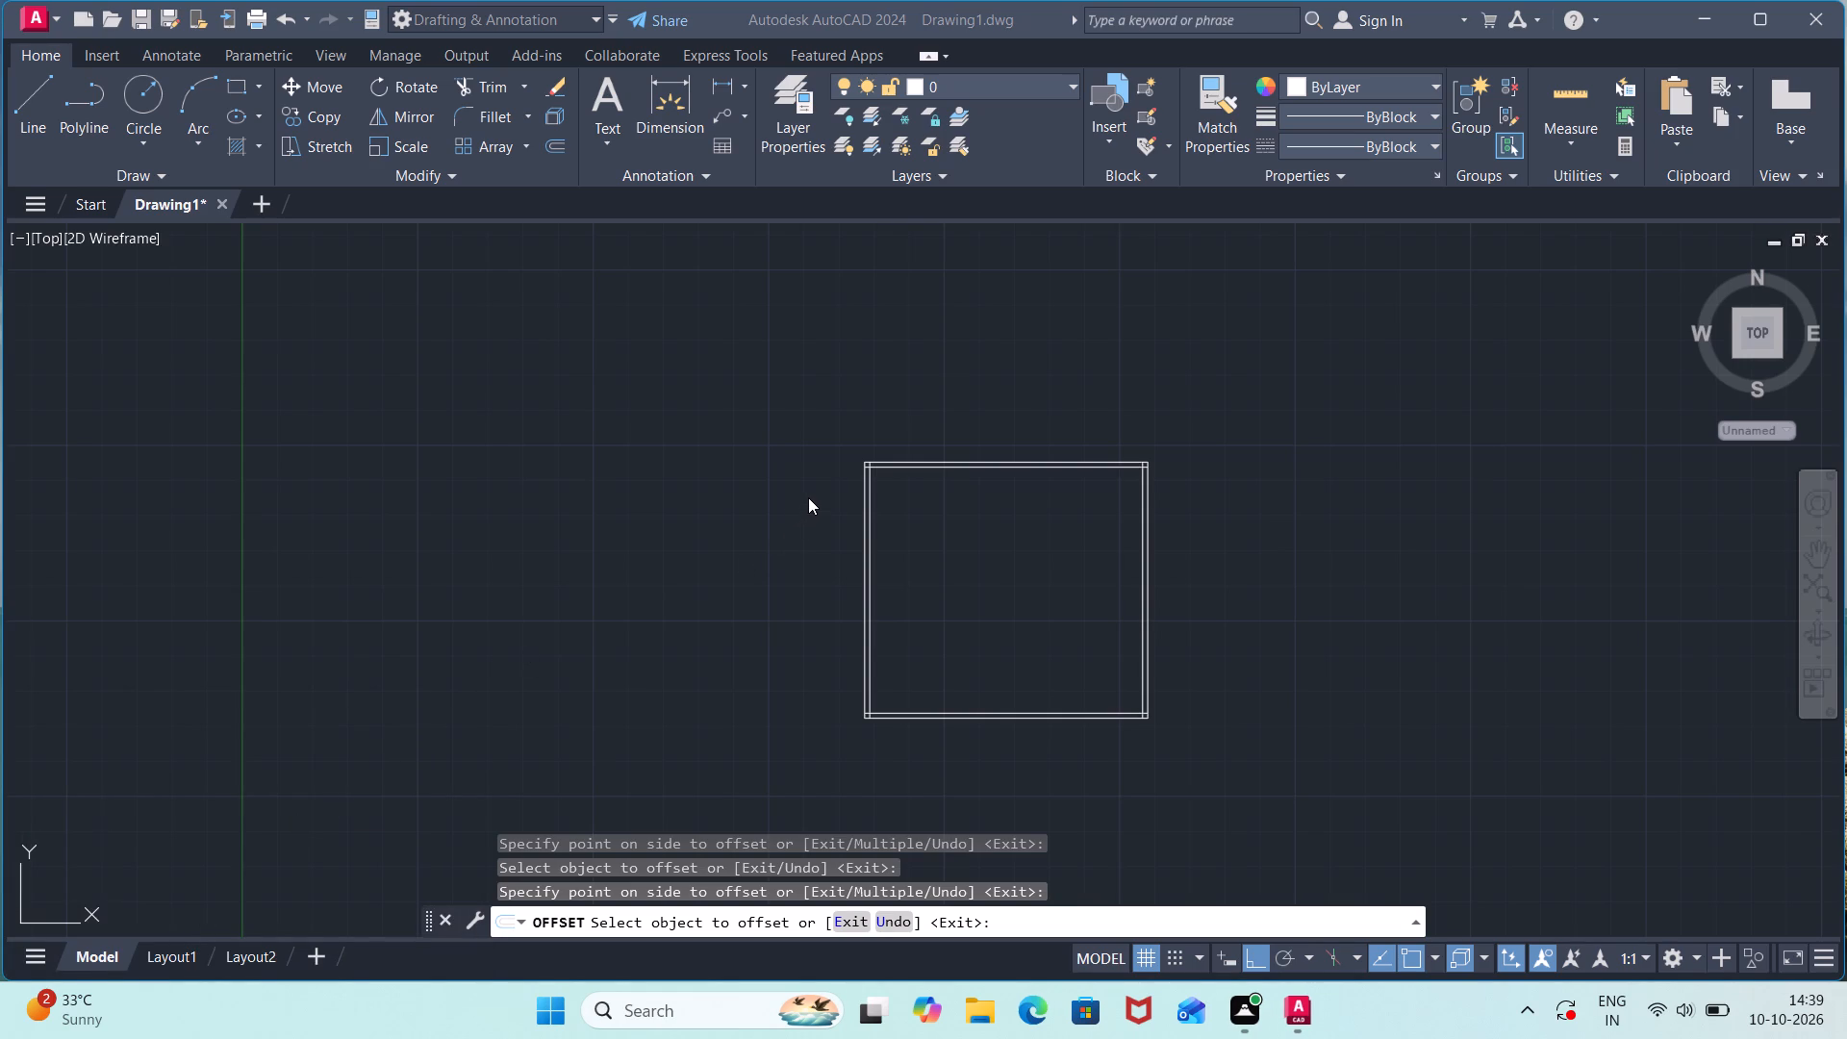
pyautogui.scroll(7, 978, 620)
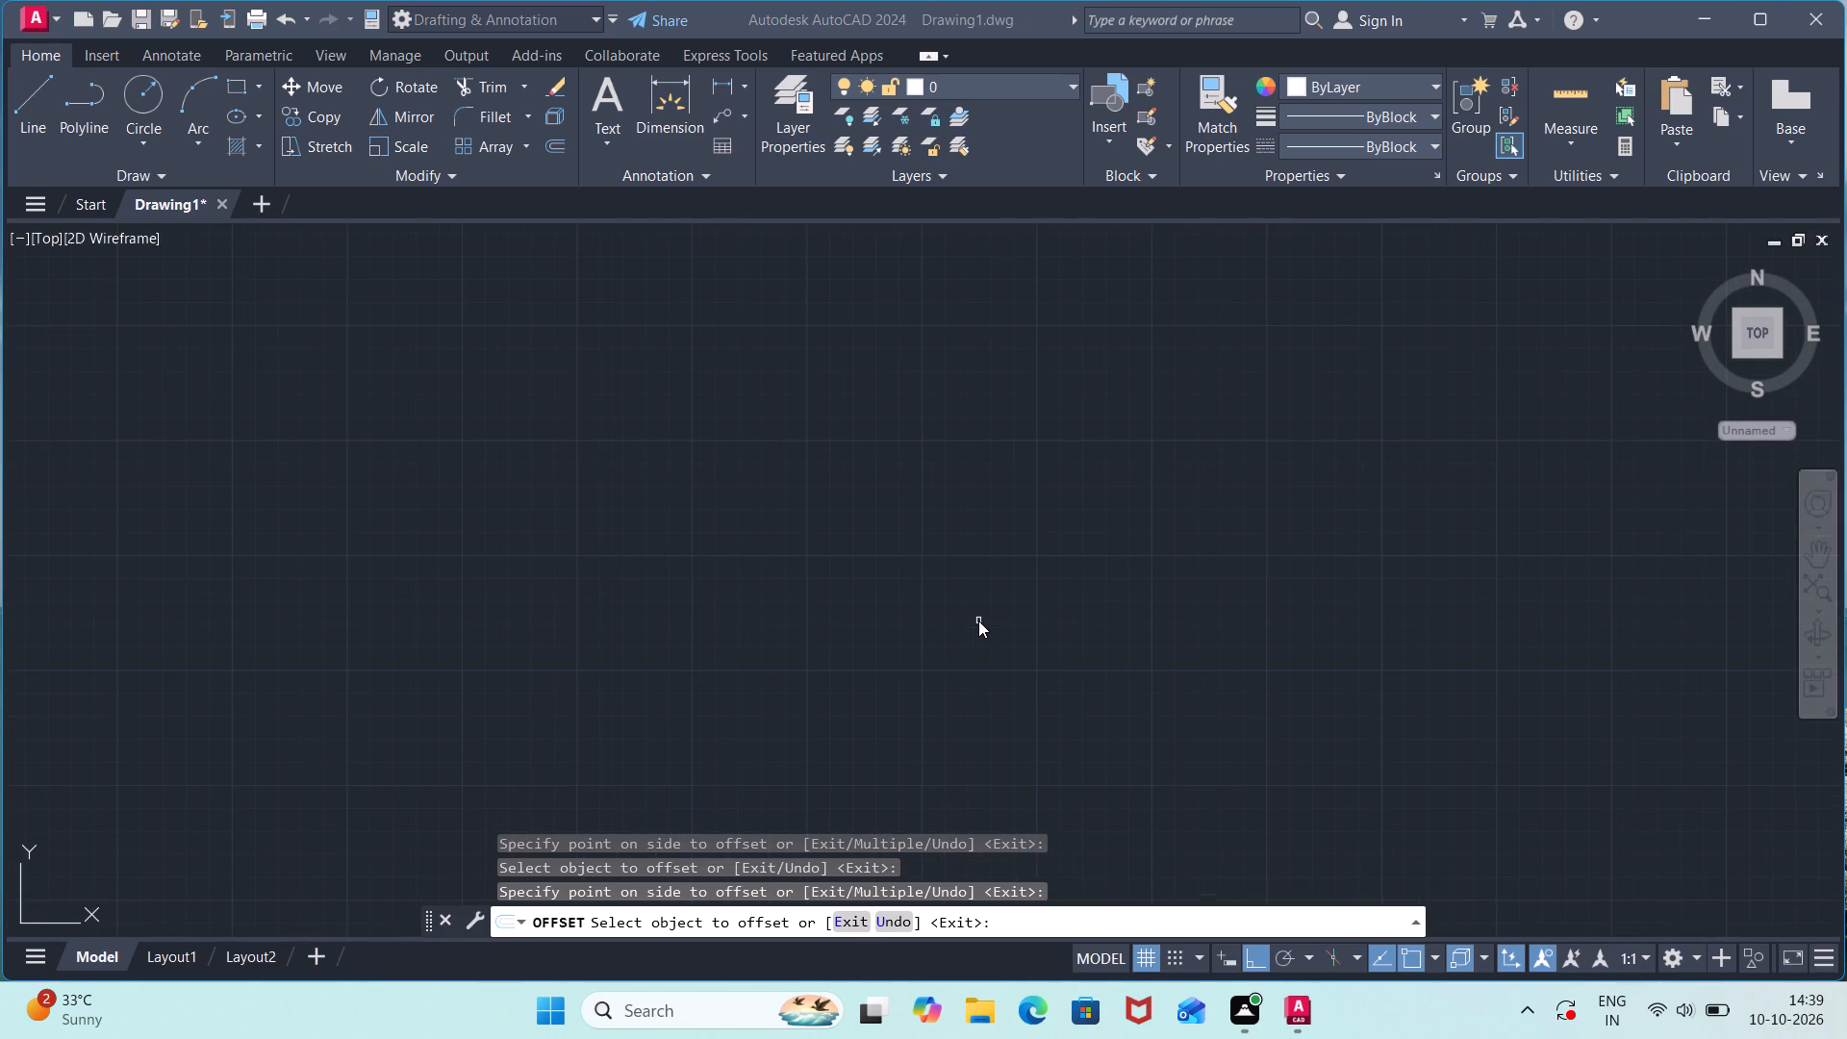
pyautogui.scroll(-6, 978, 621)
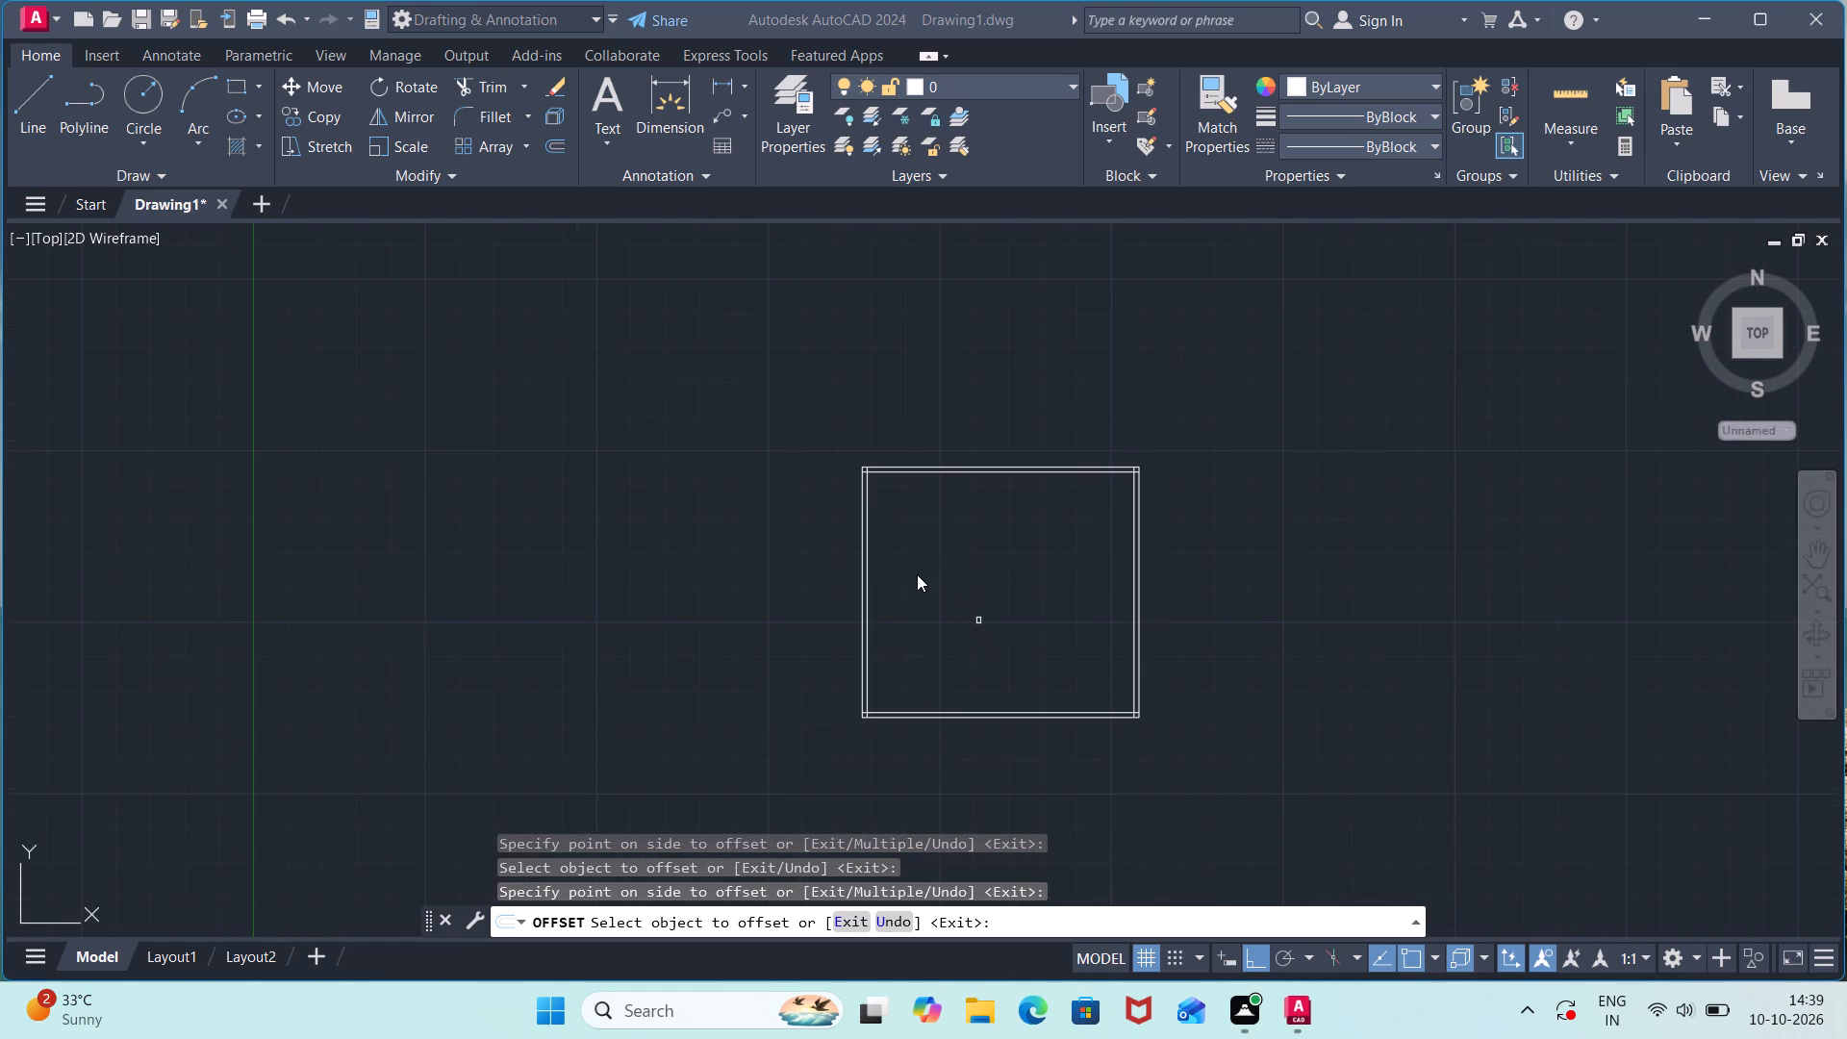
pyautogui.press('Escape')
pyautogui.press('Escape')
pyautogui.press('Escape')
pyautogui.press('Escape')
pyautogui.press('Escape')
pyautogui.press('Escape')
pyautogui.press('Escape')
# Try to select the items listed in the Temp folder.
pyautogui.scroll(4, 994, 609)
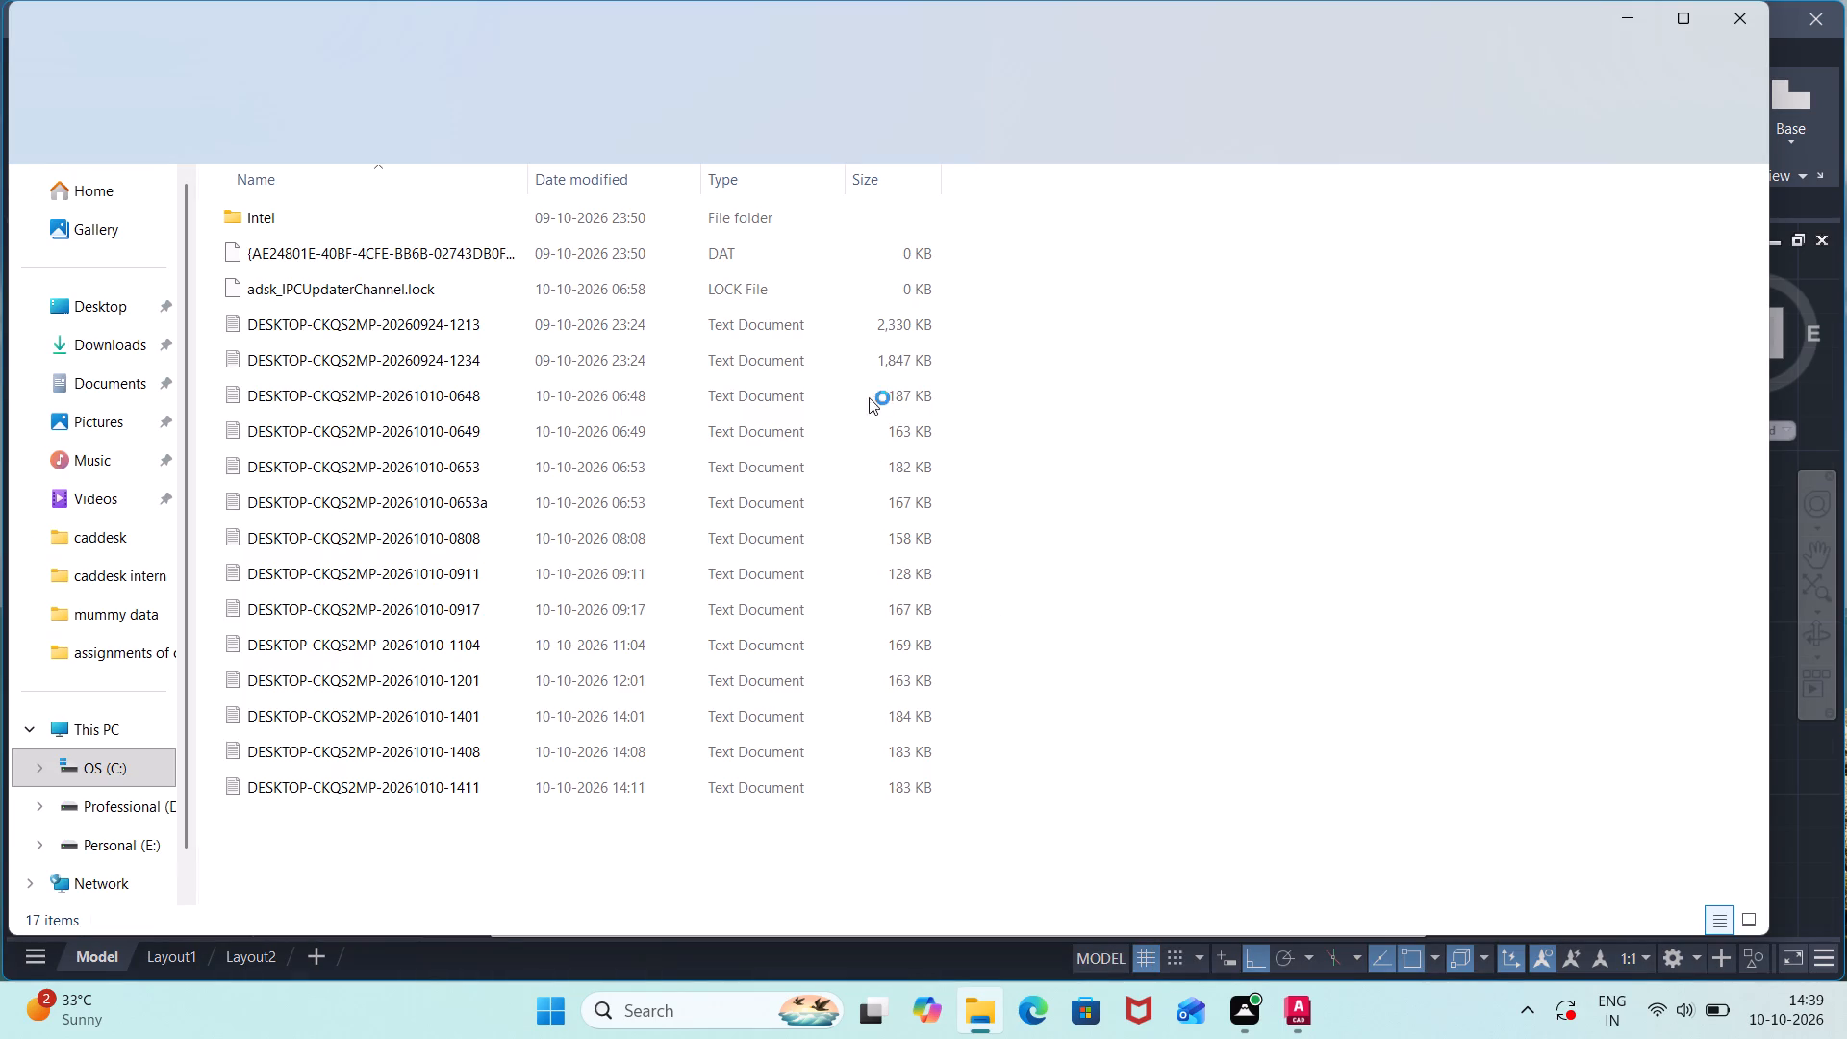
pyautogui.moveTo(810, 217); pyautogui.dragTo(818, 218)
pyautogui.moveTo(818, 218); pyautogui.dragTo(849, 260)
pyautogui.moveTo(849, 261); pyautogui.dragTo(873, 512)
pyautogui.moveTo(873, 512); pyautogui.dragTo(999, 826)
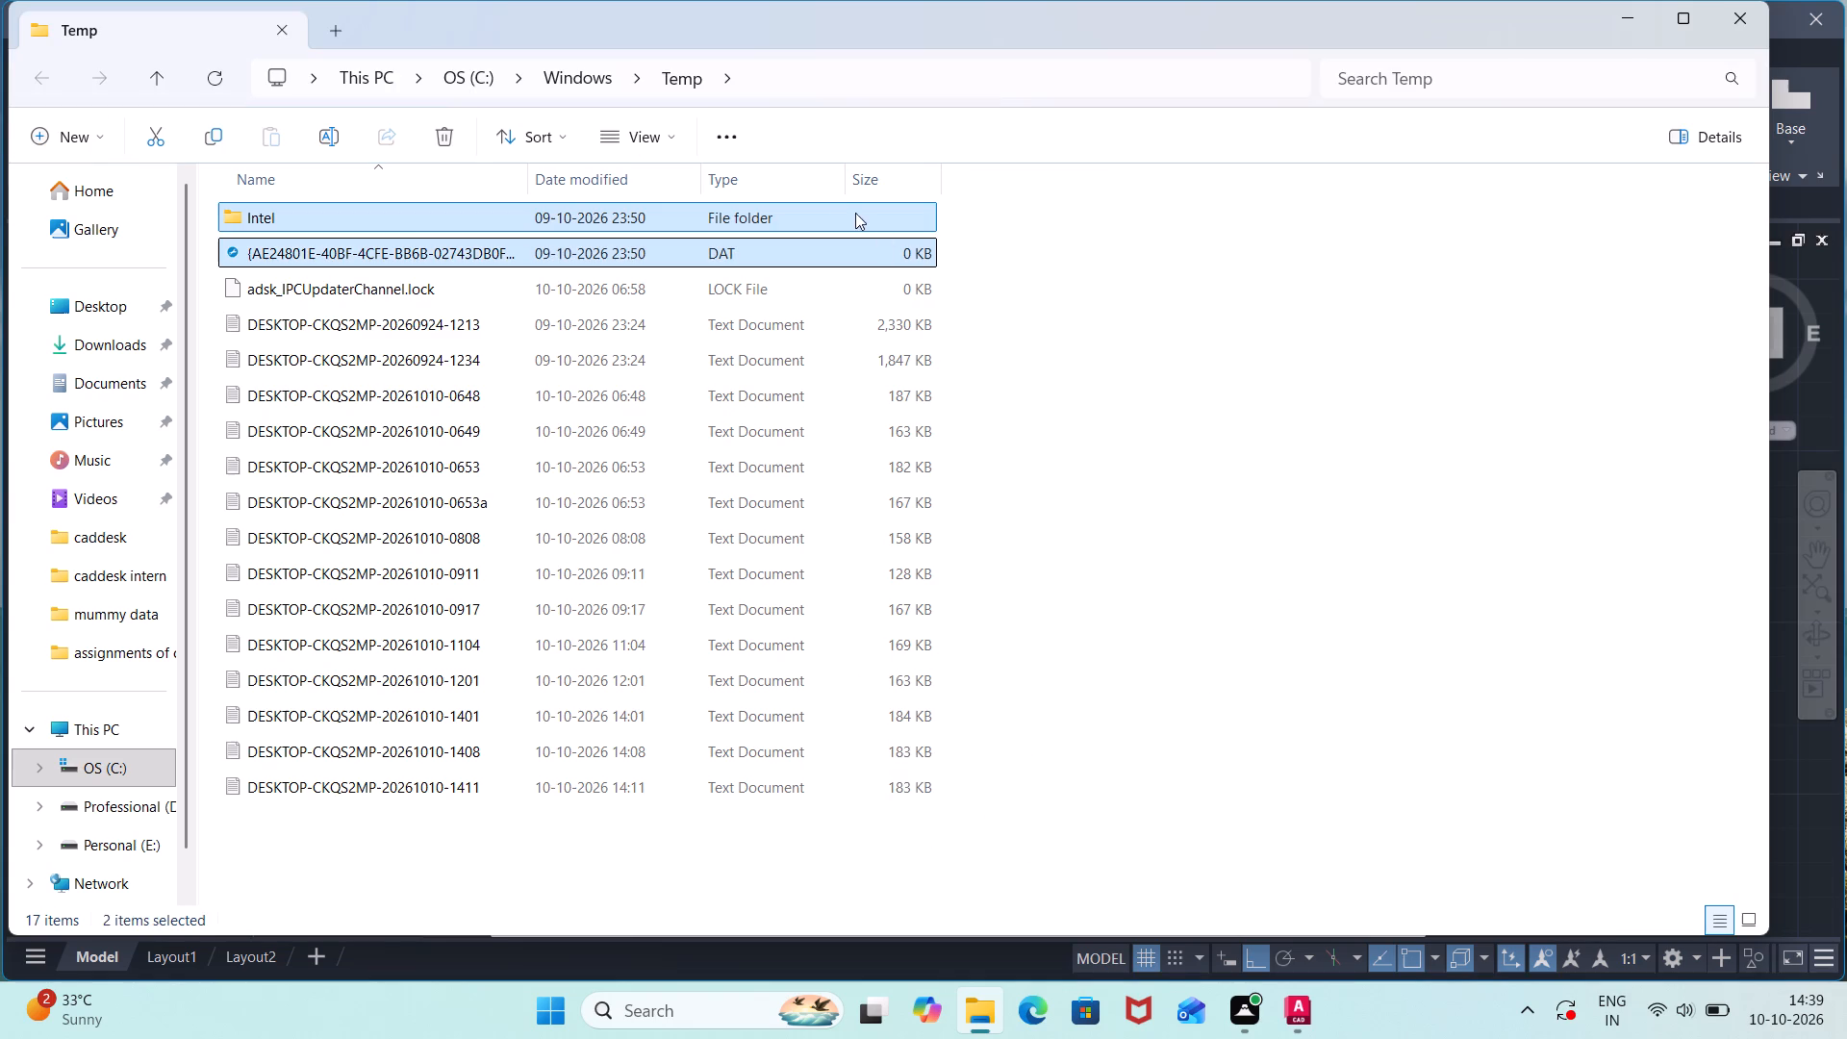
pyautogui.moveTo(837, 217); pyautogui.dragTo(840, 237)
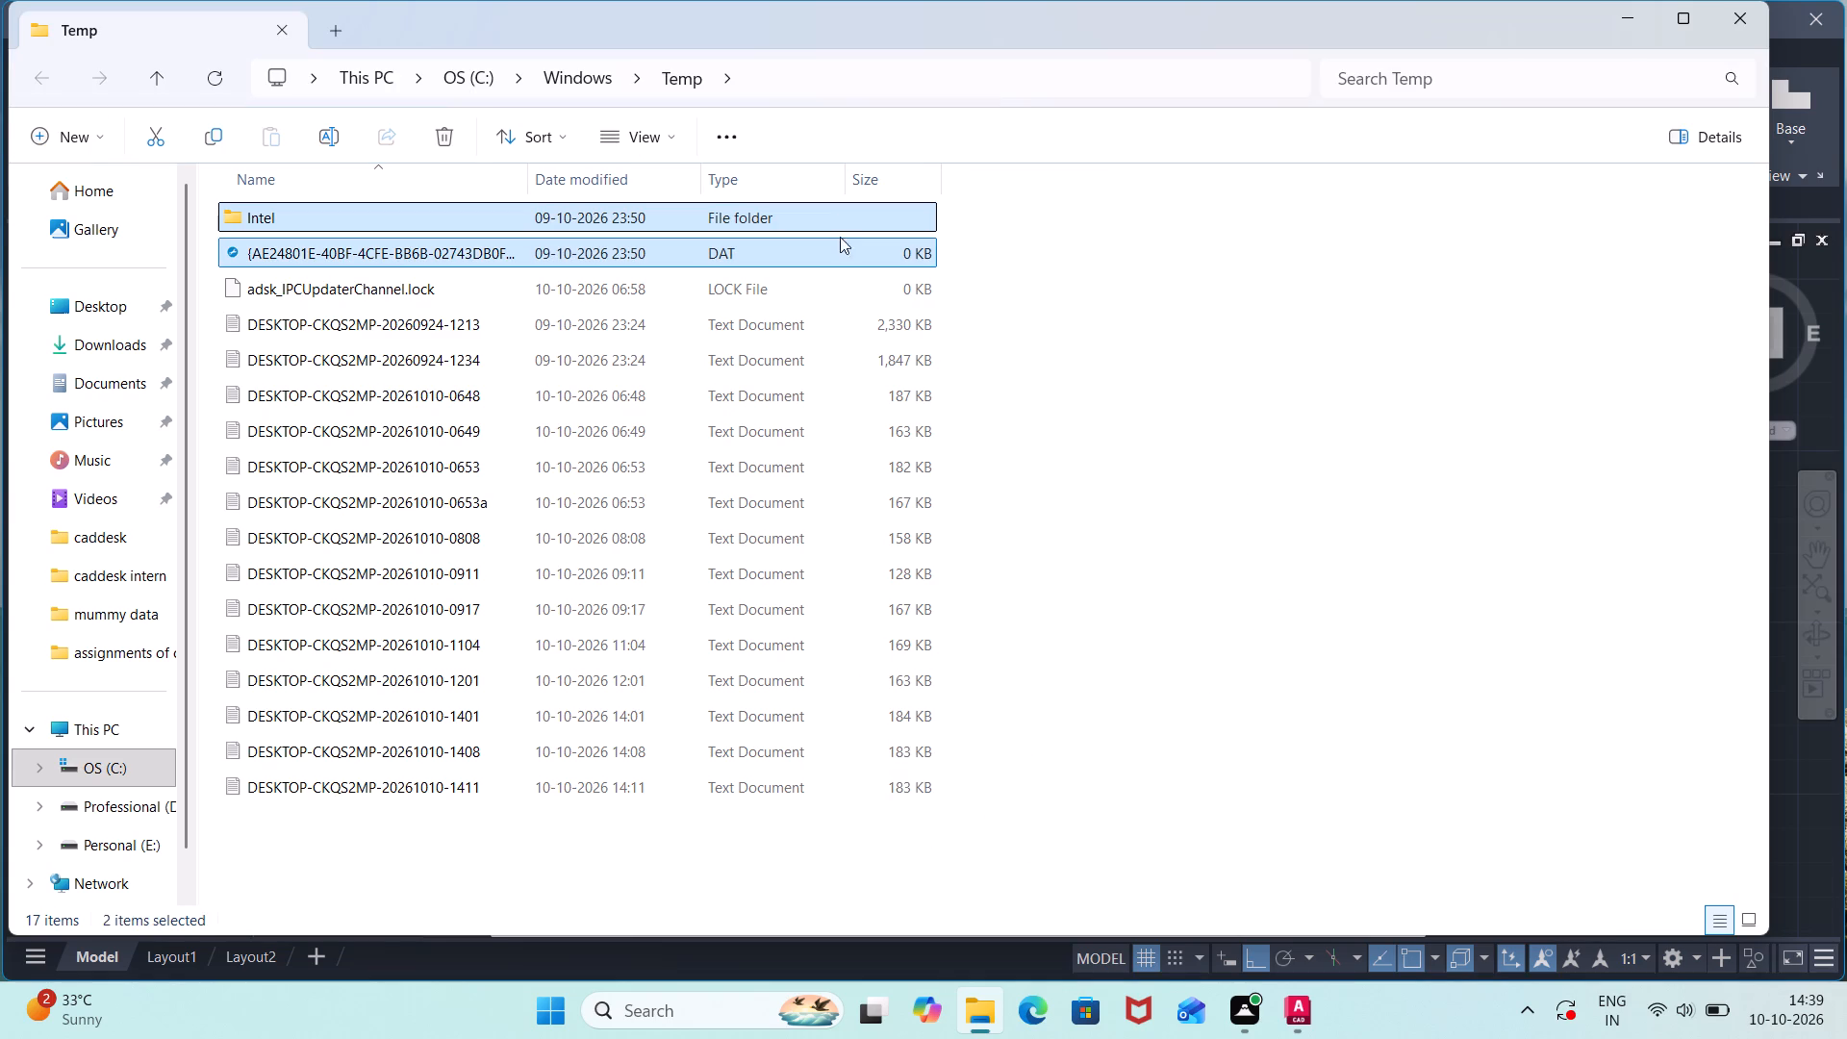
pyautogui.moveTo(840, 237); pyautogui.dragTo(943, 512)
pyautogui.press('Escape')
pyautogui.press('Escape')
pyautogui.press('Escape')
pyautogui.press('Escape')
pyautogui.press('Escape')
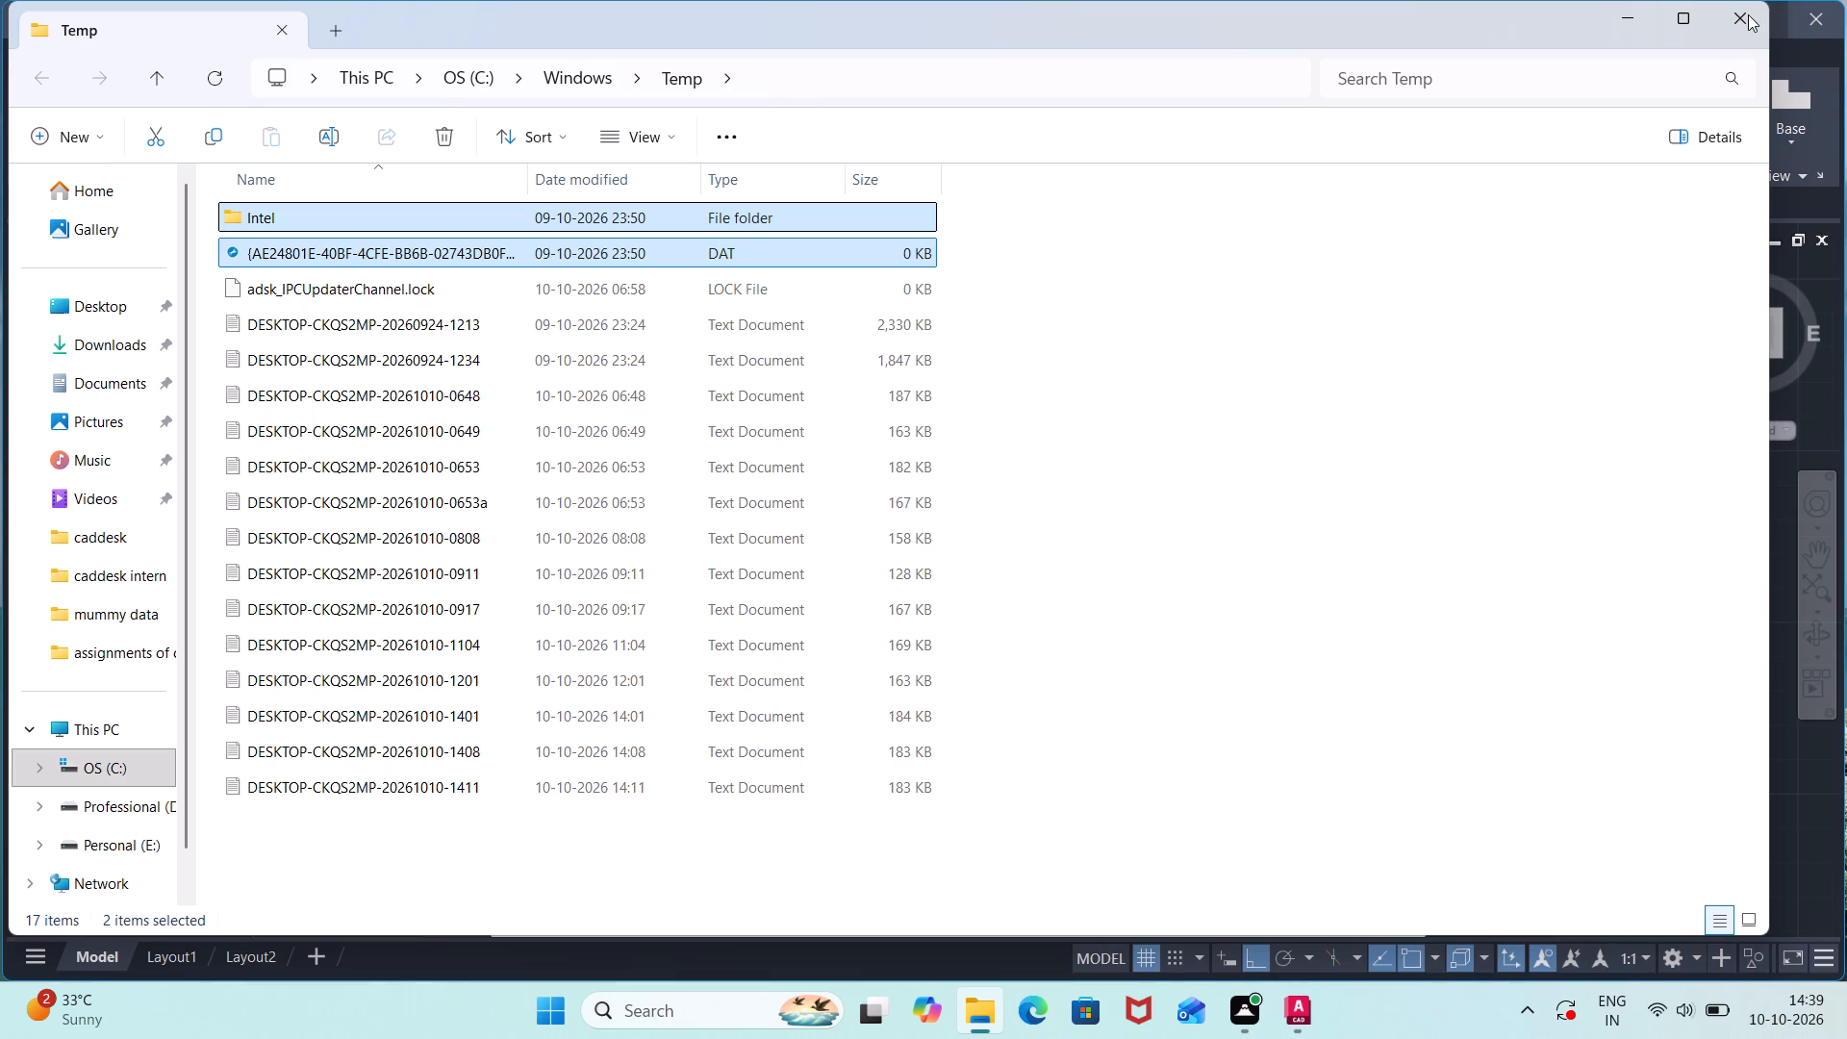
# Close the Temp folder window and return to the AutoCAD drawing.
pyautogui.click(1742, 14)
pyautogui.click(1734, 14)
pyautogui.click(1737, 15)
pyautogui.rightClick(1718, 46)
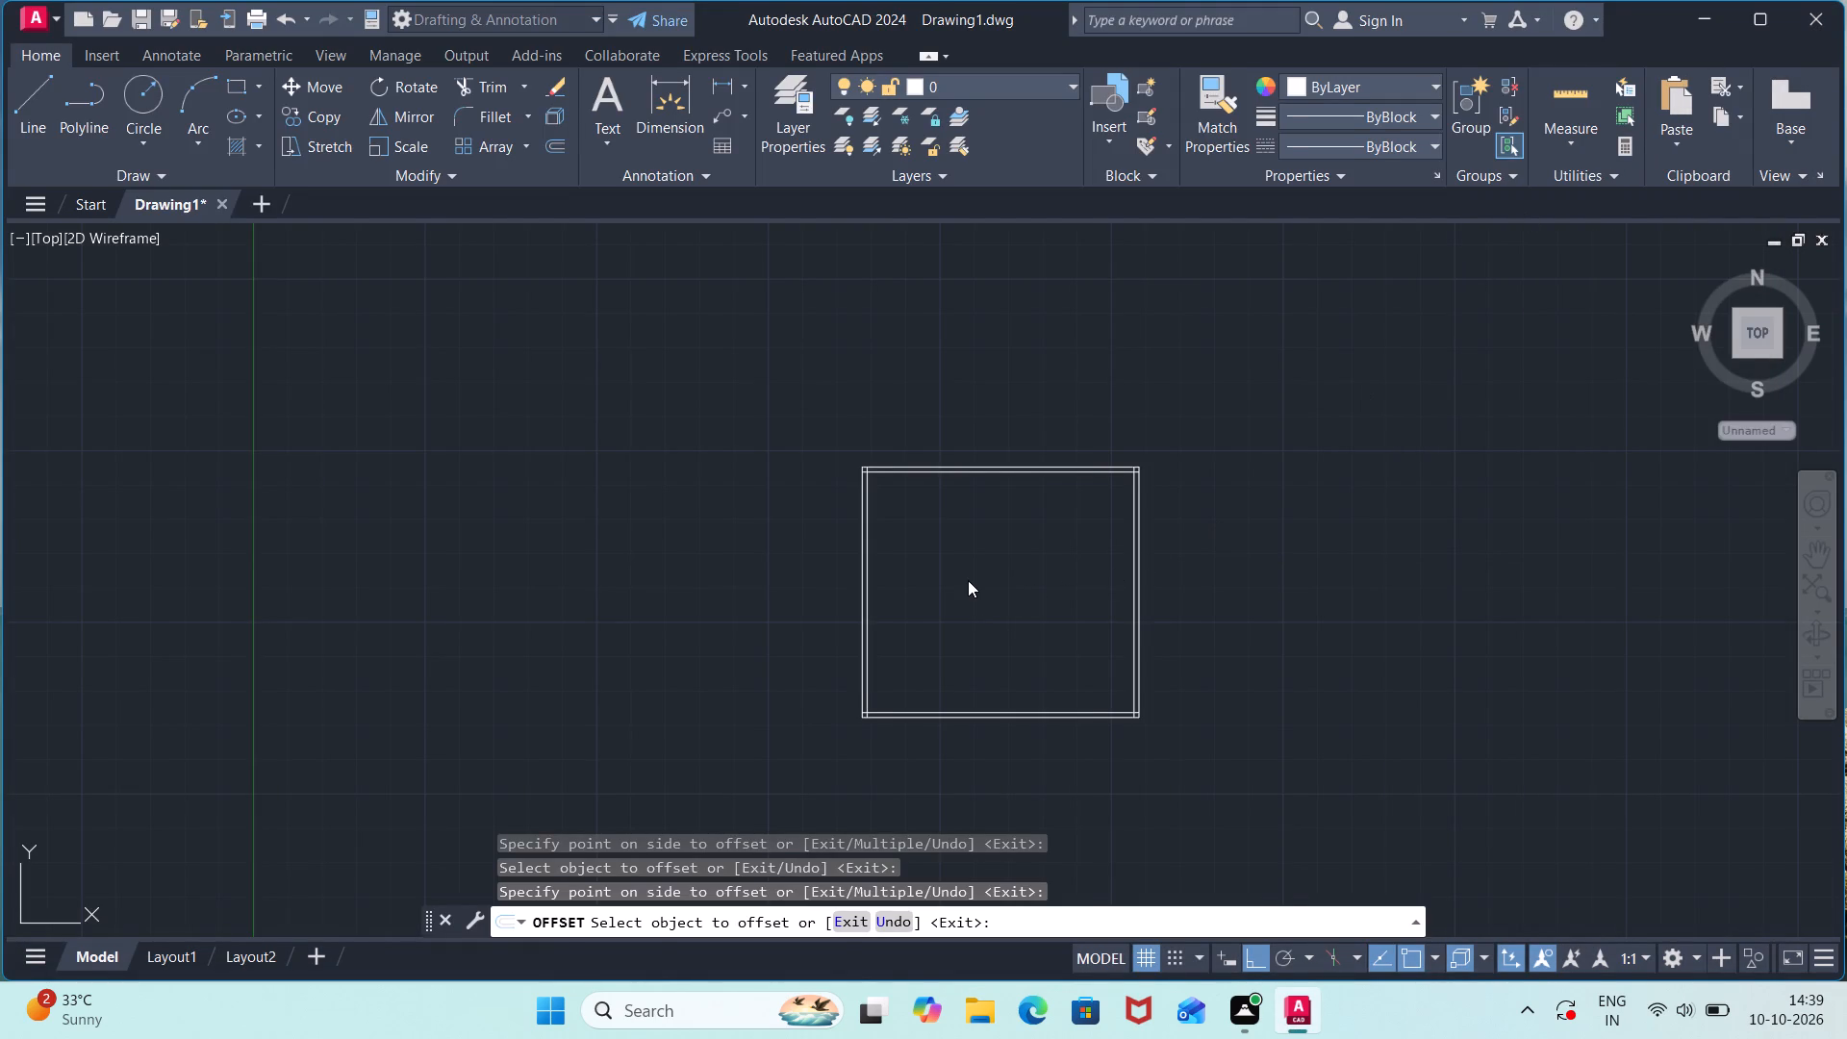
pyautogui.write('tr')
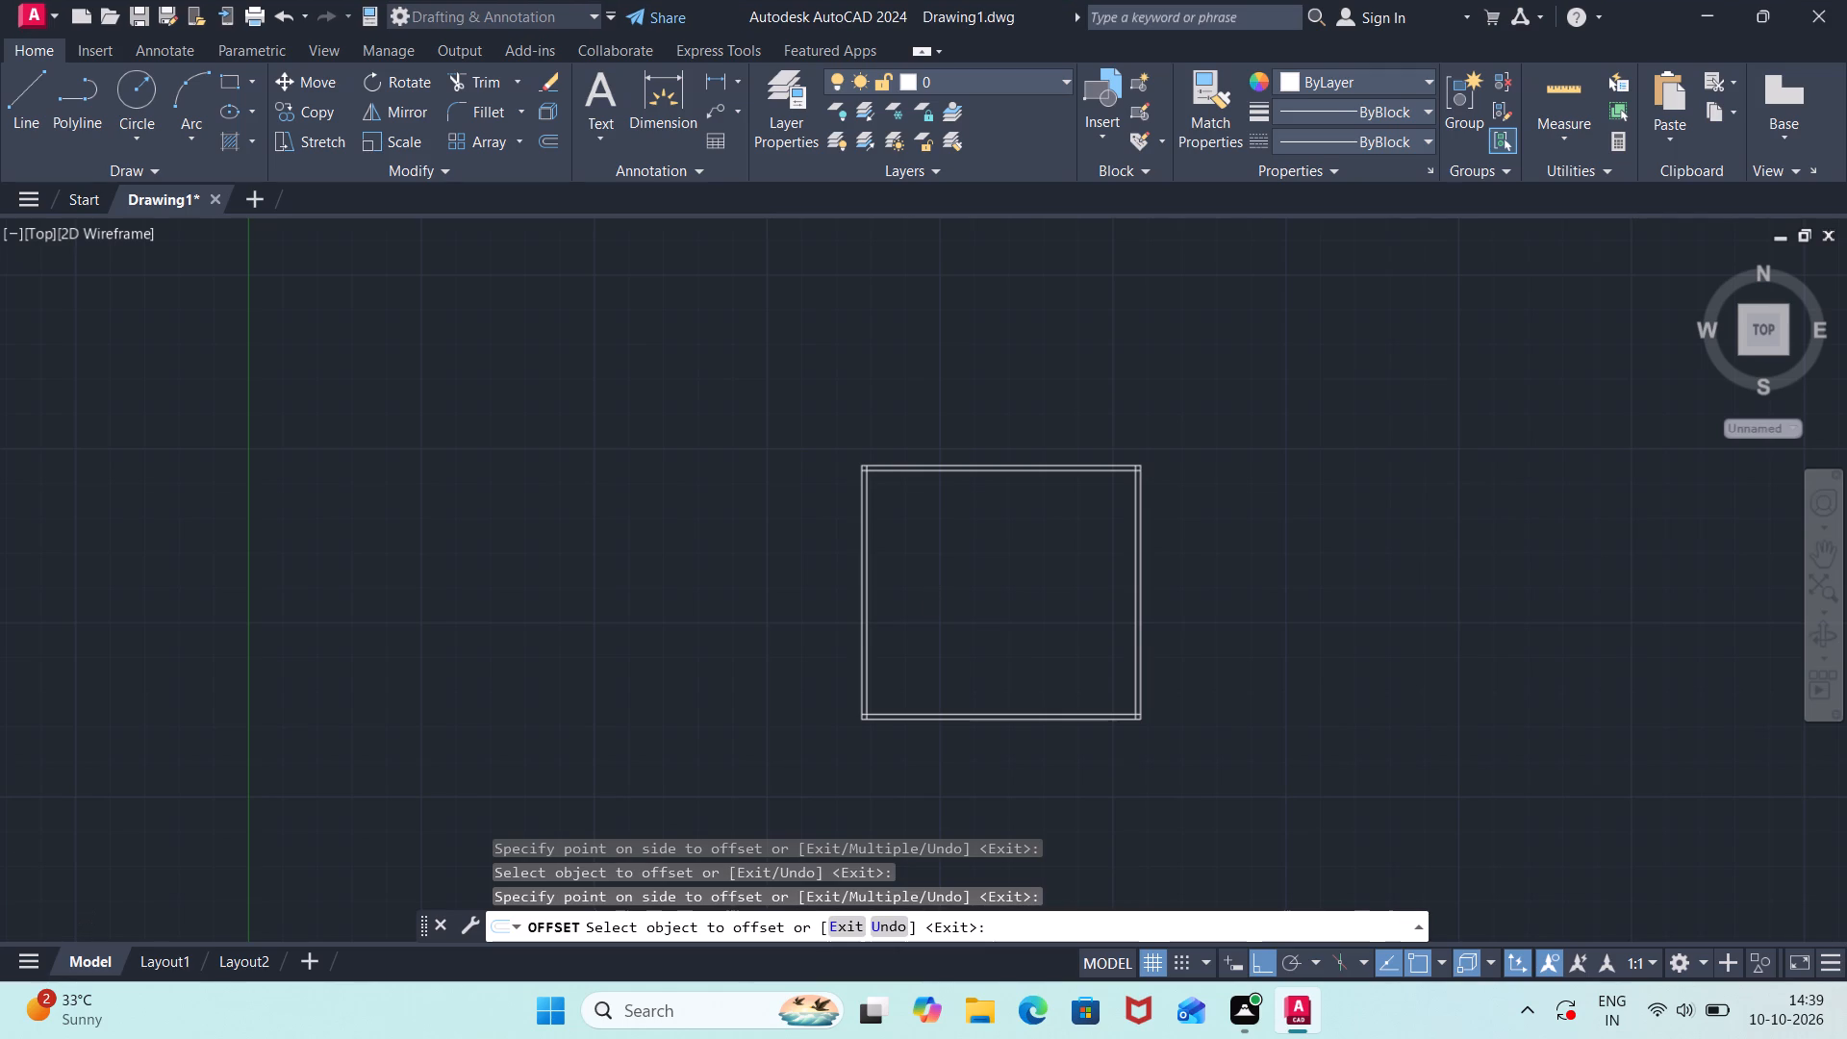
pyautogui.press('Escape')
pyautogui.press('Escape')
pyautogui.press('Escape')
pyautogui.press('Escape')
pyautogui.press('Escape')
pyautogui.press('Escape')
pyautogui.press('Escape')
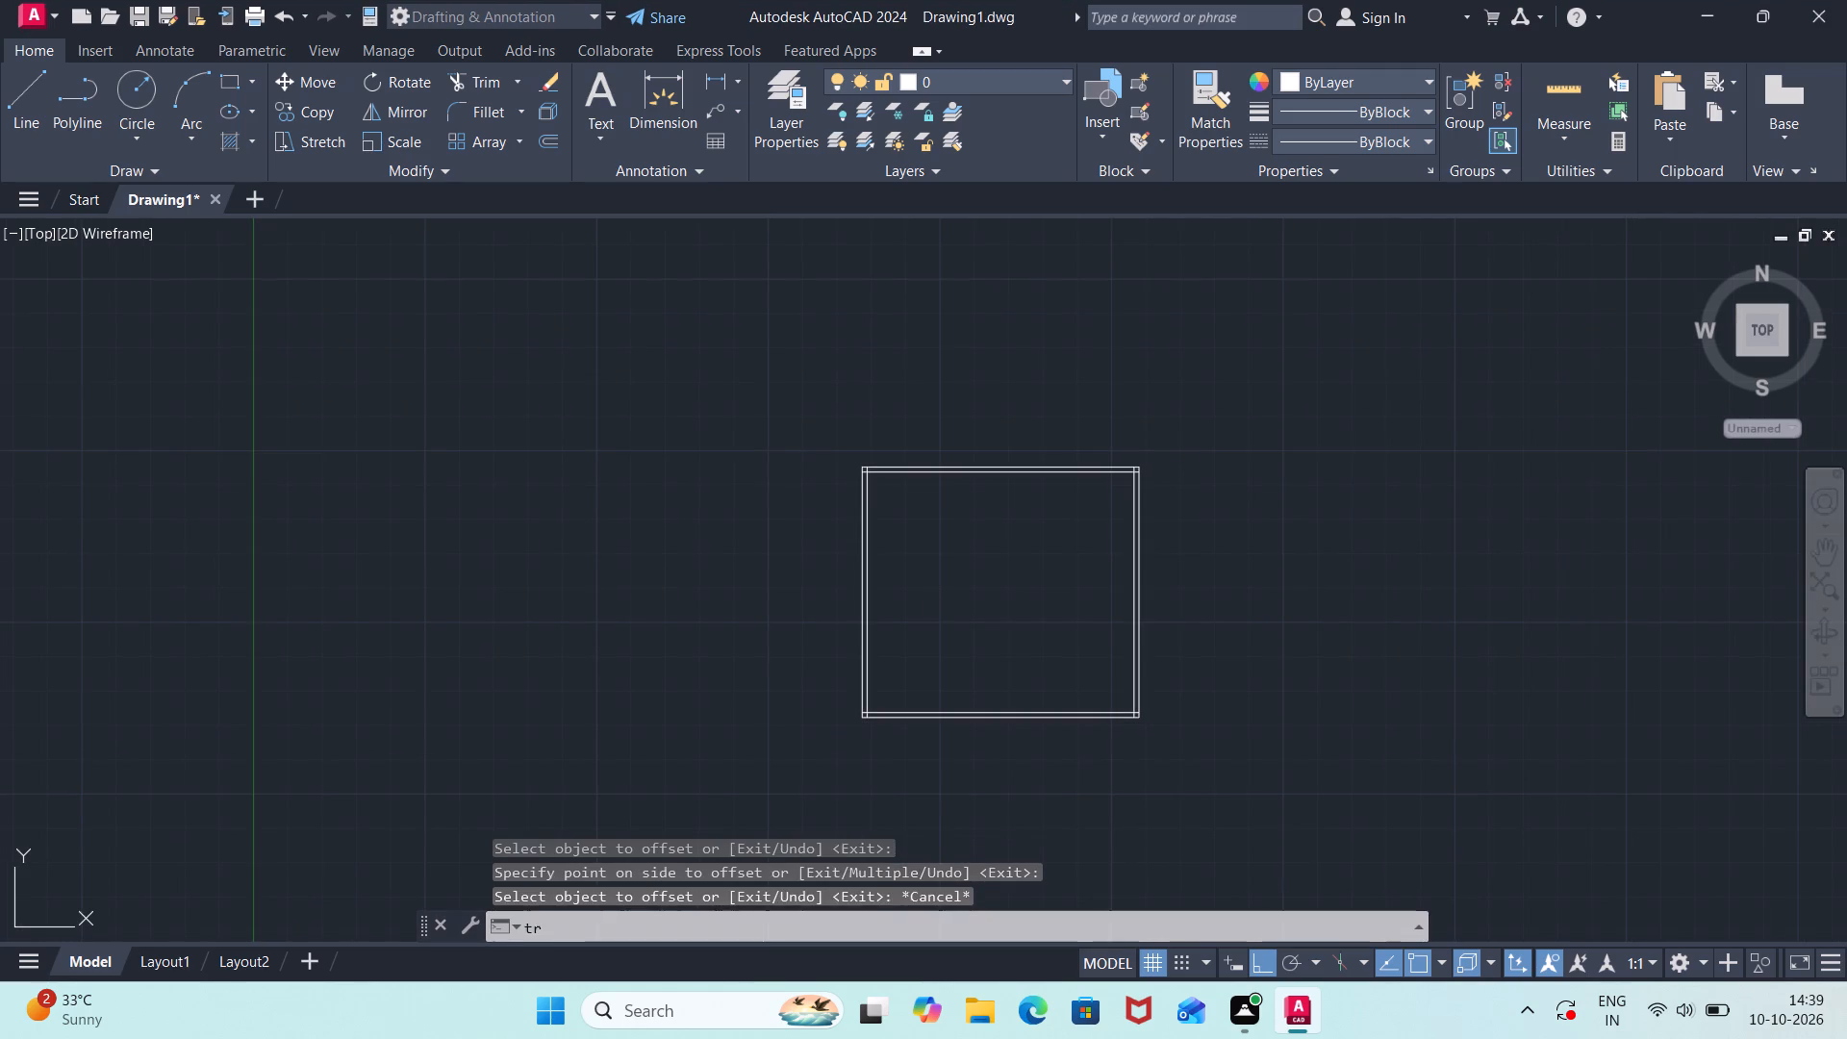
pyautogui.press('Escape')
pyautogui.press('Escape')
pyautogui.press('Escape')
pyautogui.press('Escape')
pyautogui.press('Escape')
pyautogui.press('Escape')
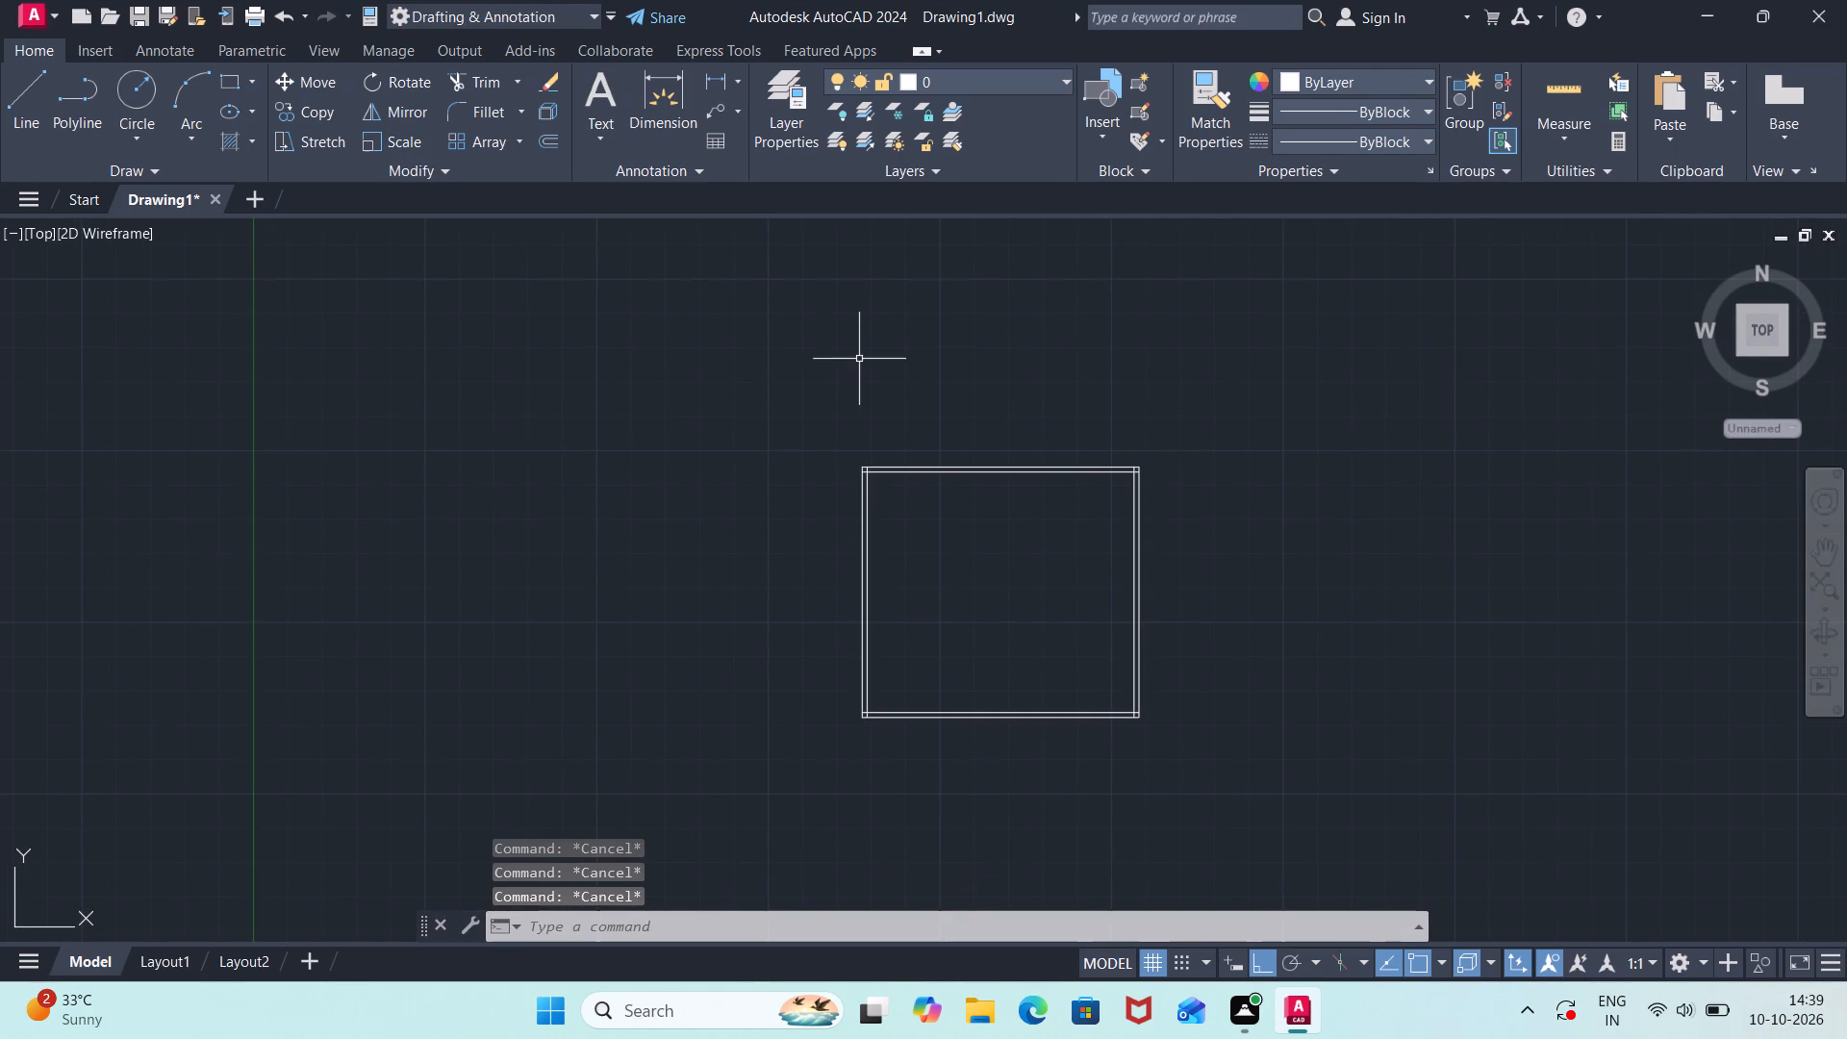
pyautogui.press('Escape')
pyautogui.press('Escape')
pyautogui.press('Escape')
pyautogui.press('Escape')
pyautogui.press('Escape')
# Trim the two overlapping inner wall line ends at the upper-left corner of the floor plan outline.
pyautogui.write('tr')
pyautogui.press('Return')
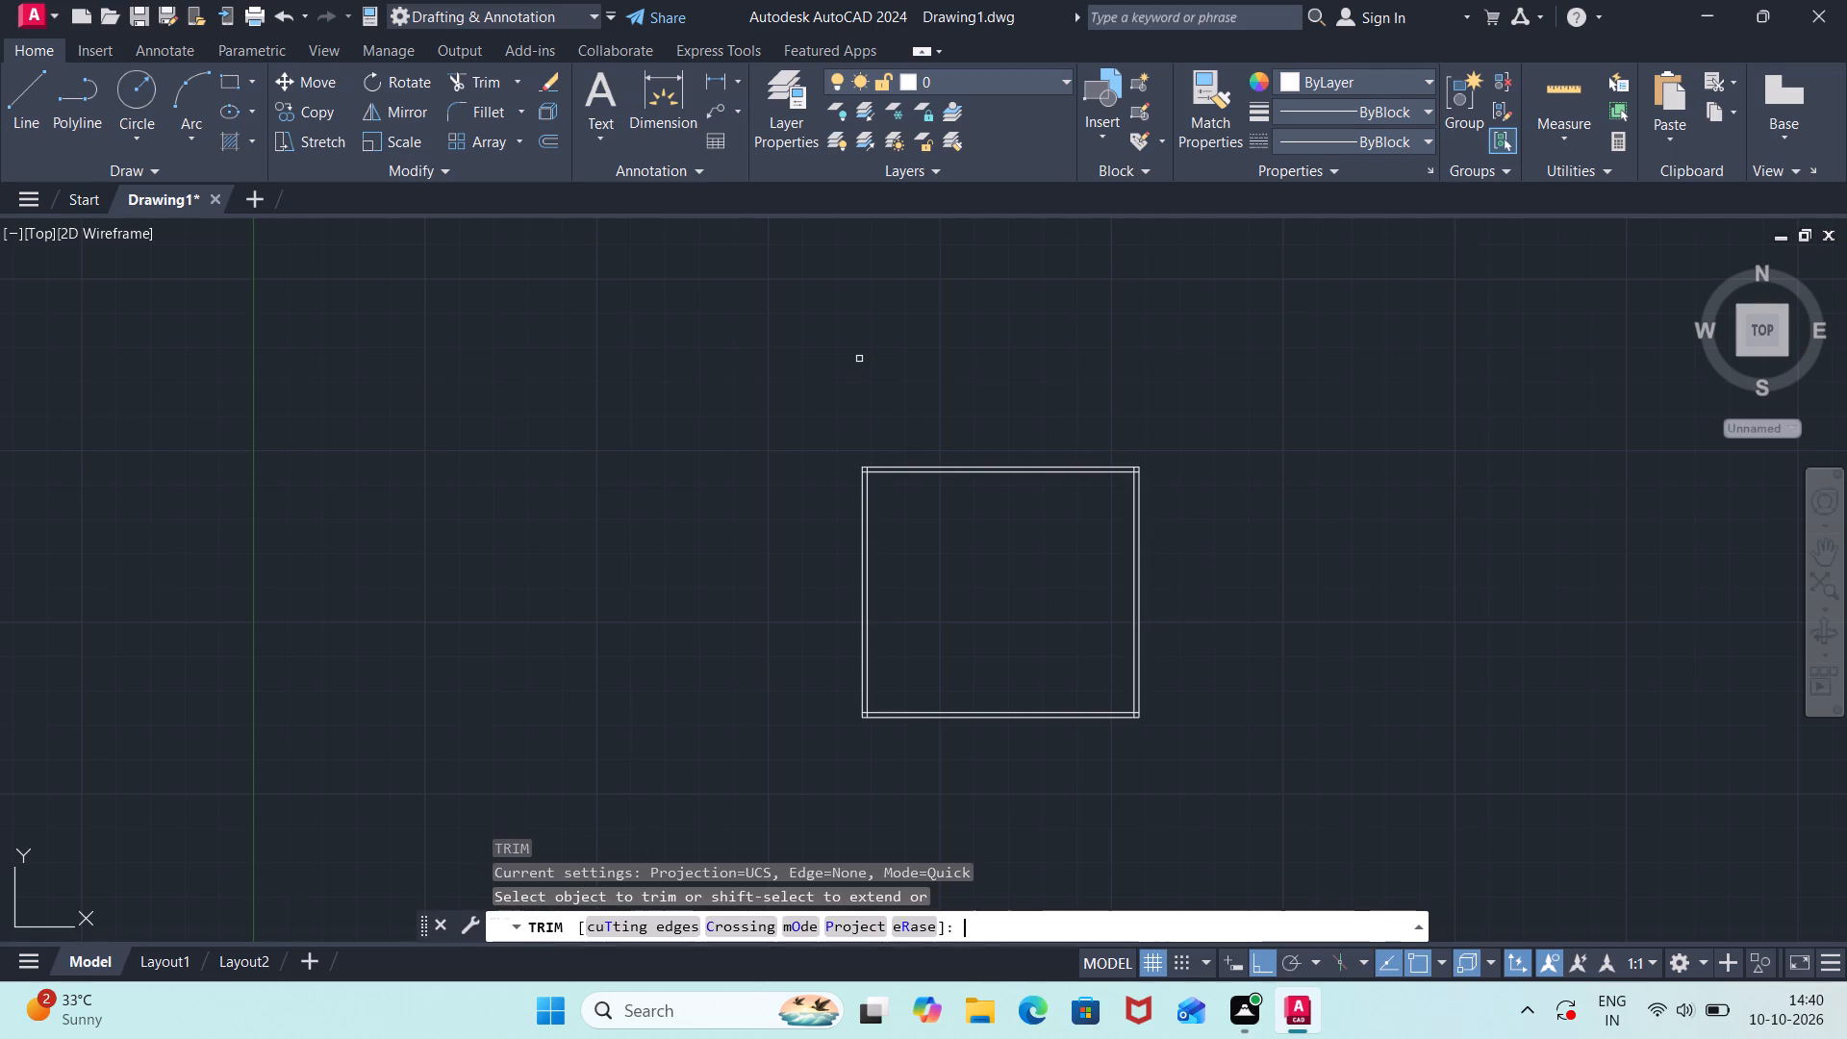
pyautogui.scroll(4, 886, 492)
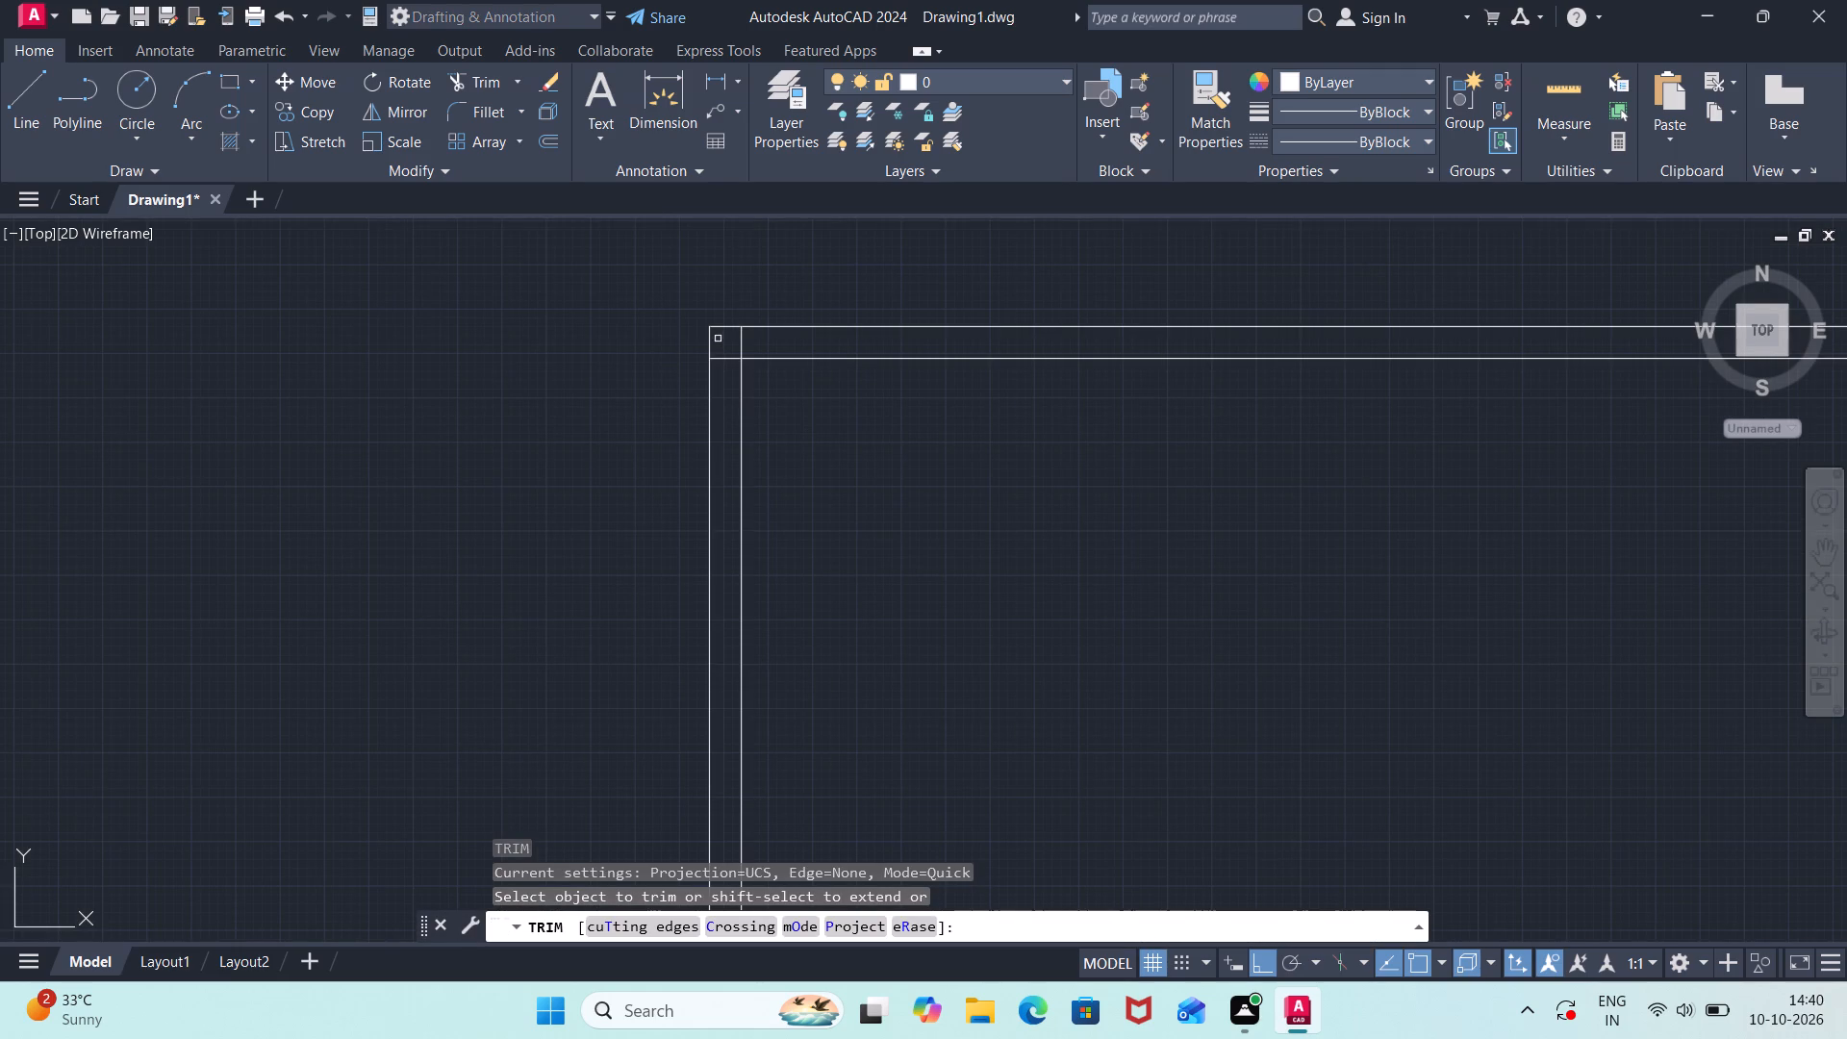
pyautogui.click(732, 362)
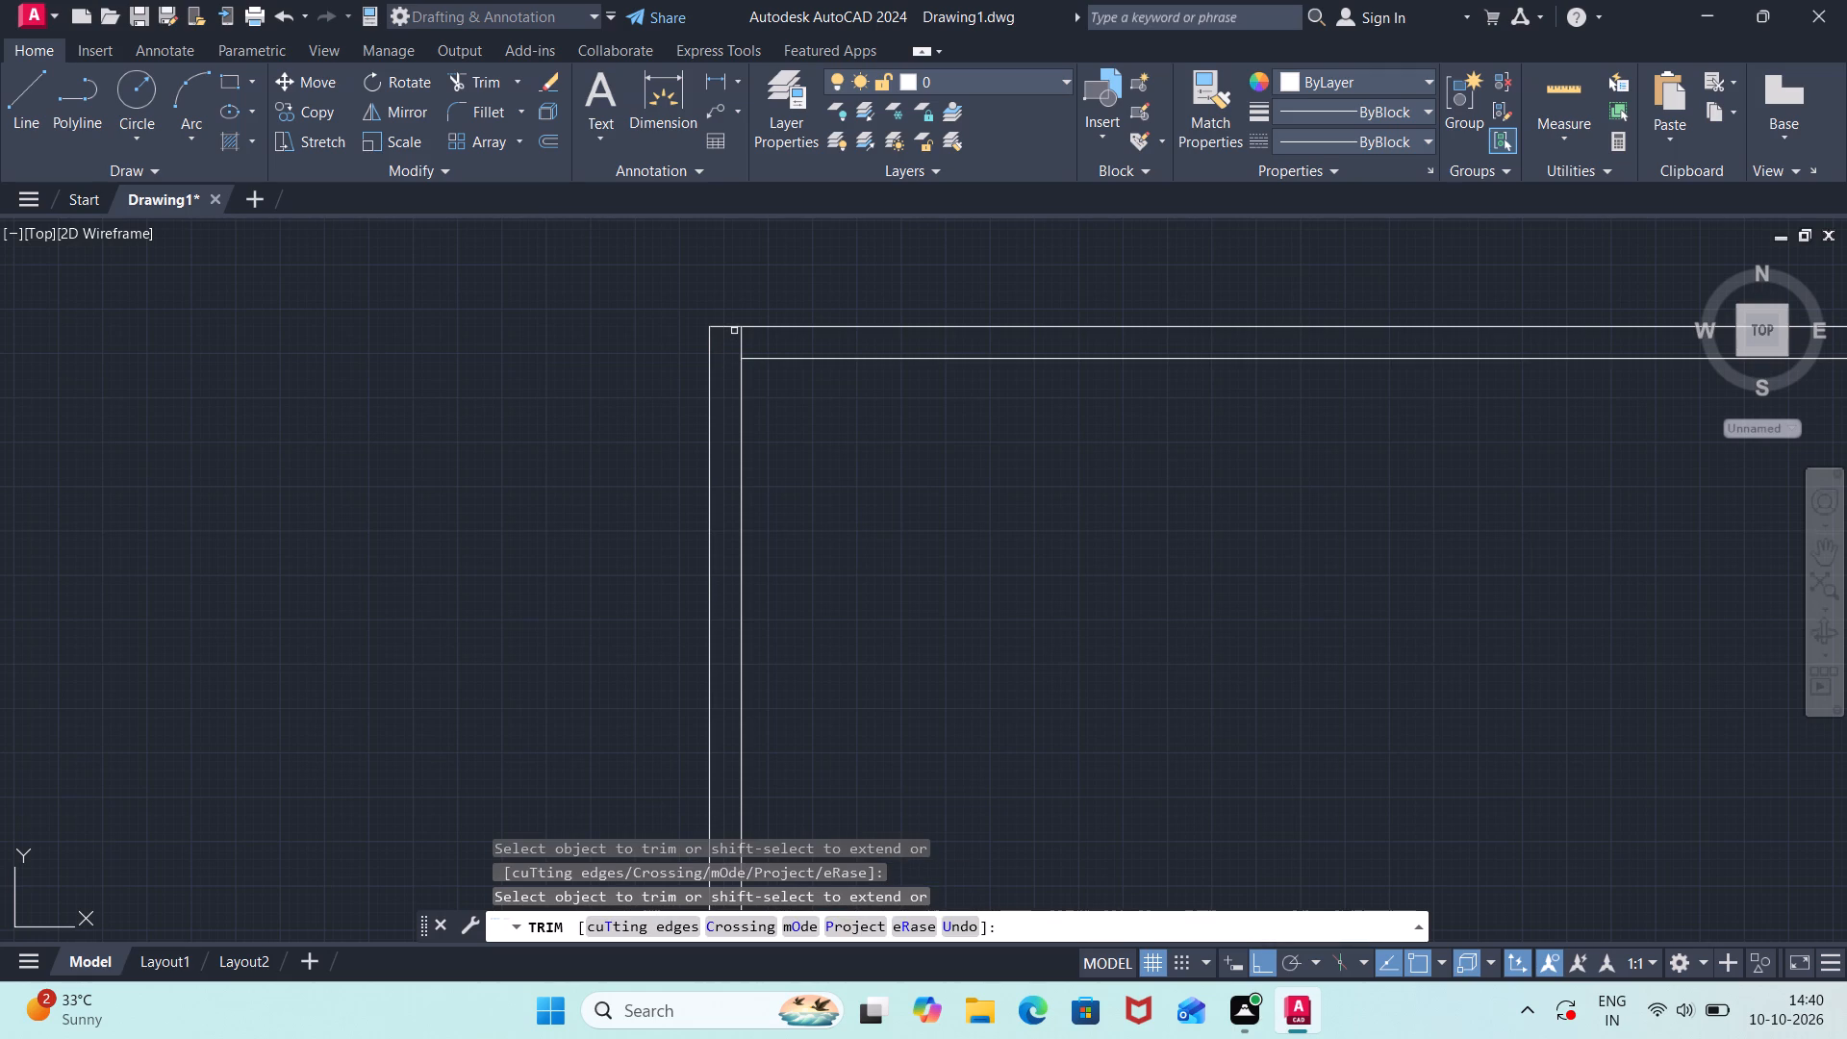
pyautogui.click(741, 337)
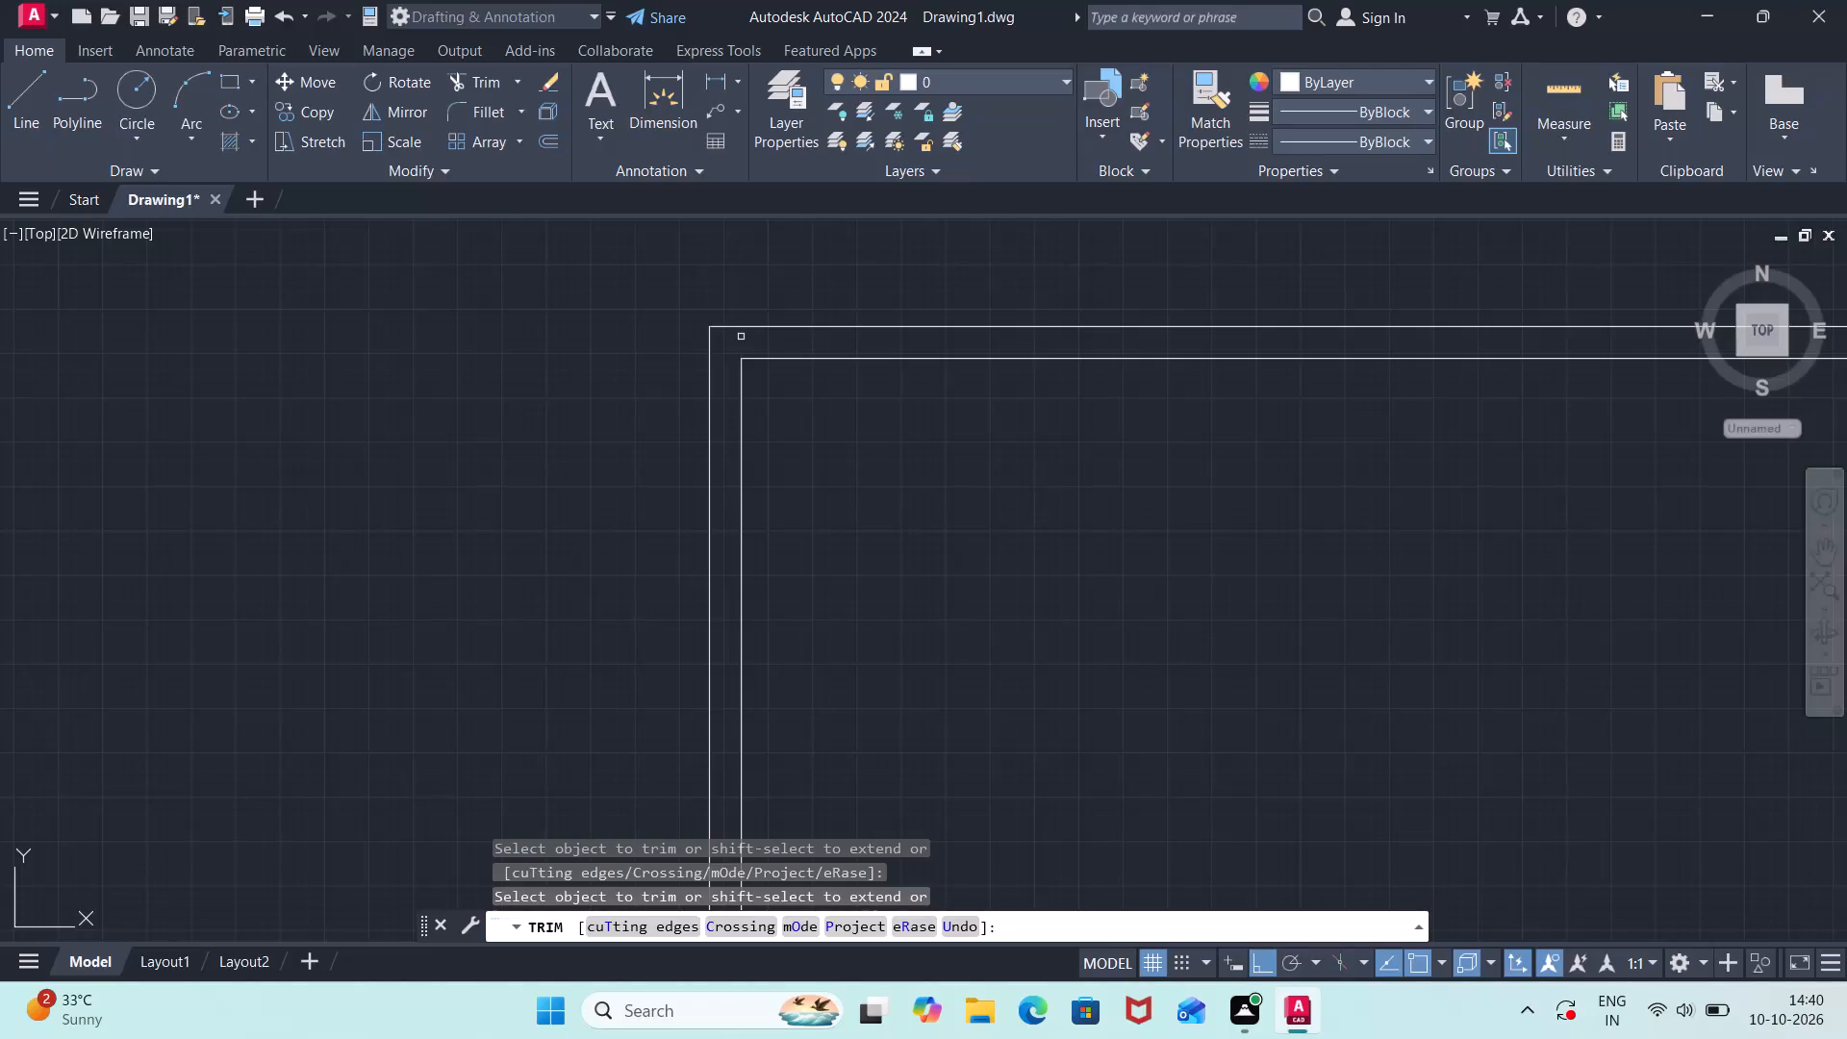
# Trim the two overlapping inner wall line ends at the upper-right corner of the outline.
pyautogui.scroll(-4, 843, 419)
pyautogui.moveTo(898, 440); pyautogui.dragTo(869, 426, button='middle')
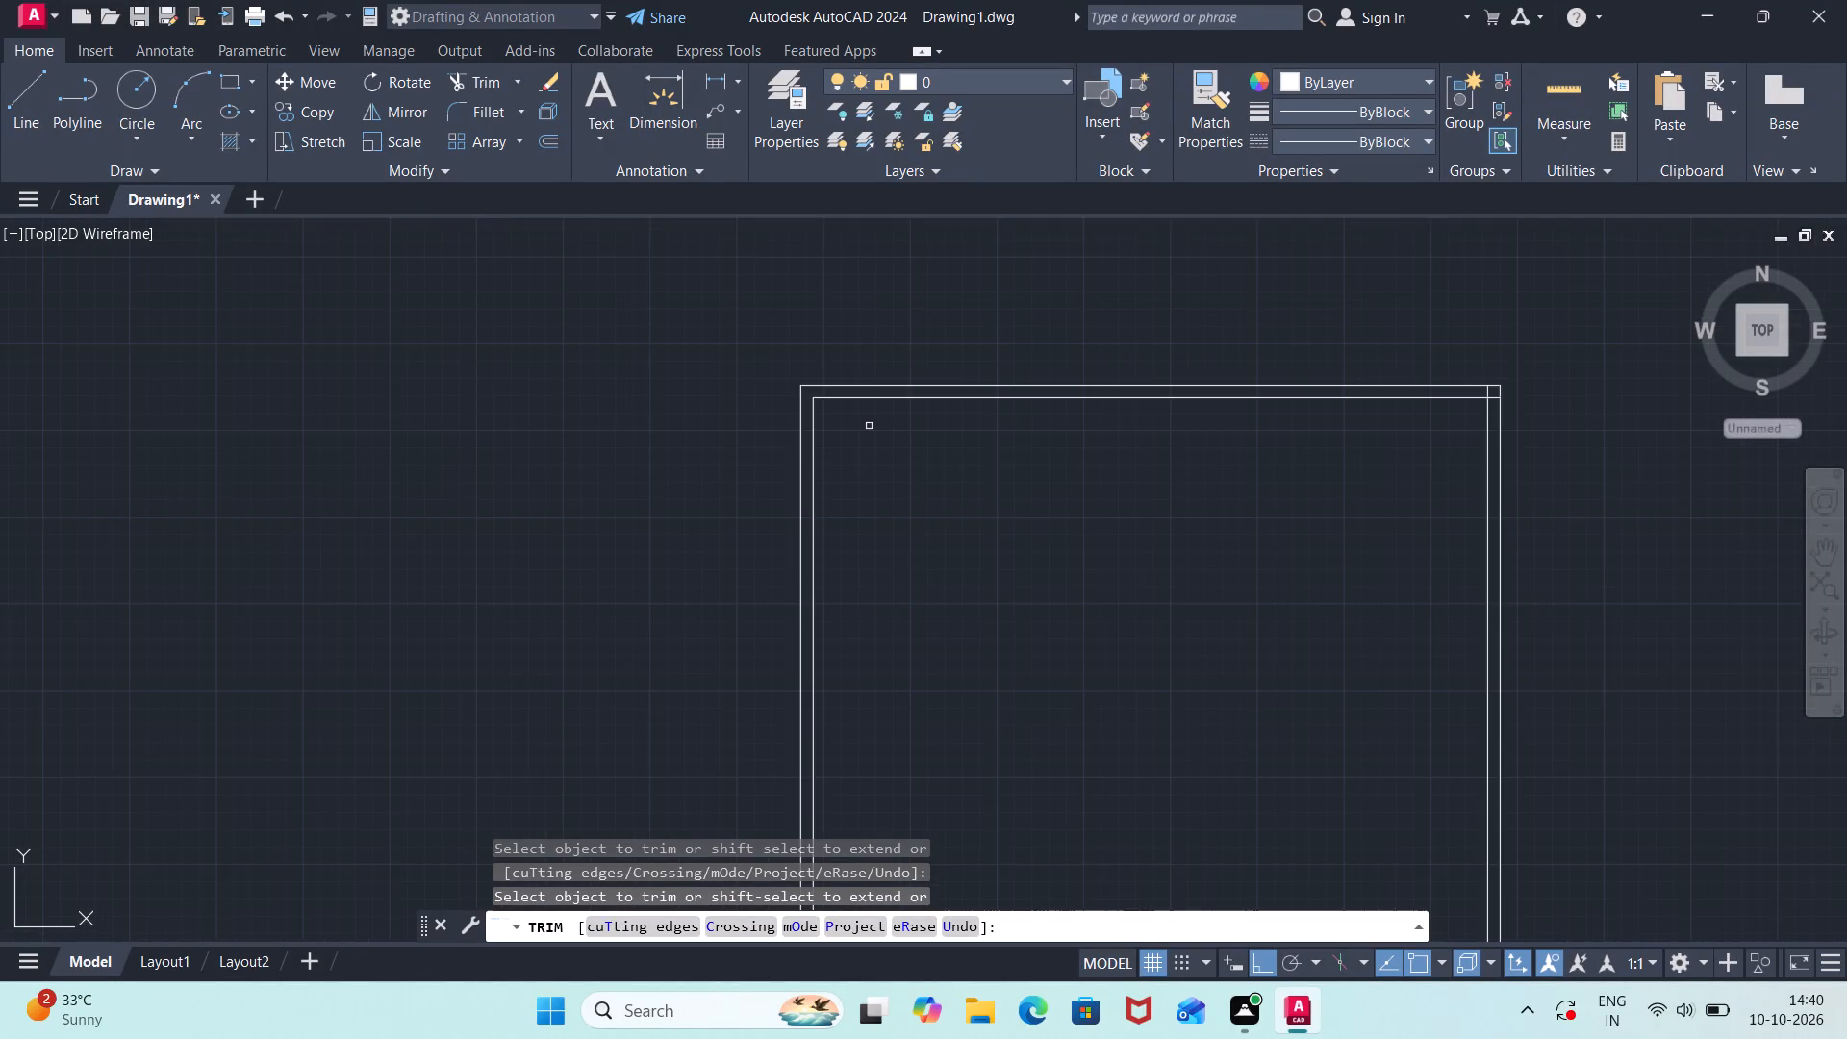
pyautogui.moveTo(869, 426); pyautogui.dragTo(630, 471, button='middle')
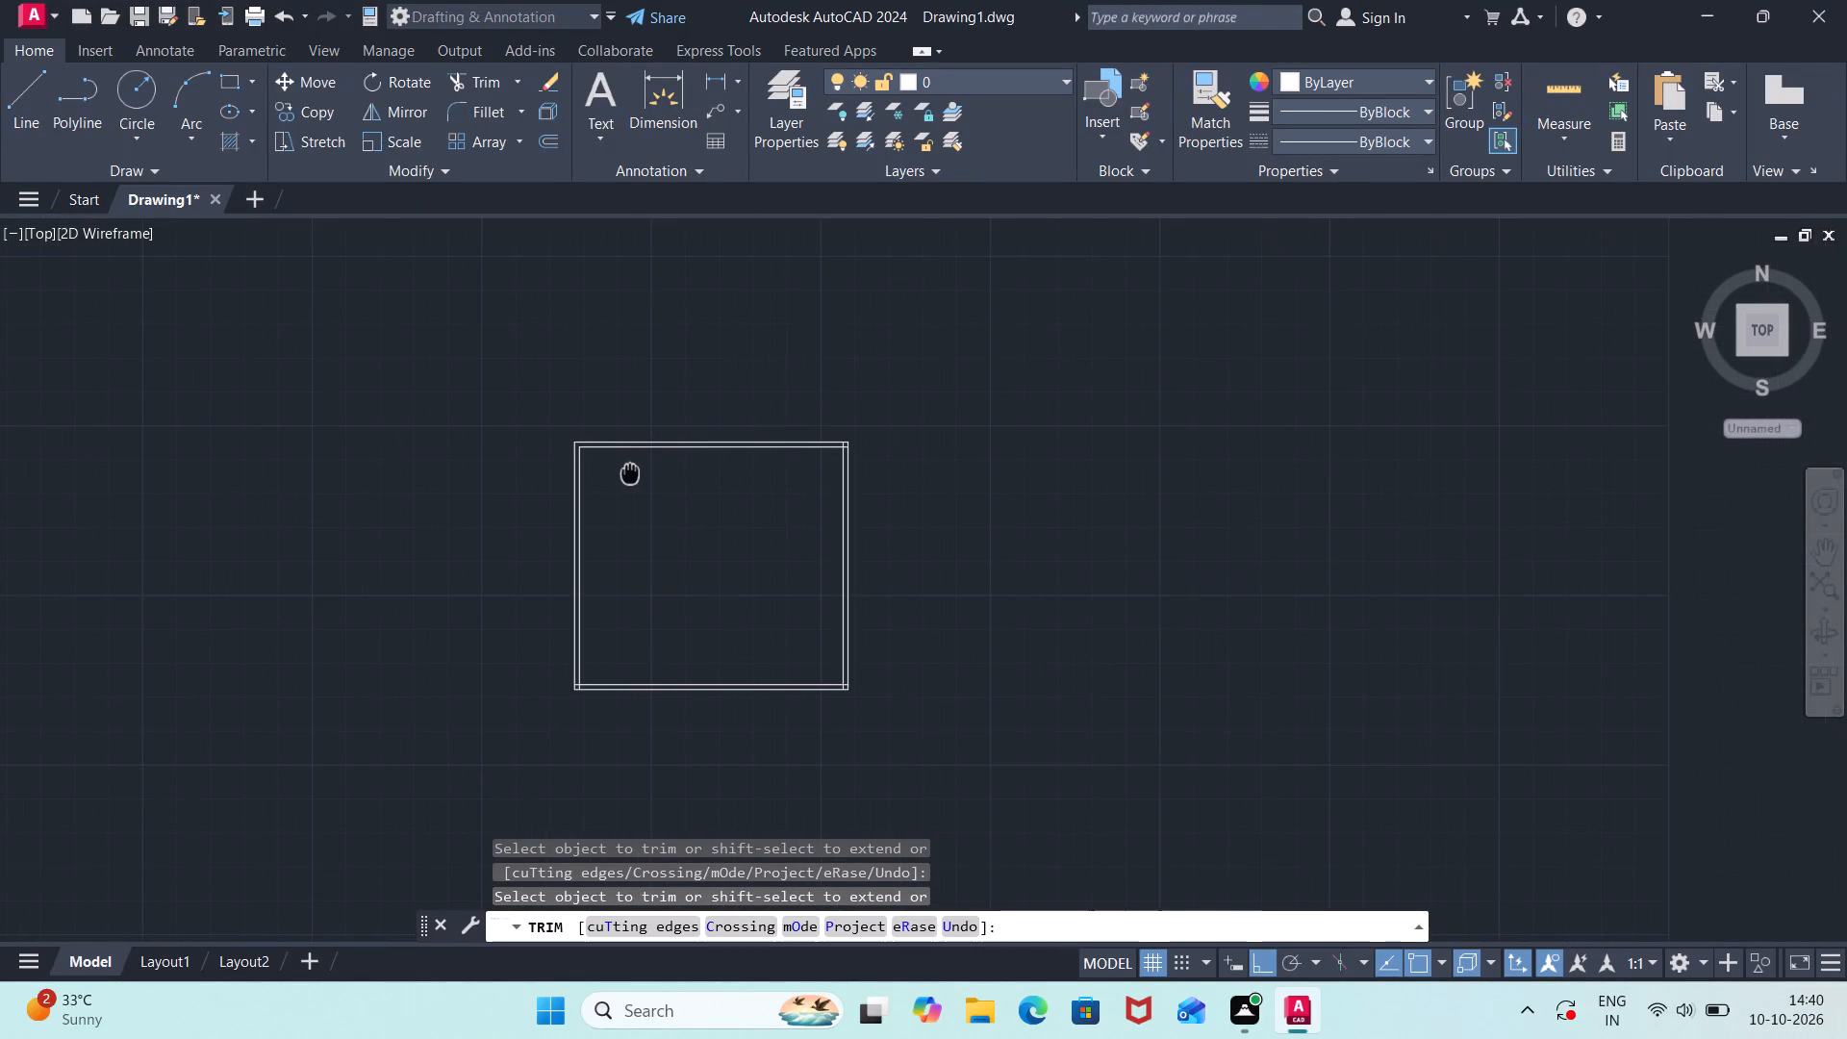
pyautogui.scroll(3, 894, 447)
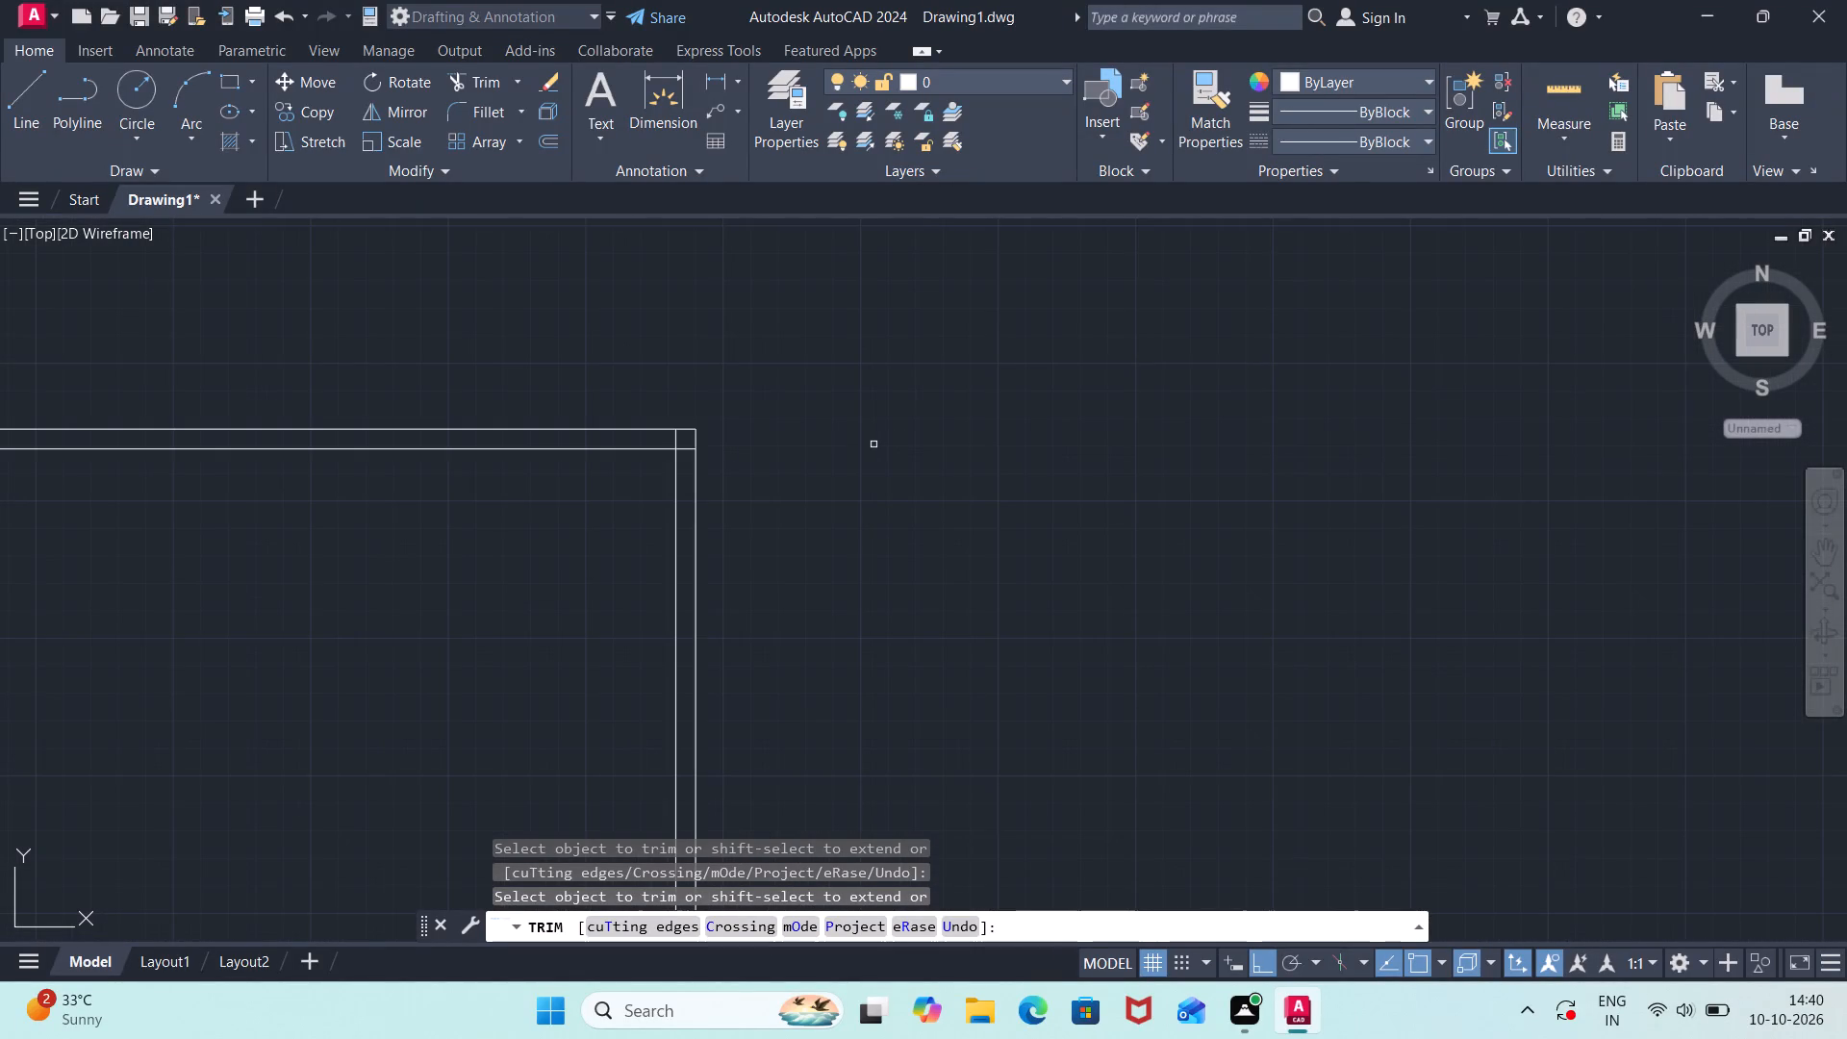
pyautogui.click(676, 437)
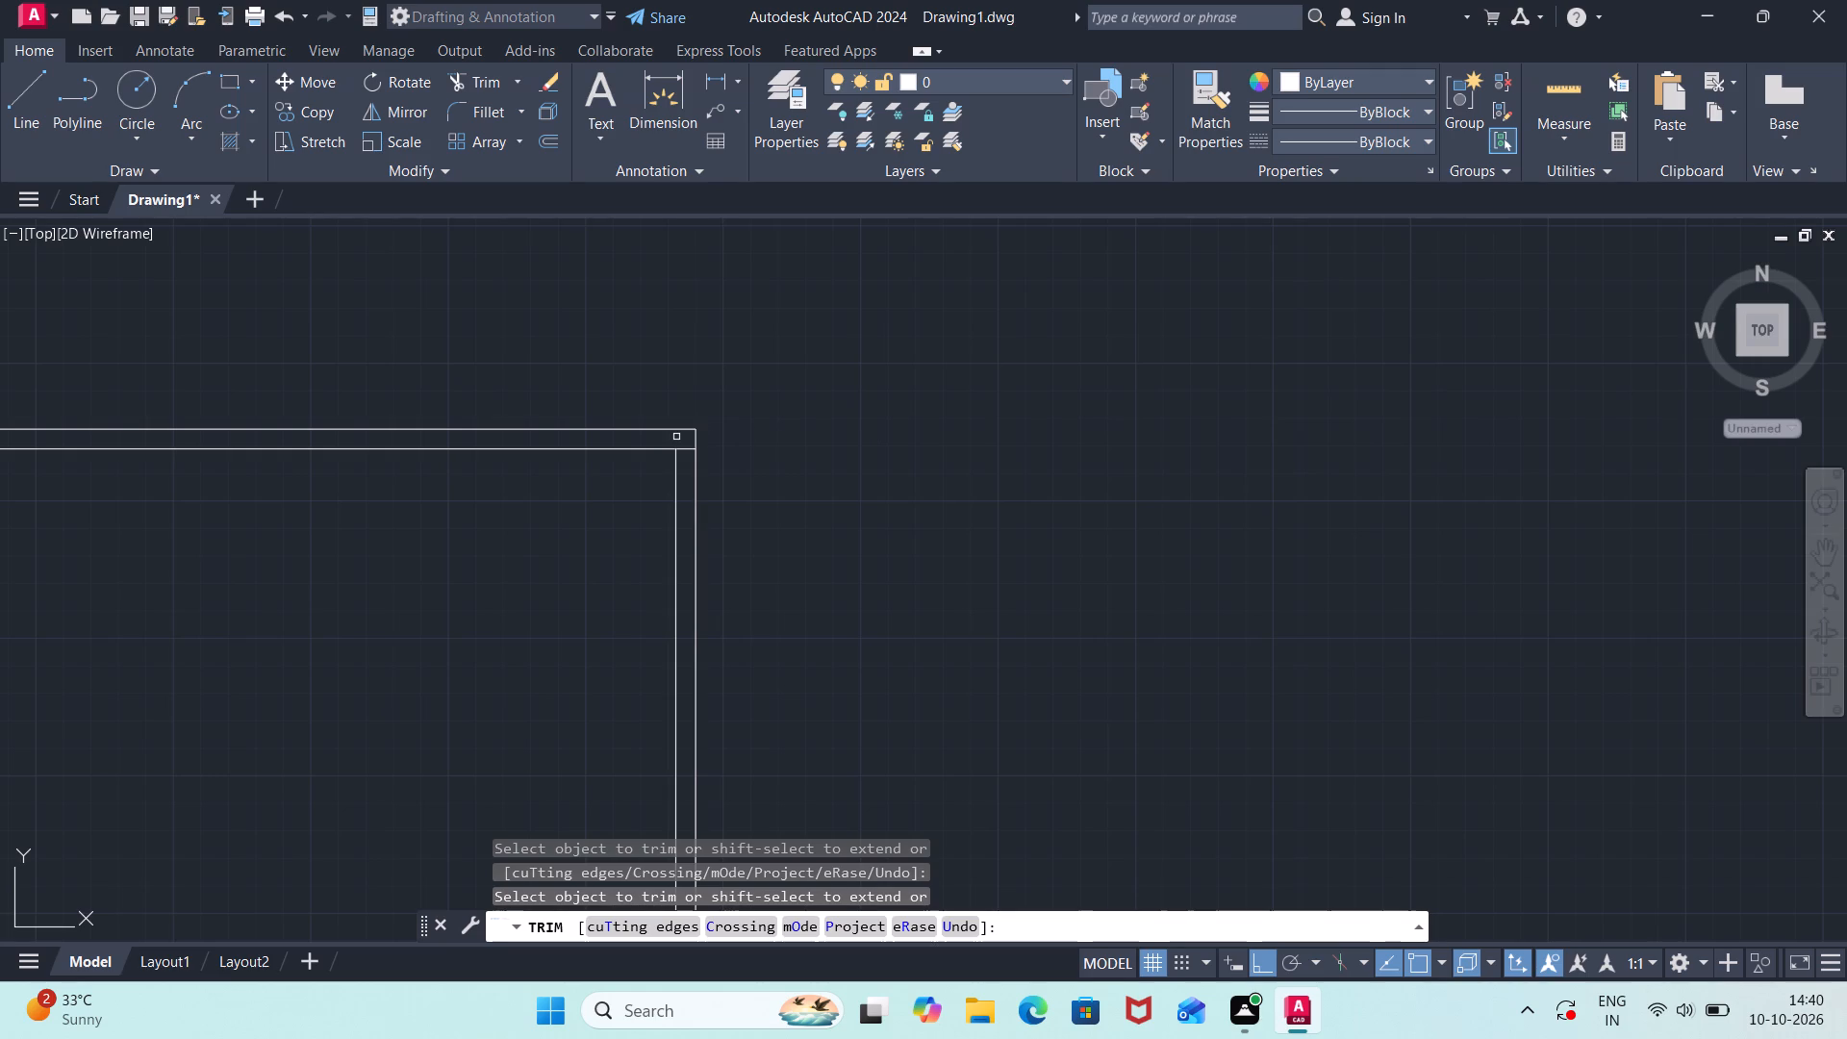
pyautogui.click(684, 449)
# Trim the two overlapping inner wall line ends at the lower-right corner of the outline.
pyautogui.scroll(-3, 671, 502)
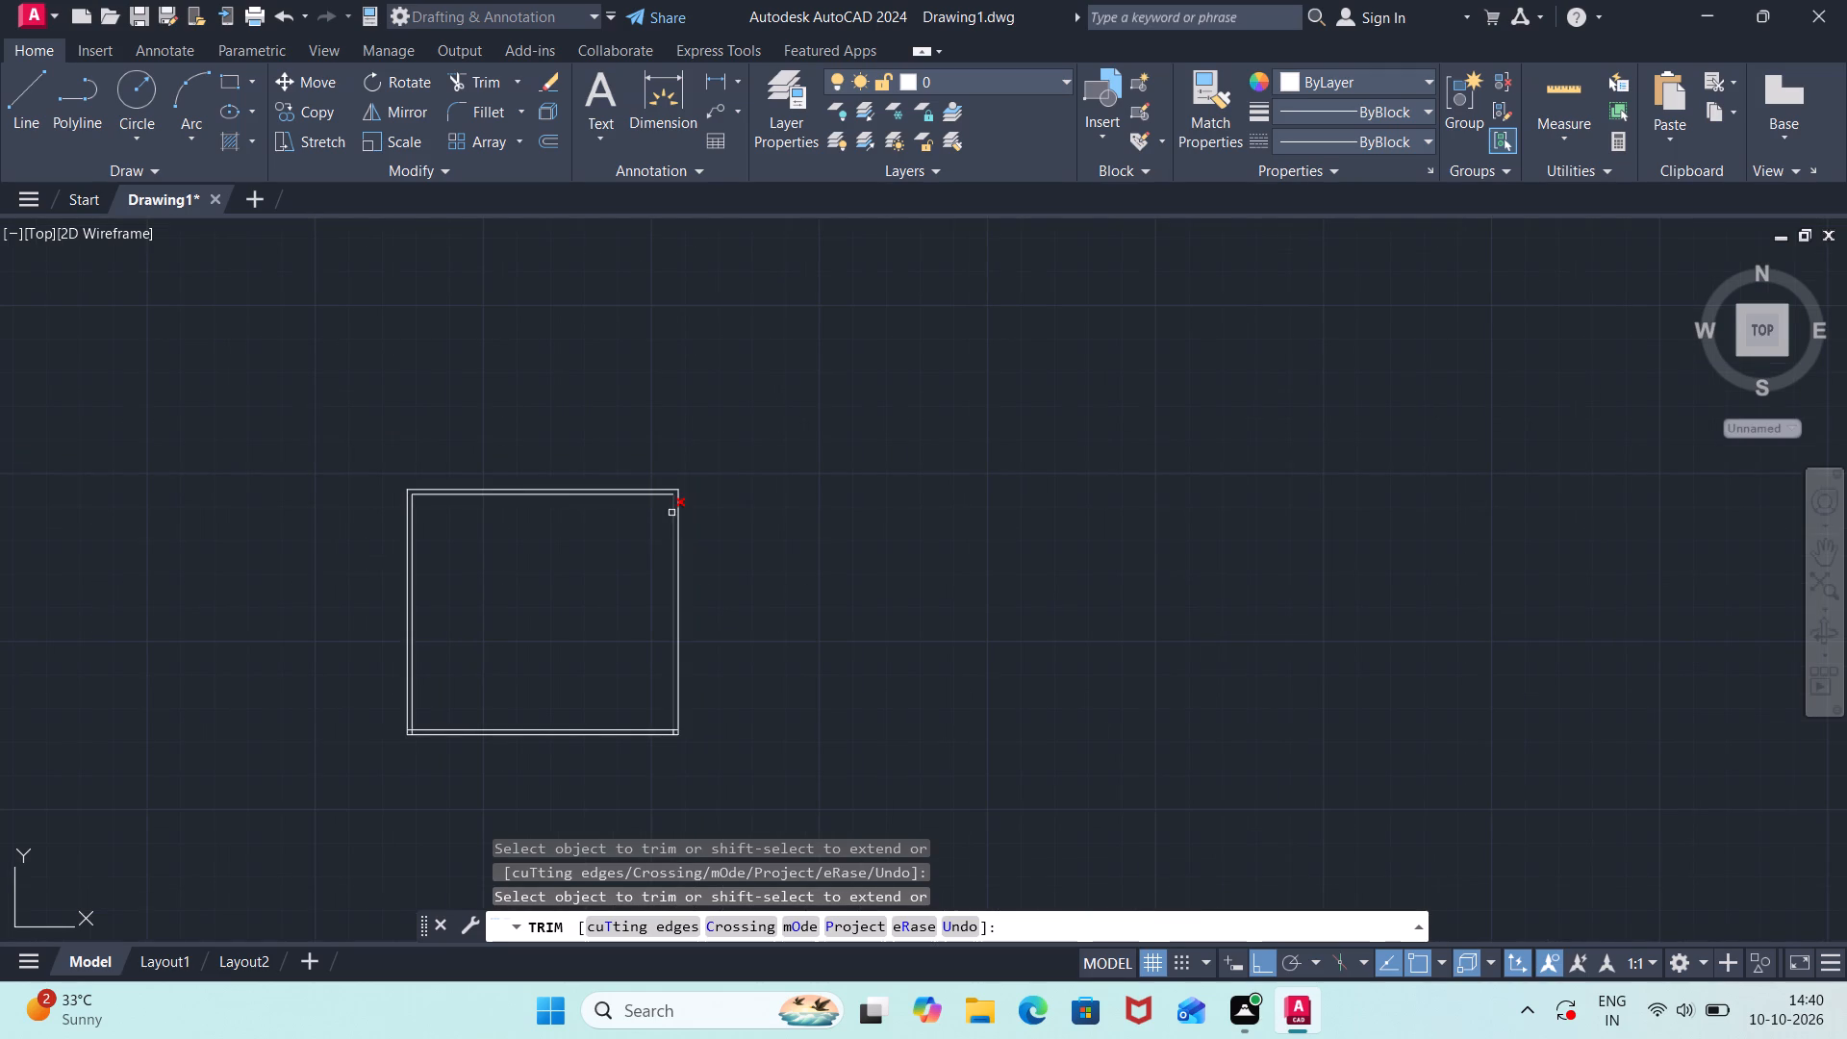
pyautogui.moveTo(609, 579); pyautogui.dragTo(621, 537, button='middle')
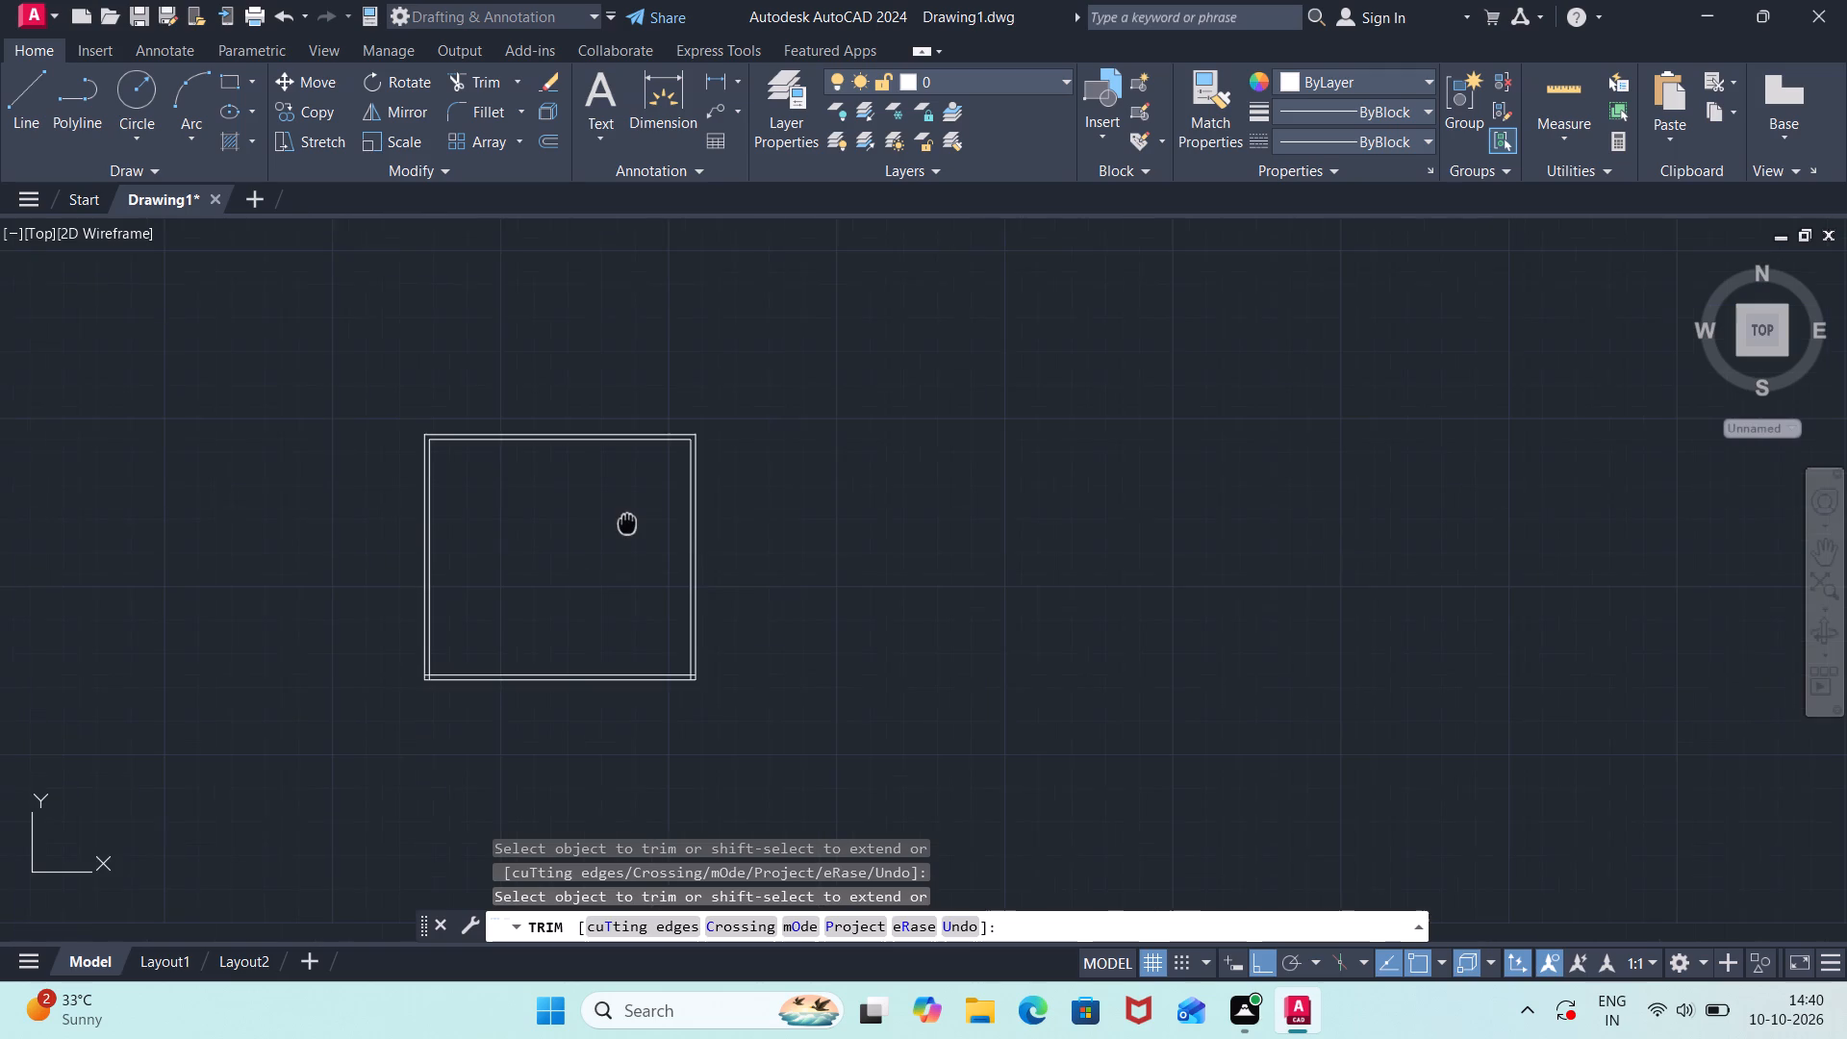
pyautogui.moveTo(621, 537); pyautogui.dragTo(660, 302, button='middle')
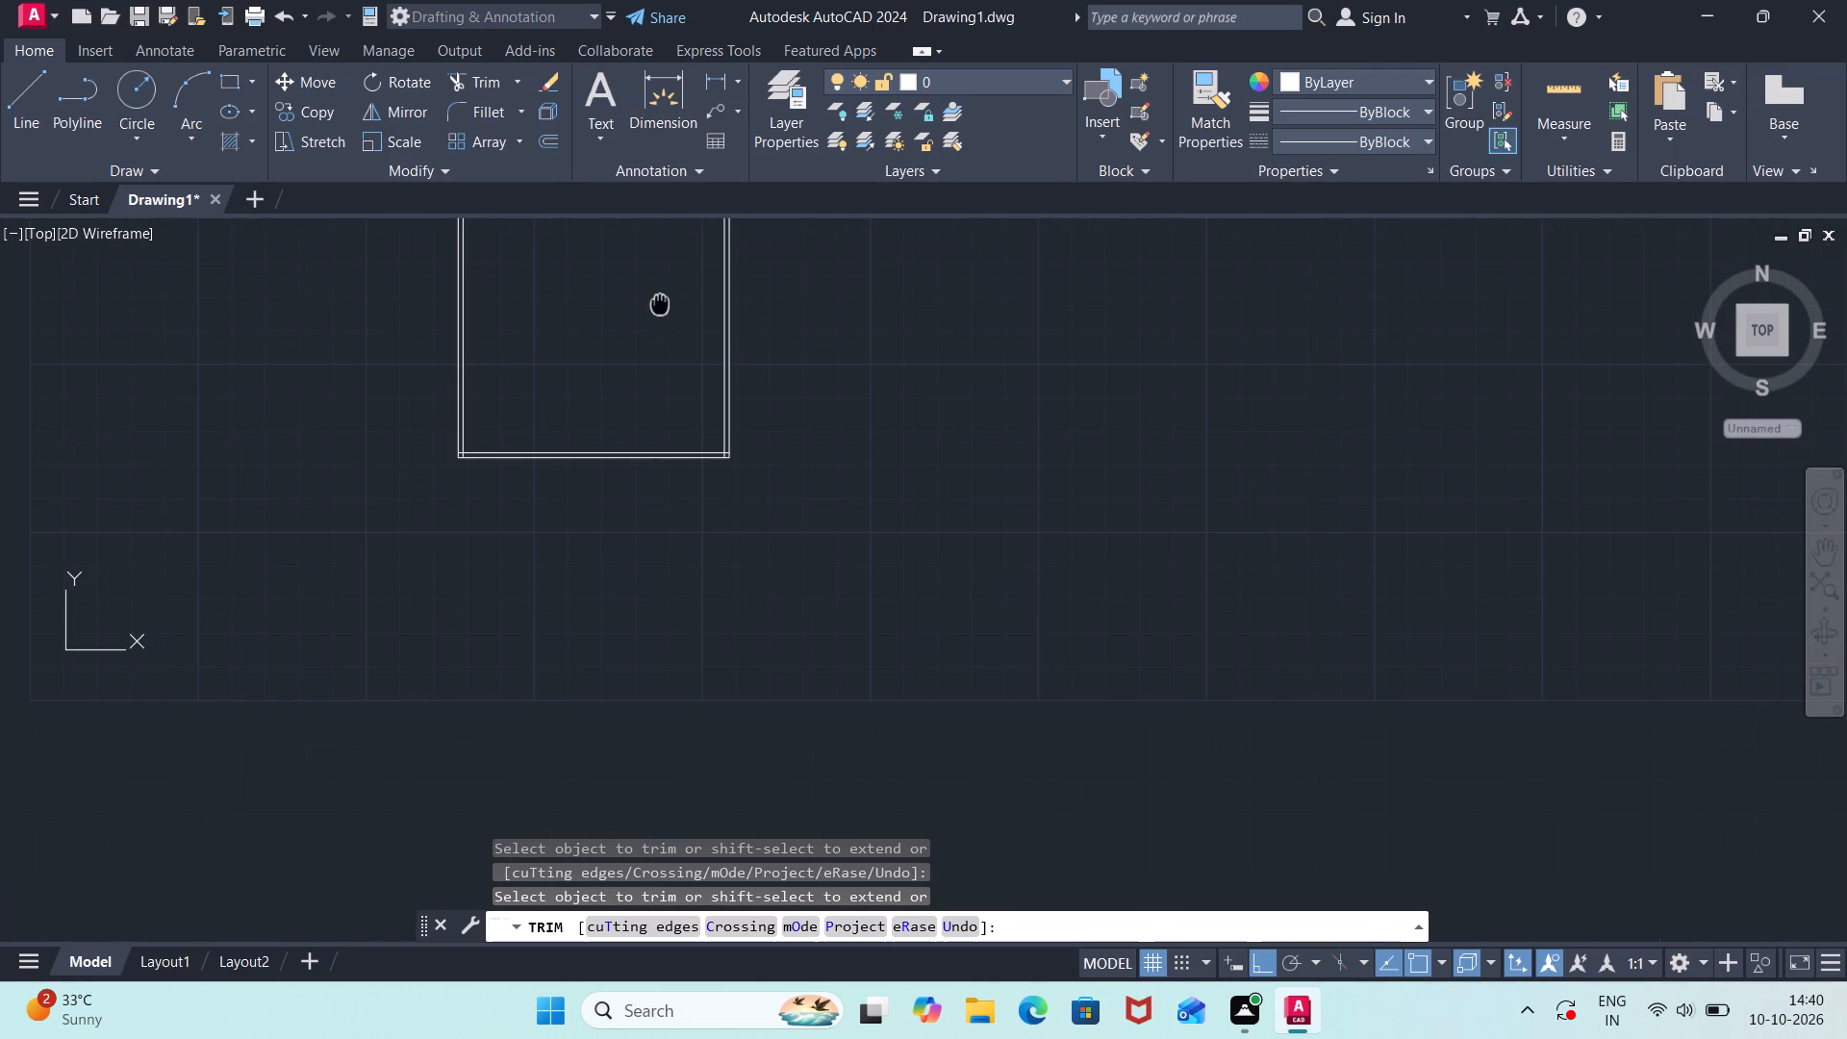
pyautogui.moveTo(660, 302); pyautogui.dragTo(667, 285, button='middle')
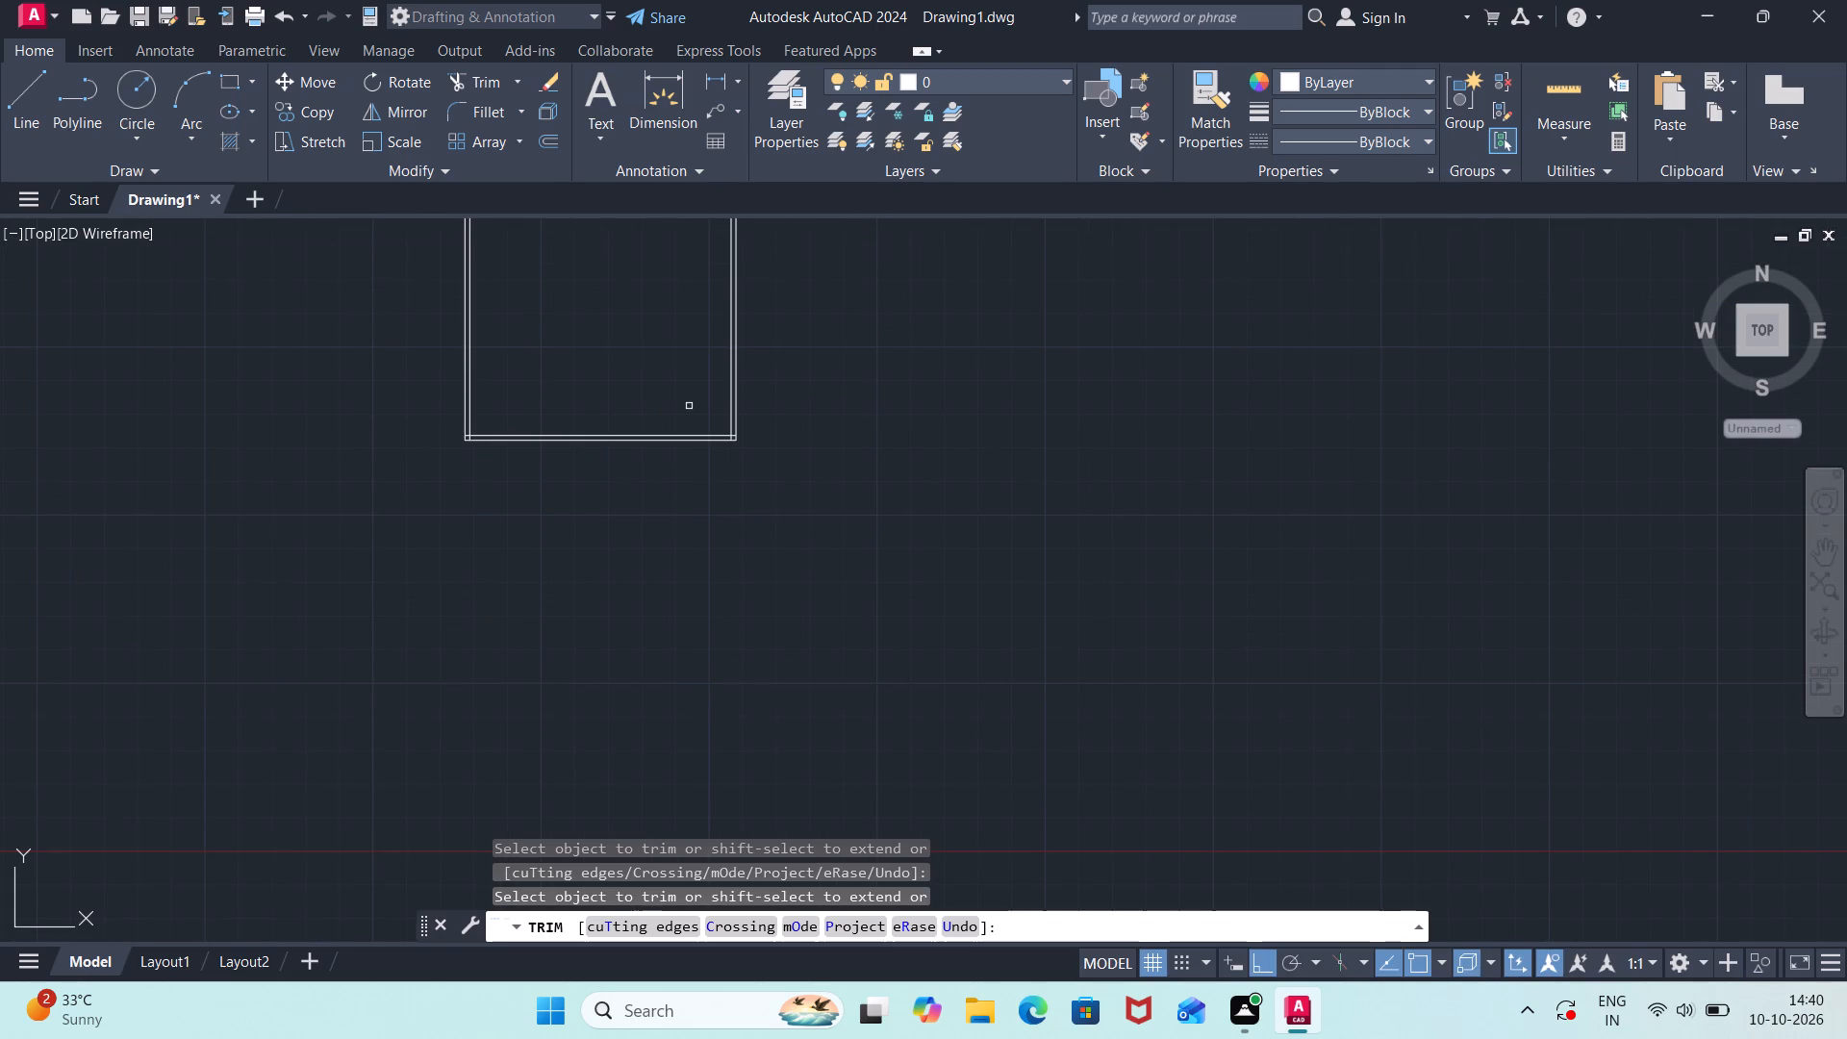
pyautogui.scroll(3, 689, 407)
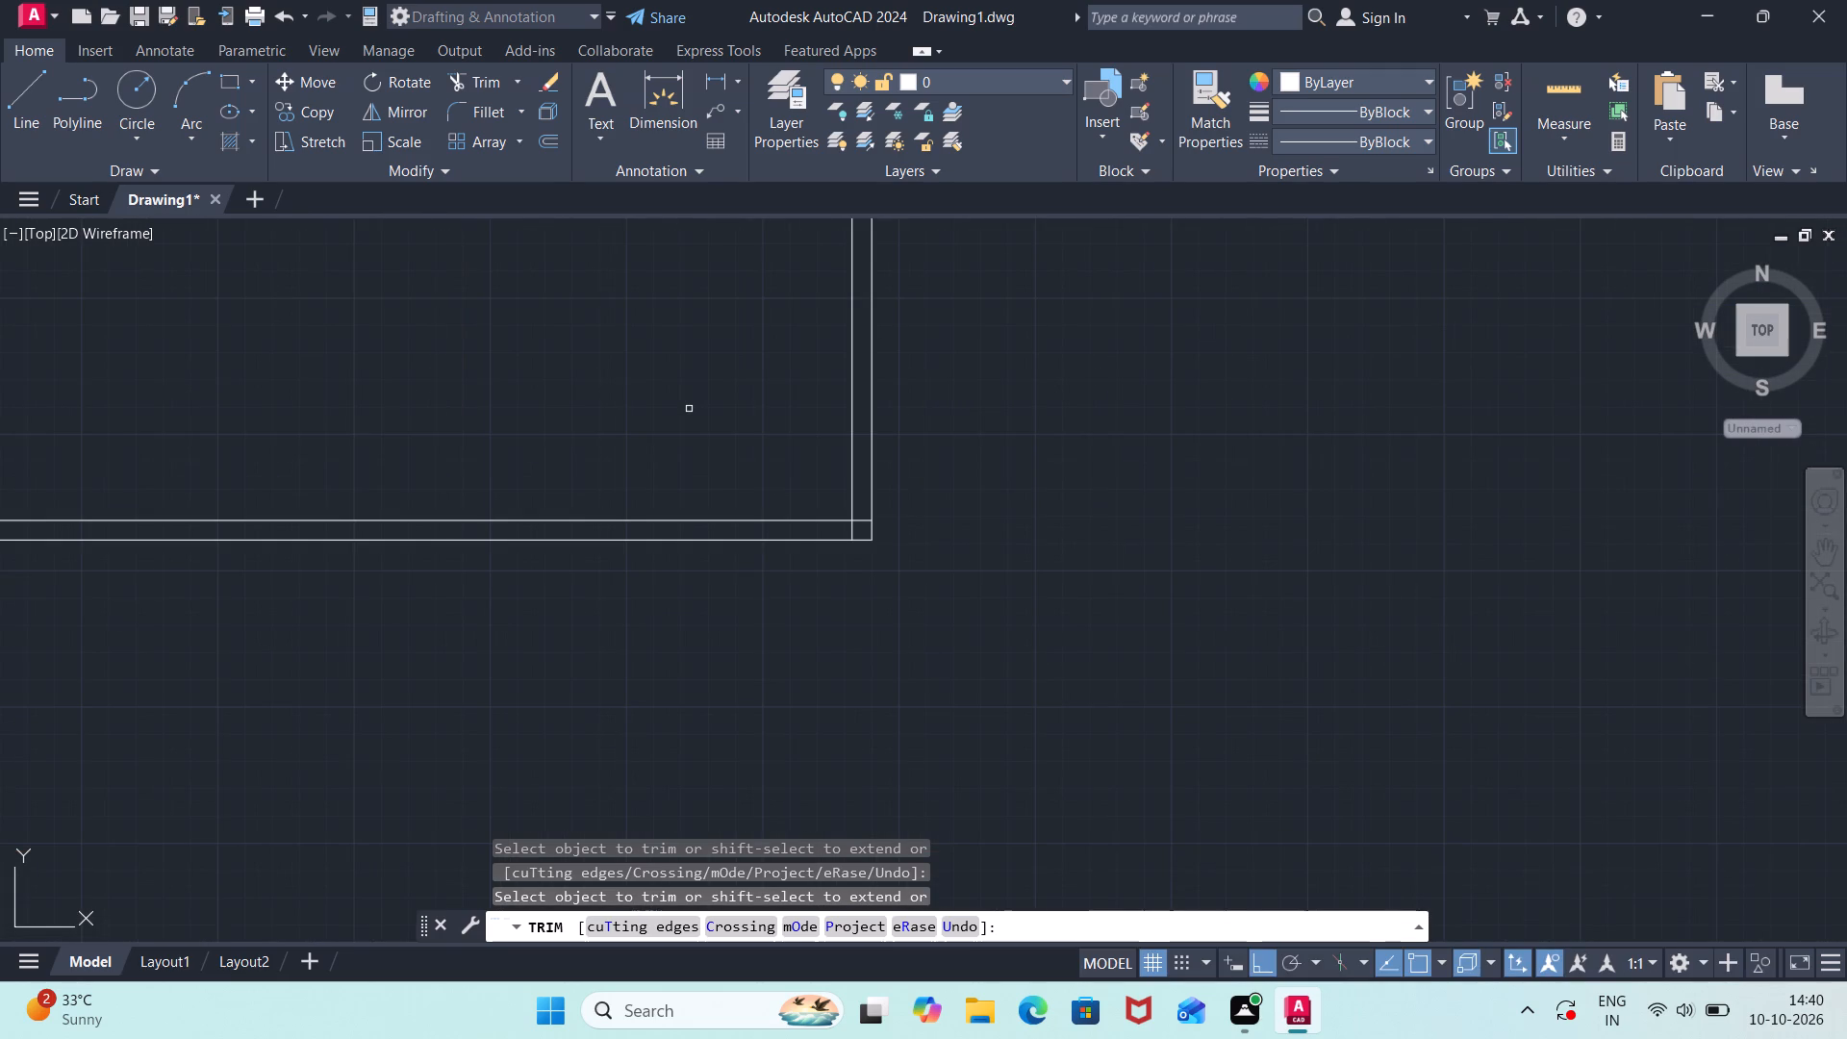
pyautogui.click(856, 521)
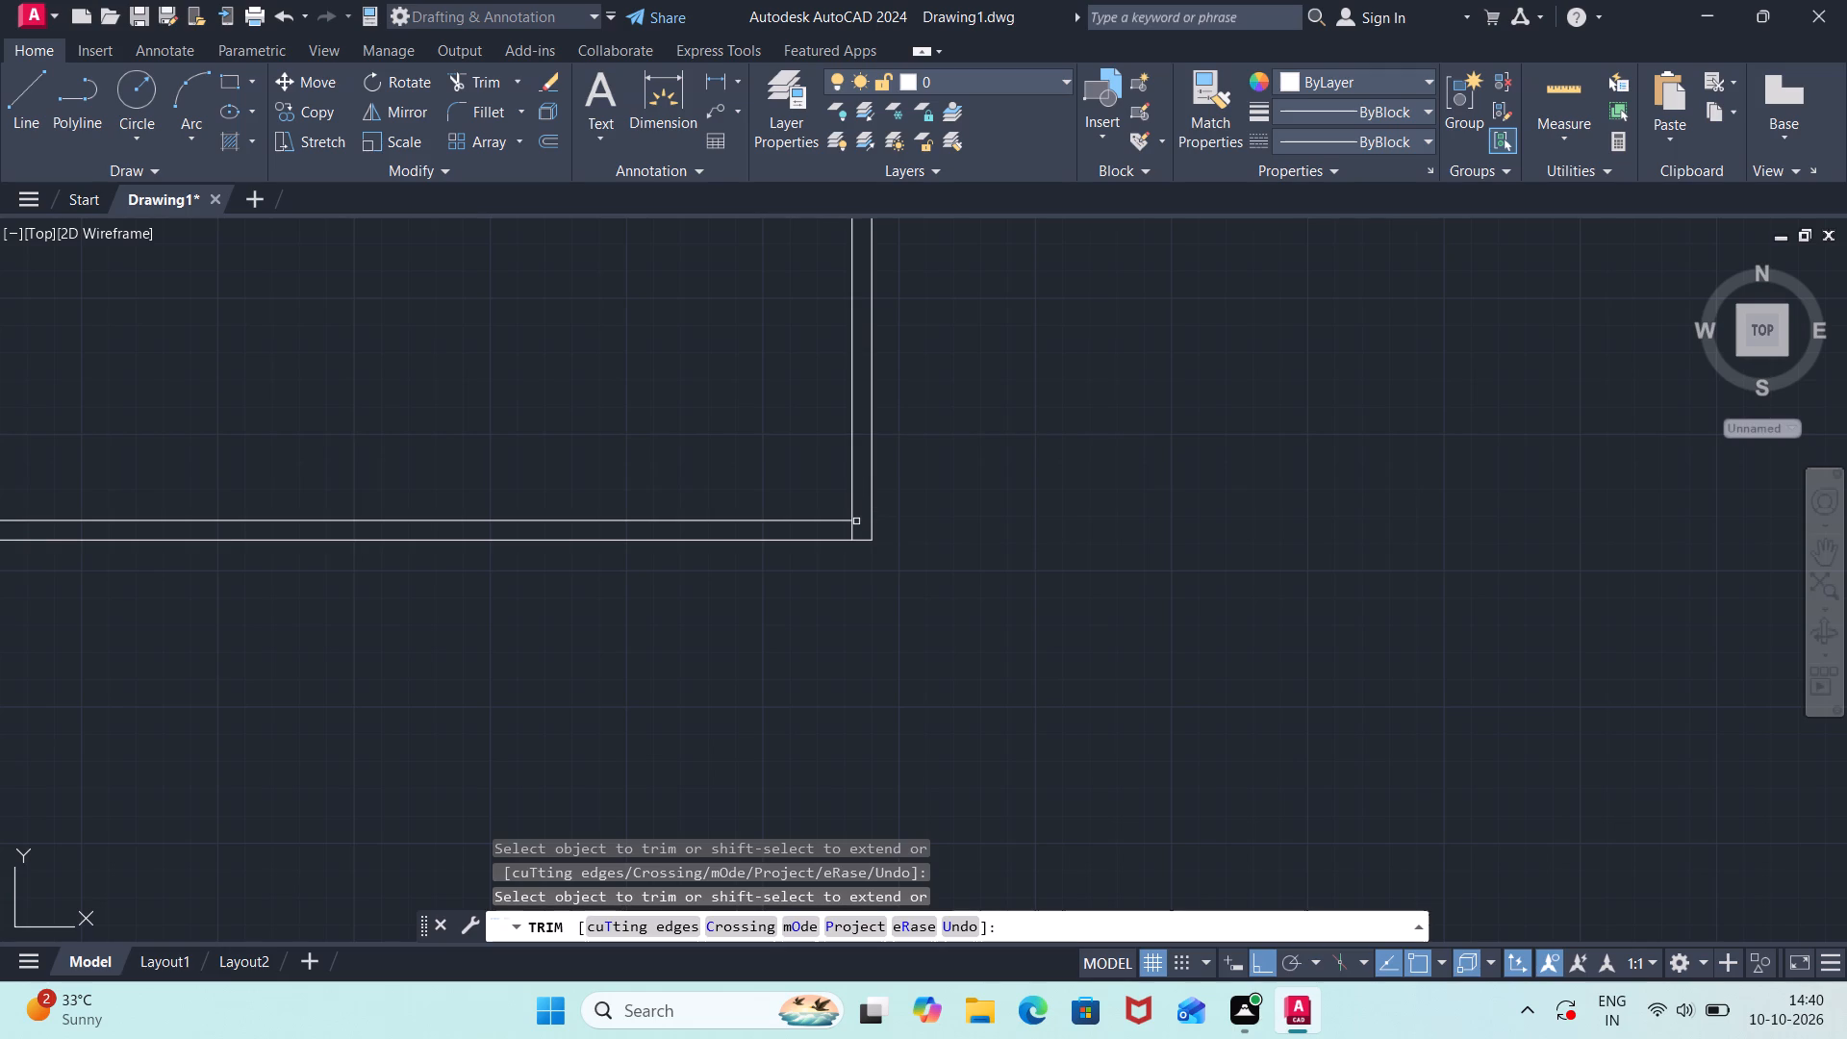
pyautogui.click(852, 532)
# Trim the overlapping inner wall line ends at the lower-left corner of the outline and end the Trim command.
pyautogui.scroll(-4, 701, 525)
pyautogui.scroll(1, 549, 487)
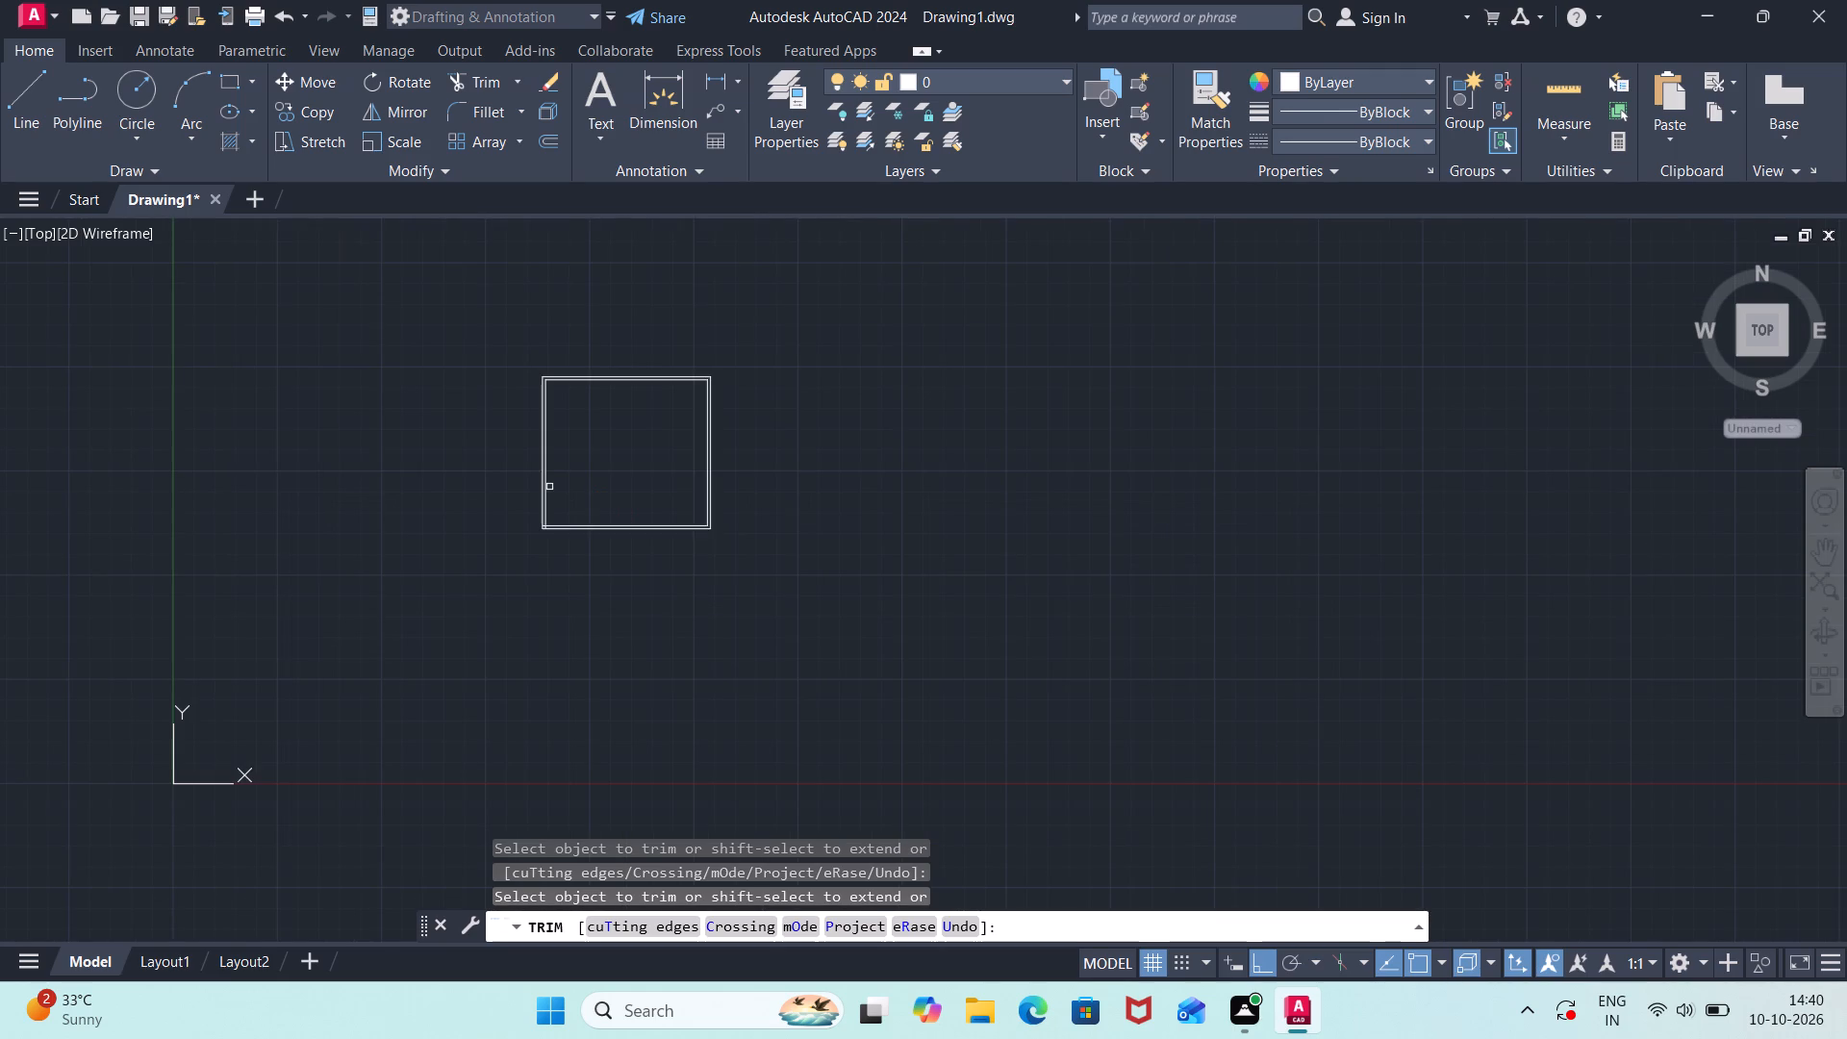
pyautogui.scroll(5, 549, 487)
pyautogui.scroll(-2, 550, 545)
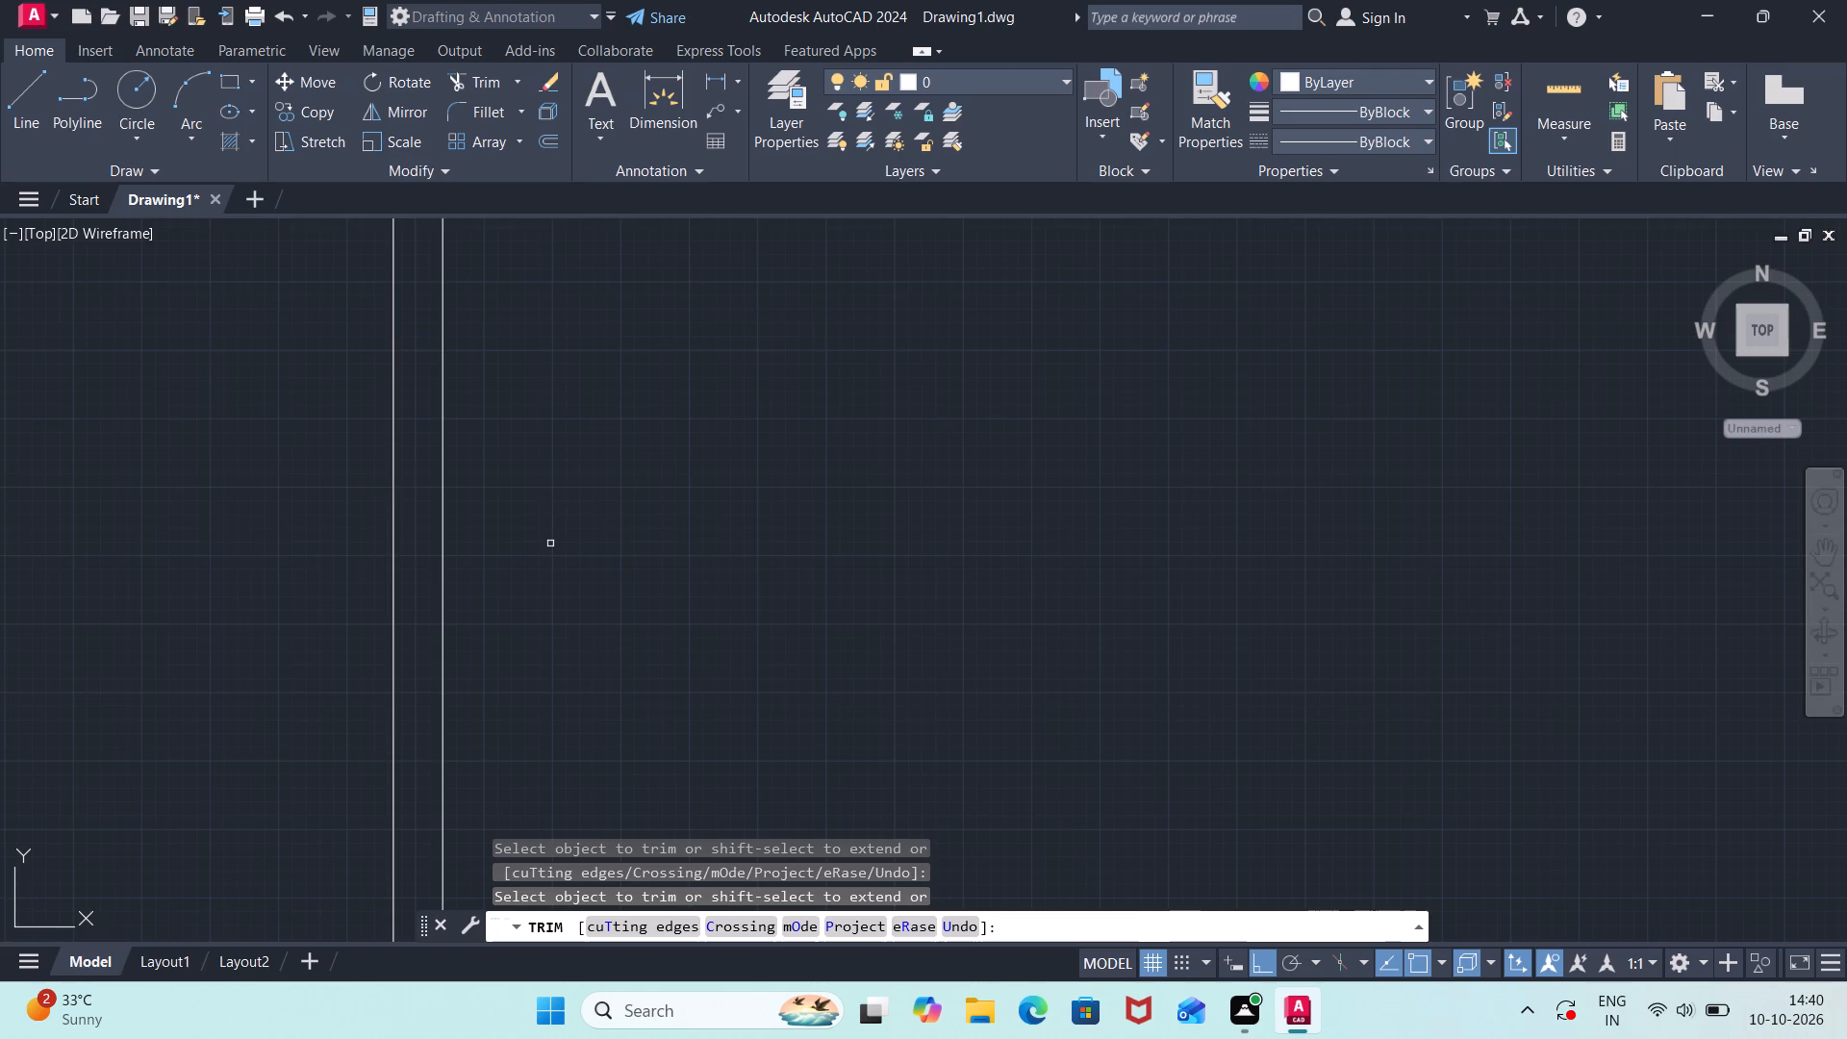
pyautogui.moveTo(549, 556); pyautogui.dragTo(672, 409, button='middle')
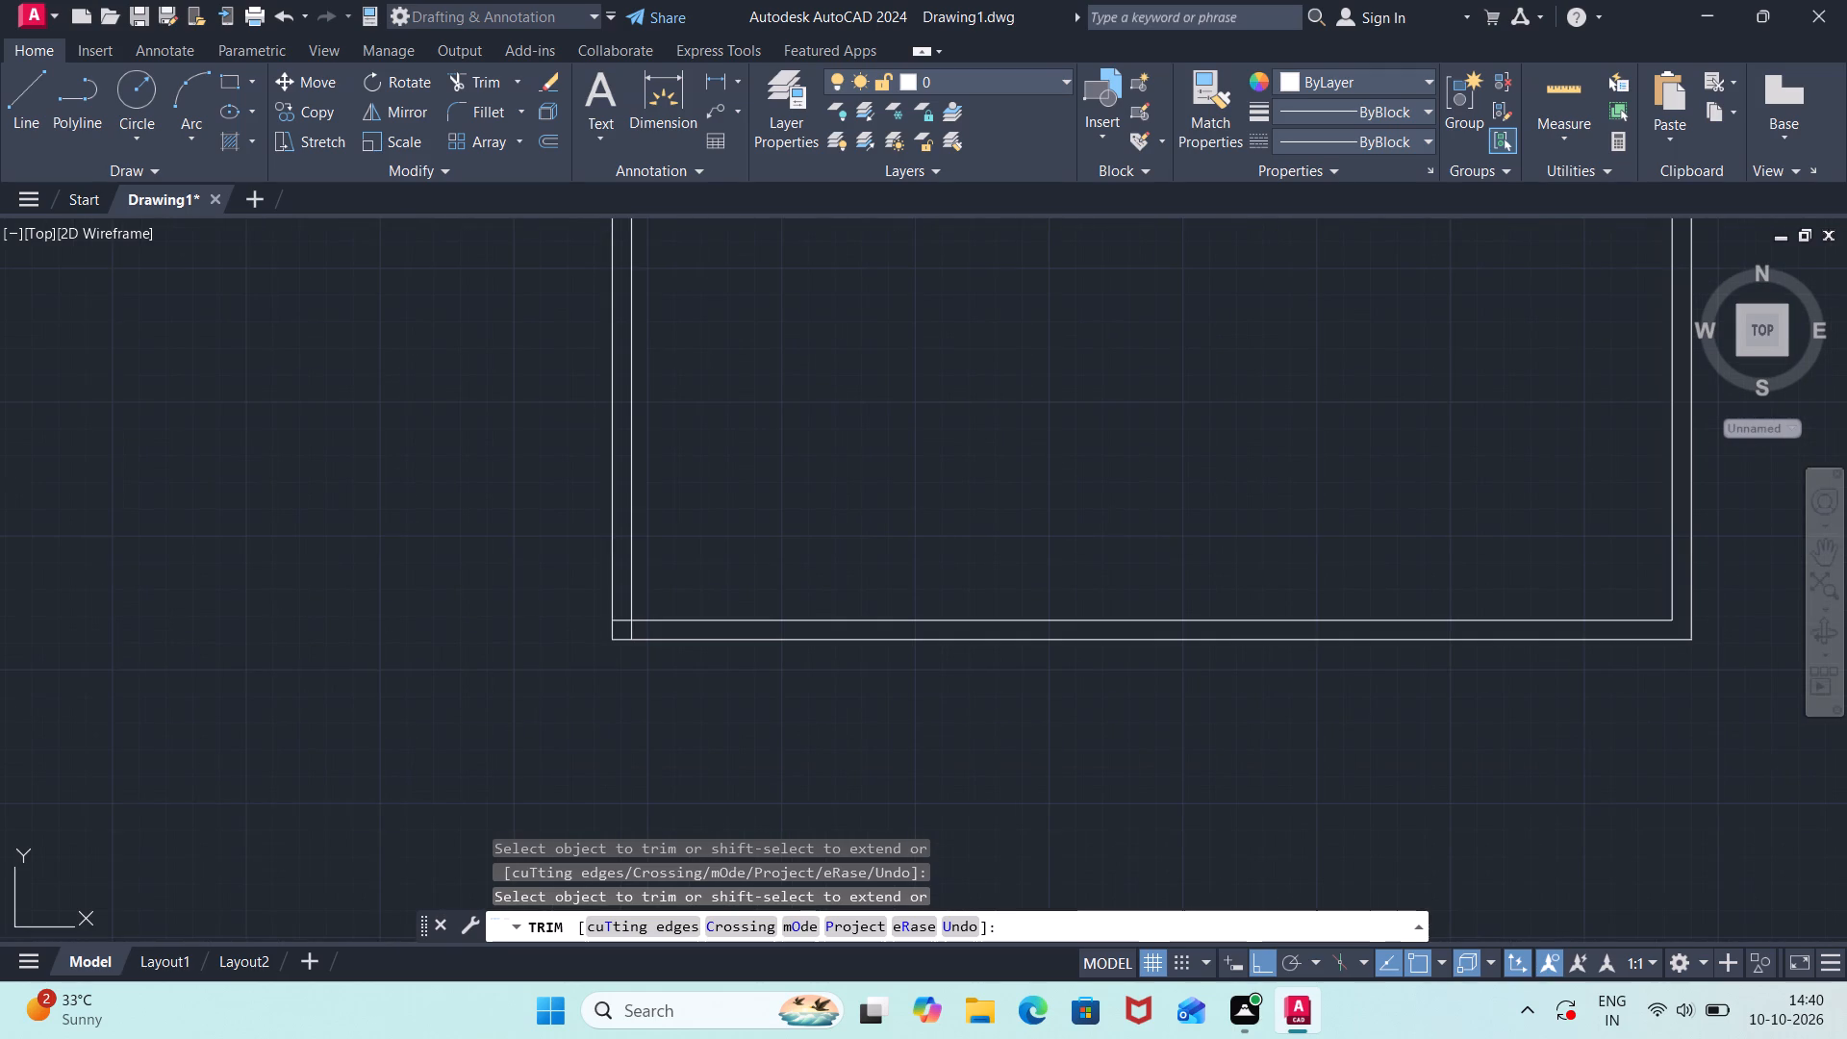
pyautogui.click(625, 616)
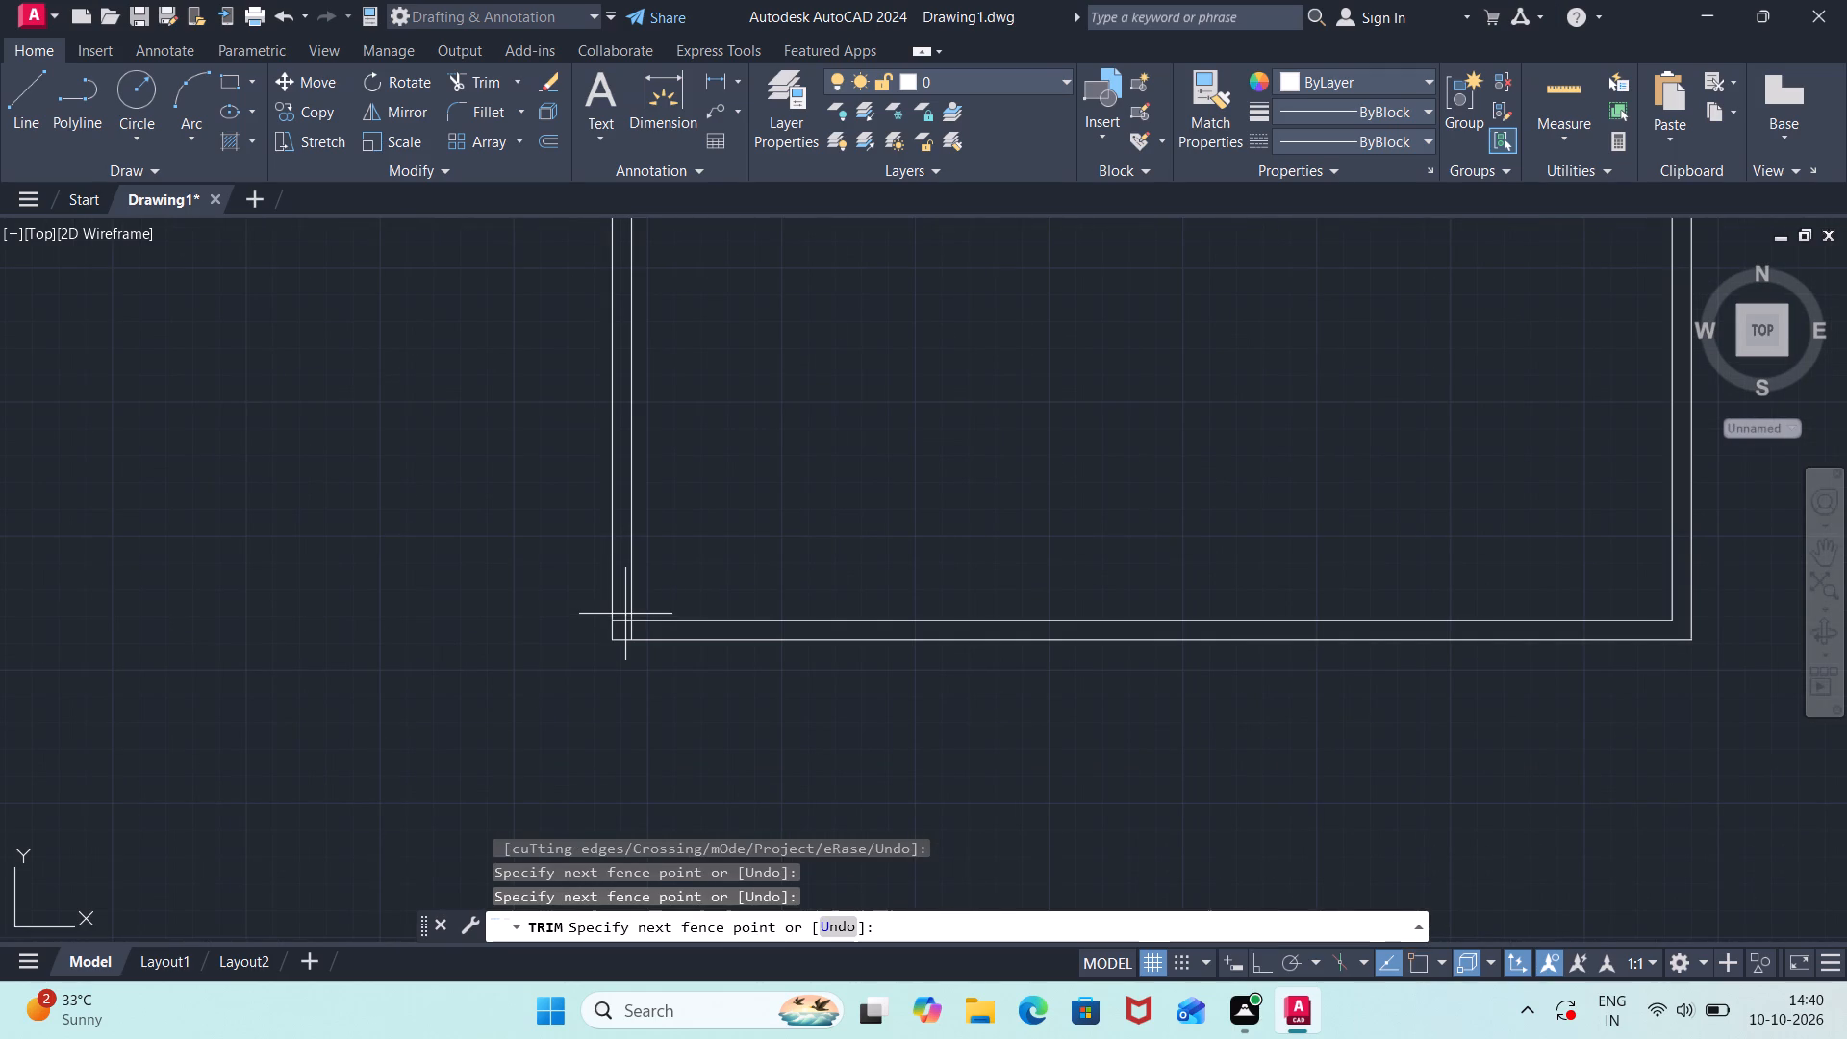
pyautogui.click(621, 630)
pyautogui.click(628, 626)
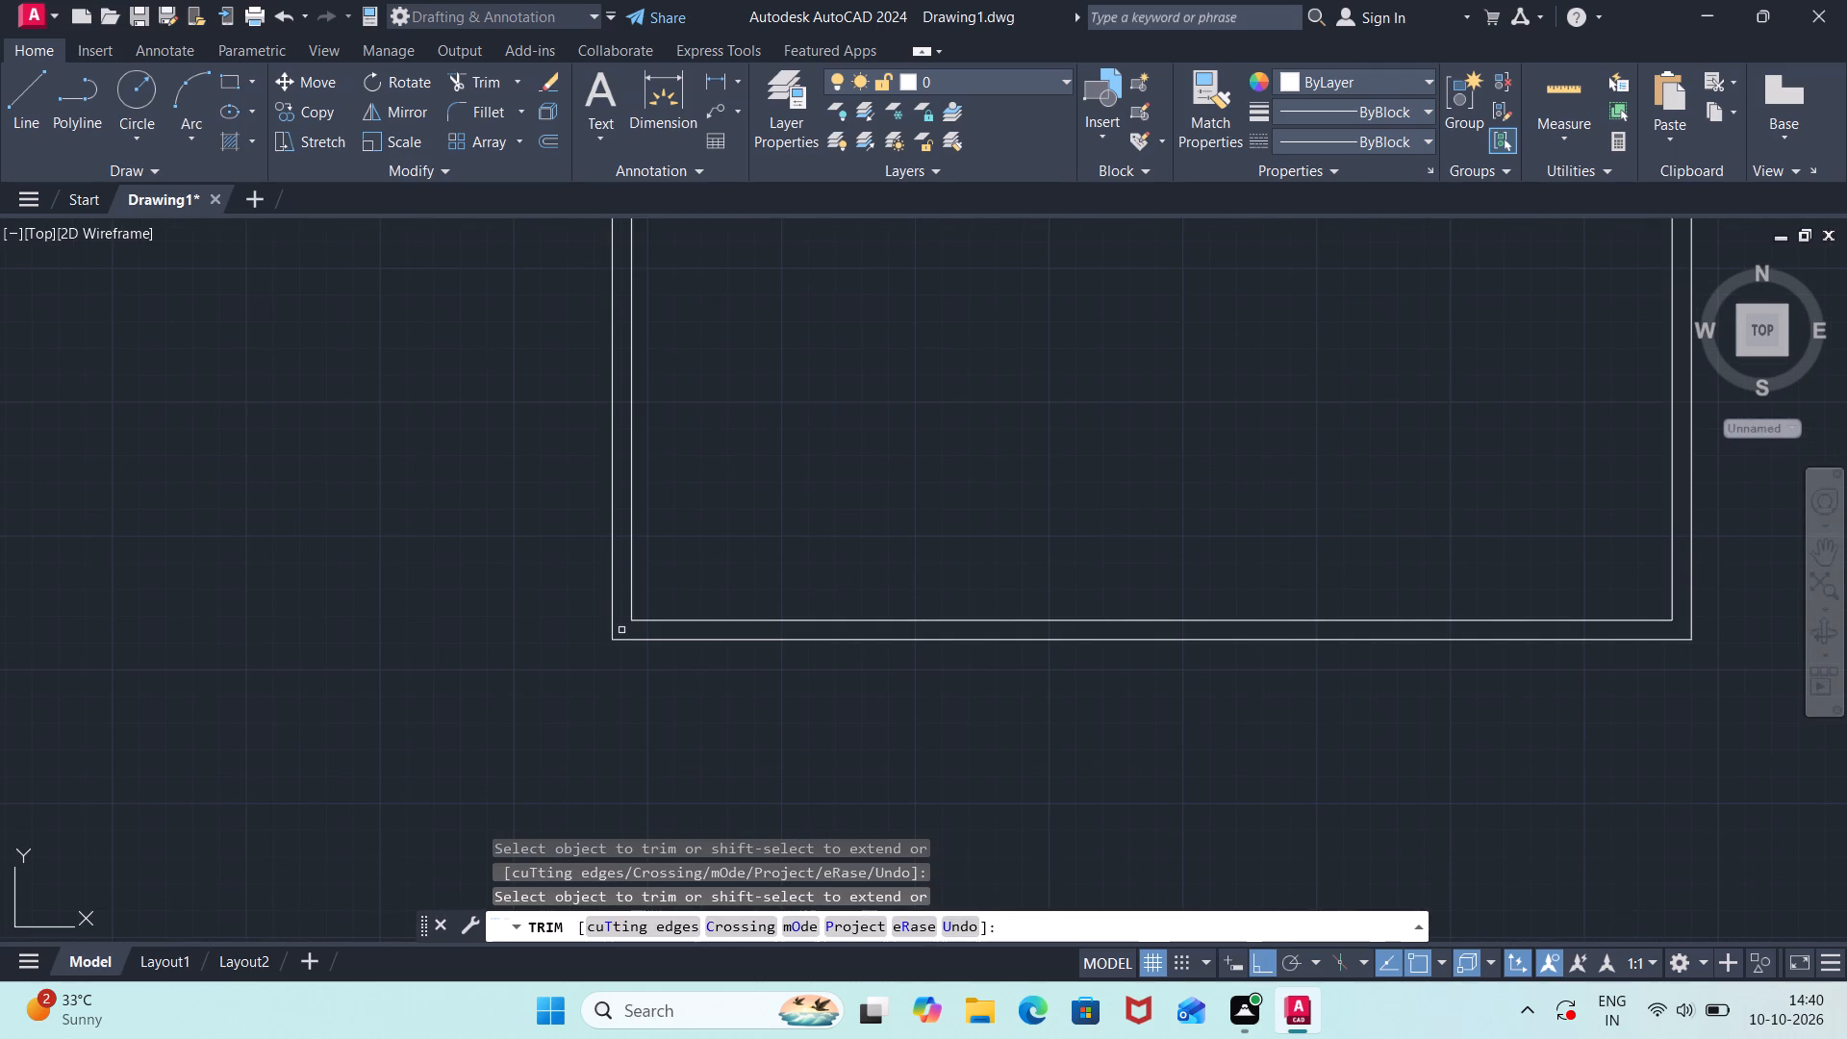
pyautogui.scroll(-4, 810, 520)
pyautogui.moveTo(821, 514); pyautogui.dragTo(818, 606, button='middle')
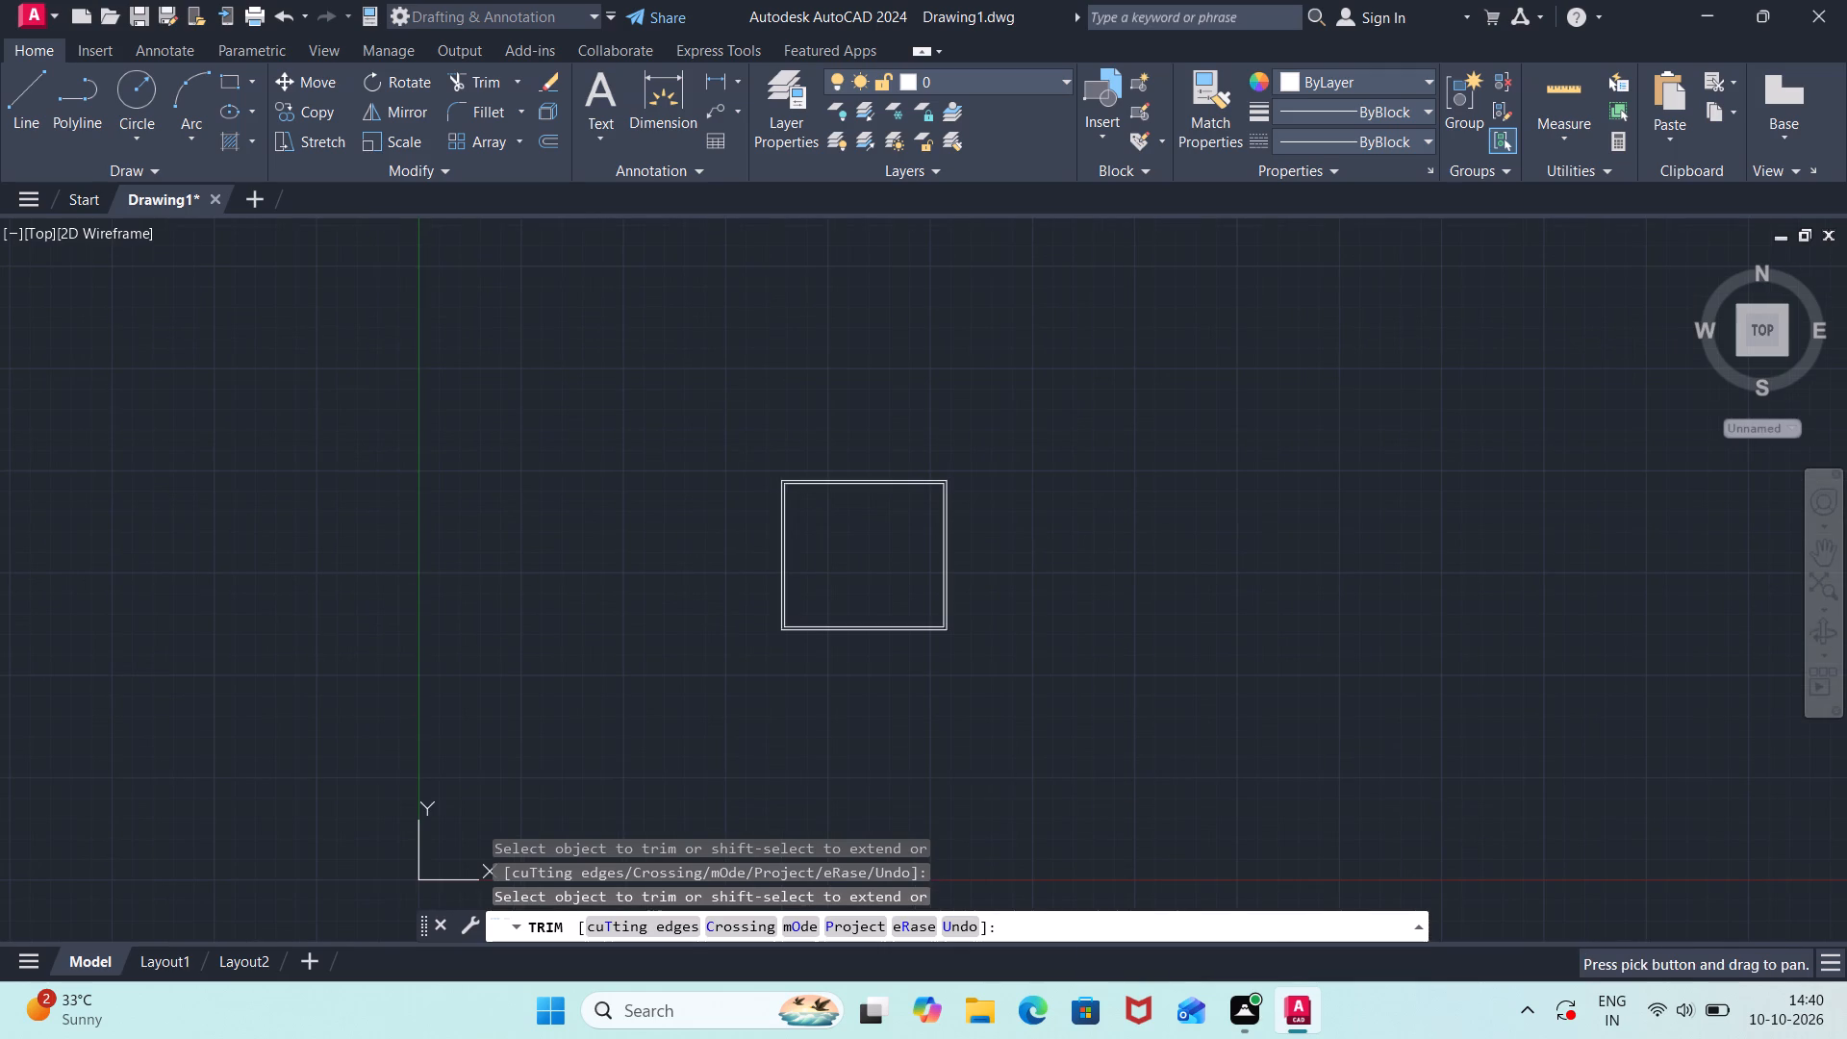
pyautogui.press('Escape')
pyautogui.press('Escape')
pyautogui.scroll(2, 934, 623)
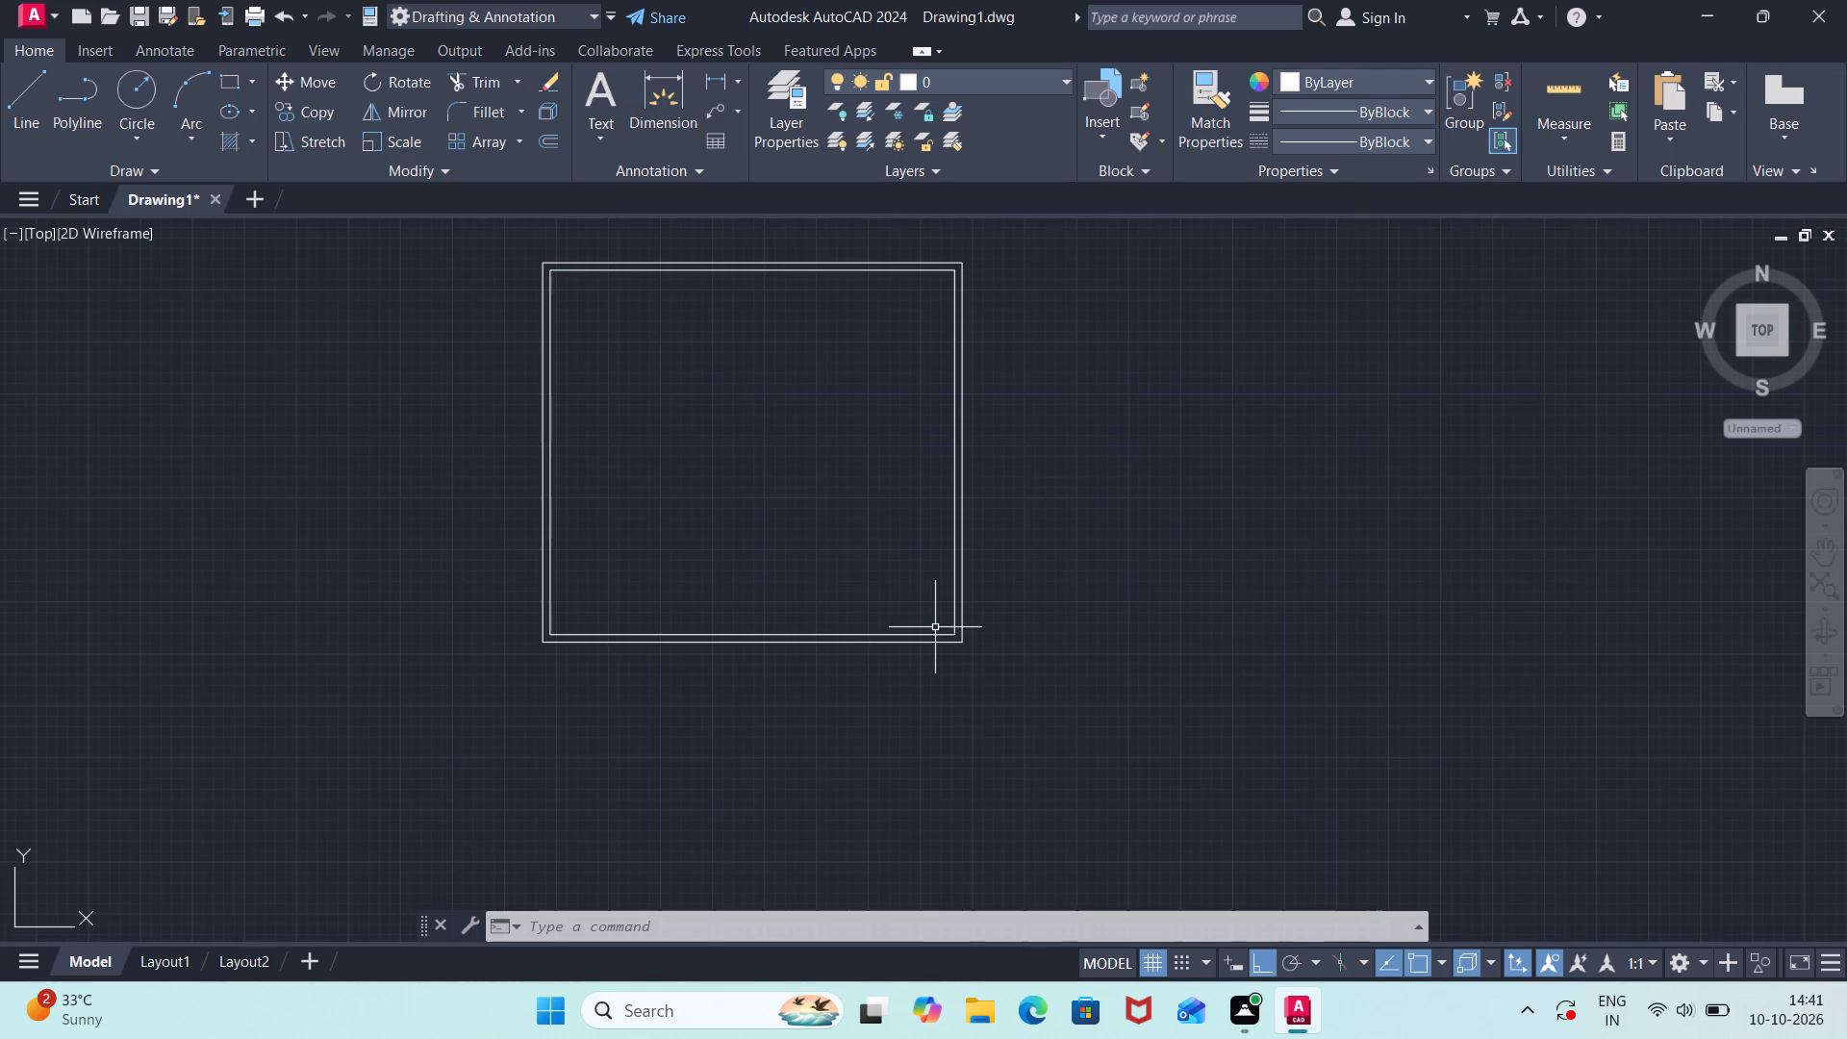
# Set the current object colour to blue 39,118,187.
pyautogui.press('l')
pyautogui.press('Escape')
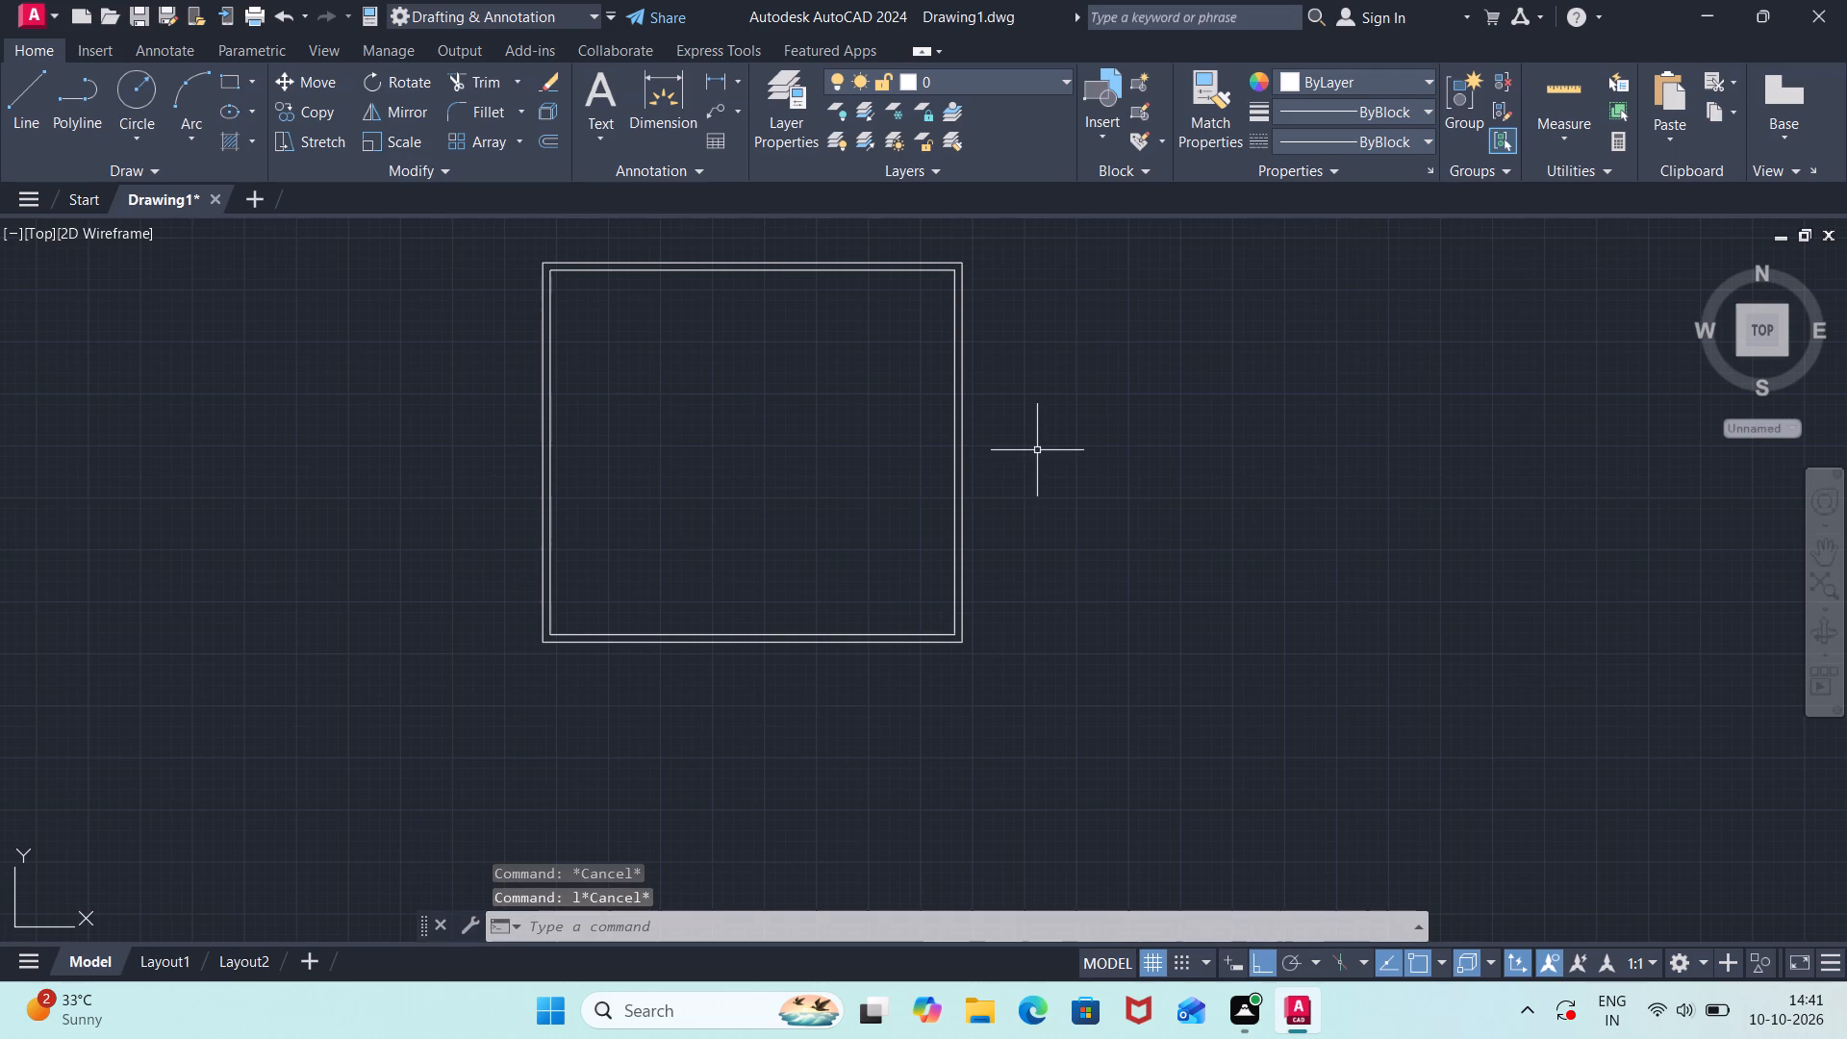
pyautogui.click(1293, 75)
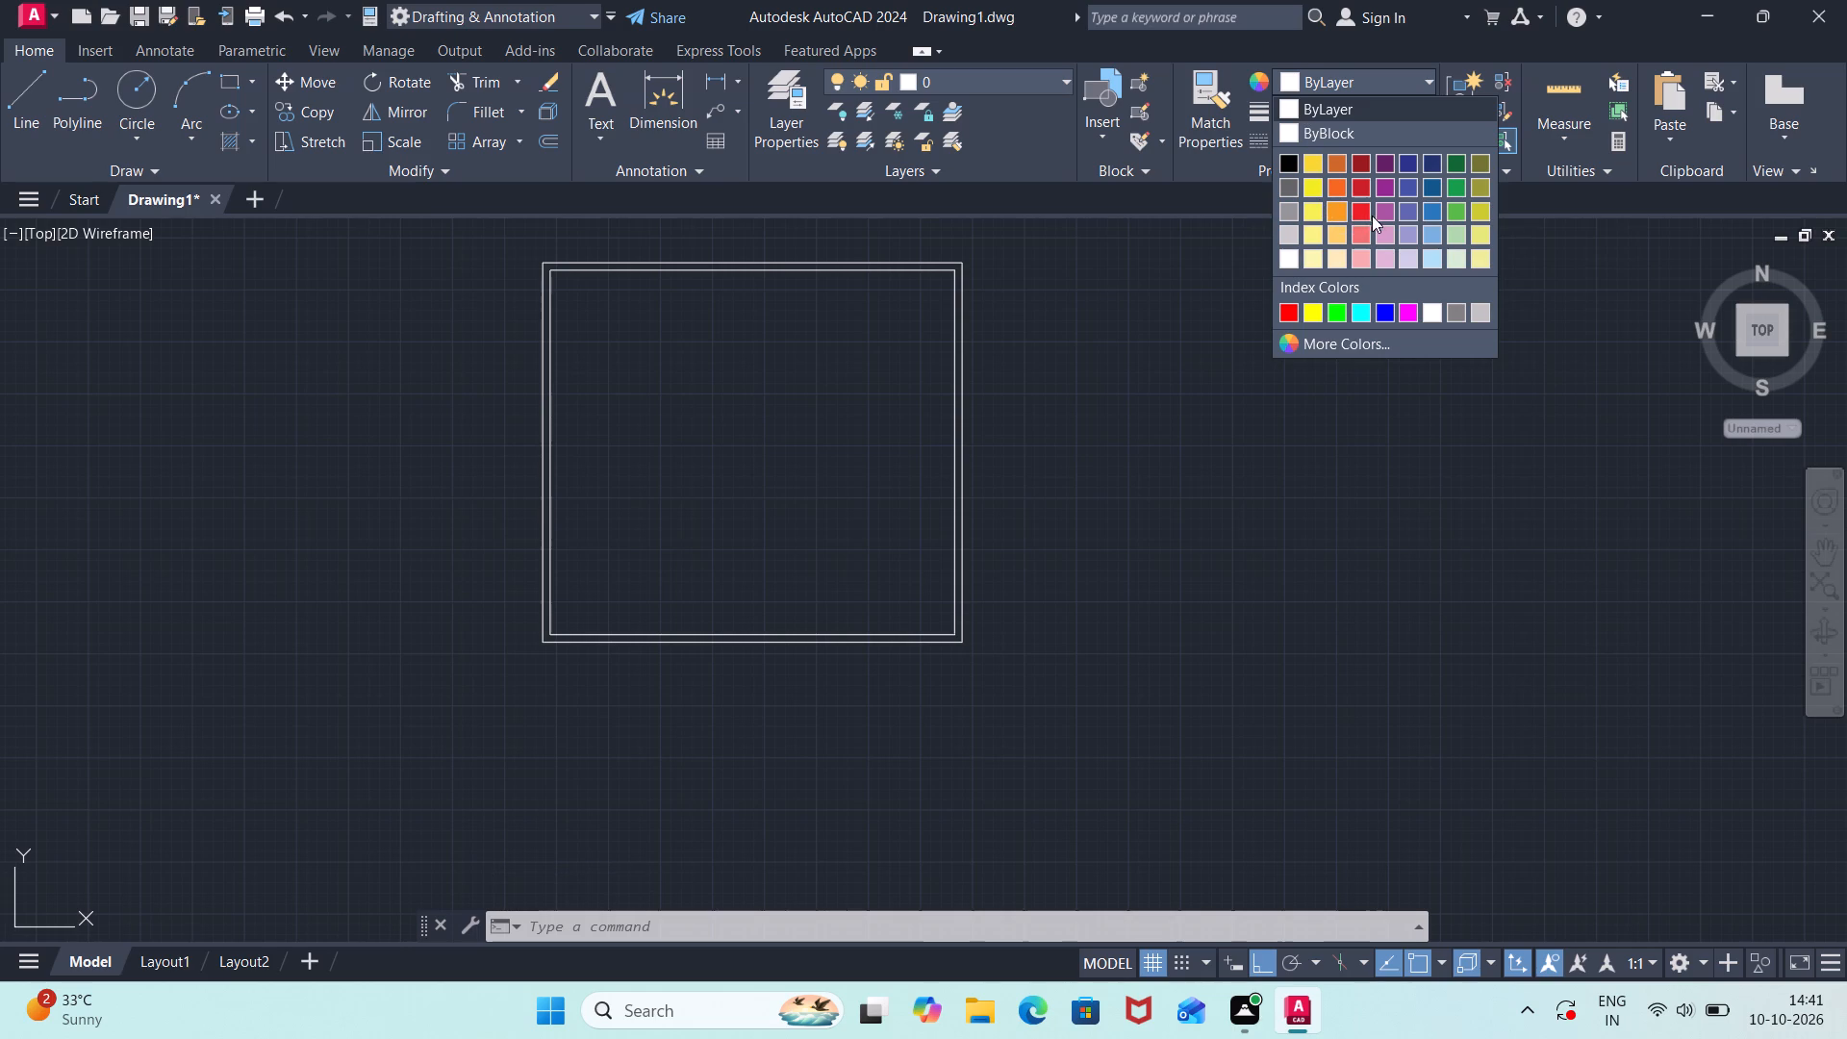
pyautogui.click(1433, 210)
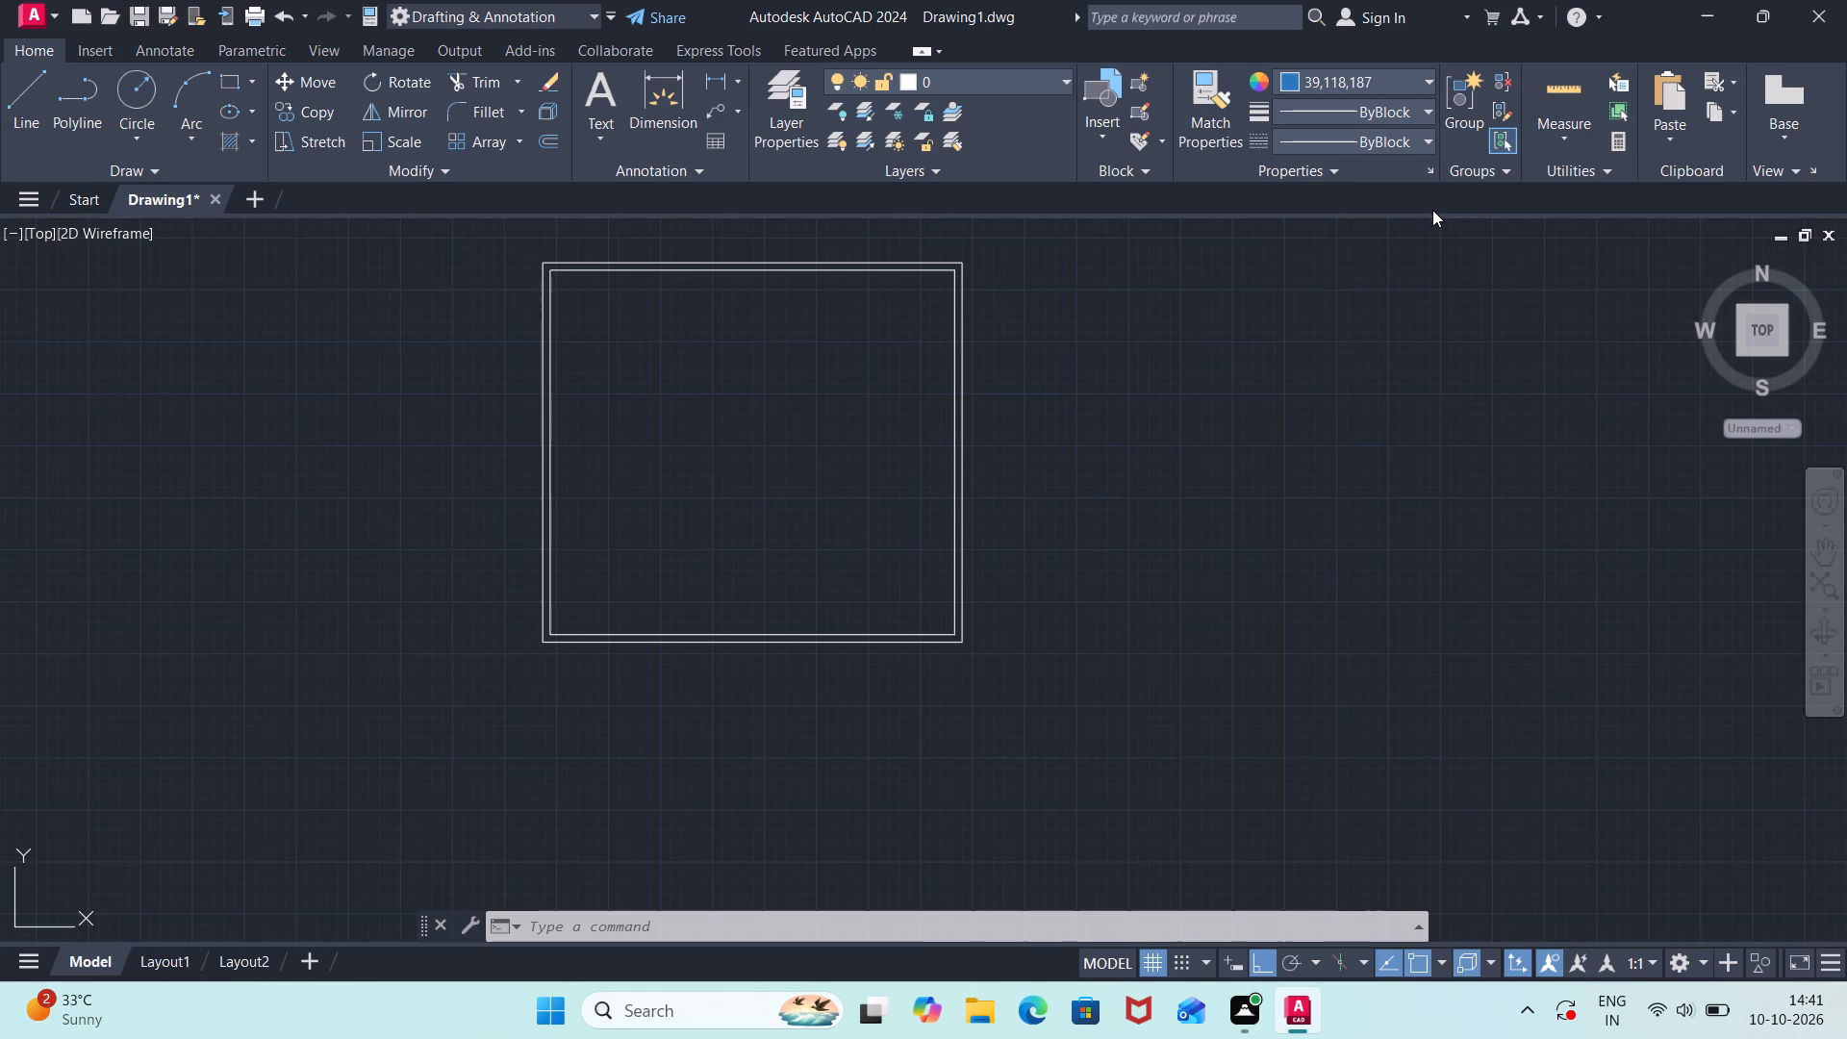
# Offset the inner line of the right outer wall 11'5" into the floor plan.
pyautogui.write('off')
pyautogui.press('Return')
pyautogui.press('o')
pyautogui.press('o')
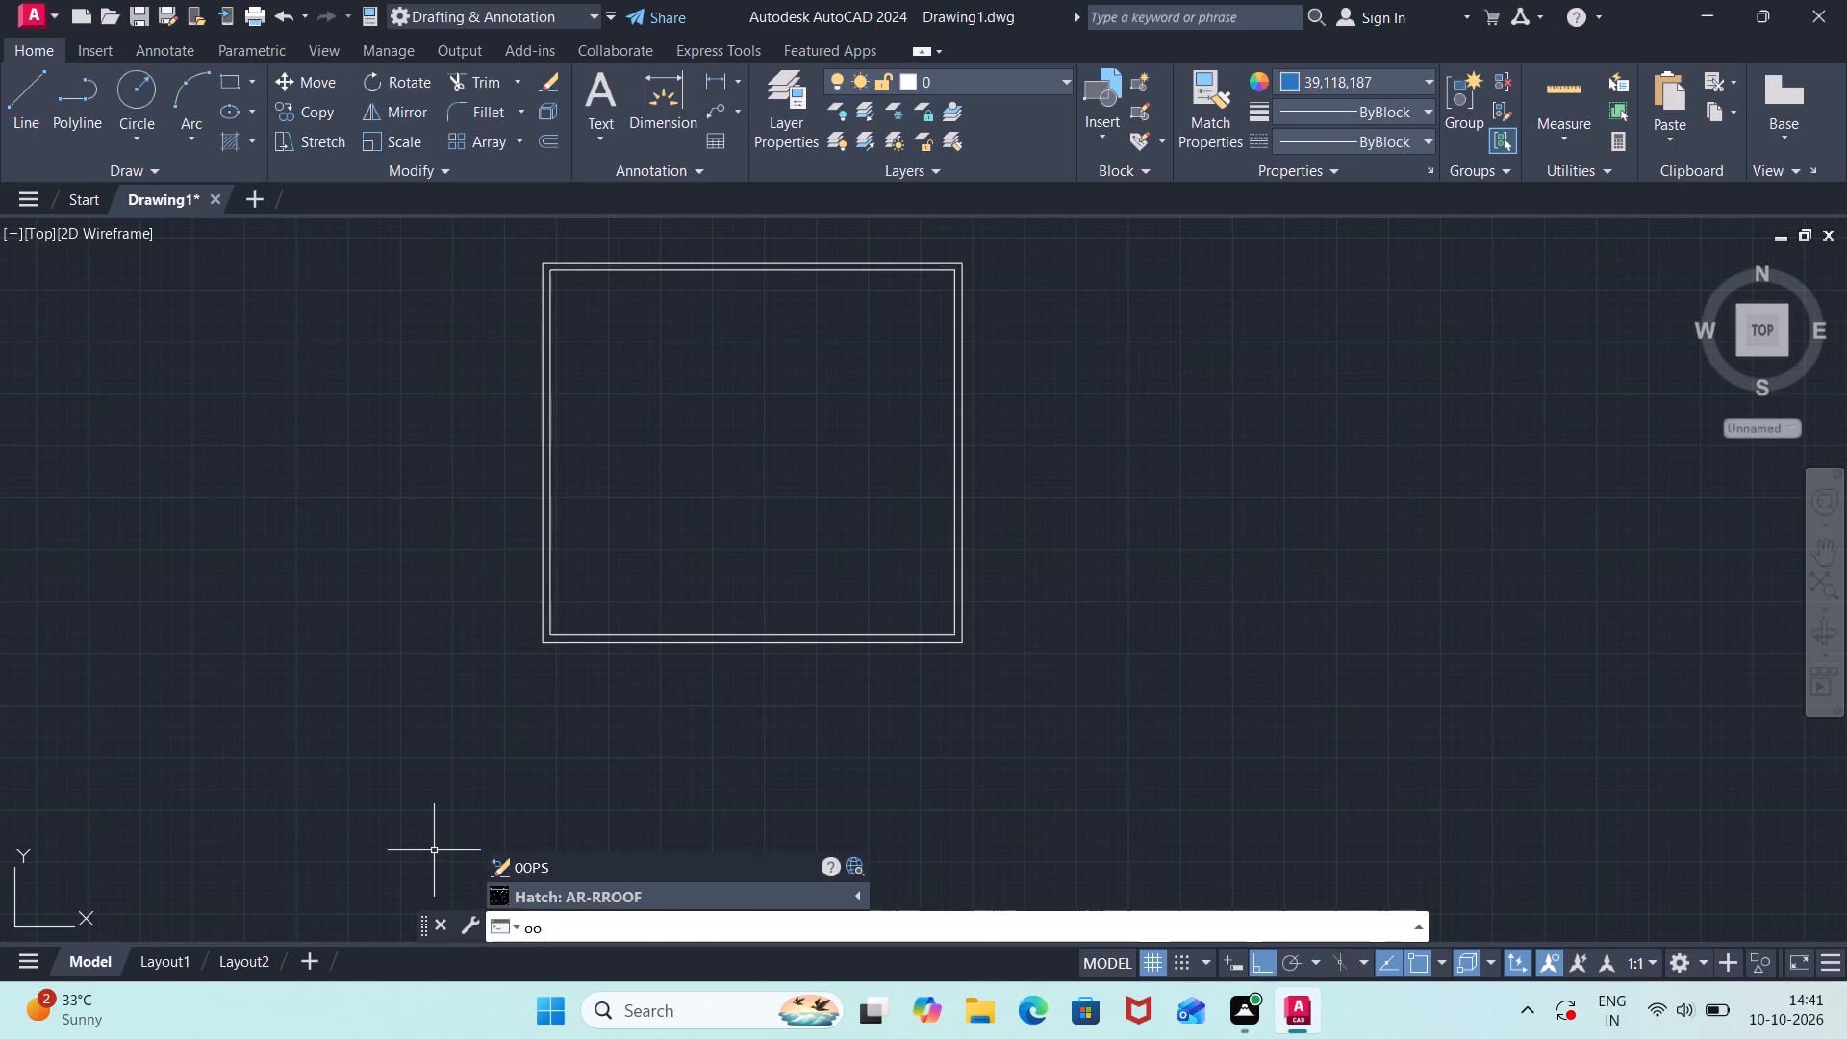
pyautogui.press('BackSpace')
pyautogui.press('BackSpace')
pyautogui.write('ff')
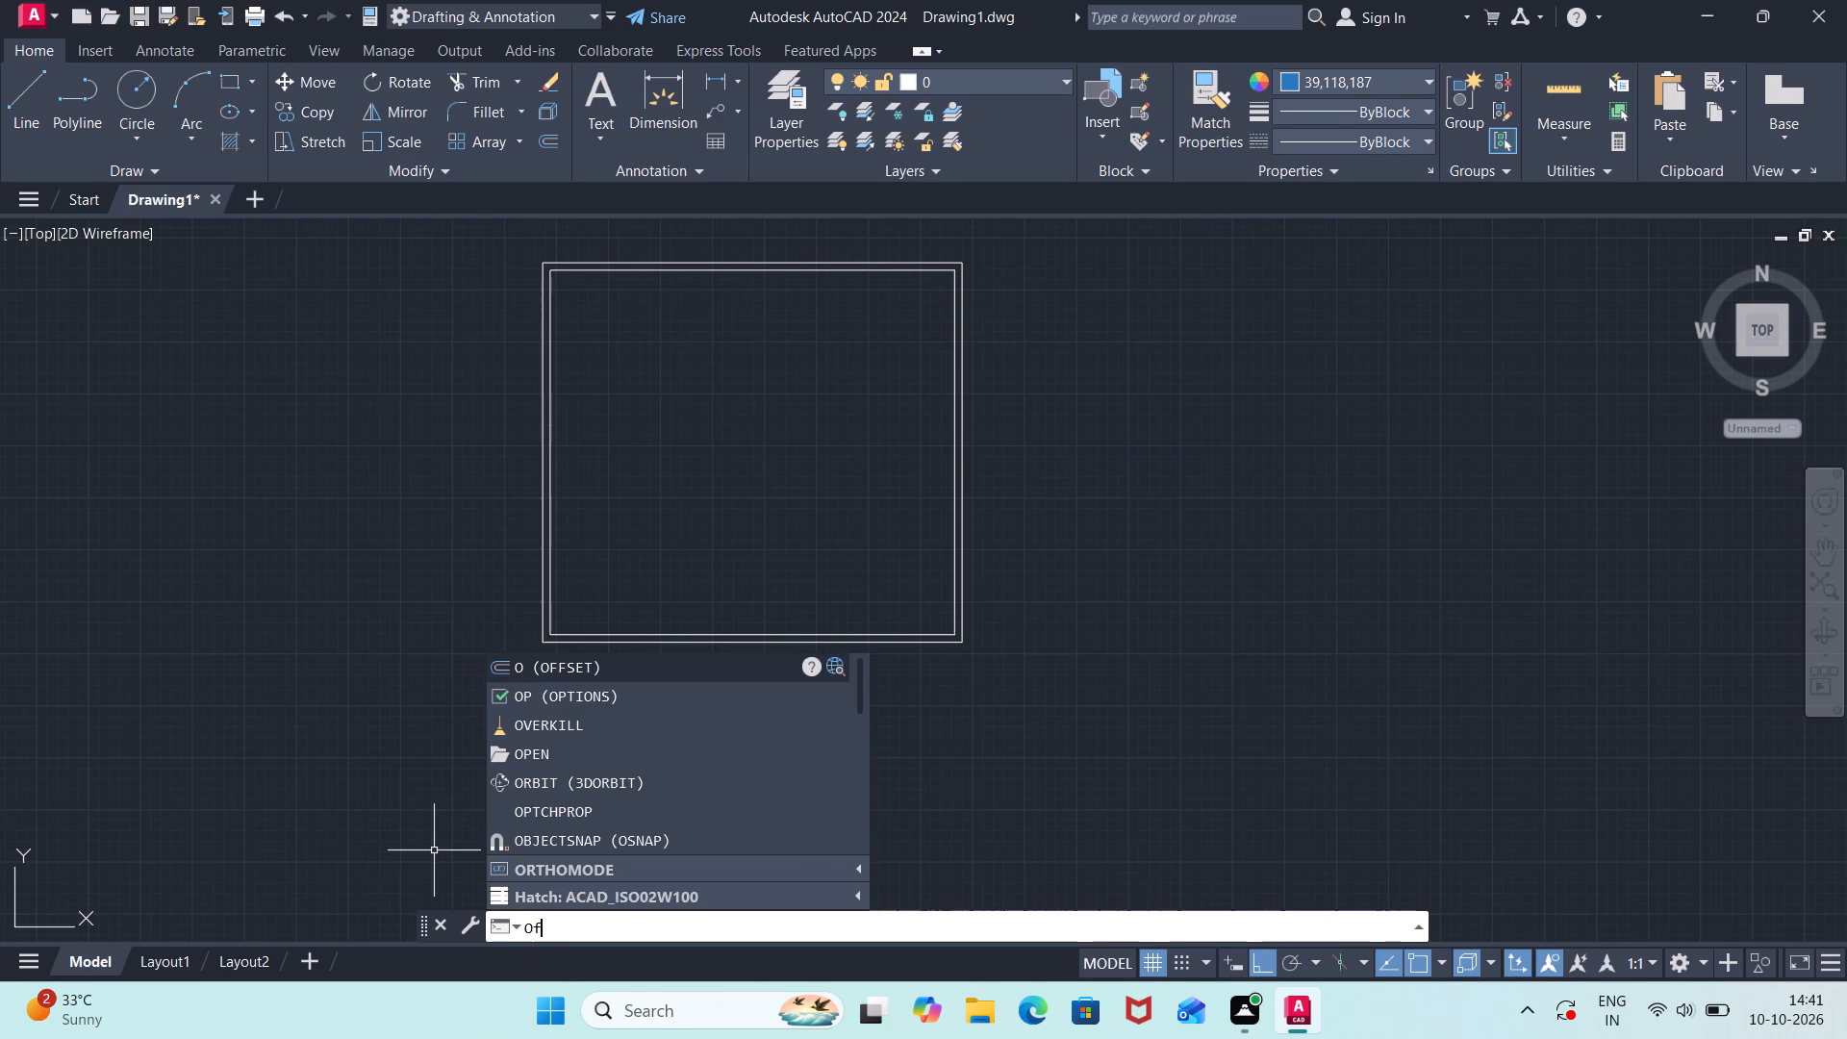
pyautogui.press('Return')
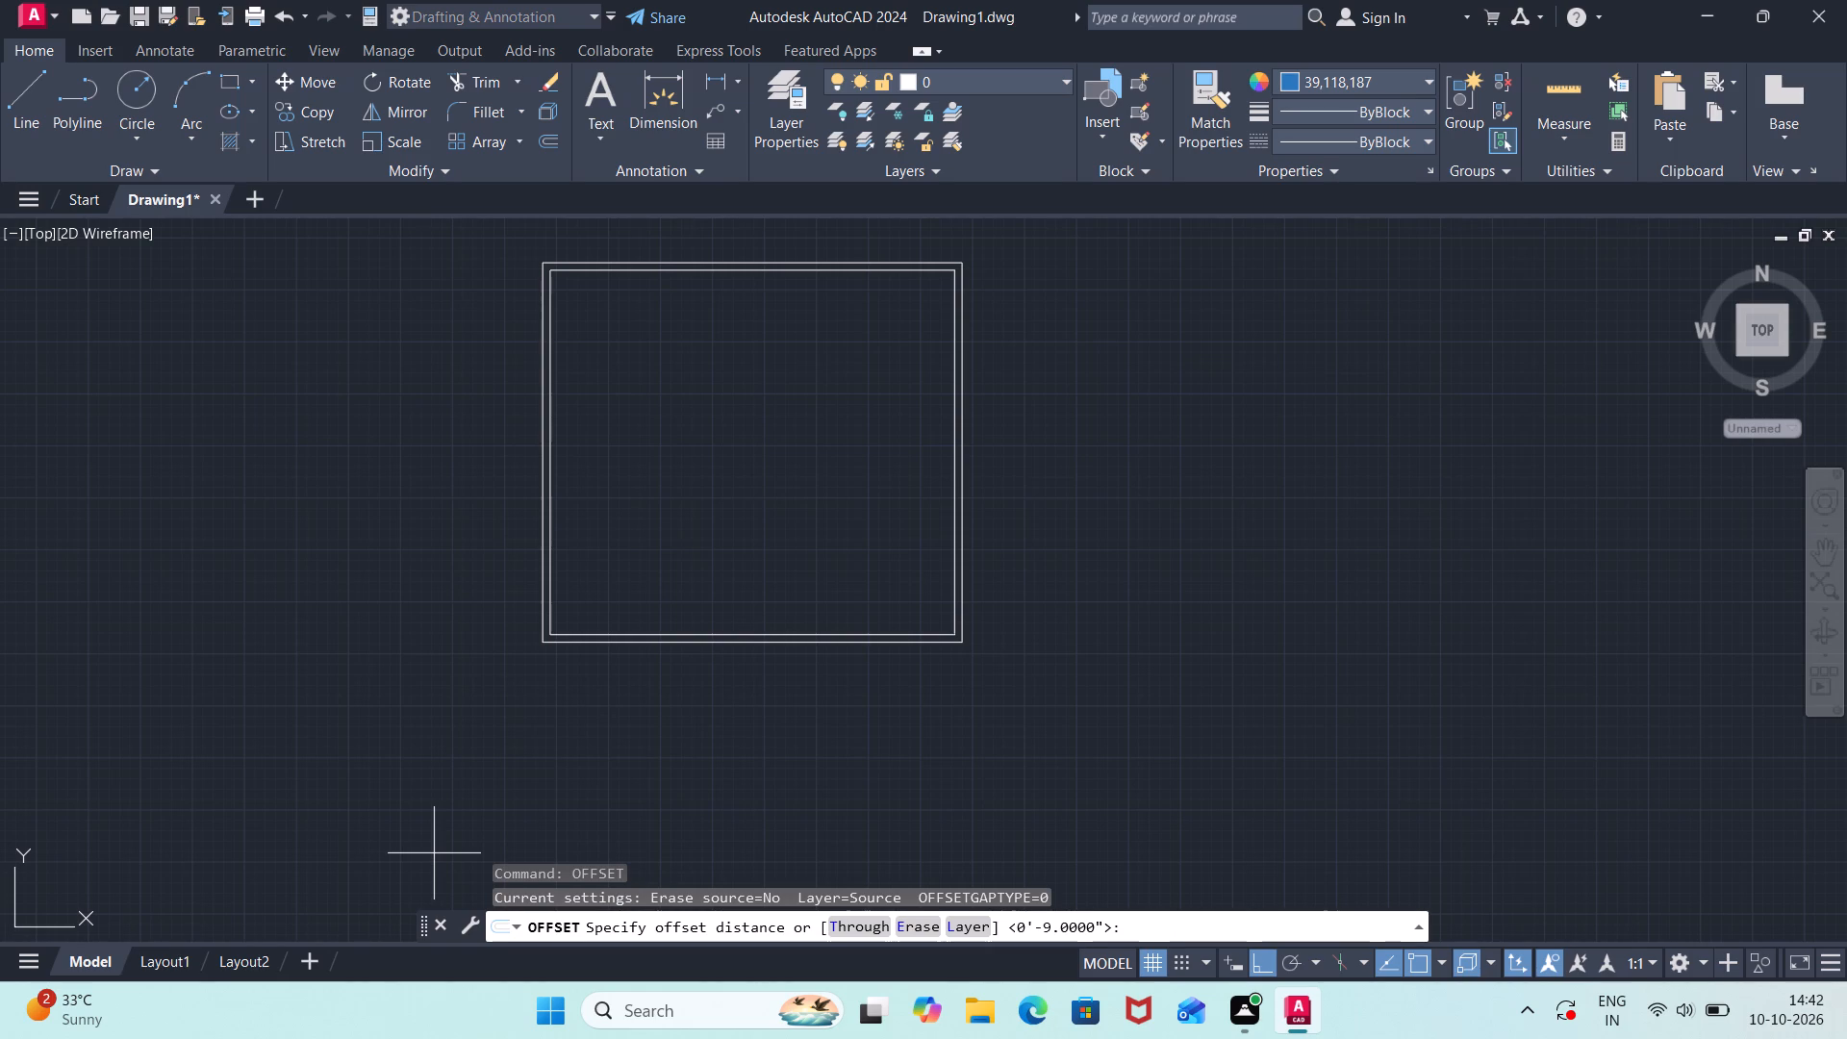
pyautogui.write('11\'5"')
pyautogui.press('Return')
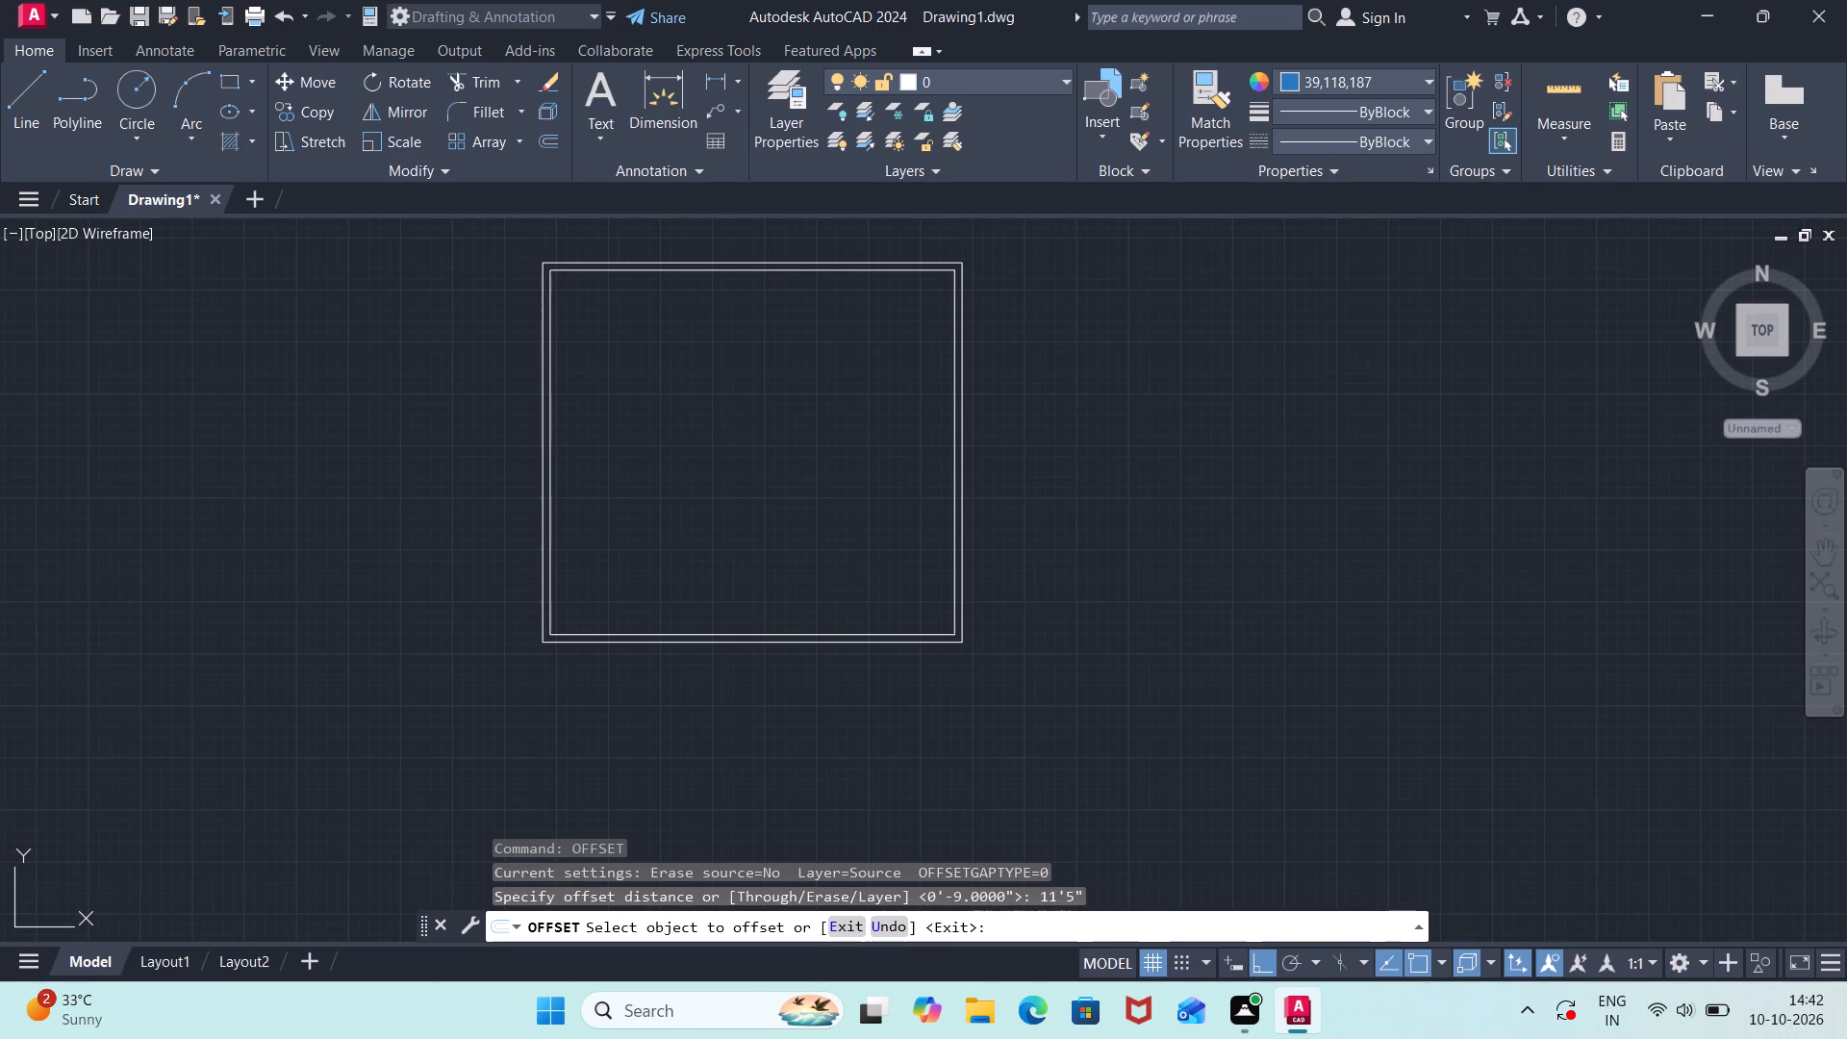
pyautogui.click(957, 490)
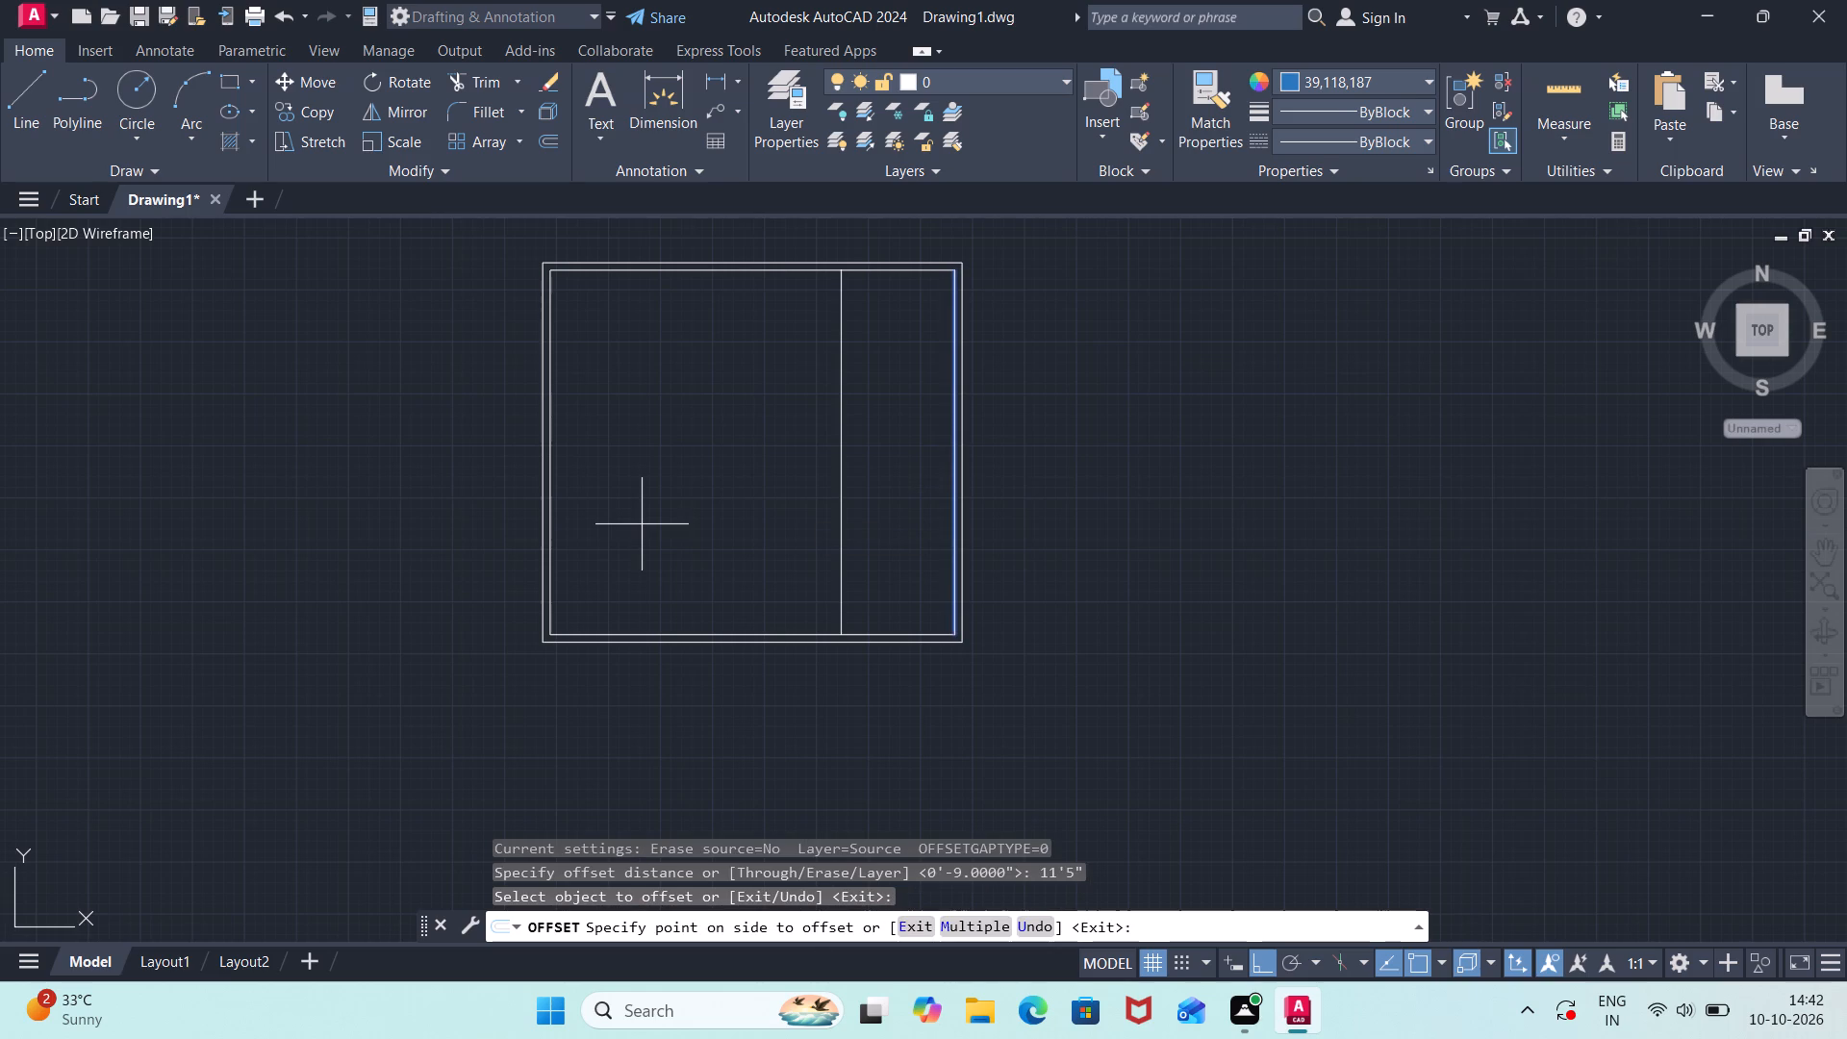
pyautogui.click(595, 525)
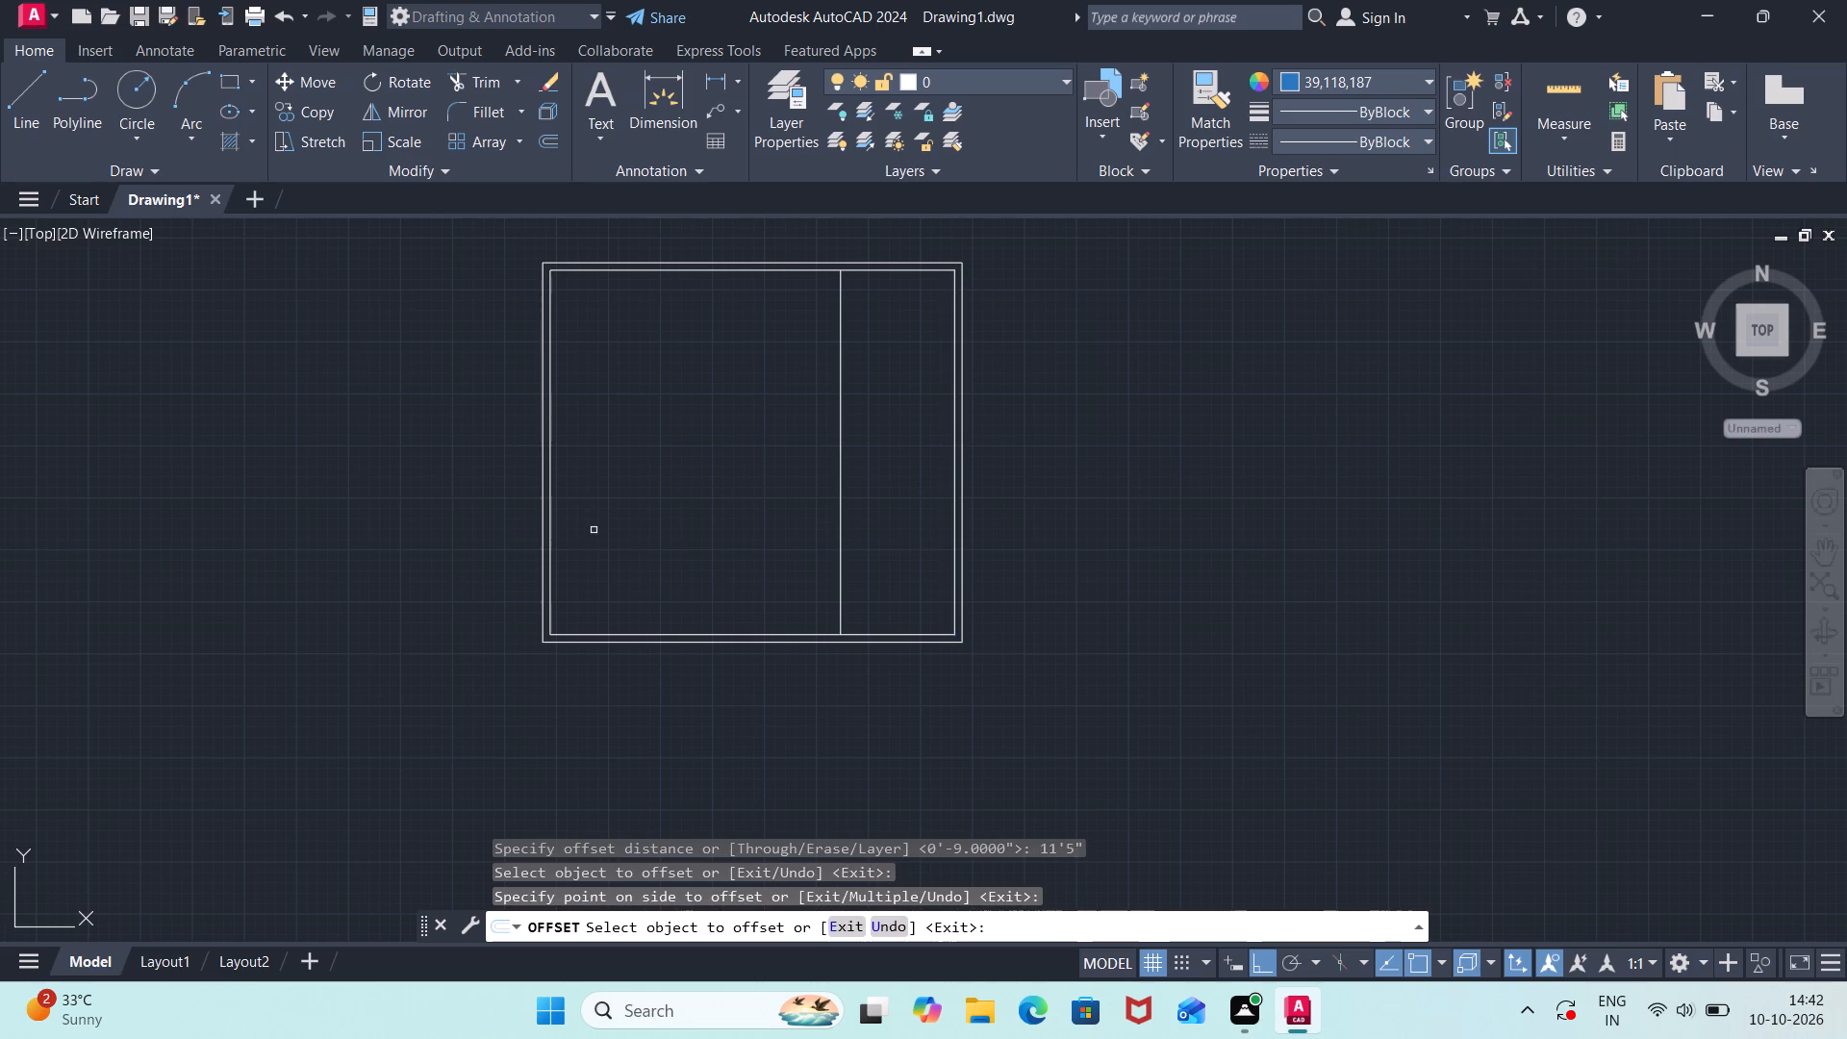
pyautogui.press('space')
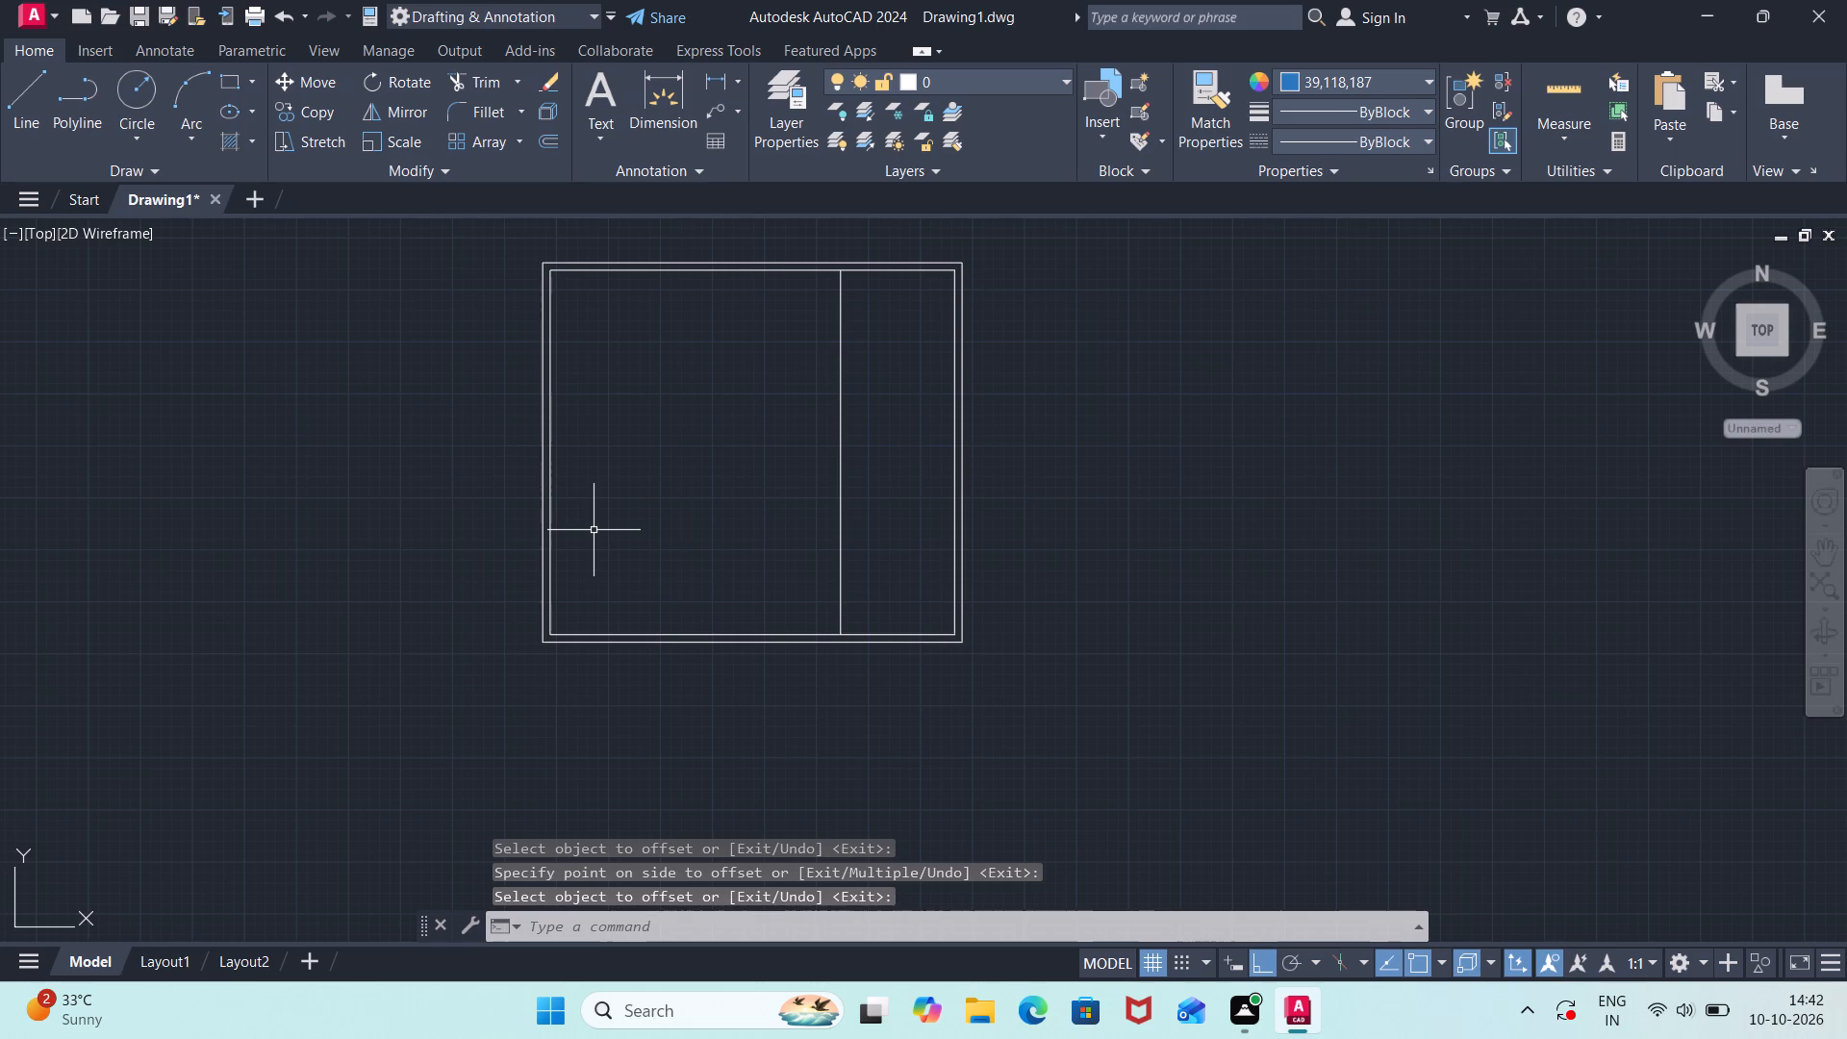
# Offset the vertical partition line 4.5" toward the left outer wall to give the first partition its thickness.
pyautogui.write('4.5')
pyautogui.hotkey('shift', '"')
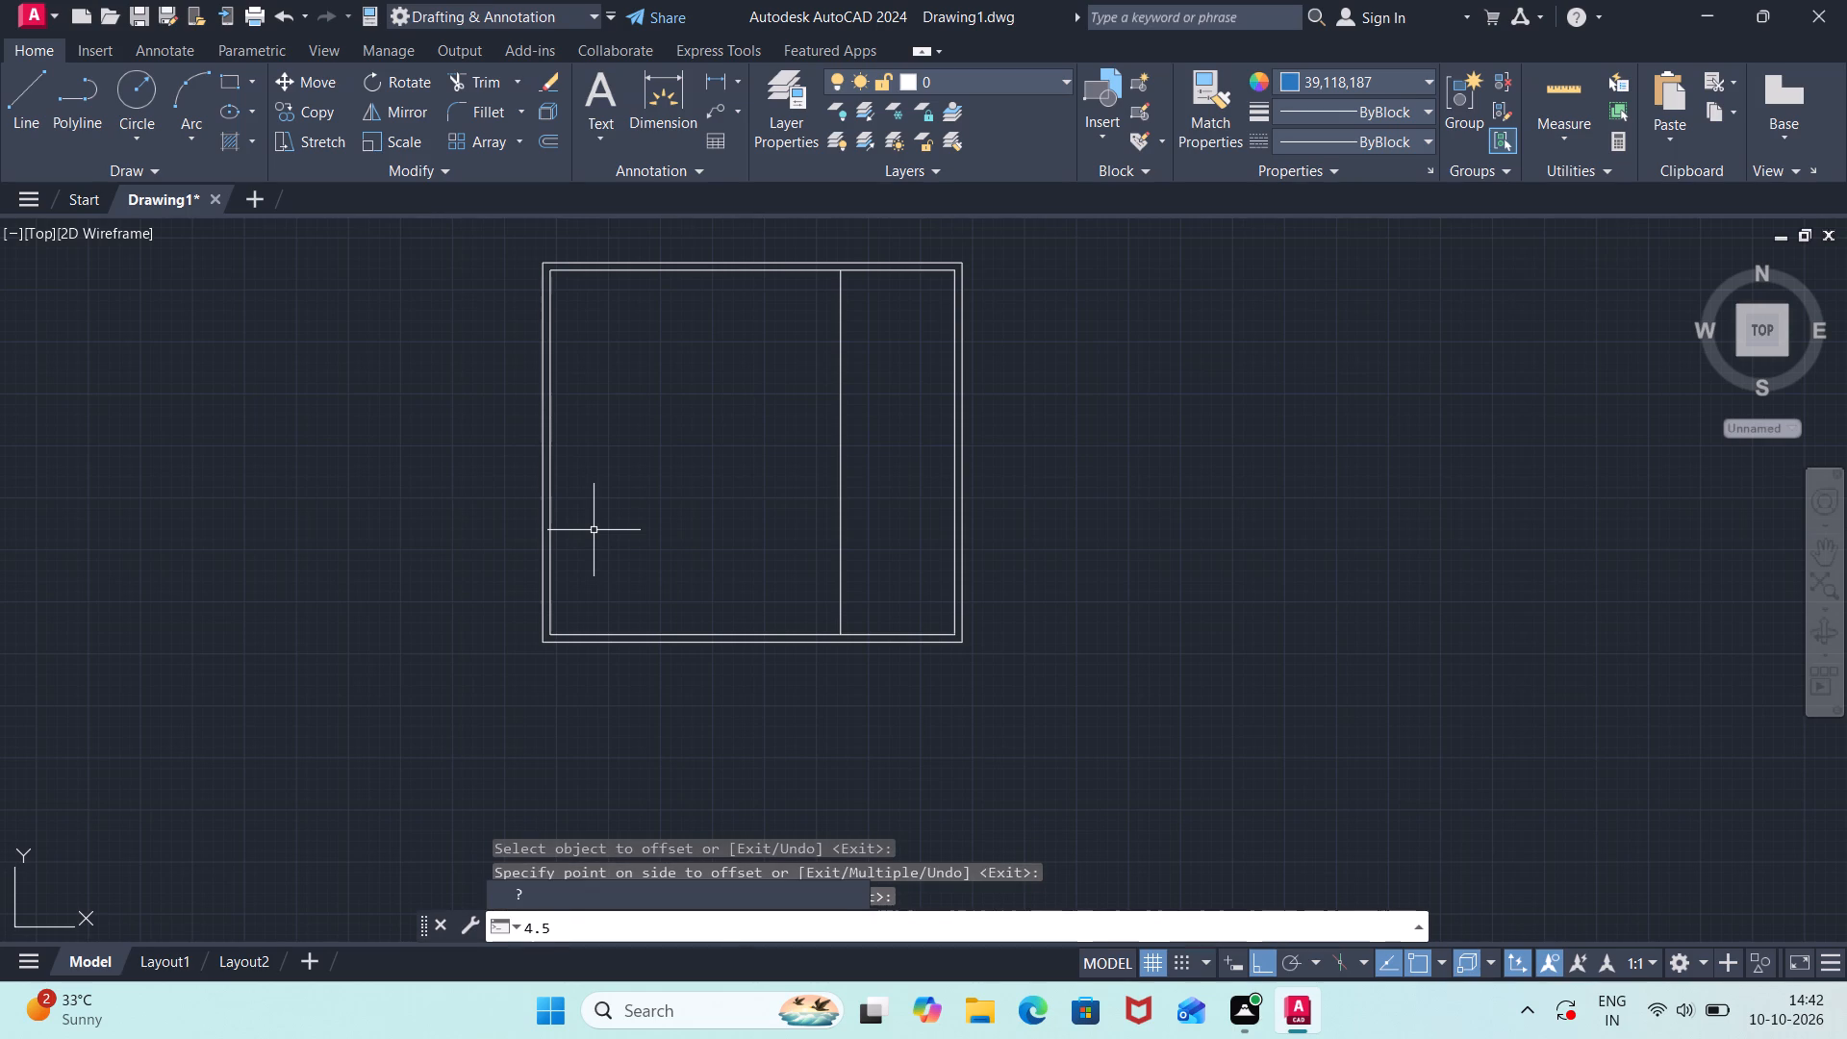
pyautogui.press('Return')
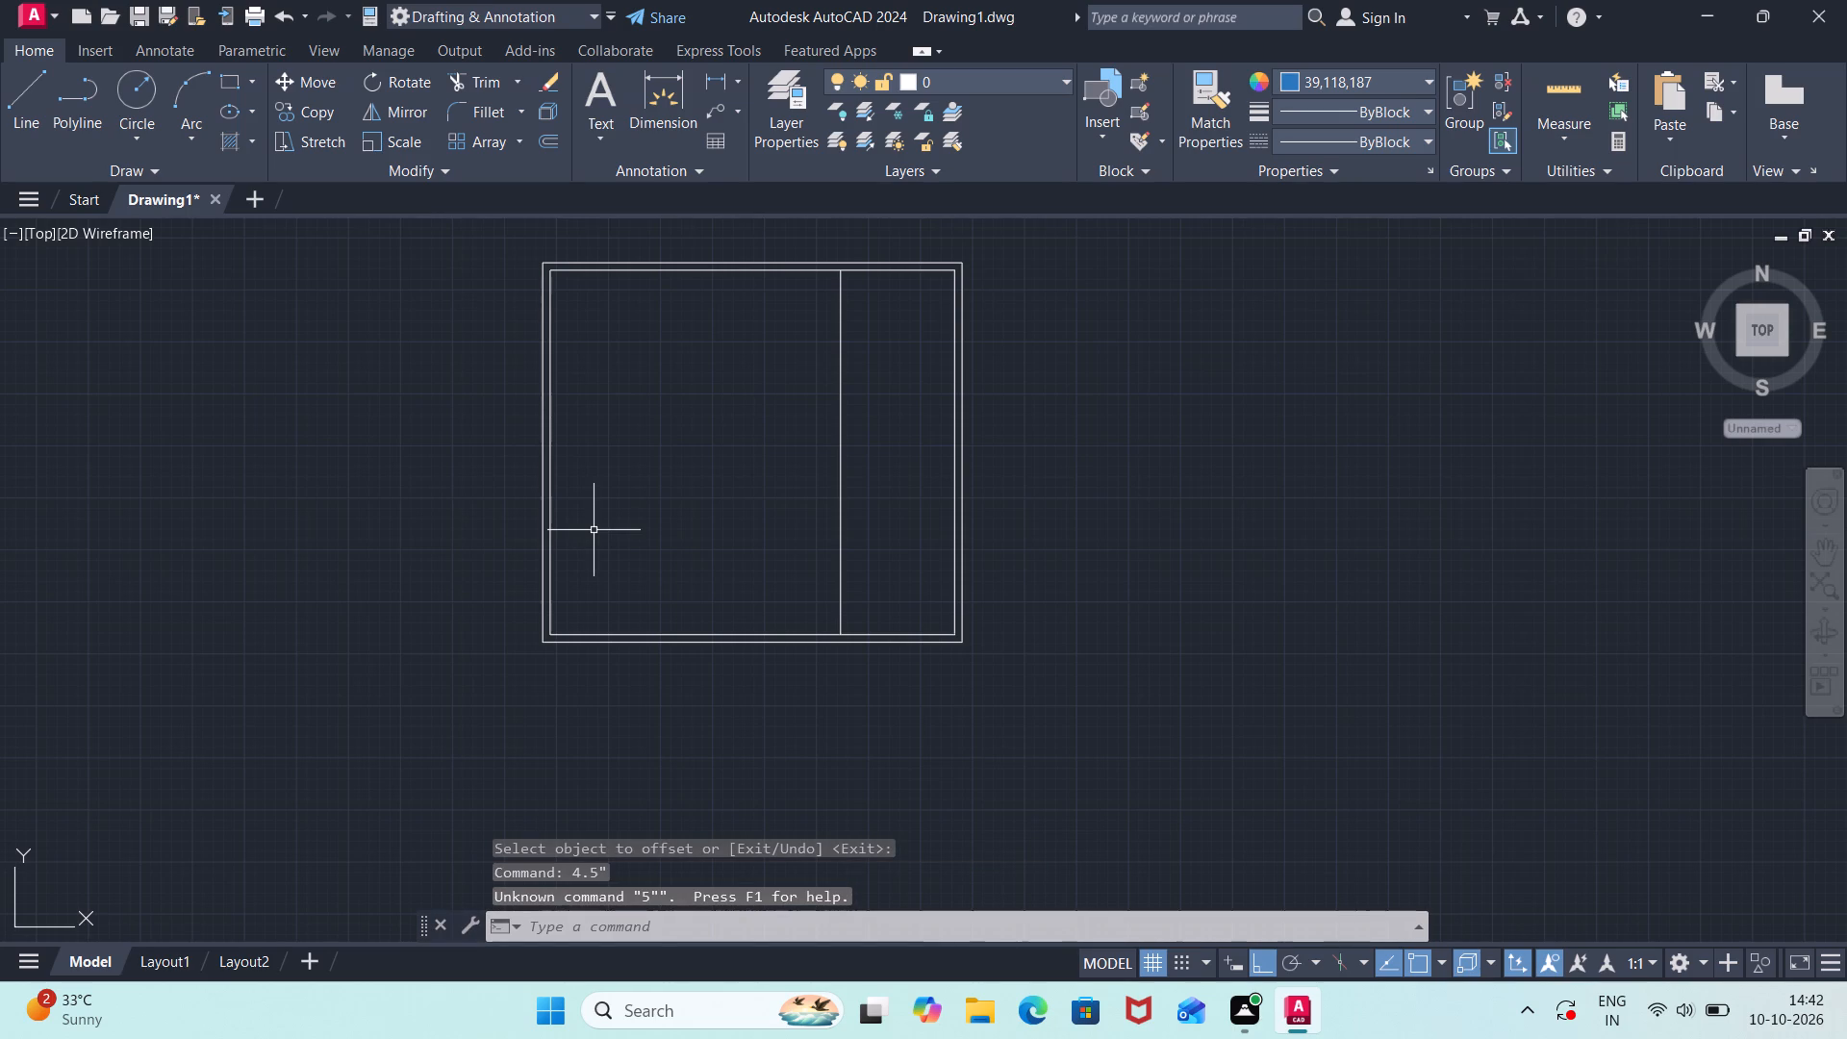
pyautogui.press('space')
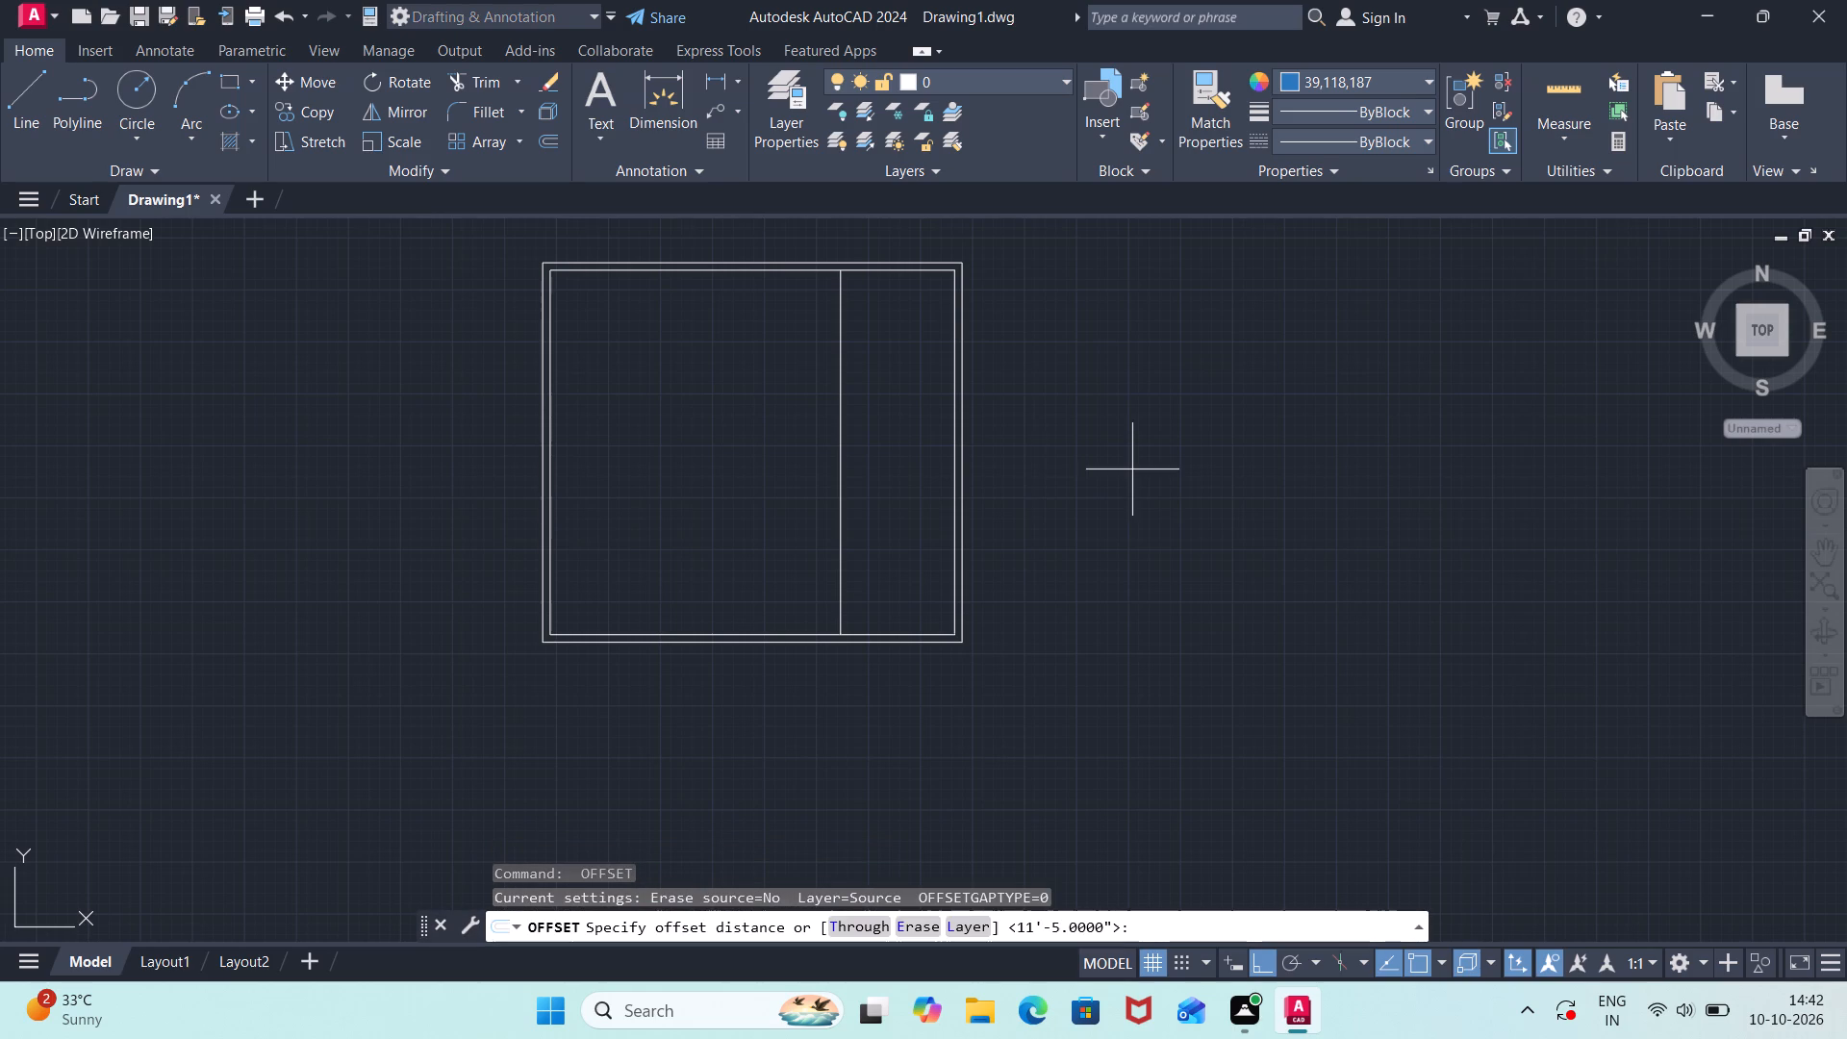
pyautogui.write('4.5"')
pyautogui.press('Return')
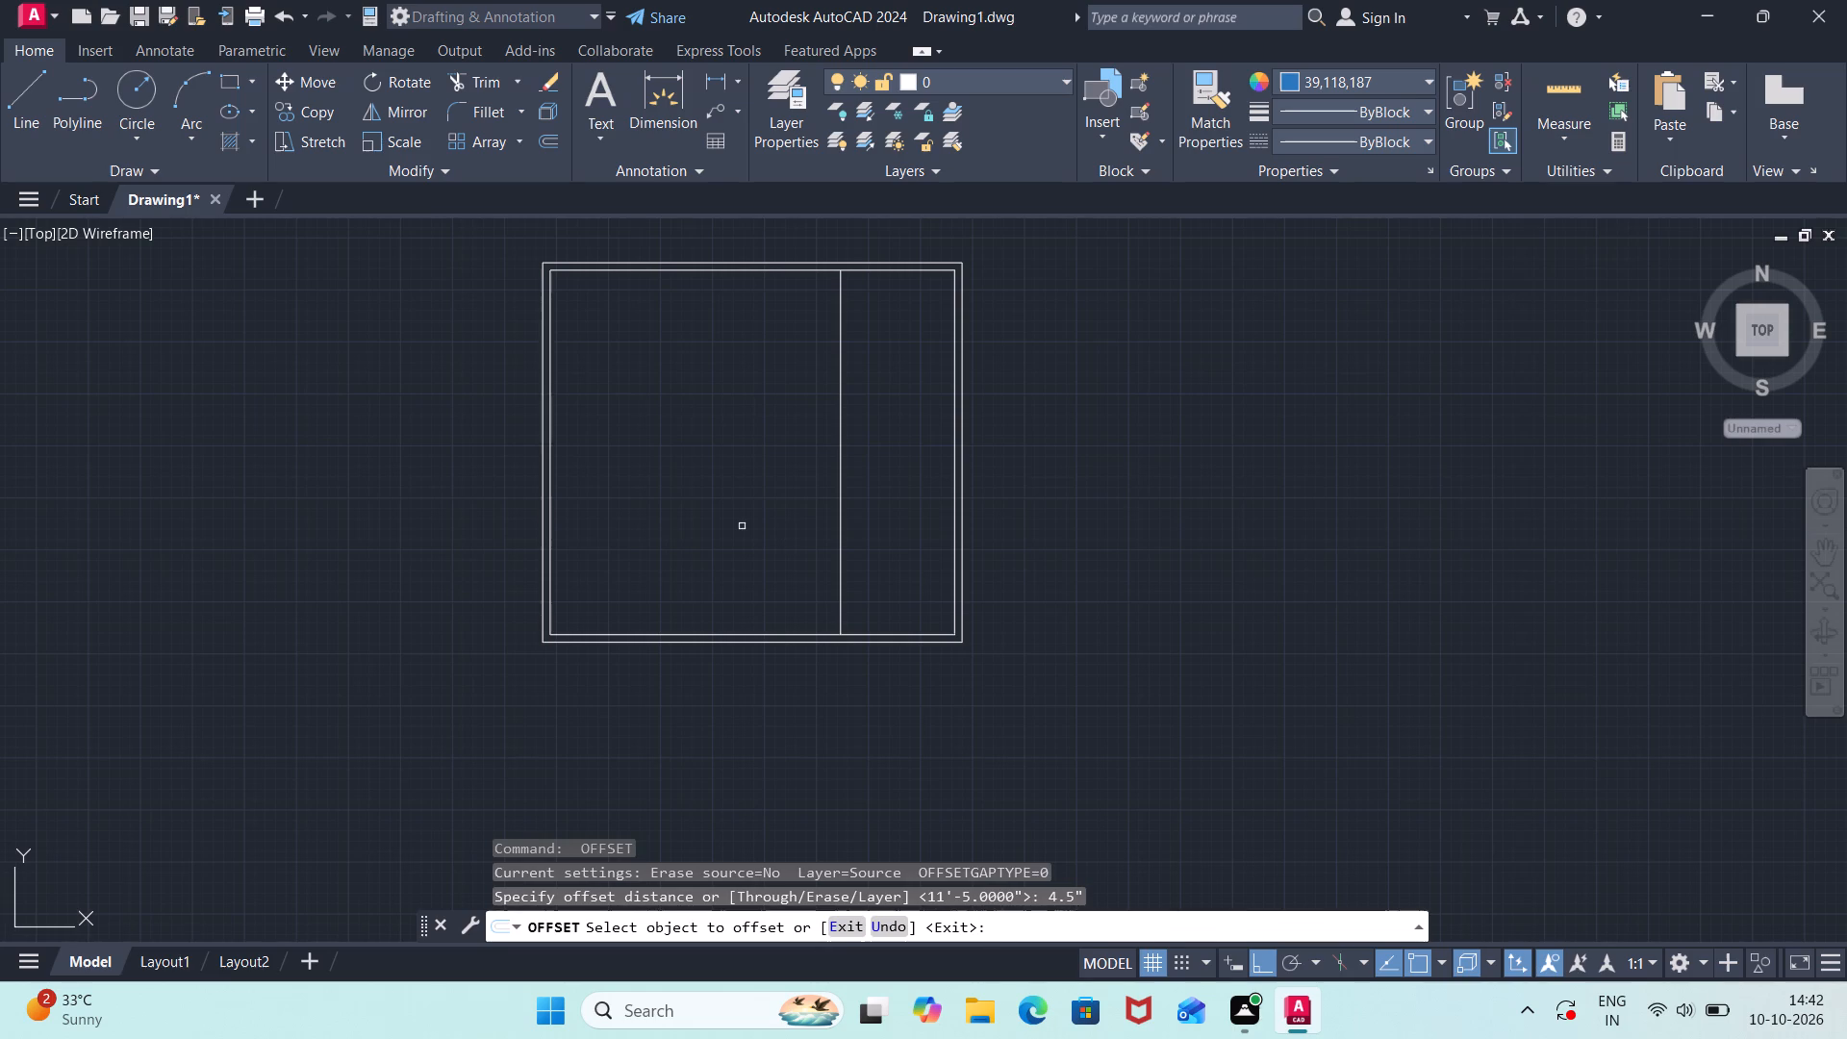
pyautogui.click(841, 490)
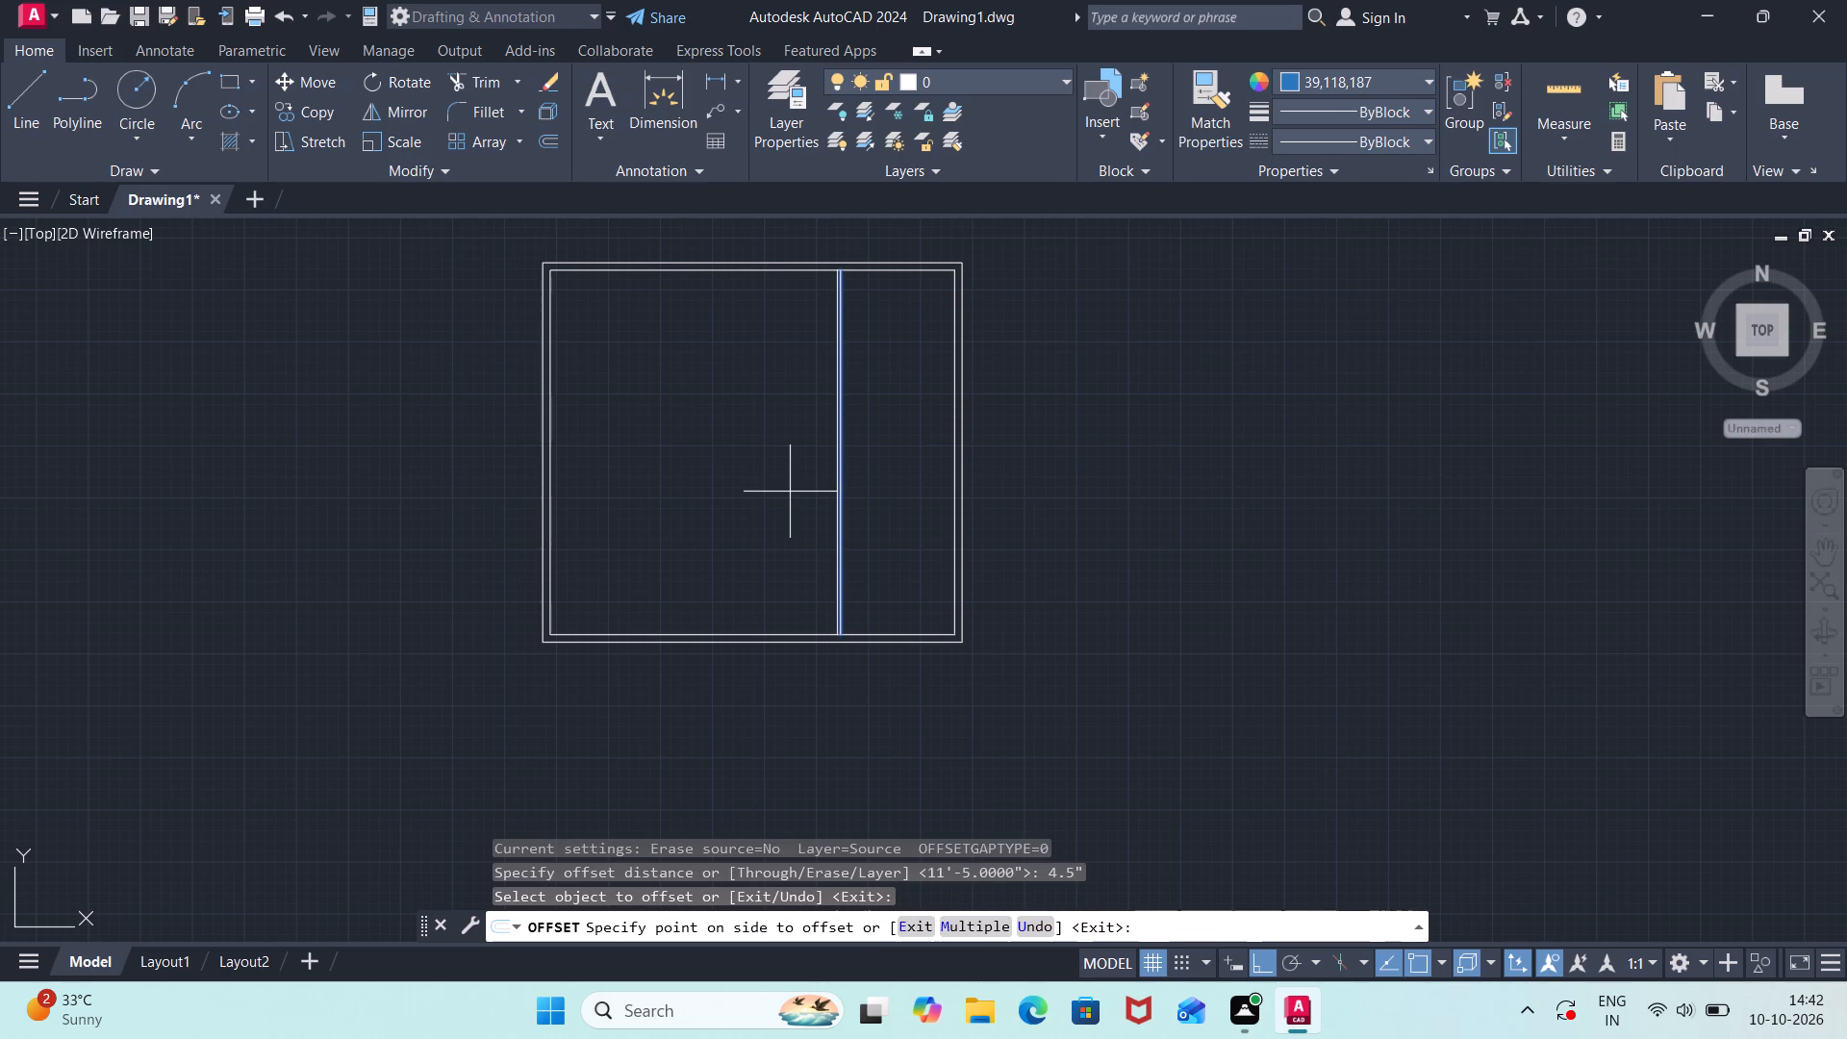
pyautogui.click(790, 492)
pyautogui.press('space')
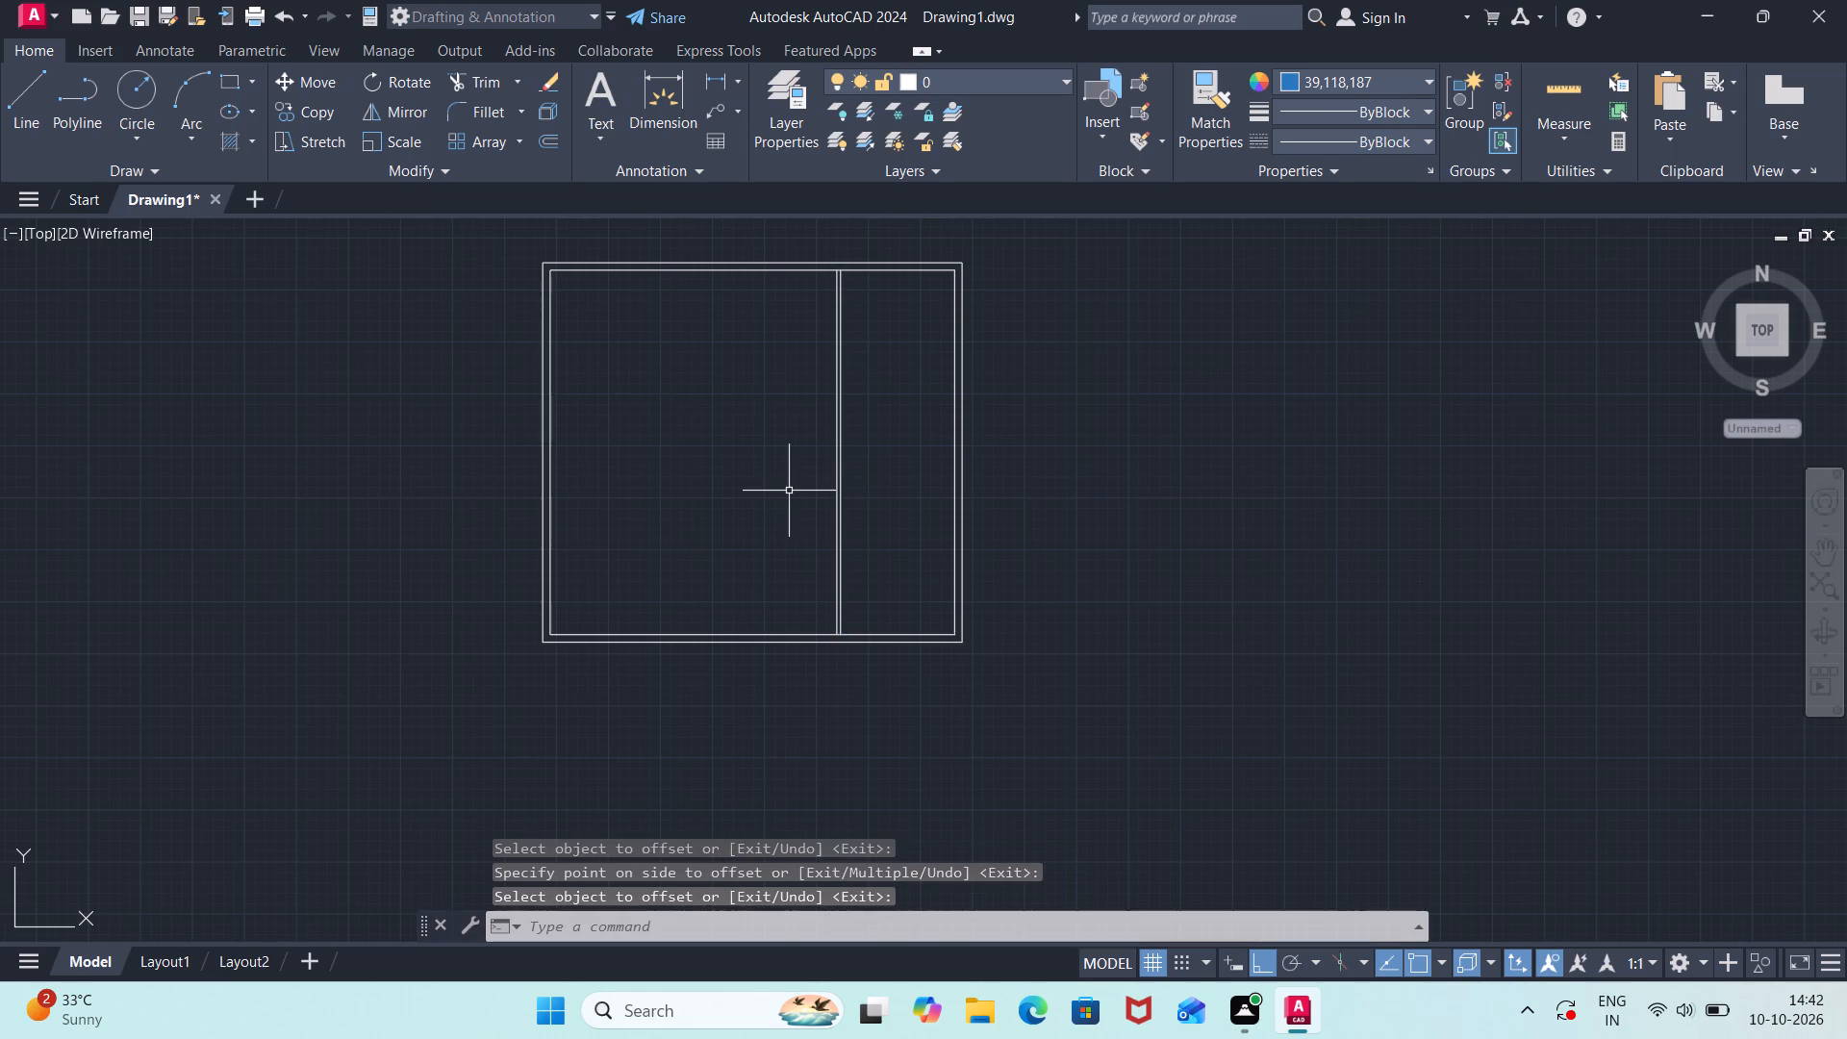
# Offset the left line of the first partition wall 8' toward the left outer wall.
pyautogui.press('space')
pyautogui.write("8'")
pyautogui.press('Return')
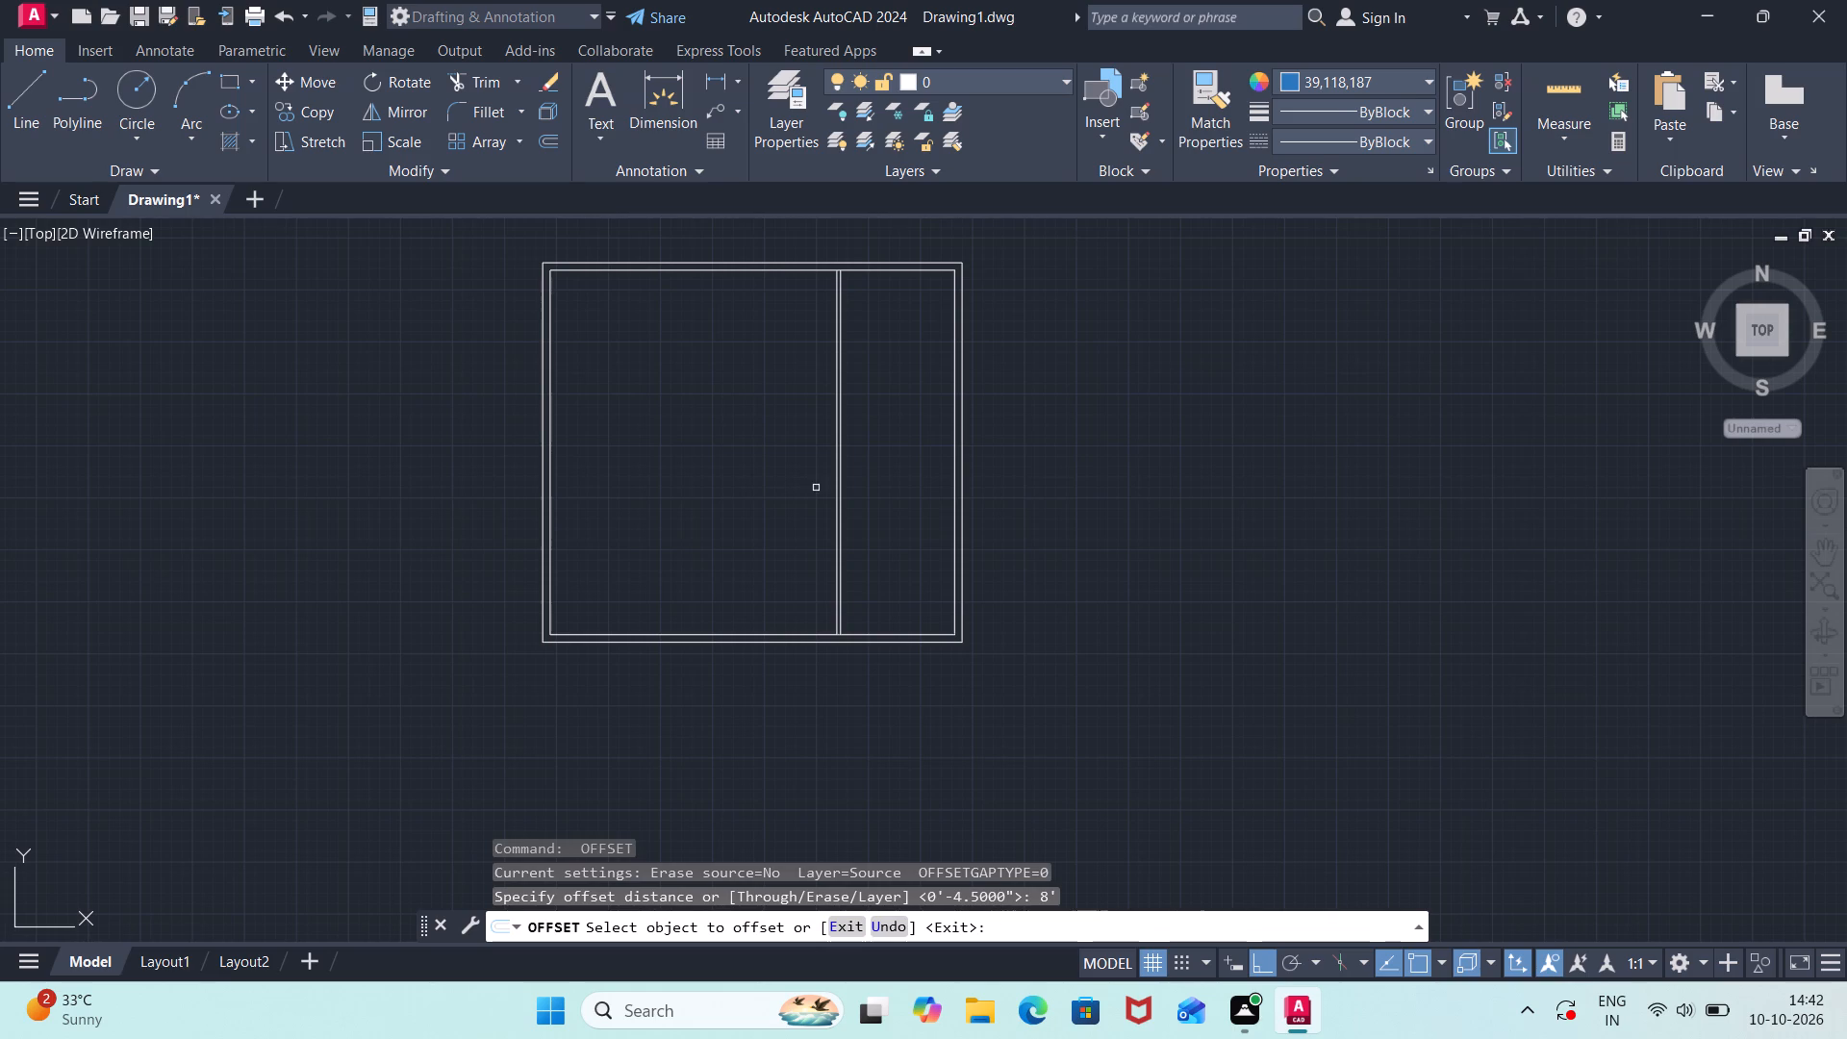
pyautogui.click(835, 513)
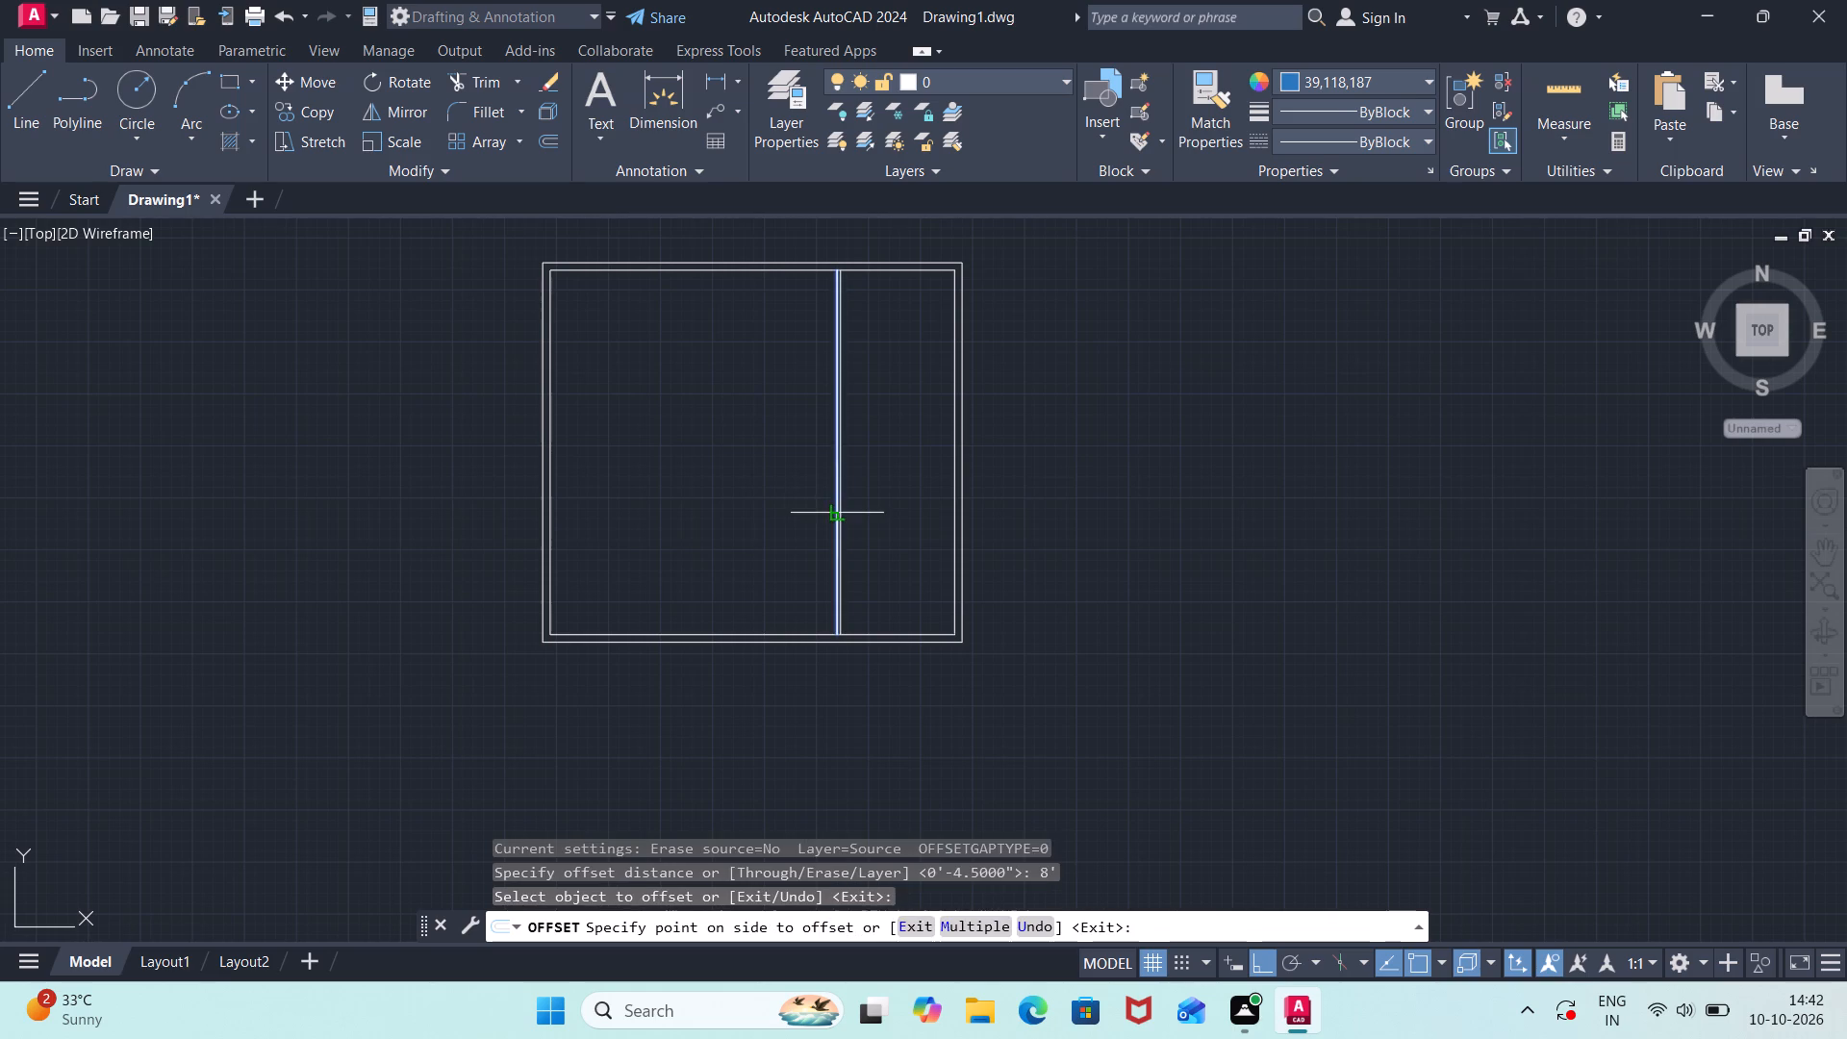
pyautogui.click(806, 512)
pyautogui.press('space')
# Offset the single line of the second partition 4.5" toward the left outer wall to form its thickness.
pyautogui.press('space')
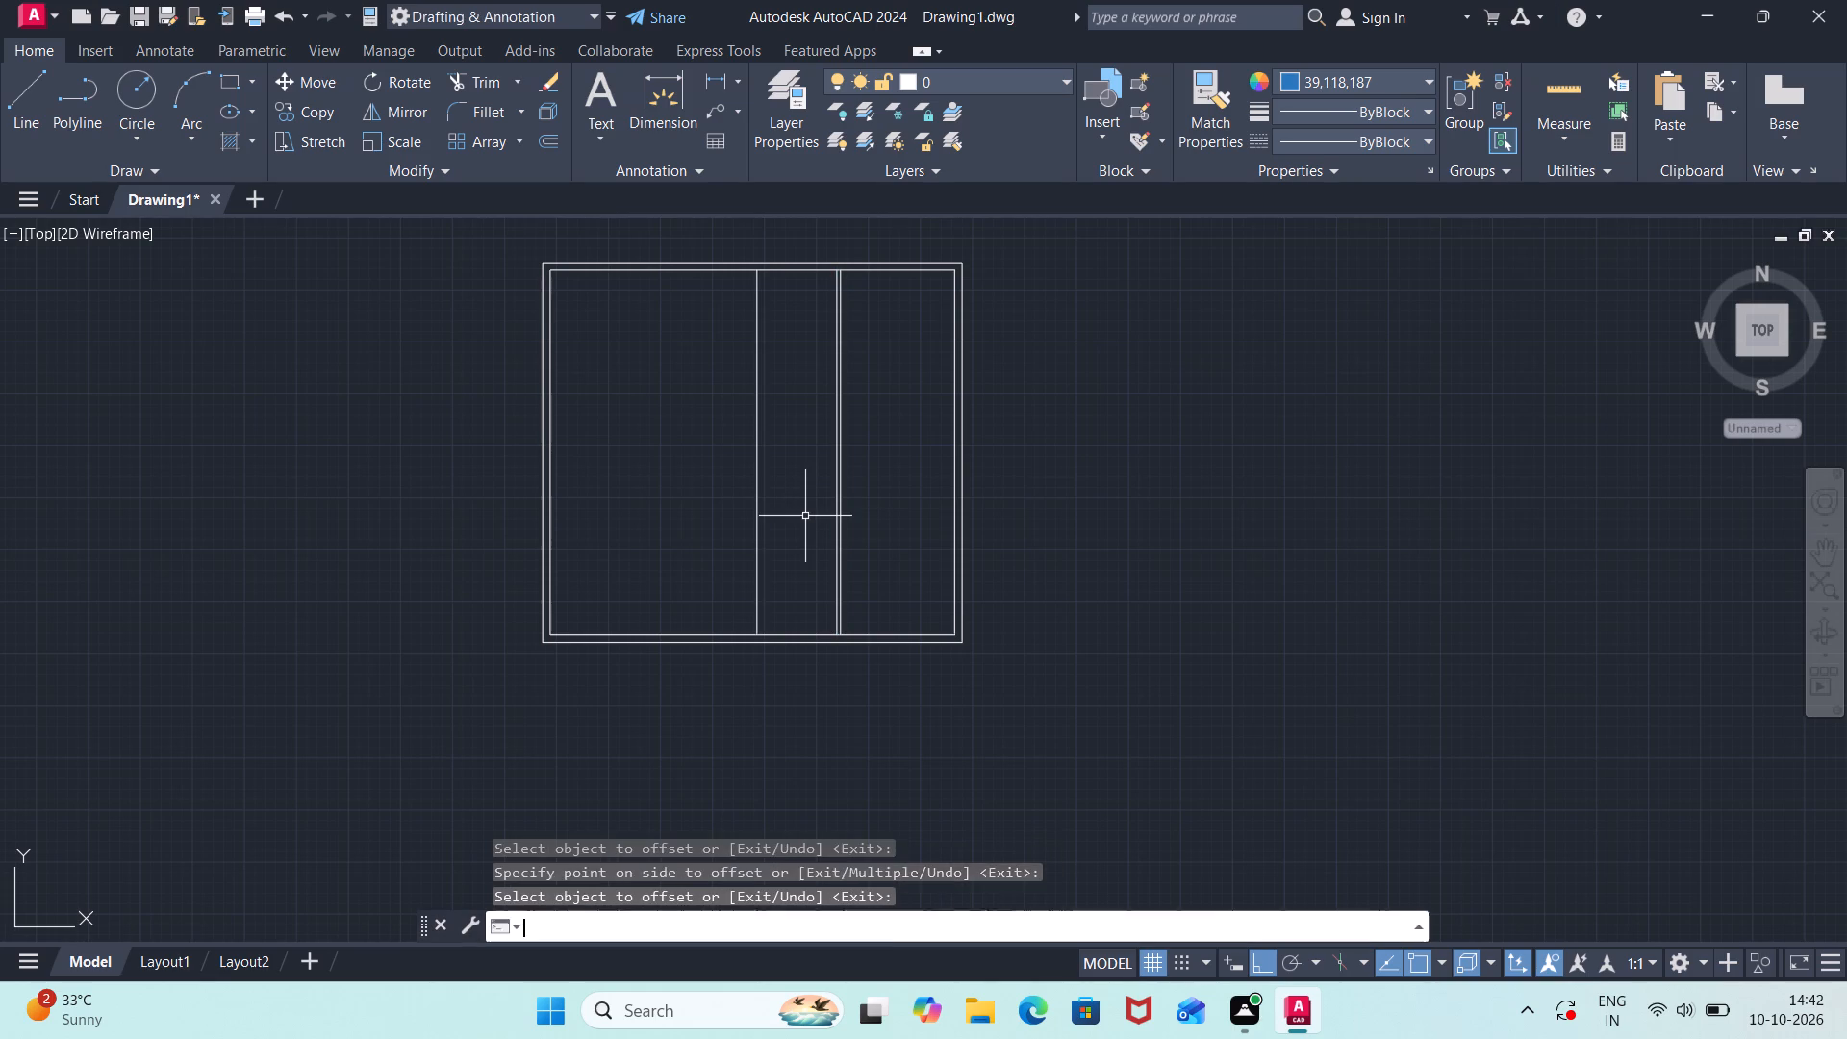
pyautogui.write('4.5')
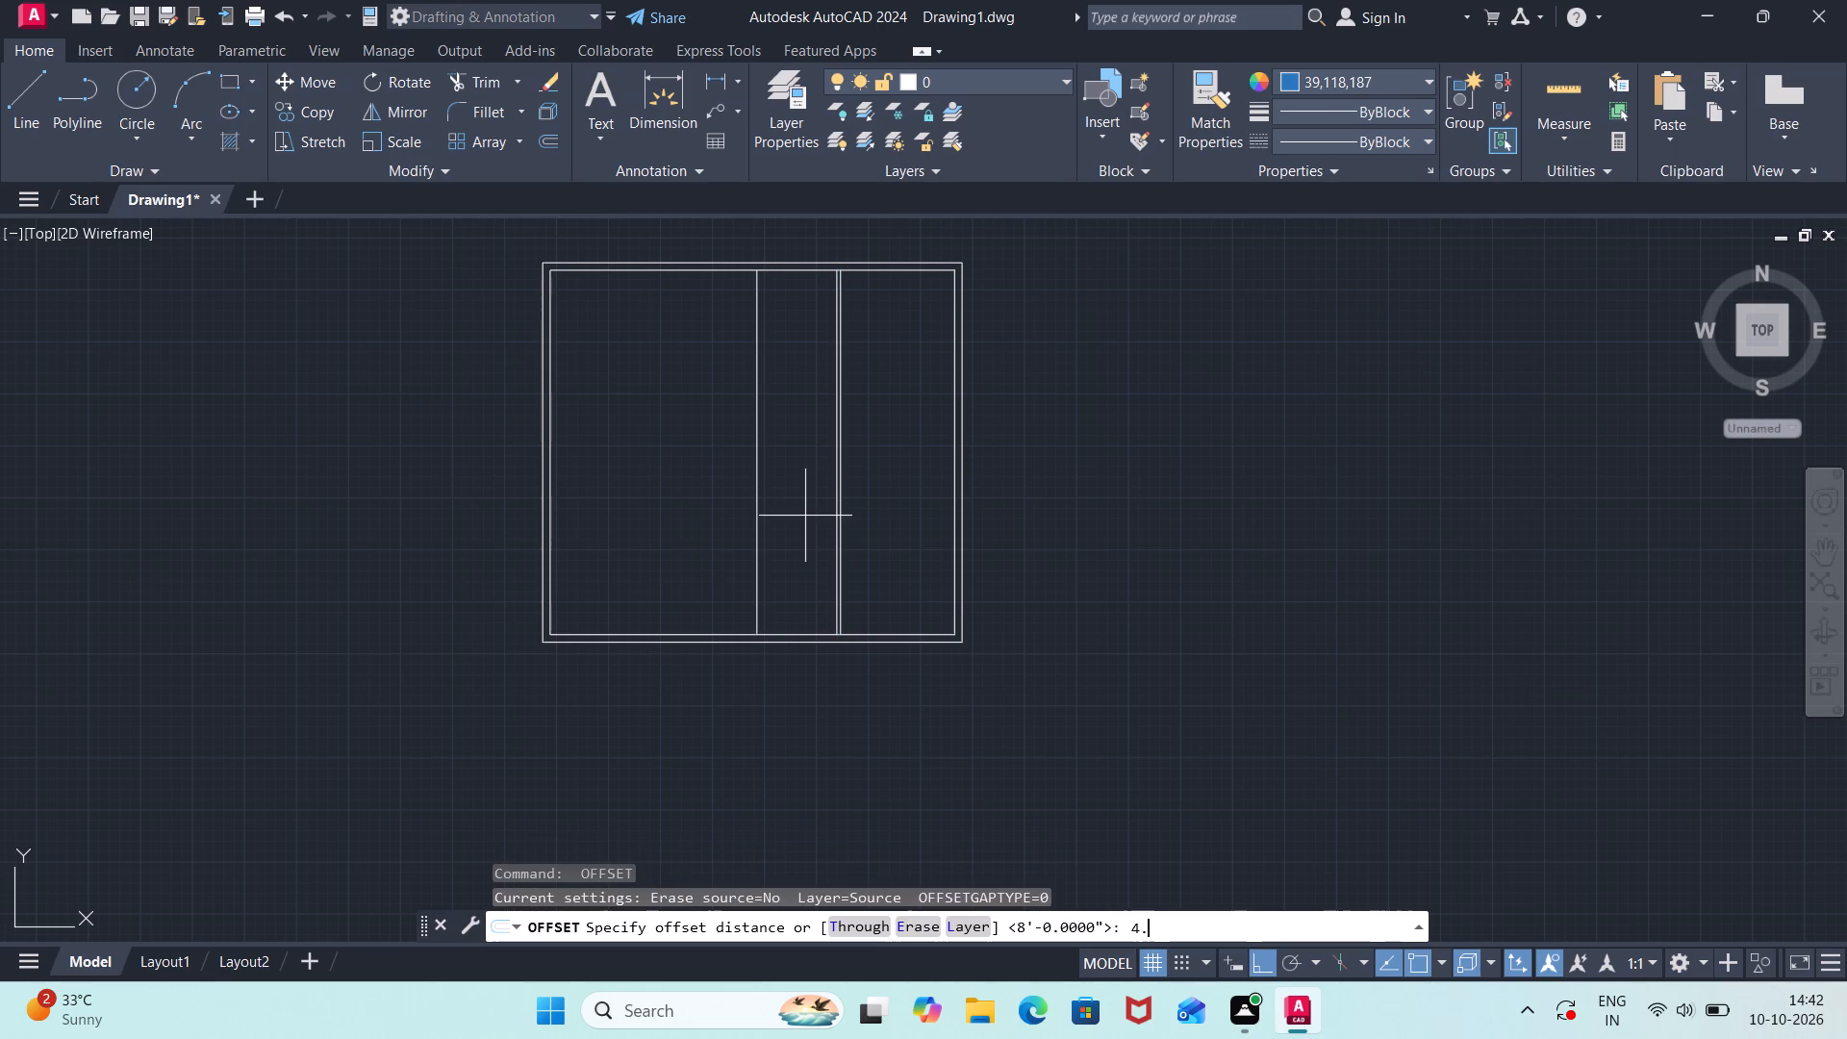
pyautogui.hotkey('shift', '"')
pyautogui.press('Return')
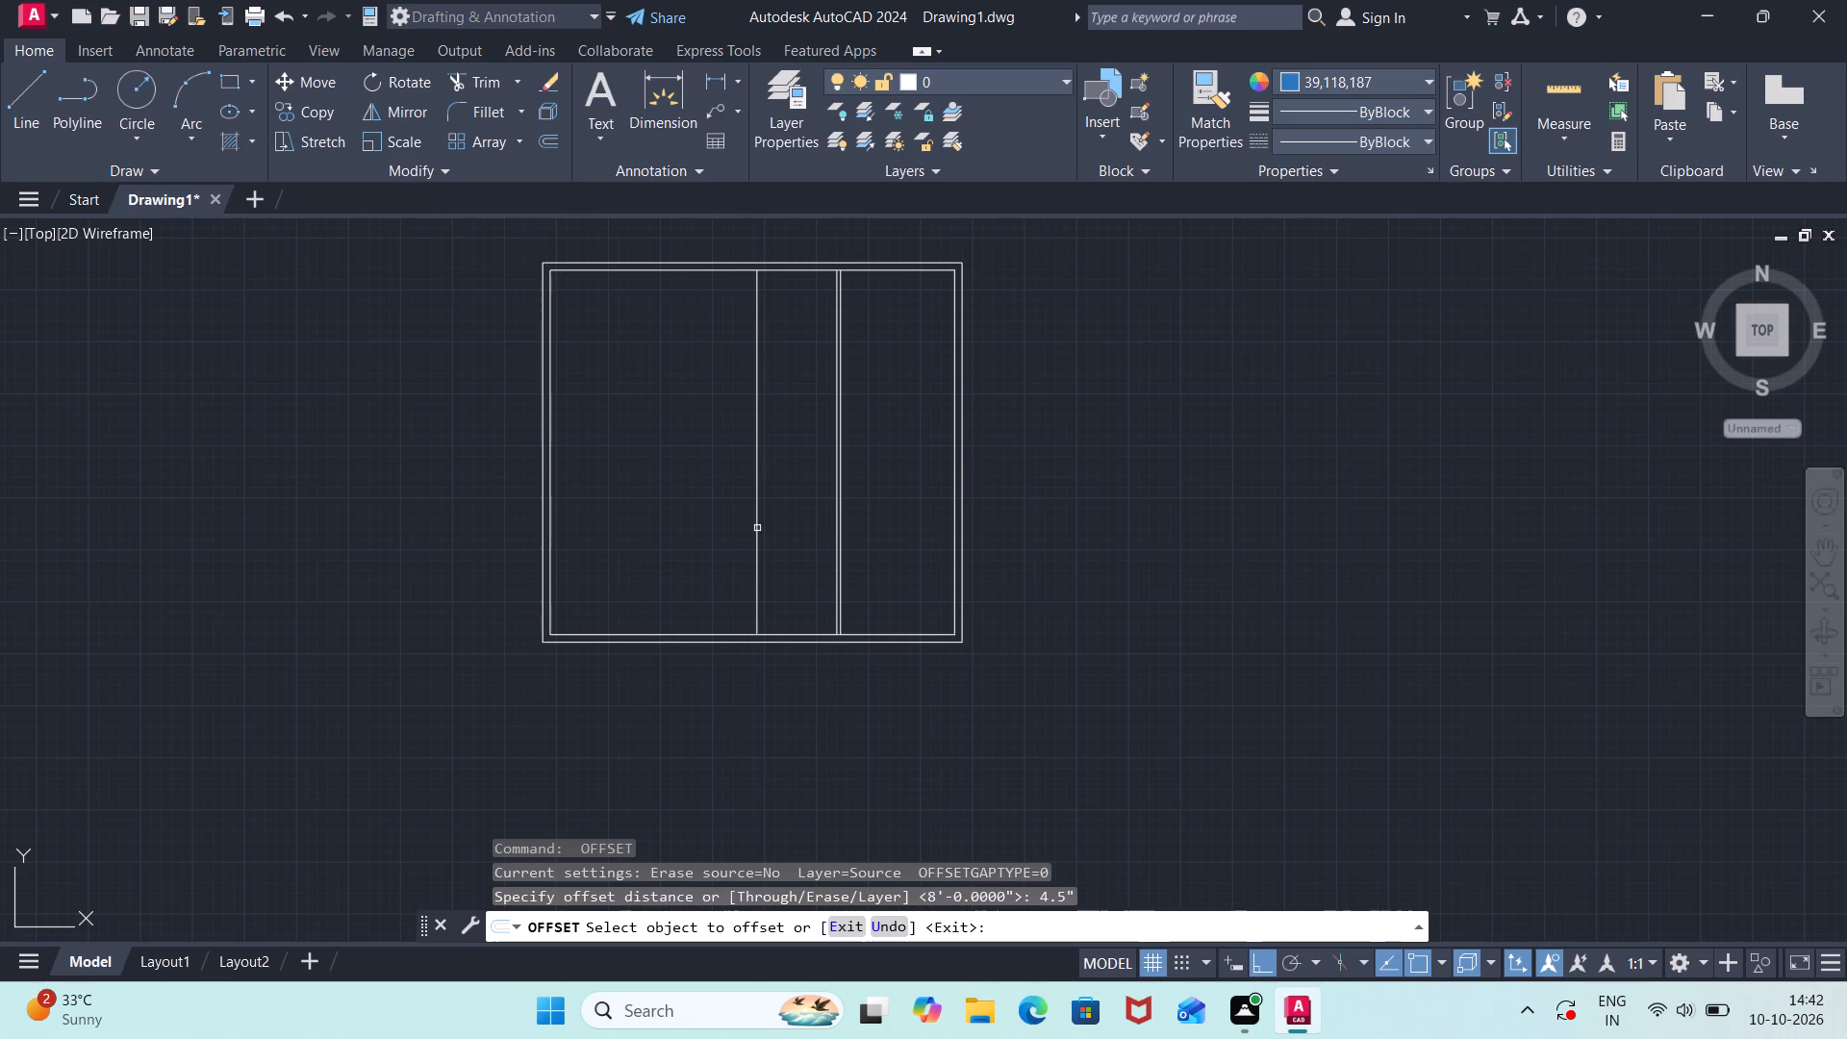
pyautogui.click(754, 528)
pyautogui.click(693, 525)
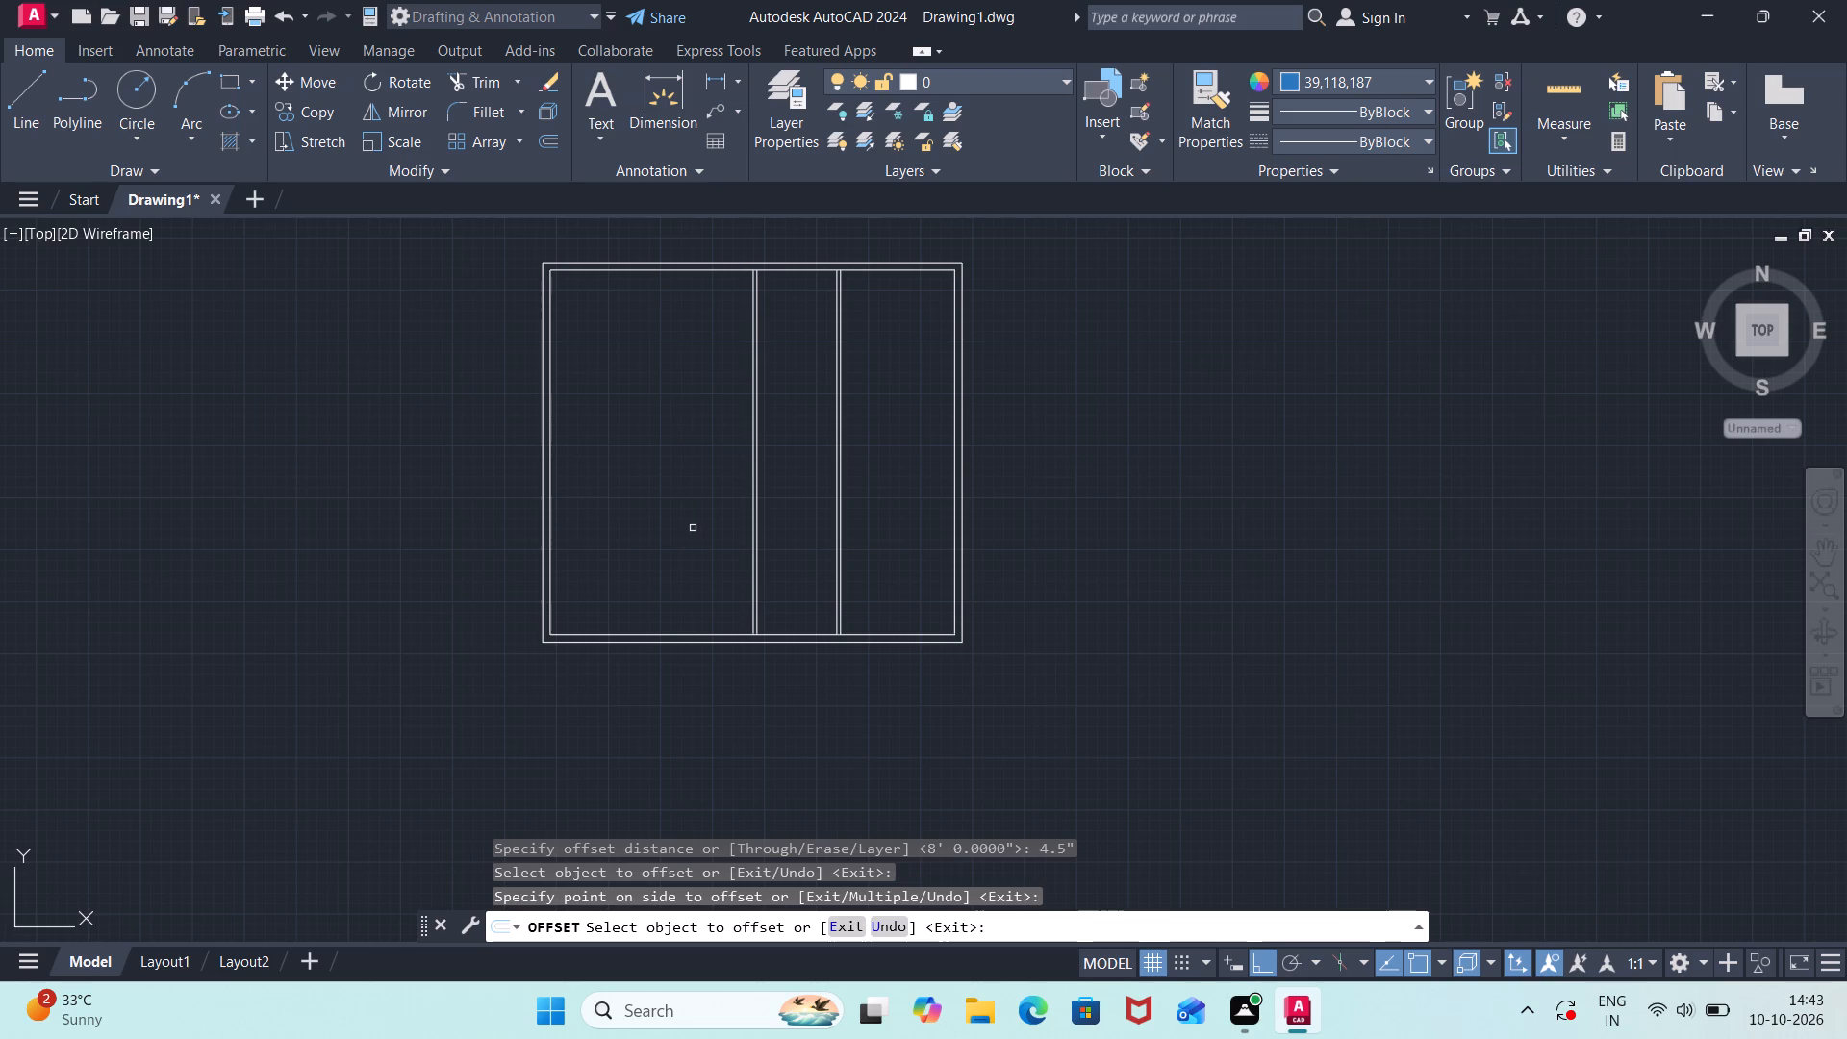
pyautogui.press('space')
# Offset the left line of the second partition wall 11'5" toward the left outer wall.
pyautogui.press('space')
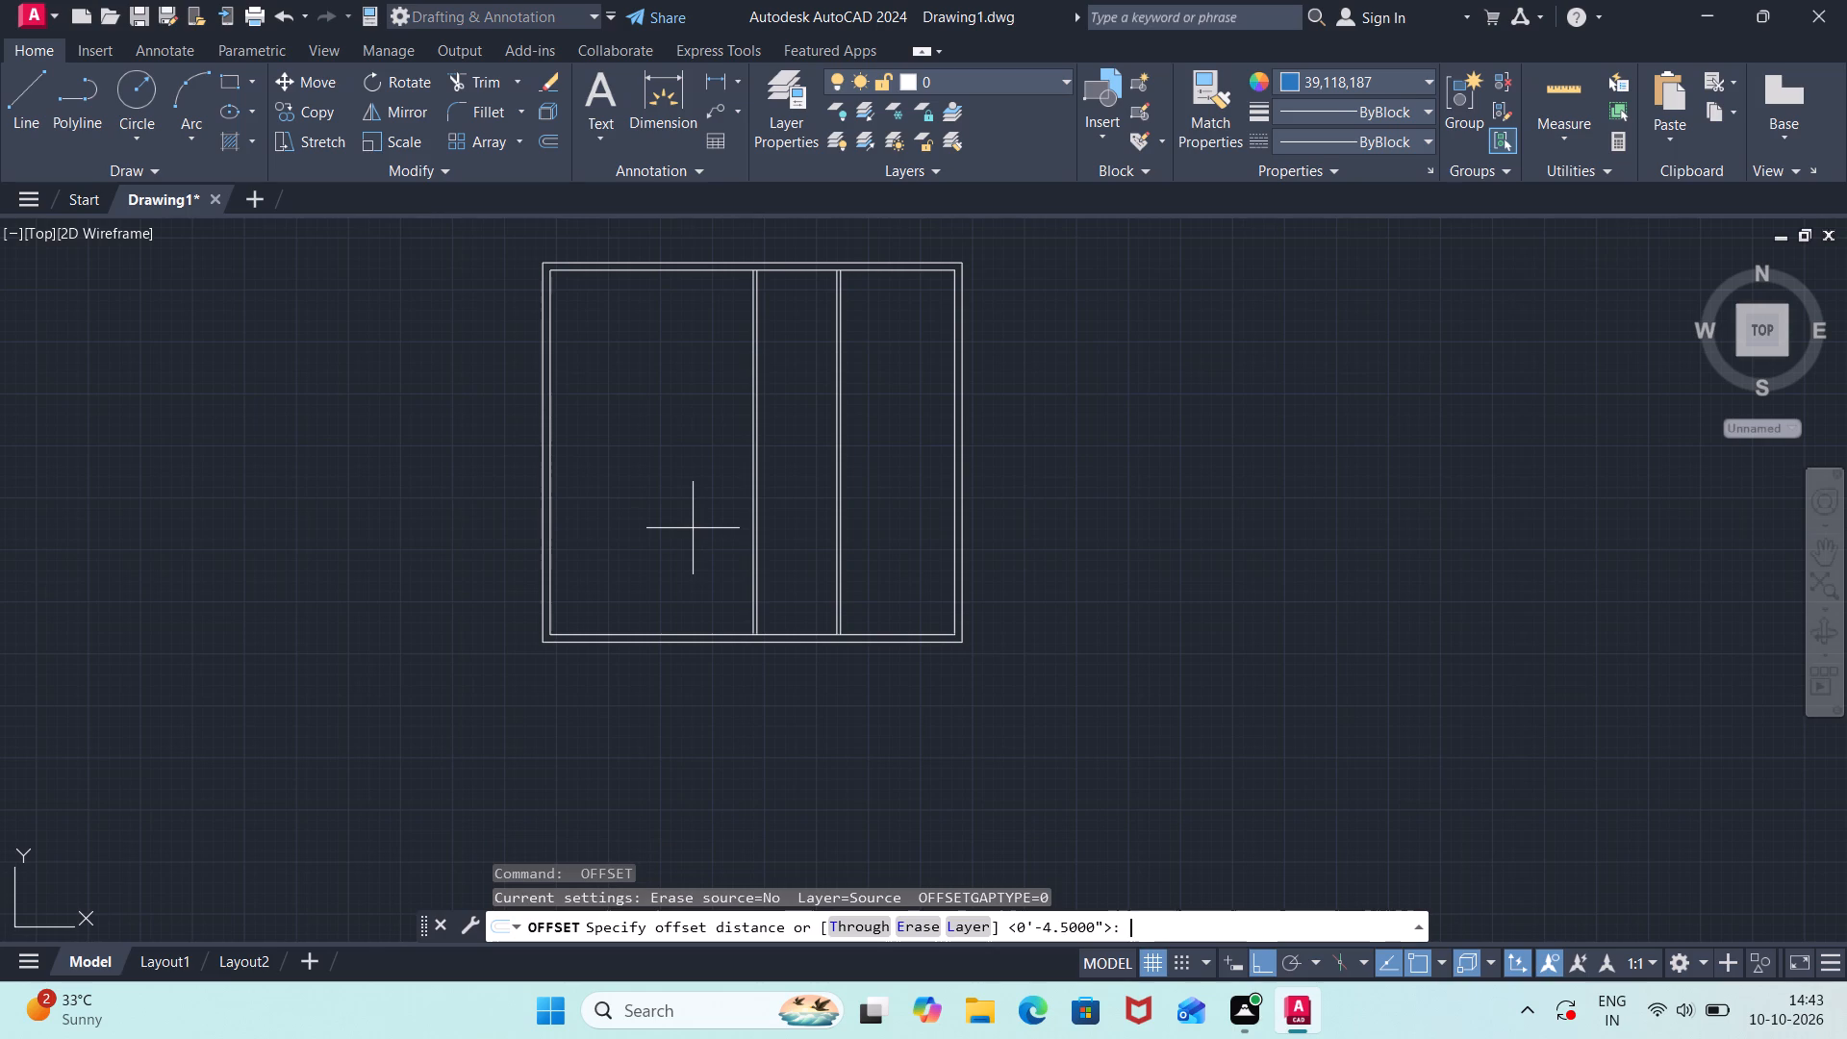
pyautogui.write("11'5")
pyautogui.hotkey('shift', '"')
pyautogui.press('Return')
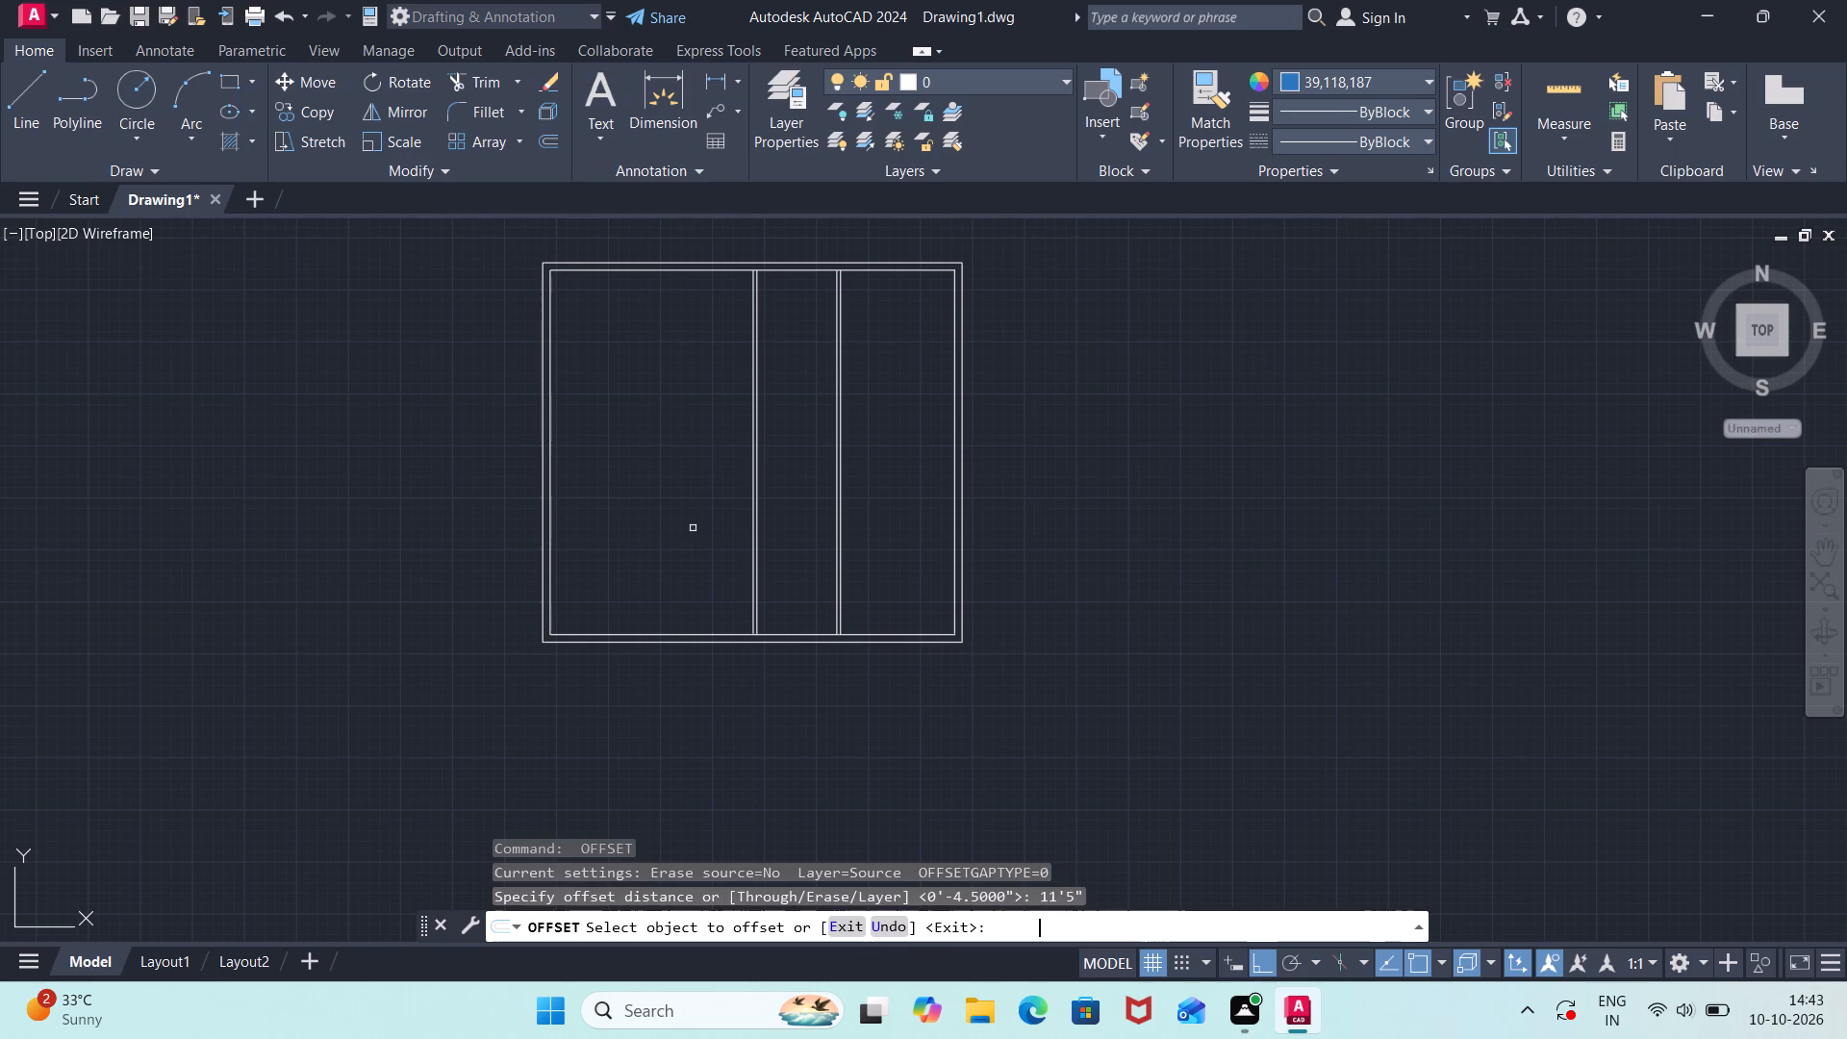
pyautogui.click(751, 507)
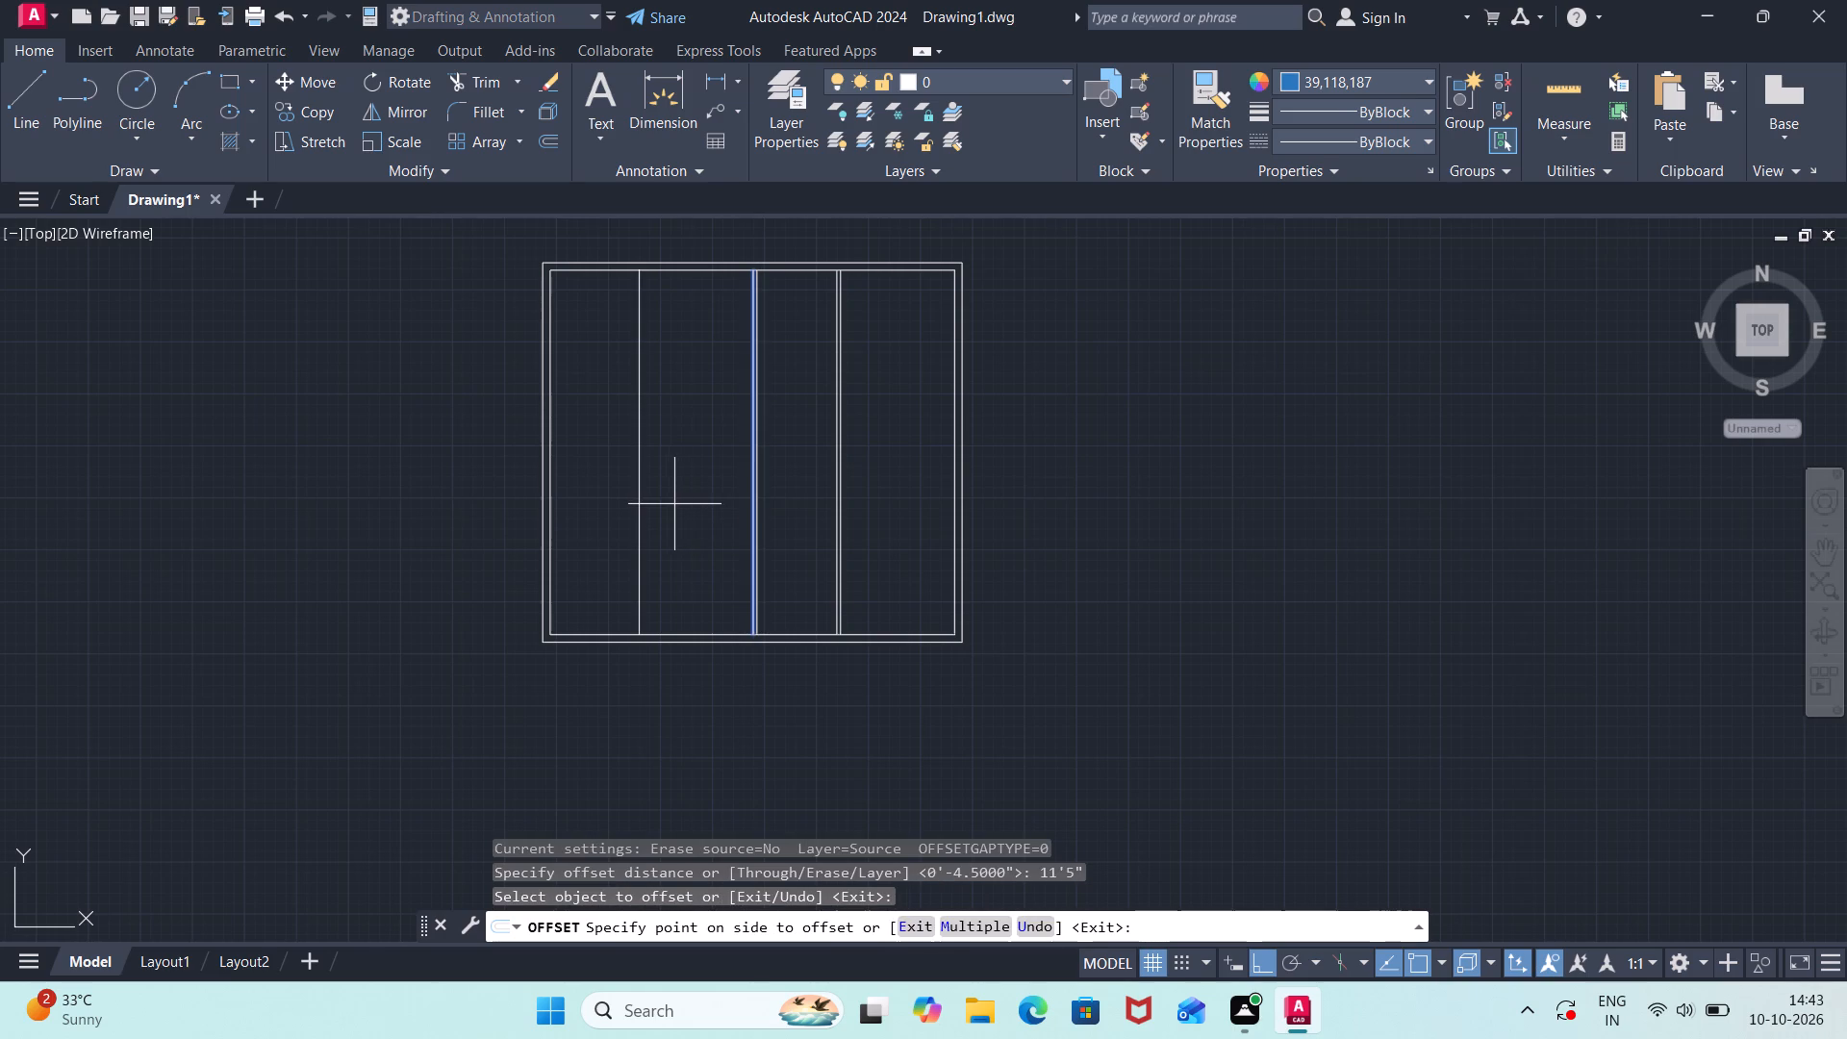
pyautogui.click(673, 503)
pyautogui.press('space')
# Offset the single line of the third partition 4.5" toward the left outer wall to form its thickness.
pyautogui.press('space')
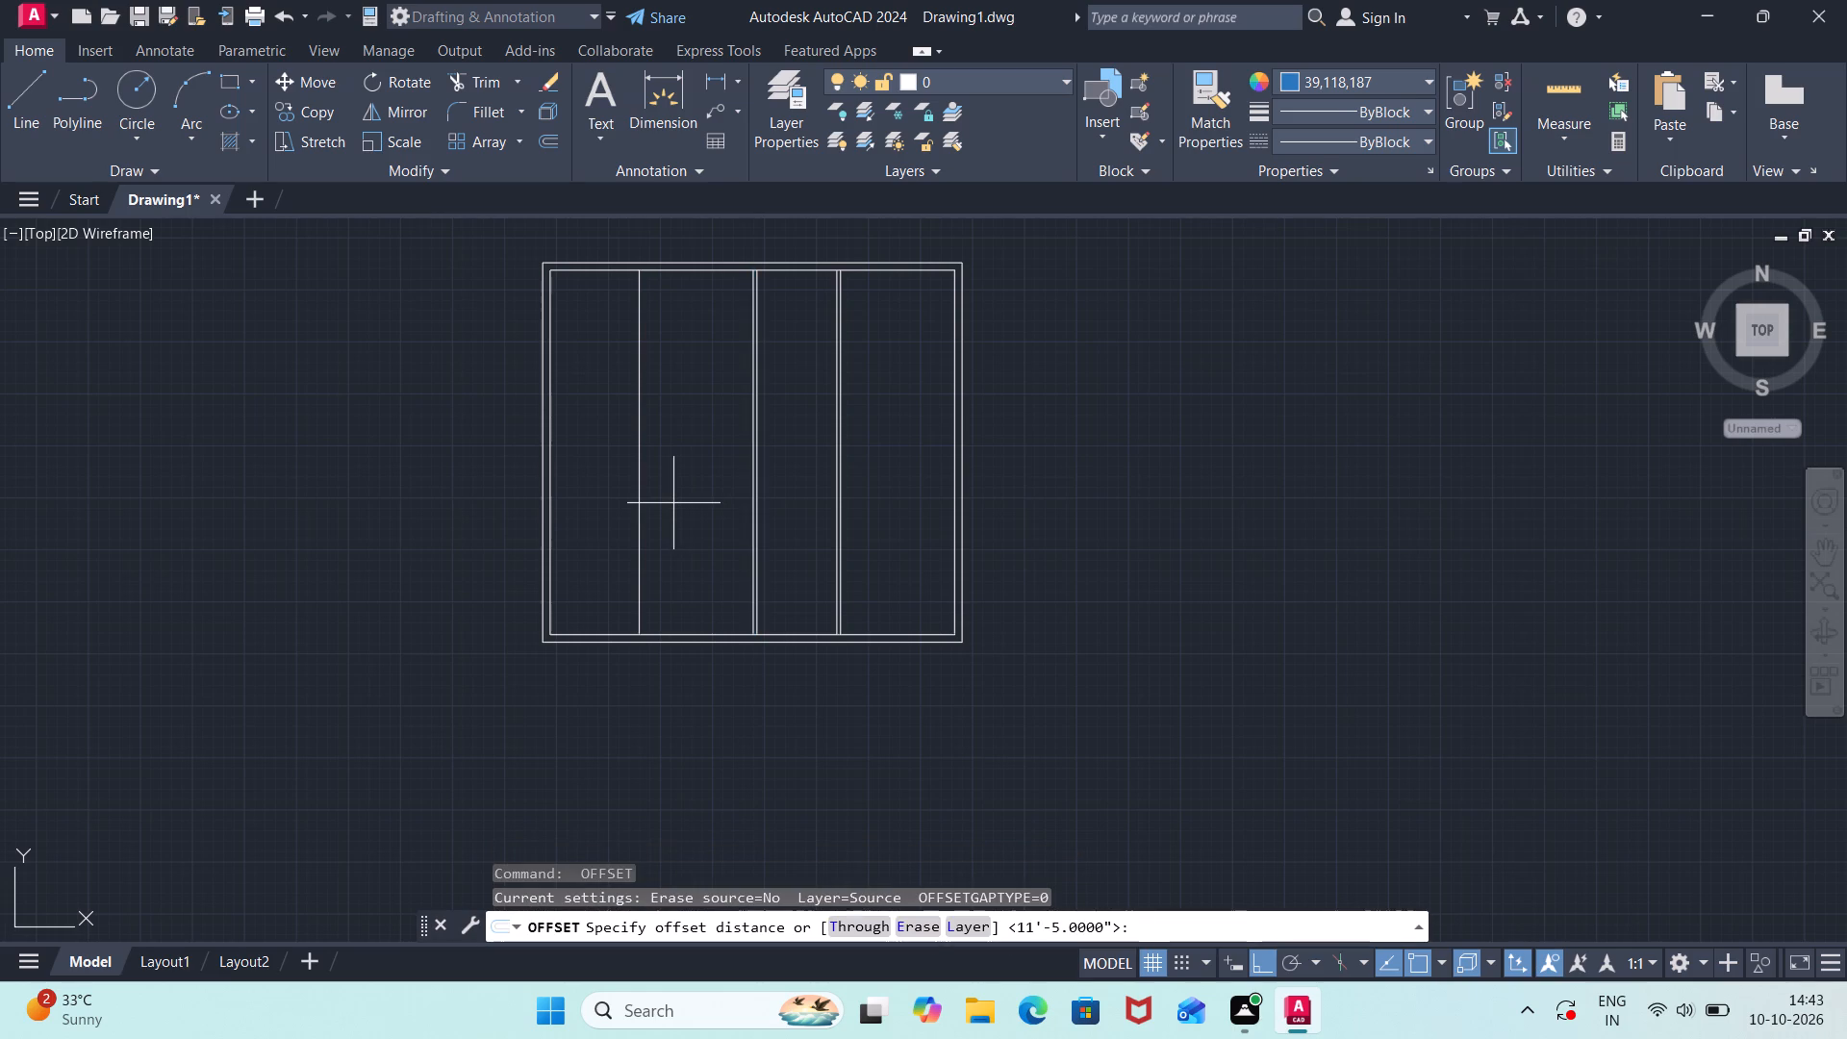
pyautogui.press('8')
pyautogui.press('BackSpace')
pyautogui.write('4.5')
pyautogui.hotkey('shift', '"')
pyautogui.press('Return')
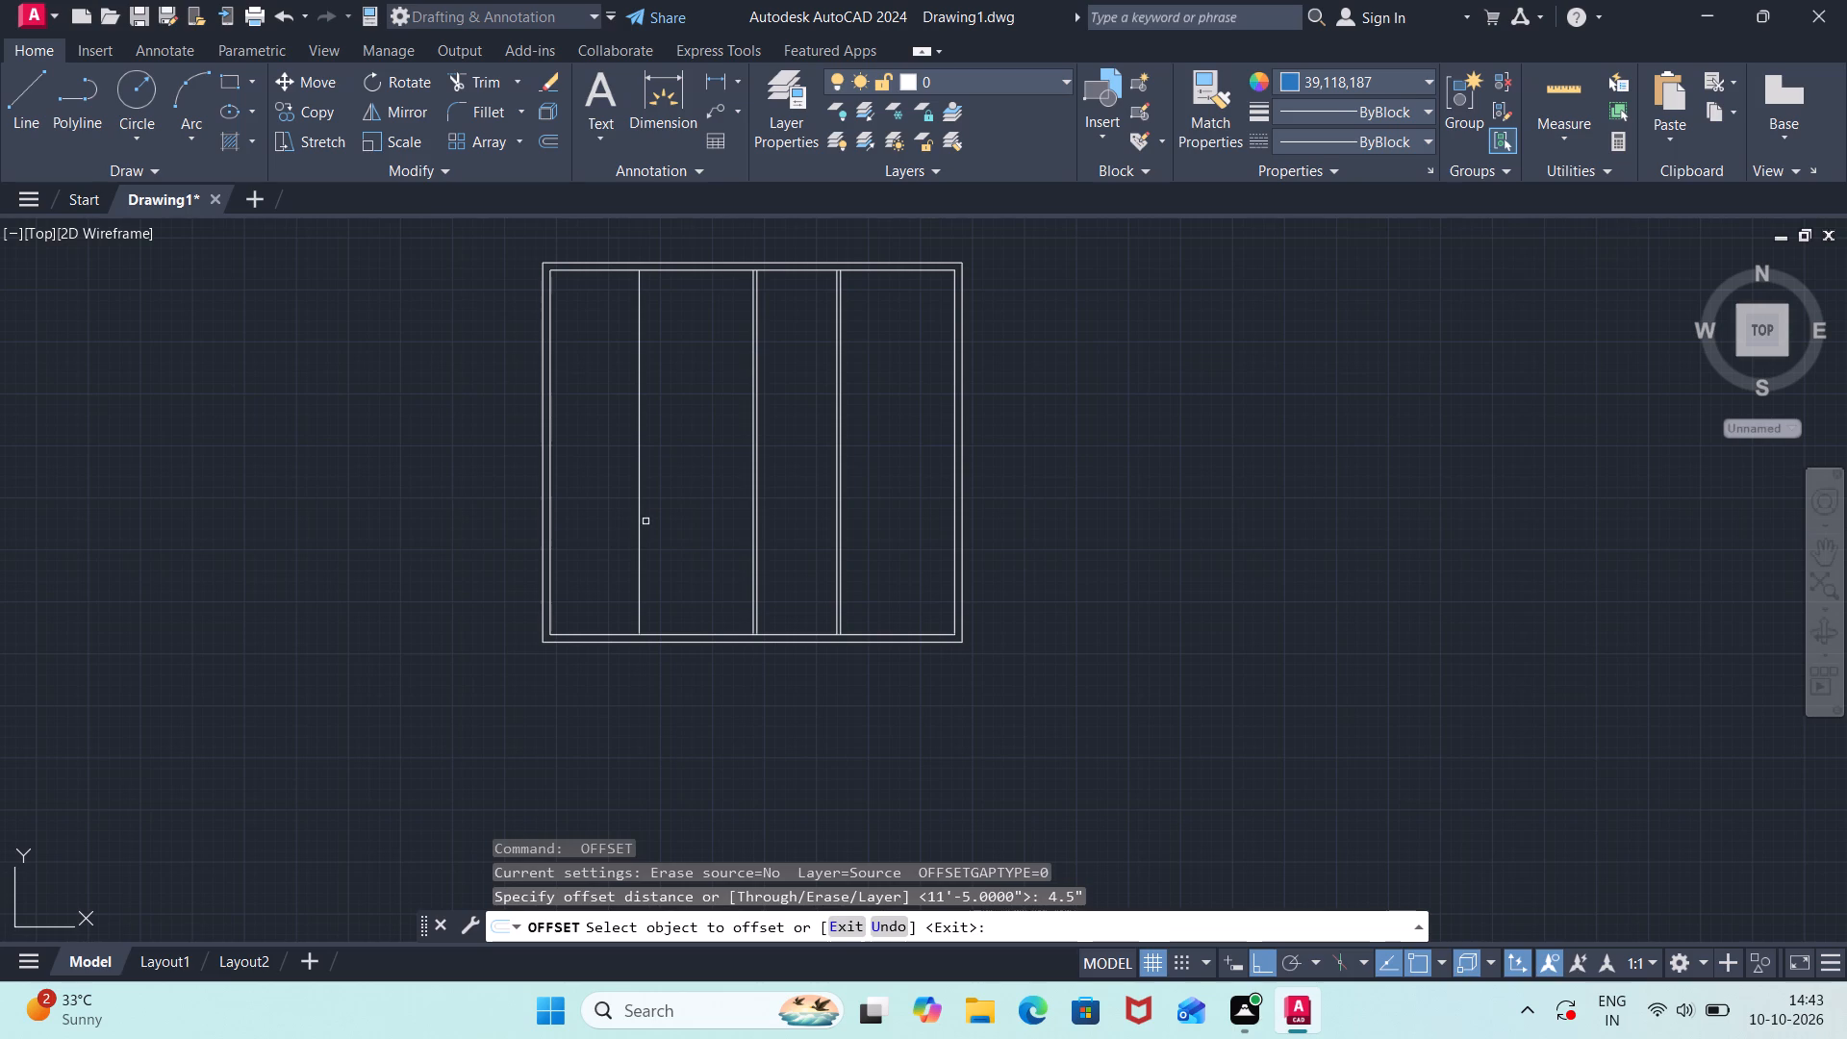
pyautogui.click(638, 518)
pyautogui.click(591, 515)
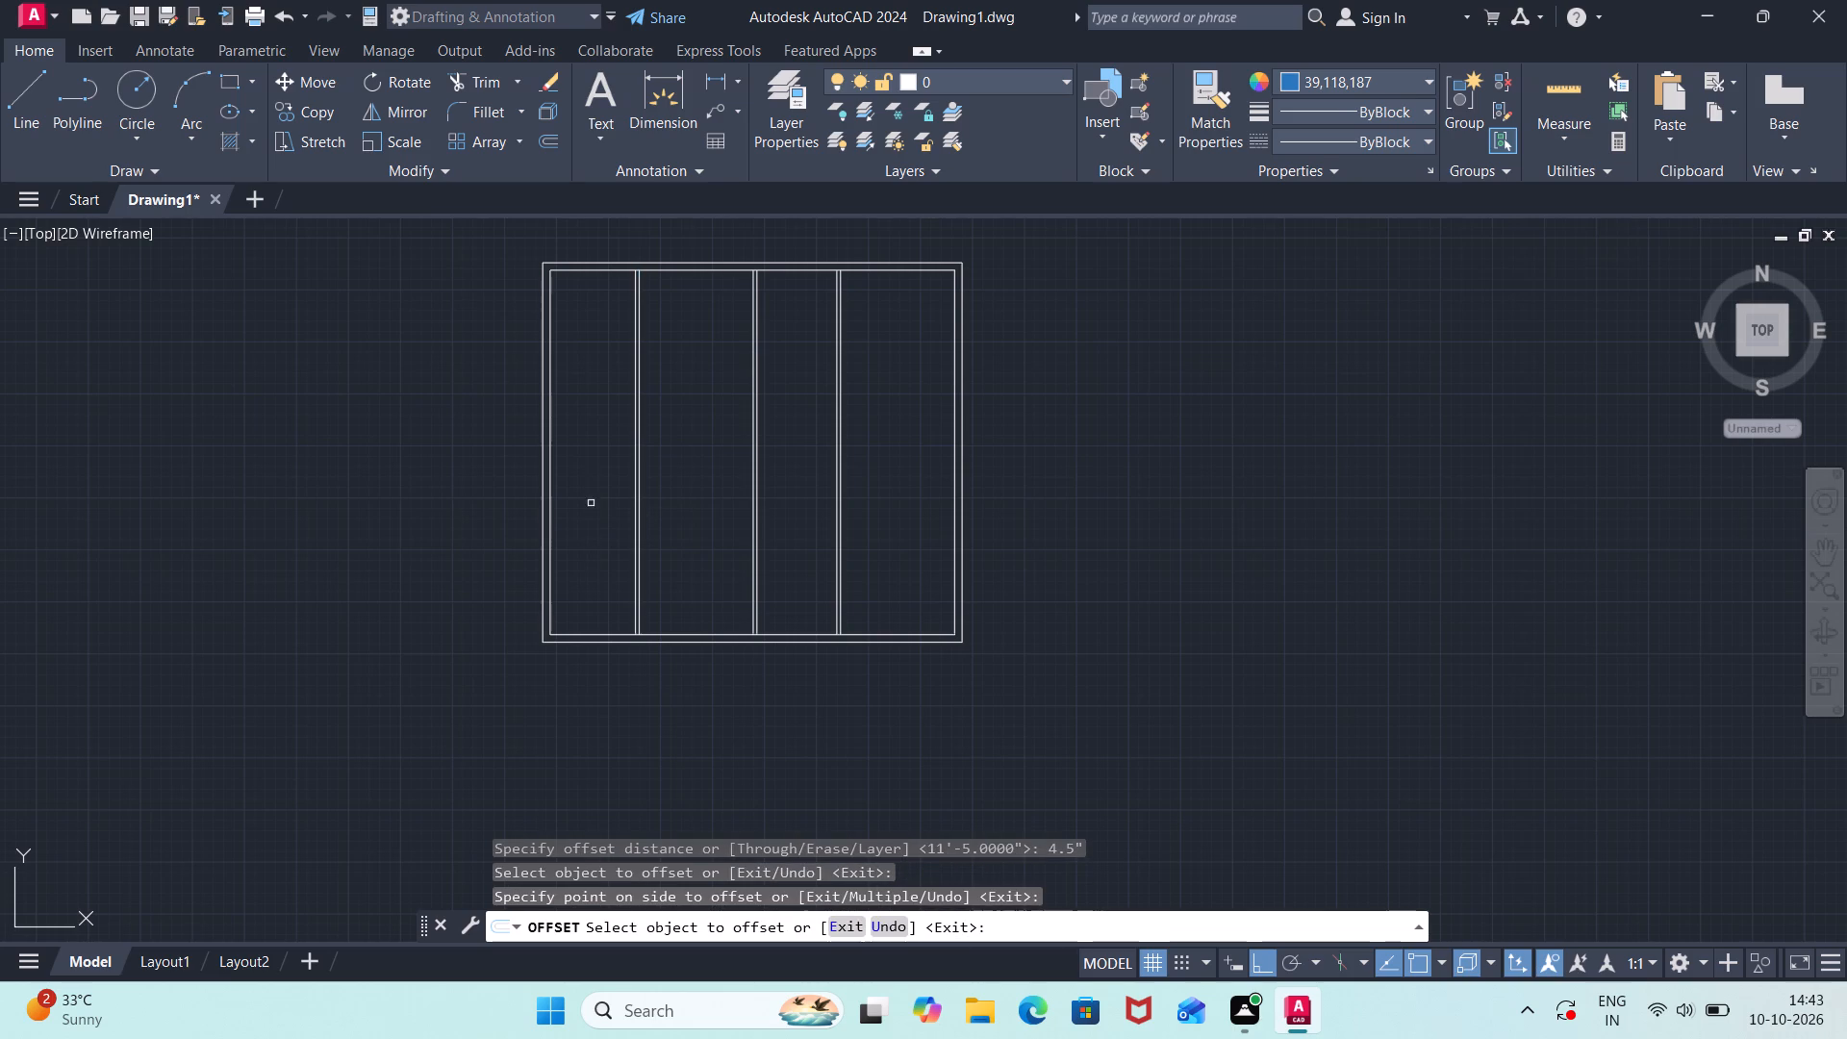
# Measure the clear width between the left outer wall's inner line and the third vertical partition with a linear dimension.
pyautogui.scroll(2, 591, 498)
pyautogui.click(710, 73)
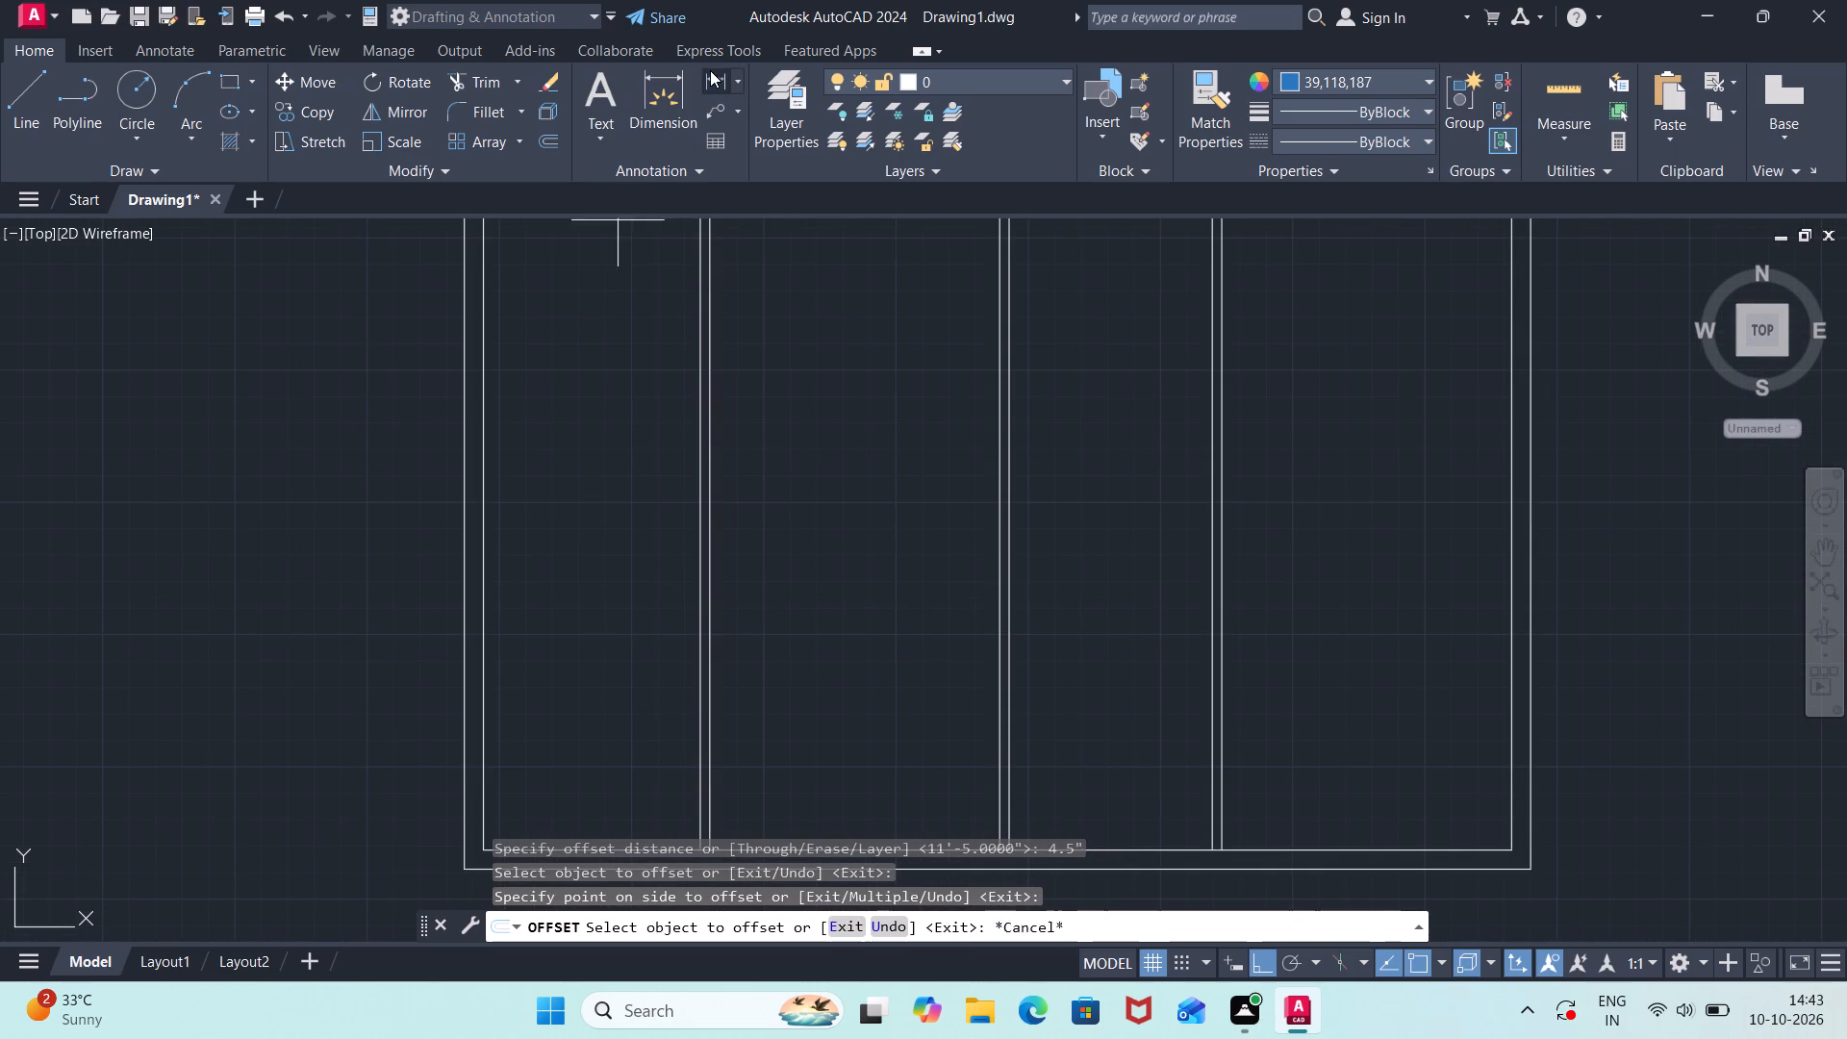
pyautogui.click(488, 469)
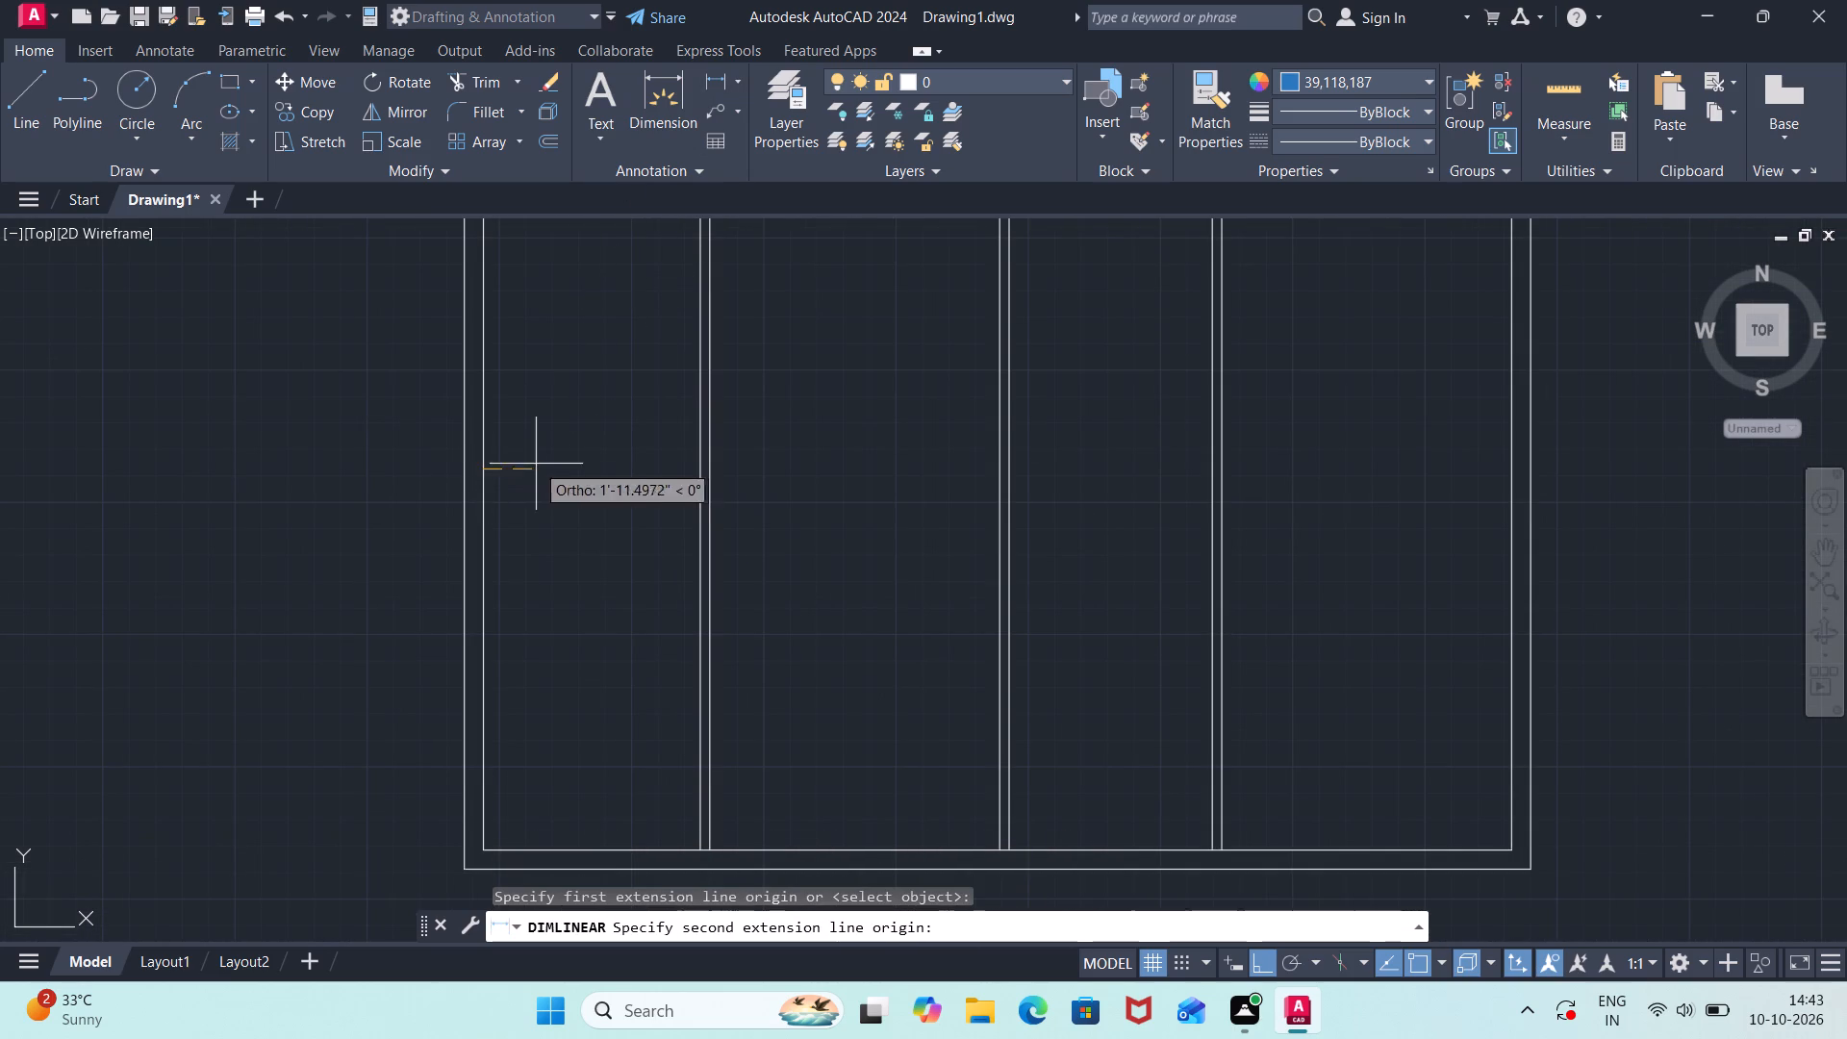
pyautogui.click(696, 466)
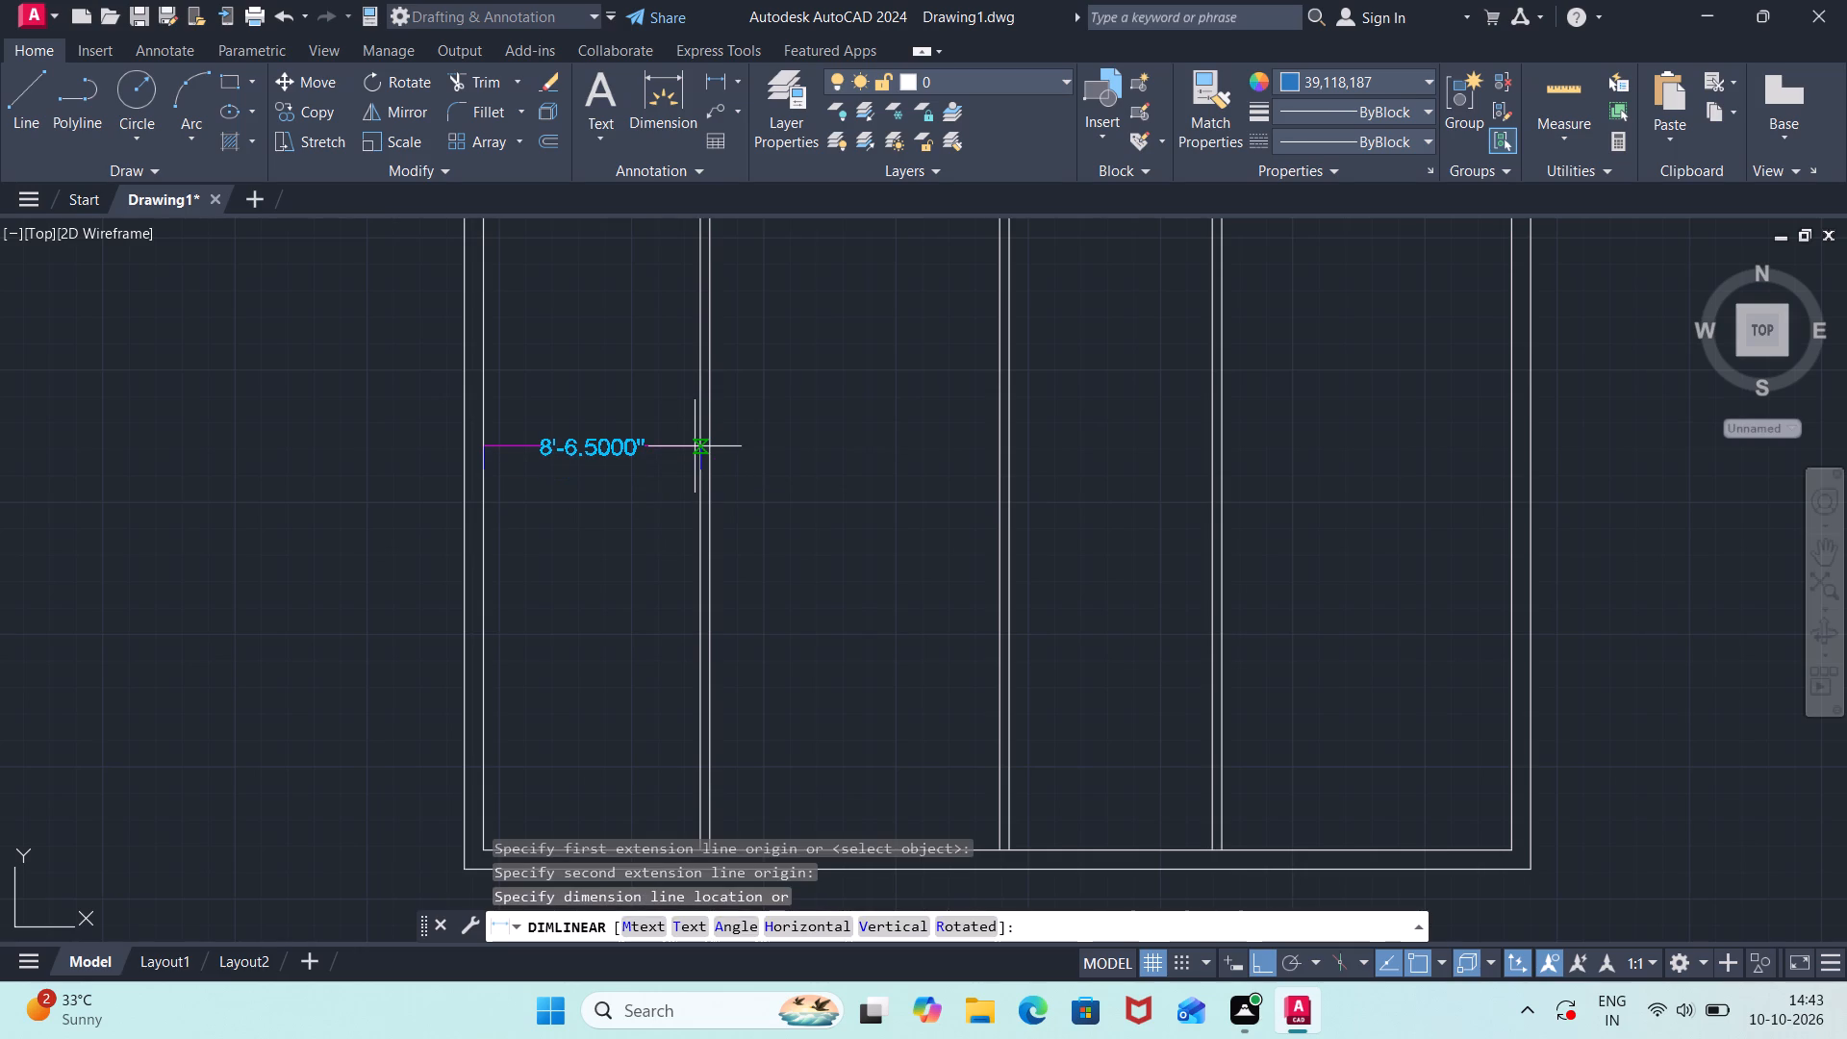
pyautogui.press('Escape')
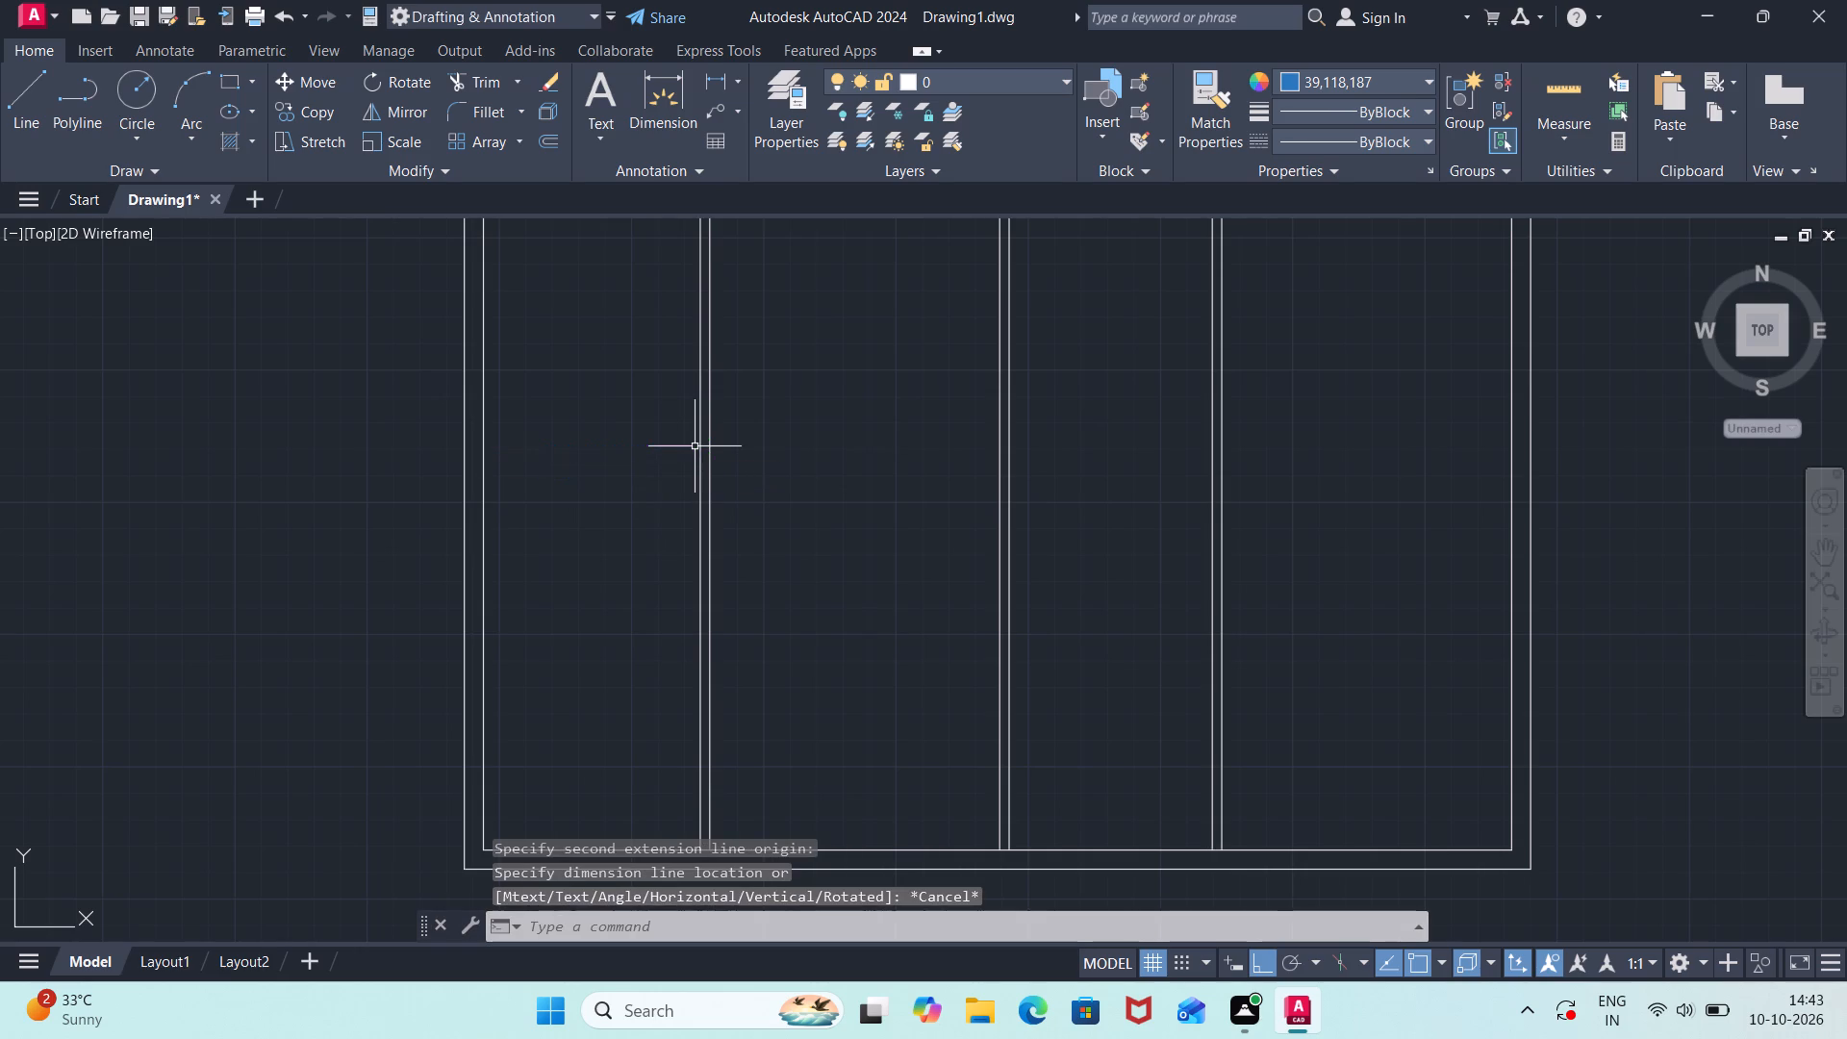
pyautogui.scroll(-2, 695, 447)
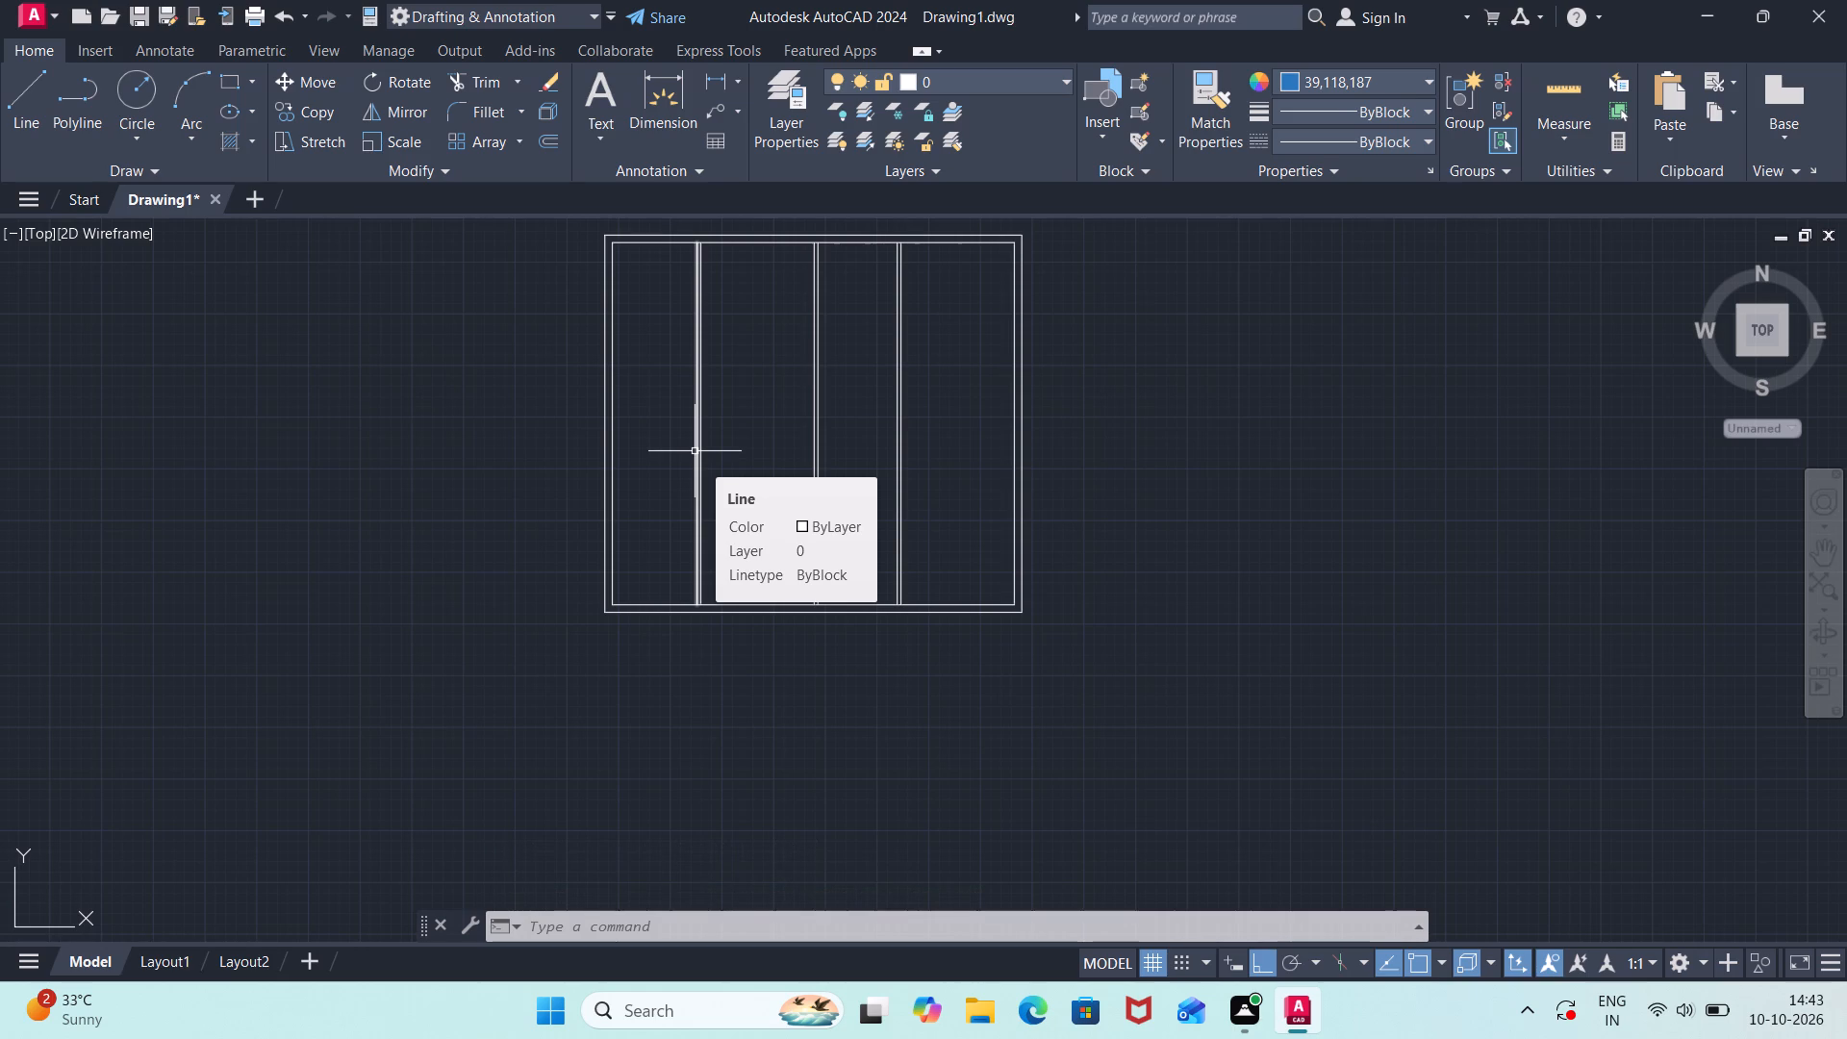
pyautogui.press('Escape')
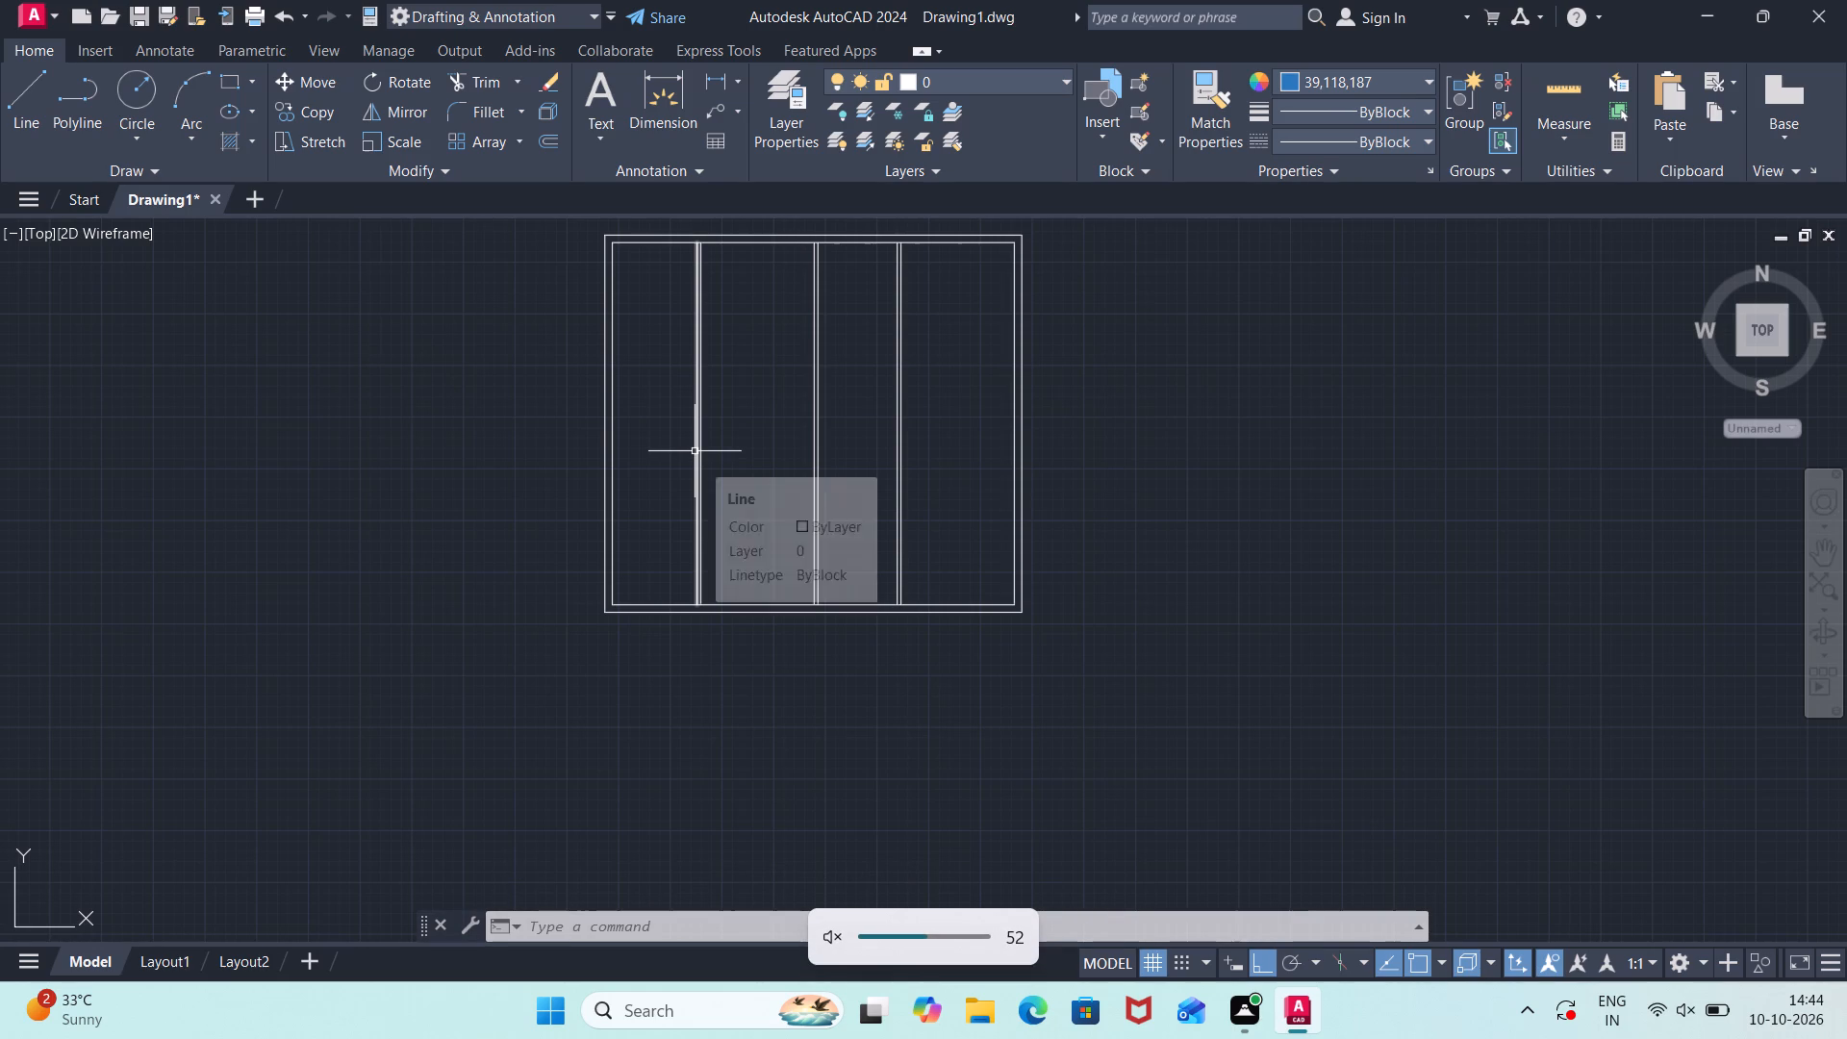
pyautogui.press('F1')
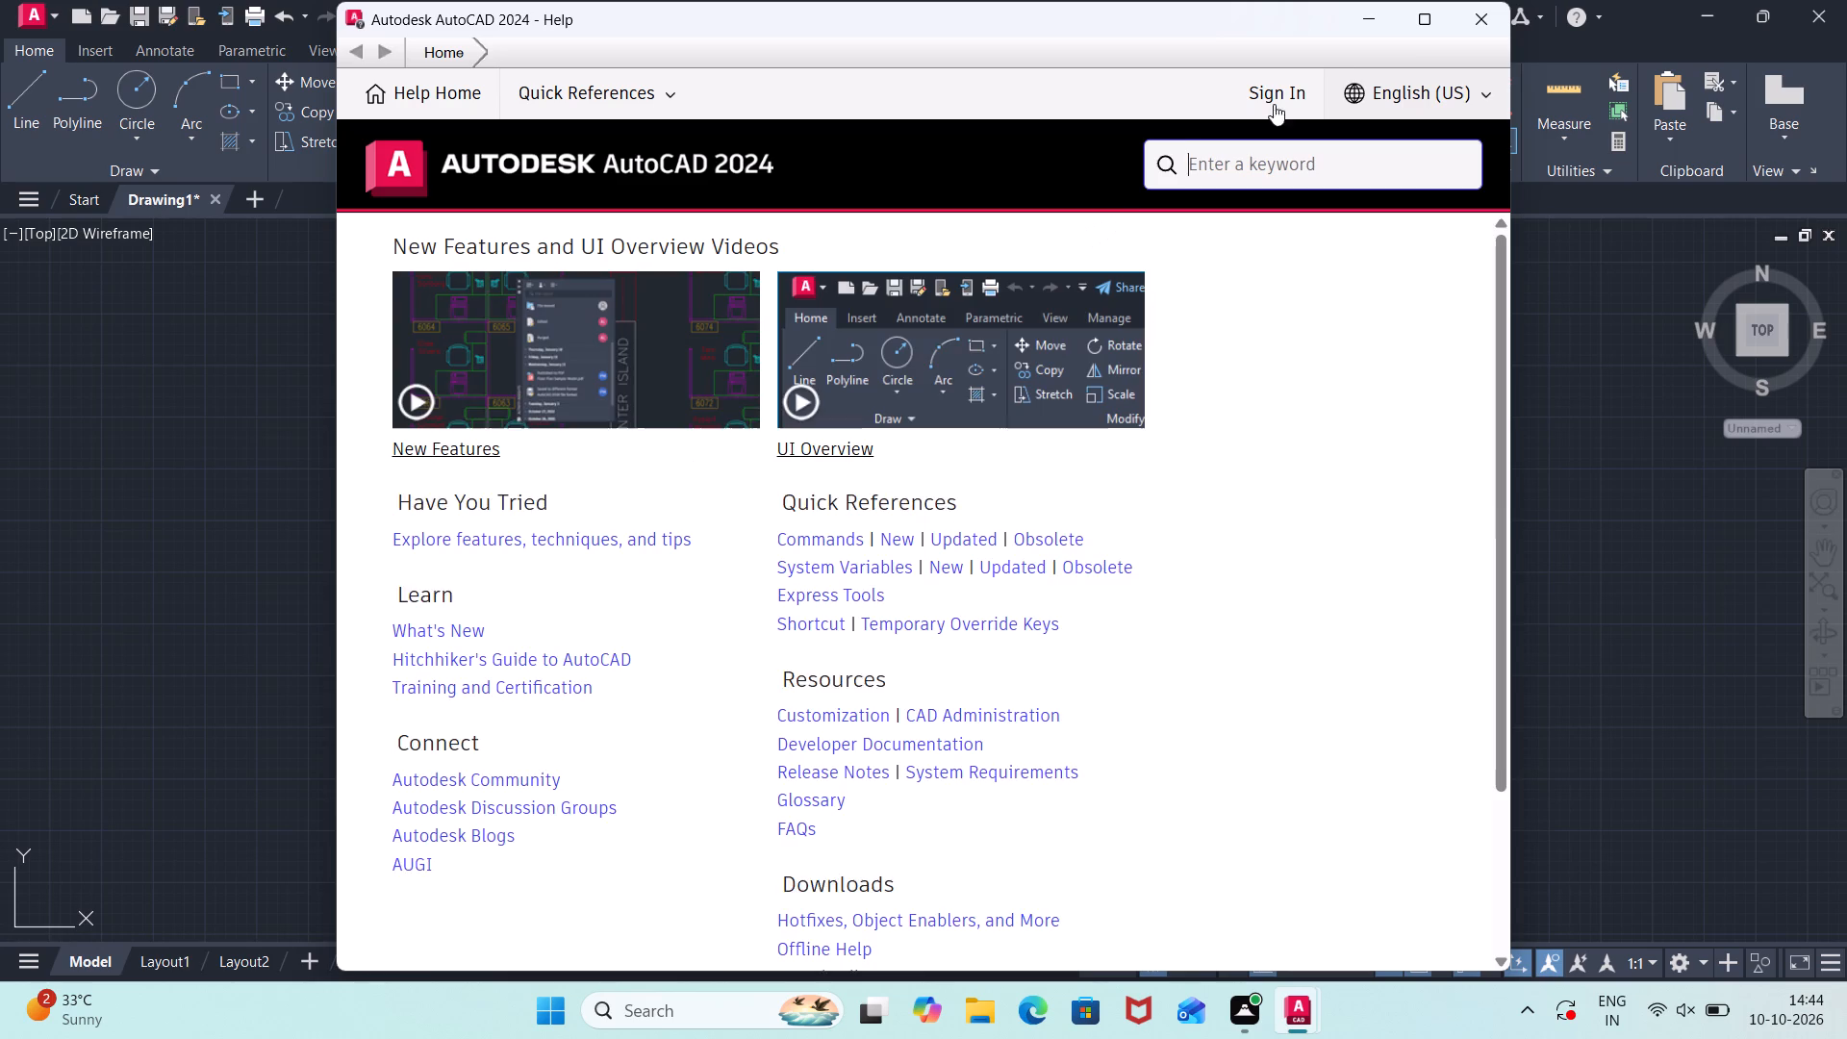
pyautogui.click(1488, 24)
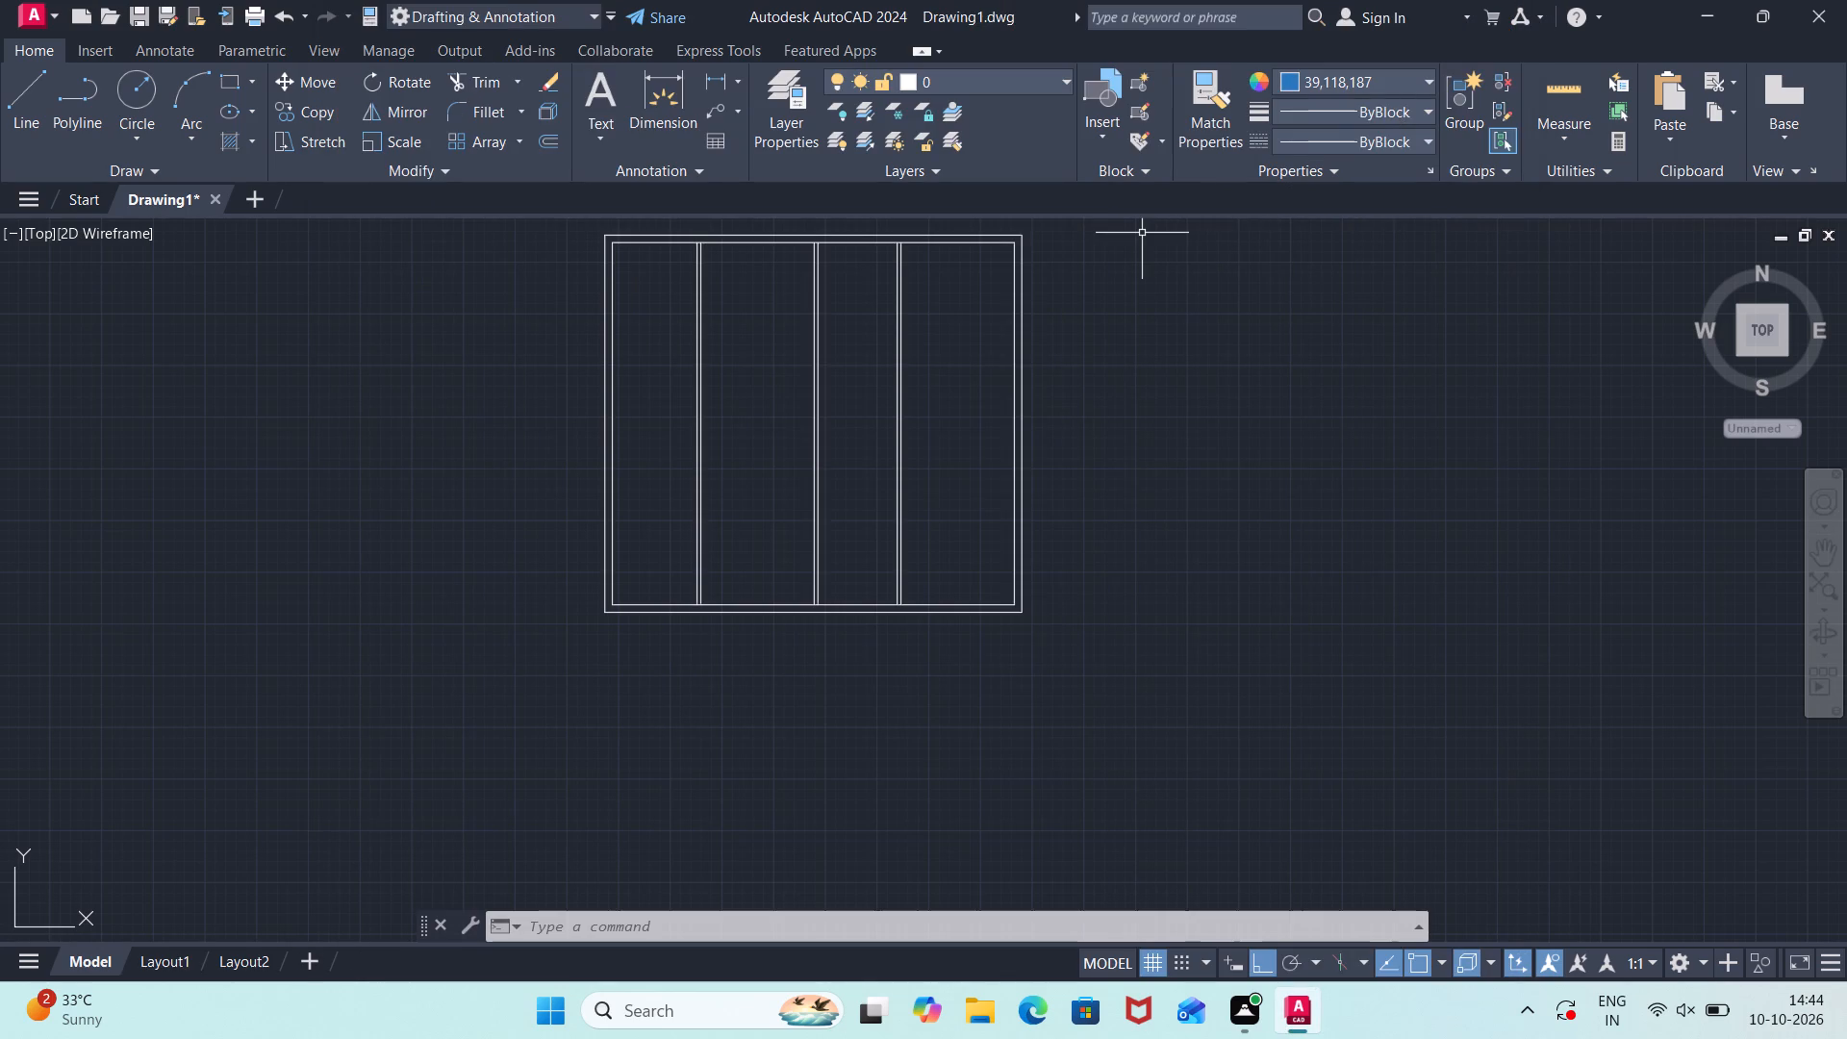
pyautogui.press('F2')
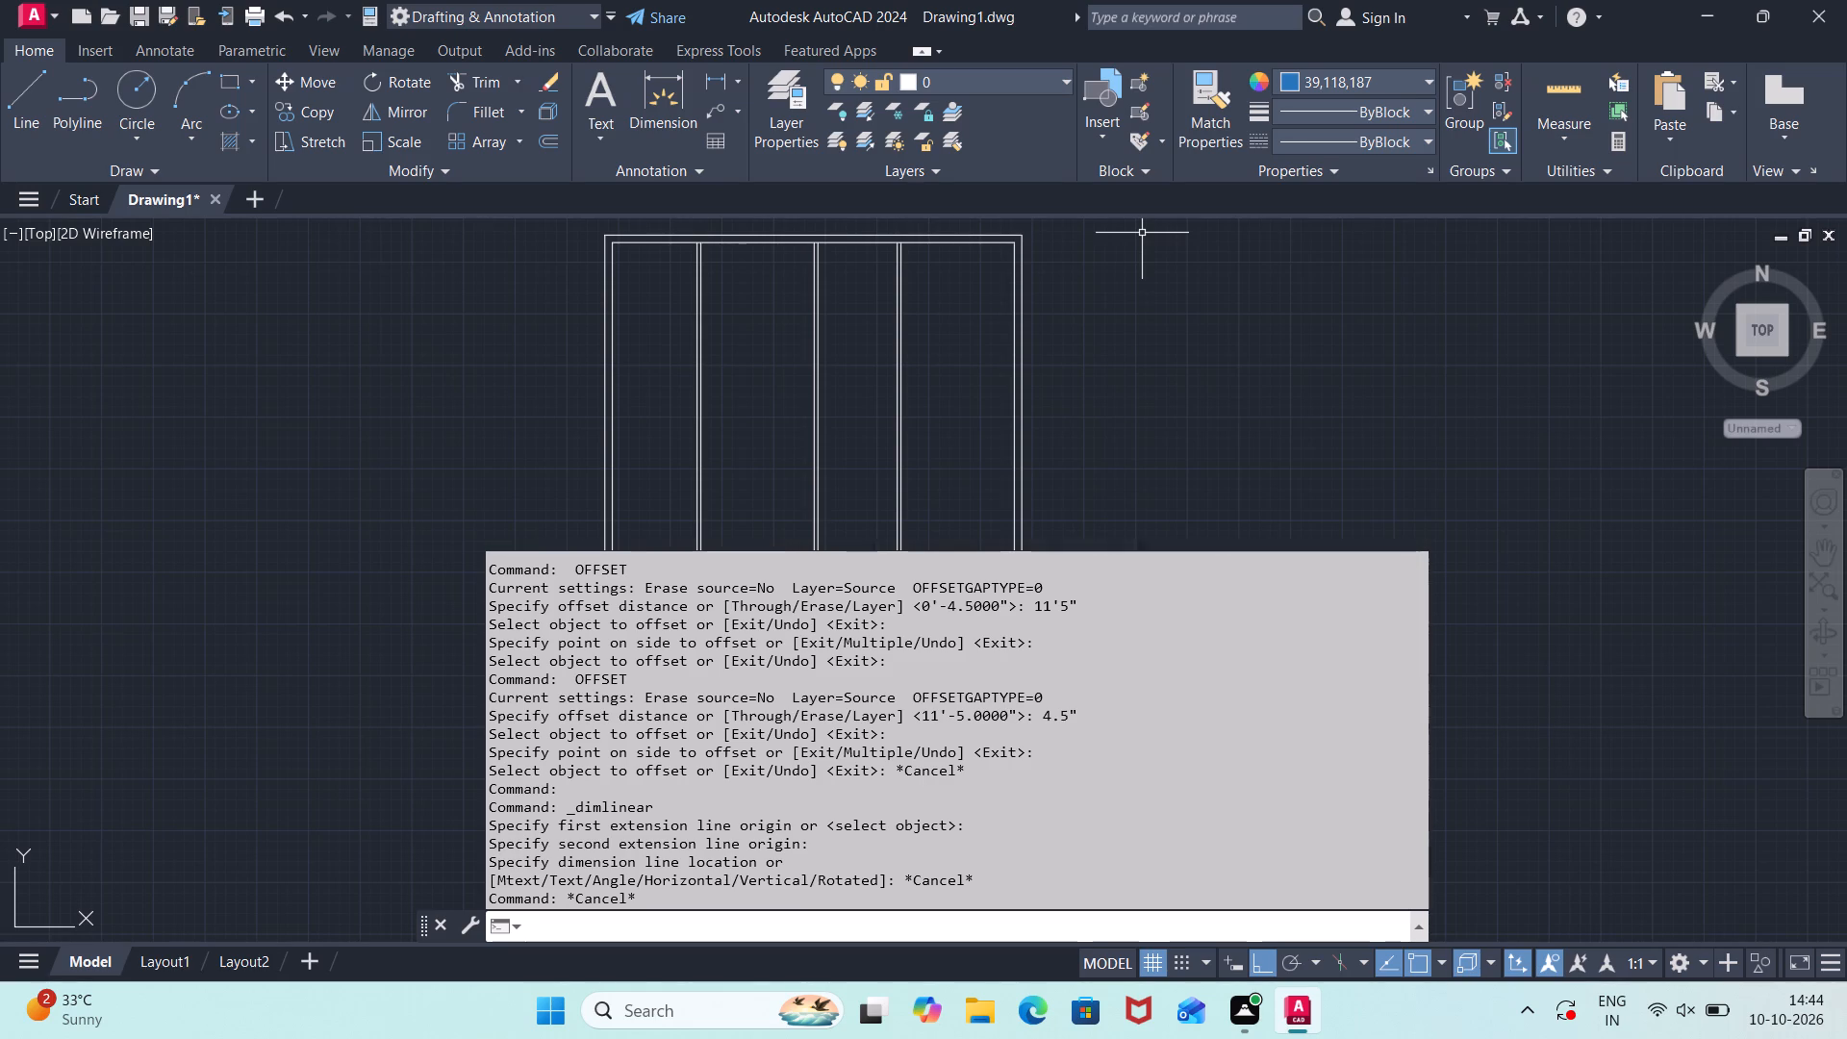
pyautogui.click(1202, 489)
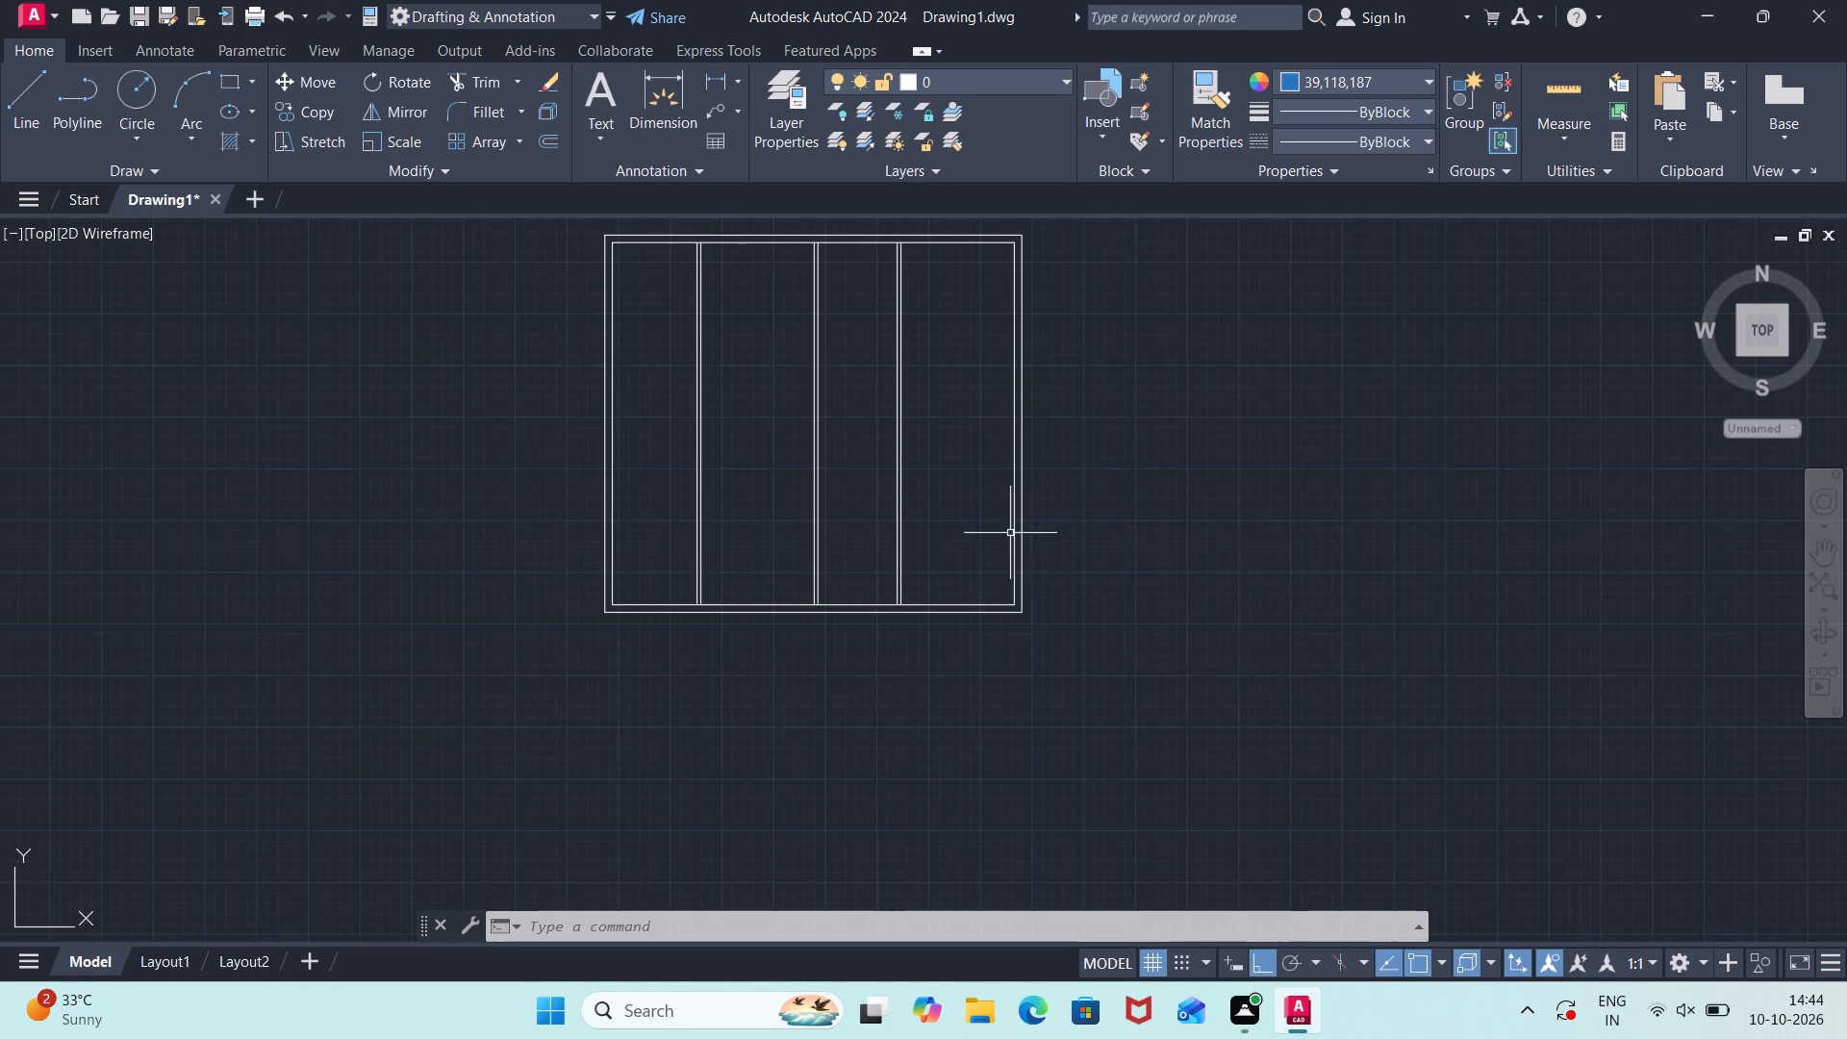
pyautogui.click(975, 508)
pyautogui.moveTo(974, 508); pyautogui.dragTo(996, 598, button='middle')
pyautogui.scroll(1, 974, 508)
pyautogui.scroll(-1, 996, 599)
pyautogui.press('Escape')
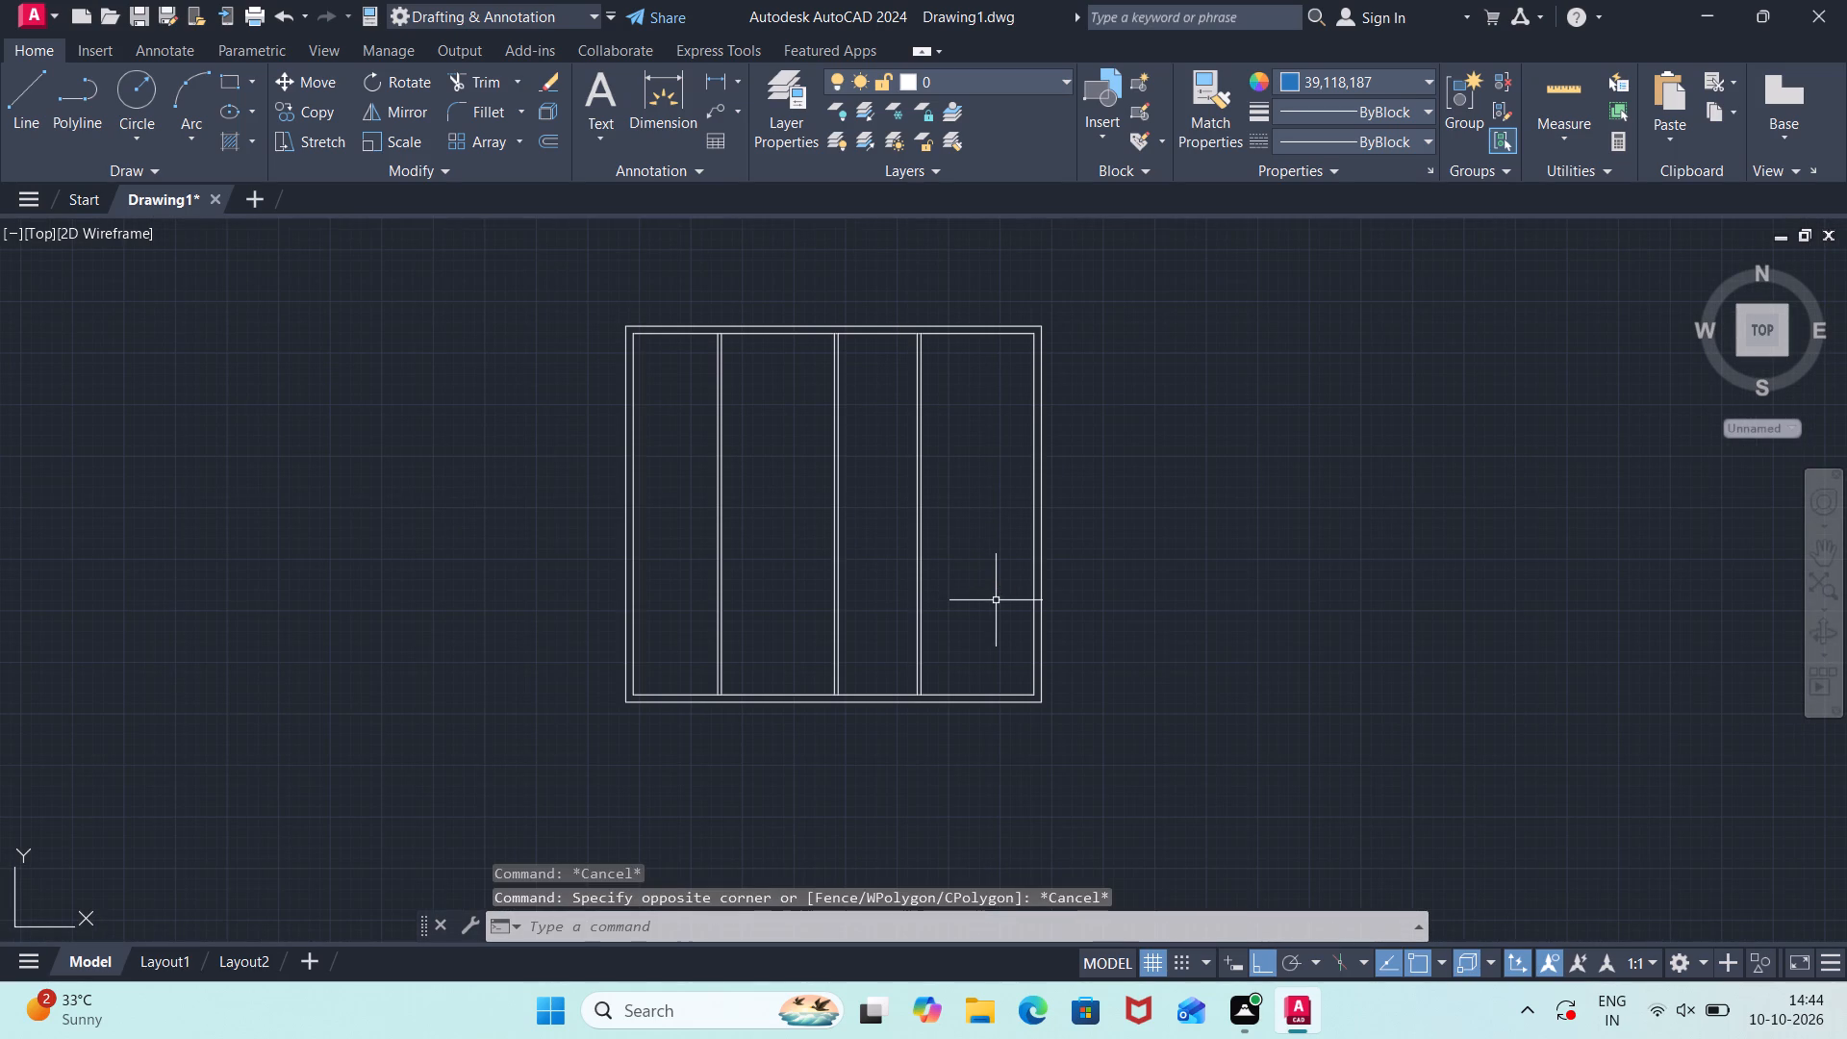
# Offset the inner line of the bottom outer wall 6'6" upward into the plan.
pyautogui.write('of')
pyautogui.press('Return')
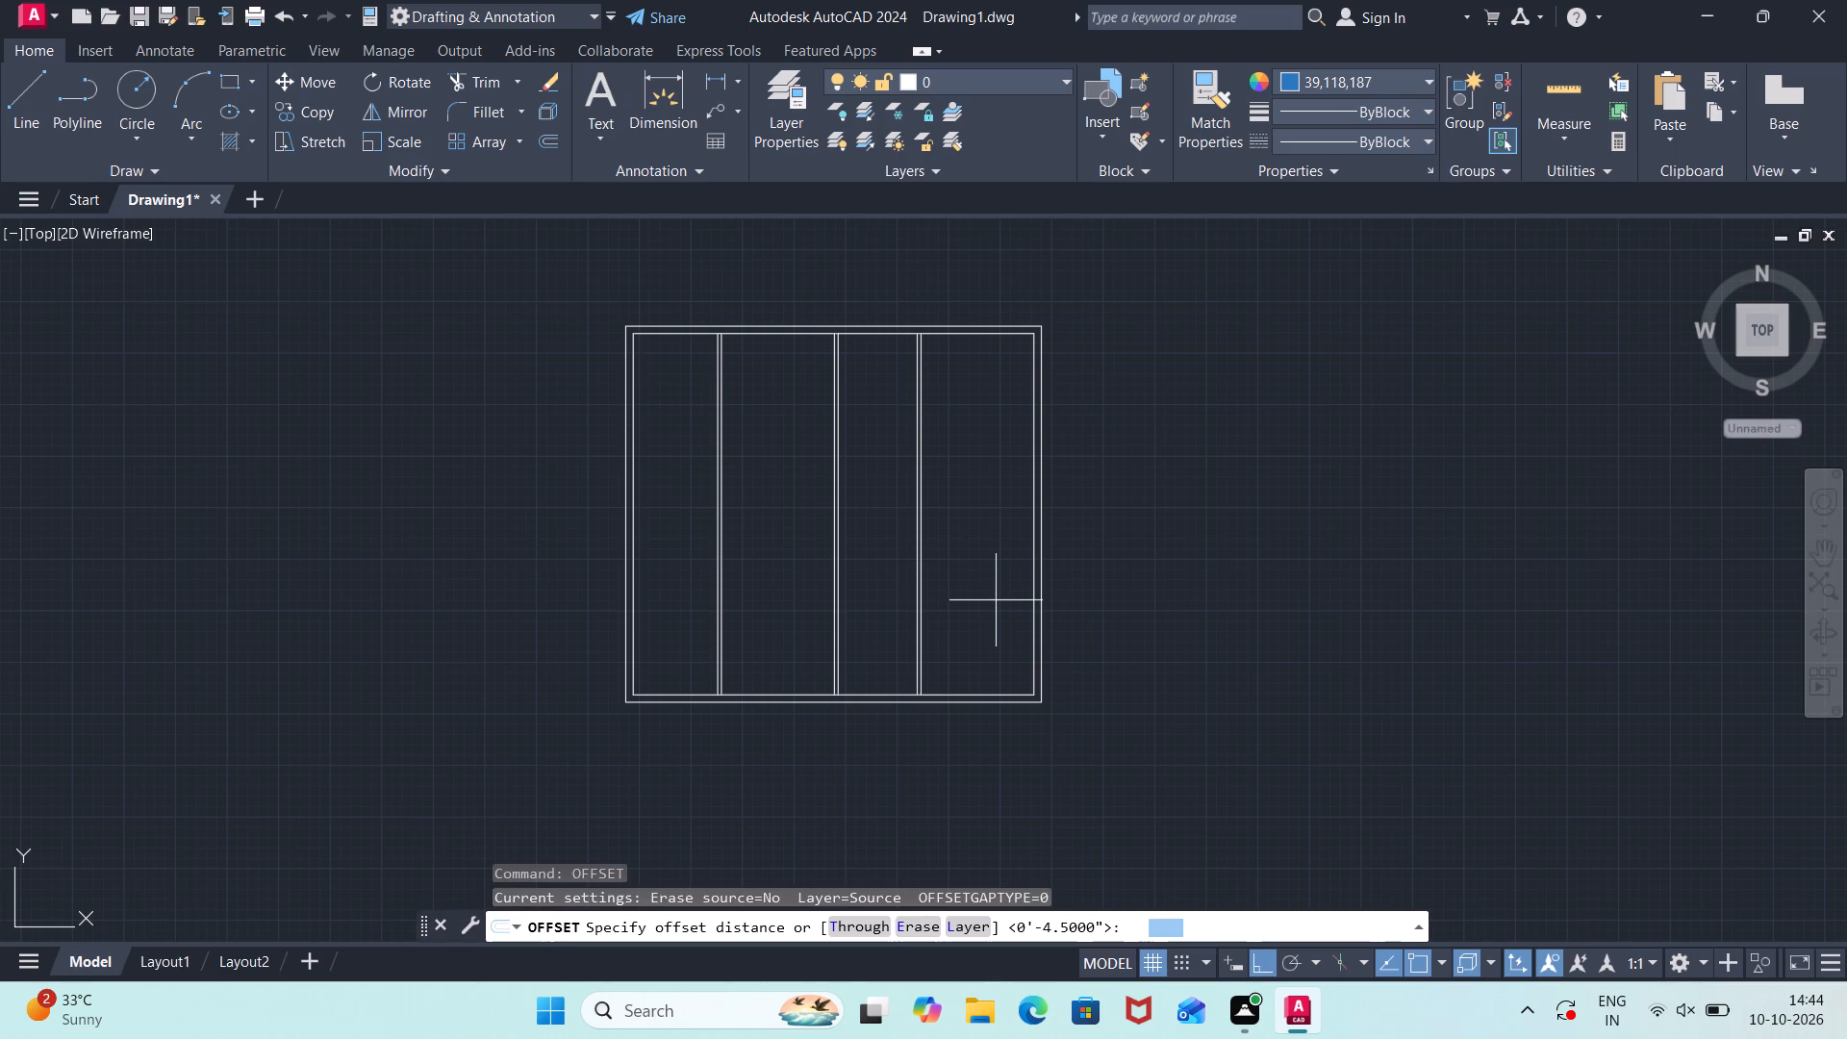
pyautogui.write('6\'6"')
pyautogui.press('Return')
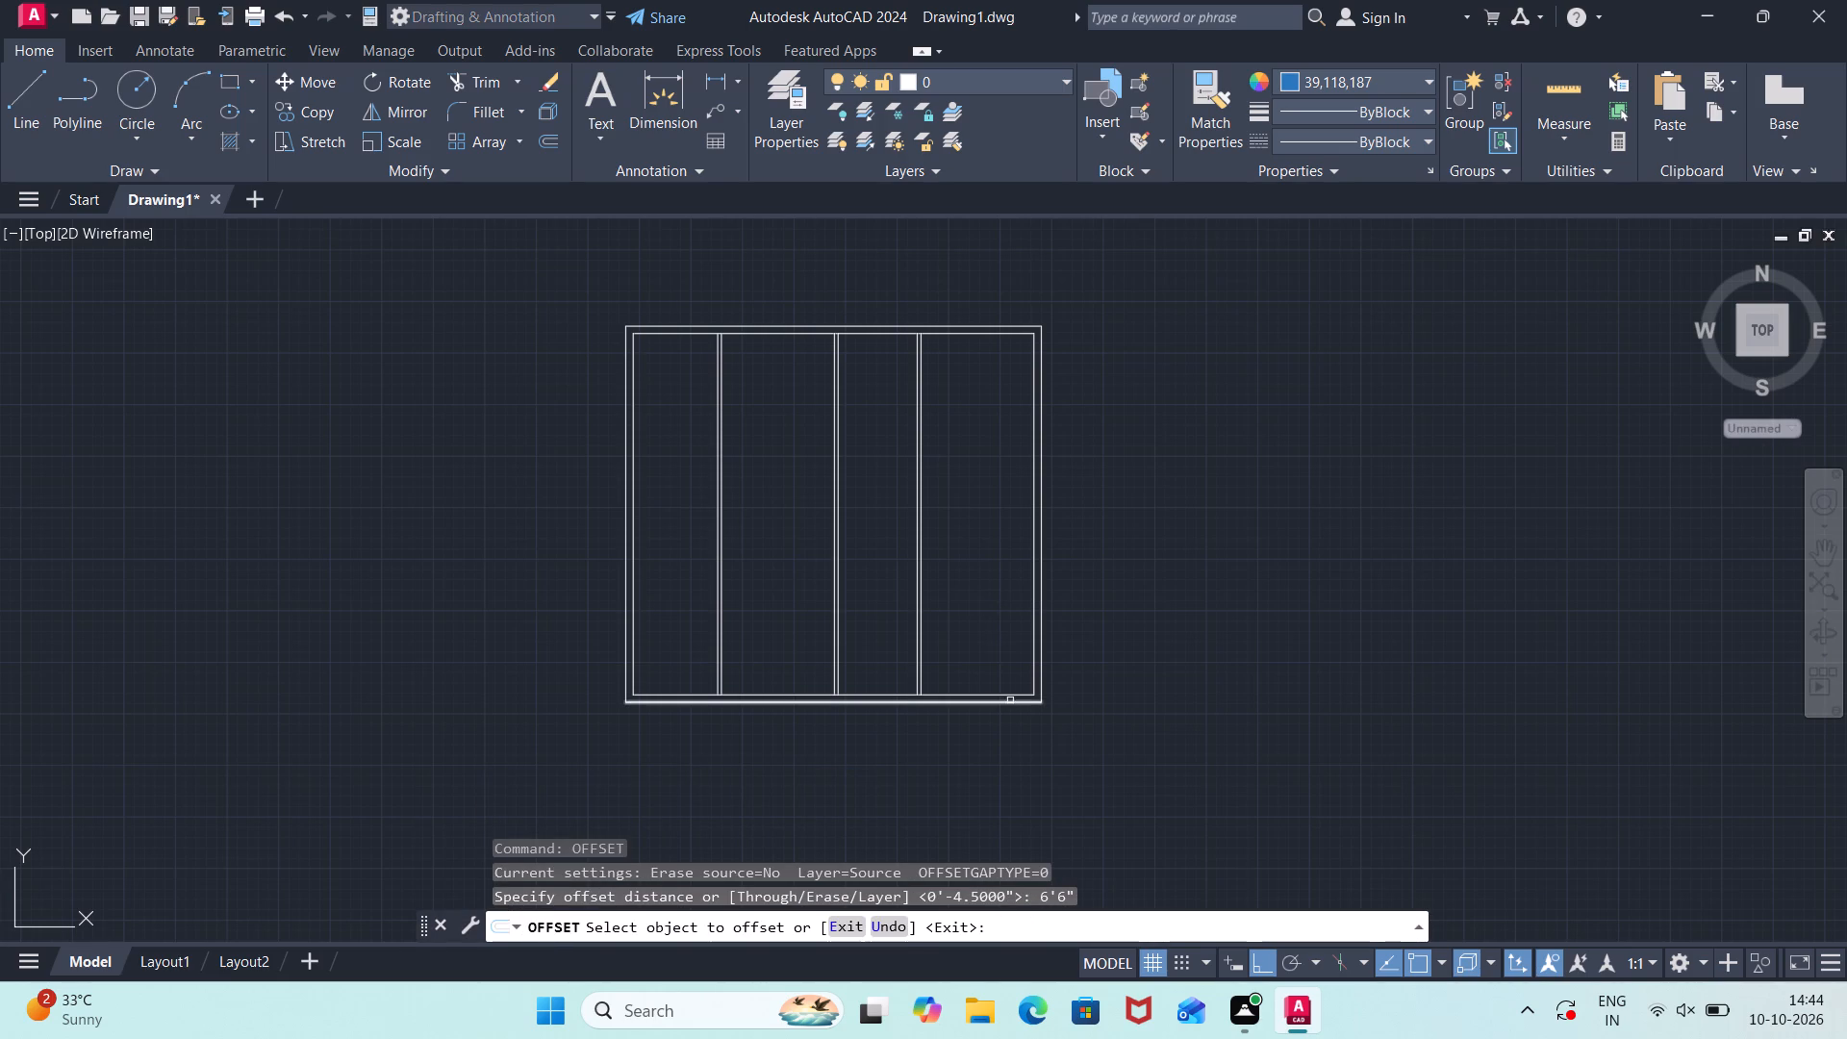
pyautogui.click(1003, 694)
pyautogui.click(973, 614)
pyautogui.press('space')
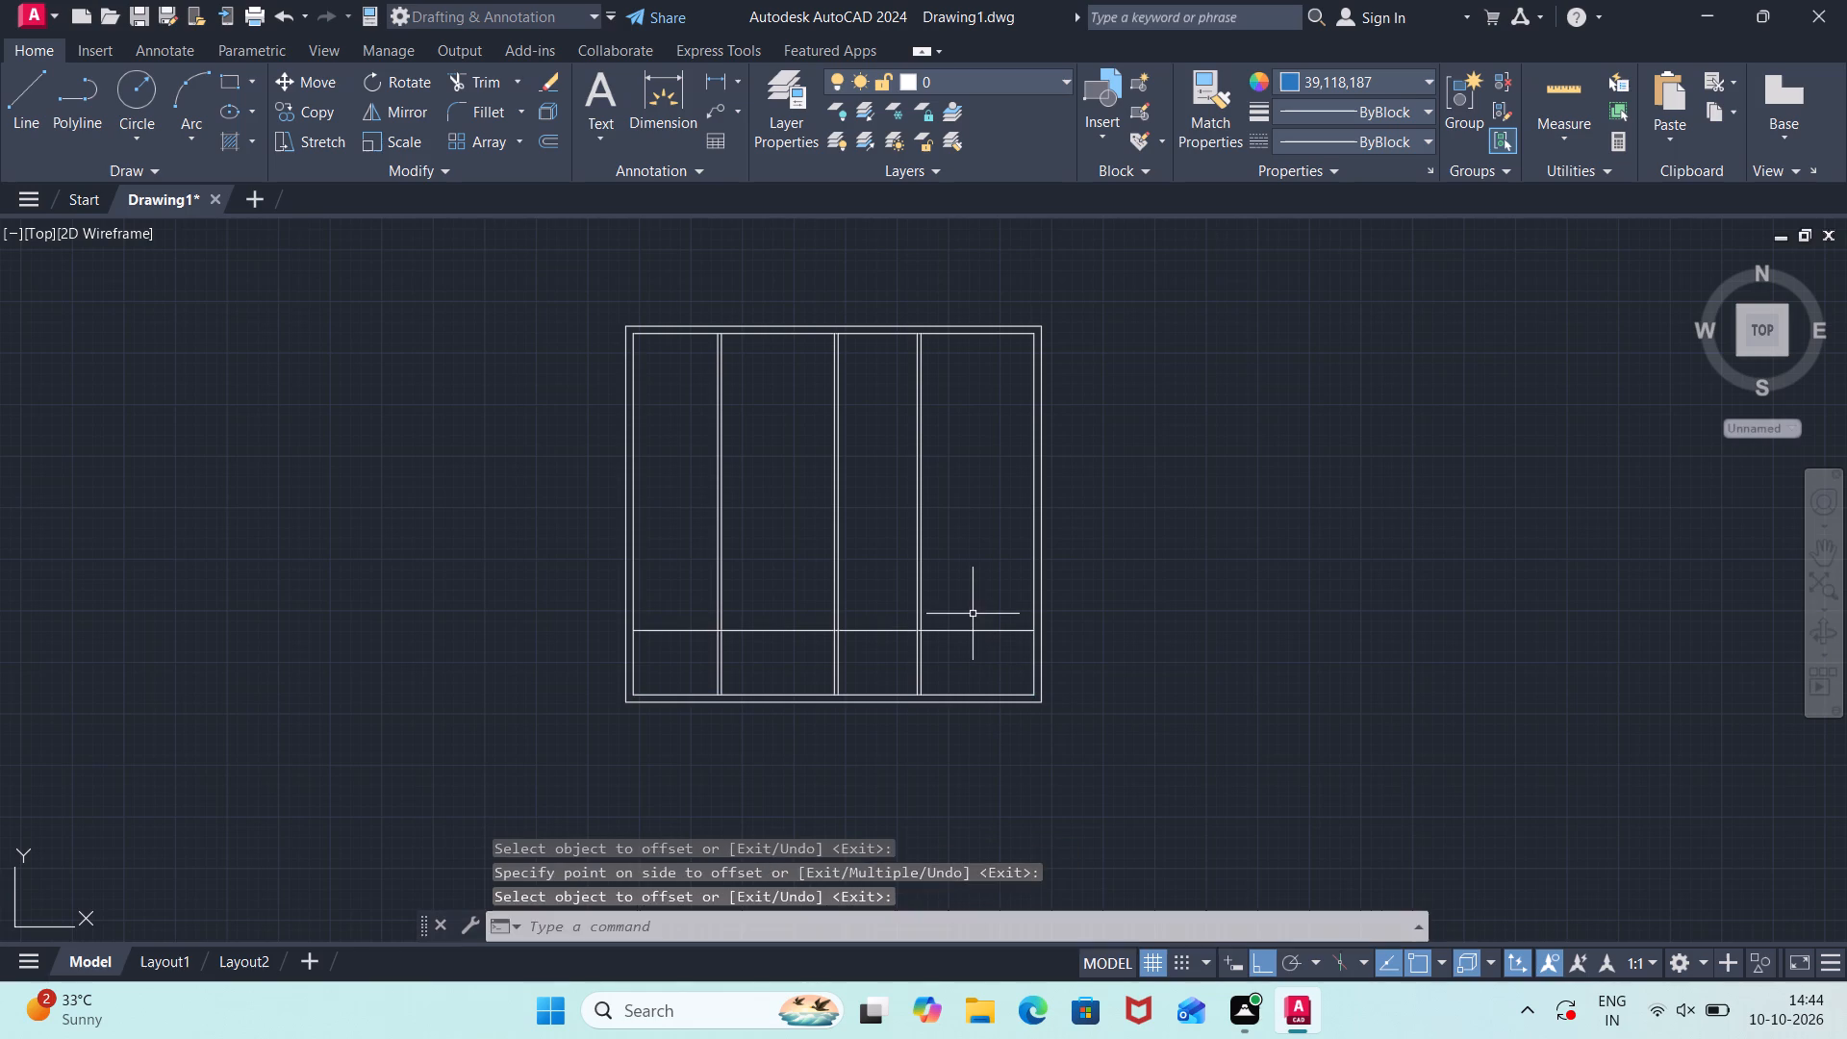
# Offset the new horizontal line 4.5" upward to form the lower horizontal partition's thickness.
pyautogui.press('space')
pyautogui.write('4.5"')
pyautogui.press('Return')
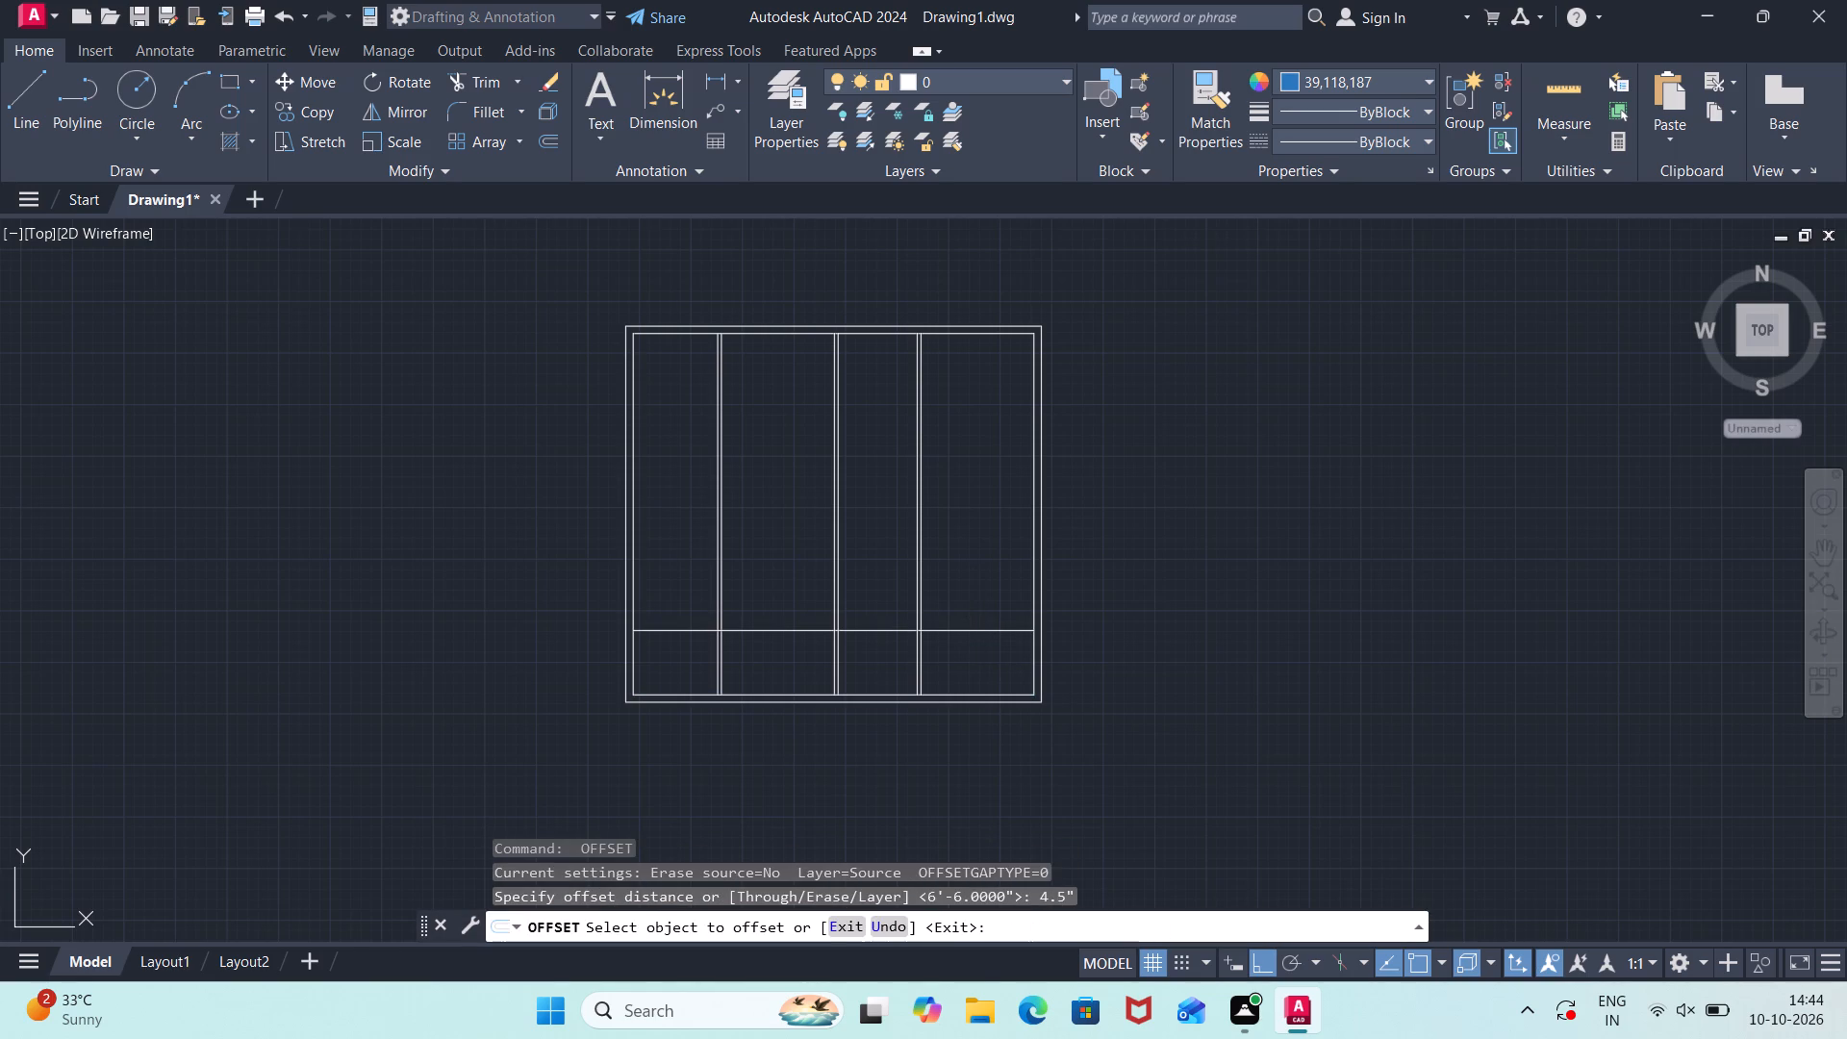
pyautogui.click(966, 630)
pyautogui.click(954, 592)
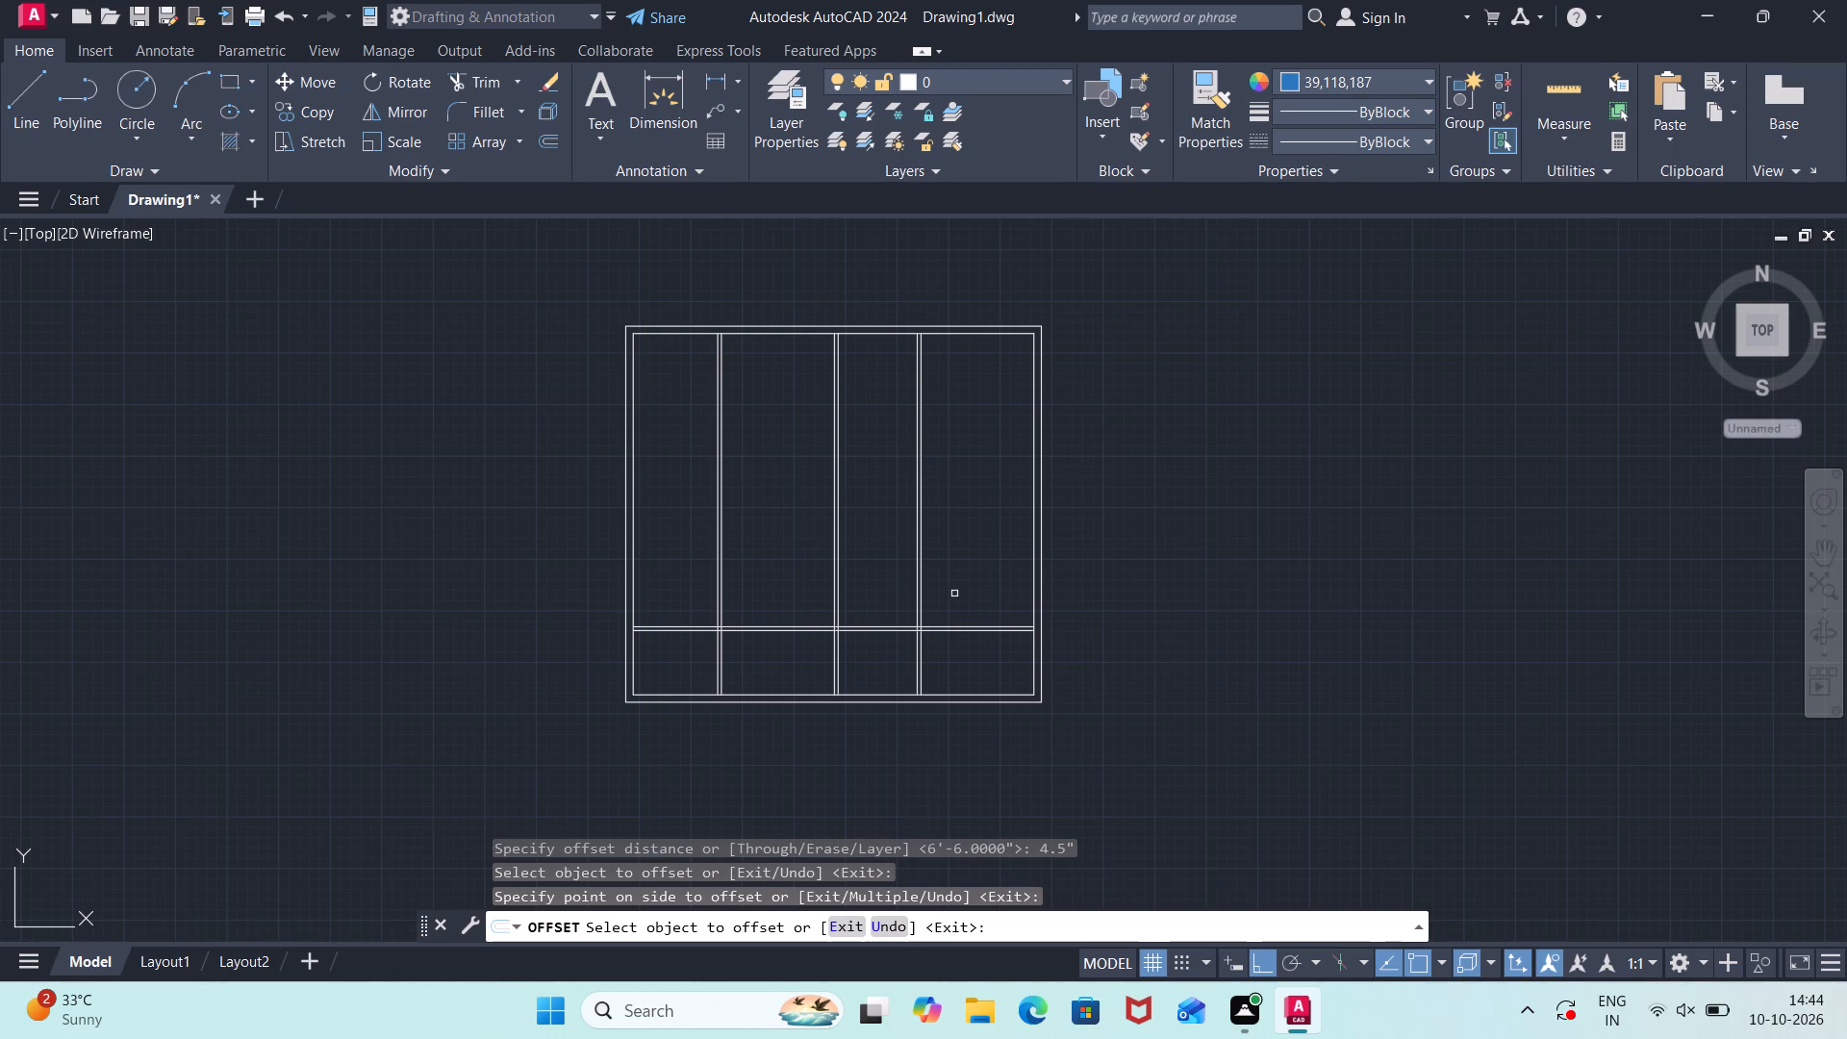
pyautogui.press('space')
# Offset the upper line of the lower horizontal partition 17'9" toward the top outer wall.
pyautogui.press('space')
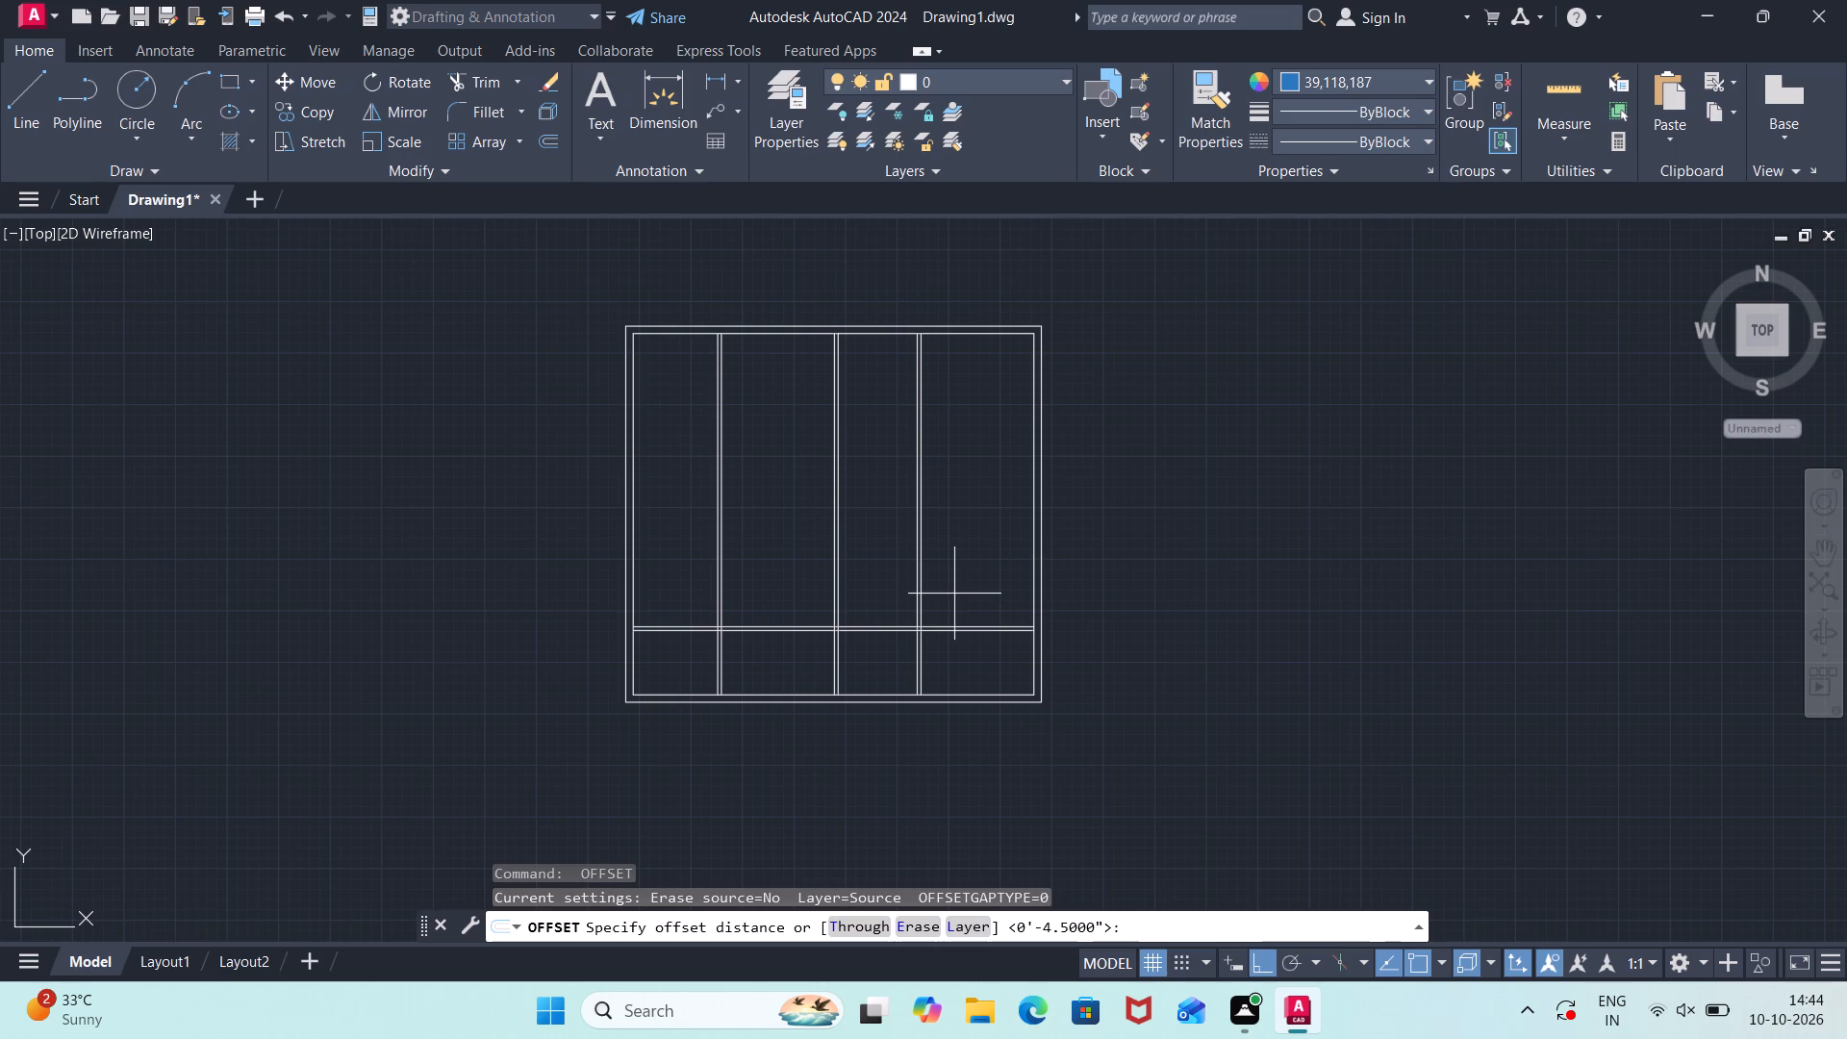
pyautogui.write("17'9")
pyautogui.hotkey('shift', '"')
pyautogui.press('Return')
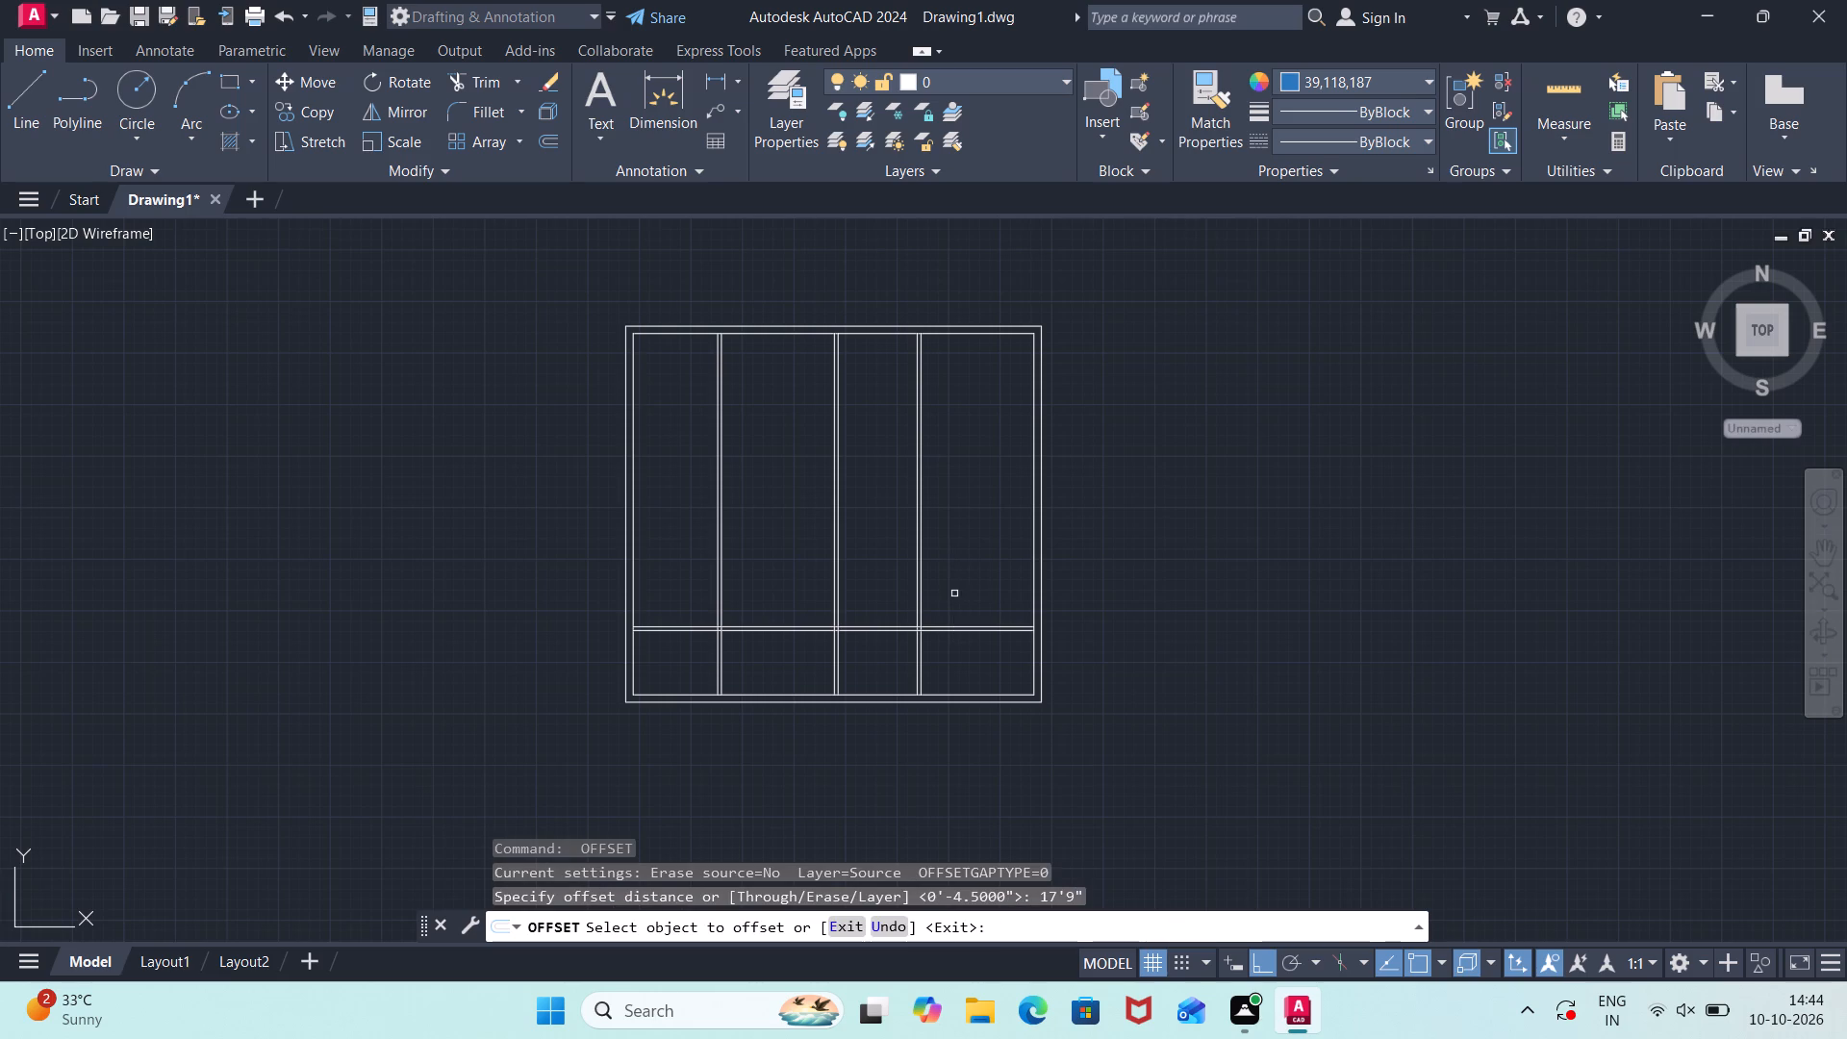
pyautogui.click(966, 622)
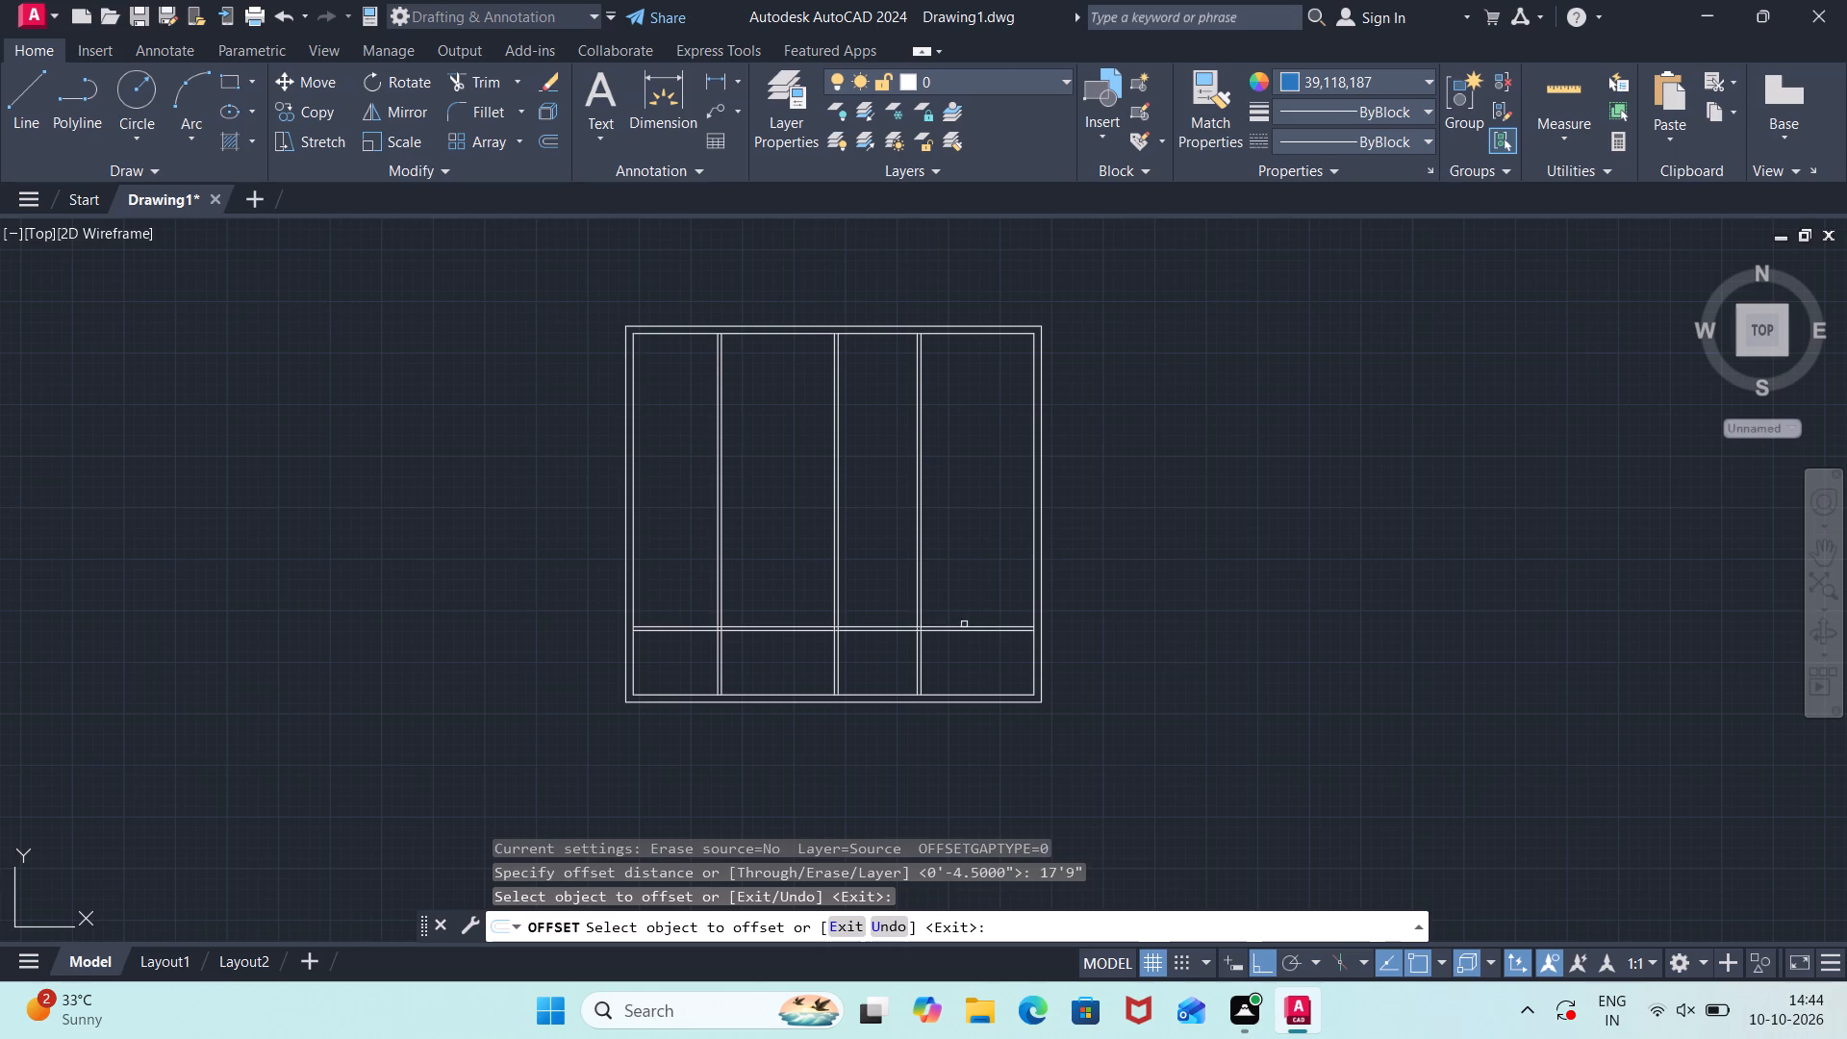
pyautogui.click(964, 624)
pyautogui.click(967, 534)
pyautogui.press('space')
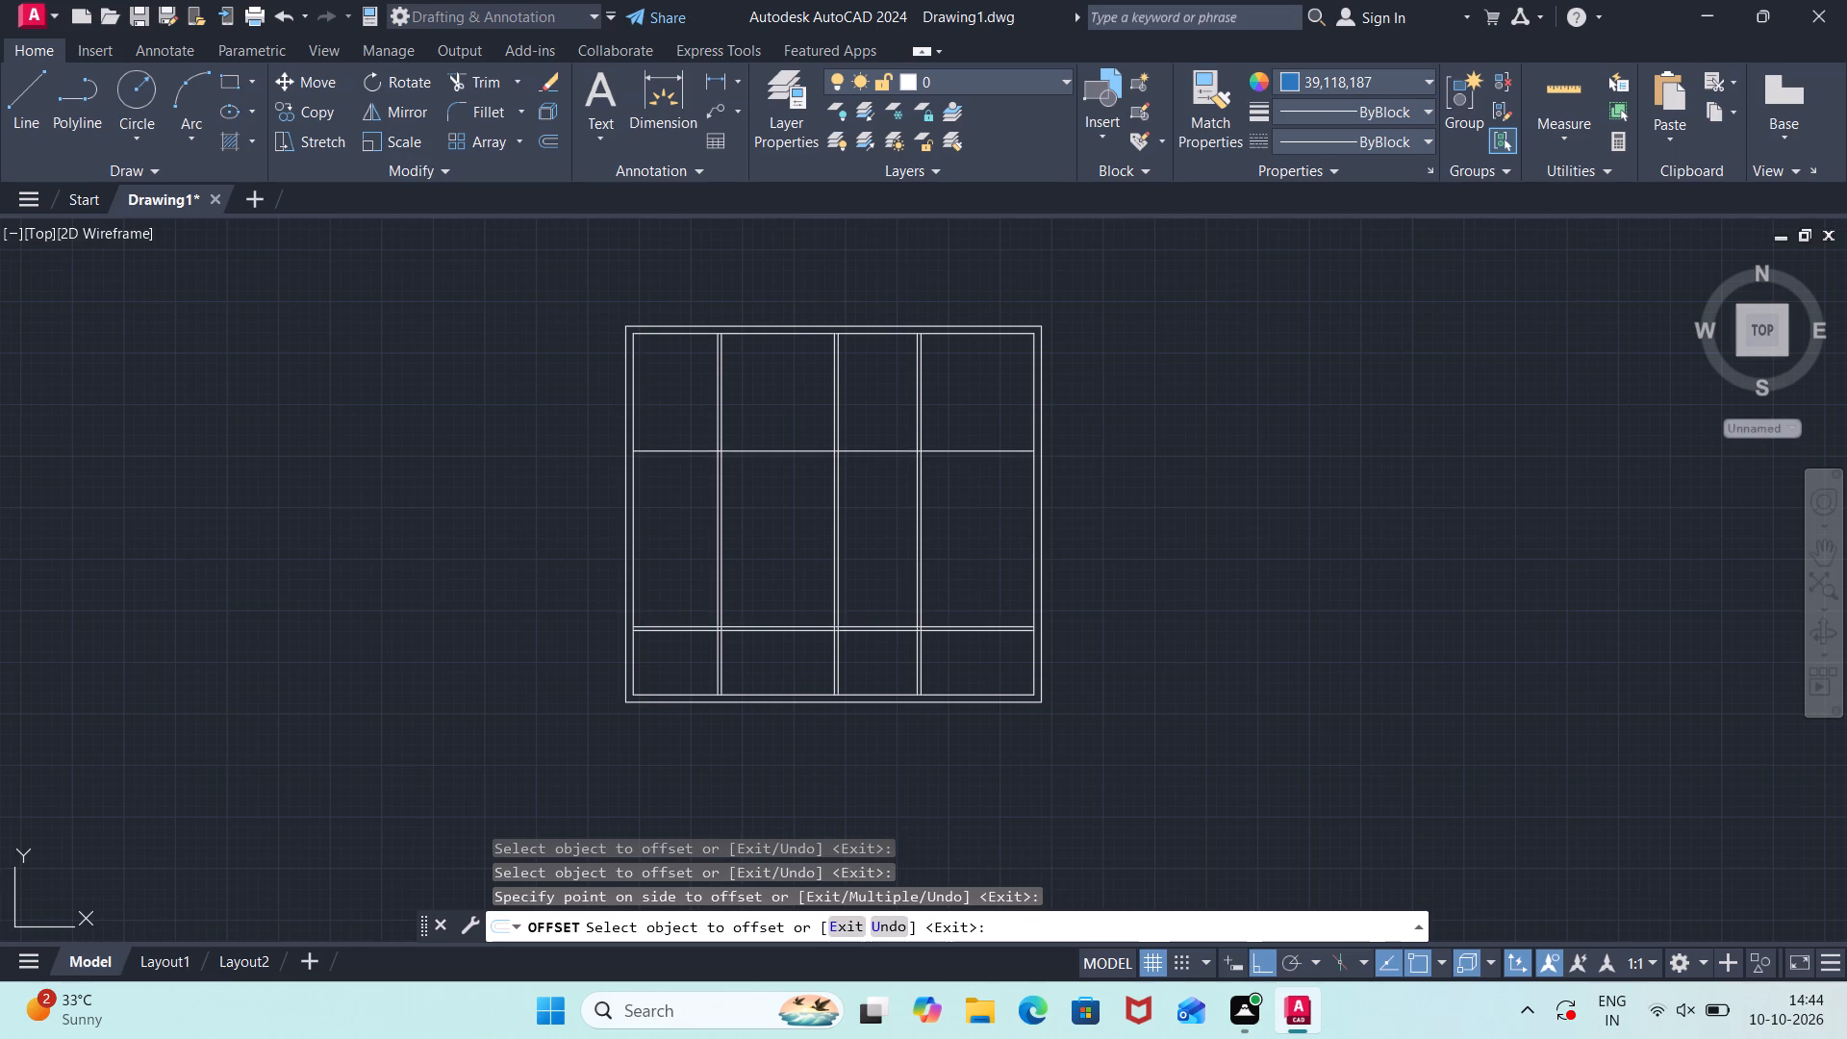
# Offset the single line of the upper horizontal partition 4.5" toward the top outer wall to form its thickness.
pyautogui.press('space')
pyautogui.write('4.5"')
pyautogui.press('Return')
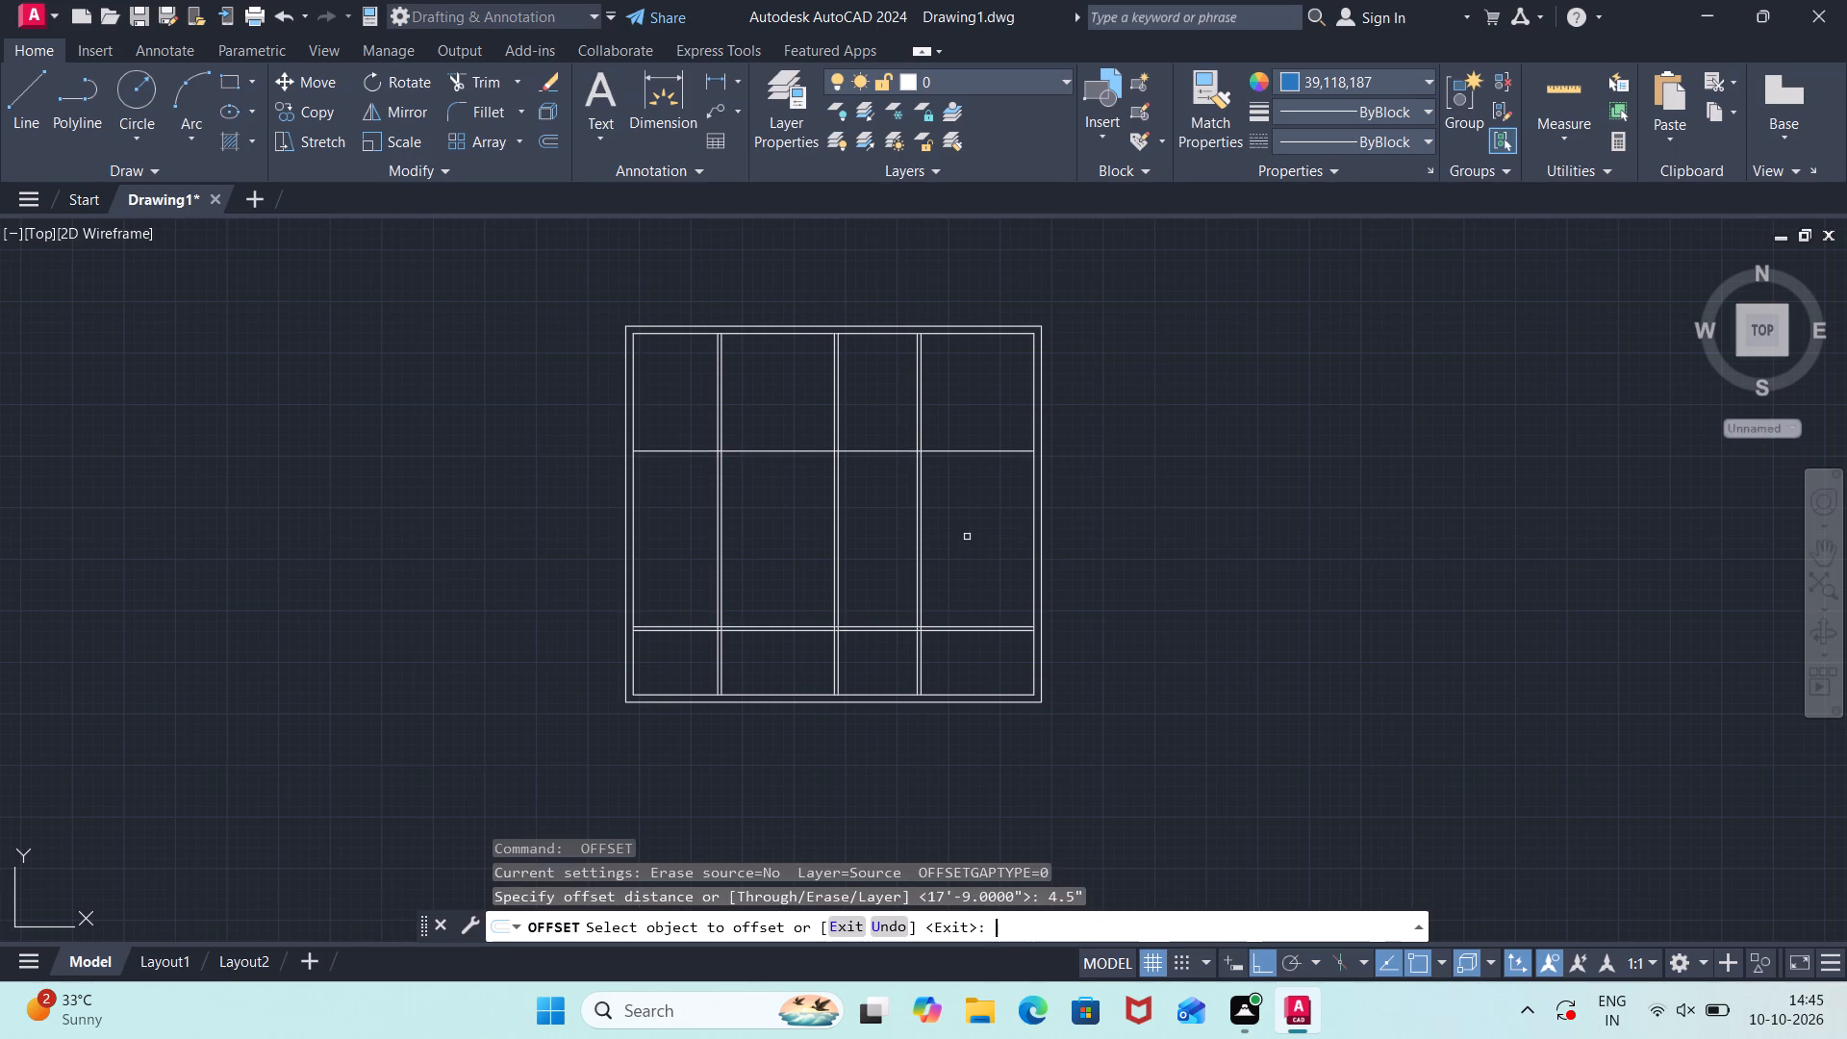
pyautogui.click(990, 449)
pyautogui.click(990, 393)
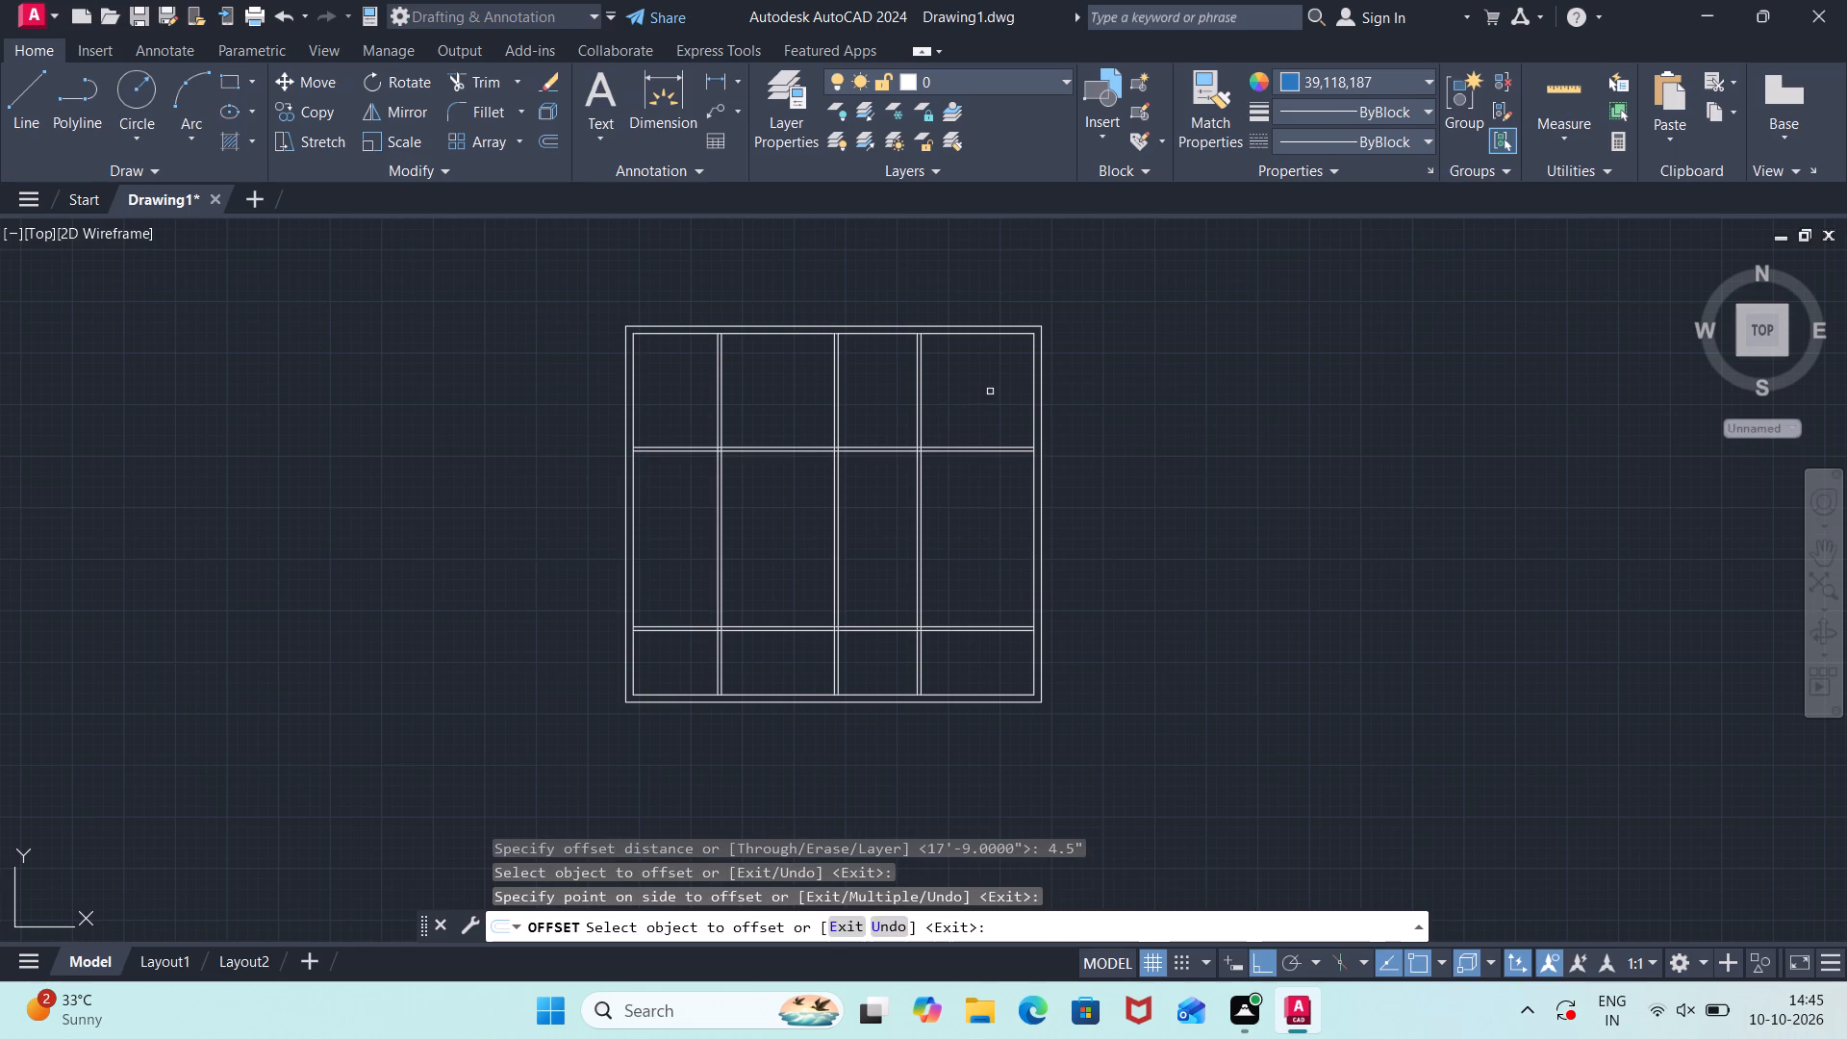
pyautogui.press('Escape')
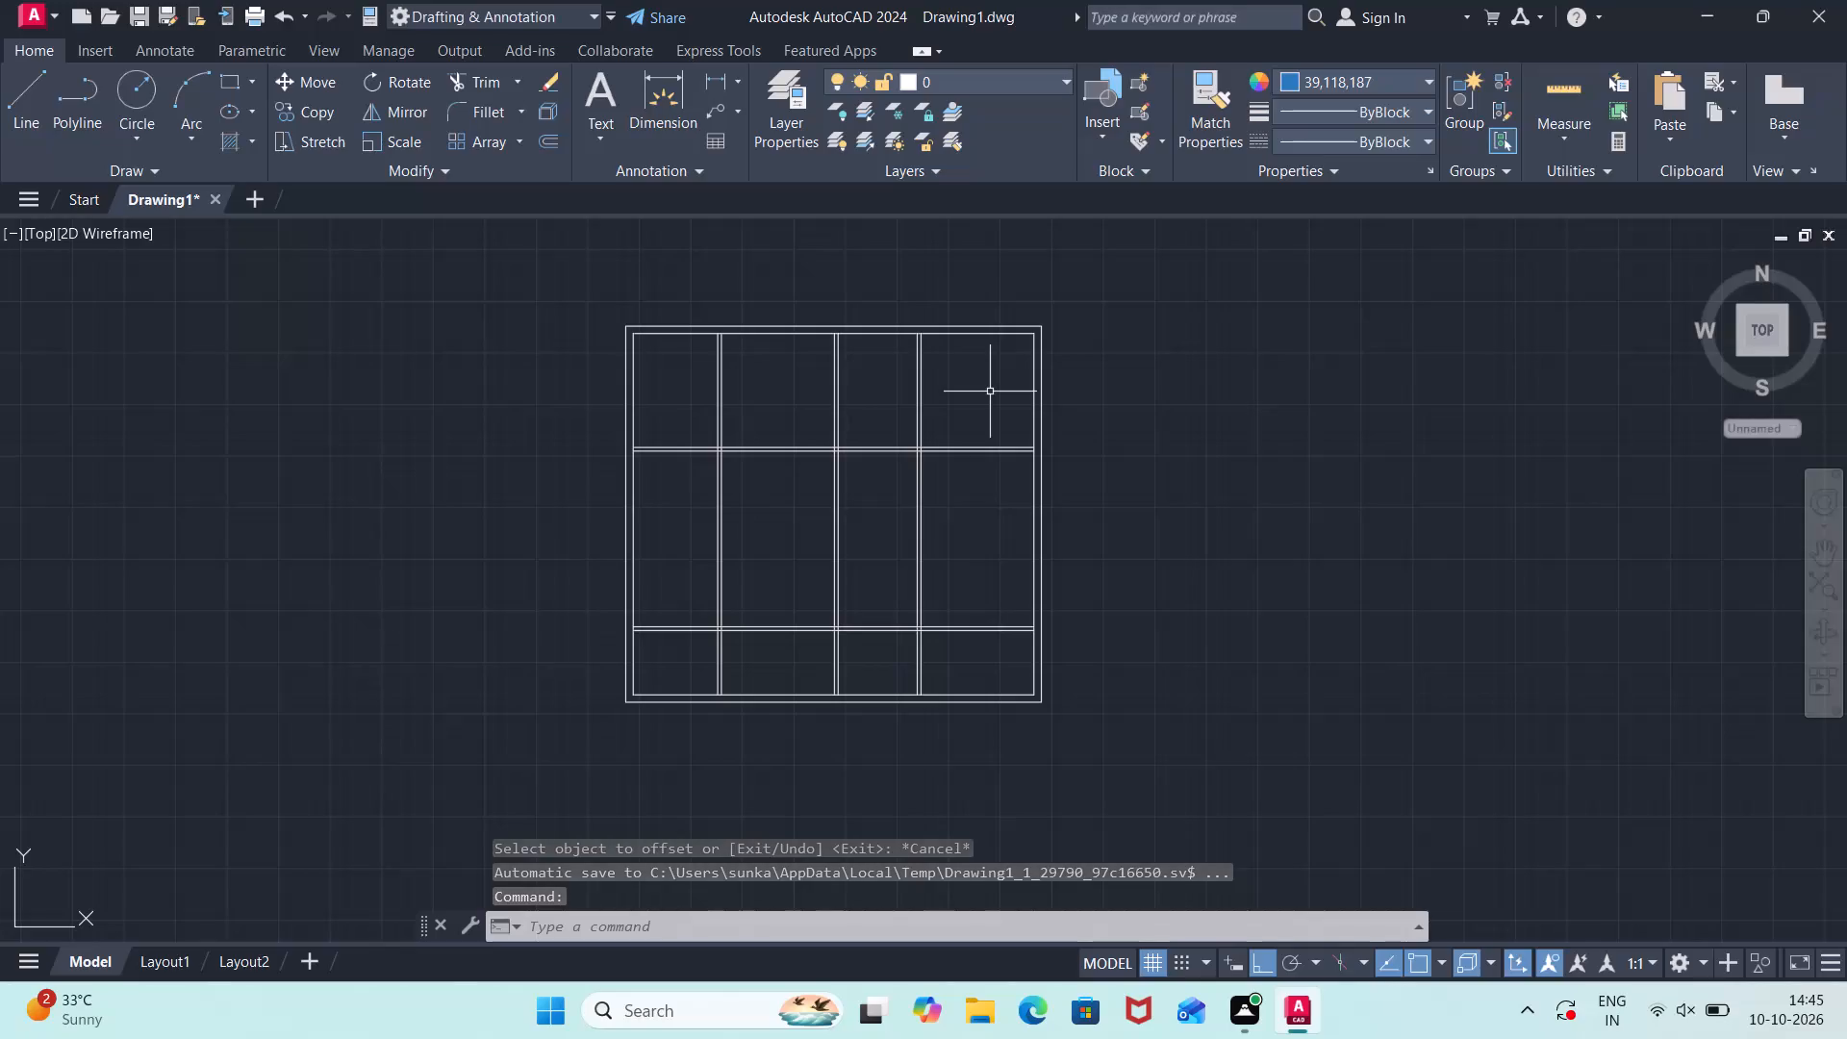
# Offset the upper line of the lower horizontal partition 10' upward to start a middle horizontal partition.
pyautogui.write('off')
pyautogui.press('Return')
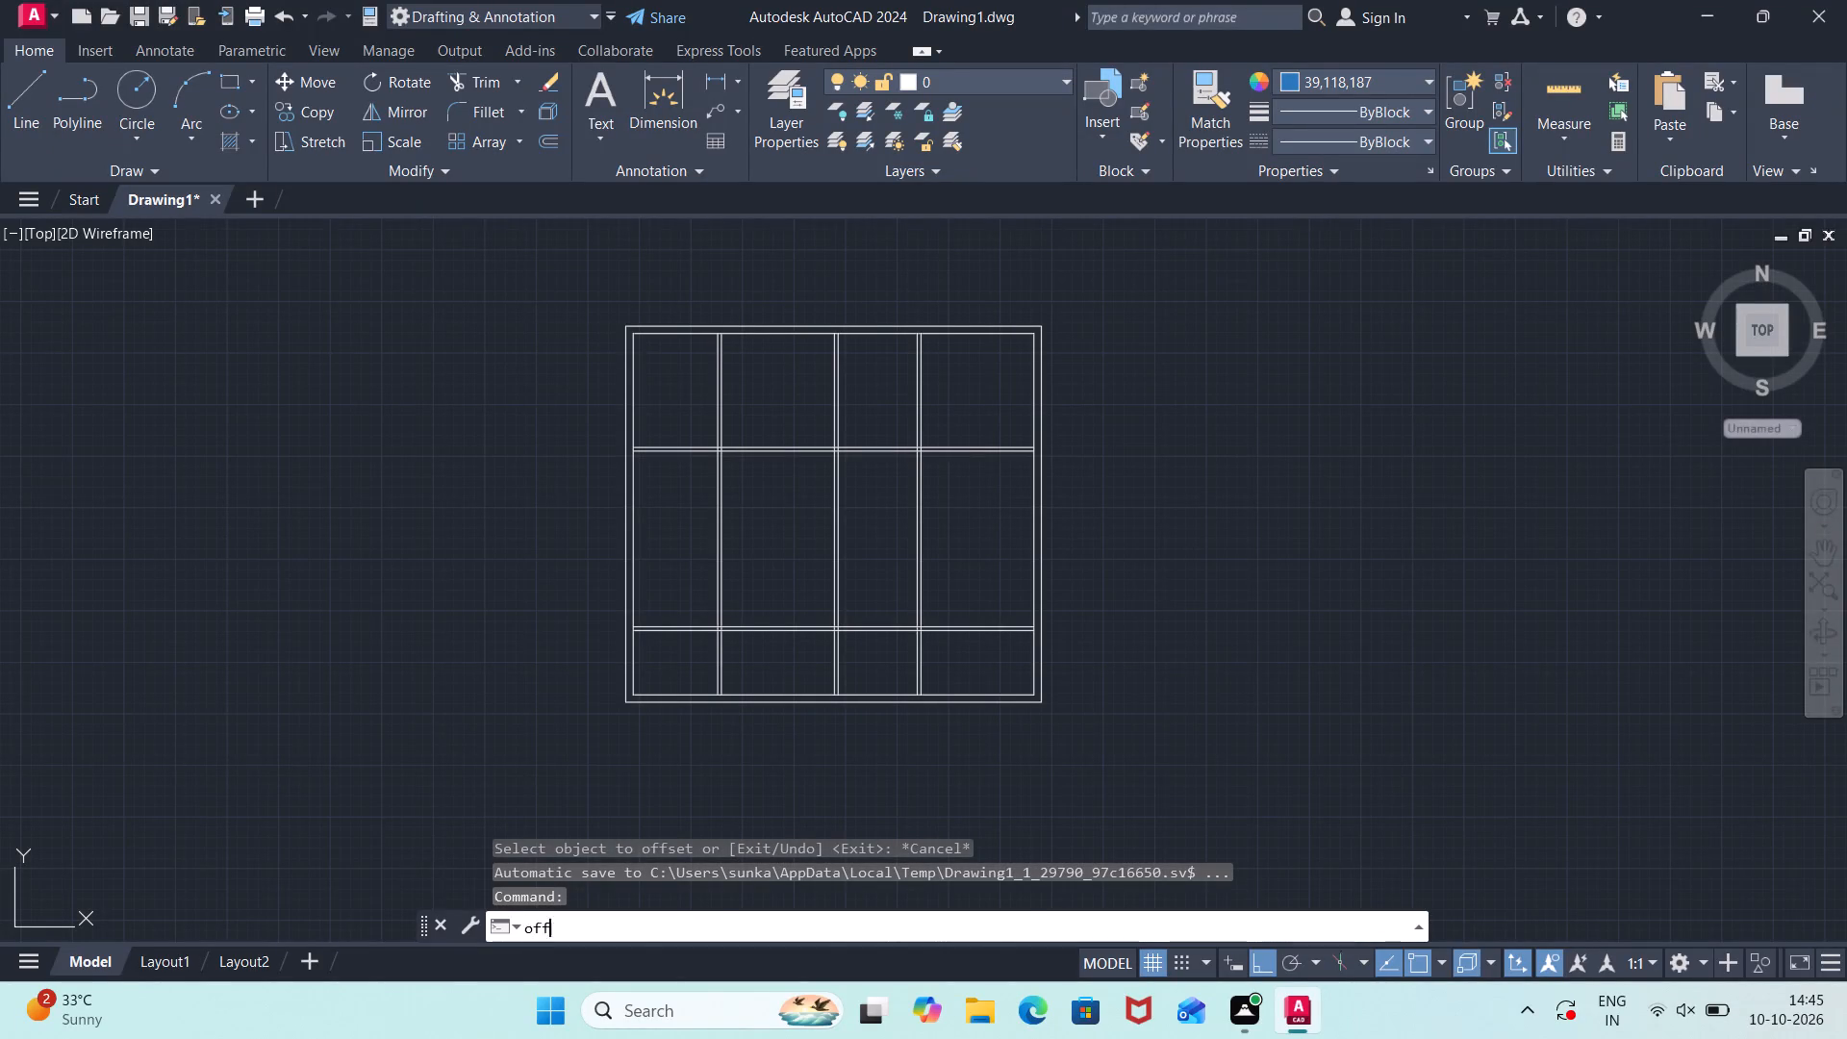
pyautogui.write('10')
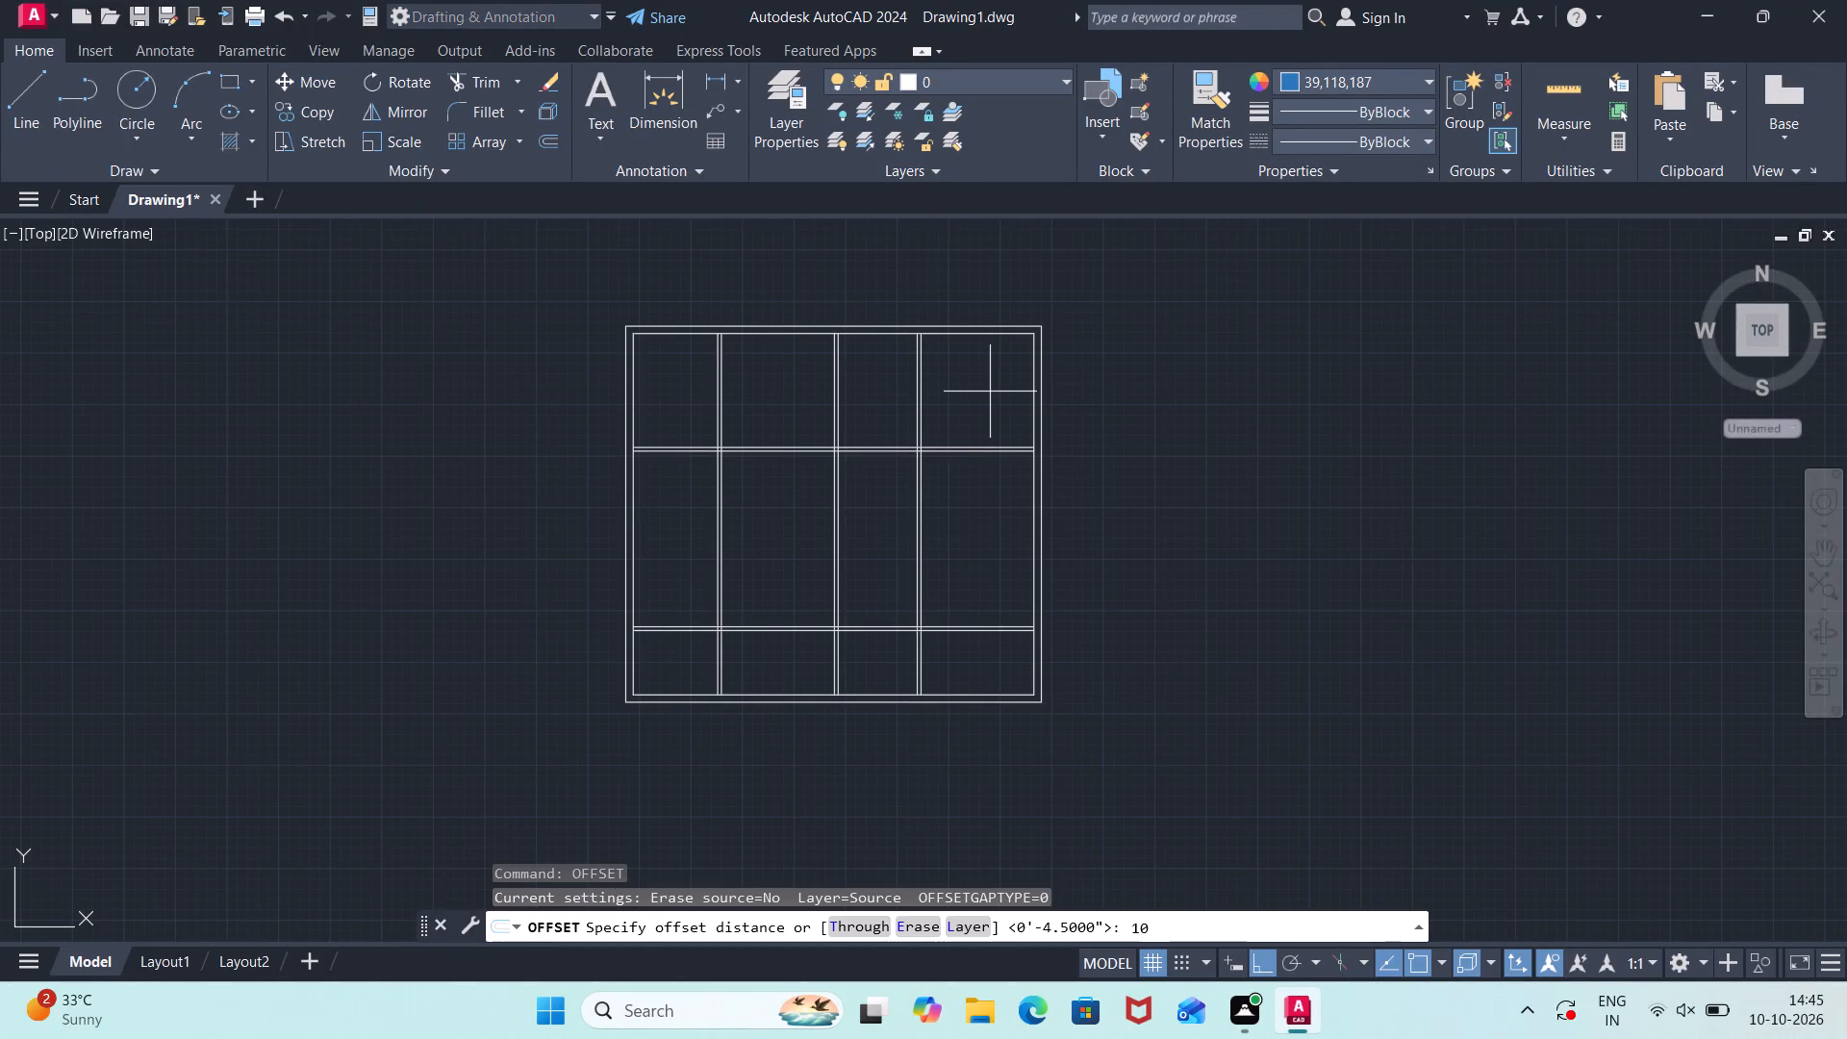
pyautogui.press("'")
pyautogui.press('Return')
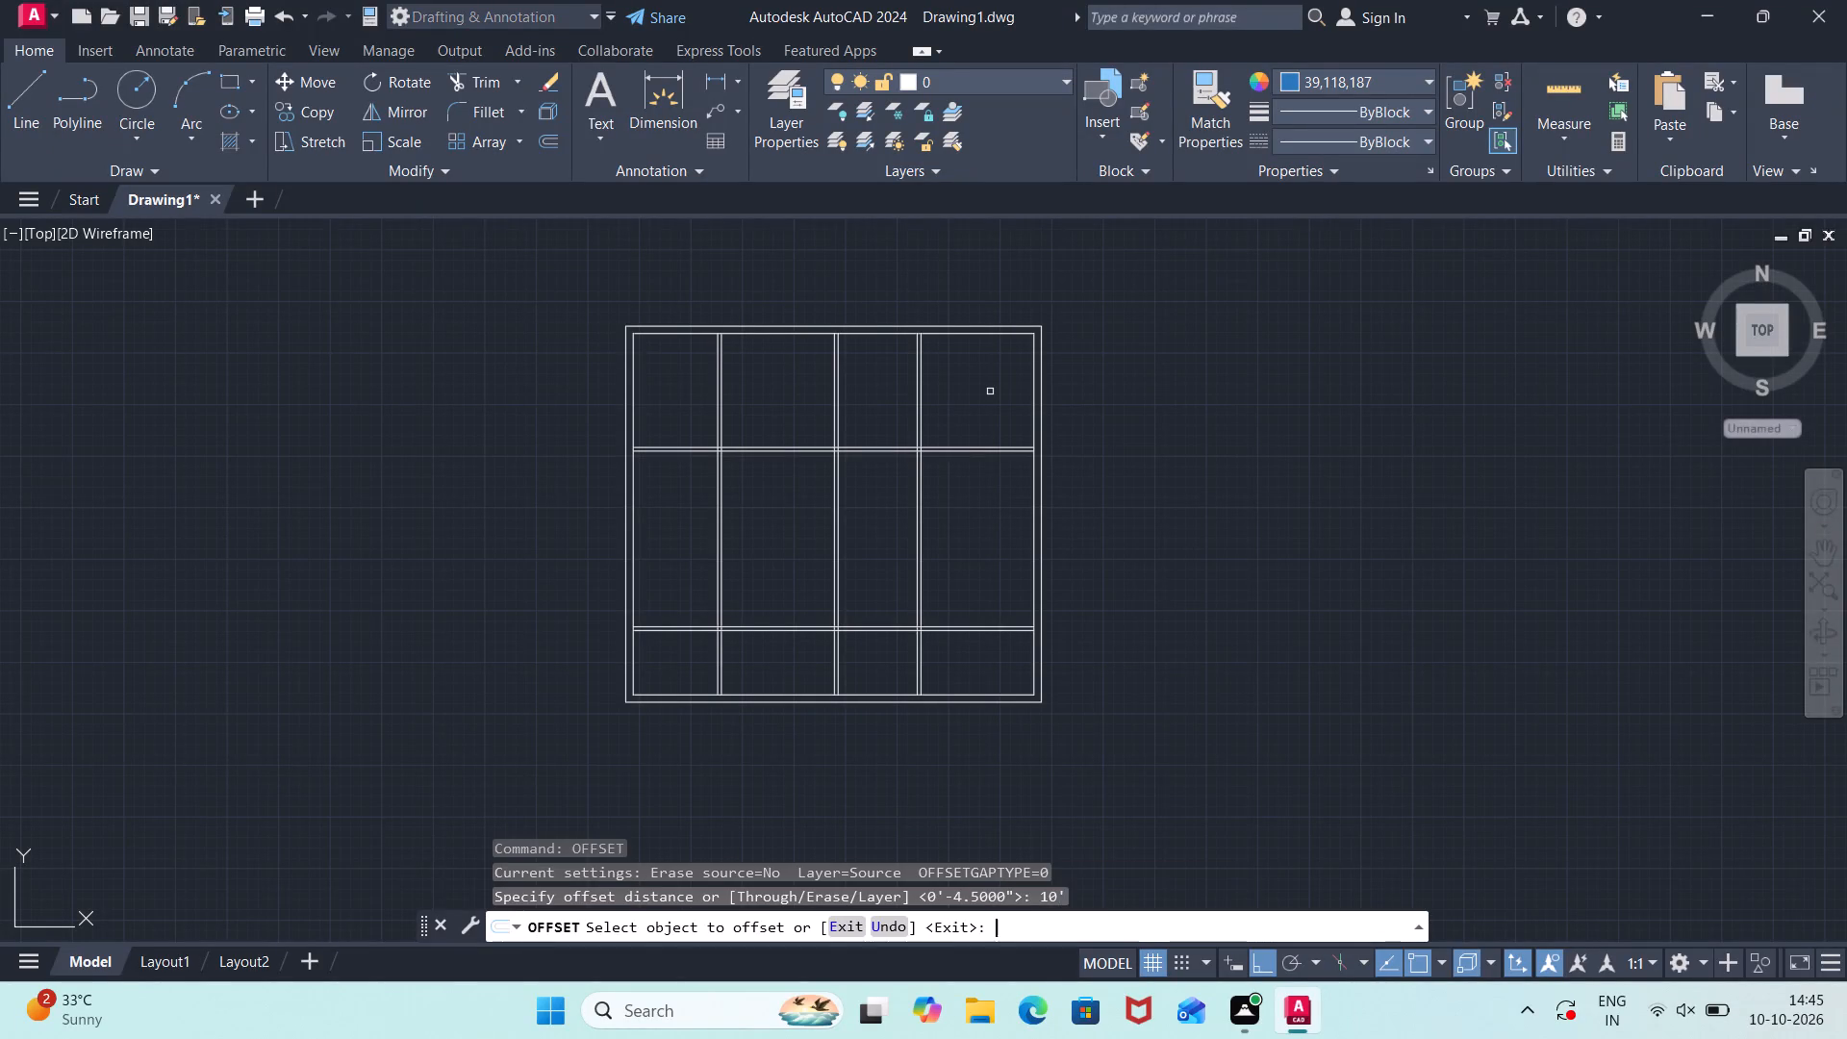
pyautogui.click(995, 623)
pyautogui.click(995, 591)
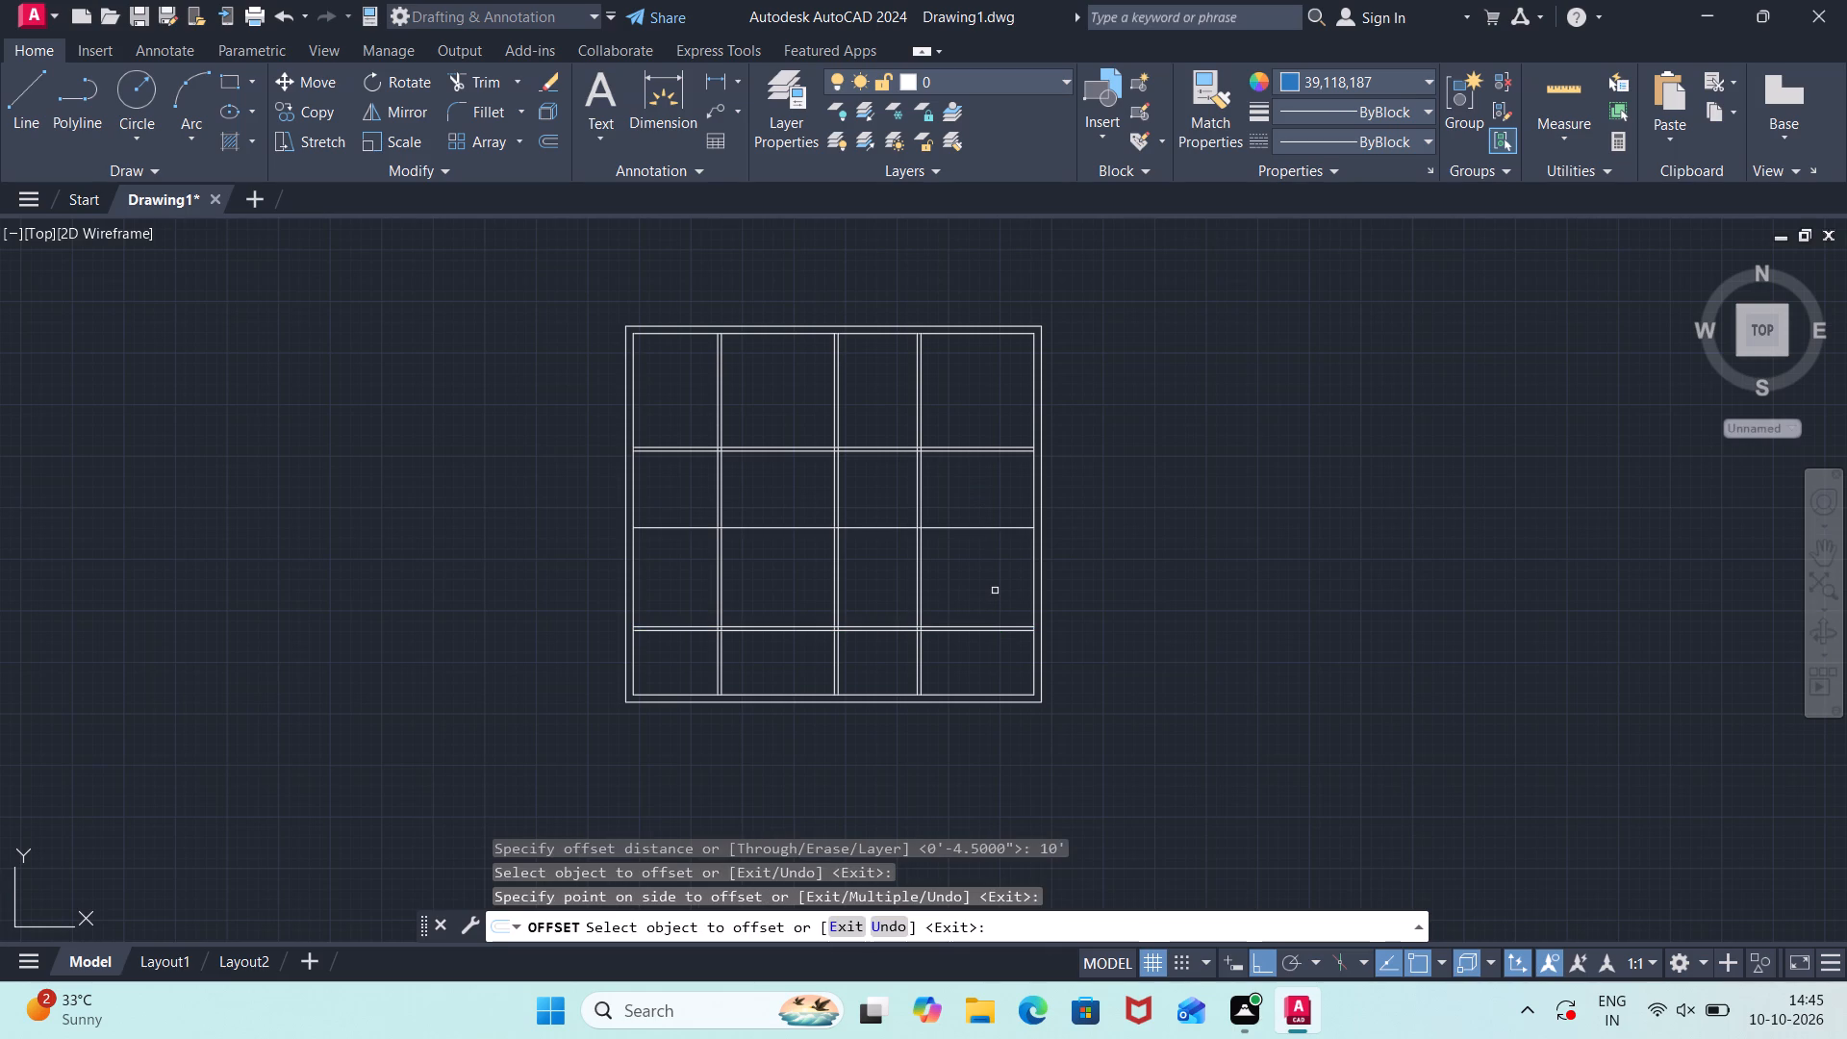
pyautogui.press('space')
# Offset the single line of the middle horizontal partition 4.5" upward to form its thickness.
pyautogui.press('space')
pyautogui.write('4.5"')
pyautogui.press('Return')
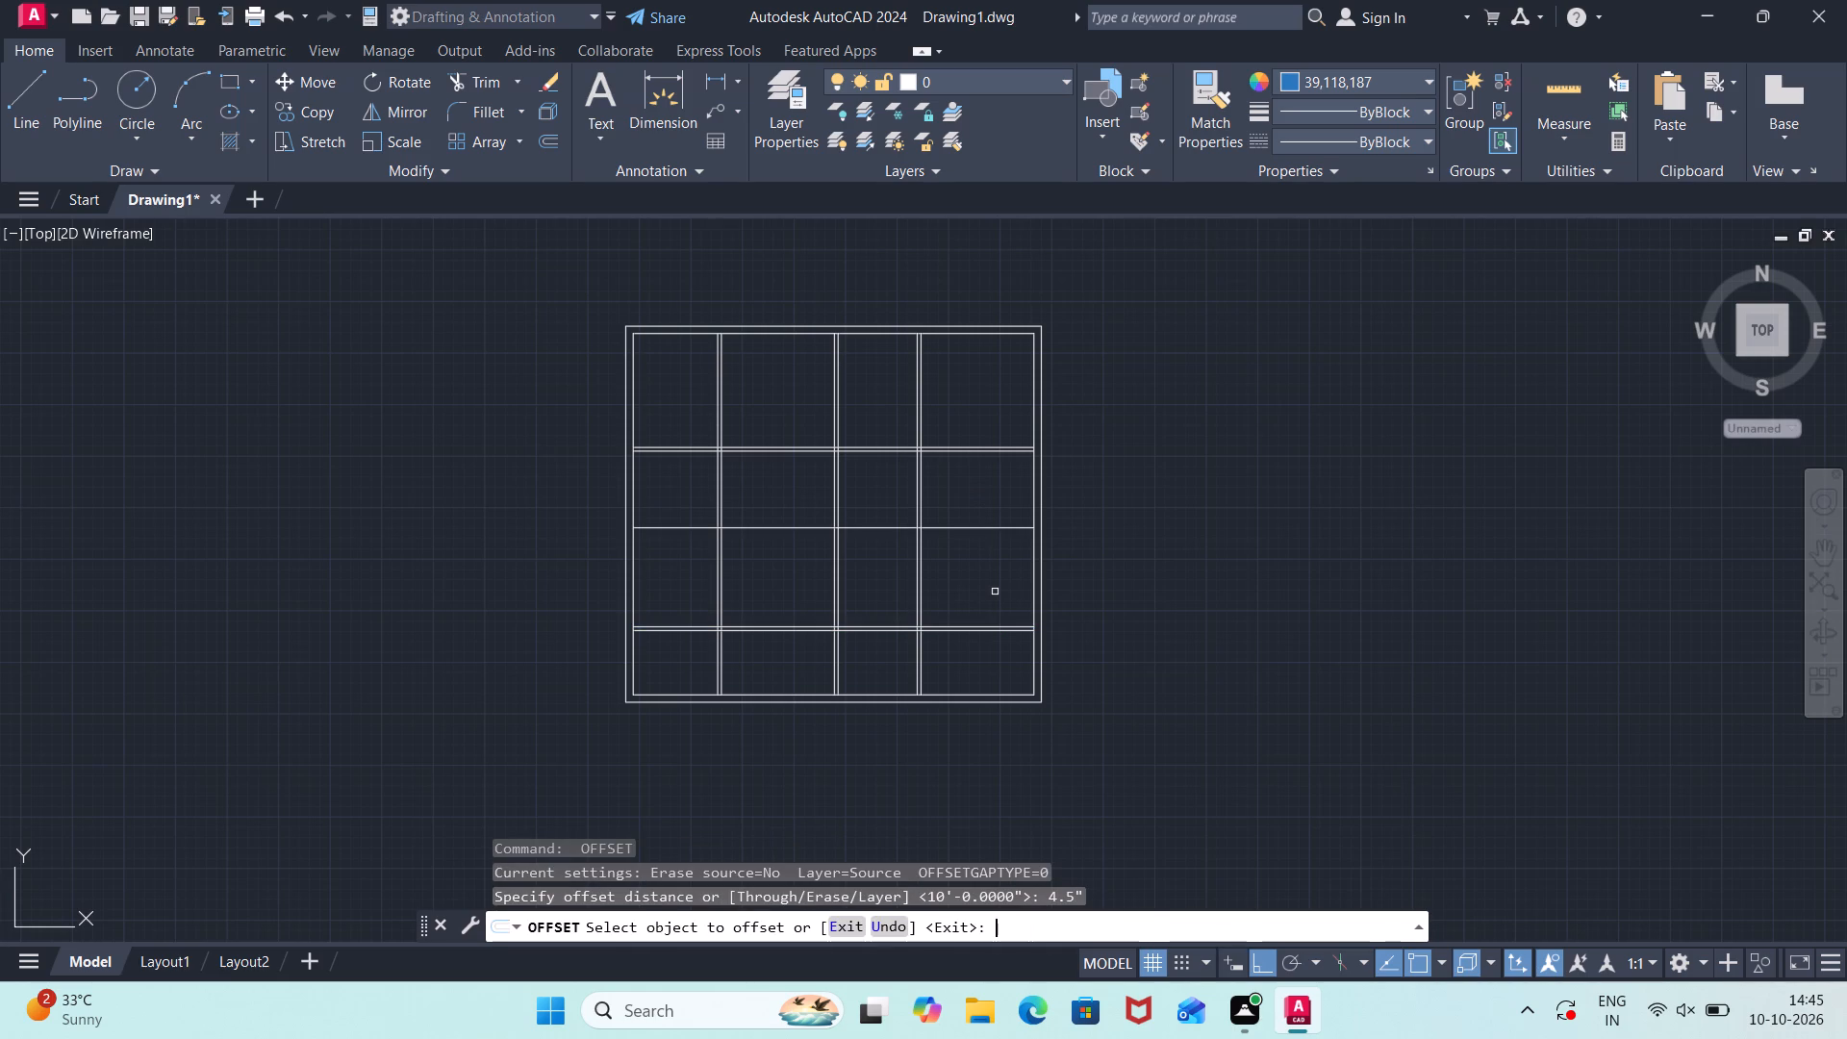
pyautogui.click(975, 529)
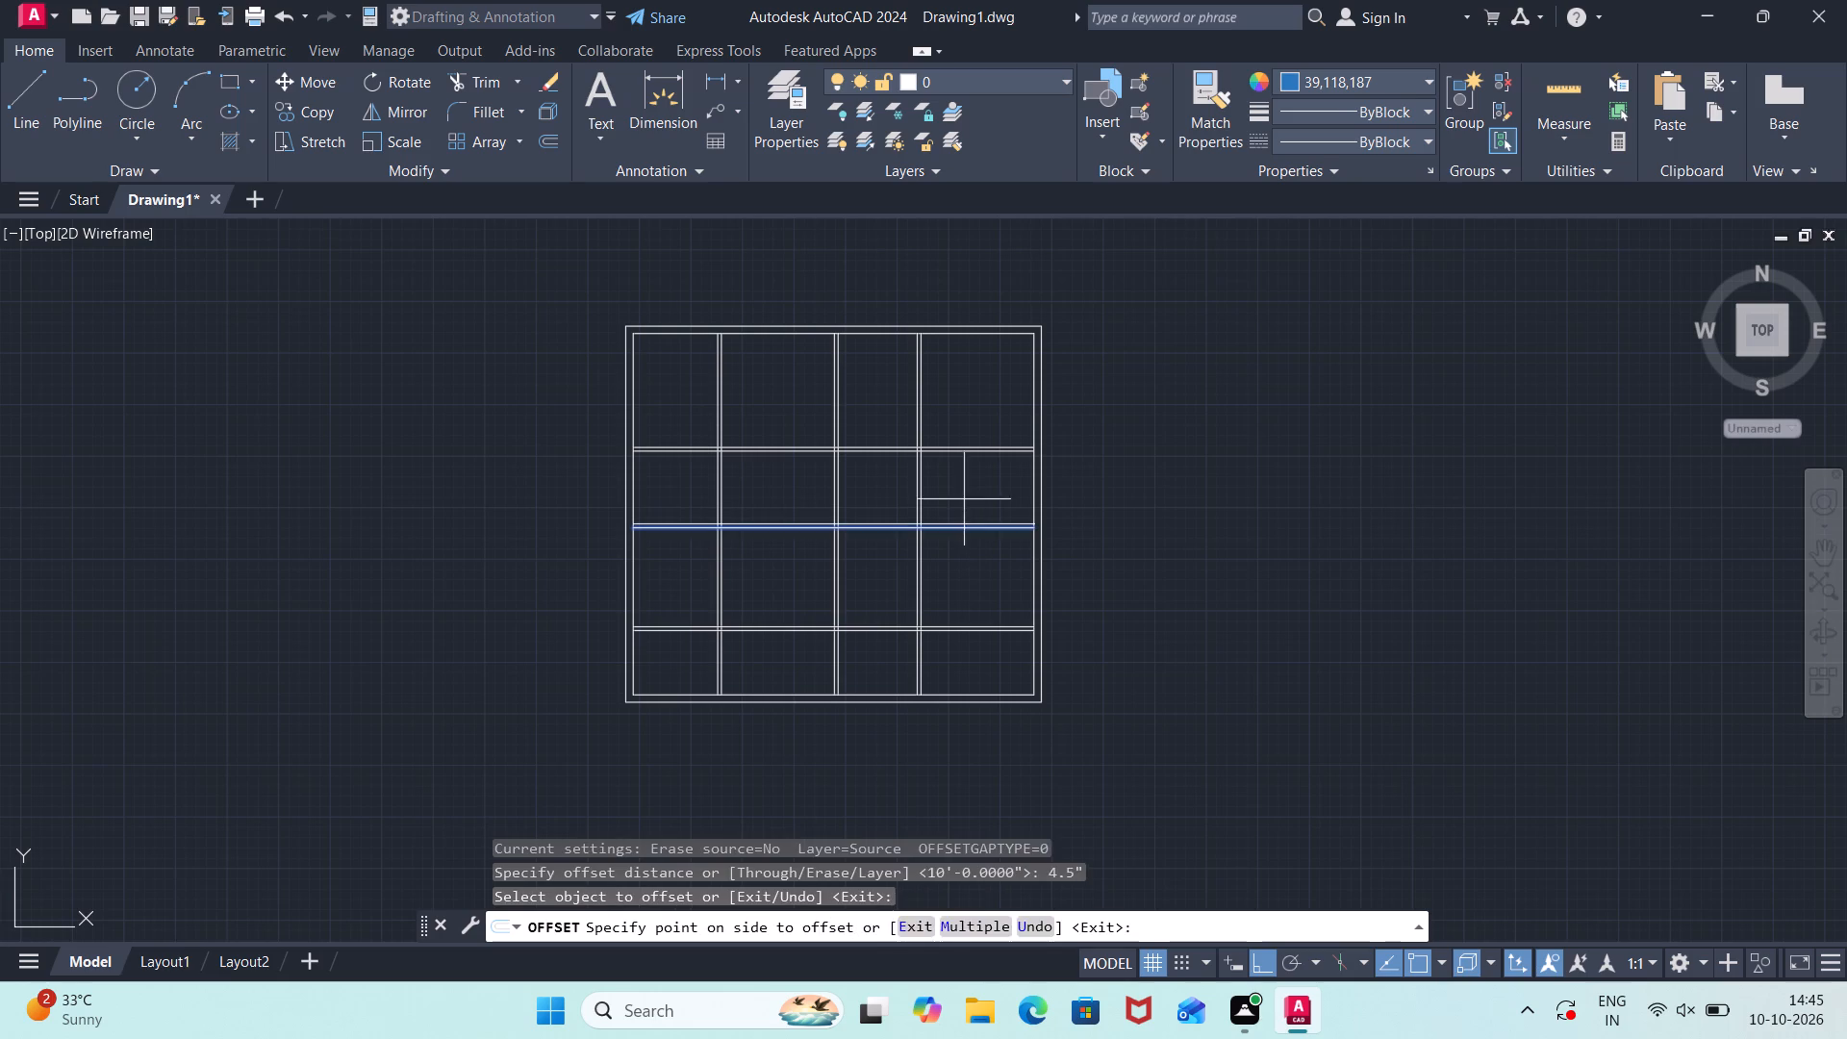
pyautogui.click(963, 496)
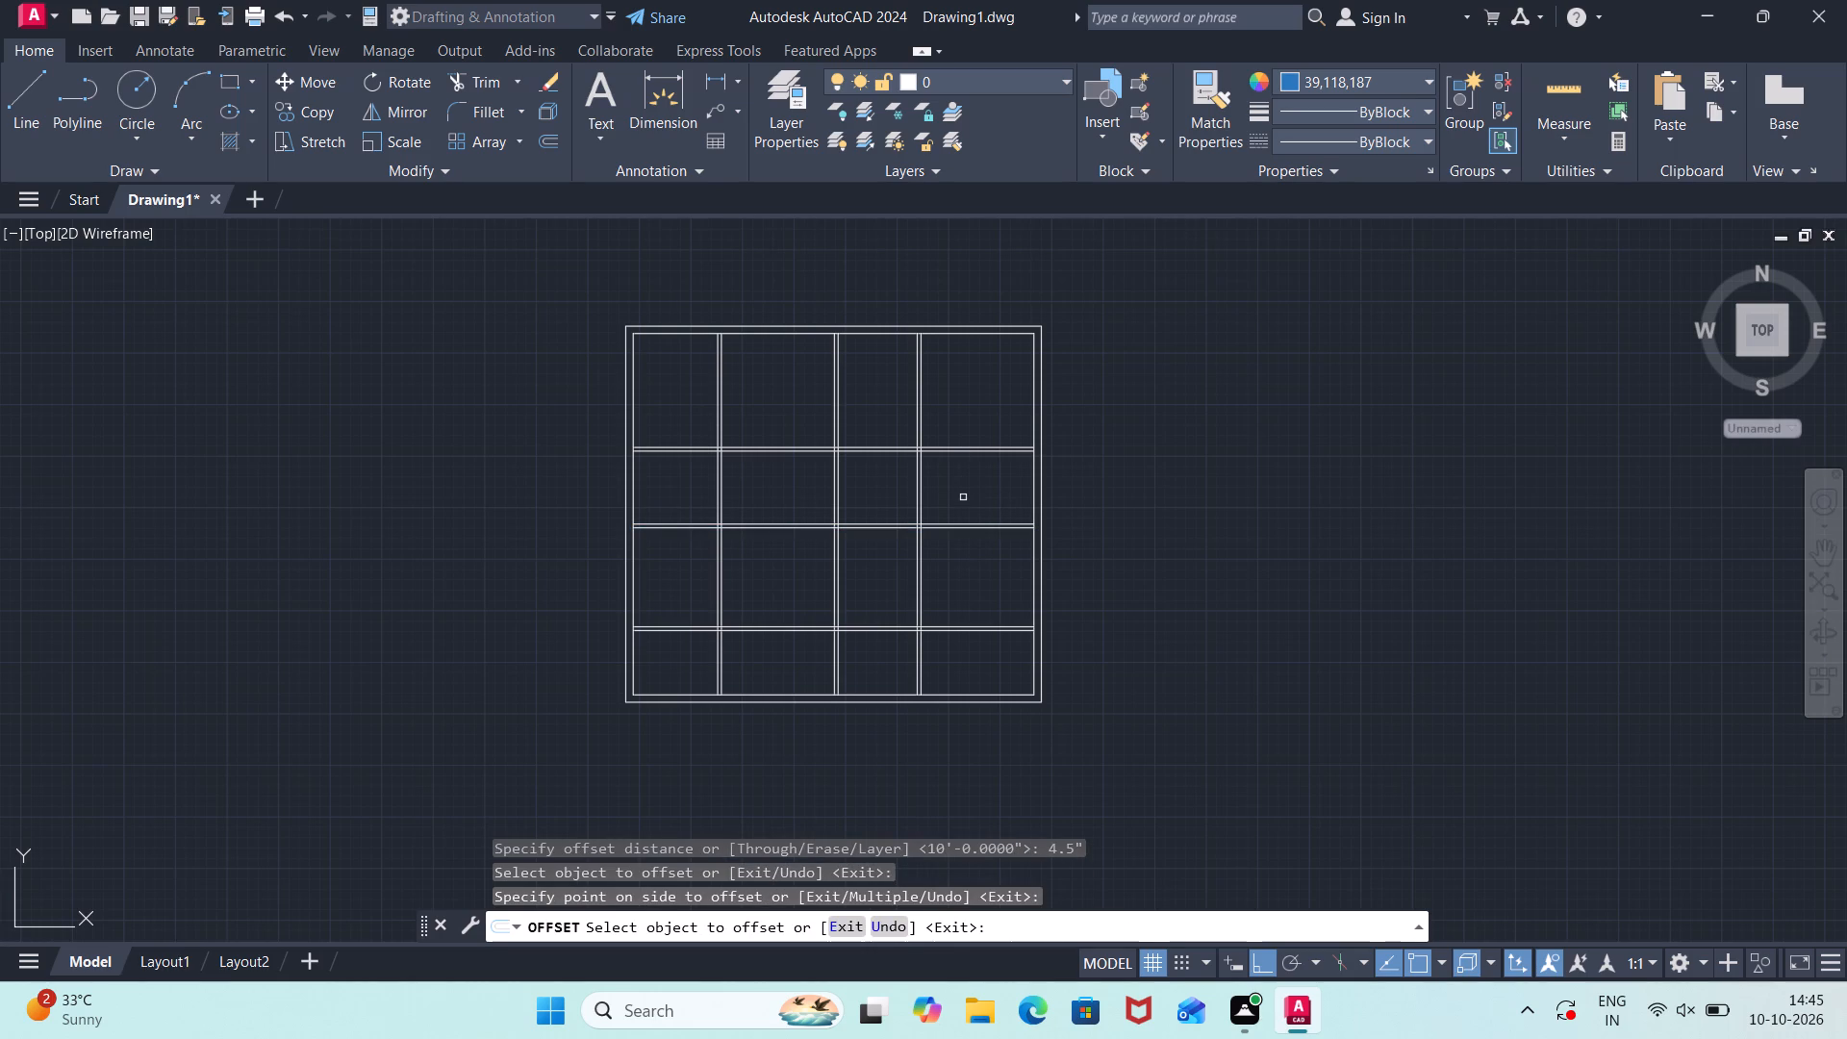
pyautogui.press('Escape')
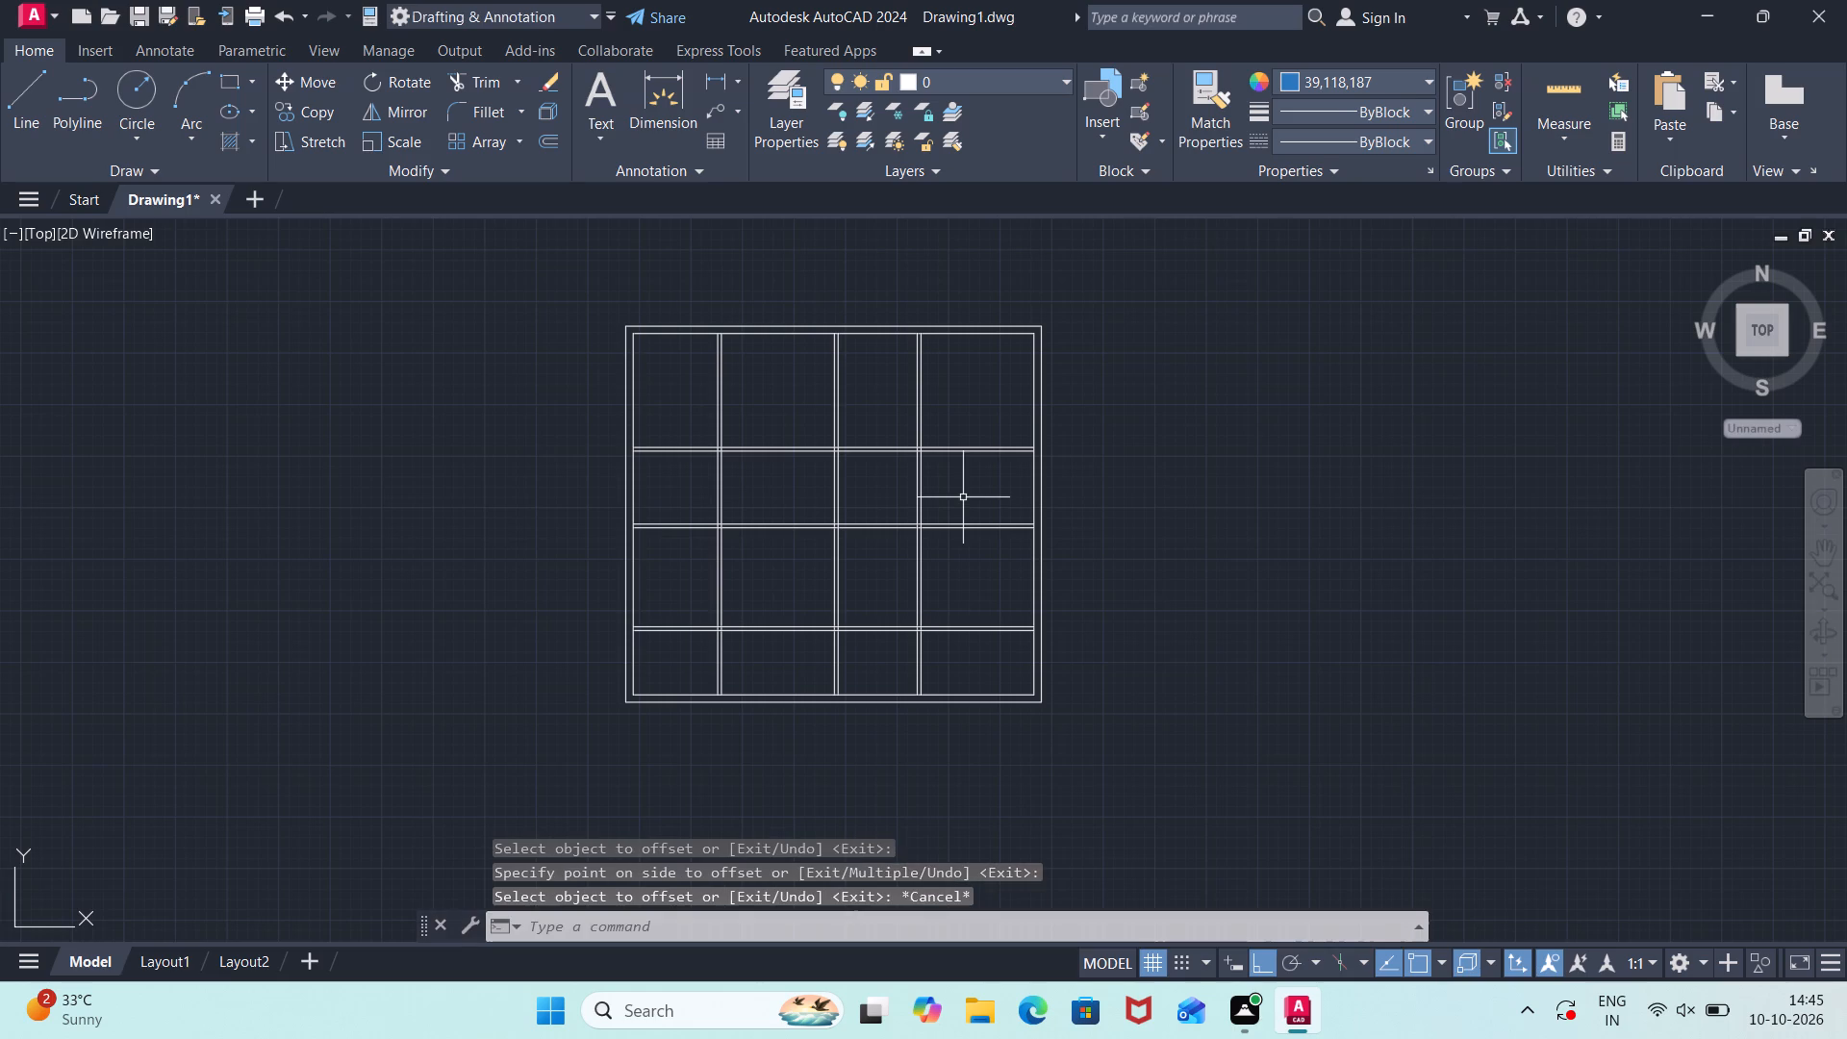
# Trim both lines of the middle horizontal partition where they cross the bay between the first and second vertical partitions.
pyautogui.write('tr')
pyautogui.press('Return')
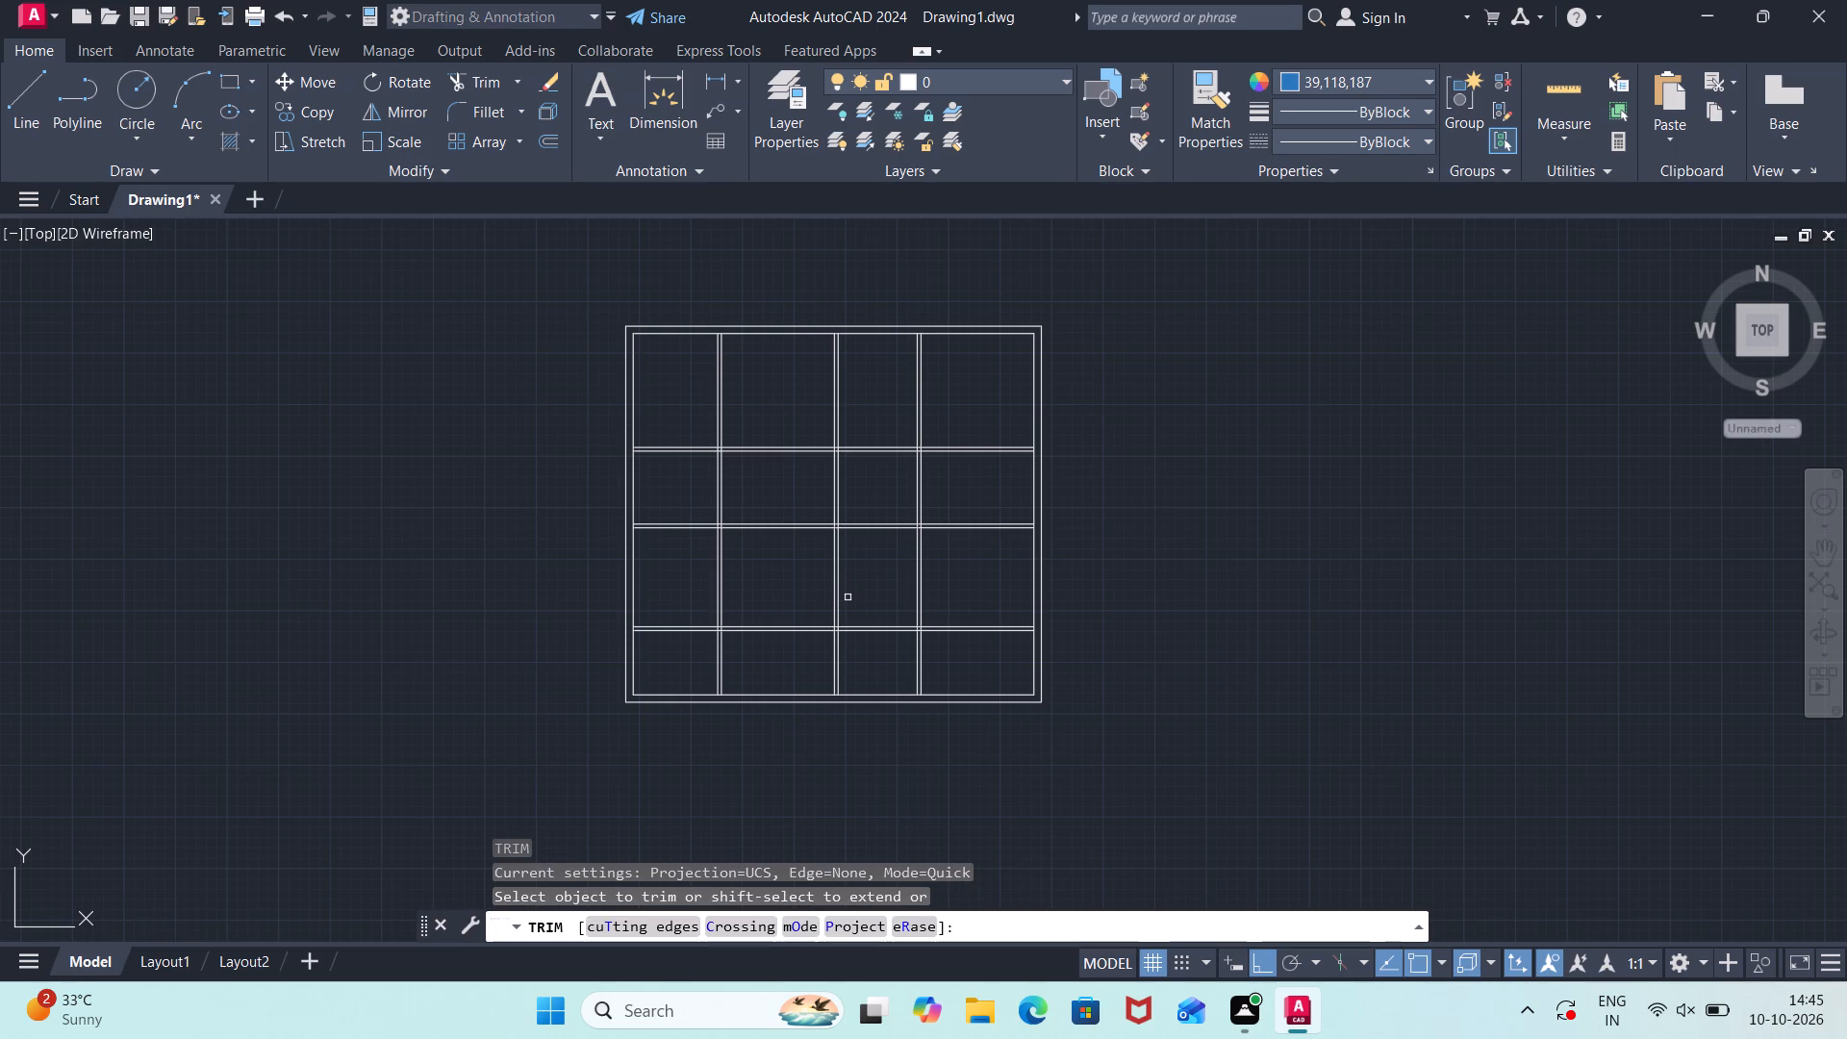
pyautogui.click(873, 545)
pyautogui.click(873, 545)
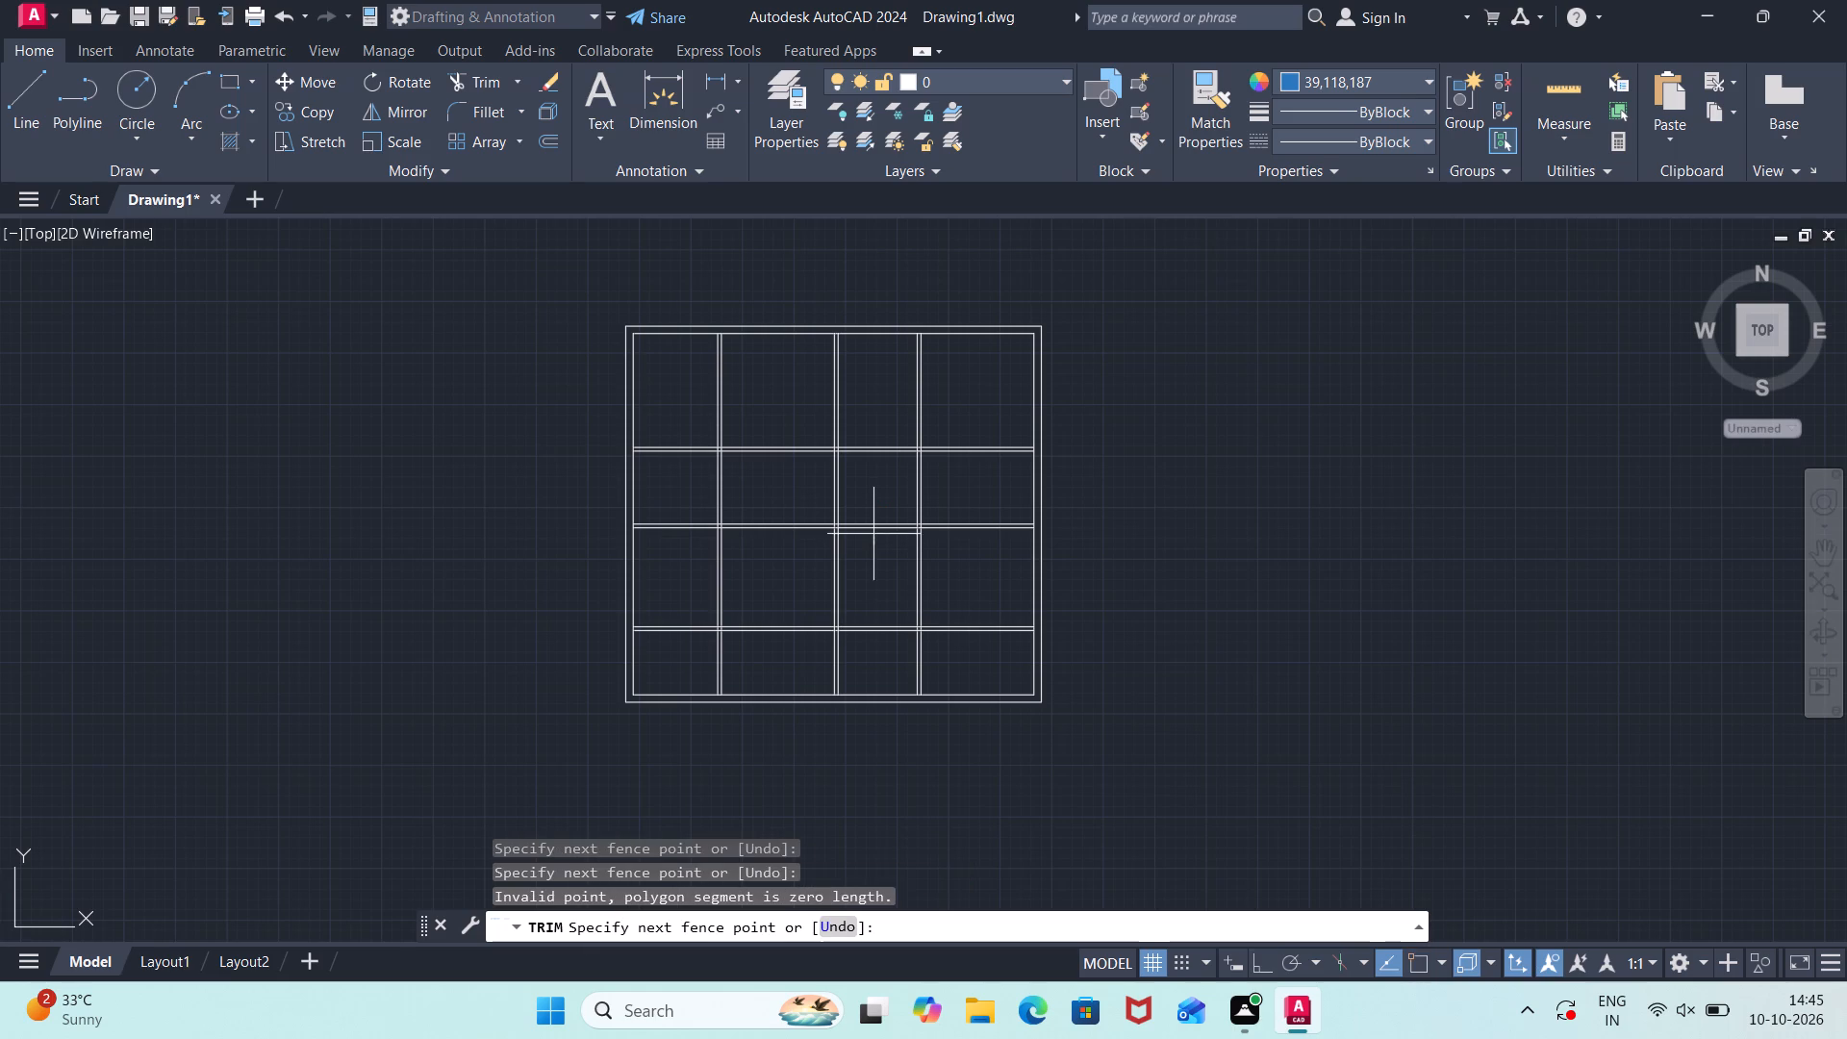
pyautogui.click(873, 508)
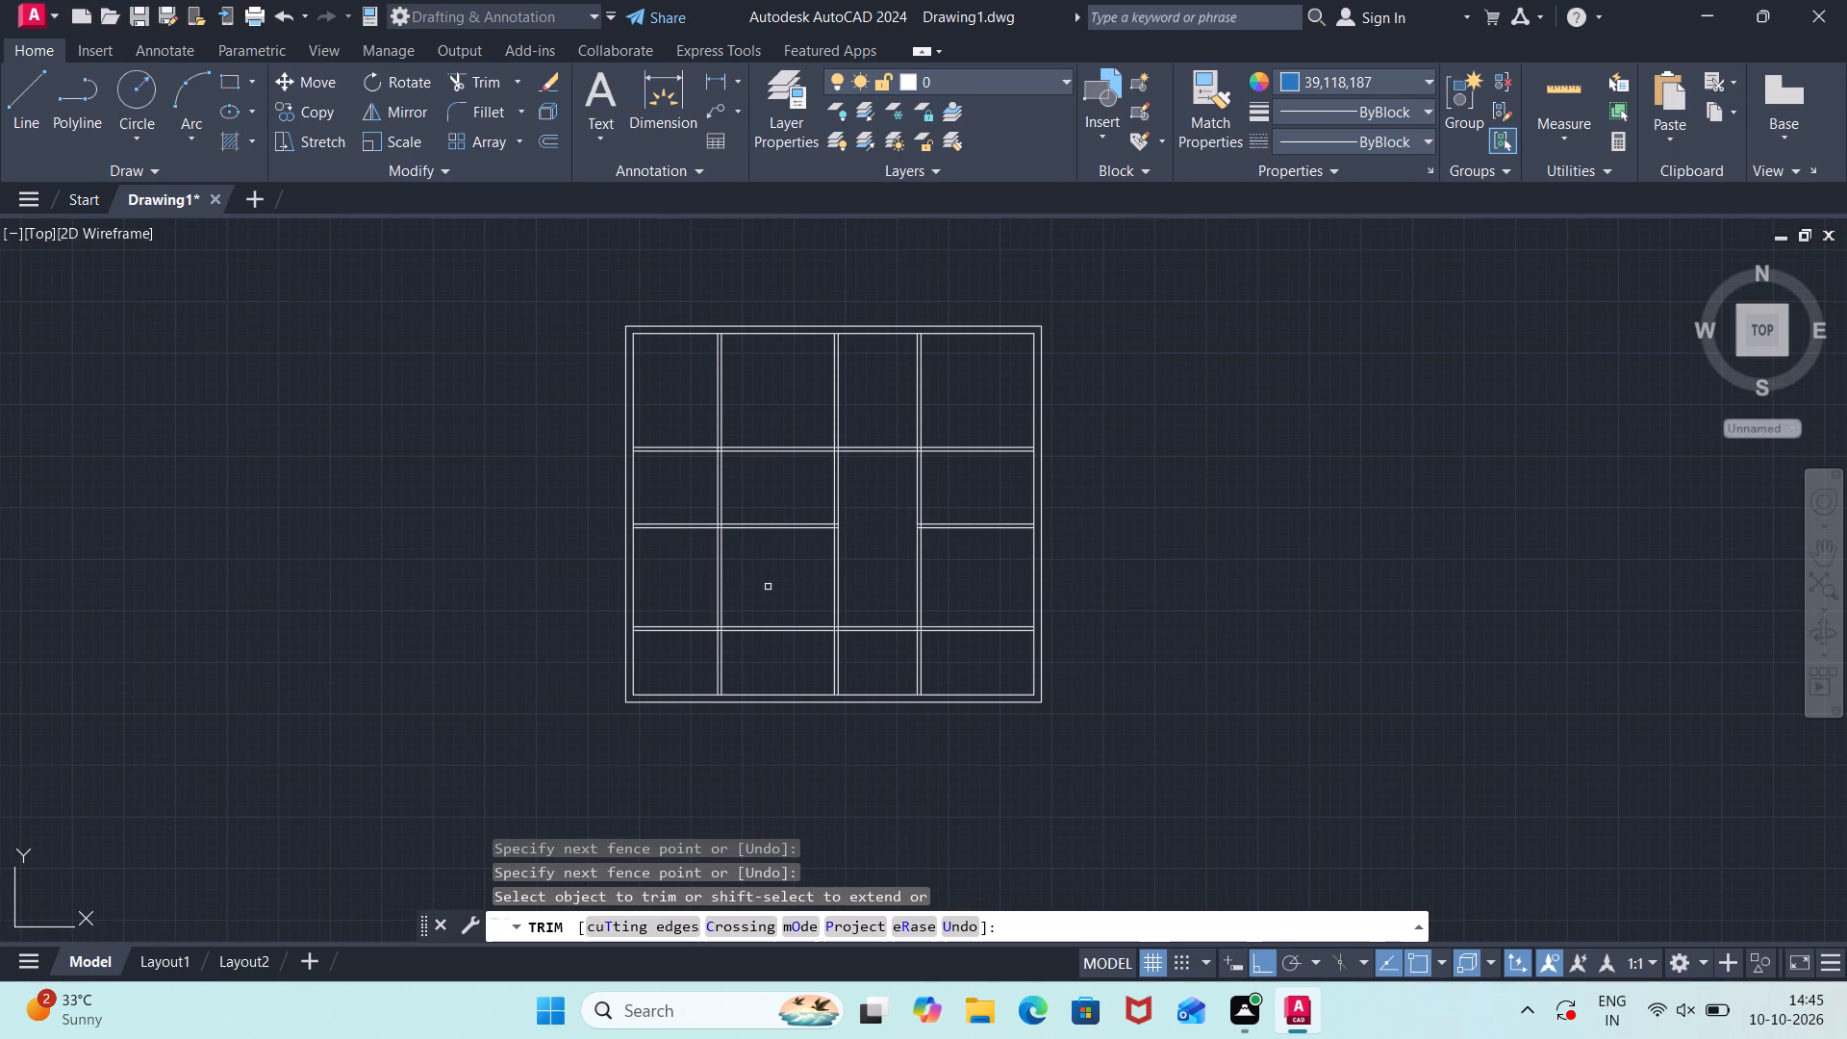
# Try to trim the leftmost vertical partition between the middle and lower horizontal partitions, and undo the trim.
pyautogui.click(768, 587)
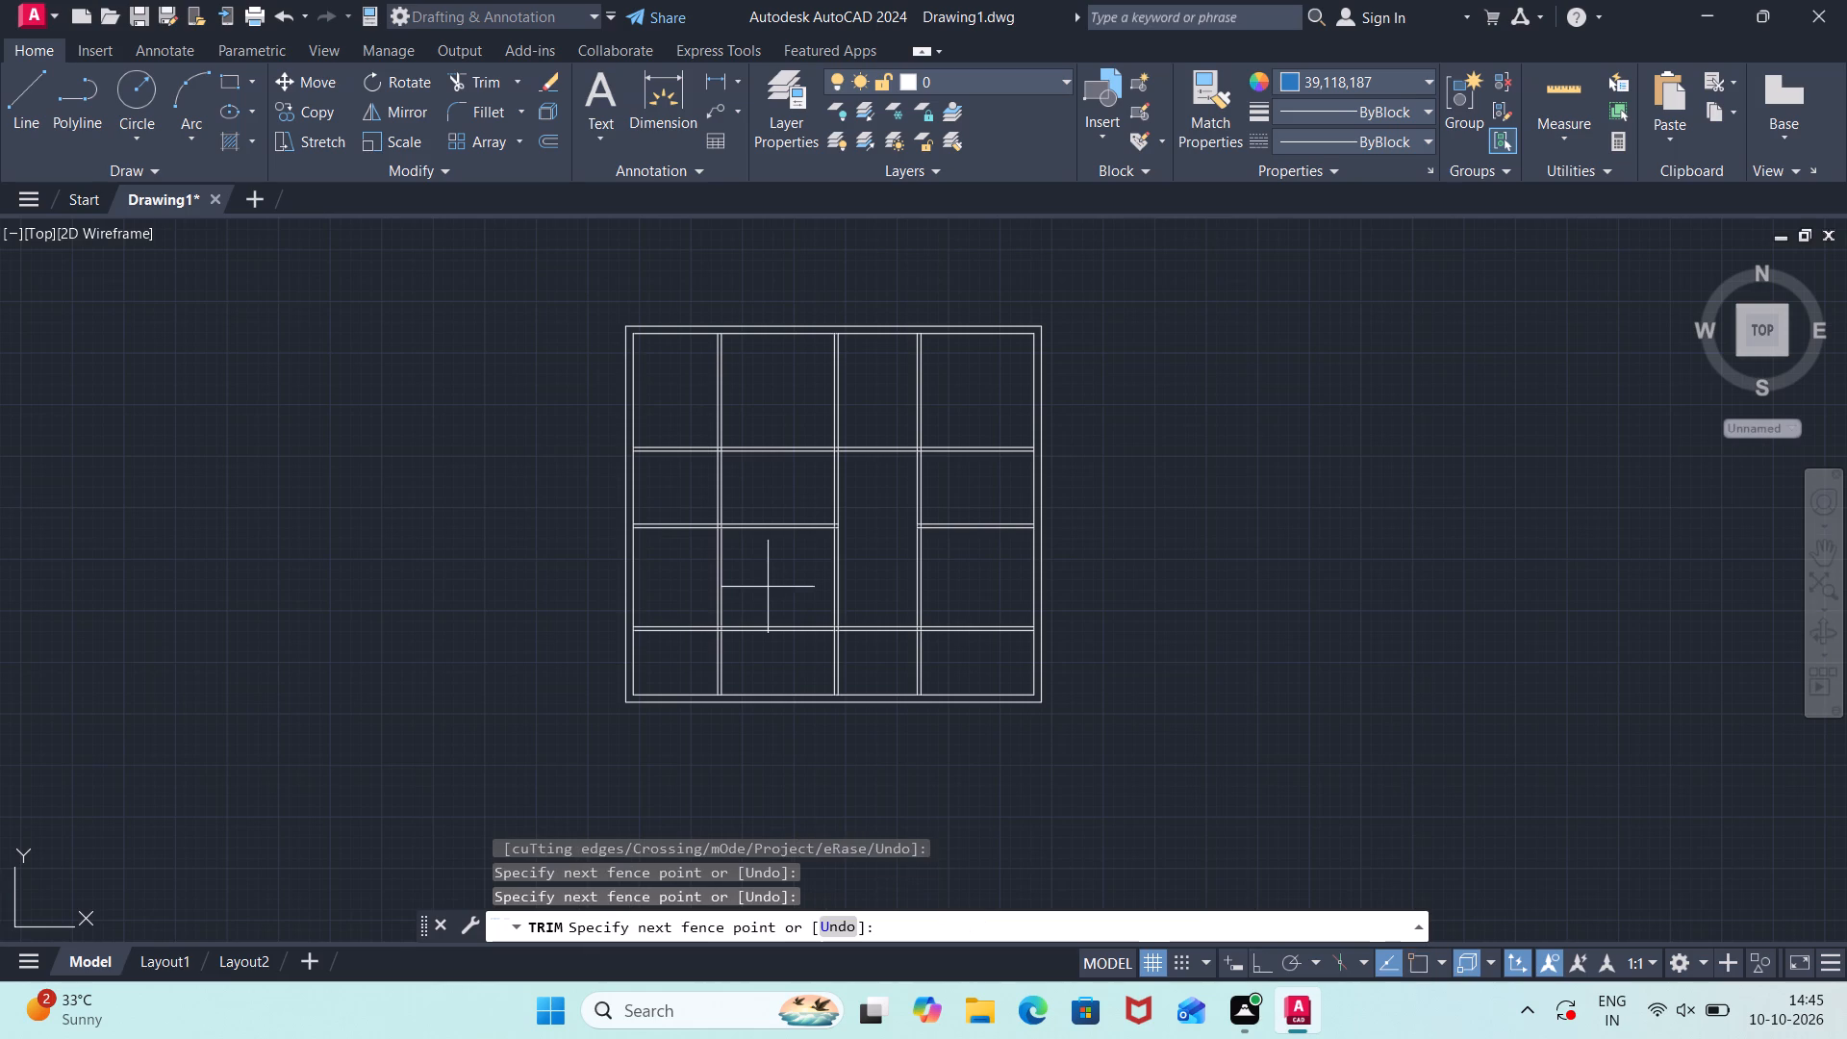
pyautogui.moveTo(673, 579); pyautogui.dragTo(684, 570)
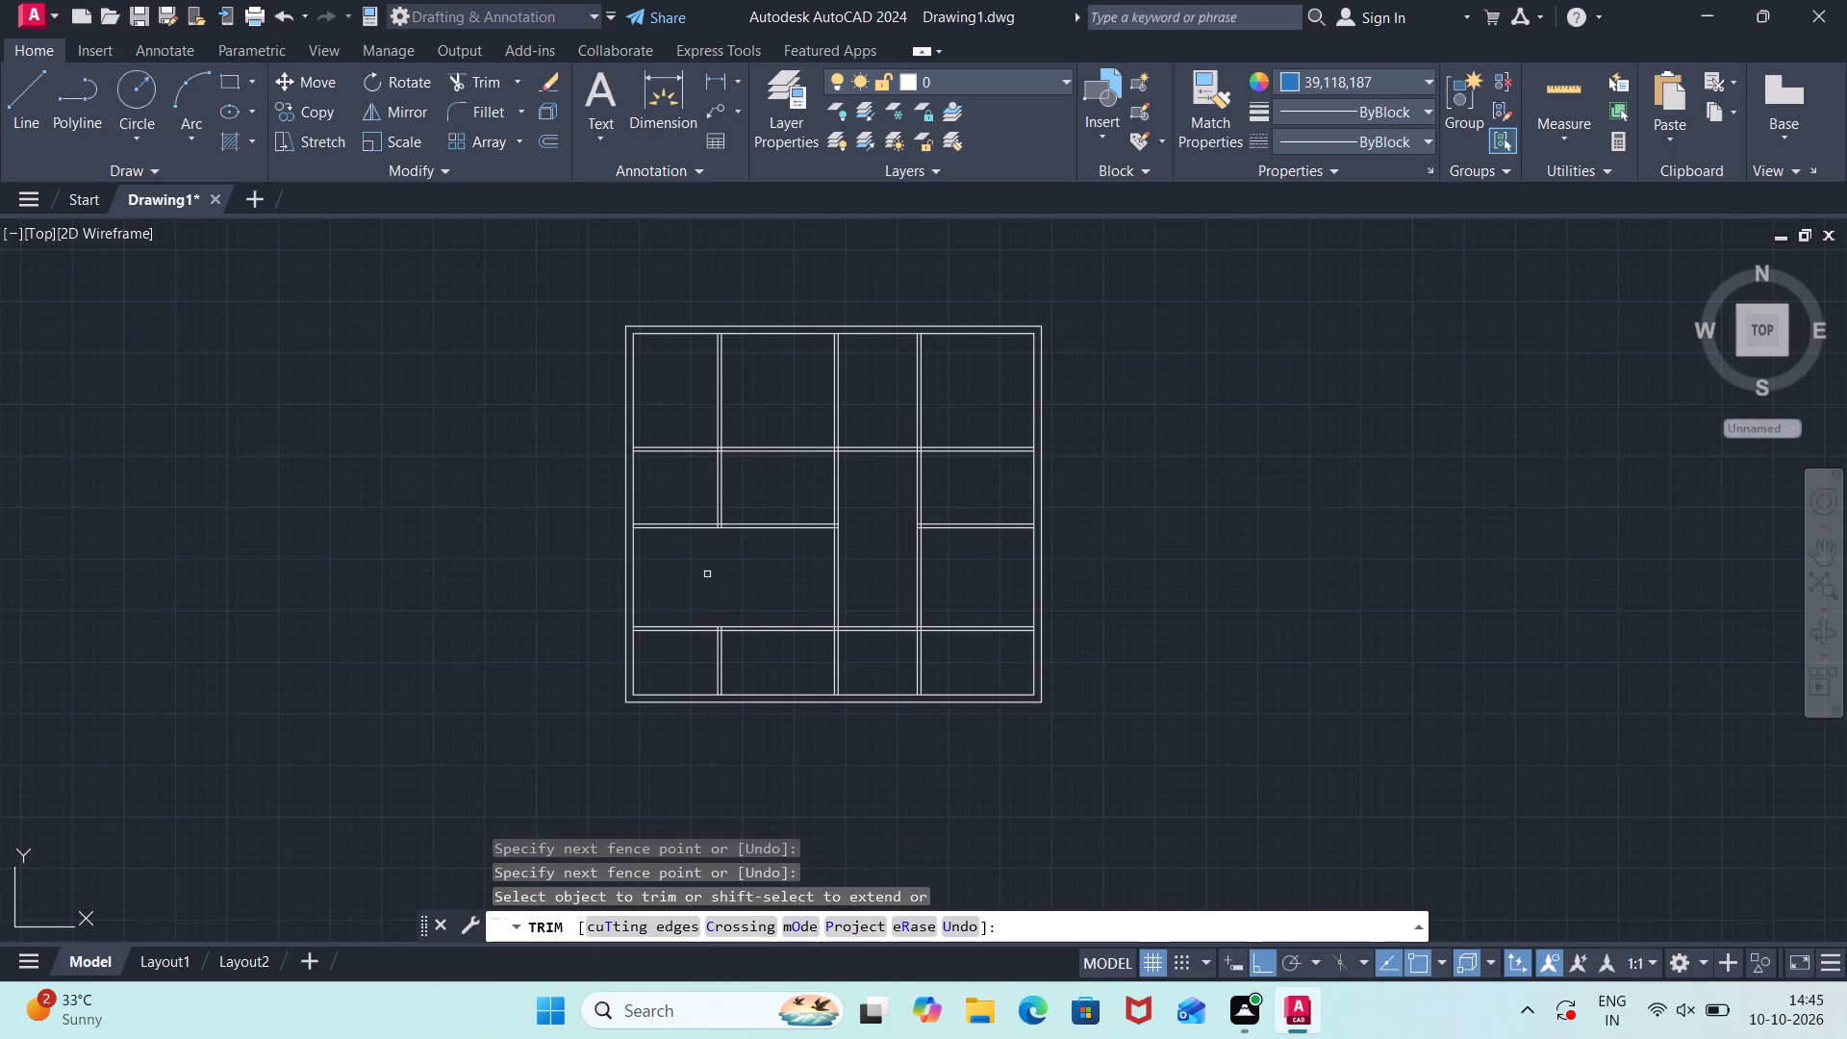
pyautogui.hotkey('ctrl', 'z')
# Trim both lines of the middle horizontal partition between the left outer wall and the leftmost vertical partition.
pyautogui.moveTo(698, 552); pyautogui.dragTo(697, 542)
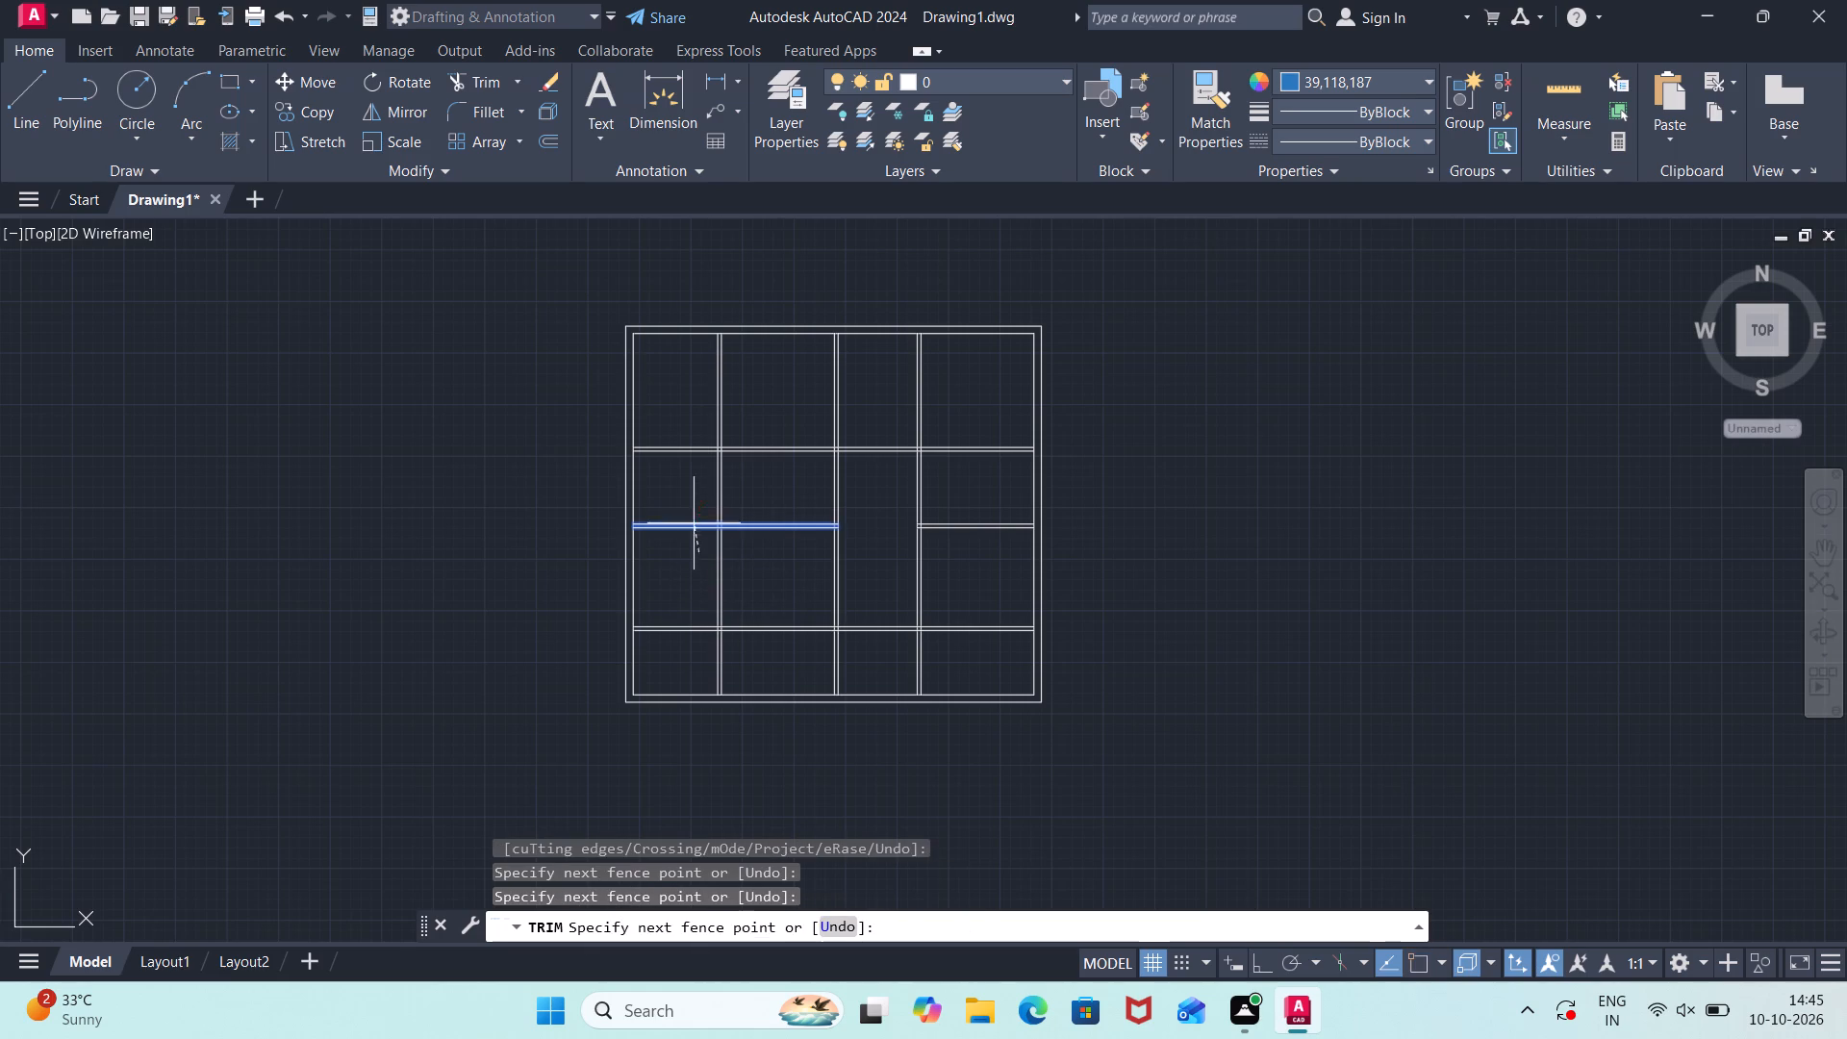
pyautogui.click(690, 502)
pyautogui.press('Escape')
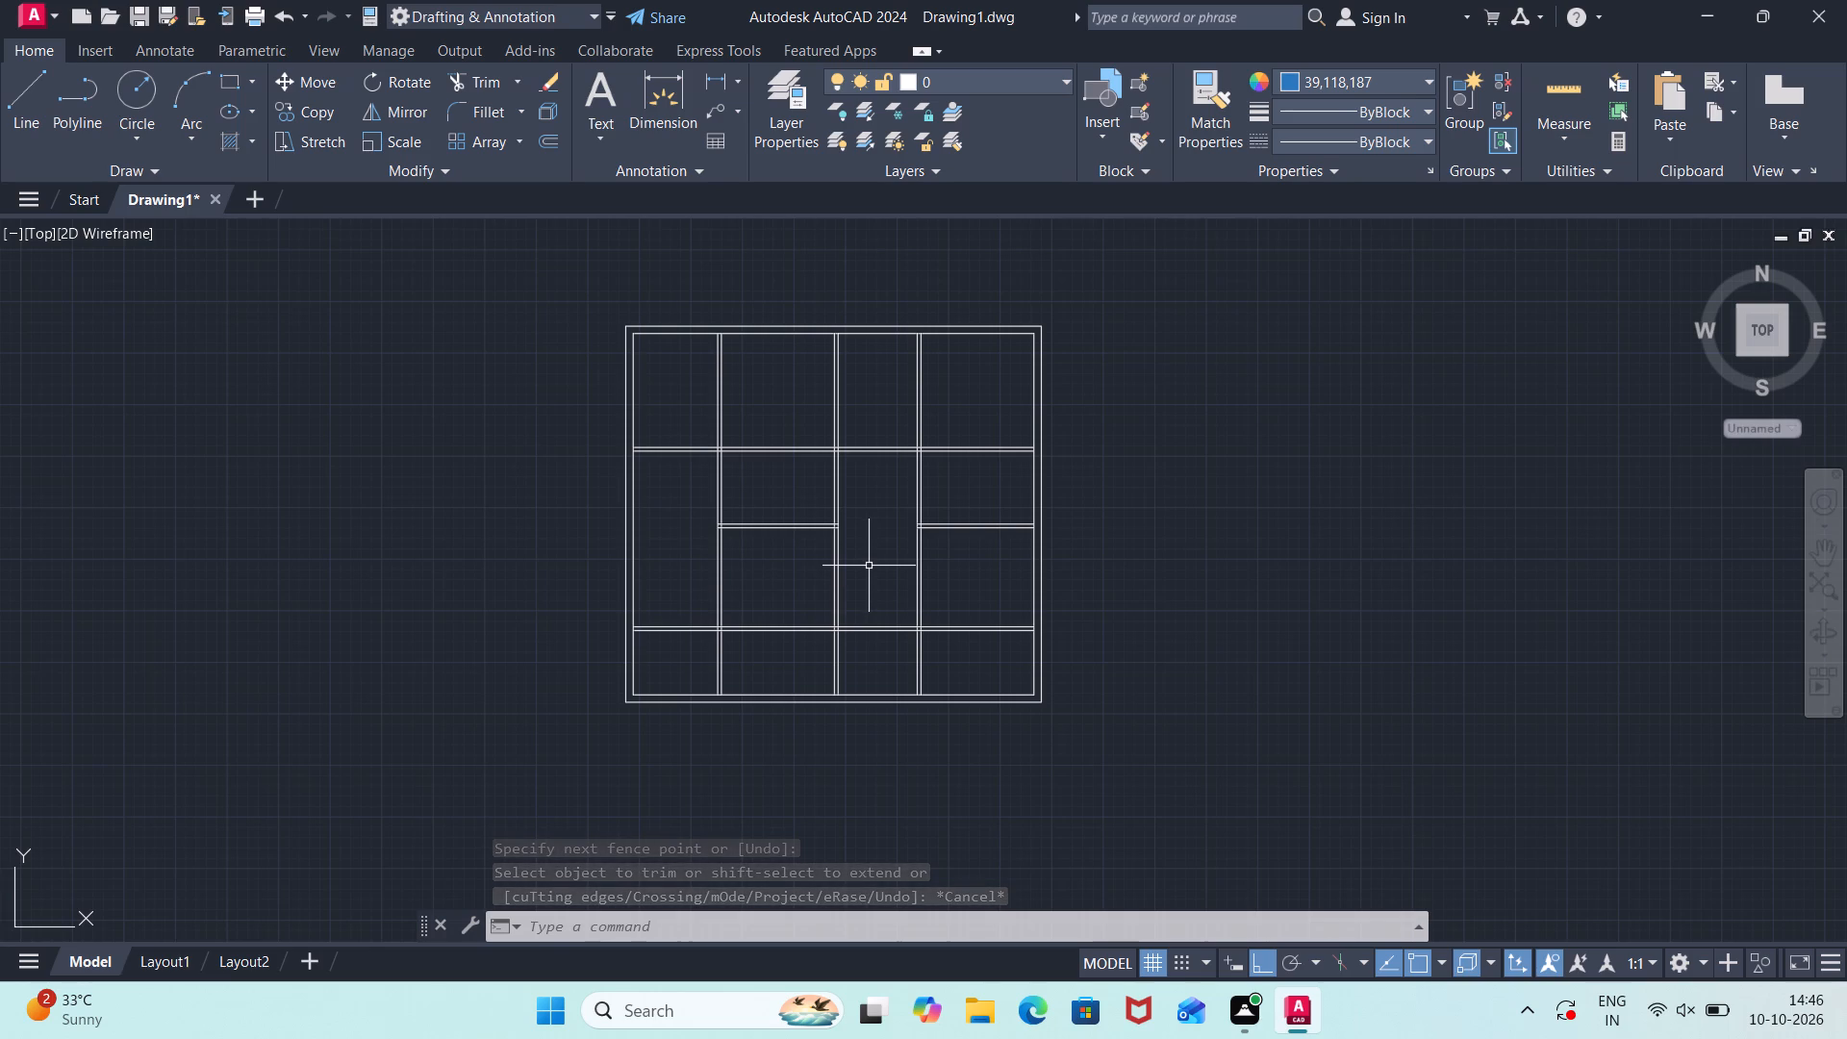
# Offset the inner line of the right outer wall 6' inward to start a fourth vertical partition.
pyautogui.press('o')
pyautogui.write('ff')
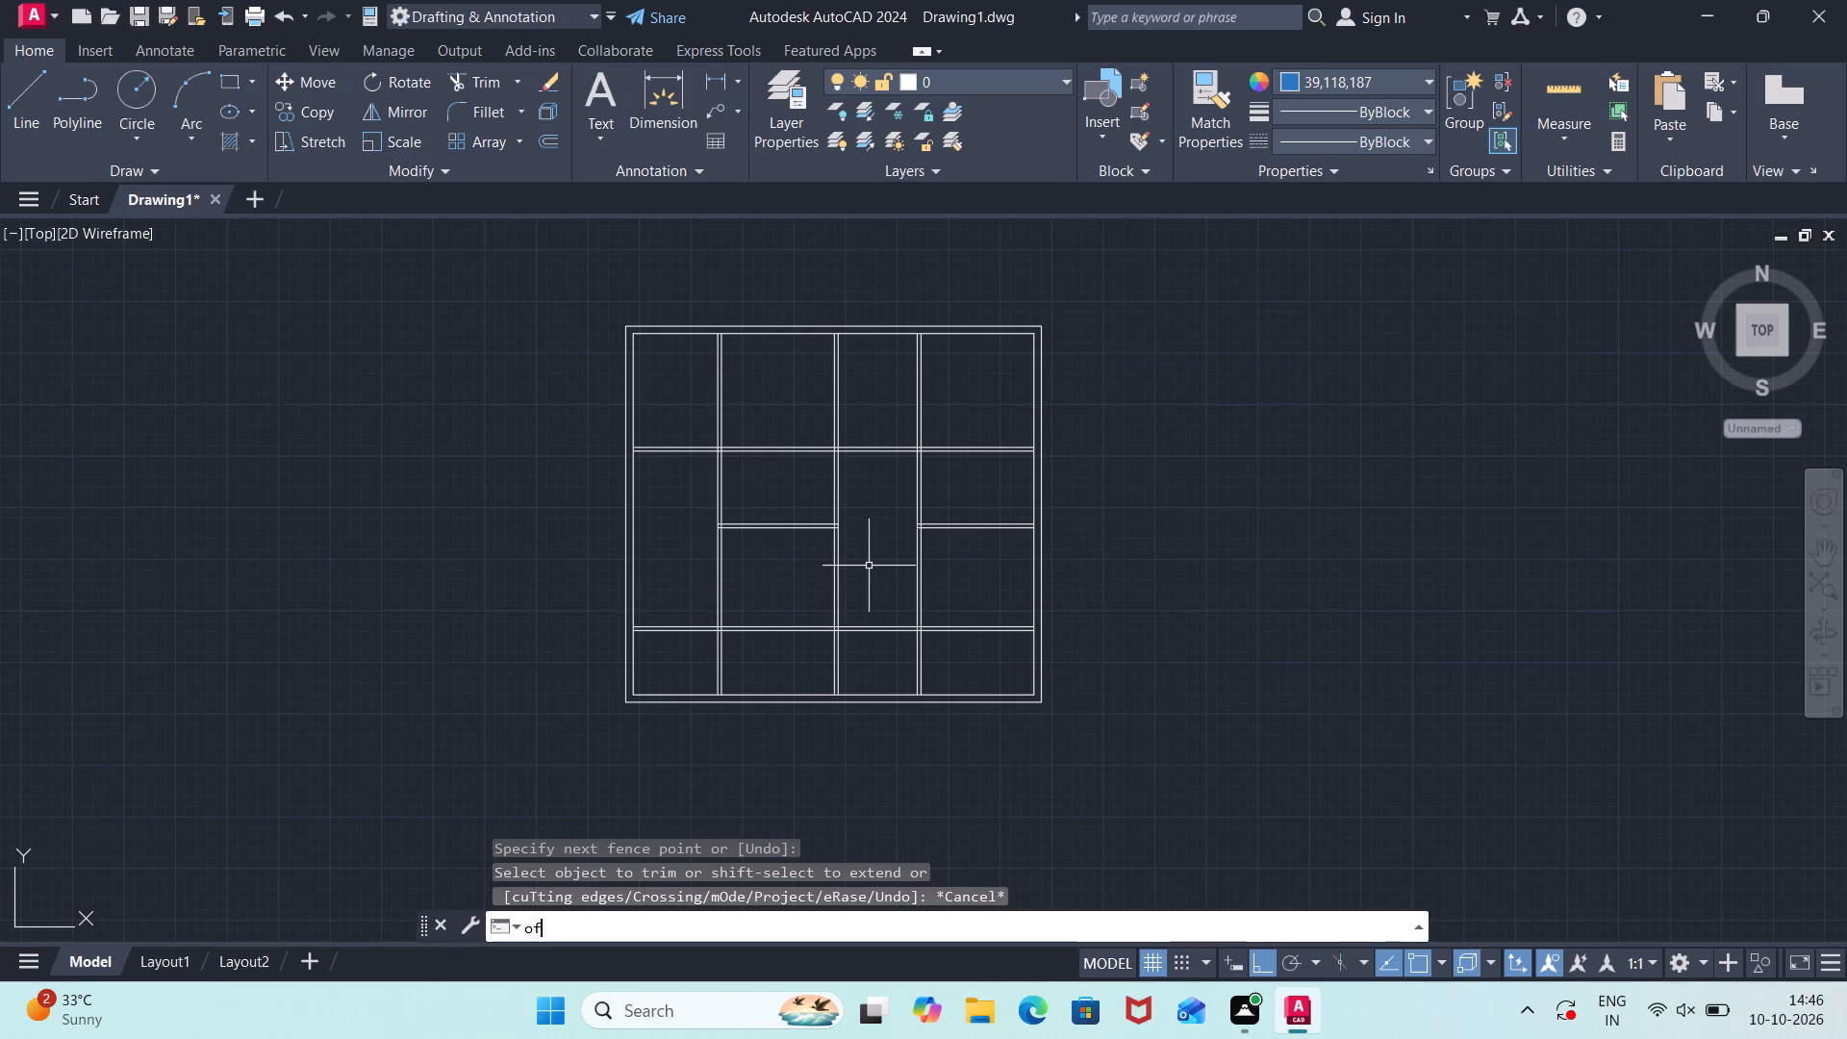
pyautogui.press('Return')
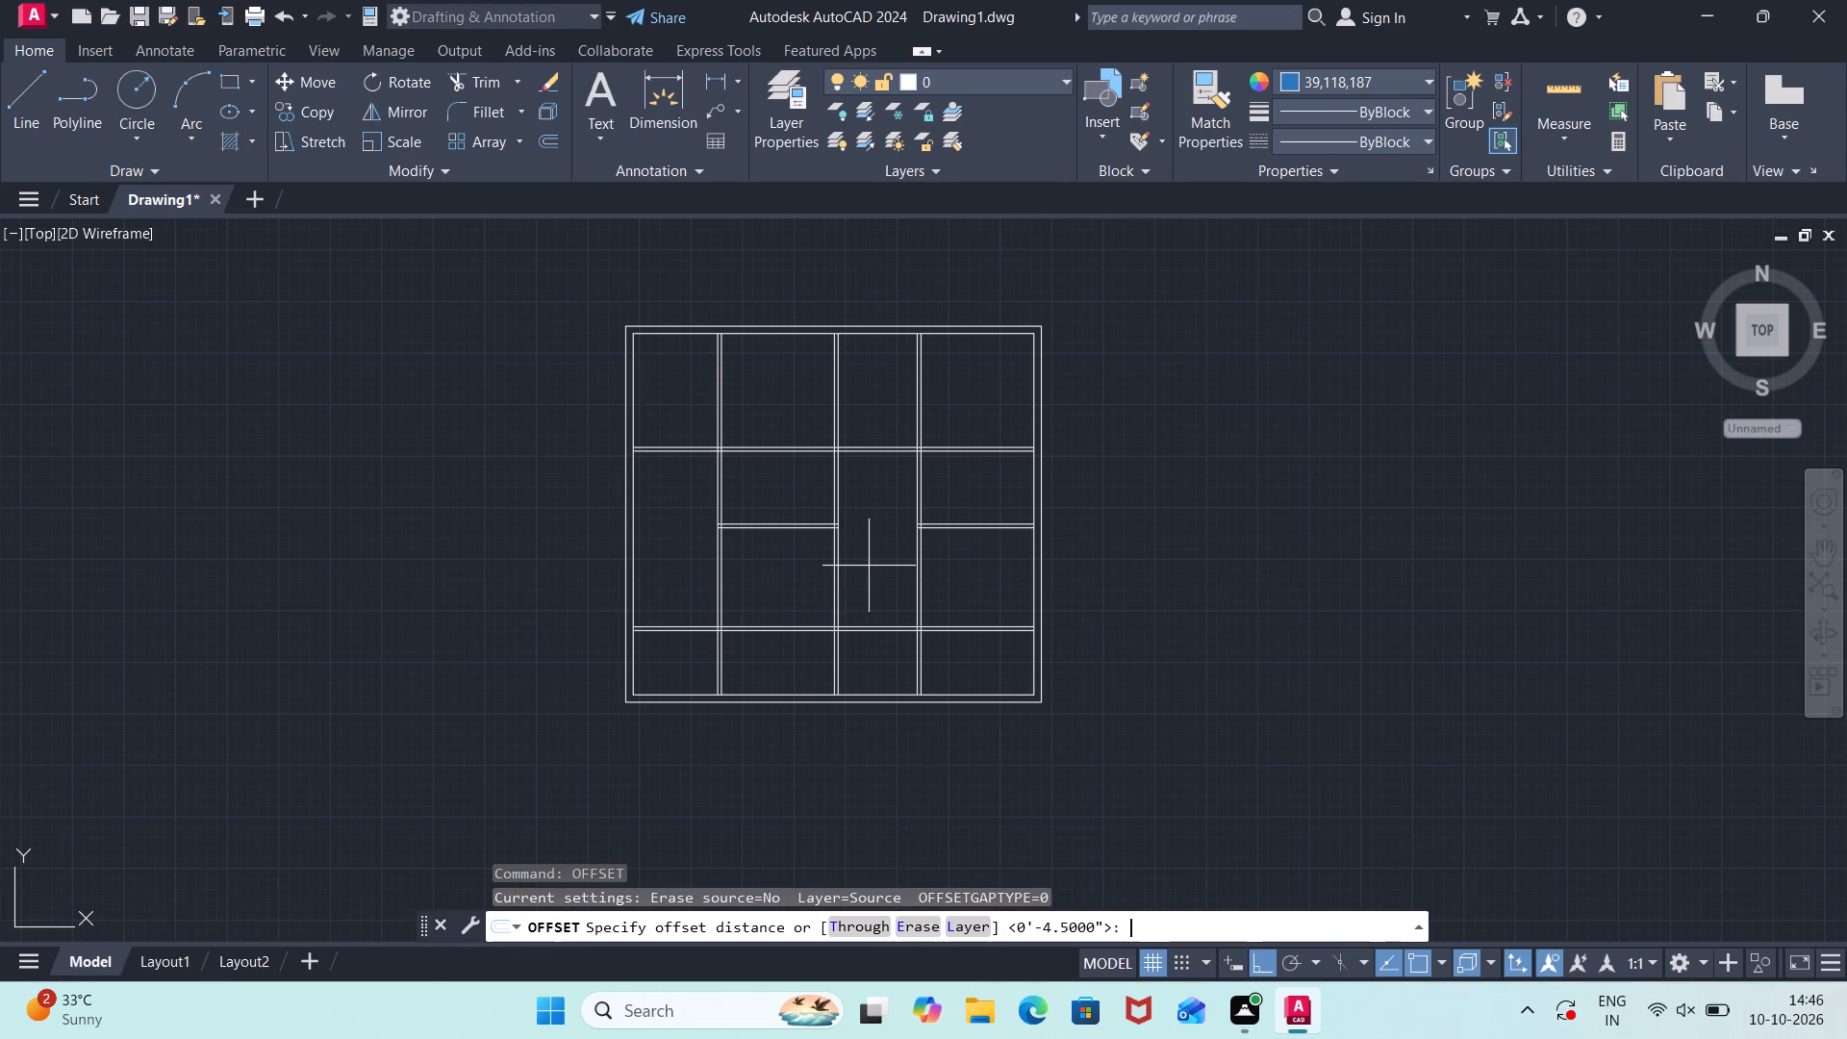
pyautogui.press('6')
pyautogui.press("'")
pyautogui.press('Return')
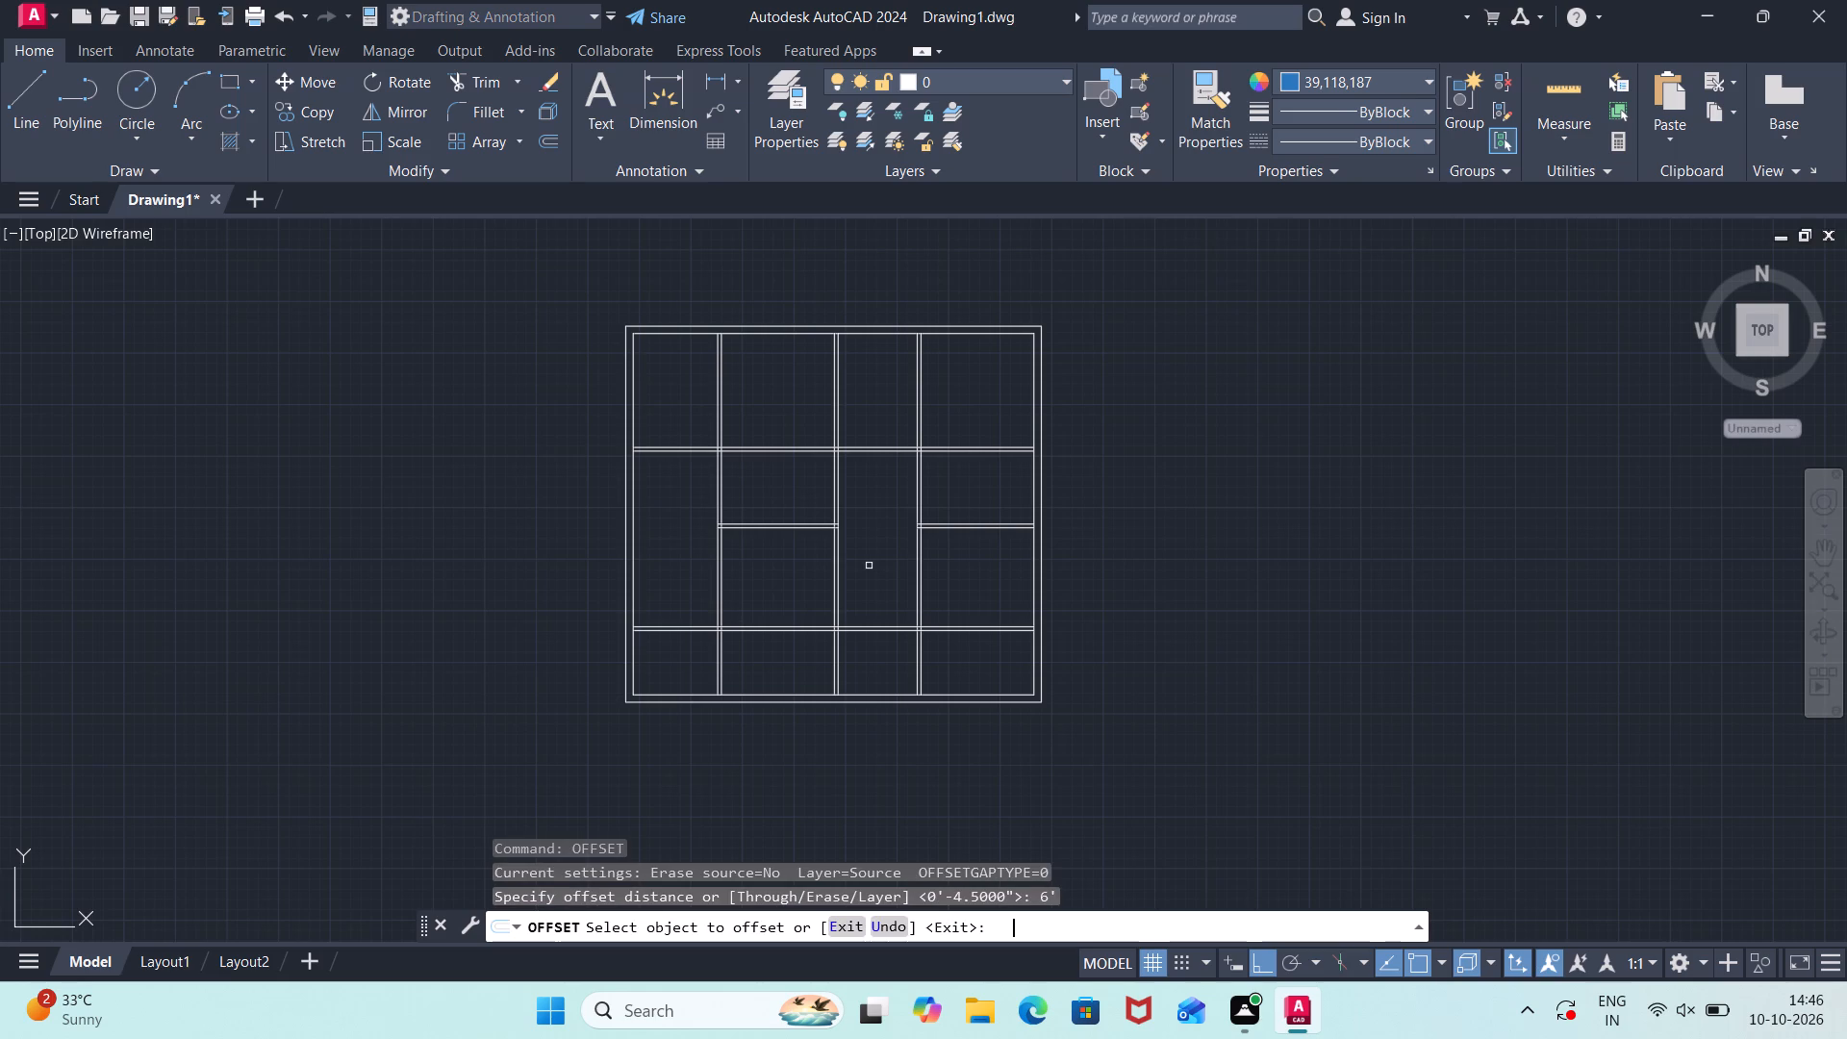
pyautogui.click(1035, 492)
pyautogui.click(1012, 490)
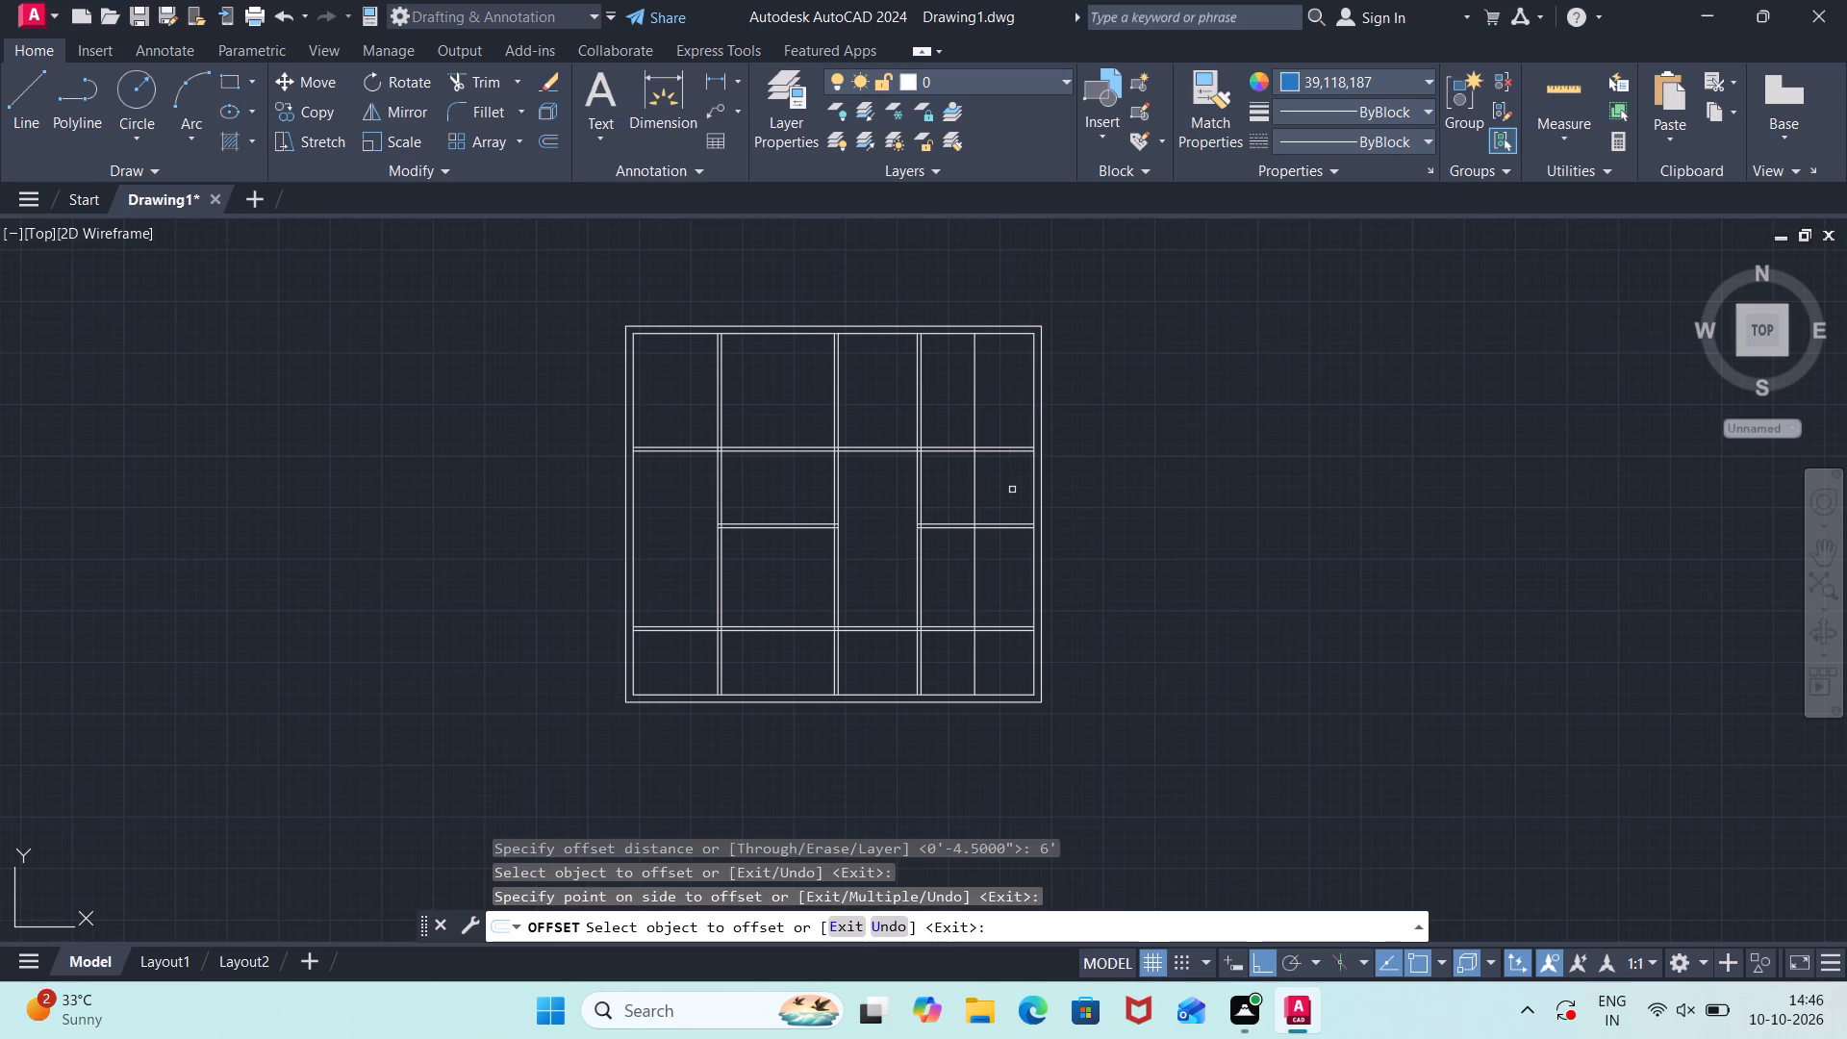
pyautogui.press('Escape')
# Offset the single line of the fourth vertical partition 4.5" away from the right outer wall to form its thickness.
pyautogui.press('space')
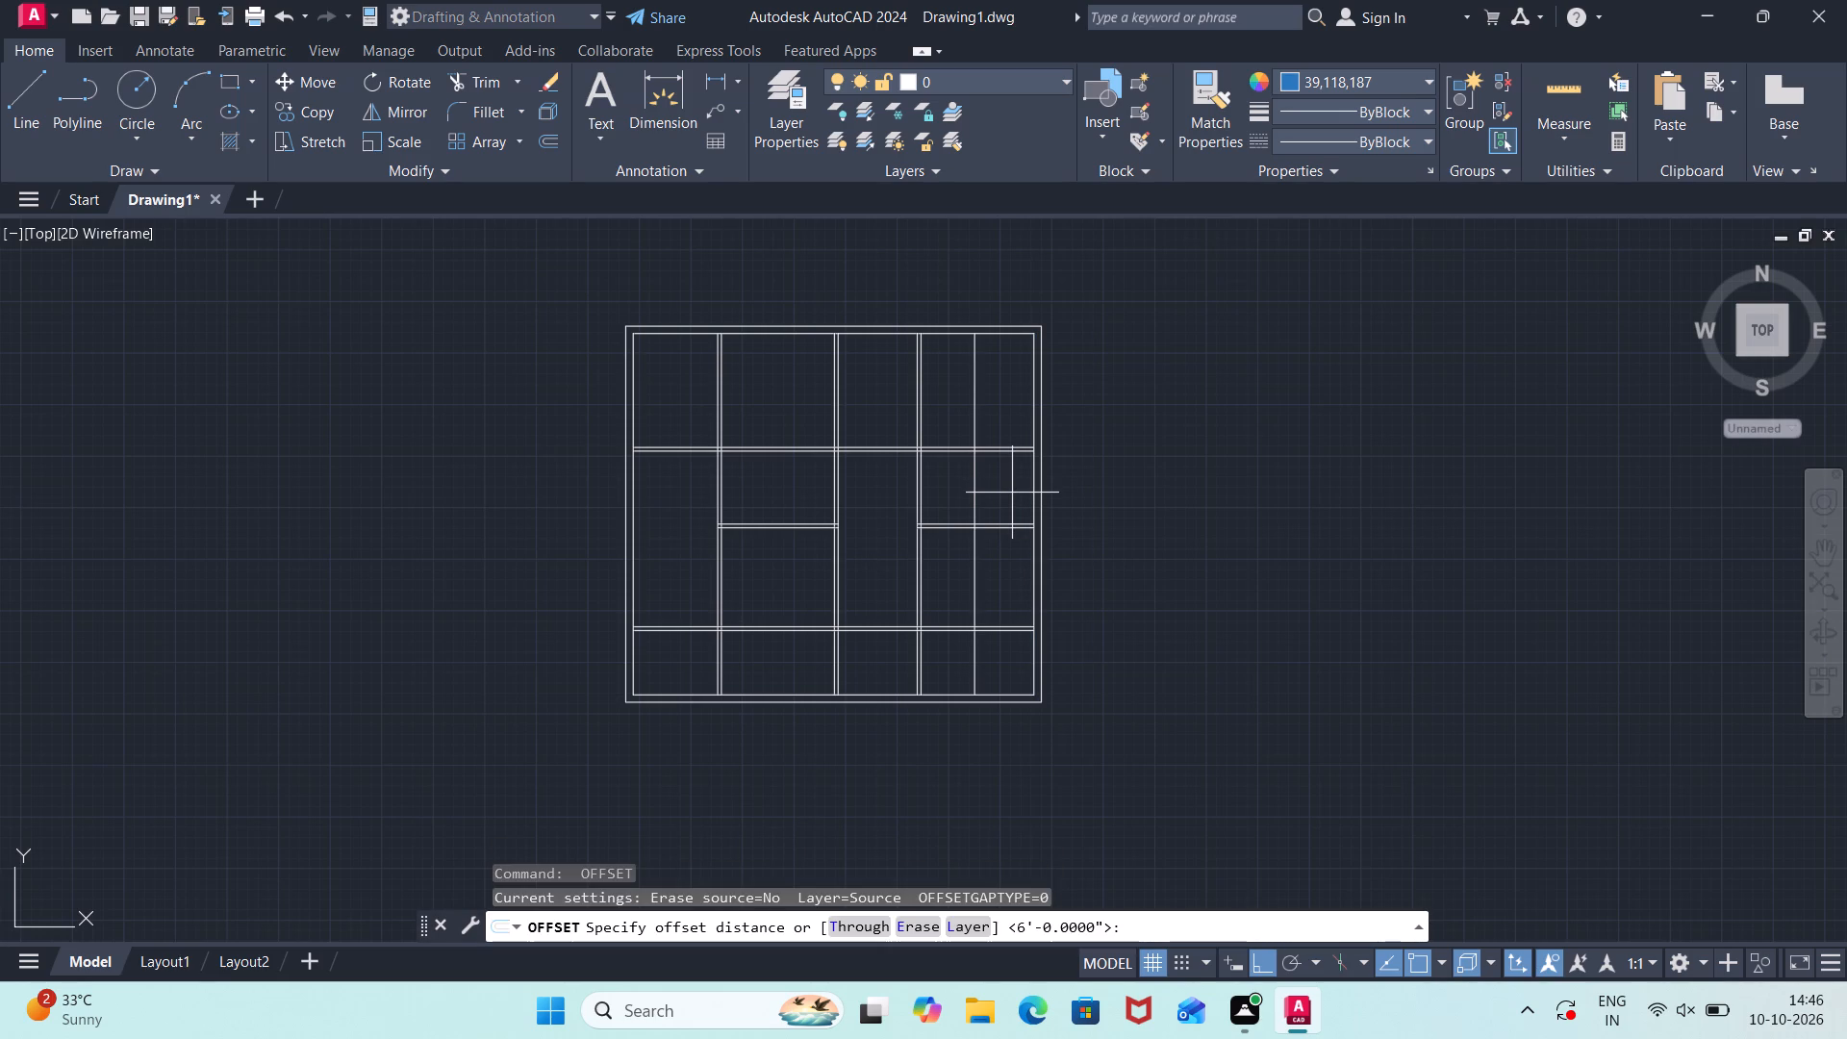
pyautogui.write('4.5"')
pyautogui.press('Return')
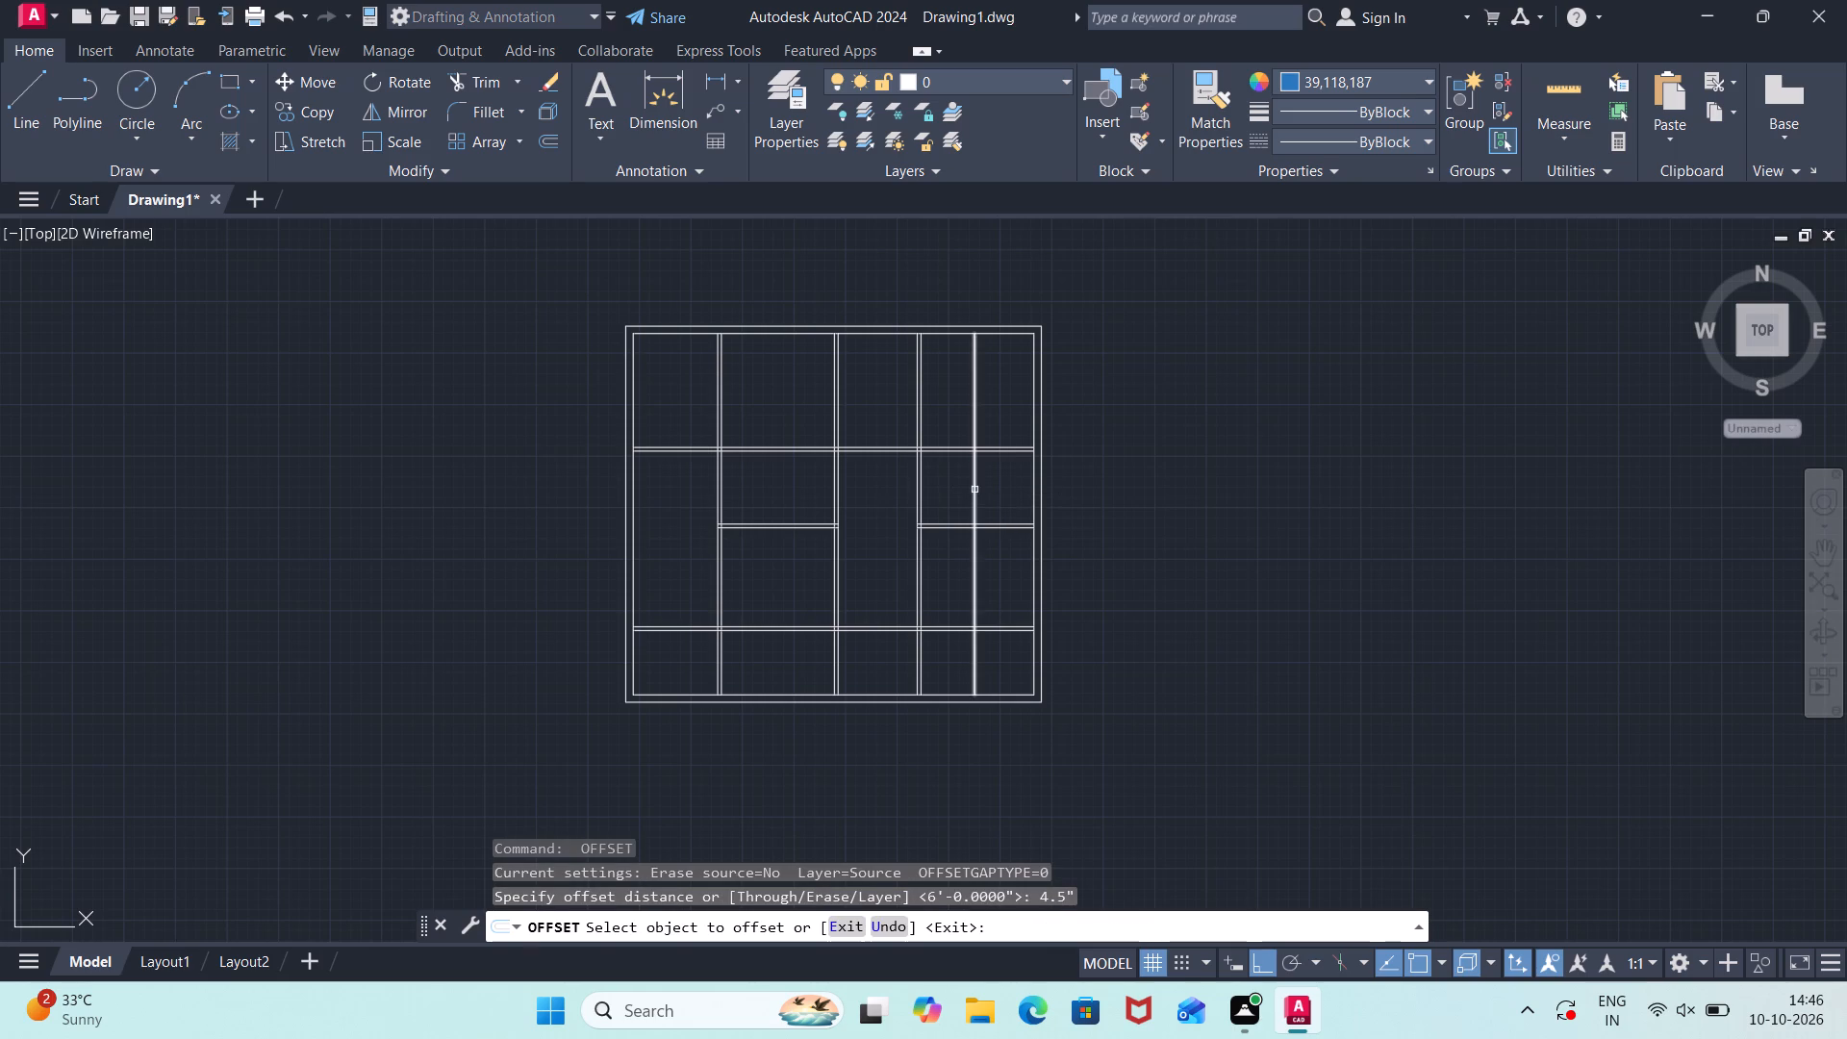
pyautogui.click(975, 490)
pyautogui.click(966, 492)
pyautogui.press('Escape')
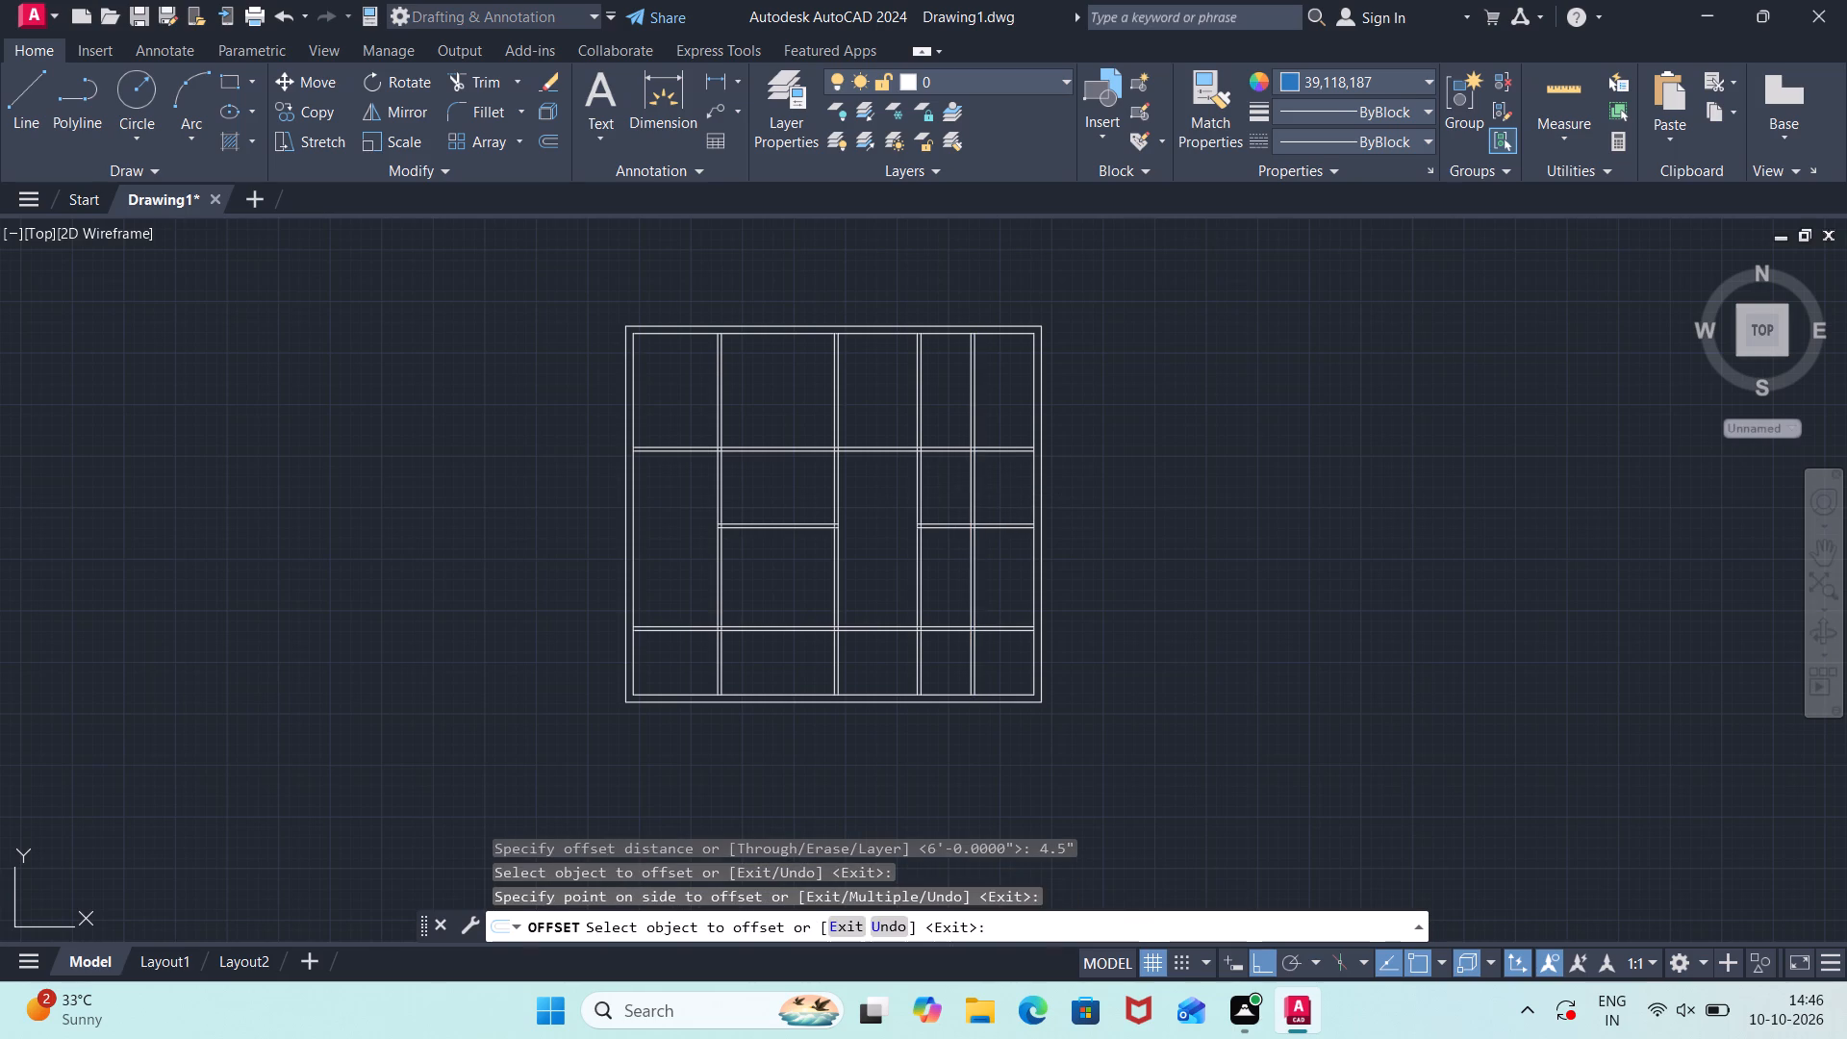
# Trim the rightmost vertical partition above the upper horizontal partition and between the middle and lower horizontal partitions.
pyautogui.scroll(2, 965, 494)
pyautogui.scroll(-2, 965, 494)
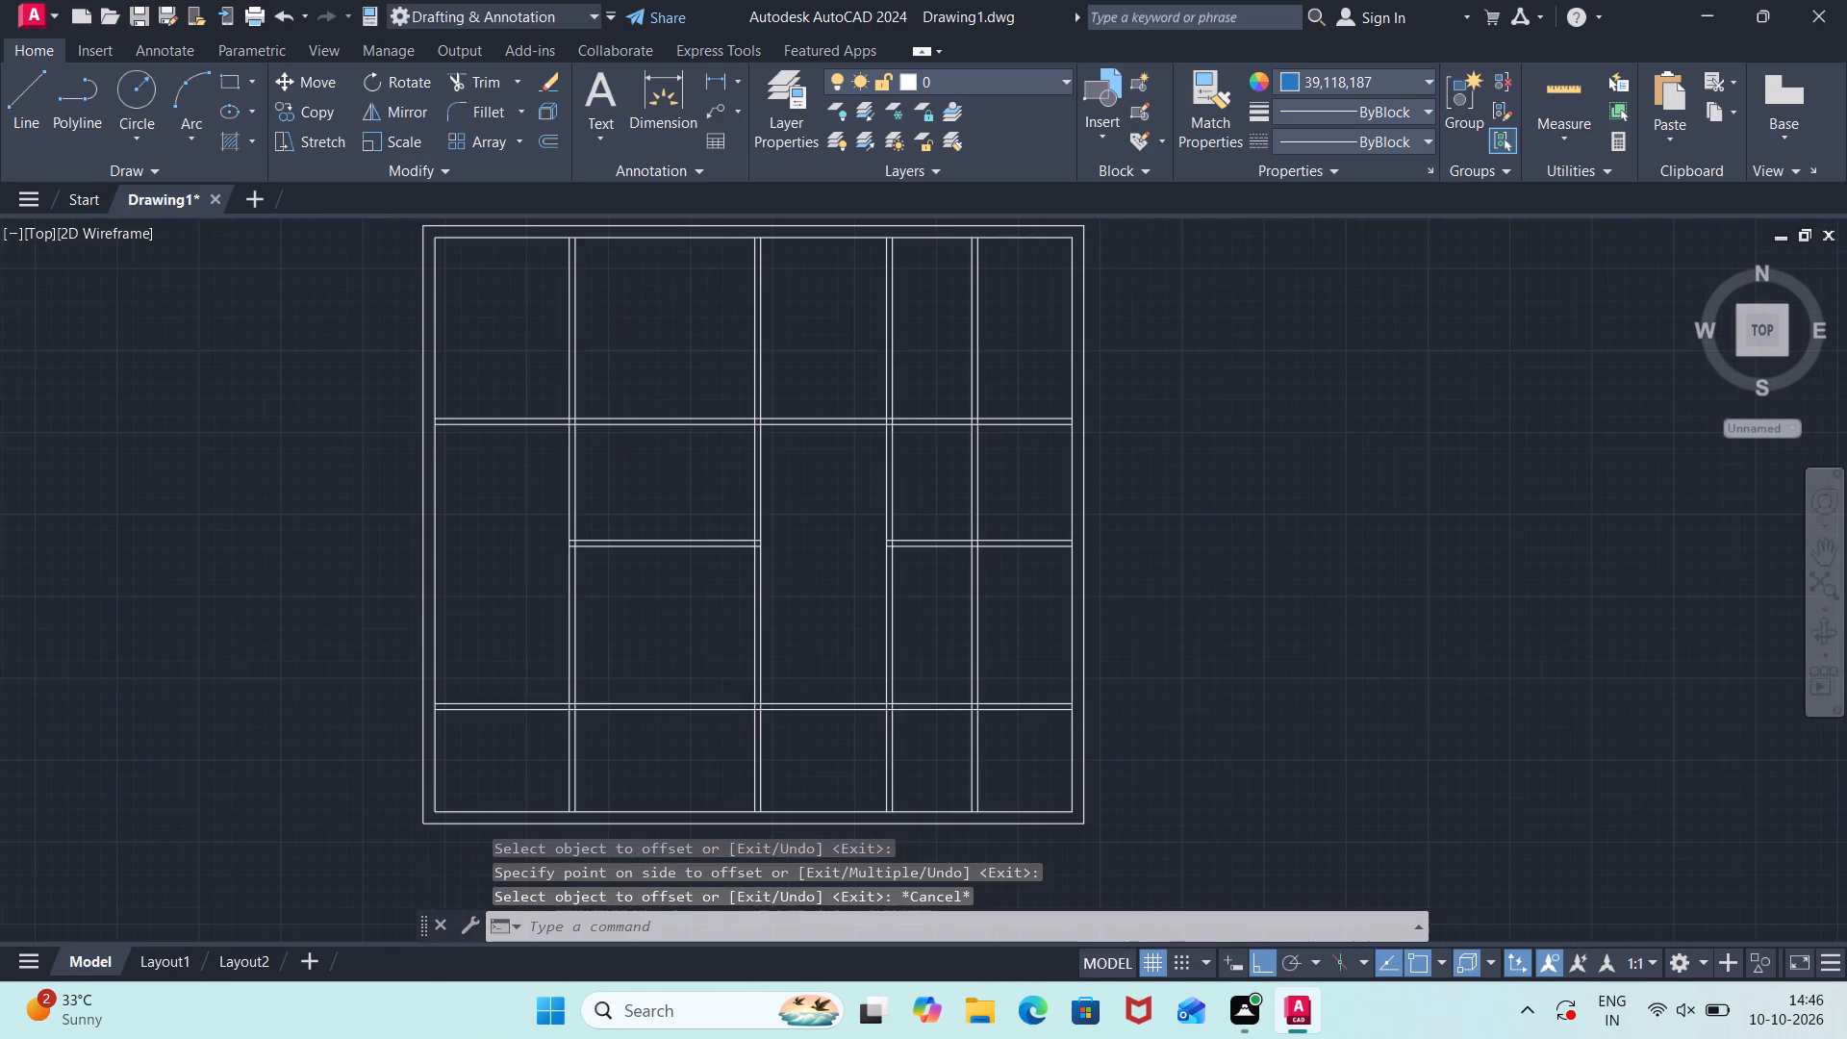
pyautogui.write('tr')
pyautogui.press('Return')
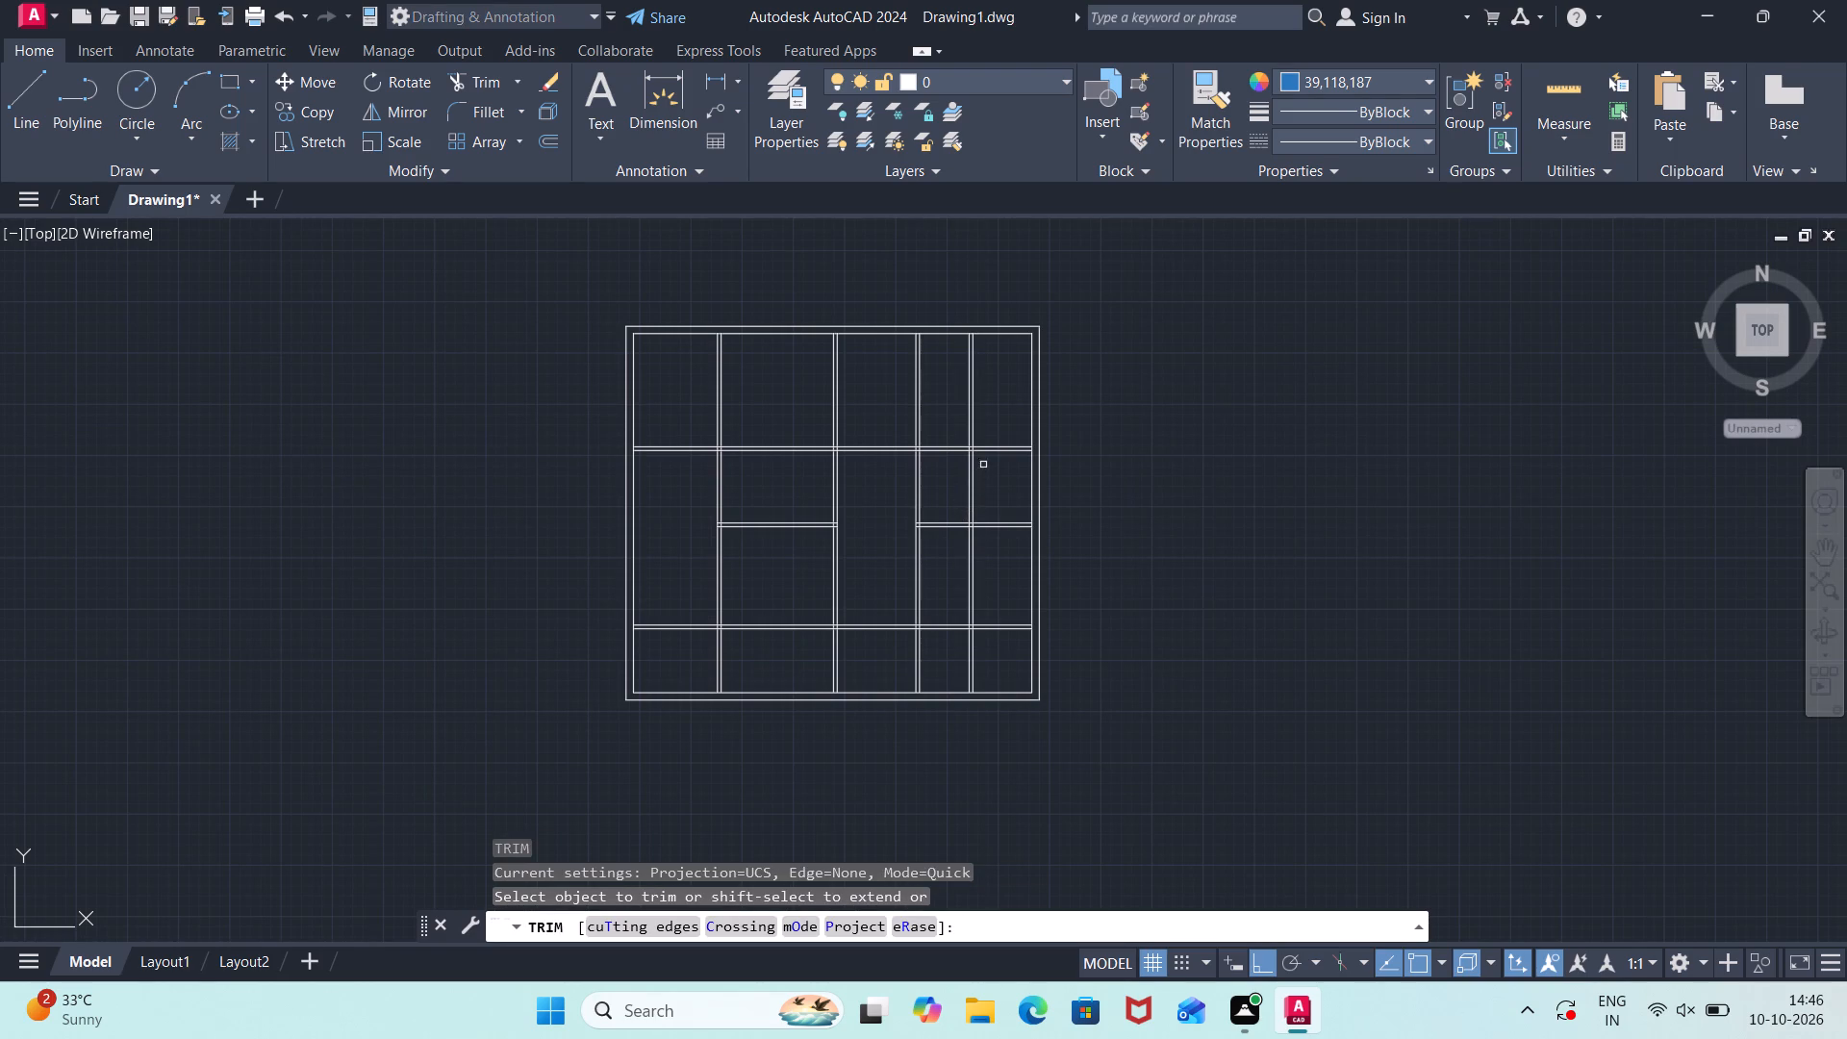
pyautogui.click(990, 406)
pyautogui.click(926, 412)
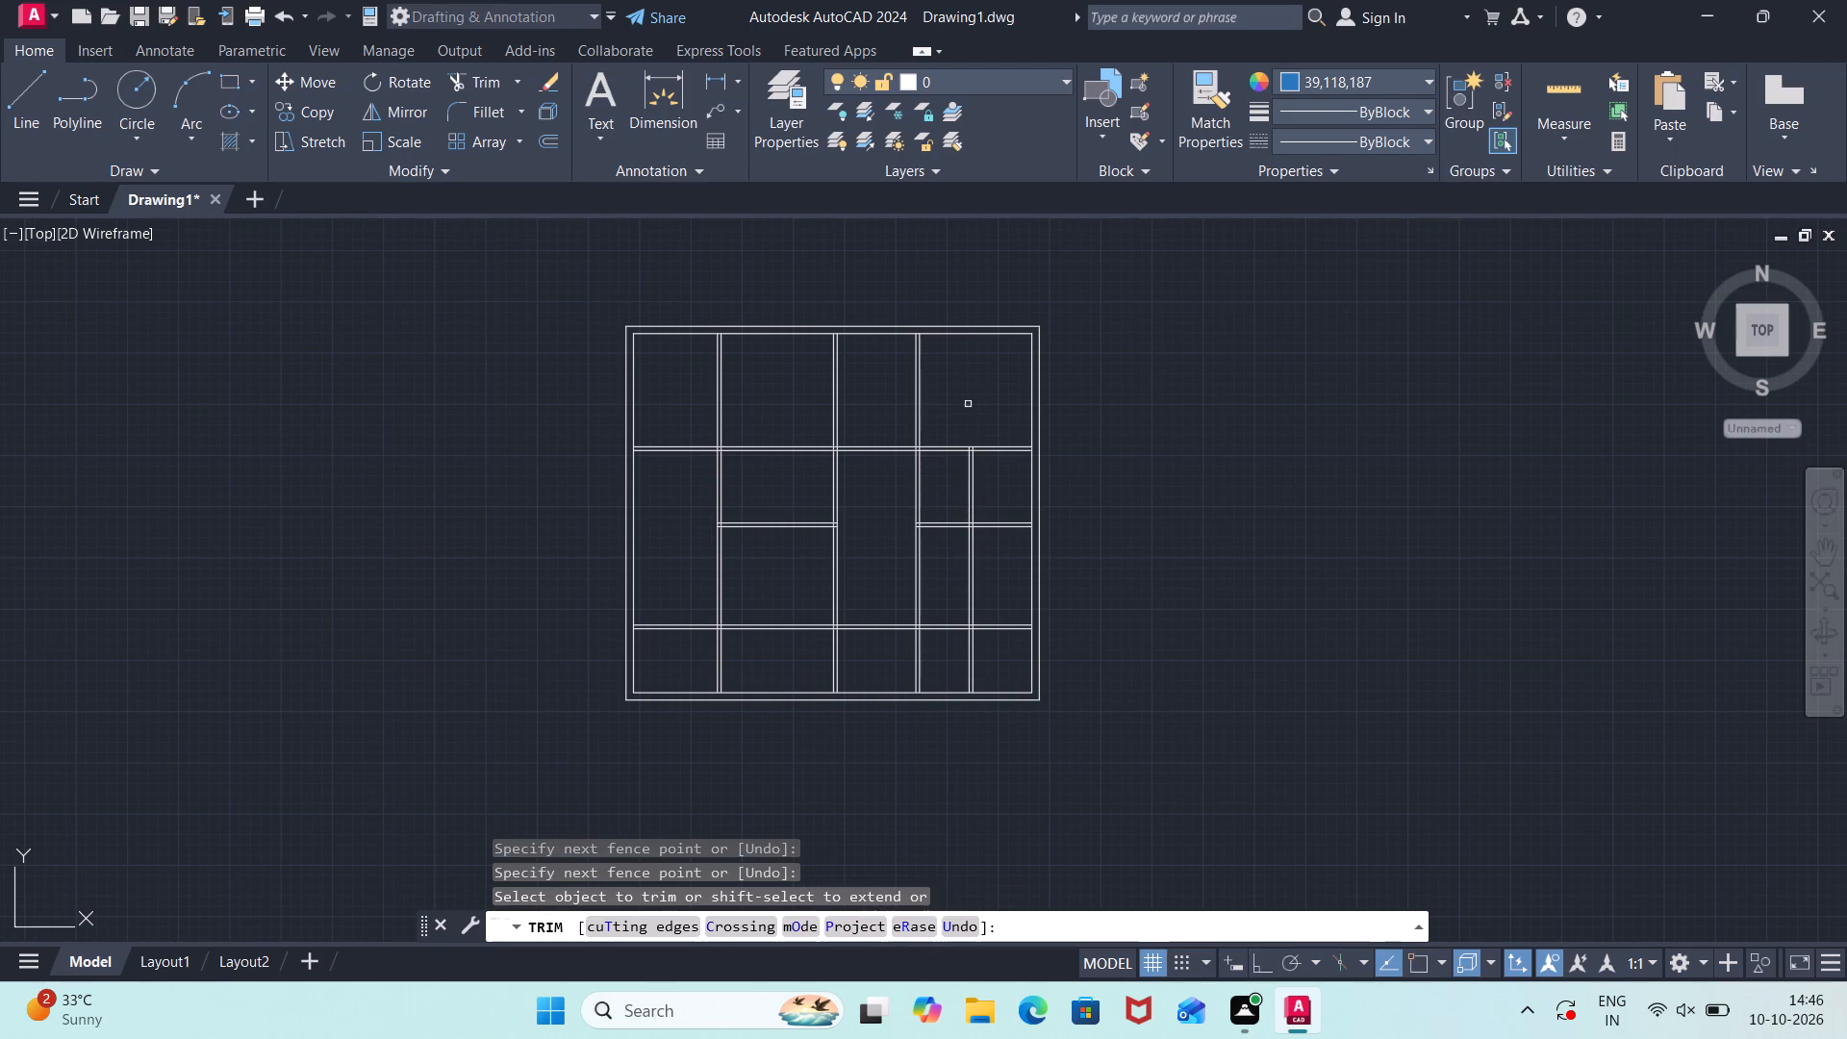
pyautogui.click(1001, 570)
pyautogui.click(946, 584)
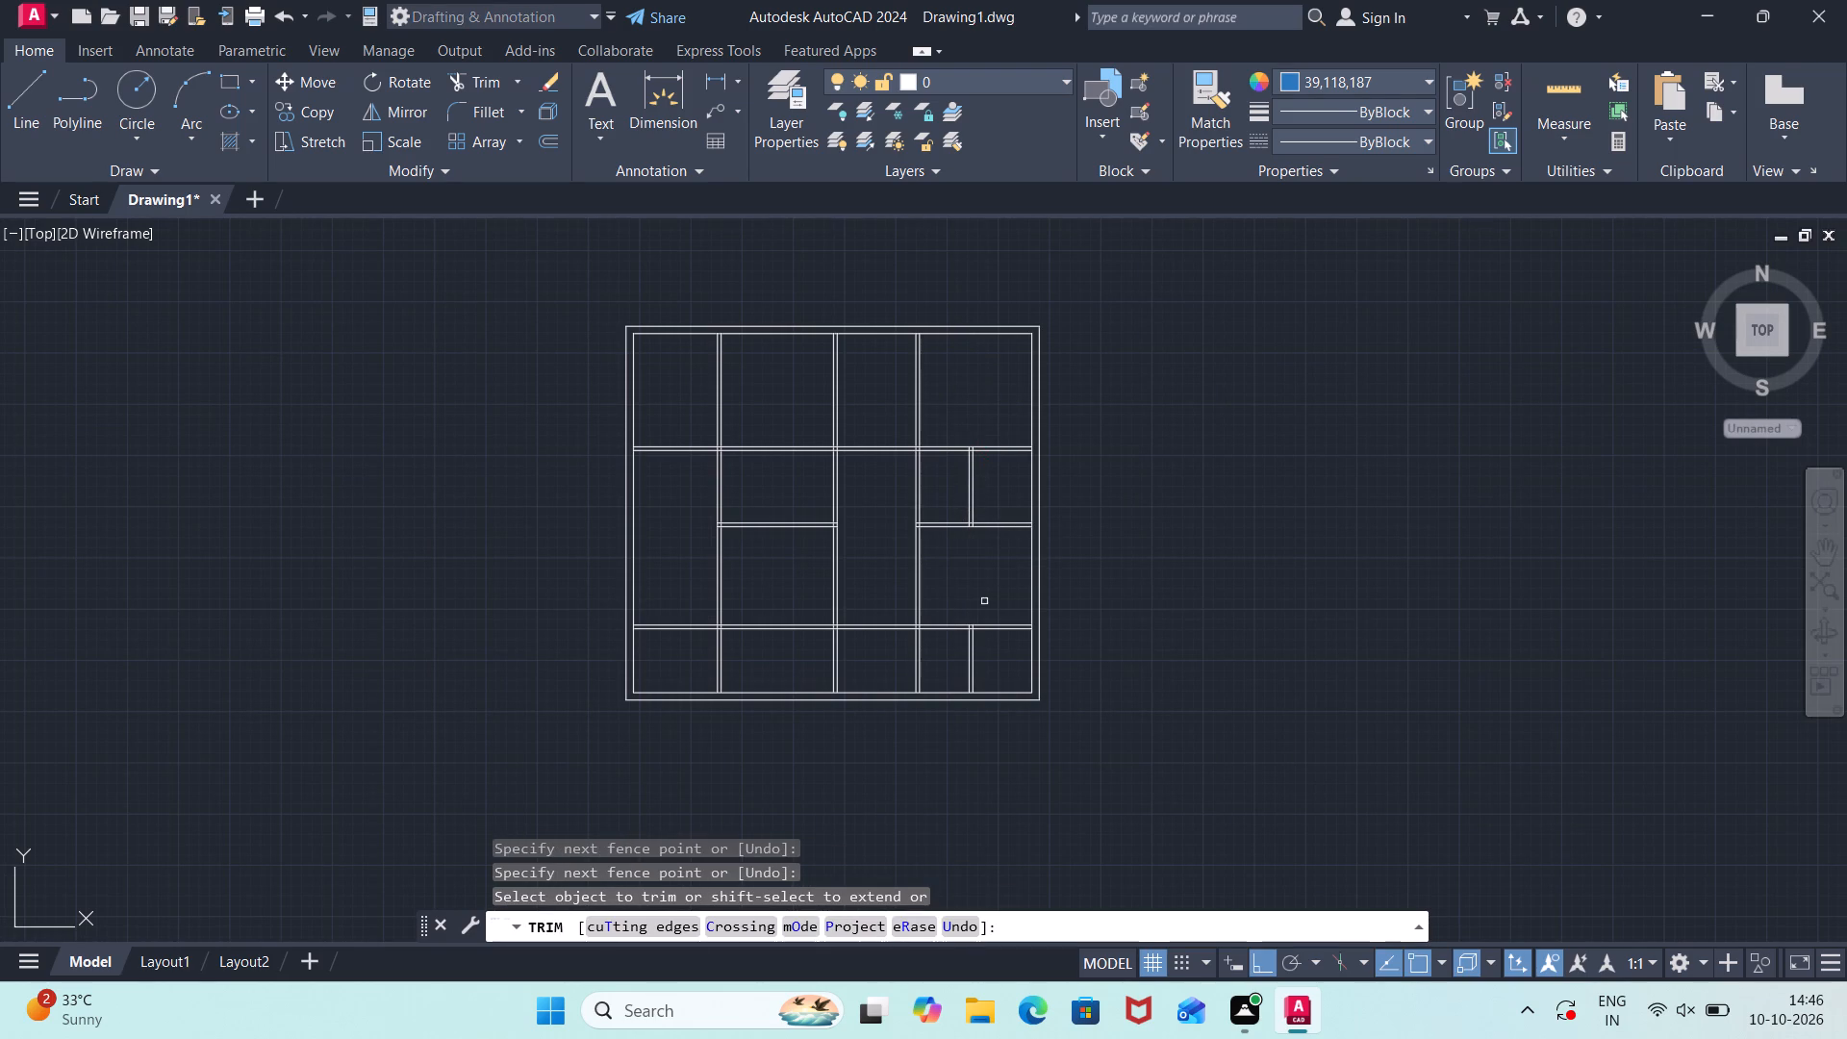
# Trim all four vertical partitions below the lower horizontal partition to leave one continuous bottom strip.
pyautogui.click(983, 657)
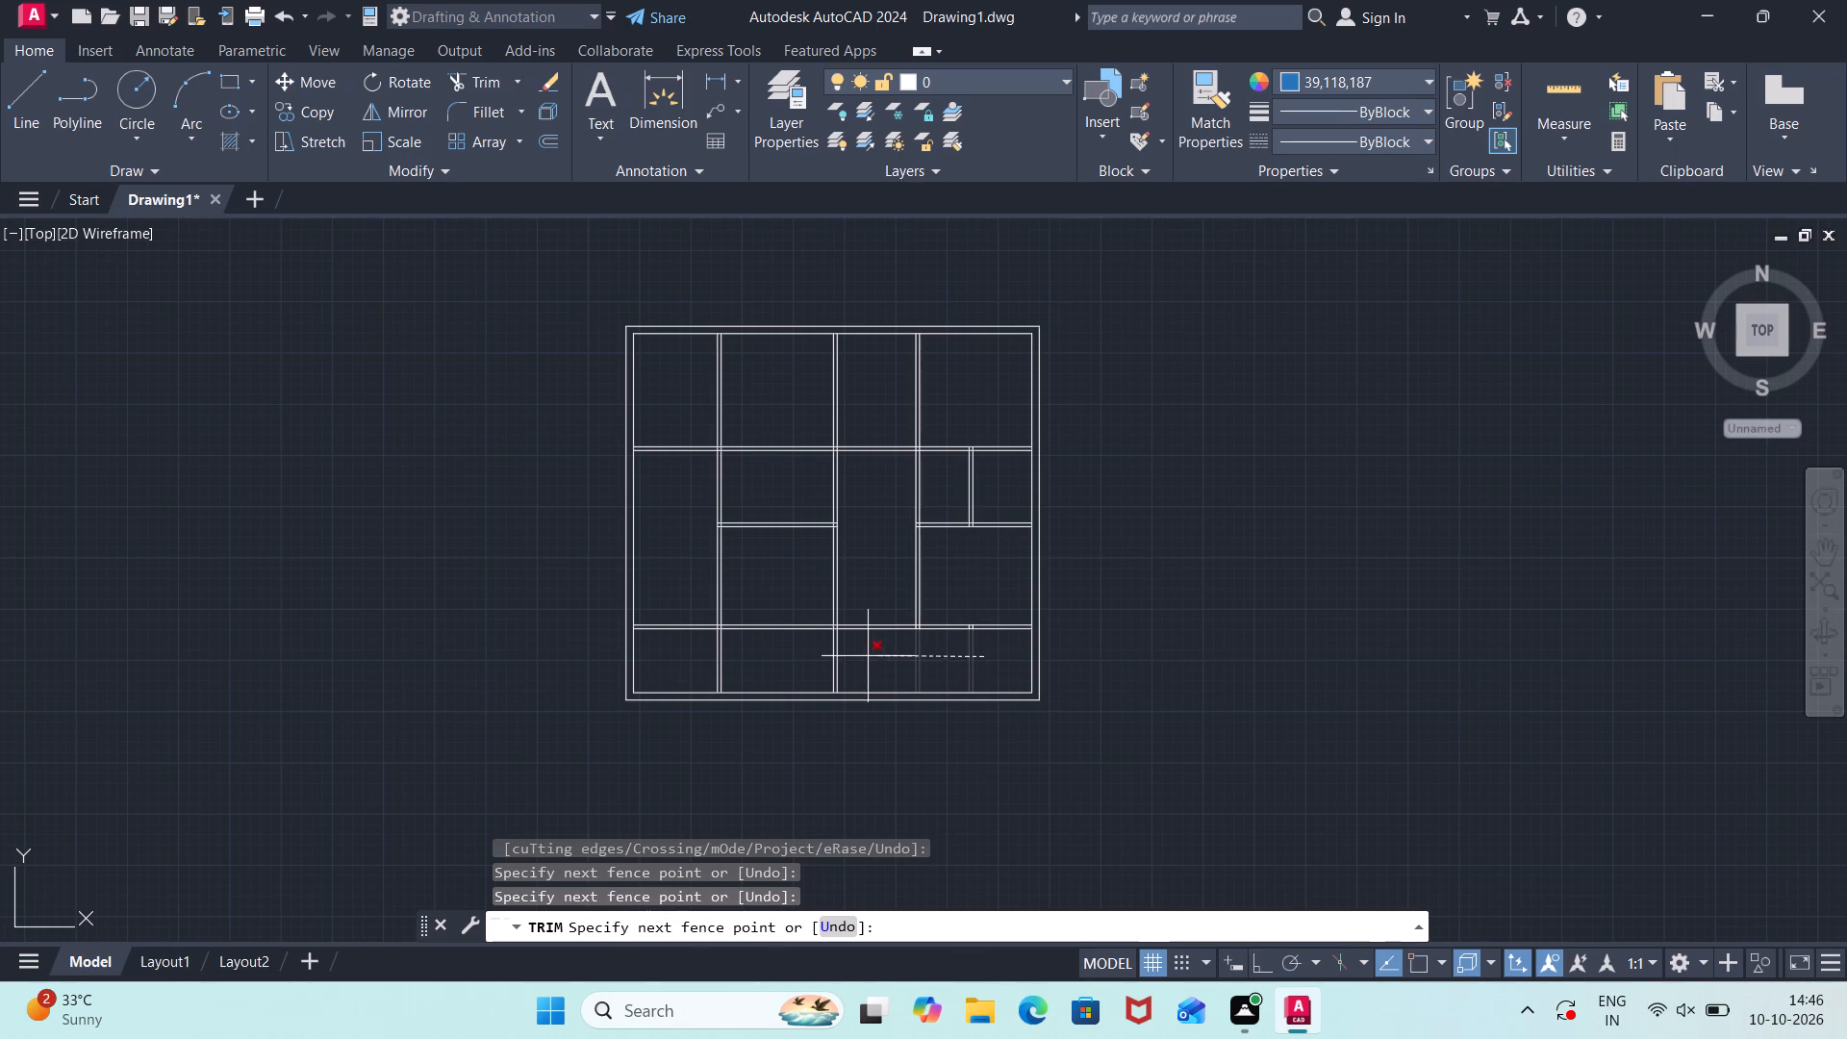
pyautogui.click(660, 665)
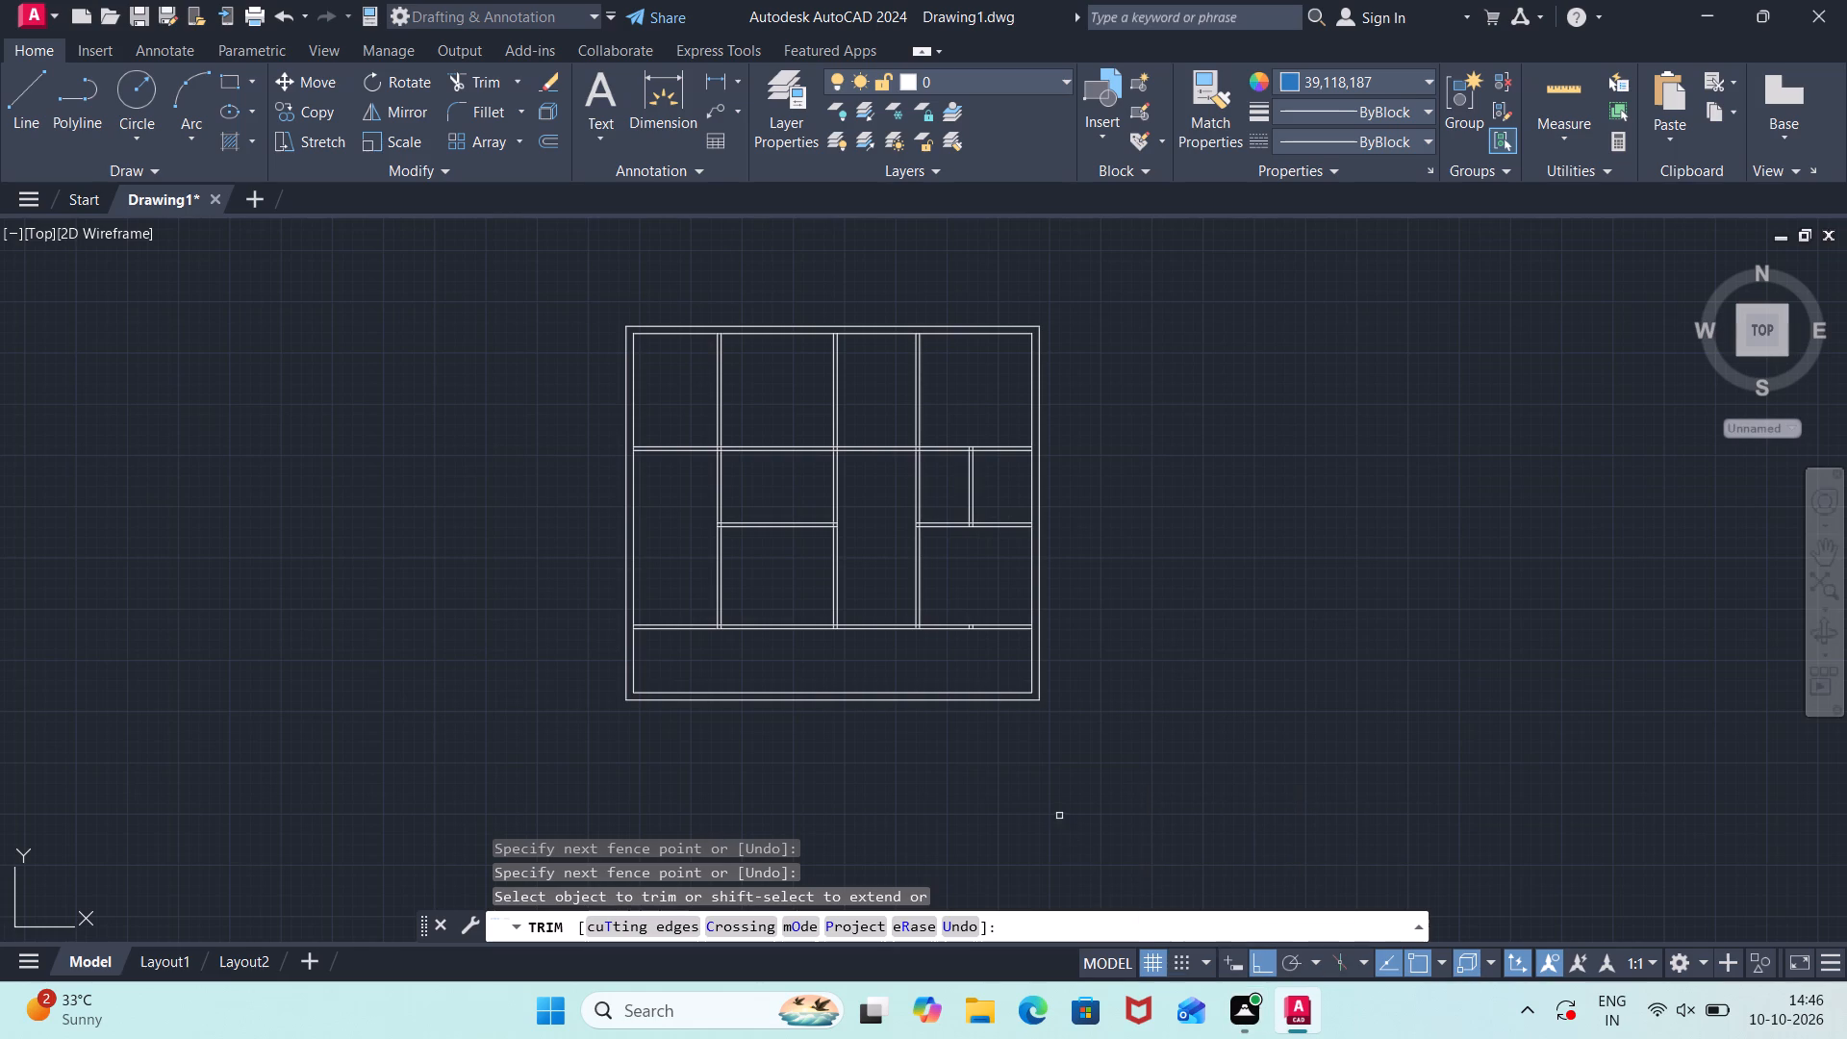
# Remove the two leftover stubs of the rightmost vertical partition inside the lower horizontal partition.
pyautogui.scroll(3, 956, 650)
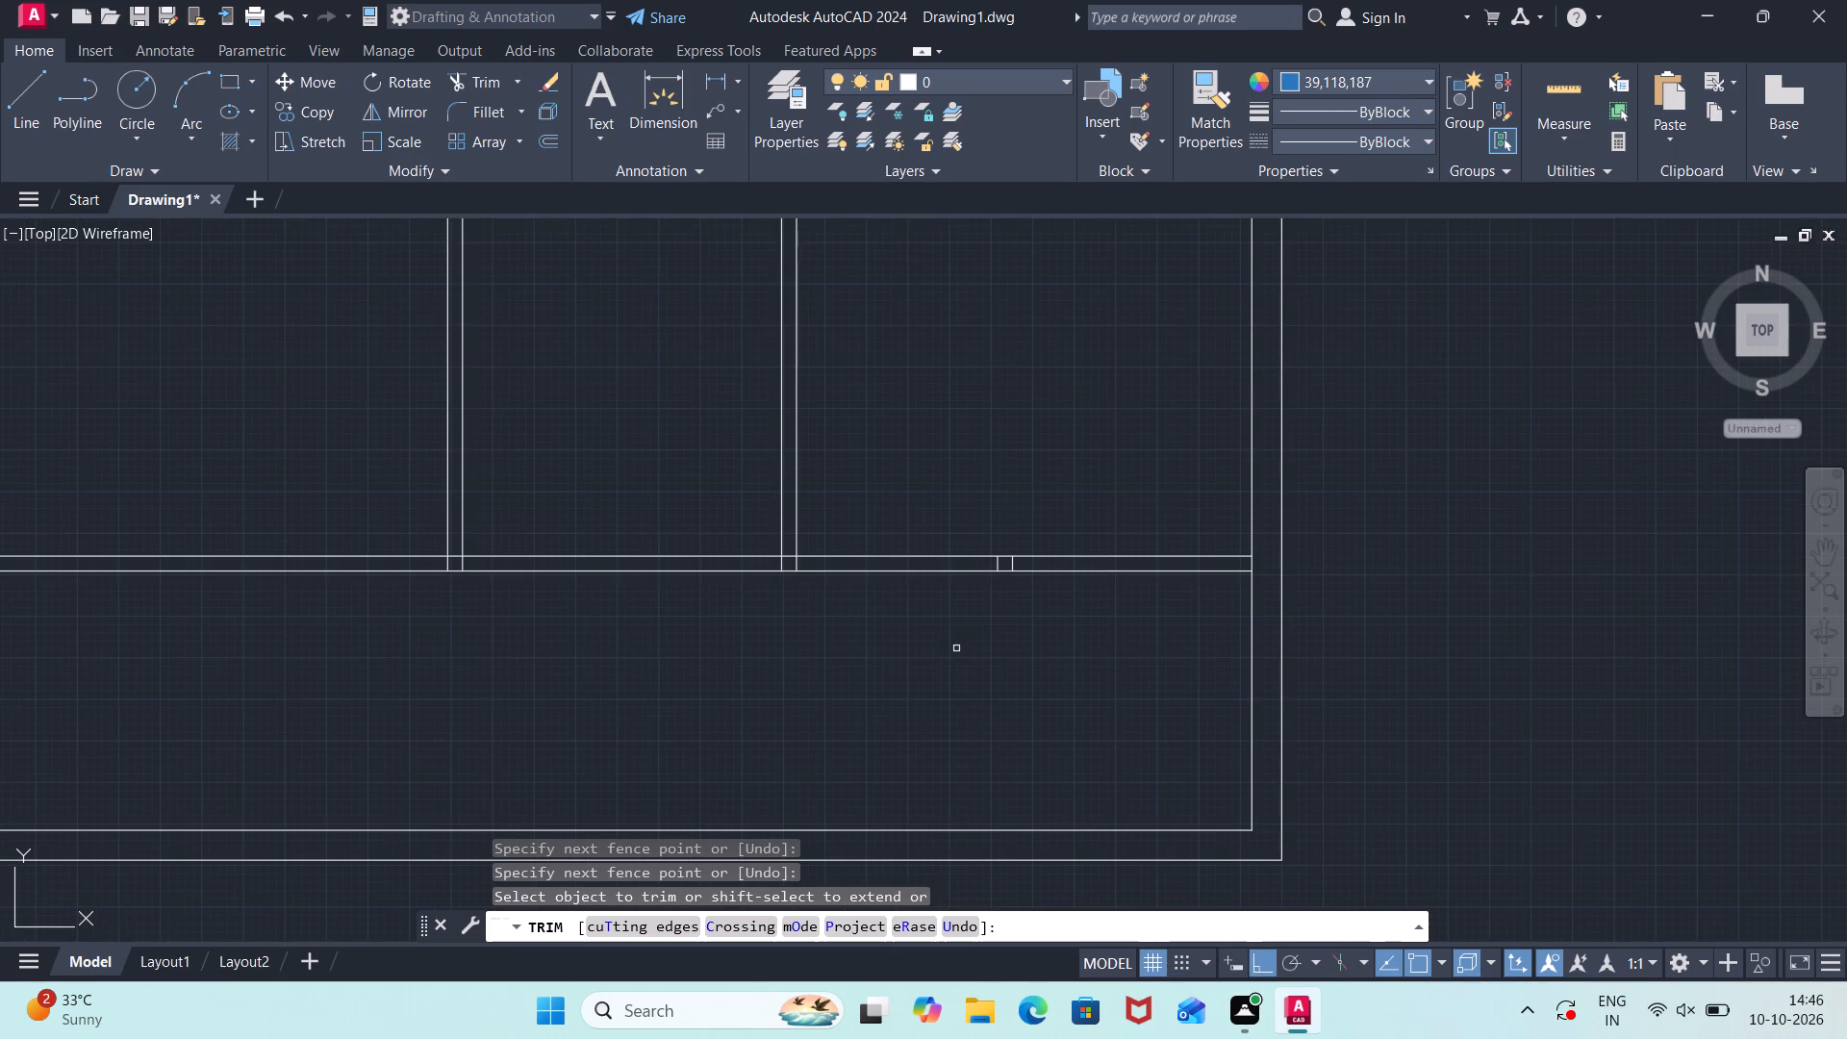
pyautogui.click(1013, 564)
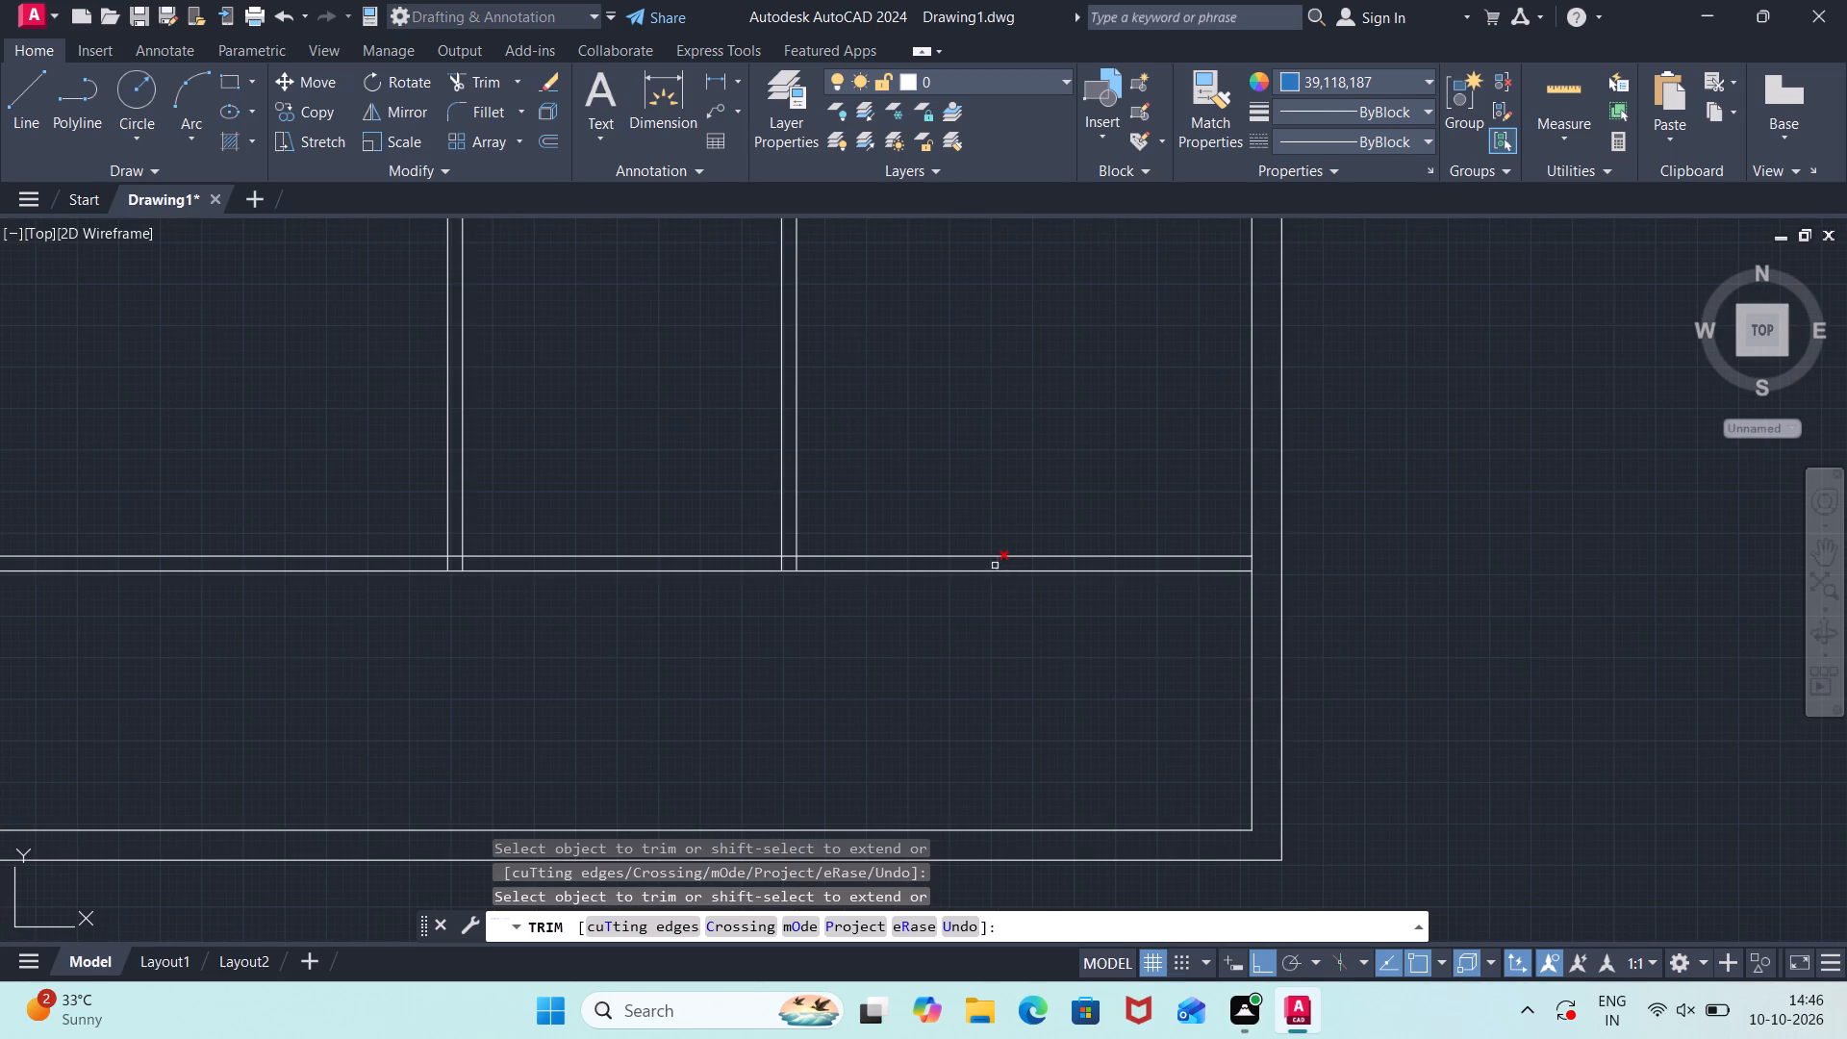
pyautogui.click(997, 565)
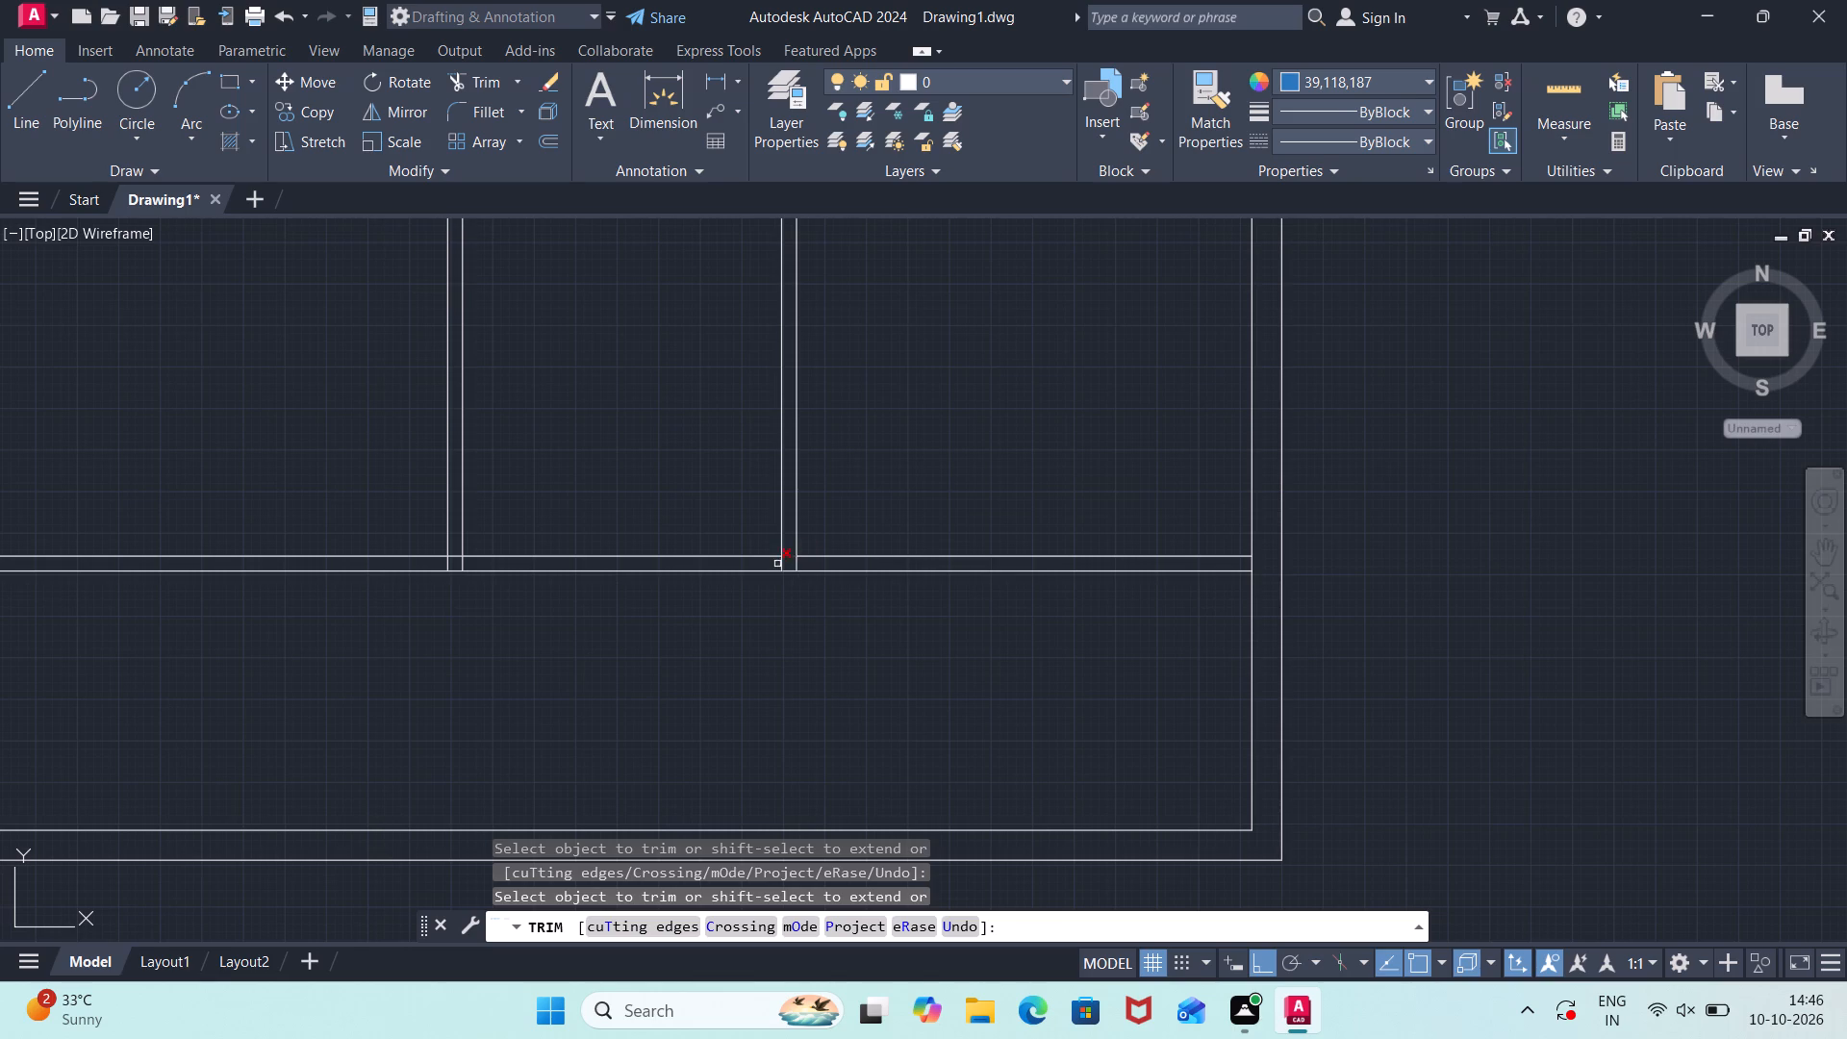
# Trim the overlapping lines where the three remaining vertical partitions and the left outer wall meet the lower horizontal partition.
pyautogui.click(783, 566)
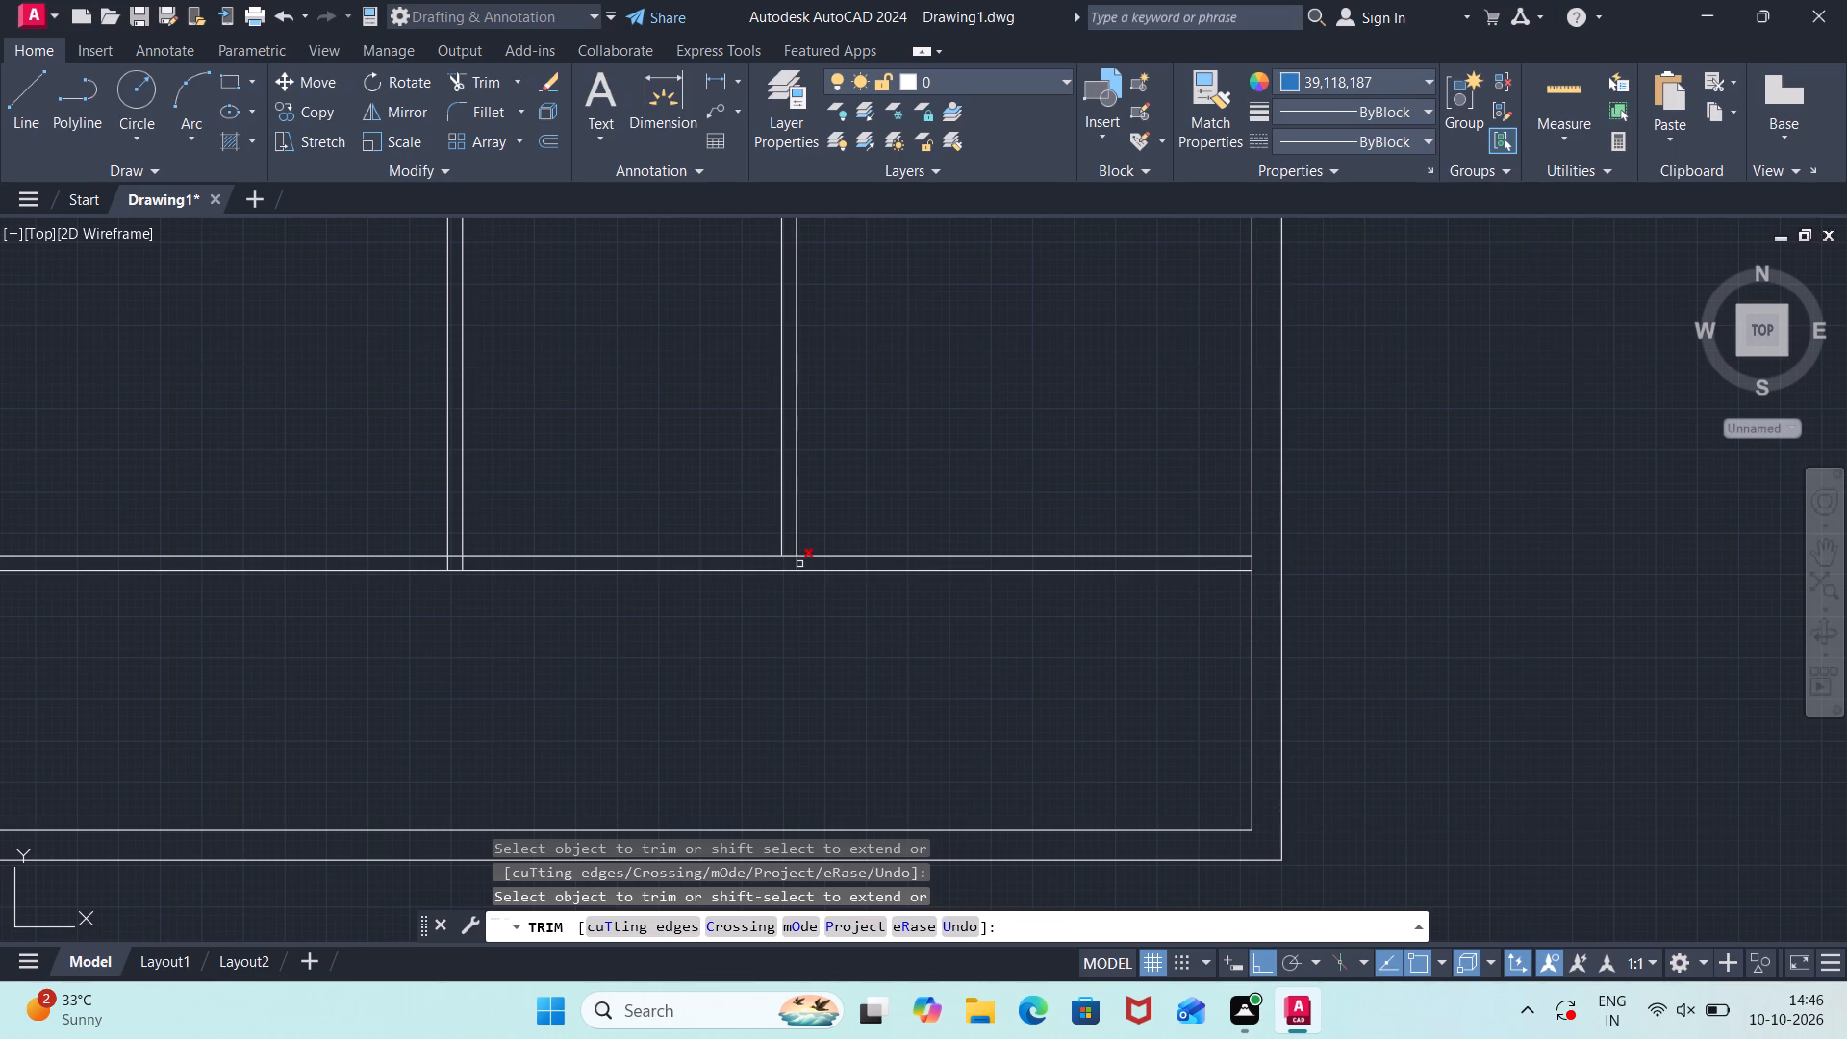
pyautogui.click(799, 564)
pyautogui.click(789, 559)
pyautogui.moveTo(507, 626); pyautogui.dragTo(935, 741, button='middle')
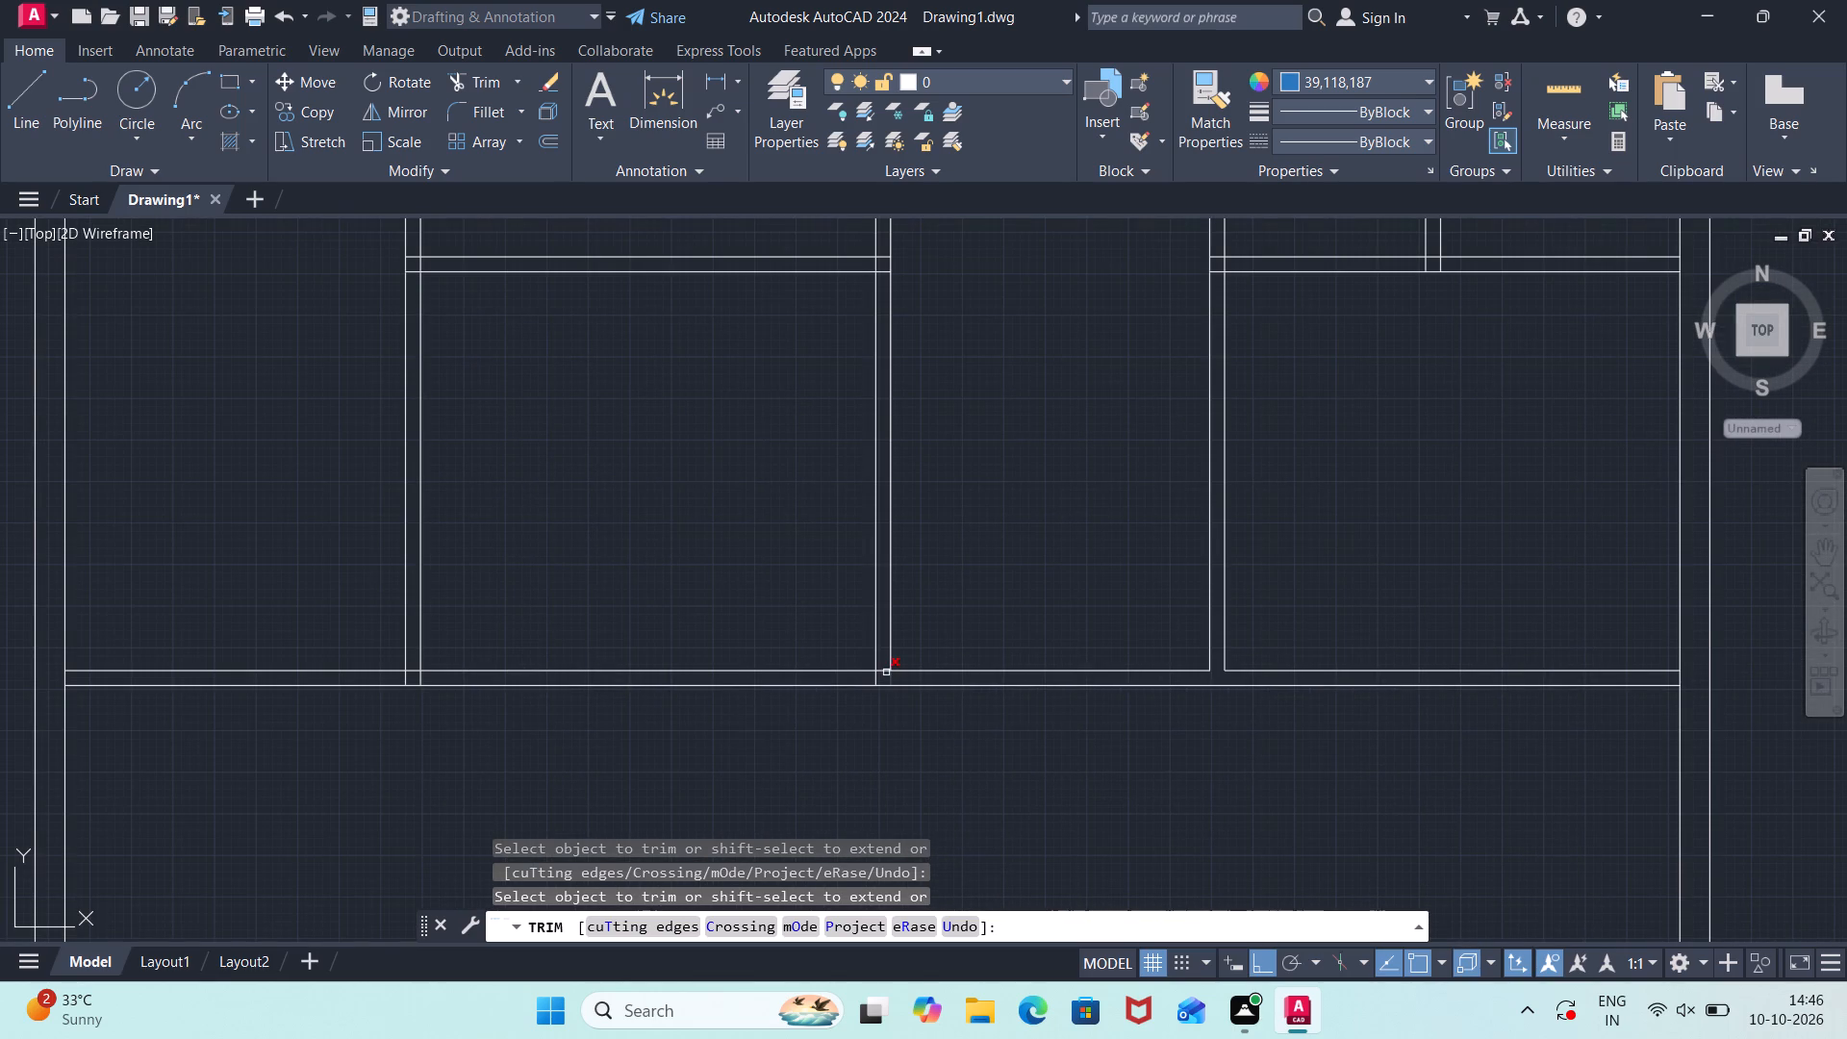
pyautogui.click(886, 672)
pyautogui.click(890, 677)
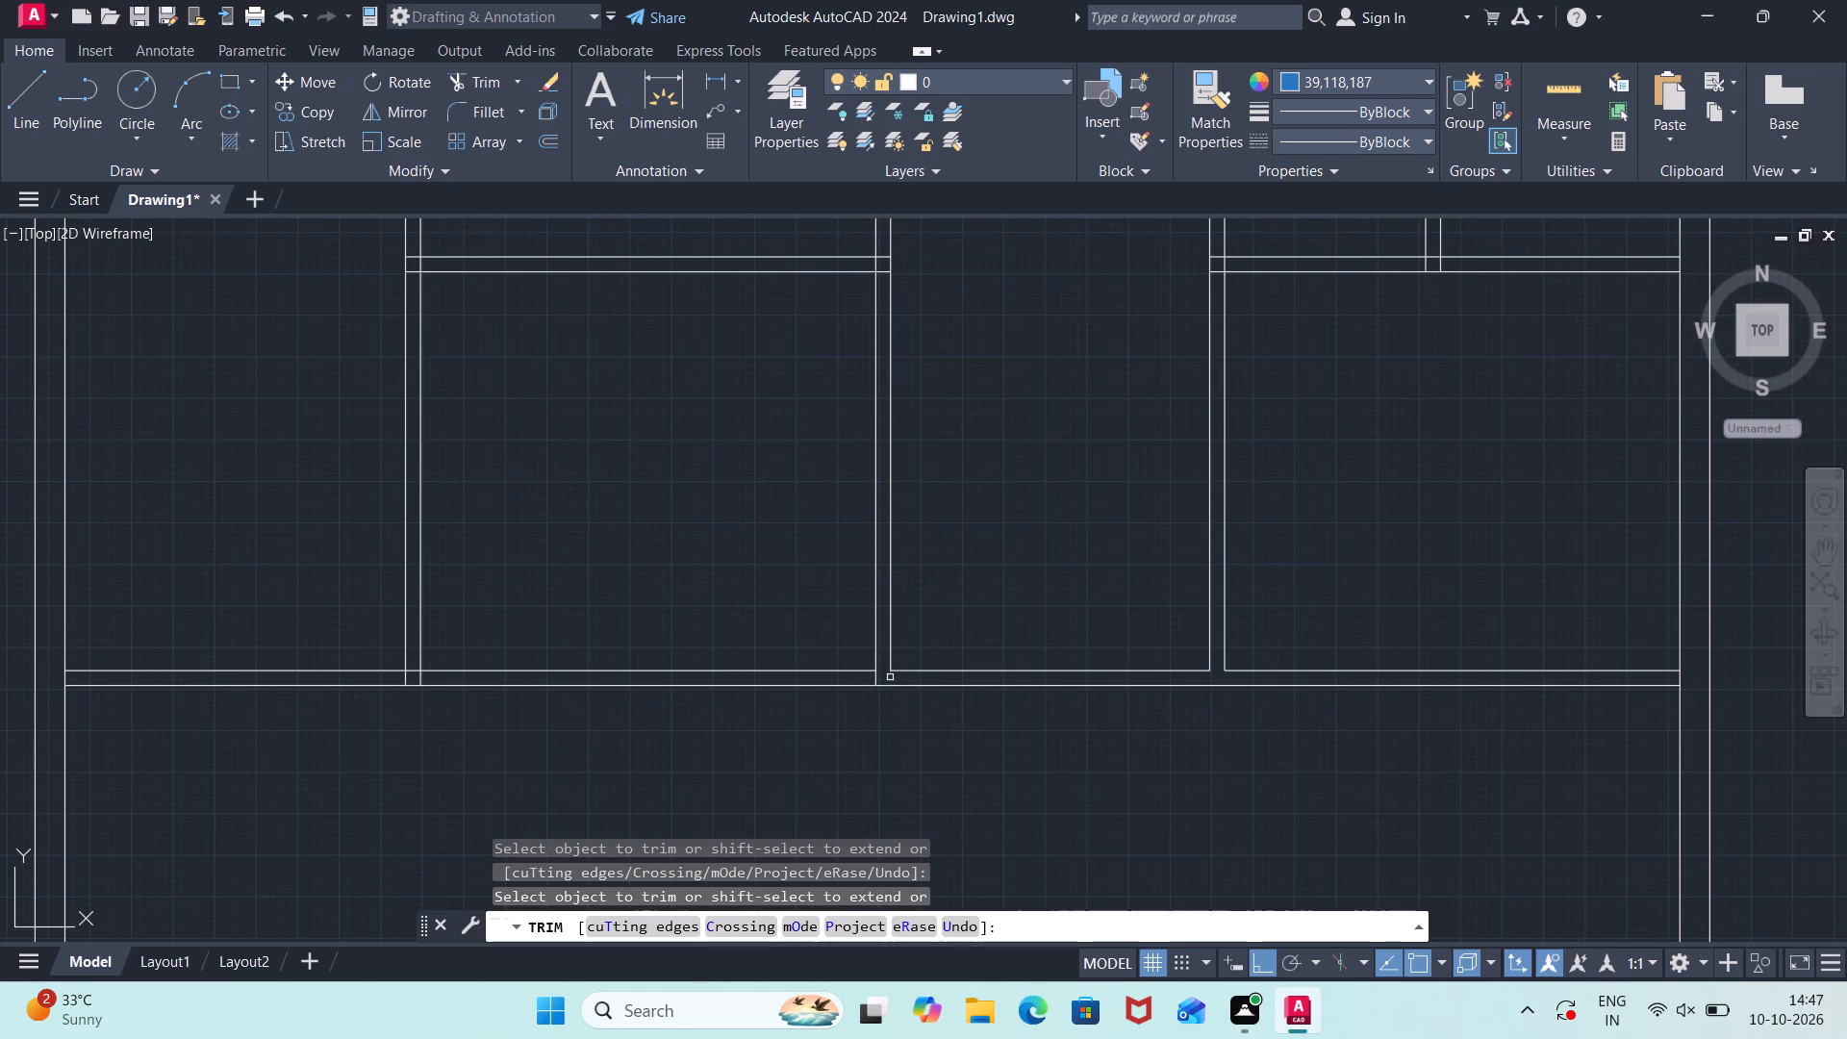
pyautogui.click(876, 678)
pyautogui.moveTo(646, 736); pyautogui.dragTo(1101, 776, button='middle')
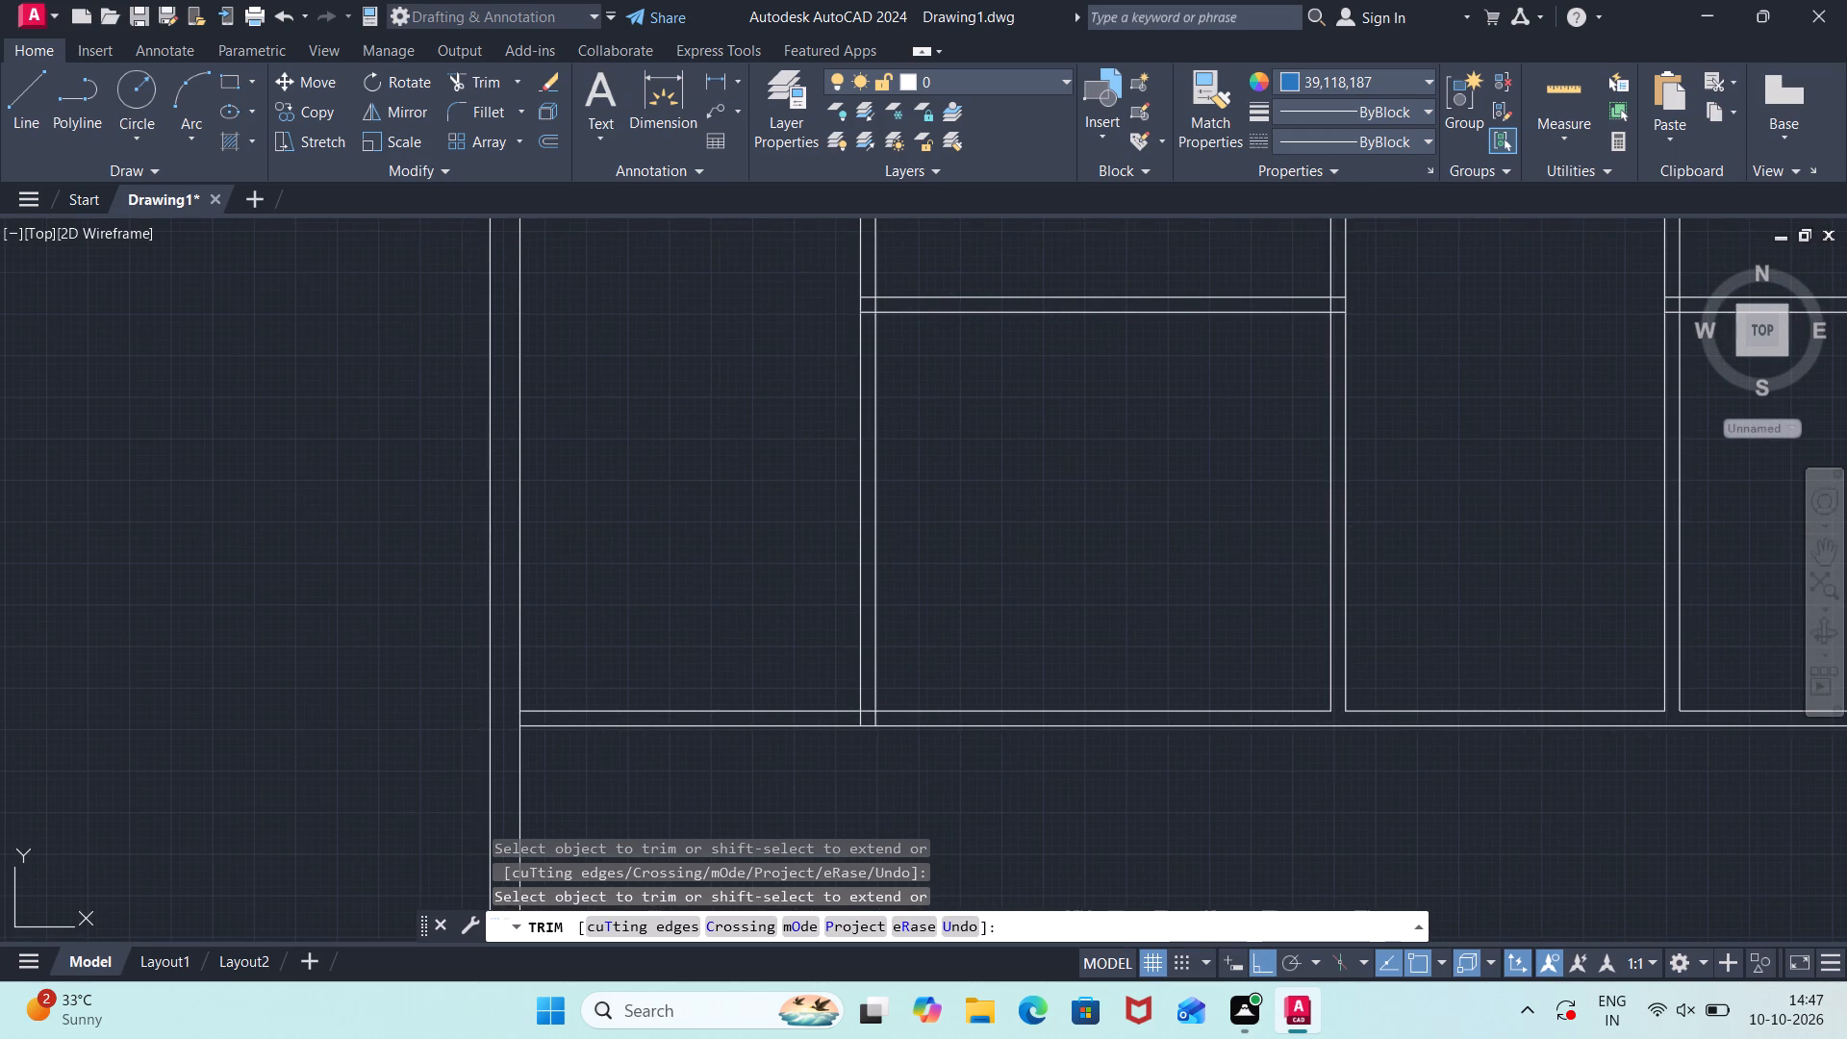
pyautogui.click(874, 717)
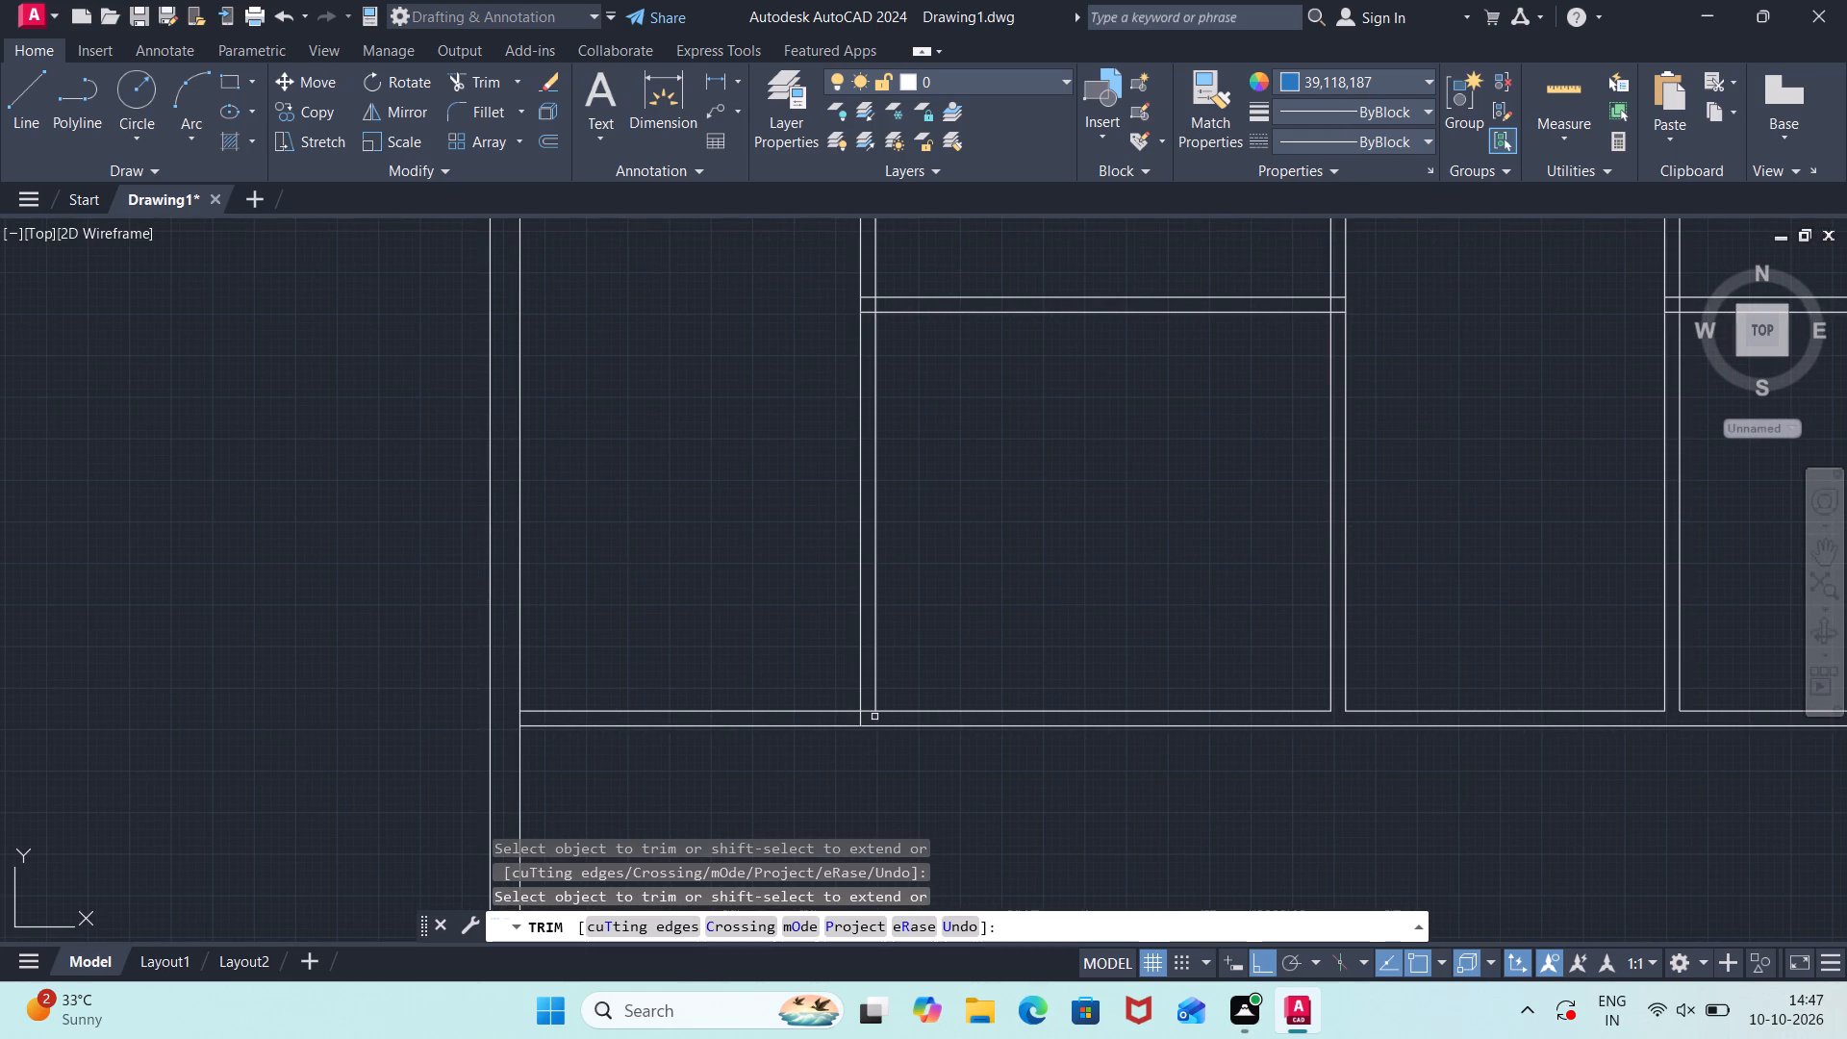
pyautogui.click(861, 718)
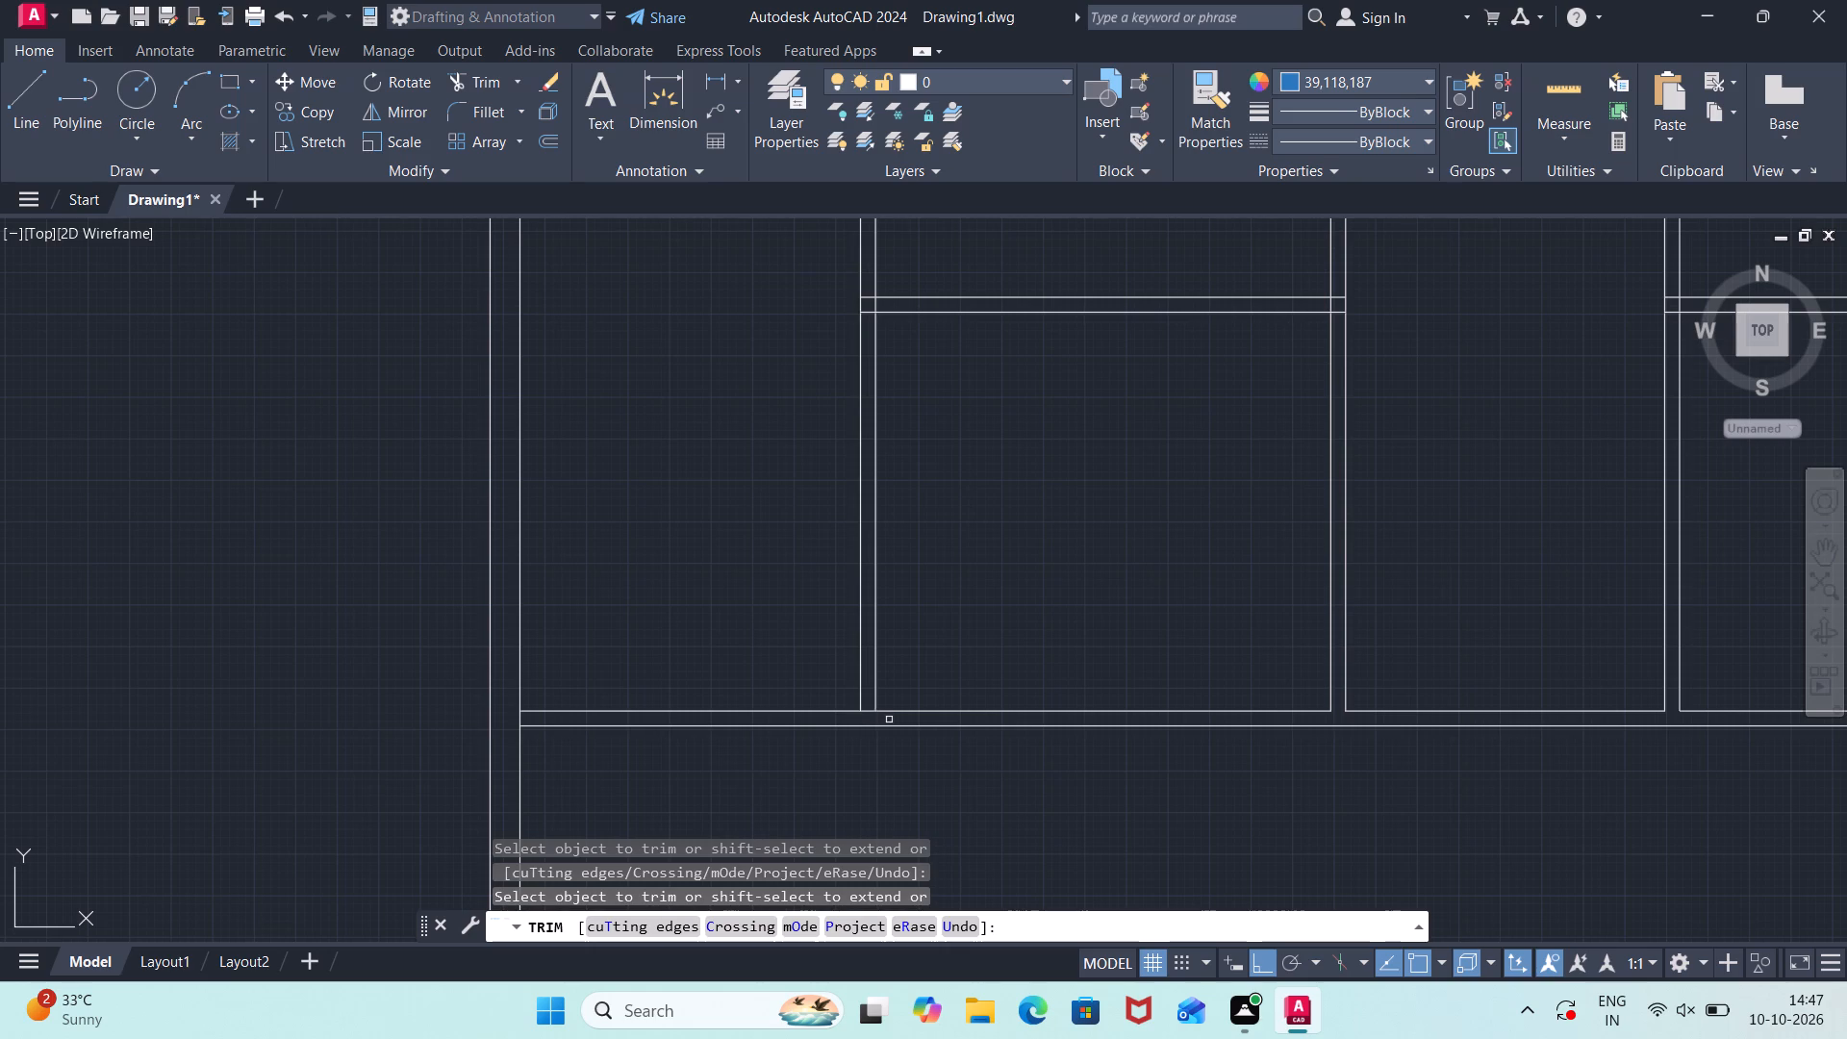
pyautogui.click(869, 711)
pyautogui.click(518, 717)
# Trim the overlapping lines where both ends of the middle horizontal partition meet the first and second vertical partitions.
pyautogui.scroll(-1, 883, 801)
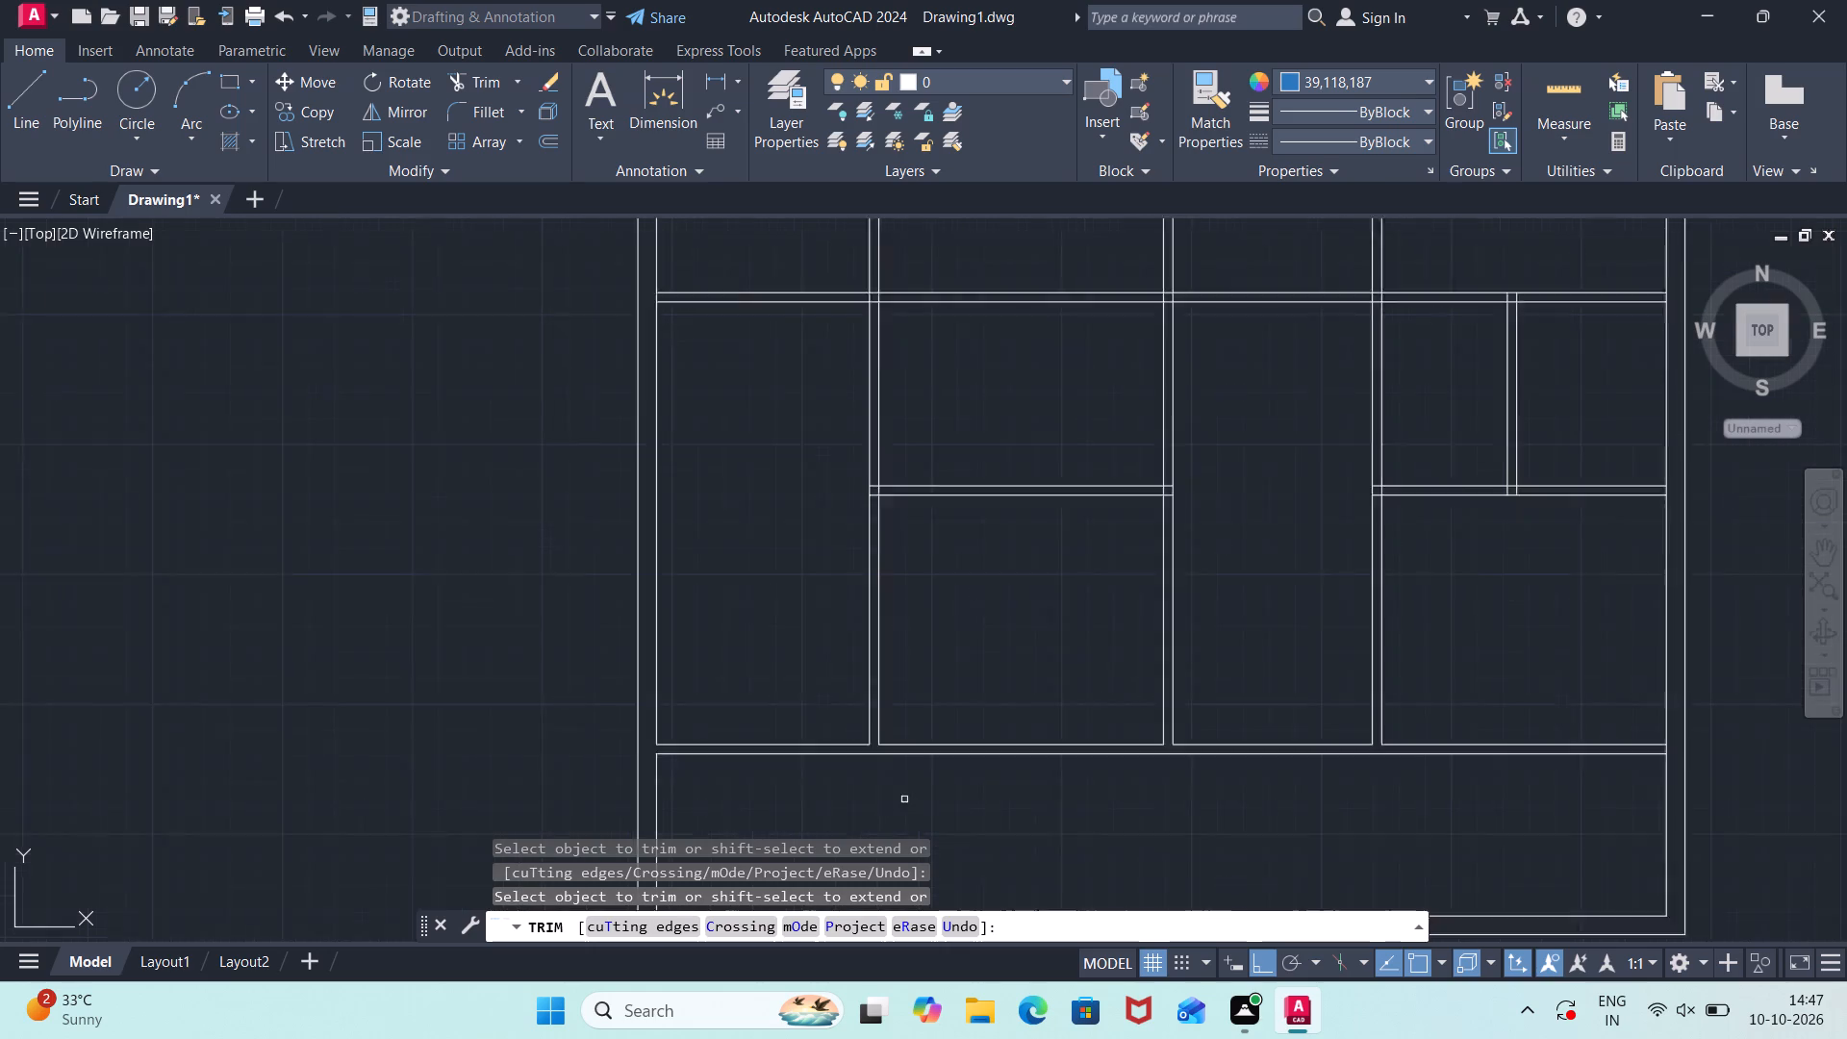
pyautogui.scroll(-1, 898, 799)
pyautogui.moveTo(1004, 695); pyautogui.dragTo(1005, 760, button='middle')
pyautogui.scroll(2, 1000, 713)
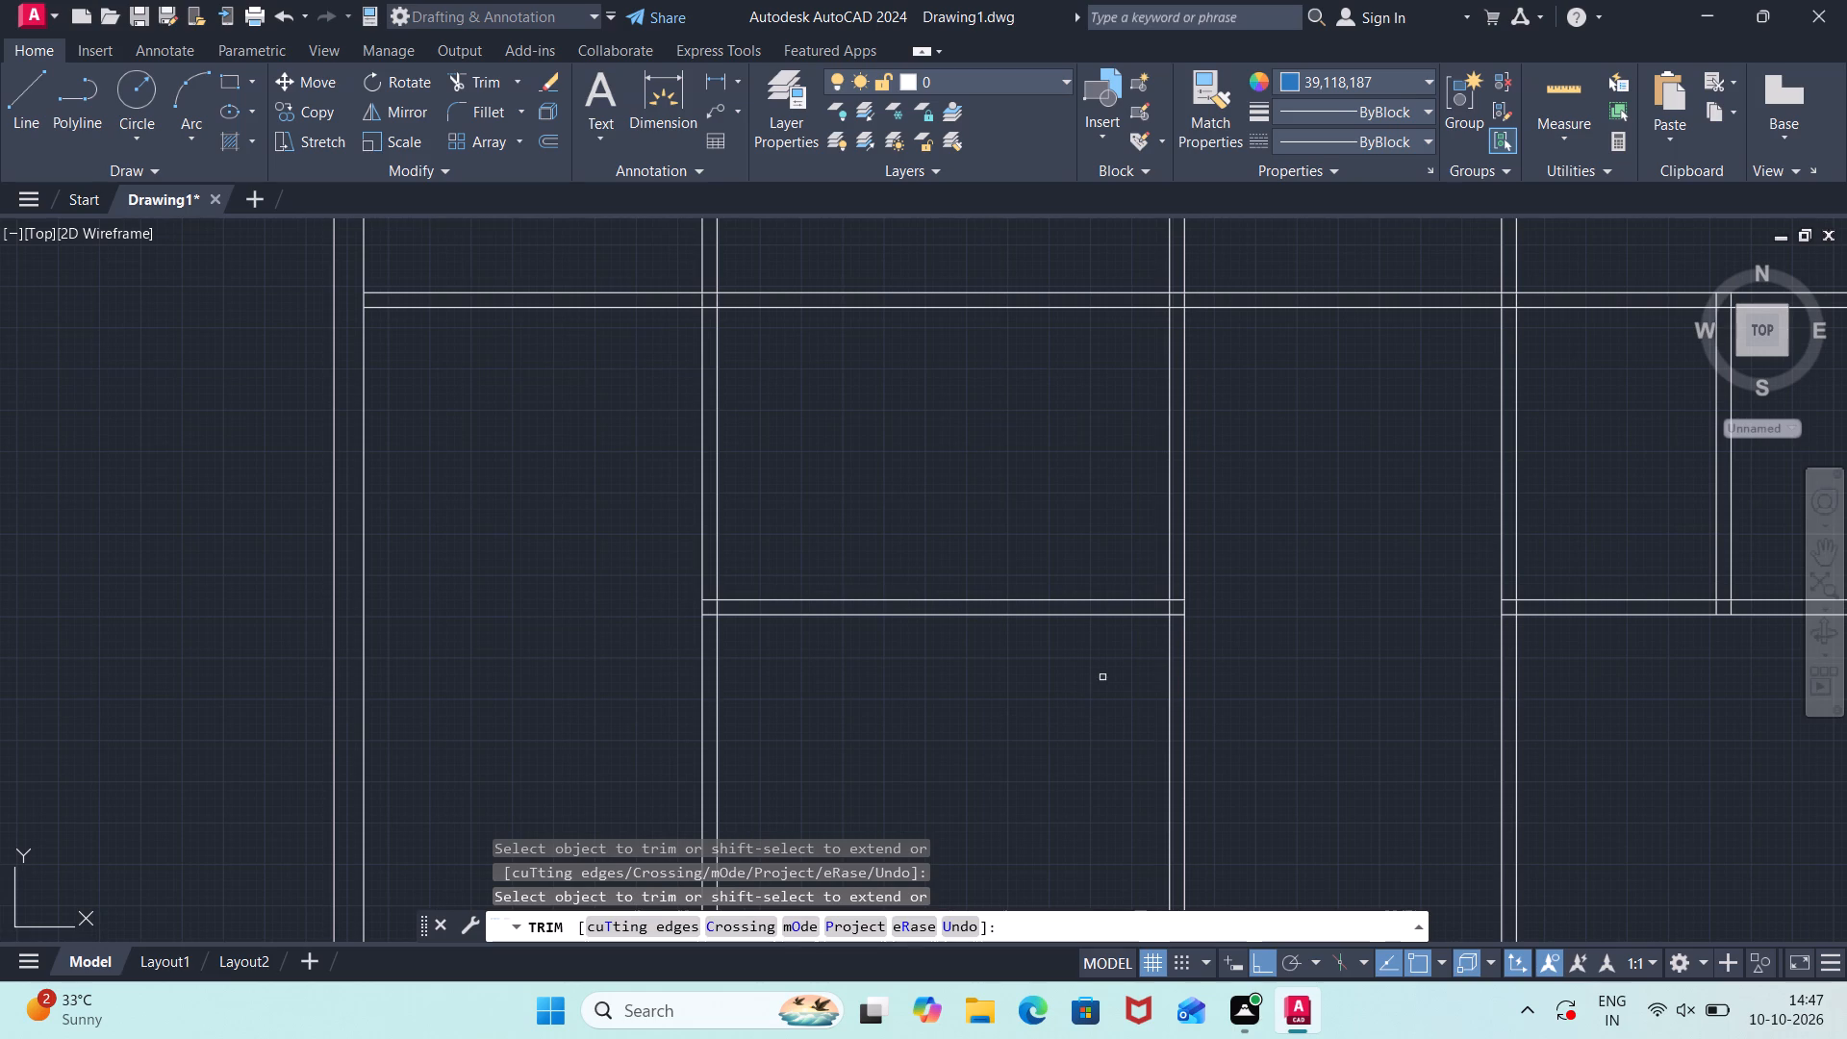
pyautogui.click(1181, 614)
pyautogui.click(1179, 603)
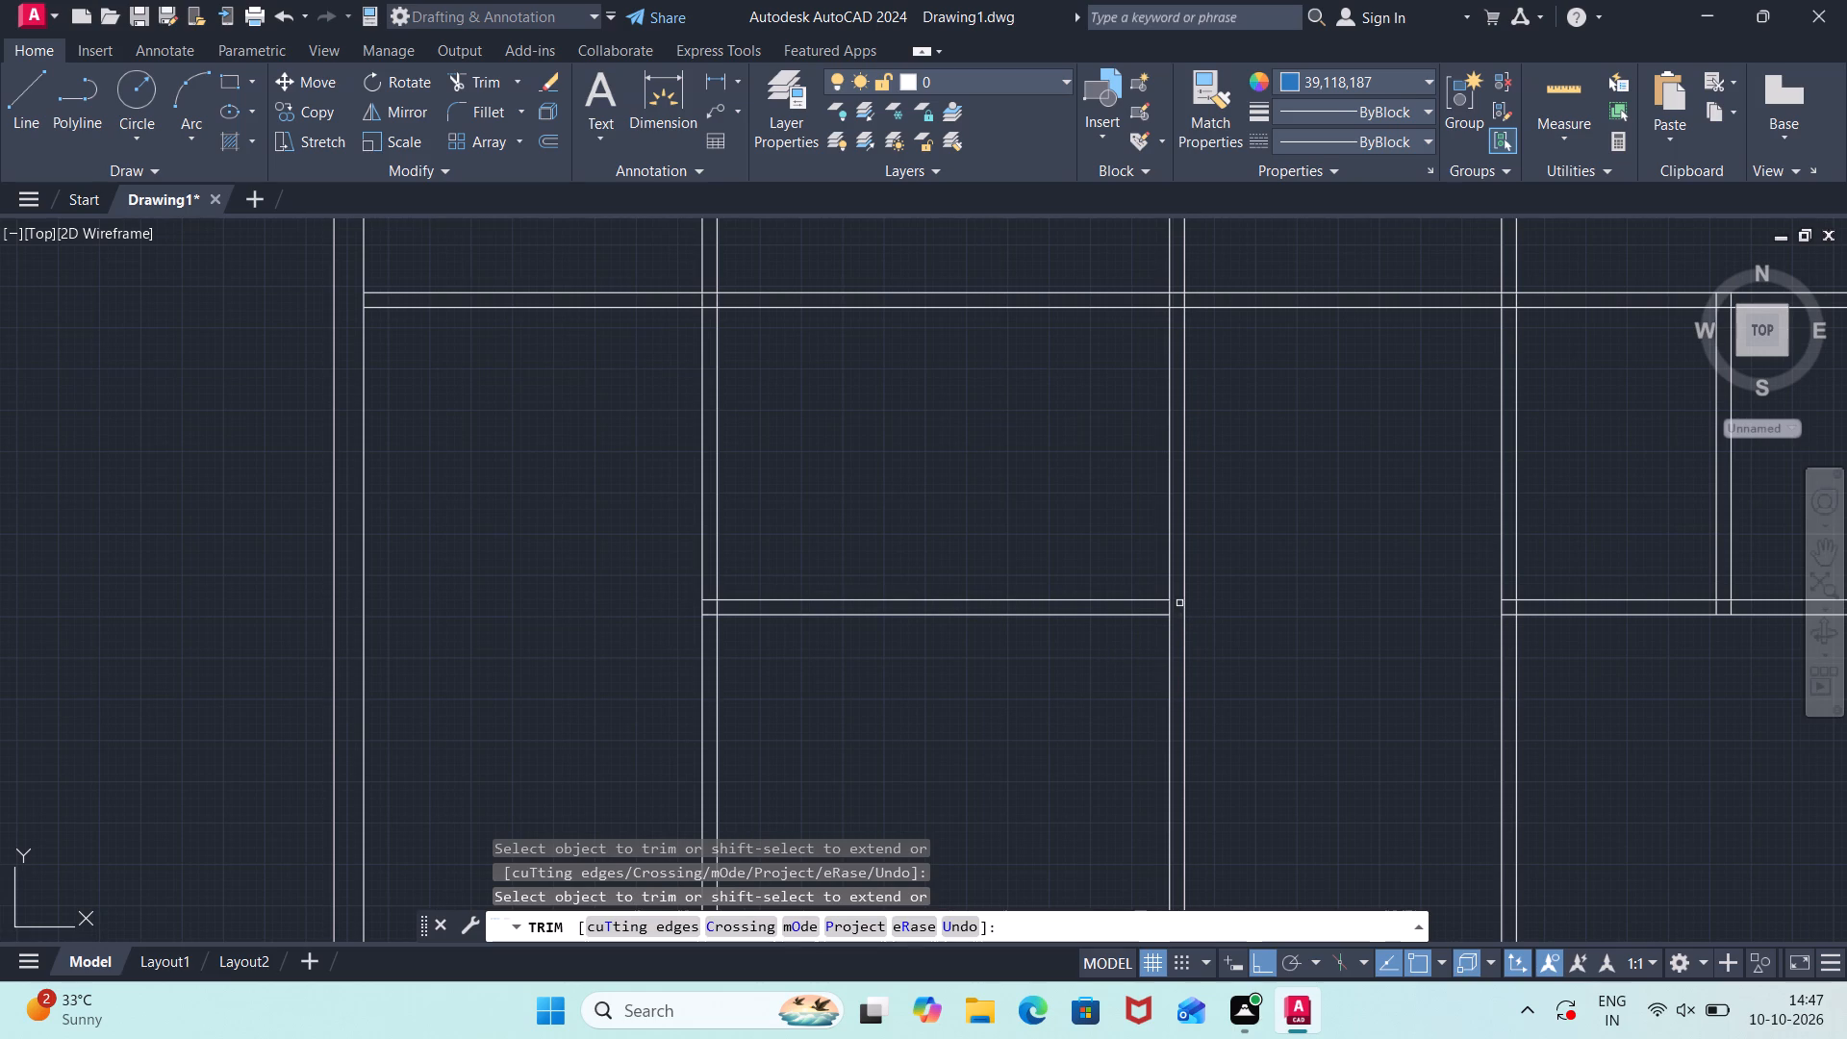
pyautogui.click(1168, 609)
pyautogui.click(708, 614)
pyautogui.click(708, 592)
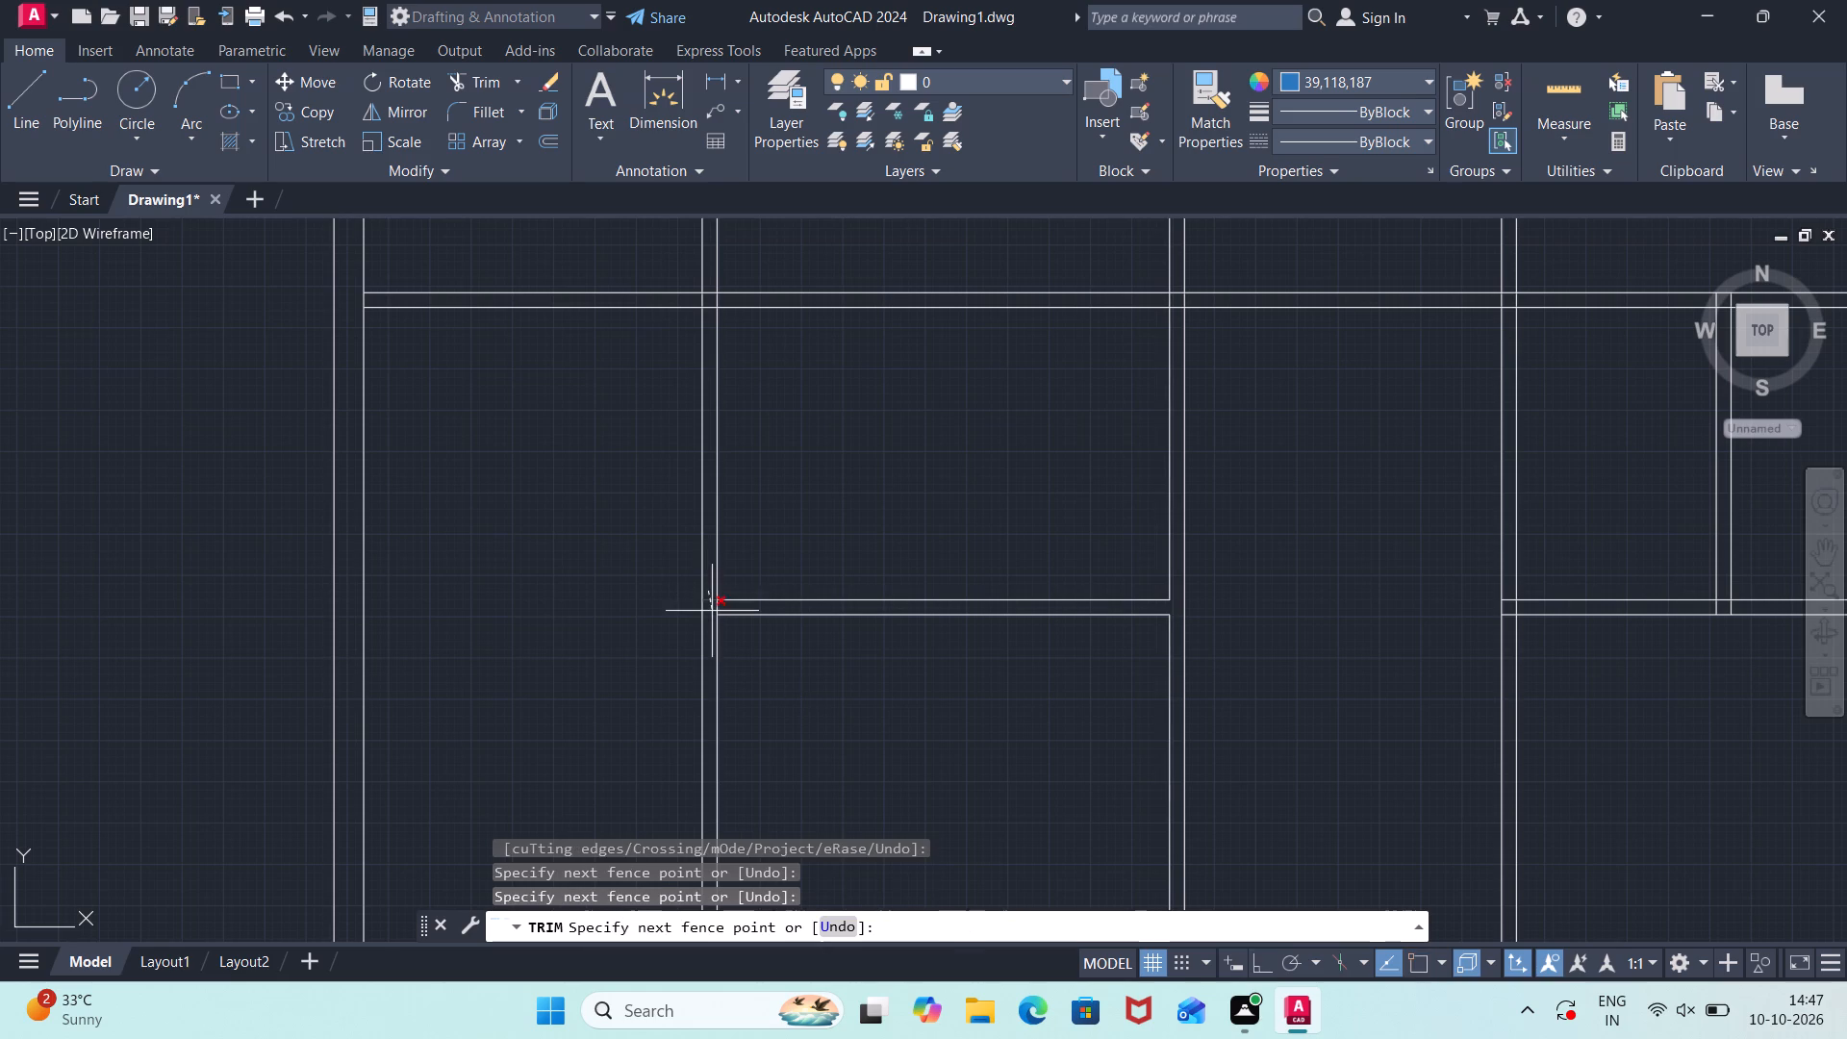
pyautogui.click(712, 611)
pyautogui.click(721, 608)
pyautogui.click(713, 607)
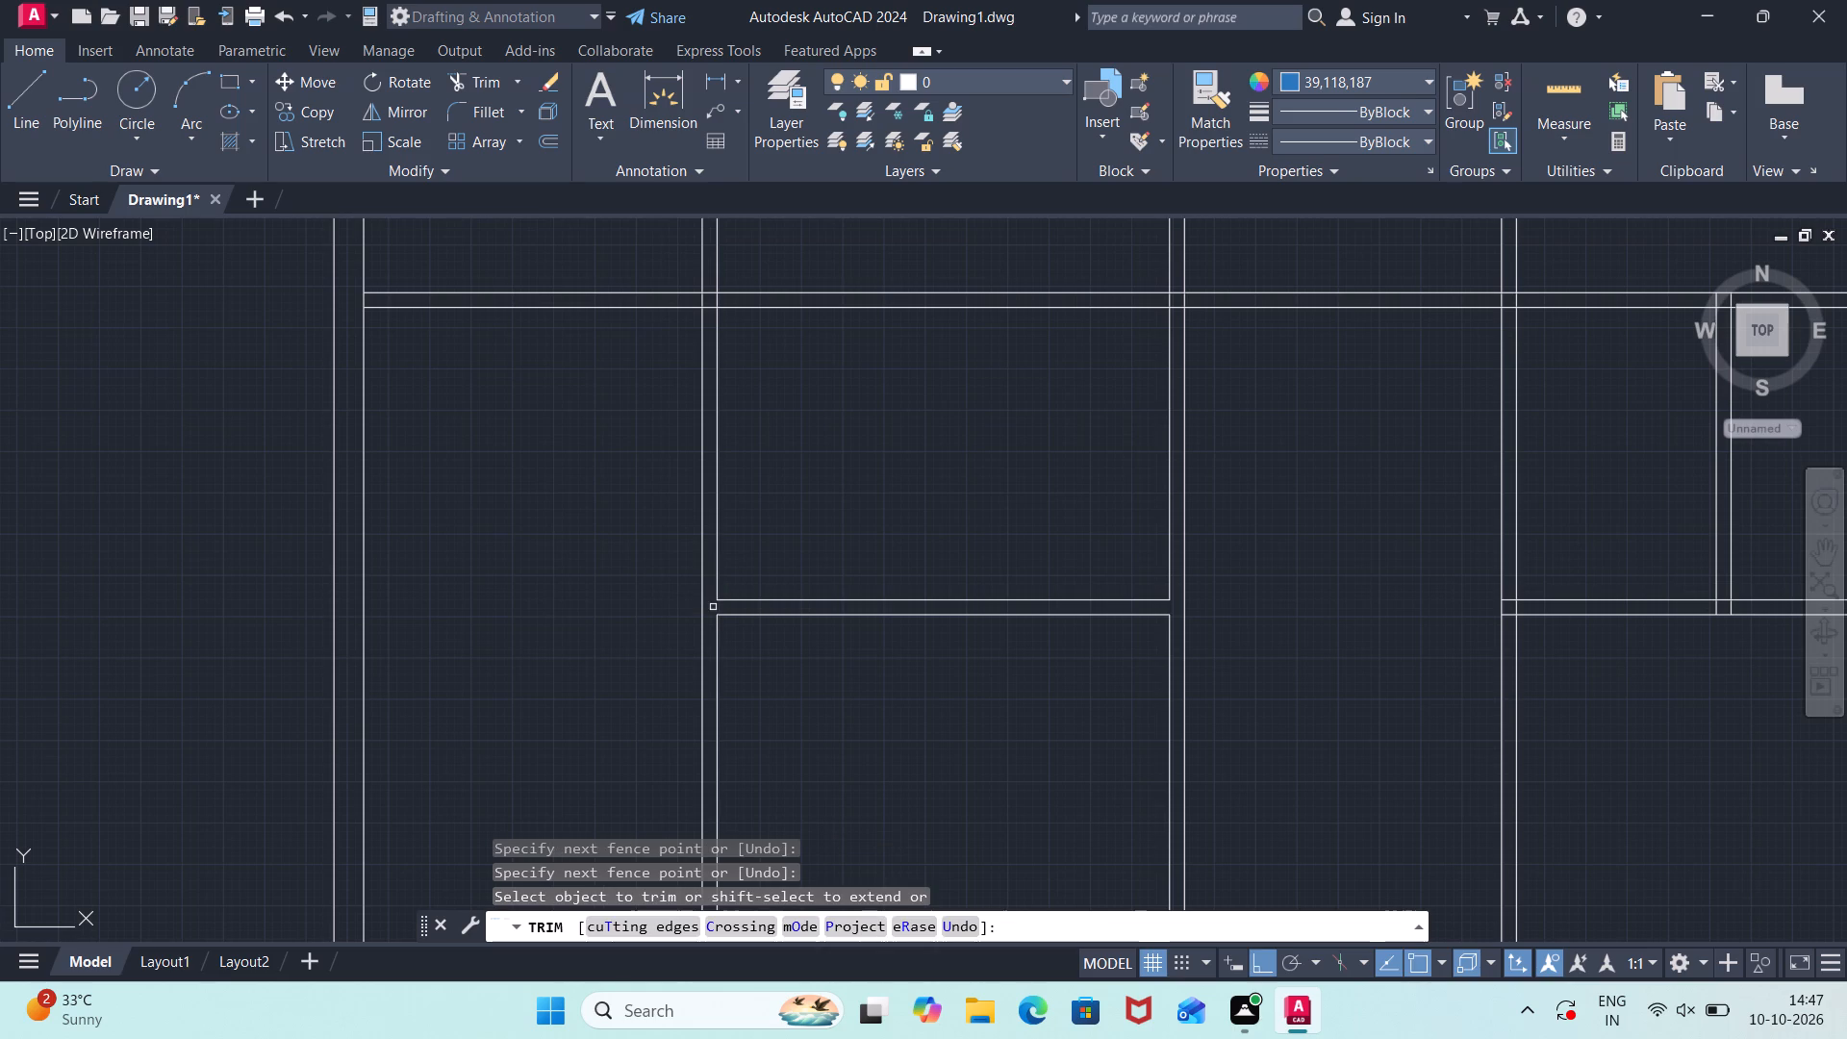
# Trim the upper horizontal partition's junctions with the first vertical partition and the left outer wall so the wall interiors are open.
pyautogui.moveTo(815, 525); pyautogui.dragTo(840, 752, button='middle')
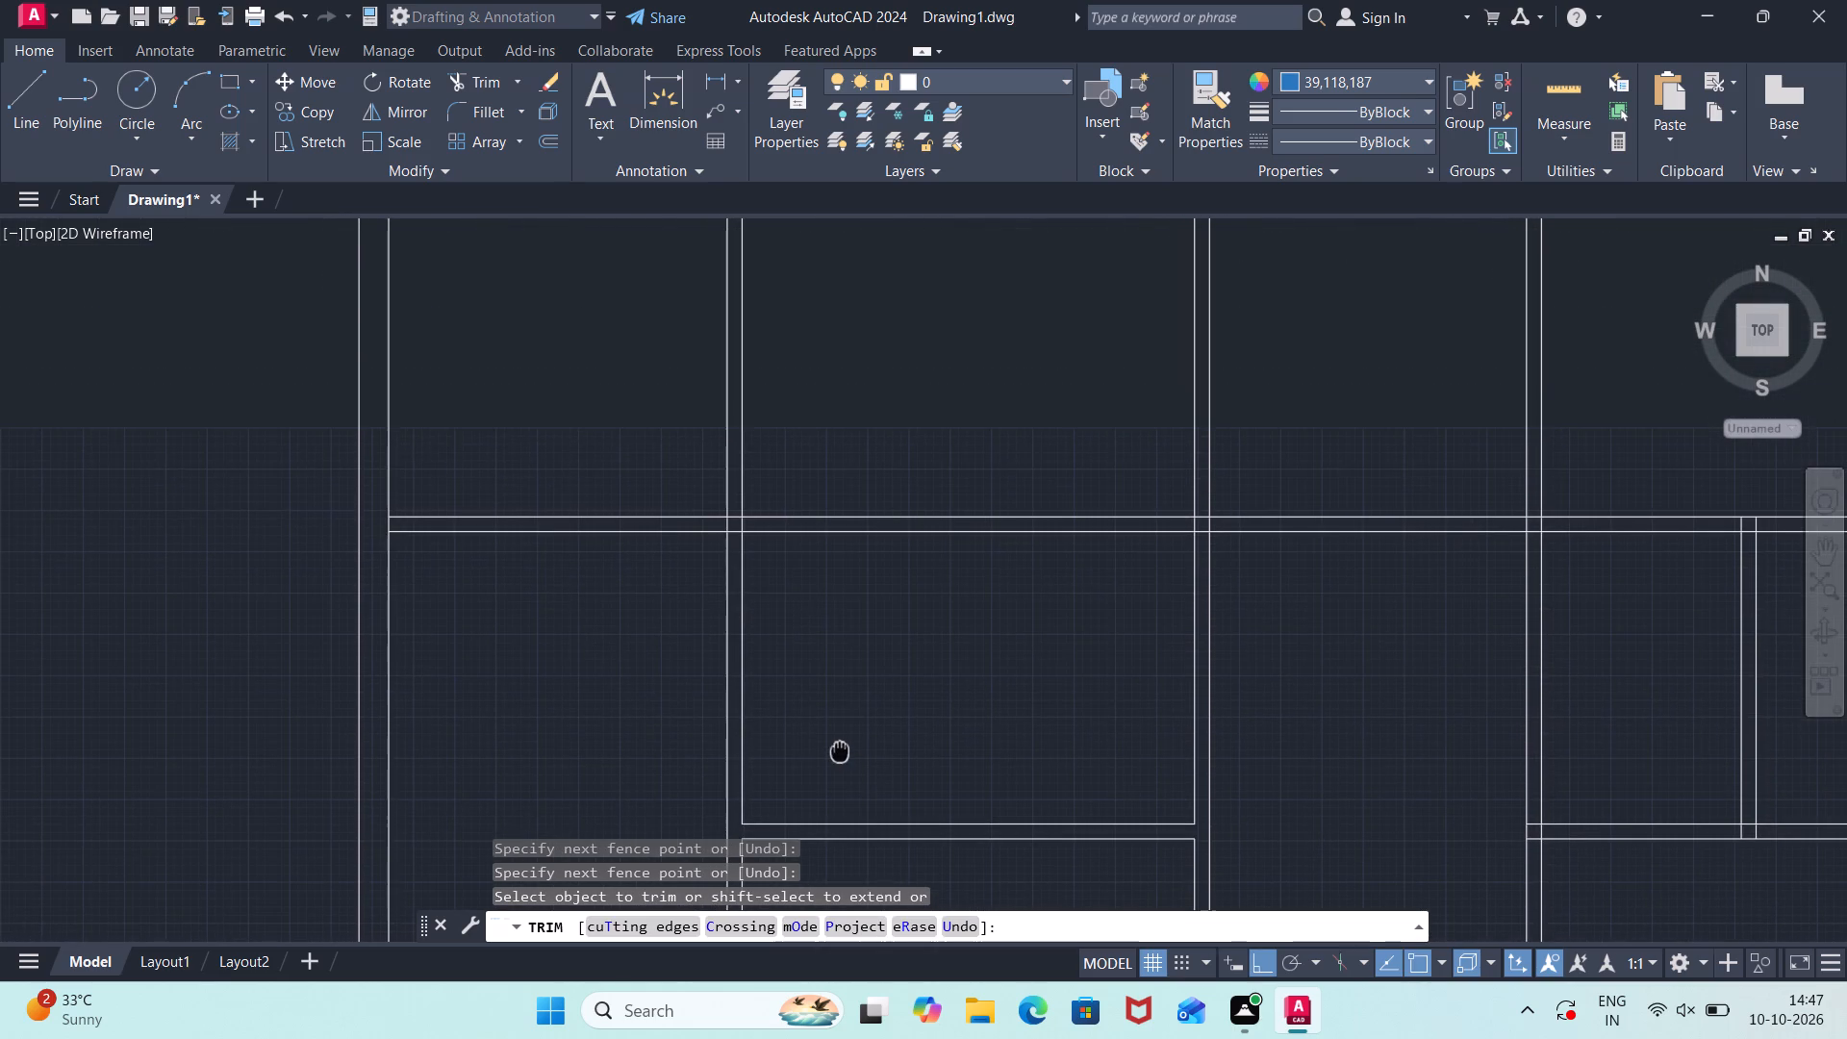
pyautogui.scroll(1, 799, 618)
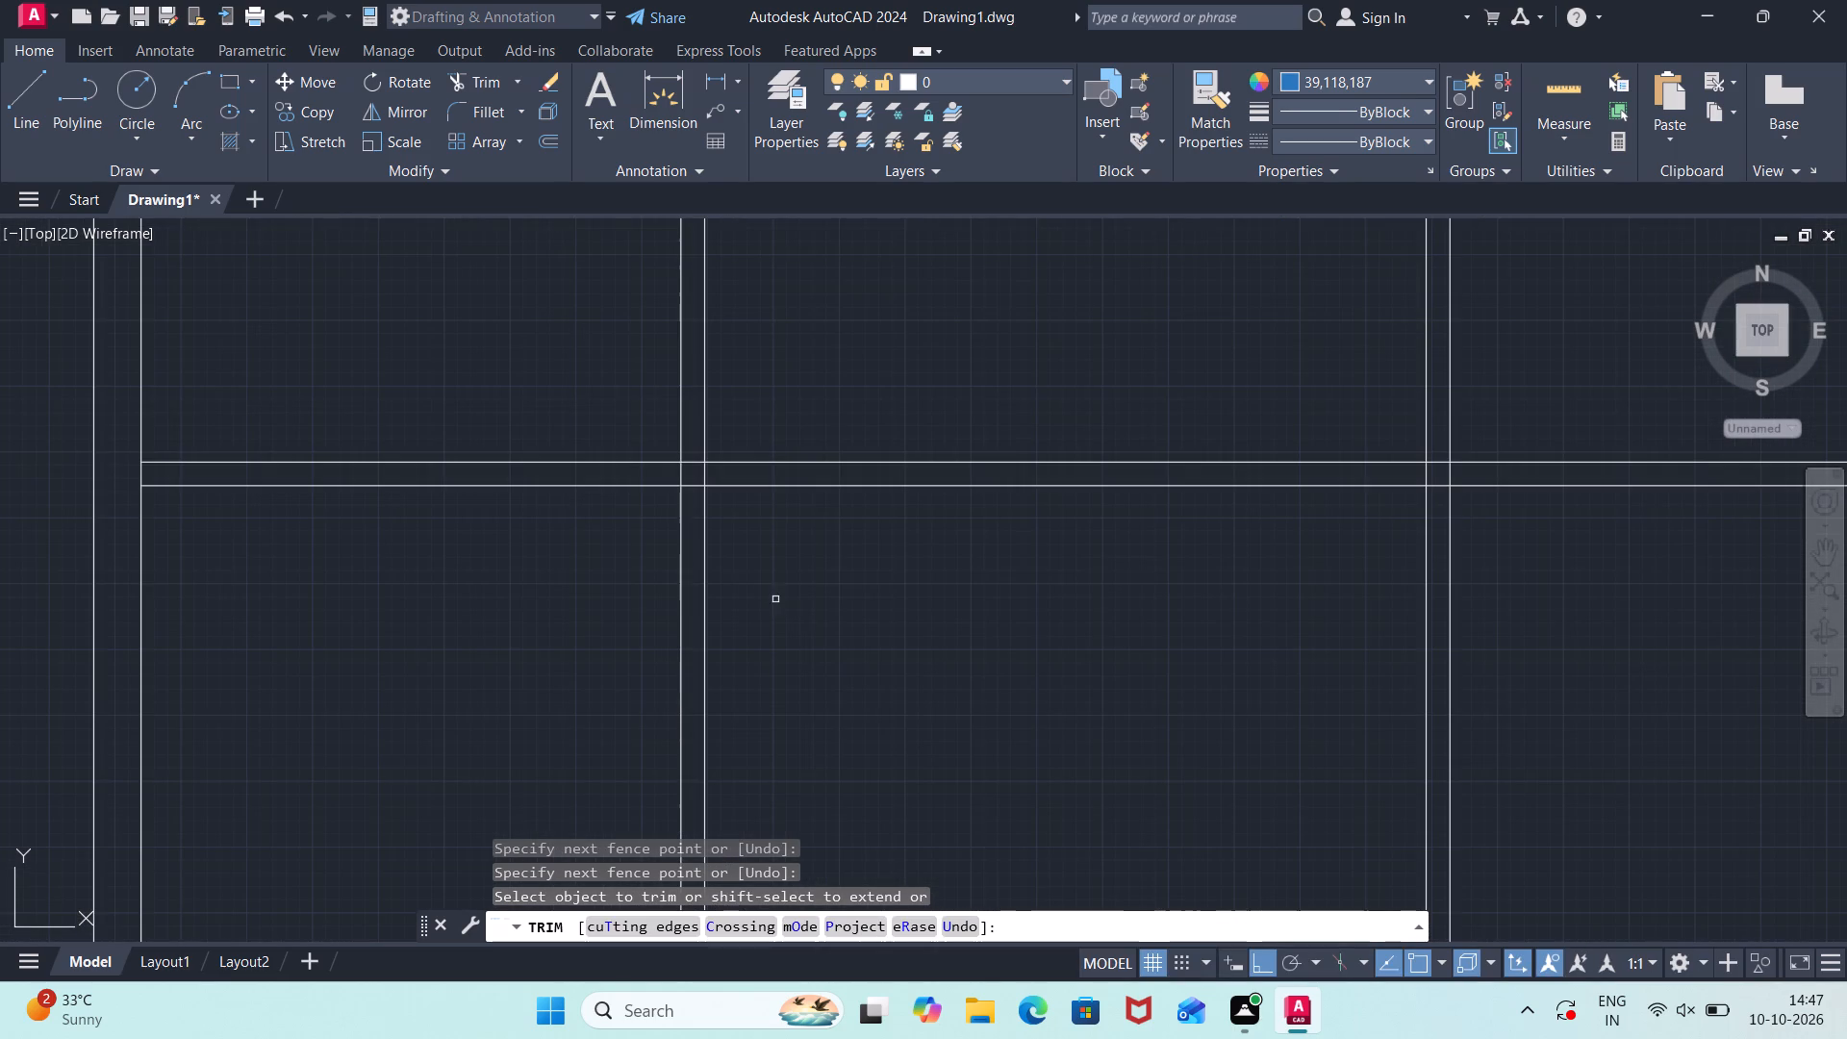
pyautogui.click(697, 444)
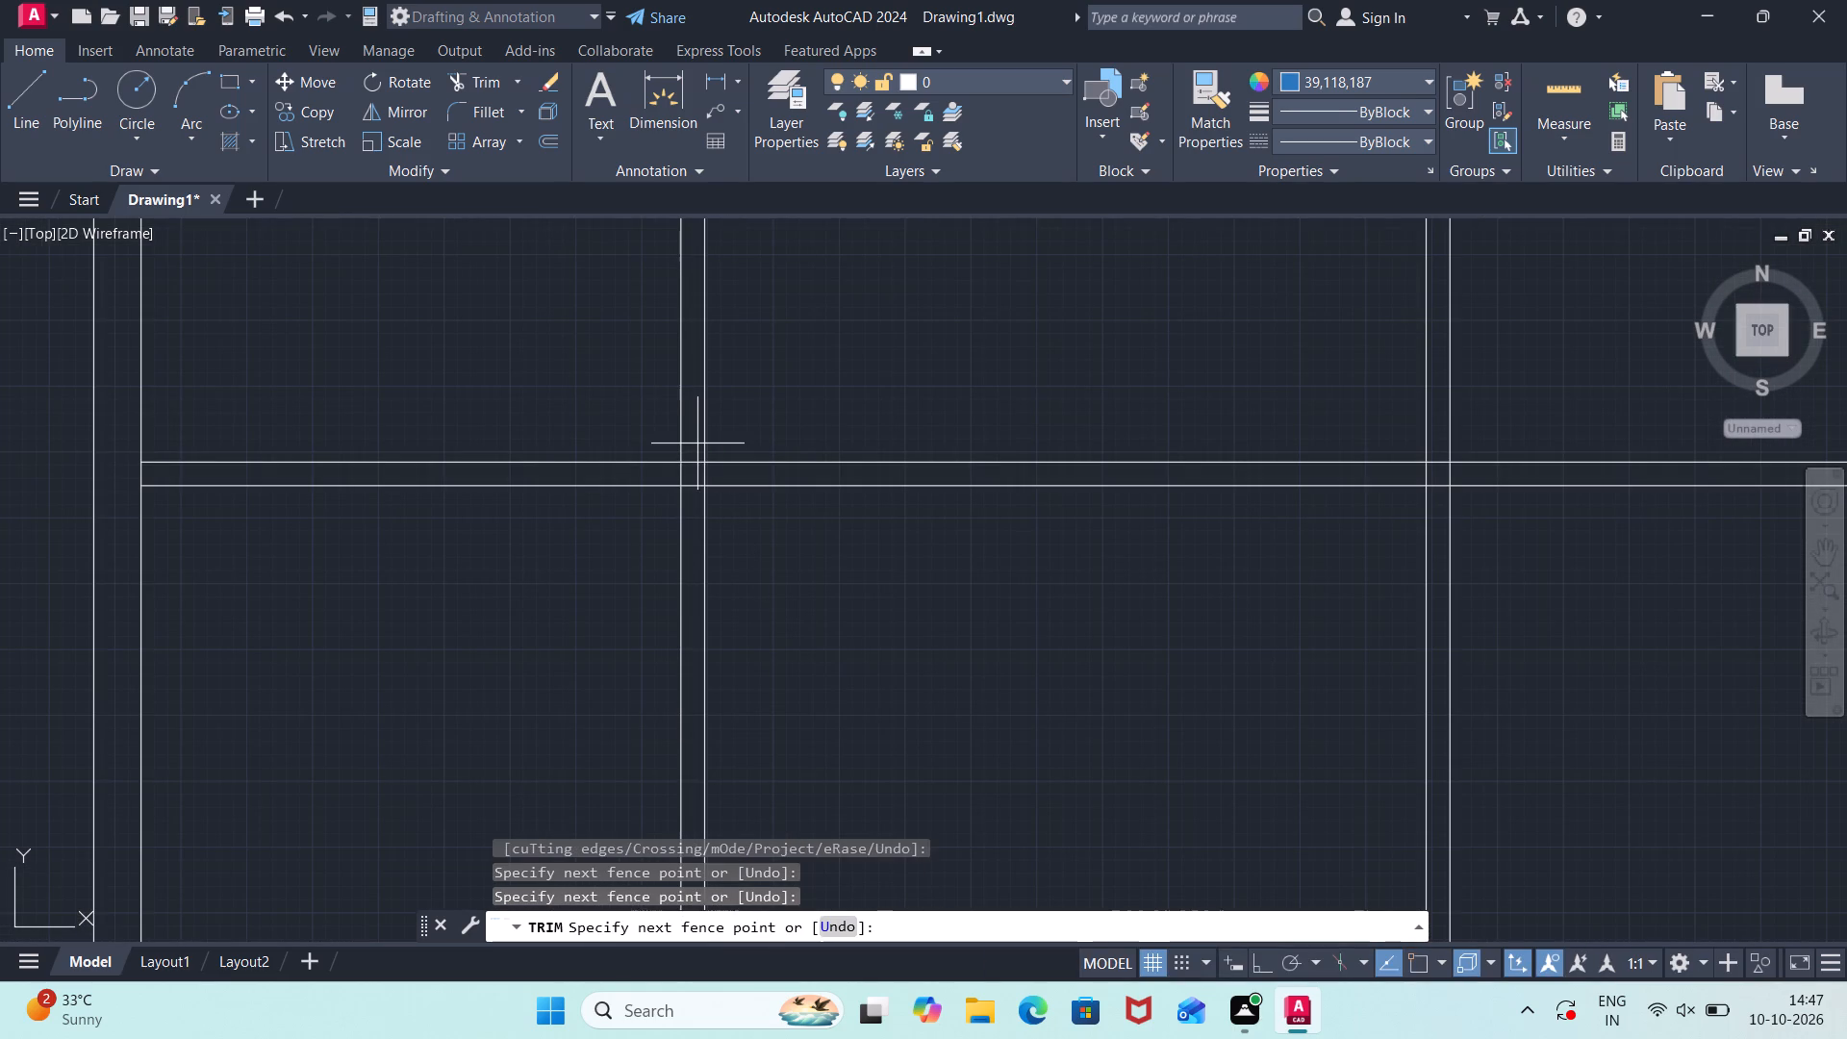
pyautogui.click(698, 498)
pyautogui.click(695, 476)
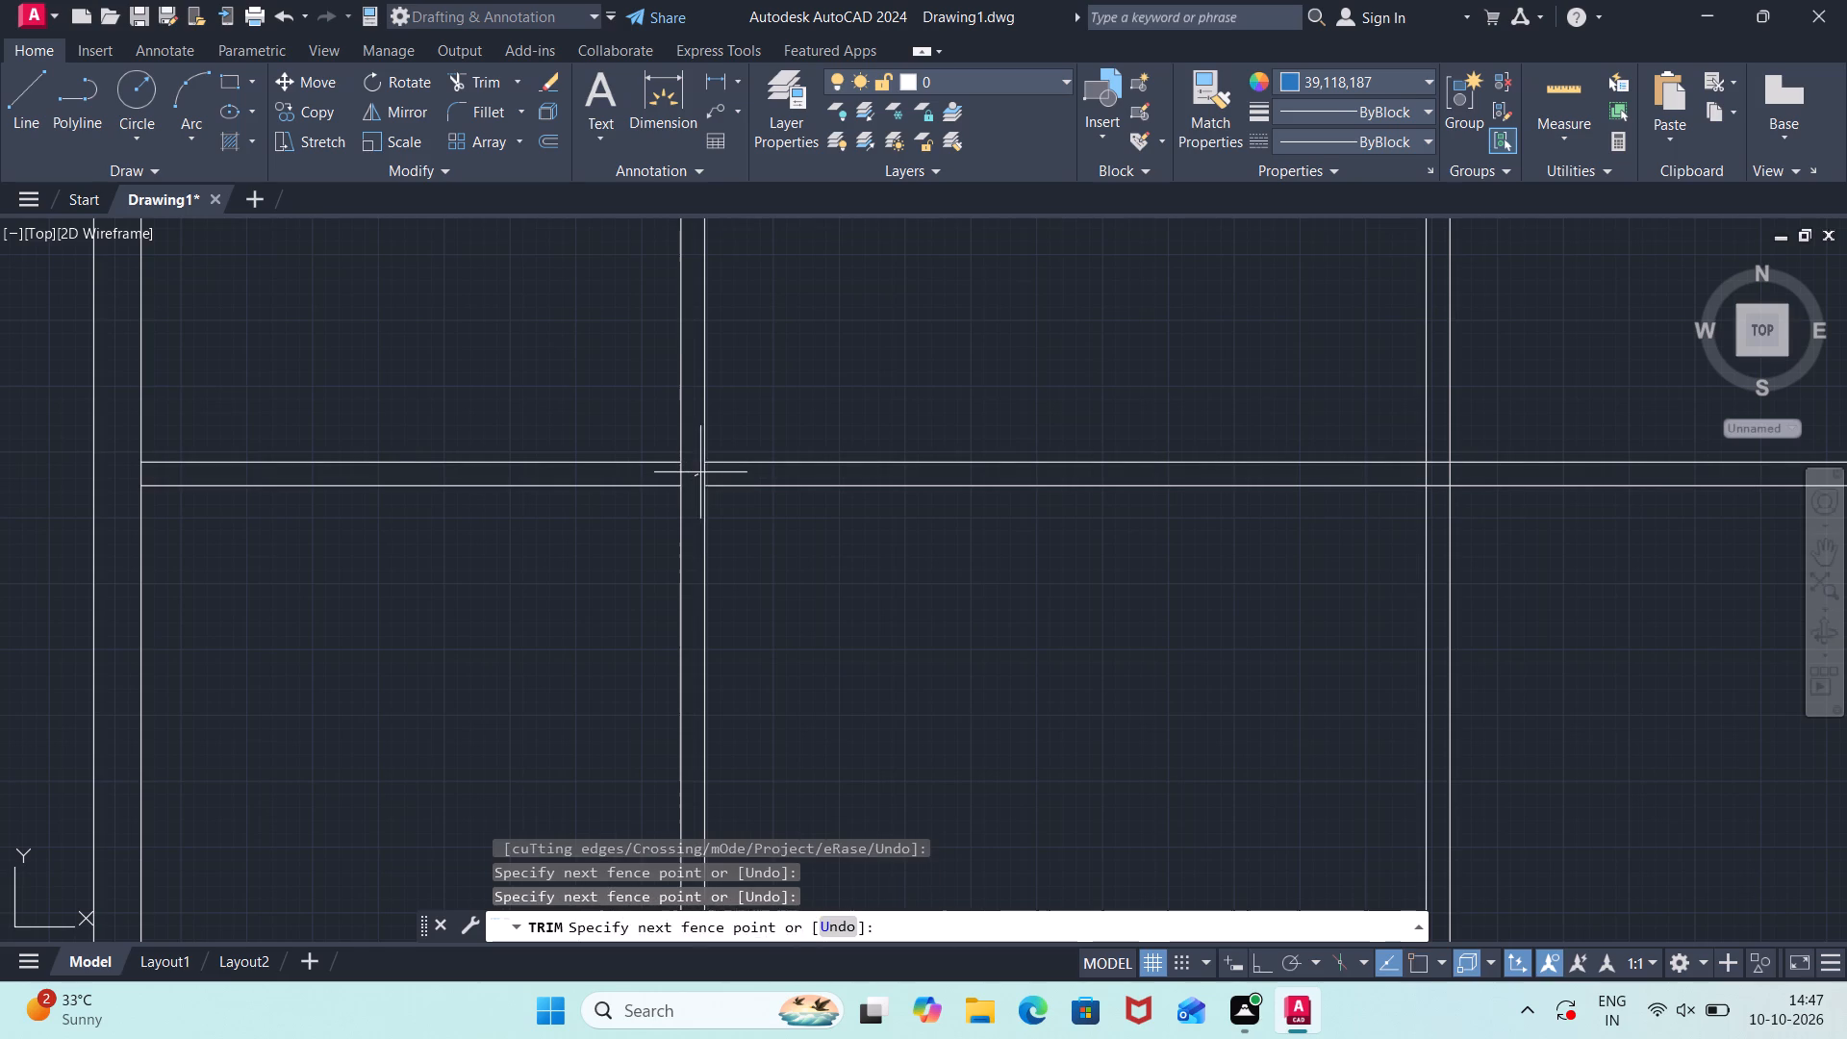
pyautogui.click(712, 471)
pyautogui.click(679, 473)
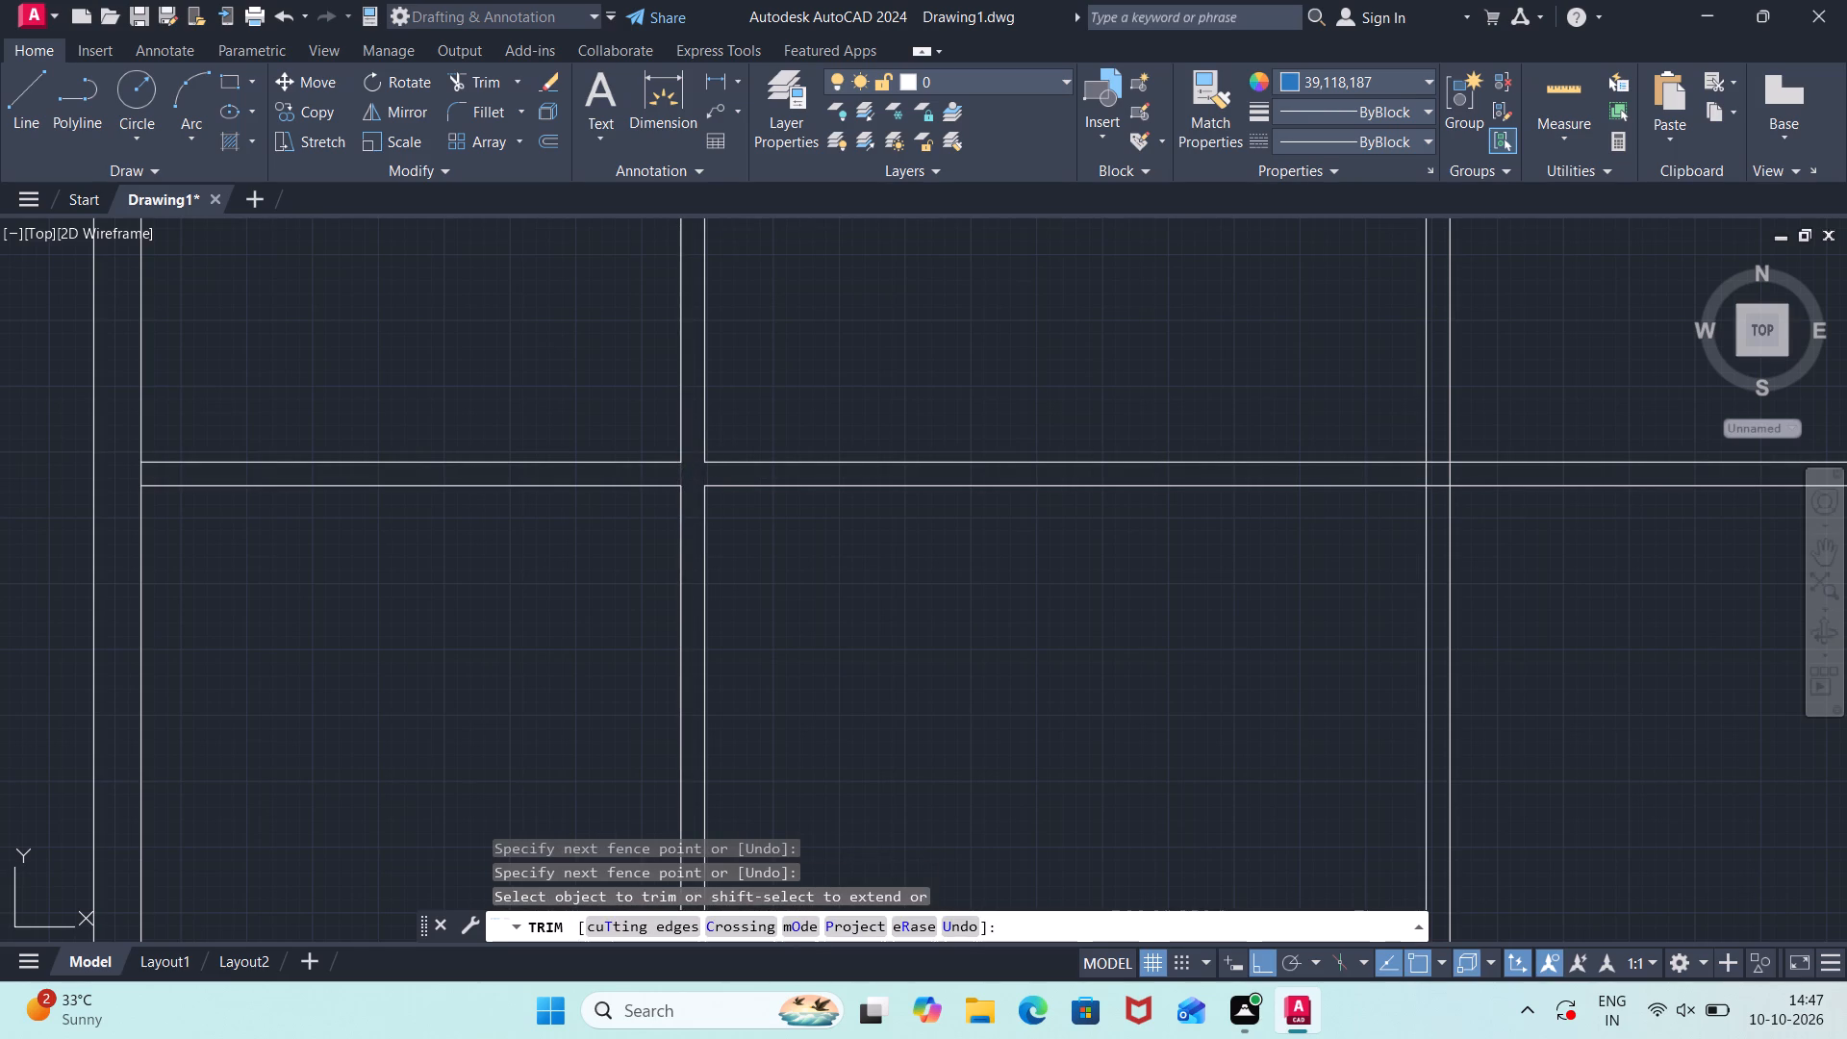
pyautogui.click(140, 469)
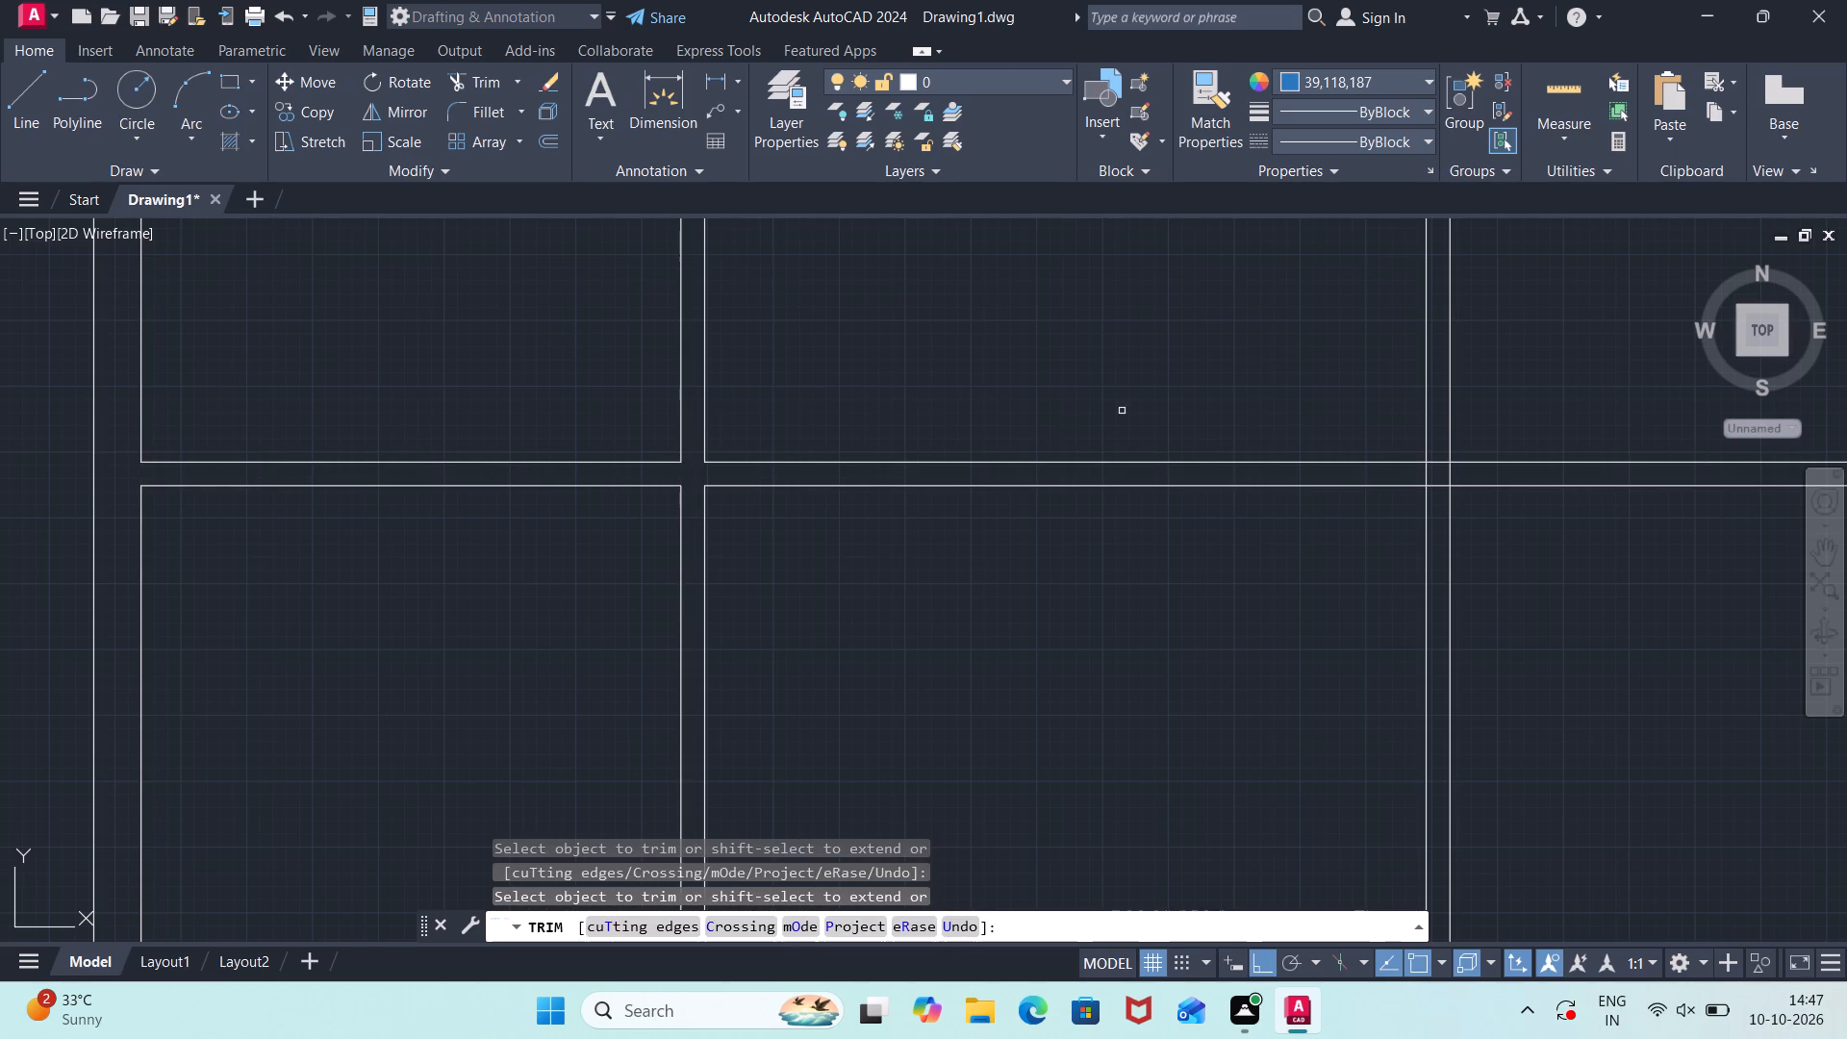
# Trim the four overlapping lines where the second vertical partition crosses the upper horizontal partition.
pyautogui.scroll(-1, 1122, 411)
pyautogui.middleClick(885, 494)
pyautogui.moveTo(883, 494); pyautogui.dragTo(685, 519, button='middle')
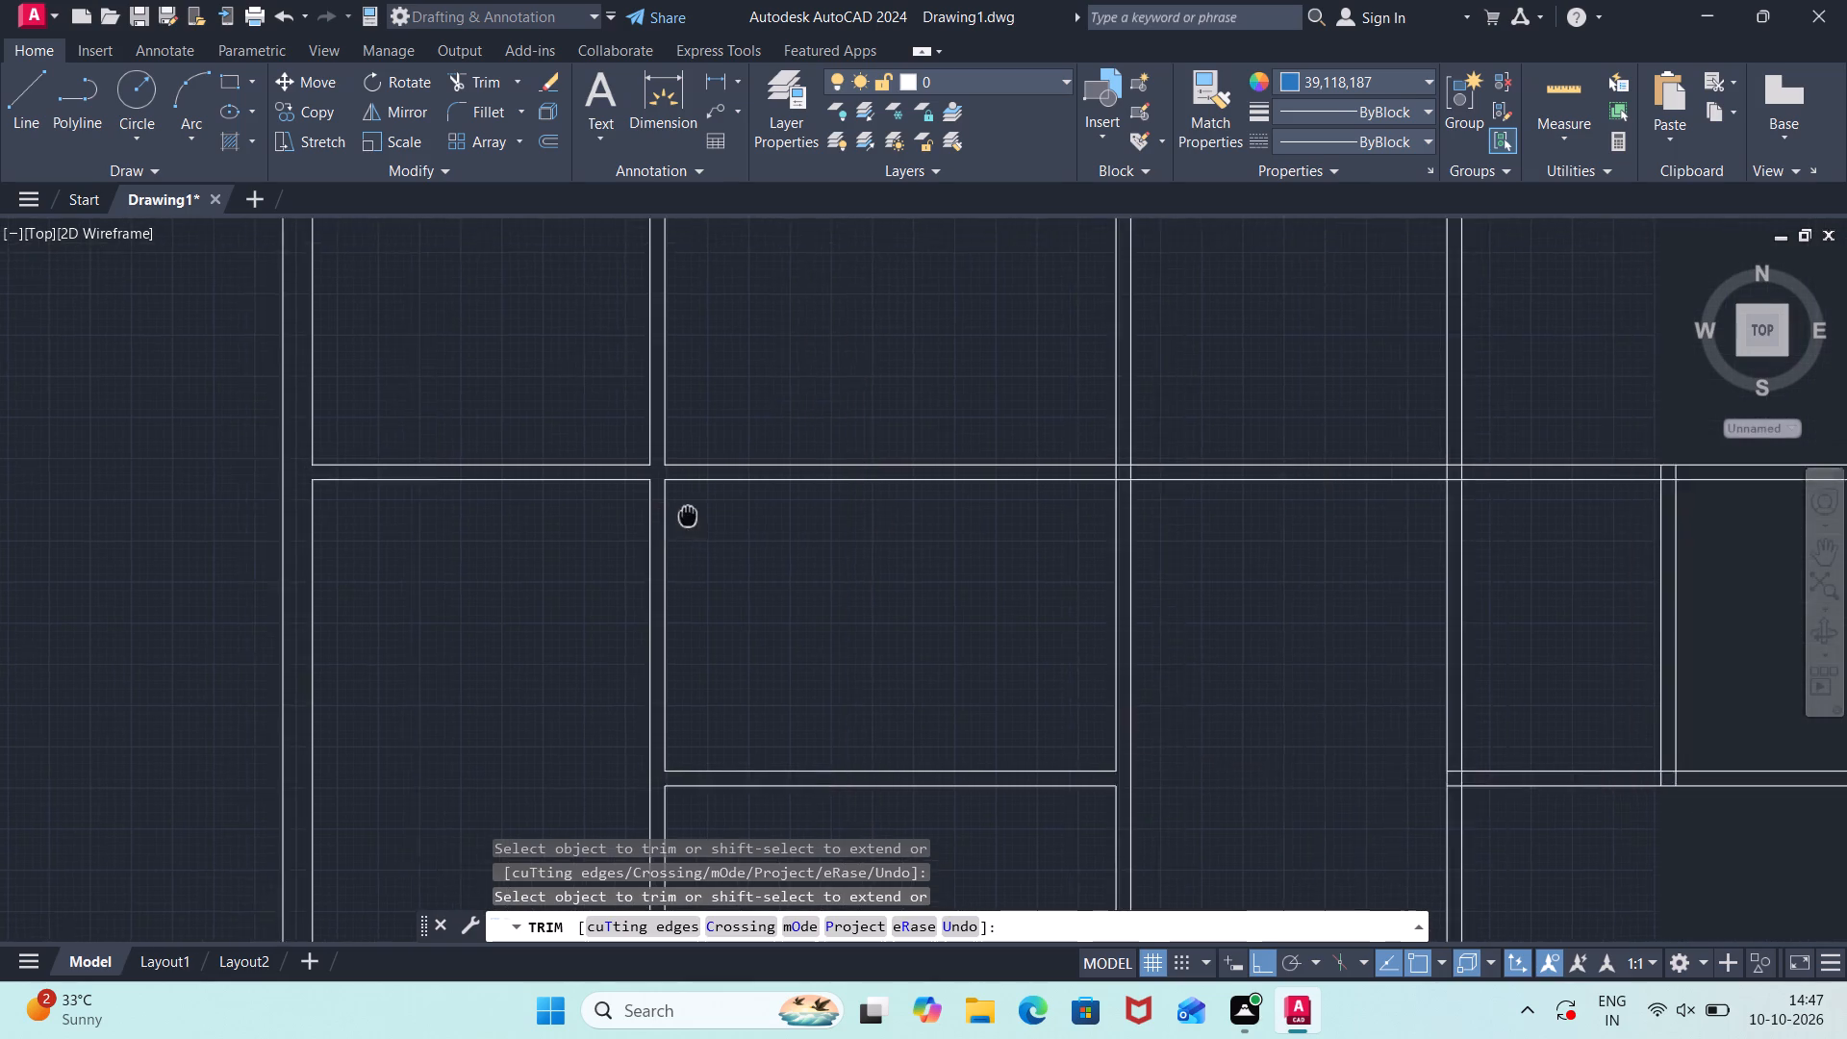
pyautogui.moveTo(685, 519); pyautogui.dragTo(385, 614, button='middle')
pyautogui.scroll(1, 807, 559)
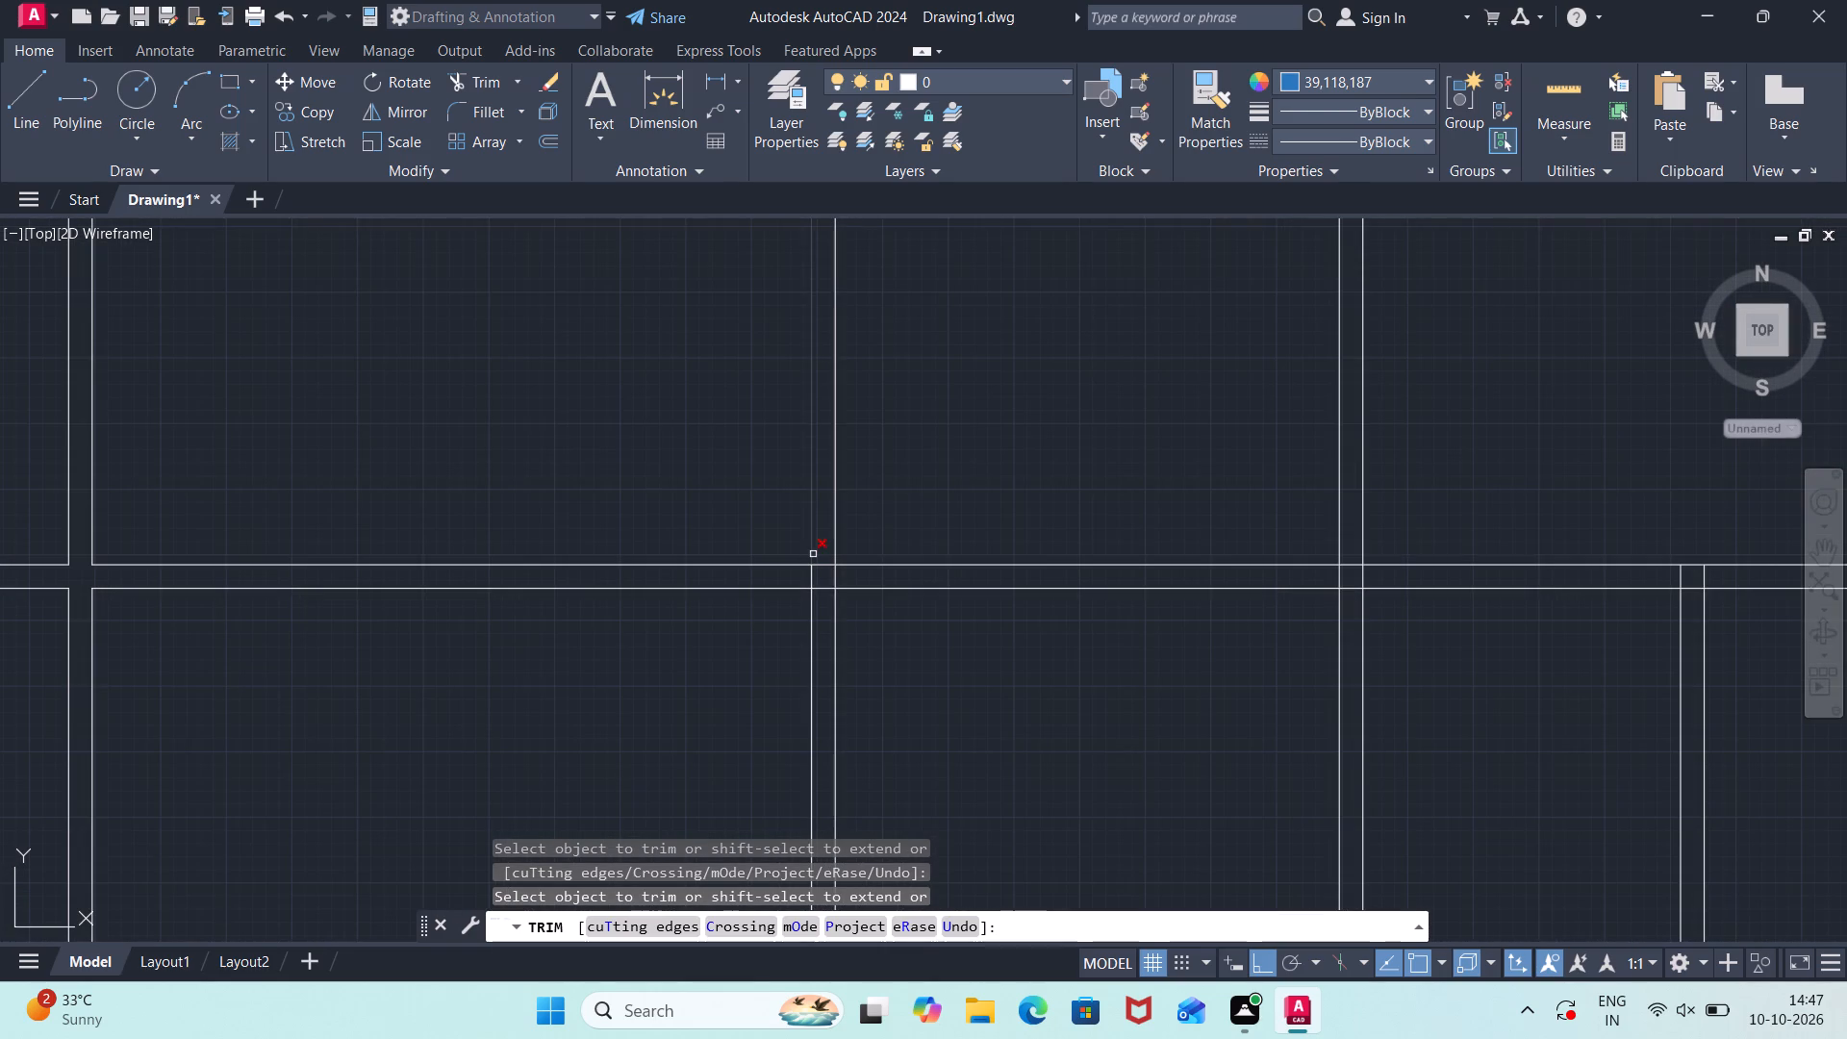
pyautogui.click(826, 567)
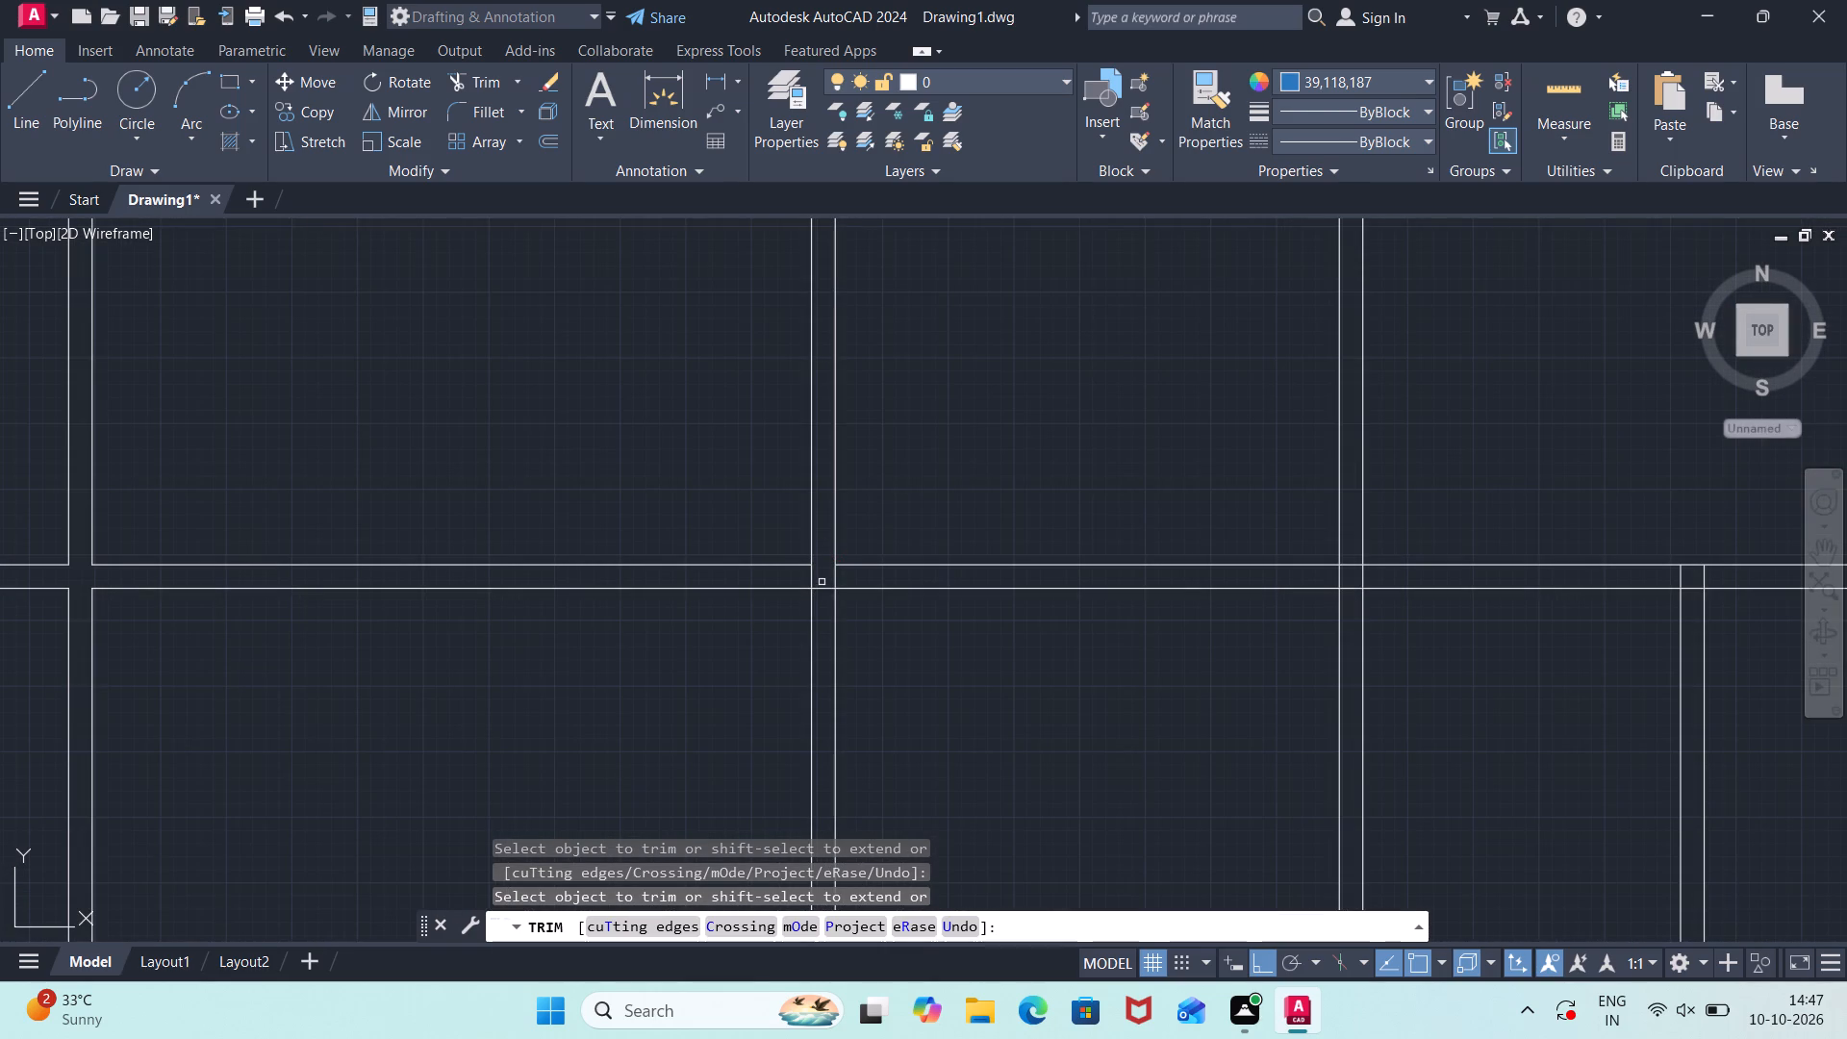
pyautogui.click(822, 582)
pyautogui.click(822, 588)
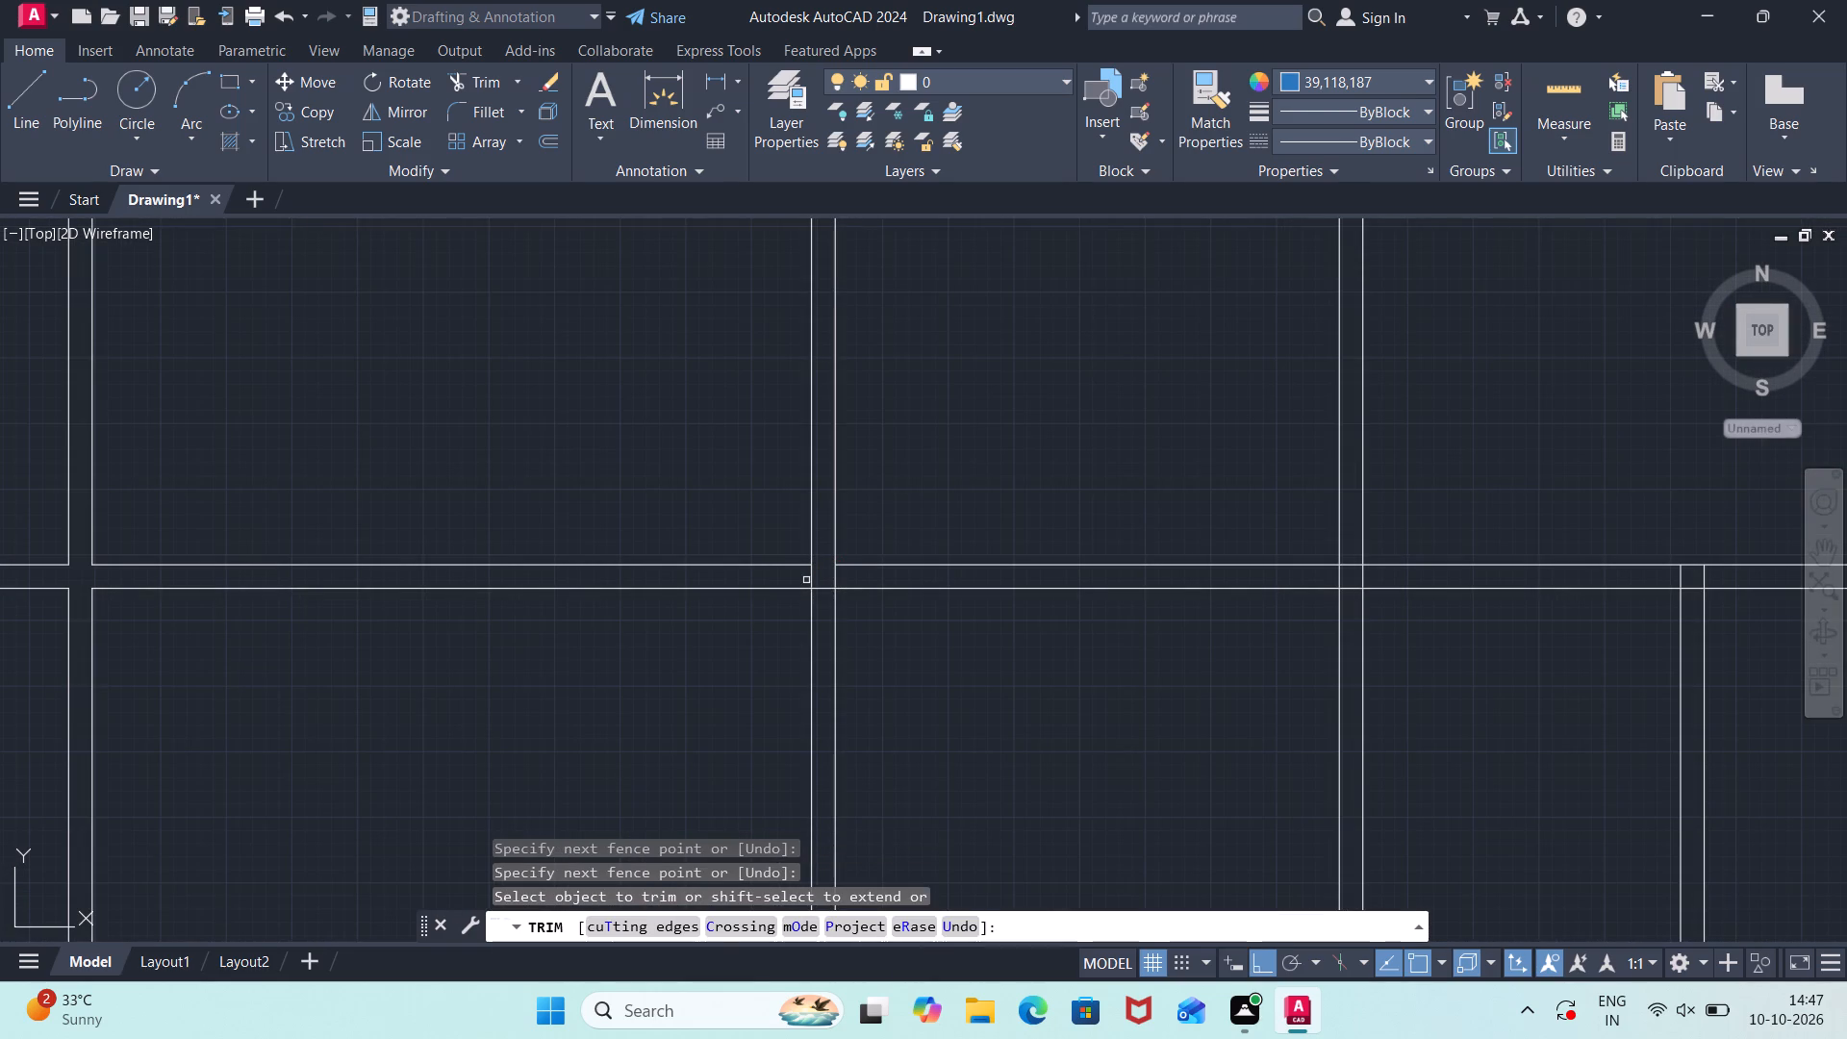
pyautogui.click(809, 579)
pyautogui.click(836, 579)
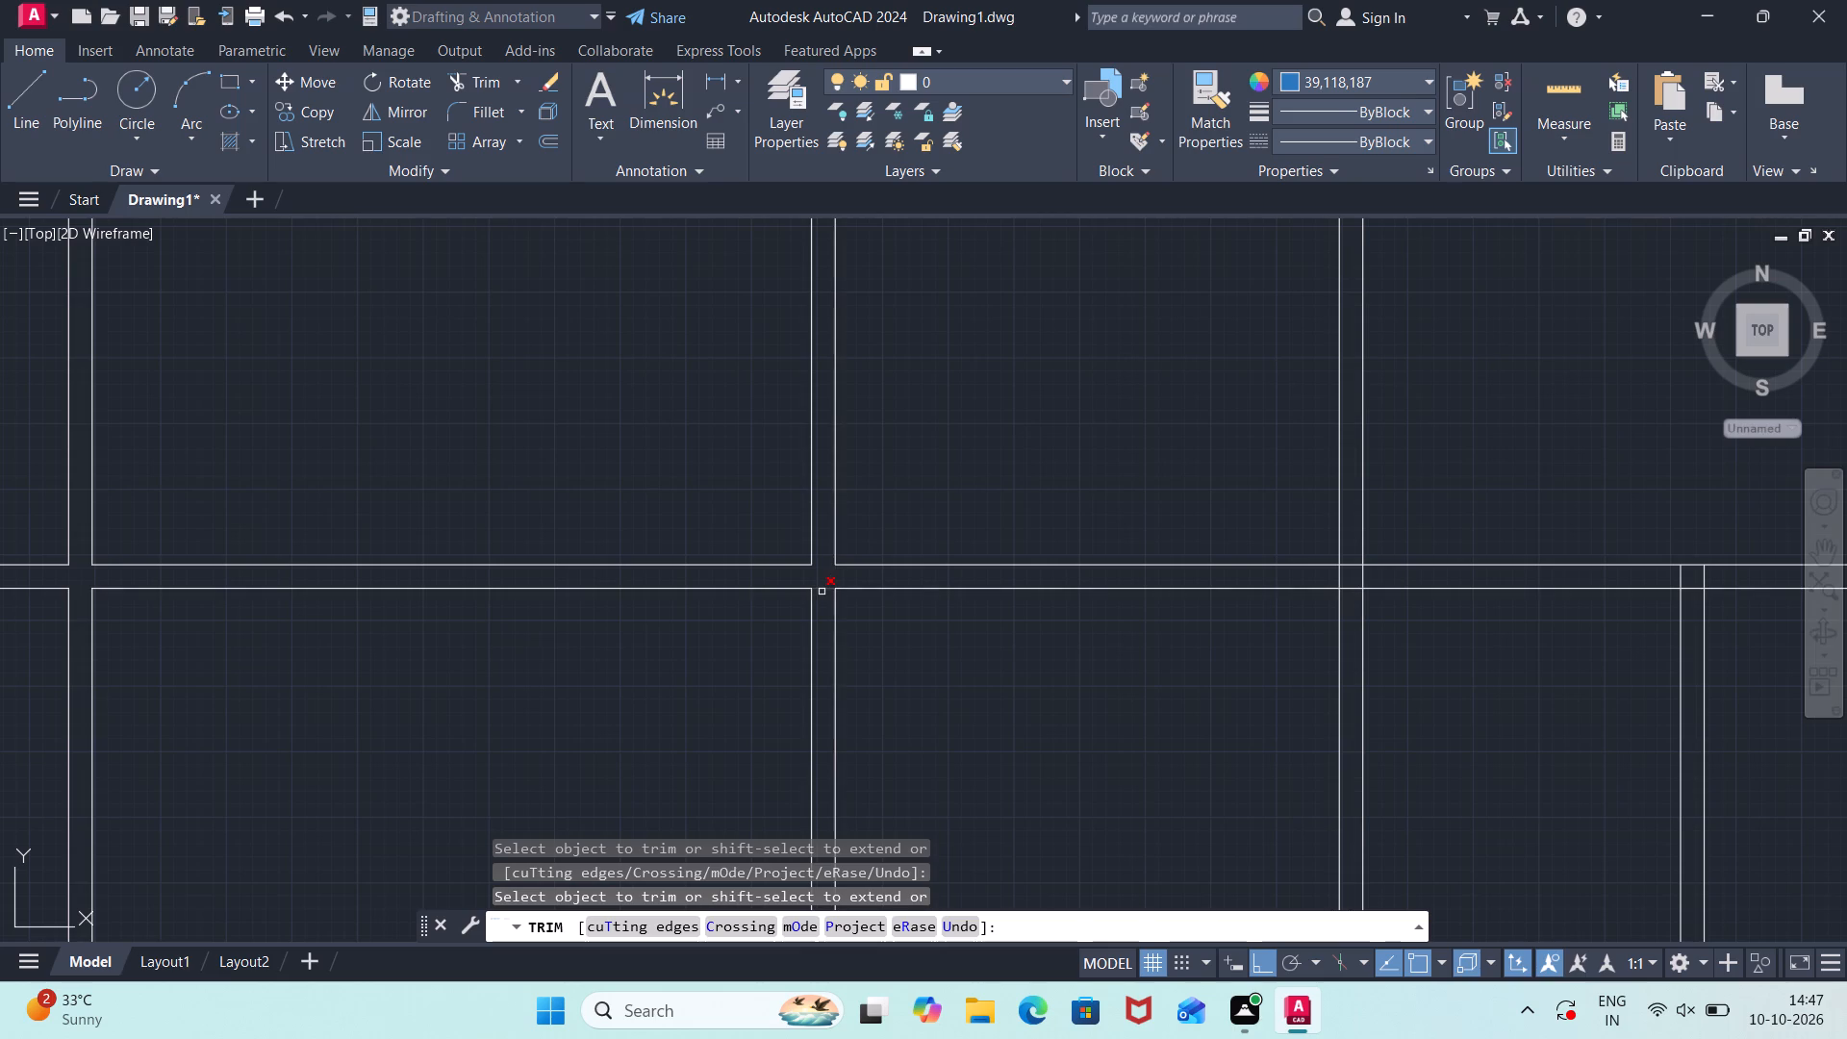
pyautogui.click(822, 592)
# Trim the four overlapping lines where the third vertical partition crosses the upper horizontal partition.
pyautogui.moveTo(1408, 513); pyautogui.dragTo(954, 525, button='middle')
pyautogui.scroll(1, 934, 536)
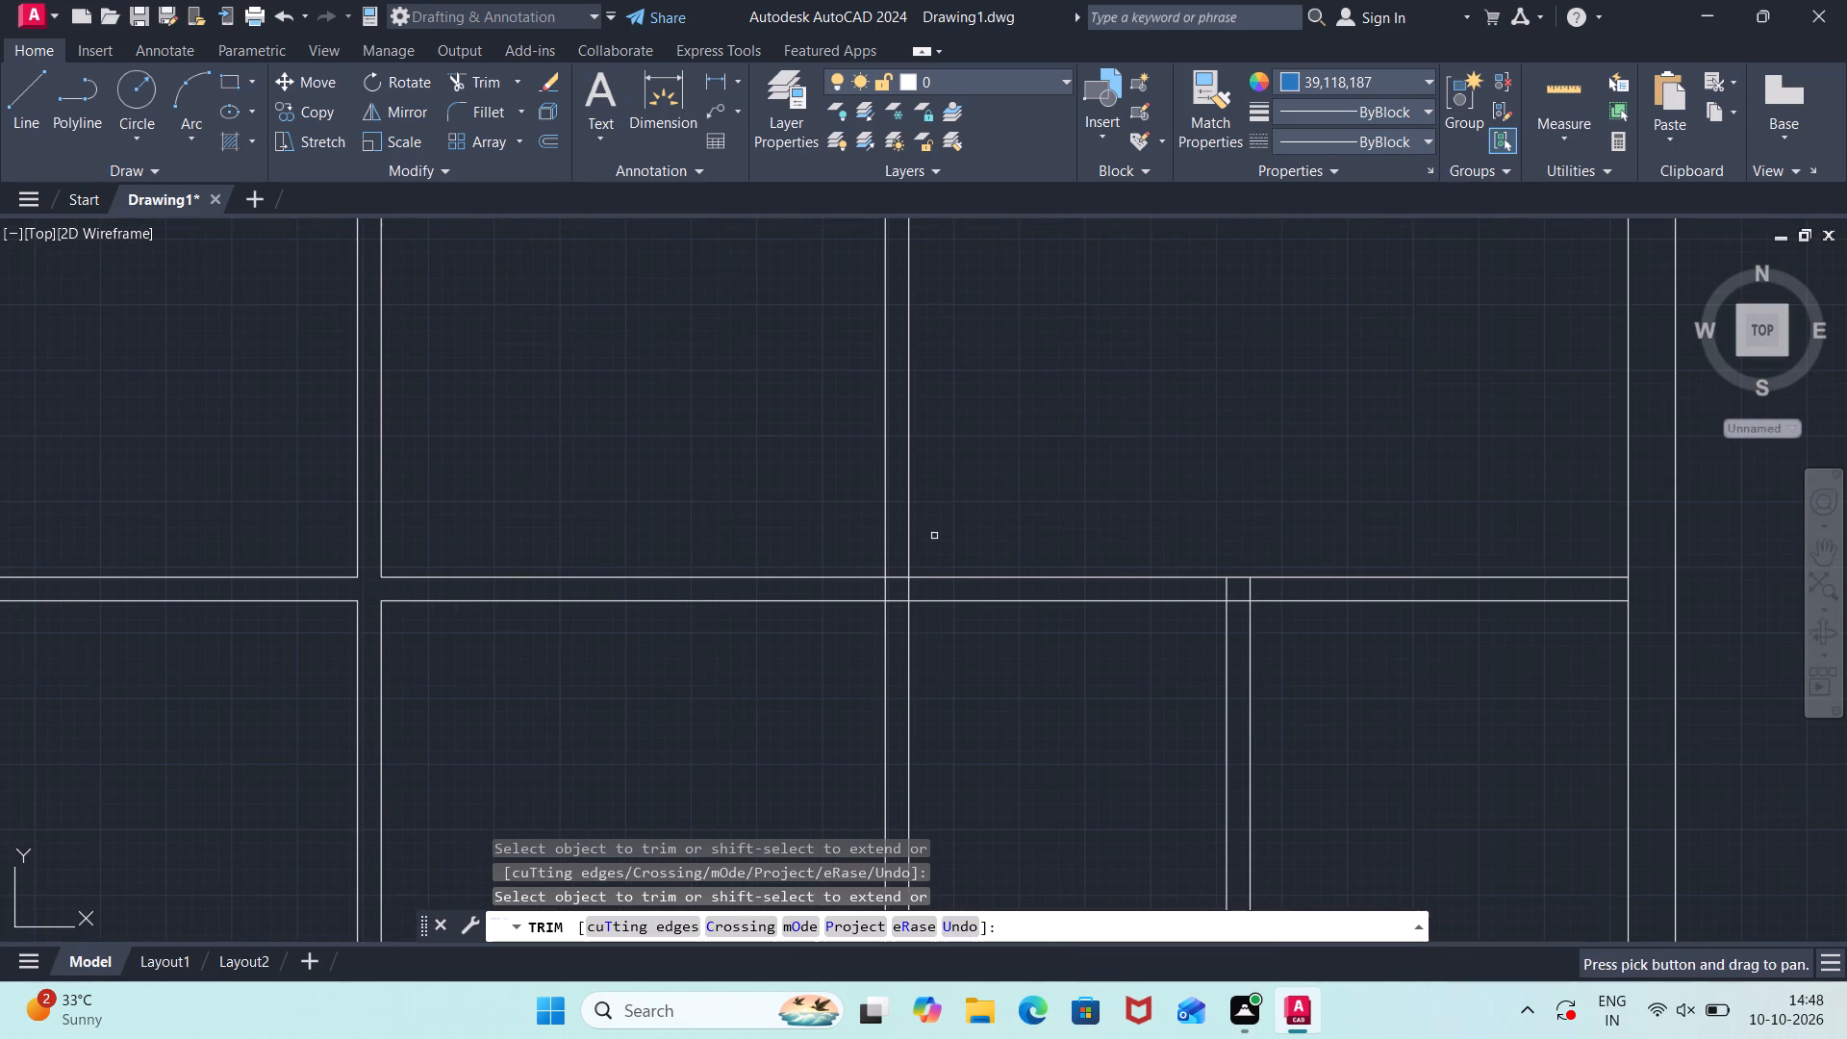
pyautogui.click(871, 599)
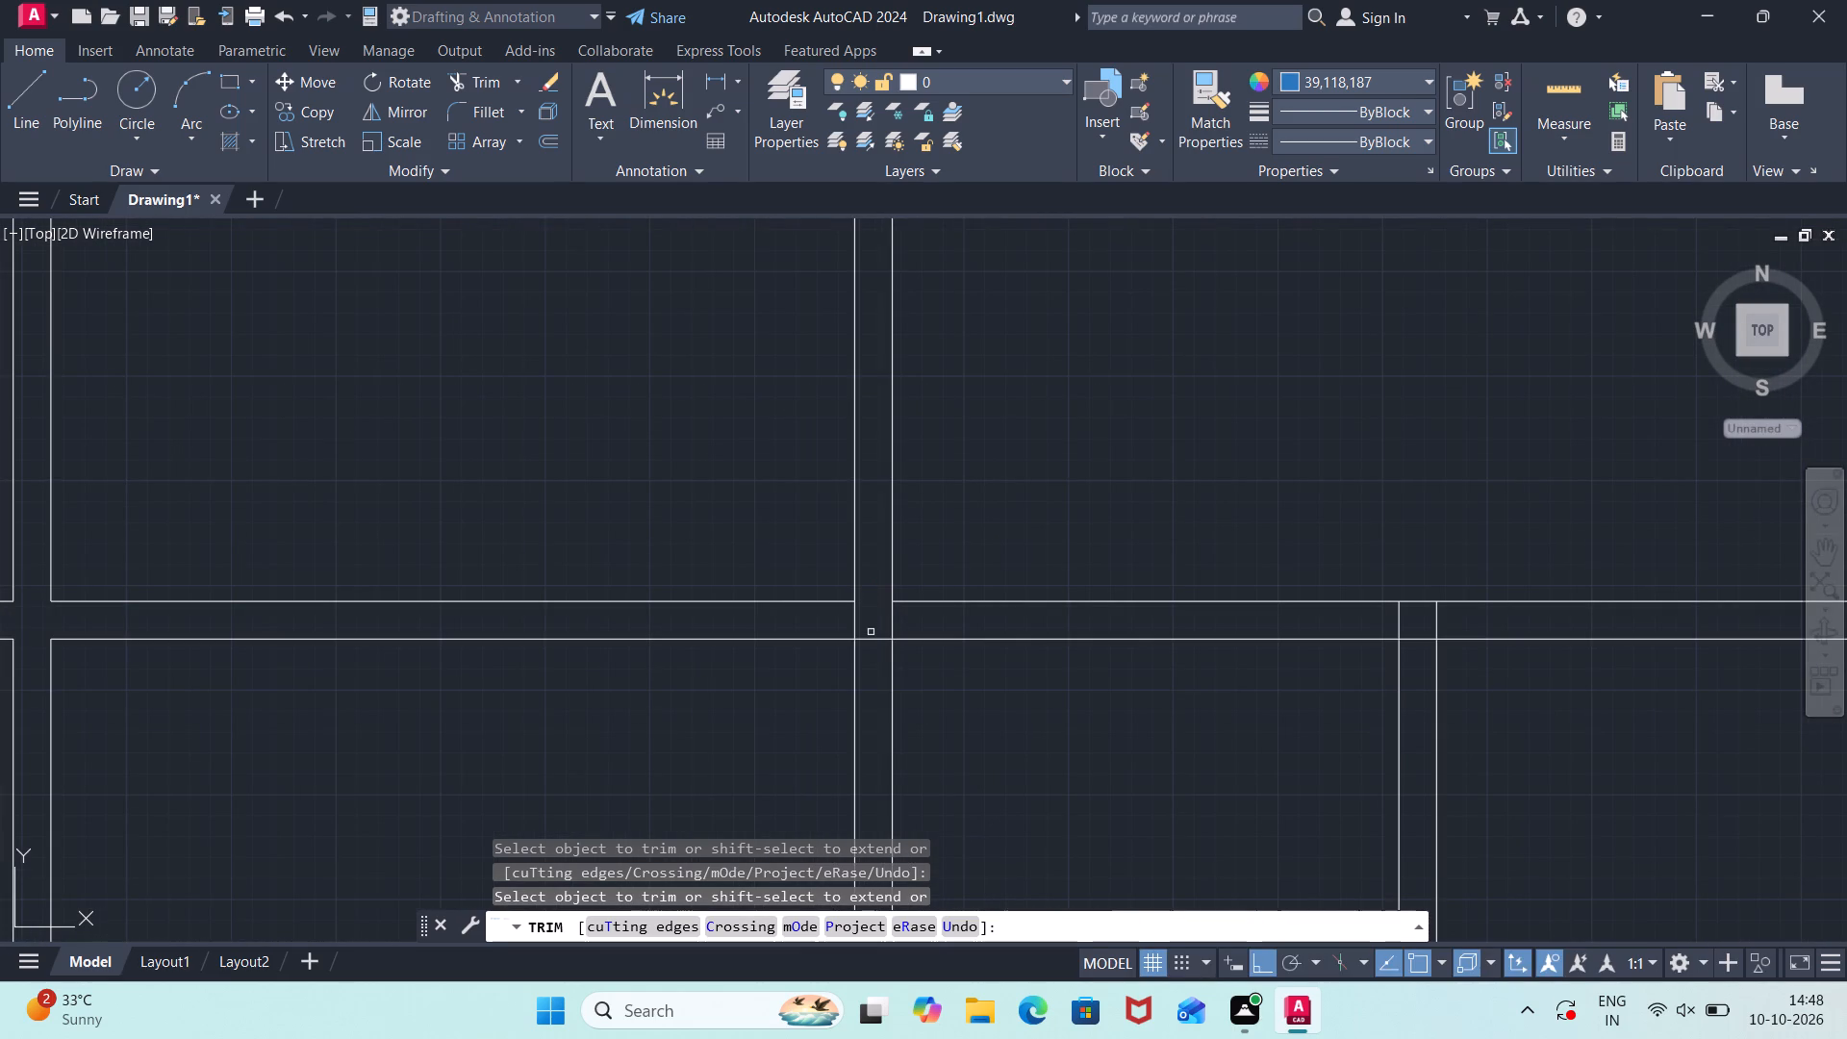
pyautogui.click(873, 643)
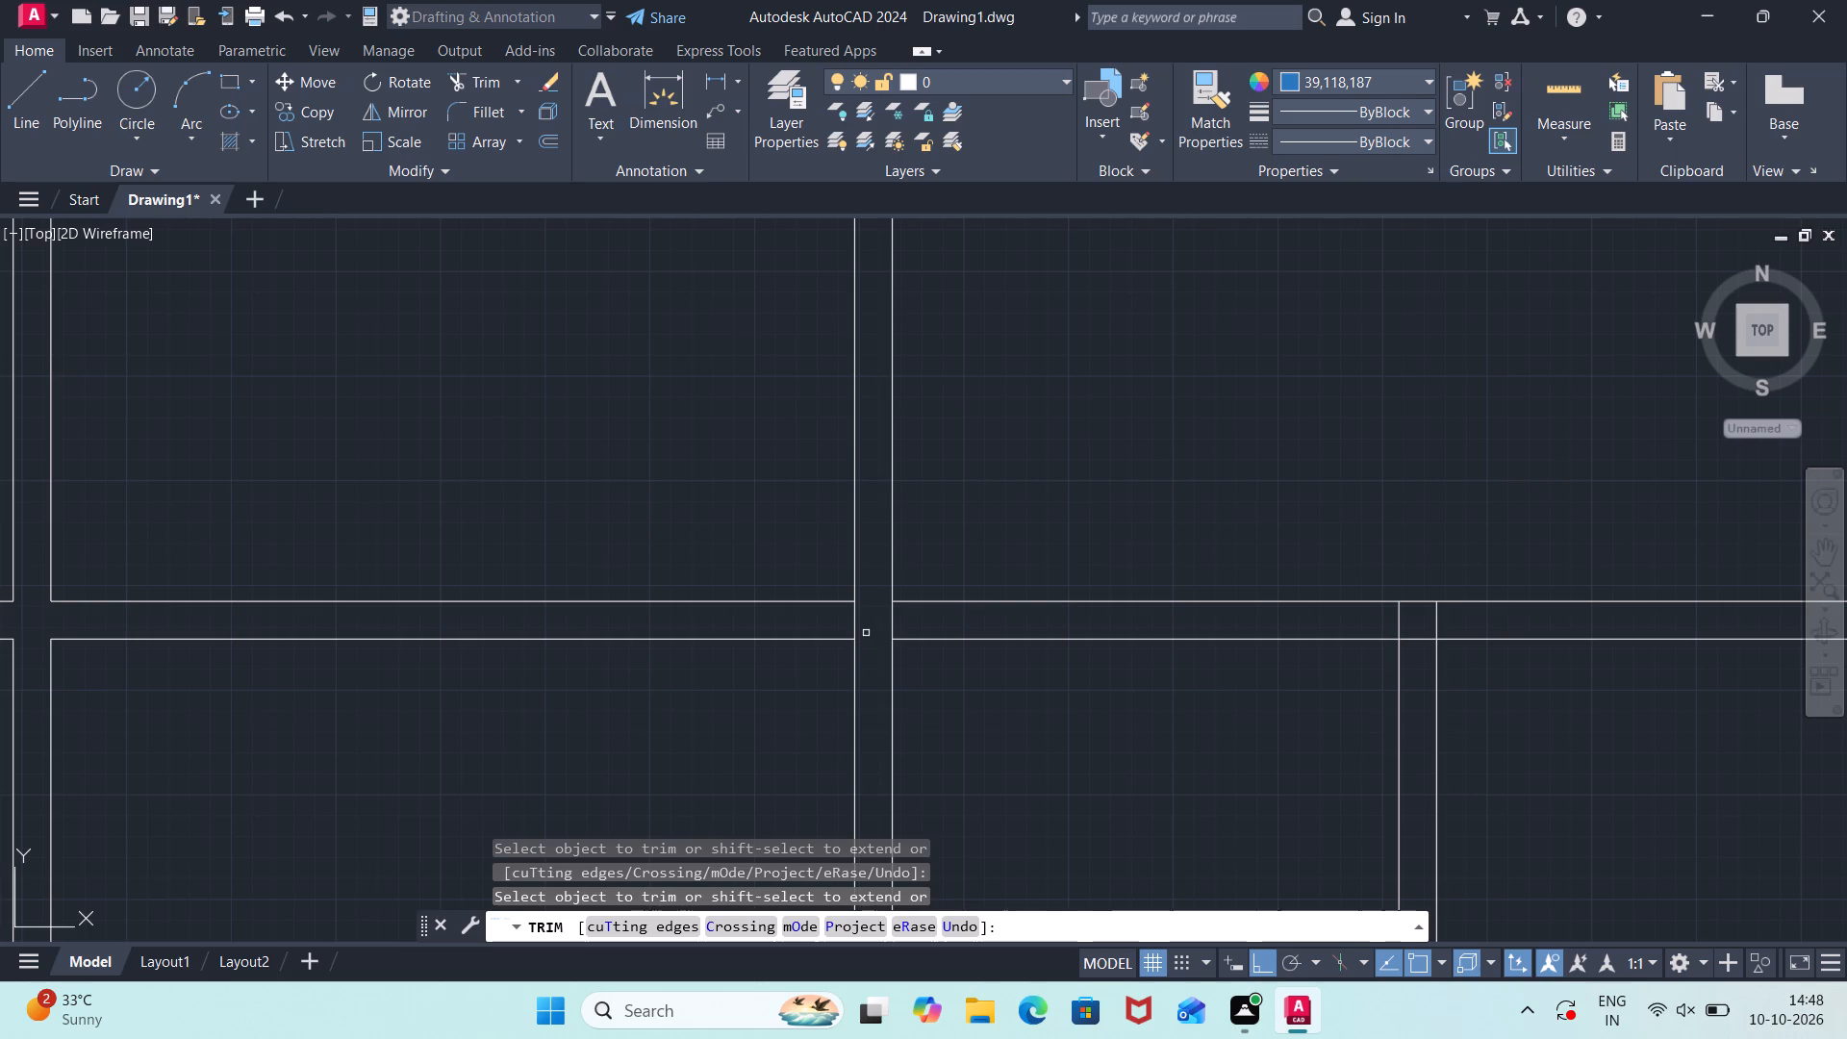
pyautogui.click(857, 626)
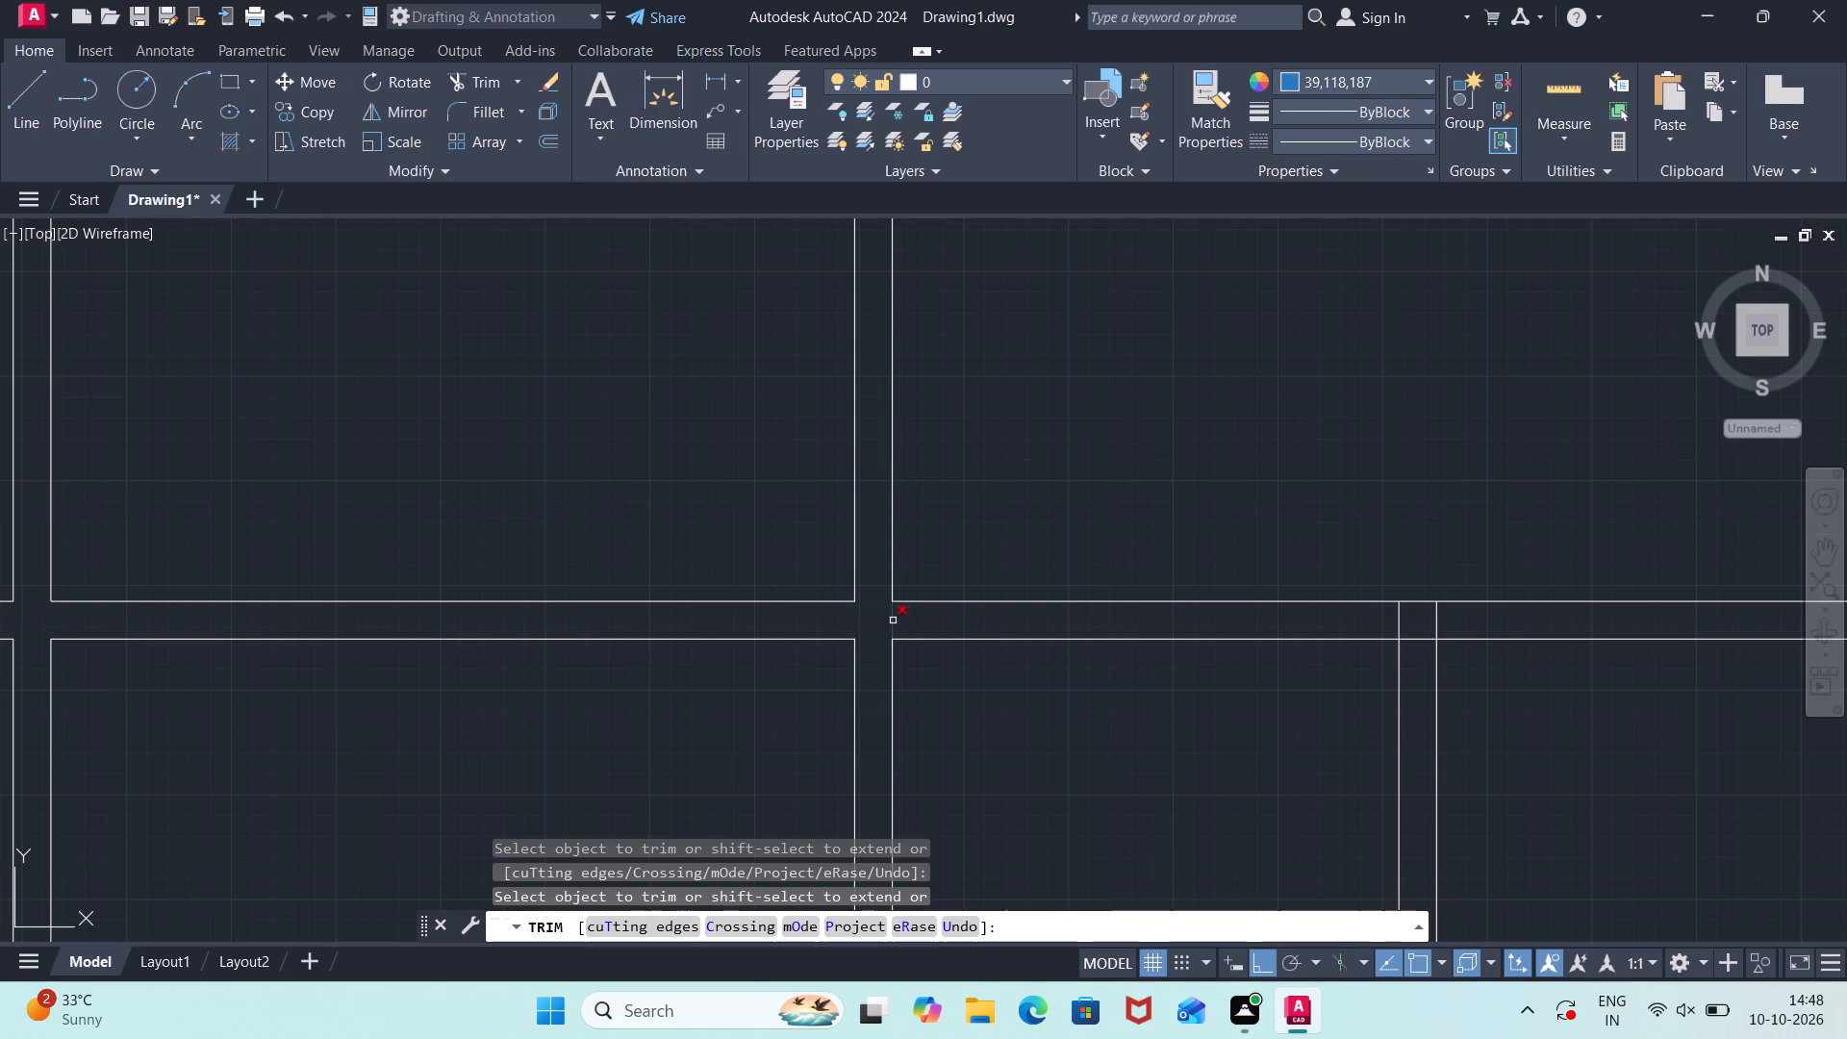
pyautogui.click(896, 621)
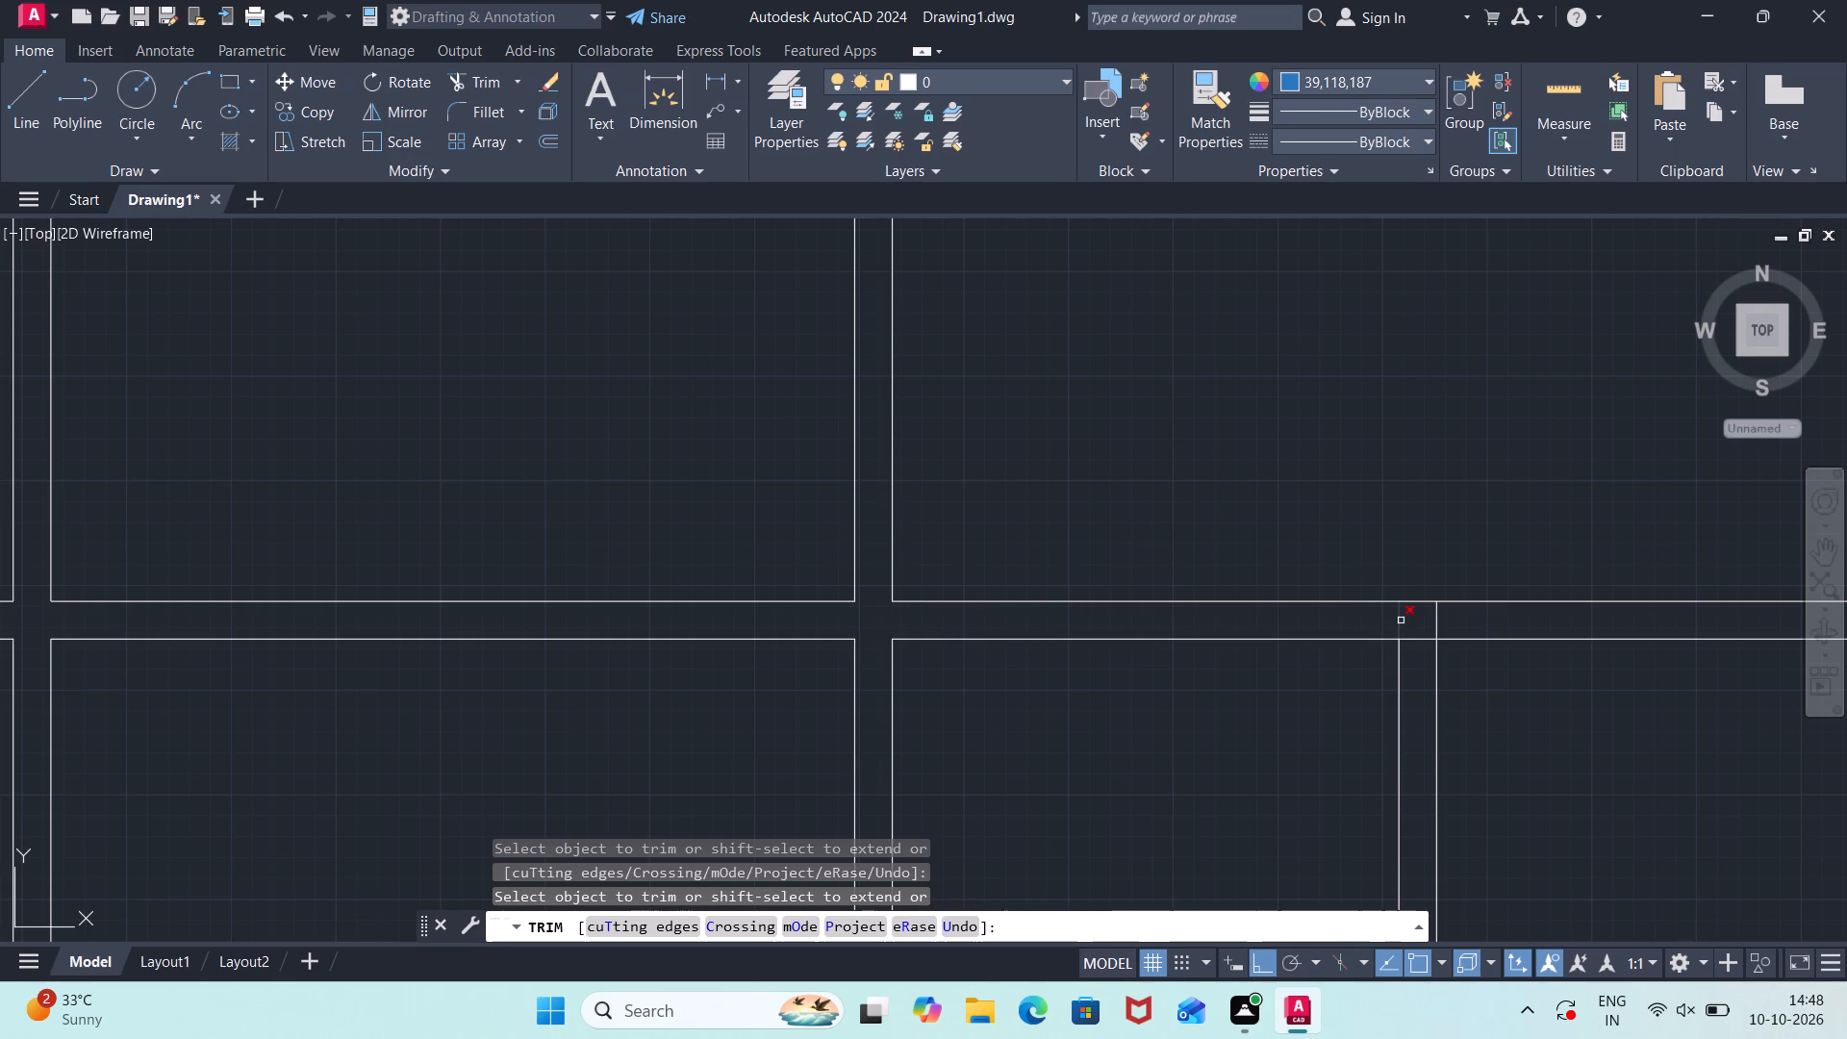
# Trim the overlapping lines at both ends of the short rightmost vertical partition, at the upper and middle horizontal partitions.
pyautogui.click(1401, 621)
pyautogui.click(1434, 621)
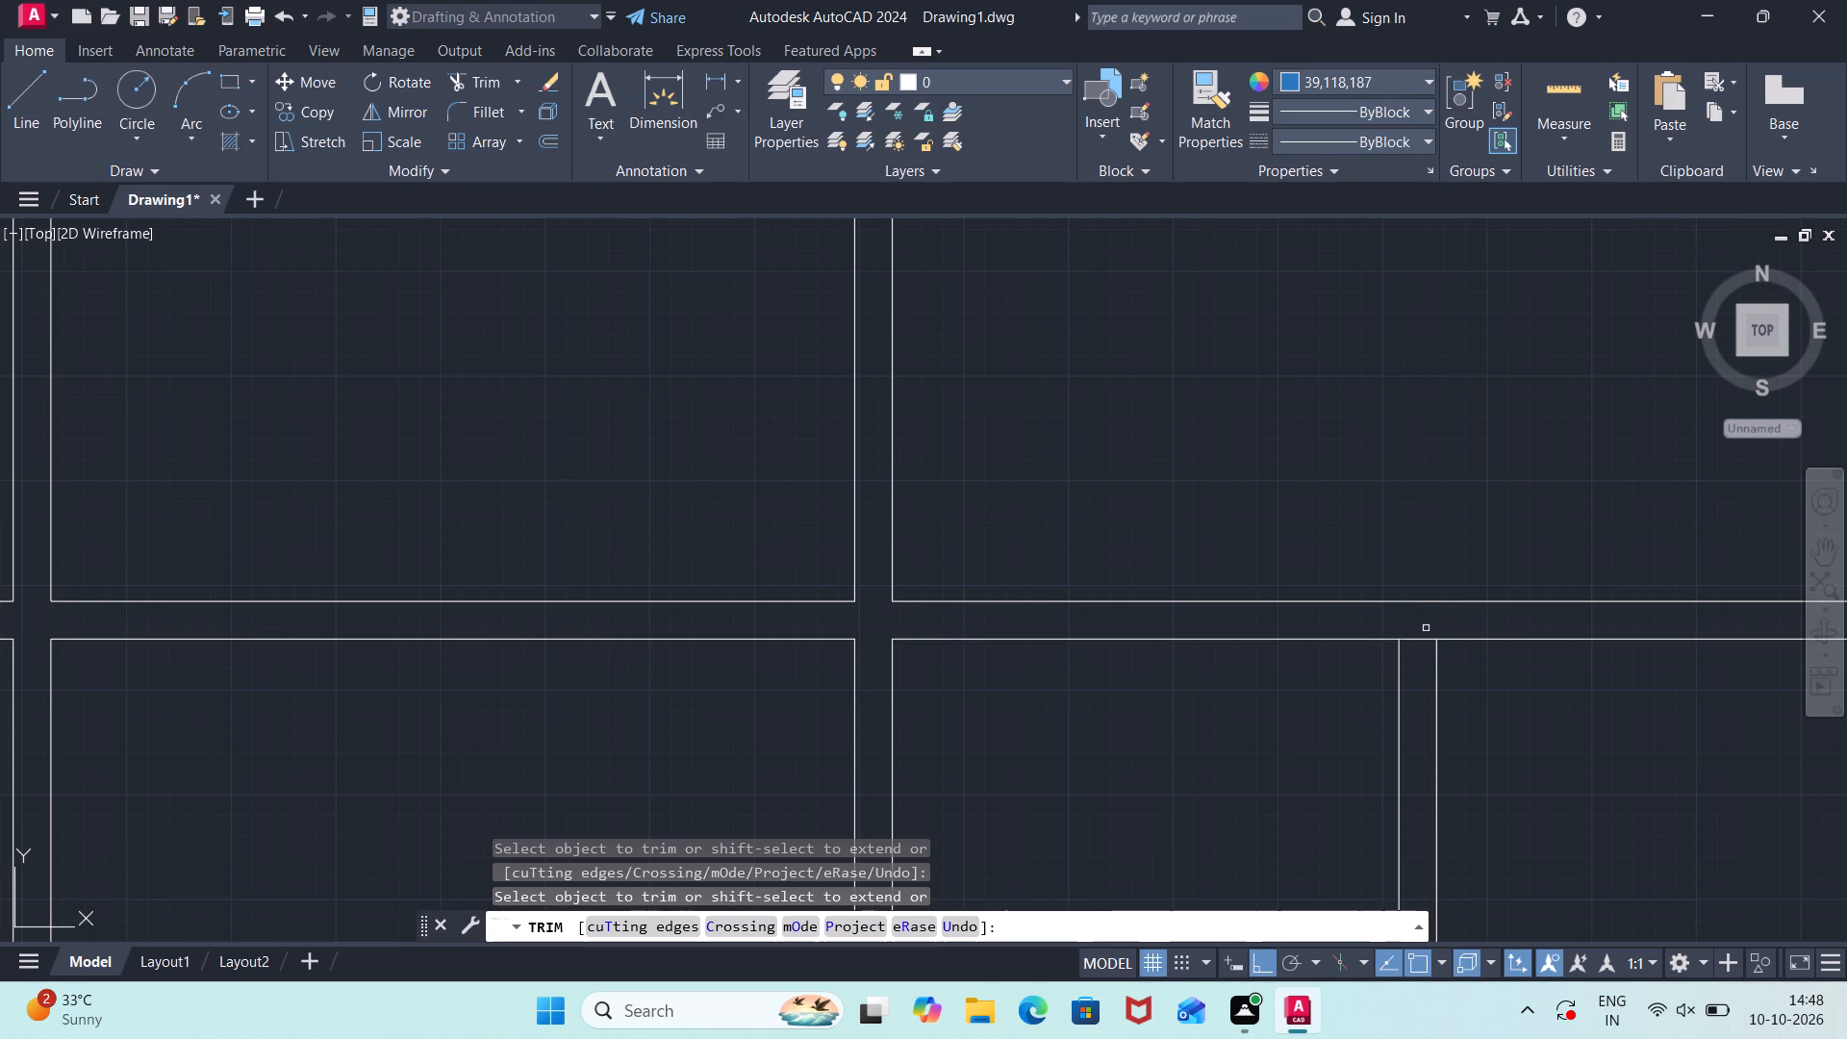
pyautogui.click(1419, 642)
pyautogui.scroll(-3, 1480, 658)
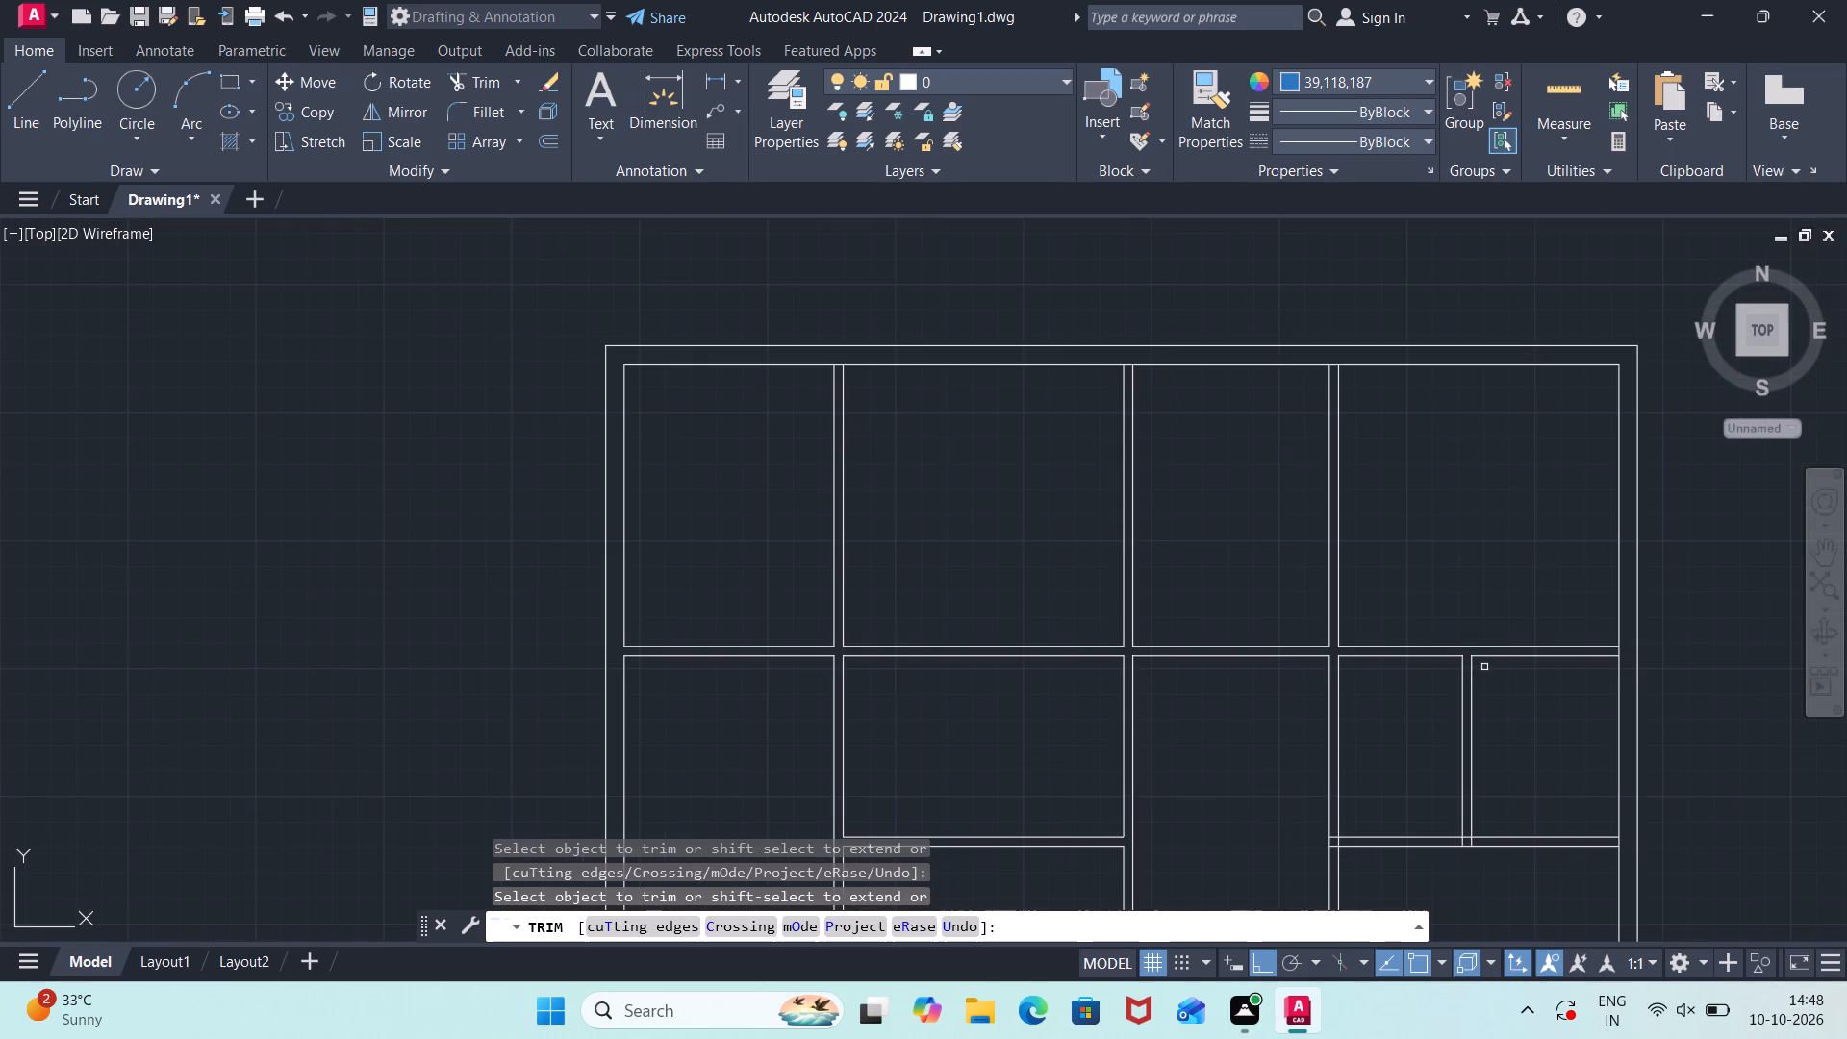
pyautogui.moveTo(1484, 667); pyautogui.dragTo(1099, 510, button='middle')
pyautogui.scroll(1, 1141, 607)
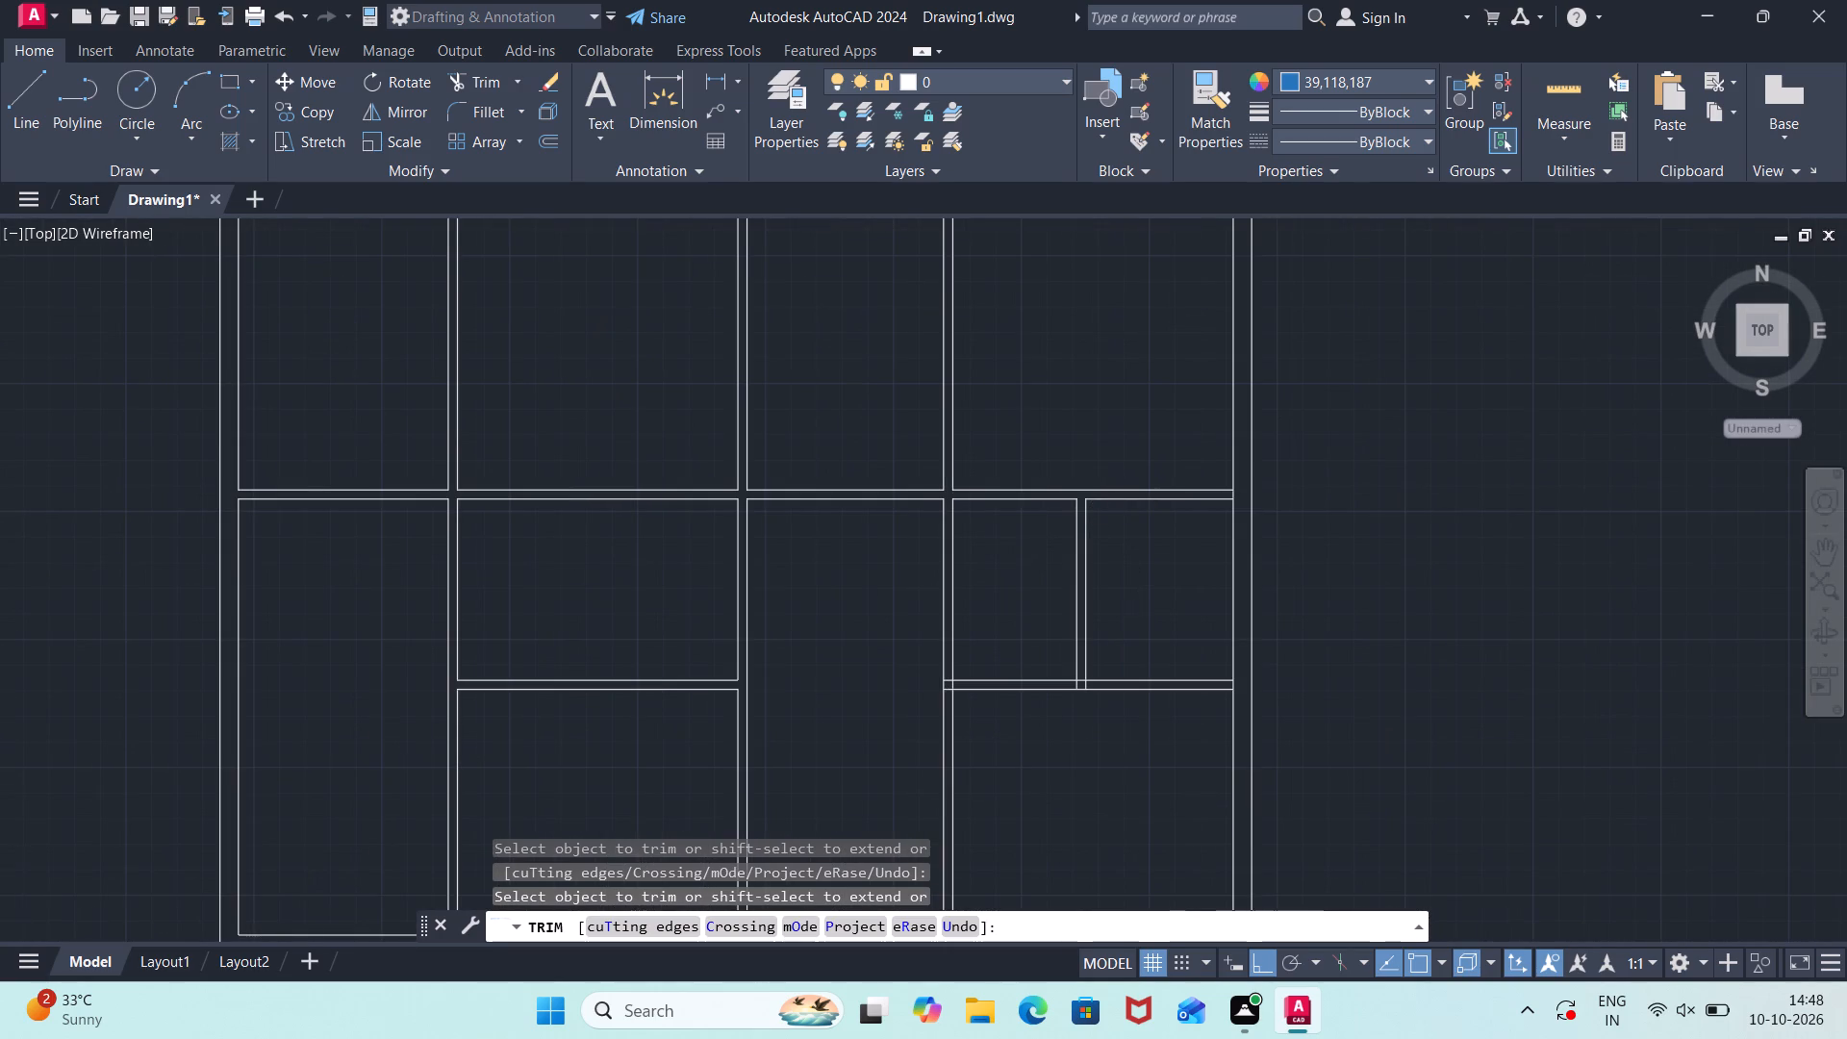
pyautogui.scroll(3, 1141, 607)
pyautogui.scroll(-4, 1124, 628)
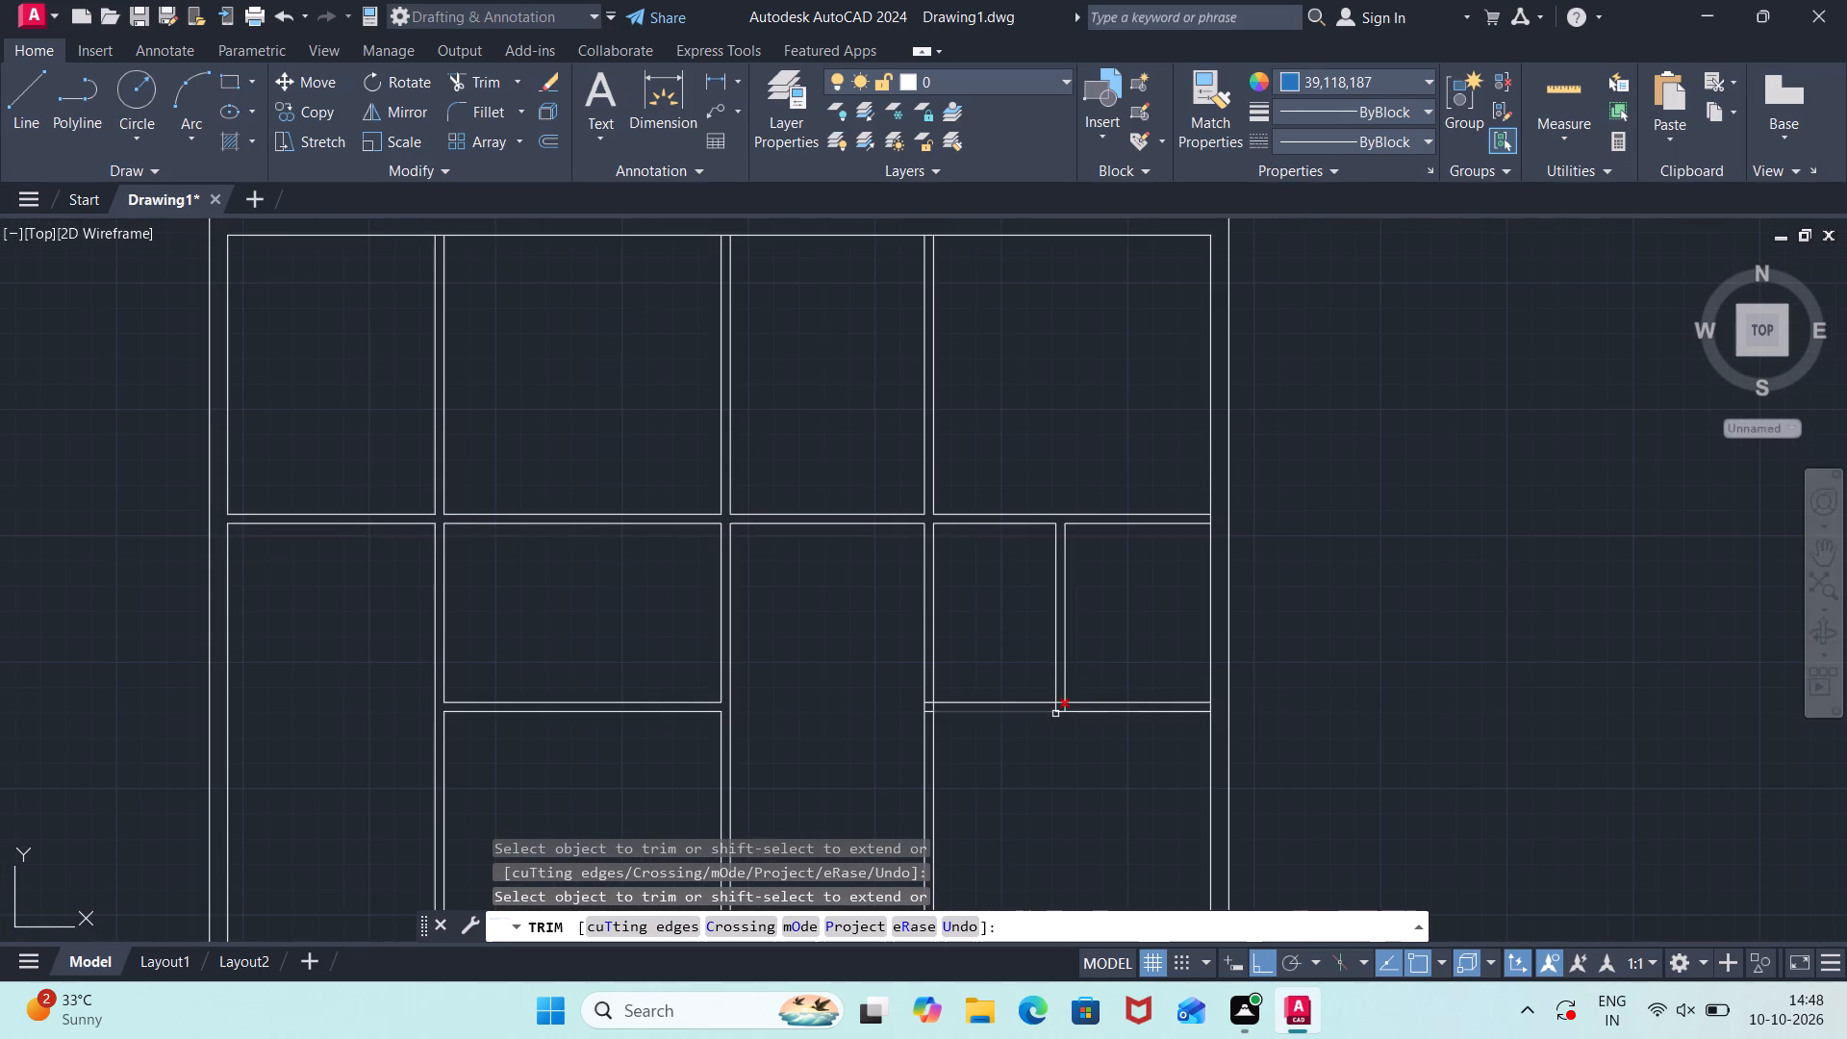
pyautogui.scroll(3, 1055, 714)
pyautogui.moveTo(1113, 684); pyautogui.dragTo(1082, 686)
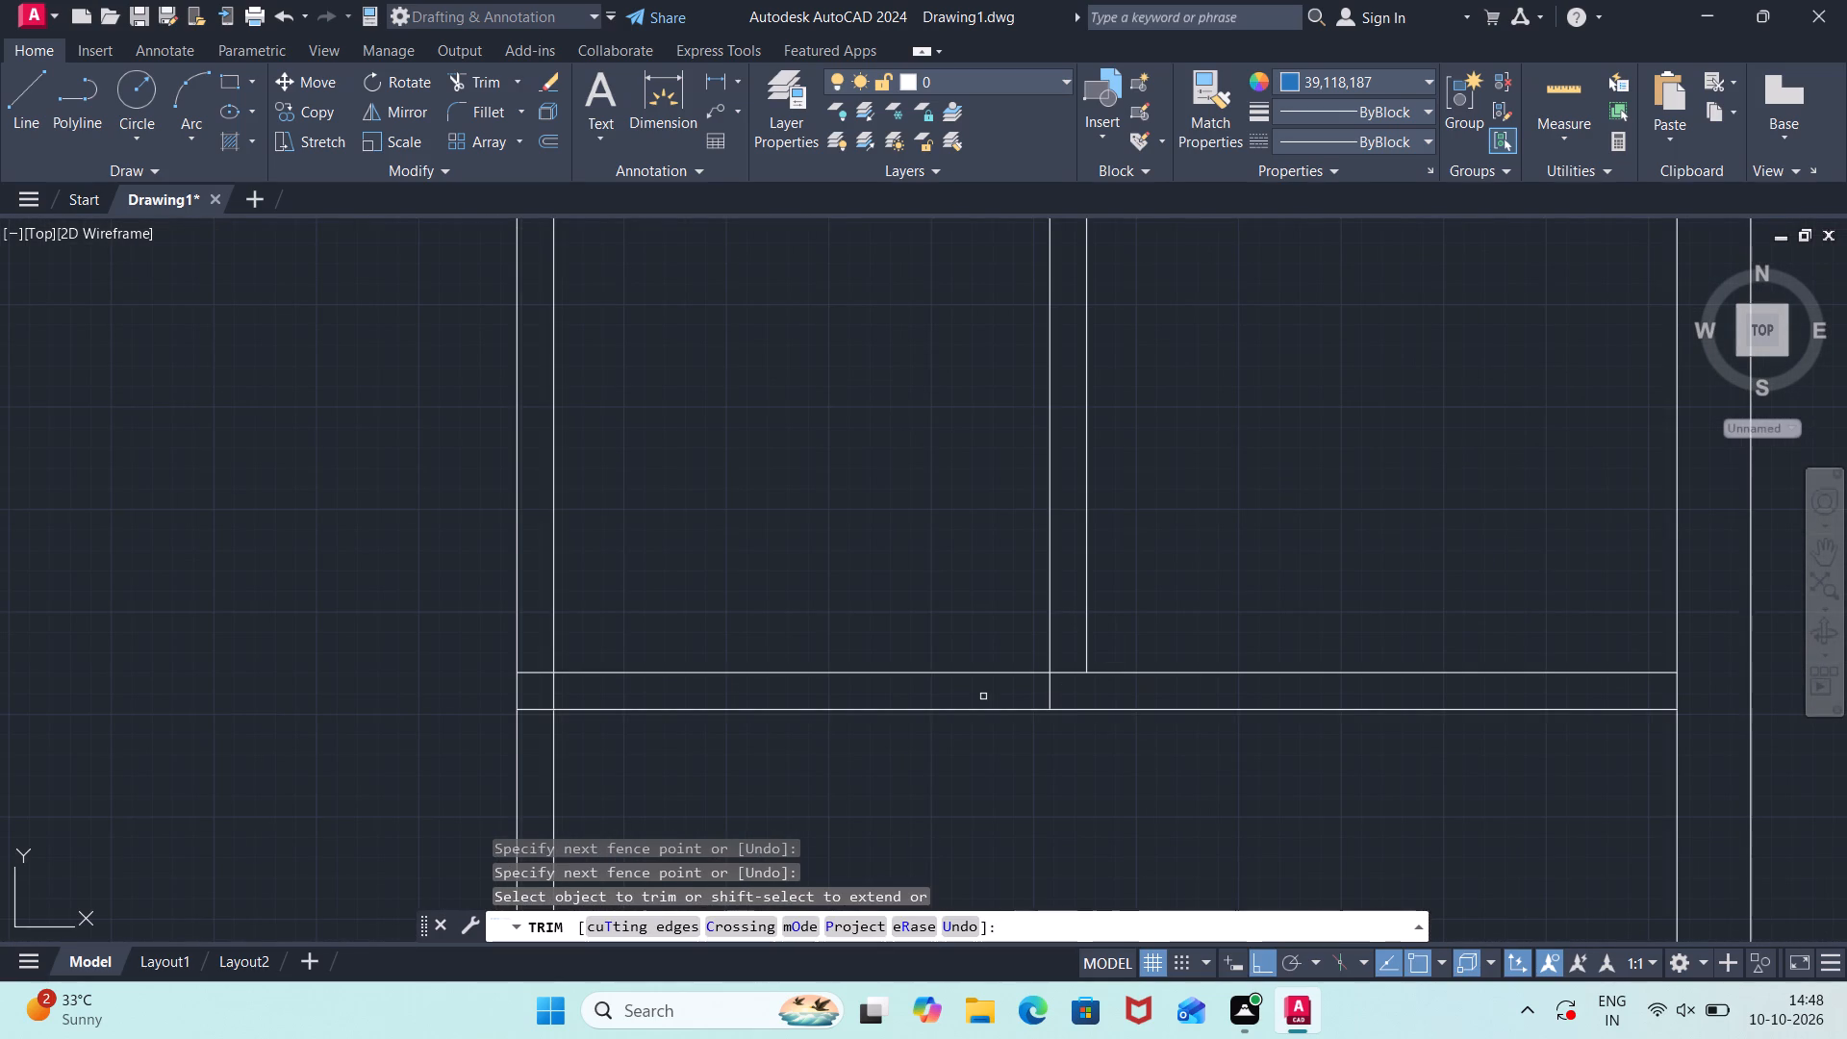
pyautogui.click(1053, 690)
pyautogui.click(1062, 673)
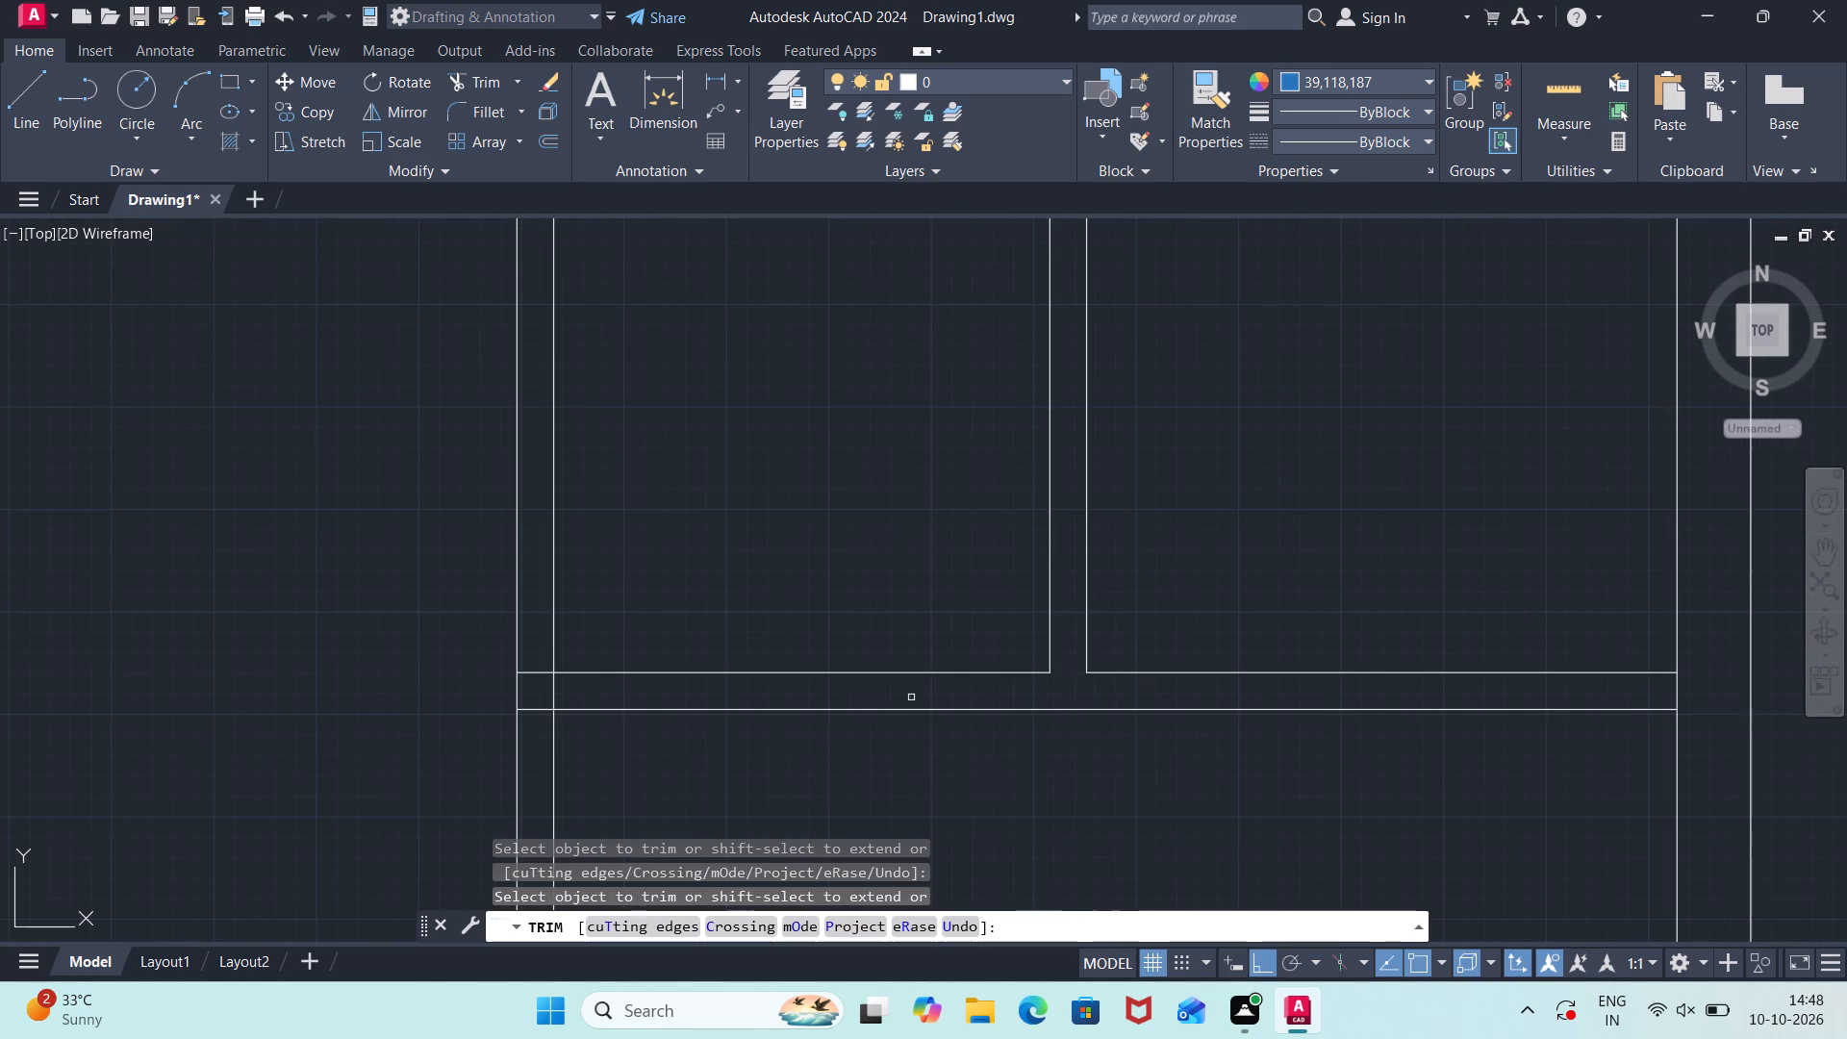
# Trim the overlapping lines where the right-hand middle horizontal partition meets the third vertical partition, and end the trimming.
pyautogui.click(557, 697)
pyautogui.click(543, 712)
pyautogui.click(544, 677)
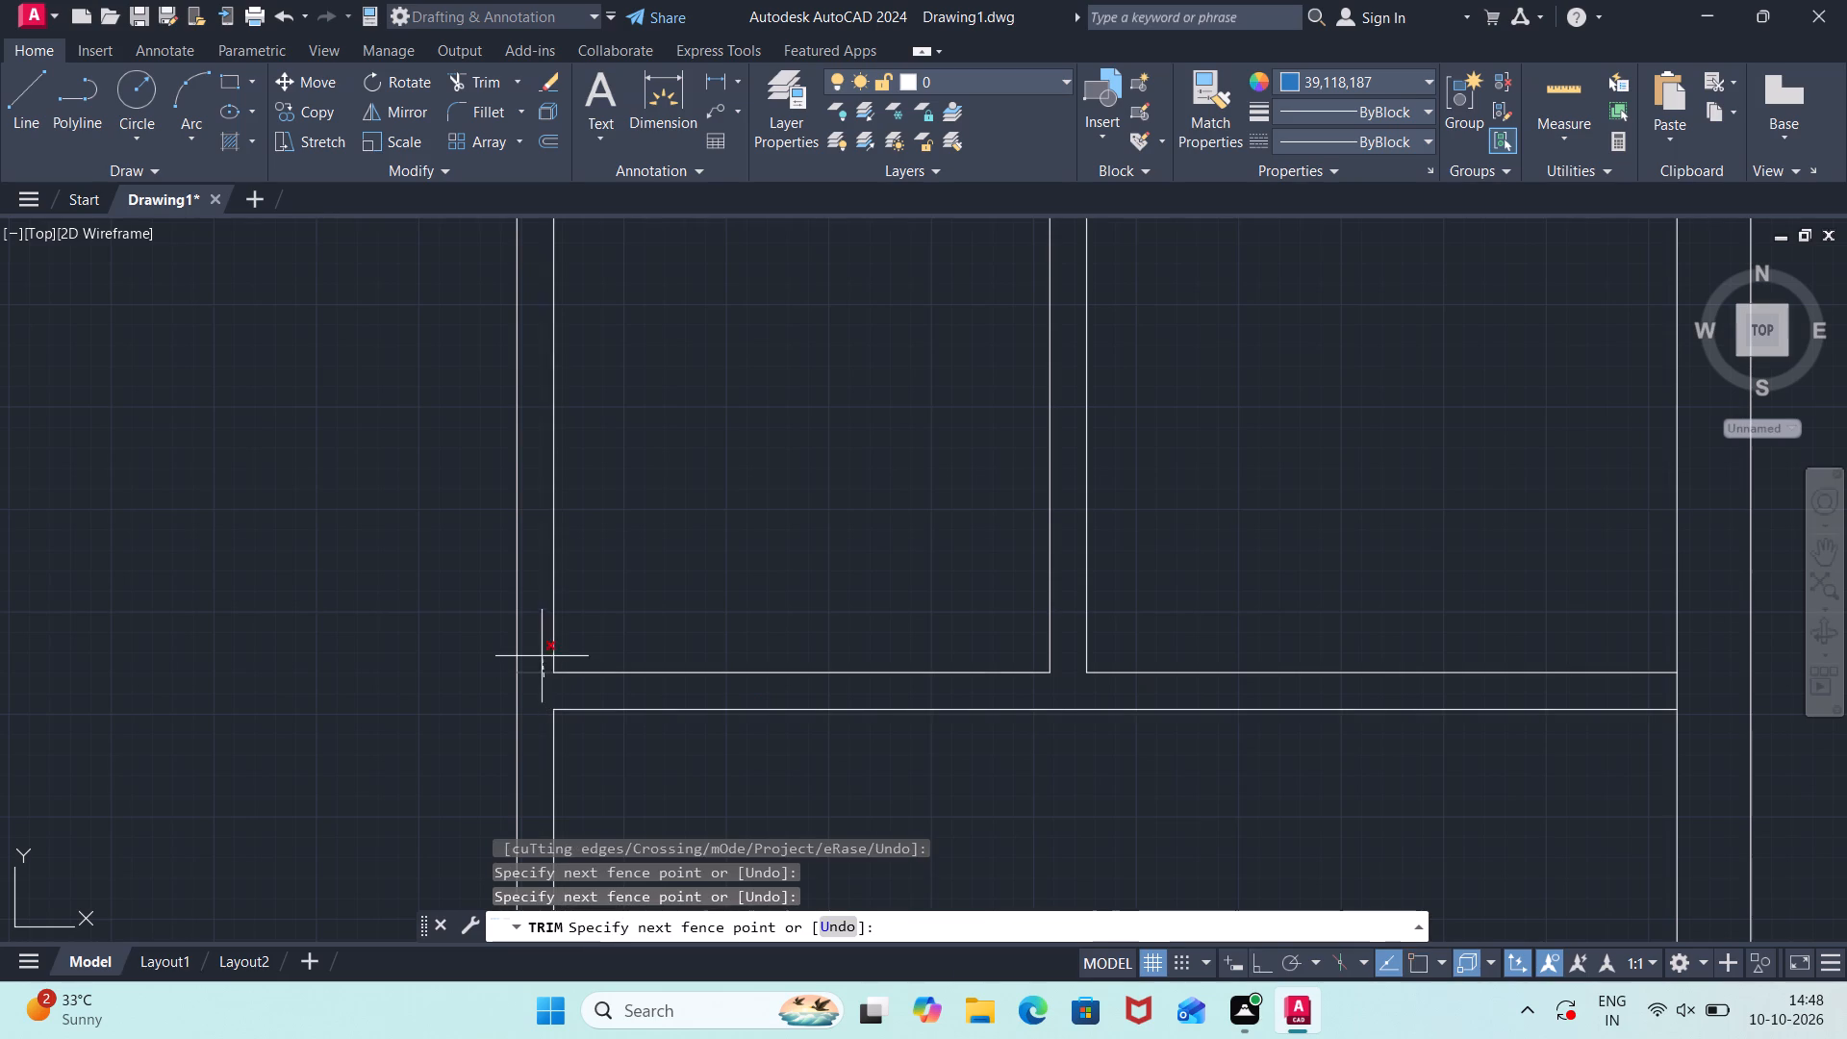
pyautogui.click(542, 656)
pyautogui.scroll(-2, 543, 726)
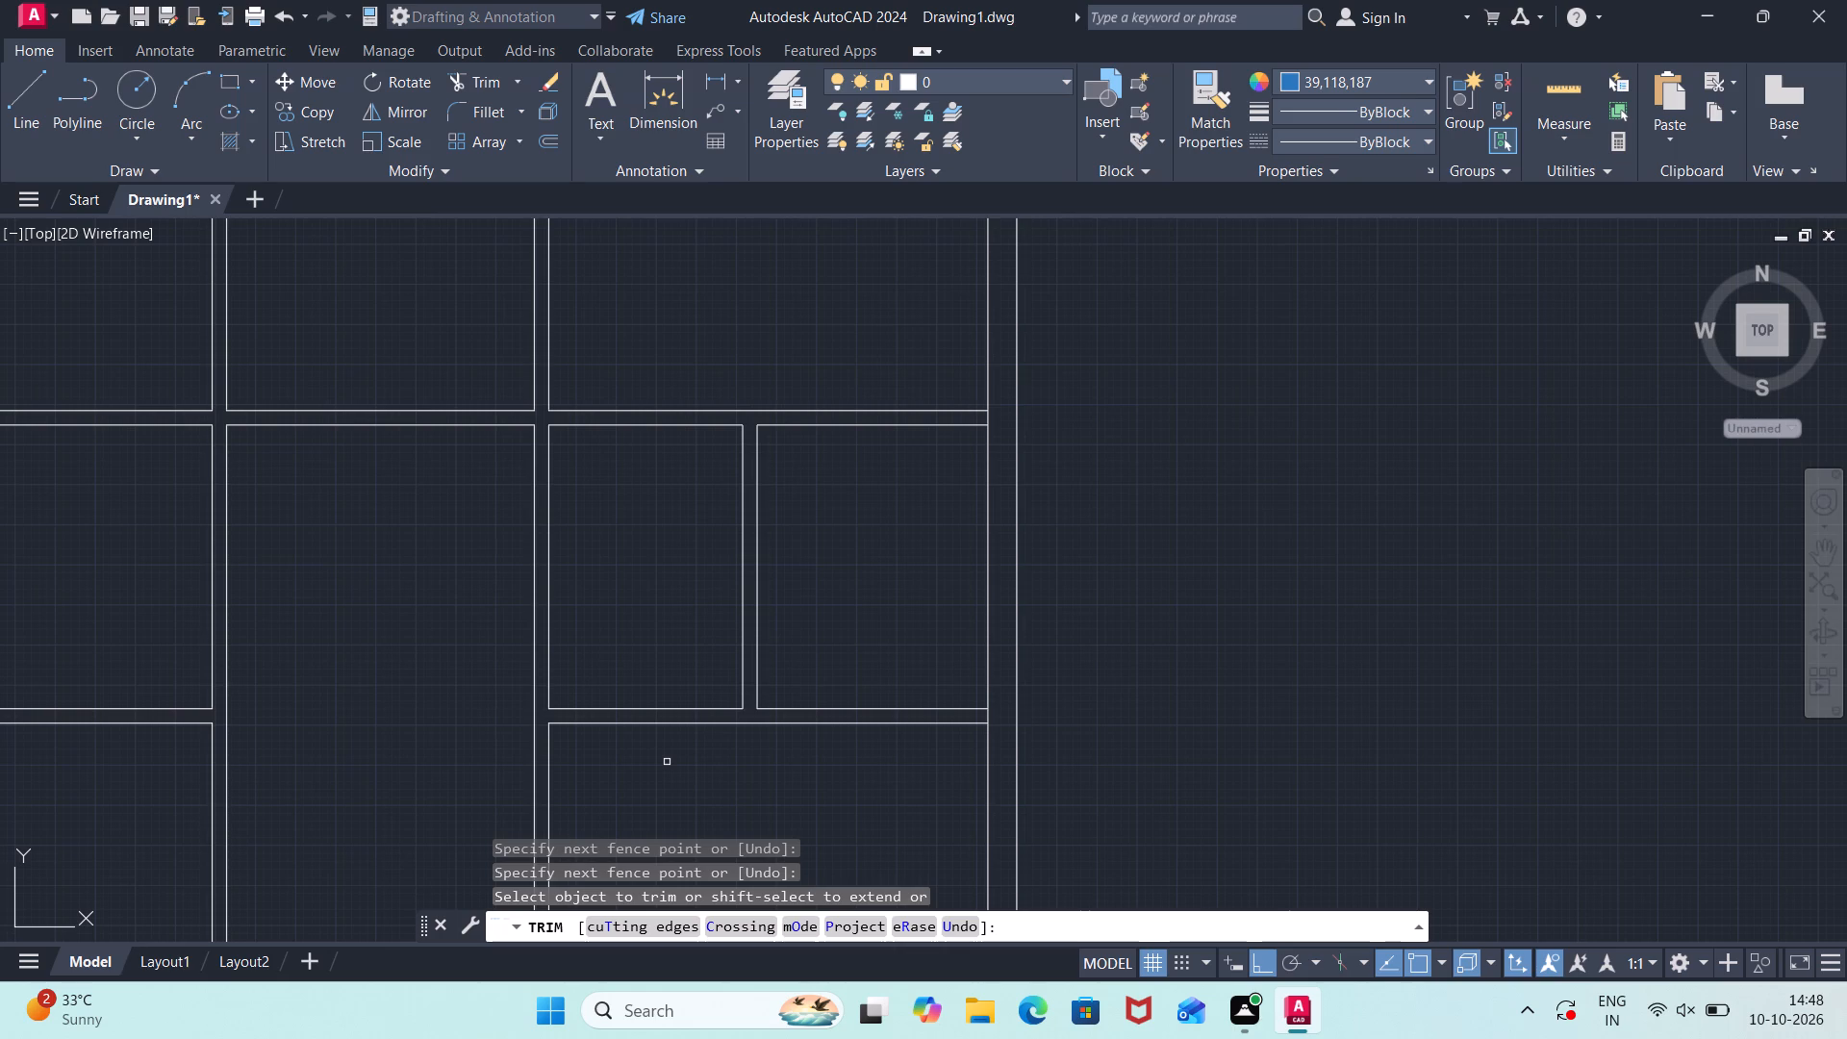
pyautogui.press('Escape')
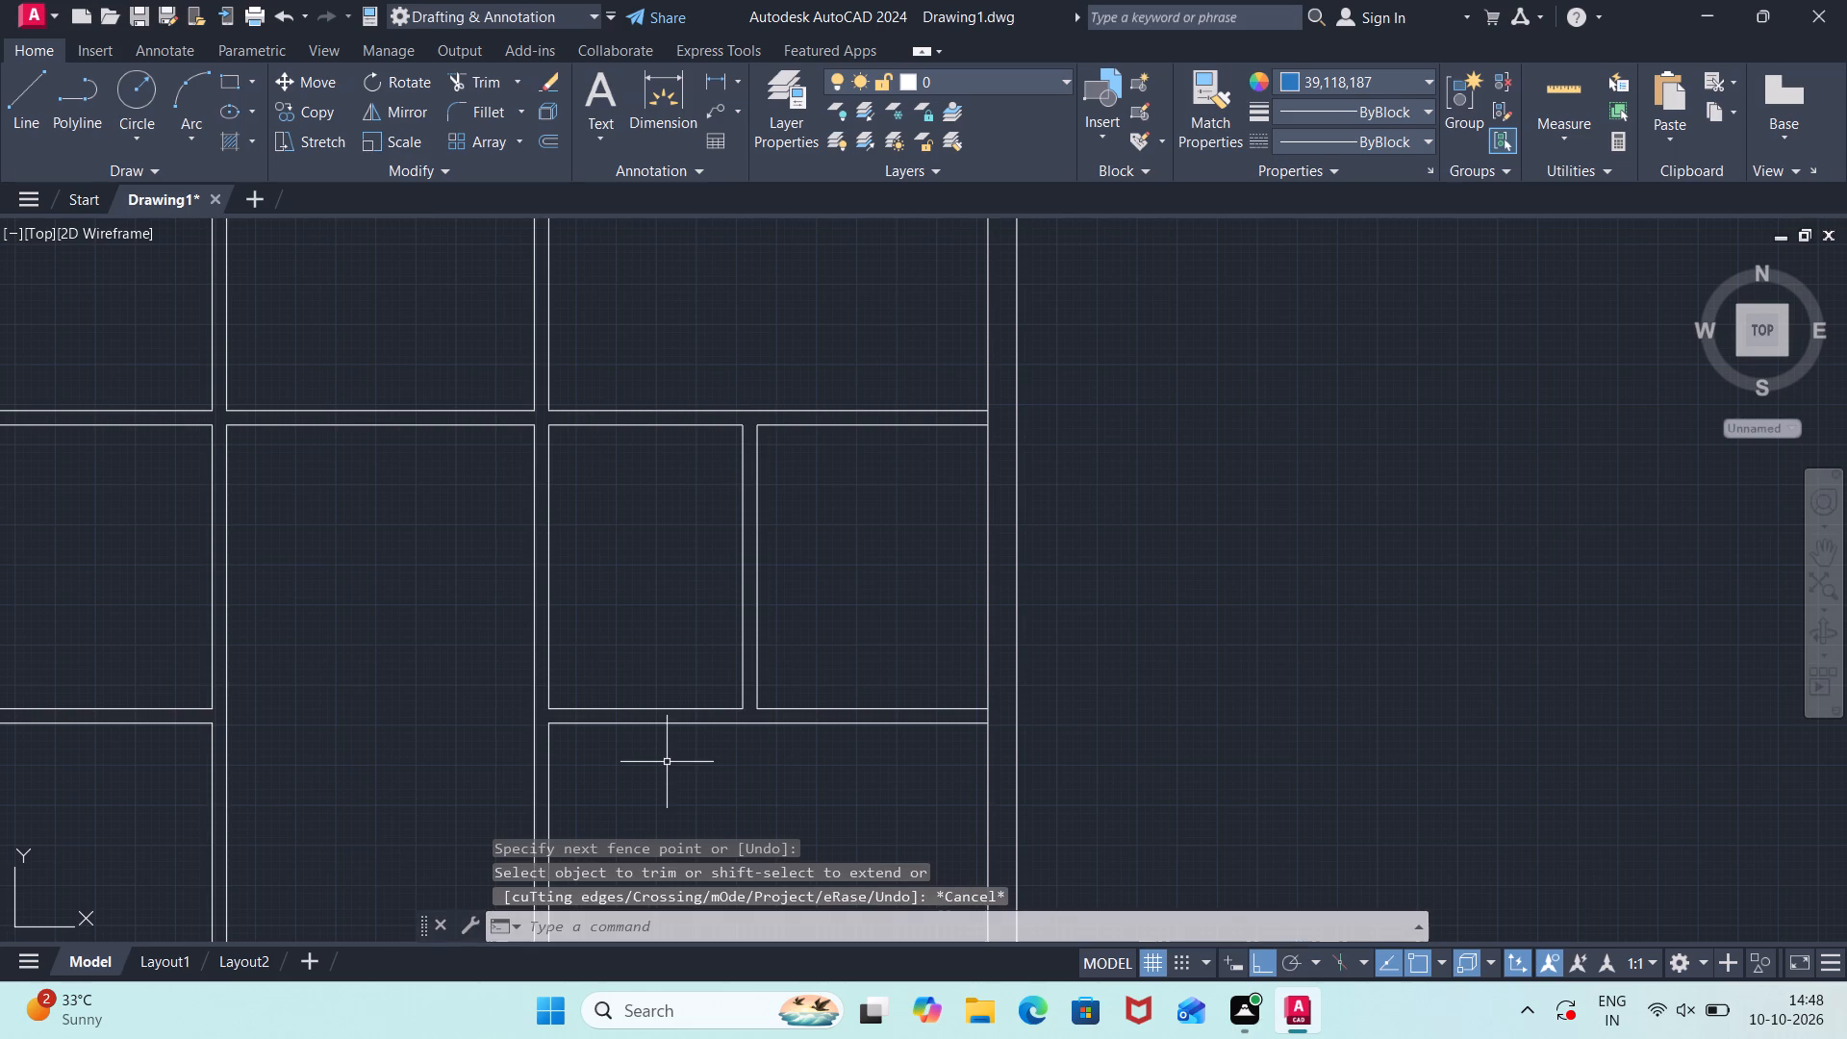
# Offset the bottom line of the small room between the third and short rightmost vertical partitions upward by 4'3".
pyautogui.write('off')
pyautogui.press('Return')
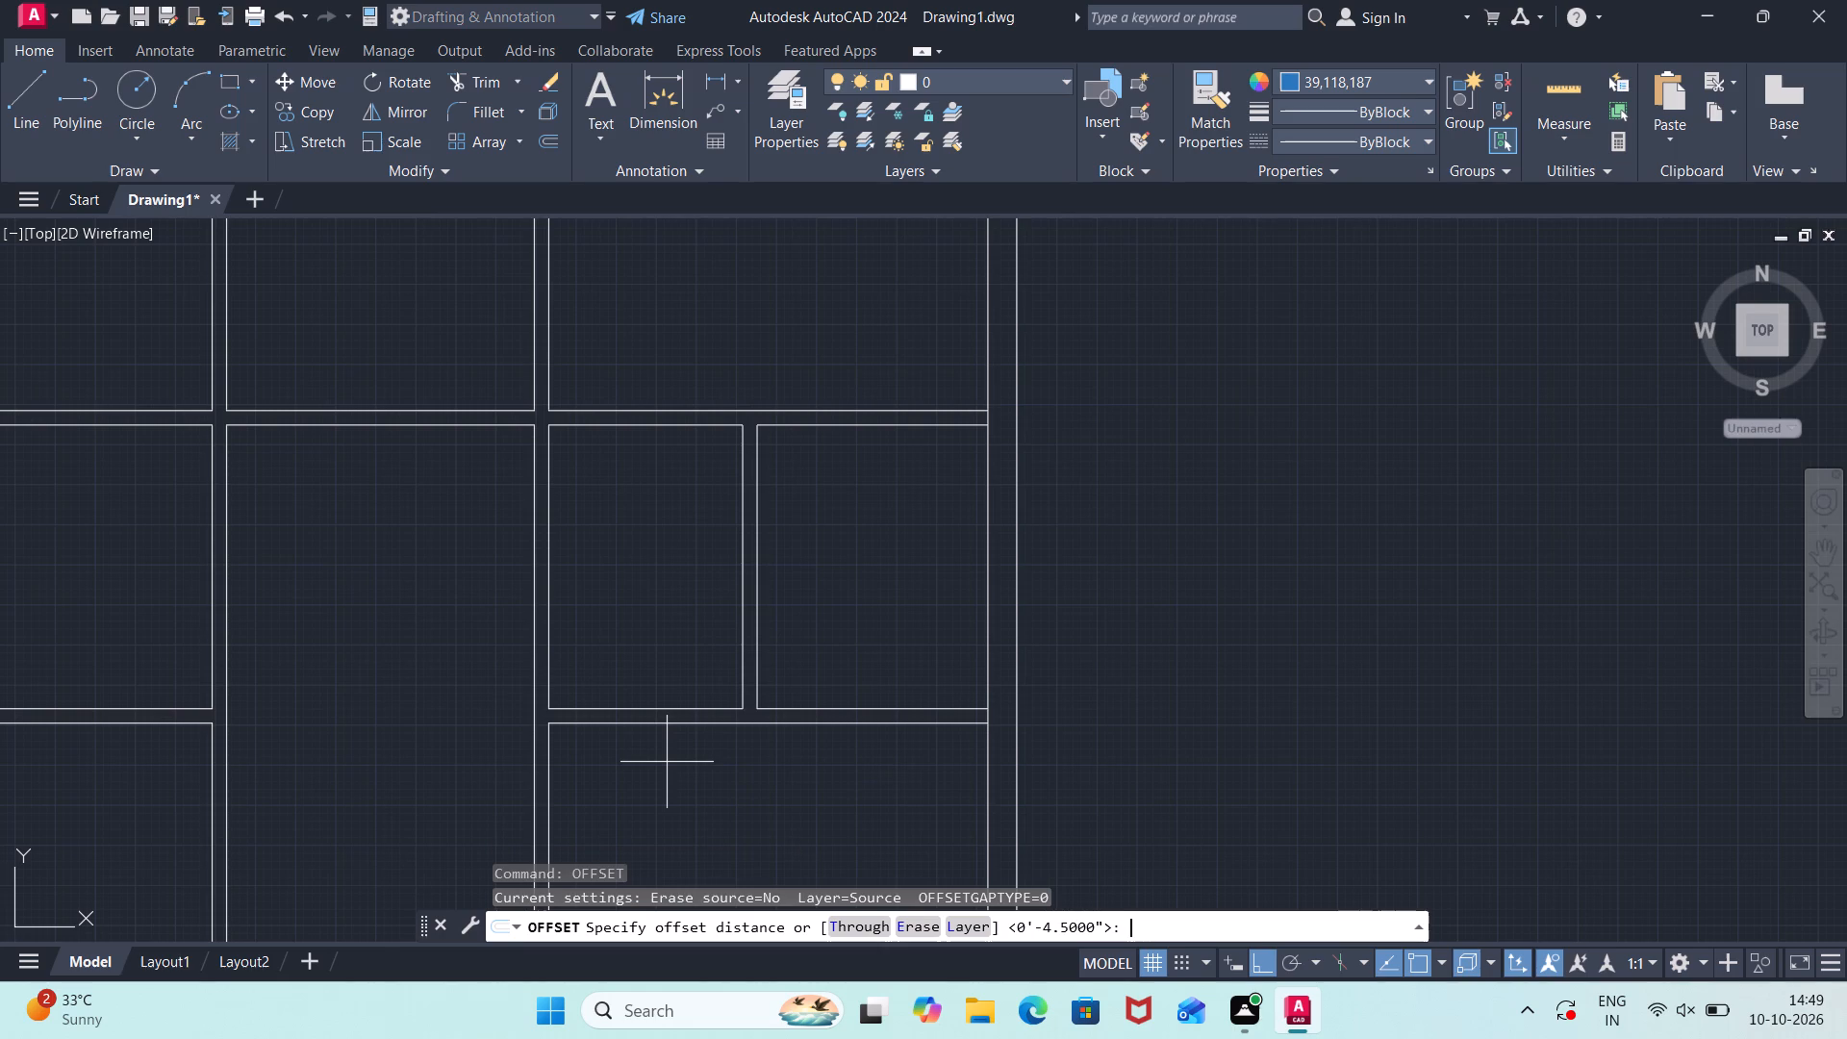
pyautogui.write('4\'3"')
pyautogui.press('Return')
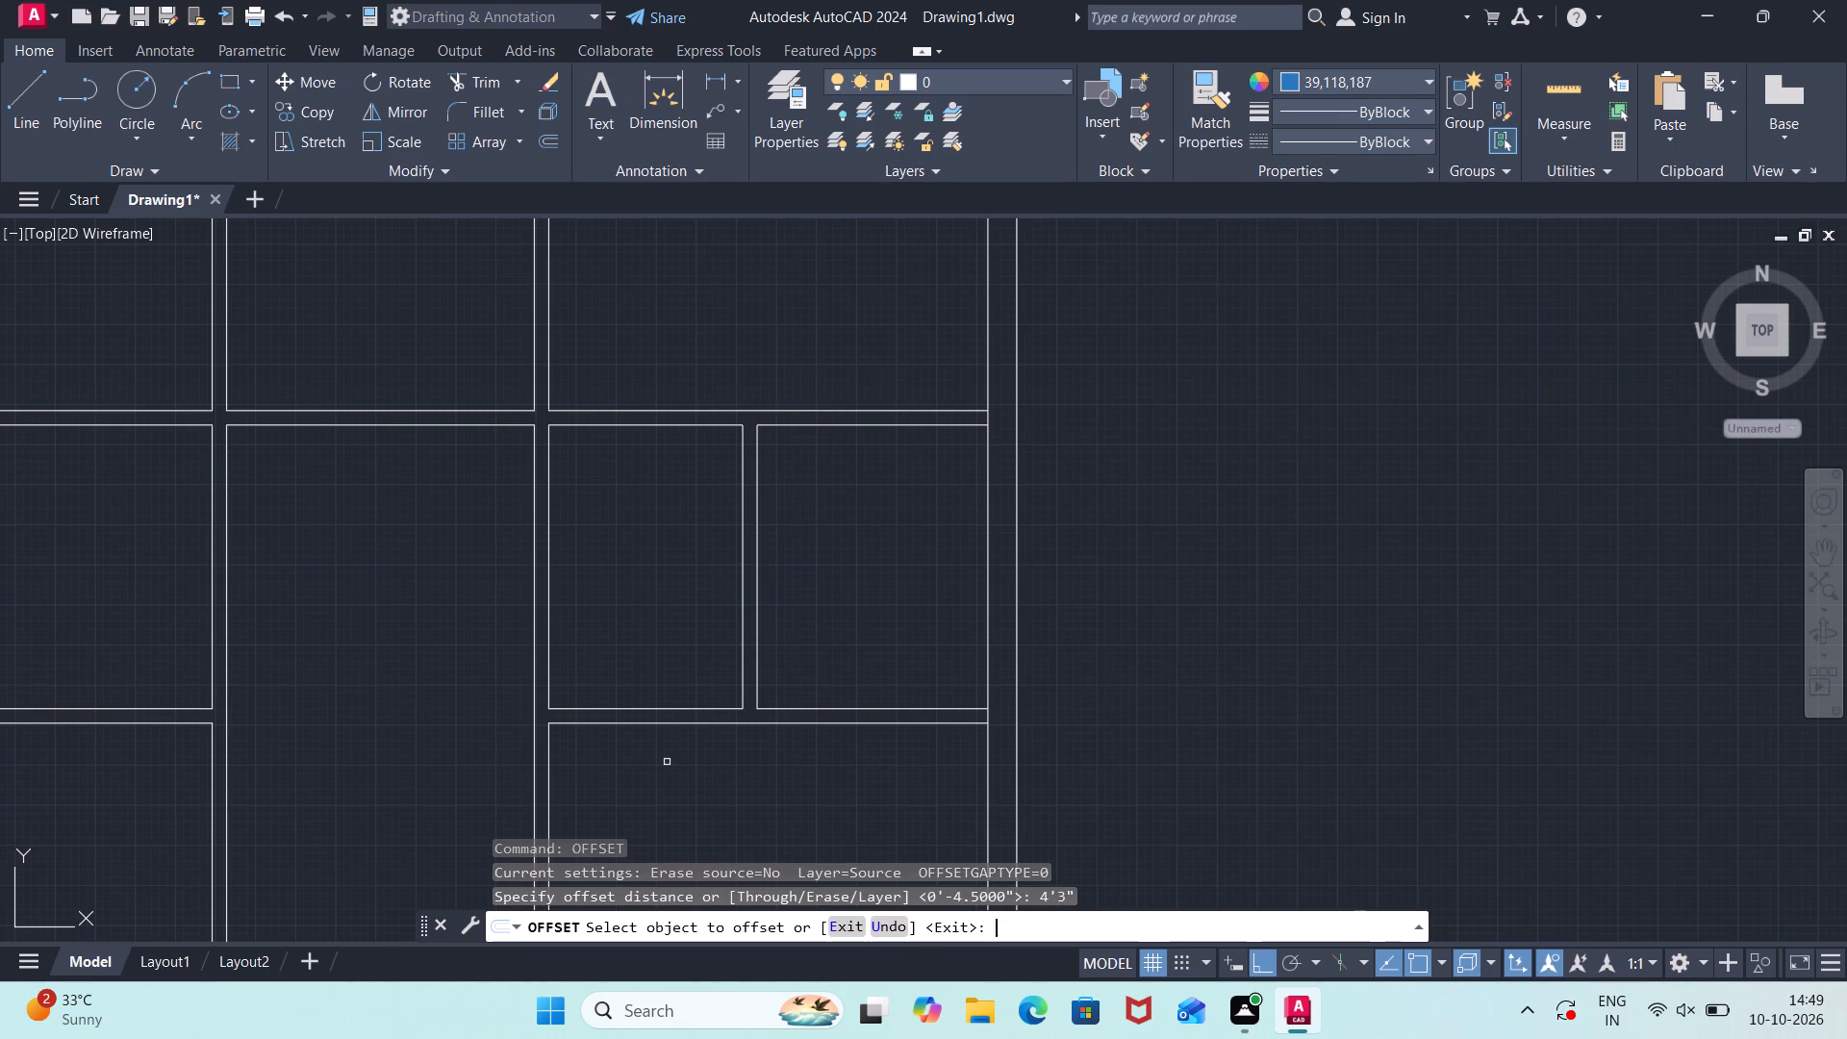
pyautogui.click(669, 707)
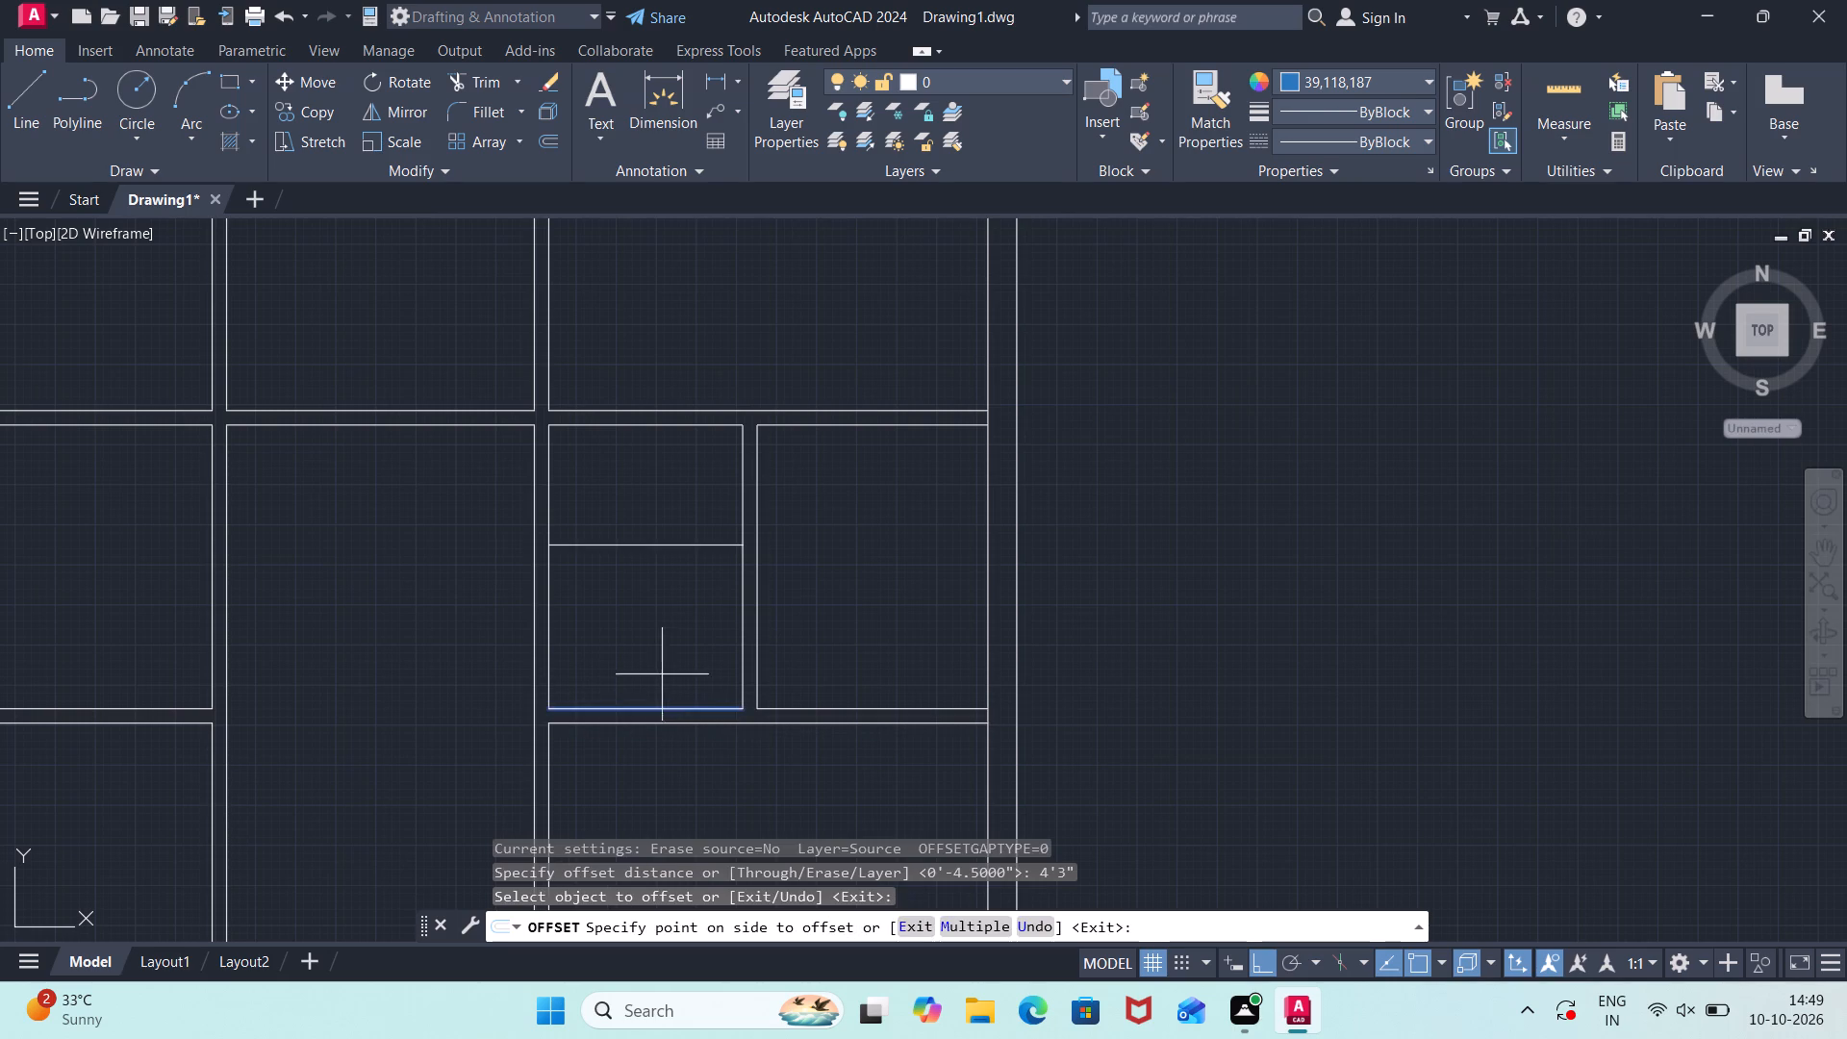
pyautogui.click(658, 638)
pyautogui.press('space')
# Offset the new horizontal line in the small room upward by 4.5" to form a partition.
pyautogui.press('space')
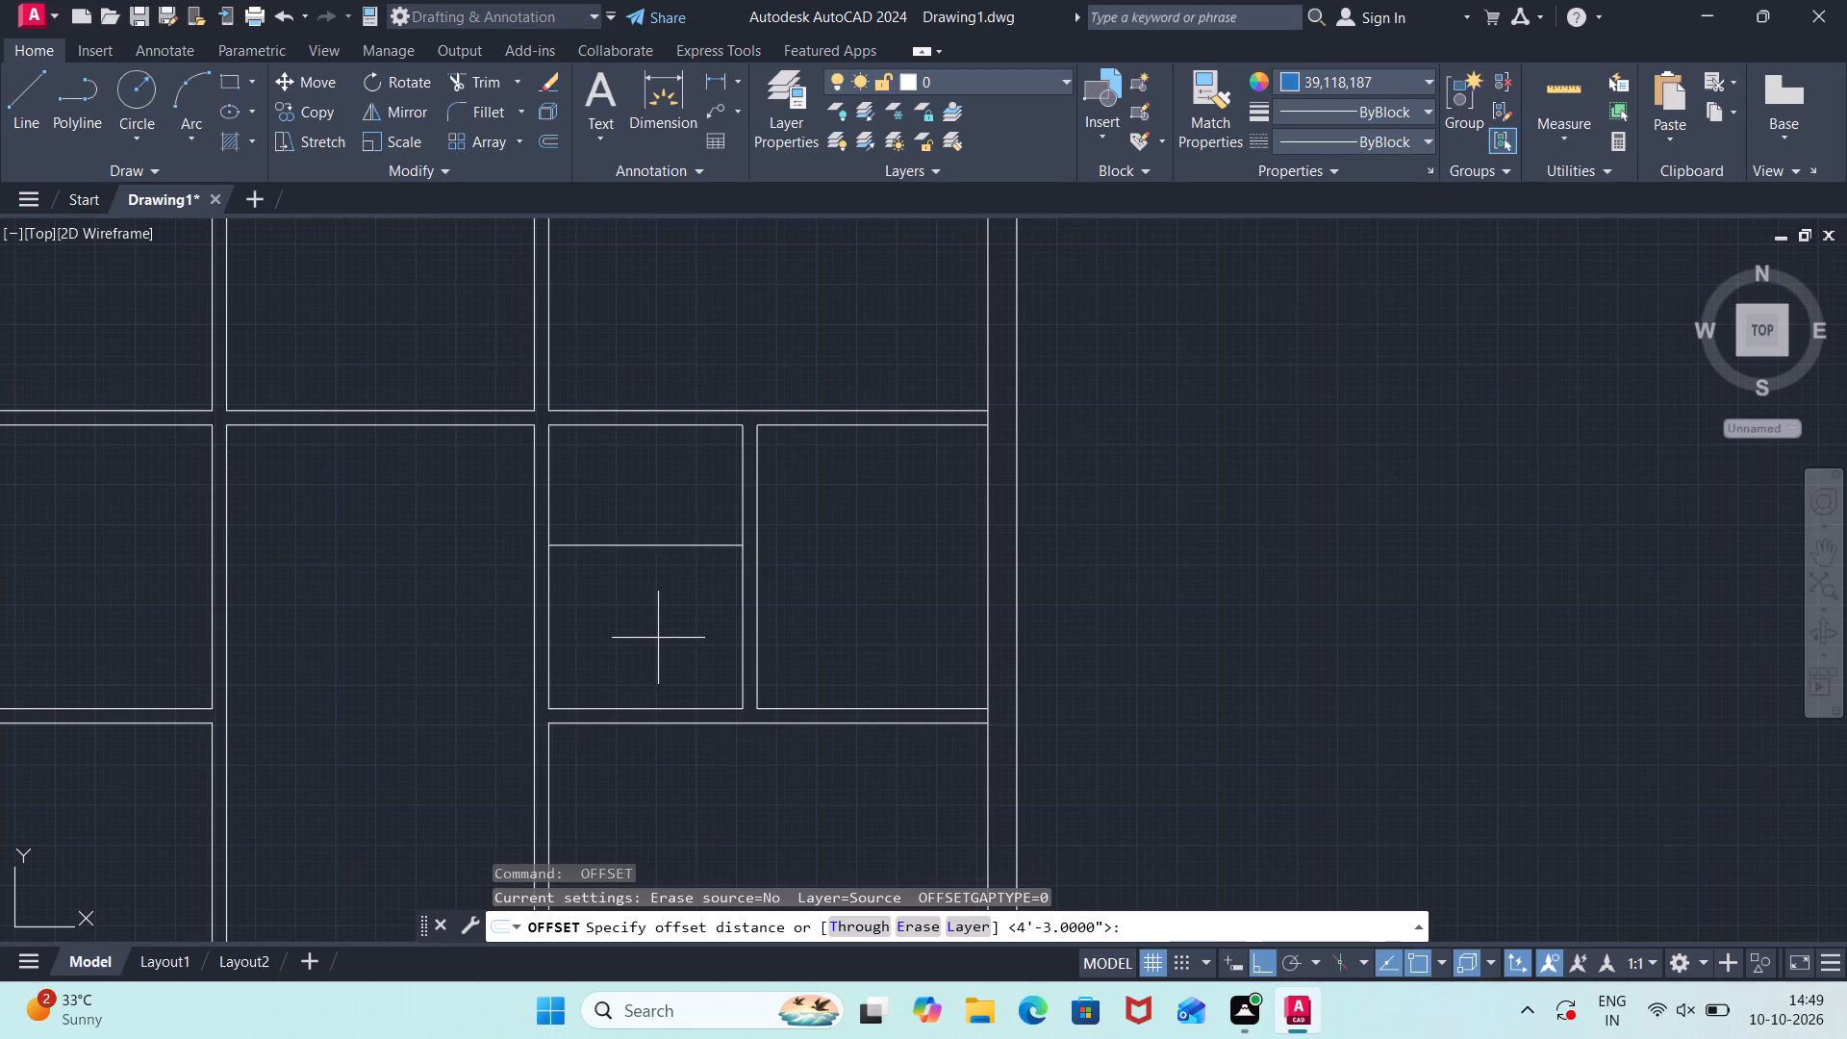
pyautogui.write('4.5')
pyautogui.hotkey('shift', '"')
pyautogui.press('Return')
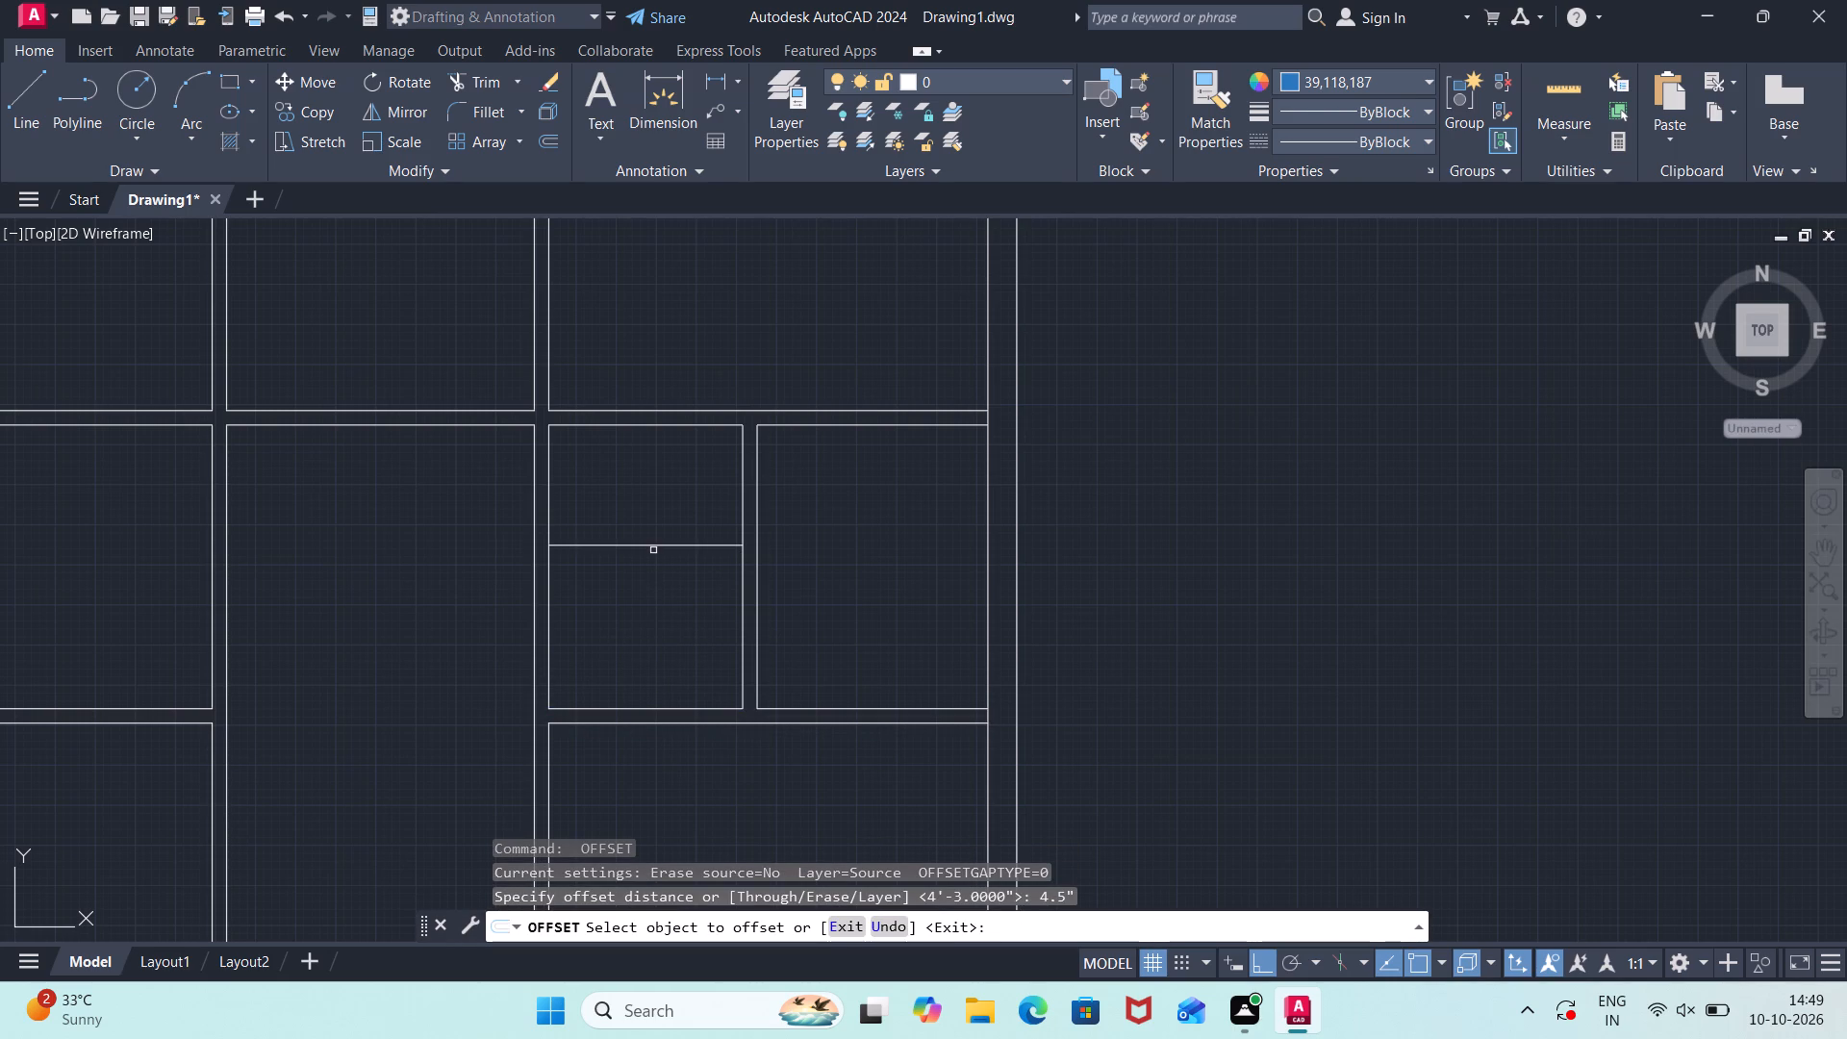
pyautogui.click(653, 543)
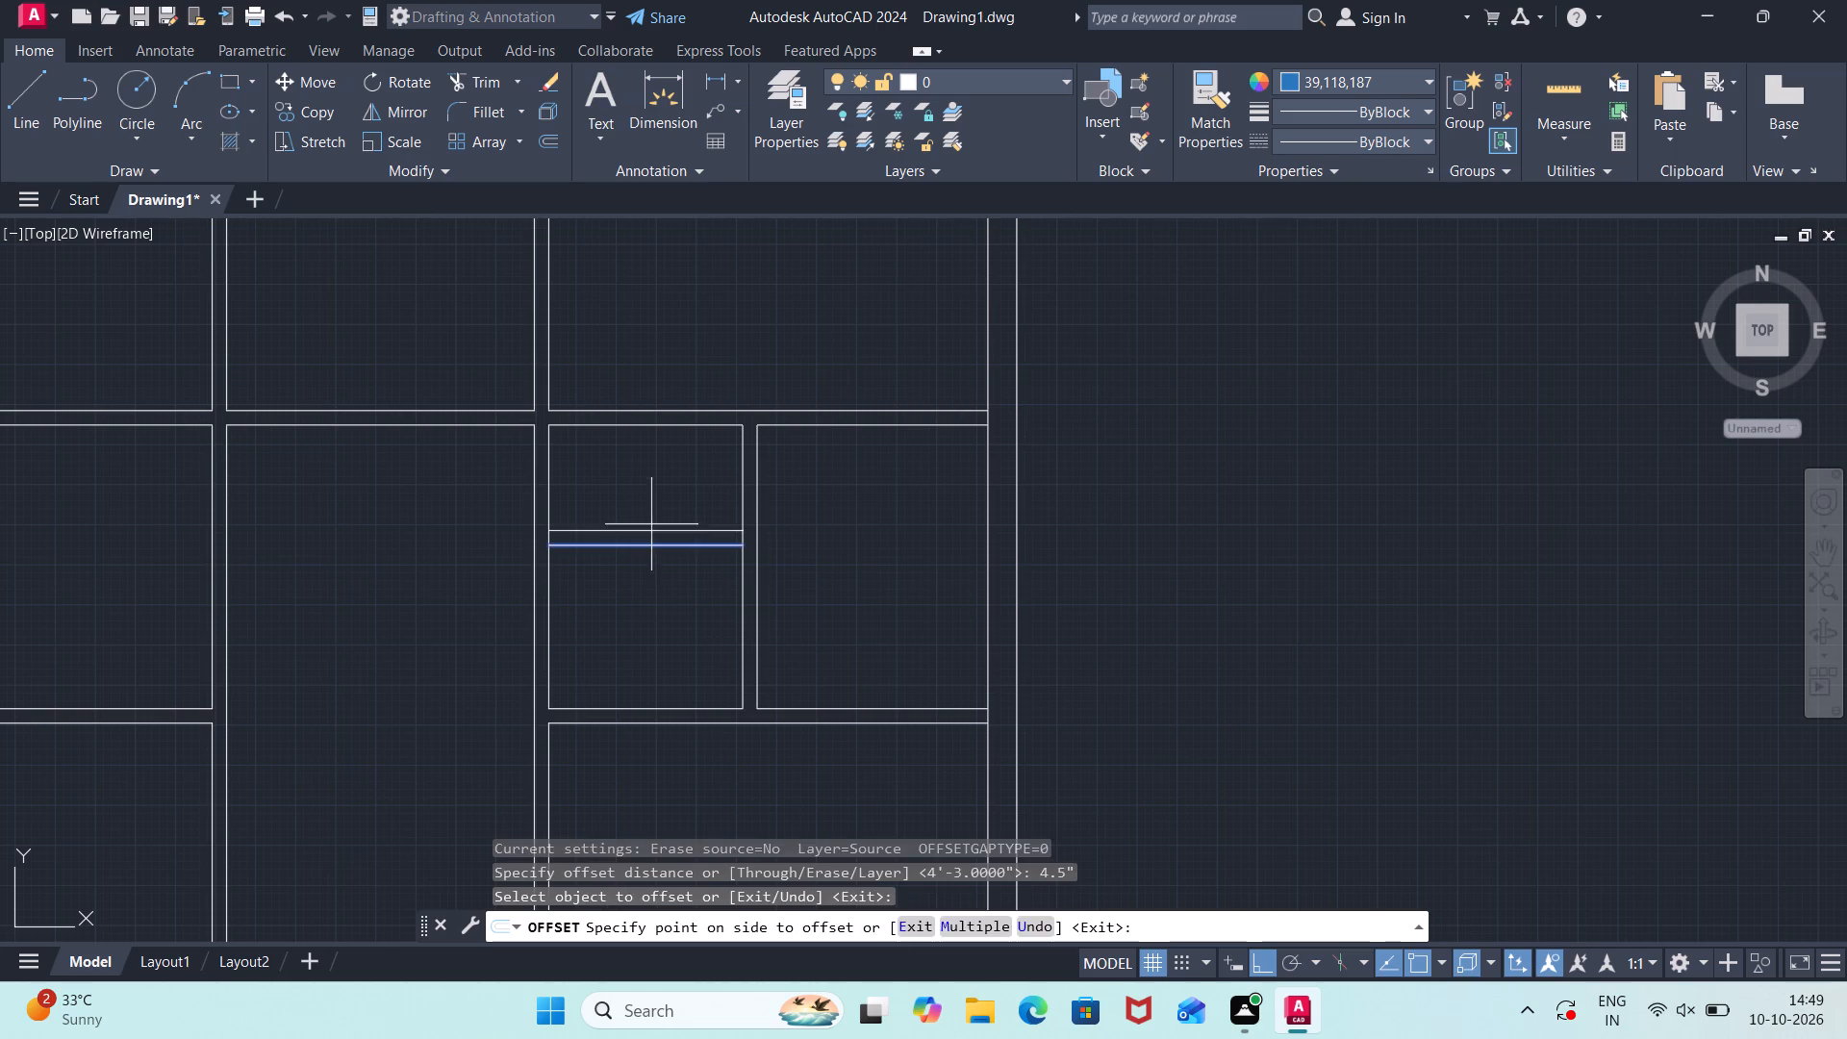
pyautogui.click(650, 514)
pyautogui.press('Escape')
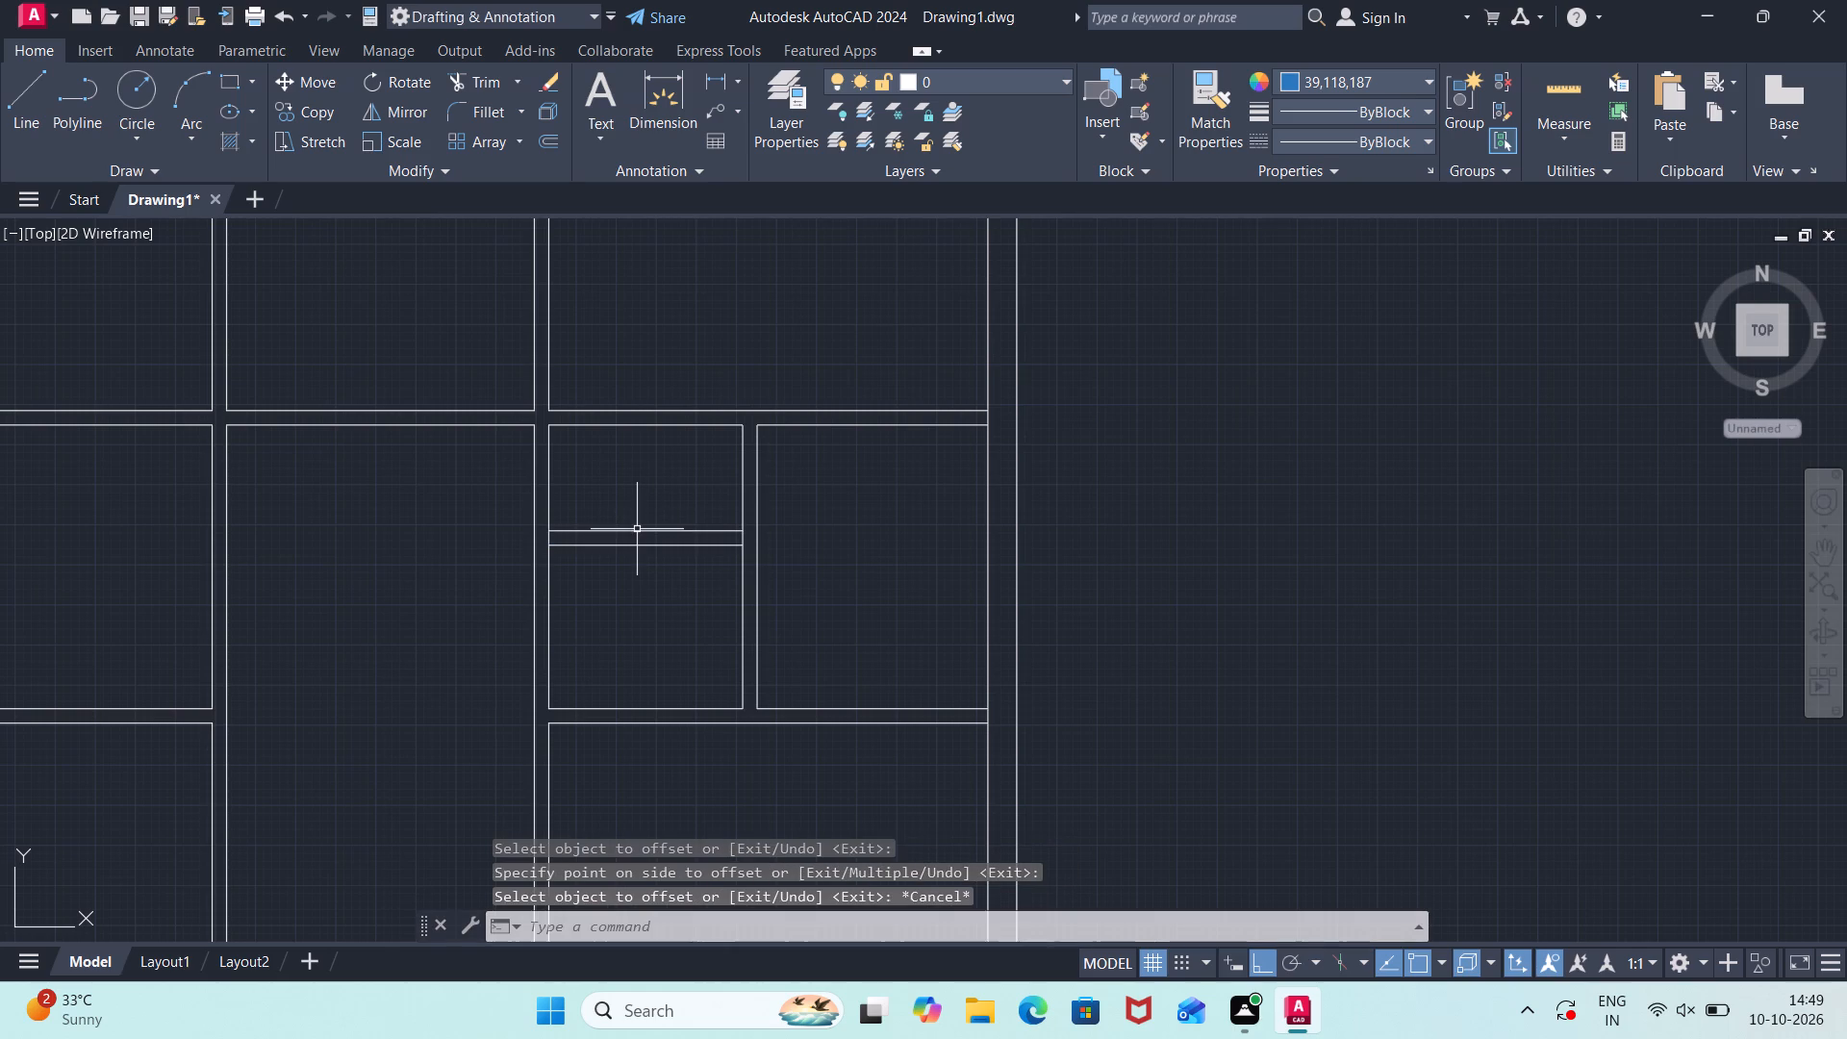
# Stretch both ends of the new partition's upper line to the far faces of the adjoining vertical partitions.
pyautogui.click(635, 533)
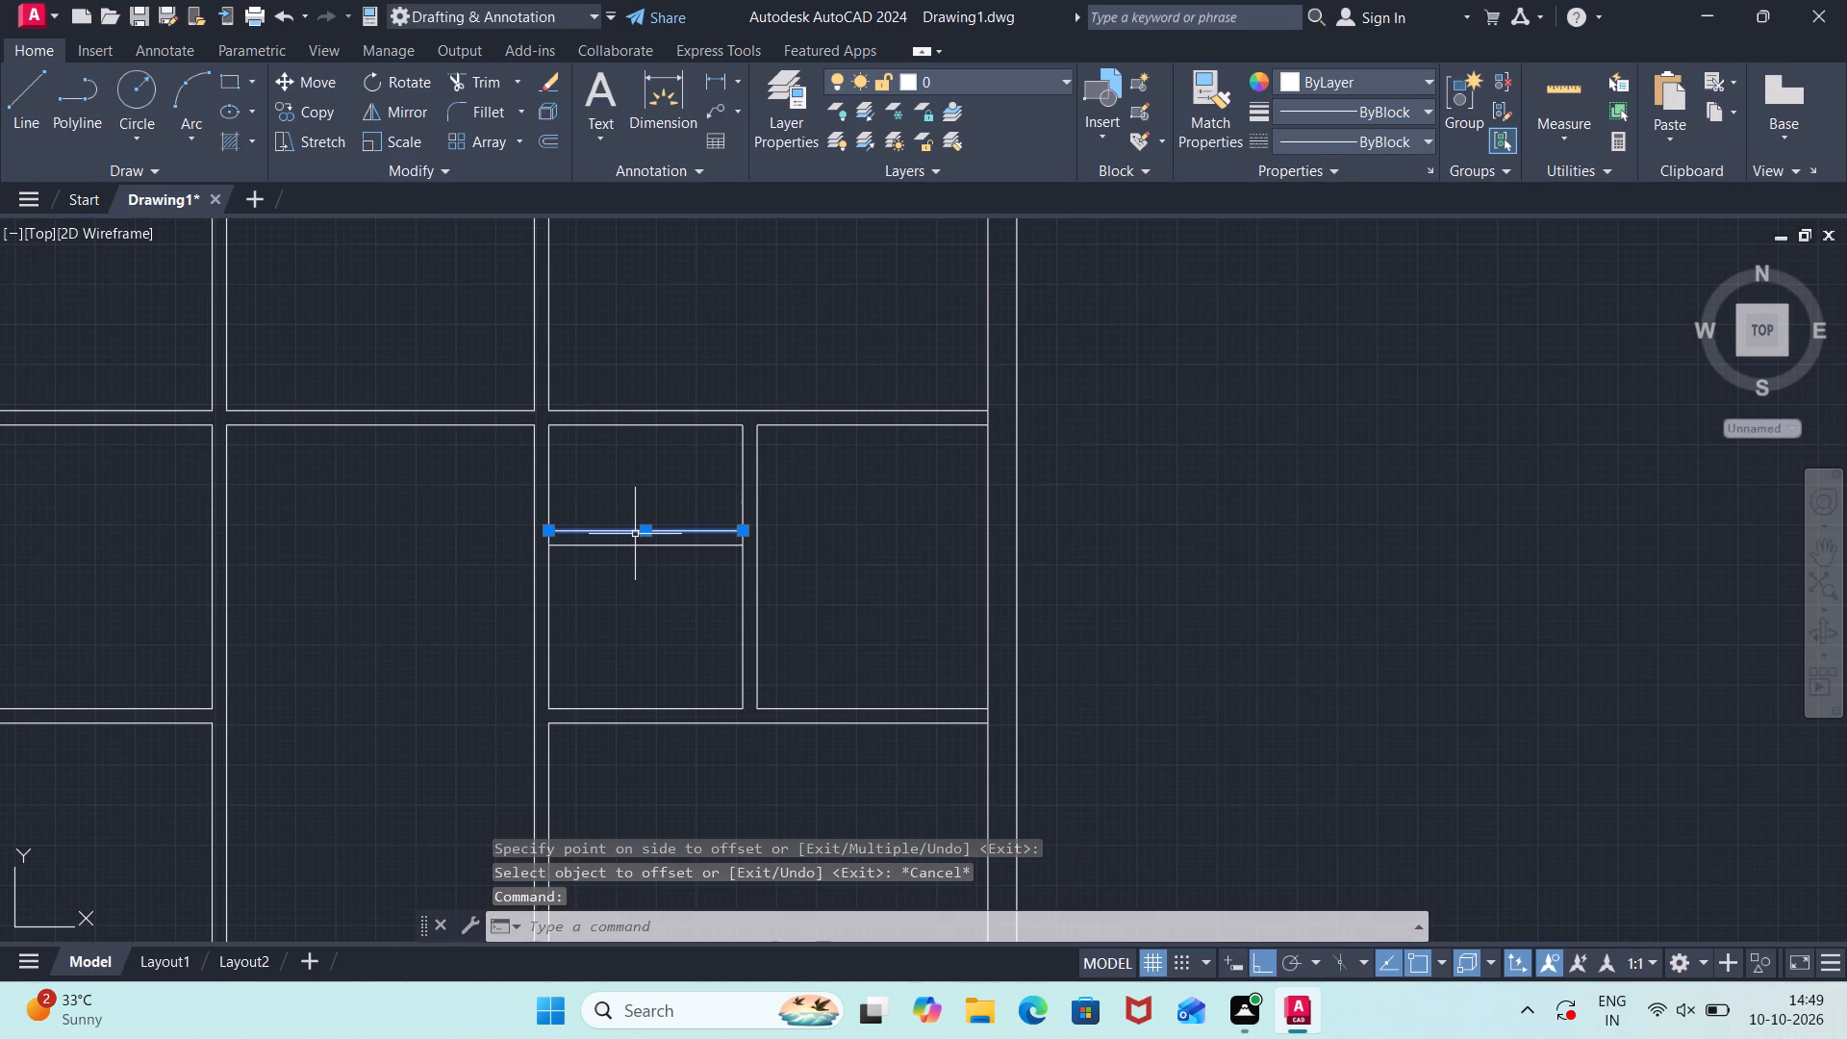
pyautogui.click(743, 528)
pyautogui.click(756, 528)
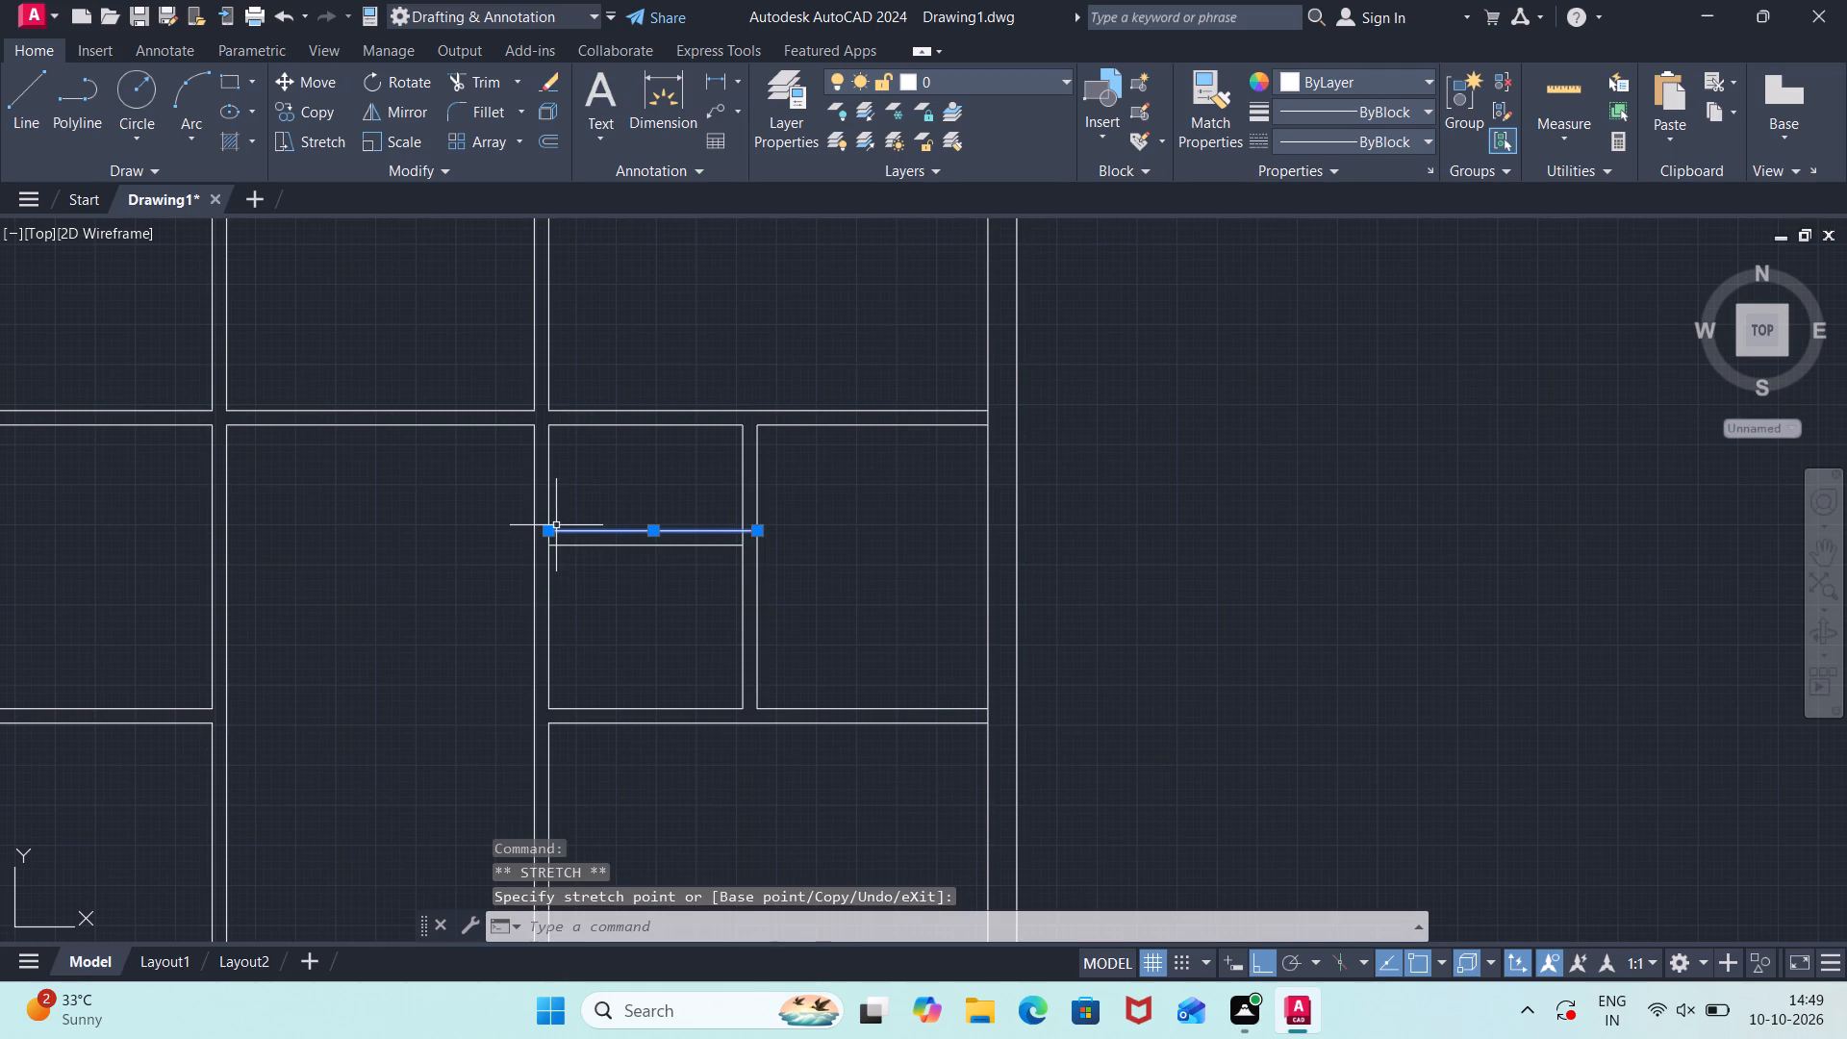
pyautogui.click(552, 529)
pyautogui.click(552, 529)
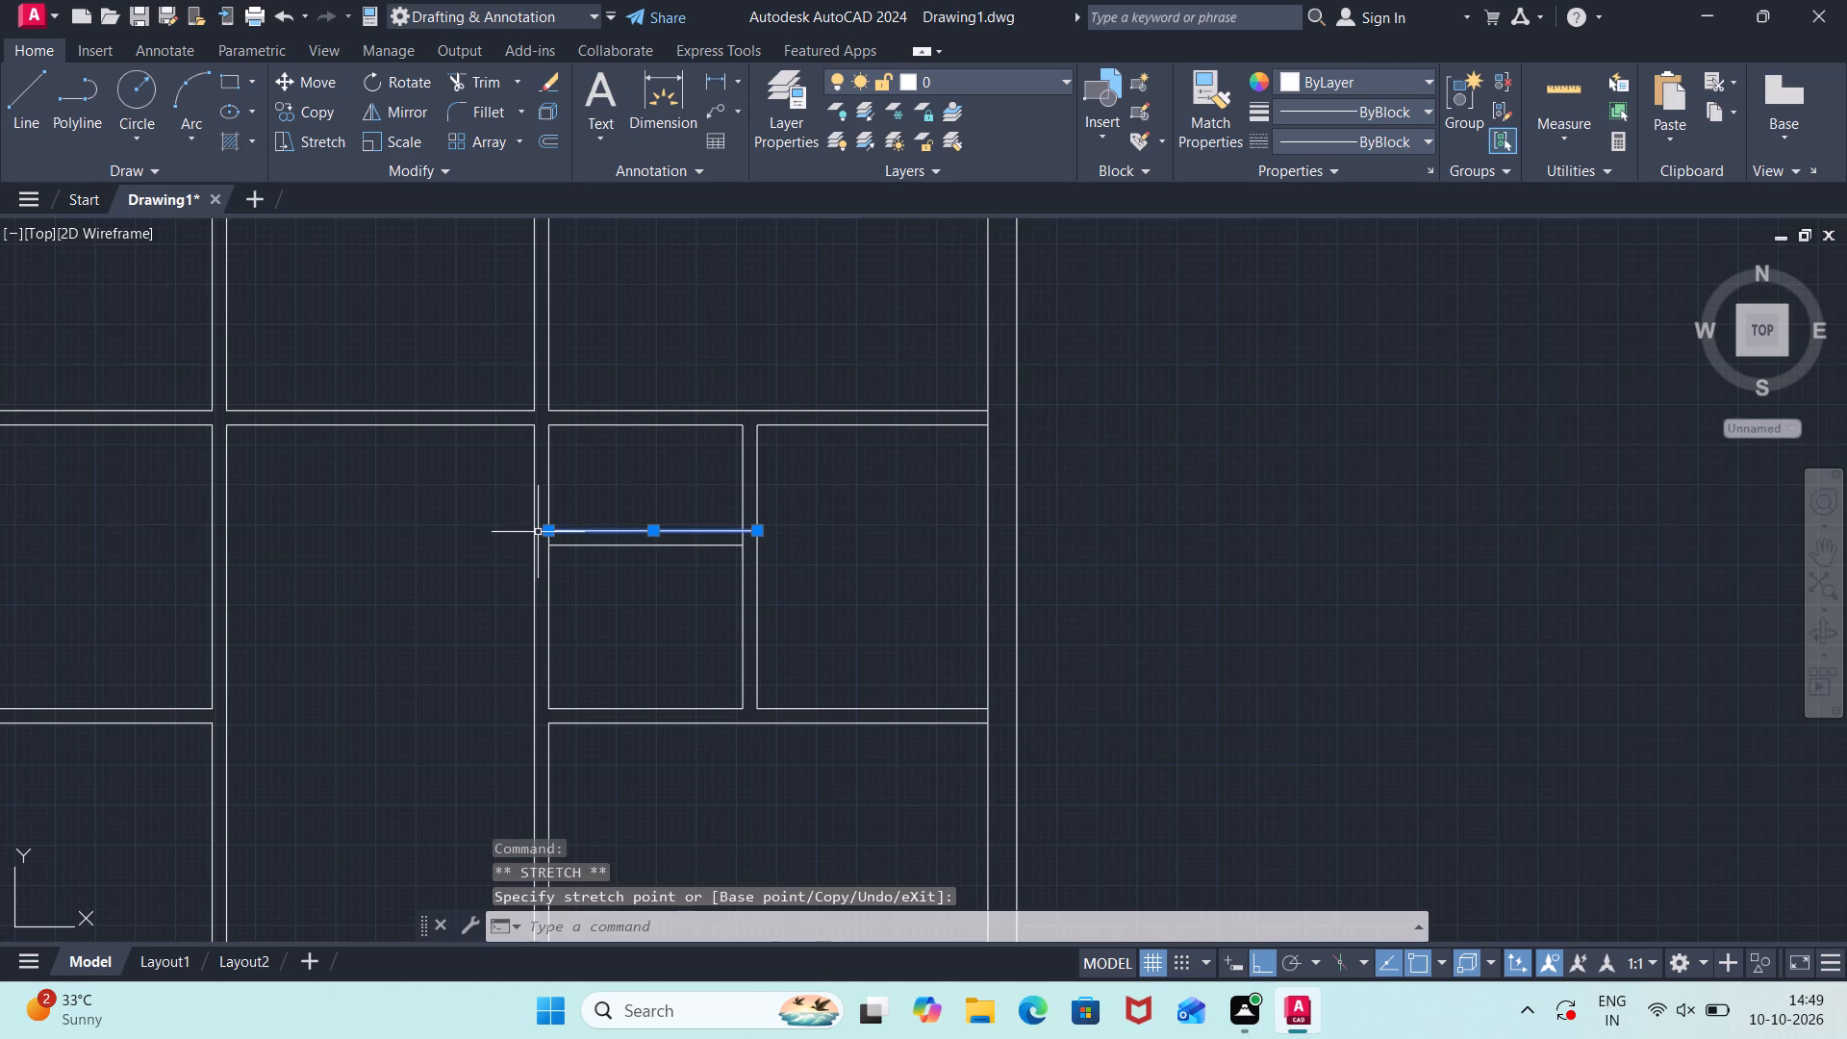
pyautogui.click(544, 529)
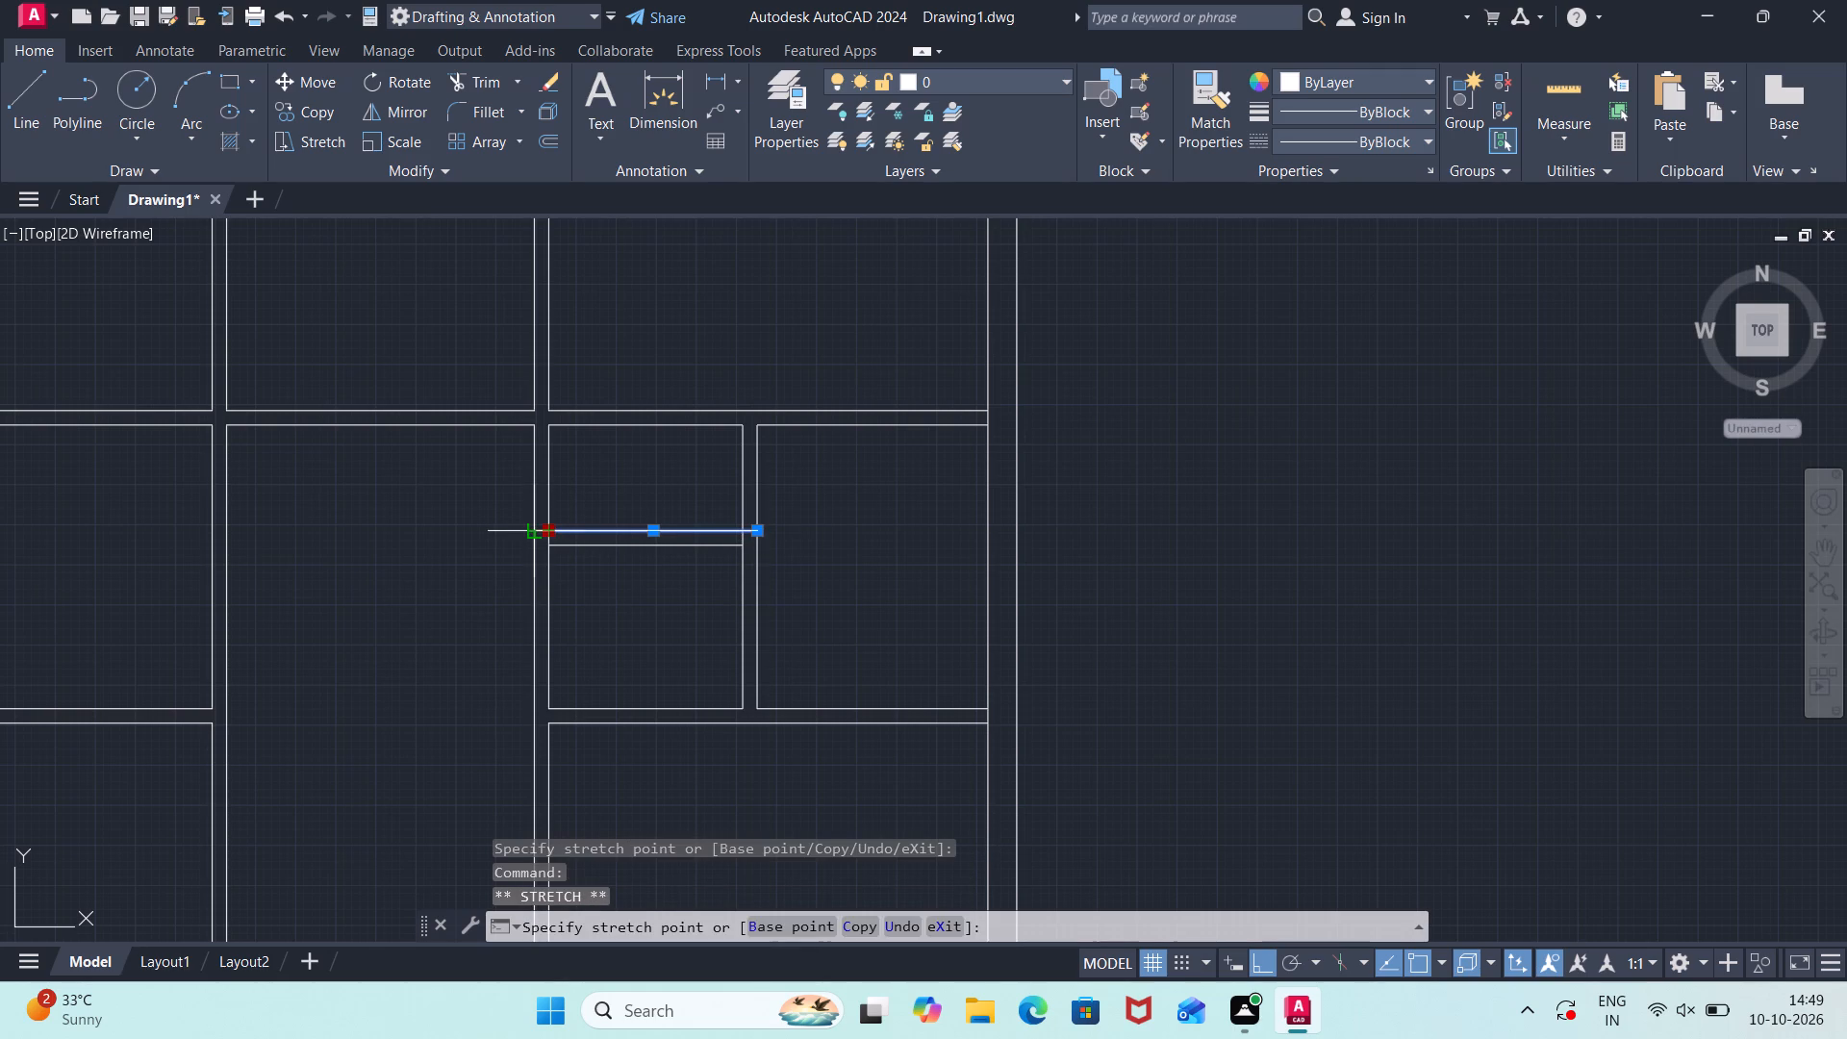
pyautogui.click(537, 529)
pyautogui.press('Escape')
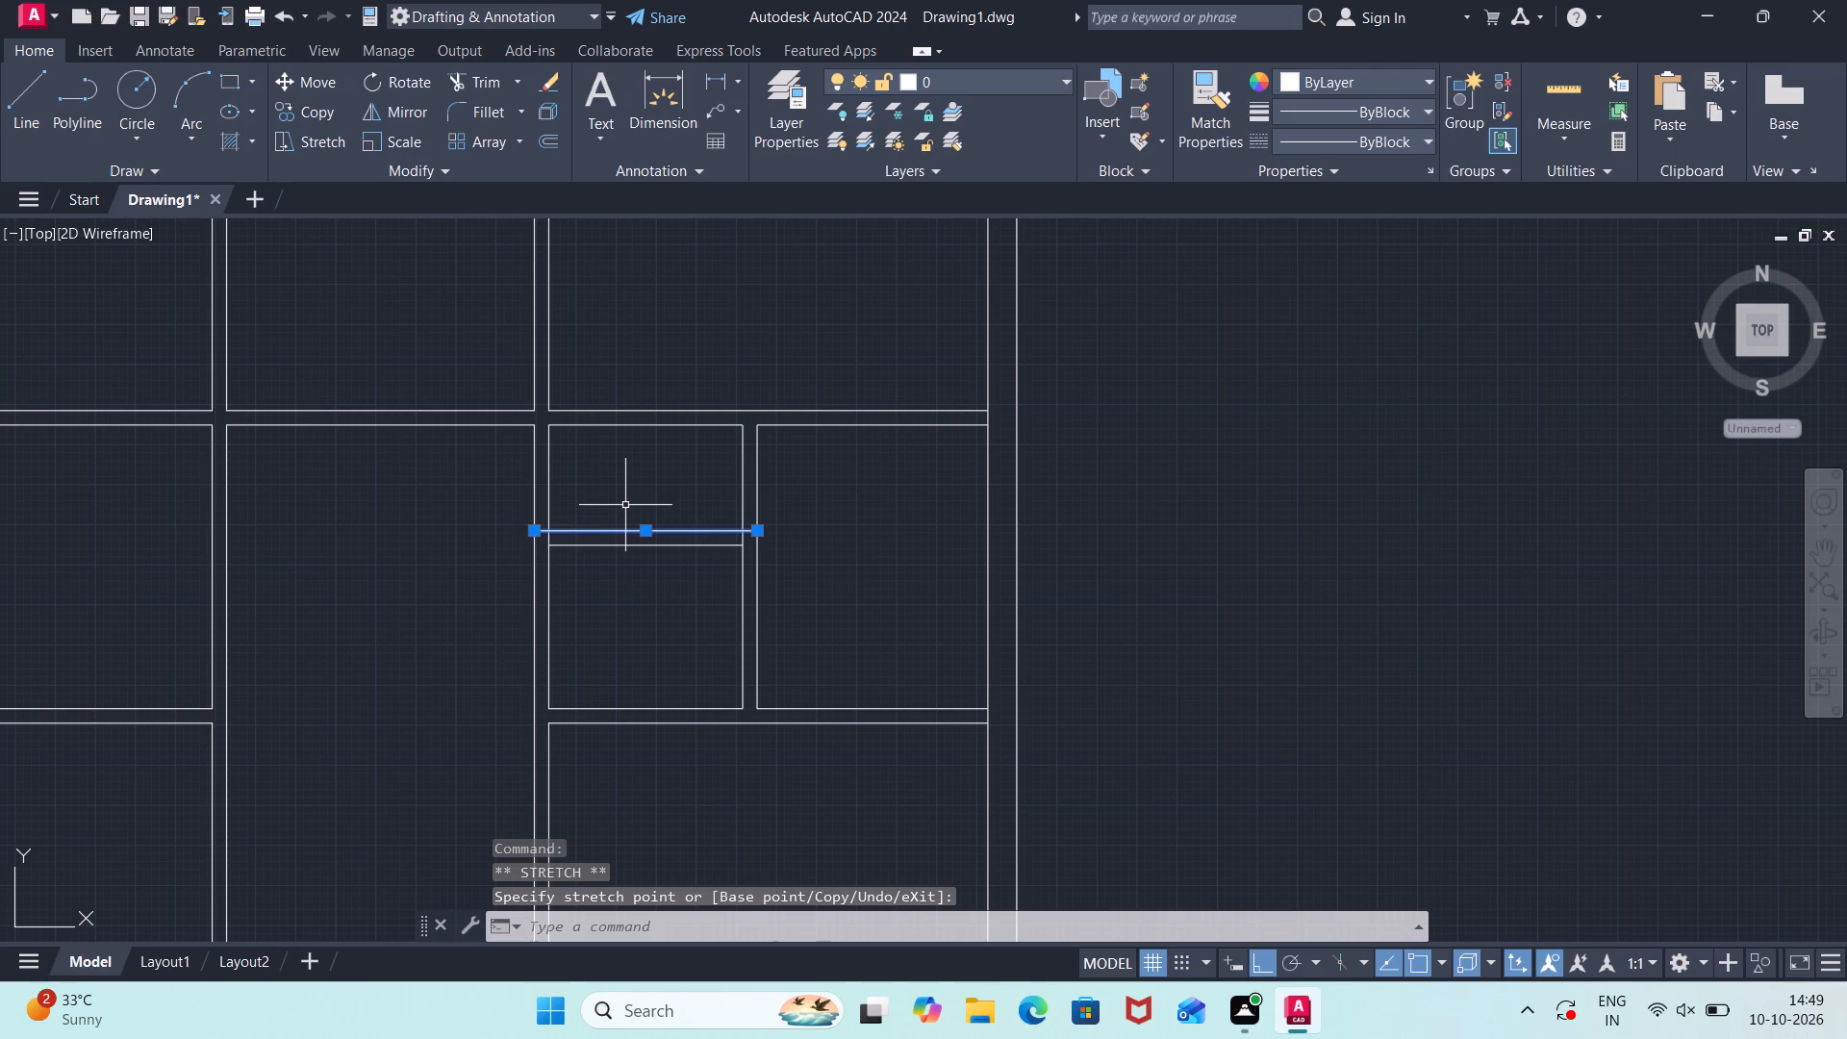
# Trim the lower line of the upper horizontal partition between the third and short rightmost vertical partitions.
pyautogui.write('tr')
pyautogui.press('Return')
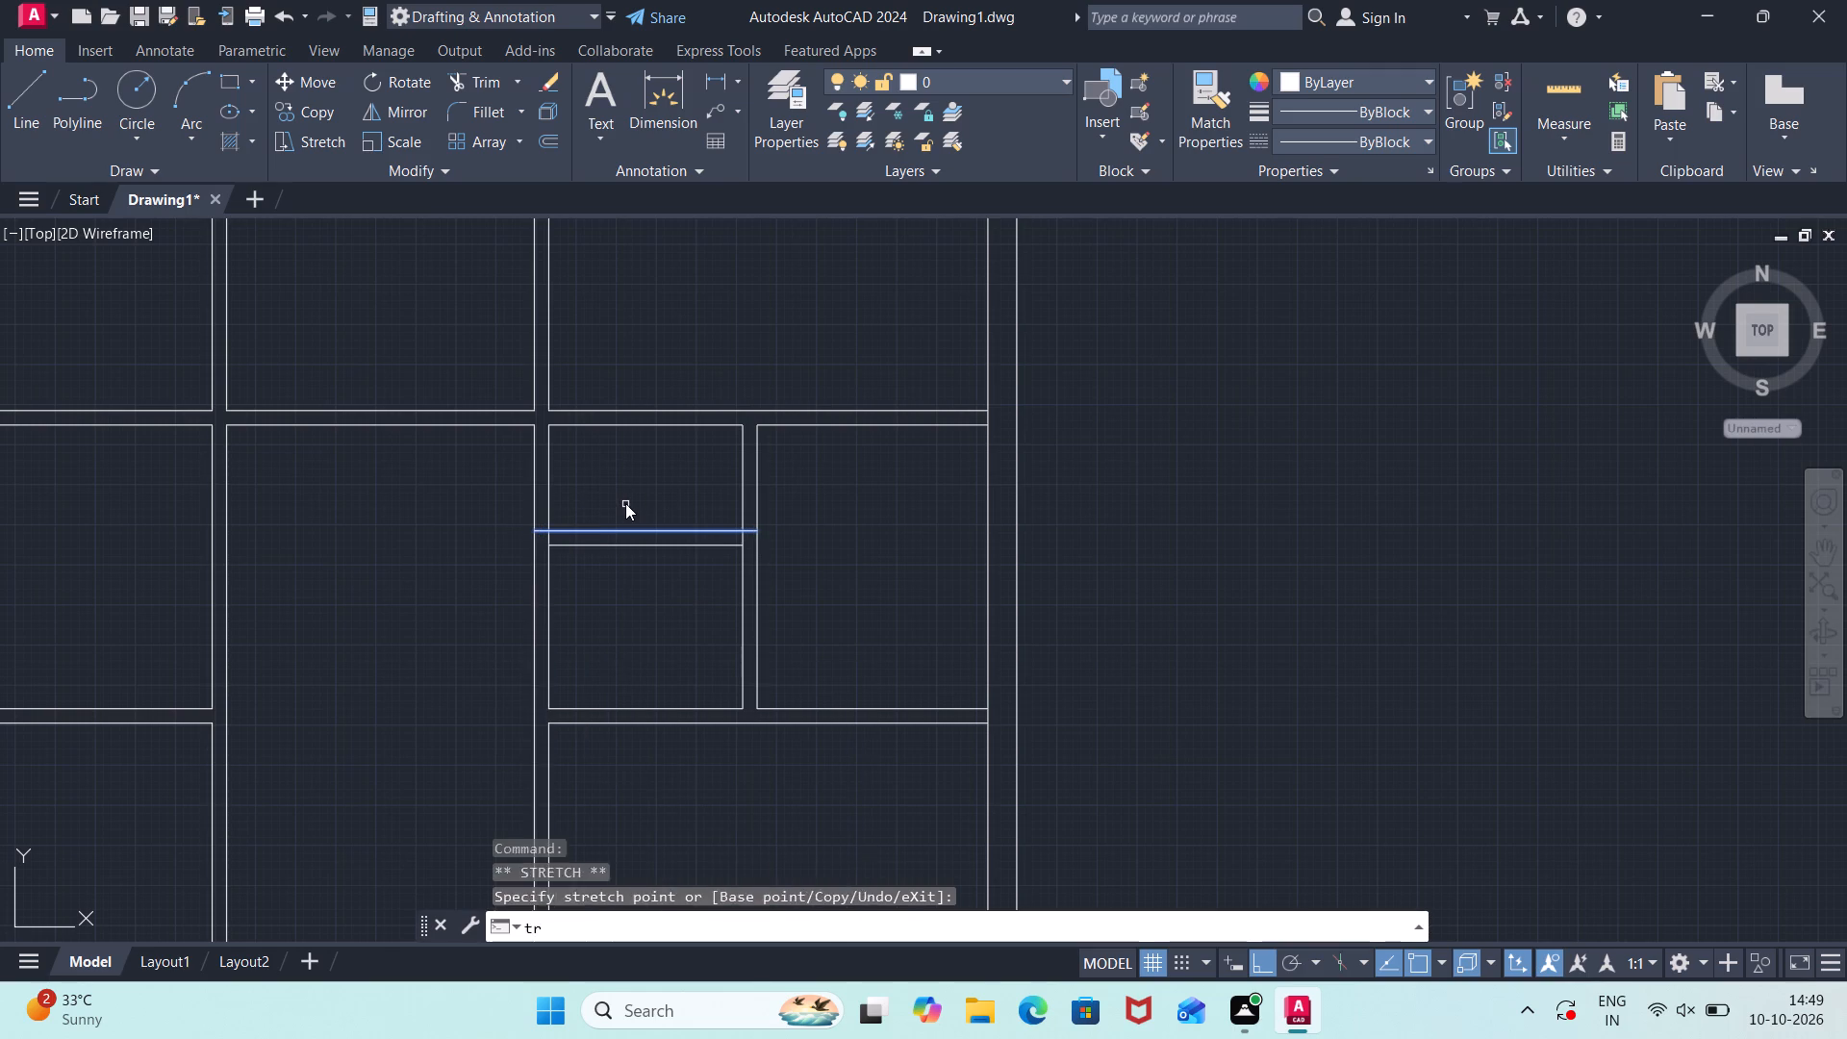
pyautogui.click(670, 423)
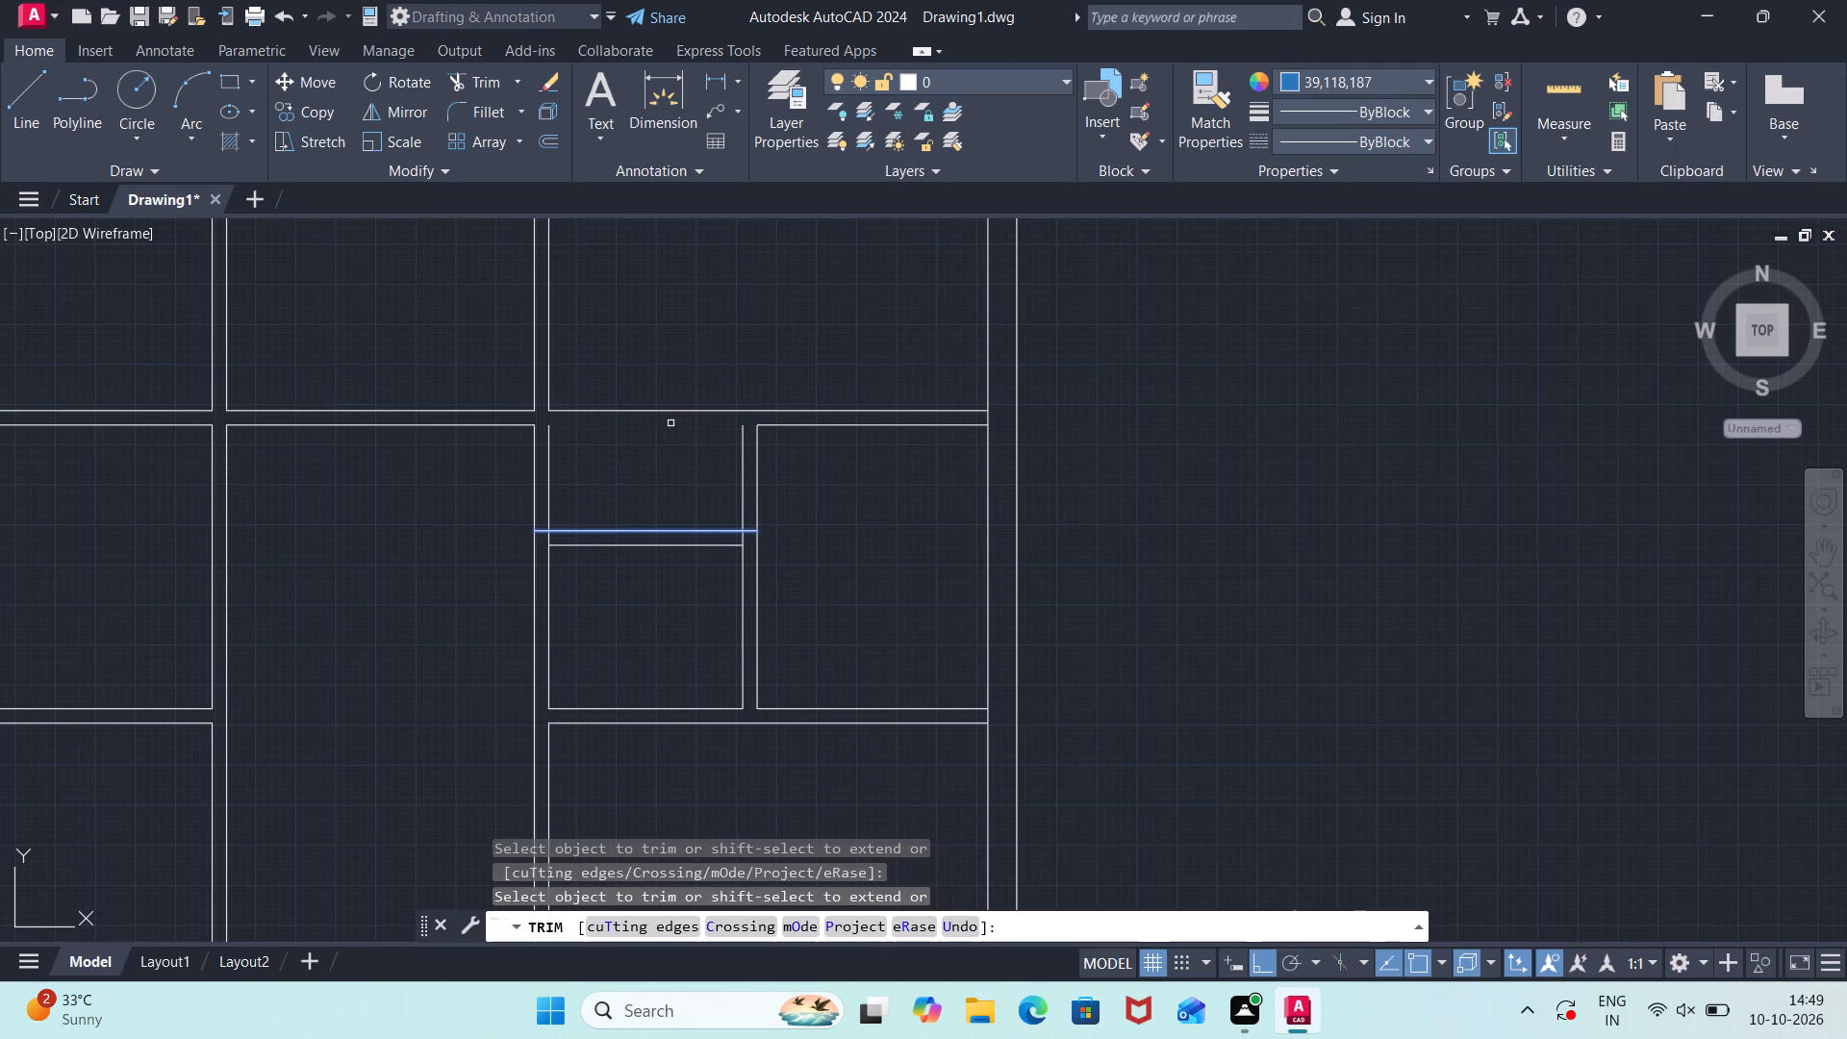
pyautogui.press('Escape')
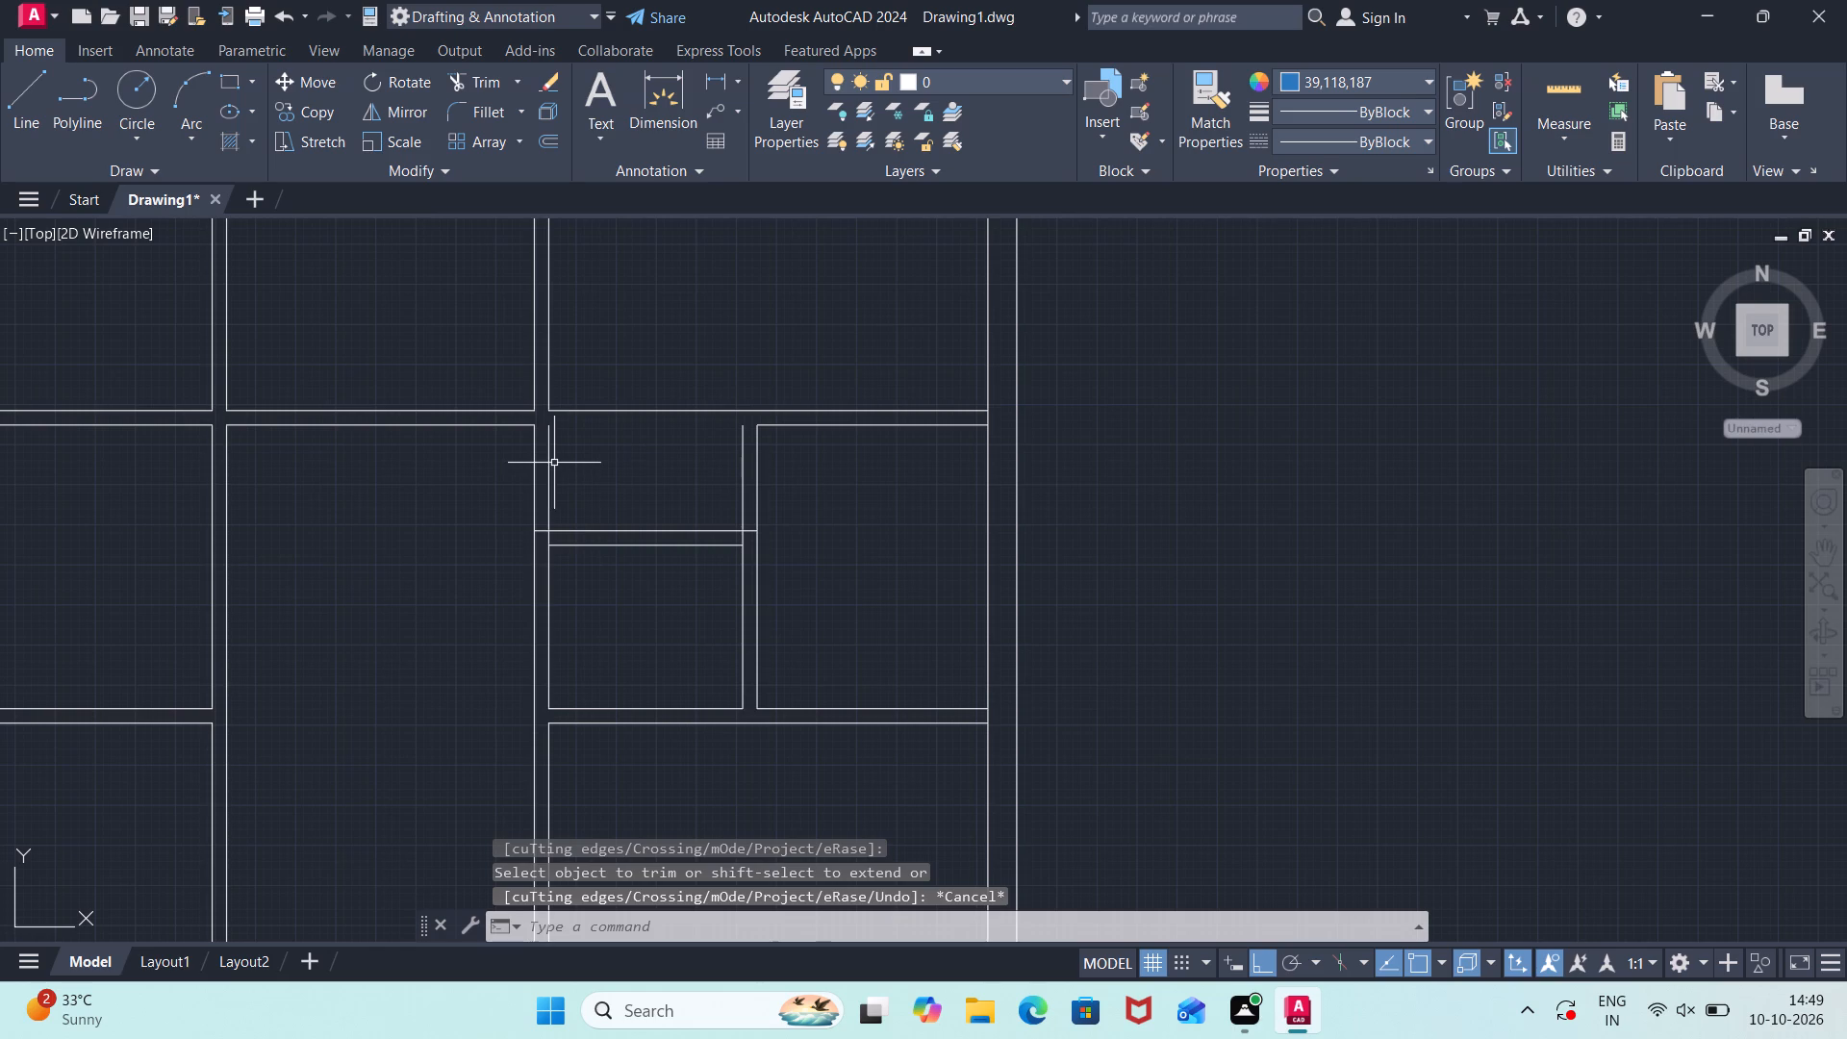
# Stretch the small room's two inner side lines up to the upper line of the upper horizontal partition.
pyautogui.click(549, 466)
pyautogui.click(743, 480)
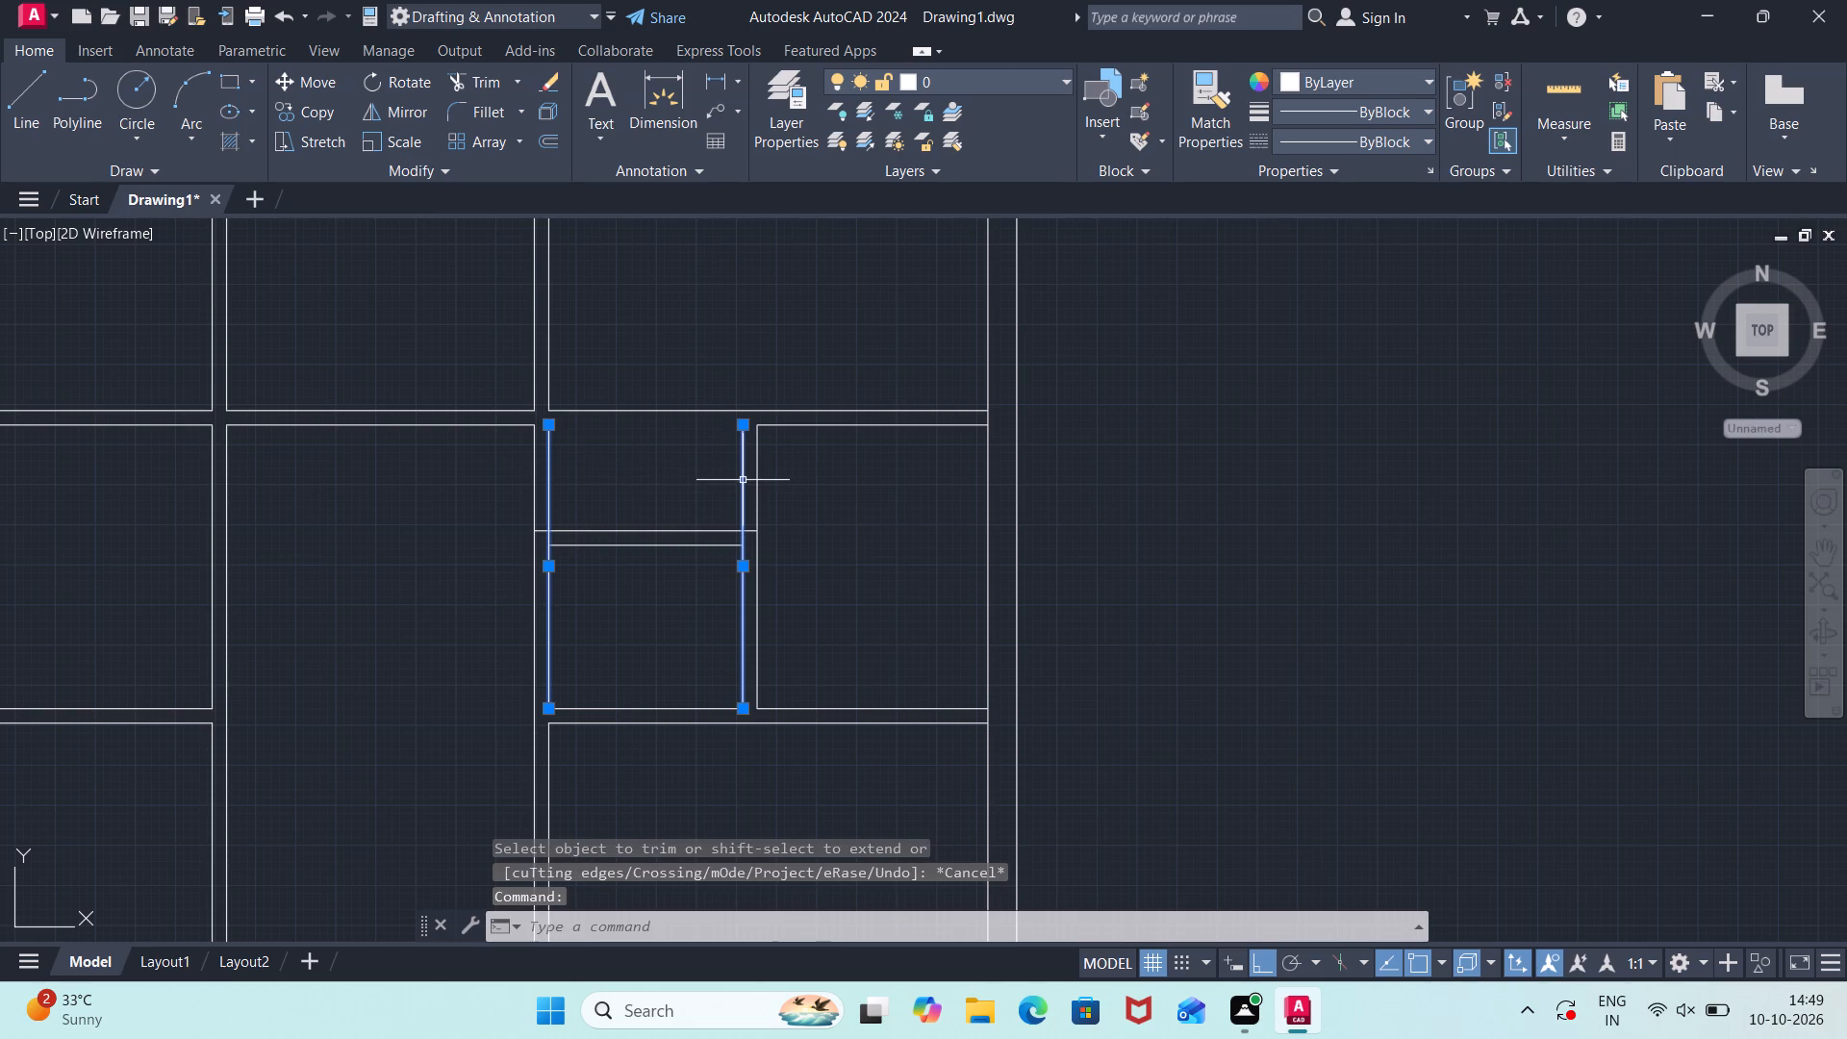
pyautogui.click(745, 421)
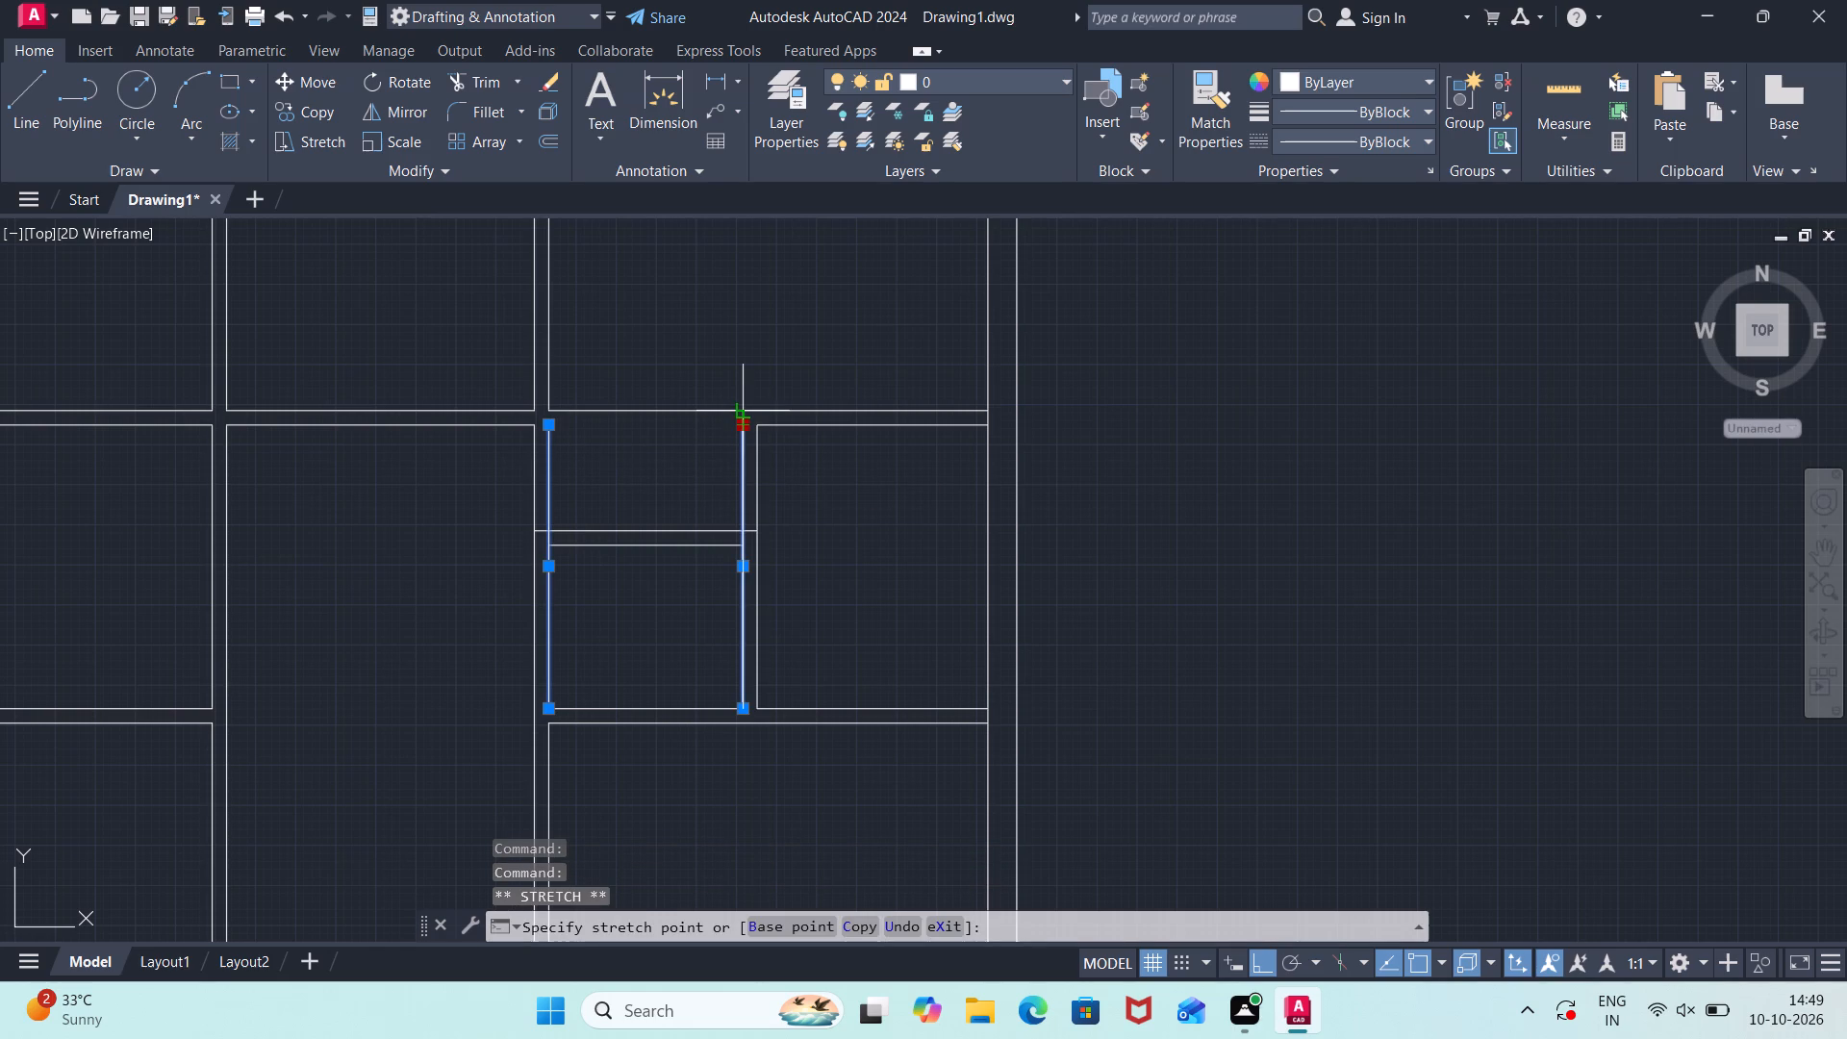
pyautogui.click(744, 409)
pyautogui.click(544, 423)
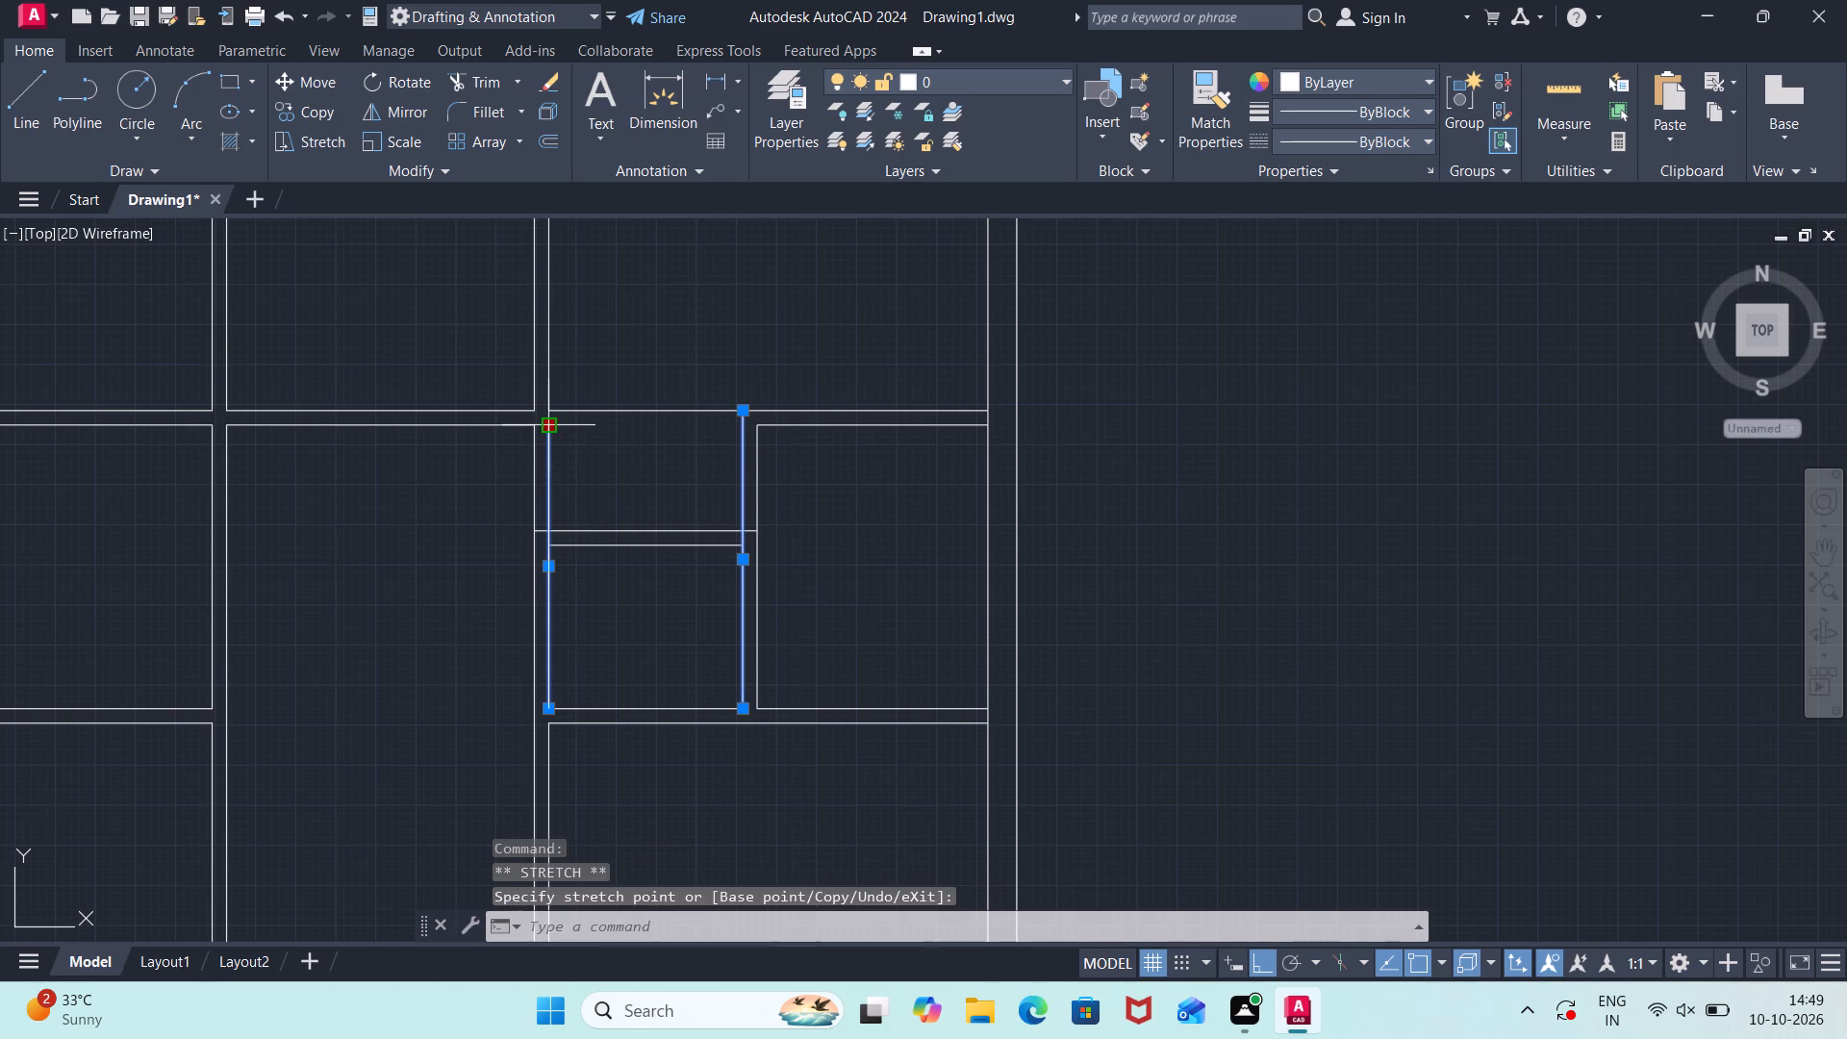
pyautogui.click(544, 422)
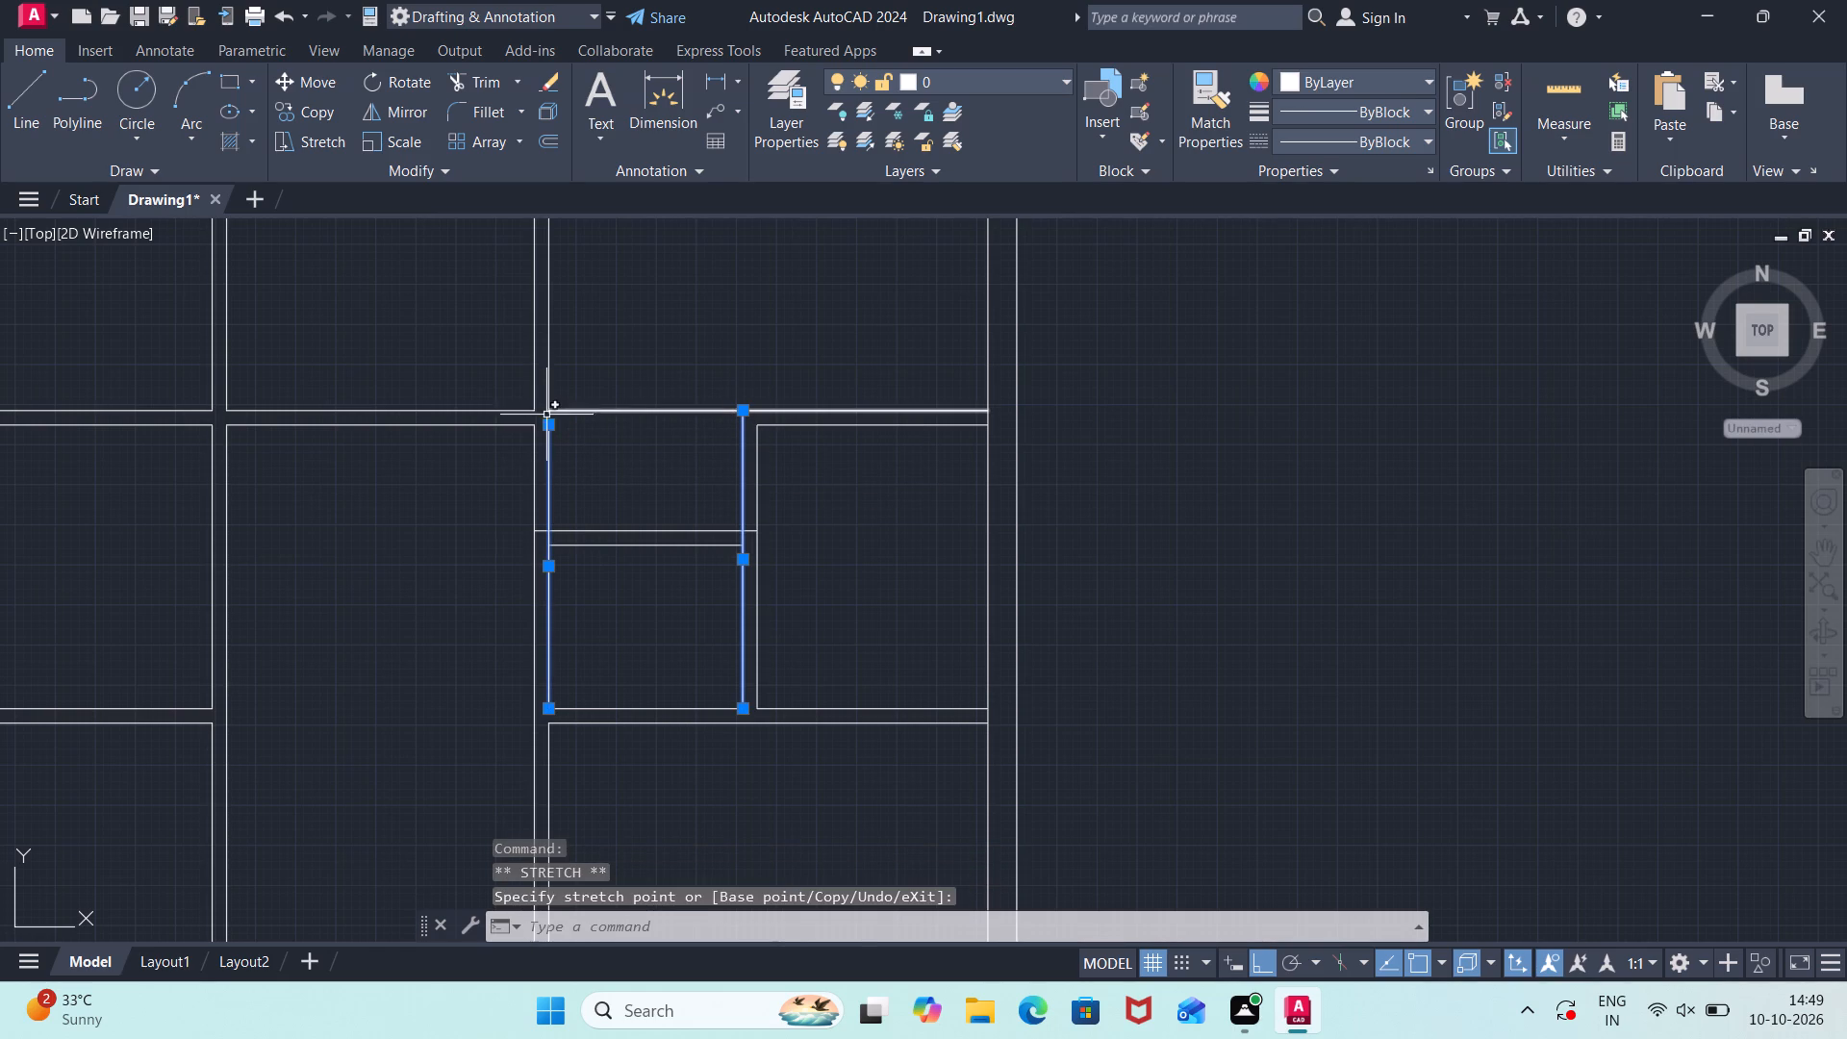
pyautogui.click(546, 424)
pyautogui.click(553, 408)
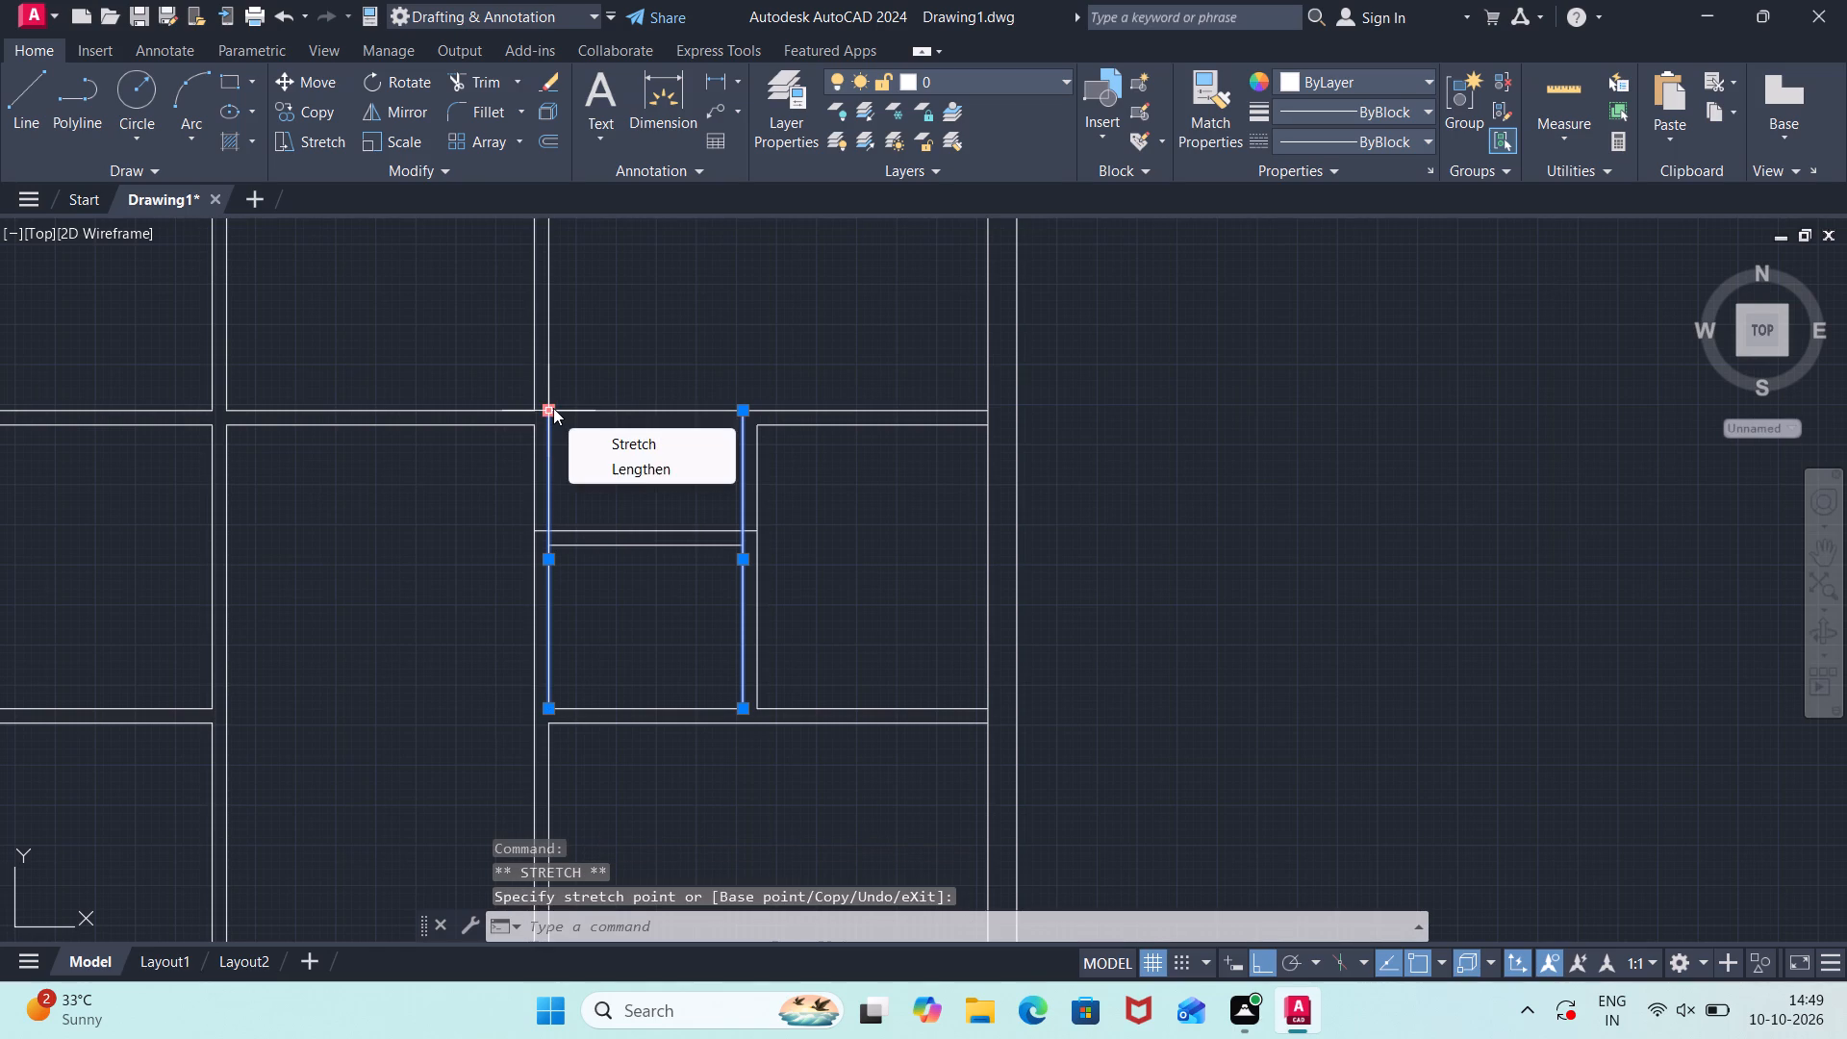
pyautogui.press('Escape')
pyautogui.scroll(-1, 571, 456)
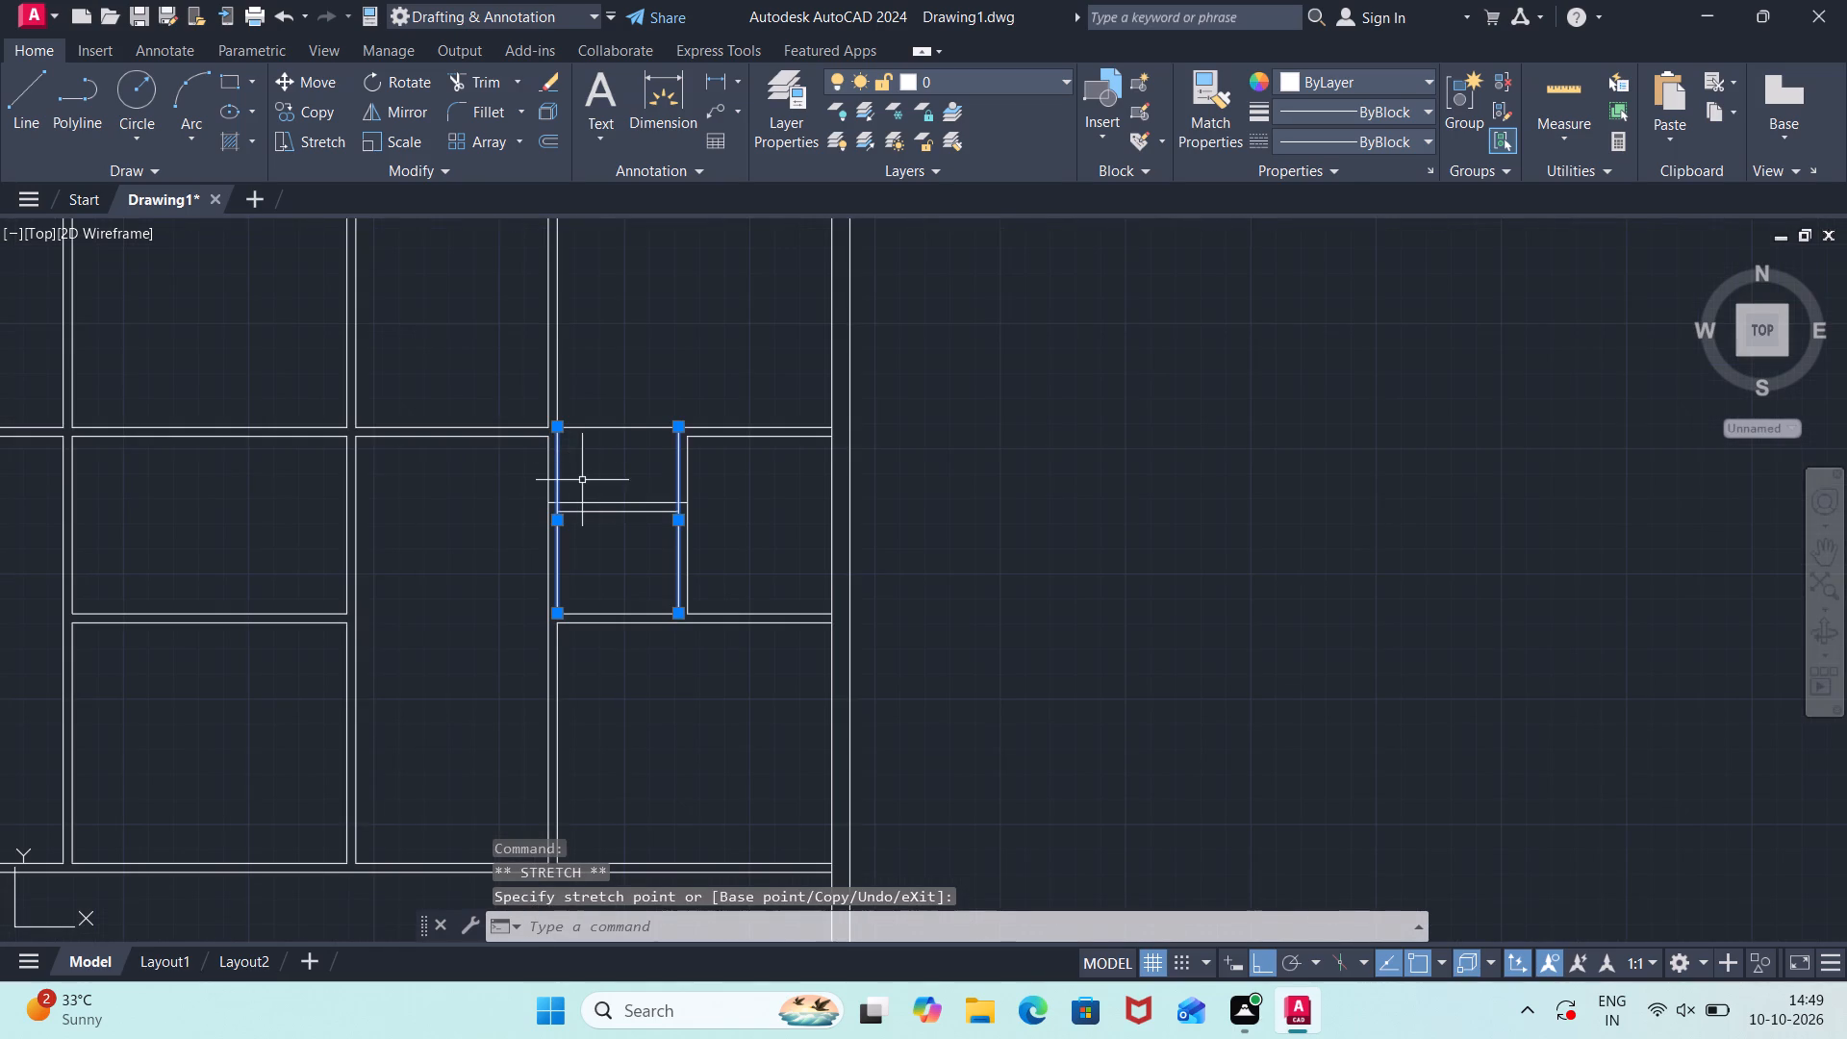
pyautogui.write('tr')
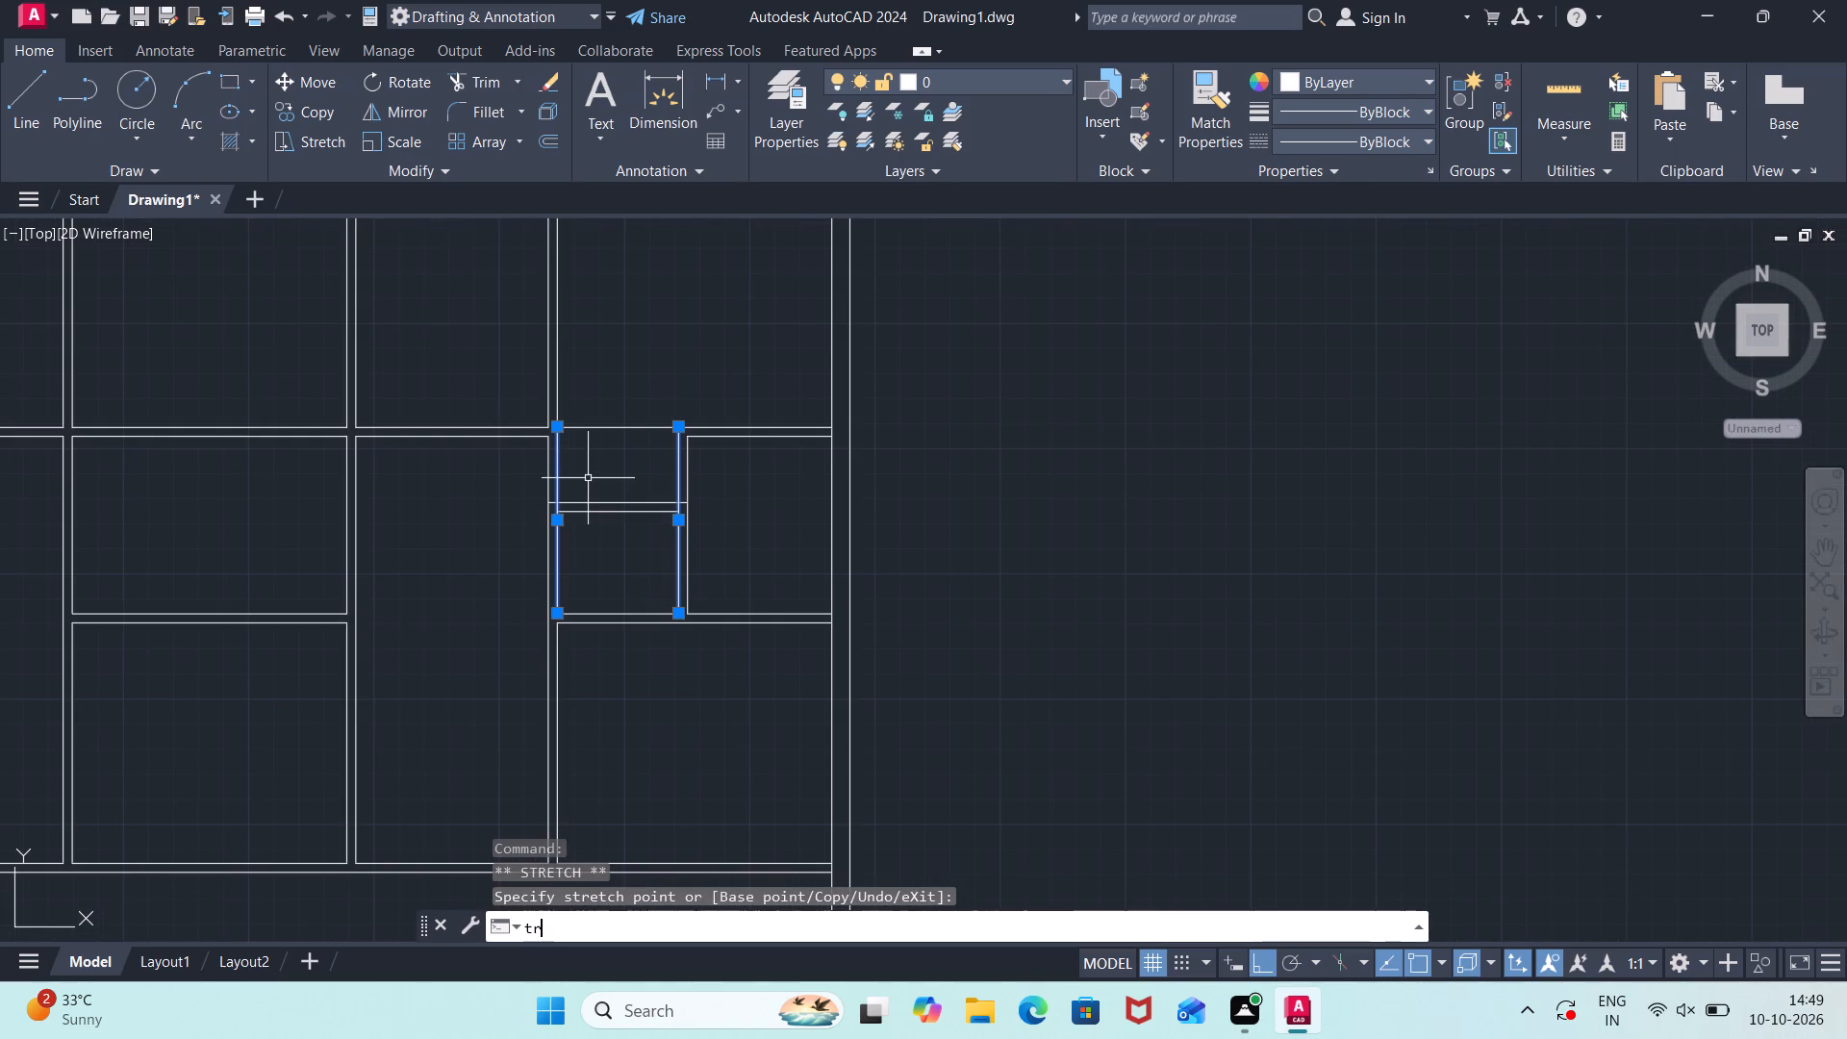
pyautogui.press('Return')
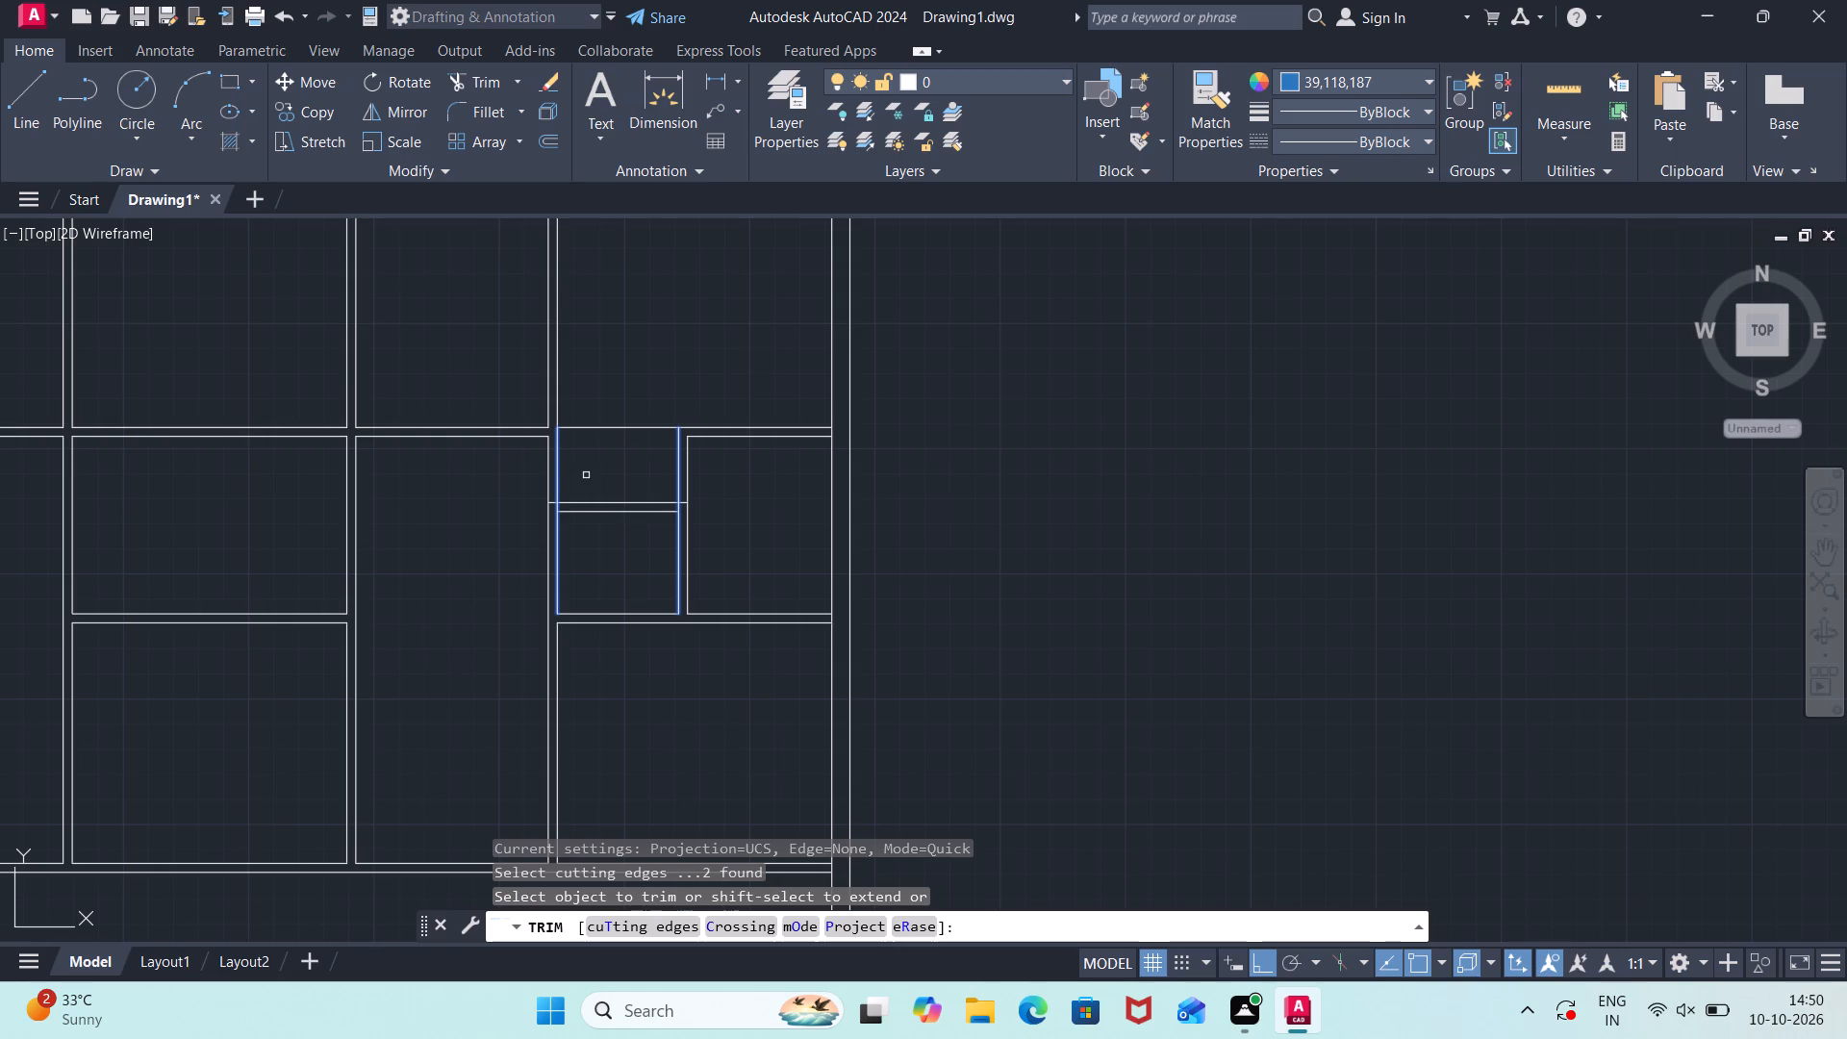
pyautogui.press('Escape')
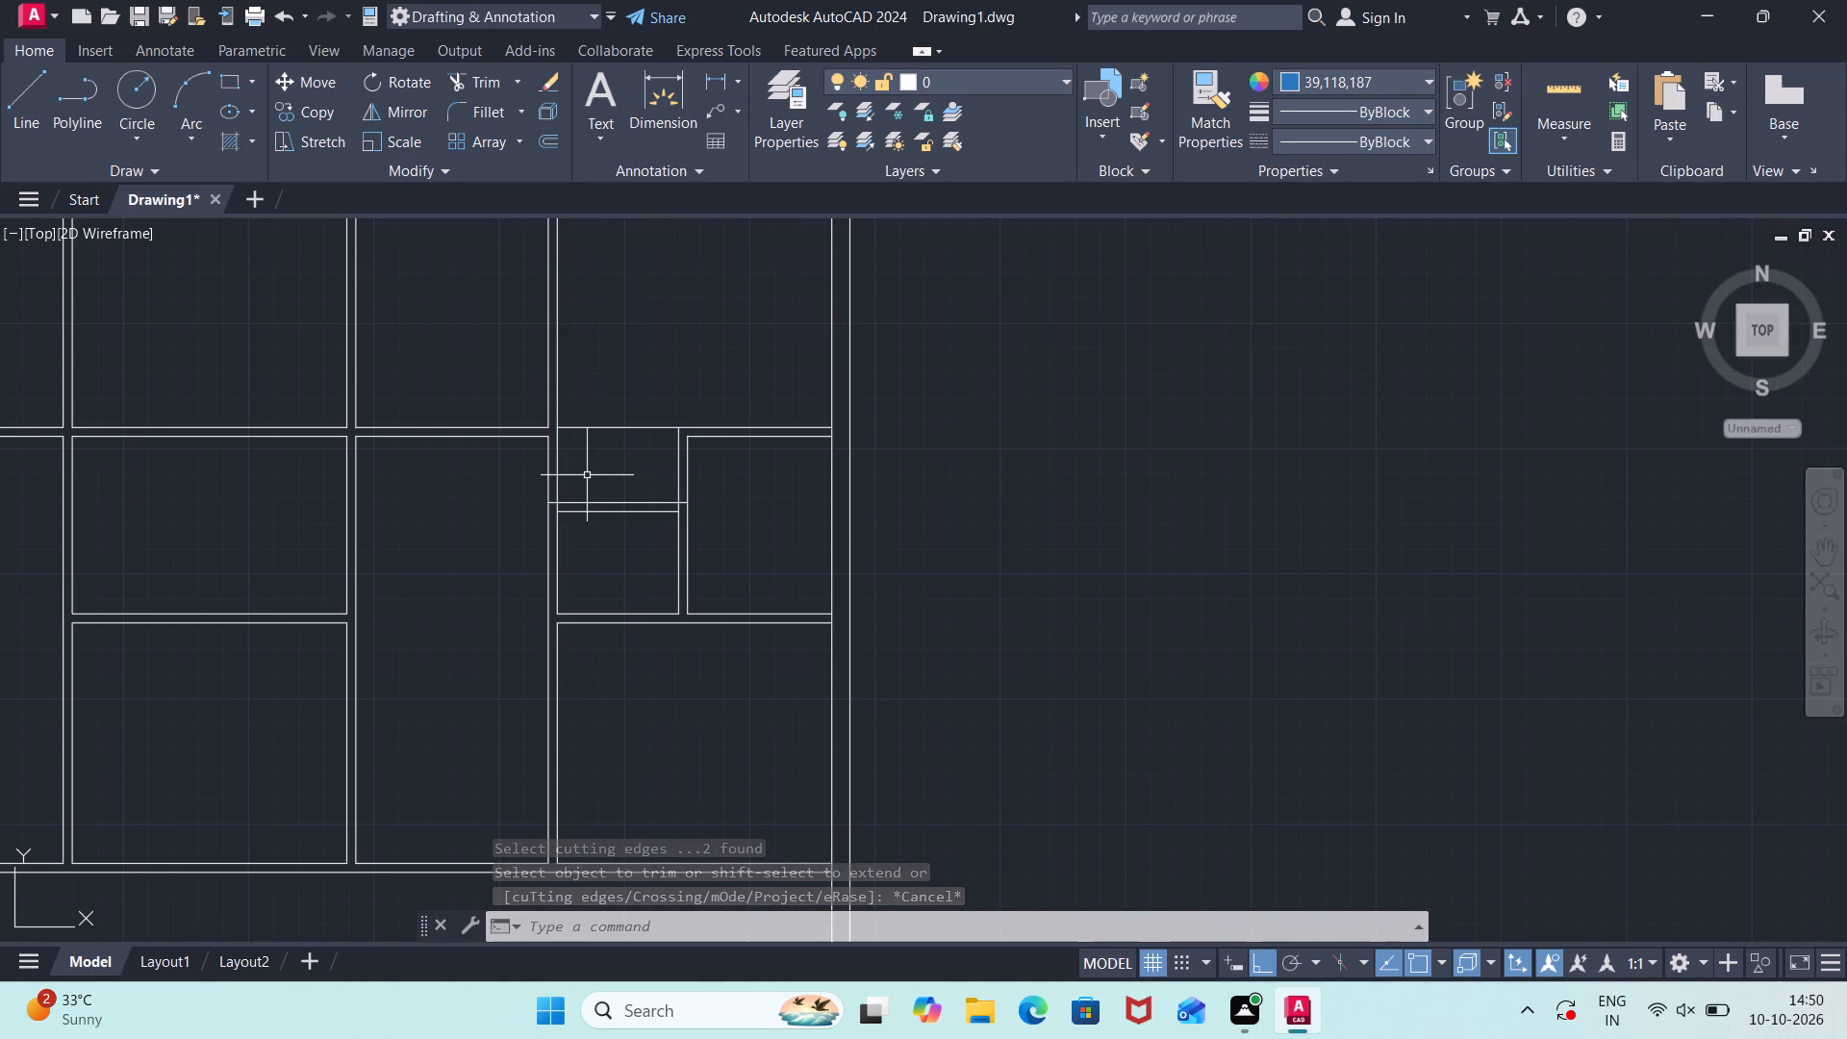
# Start a window selection just above the small room, between the third and short rightmost vertical partitions.
pyautogui.click(621, 396)
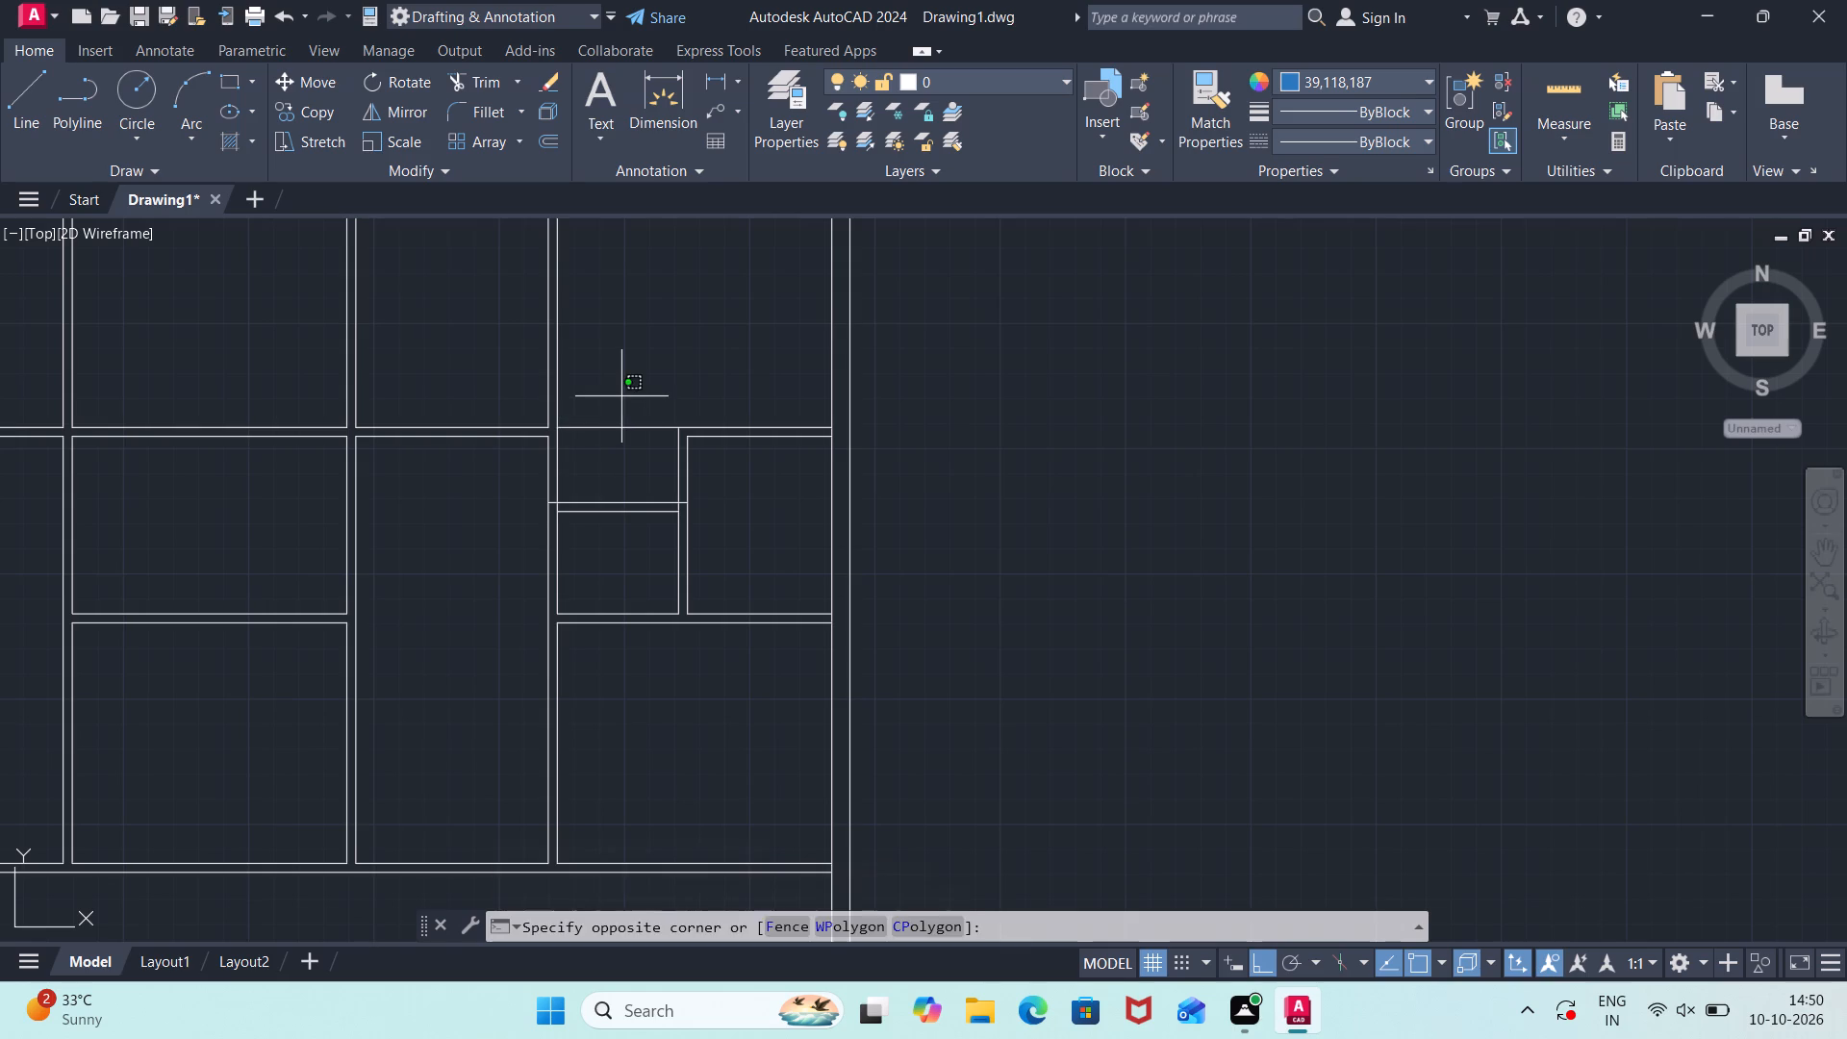
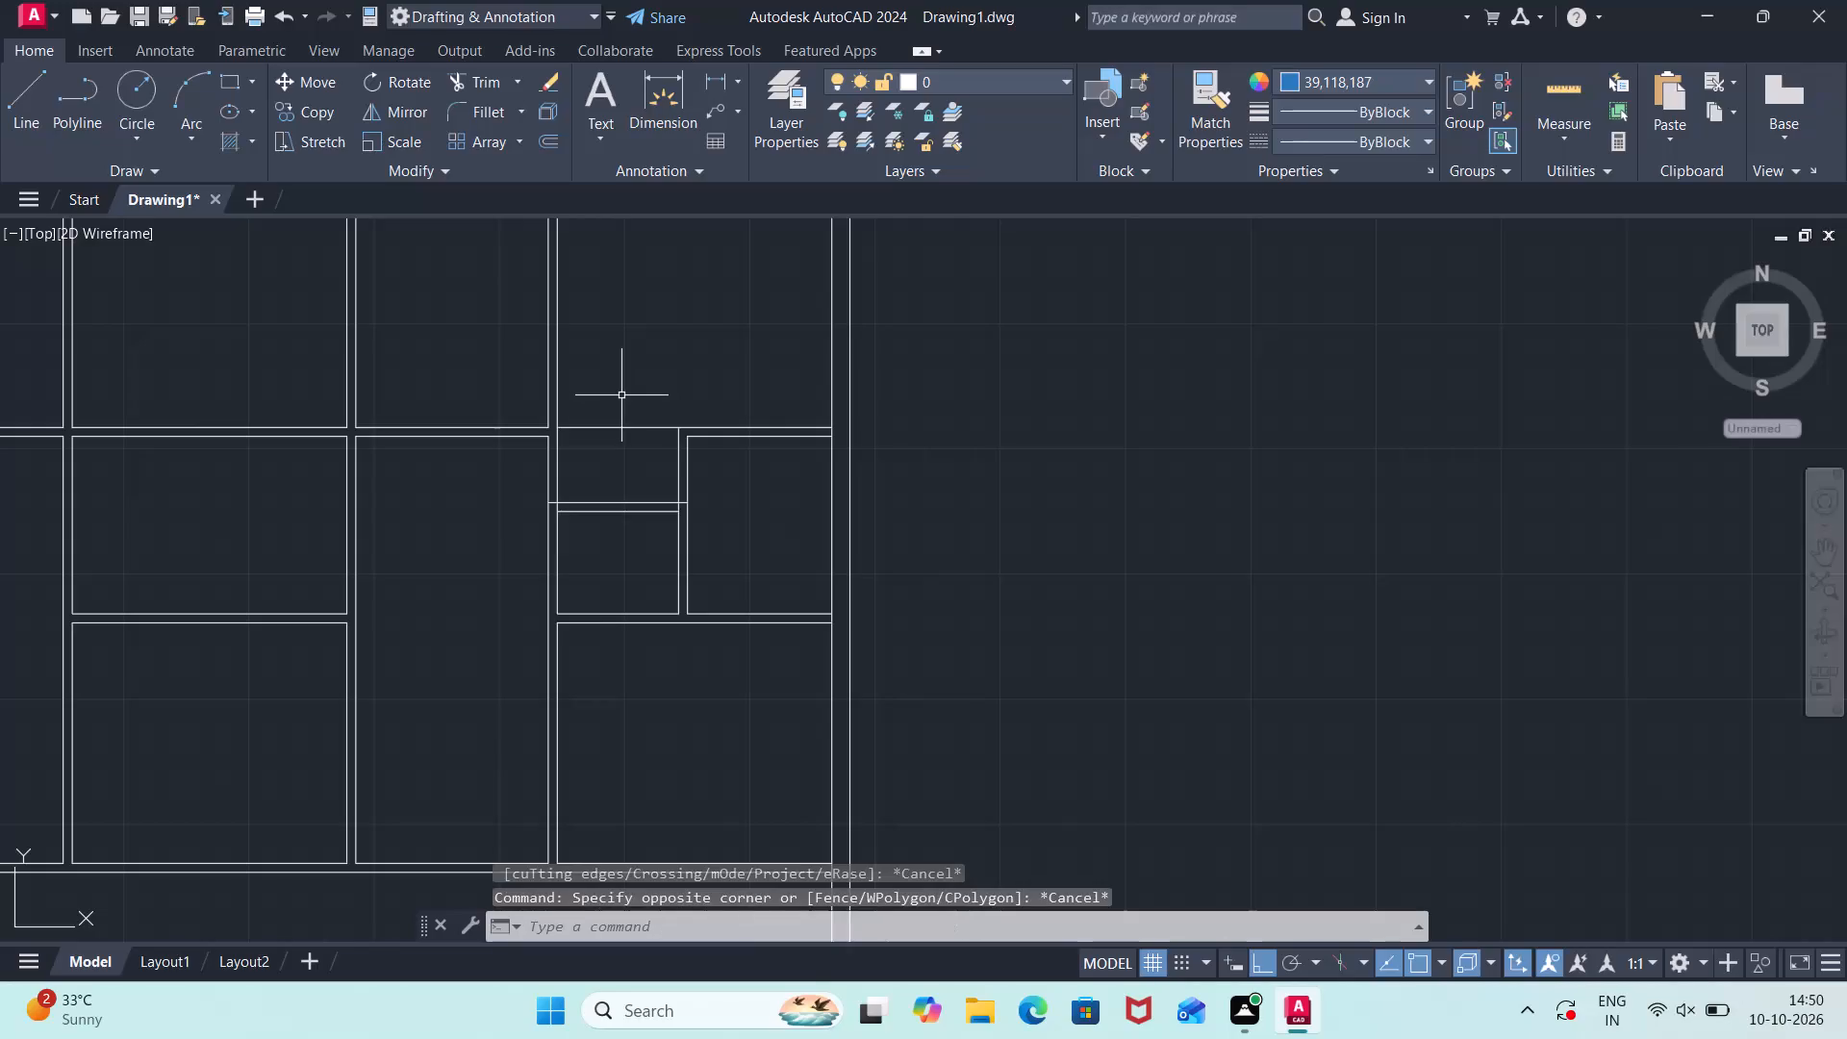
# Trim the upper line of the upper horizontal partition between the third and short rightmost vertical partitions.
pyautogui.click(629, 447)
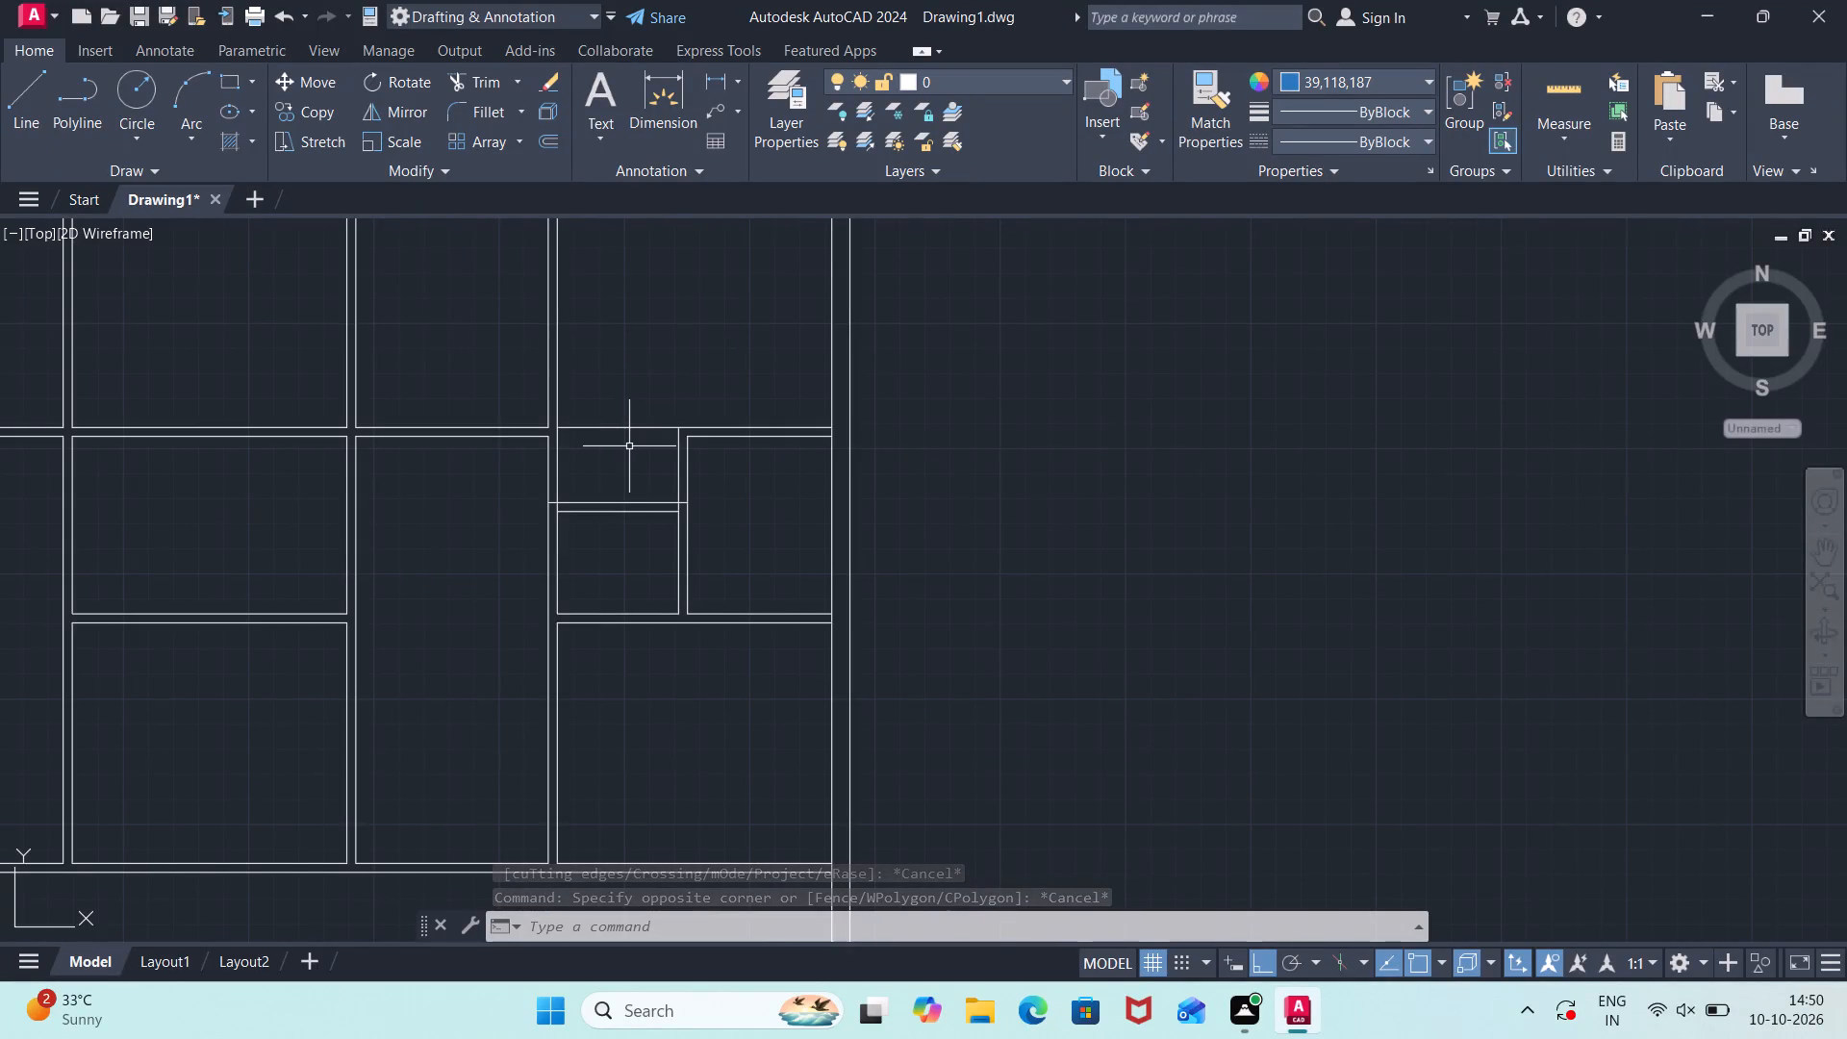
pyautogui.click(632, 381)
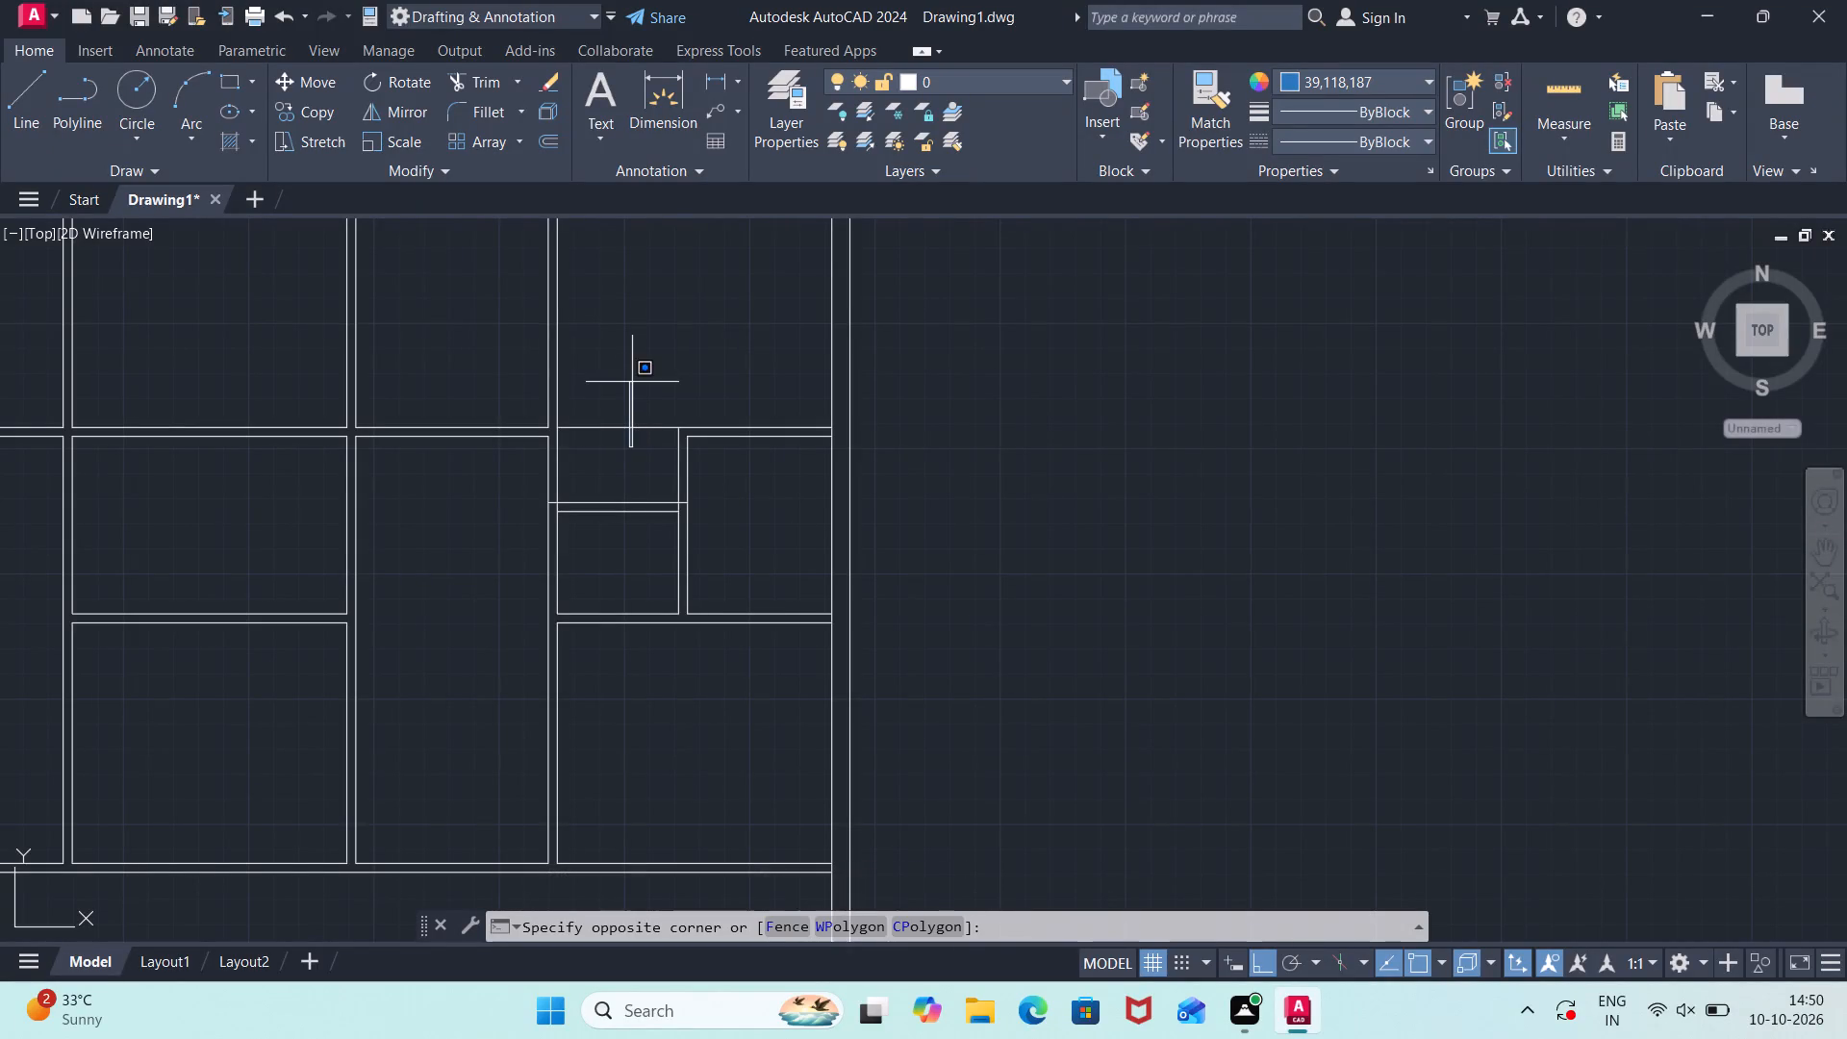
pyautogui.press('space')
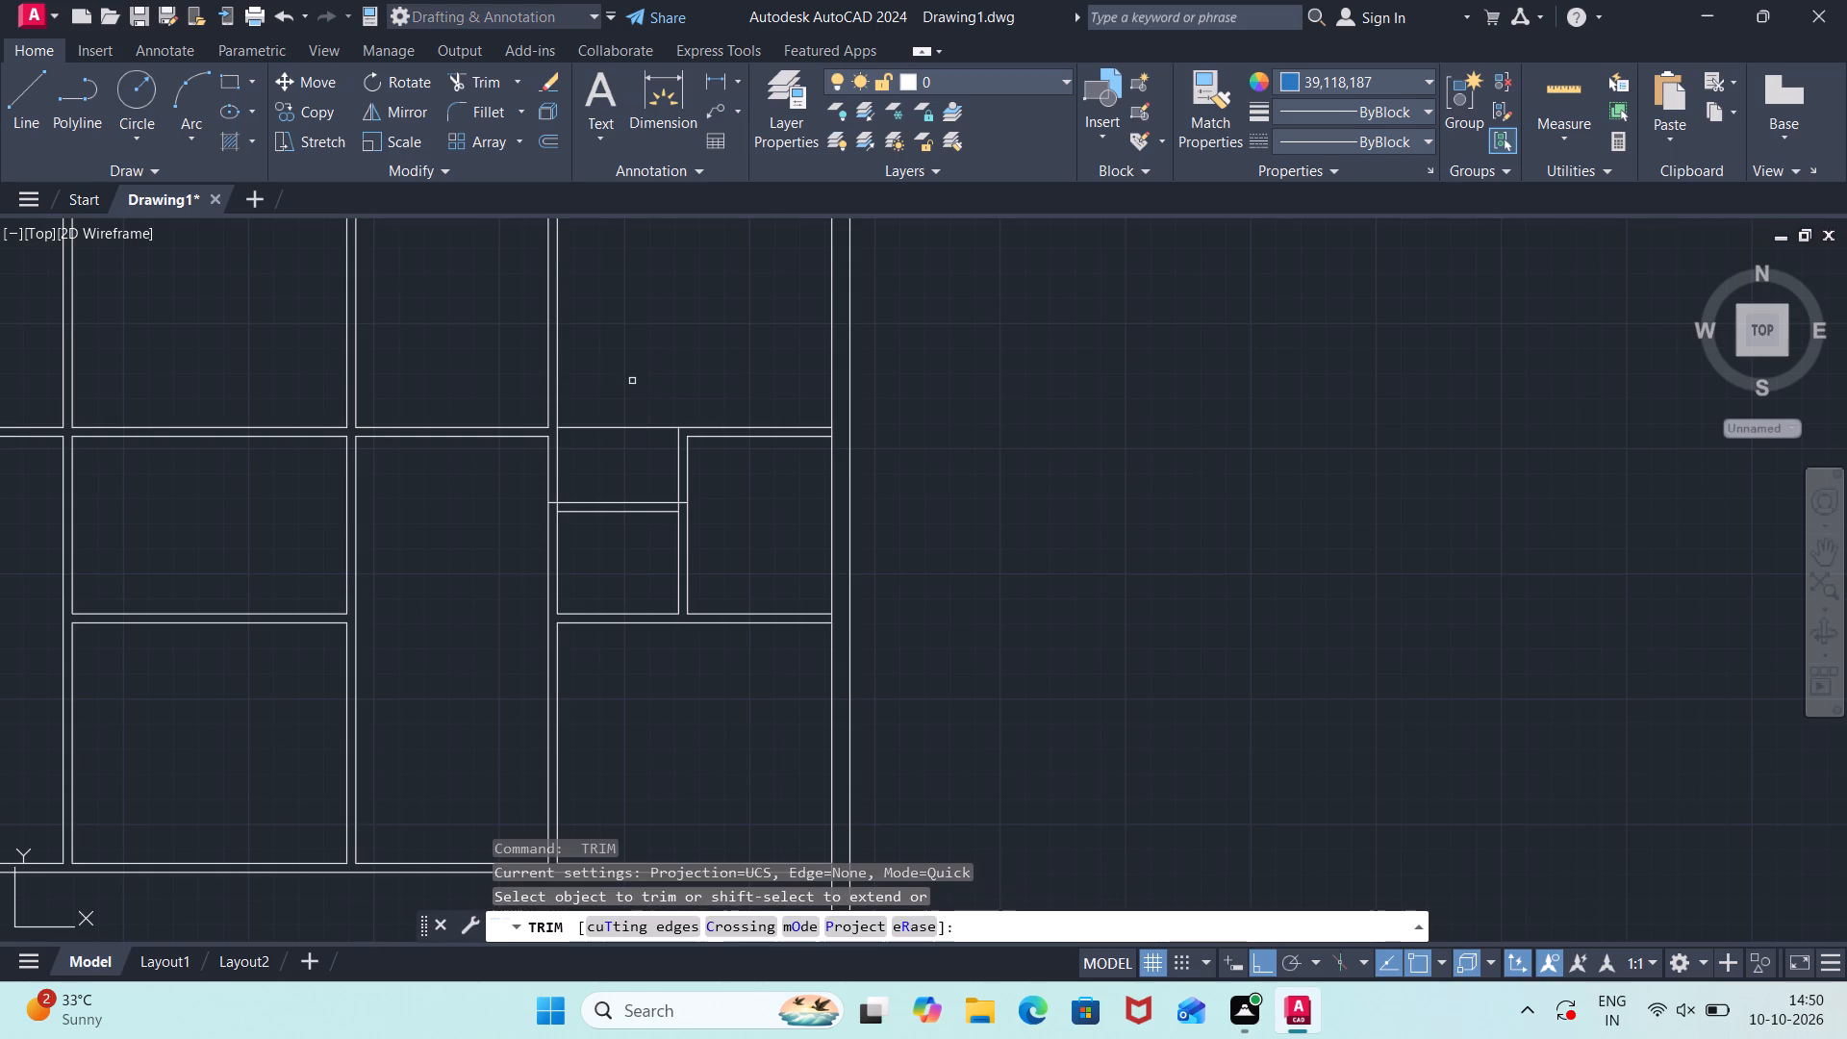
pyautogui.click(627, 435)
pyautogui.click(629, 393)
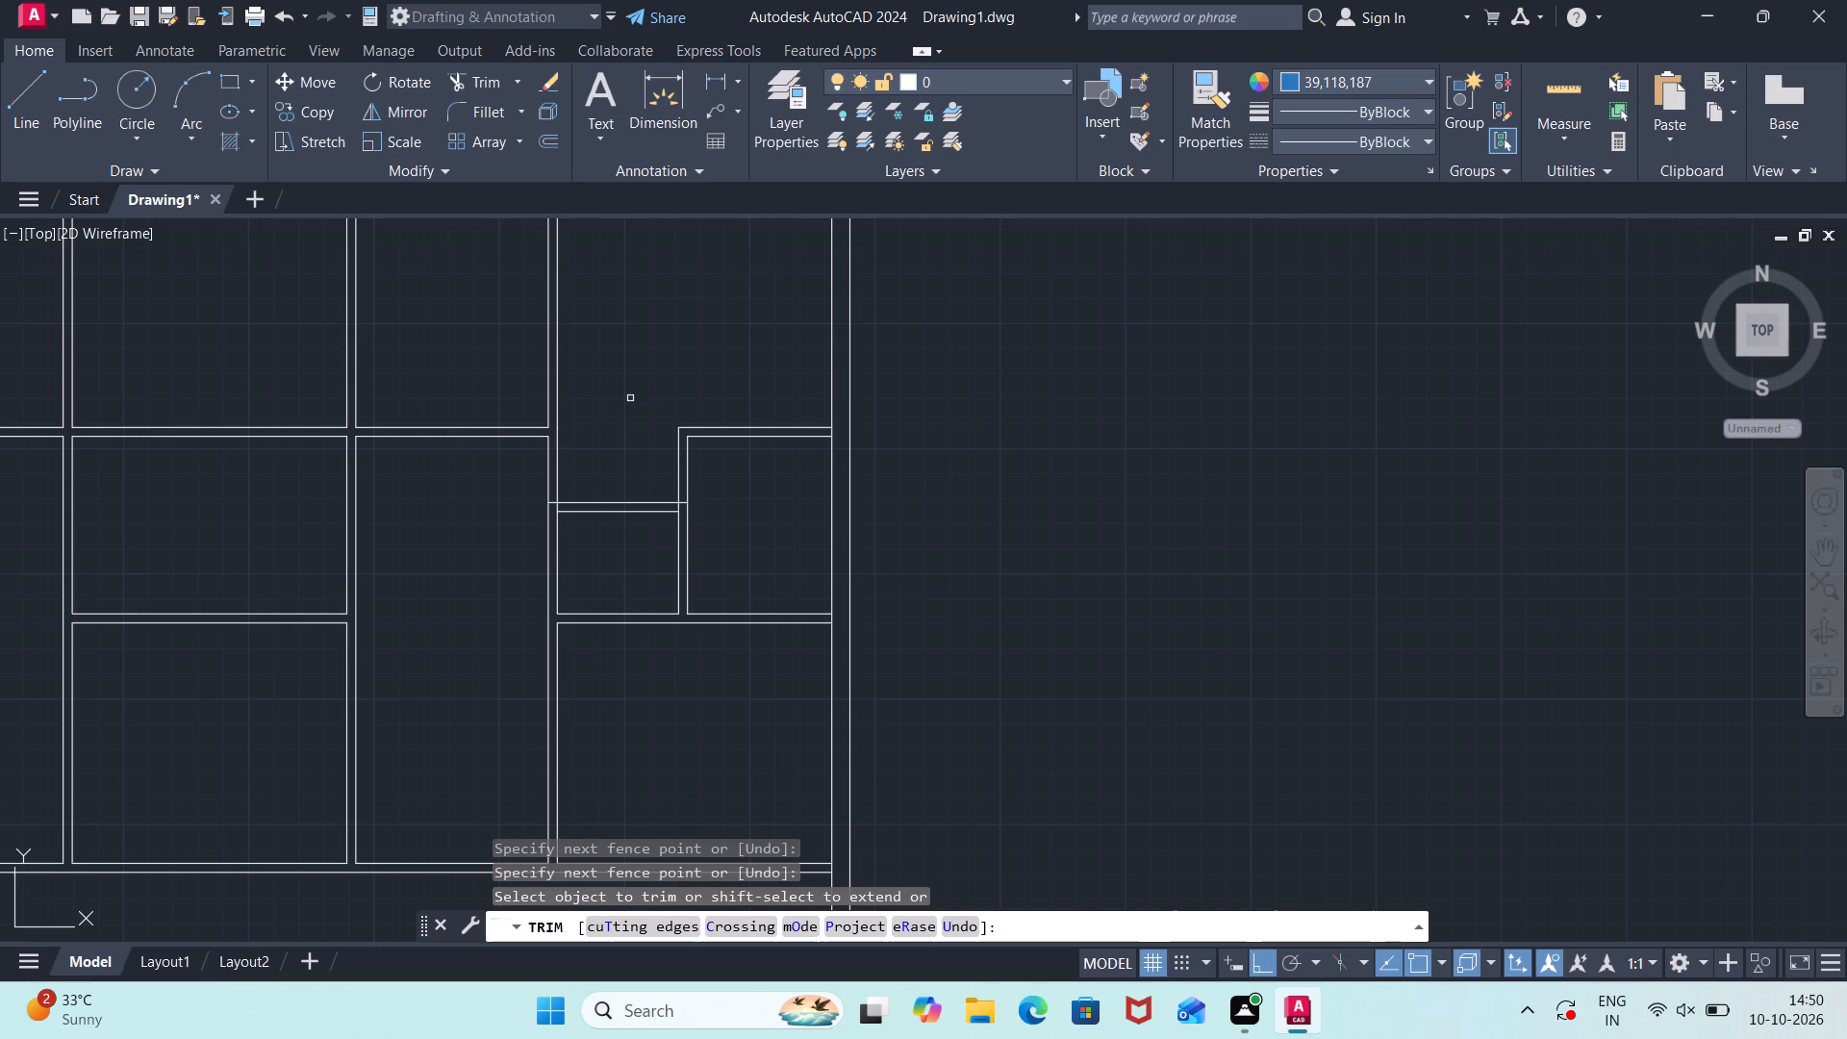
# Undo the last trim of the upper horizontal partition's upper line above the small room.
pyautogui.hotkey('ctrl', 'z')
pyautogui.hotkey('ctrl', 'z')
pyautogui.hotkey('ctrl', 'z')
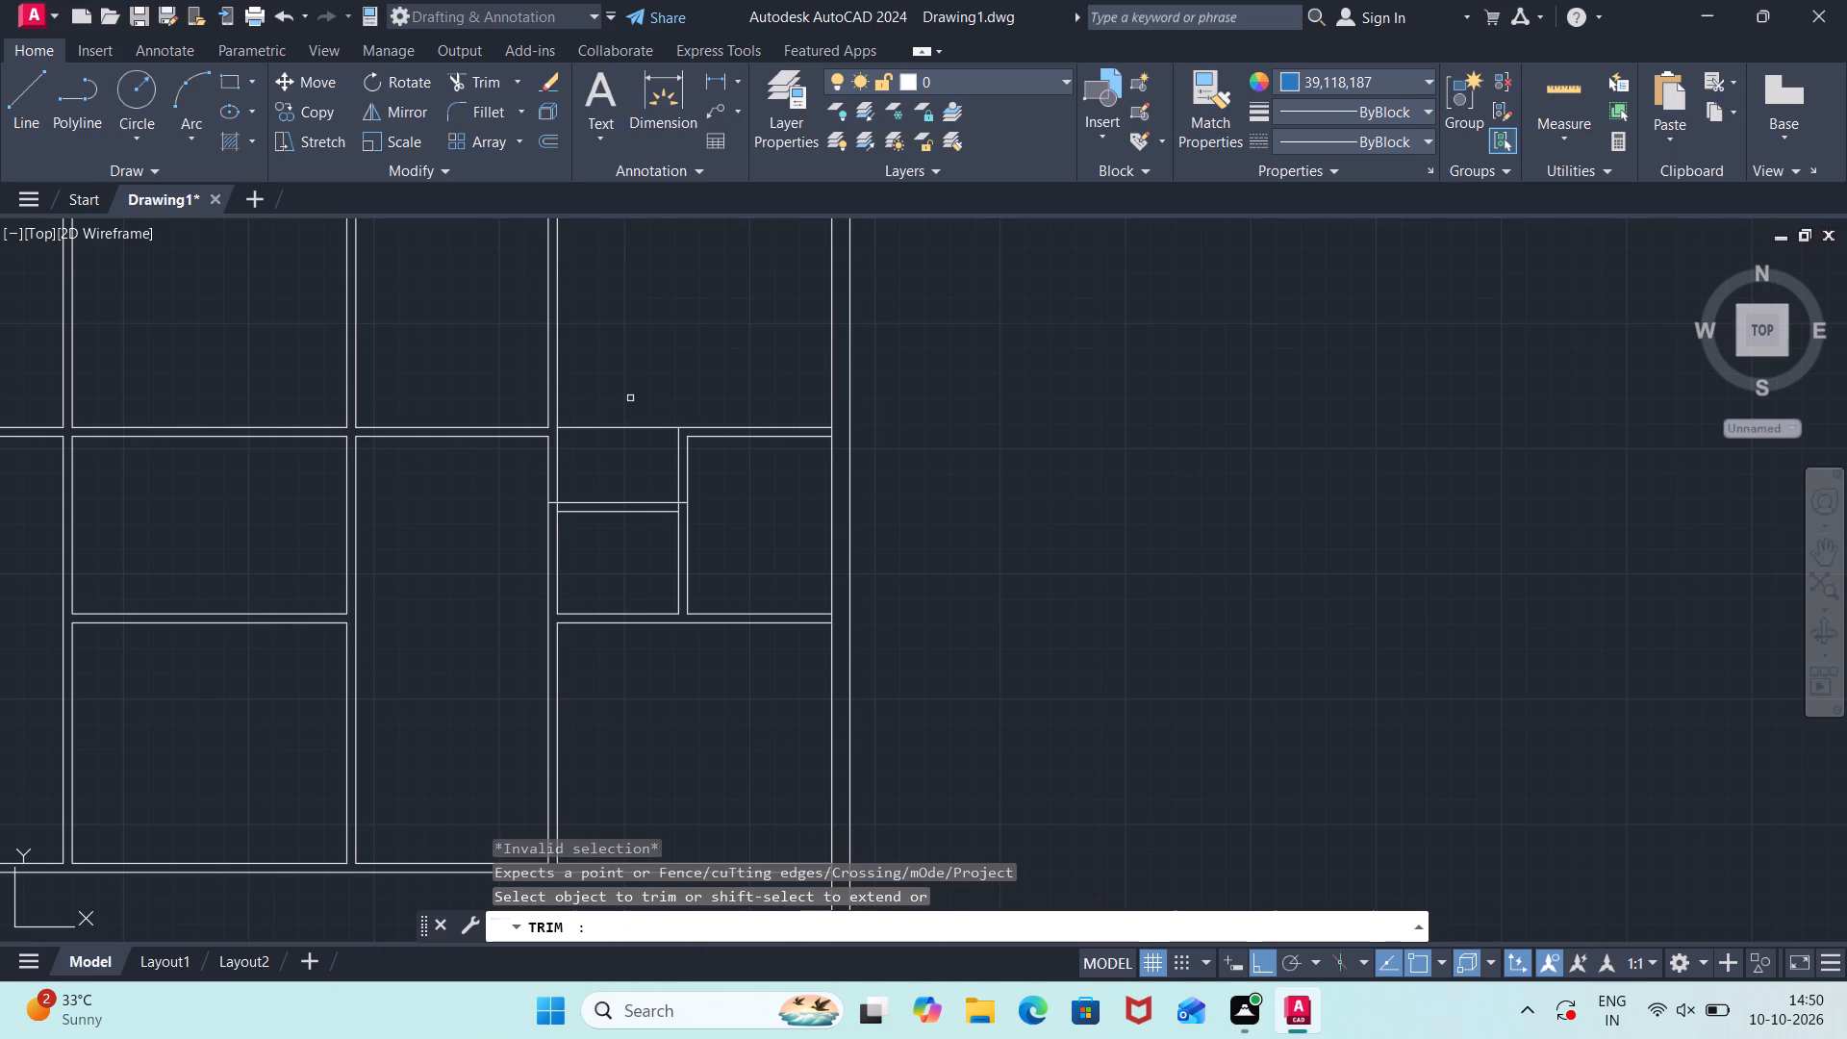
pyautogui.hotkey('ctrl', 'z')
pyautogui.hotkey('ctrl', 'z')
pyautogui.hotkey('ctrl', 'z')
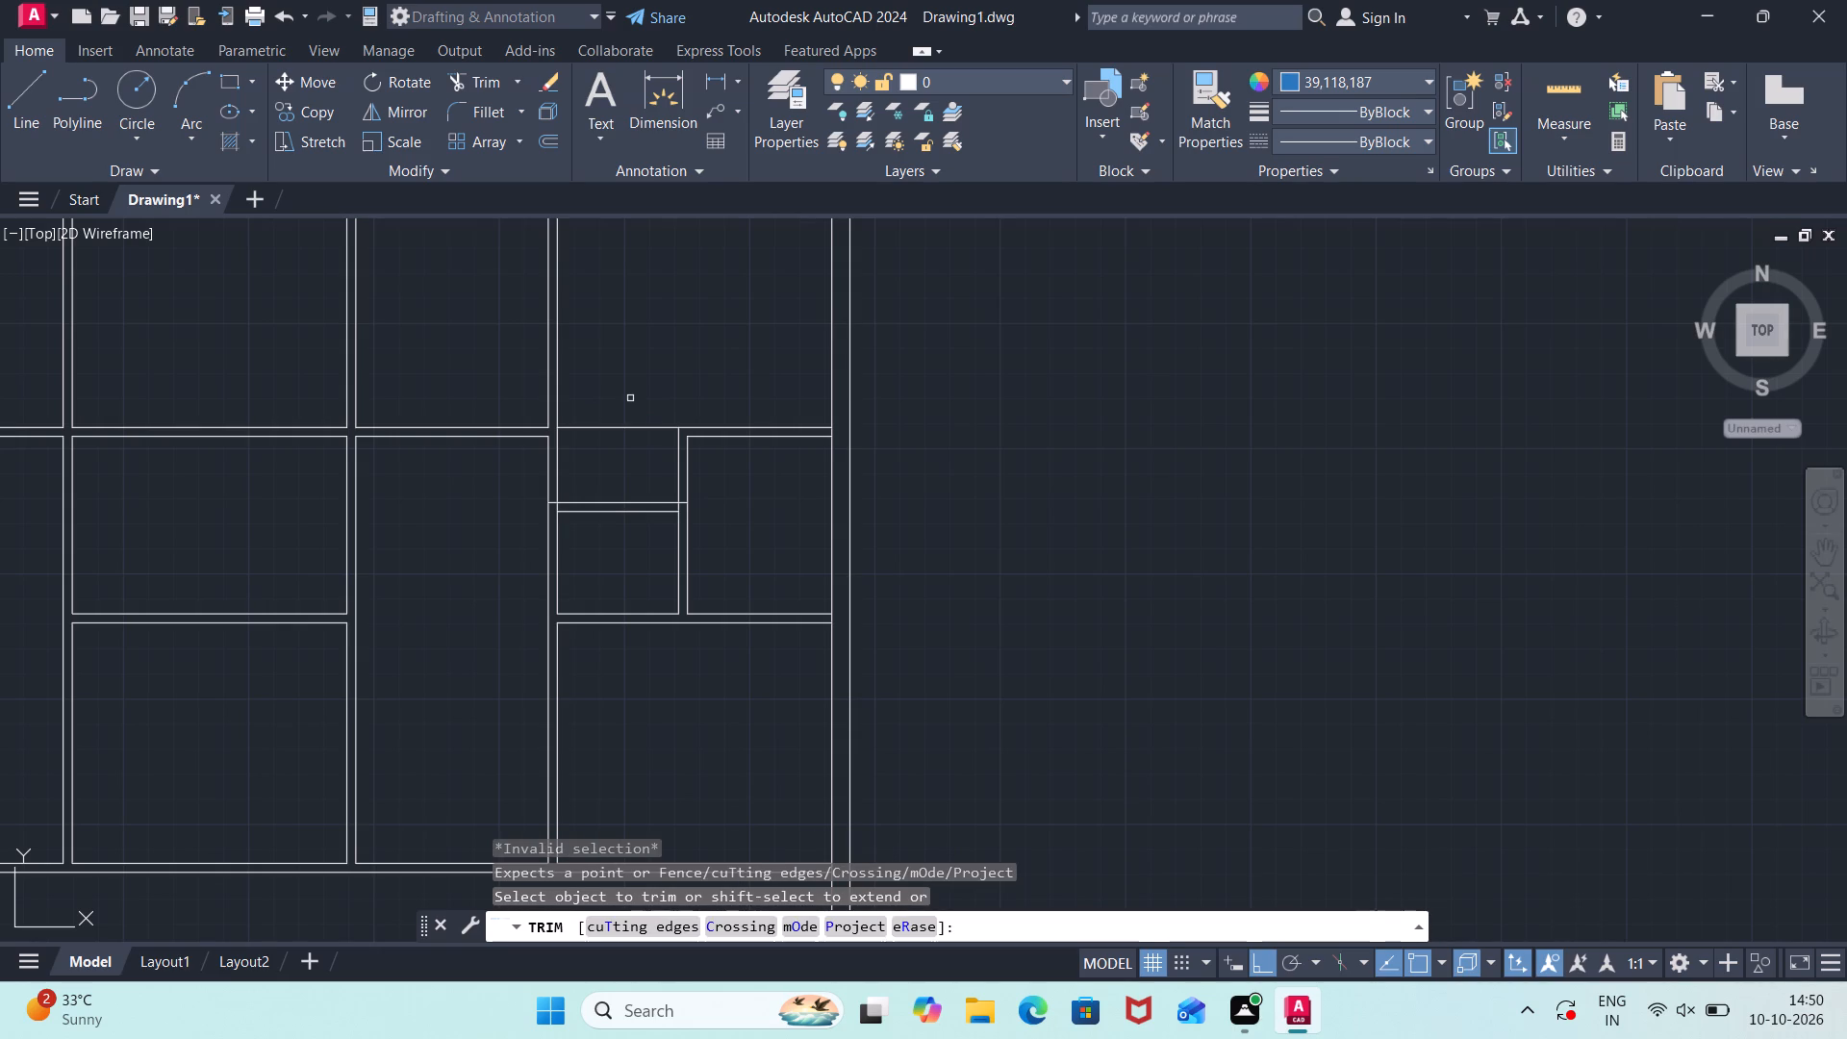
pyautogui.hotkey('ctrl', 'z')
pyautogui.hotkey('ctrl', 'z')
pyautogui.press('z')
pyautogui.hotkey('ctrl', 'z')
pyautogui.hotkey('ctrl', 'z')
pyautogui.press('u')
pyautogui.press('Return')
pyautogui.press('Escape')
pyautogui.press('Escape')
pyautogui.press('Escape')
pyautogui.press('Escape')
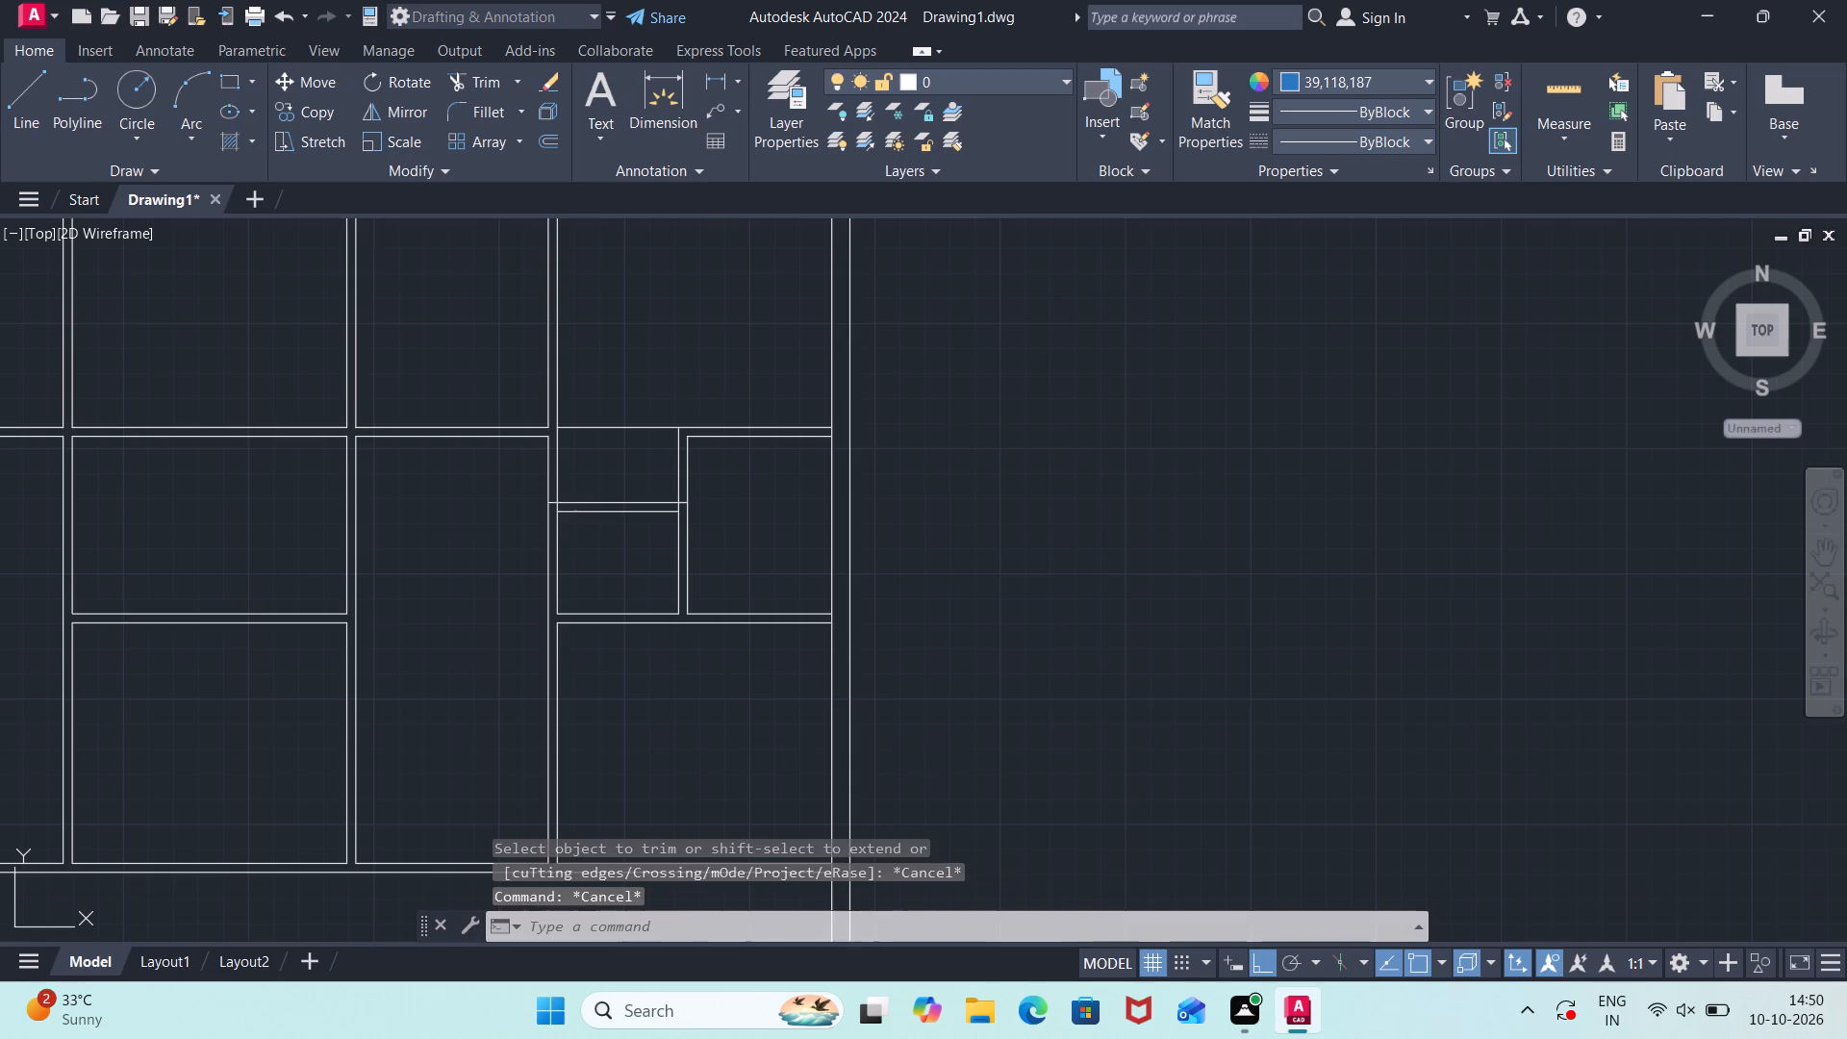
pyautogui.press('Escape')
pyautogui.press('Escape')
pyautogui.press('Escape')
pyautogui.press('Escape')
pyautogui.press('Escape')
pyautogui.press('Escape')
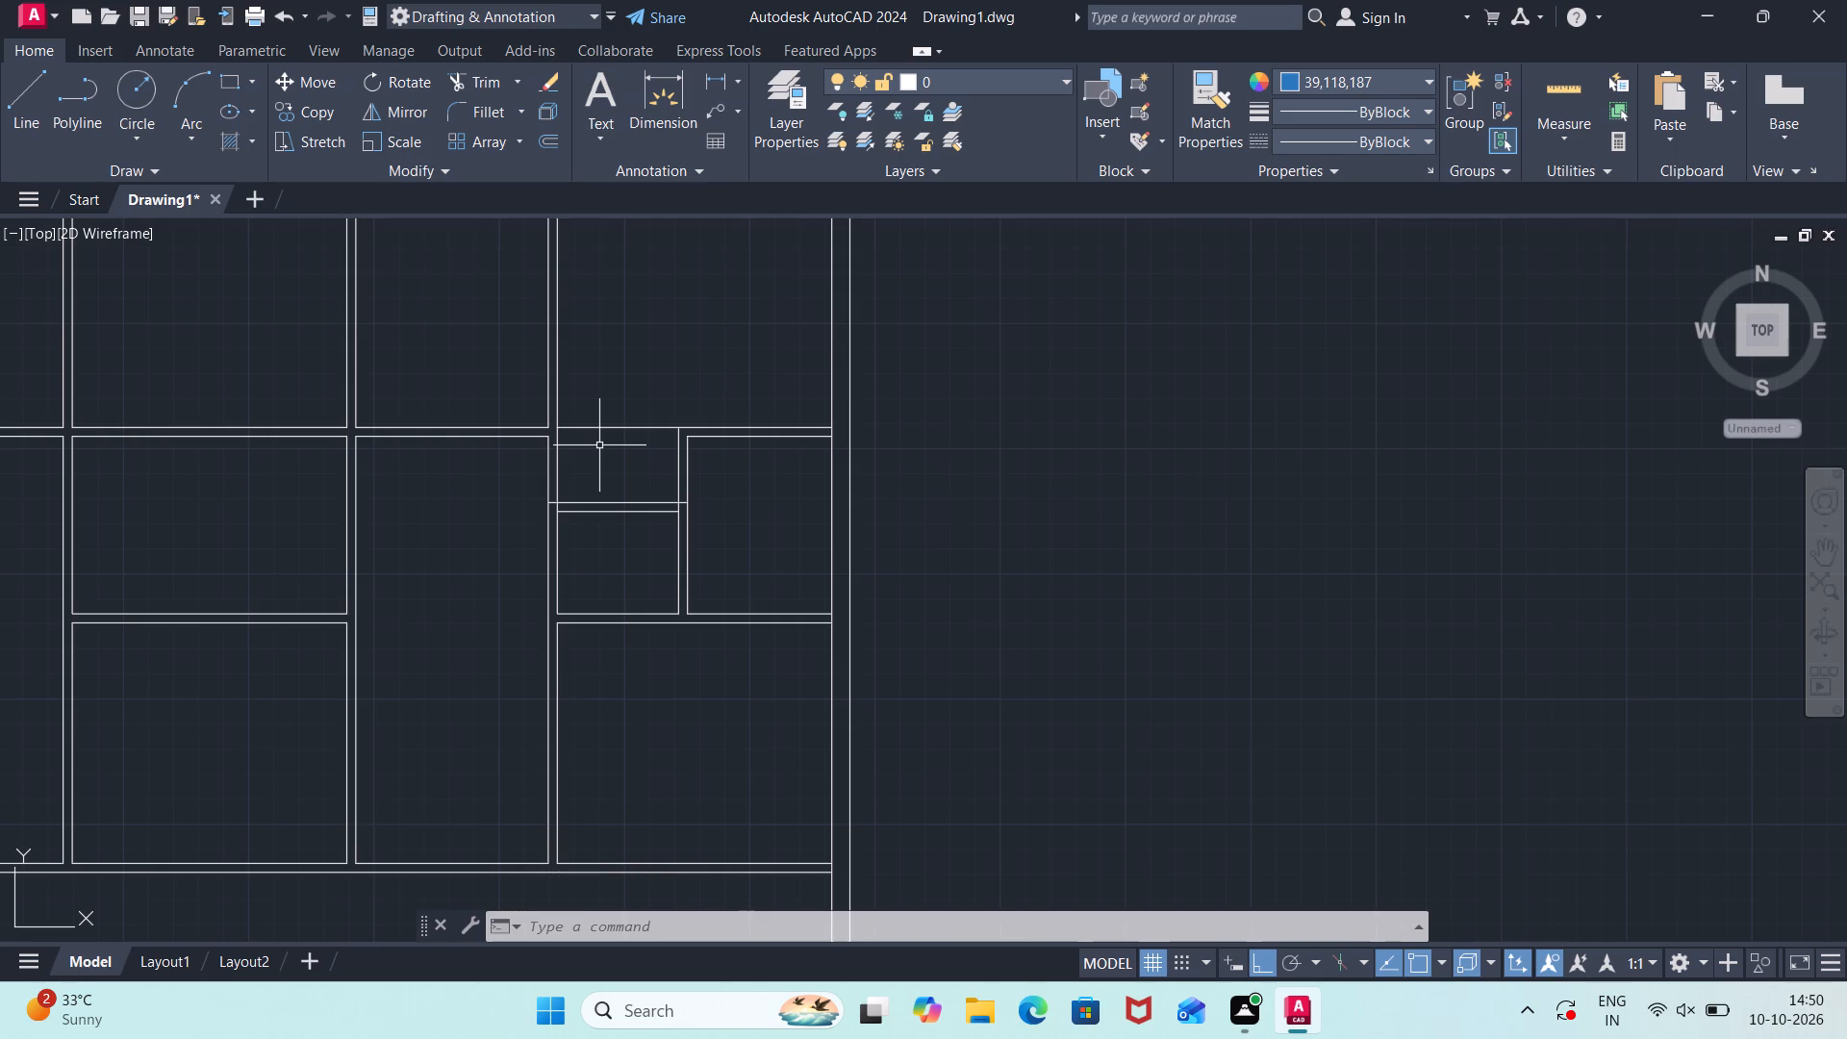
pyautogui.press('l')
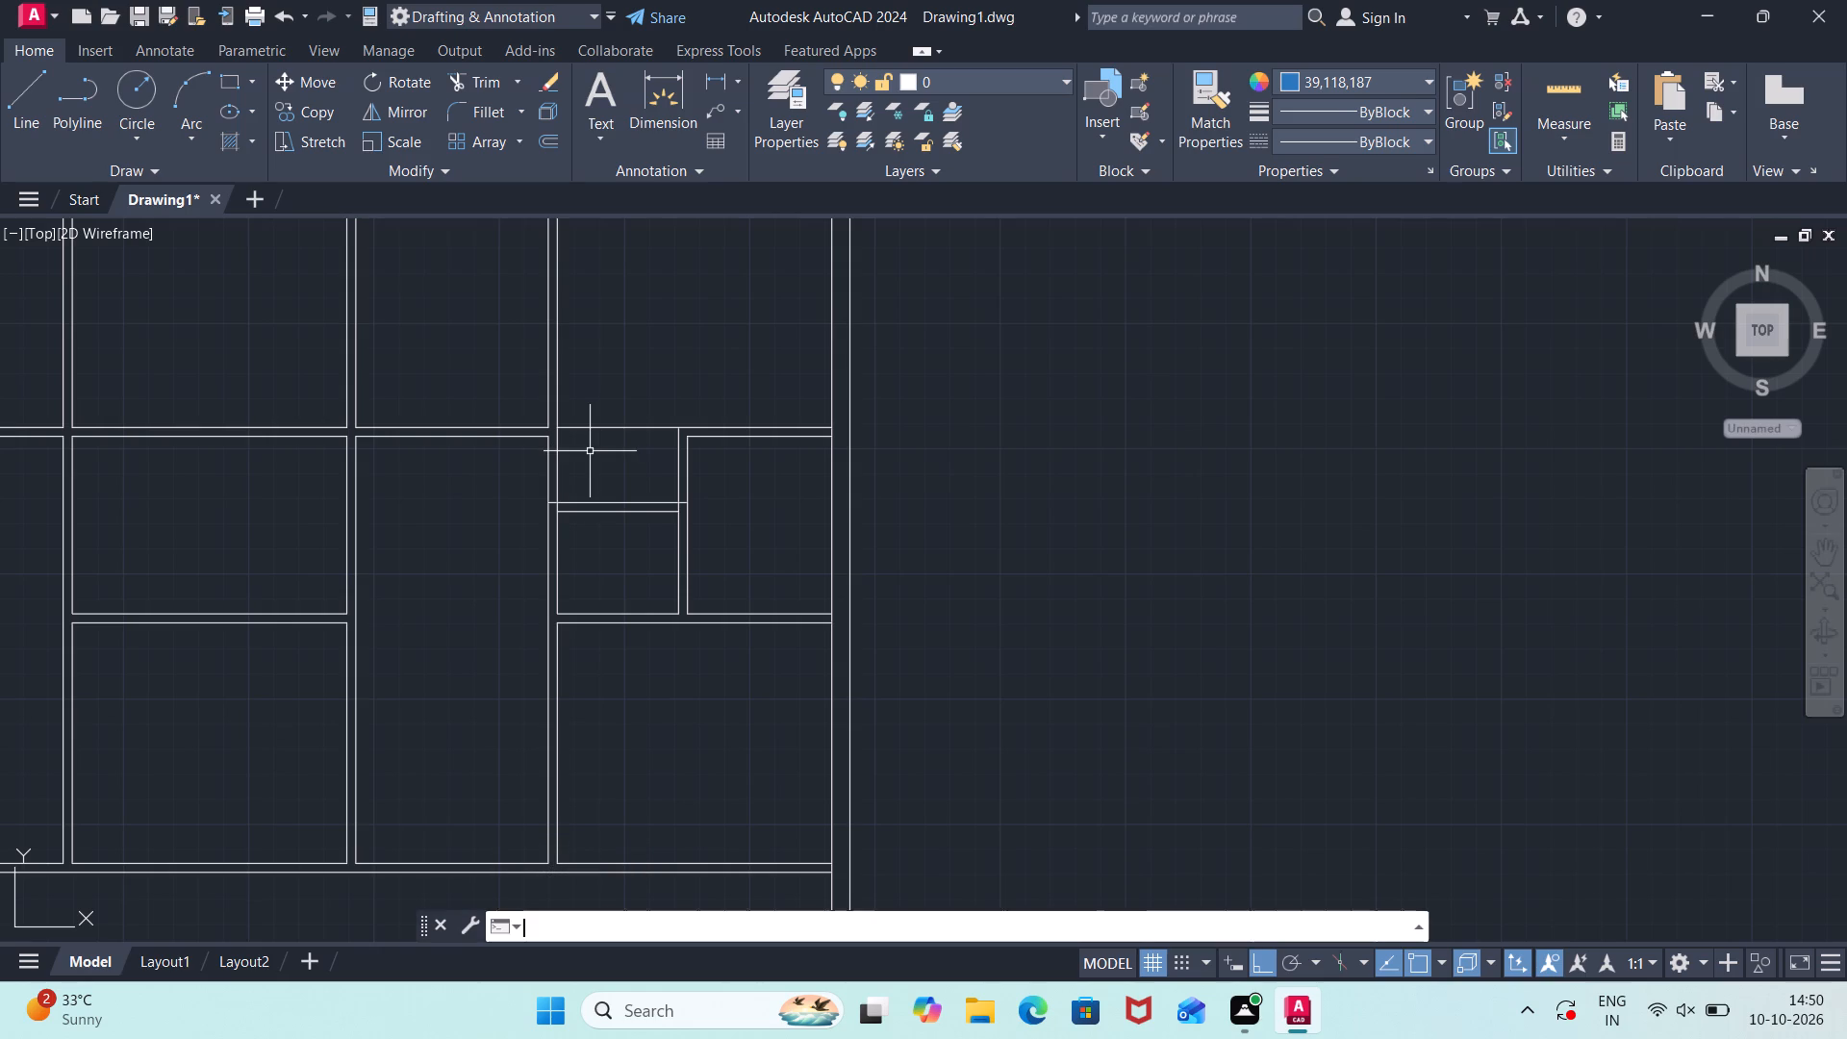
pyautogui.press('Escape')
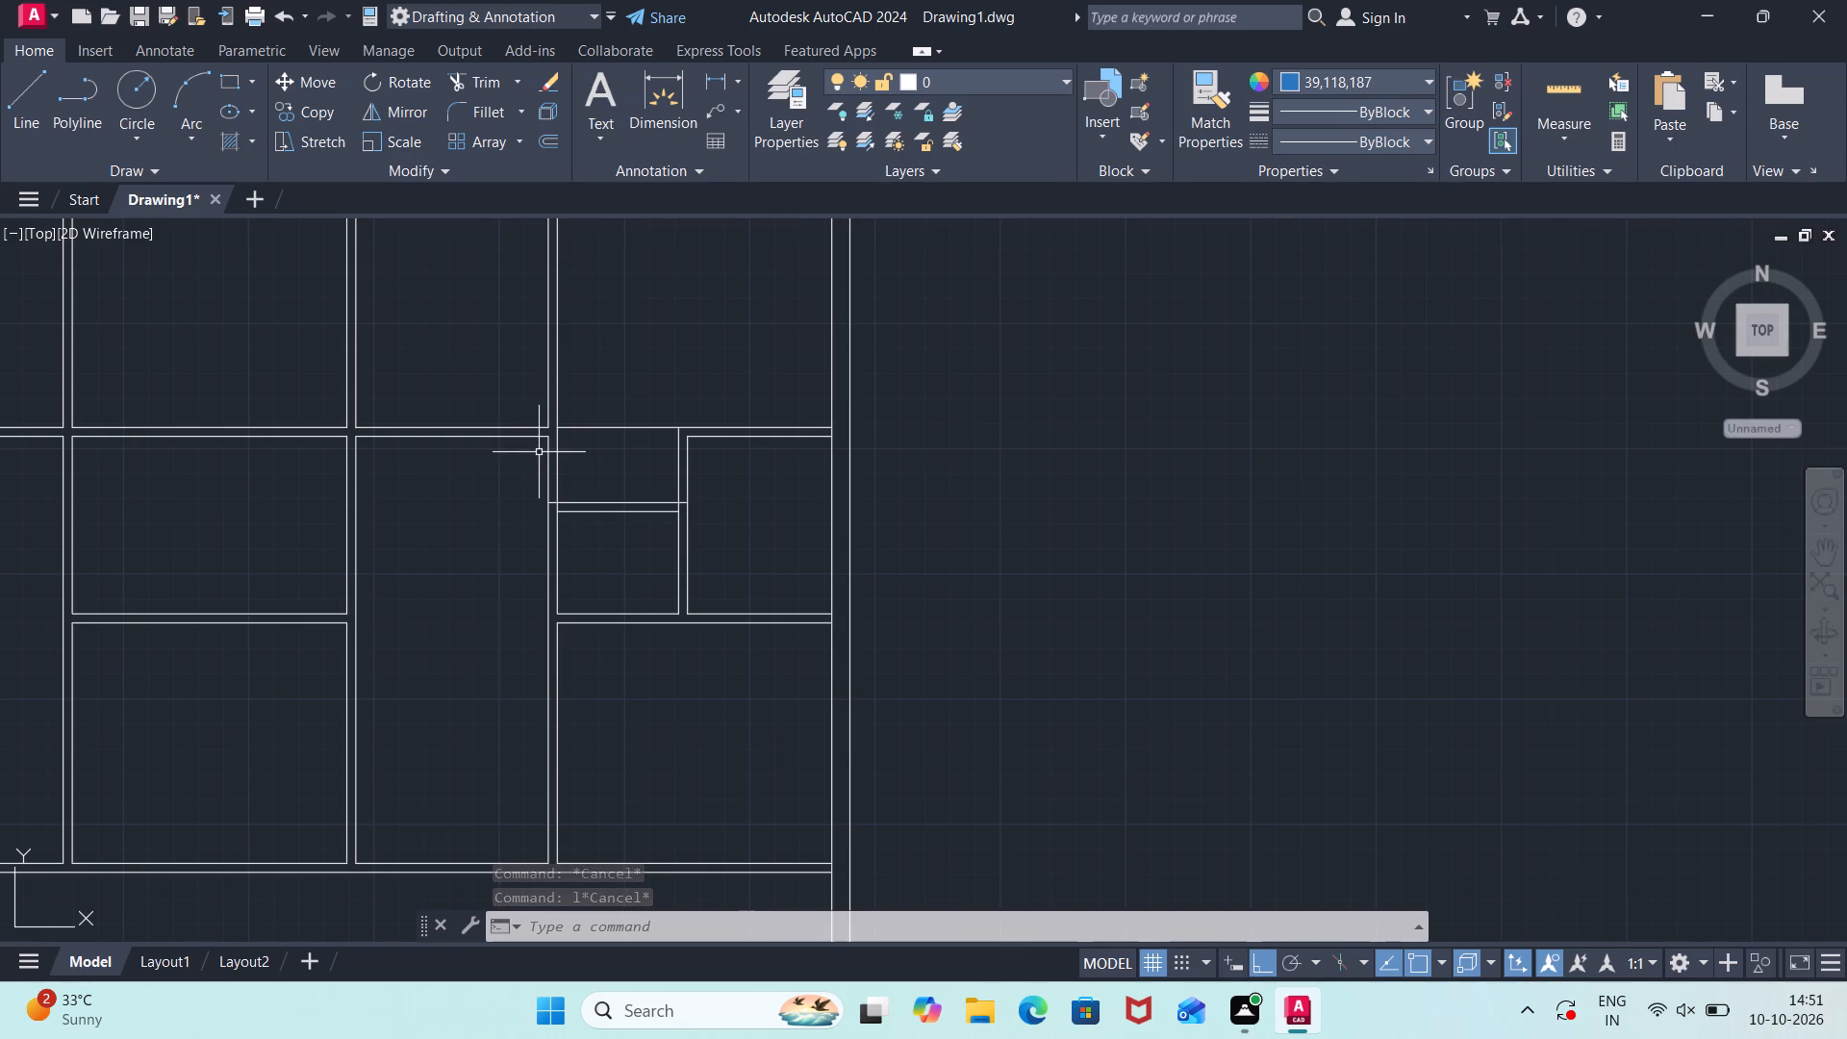
# Stretch the upper end of the third vertical partition's left line up to the upper line of the upper horizontal partition.
pyautogui.click(547, 465)
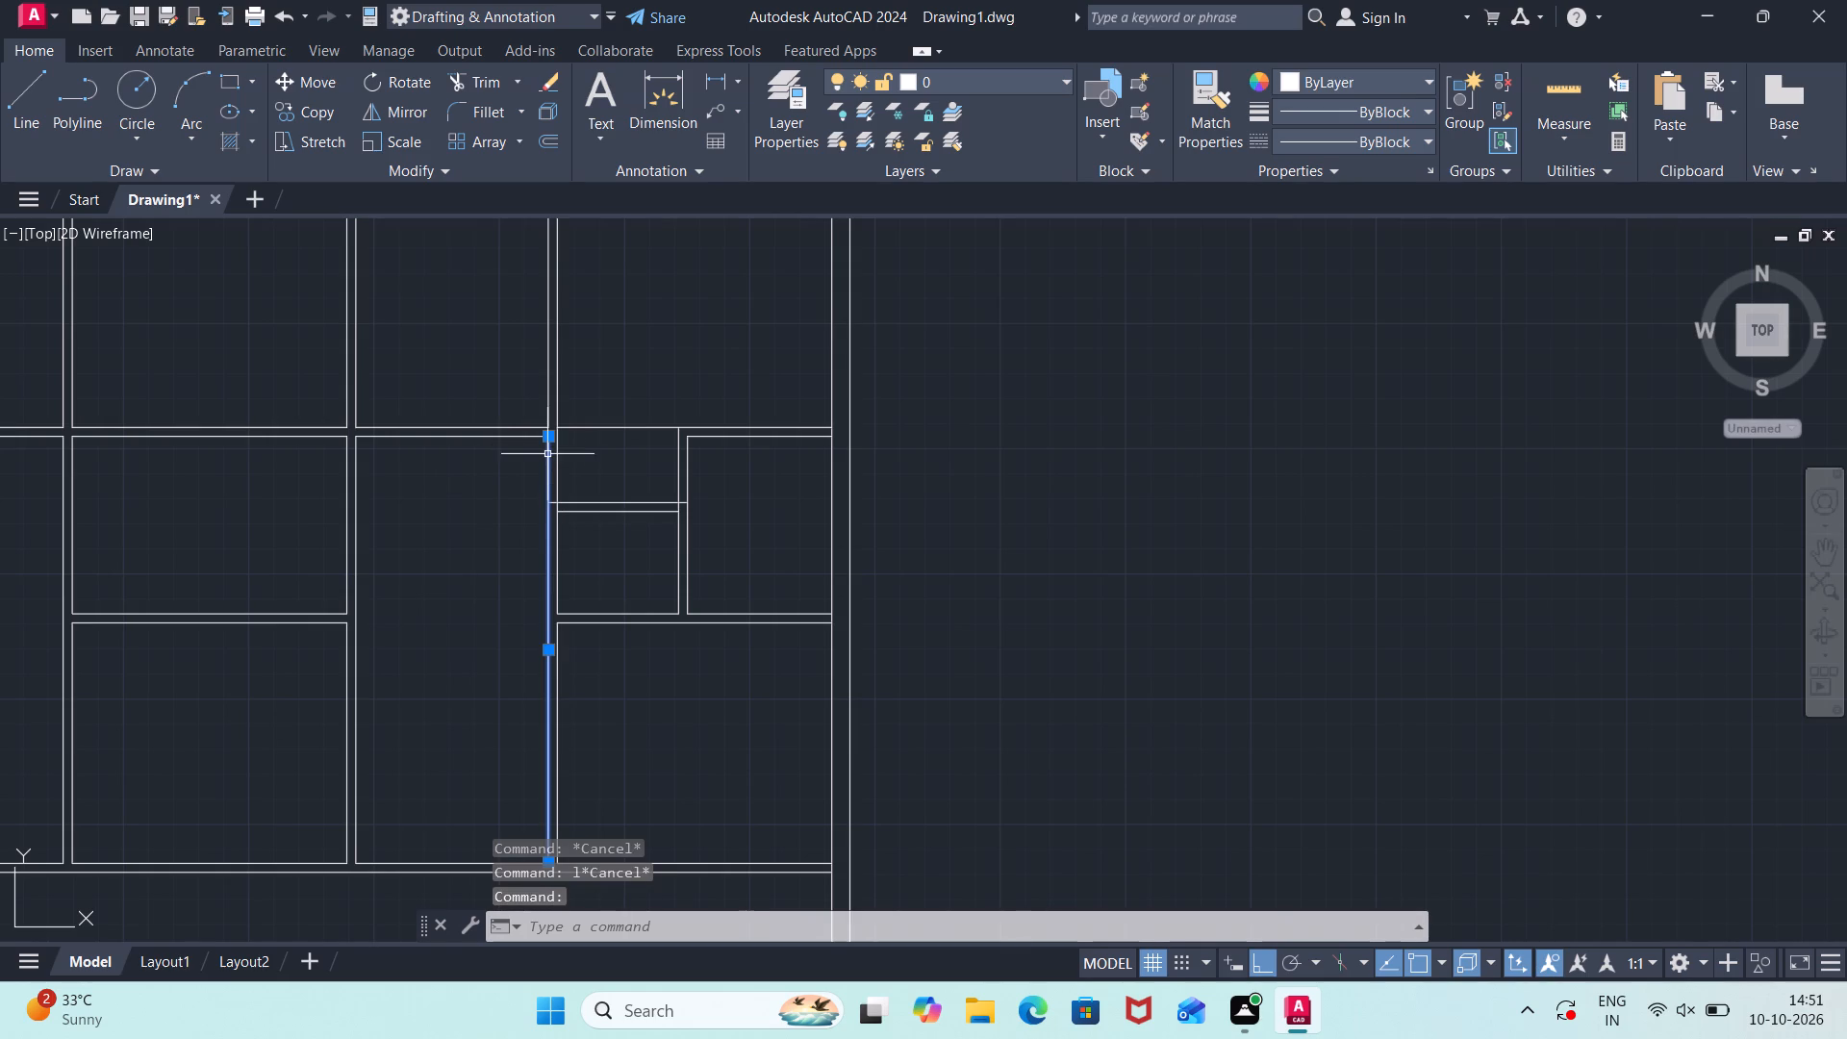
pyautogui.scroll(3, 549, 412)
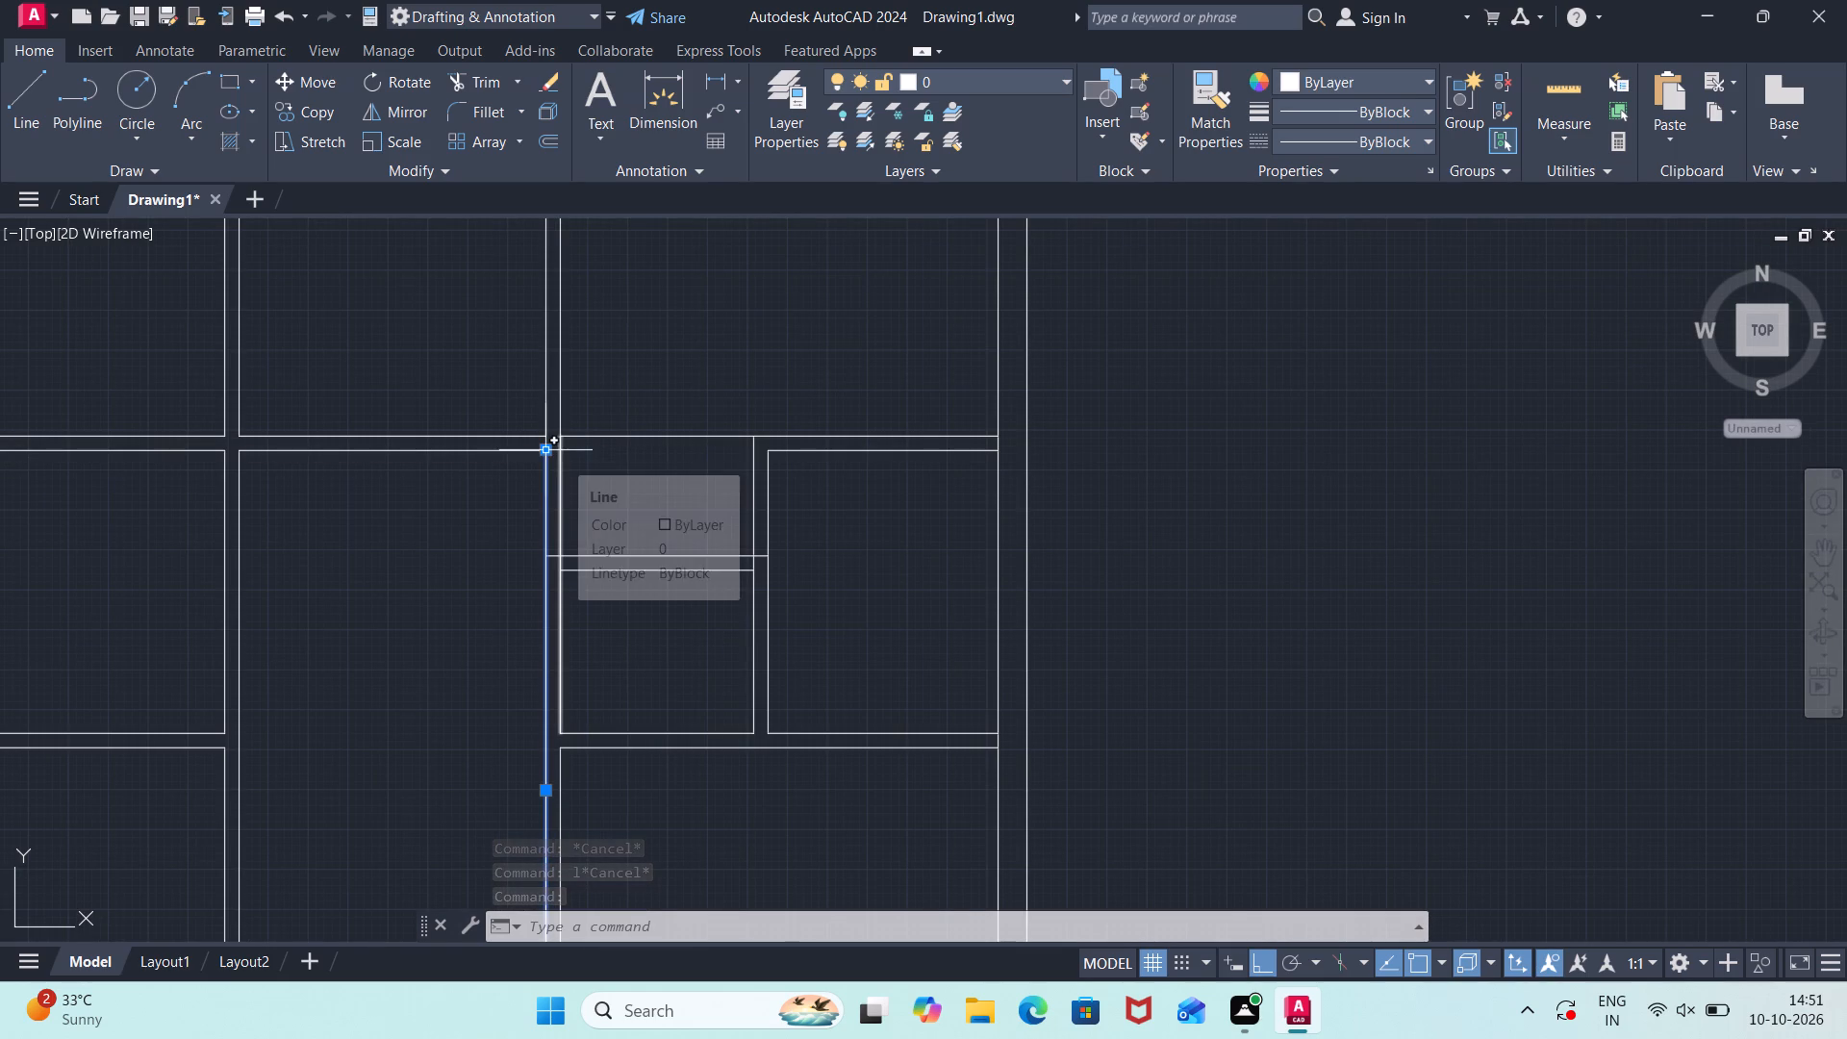
pyautogui.click(544, 450)
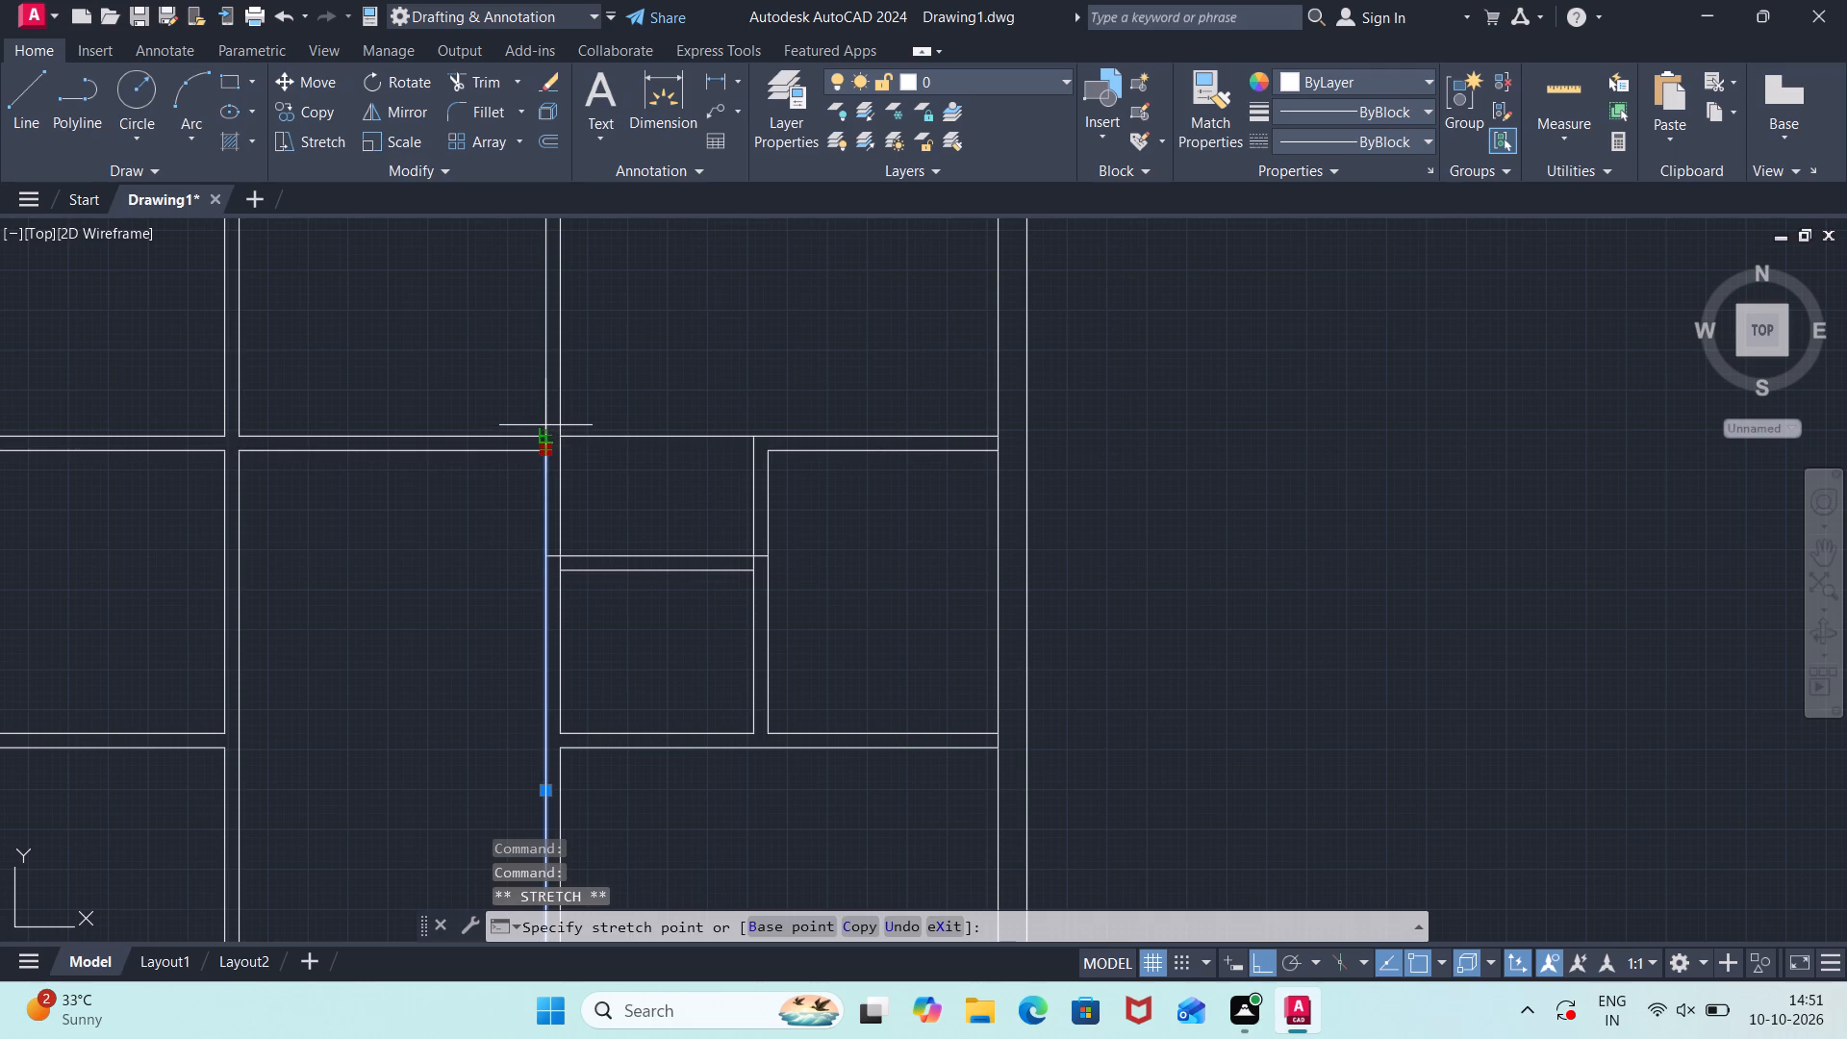
pyautogui.click(549, 442)
pyautogui.press('Escape')
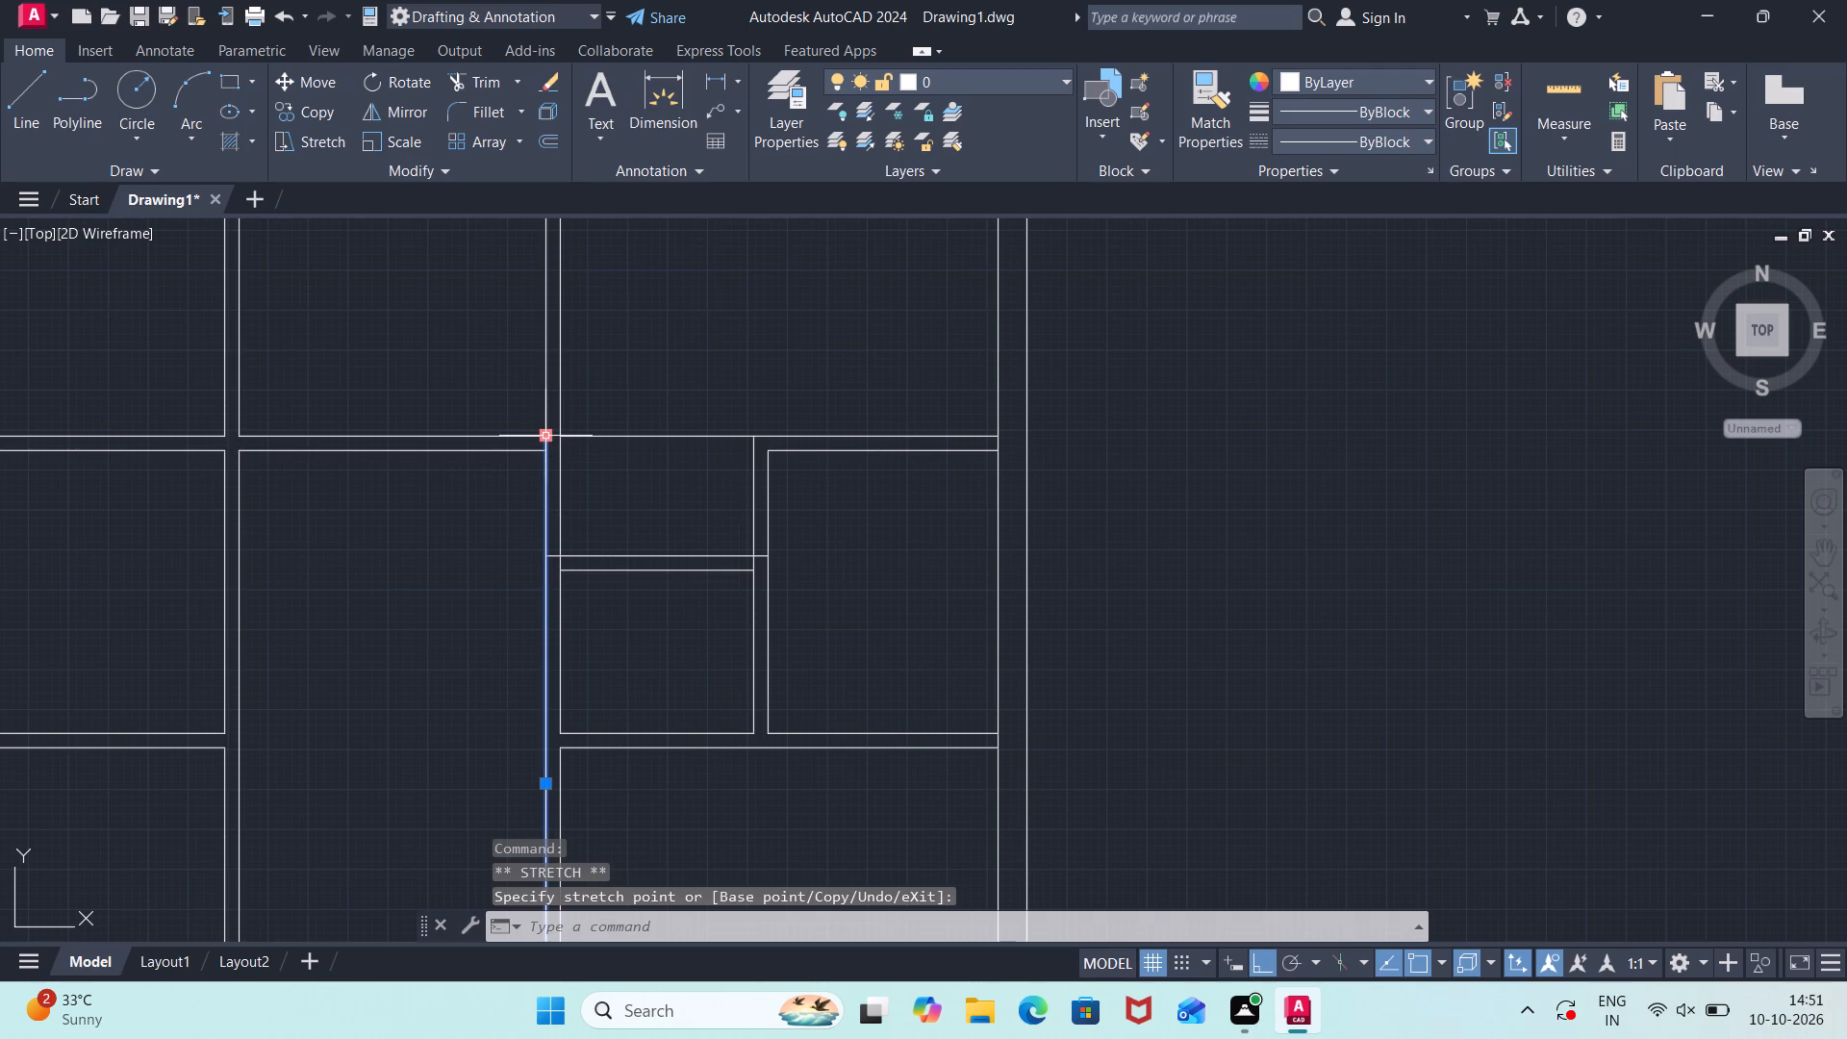
pyautogui.scroll(-2, 561, 472)
pyautogui.scroll(4, 582, 498)
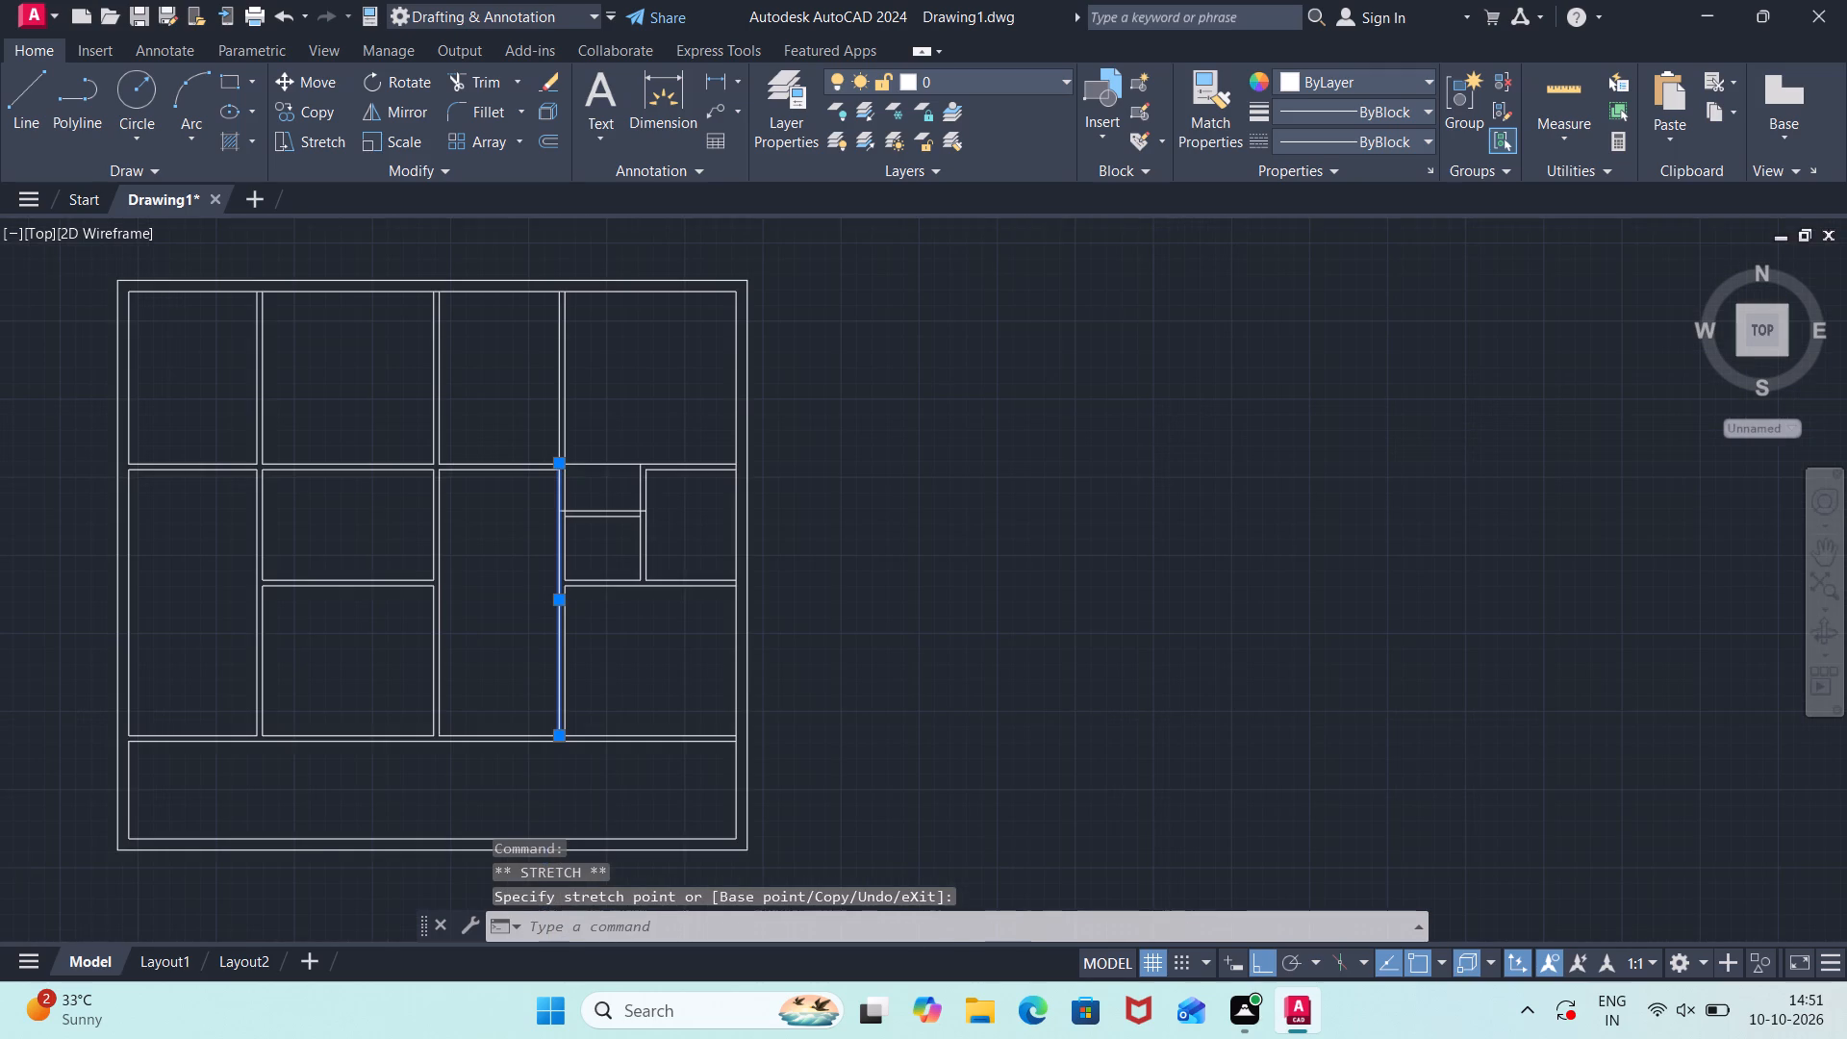
pyautogui.scroll(-1, 539, 469)
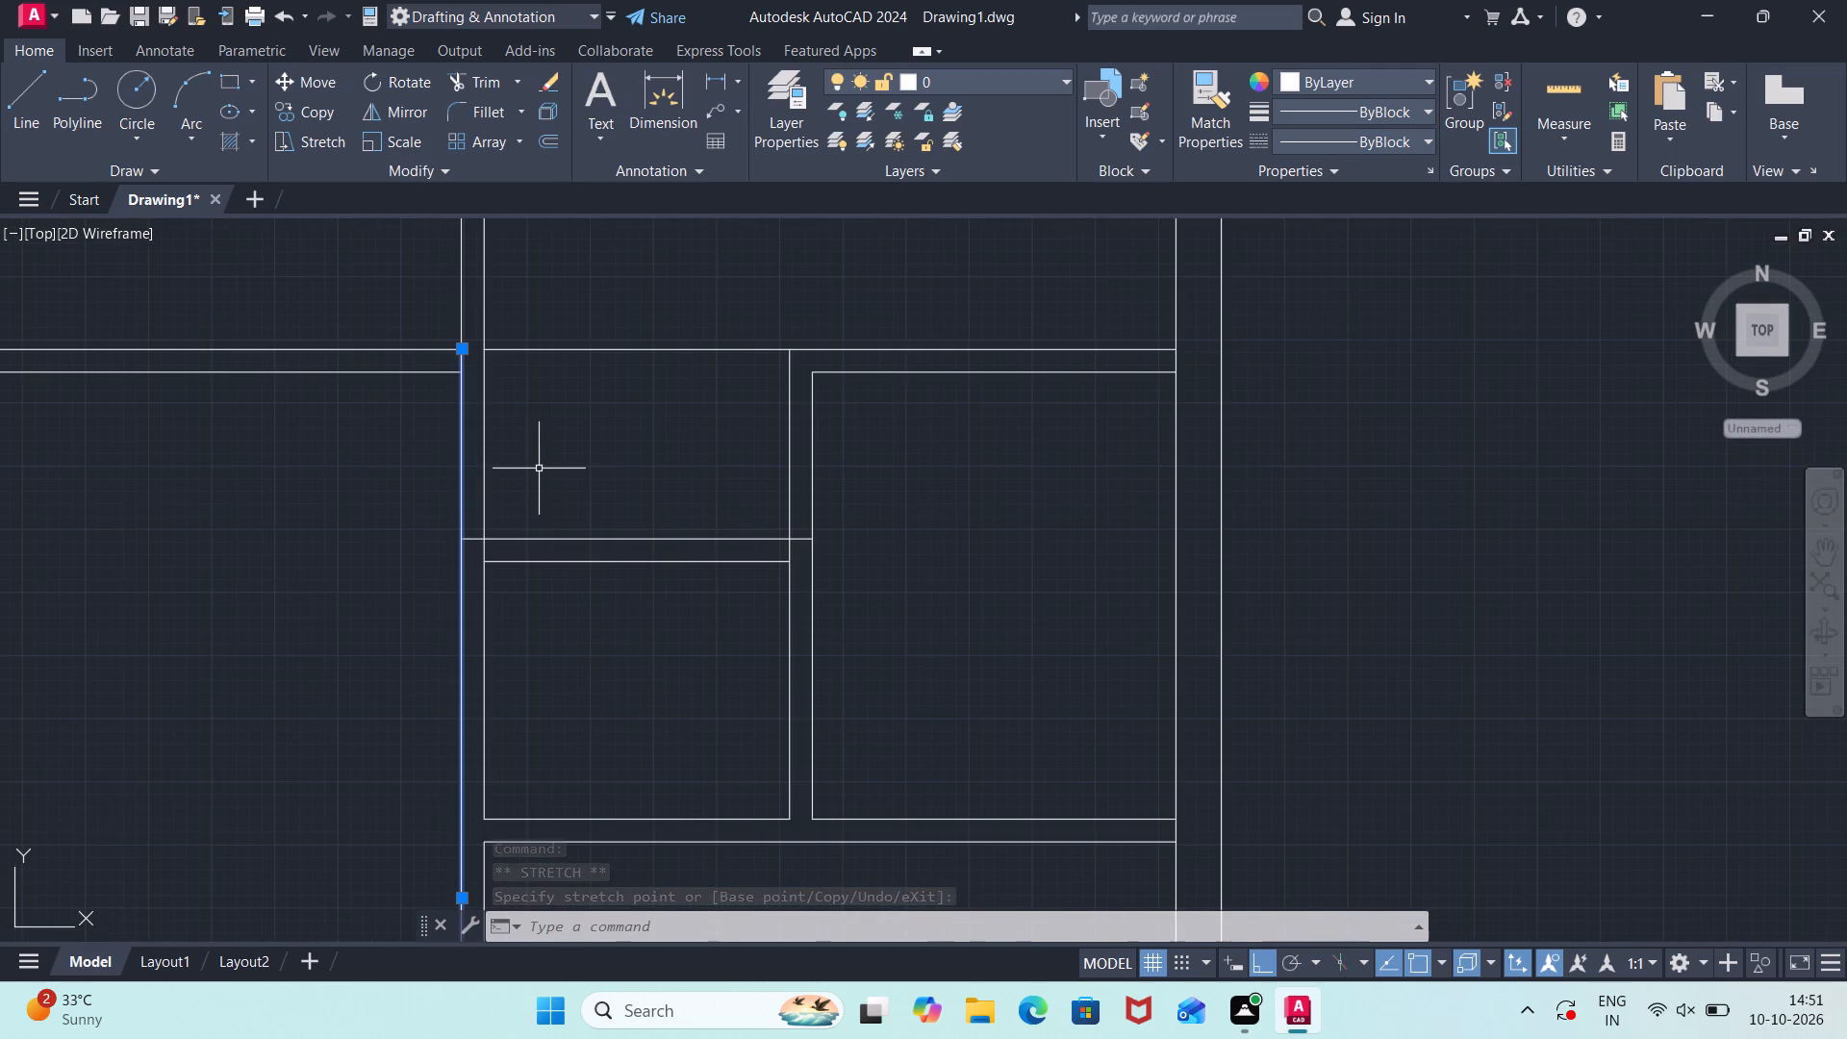
pyautogui.scroll(-2, 515, 426)
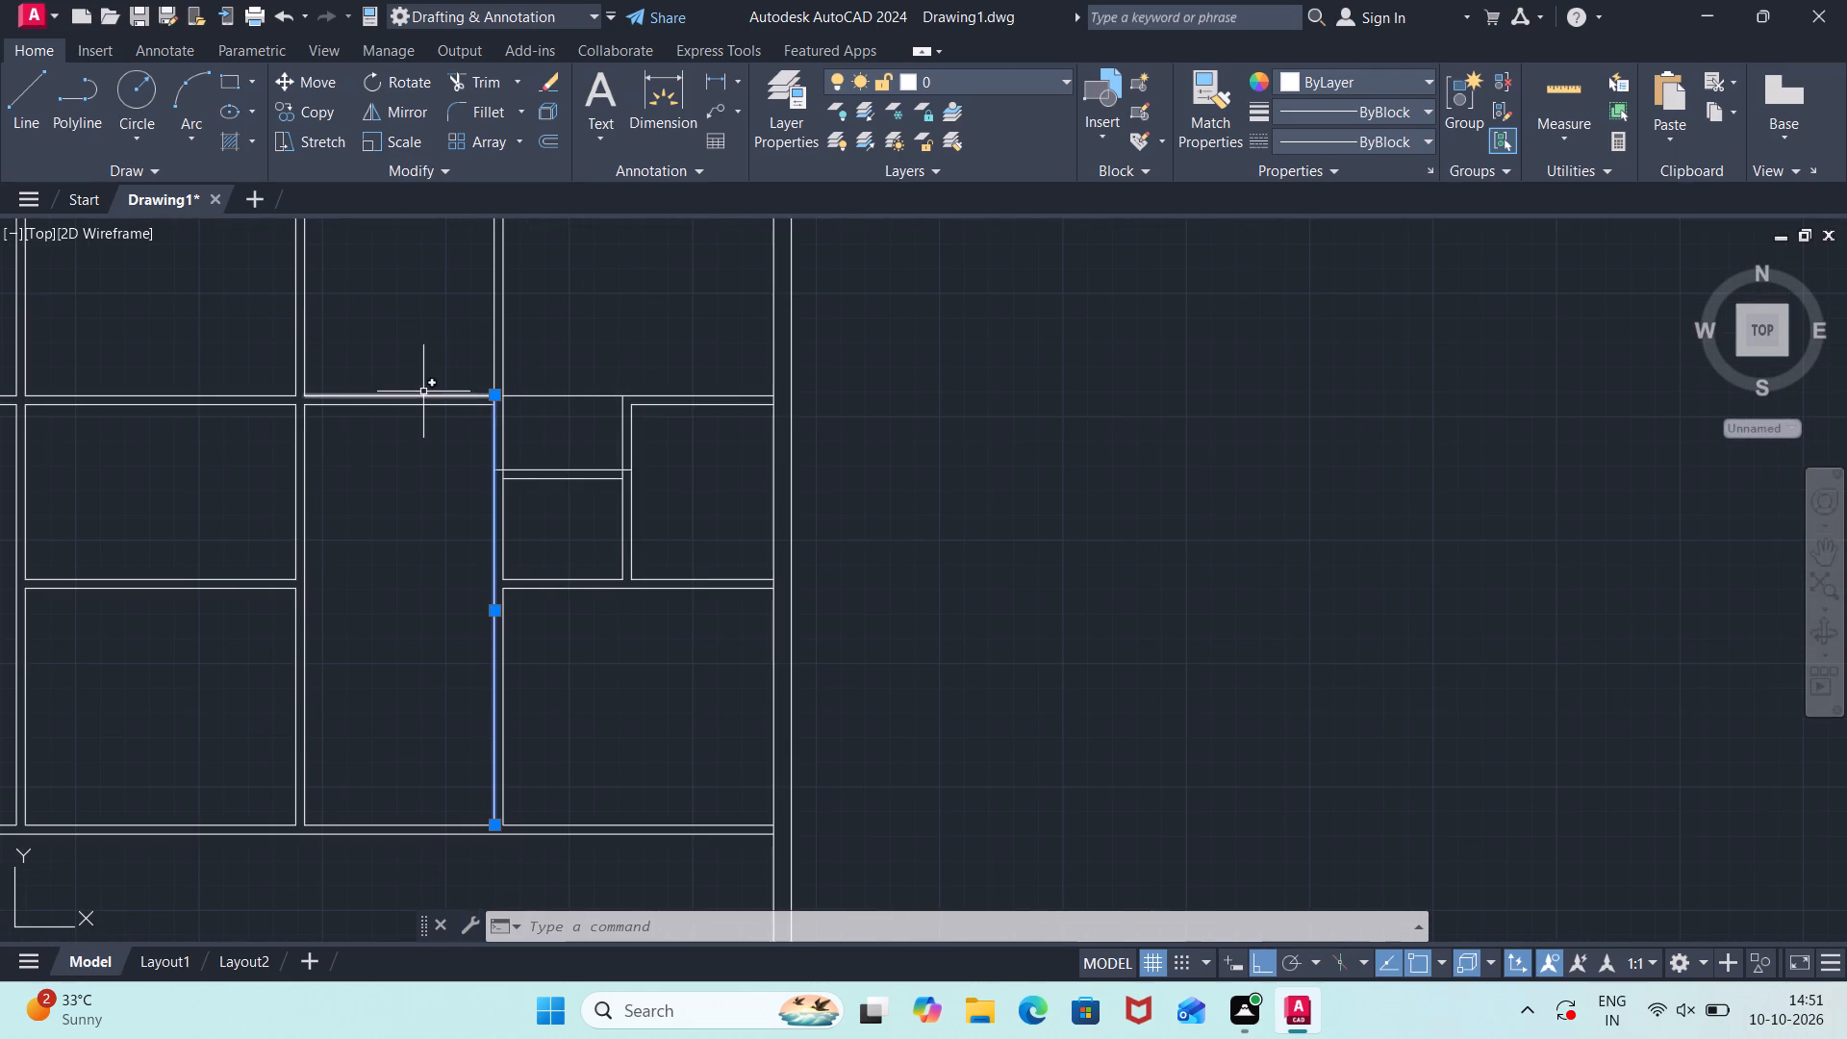
pyautogui.press('Escape')
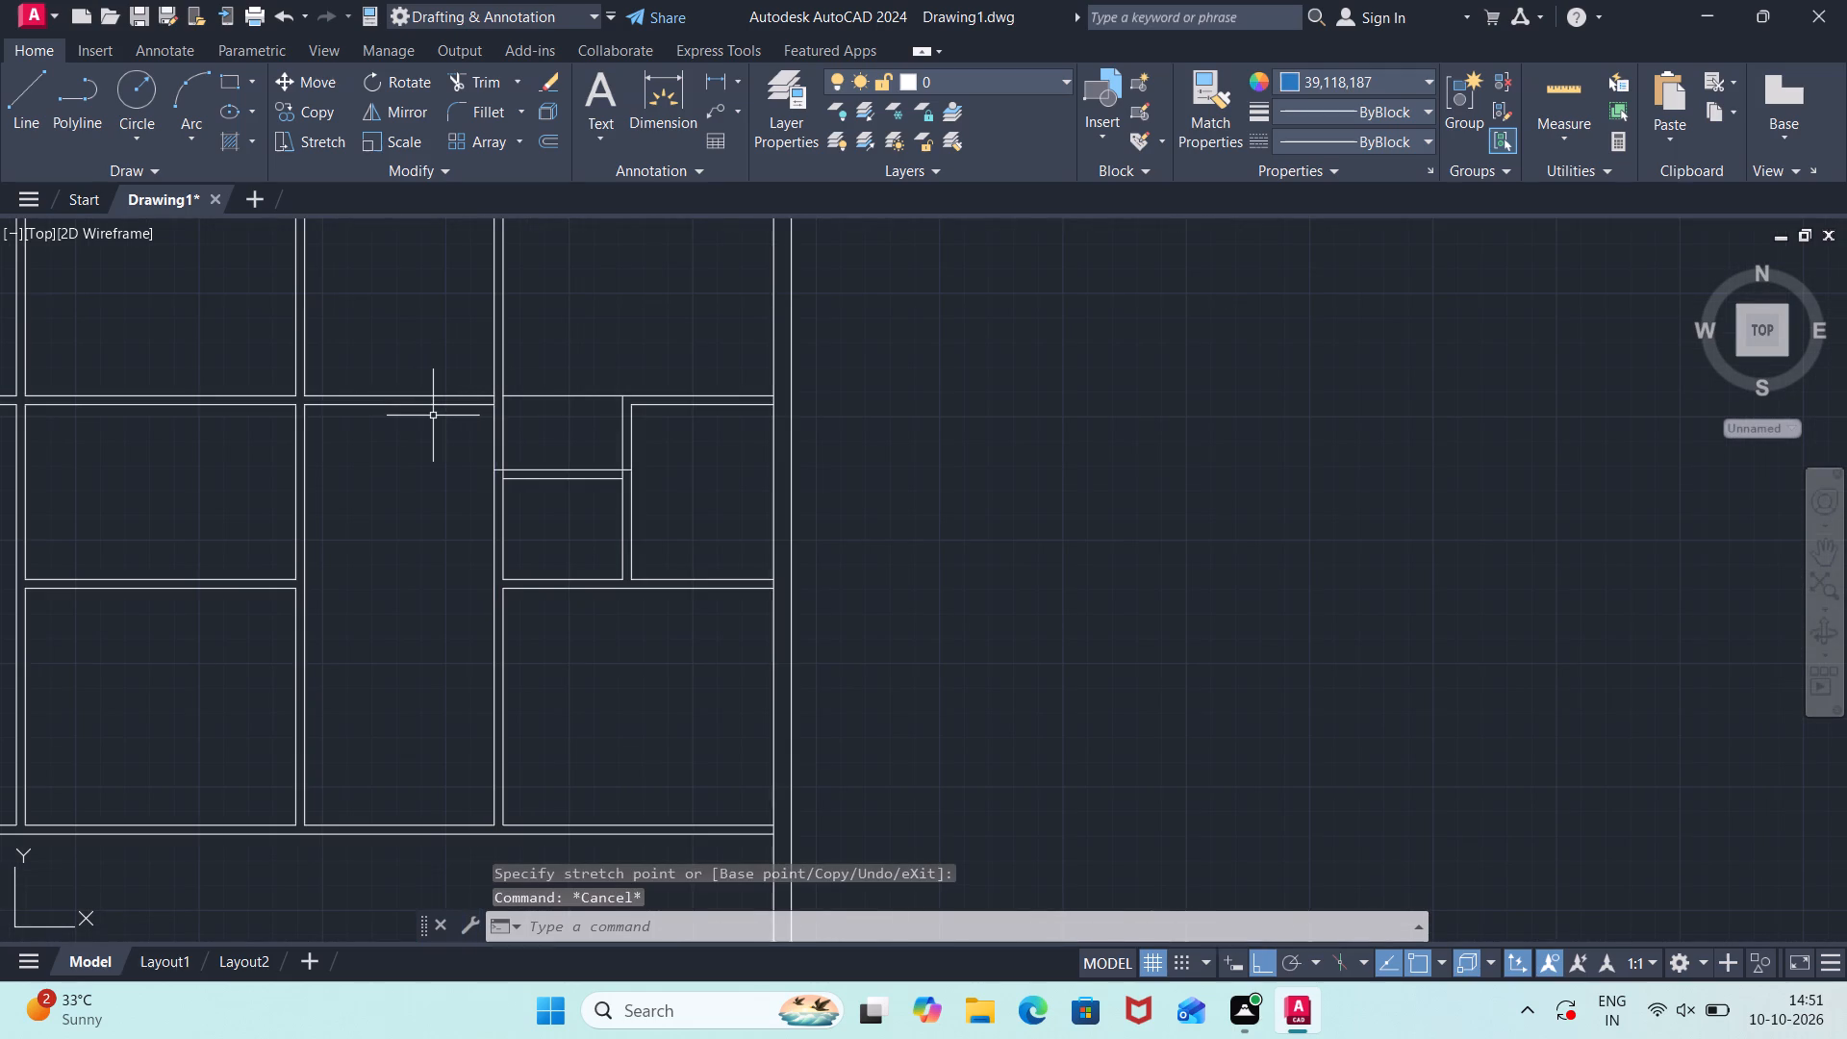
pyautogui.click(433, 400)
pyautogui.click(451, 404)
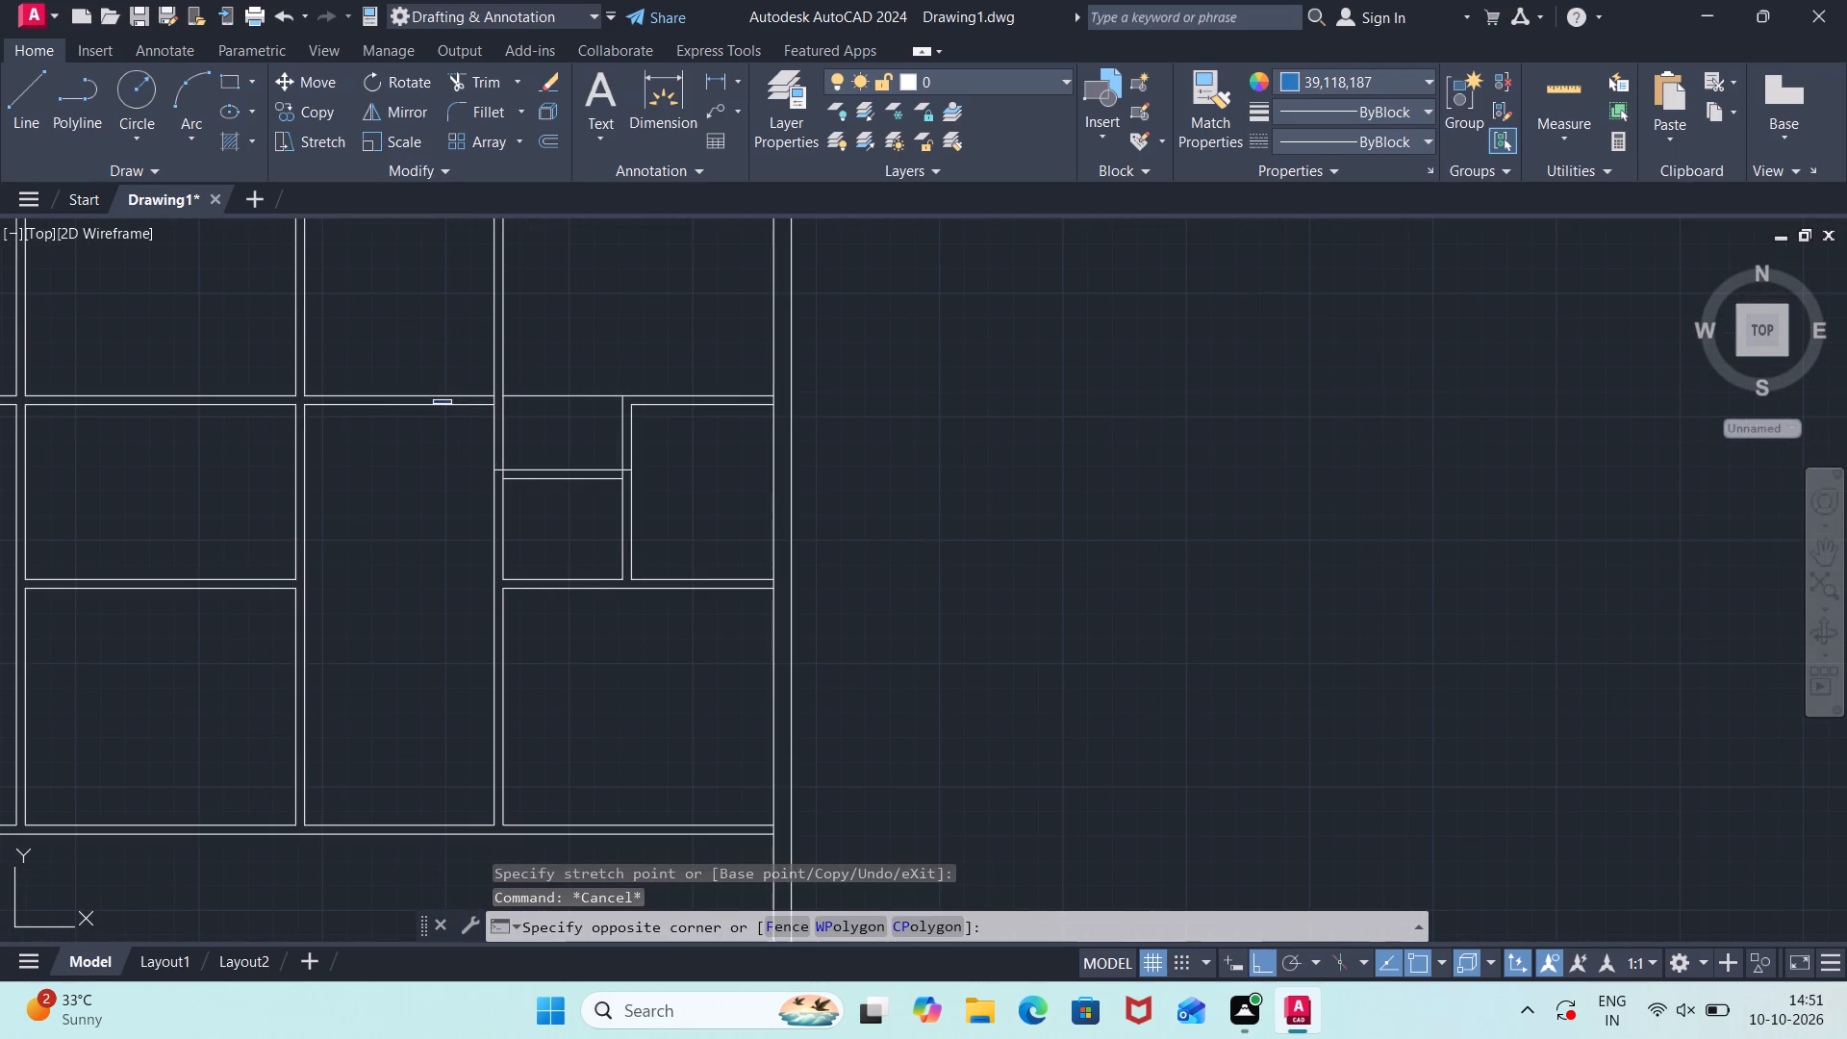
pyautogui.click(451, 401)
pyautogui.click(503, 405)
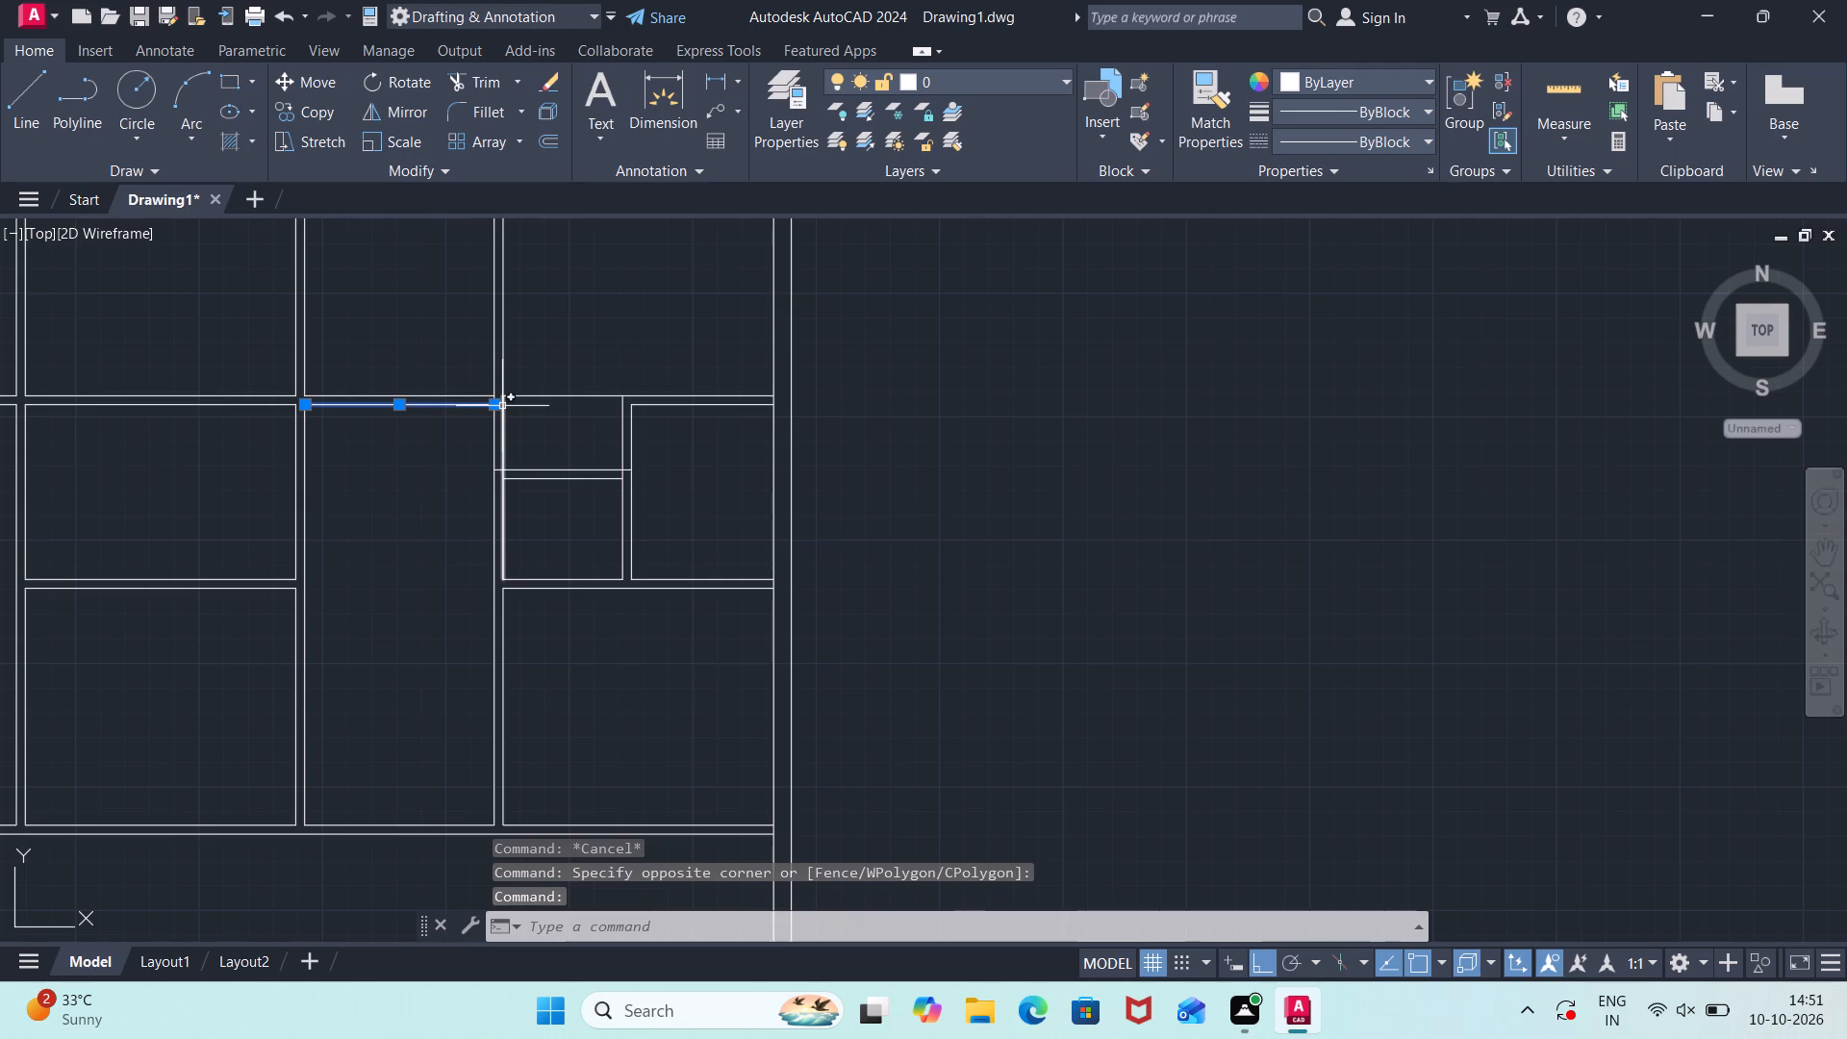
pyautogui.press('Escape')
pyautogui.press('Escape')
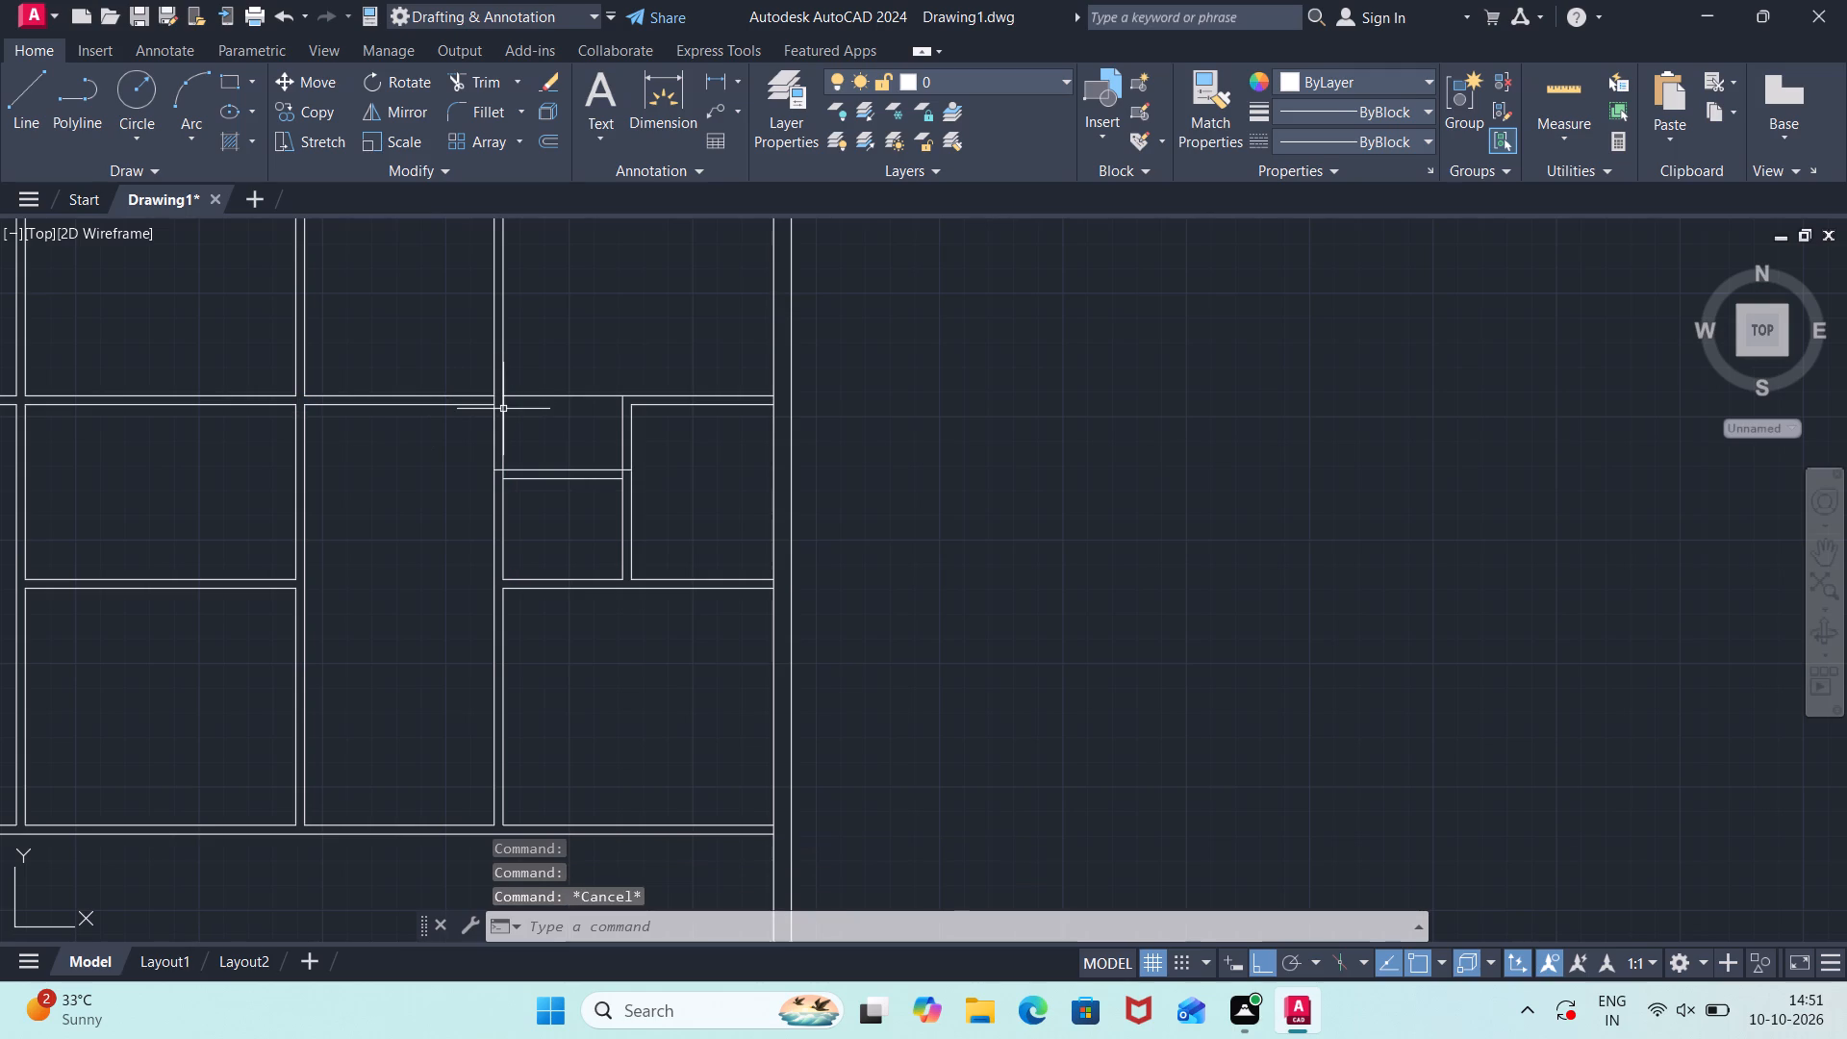
# Stretch the right end of the upper horizontal partition's lower line across to the right line of the third vertical partition.
pyautogui.scroll(3, 503, 409)
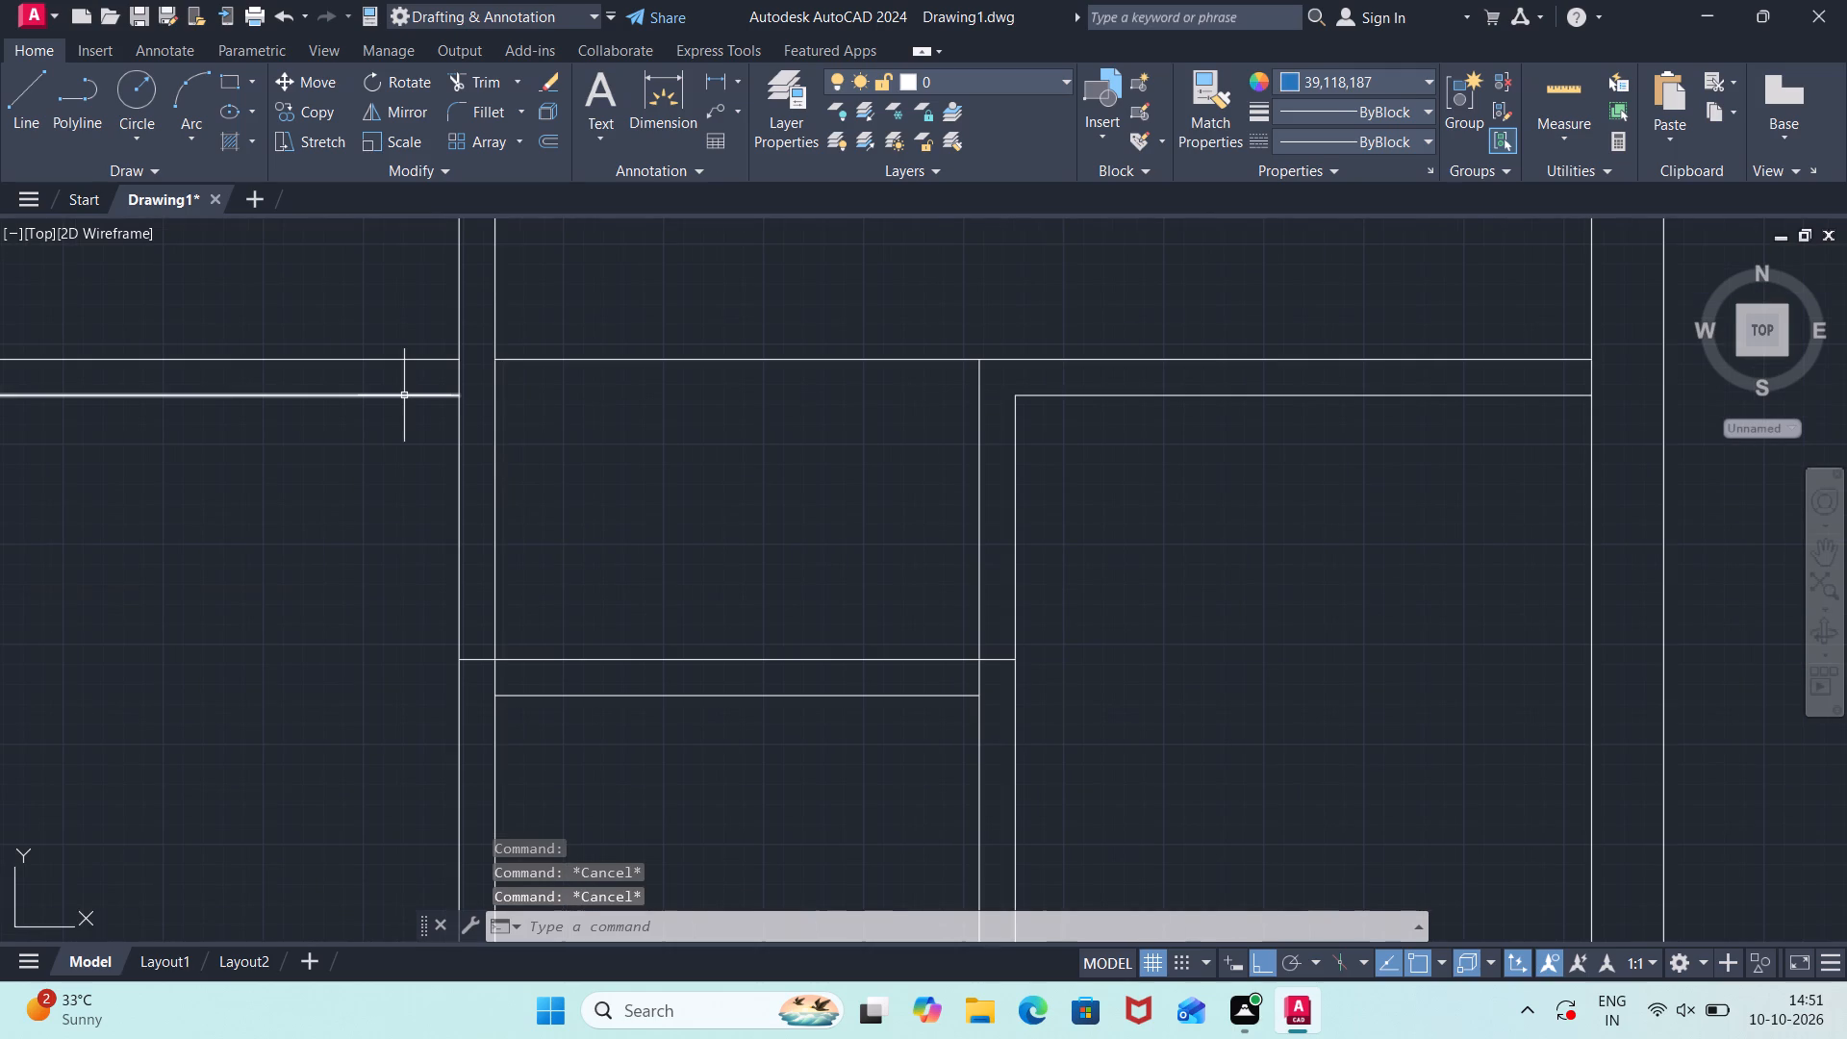
pyautogui.click(404, 394)
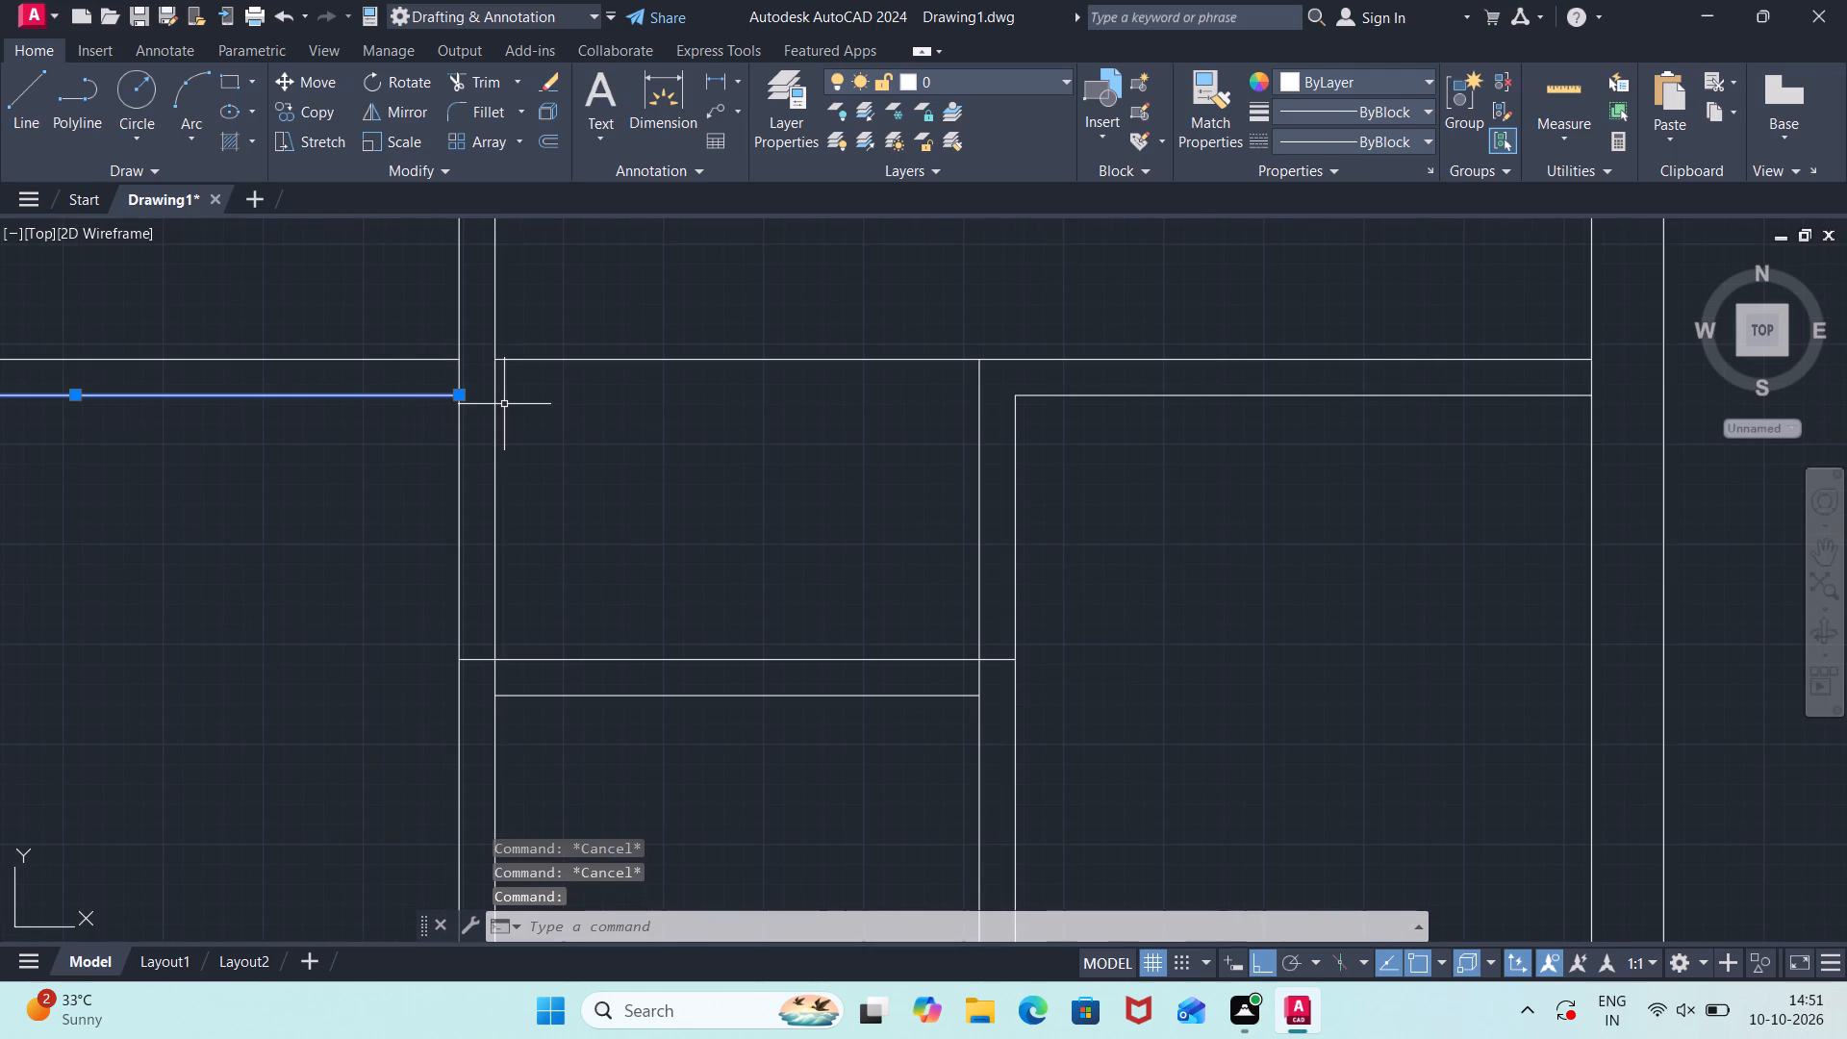
pyautogui.click(462, 393)
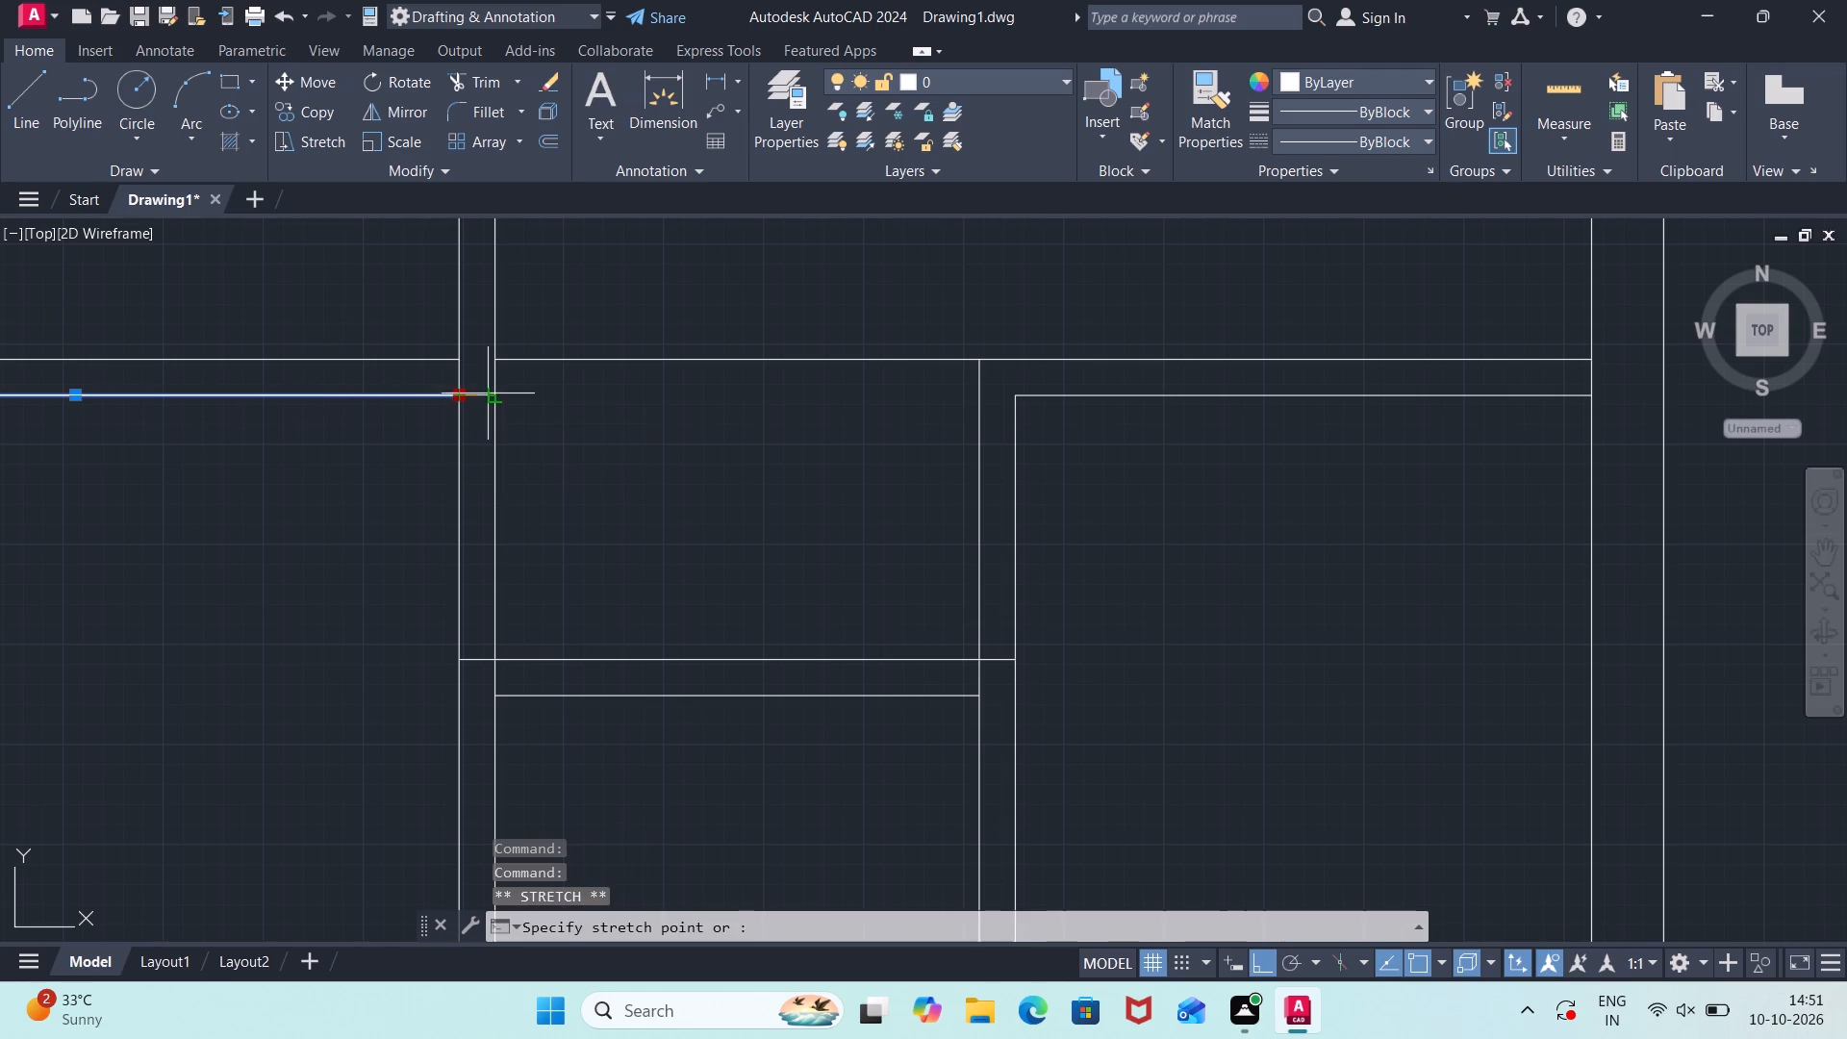
pyautogui.click(497, 394)
pyautogui.press('Escape')
pyautogui.scroll(-2, 498, 396)
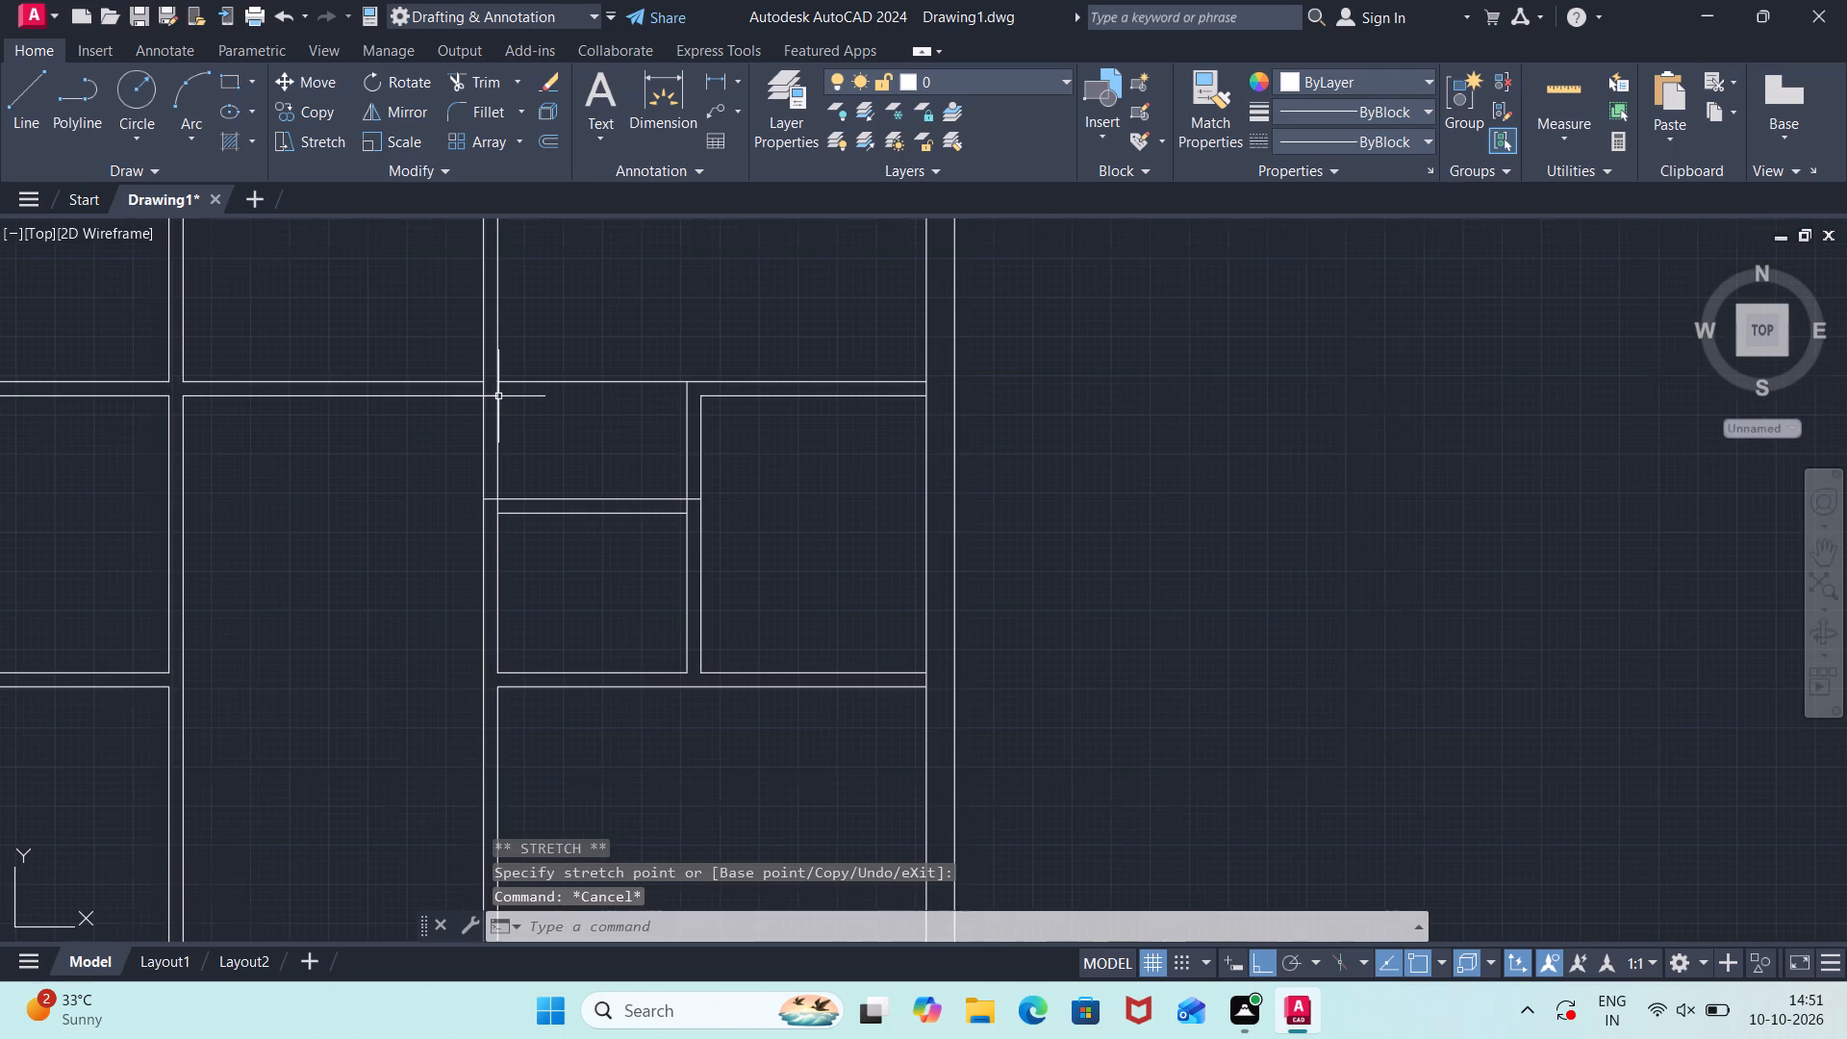
# Trim both lines of the third vertical partition between the upper and new horizontal partitions, including the left line's stub inside the junction.
pyautogui.write('tr')
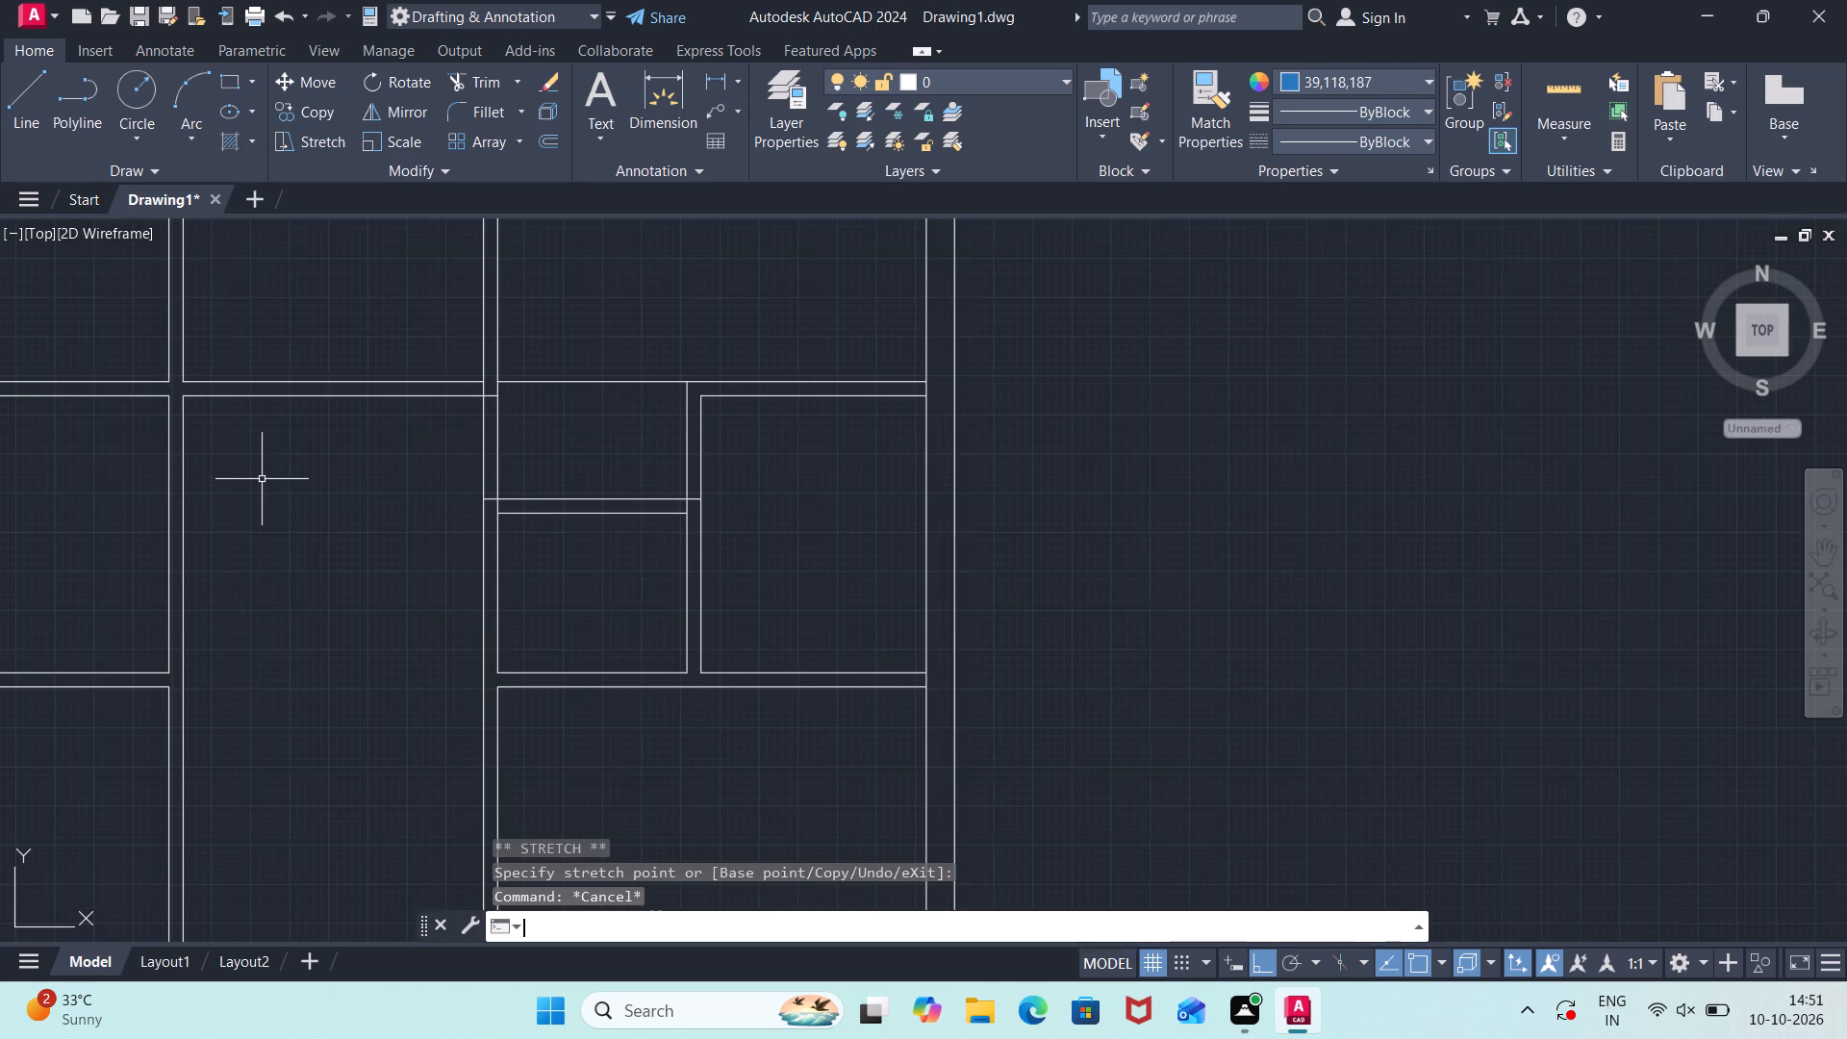
pyautogui.press('Return')
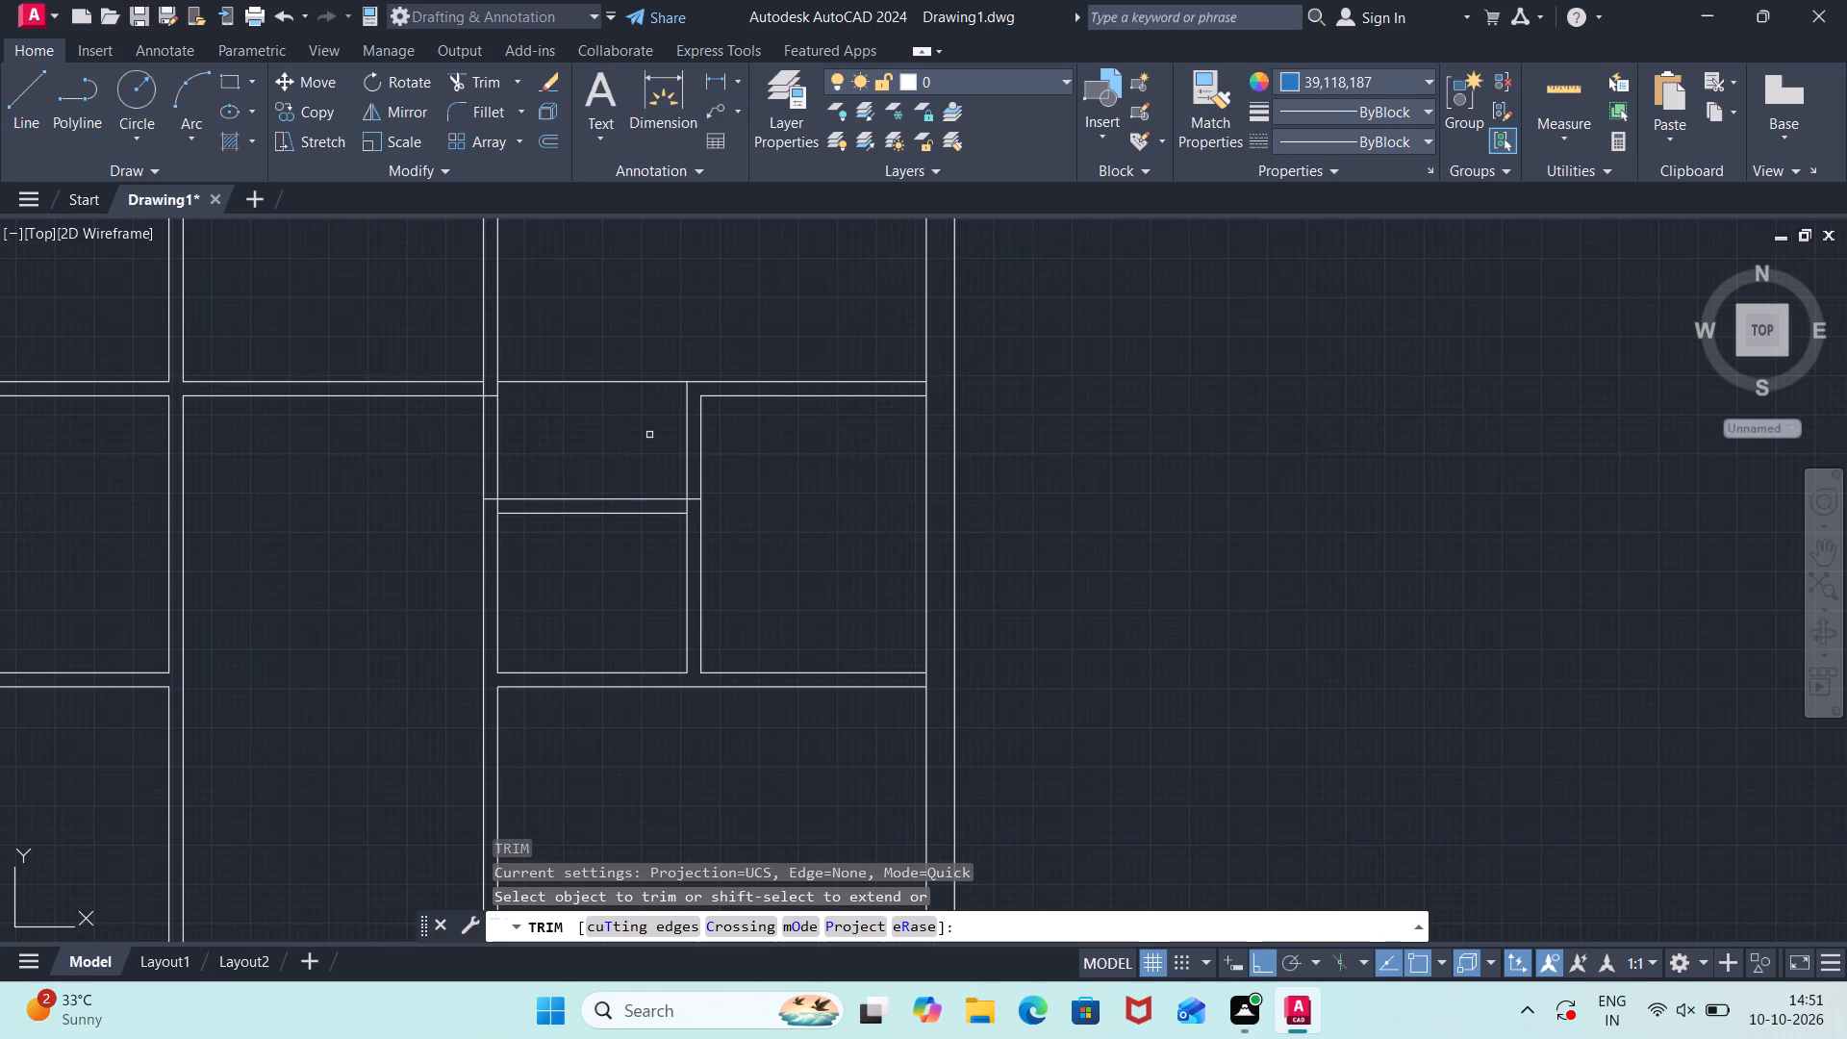
pyautogui.click(510, 468)
pyautogui.click(425, 482)
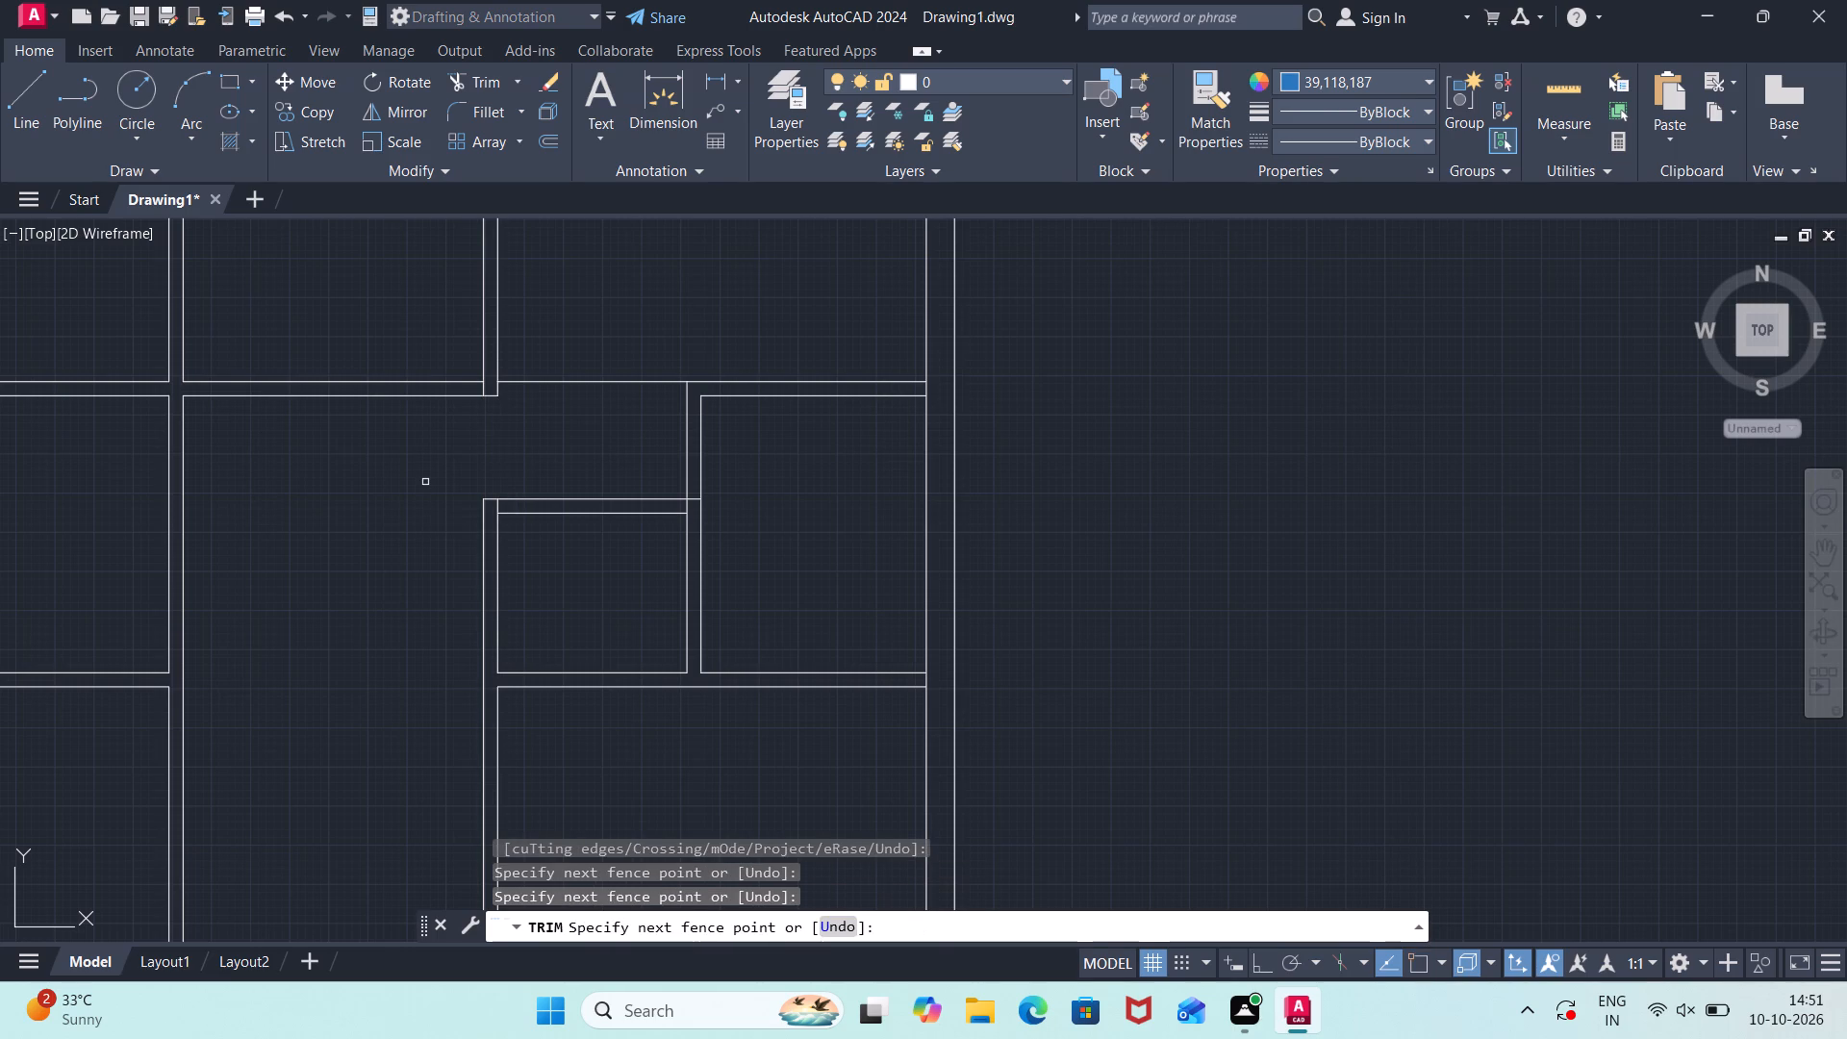
pyautogui.click(489, 387)
pyautogui.click(473, 390)
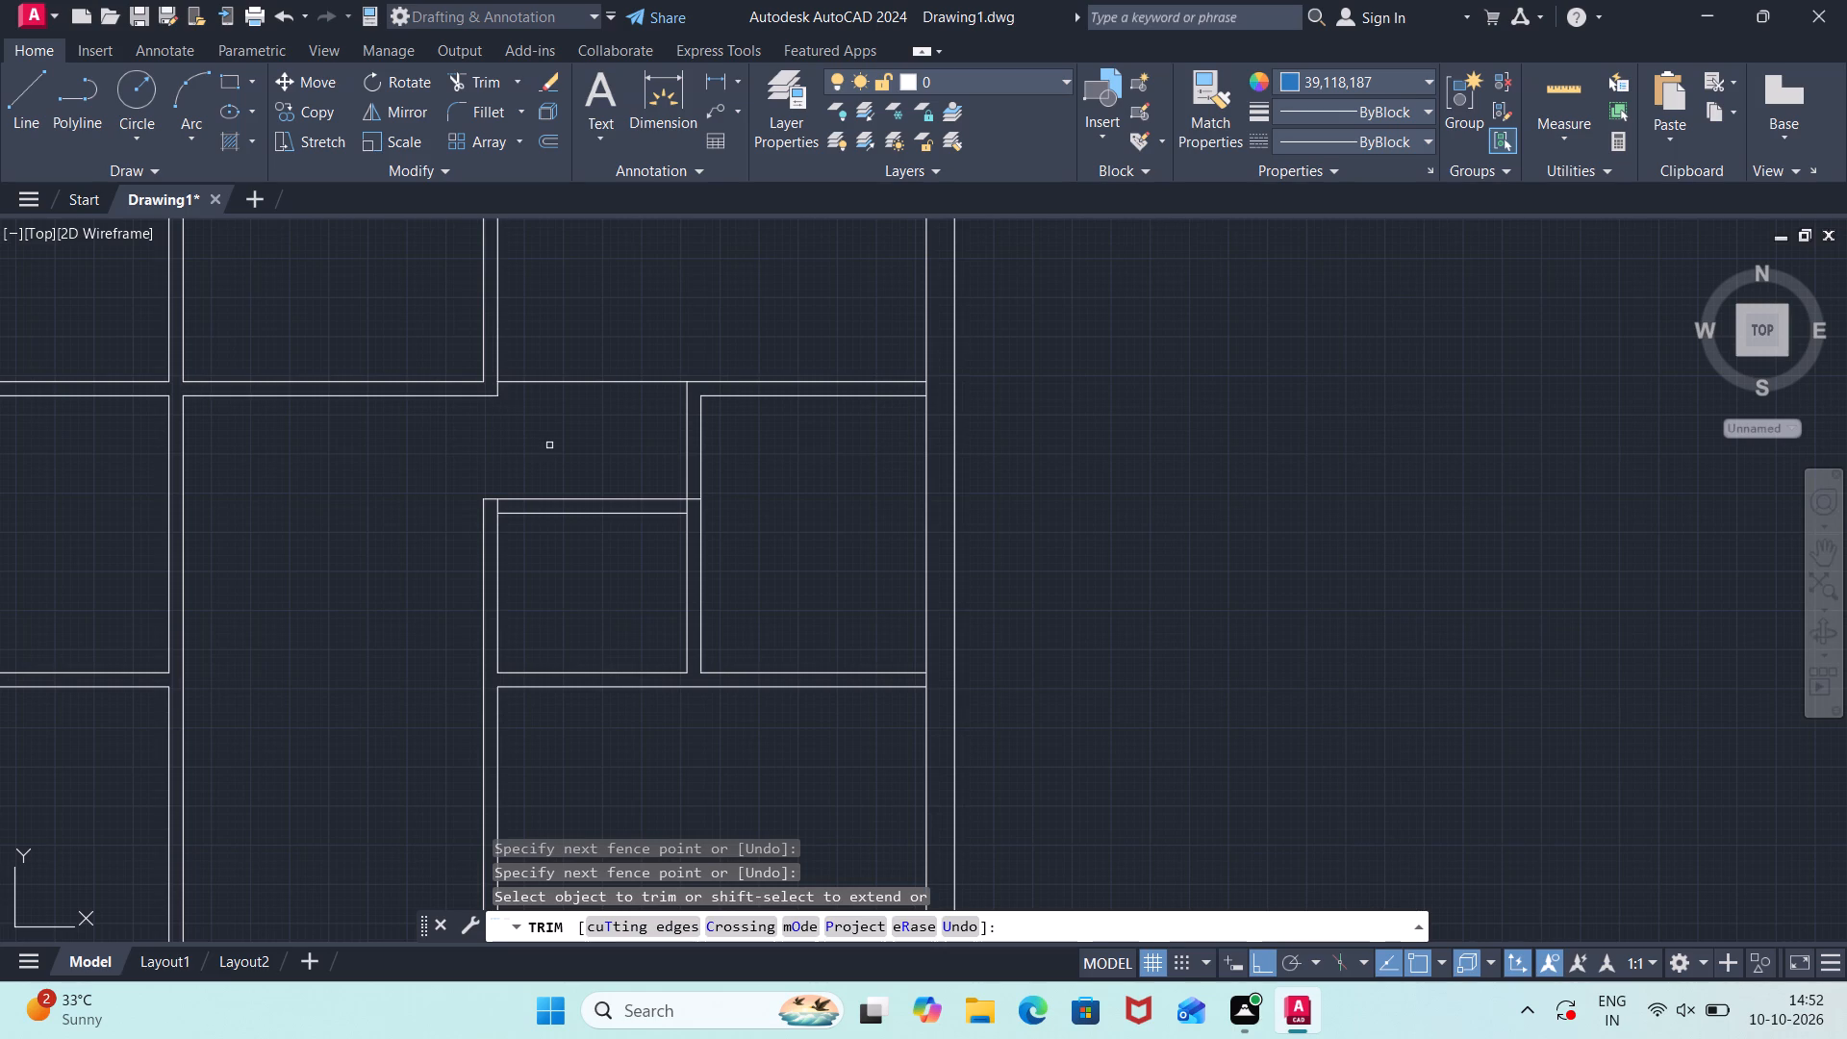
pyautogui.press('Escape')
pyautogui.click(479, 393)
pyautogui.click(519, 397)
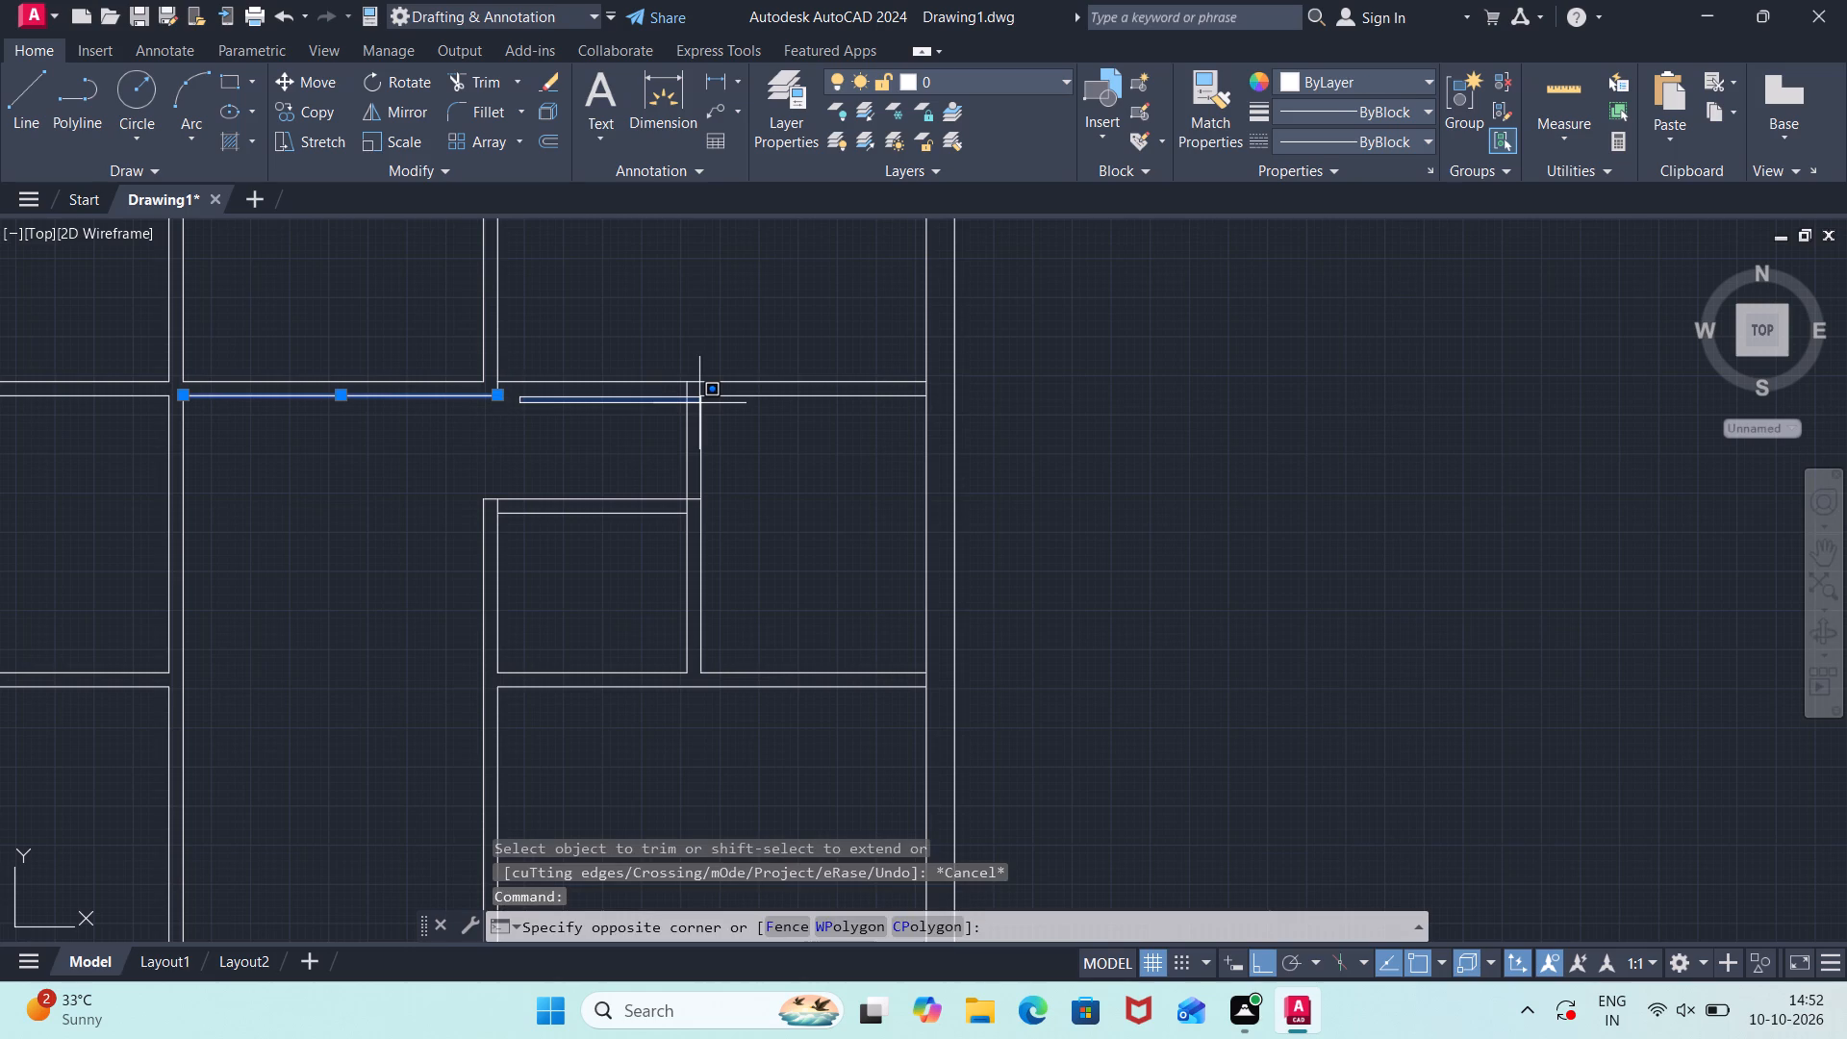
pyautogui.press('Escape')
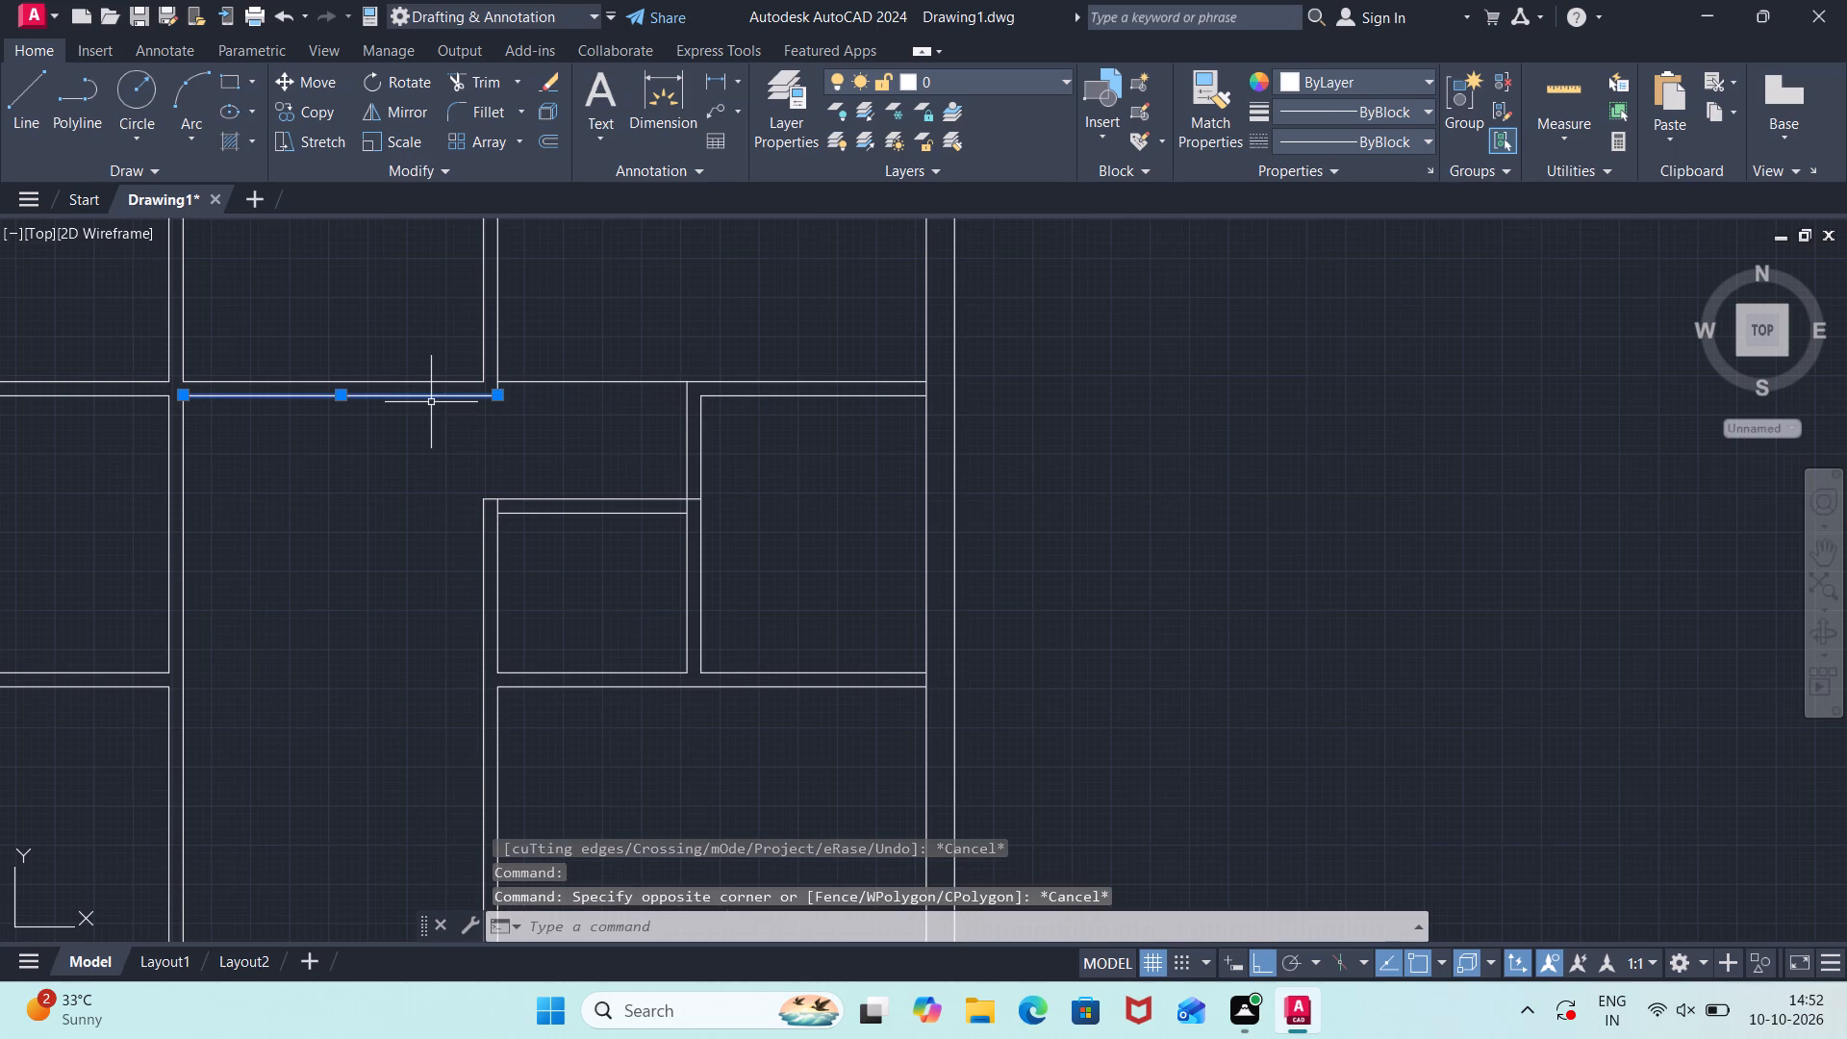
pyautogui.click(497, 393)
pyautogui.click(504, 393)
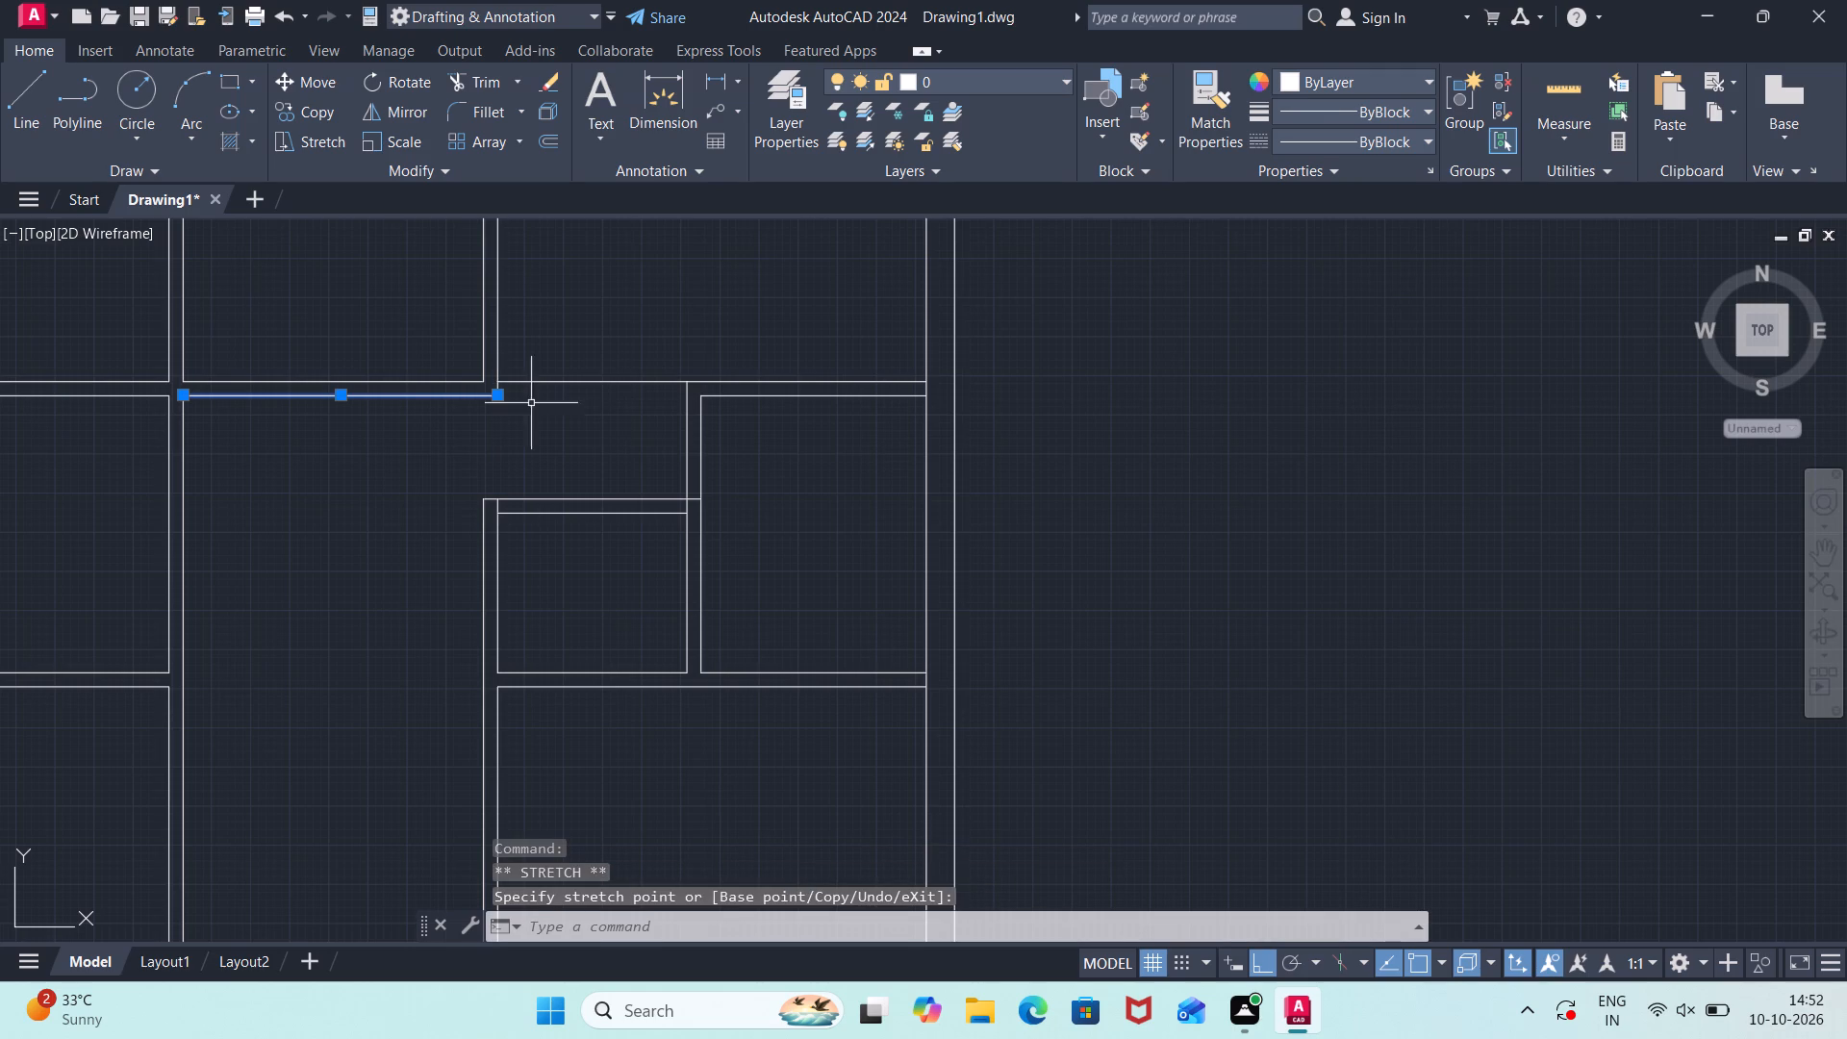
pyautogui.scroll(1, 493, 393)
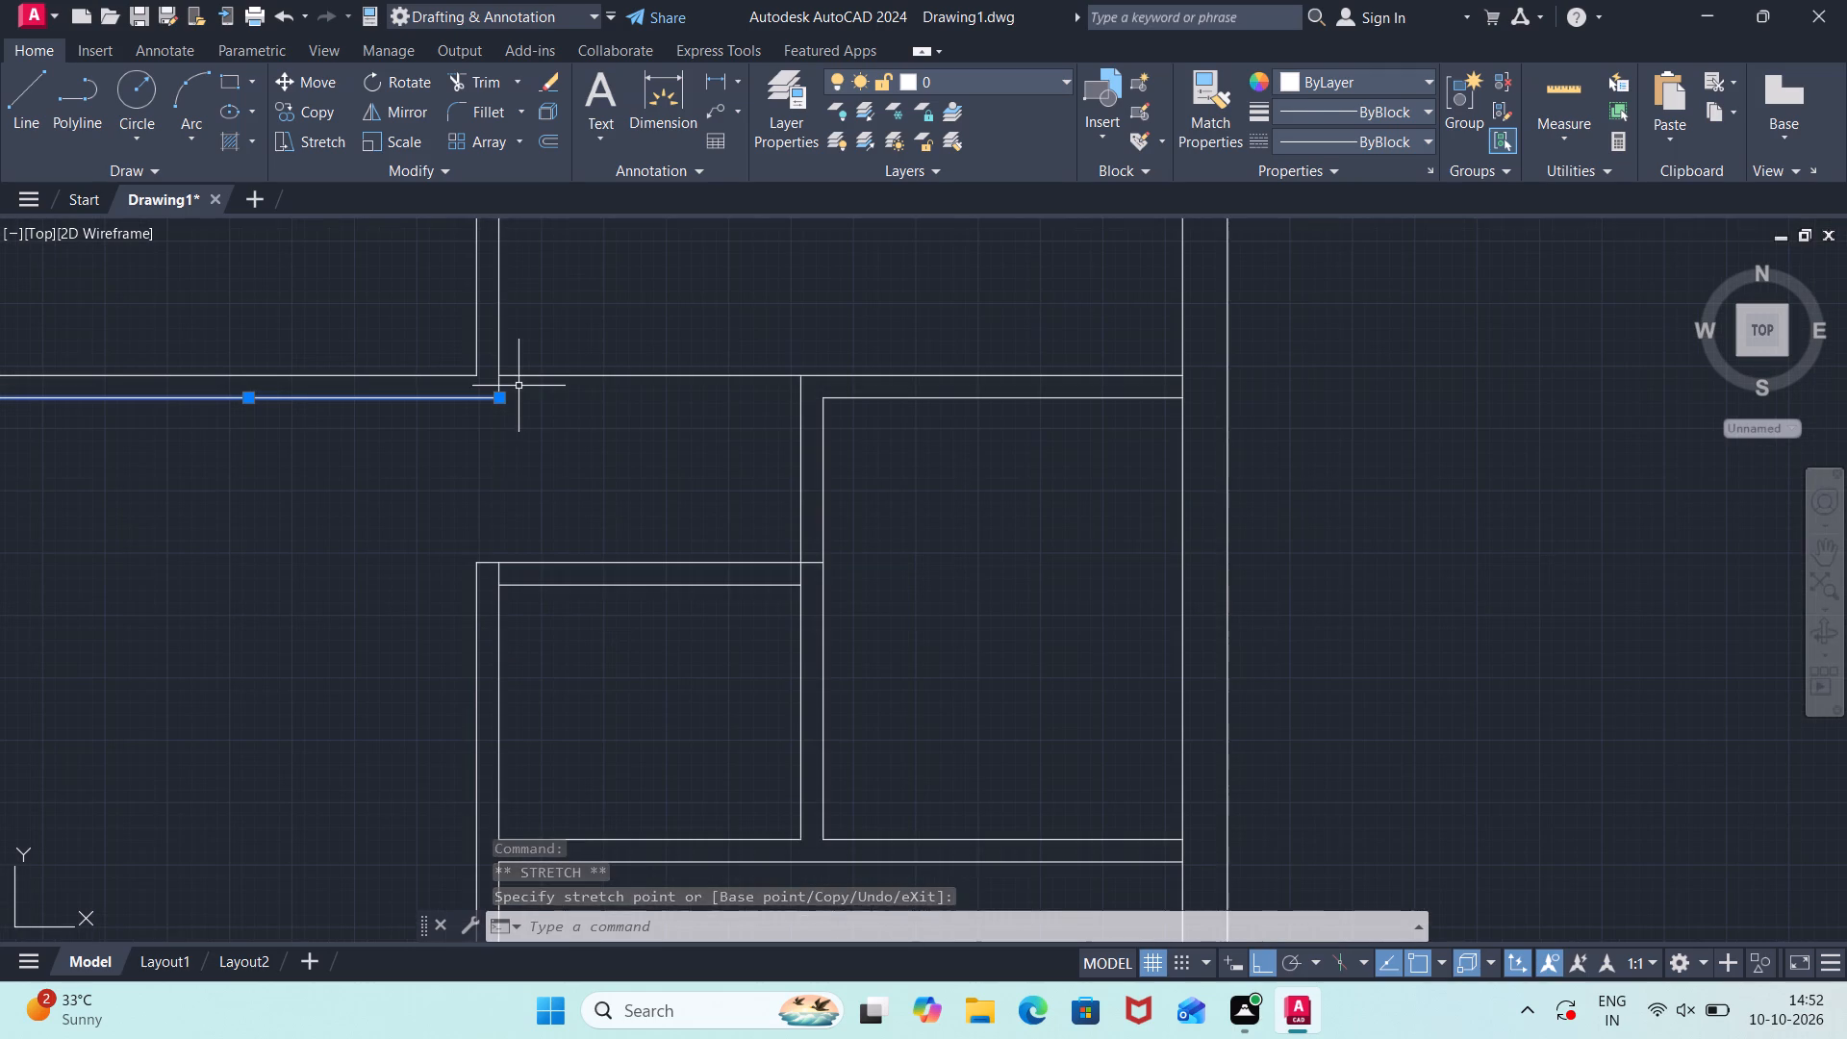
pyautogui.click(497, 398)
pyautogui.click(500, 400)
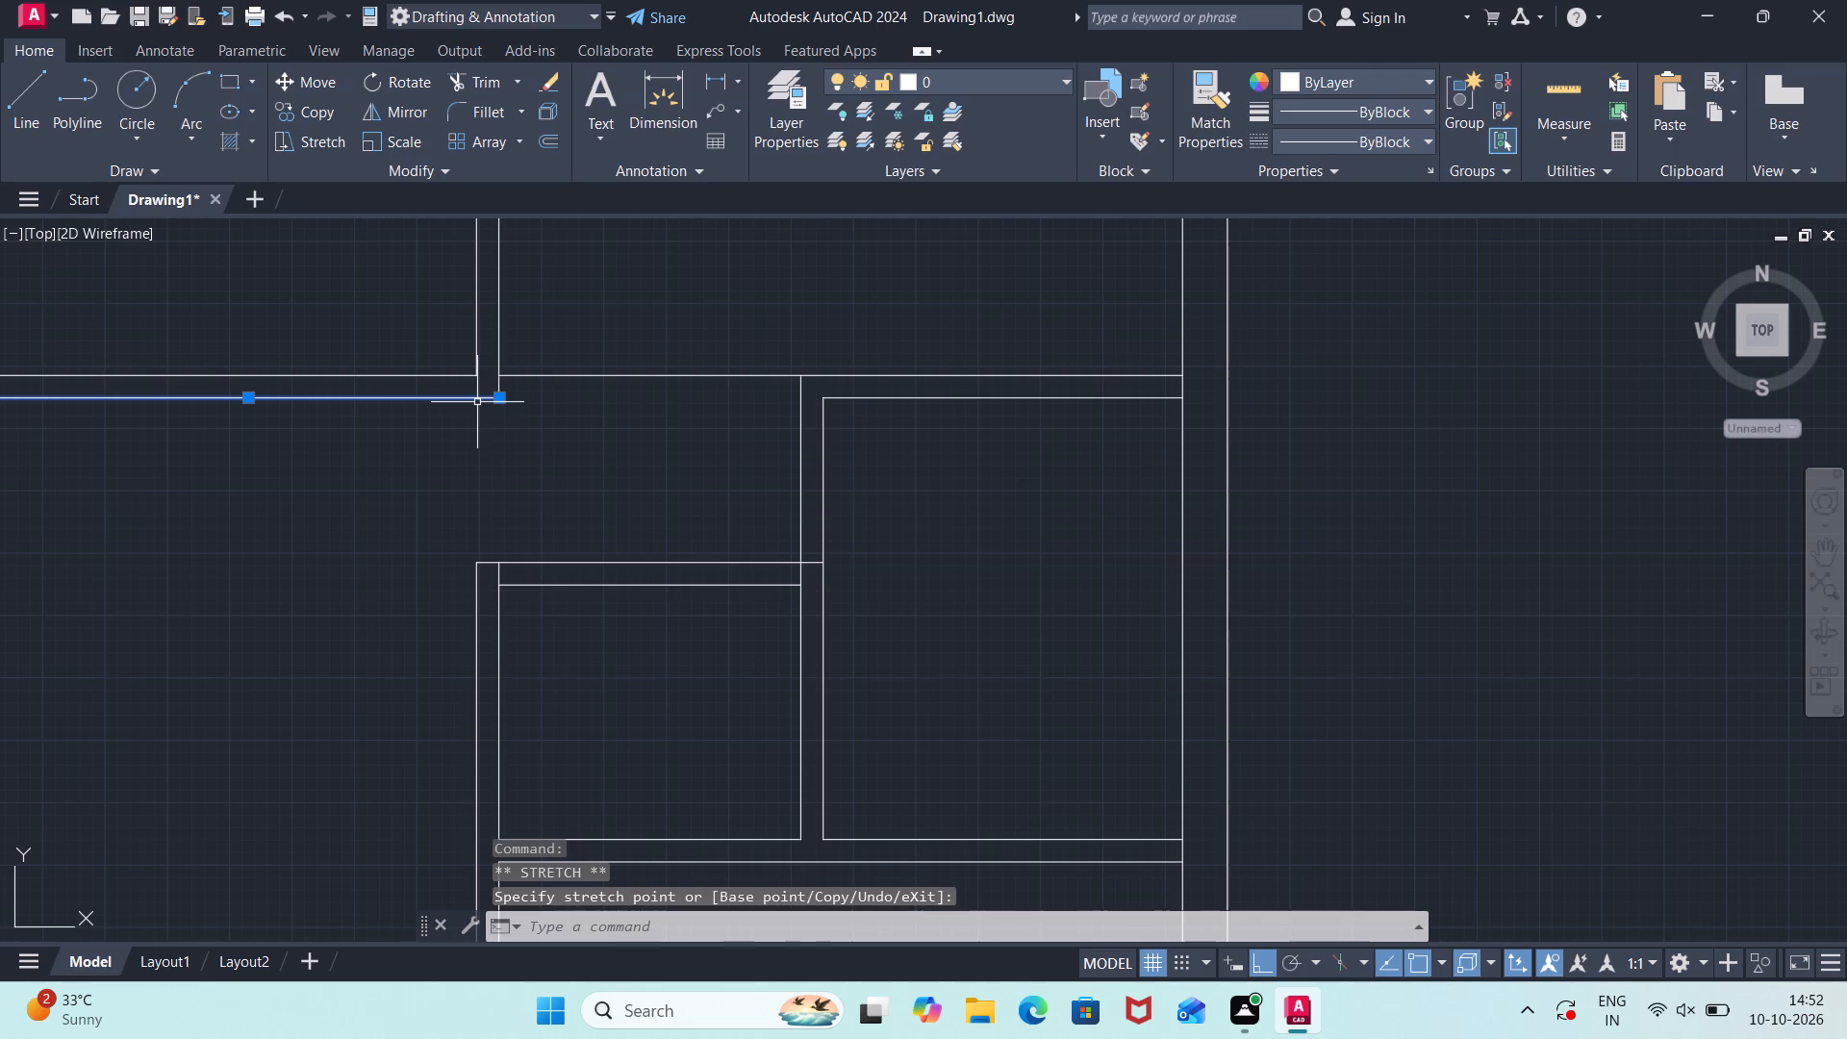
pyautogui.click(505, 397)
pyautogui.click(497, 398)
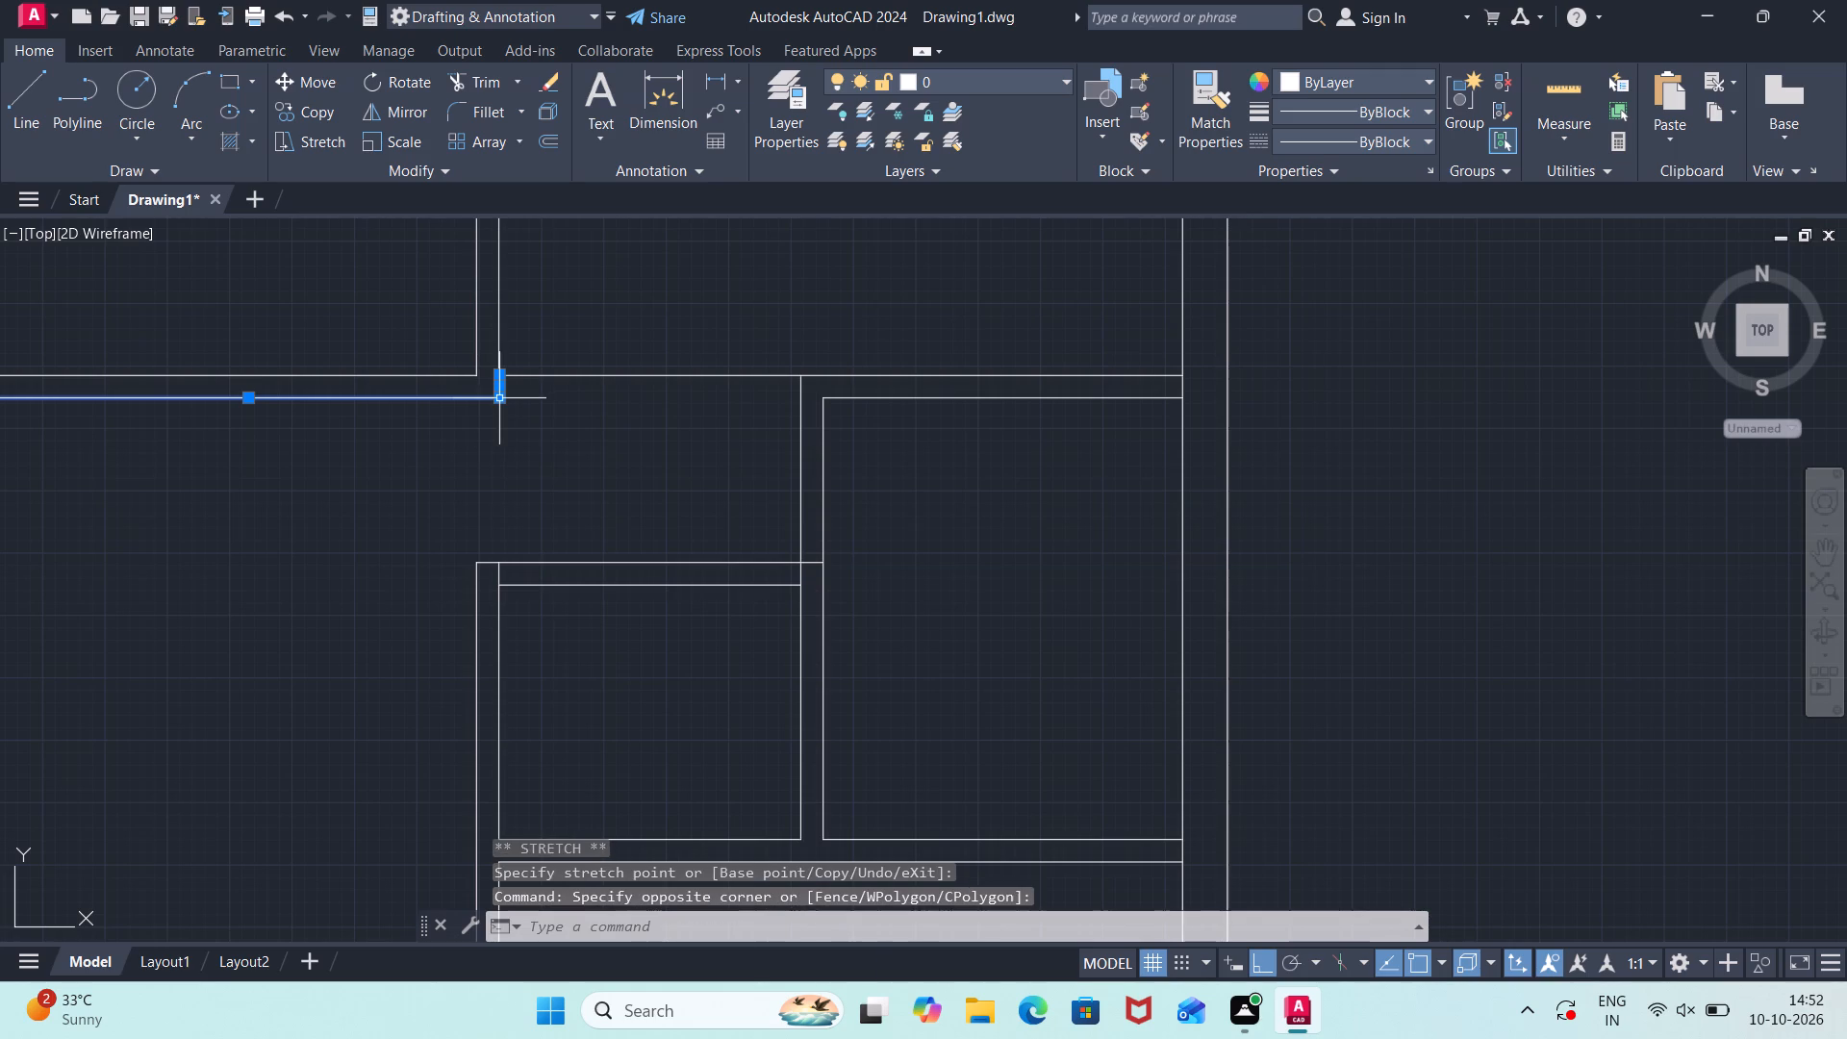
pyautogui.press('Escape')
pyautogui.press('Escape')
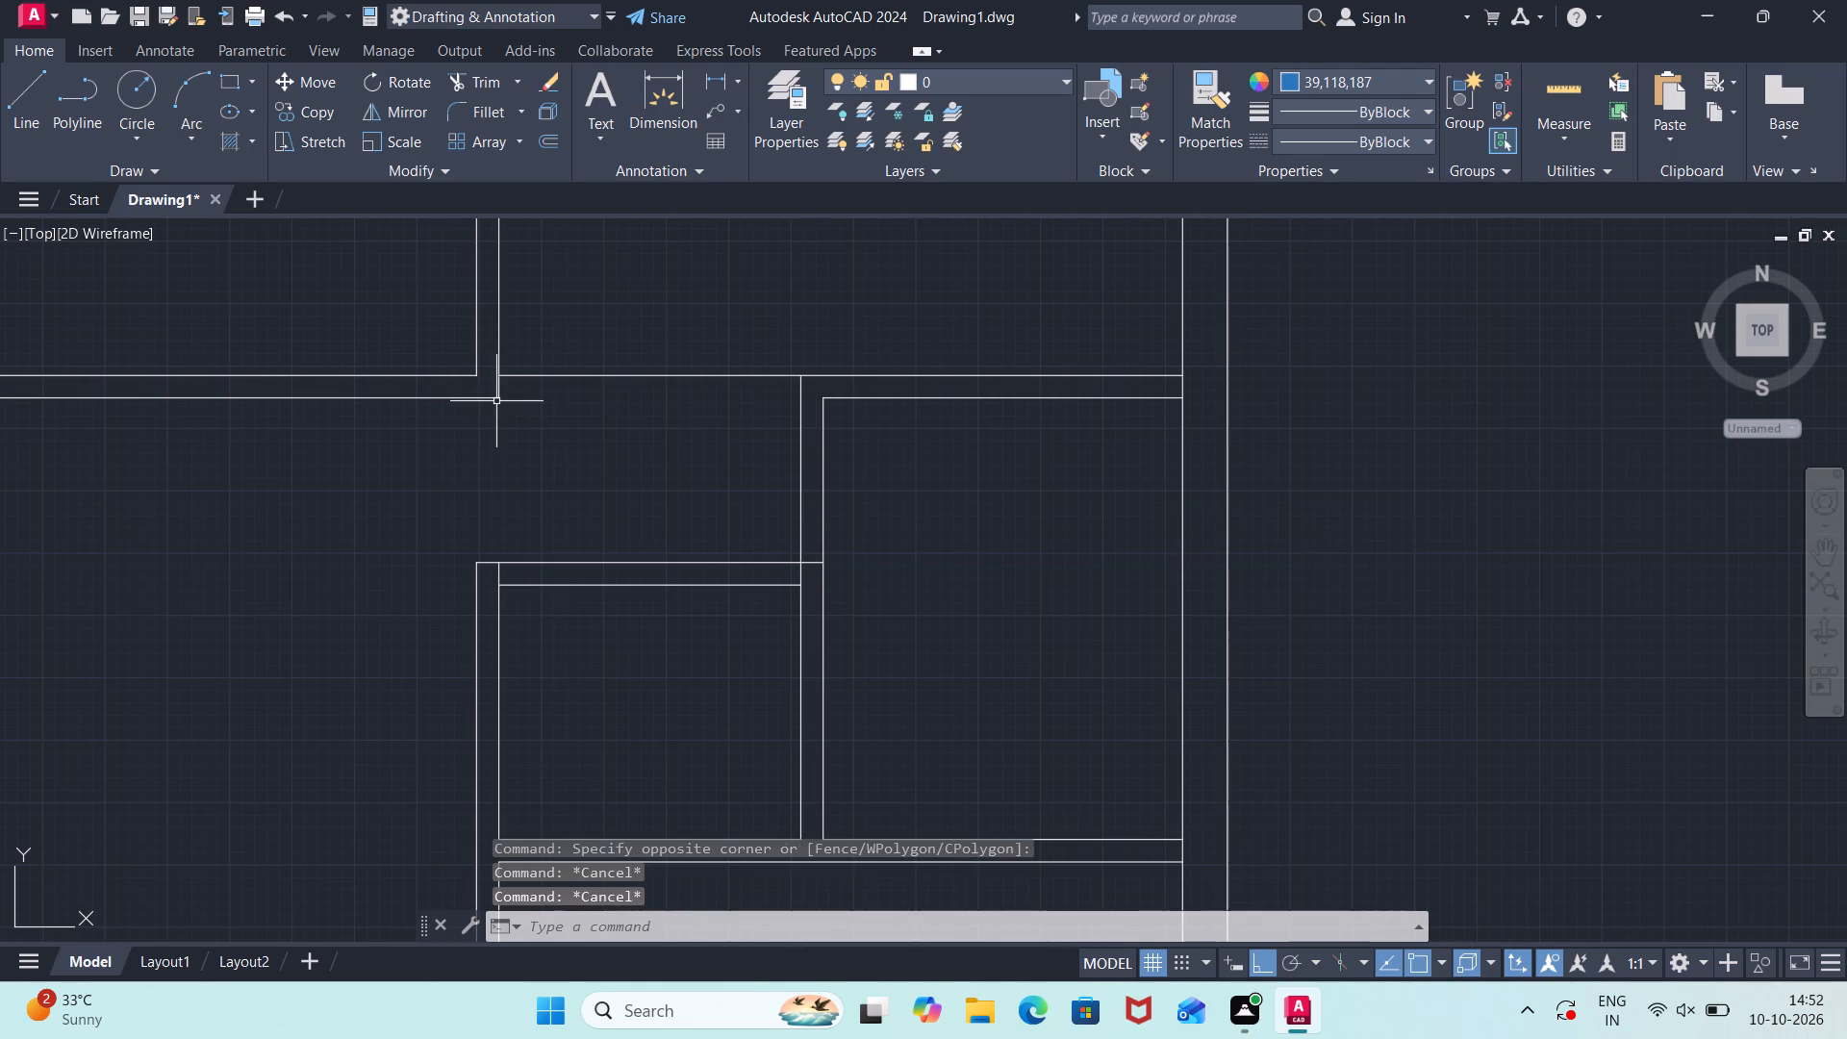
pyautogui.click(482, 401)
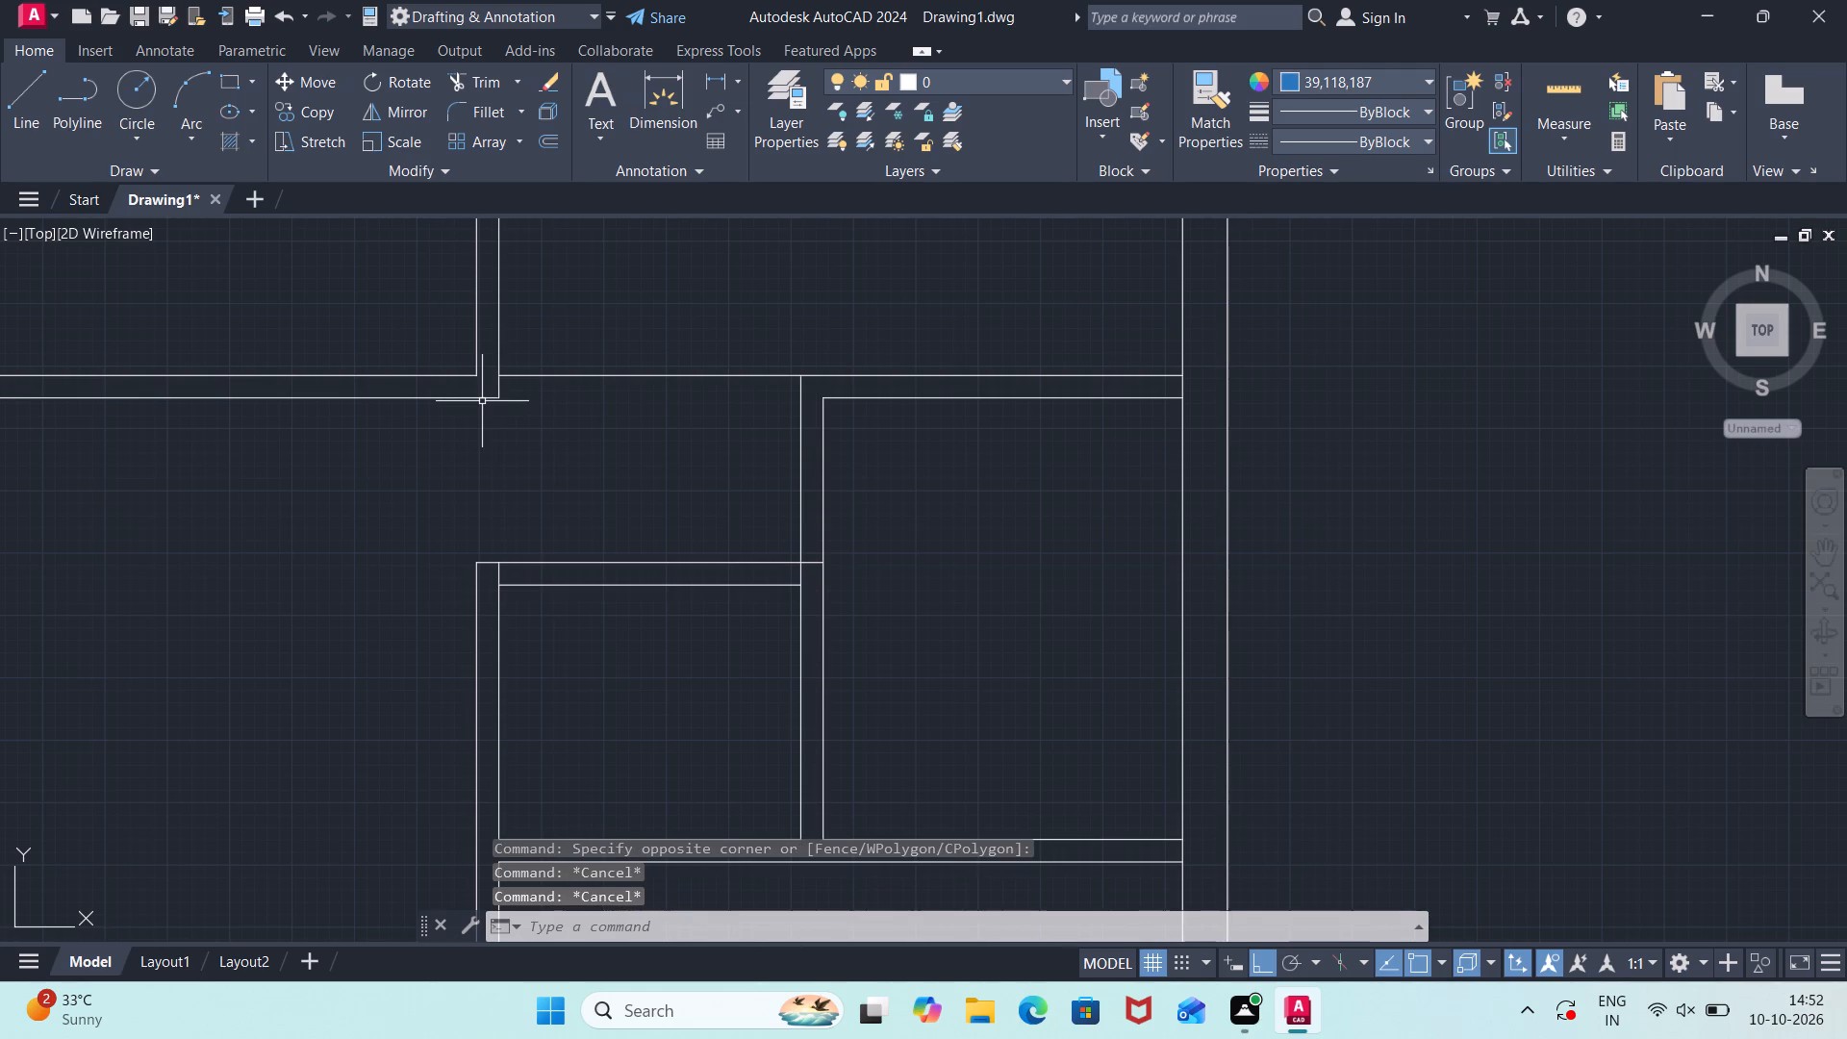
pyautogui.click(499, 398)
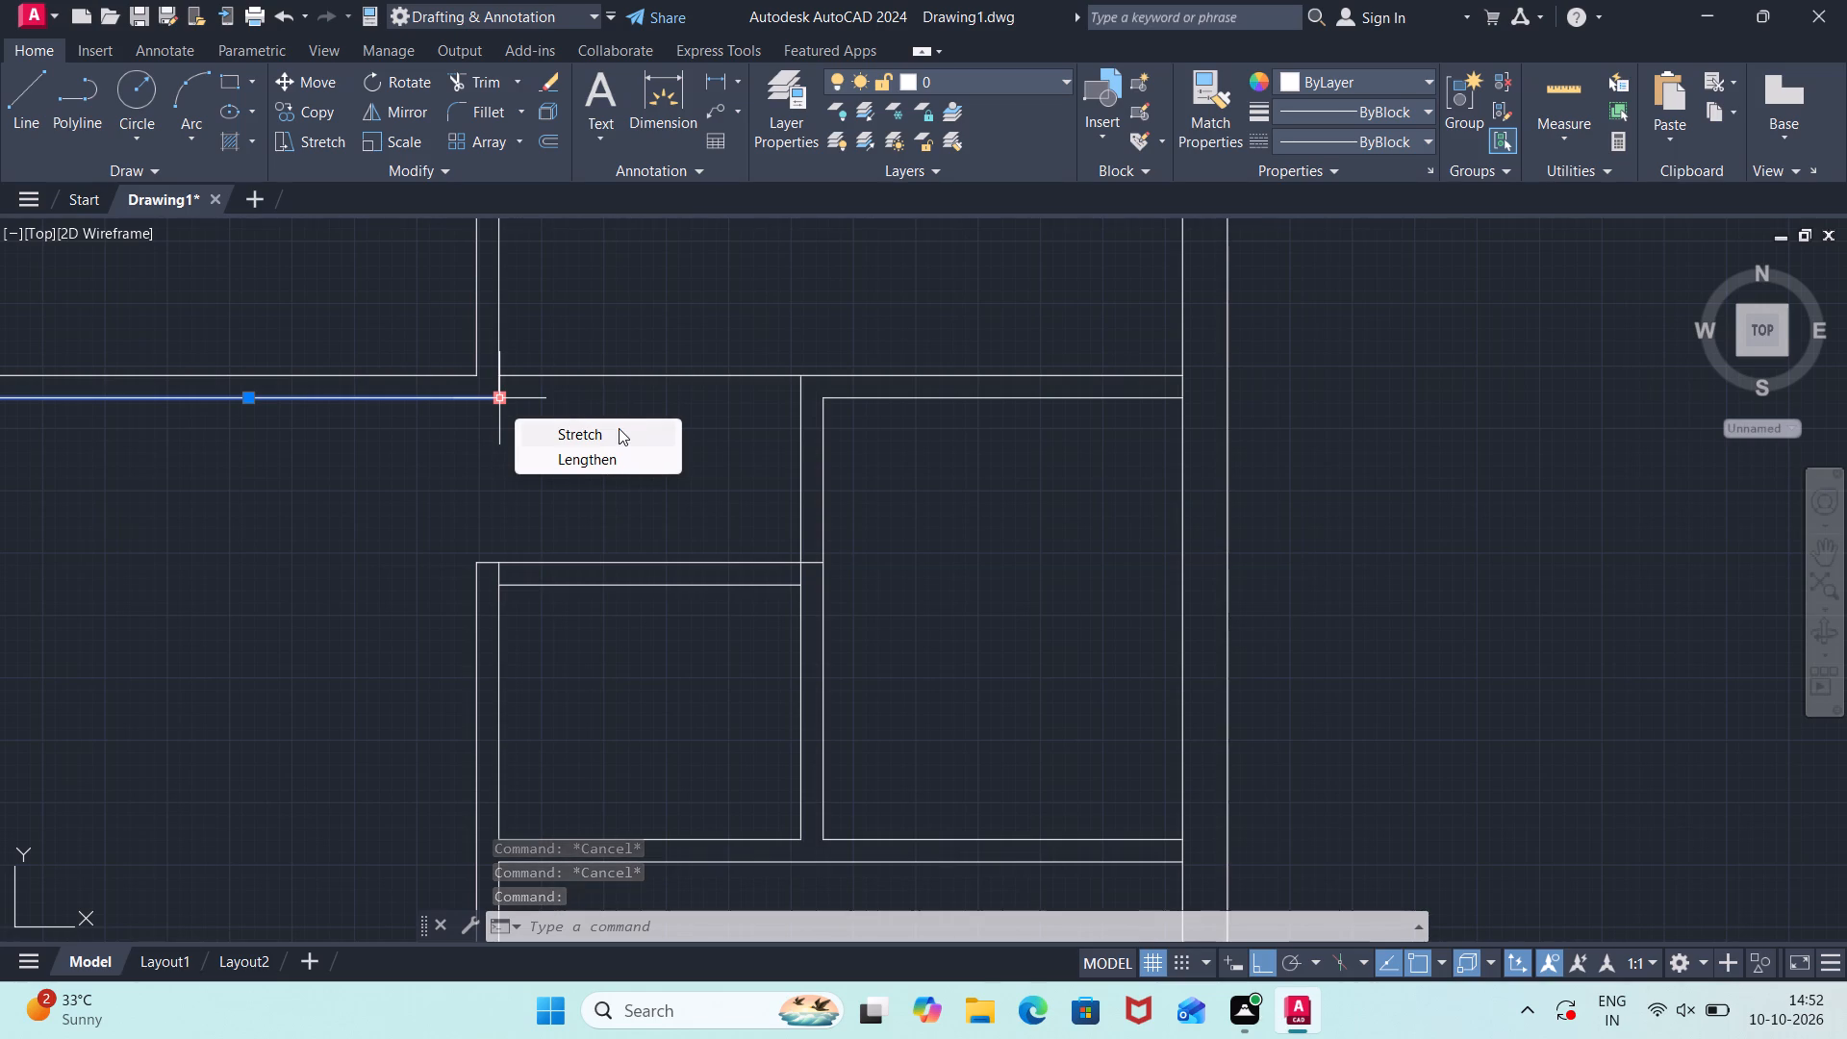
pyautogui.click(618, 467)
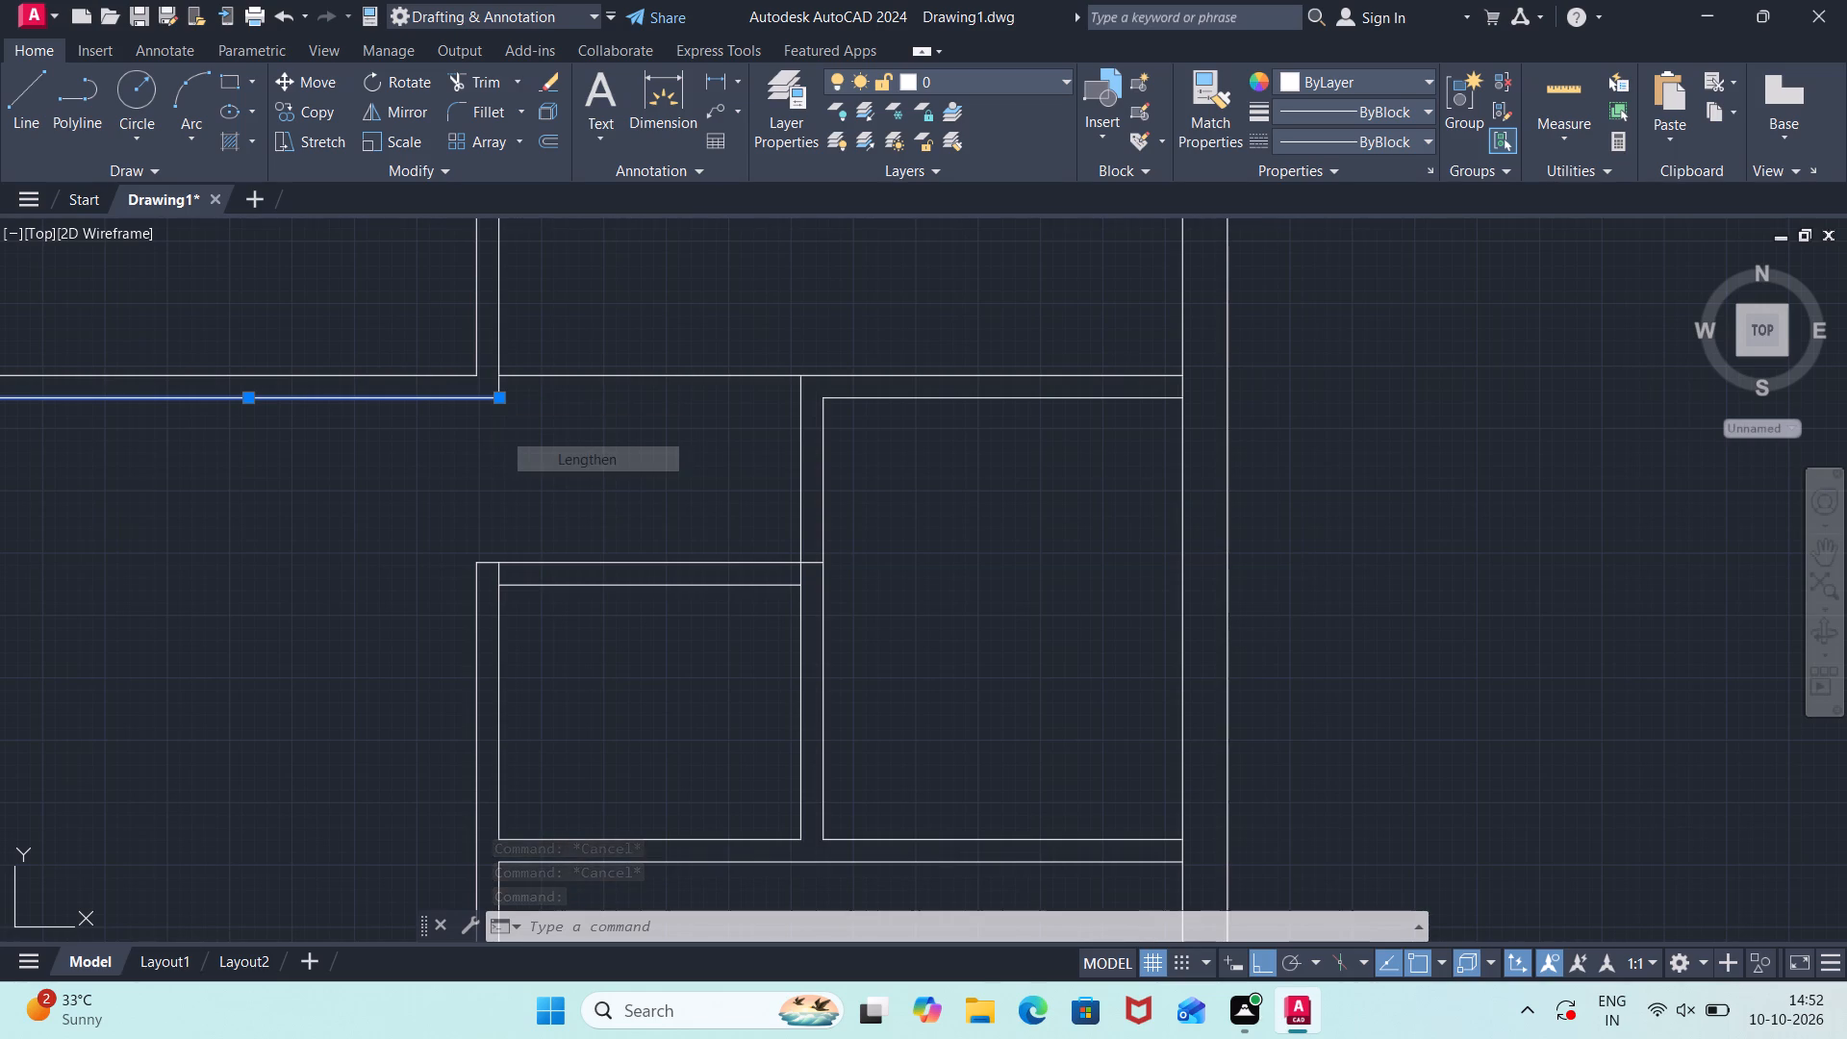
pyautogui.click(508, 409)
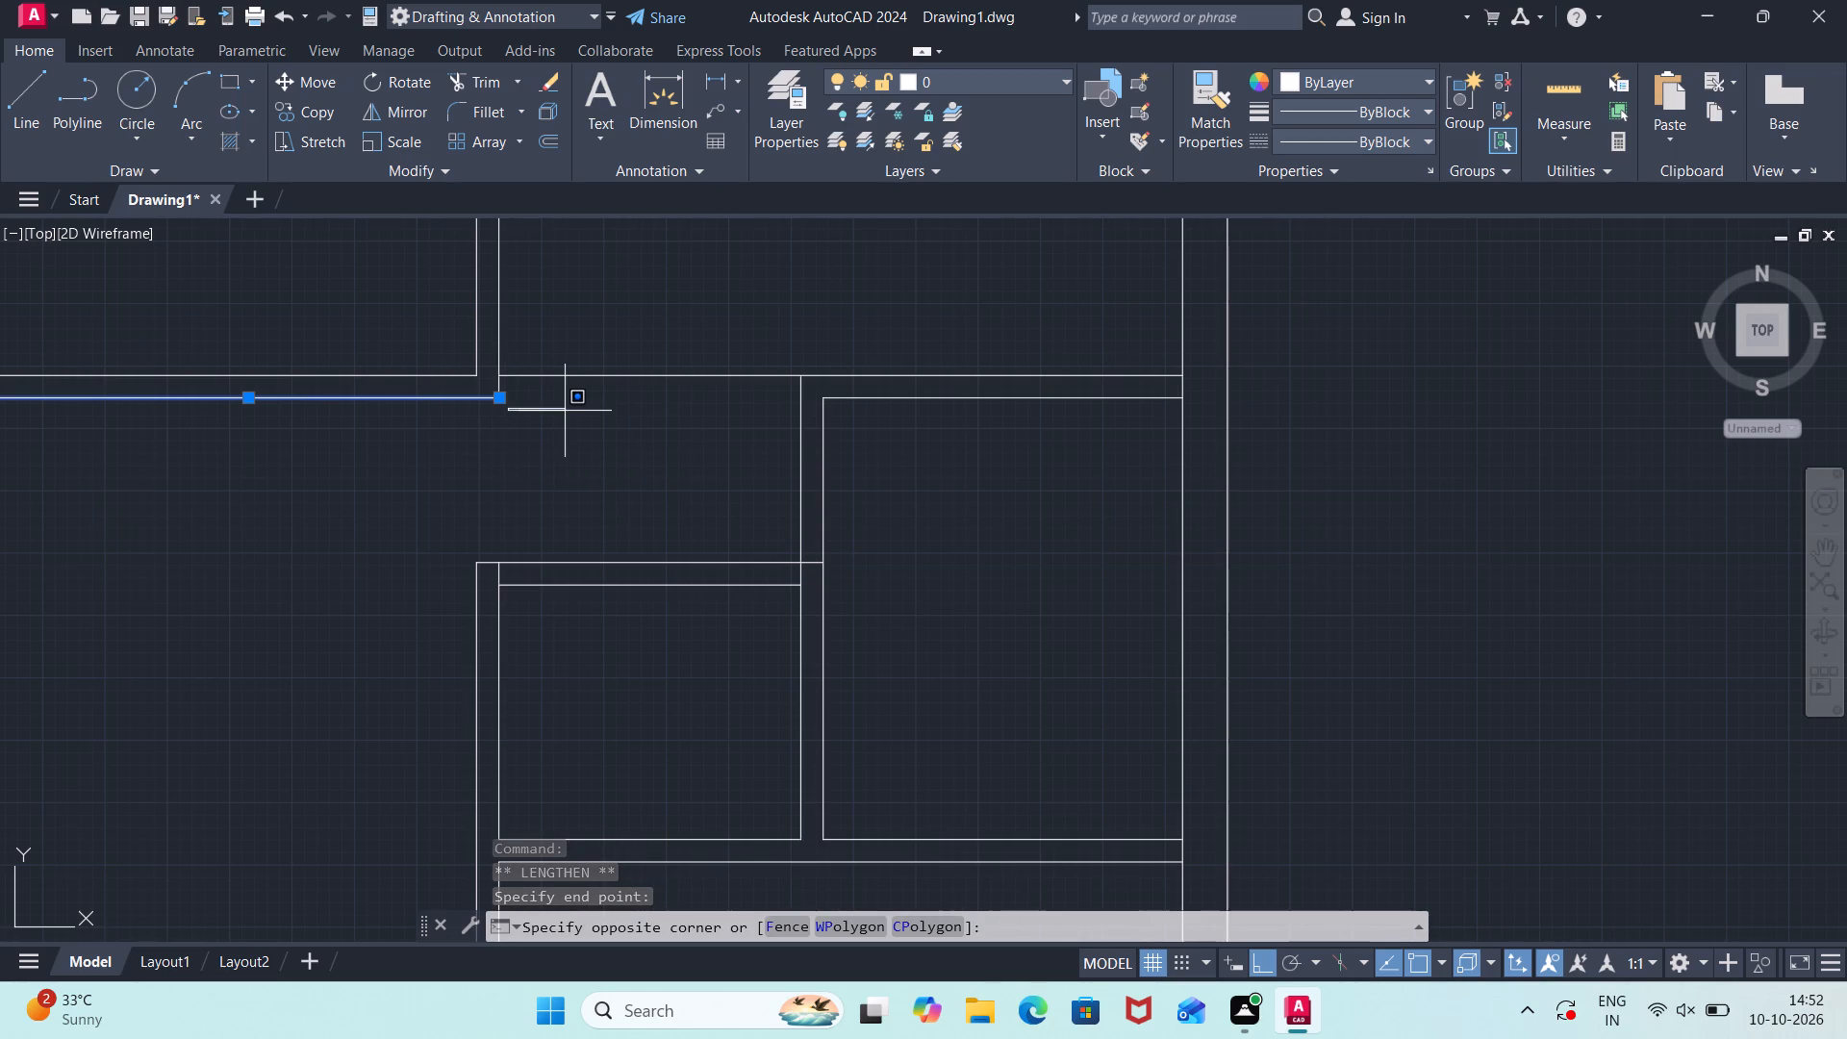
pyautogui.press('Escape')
# Stretch the right end of the upper horizontal partition's lower line to the left line of the short vertical partition beside the small room.
pyautogui.click(472, 394)
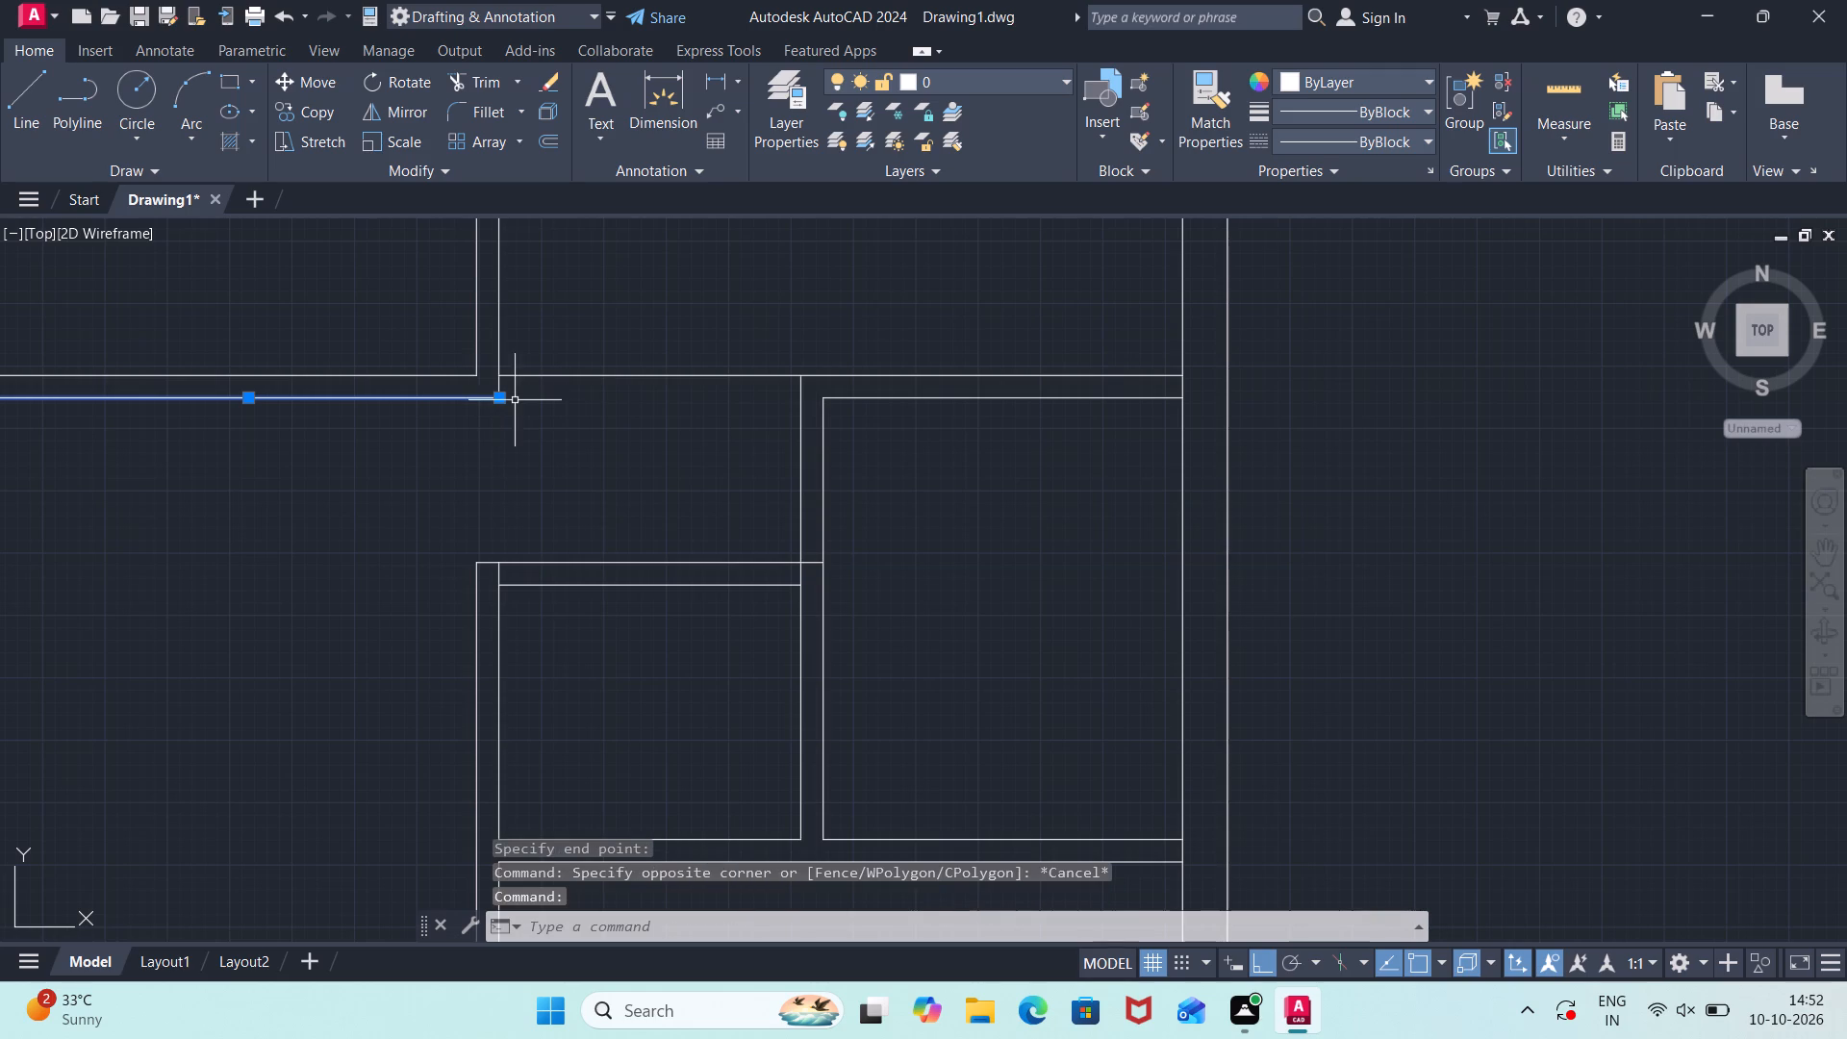
pyautogui.click(496, 395)
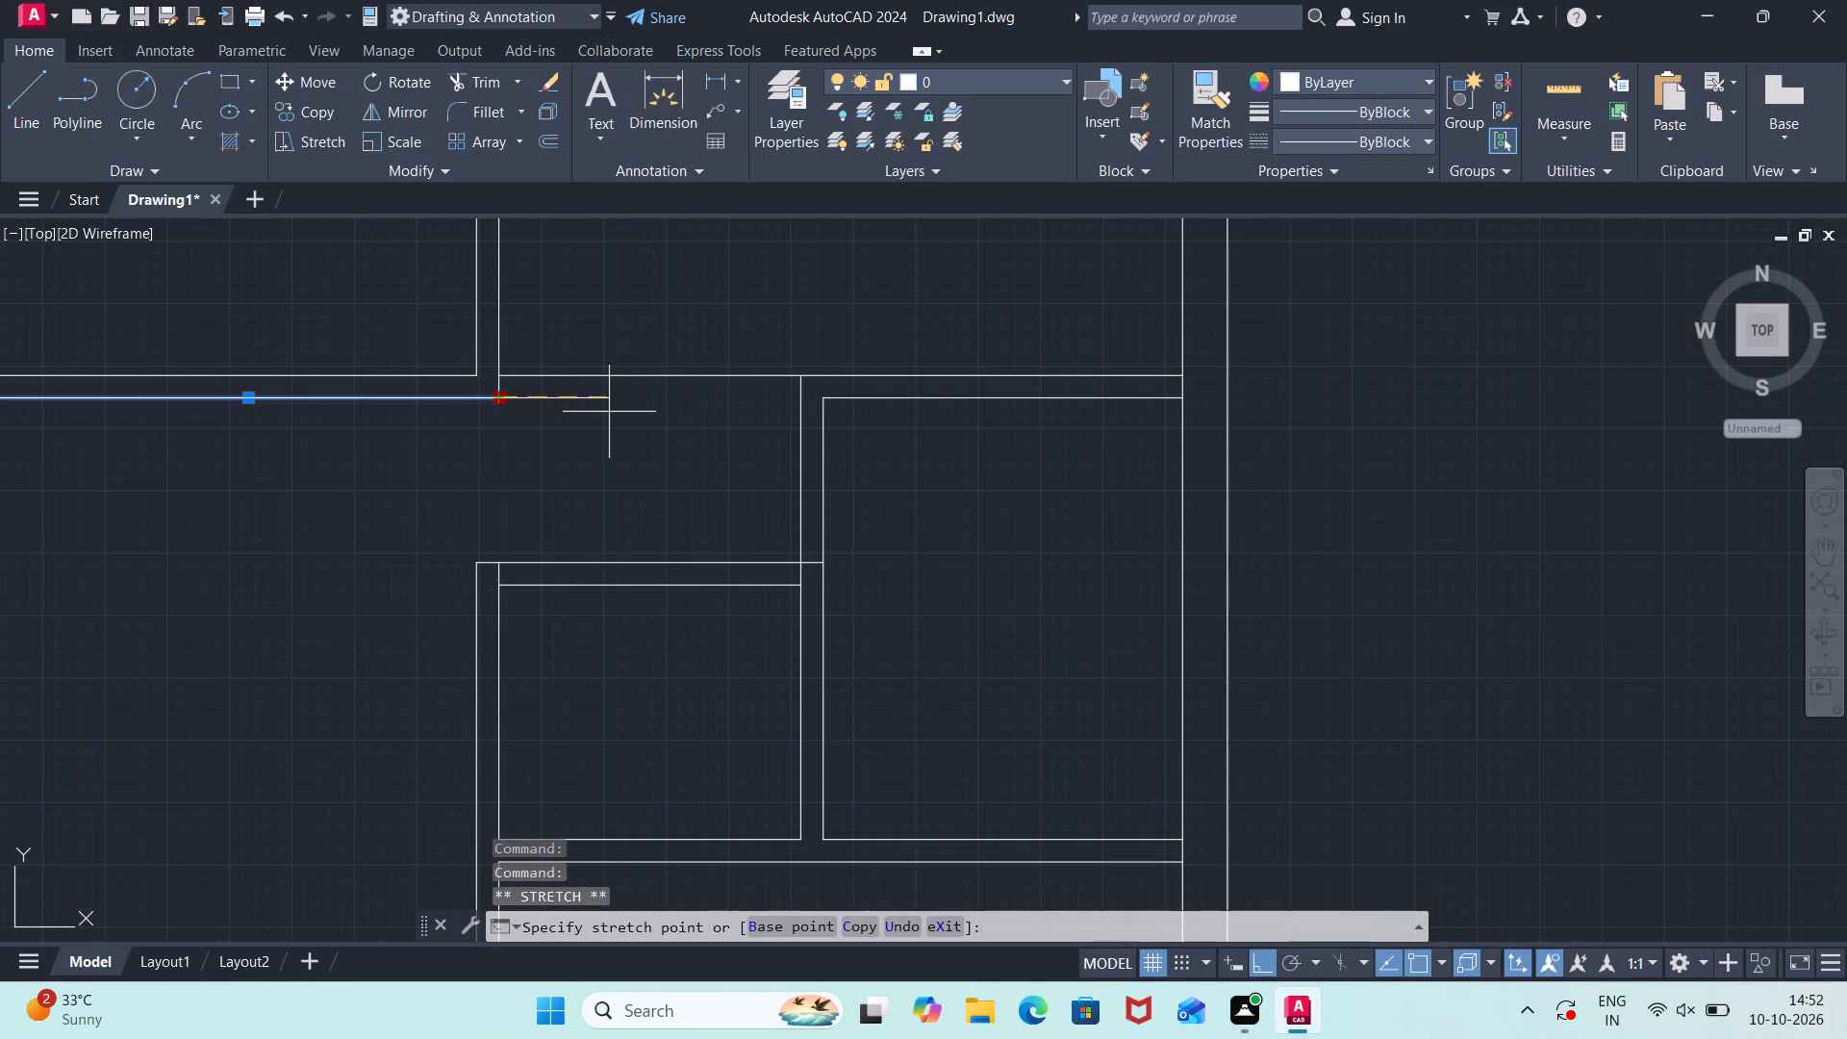
pyautogui.click(811, 396)
pyautogui.press('Escape')
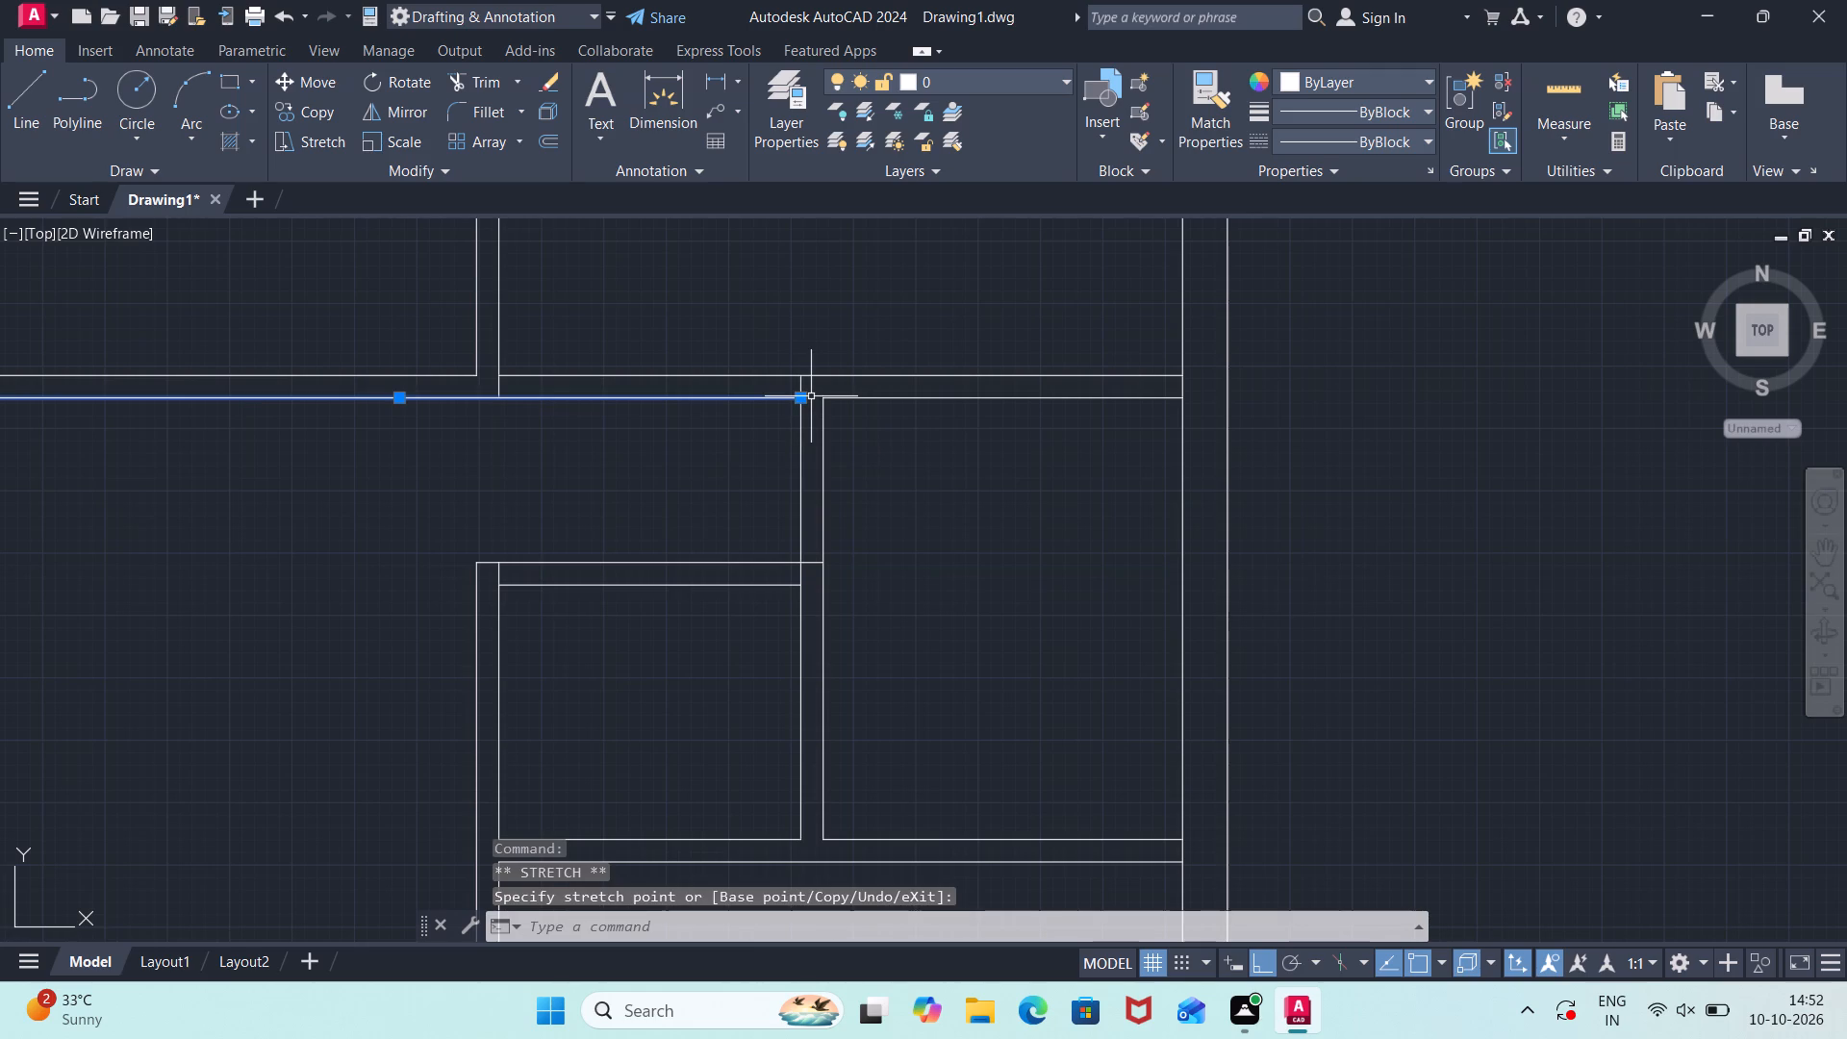
# Trim the two vertical line stubs inside the upper horizontal partition, at the third vertical partition and at the short partition beside the small room.
pyautogui.scroll(-2, 794, 402)
pyautogui.scroll(3, 693, 455)
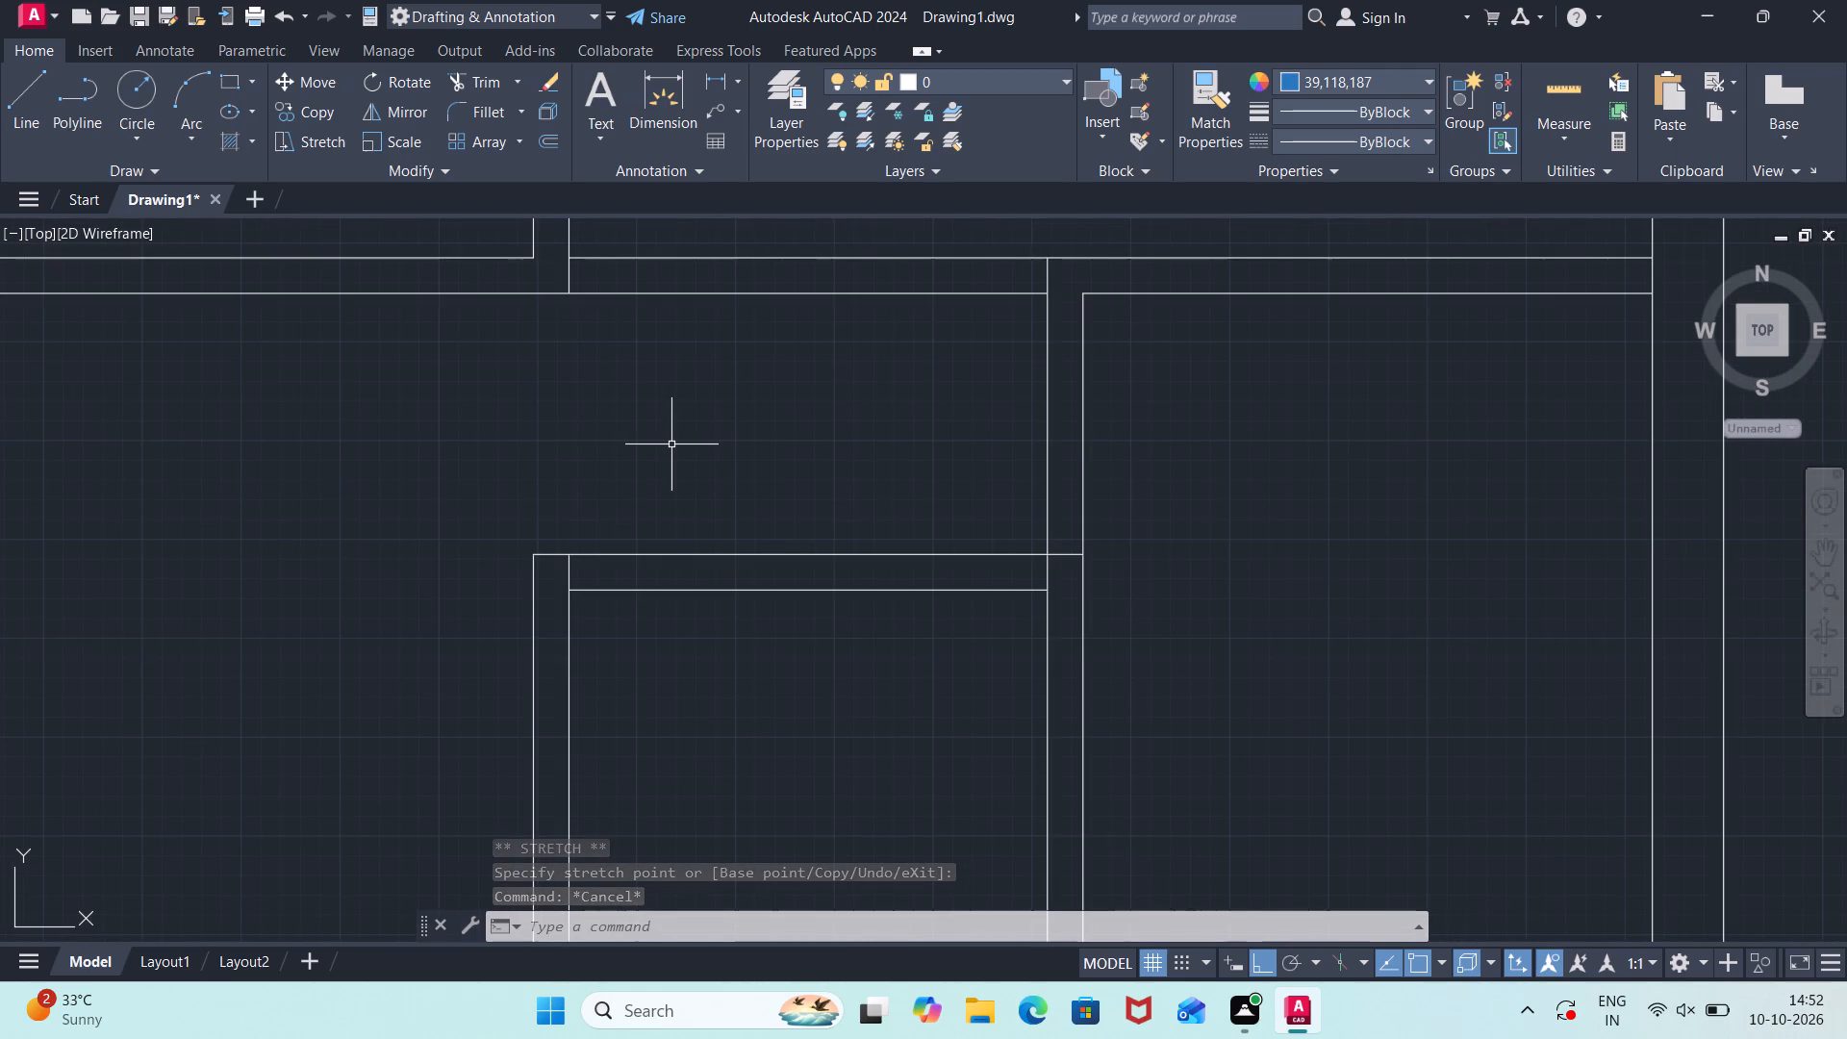
pyautogui.write('tr')
pyautogui.press('Return')
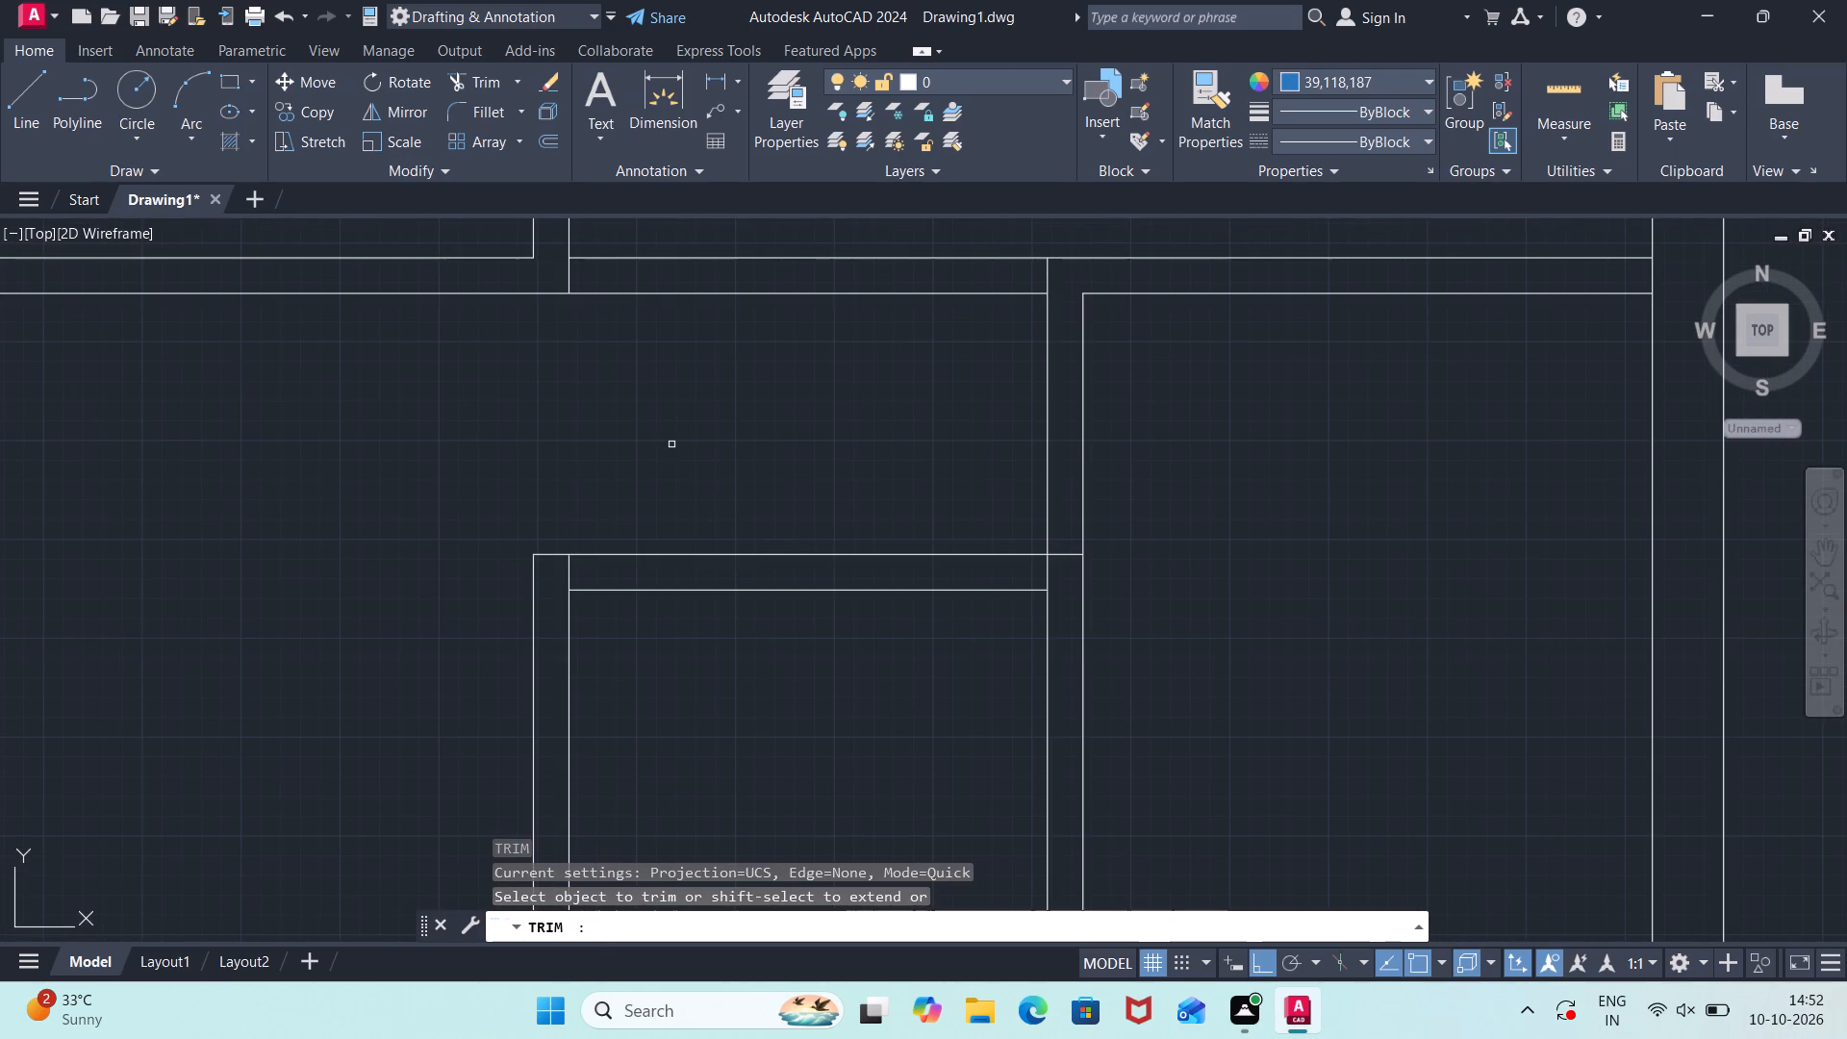
pyautogui.click(564, 278)
pyautogui.click(623, 279)
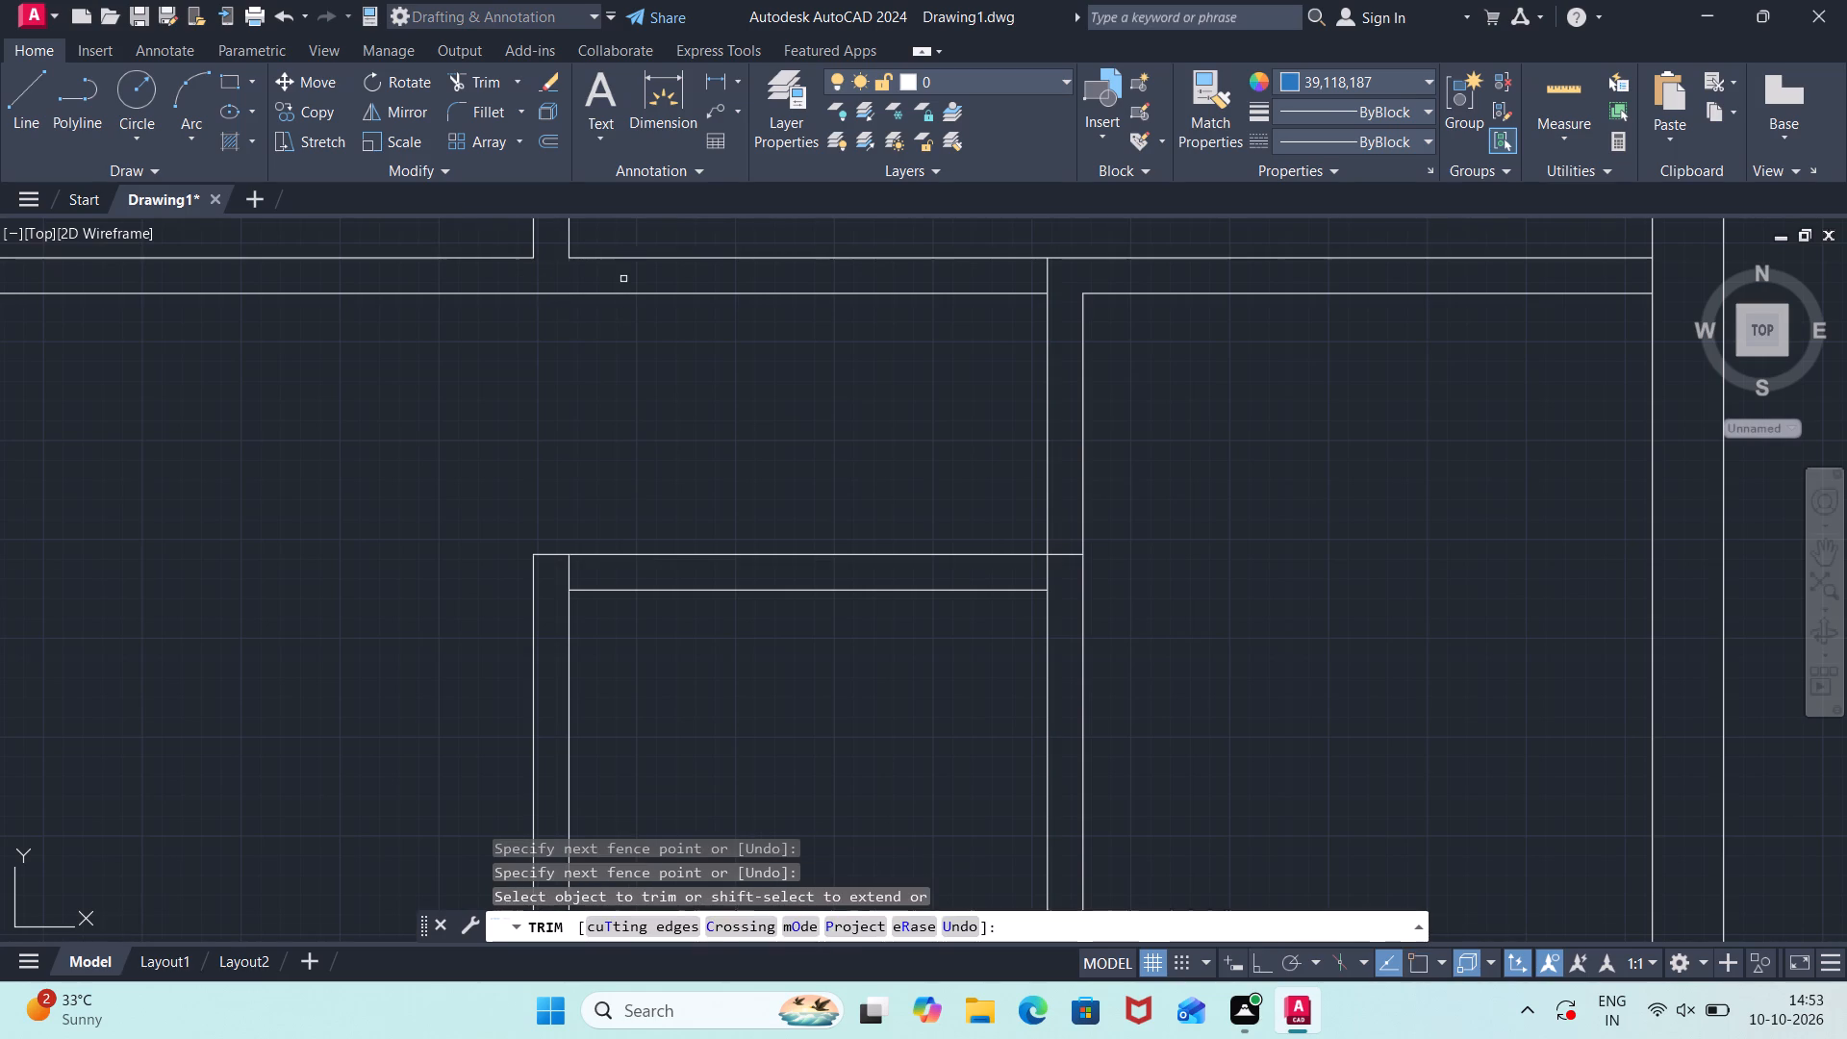
pyautogui.click(1069, 272)
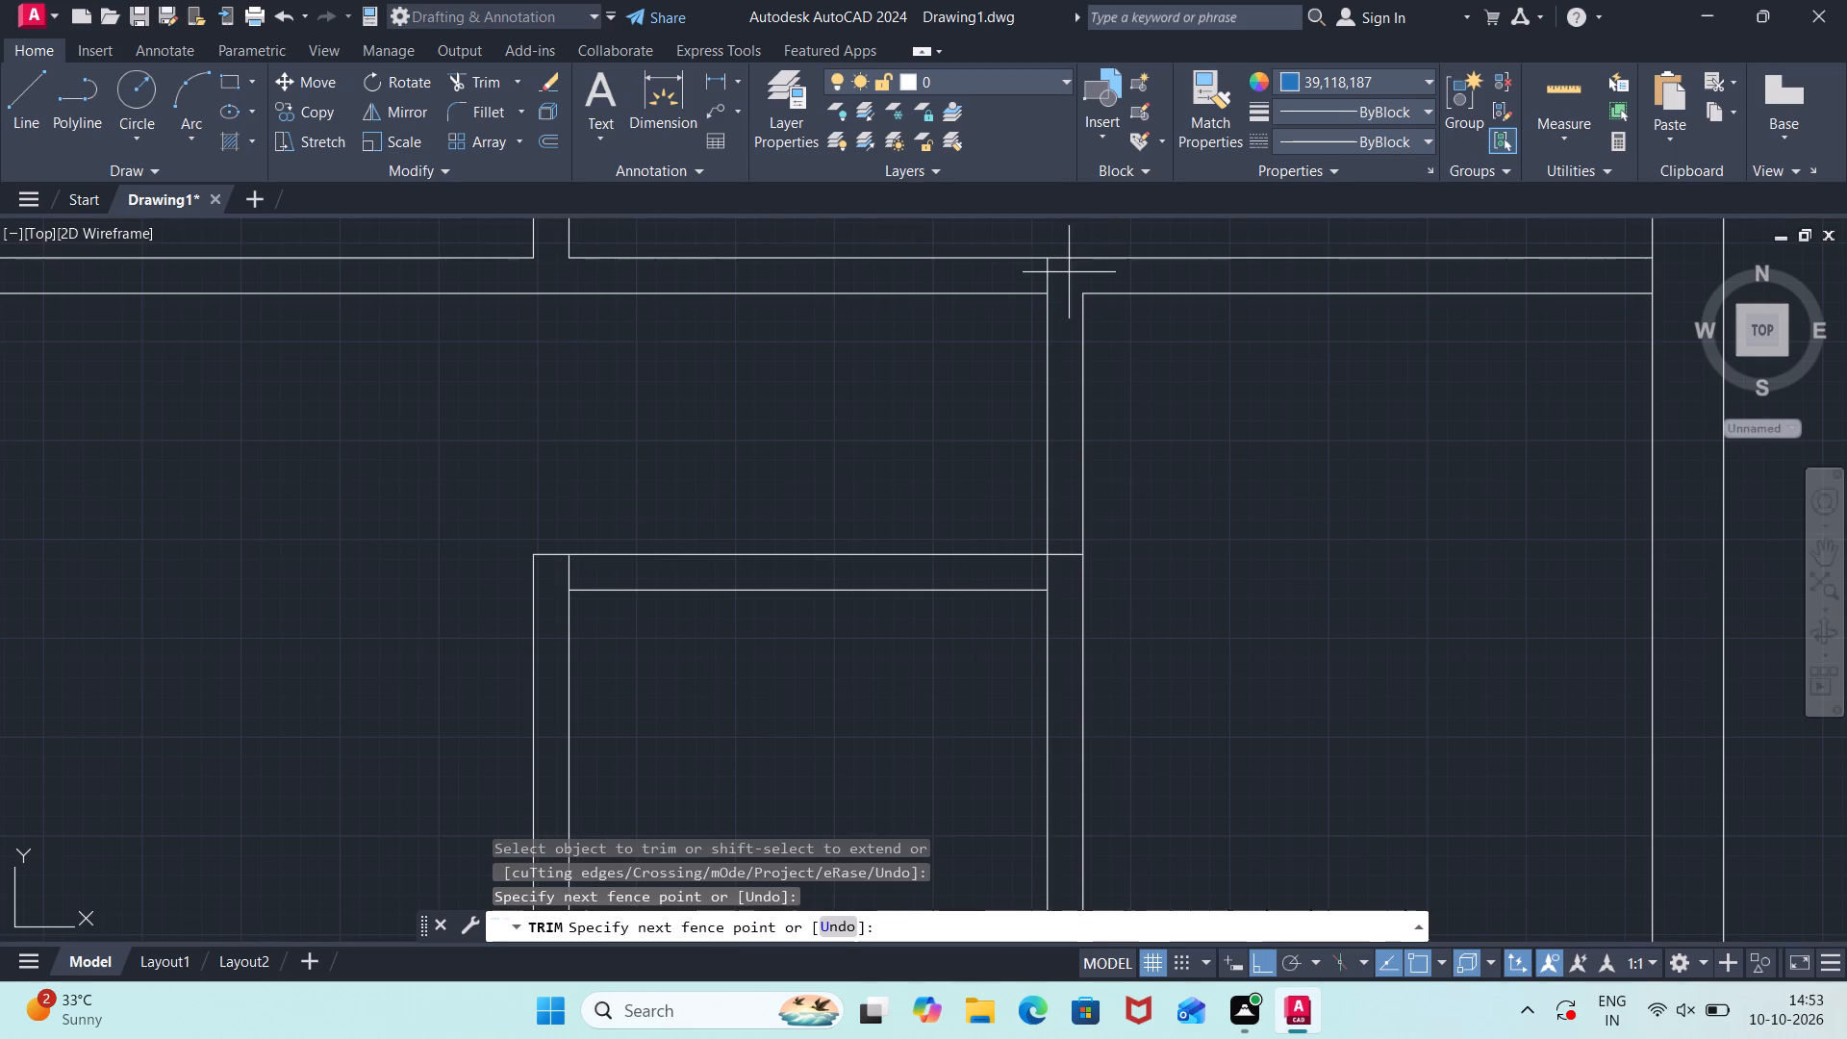
pyautogui.click(964, 277)
pyautogui.press('Escape')
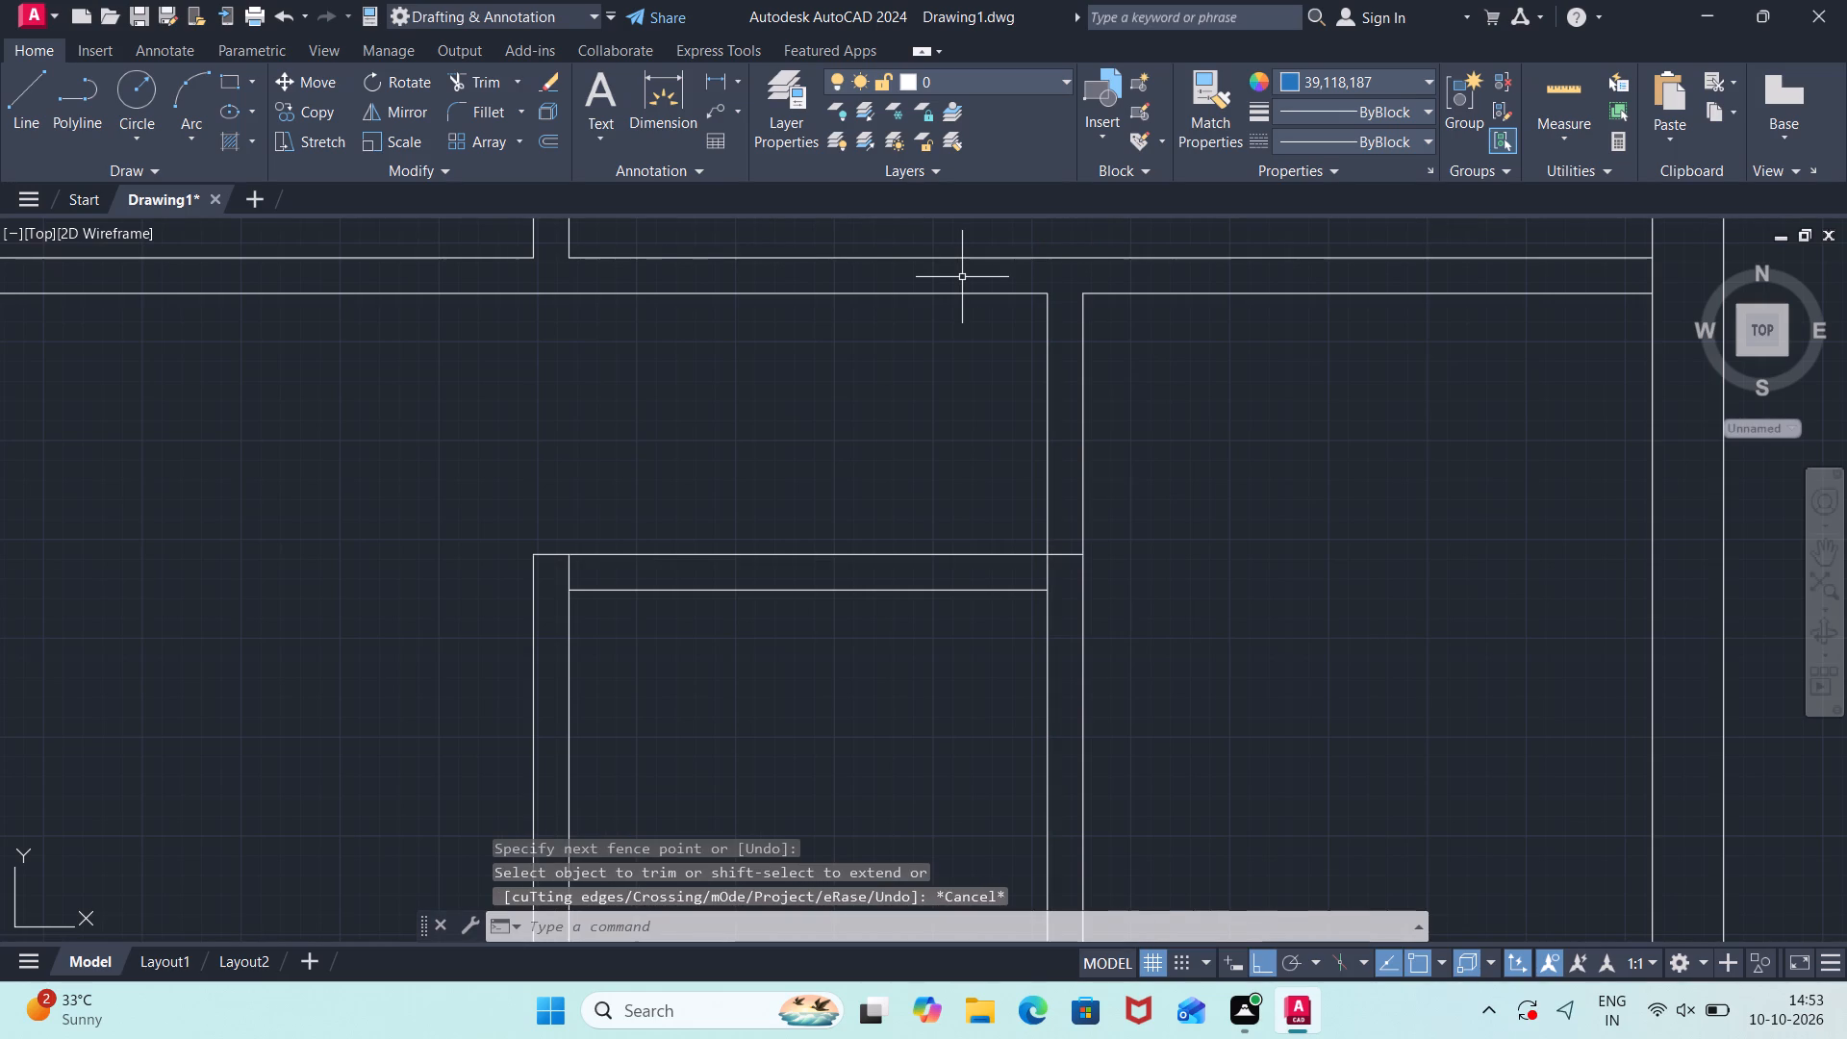
pyautogui.click(948, 265)
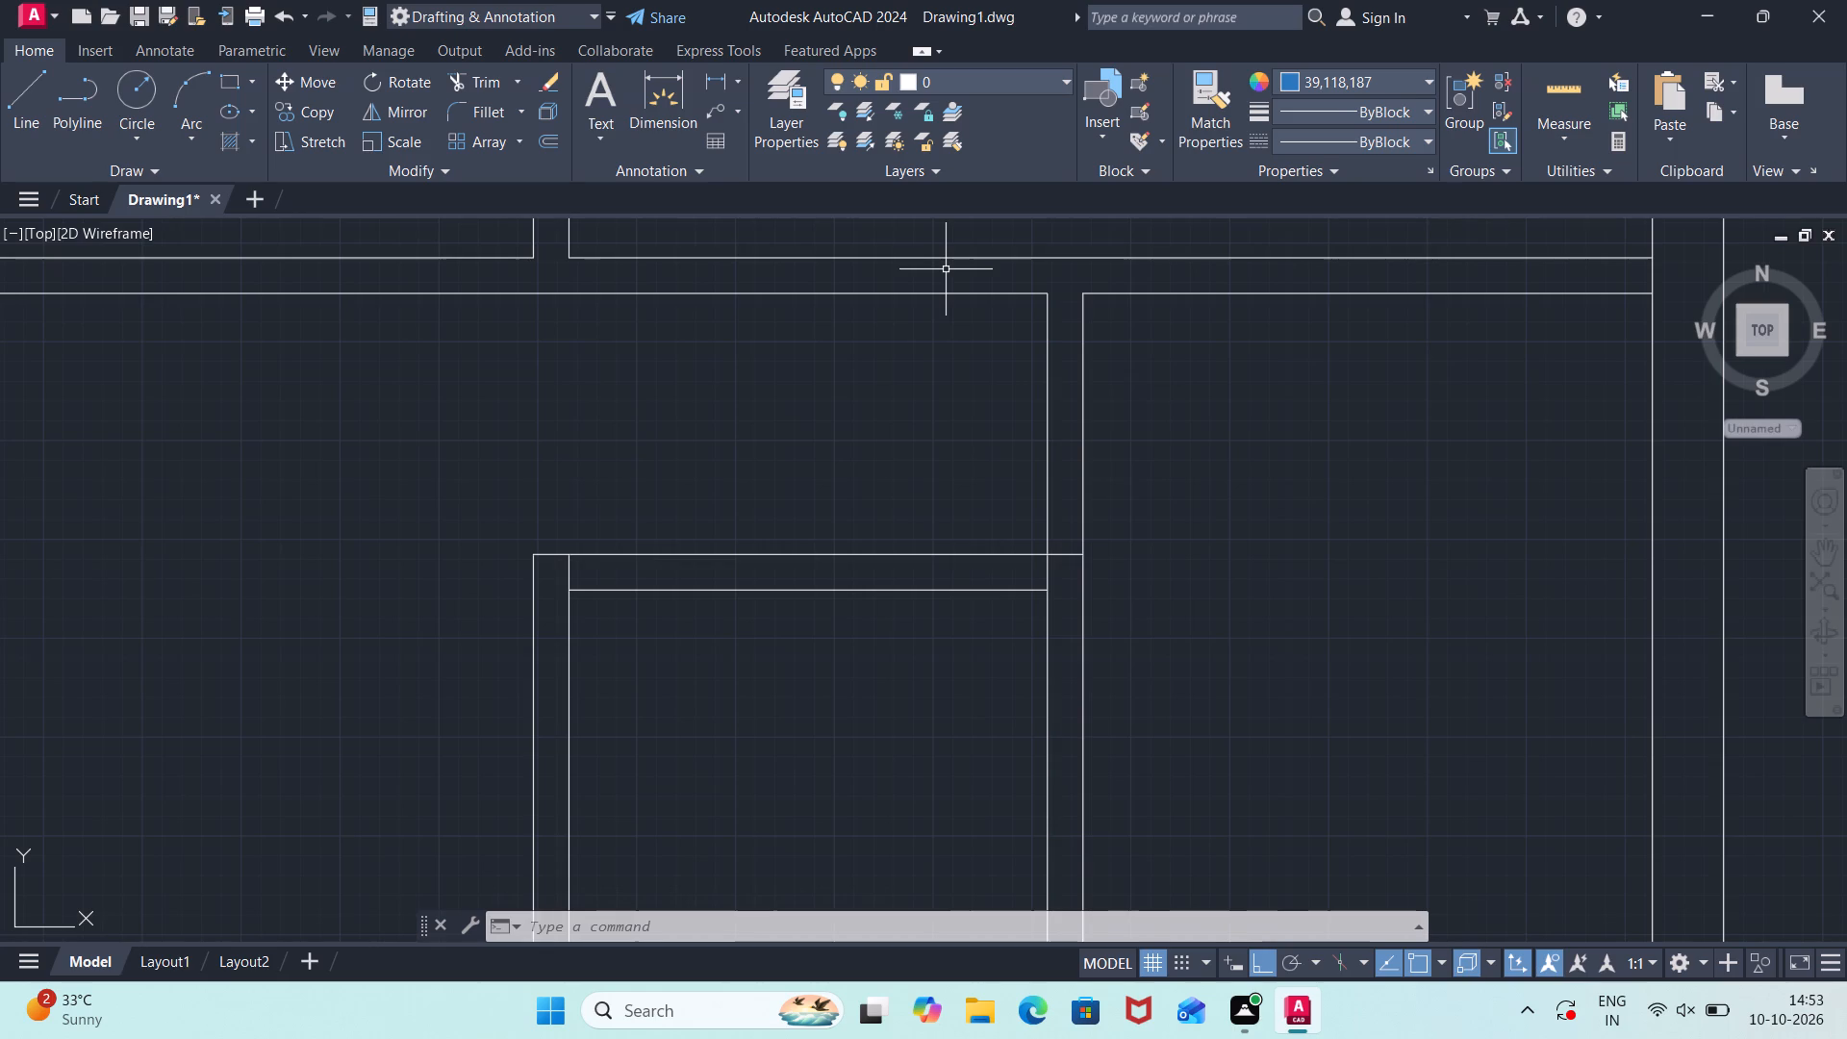
# Trim the line stubs inside the wall junctions at the small room's upper left and upper right corners.
pyautogui.press('space')
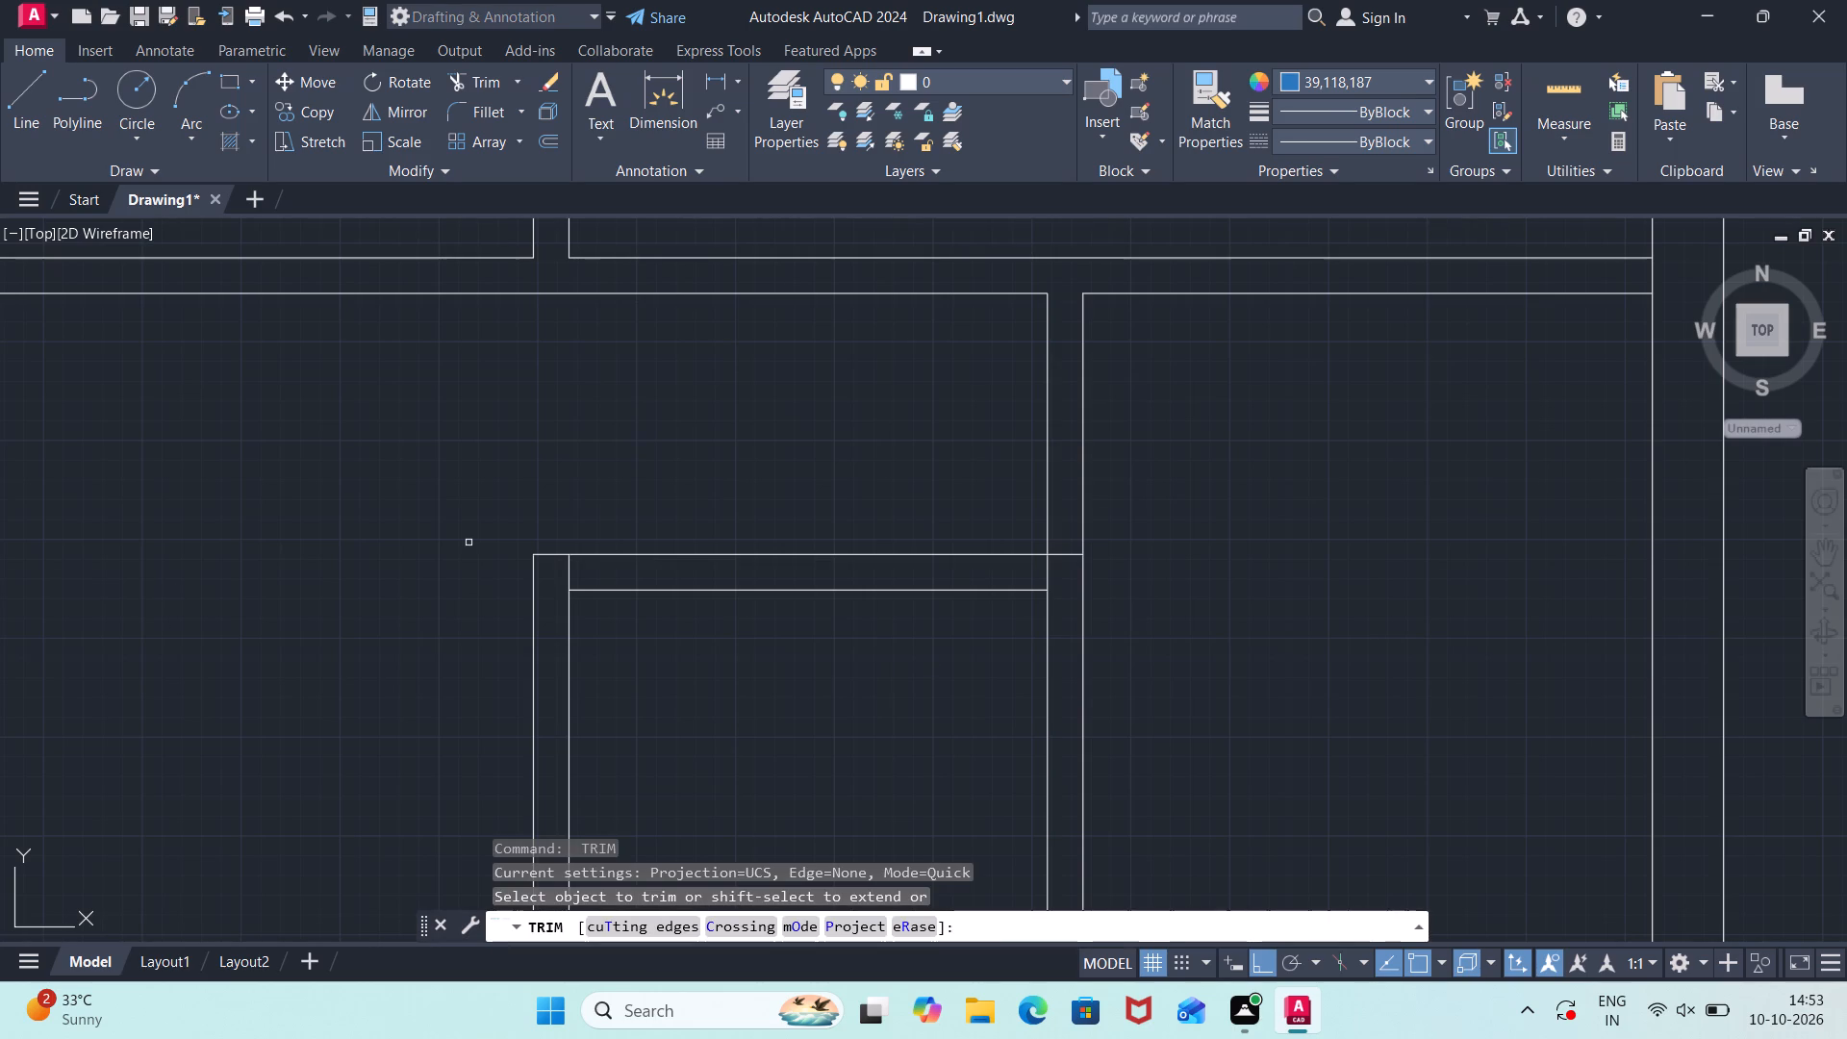
pyautogui.click(566, 571)
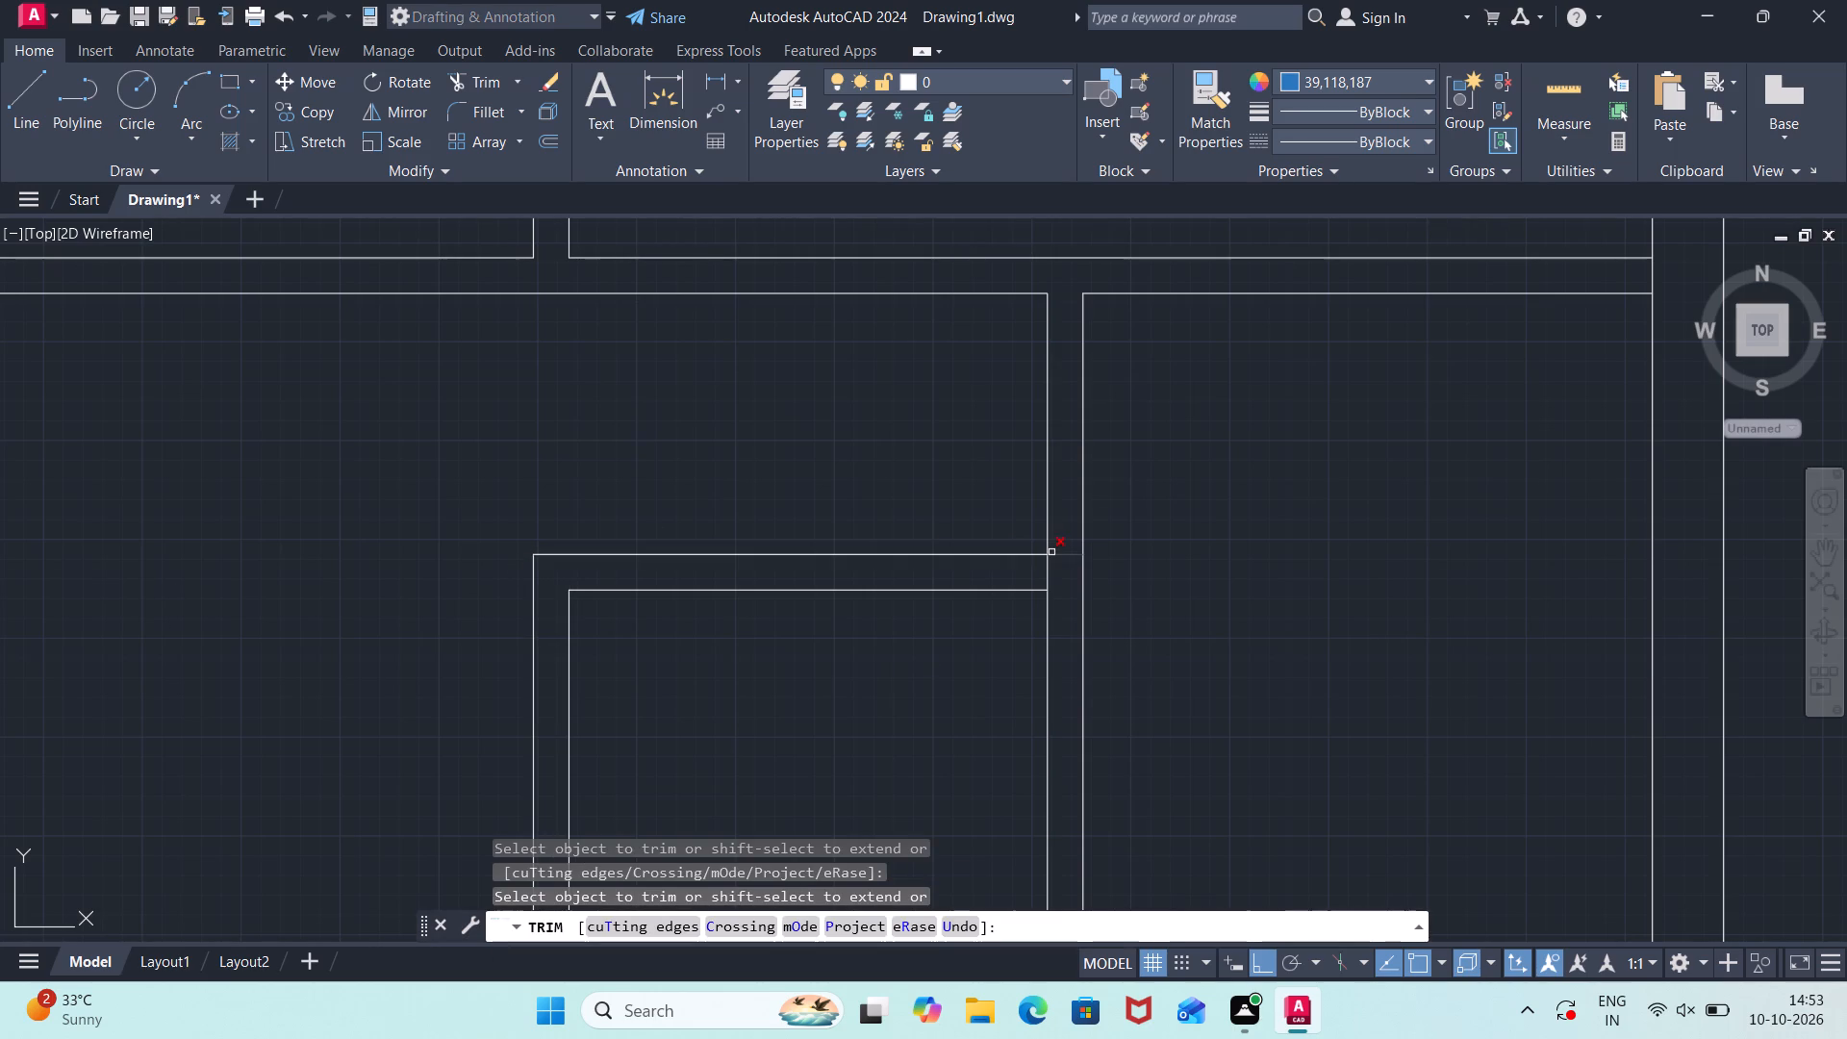
pyautogui.click(1051, 548)
pyautogui.click(1059, 565)
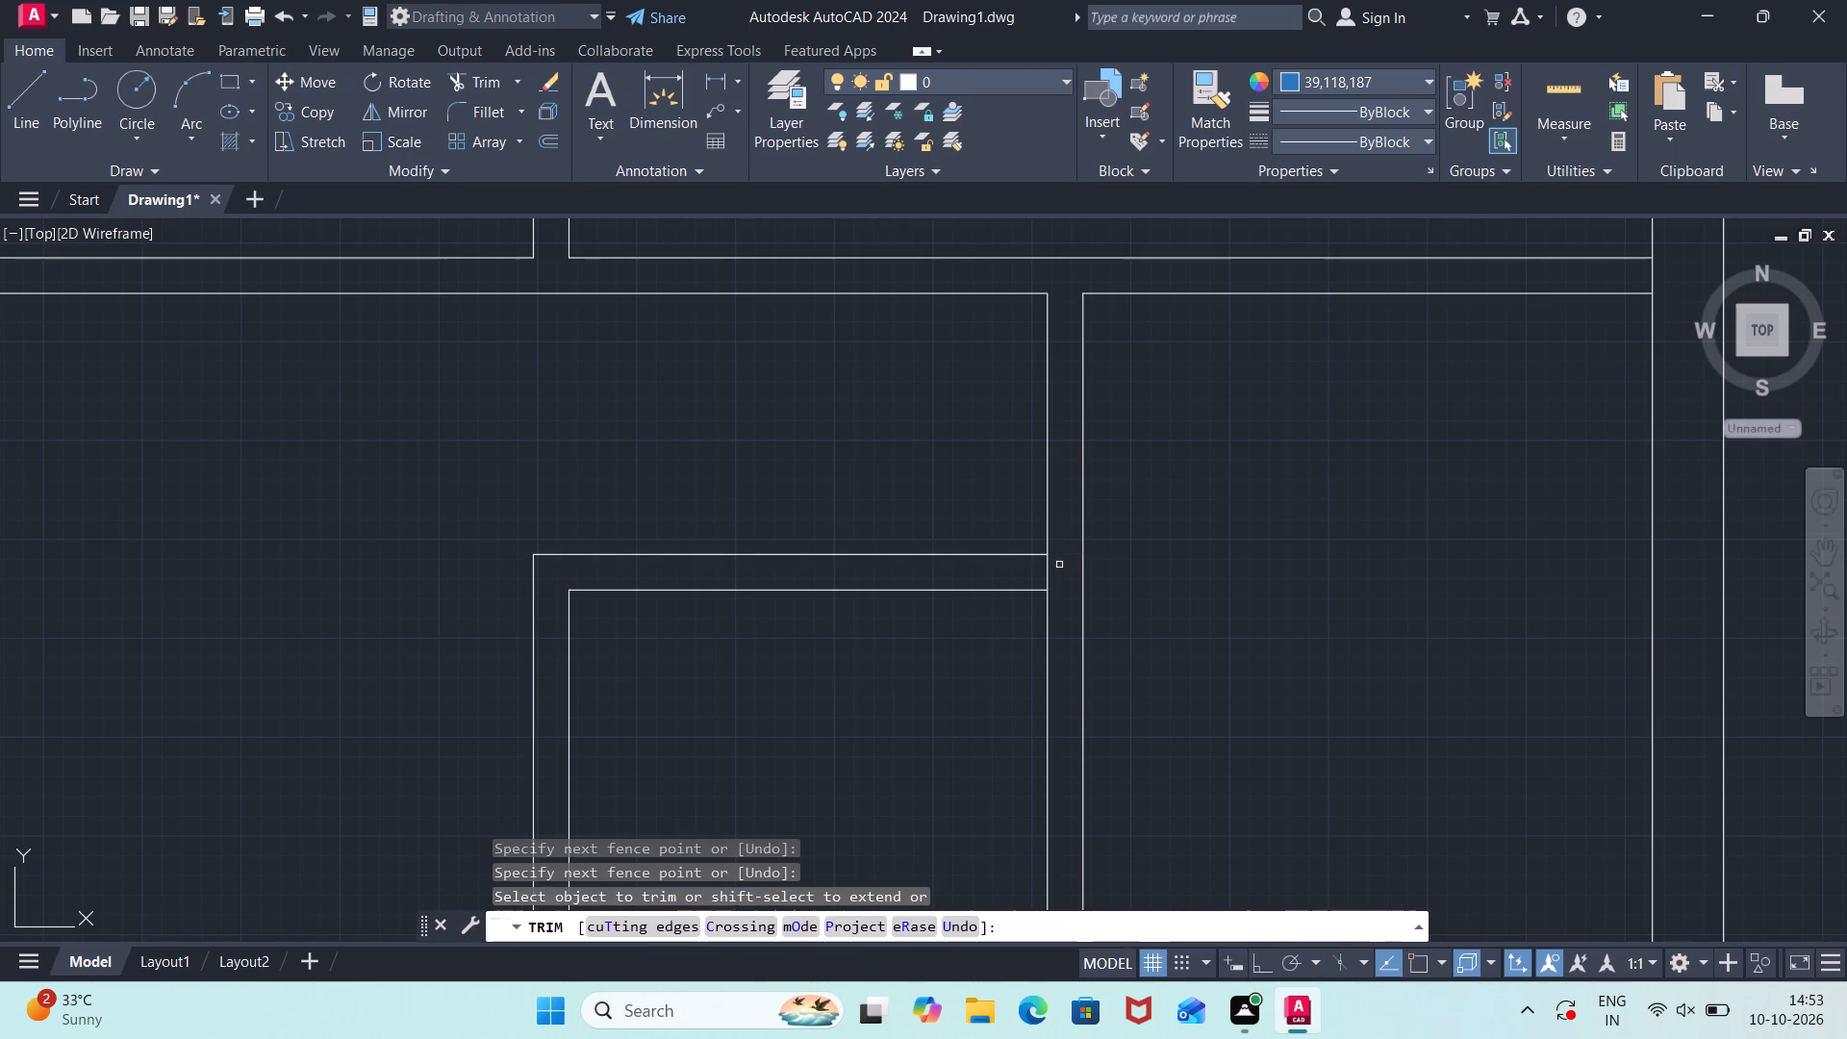
pyautogui.click(1050, 570)
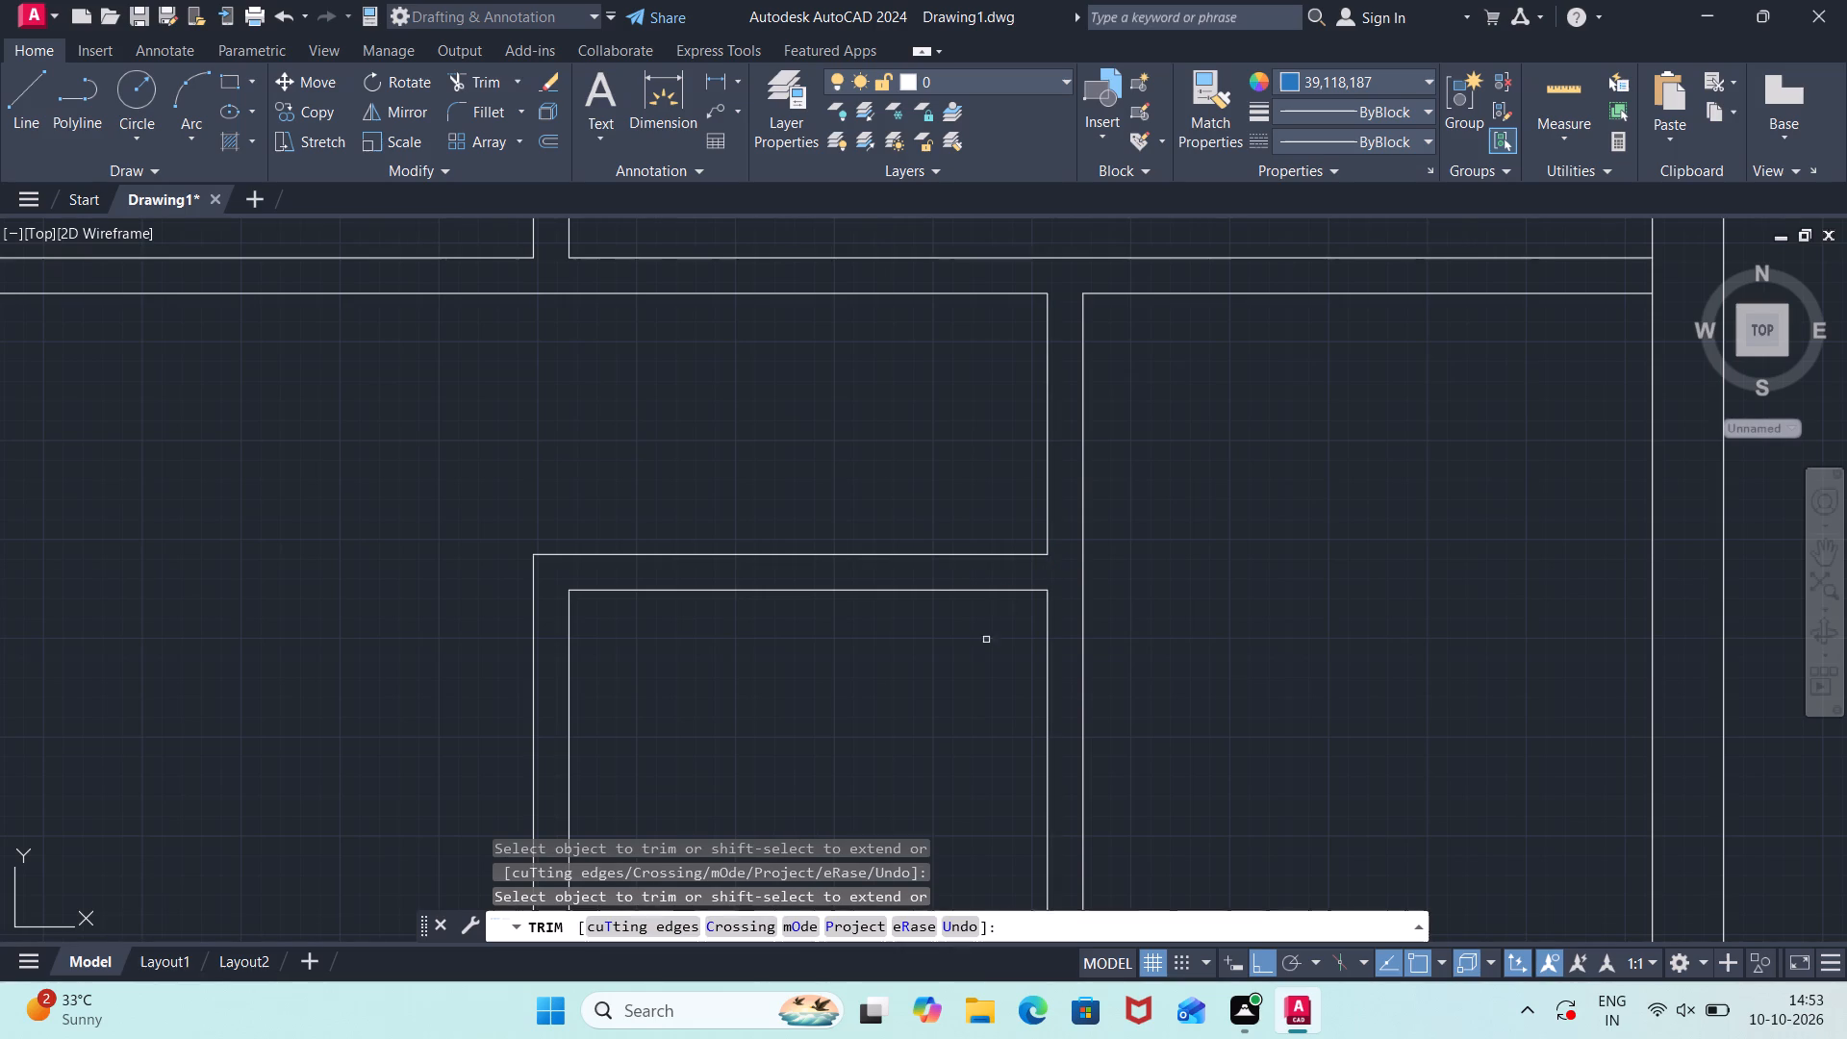
# Trim the right outer wall's inner line where the partition below the small room and the lowest horizontal partition meet it.
pyautogui.scroll(-1, 974, 692)
pyautogui.moveTo(974, 692); pyautogui.dragTo(1095, 466, button='middle')
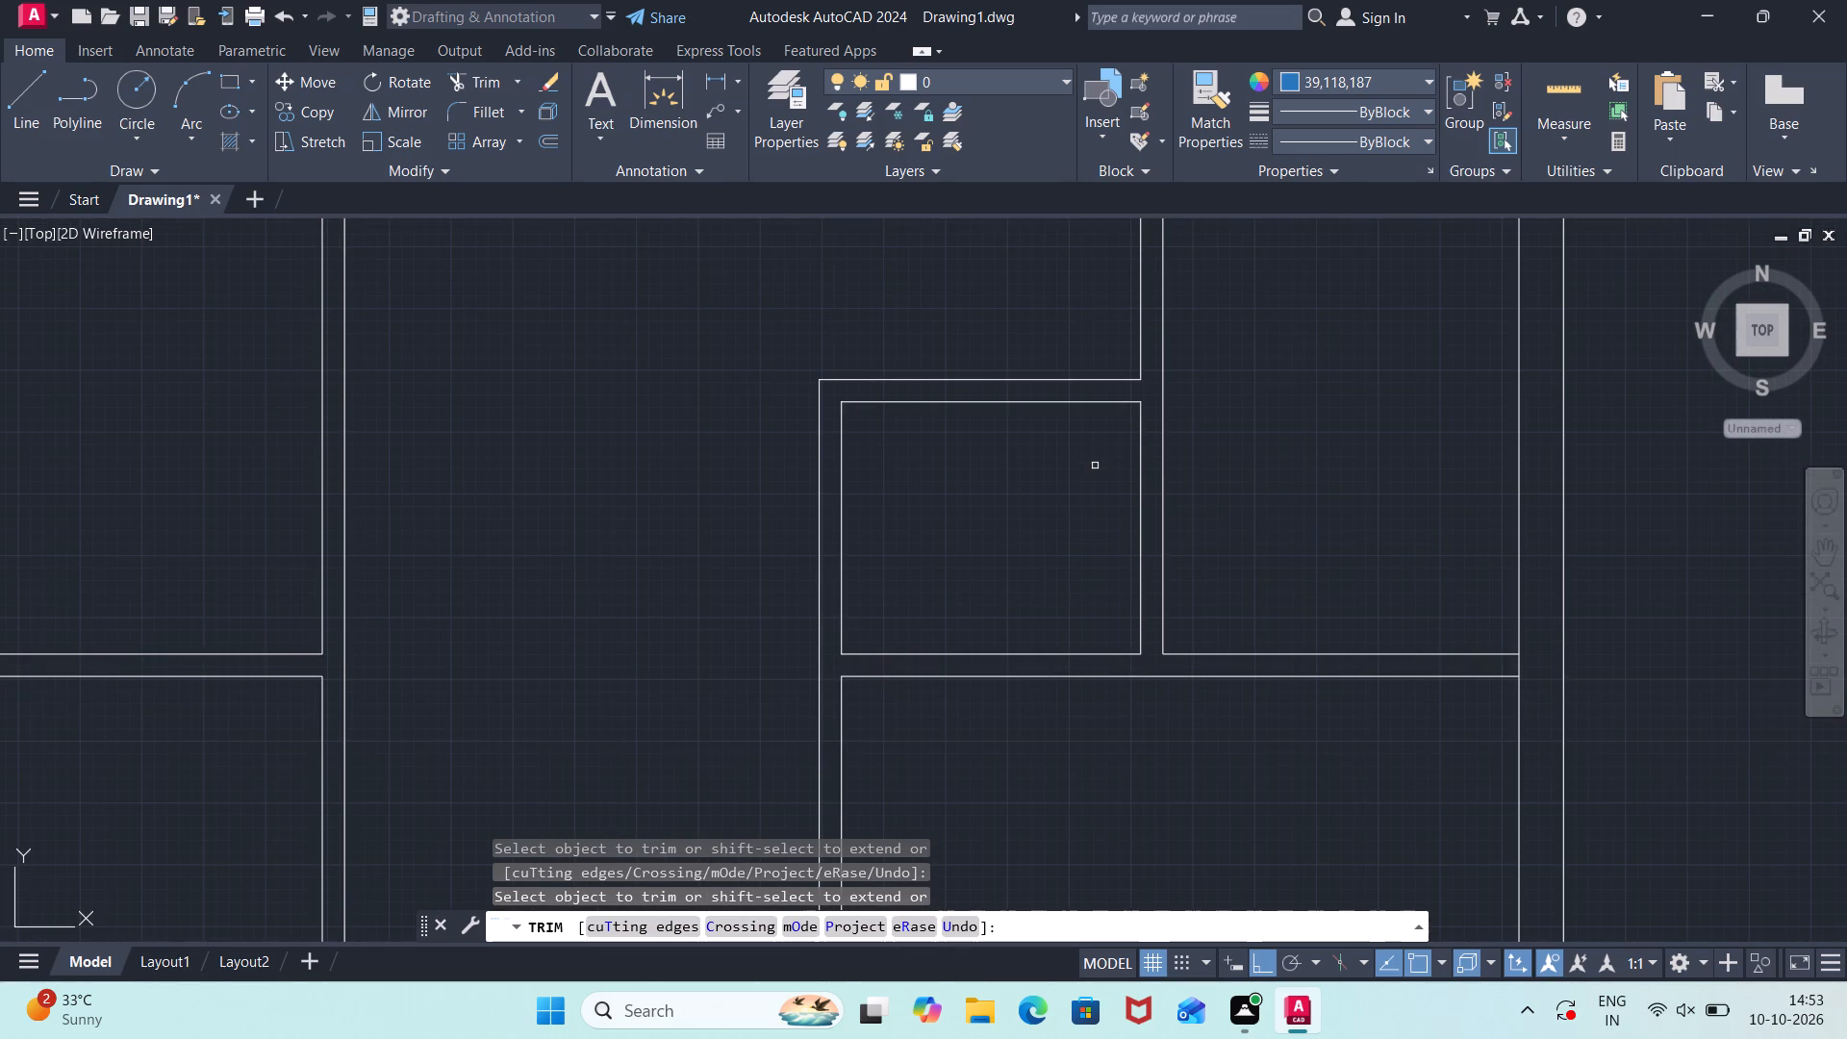
pyautogui.click(1517, 667)
pyautogui.scroll(-1, 1428, 812)
pyautogui.moveTo(1428, 812); pyautogui.dragTo(1398, 644, button='middle')
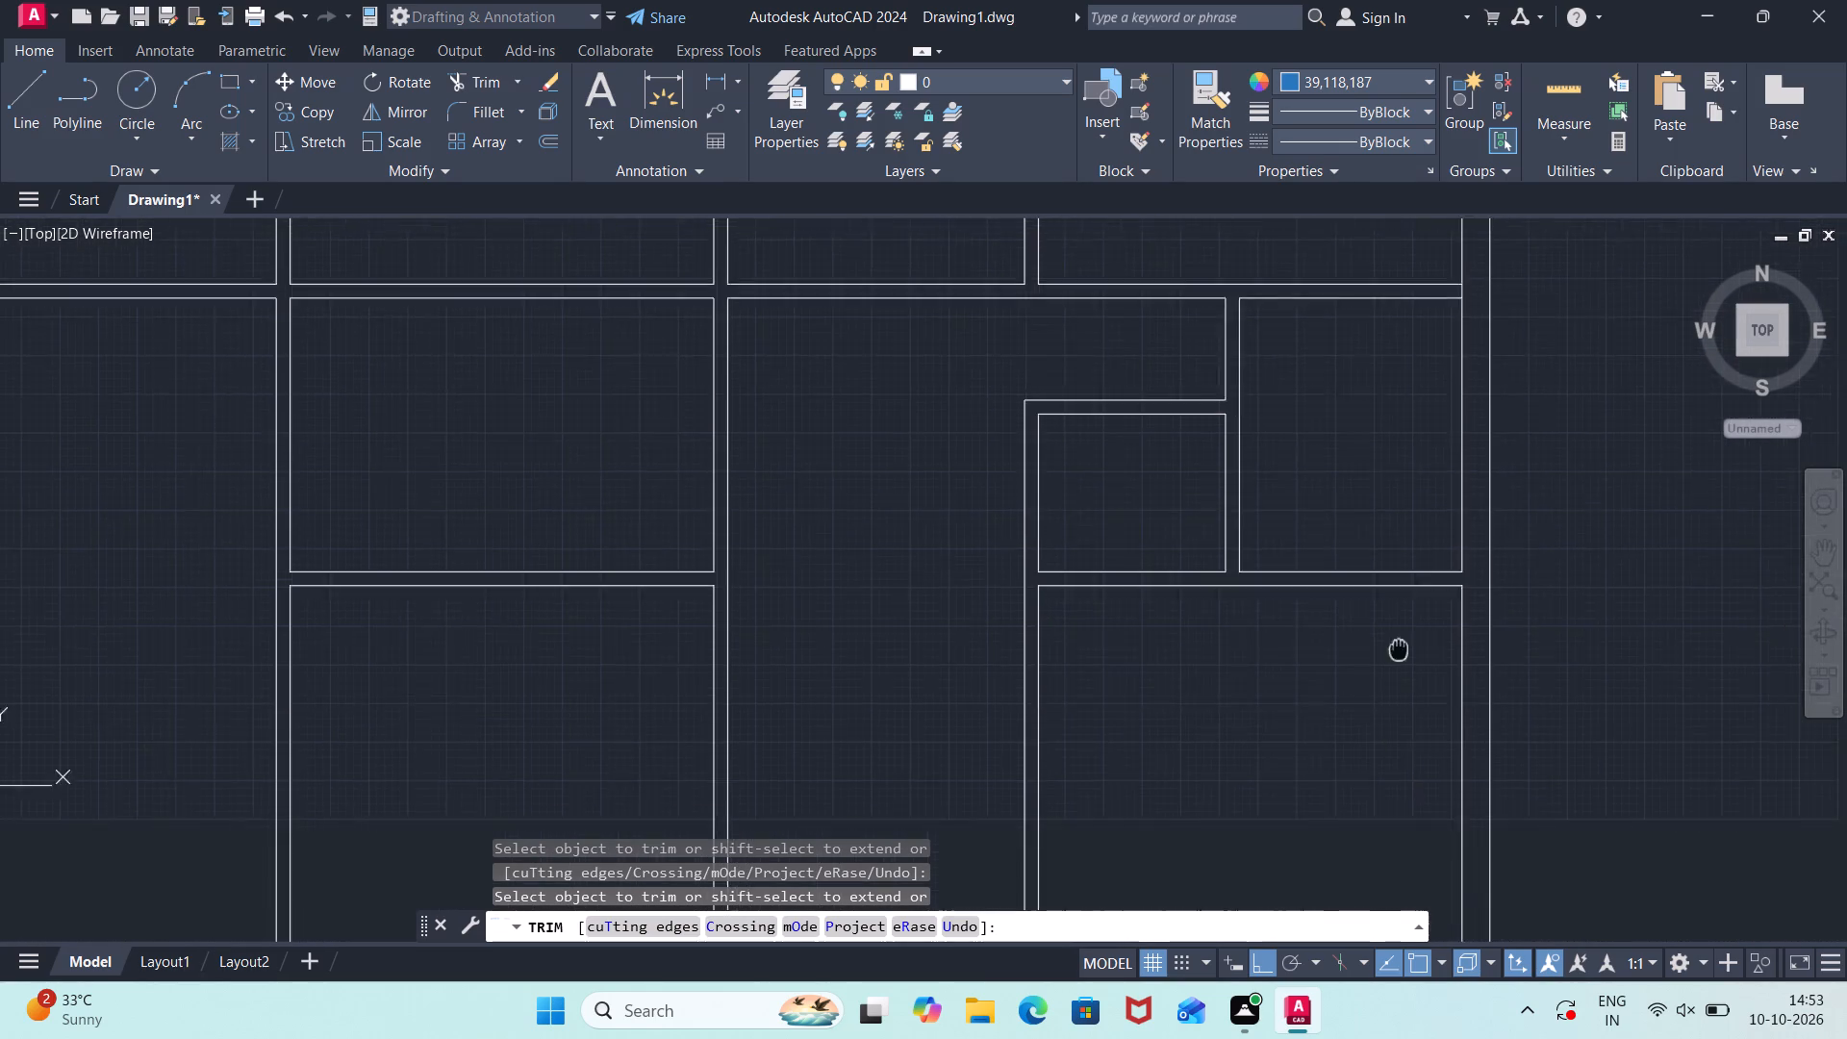
pyautogui.moveTo(1398, 644); pyautogui.dragTo(1333, 489, button='middle')
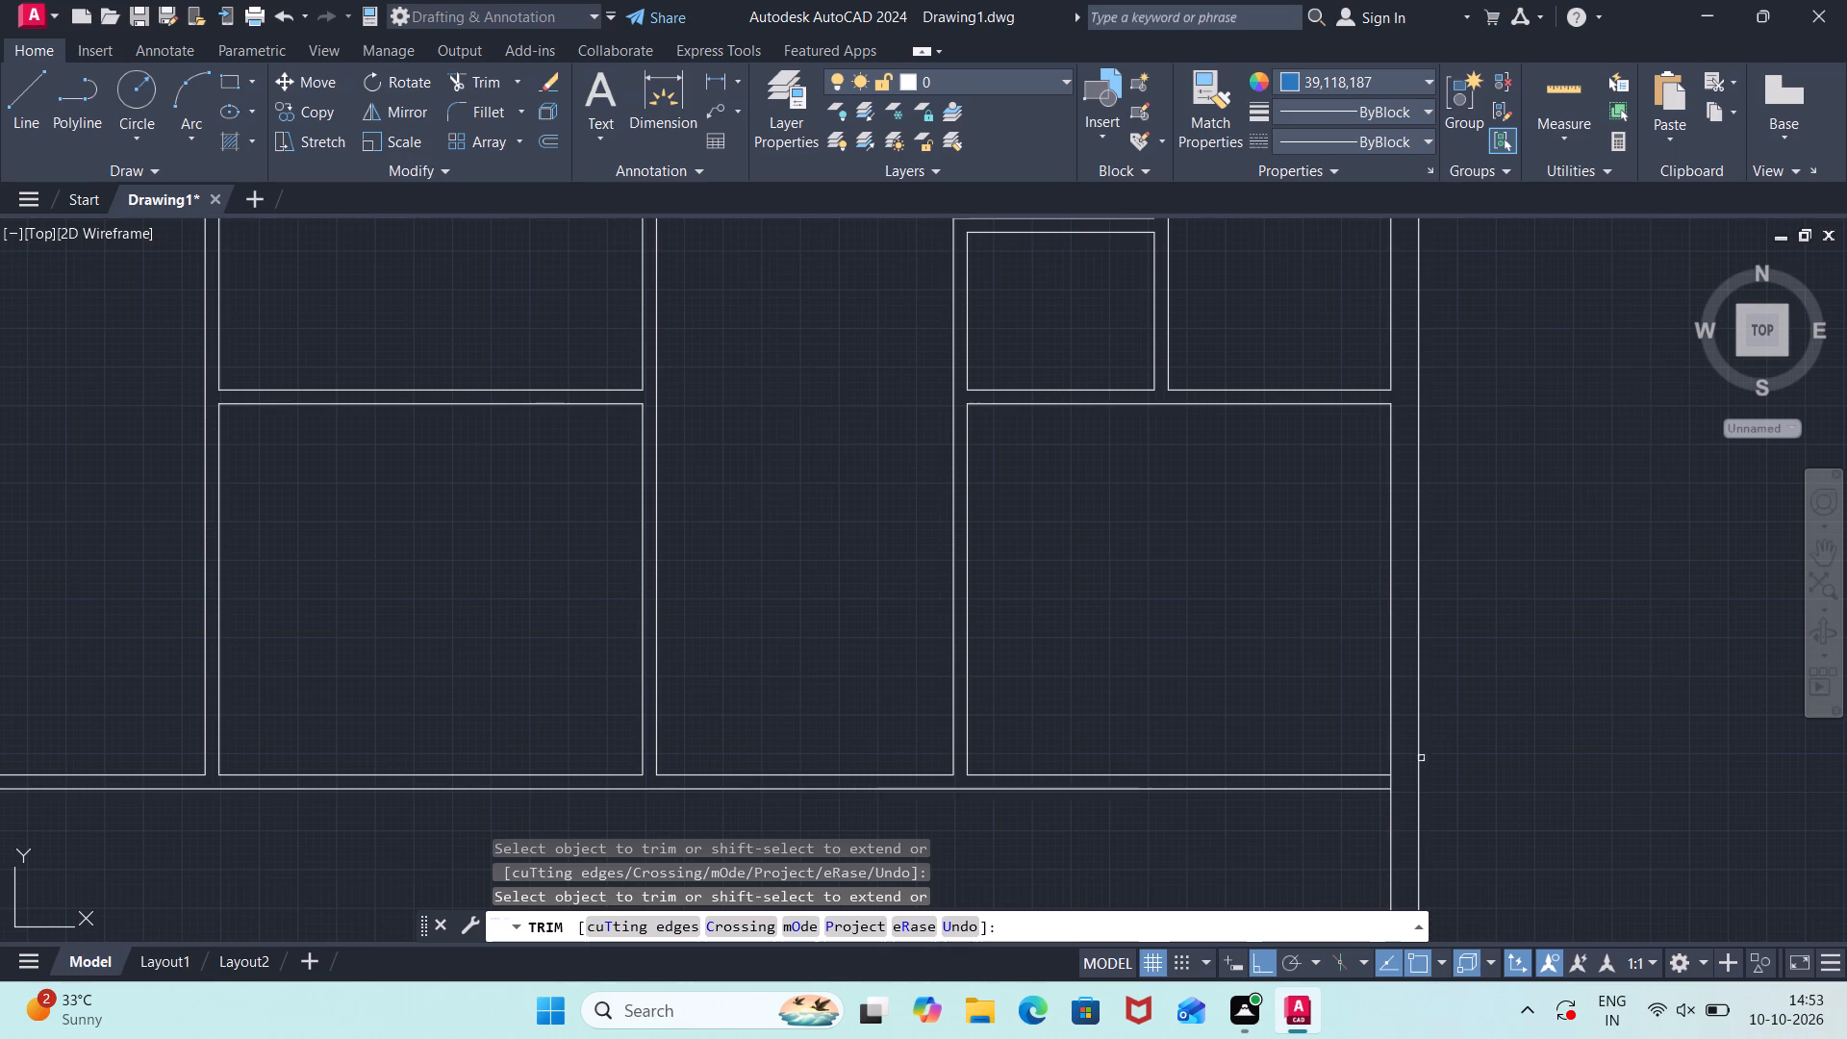
pyautogui.click(1390, 780)
# Trim the top outer wall's inner line where the three vertical partitions meet it.
pyautogui.moveTo(662, 807); pyautogui.dragTo(719, 804, button='middle')
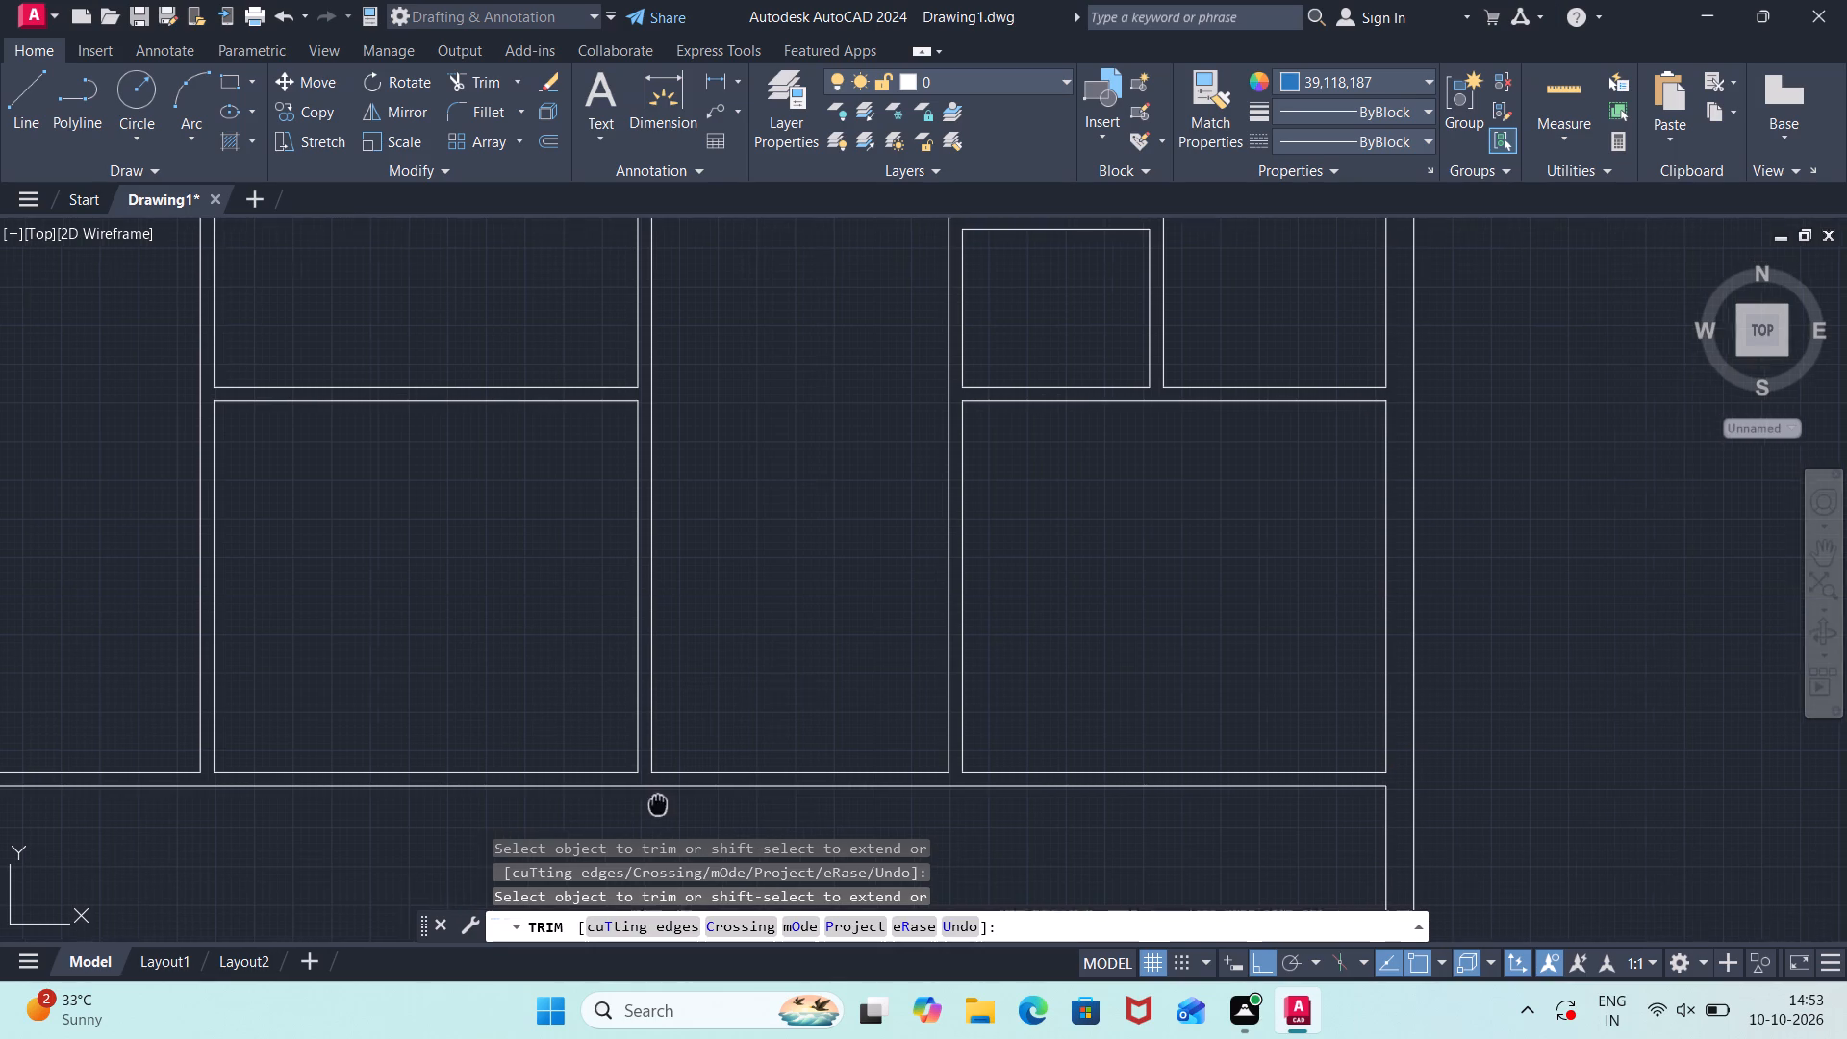
pyautogui.moveTo(719, 804); pyautogui.dragTo(1402, 963, button='middle')
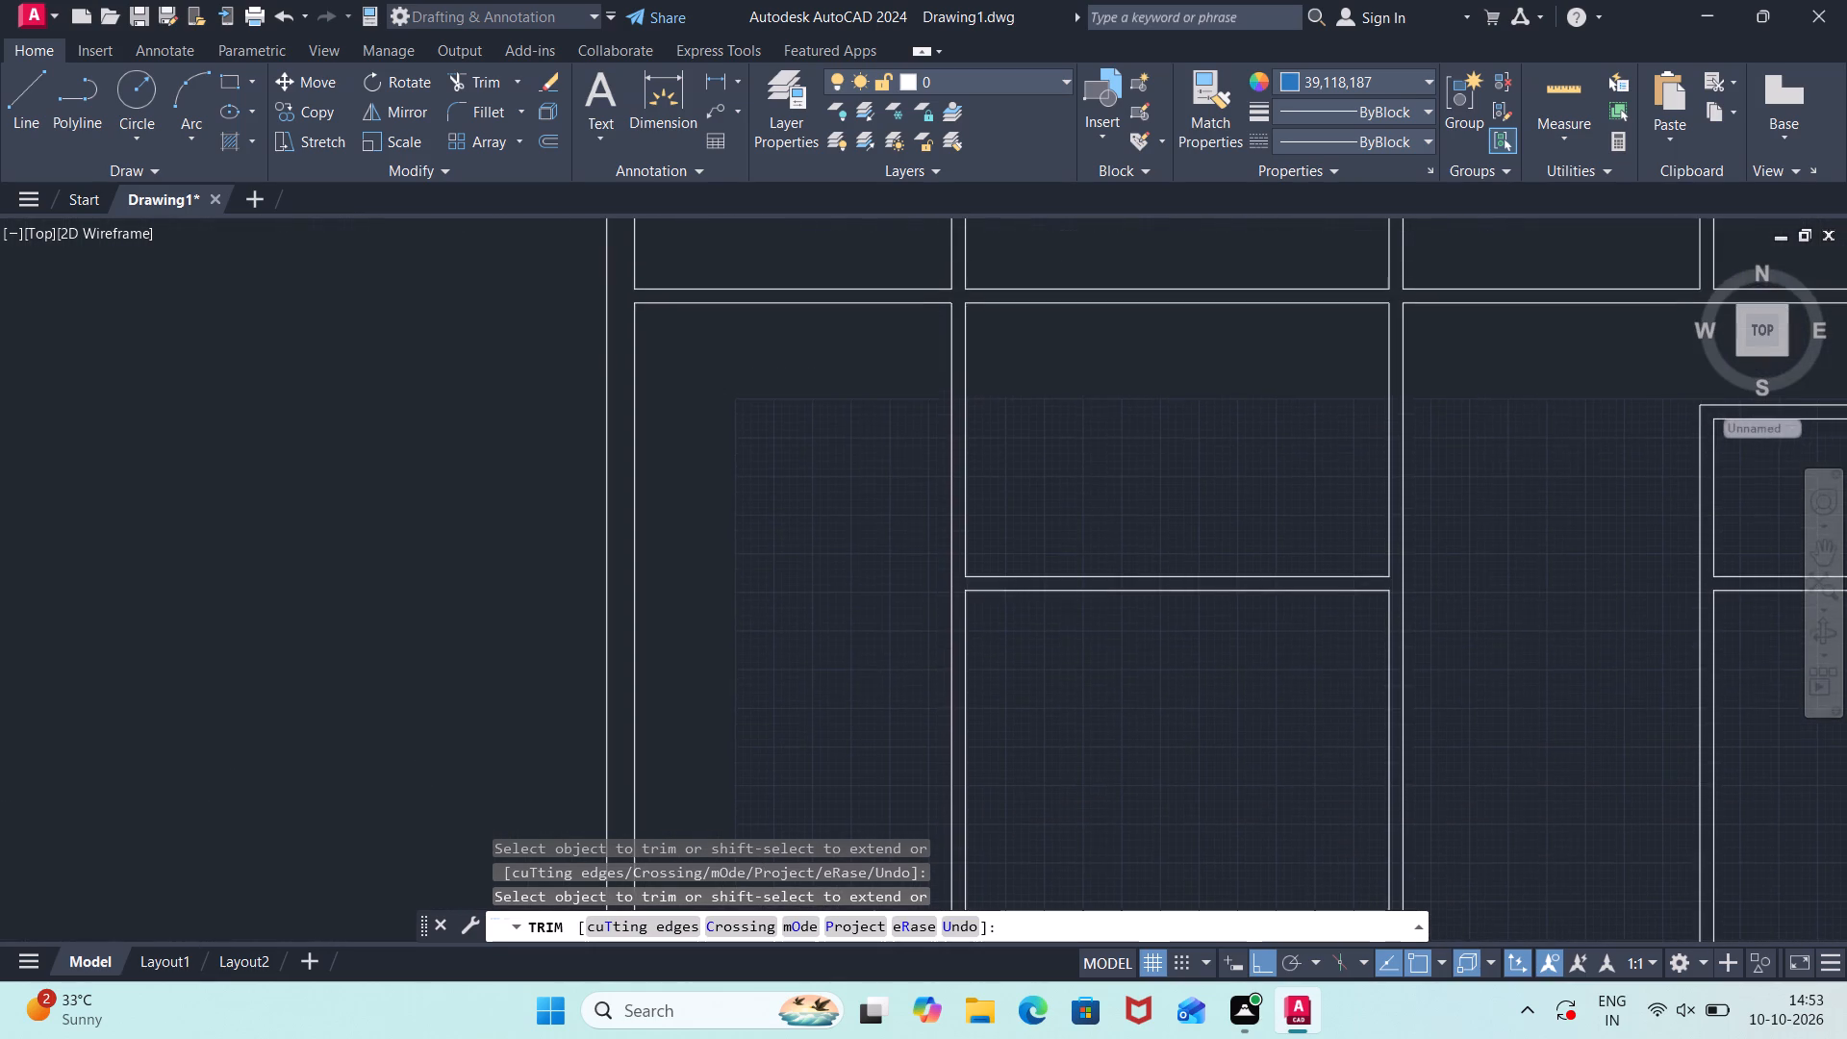
pyautogui.moveTo(1243, 674); pyautogui.dragTo(1251, 1038, button='middle')
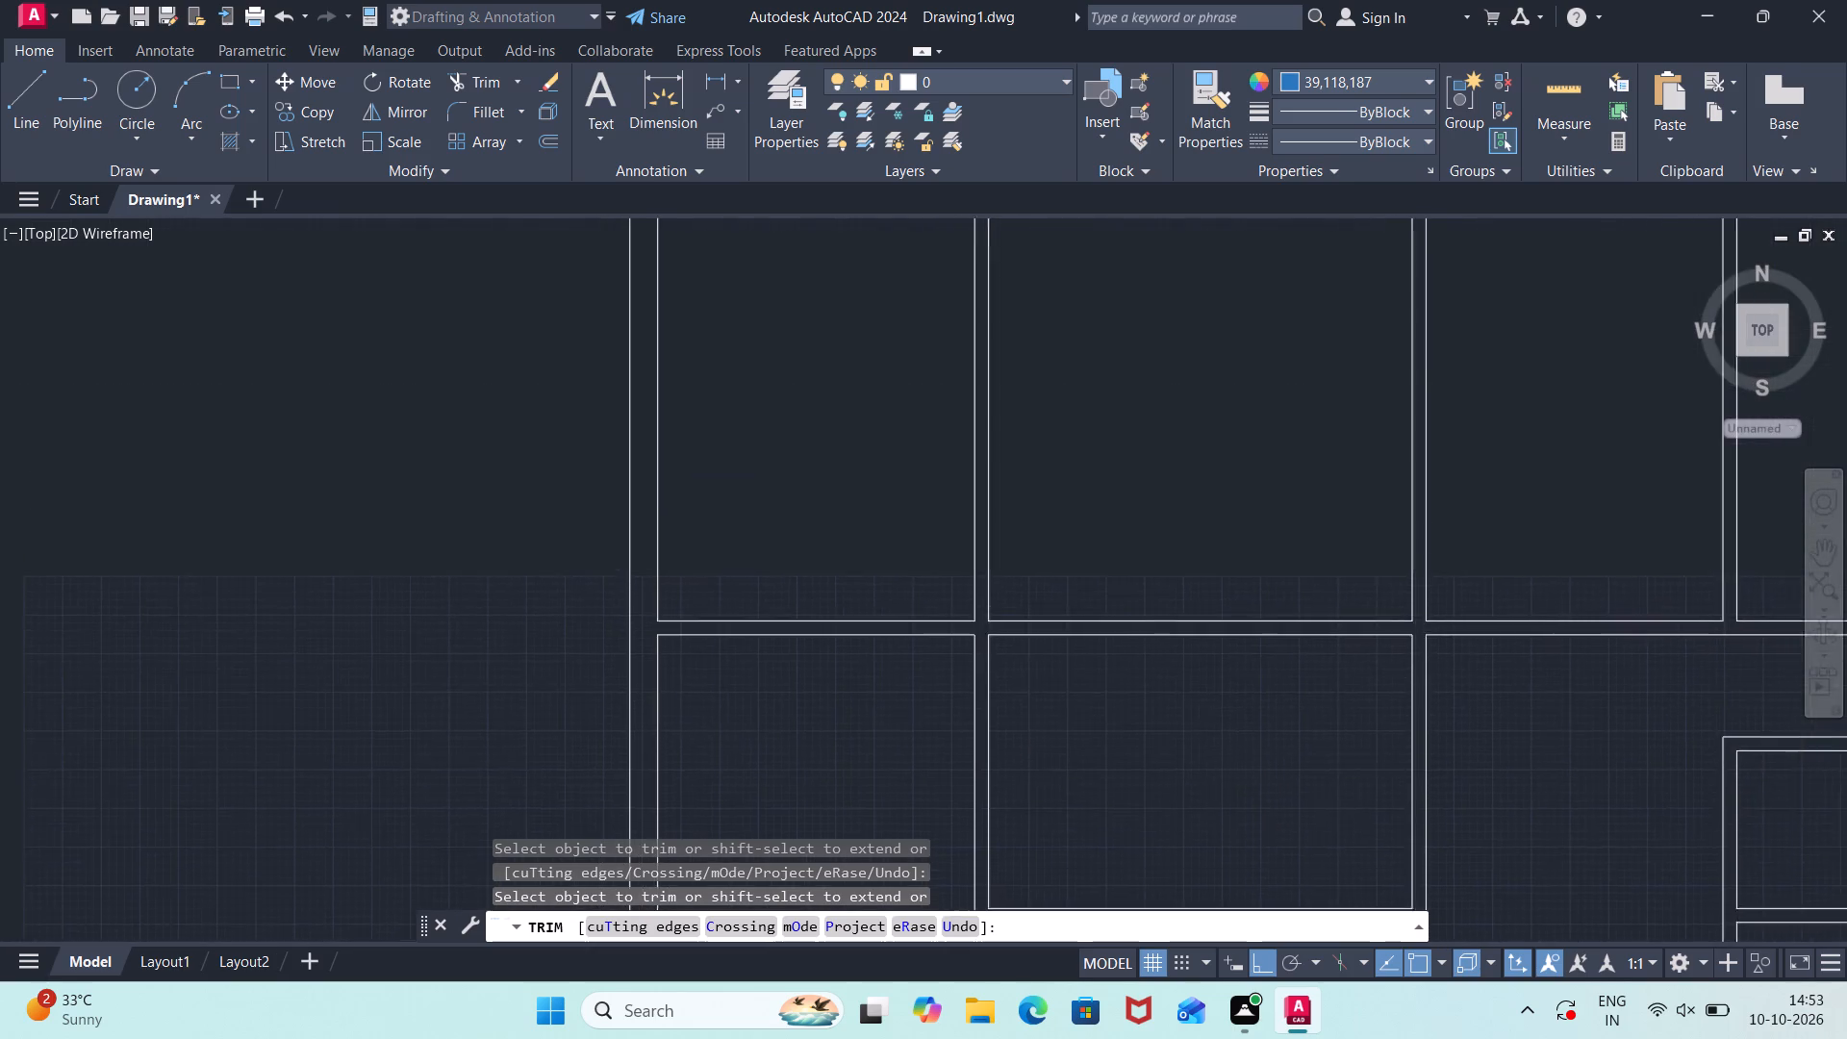
pyautogui.moveTo(1251, 1038); pyautogui.dragTo(1011, 1006, button='middle')
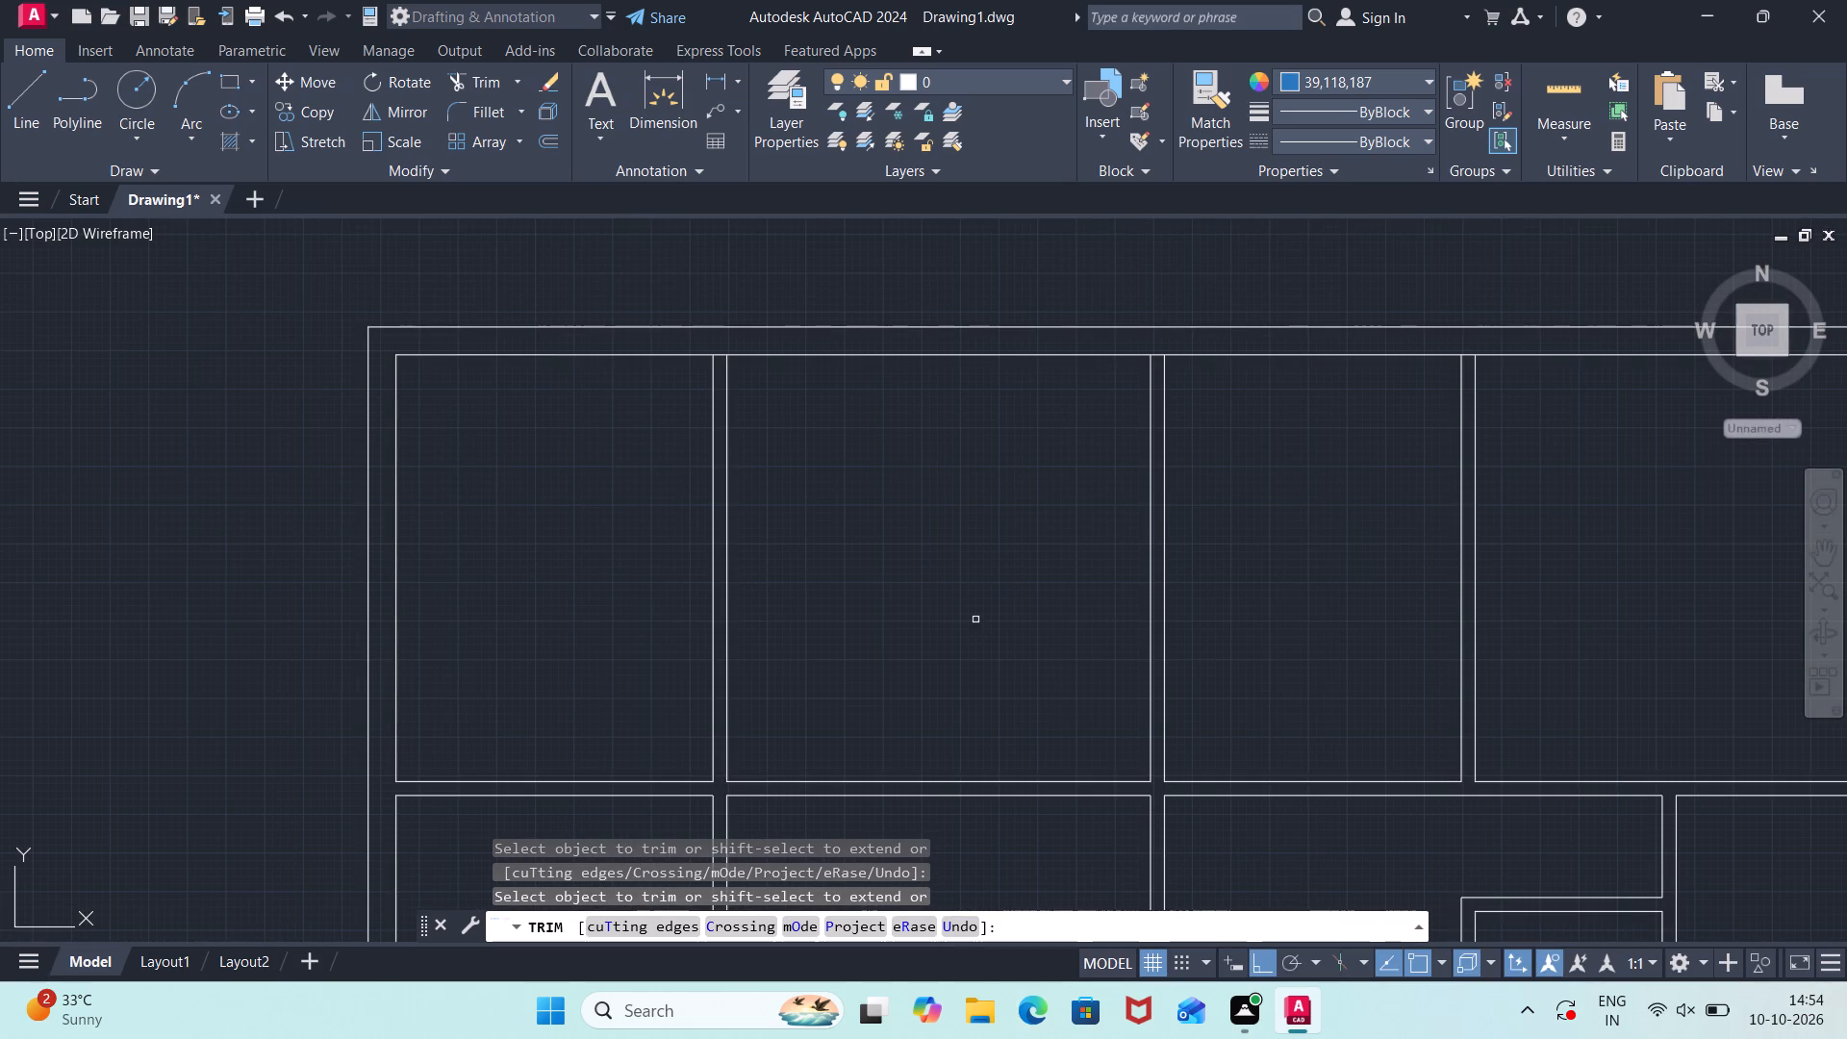
pyautogui.click(719, 353)
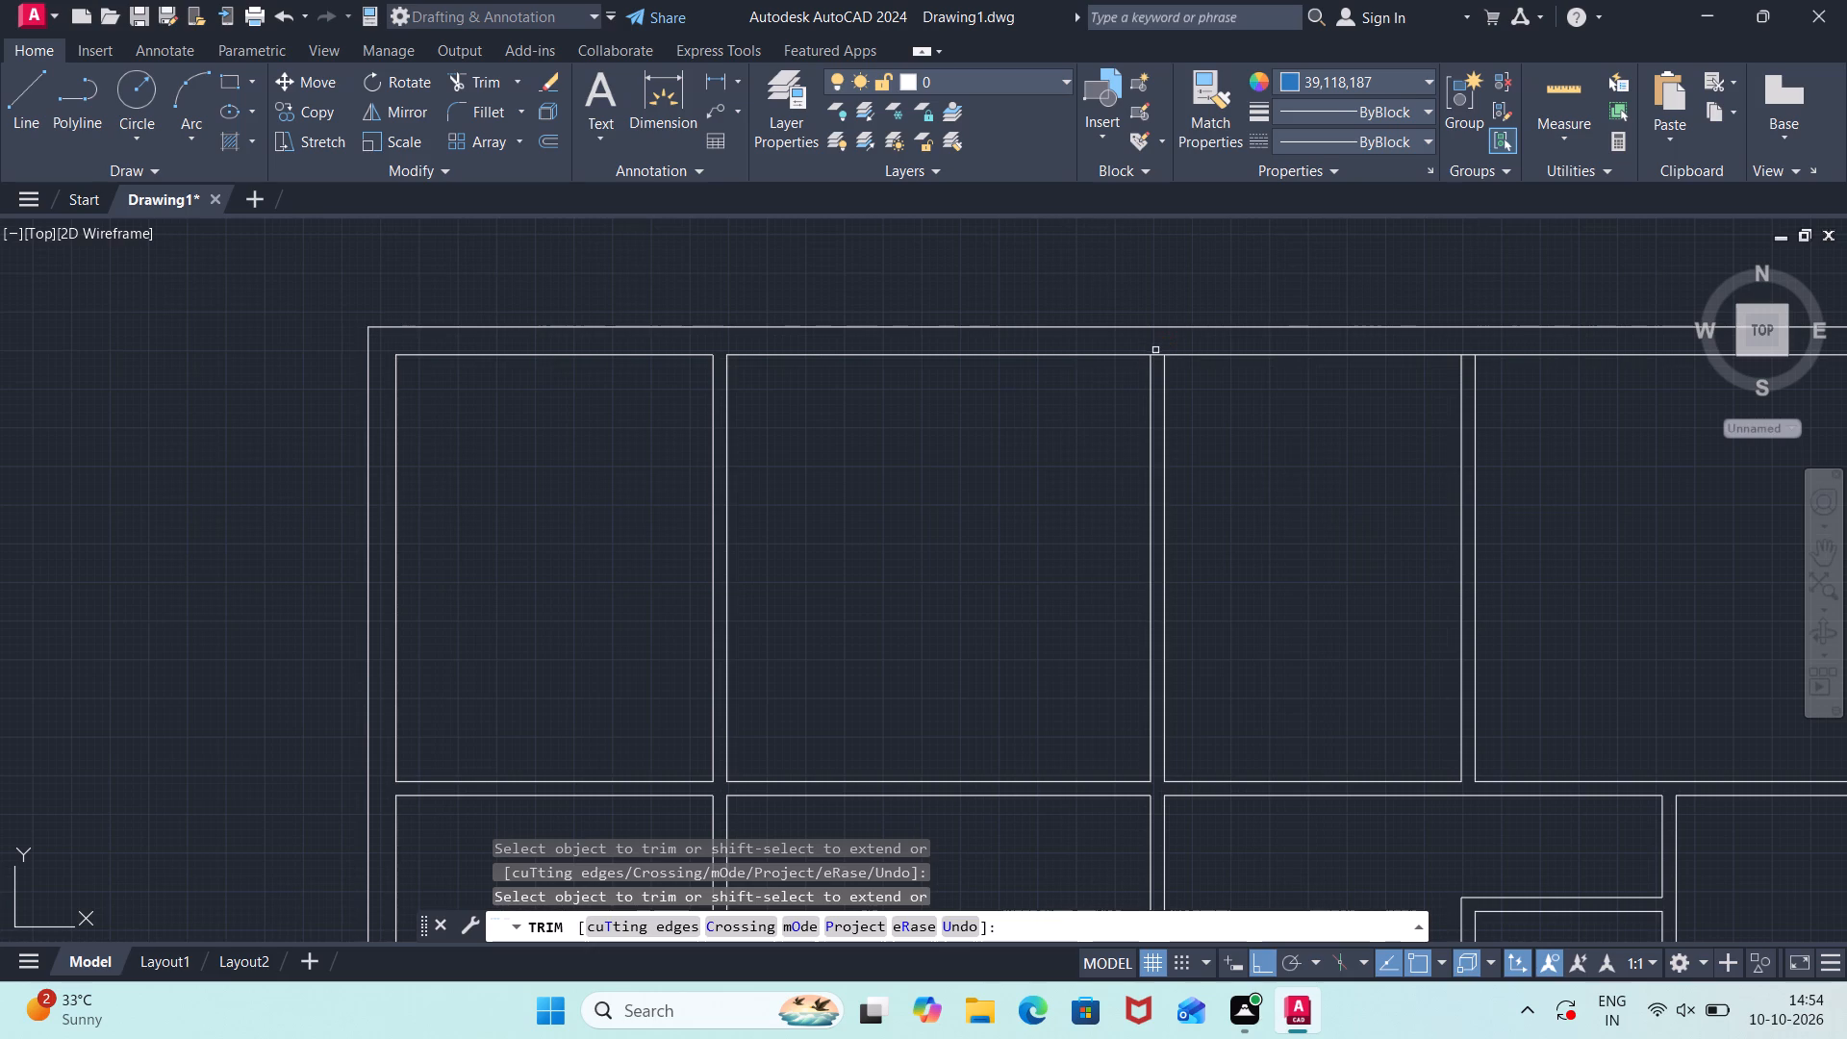
pyautogui.click(1155, 351)
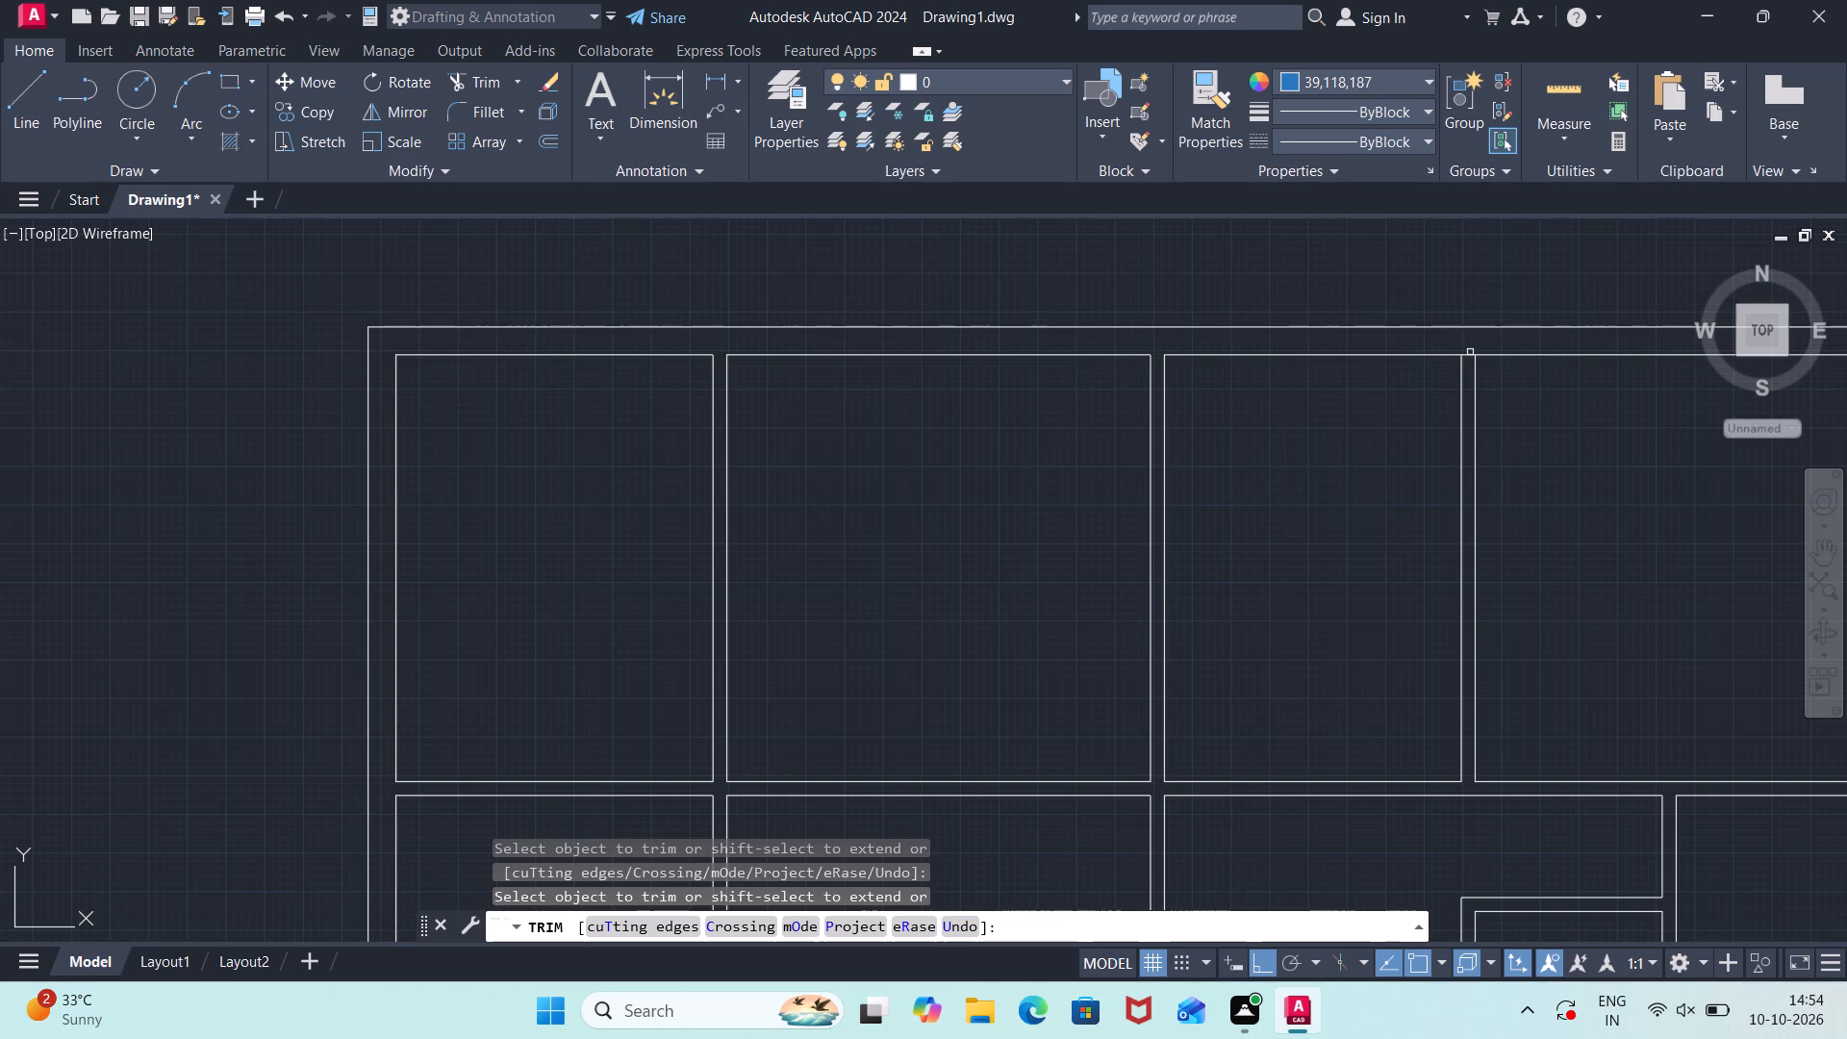
pyautogui.click(1470, 352)
pyautogui.moveTo(1535, 422); pyautogui.dragTo(1257, 469, button='middle')
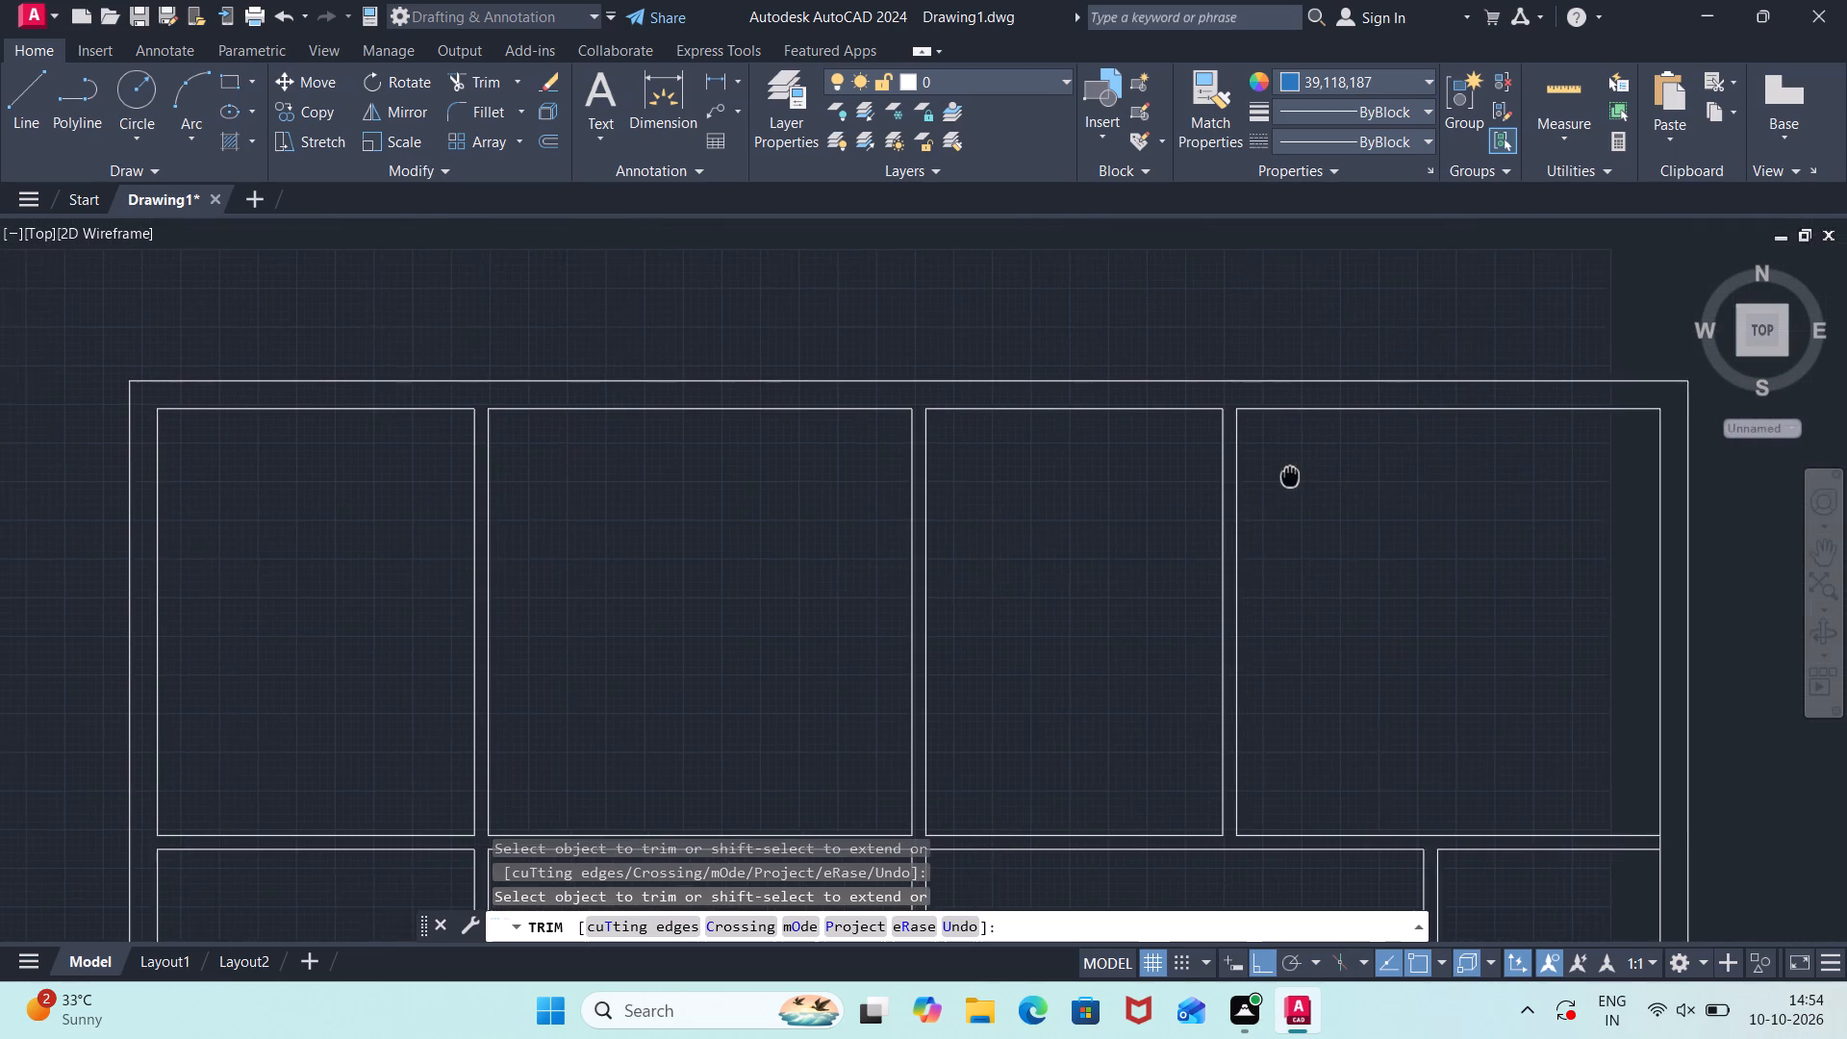
pyautogui.moveTo(1257, 469); pyautogui.dragTo(1238, 464, button='middle')
pyautogui.press('Escape')
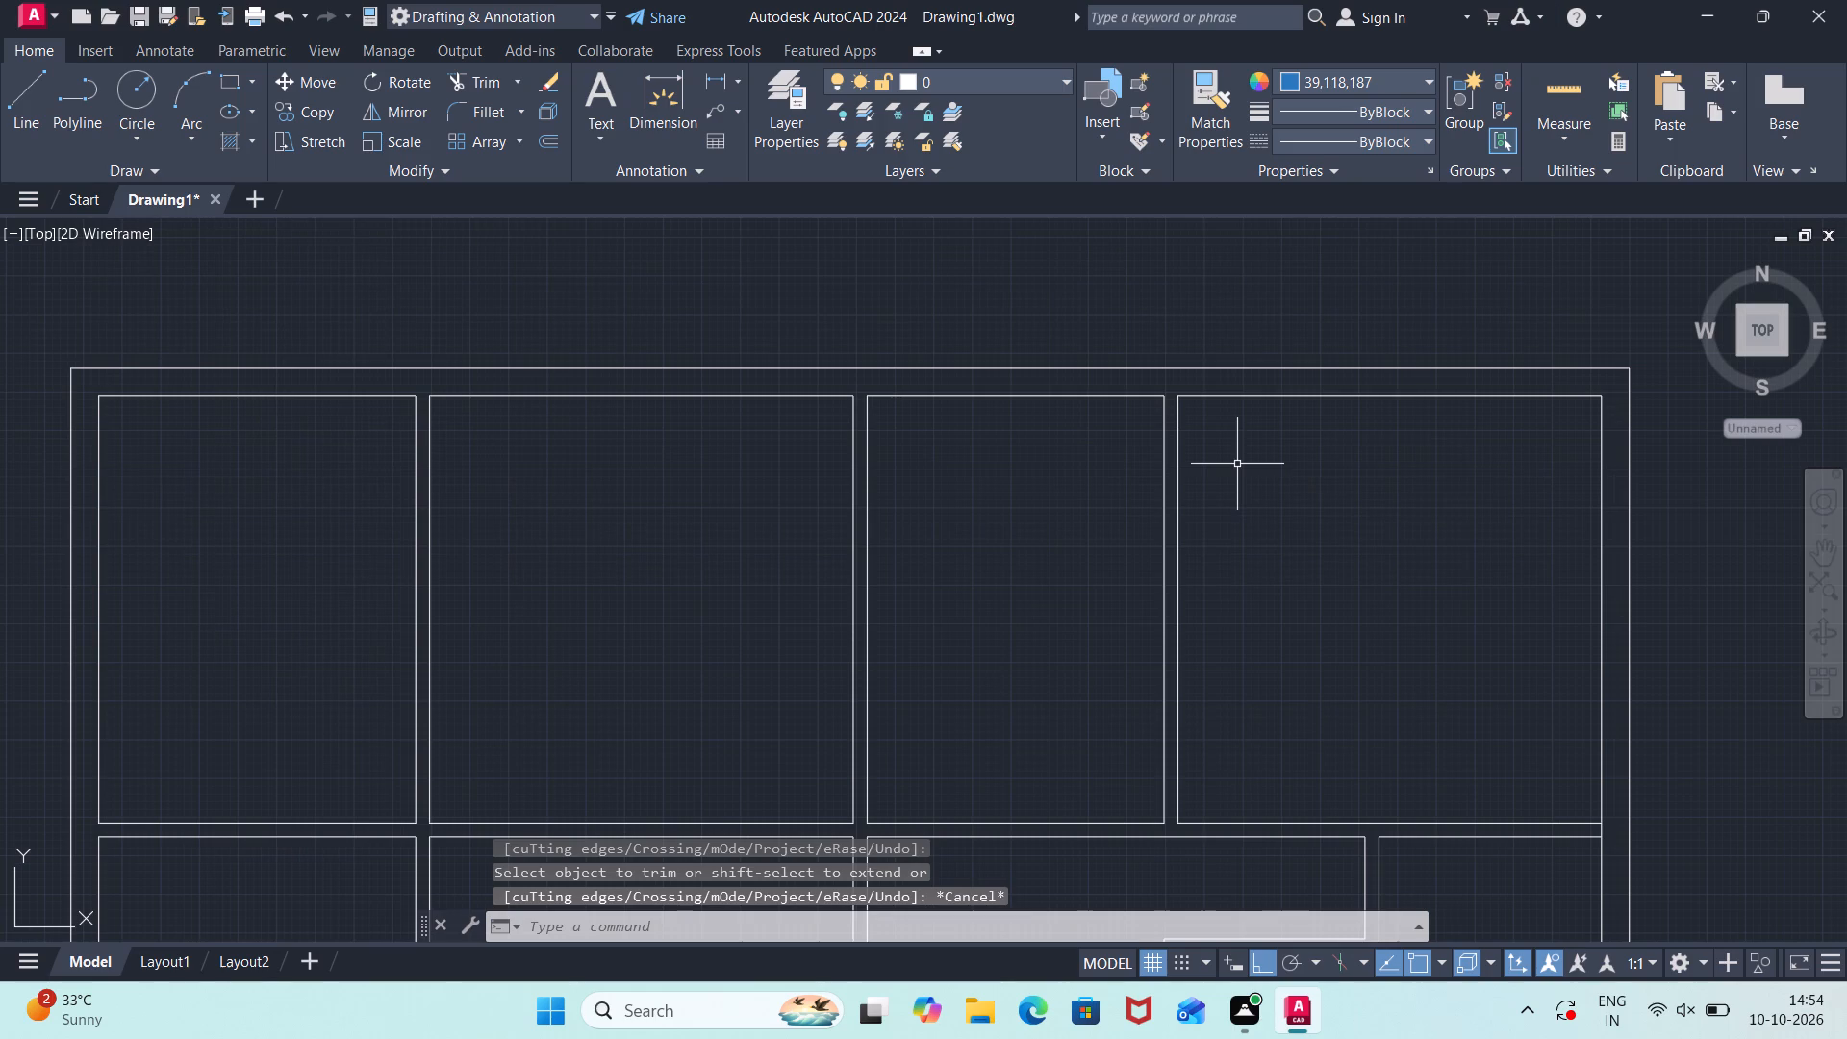
# Offset the second vertical partition's left line 6' to the left, inside the room just below the upper horizontal partition.
pyautogui.scroll(-1, 1283, 564)
pyautogui.moveTo(1284, 566); pyautogui.dragTo(1368, 368, button='middle')
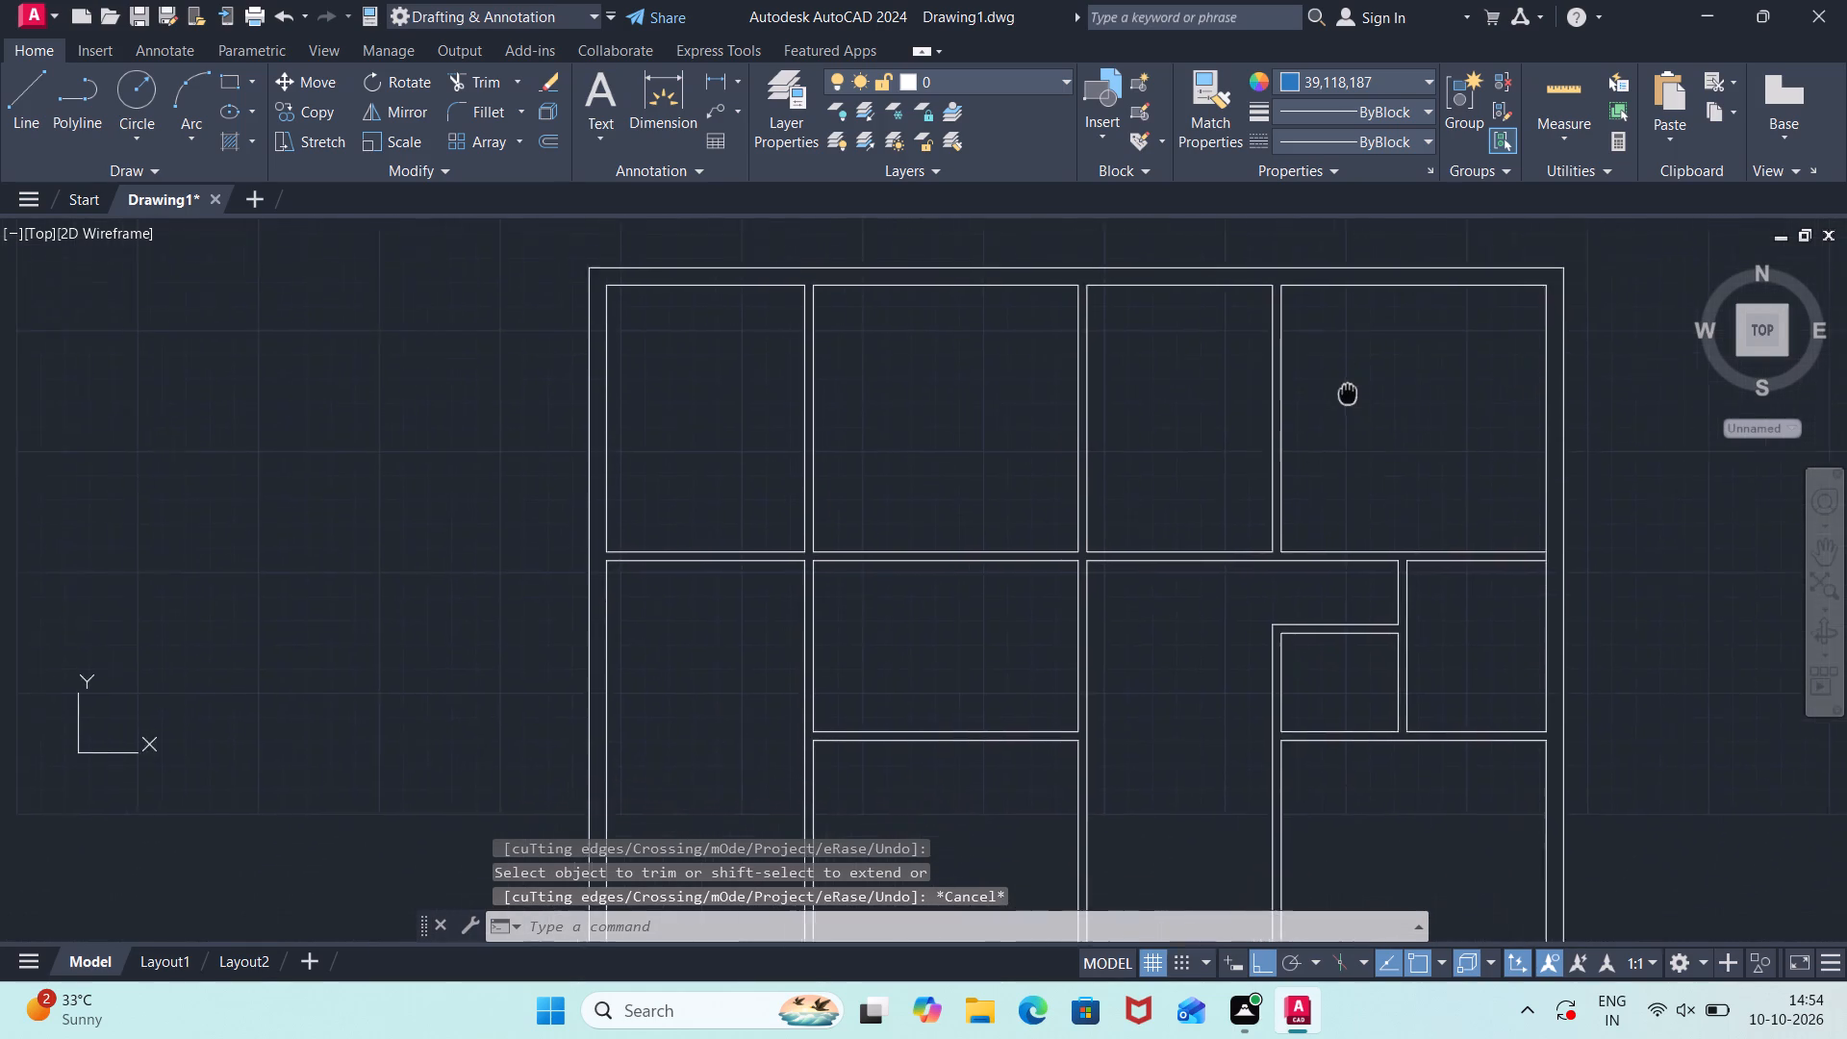
pyautogui.moveTo(1368, 368); pyautogui.dragTo(1438, 312, button='middle')
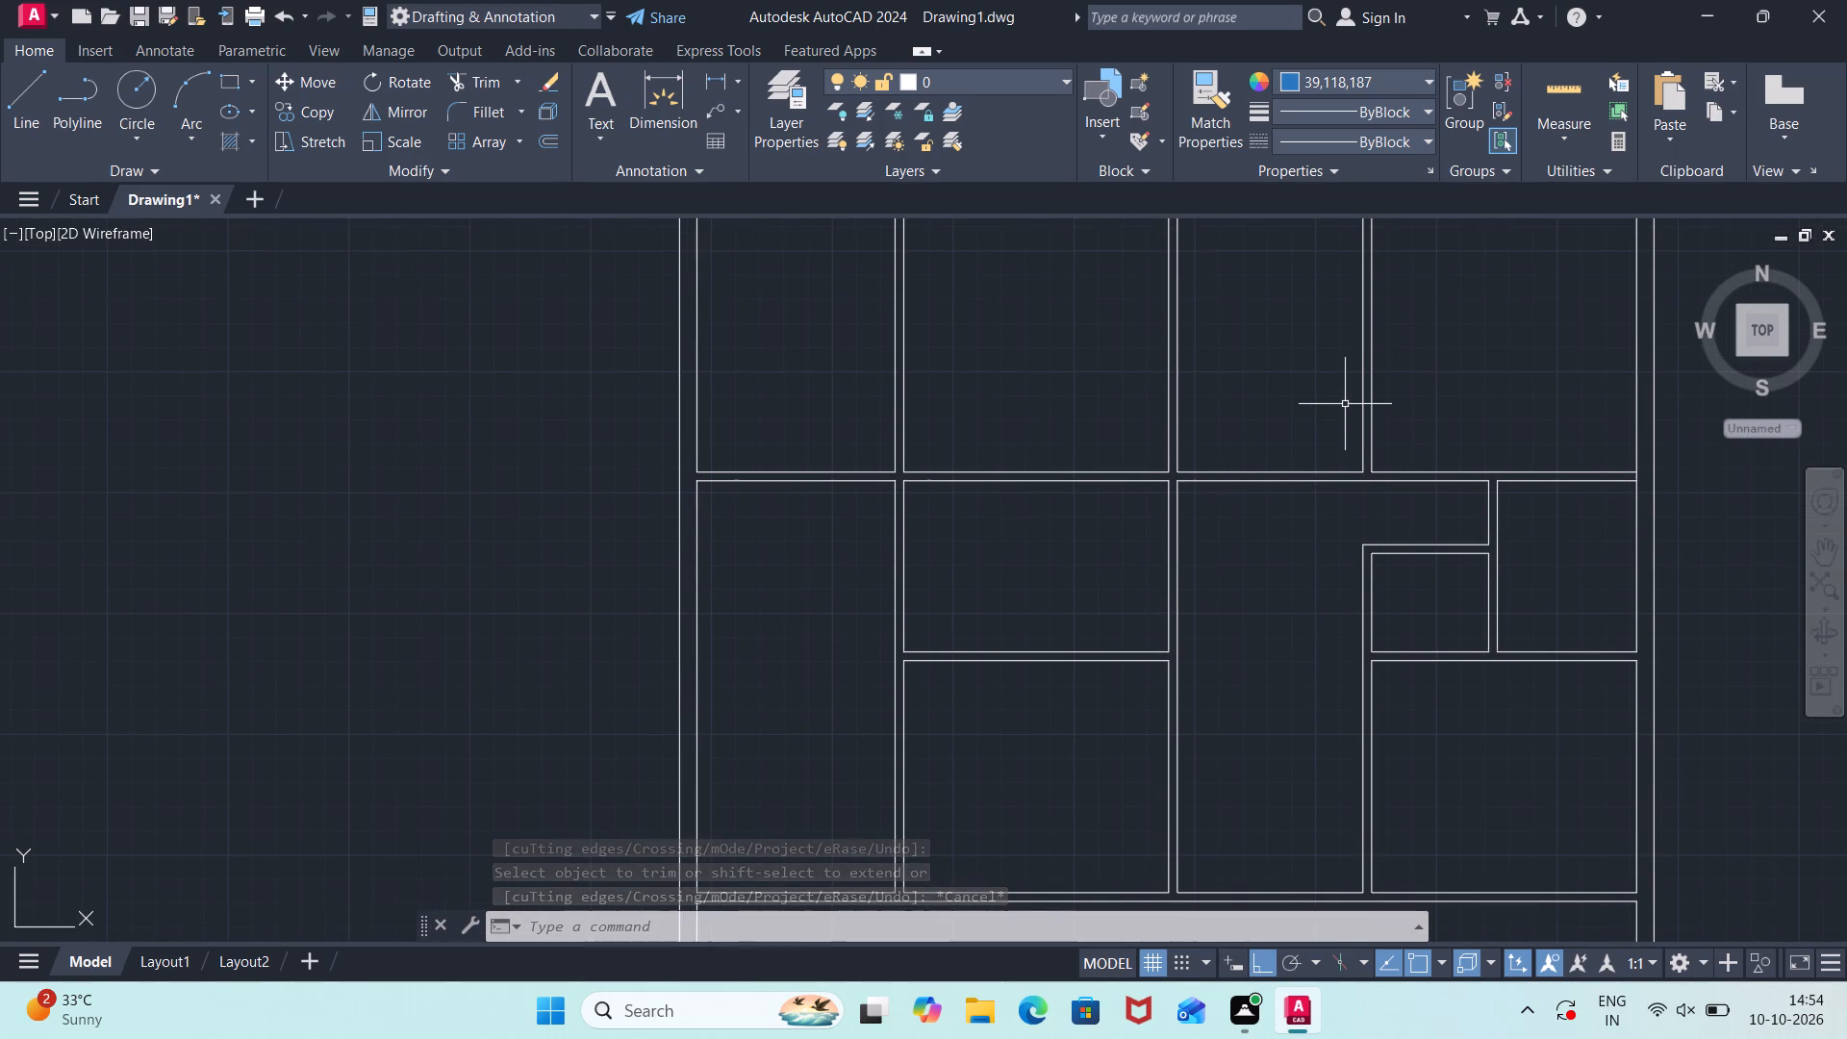
pyautogui.click(1345, 404)
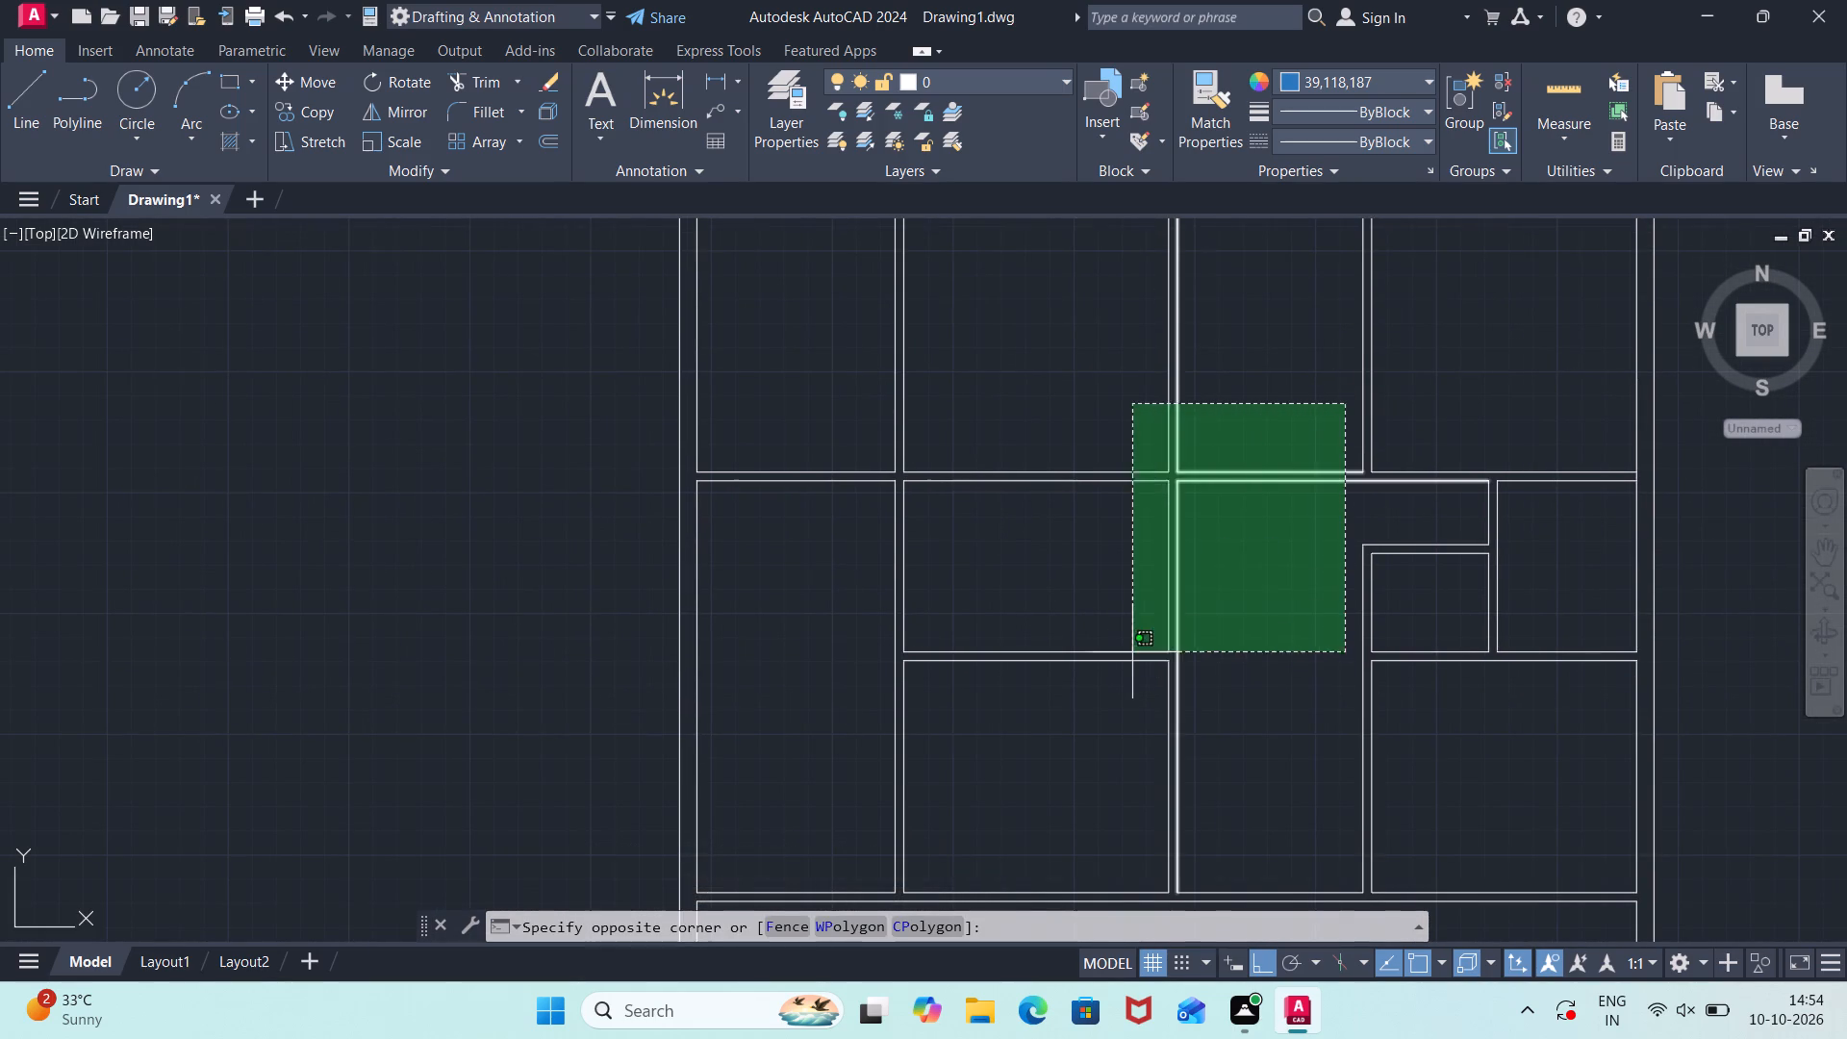
pyautogui.press('Escape')
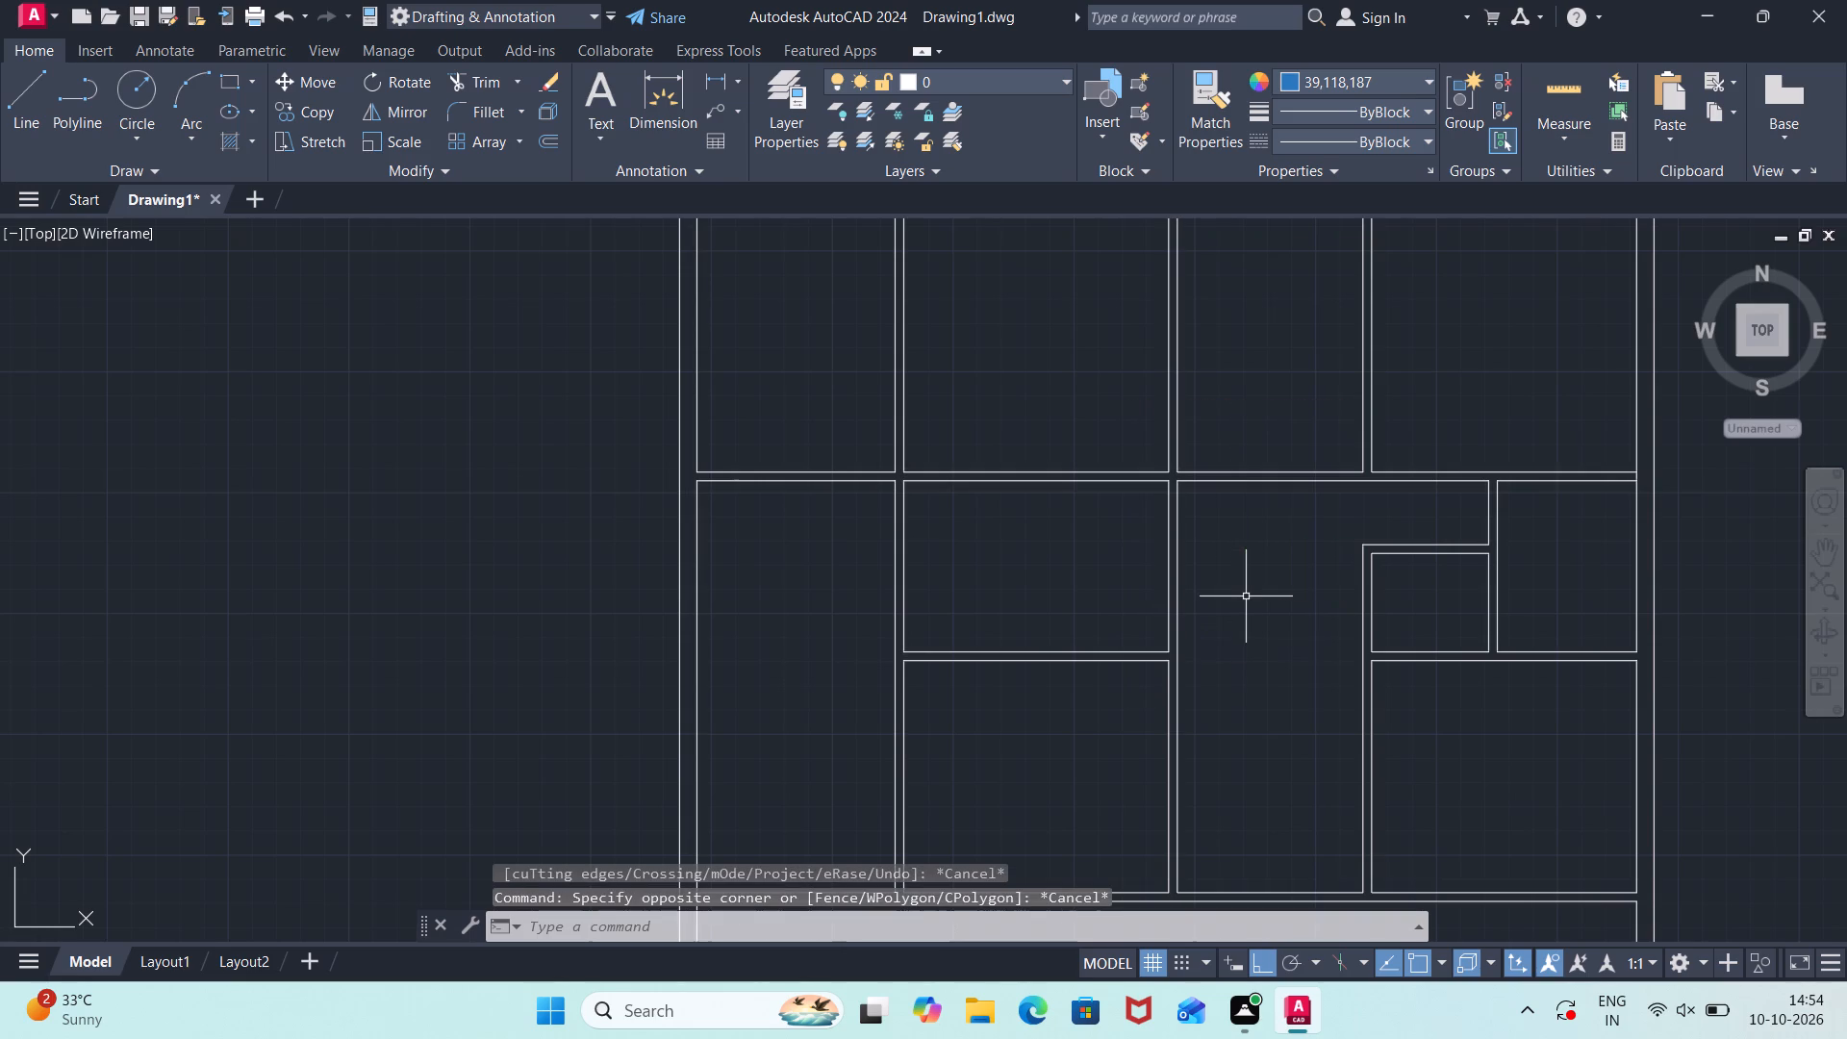
pyautogui.press('o')
pyautogui.write('ff')
pyautogui.press('Return')
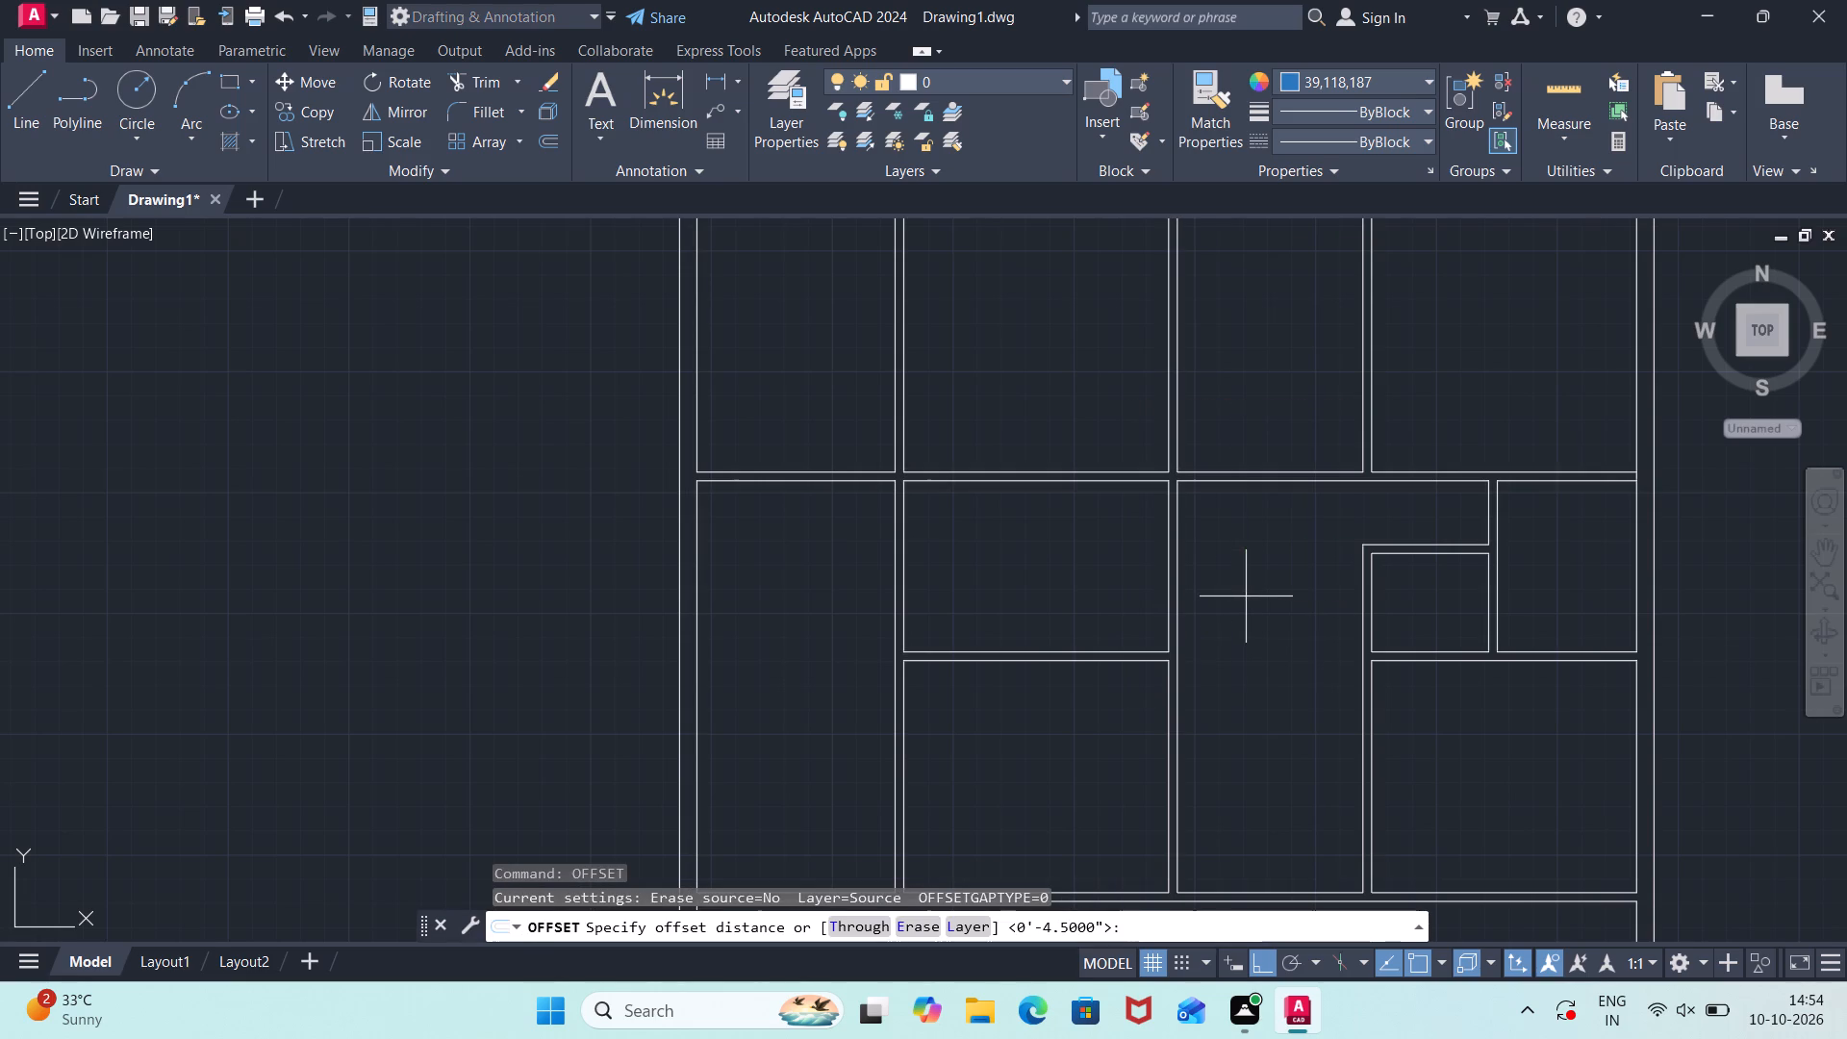
pyautogui.write("6'")
pyautogui.press('Return')
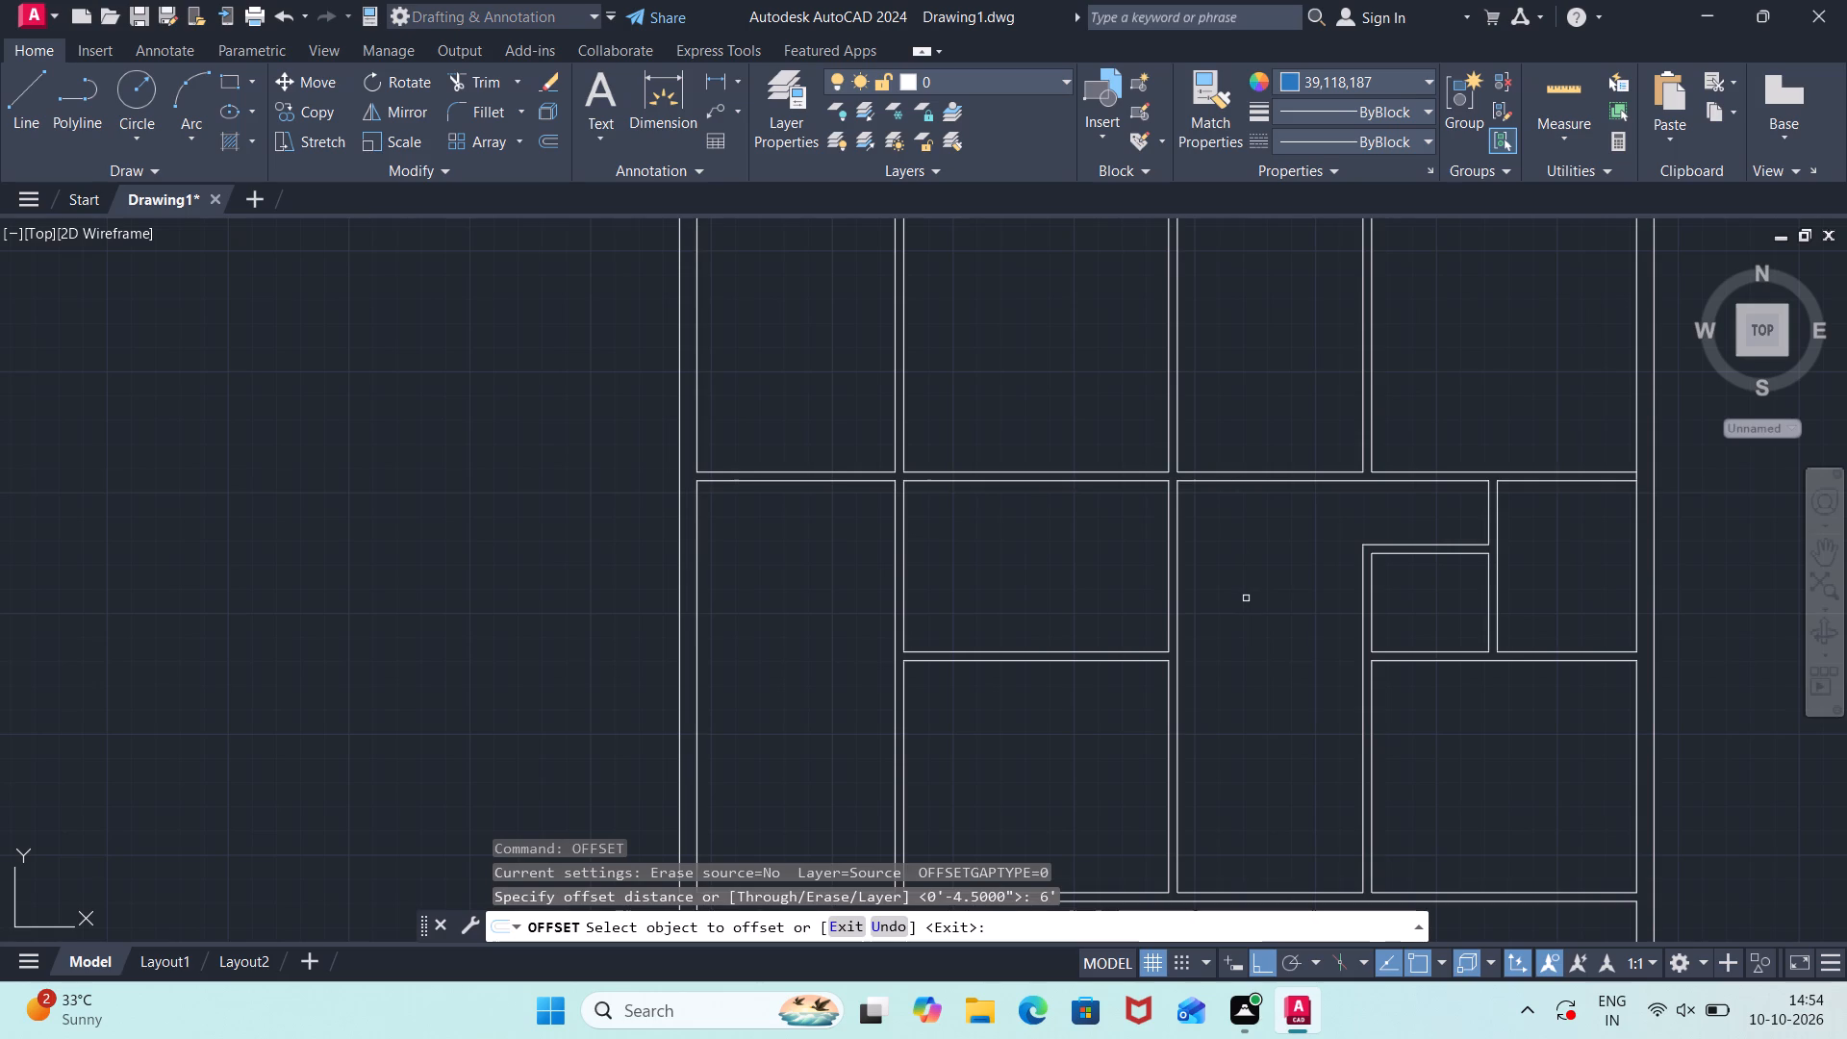
pyautogui.click(1171, 591)
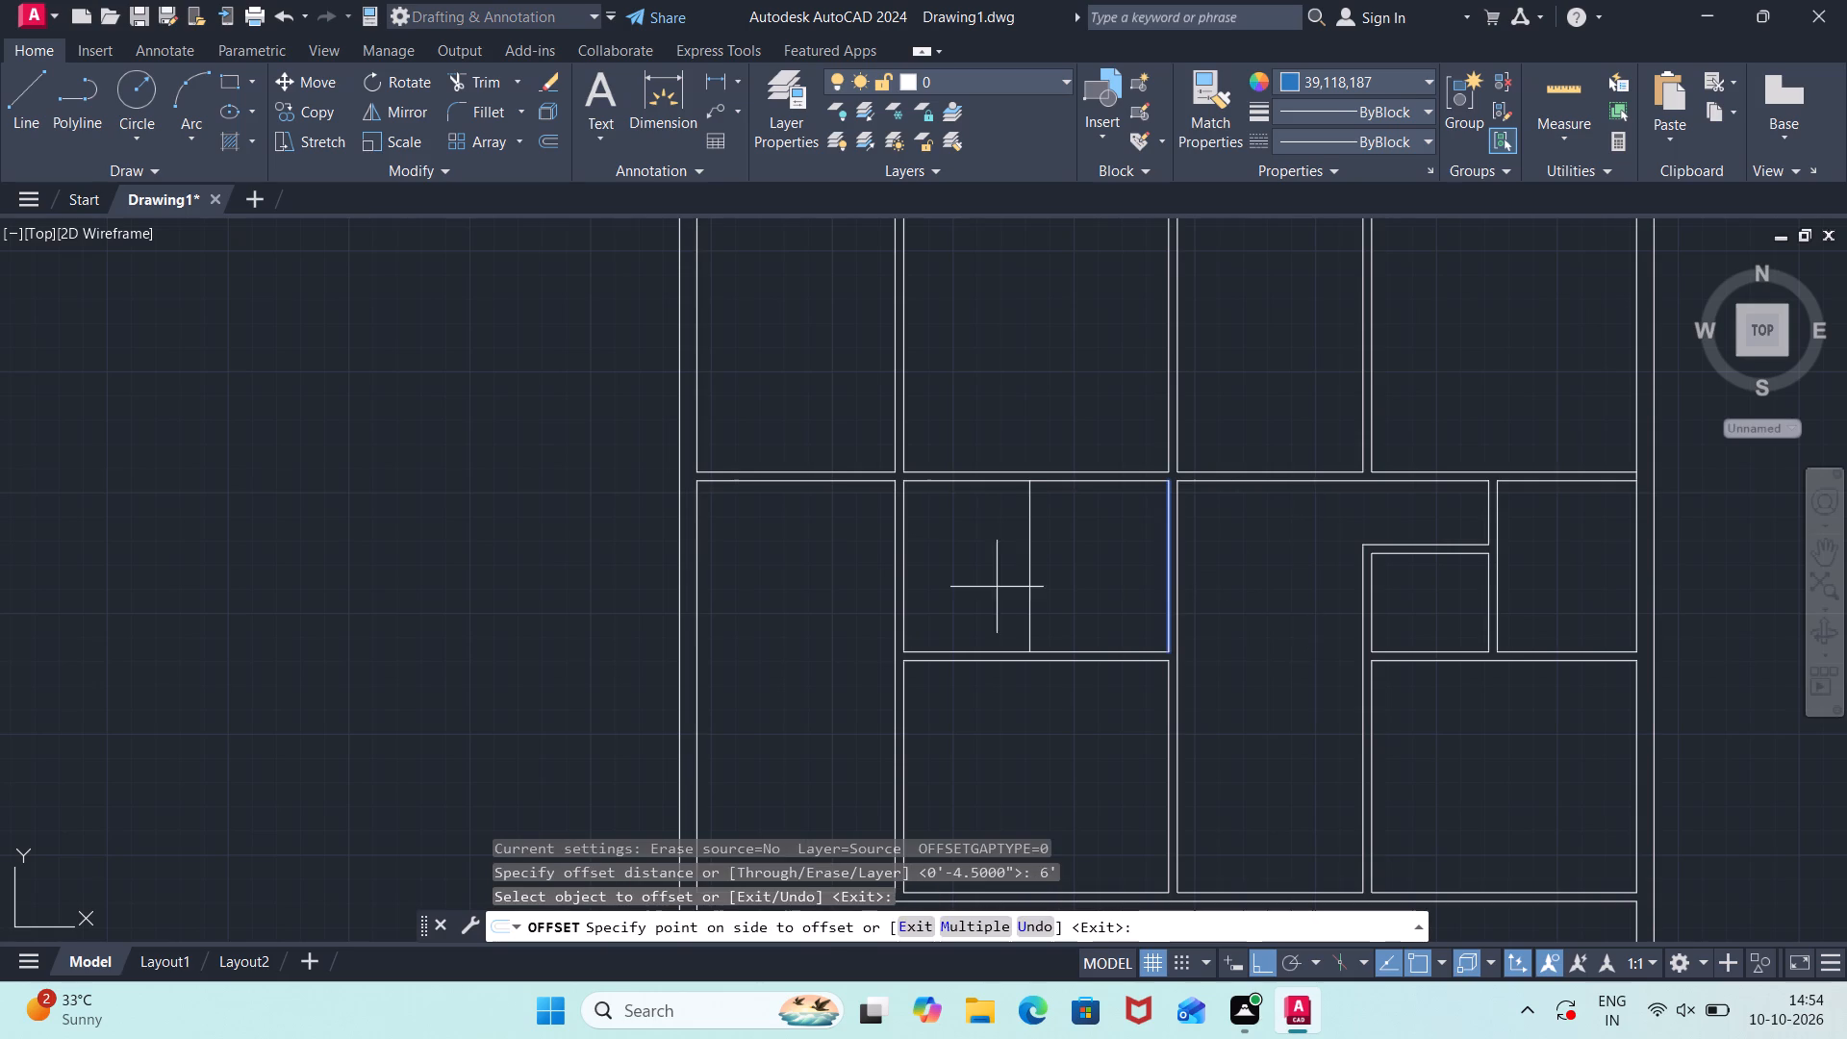
pyautogui.click(978, 588)
pyautogui.press('space')
# Offset the new vertical line in that room 4.5" to the left to form a partition.
pyautogui.press('space')
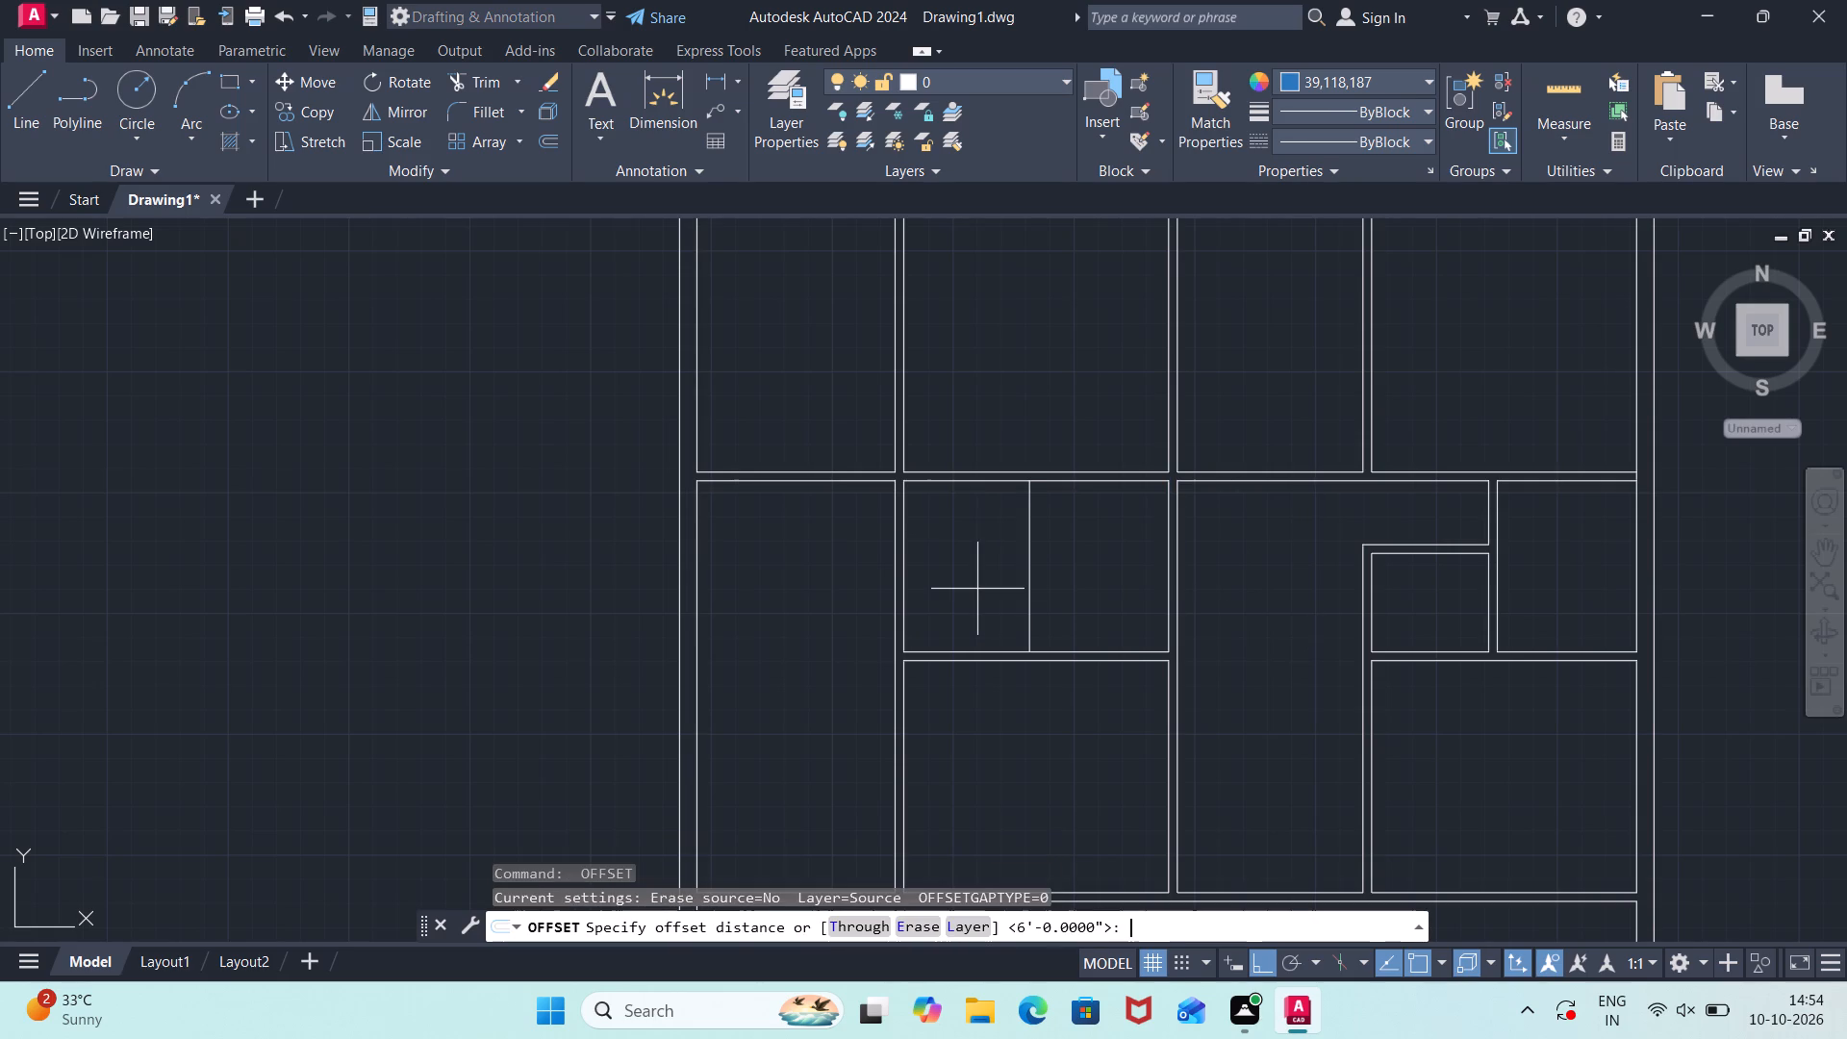
pyautogui.write('4.5')
pyautogui.hotkey('shift', '"')
pyautogui.press('Return')
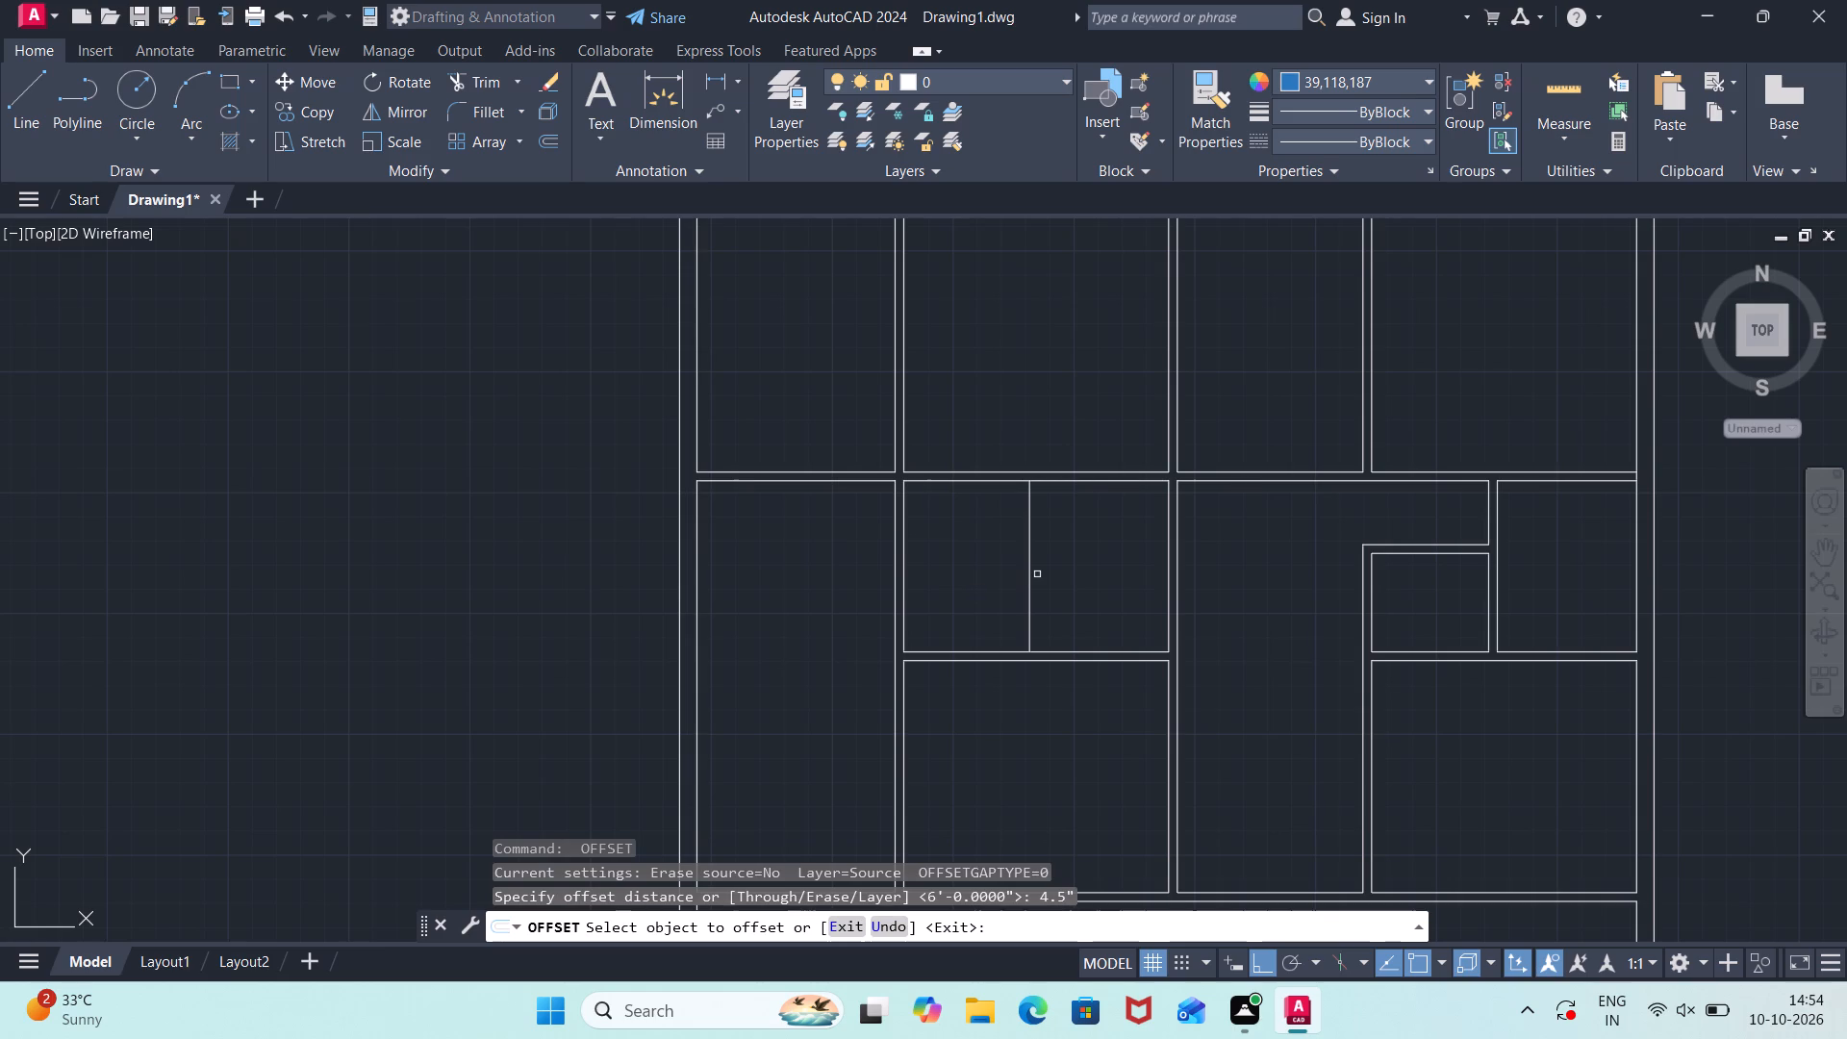
pyautogui.click(1031, 577)
pyautogui.click(879, 583)
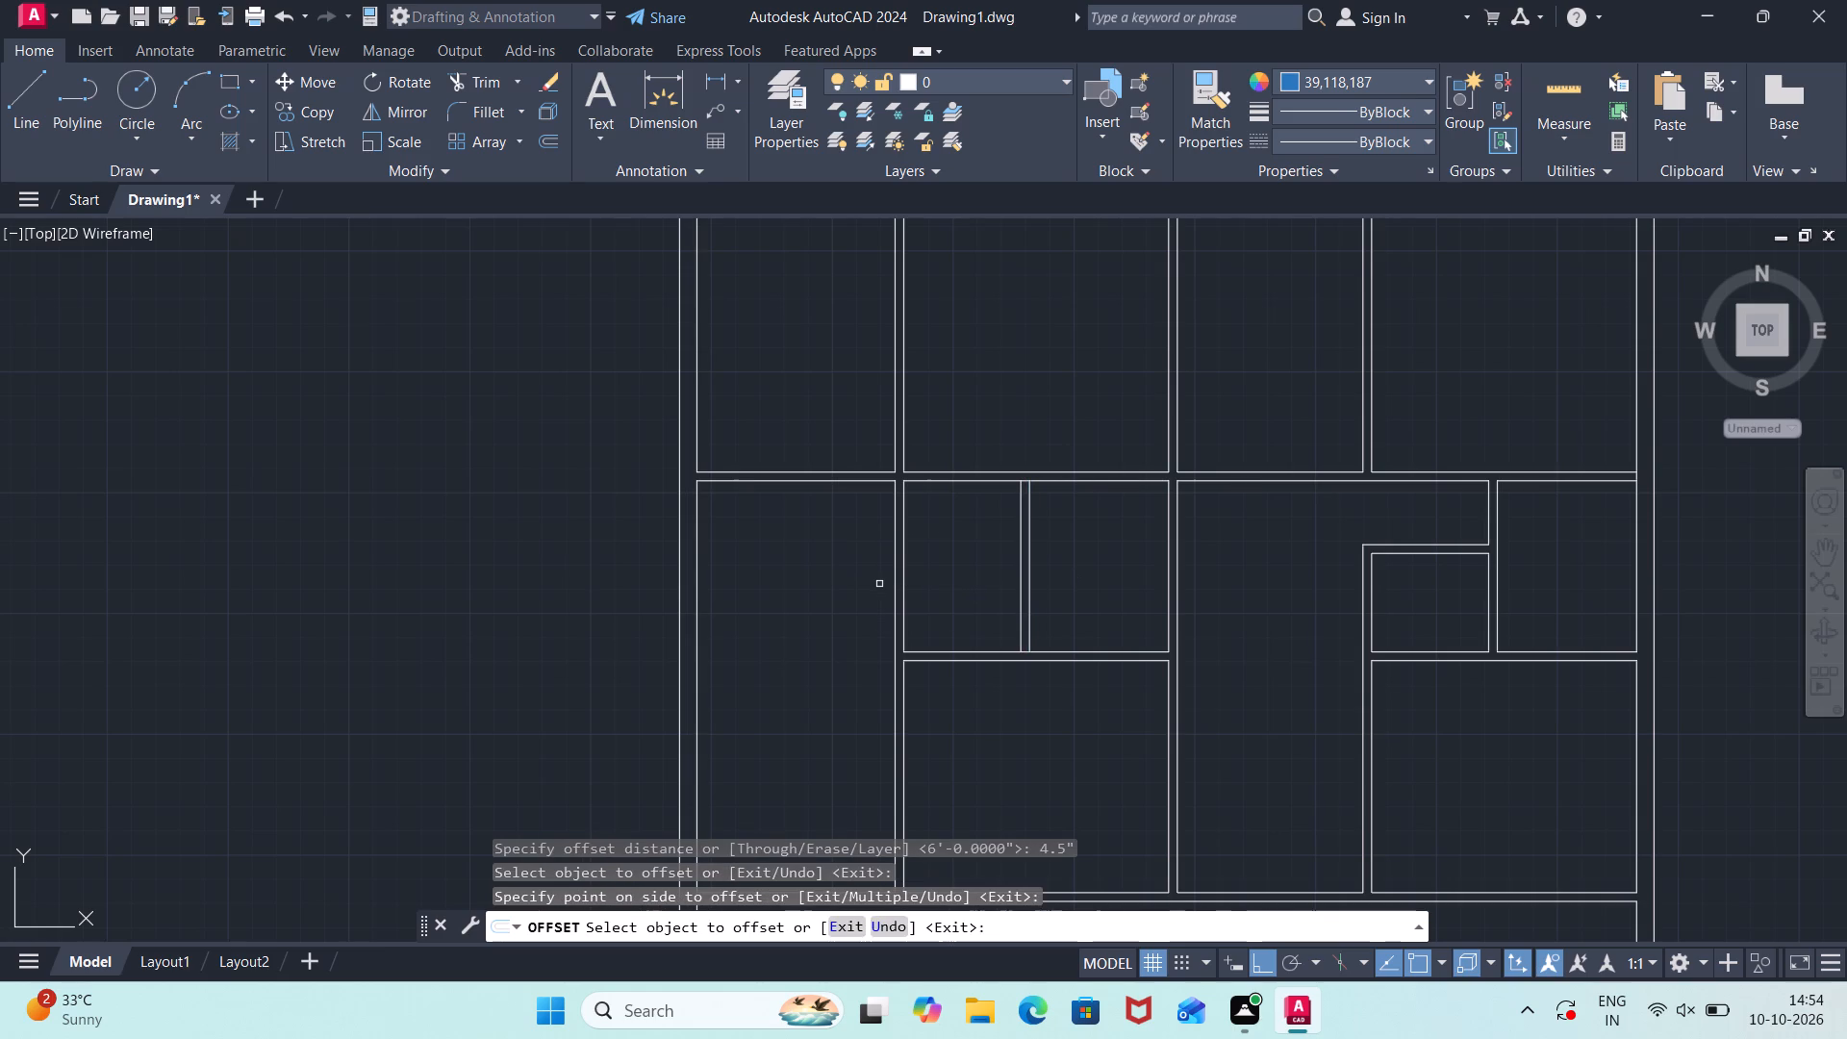
pyautogui.press('Escape')
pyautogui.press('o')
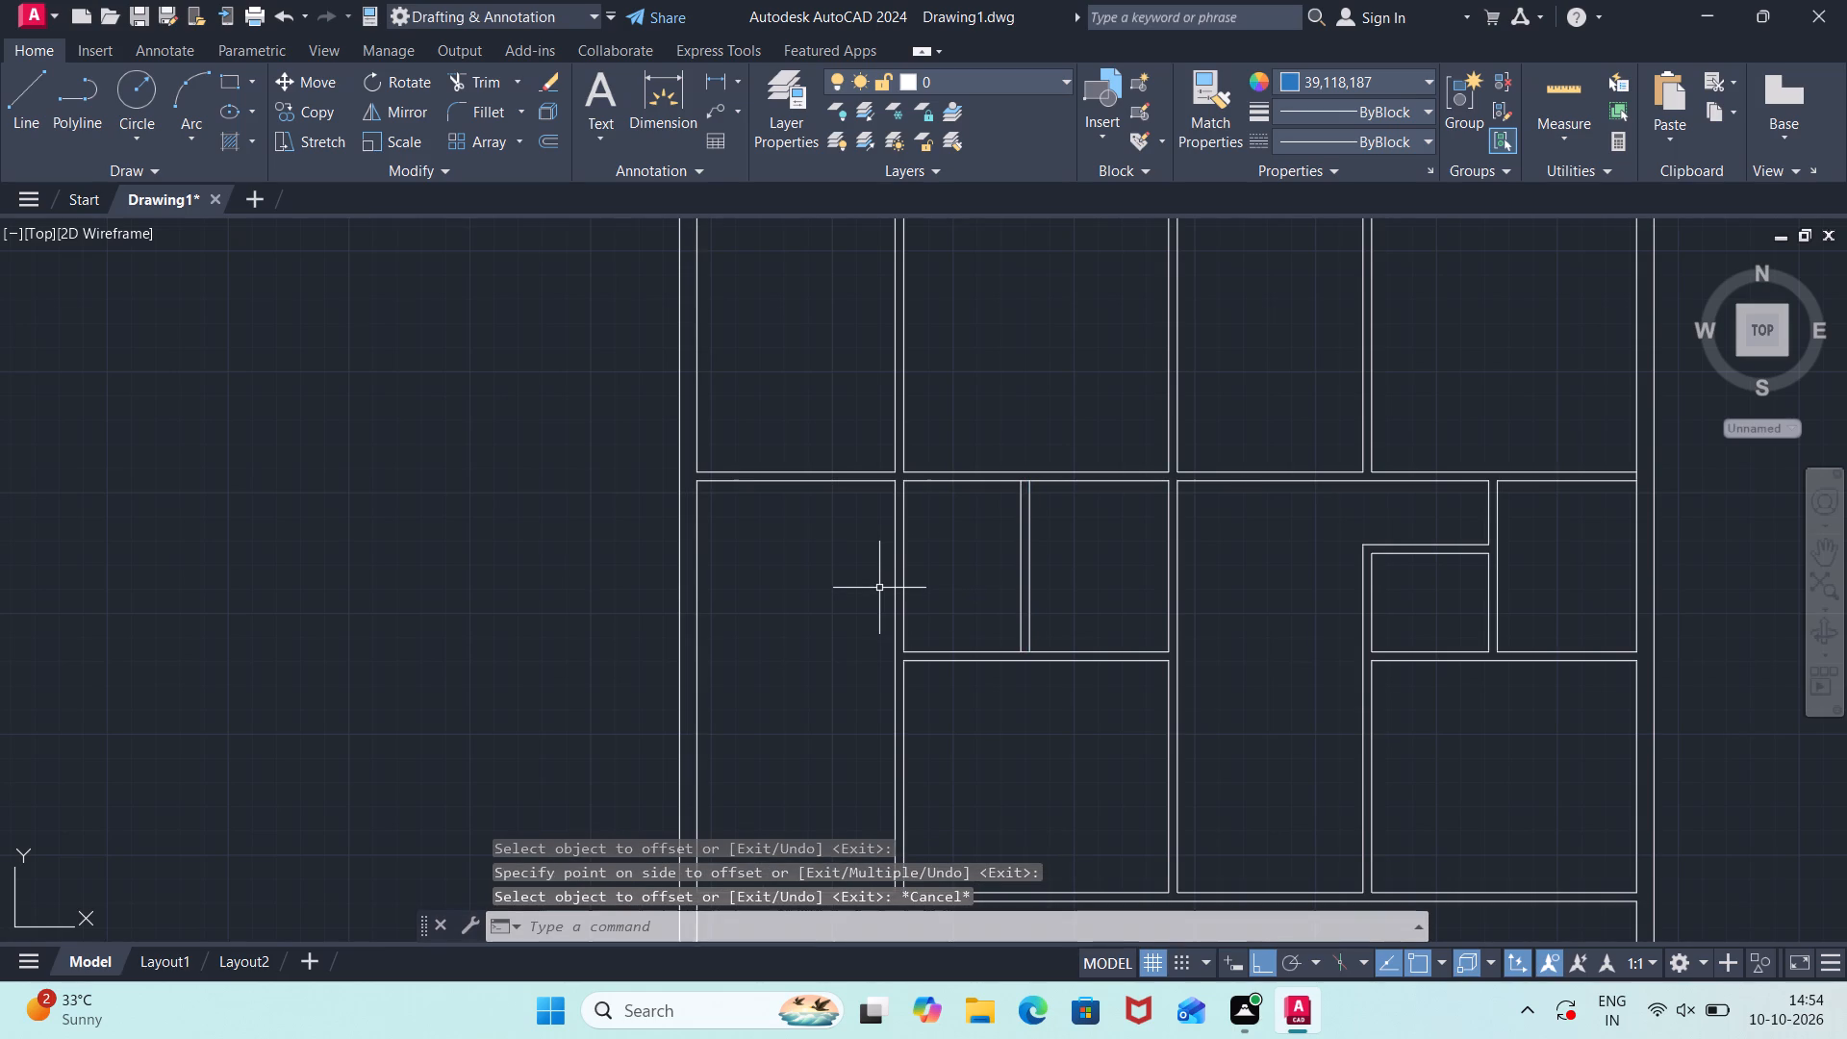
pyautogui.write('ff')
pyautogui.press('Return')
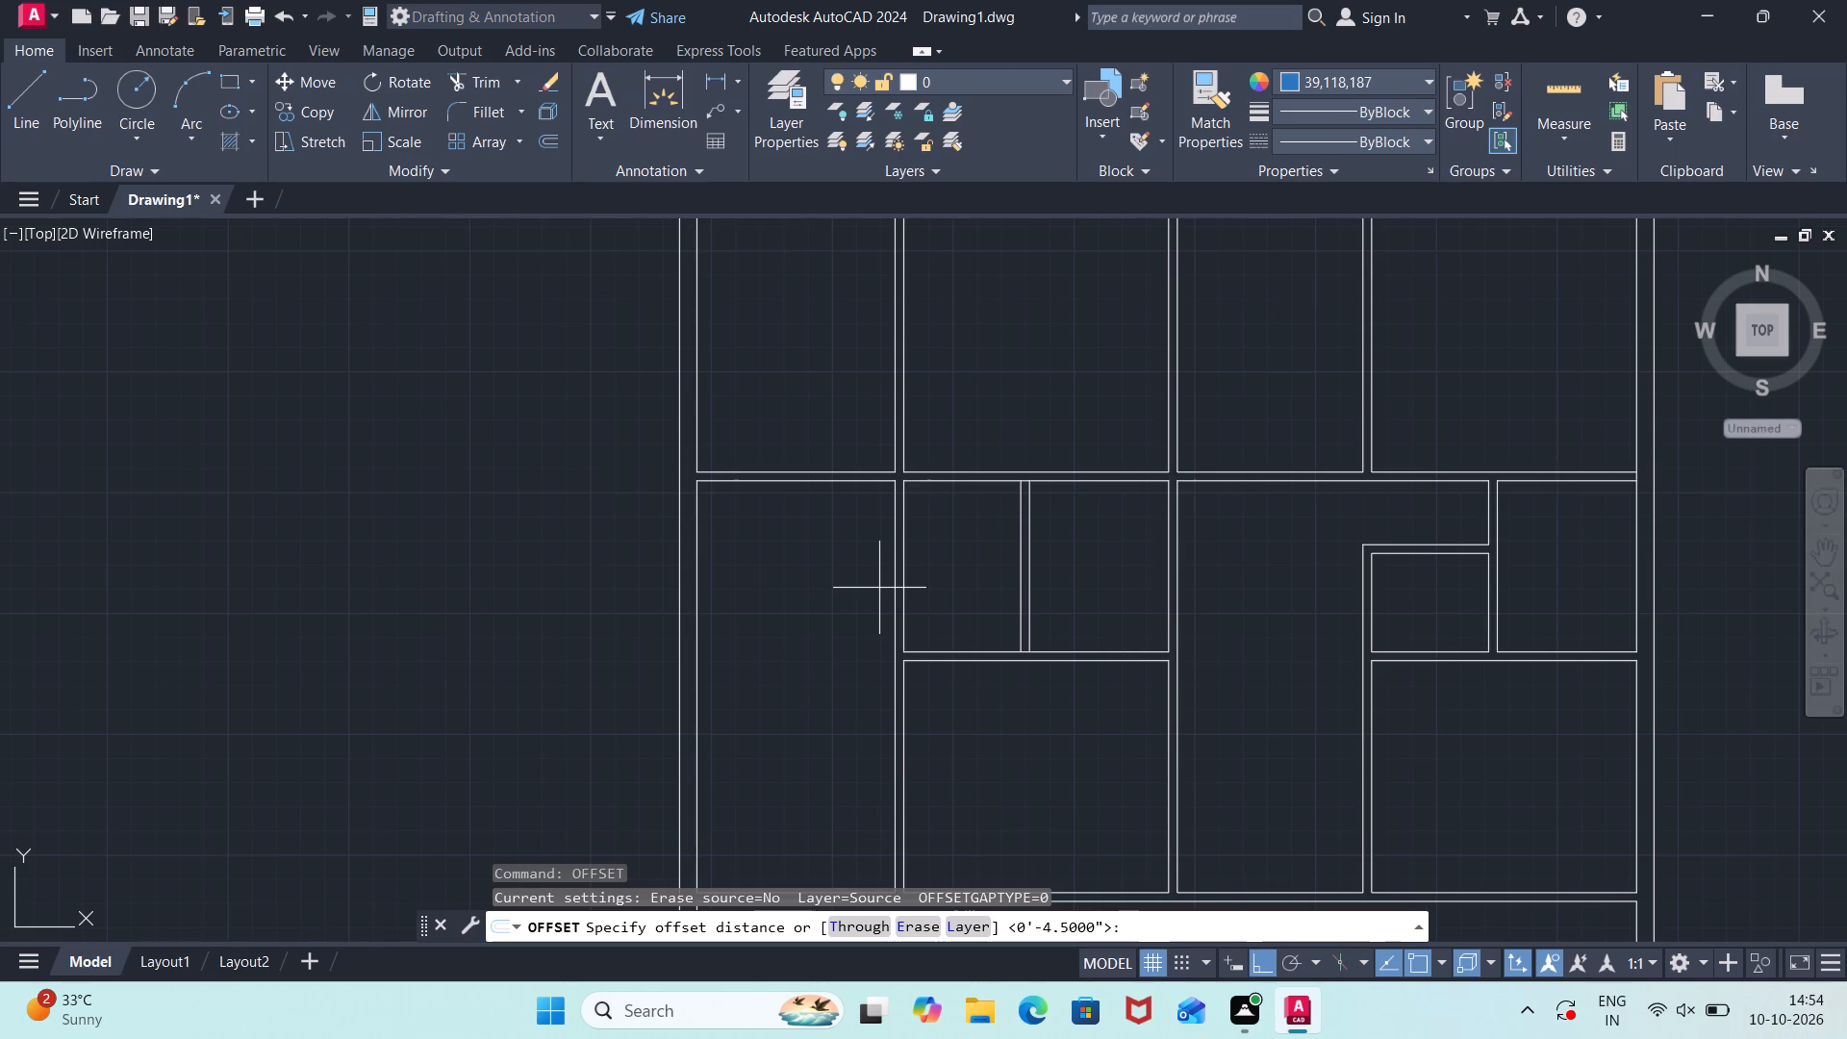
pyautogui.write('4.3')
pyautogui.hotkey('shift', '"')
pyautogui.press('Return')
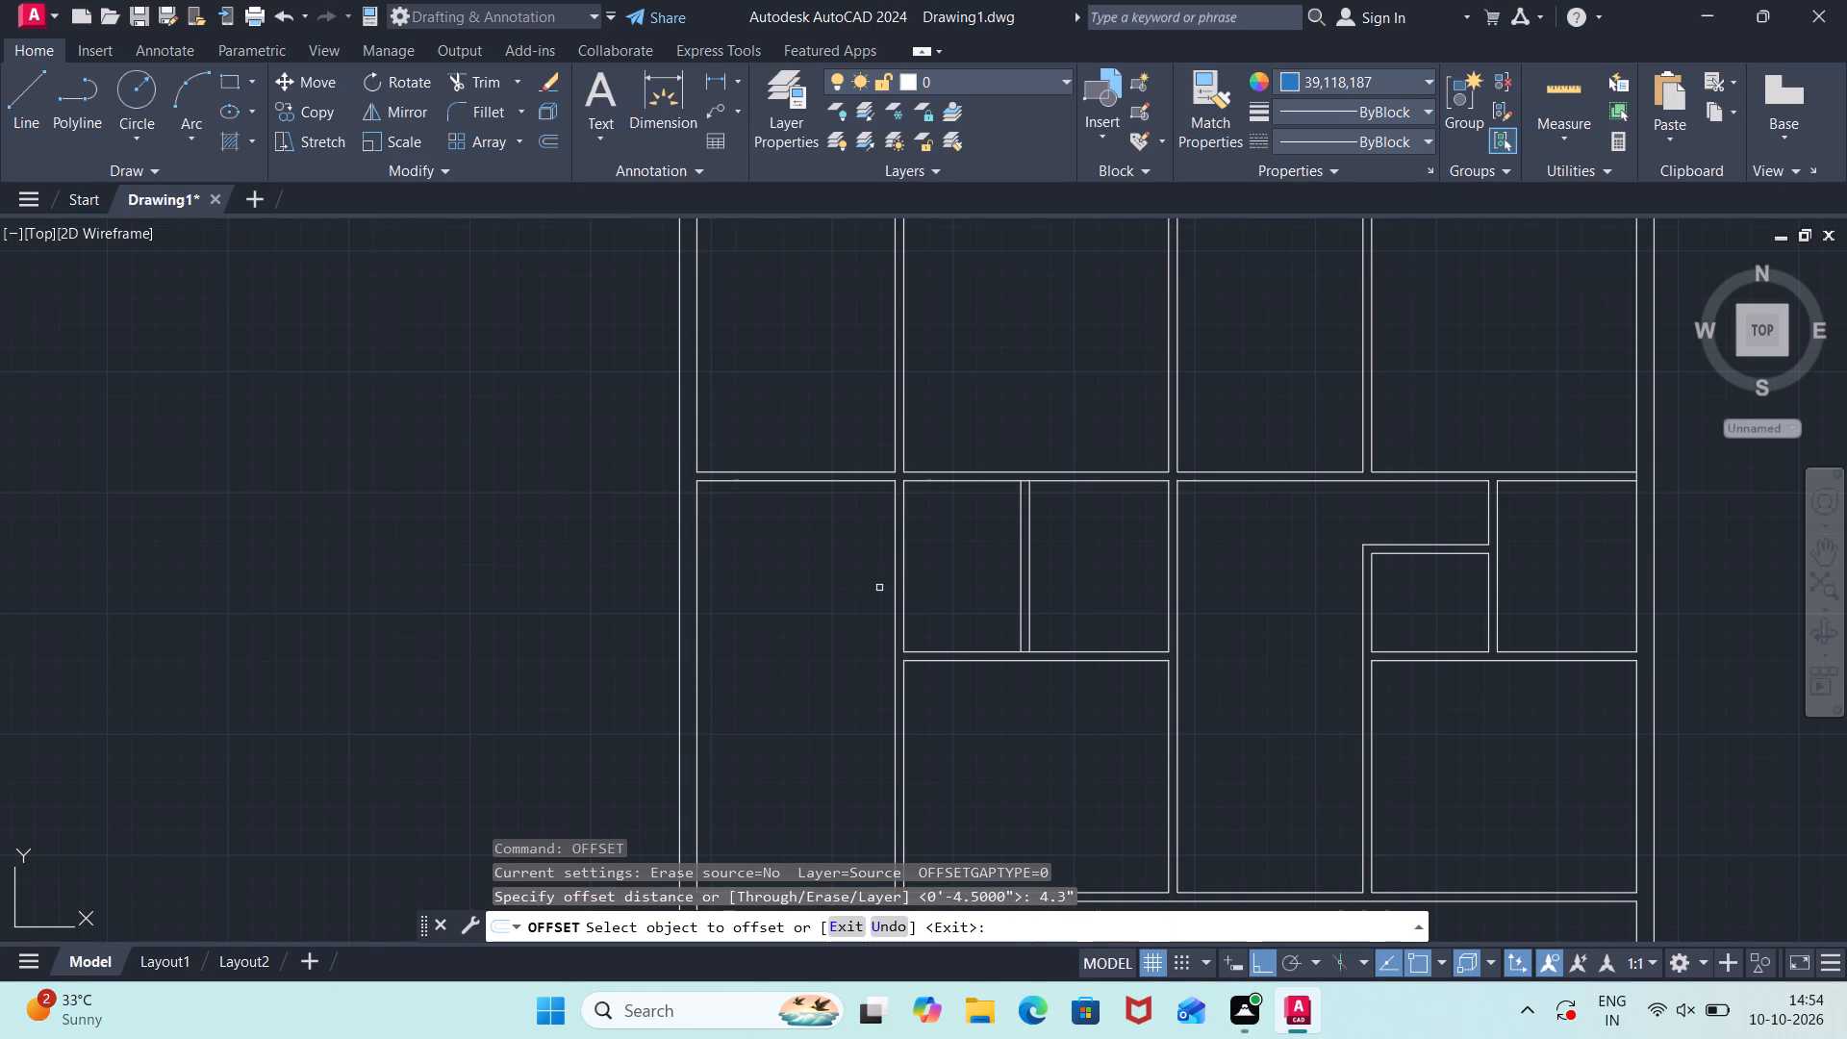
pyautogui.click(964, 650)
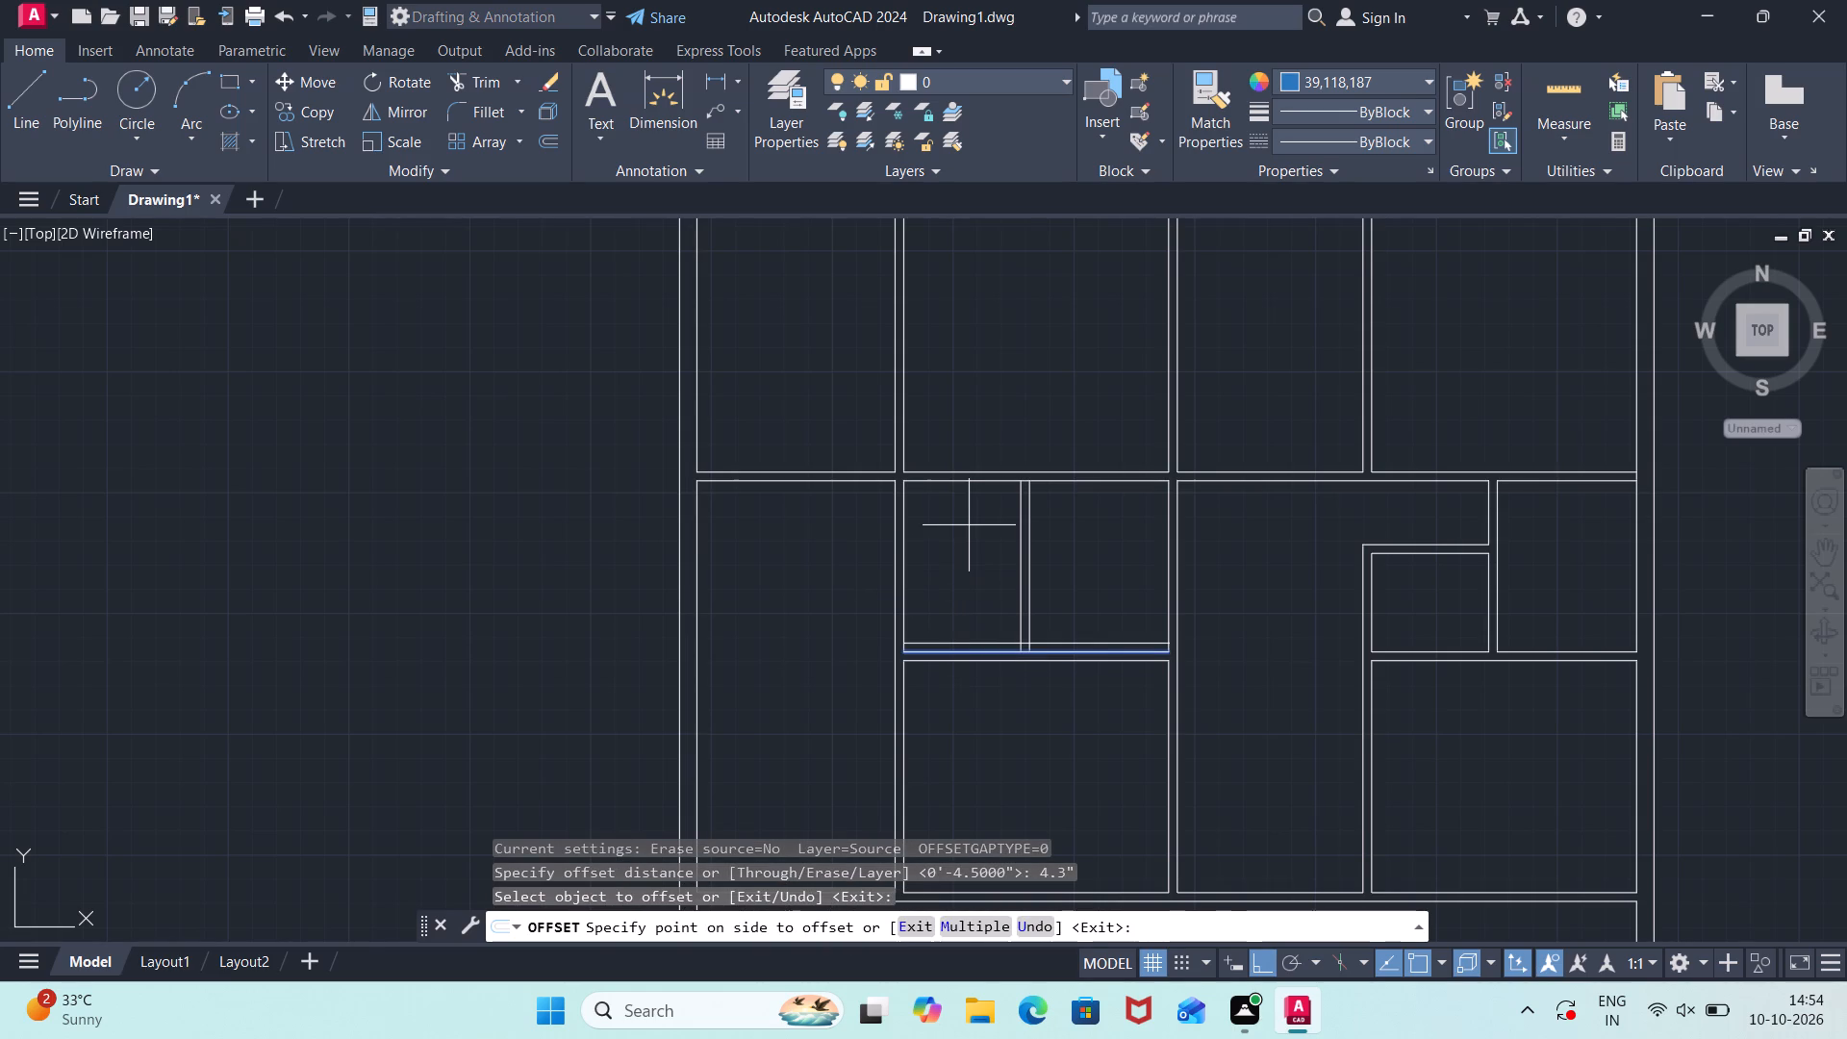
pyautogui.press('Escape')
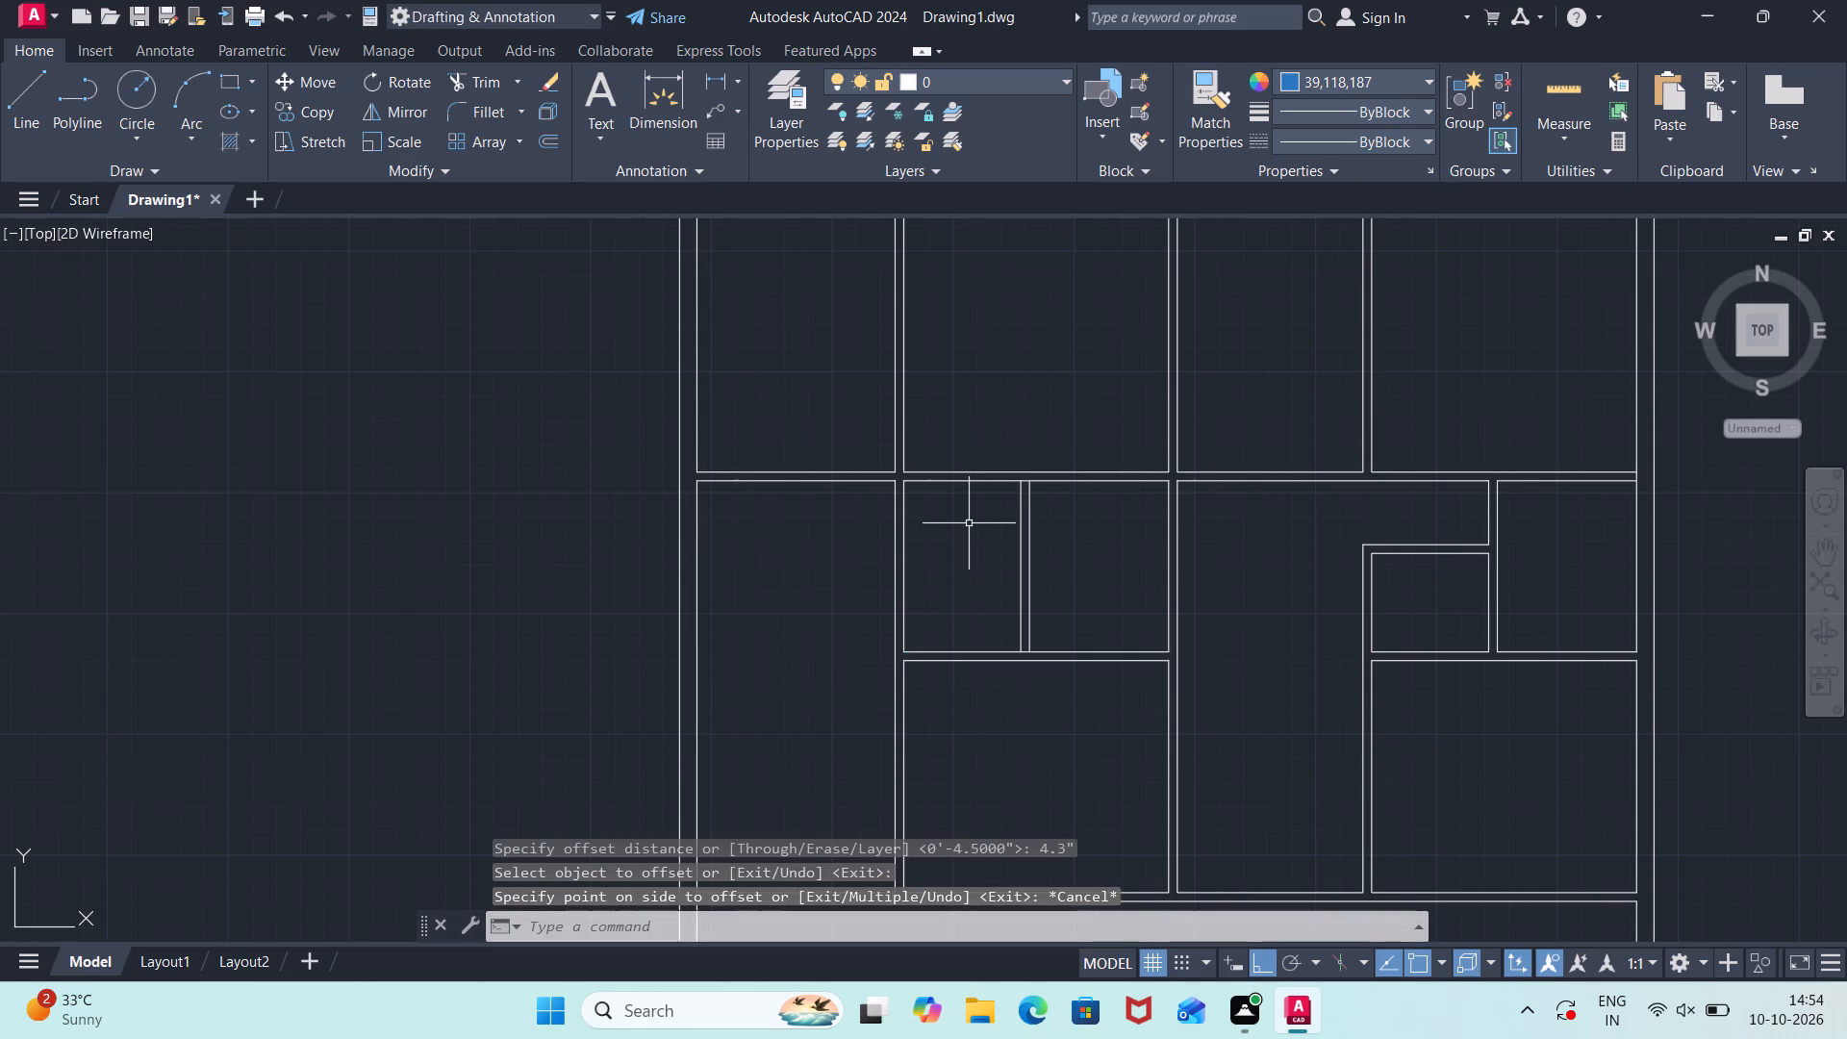
# Offset the bottom line of the room divided by the new vertical partition 4.3' upward.
pyautogui.press('space')
pyautogui.write("4.3'")
pyautogui.press('Return')
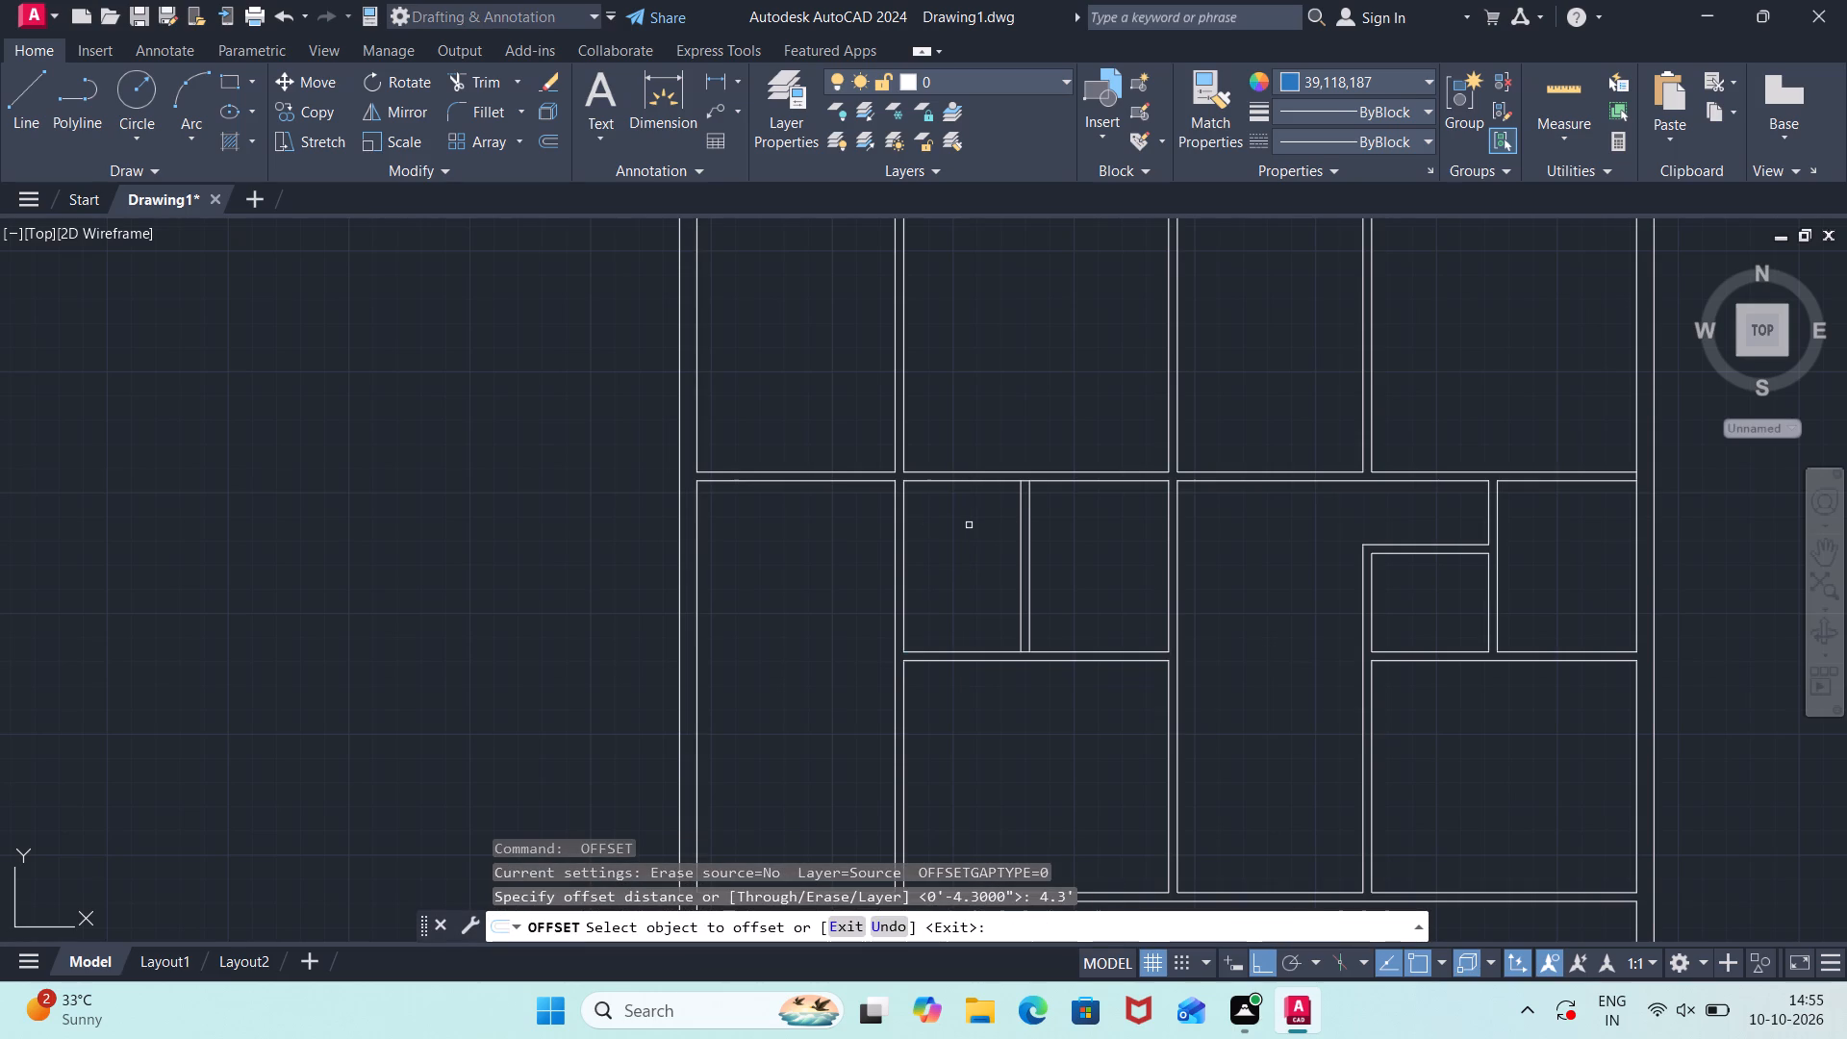
pyautogui.click(965, 651)
pyautogui.click(956, 593)
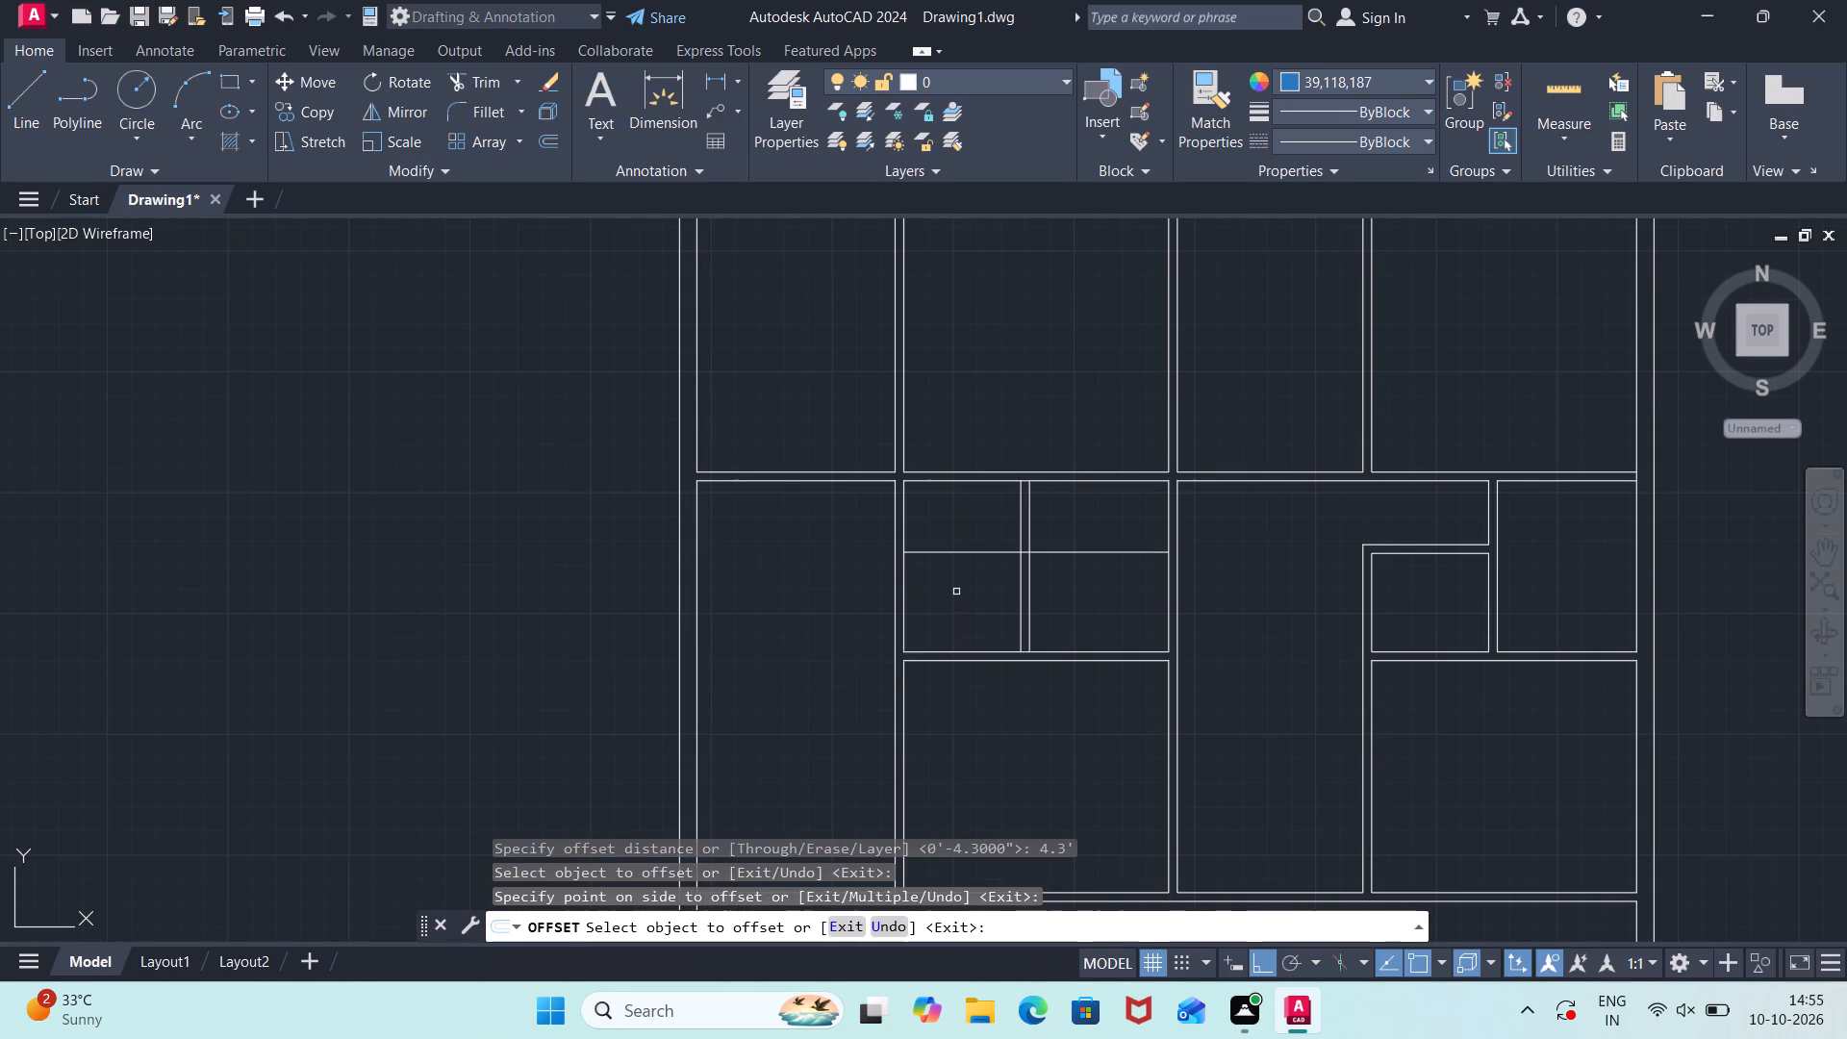
pyautogui.press('Escape')
# Trim the new horizontal line's part on the right side of the new vertical partition.
pyautogui.write('tr')
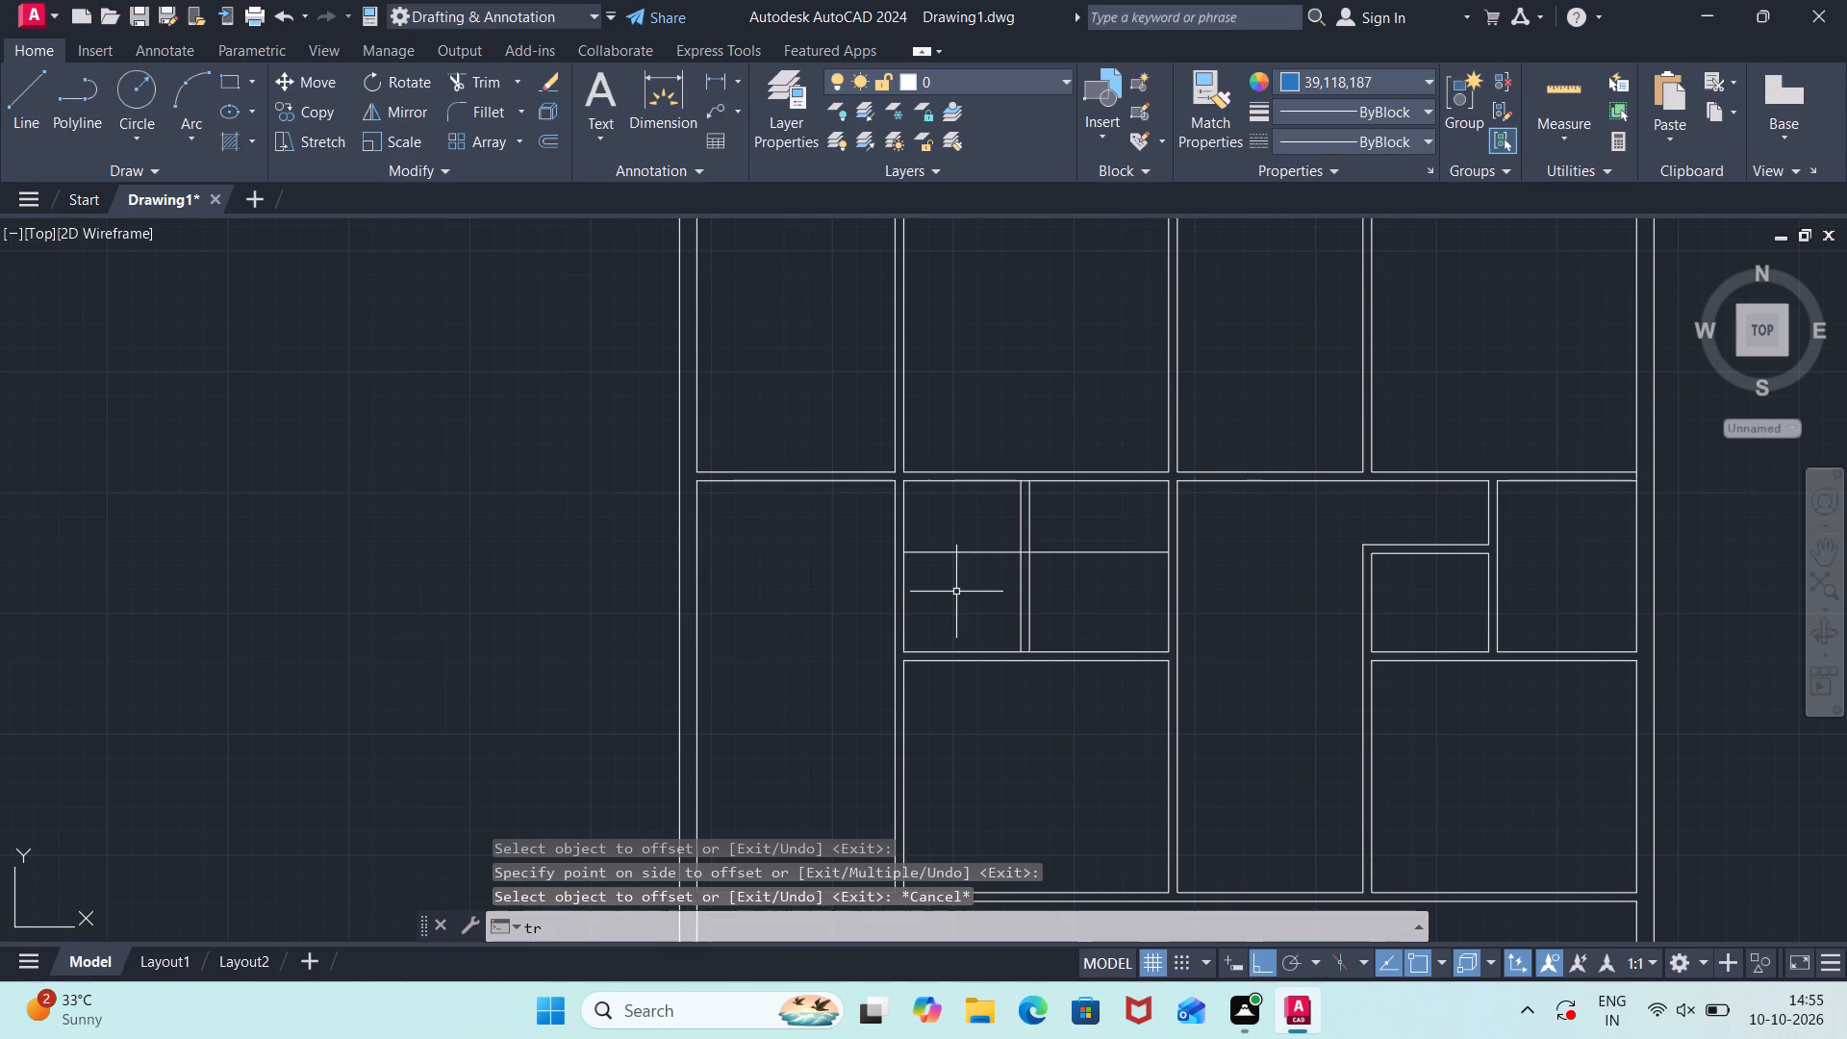
pyautogui.press('Return')
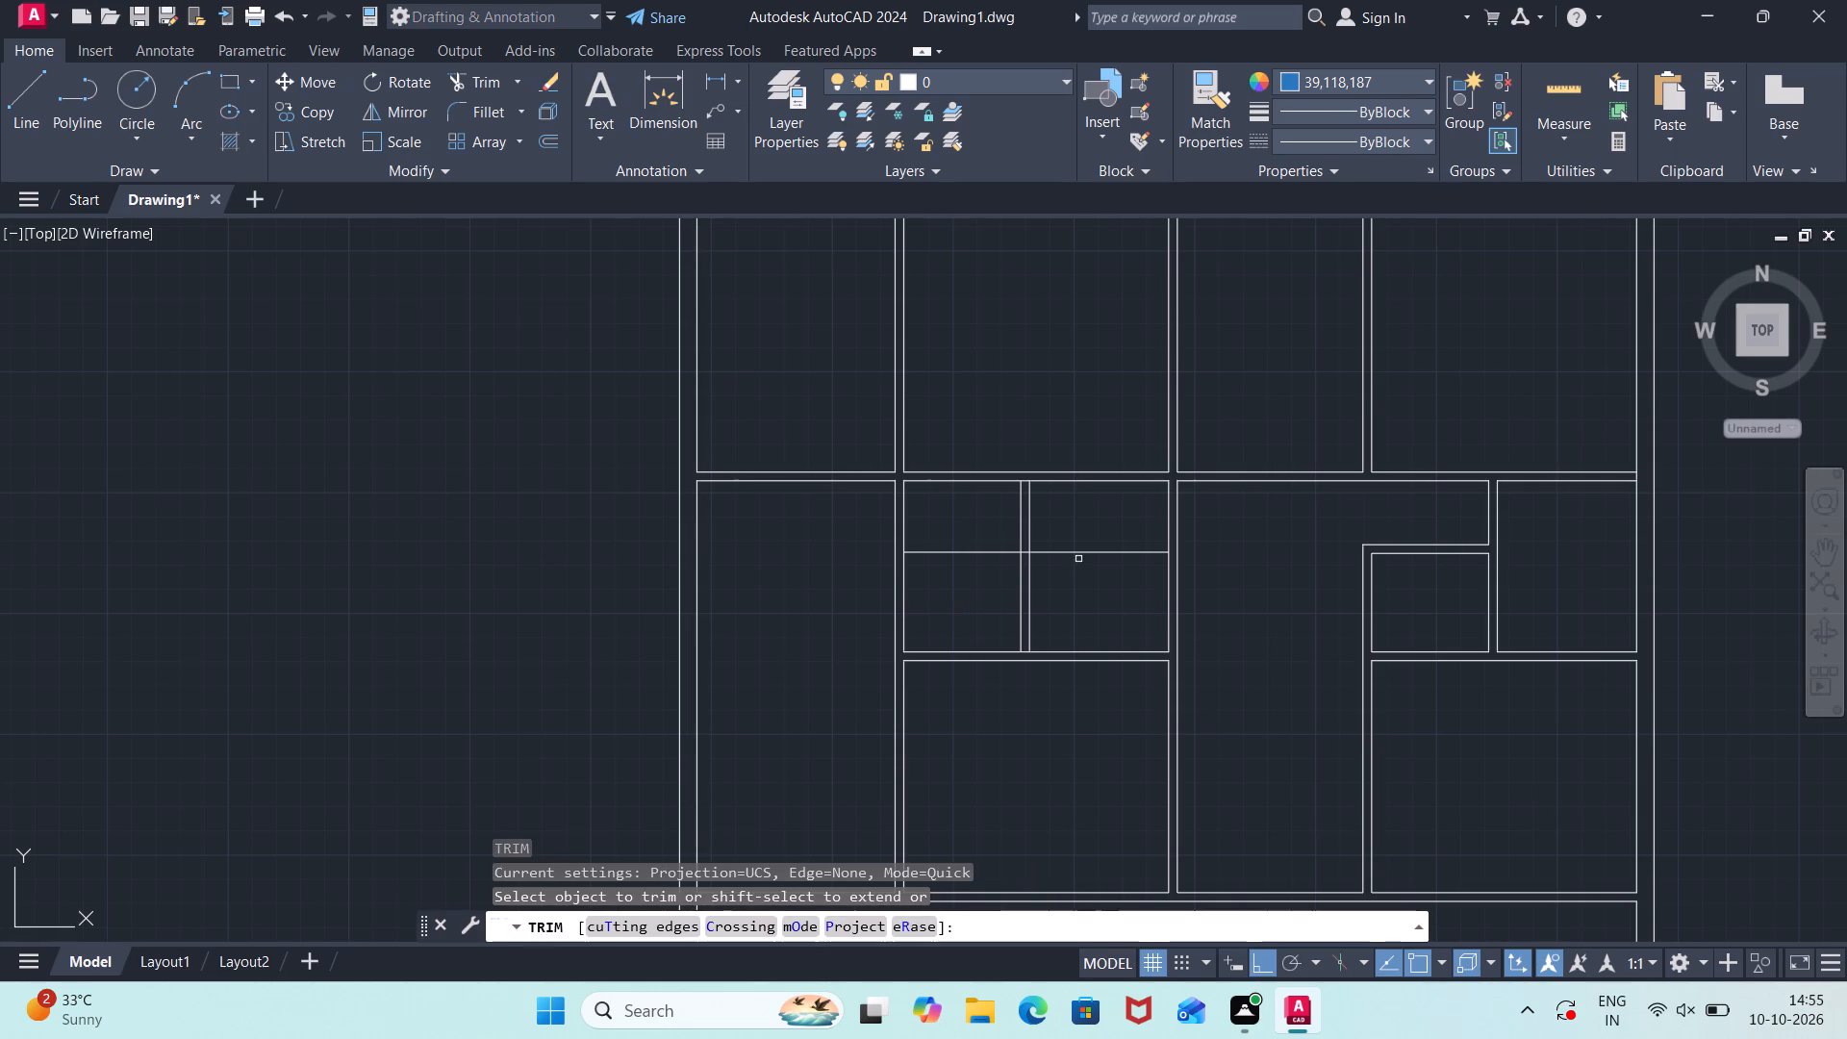
pyautogui.click(1078, 559)
pyautogui.click(1077, 542)
pyautogui.press('Escape')
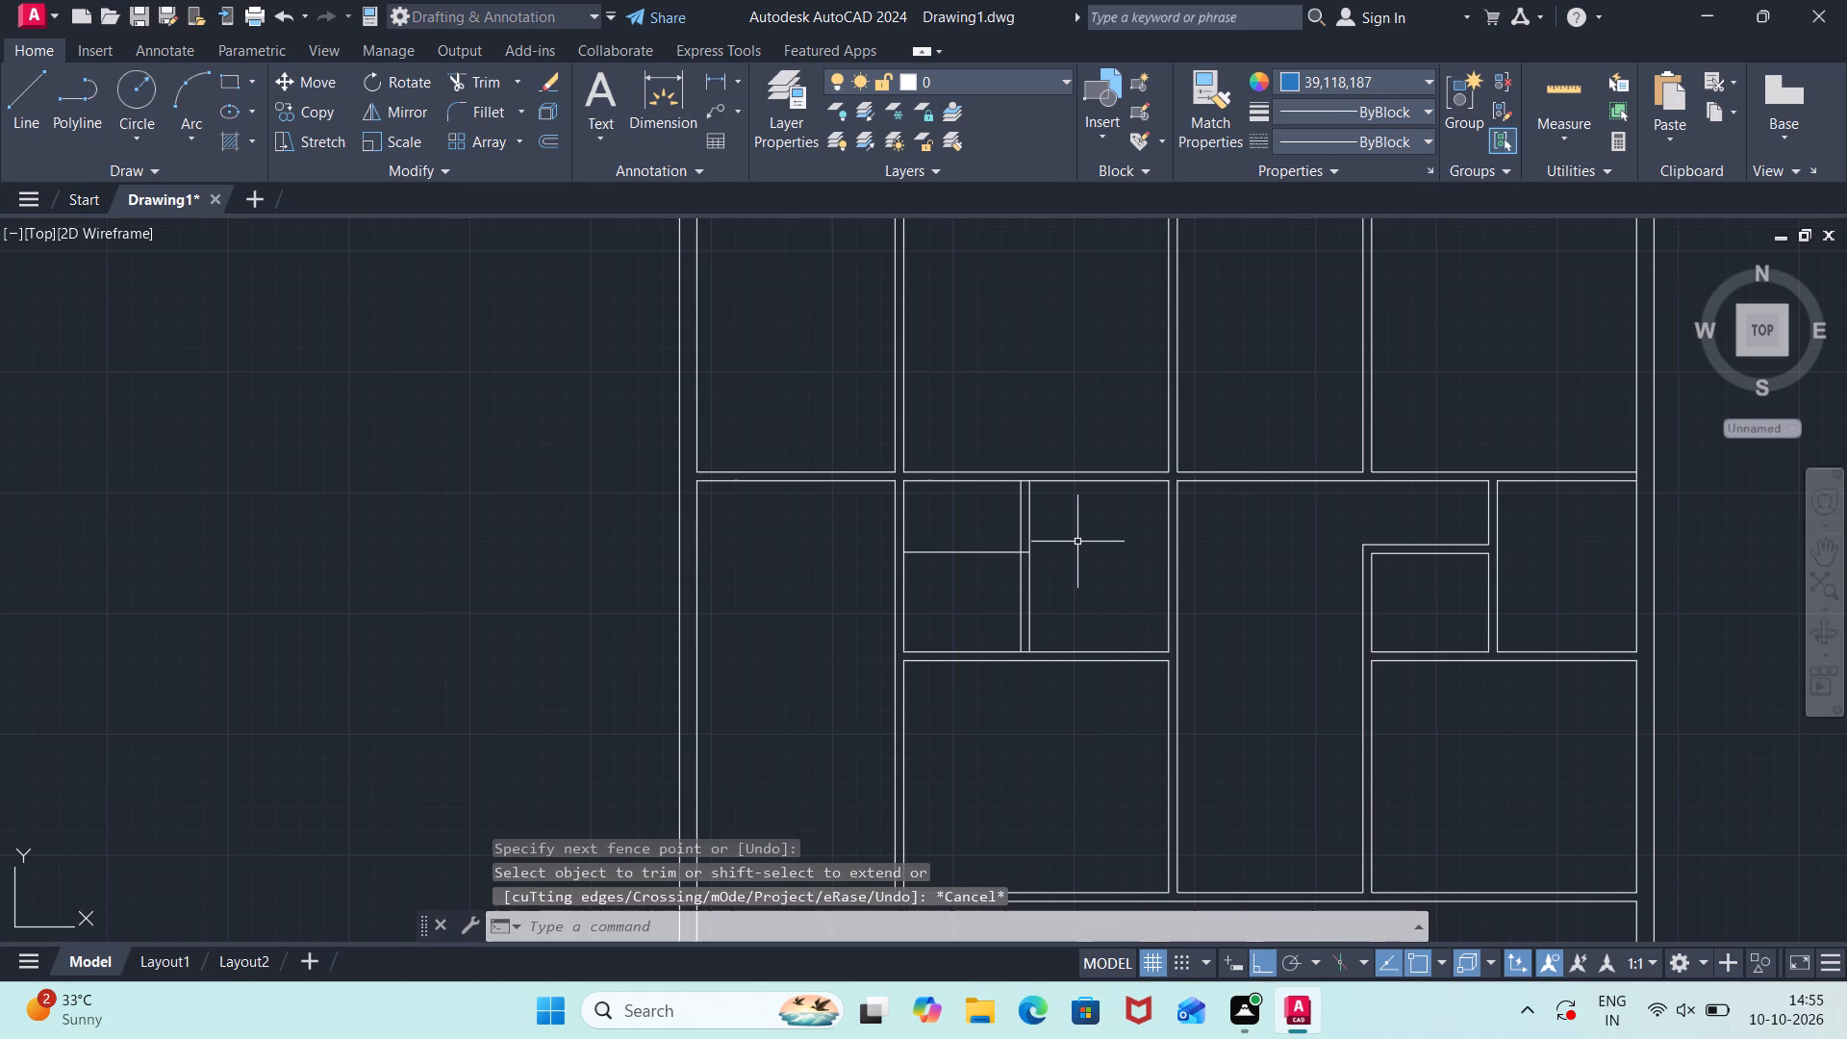
# Stretch the short horizontal line's left end to the left line of the first vertical partition.
pyautogui.click(974, 553)
pyautogui.click(900, 553)
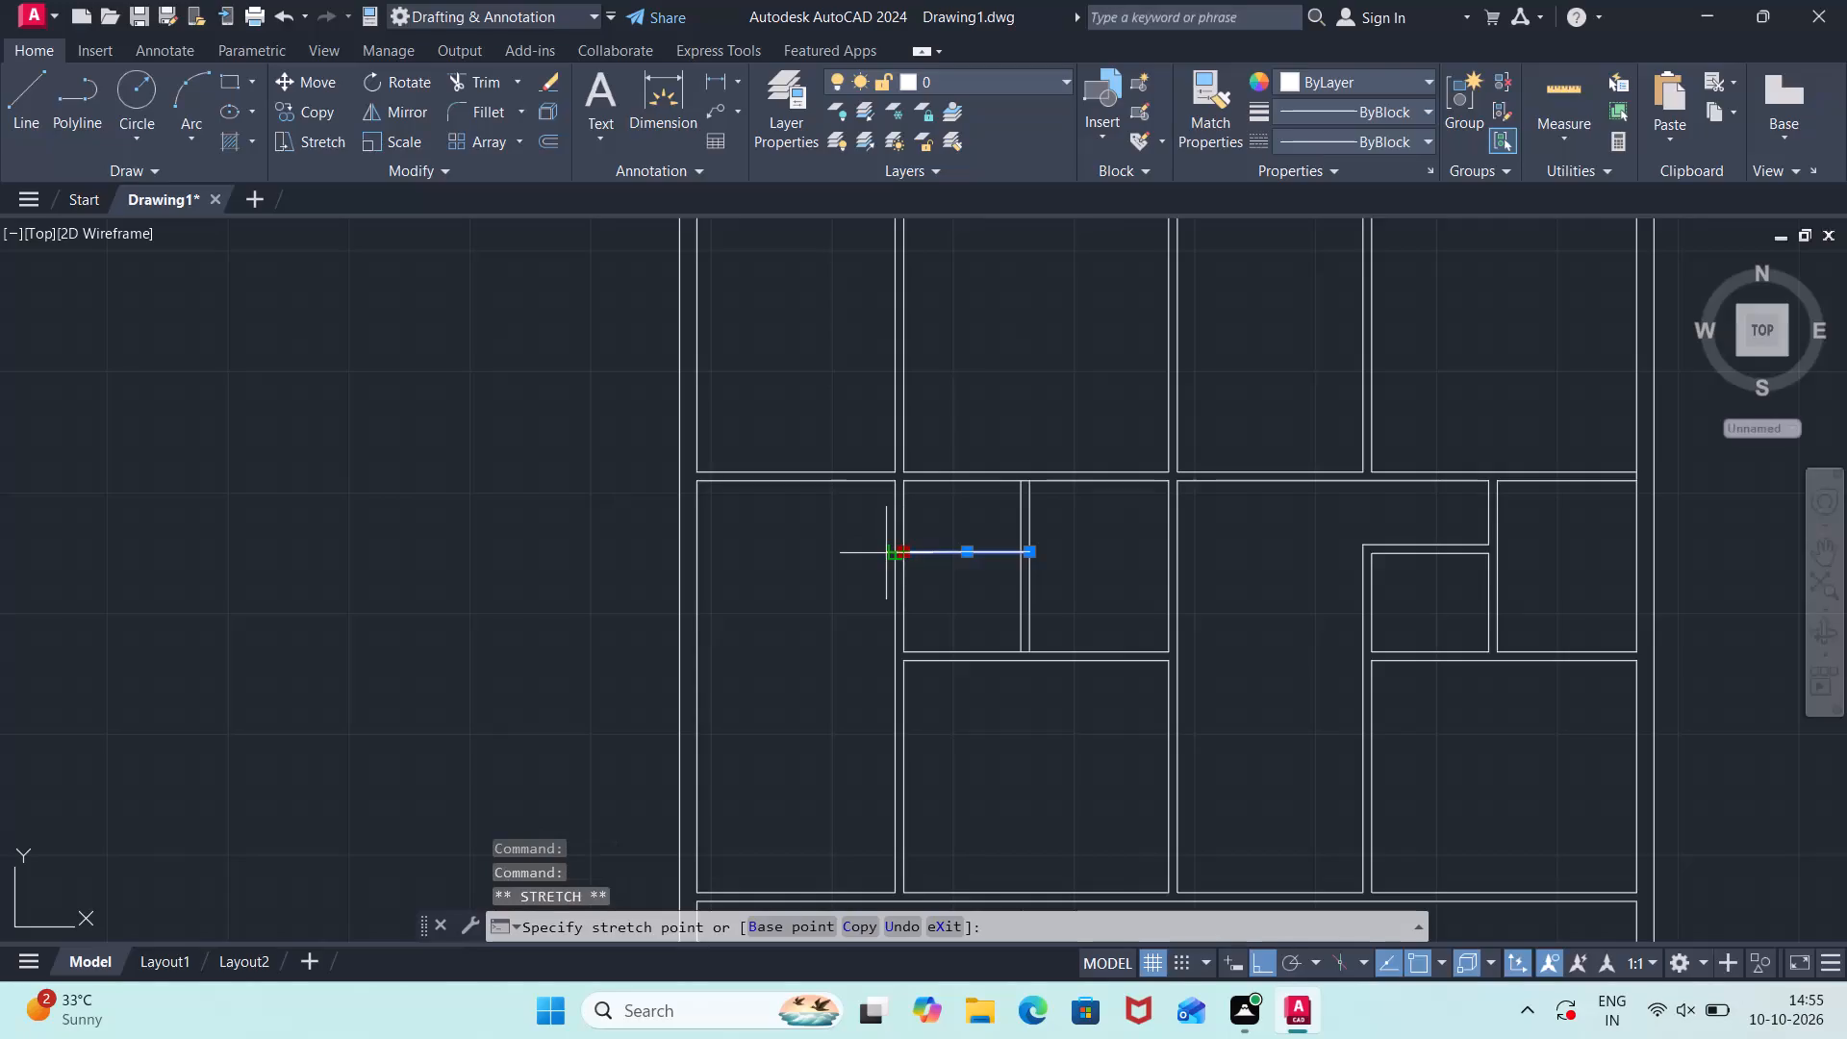
pyautogui.click(896, 554)
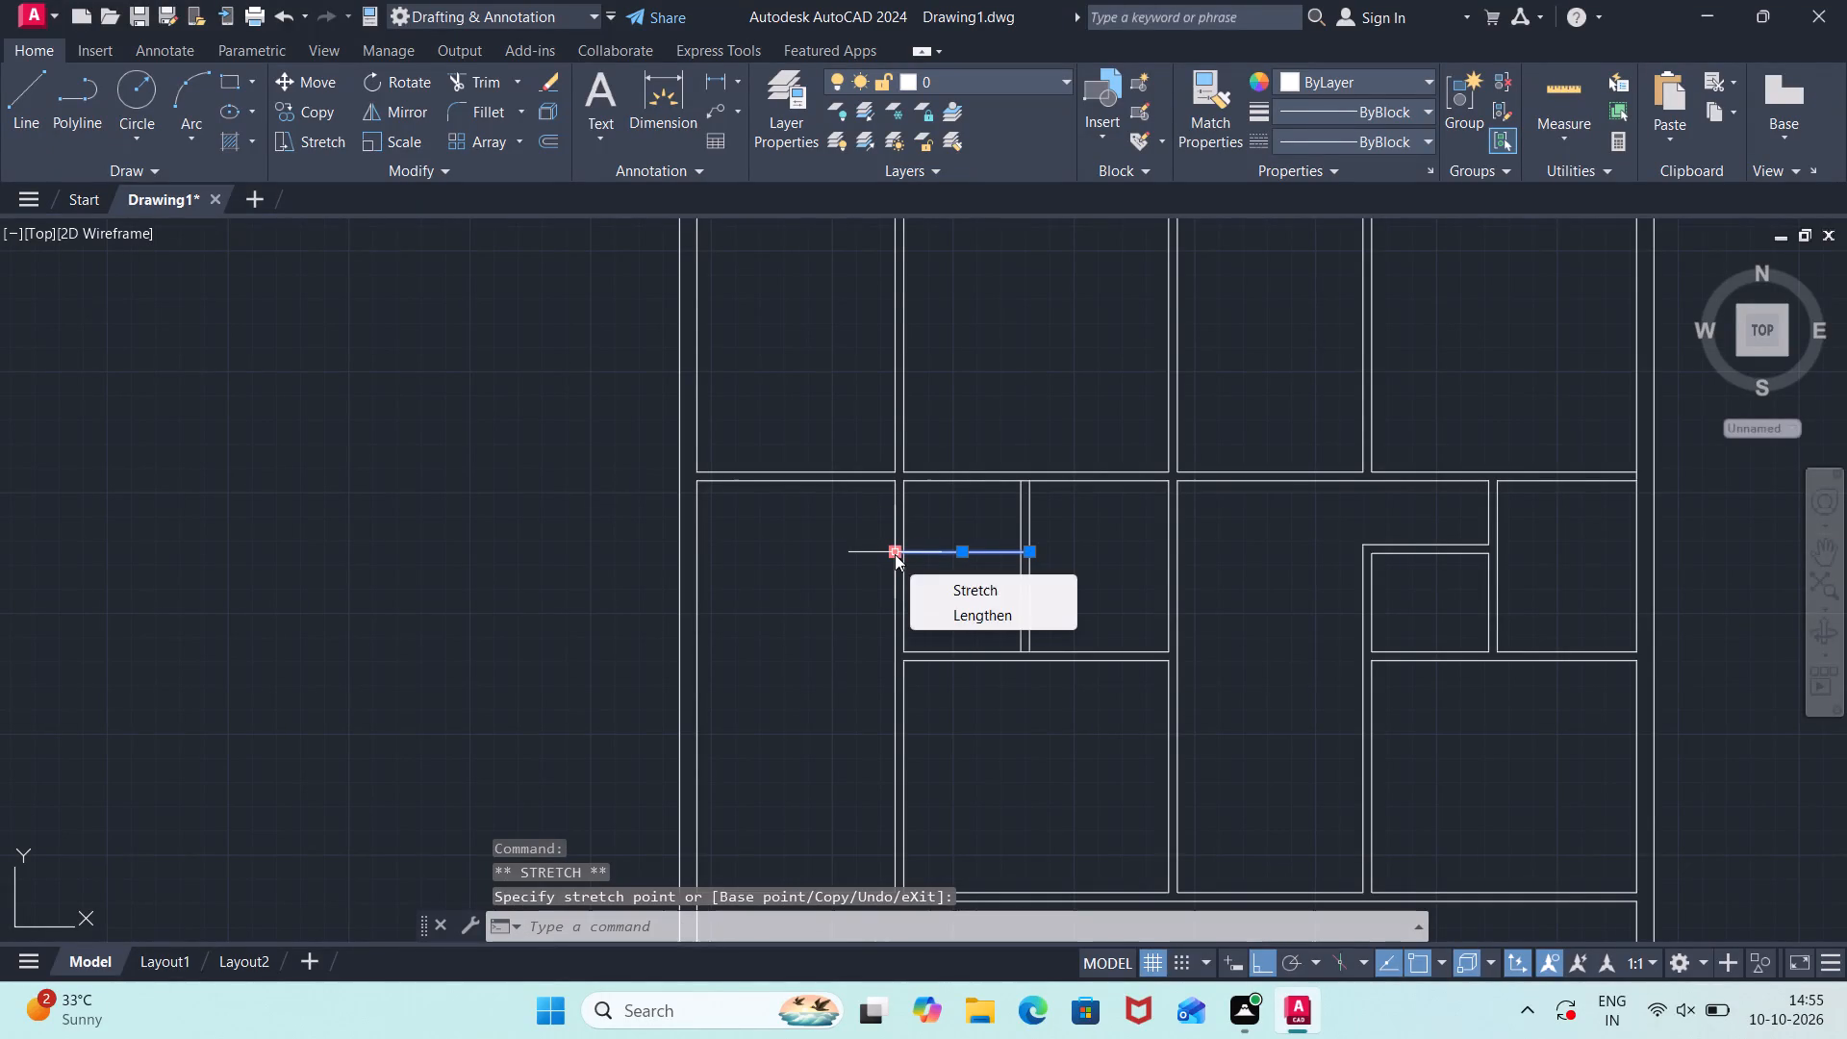
pyautogui.press('Escape')
pyautogui.press('Escape')
# Offset the short horizontal line 4.5" upward to form a partition.
pyautogui.press('o')
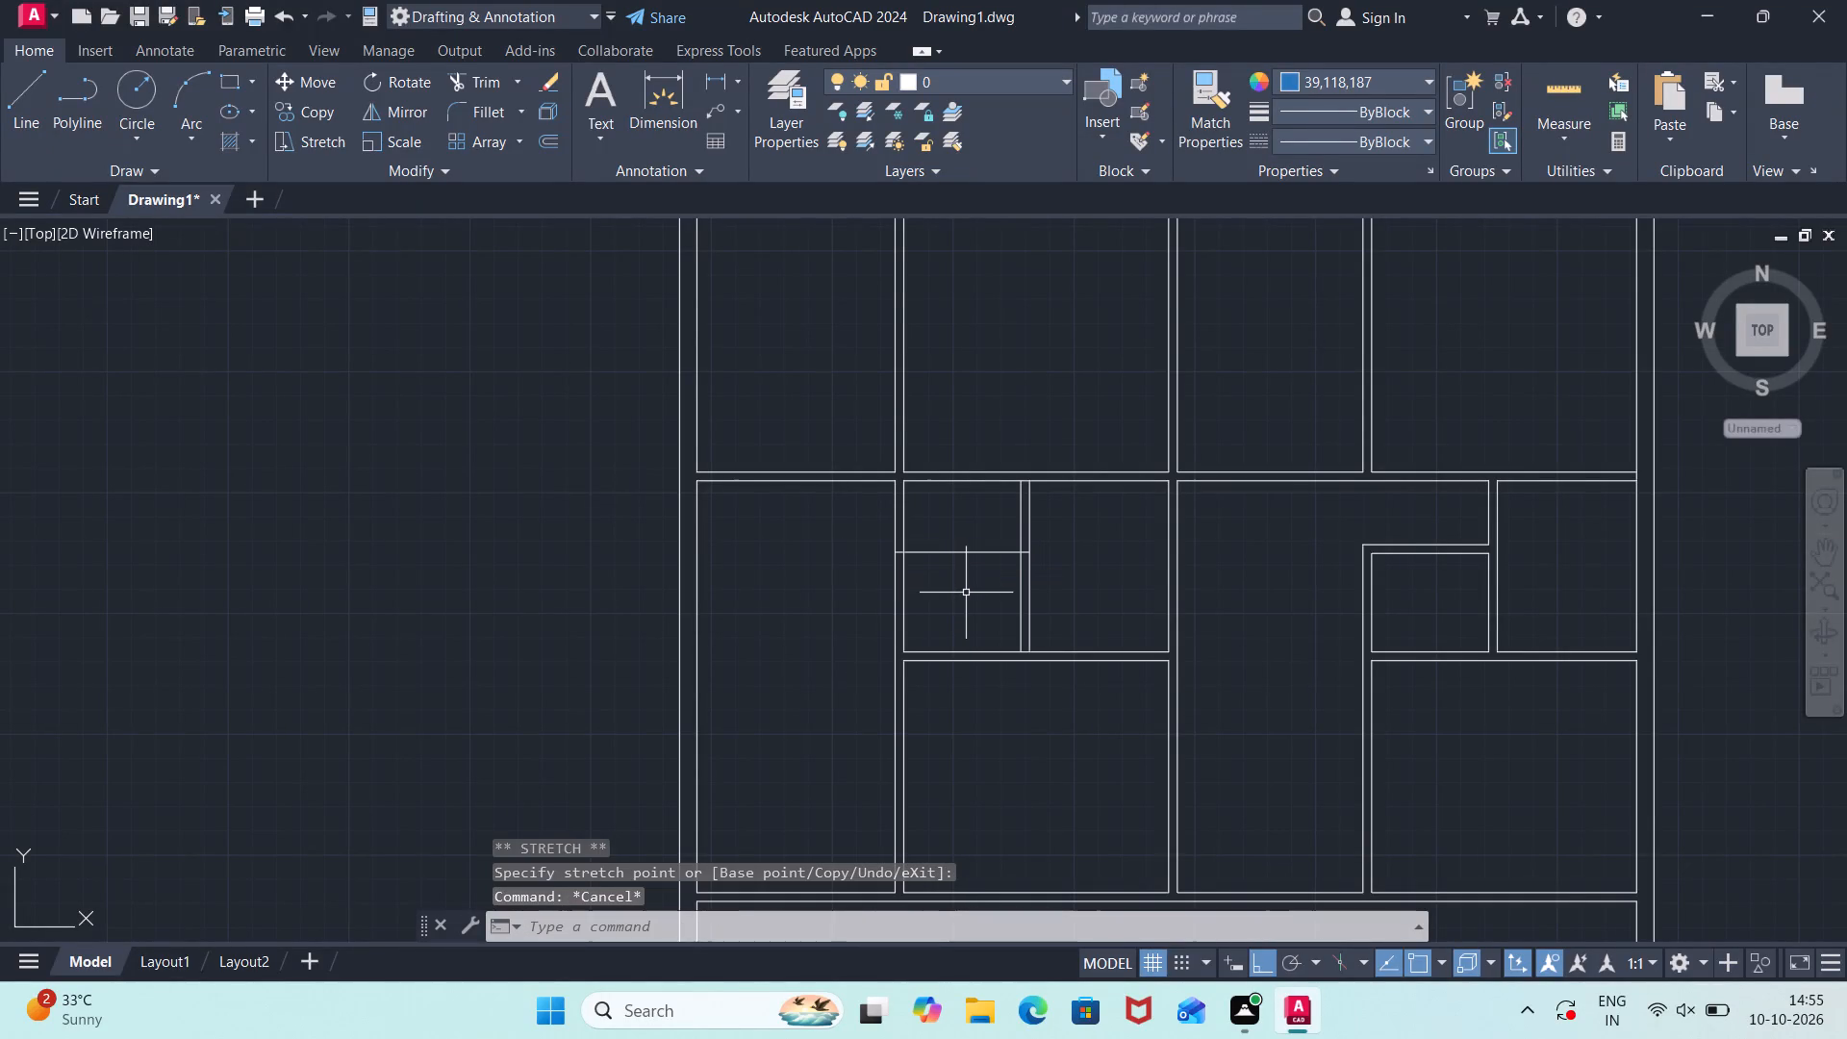
pyautogui.press('f')
pyautogui.press('f')
pyautogui.press('Return')
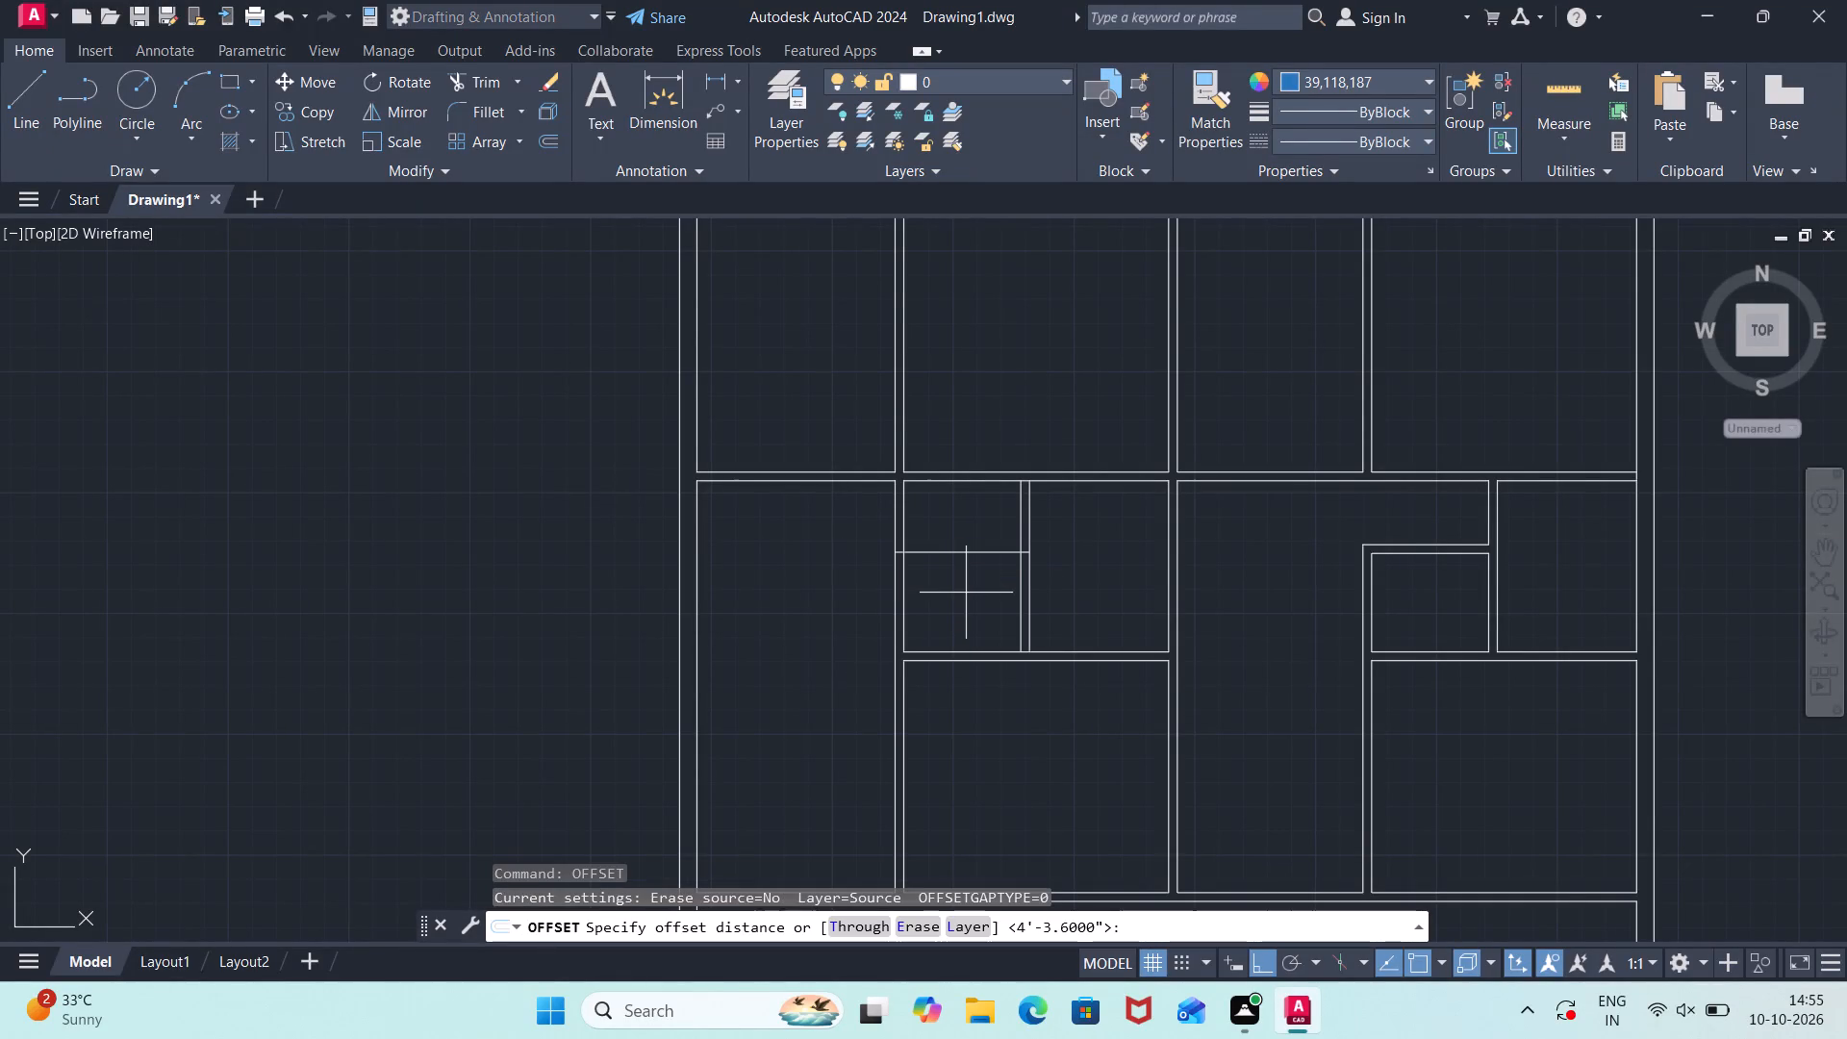
pyautogui.write('4.5"')
pyautogui.press('Return')
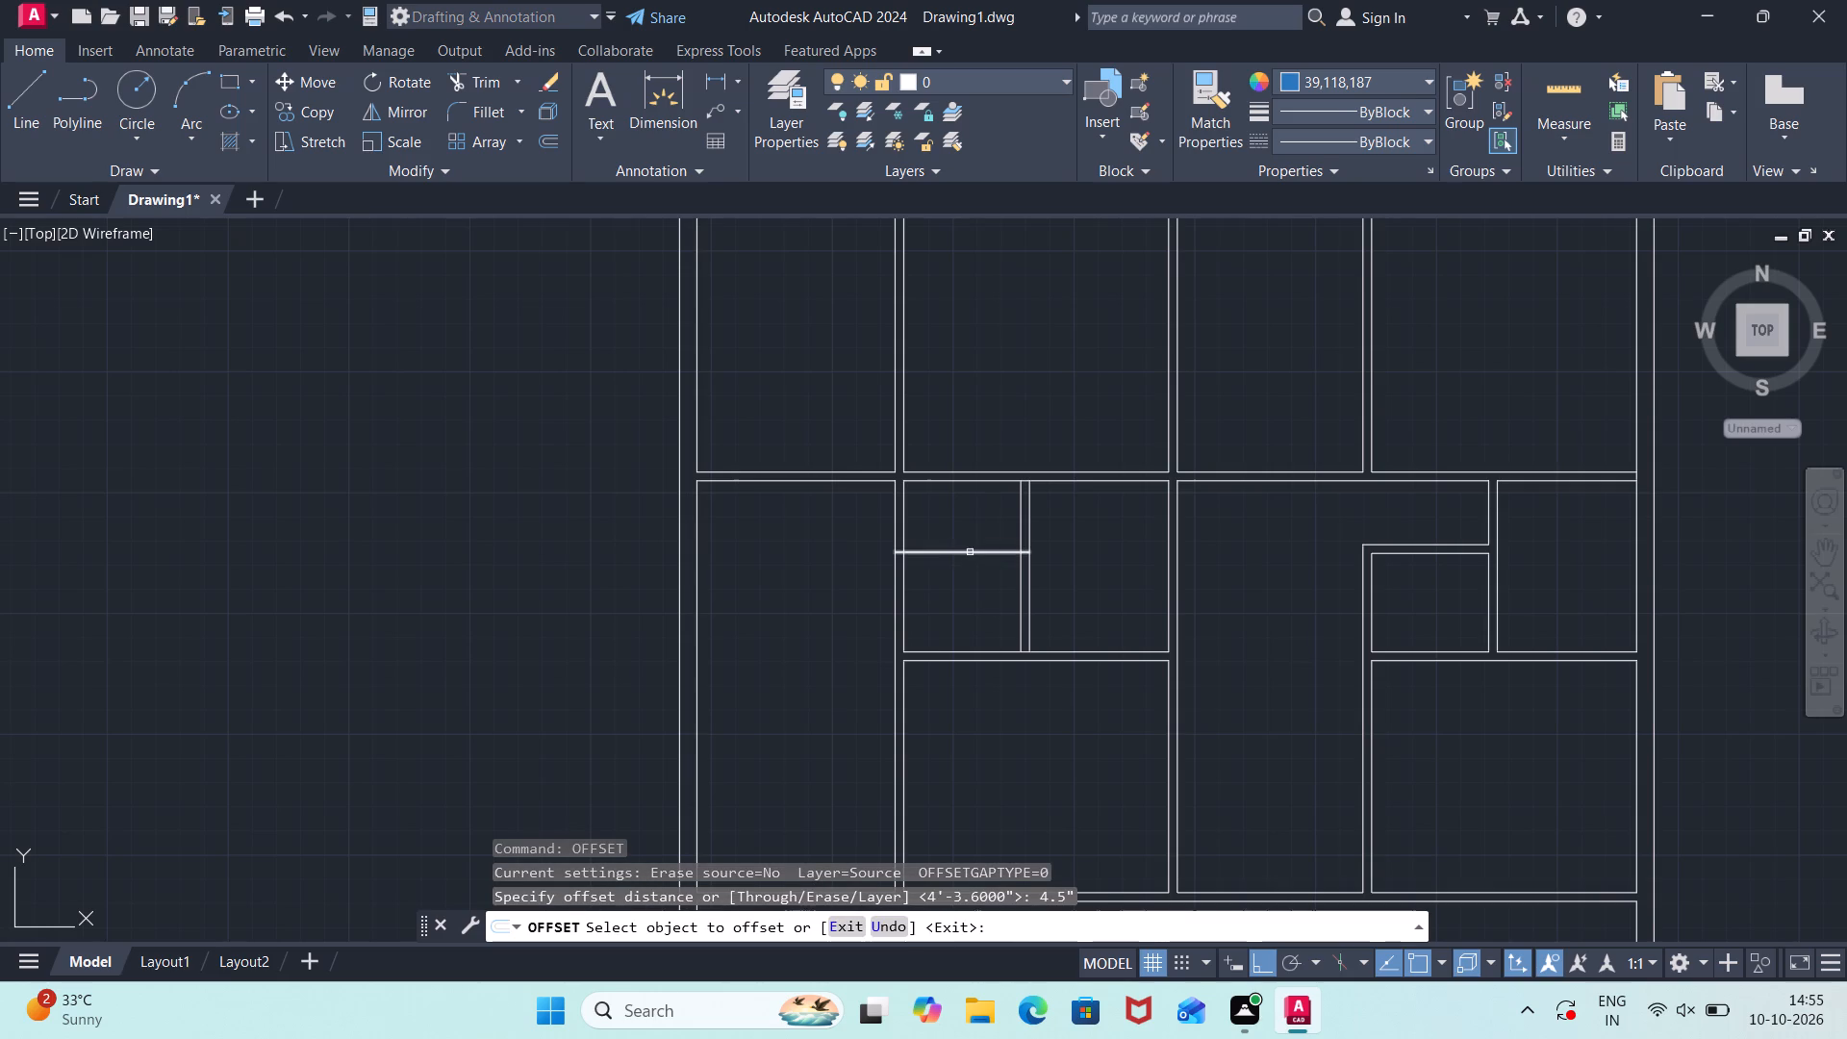
pyautogui.click(970, 550)
pyautogui.click(965, 520)
pyautogui.press('Escape')
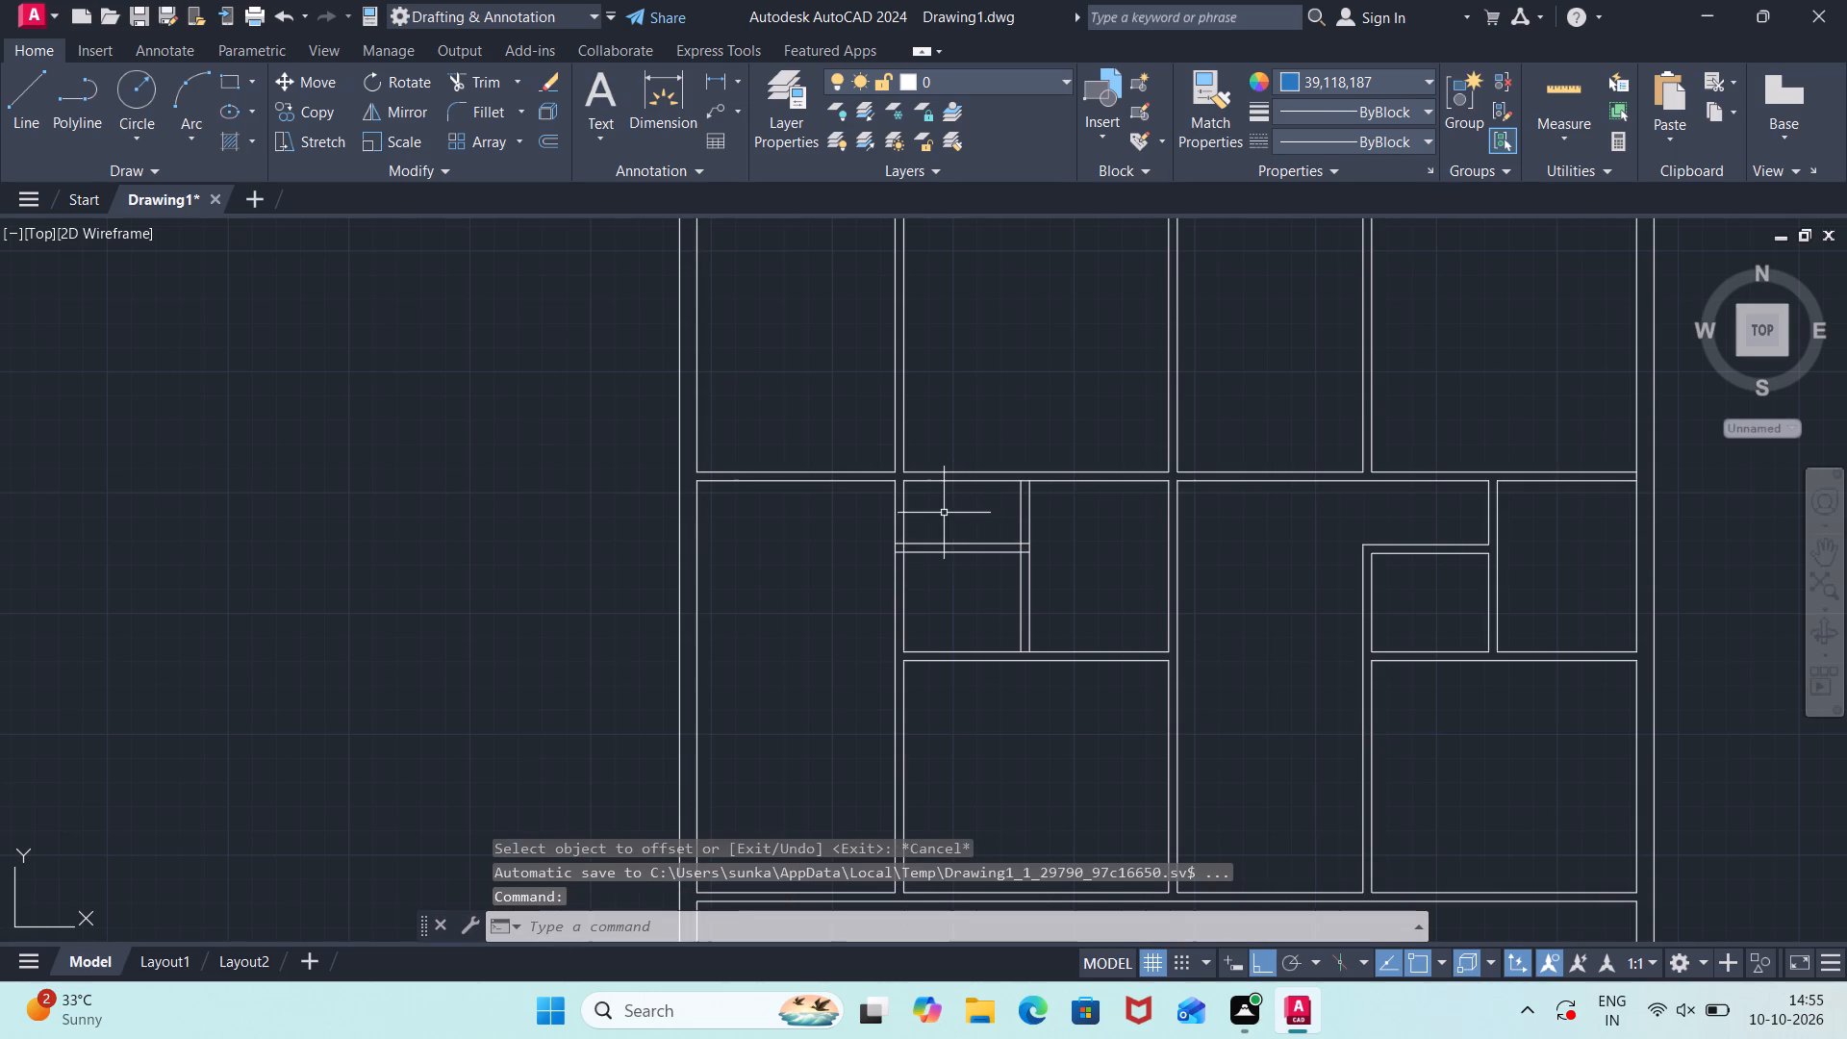
# Stretch the left end of the subdivided room's top line across the vertical partition to the adjoining left room's top line.
pyautogui.click(956, 480)
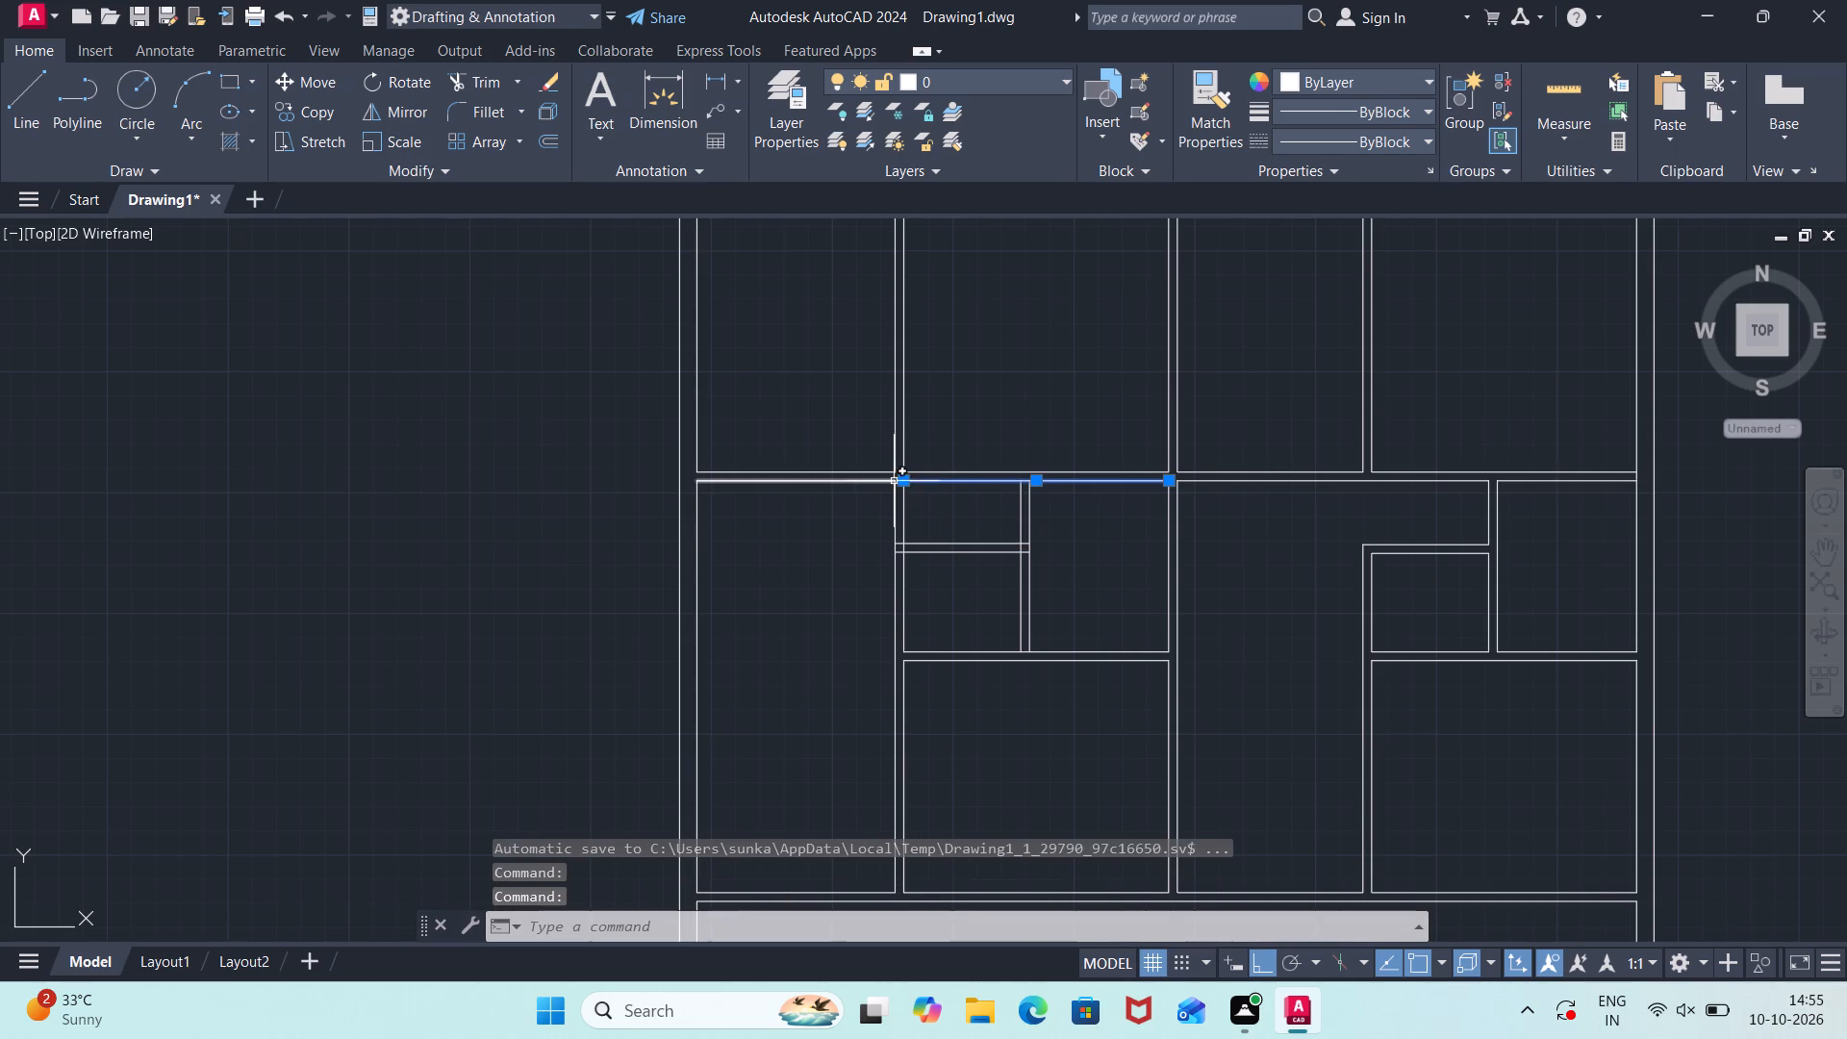
pyautogui.click(899, 482)
pyautogui.click(889, 483)
pyautogui.press('Escape')
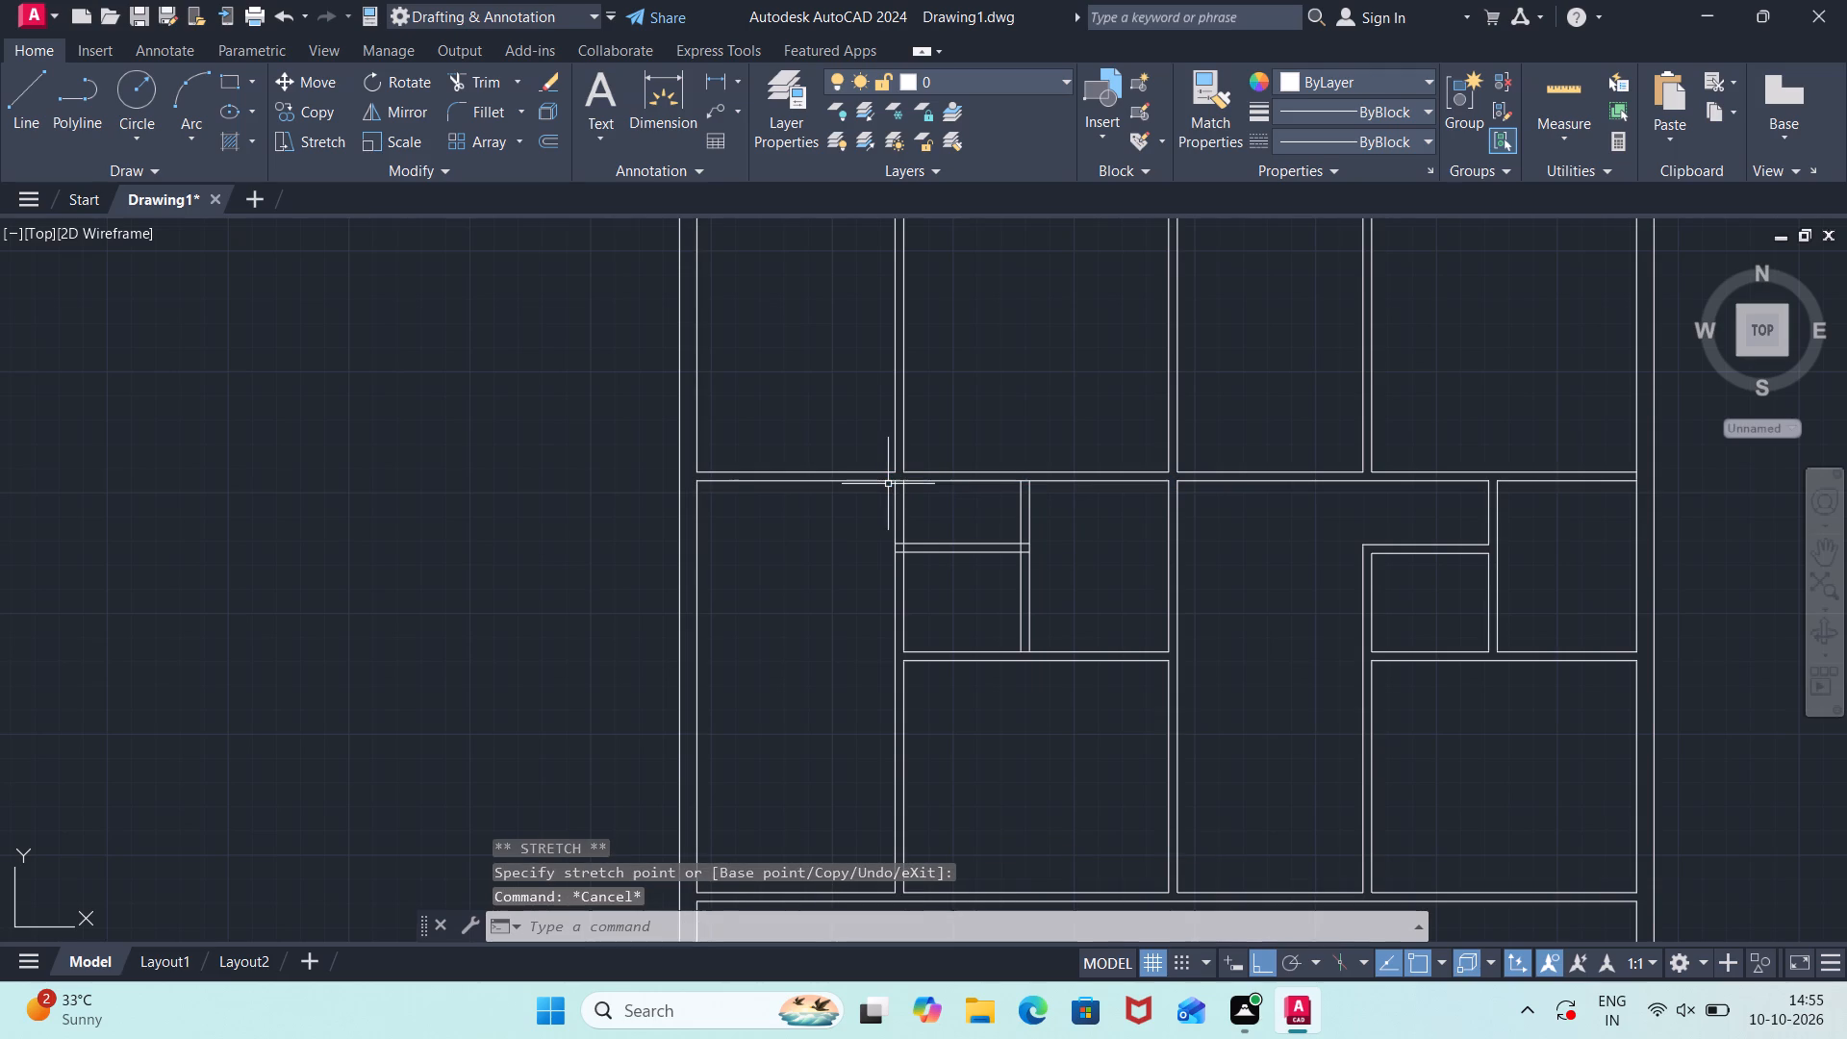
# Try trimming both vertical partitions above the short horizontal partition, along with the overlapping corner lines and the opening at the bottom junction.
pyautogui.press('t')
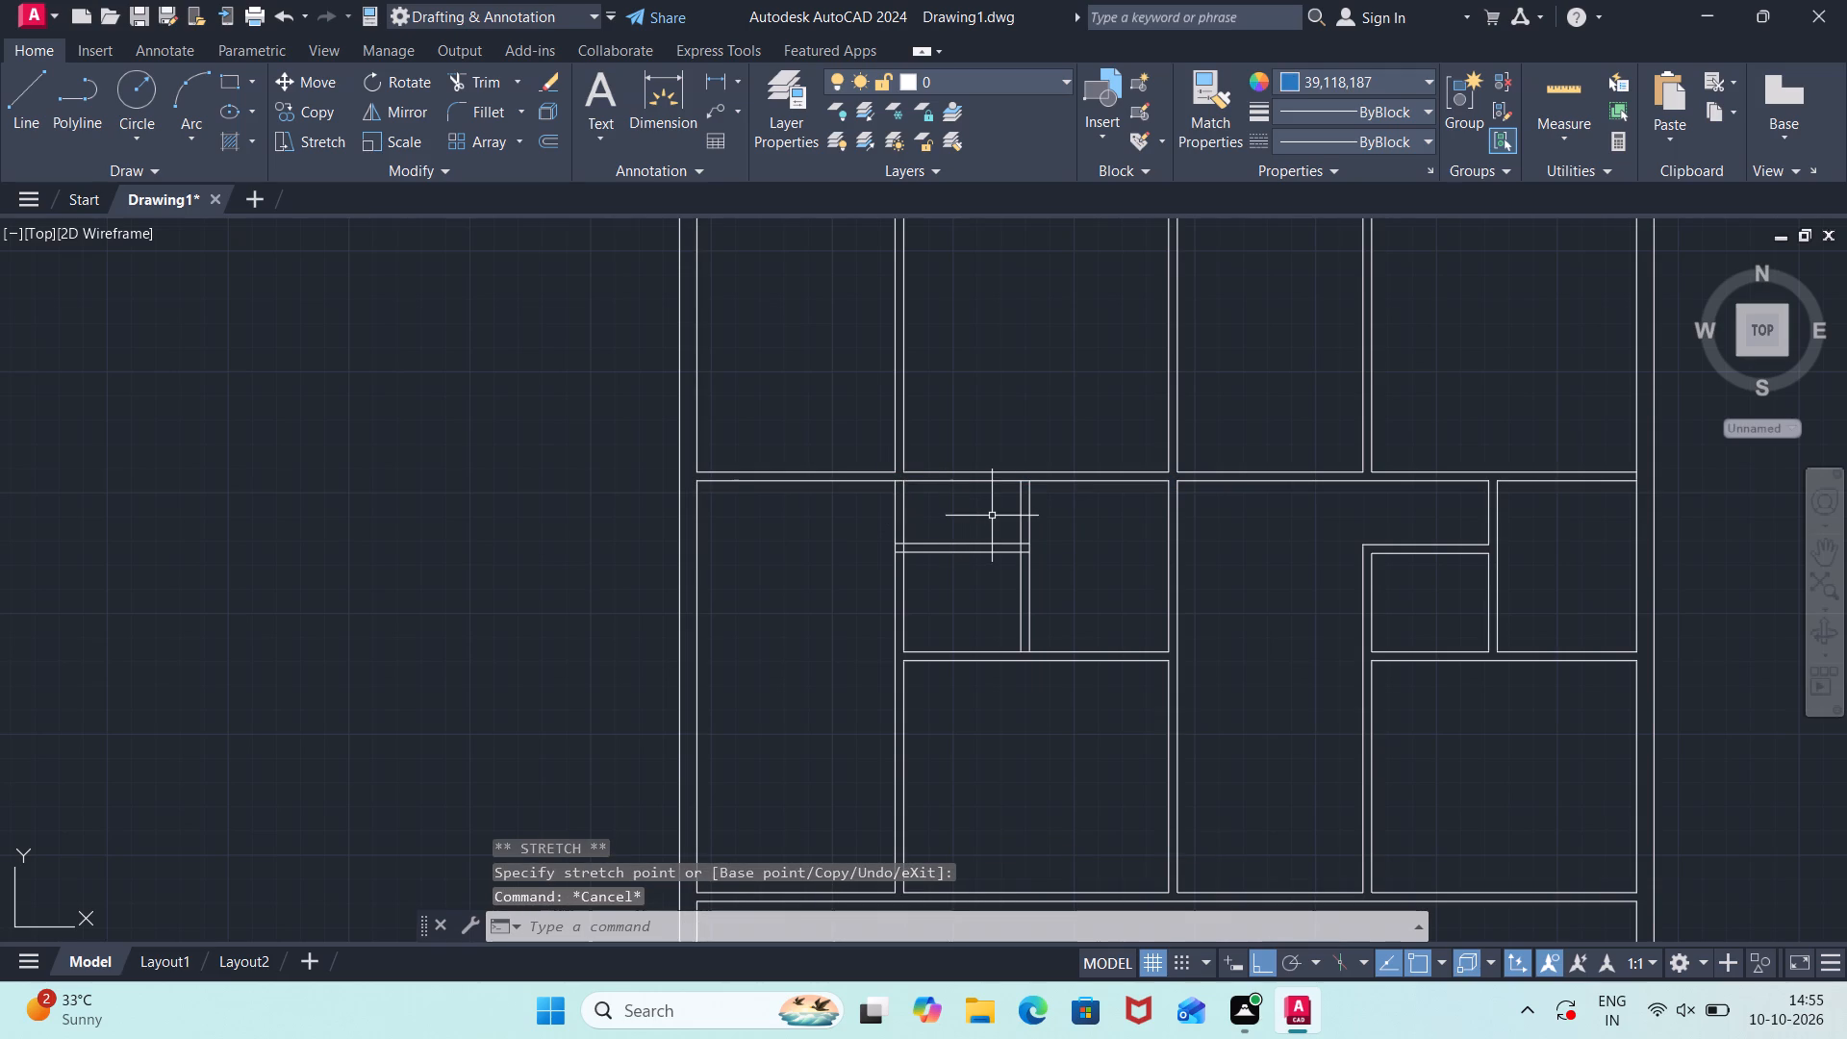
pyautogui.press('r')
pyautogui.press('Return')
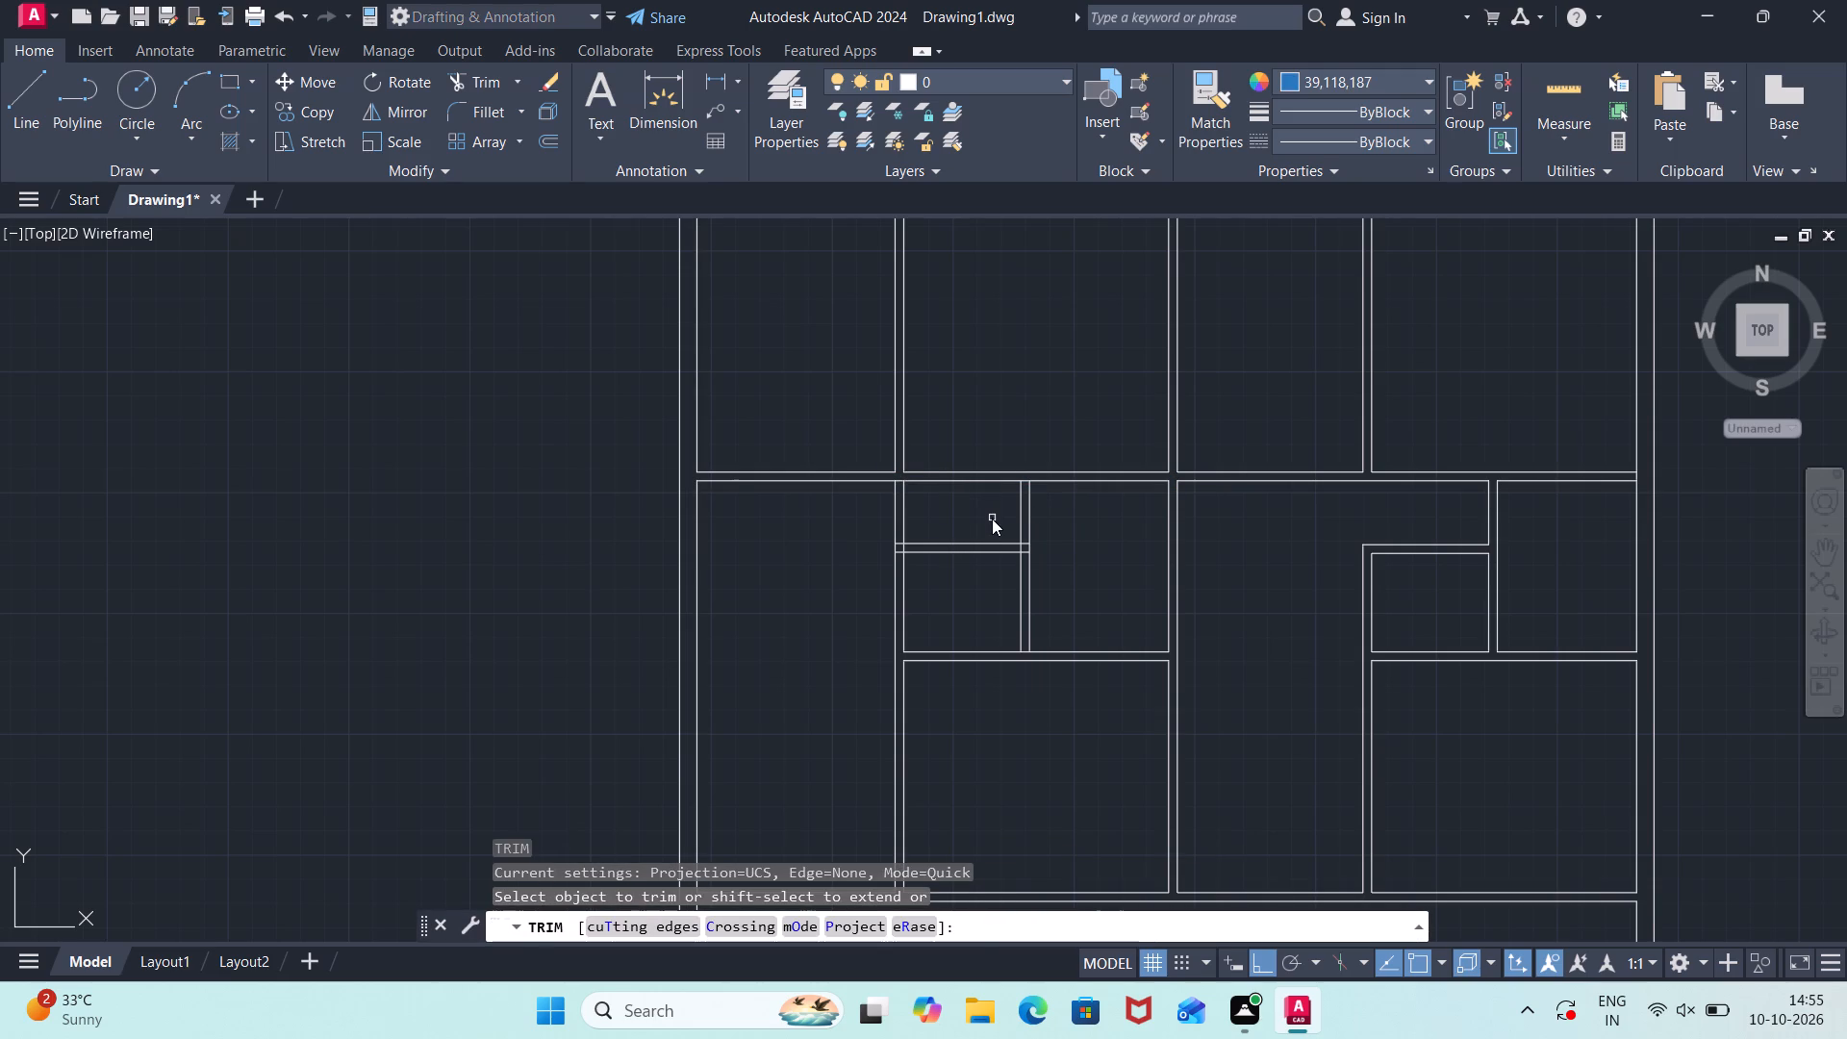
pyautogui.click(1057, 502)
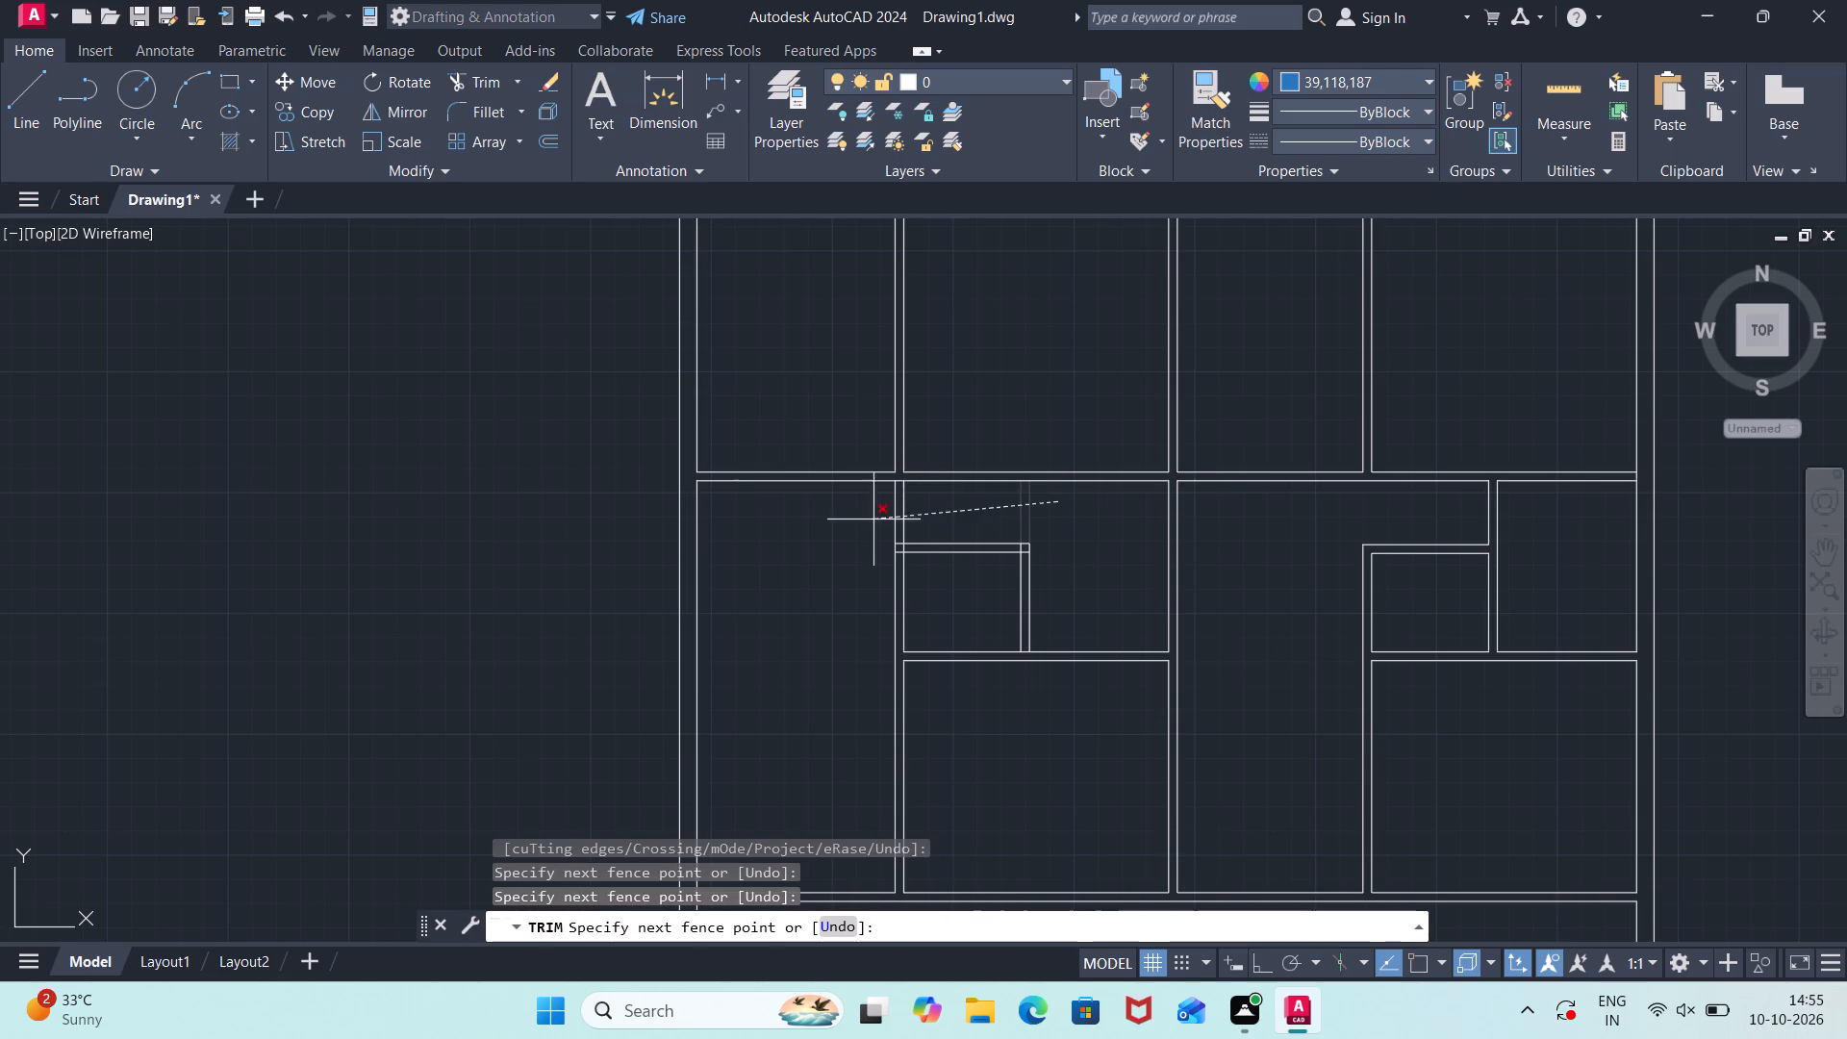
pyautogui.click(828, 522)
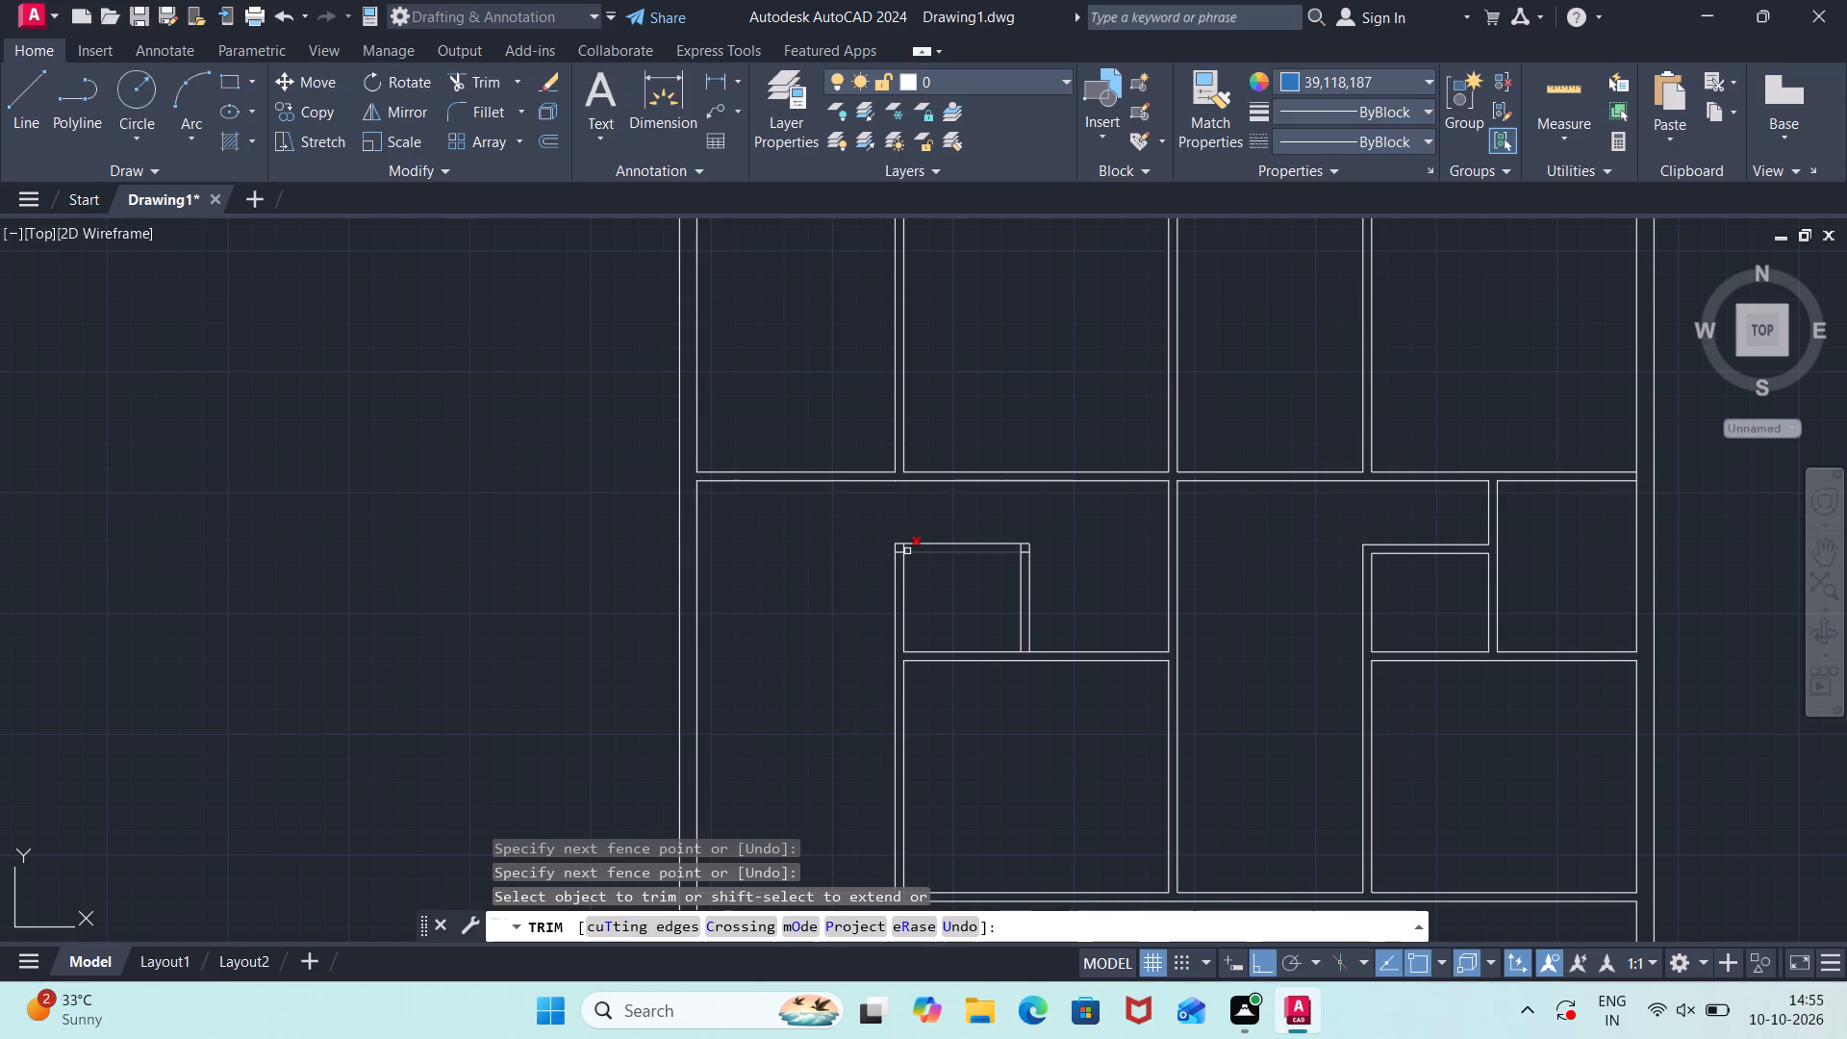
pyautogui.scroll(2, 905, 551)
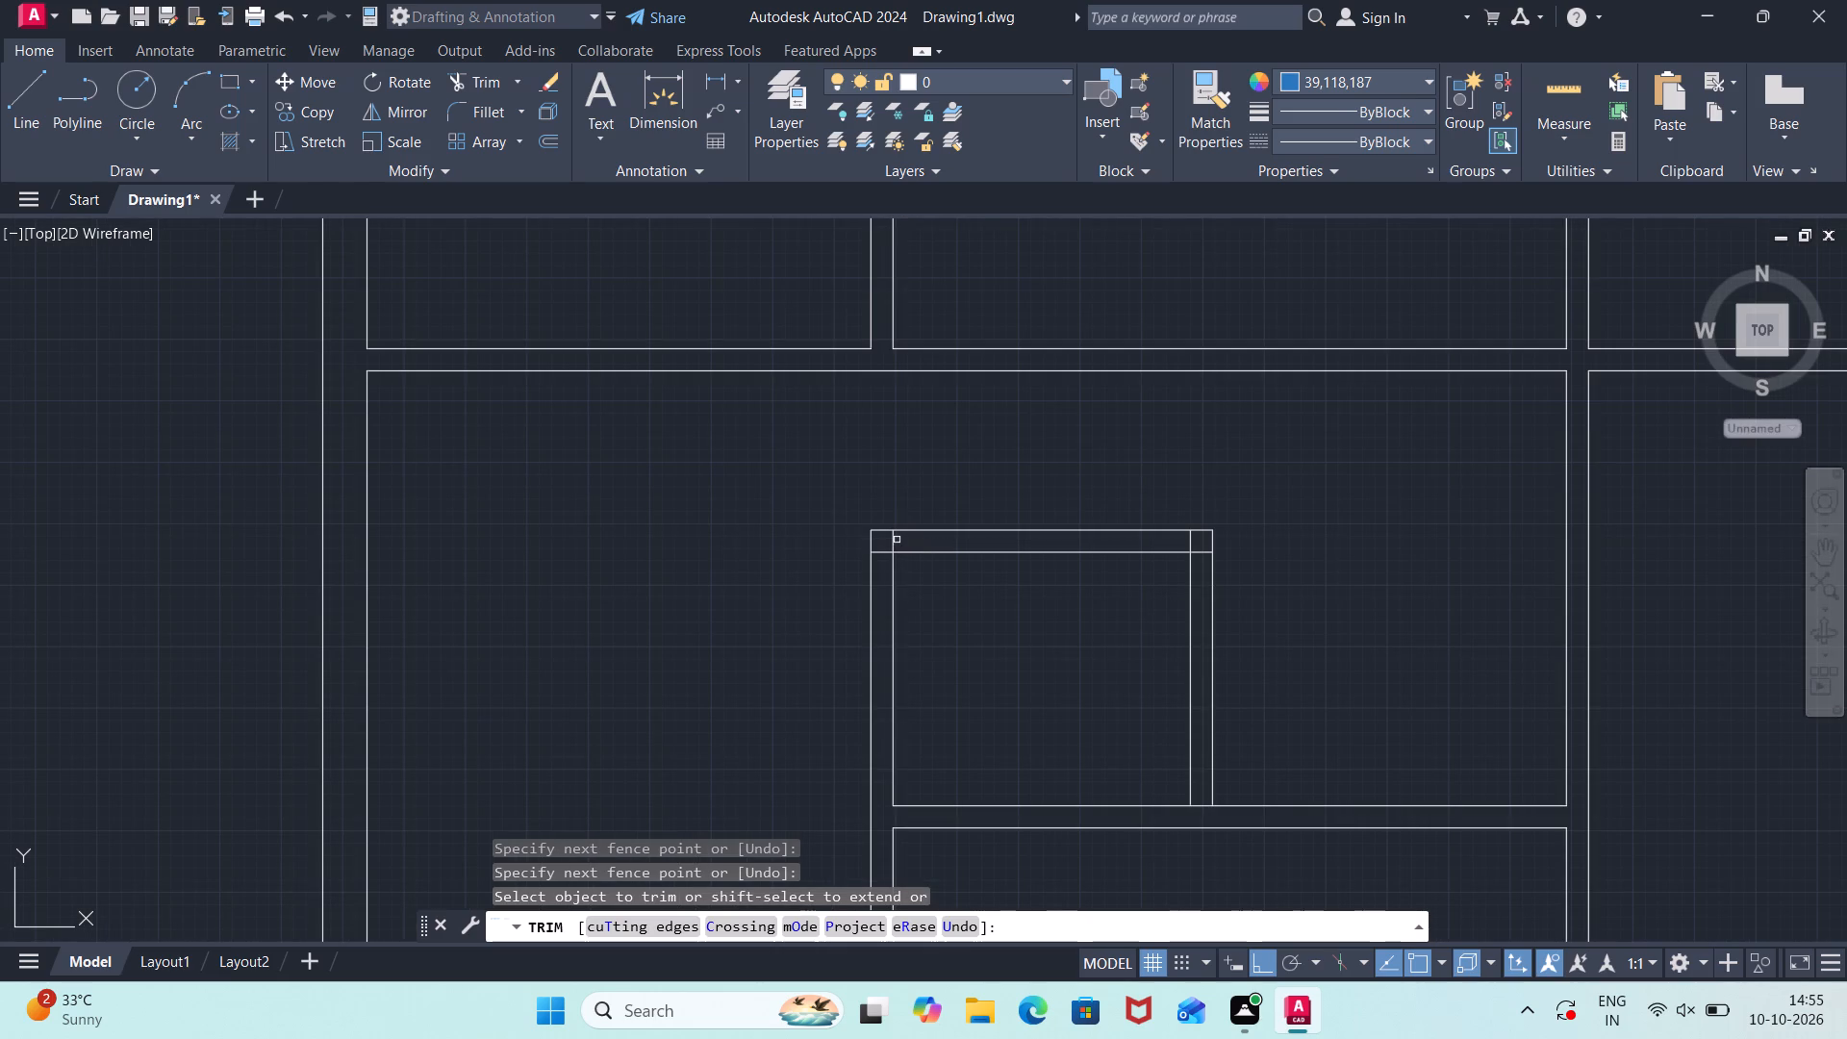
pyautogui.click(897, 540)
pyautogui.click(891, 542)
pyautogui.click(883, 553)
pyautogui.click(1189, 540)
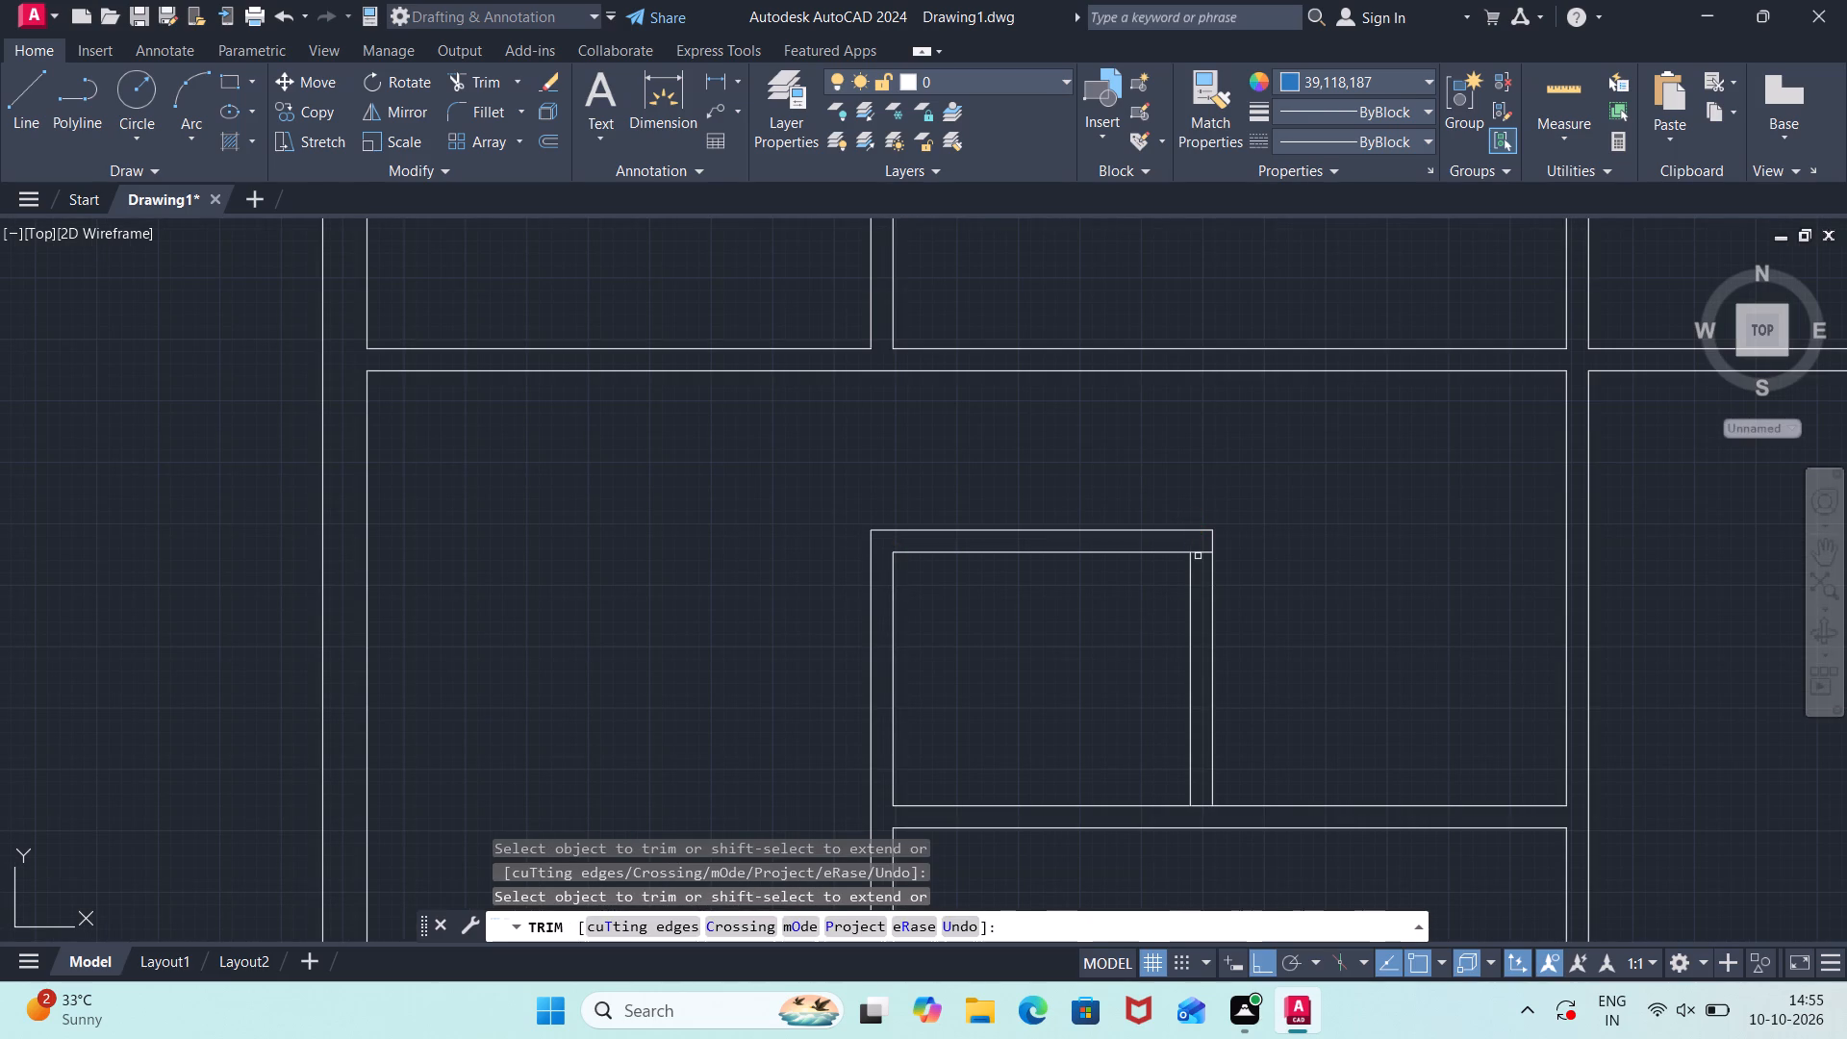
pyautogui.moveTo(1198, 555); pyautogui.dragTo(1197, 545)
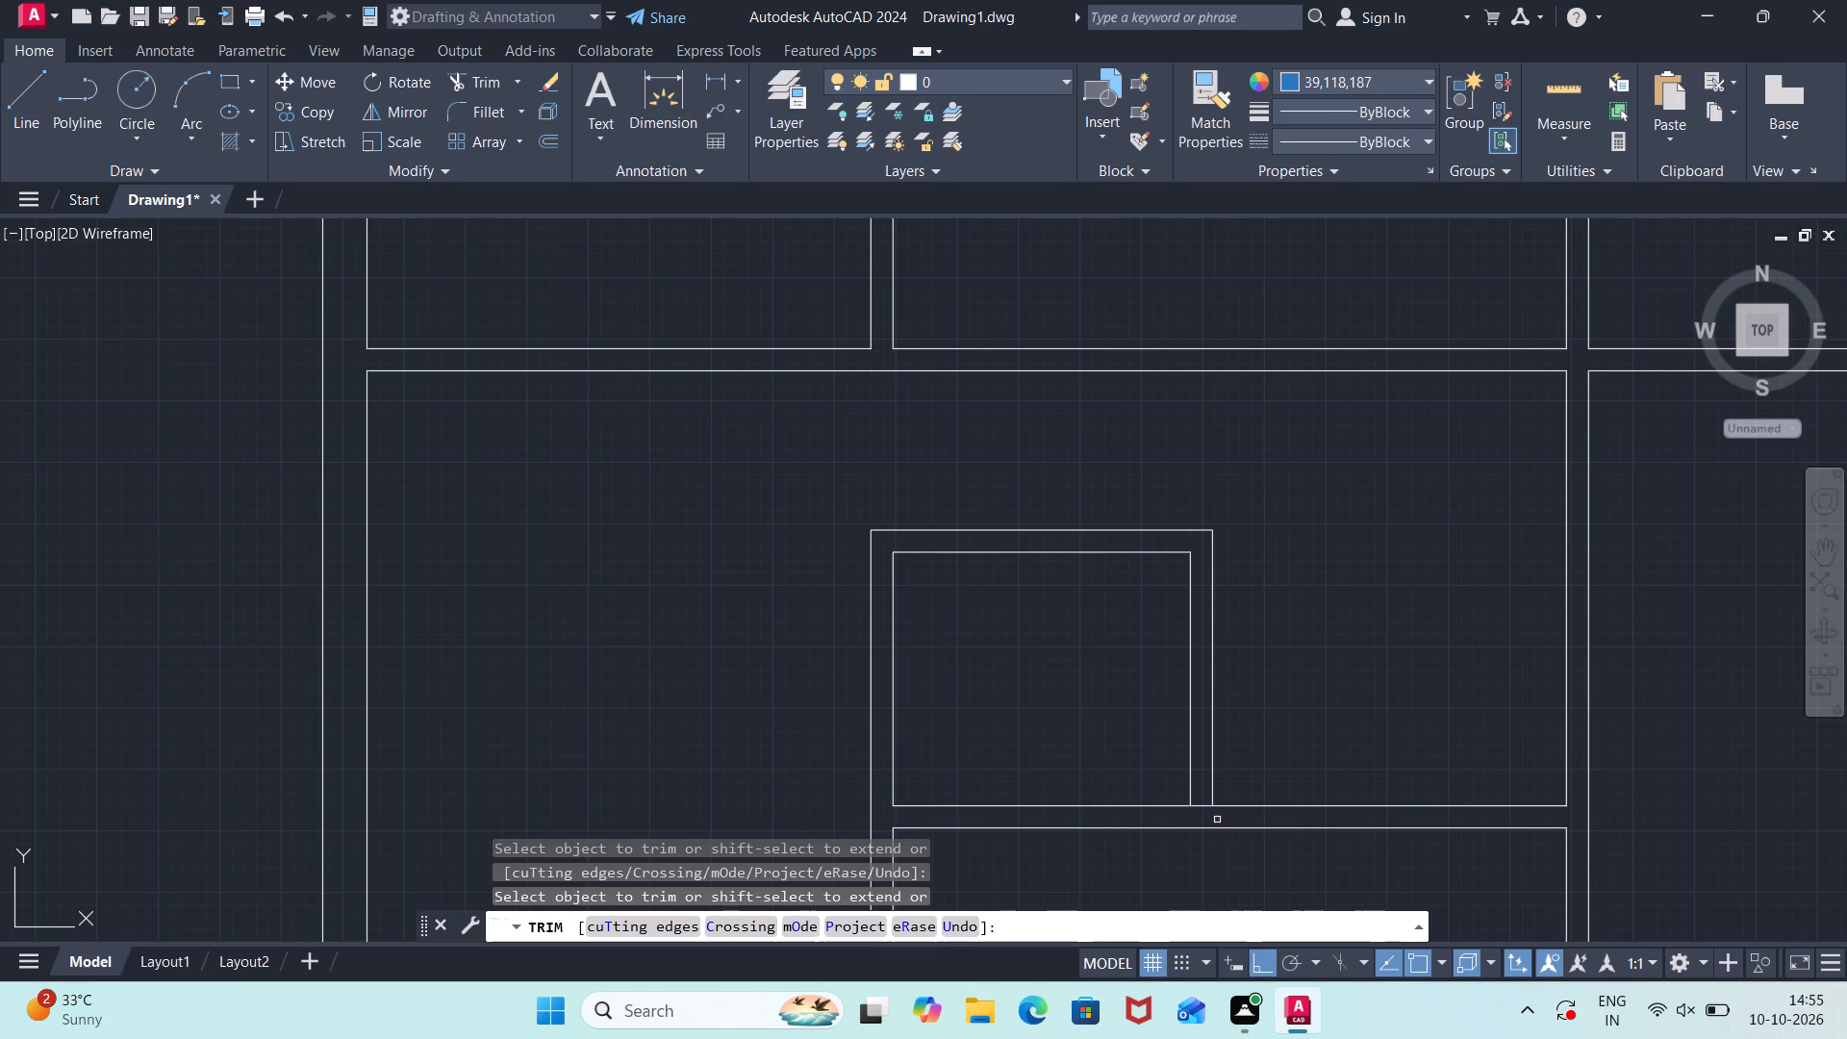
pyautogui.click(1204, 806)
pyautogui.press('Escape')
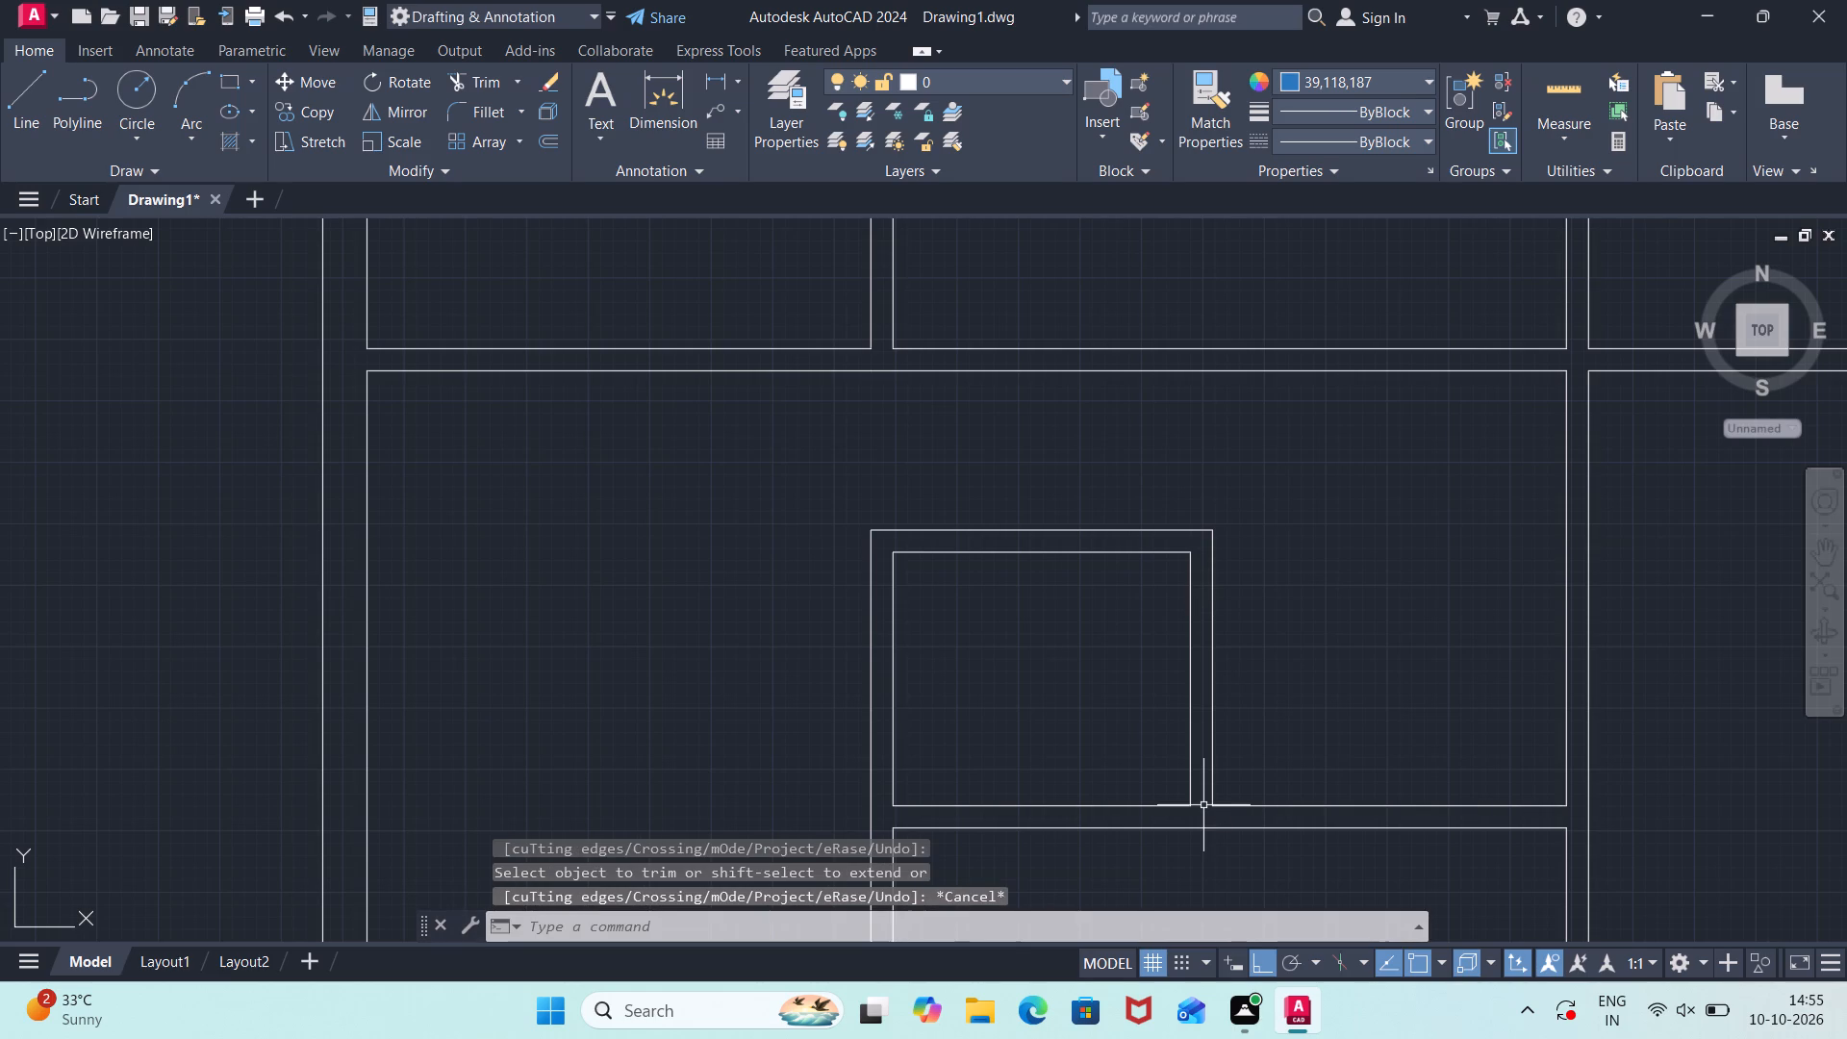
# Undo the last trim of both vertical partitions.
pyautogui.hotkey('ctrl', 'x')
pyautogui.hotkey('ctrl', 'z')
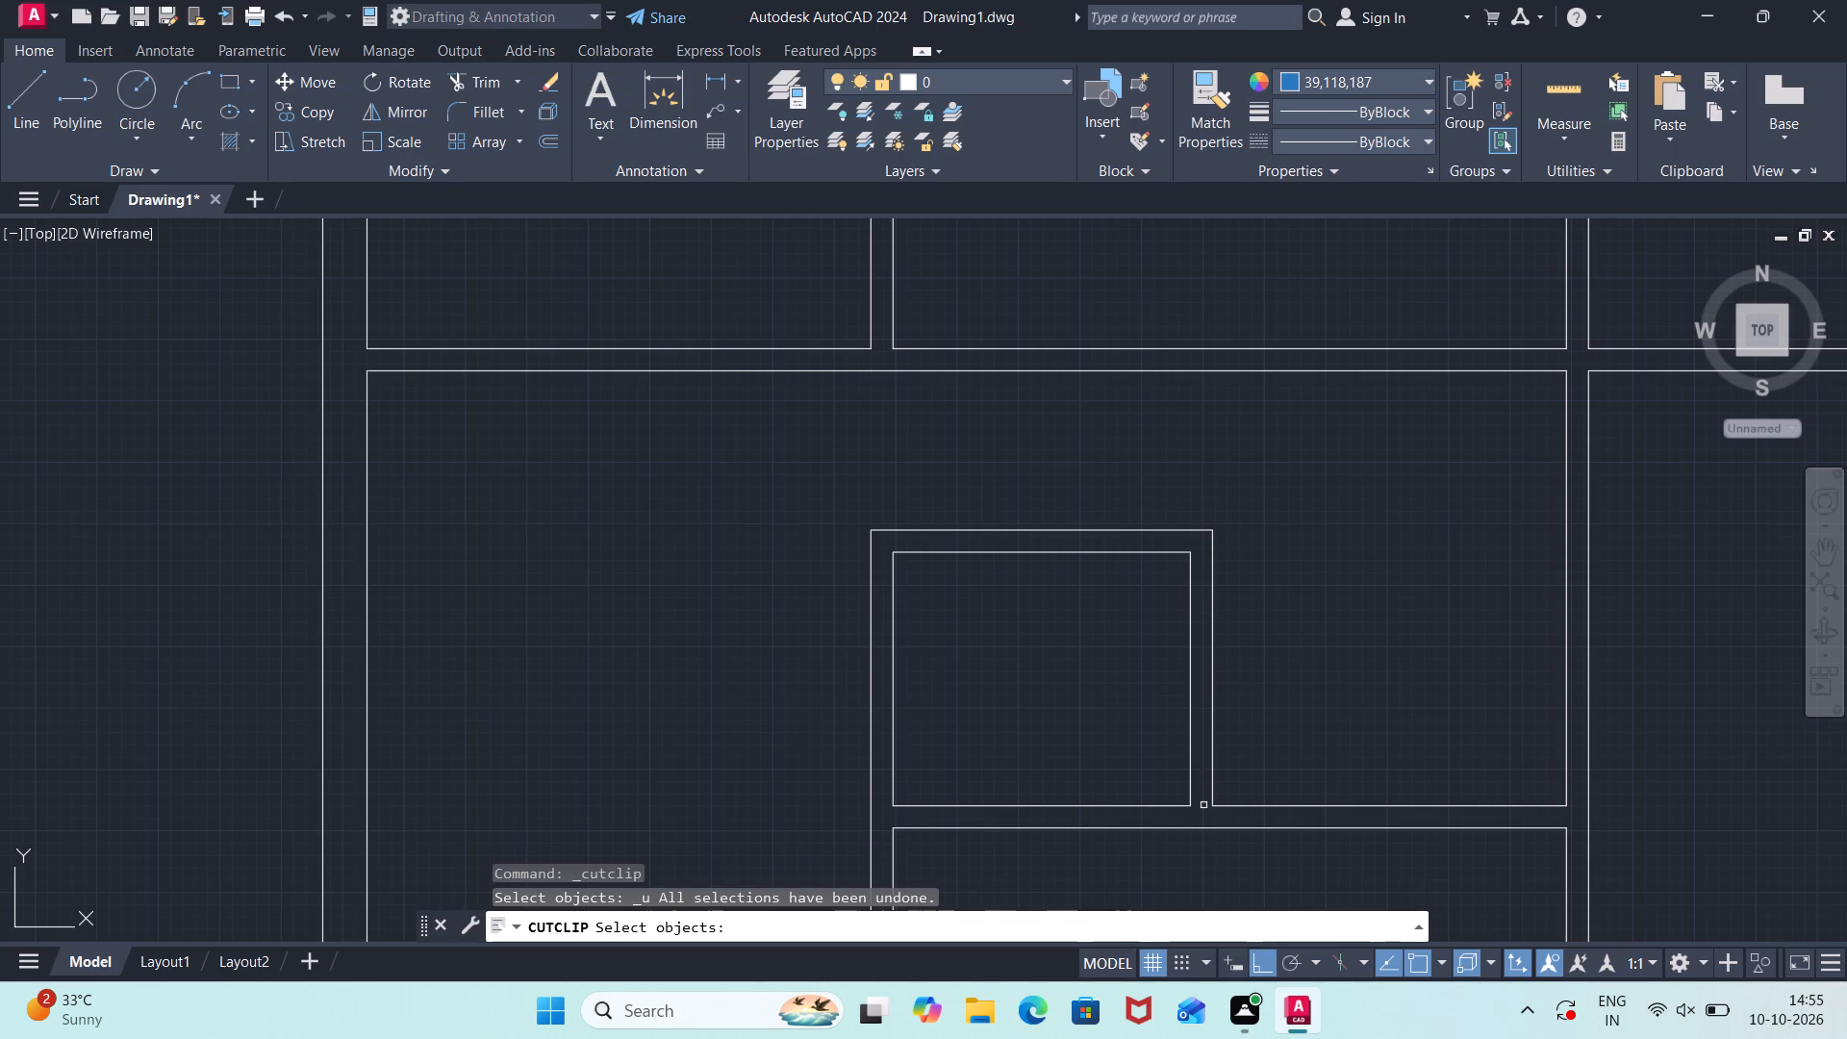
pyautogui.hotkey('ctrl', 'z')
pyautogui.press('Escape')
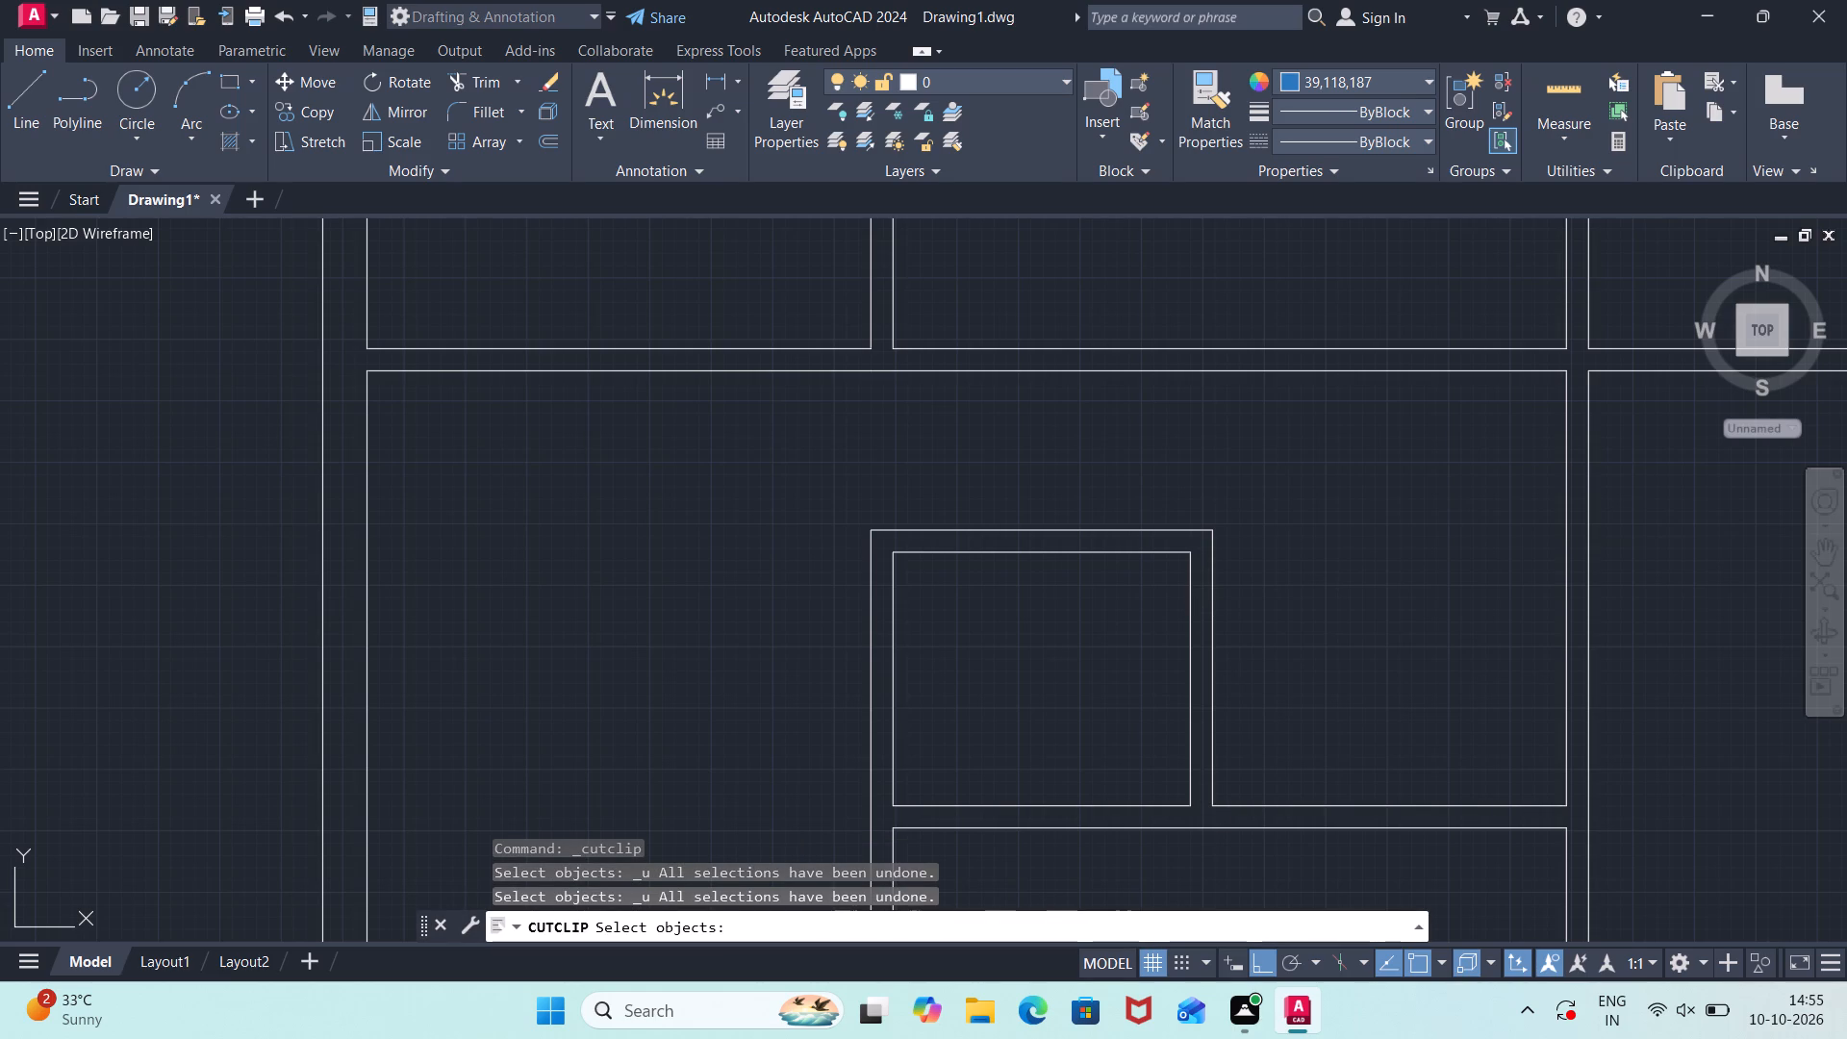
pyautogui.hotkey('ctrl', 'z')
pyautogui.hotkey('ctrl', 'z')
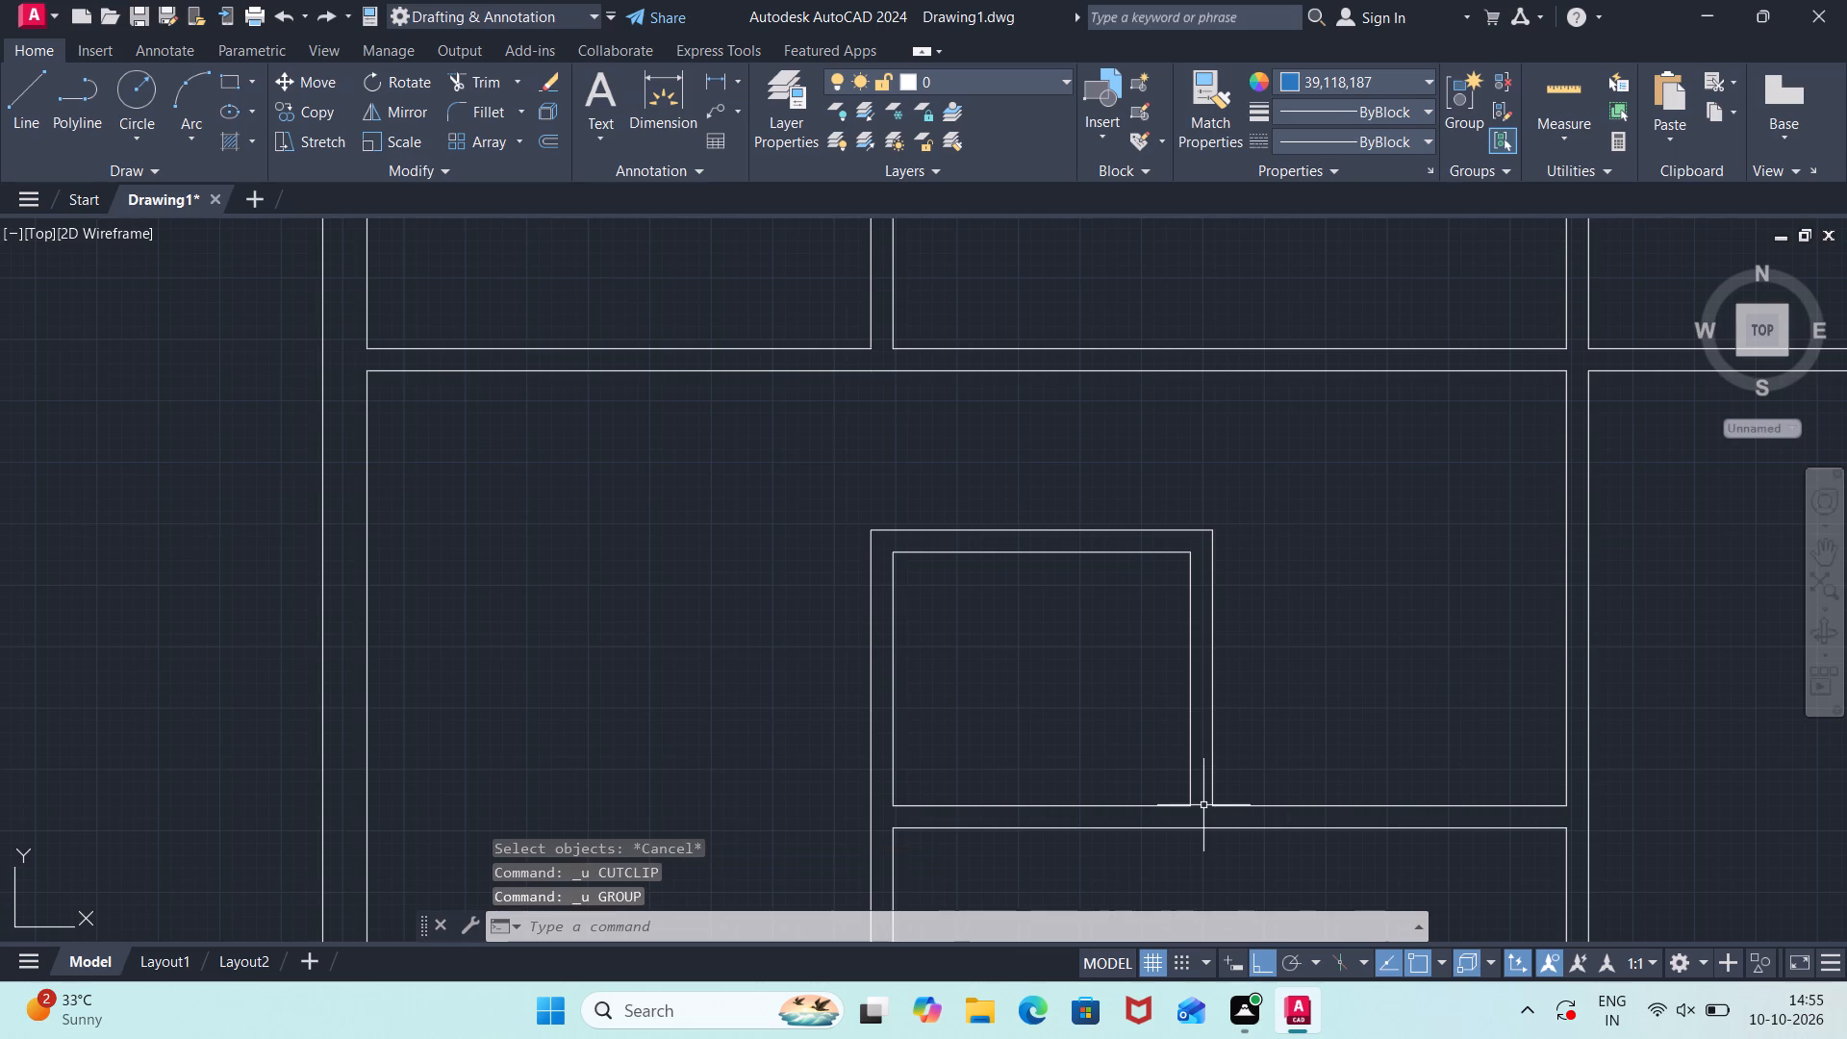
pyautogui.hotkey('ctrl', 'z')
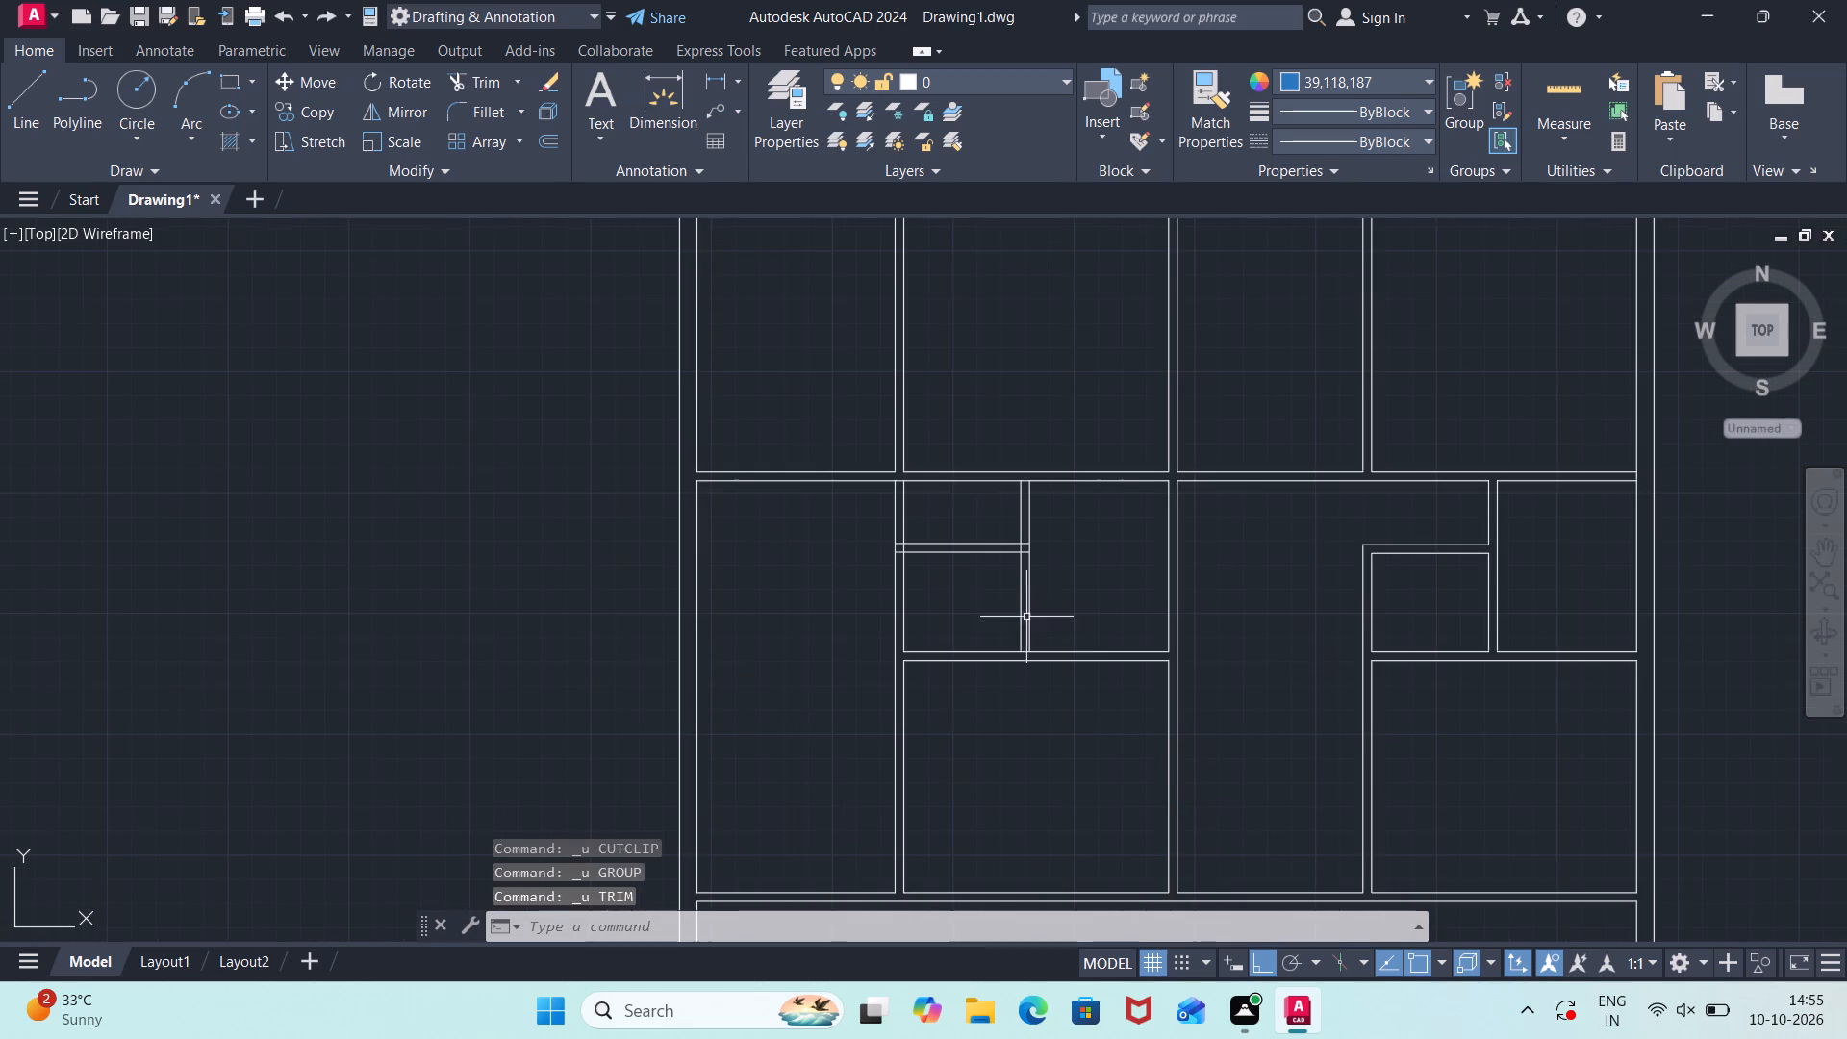
# Trim away only the left vertical partition above the short horizontal partition and clean up the overlapping lines at the horizontal partition's two ends.
pyautogui.write('tr')
pyautogui.press('Return')
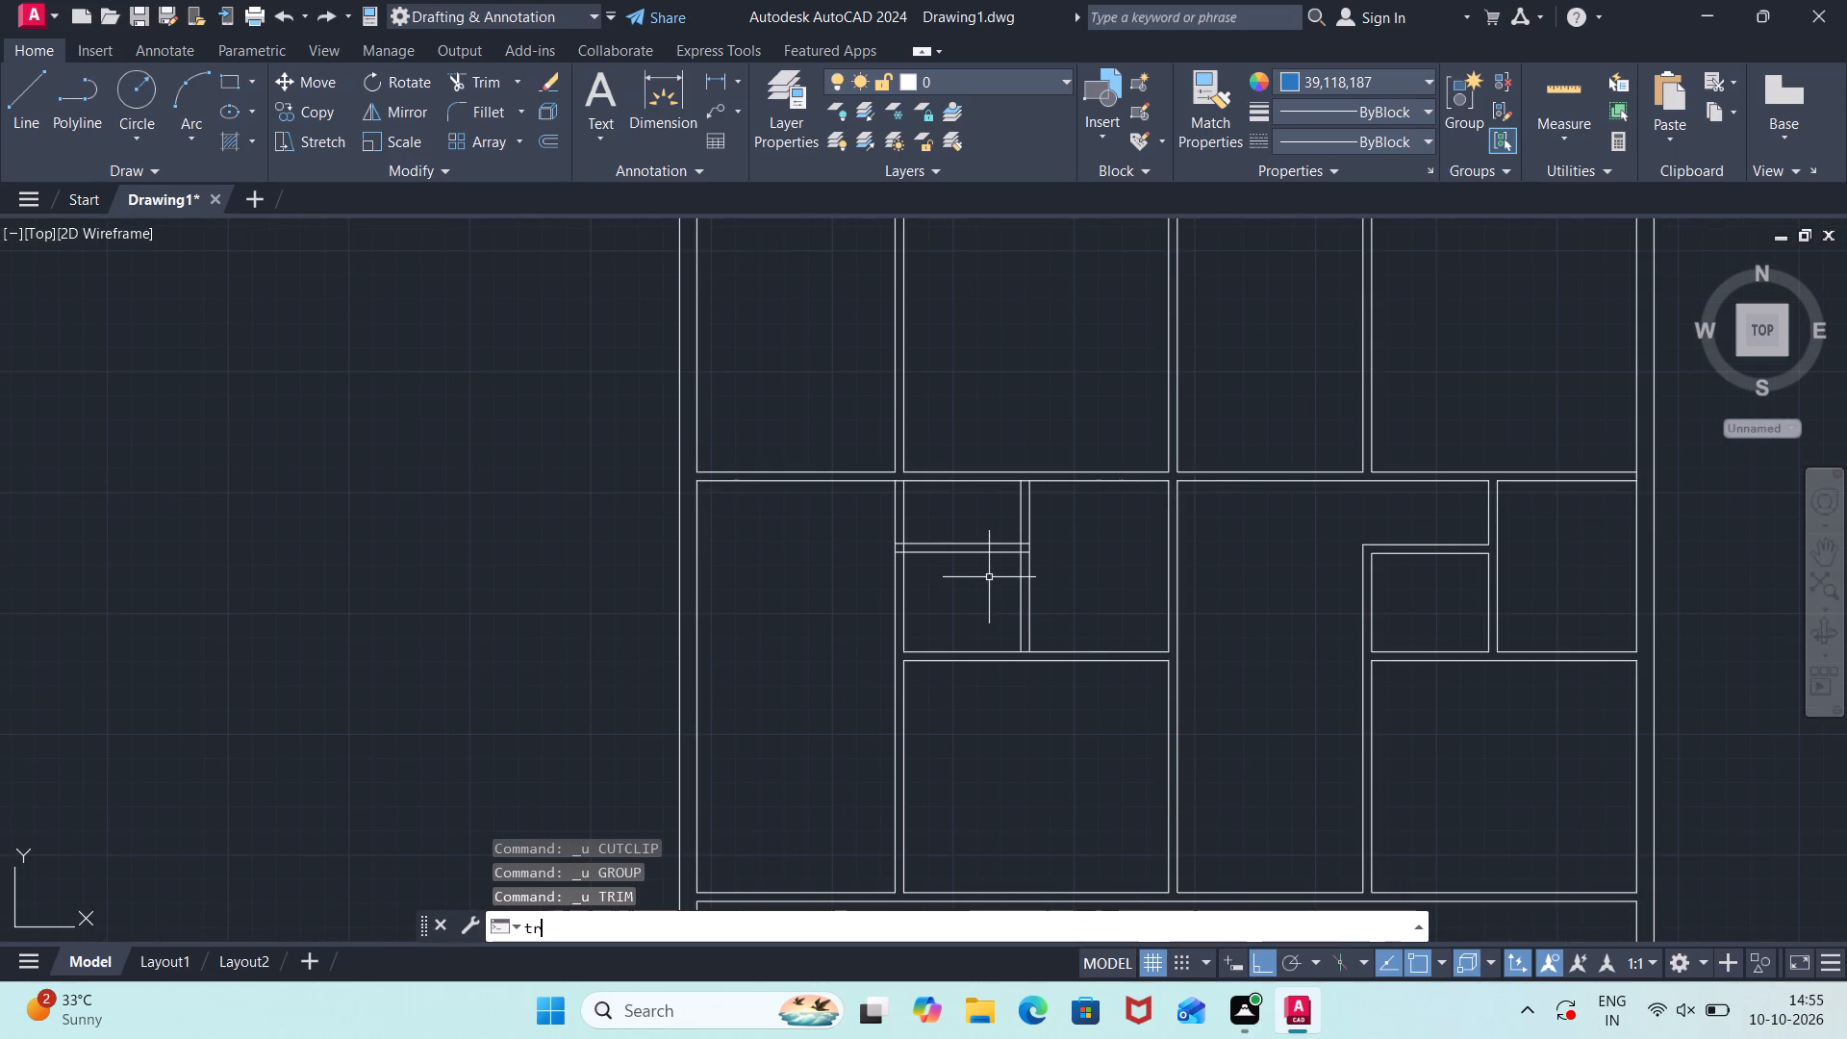
pyautogui.click(924, 504)
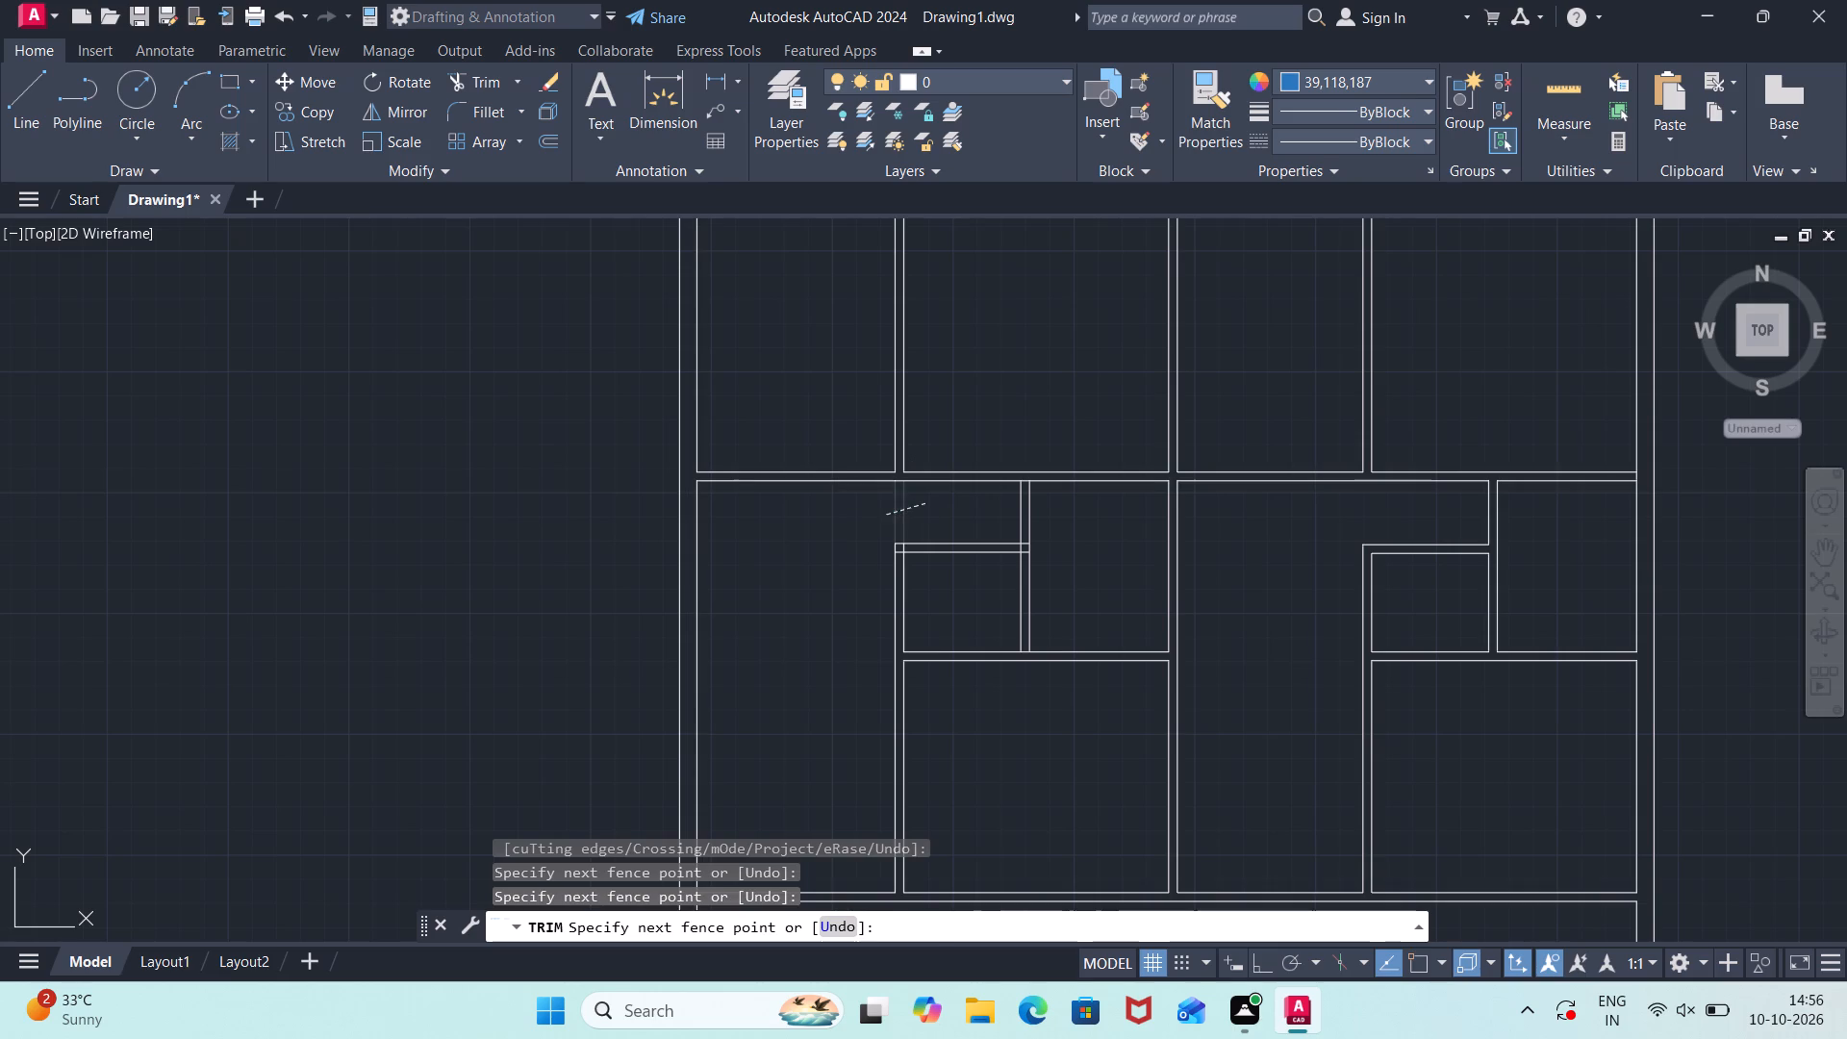
pyautogui.click(884, 516)
pyautogui.scroll(1, 988, 524)
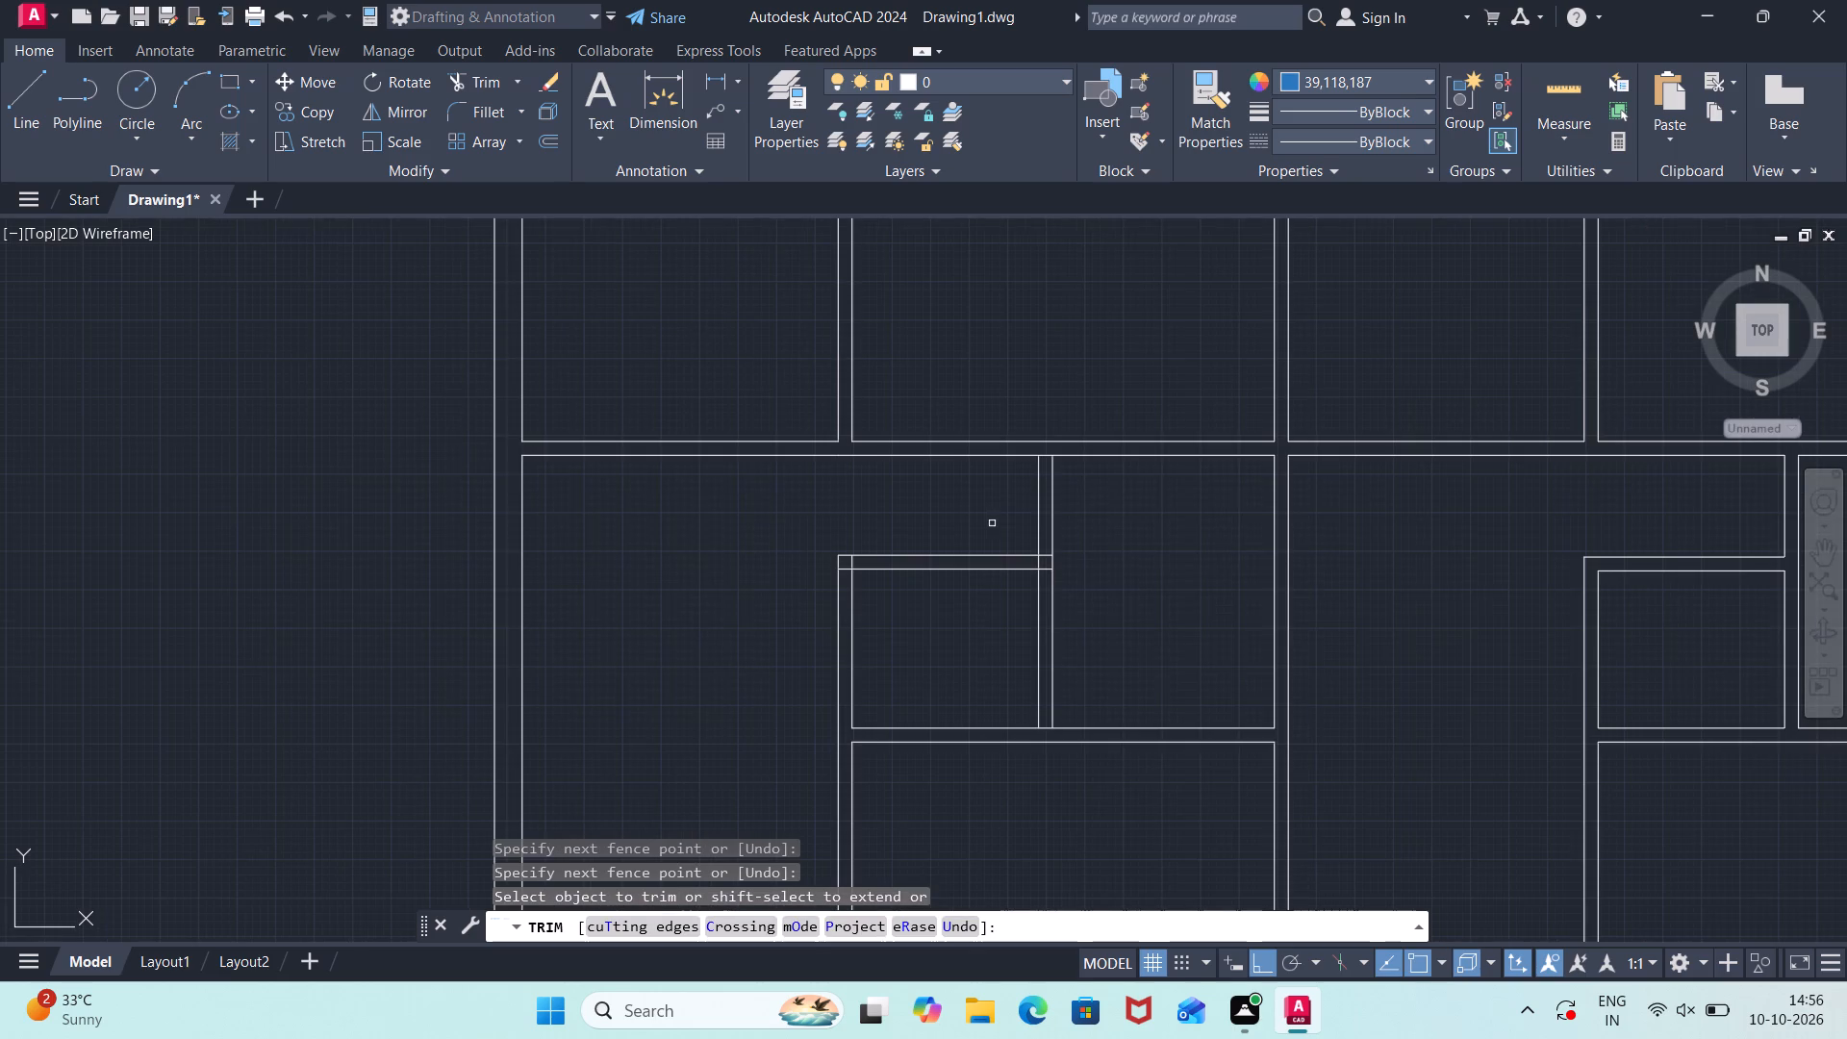
pyautogui.click(1047, 556)
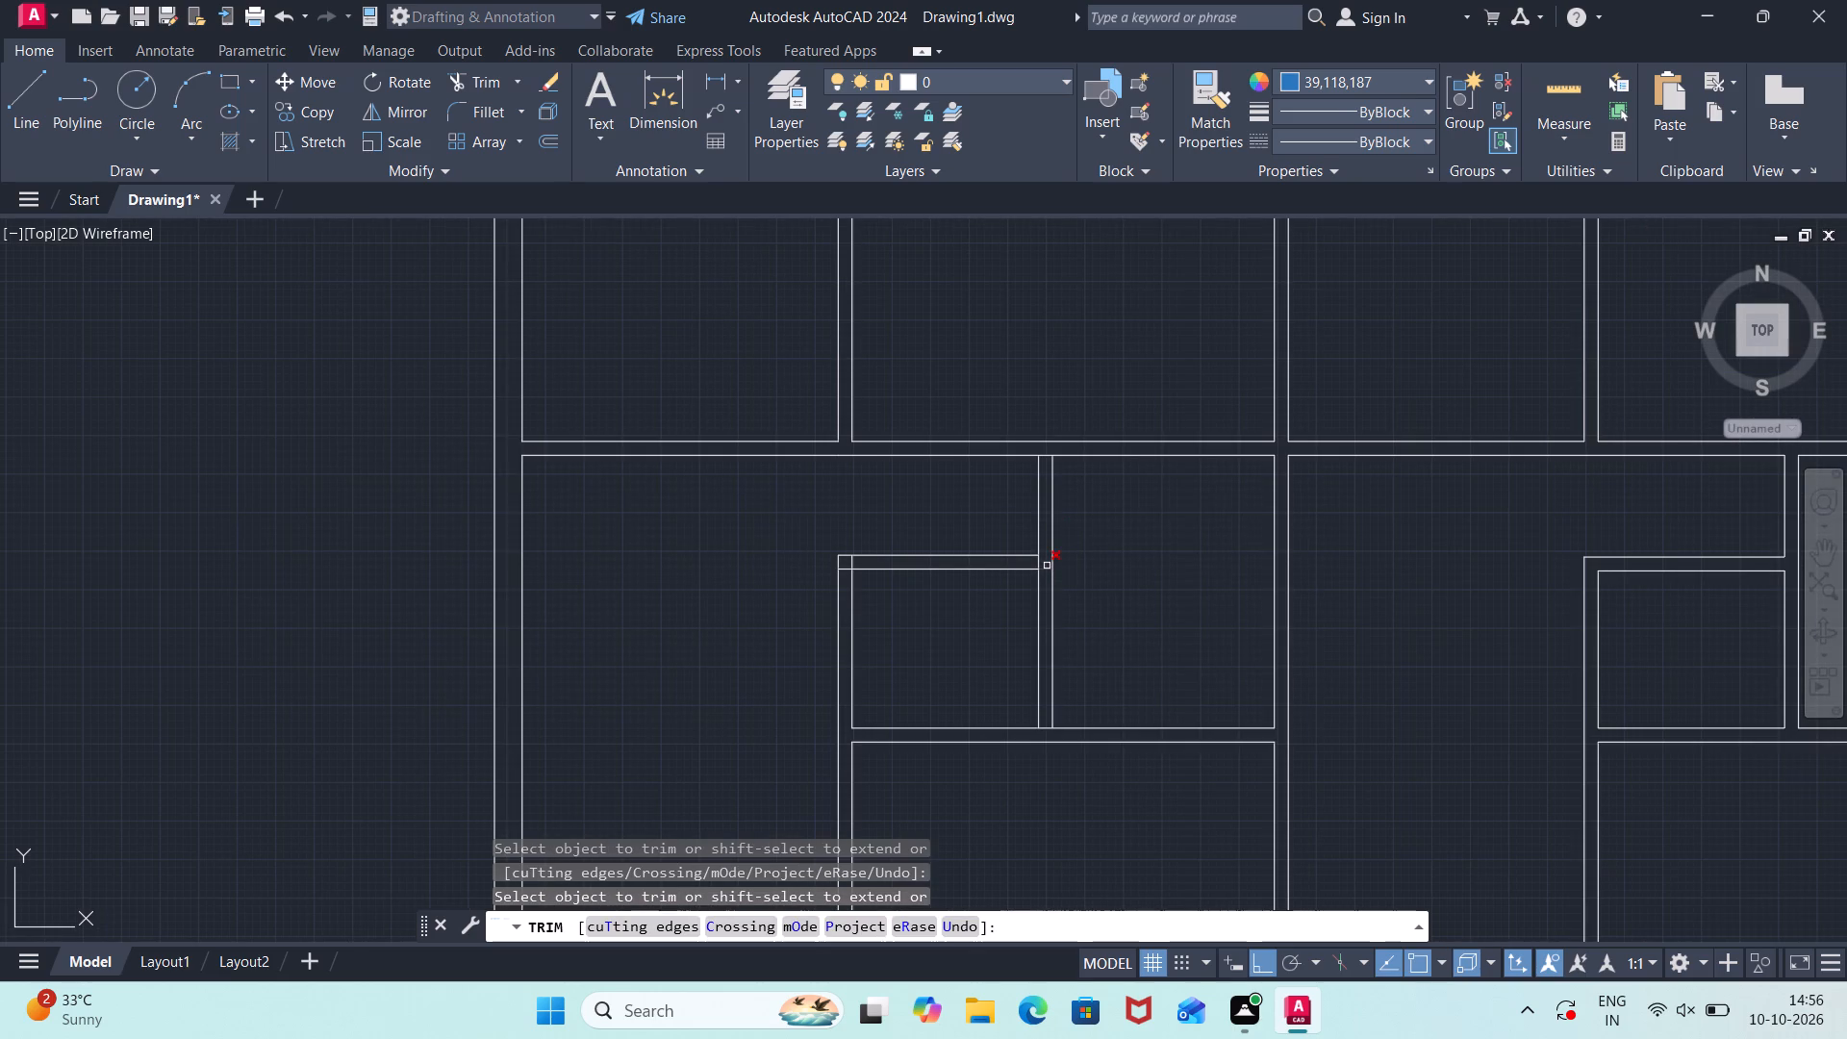
pyautogui.click(1047, 566)
pyautogui.click(1041, 561)
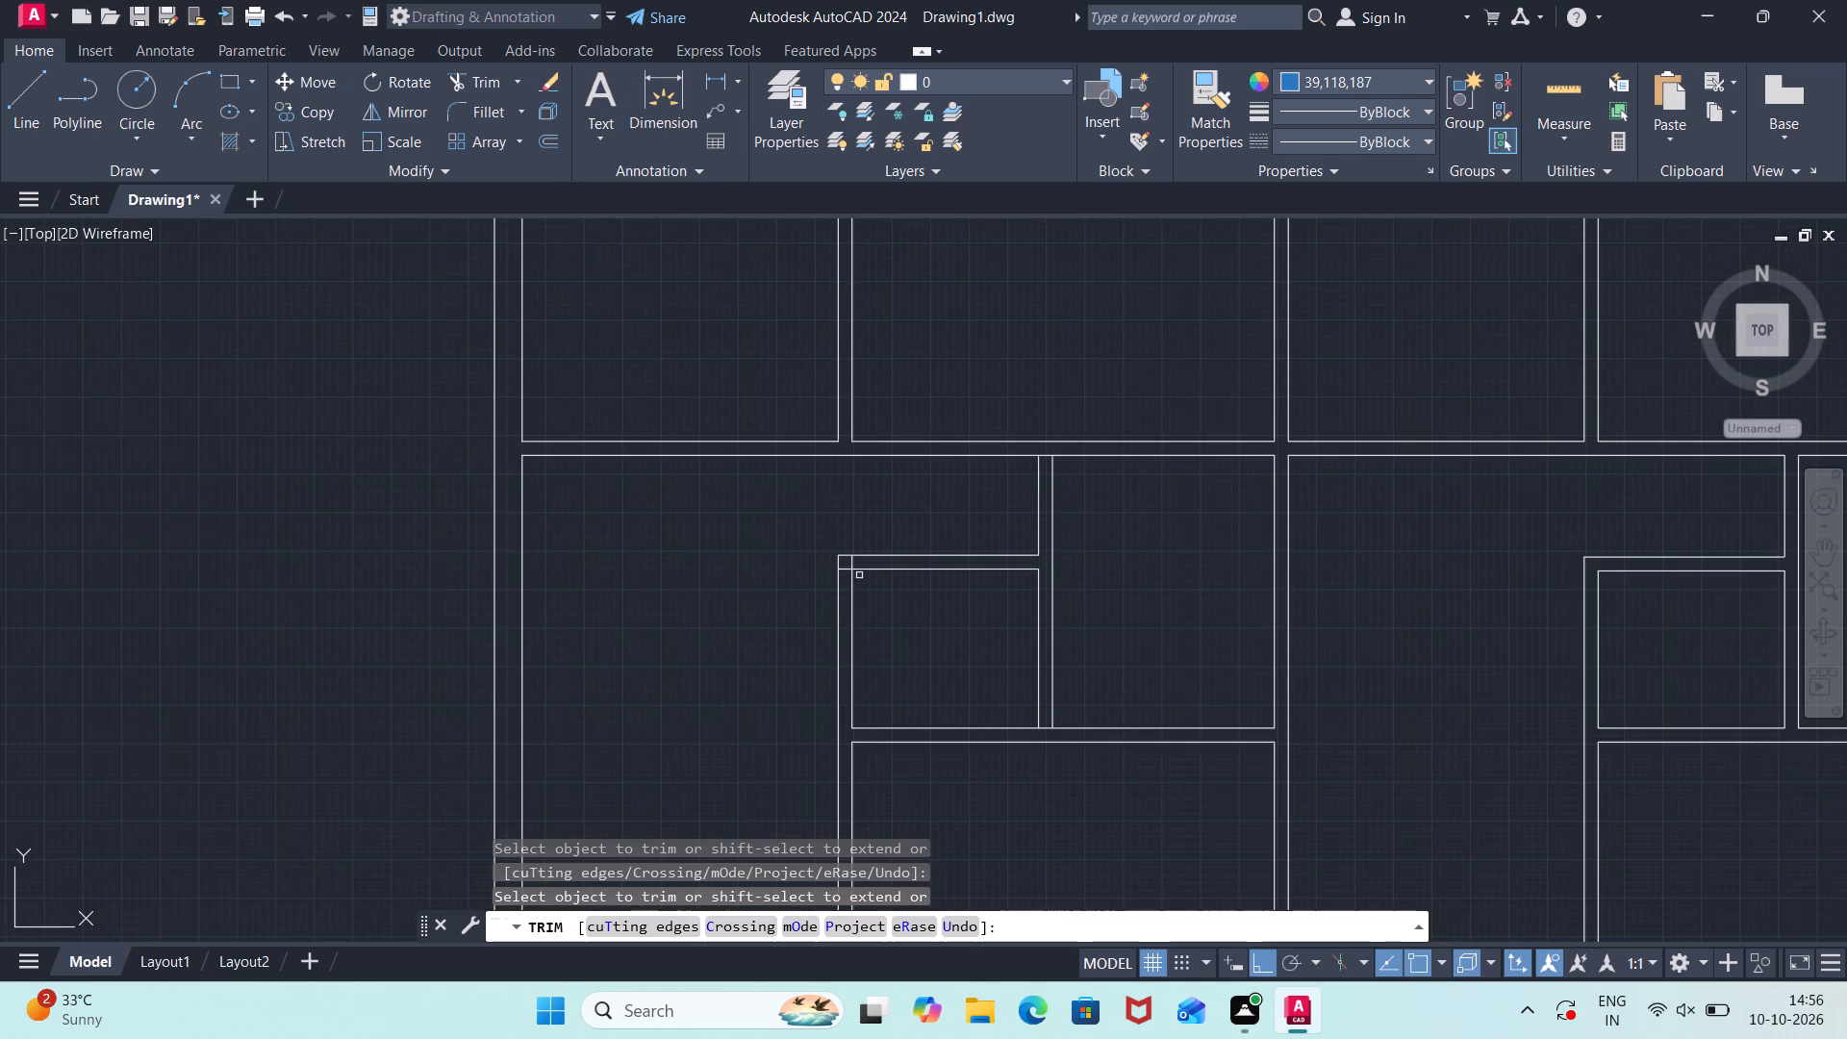
pyautogui.click(847, 567)
pyautogui.click(854, 560)
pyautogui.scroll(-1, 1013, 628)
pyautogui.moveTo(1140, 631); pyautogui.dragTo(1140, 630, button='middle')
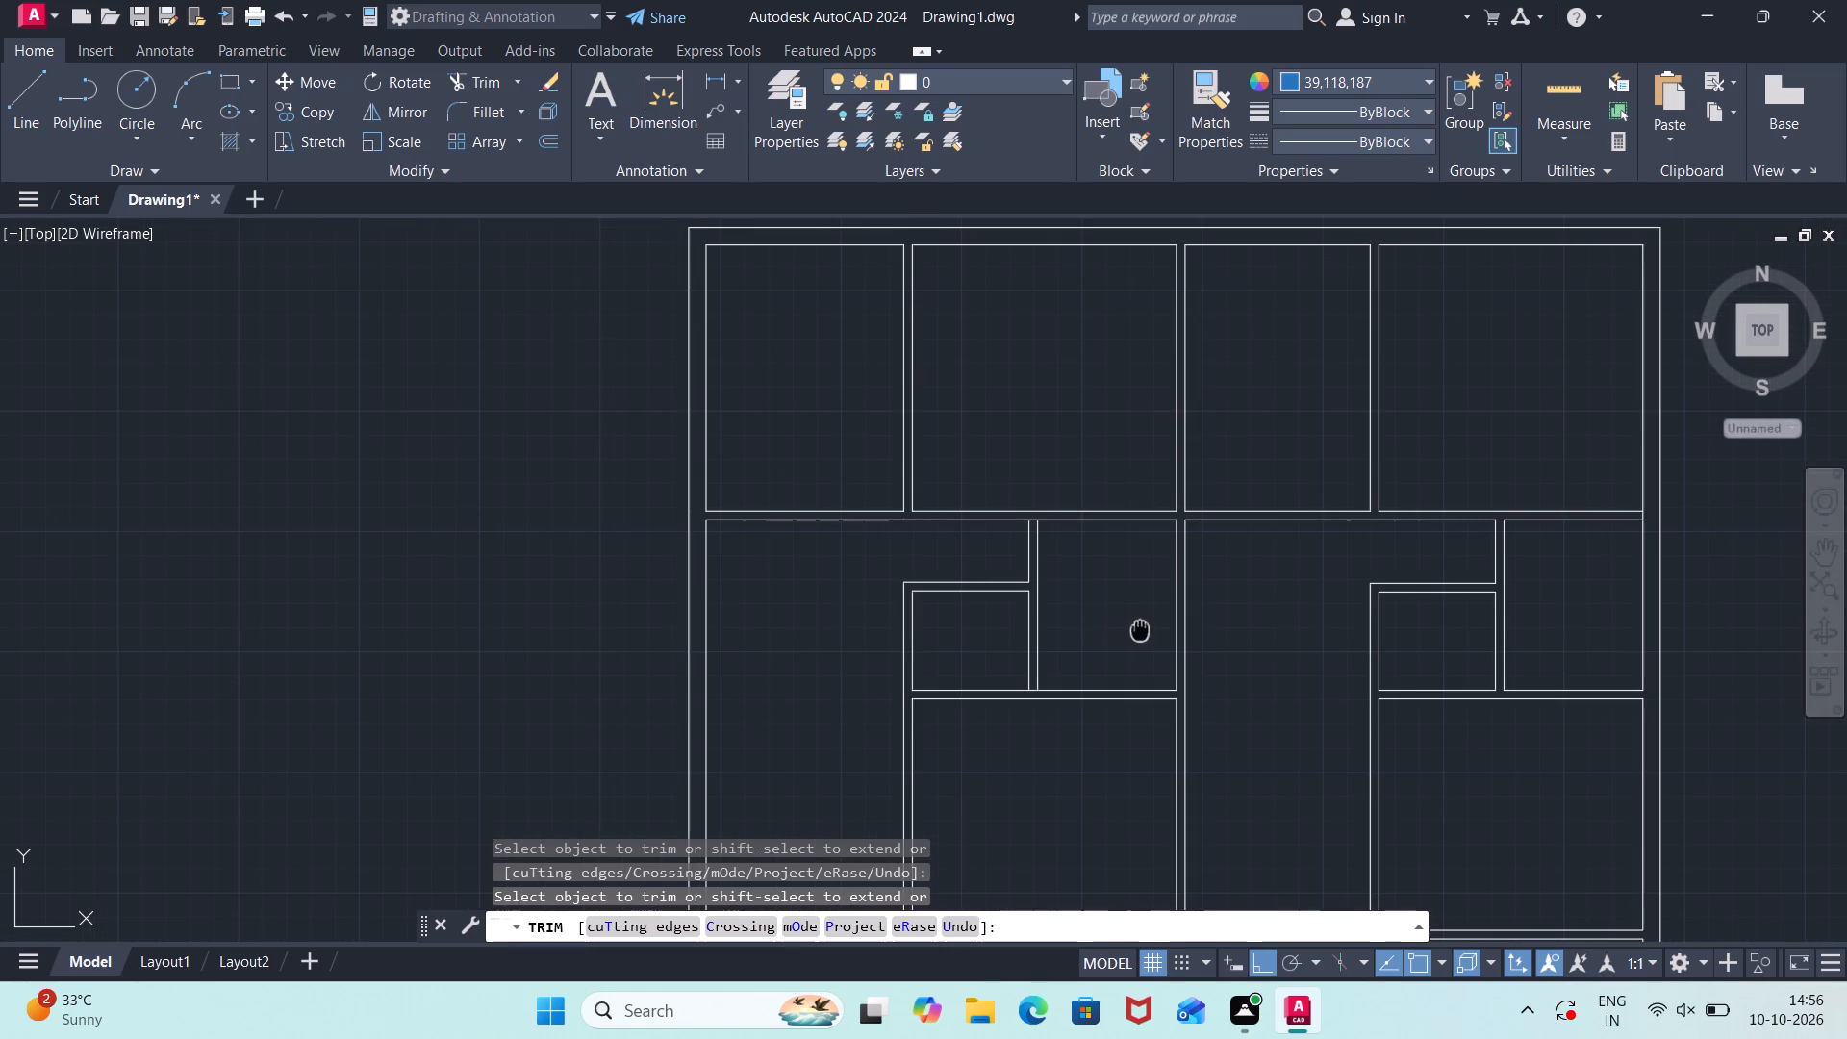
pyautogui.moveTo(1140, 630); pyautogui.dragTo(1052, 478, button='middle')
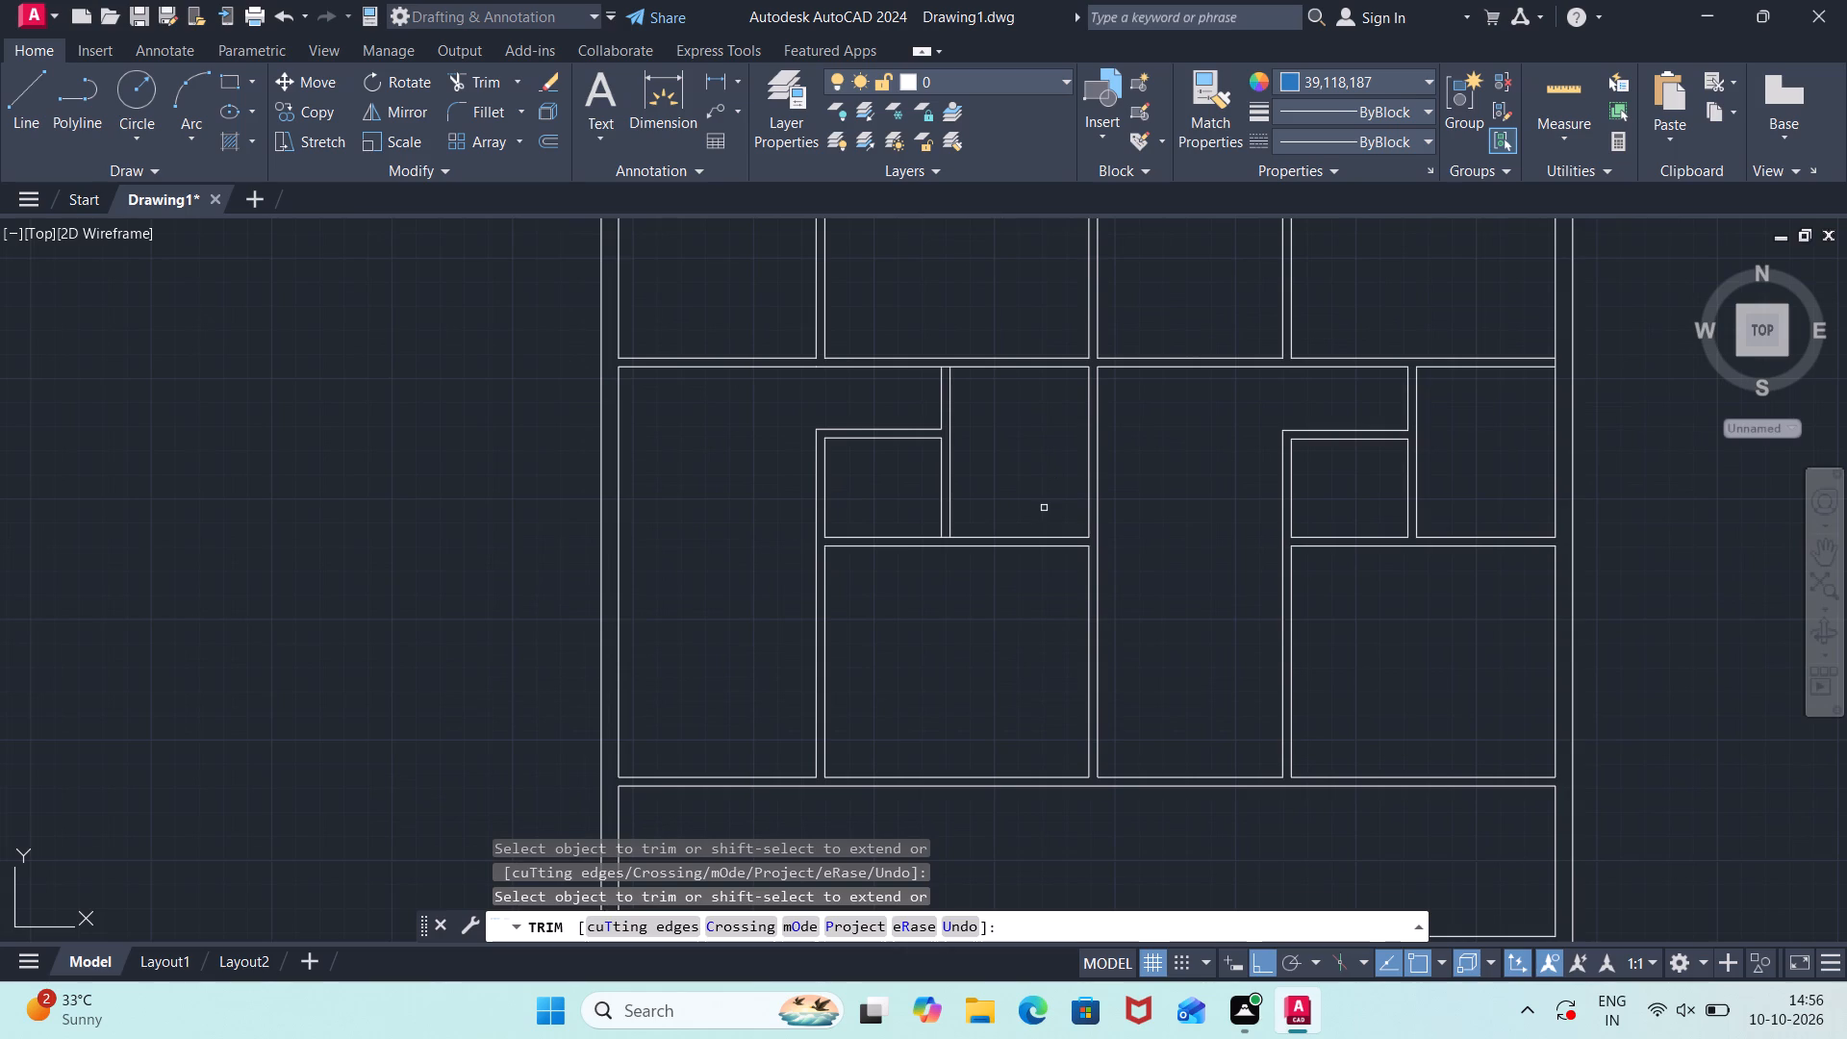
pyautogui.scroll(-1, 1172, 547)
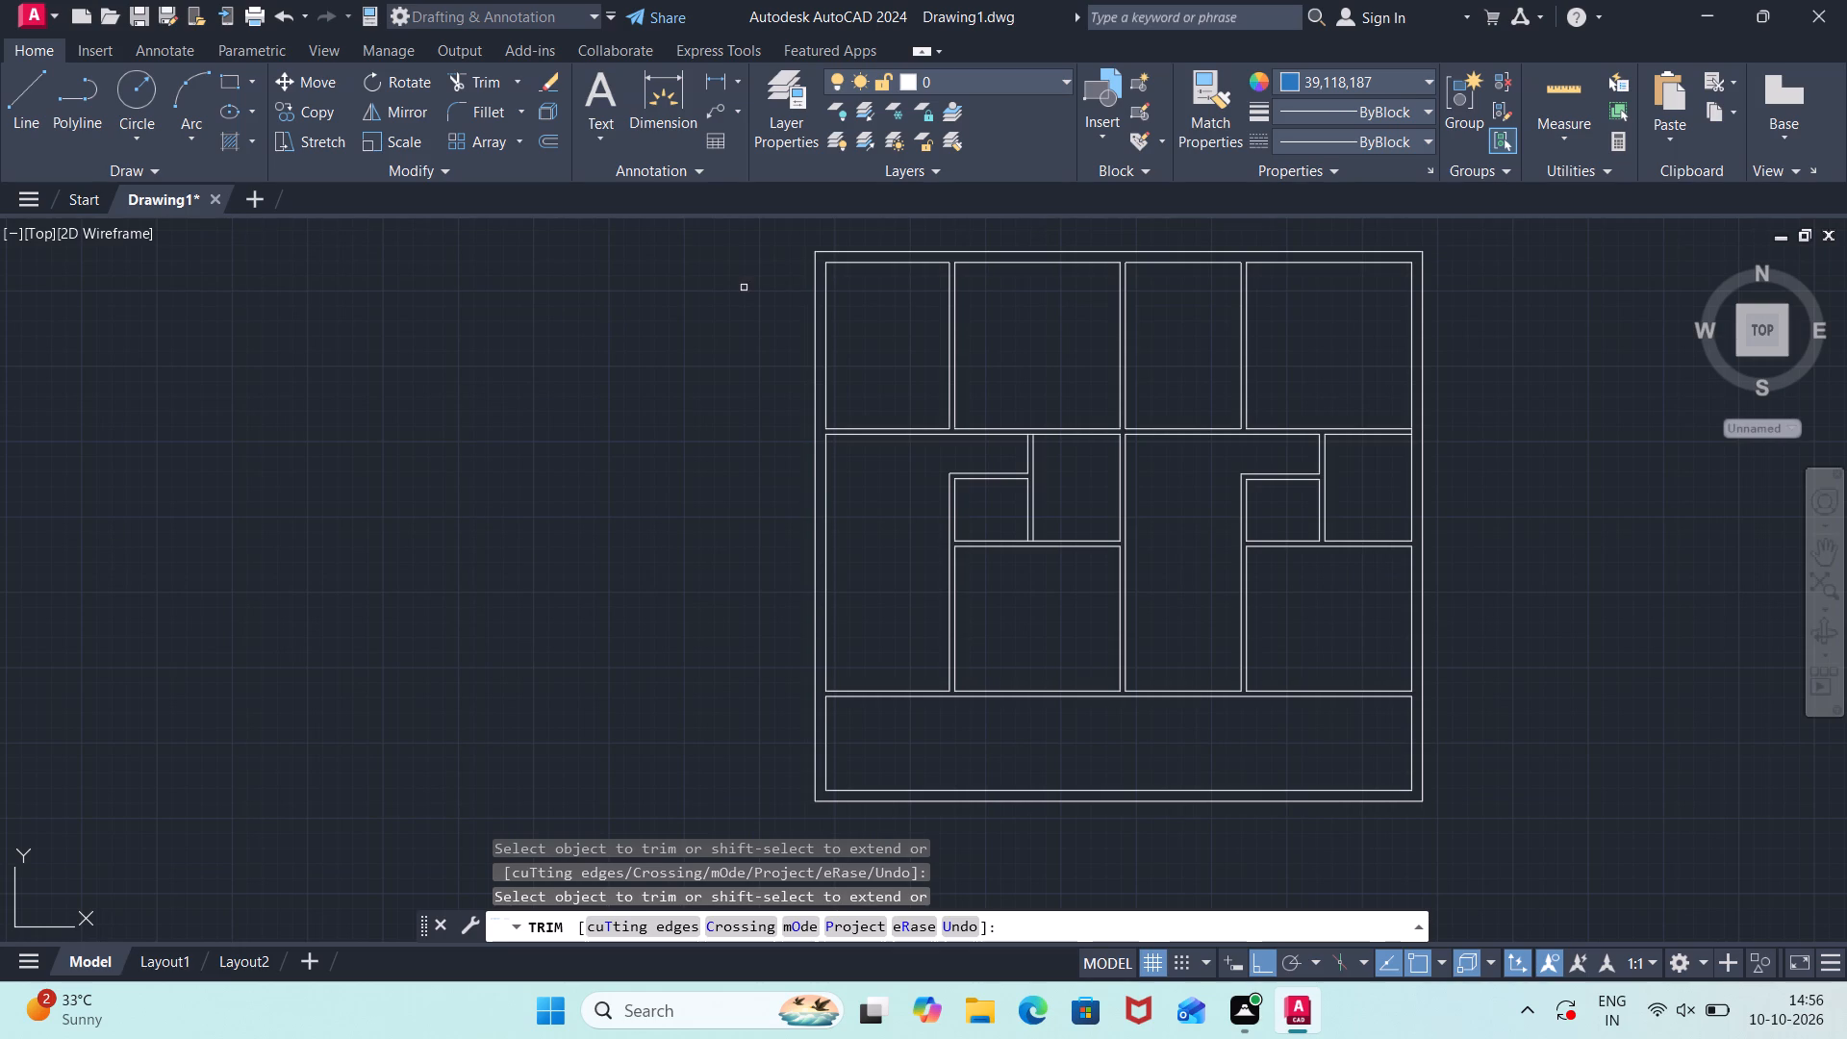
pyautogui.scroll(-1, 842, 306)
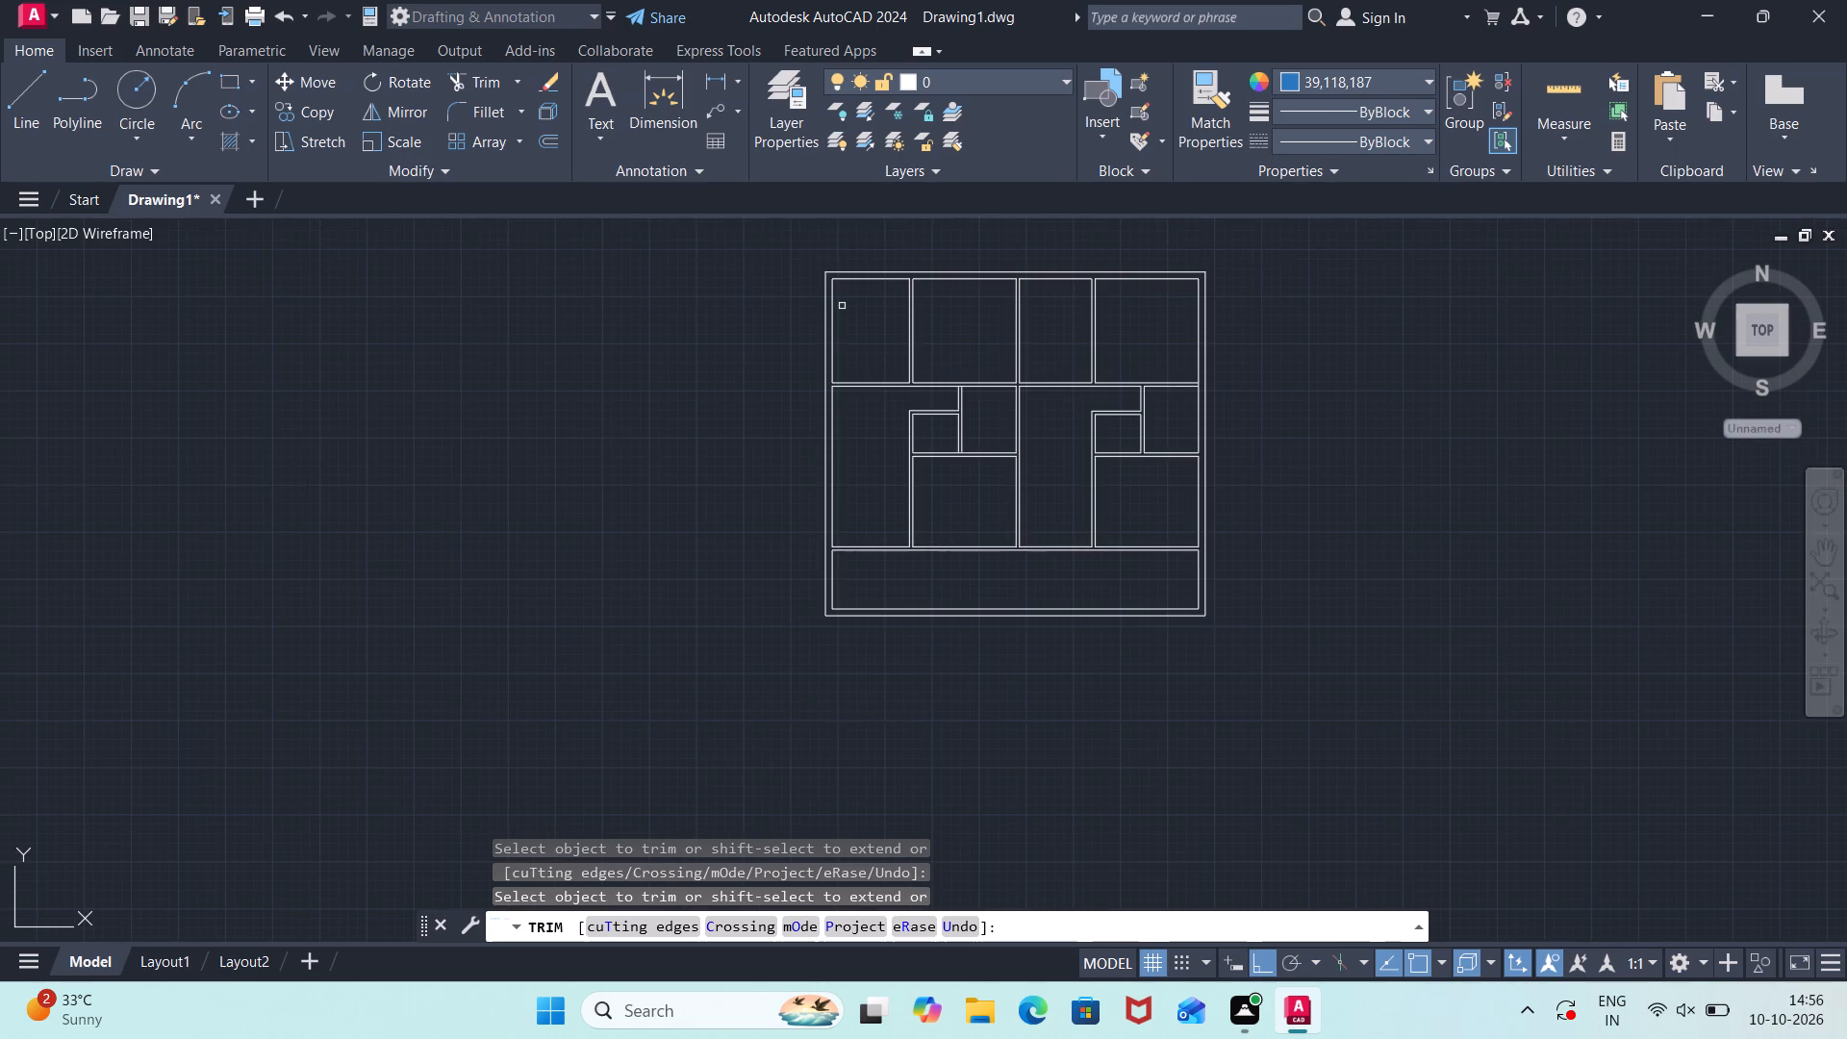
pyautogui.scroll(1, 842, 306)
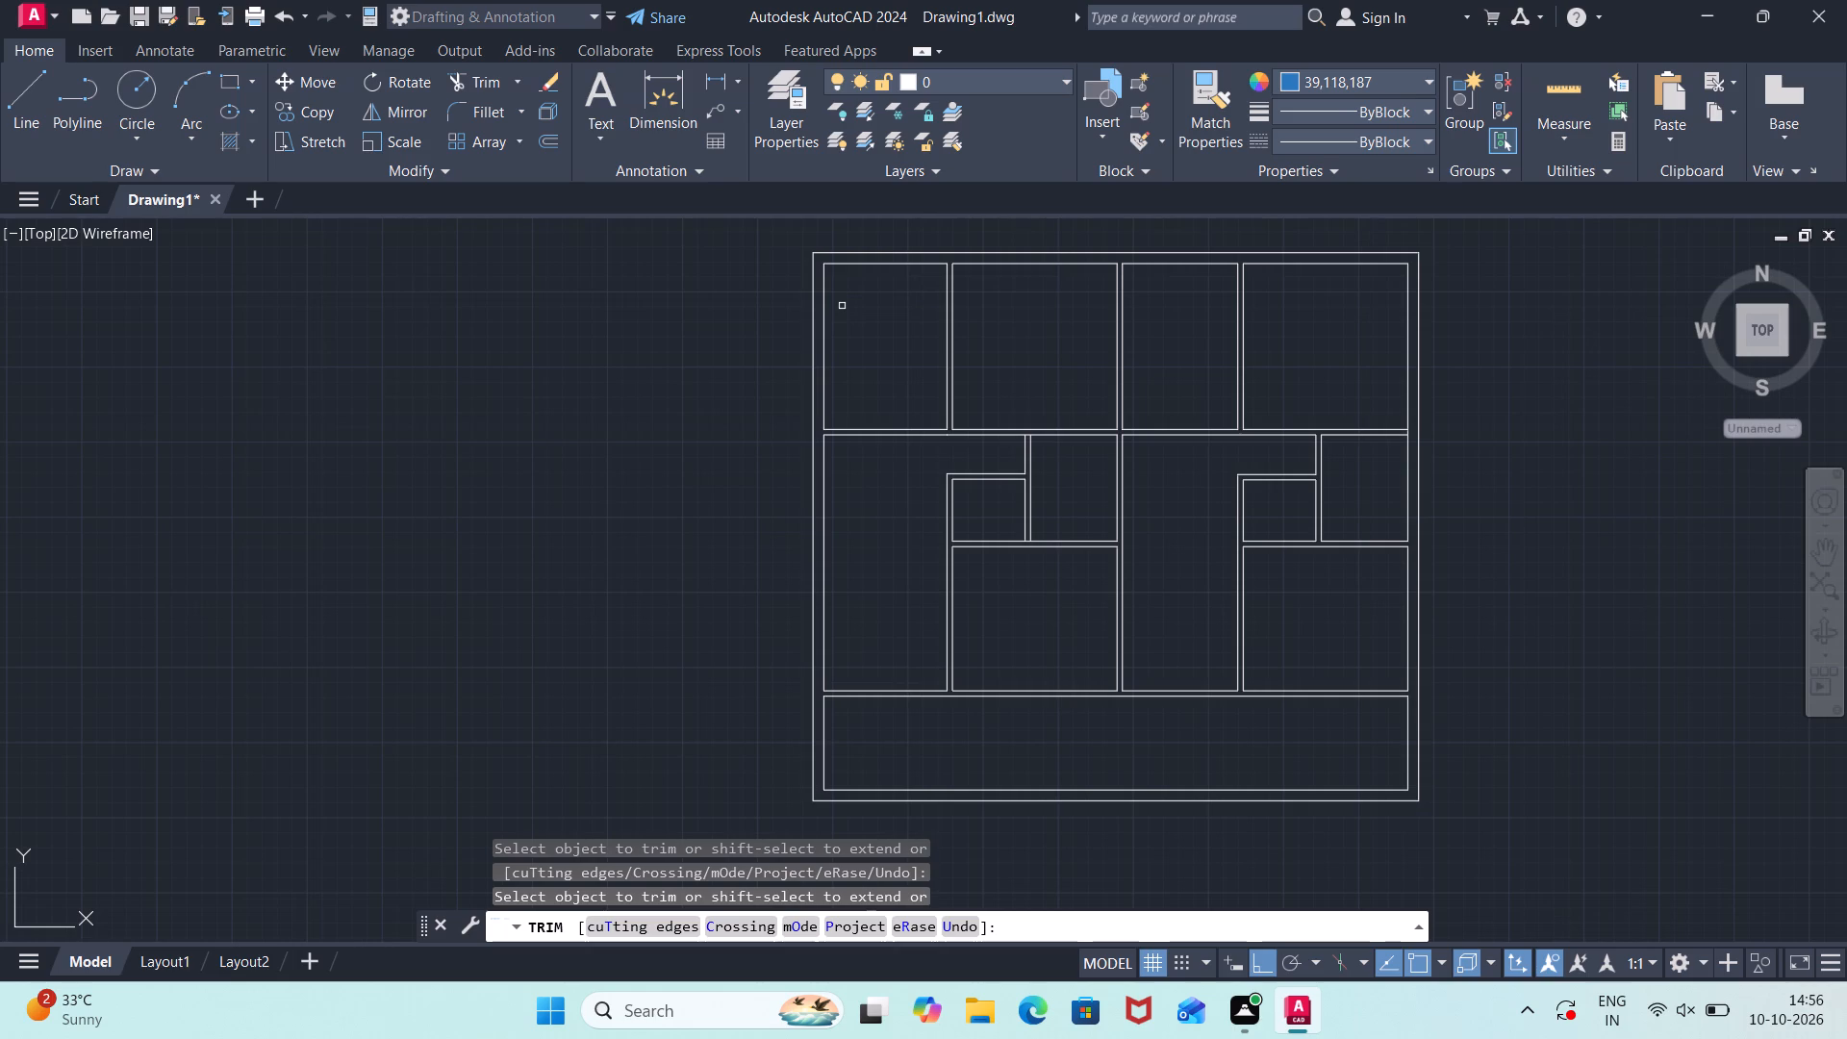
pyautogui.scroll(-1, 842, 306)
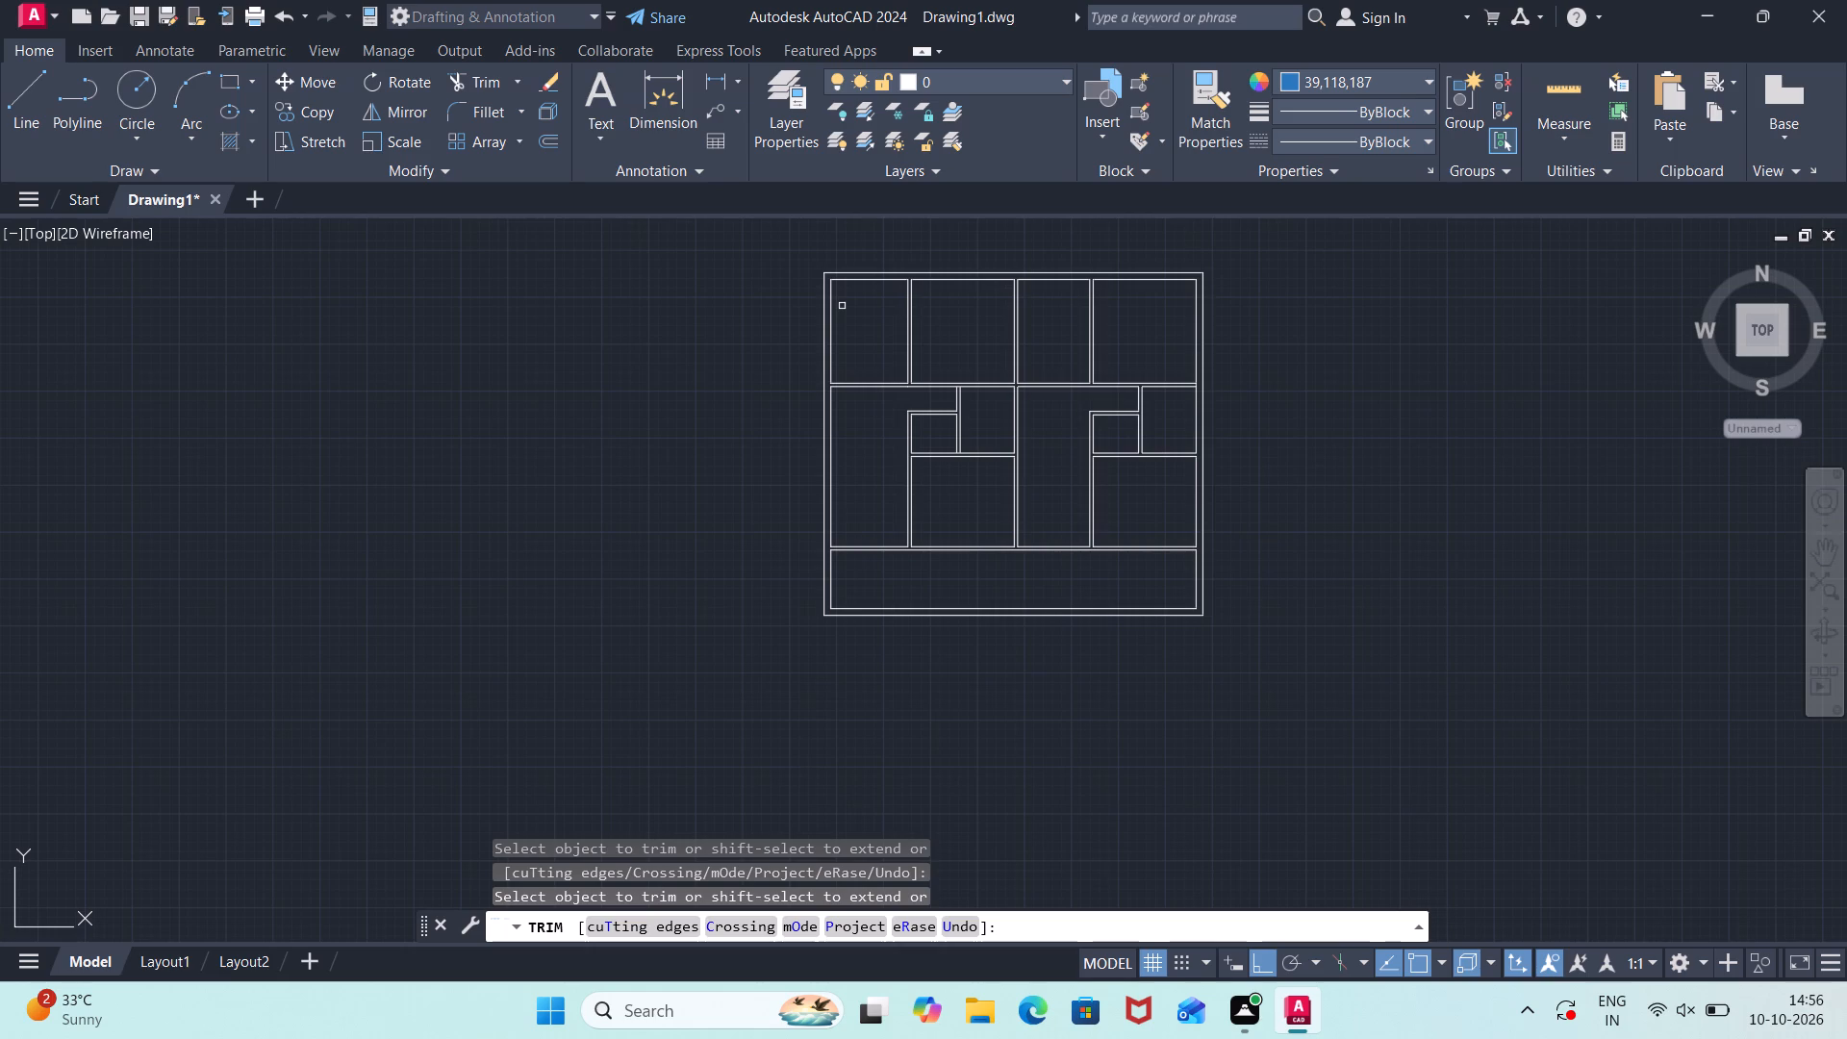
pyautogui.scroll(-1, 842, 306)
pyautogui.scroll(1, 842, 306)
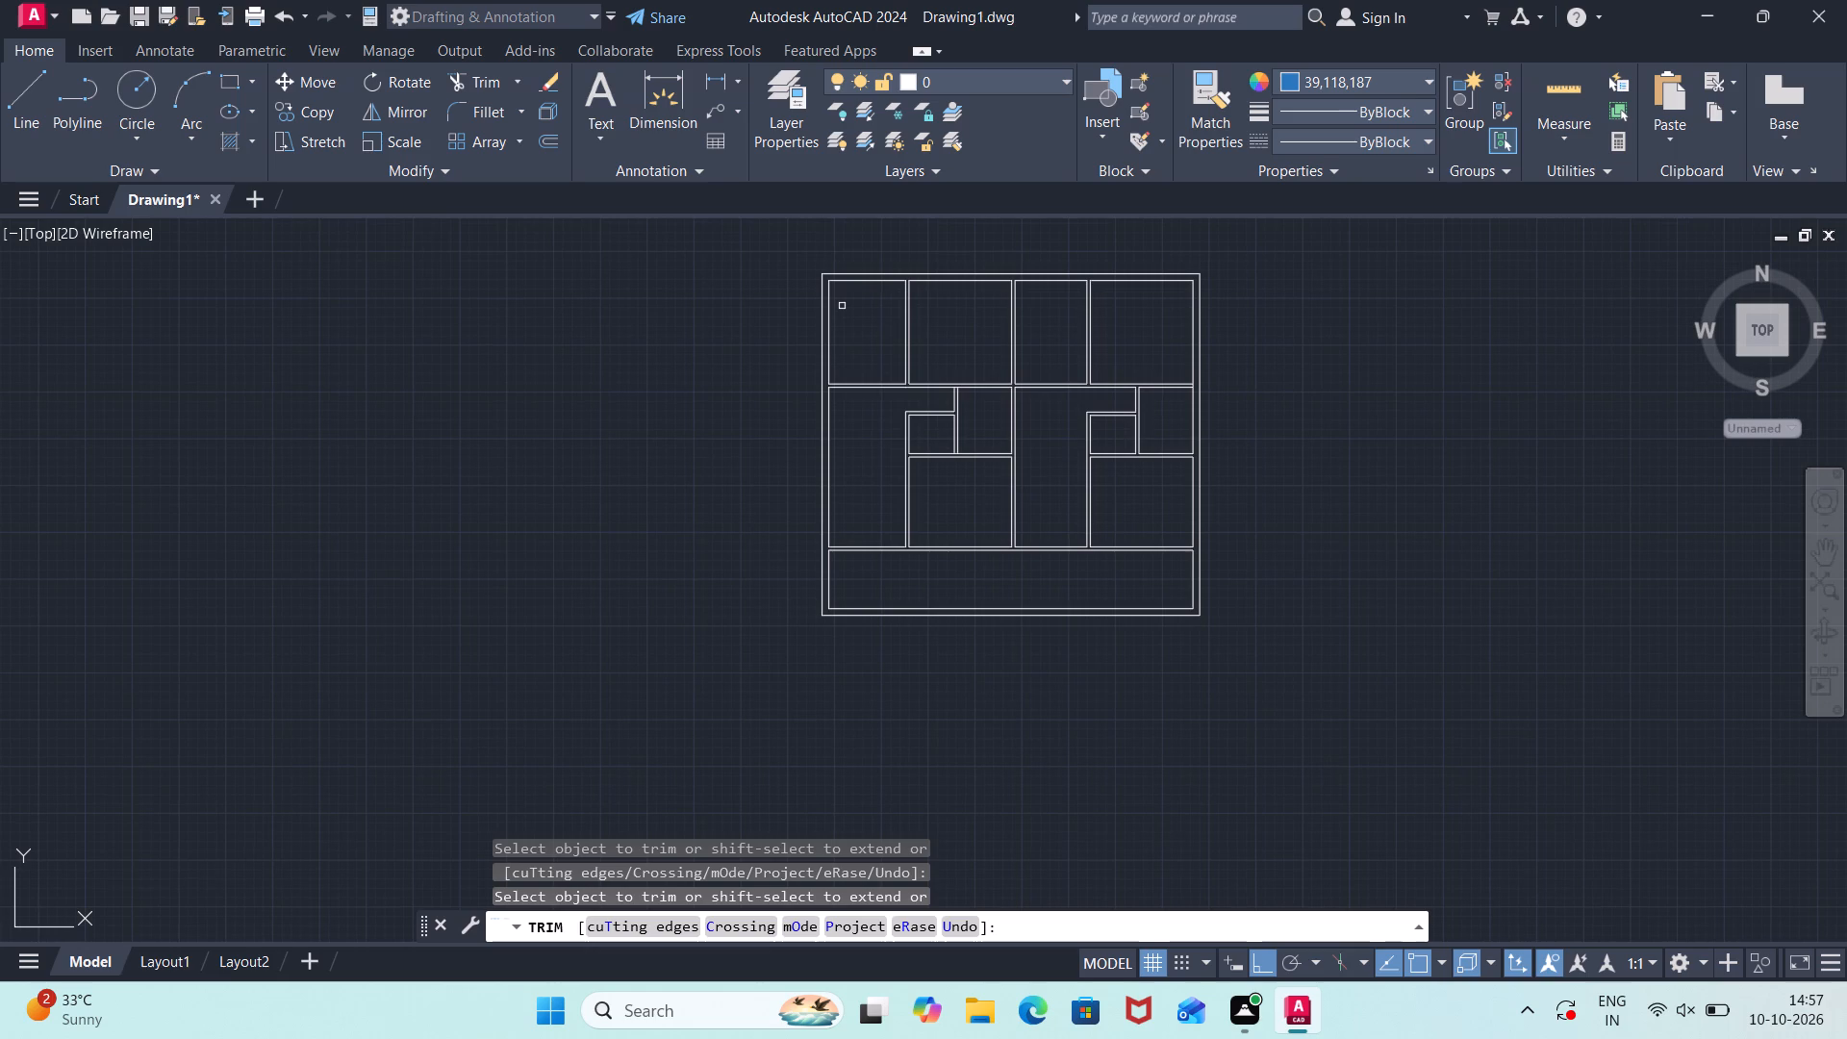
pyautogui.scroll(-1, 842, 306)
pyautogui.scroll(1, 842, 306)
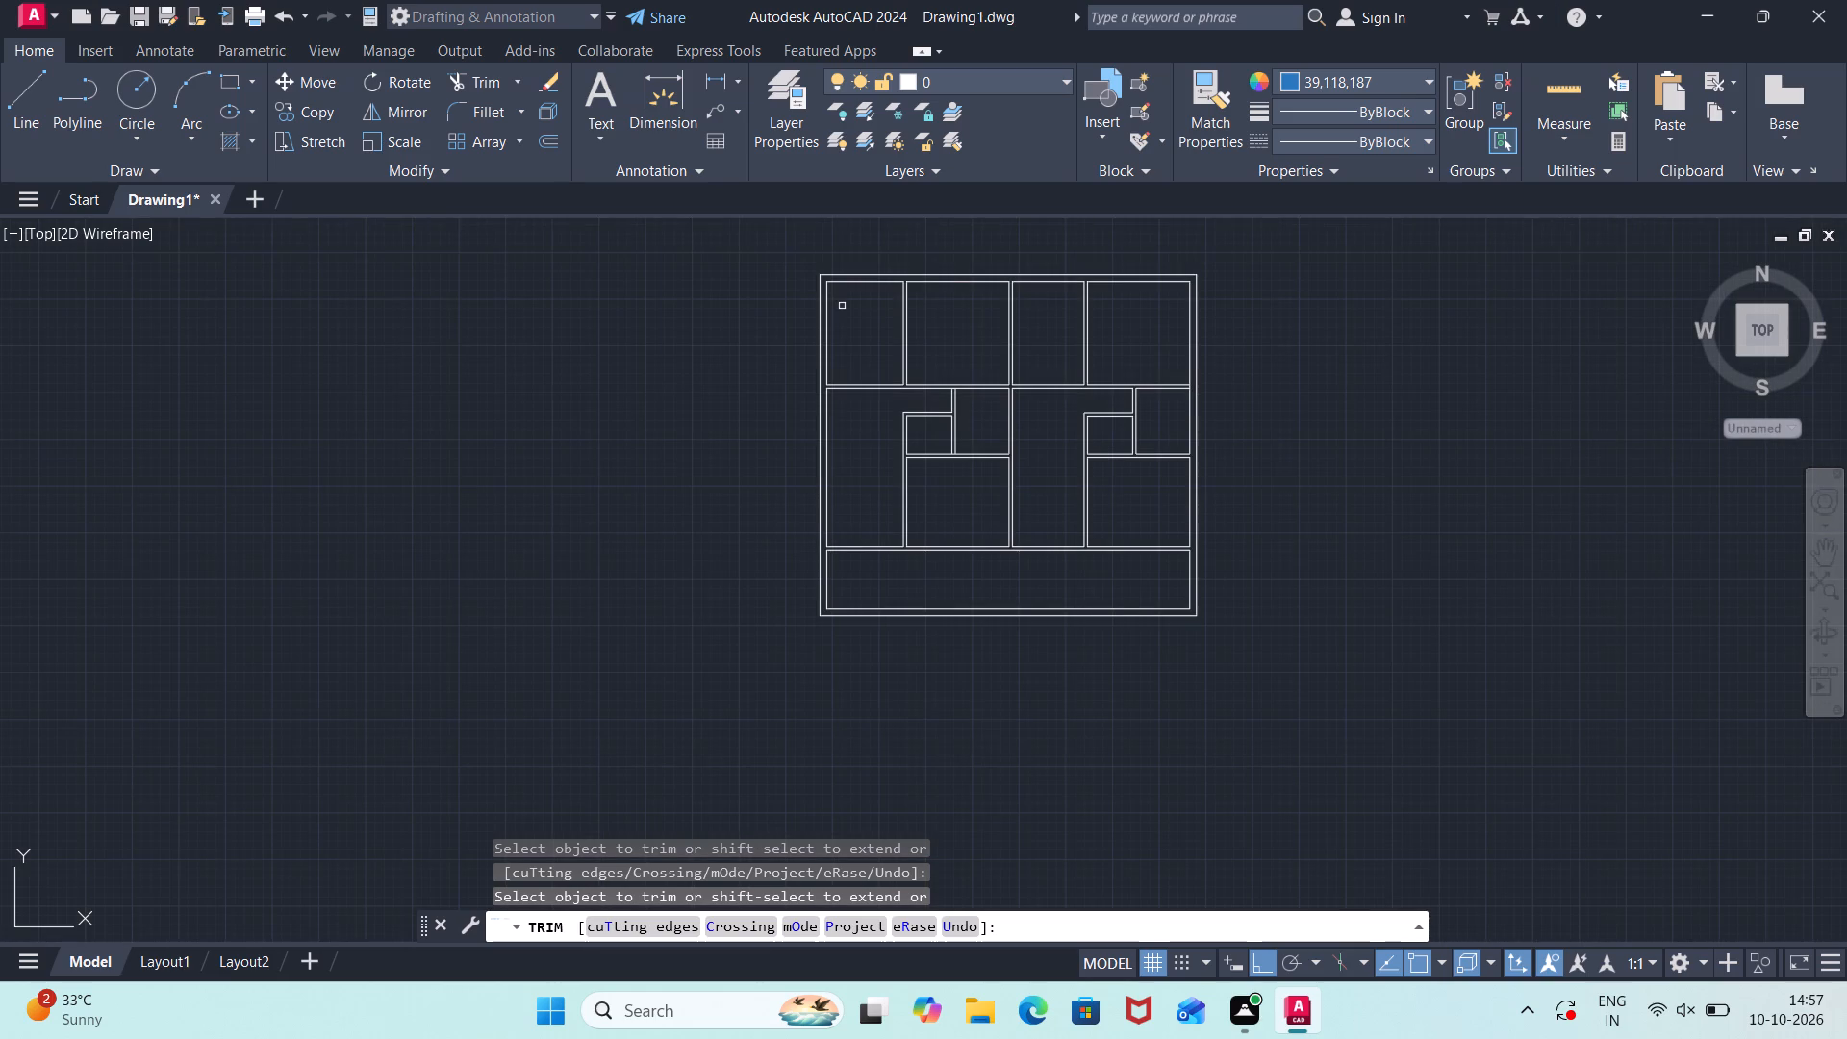
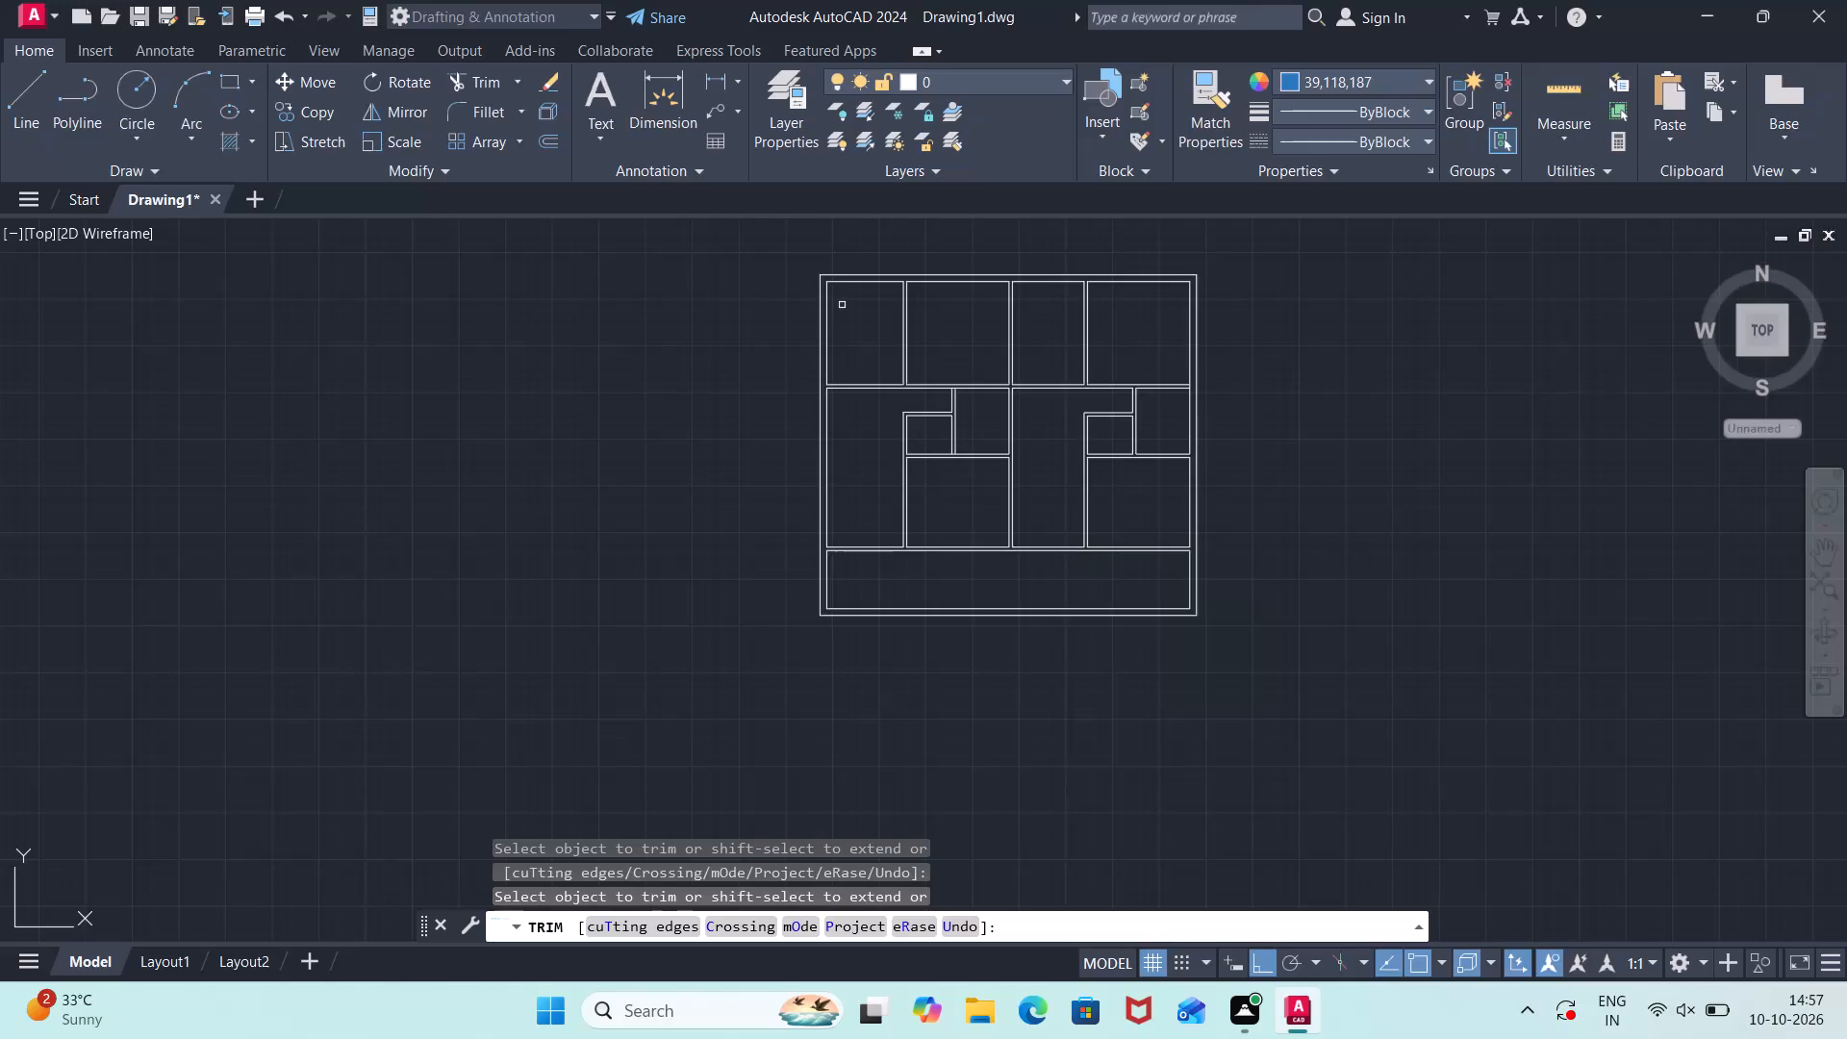
# Examine the floor plan's overall layout and the trimmed partition junctions in the middle rooms.
pyautogui.scroll(1, 842, 304)
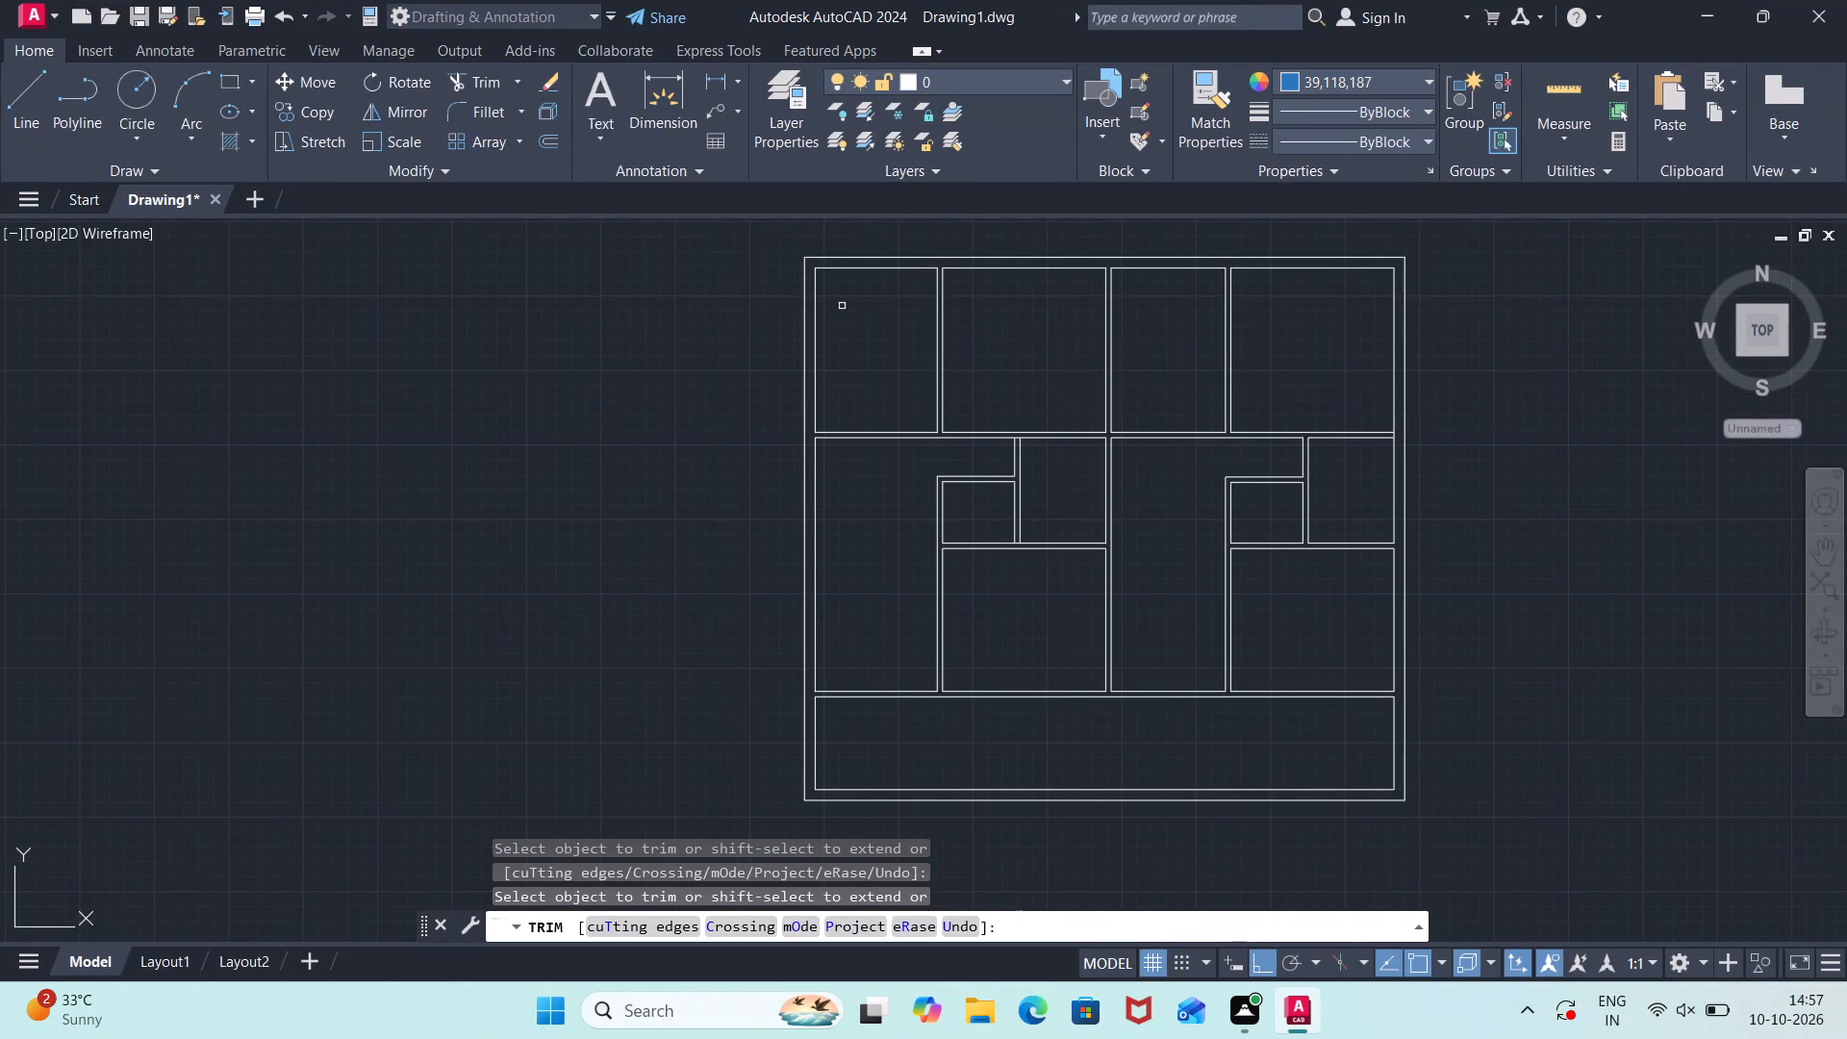
pyautogui.scroll(-1, 842, 306)
pyautogui.scroll(1, 842, 306)
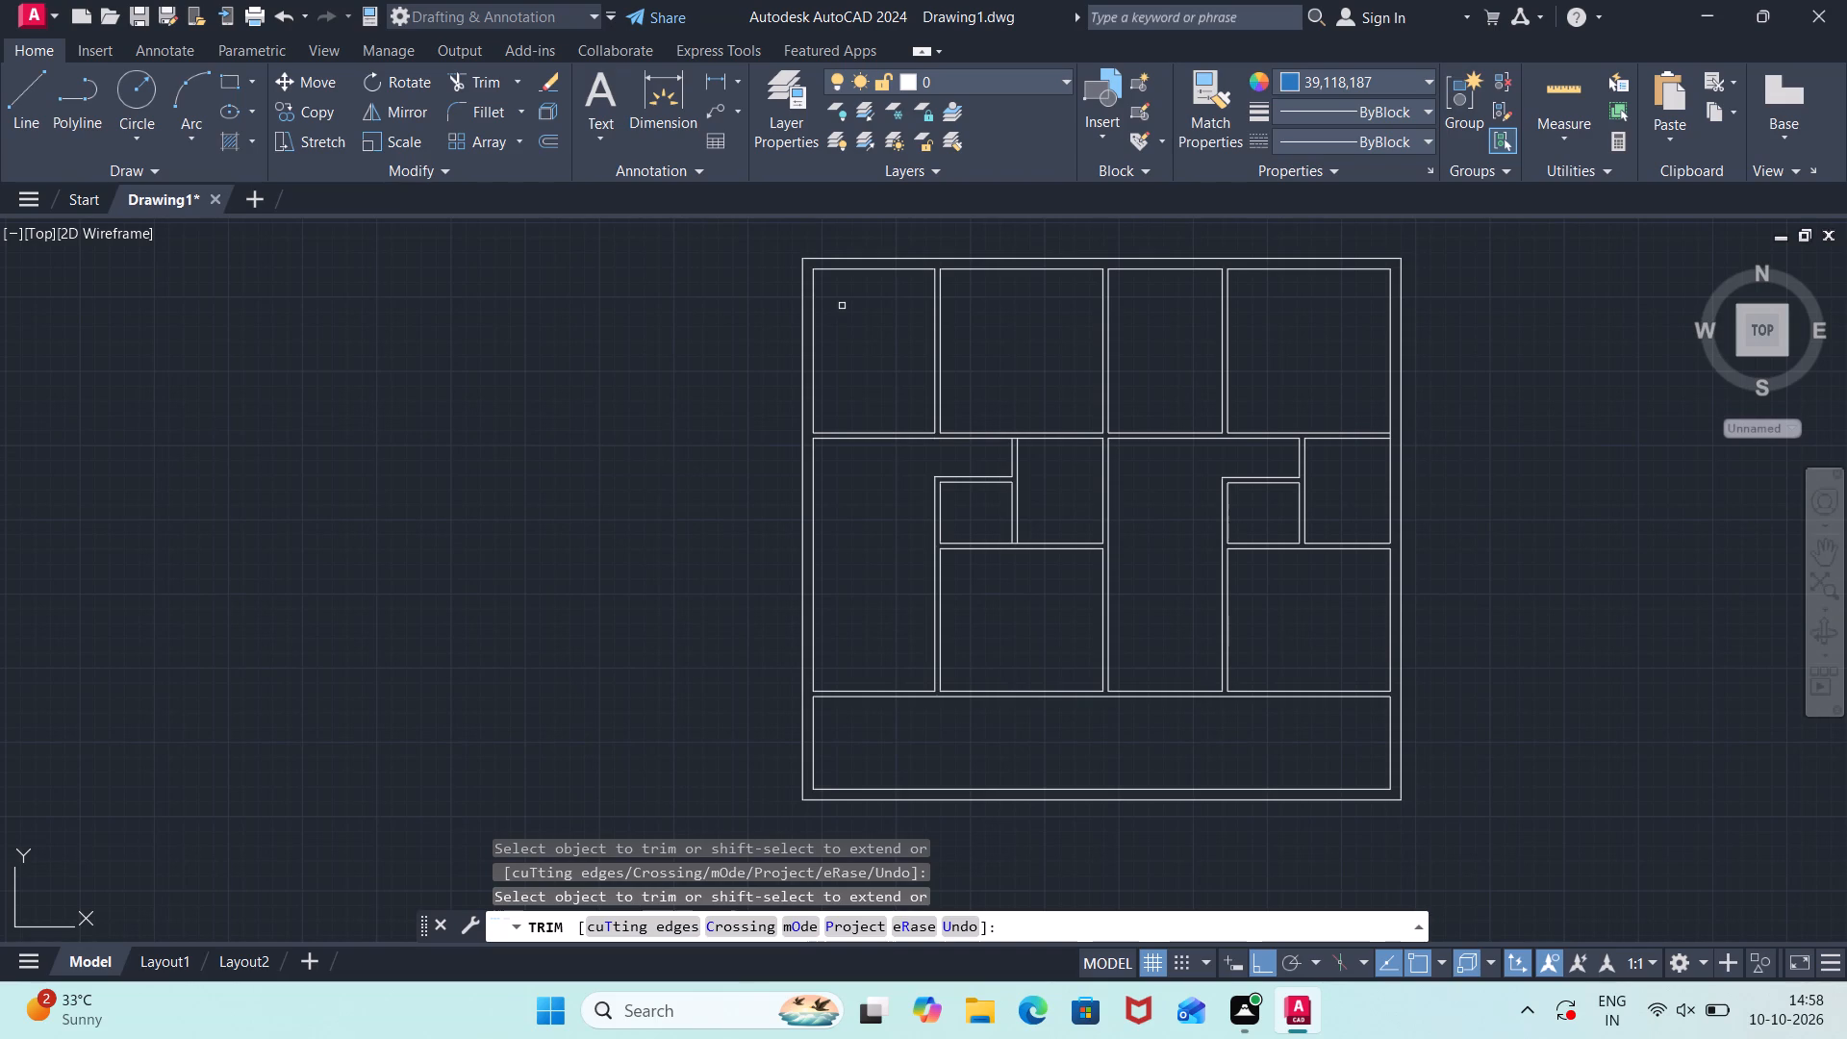
pyautogui.scroll(-1, 842, 306)
pyautogui.scroll(1, 842, 306)
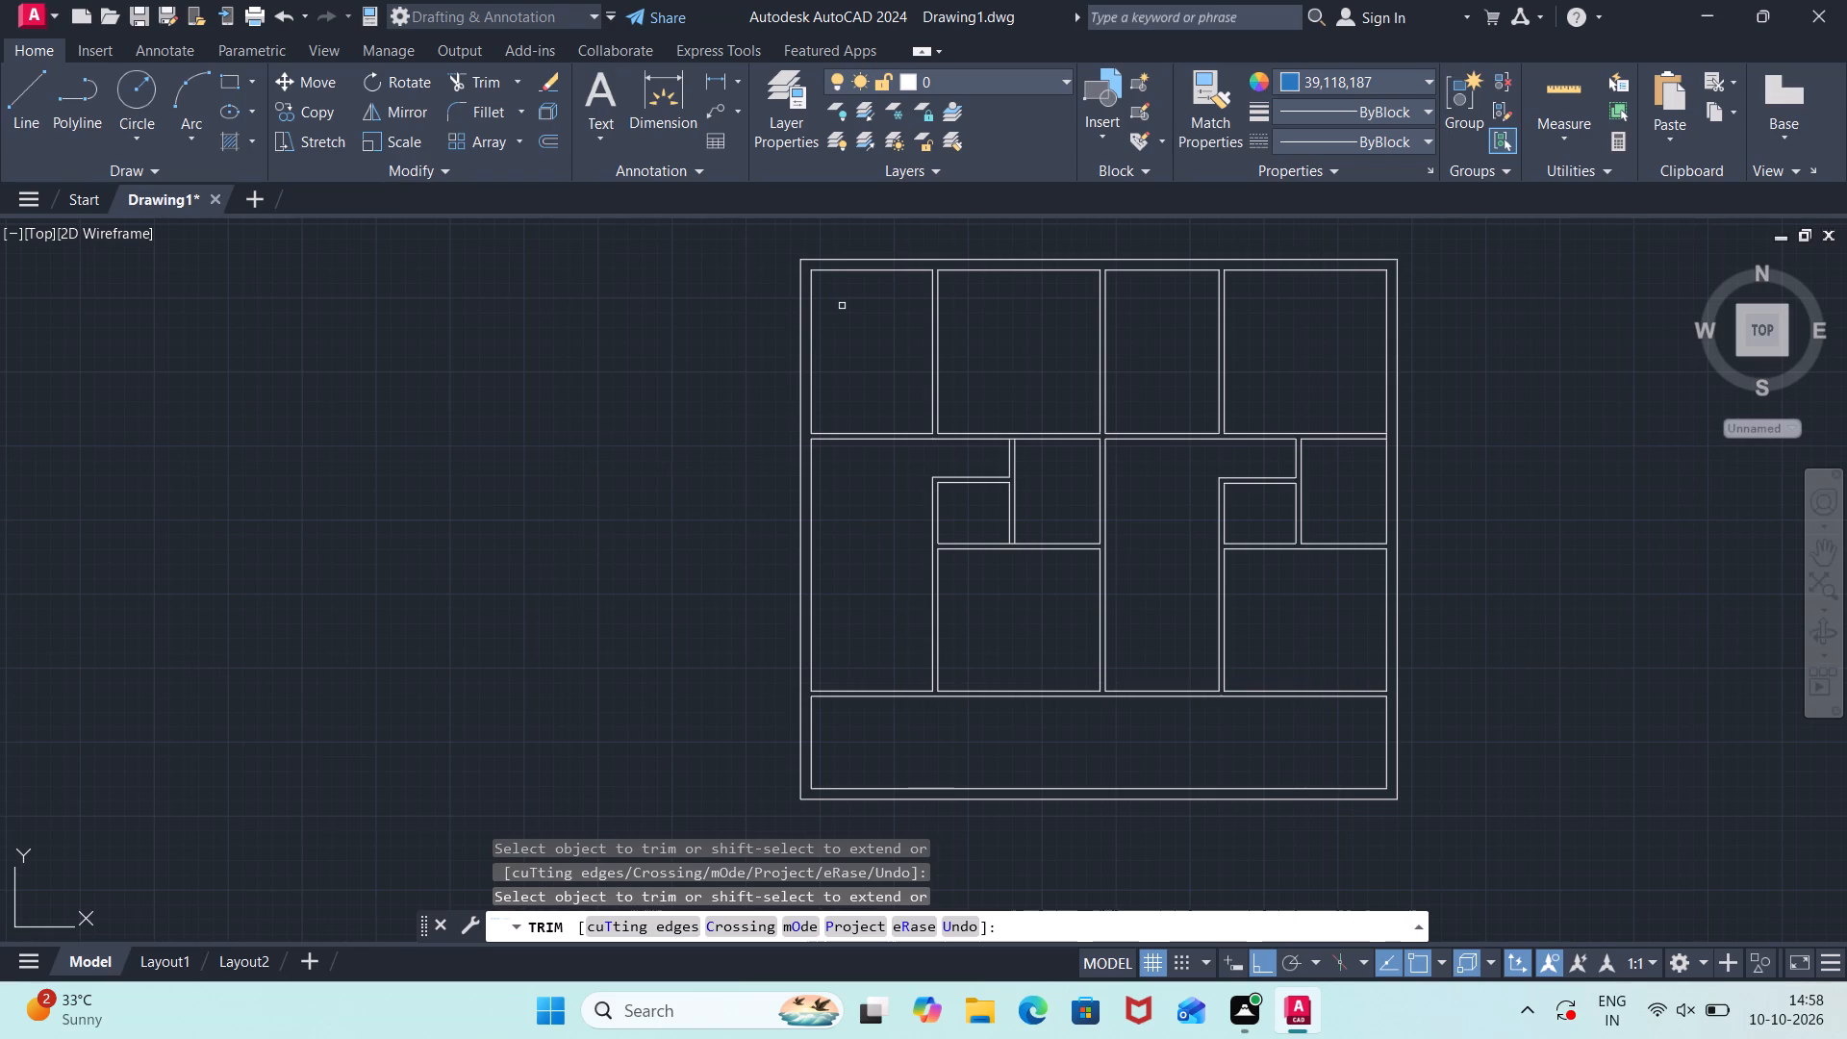
pyautogui.scroll(1, 842, 306)
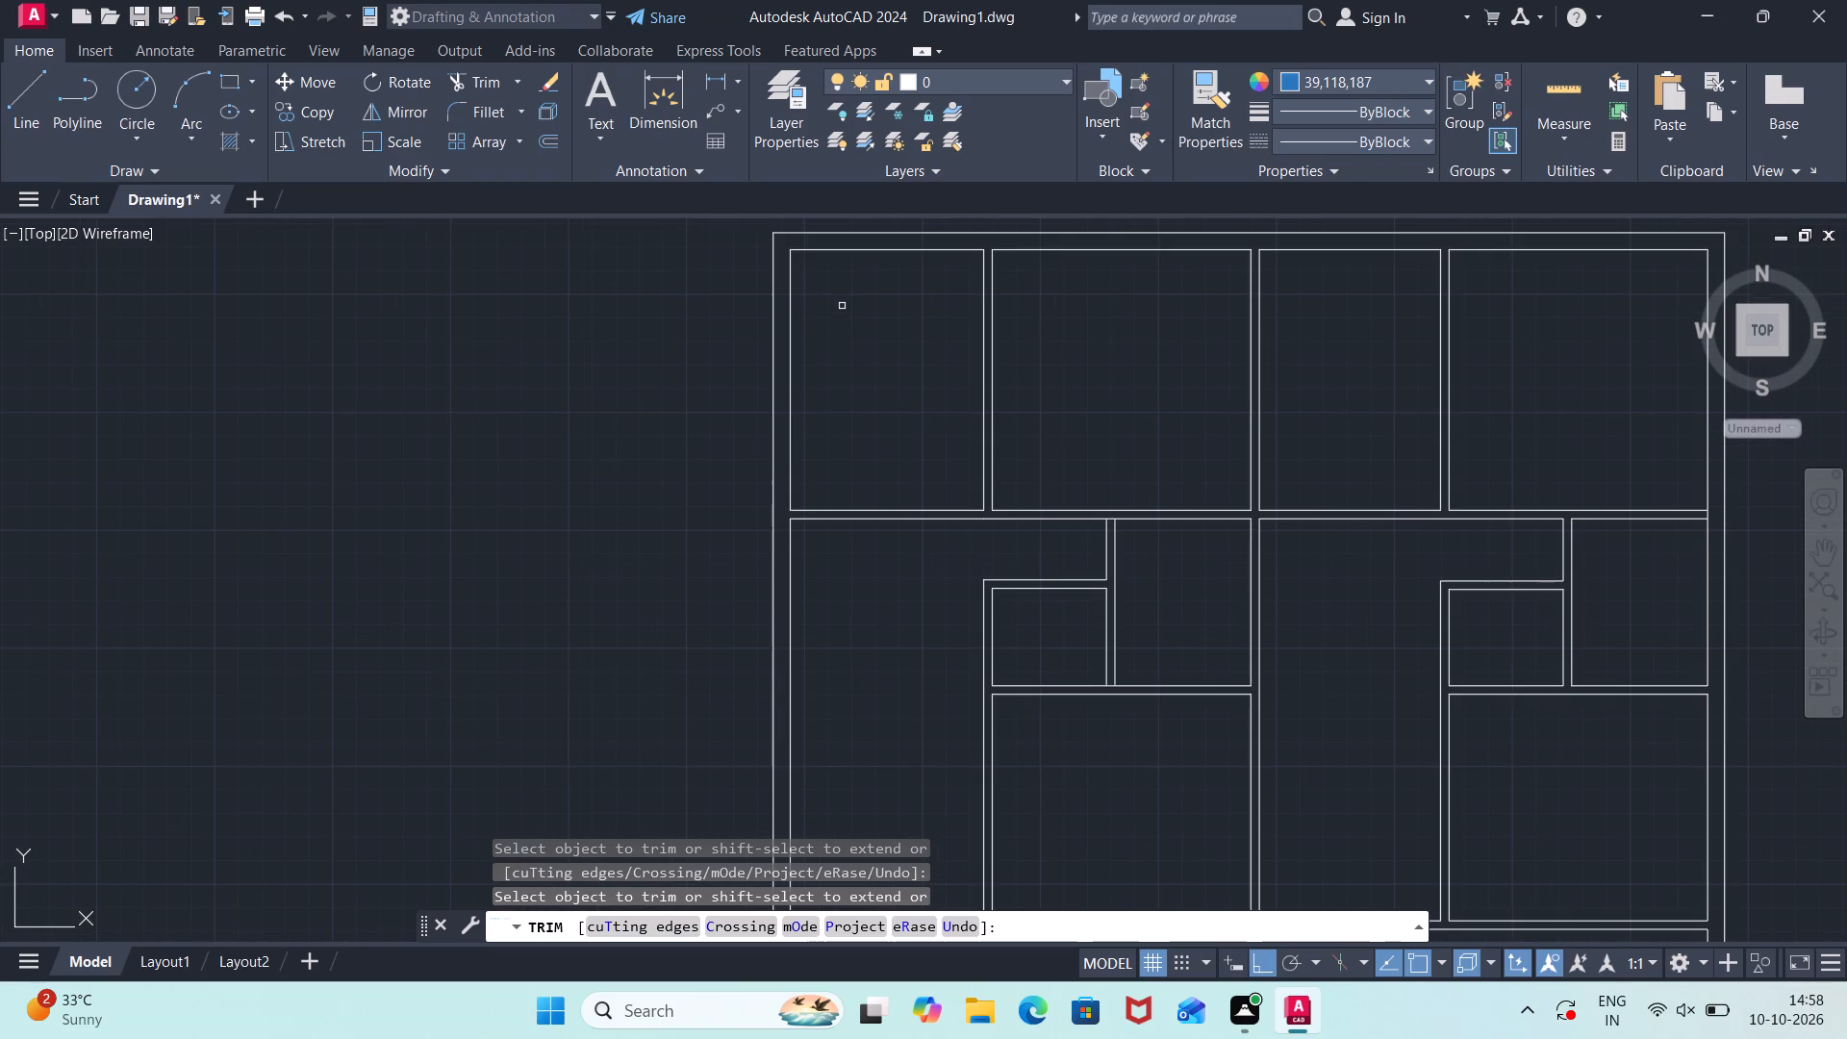
pyautogui.scroll(-1, 842, 306)
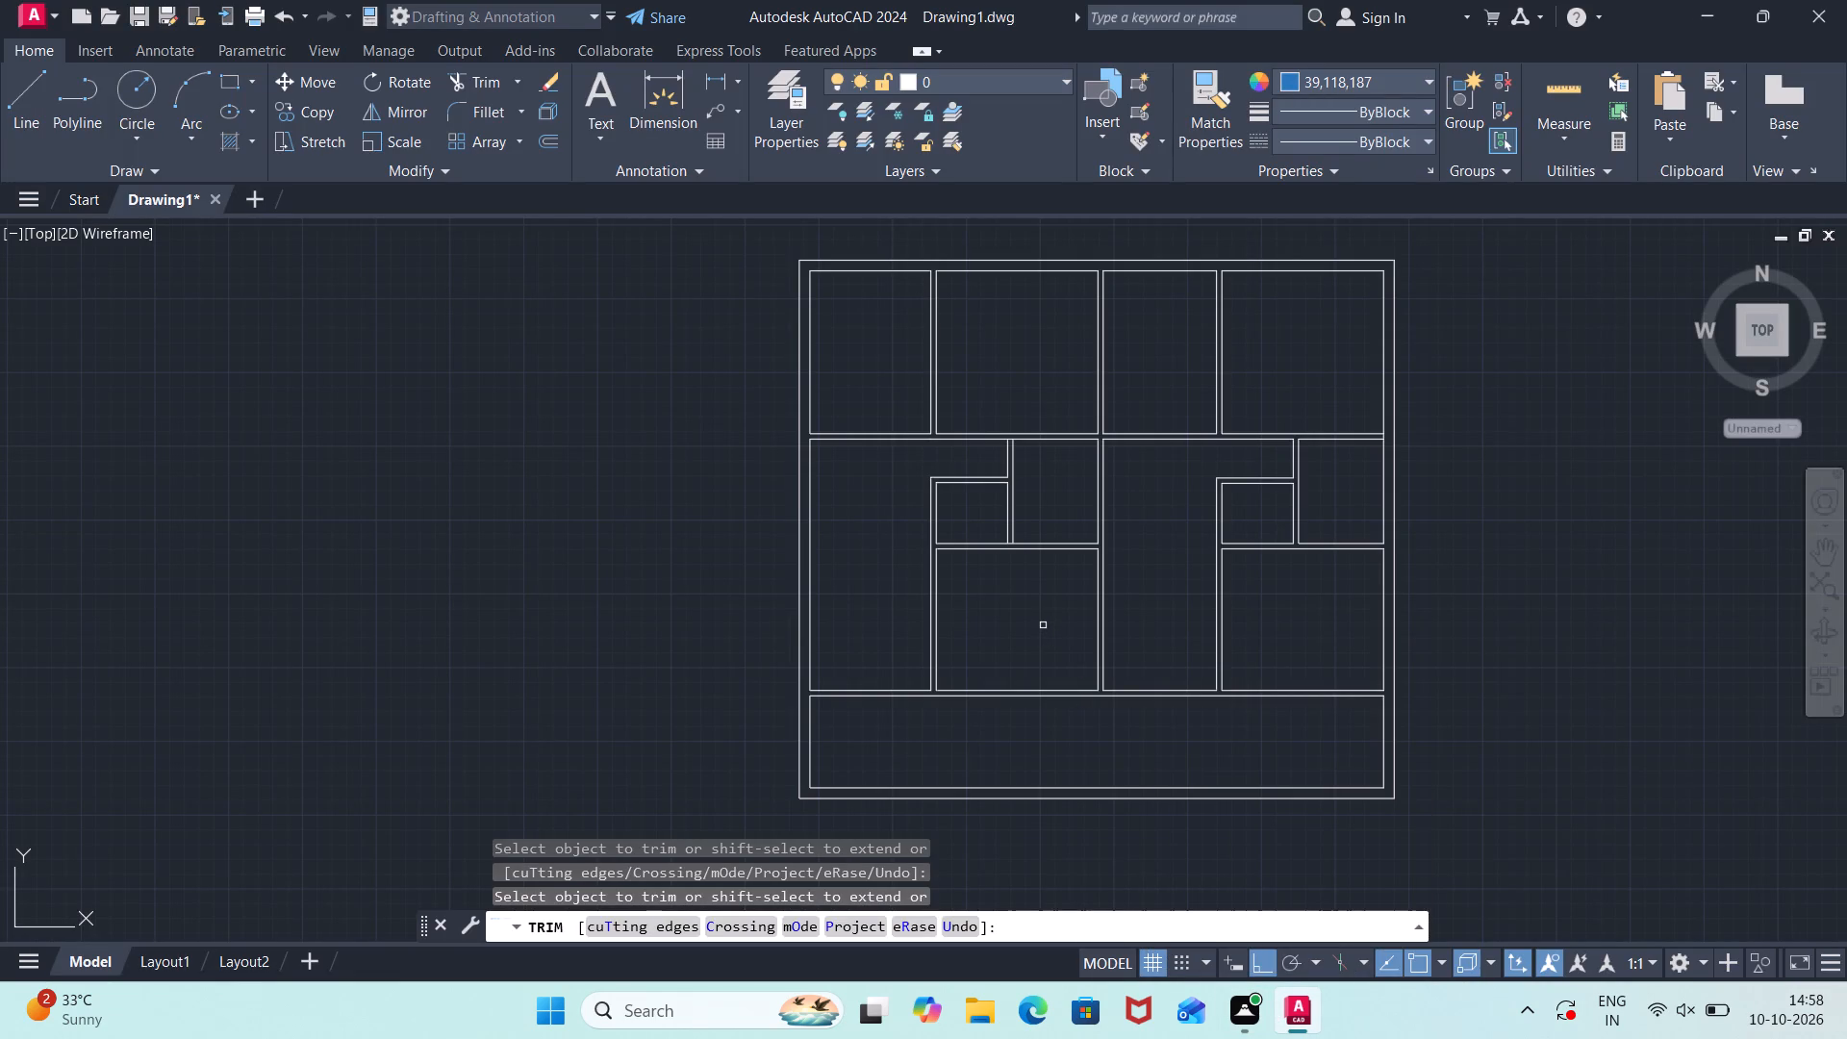
pyautogui.scroll(1, 1043, 625)
pyautogui.scroll(-1, 1043, 625)
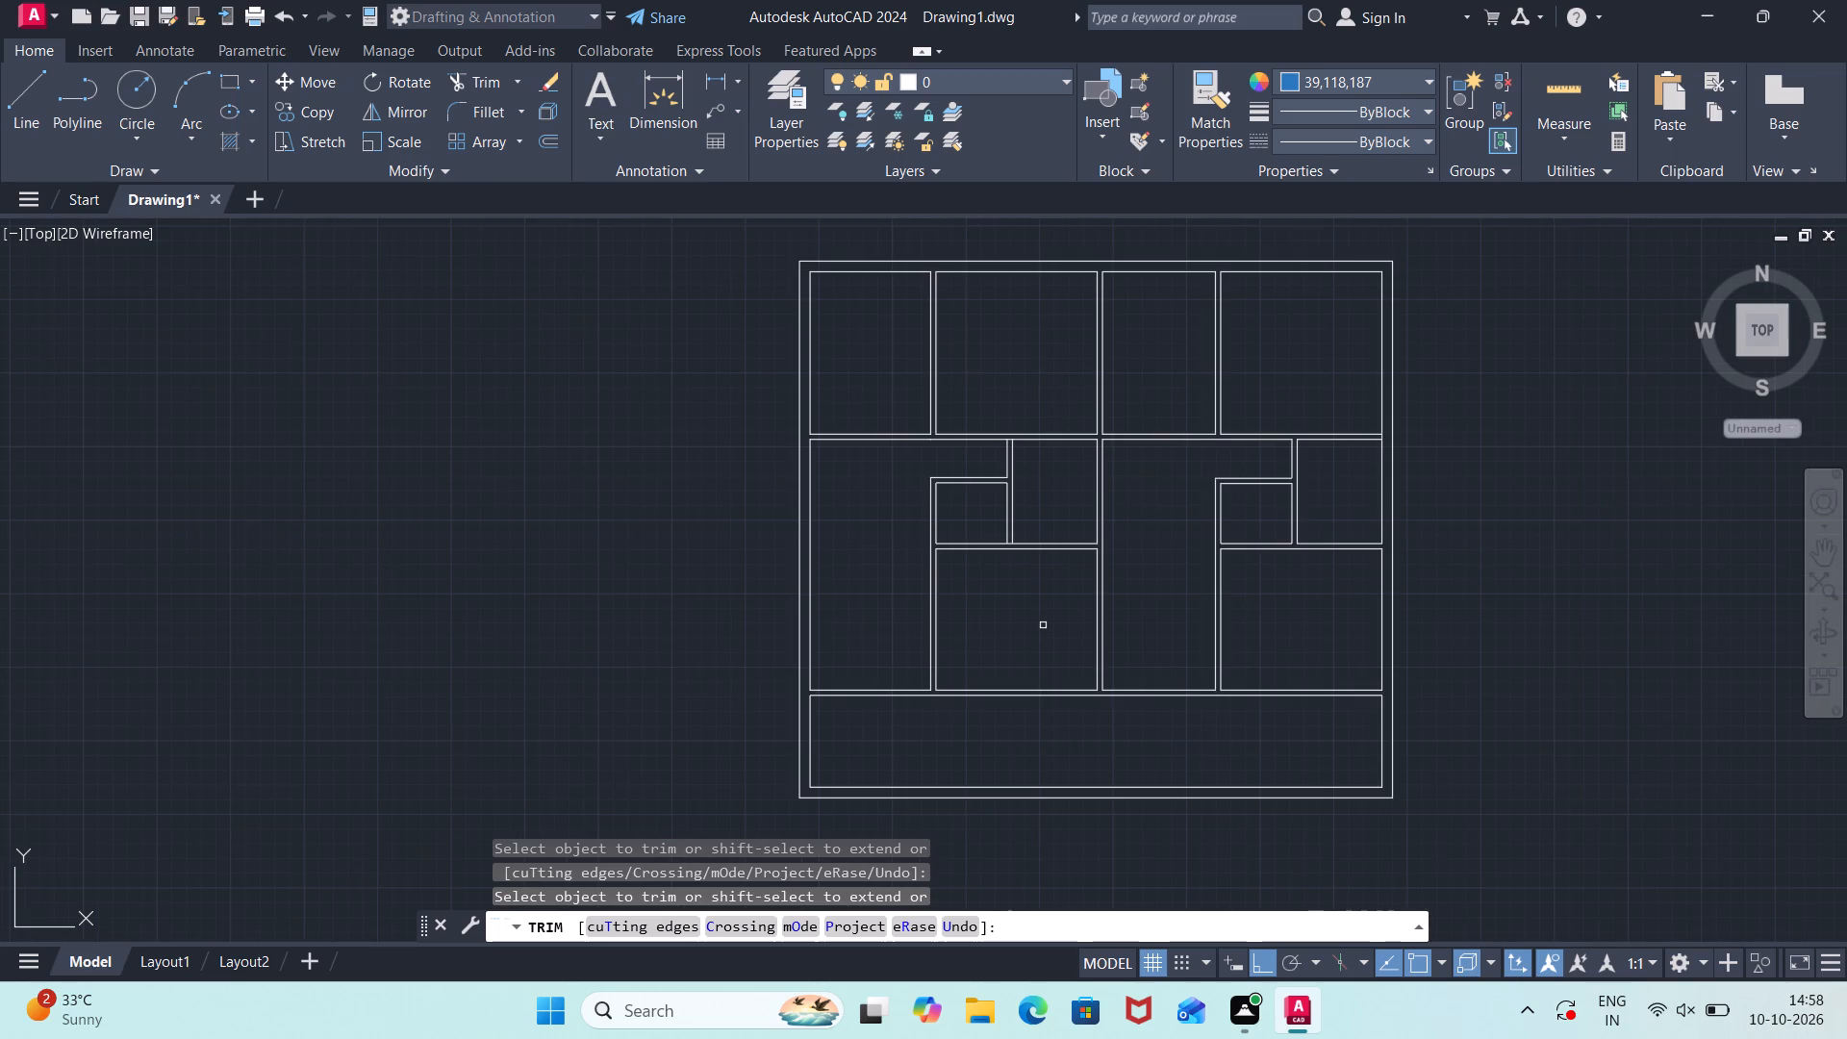
pyautogui.moveTo(1043, 625); pyautogui.dragTo(1068, 666, button='middle')
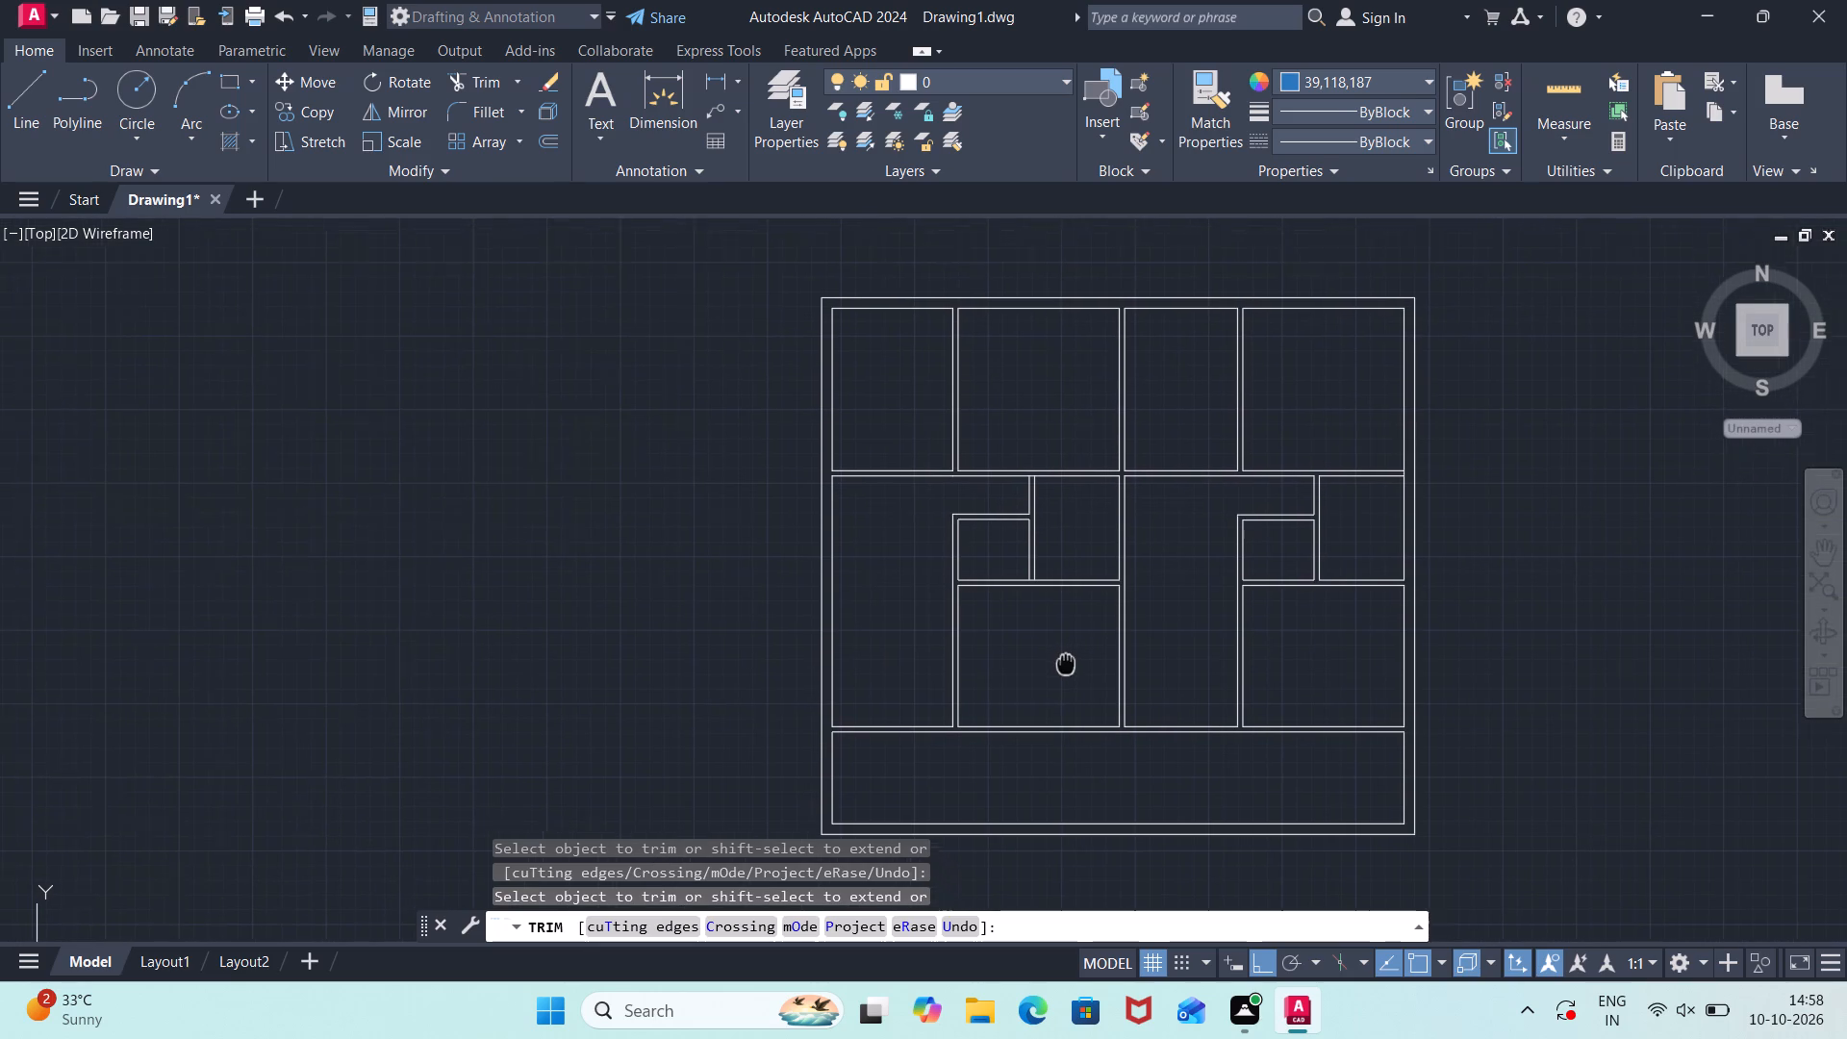
pyautogui.moveTo(1068, 666); pyautogui.dragTo(1070, 668, button='middle')
pyautogui.scroll(1, 1077, 558)
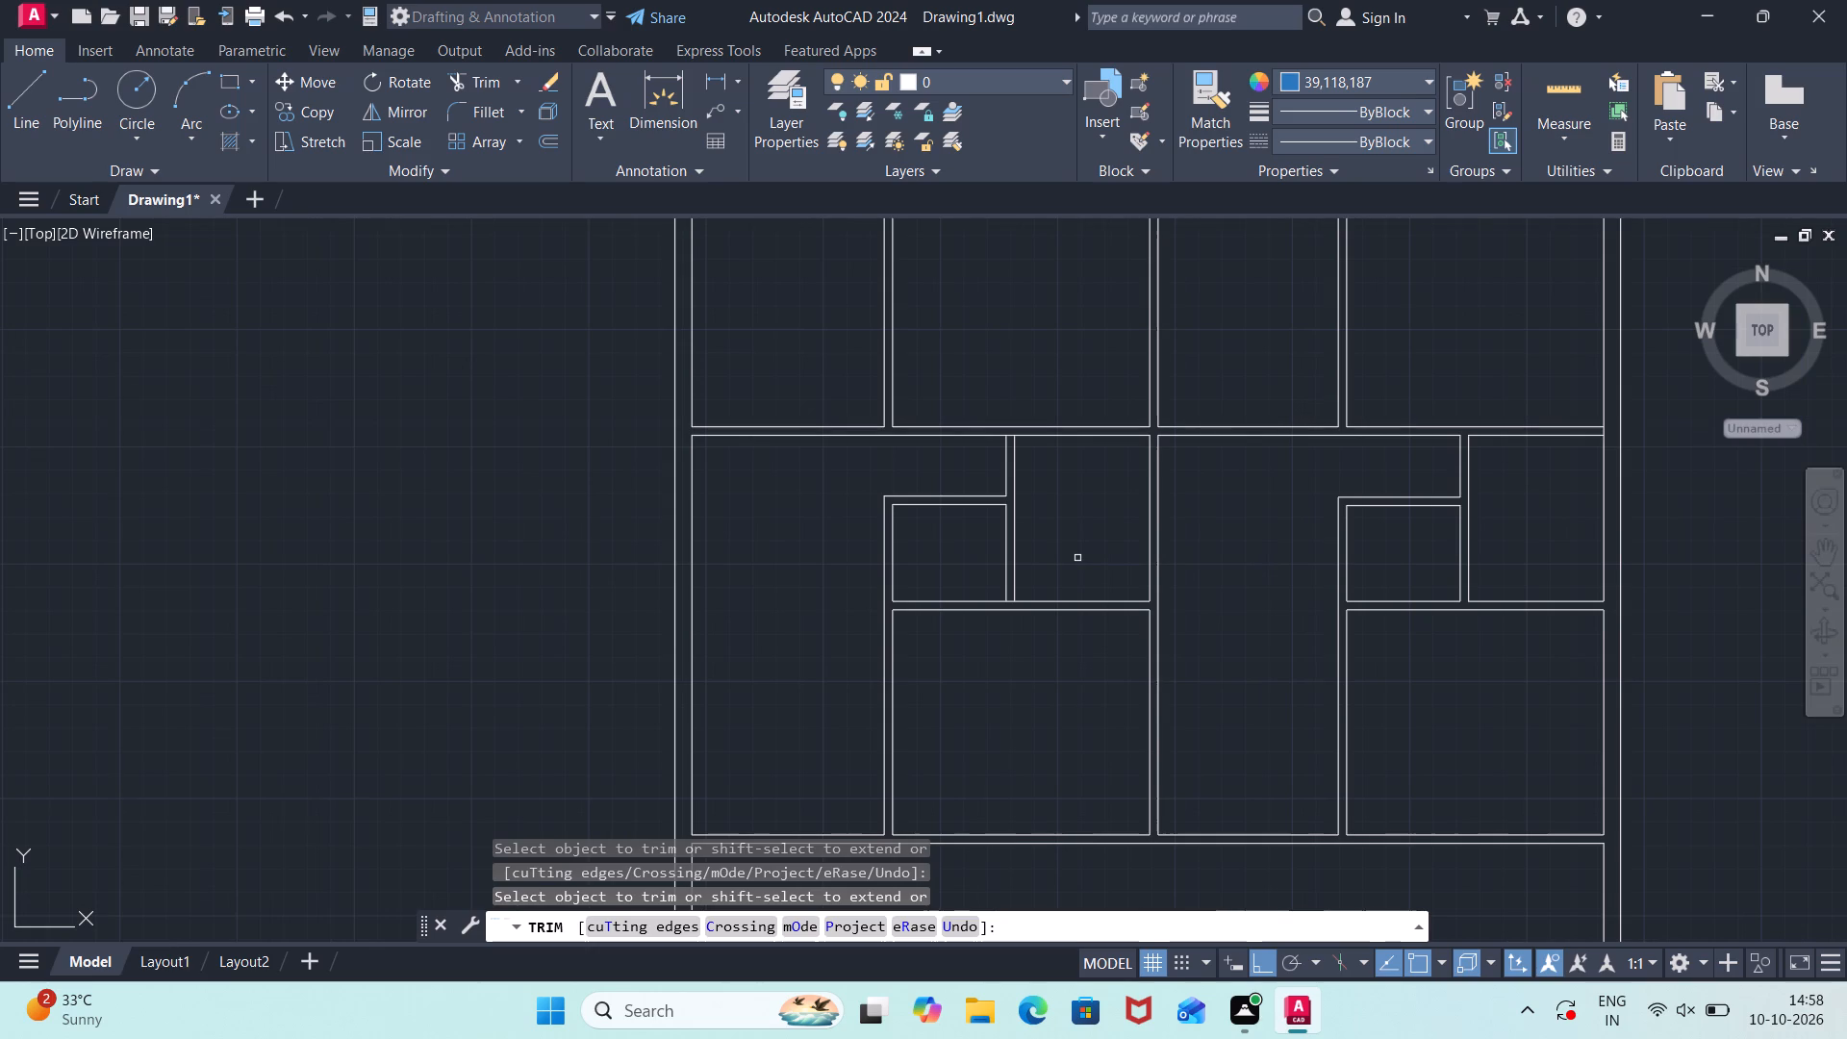
pyautogui.scroll(1, 1077, 558)
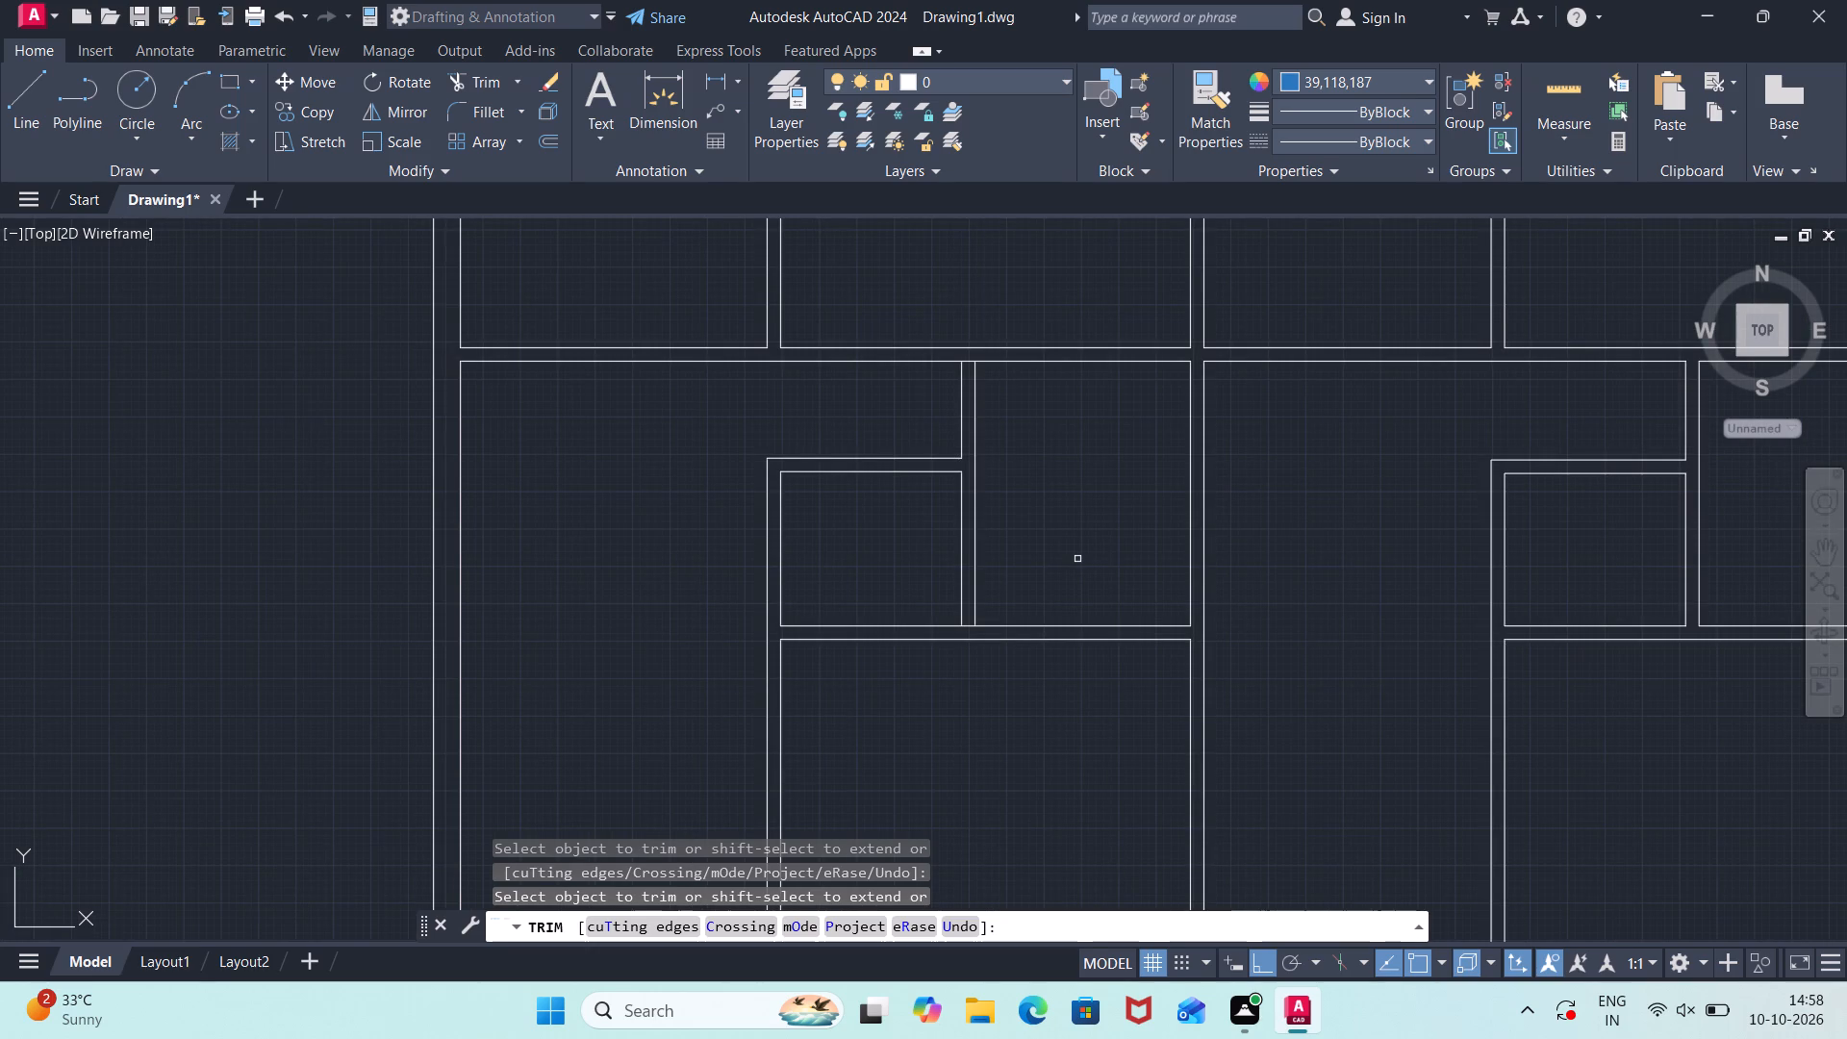
pyautogui.scroll(-1, 1077, 559)
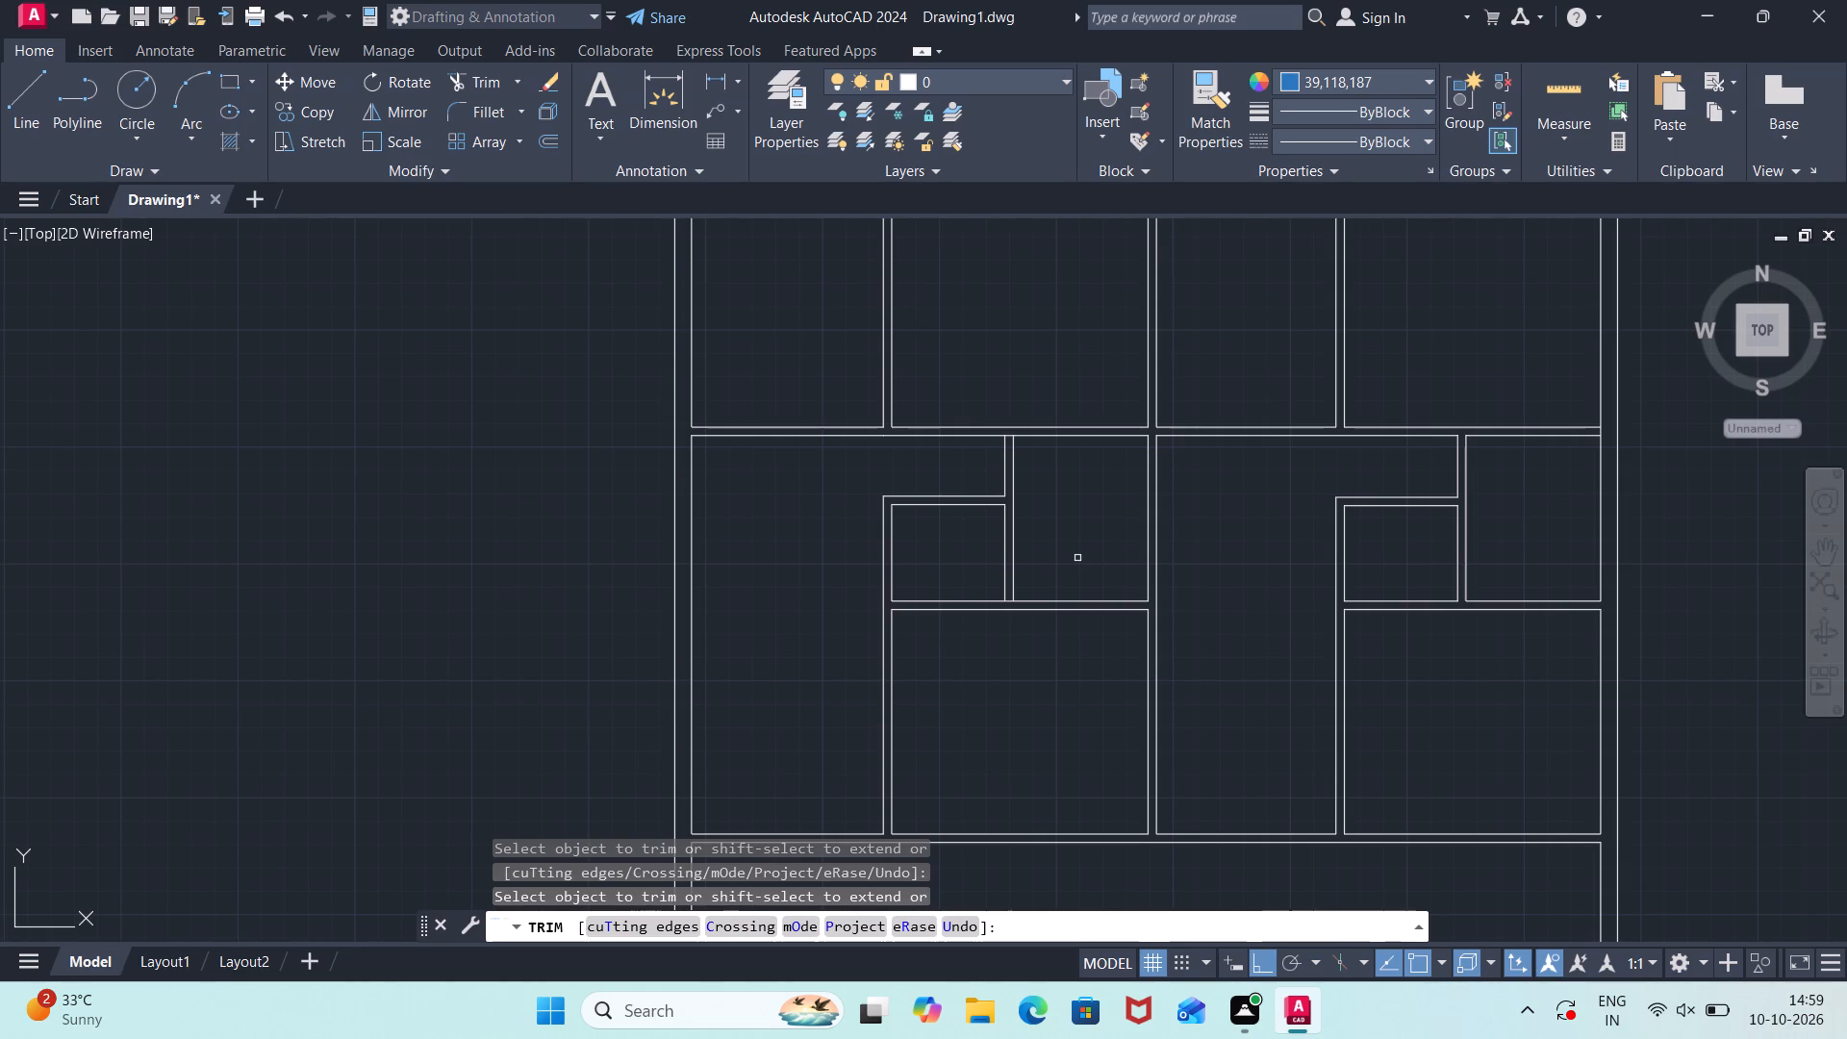
pyautogui.scroll(-1, 1077, 556)
pyautogui.moveTo(1077, 553); pyautogui.dragTo(1073, 582, button='middle')
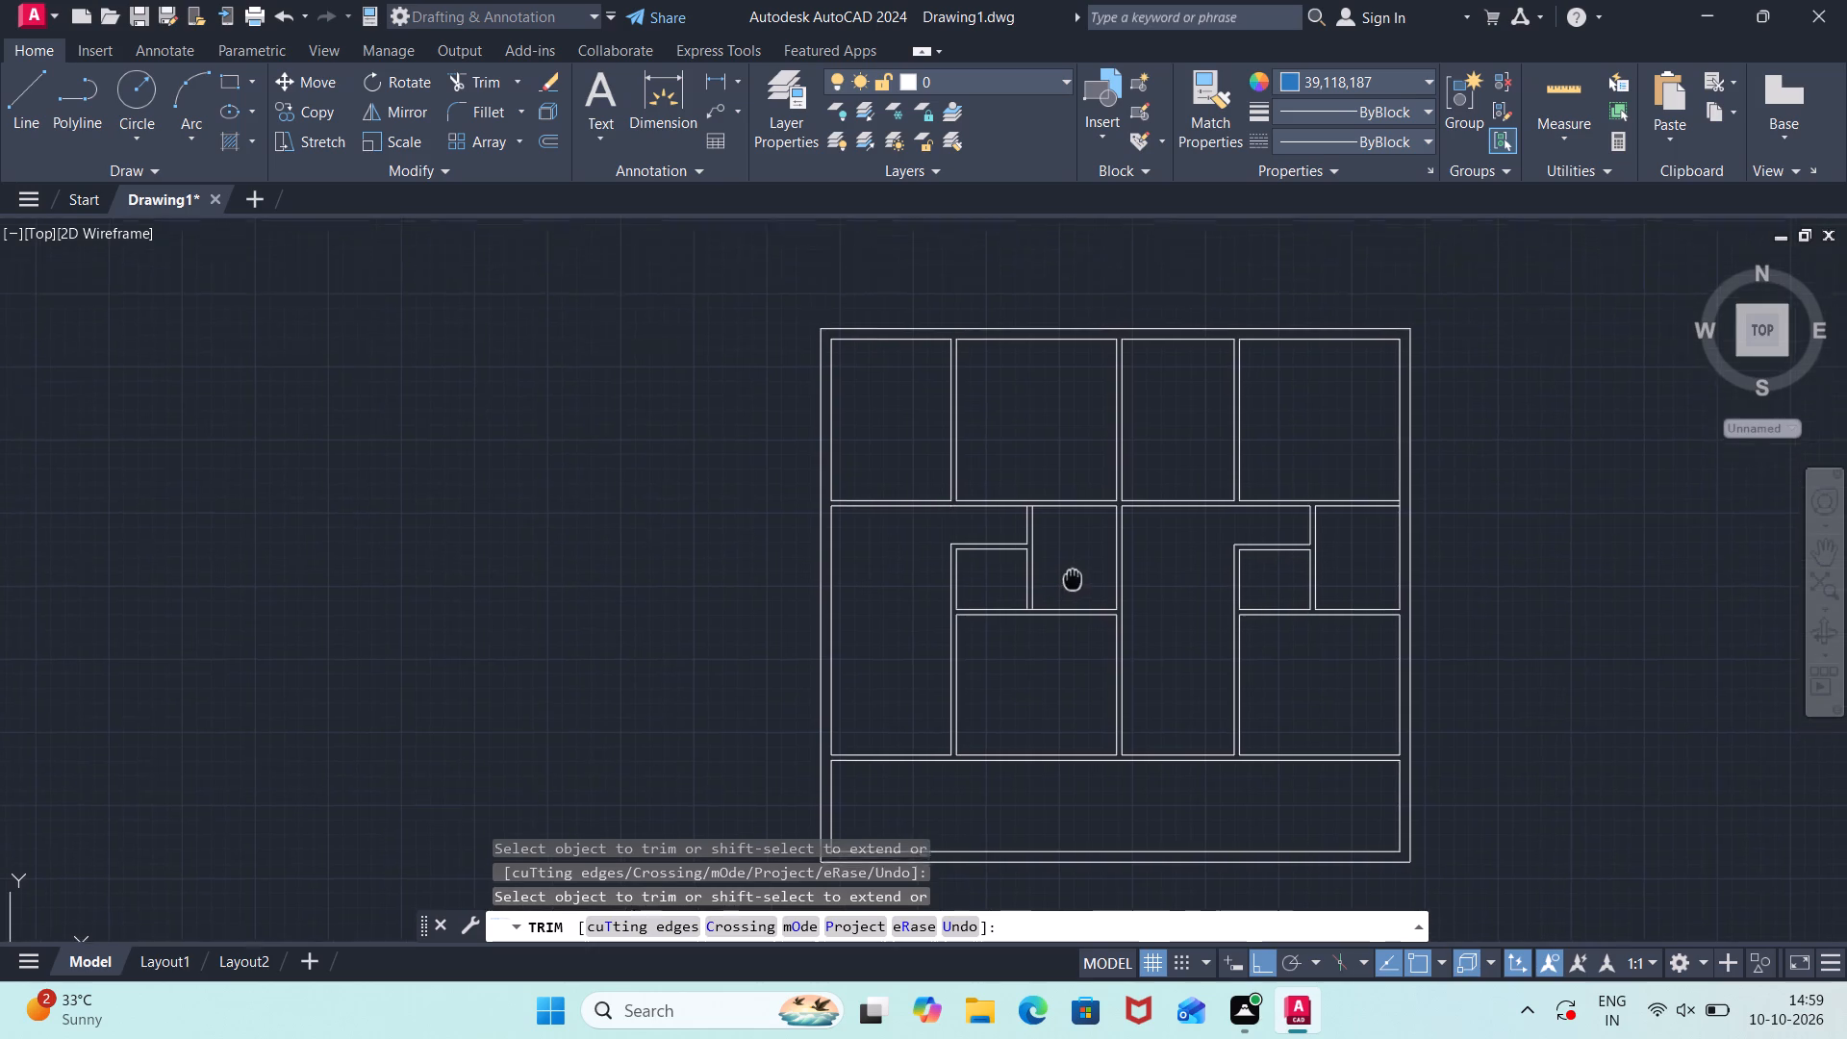
pyautogui.moveTo(1073, 582); pyautogui.dragTo(1058, 619, button='middle')
pyautogui.scroll(1, 1057, 620)
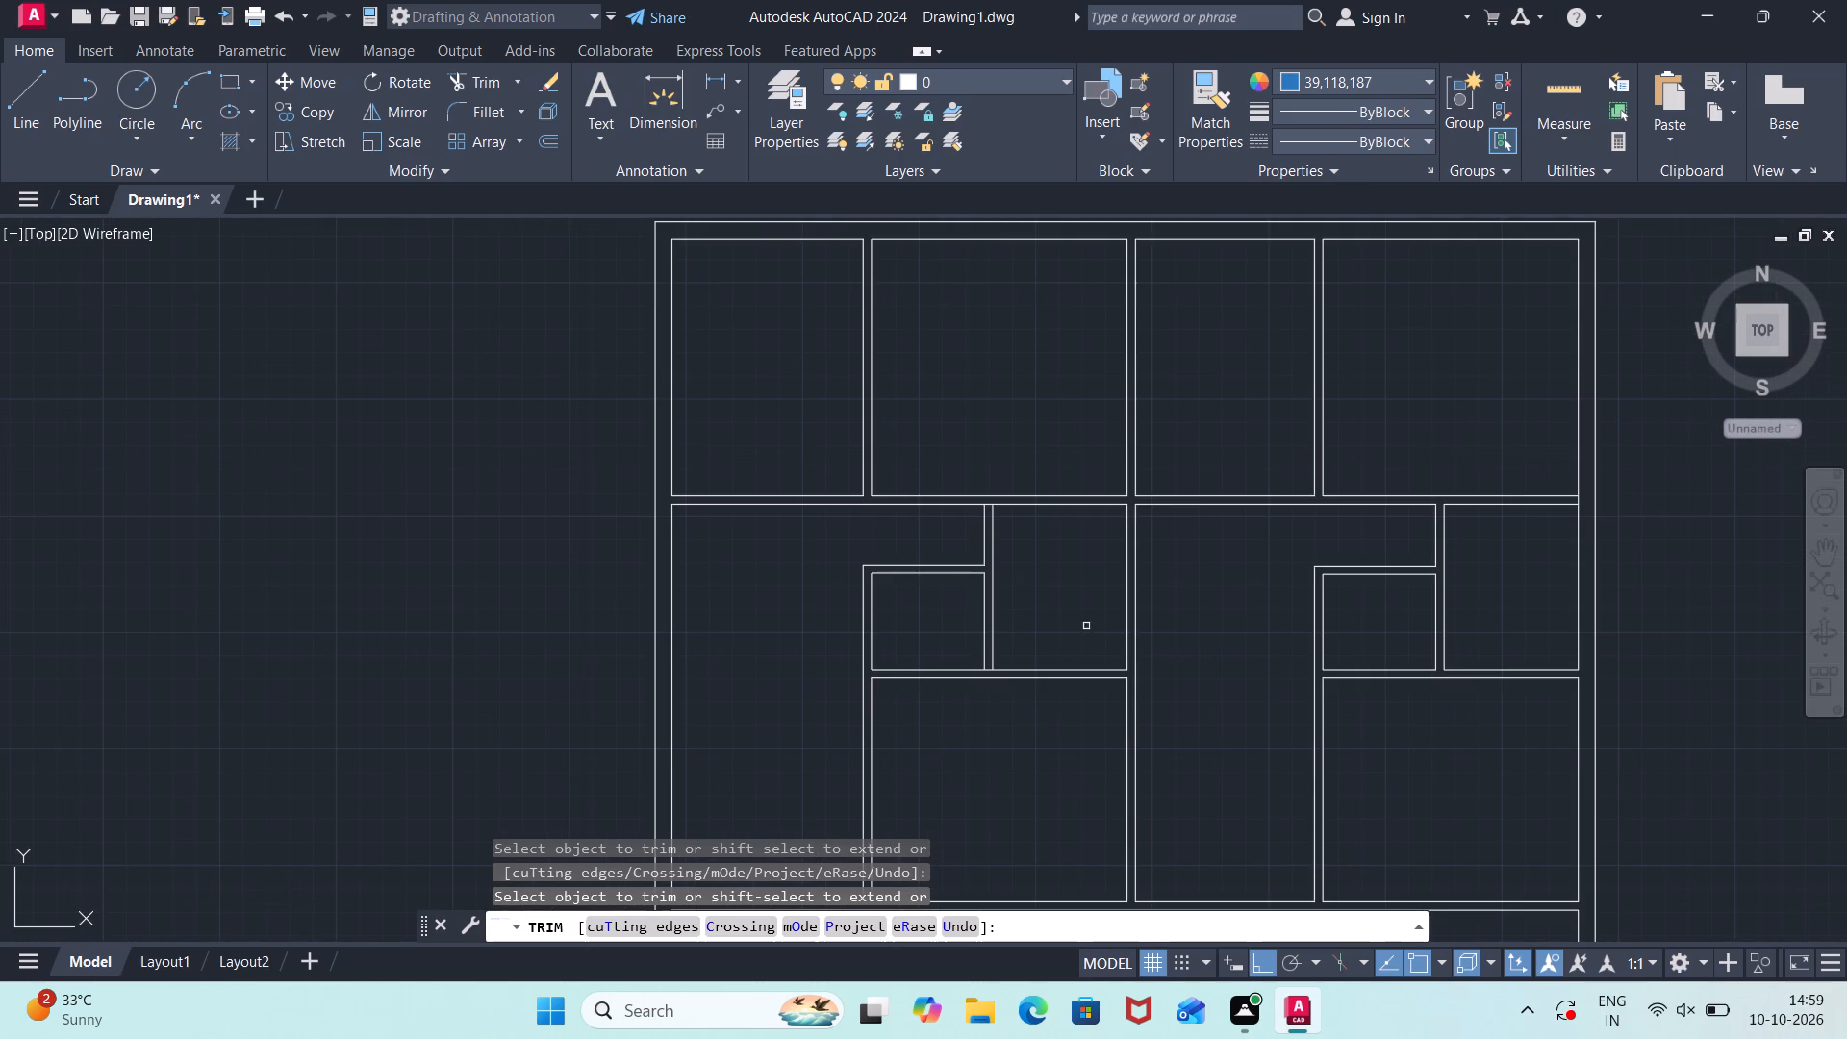
pyautogui.scroll(-1, 1086, 608)
pyautogui.moveTo(1185, 648); pyautogui.dragTo(1133, 455, button='middle')
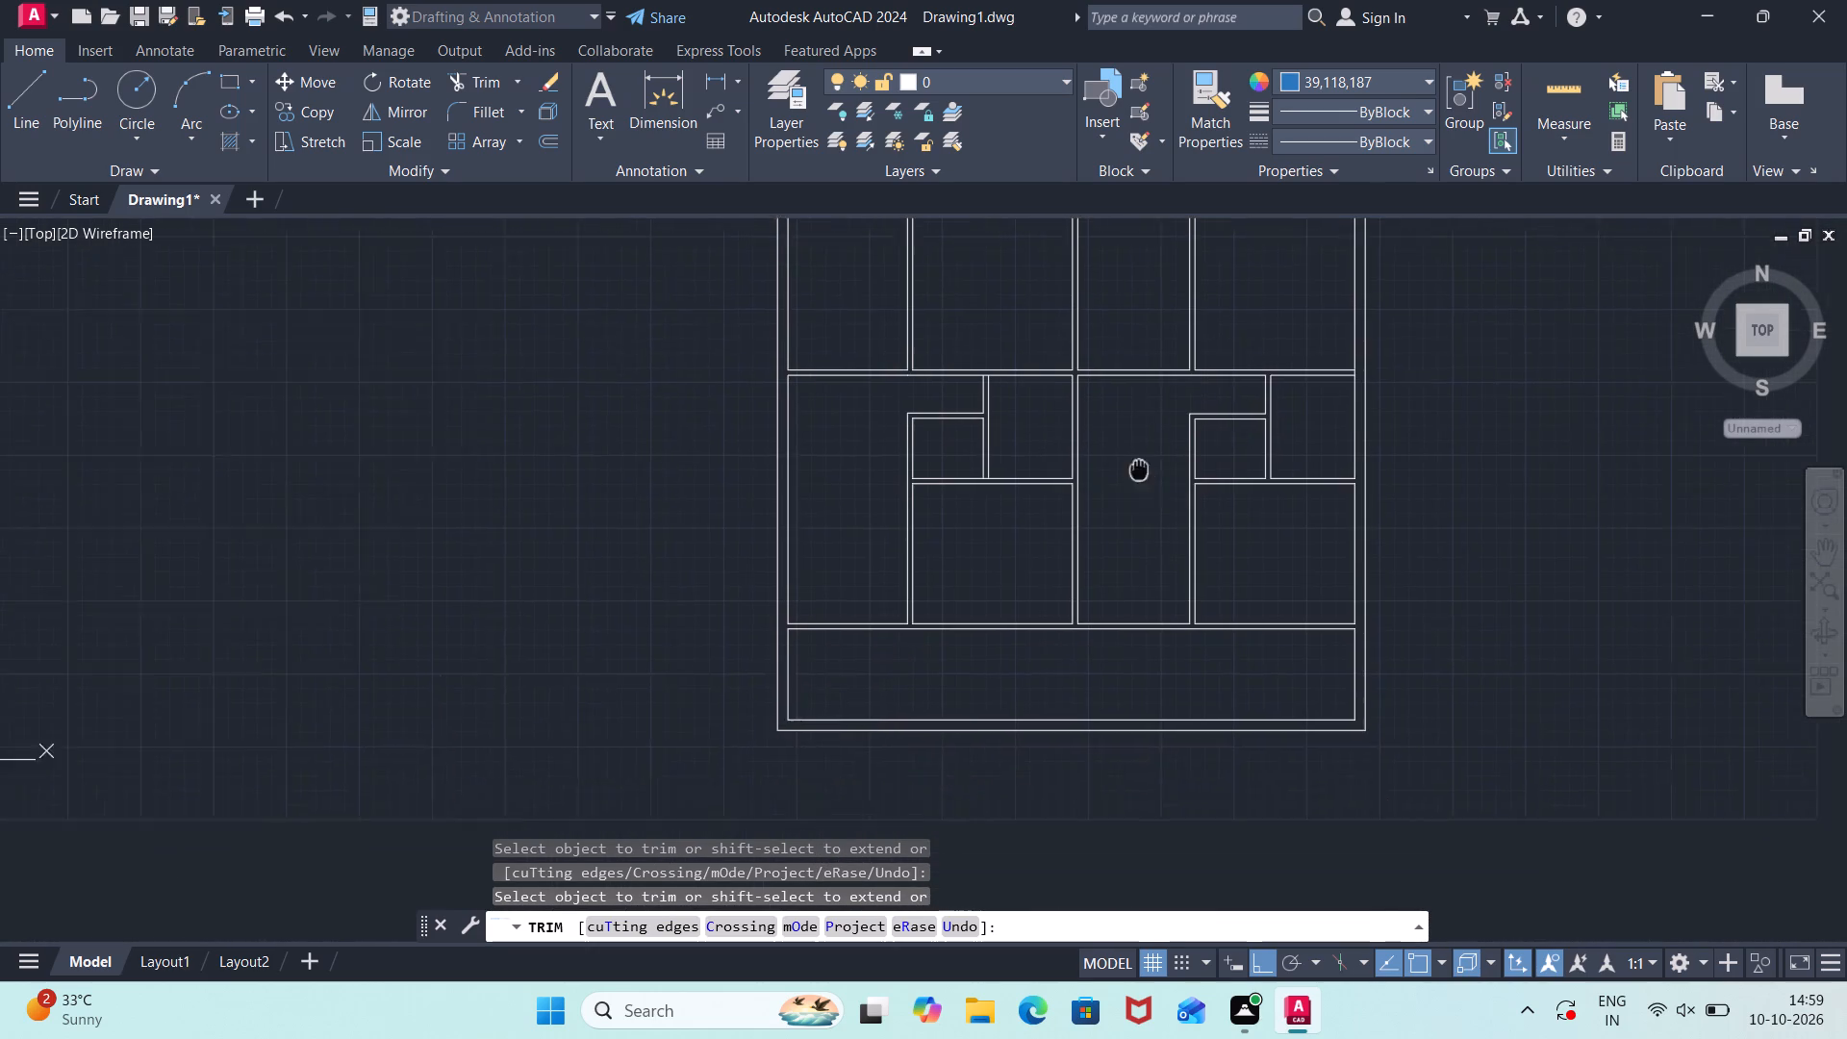
pyautogui.moveTo(1133, 455); pyautogui.dragTo(1126, 442, button='middle')
pyautogui.scroll(1, 1126, 442)
pyautogui.scroll(-1, 1126, 442)
pyautogui.moveTo(1126, 442); pyautogui.dragTo(1170, 569, button='middle')
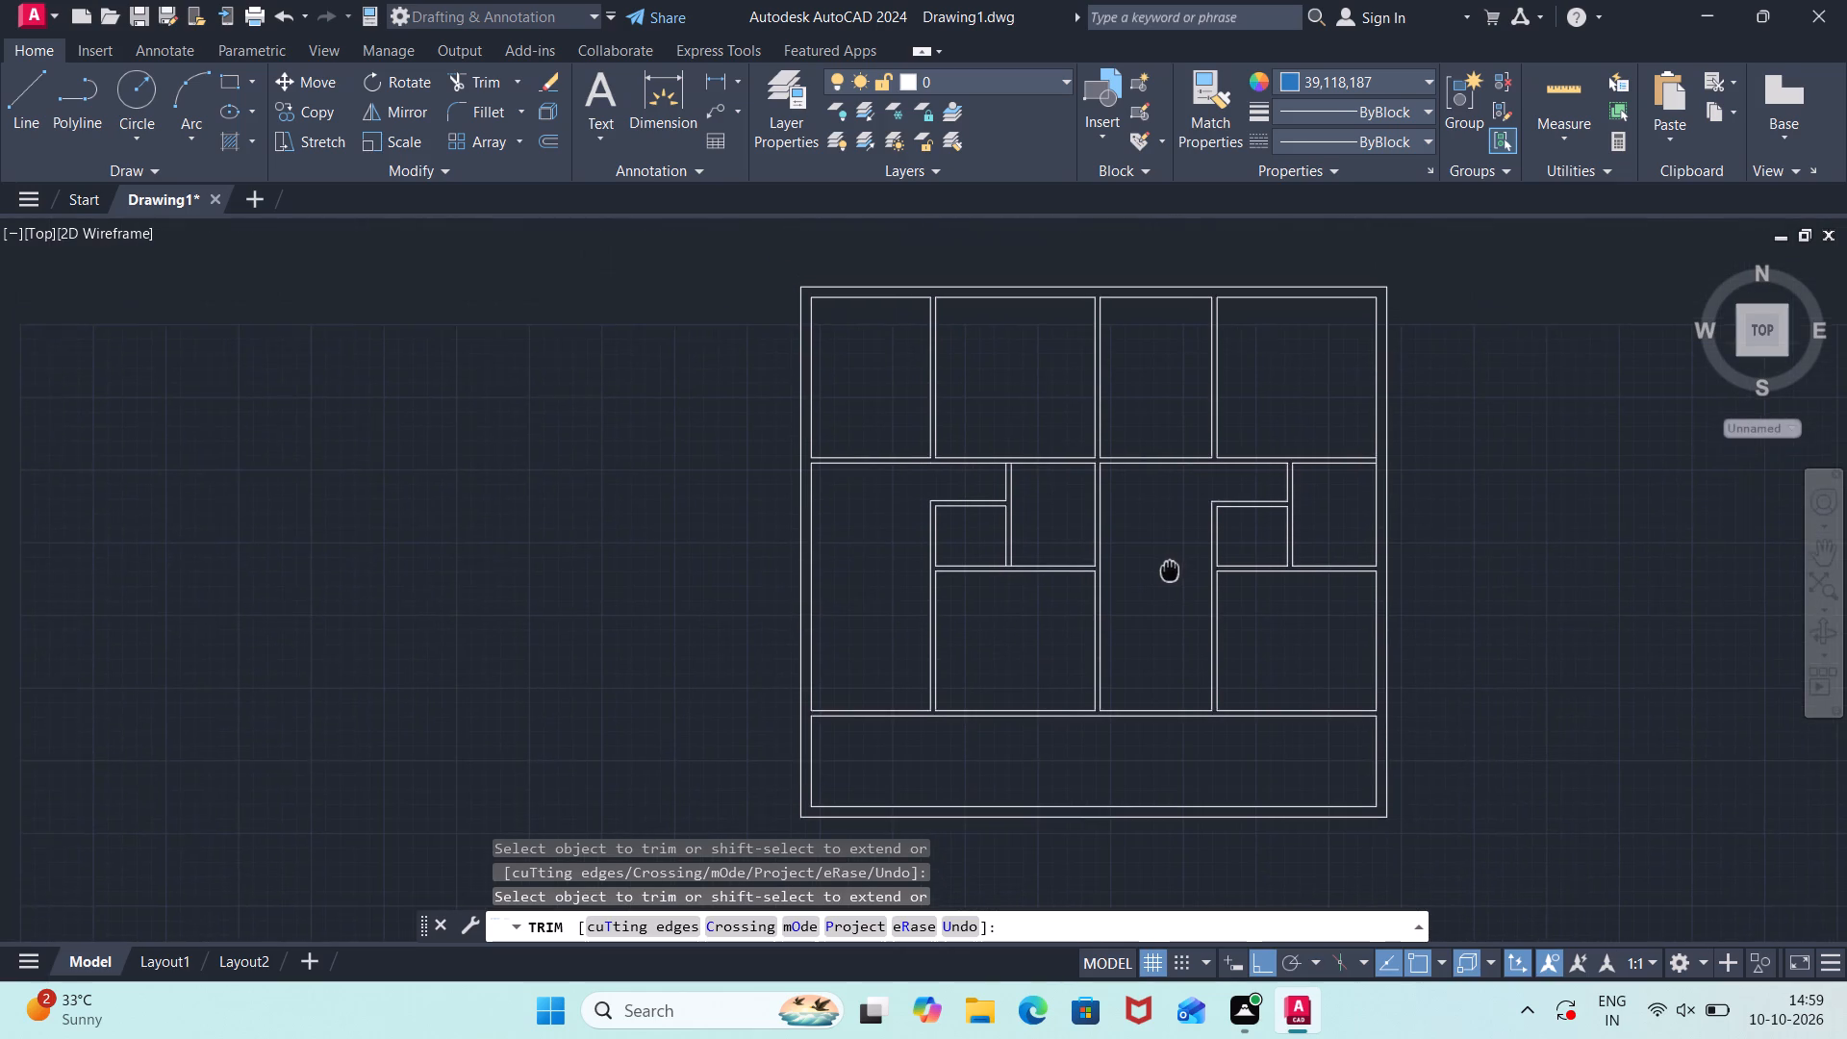
pyautogui.moveTo(1170, 569); pyautogui.dragTo(1170, 570, button='middle')
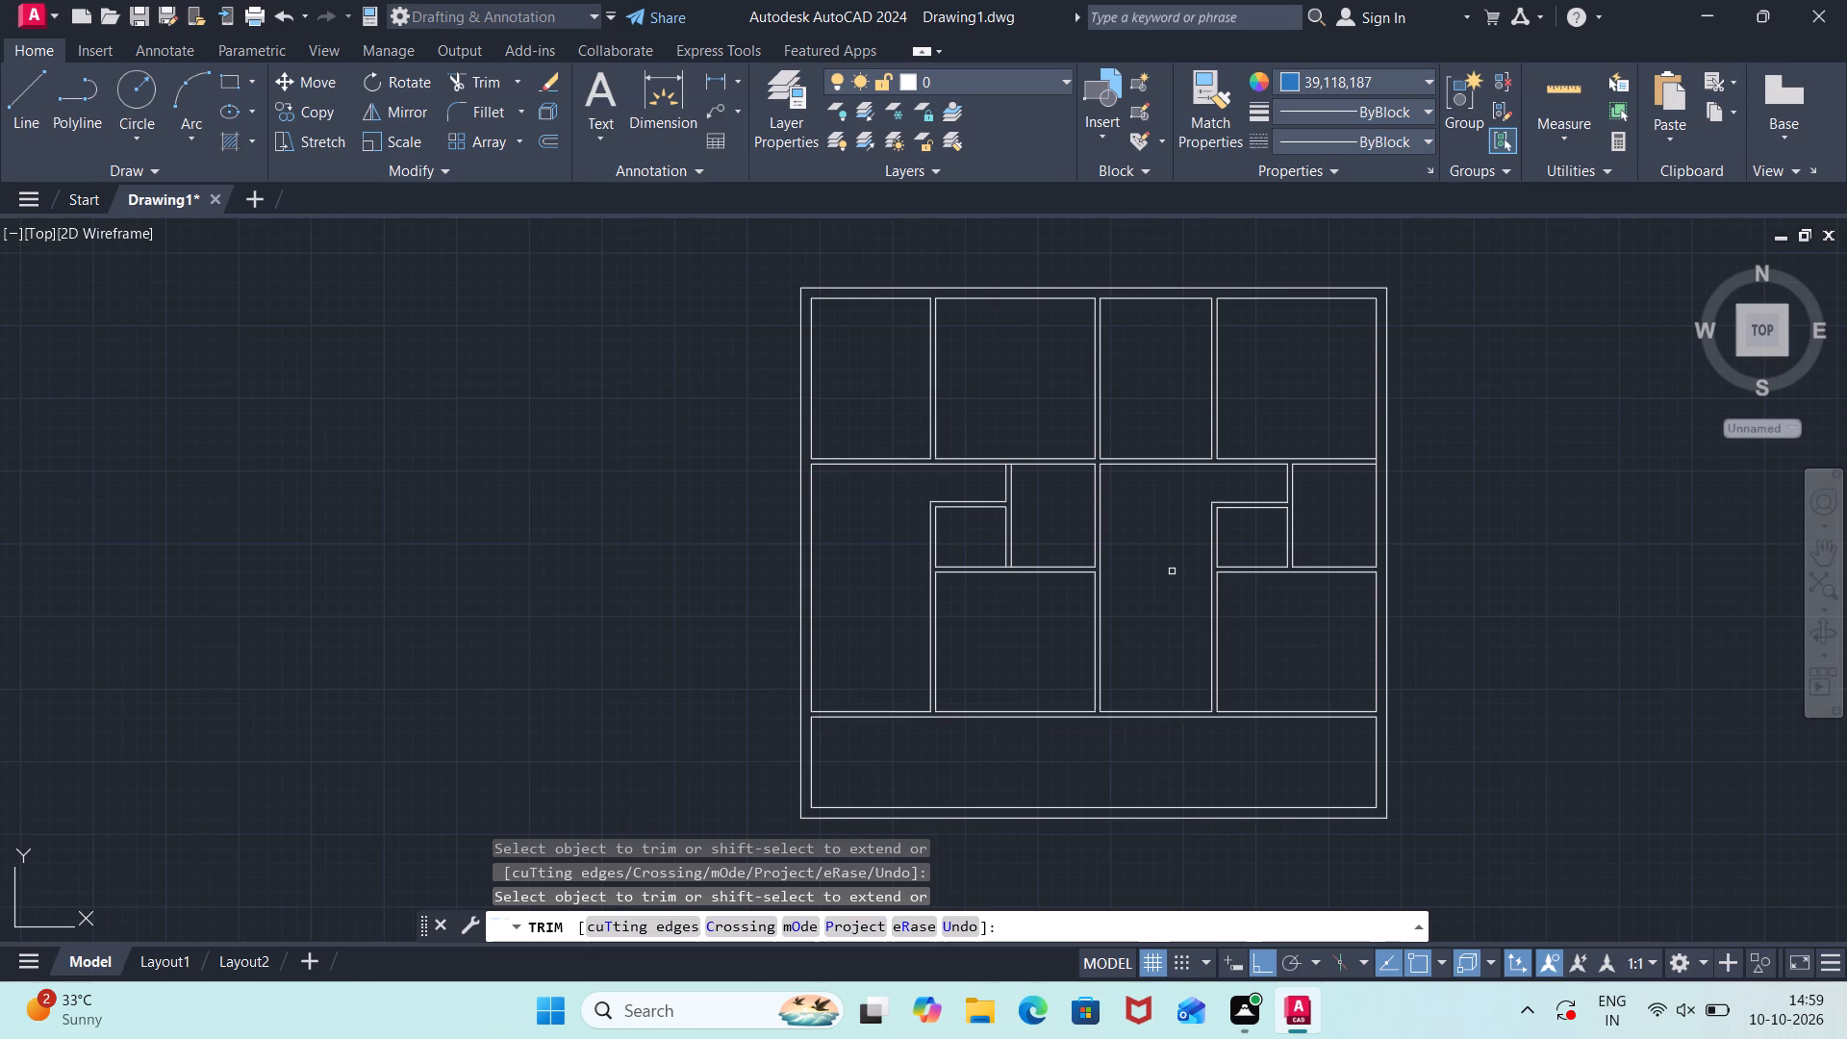
# Offset the inner left wall line of the long bottom room 27'6" into the room.
pyautogui.scroll(1, 1170, 619)
pyautogui.moveTo(1170, 620); pyautogui.dragTo(854, 472, button='middle')
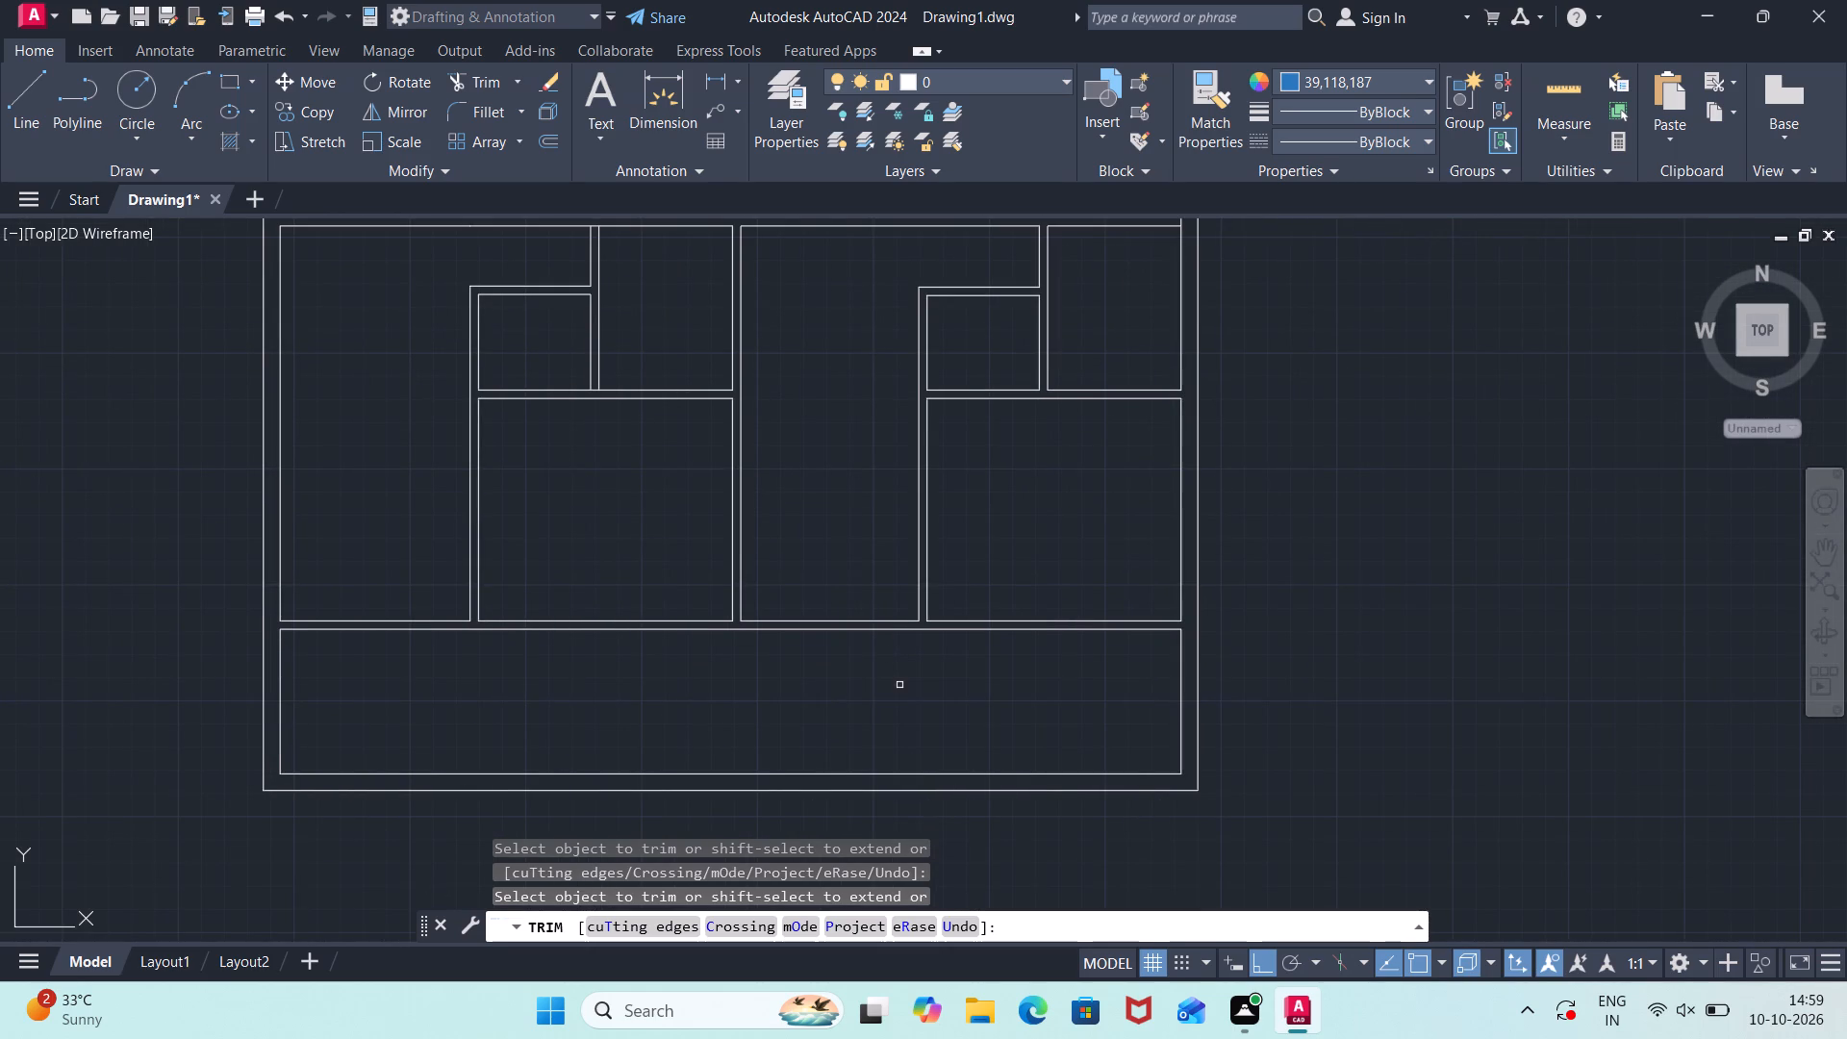
pyautogui.moveTo(897, 683); pyautogui.dragTo(911, 609, button='middle')
pyautogui.scroll(1, 911, 609)
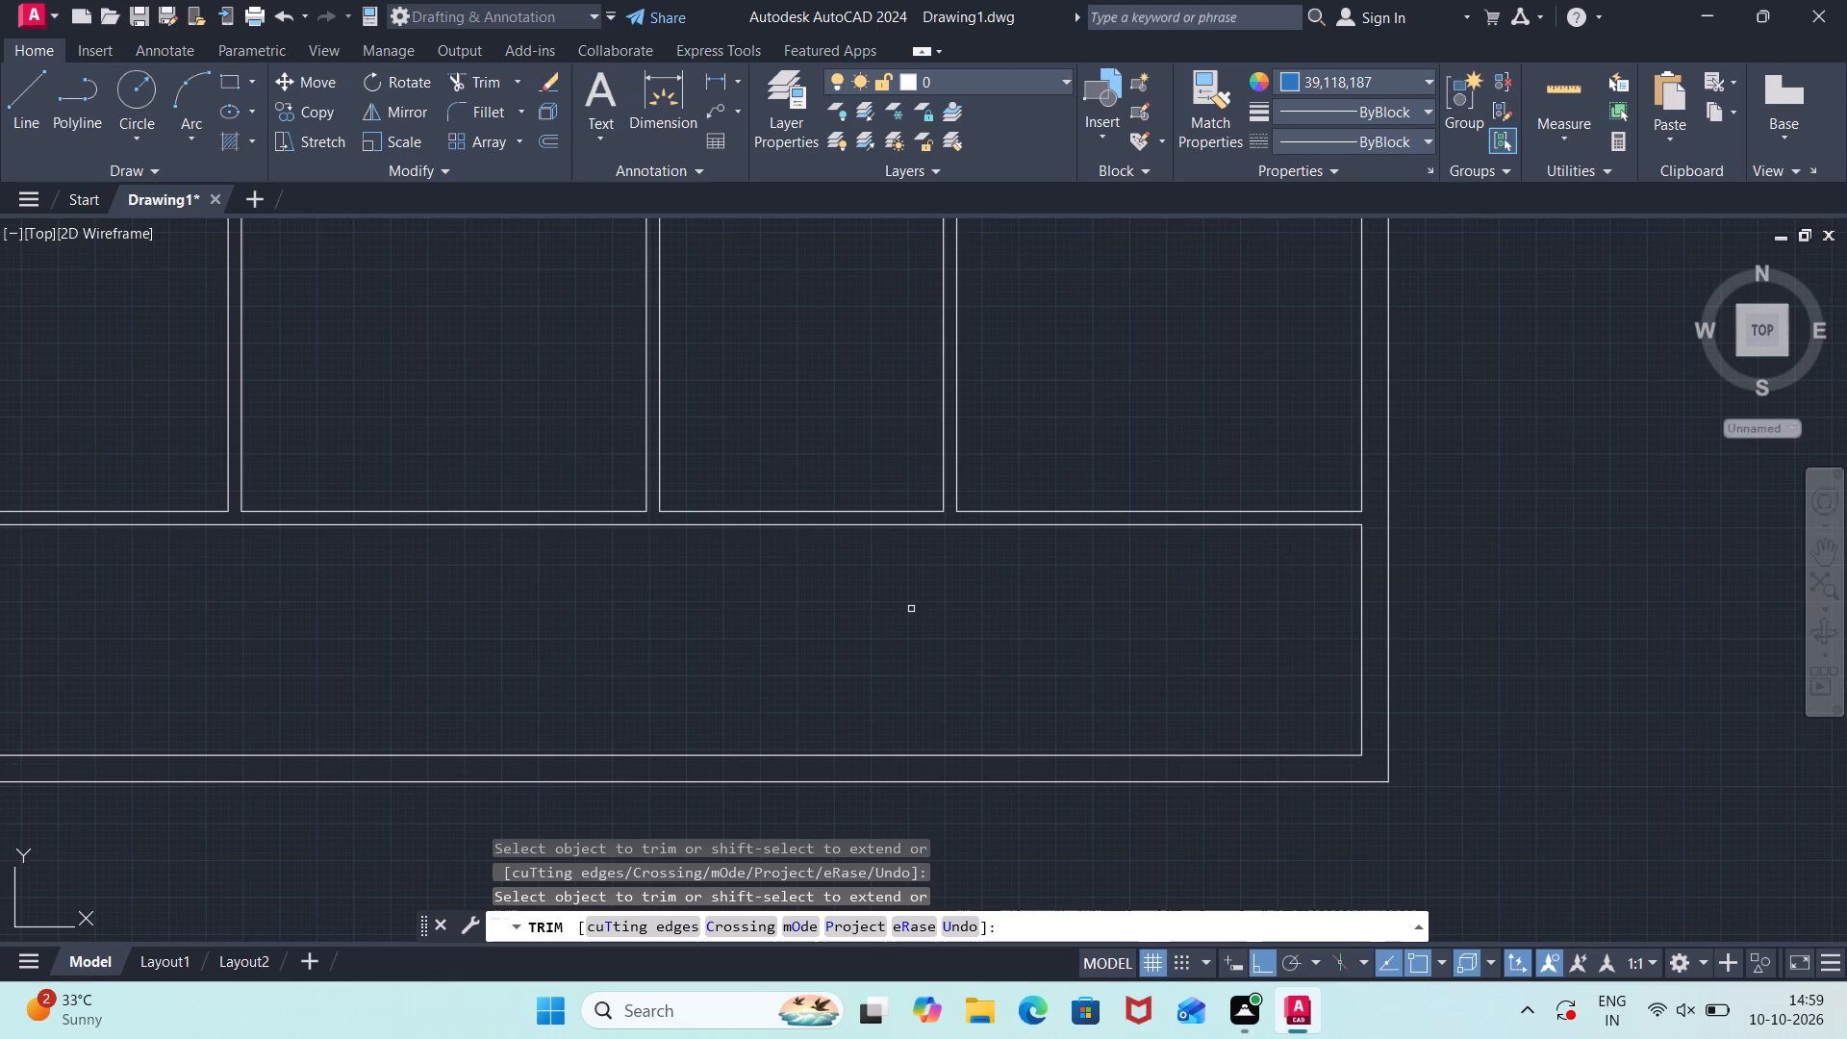
pyautogui.scroll(-1, 911, 609)
pyautogui.moveTo(911, 609); pyautogui.dragTo(915, 614, button='middle')
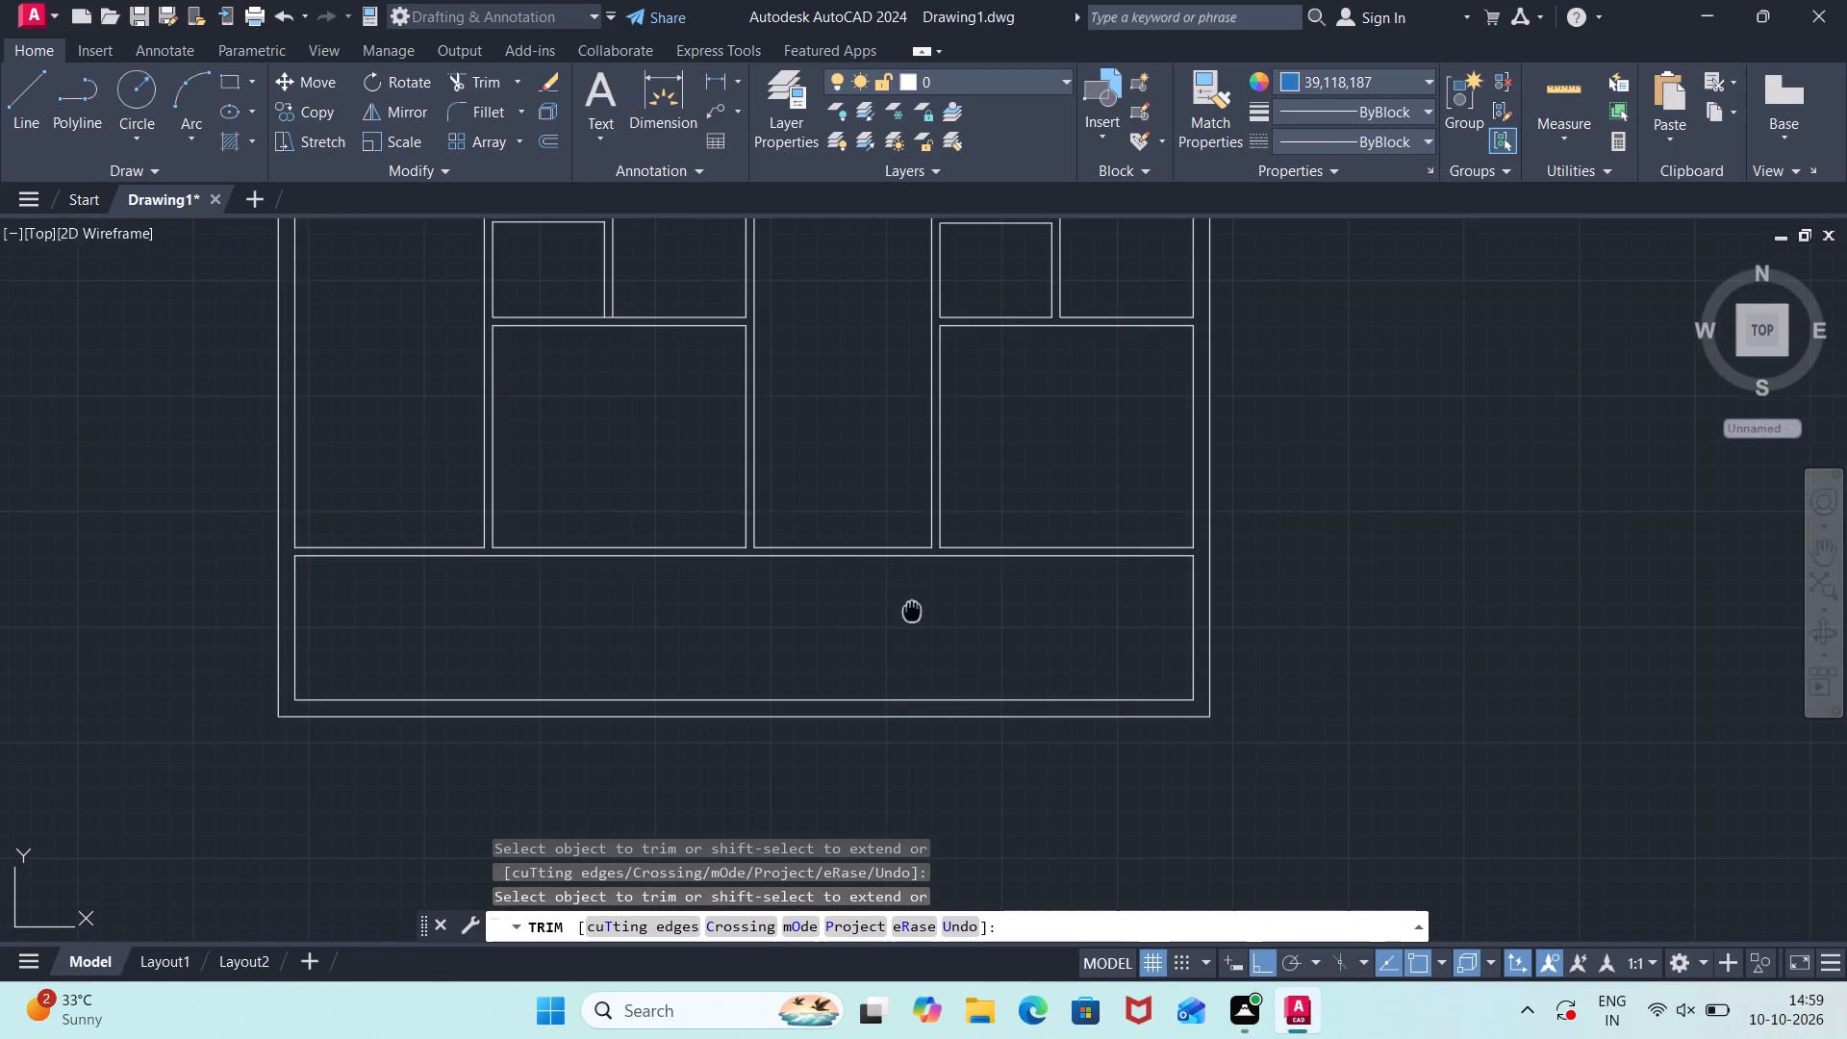
pyautogui.moveTo(915, 614); pyautogui.dragTo(937, 695, button='middle')
pyautogui.moveTo(961, 735); pyautogui.dragTo(982, 786, button='middle')
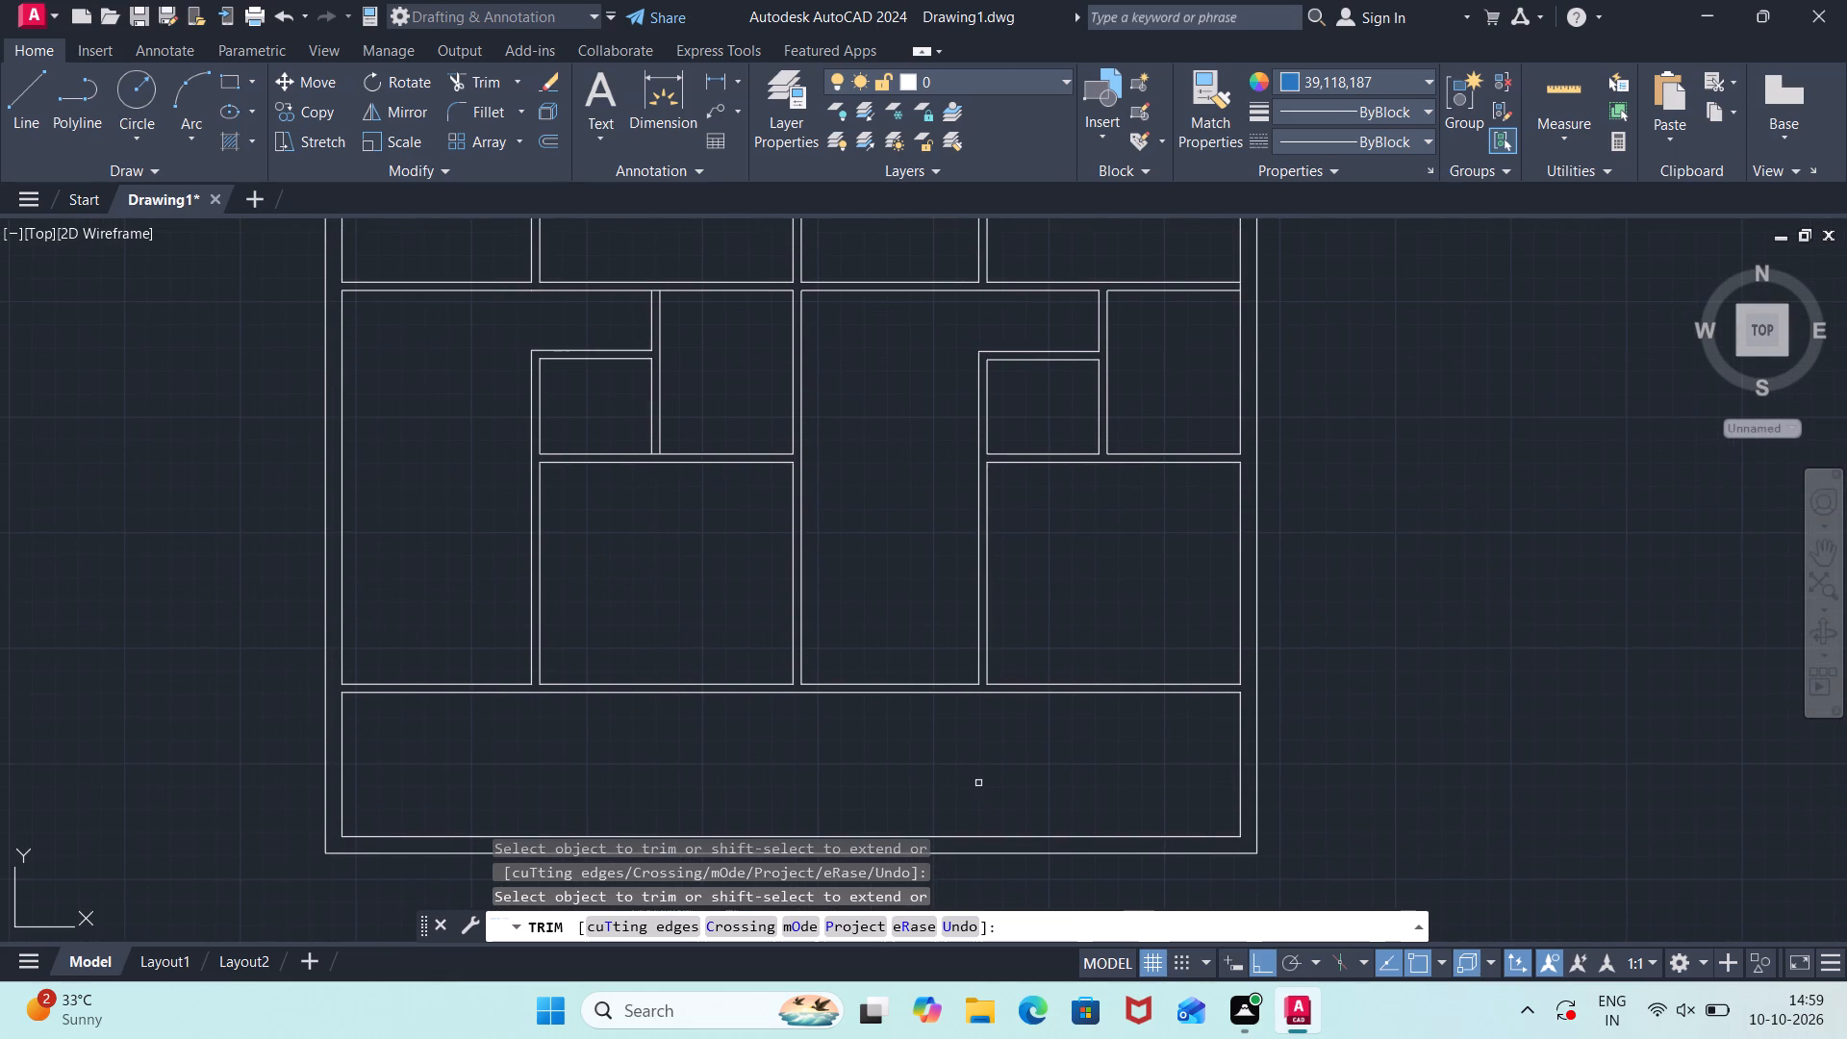
pyautogui.press('o')
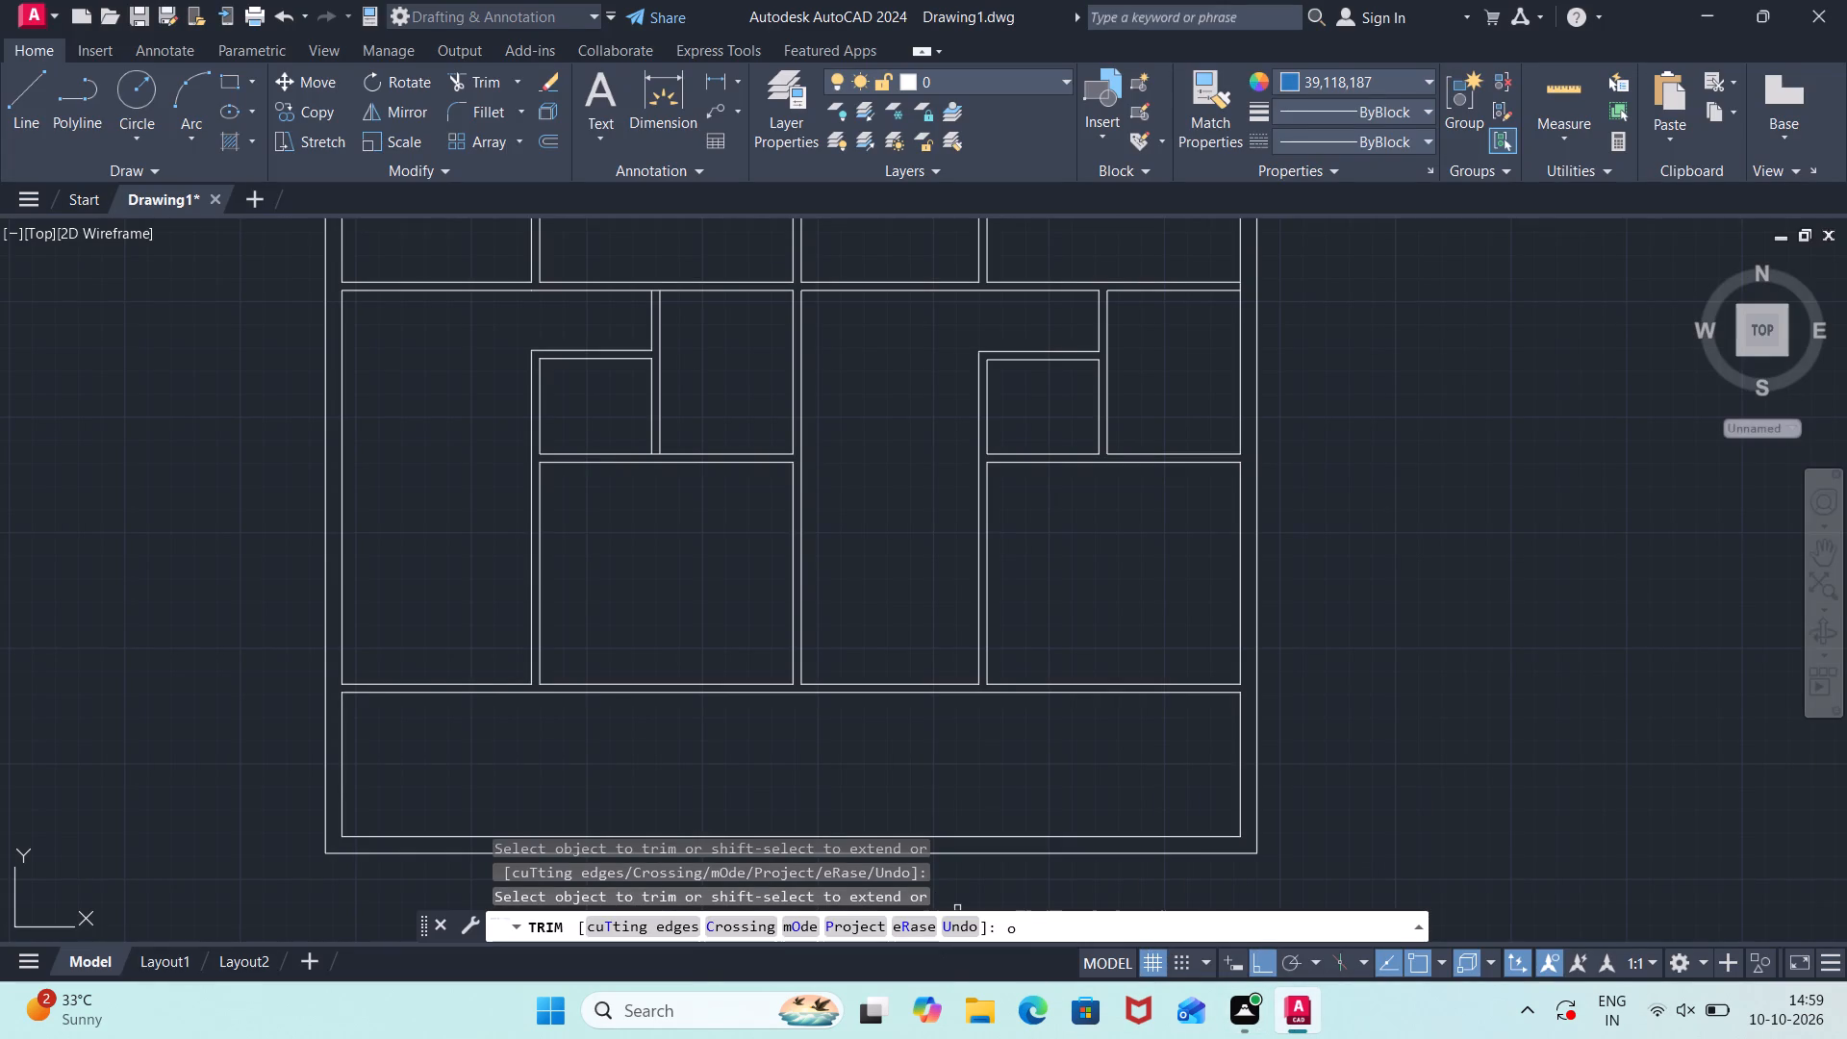
pyautogui.press('Escape')
pyautogui.write('off')
pyautogui.press('Return')
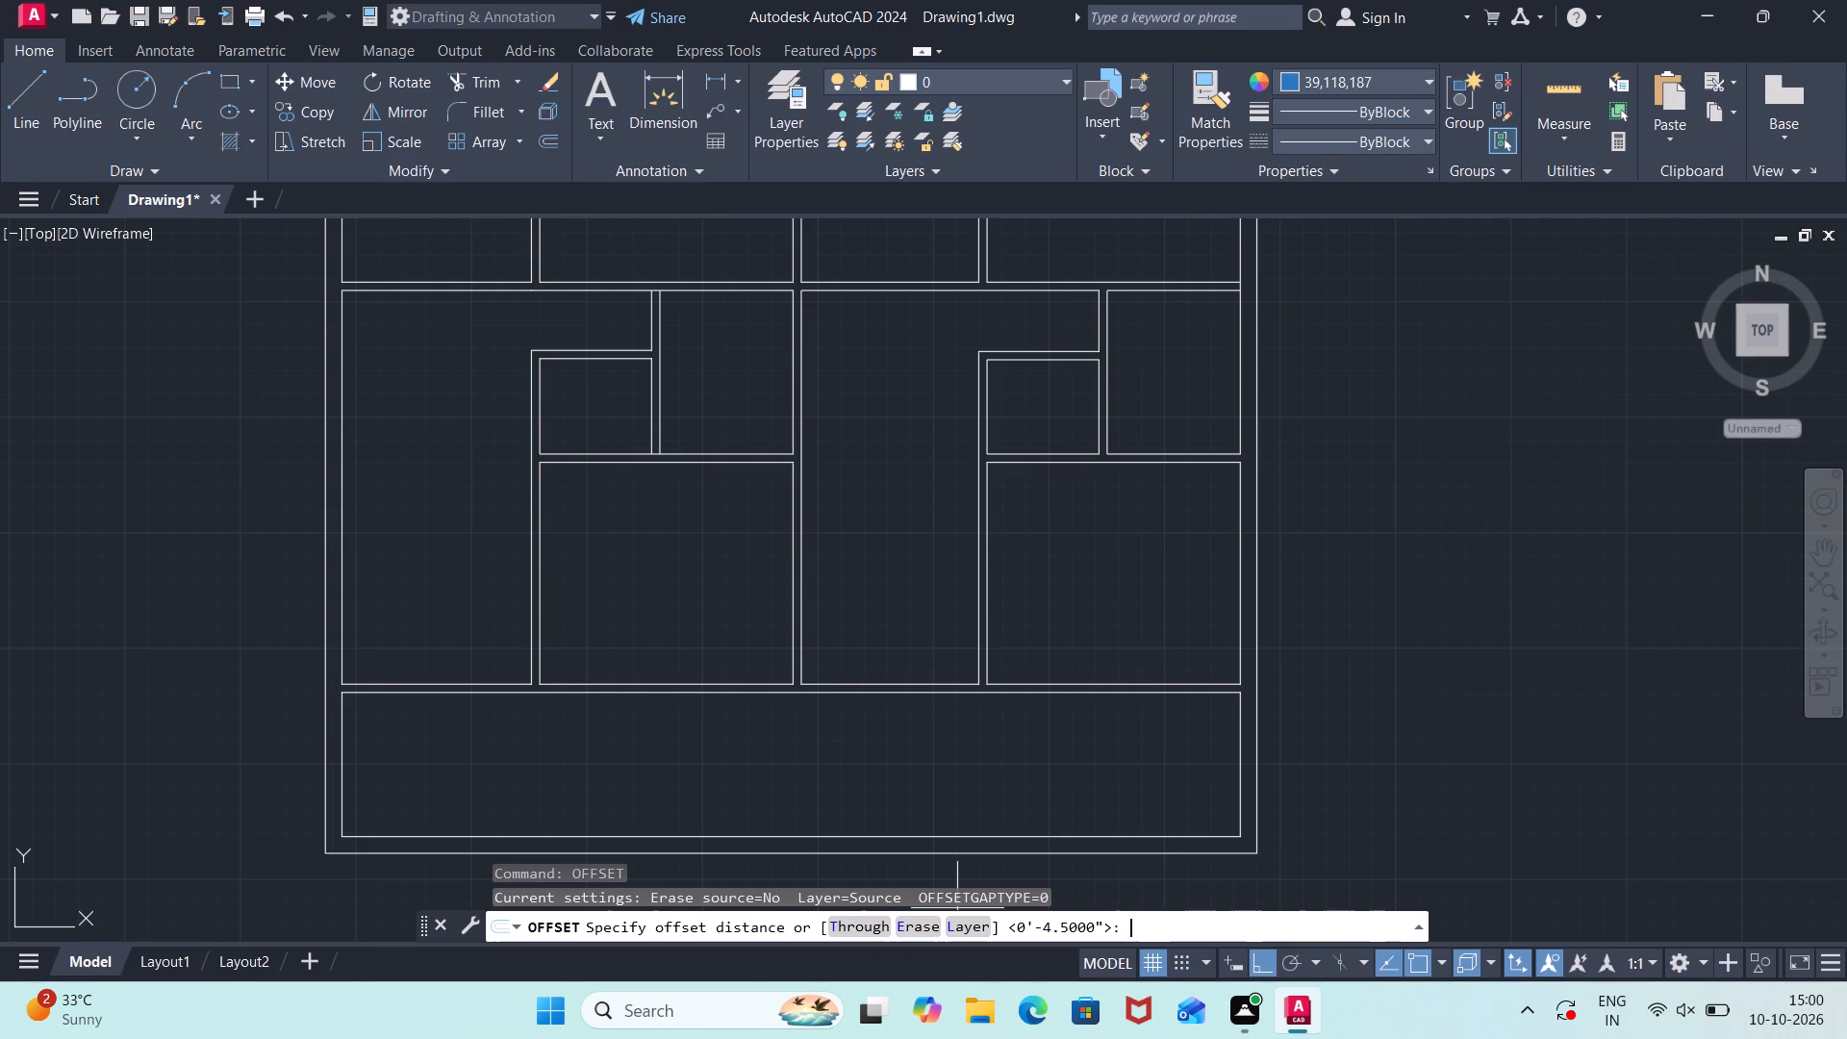
pyautogui.write("27'")
pyautogui.press('6')
pyautogui.hotkey('shift', '"')
pyautogui.press('Return')
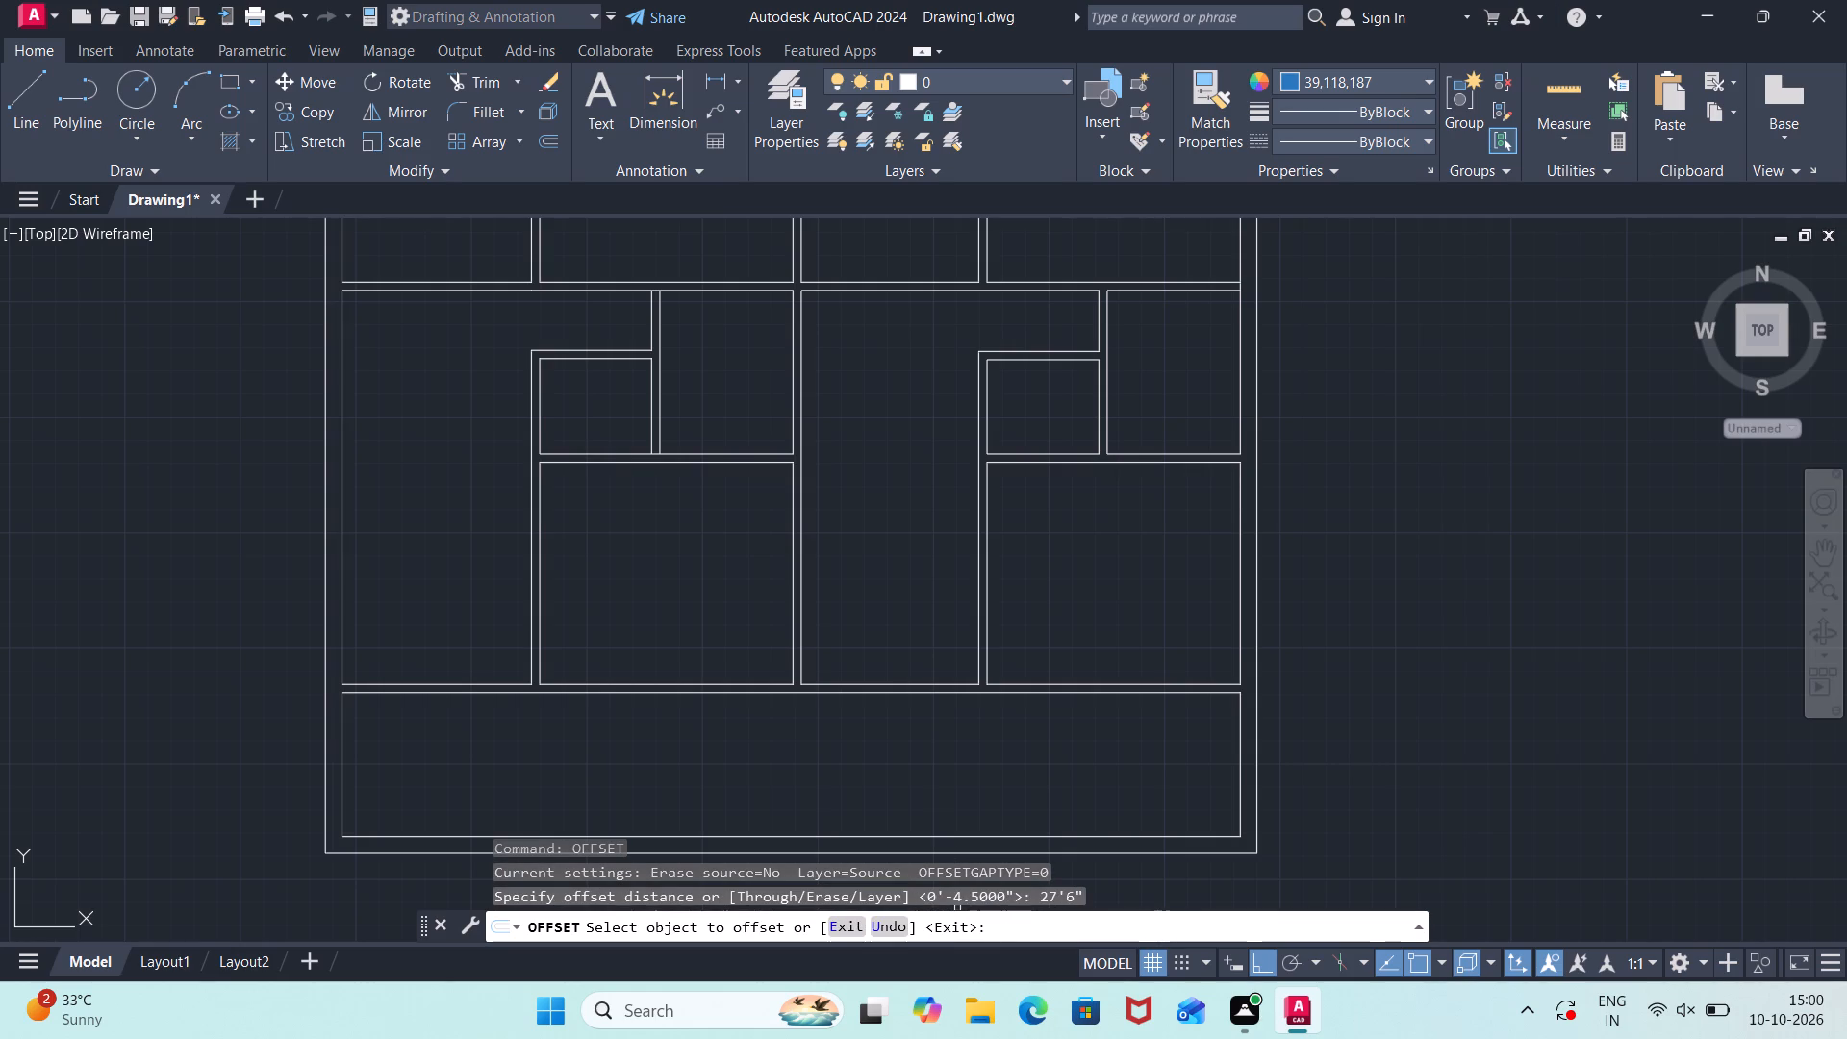
pyautogui.click(342, 779)
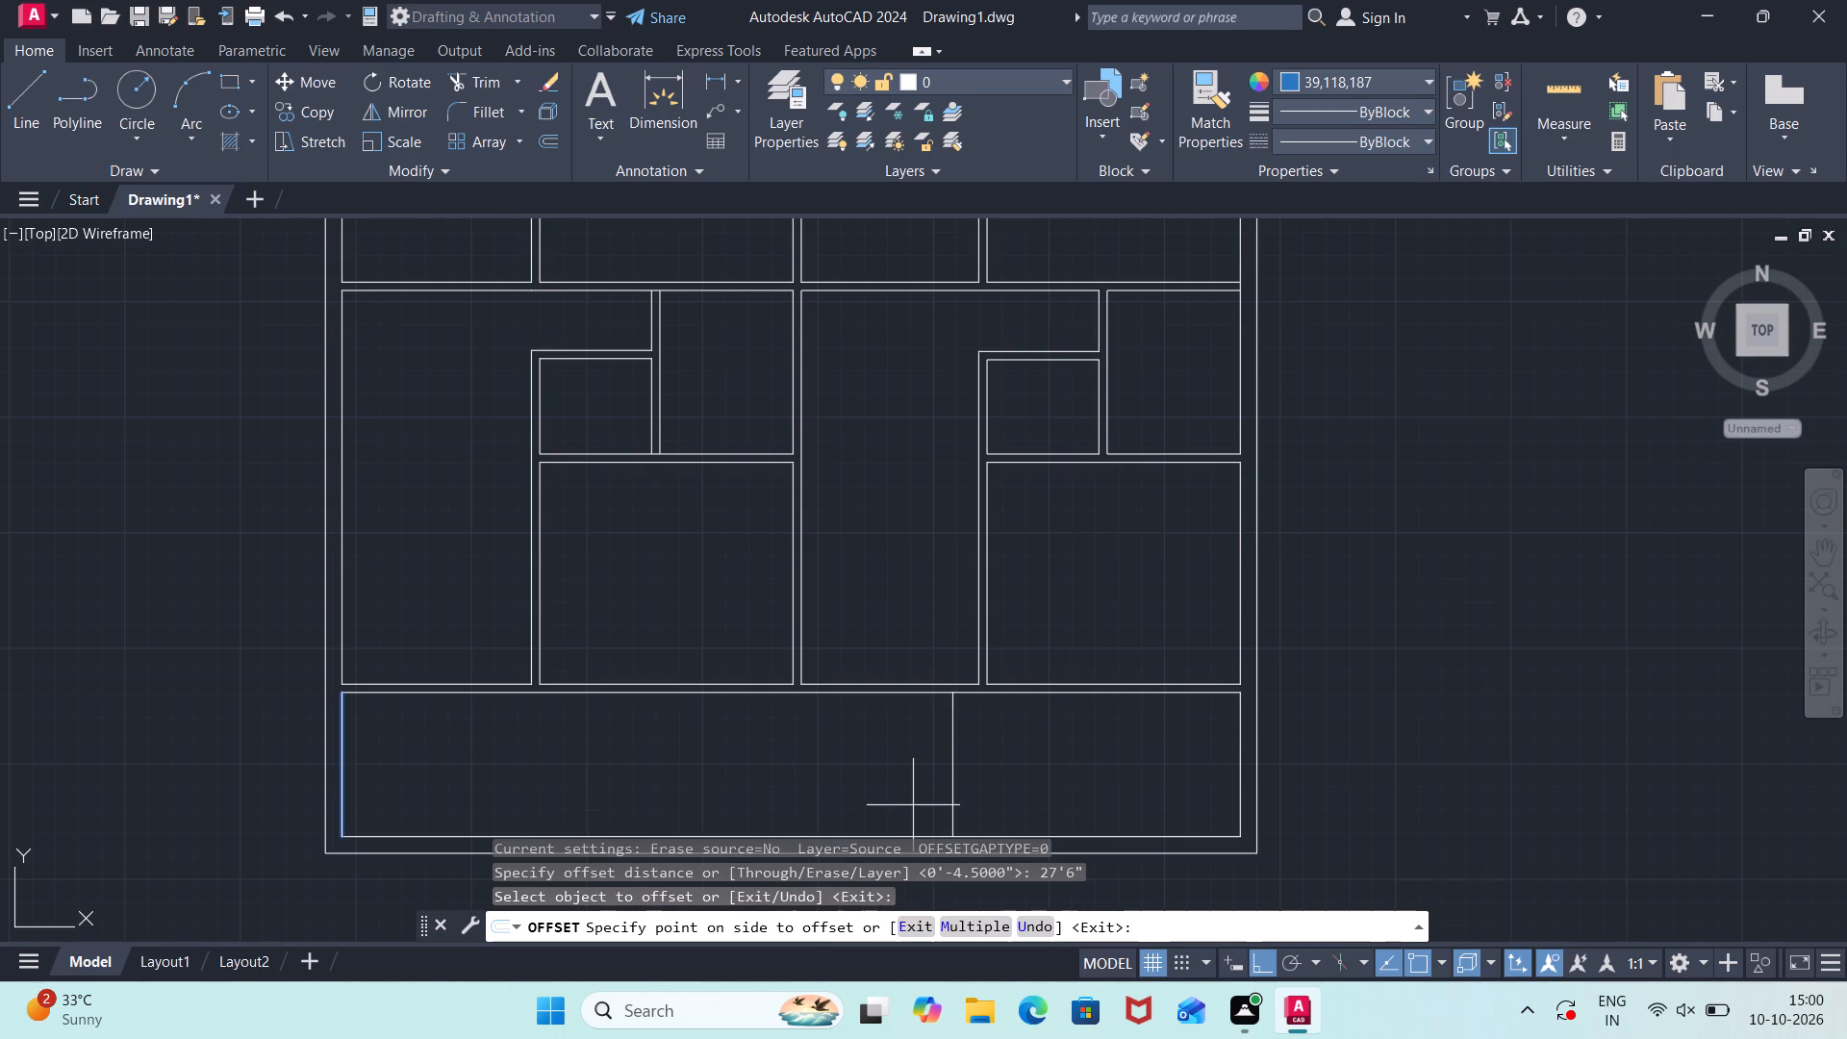
pyautogui.click(913, 805)
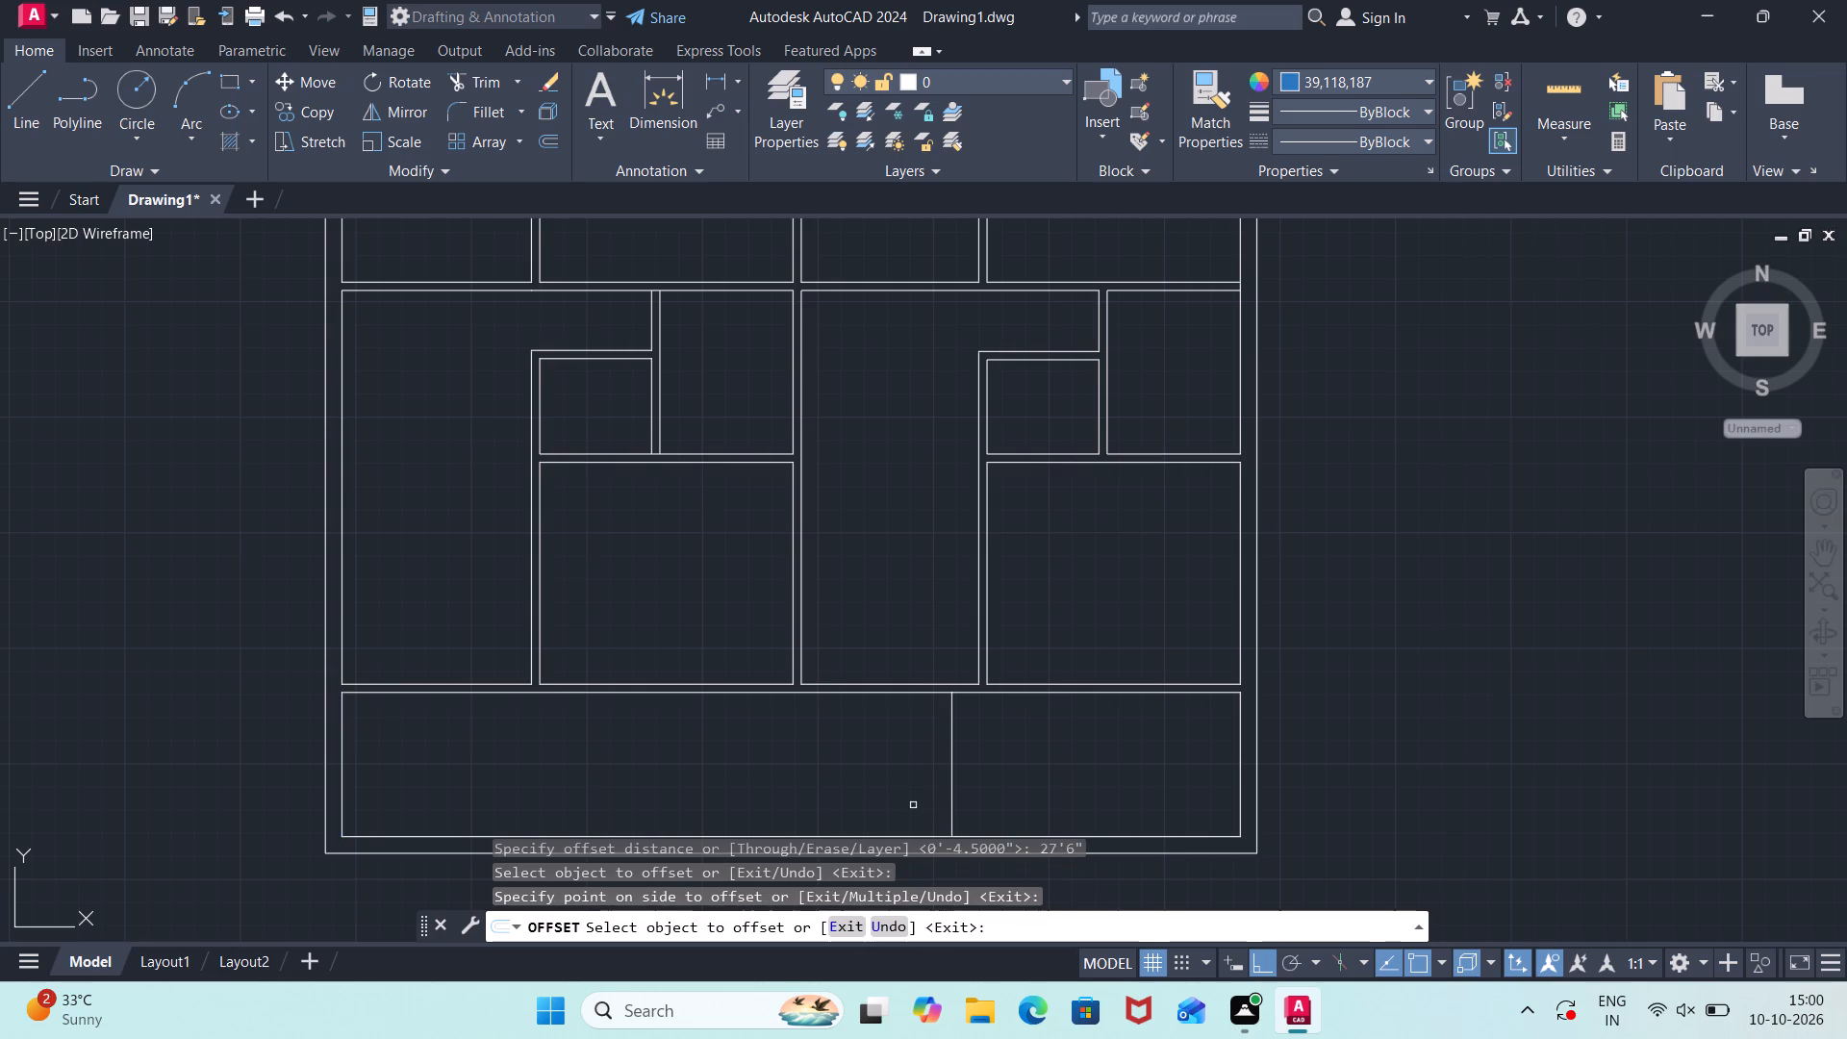
pyautogui.scroll(1, 950, 780)
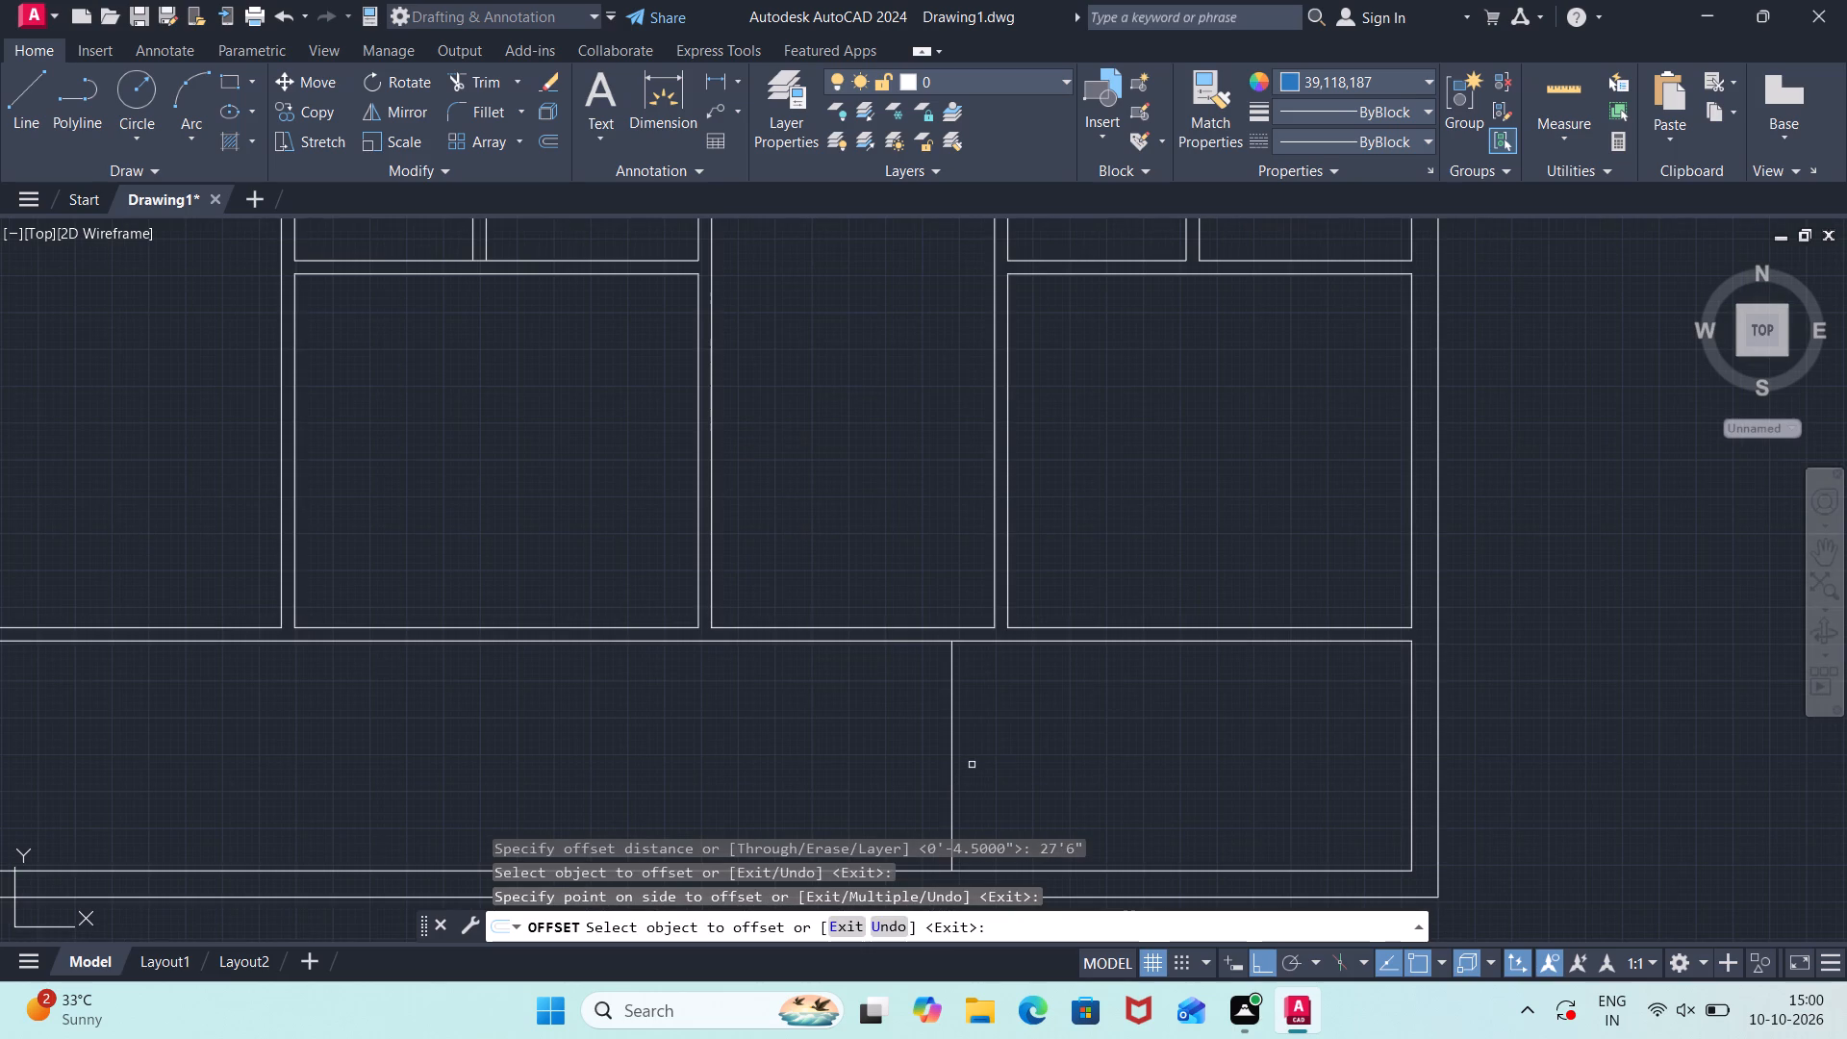
pyautogui.scroll(1, 972, 766)
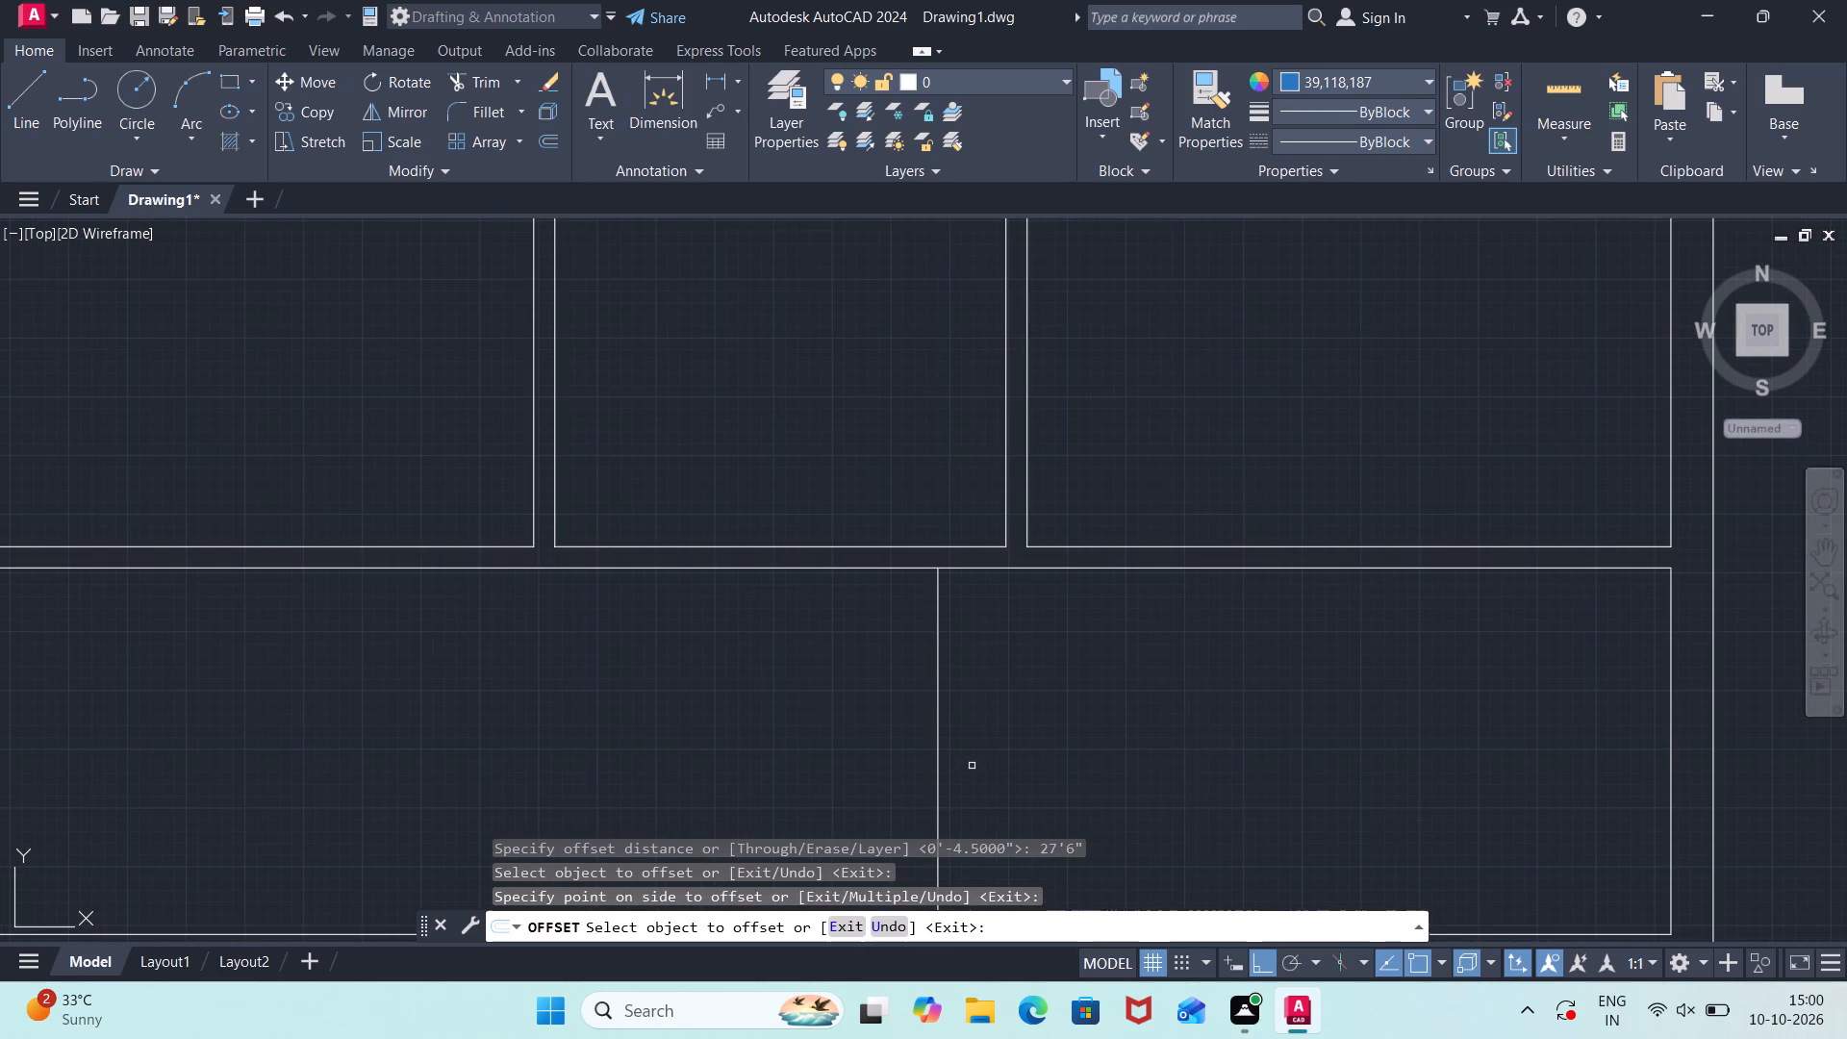
pyautogui.press('Escape')
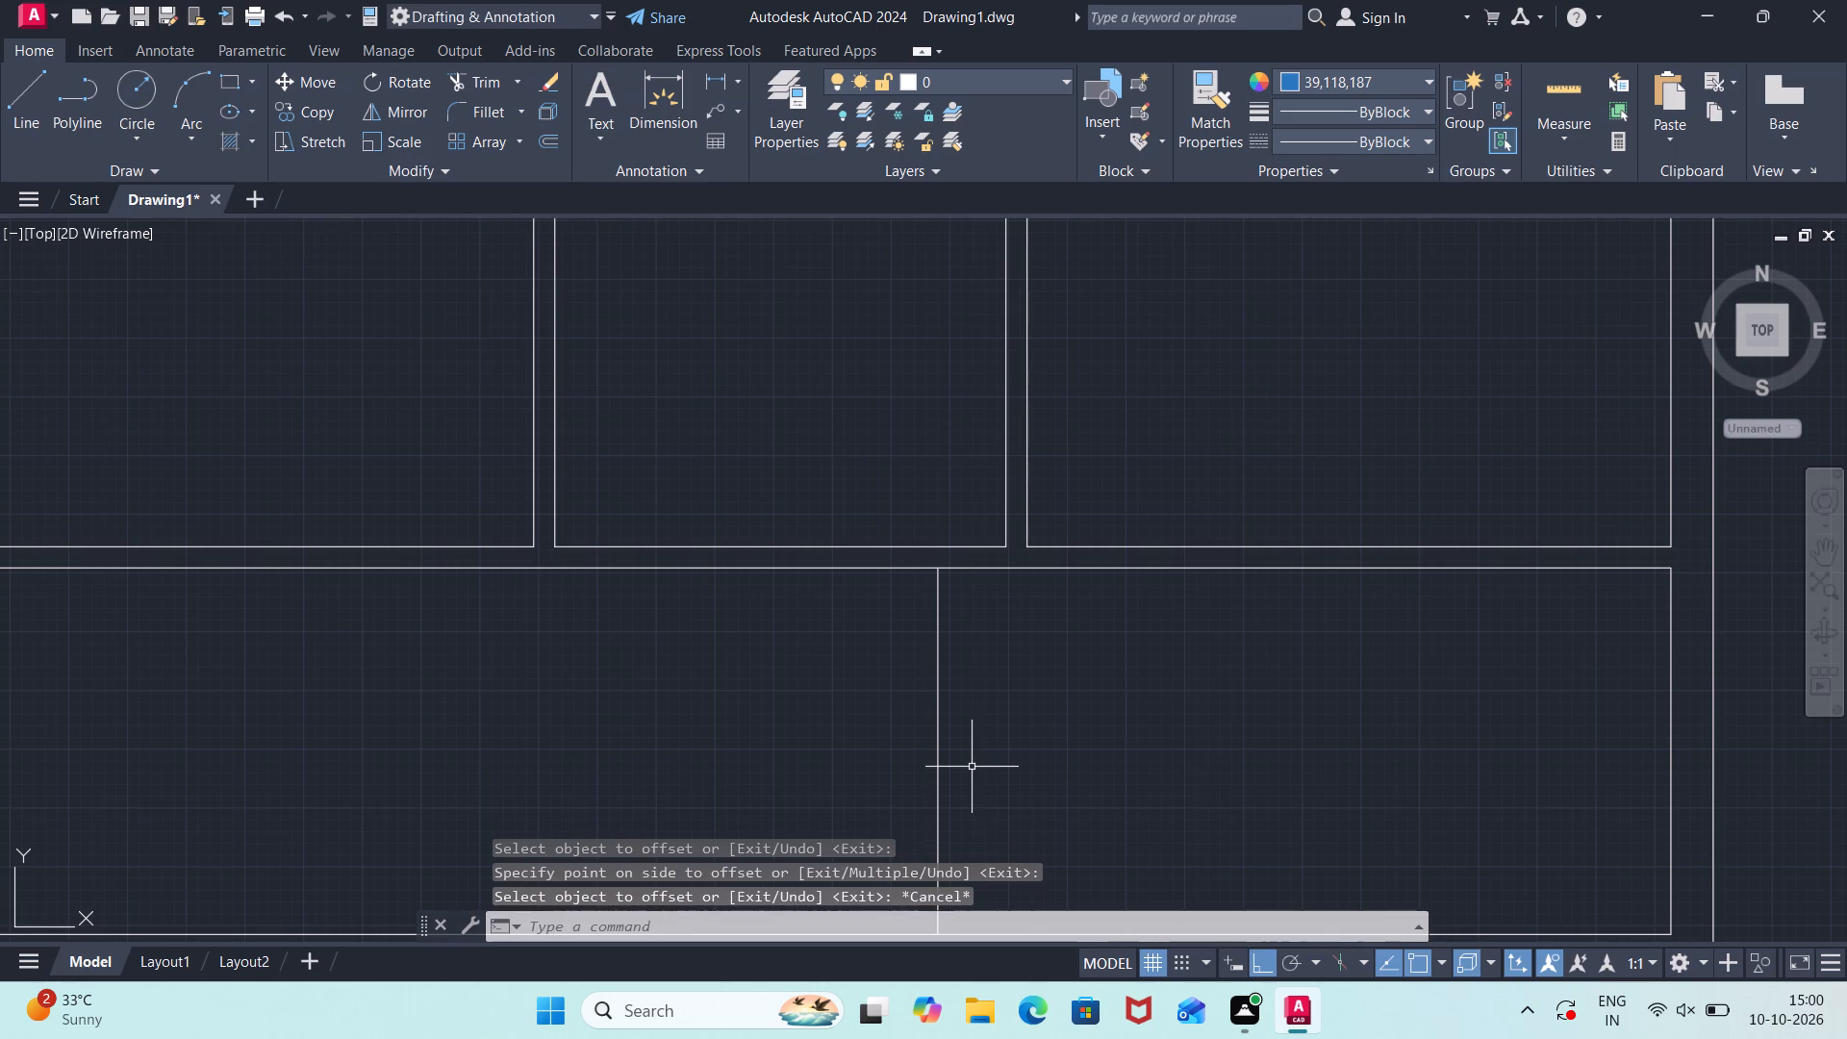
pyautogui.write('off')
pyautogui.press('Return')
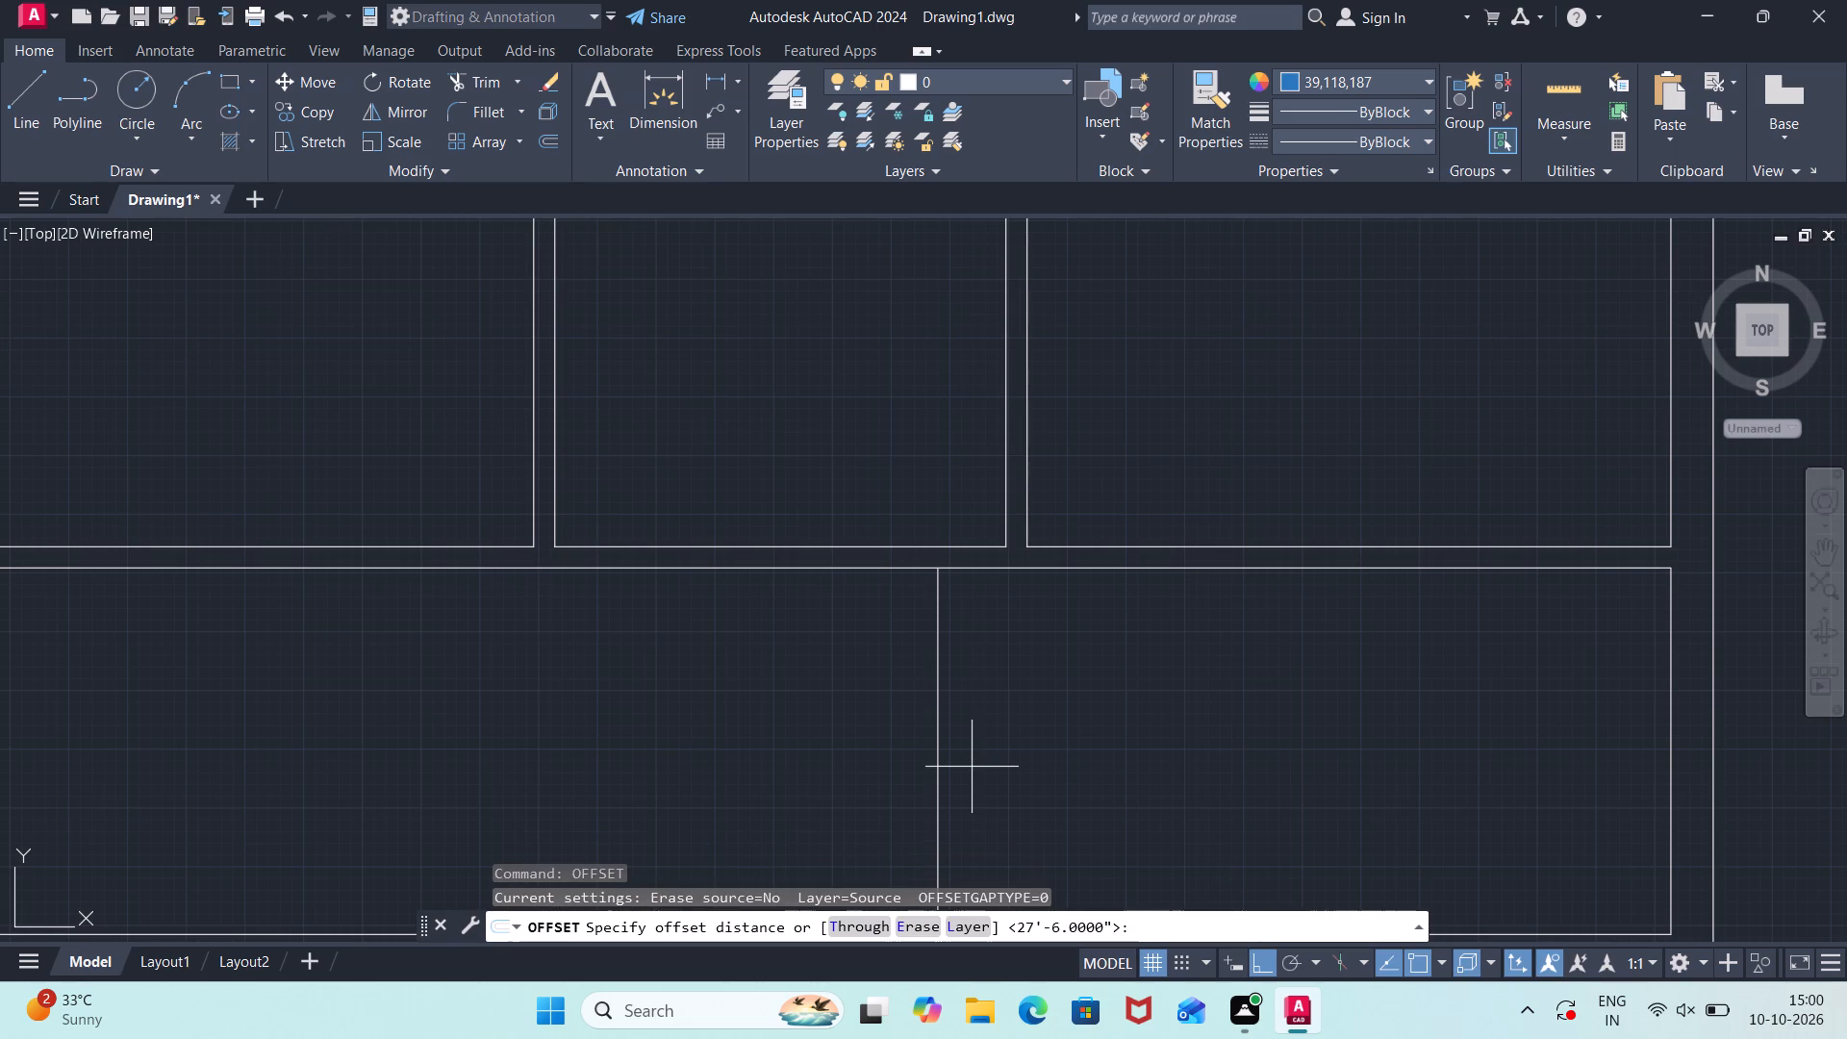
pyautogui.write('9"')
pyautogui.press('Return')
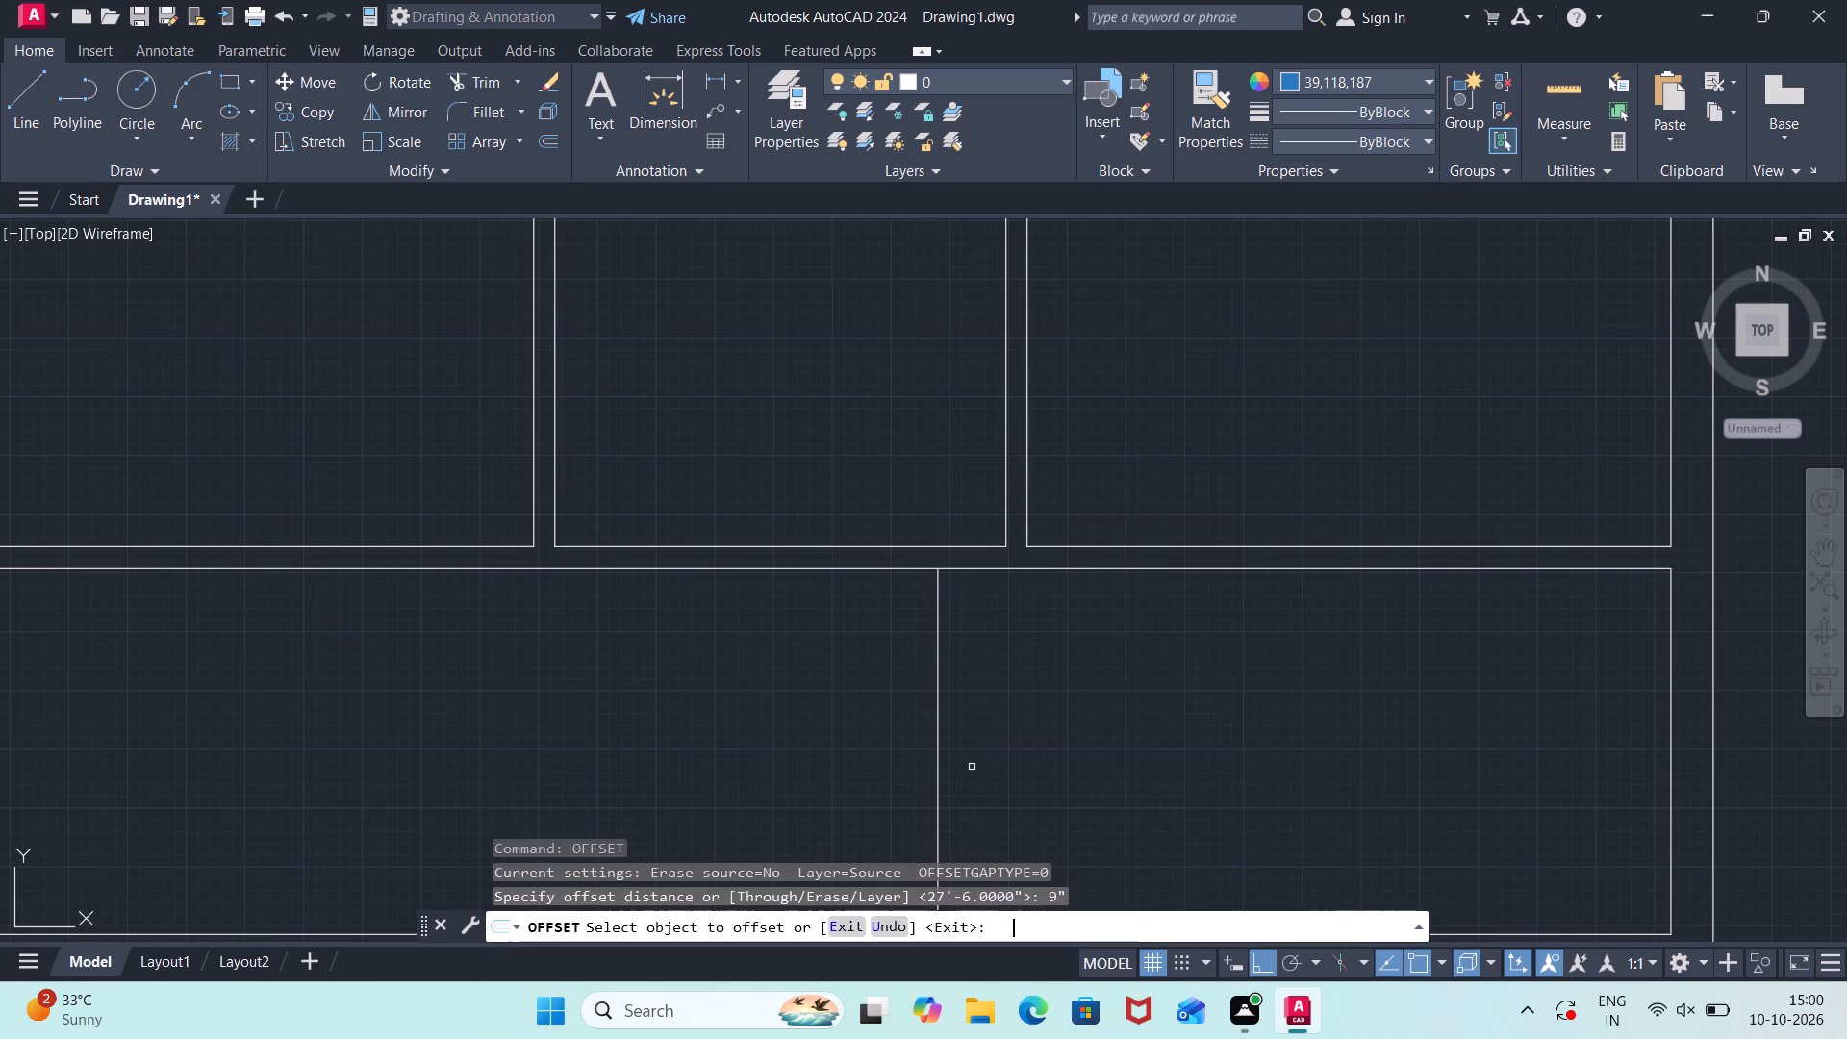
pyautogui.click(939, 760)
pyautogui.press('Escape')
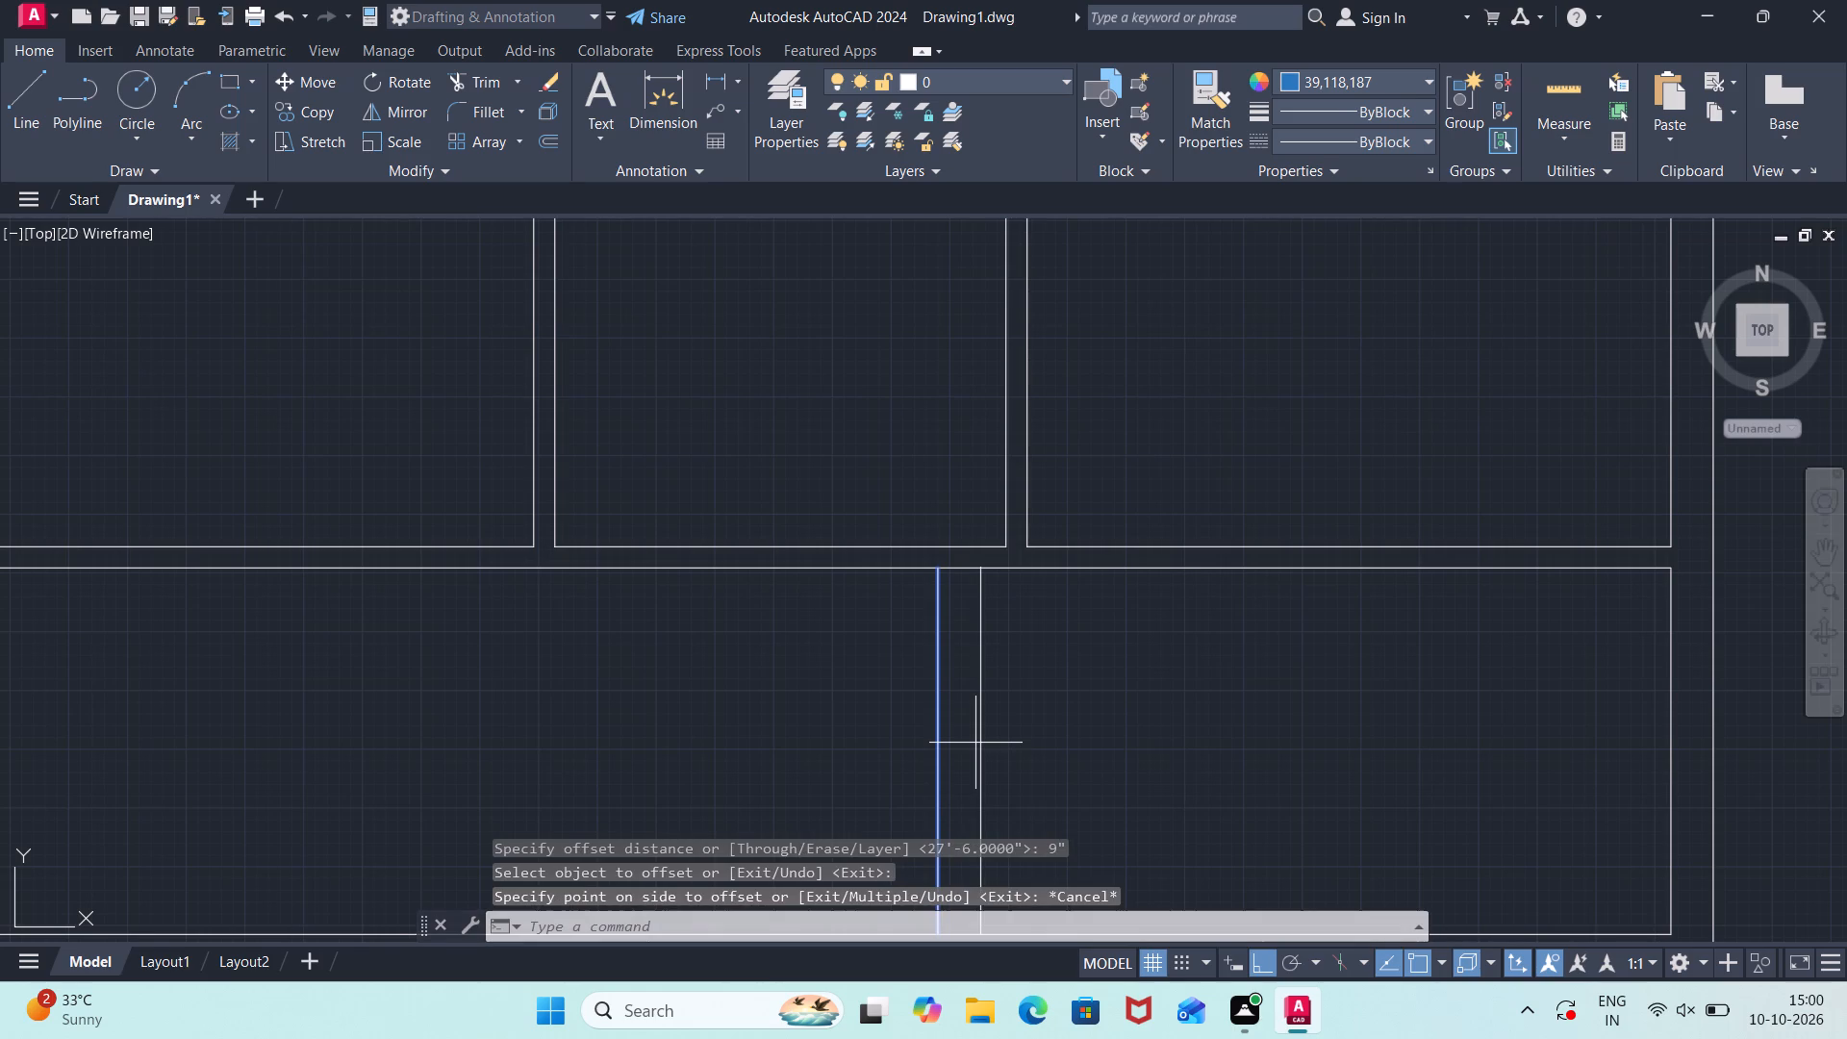
# Offset the new vertical line in the bottom room 10" toward the right outer wall.
pyautogui.press('space')
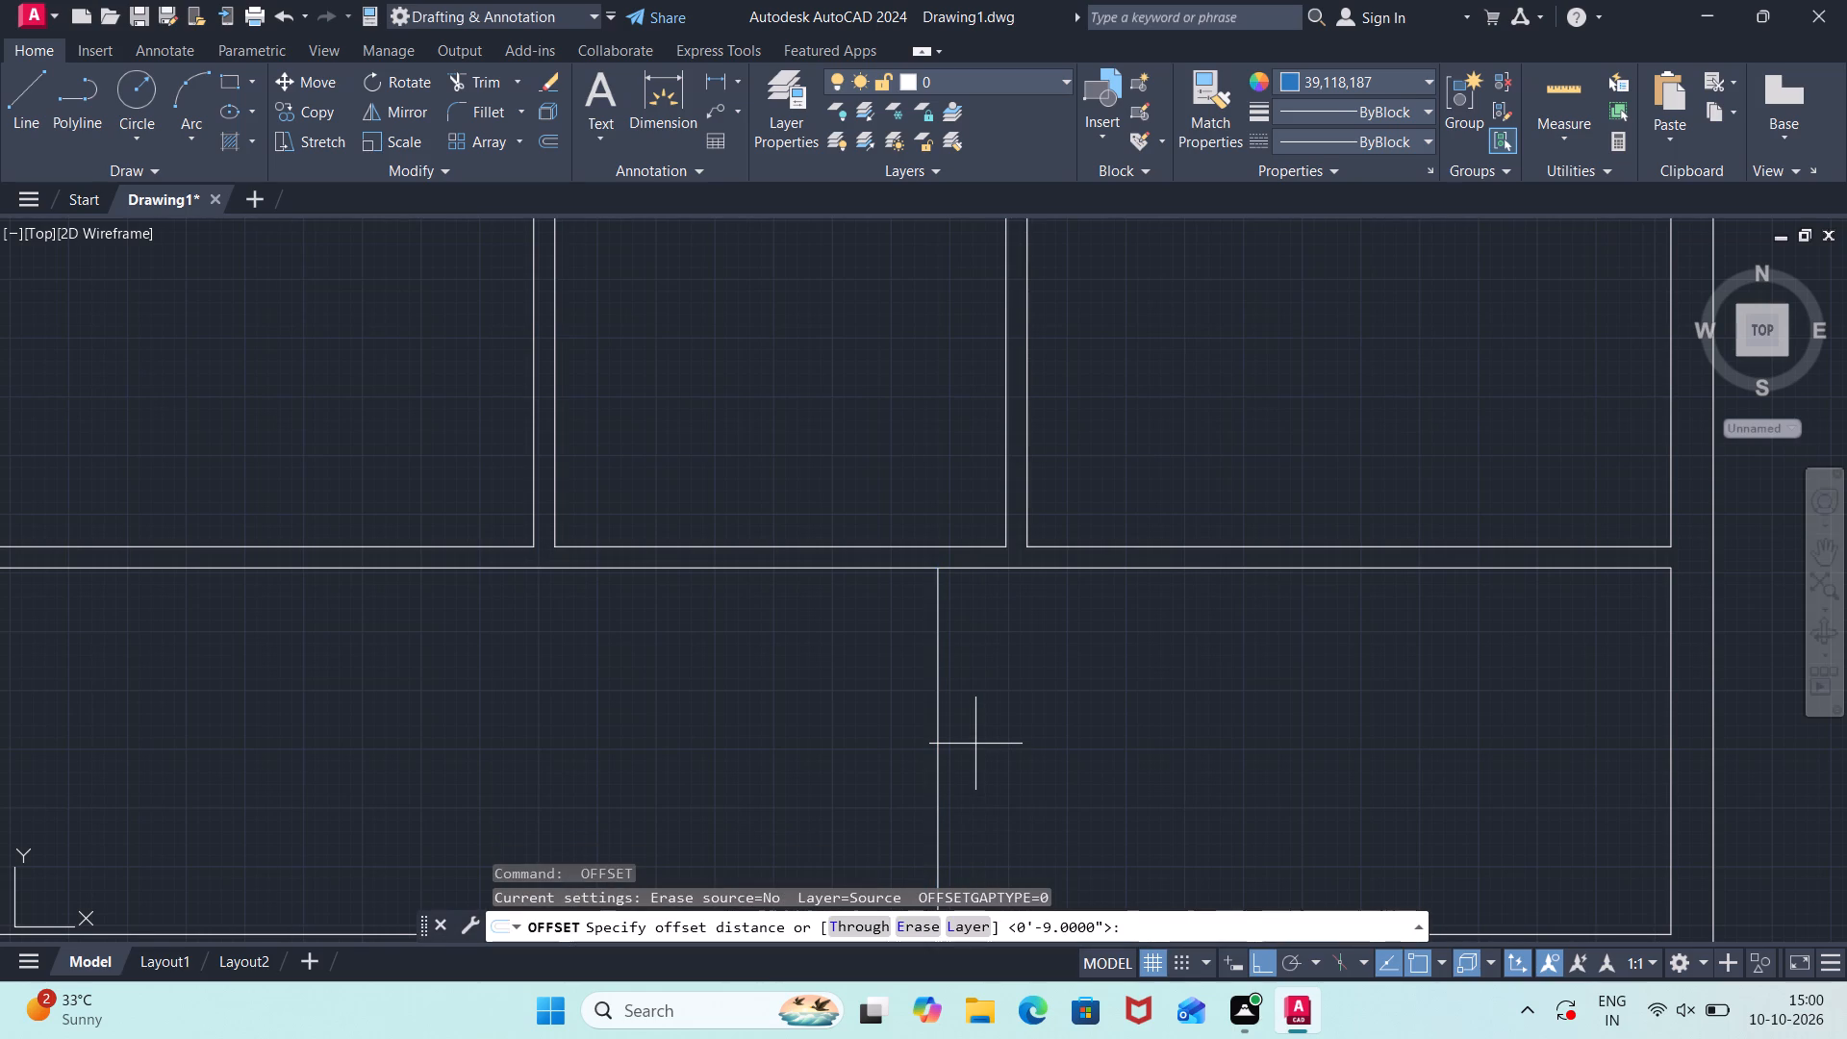
pyautogui.write('10"')
pyautogui.press('Return')
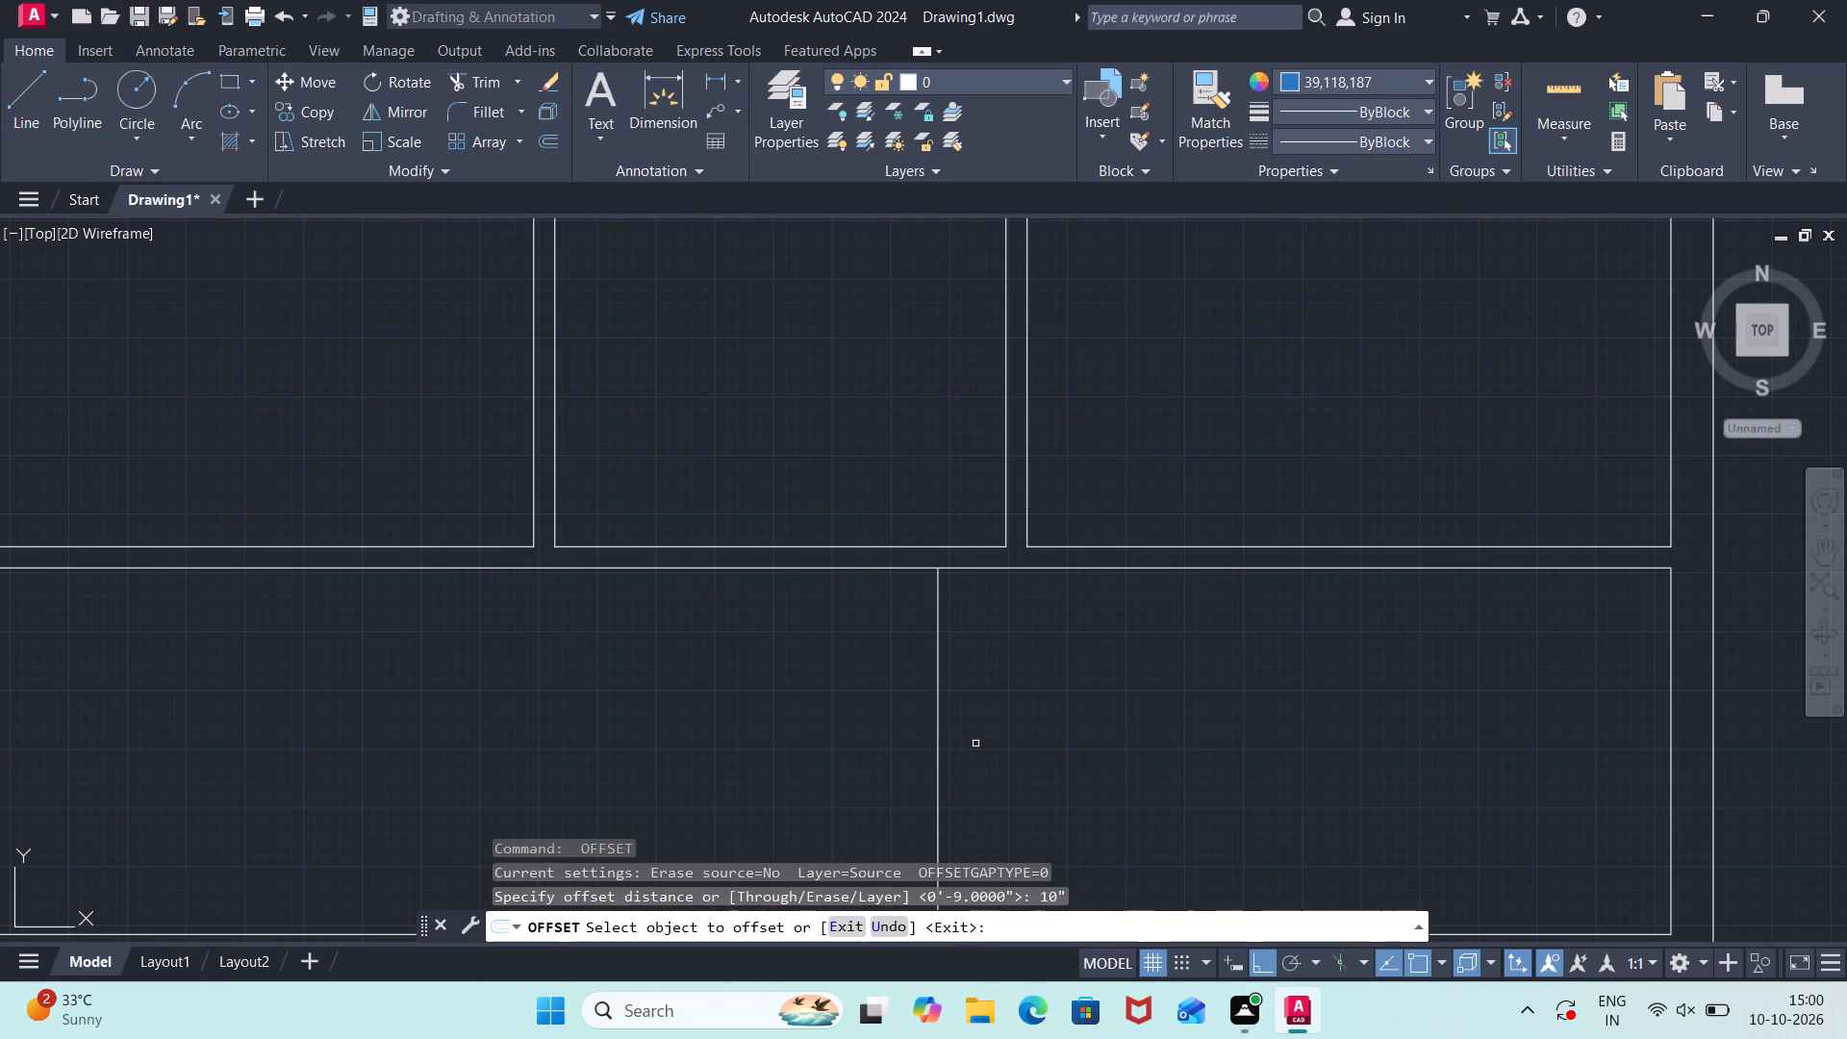
pyautogui.click(936, 780)
pyautogui.click(1003, 767)
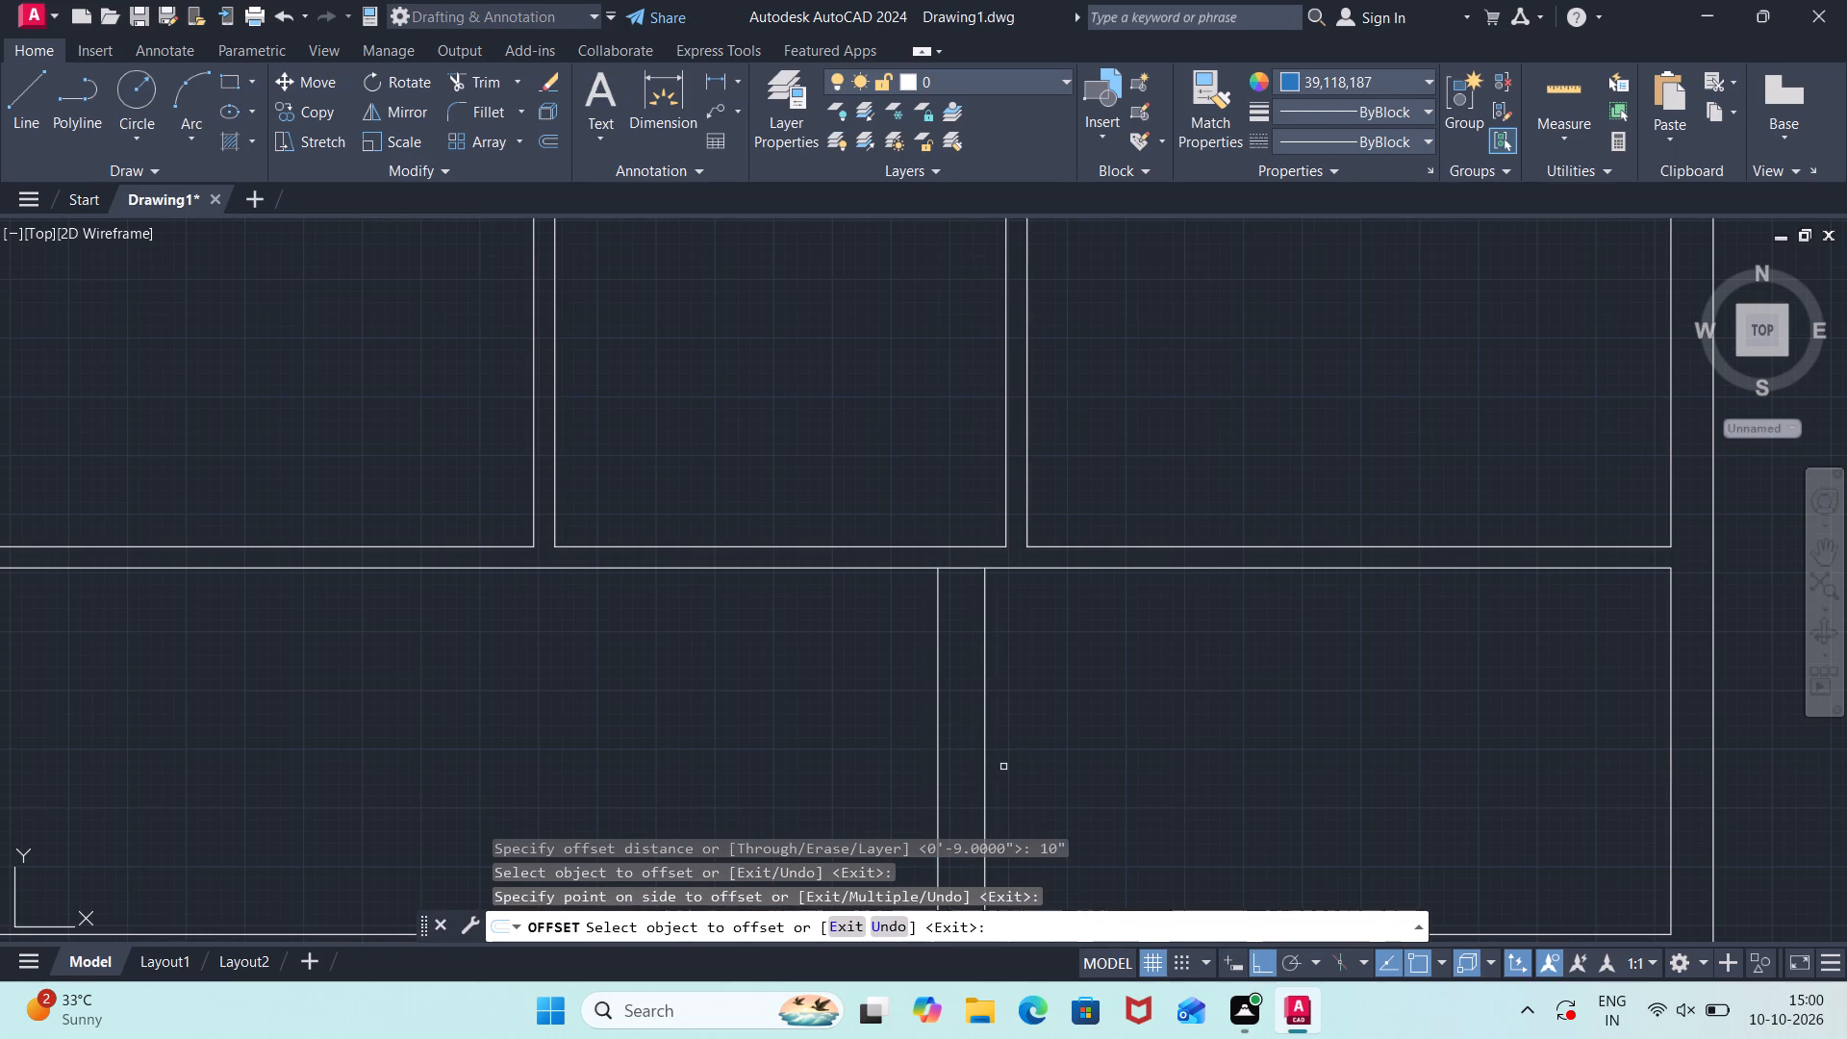
# Repeat the 10" offset toward the right outer wall, each from the newest vertical line, adding six more lines in the bottom room.
pyautogui.click(989, 780)
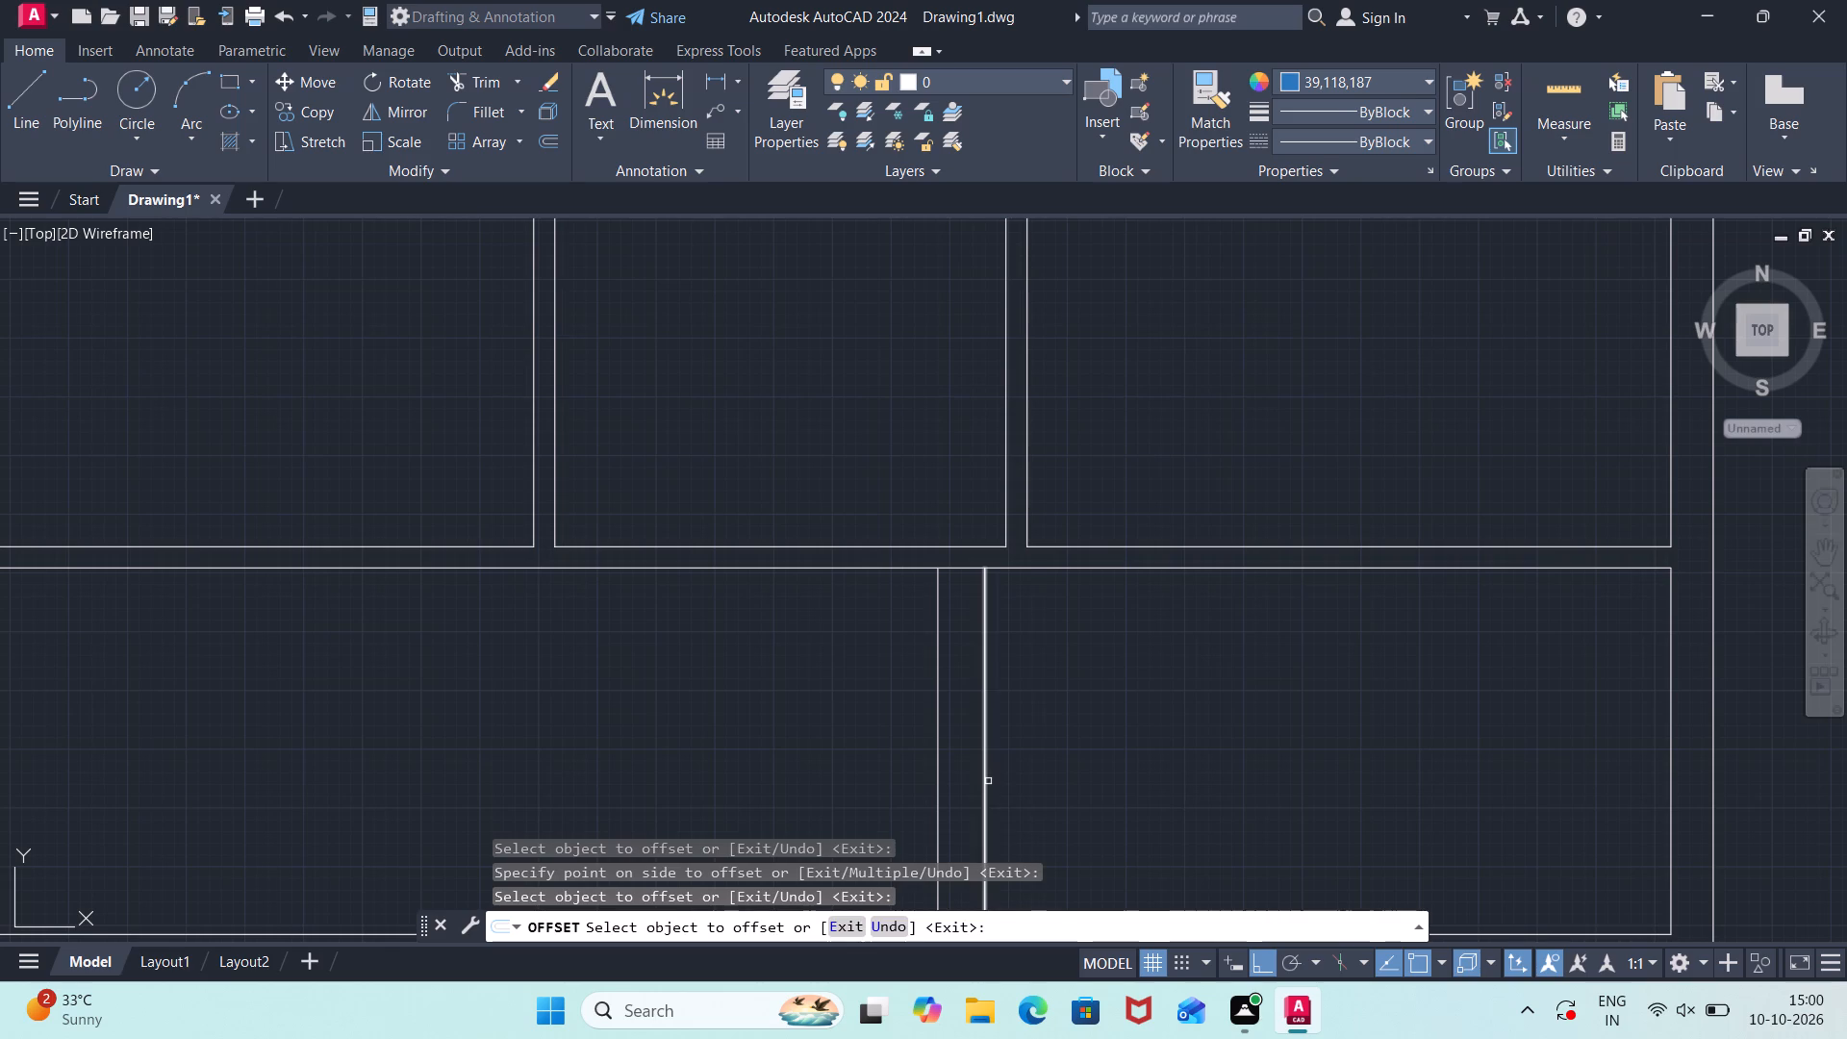
pyautogui.click(988, 781)
pyautogui.click(1044, 773)
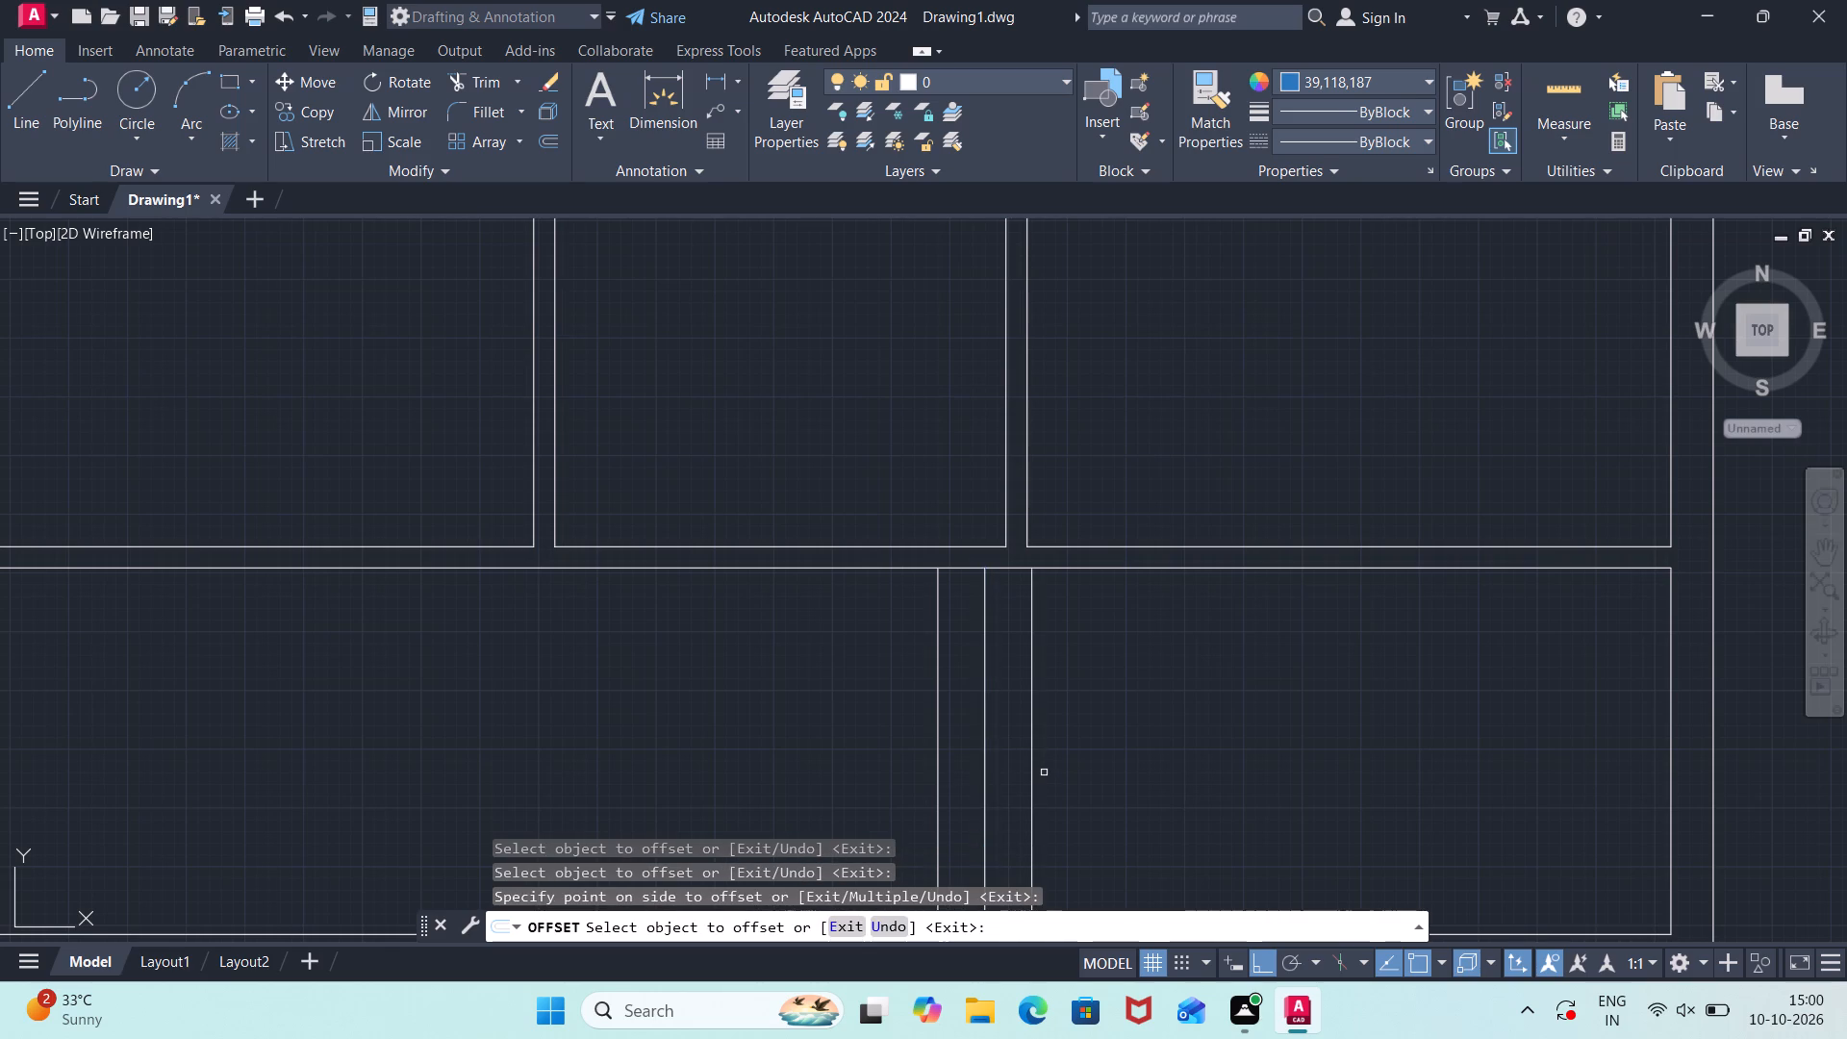
pyautogui.click(1032, 766)
pyautogui.click(1169, 742)
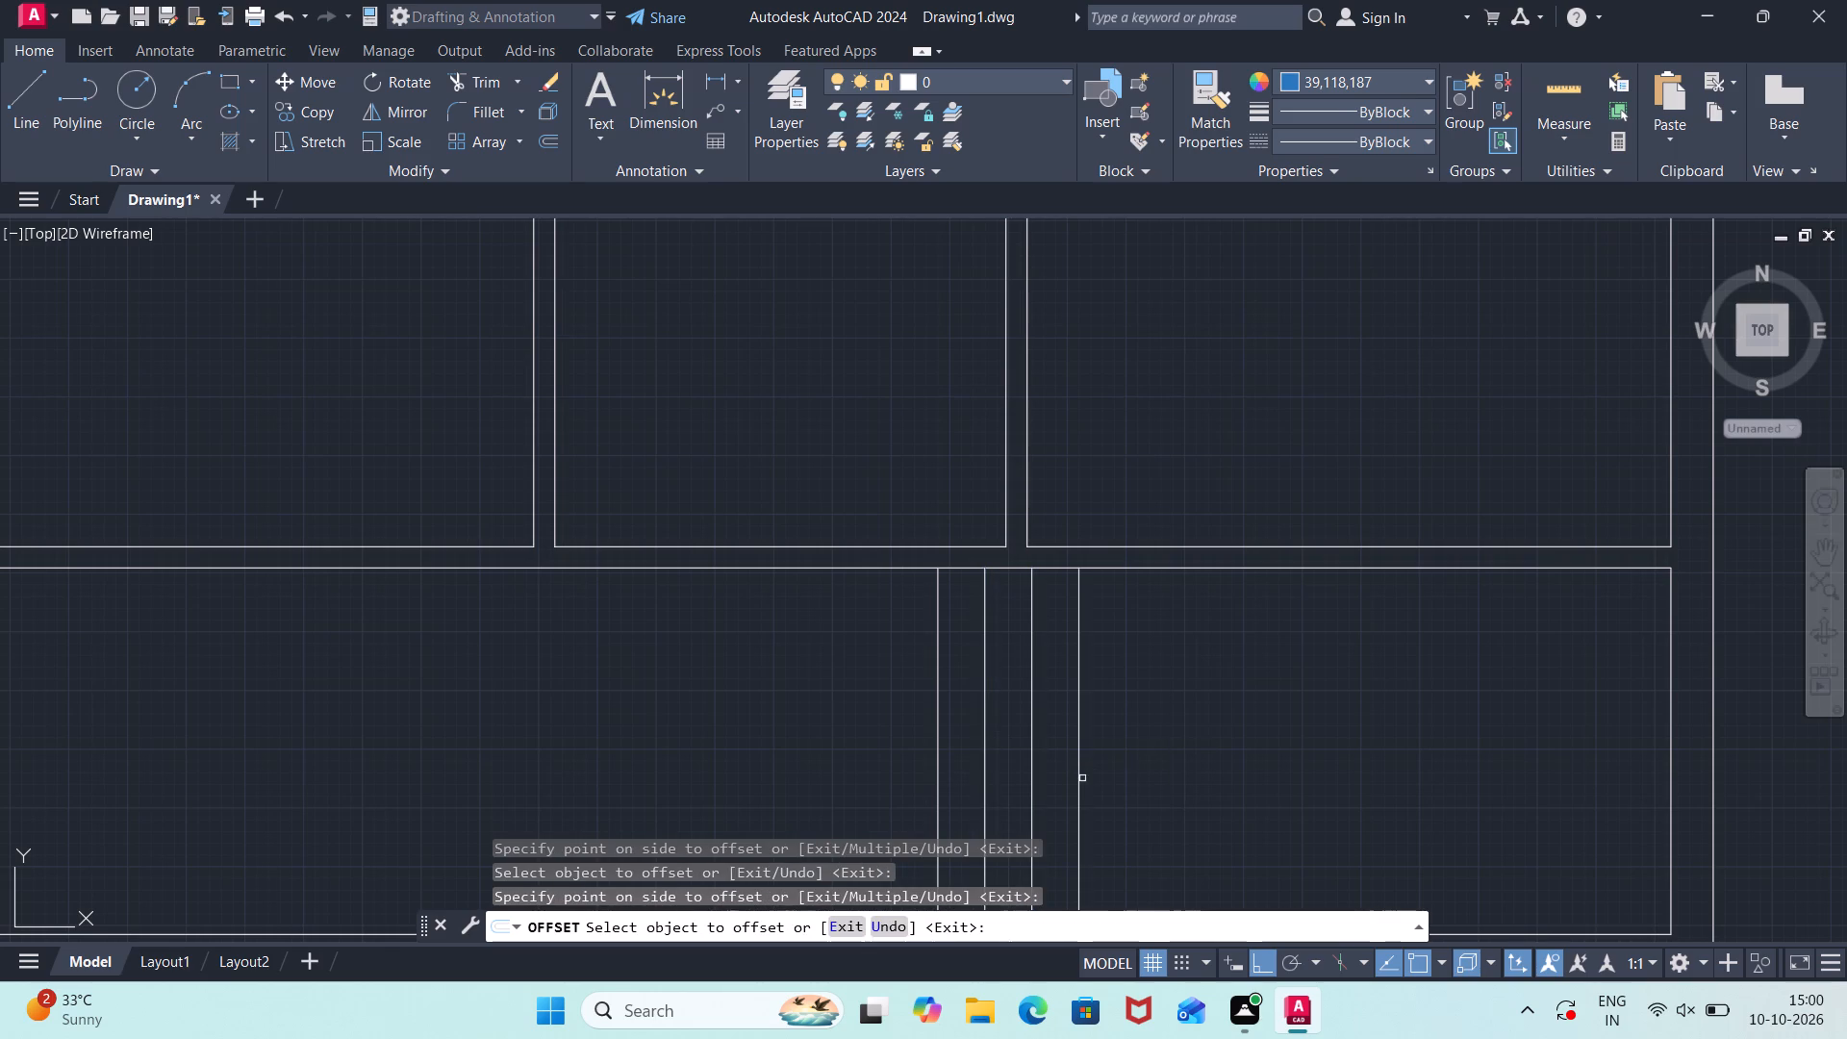
pyautogui.click(1082, 778)
pyautogui.click(1215, 755)
pyautogui.click(1125, 790)
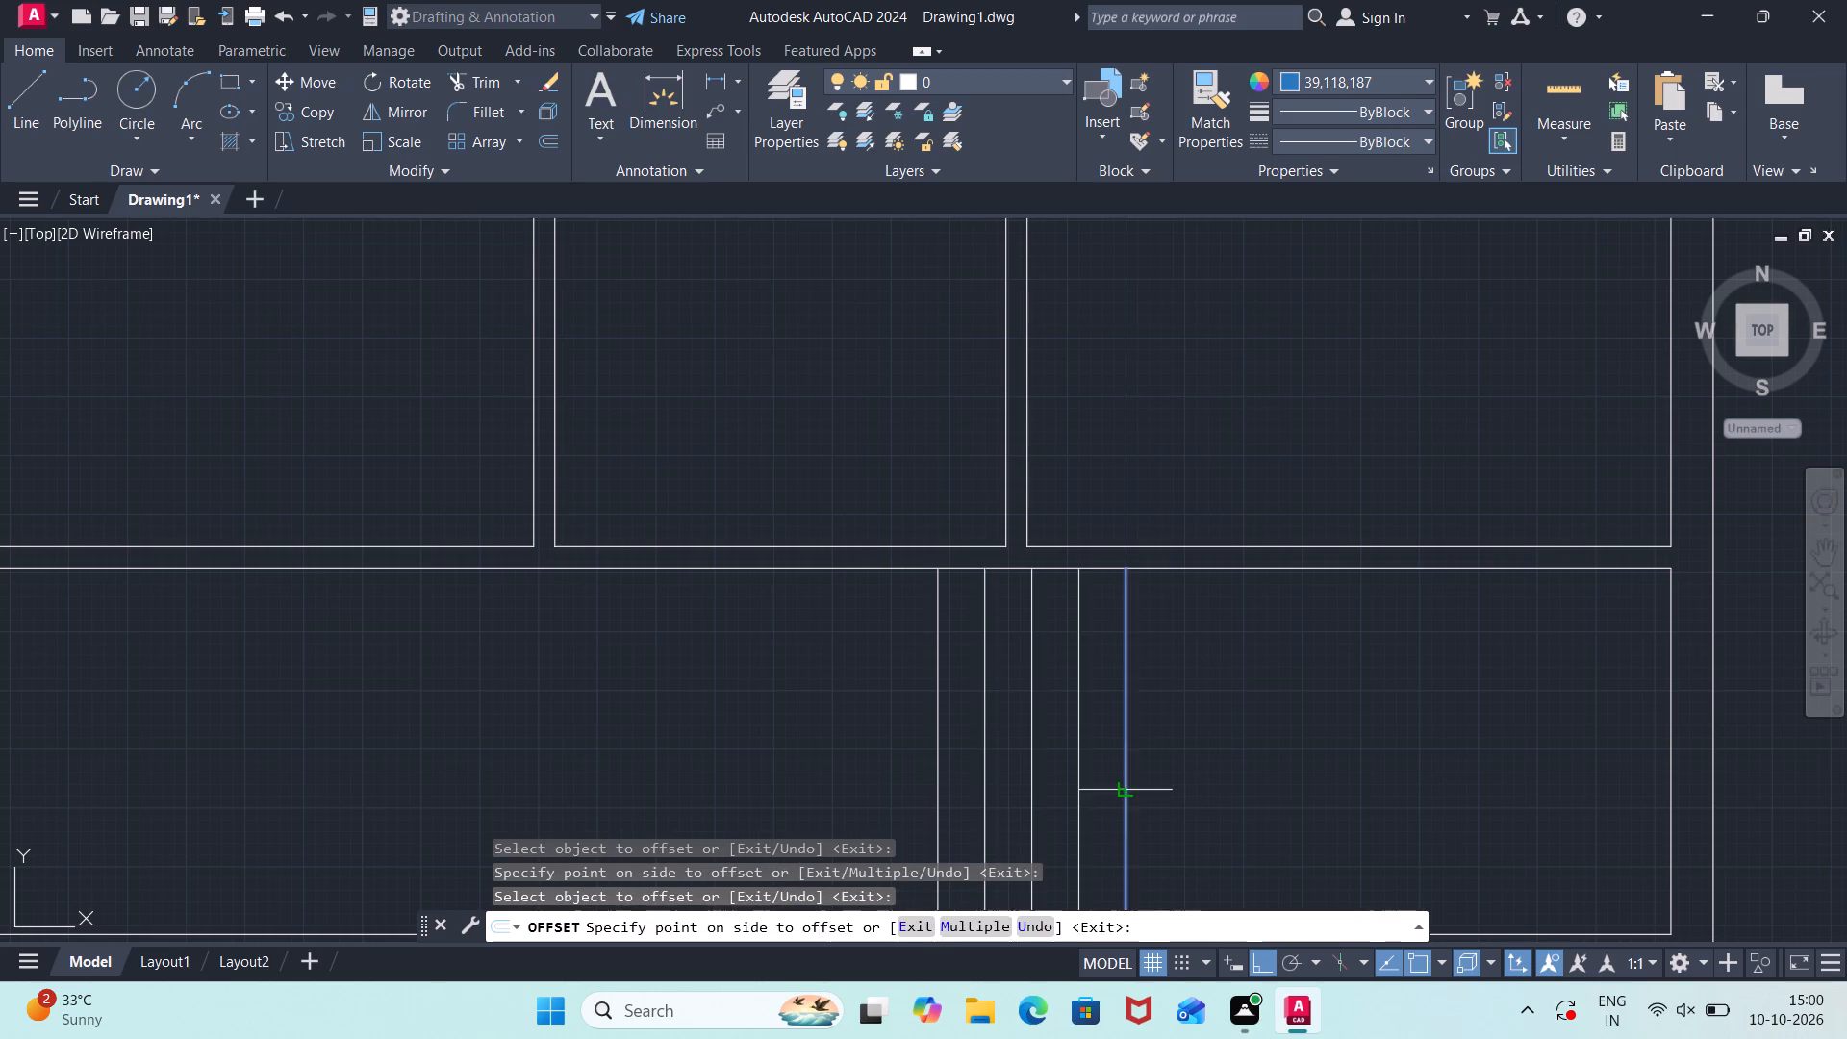
pyautogui.click(1233, 773)
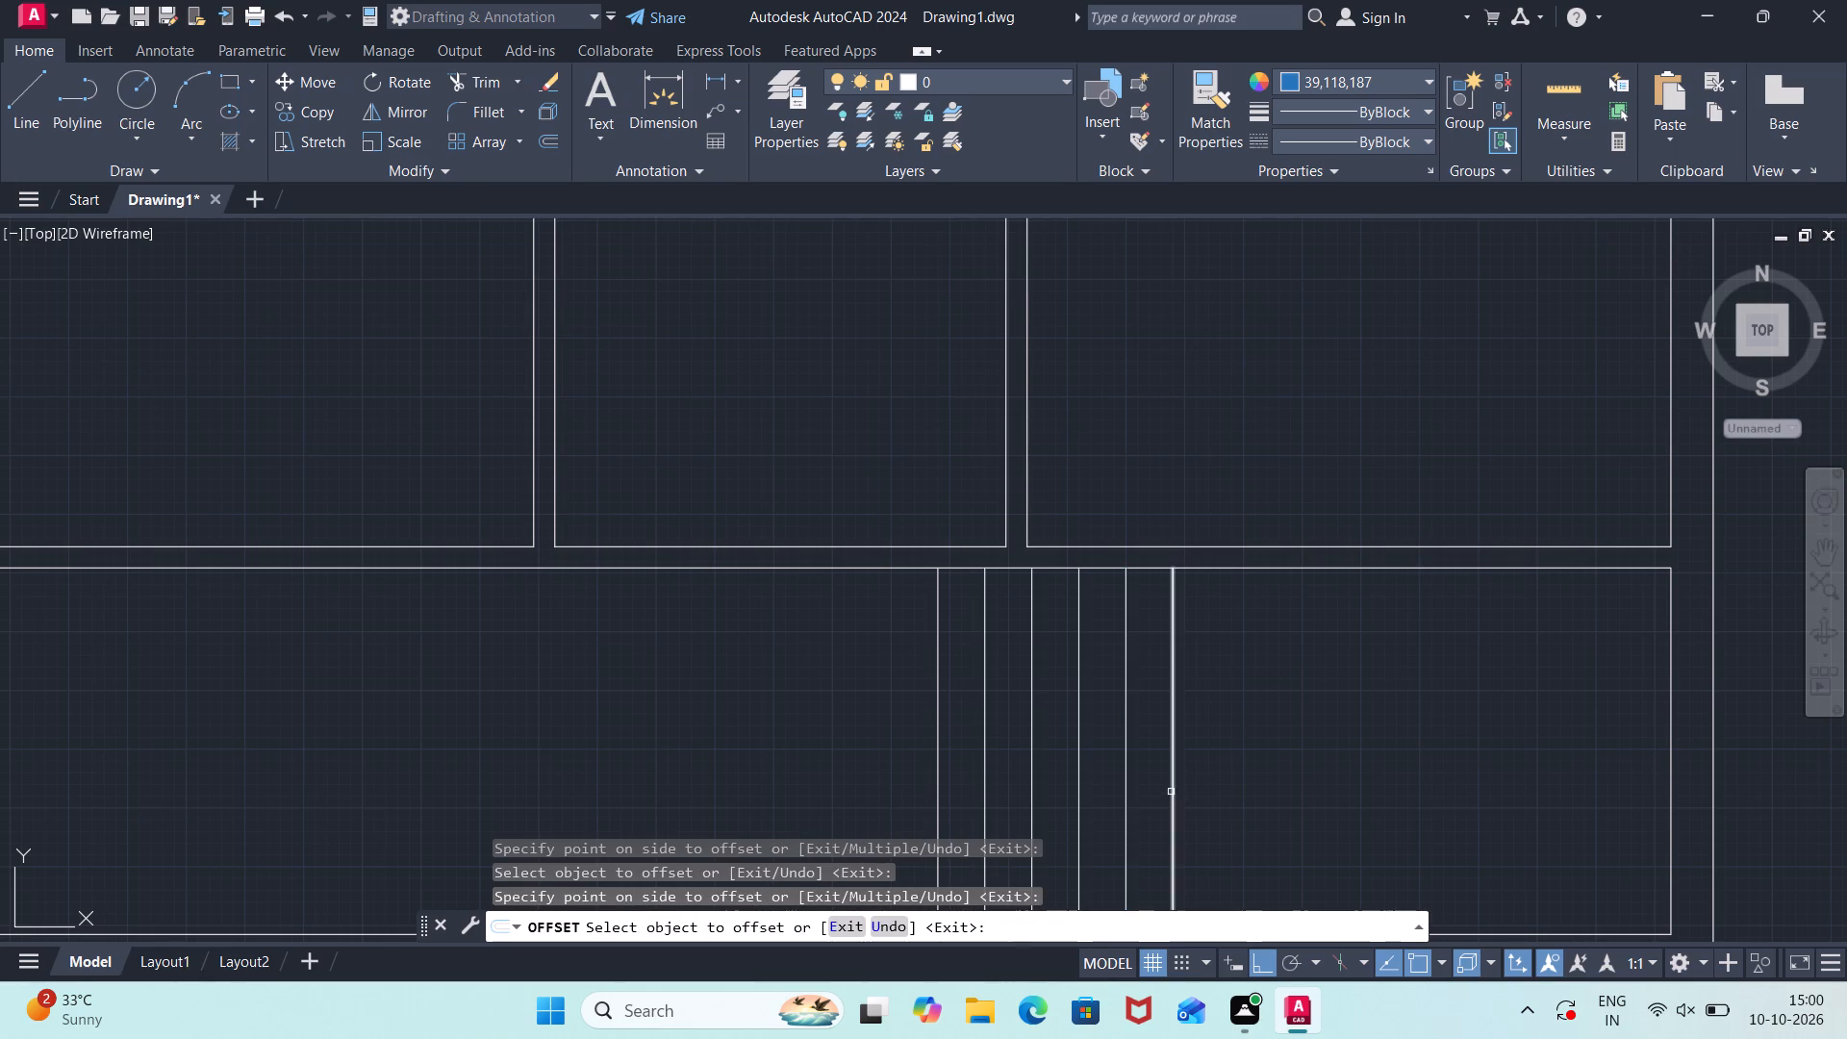
pyautogui.click(1172, 792)
pyautogui.click(1229, 770)
pyautogui.click(1222, 775)
pyautogui.moveTo(1275, 764); pyautogui.dragTo(1293, 761)
# Continue the successive 10" offsets toward the right outer wall, adding five more vertical tread lines in the bottom room.
pyautogui.click(1260, 783)
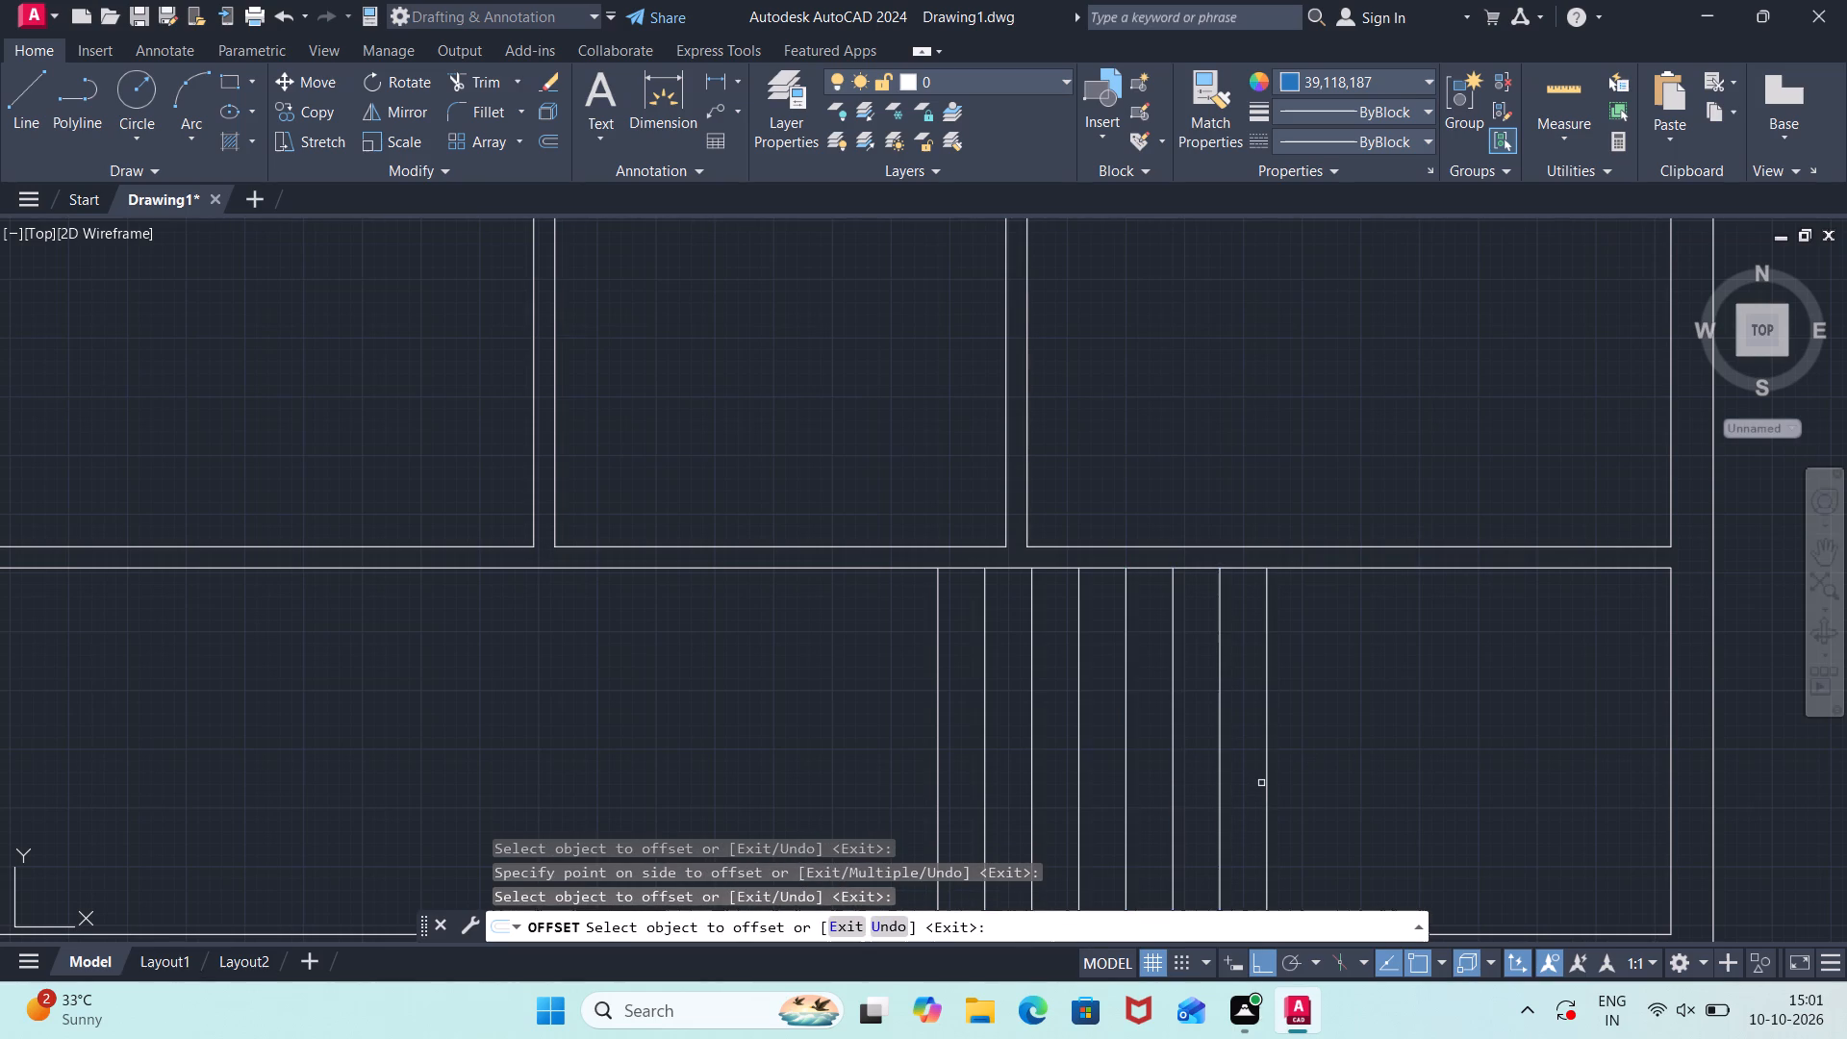
pyautogui.click(1264, 778)
pyautogui.click(1315, 759)
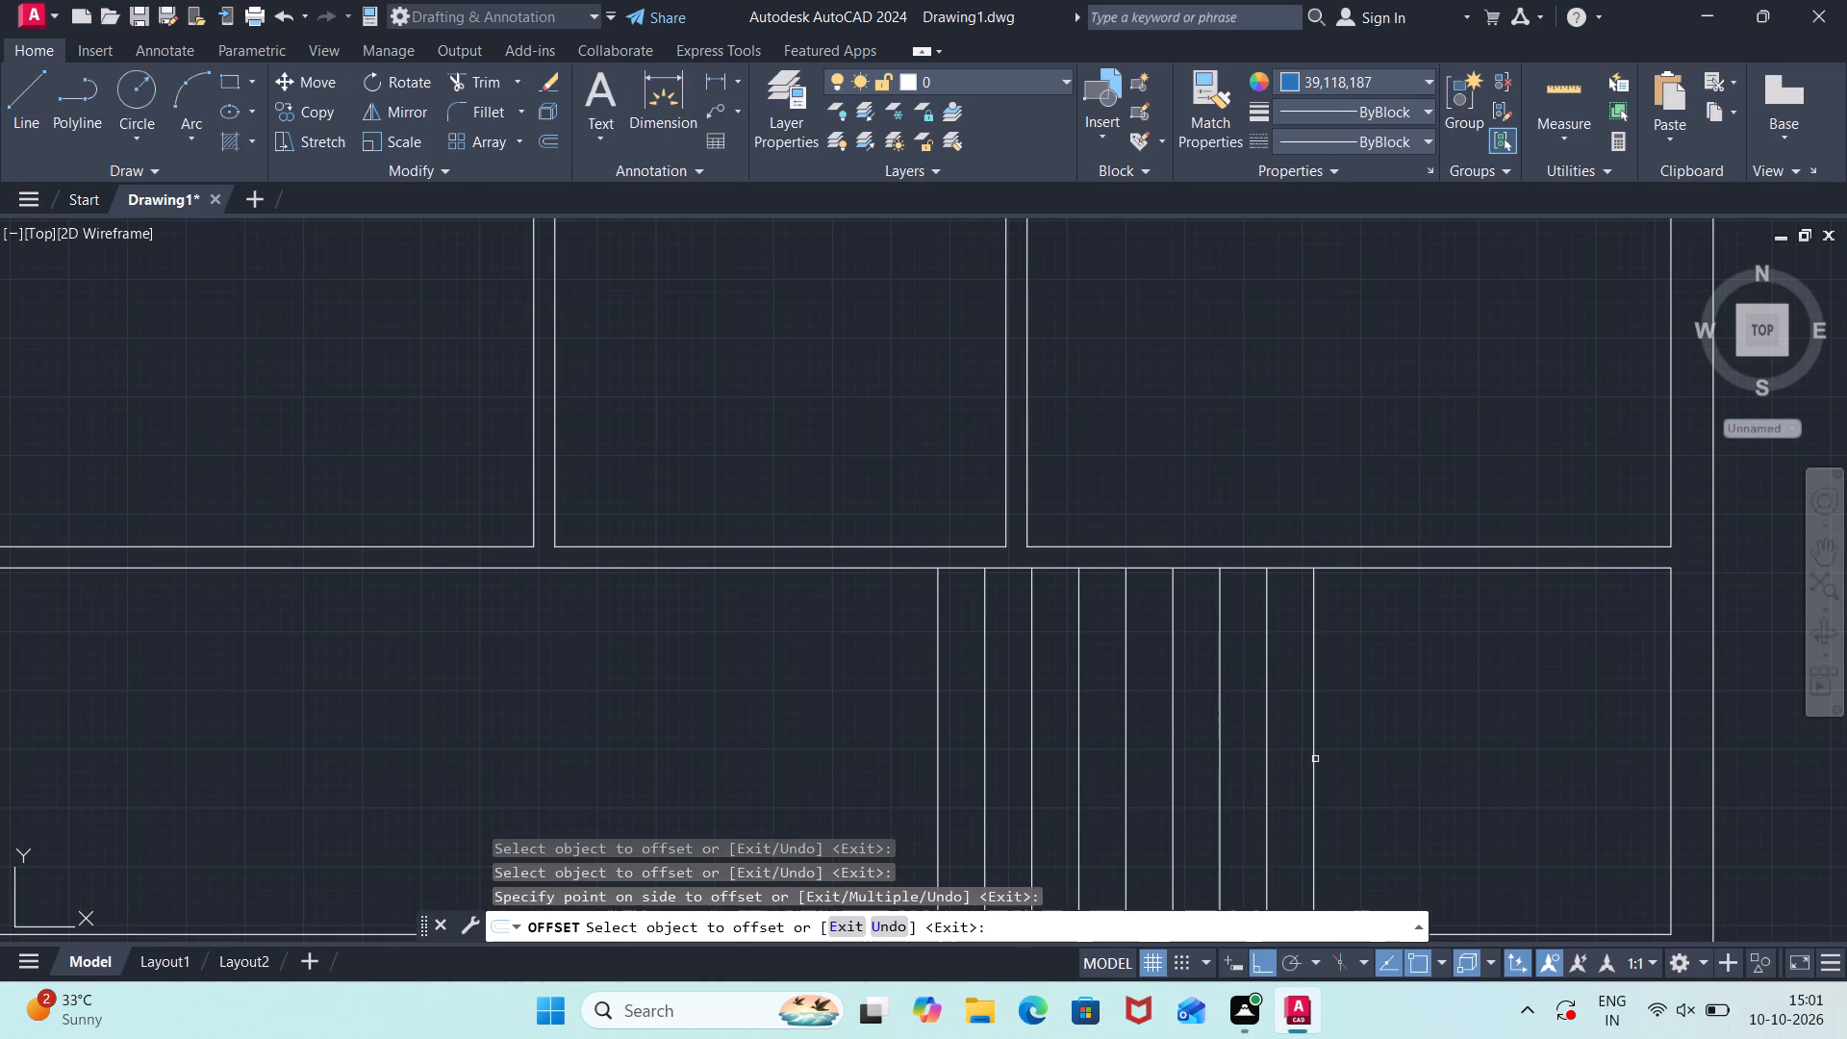
pyautogui.click(1315, 759)
pyautogui.click(1400, 738)
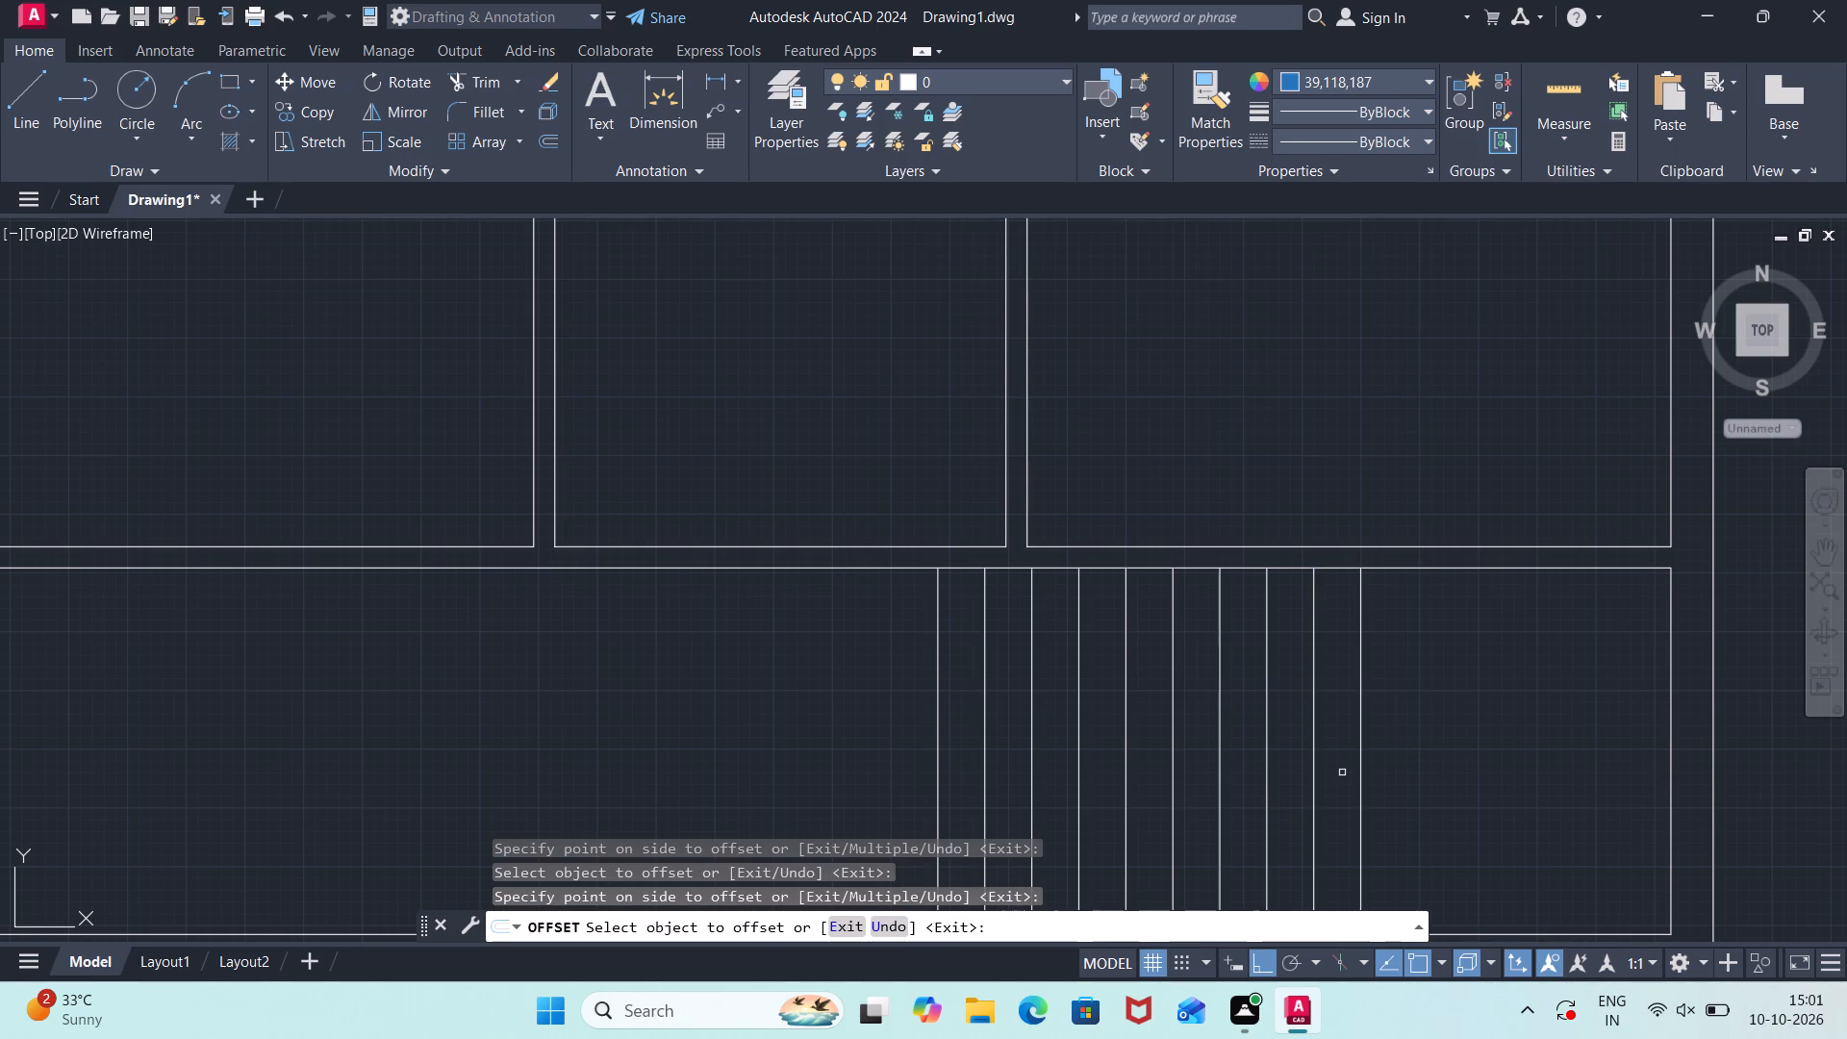
pyautogui.click(1363, 755)
pyautogui.click(1468, 732)
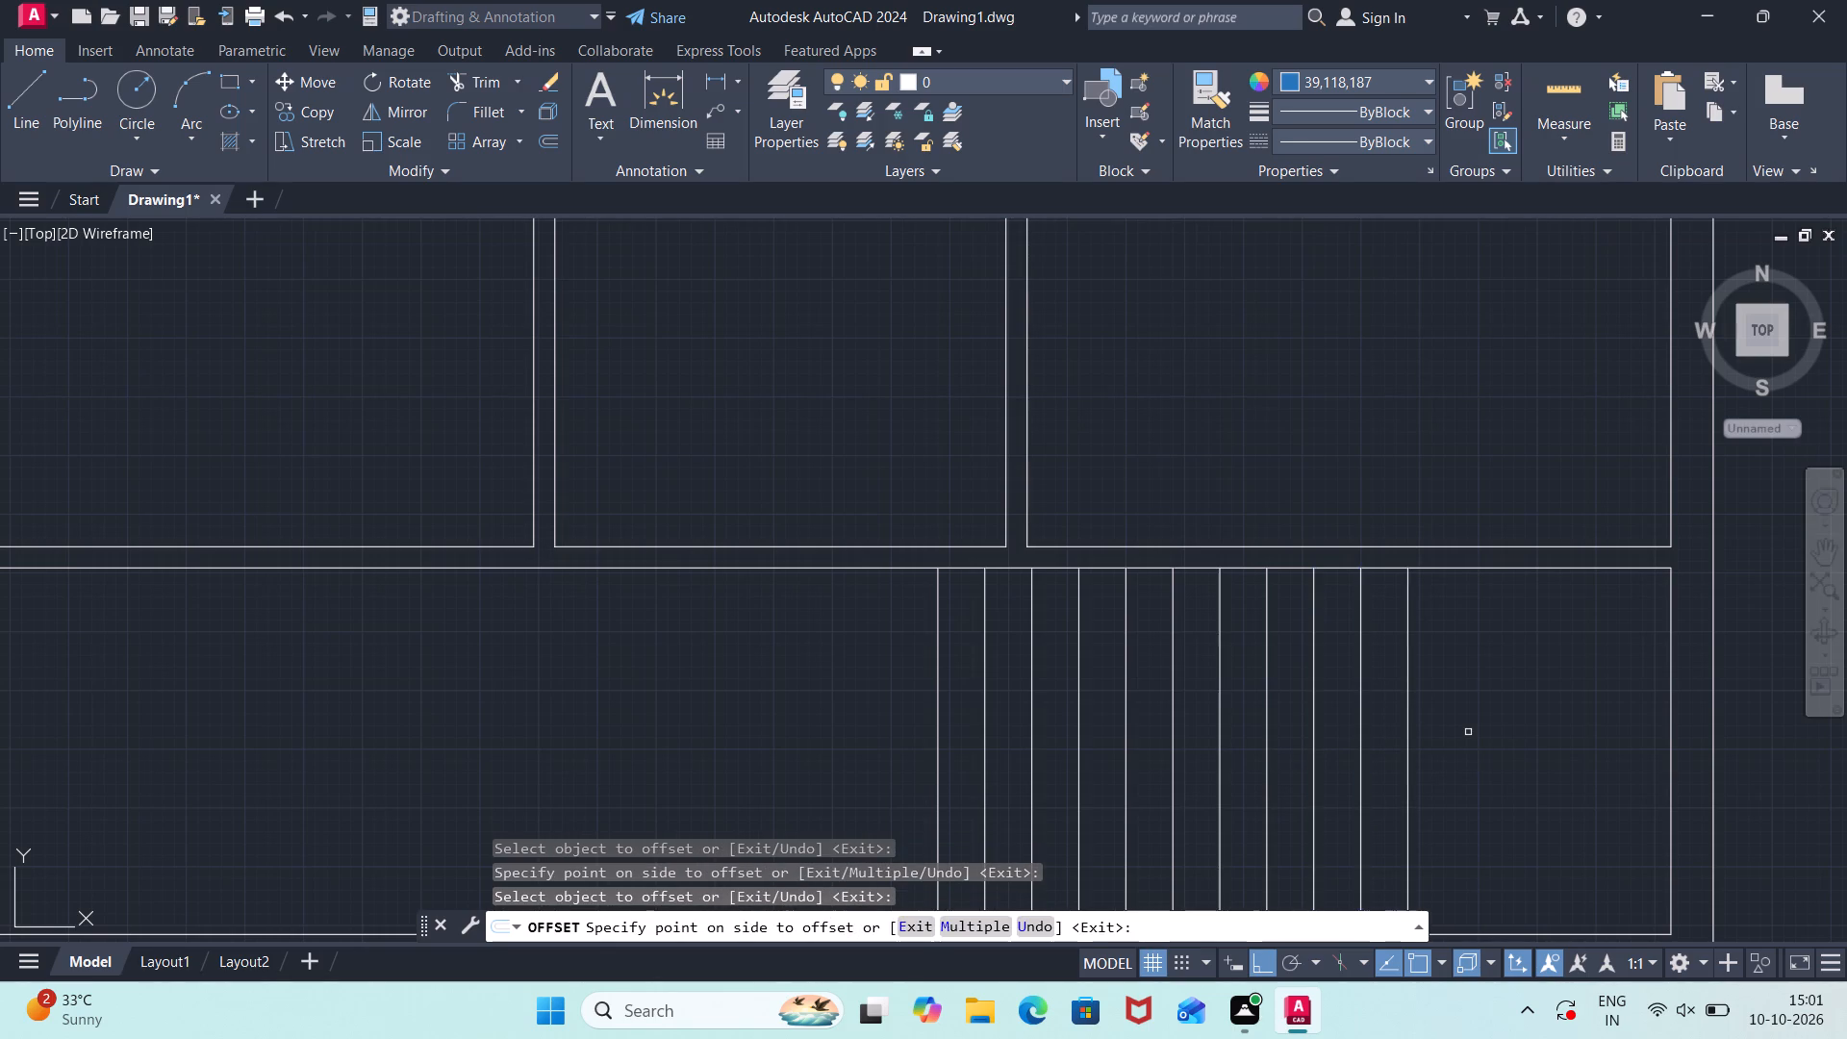
pyautogui.click(1410, 766)
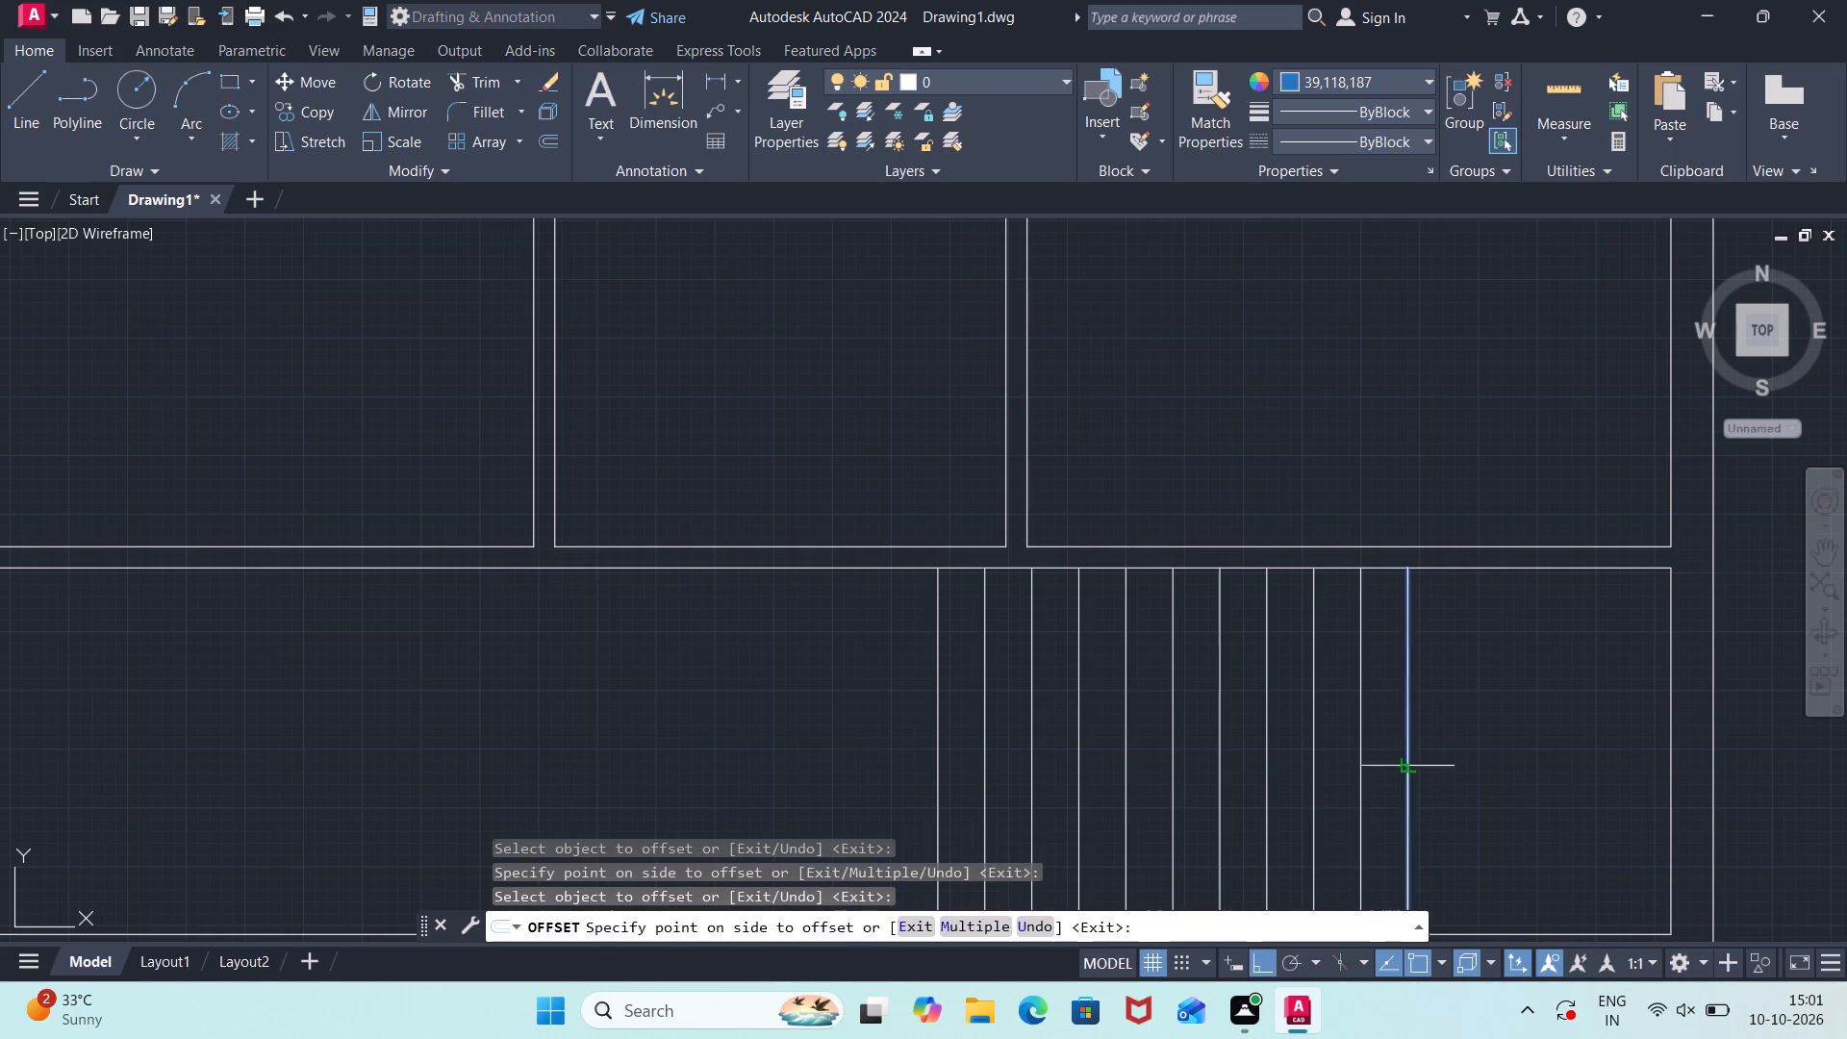
pyautogui.click(1514, 746)
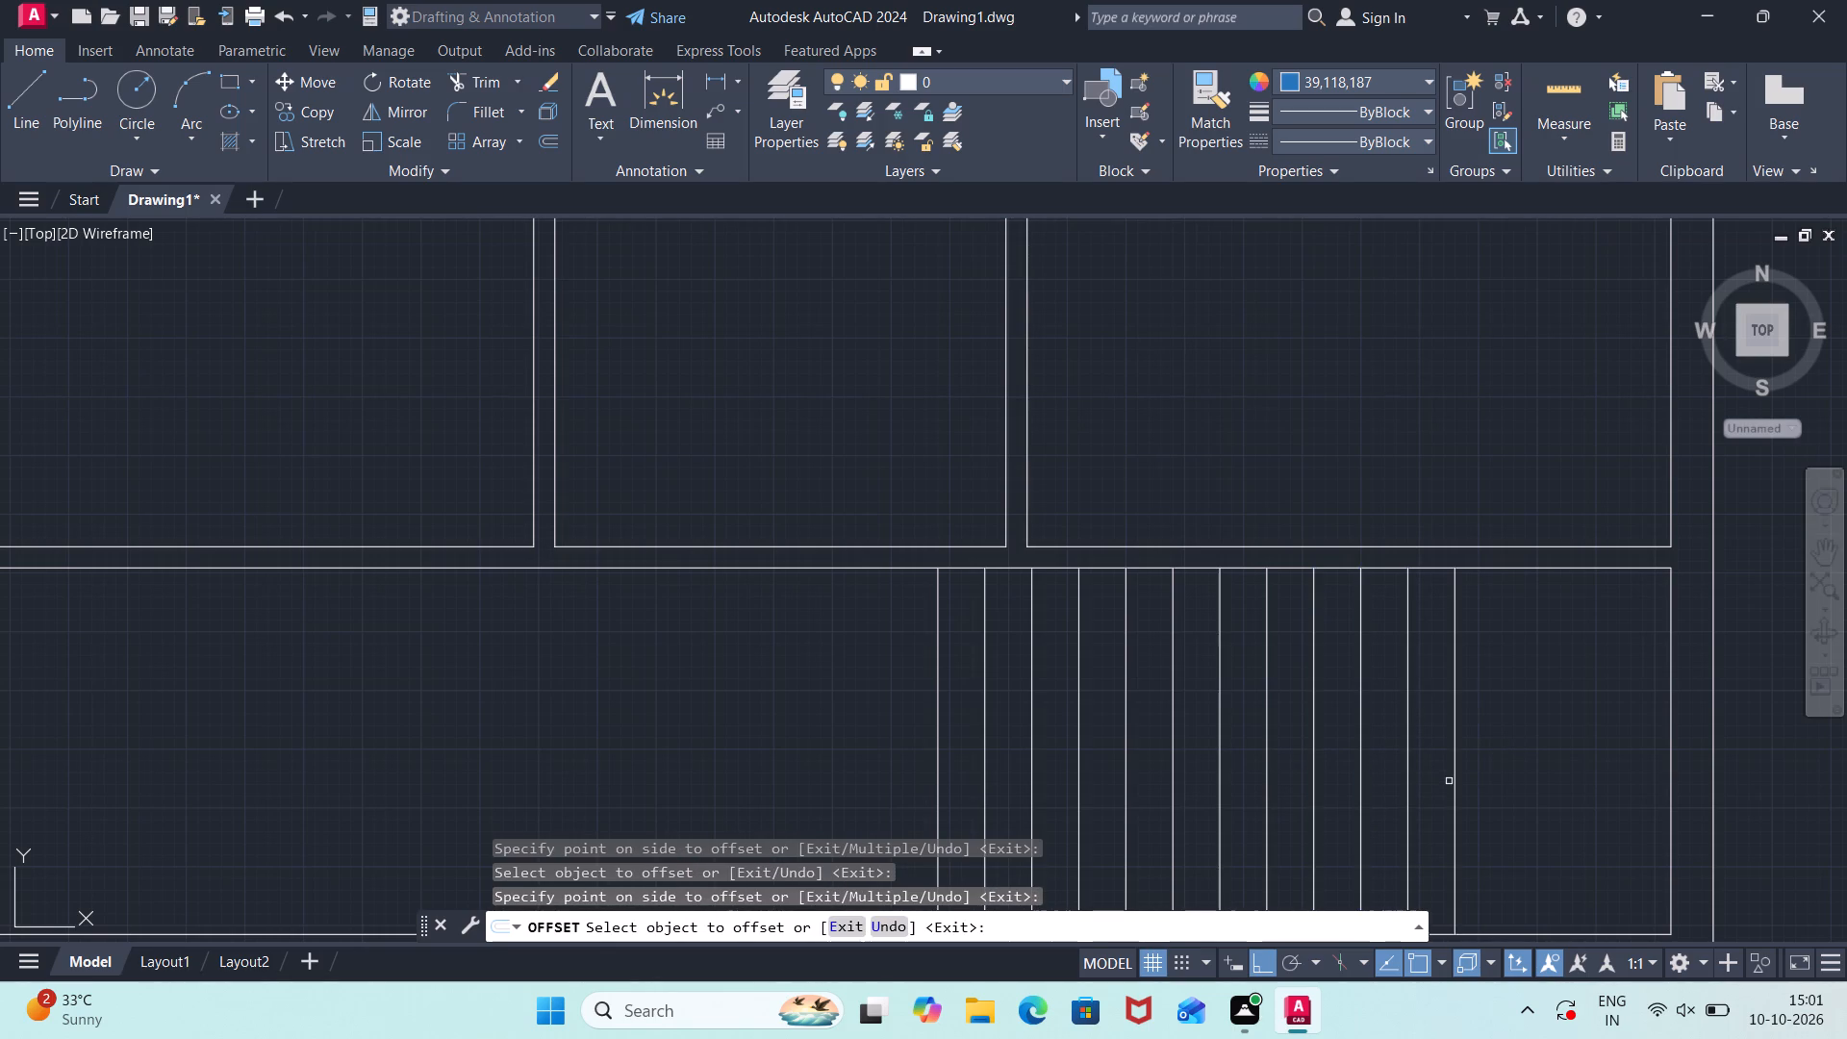
pyautogui.click(1450, 773)
pyautogui.click(1452, 768)
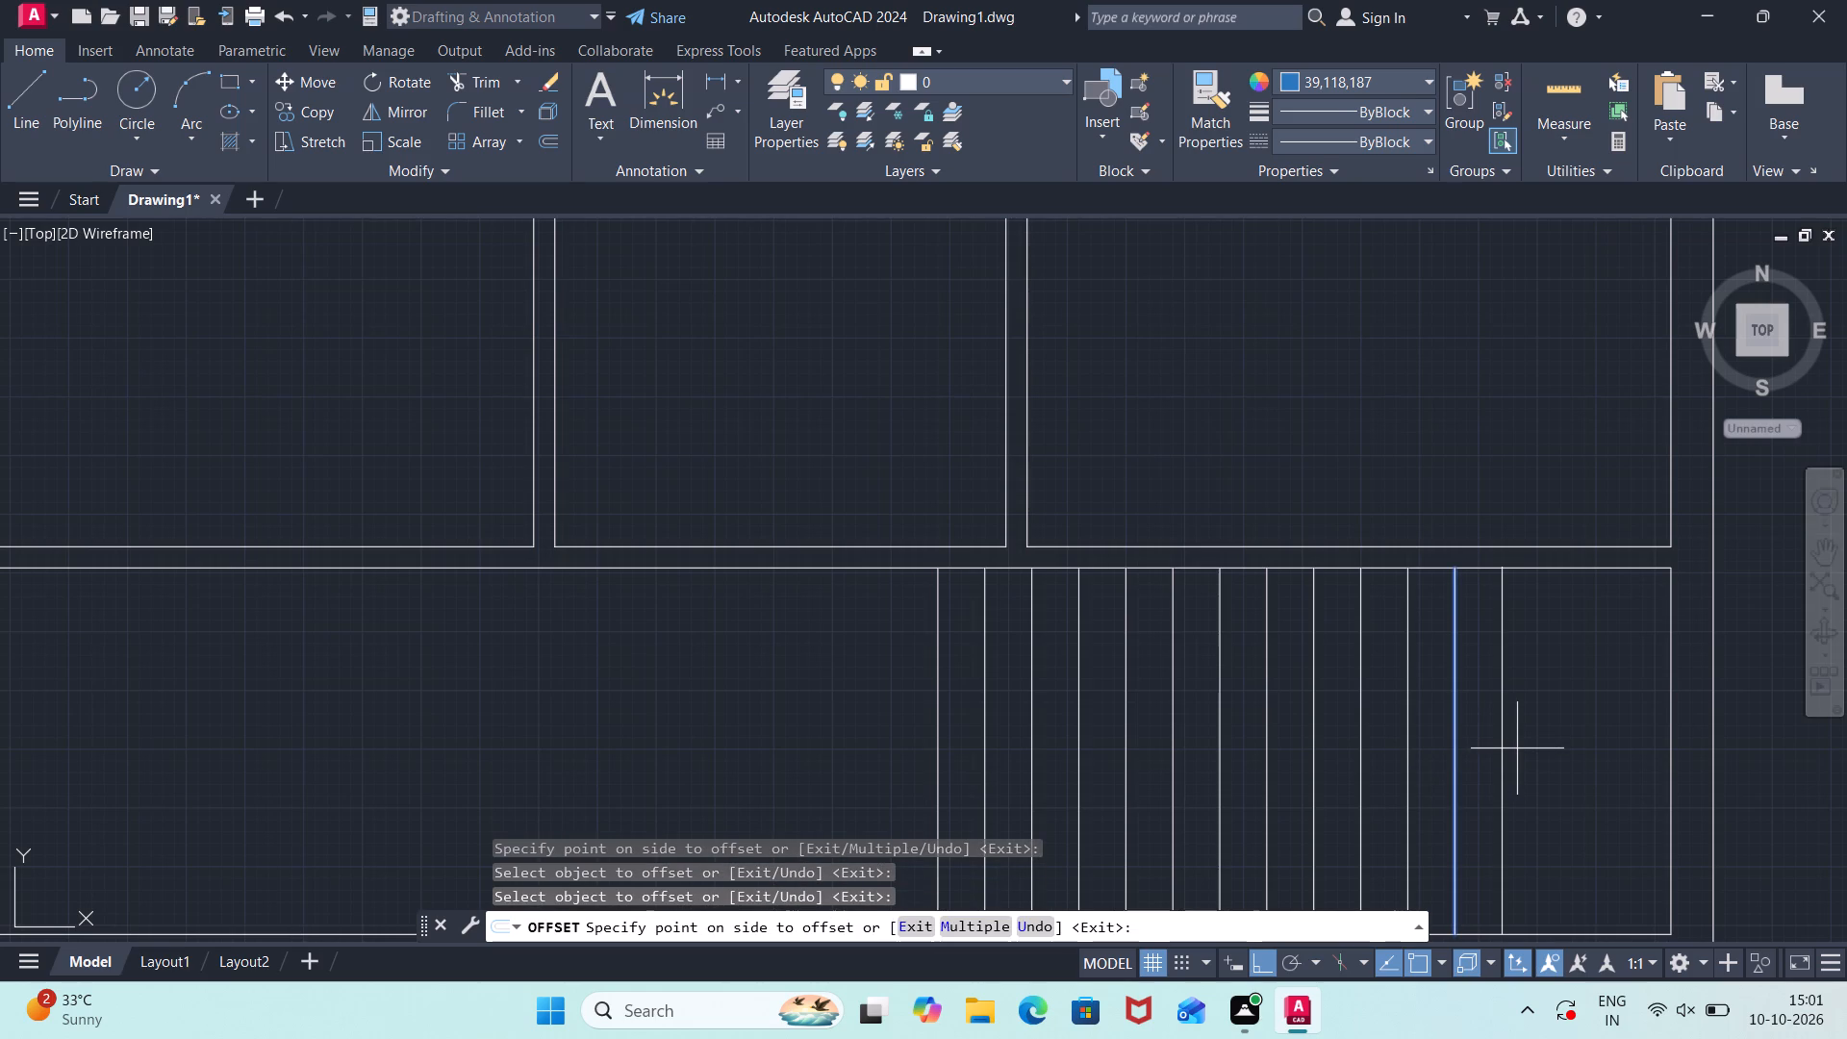
pyautogui.click(1517, 748)
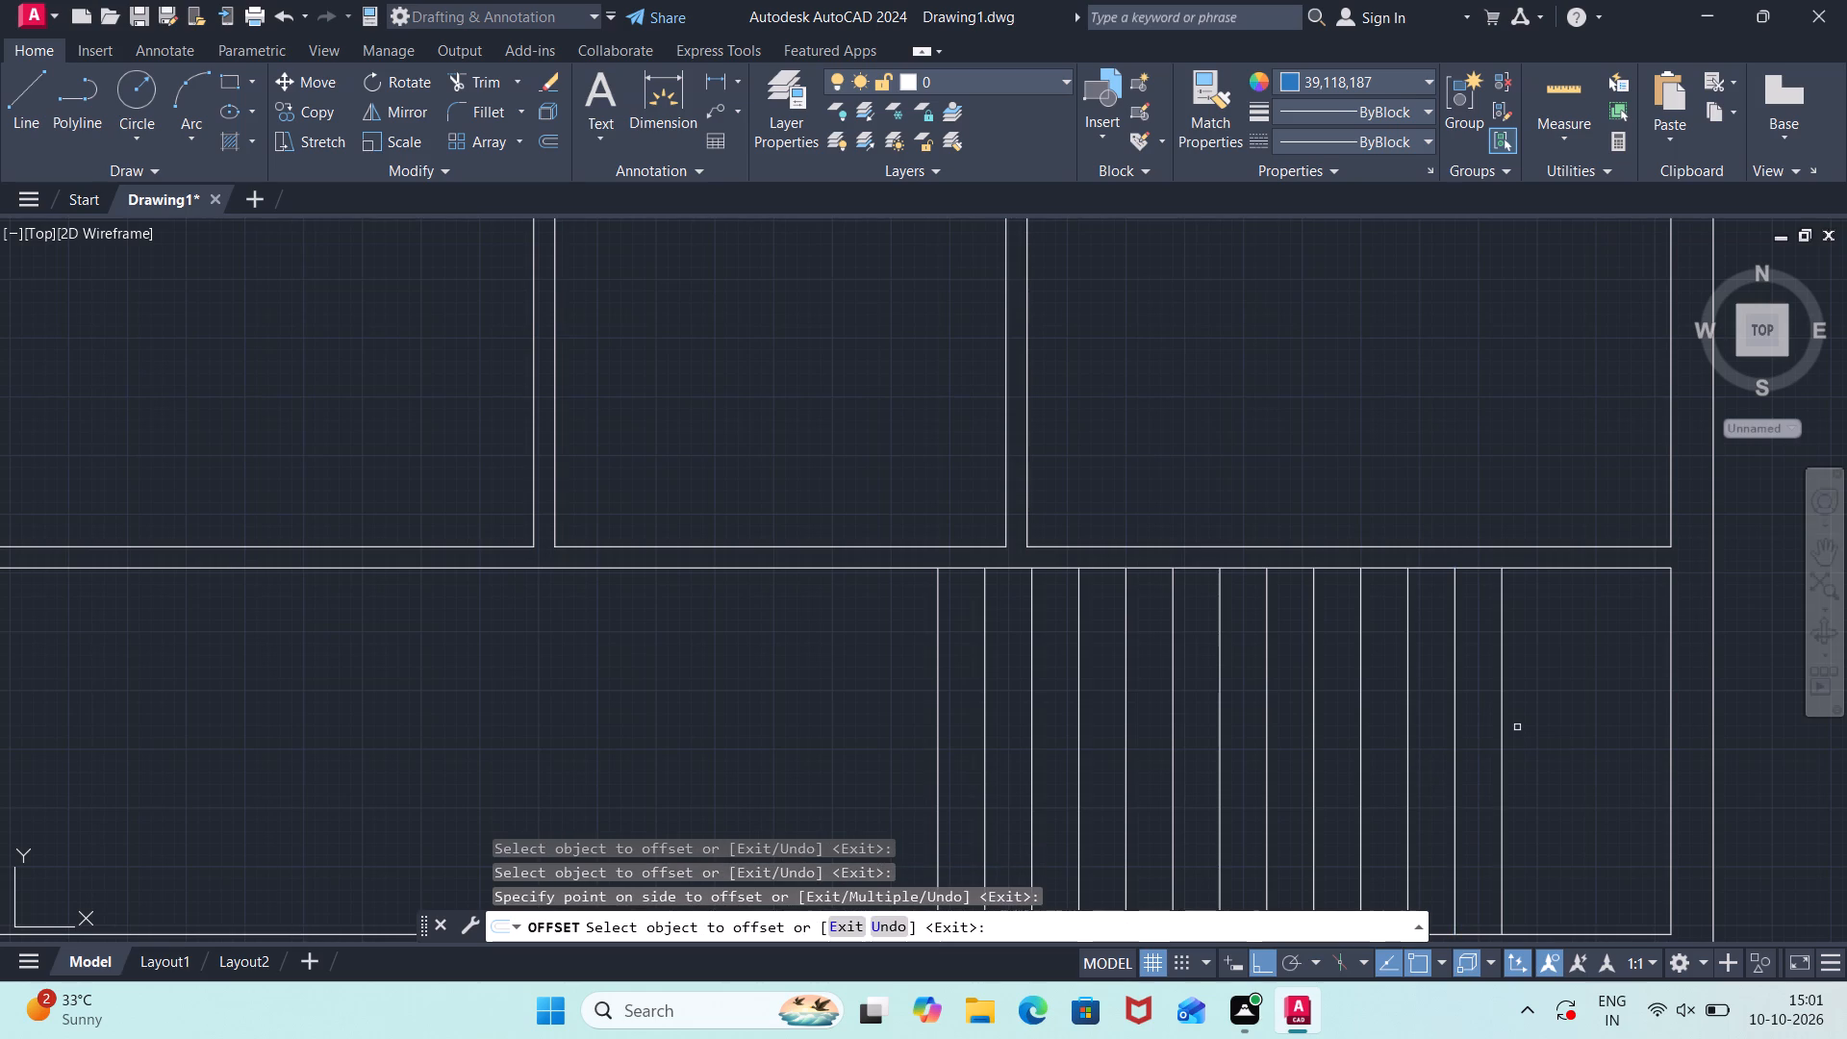
# Measure the gap between the rightmost tread line and the inner right wall using a linear dimension, without placing it.
pyautogui.click(734, 85)
pyautogui.click(731, 122)
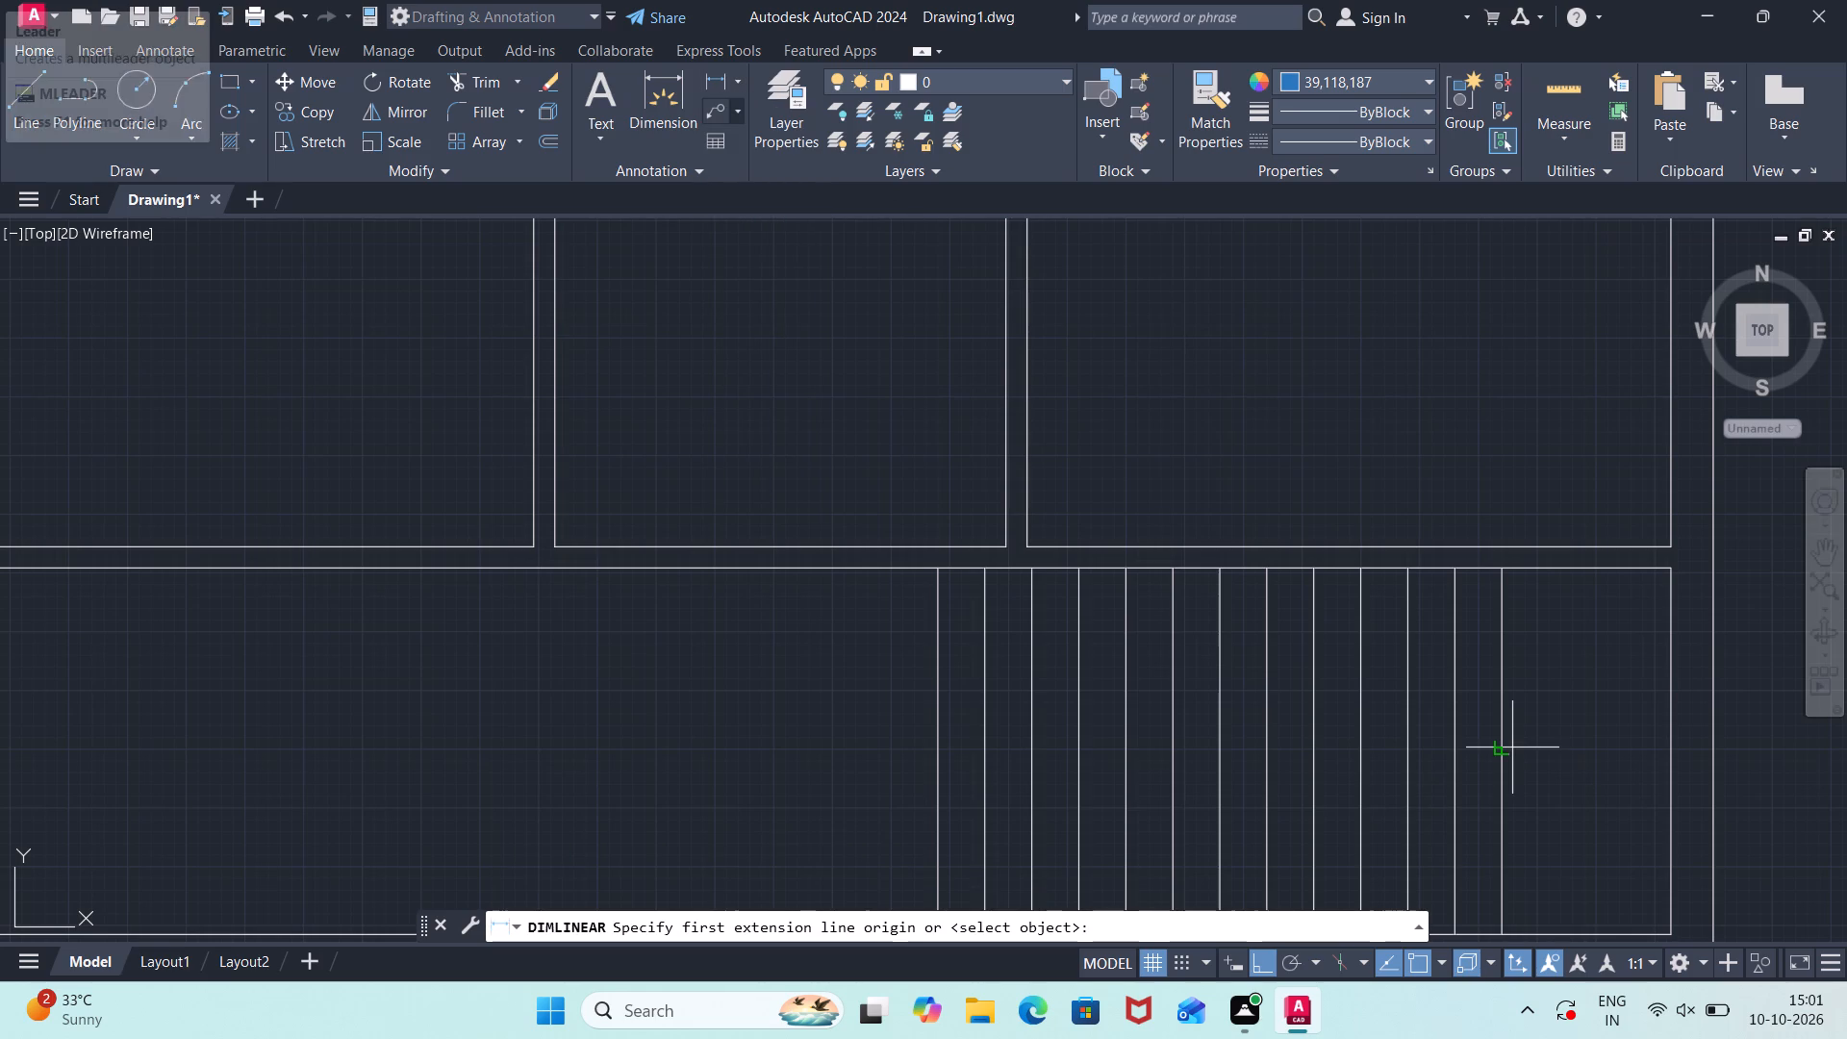
pyautogui.moveTo(1498, 742); pyautogui.dragTo(1506, 740)
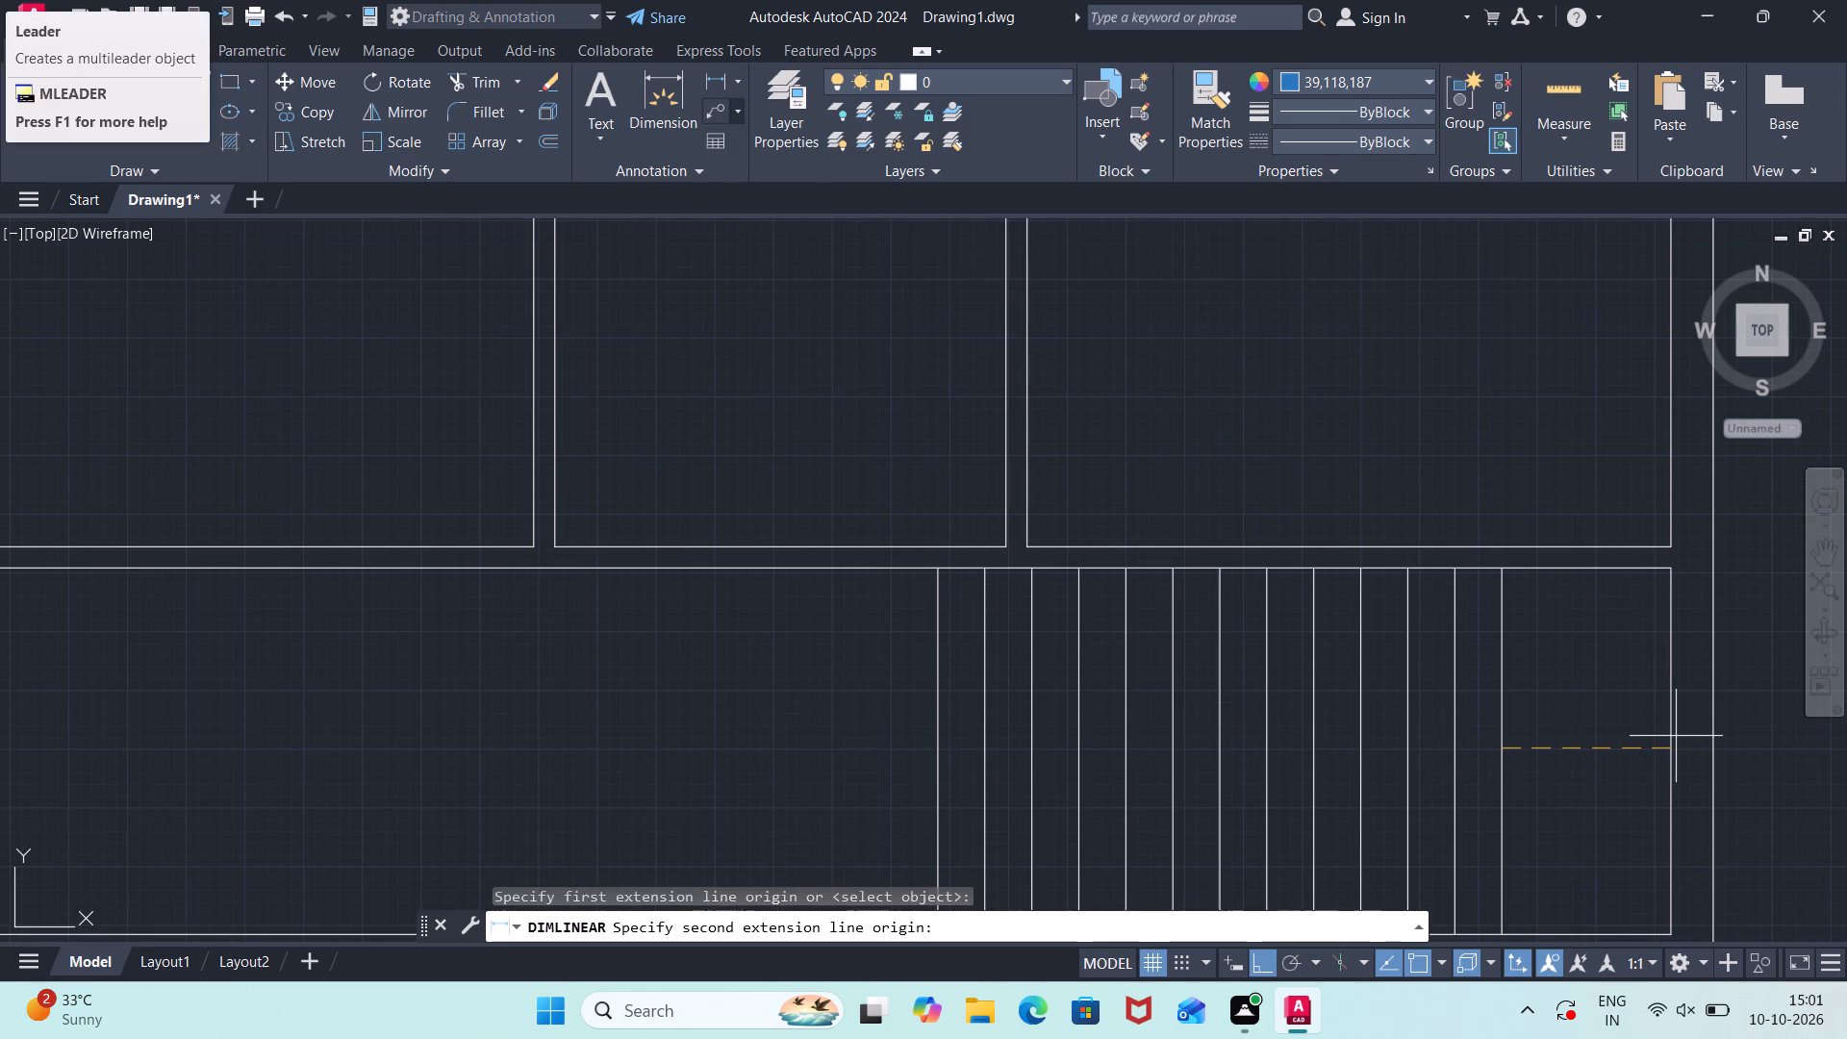
pyautogui.click(1698, 746)
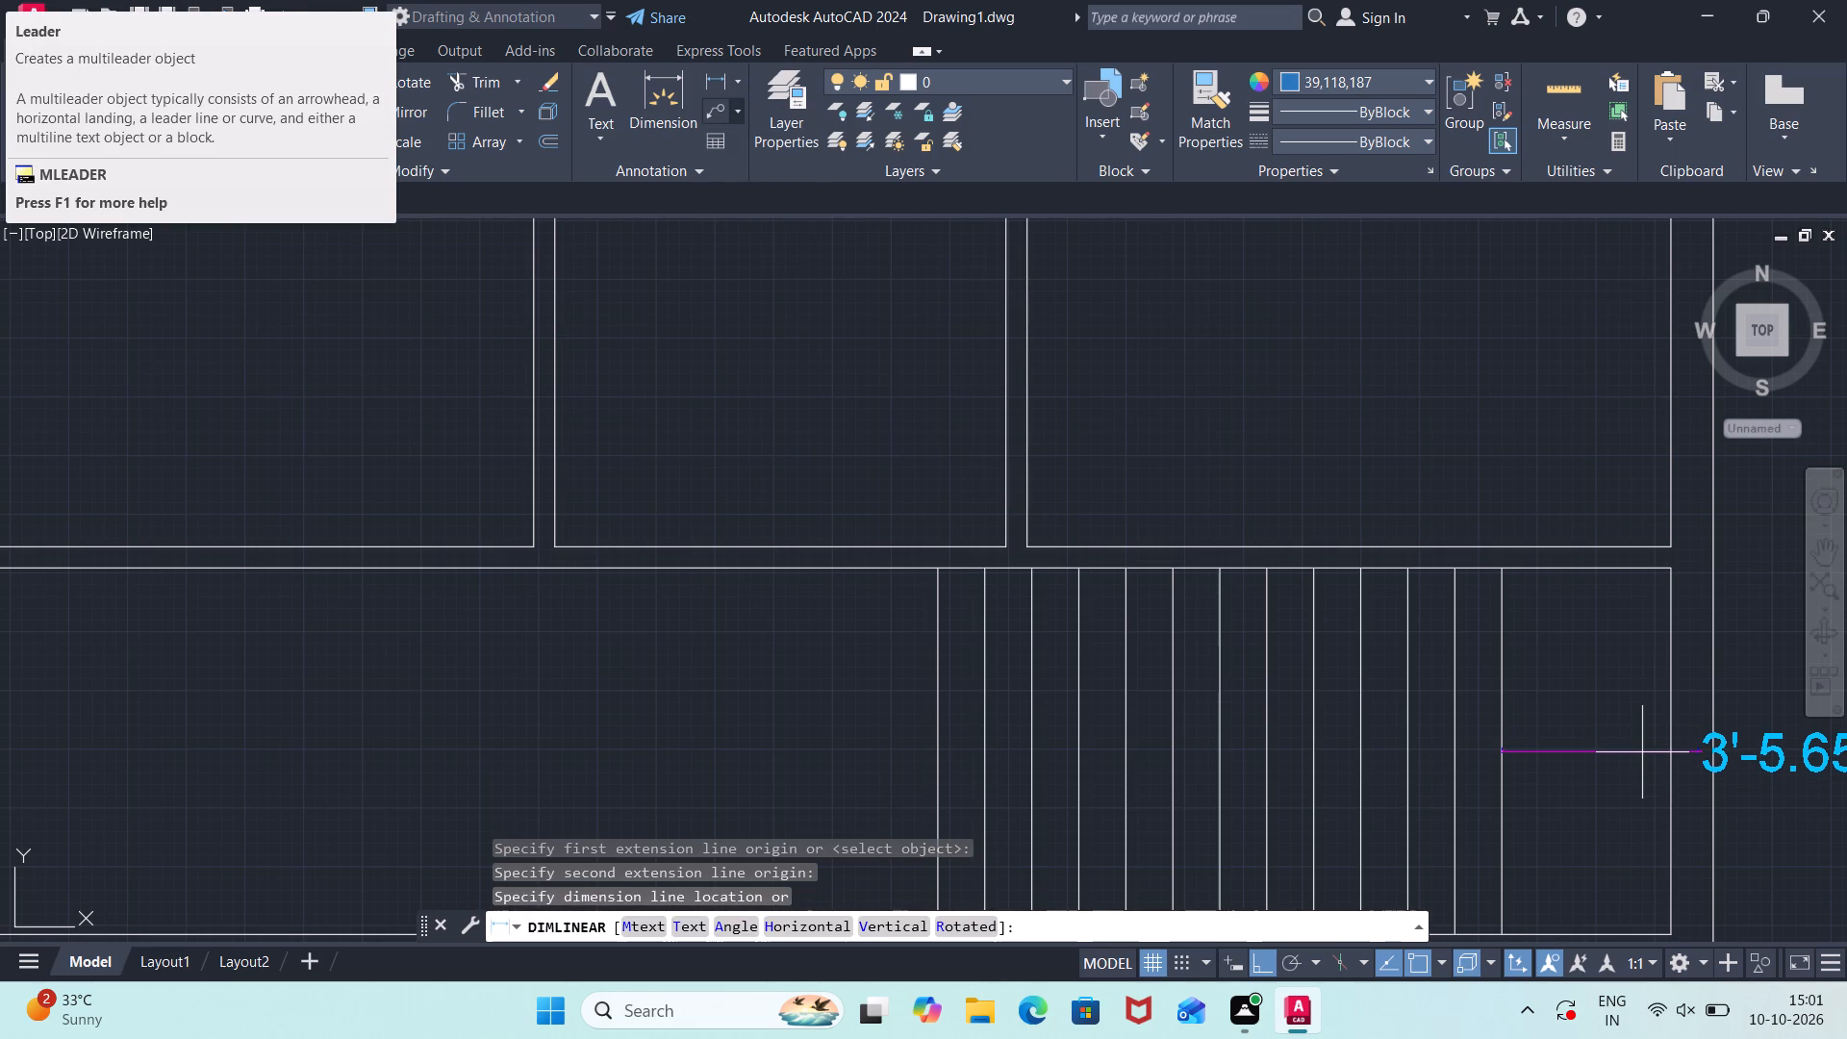
pyautogui.press('Escape')
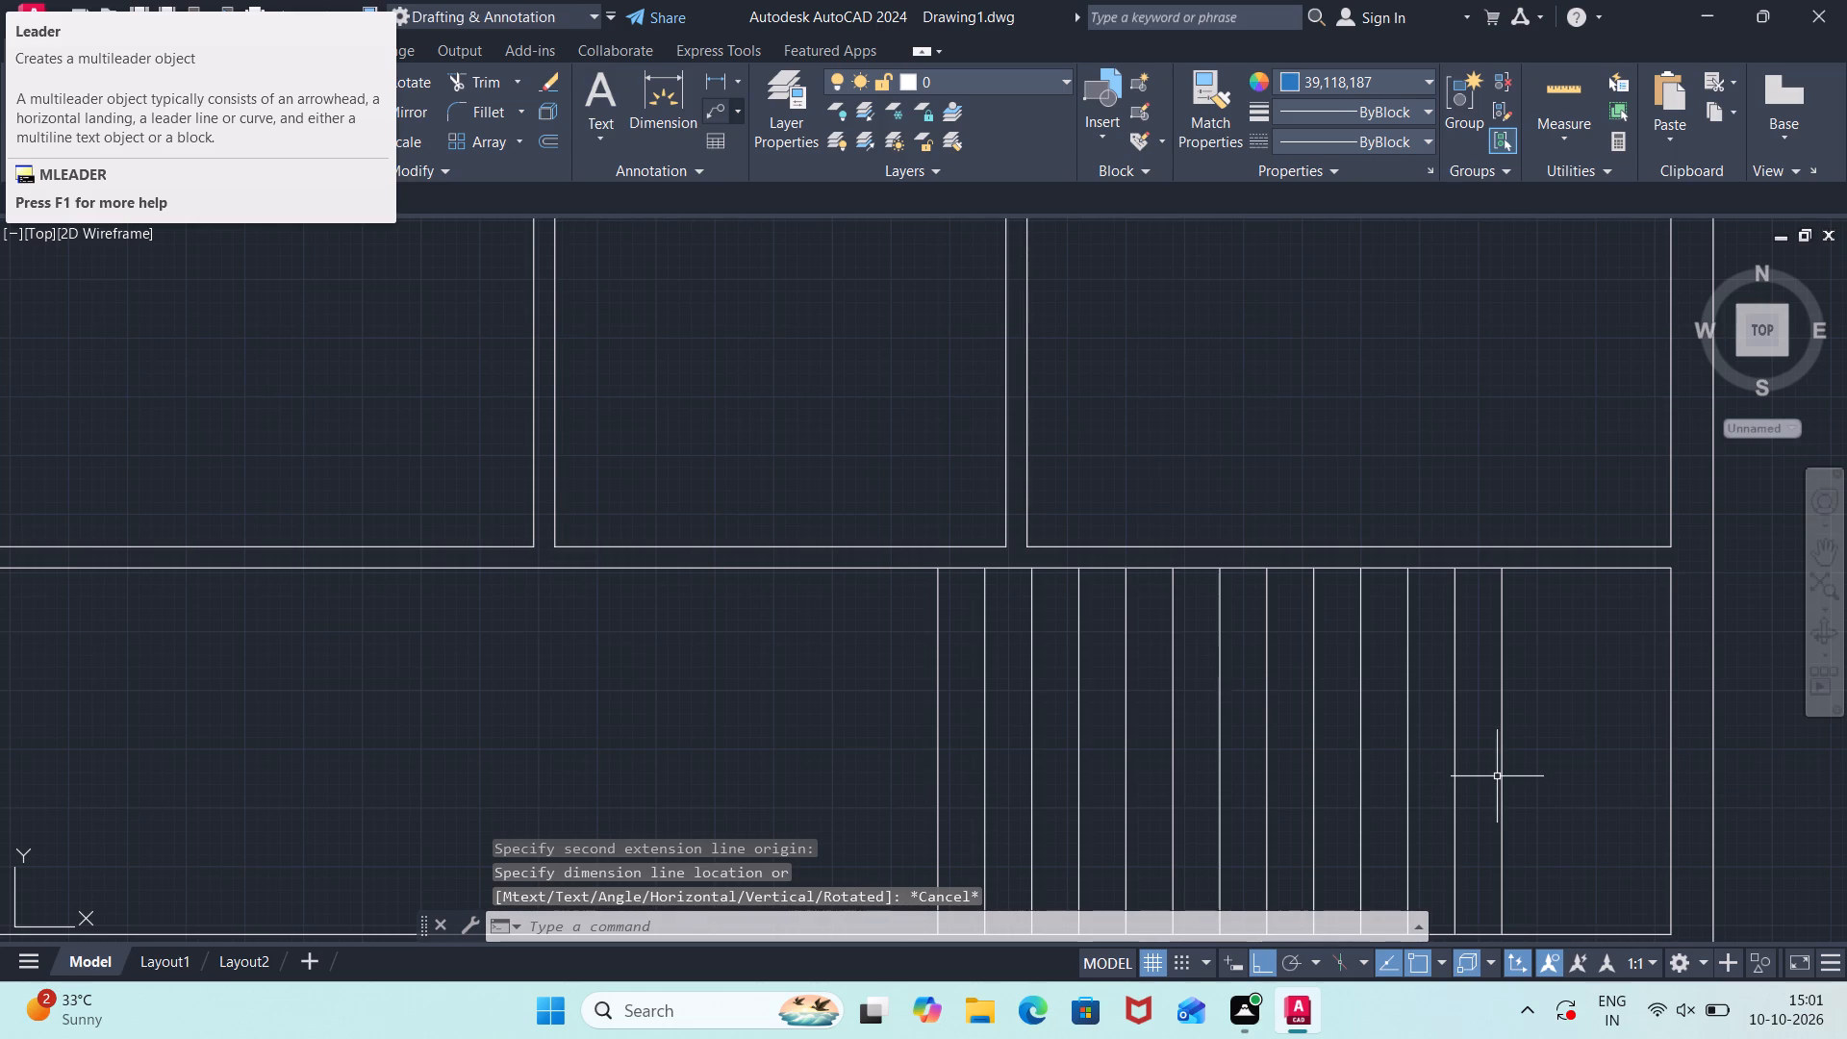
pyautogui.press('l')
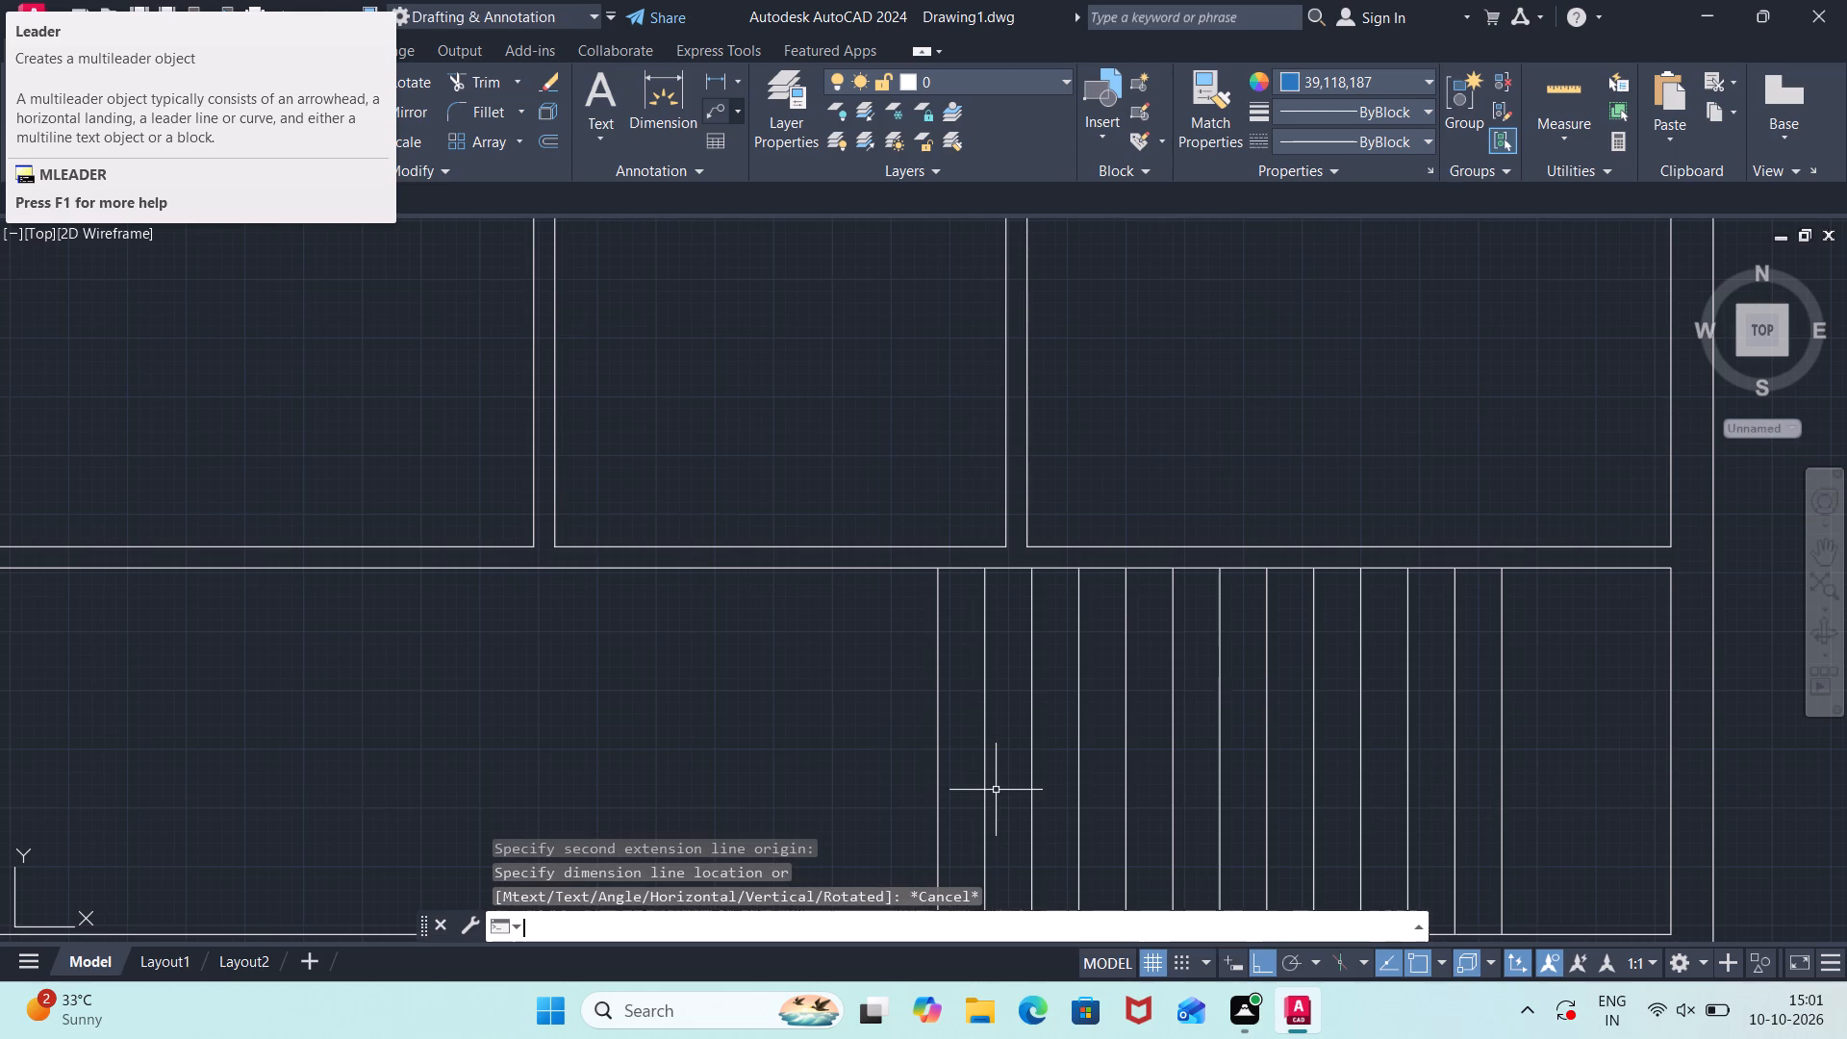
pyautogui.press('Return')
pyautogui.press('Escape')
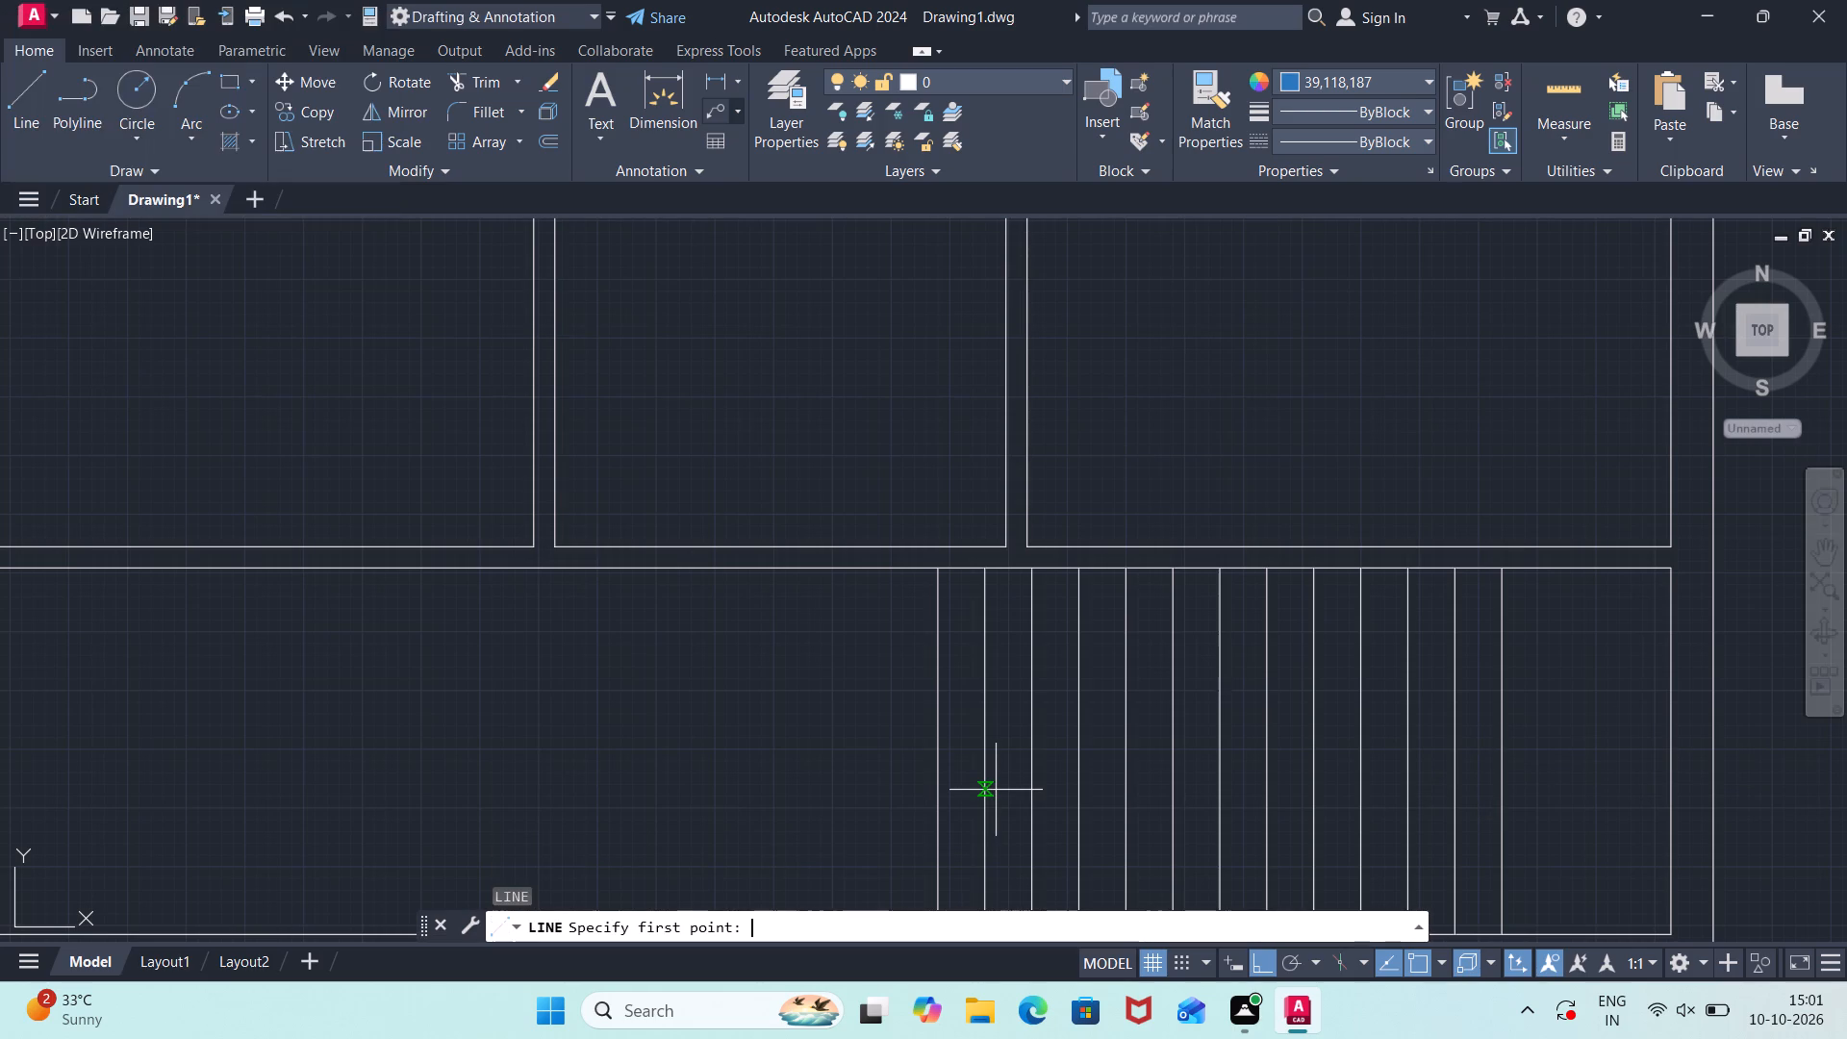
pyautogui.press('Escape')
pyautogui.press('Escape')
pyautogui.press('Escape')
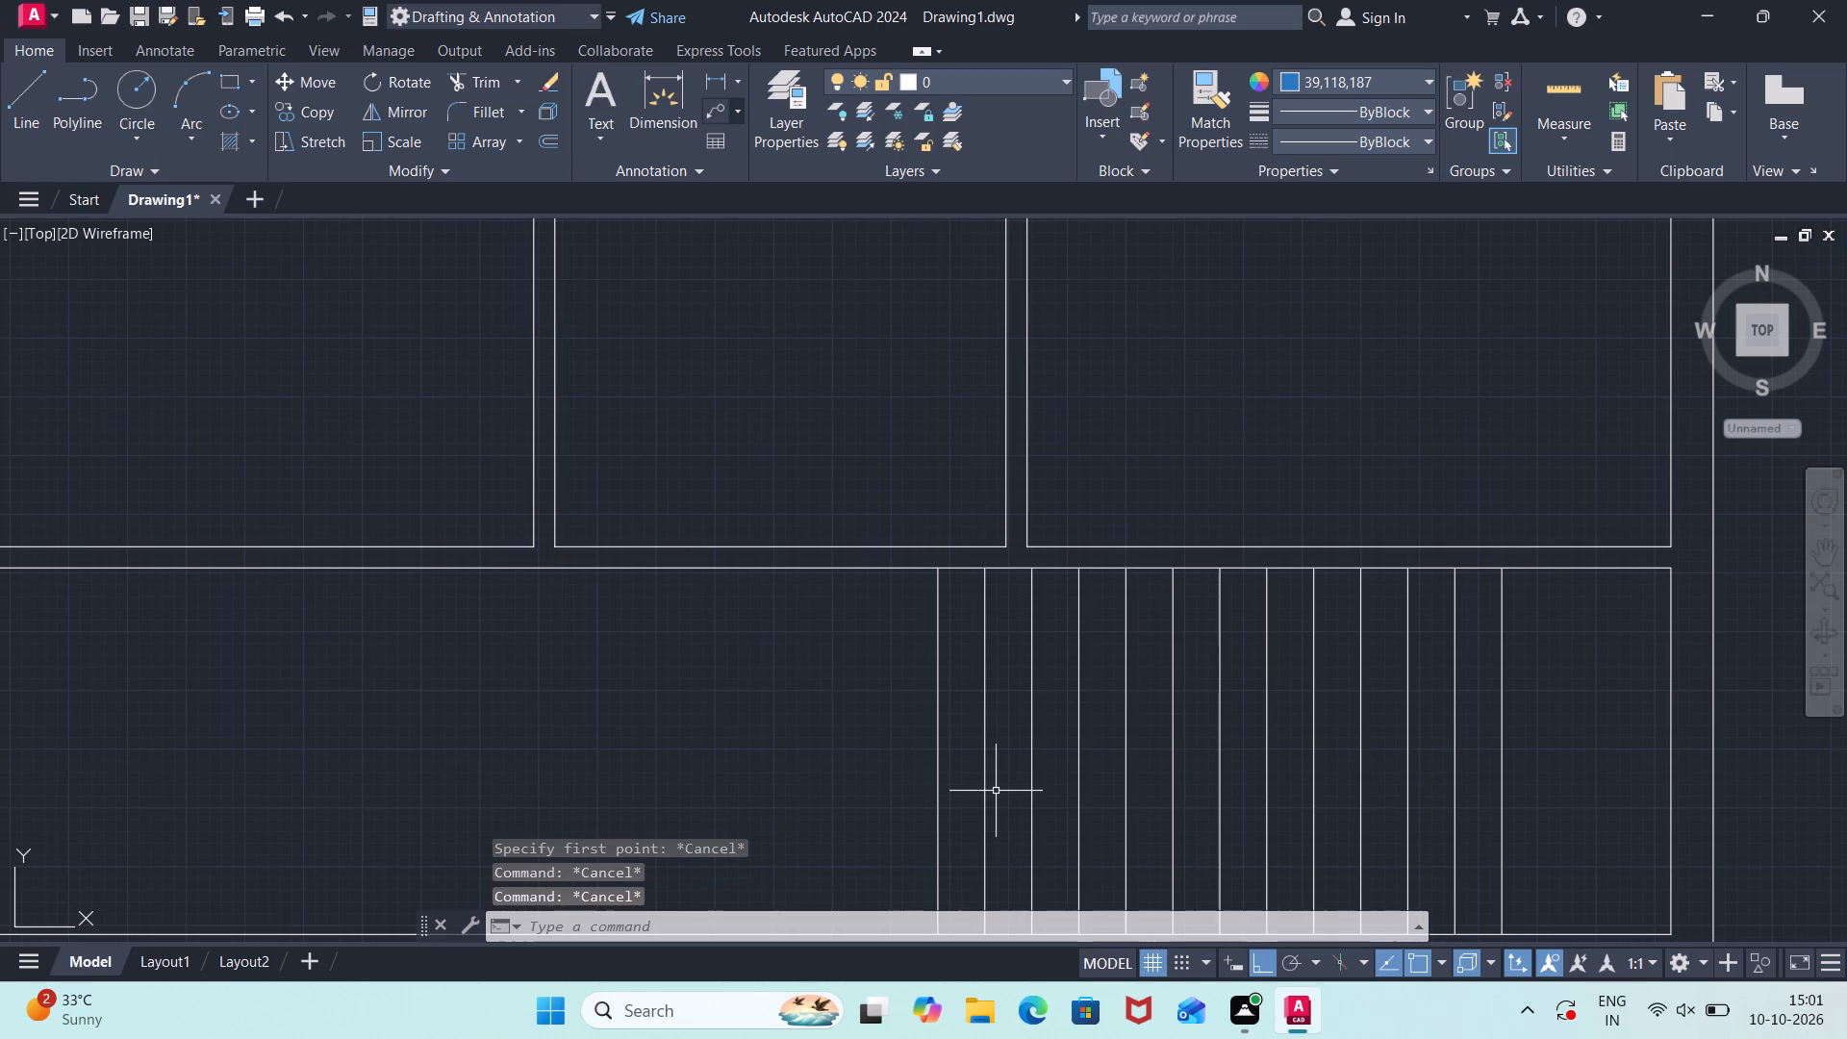
# Offset the bottom room's lower inner wall line 3' upward and its upper wall line 3' downward.
pyautogui.write('off')
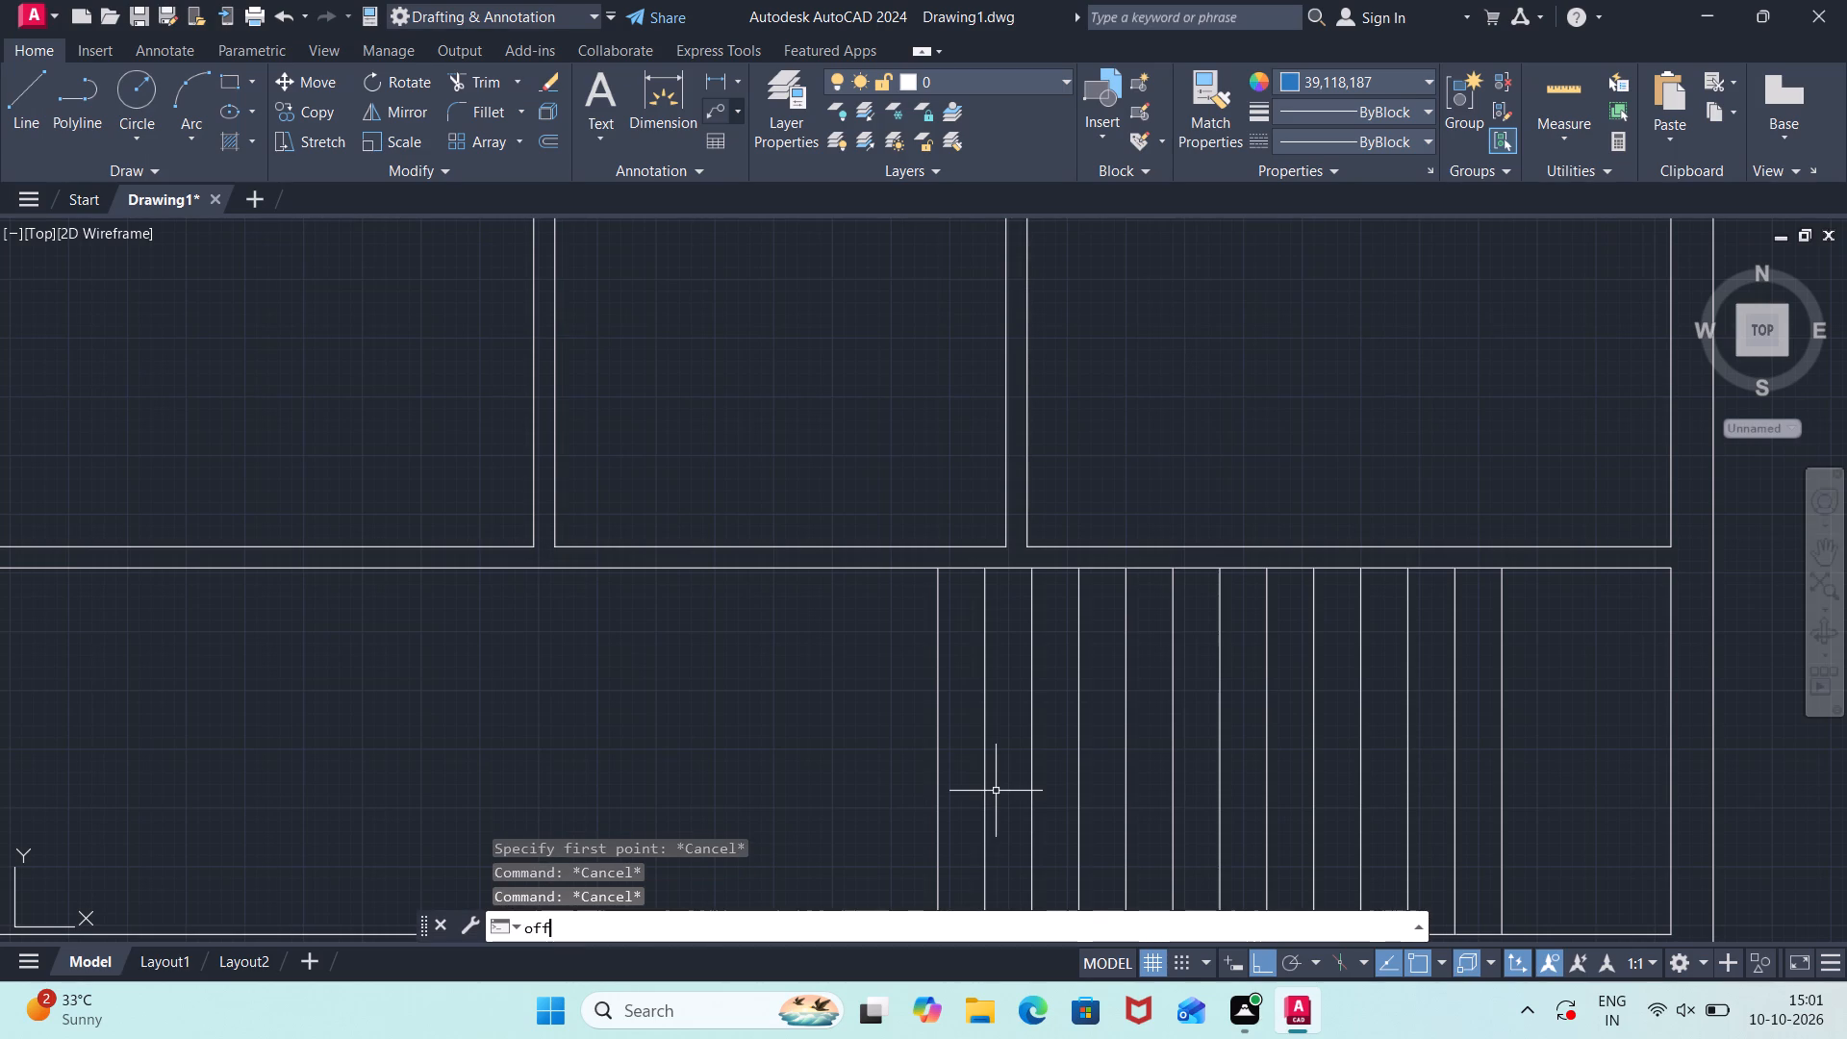
pyautogui.press('Return')
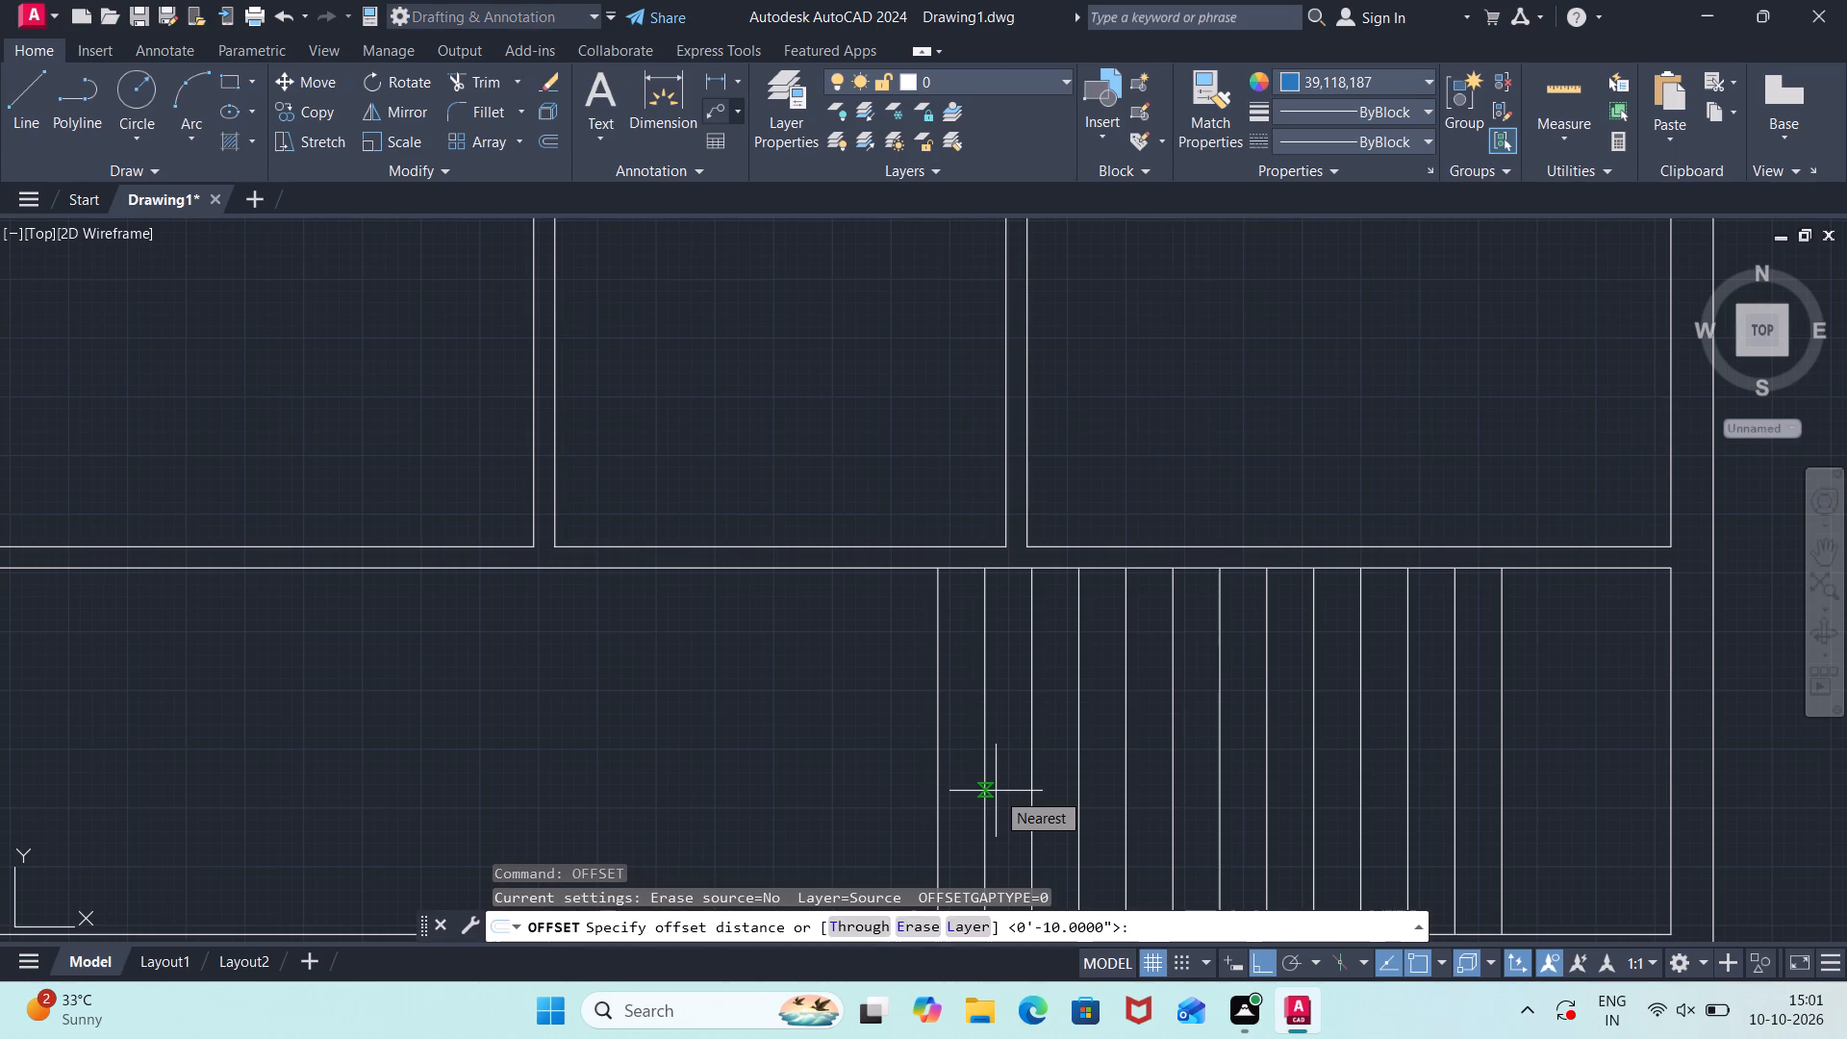
pyautogui.write("3'")
pyautogui.press('Return')
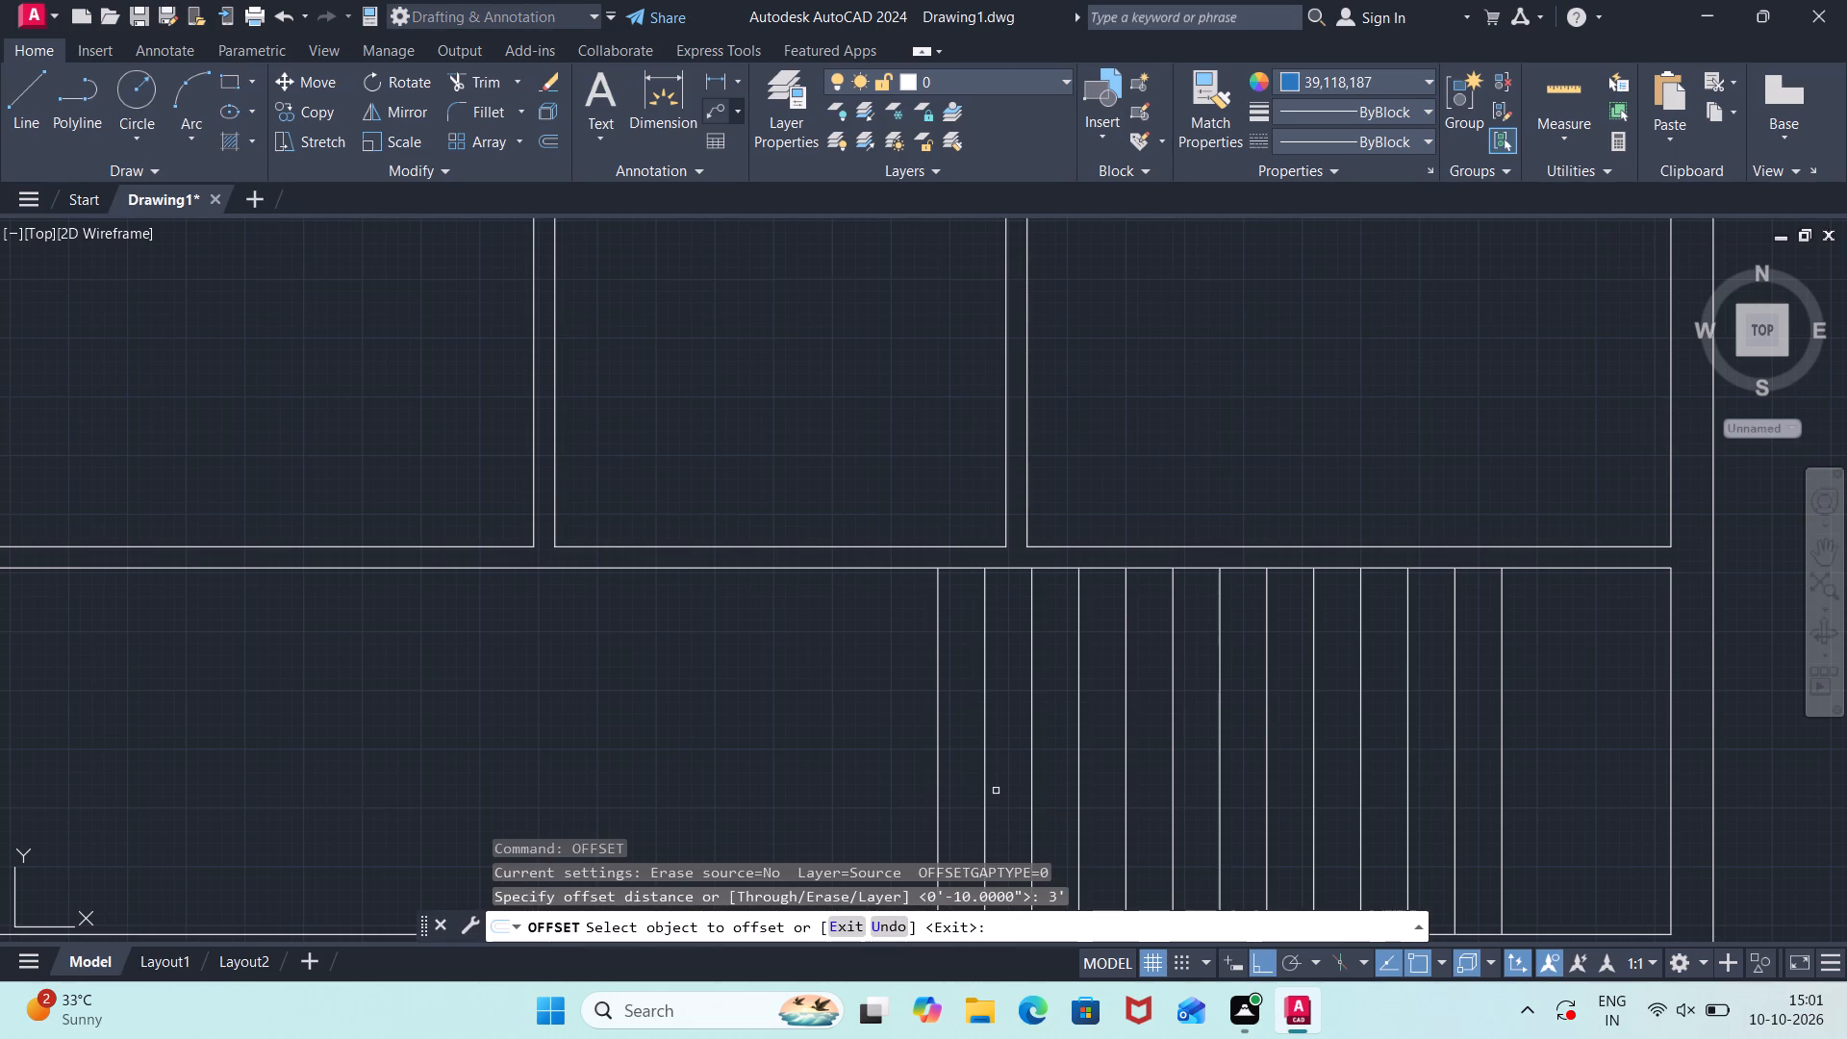
pyautogui.moveTo(1229, 676); pyautogui.dragTo(1205, 493, button='middle')
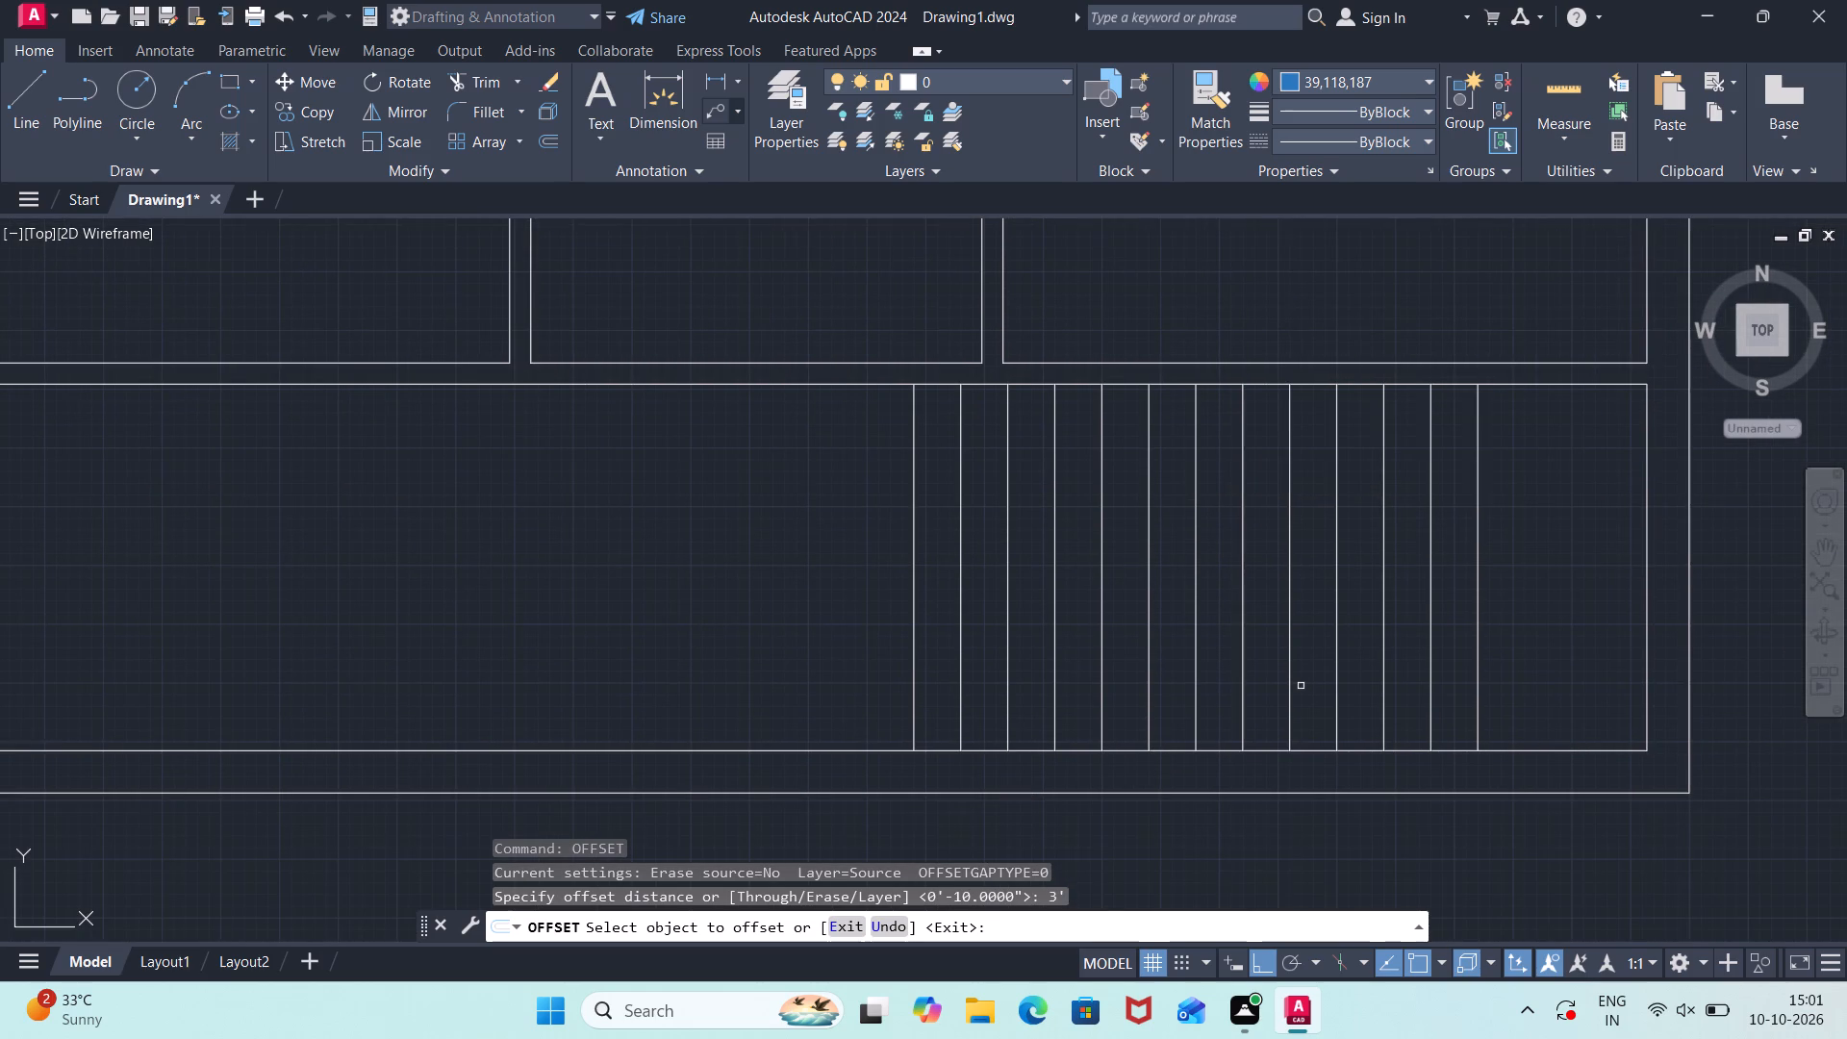
pyautogui.click(1075, 749)
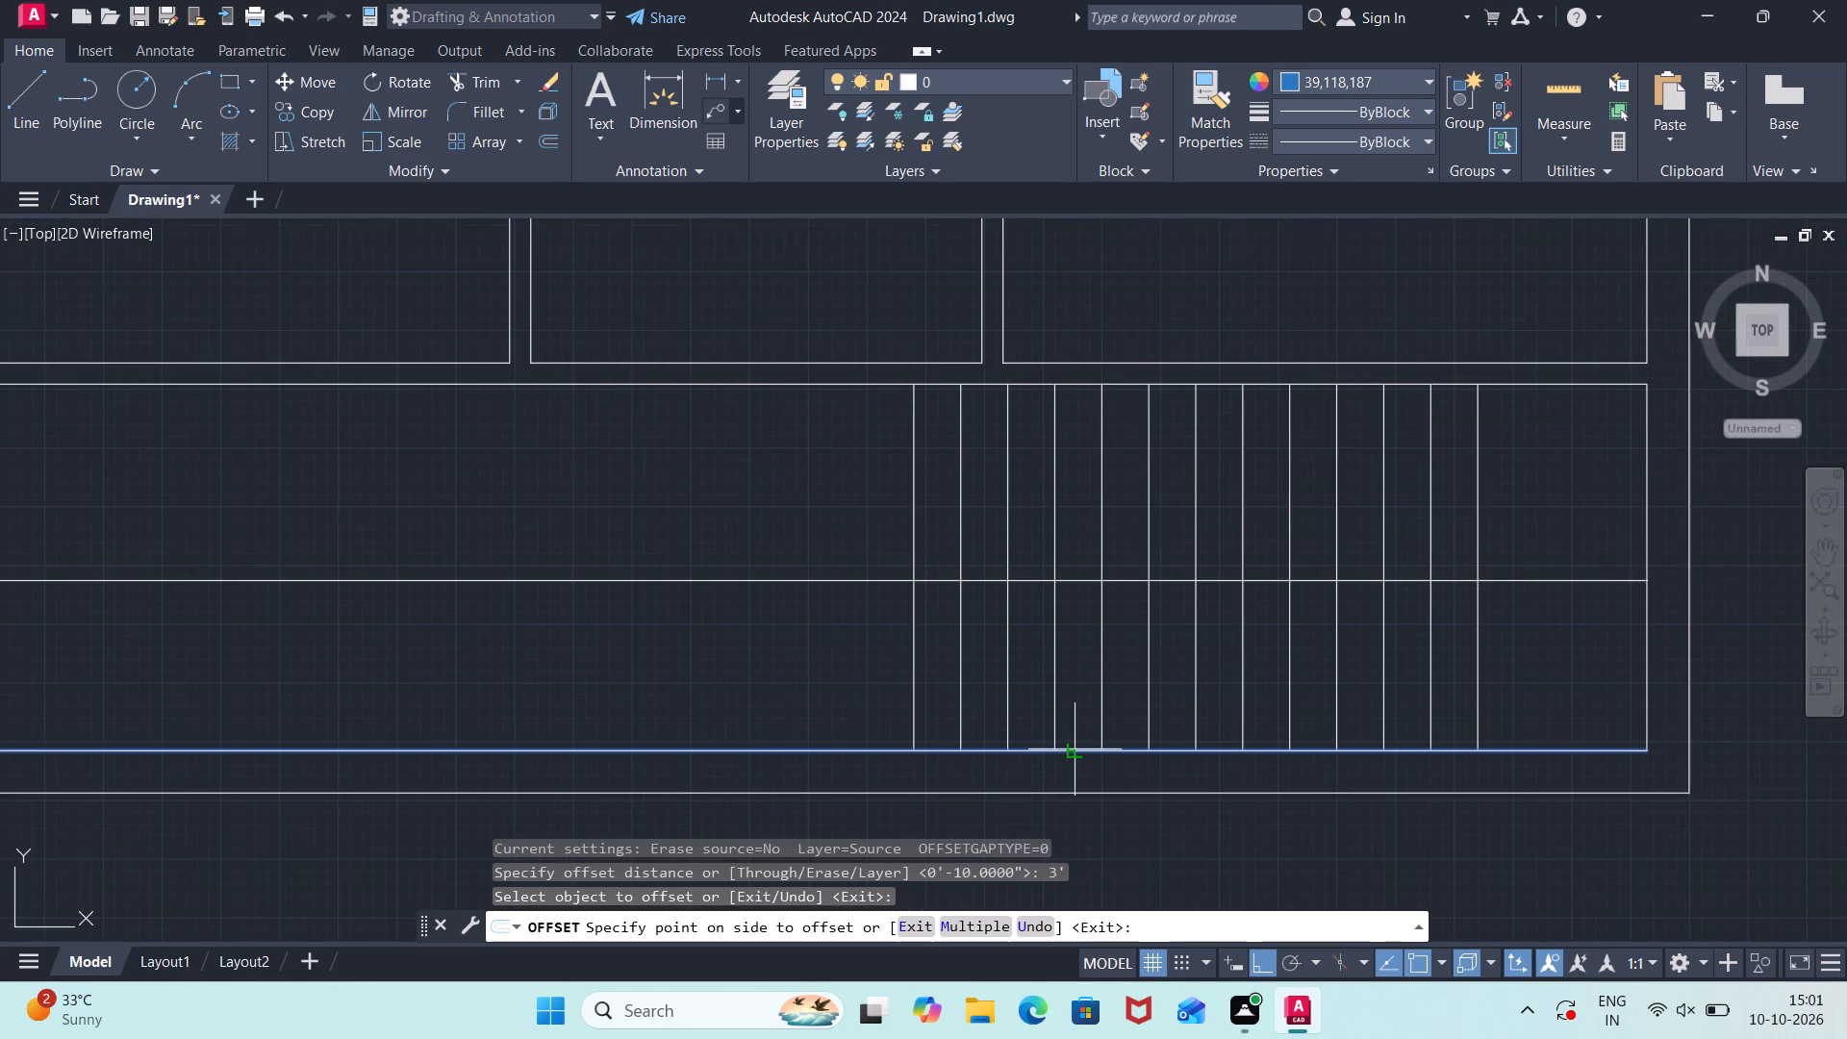
pyautogui.click(1031, 545)
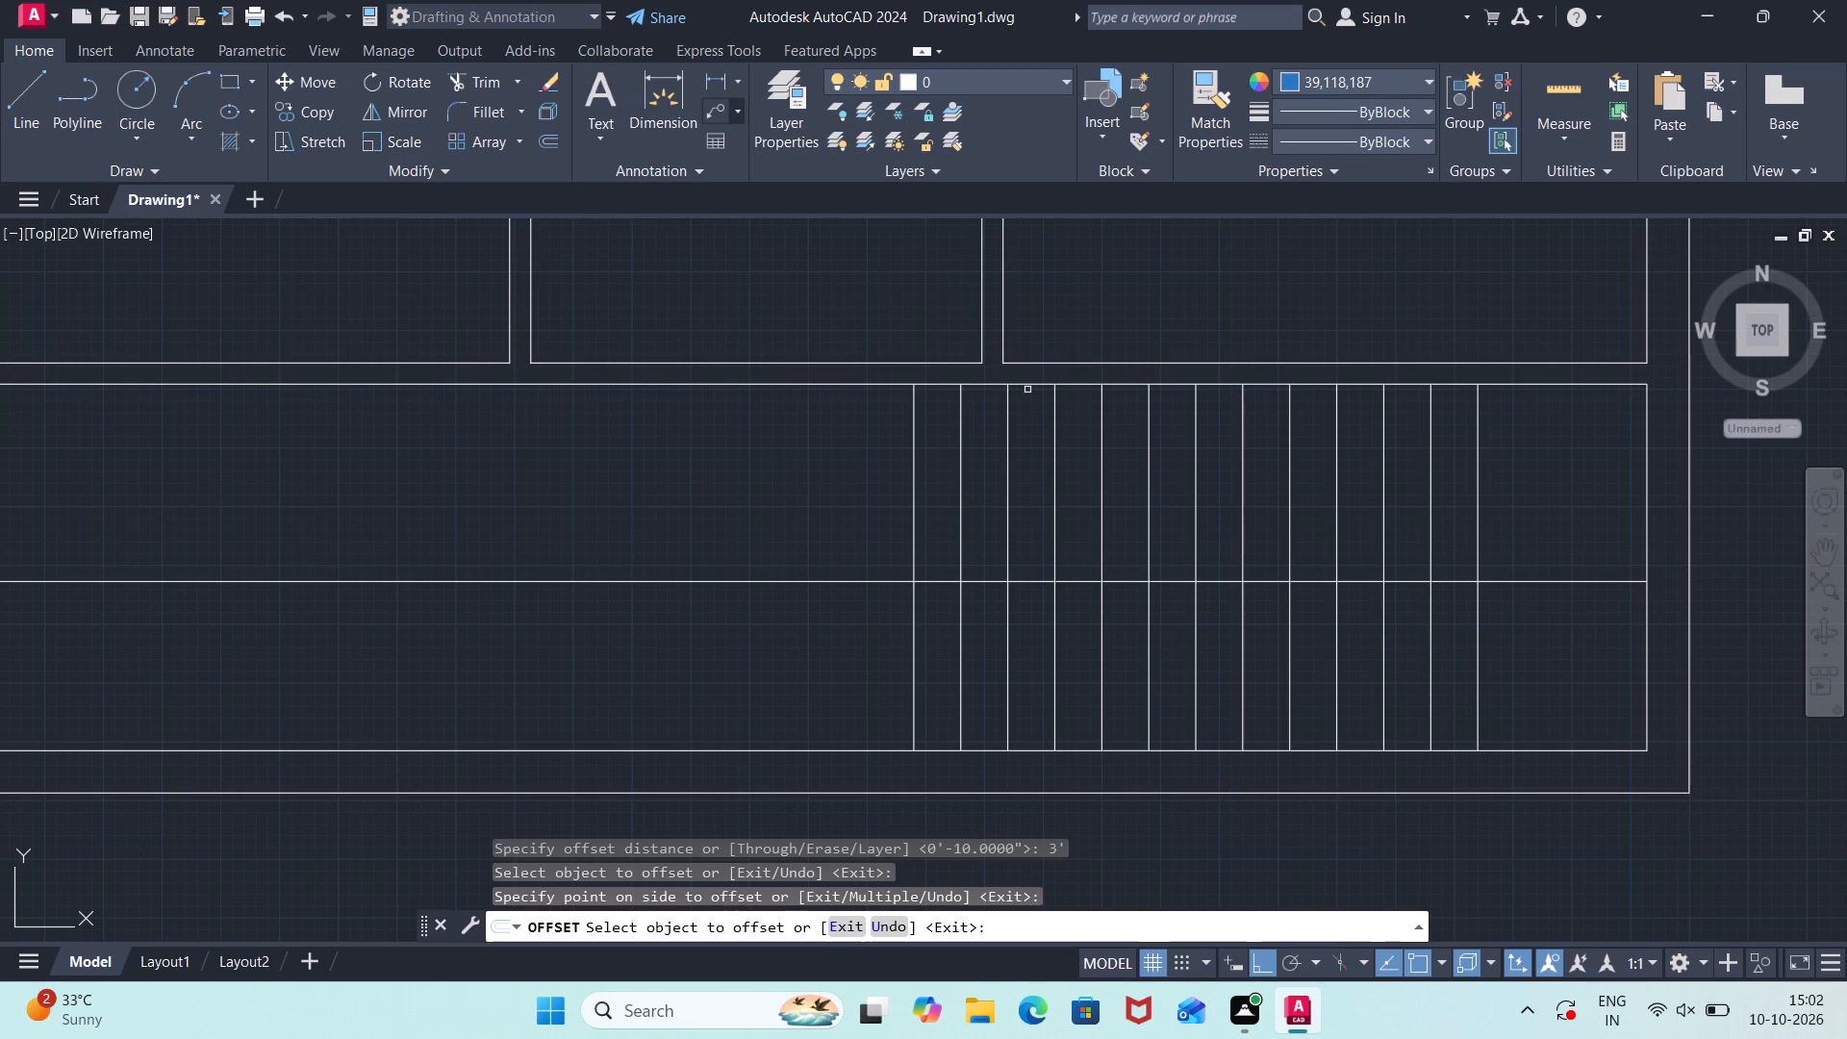
pyautogui.click(1036, 386)
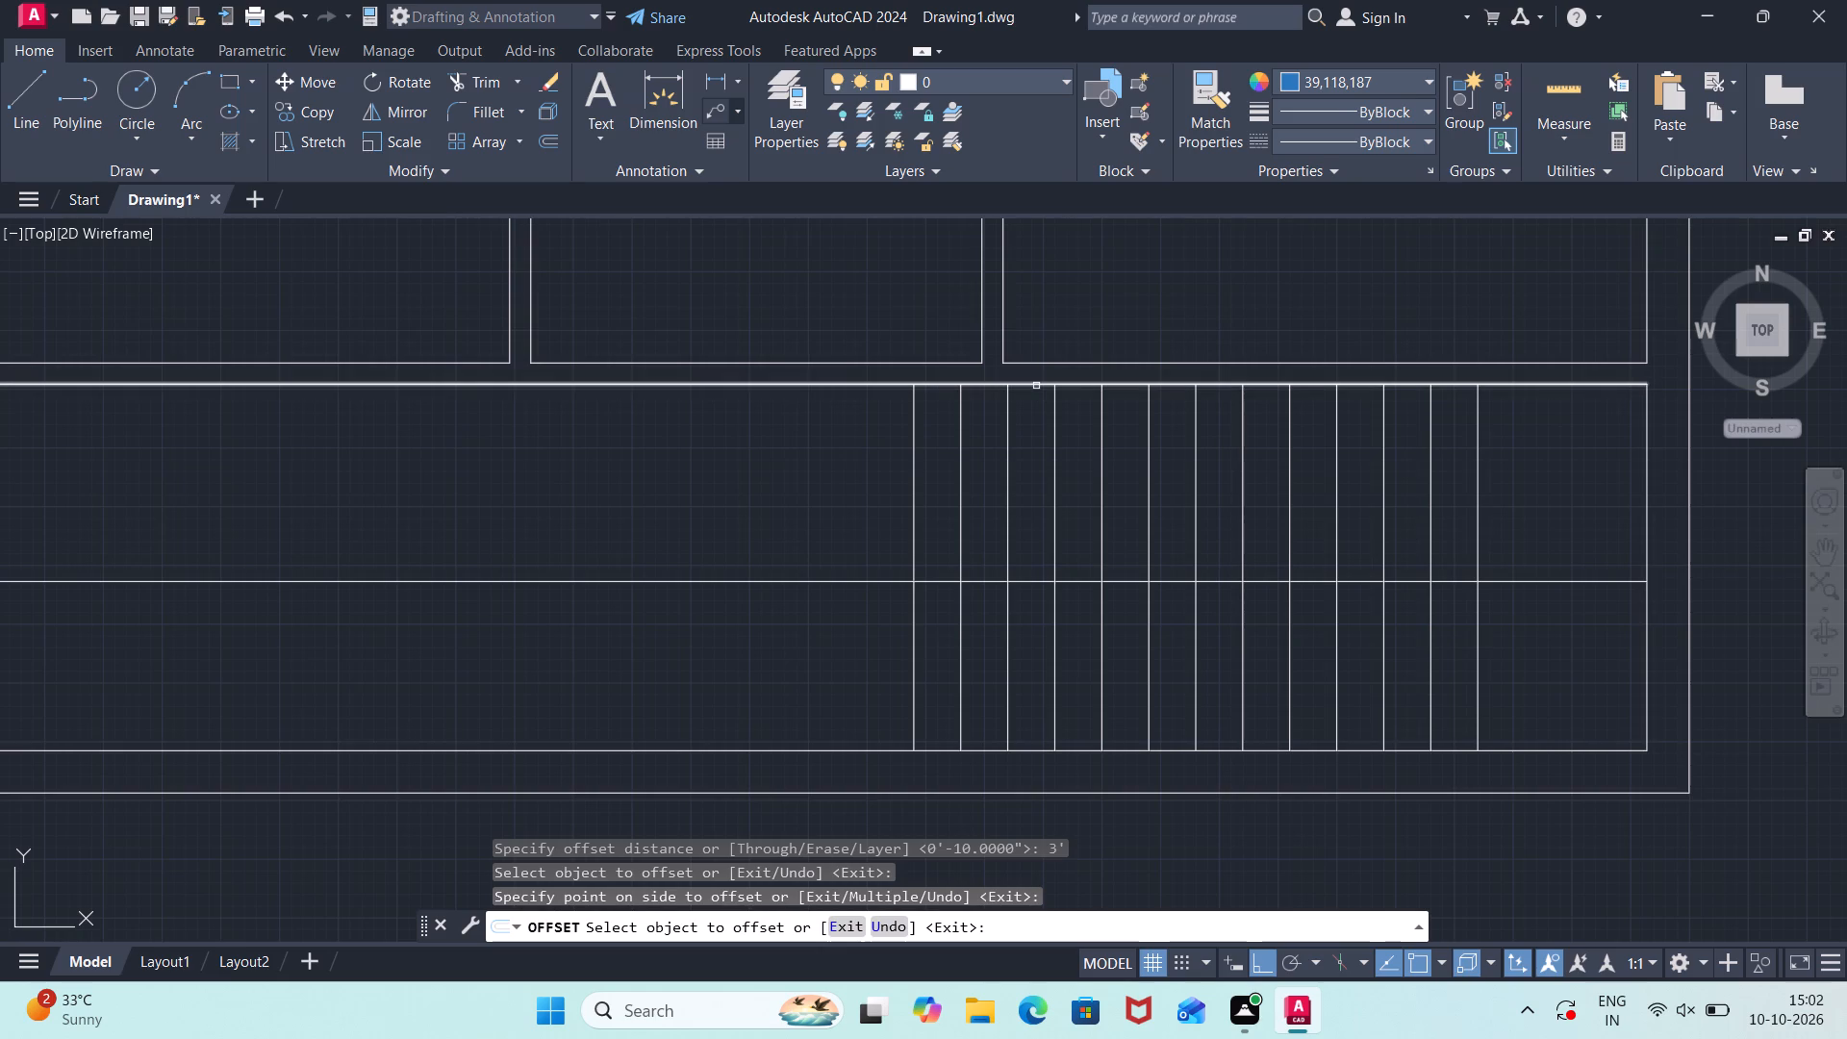
pyautogui.click(1039, 484)
pyautogui.press('Escape')
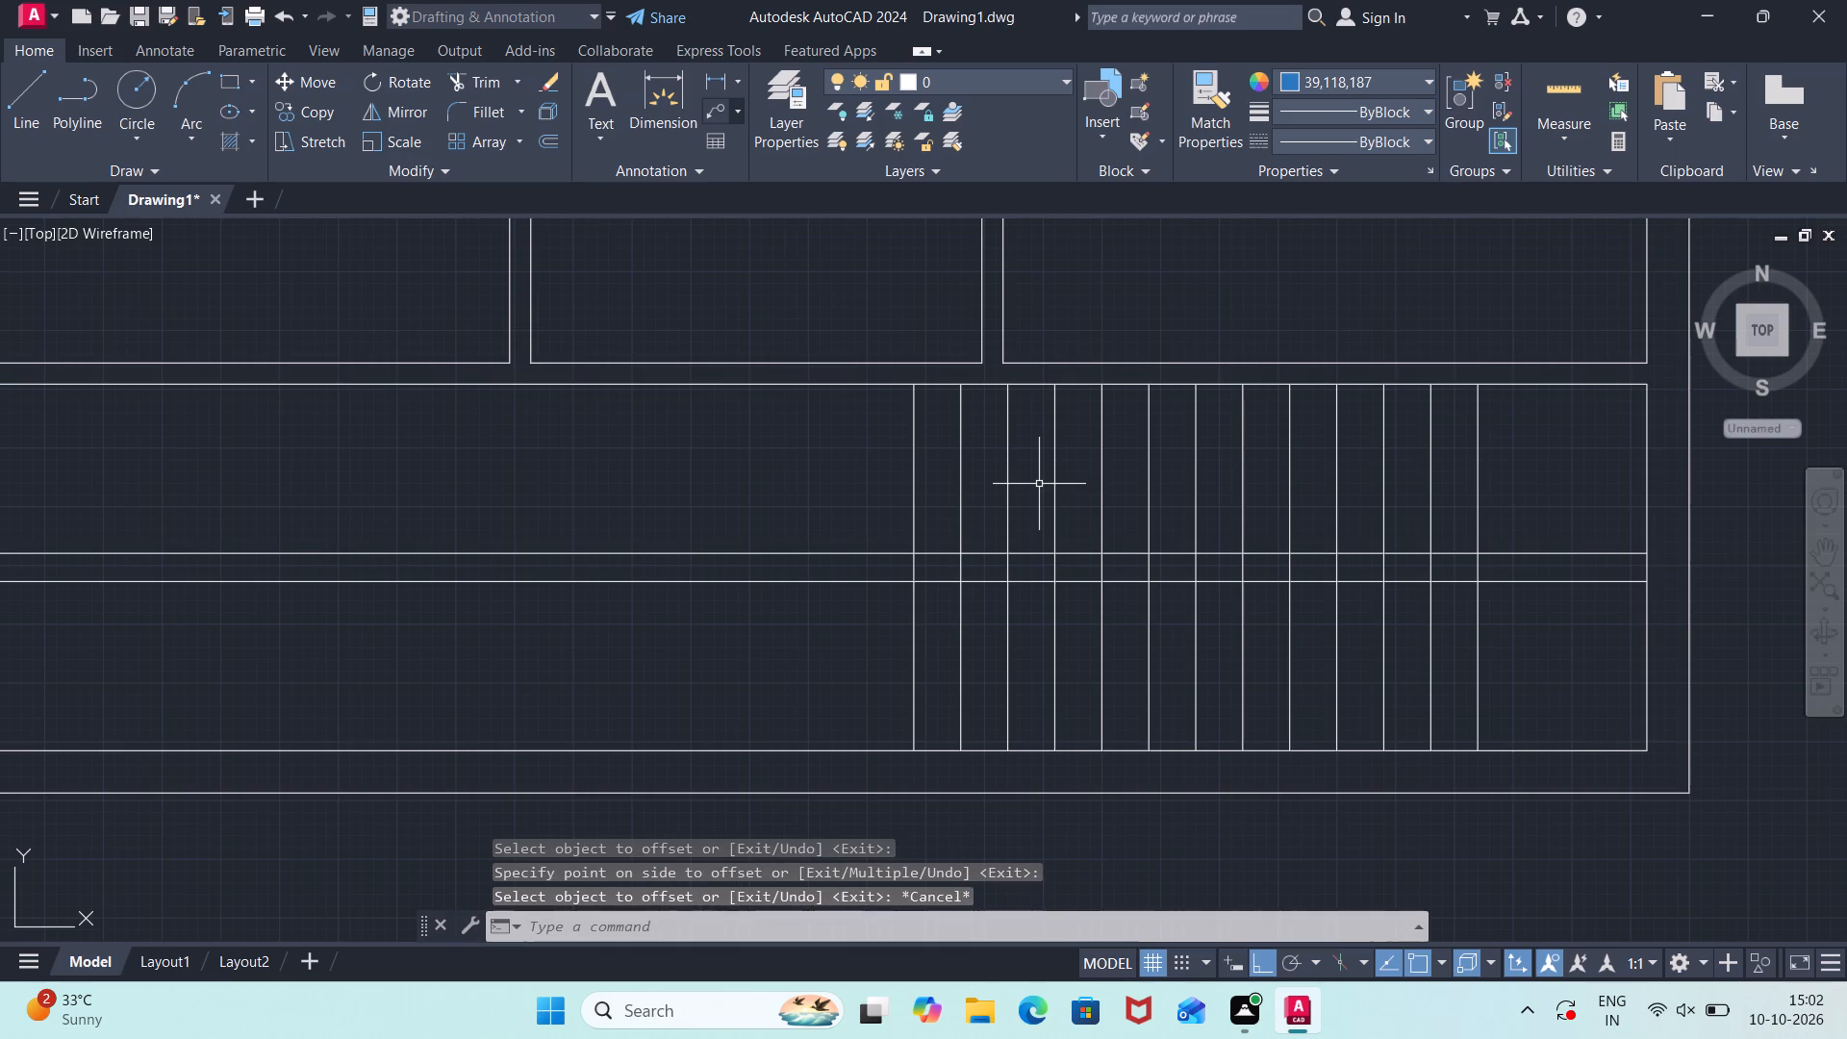
# Trim both new horizontal lines back to the leftmost tread line, removing their portions across the open left part of the bottom room.
pyautogui.write('tr')
pyautogui.press('Return')
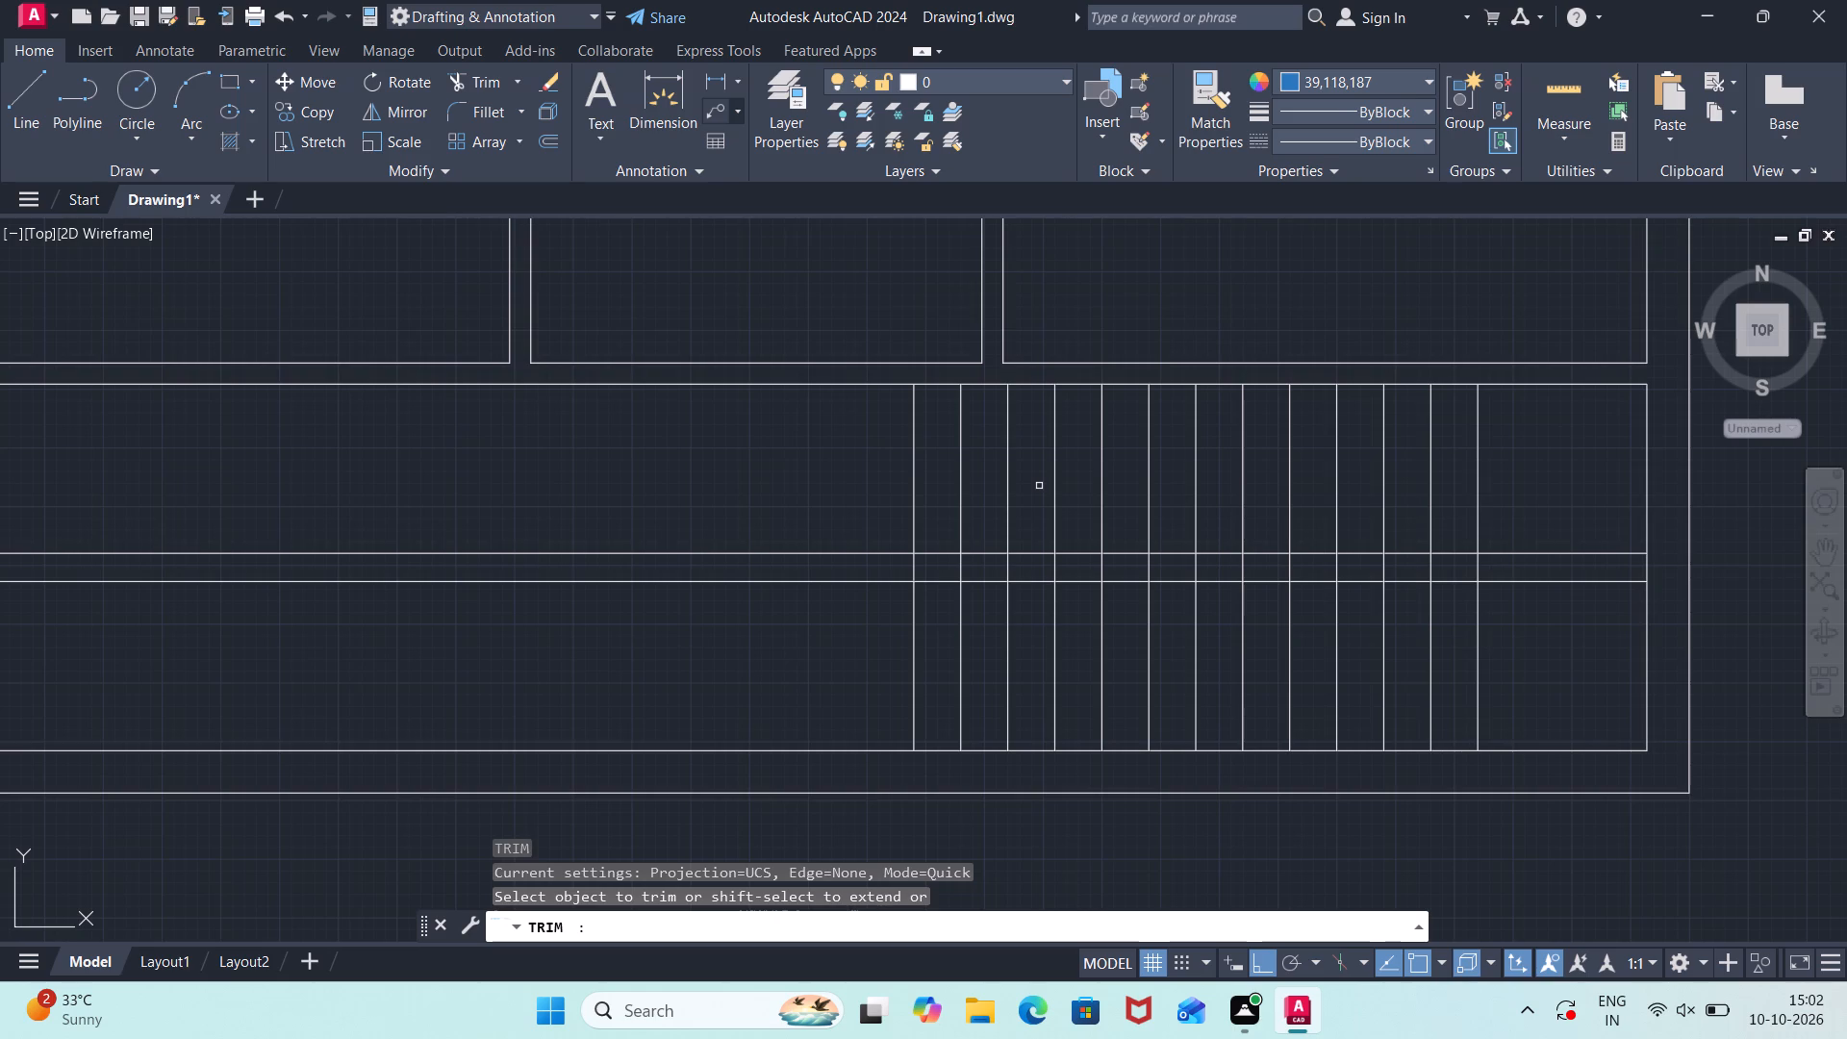
pyautogui.click(178, 534)
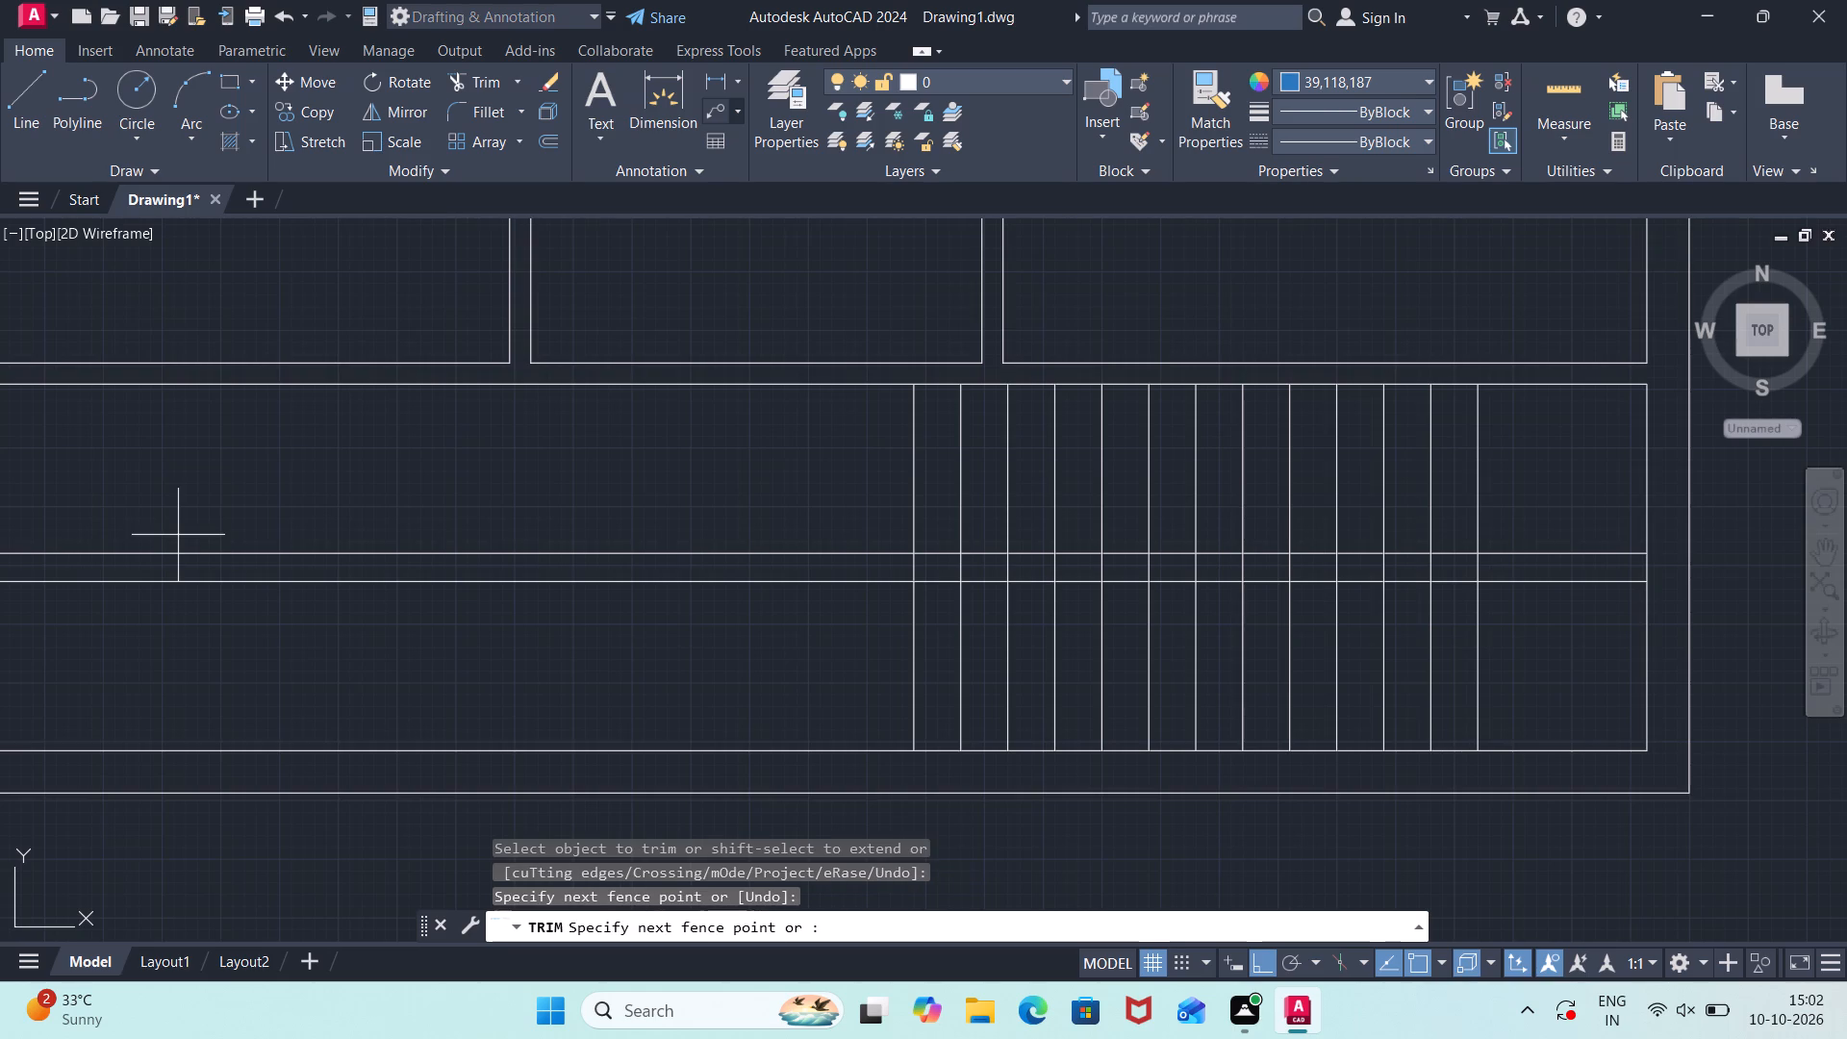
pyautogui.click(85, 704)
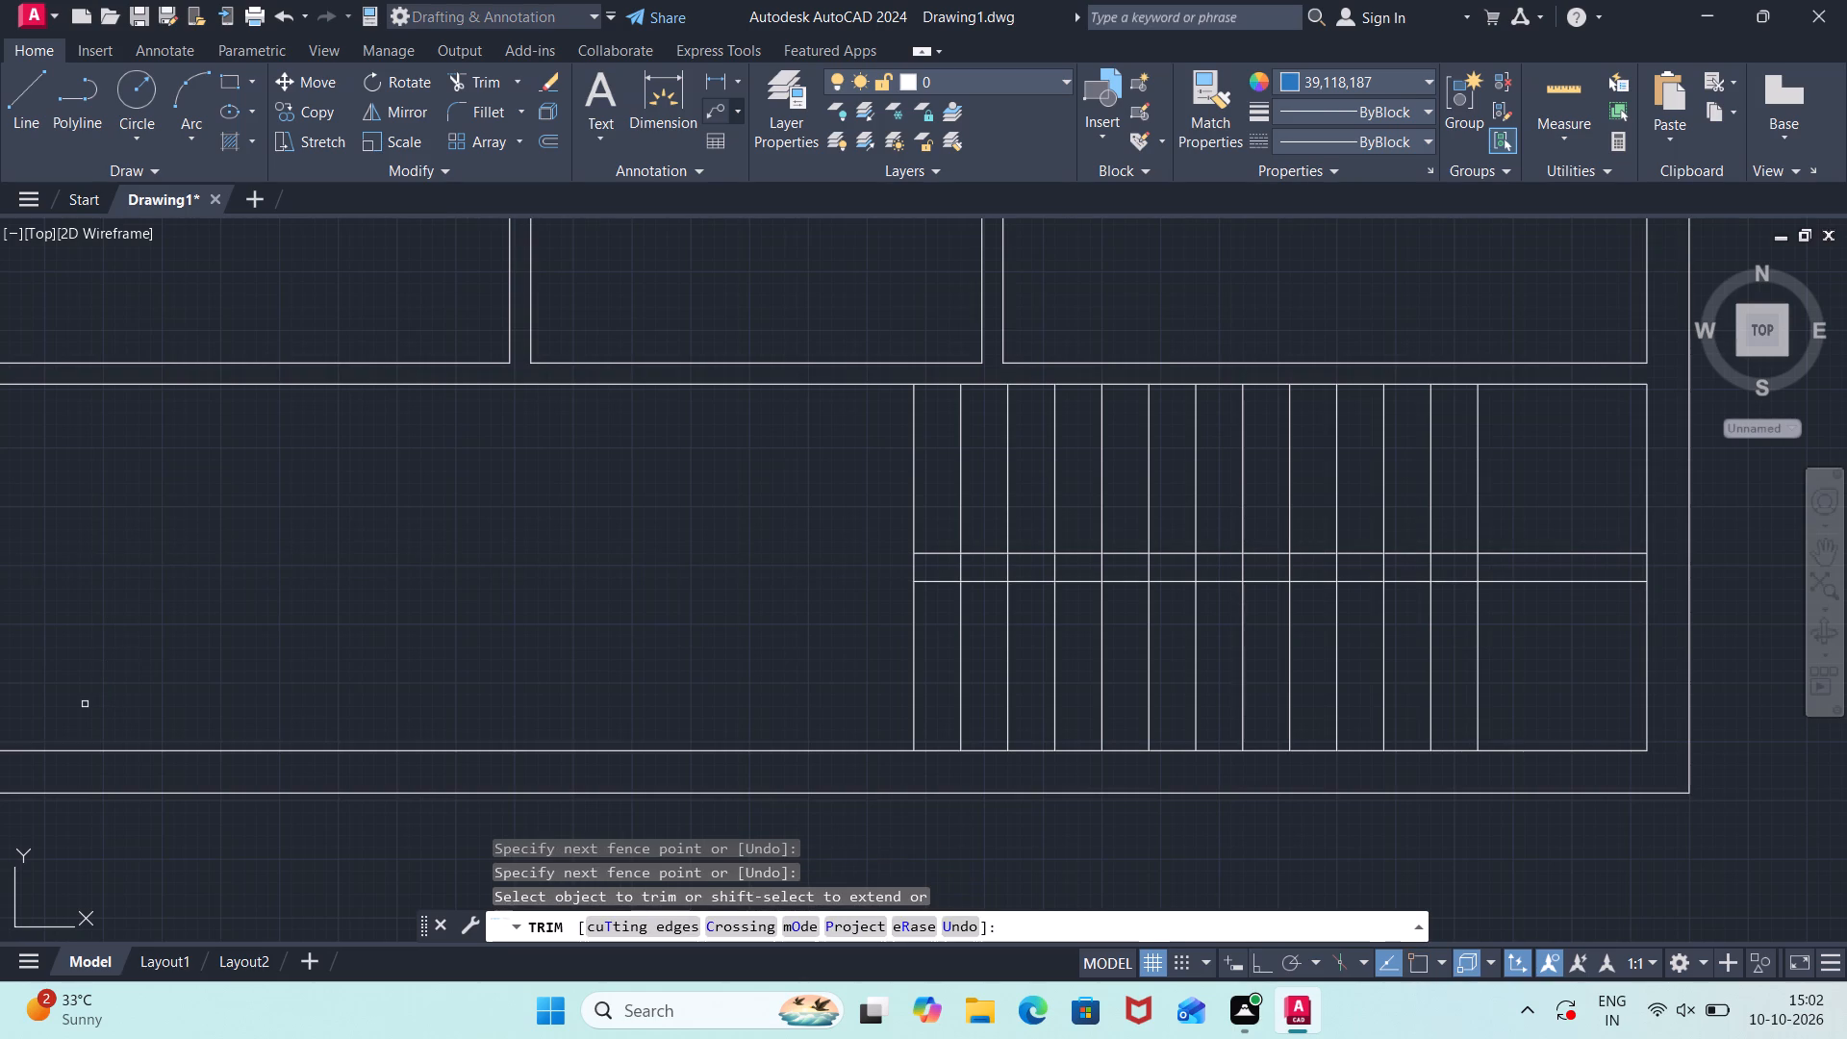
# Trim the tread line segments between the two middle horizontal lines, starting with the second tread line from the right.
pyautogui.scroll(-2, 125, 648)
pyautogui.moveTo(134, 624); pyautogui.dragTo(539, 714, button='middle')
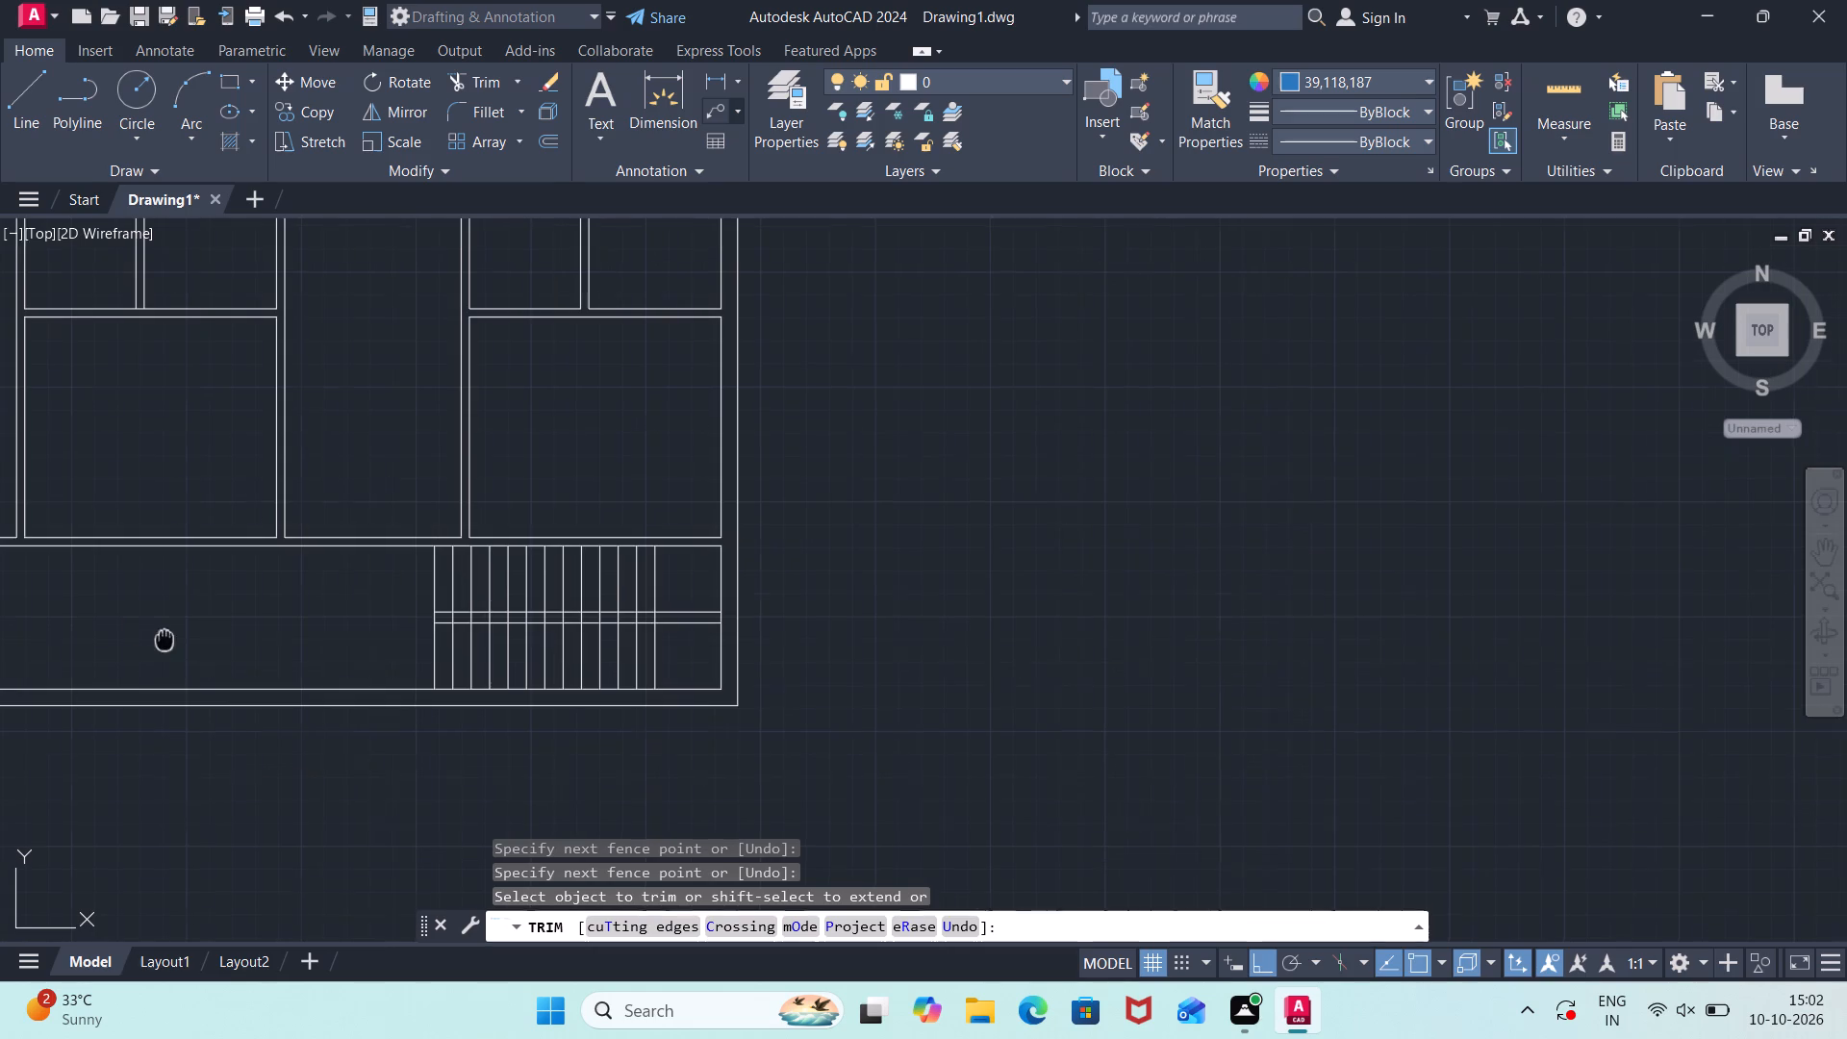
pyautogui.scroll(1, 897, 712)
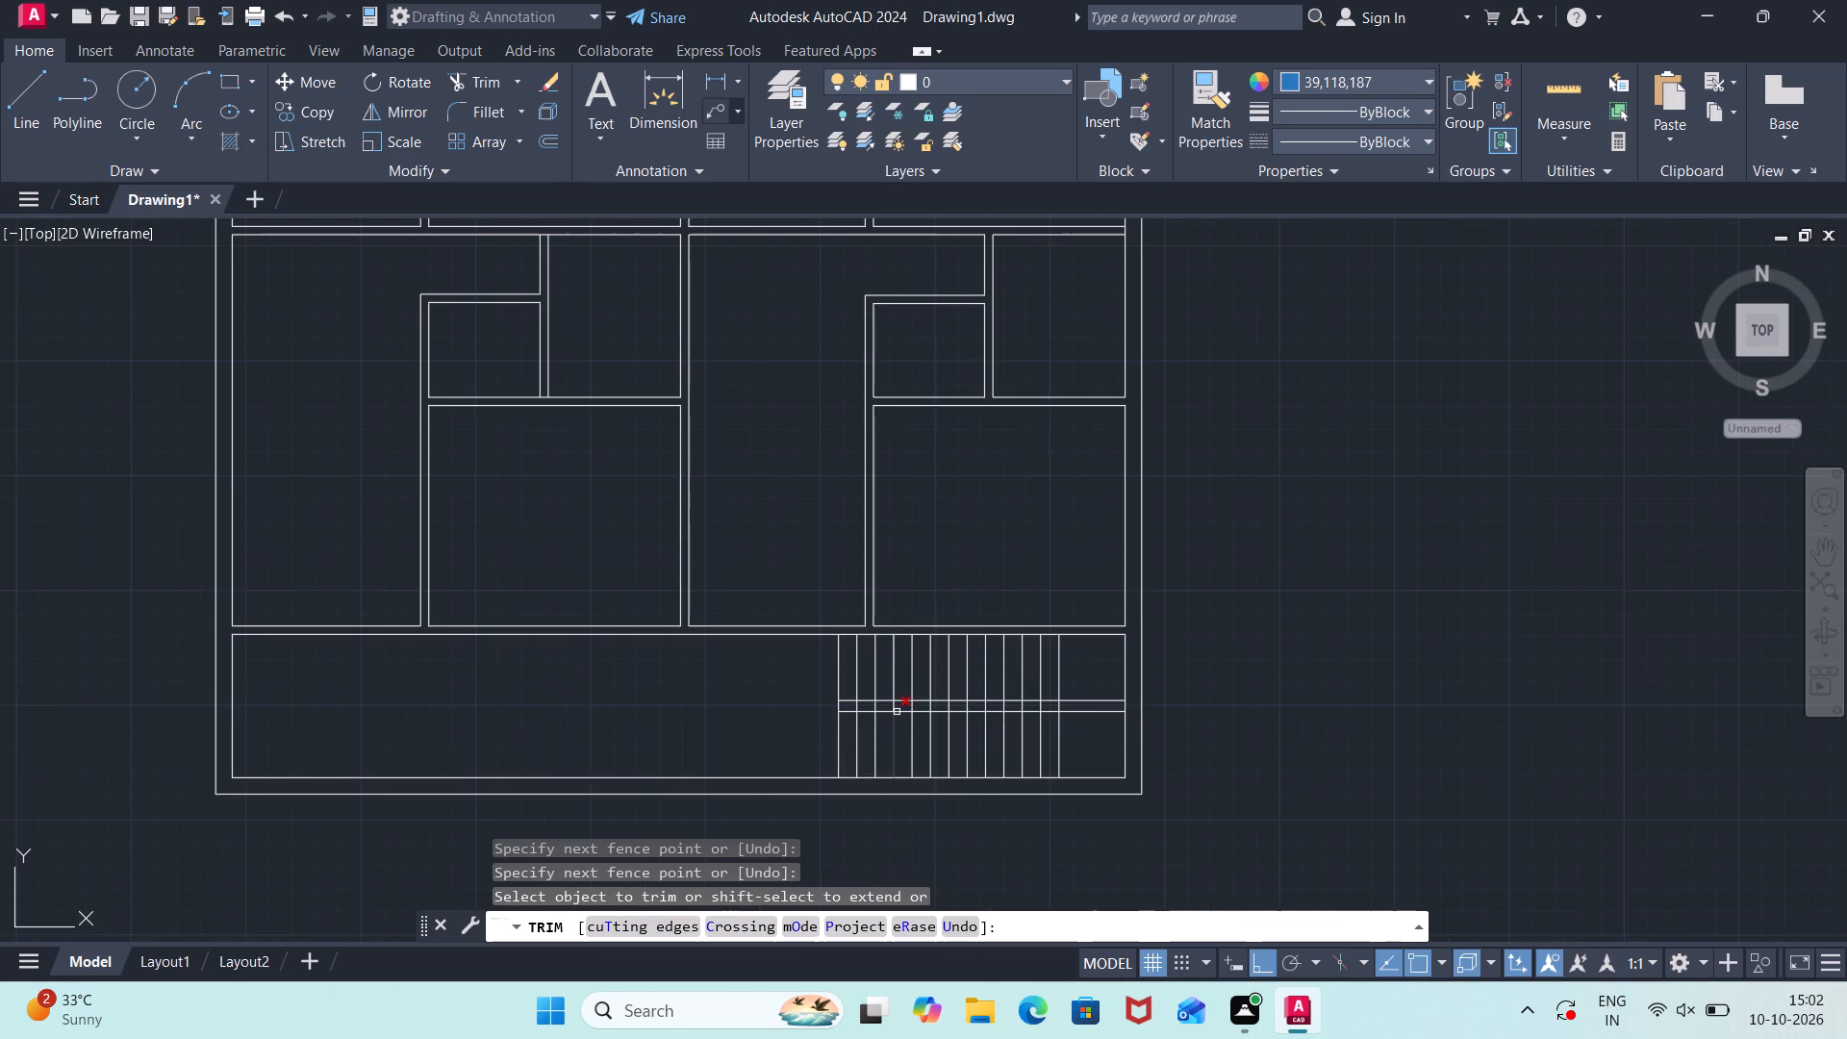
pyautogui.scroll(2, 897, 712)
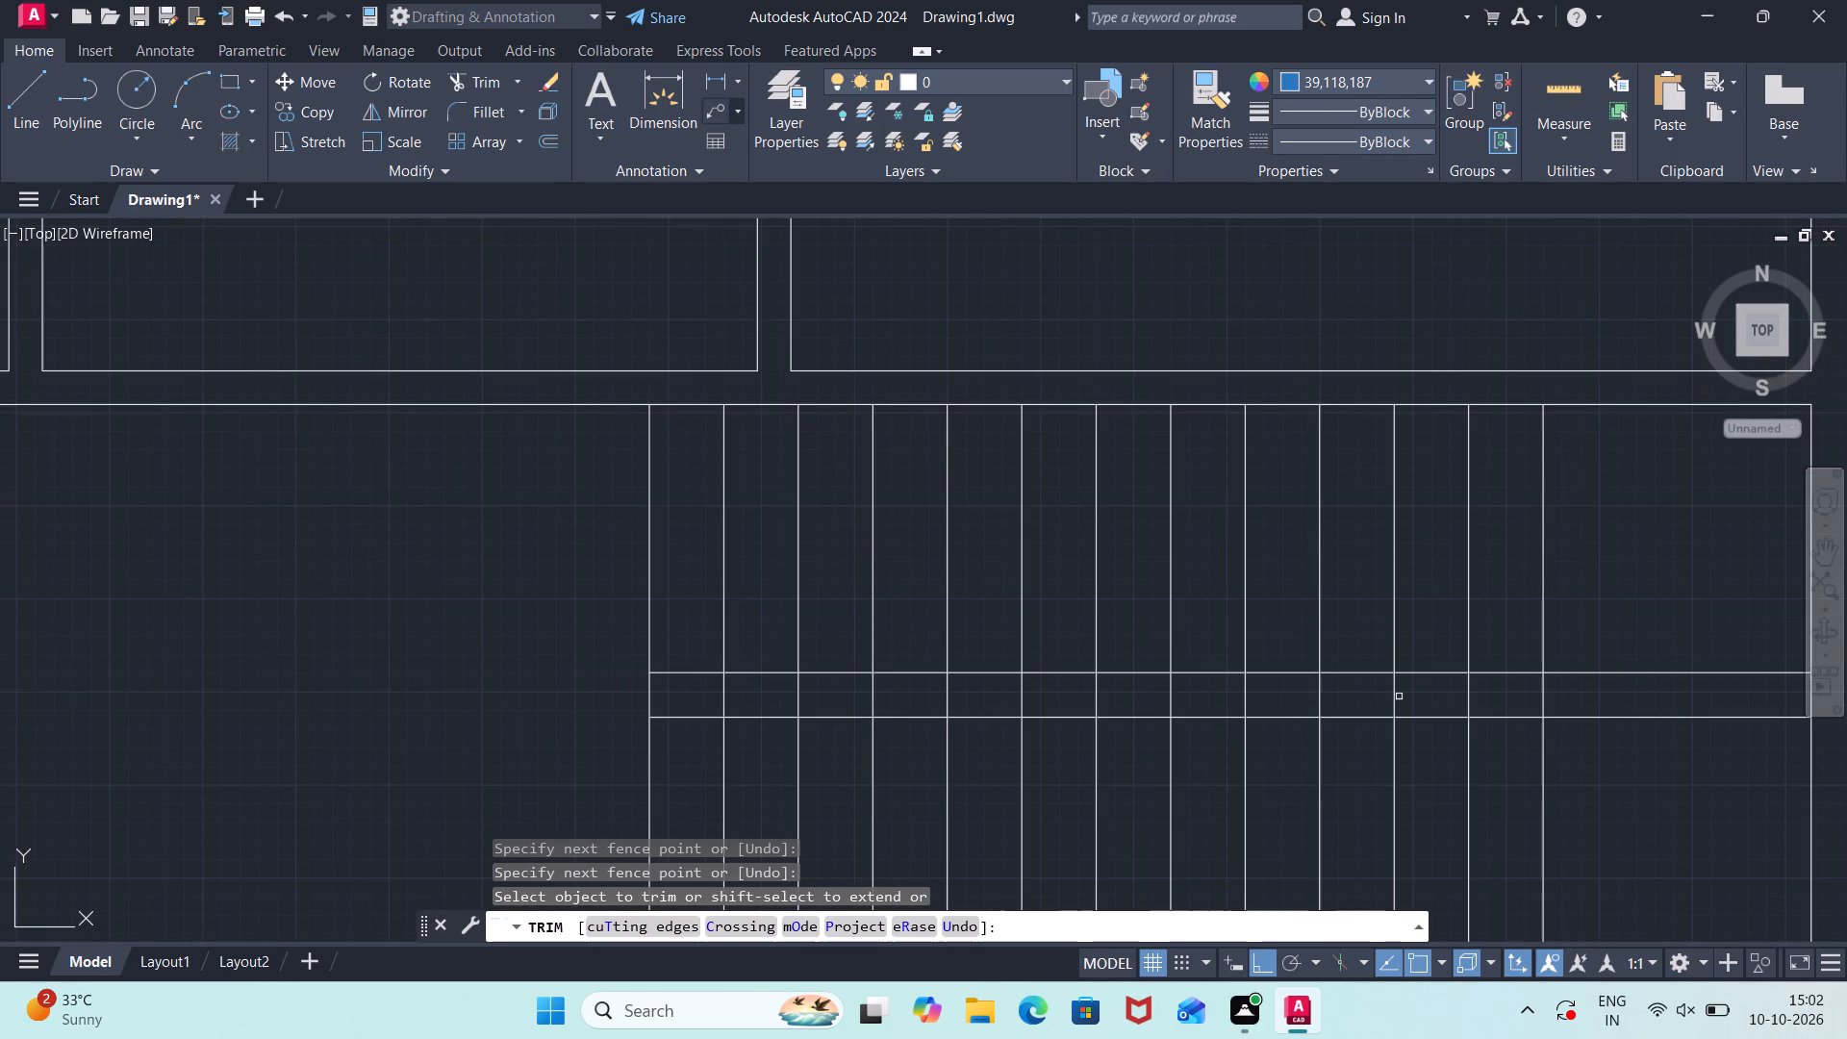
pyautogui.click(1478, 701)
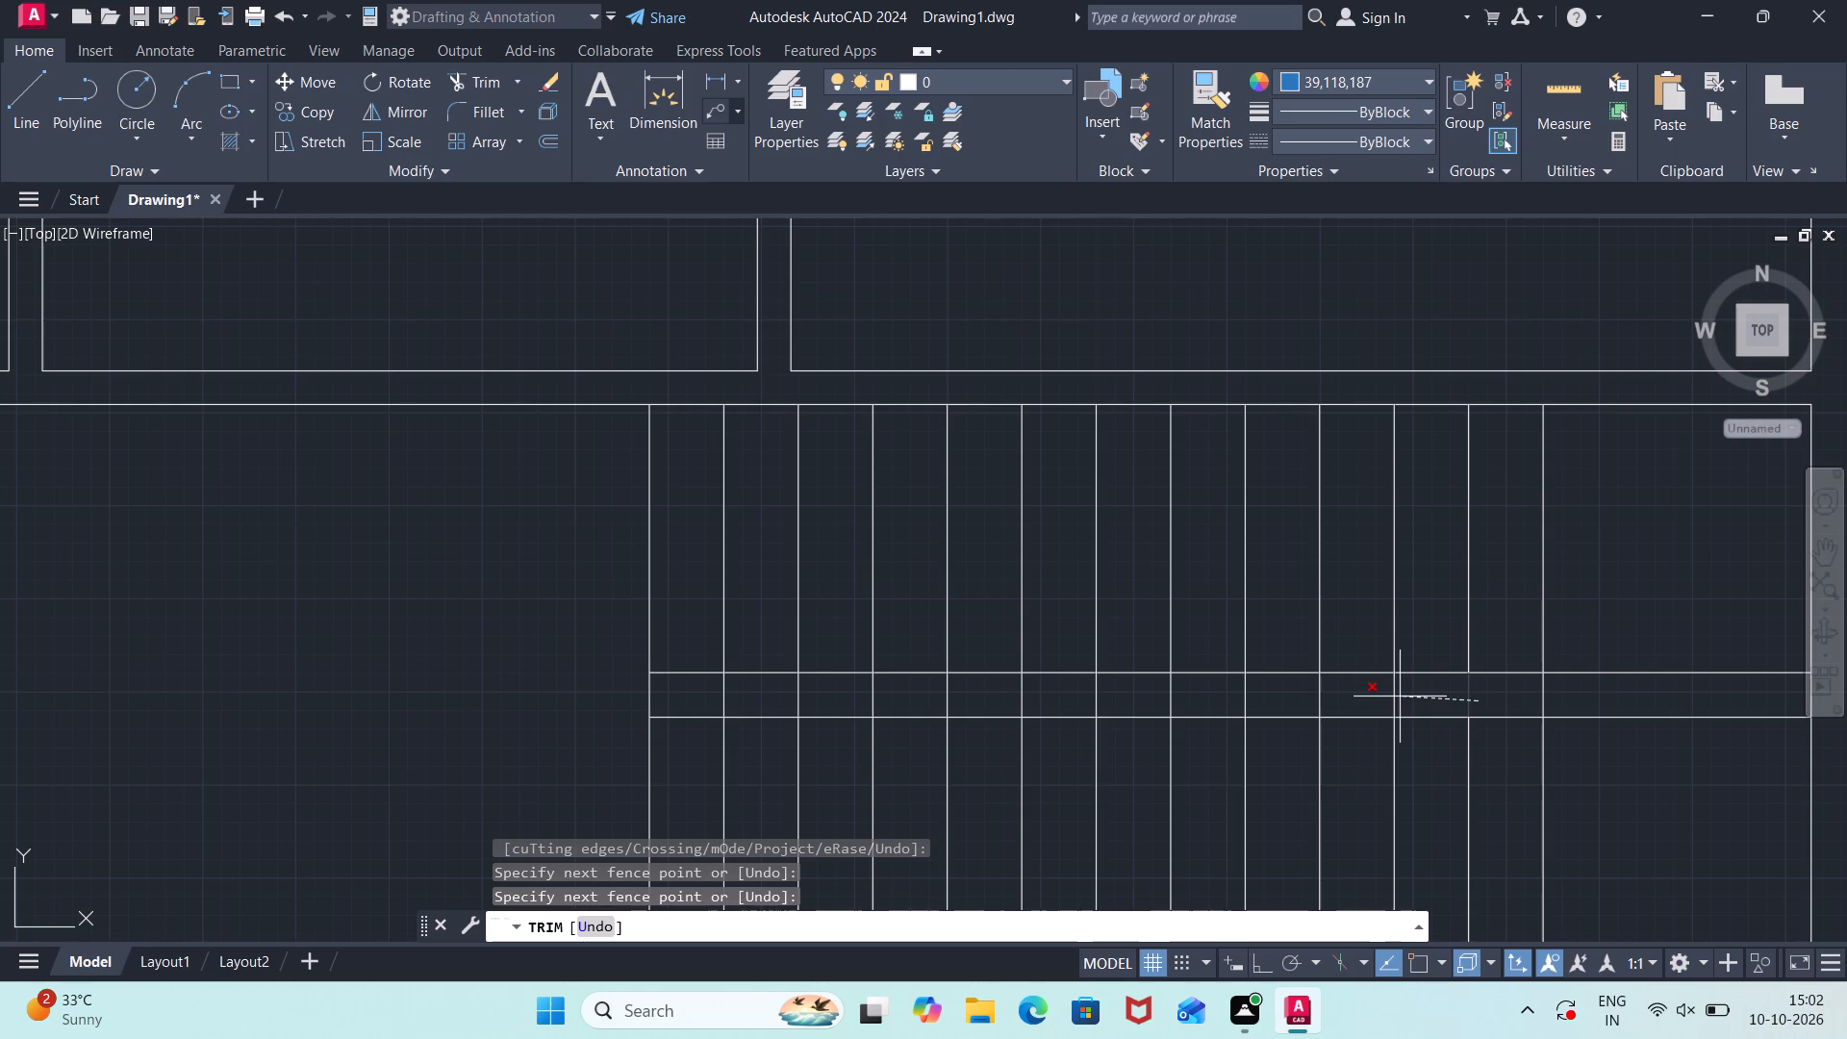
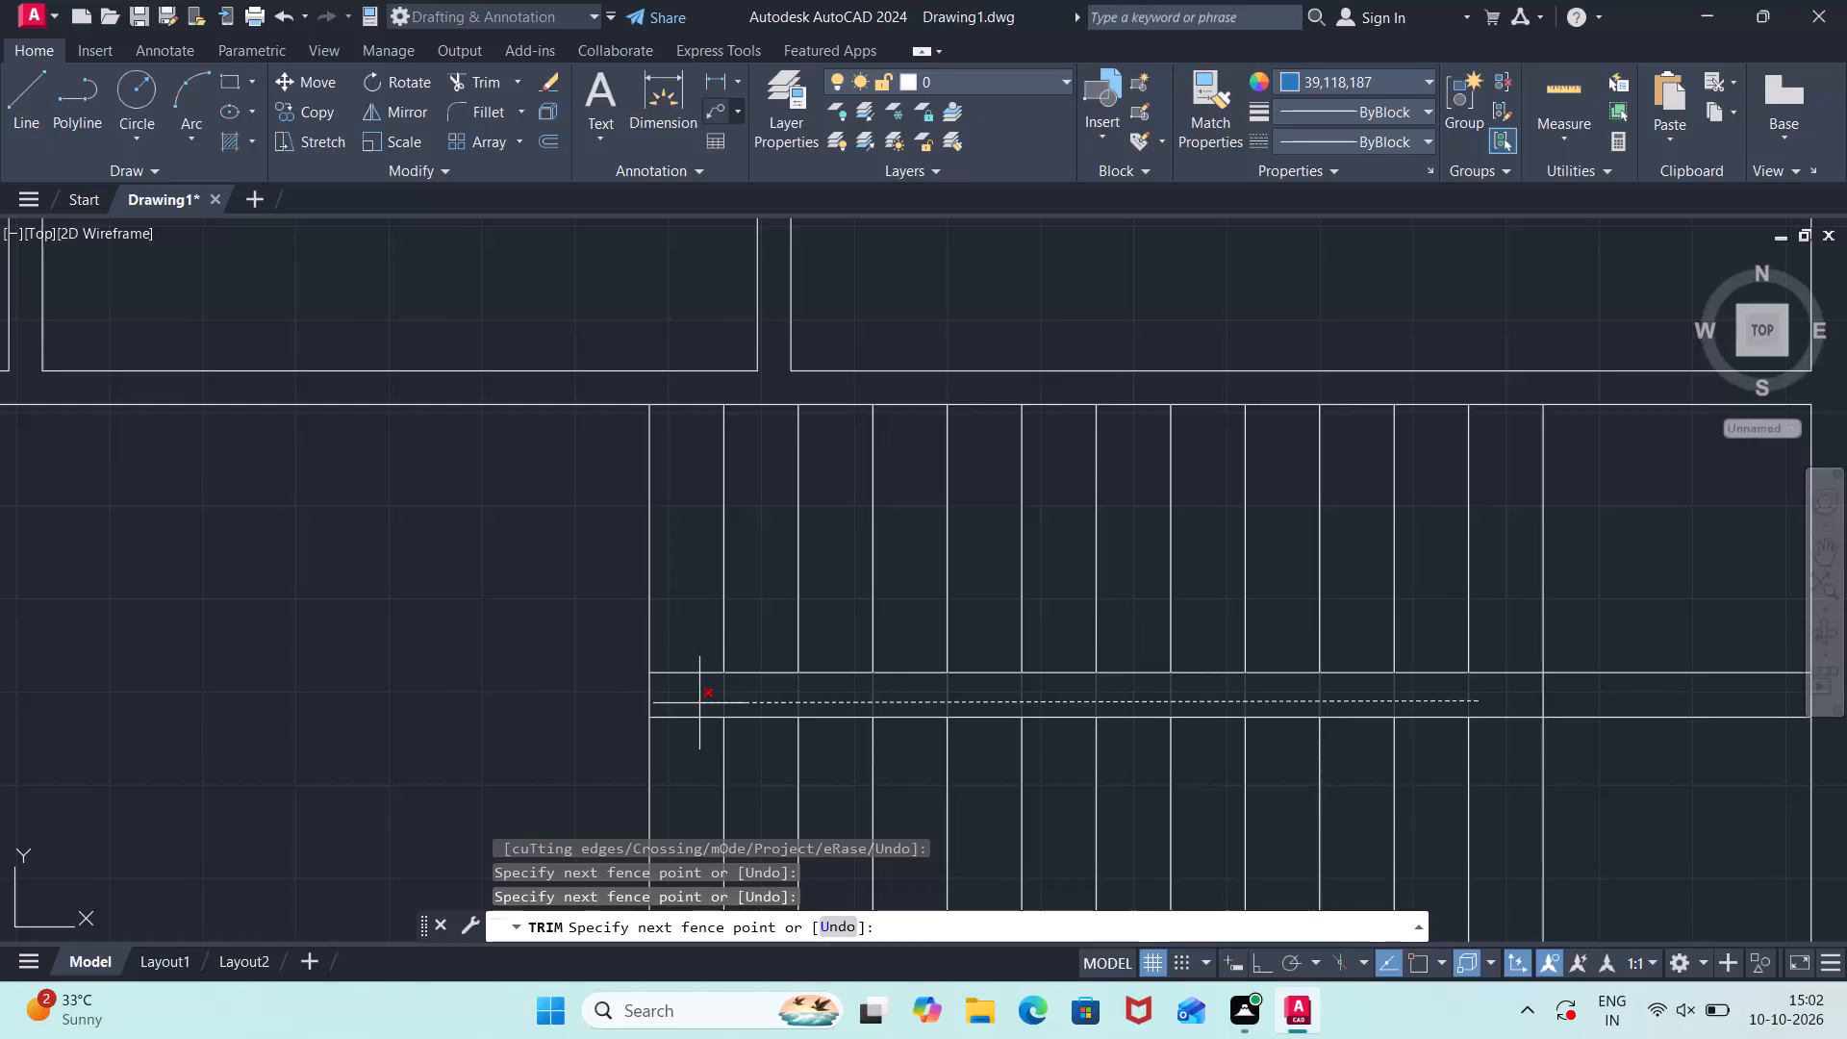
# Finish trimming the tread line segments between the two middle horizontal lines, ending with the second tread line from the left.
pyautogui.scroll(1, 699, 703)
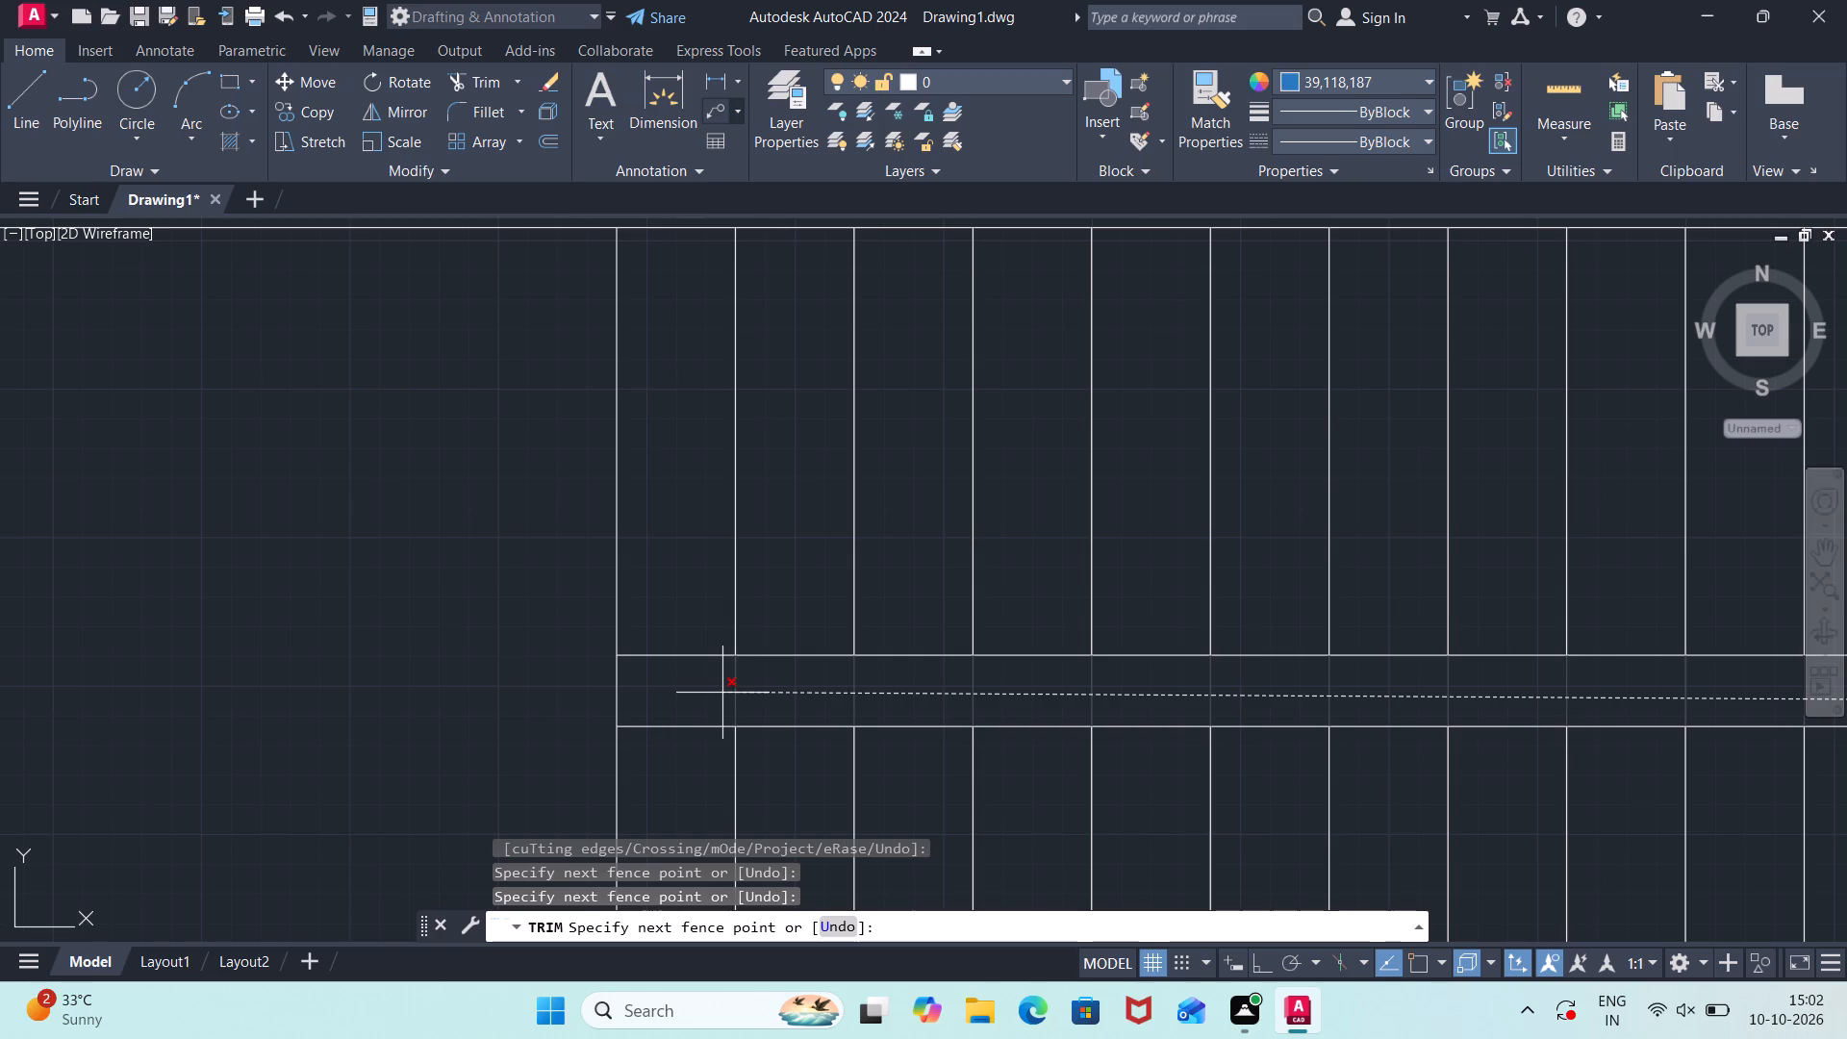
pyautogui.scroll(1, 722, 693)
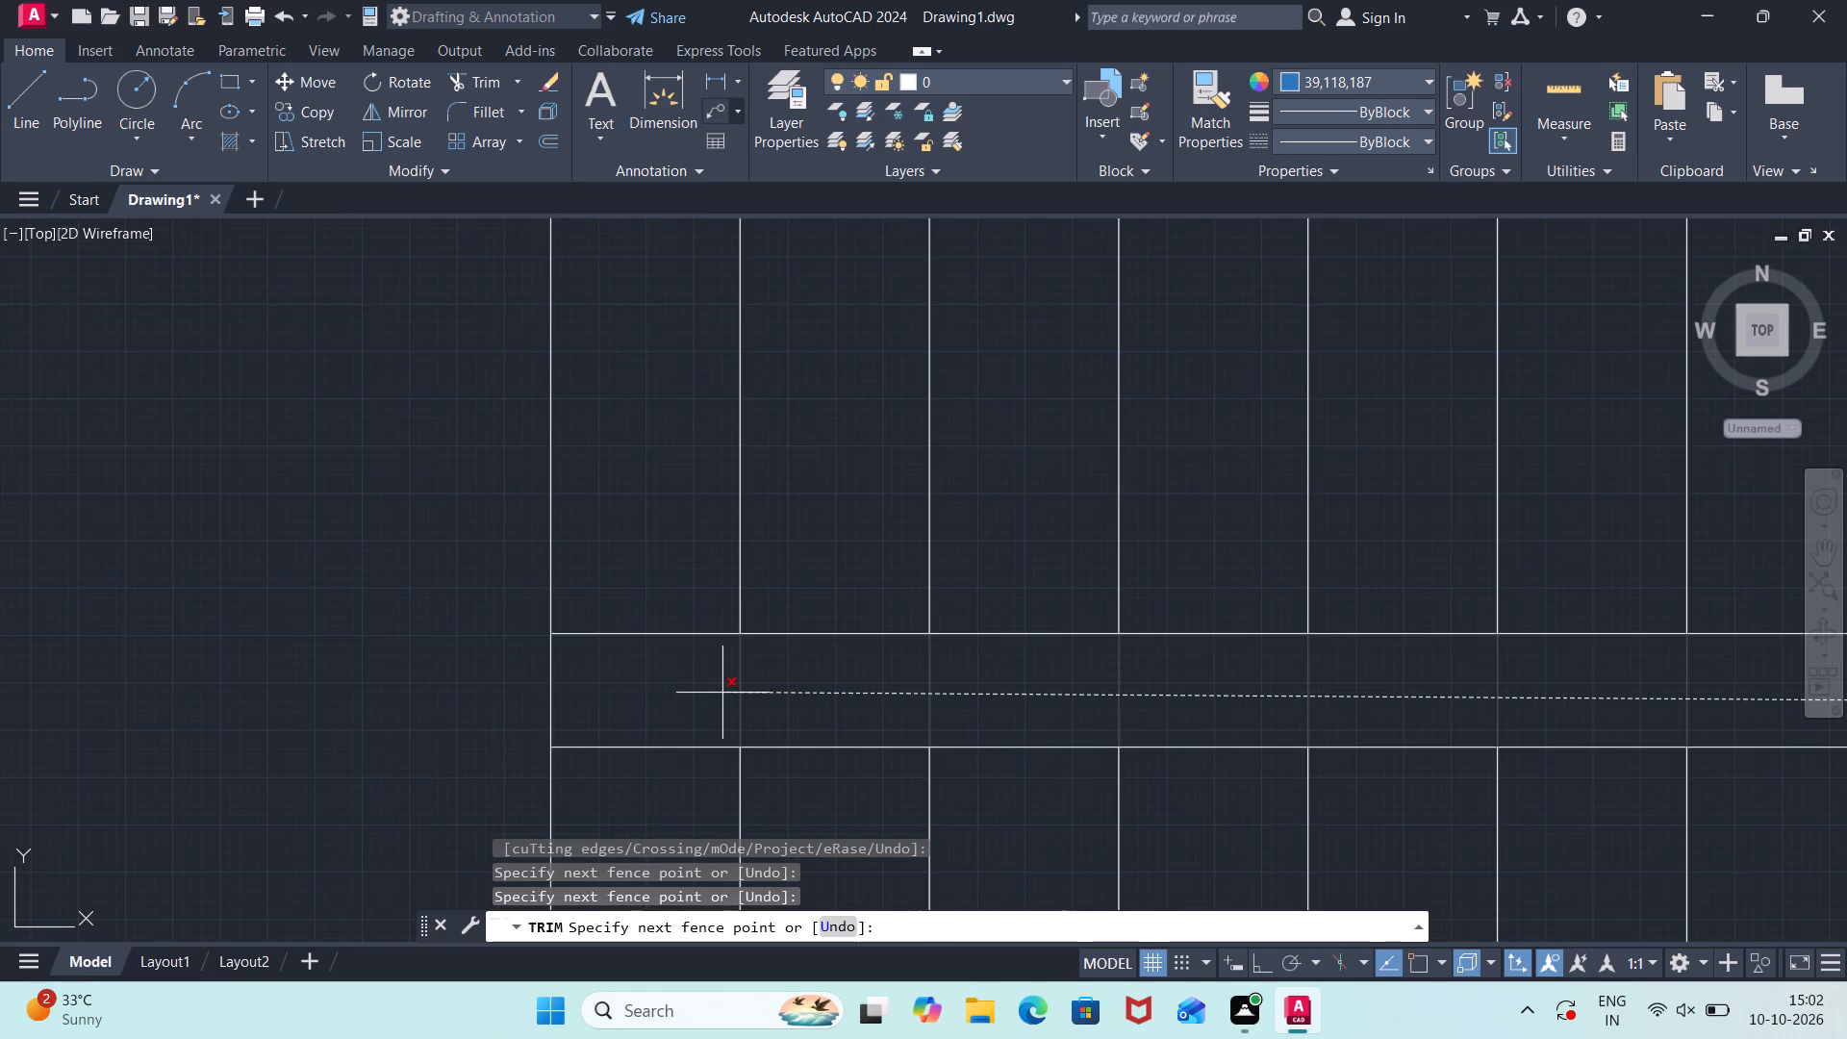
pyautogui.scroll(-1, 722, 693)
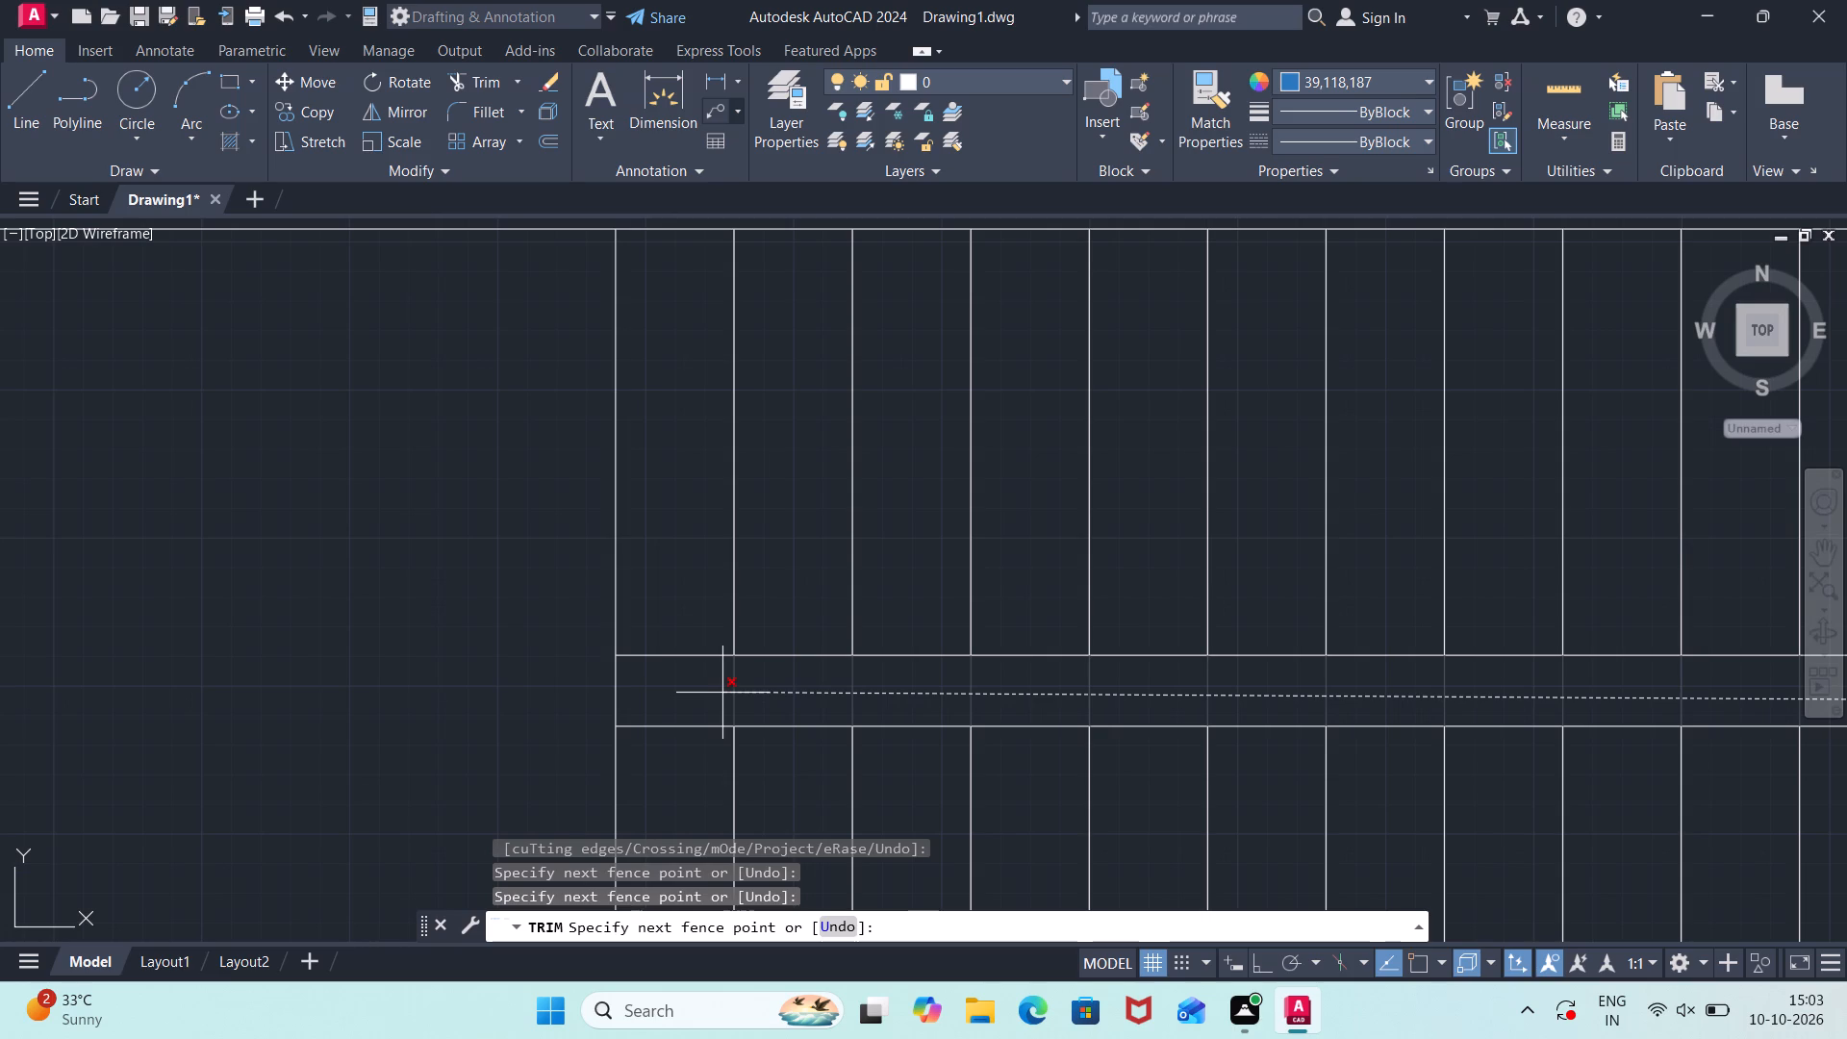
pyautogui.click(722, 692)
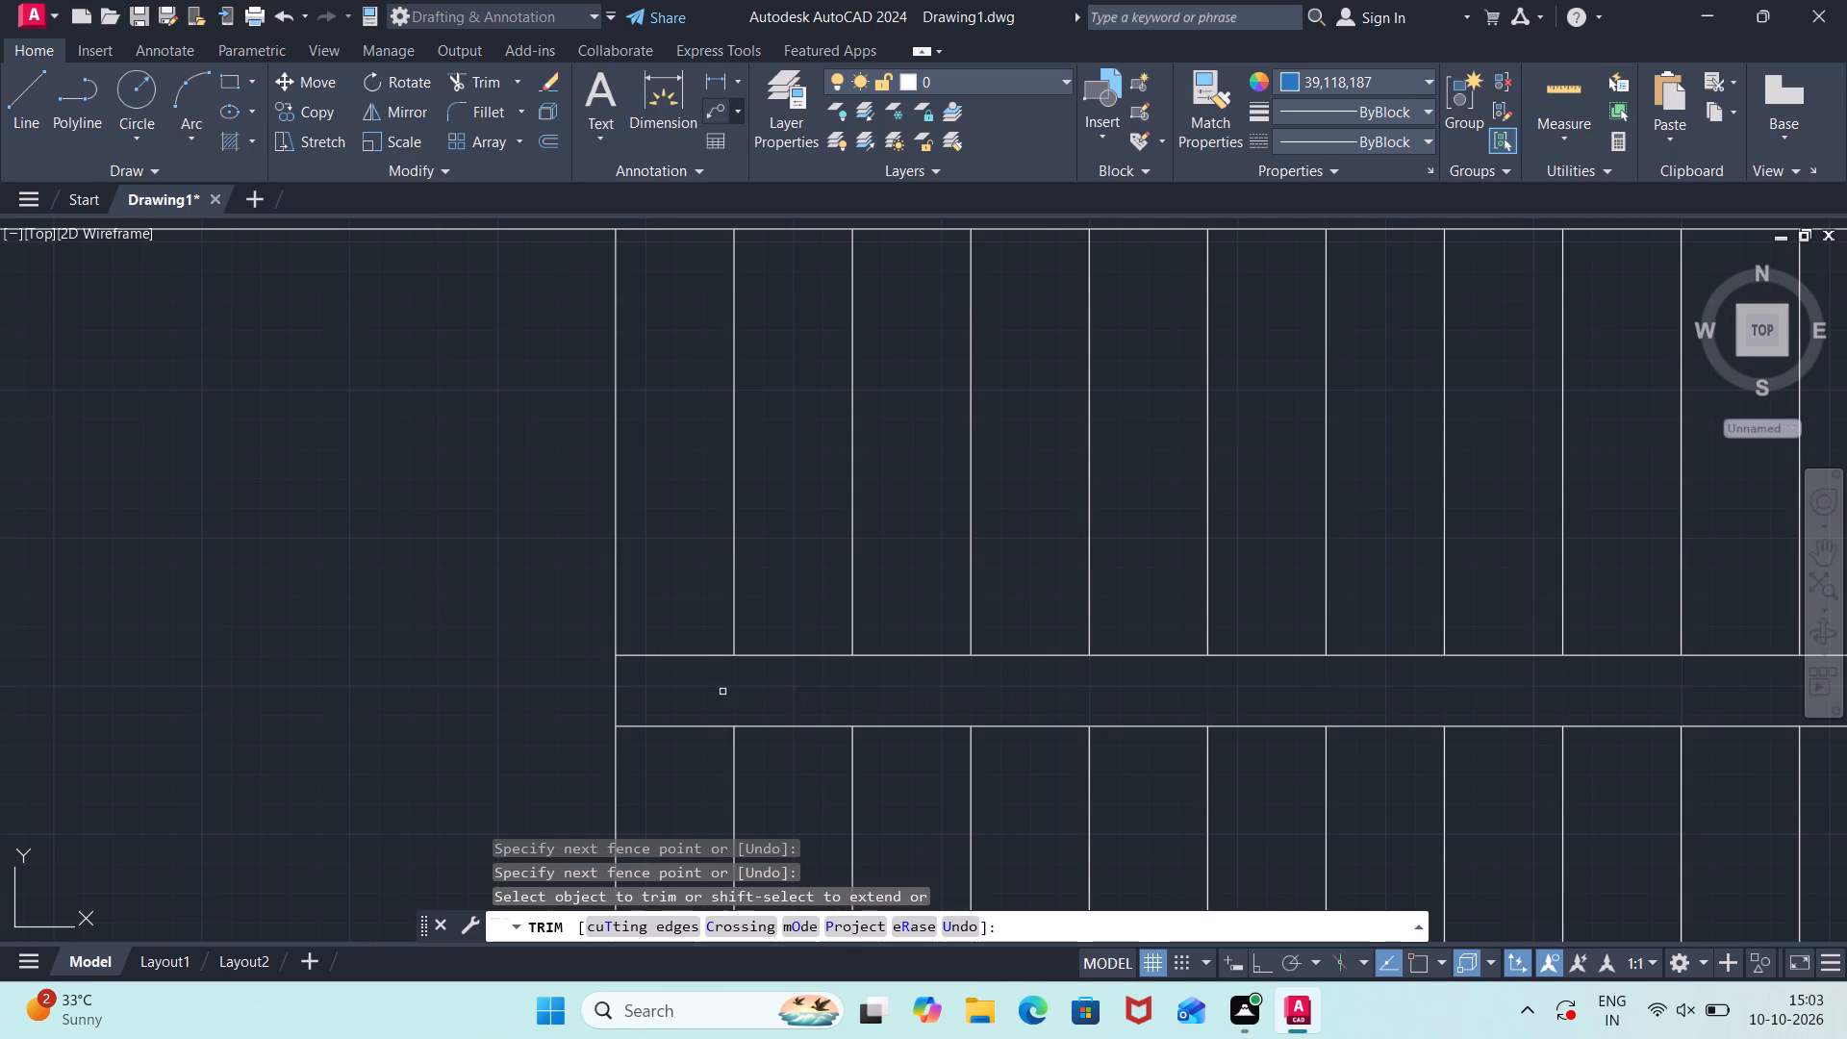
# Trim both middle horizontal lines back to the rightmost tread line, removing their portions toward the inner right wall.
pyautogui.scroll(-1, 814, 686)
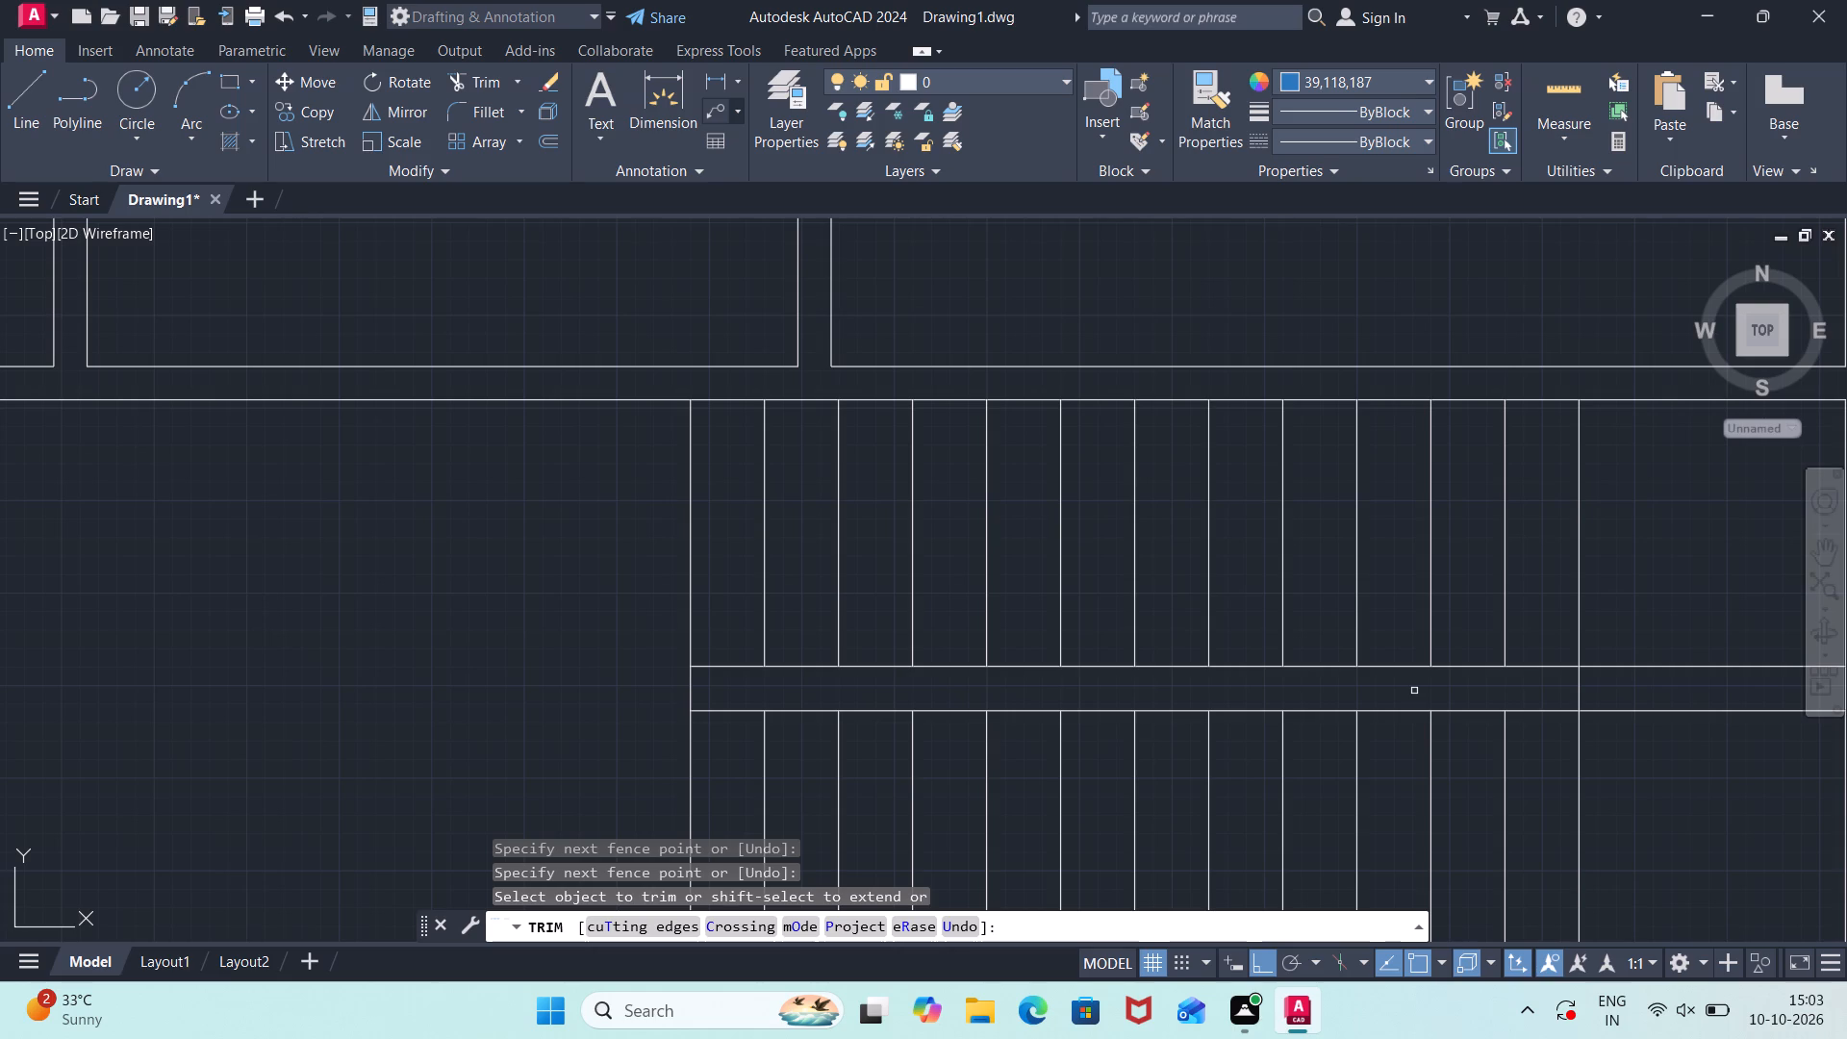
pyautogui.click(1696, 646)
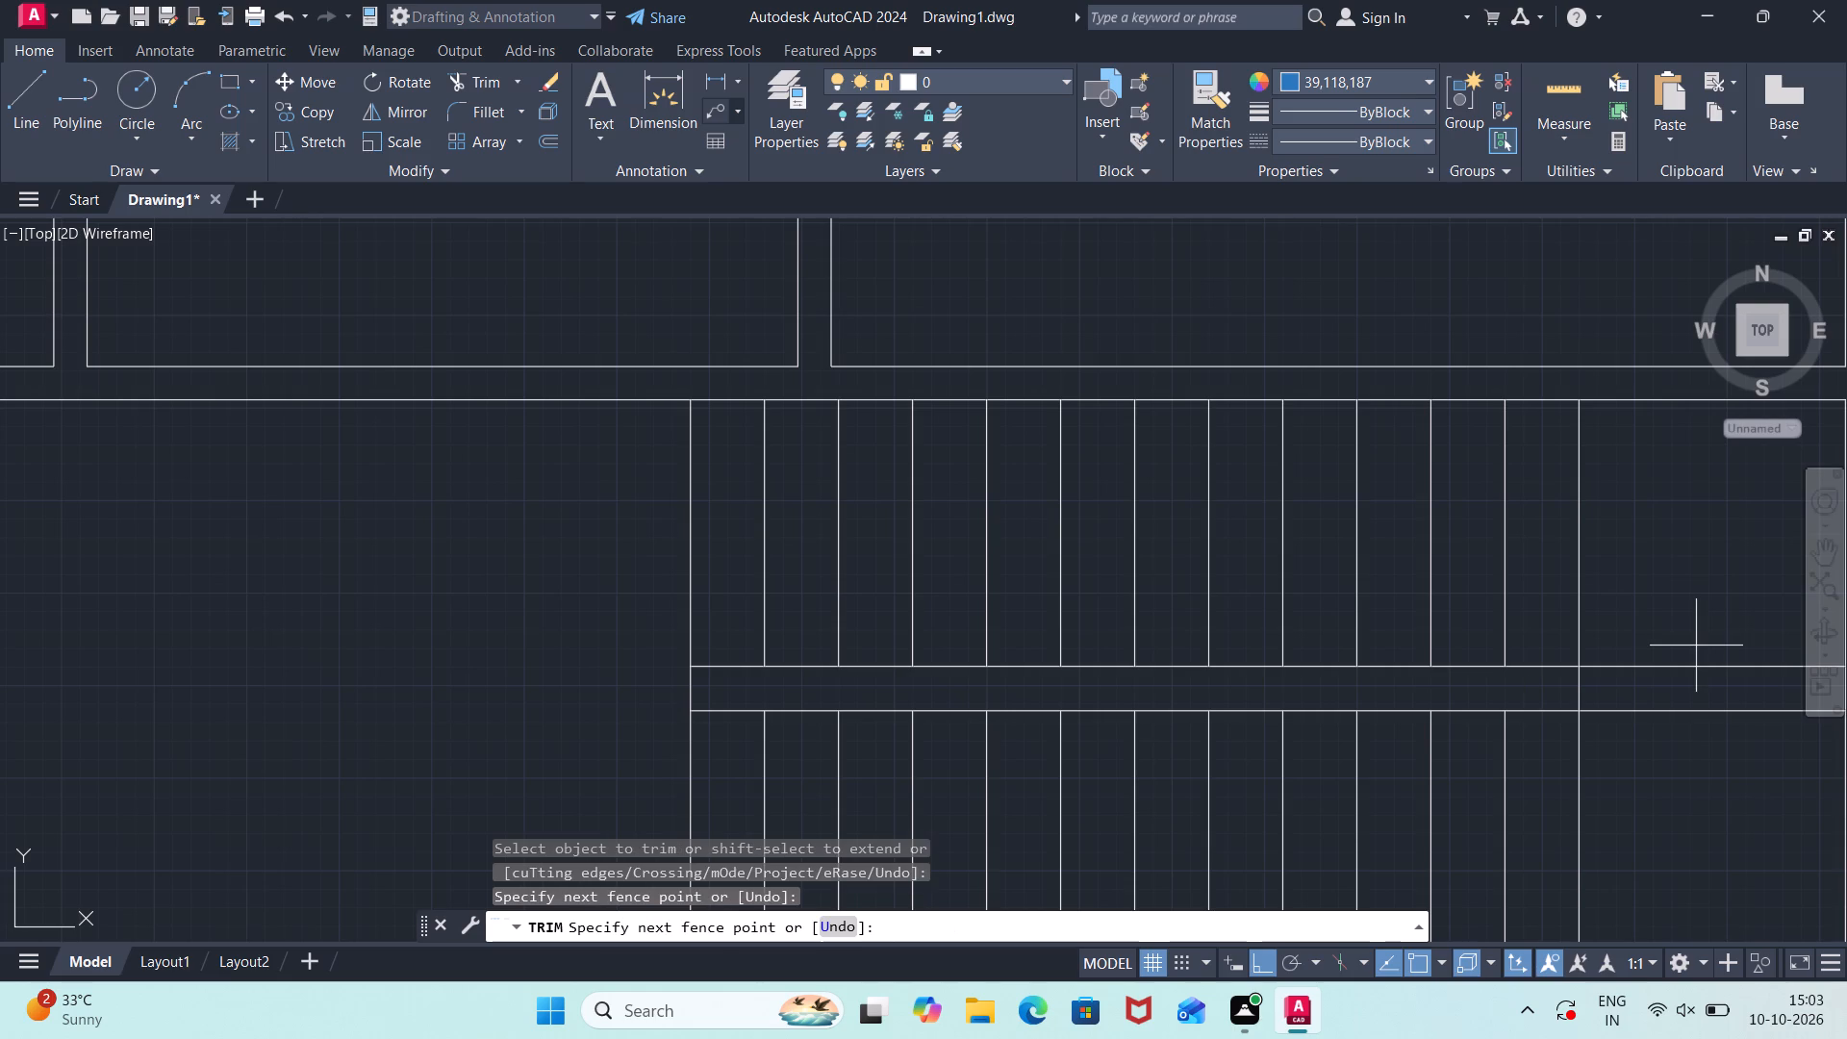
pyautogui.click(1683, 754)
# Trim away the leftmost tread line's upper segment, between the bottom room's upper wall line and the upper middle horizontal line.
pyautogui.scroll(-1, 1683, 755)
pyautogui.moveTo(1670, 747); pyautogui.dragTo(1666, 746, button='middle')
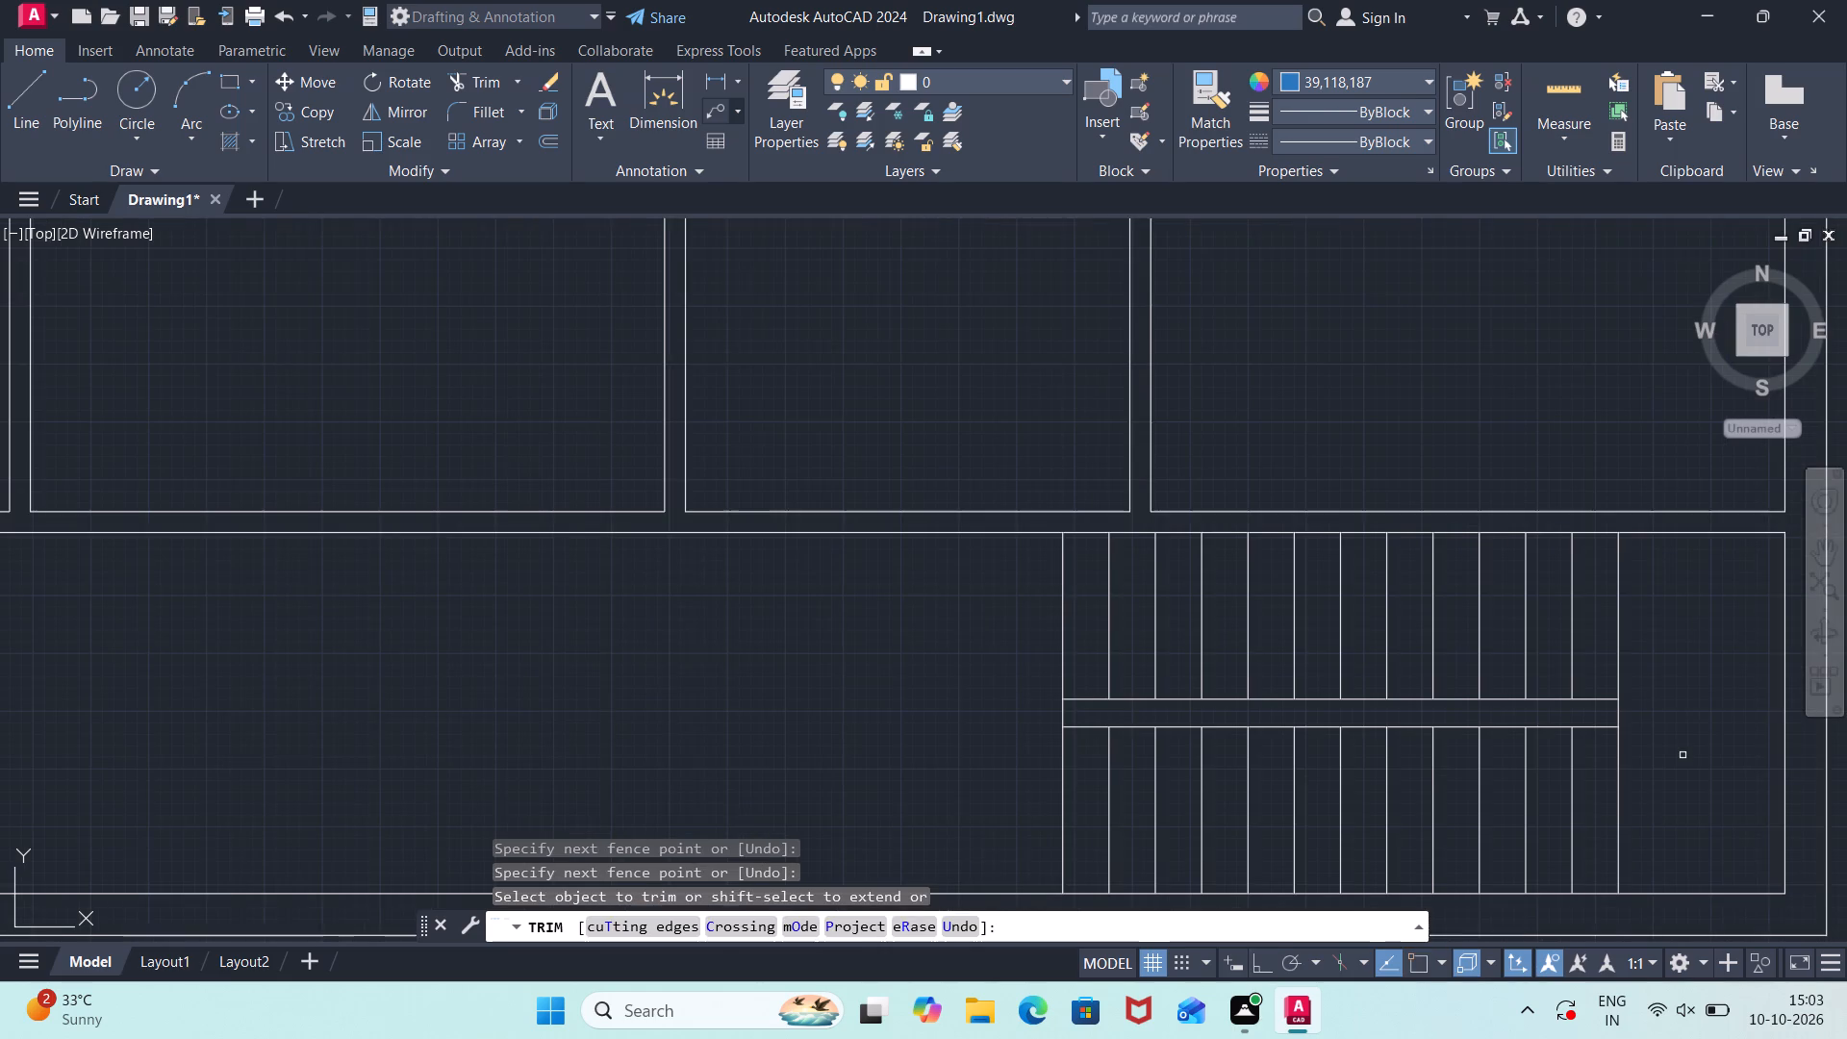
pyautogui.moveTo(1666, 746); pyautogui.dragTo(1641, 732, button='middle')
pyautogui.scroll(1, 1641, 734)
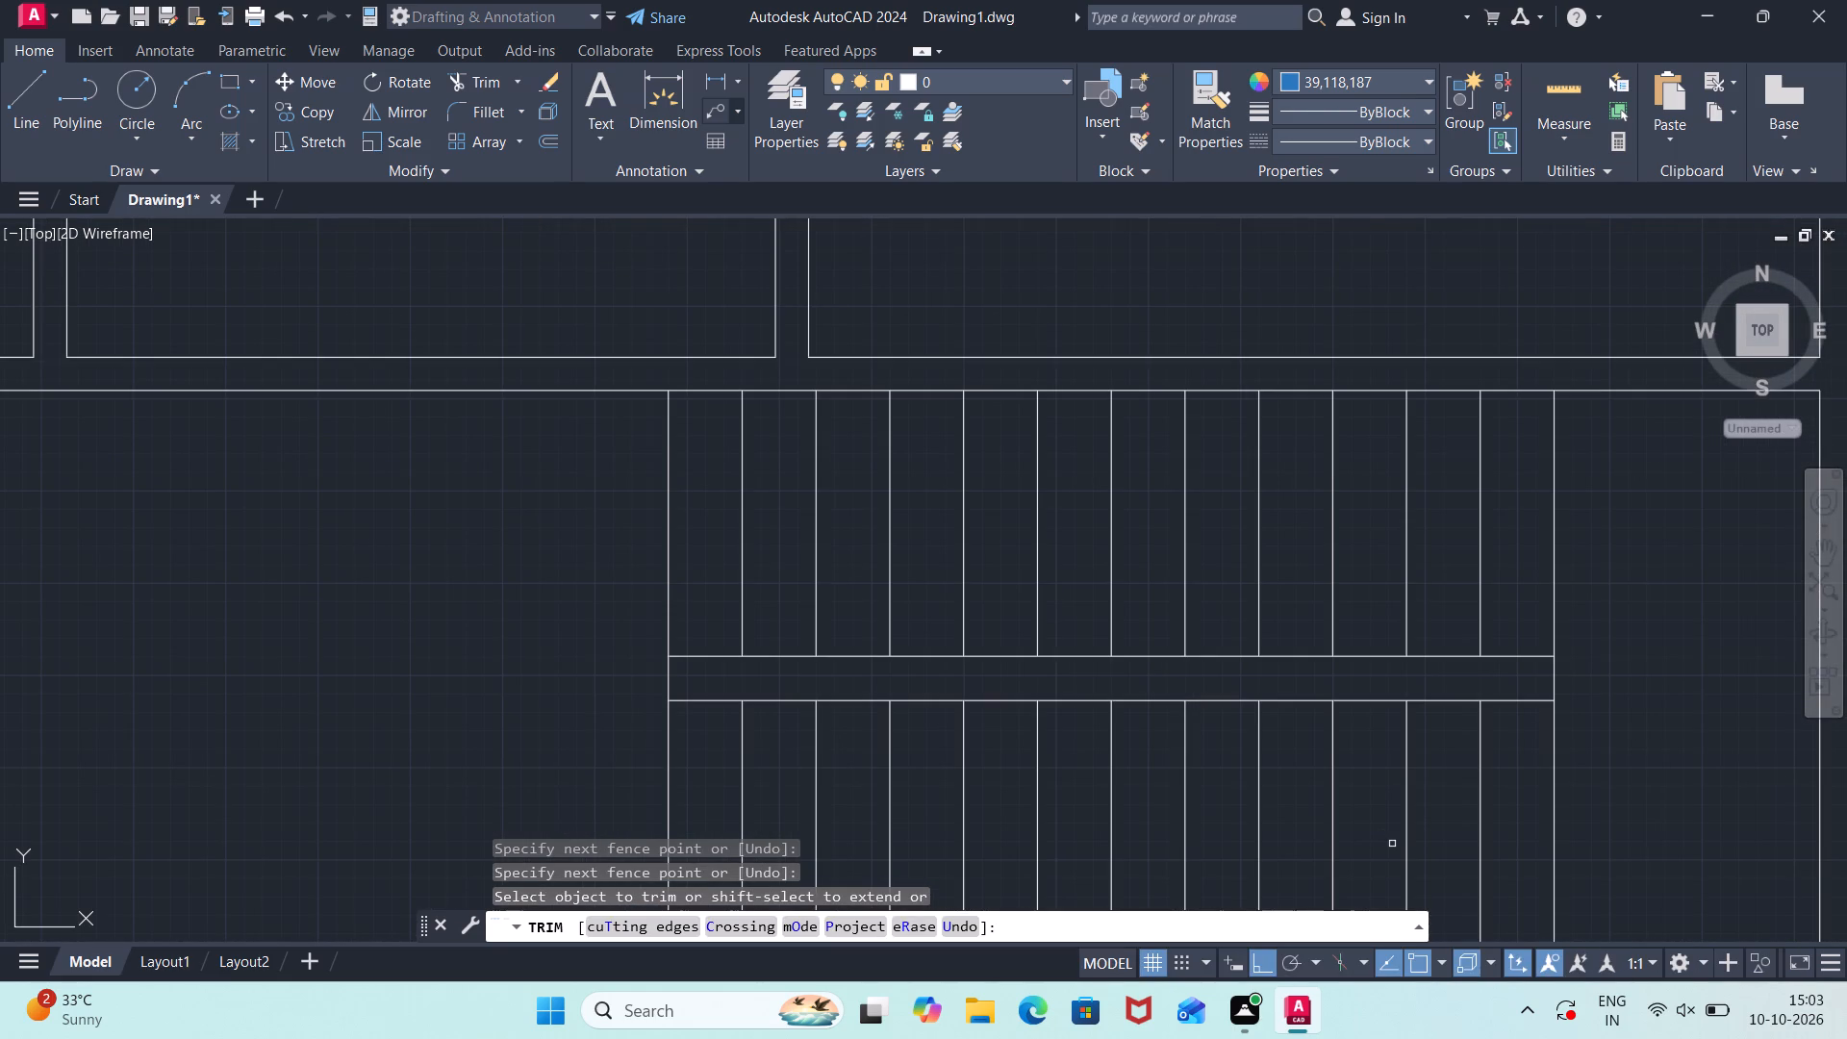
pyautogui.scroll(-2, 1393, 845)
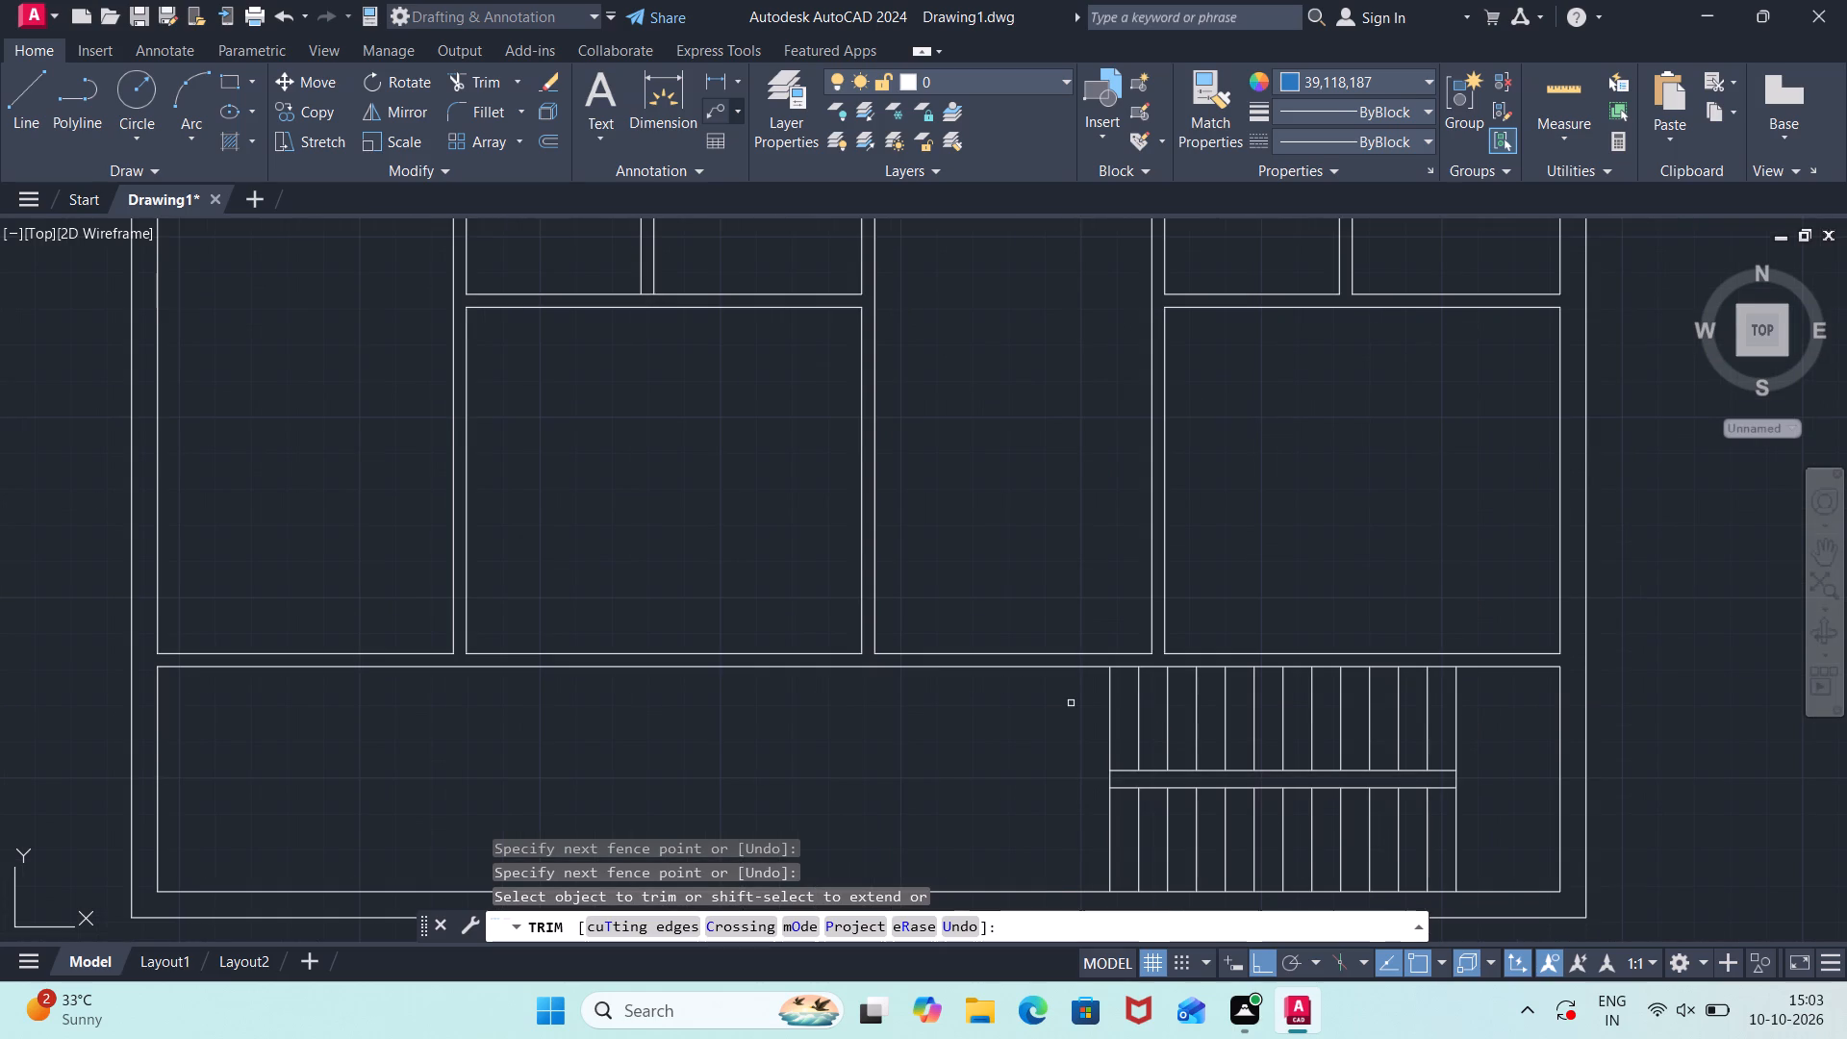
pyautogui.click(1124, 739)
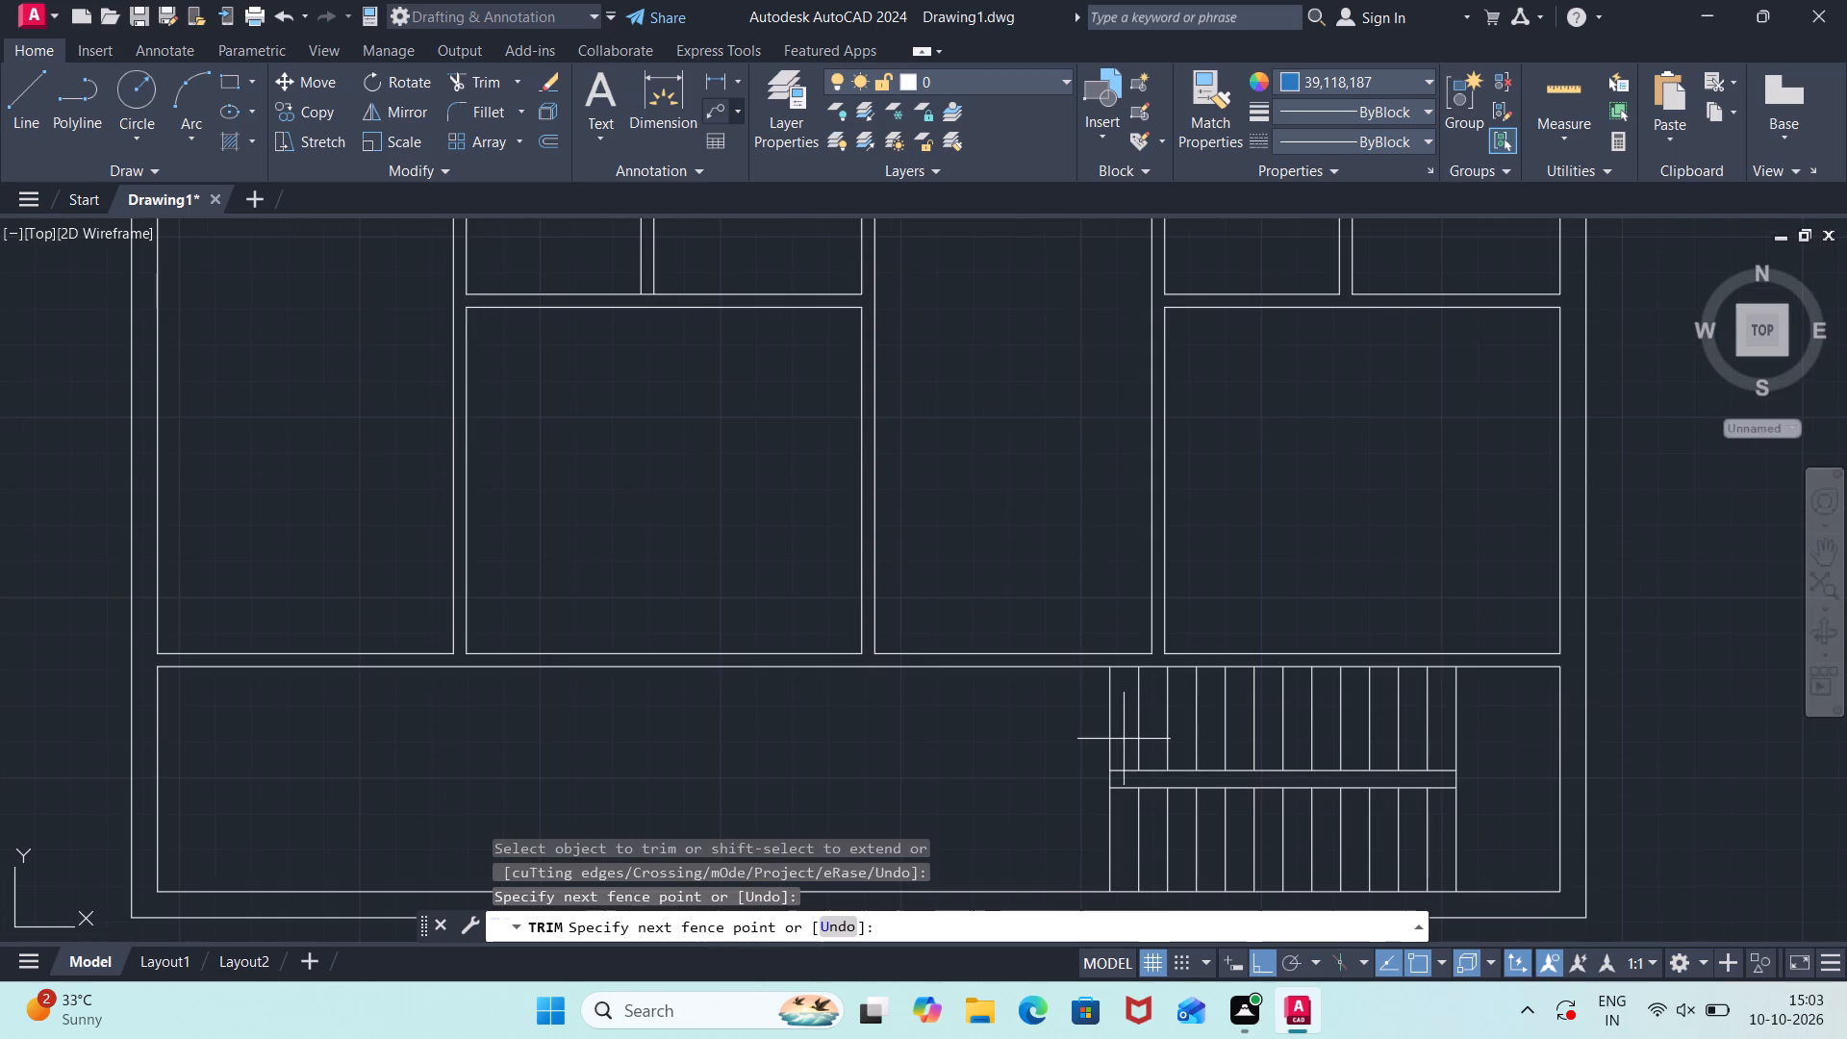
pyautogui.click(1009, 717)
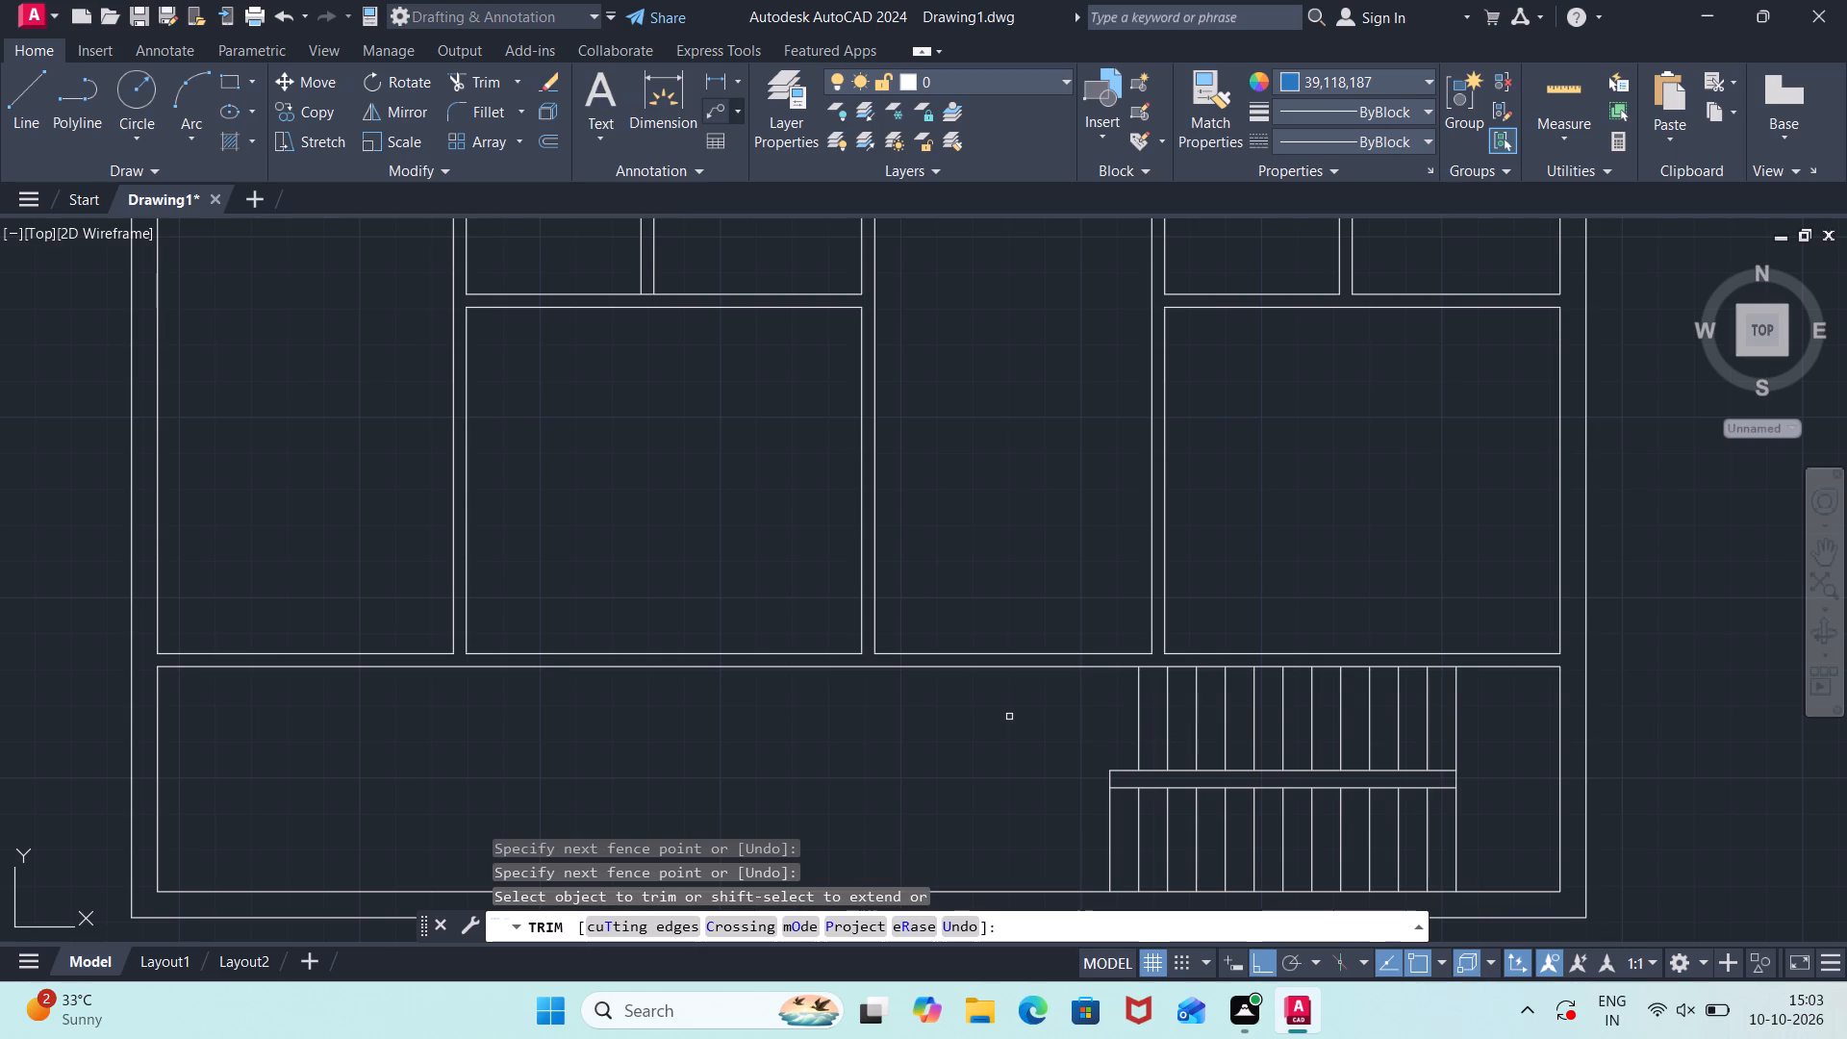
pyautogui.scroll(-1, 1009, 718)
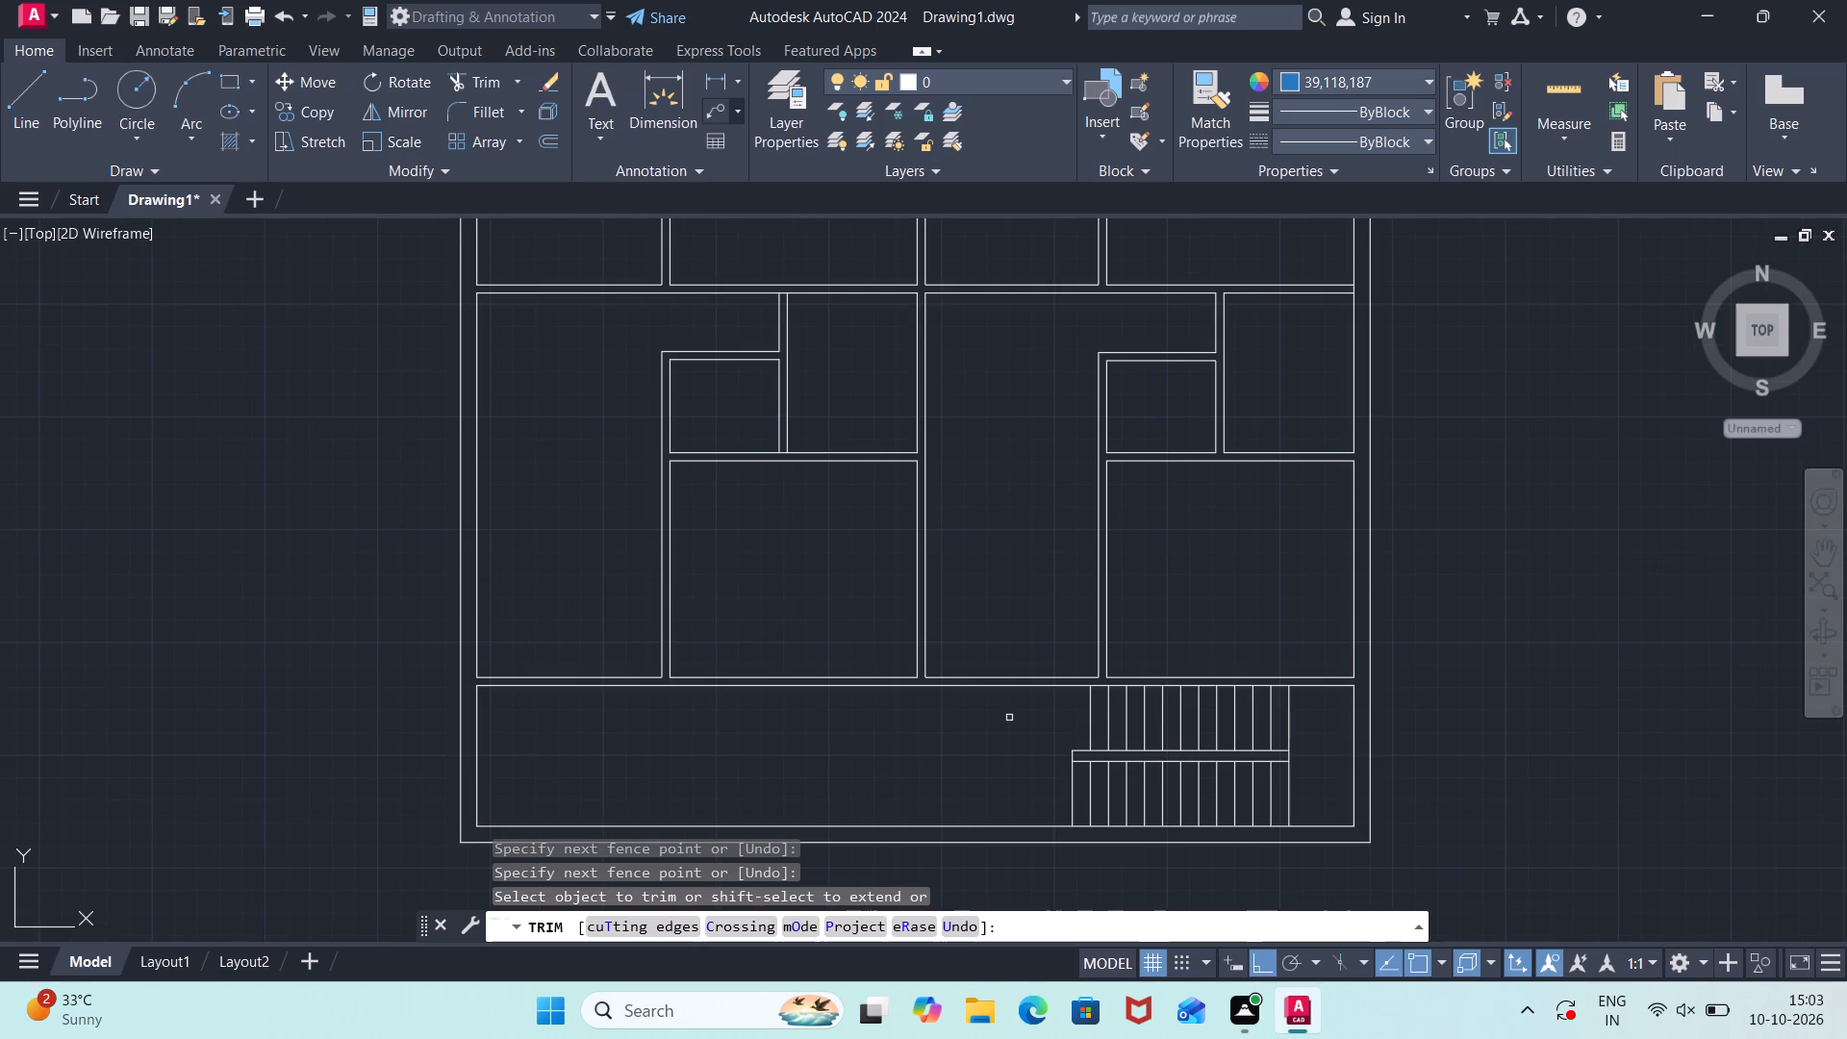
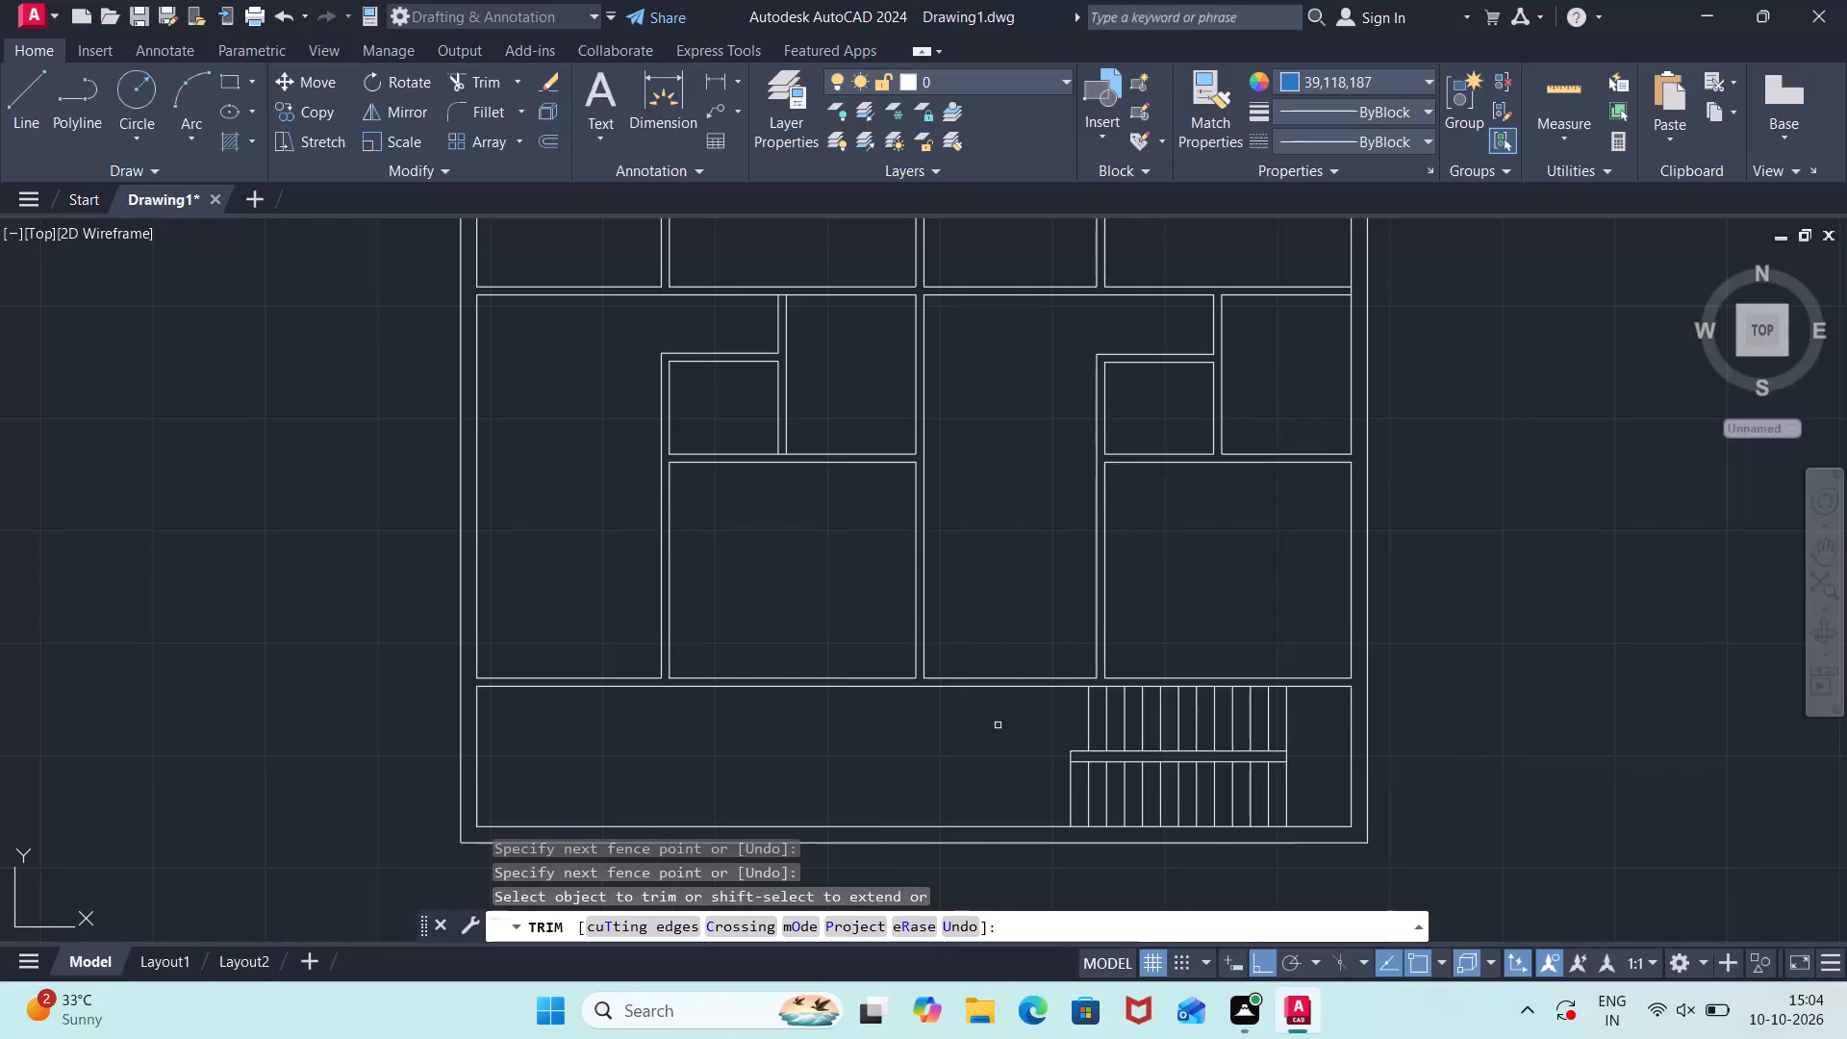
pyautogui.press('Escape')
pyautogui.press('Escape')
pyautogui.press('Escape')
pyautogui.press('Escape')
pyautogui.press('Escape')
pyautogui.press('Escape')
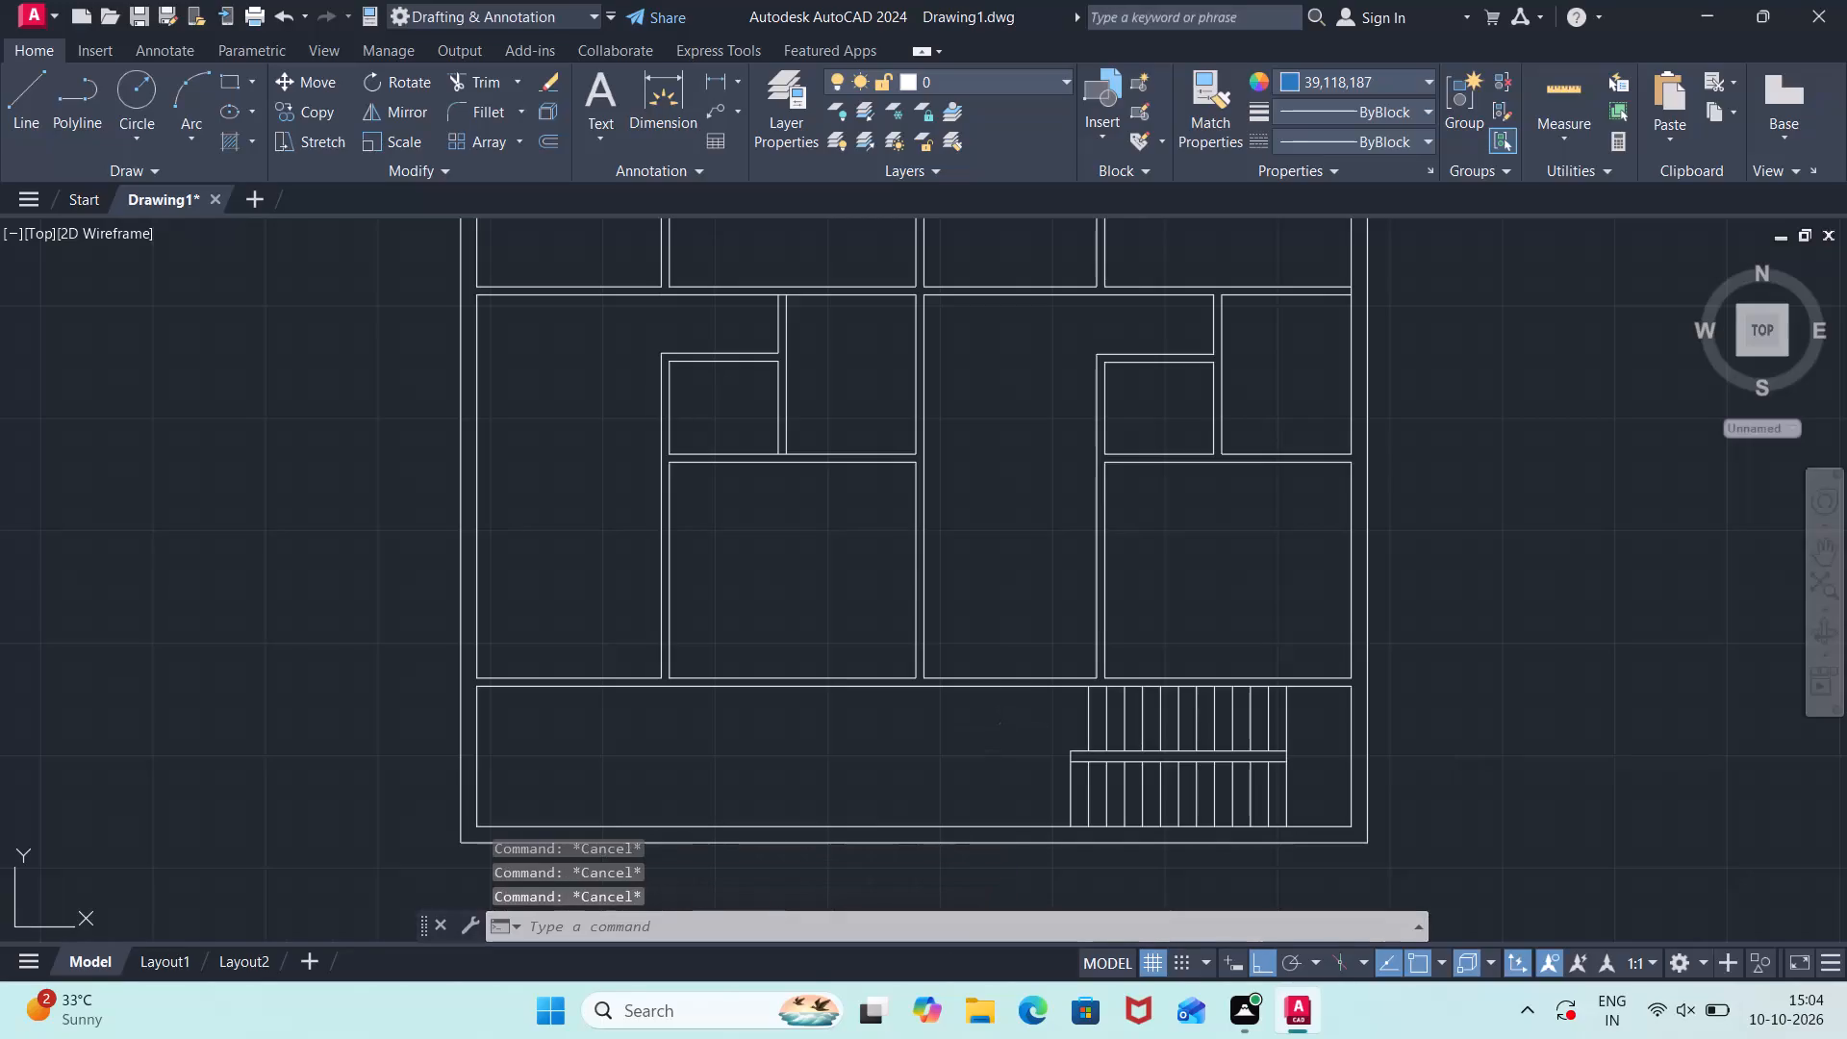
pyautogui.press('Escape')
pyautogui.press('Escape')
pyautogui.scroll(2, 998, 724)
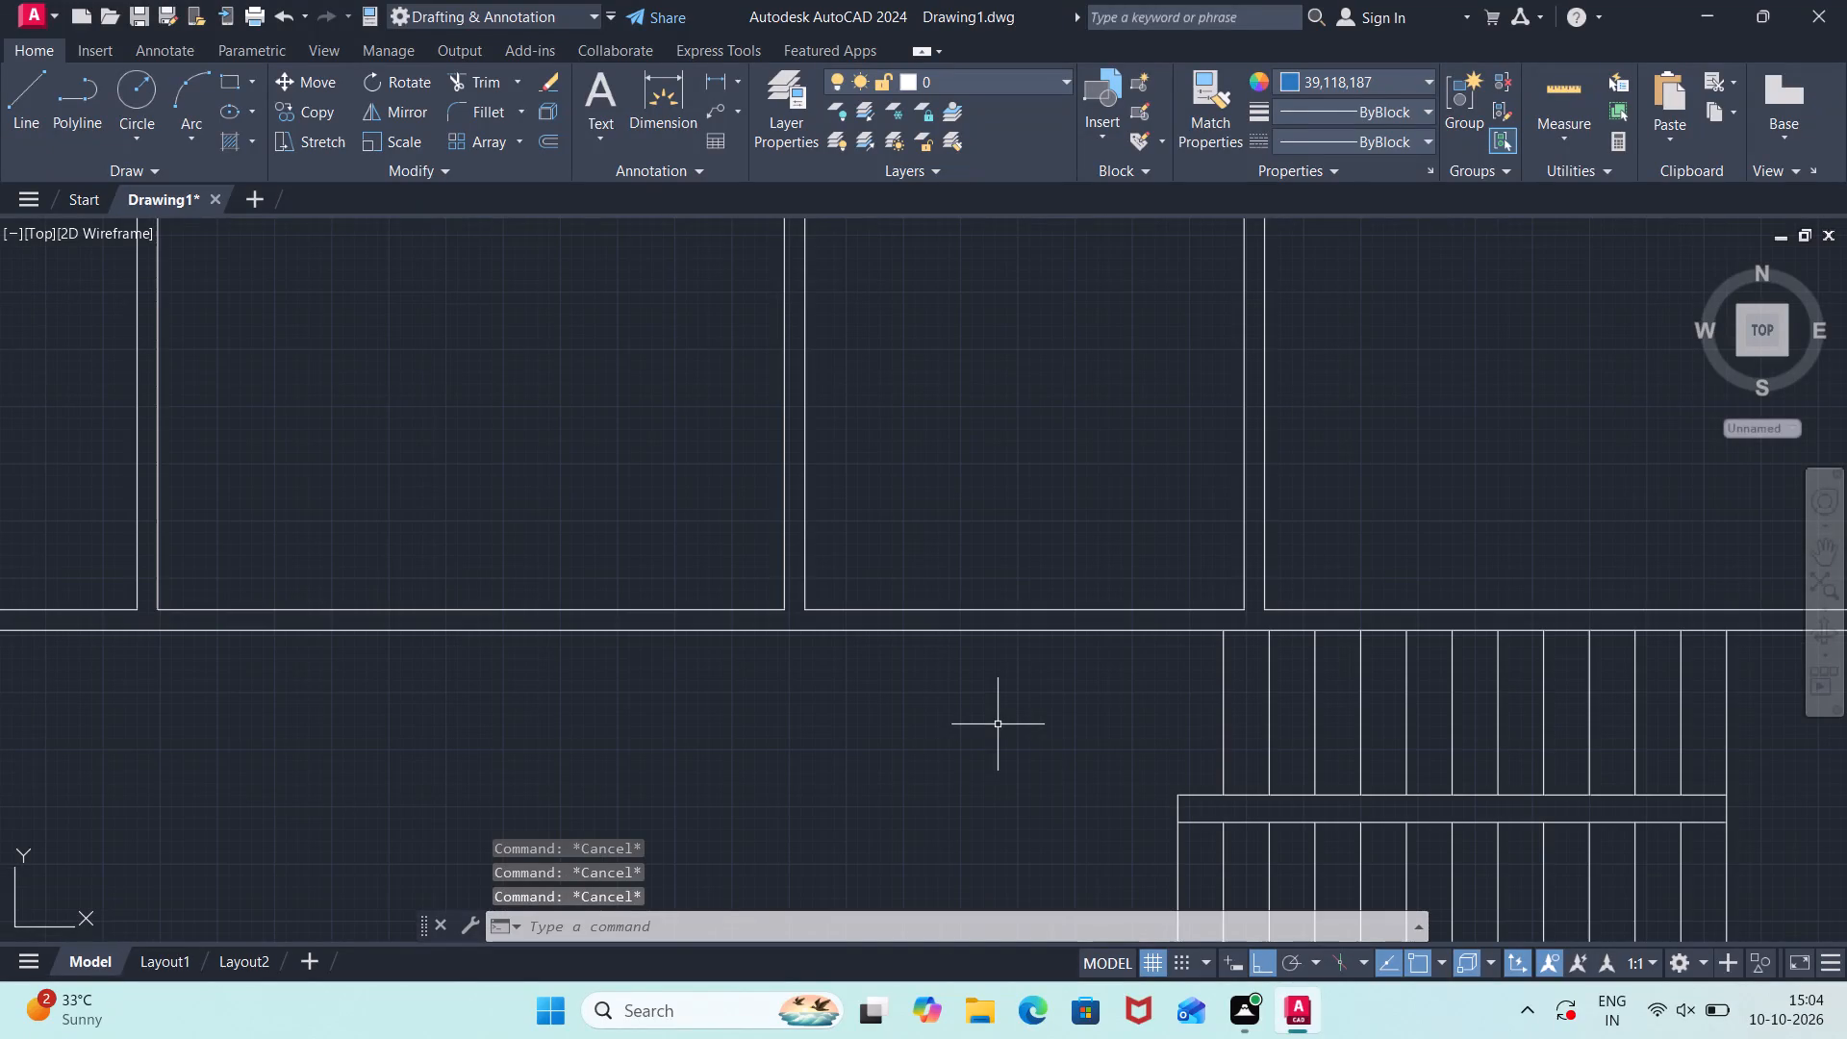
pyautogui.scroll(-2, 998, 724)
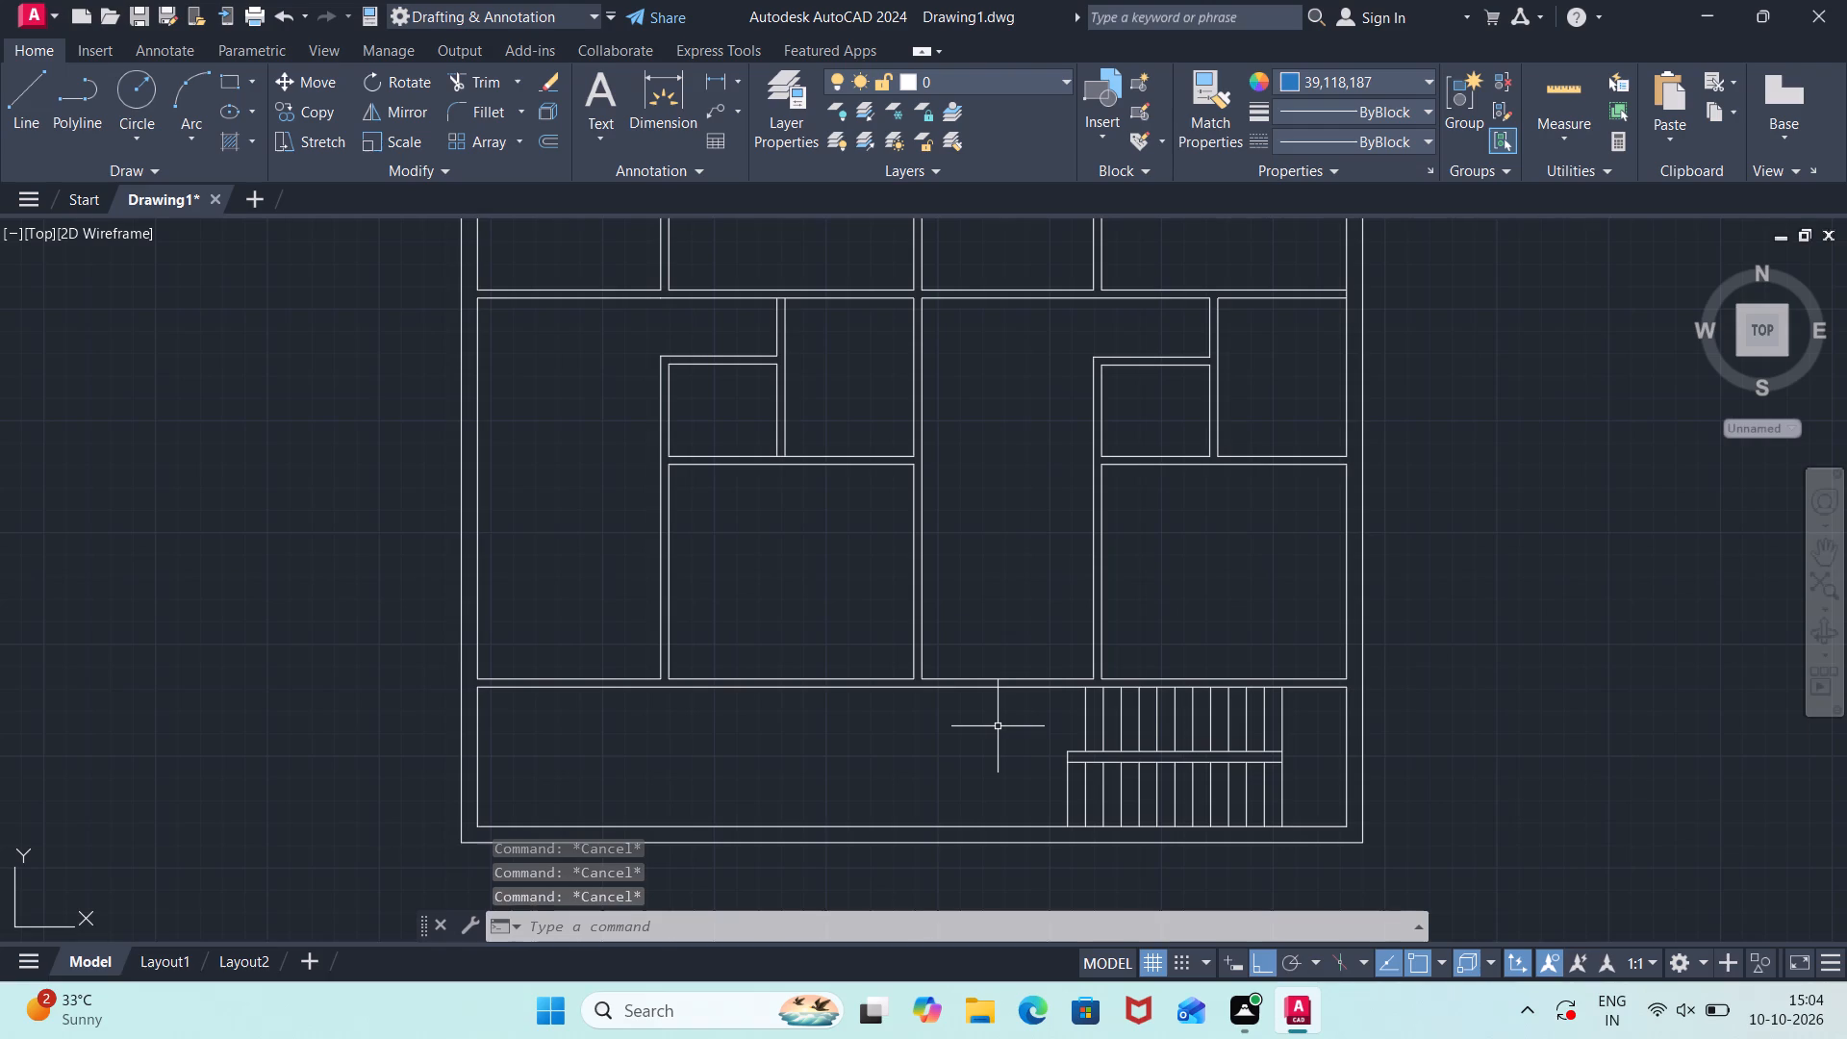
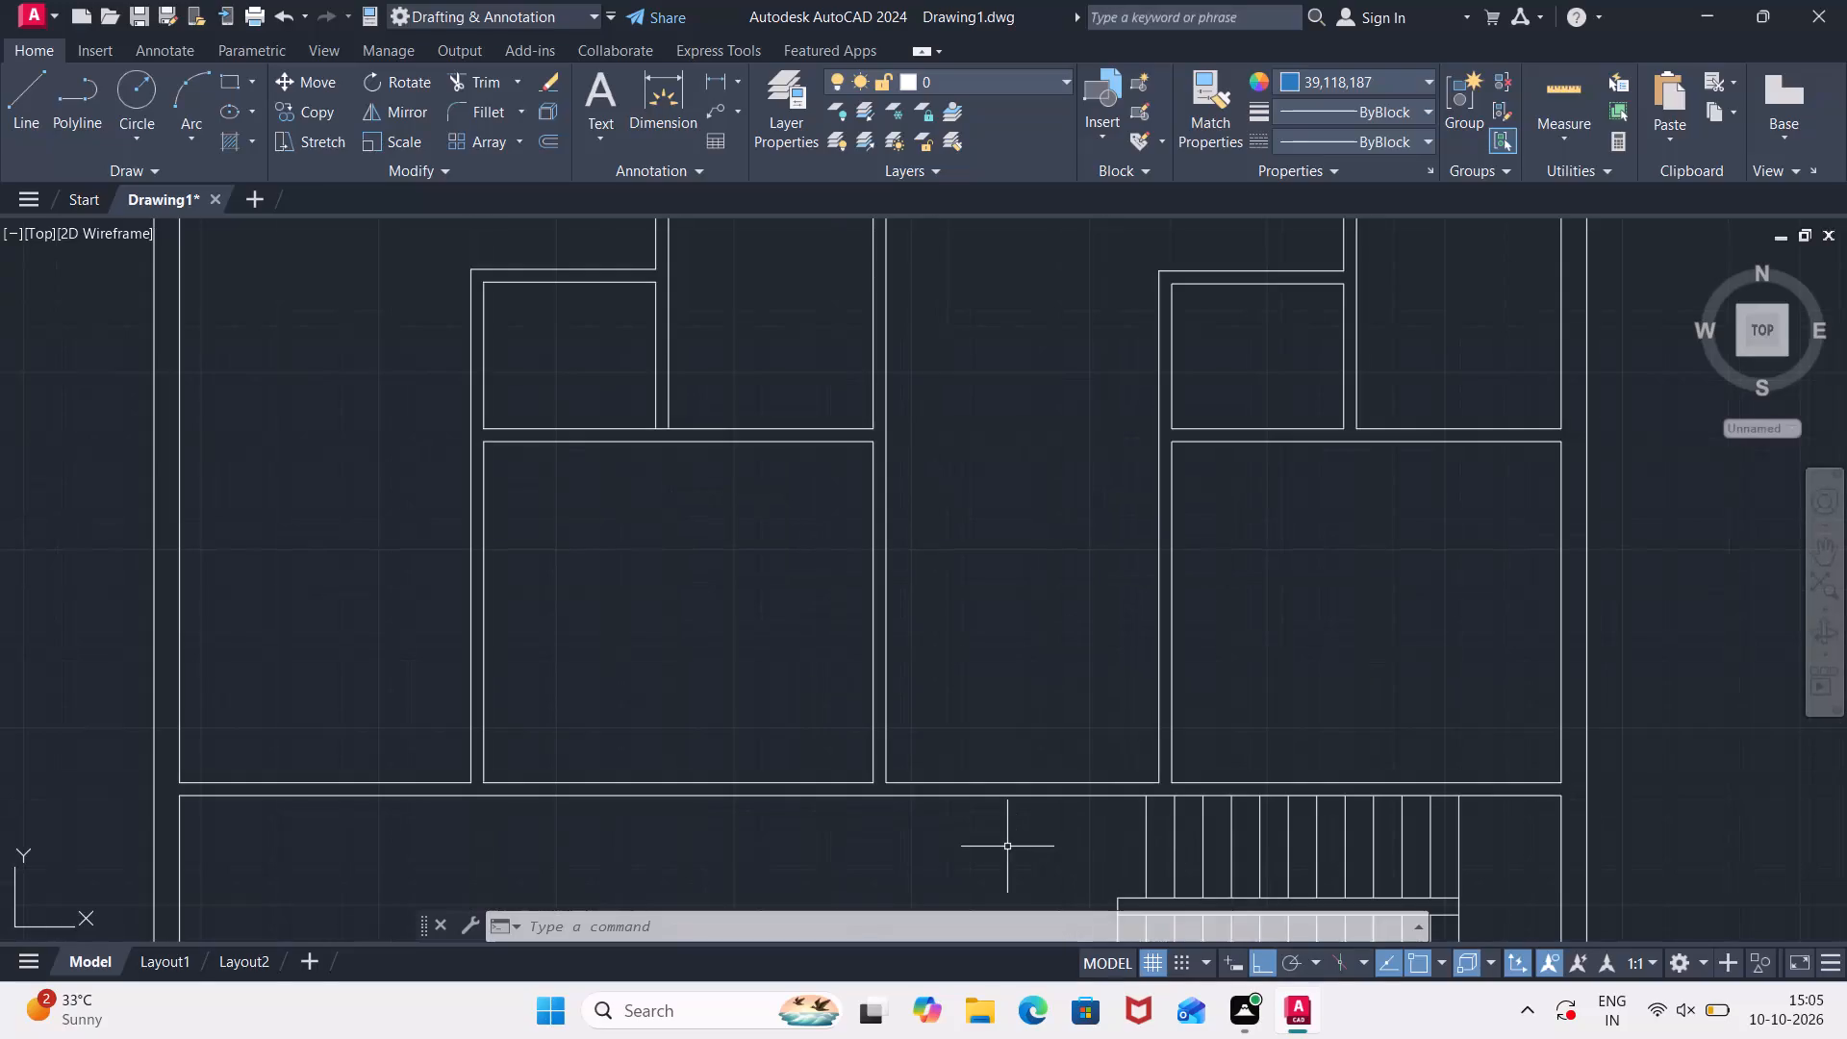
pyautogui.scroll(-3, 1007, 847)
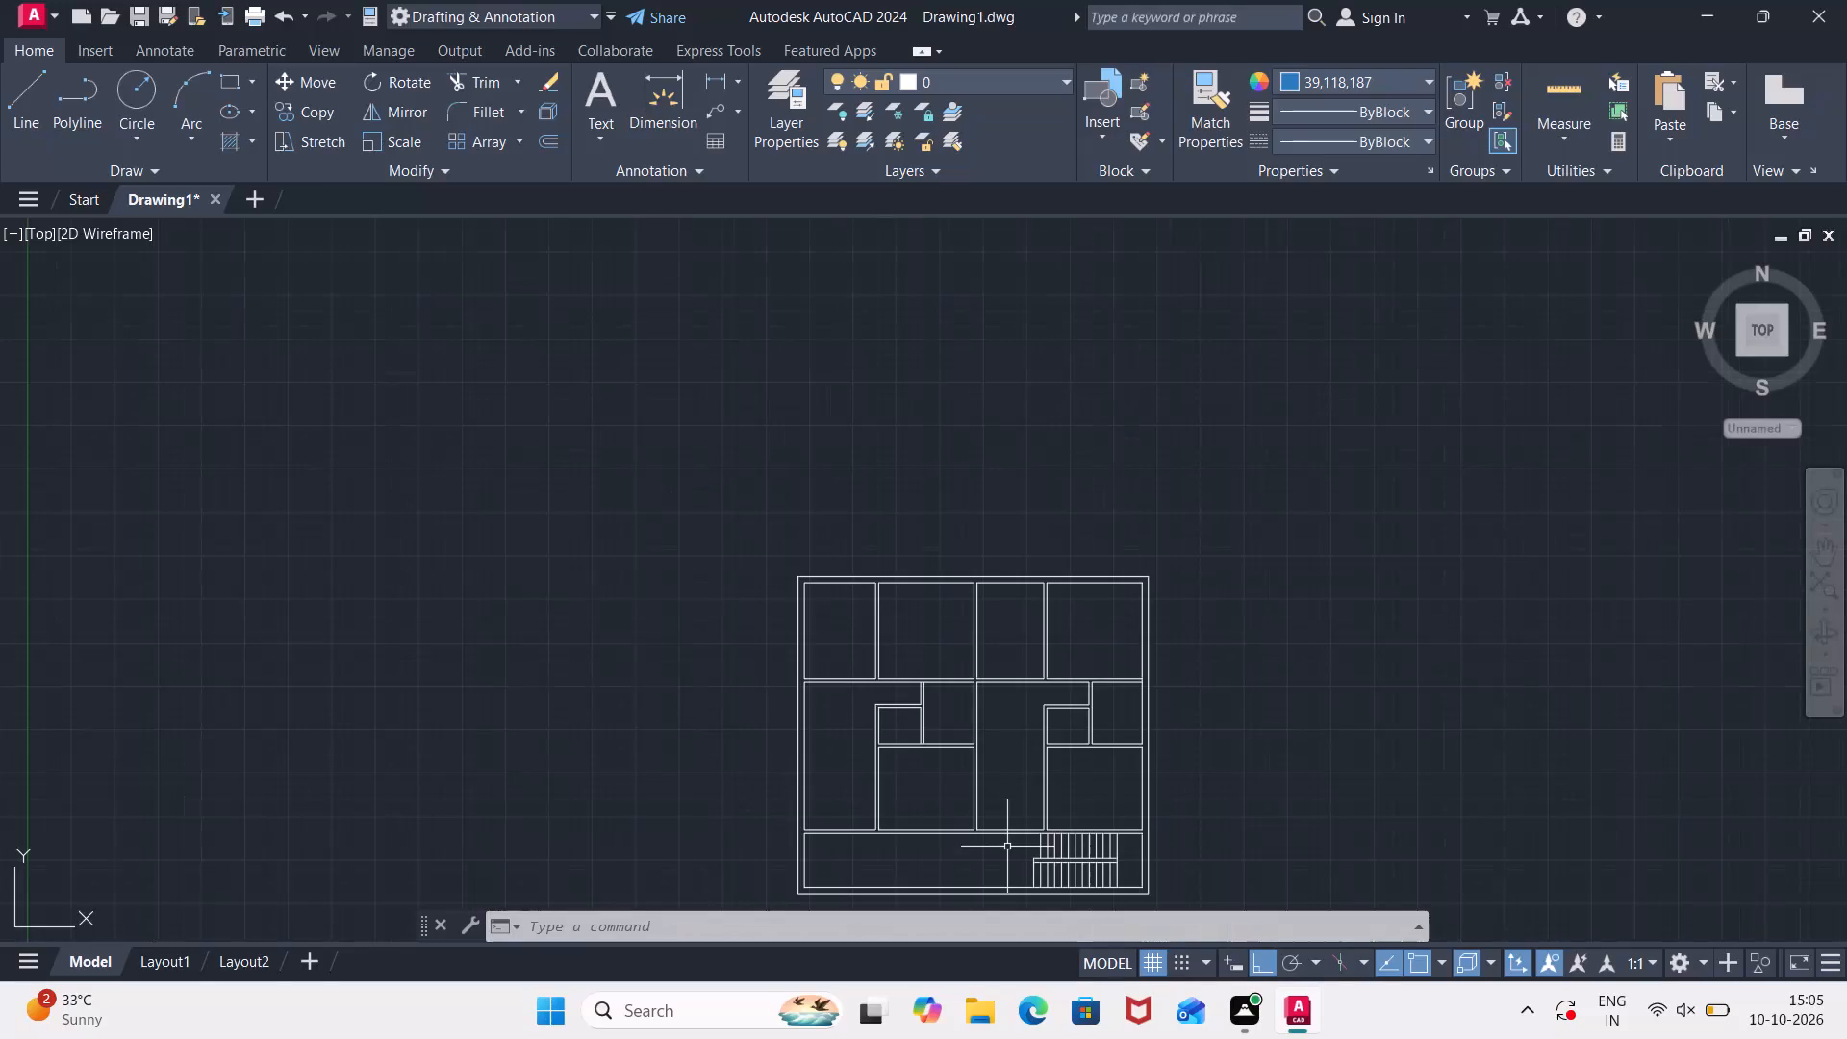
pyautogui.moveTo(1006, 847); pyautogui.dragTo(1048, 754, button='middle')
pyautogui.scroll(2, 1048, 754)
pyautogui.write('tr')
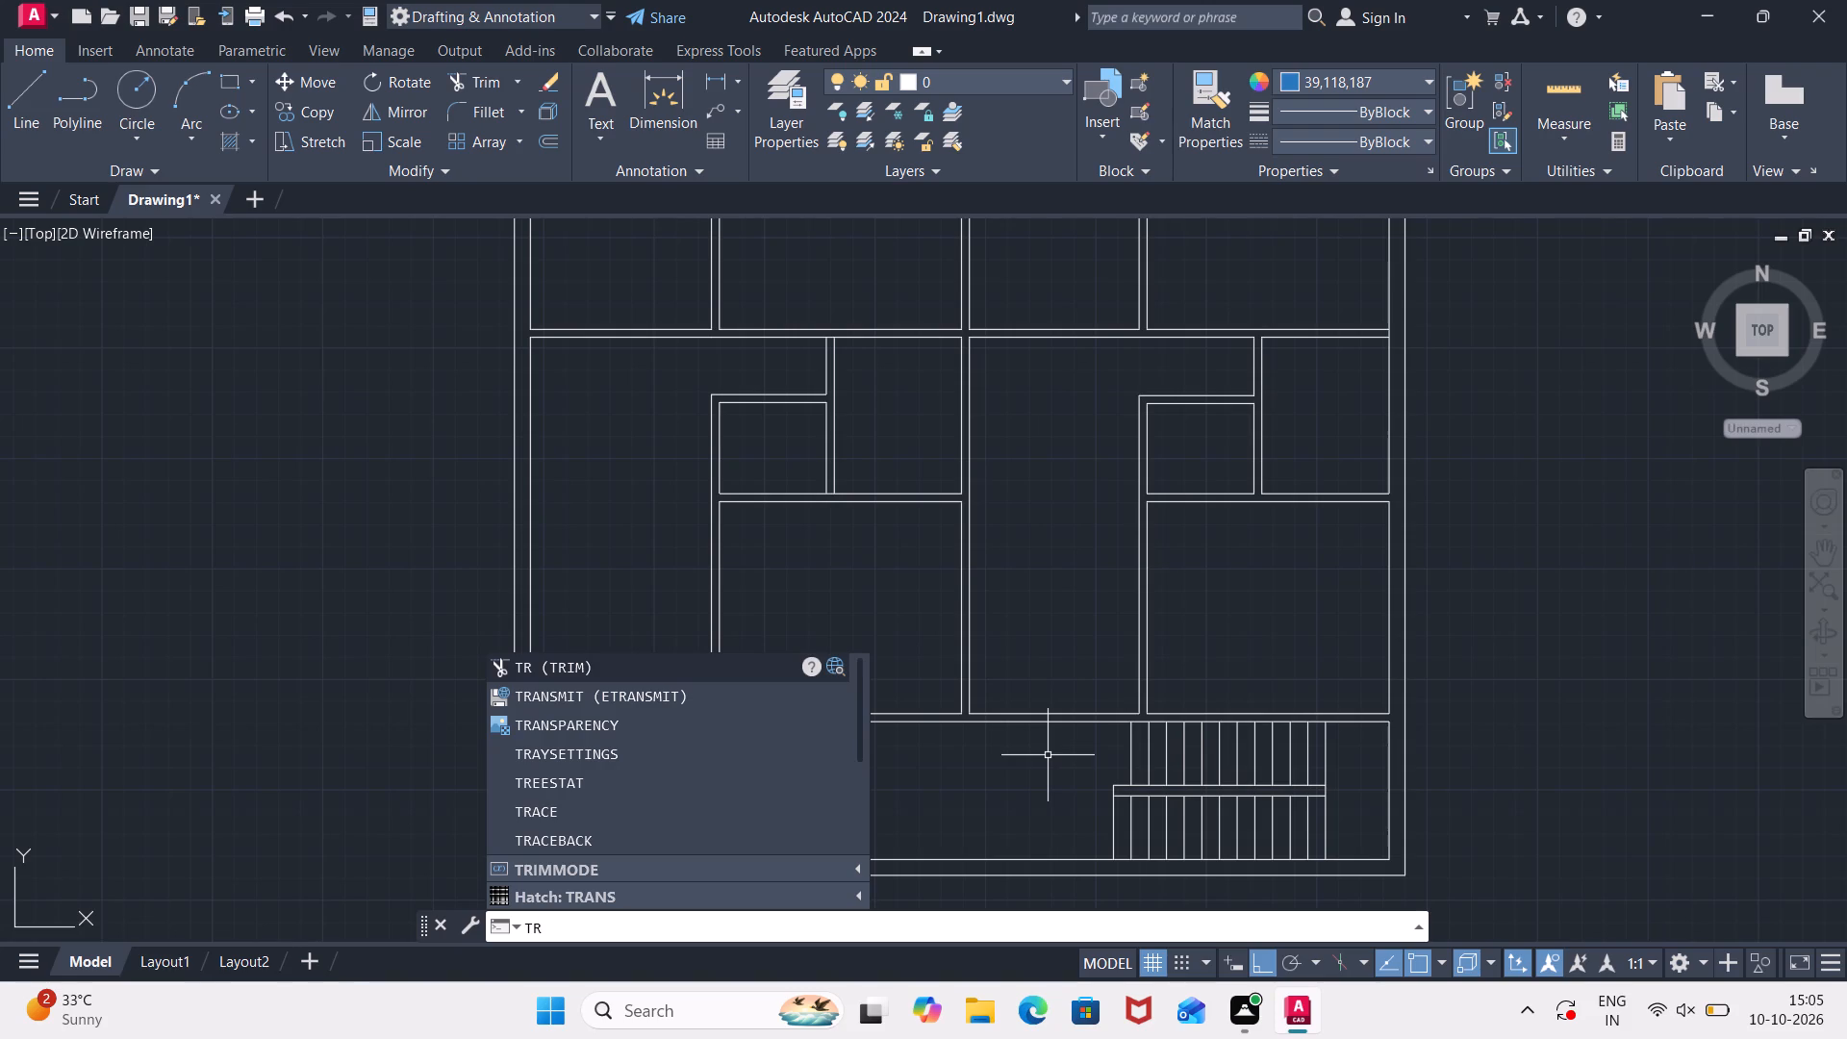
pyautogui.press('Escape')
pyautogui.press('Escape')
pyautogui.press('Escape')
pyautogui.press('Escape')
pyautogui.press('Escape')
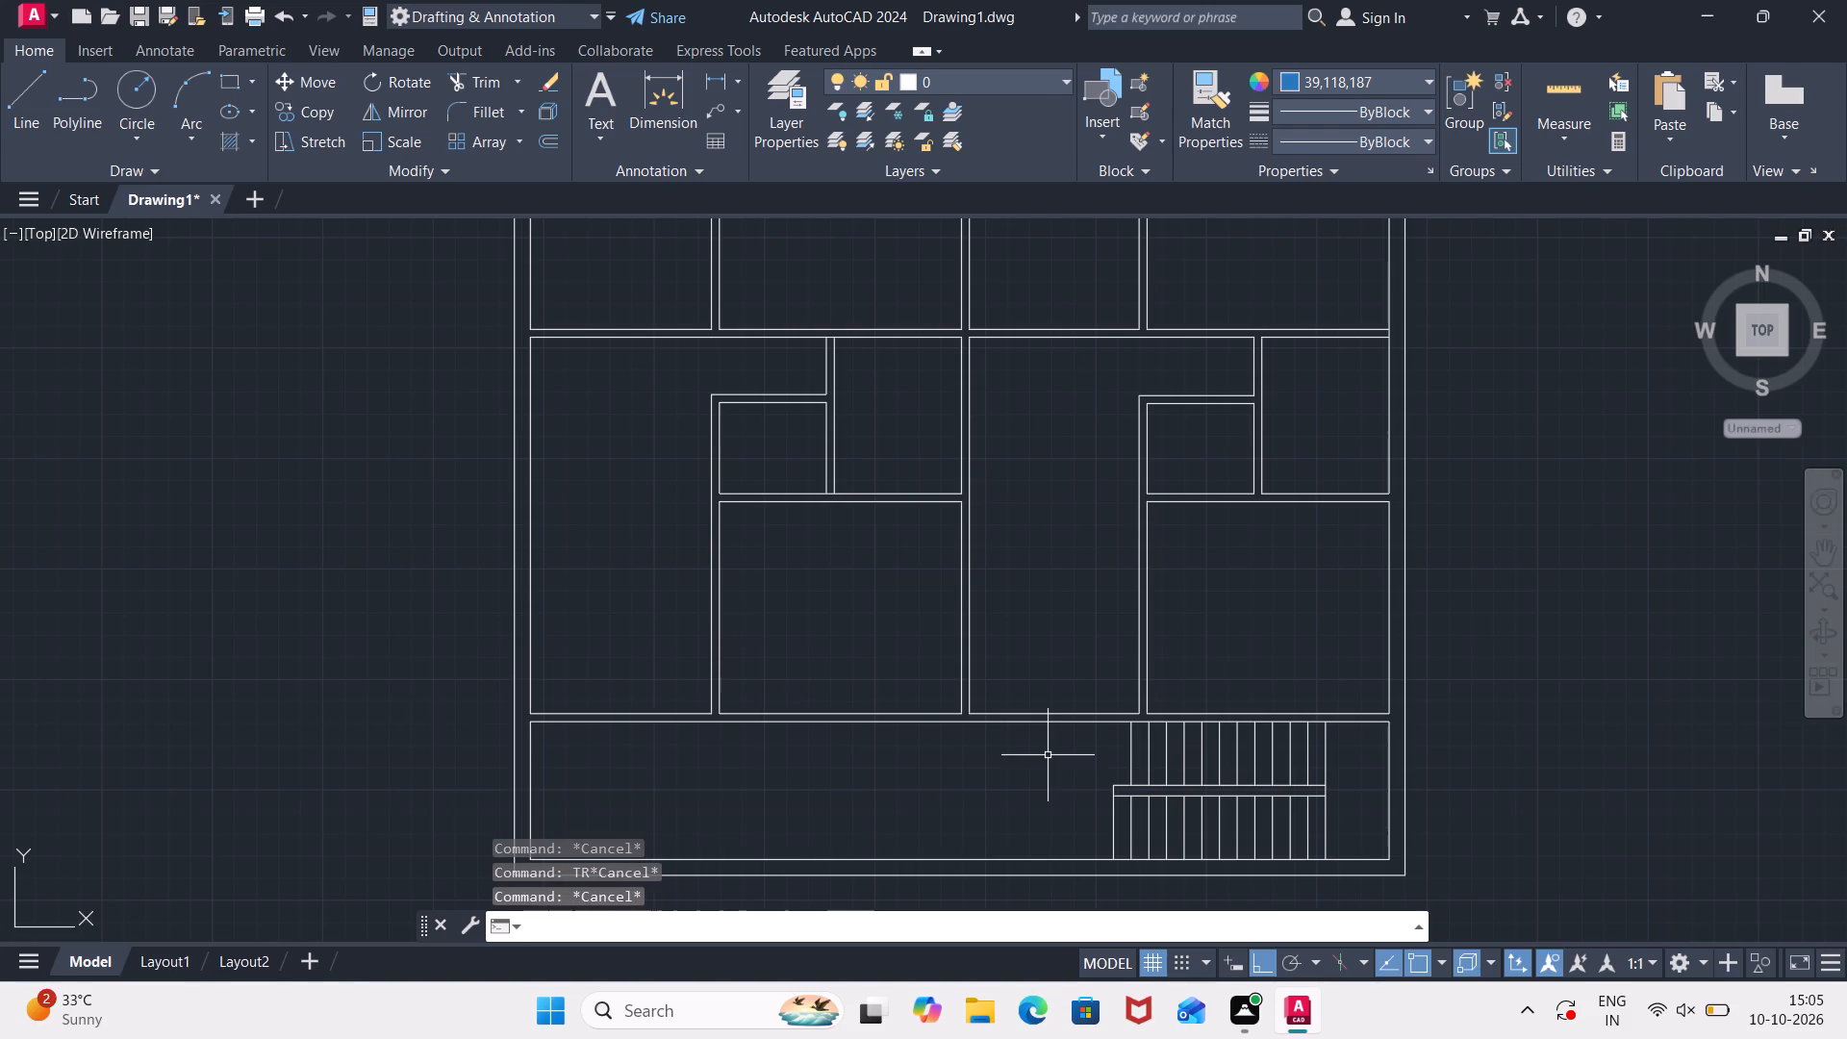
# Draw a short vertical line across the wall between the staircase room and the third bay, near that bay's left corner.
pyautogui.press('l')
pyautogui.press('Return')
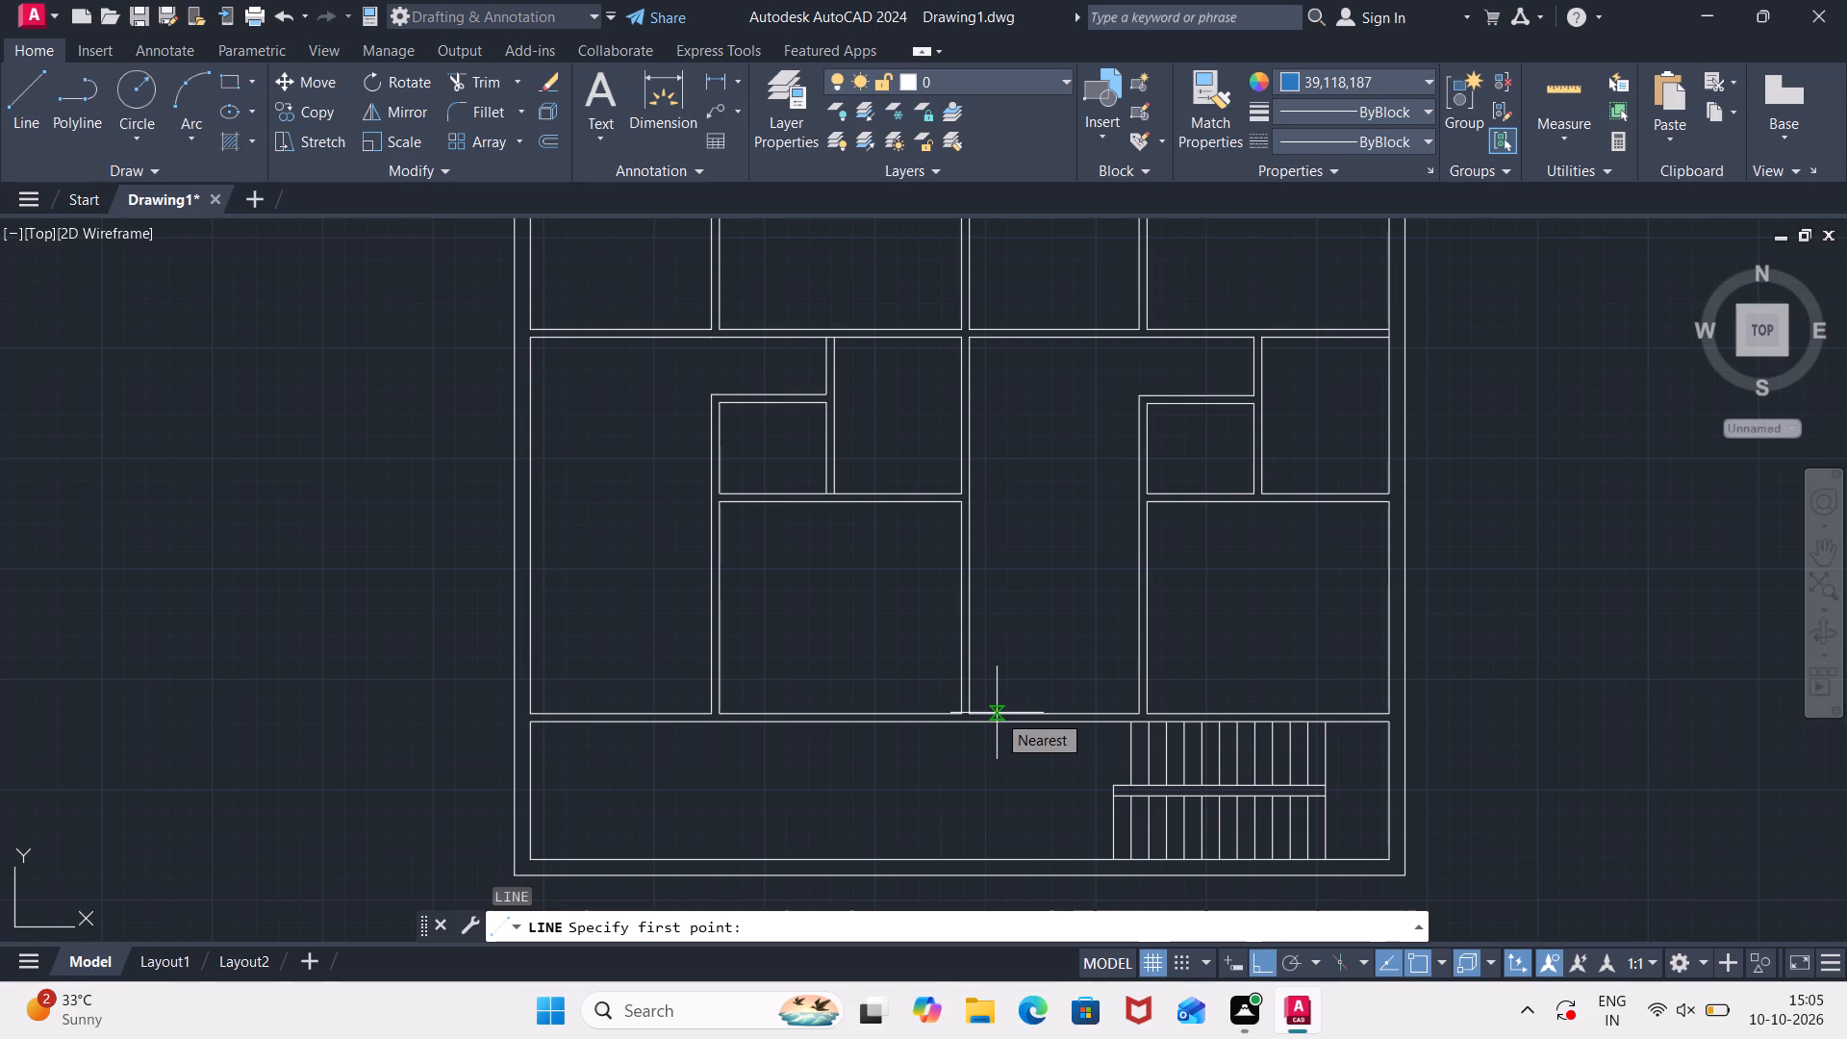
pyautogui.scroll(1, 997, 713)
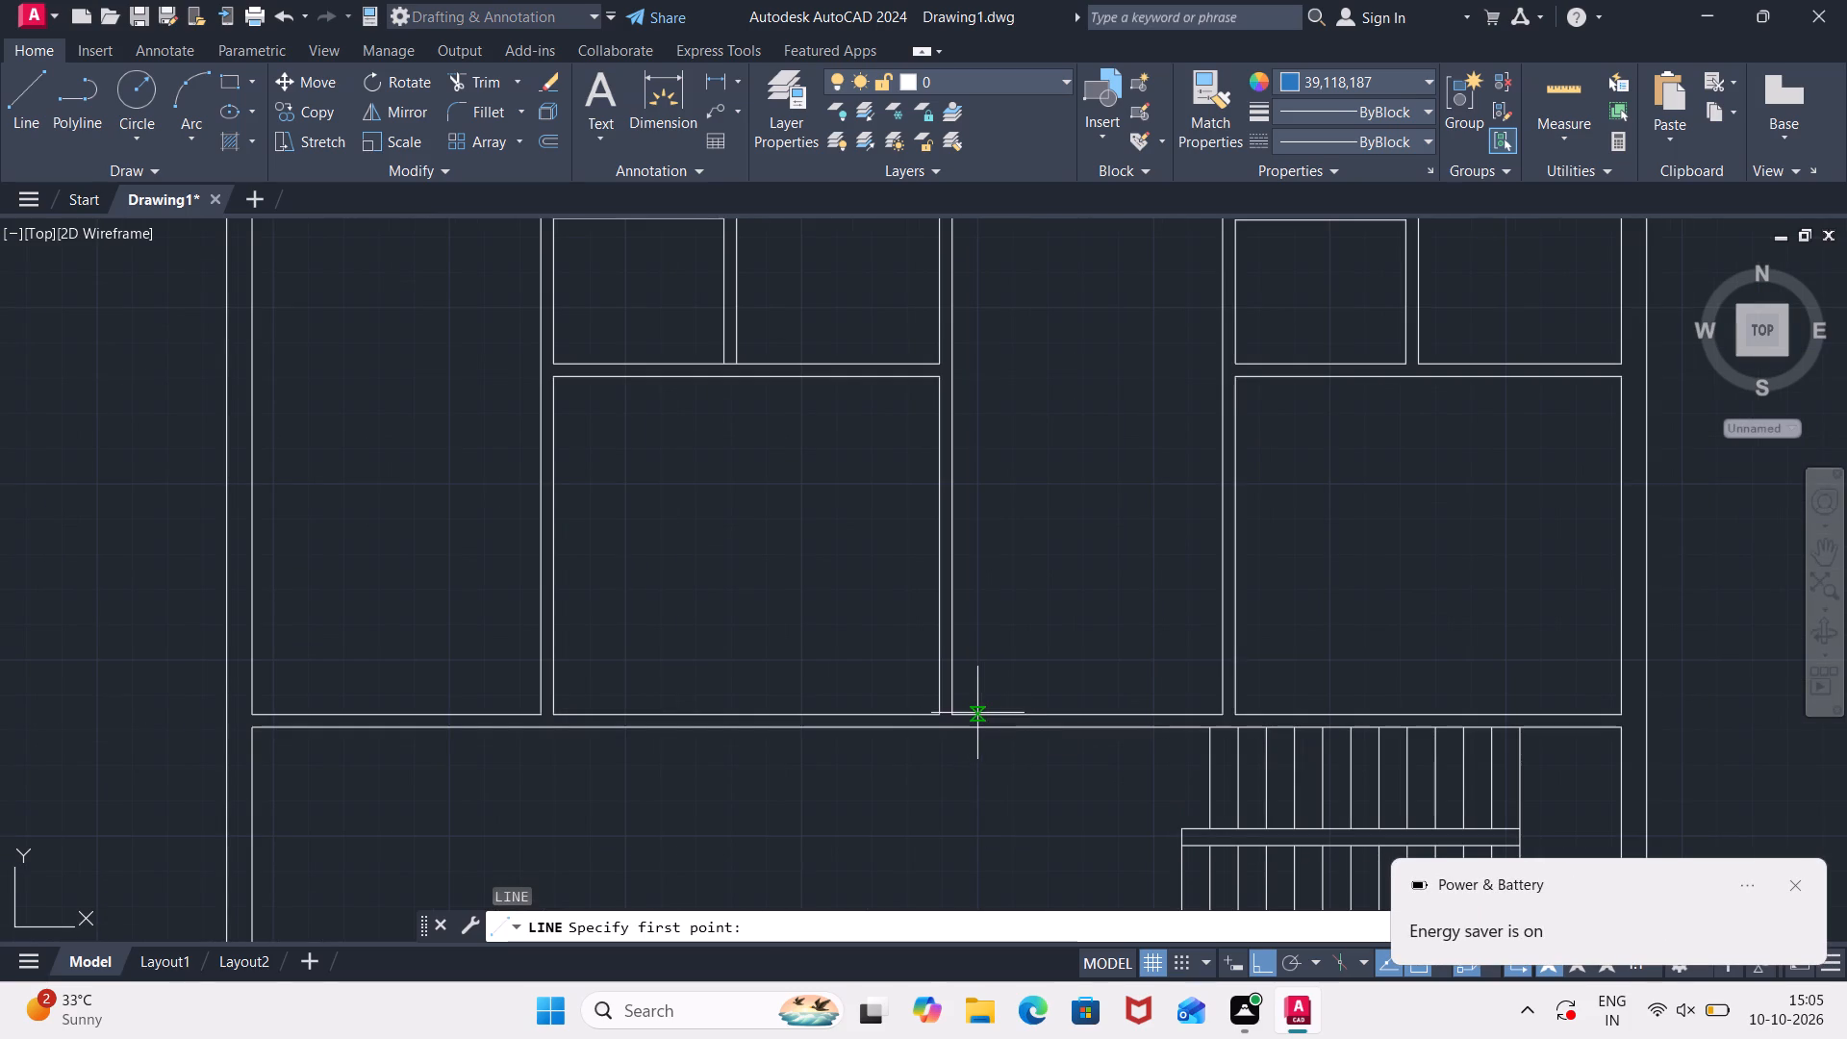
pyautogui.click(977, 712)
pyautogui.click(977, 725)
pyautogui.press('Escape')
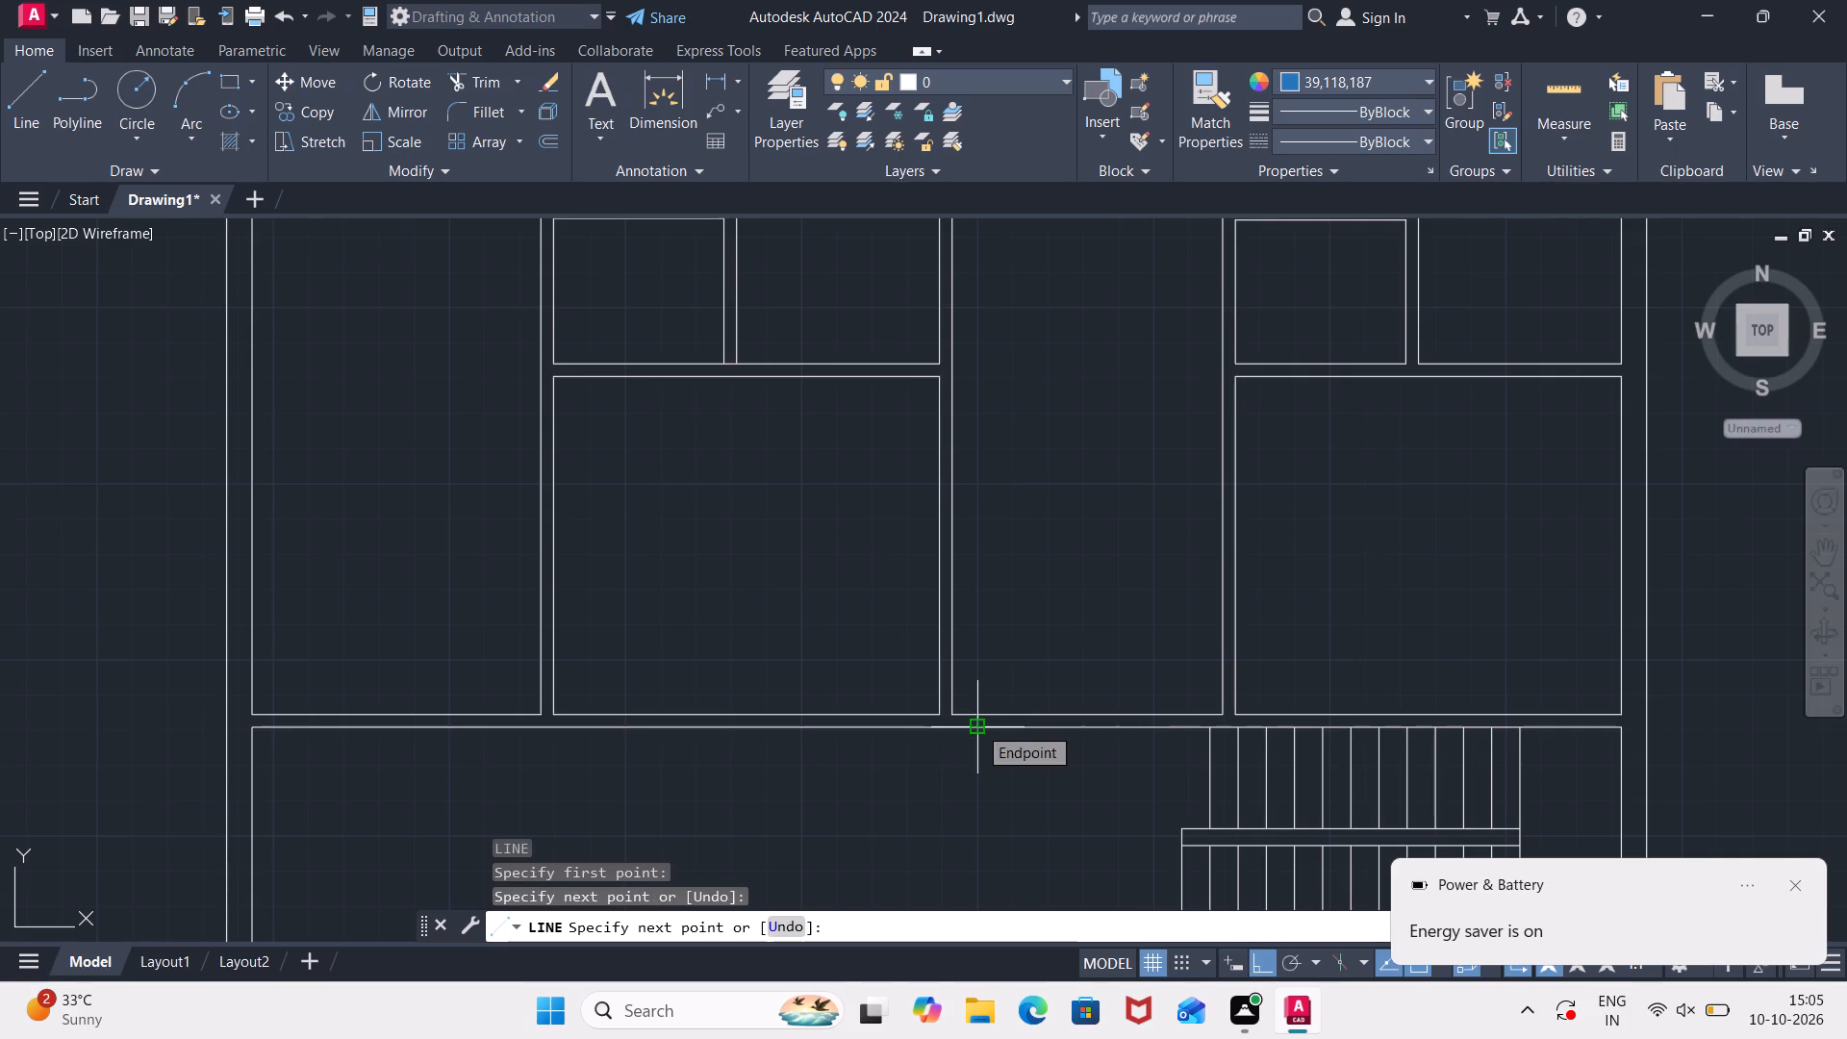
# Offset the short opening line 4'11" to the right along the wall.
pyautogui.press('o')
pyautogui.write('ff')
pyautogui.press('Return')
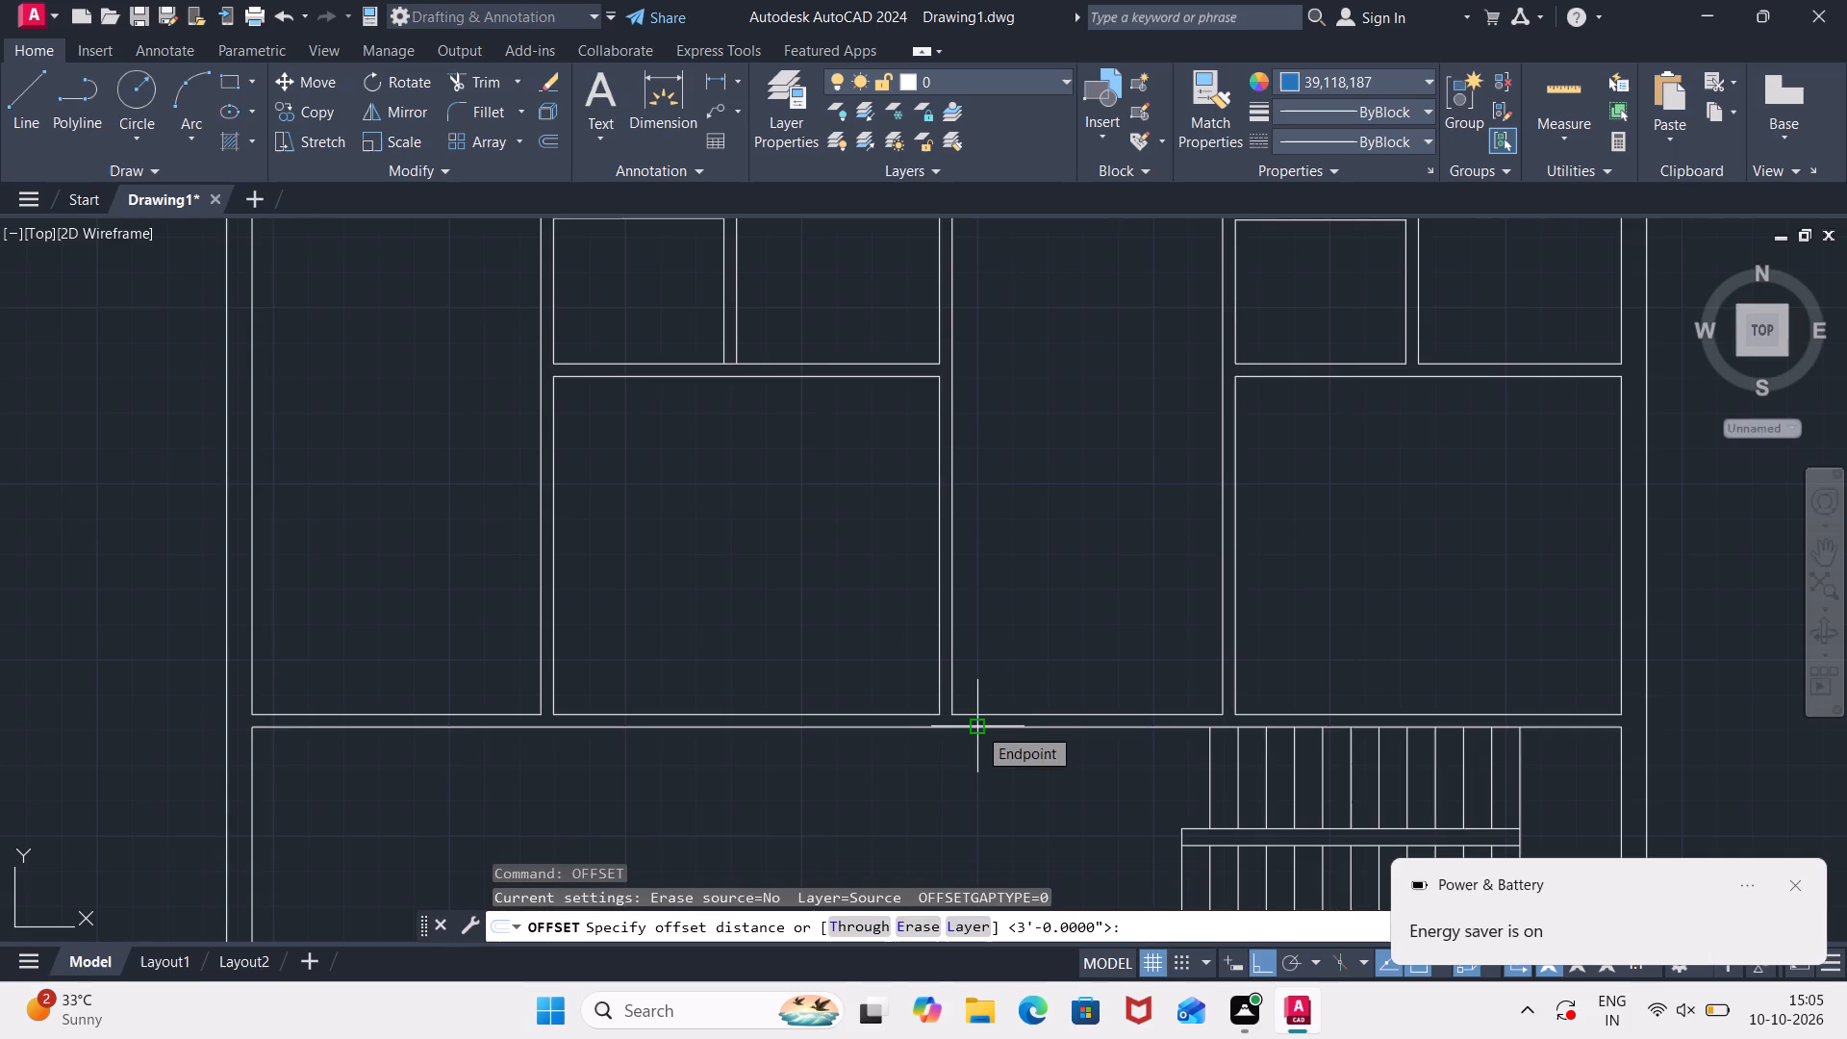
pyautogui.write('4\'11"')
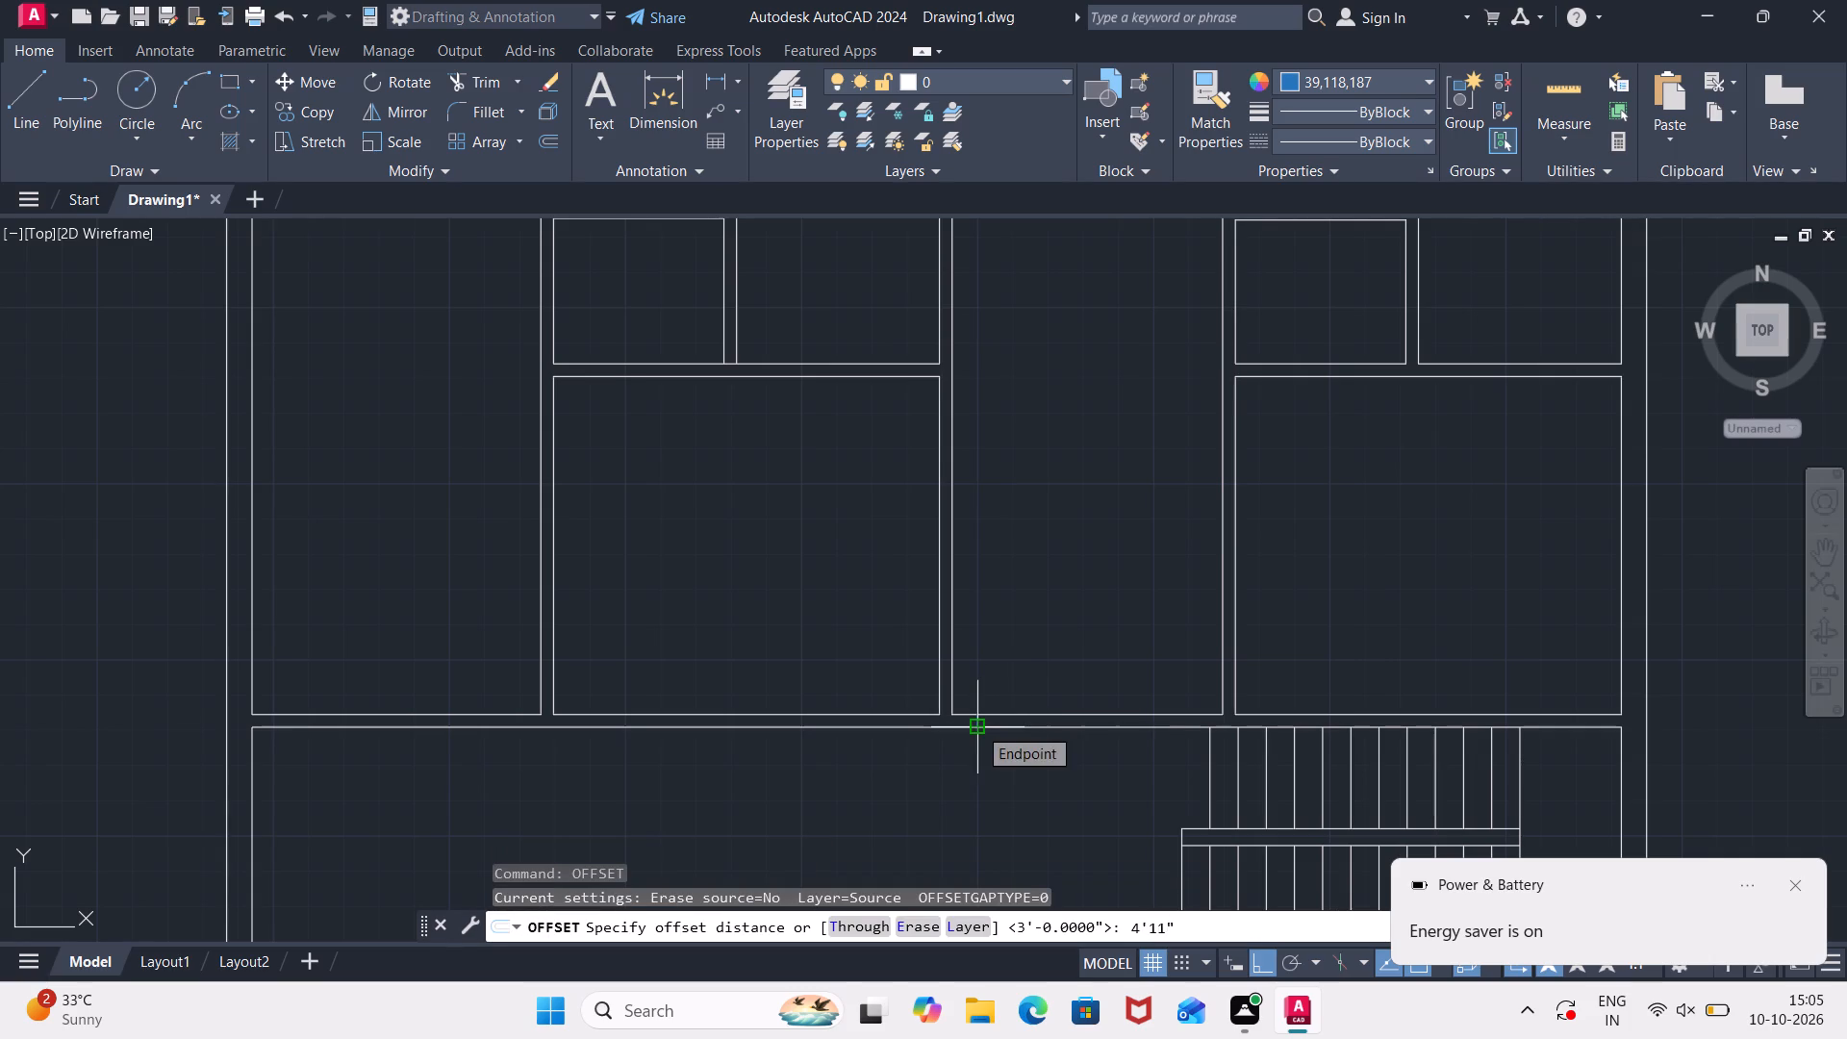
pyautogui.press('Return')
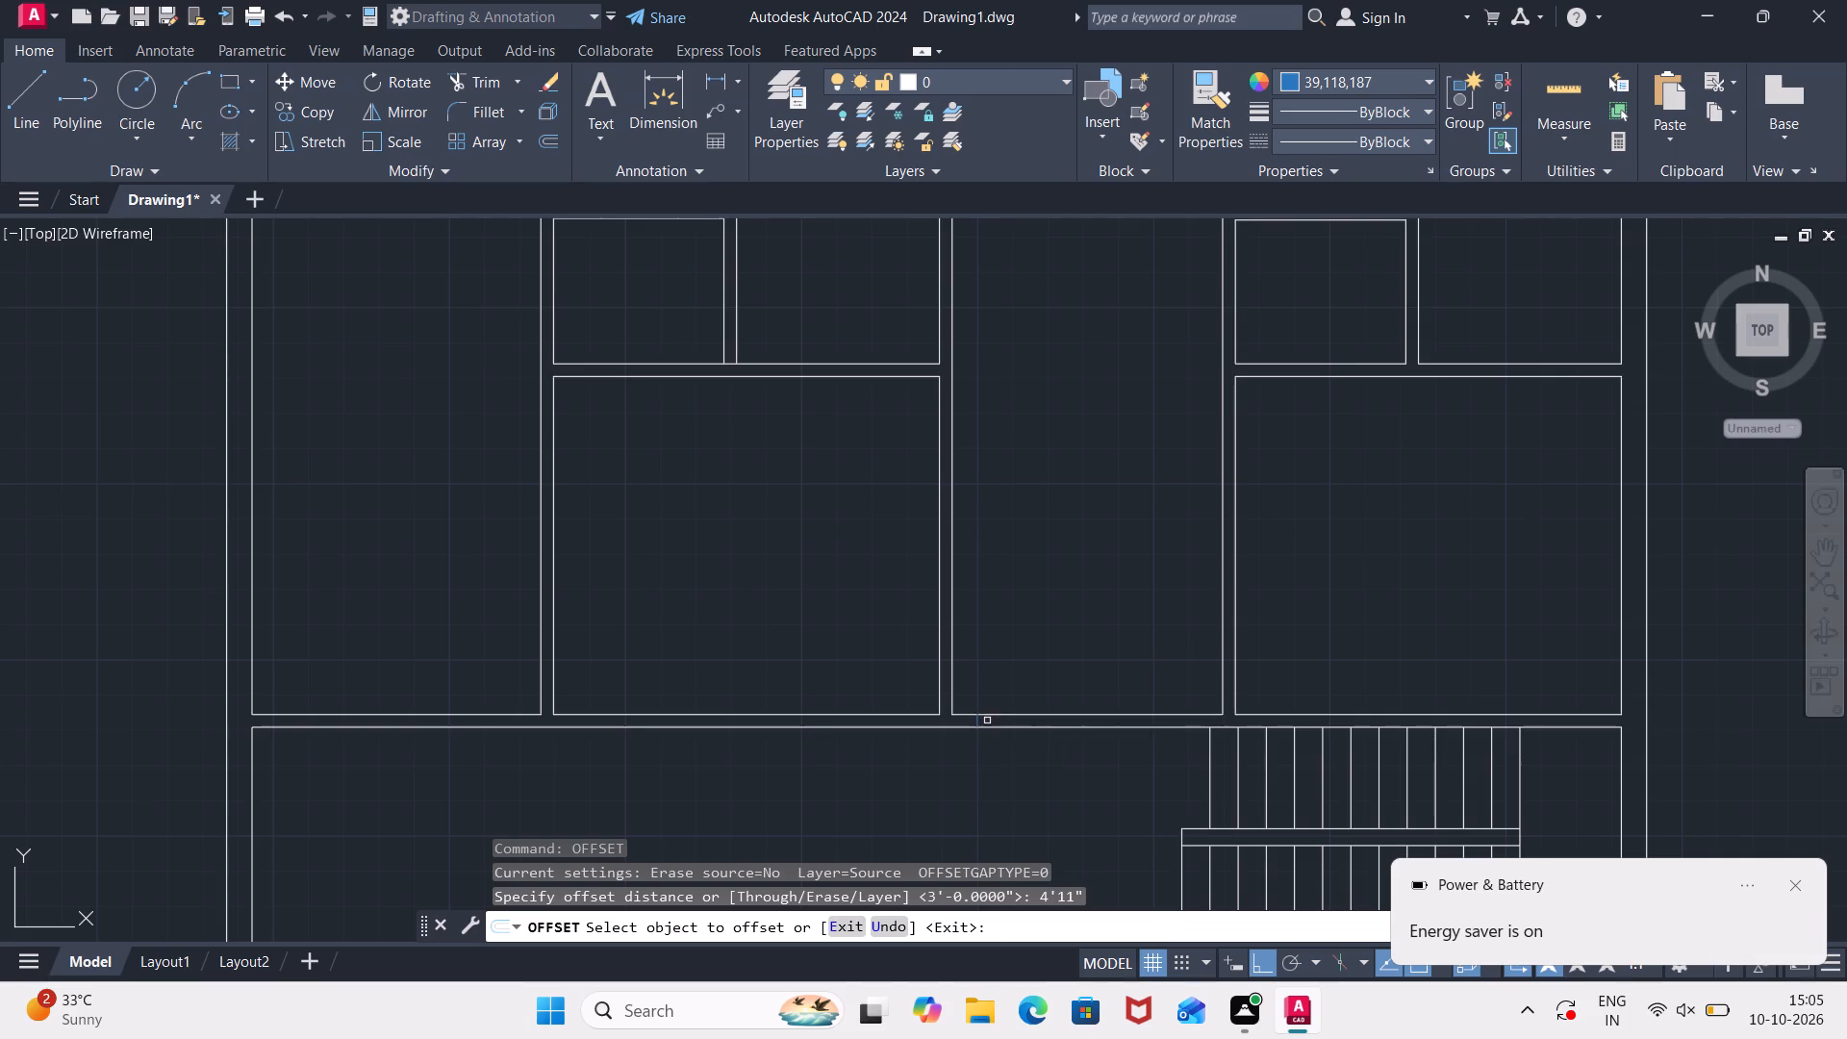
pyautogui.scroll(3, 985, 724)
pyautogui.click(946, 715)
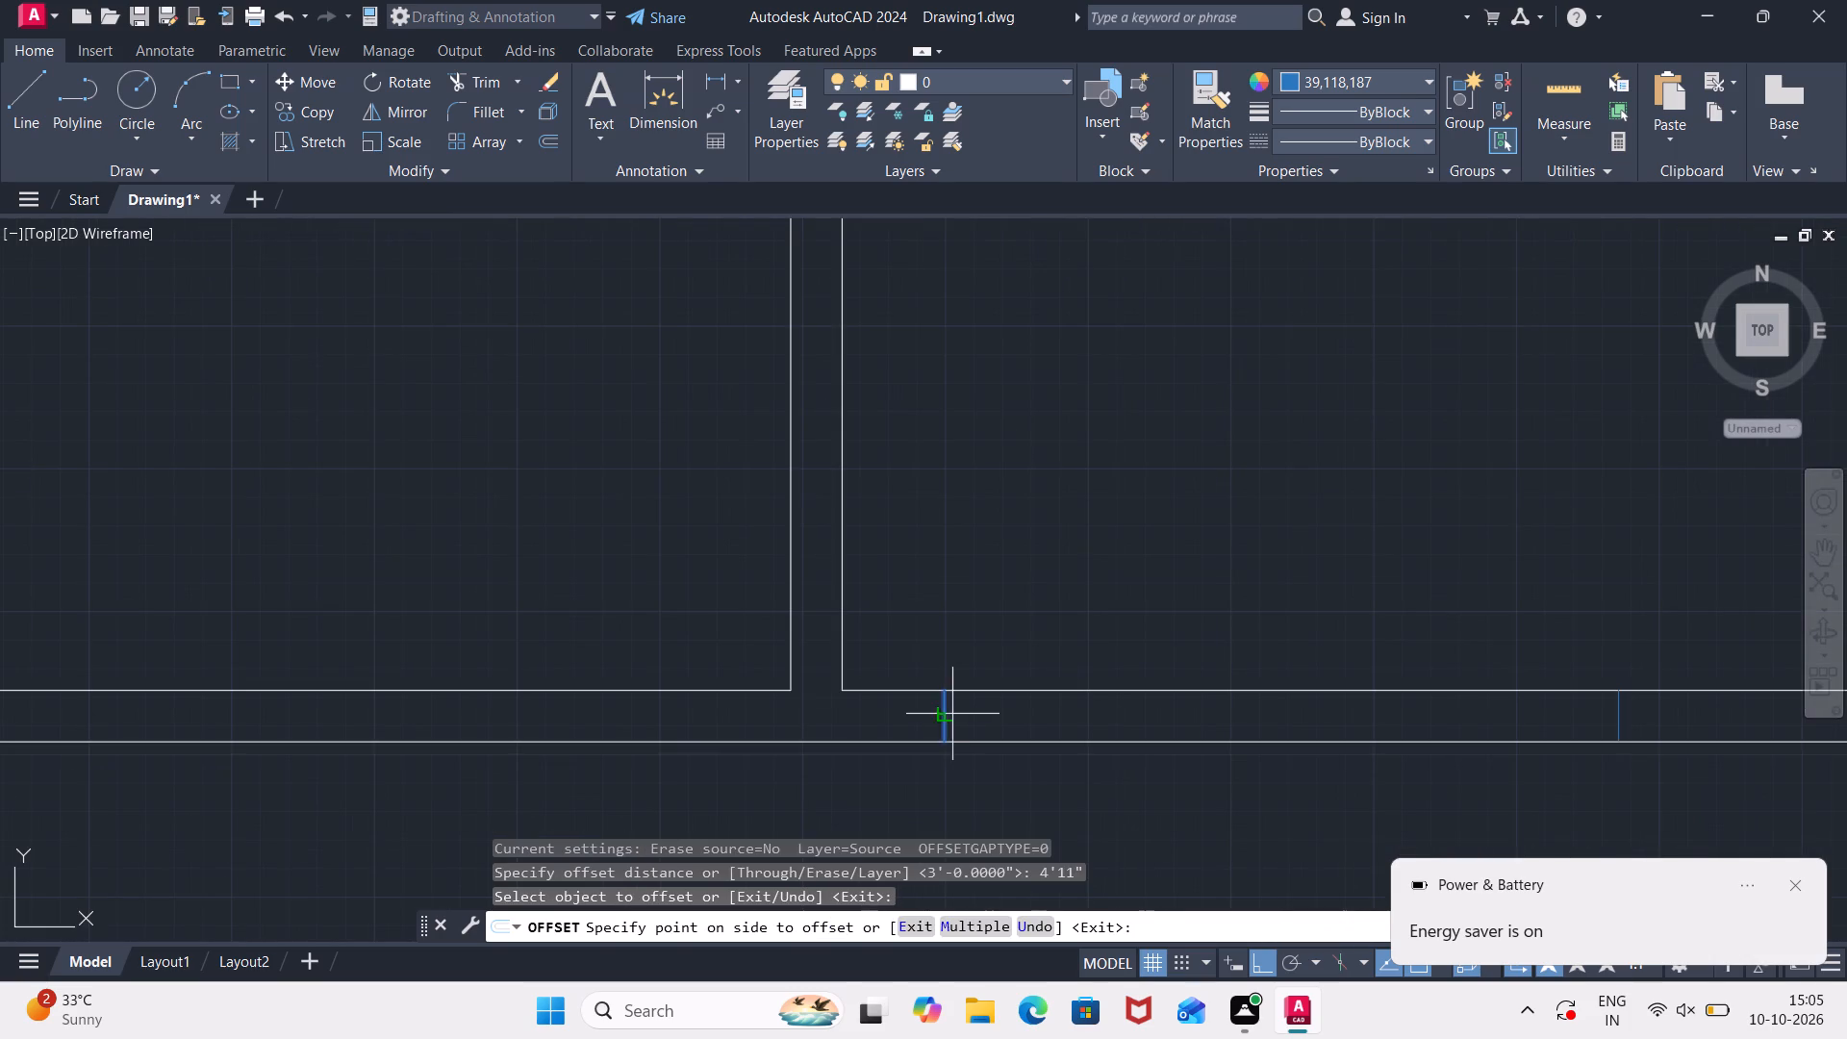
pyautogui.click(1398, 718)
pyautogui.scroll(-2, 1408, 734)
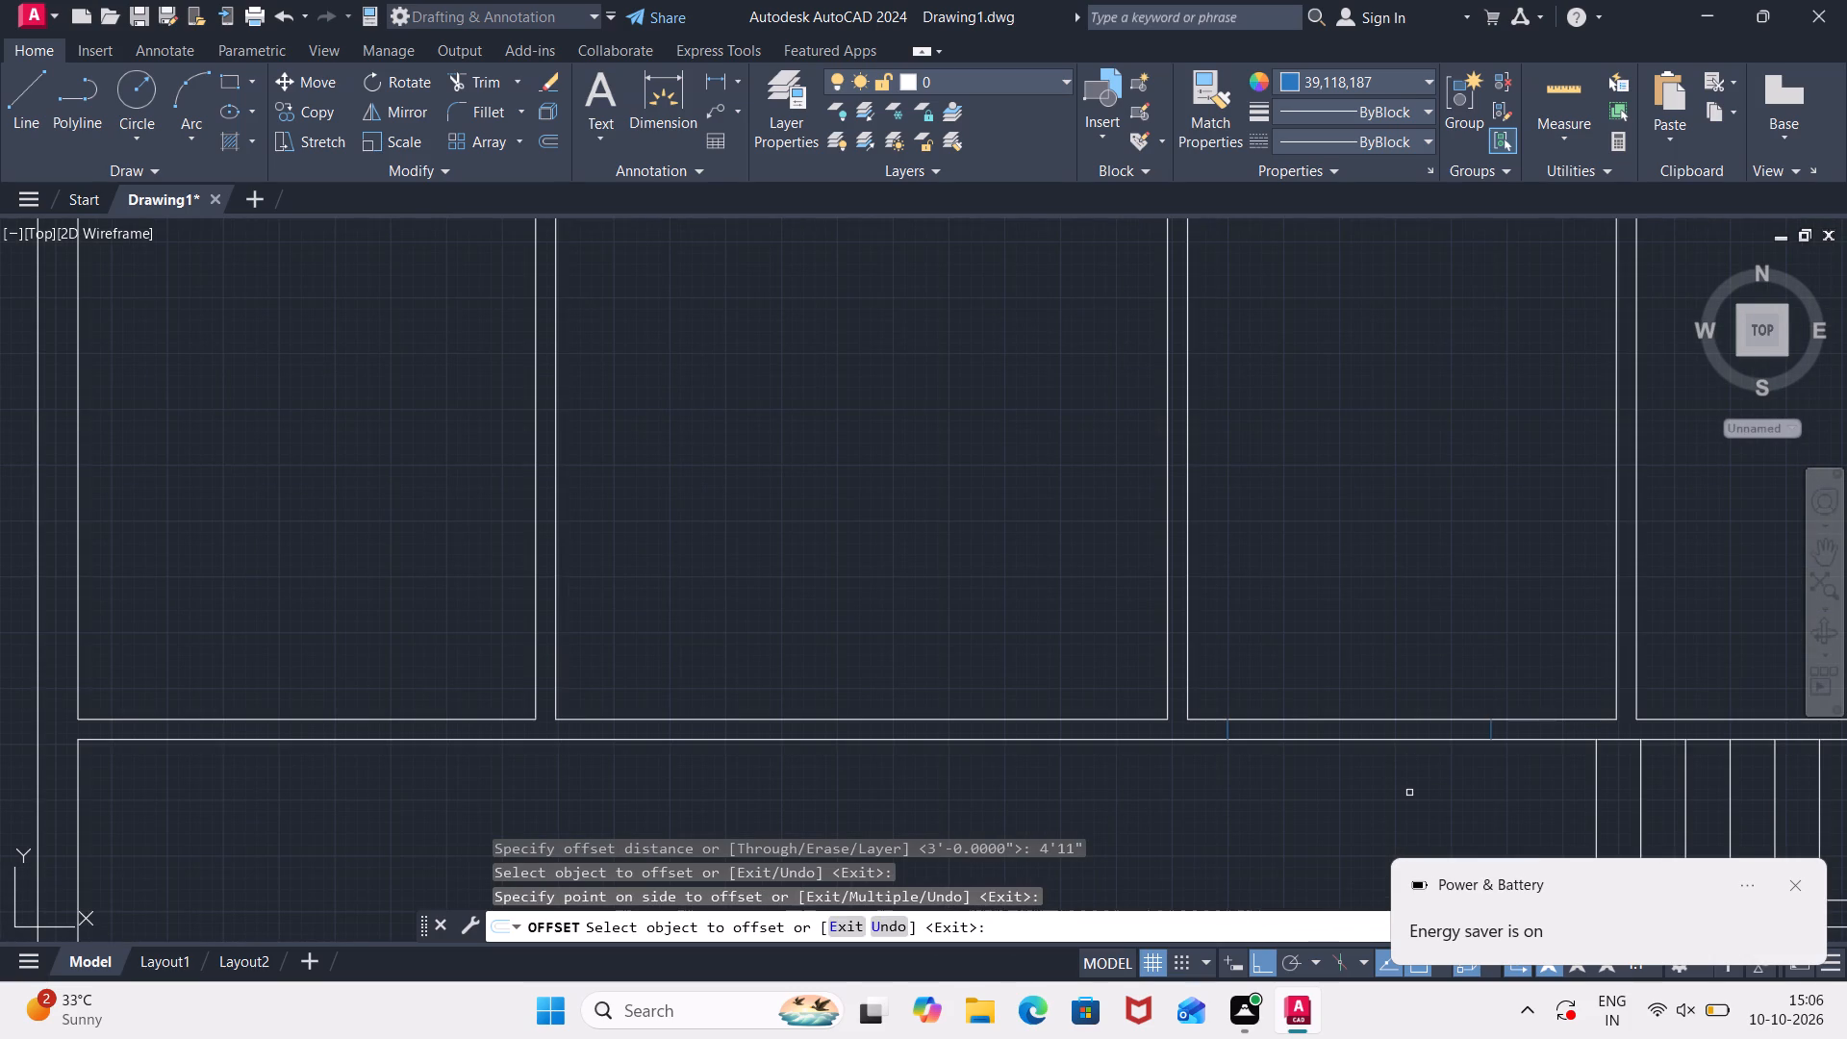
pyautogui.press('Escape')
# Set the current object colour to red 237,31,36.
pyautogui.scroll(1, 1266, 772)
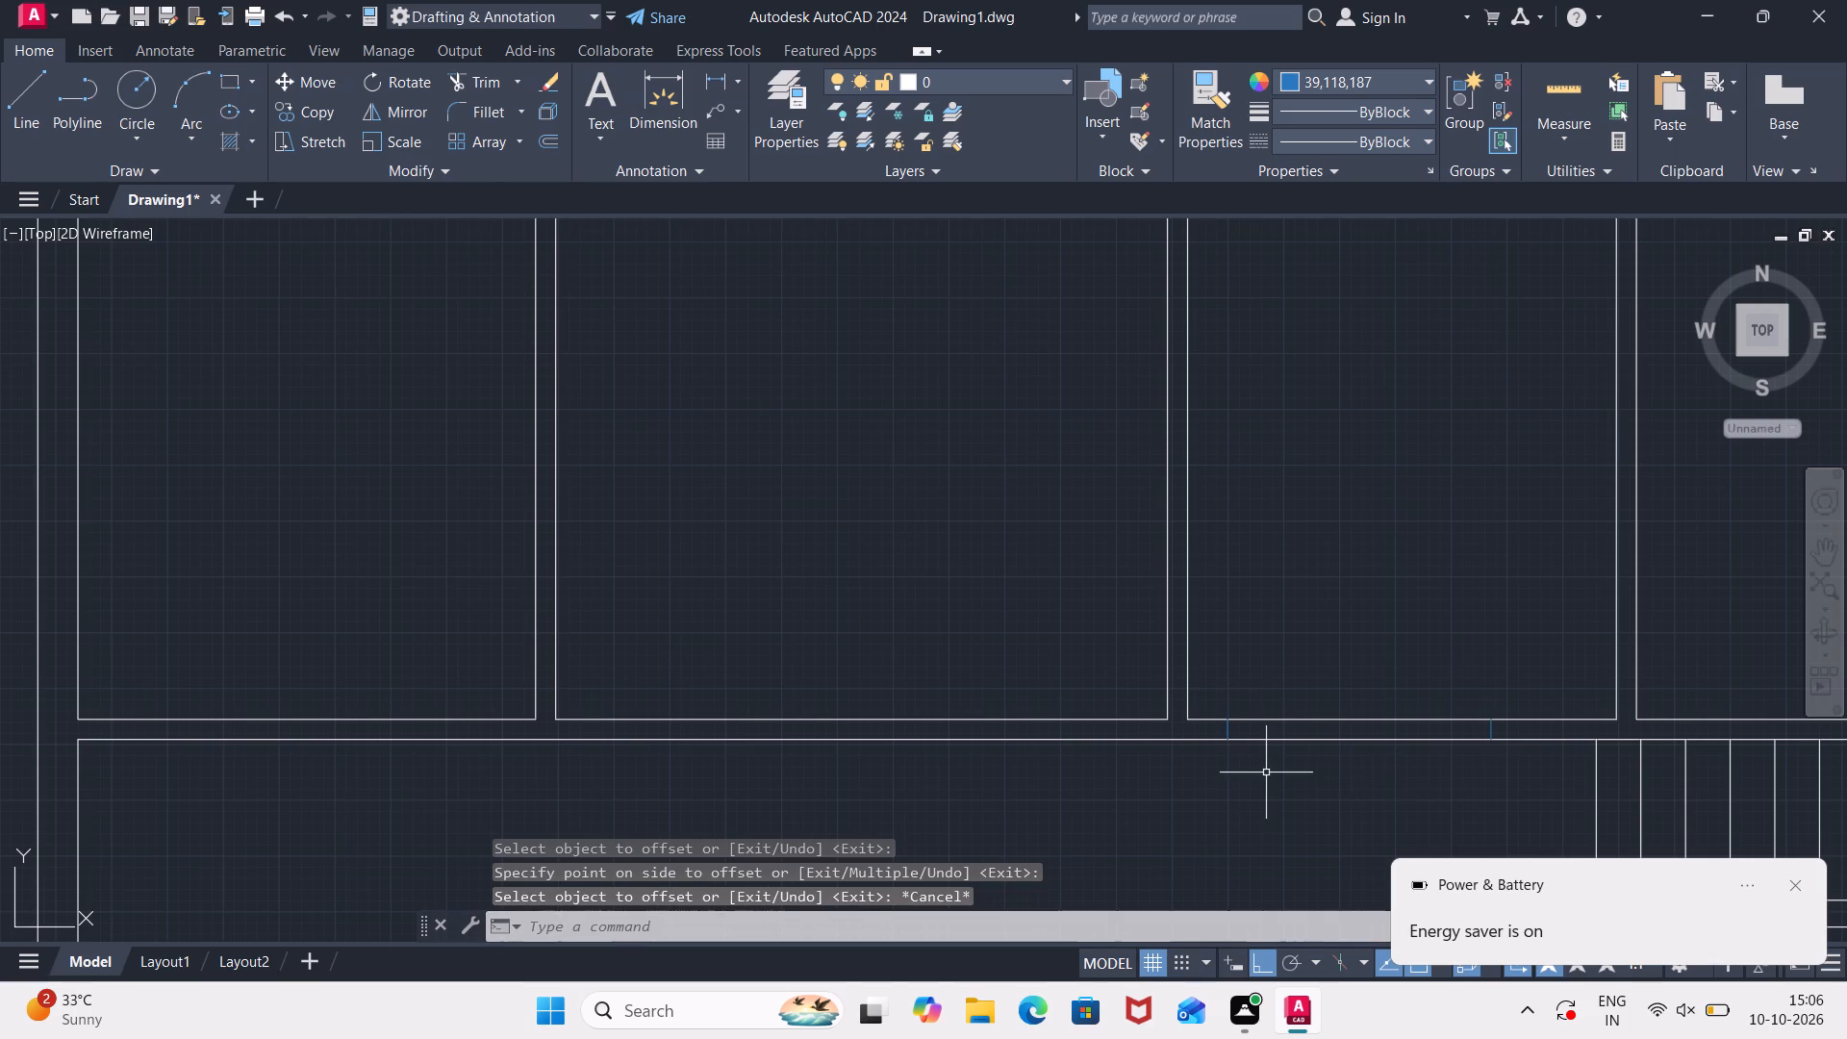
pyautogui.scroll(1, 1266, 773)
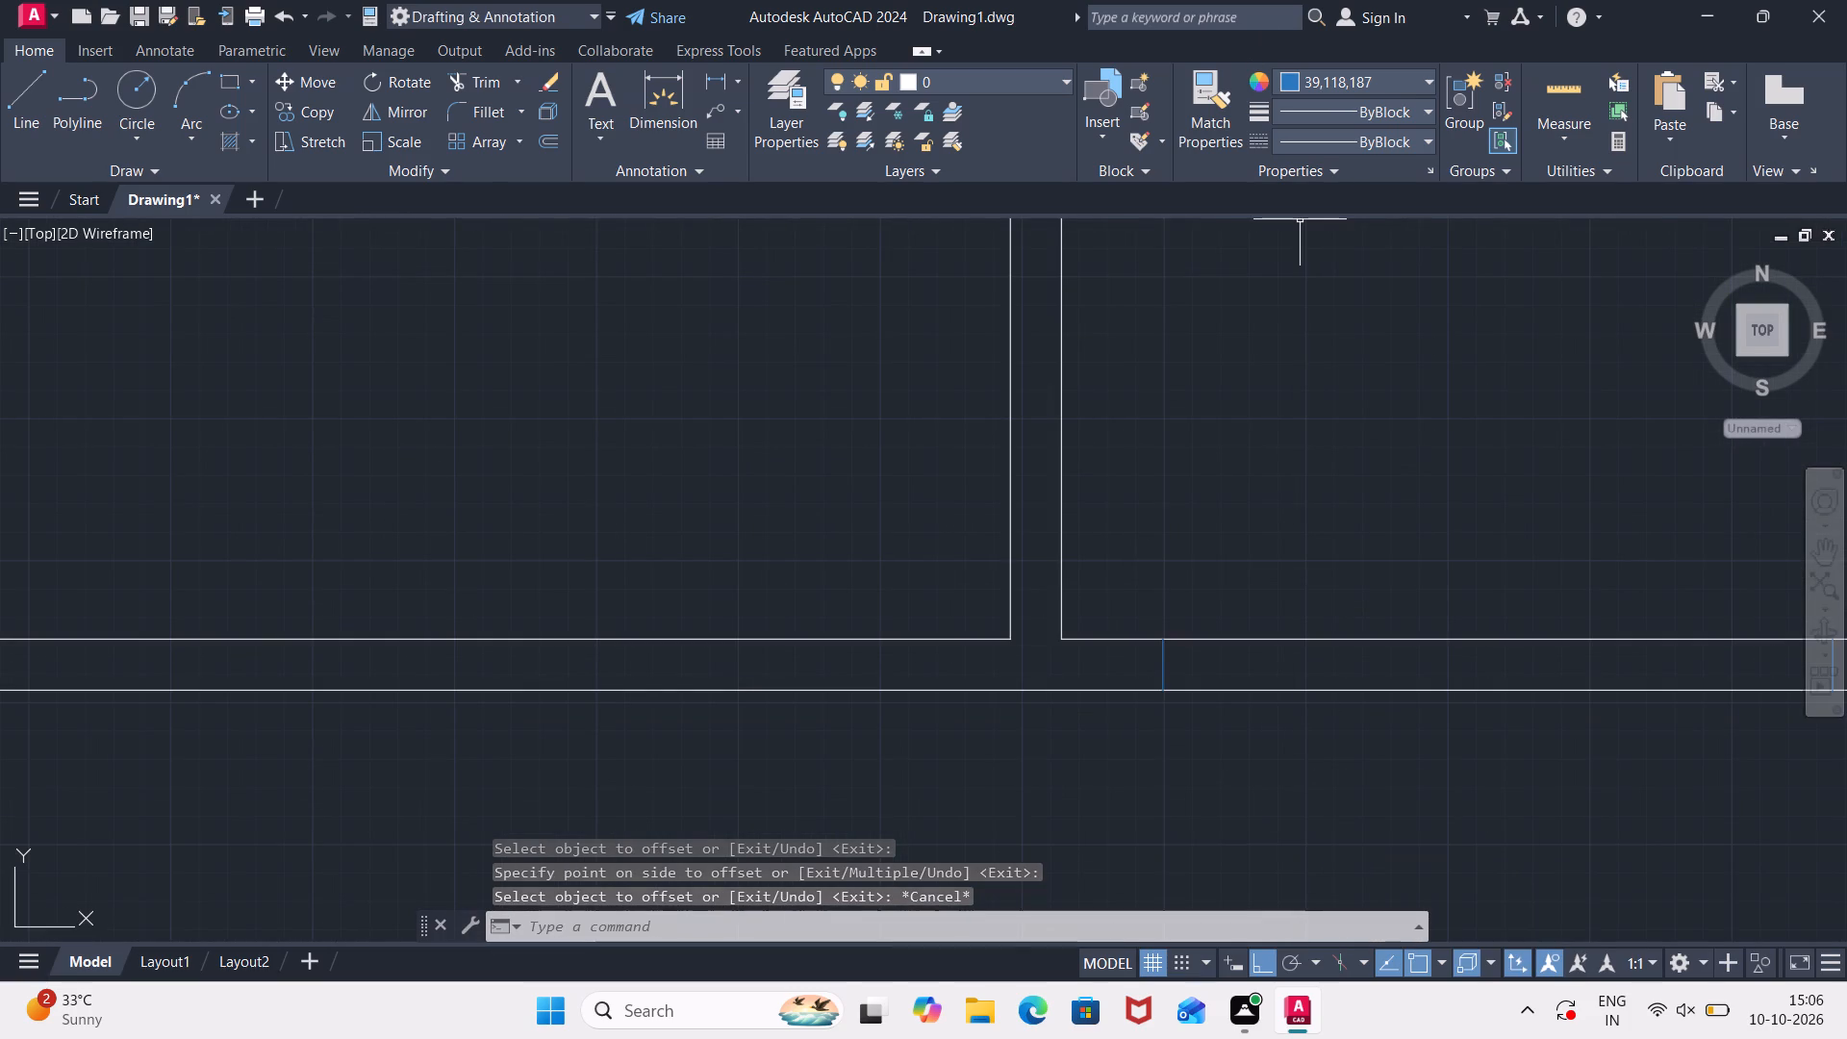
pyautogui.click(1281, 76)
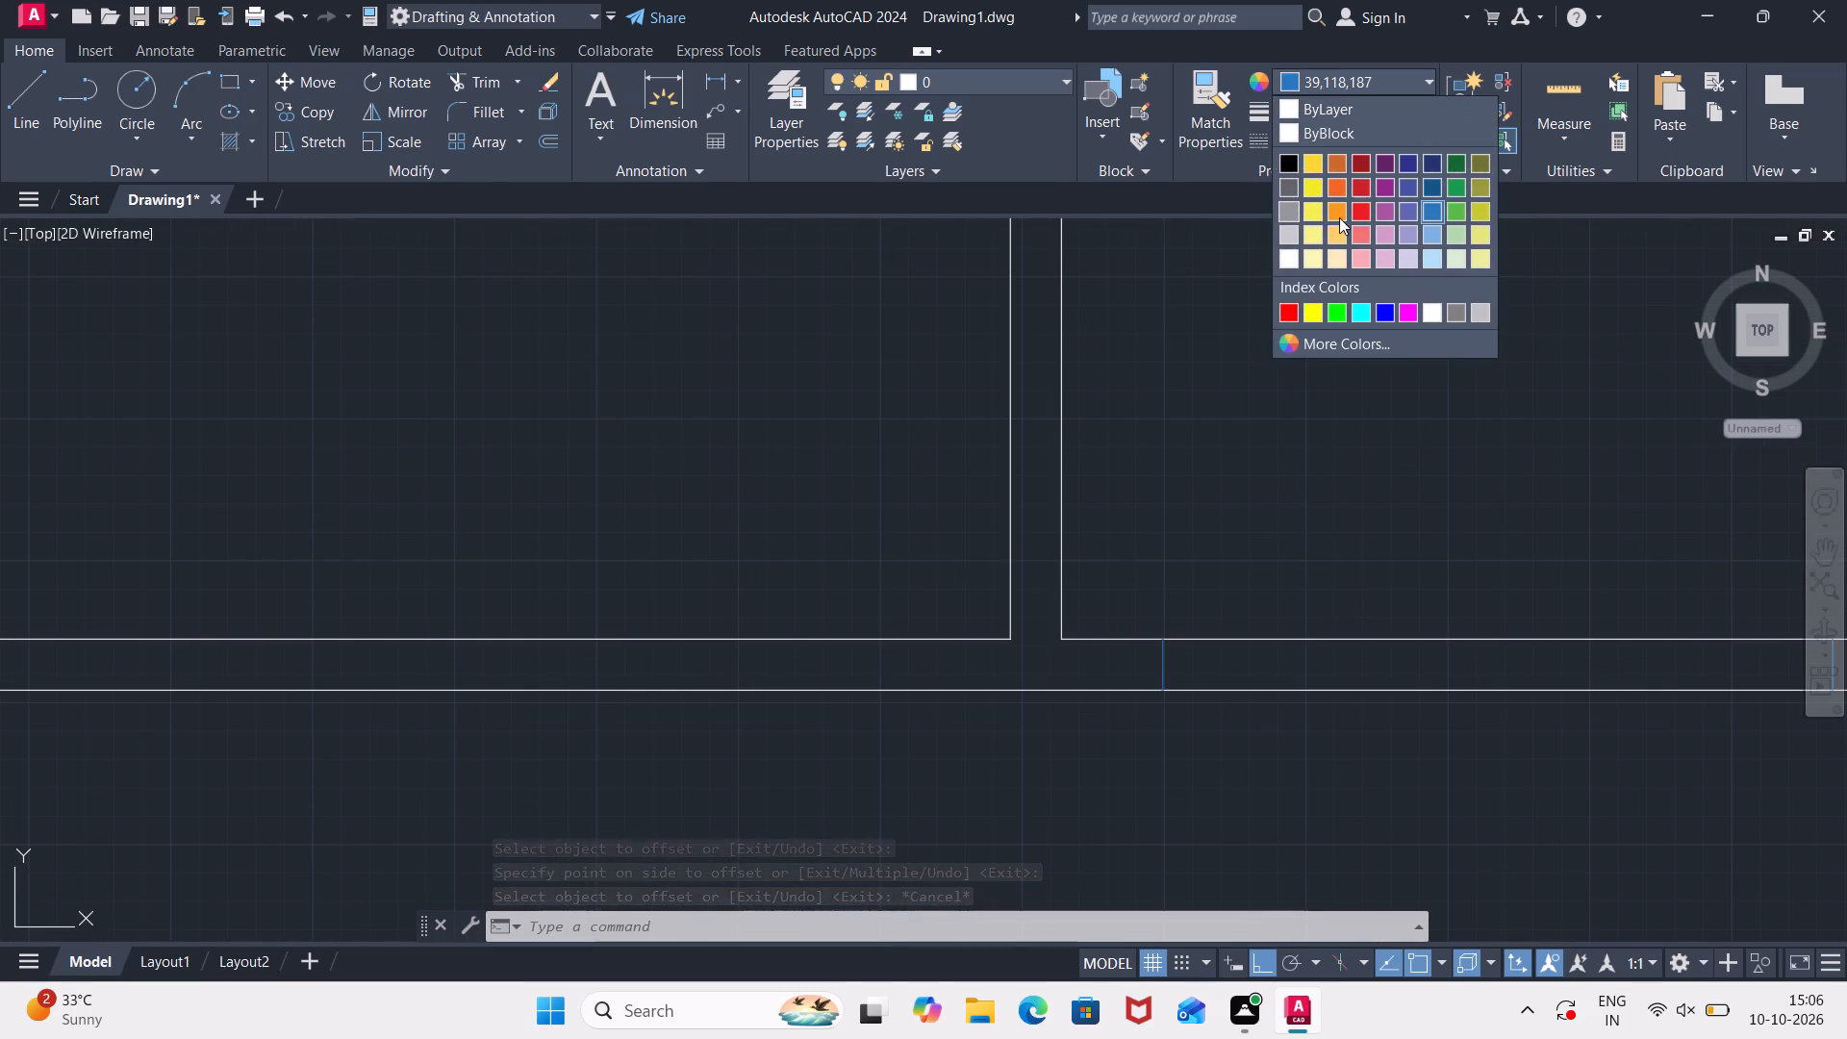
pyautogui.click(1357, 209)
pyautogui.press('Escape')
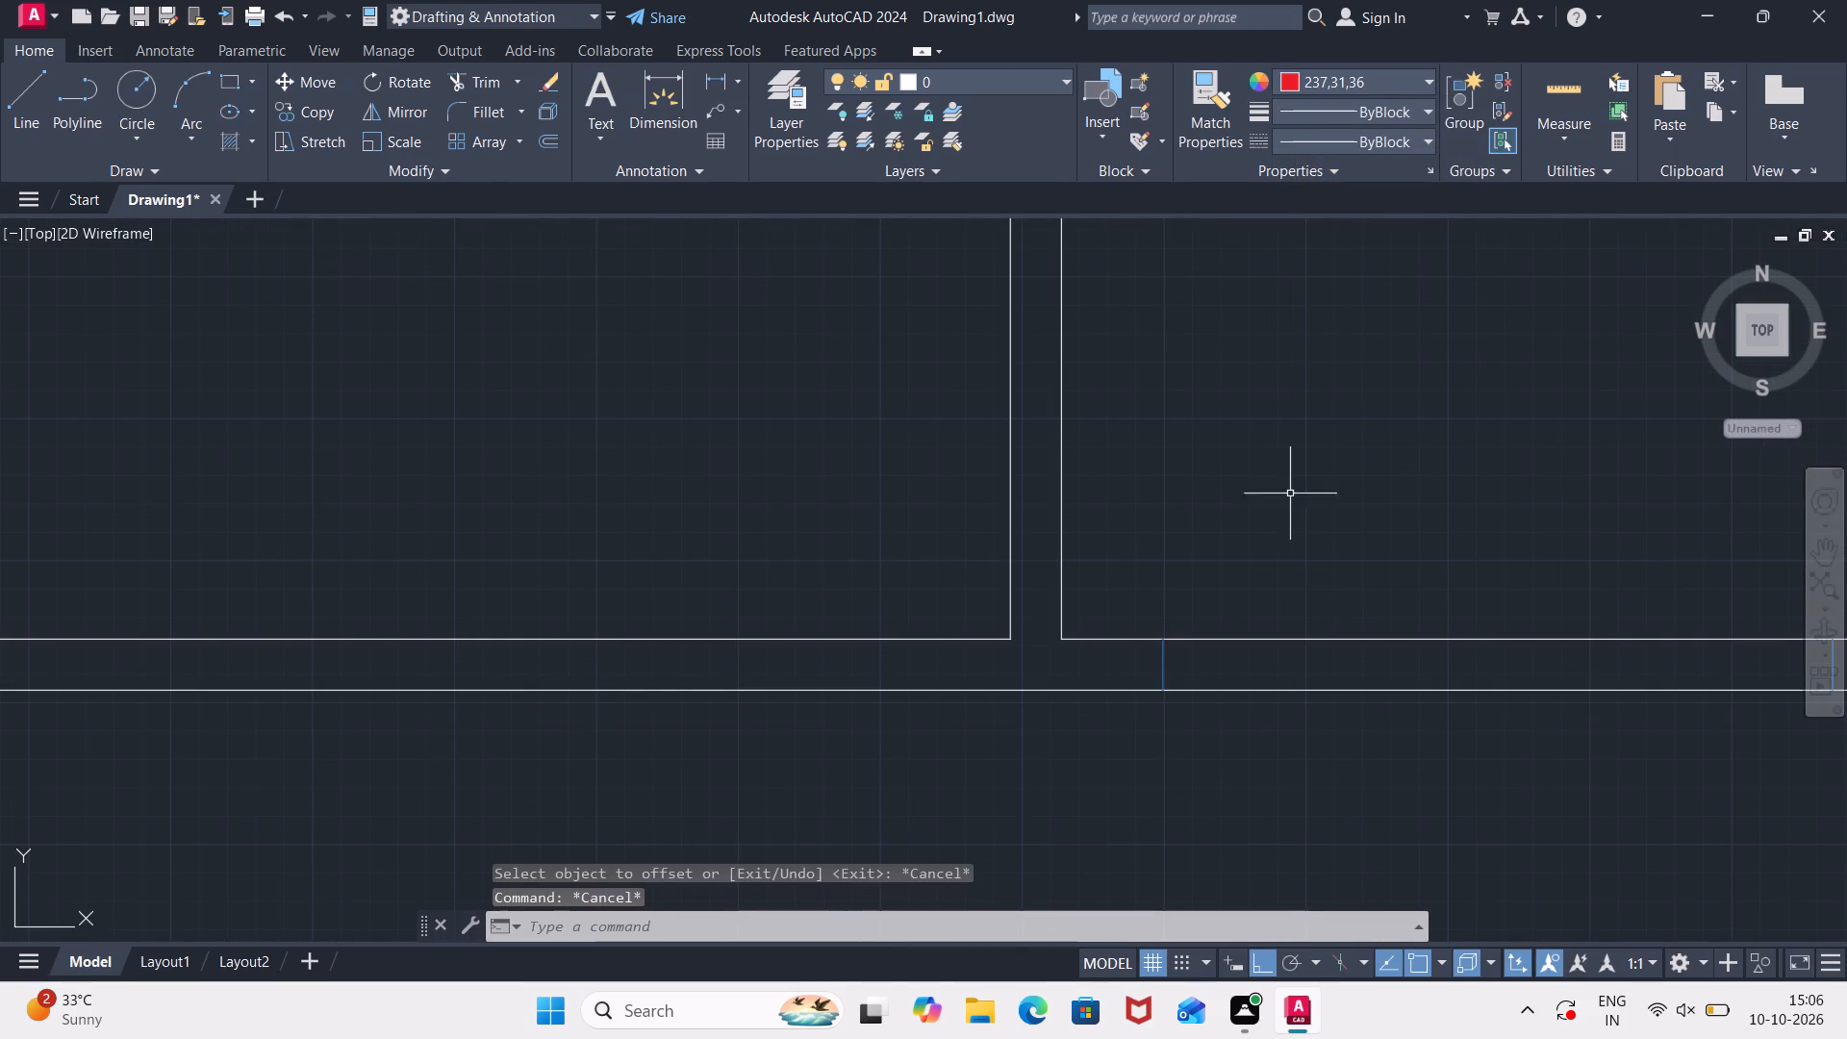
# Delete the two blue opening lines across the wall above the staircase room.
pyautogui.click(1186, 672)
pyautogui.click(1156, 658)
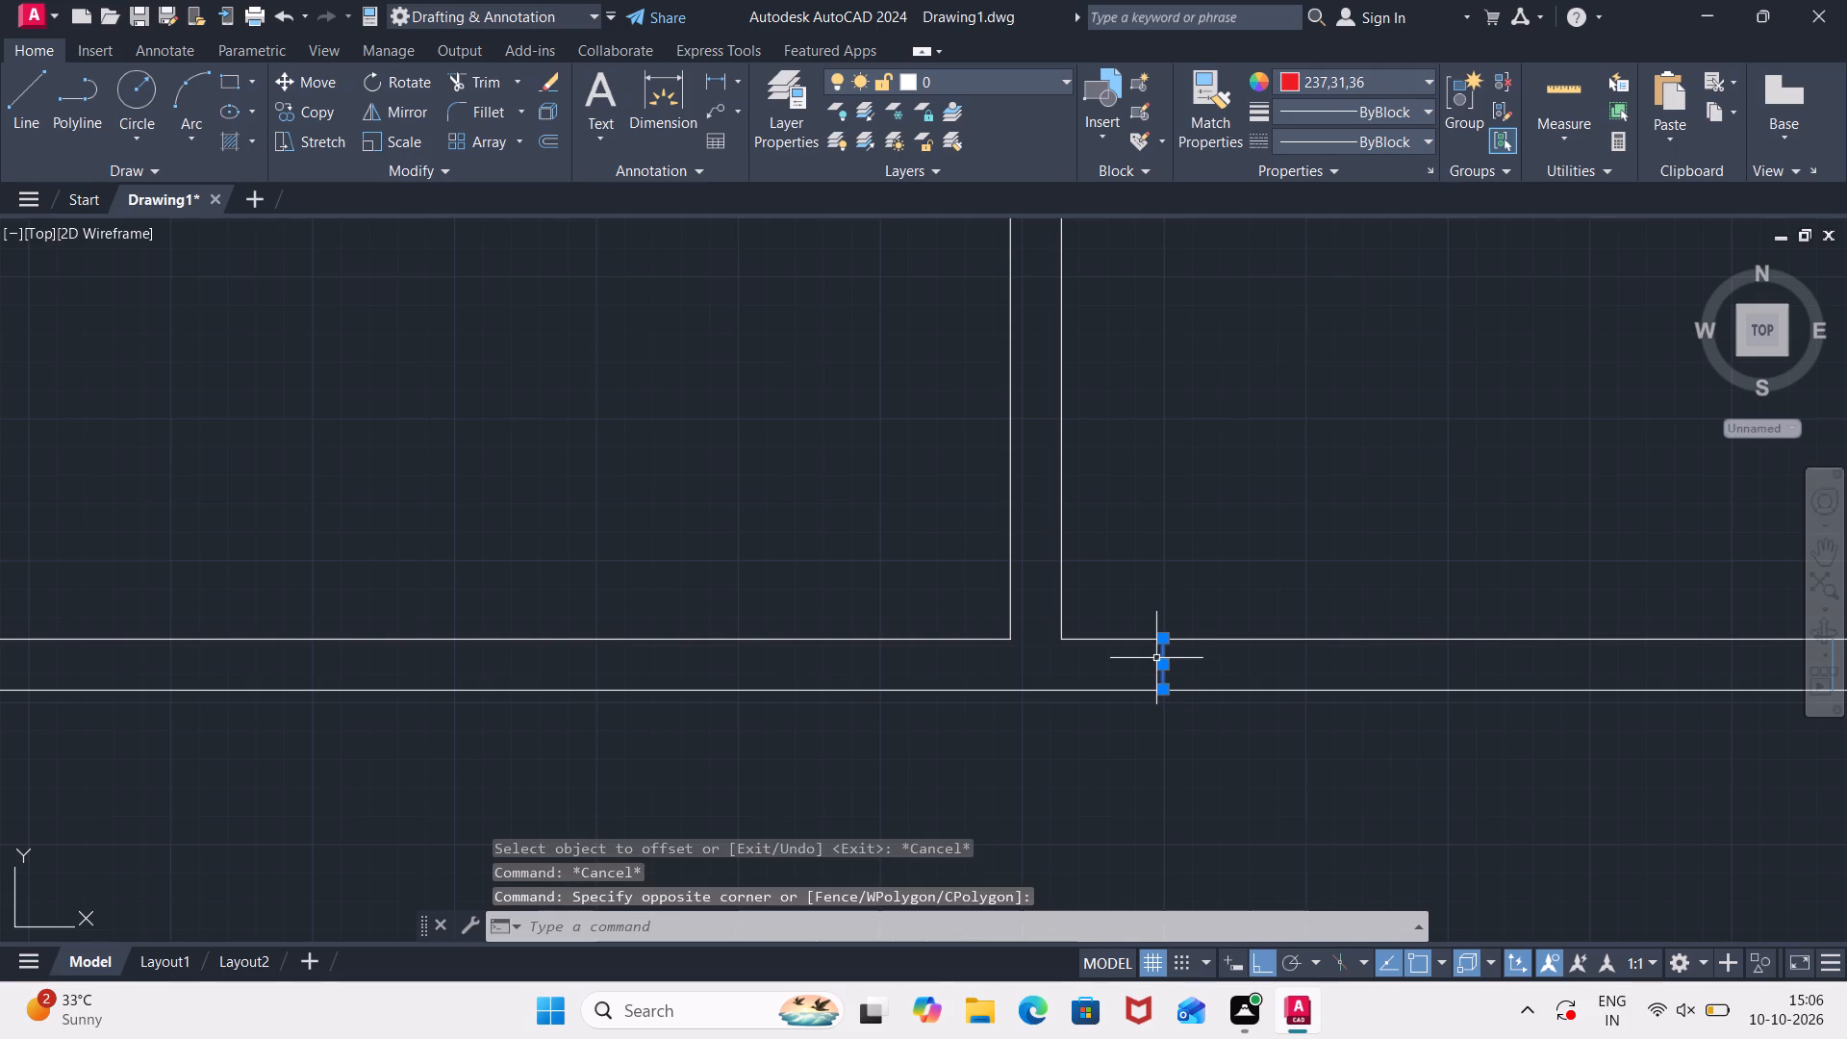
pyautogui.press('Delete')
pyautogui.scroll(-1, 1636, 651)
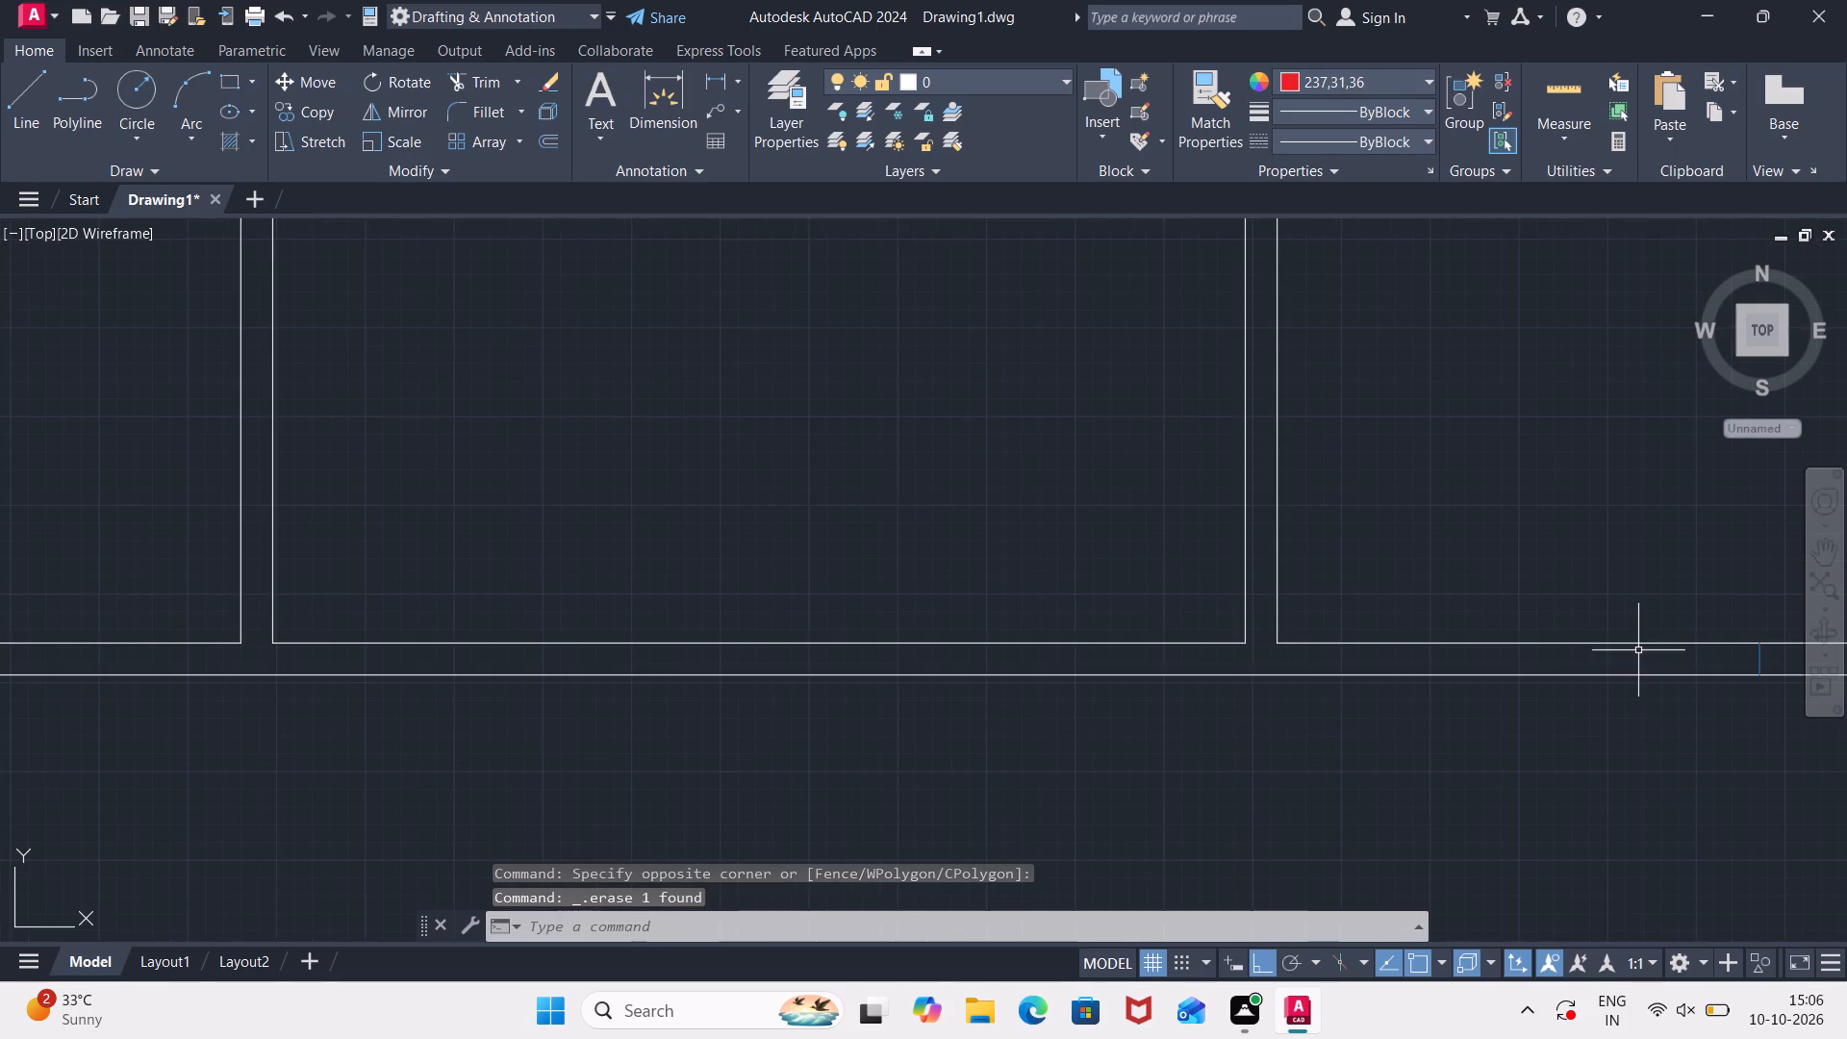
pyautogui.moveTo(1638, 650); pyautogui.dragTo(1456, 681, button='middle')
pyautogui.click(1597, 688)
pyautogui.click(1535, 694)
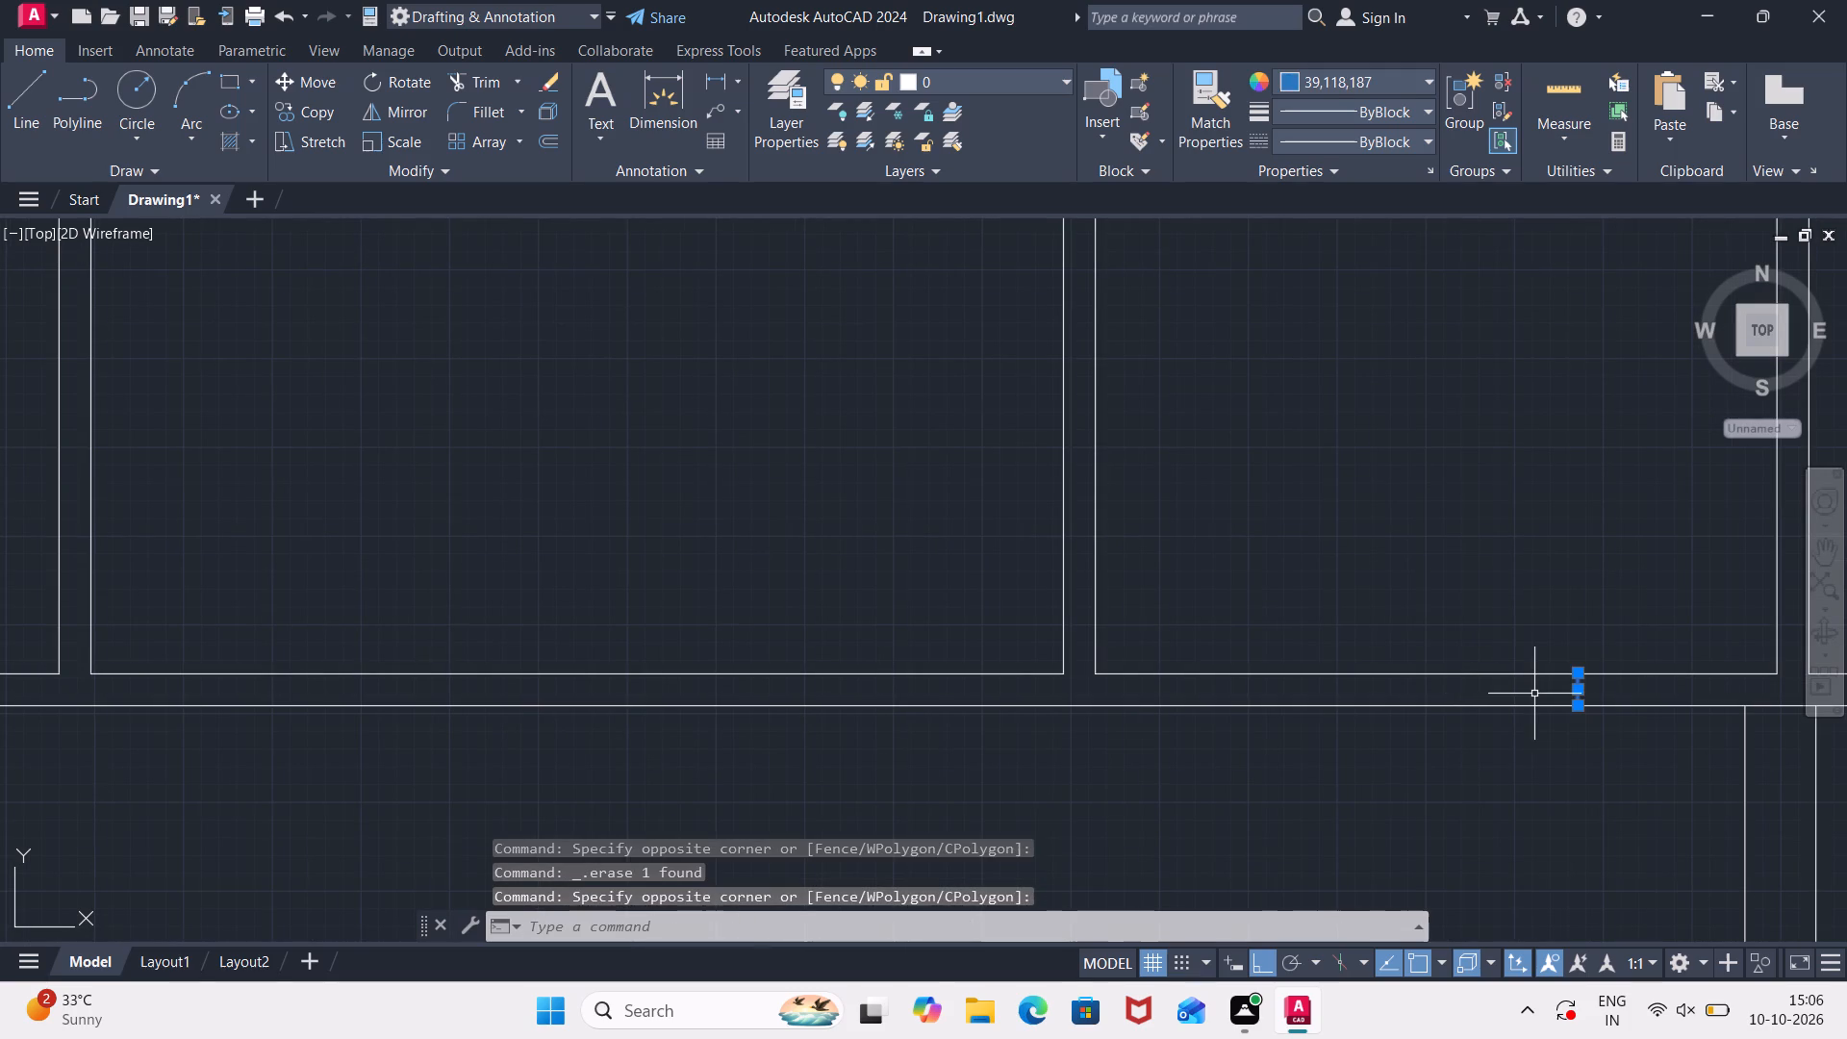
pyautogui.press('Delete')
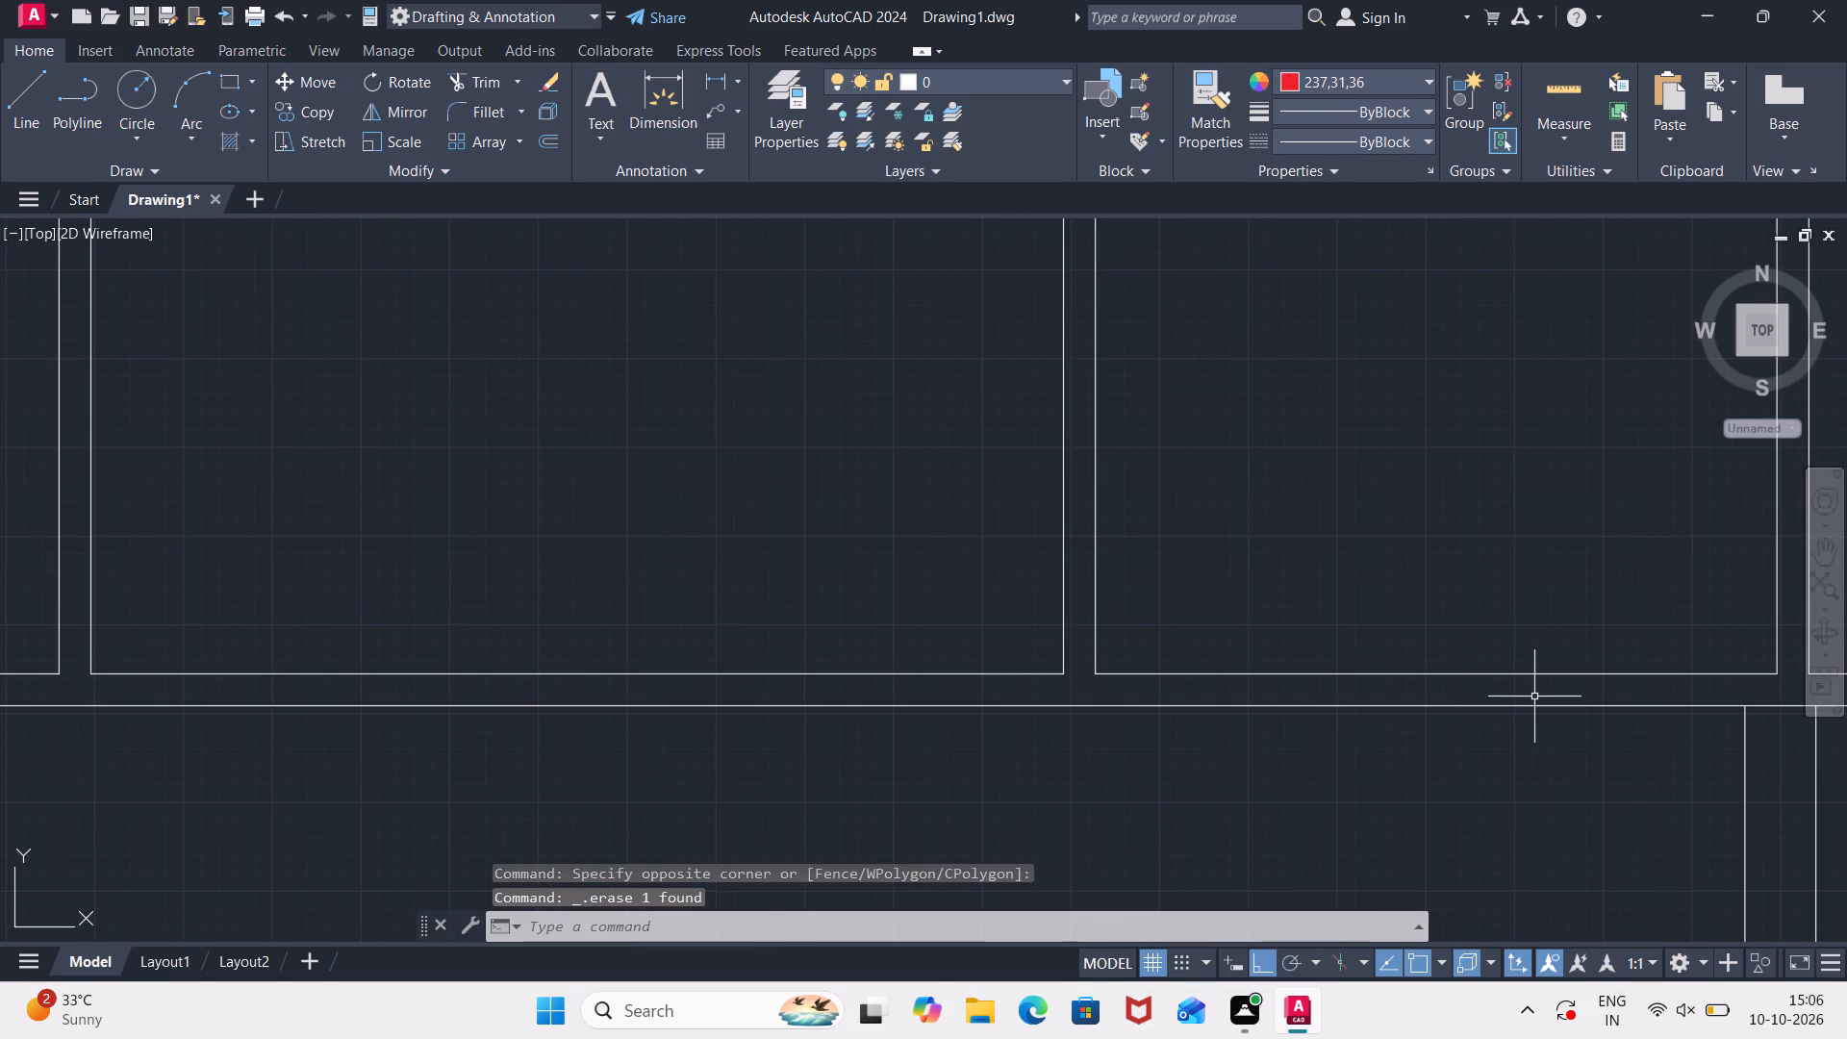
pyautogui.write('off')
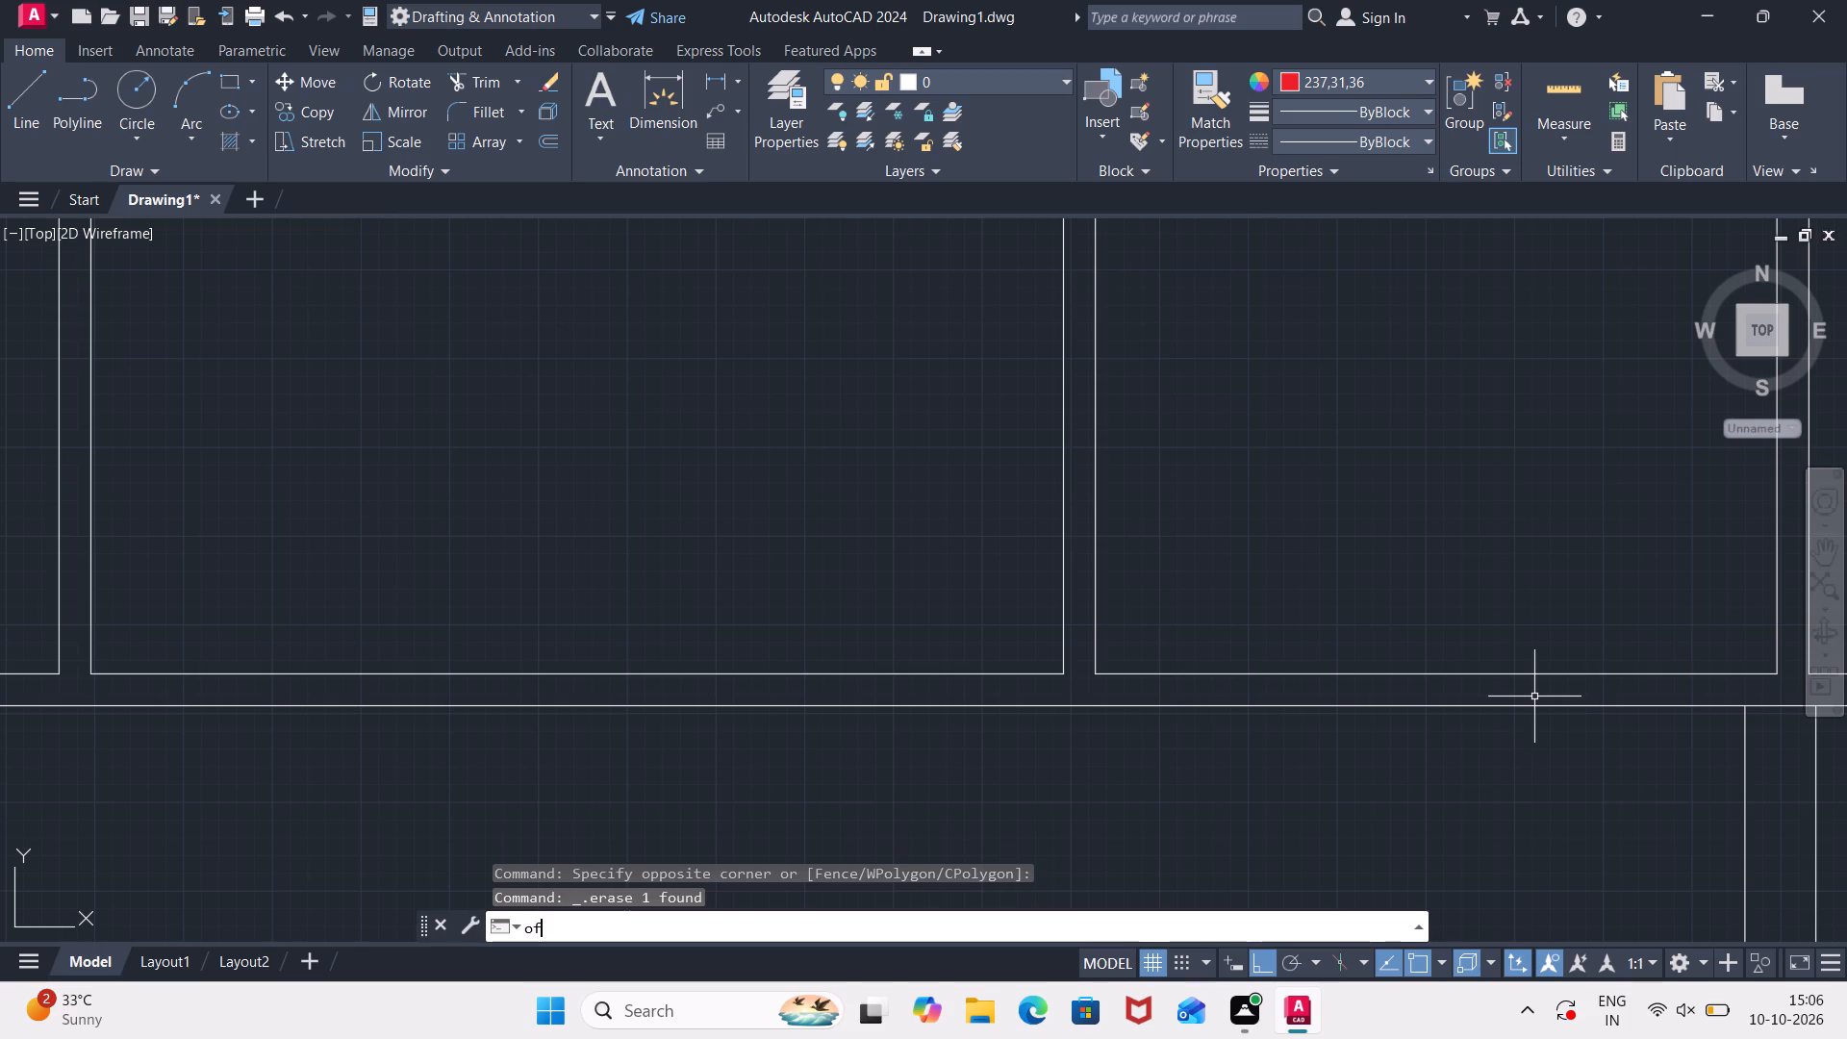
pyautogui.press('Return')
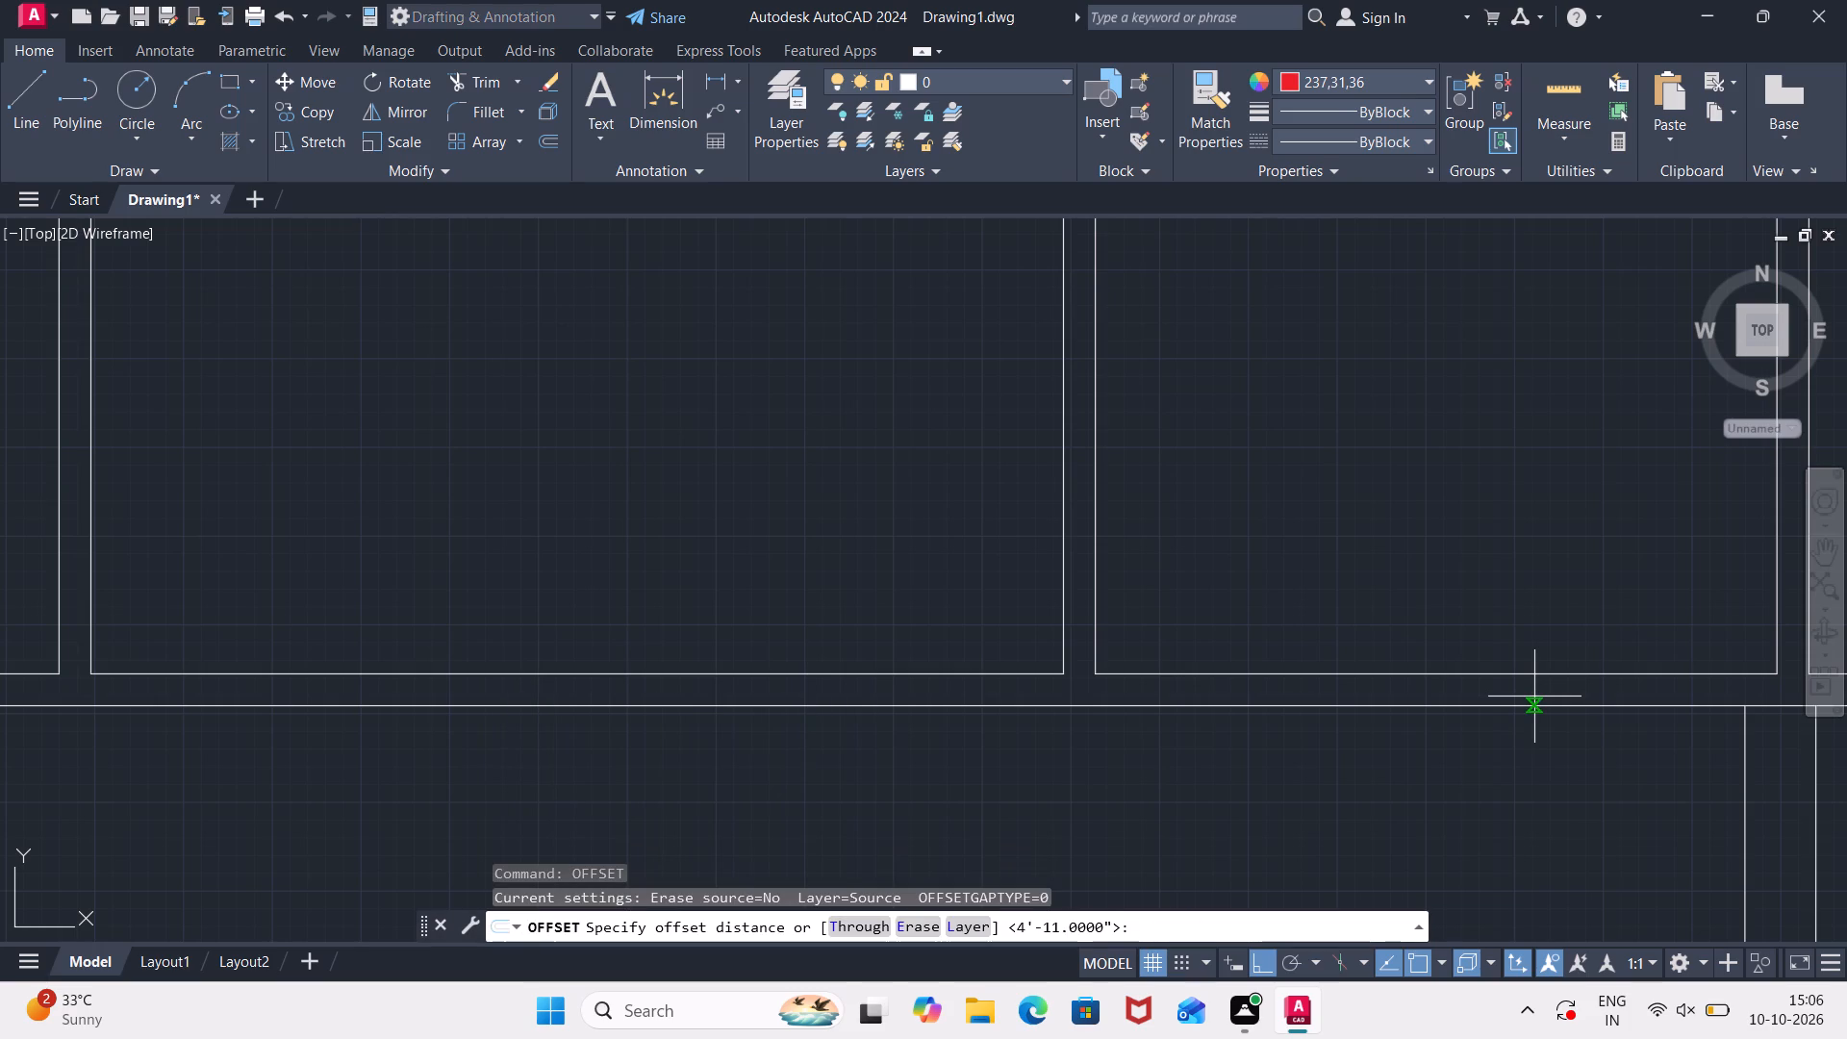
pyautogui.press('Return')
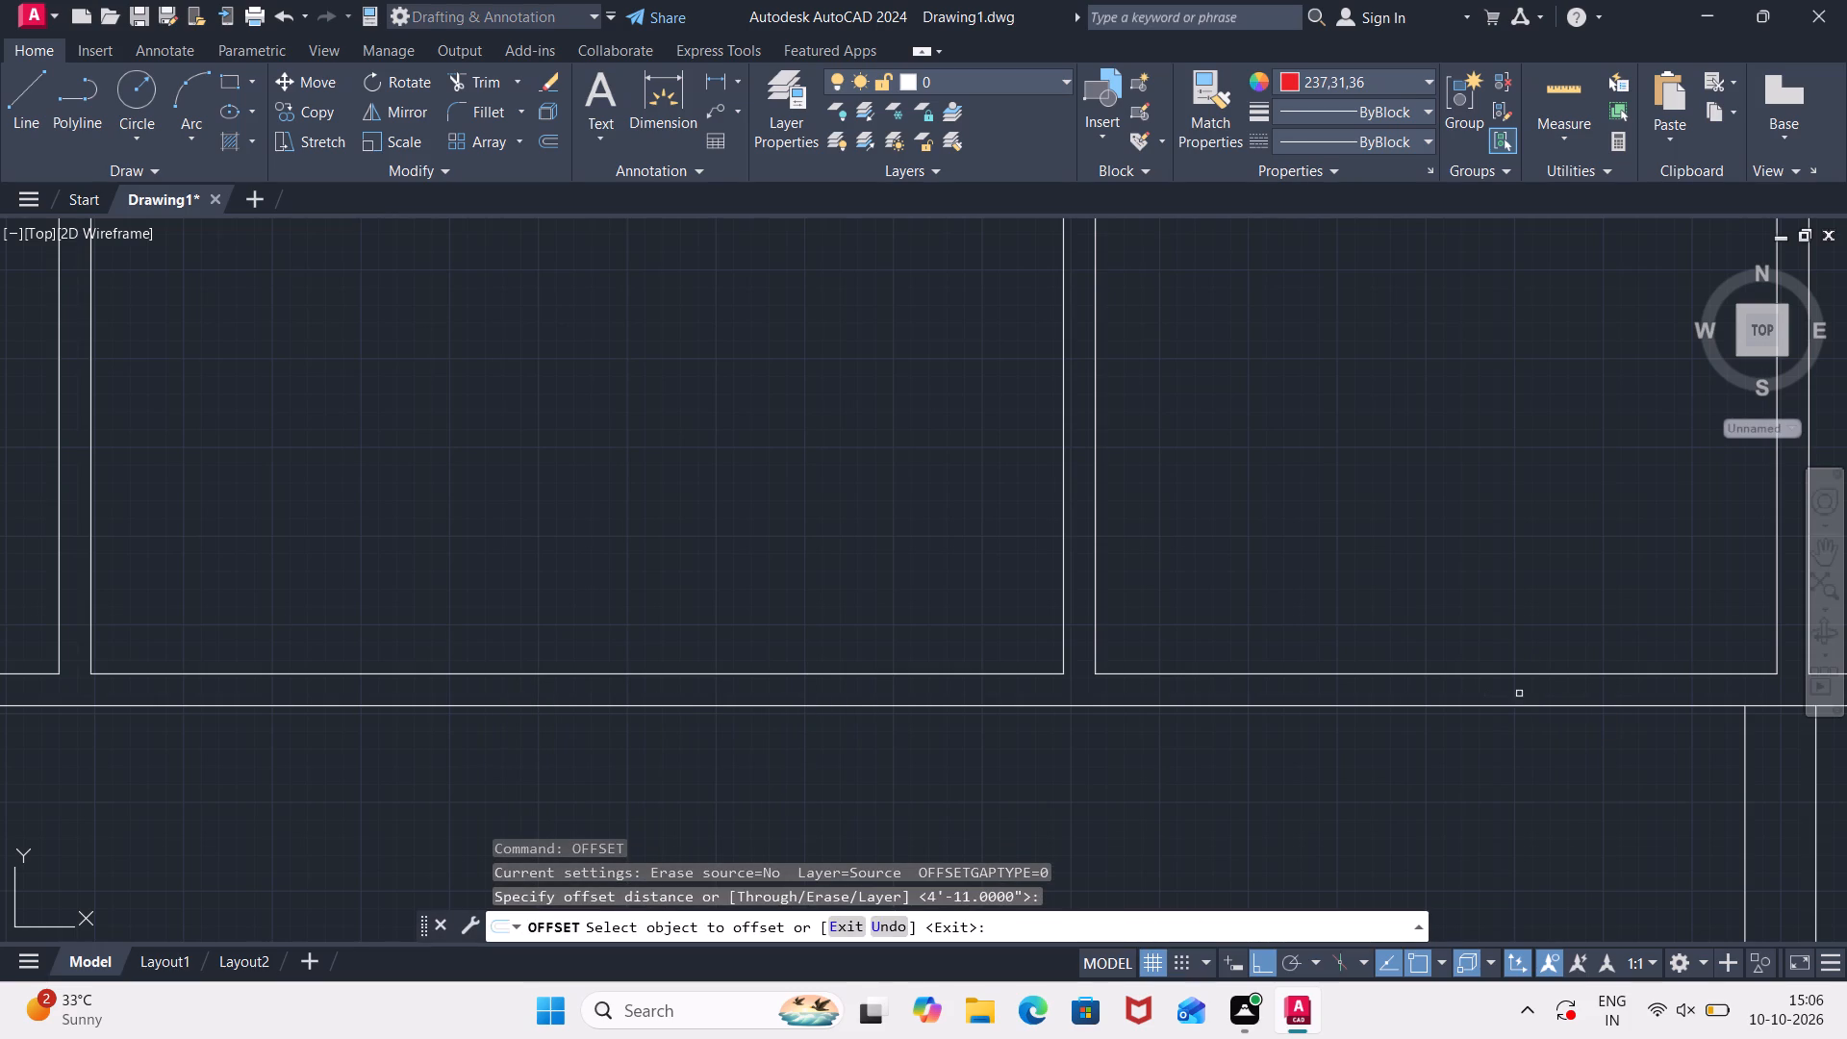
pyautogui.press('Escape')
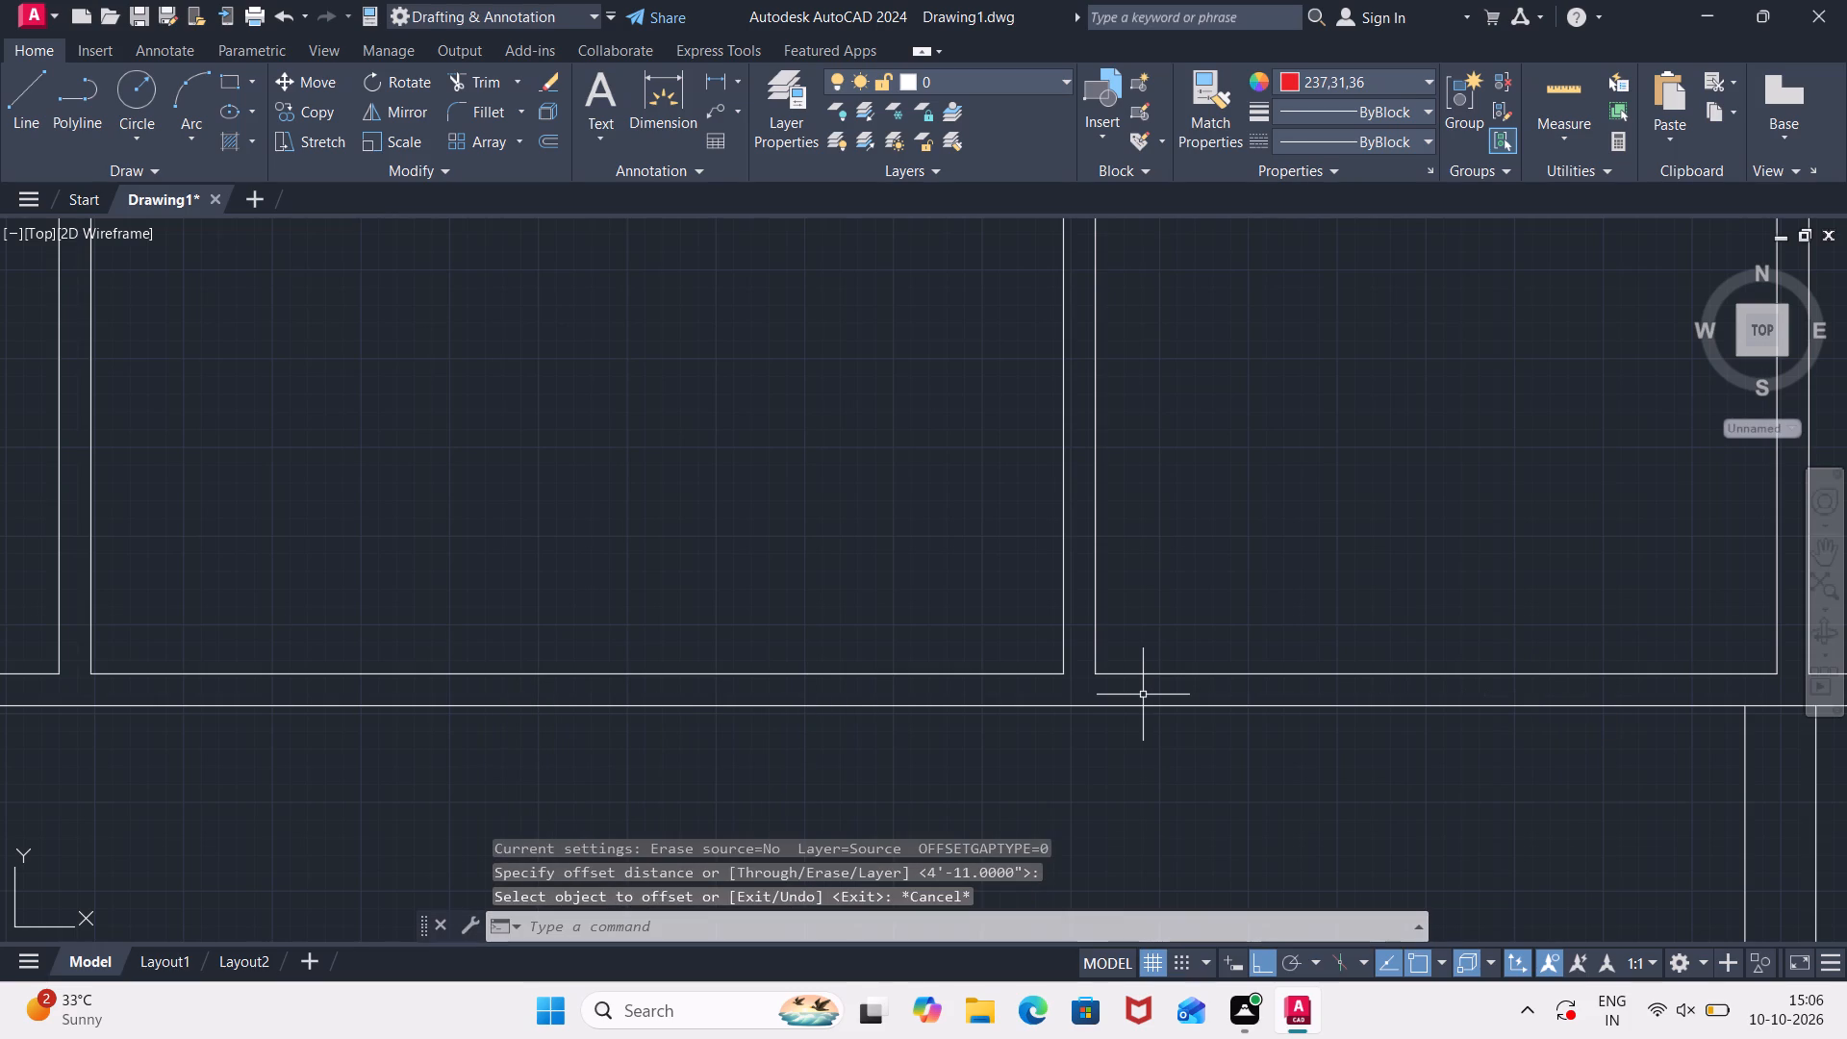
# Draw a red vertical line across the wall above the staircase room, near the third bay's lower-left corner.
pyautogui.press('l')
pyautogui.press('Return')
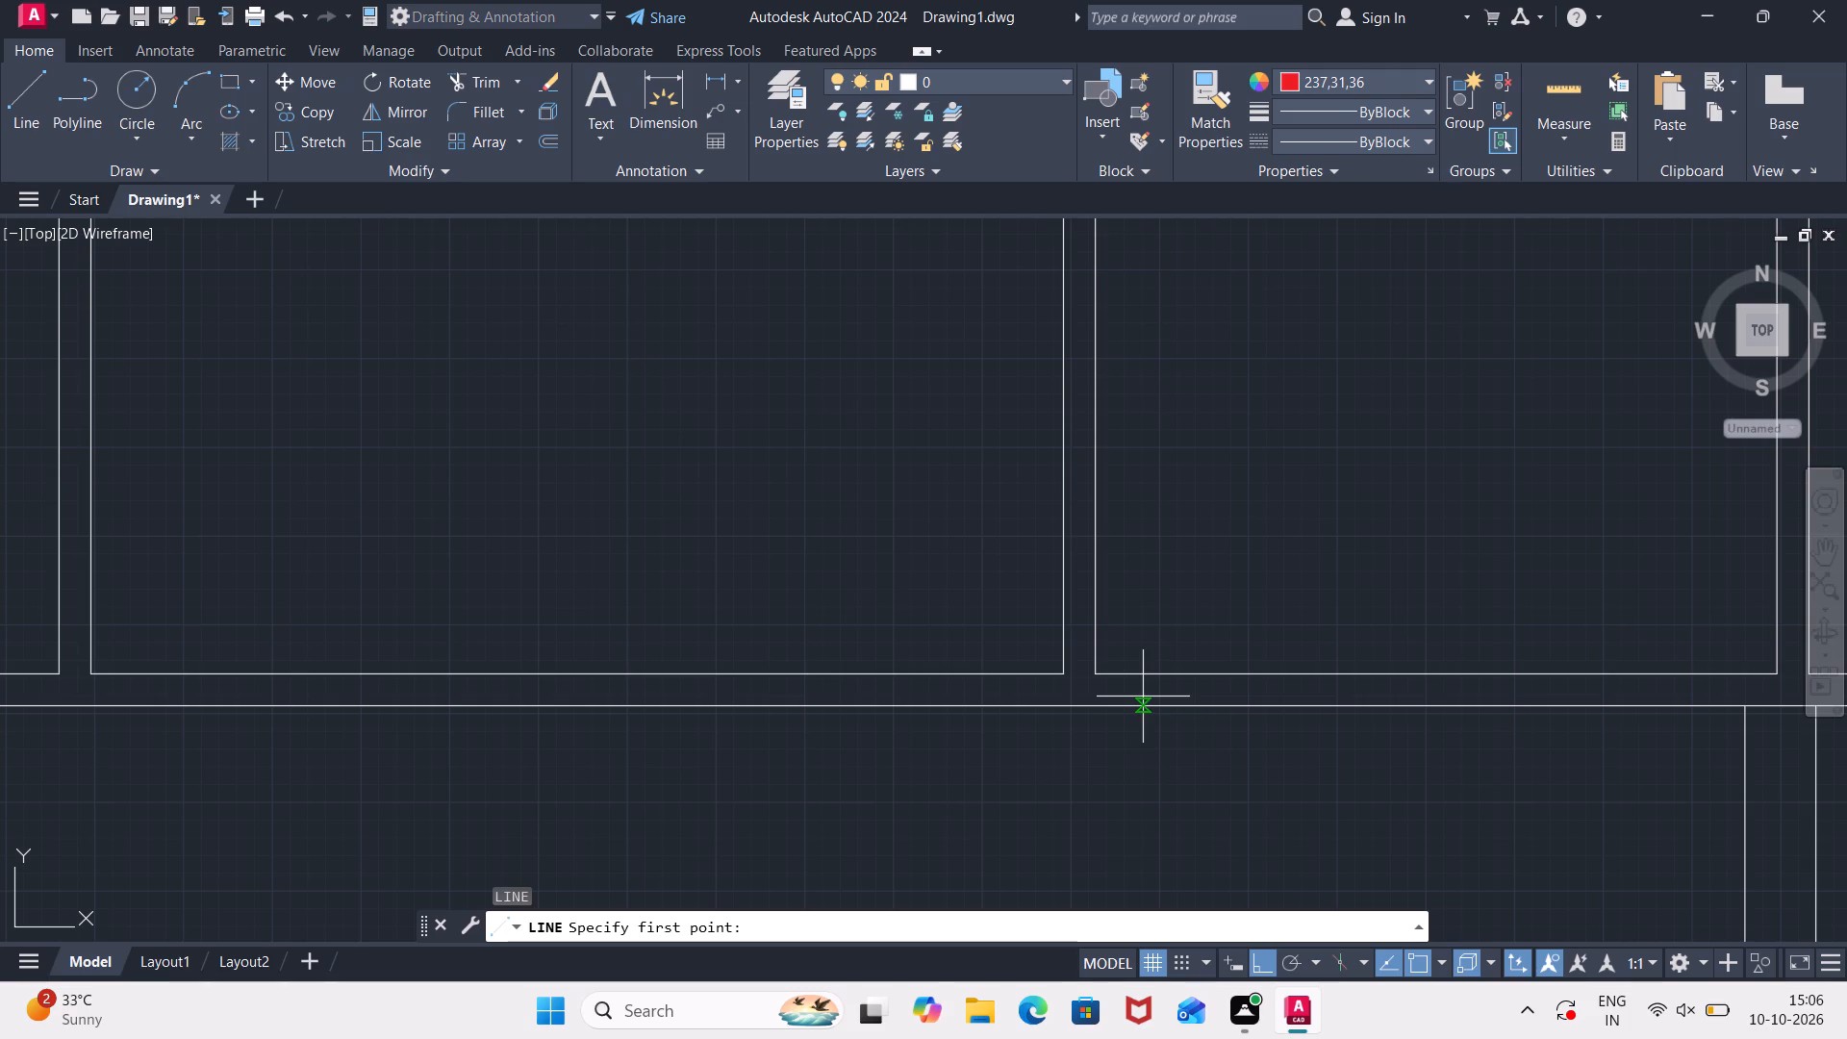
pyautogui.click(1138, 710)
pyautogui.click(1130, 674)
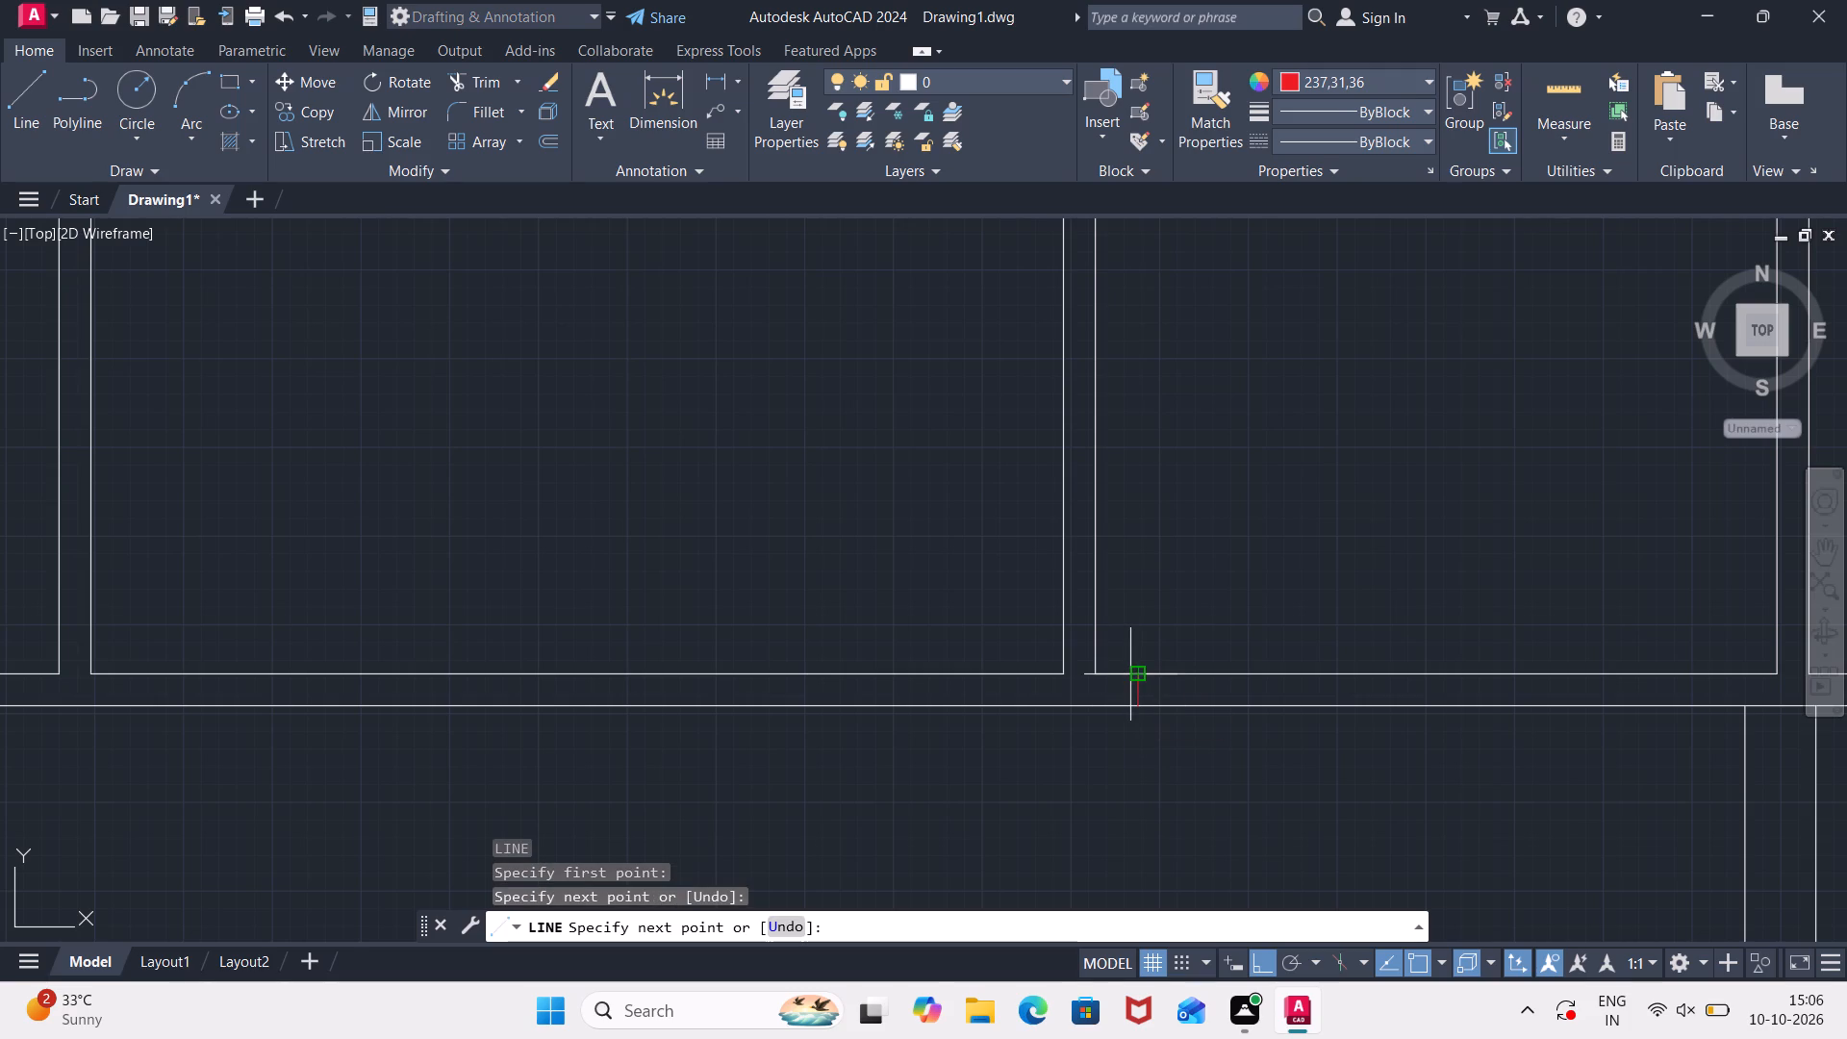
pyautogui.press('Escape')
# Offset the red opening line 4'11" to the right along the wall.
pyautogui.write('off')
pyautogui.press('Return')
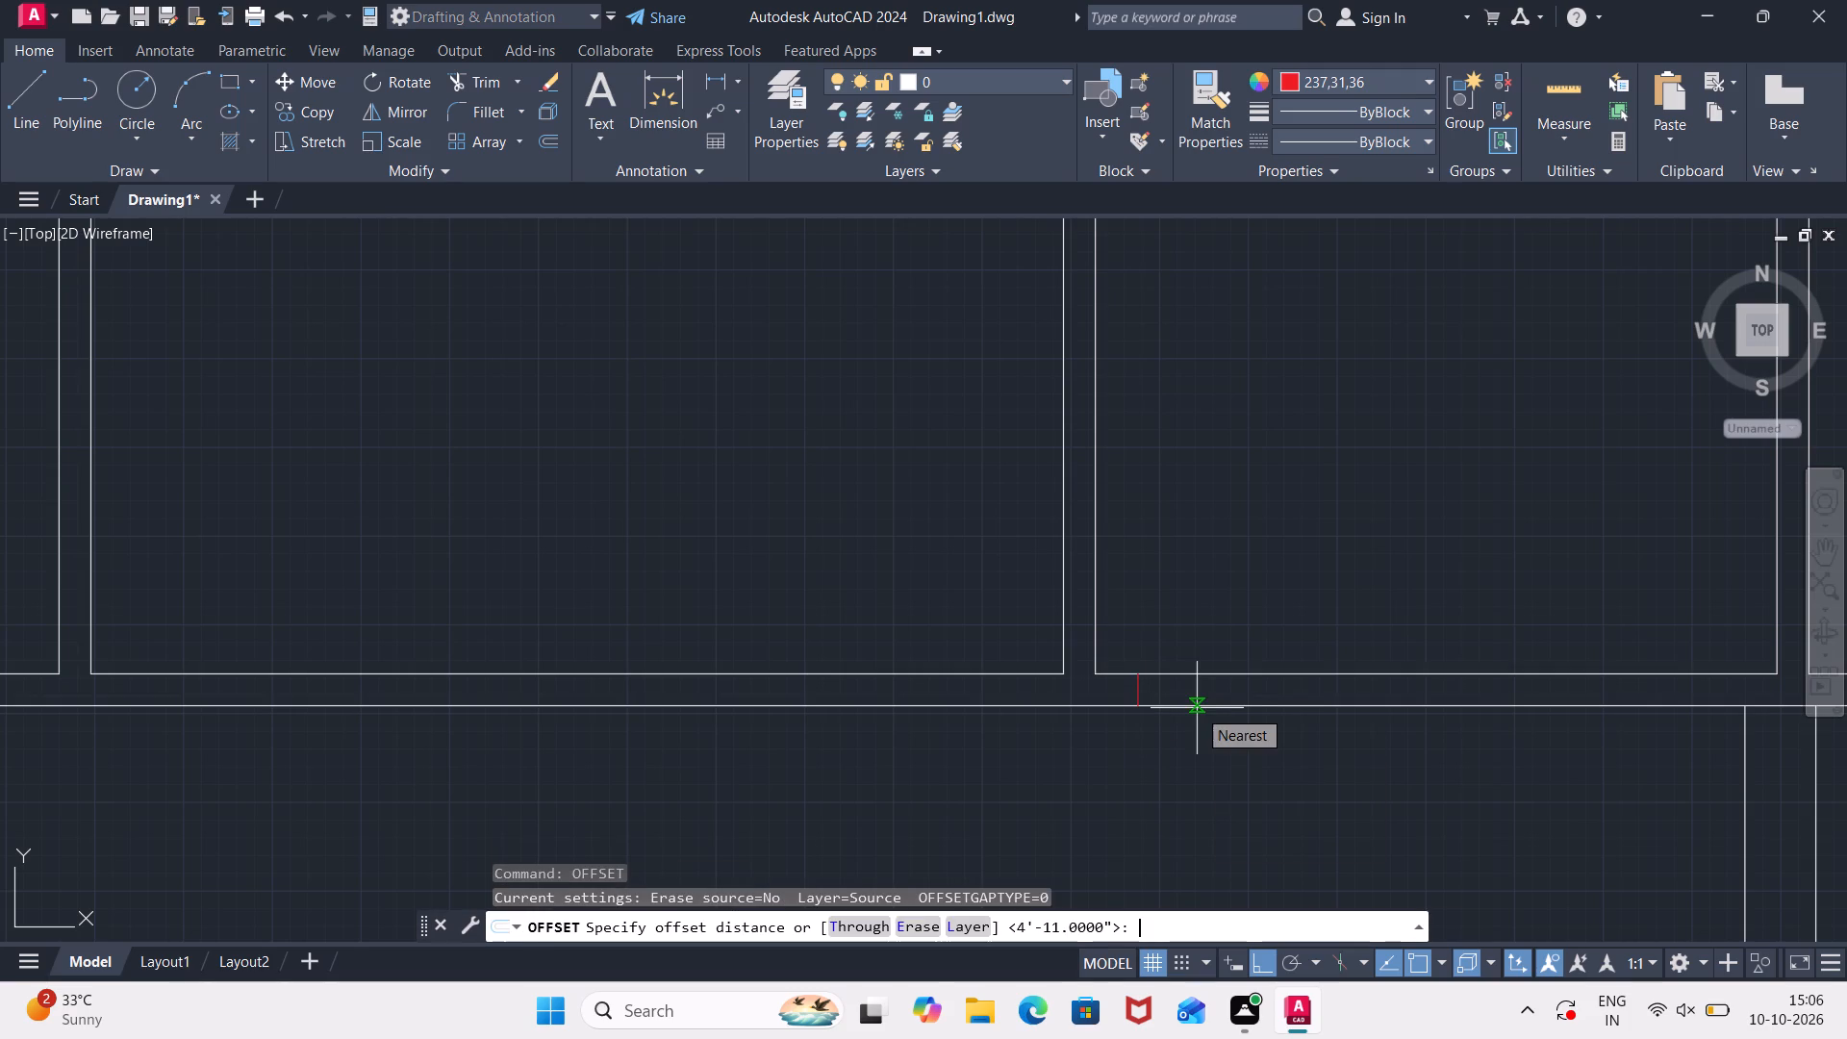
pyautogui.press('Return')
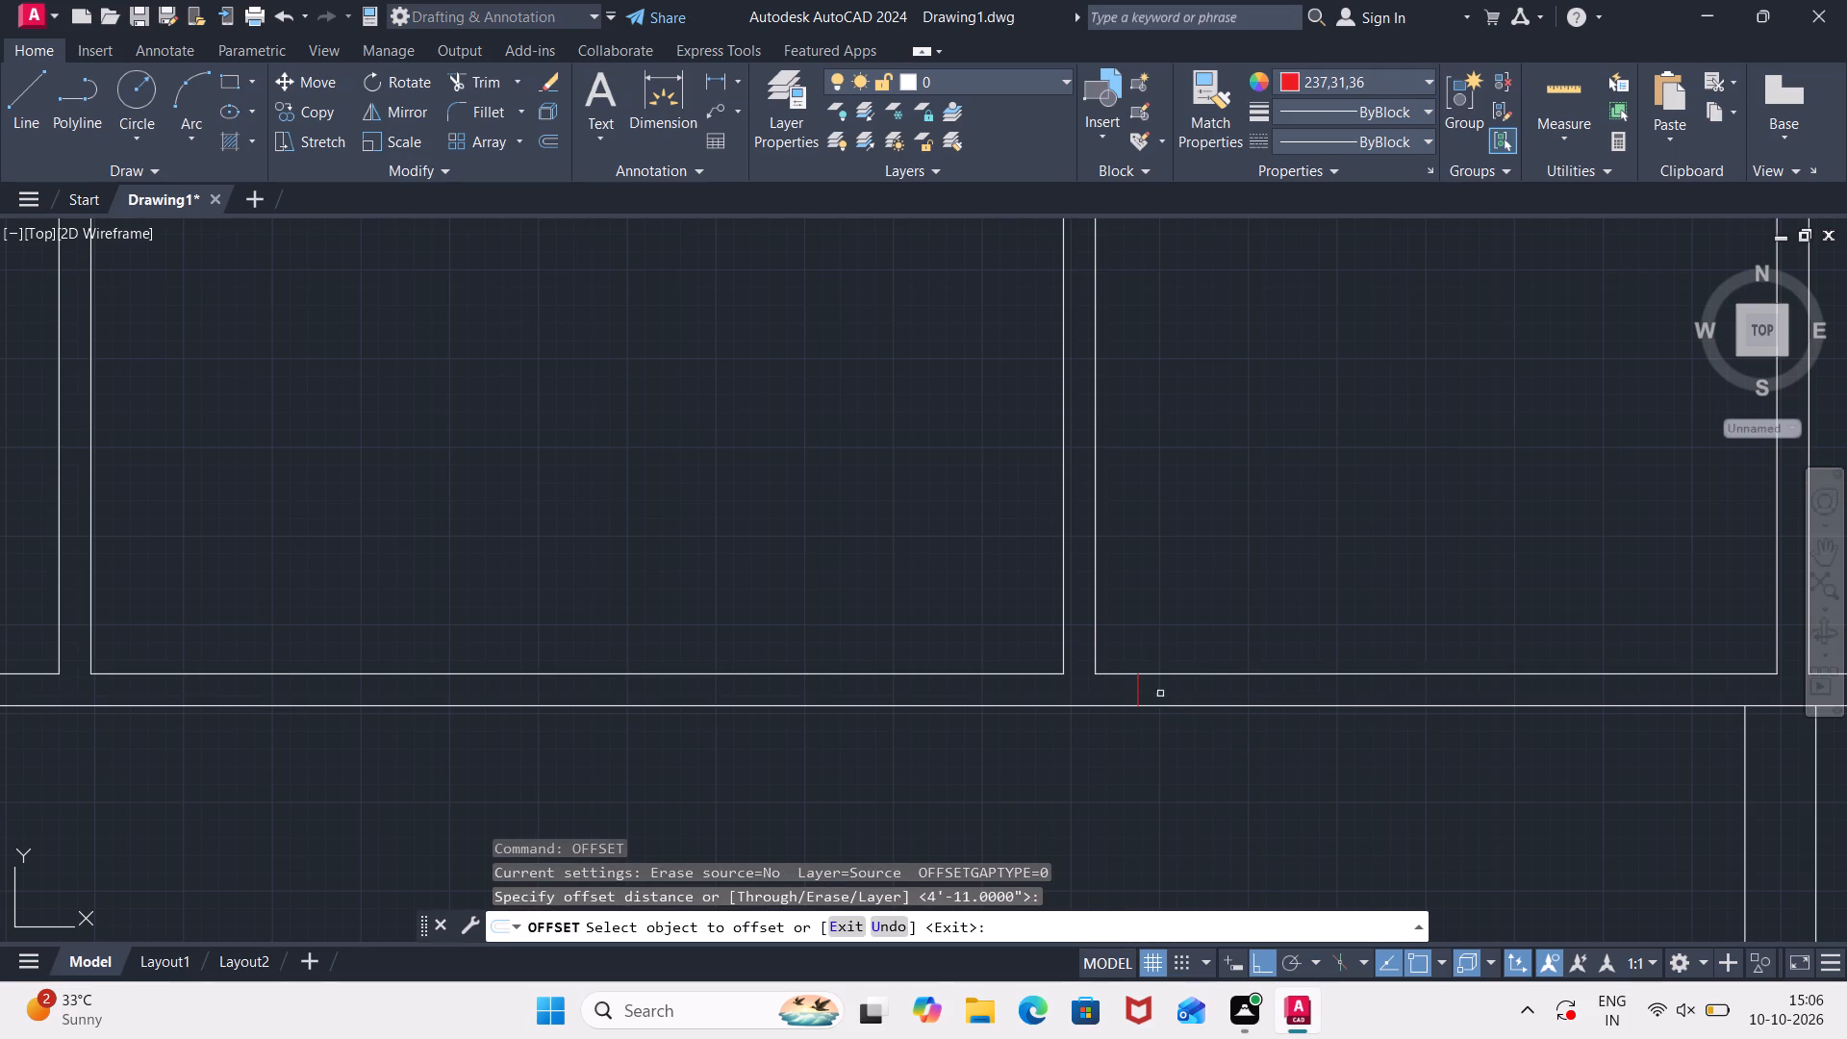
pyautogui.click(1139, 686)
pyautogui.click(1307, 700)
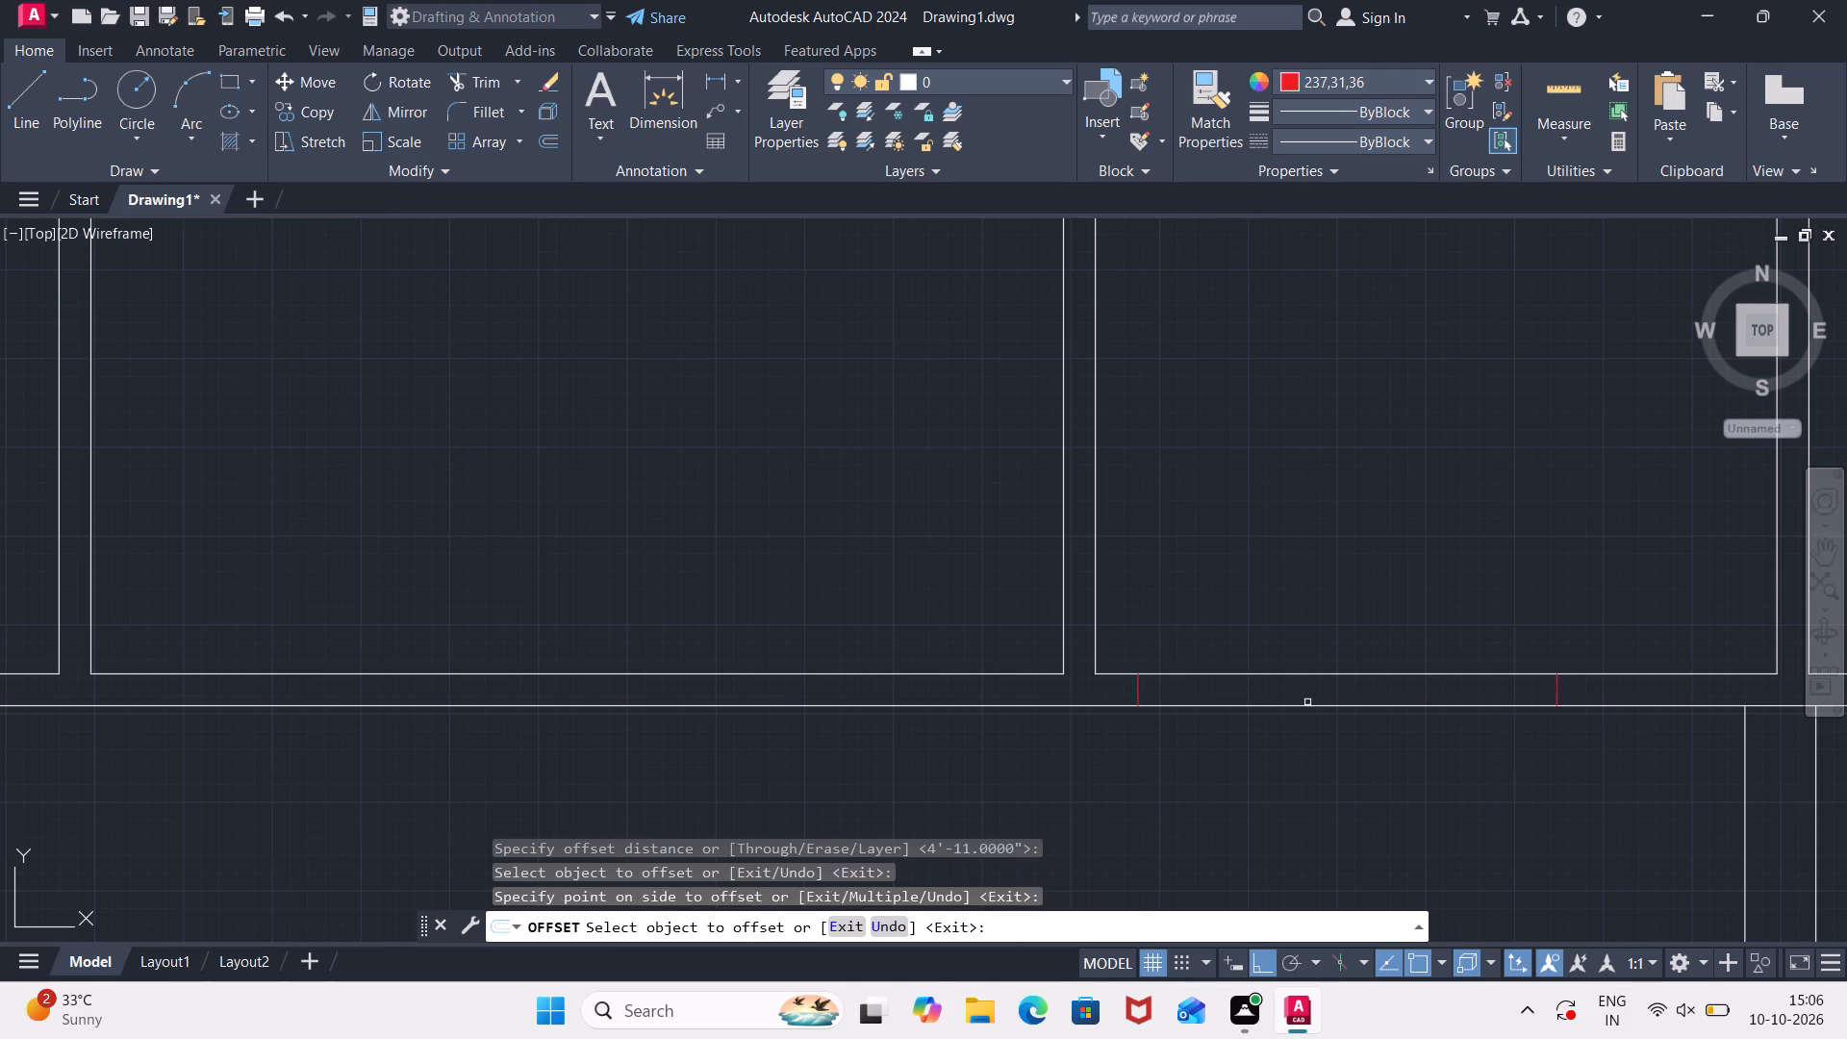
pyautogui.press('Escape')
# Trim both wall lines between the two red lines to open the doorway above the staircase room.
pyautogui.write('tr')
pyautogui.press('Return')
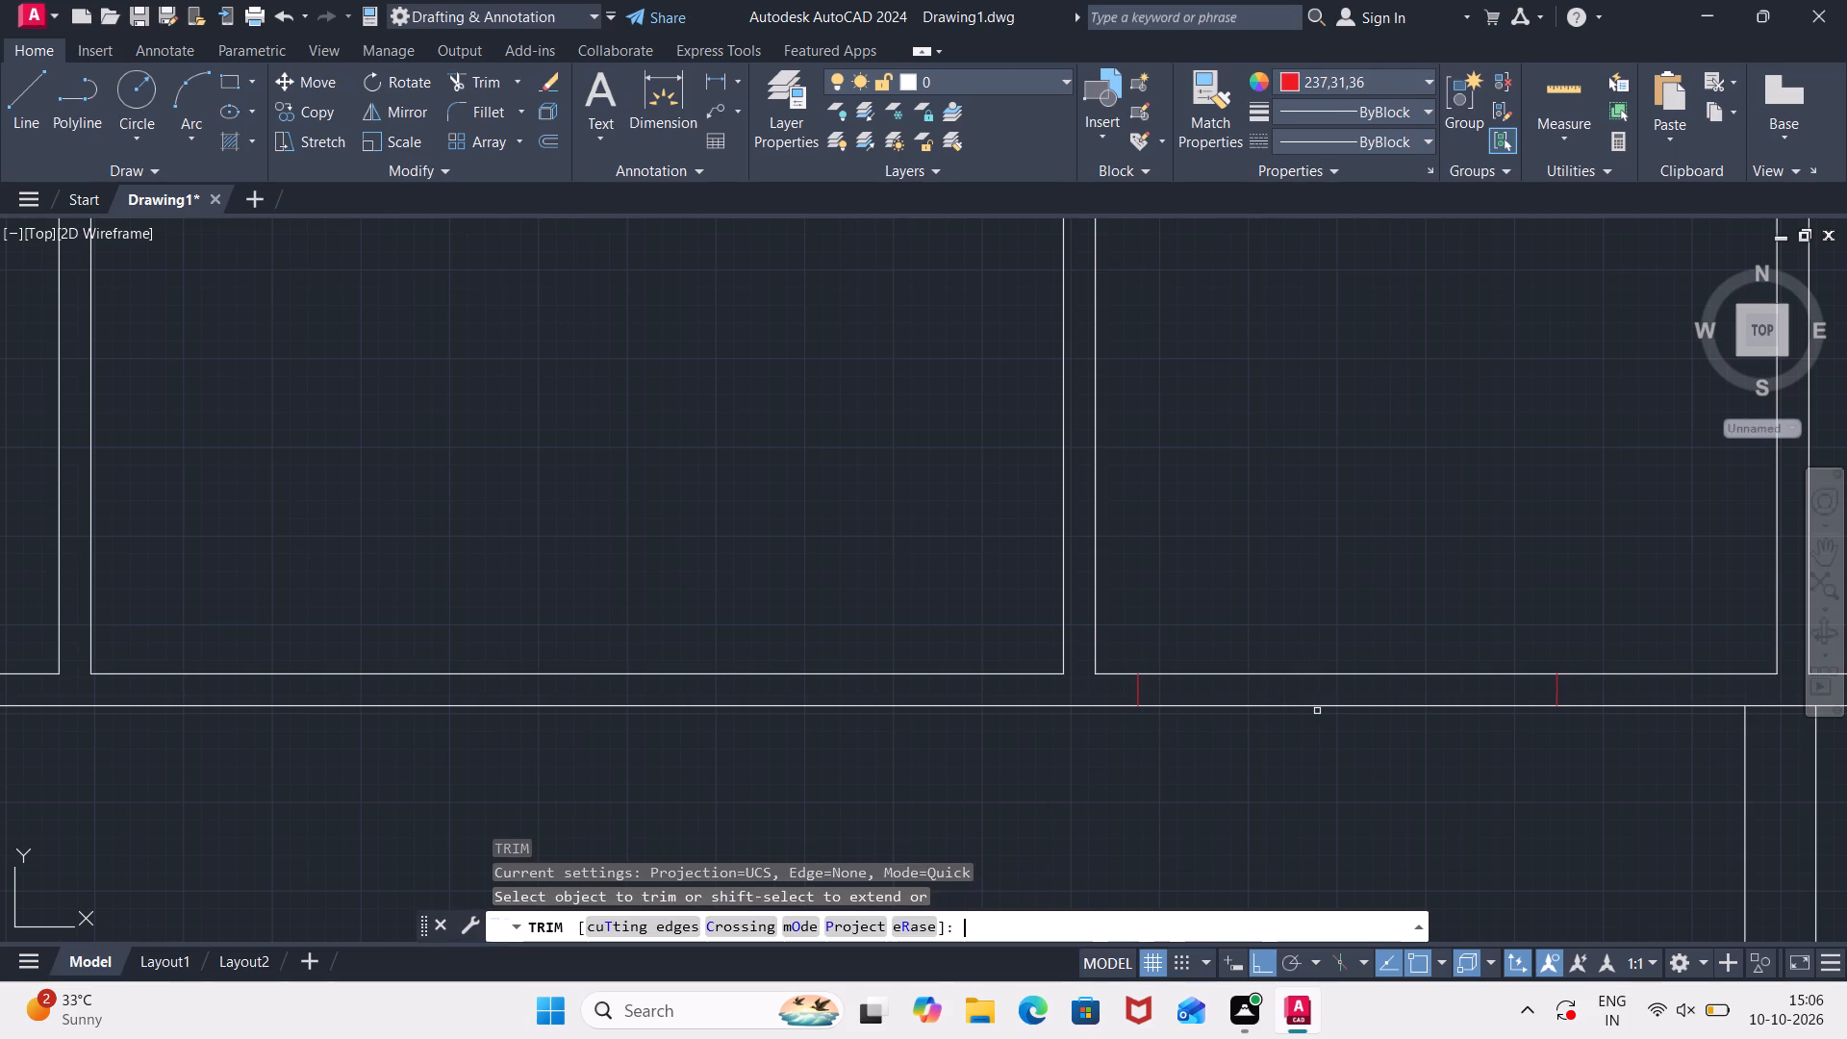
pyautogui.click(1332, 758)
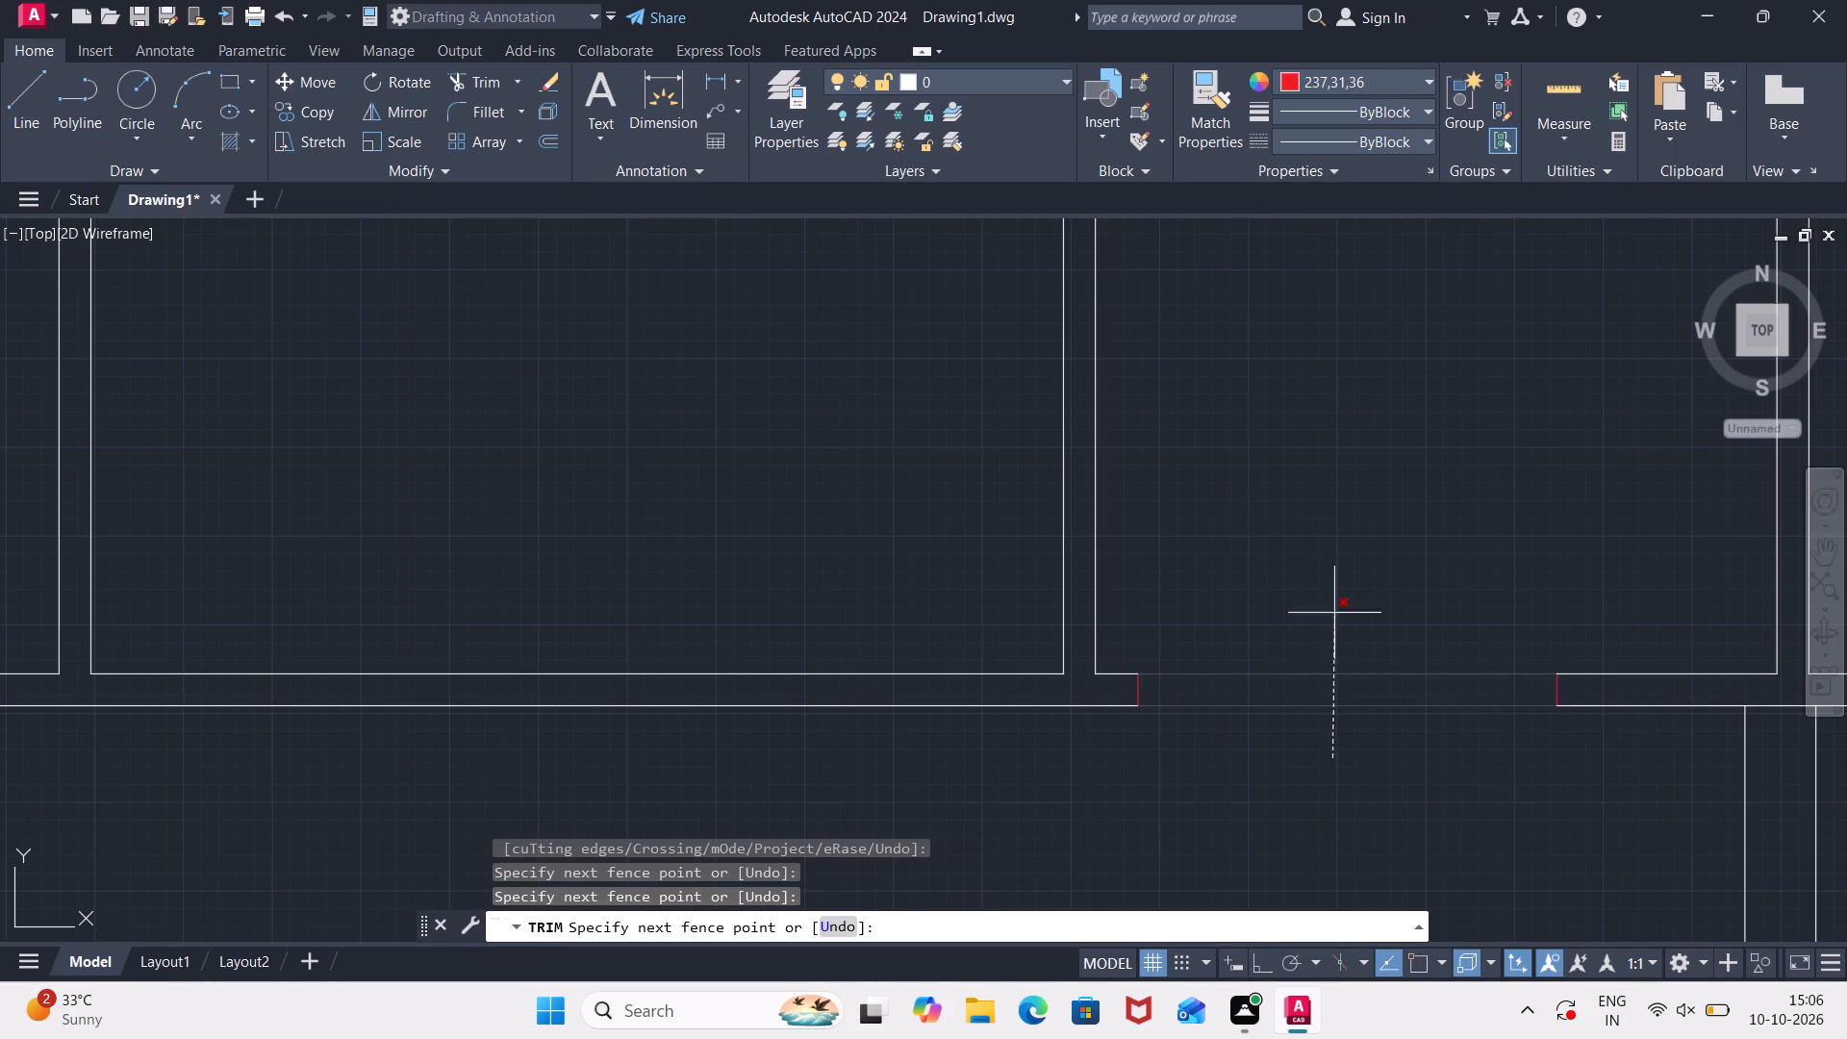
pyautogui.click(1334, 612)
pyautogui.scroll(-2, 1343, 656)
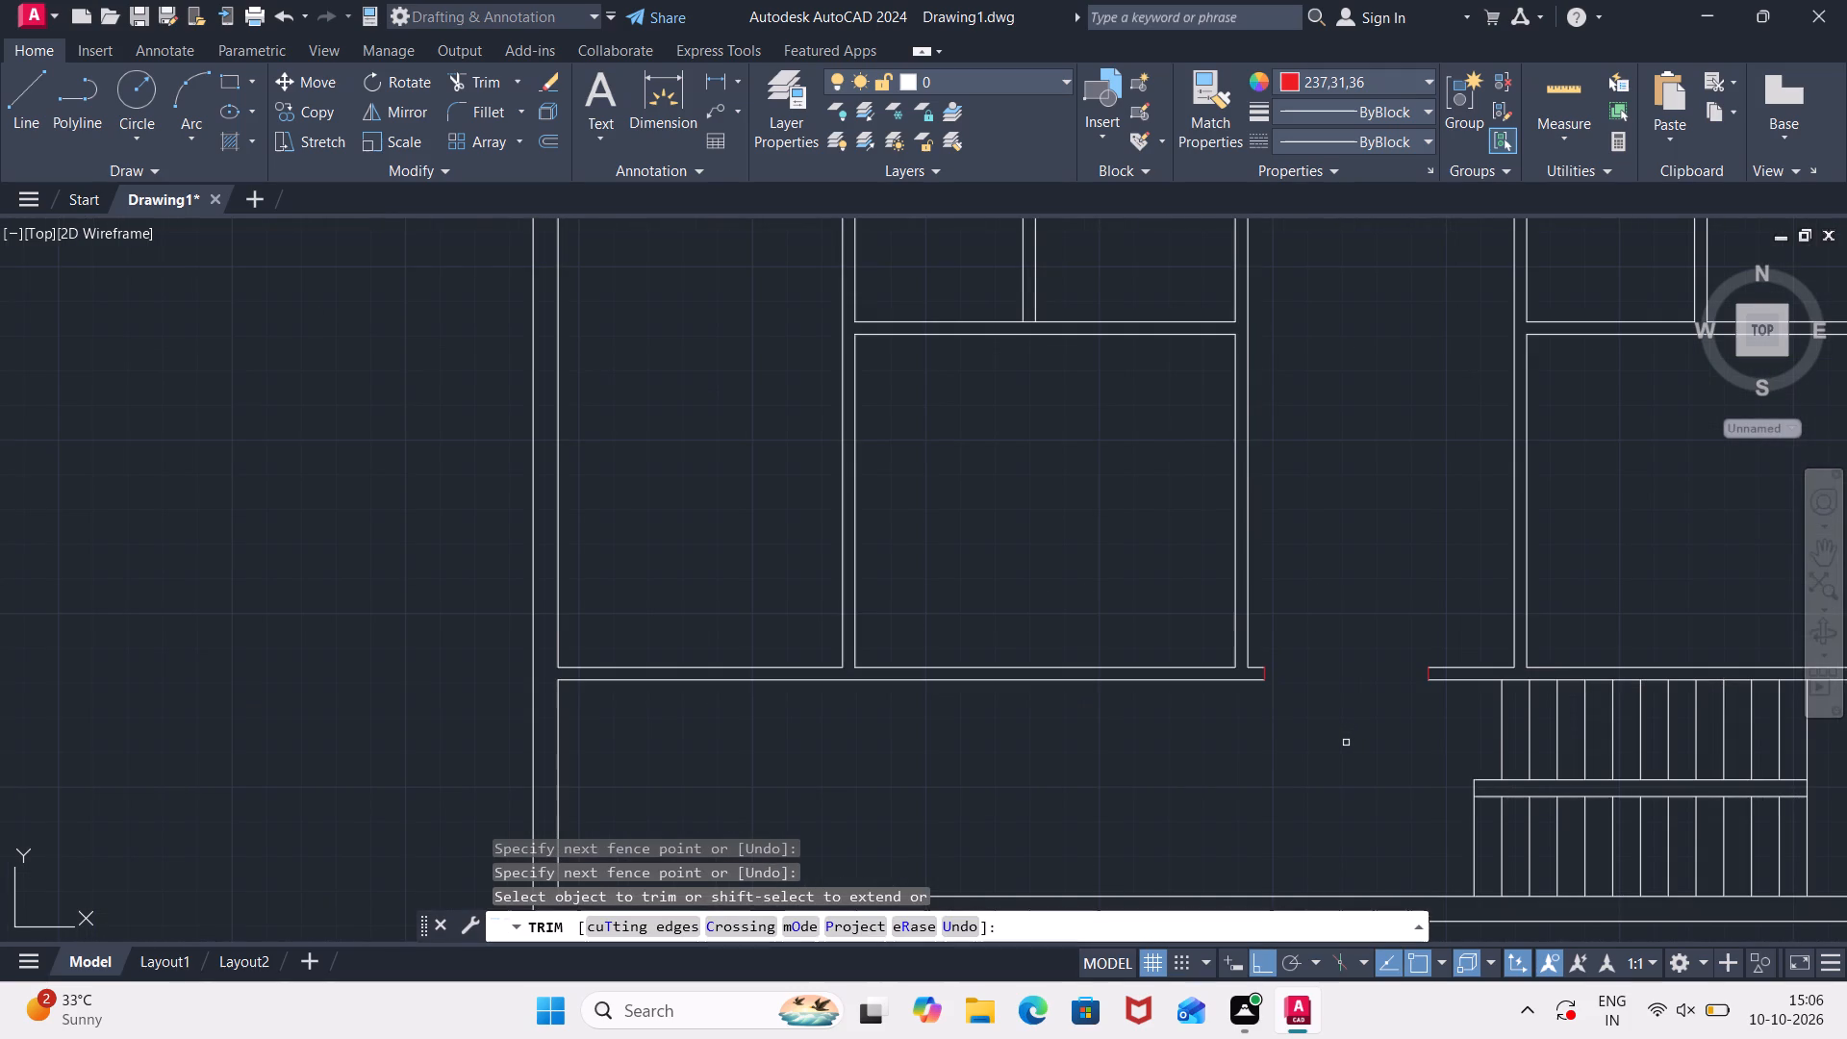
pyautogui.moveTo(897, 748); pyautogui.dragTo(1381, 768, button='middle')
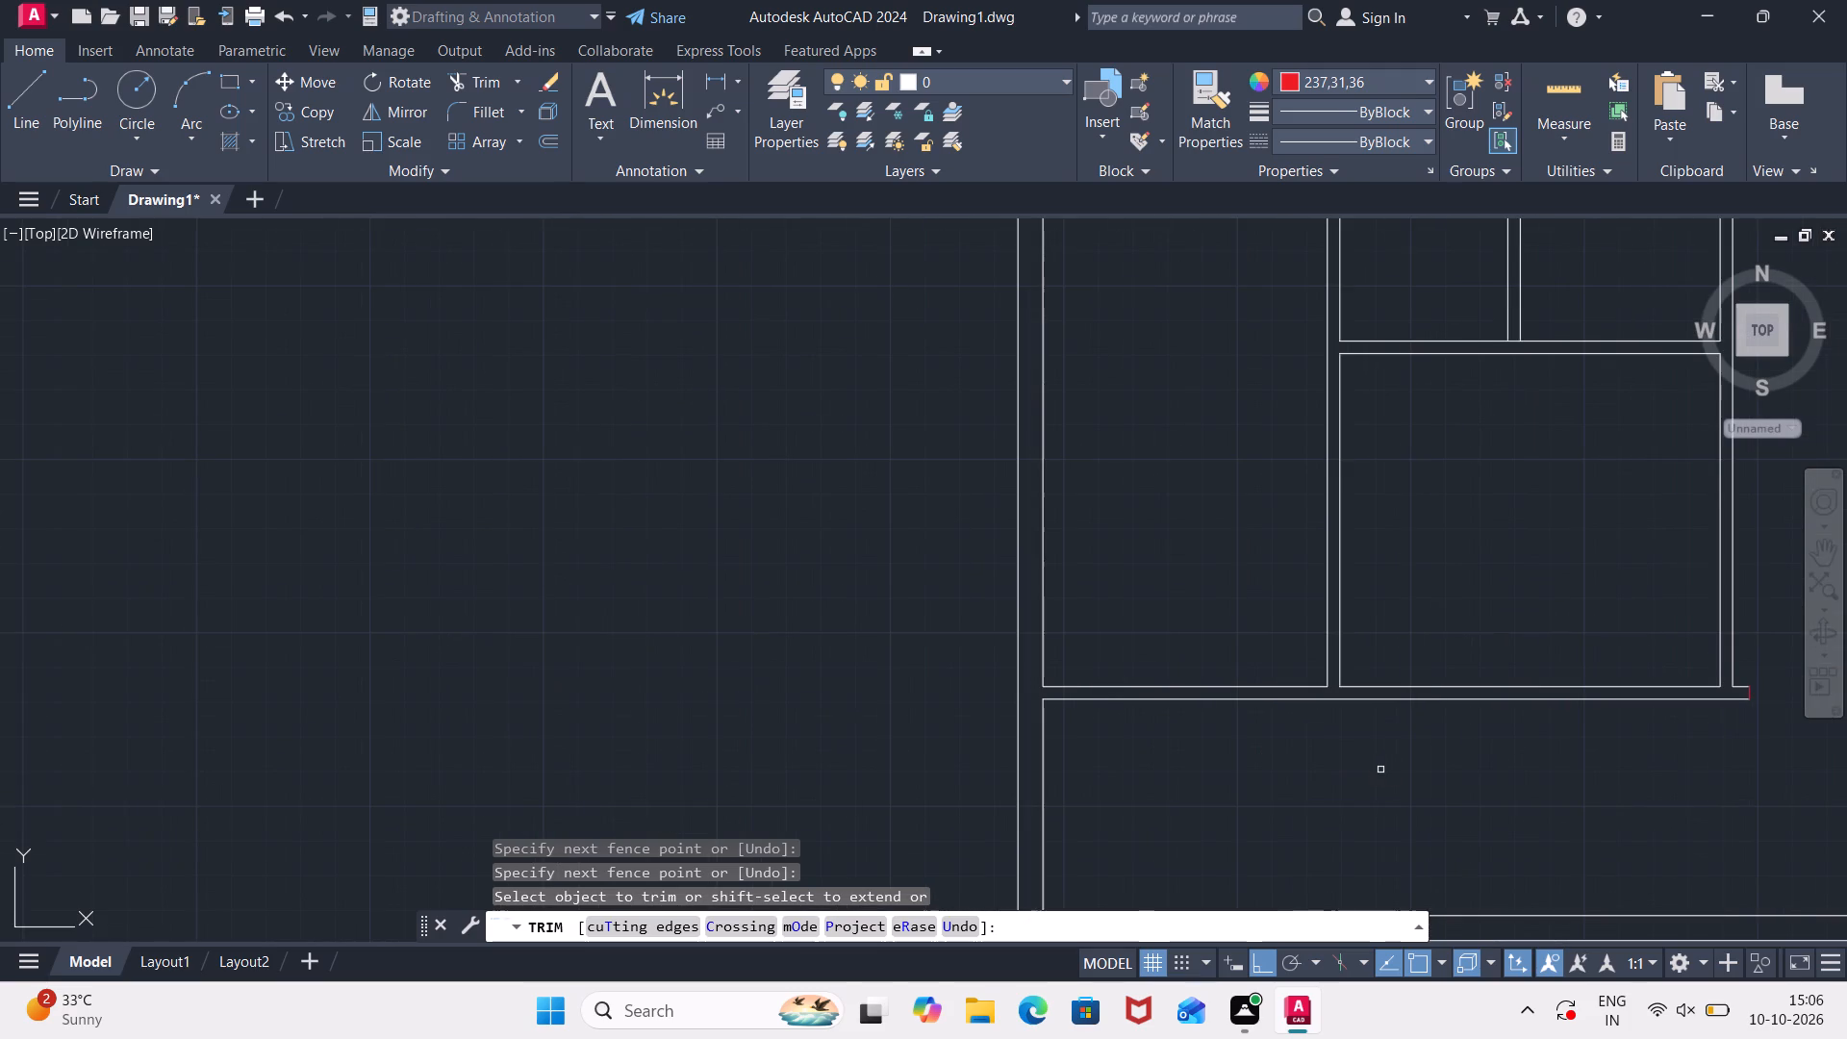
pyautogui.press('Escape')
# Draw a red vertical line across the bottom partition beneath the leftmost room, near that room's lower-left corner.
pyautogui.press('l')
pyautogui.press('Return')
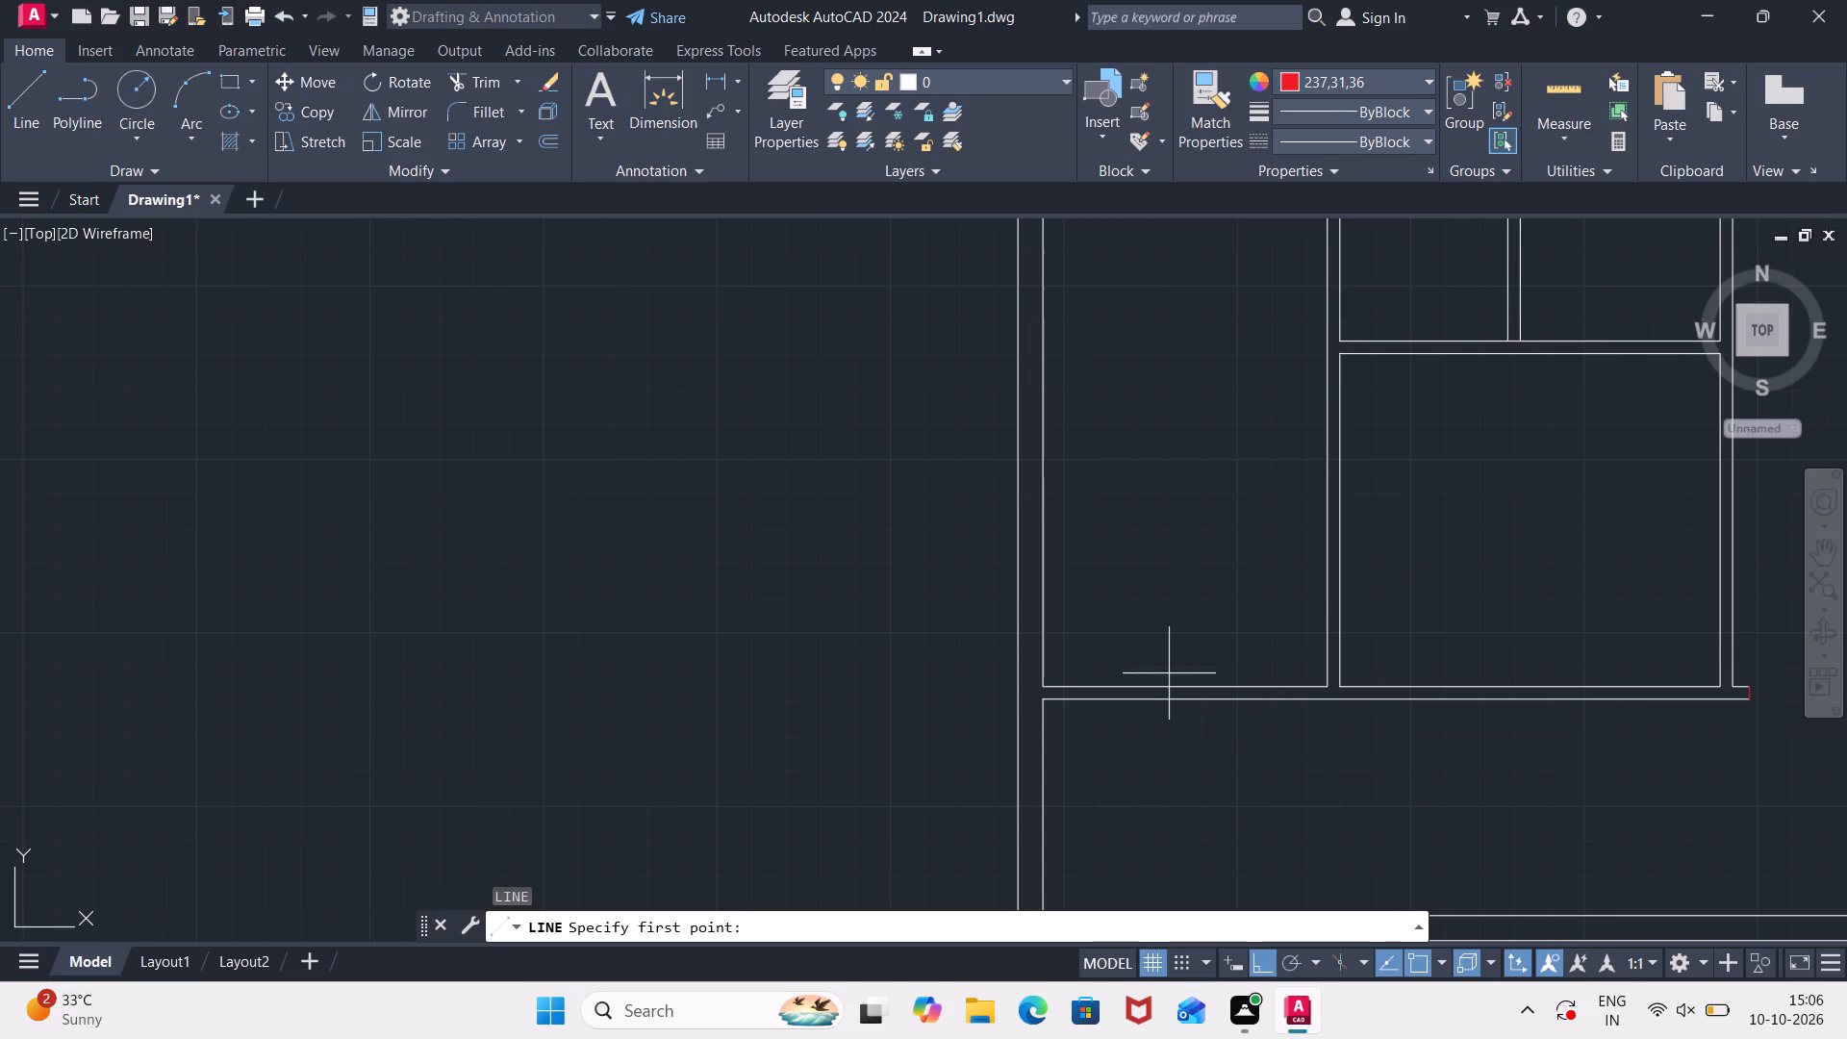
pyautogui.click(1085, 682)
pyautogui.click(1087, 699)
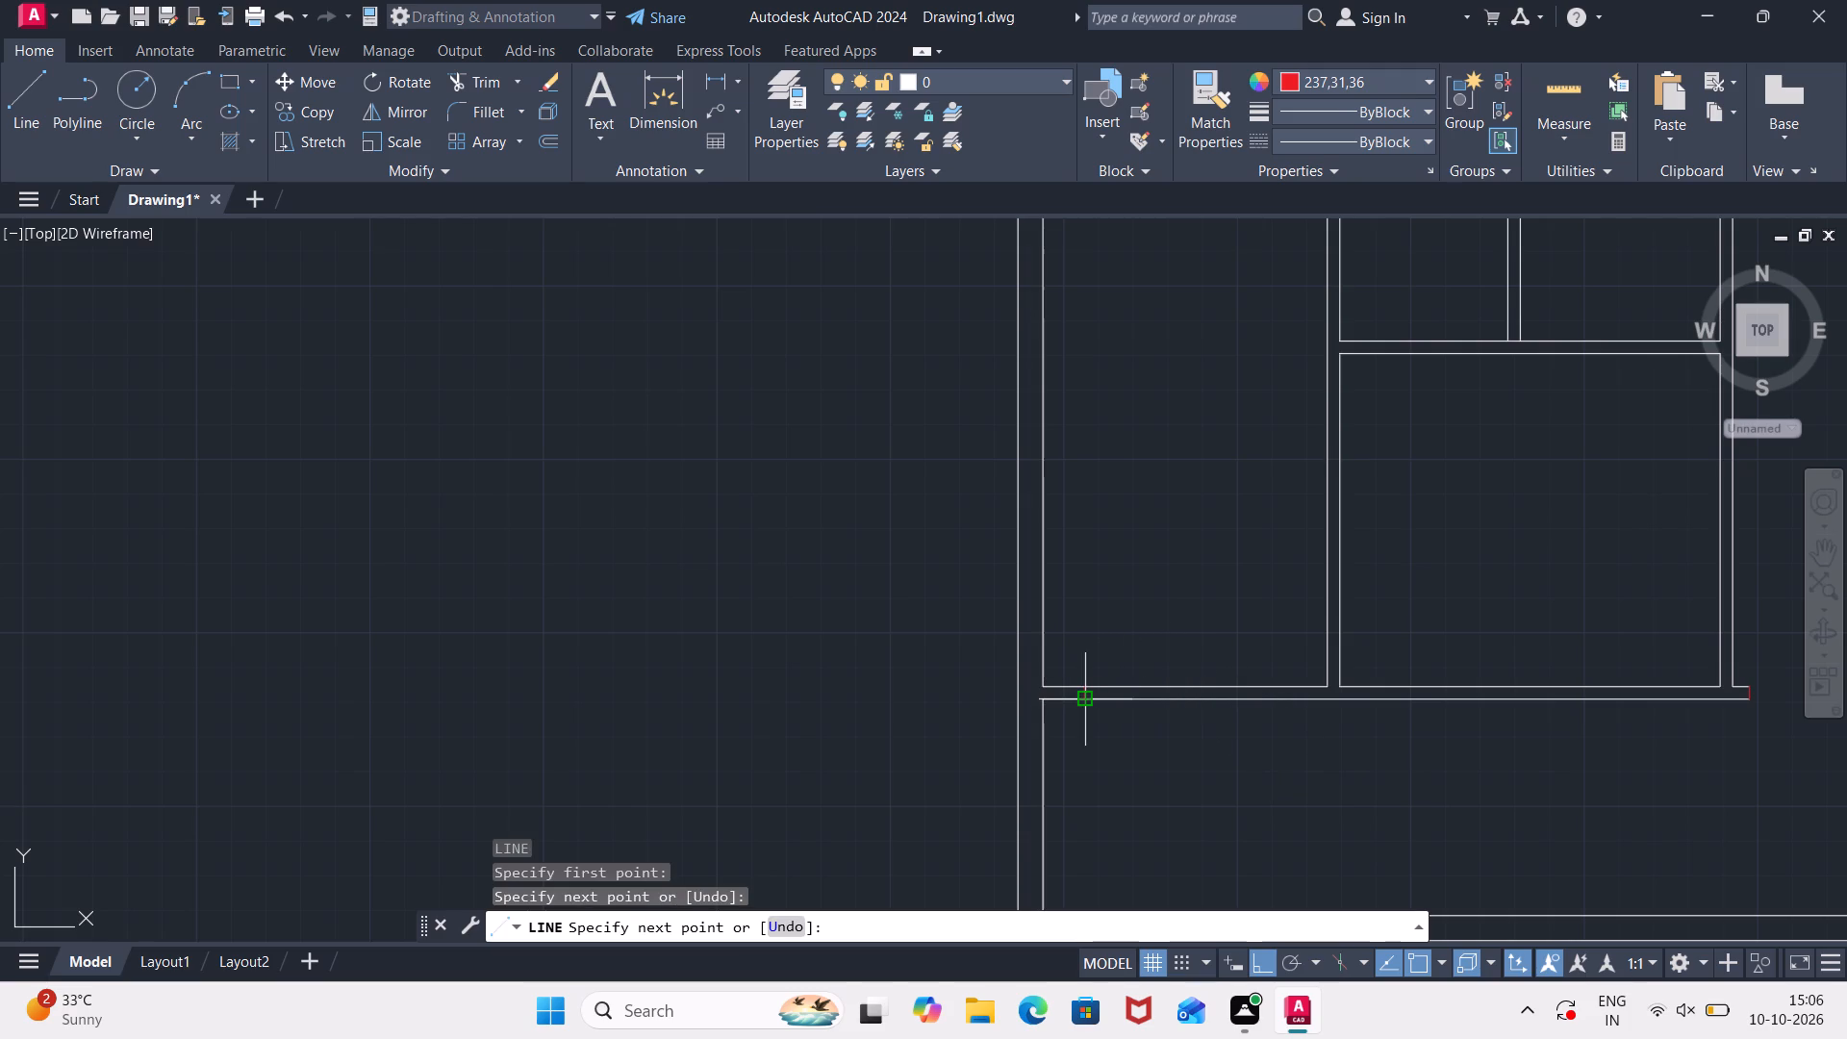
pyautogui.press('Escape')
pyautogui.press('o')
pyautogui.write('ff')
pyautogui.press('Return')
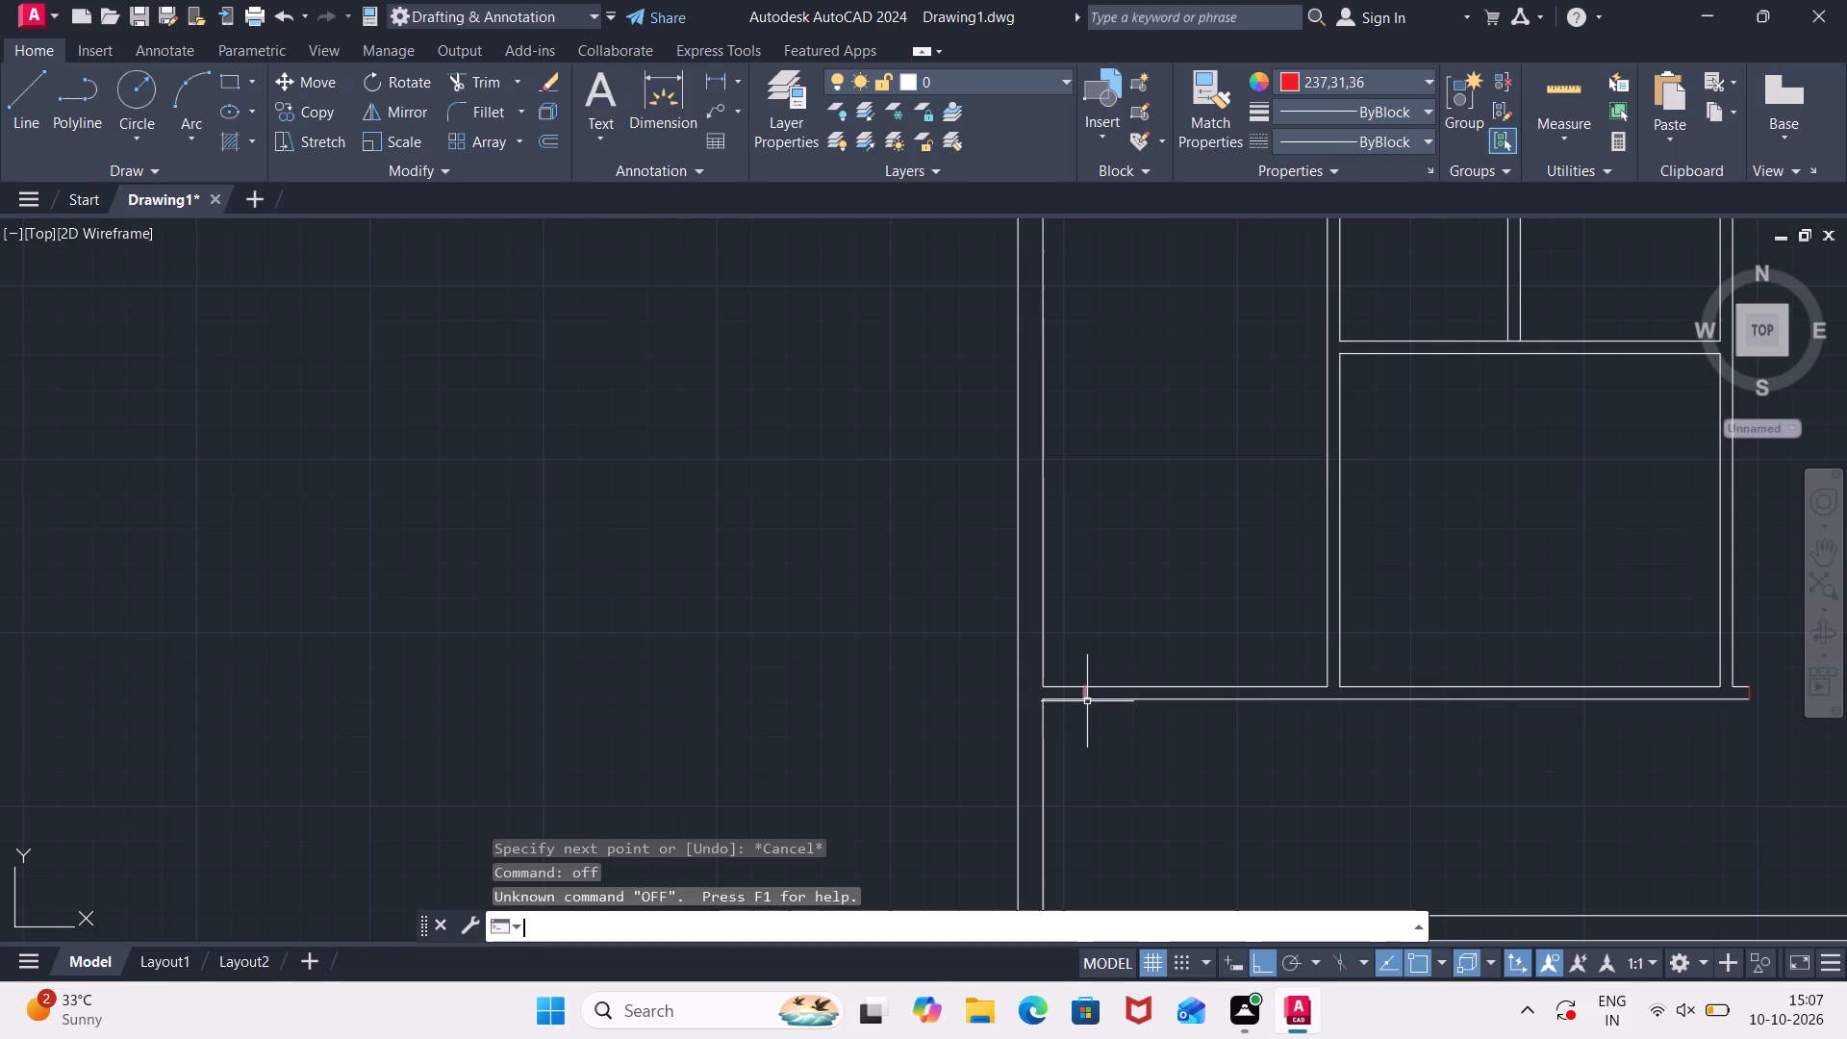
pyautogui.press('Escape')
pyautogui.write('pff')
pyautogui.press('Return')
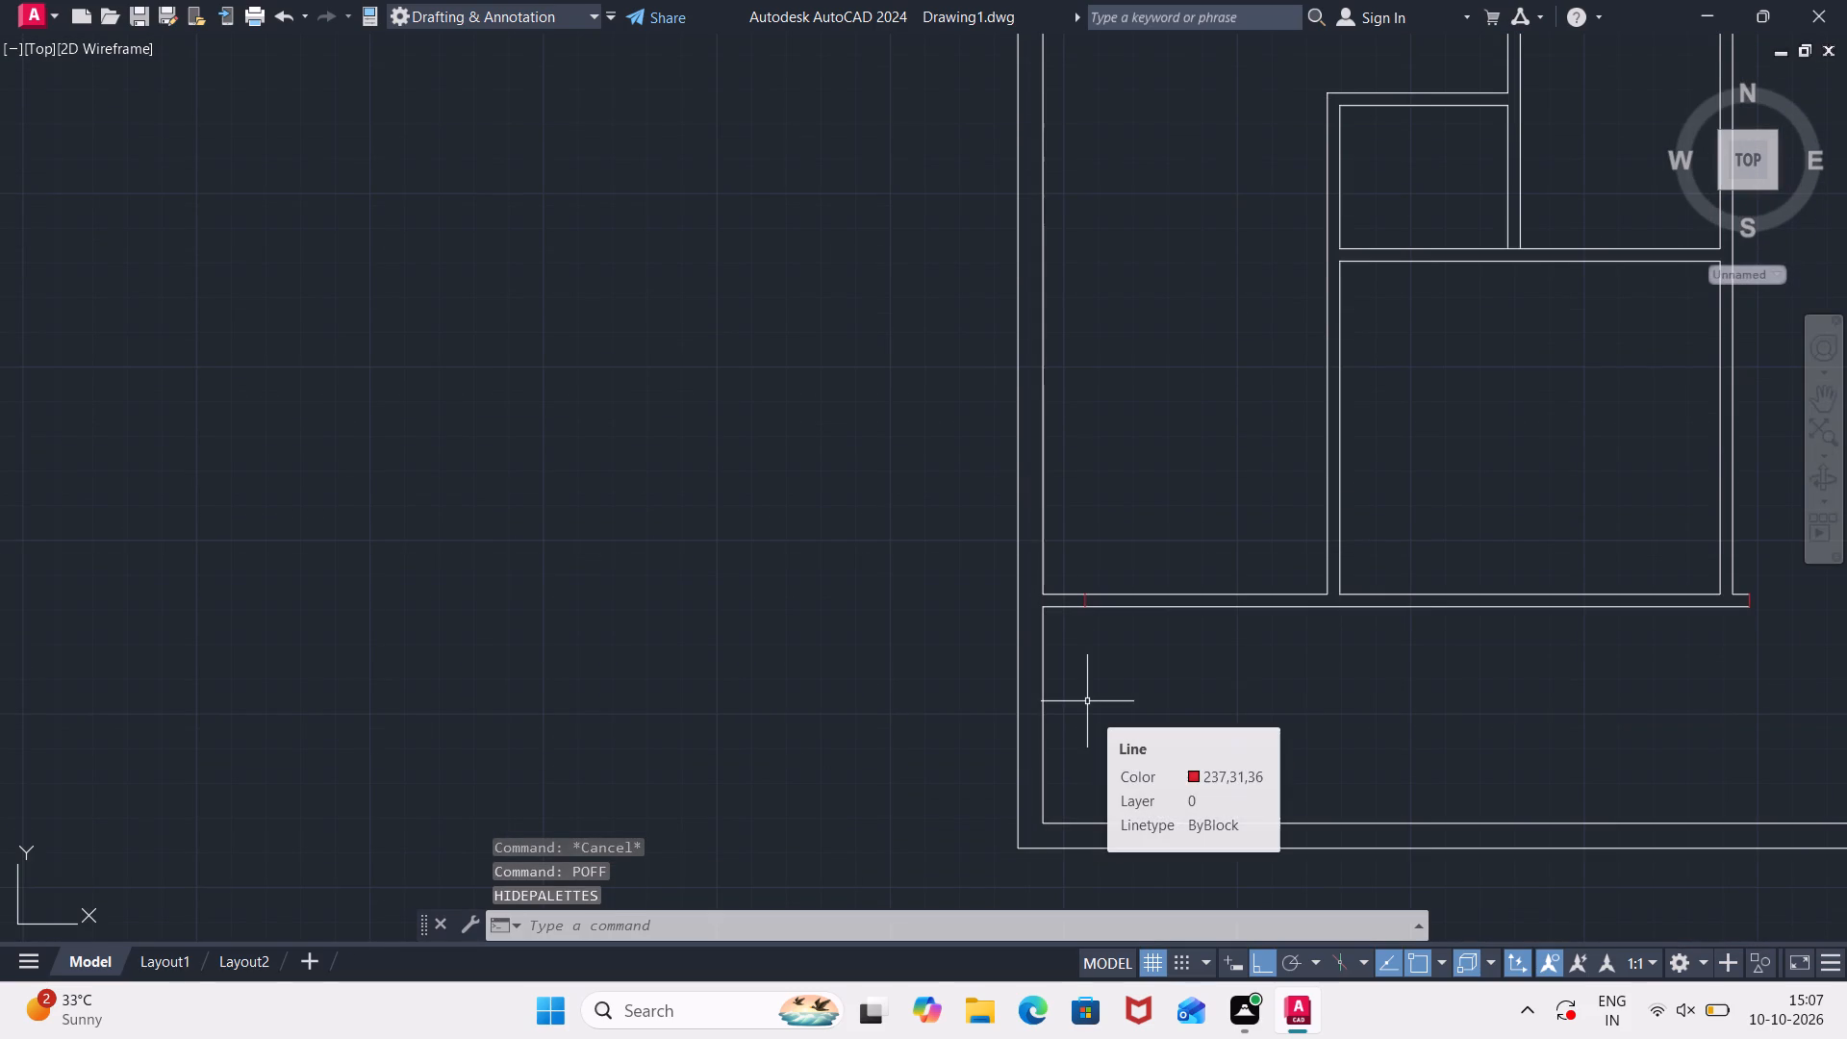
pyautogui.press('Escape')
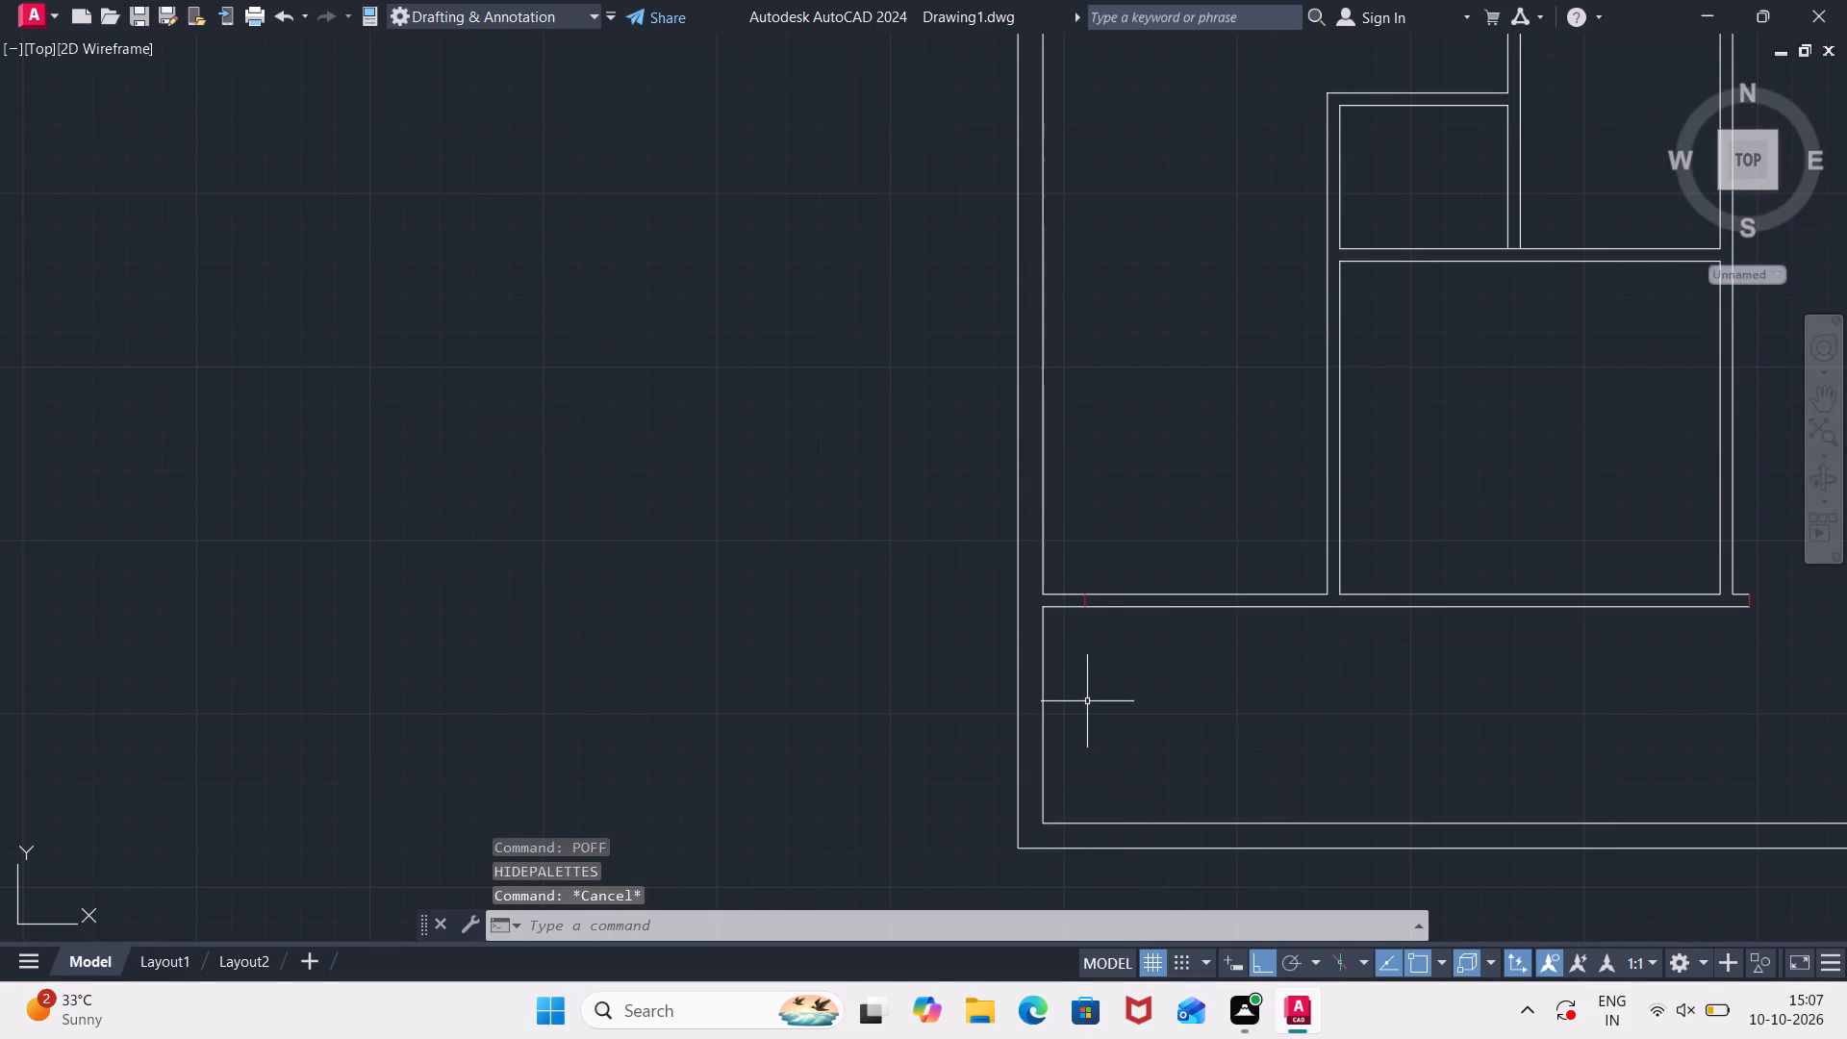
# Offset the red opening line beneath the leftmost room 4'11" to the right along the bottom partition.
pyautogui.write('off')
pyautogui.press('Return')
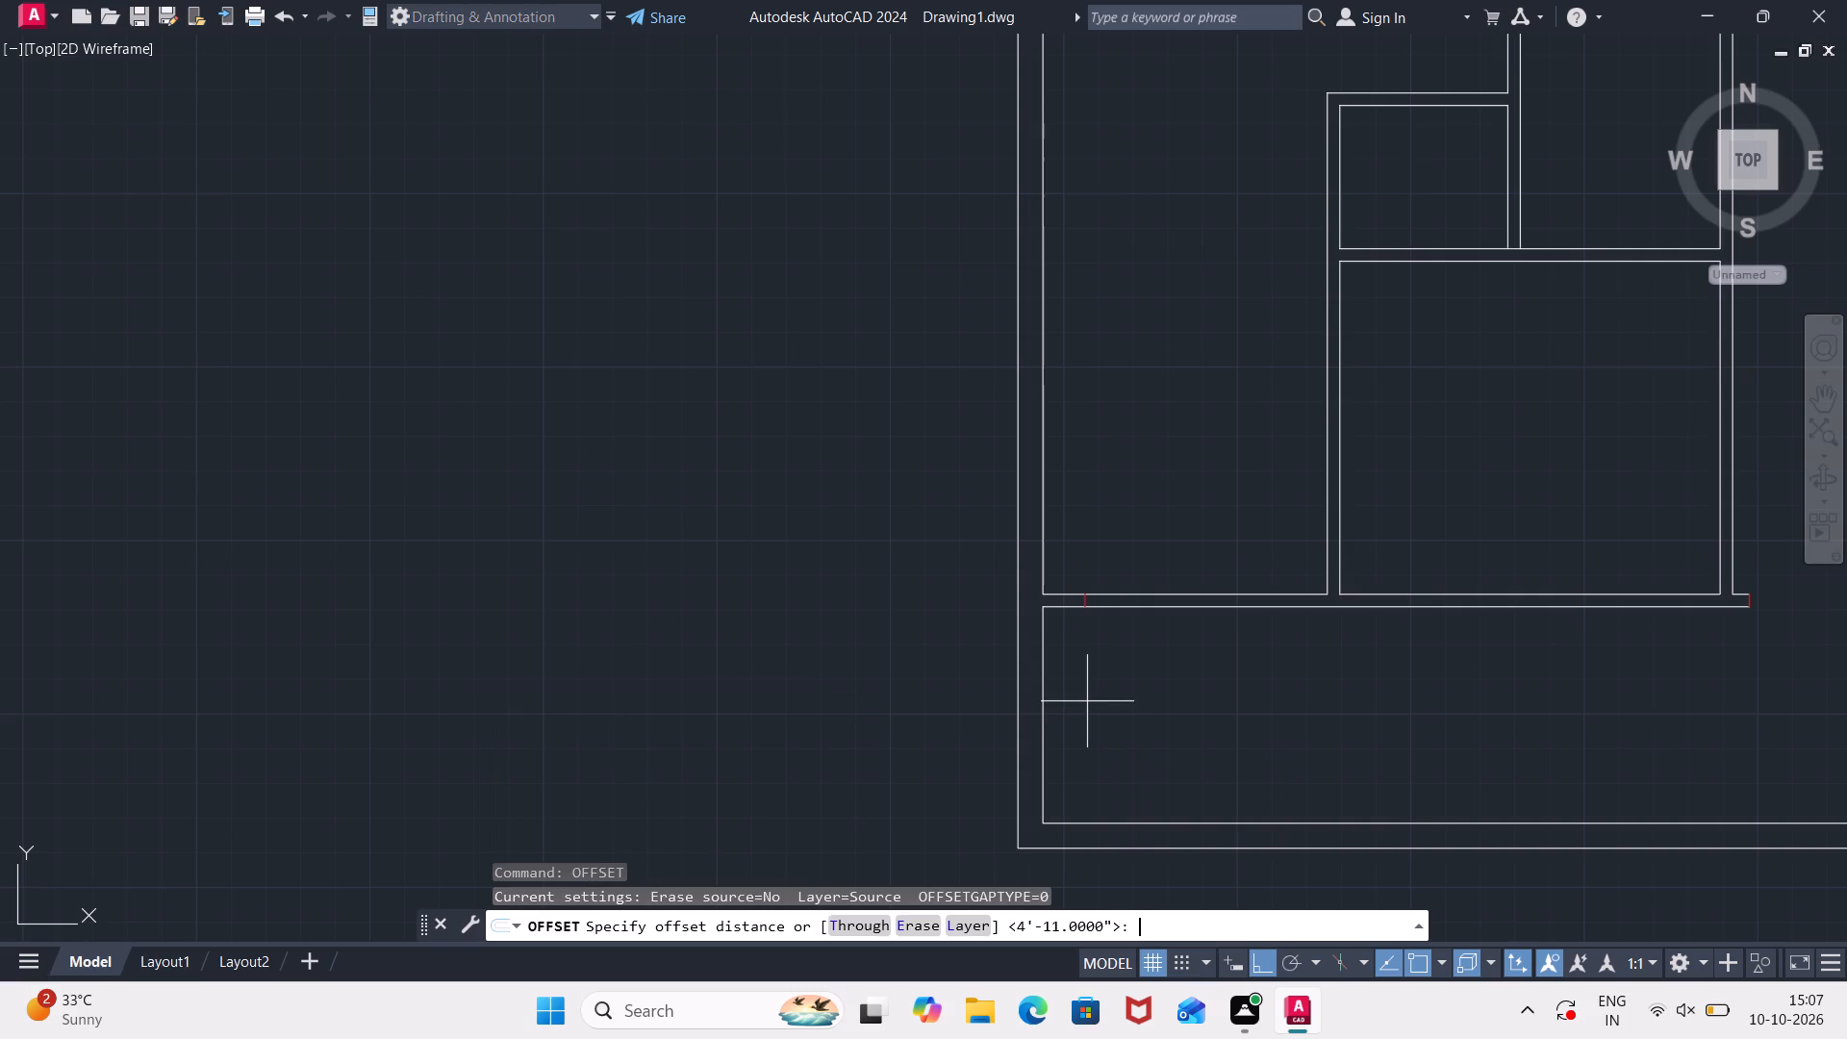
pyautogui.press('Return')
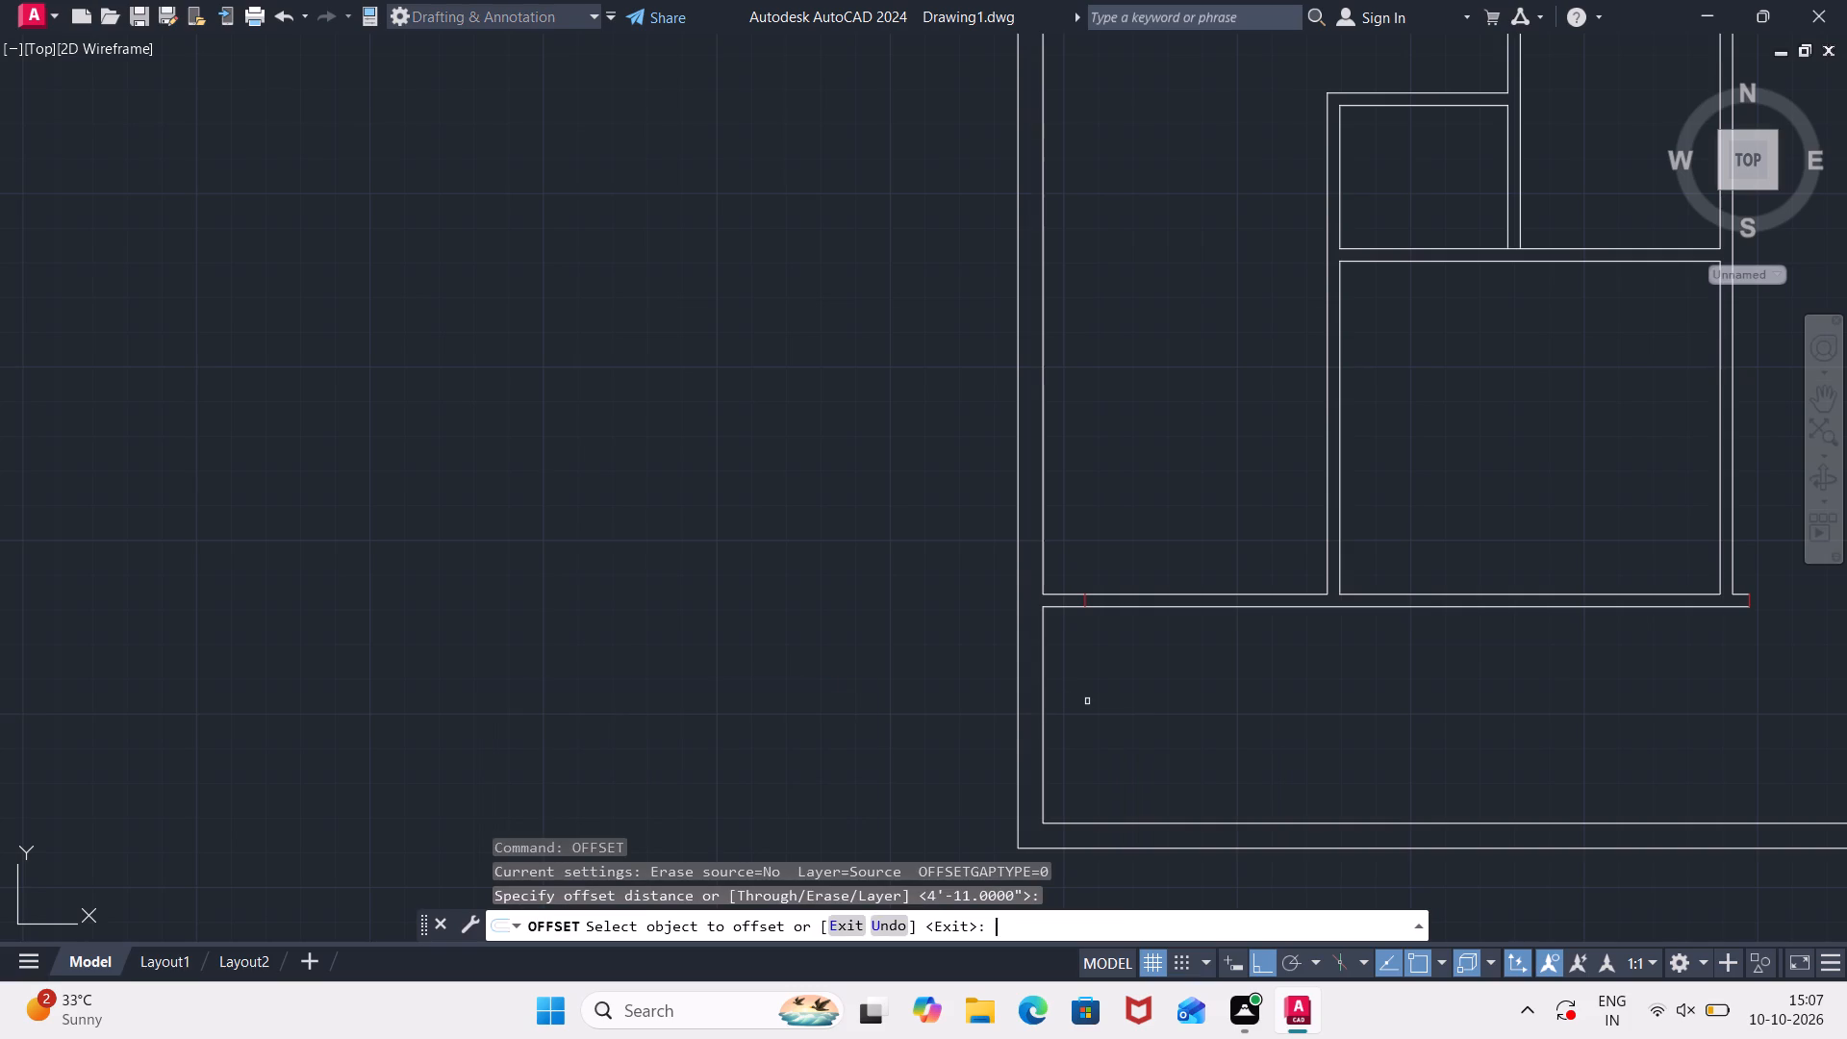
pyautogui.scroll(2, 1102, 618)
pyautogui.click(1050, 580)
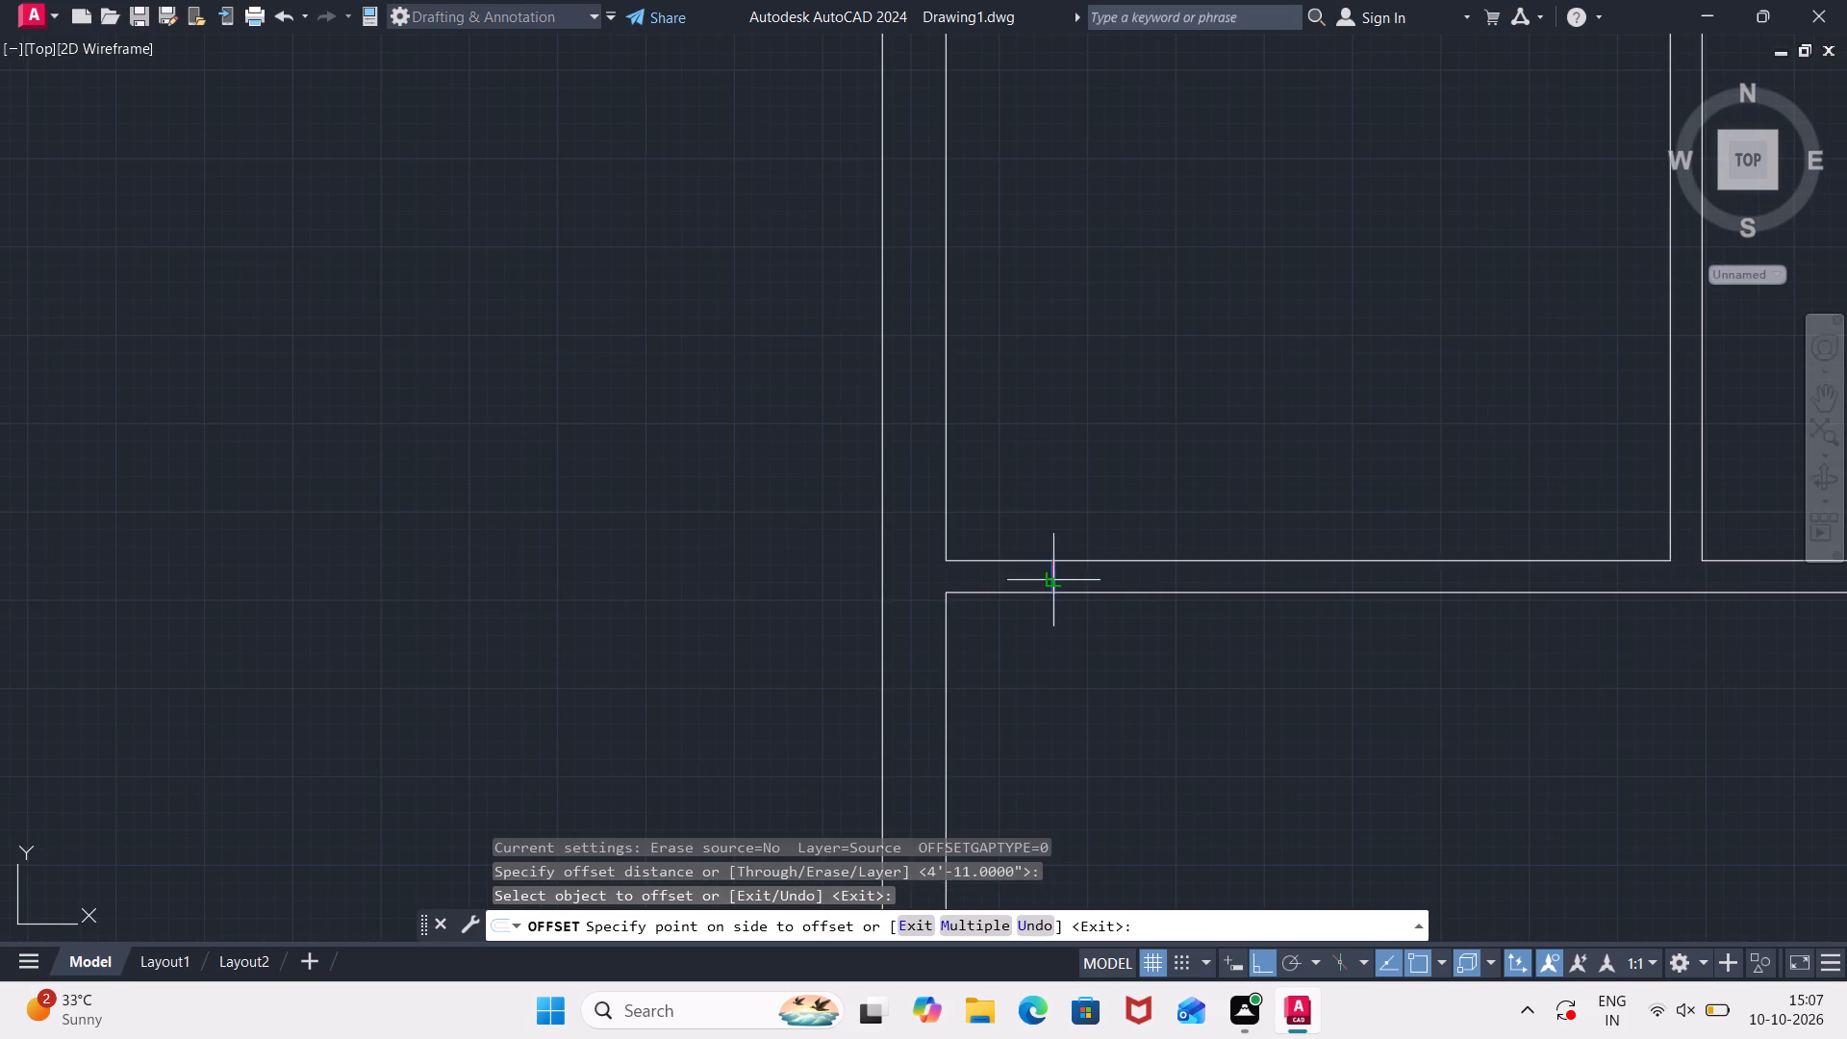
pyautogui.click(1332, 577)
pyautogui.press('Escape')
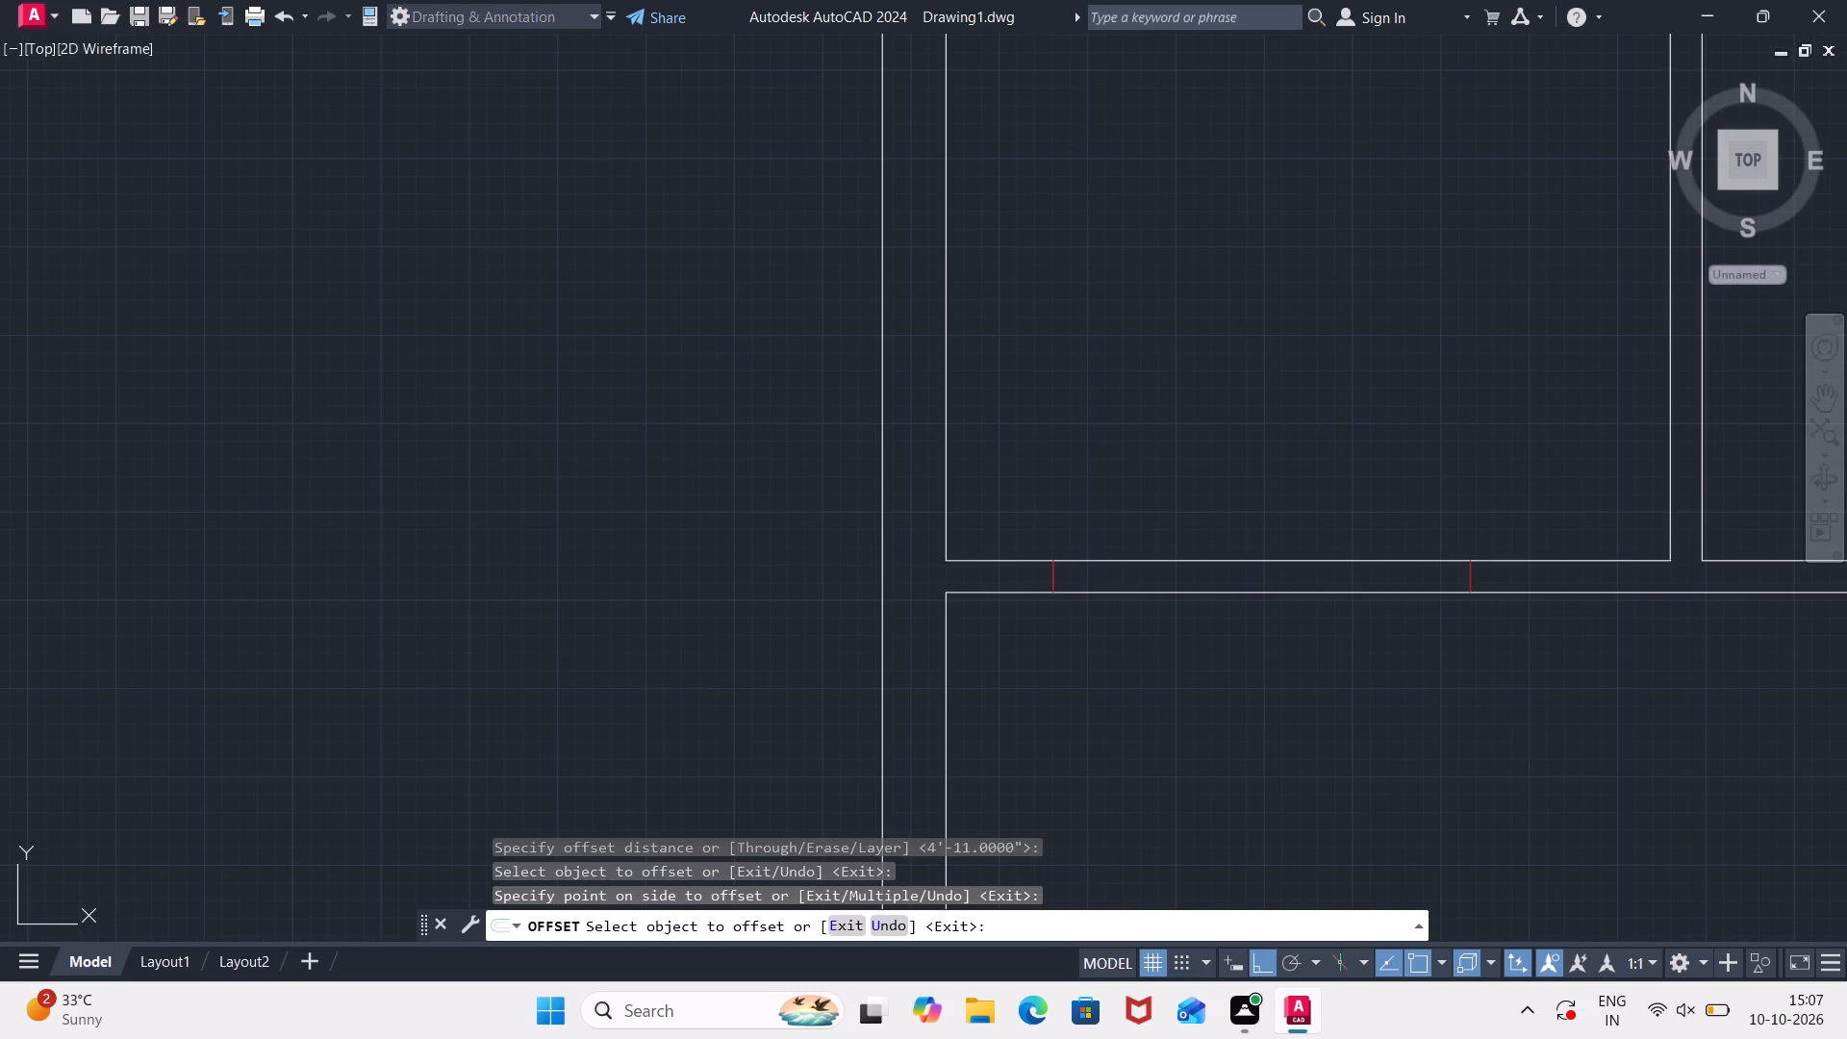
# Trim both partition lines between the two red lines to open the doorway beneath the leftmost room.
pyautogui.write('tr')
pyautogui.press('Return')
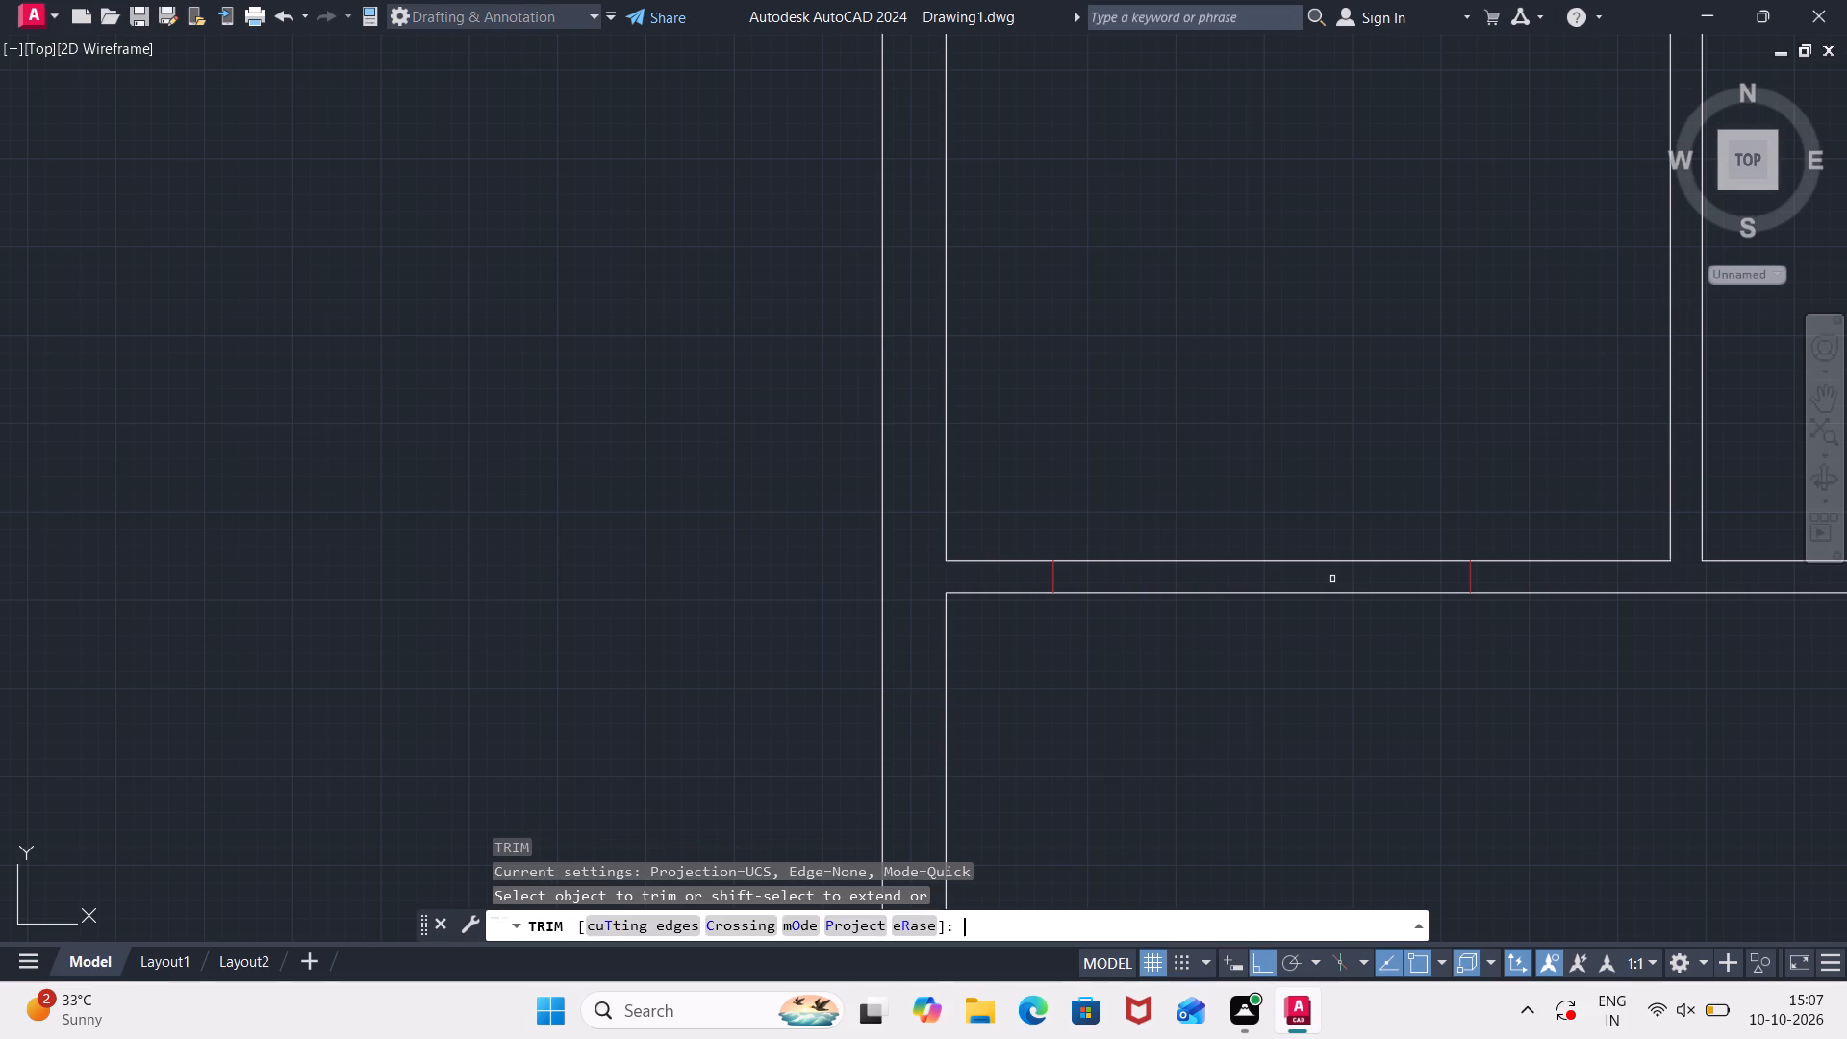
pyautogui.click(1332, 635)
pyautogui.click(1298, 497)
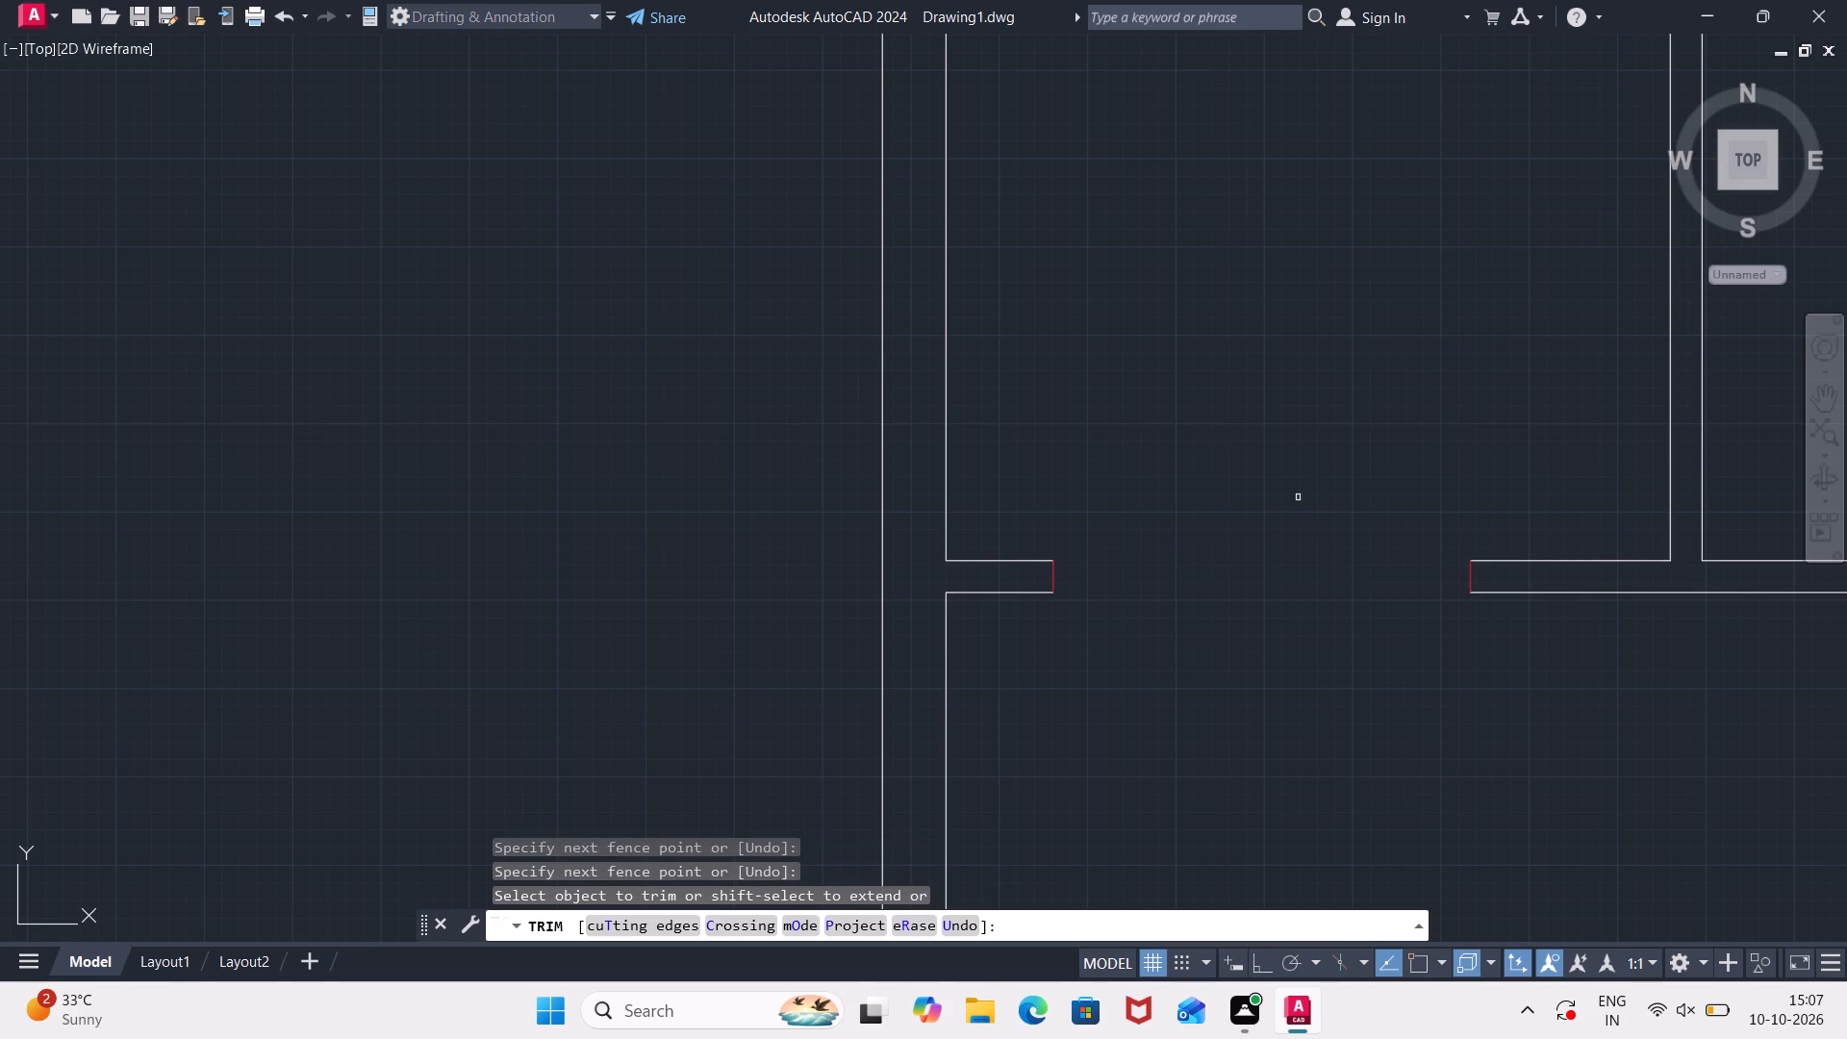
pyautogui.scroll(-2, 1379, 486)
pyautogui.moveTo(1379, 484); pyautogui.dragTo(962, 669, button='middle')
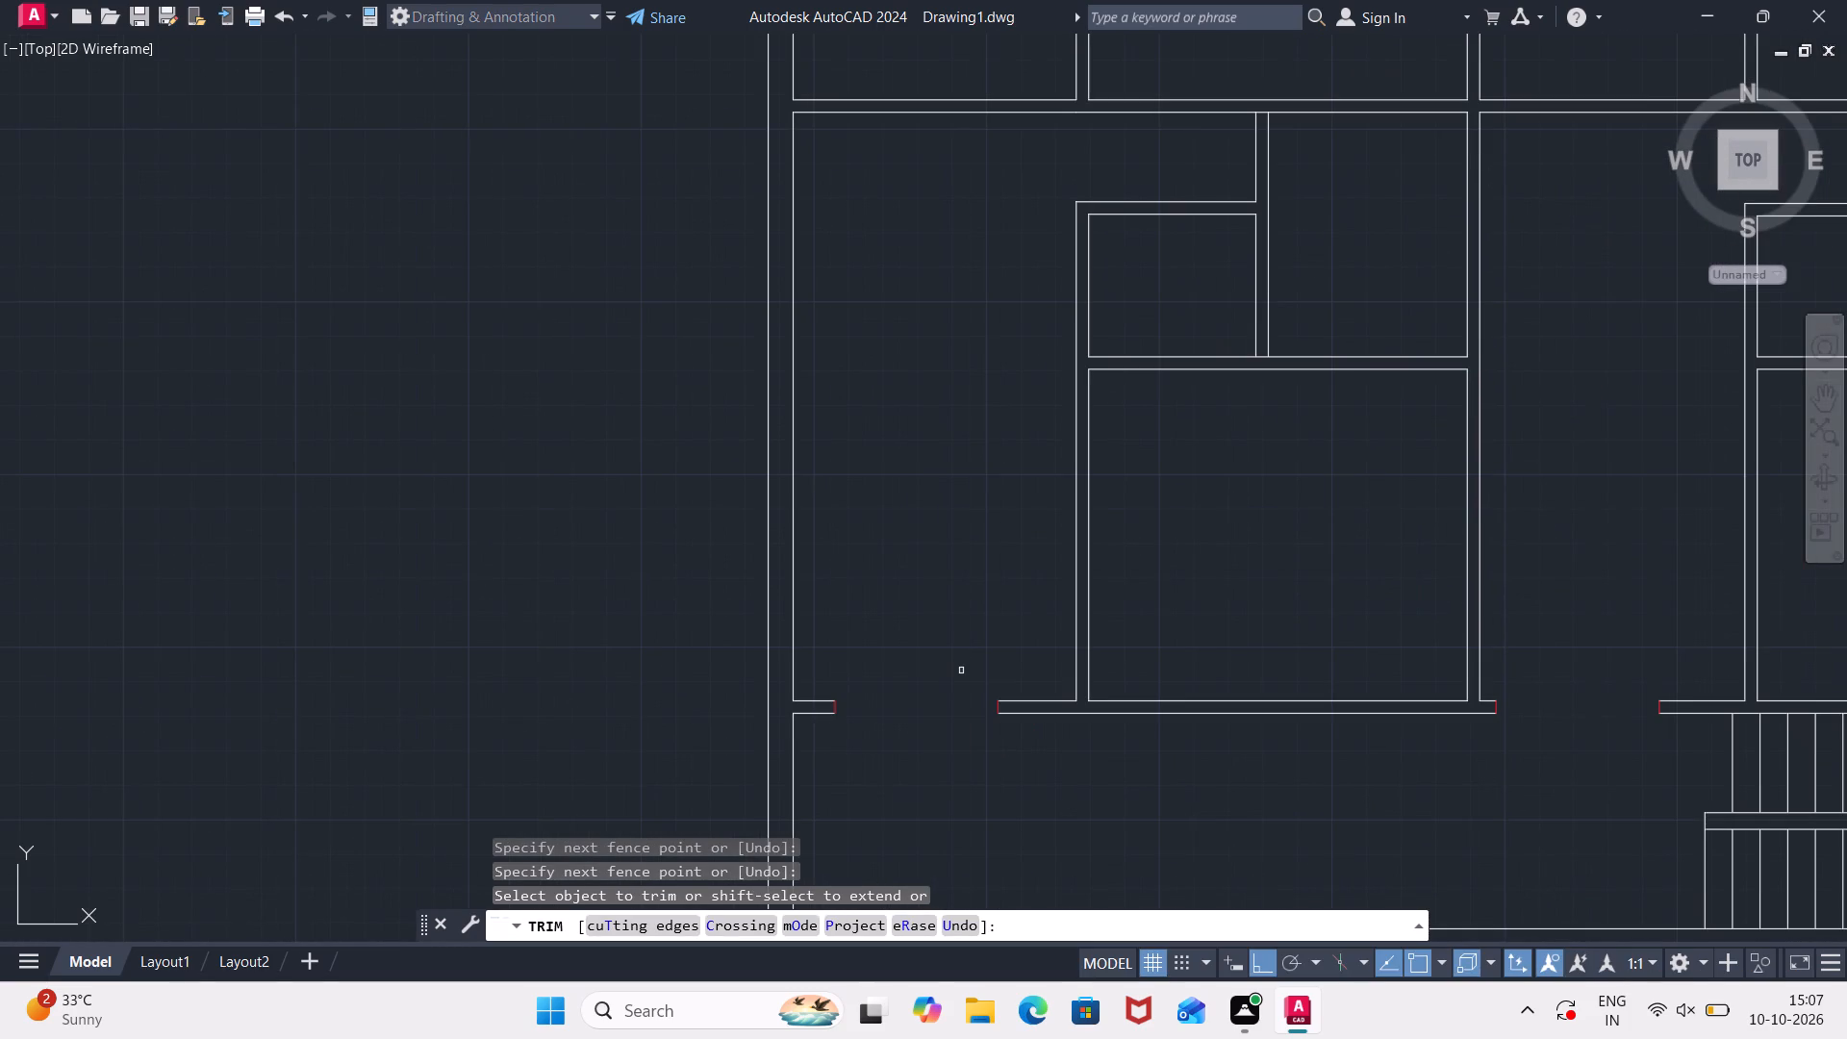
pyautogui.press('Escape')
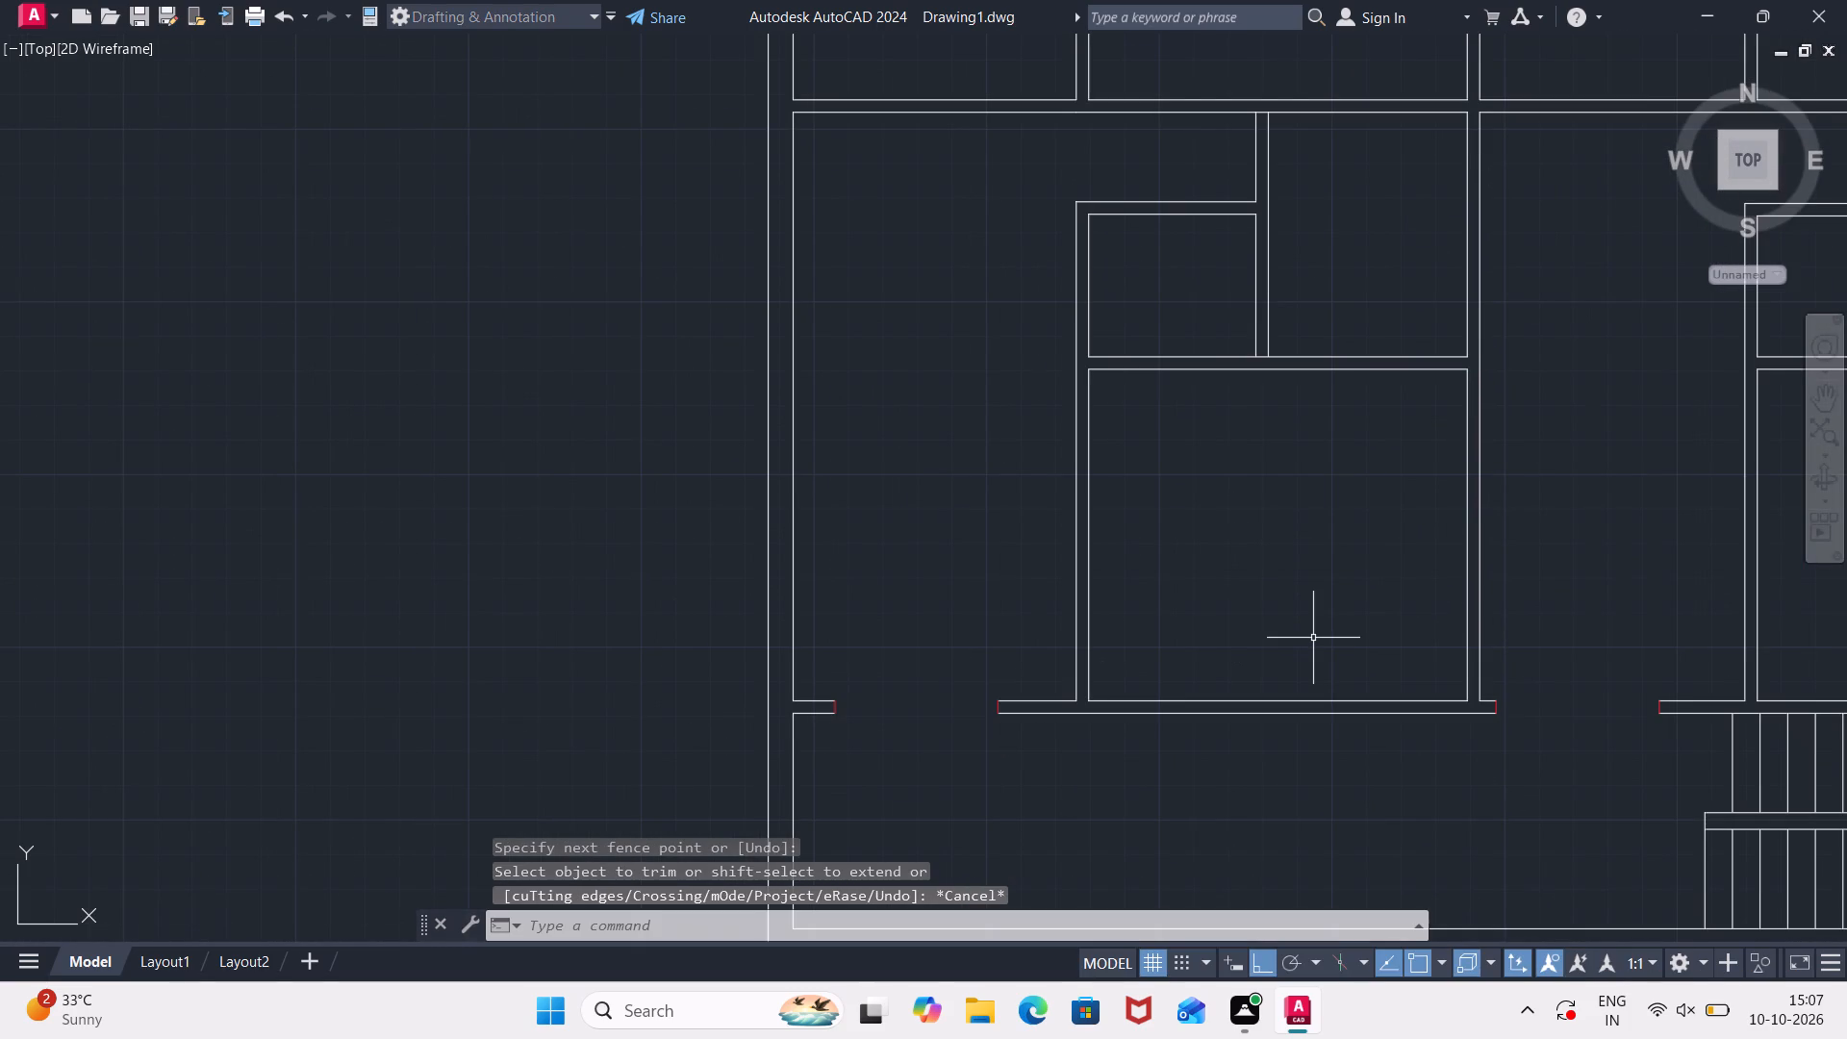
# Draw a red vertical line across the bottom partition beneath the middle room, near that room's lower-right corner.
pyautogui.press('l')
pyautogui.press('Return')
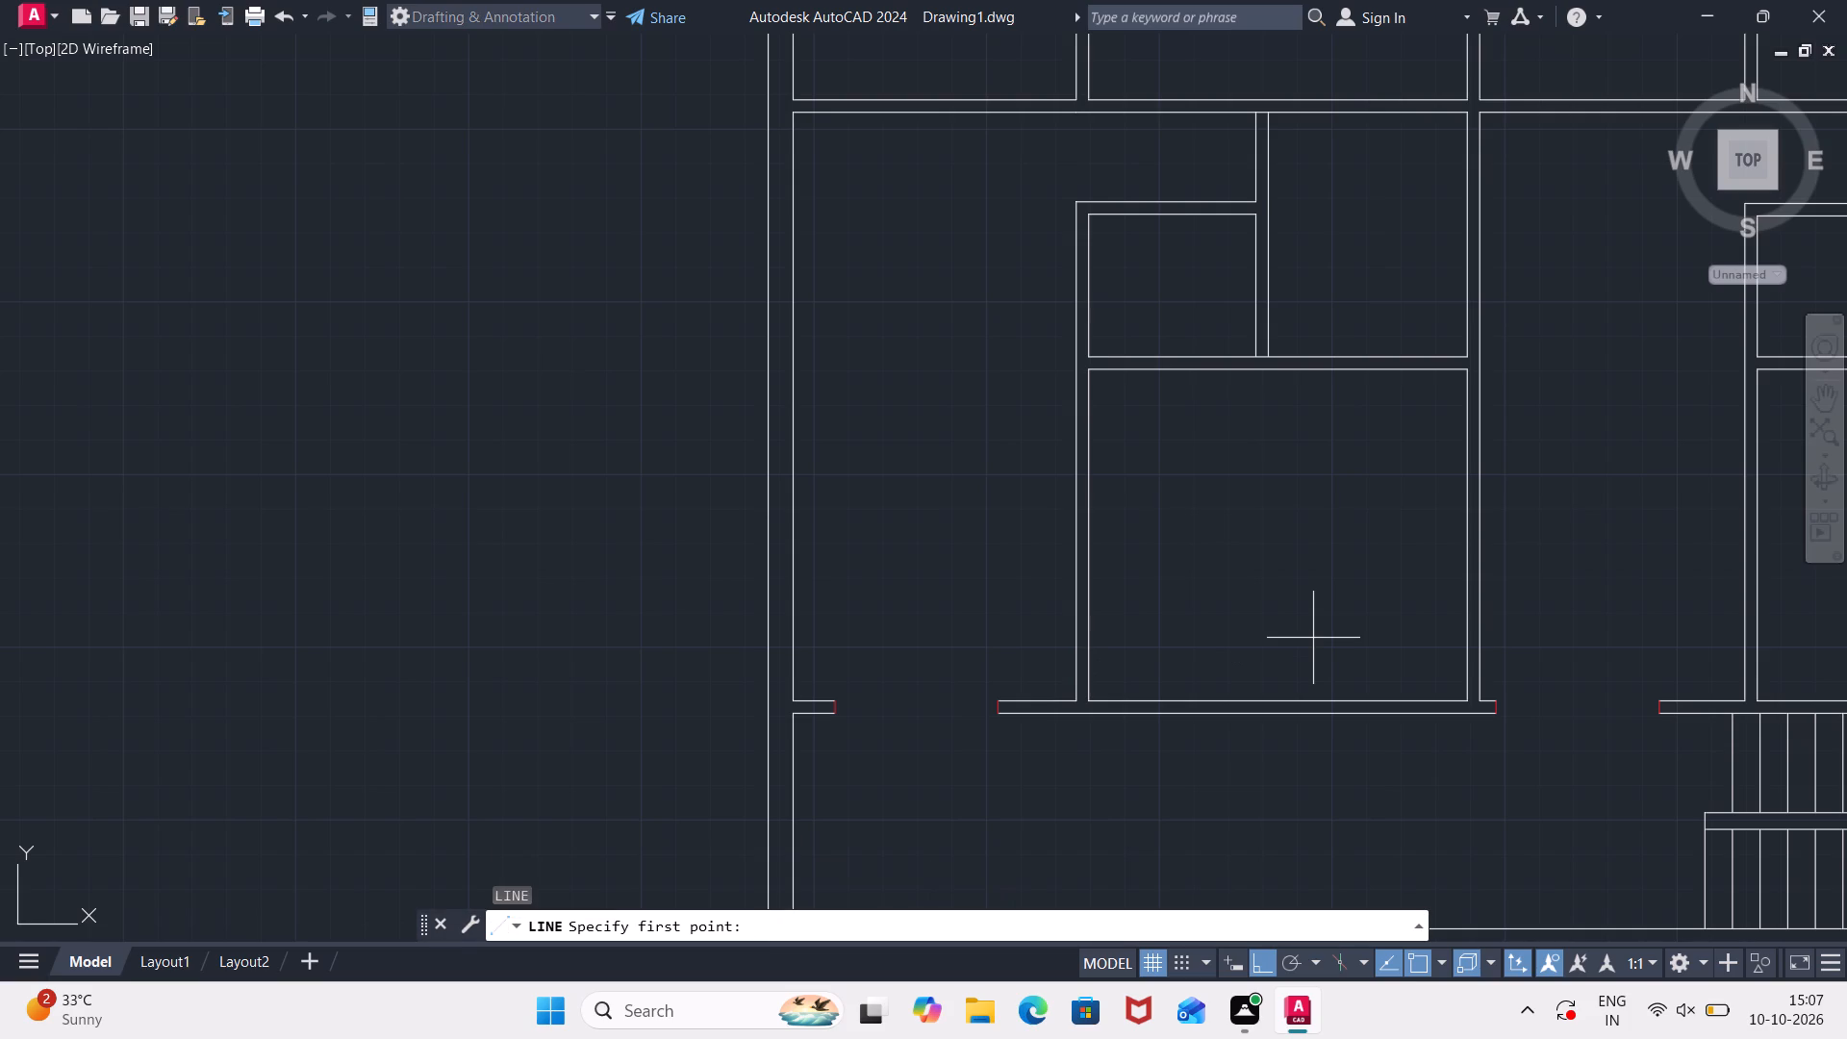
pyautogui.click(1431, 713)
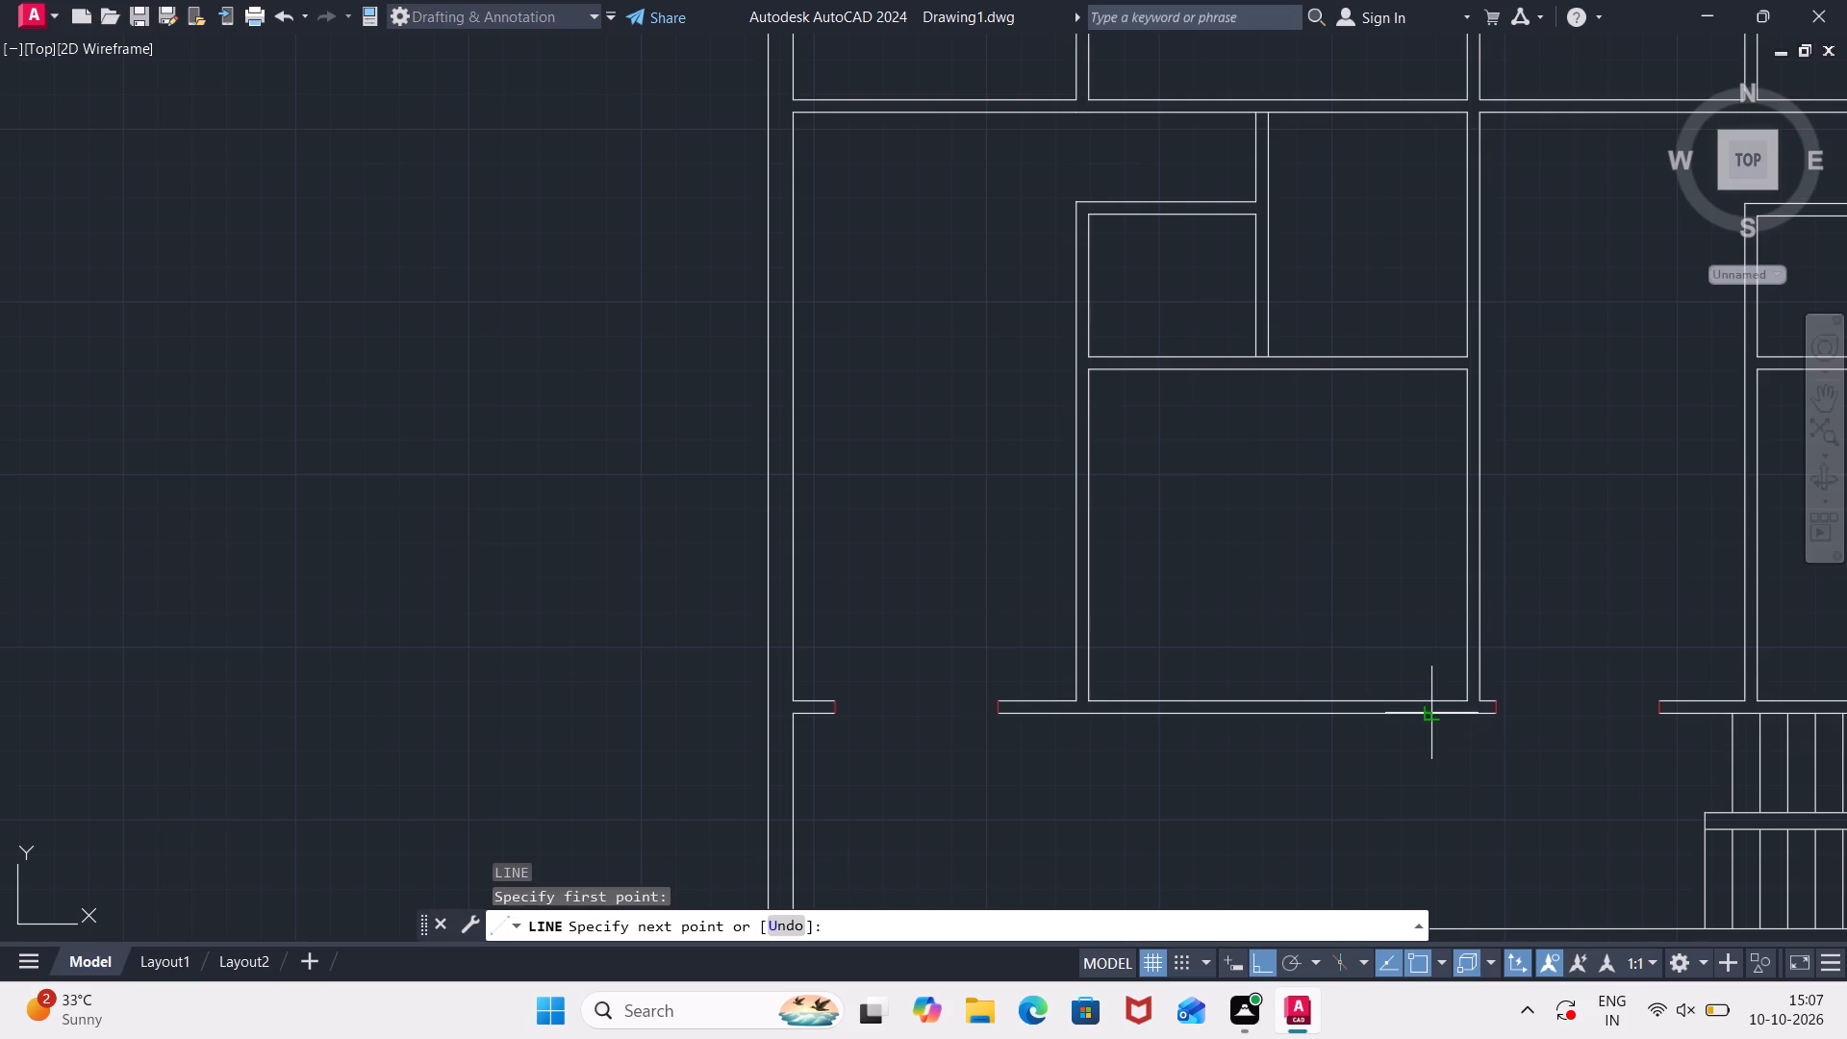
pyautogui.click(1431, 700)
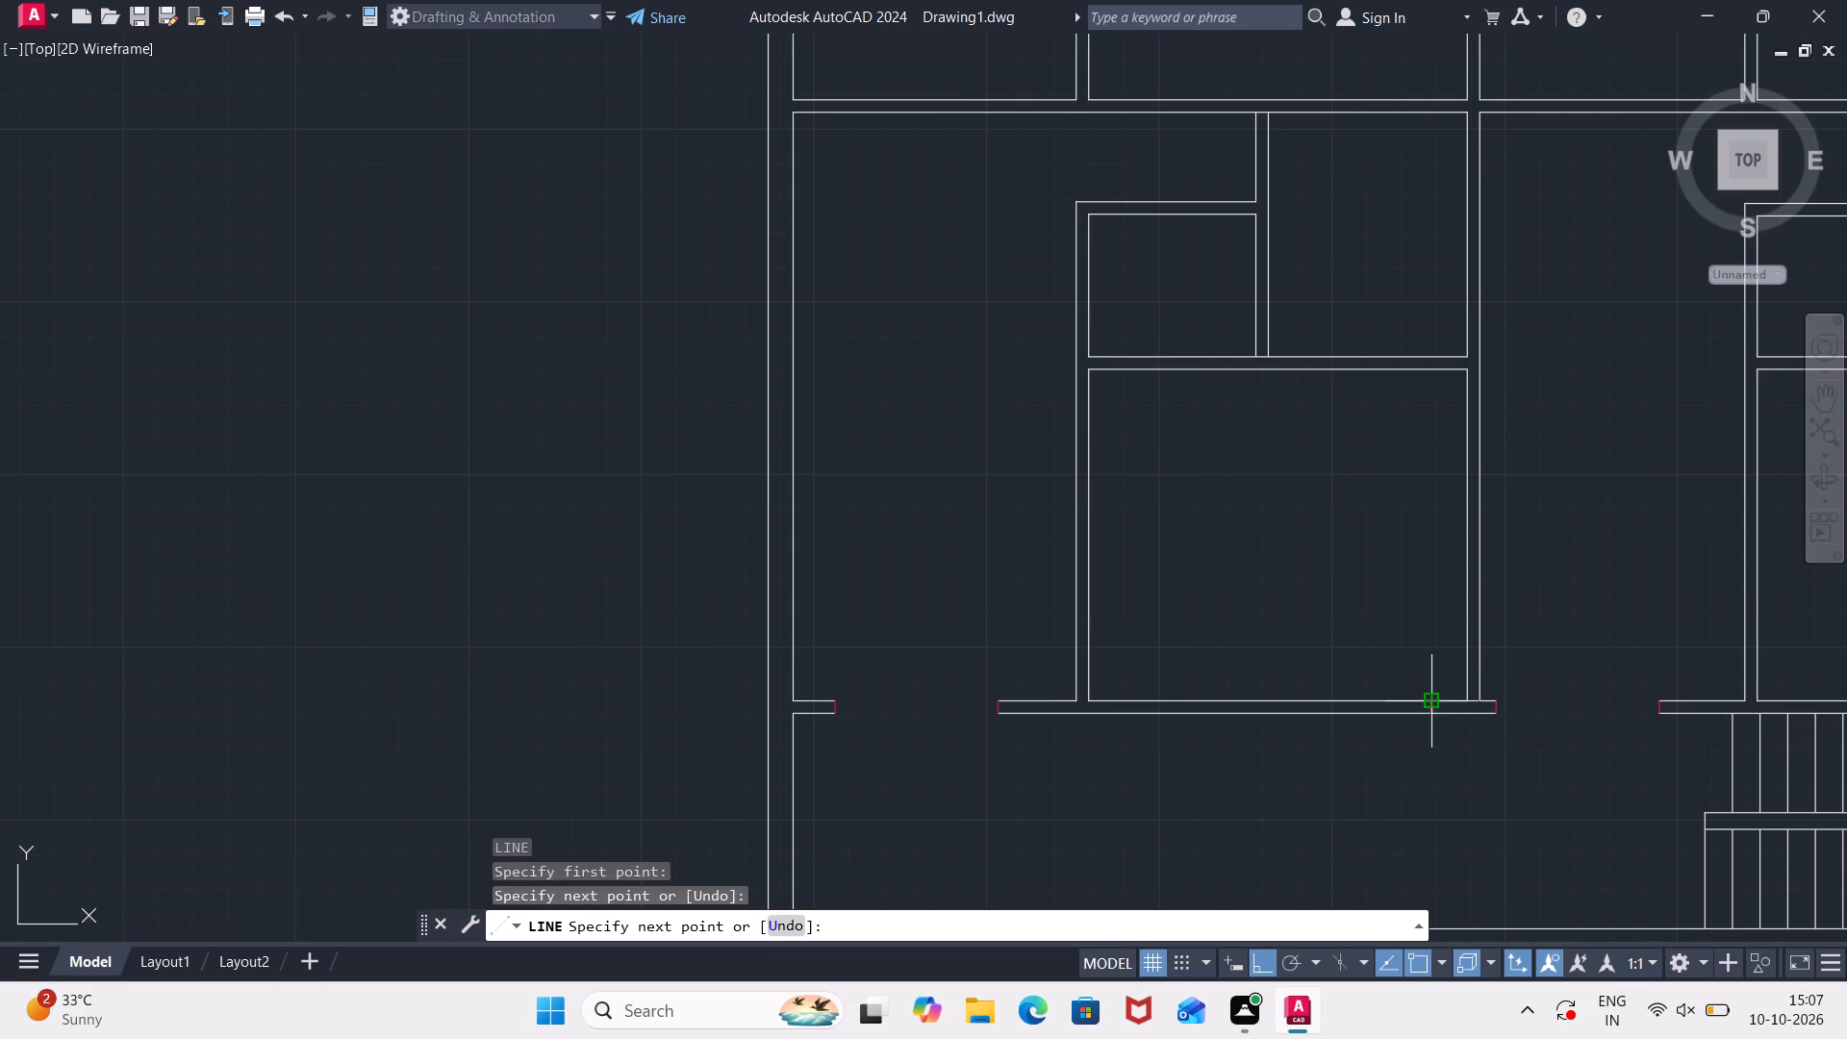
pyautogui.press('Escape')
pyautogui.scroll(4, 1431, 701)
pyautogui.press('Escape')
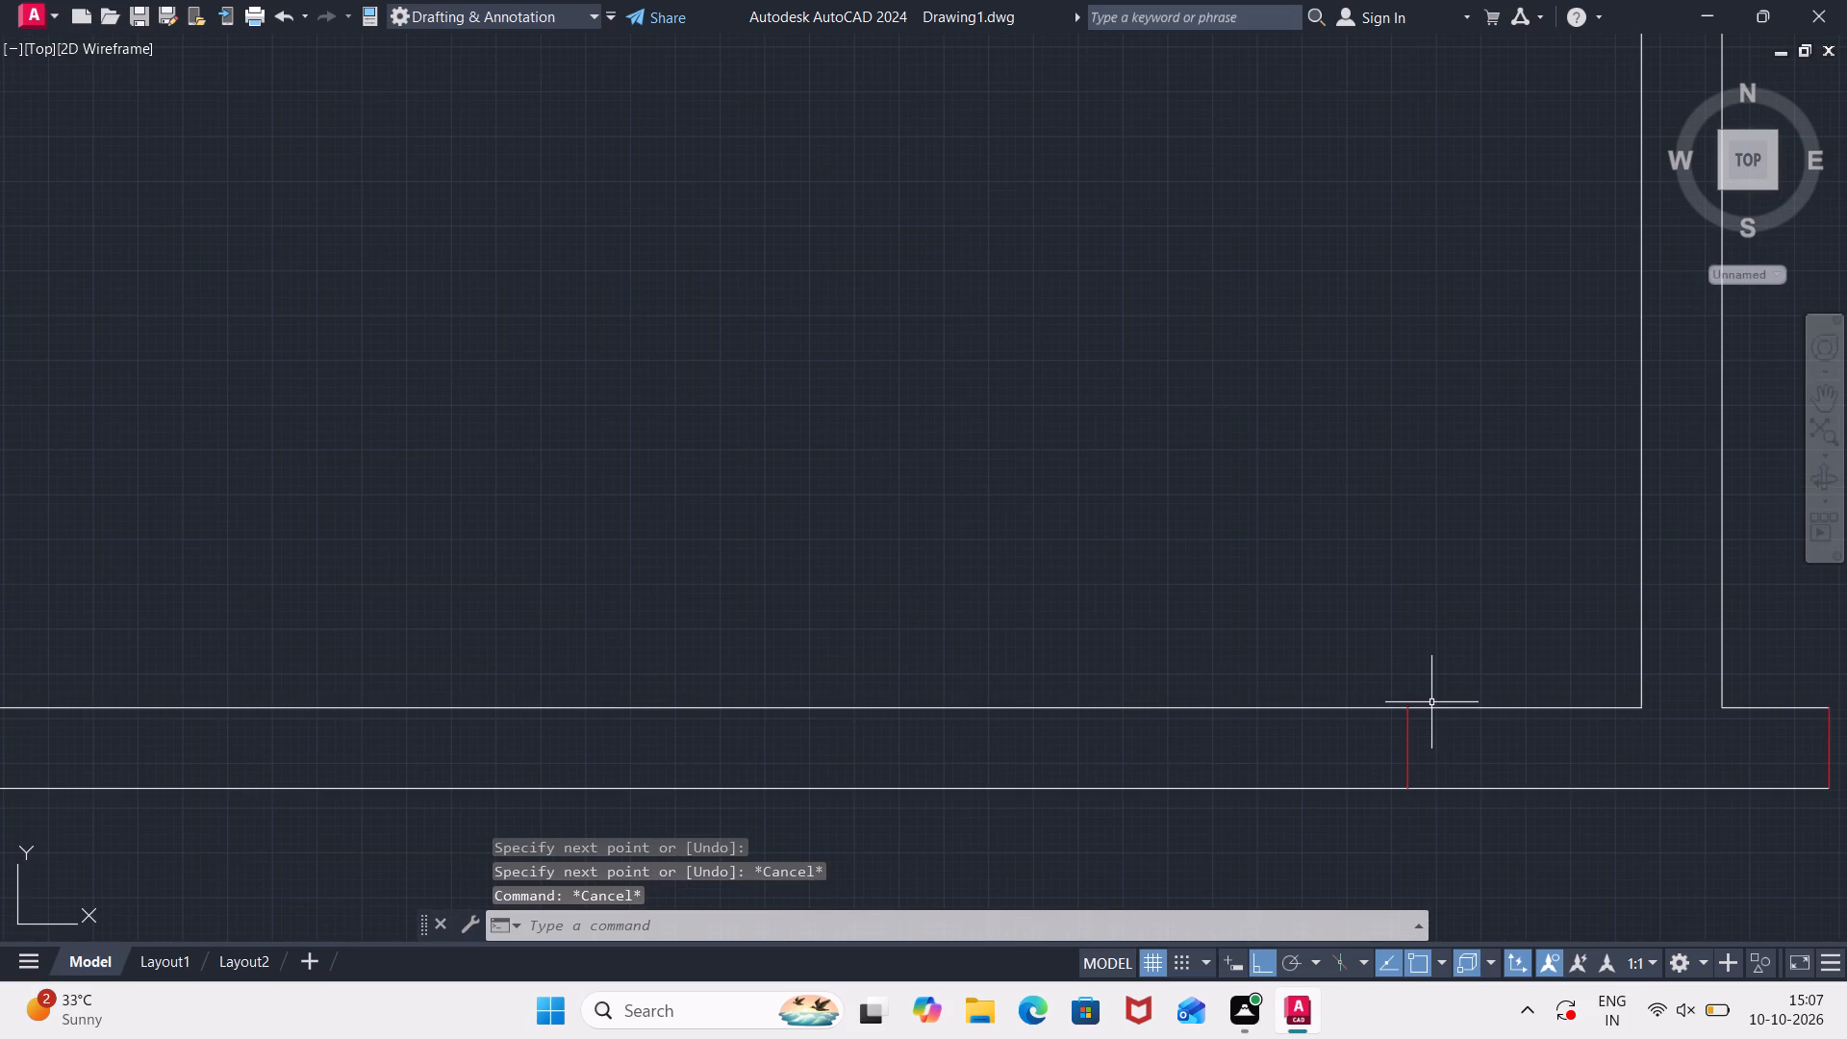
# Offset the red opening line beneath the middle room 3'11" to the left along the partition.
pyautogui.write('off')
pyautogui.press('Return')
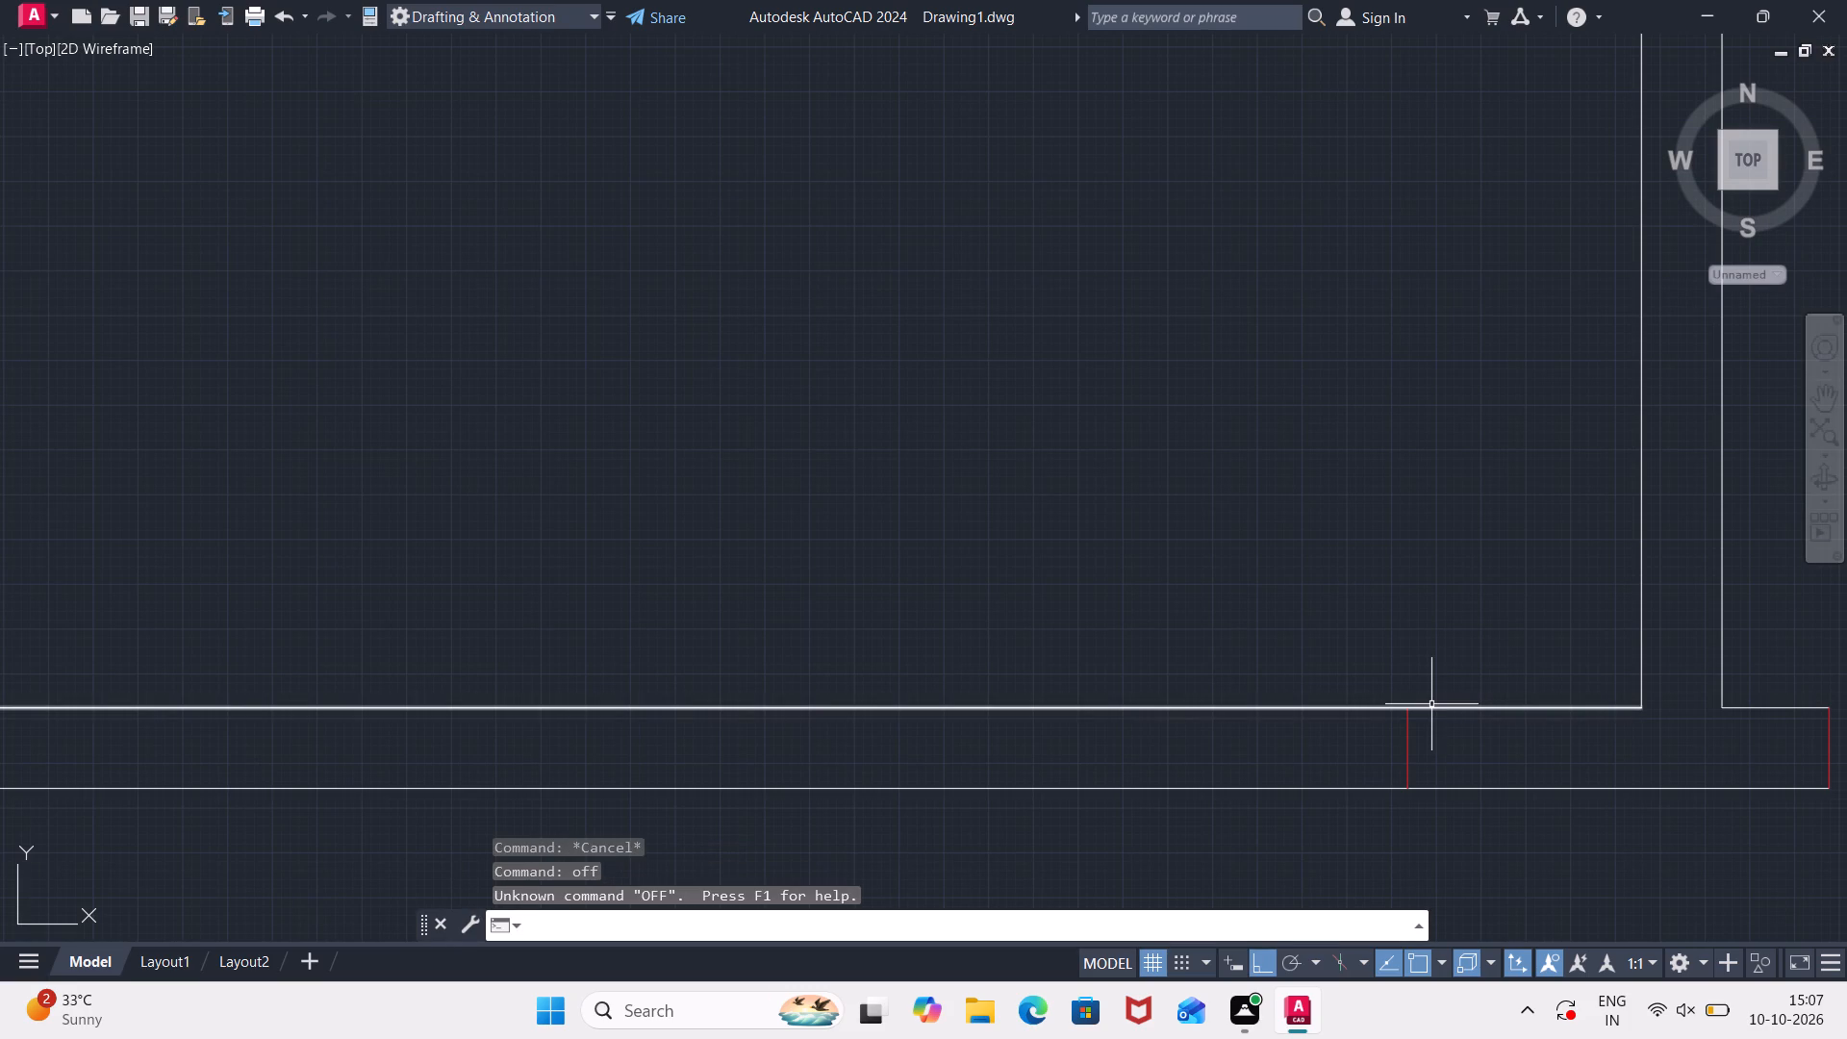
pyautogui.write('off')
pyautogui.press('Return')
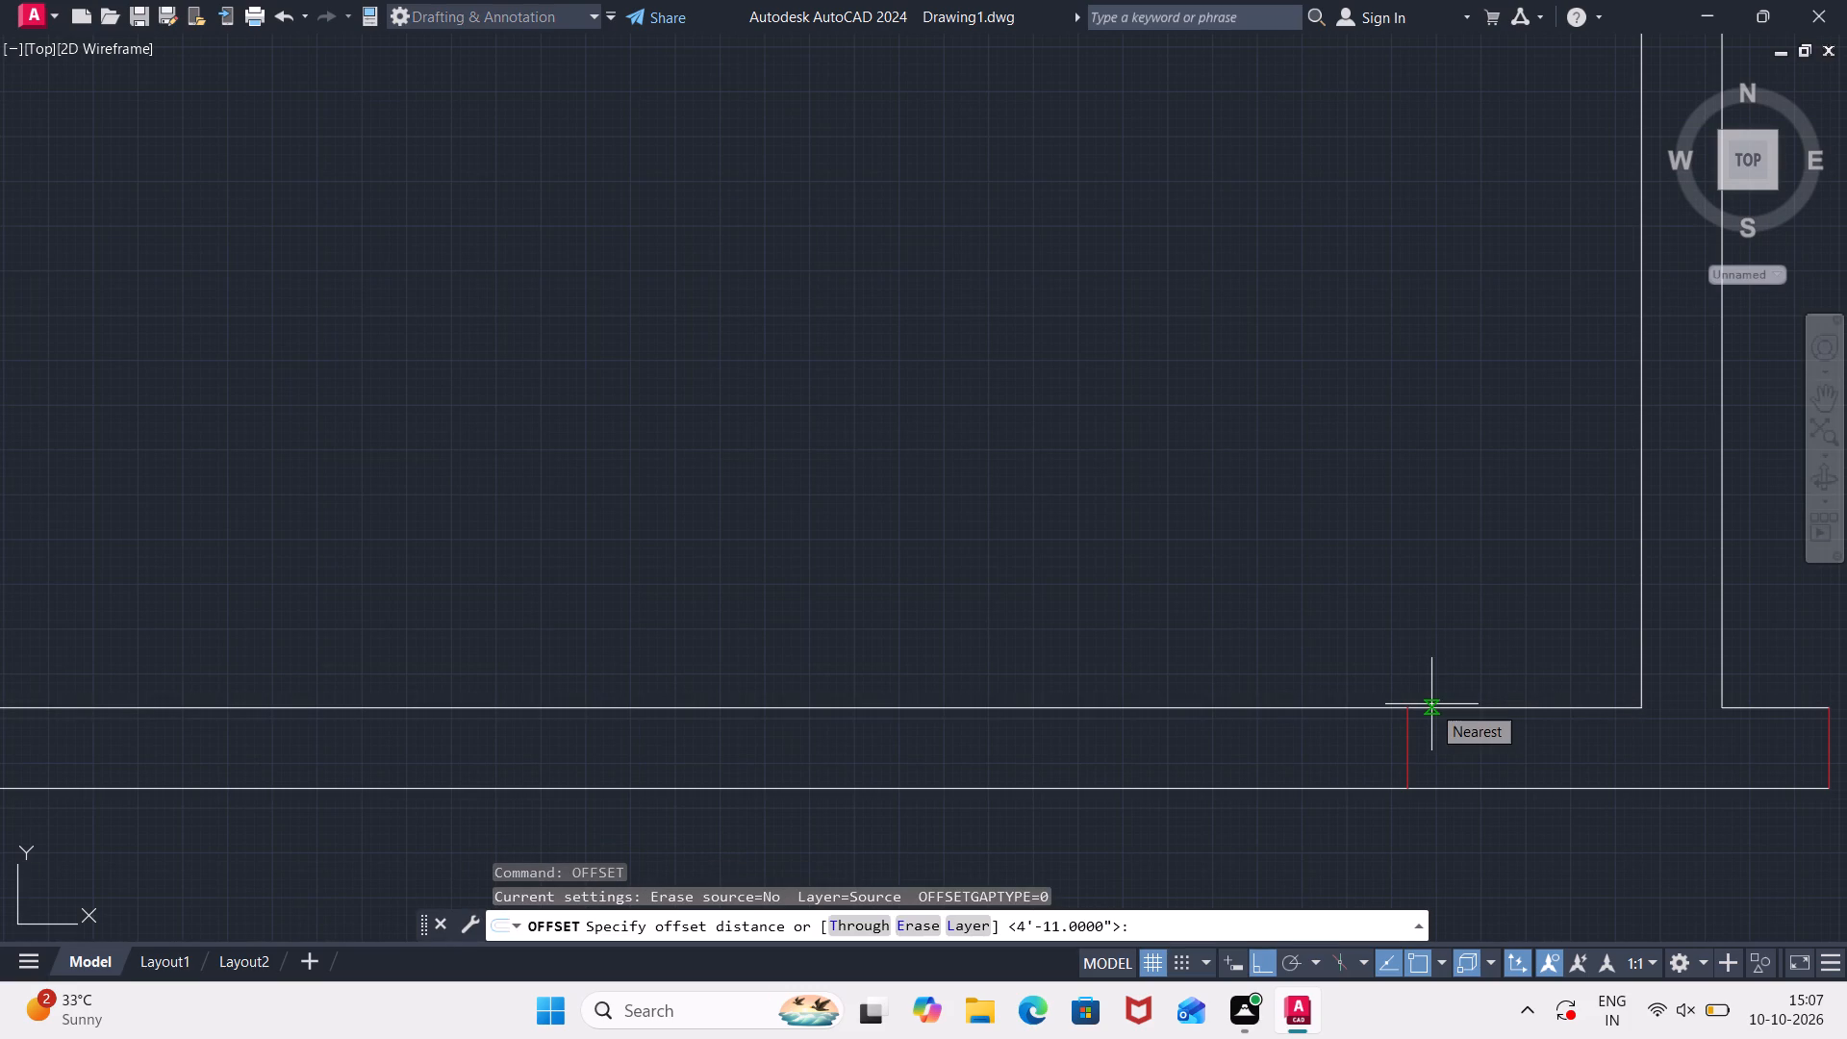
pyautogui.write('3\'11"')
pyautogui.press('Return')
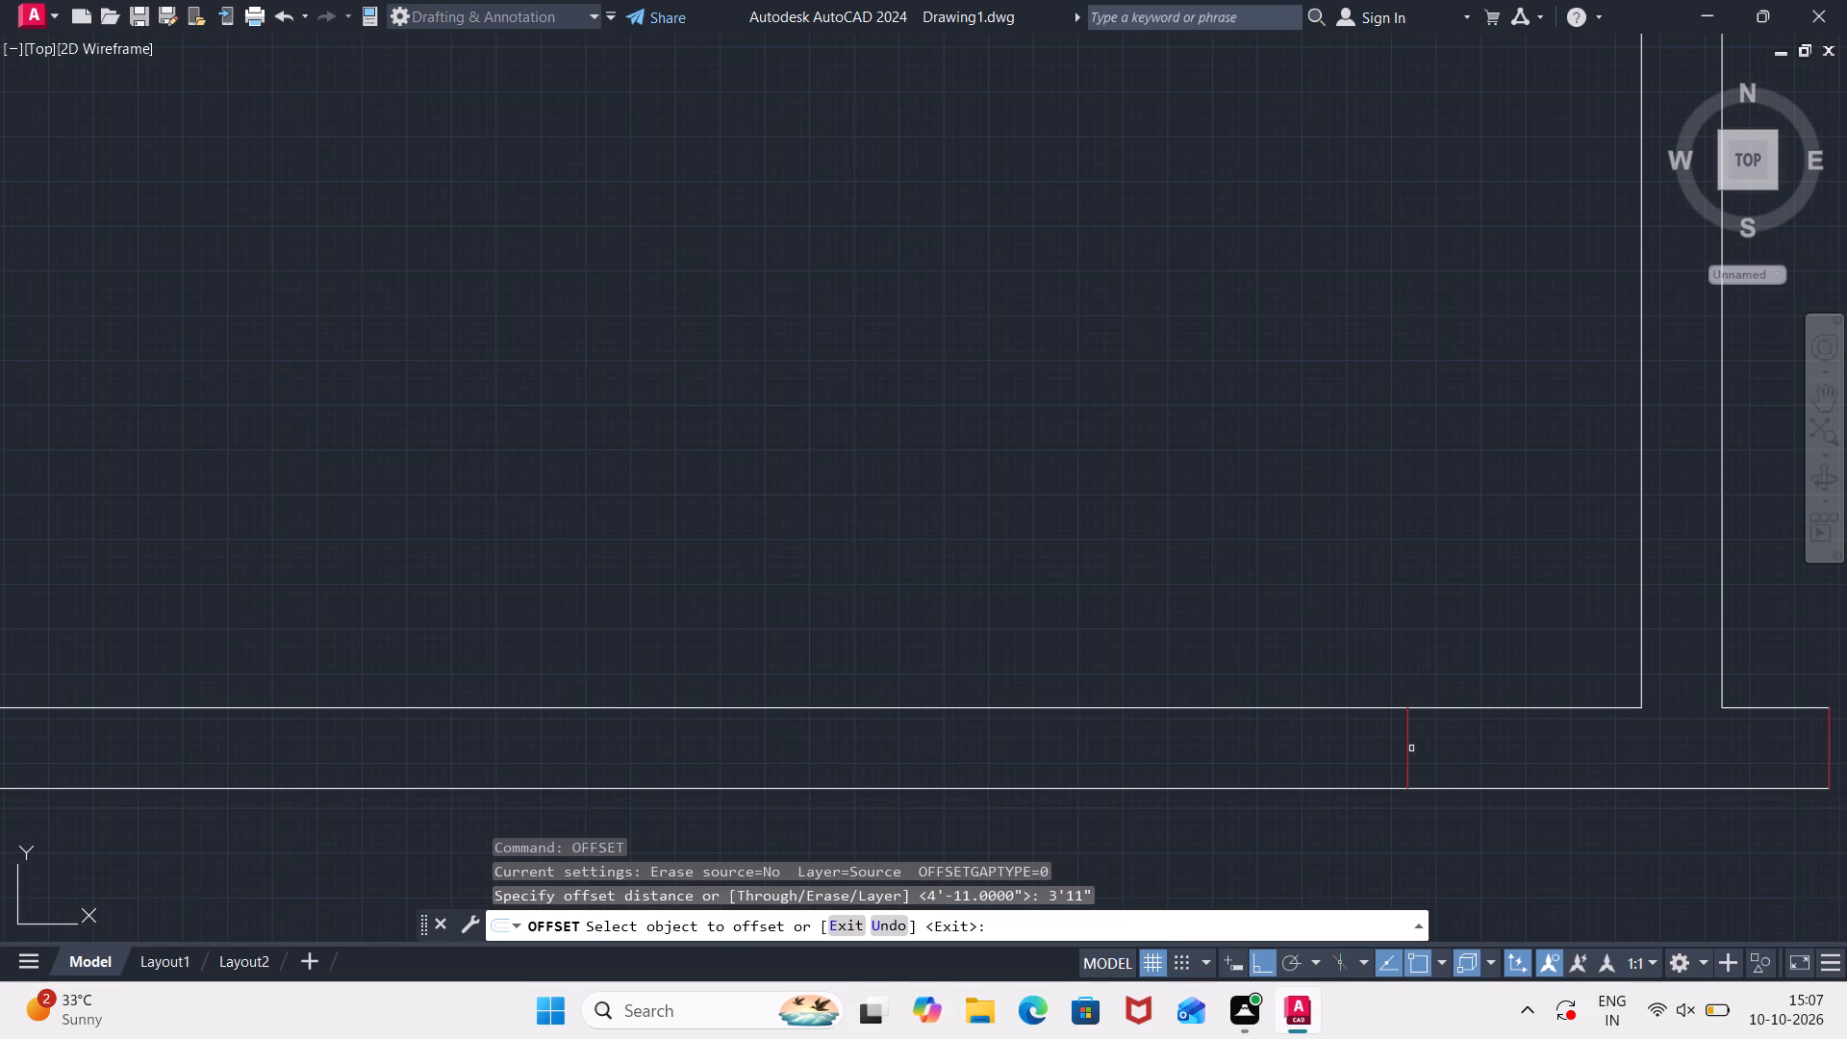
pyautogui.click(1408, 752)
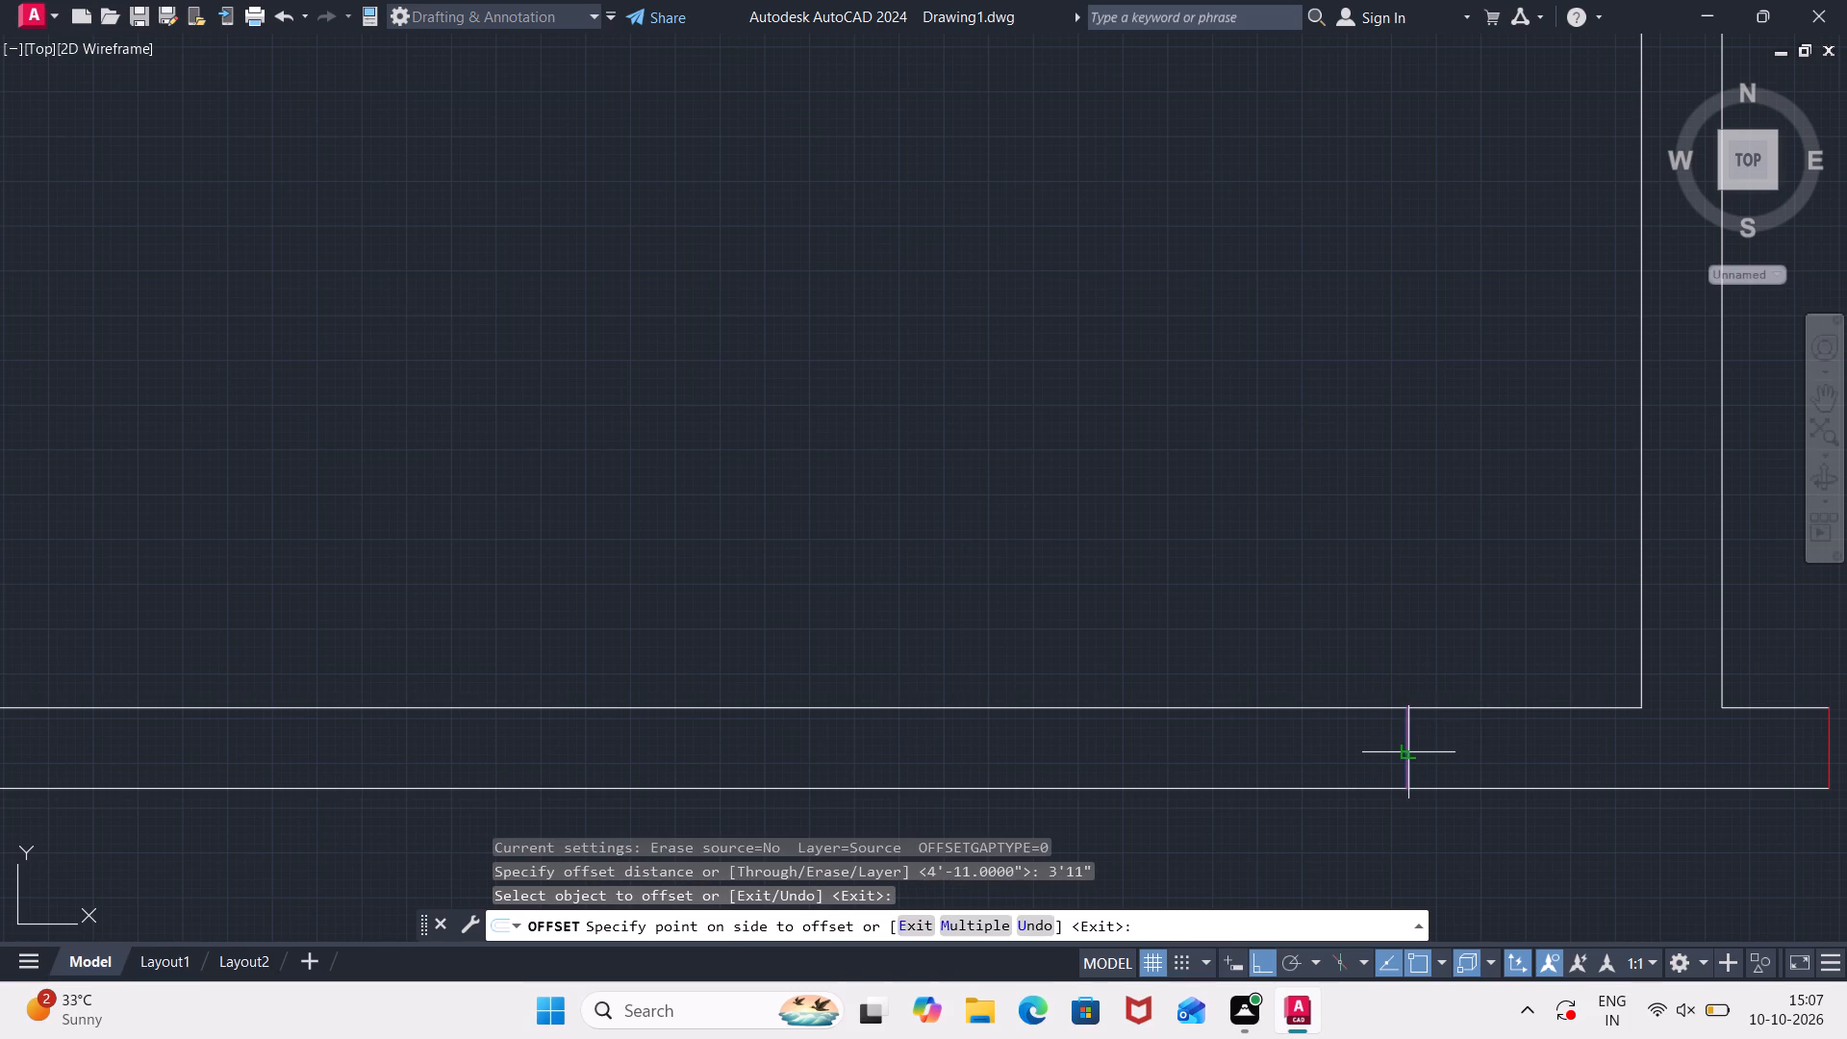
pyautogui.click(1155, 752)
pyautogui.scroll(-2, 1146, 757)
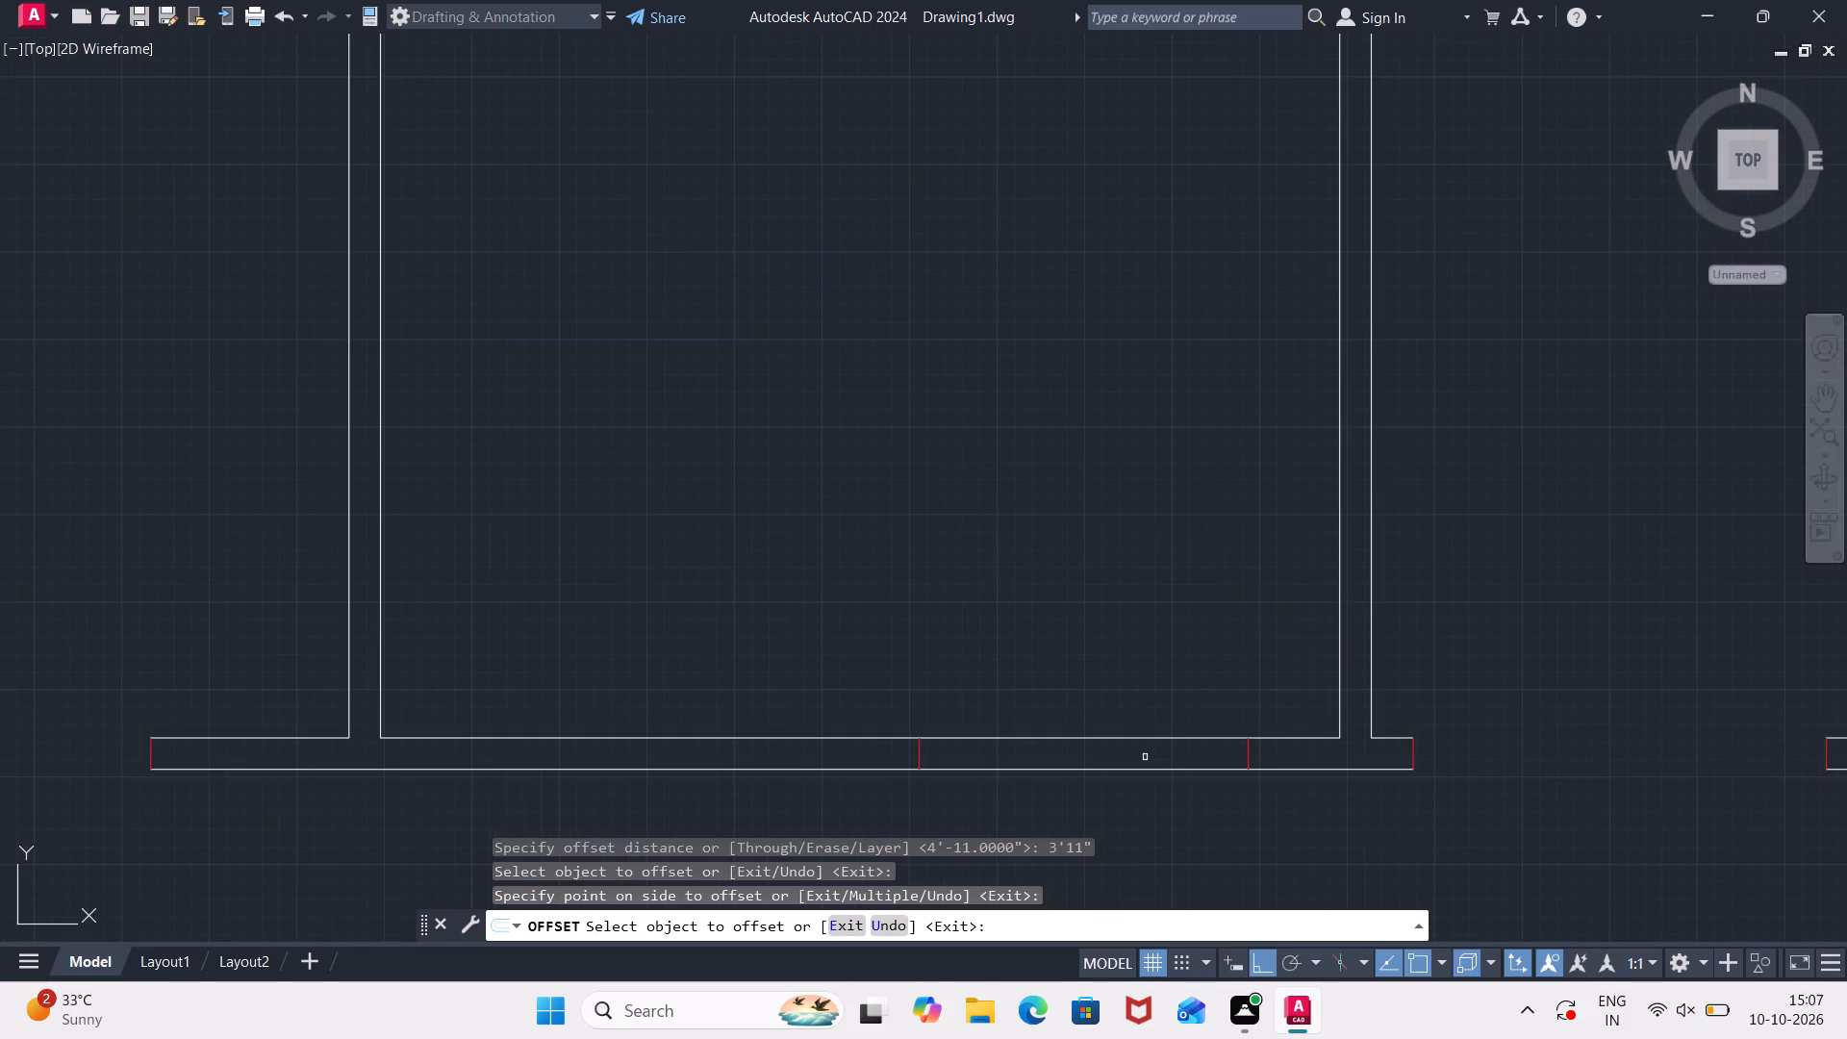
pyautogui.press('Escape')
pyautogui.scroll(-1, 1145, 757)
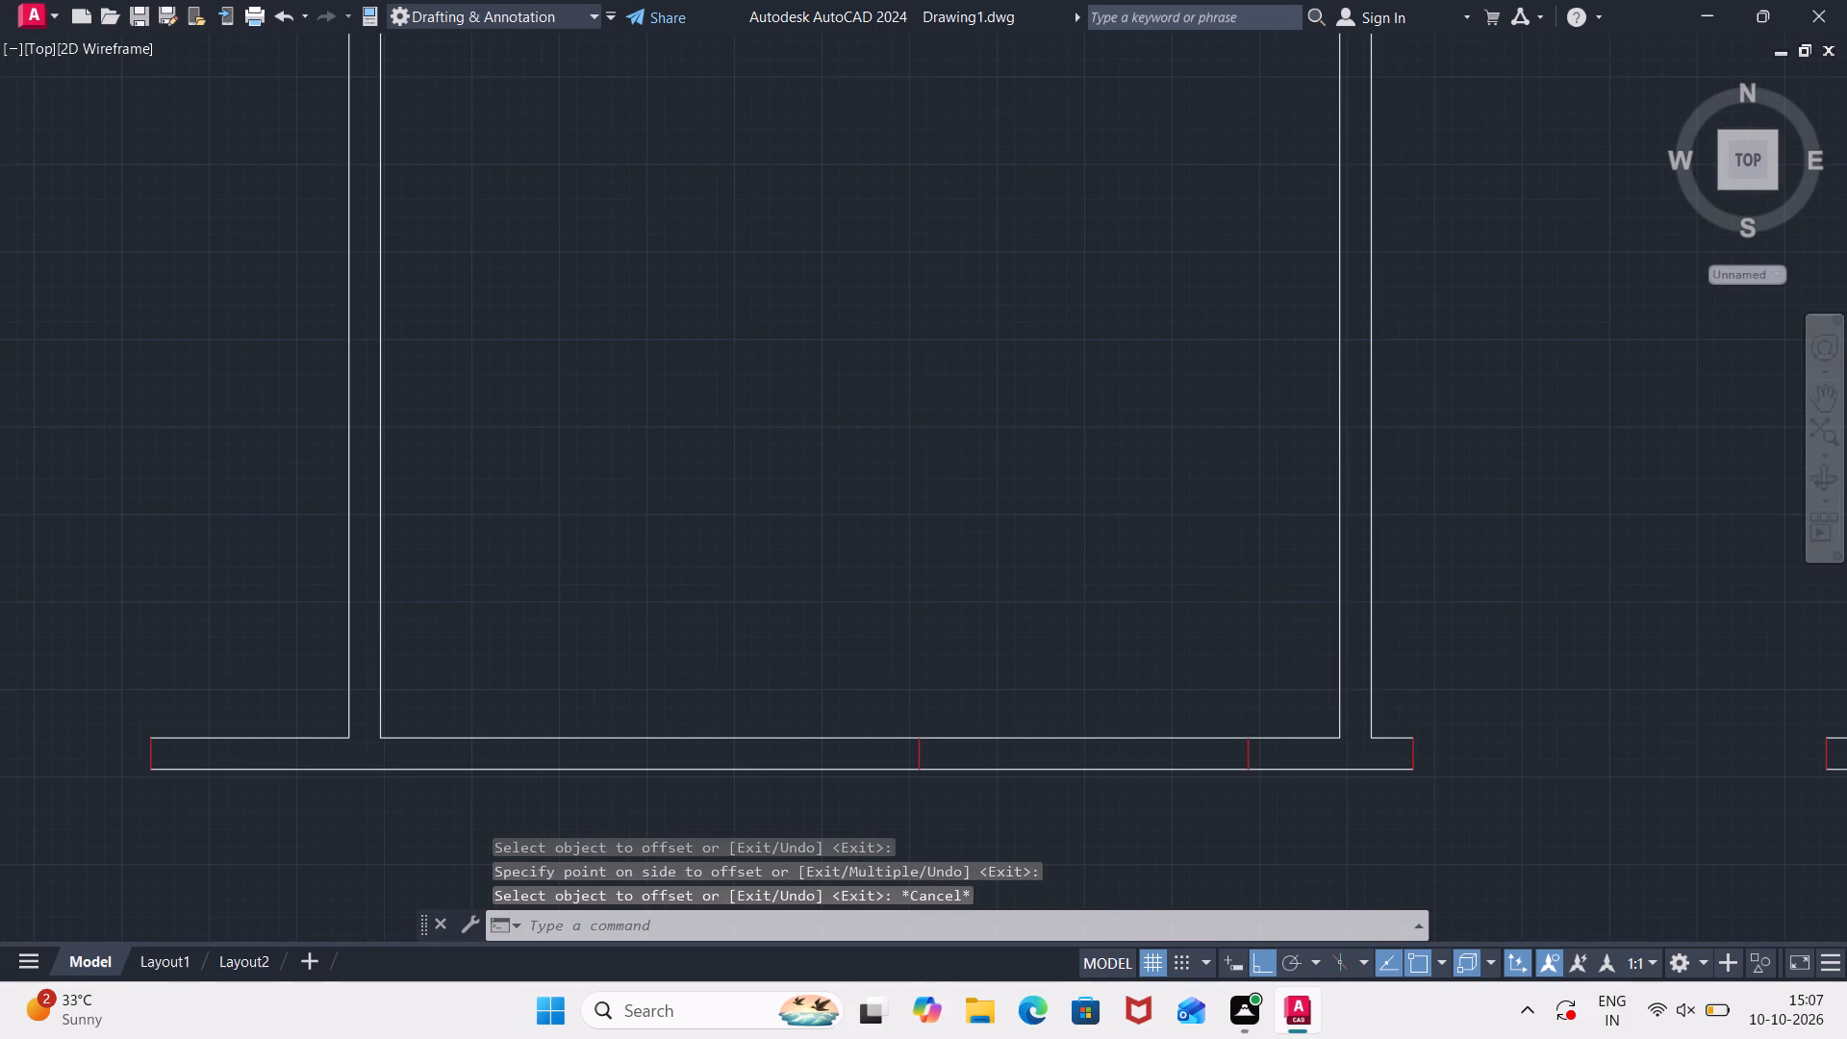
pyautogui.press('Escape')
# Trim both partition lines between the two red lines to open the doorway beneath the middle room.
pyautogui.write('tr')
pyautogui.press('Return')
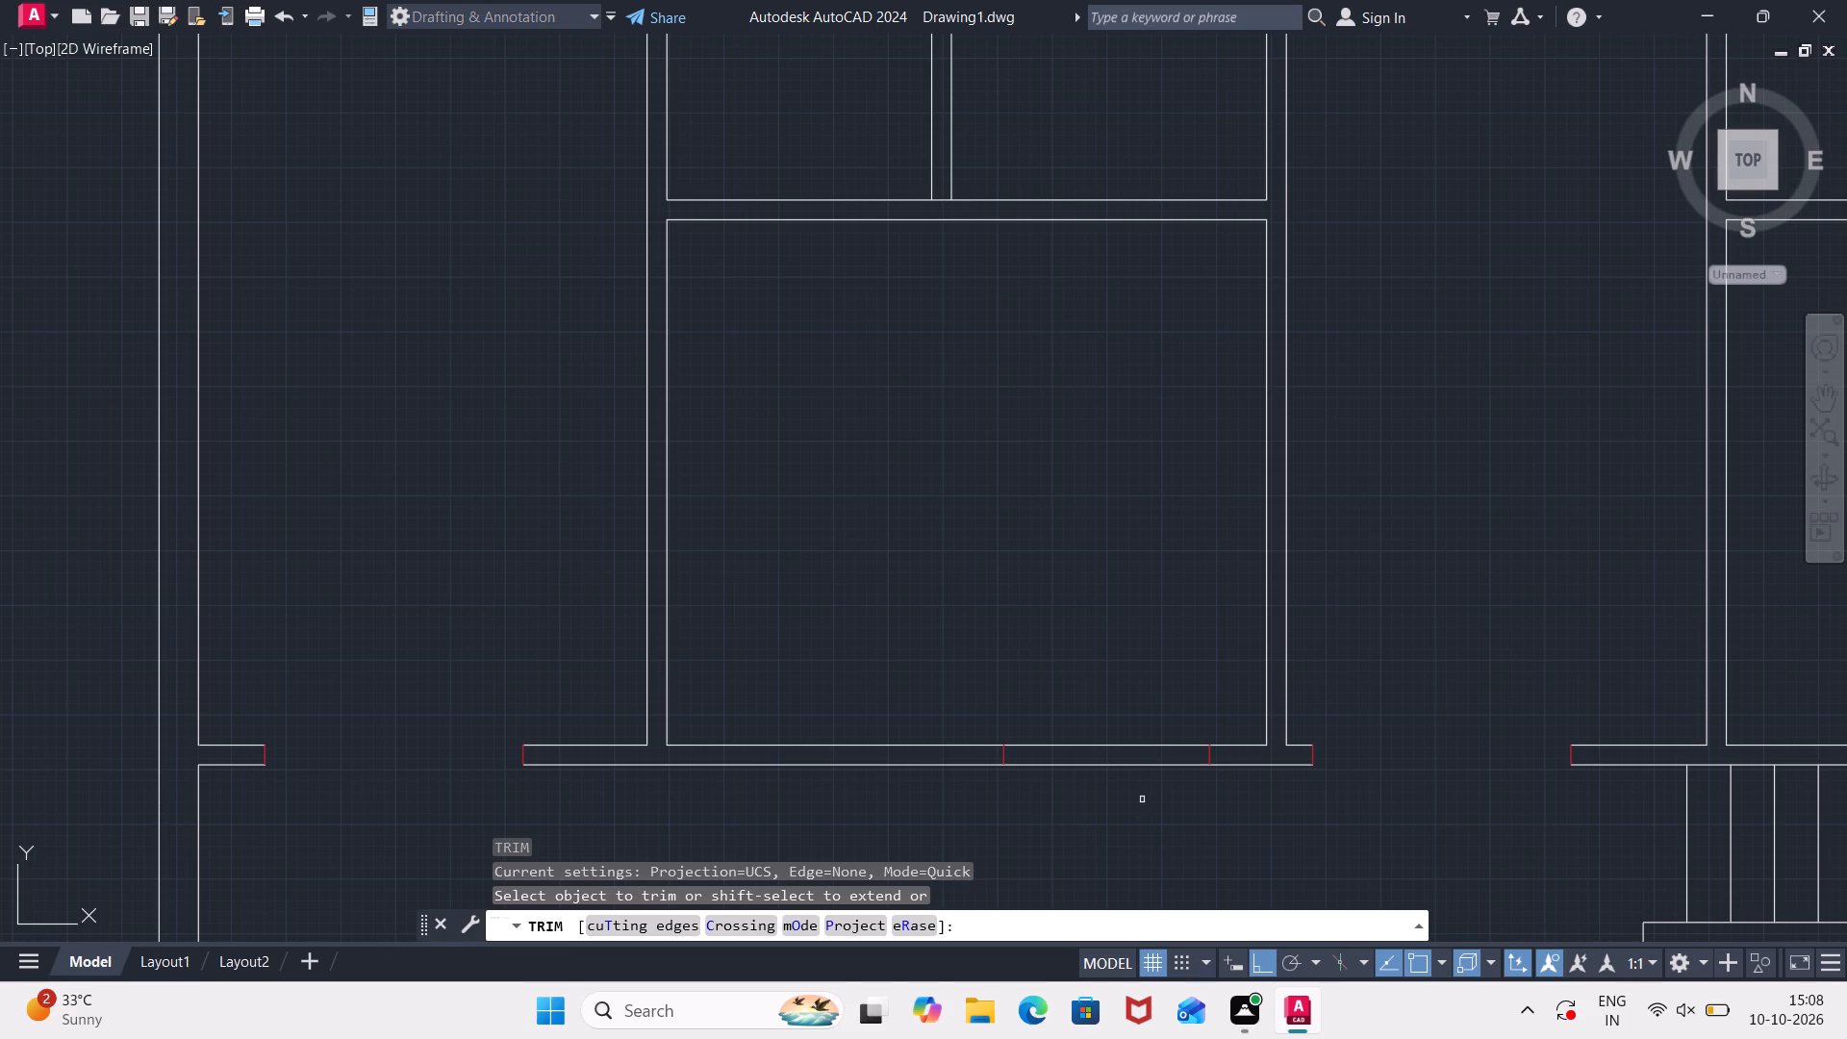
pyautogui.click(1137, 819)
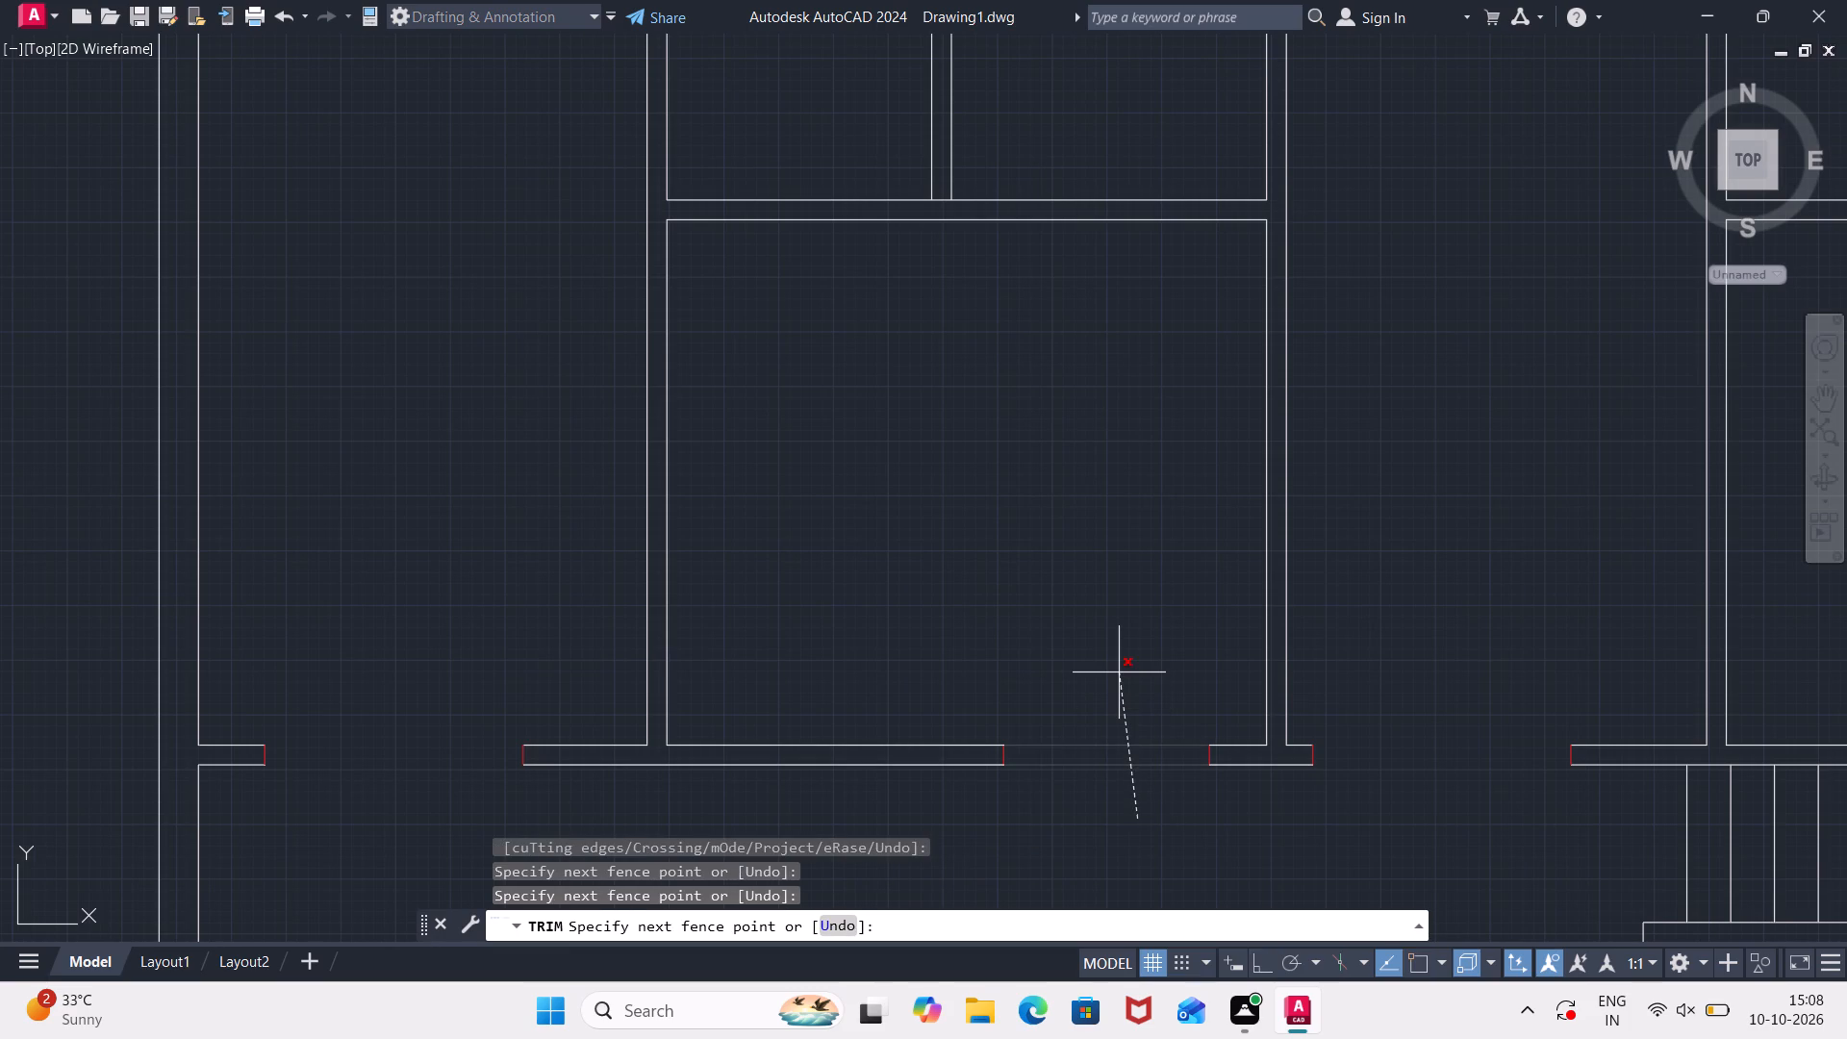
pyautogui.moveTo(1119, 672); pyautogui.dragTo(1139, 670)
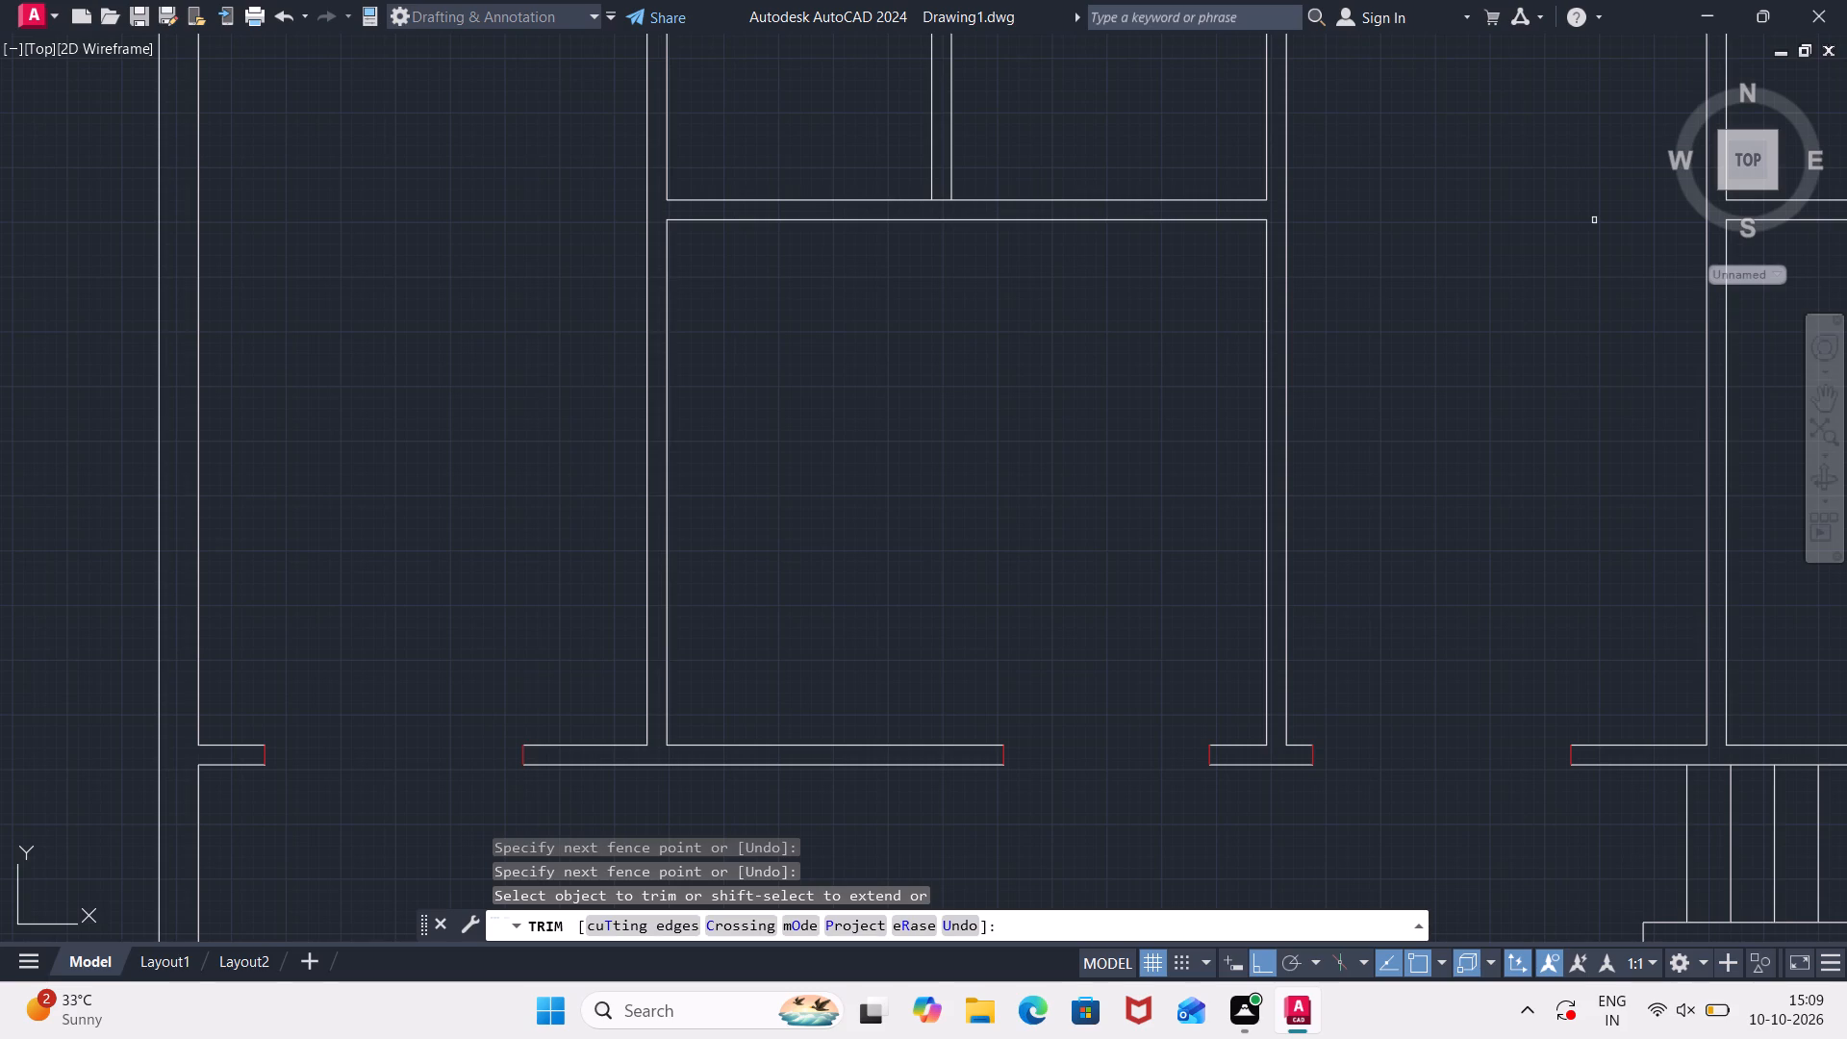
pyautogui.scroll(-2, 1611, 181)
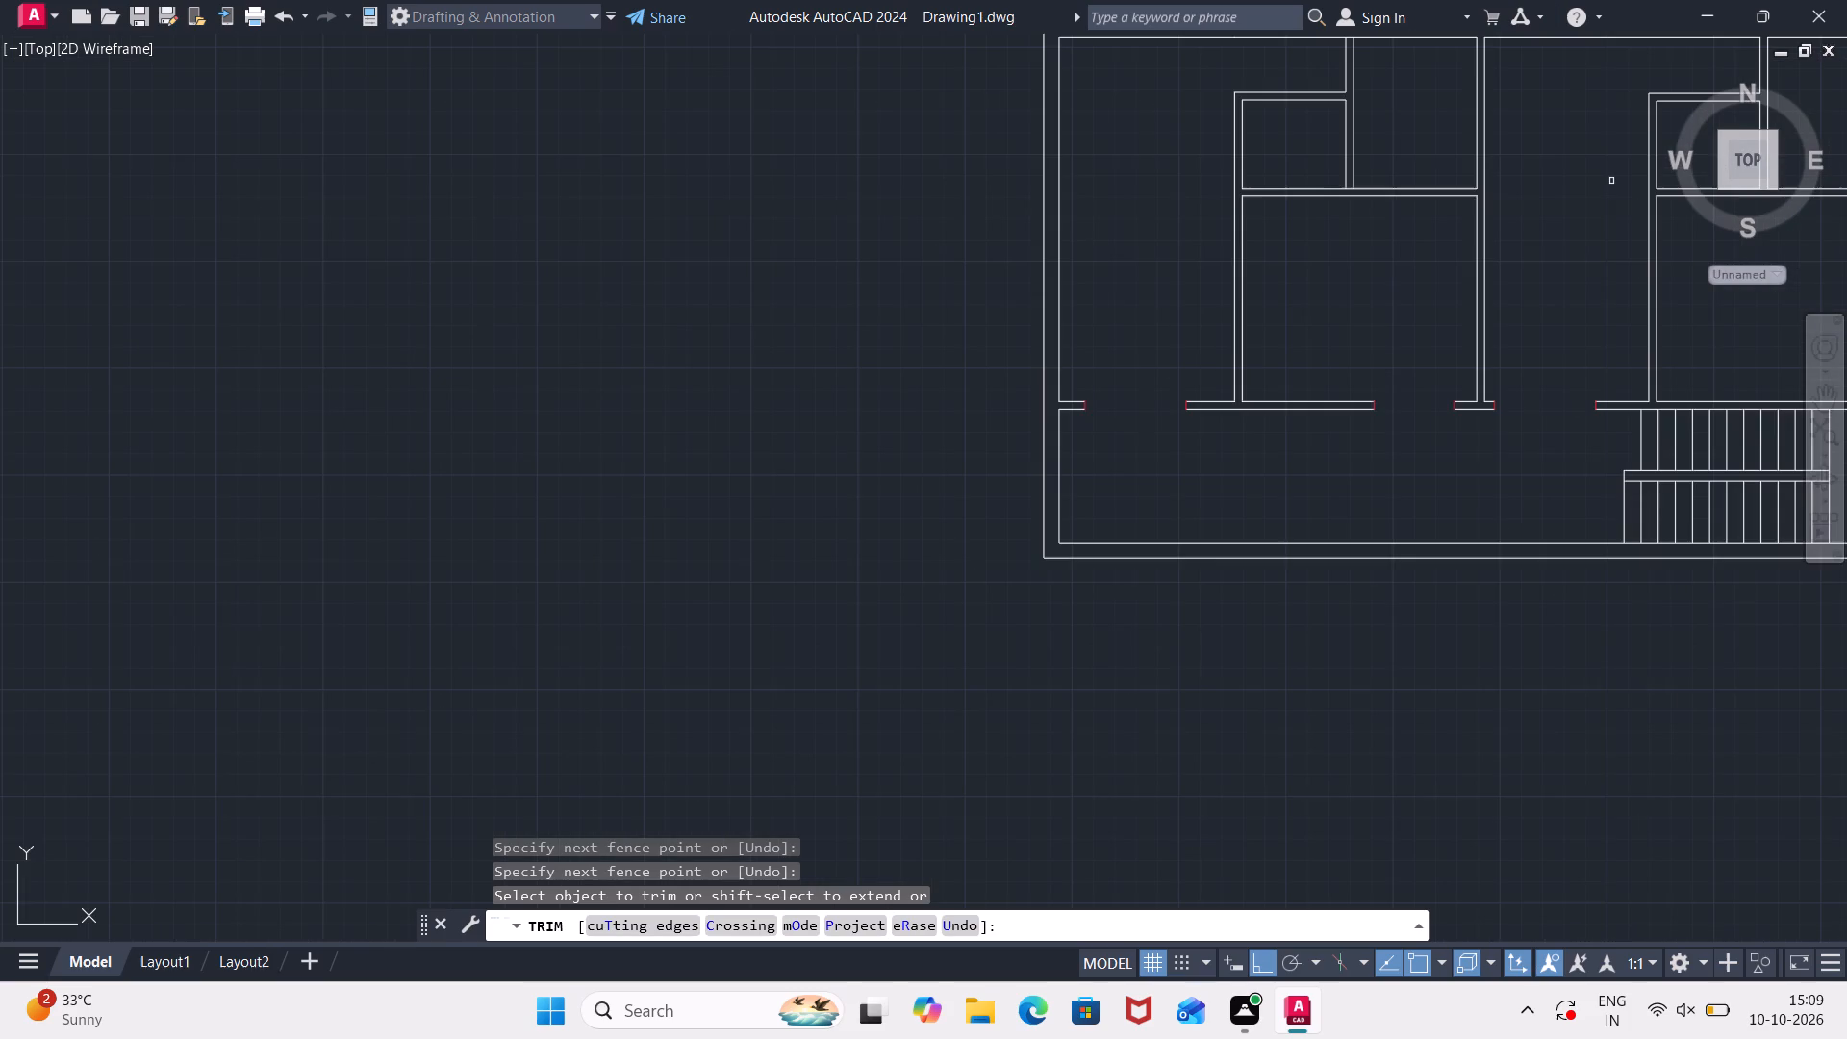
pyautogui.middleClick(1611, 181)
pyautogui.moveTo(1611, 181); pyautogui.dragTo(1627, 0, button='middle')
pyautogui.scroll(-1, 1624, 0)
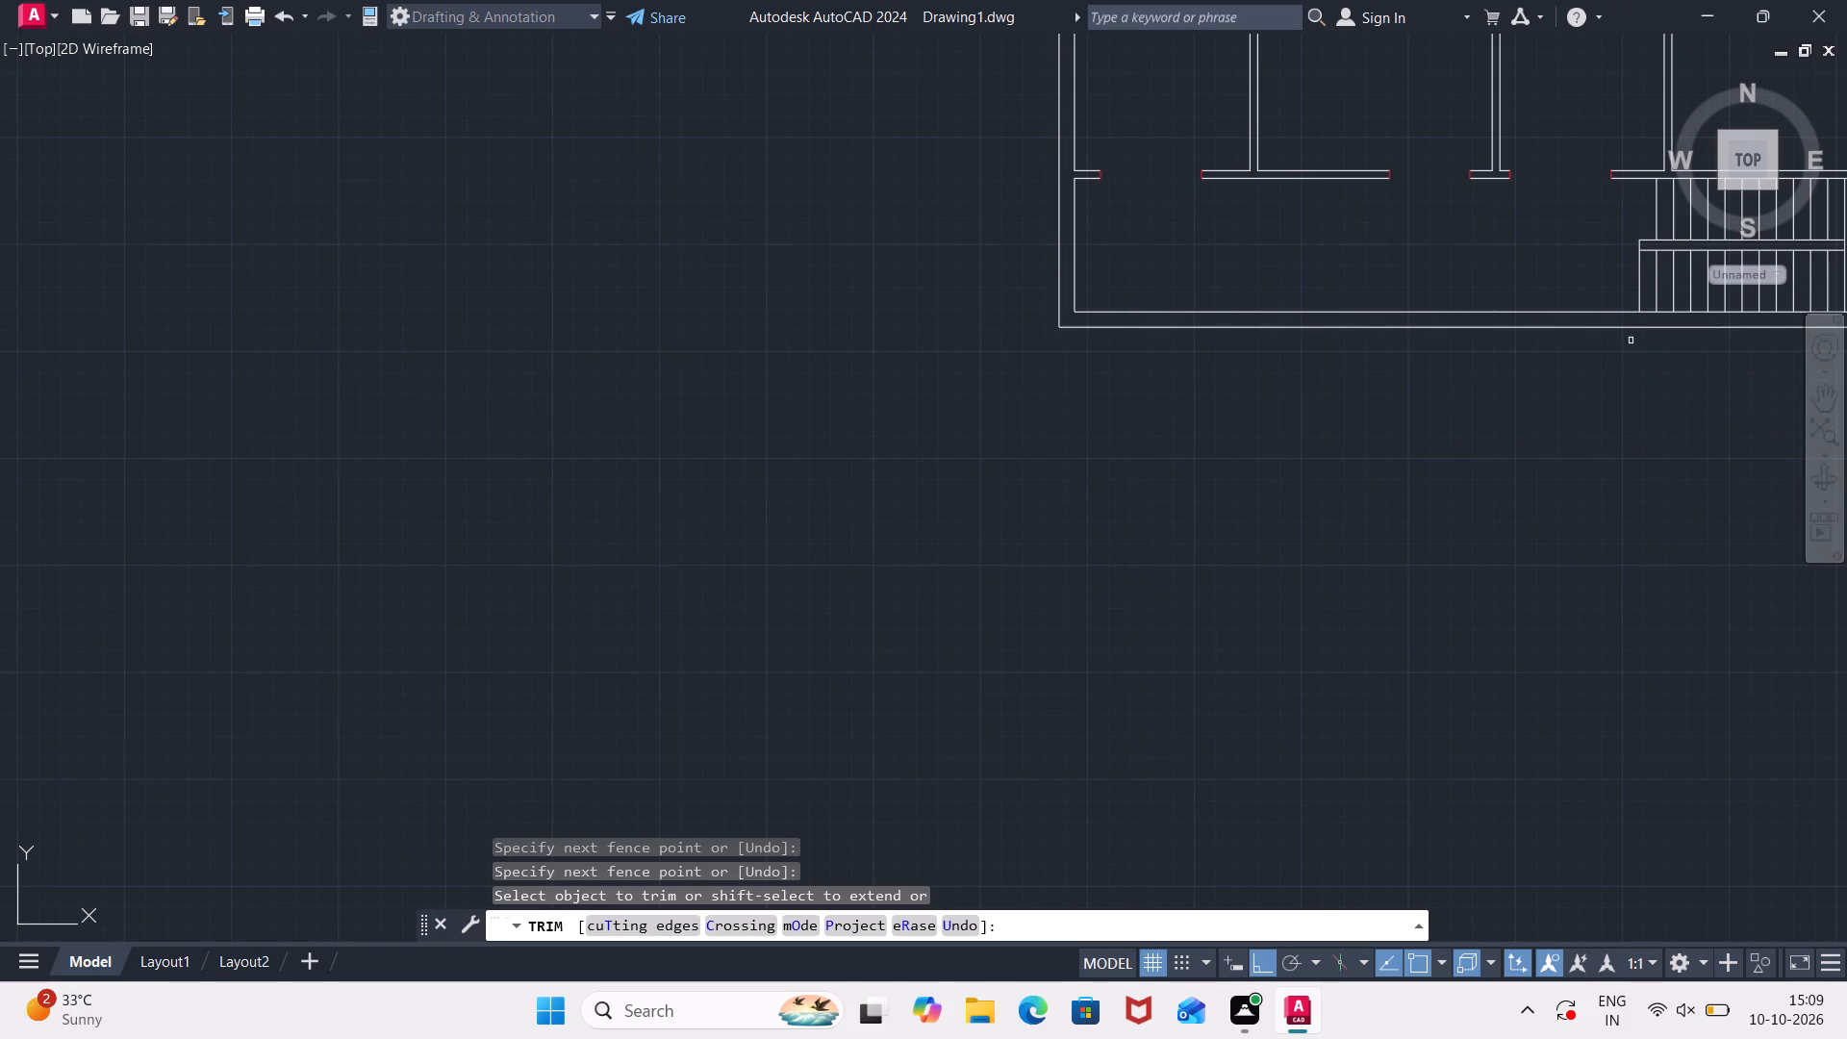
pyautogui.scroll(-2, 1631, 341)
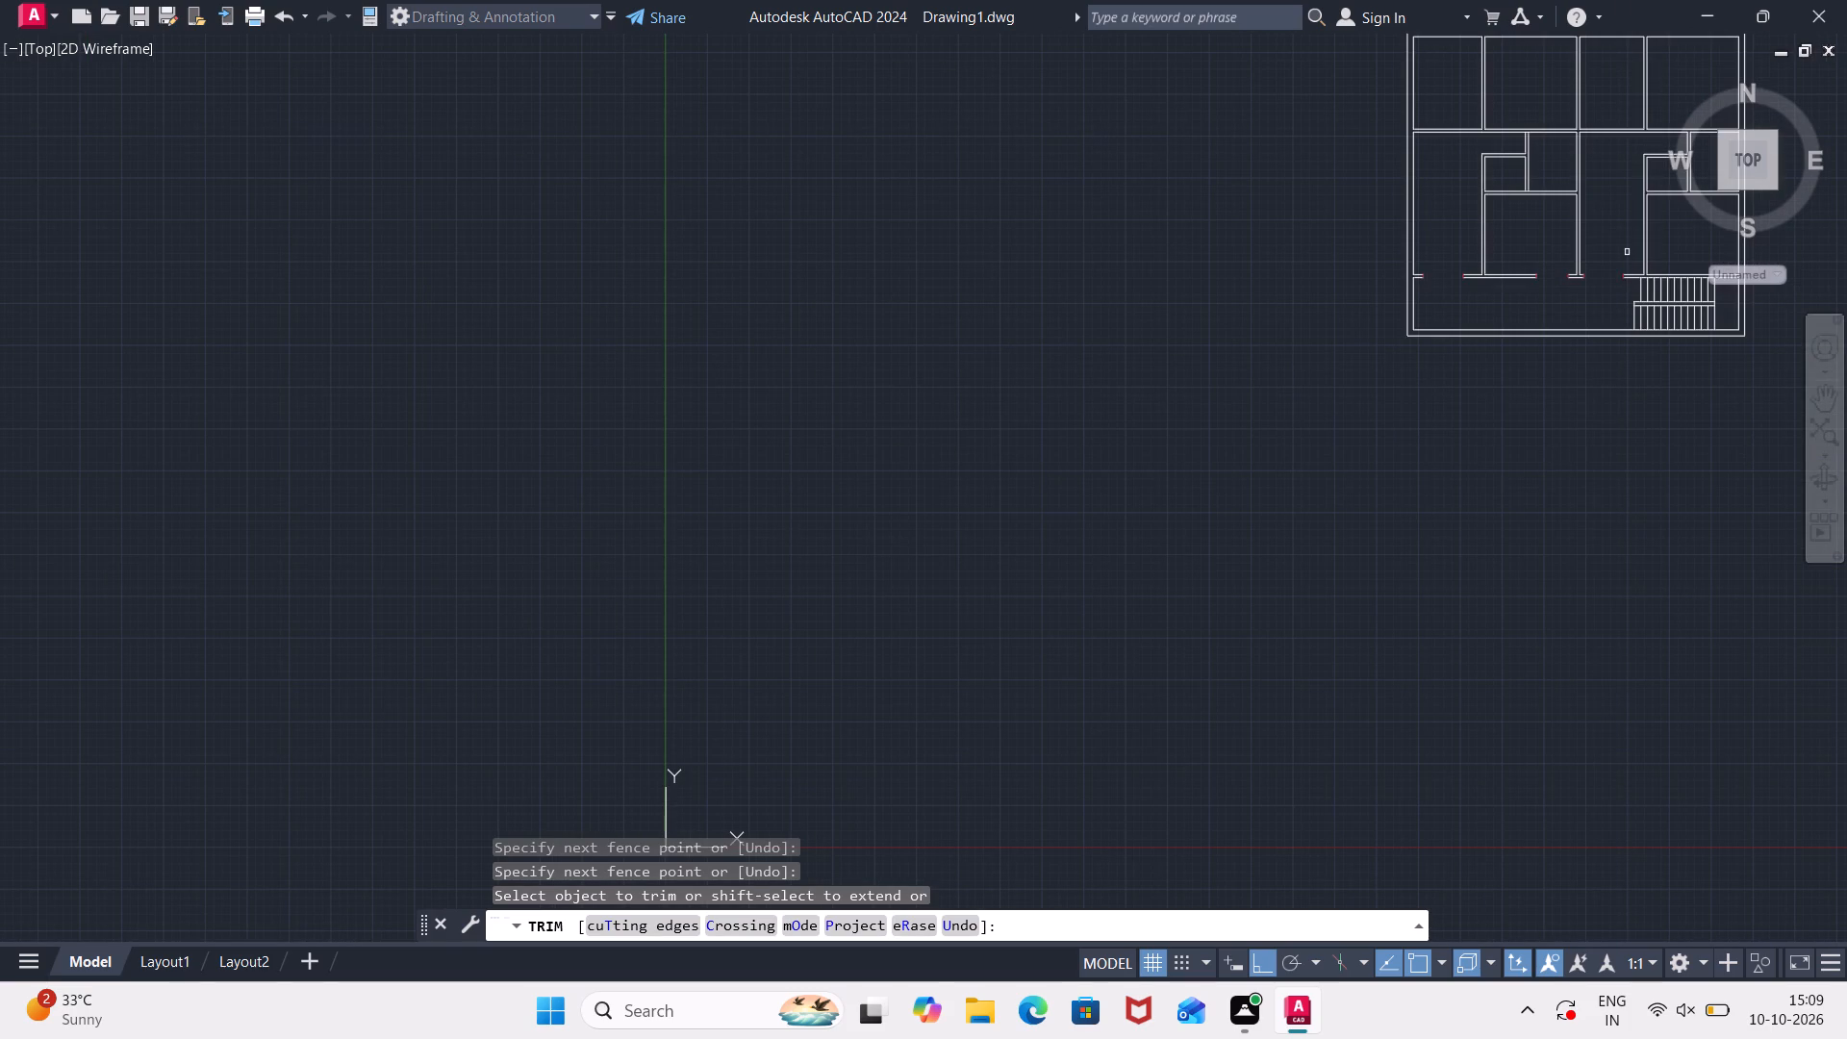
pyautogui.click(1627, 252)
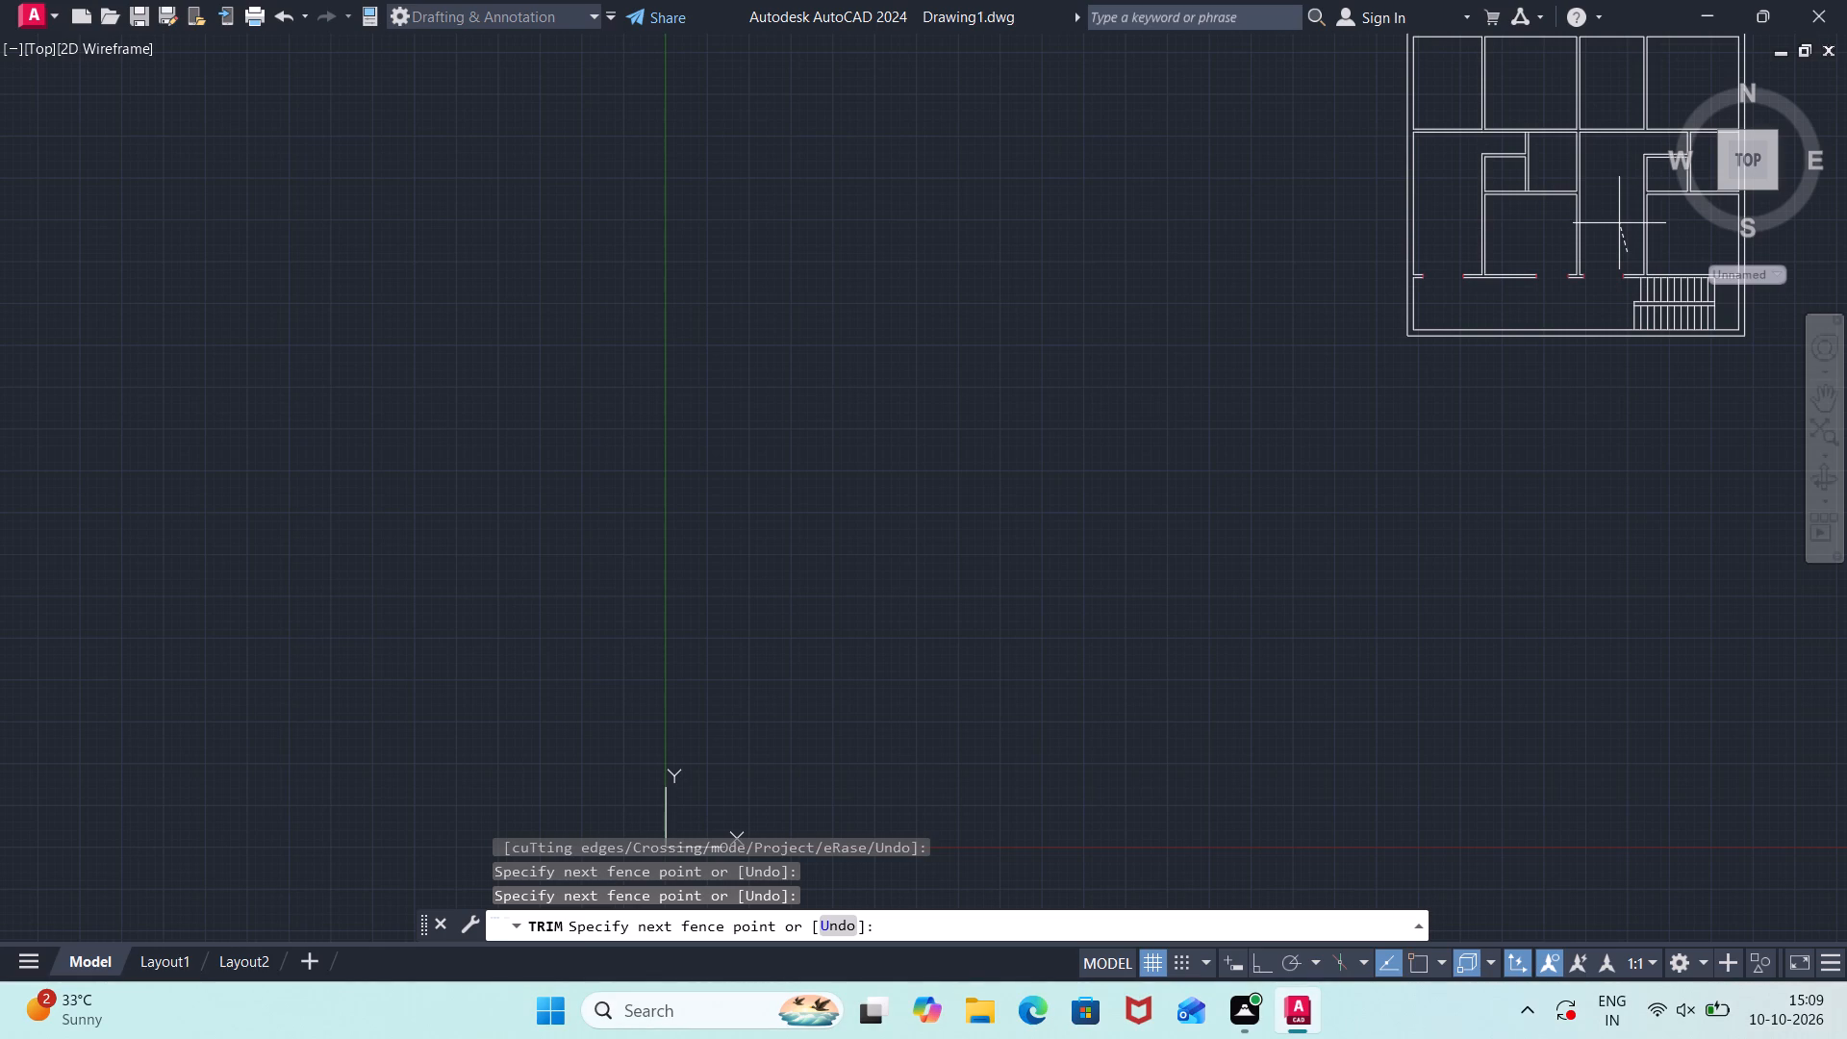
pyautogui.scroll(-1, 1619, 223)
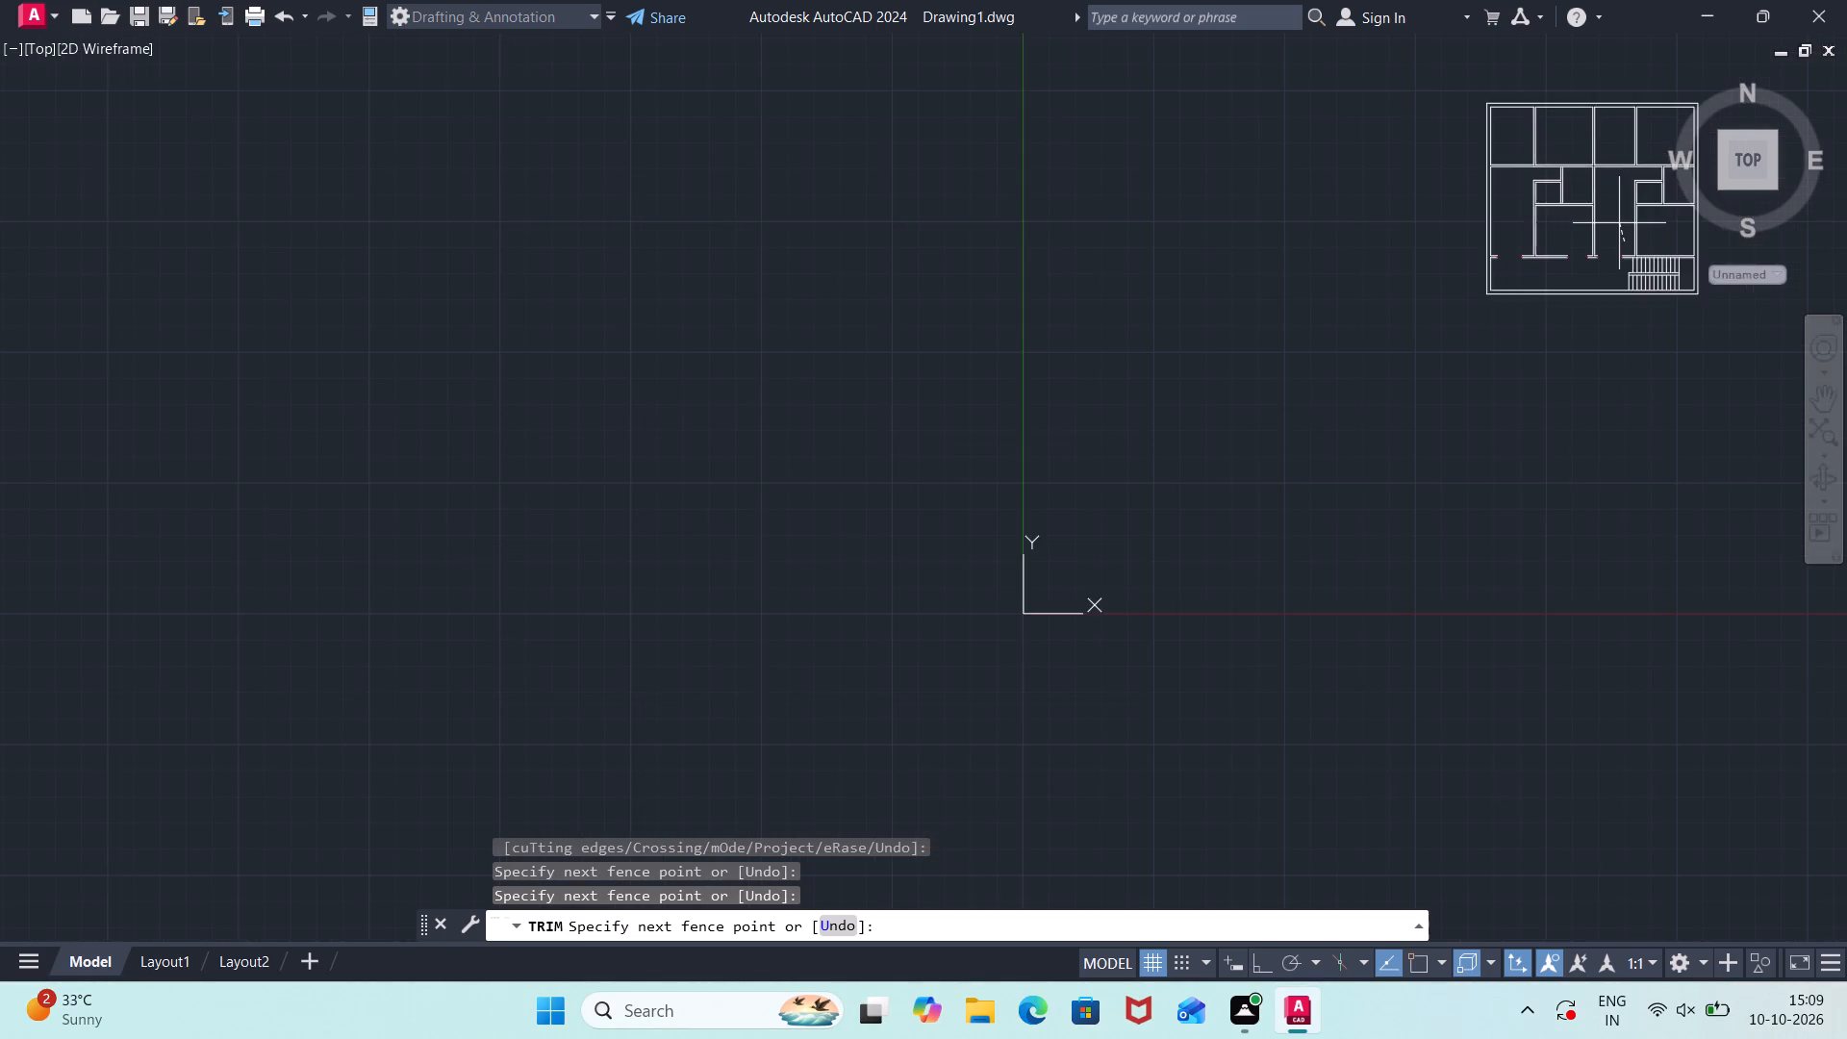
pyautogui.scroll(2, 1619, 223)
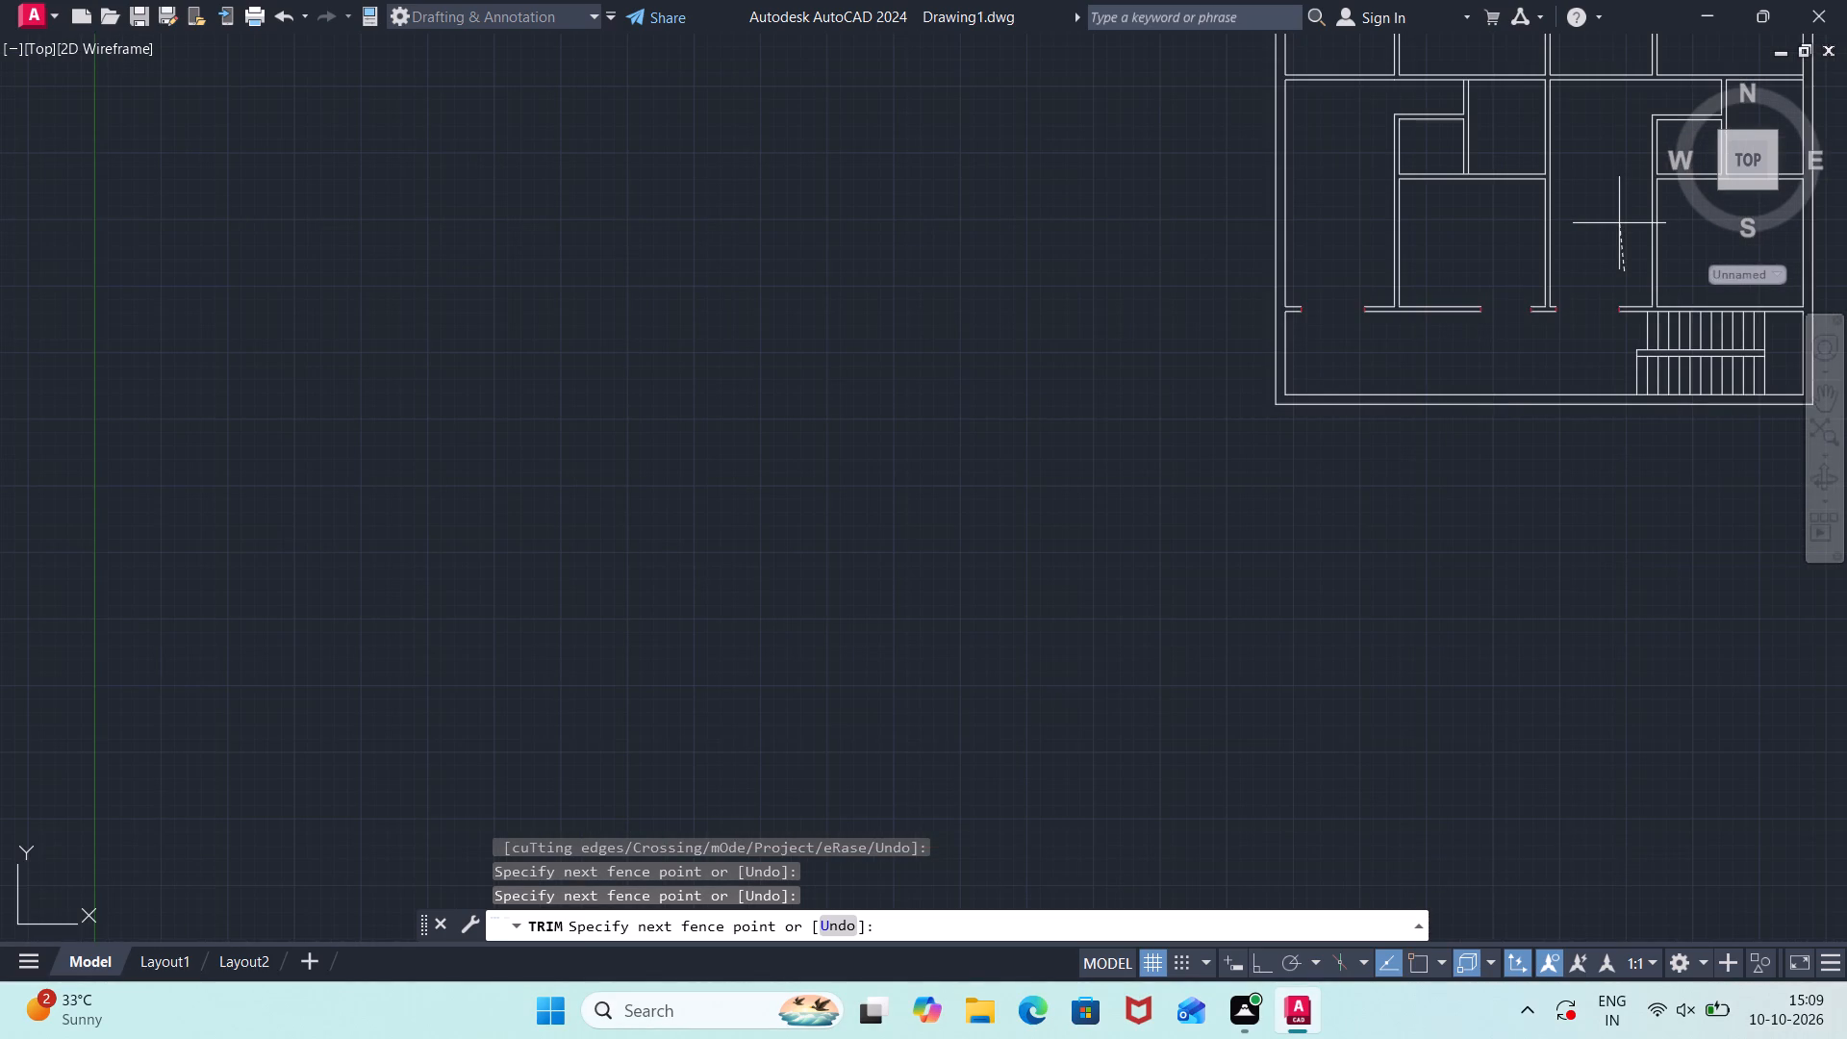
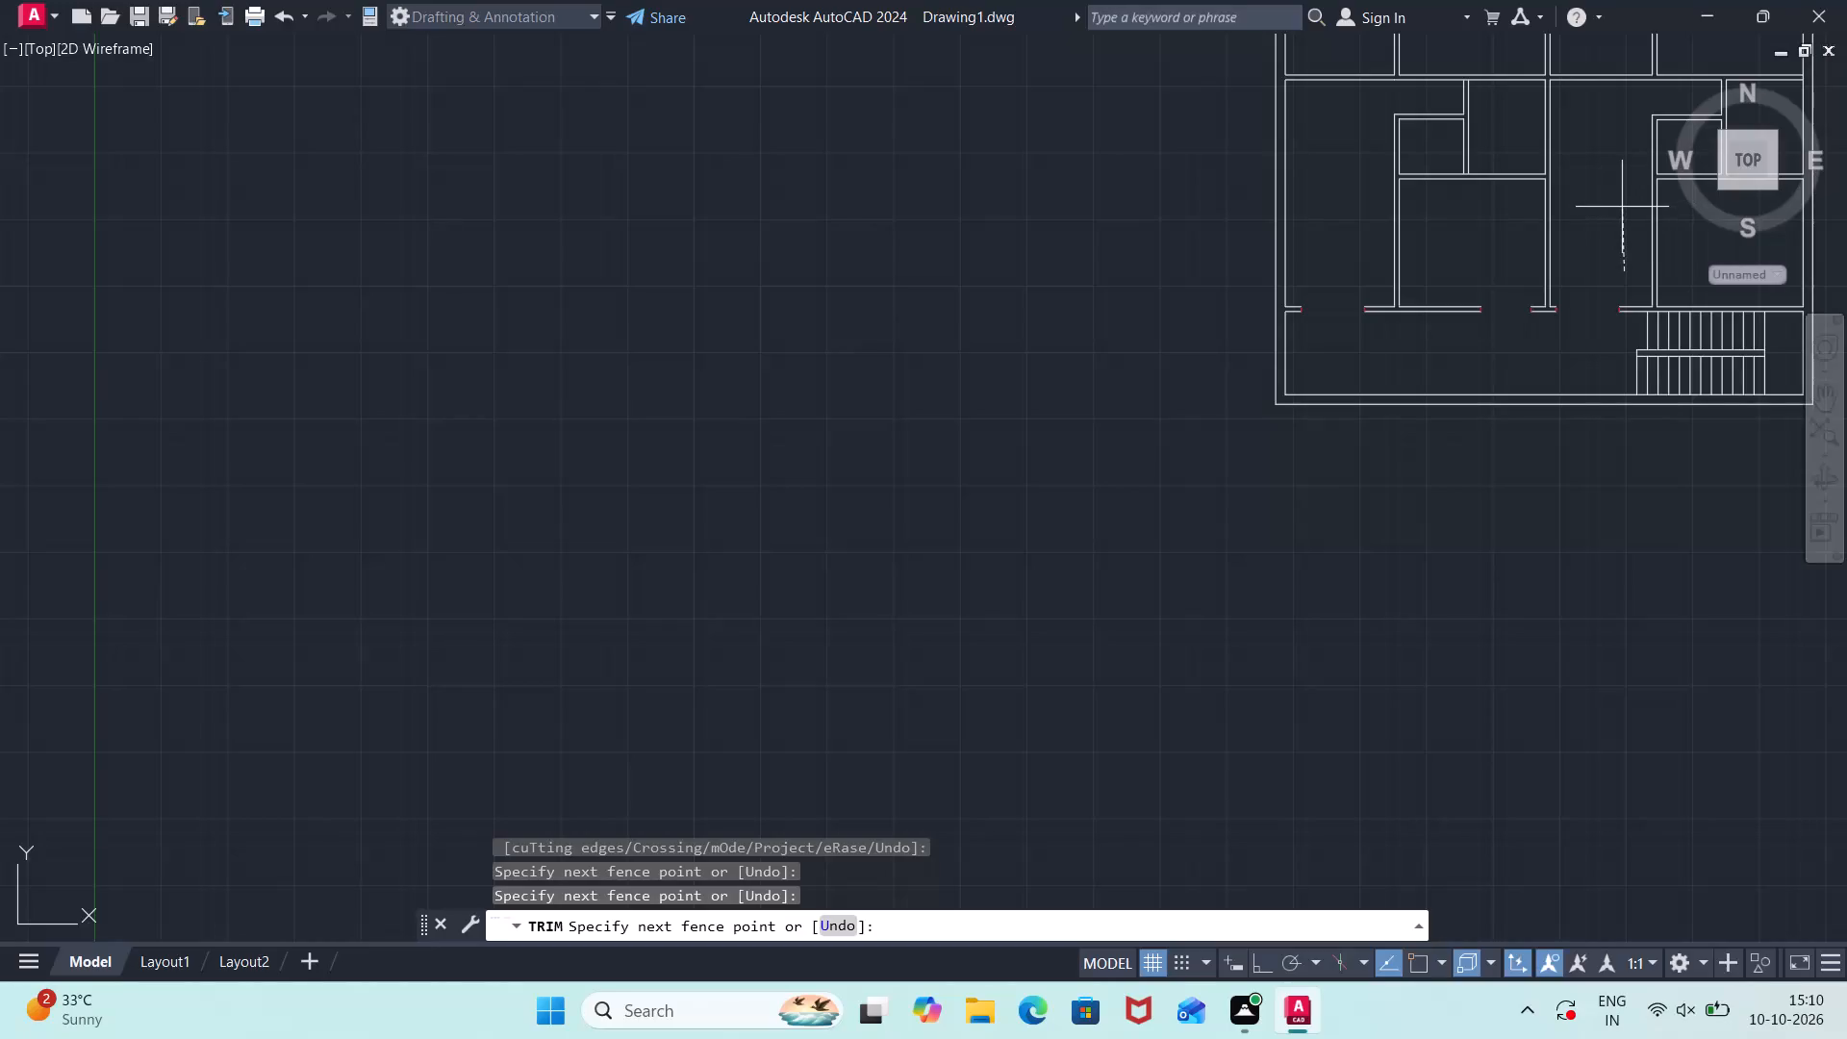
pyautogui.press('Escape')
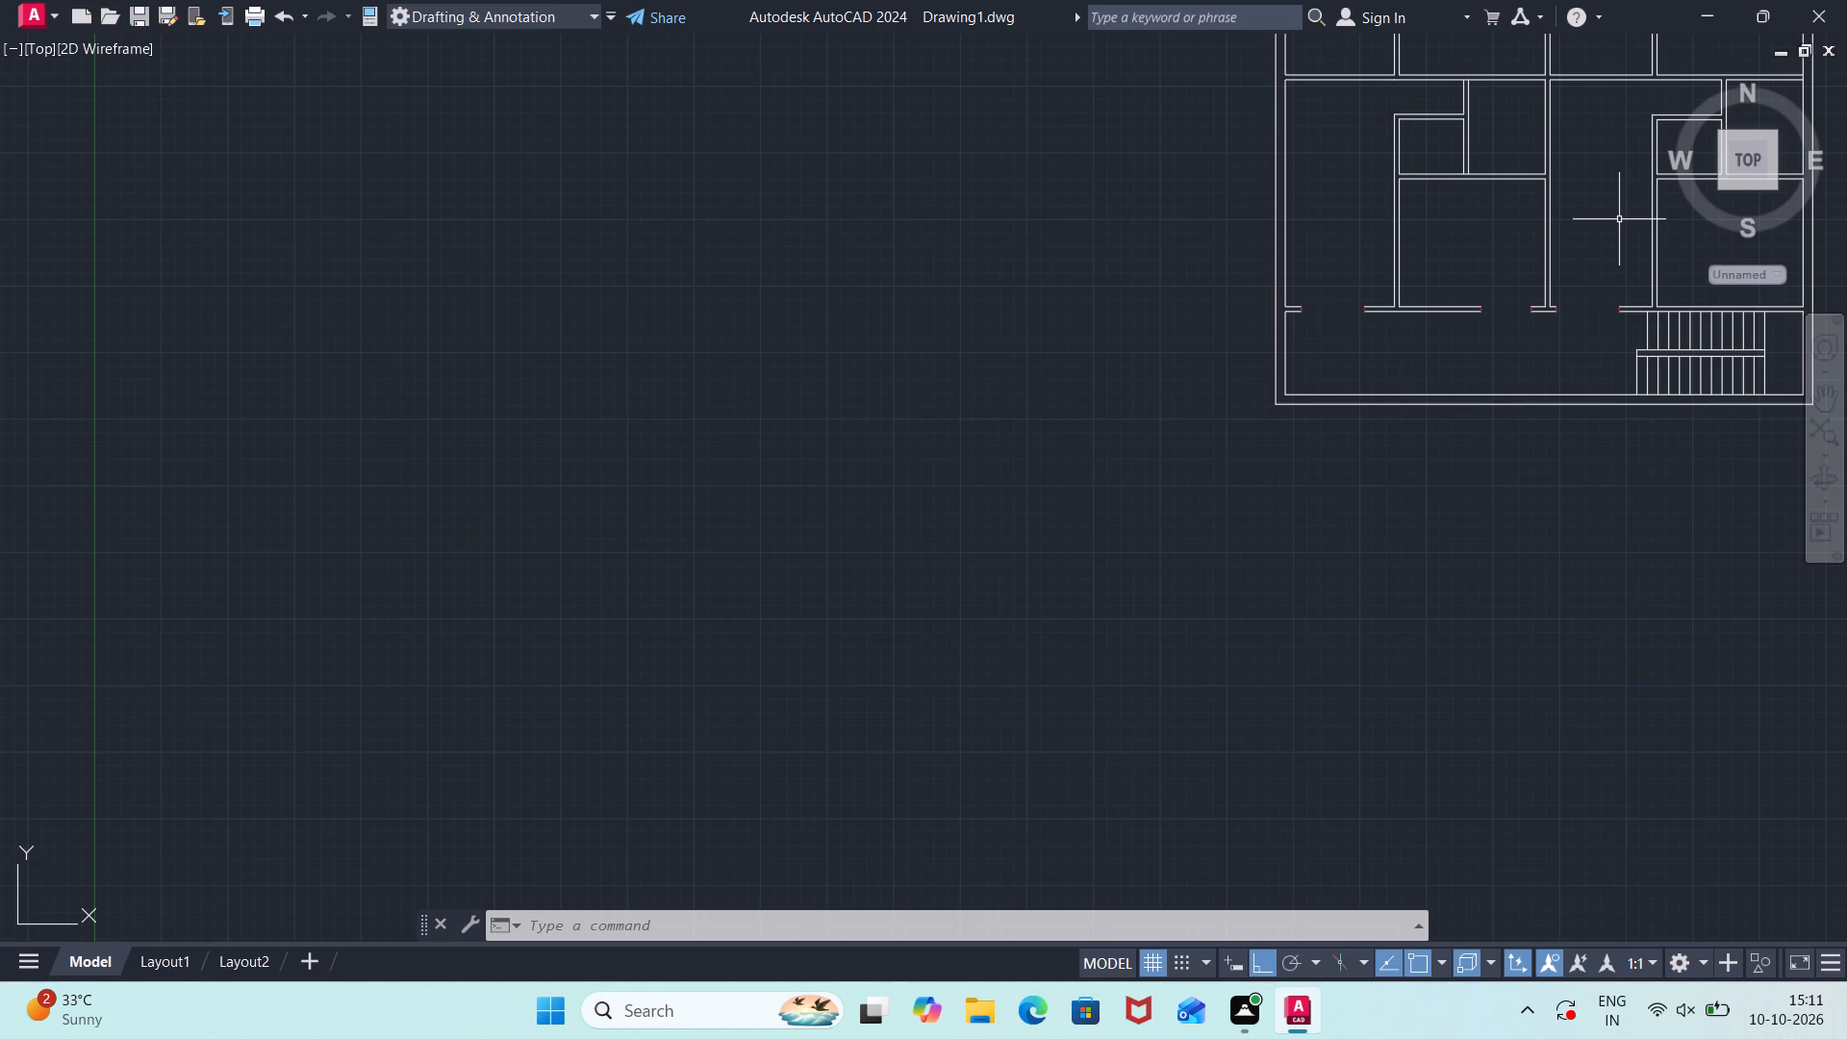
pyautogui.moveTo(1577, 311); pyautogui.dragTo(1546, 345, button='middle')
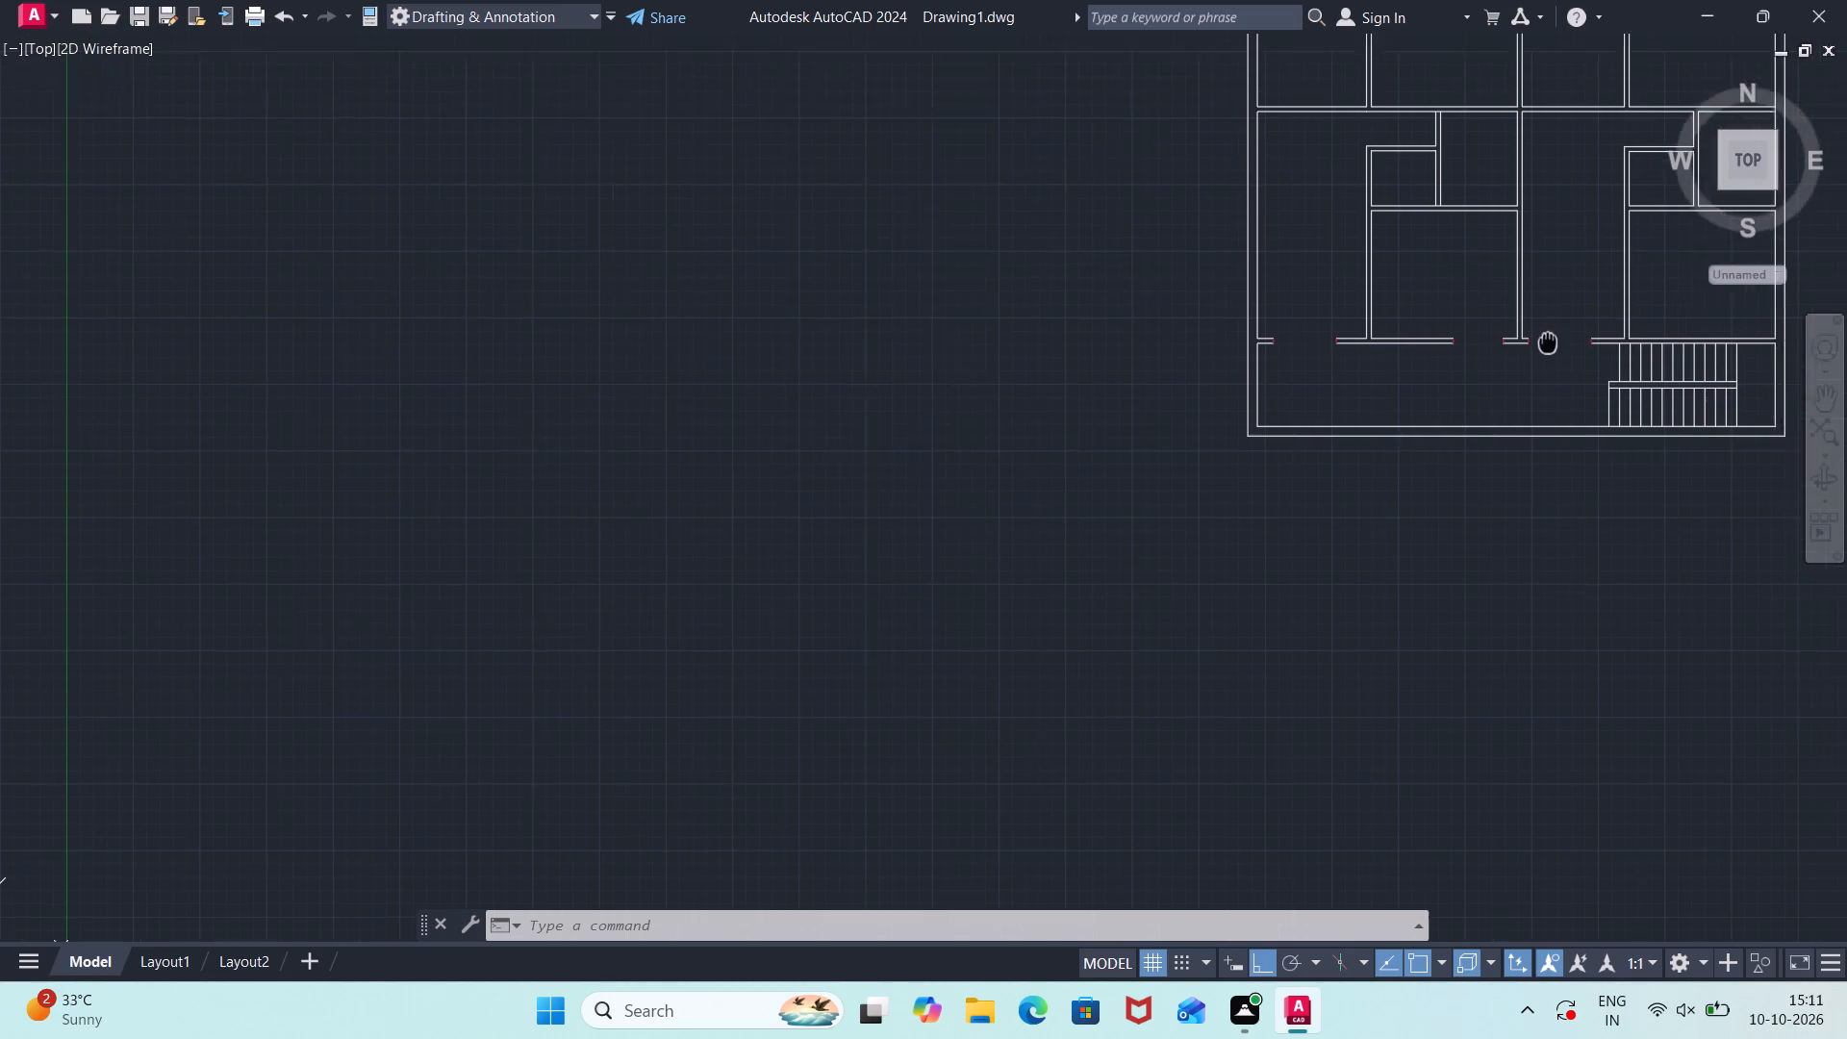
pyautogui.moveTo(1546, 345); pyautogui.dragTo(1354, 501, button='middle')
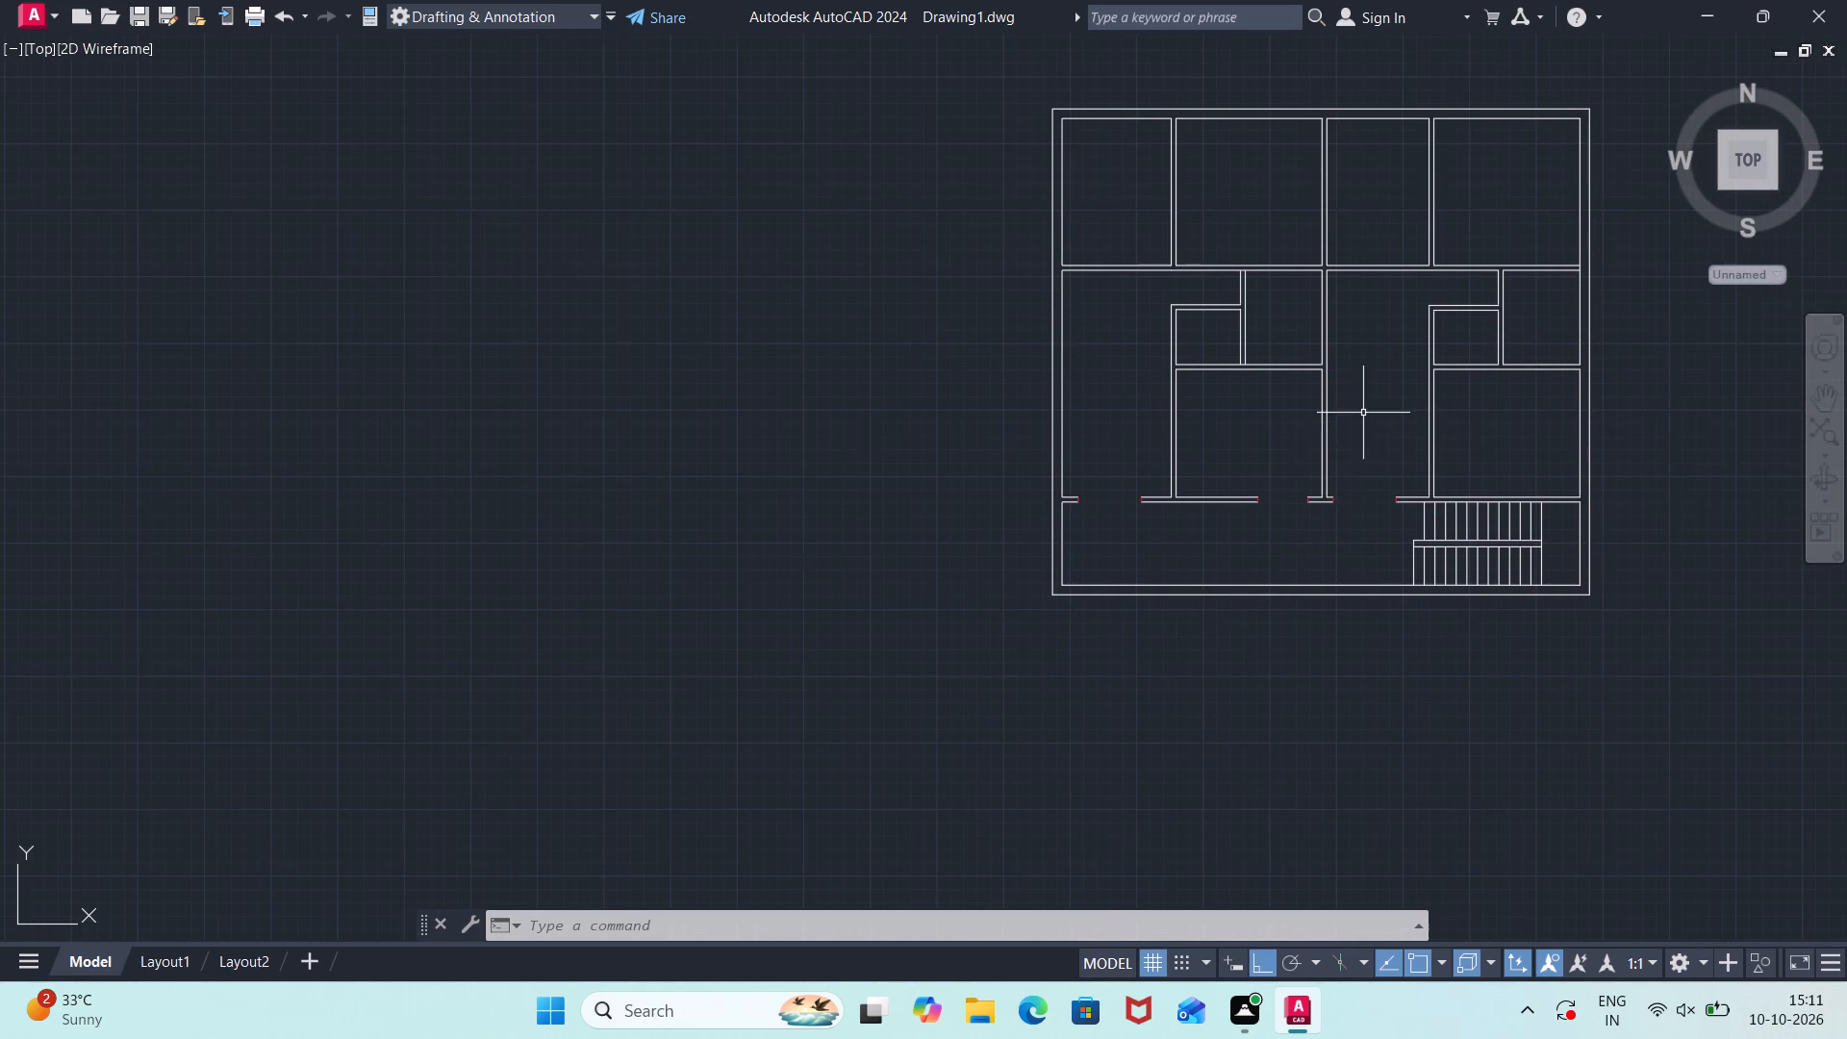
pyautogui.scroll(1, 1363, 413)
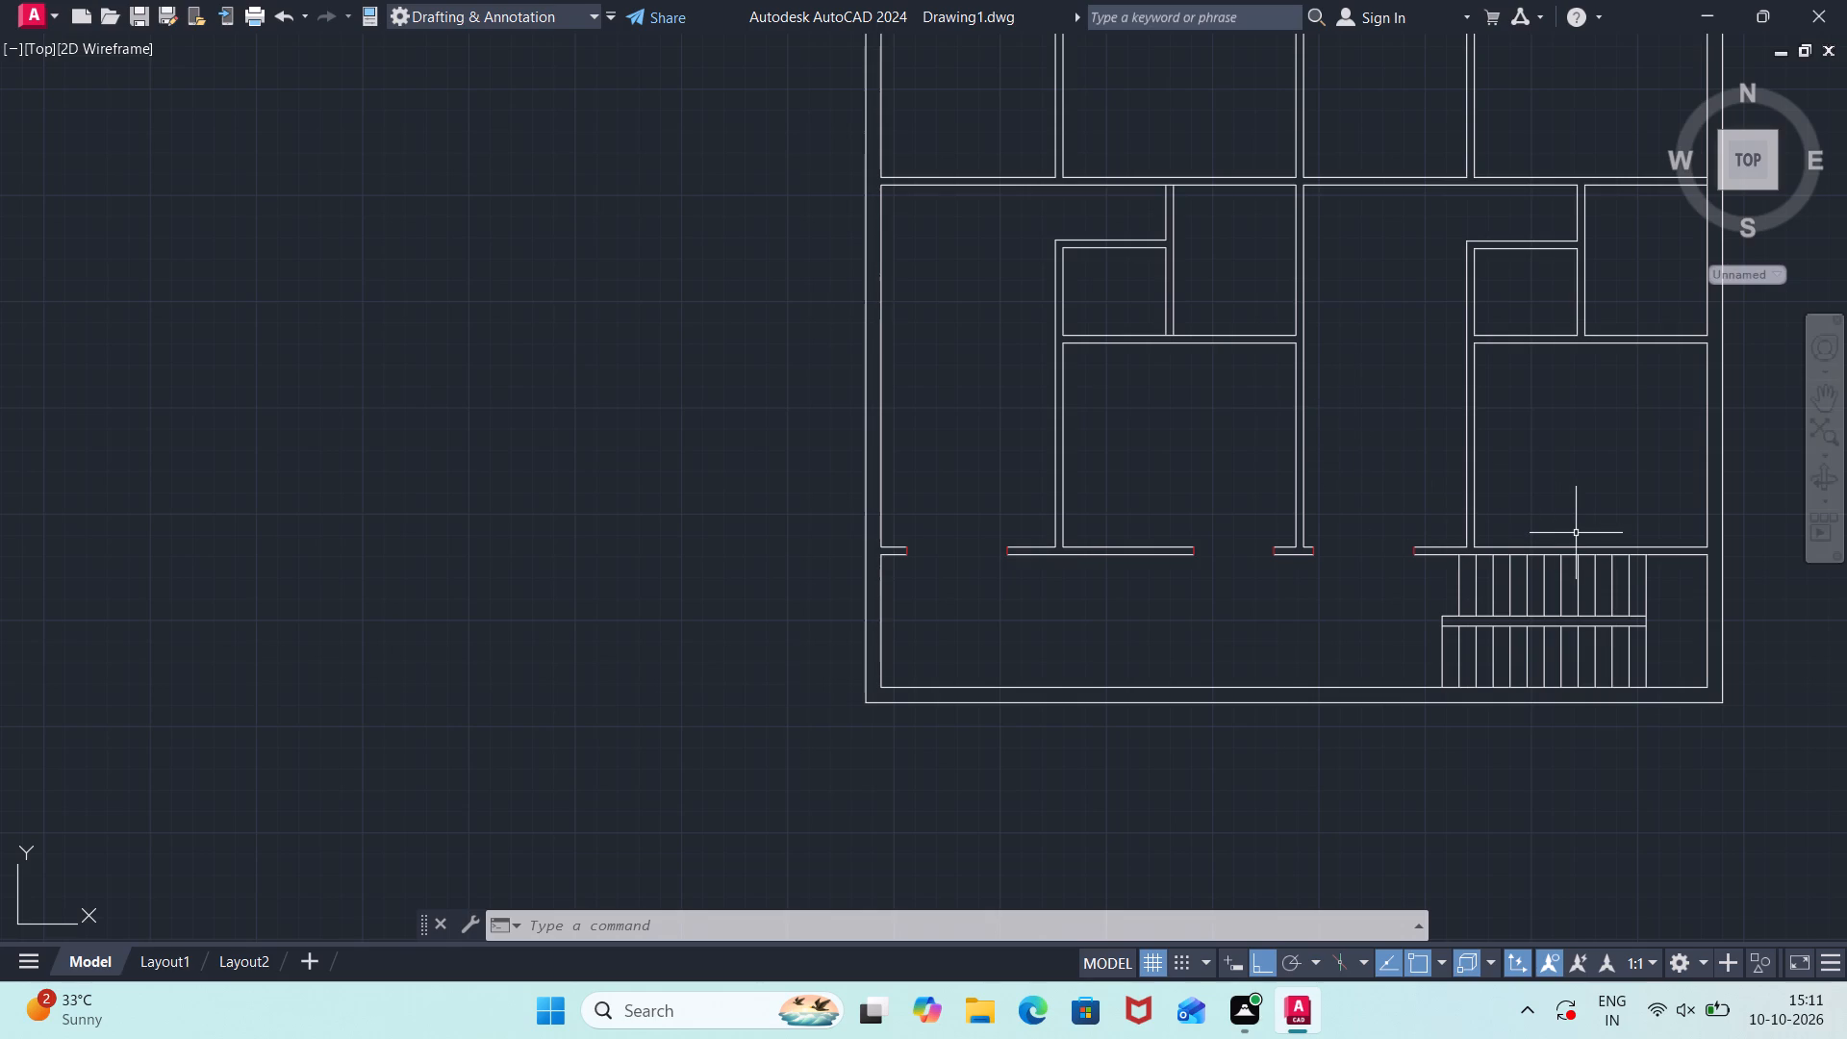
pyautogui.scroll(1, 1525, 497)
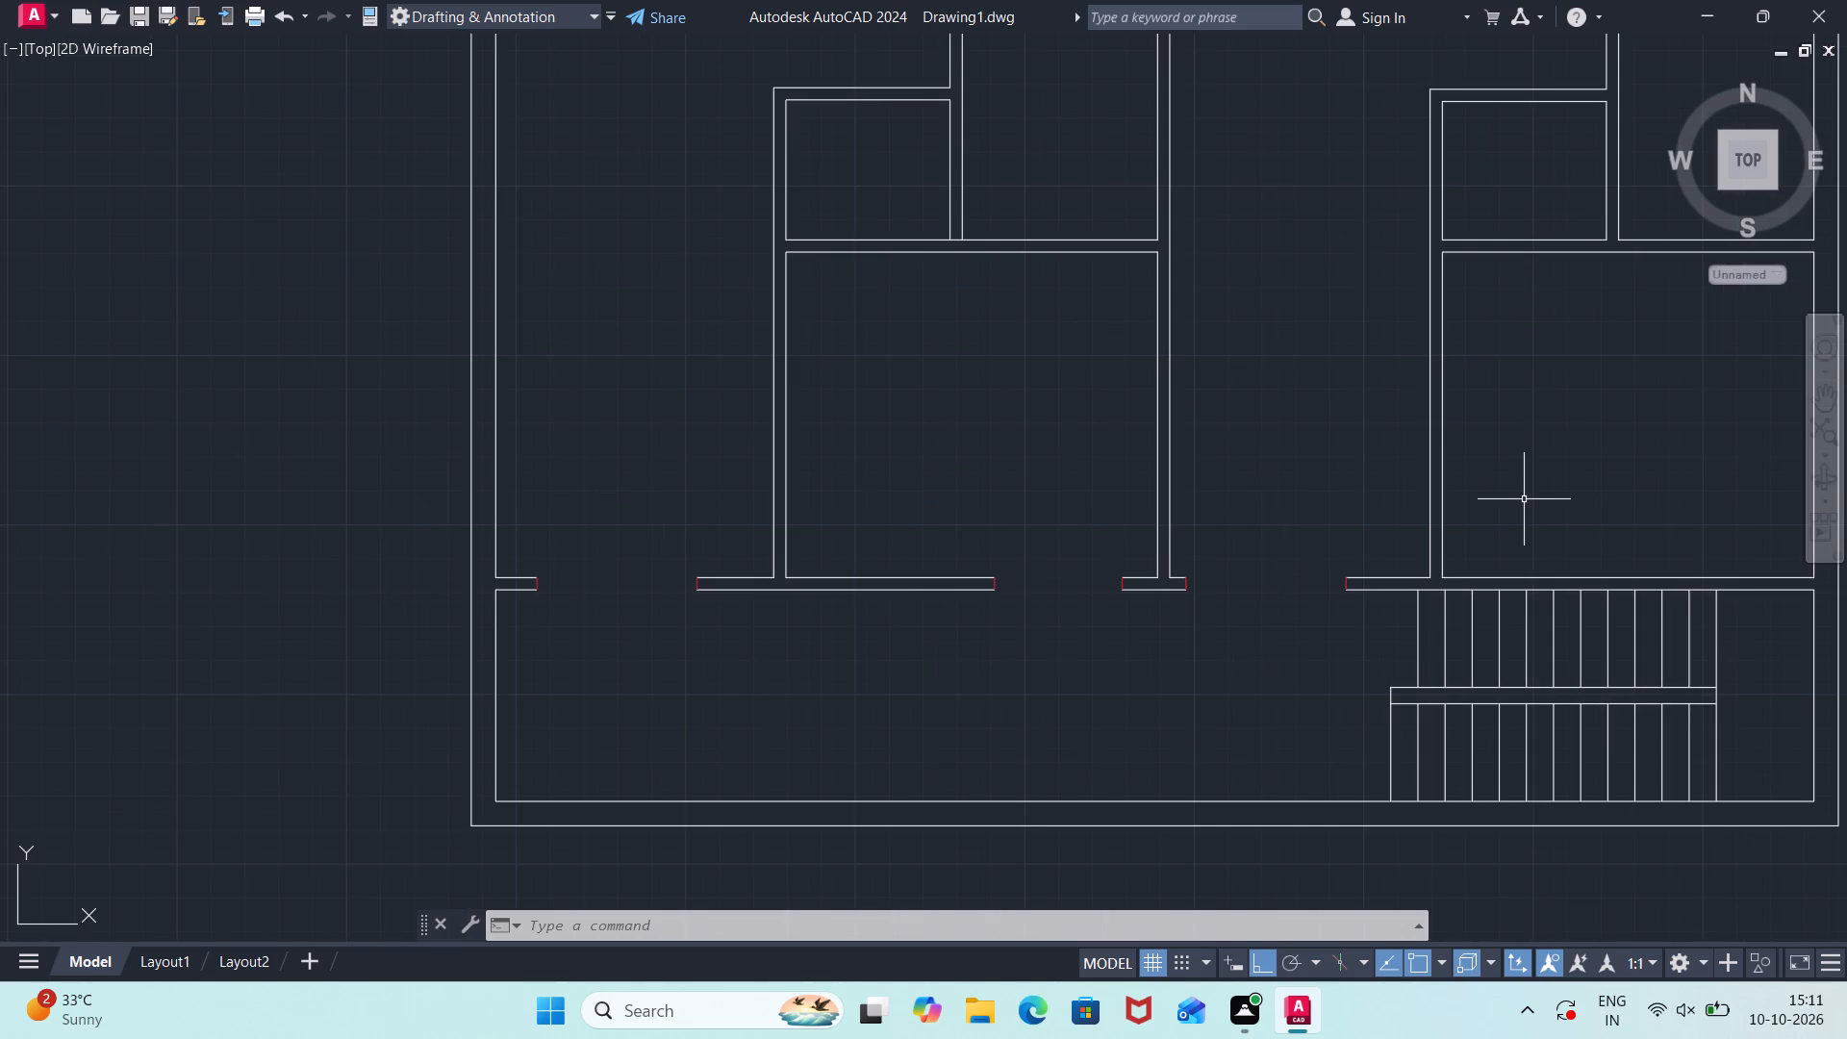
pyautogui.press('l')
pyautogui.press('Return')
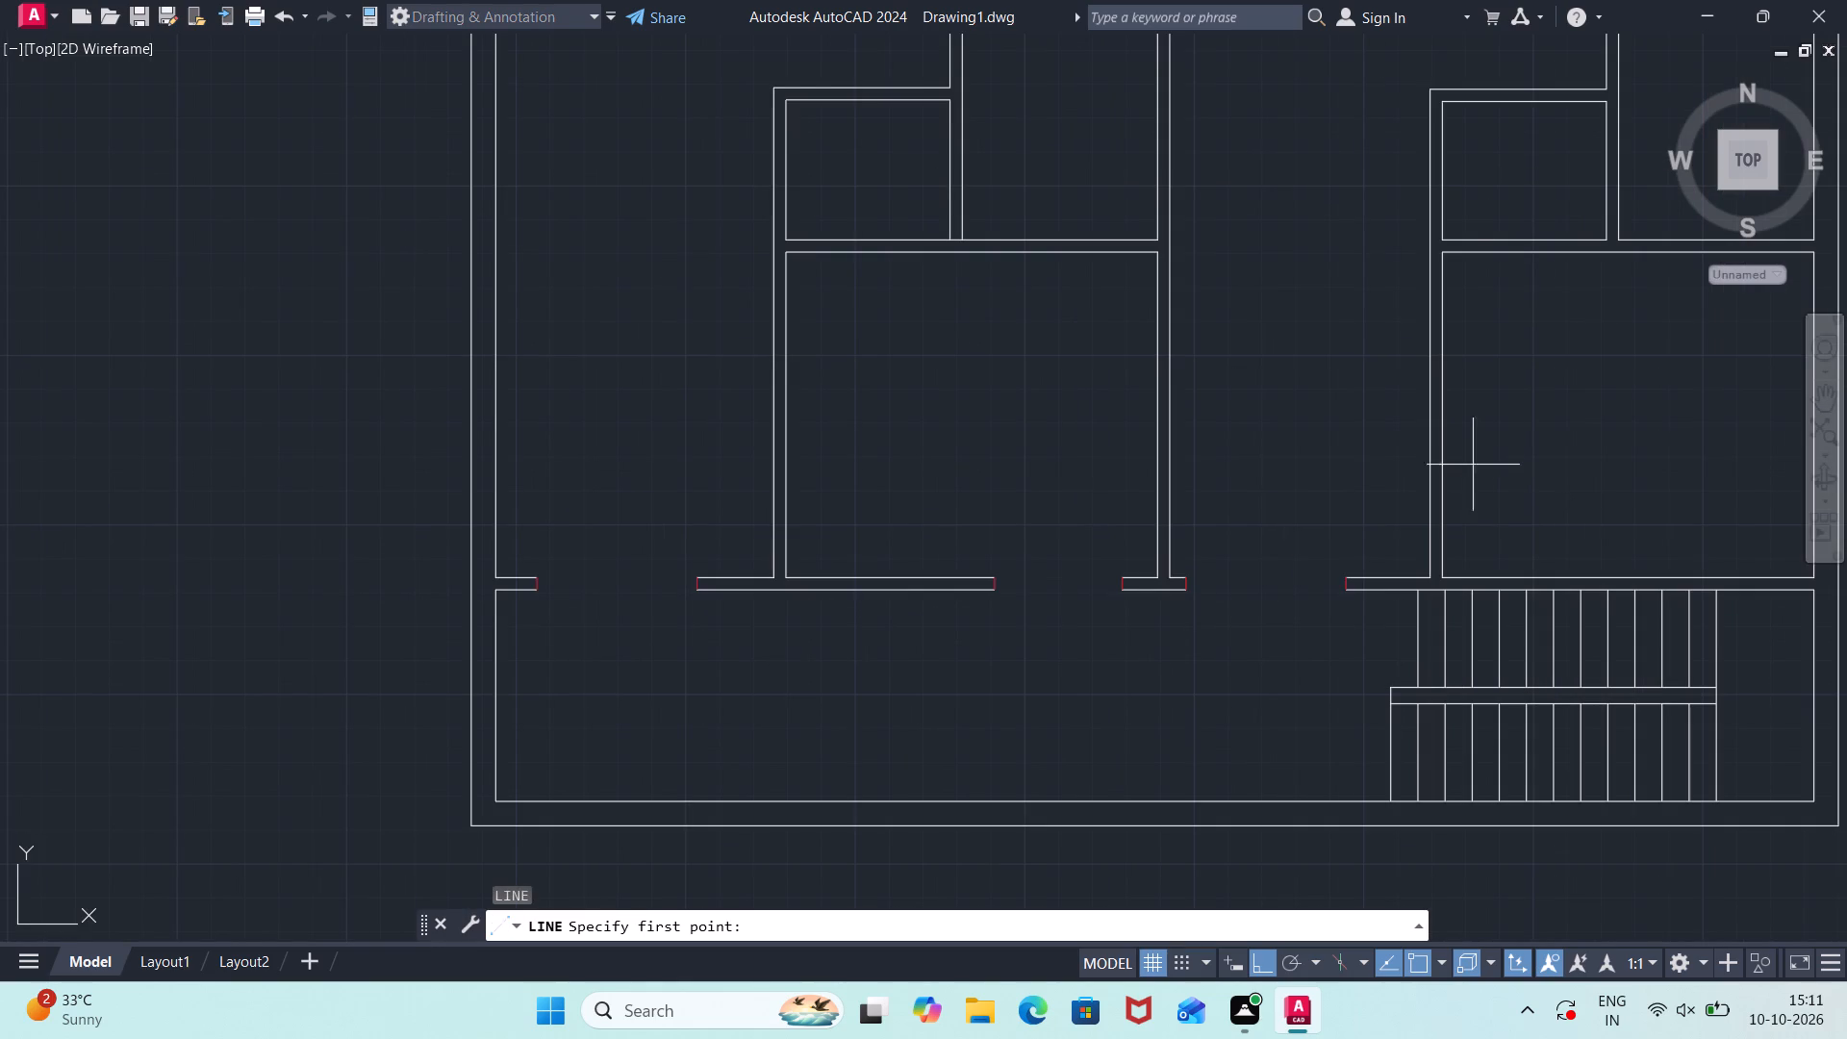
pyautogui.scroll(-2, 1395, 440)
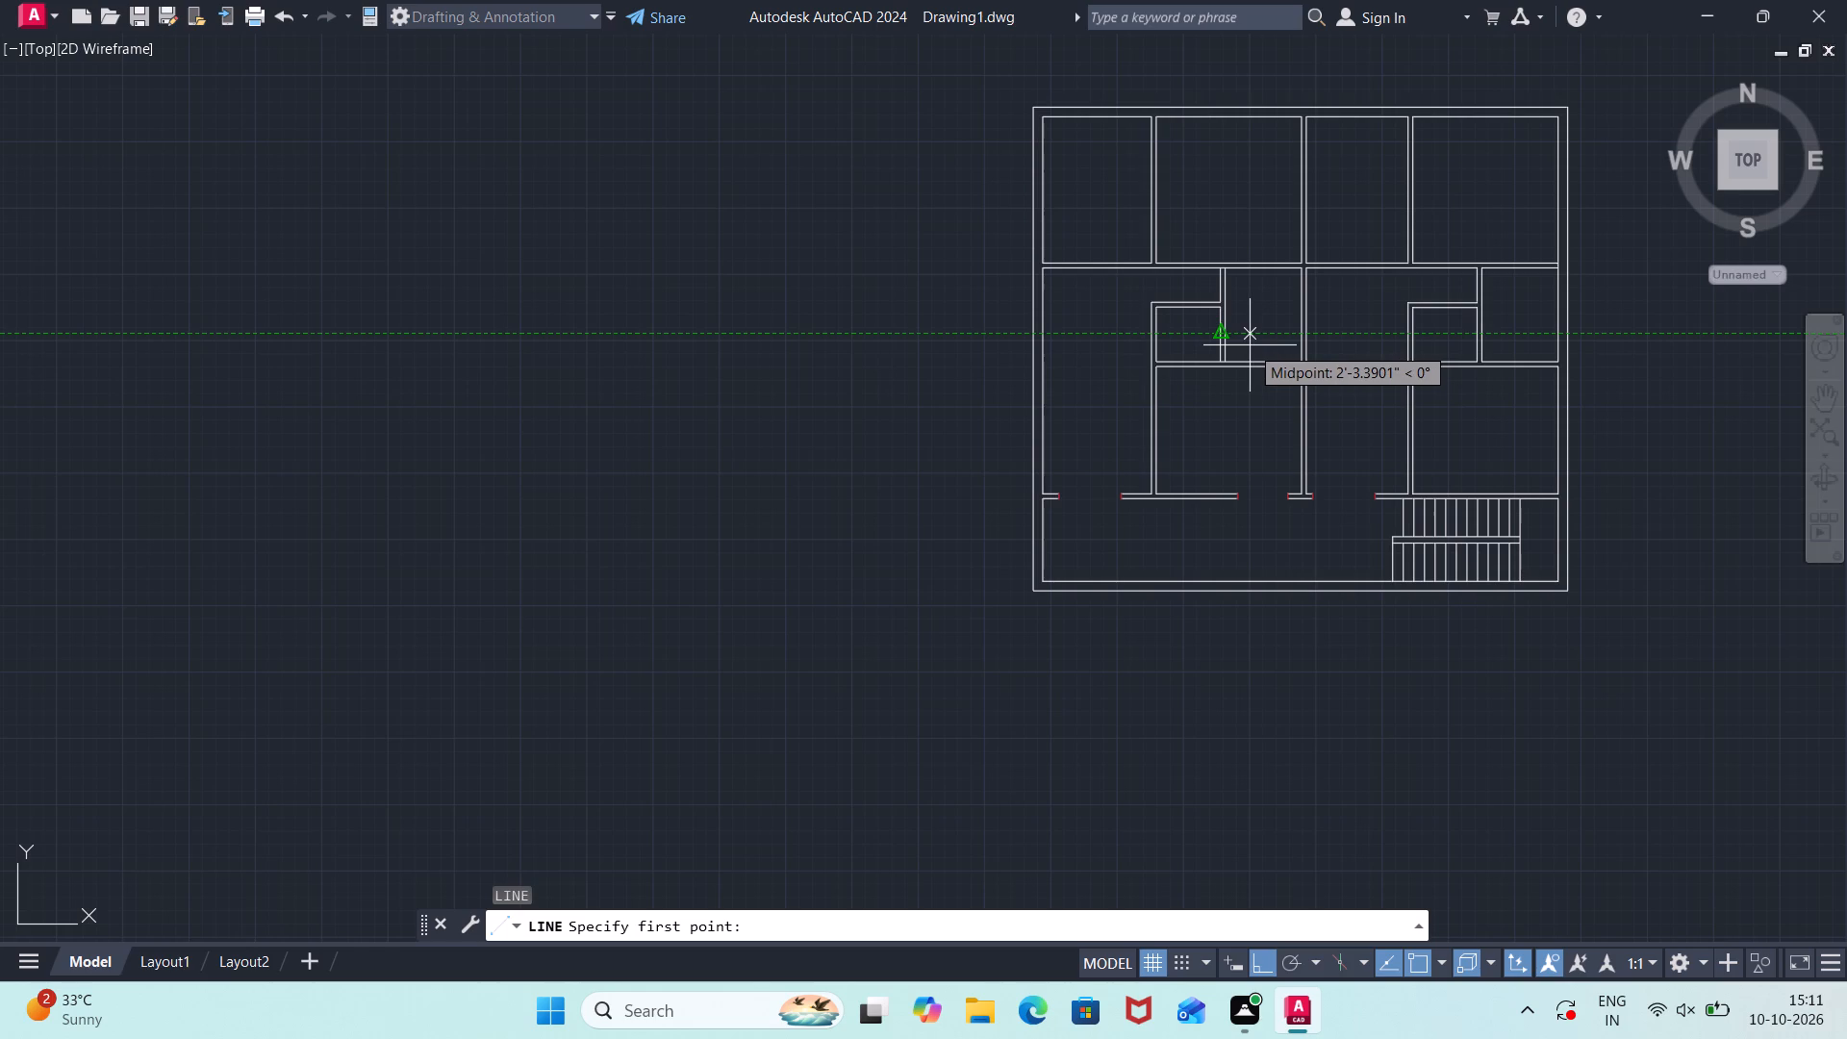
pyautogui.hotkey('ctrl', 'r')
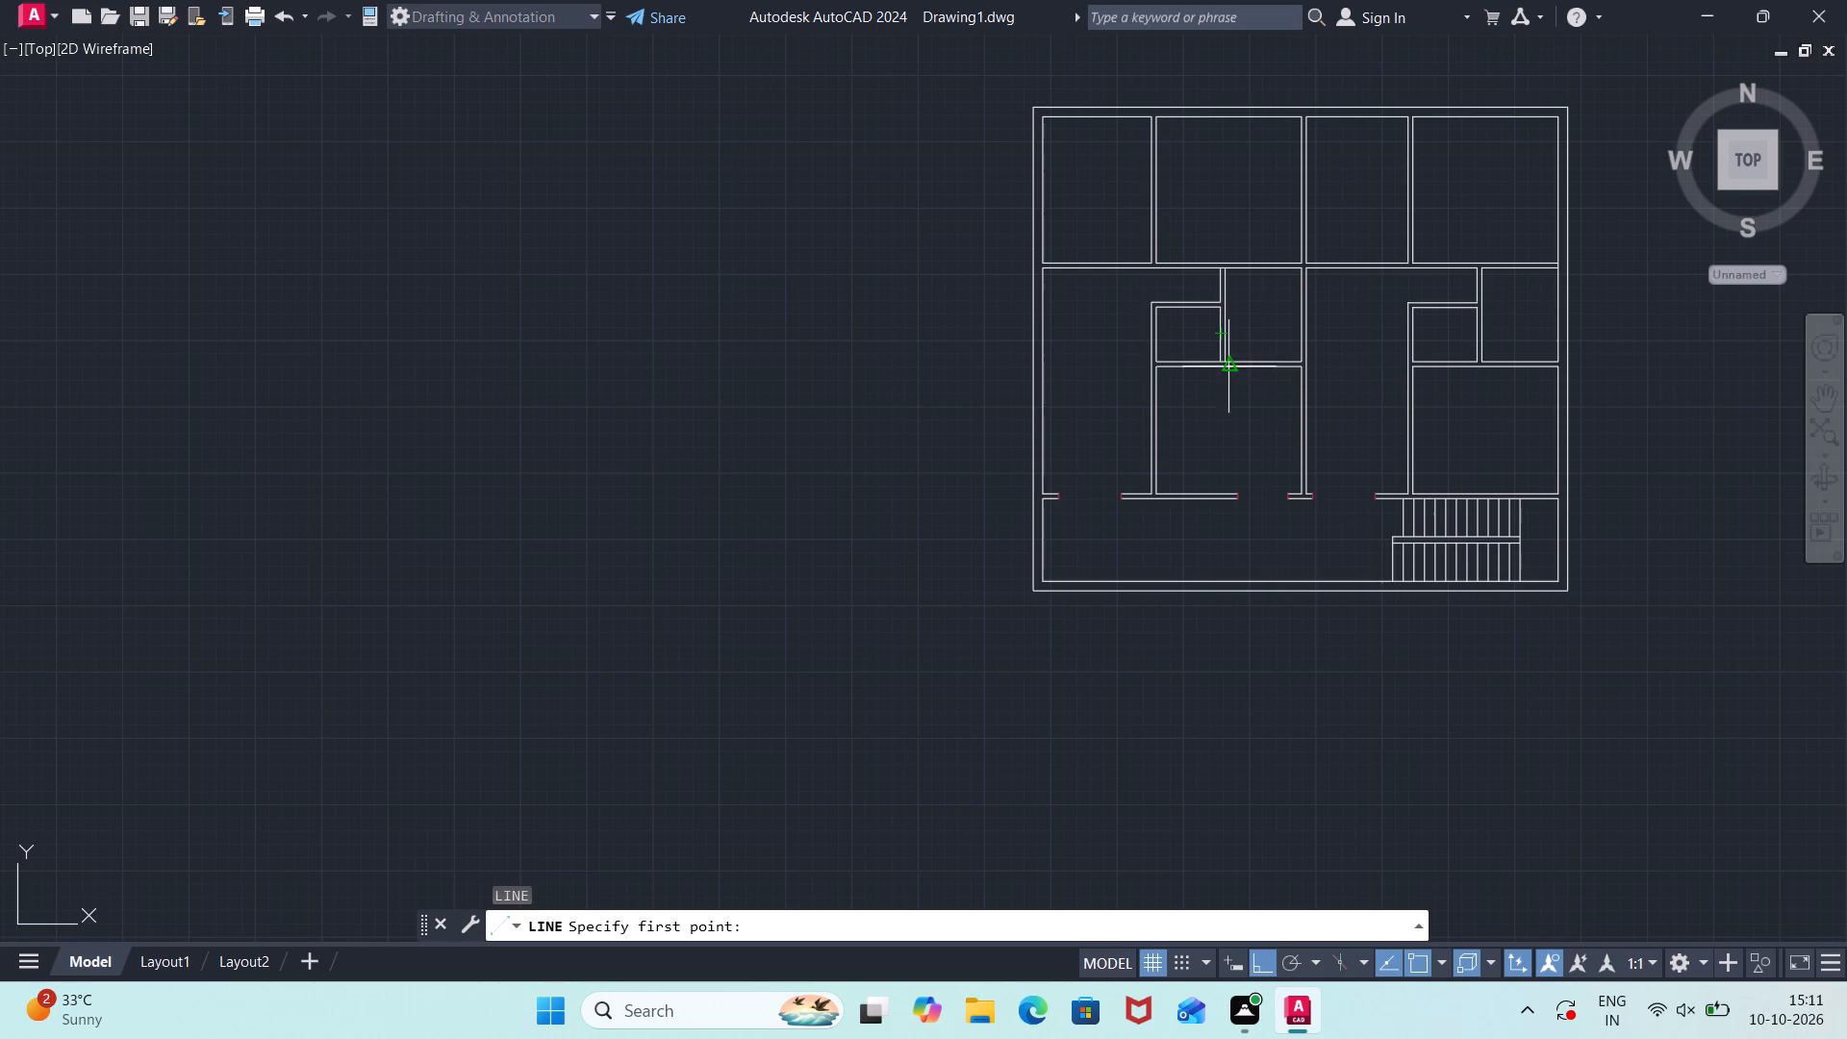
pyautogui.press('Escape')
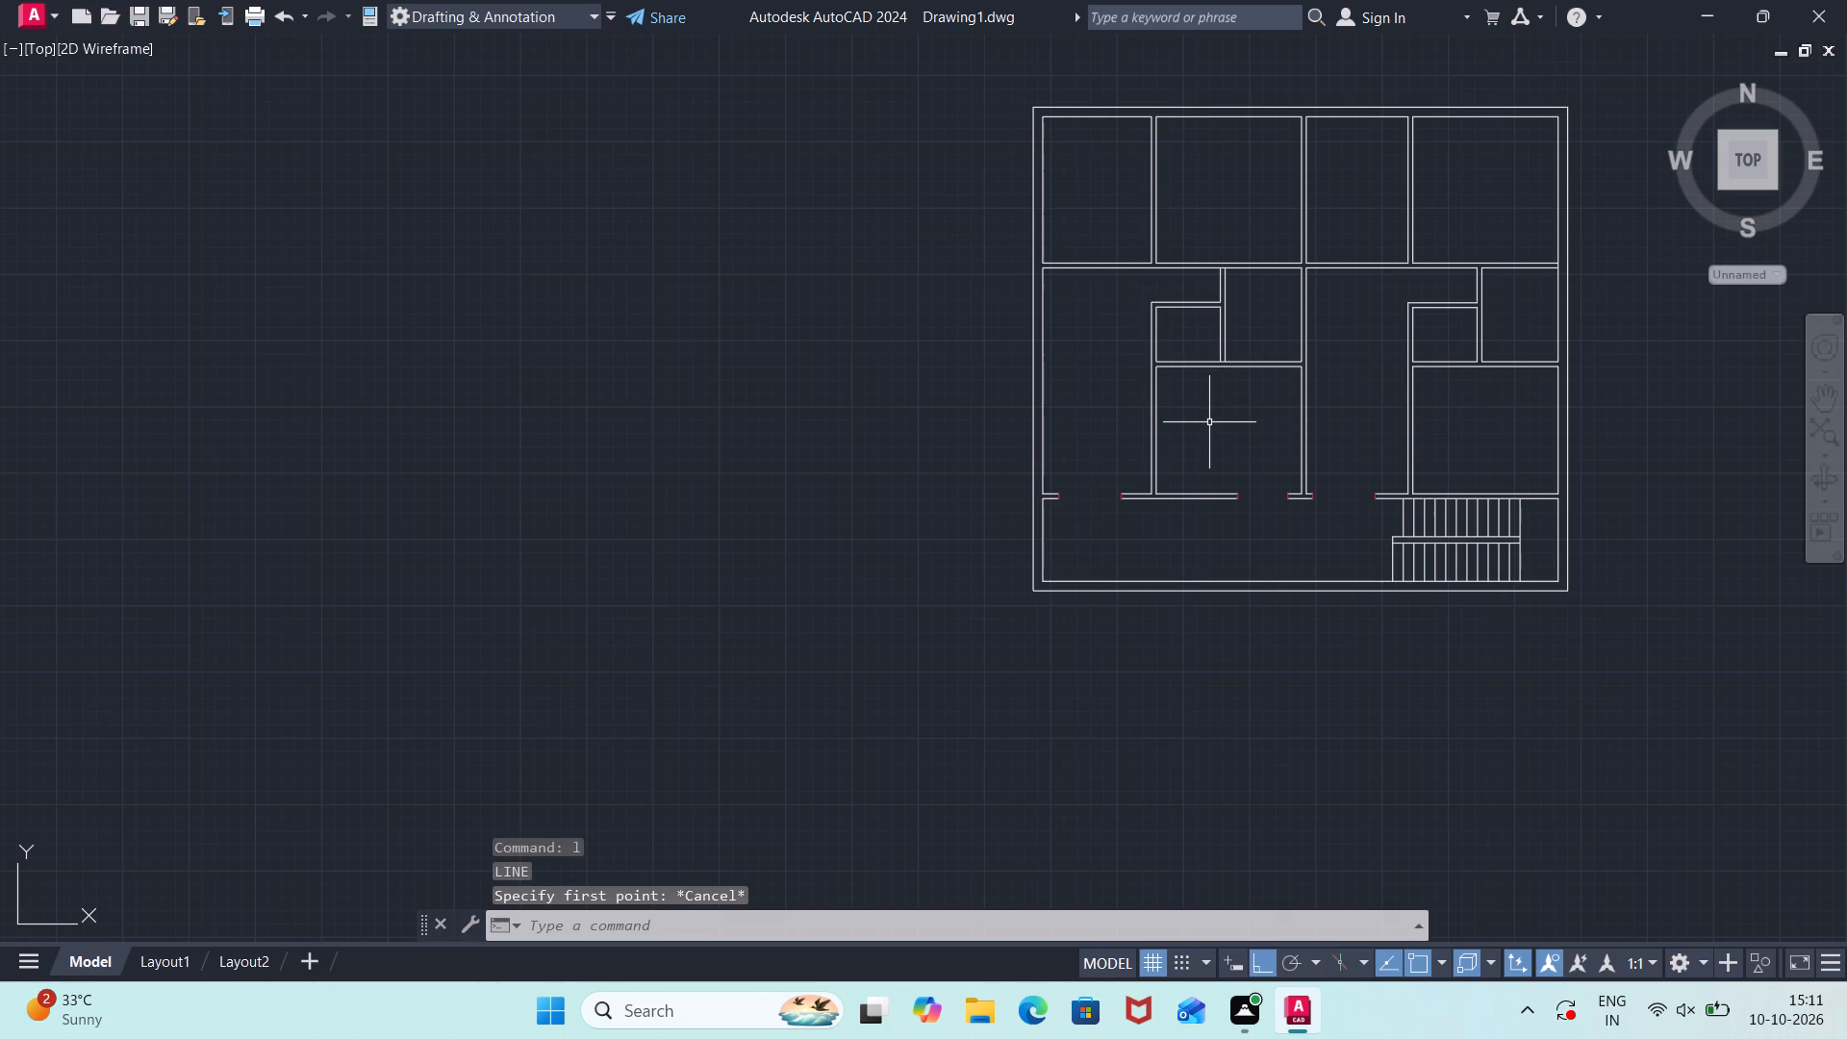
# Restore the hidden ribbon using the +RIBBON command.
pyautogui.press('r')
pyautogui.press('i')
pyautogui.write('bb')
pyautogui.press('o')
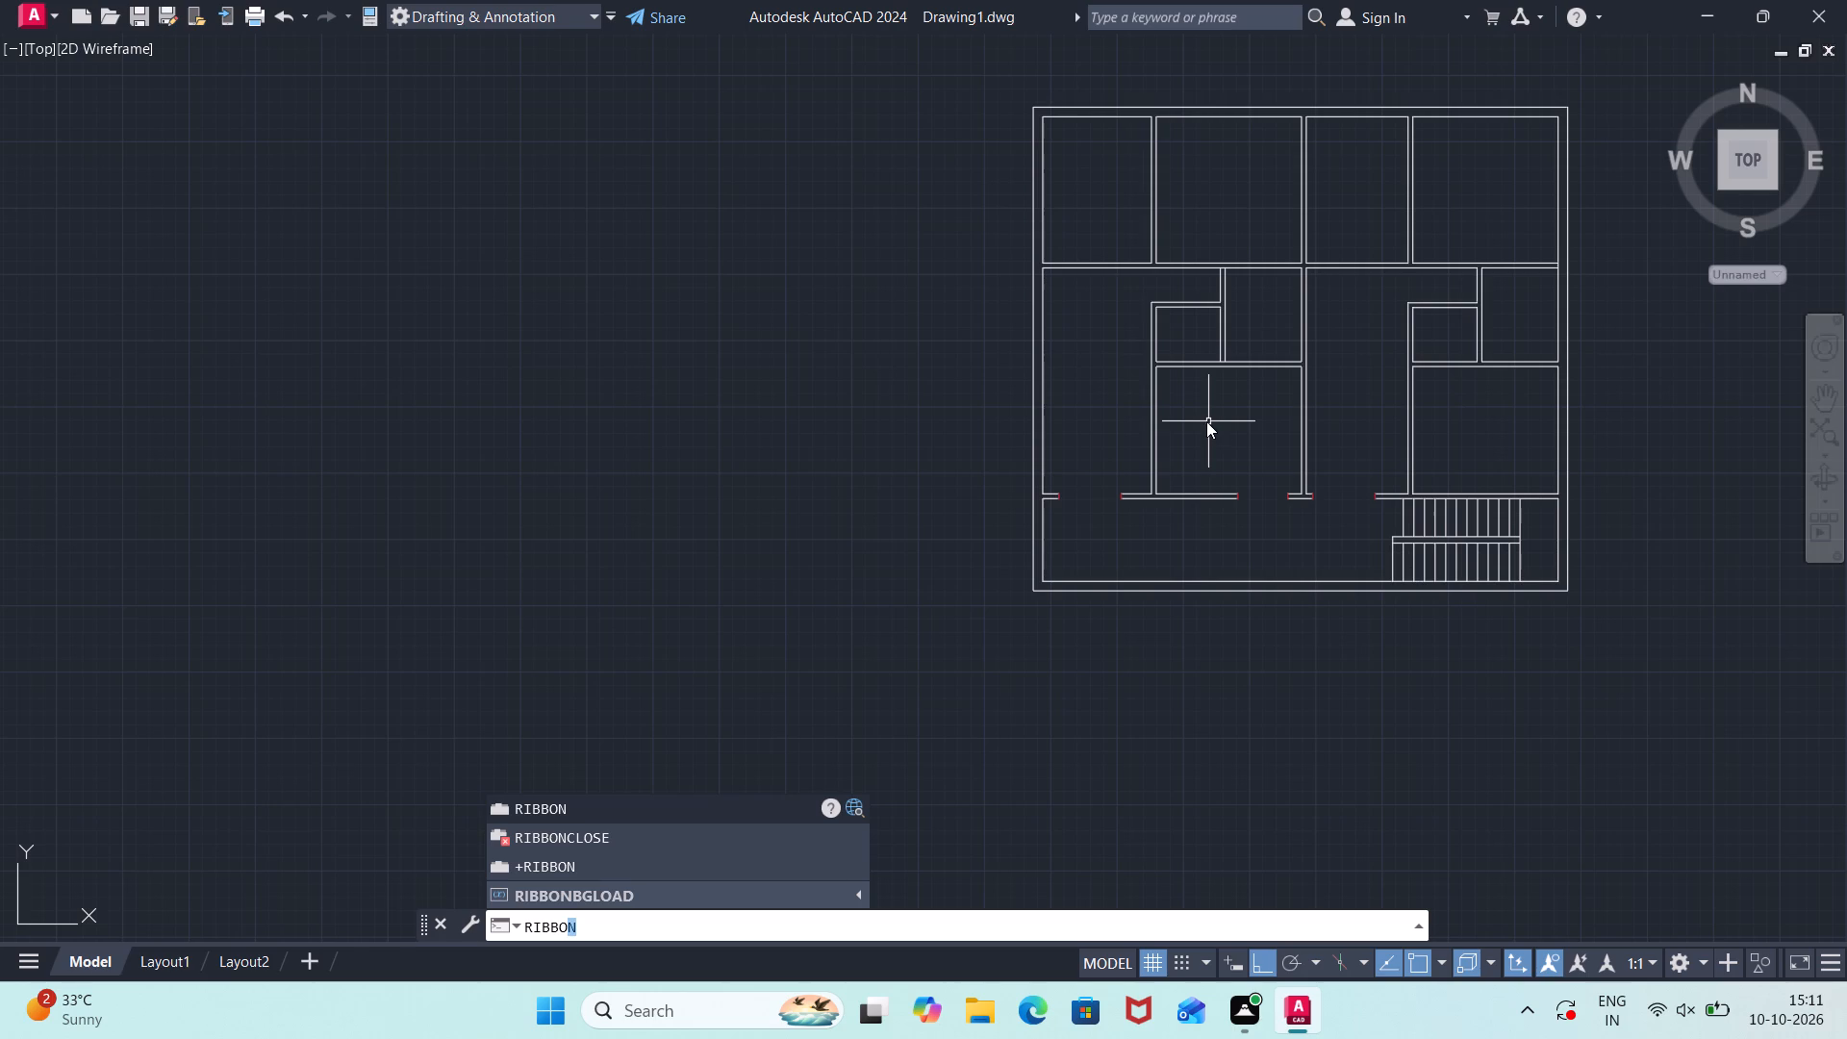
pyautogui.click(788, 868)
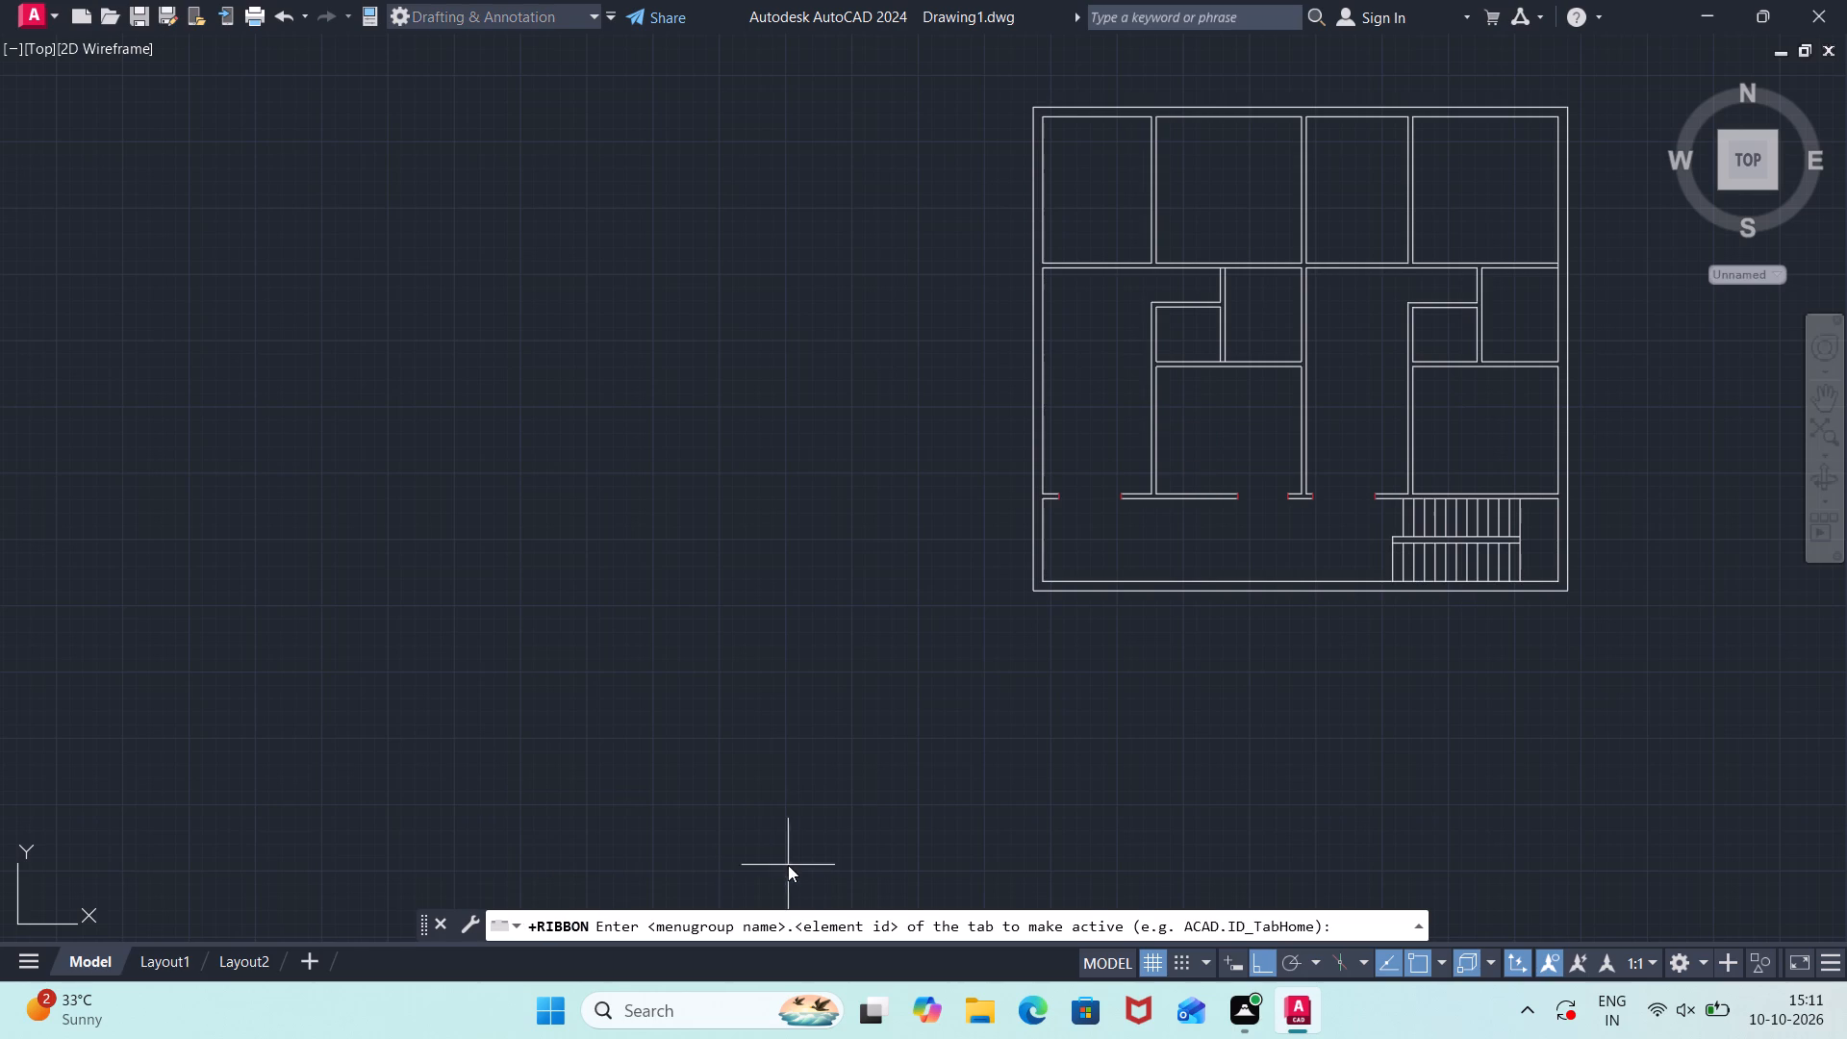
pyautogui.press('Return')
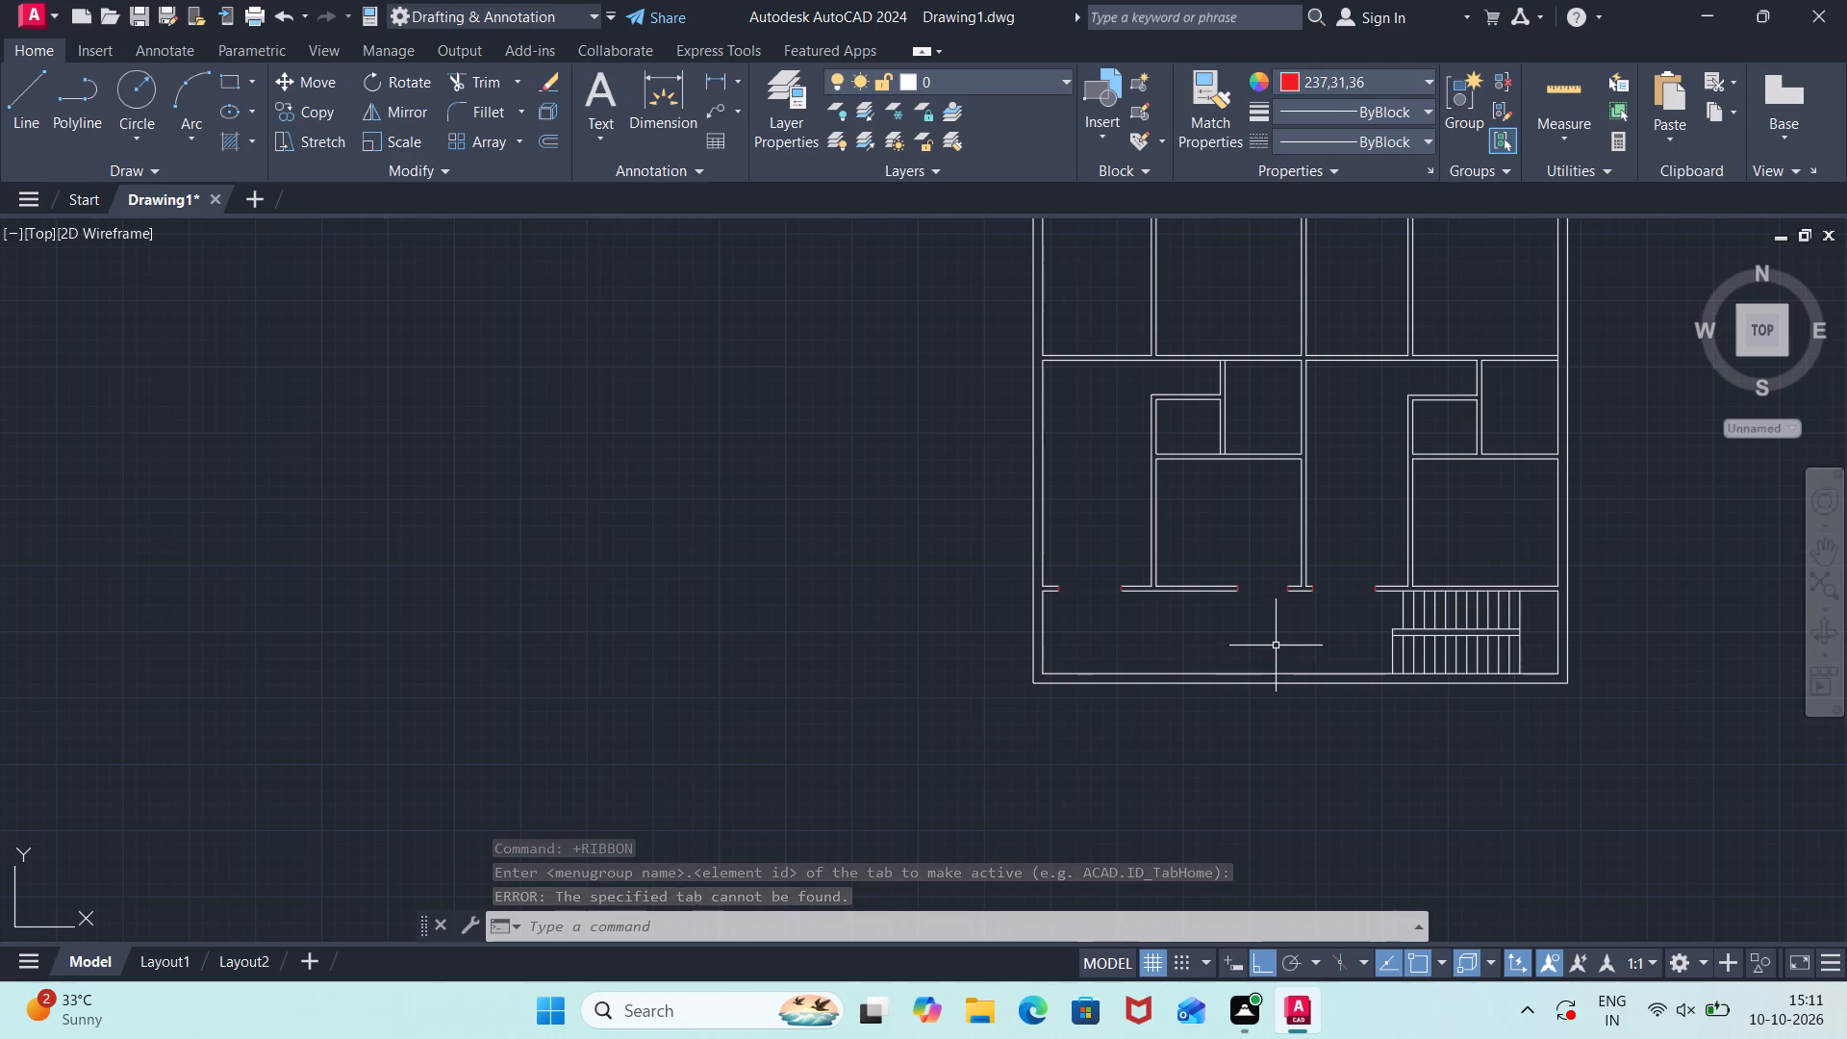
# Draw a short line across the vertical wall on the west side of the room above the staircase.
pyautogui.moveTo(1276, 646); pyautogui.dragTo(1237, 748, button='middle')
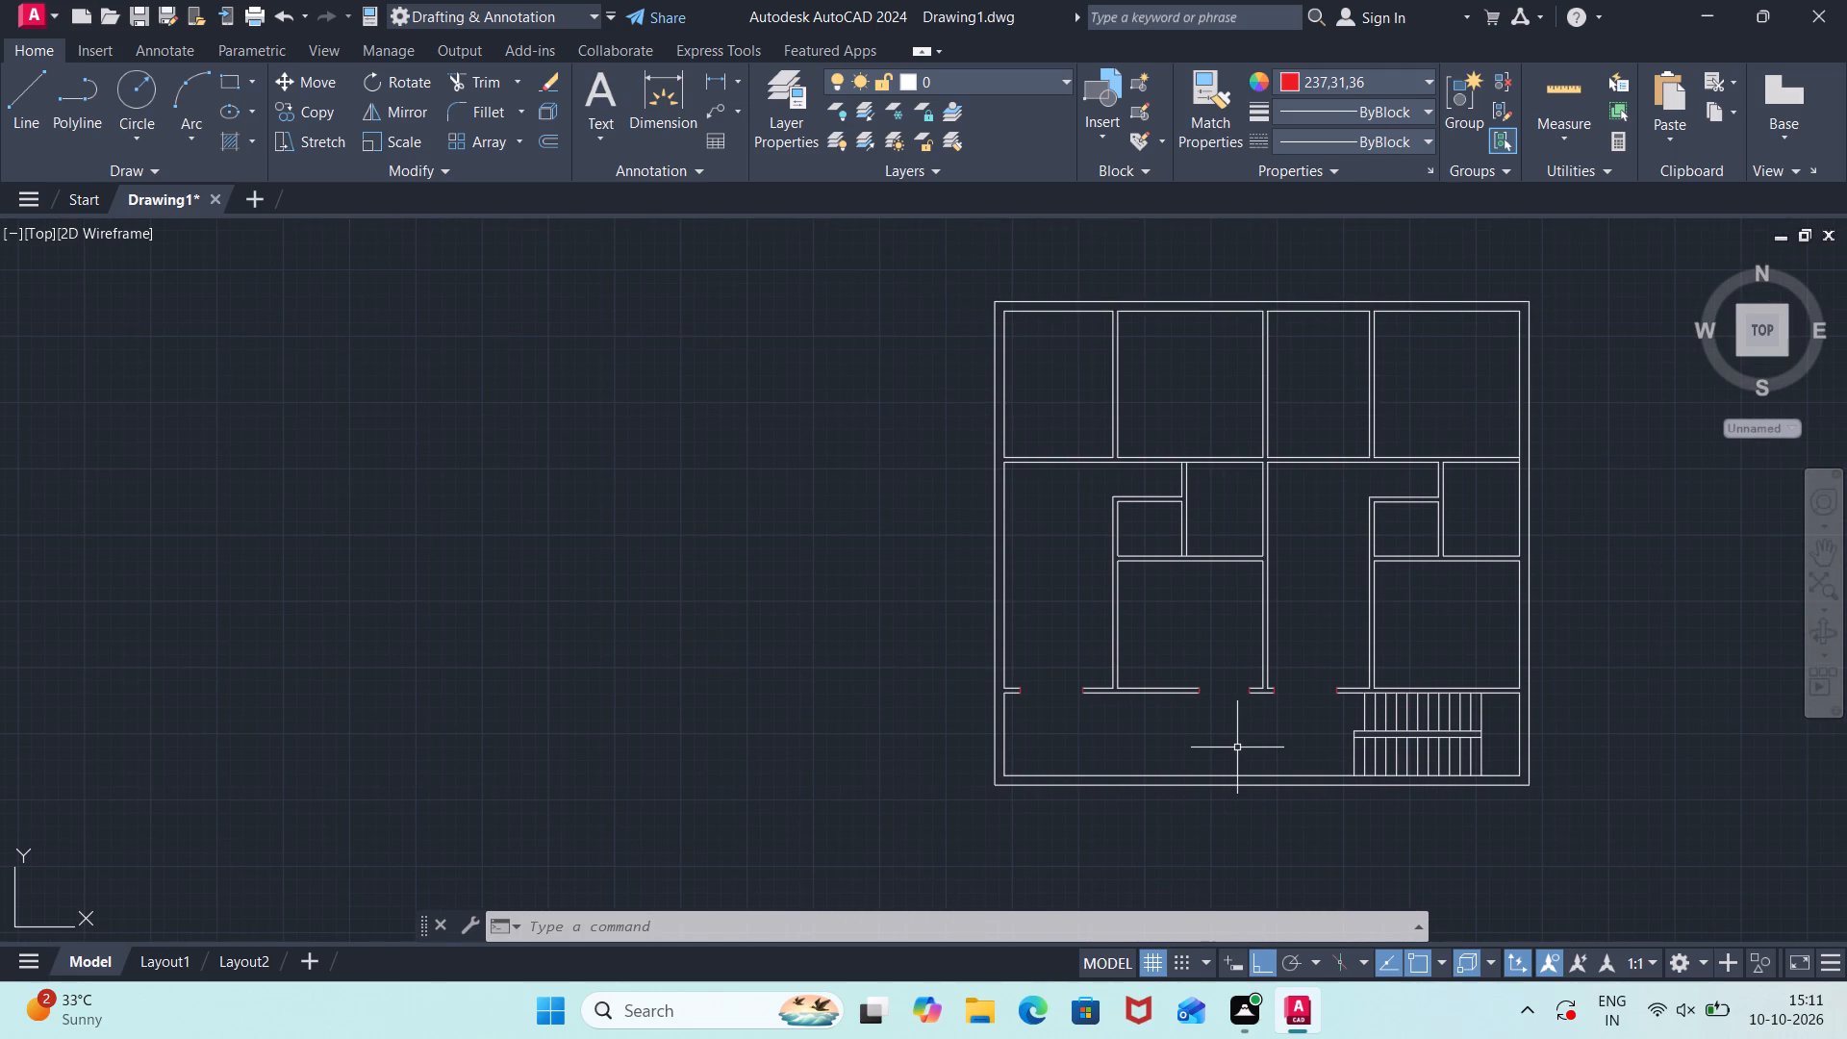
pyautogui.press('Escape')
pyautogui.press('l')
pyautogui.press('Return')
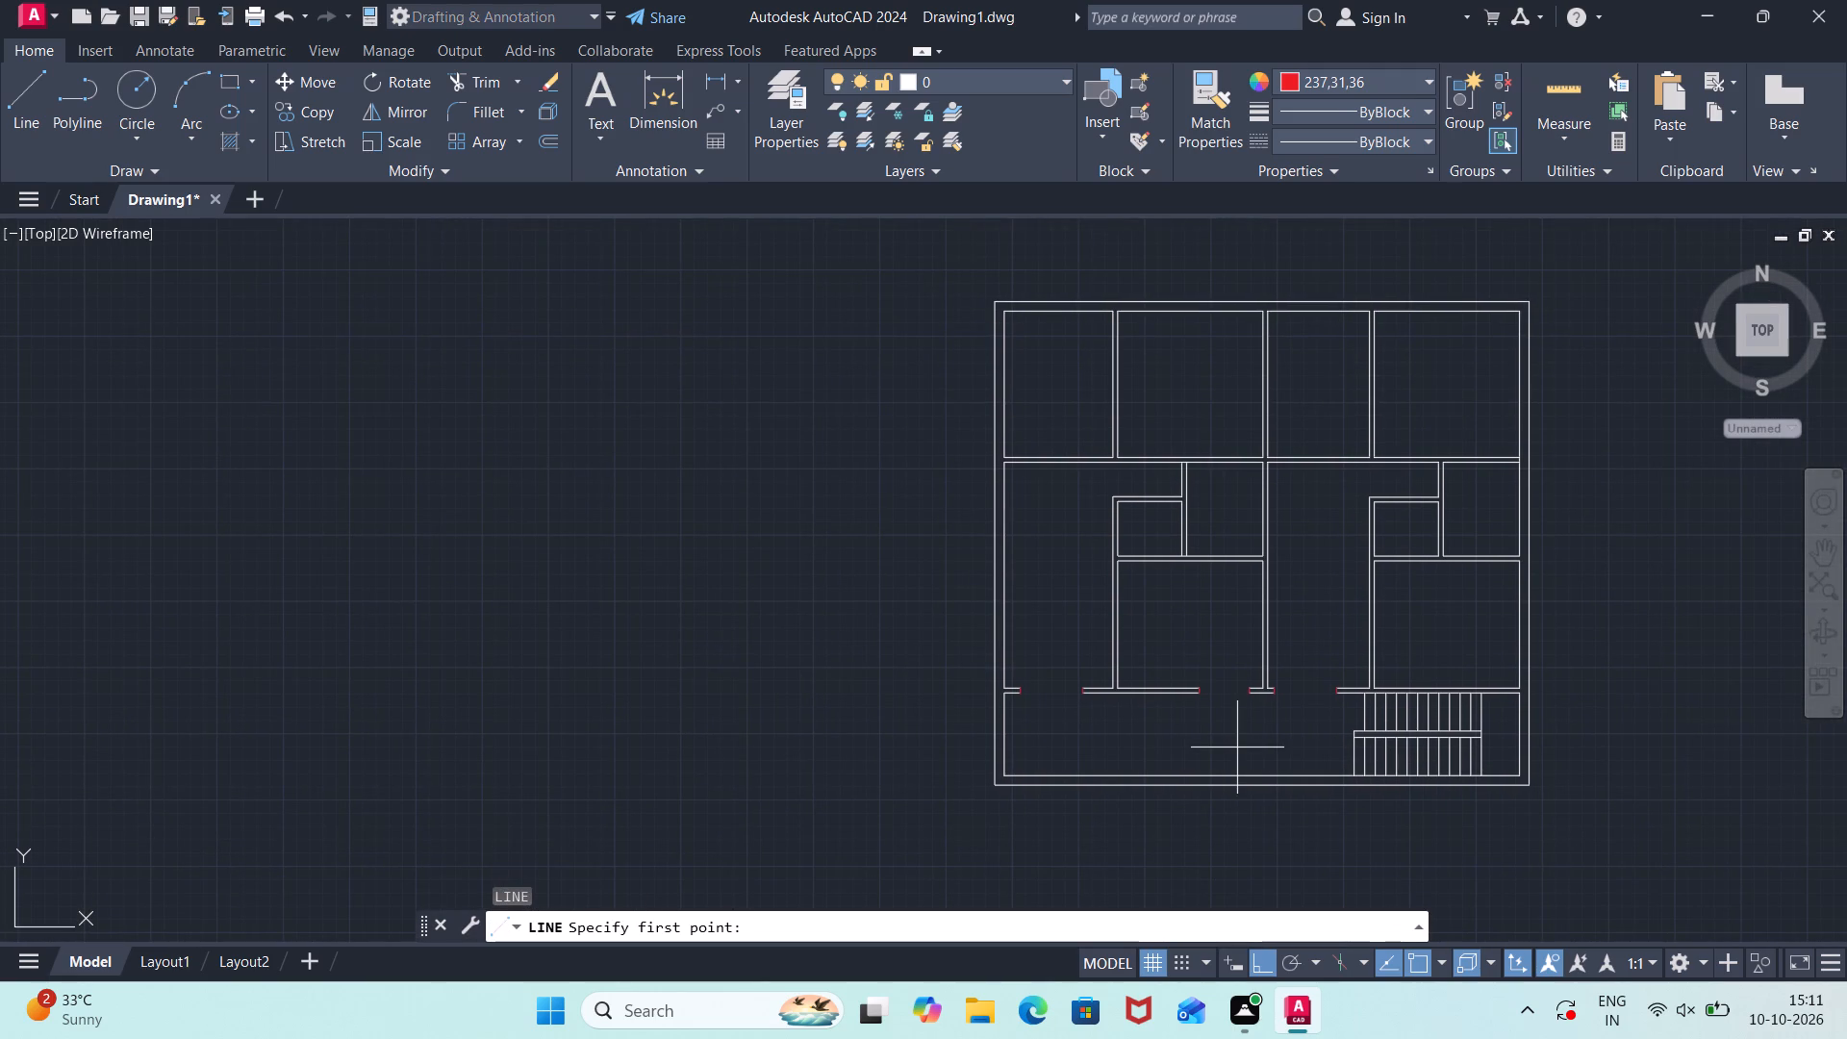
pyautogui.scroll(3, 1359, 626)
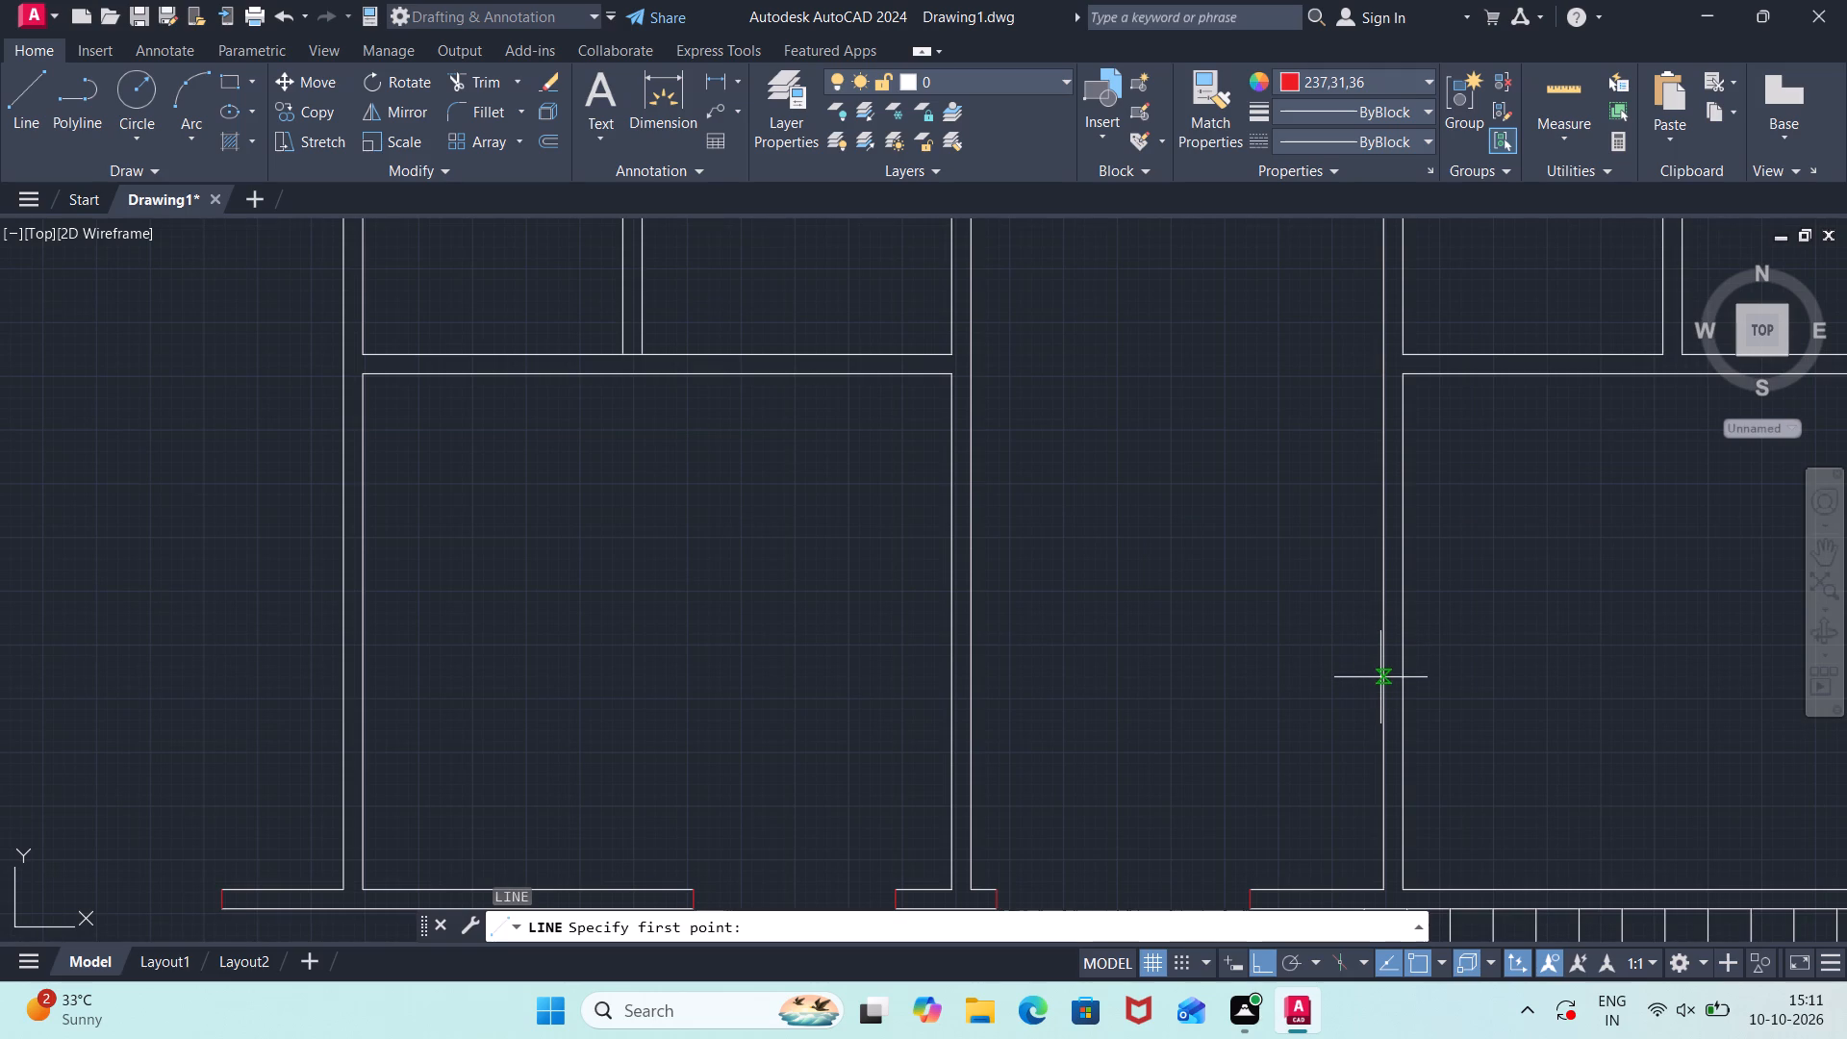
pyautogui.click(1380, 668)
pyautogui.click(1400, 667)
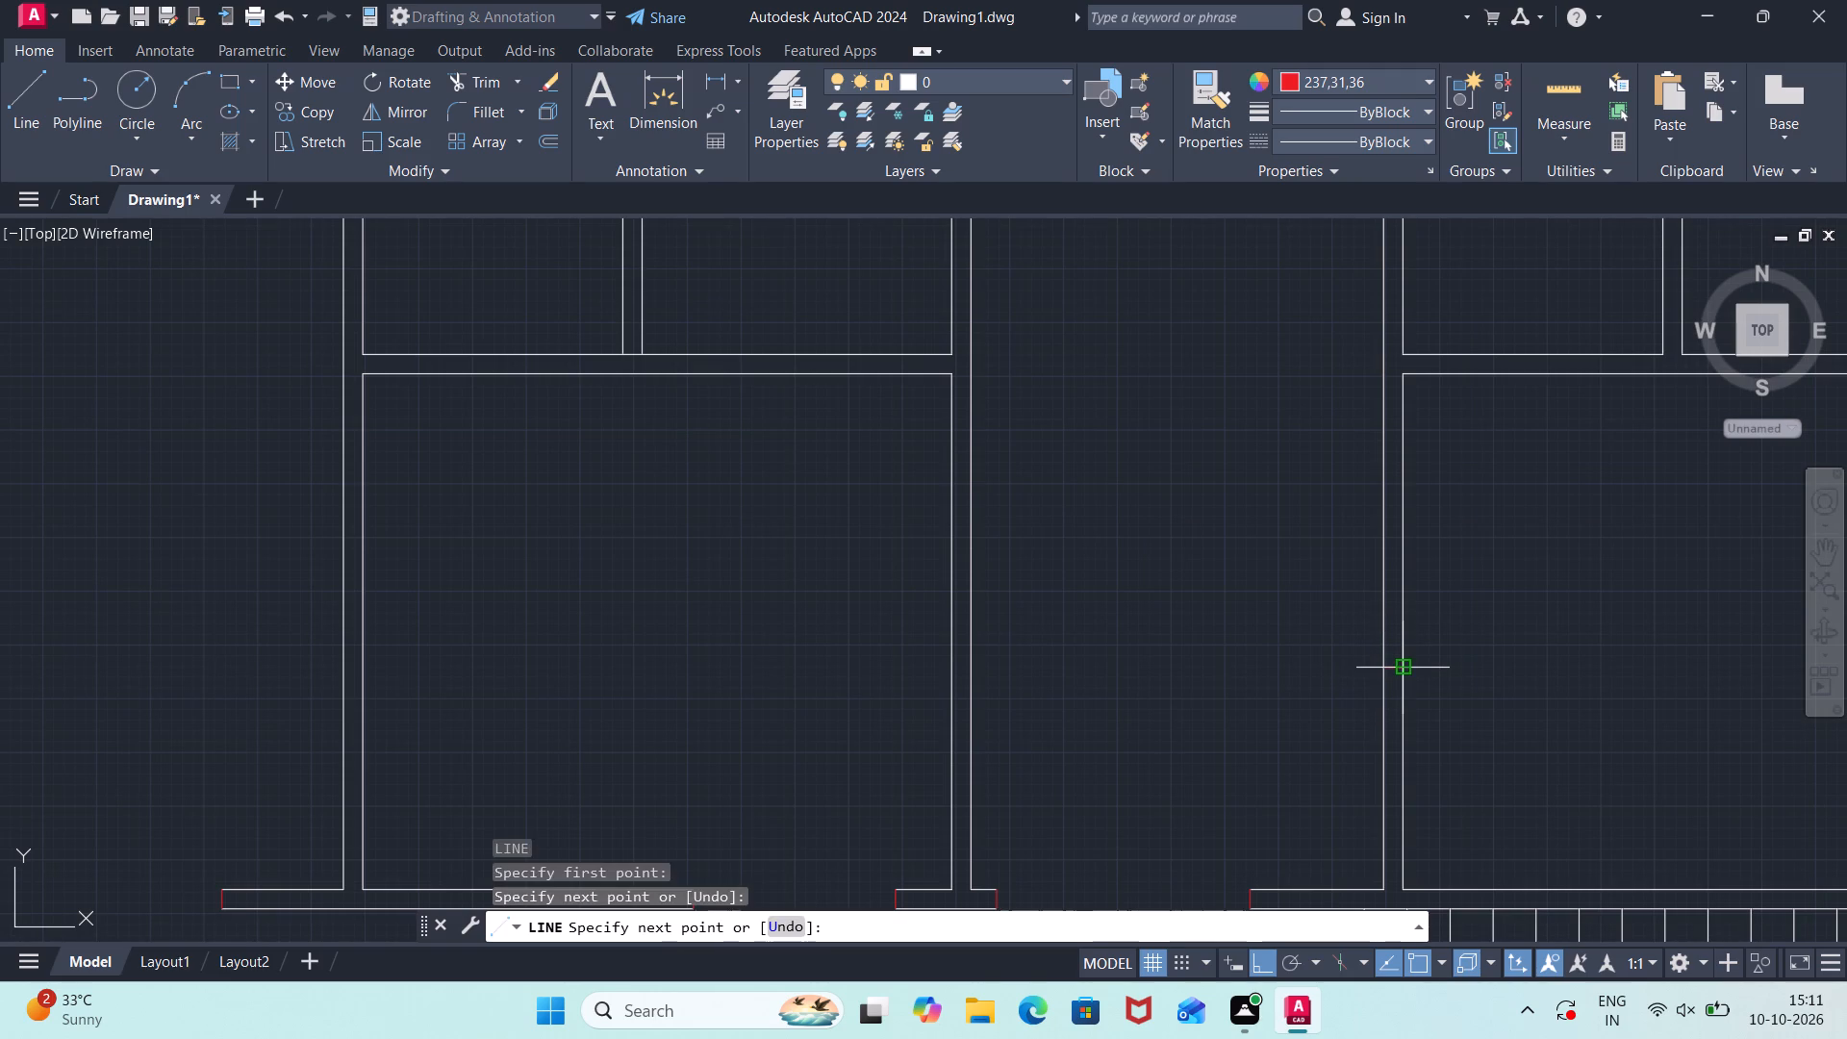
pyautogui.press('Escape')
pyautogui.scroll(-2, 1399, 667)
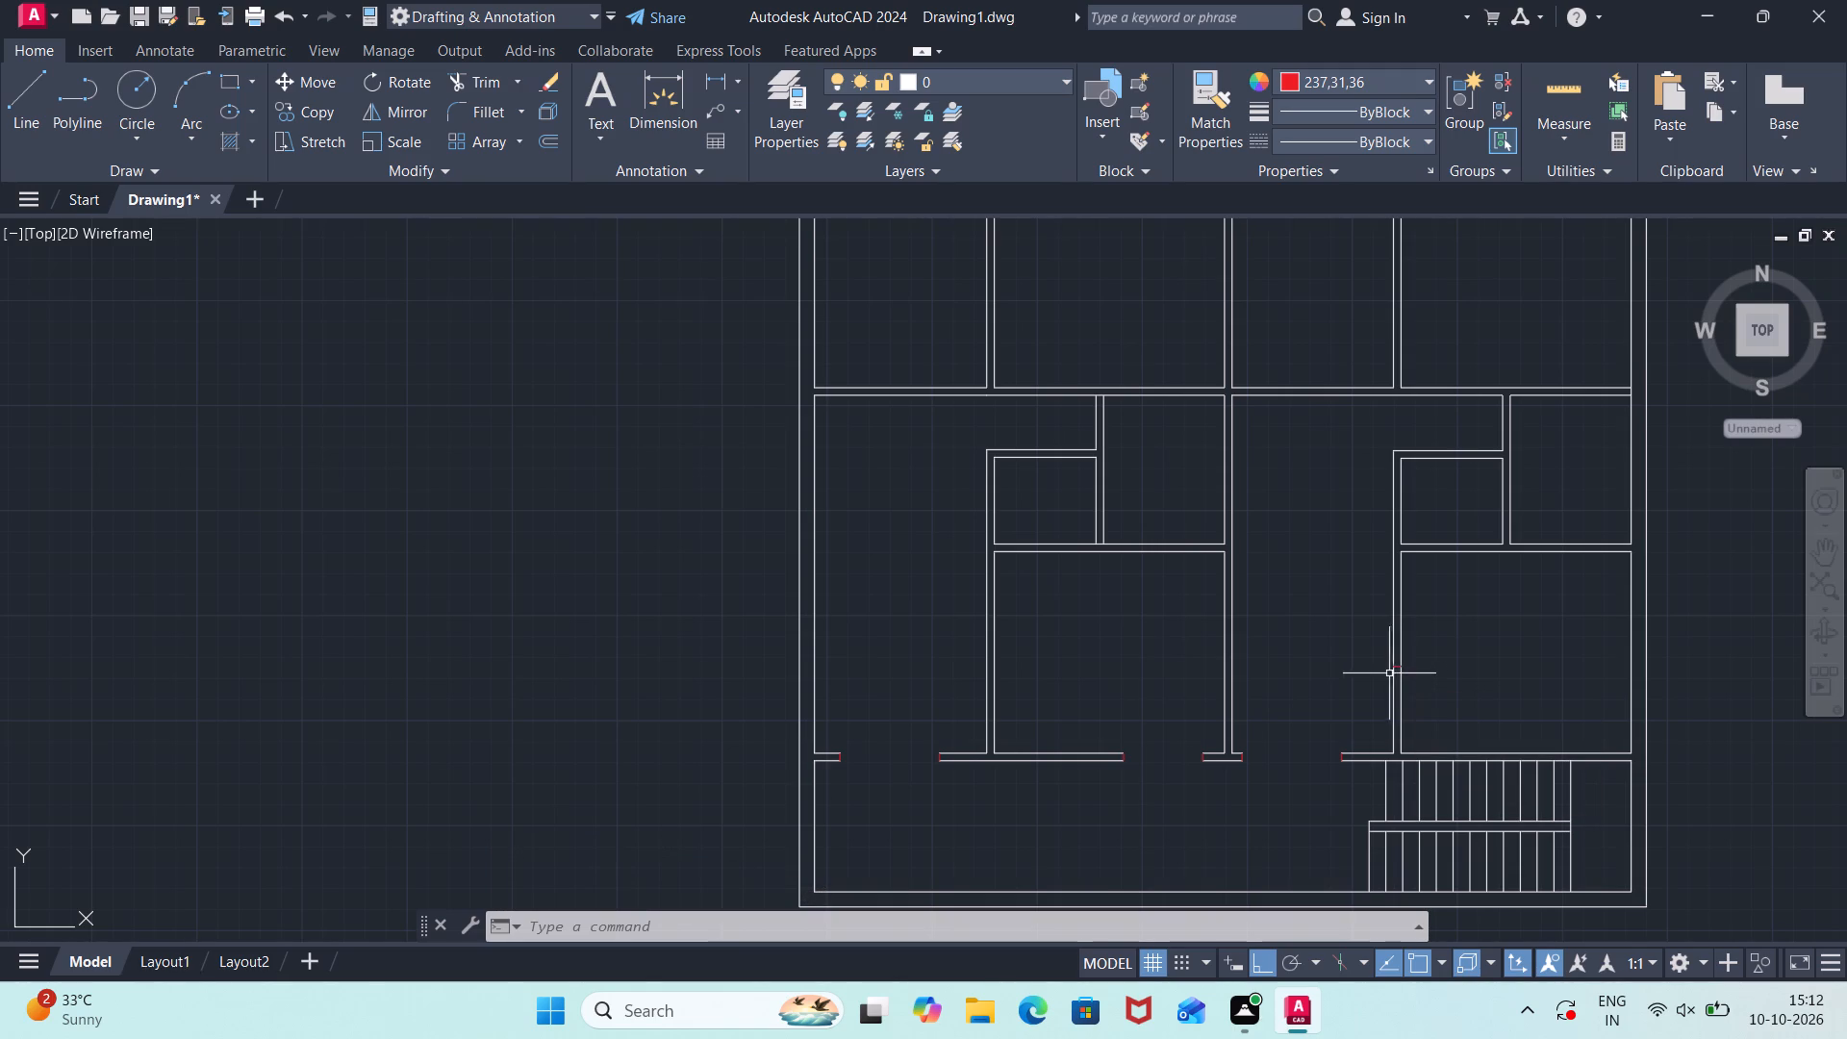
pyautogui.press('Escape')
# Undo the new wall line and the earlier trim, offset and line that made the door opening in the middle room's south wall.
pyautogui.hotkey('ctrl', 'z')
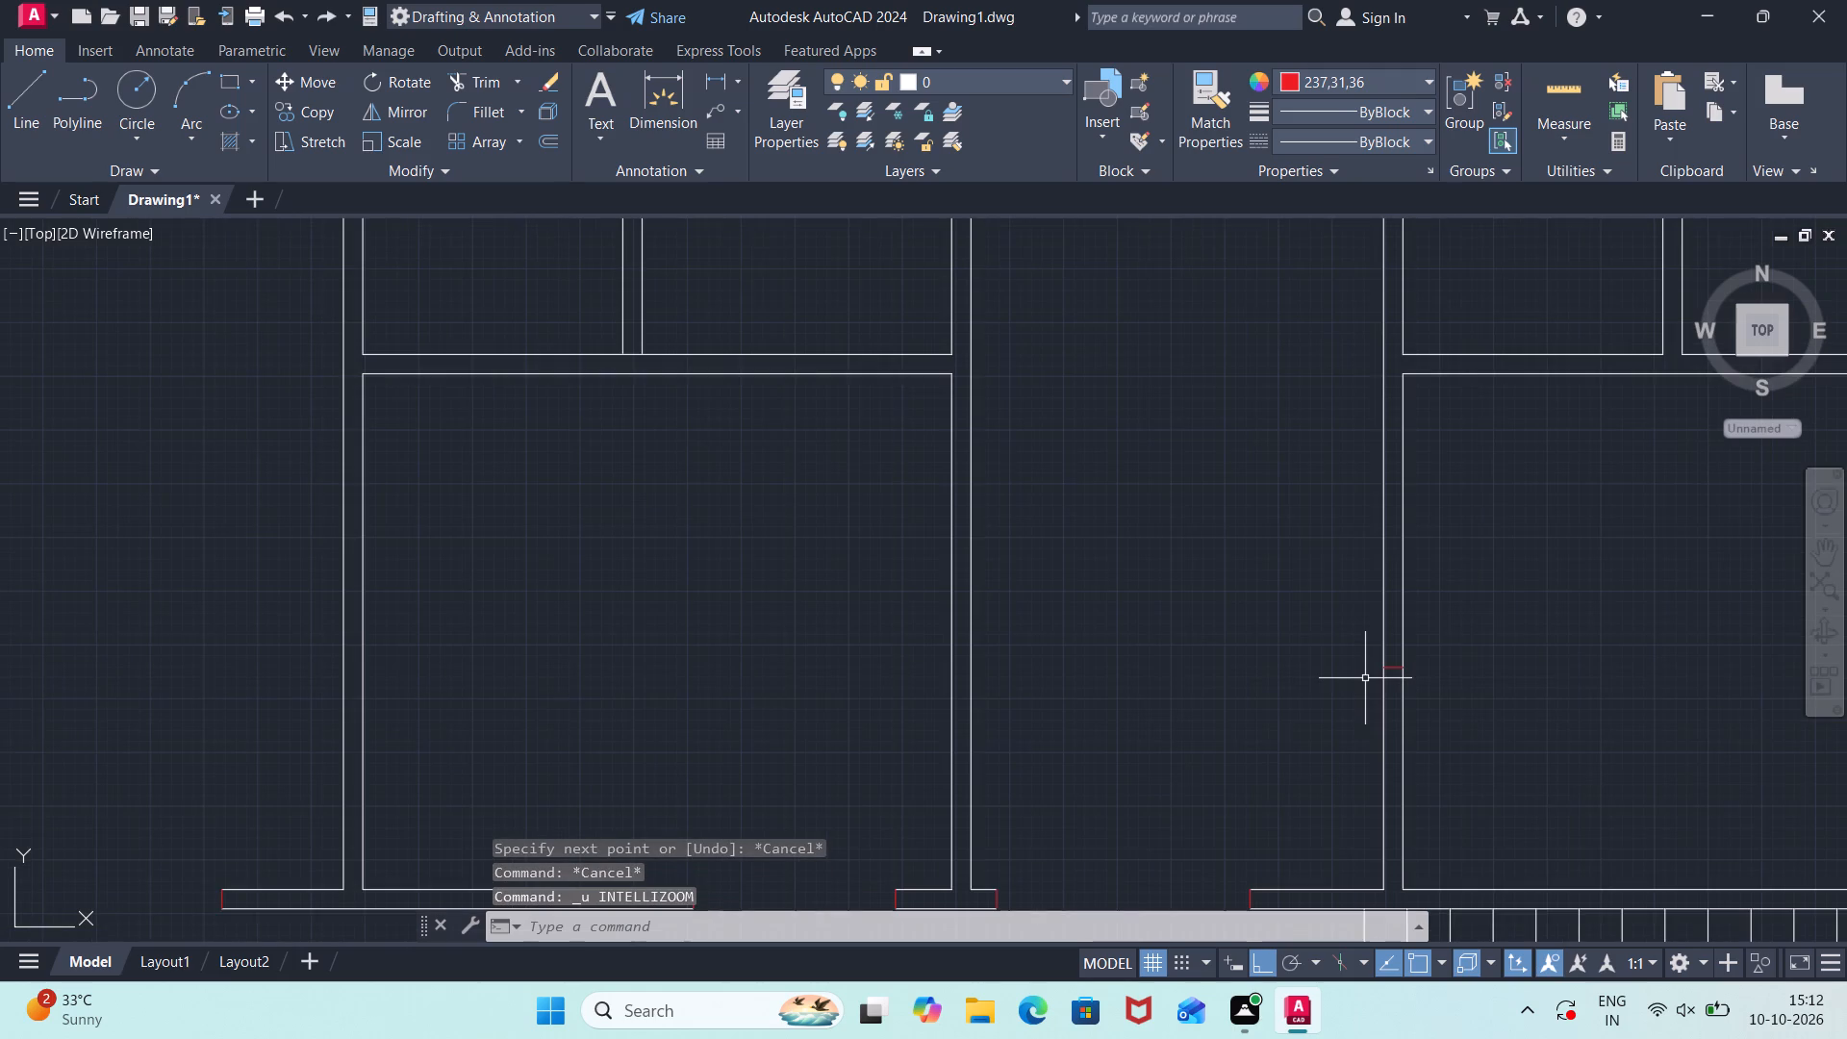
pyautogui.hotkey('ctrl', 'z')
pyautogui.hotkey('ctrl', 'z')
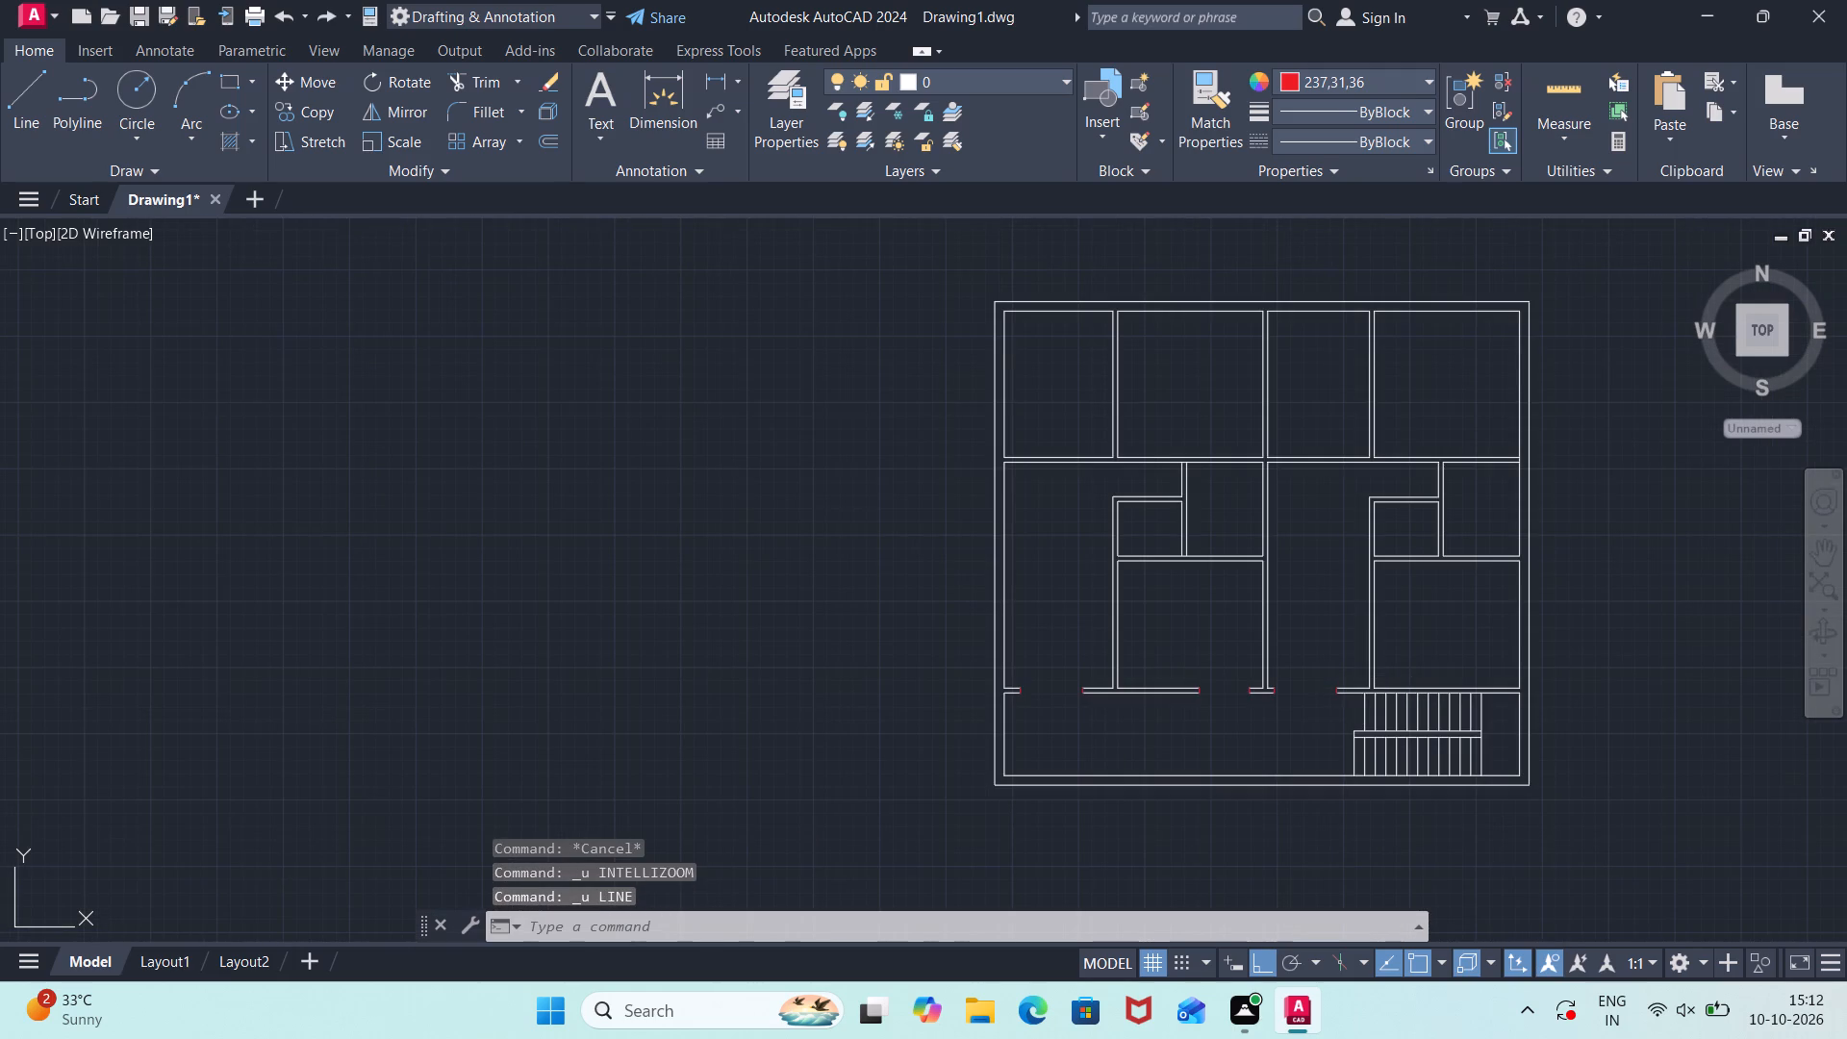
pyautogui.hotkey('ctrl', 'z')
pyautogui.hotkey('ctrl', 'z')
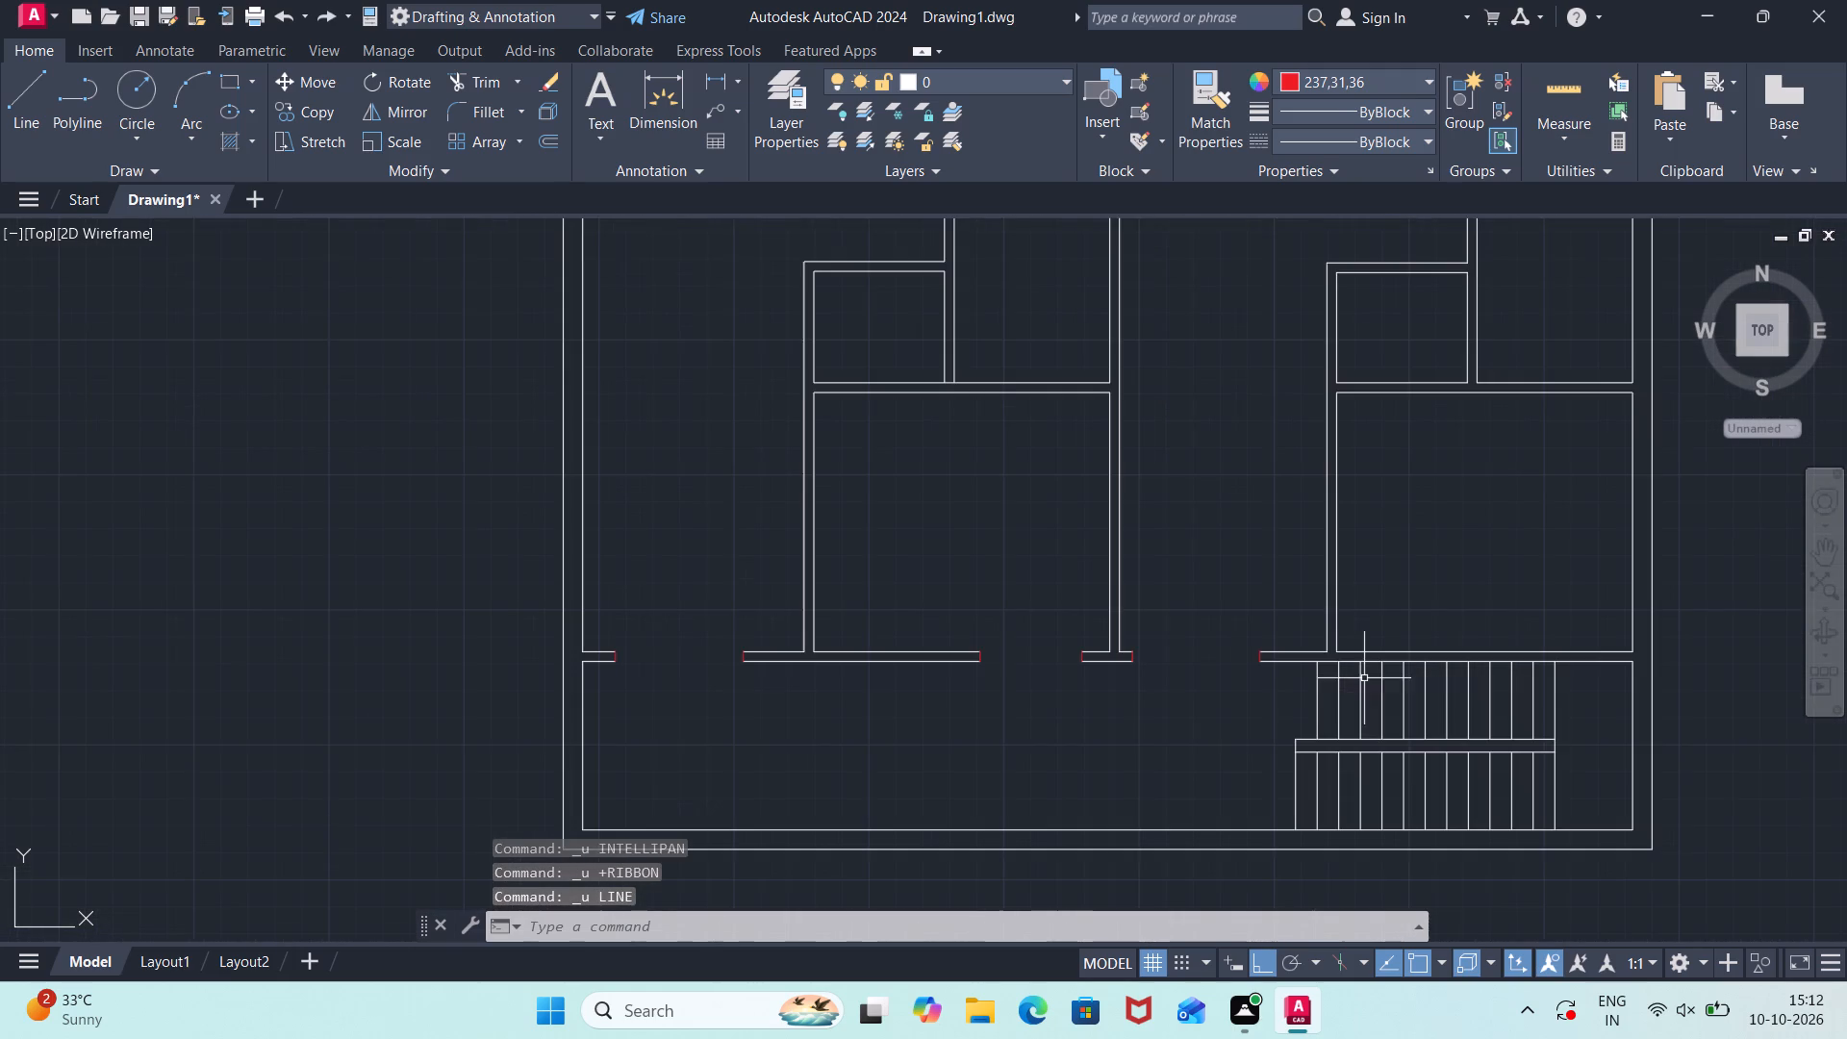
pyautogui.hotkey('ctrl', 'z')
pyautogui.hotkey('ctrl', 'z')
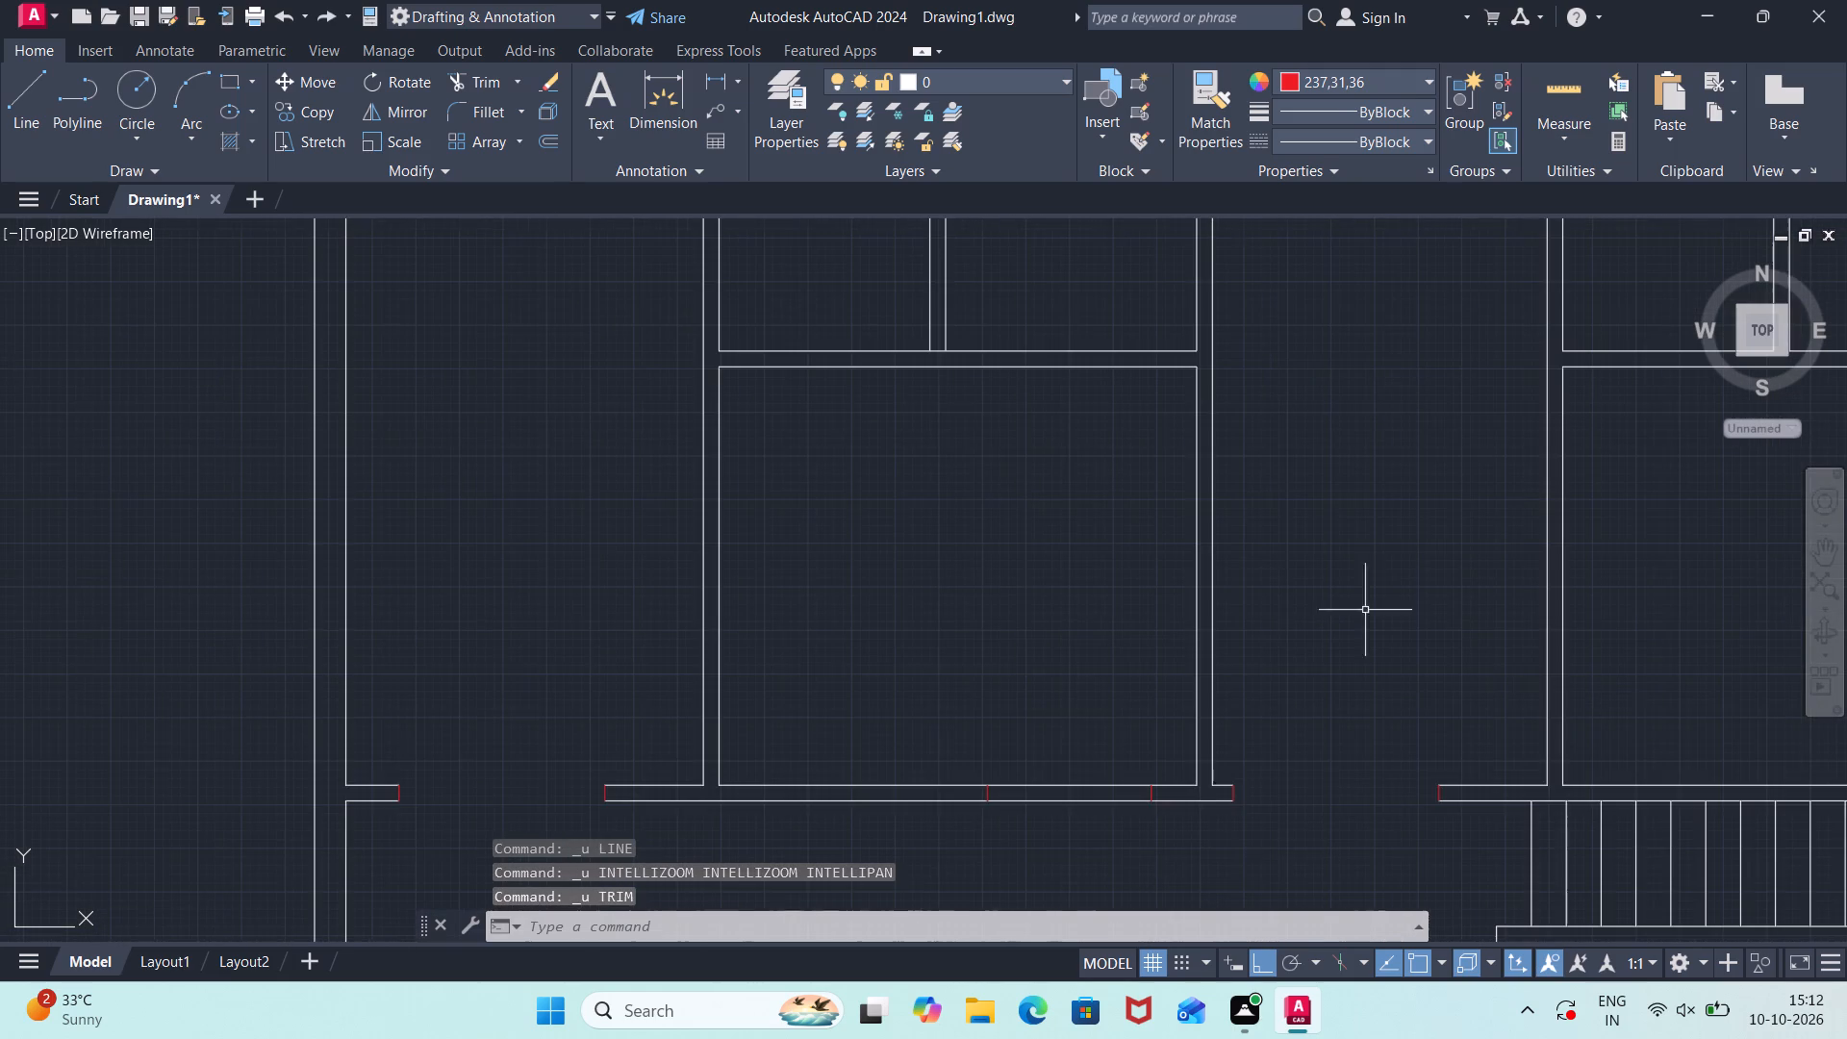
pyautogui.hotkey('ctrl', 'z')
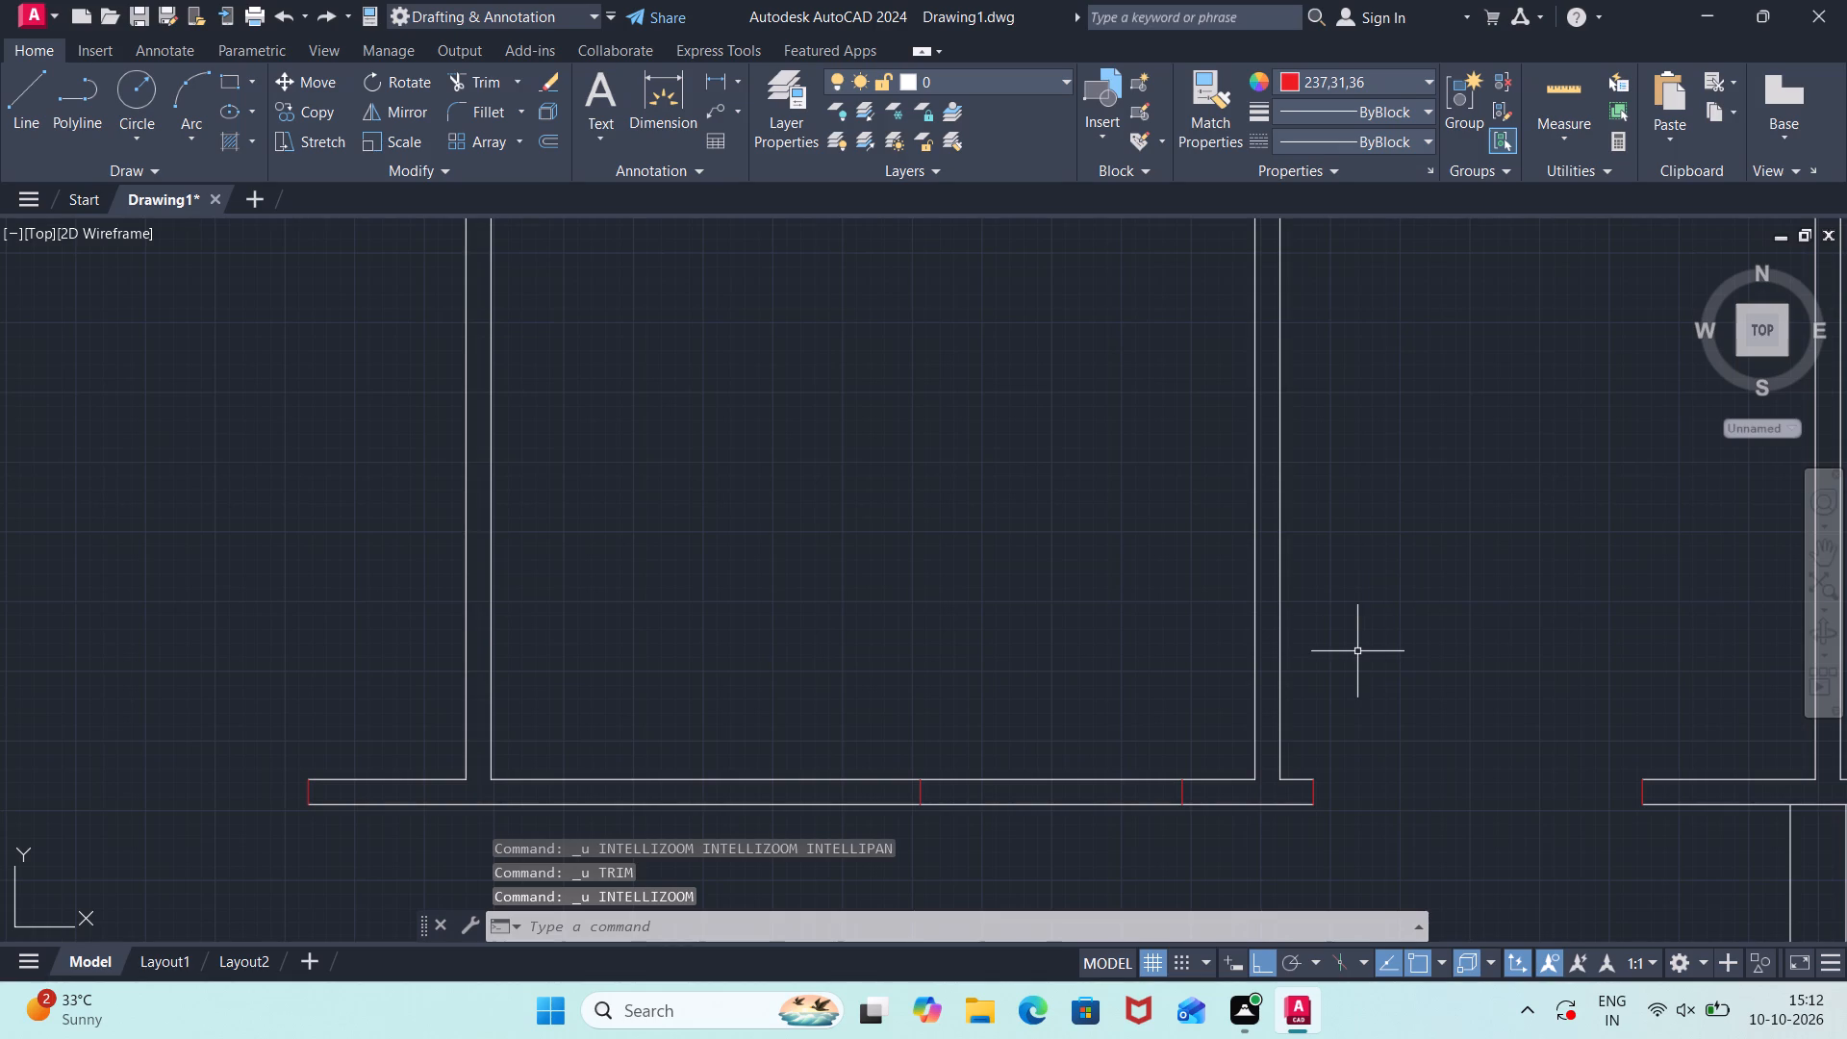
pyautogui.hotkey('ctrl', 'z')
pyautogui.hotkey('ctrl', 'z')
pyautogui.hotkey('ctrl', 'z')
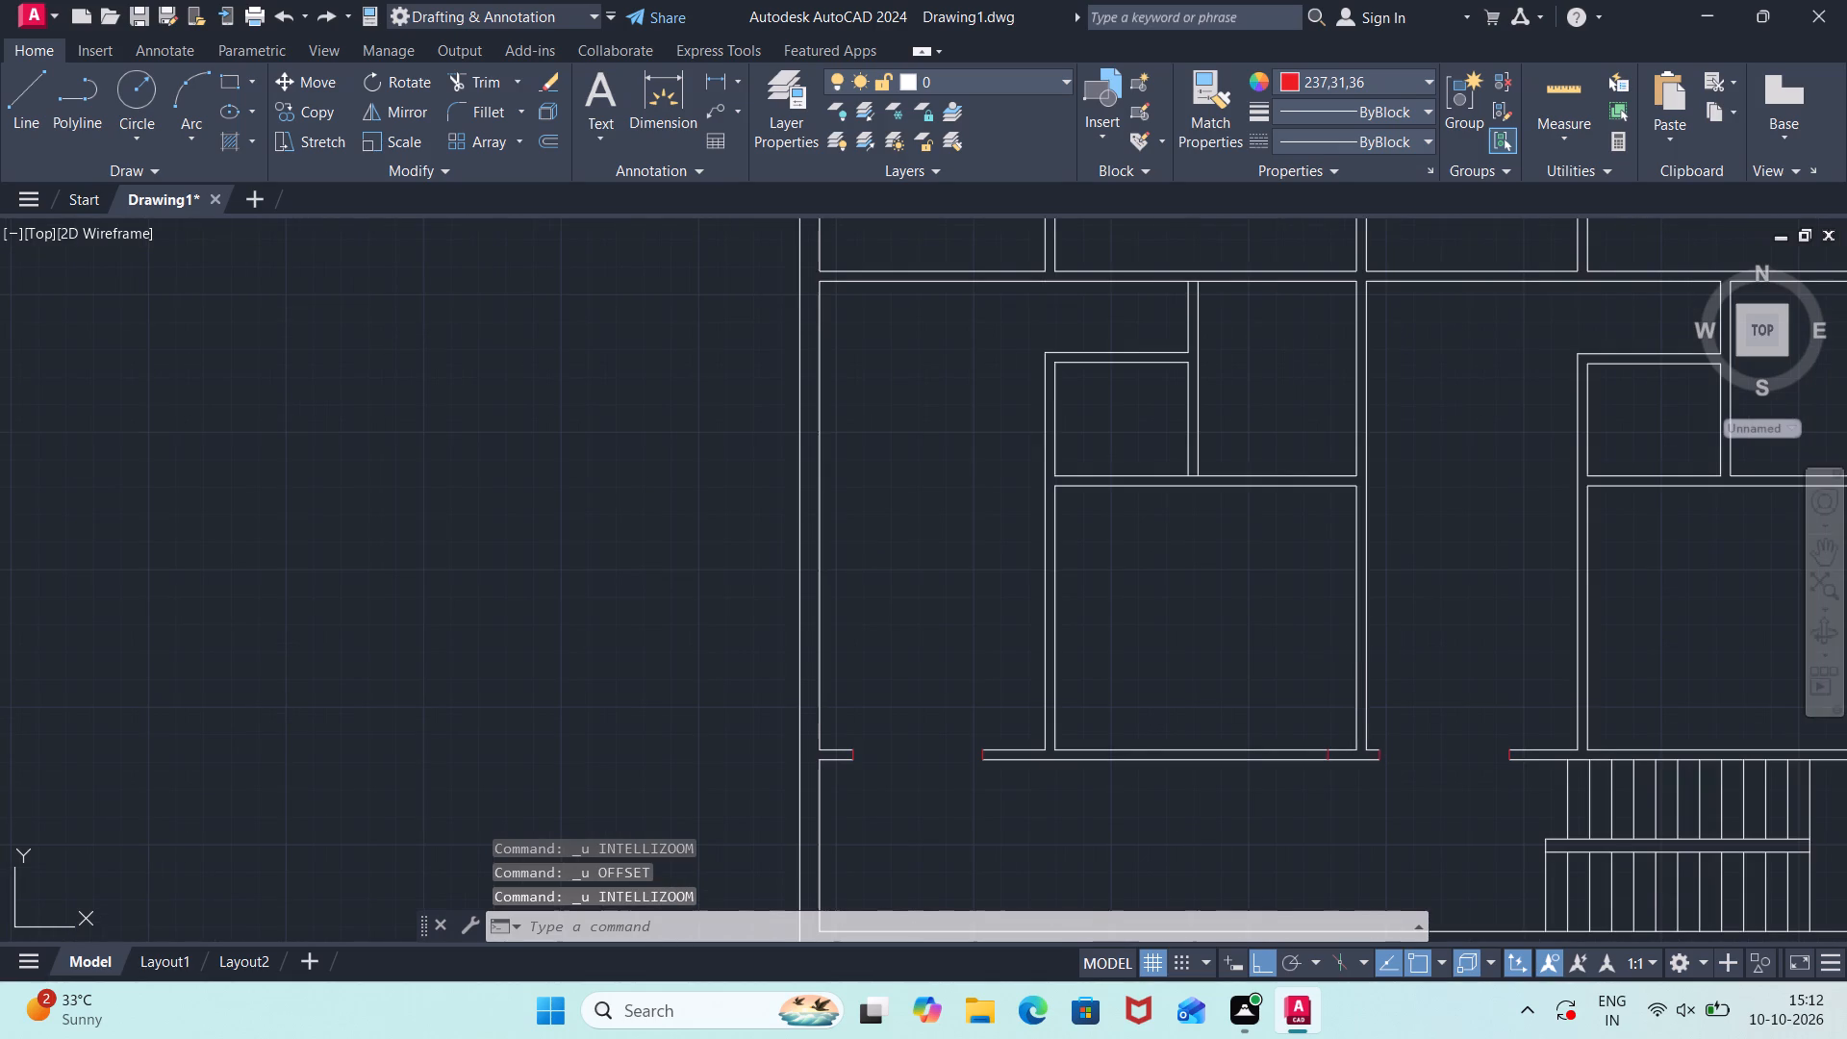
# Draw a short jamb line across the west wall of the room above the staircase, near the wall's middle.
pyautogui.scroll(1, 1413, 753)
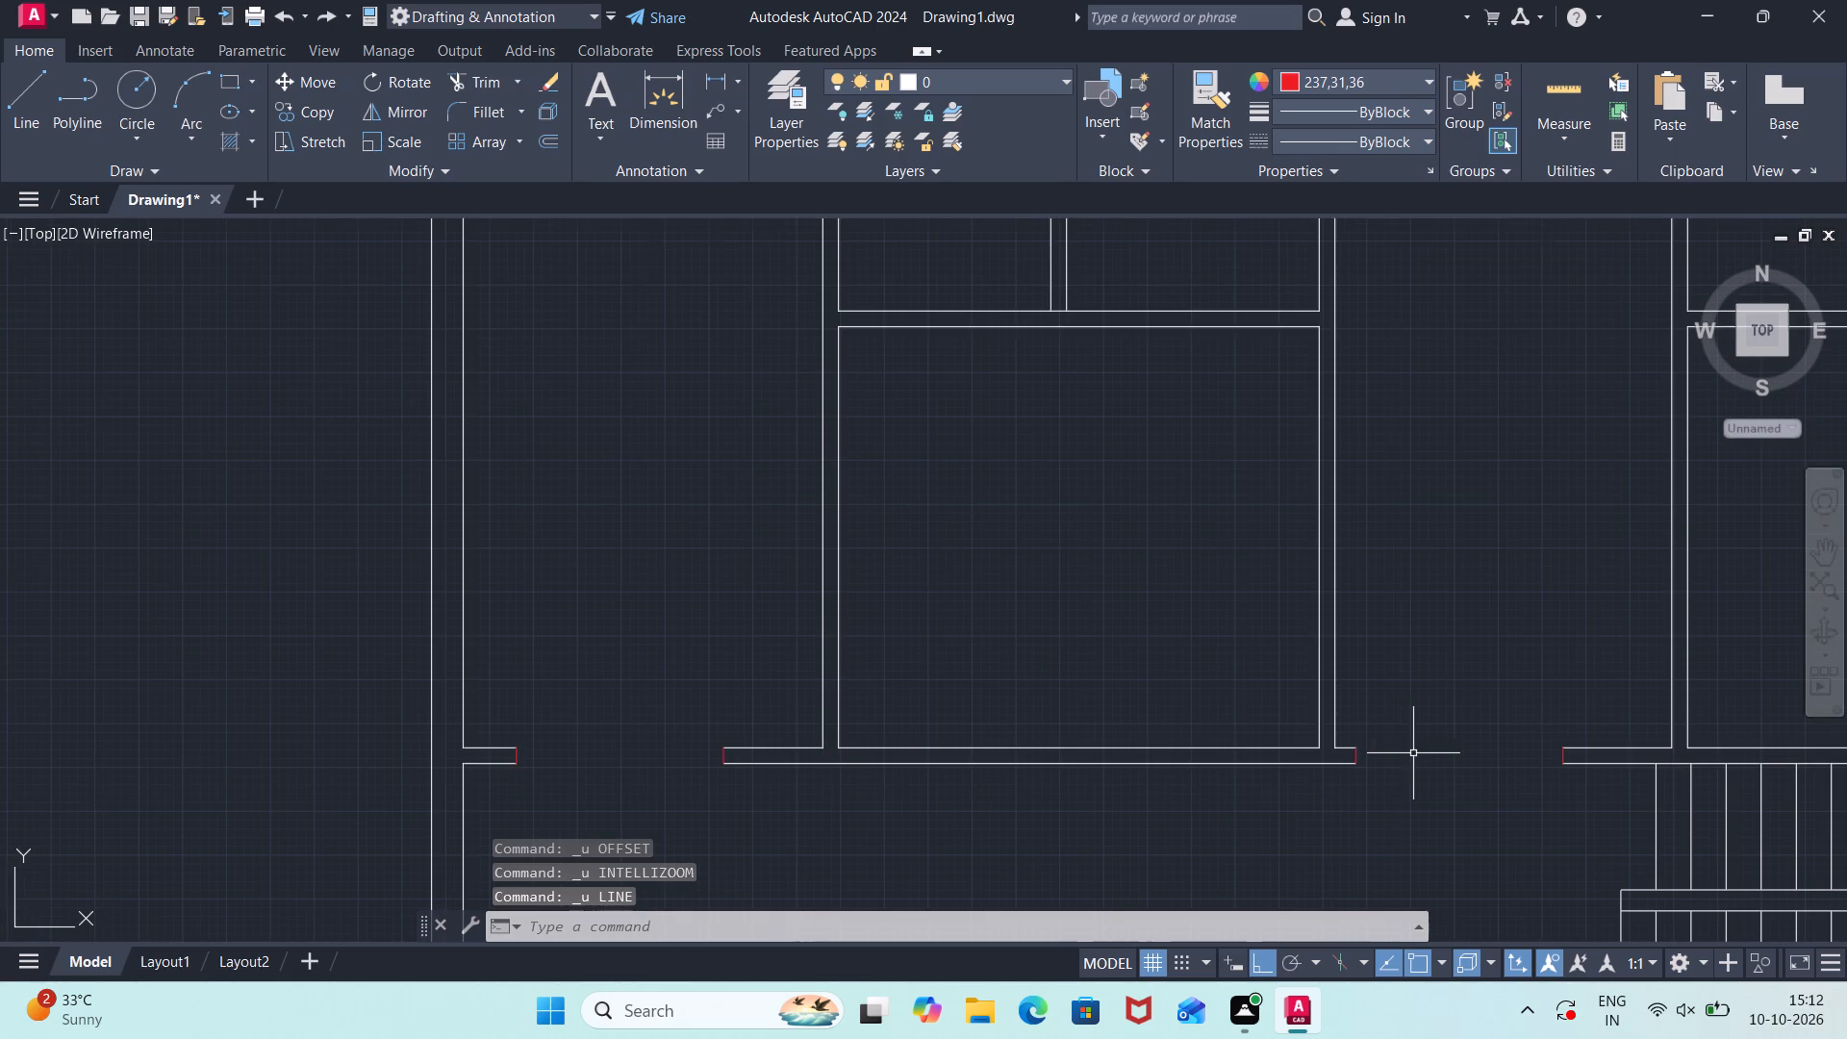
pyautogui.scroll(1, 1413, 753)
pyautogui.scroll(-2, 1412, 752)
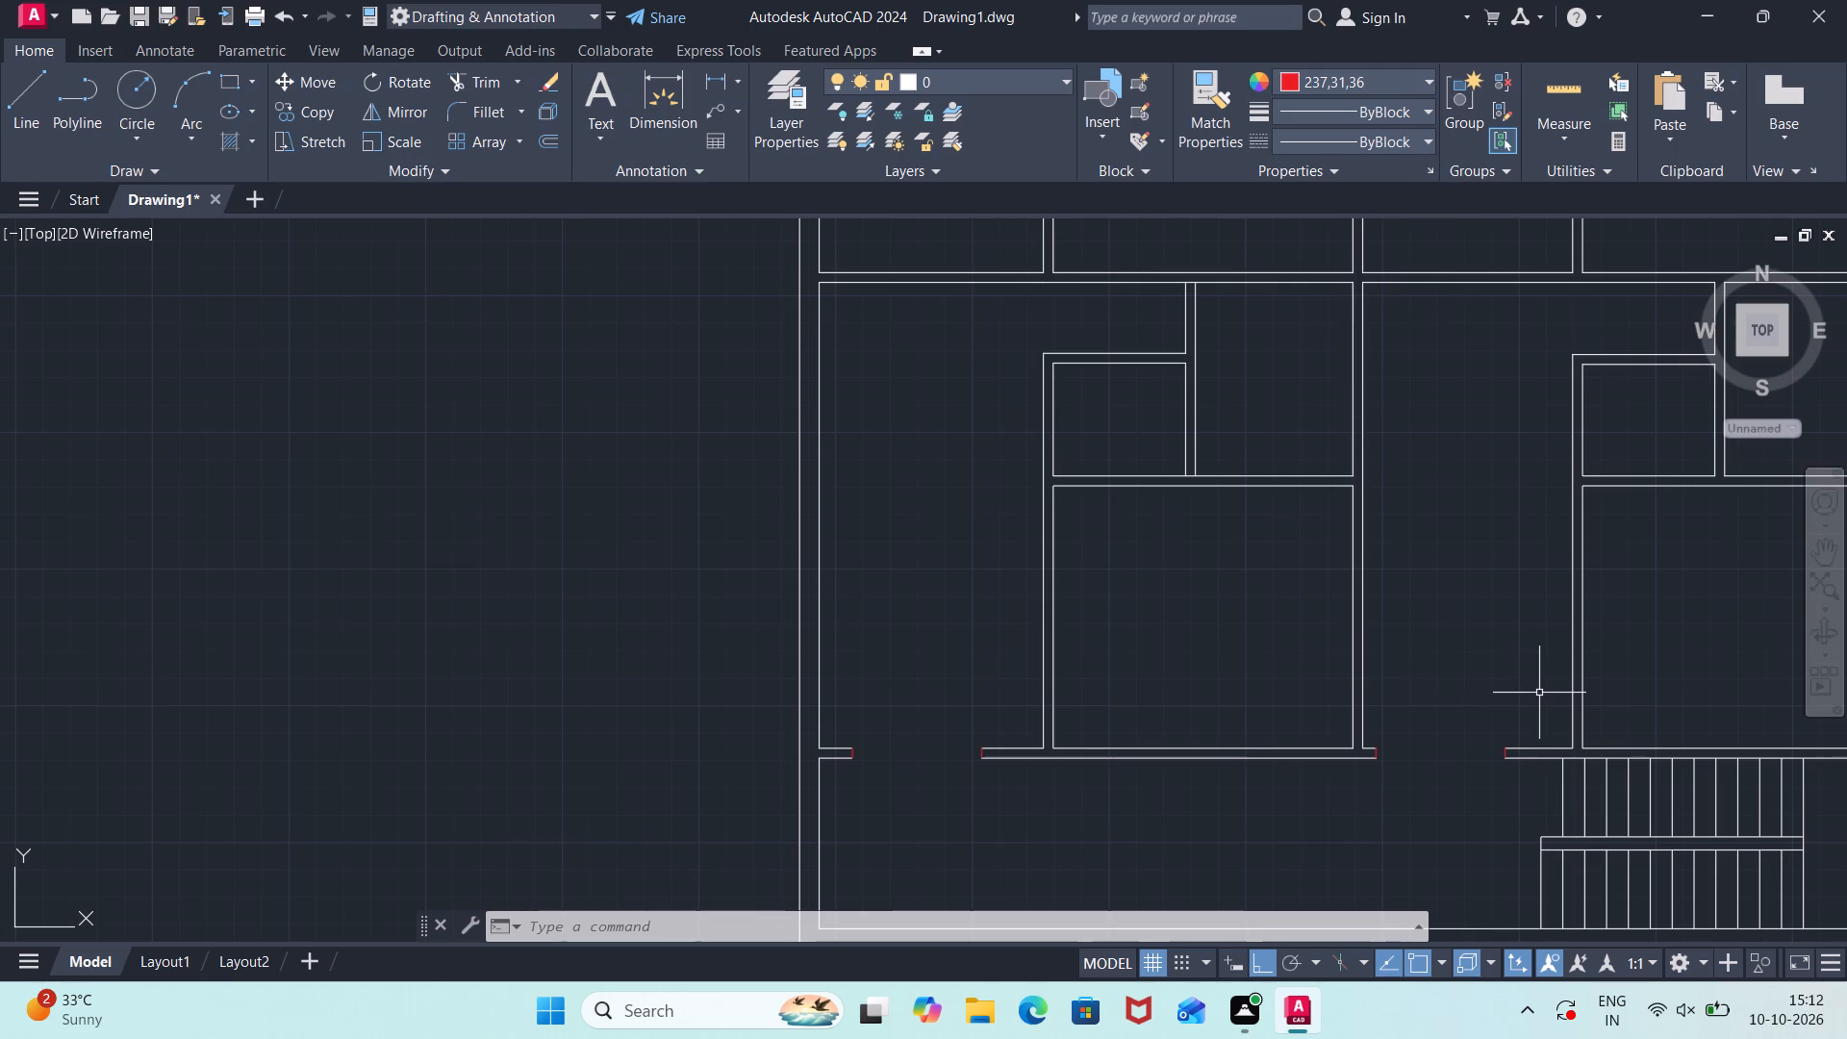
pyautogui.press('l')
pyautogui.press('Return')
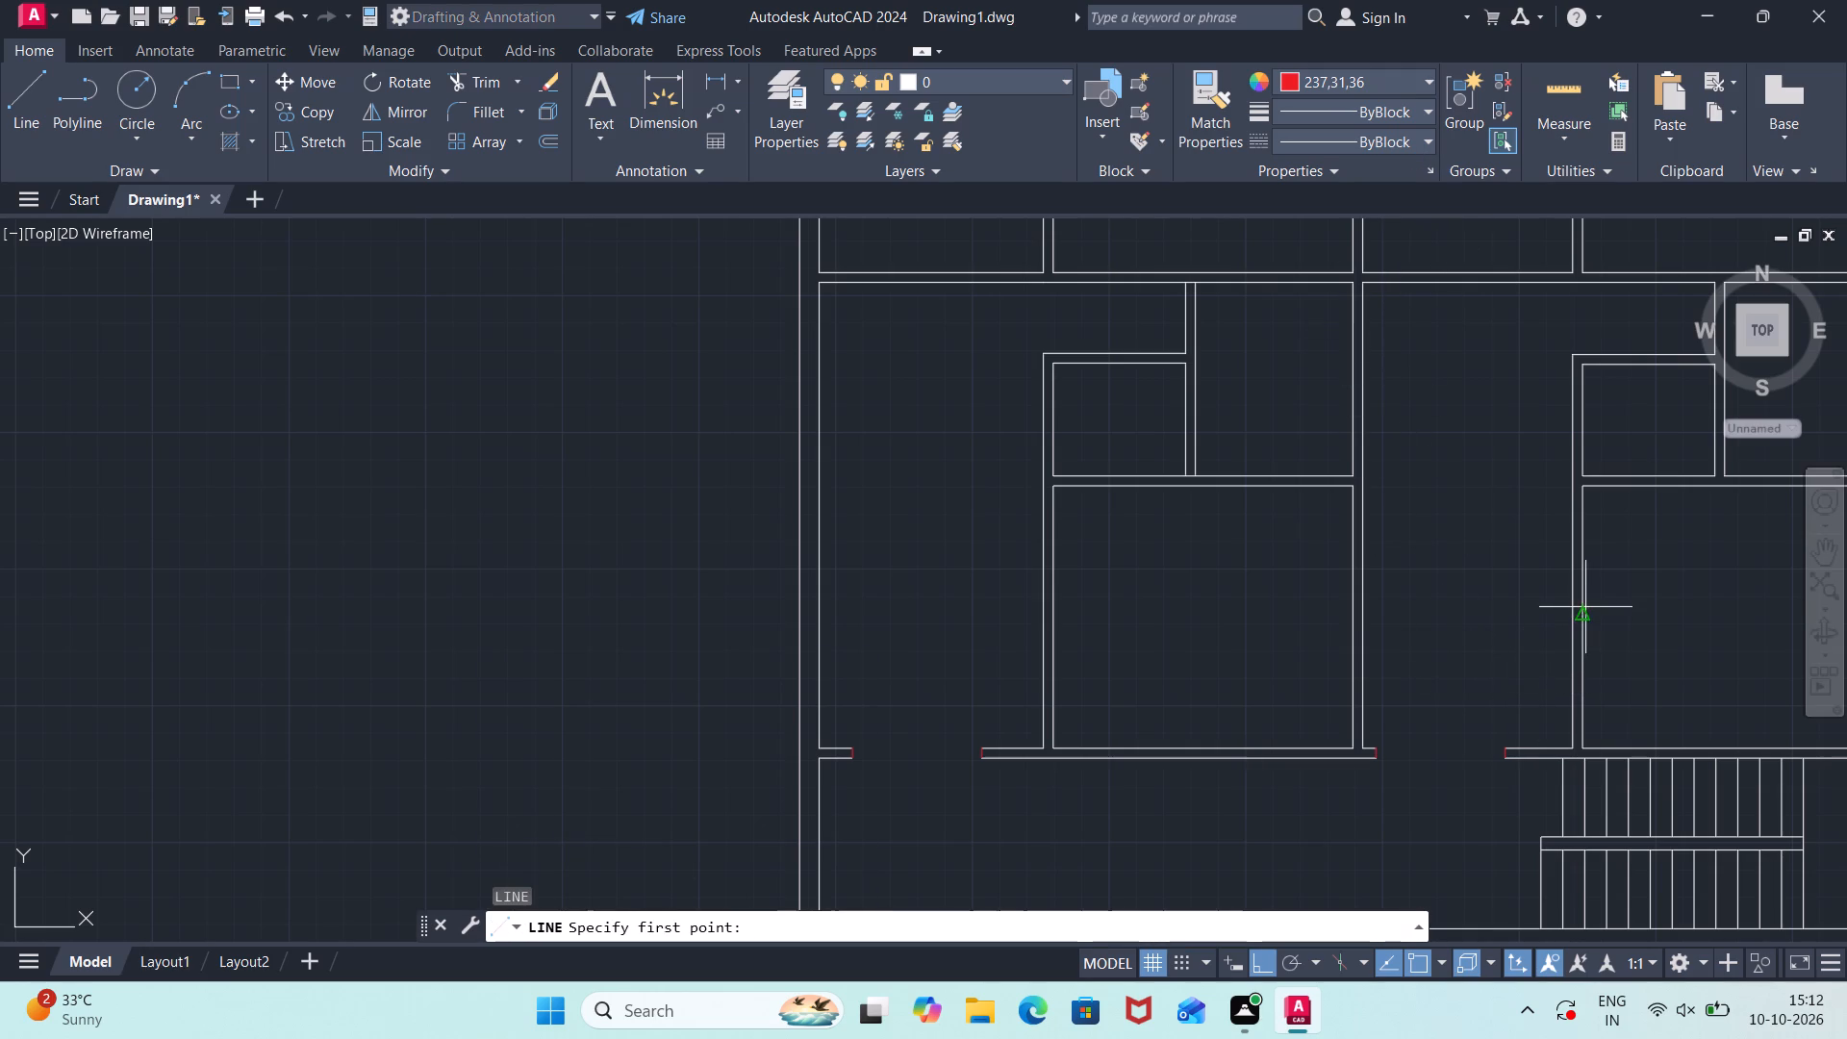
pyautogui.click(1588, 632)
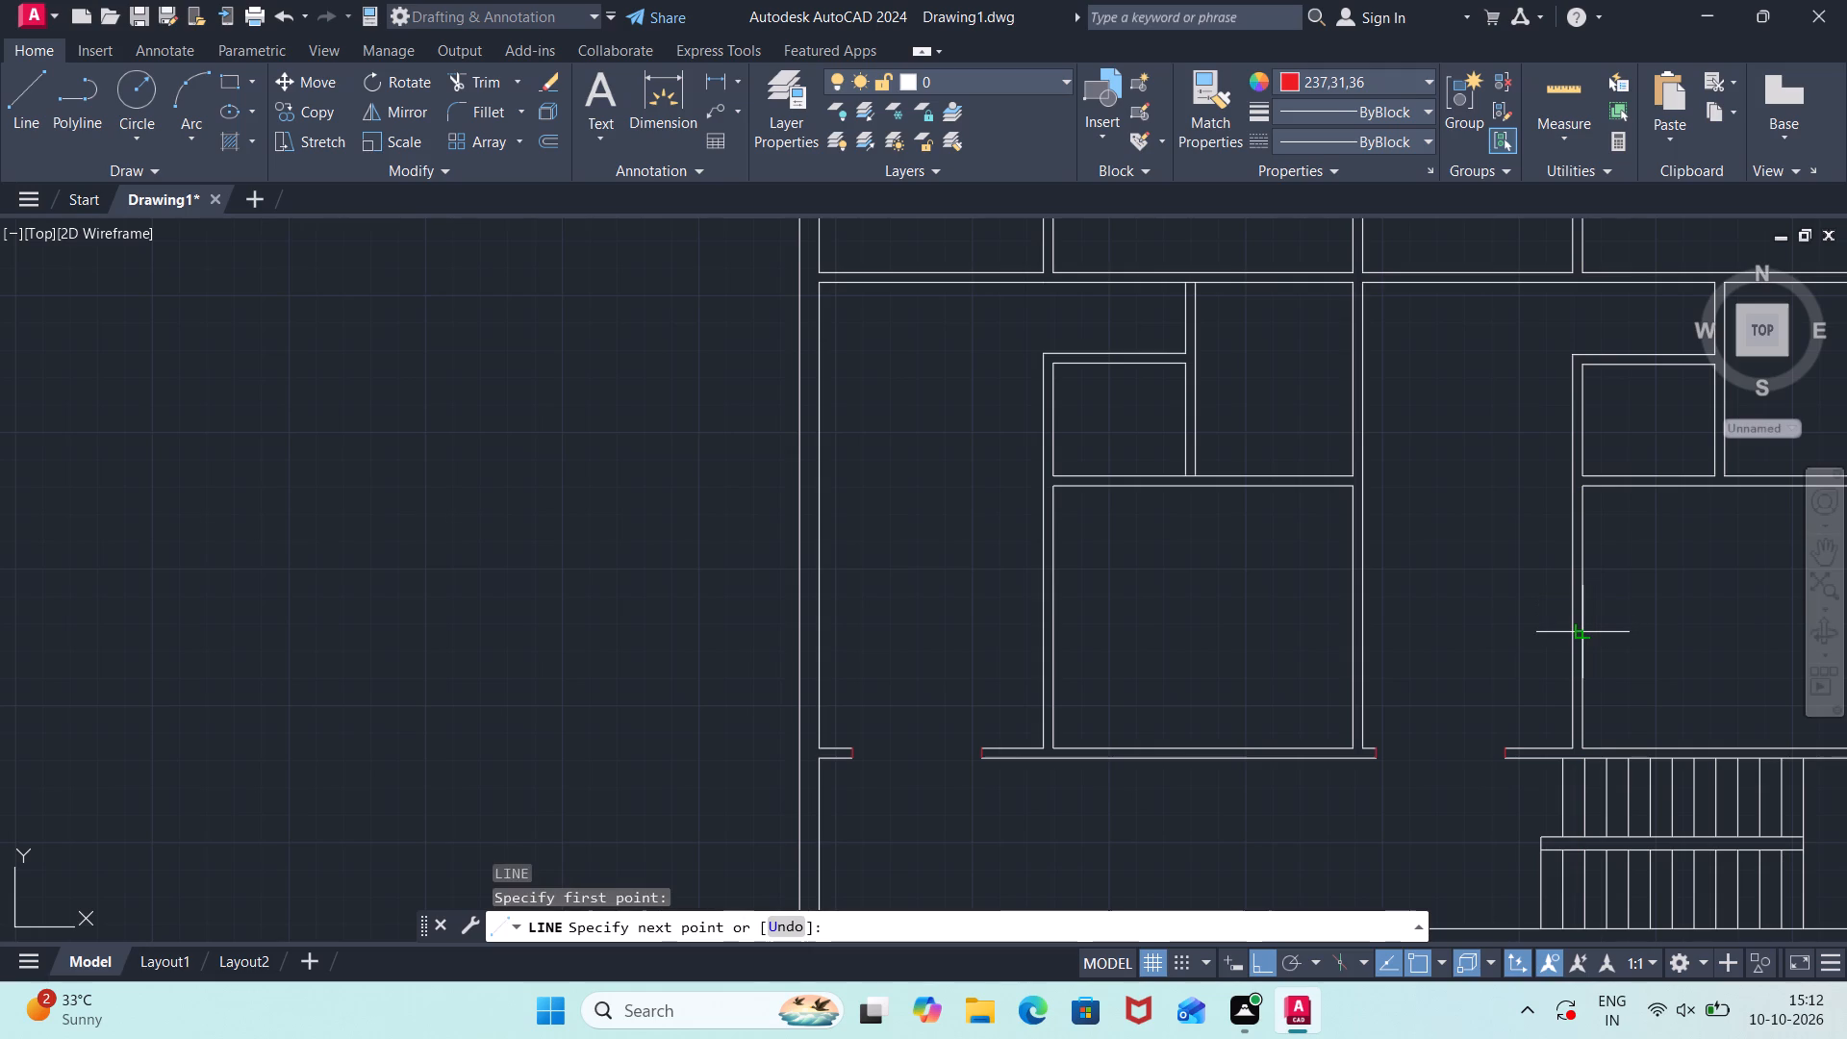
pyautogui.click(1571, 625)
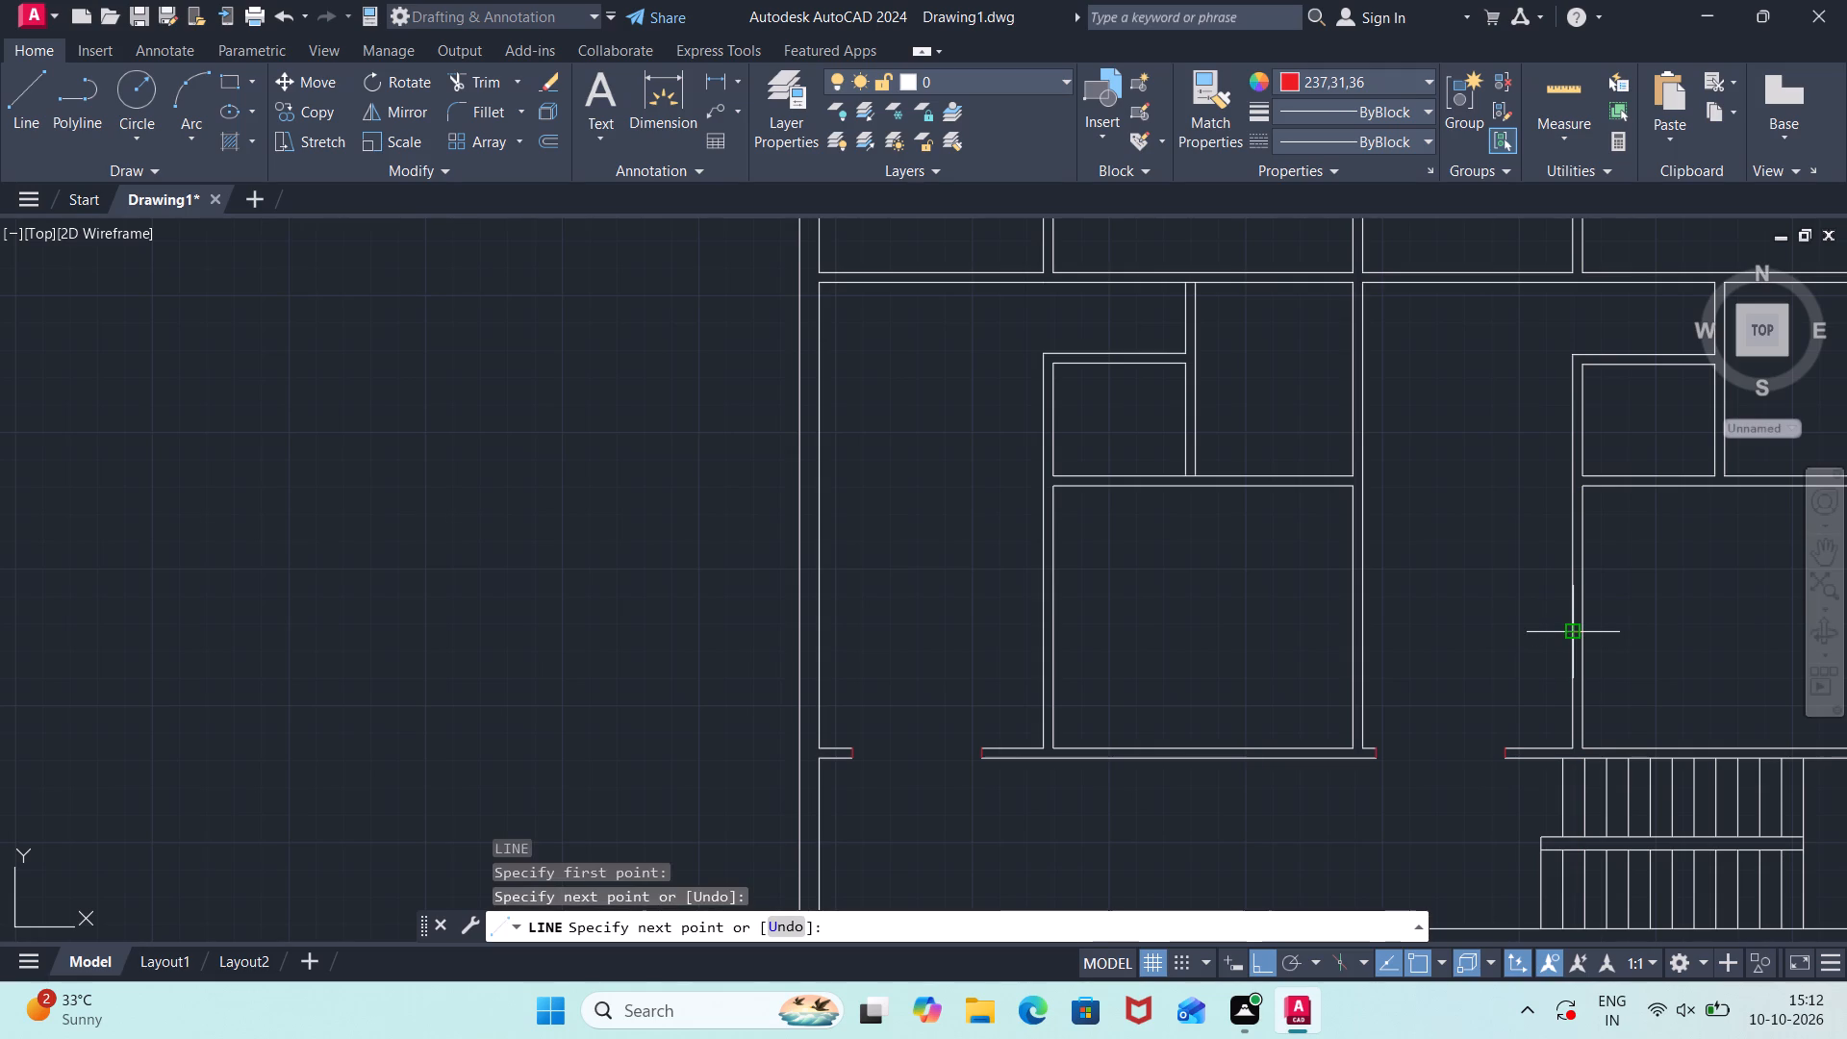
pyautogui.press('Escape')
pyautogui.scroll(3, 1581, 618)
pyautogui.scroll(-2, 1581, 617)
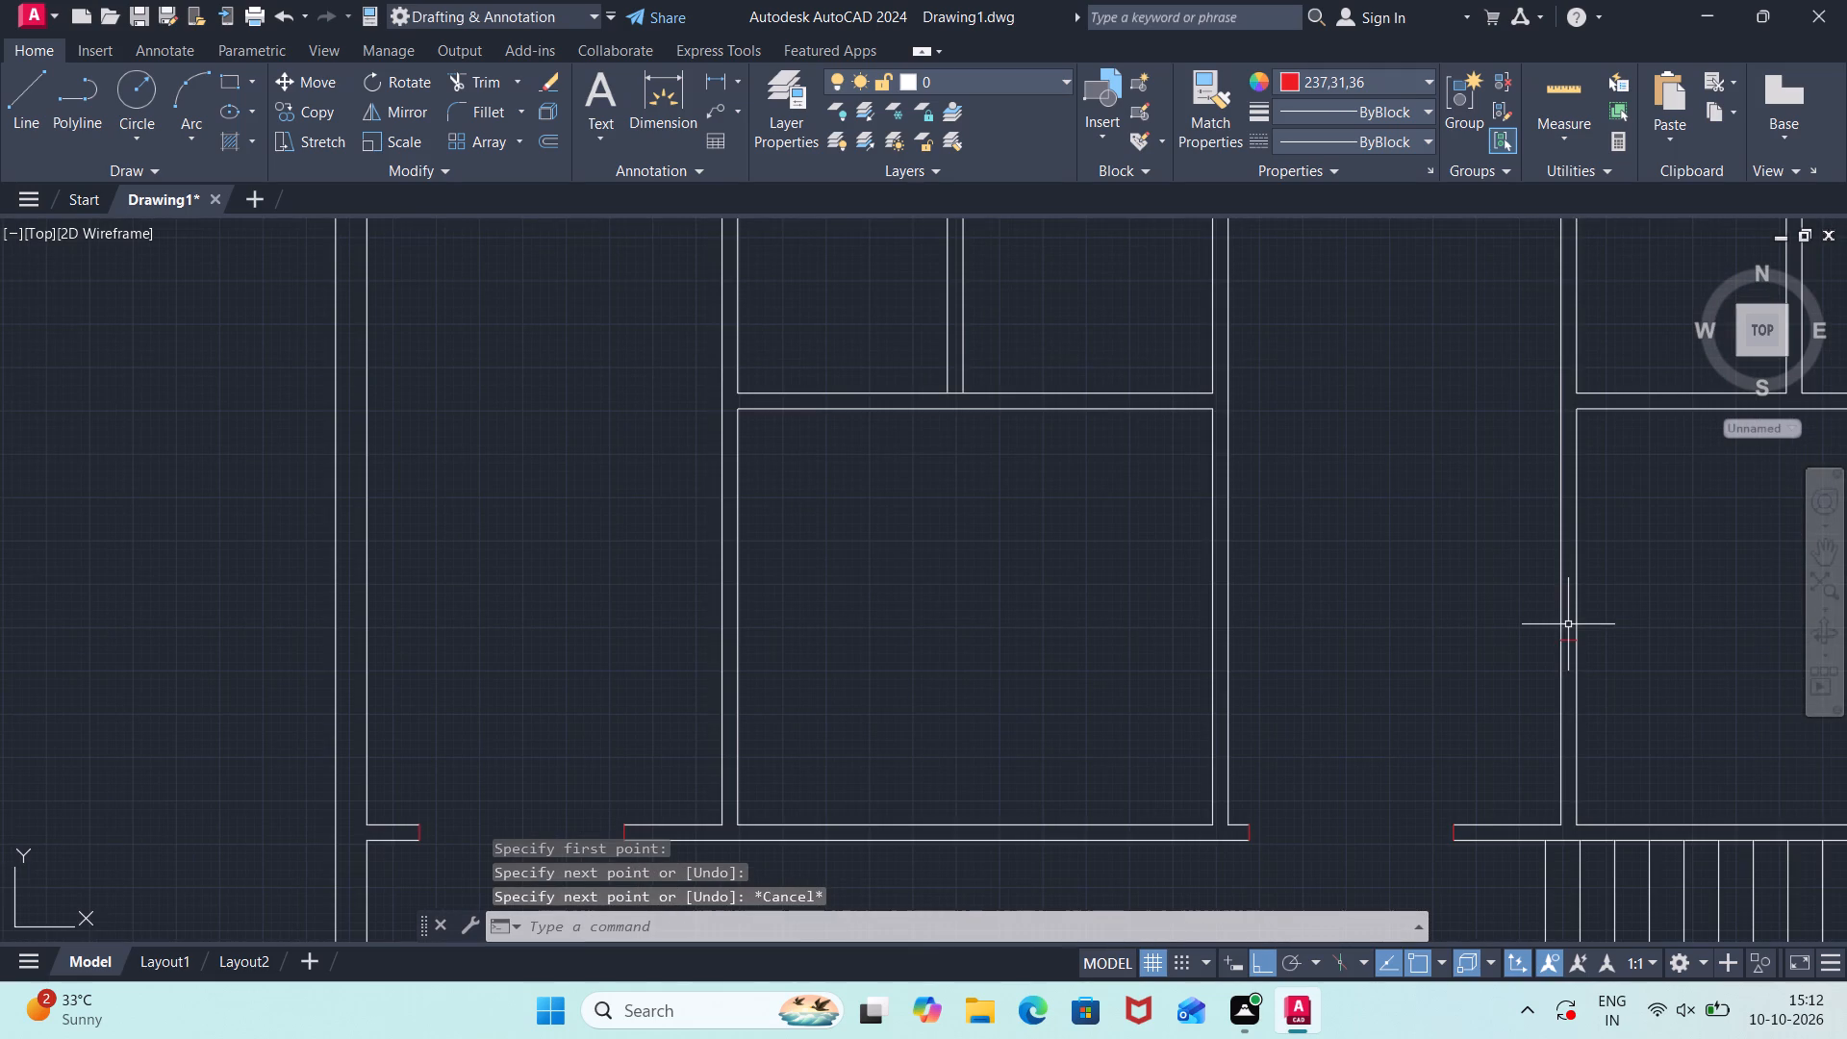
pyautogui.press('Escape')
# Offset the new jamb line 3'11" upward along the same wall to mark the other side of the opening.
pyautogui.write('off')
pyautogui.press('Return')
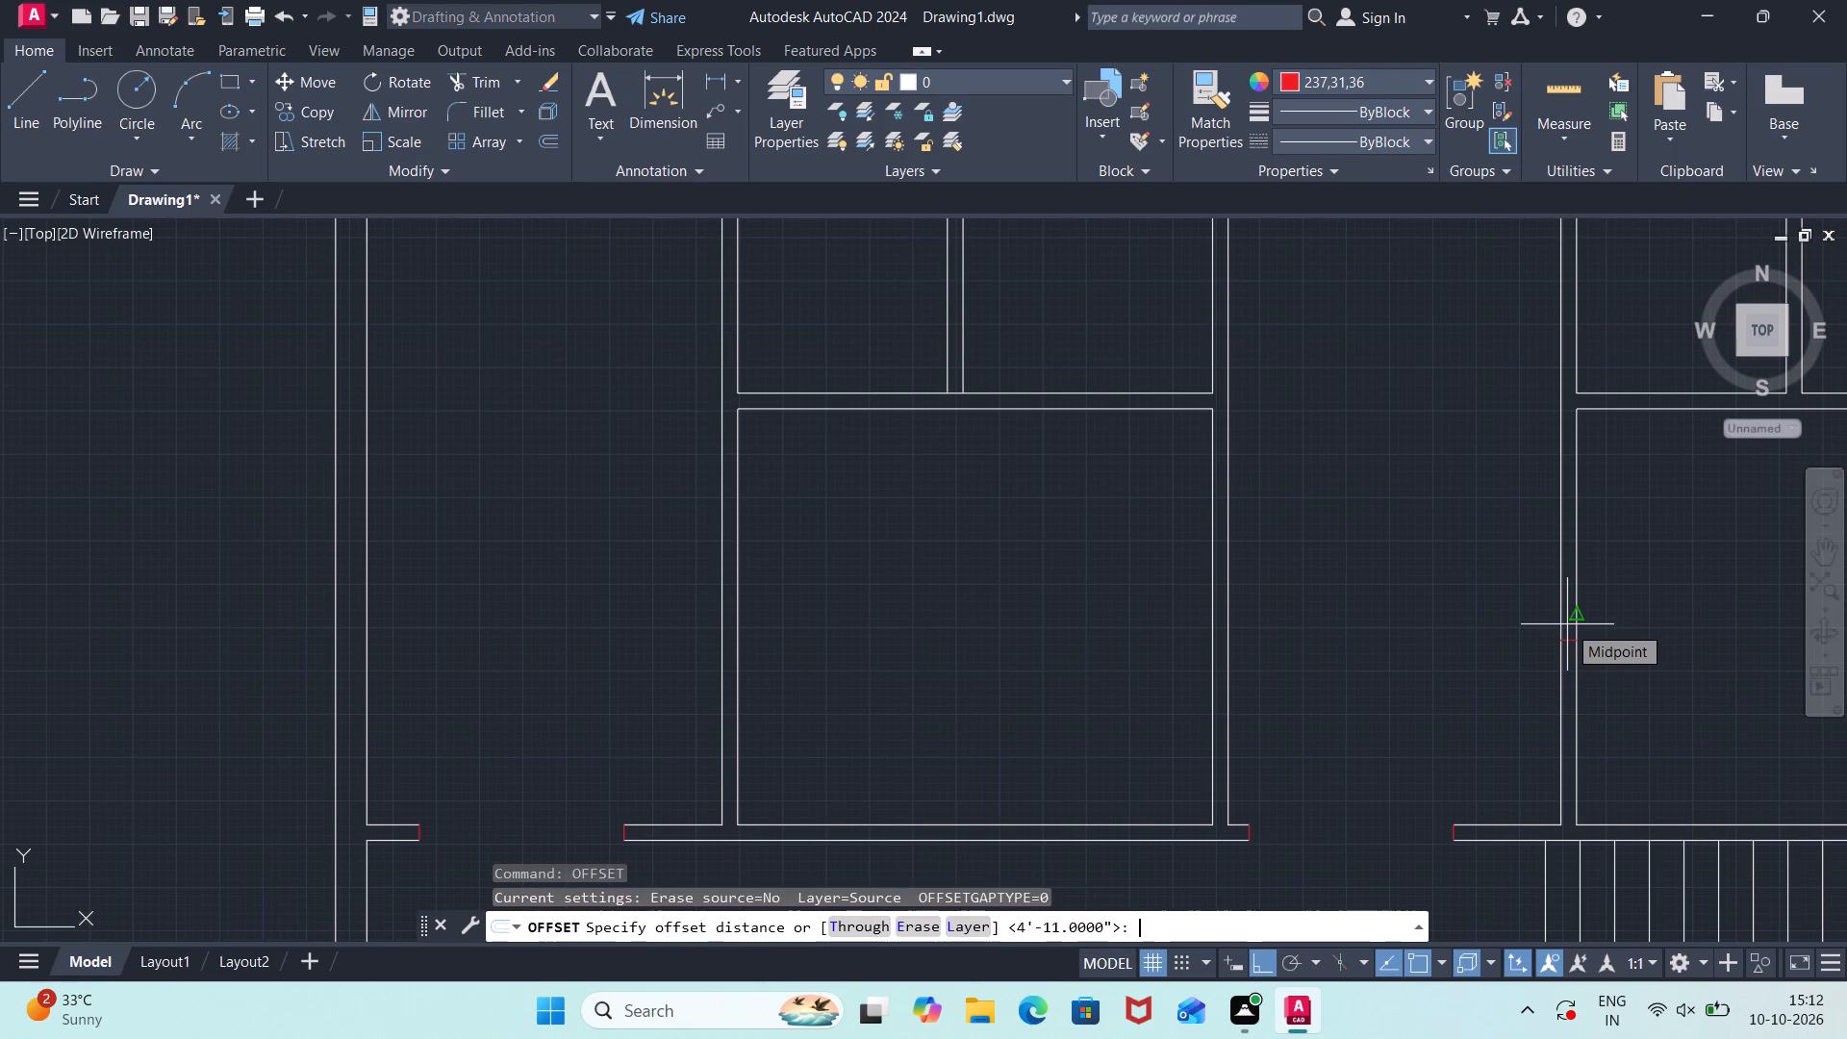
pyautogui.write('3\'11"')
pyautogui.press('Return')
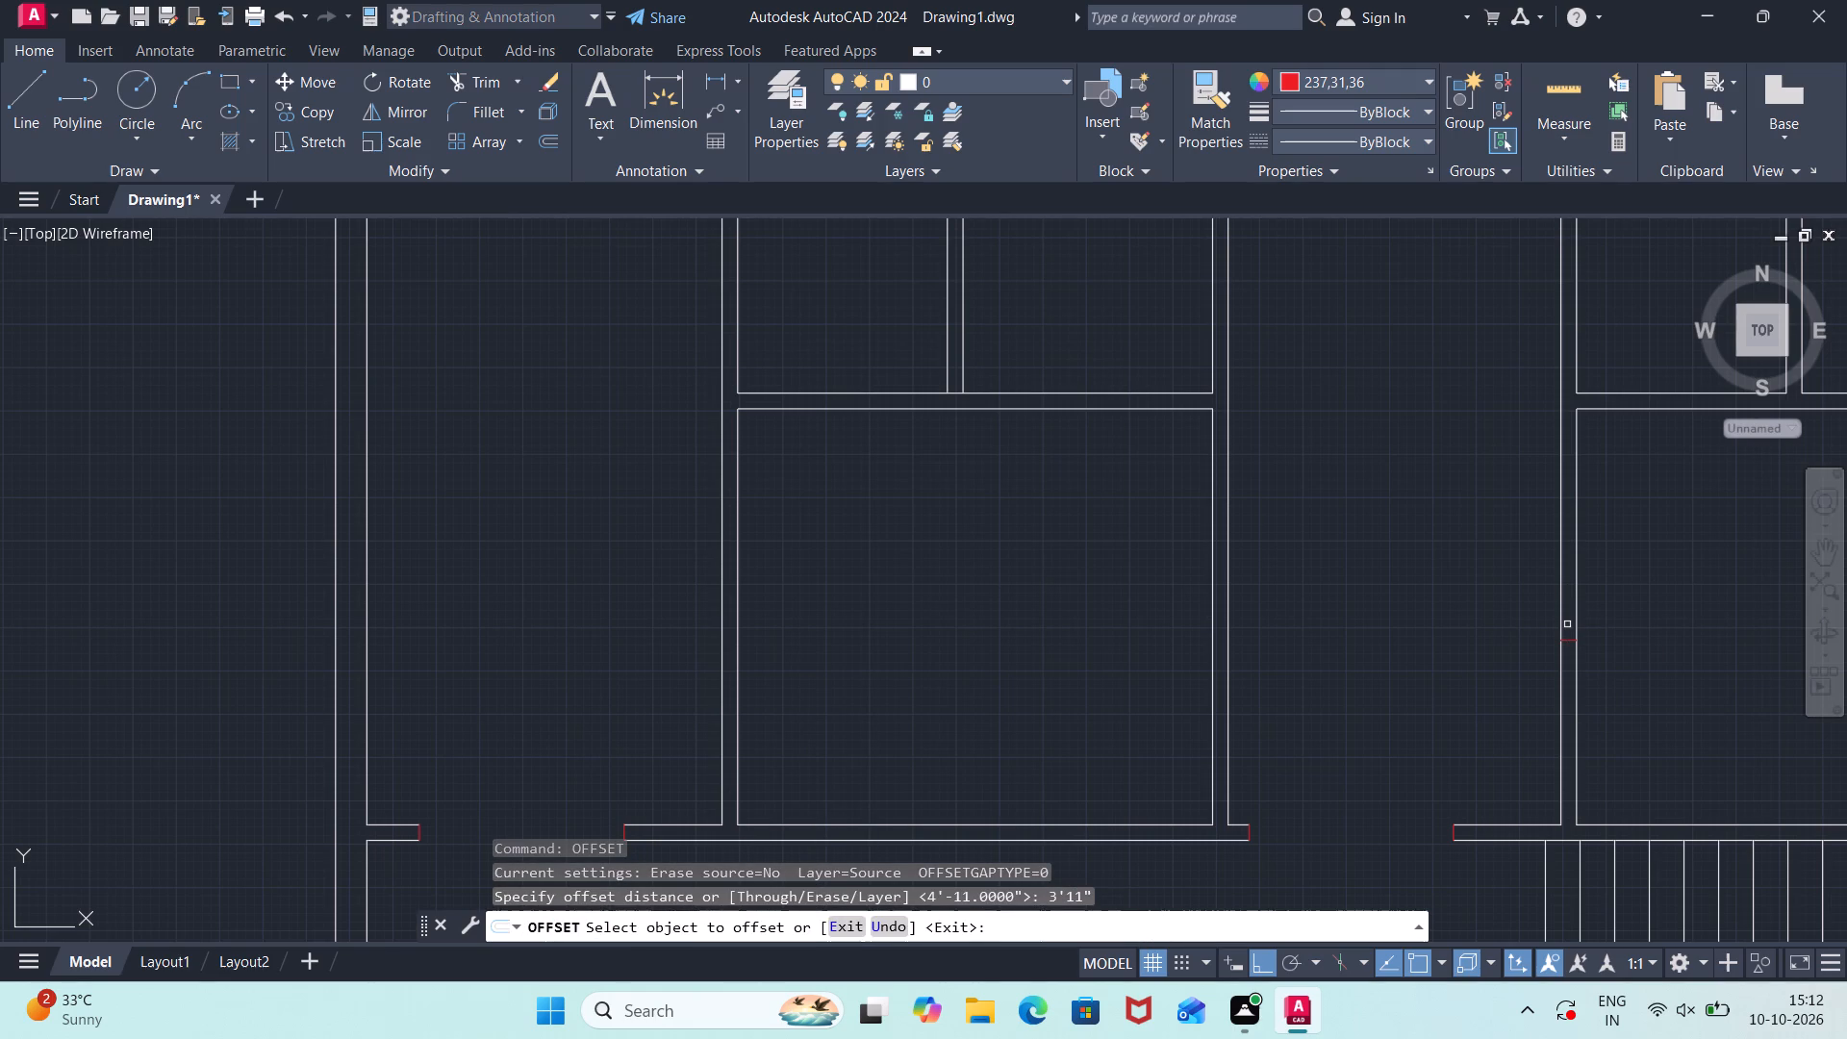
pyautogui.click(1570, 638)
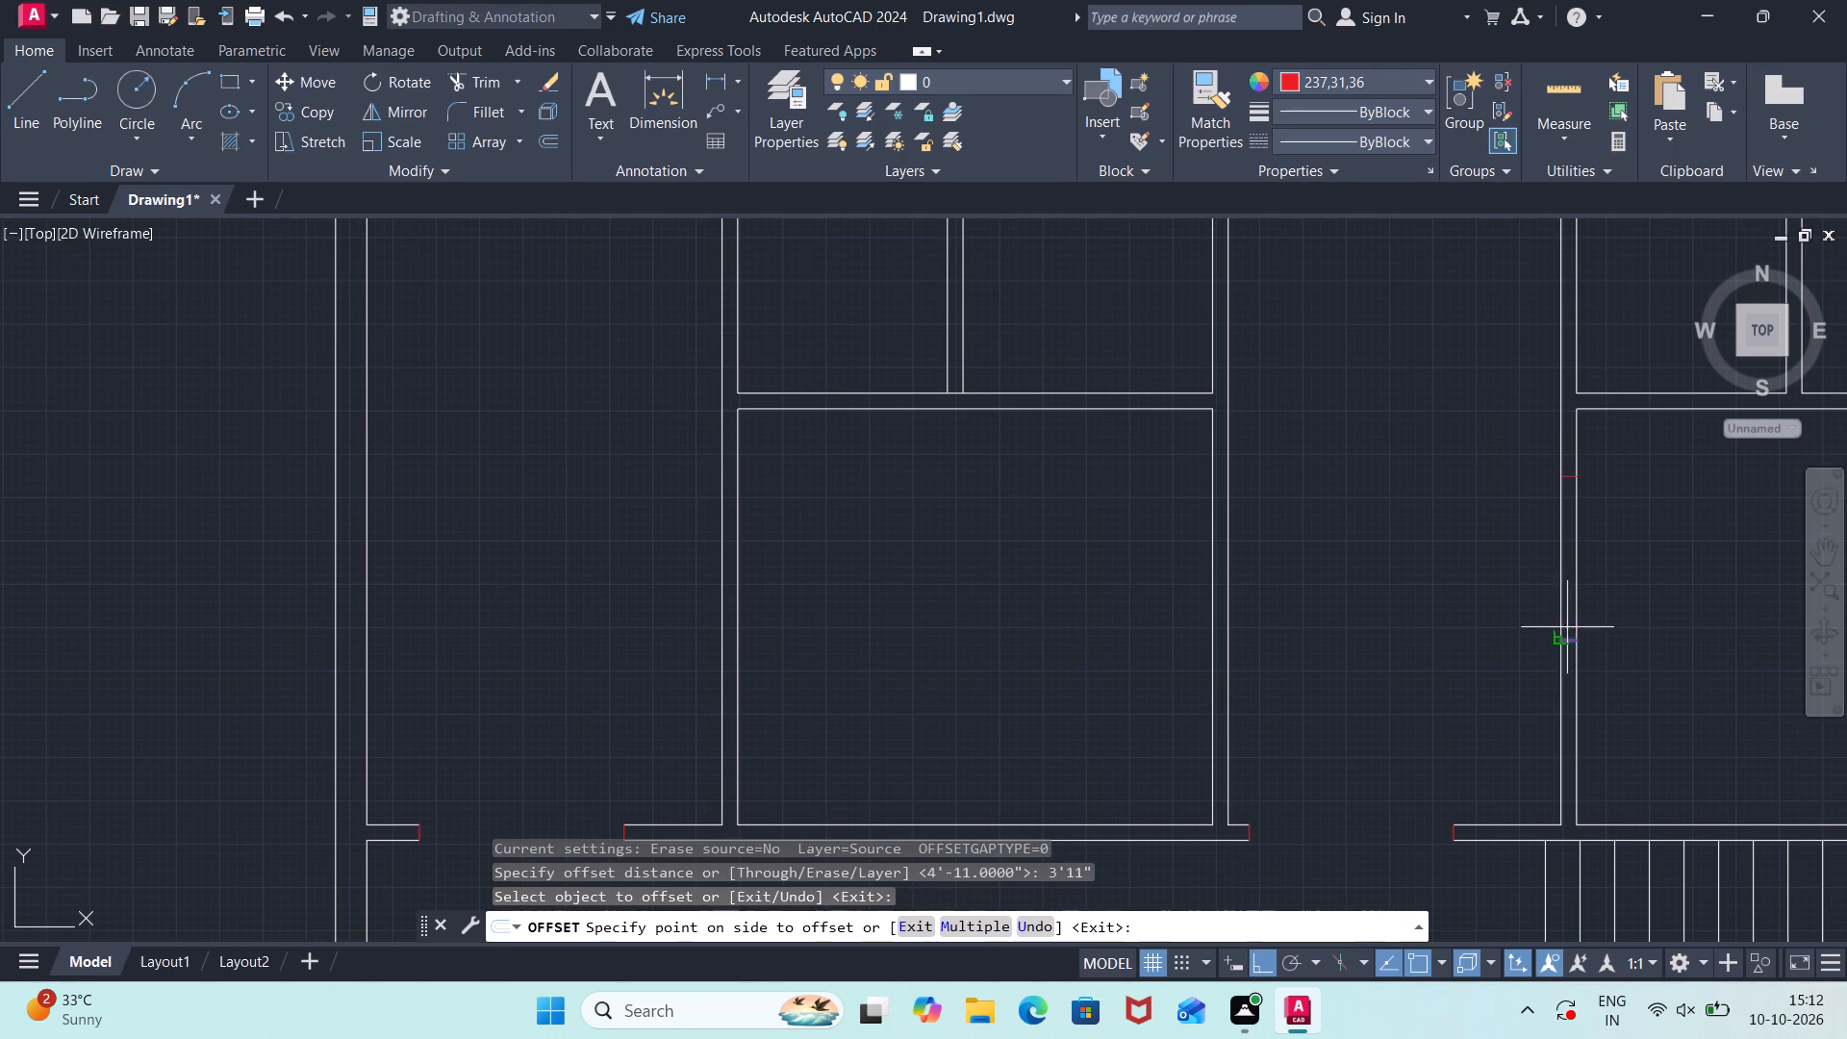
pyautogui.click(1566, 561)
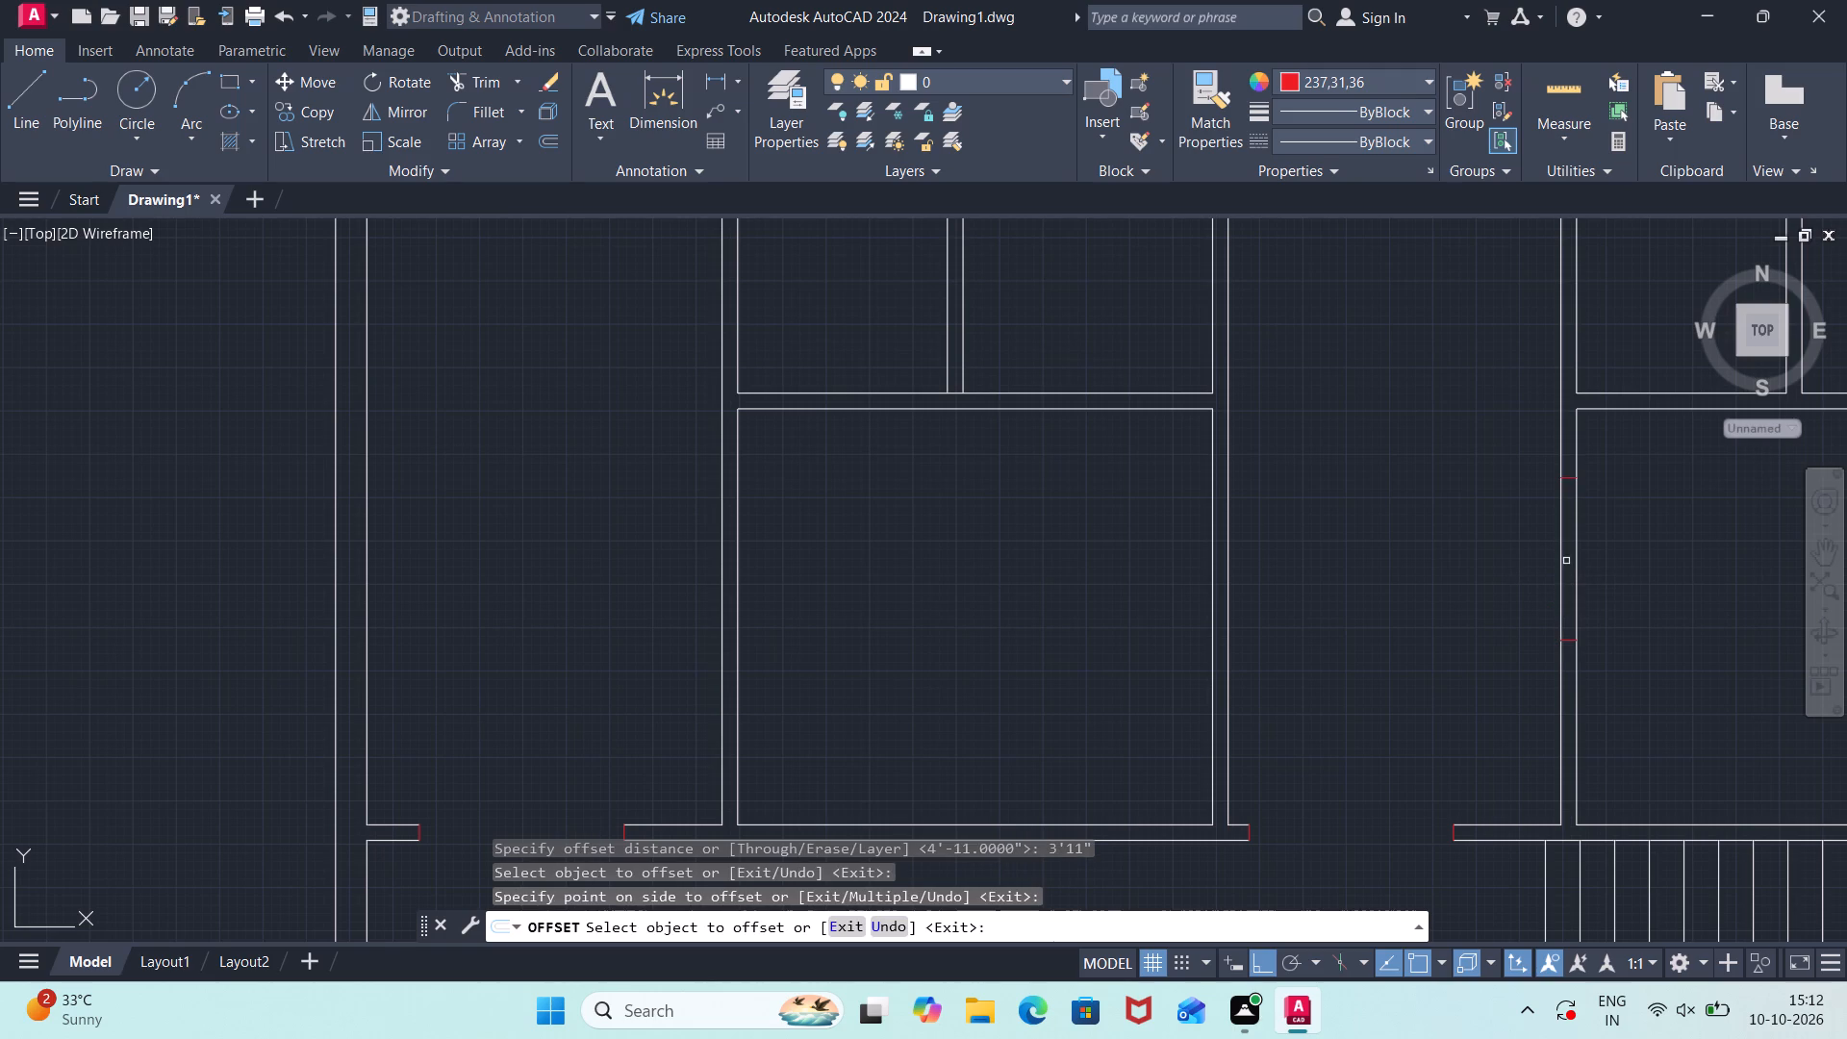
pyautogui.press('Escape')
# Trim both wall lines between the two jamb lines in the west wall of the room above the staircase.
pyautogui.write('tr')
pyautogui.press('Return')
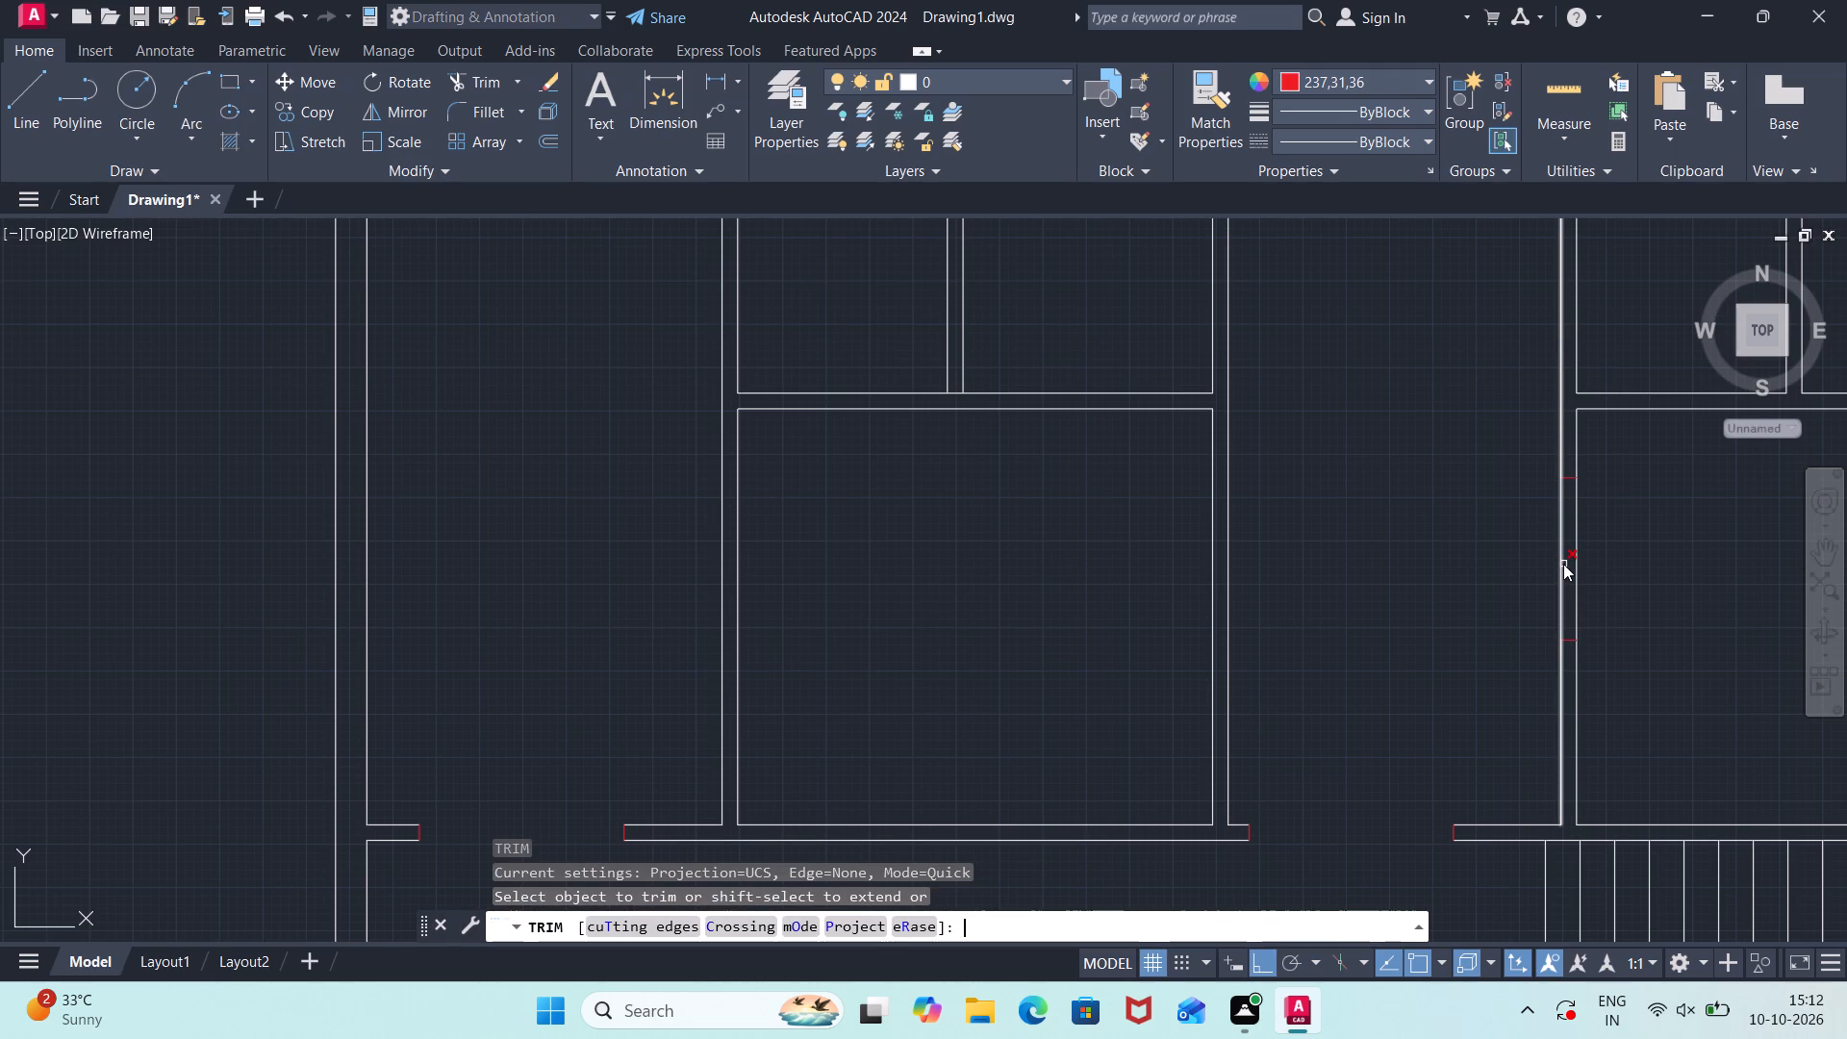
pyautogui.click(1593, 548)
pyautogui.click(1545, 550)
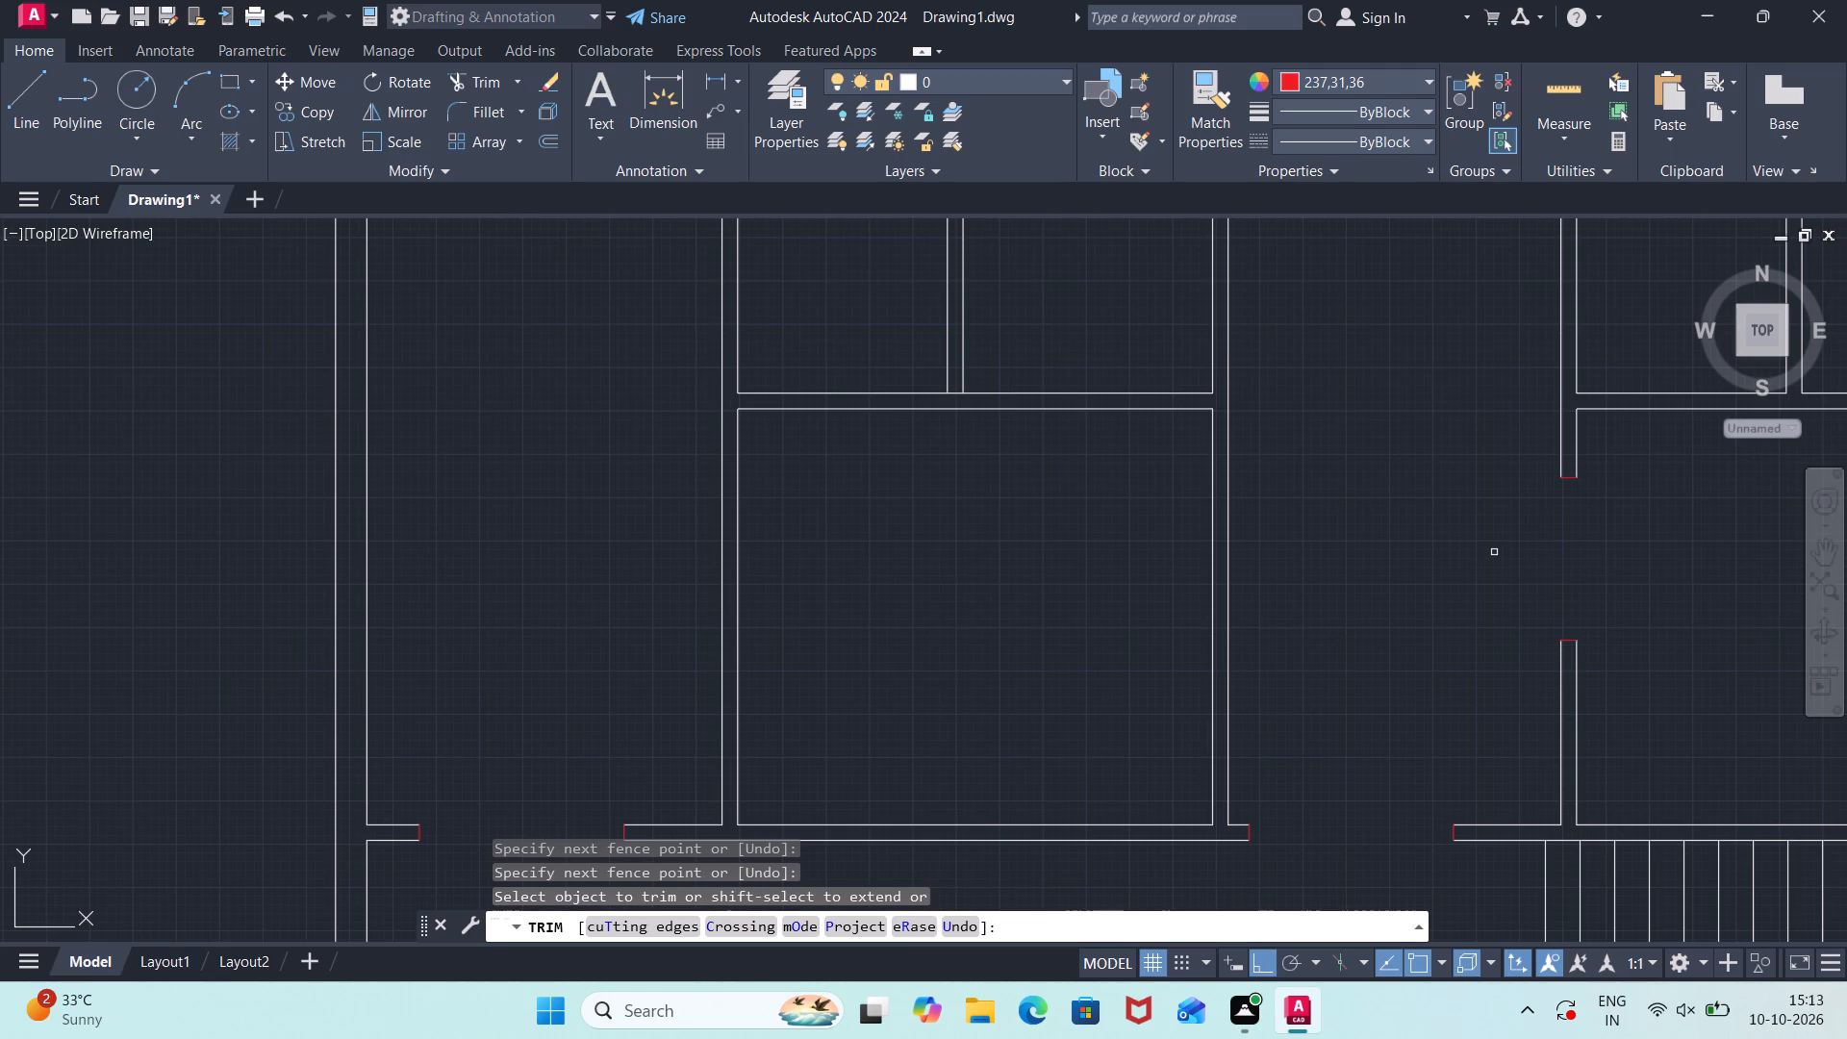
pyautogui.scroll(-1, 1462, 575)
pyautogui.moveTo(1390, 628); pyautogui.dragTo(1414, 666, button='middle')
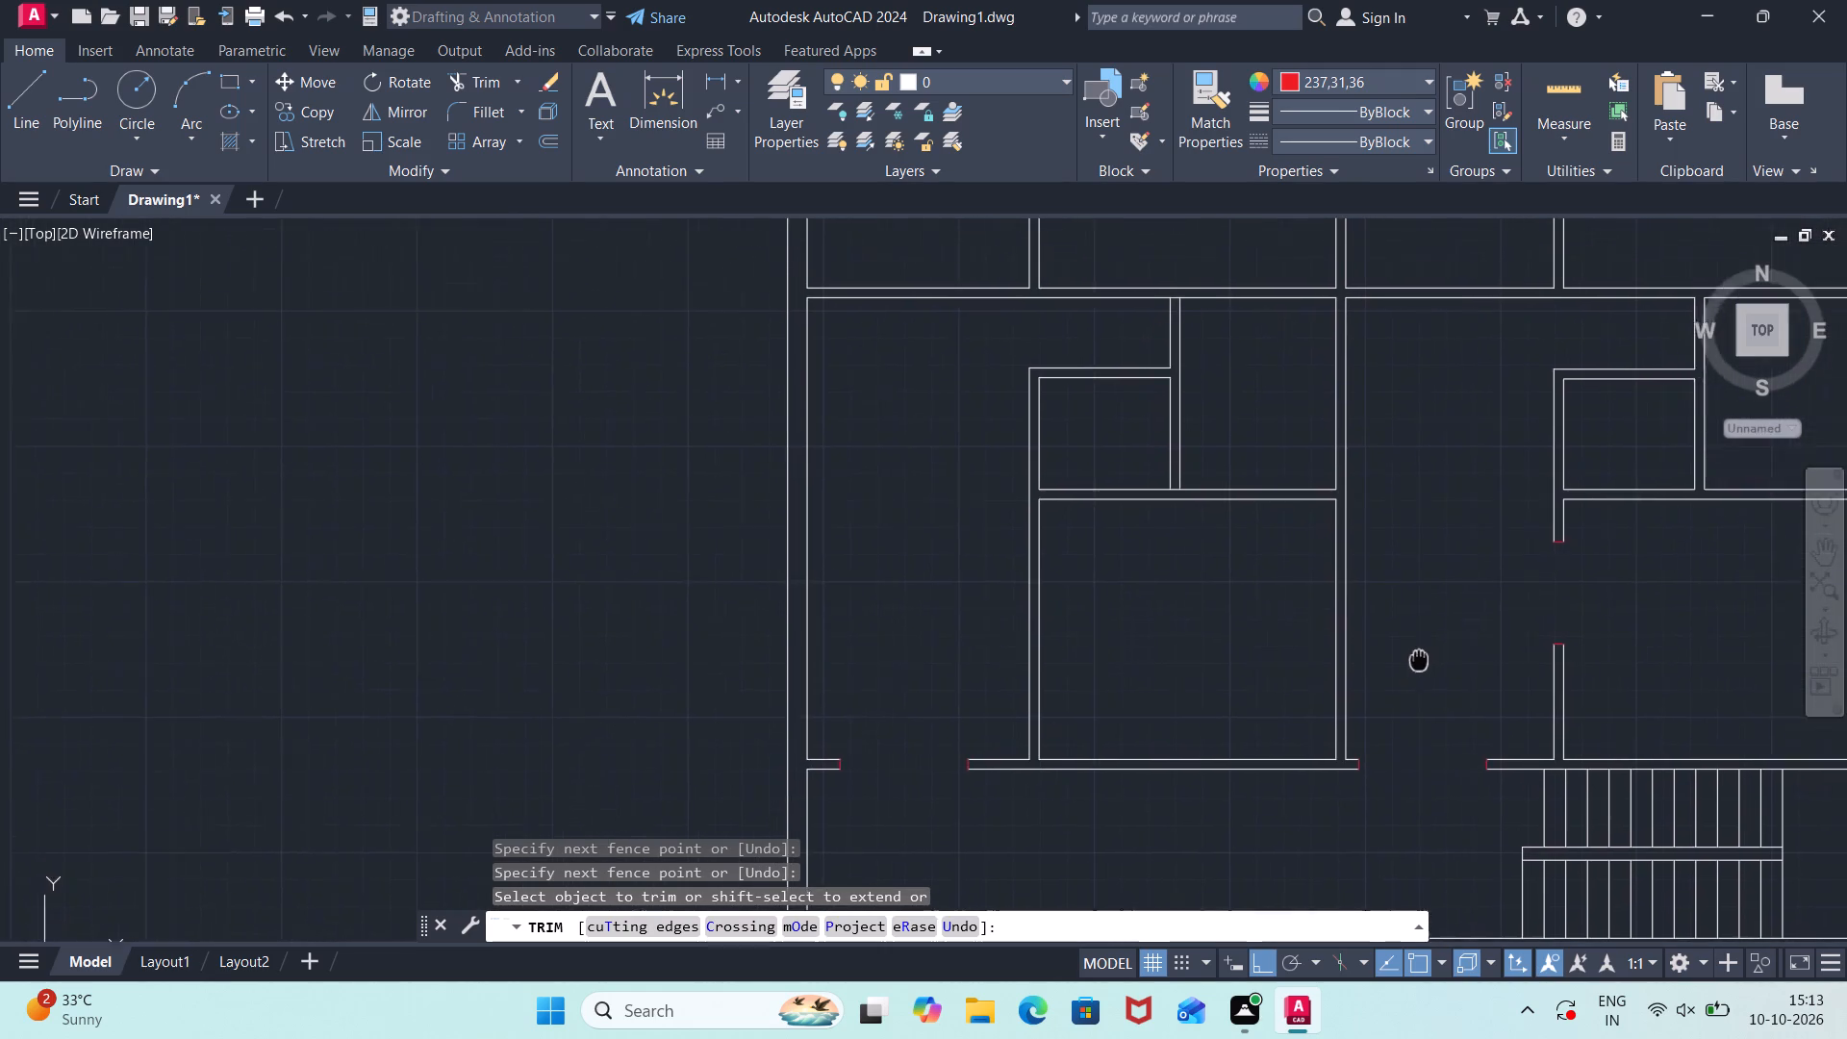
pyautogui.moveTo(1414, 666); pyautogui.dragTo(1301, 736, button='middle')
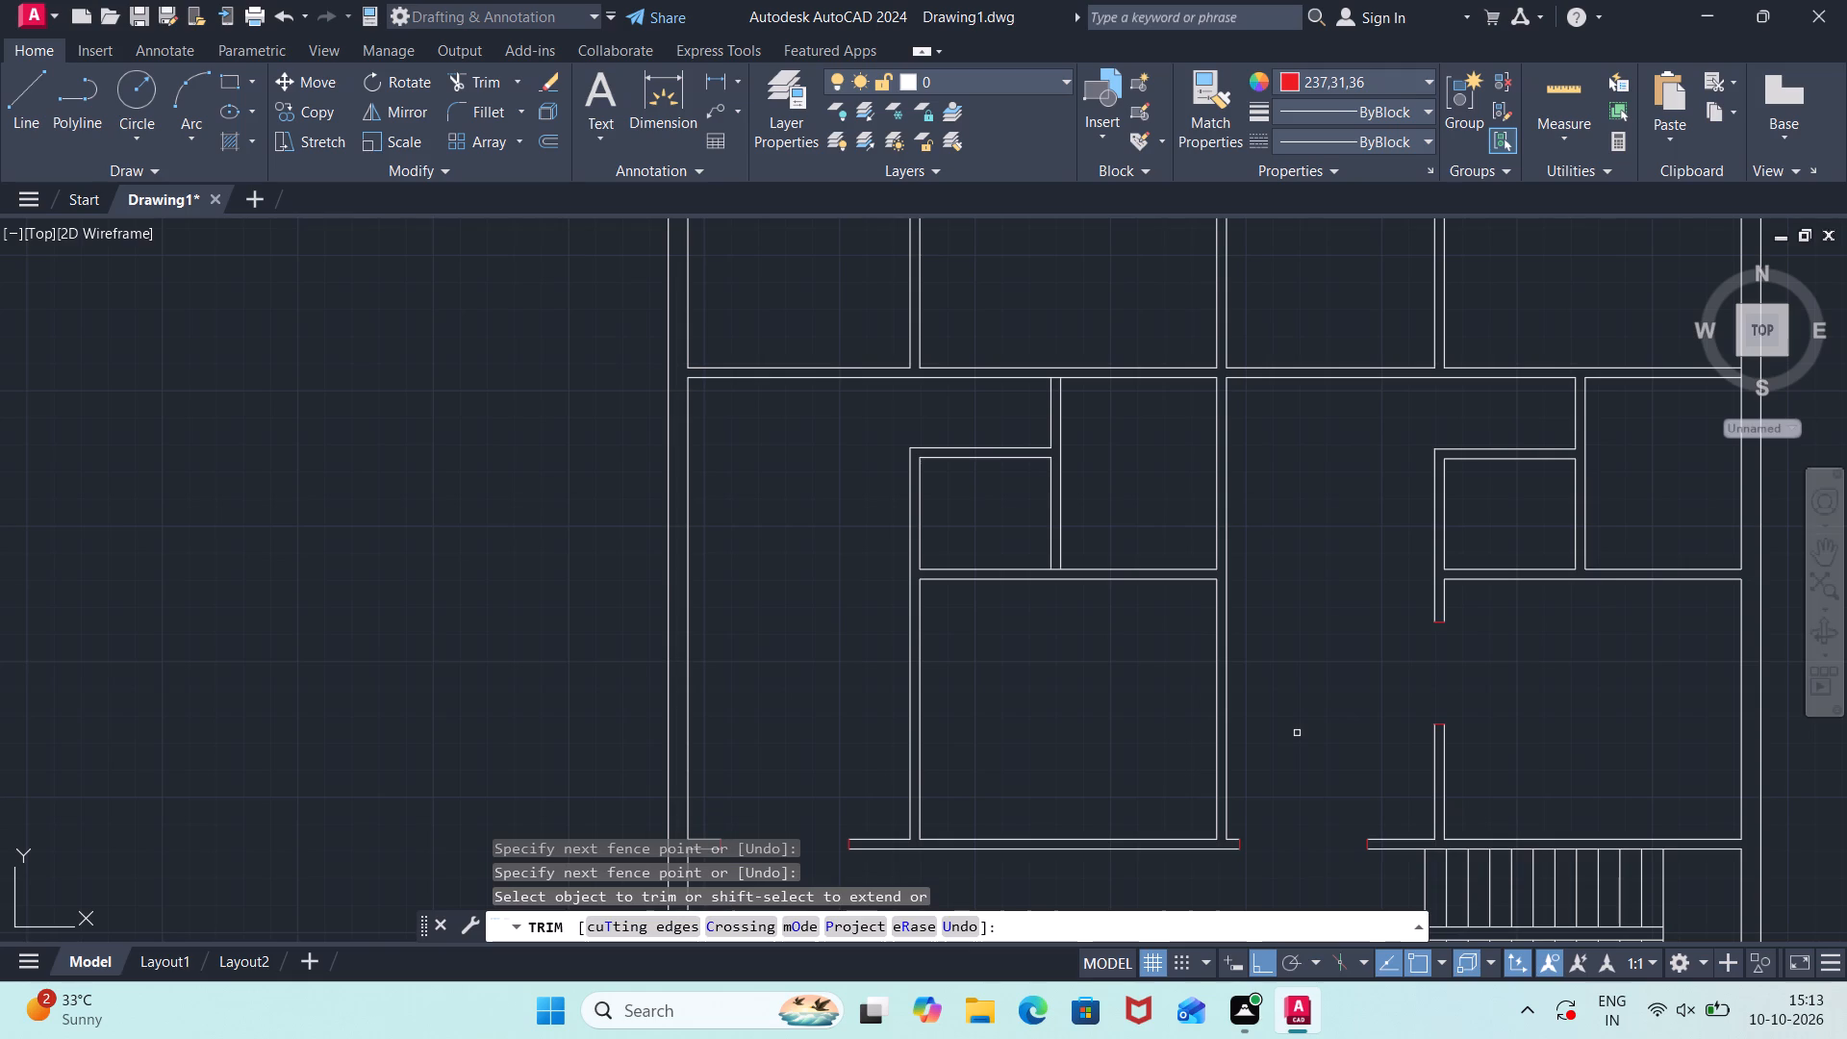
pyautogui.press('Escape')
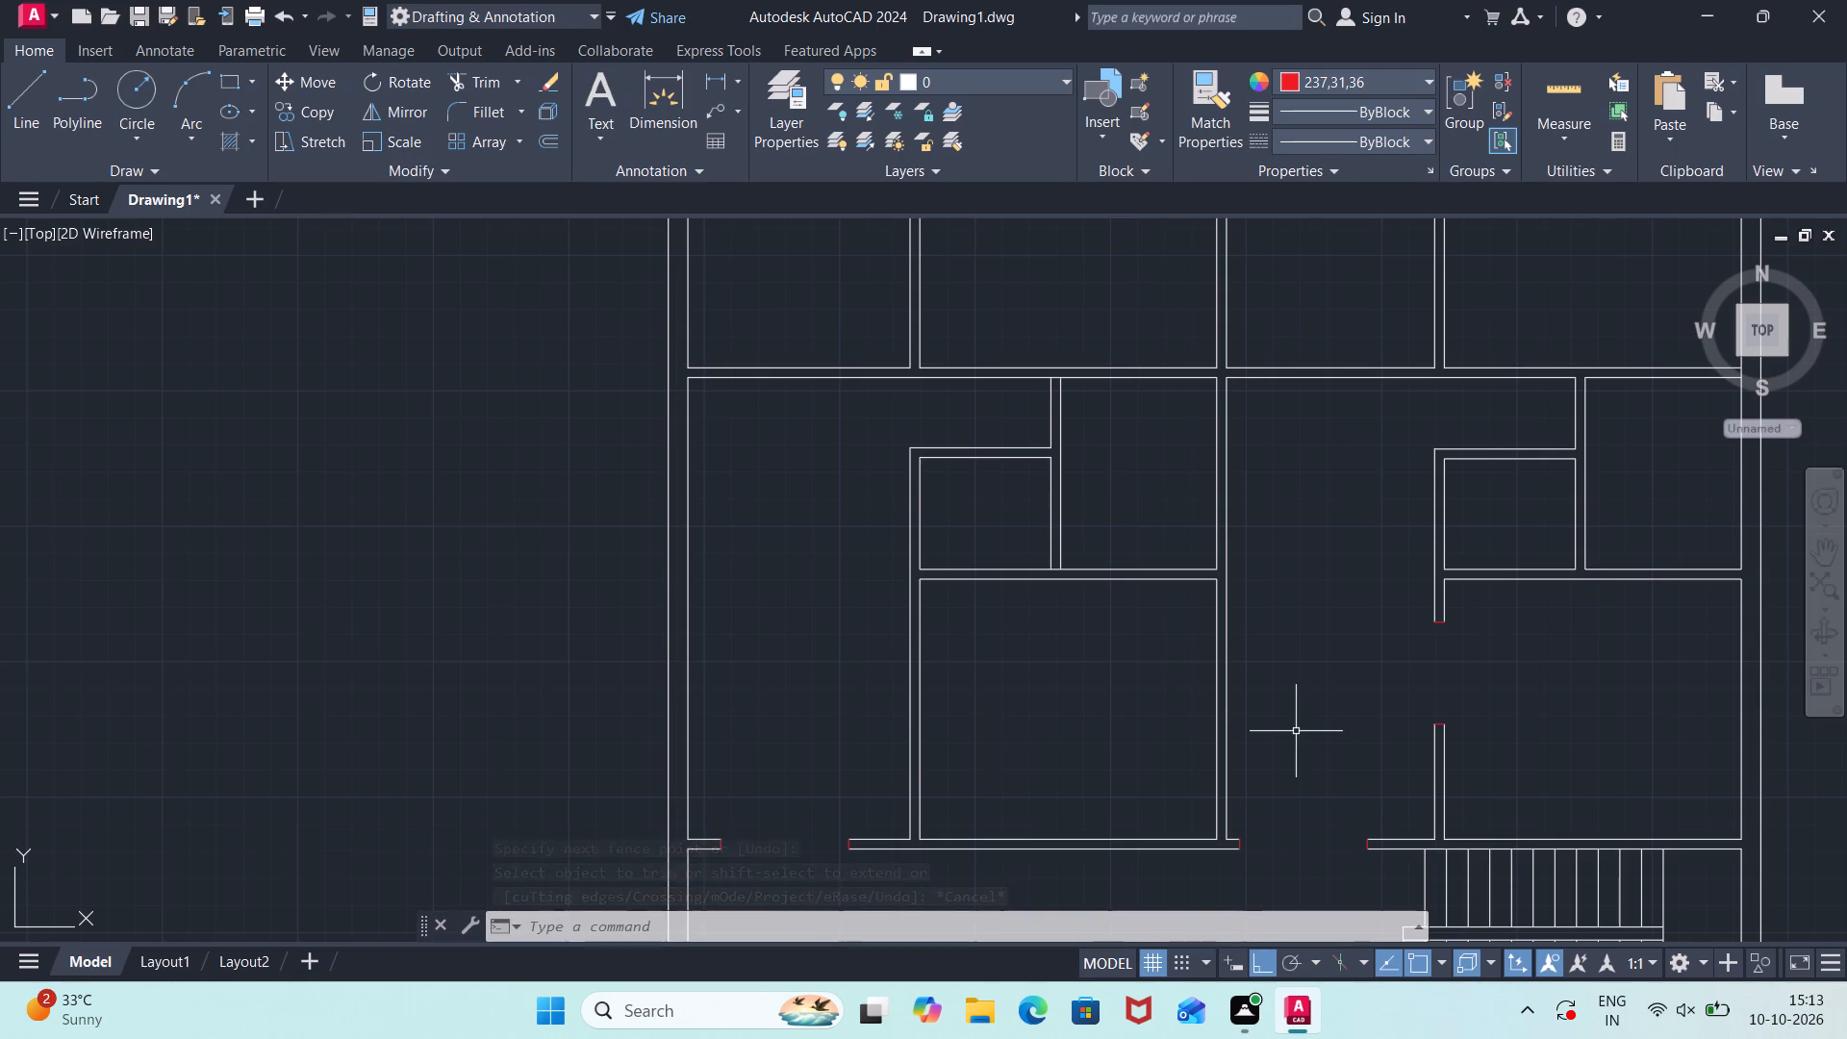
# Draw a short jamb line across the west wall of the large middle room, slightly below the wall's middle.
pyautogui.press('l')
pyautogui.press('Return')
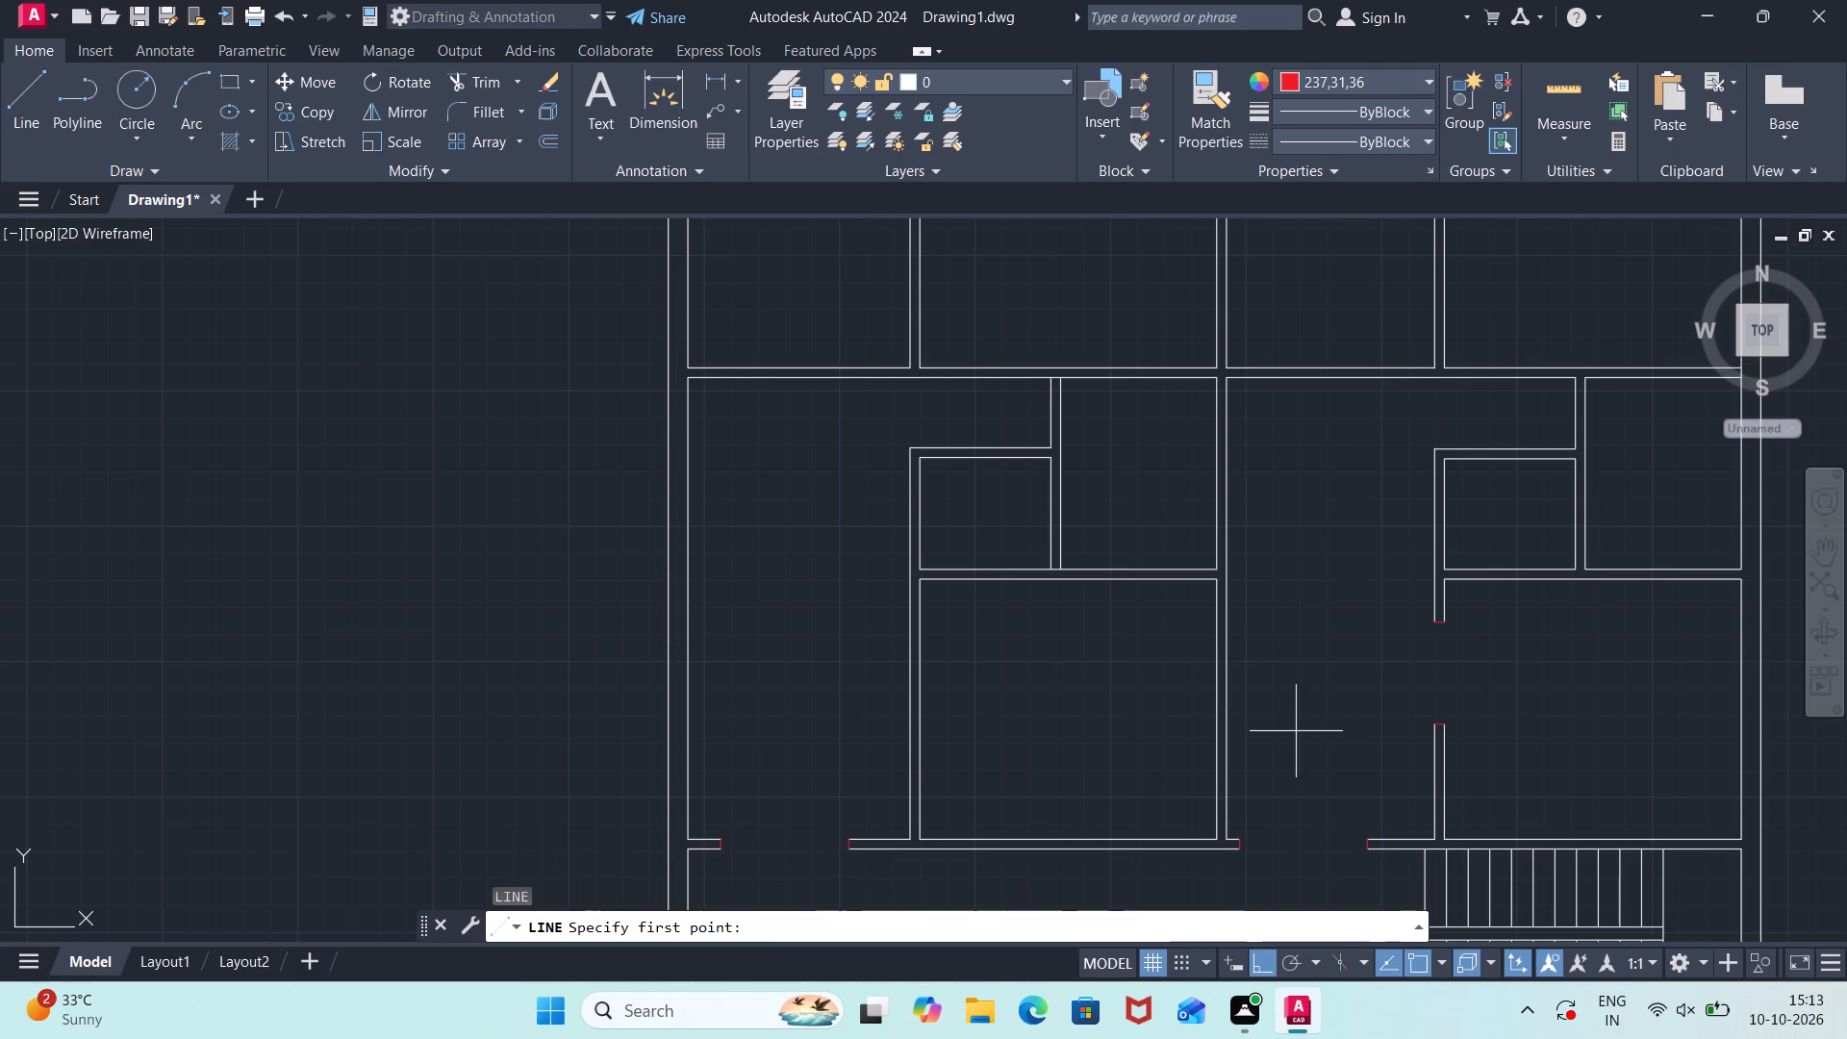
pyautogui.click(905, 734)
pyautogui.click(923, 736)
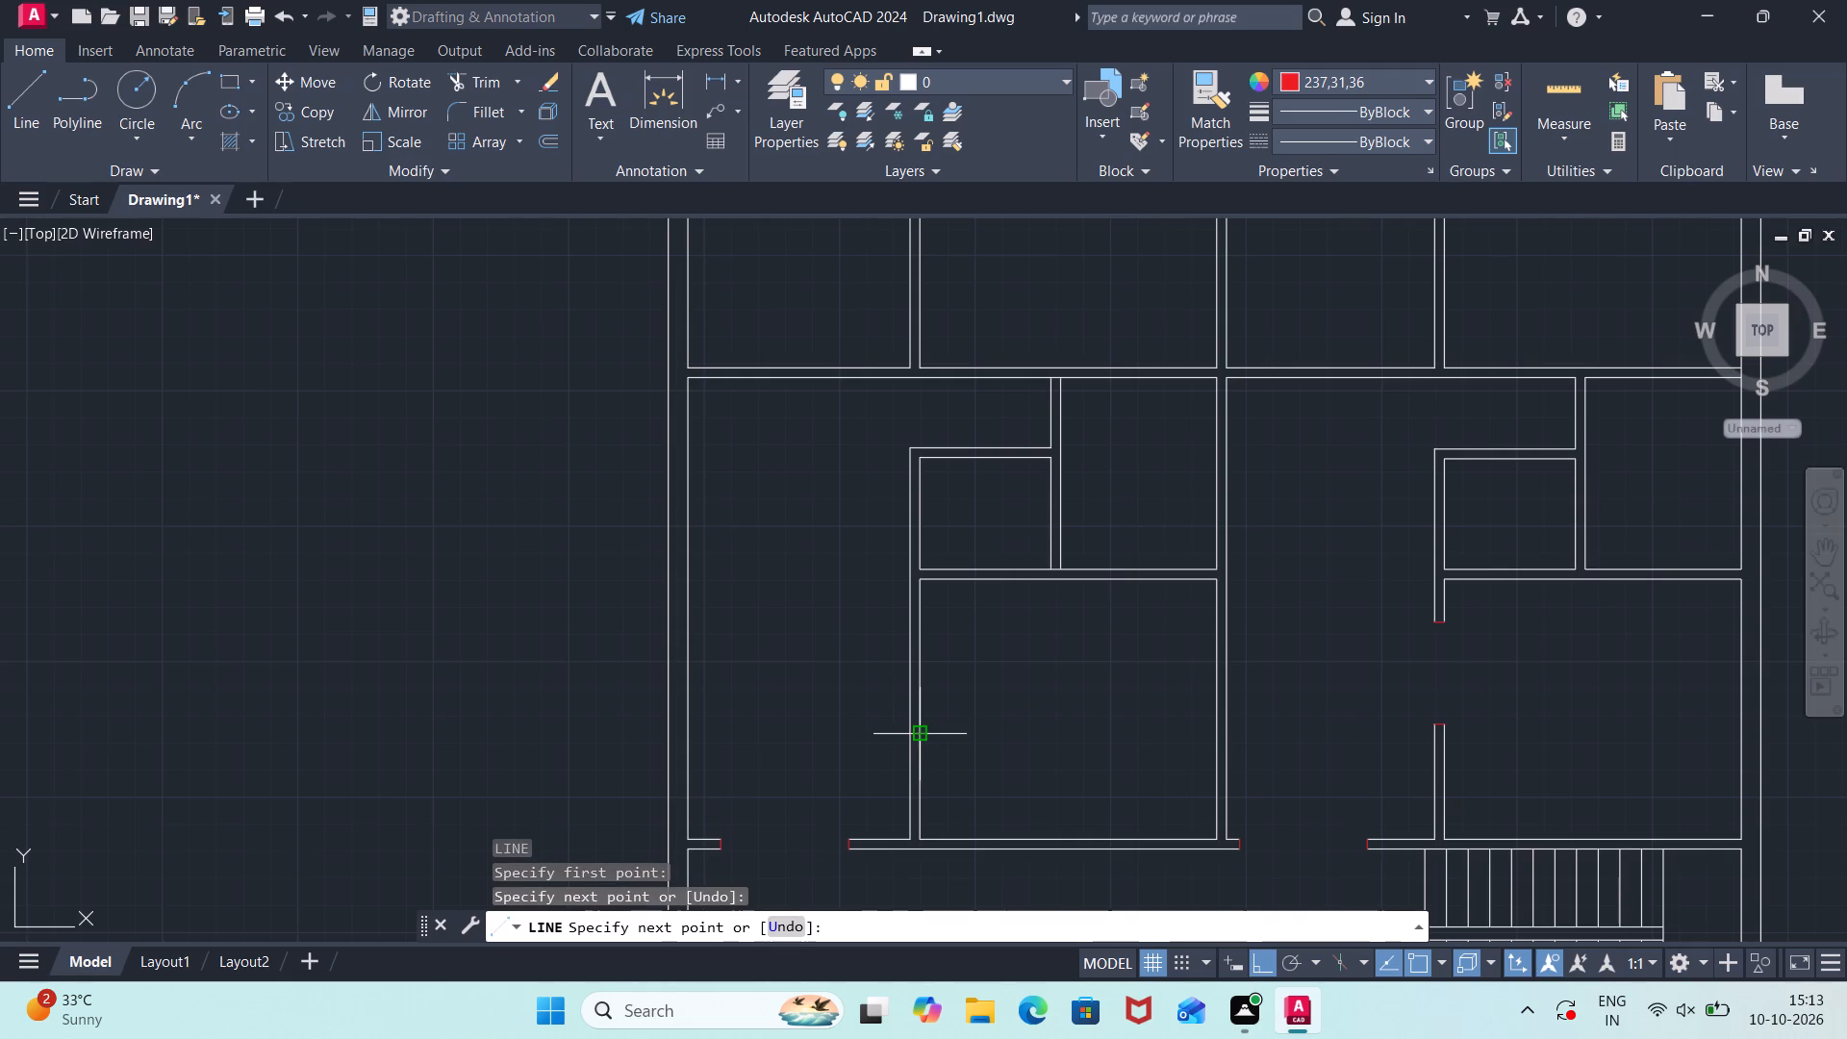
pyautogui.press('Escape')
# Offset the middle room's new jamb line 3'11" upward along the west wall.
pyautogui.write('off')
pyautogui.press('Return')
pyautogui.press('Return')
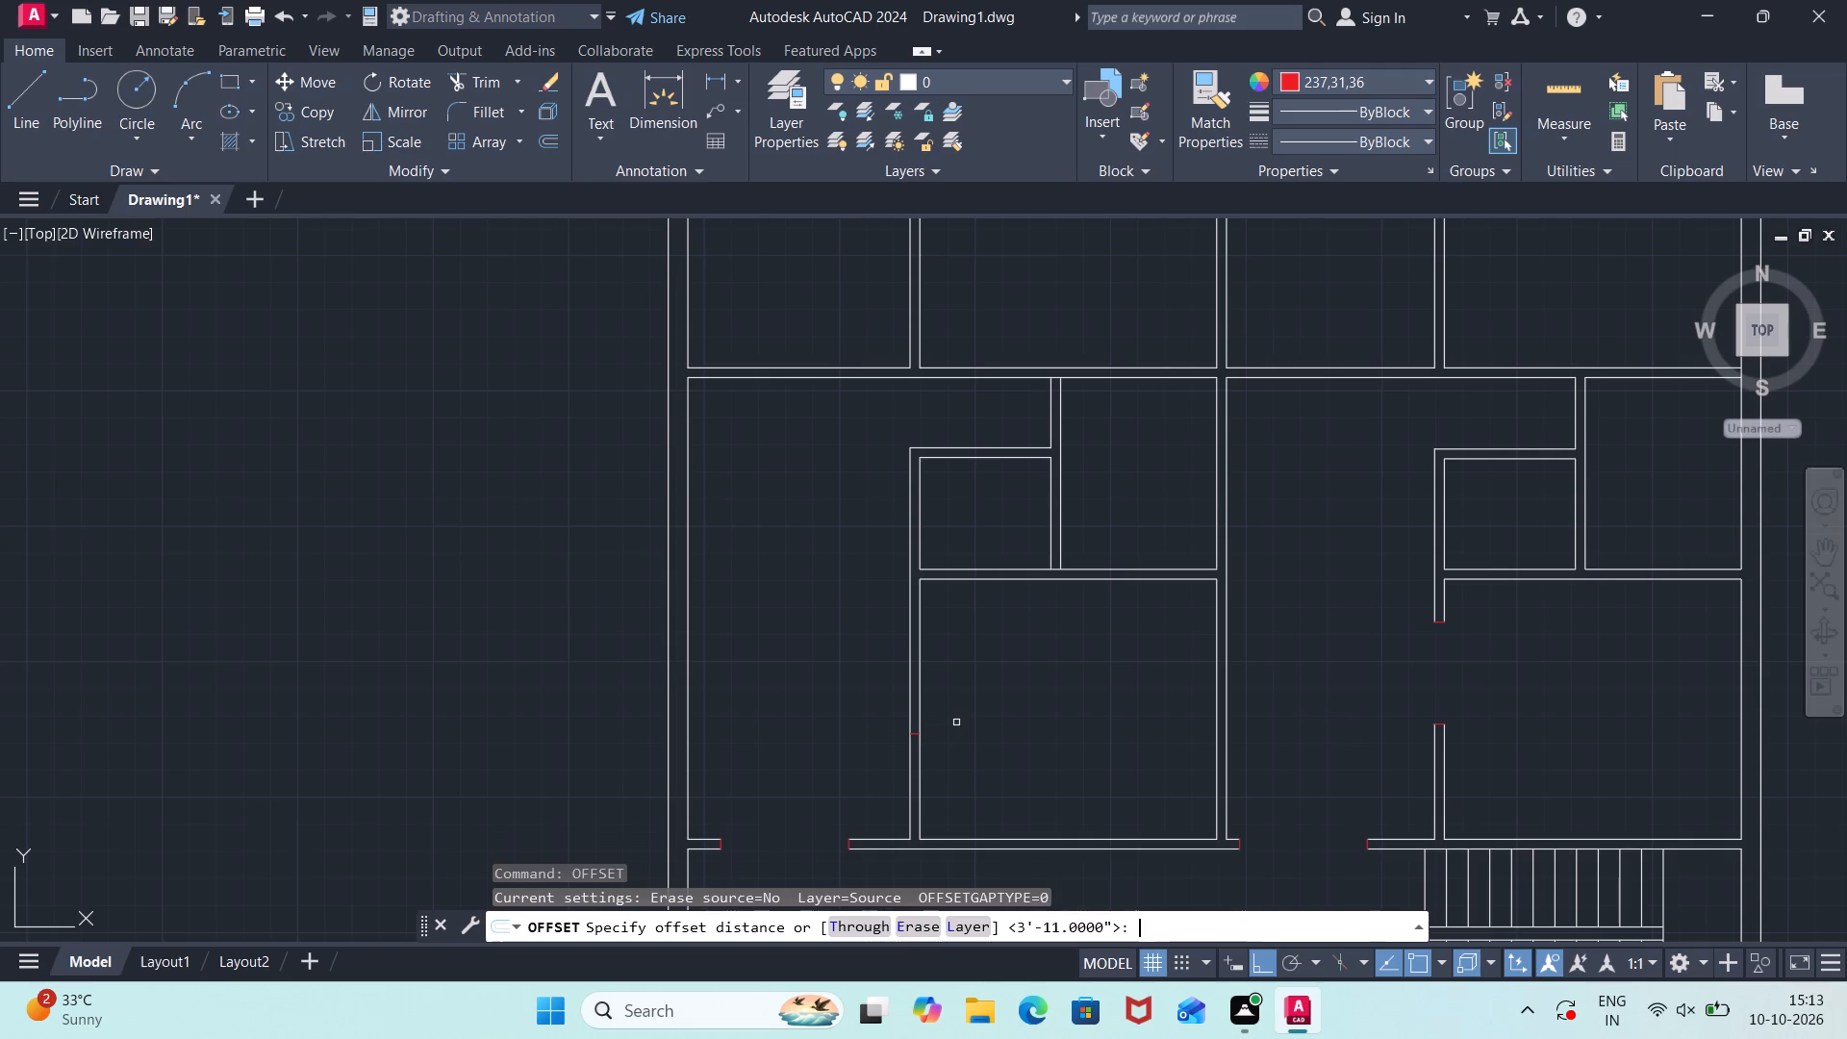
pyautogui.scroll(1, 956, 722)
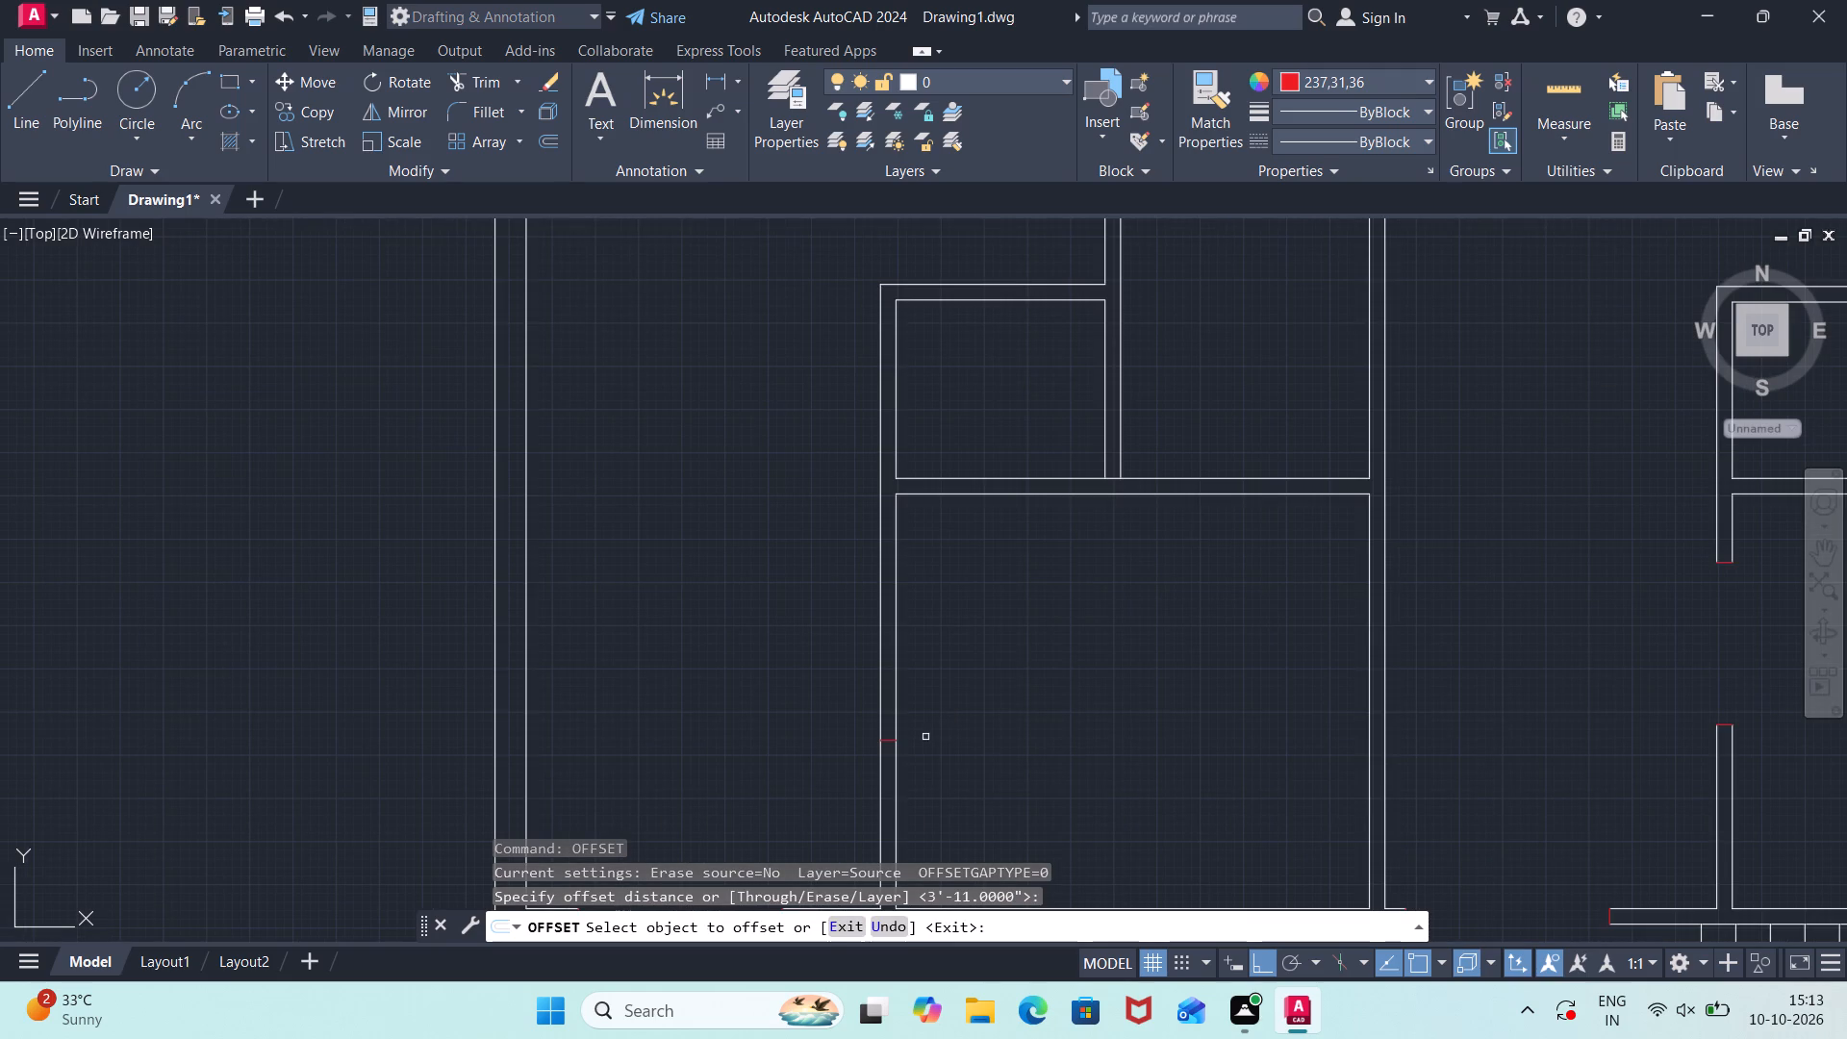
pyautogui.click(892, 740)
pyautogui.click(887, 684)
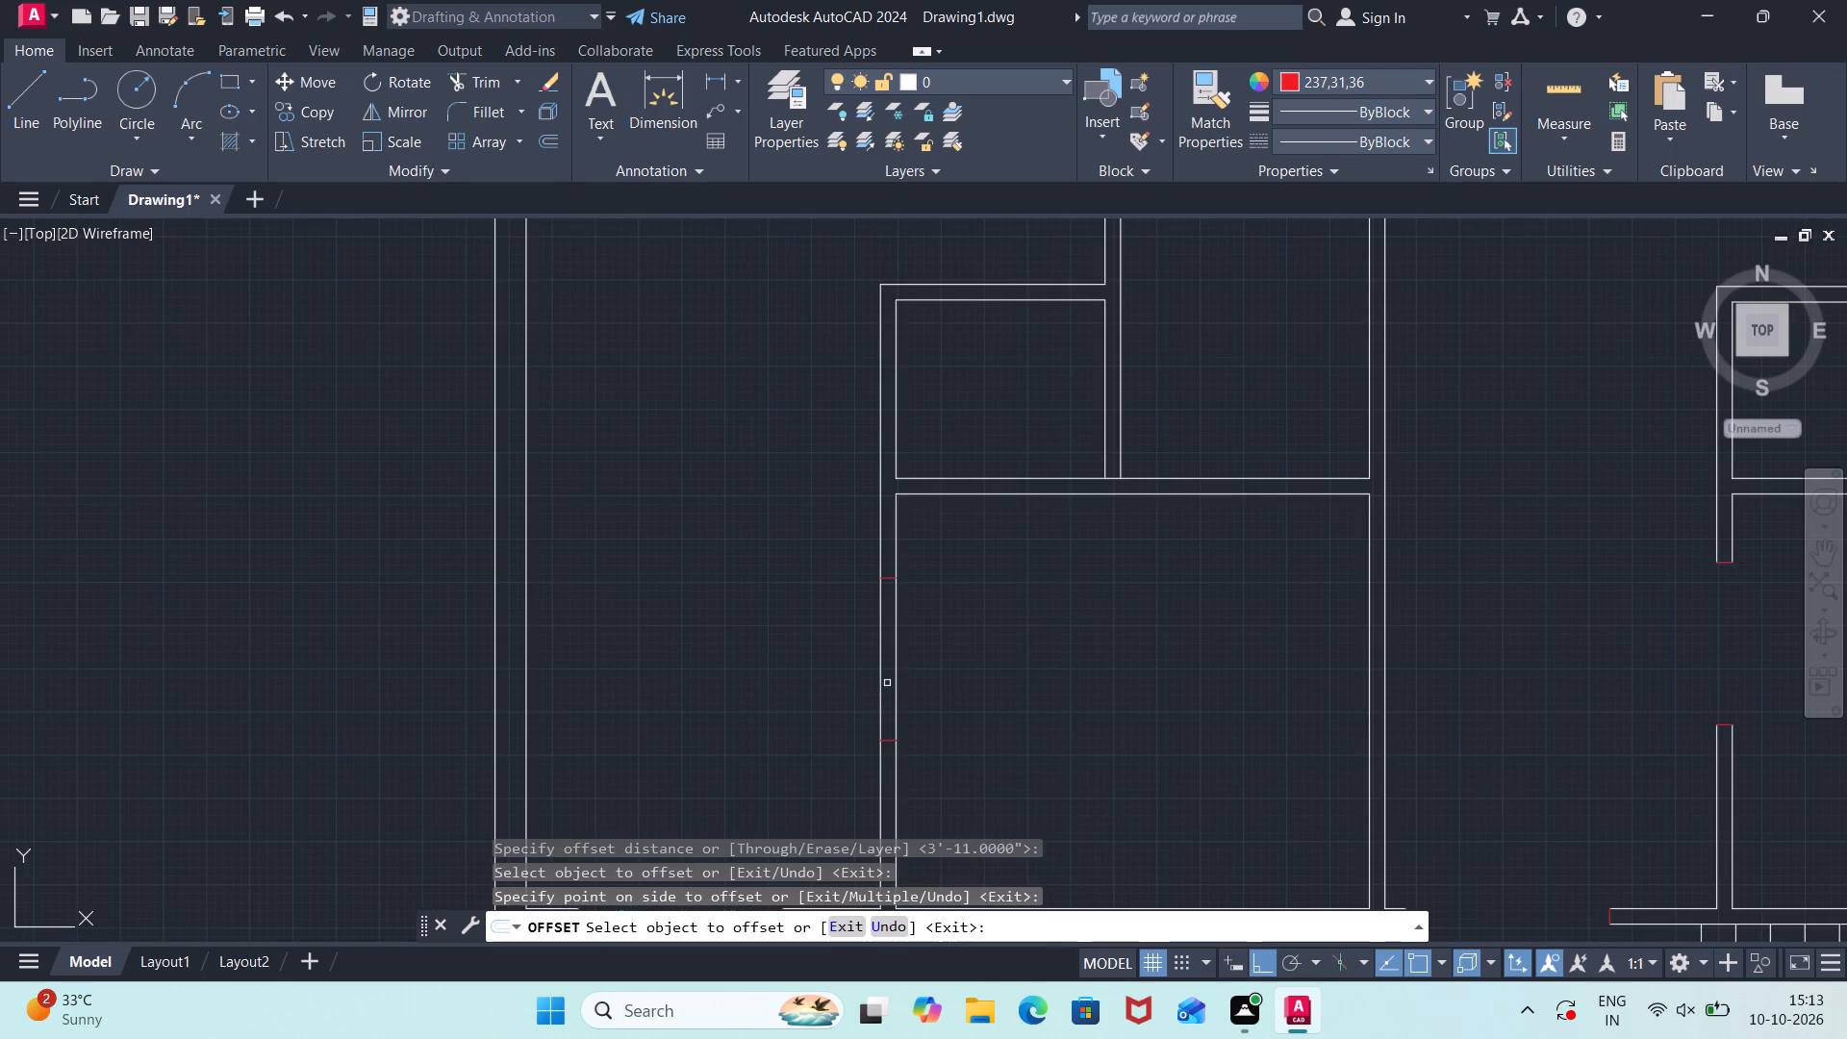
pyautogui.press('Escape')
# Trim both wall lines between the two jamb lines in the middle room's west wall to open the doorway.
pyautogui.press('t')
pyautogui.press('r')
pyautogui.press('Return')
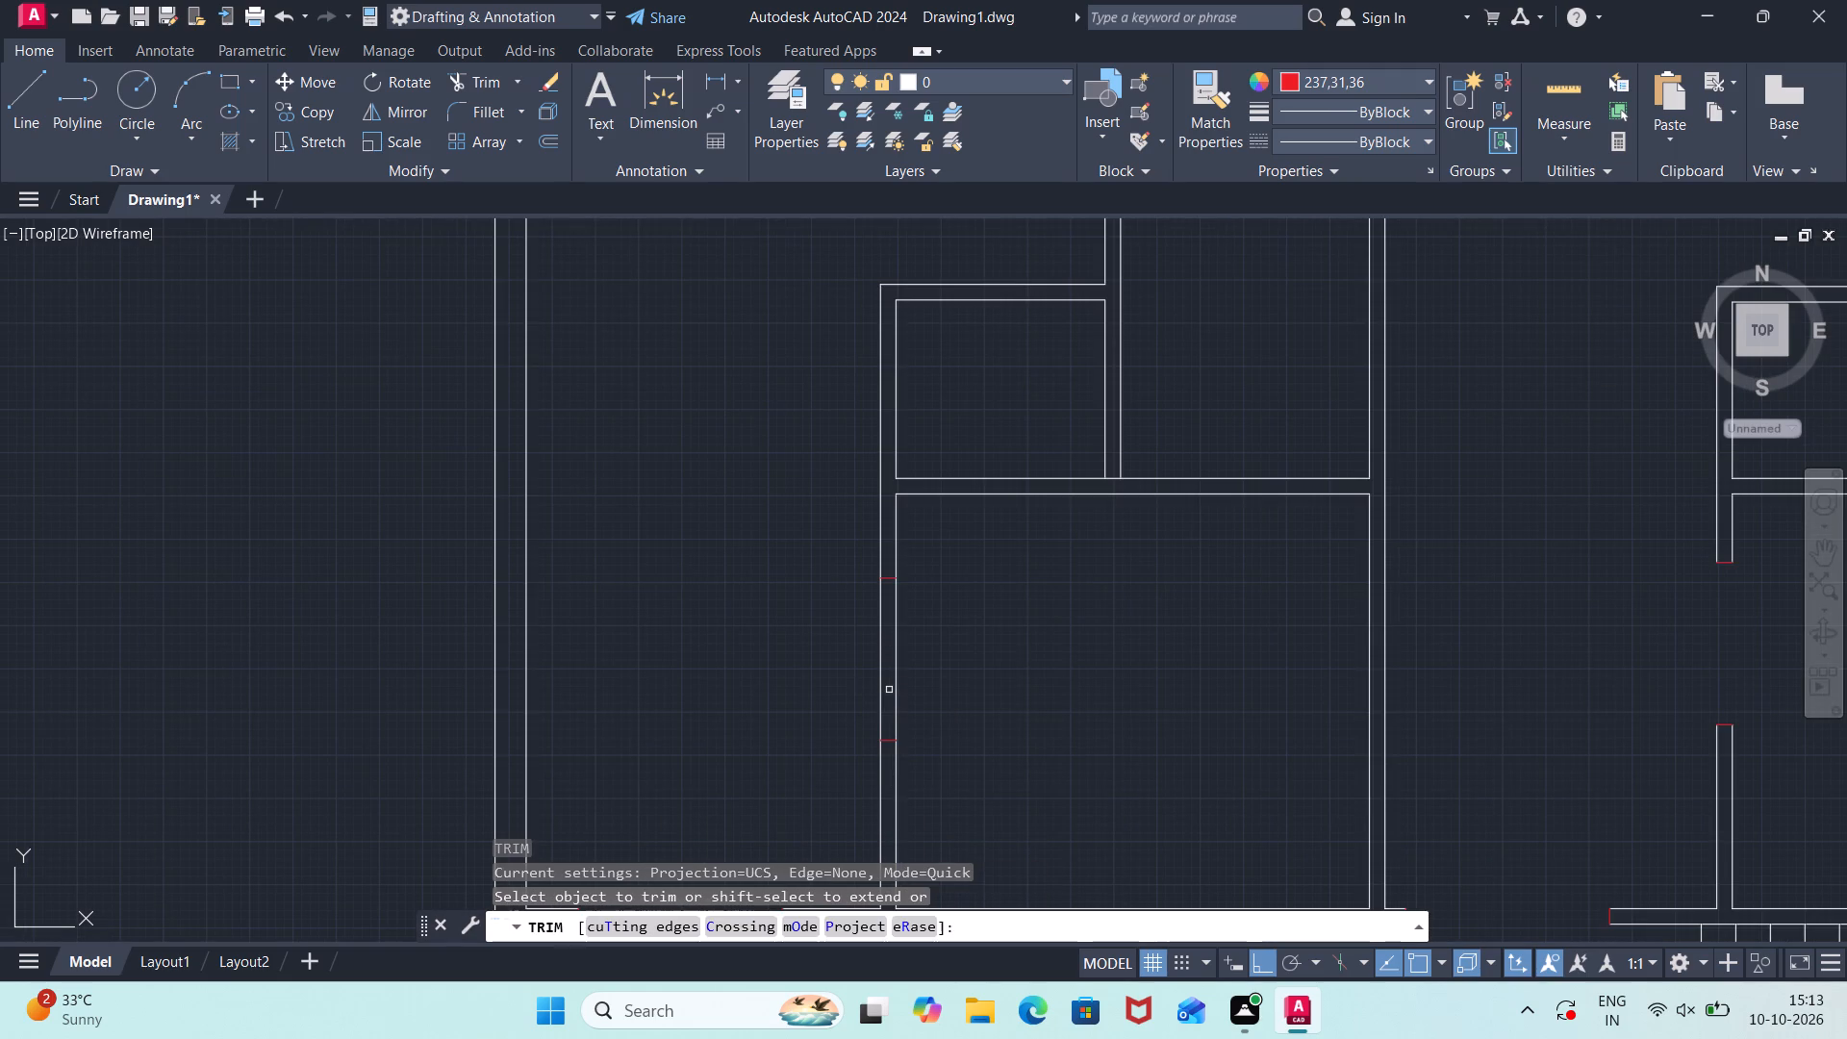
pyautogui.click(929, 651)
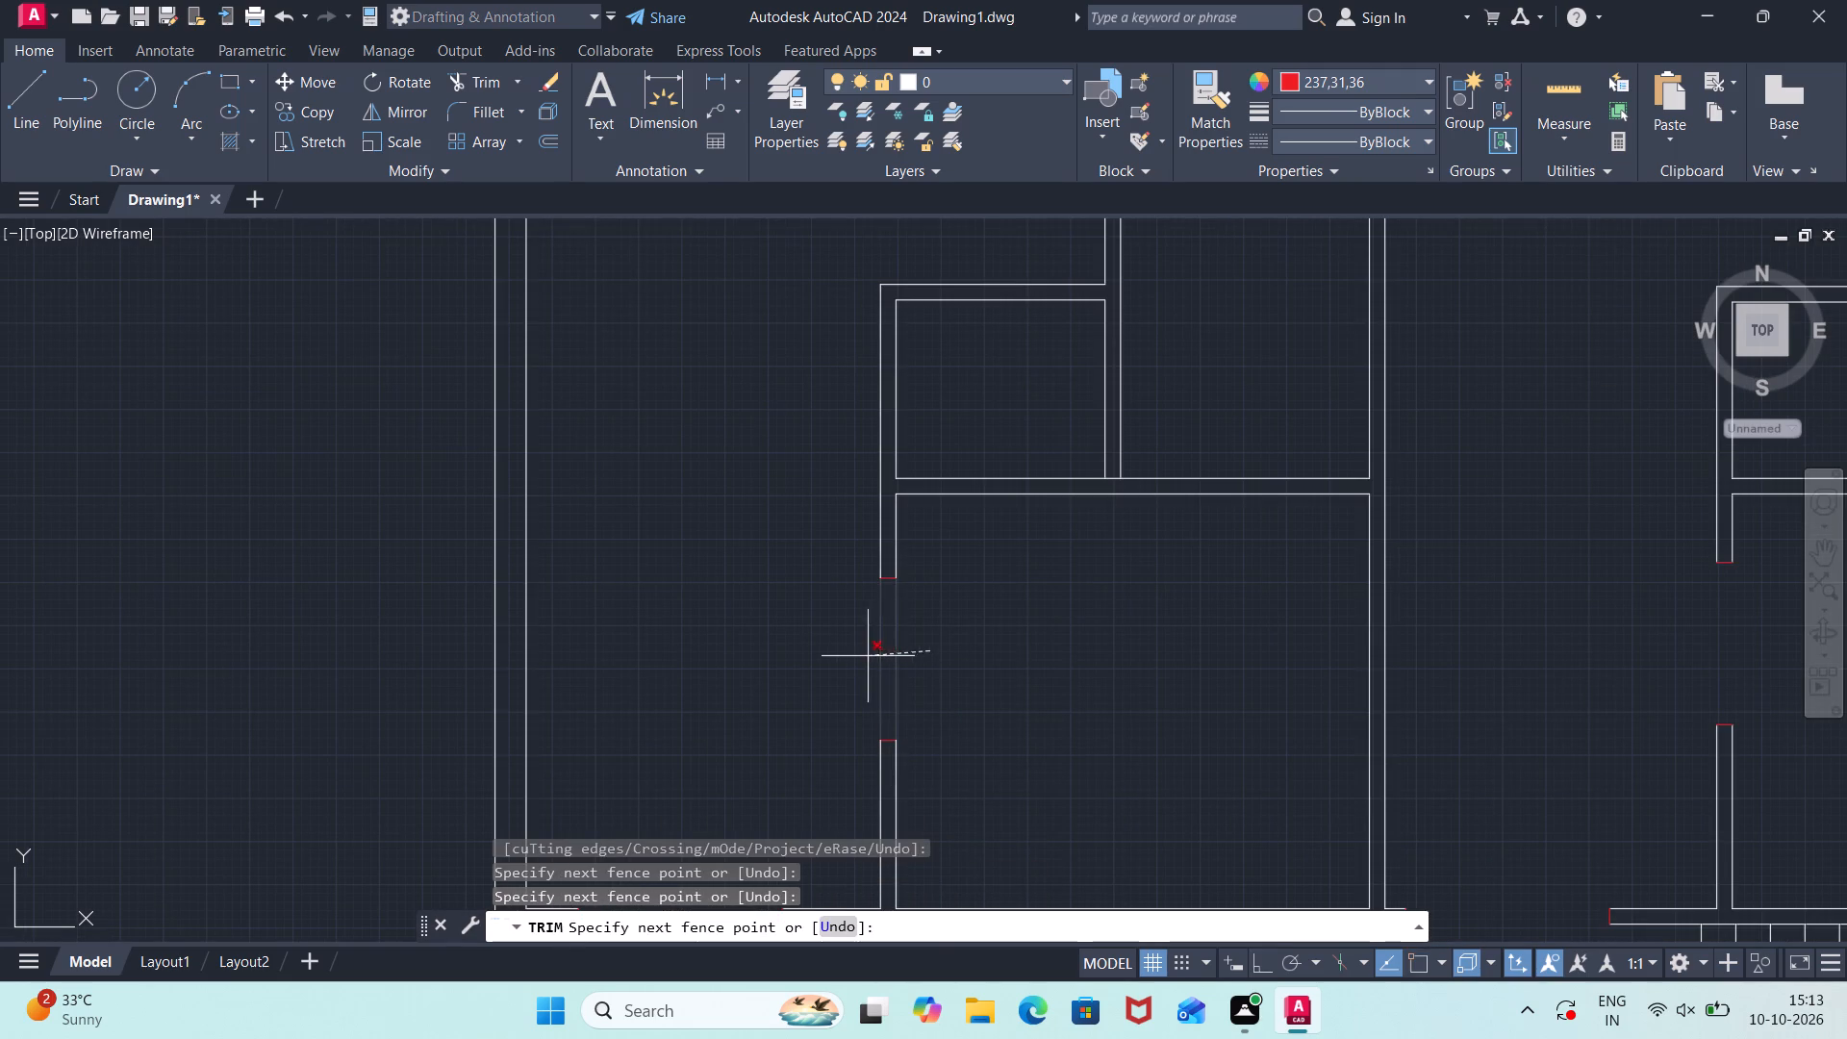
pyautogui.click(868, 656)
pyautogui.moveTo(982, 596); pyautogui.dragTo(1010, 803, button='middle')
pyautogui.press('Escape')
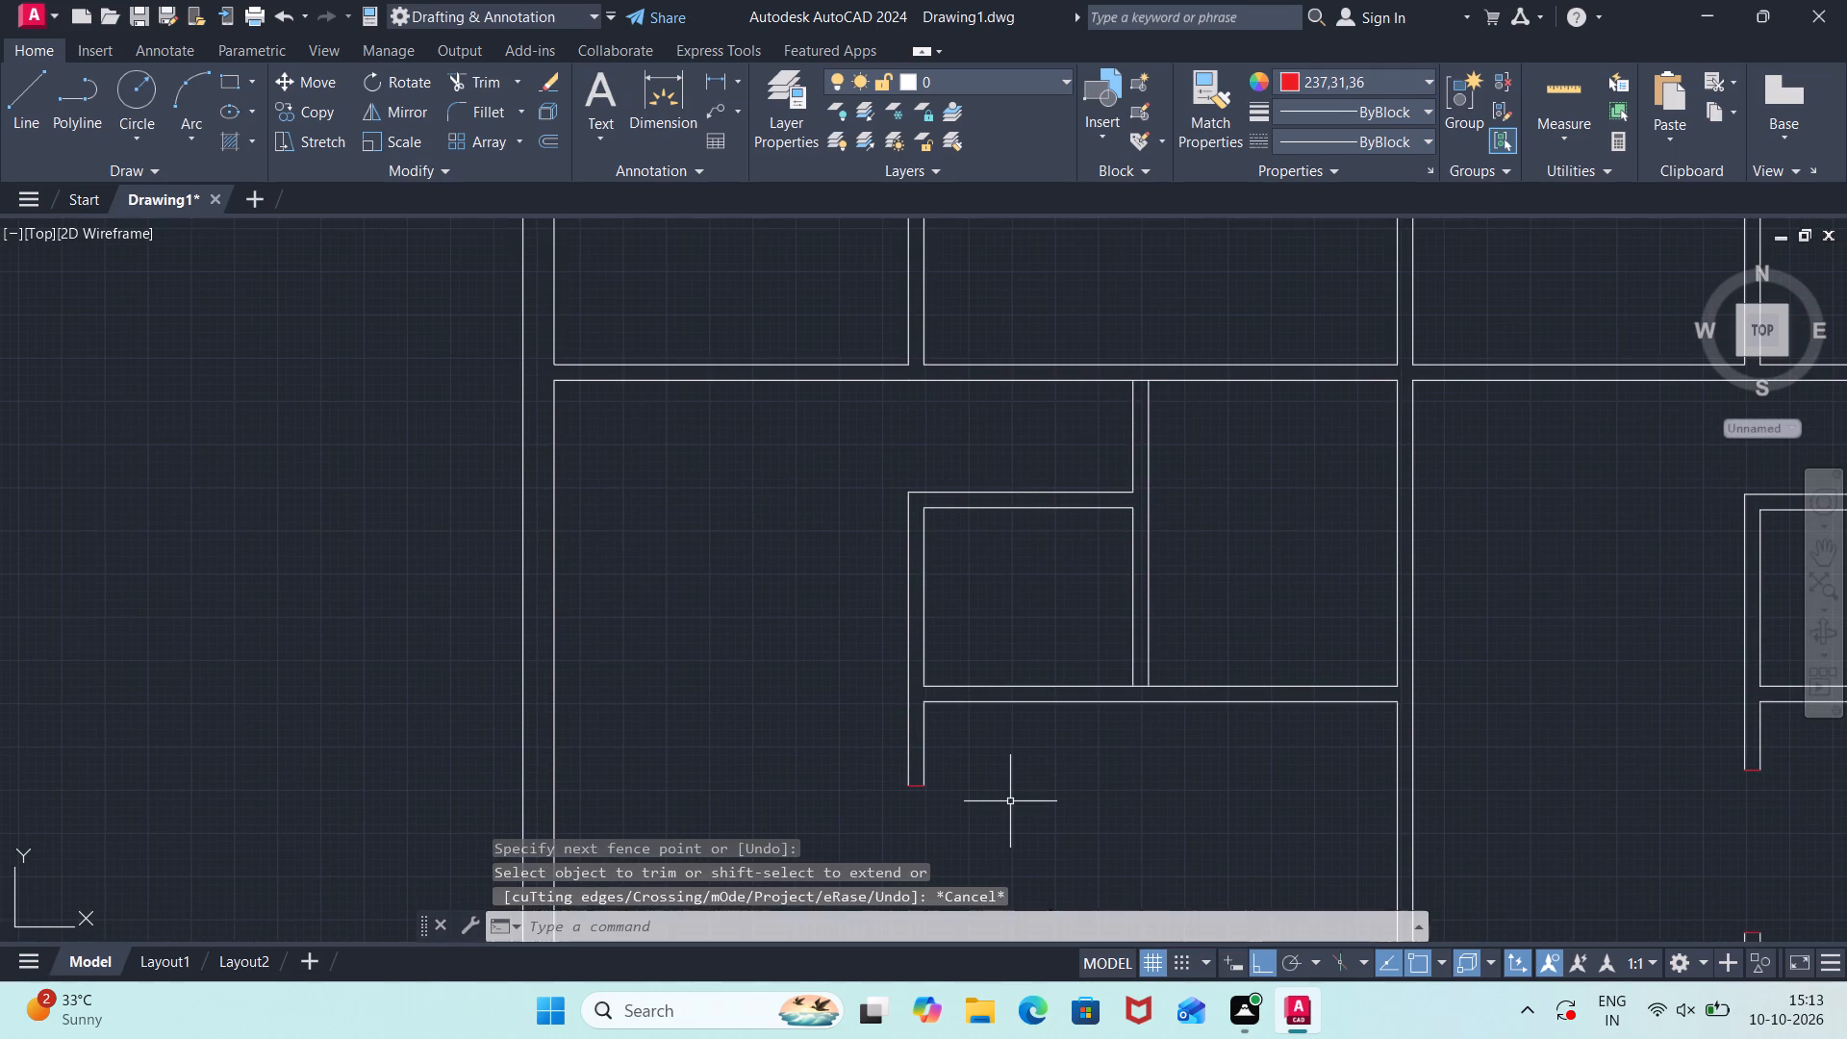
# Draw a short jamb line across the north wall of the small room above the middle room, near its east end.
pyautogui.scroll(2, 1023, 593)
pyautogui.moveTo(1023, 592); pyautogui.dragTo(1028, 620, button='middle')
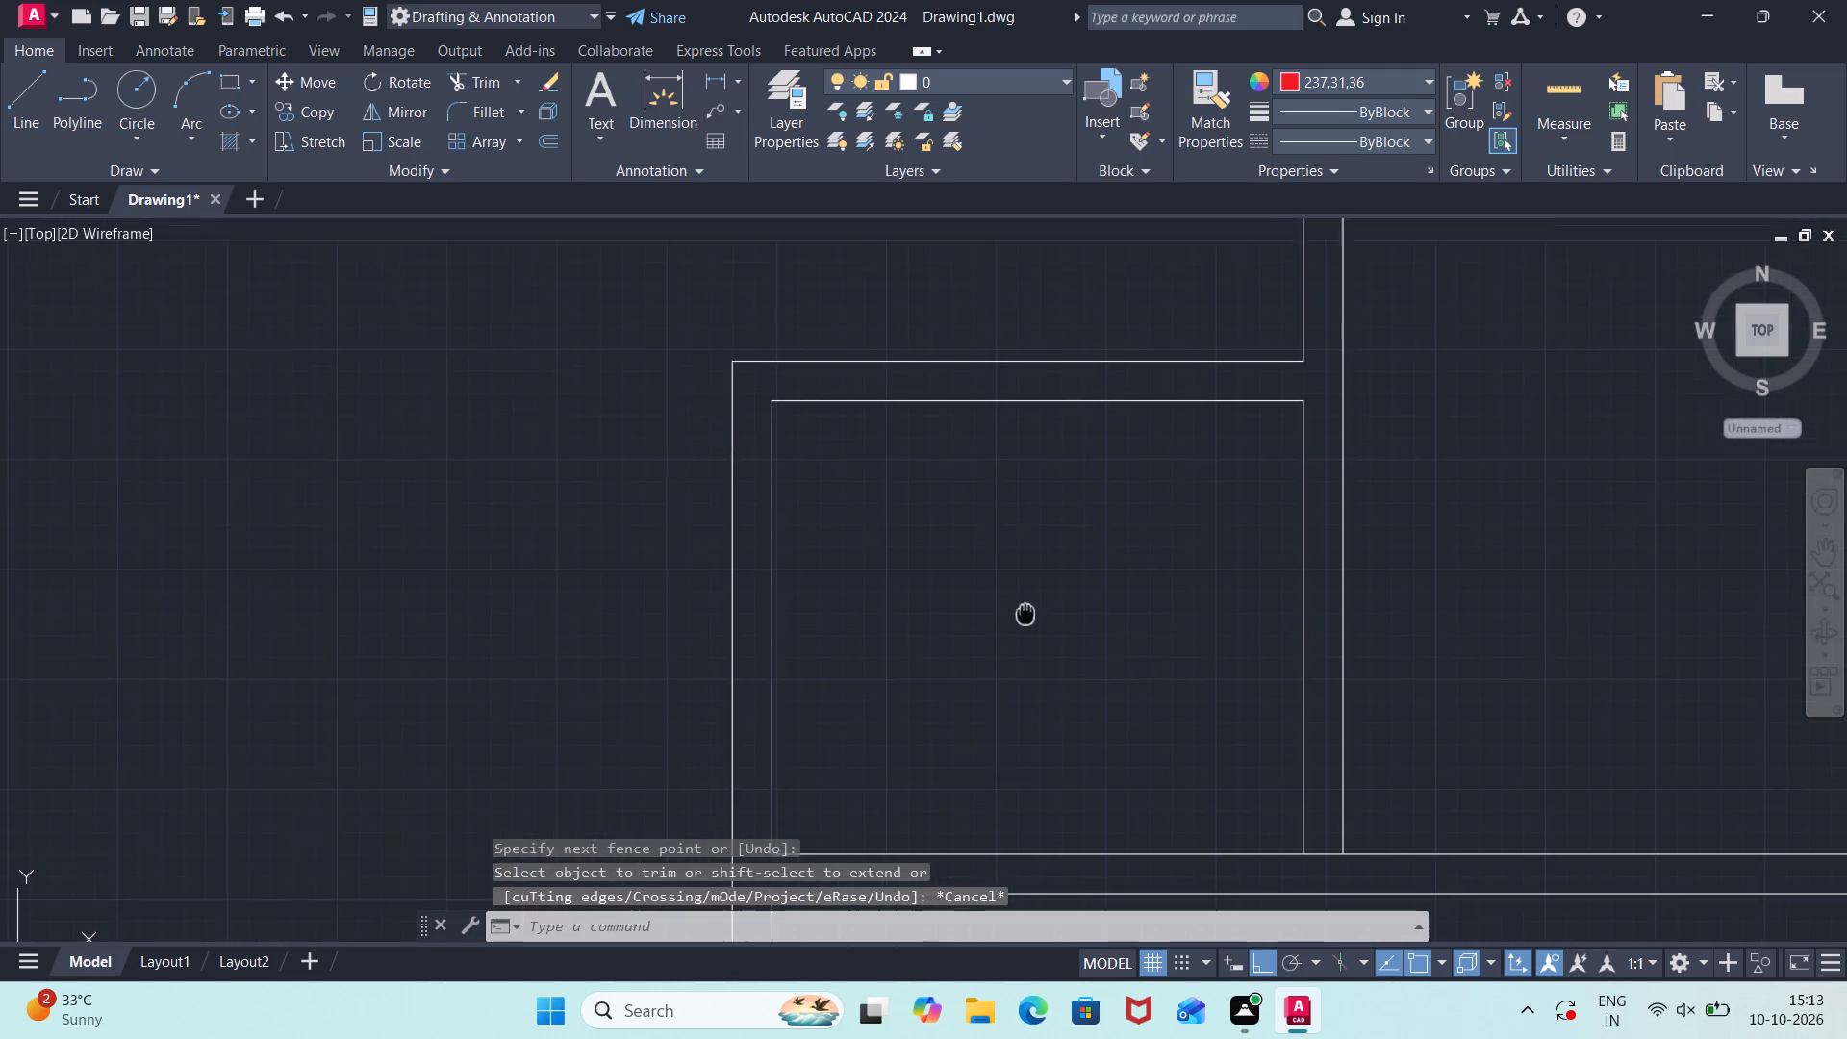
pyautogui.moveTo(1028, 620); pyautogui.dragTo(1041, 656, button='middle')
pyautogui.press('l')
pyautogui.press('Return')
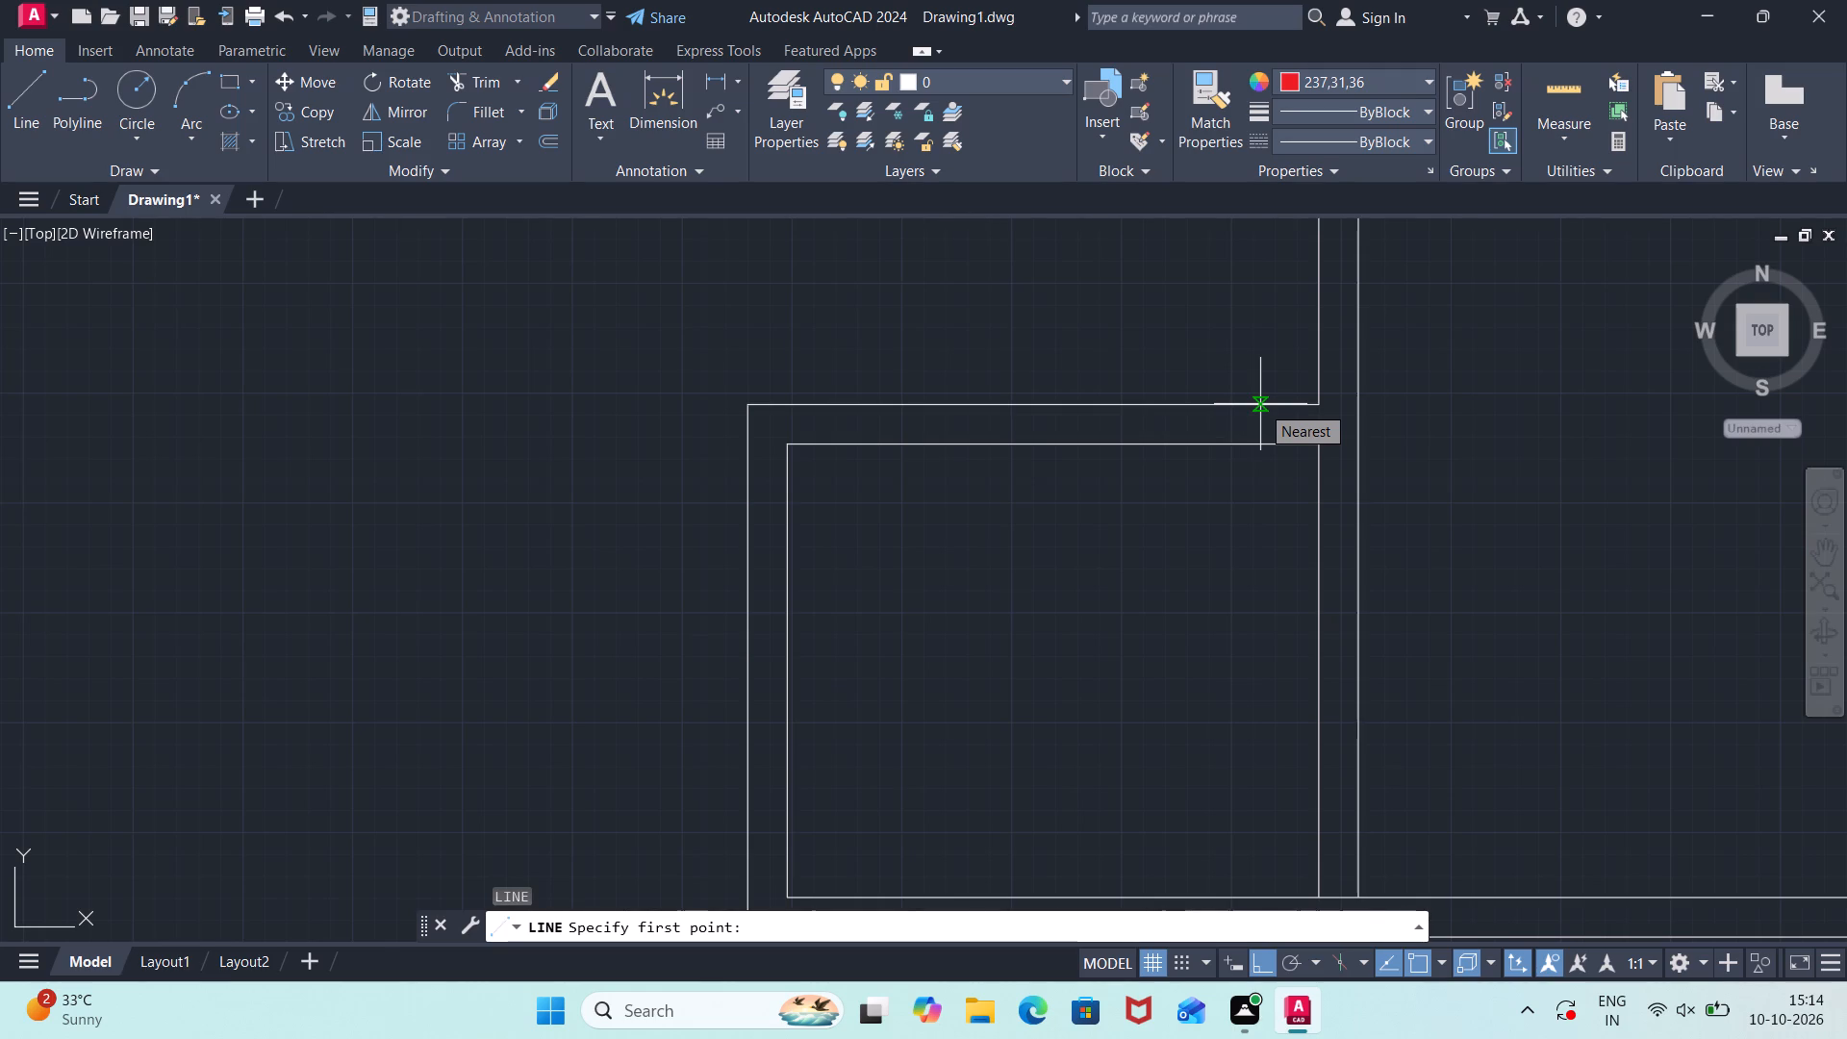
pyautogui.click(1232, 404)
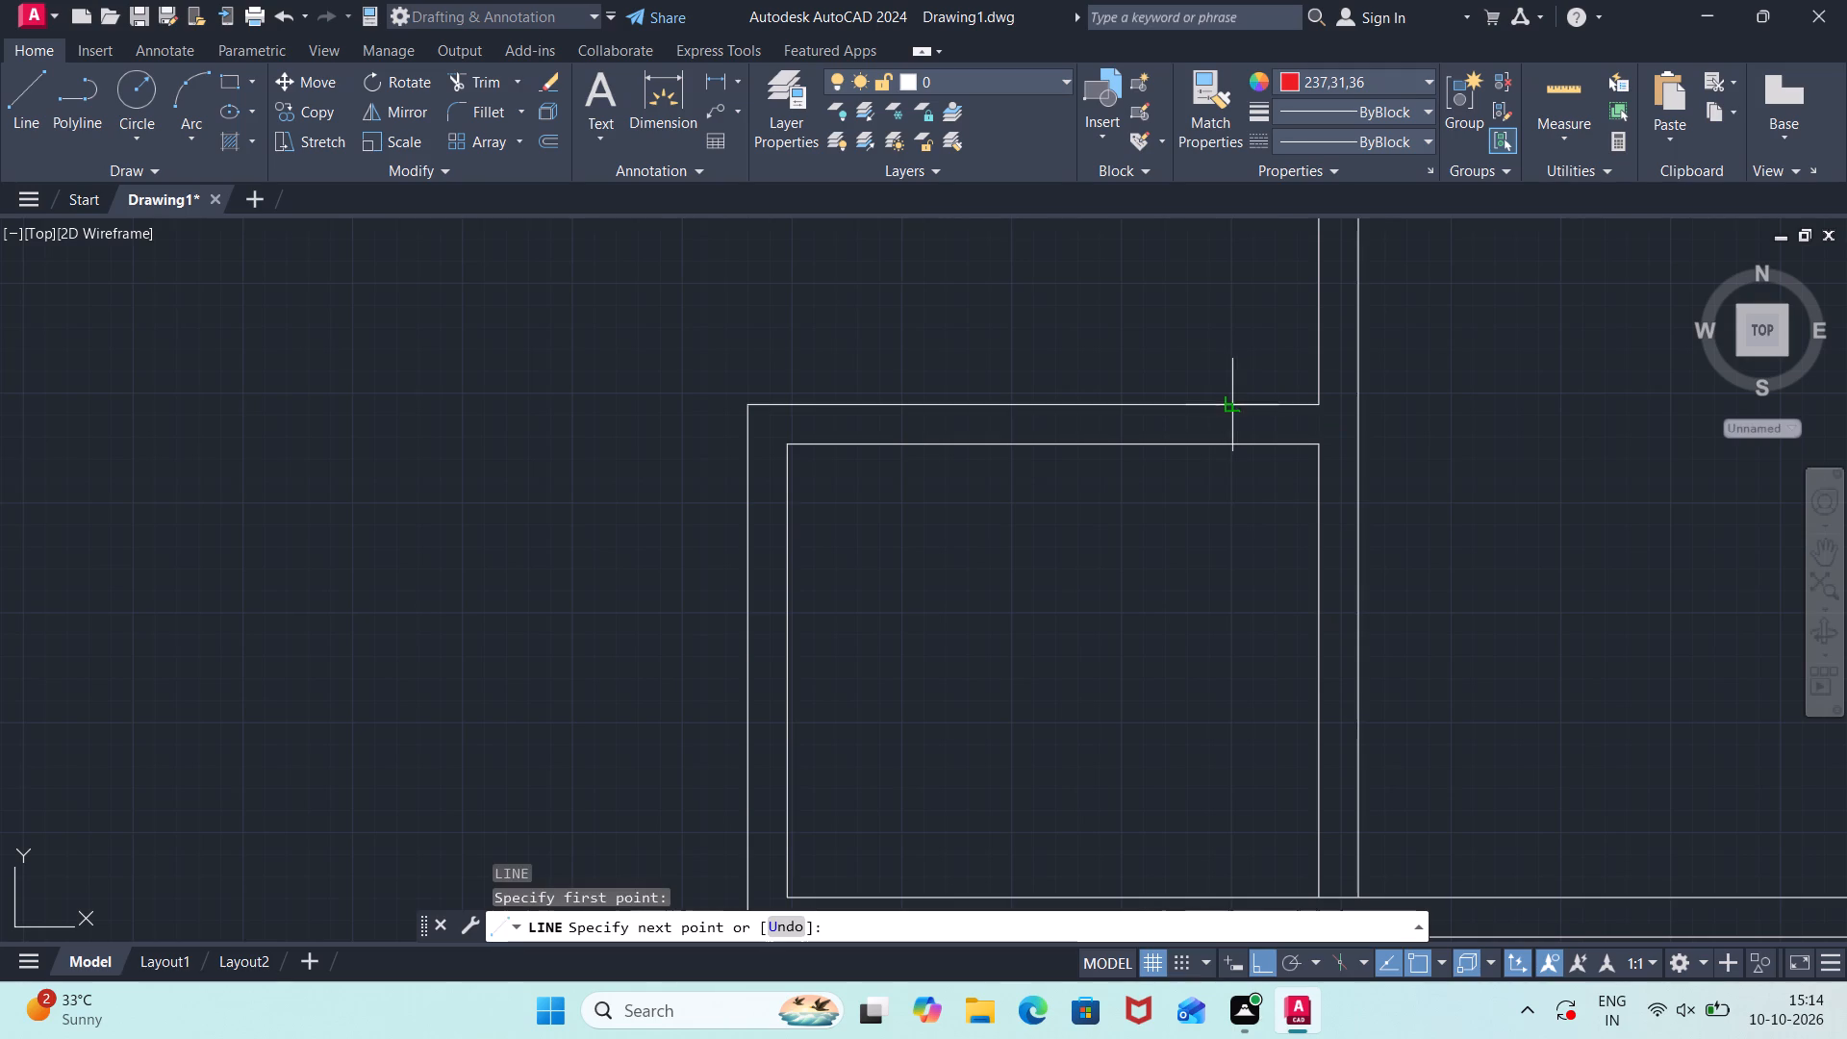
pyautogui.click(1227, 444)
pyautogui.press('Escape')
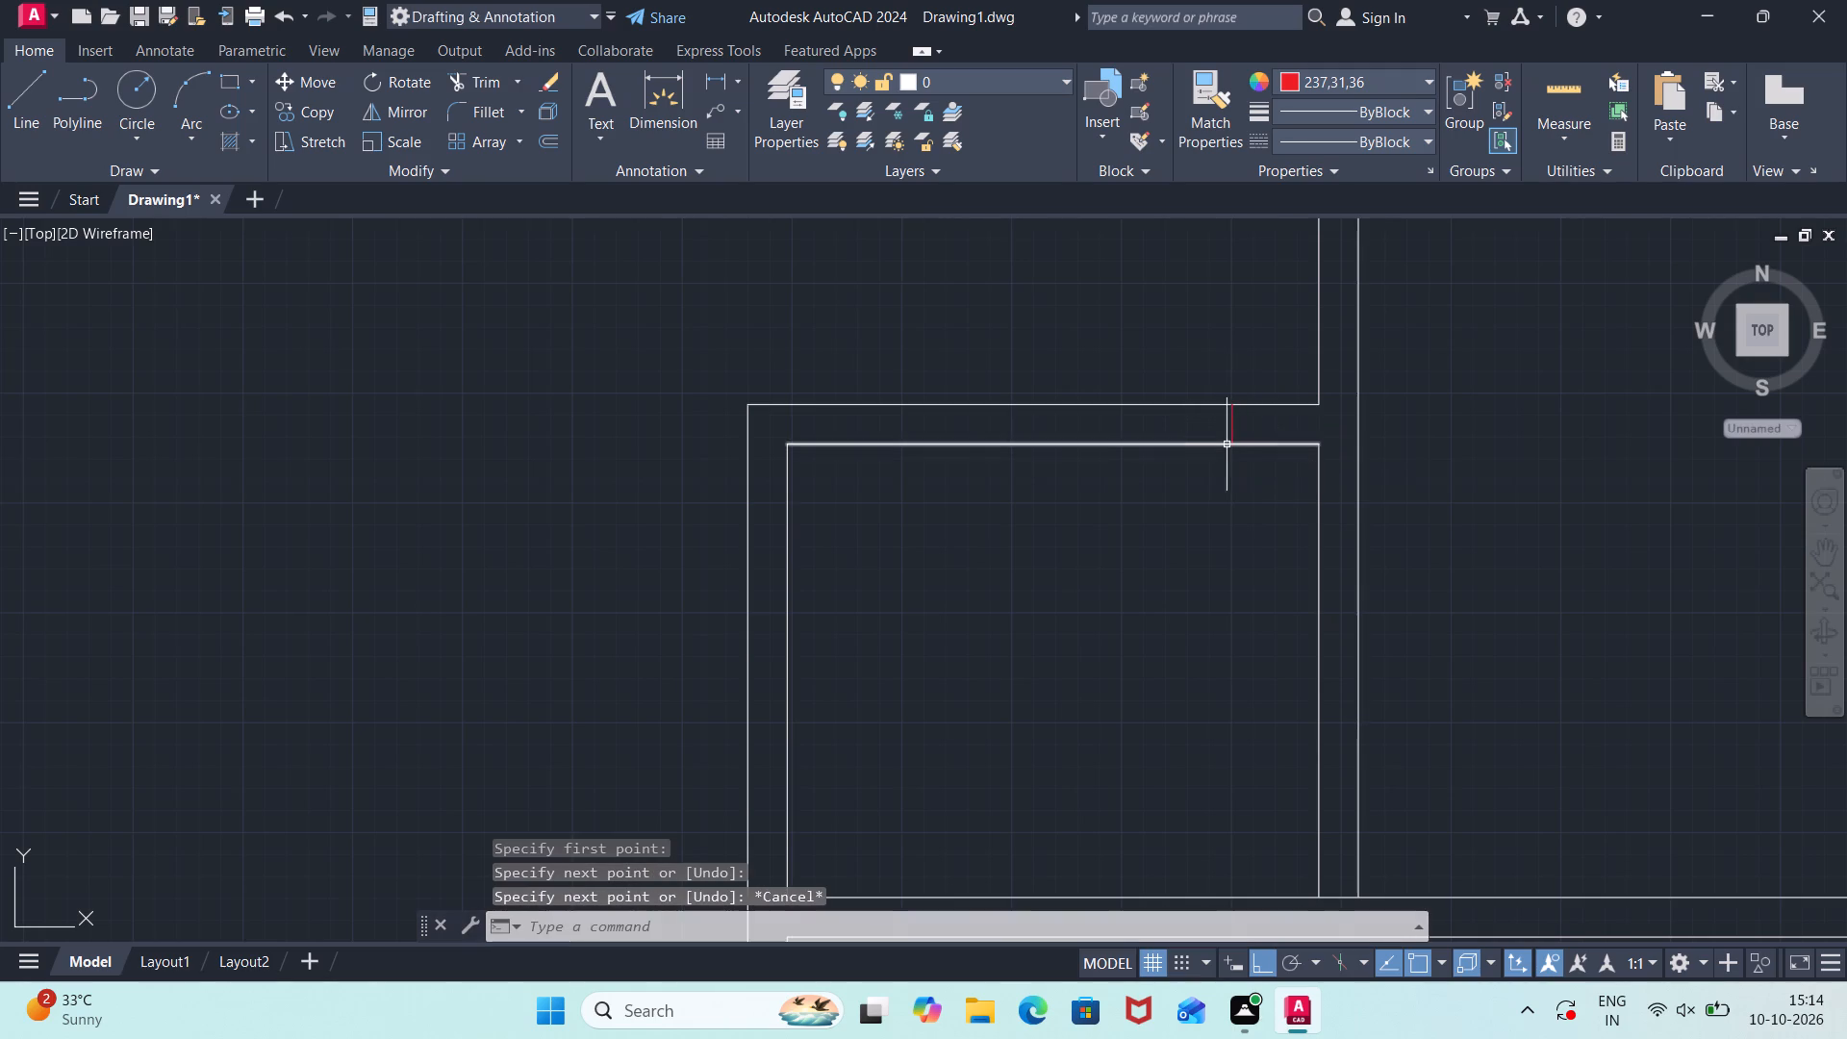
# Offset the small room's new jamb line 2'11" to the west along its north wall.
pyautogui.write('off')
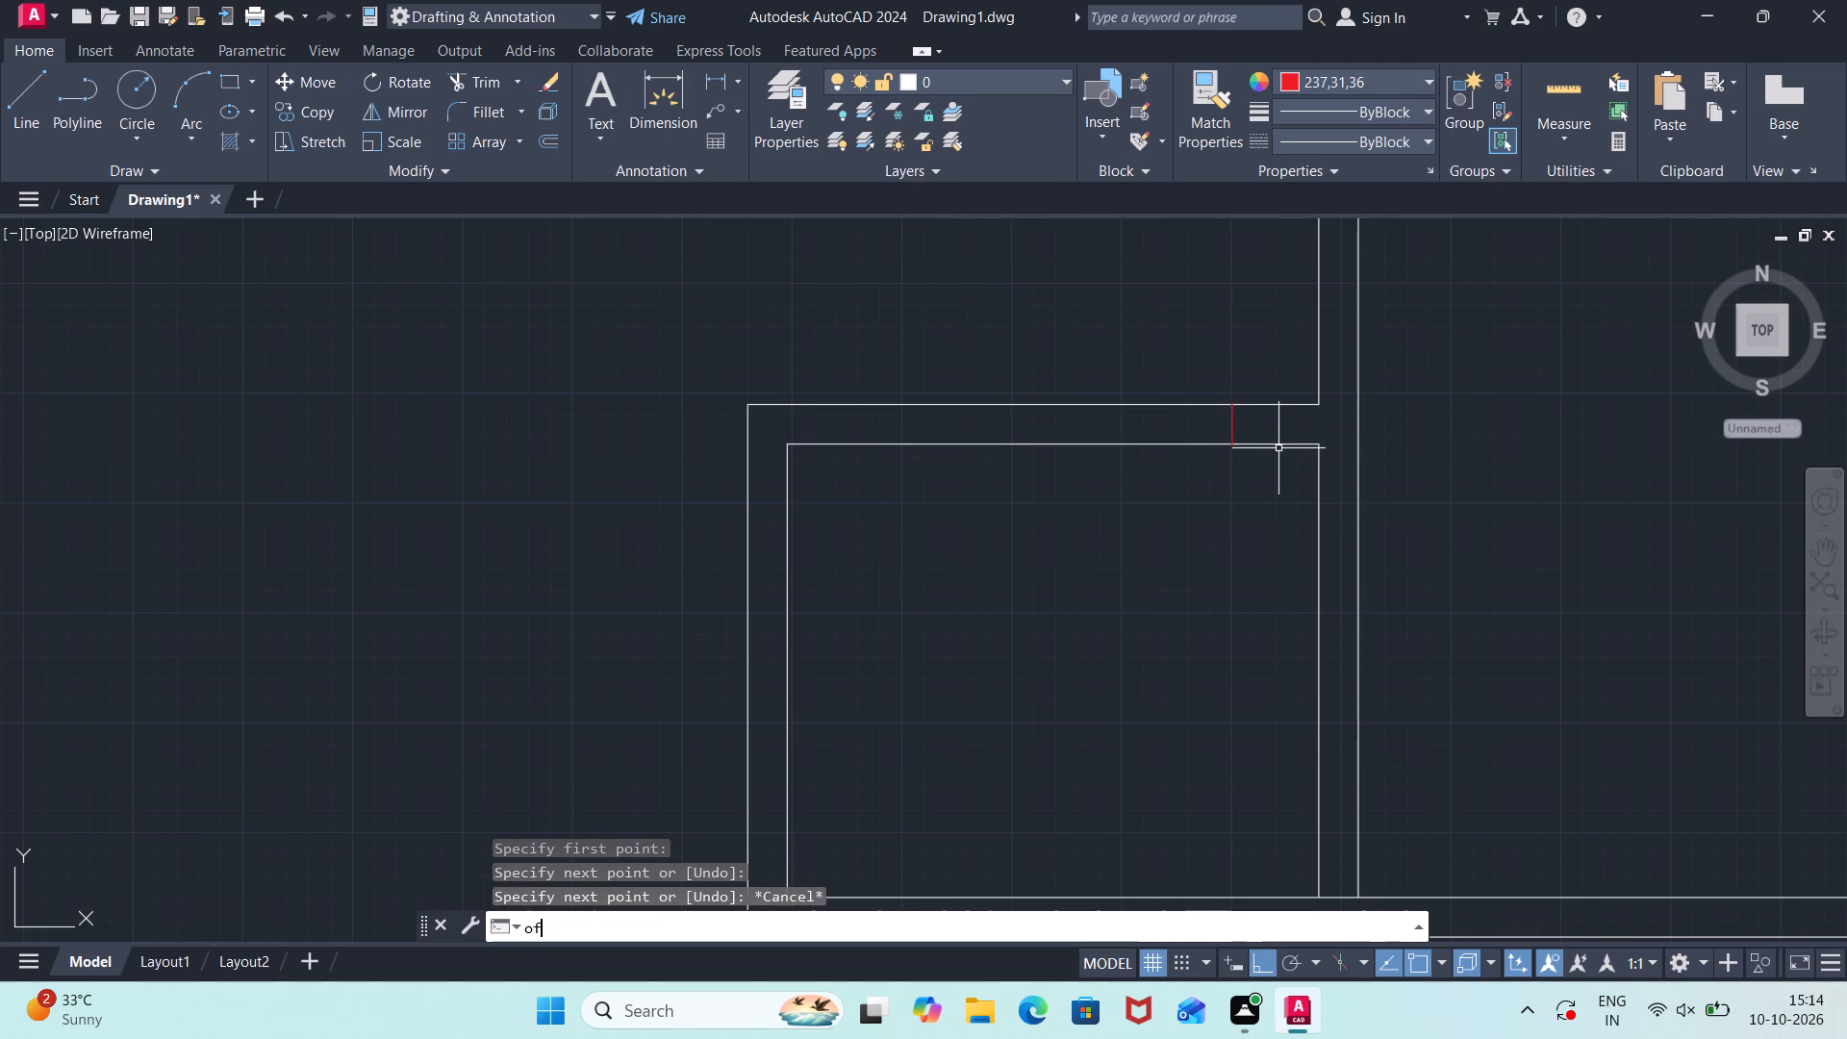
pyautogui.press('Return')
pyautogui.write('2\'11"')
pyautogui.press('Return')
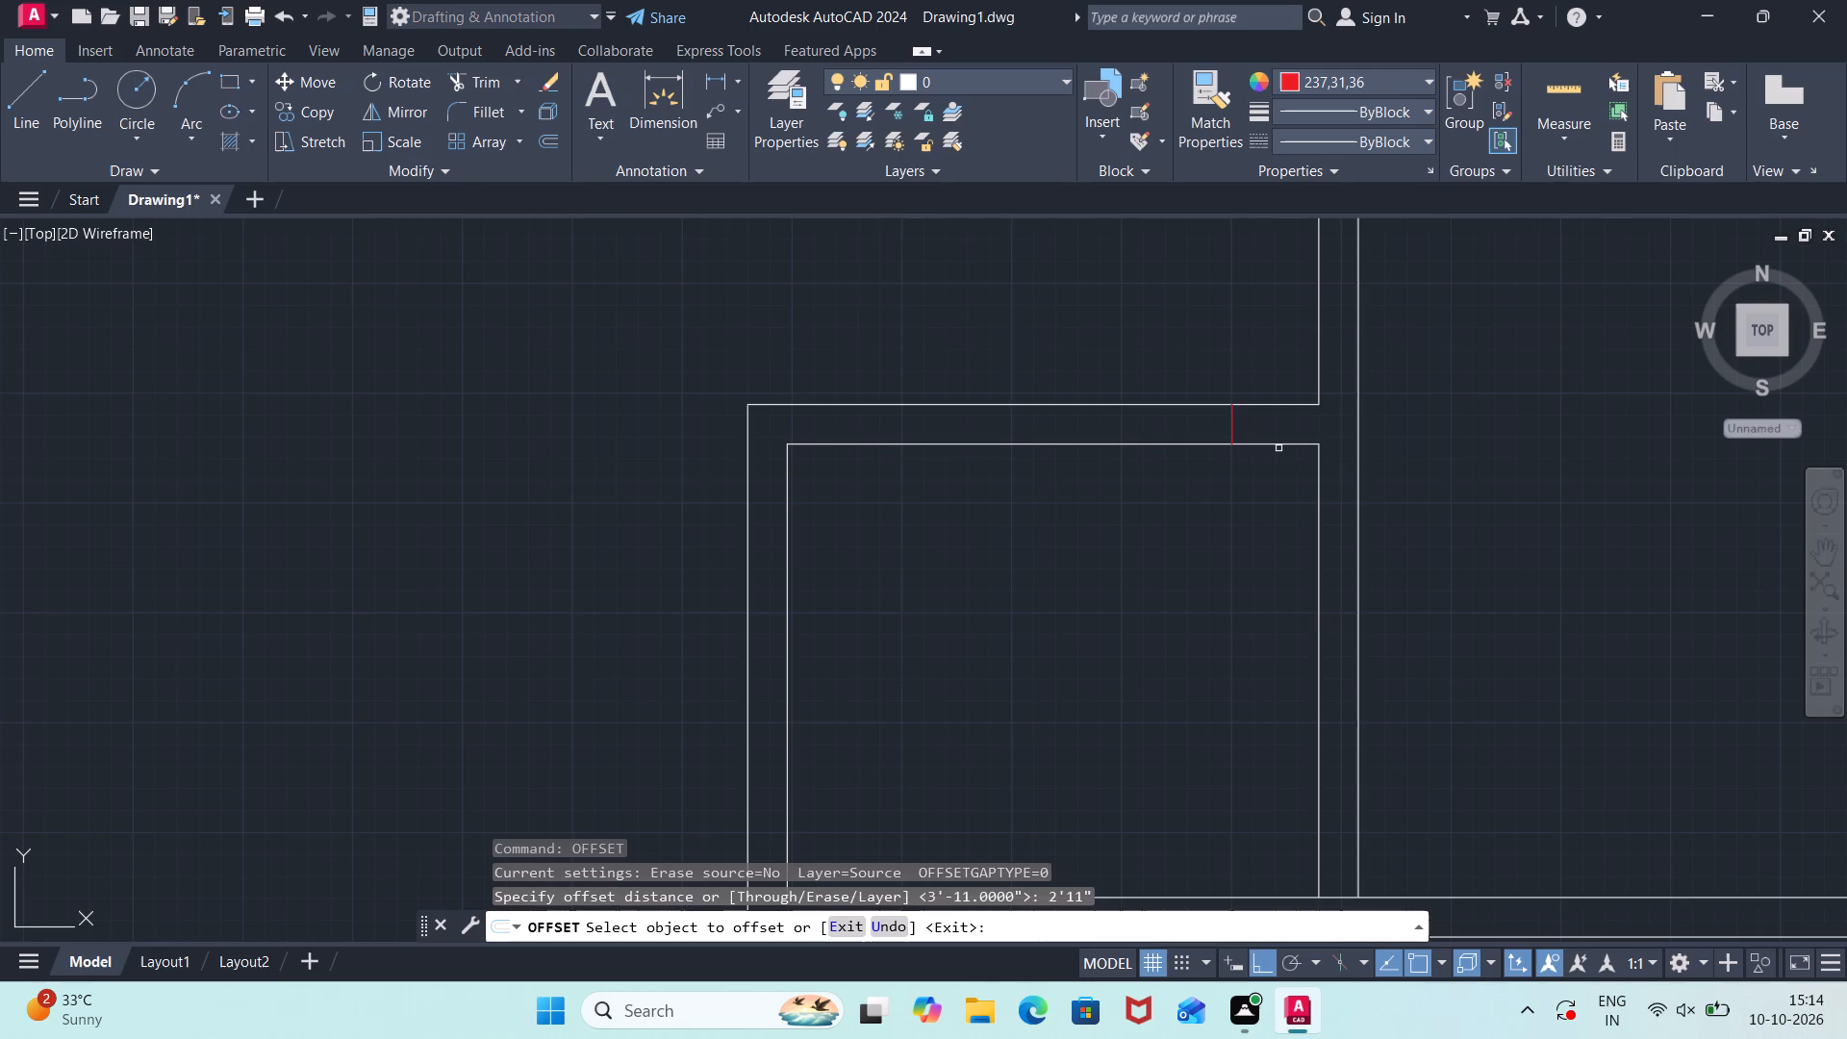
pyautogui.click(1232, 422)
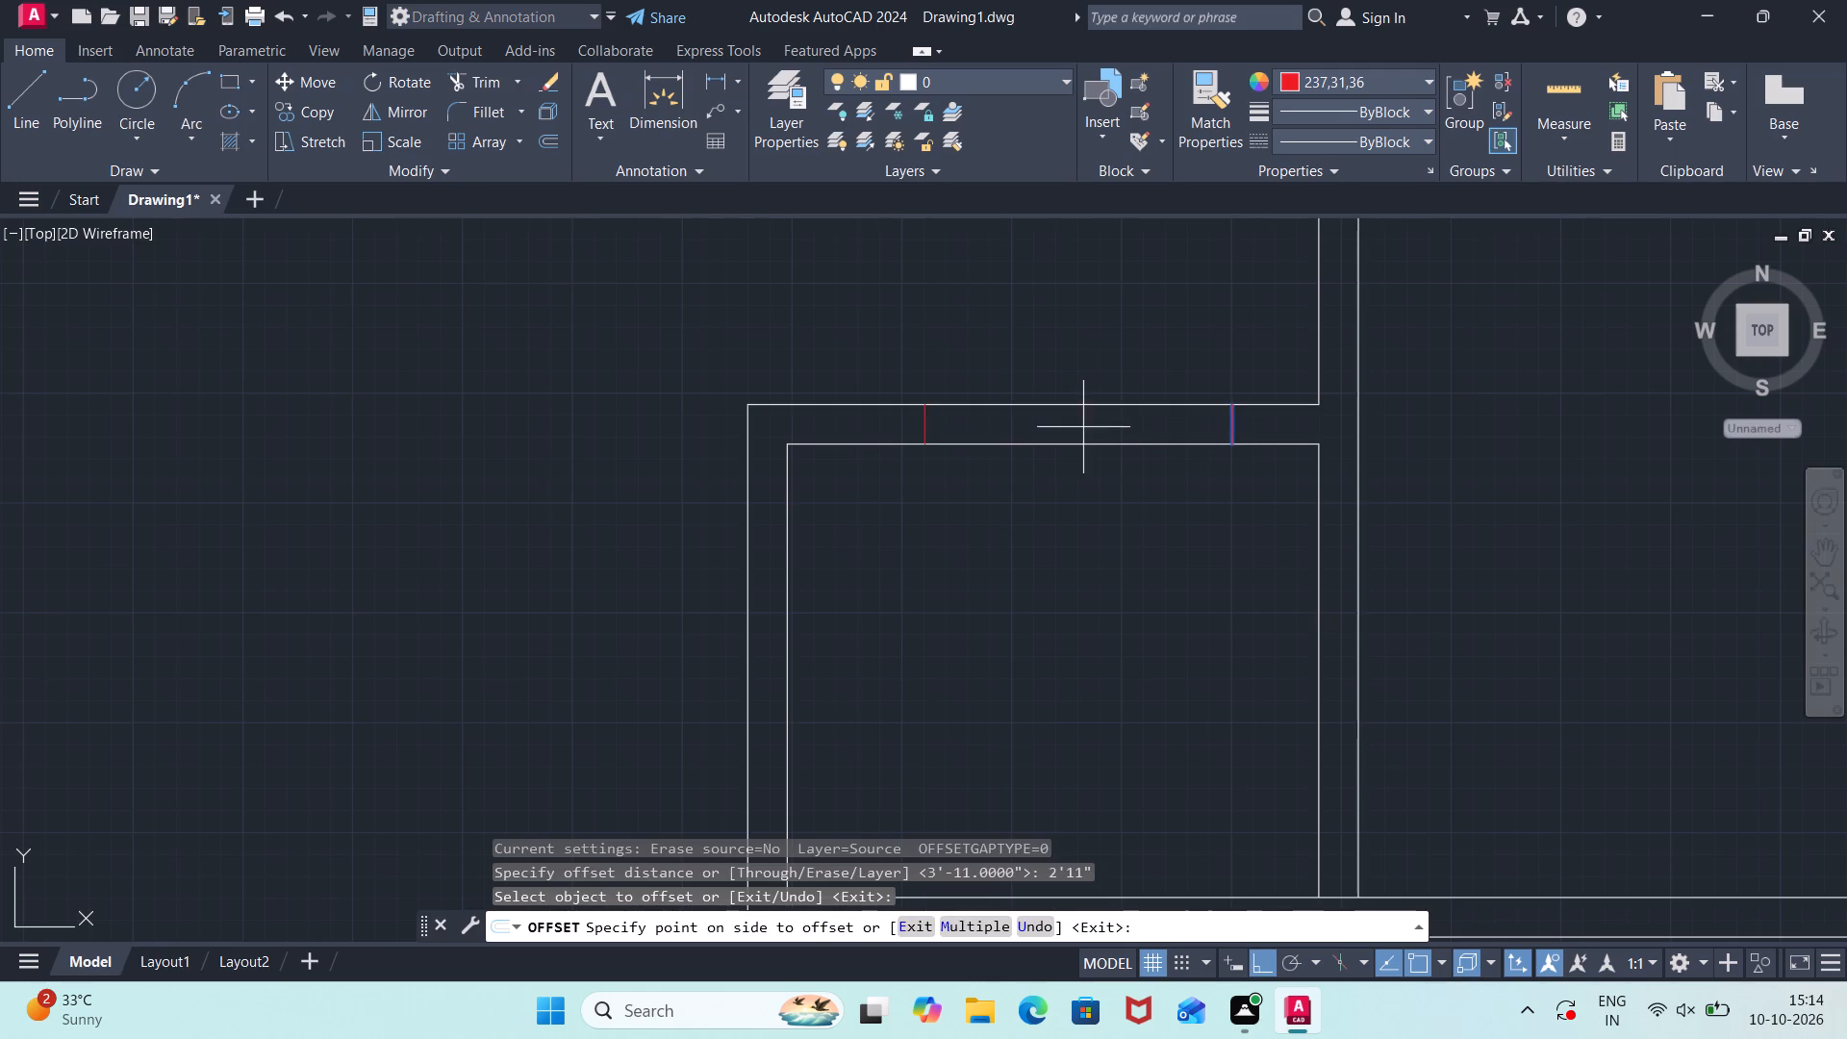
pyautogui.click(1082, 427)
pyautogui.press('Escape')
# Trim both wall lines between the jamb lines in the small room's north wall to open the doorway.
pyautogui.write('tr')
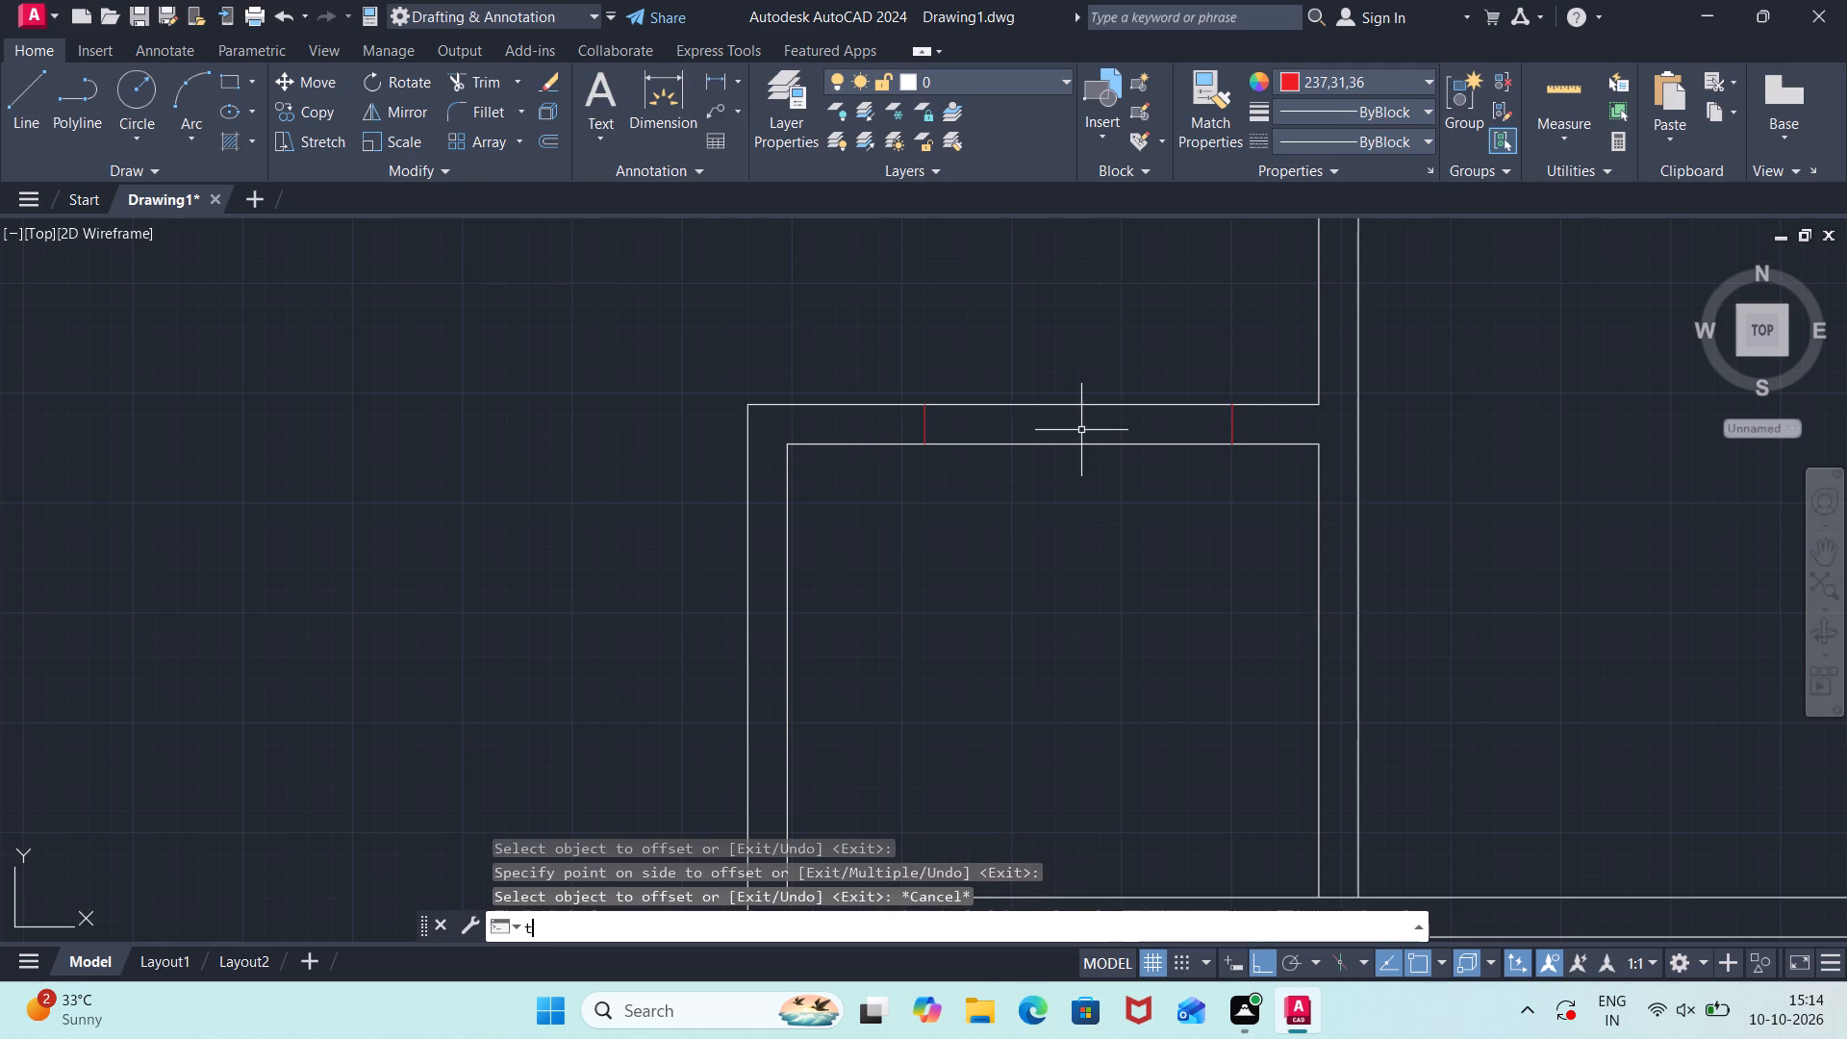
pyautogui.press('Return')
pyautogui.click(1086, 460)
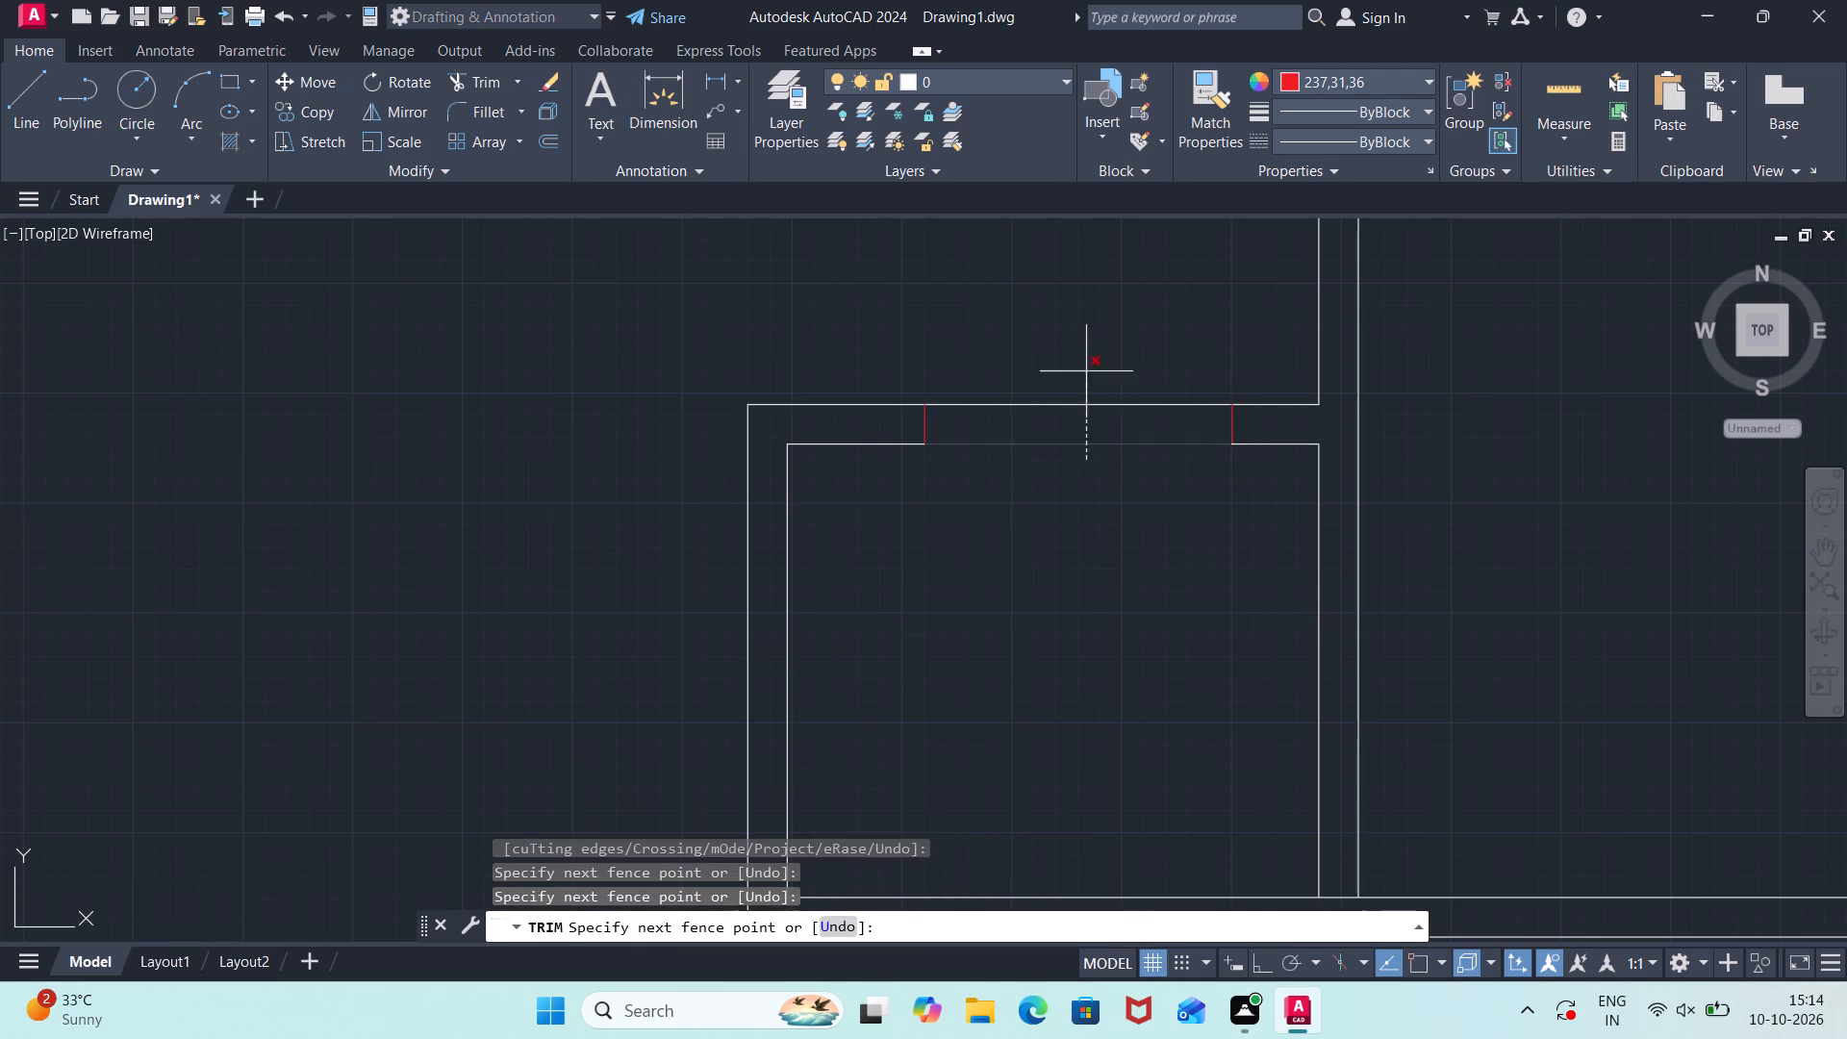
pyautogui.click(1086, 354)
pyautogui.scroll(-2, 1126, 357)
pyautogui.moveTo(1274, 337); pyautogui.dragTo(1202, 451, button='middle')
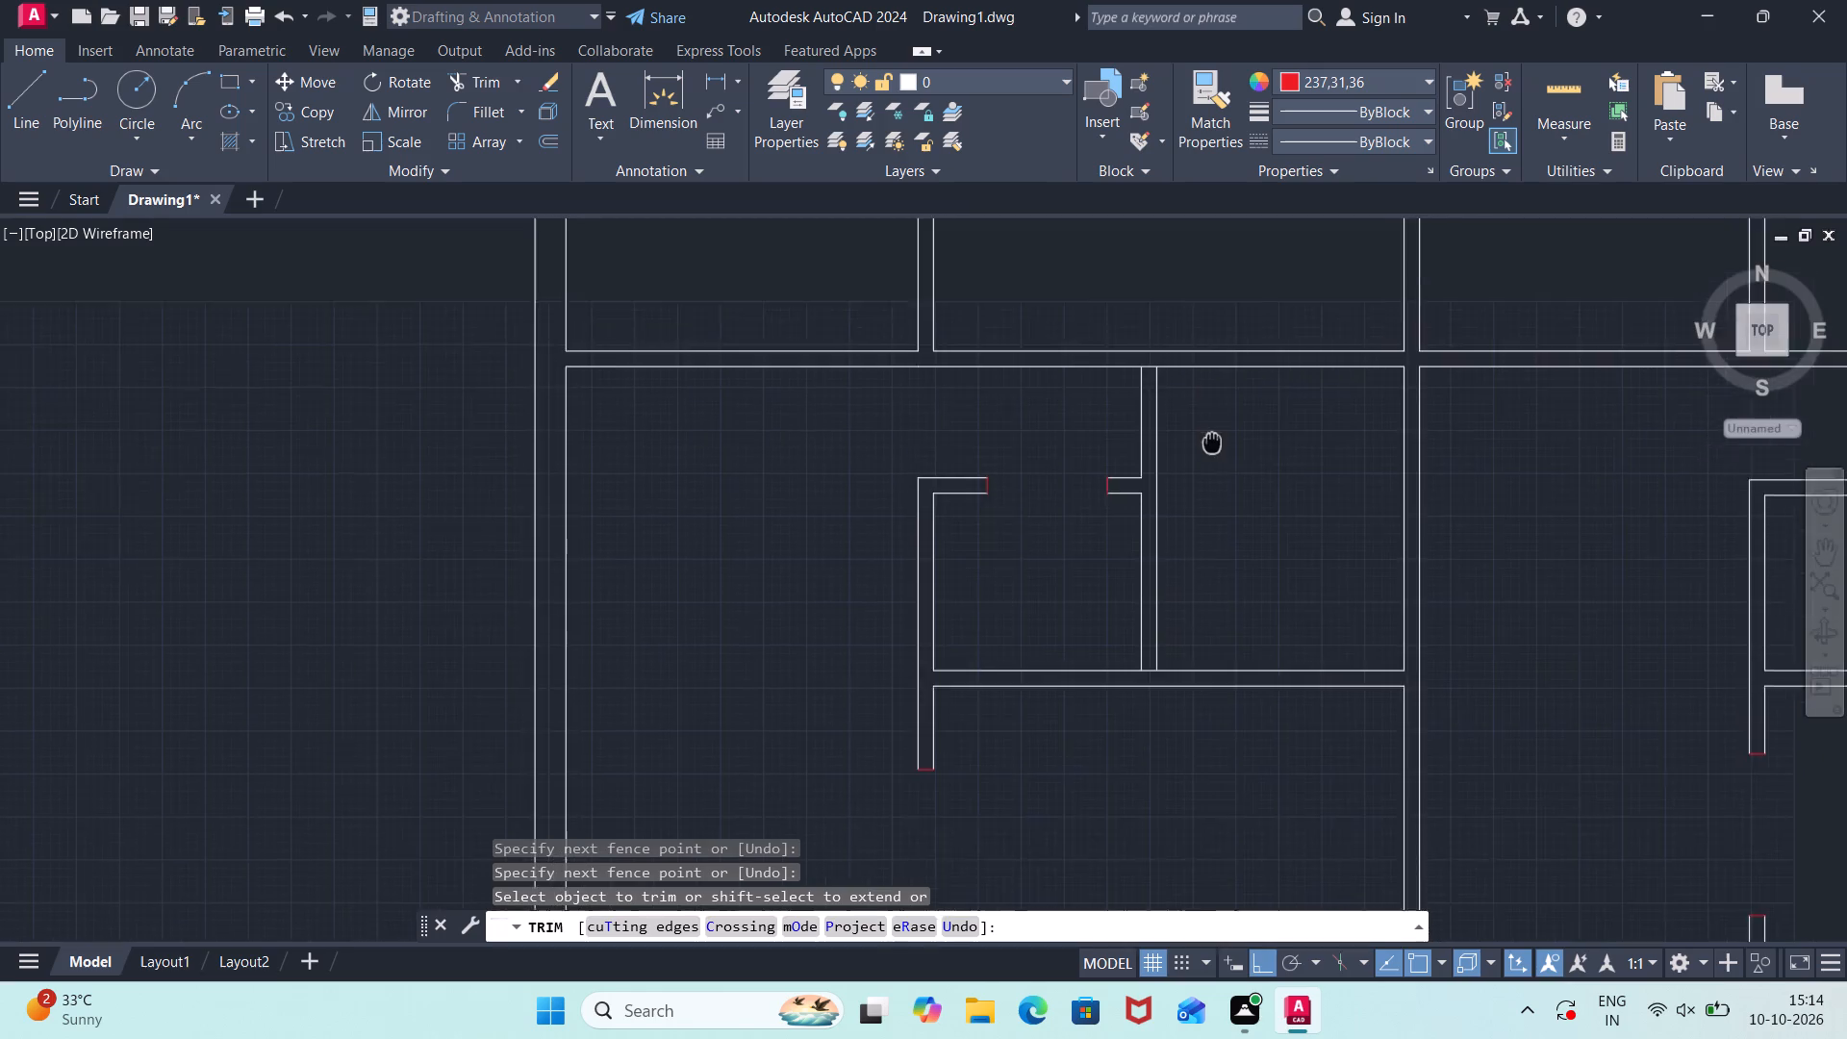
pyautogui.moveTo(1202, 451); pyautogui.dragTo(971, 547, button='middle')
pyautogui.press('Escape')
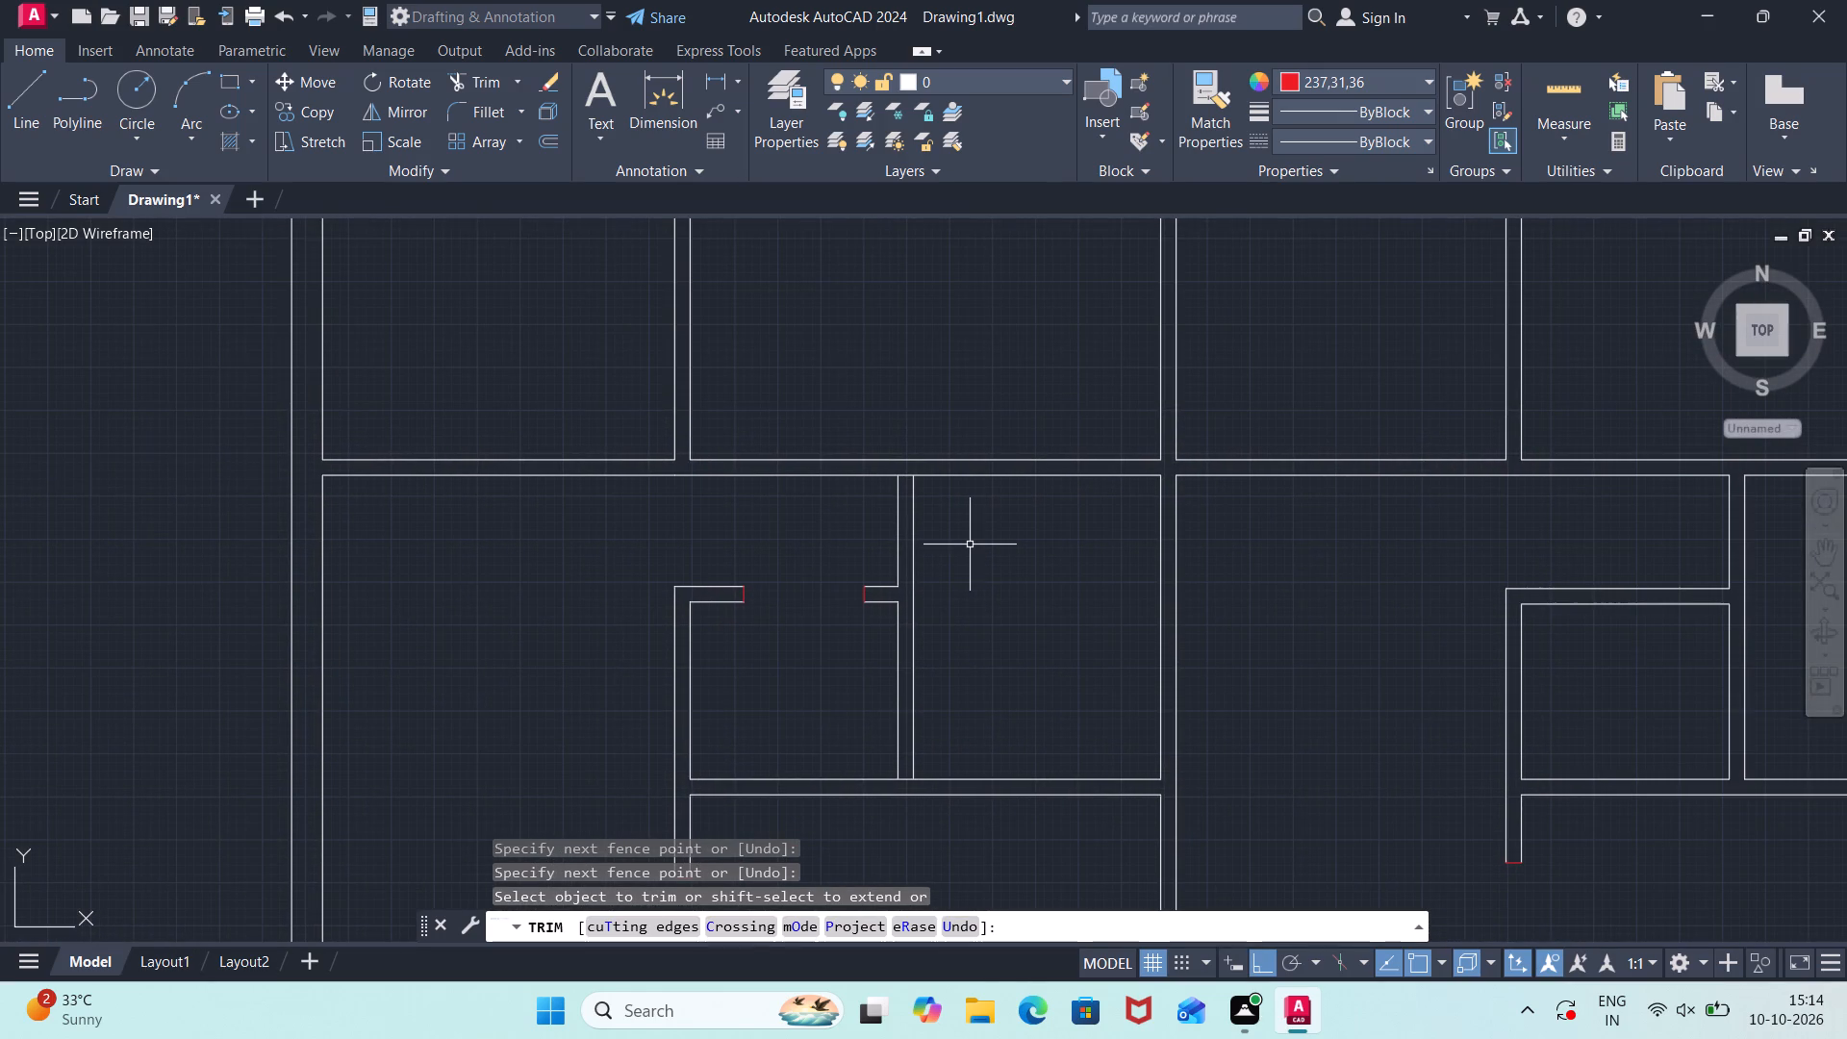
# Draw a short jamb line across the north wall of the room just east of the small room, west of the wall's middle.
pyautogui.press('l')
pyautogui.press('Return')
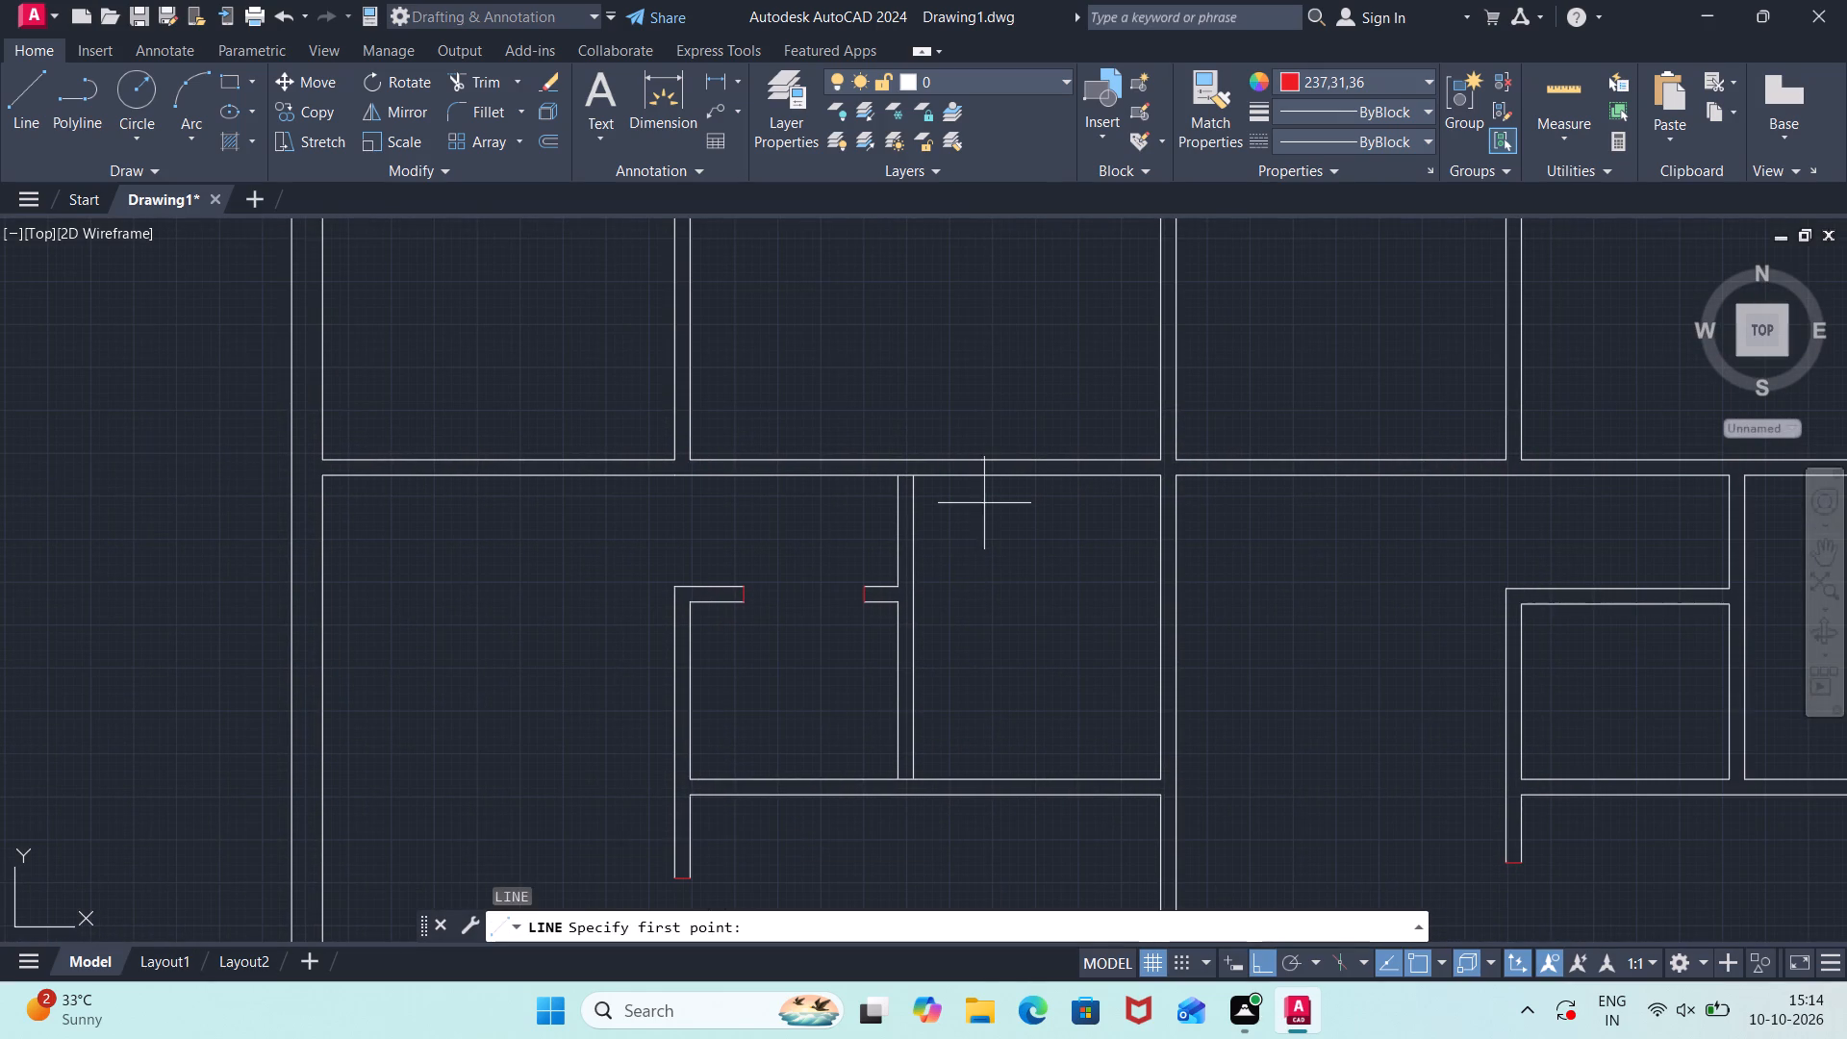
pyautogui.click(987, 476)
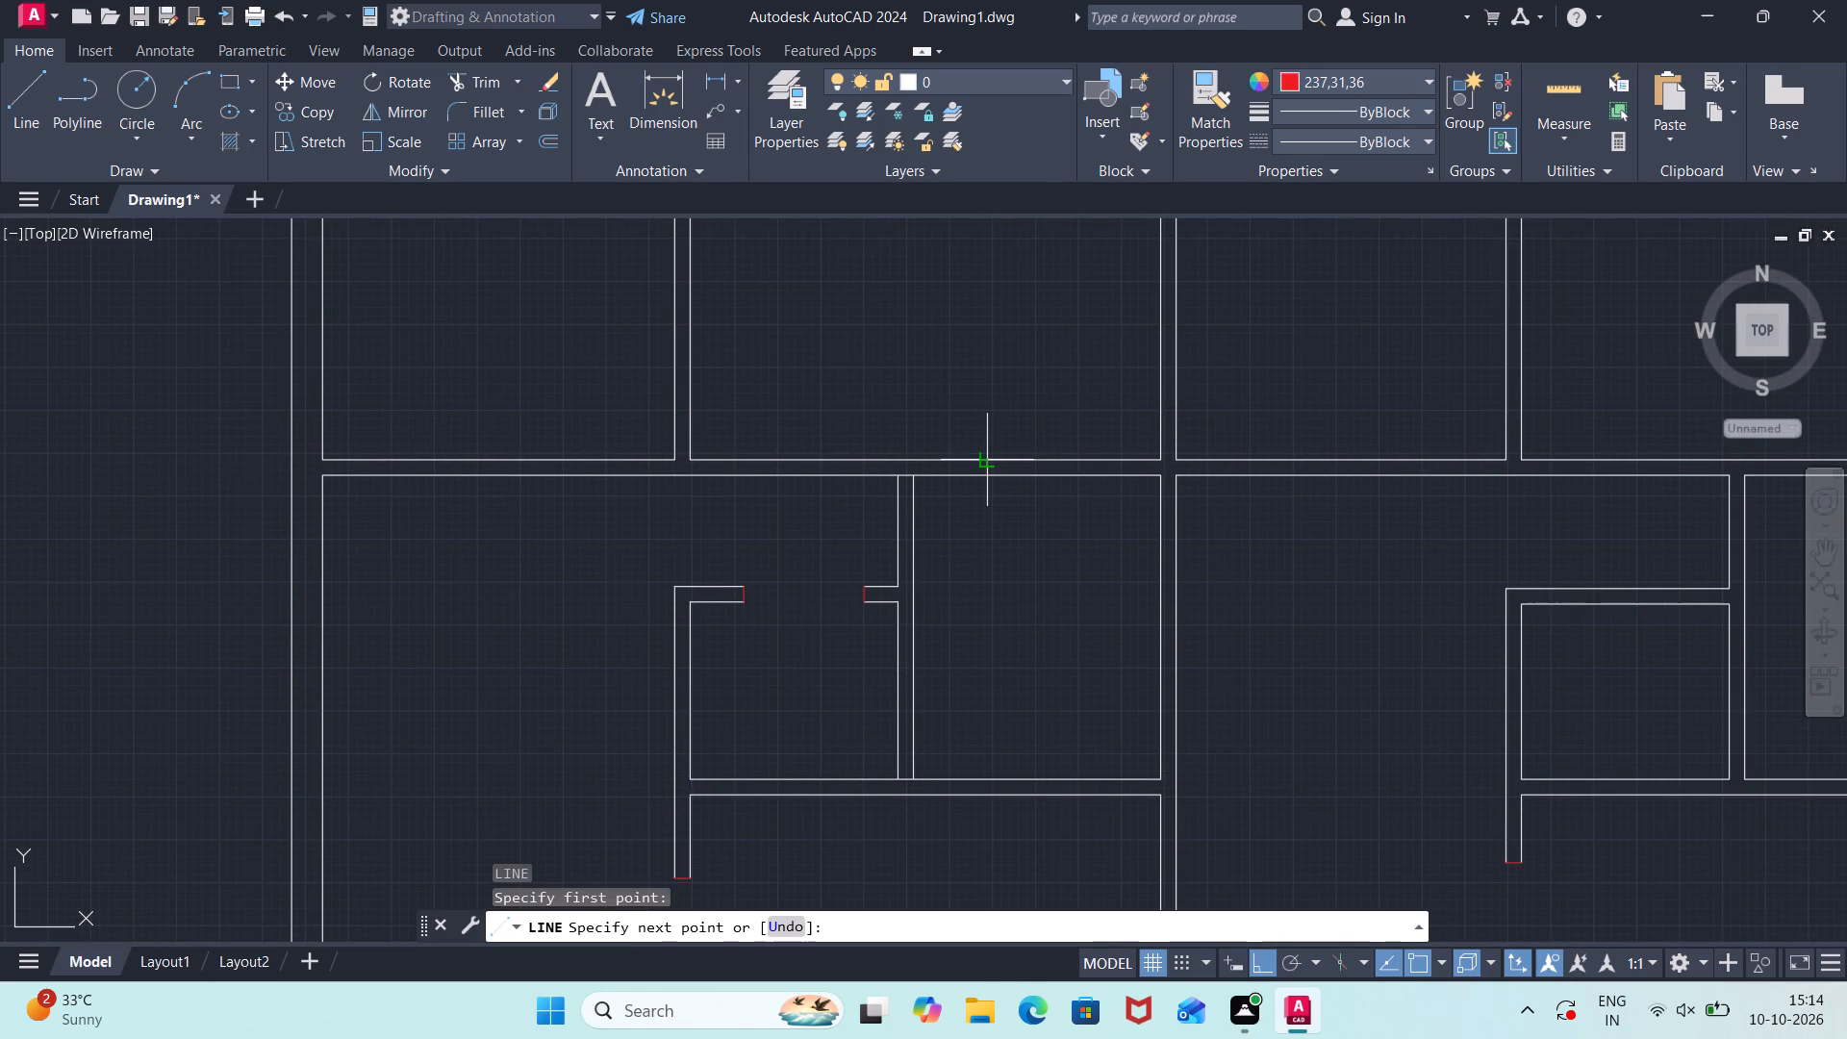
pyautogui.click(988, 457)
pyautogui.press('Escape')
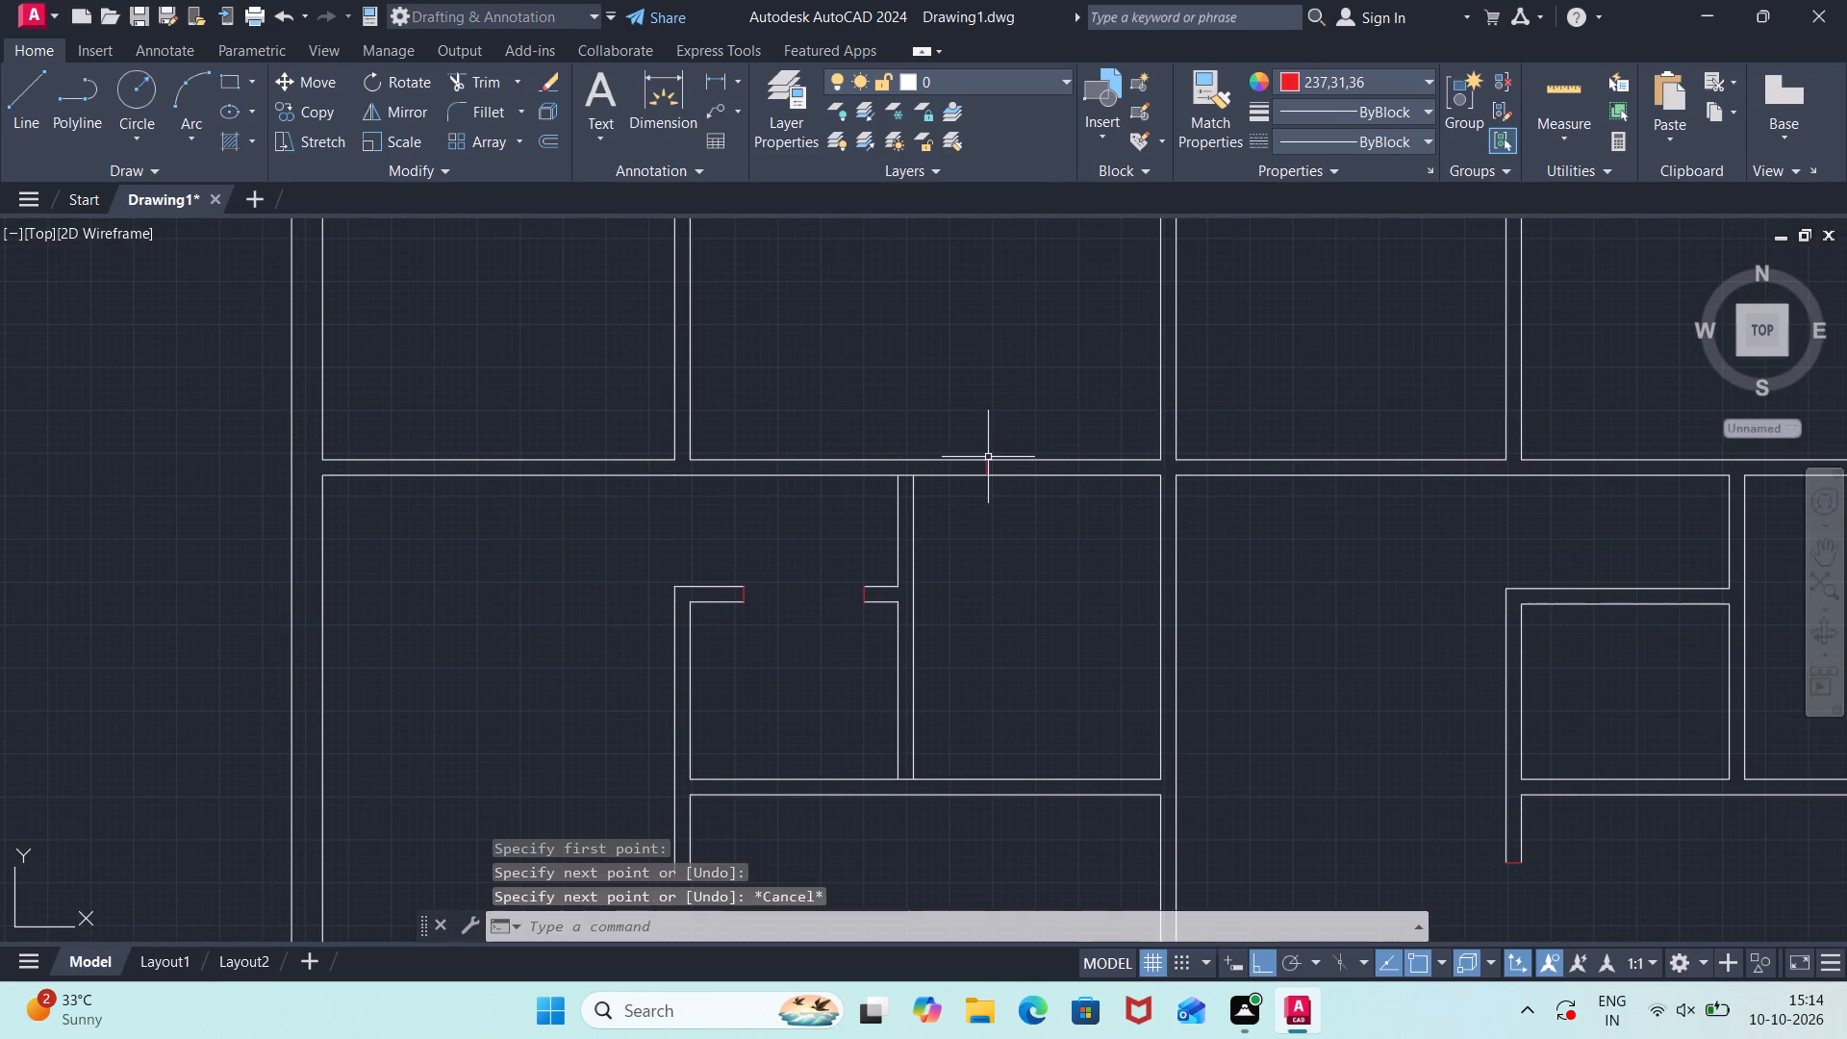
# Offset that jamb line 2'11" to the east along the same horizontal wall.
pyautogui.write('off')
pyautogui.press('Return')
pyautogui.press('Return')
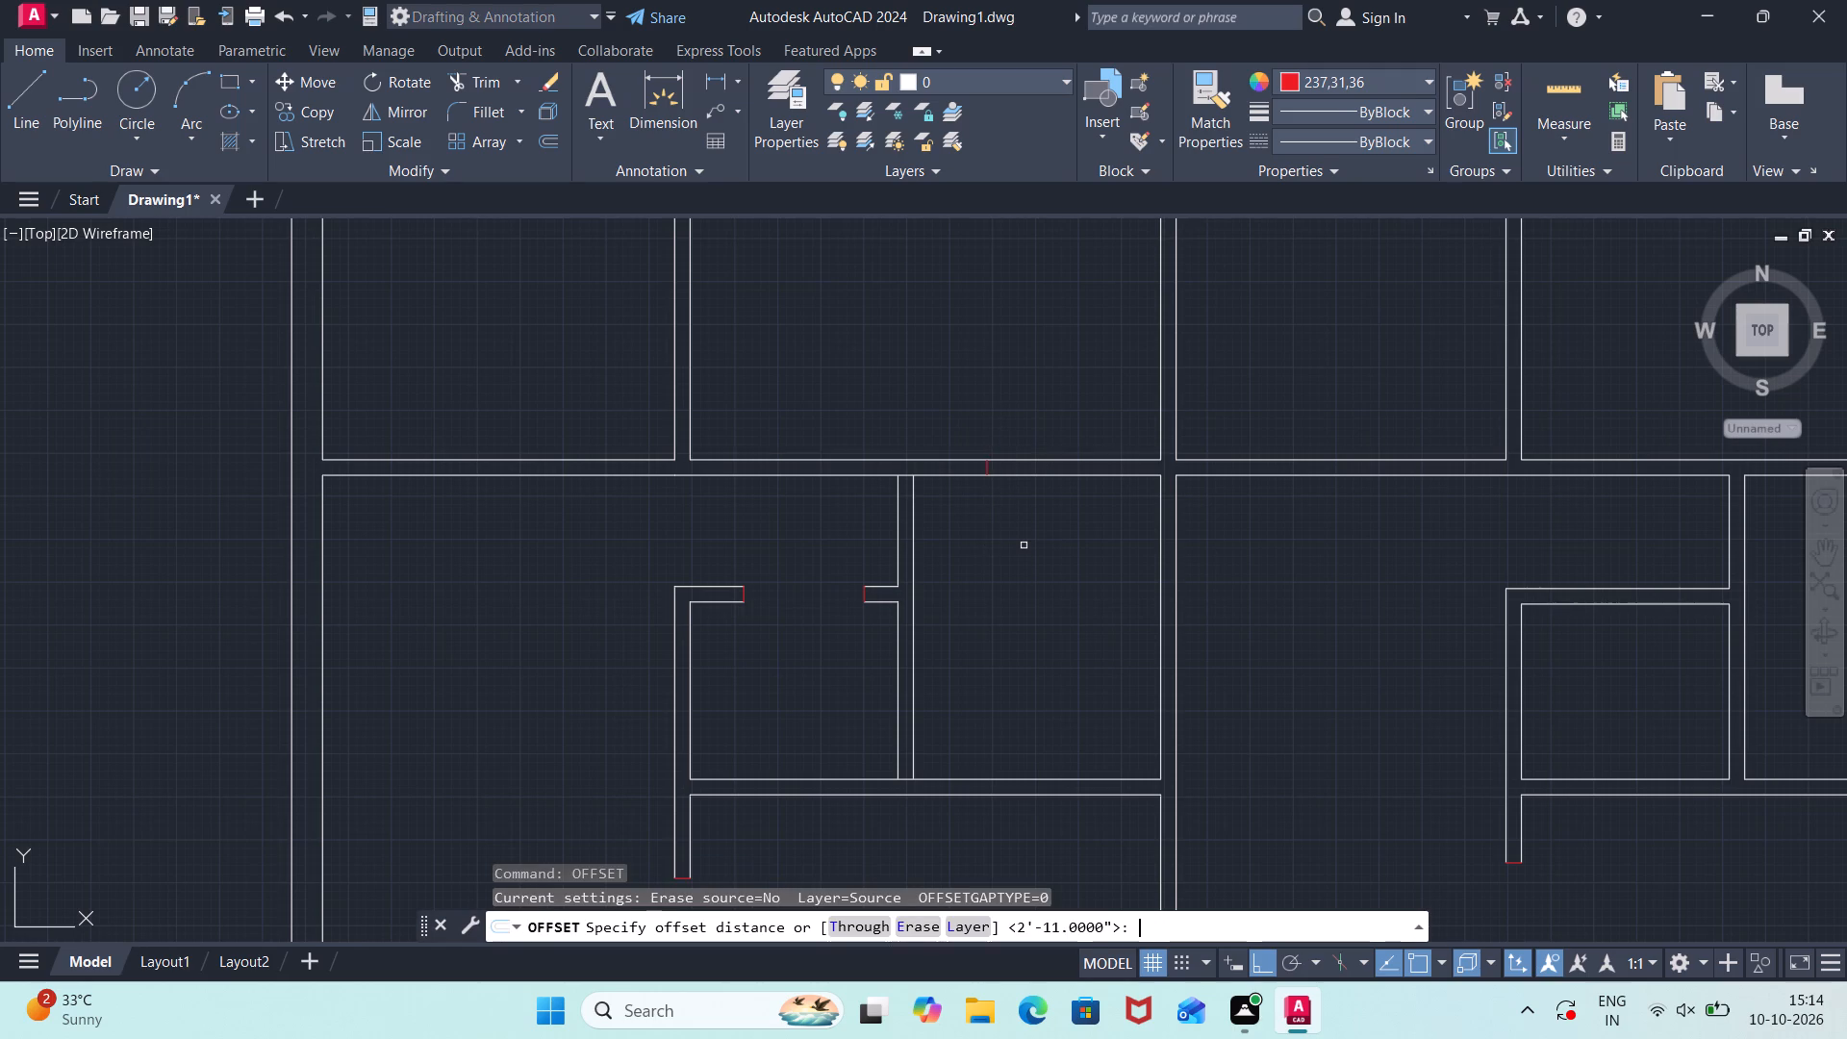
pyautogui.scroll(1, 1025, 545)
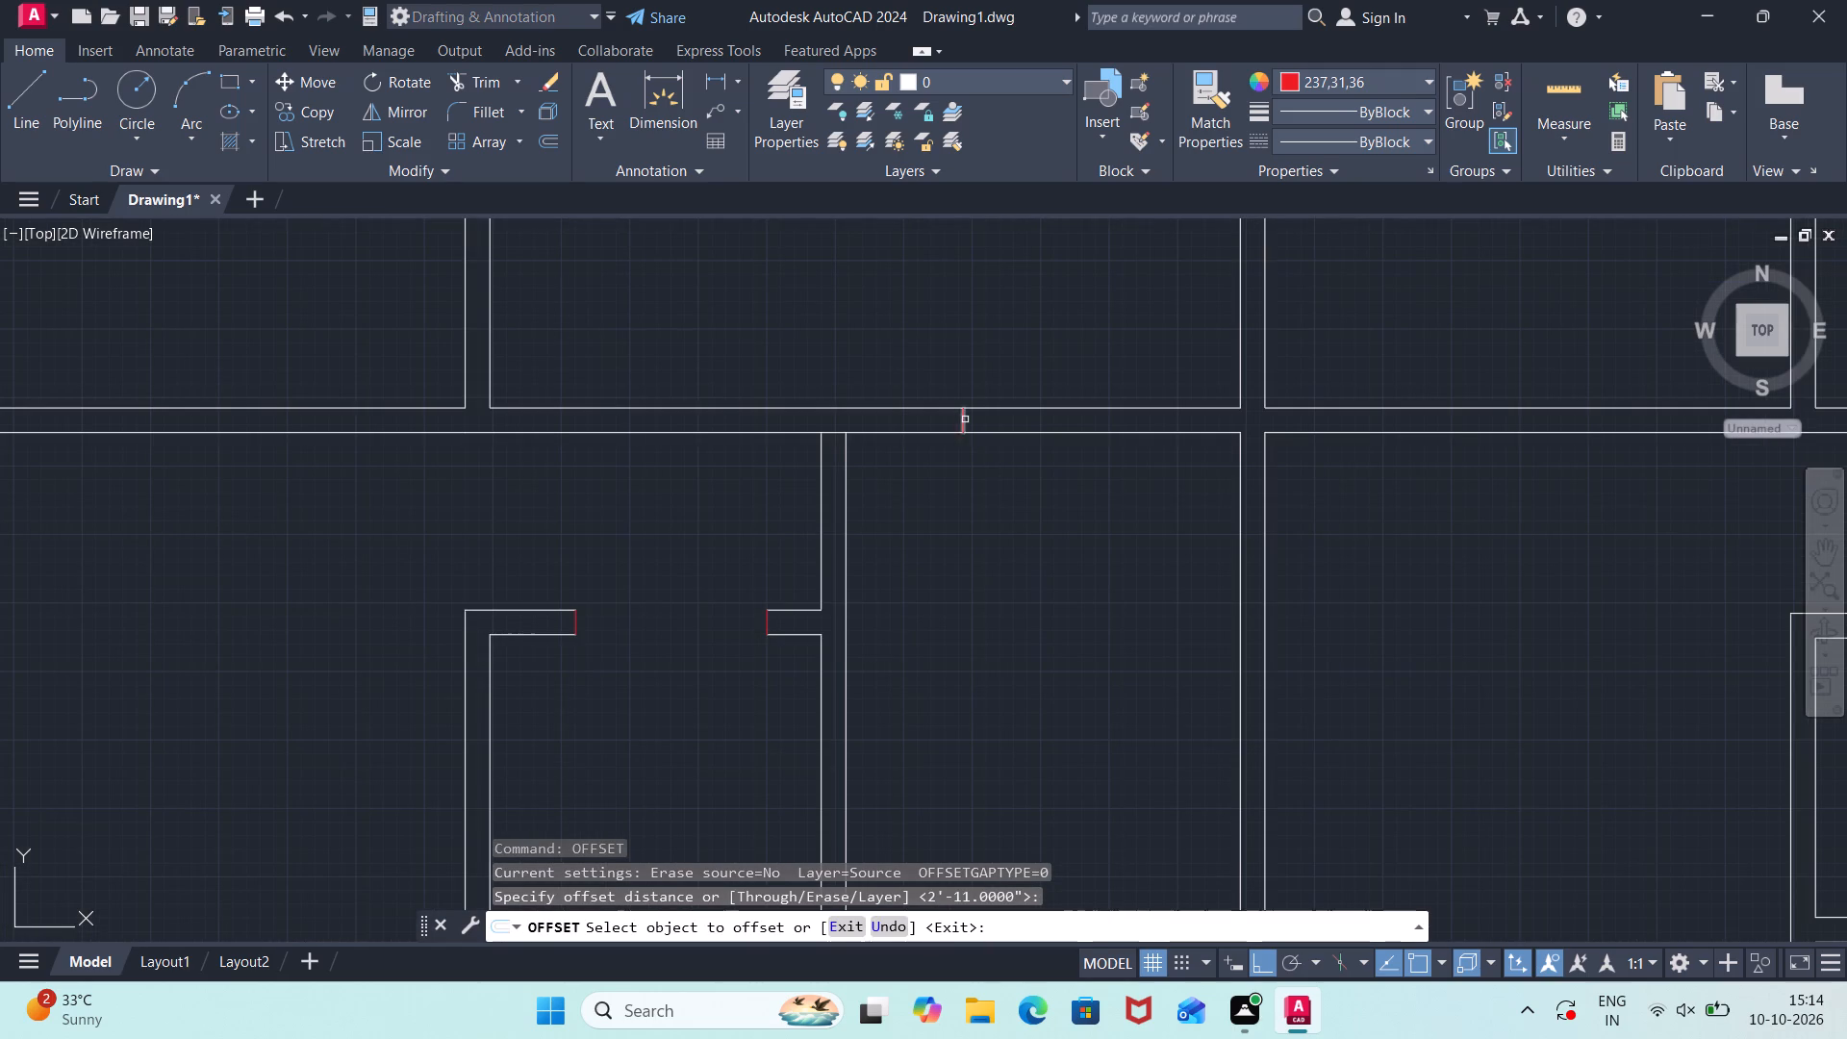
pyautogui.click(963, 420)
pyautogui.click(1023, 420)
pyautogui.press('Escape')
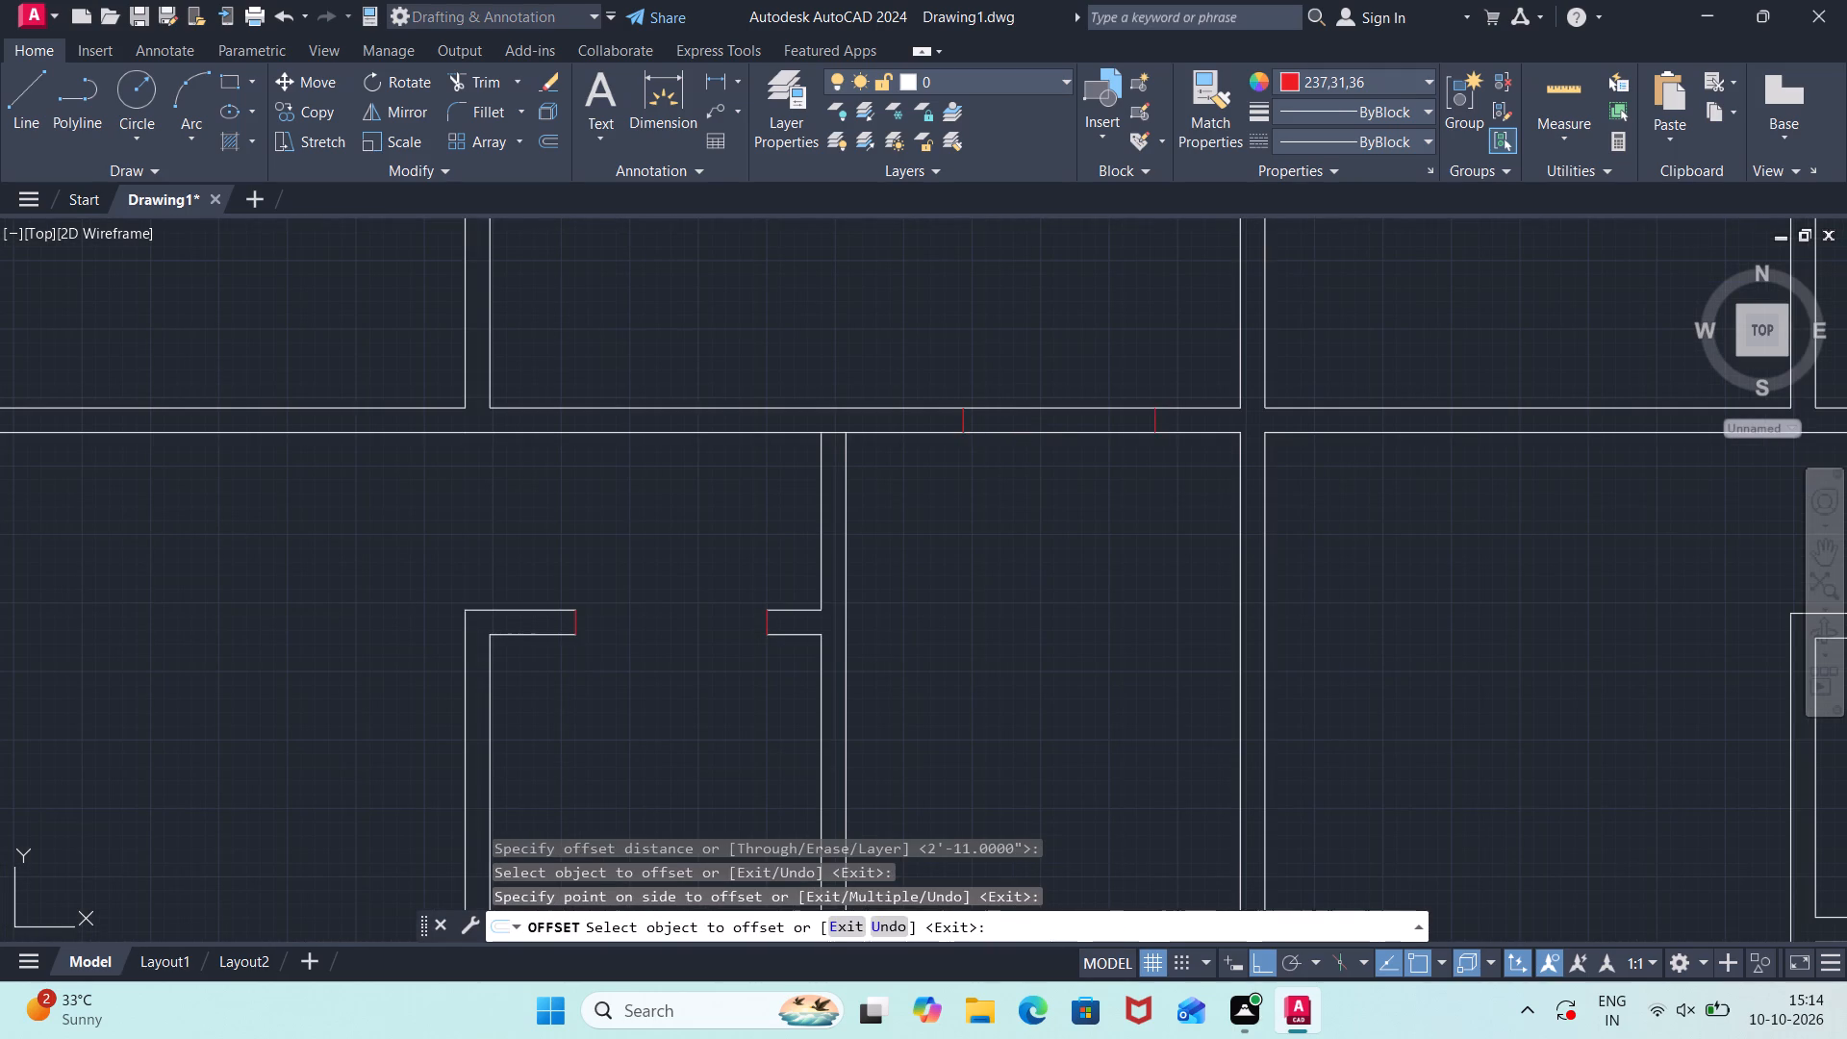
# Trim both wall lines between these two jamb lines to open the doorway in the long horizontal wall.
pyautogui.write('tr')
pyautogui.press('Return')
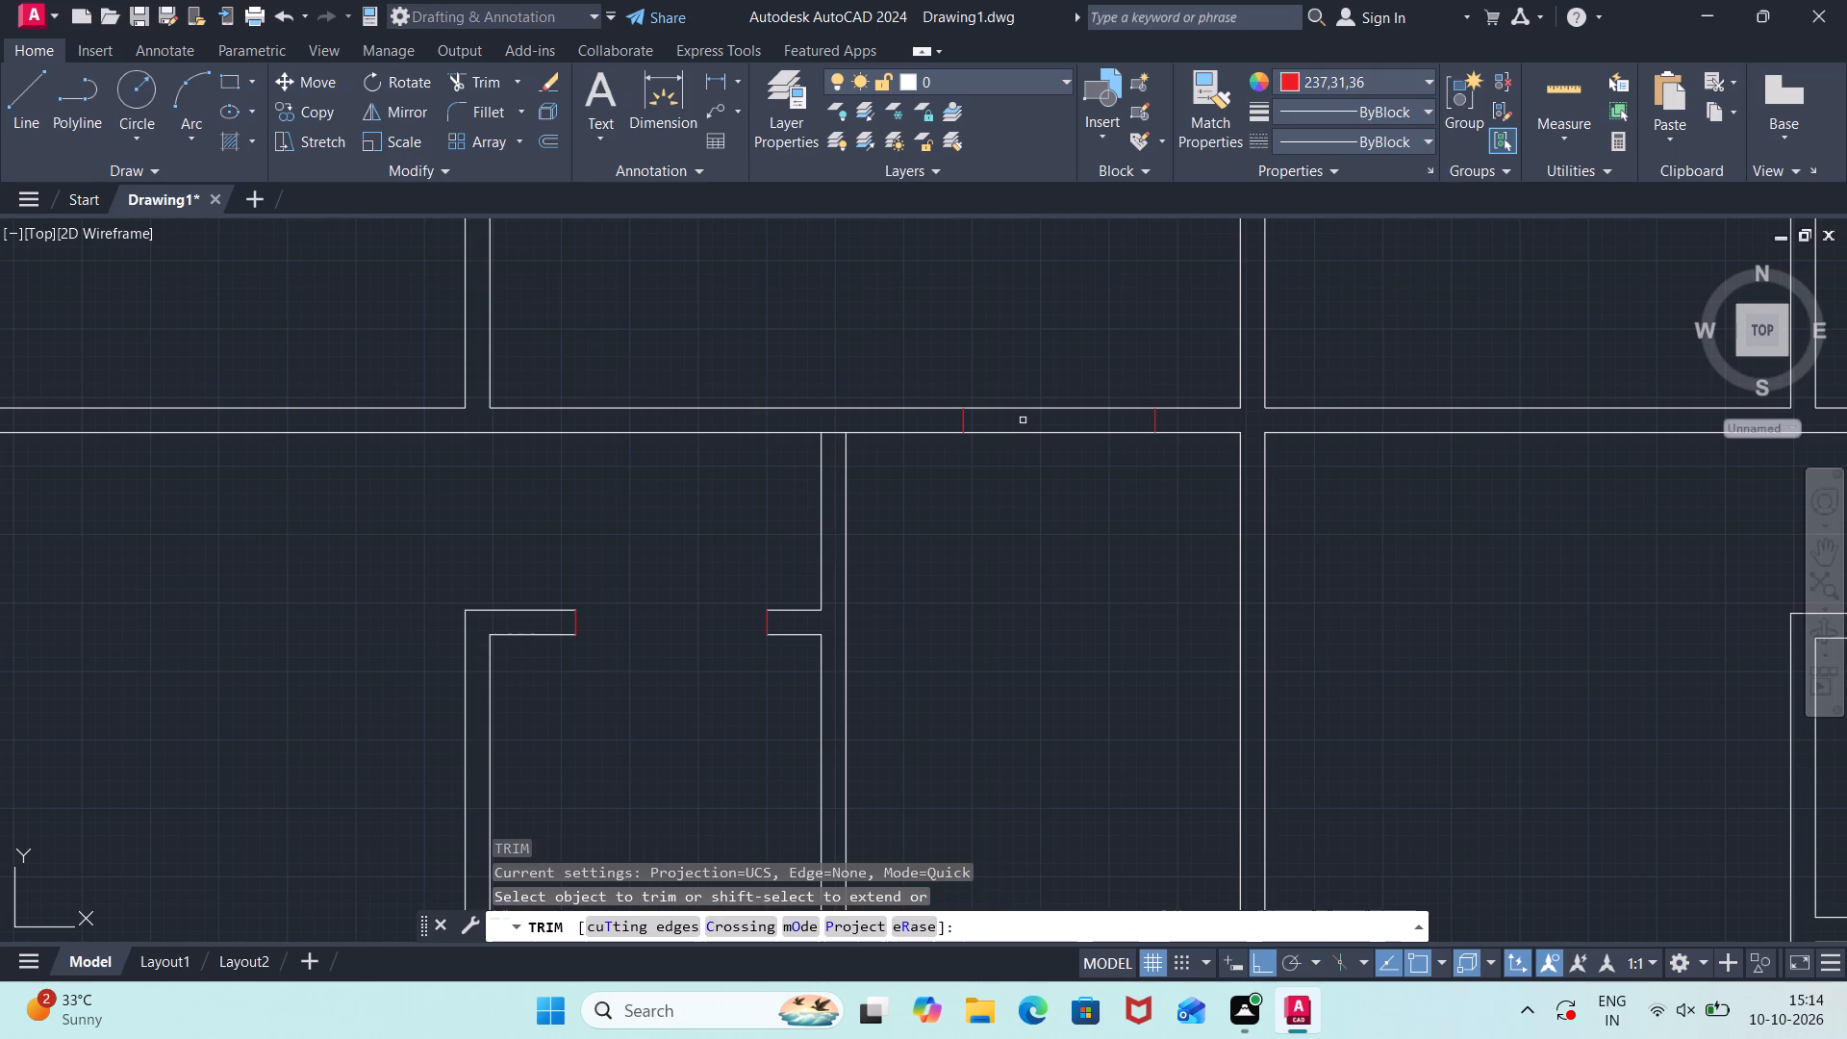
pyautogui.click(1024, 452)
pyautogui.click(1029, 374)
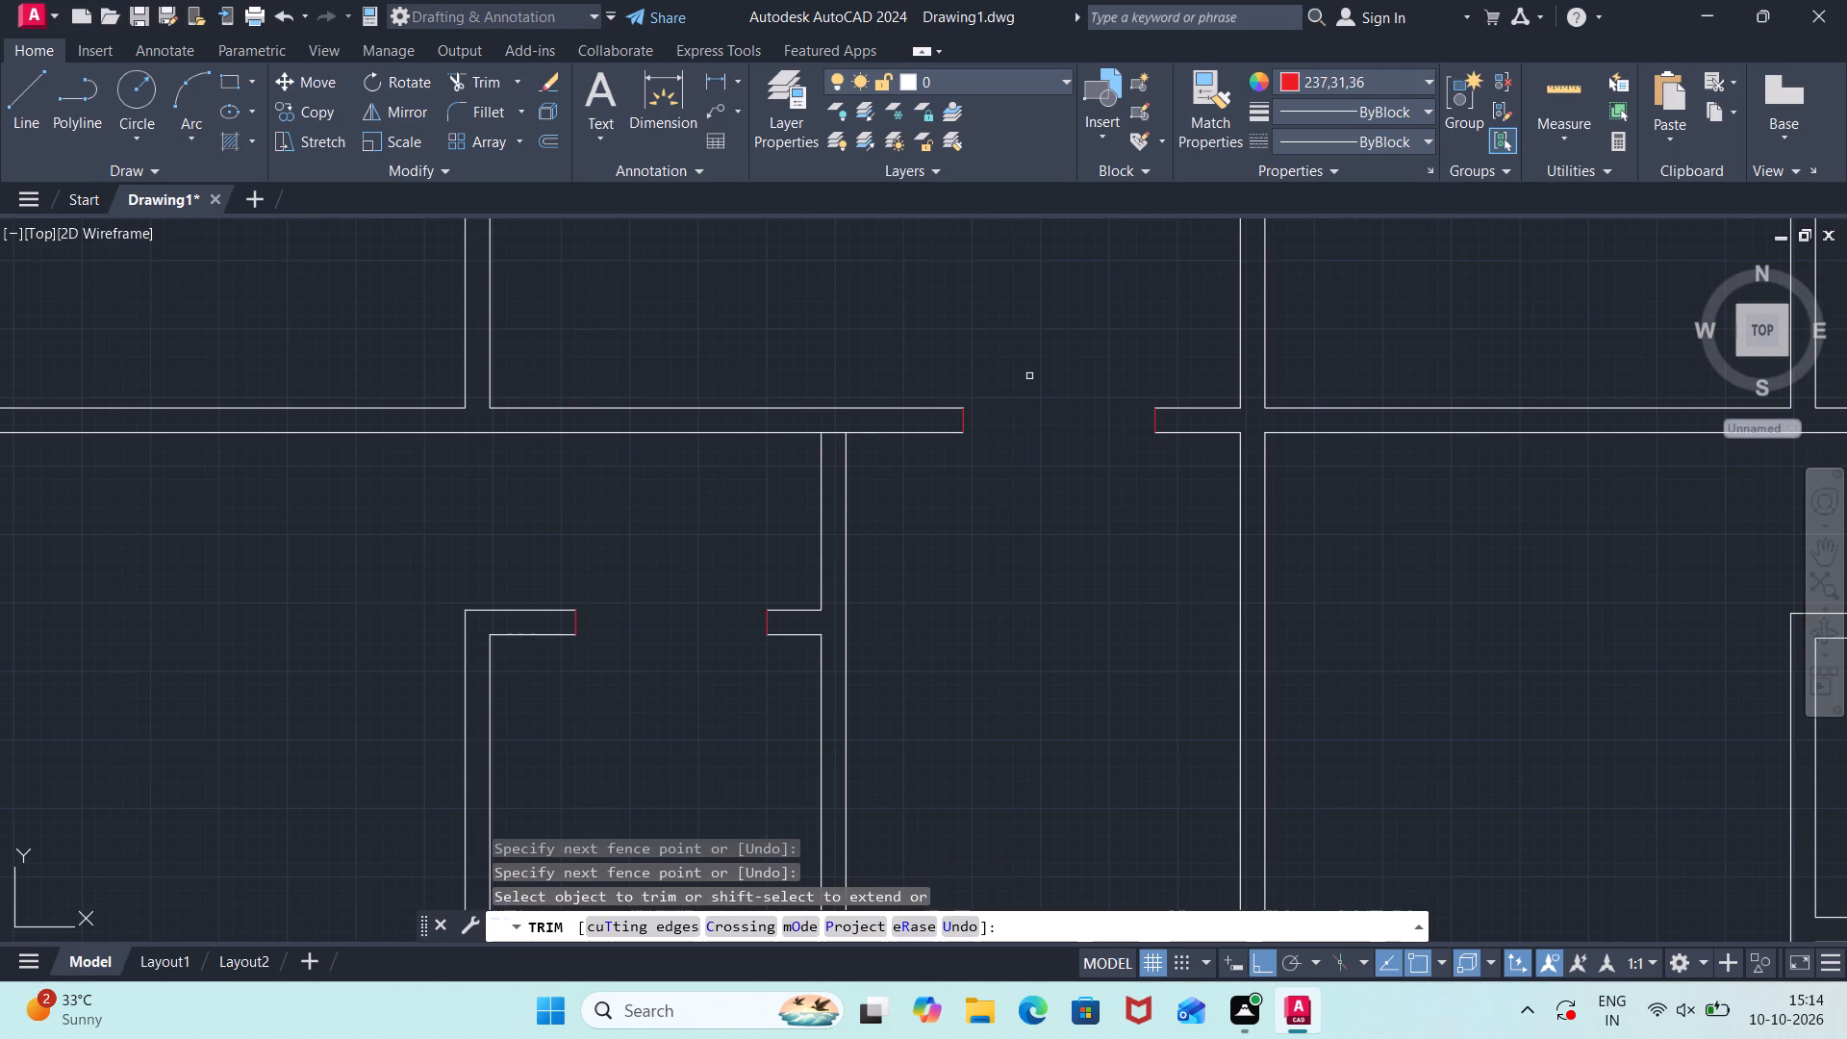
pyautogui.press('Escape')
# Draw a short jamb line across the same long horizontal wall, just west of the partition beside the small room.
pyautogui.press('l')
pyautogui.press('Return')
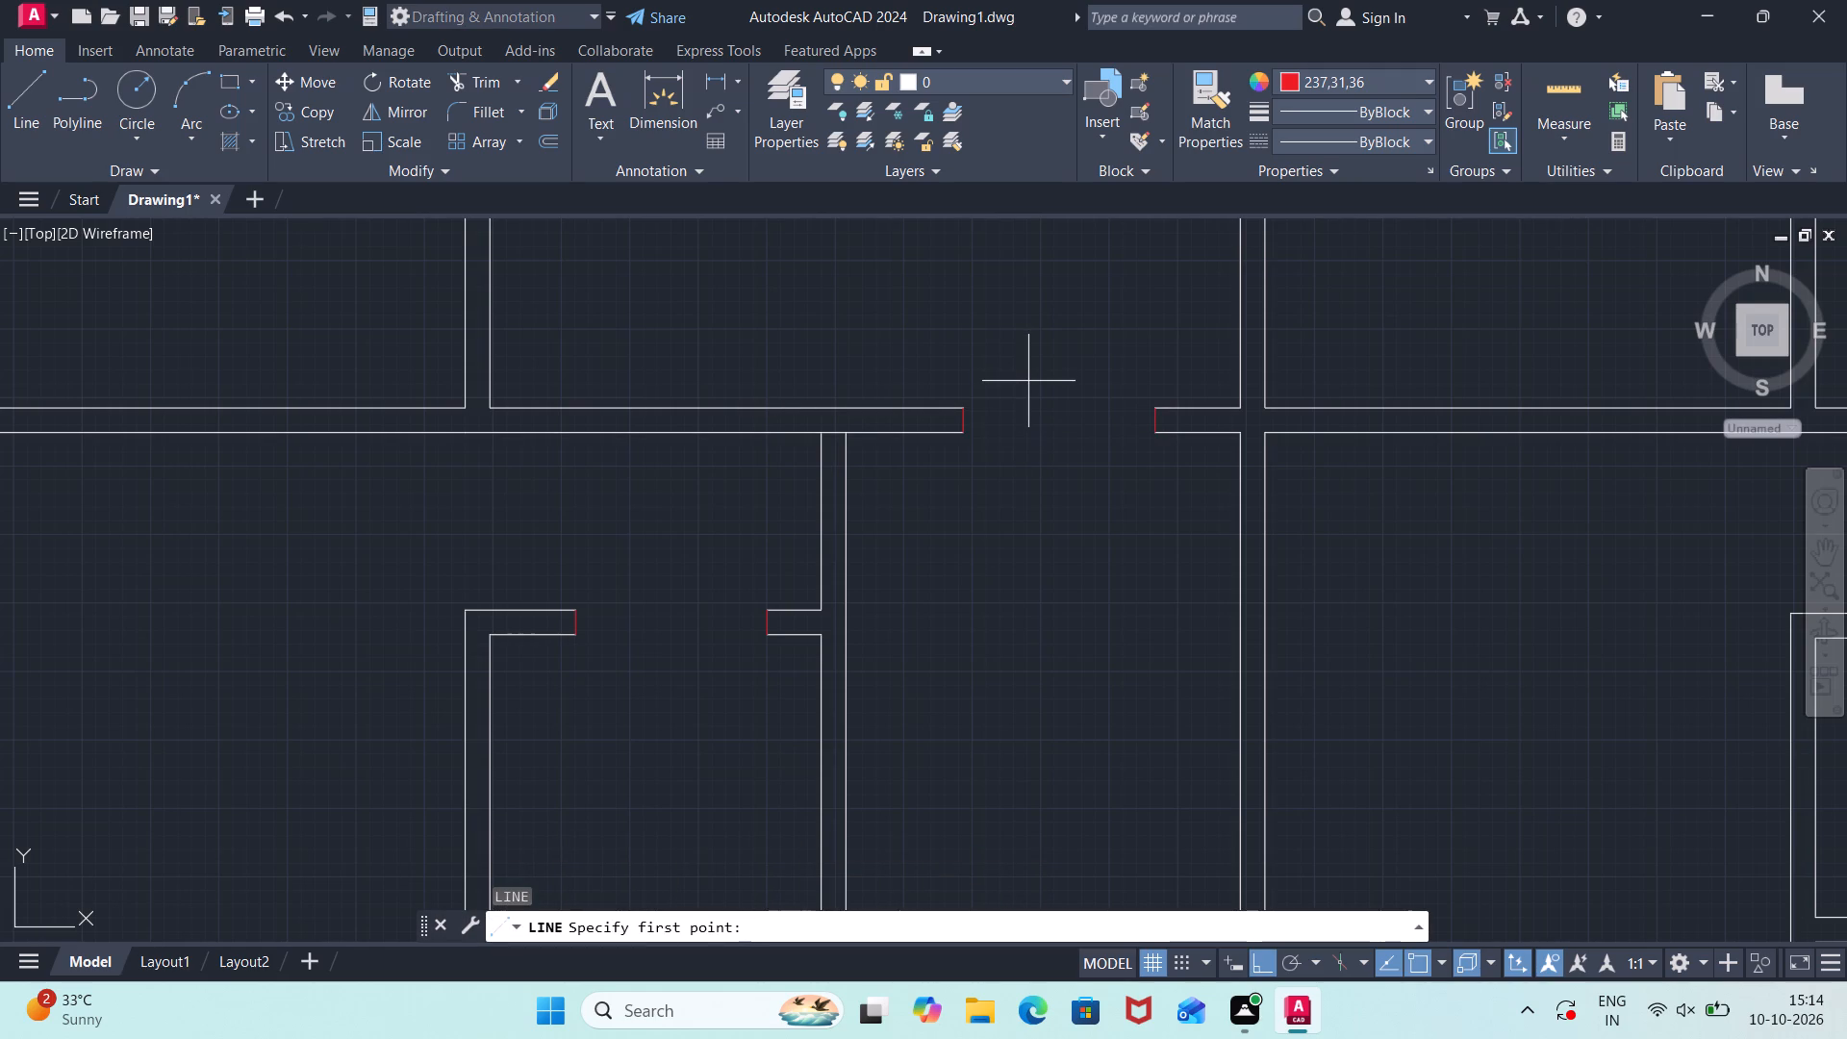
pyautogui.click(765, 431)
pyautogui.click(761, 408)
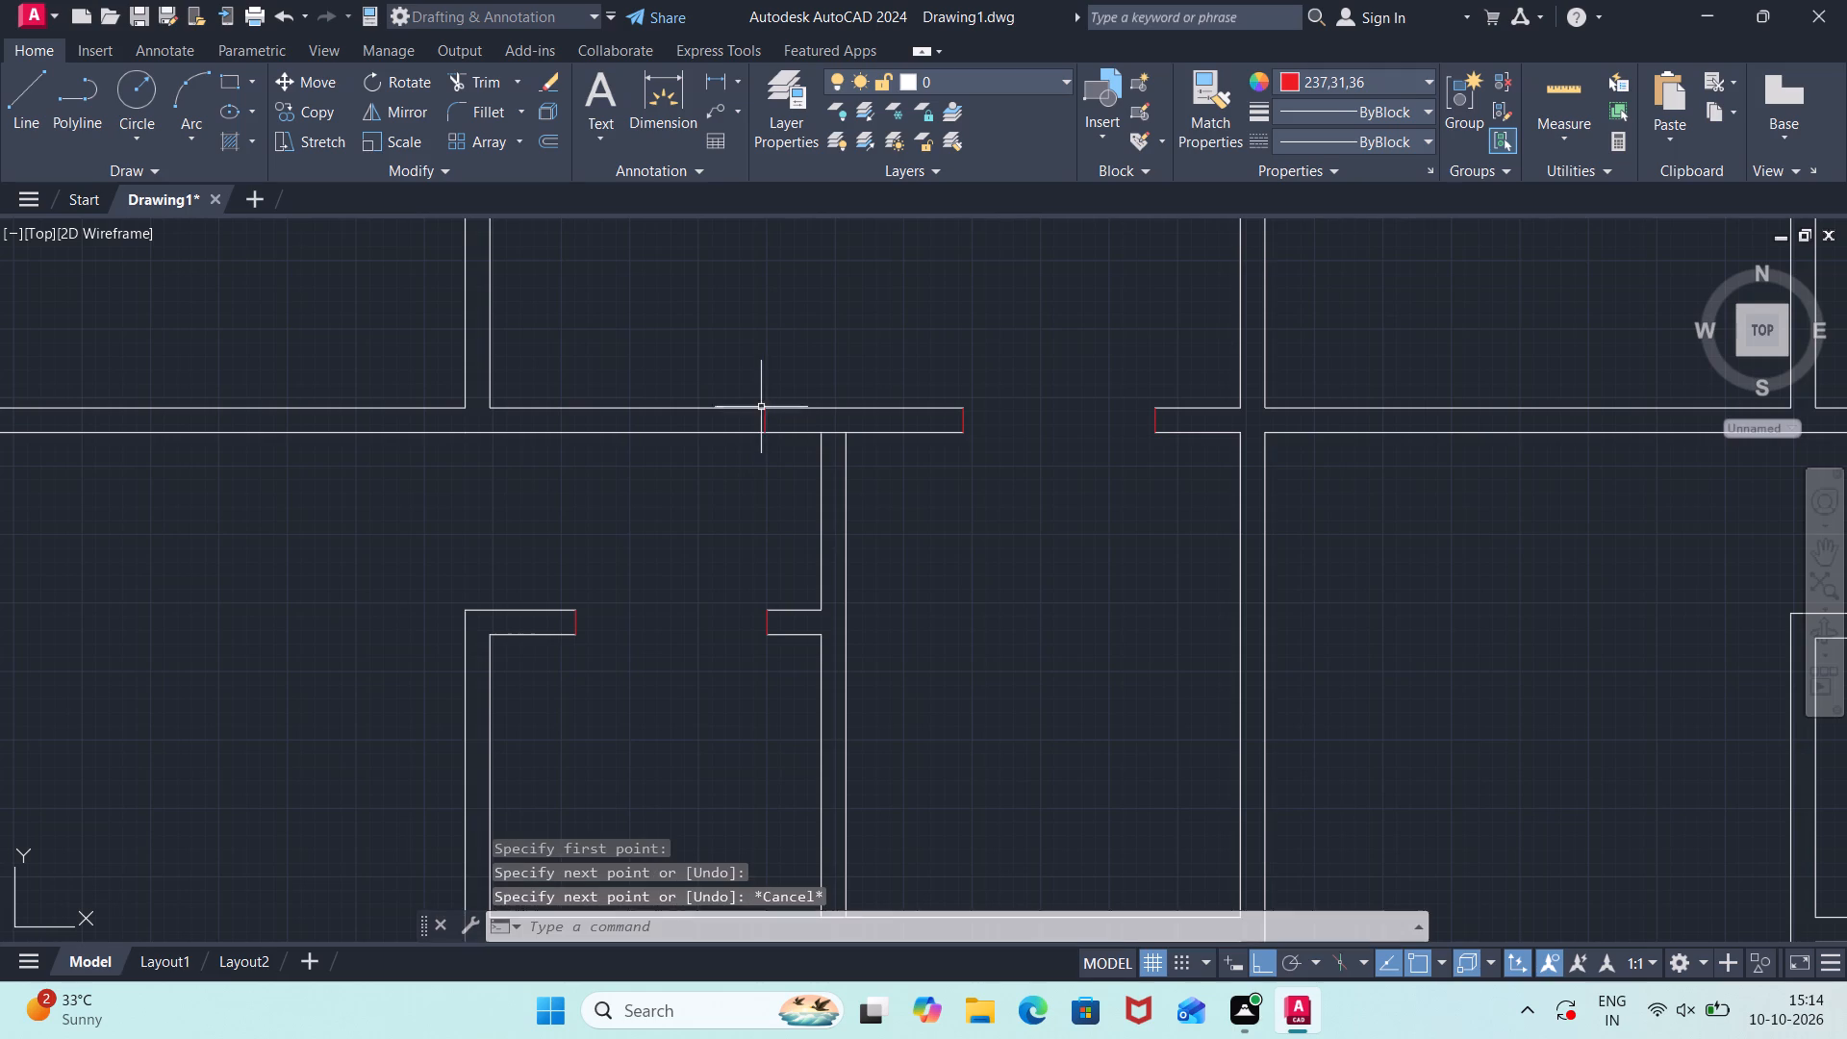
pyautogui.press('Escape')
# Offset the new jamb line west of the small room's partition 3'11" to the west along the long horizontal wall.
pyautogui.write('off')
pyautogui.press('Return')
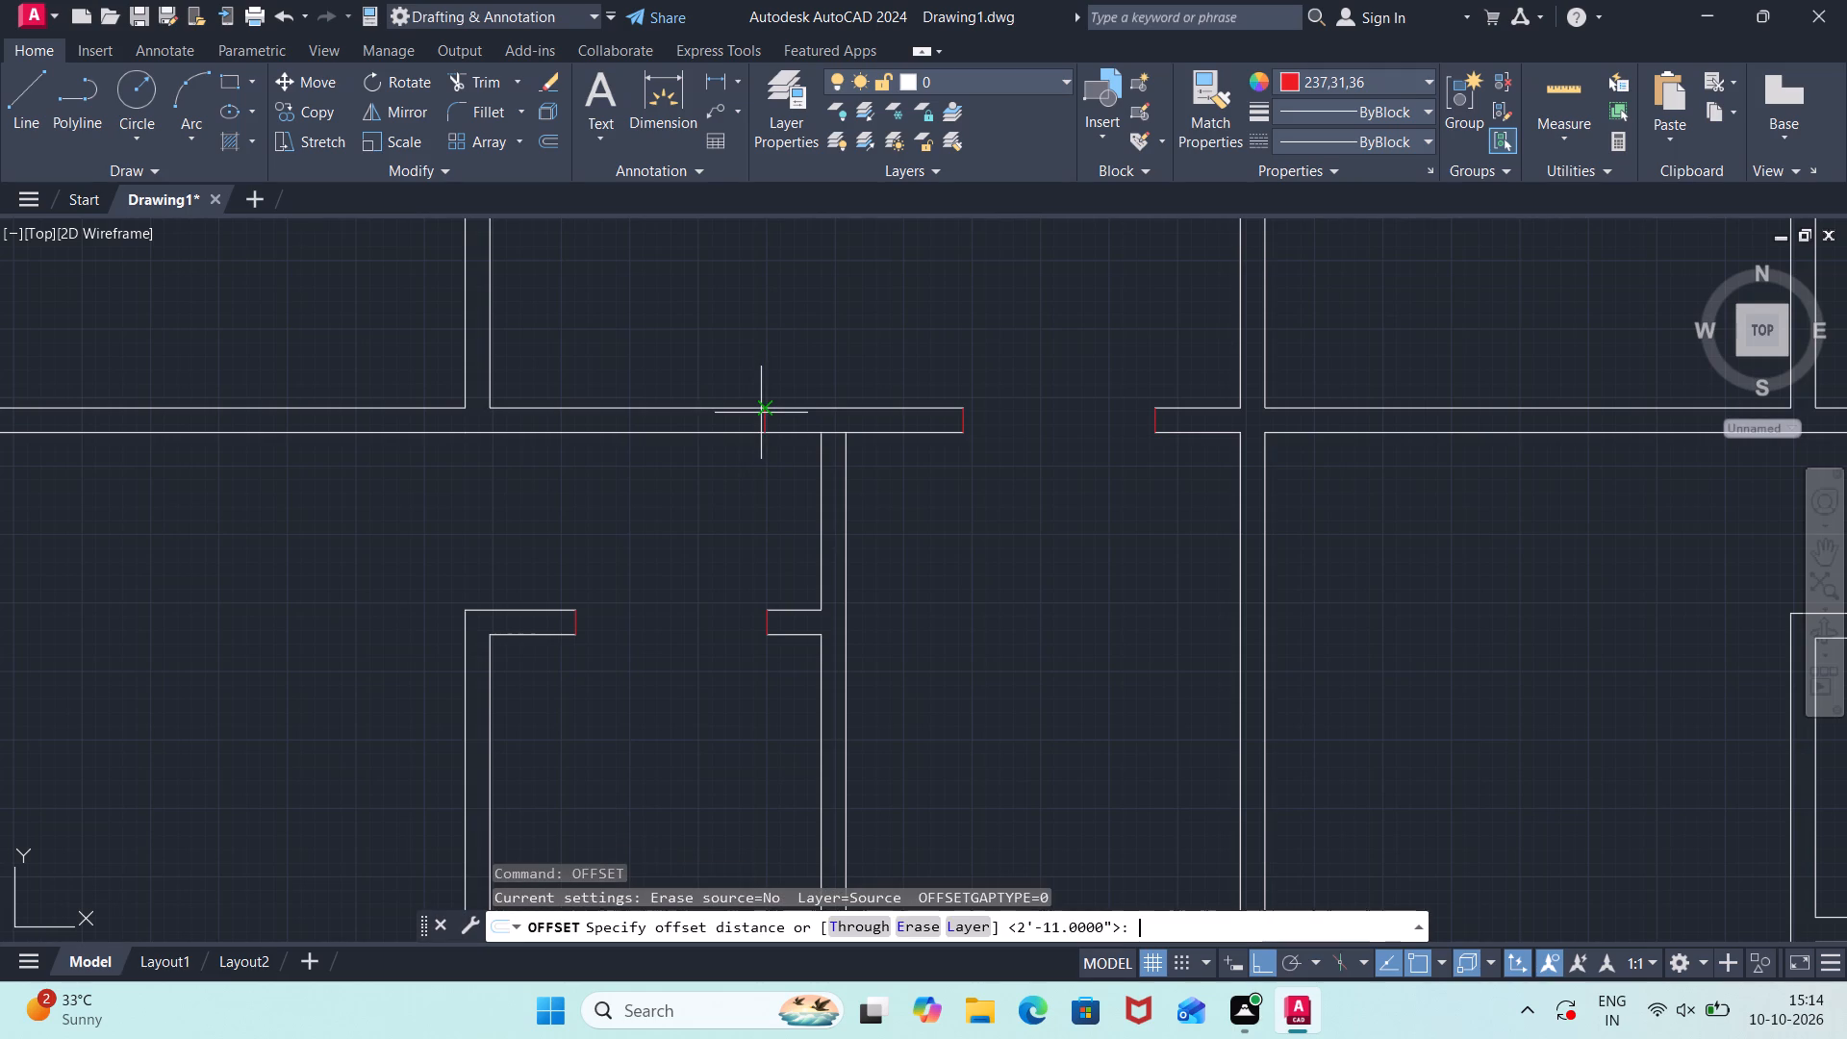
pyautogui.write('3\'11"')
pyautogui.press('Return')
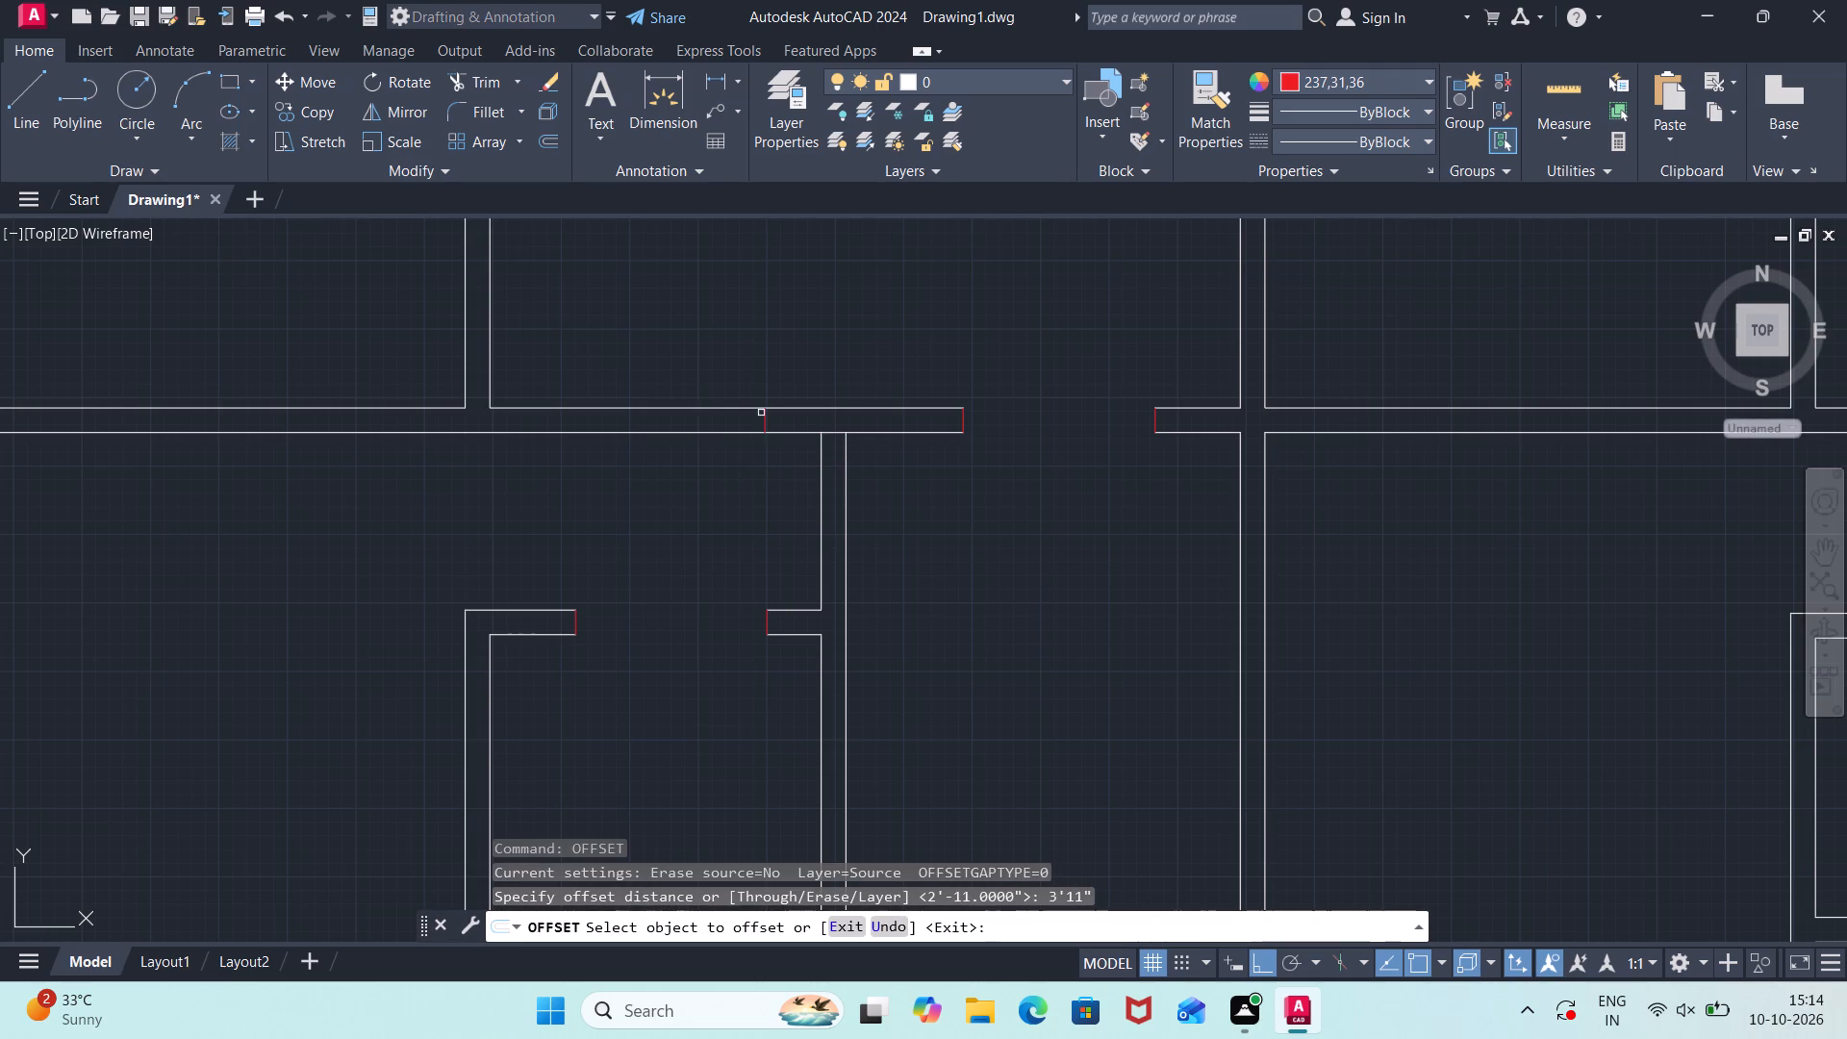
pyautogui.click(764, 418)
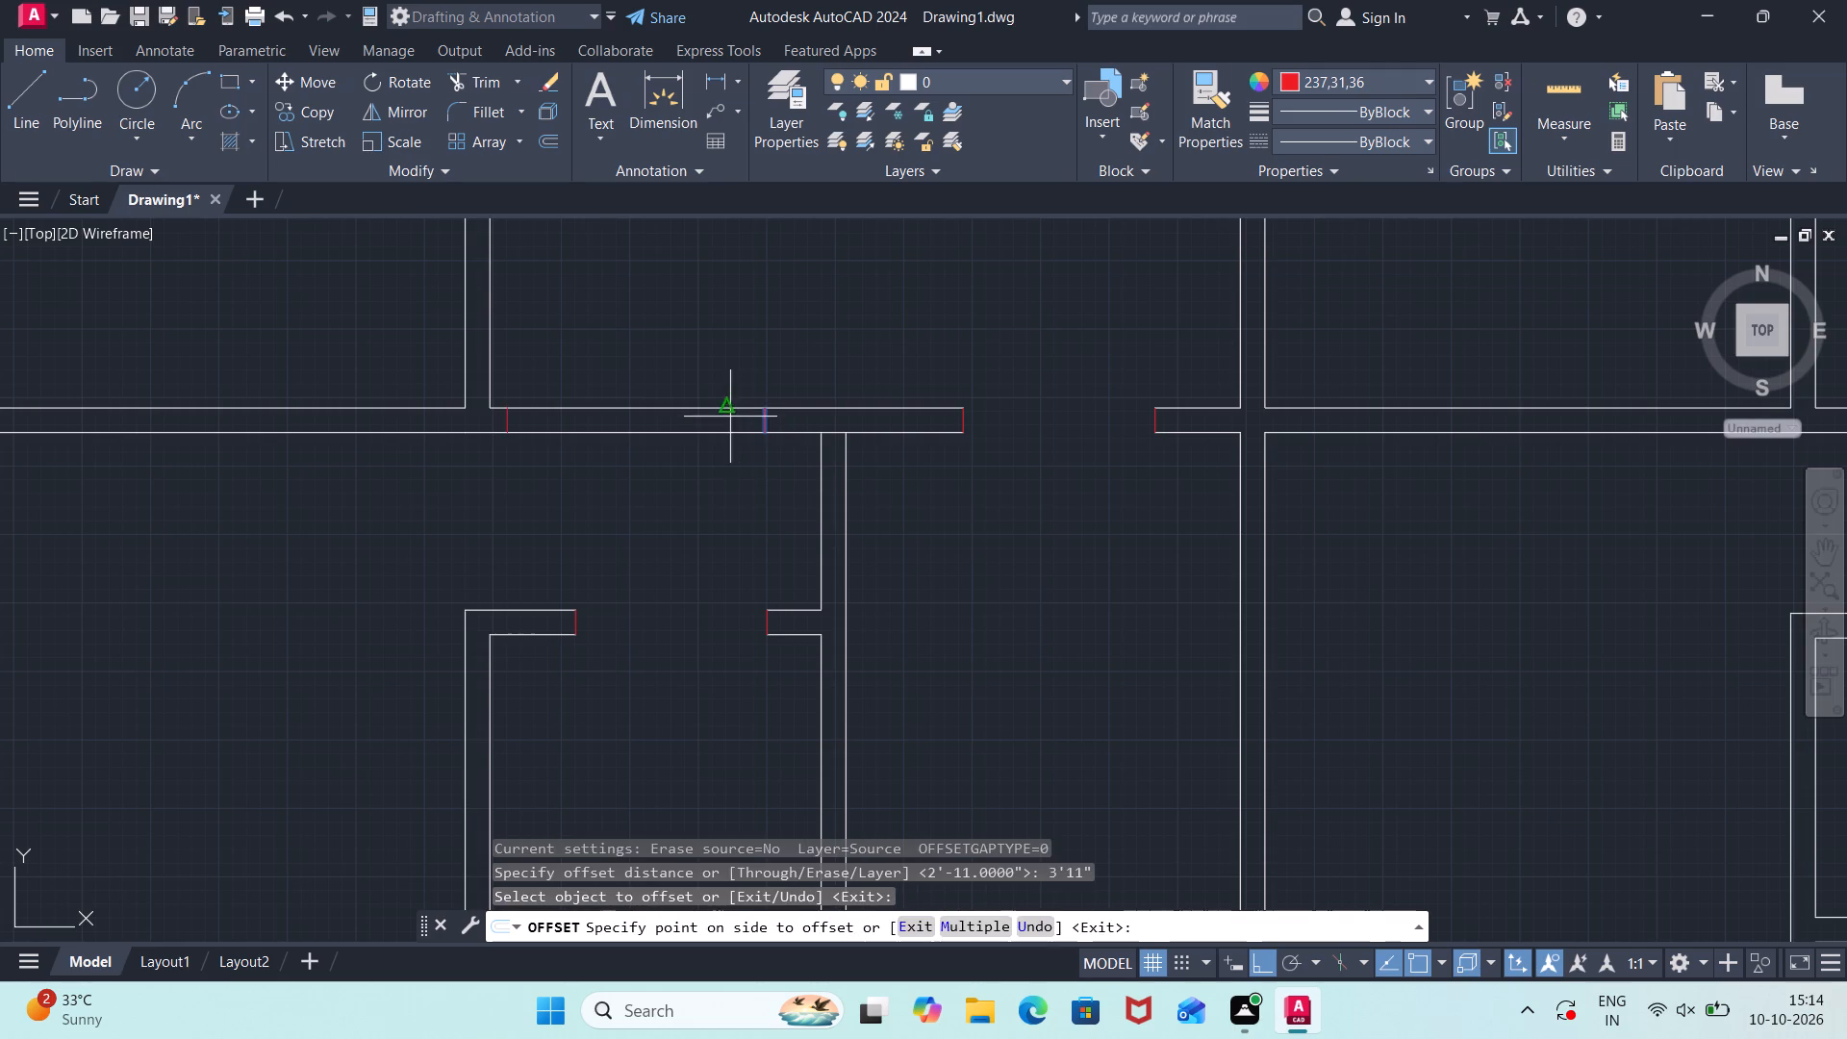
pyautogui.click(707, 418)
pyautogui.press('Escape')
# Trim both wall lines between these two jamb lines to open the 3'11" doorway north of the small room.
pyautogui.write('tr')
pyautogui.press('Return')
pyautogui.click(690, 469)
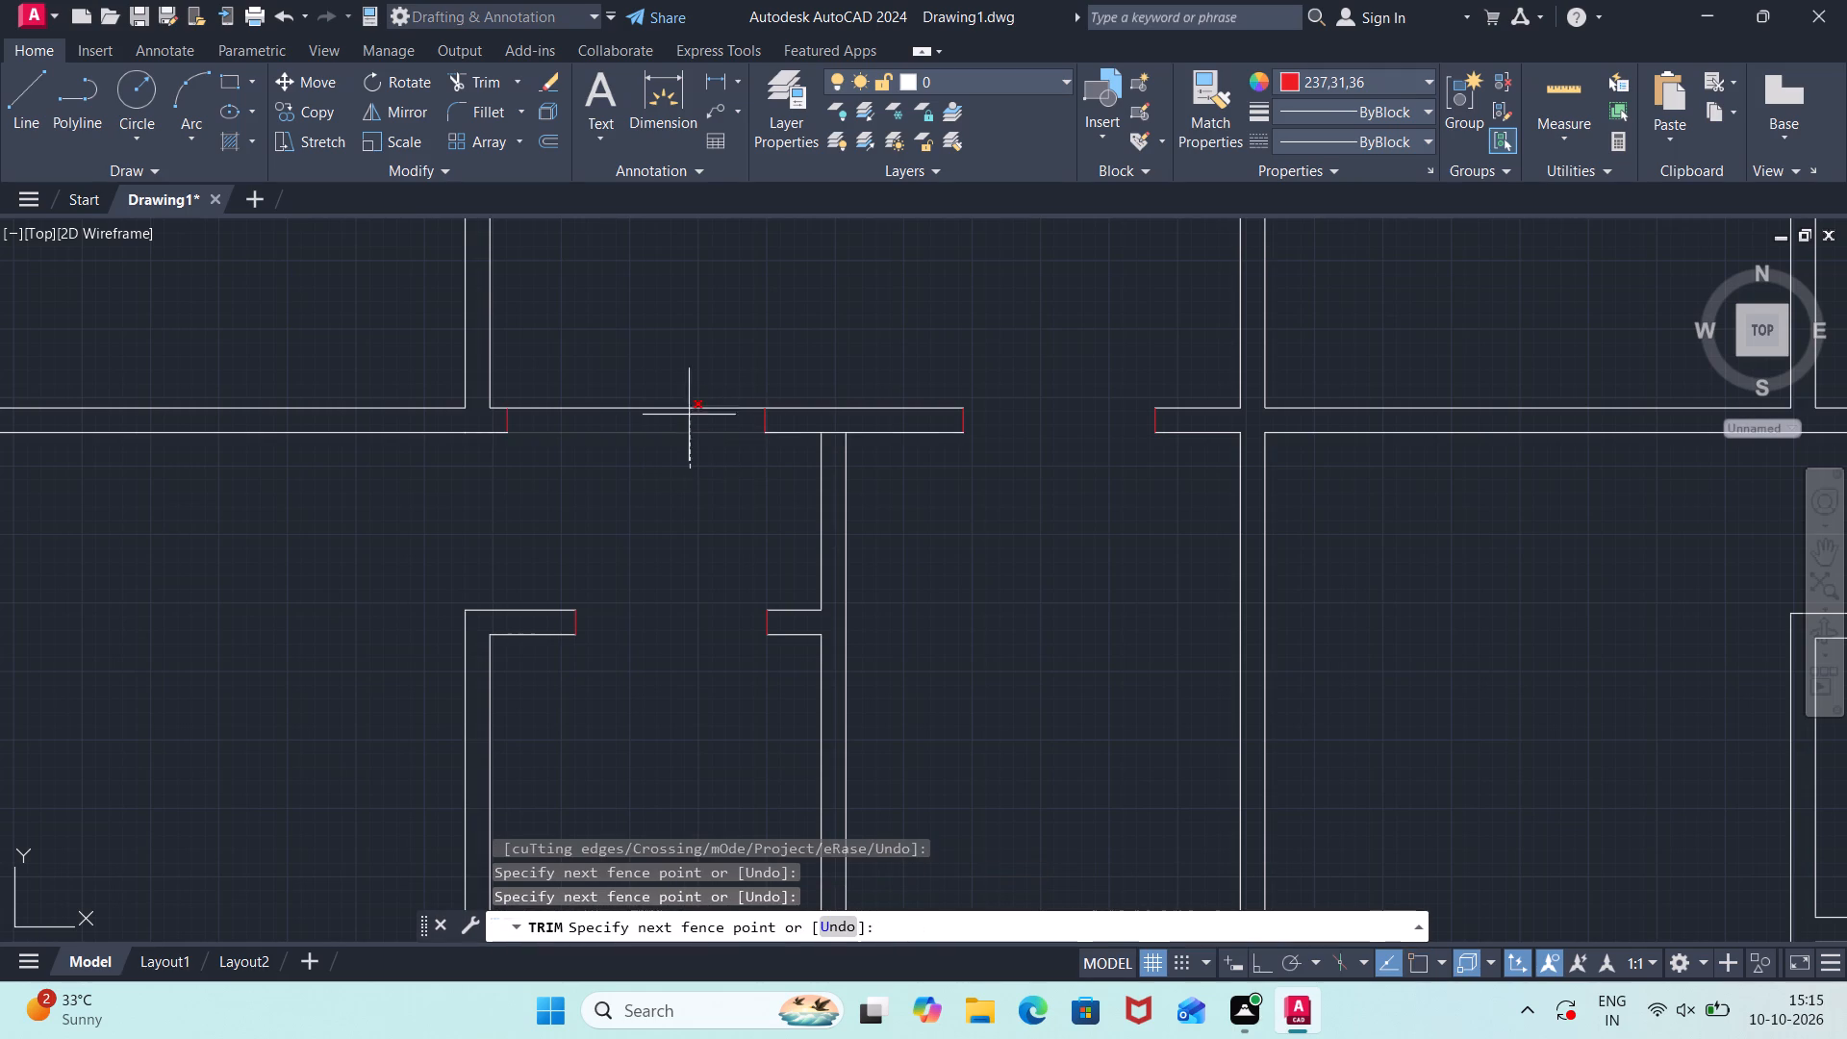
pyautogui.click(685, 387)
pyautogui.scroll(-1, 685, 401)
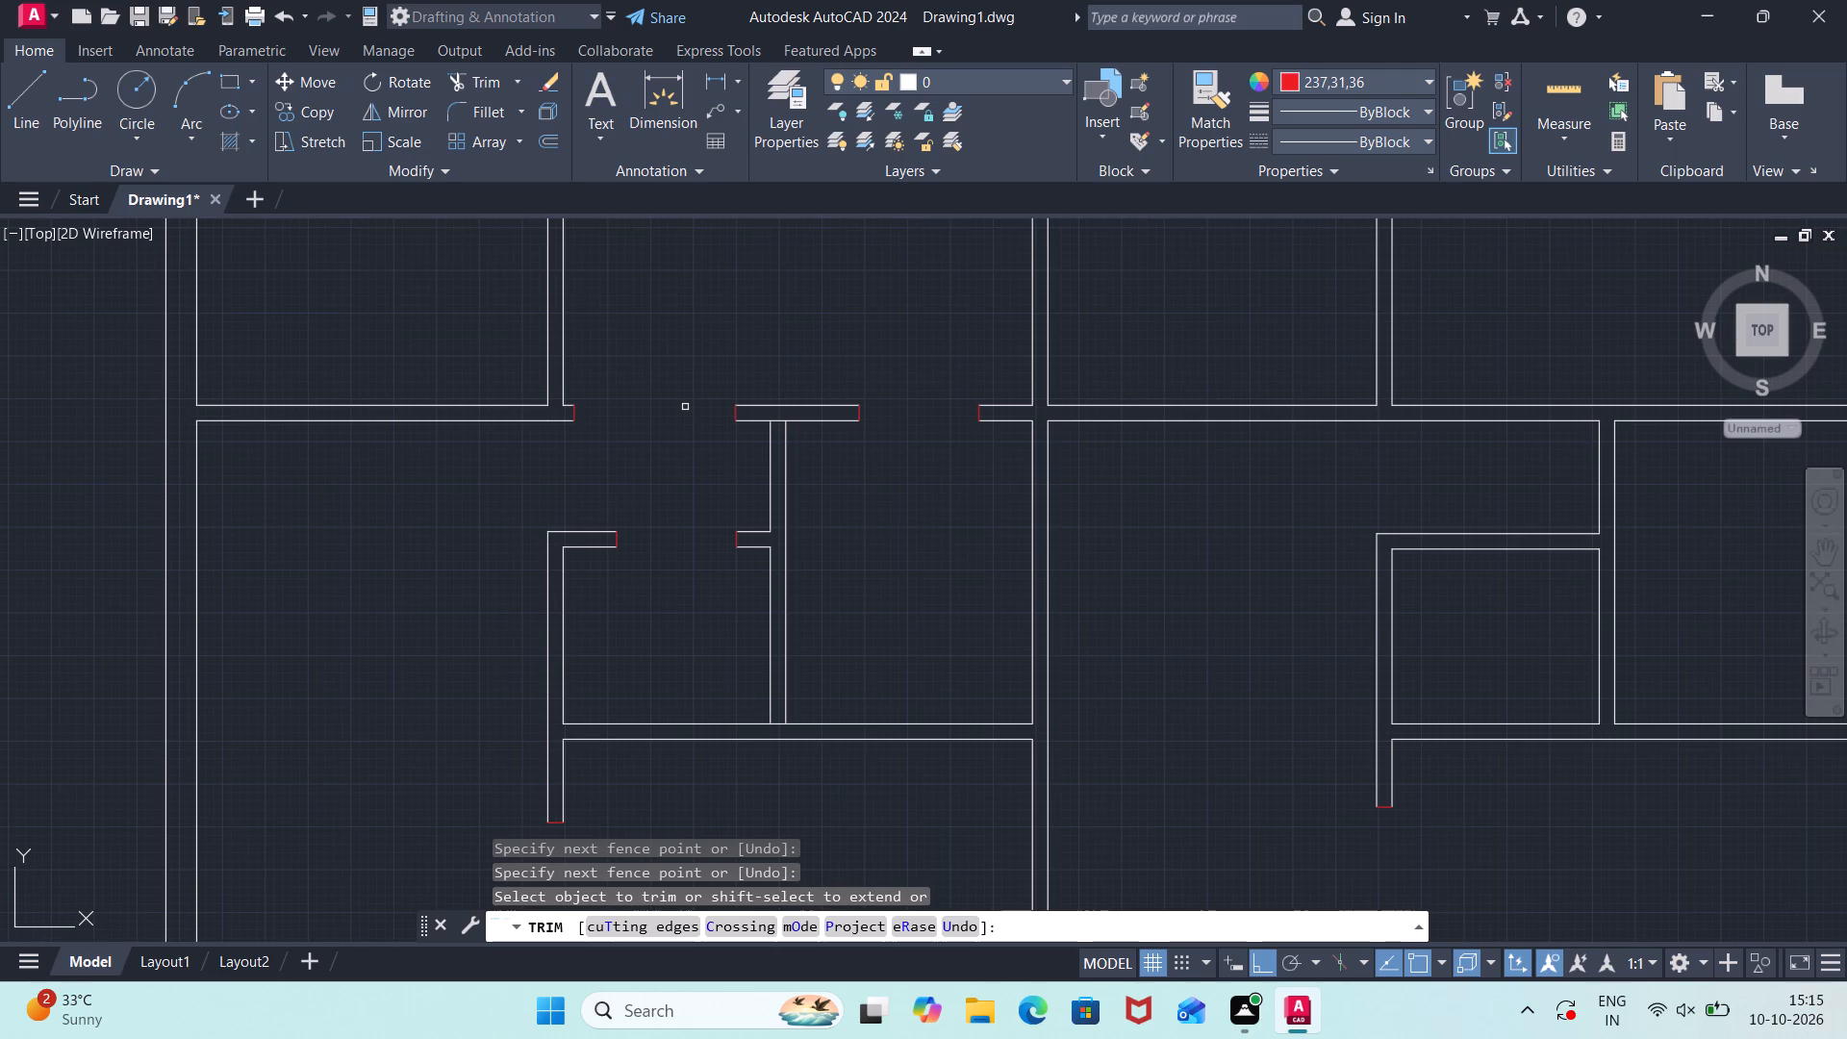
pyautogui.press('Escape')
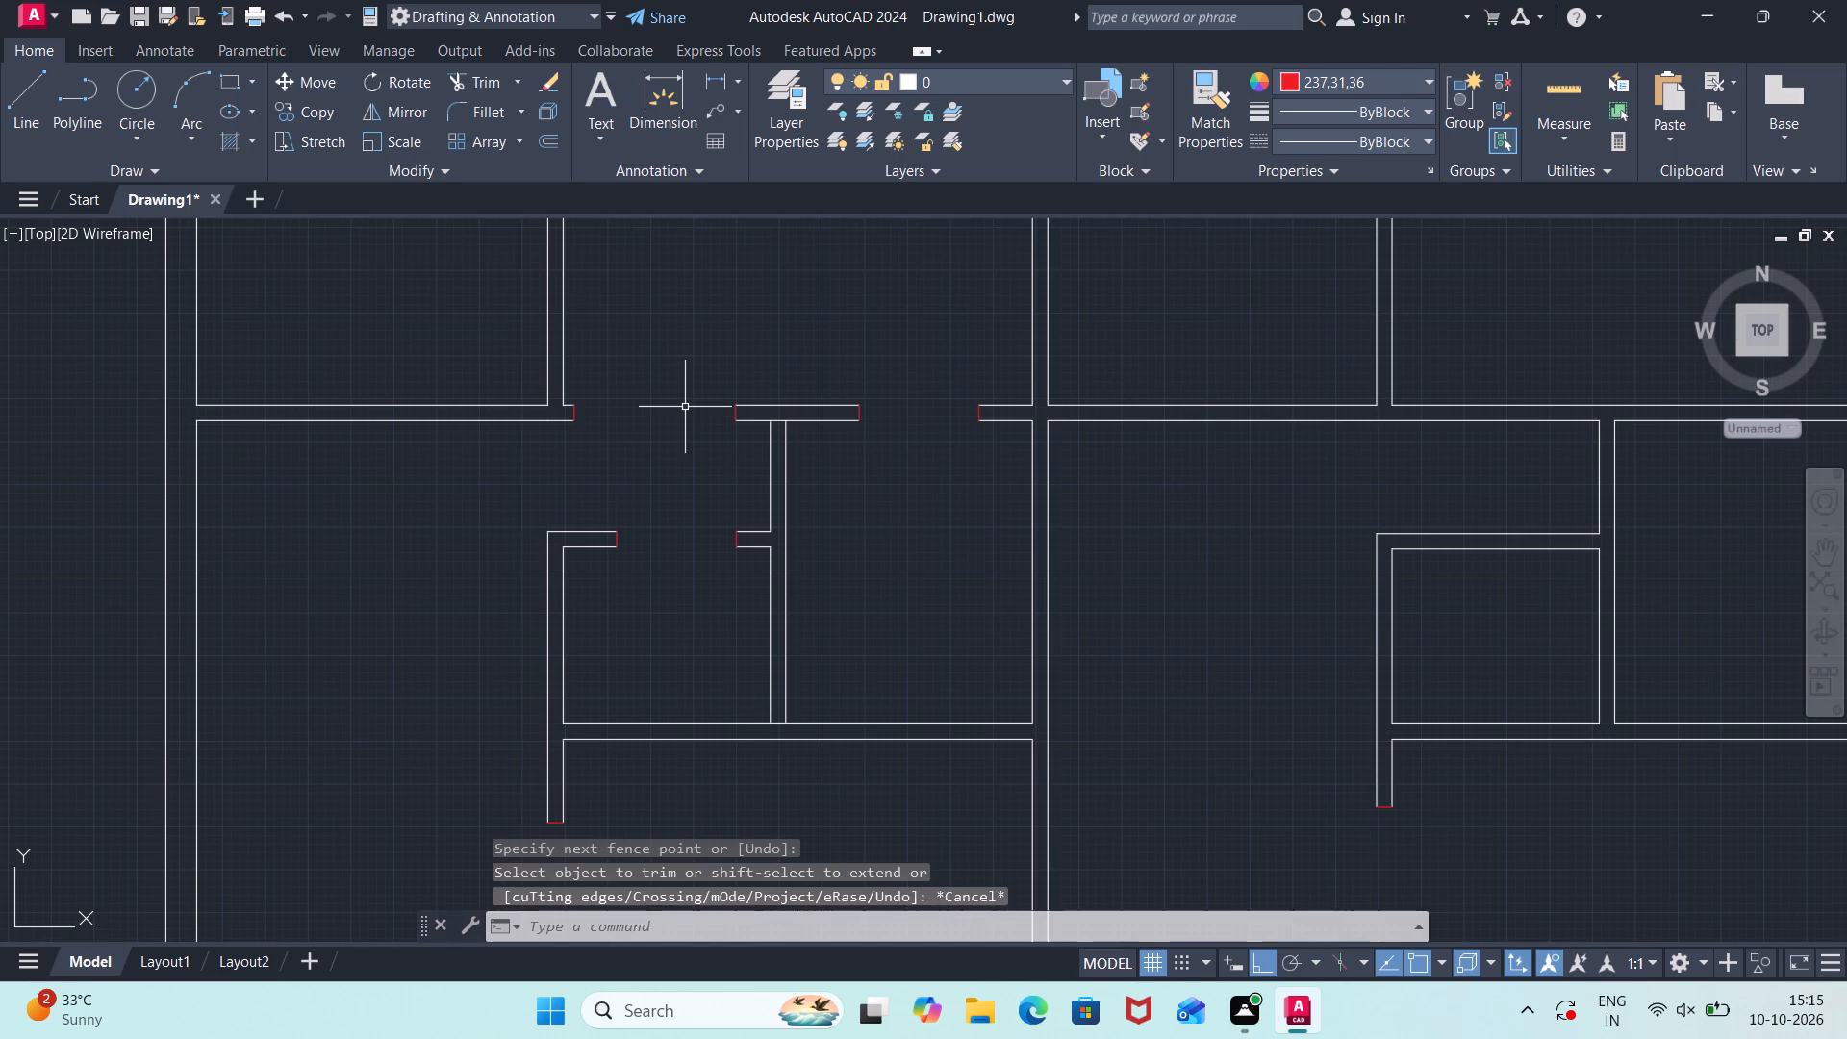
# Draw a short jamb line across the long horizontal wall's western stretch, just west of the northwest room's east wall.
pyautogui.press('l')
pyautogui.press('Return')
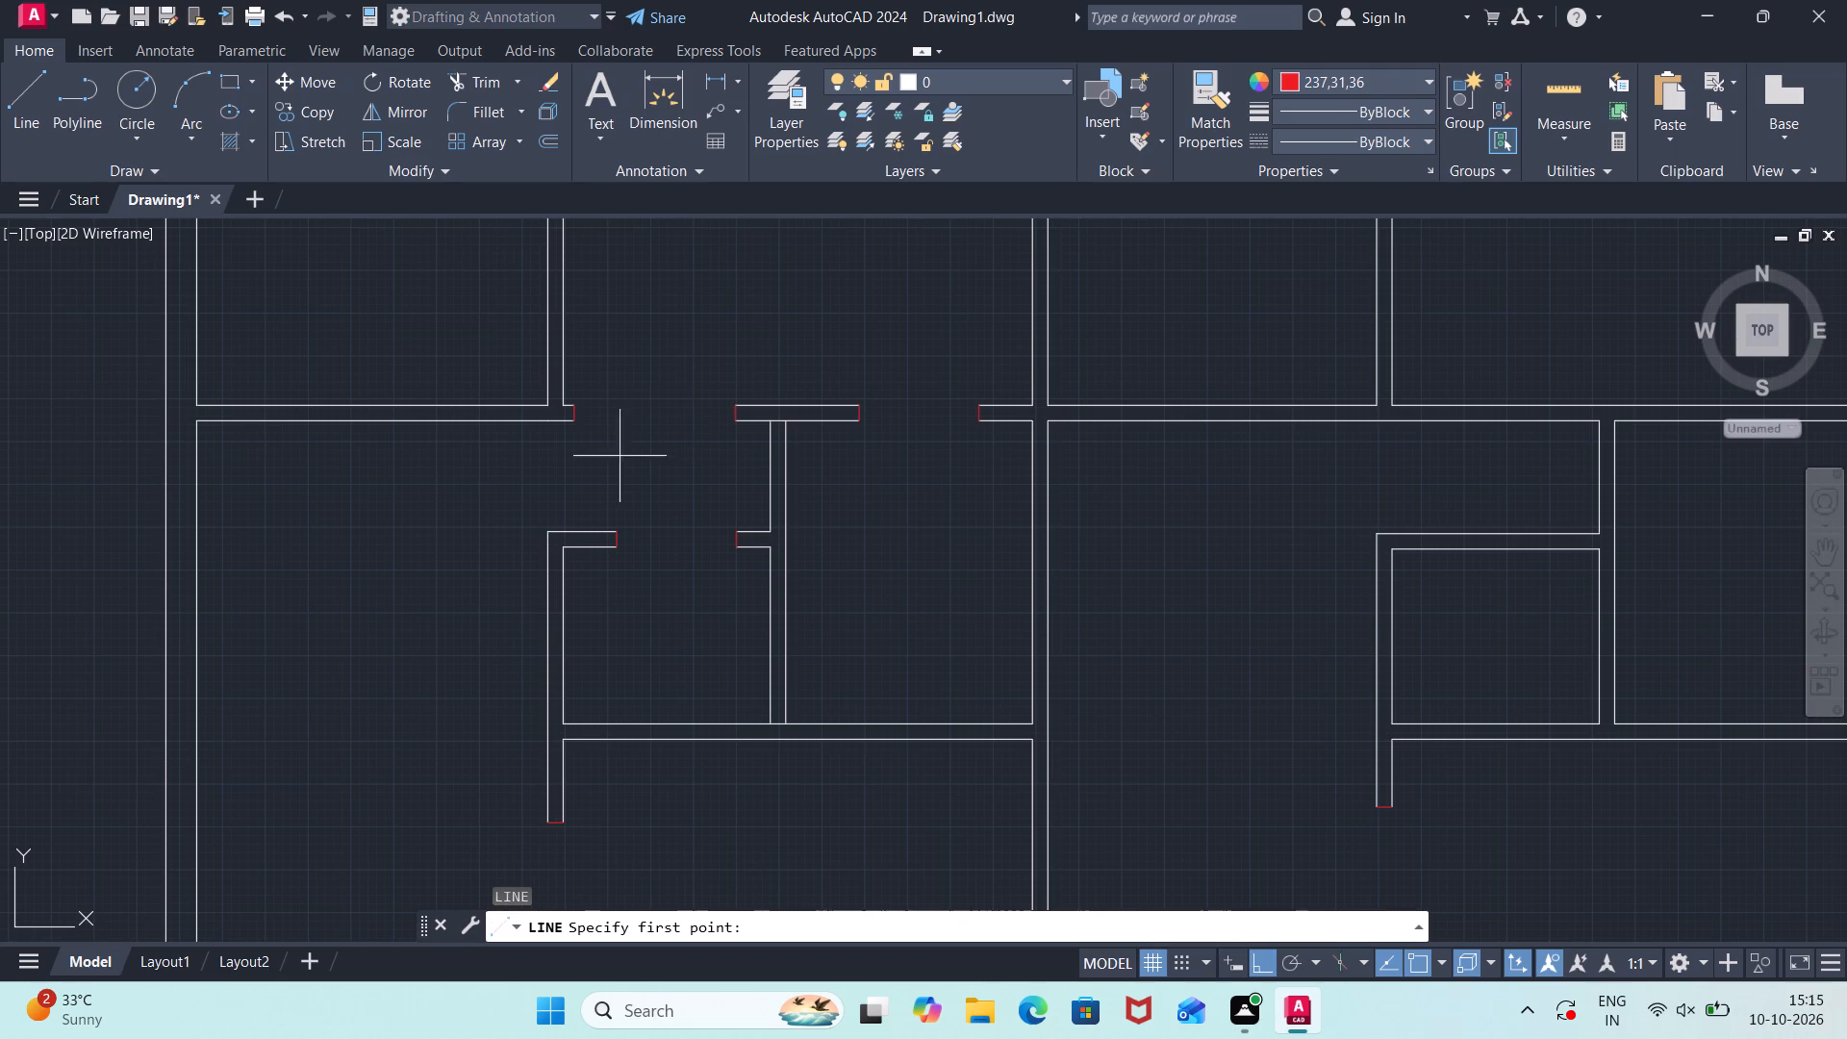
pyautogui.moveTo(607, 465); pyautogui.dragTo(1108, 555, button='middle')
pyautogui.click(1004, 508)
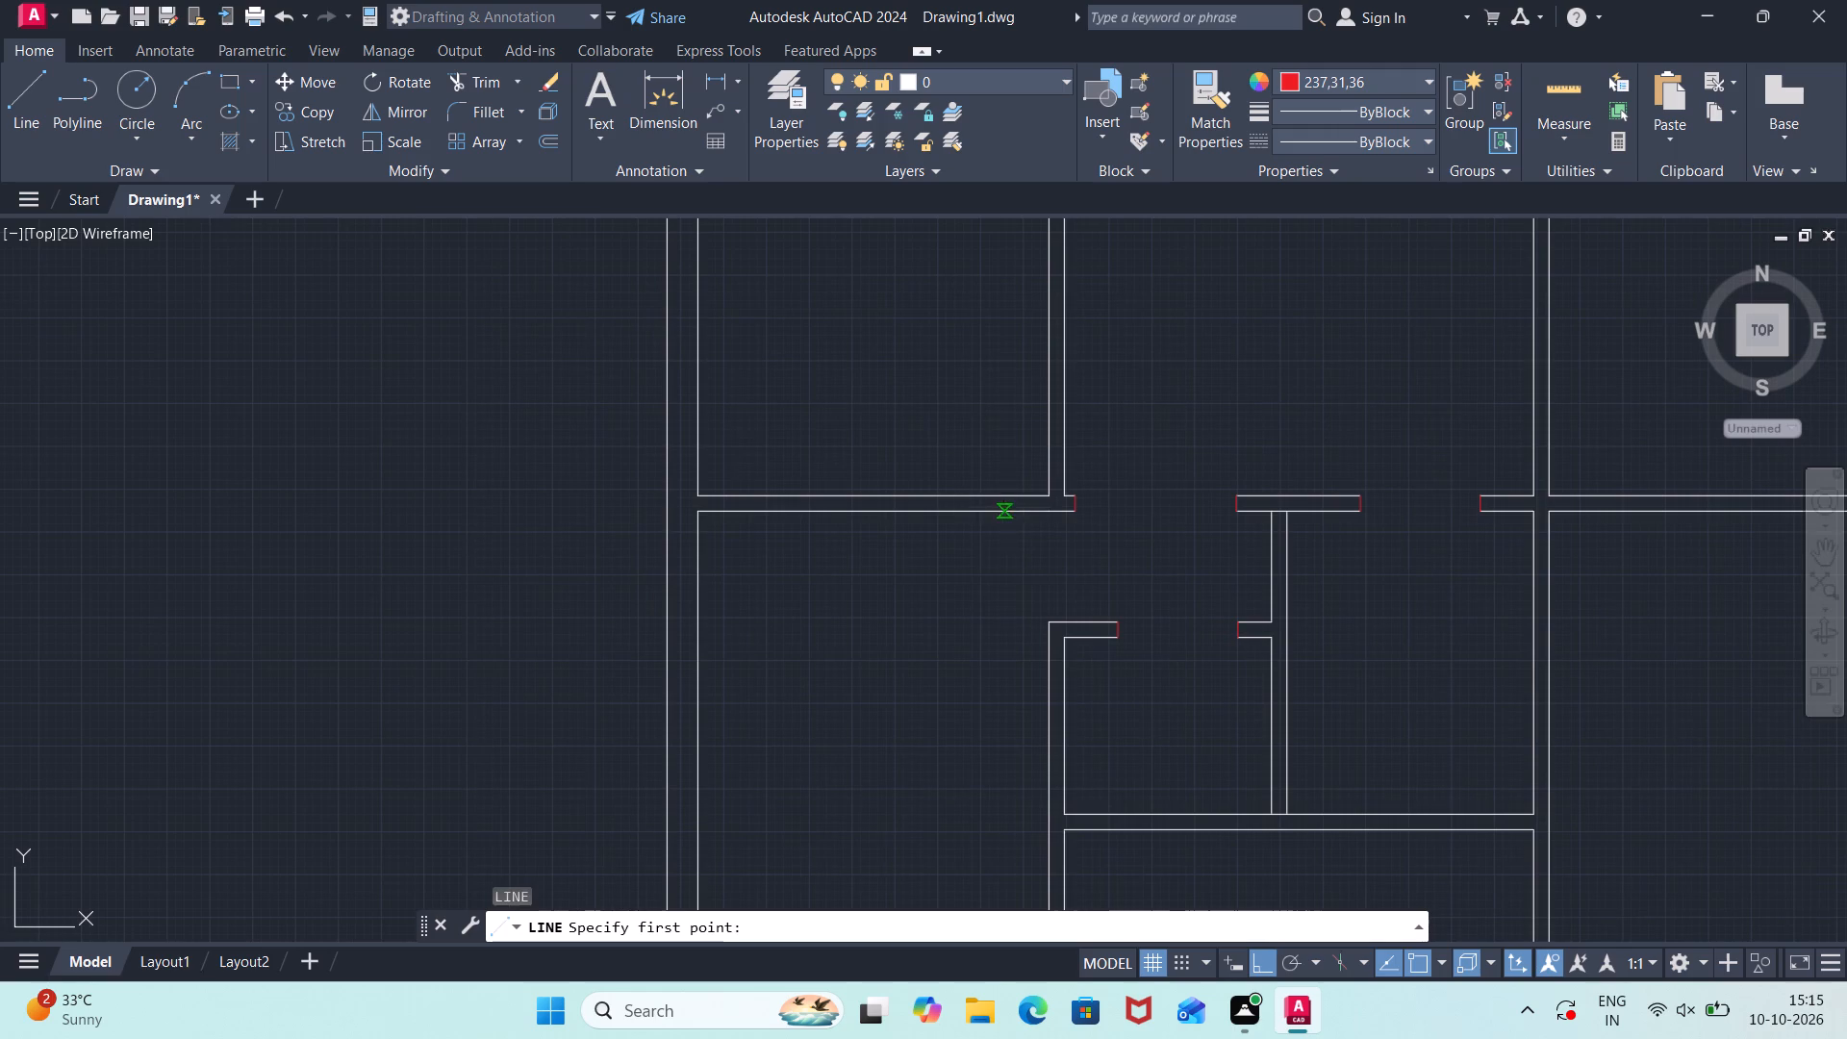
pyautogui.click(1003, 493)
pyautogui.press('Escape')
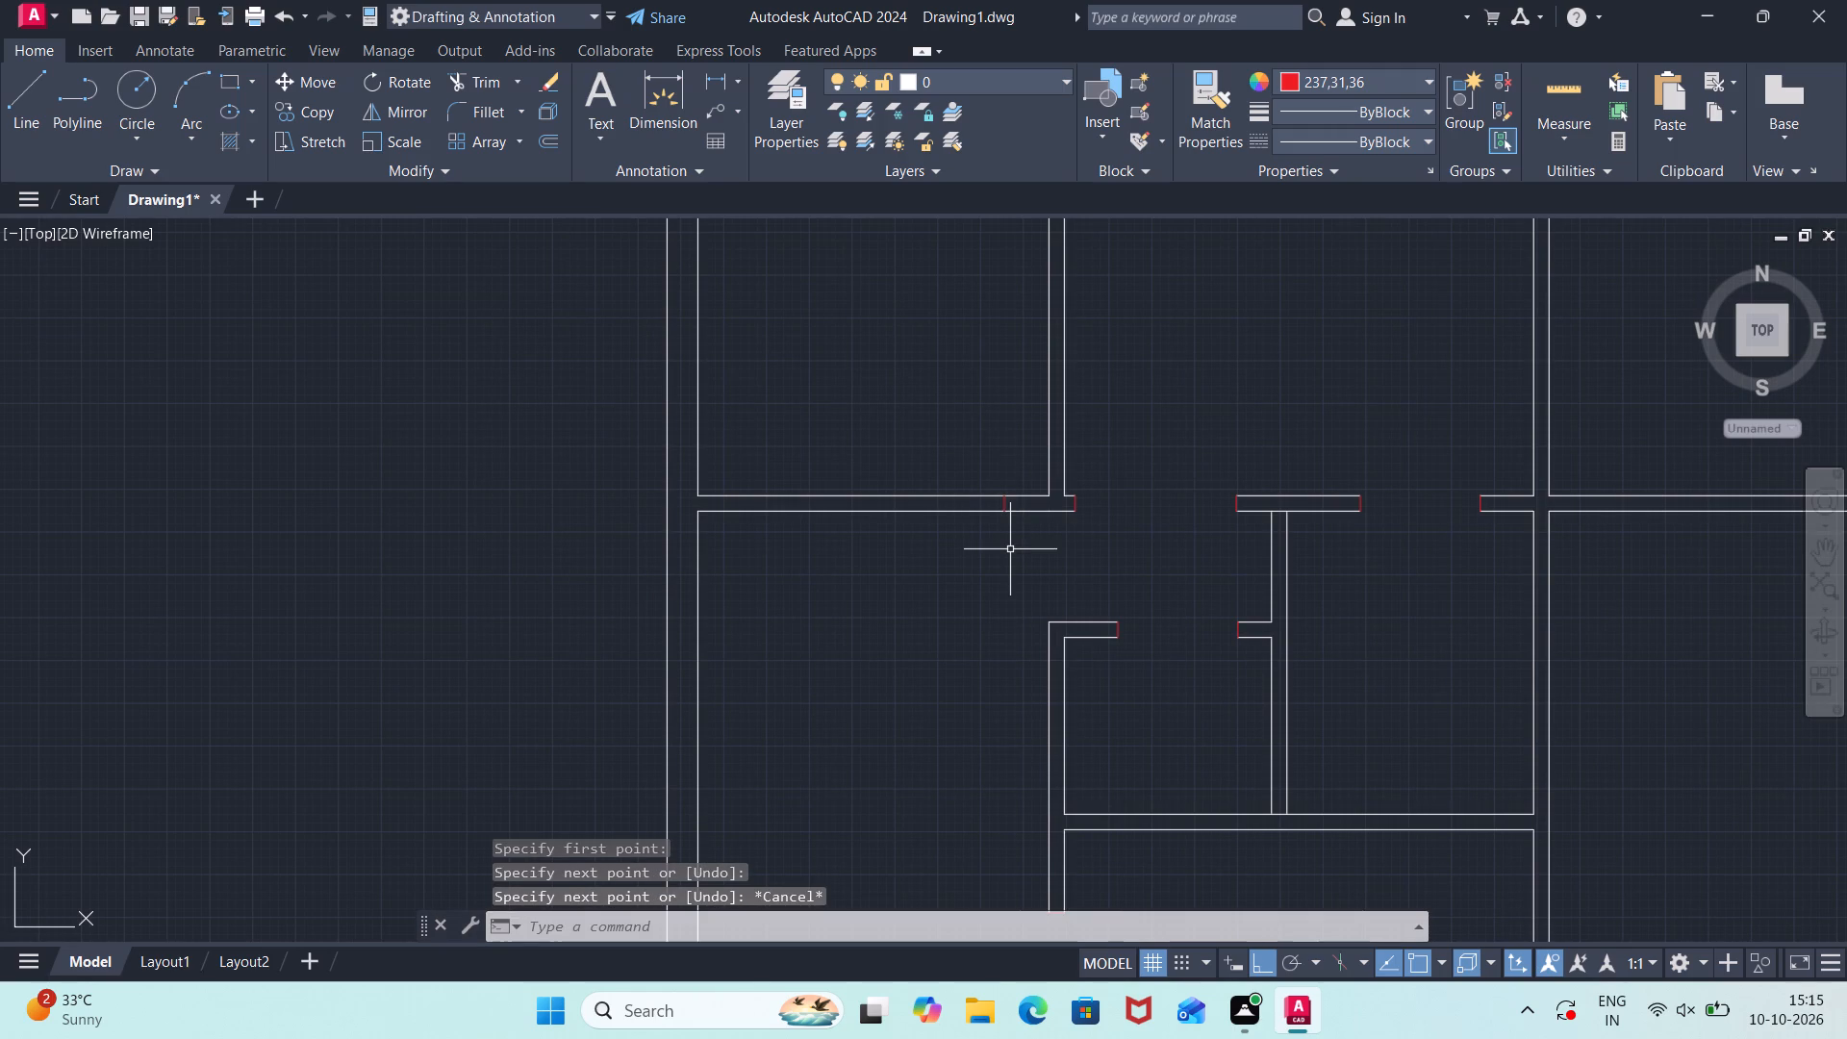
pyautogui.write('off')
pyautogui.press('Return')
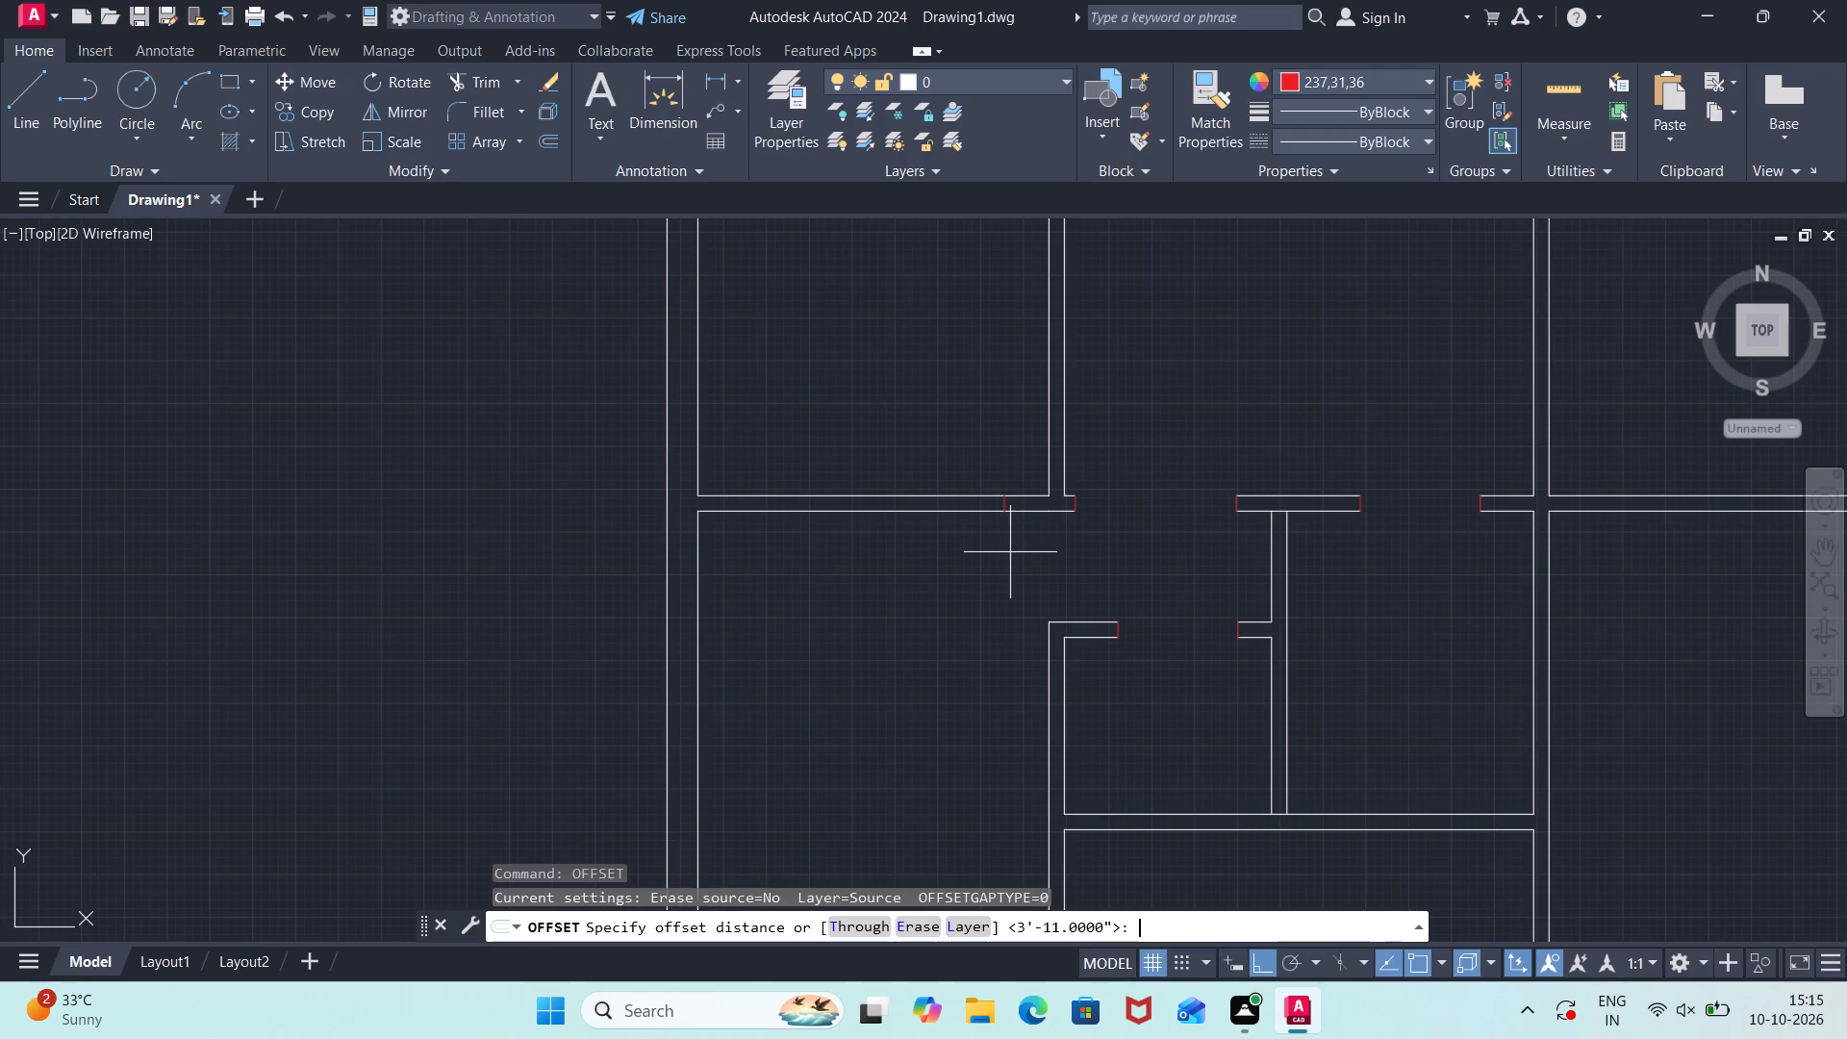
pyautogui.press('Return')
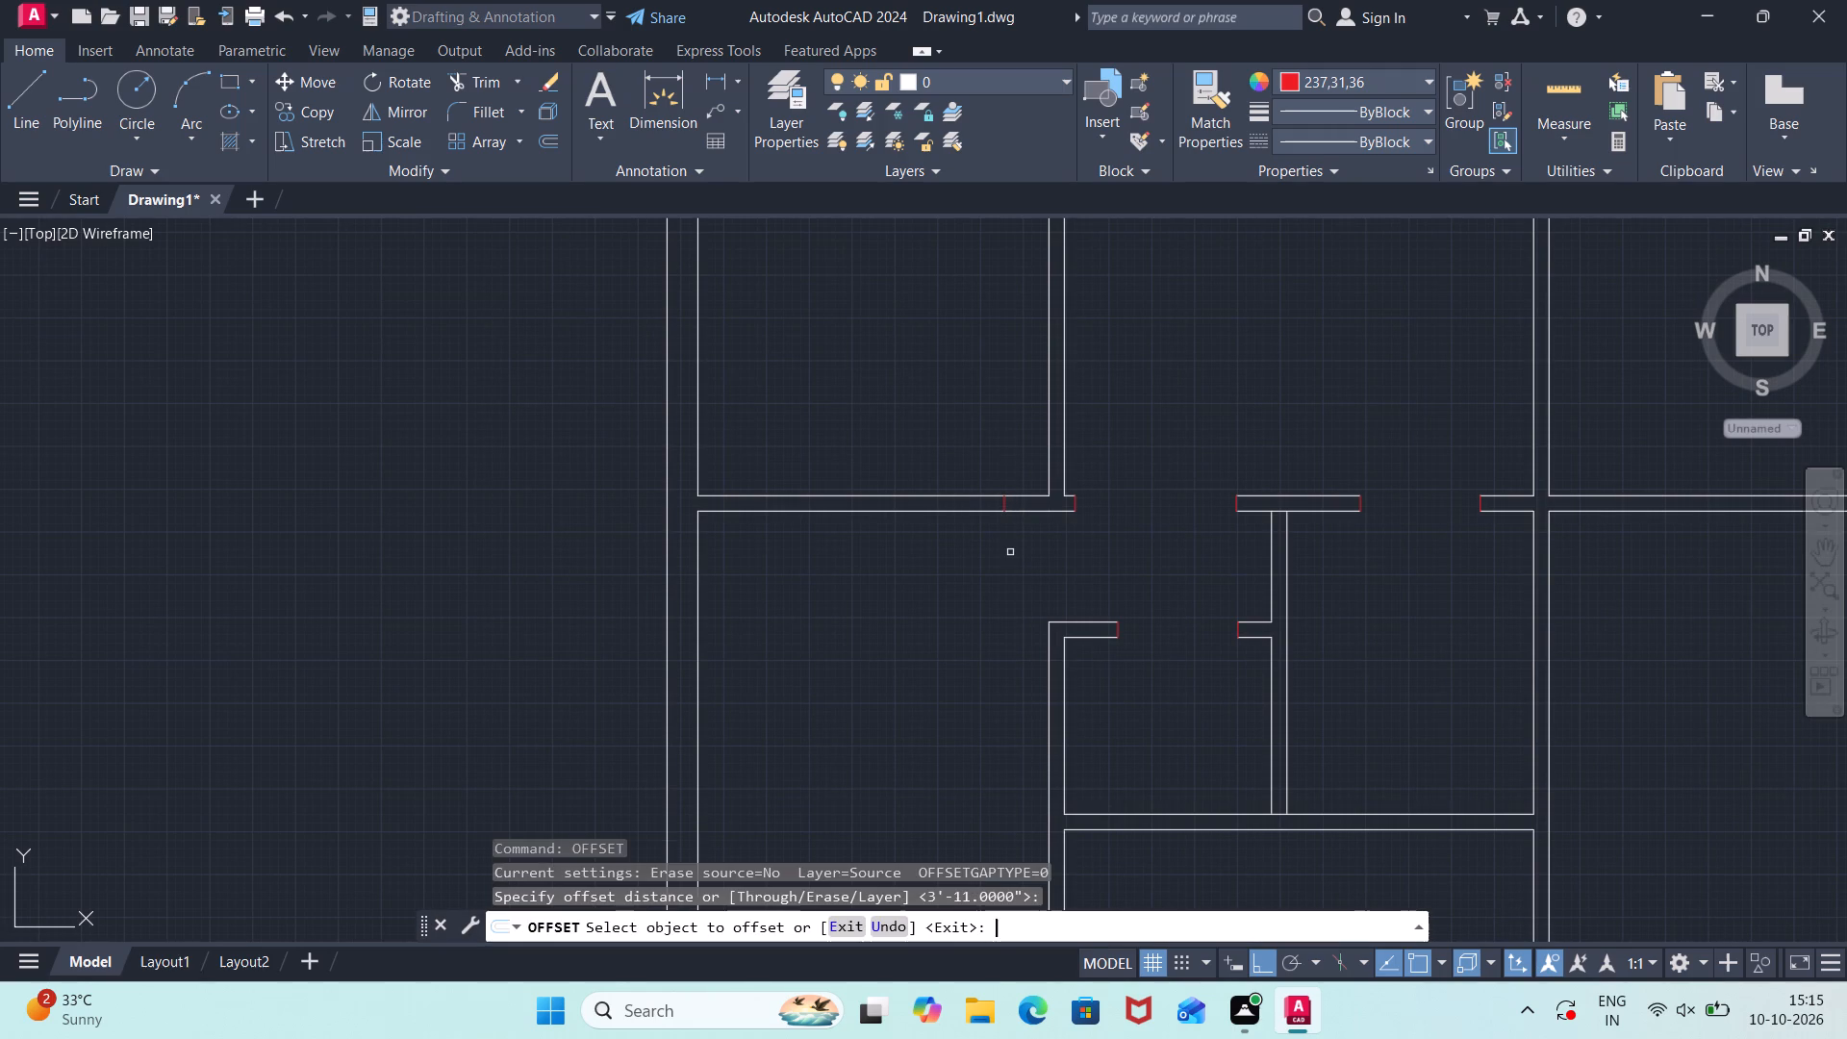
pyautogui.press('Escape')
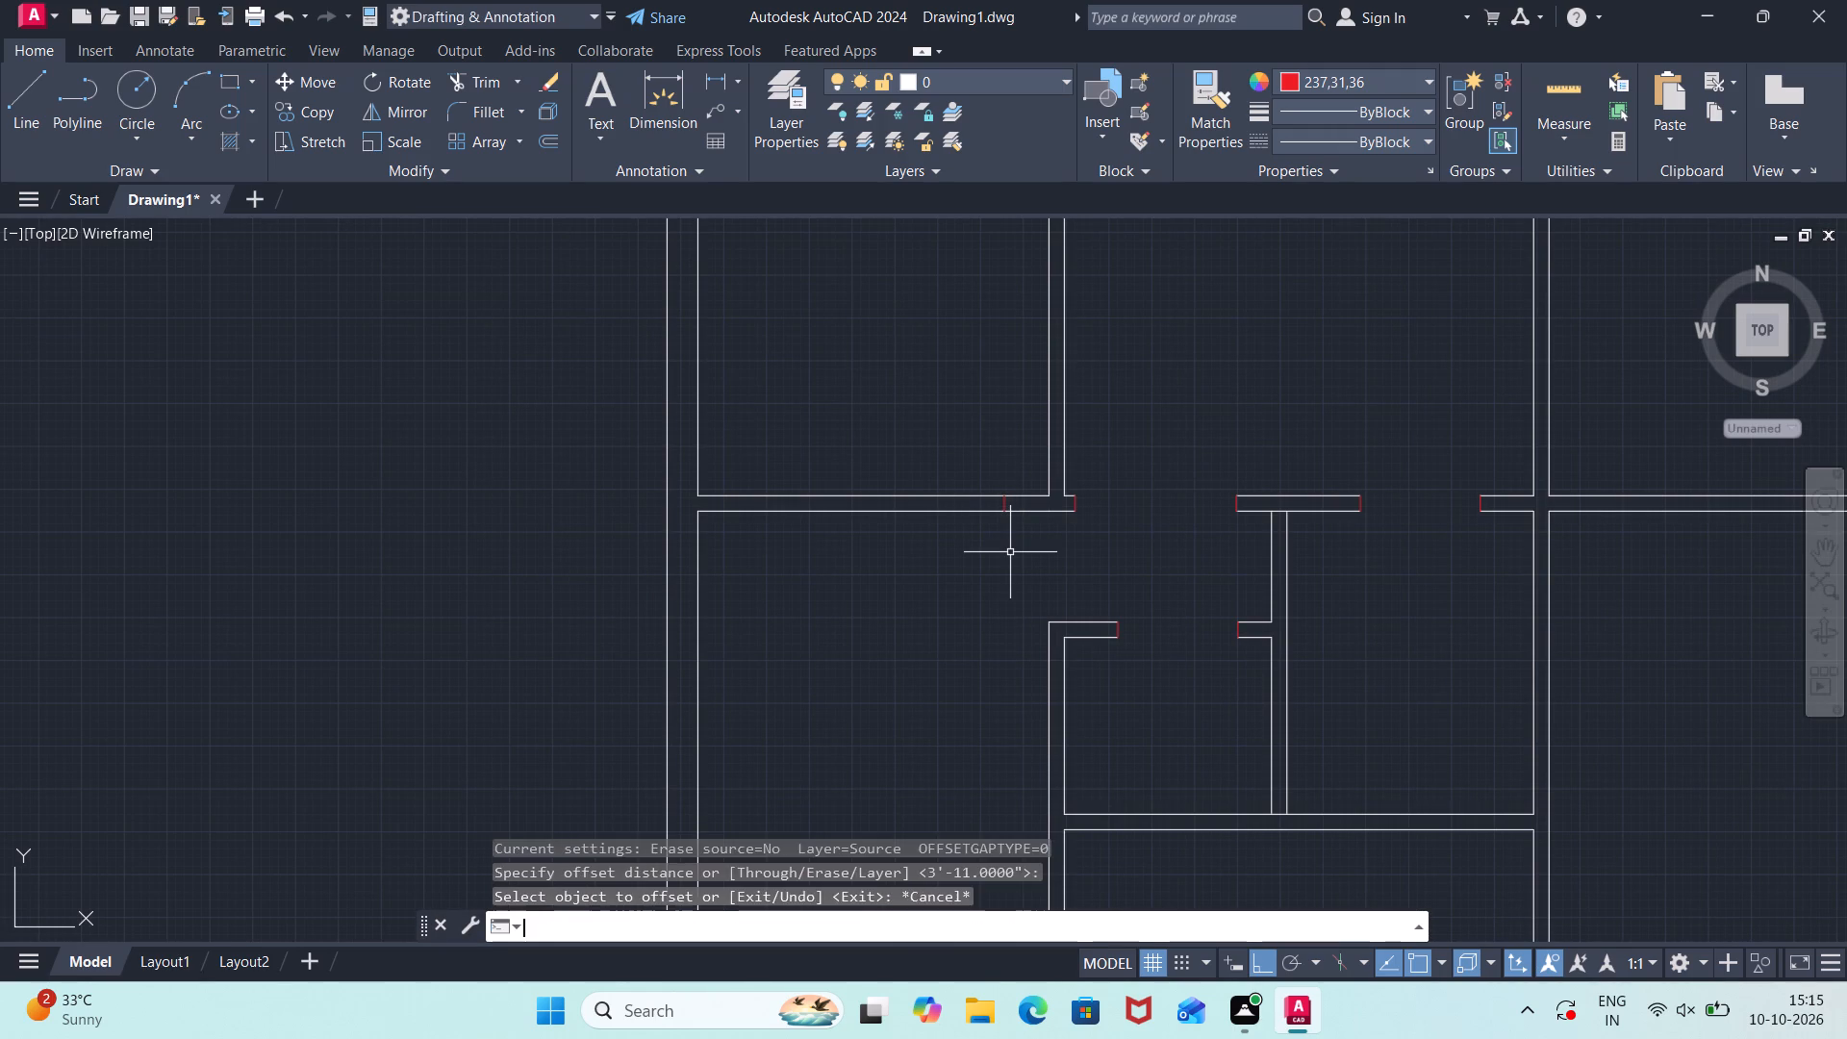
# Offset the northwest room's new jamb line 2'11" to the west along the same wall.
pyautogui.press('space')
pyautogui.write('2\'11"')
pyautogui.press('Return')
pyautogui.press("'")
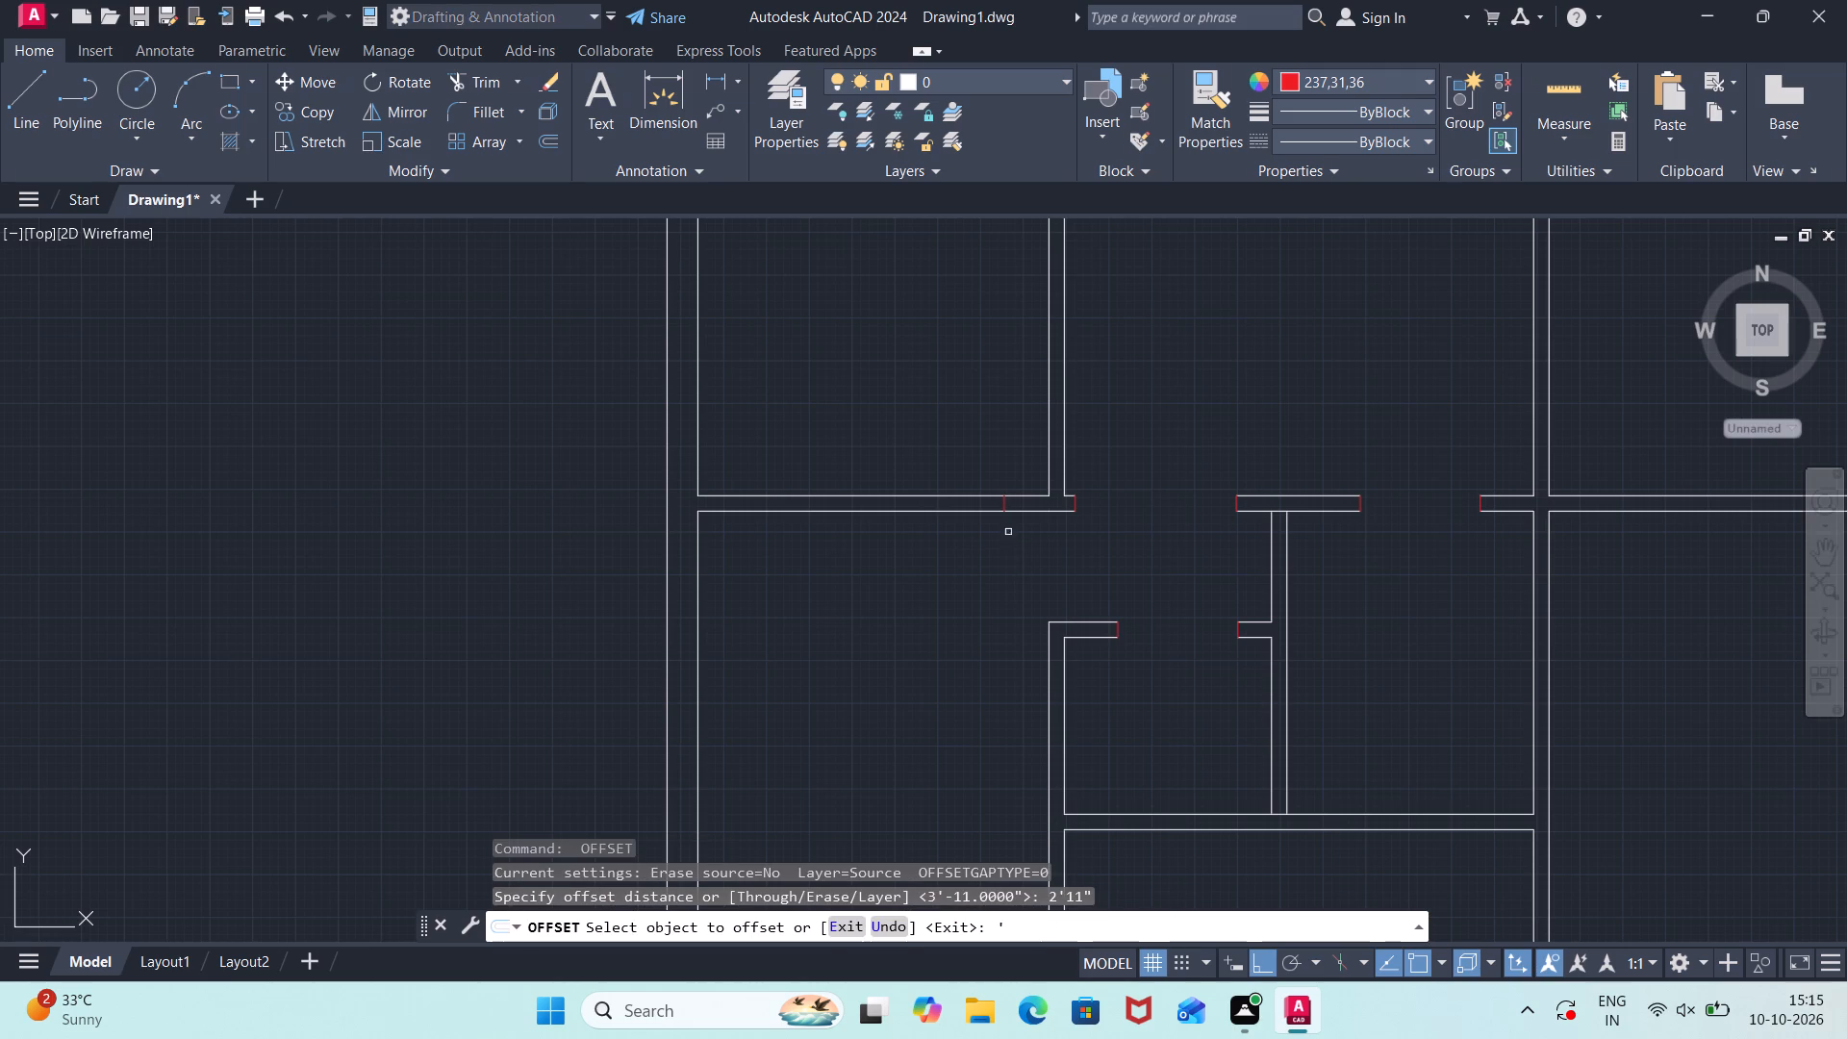
pyautogui.click(1003, 504)
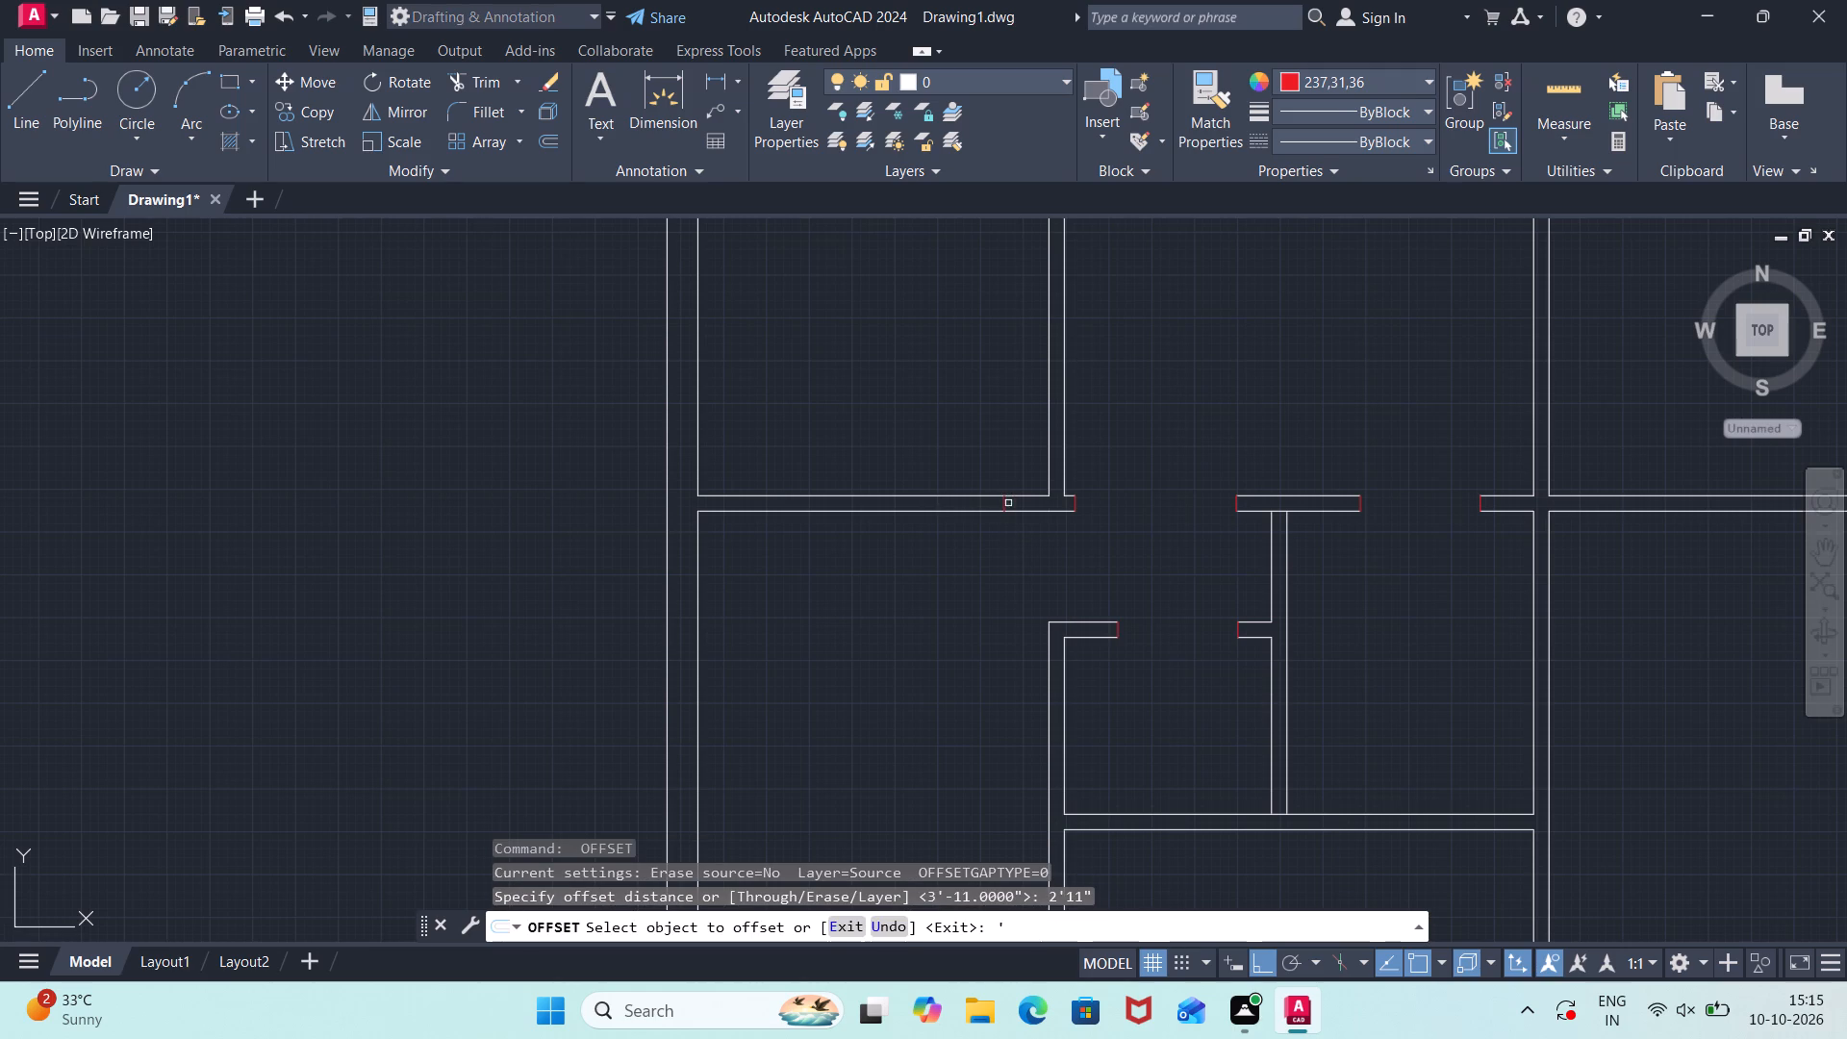
pyautogui.click(1002, 506)
pyautogui.click(1005, 504)
pyautogui.scroll(2, 998, 505)
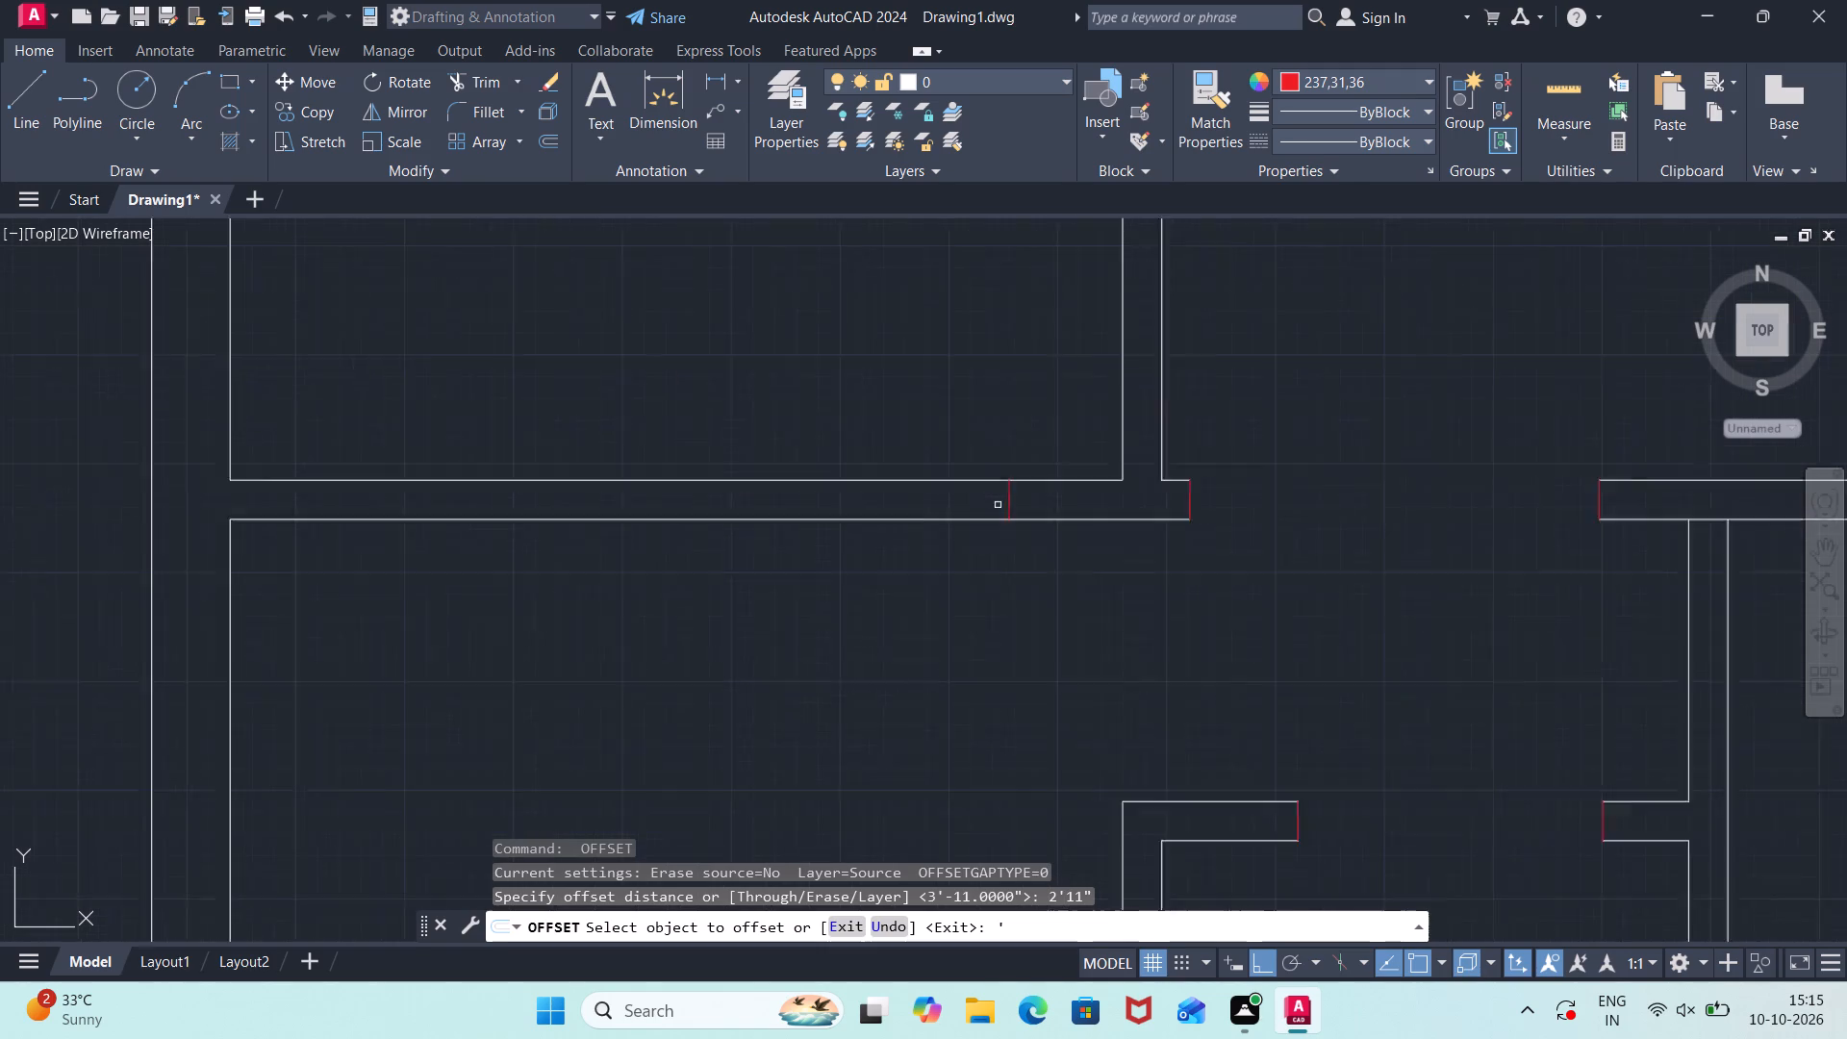
pyautogui.scroll(1, 998, 505)
pyautogui.click(1014, 499)
pyautogui.click(883, 490)
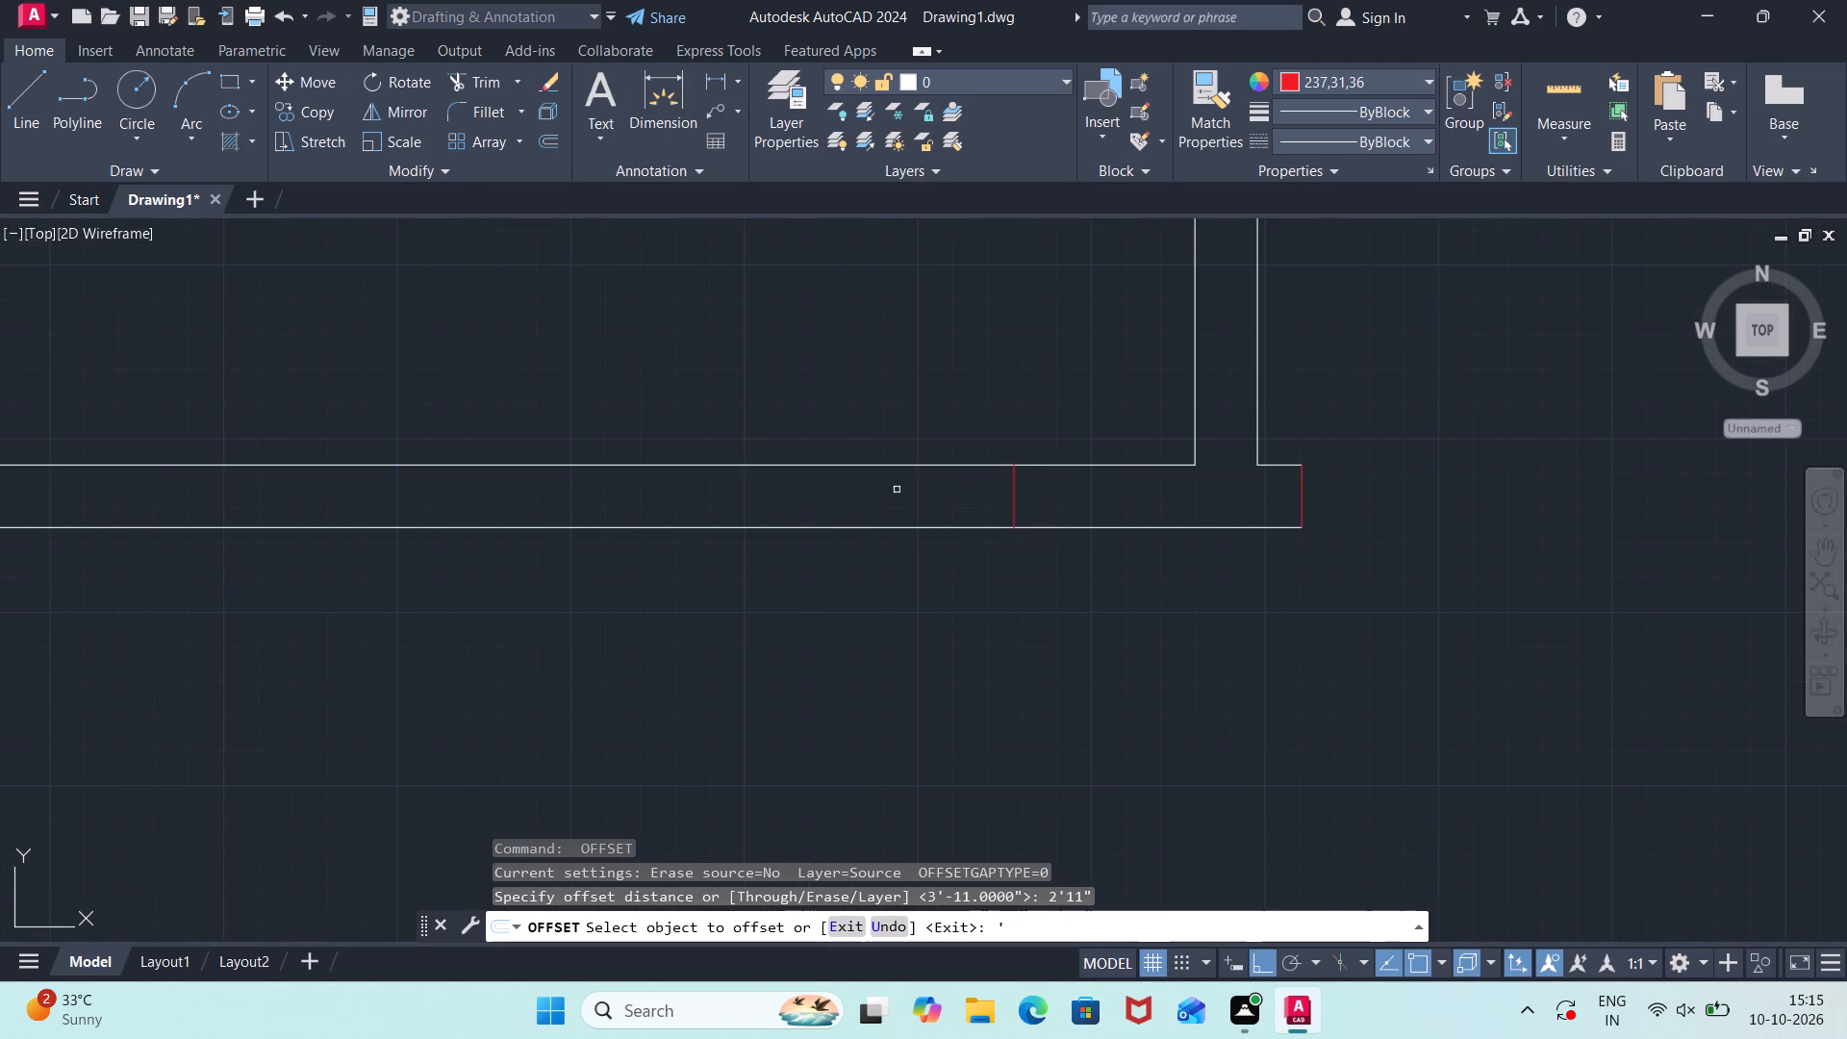
pyautogui.press('Escape')
pyautogui.press('Escape')
pyautogui.press('Escape')
pyautogui.press('Escape')
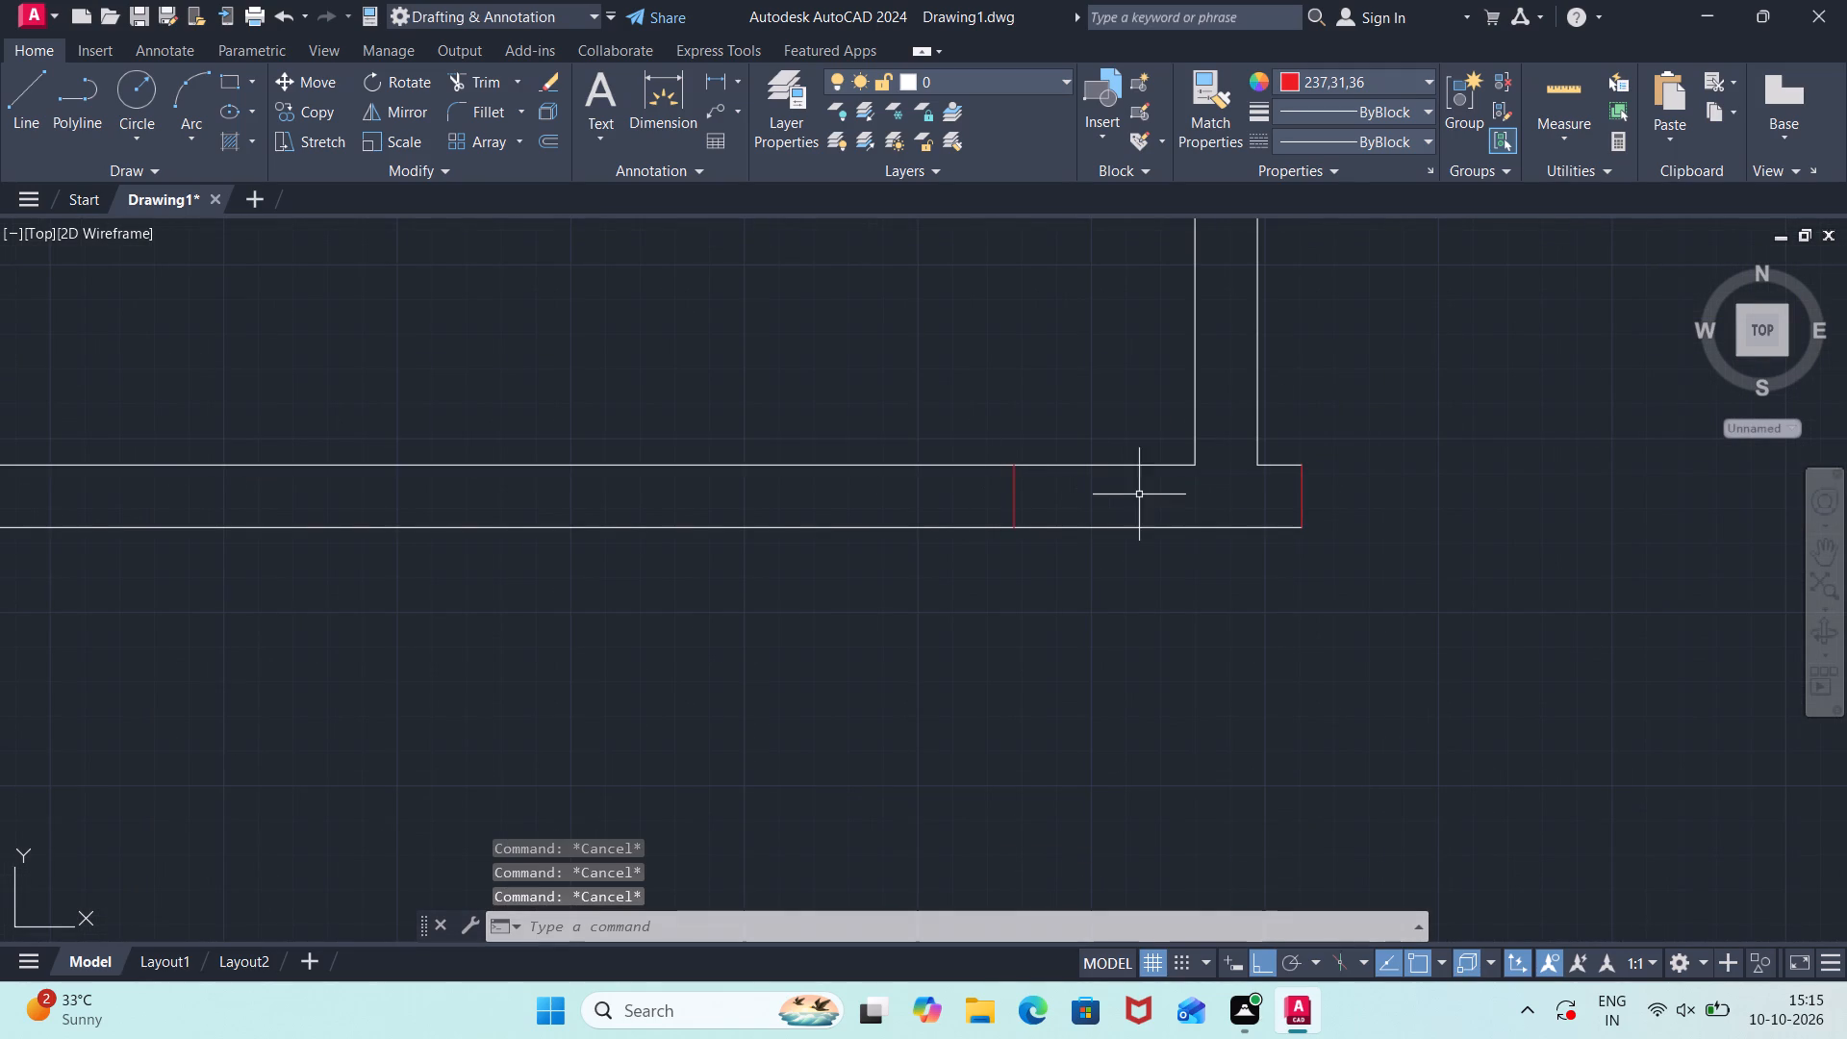
pyautogui.write('off')
pyautogui.press('Return')
pyautogui.press('Return')
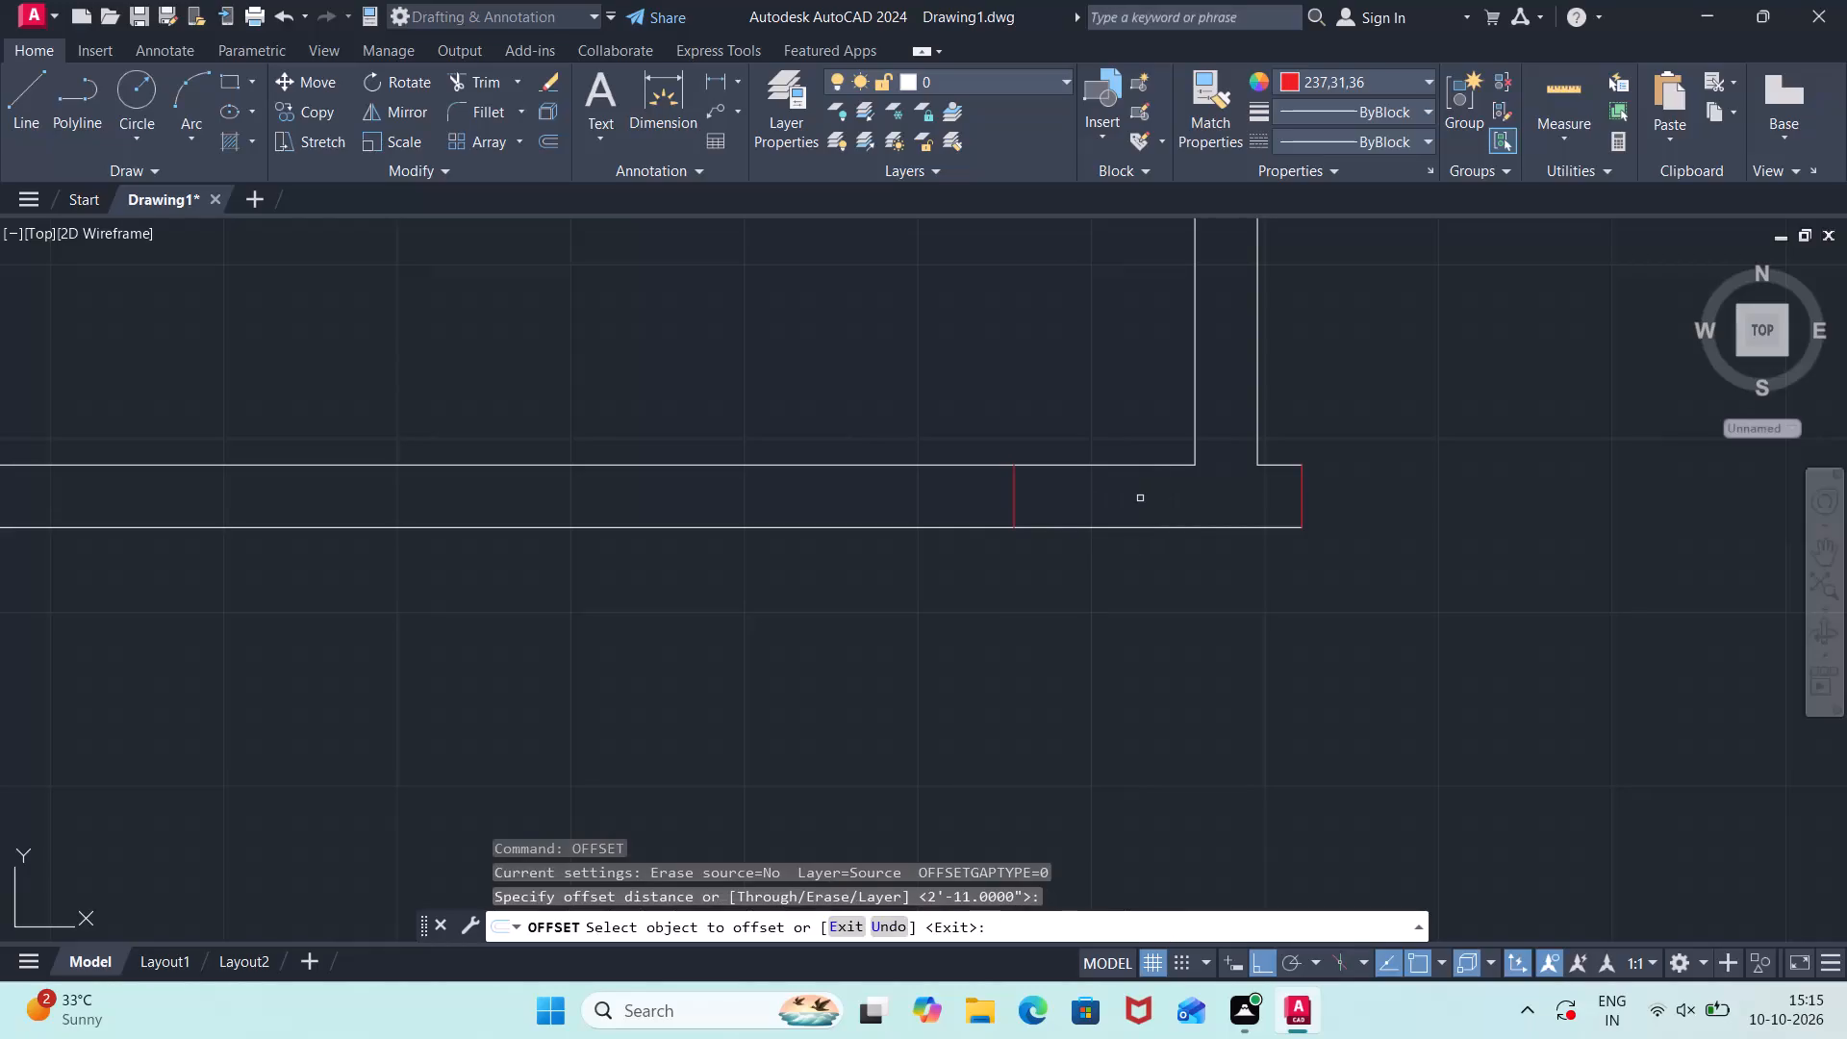
pyautogui.click(1015, 500)
pyautogui.click(864, 493)
pyautogui.press('Escape')
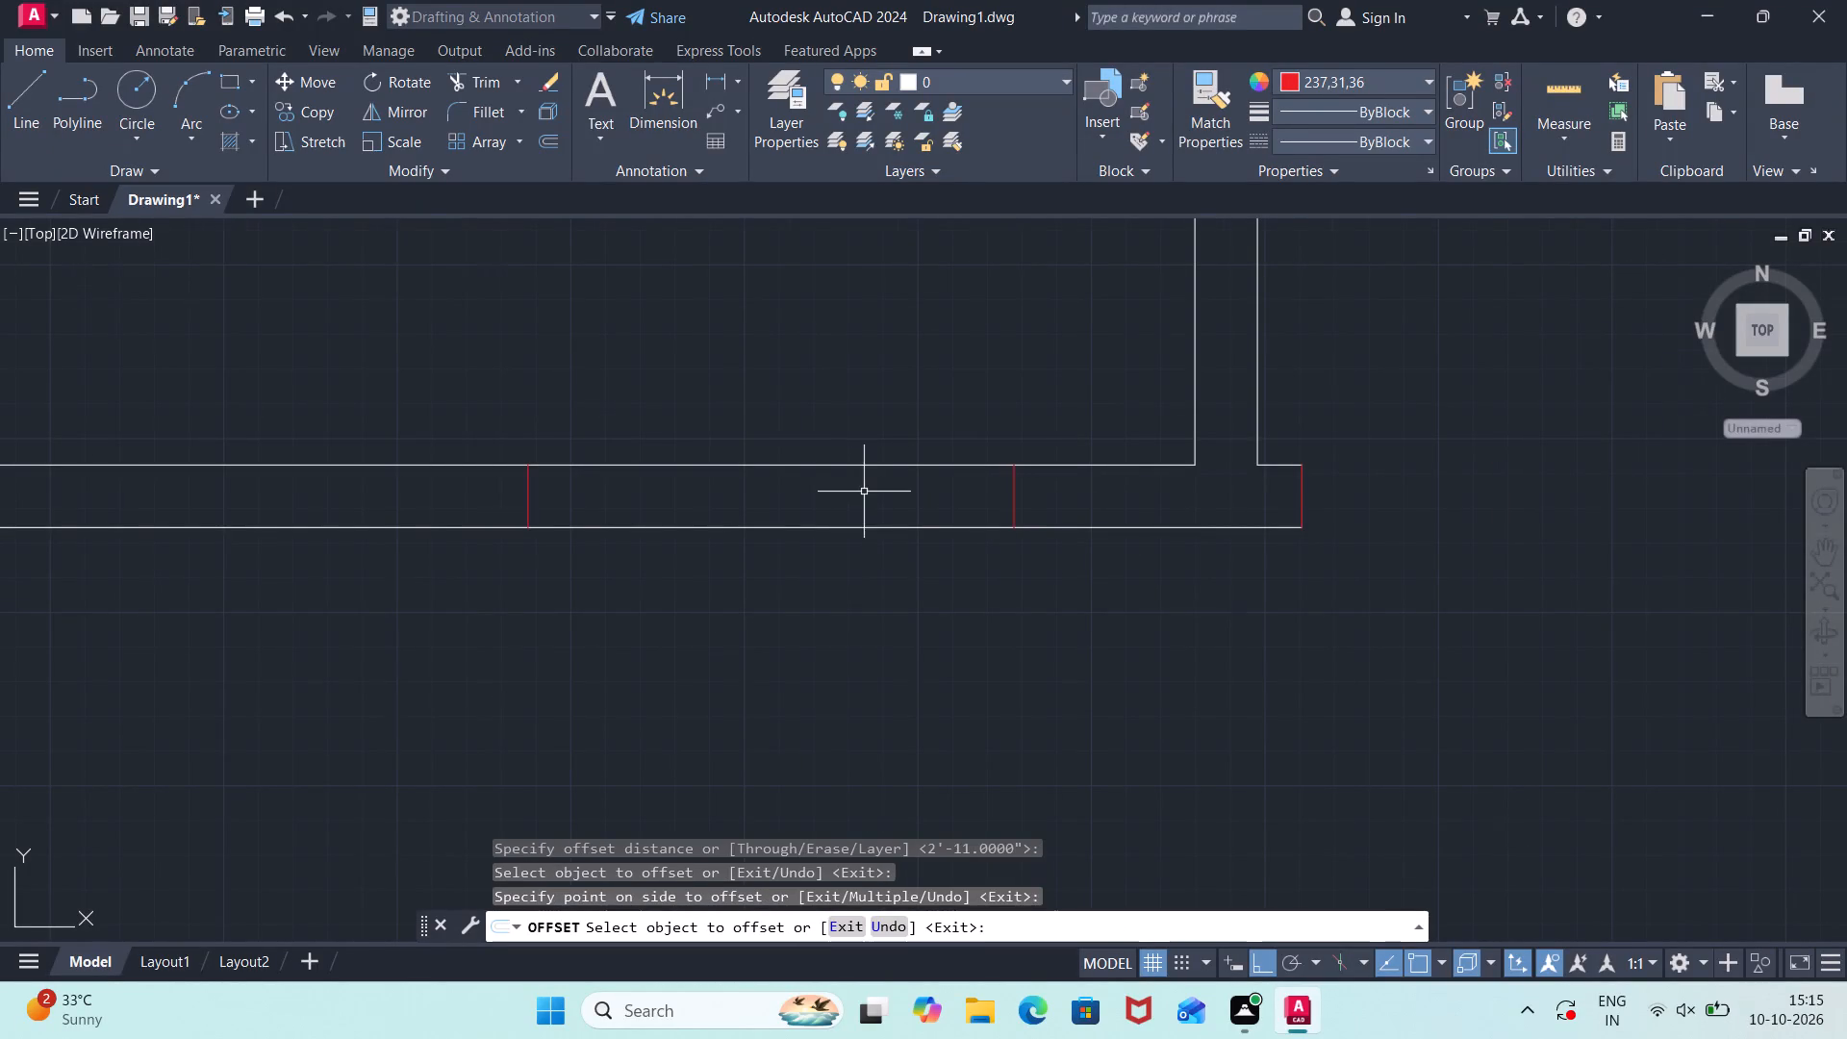
pyautogui.scroll(-3, 864, 492)
pyautogui.press('Escape')
# Trim both wall lines between these two jamb lines to open the doorway in the northwest room's south wall.
pyautogui.write('tr')
pyautogui.press('Return')
pyautogui.click(866, 533)
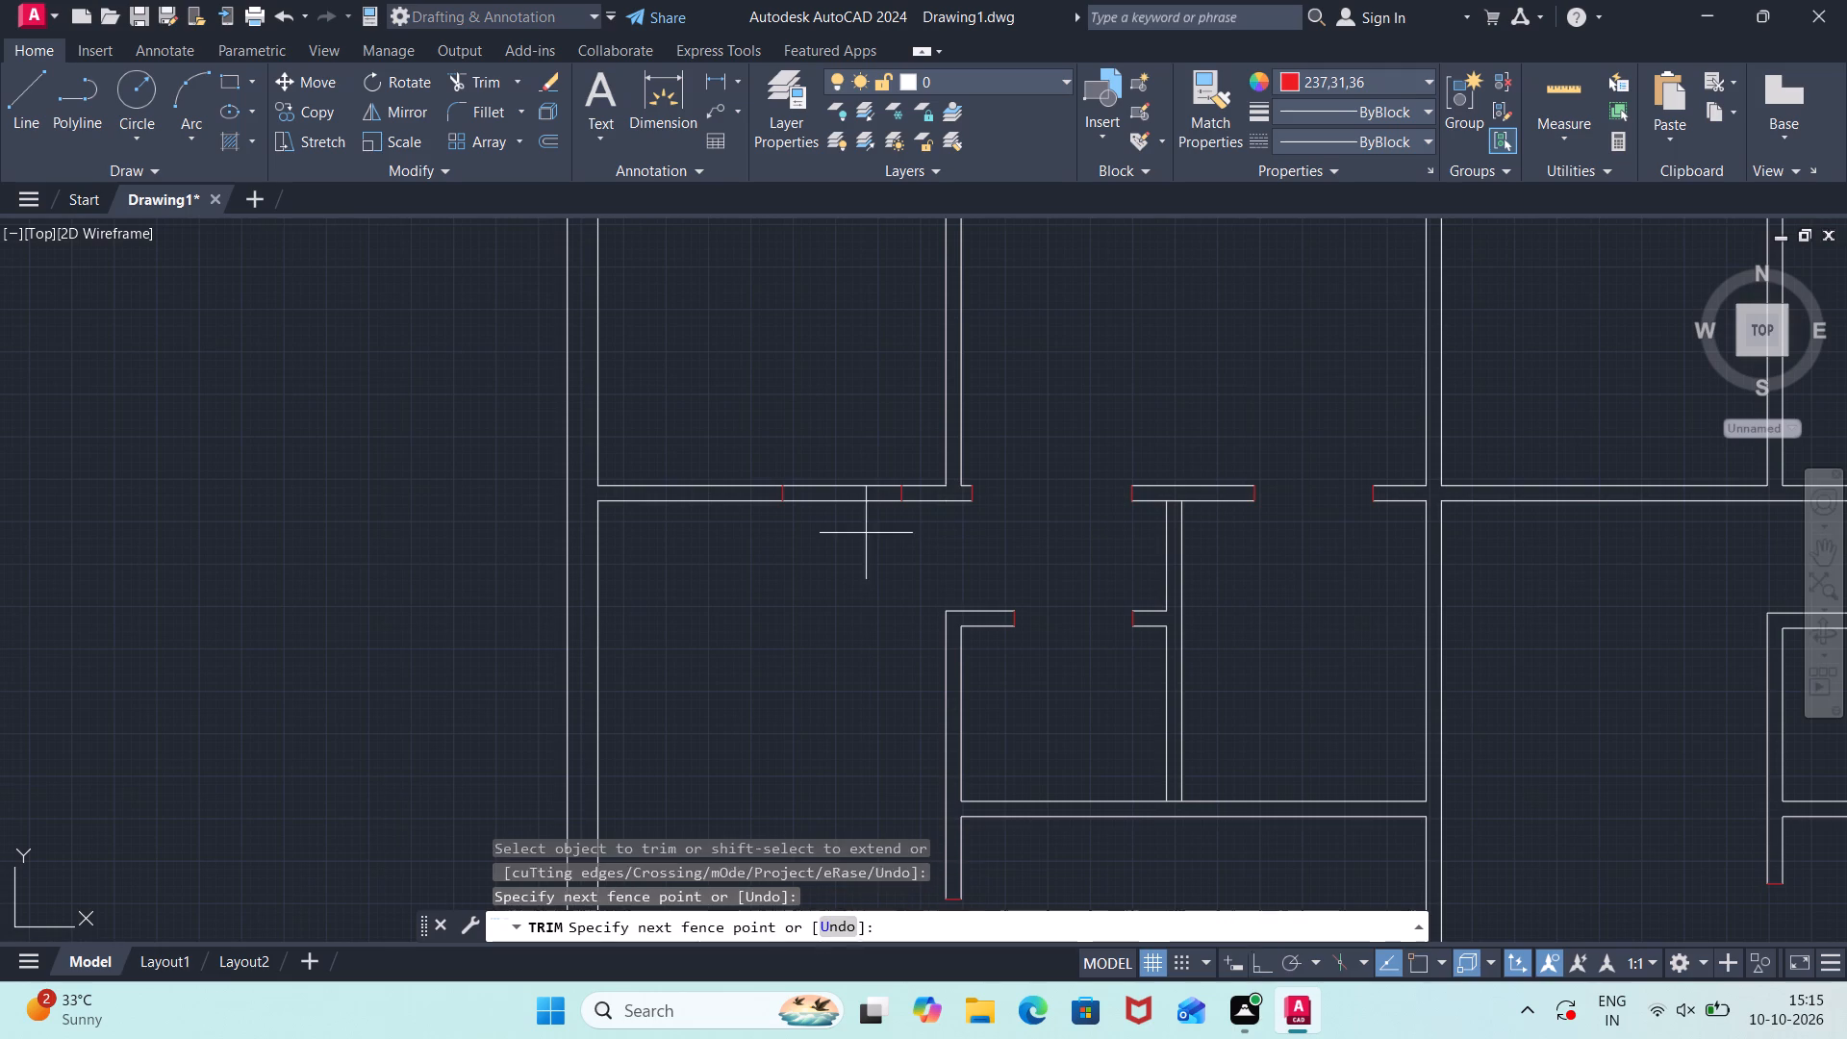
pyautogui.click(855, 461)
pyautogui.scroll(-1, 909, 517)
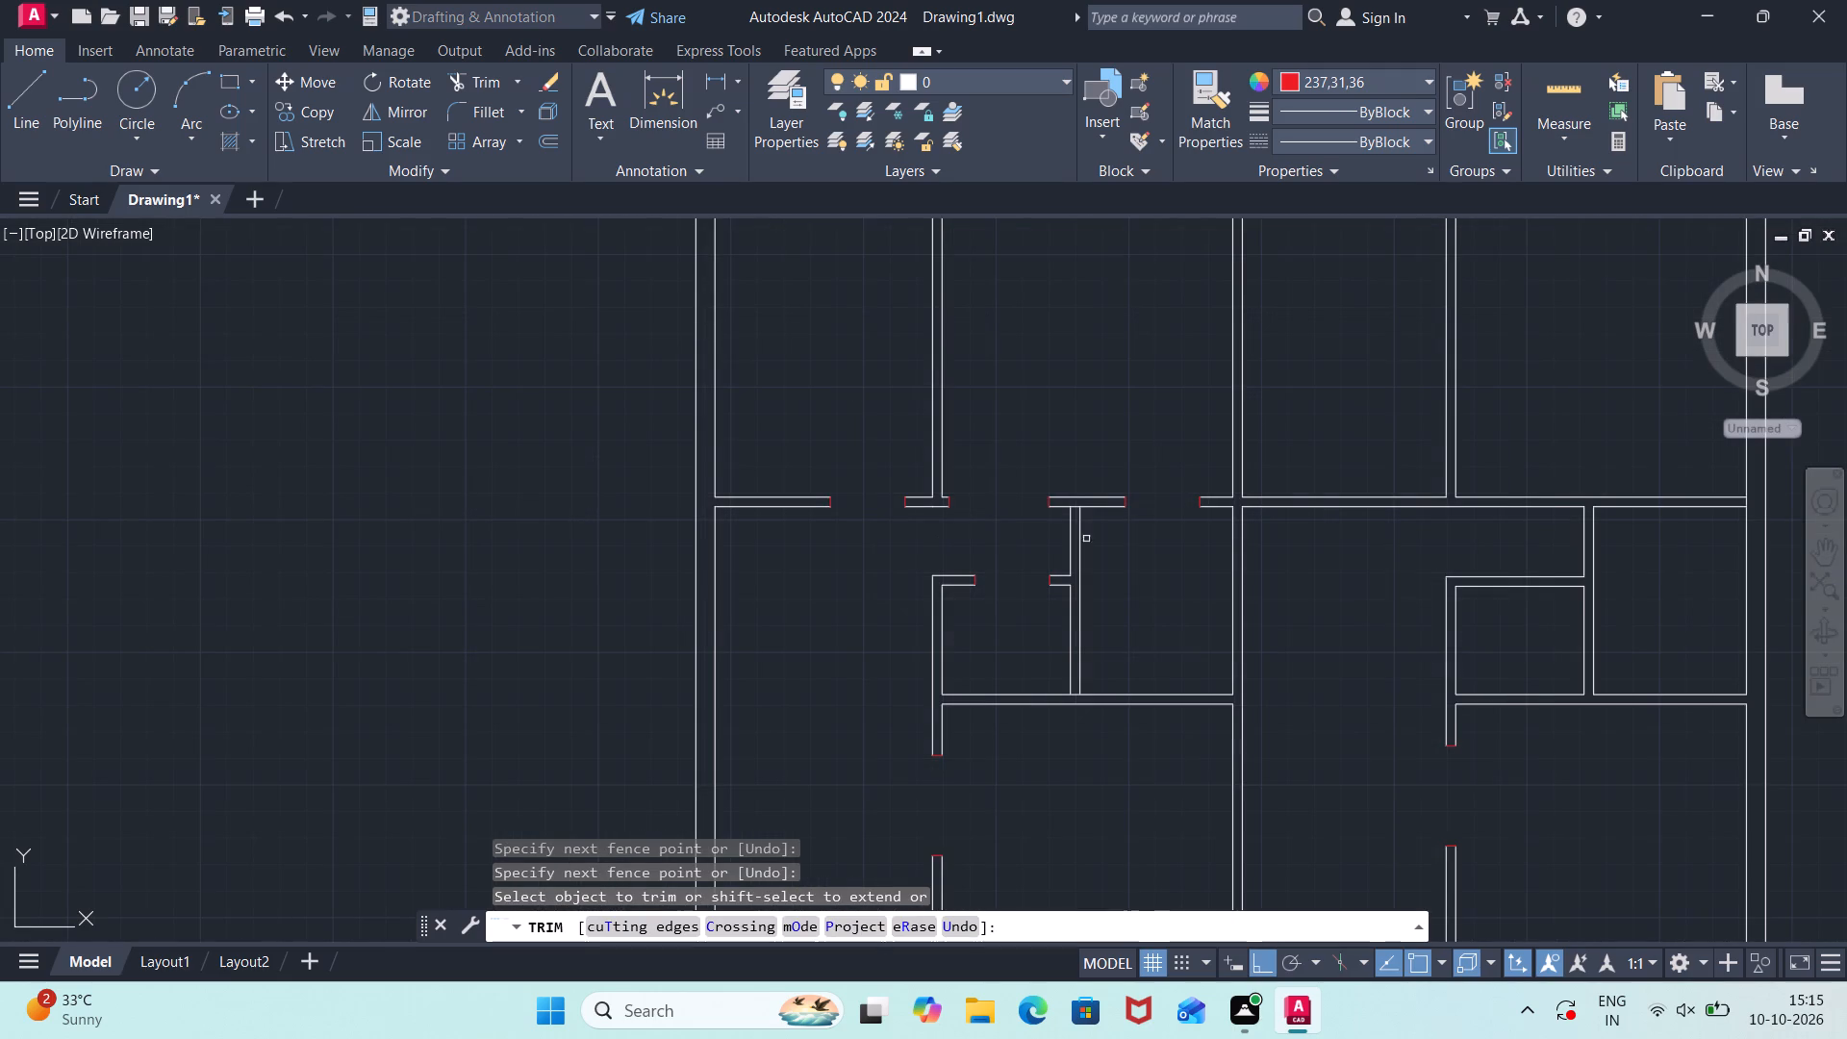
pyautogui.moveTo(1162, 538); pyautogui.dragTo(785, 396, button='middle')
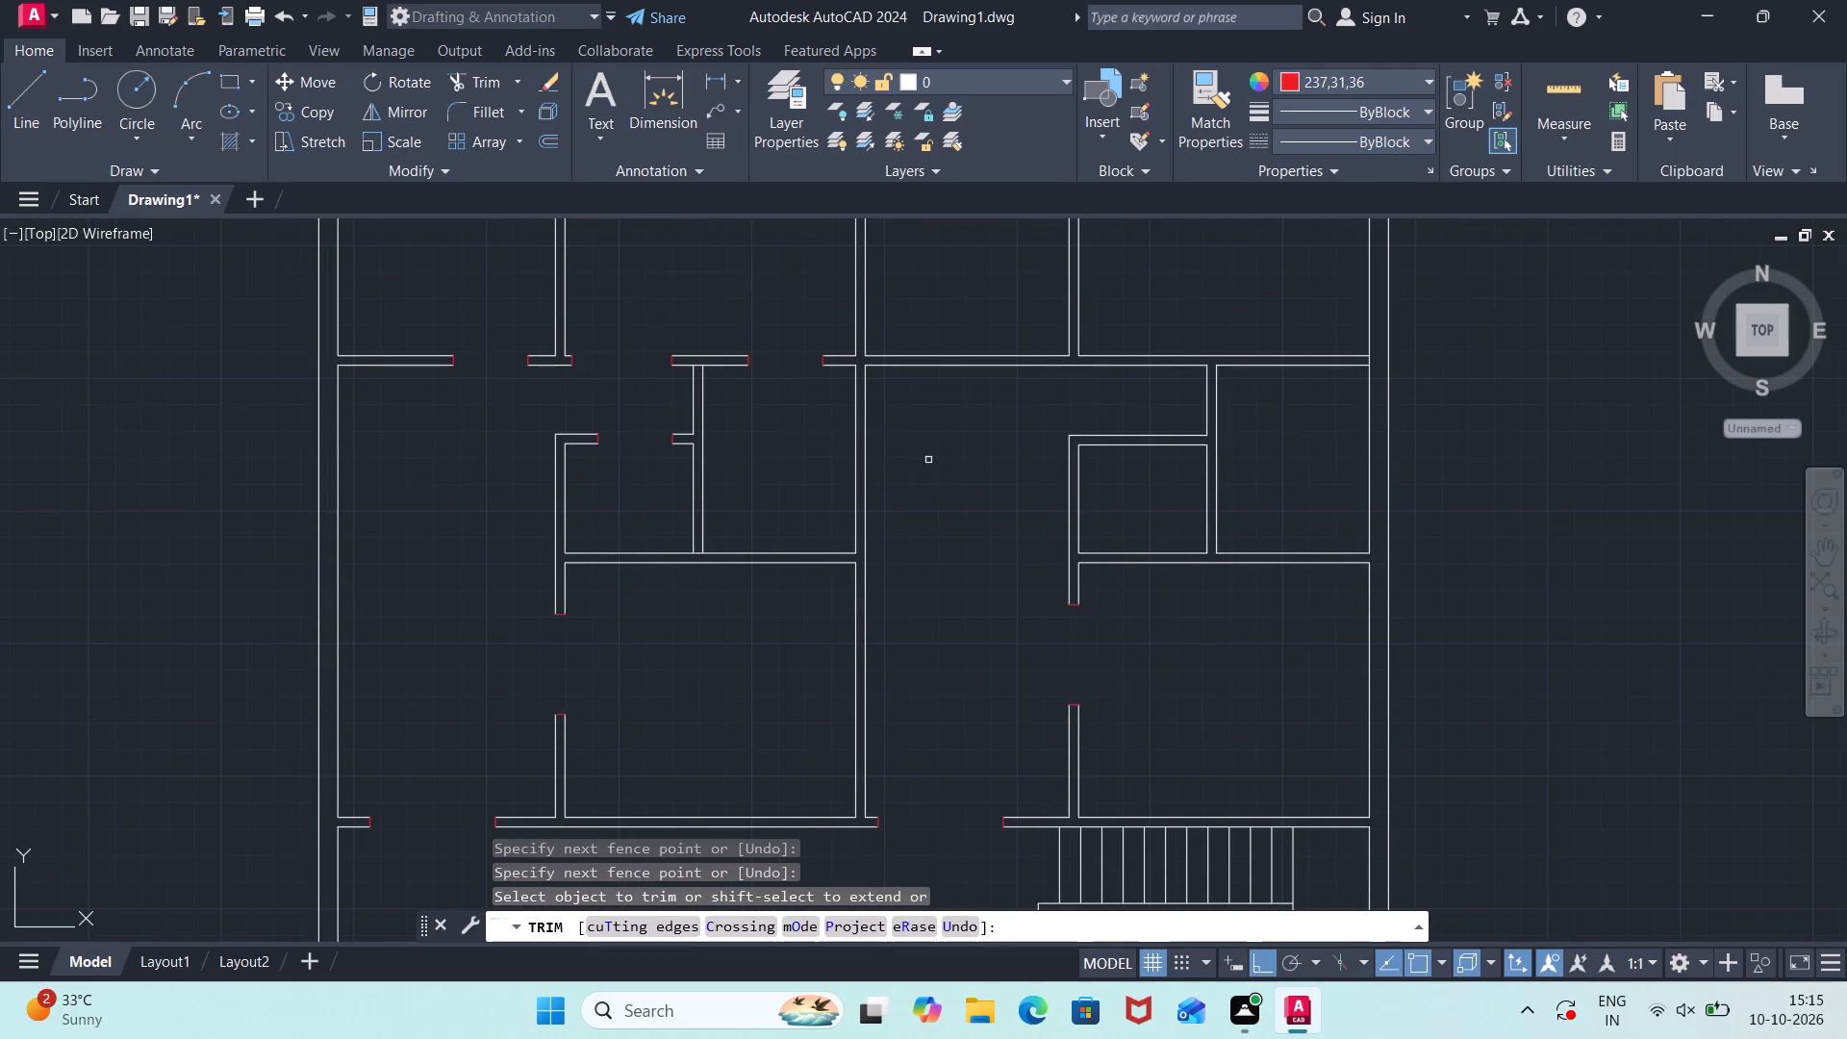
pyautogui.moveTo(956, 473); pyautogui.dragTo(692, 586, button='middle')
pyautogui.press('Escape')
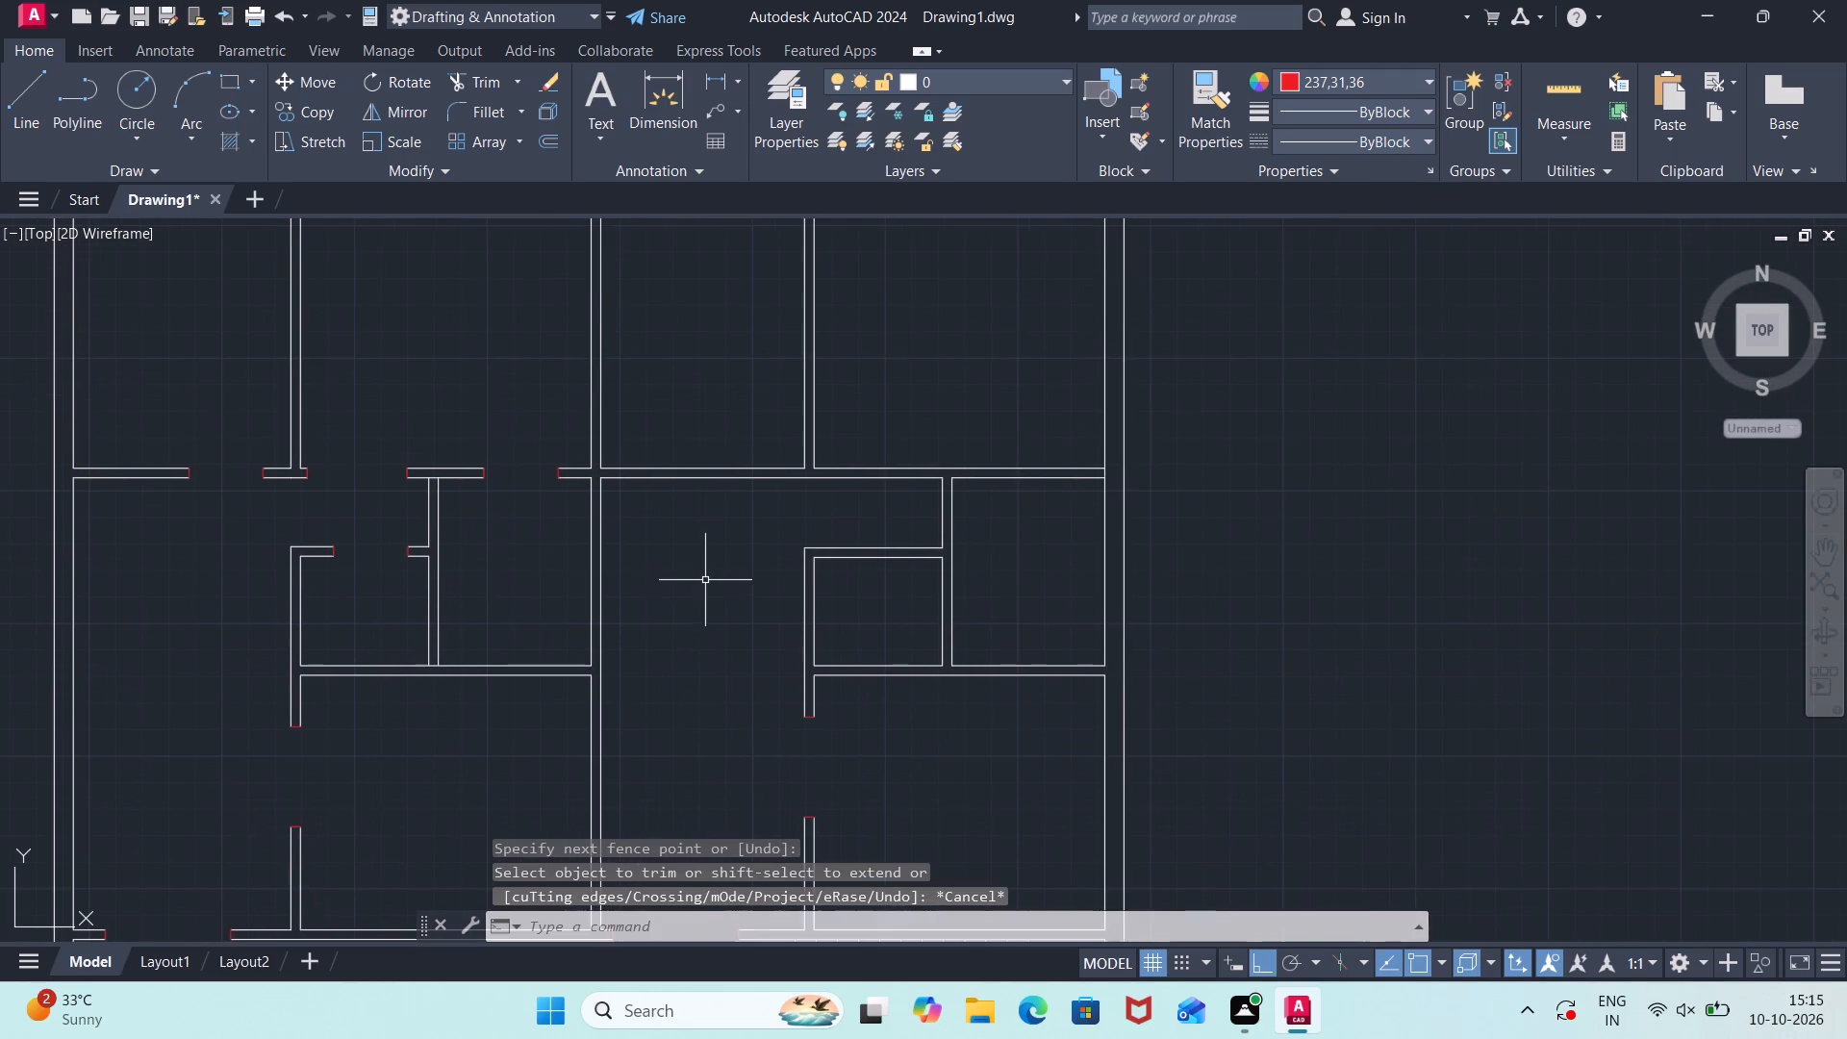
# Draw a short jamb line across the north wall of the eastern small room, near its west corner.
pyautogui.scroll(1, 710, 579)
pyautogui.press('l')
pyautogui.press('Return')
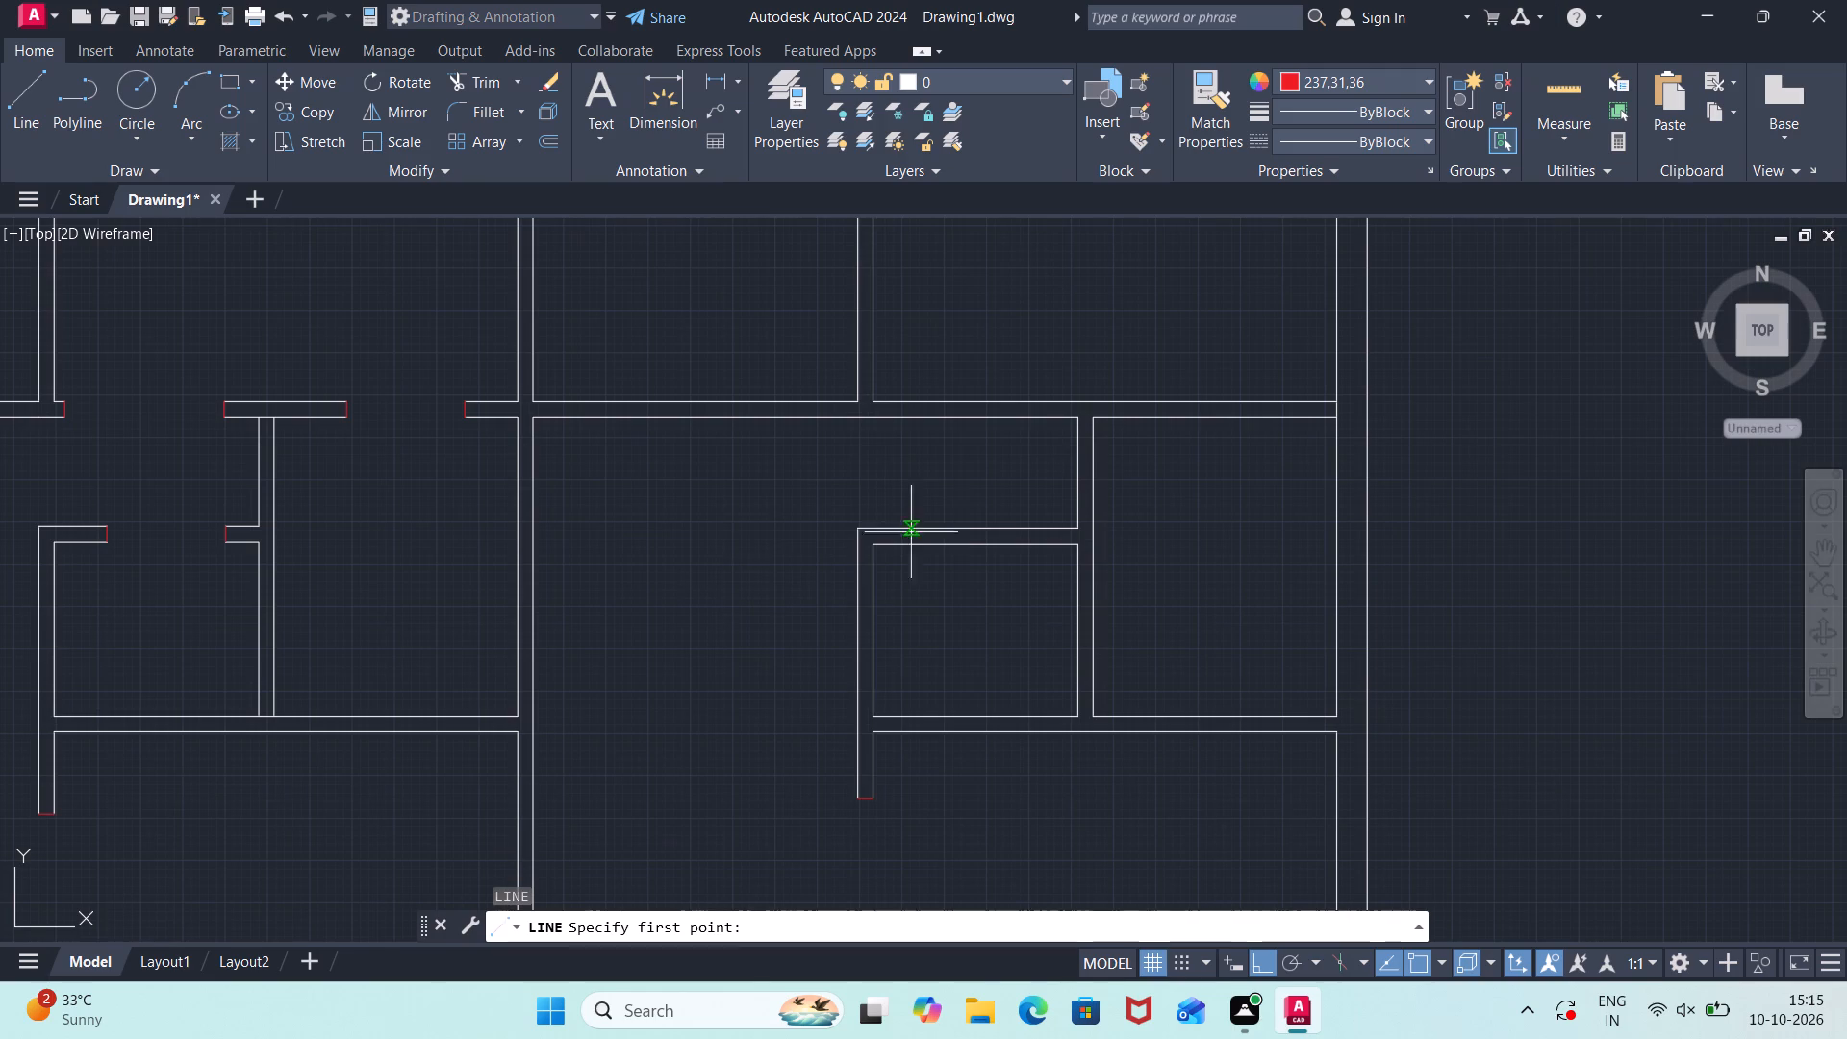
pyautogui.click(900, 544)
pyautogui.click(900, 524)
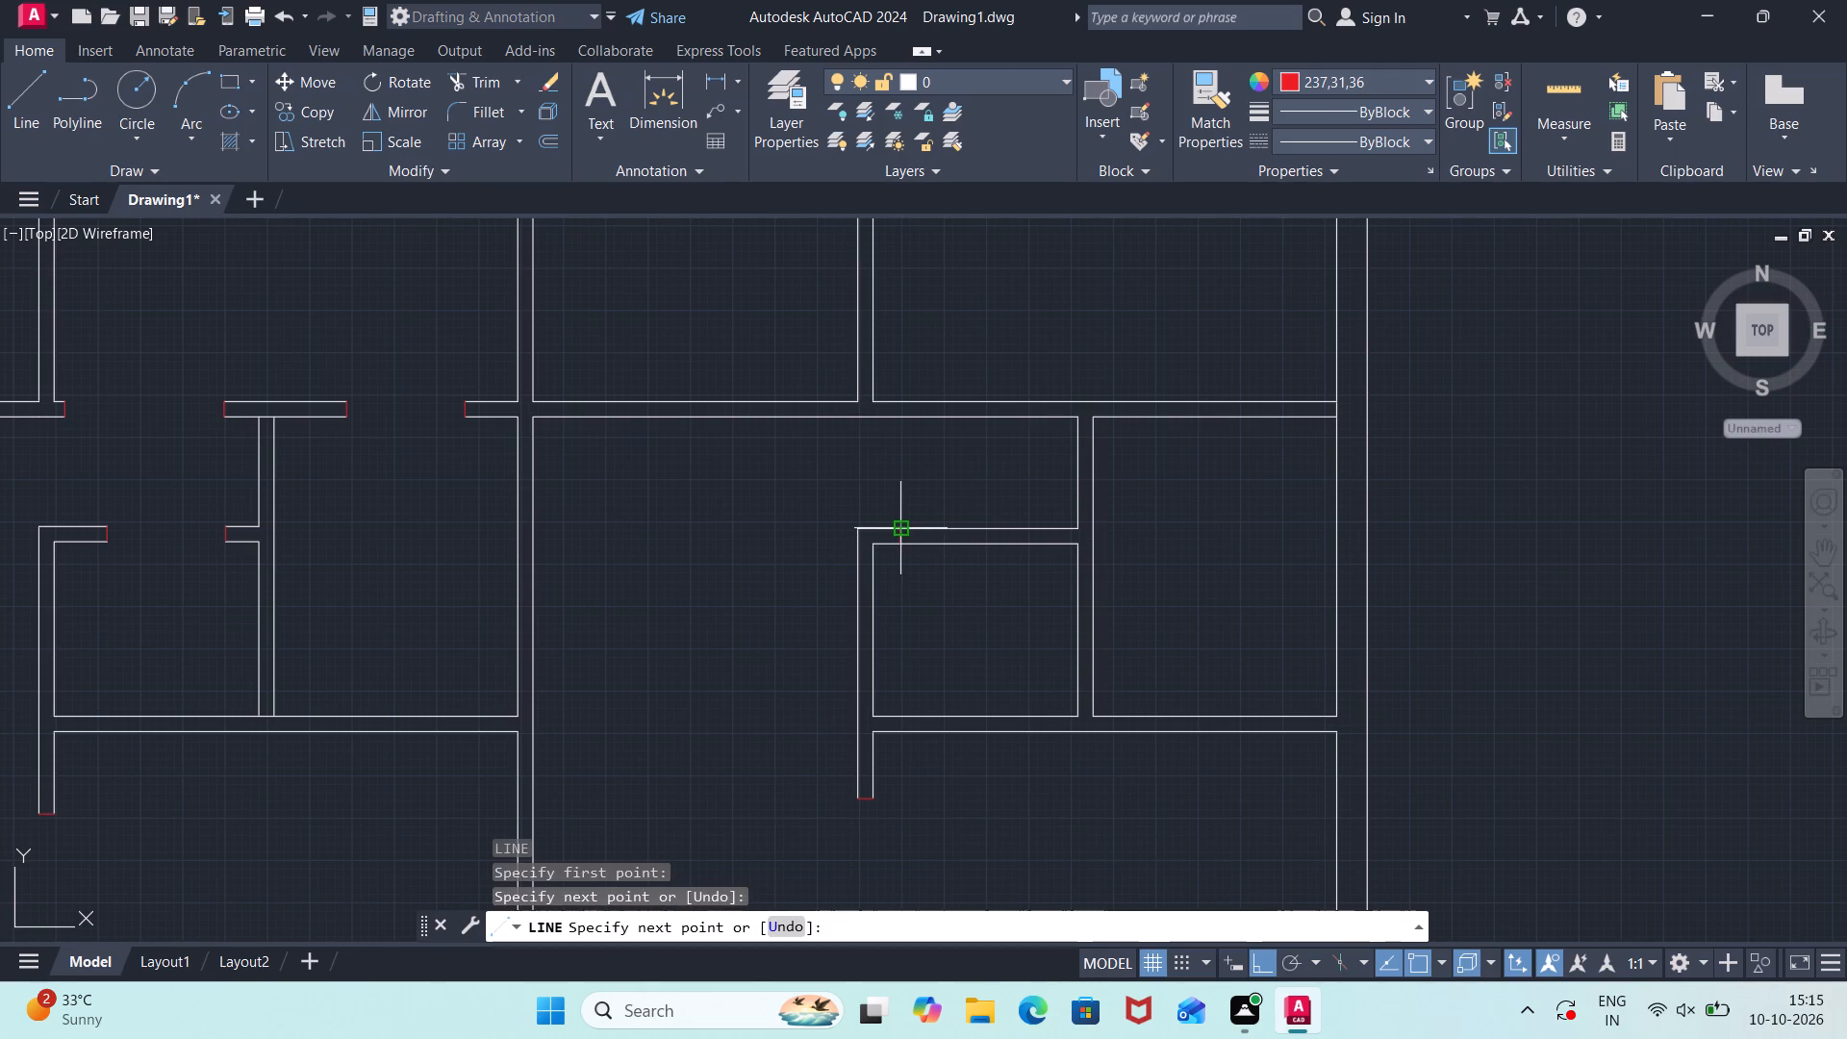
pyautogui.press('Escape')
# Offset that jamb line 2'11" to the east along the eastern small room's north wall.
pyautogui.scroll(2, 944, 580)
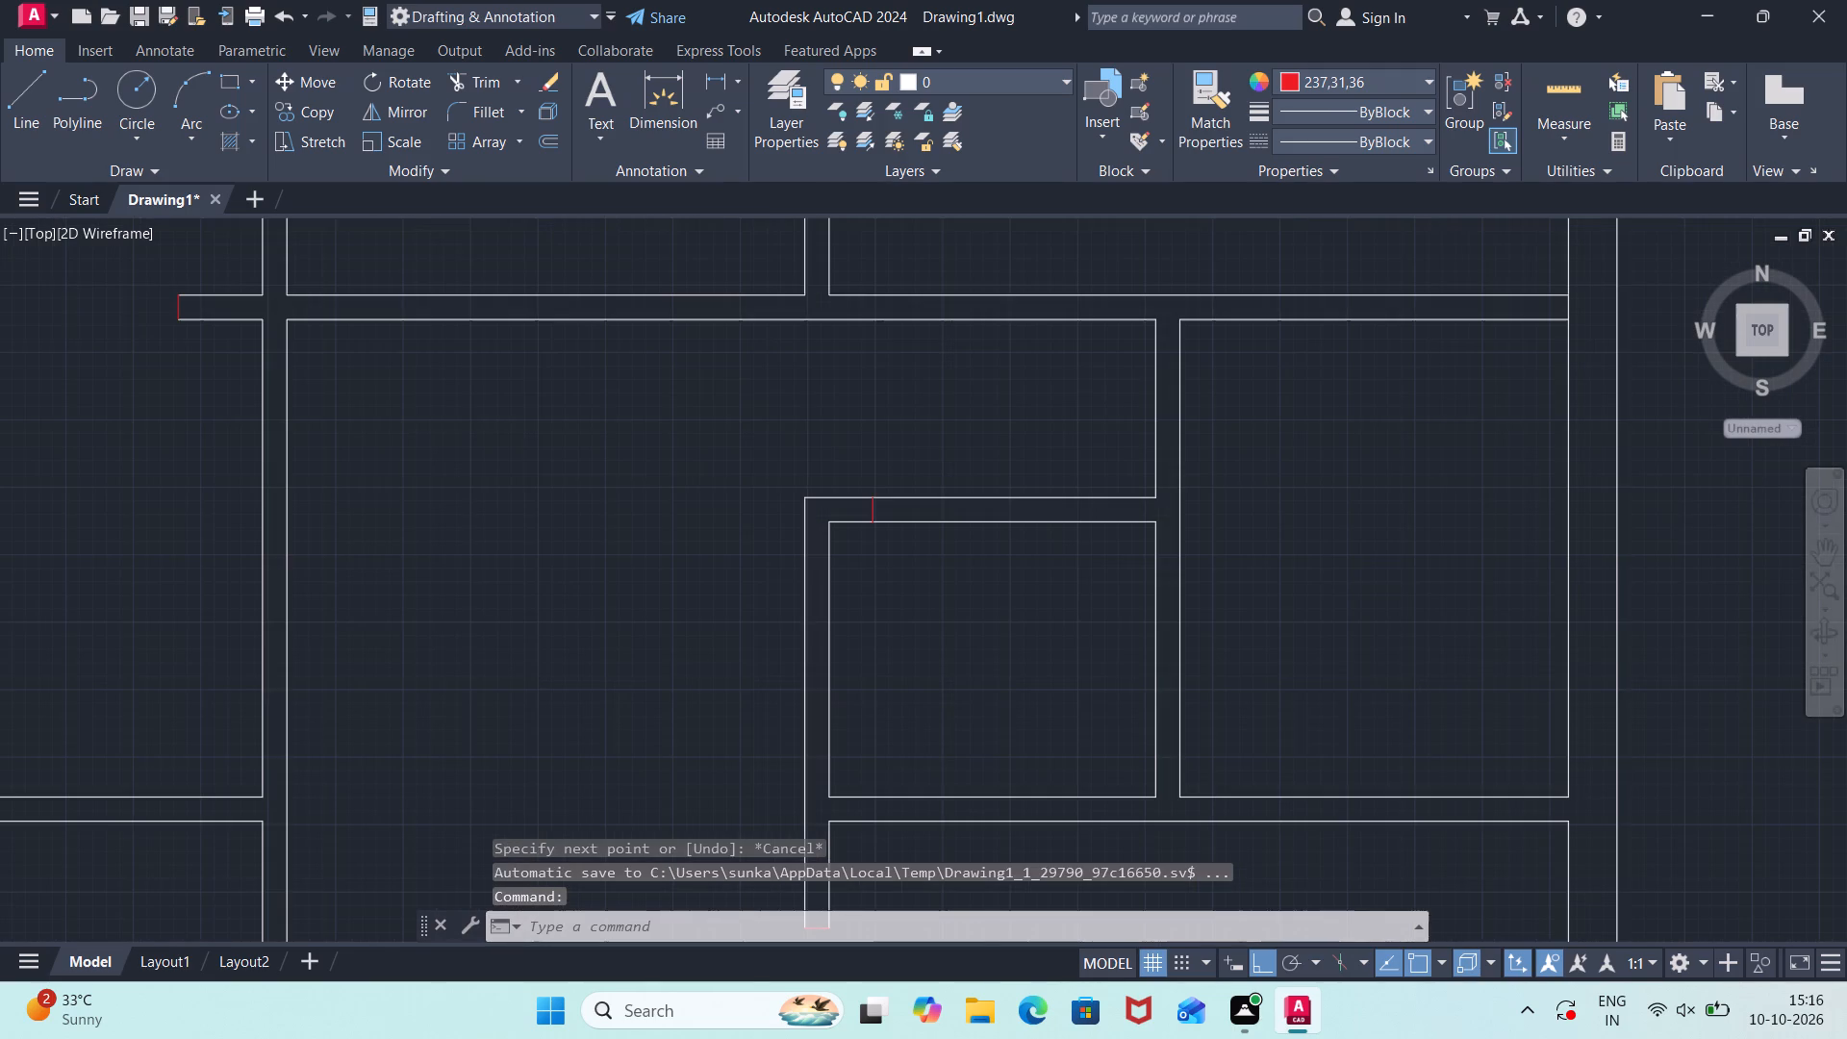
pyautogui.write('off')
pyautogui.press('Return')
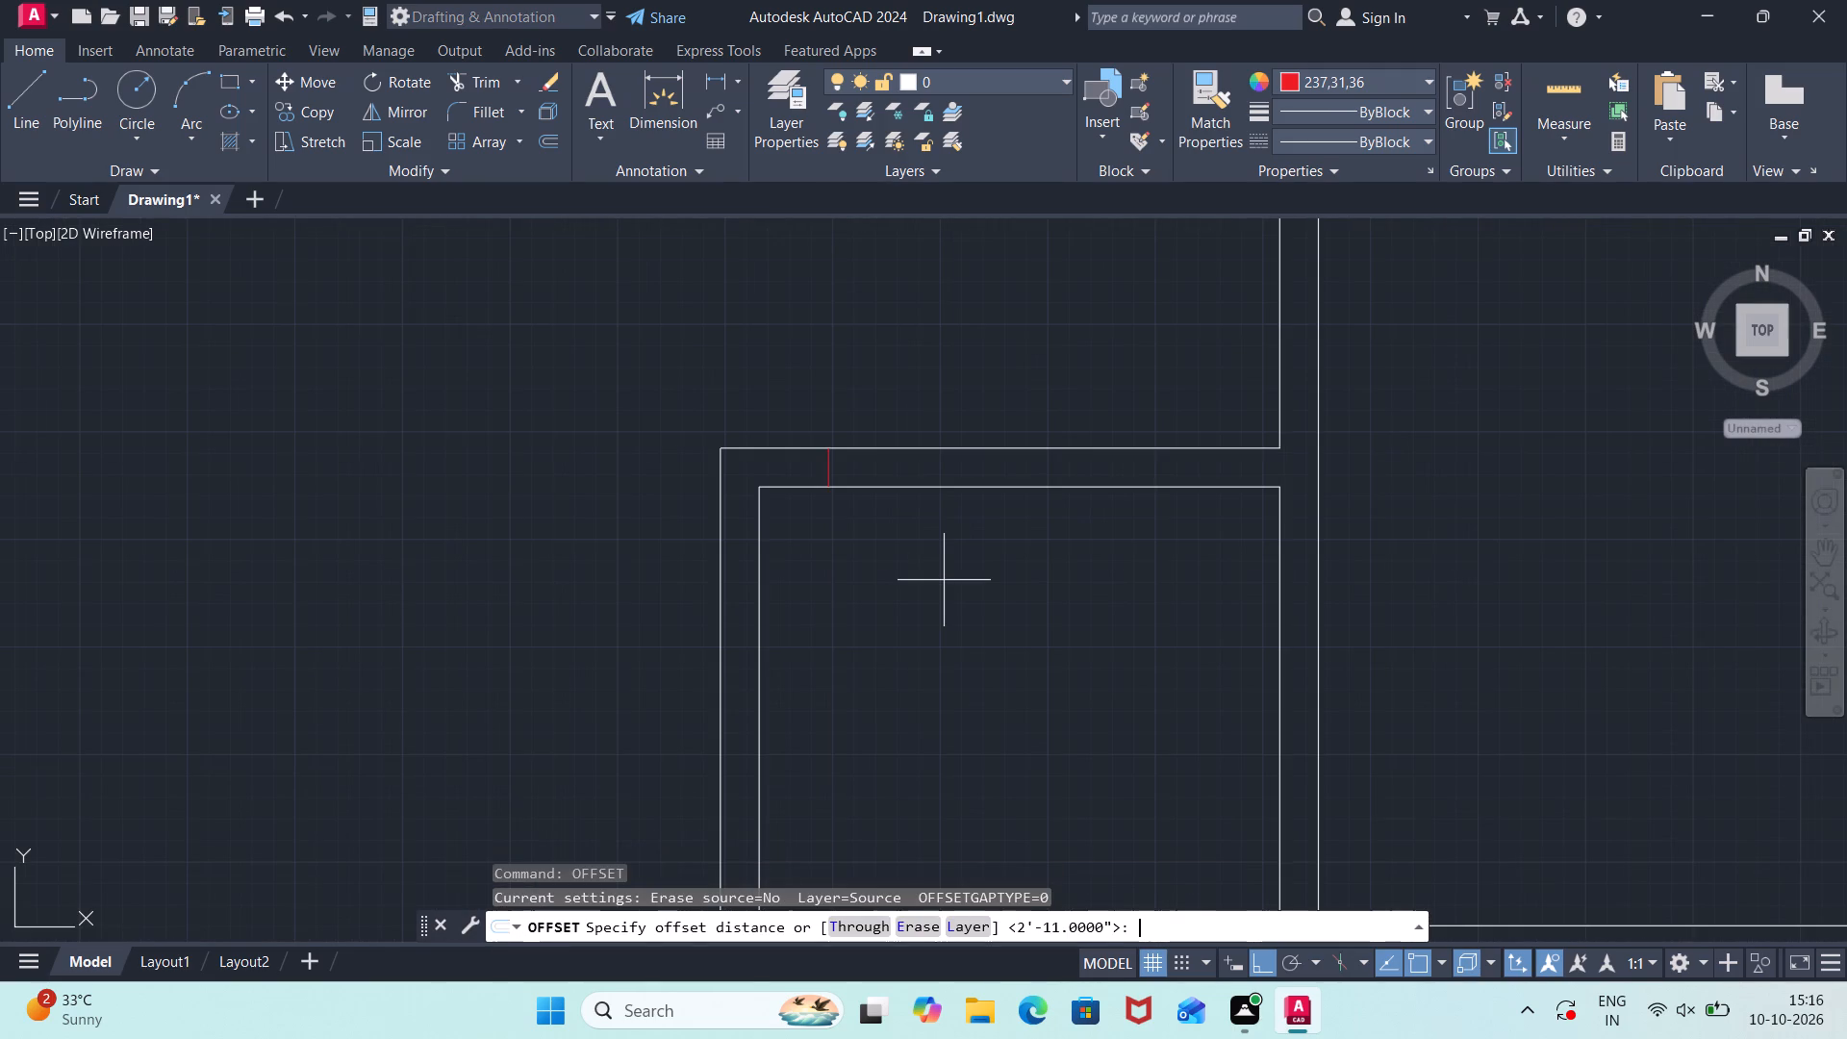
pyautogui.press('Return')
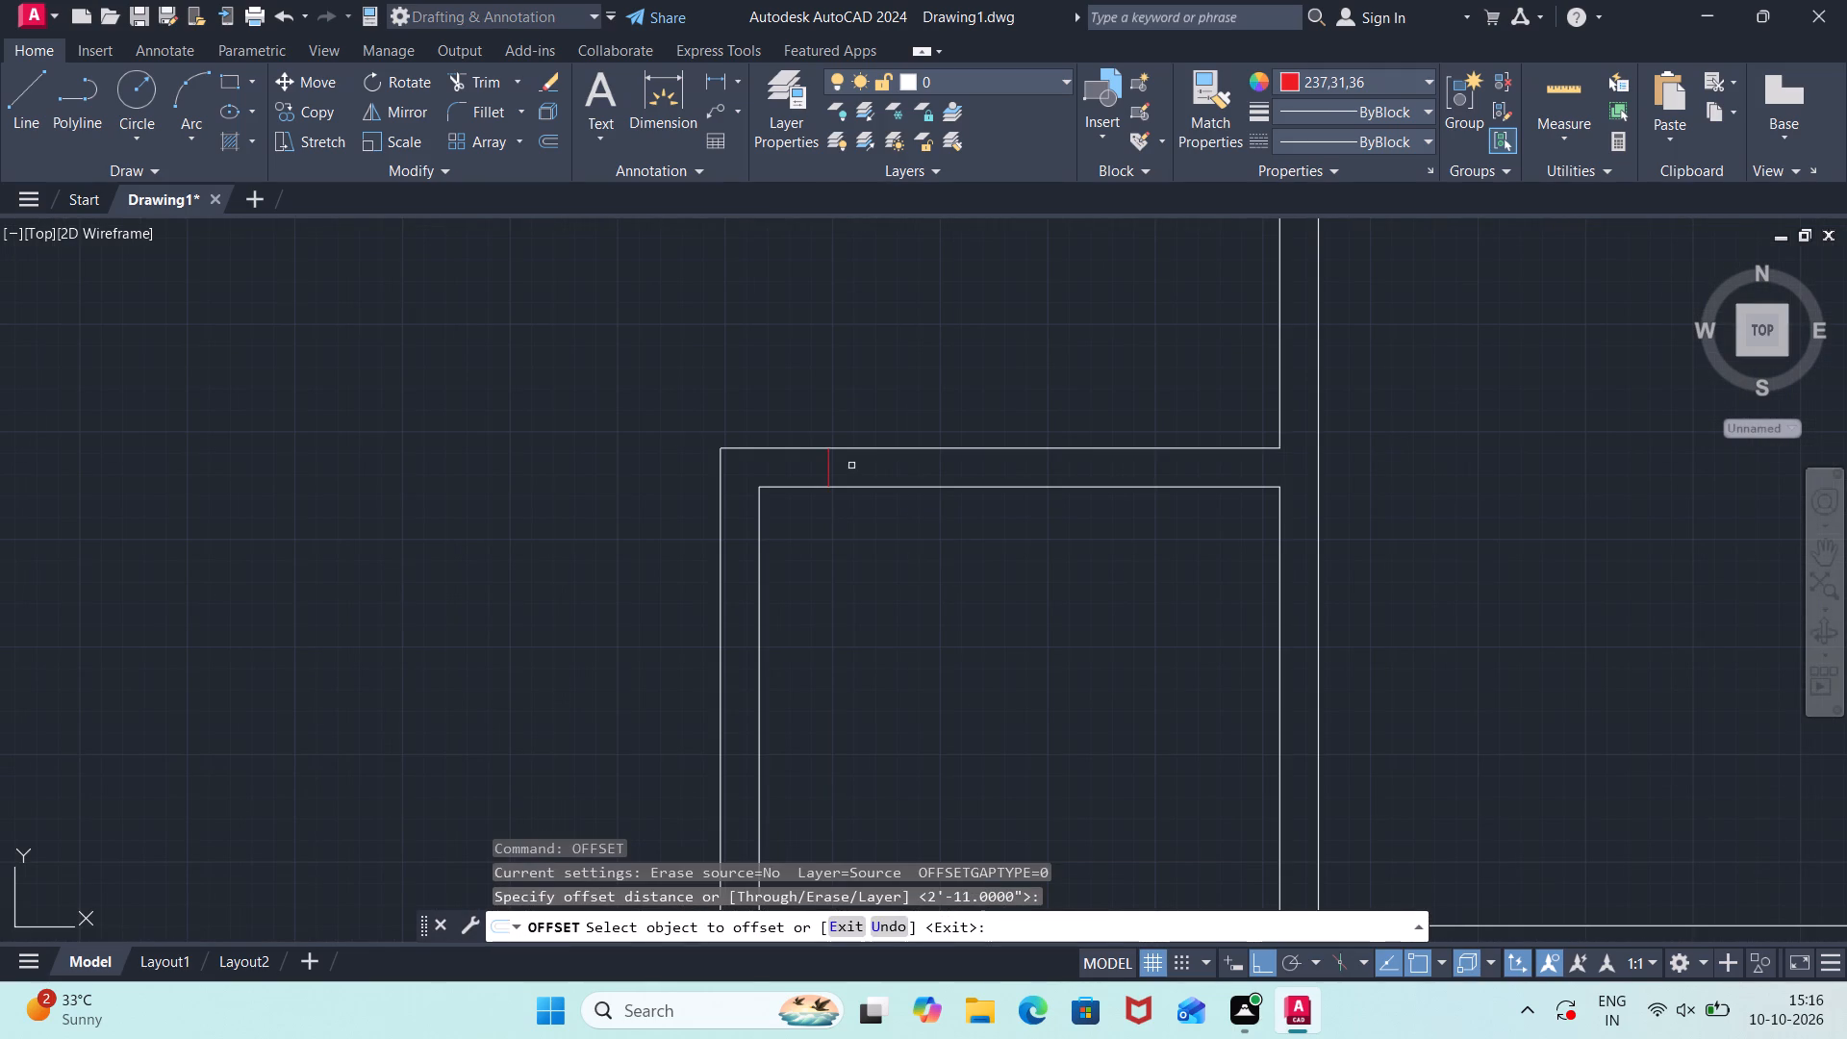
pyautogui.click(830, 469)
pyautogui.click(949, 482)
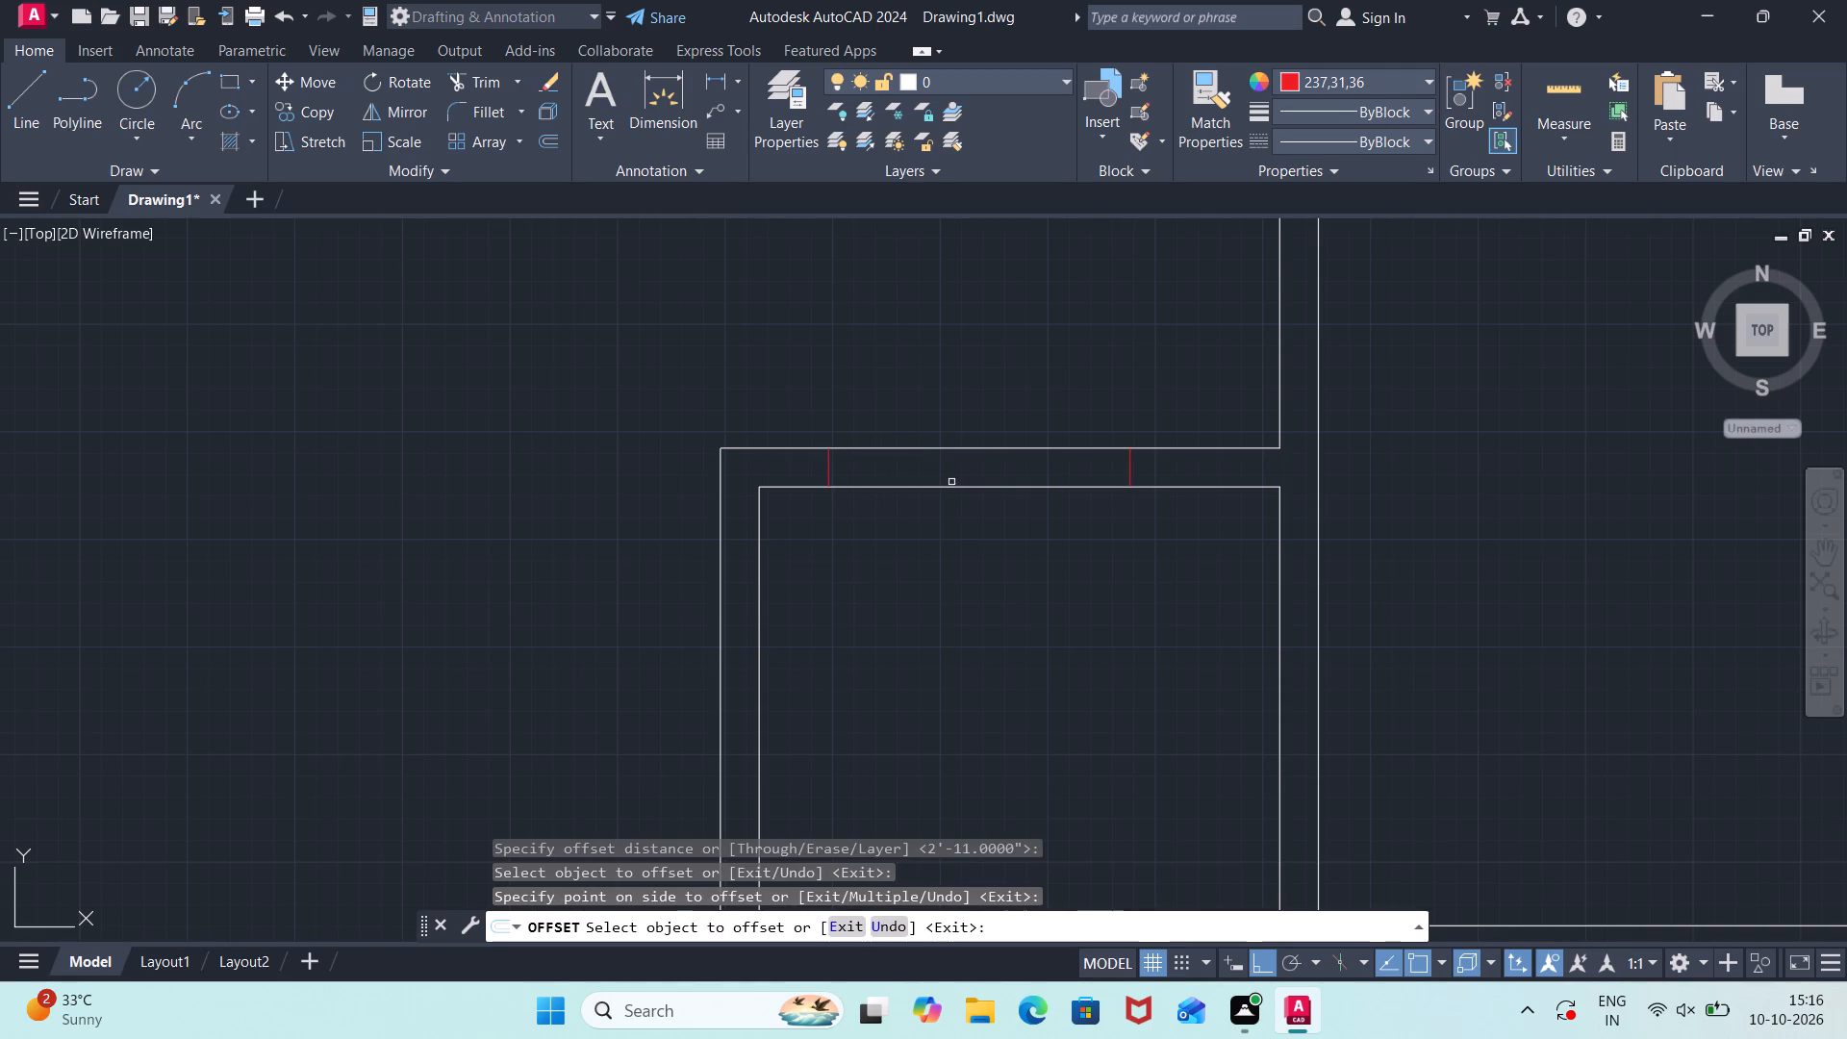
pyautogui.press('Escape')
# Trim both wall lines between these two jamb lines to open the doorway in the eastern small room's north wall.
pyautogui.write('tr')
pyautogui.press('Return')
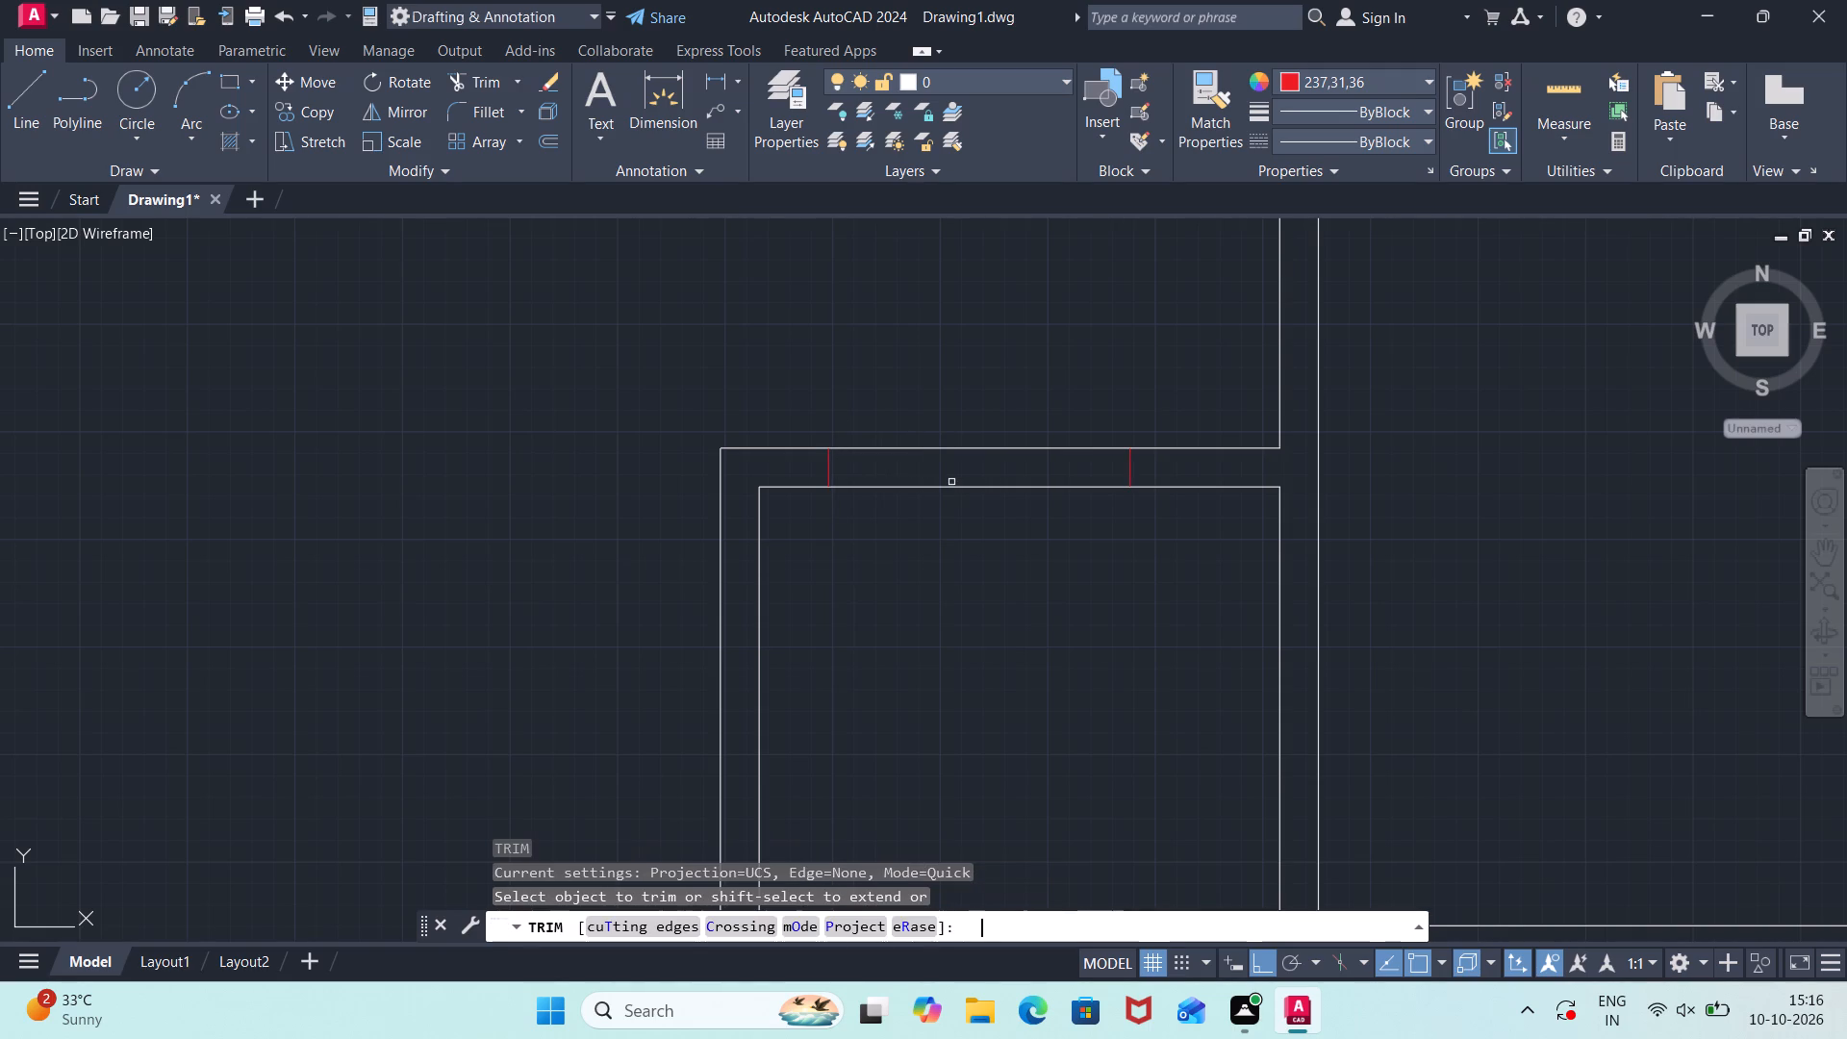
pyautogui.click(976, 550)
pyautogui.click(970, 369)
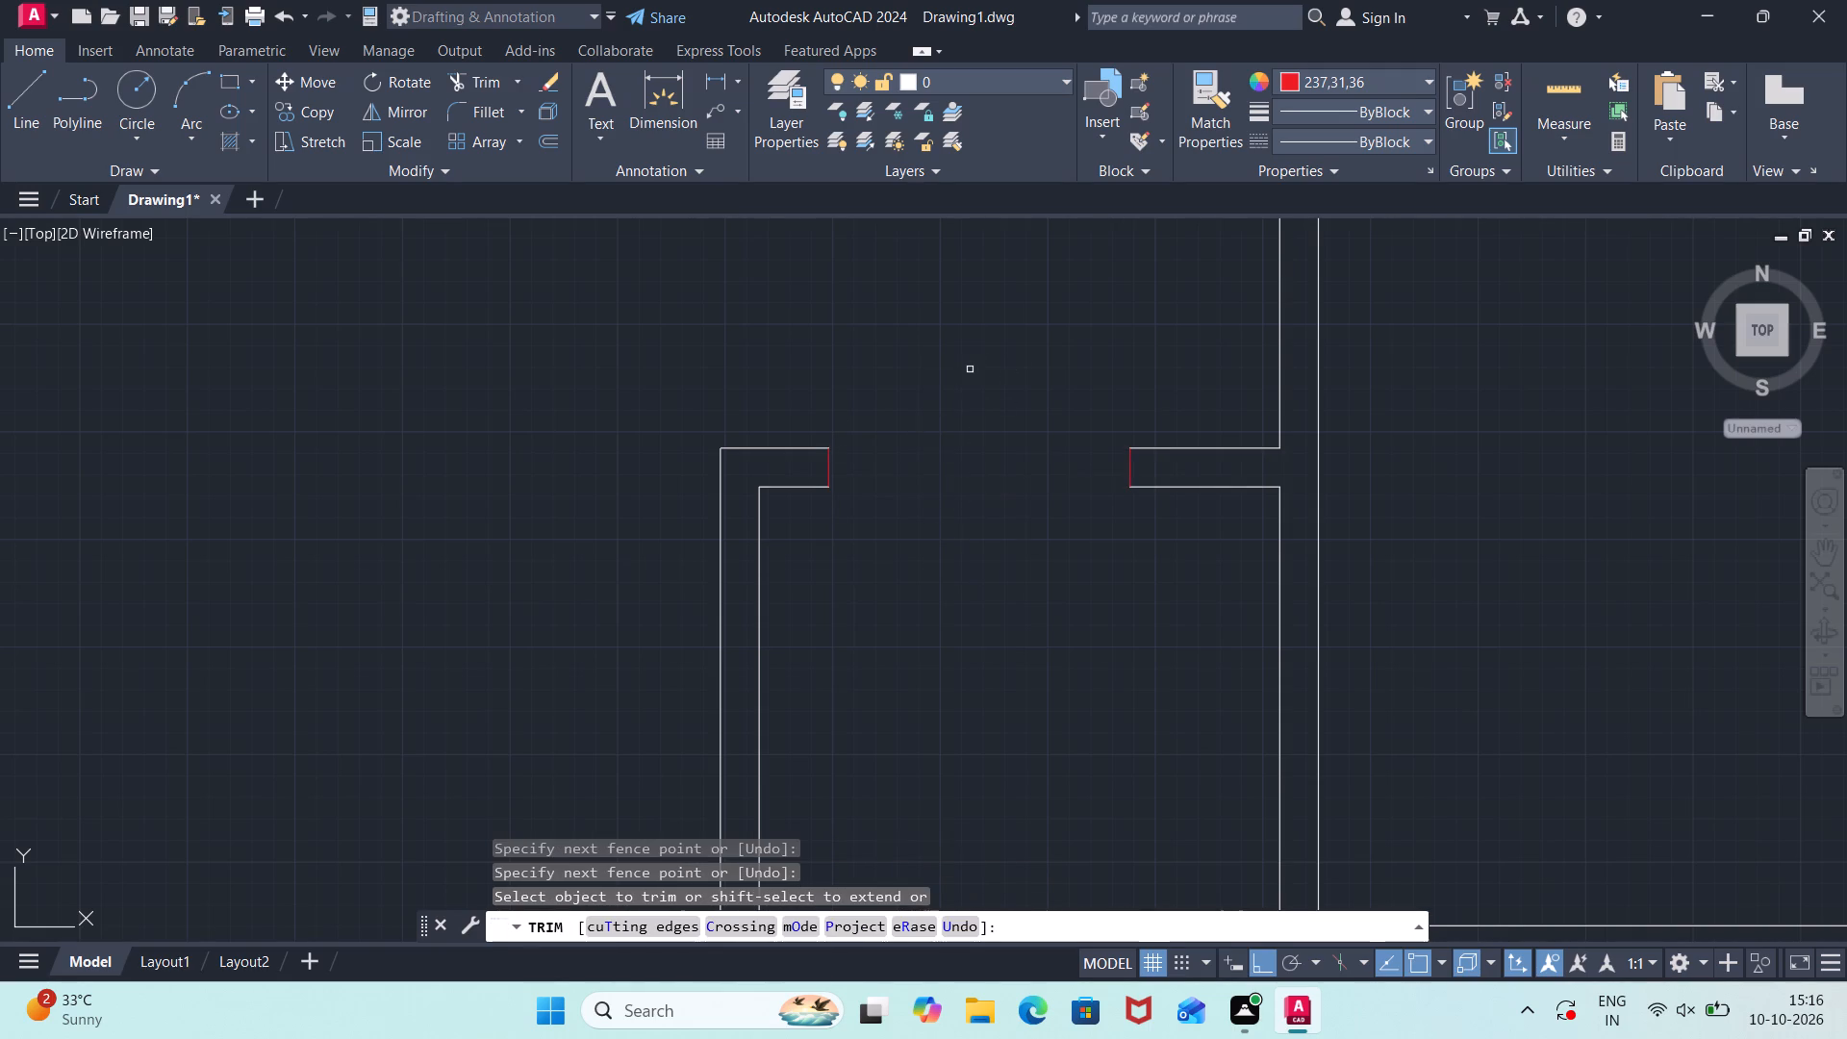
pyautogui.scroll(-2, 981, 376)
pyautogui.moveTo(987, 376); pyautogui.dragTo(941, 589, button='middle')
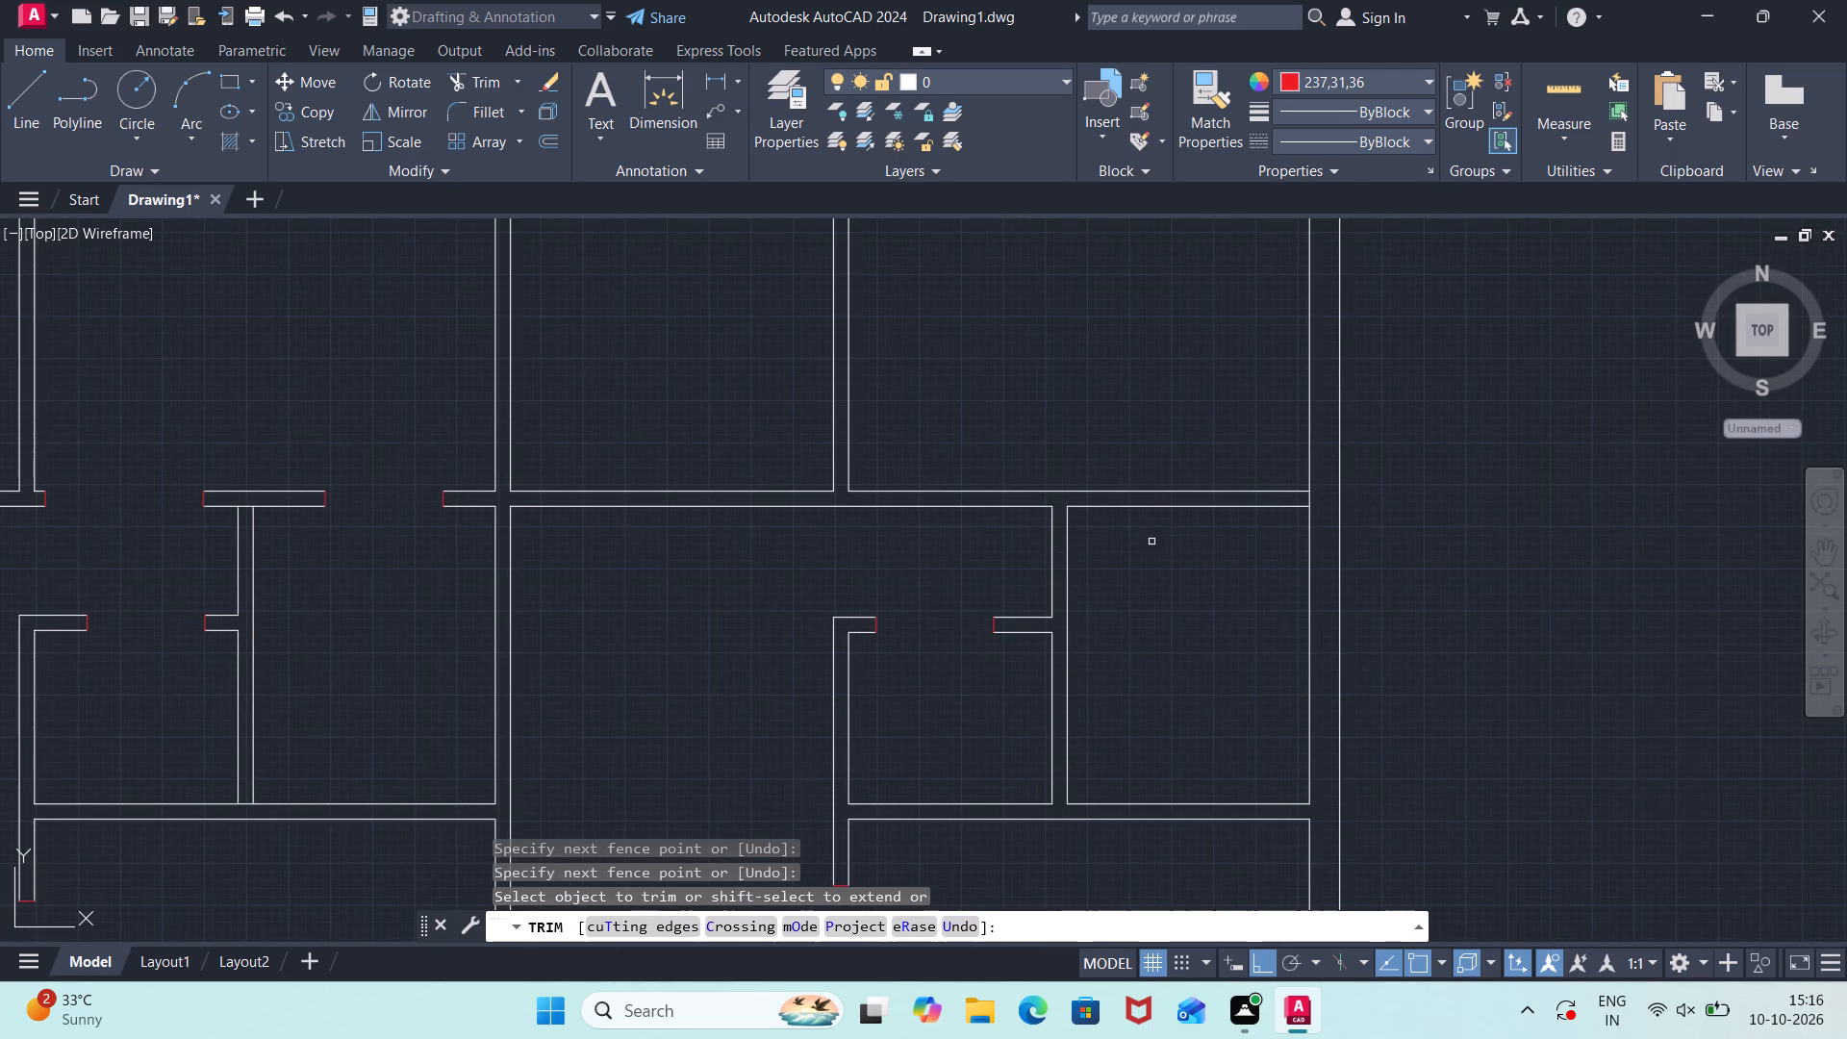
pyautogui.press('Escape')
# Draw a short jamb line across the northeast room's south wall, above the easternmost small room and near that room's west side.
pyautogui.press('l')
pyautogui.press('Return')
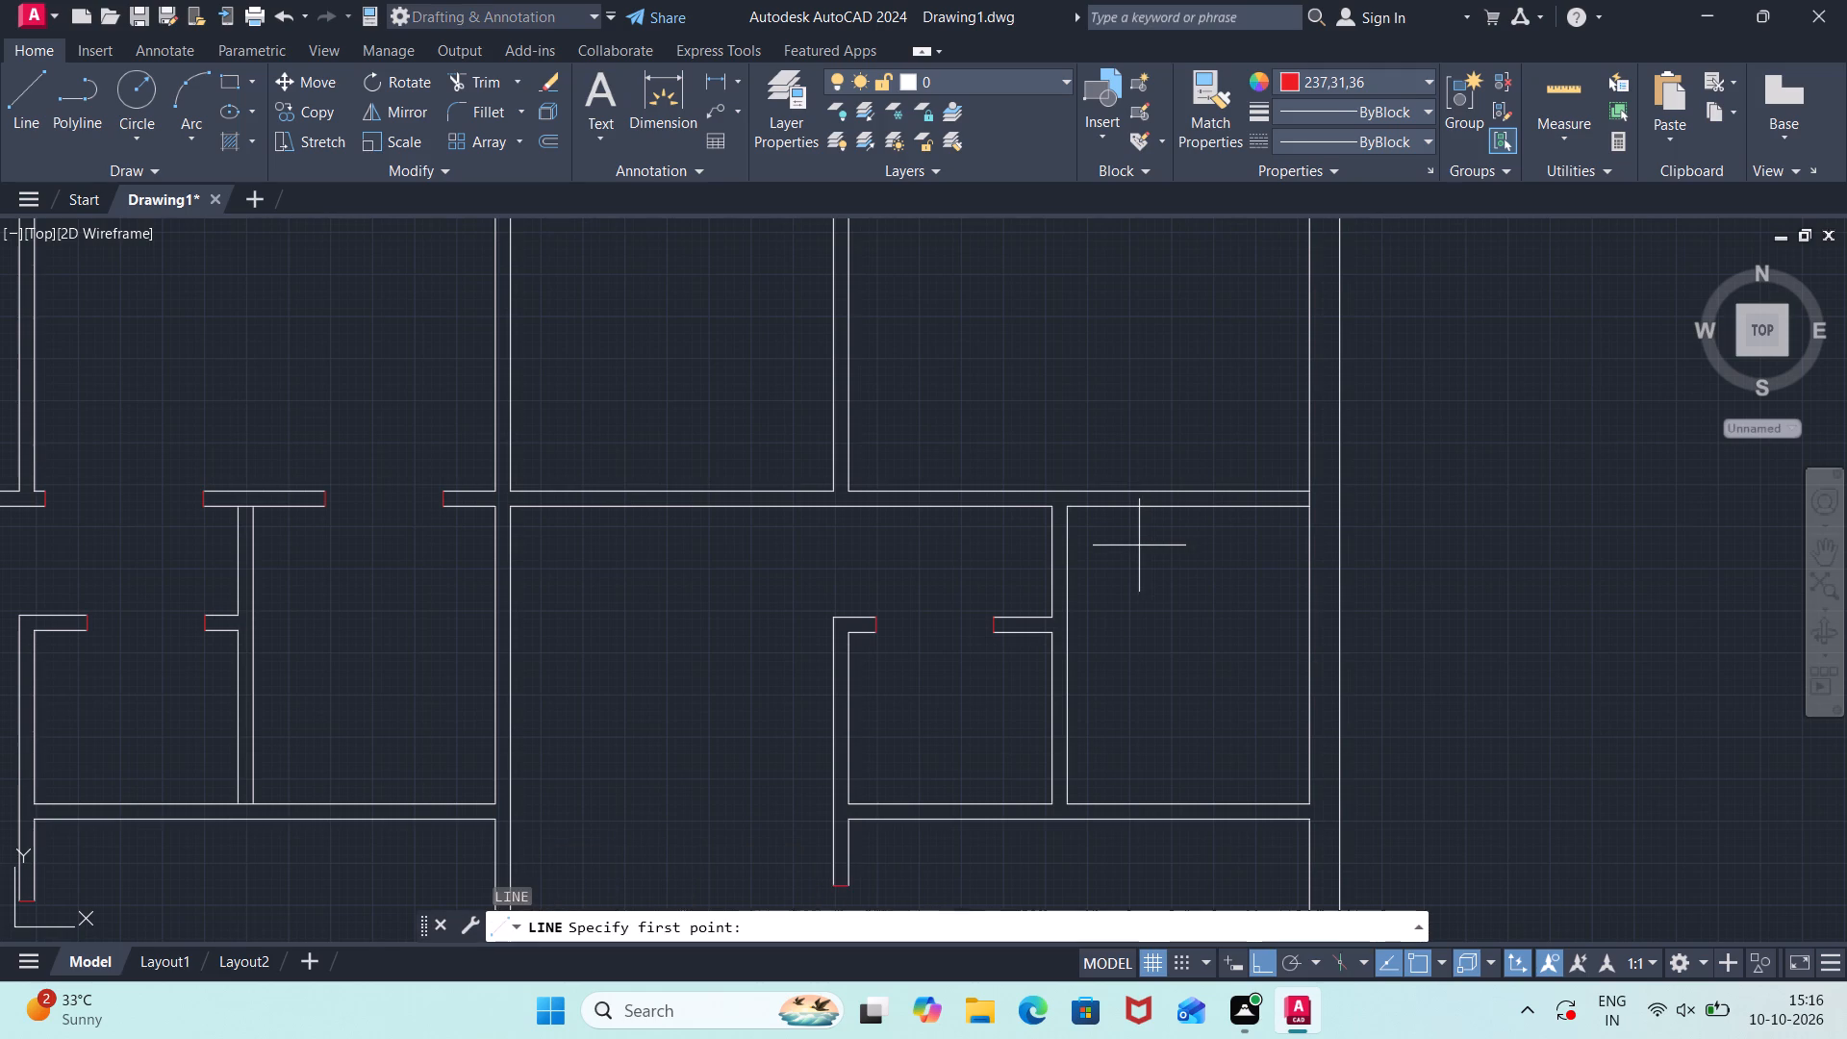
pyautogui.scroll(2, 1139, 547)
pyautogui.click(1112, 399)
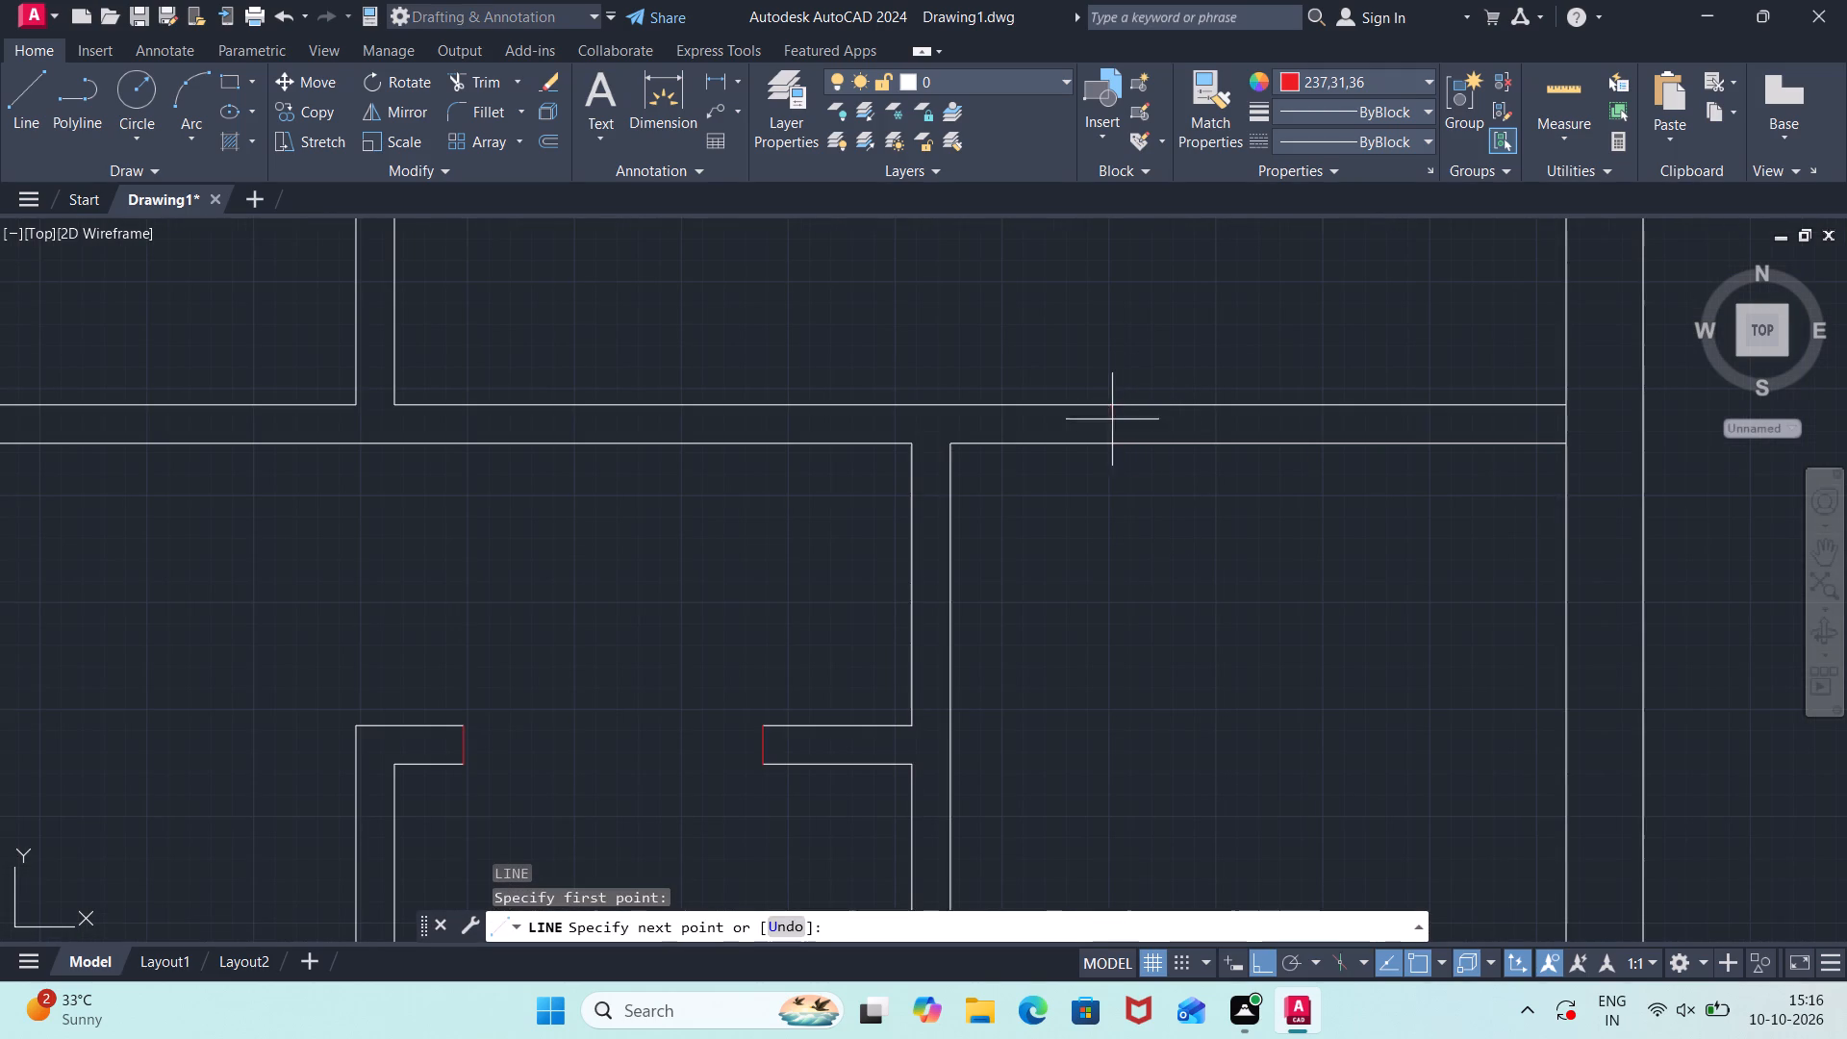
pyautogui.click(1114, 440)
pyautogui.press('Escape')
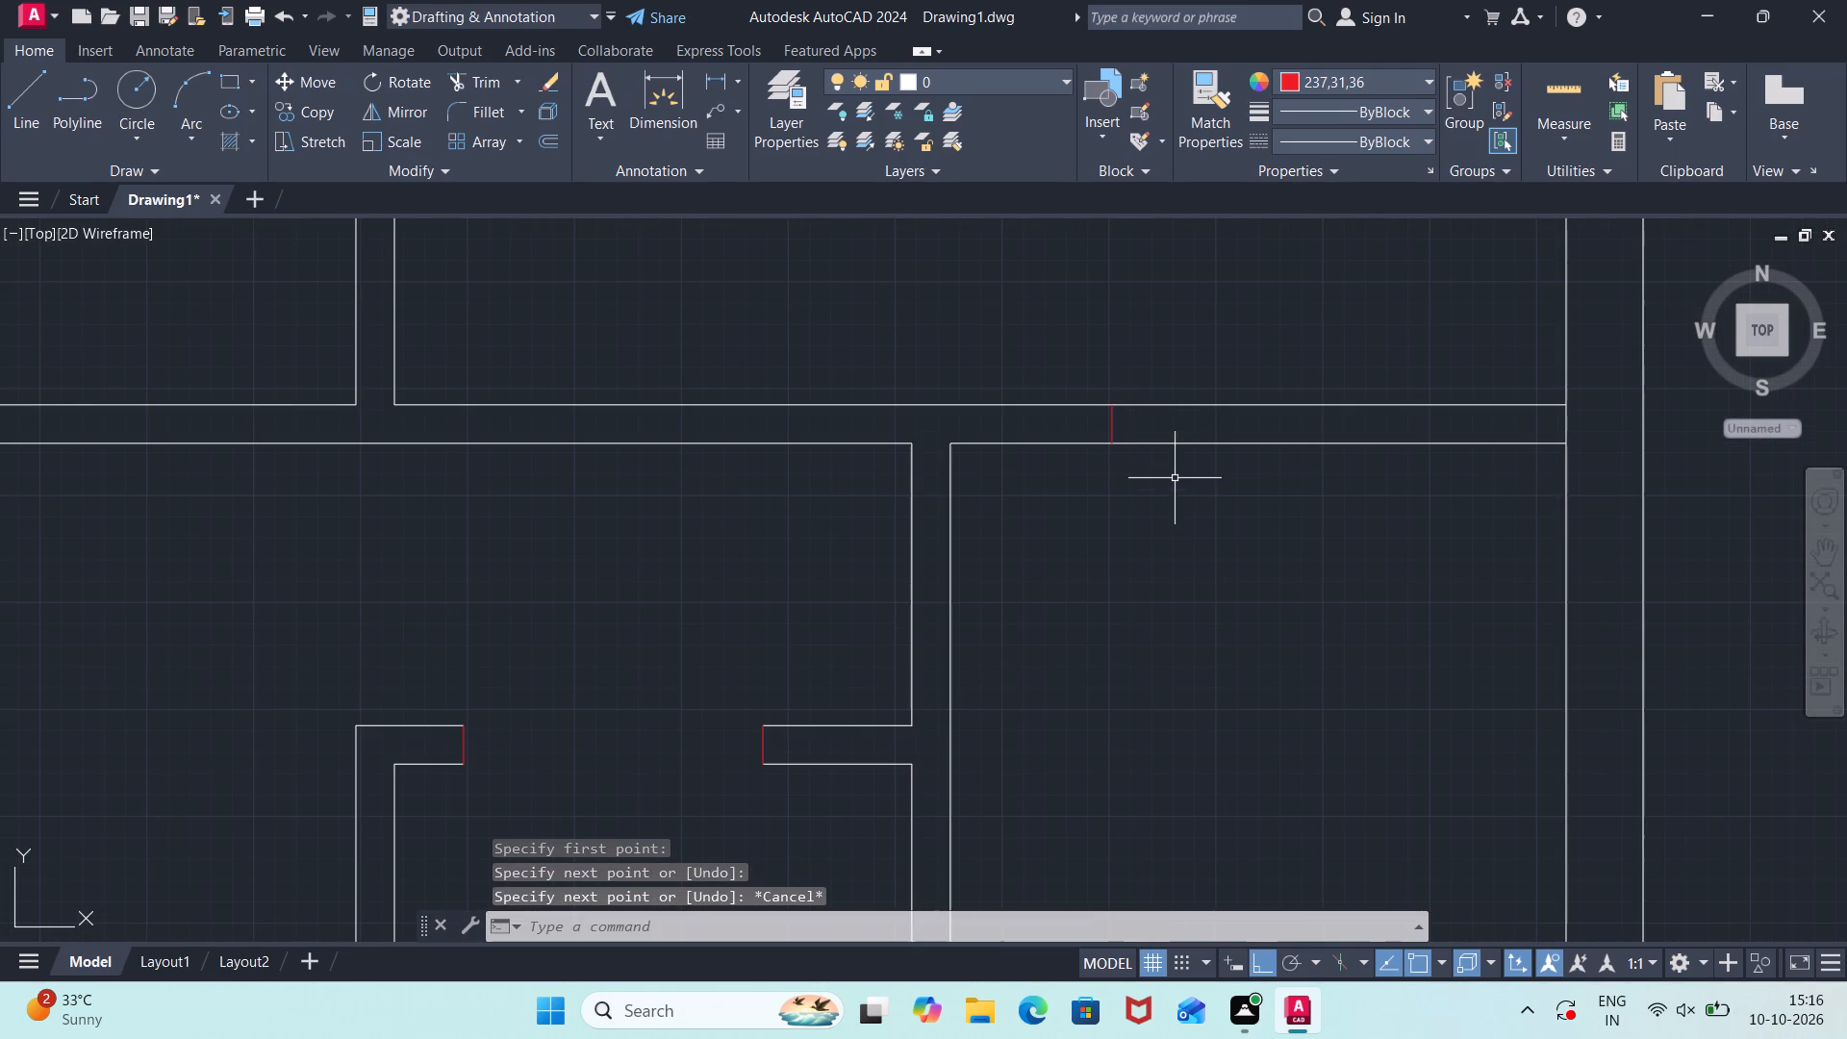
# Offset that jamb line 2'11" to the east along the northeast room's south wall.
pyautogui.write('off')
pyautogui.press('Return')
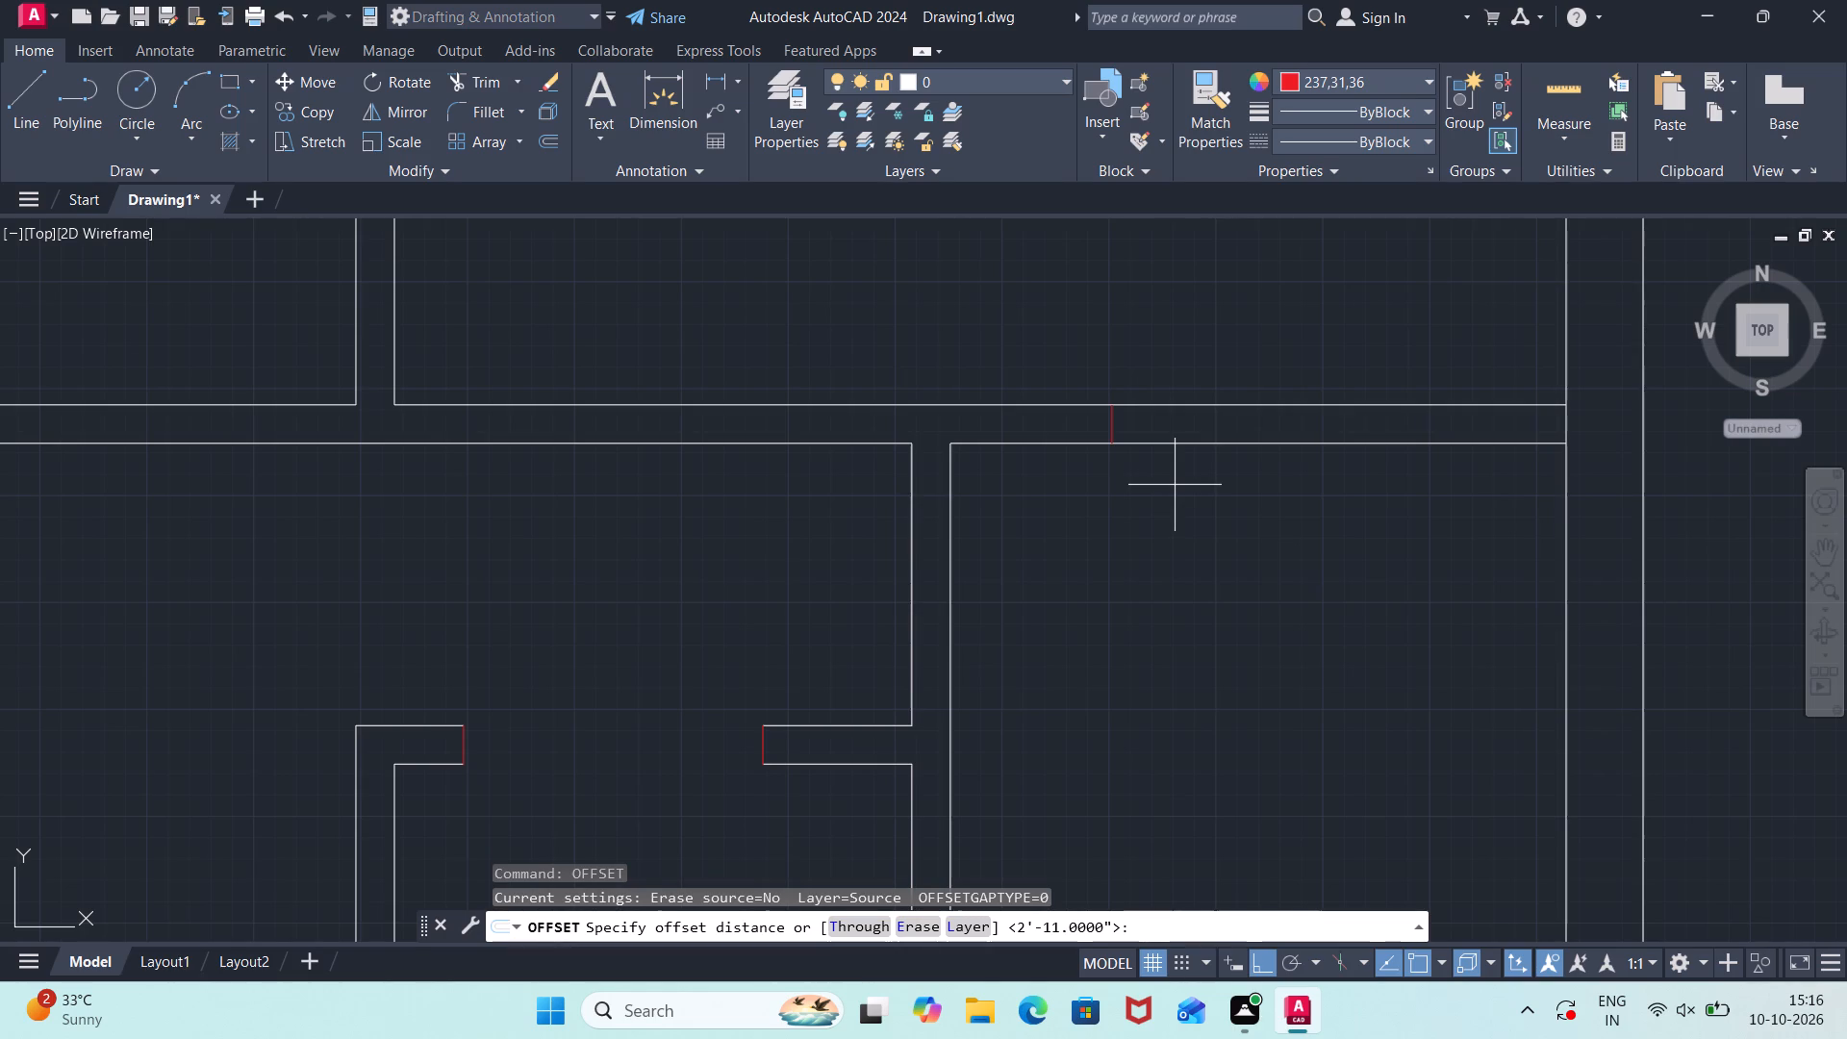
pyautogui.press('Return')
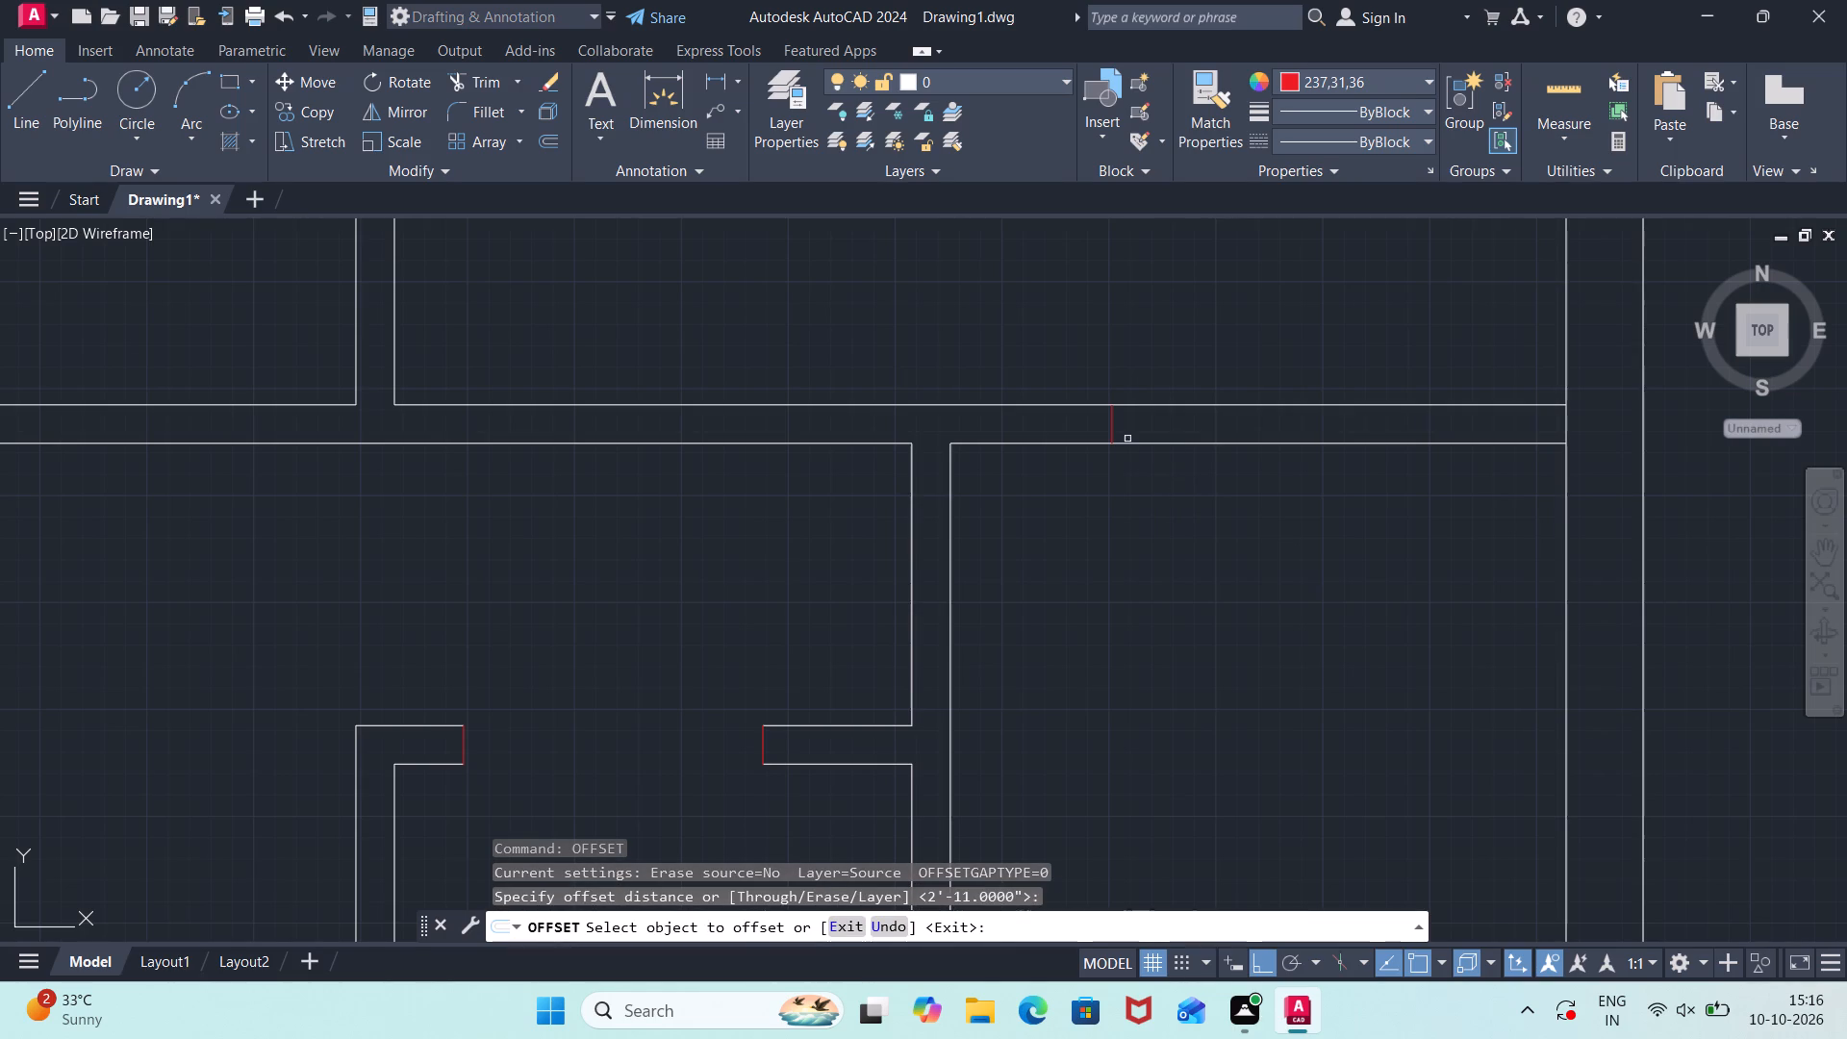
pyautogui.click(1113, 430)
pyautogui.click(1223, 413)
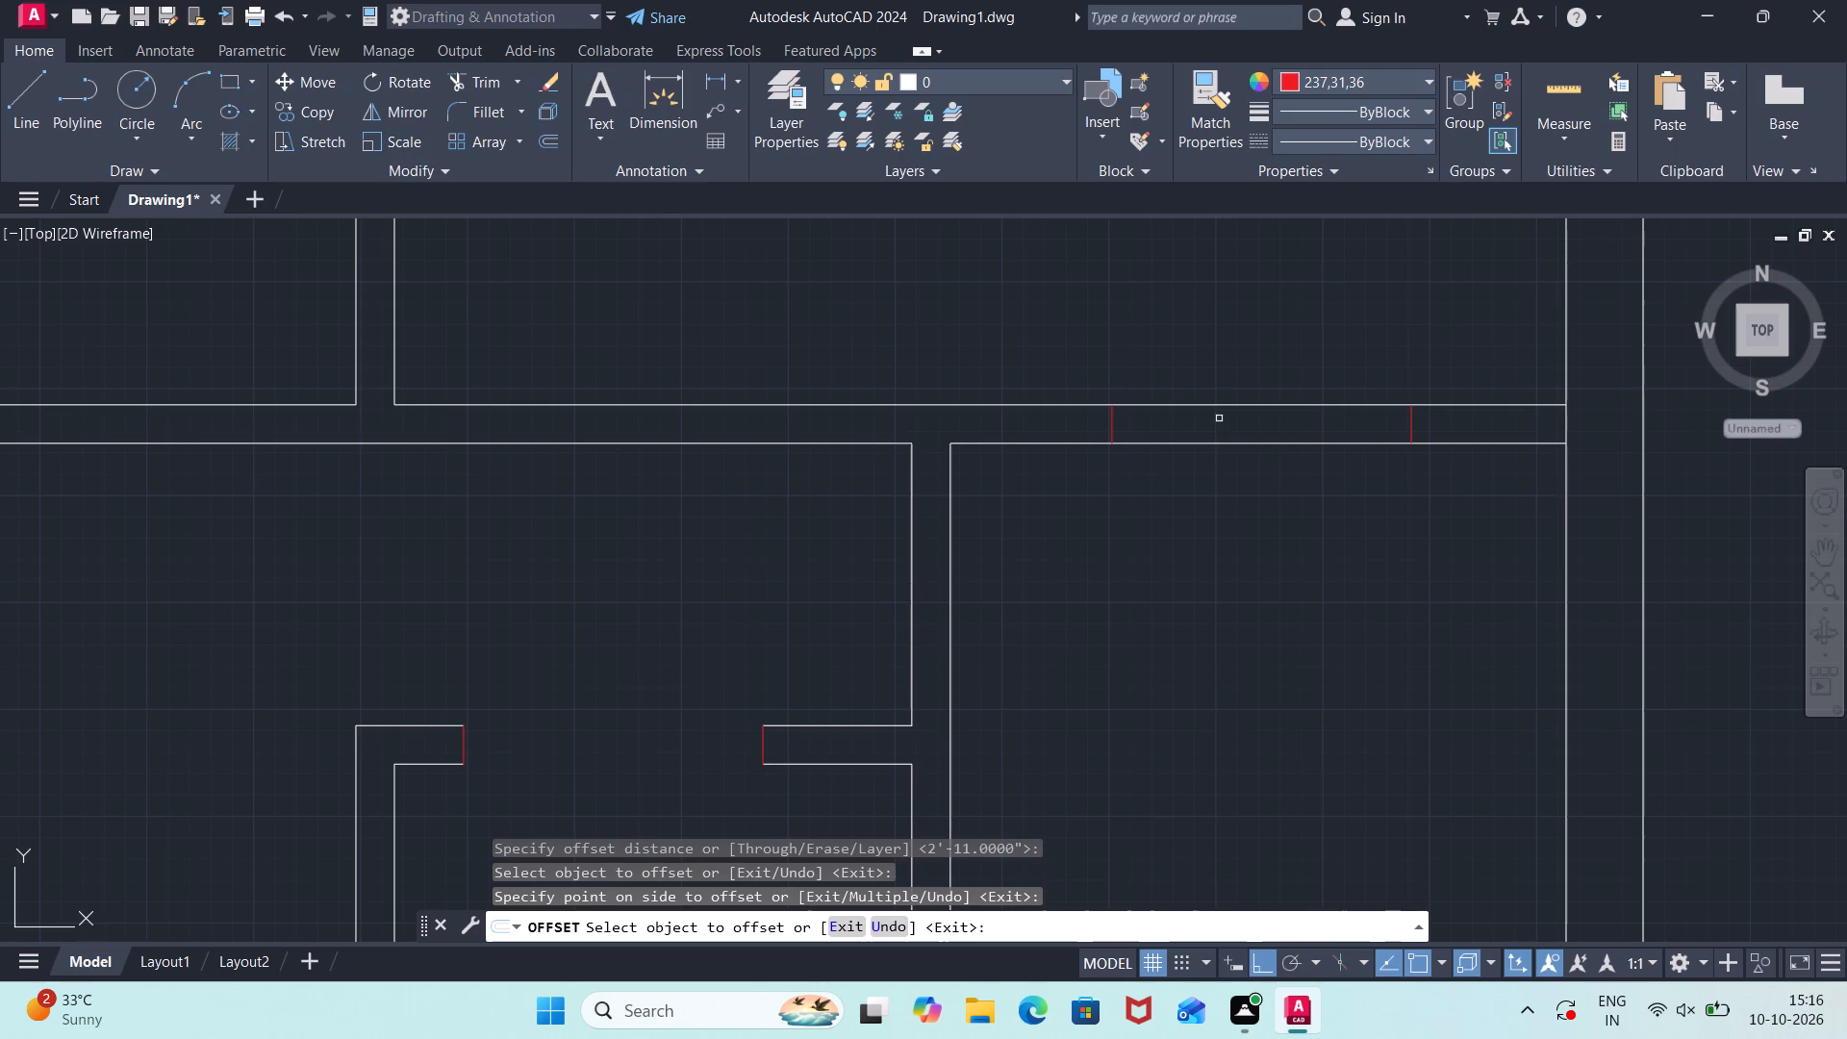
pyautogui.press('Escape')
# Trim both wall lines between these two jamb lines to open the doorway into the easternmost small room.
pyautogui.write('tr')
pyautogui.press('Return')
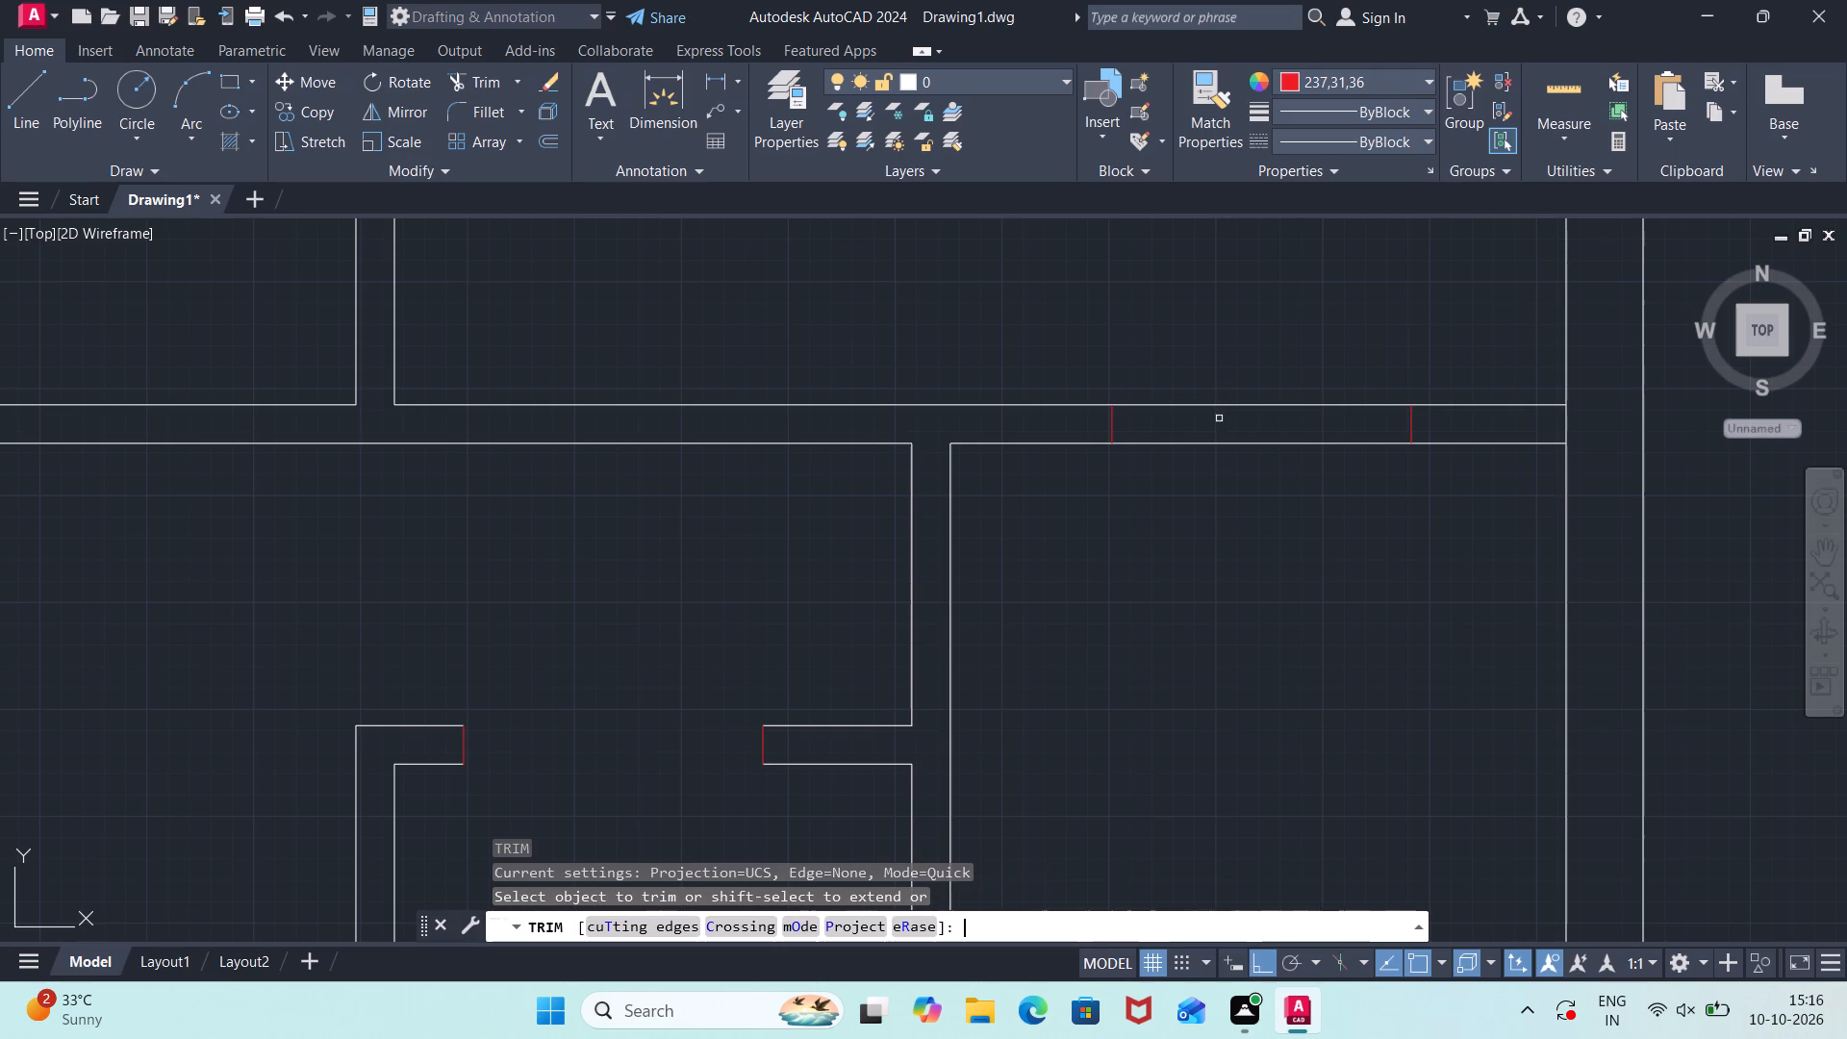
pyautogui.scroll(-2, 1089, 548)
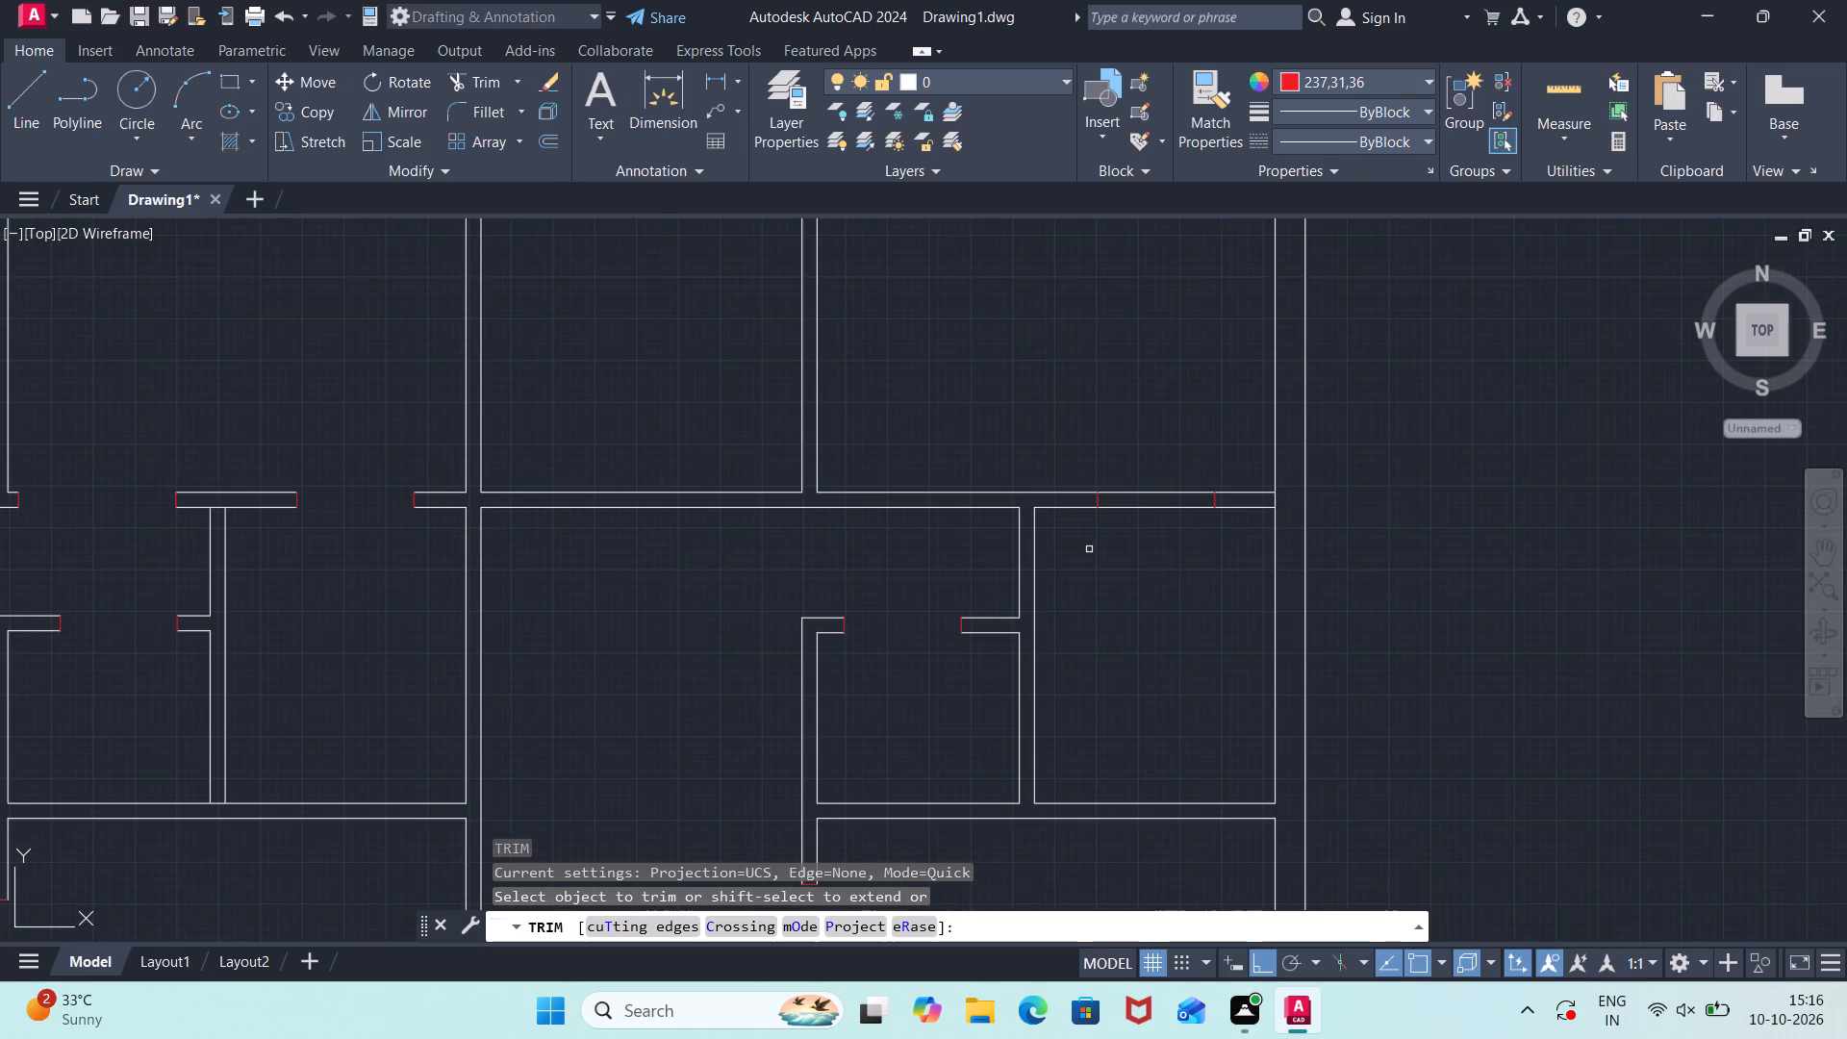
pyautogui.click(1148, 525)
pyautogui.click(1146, 482)
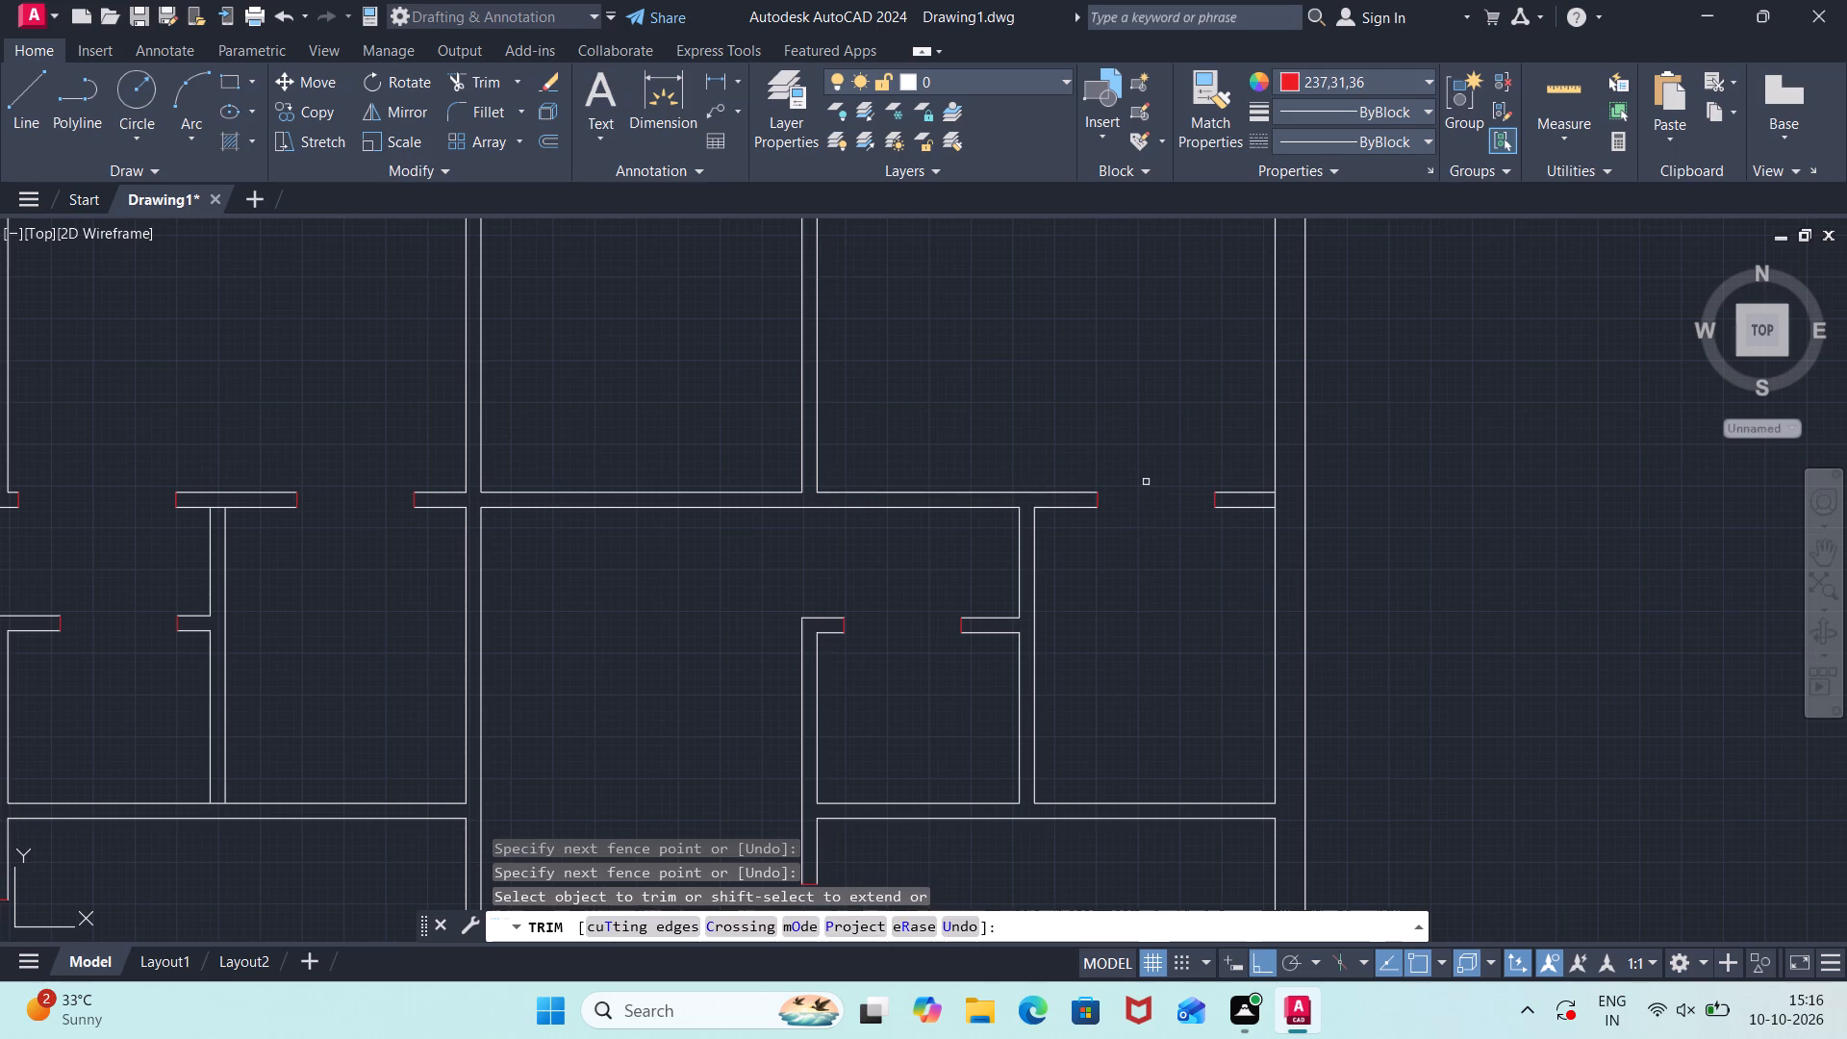
pyautogui.press('Escape')
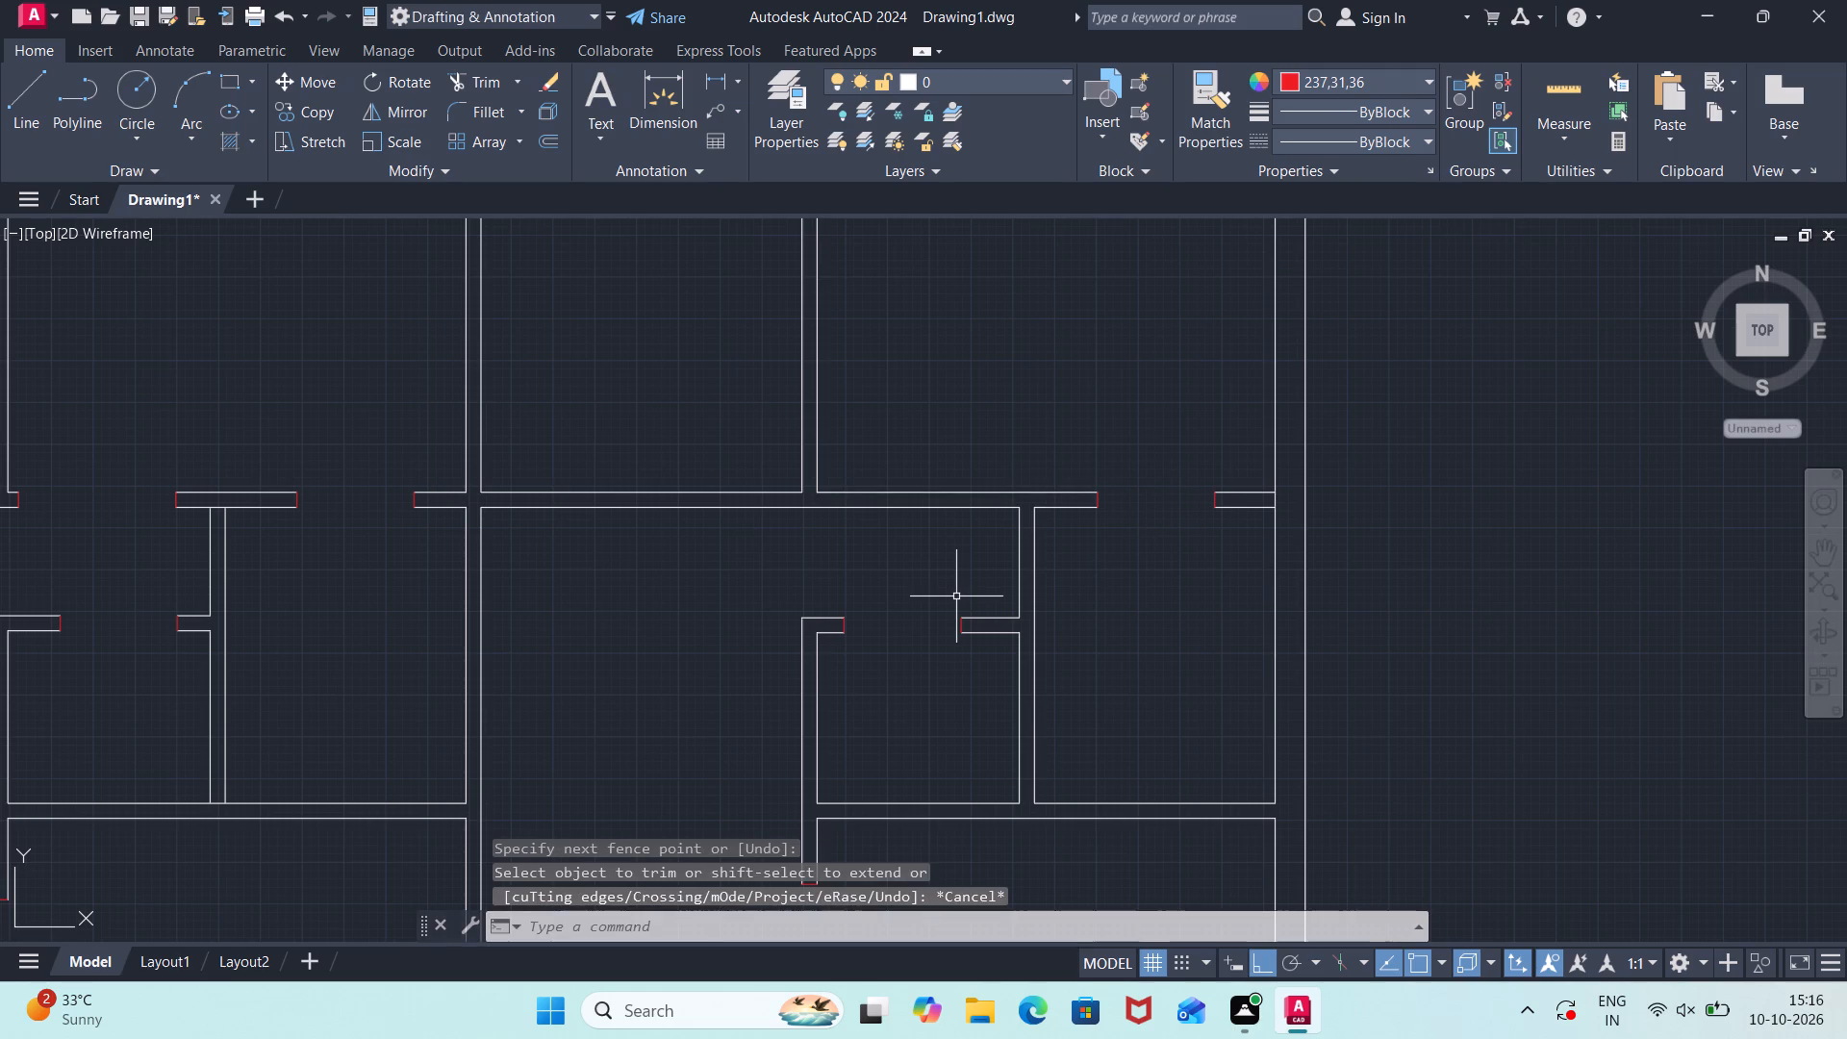
# Draw a short jamb line across the northeast room's south wall, just west of the partition bounding the easternmost small room.
pyautogui.press('l')
pyautogui.press('Return')
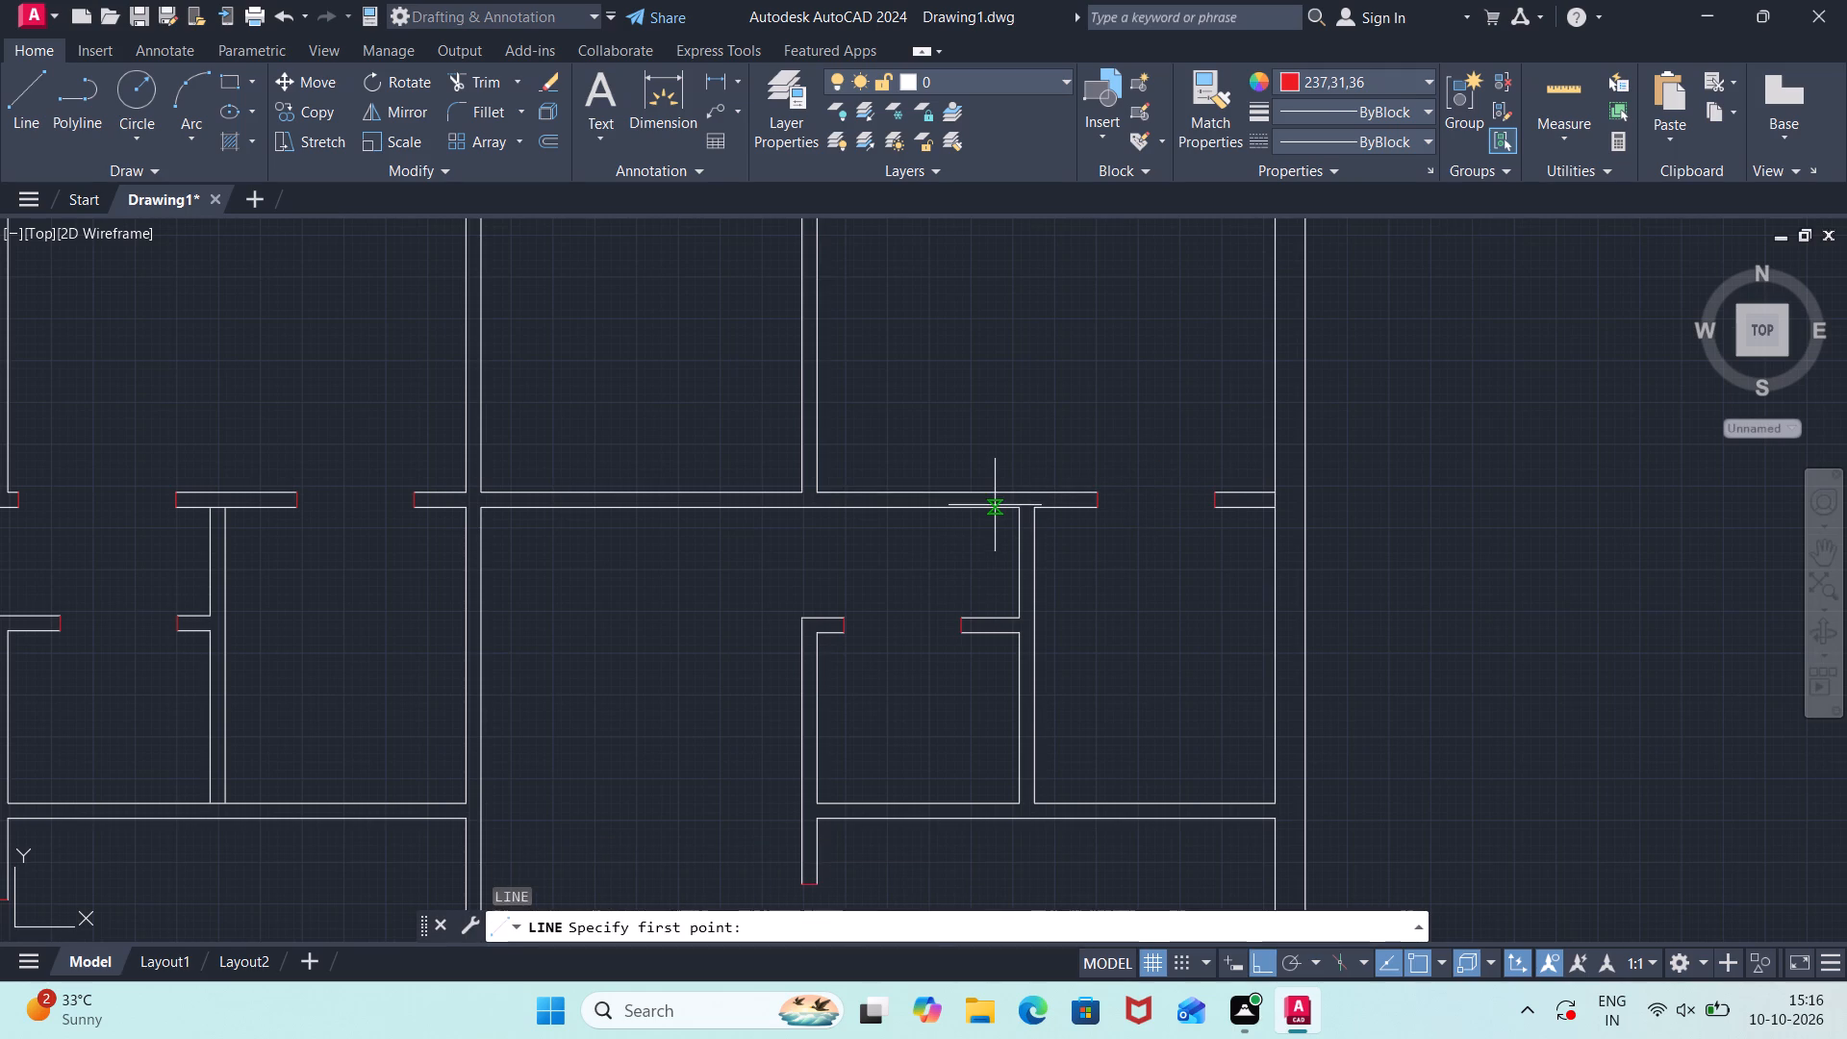
pyautogui.click(987, 505)
pyautogui.click(988, 494)
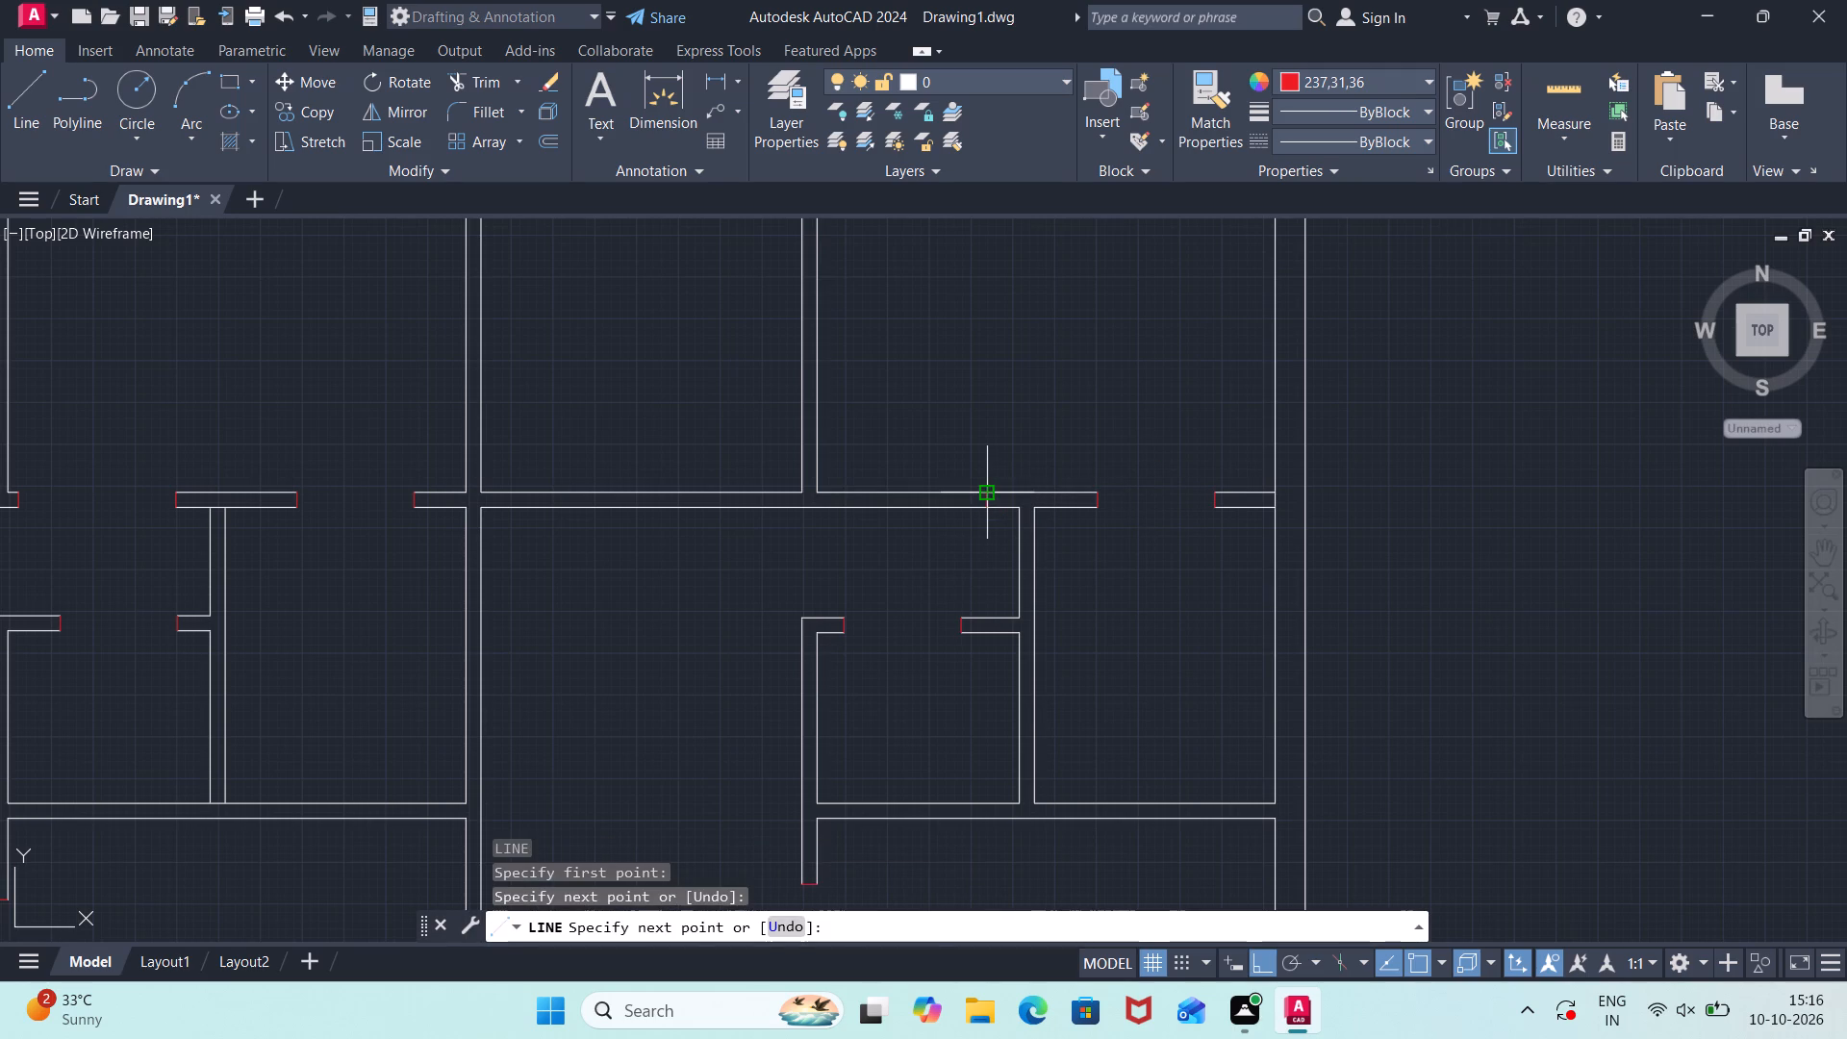
pyautogui.press('Escape')
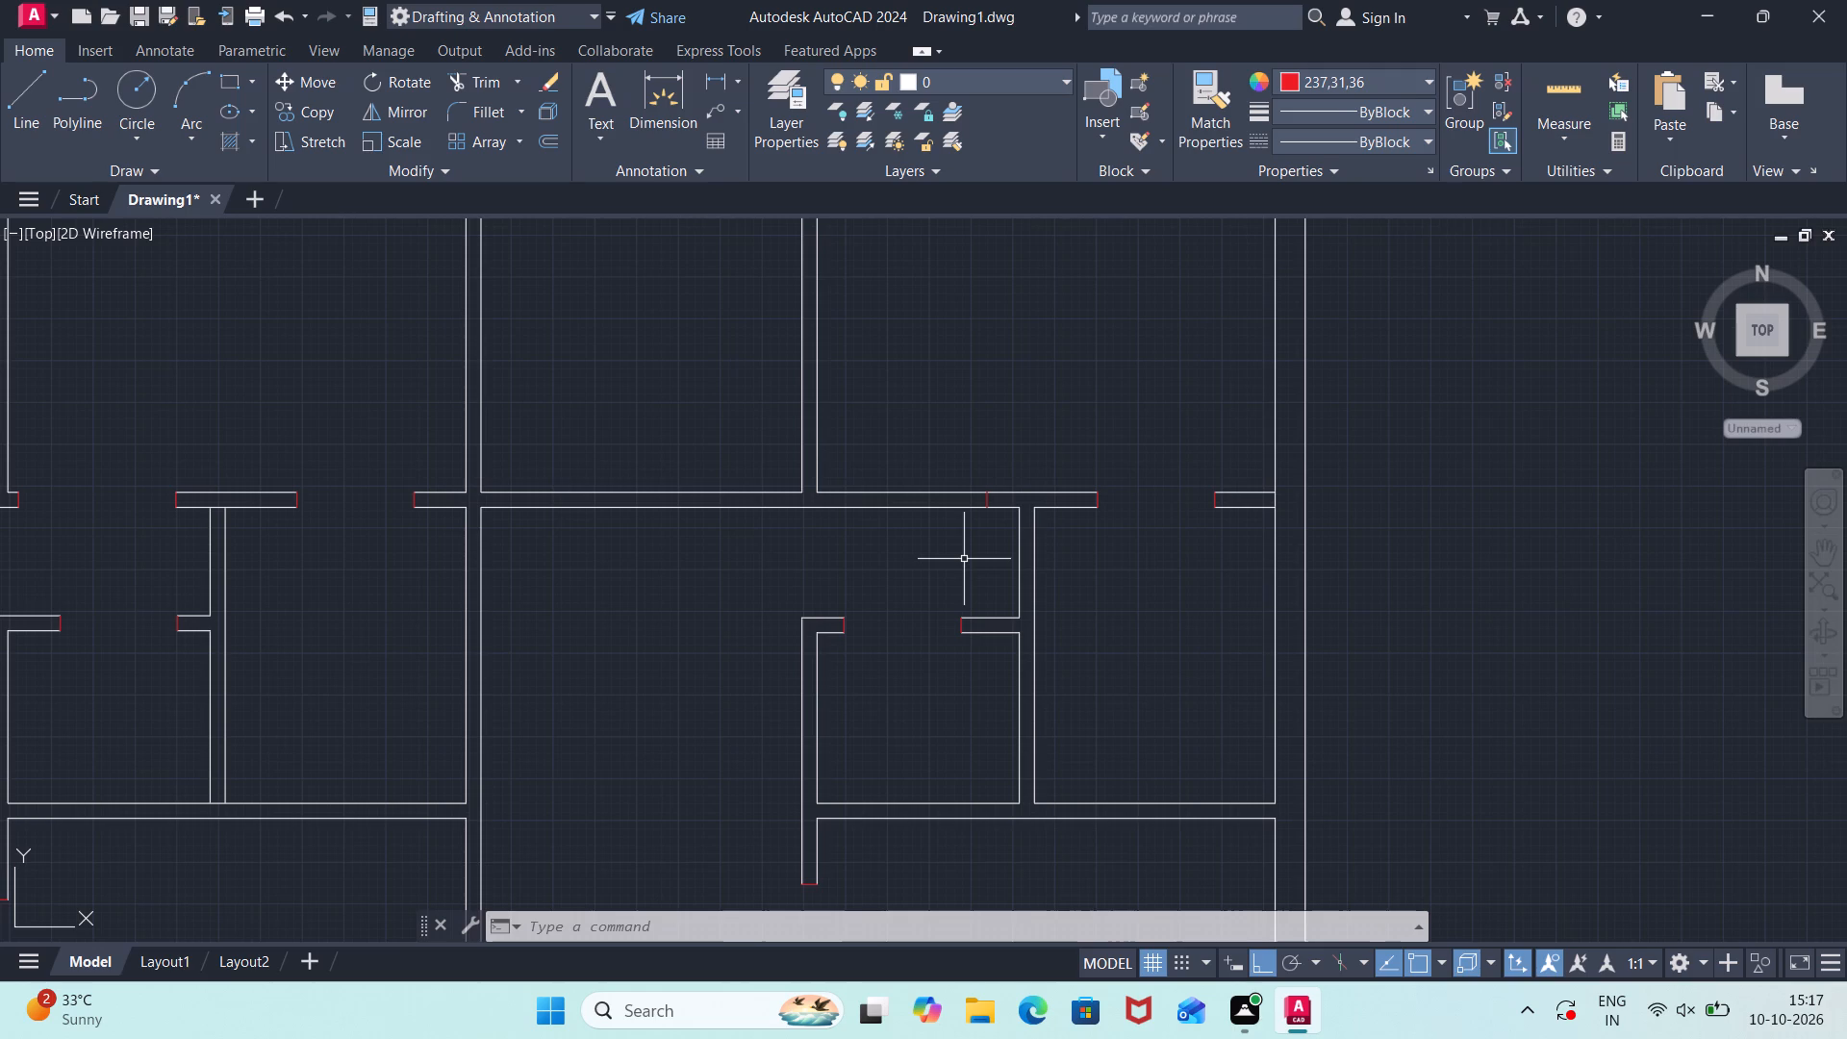
# Offset that jamb line 3'11" to the west along the northeast room's south wall.
pyautogui.write('off')
pyautogui.press('Return')
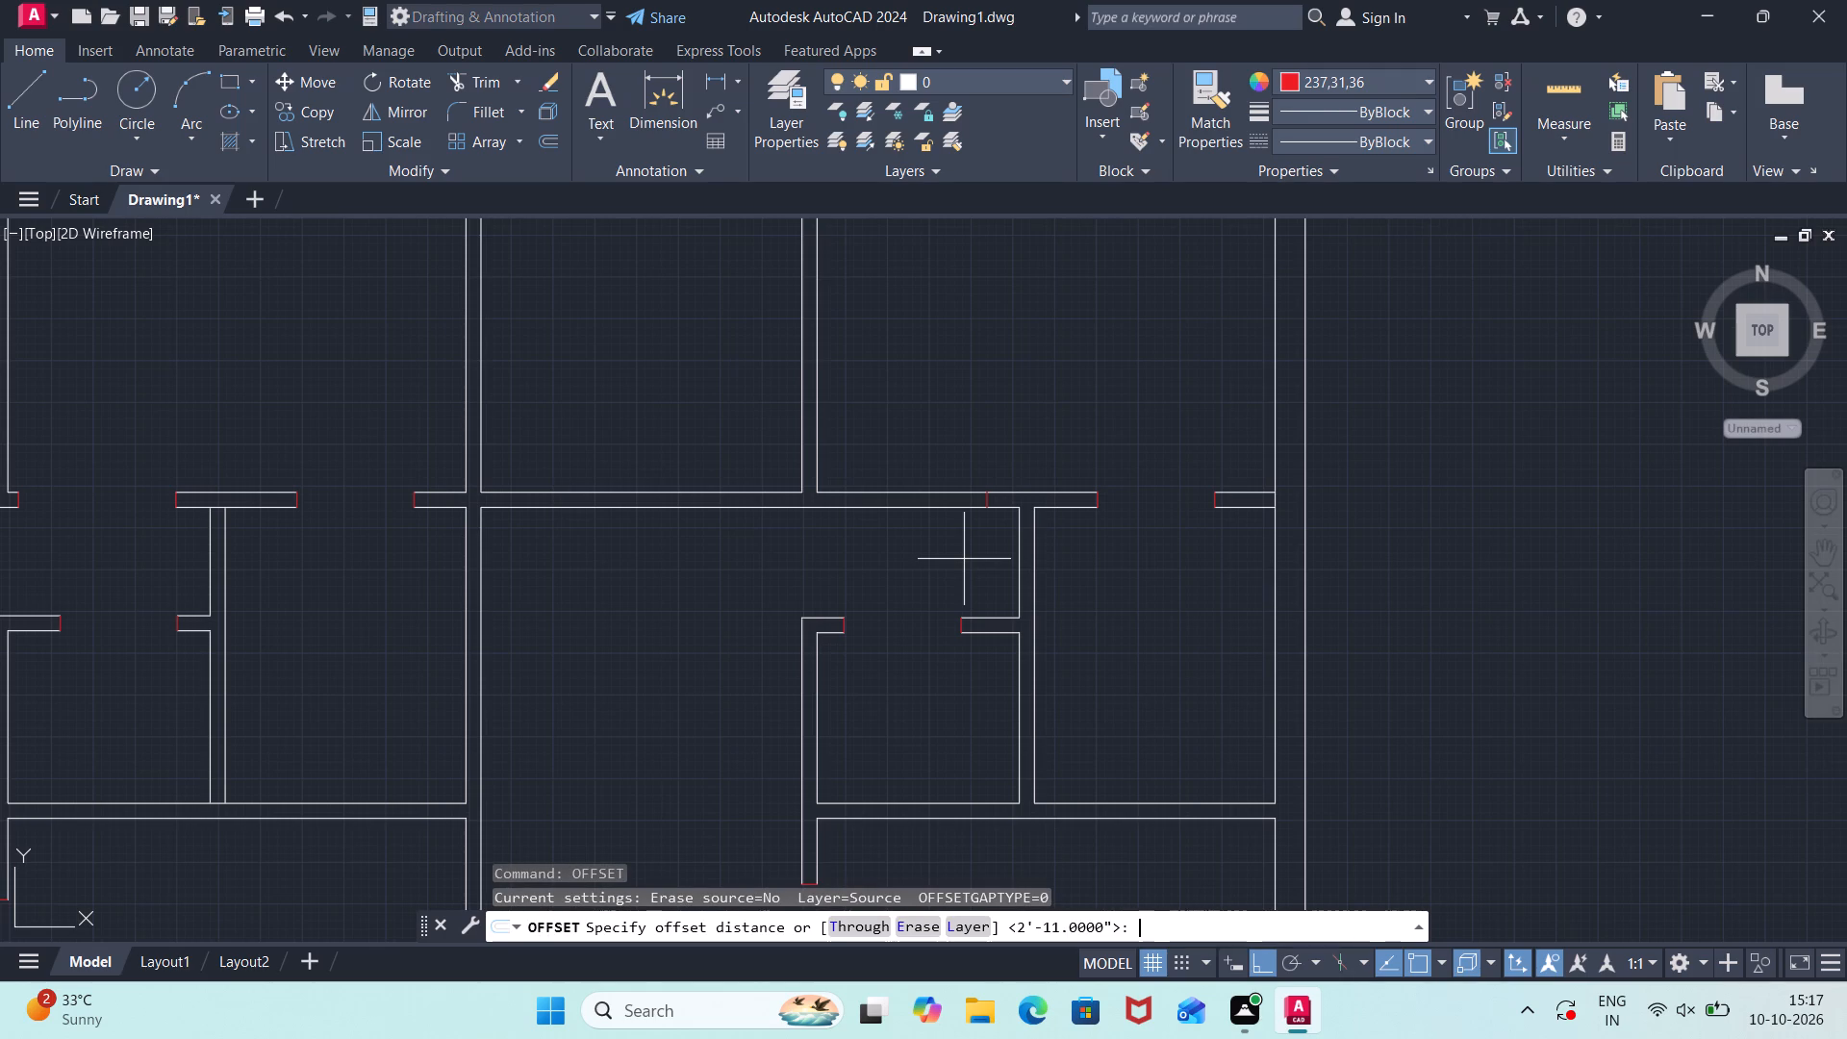
pyautogui.write('3\'11"')
pyautogui.press('Return')
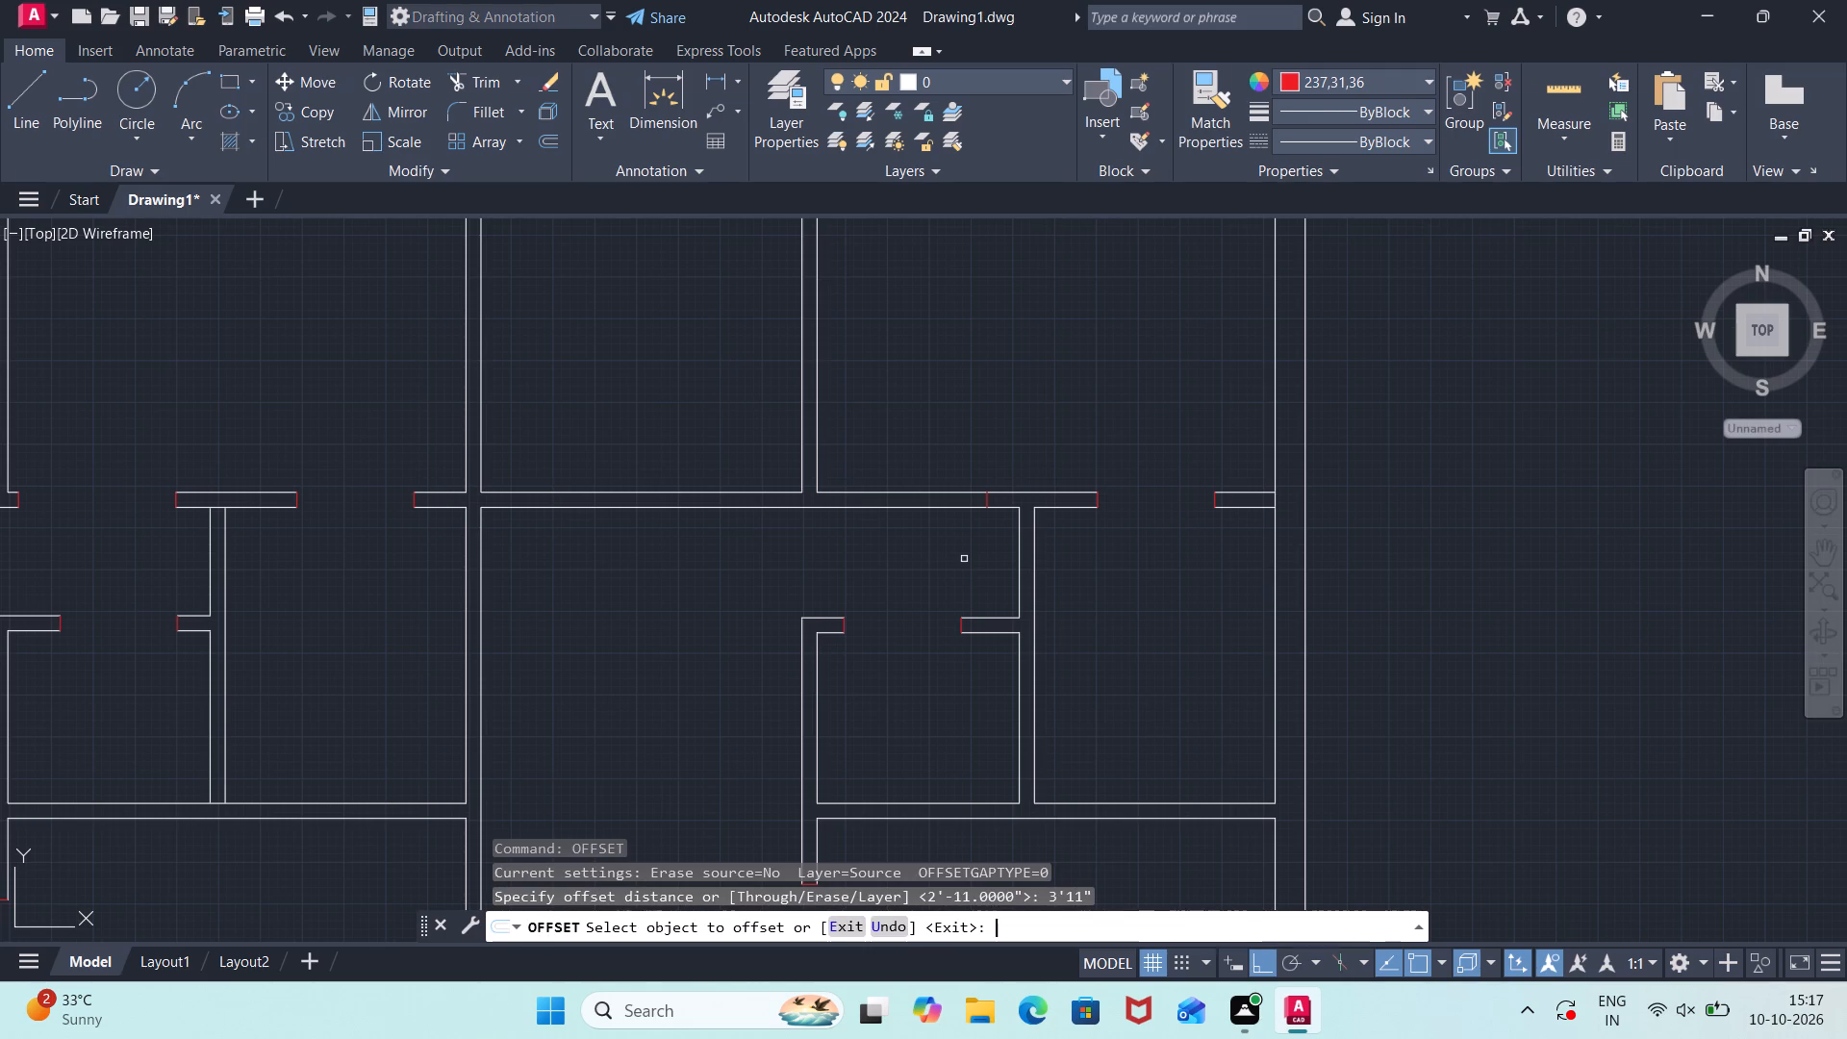
pyautogui.click(988, 498)
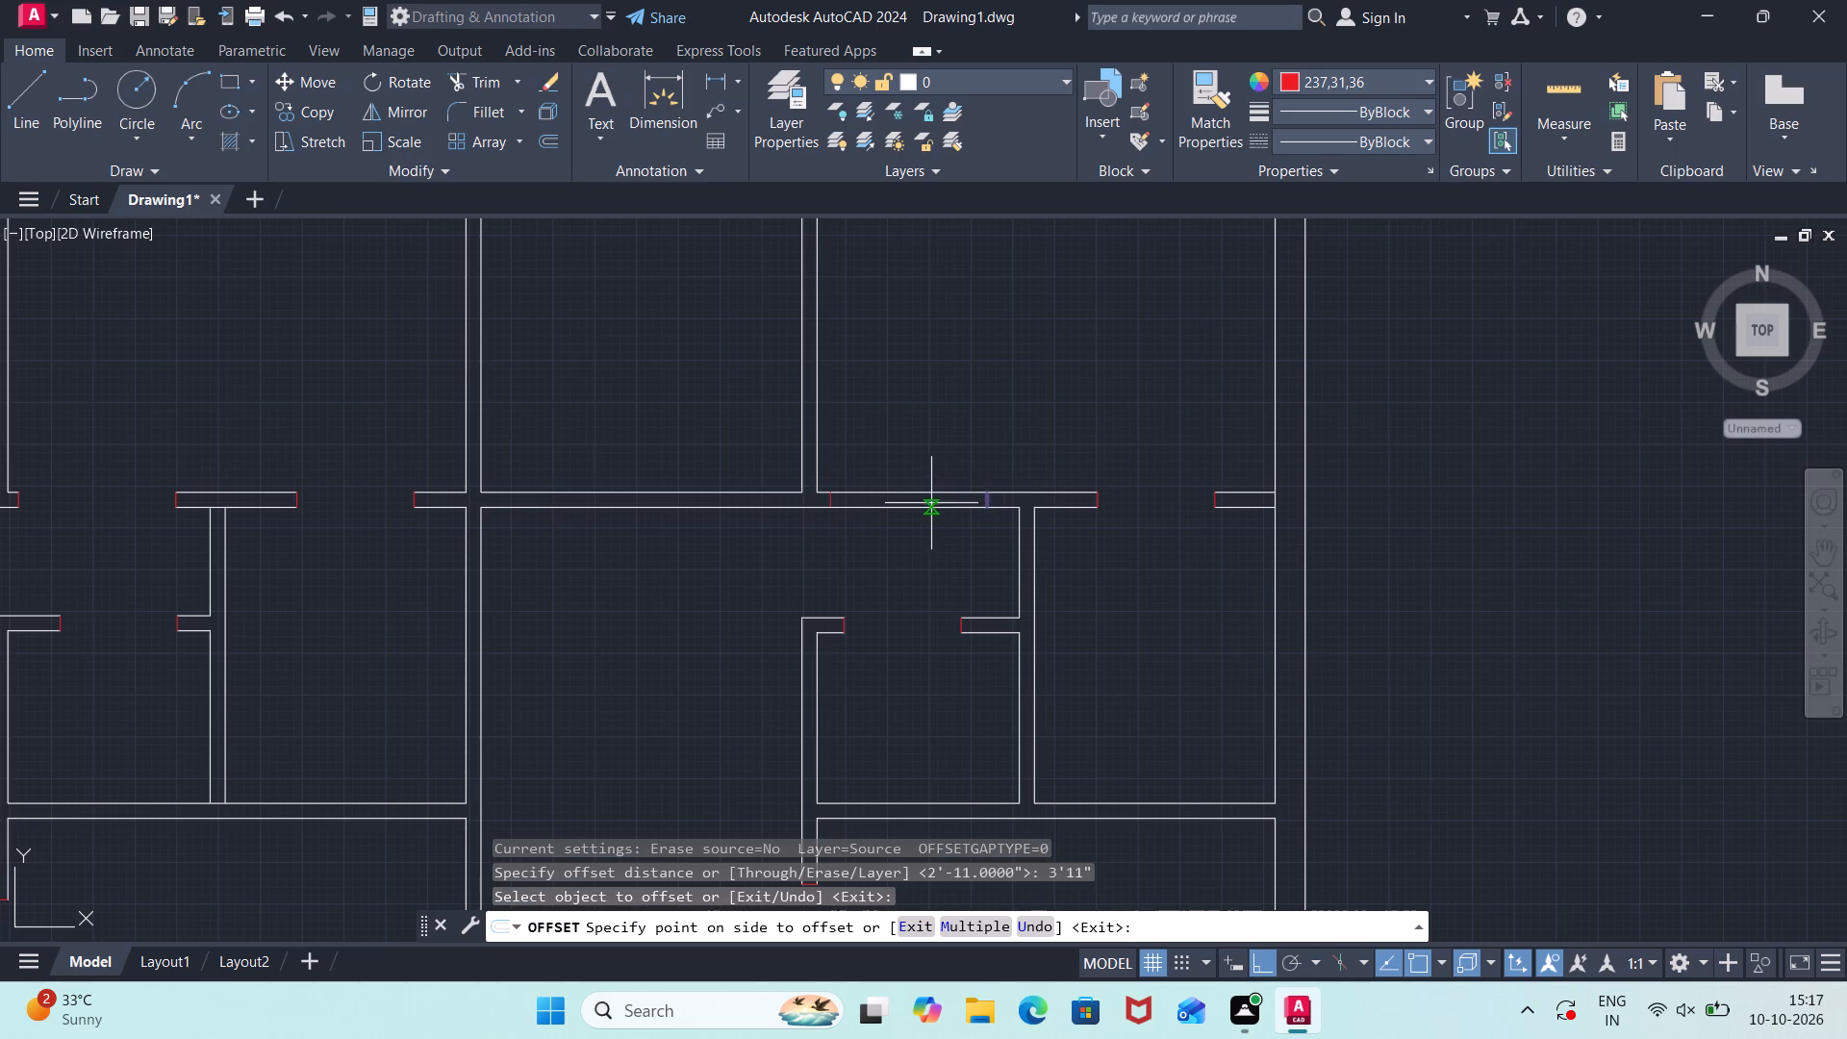
pyautogui.click(931, 503)
pyautogui.press('Escape')
# Trim both wall lines between these two jamb lines to open the northeast room's doorway.
pyautogui.write('tr')
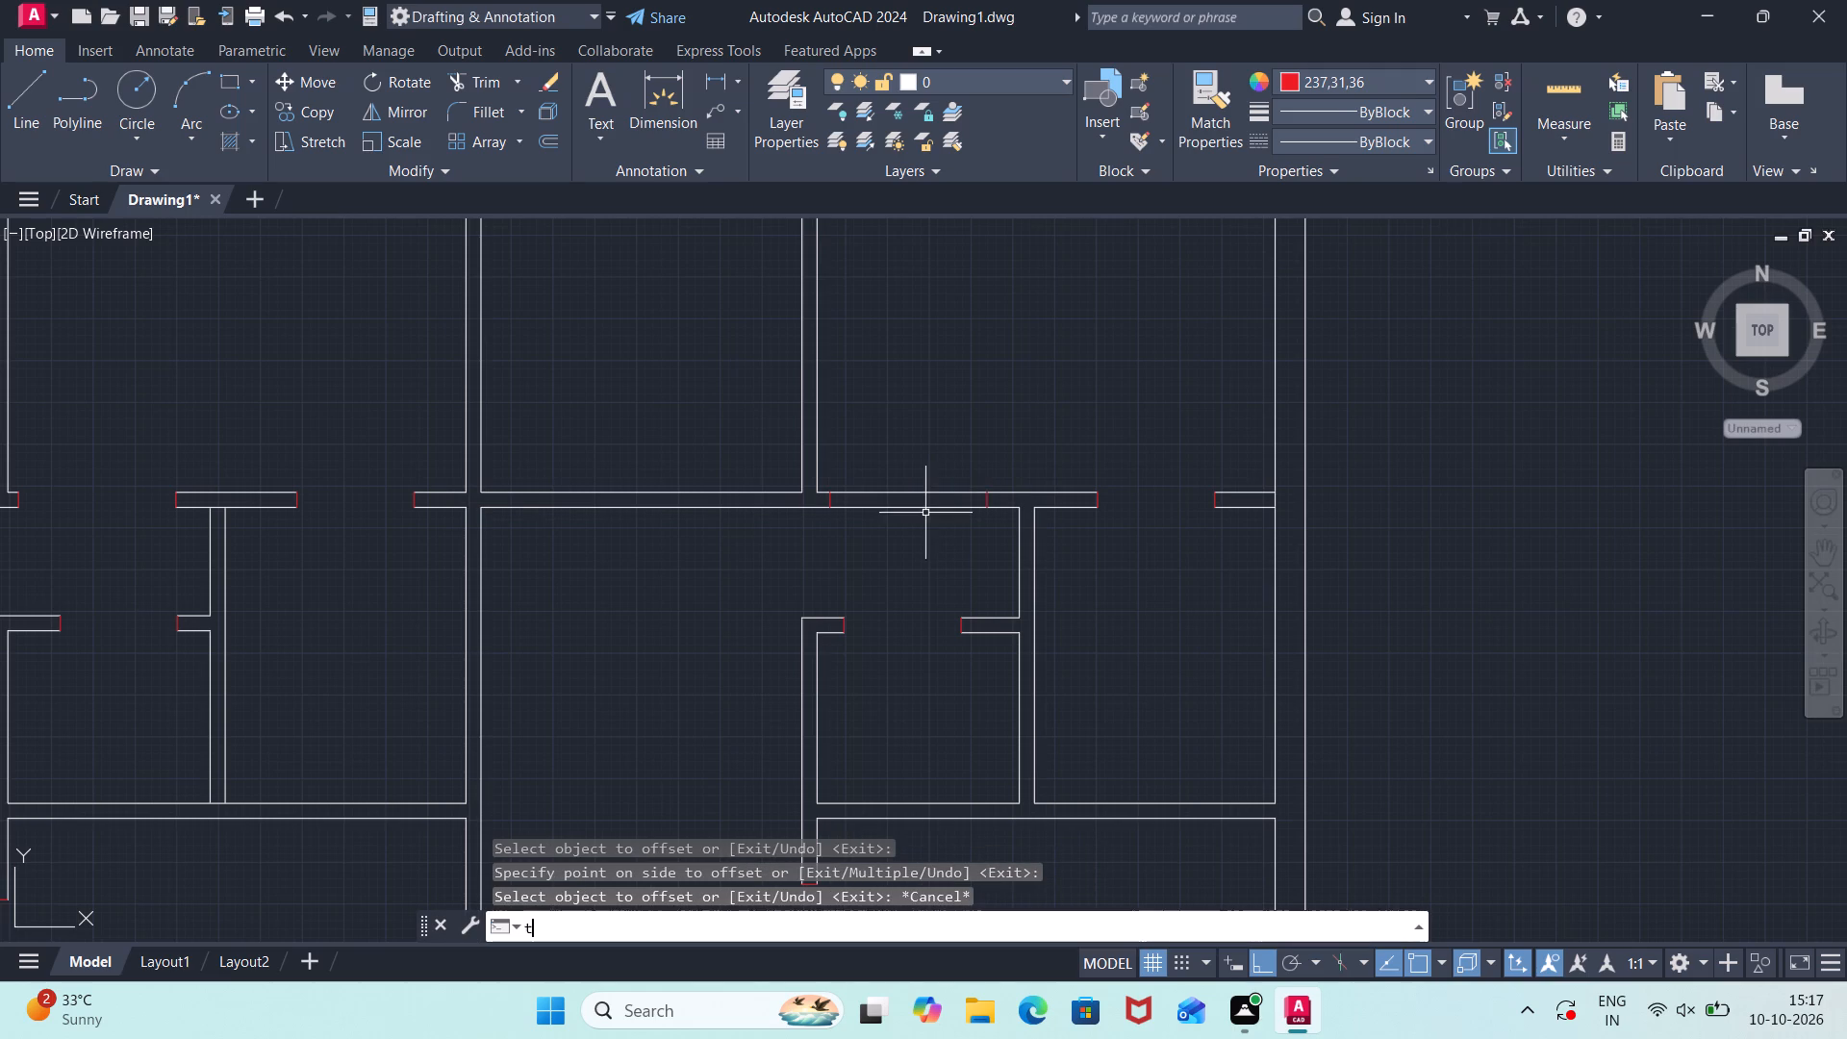
pyautogui.press('Return')
pyautogui.click(911, 545)
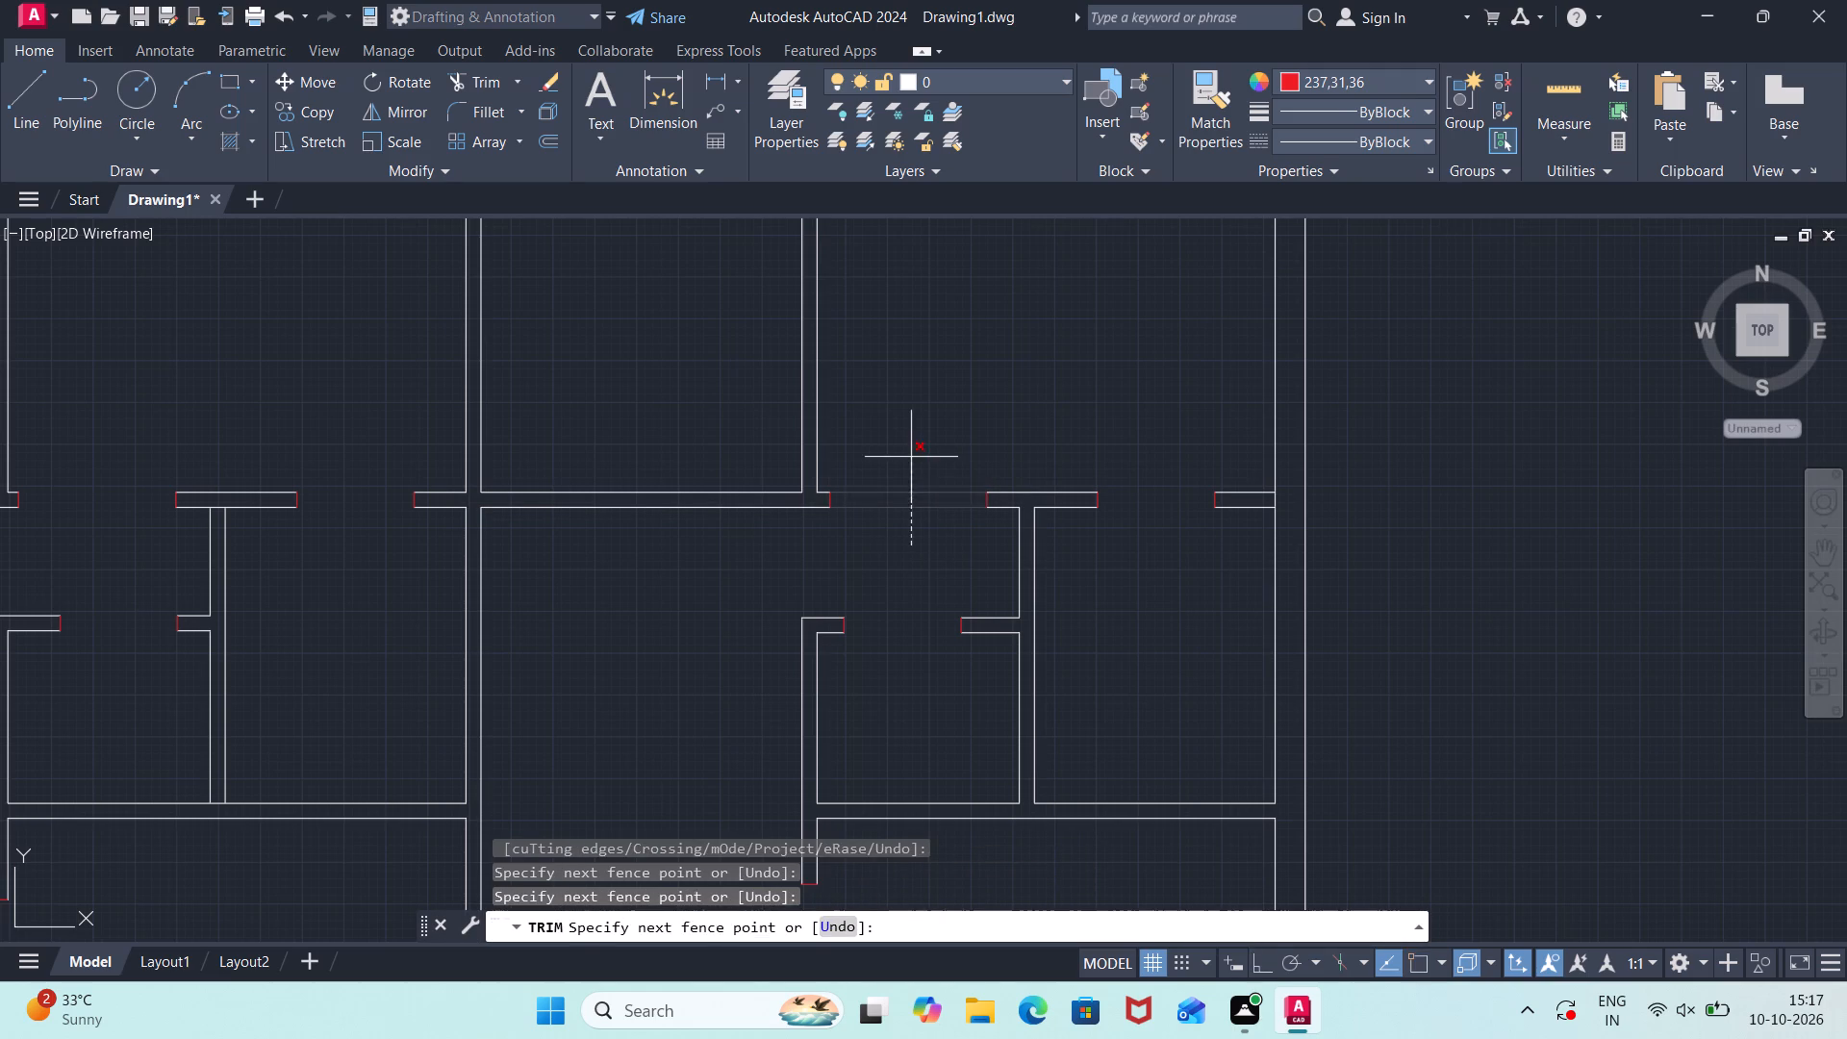
pyautogui.click(911, 457)
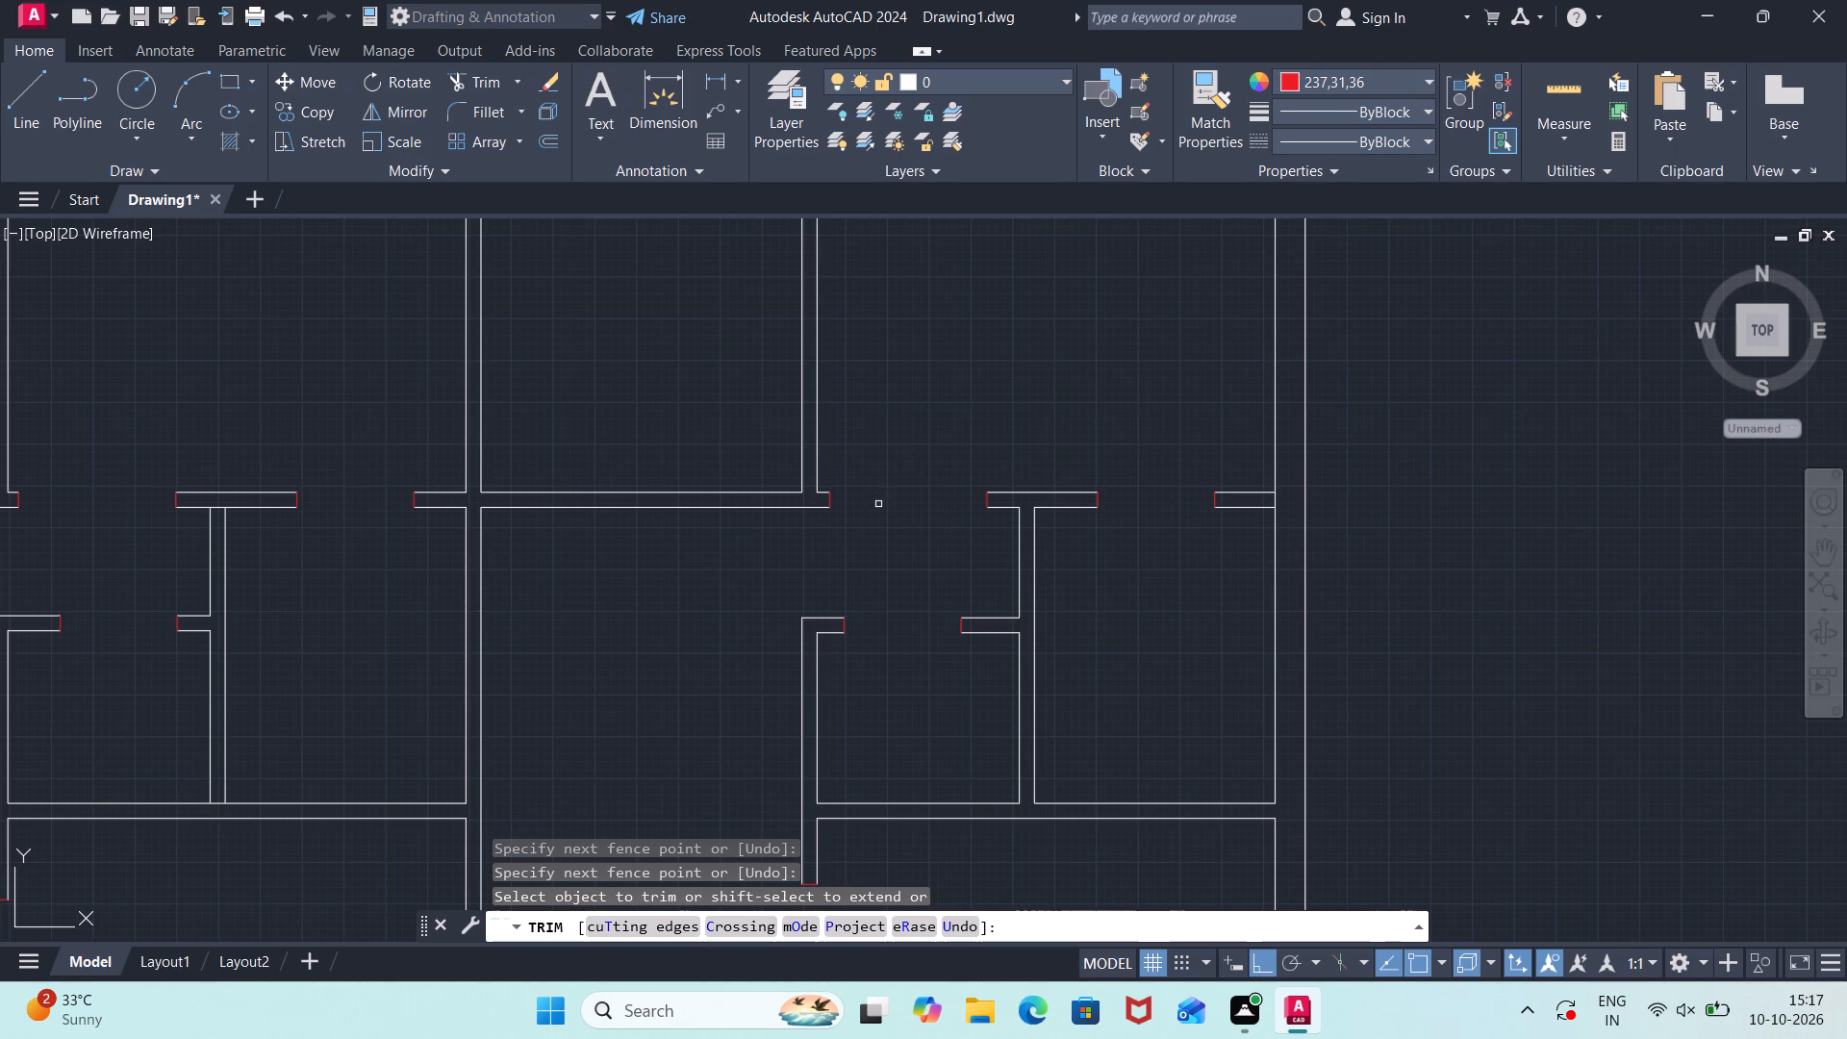
pyautogui.scroll(-1, 863, 486)
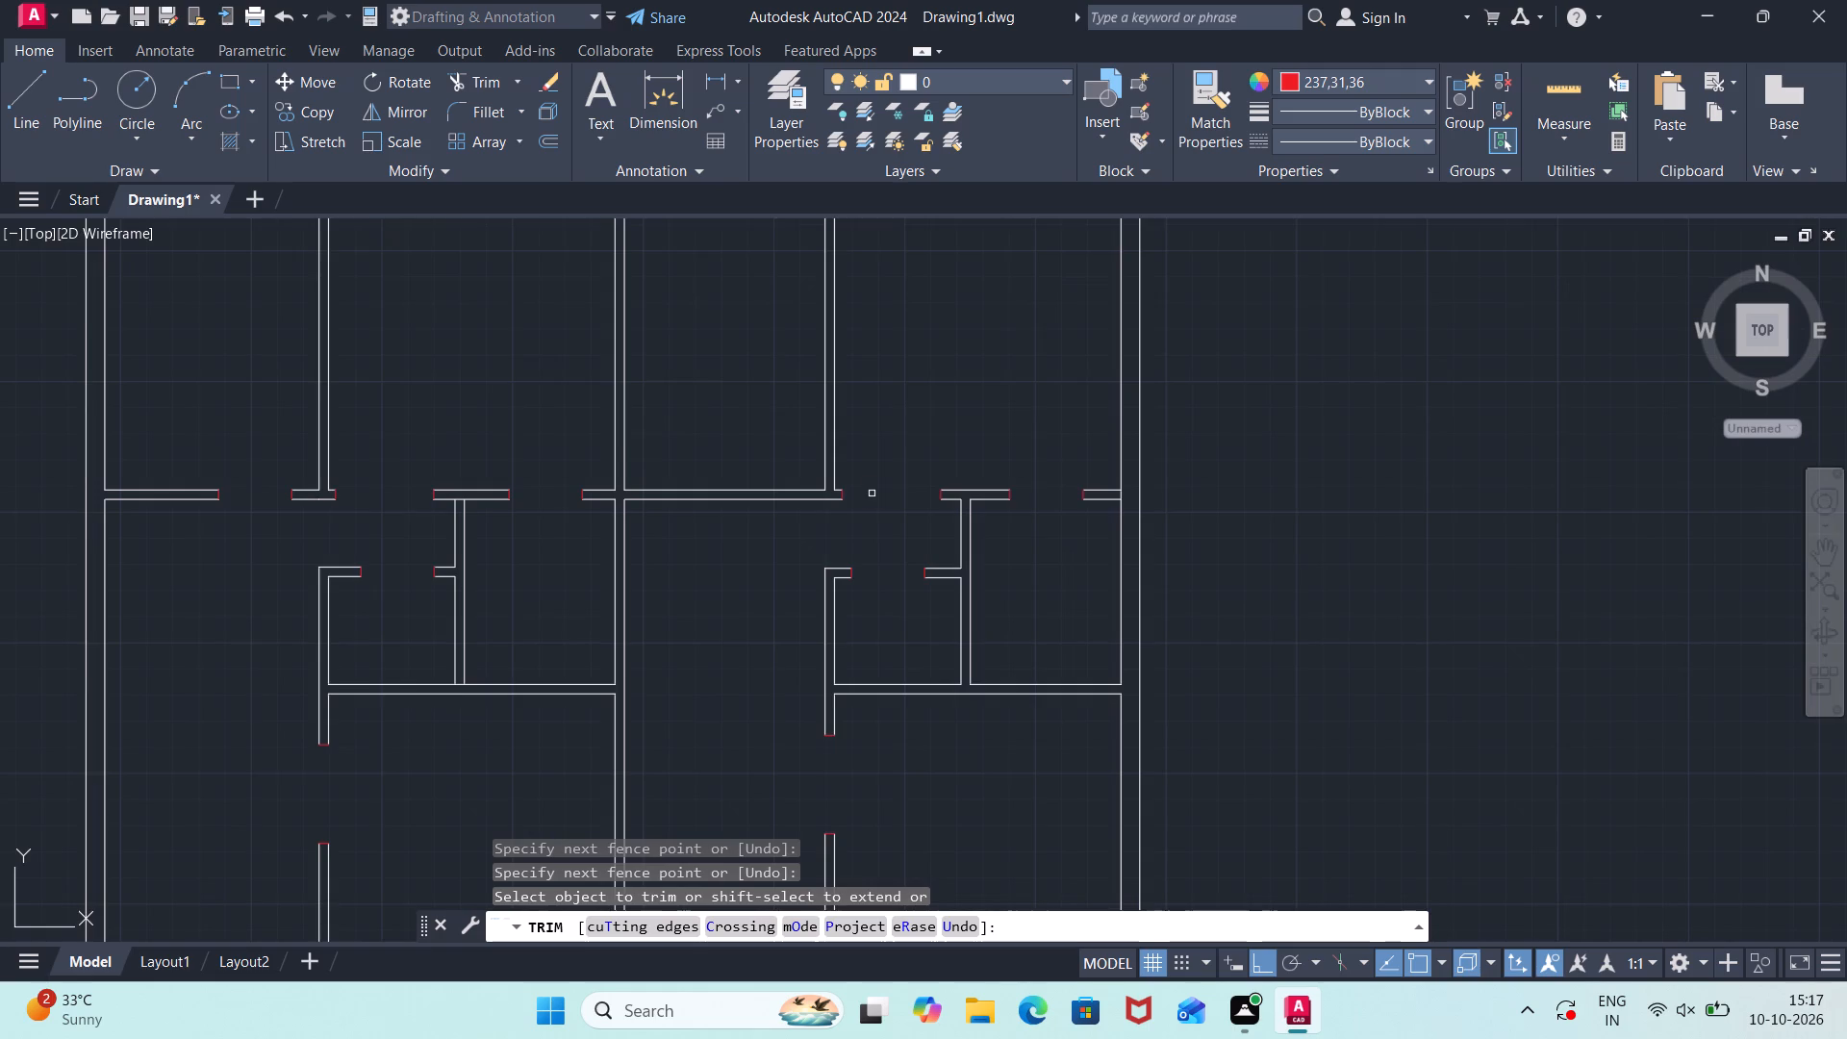
pyautogui.moveTo(872, 494); pyautogui.dragTo(924, 484, button='middle')
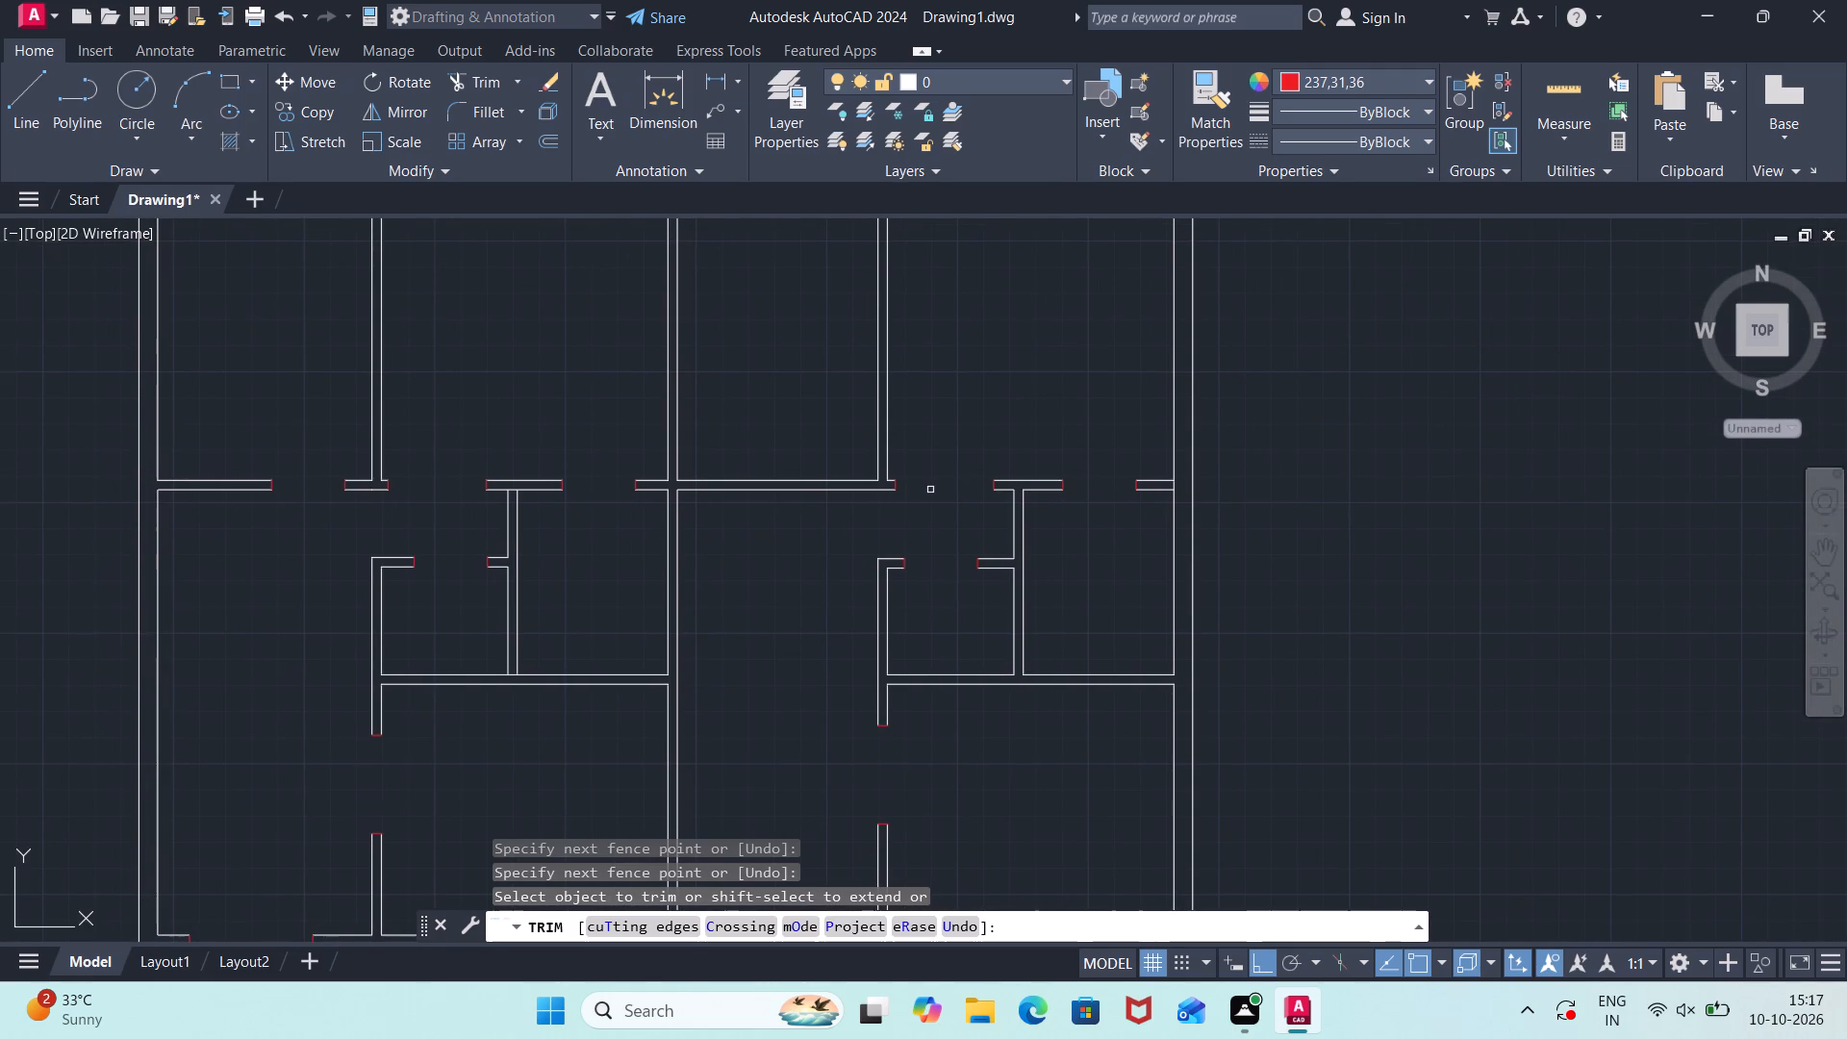
pyautogui.press('Escape')
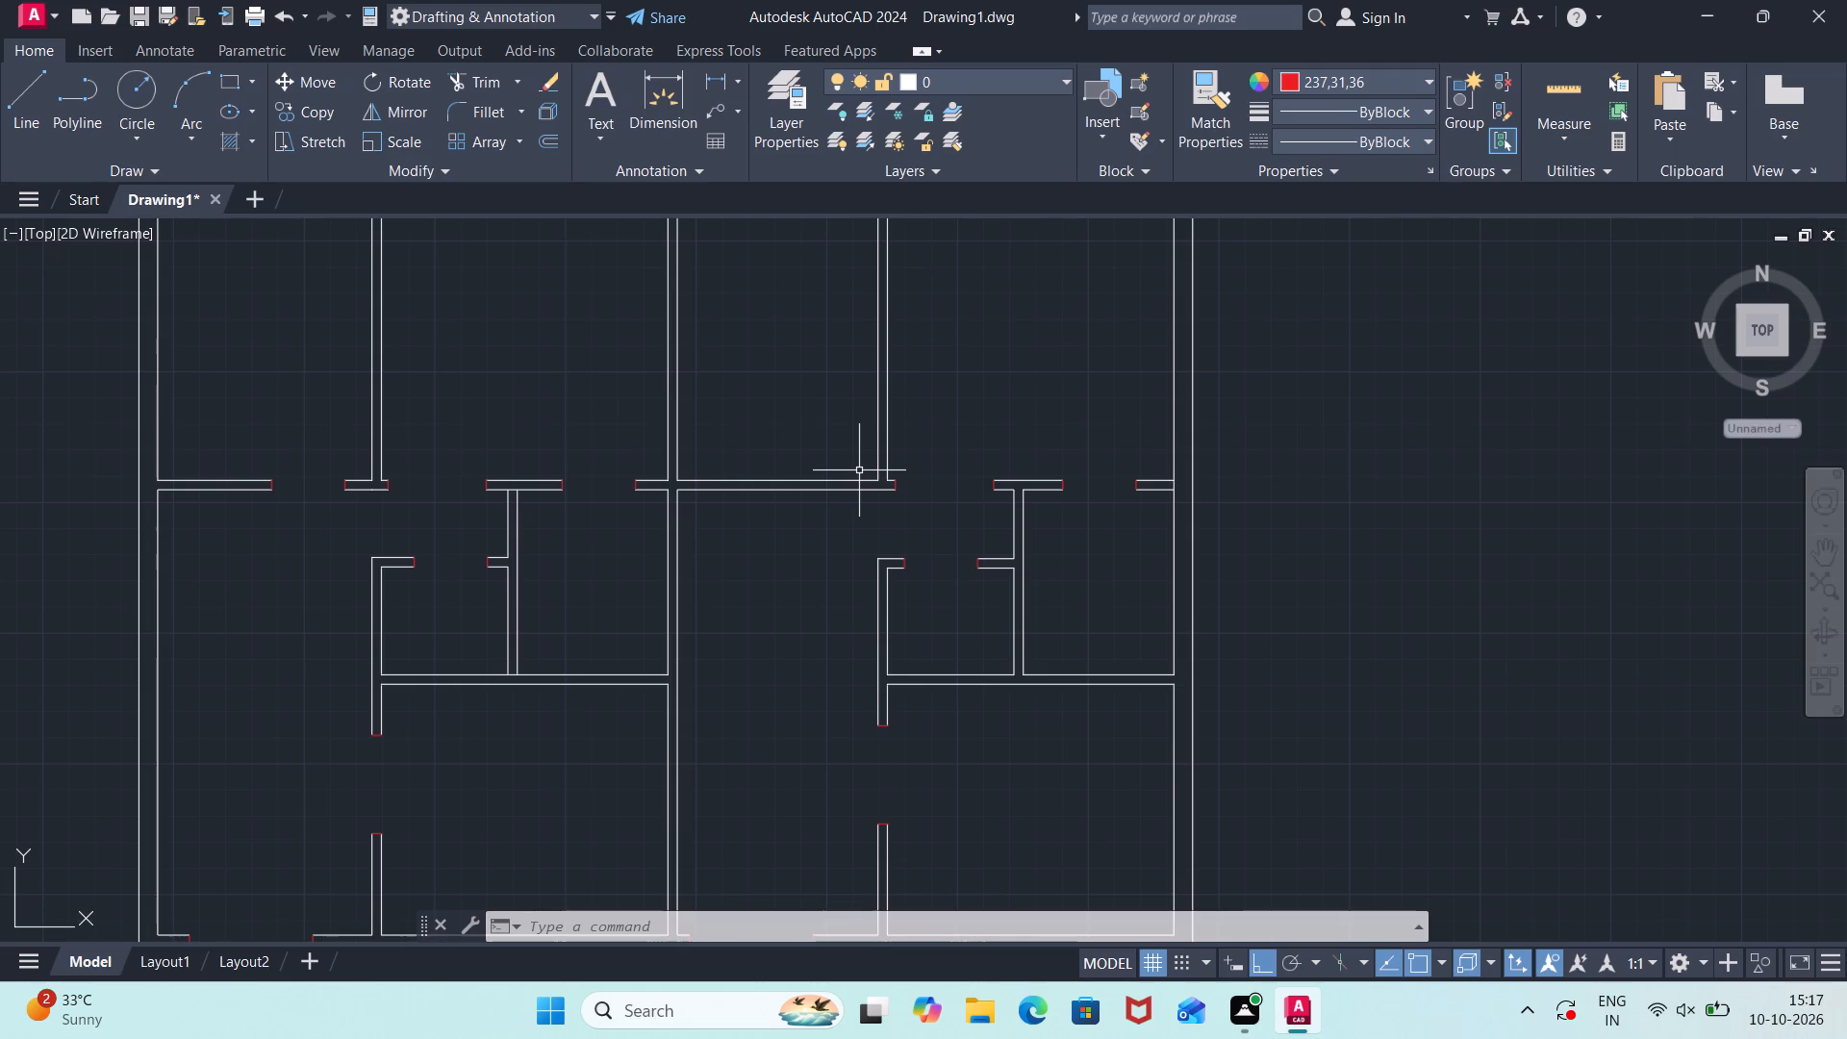
# Draw a short jamb line across the south wall of the room adjoining the northeast room on the west, near its east corner.
pyautogui.press('l')
pyautogui.press('Return')
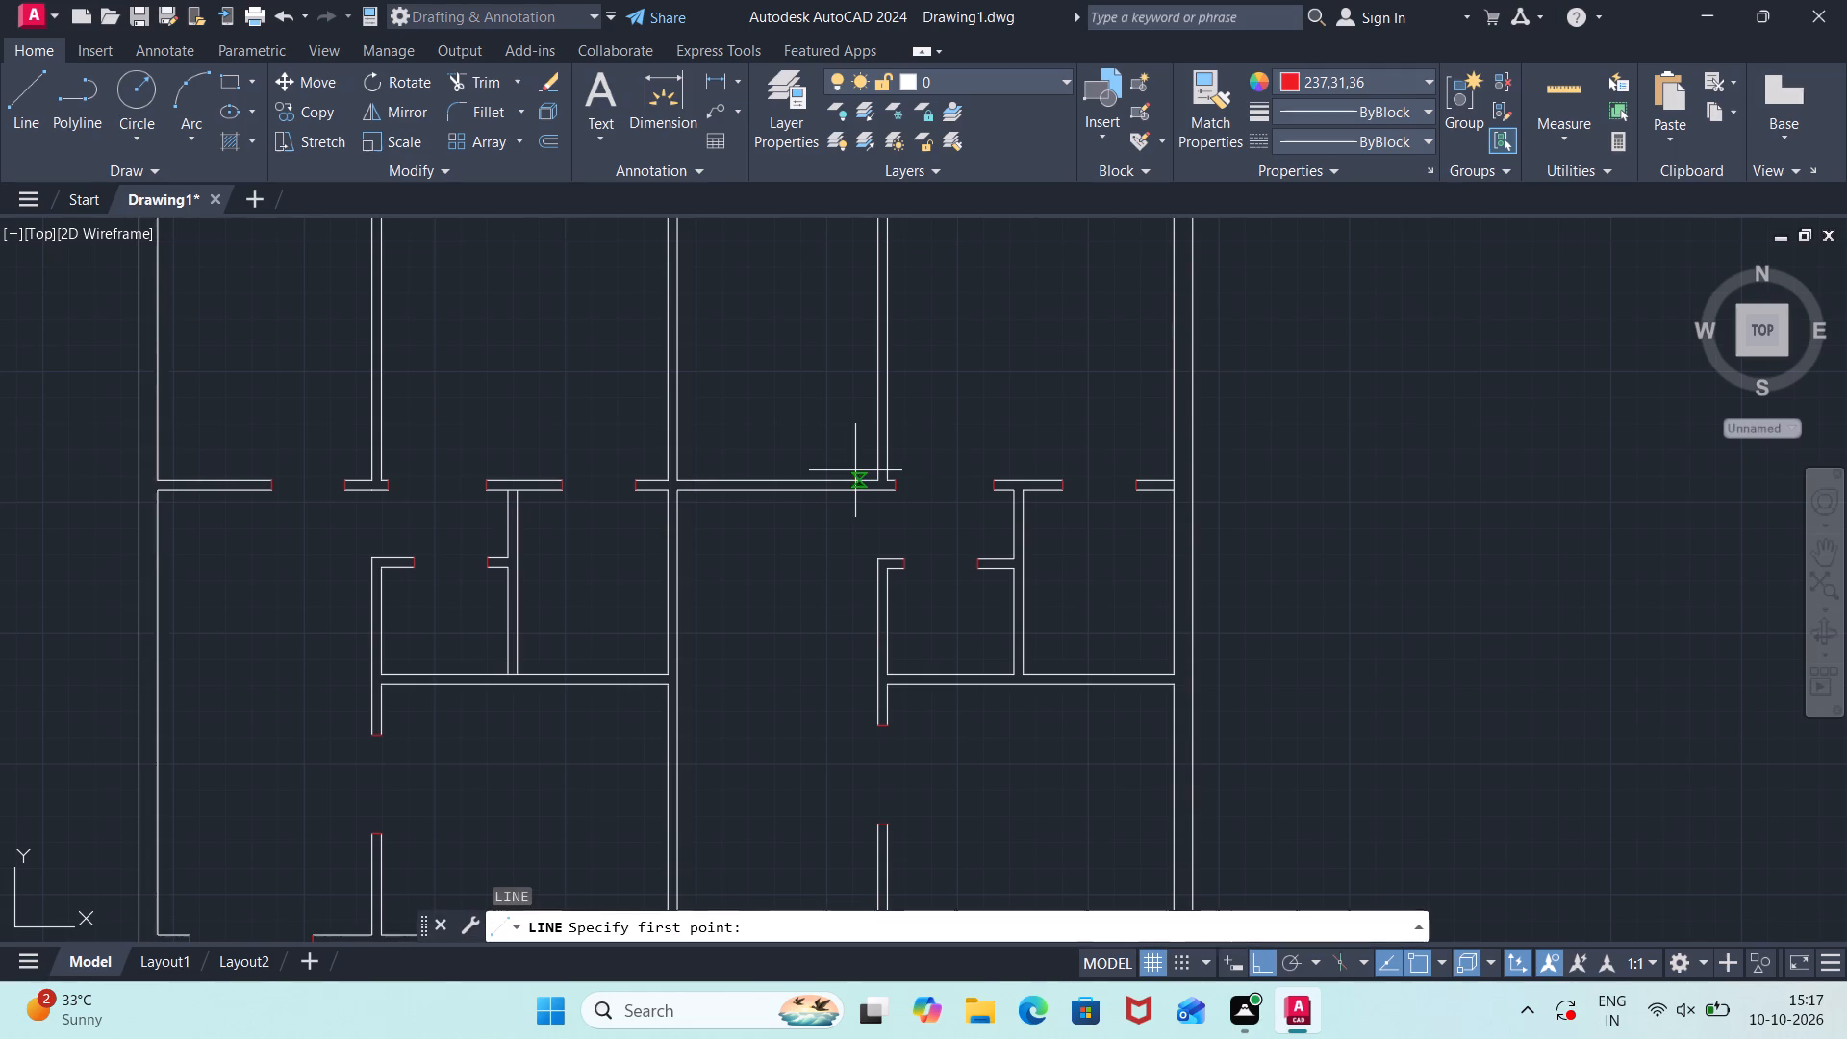
pyautogui.click(835, 488)
pyautogui.click(835, 476)
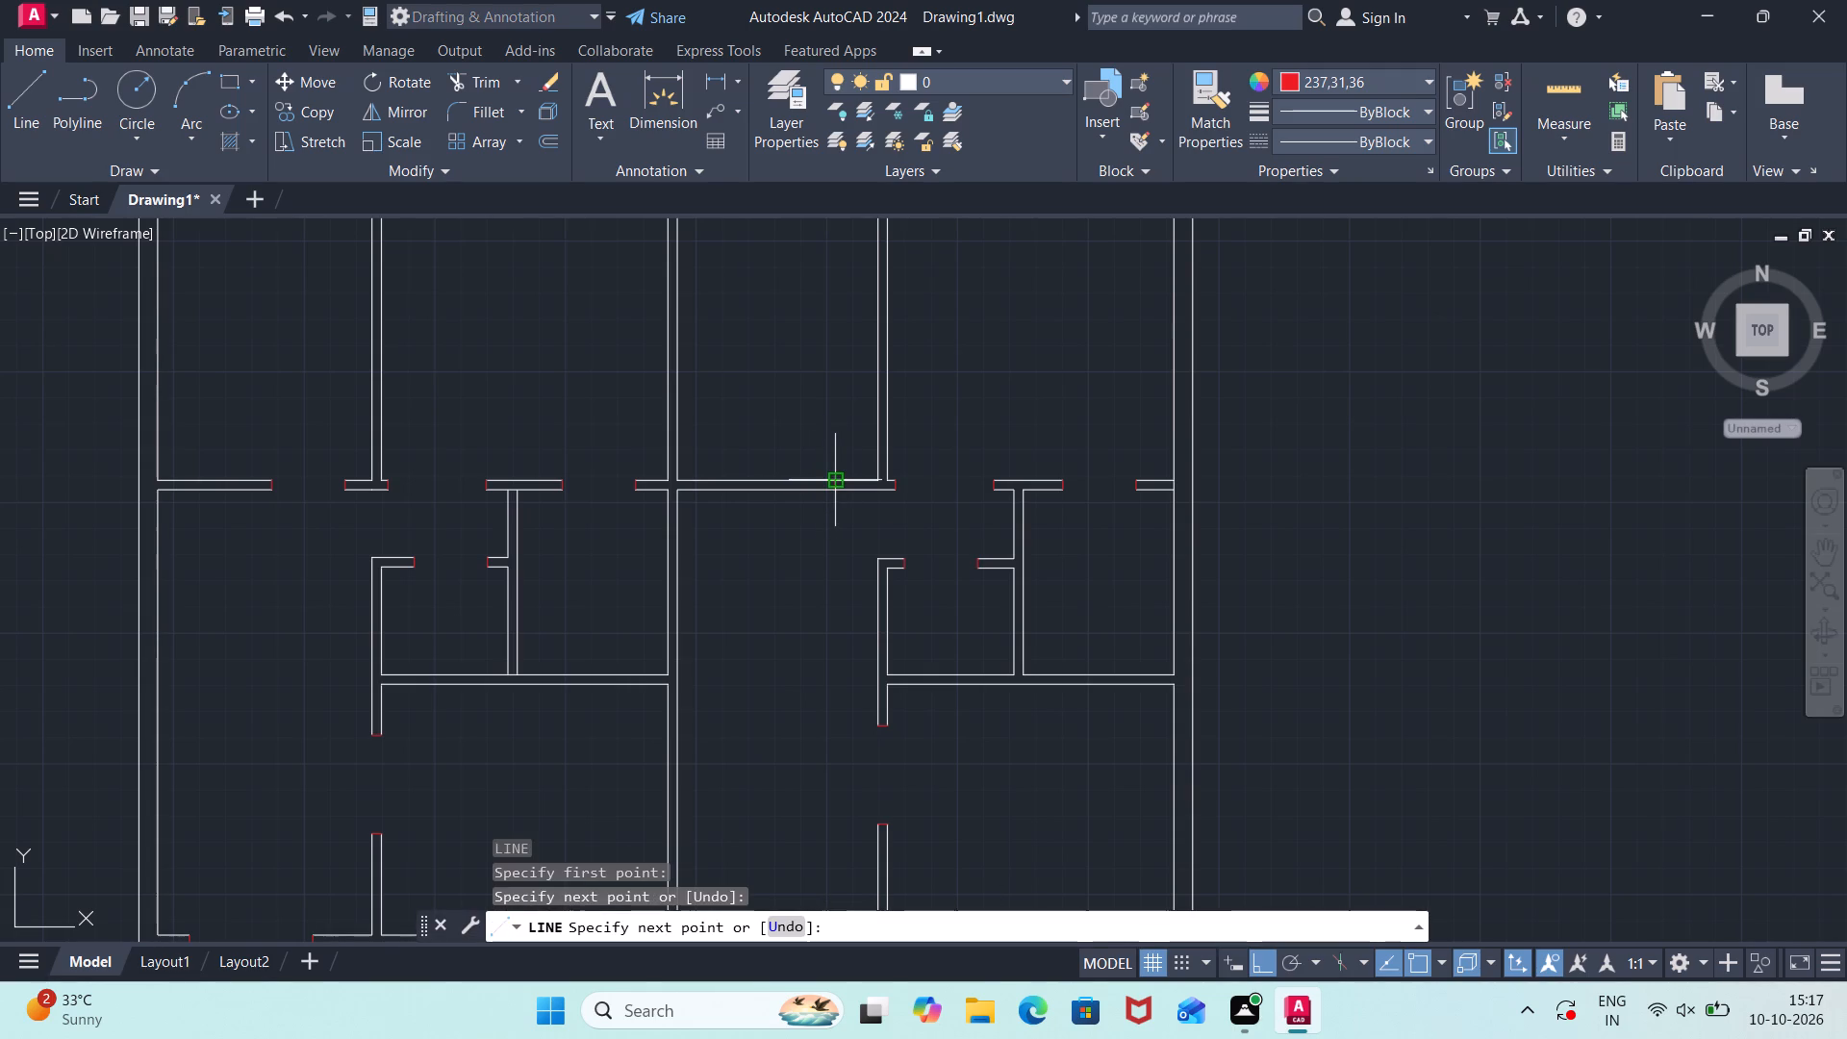
pyautogui.press('Escape')
# Offset that jamb line 2'11" to the west along the same south wall.
pyautogui.scroll(2, 772, 496)
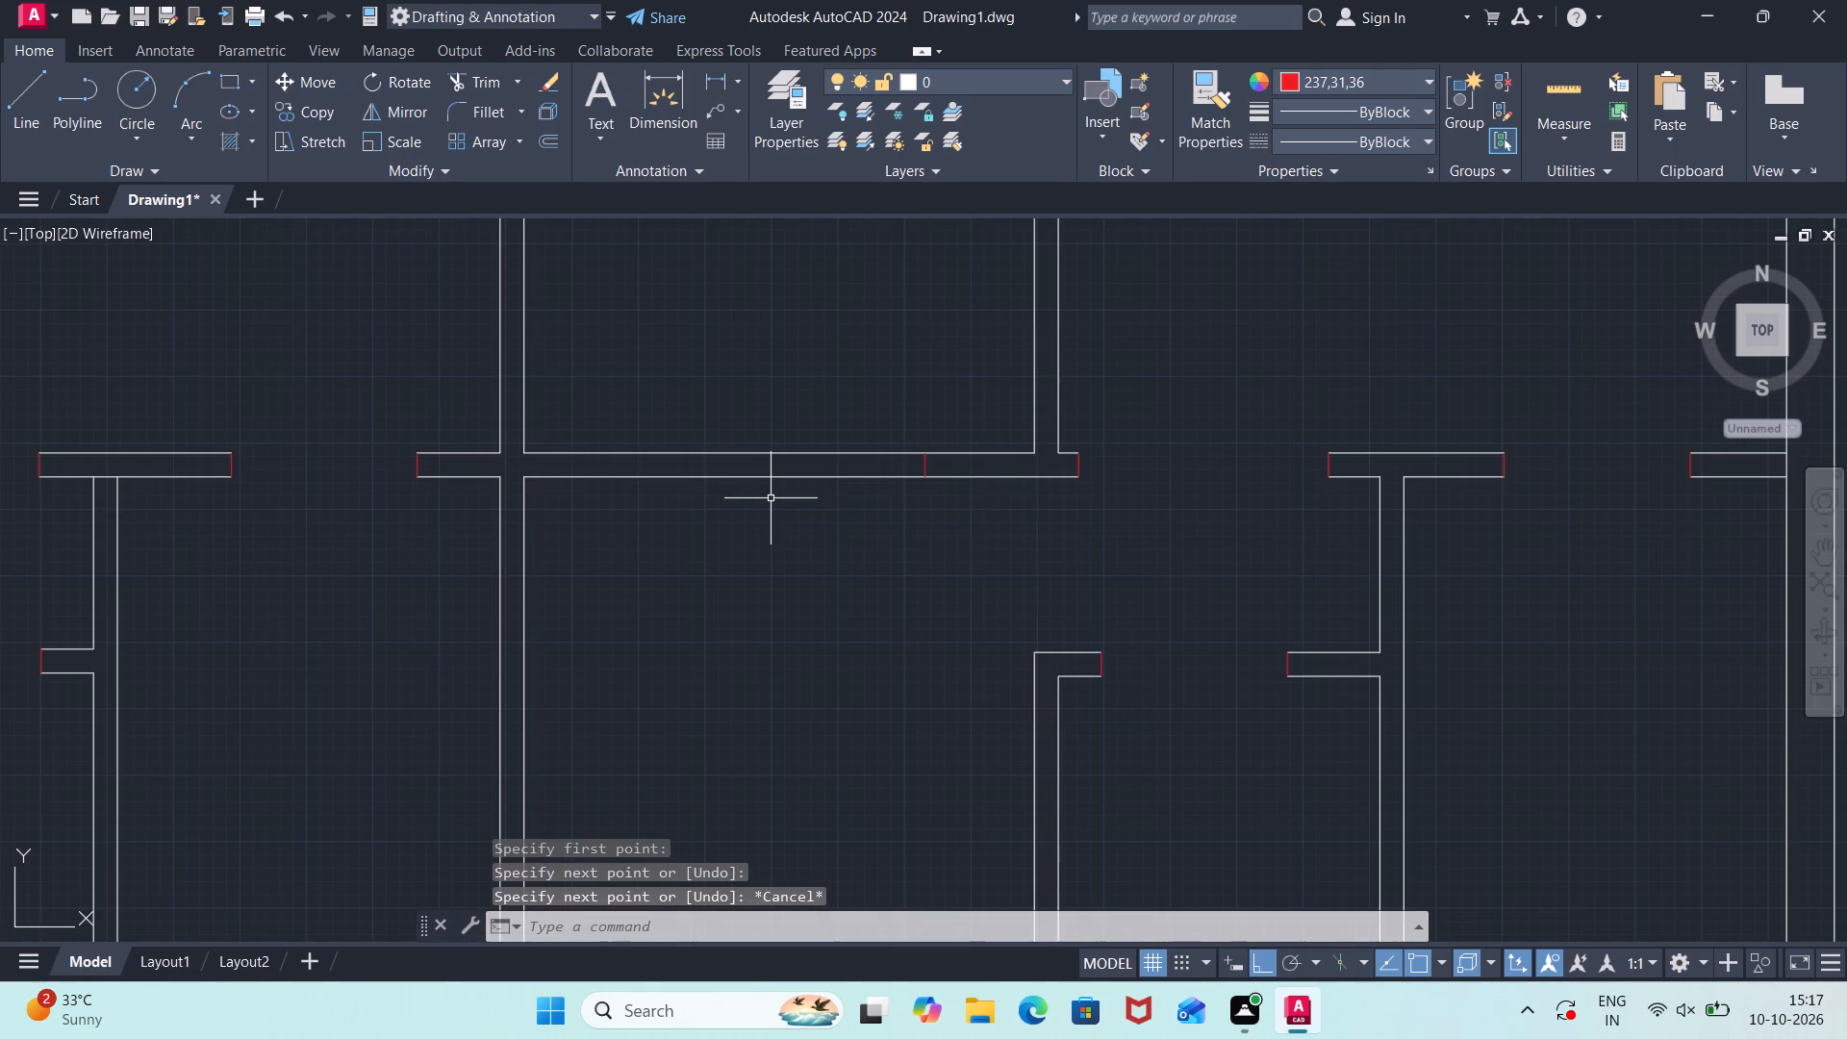
pyautogui.write('off')
pyautogui.press('Return')
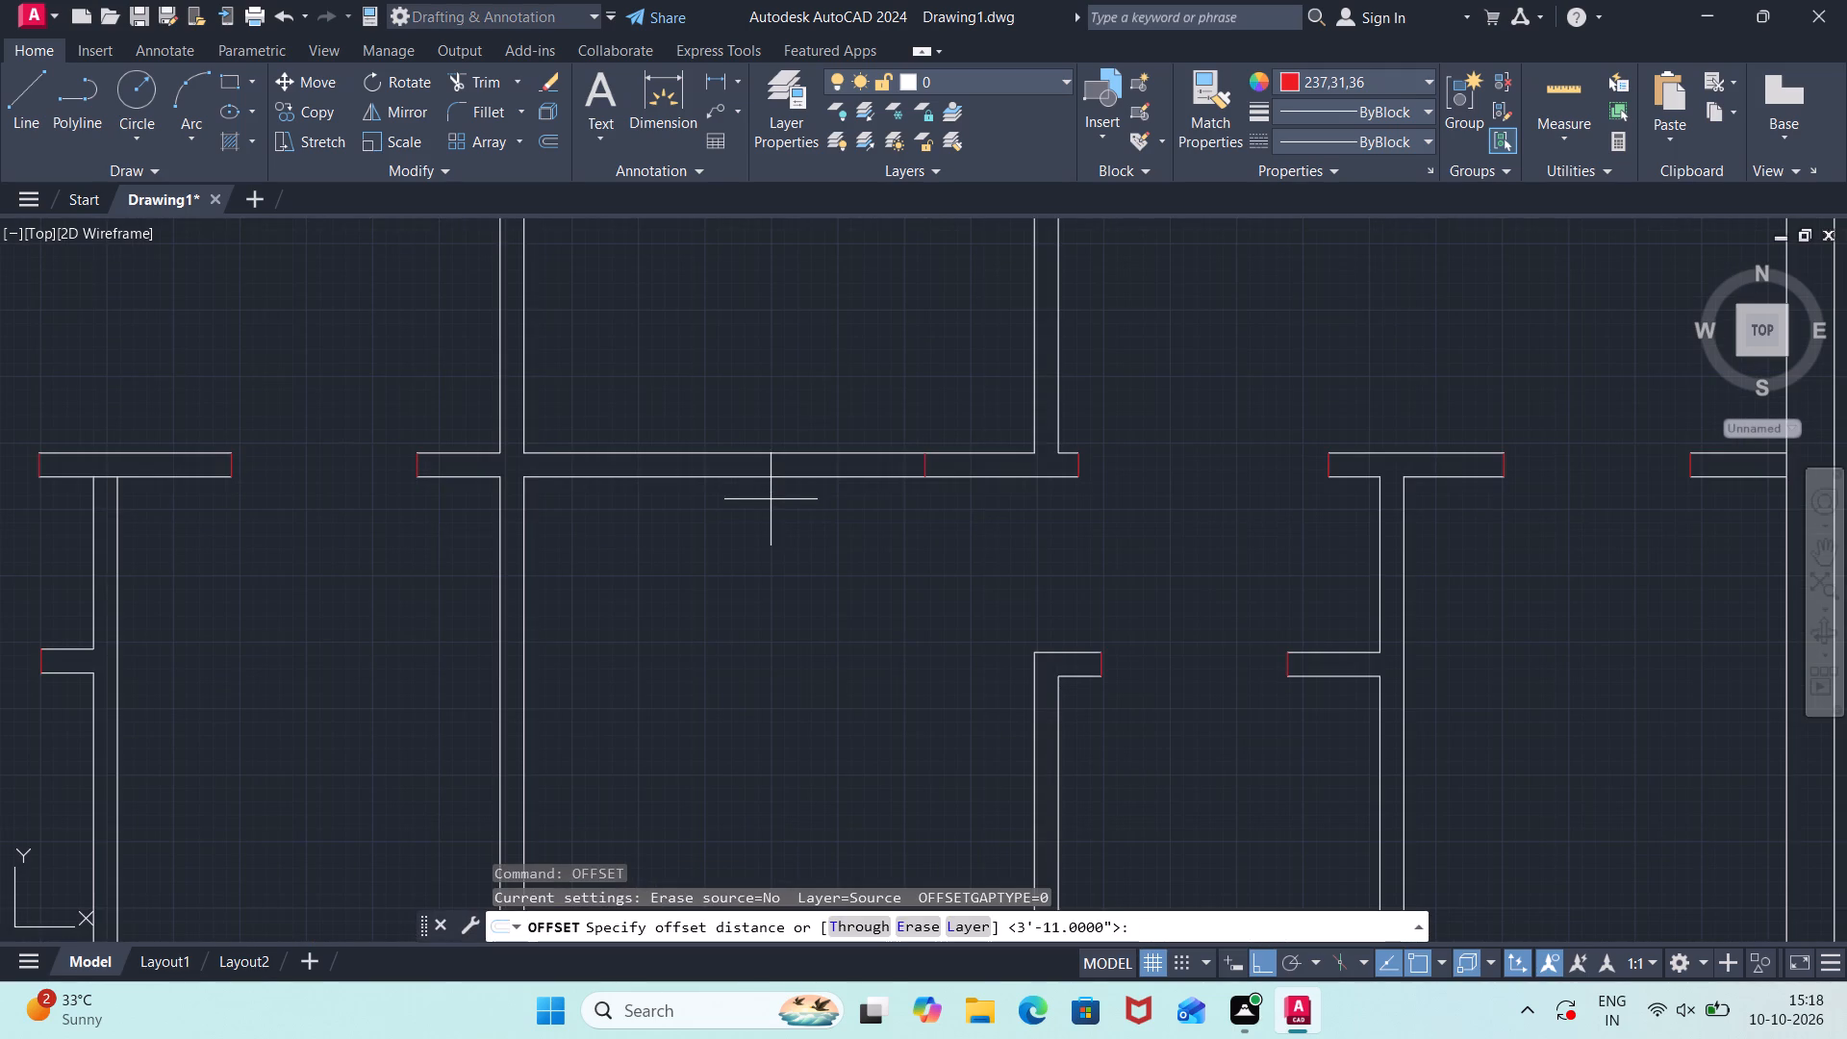
pyautogui.write('2\'11"')
pyautogui.press('Return')
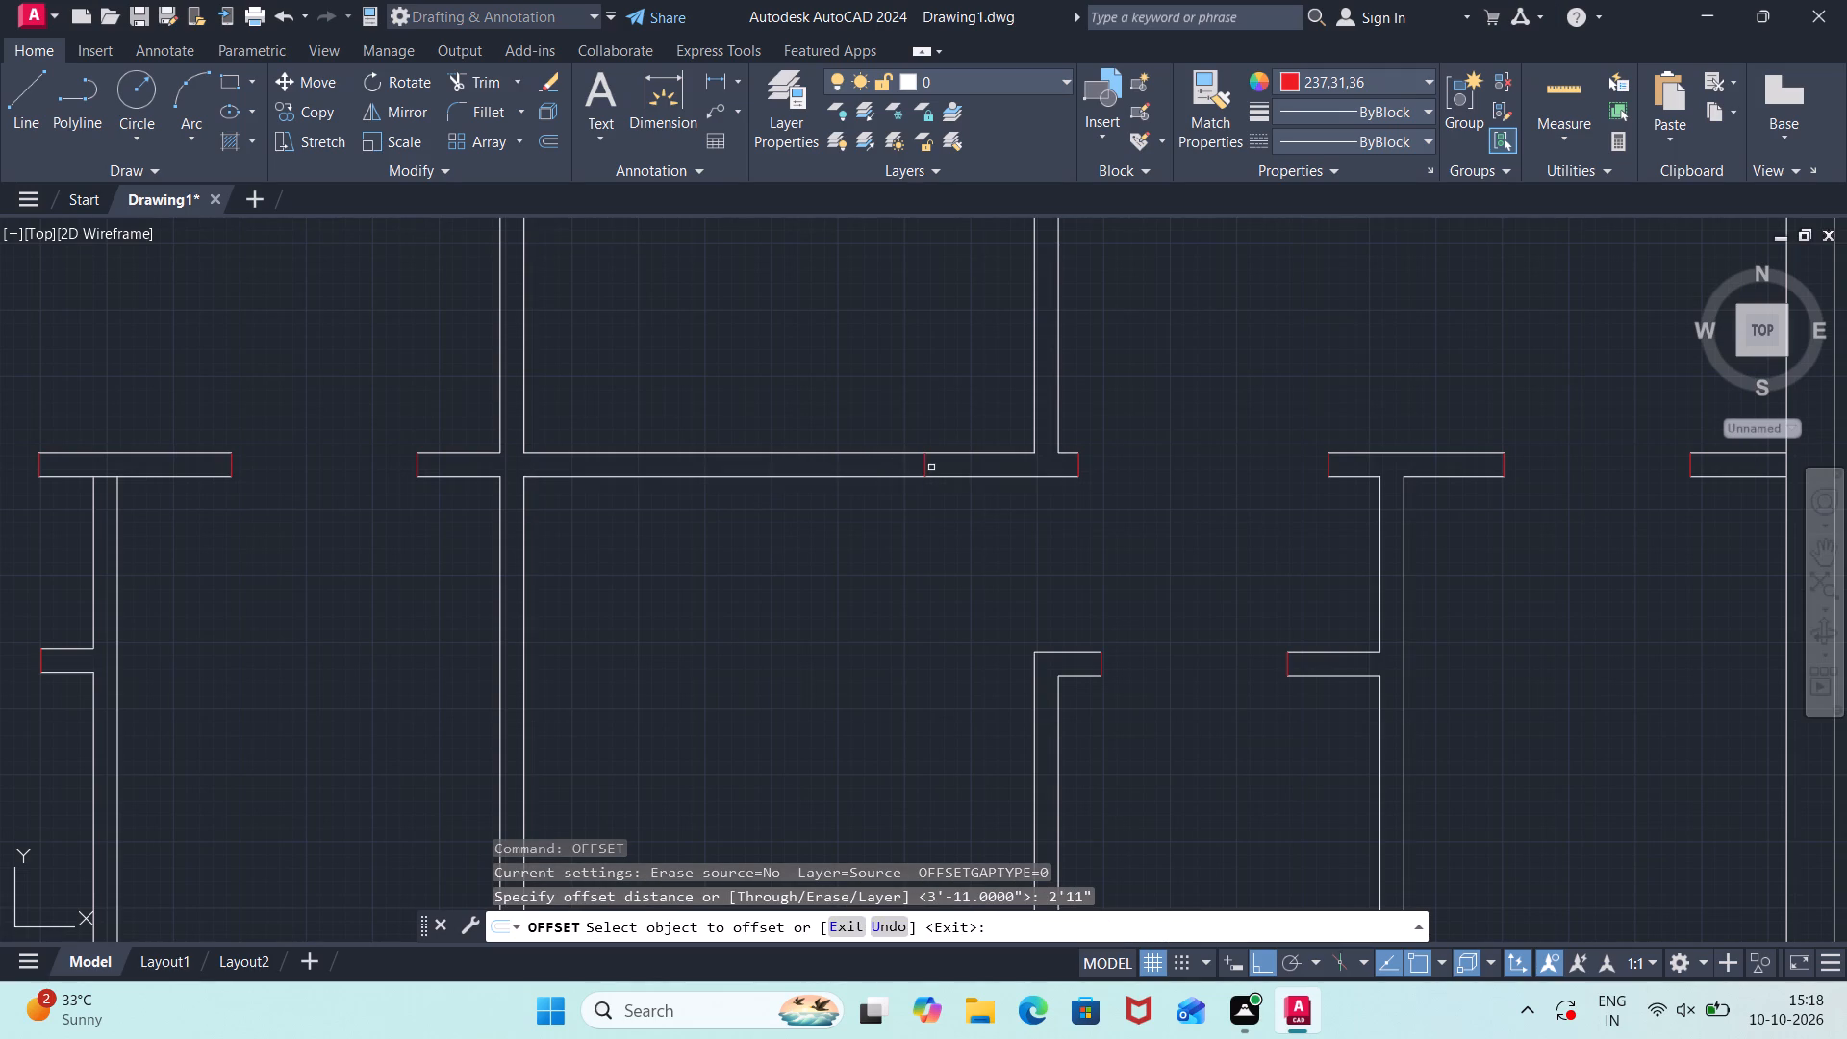
pyautogui.click(926, 467)
pyautogui.click(799, 472)
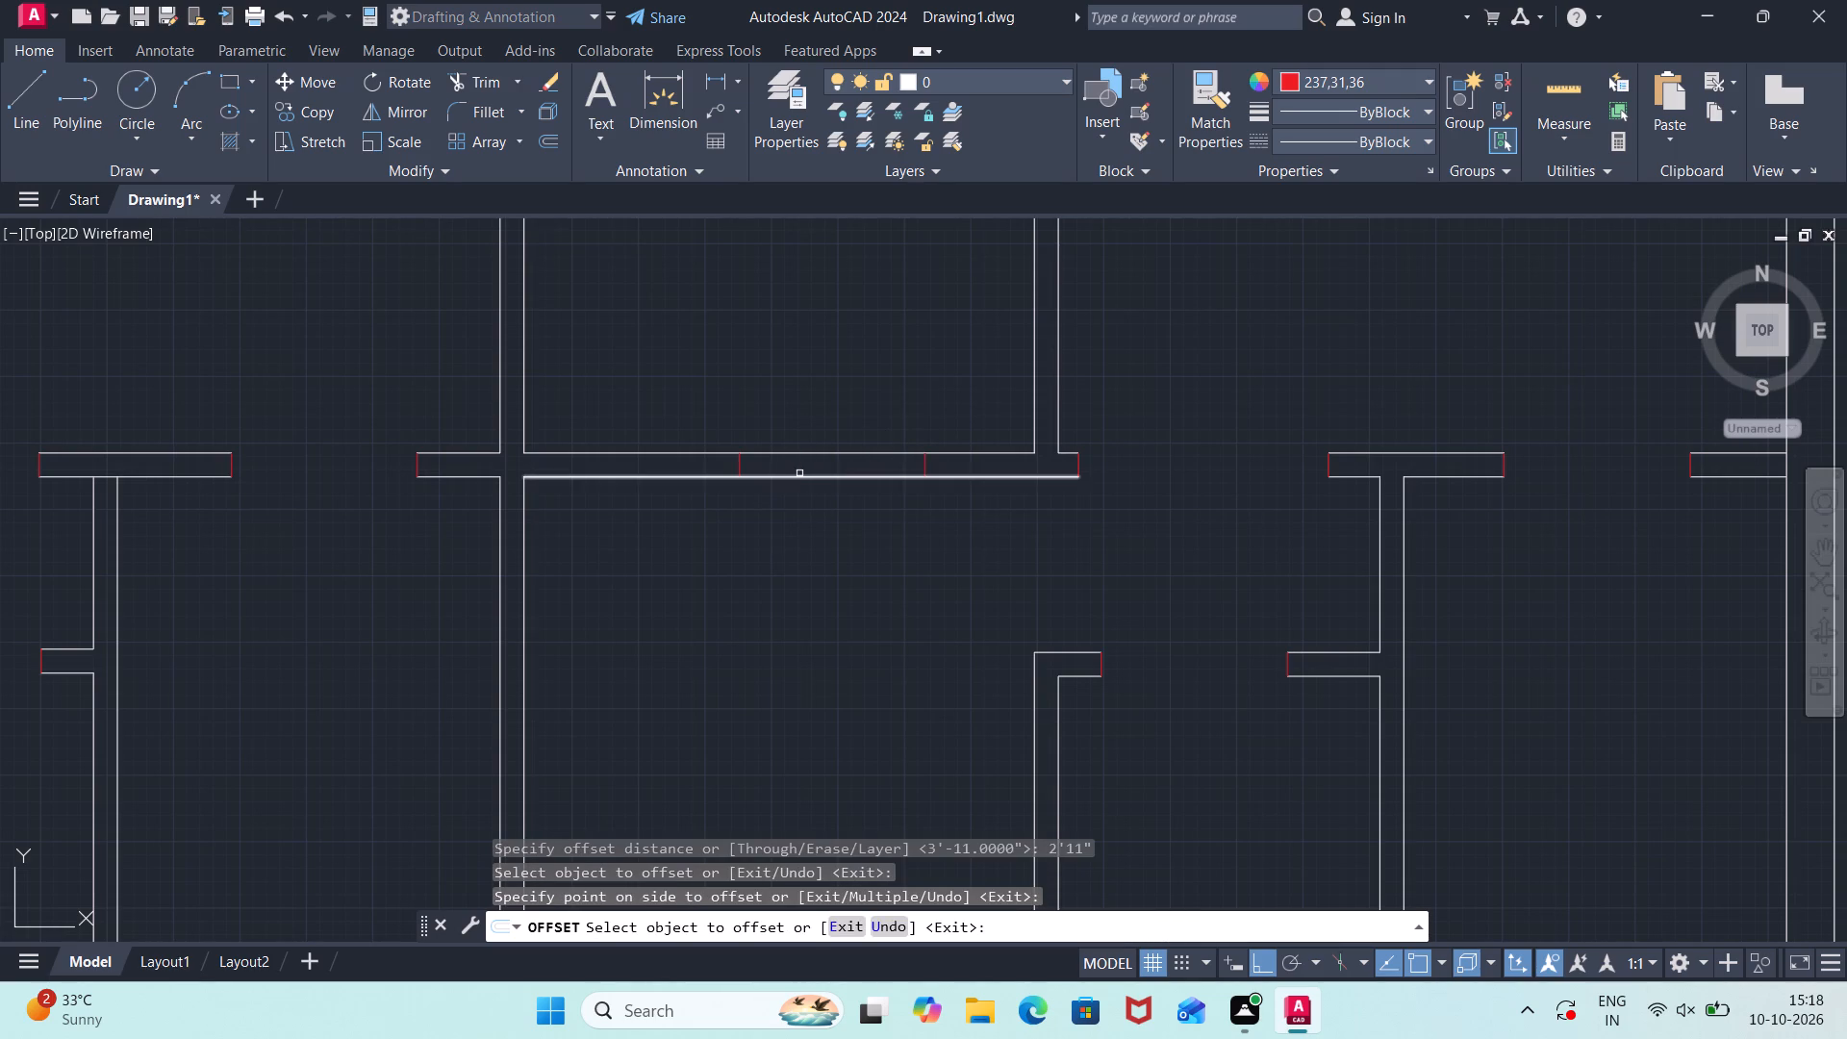
pyautogui.press('Escape')
# Trim both wall lines between these two jamb lines to open the doorway in the room west of the northeast room.
pyautogui.write('tr')
pyautogui.press('Return')
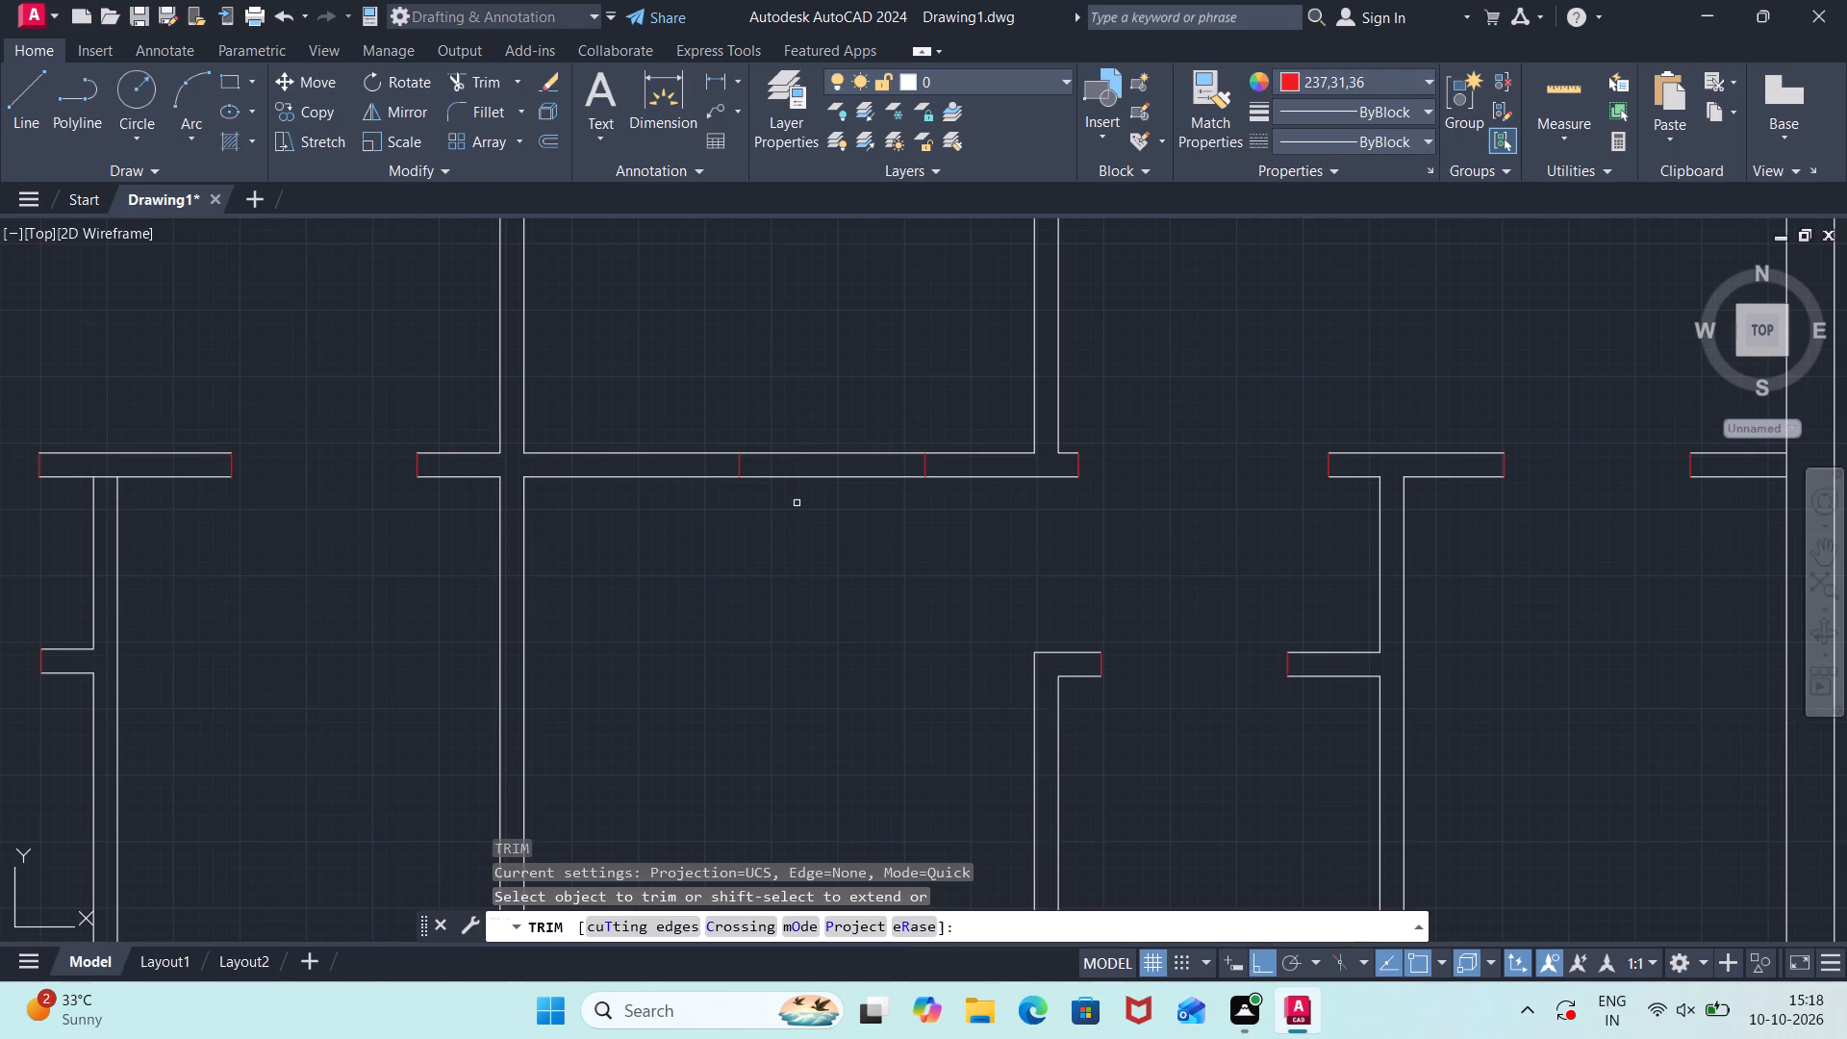
pyautogui.click(797, 503)
pyautogui.click(811, 398)
pyautogui.scroll(-2, 829, 434)
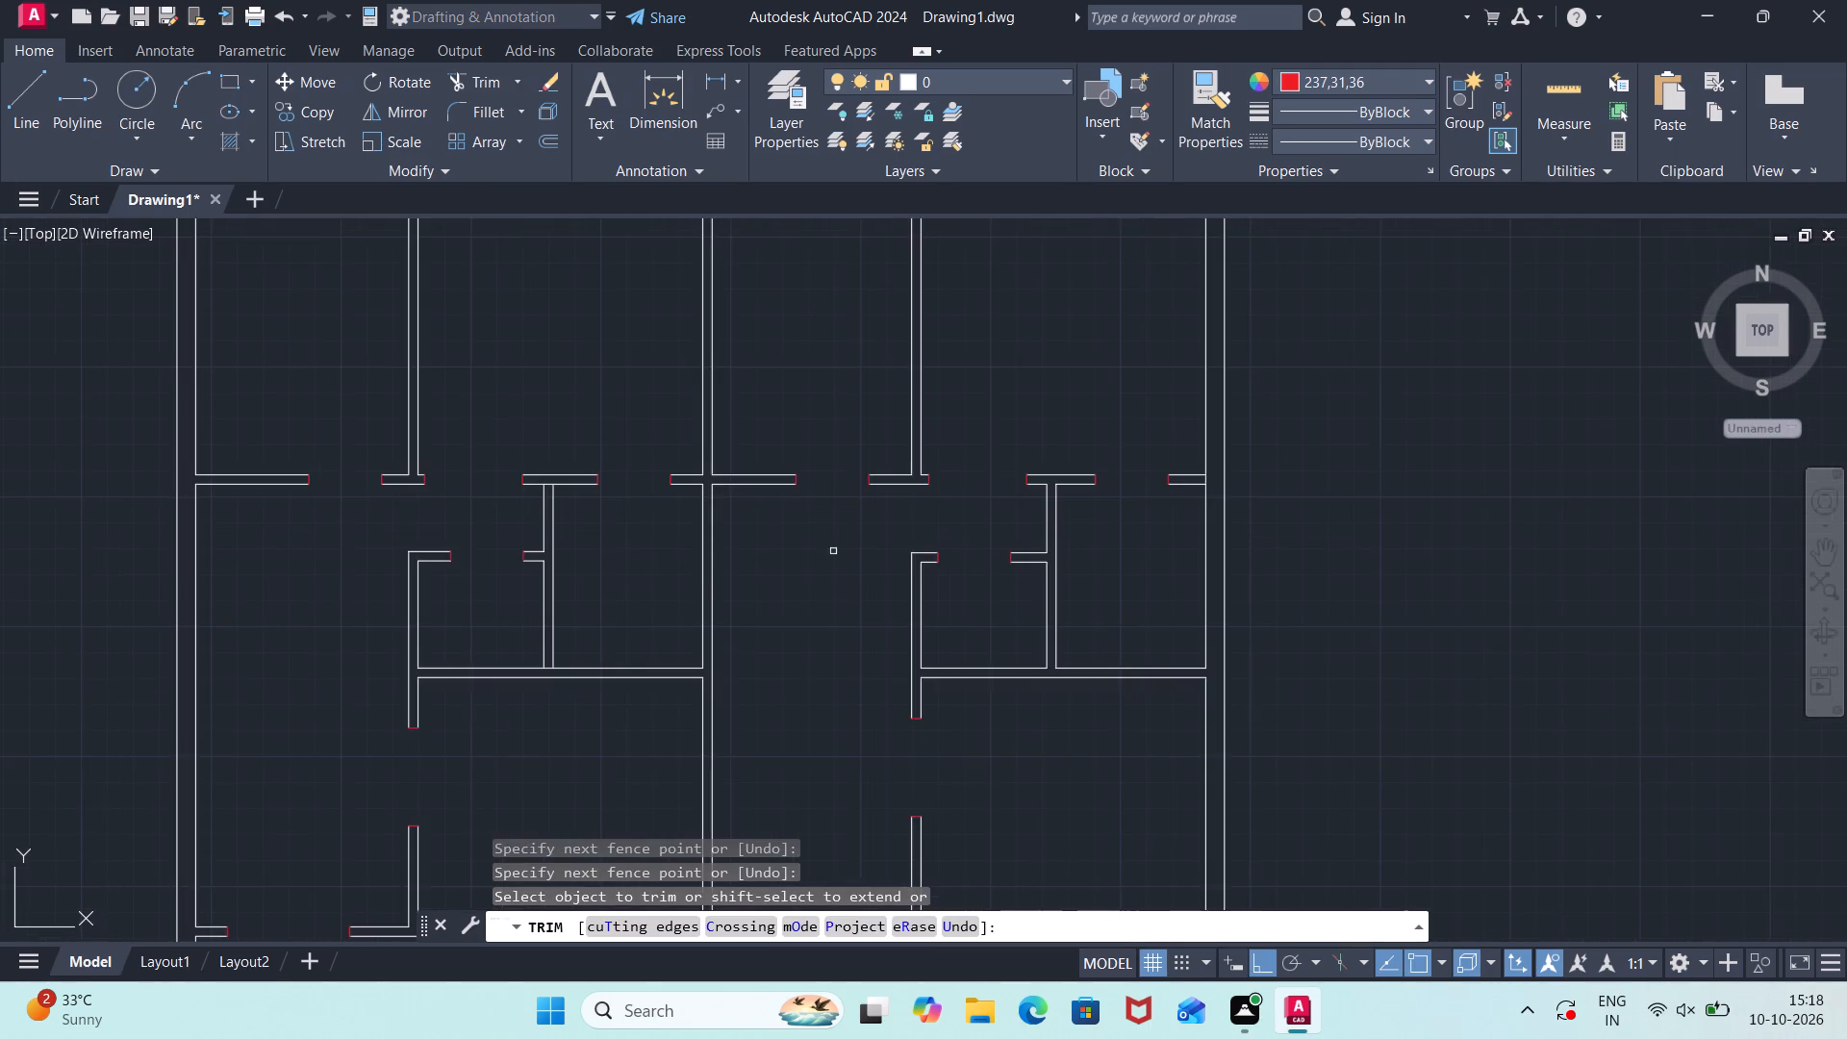
pyautogui.scroll(-1, 838, 557)
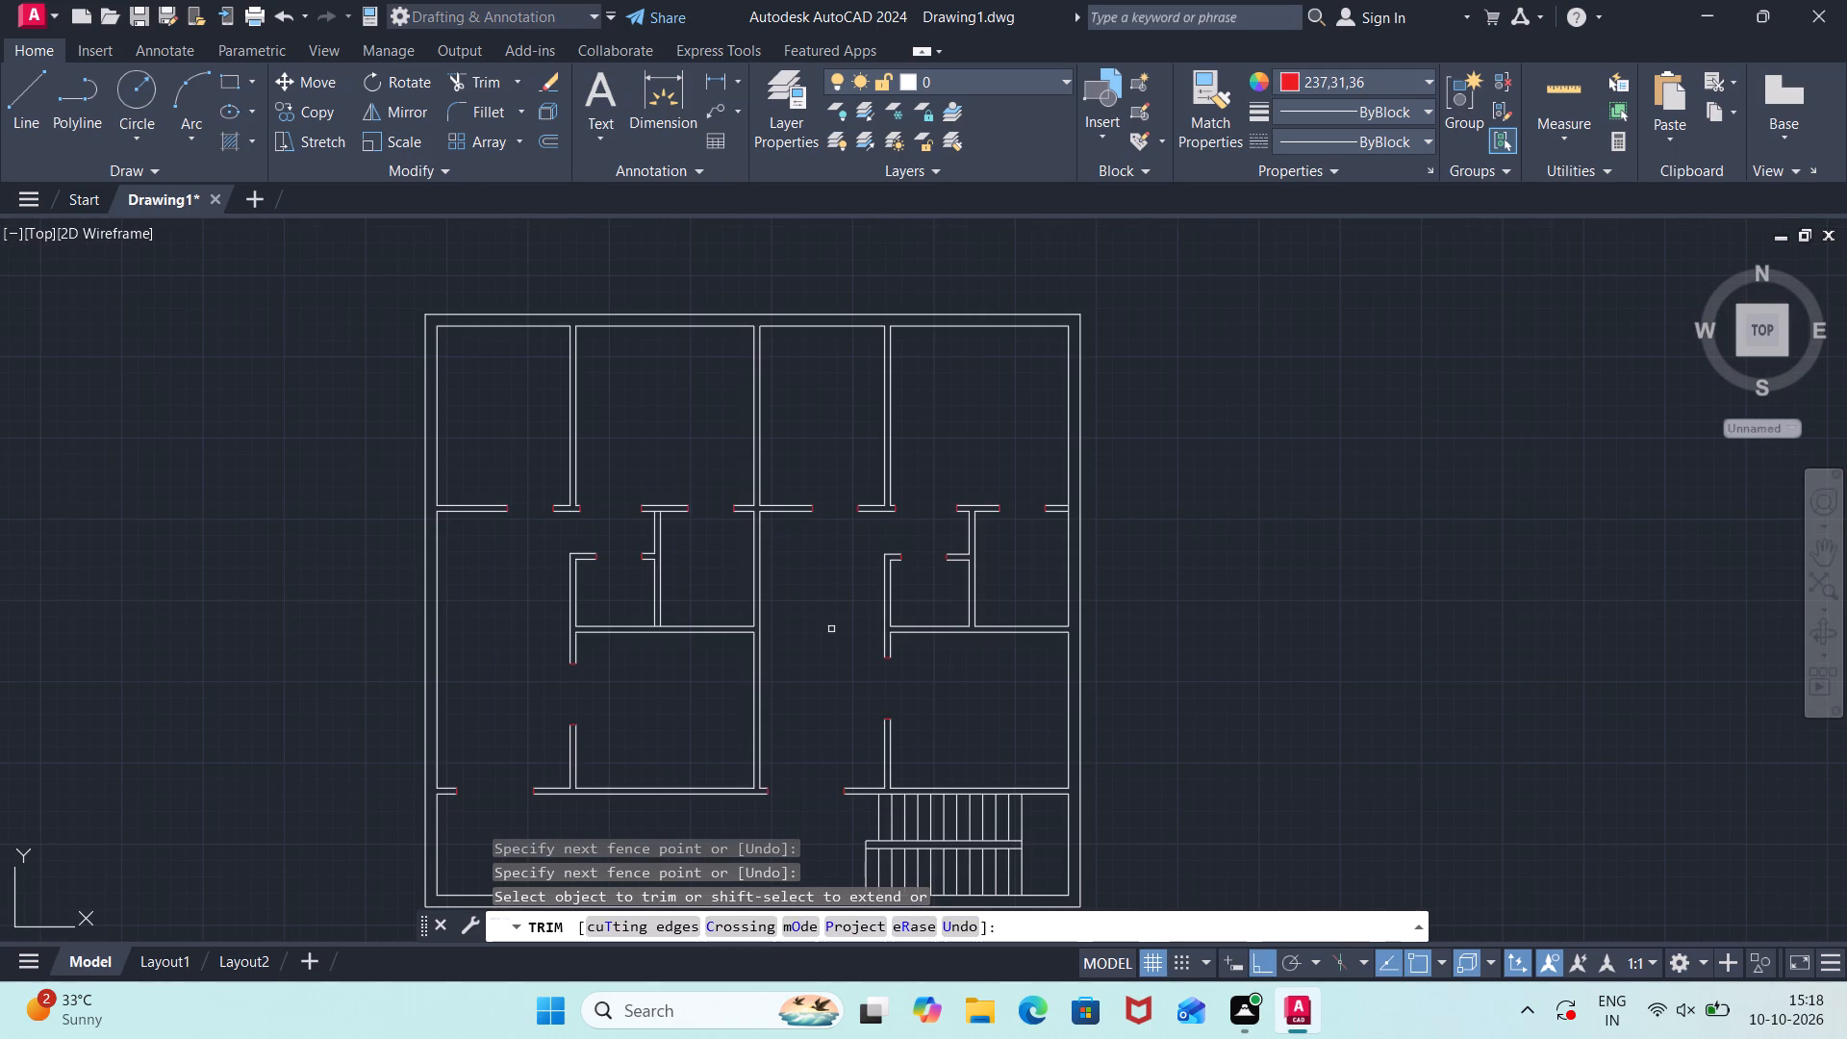
pyautogui.moveTo(836, 636); pyautogui.dragTo(842, 470, button='middle')
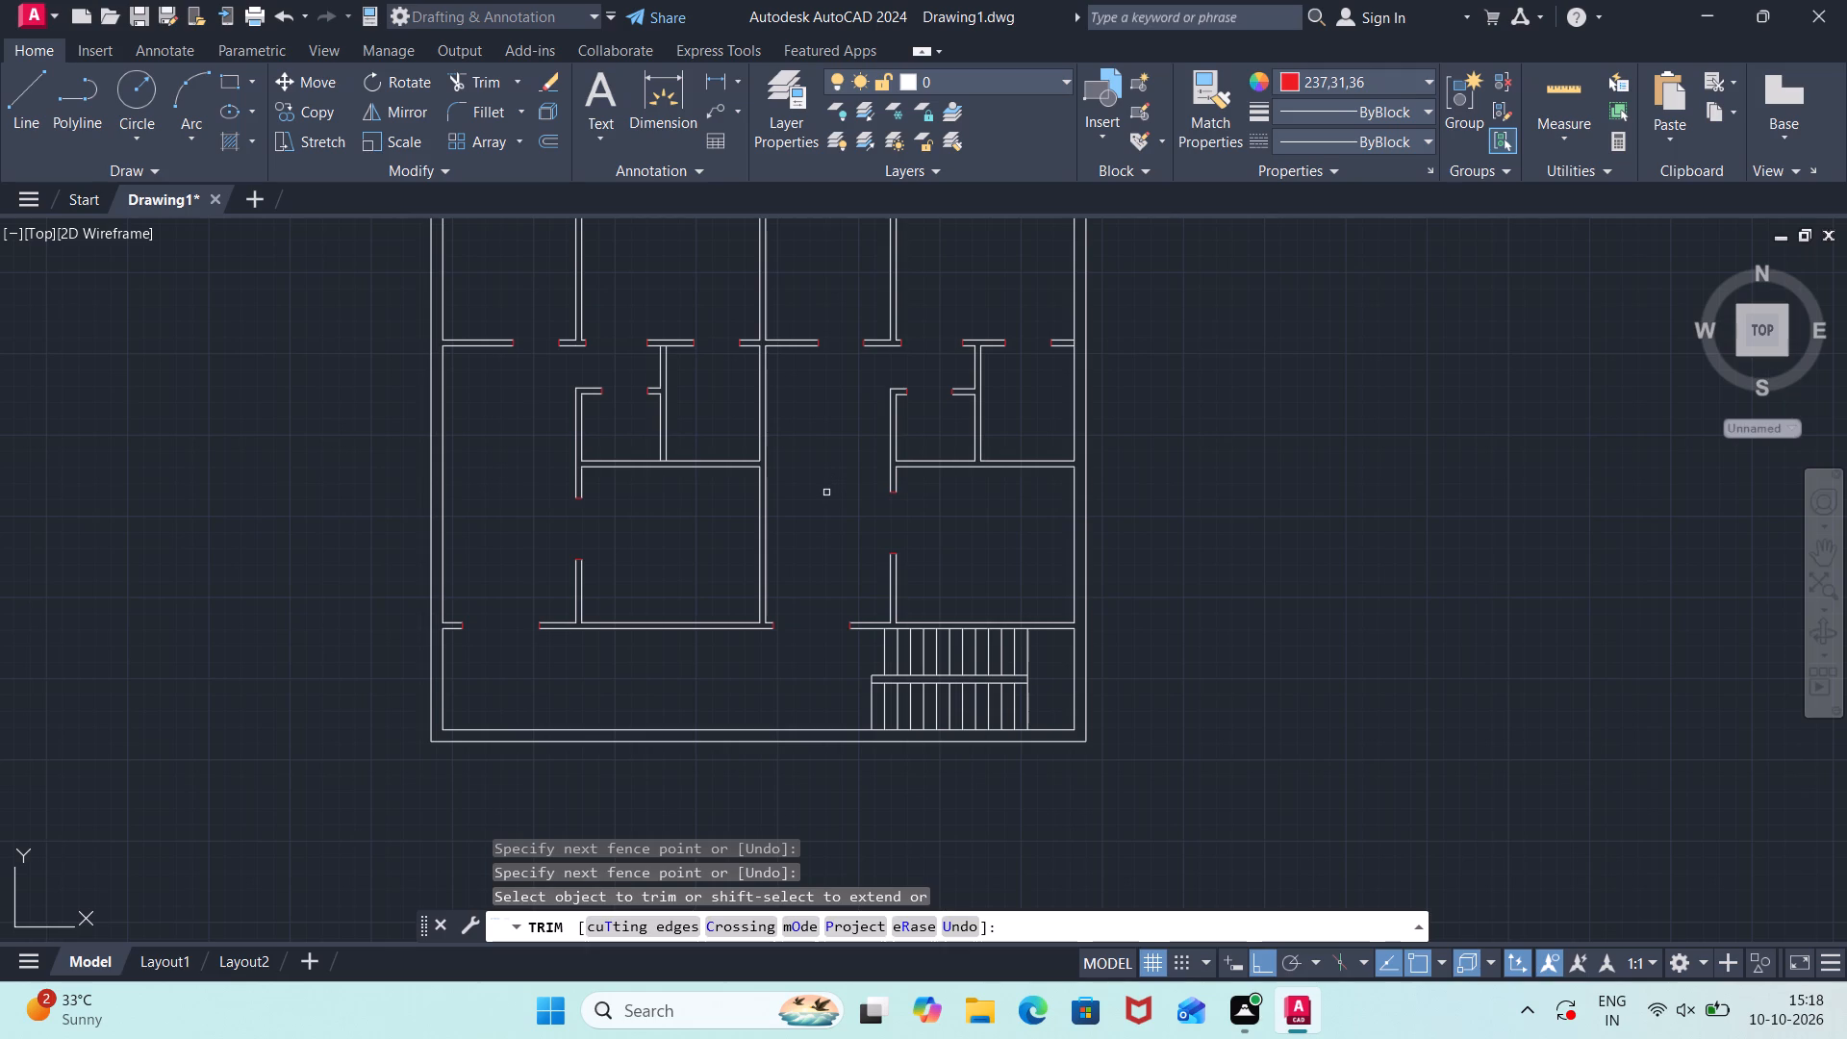
pyautogui.press('Escape')
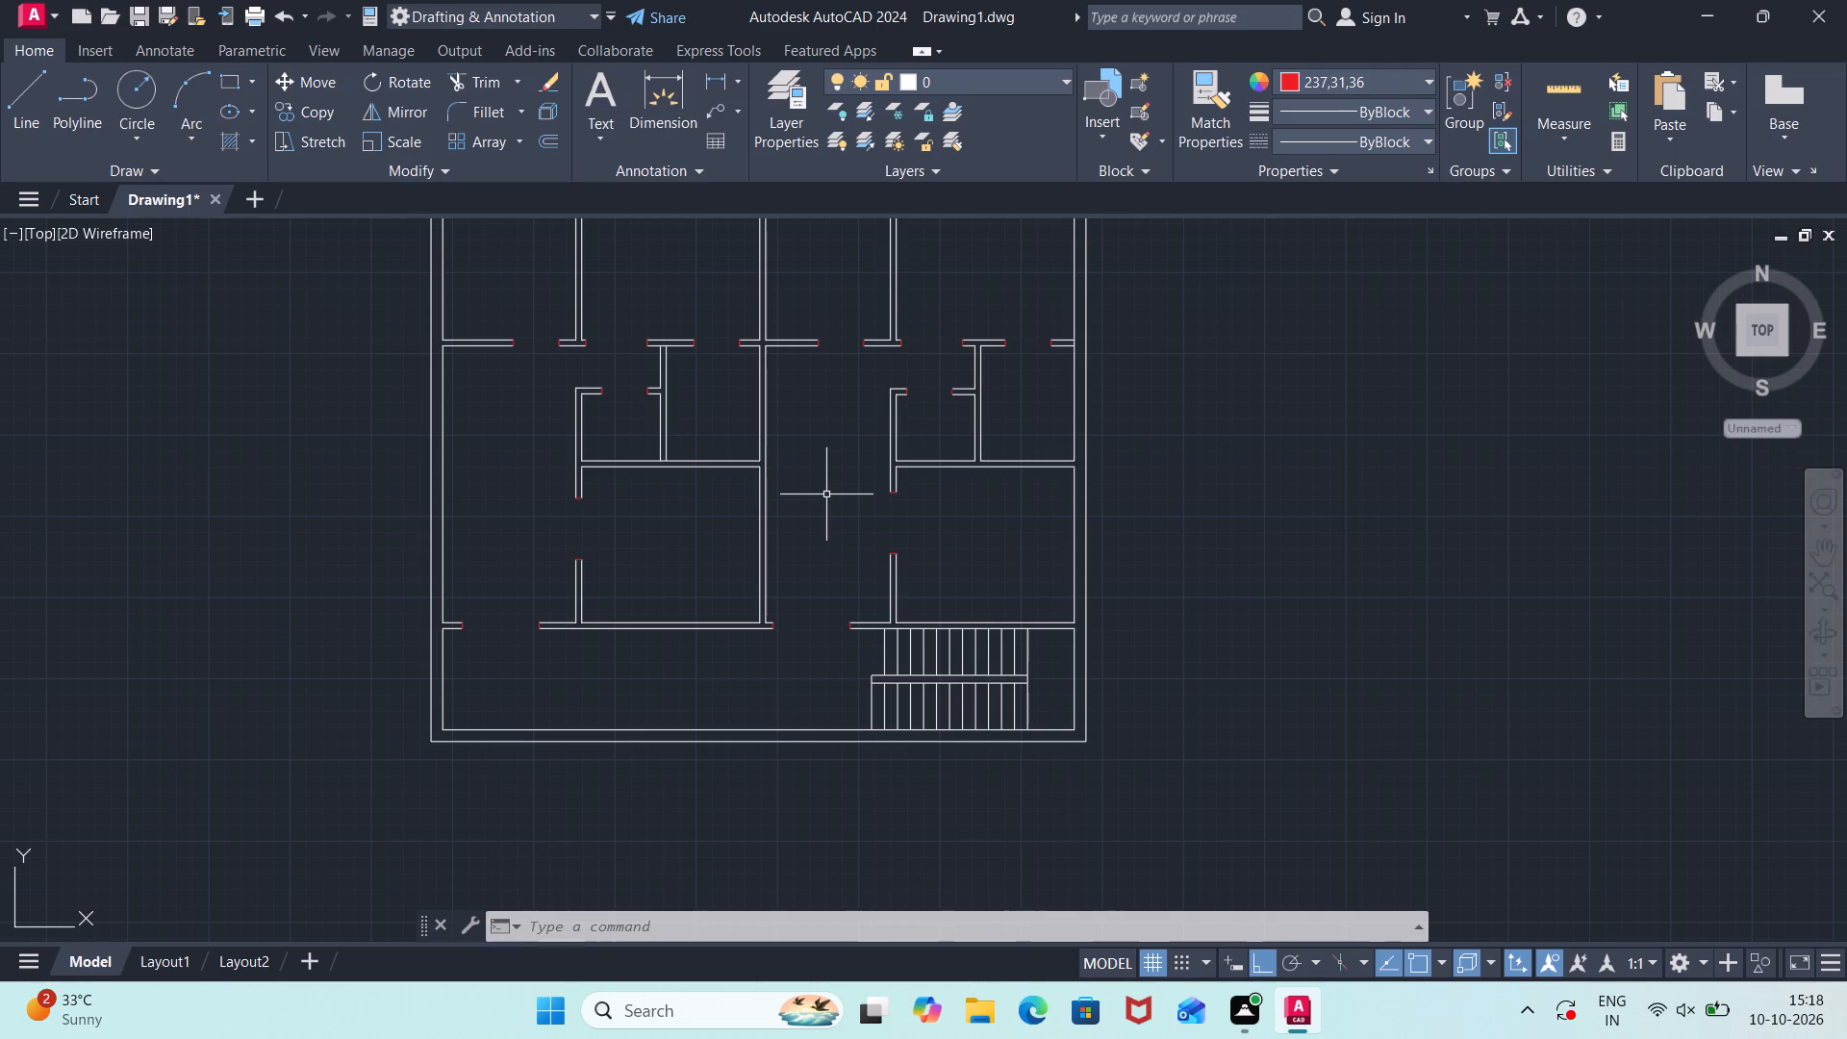
pyautogui.press('Escape')
# Draw the staircase direction line from west of the lower flight, east past the treads, north, and about 5'5" west into the upper flight.
pyautogui.press('l')
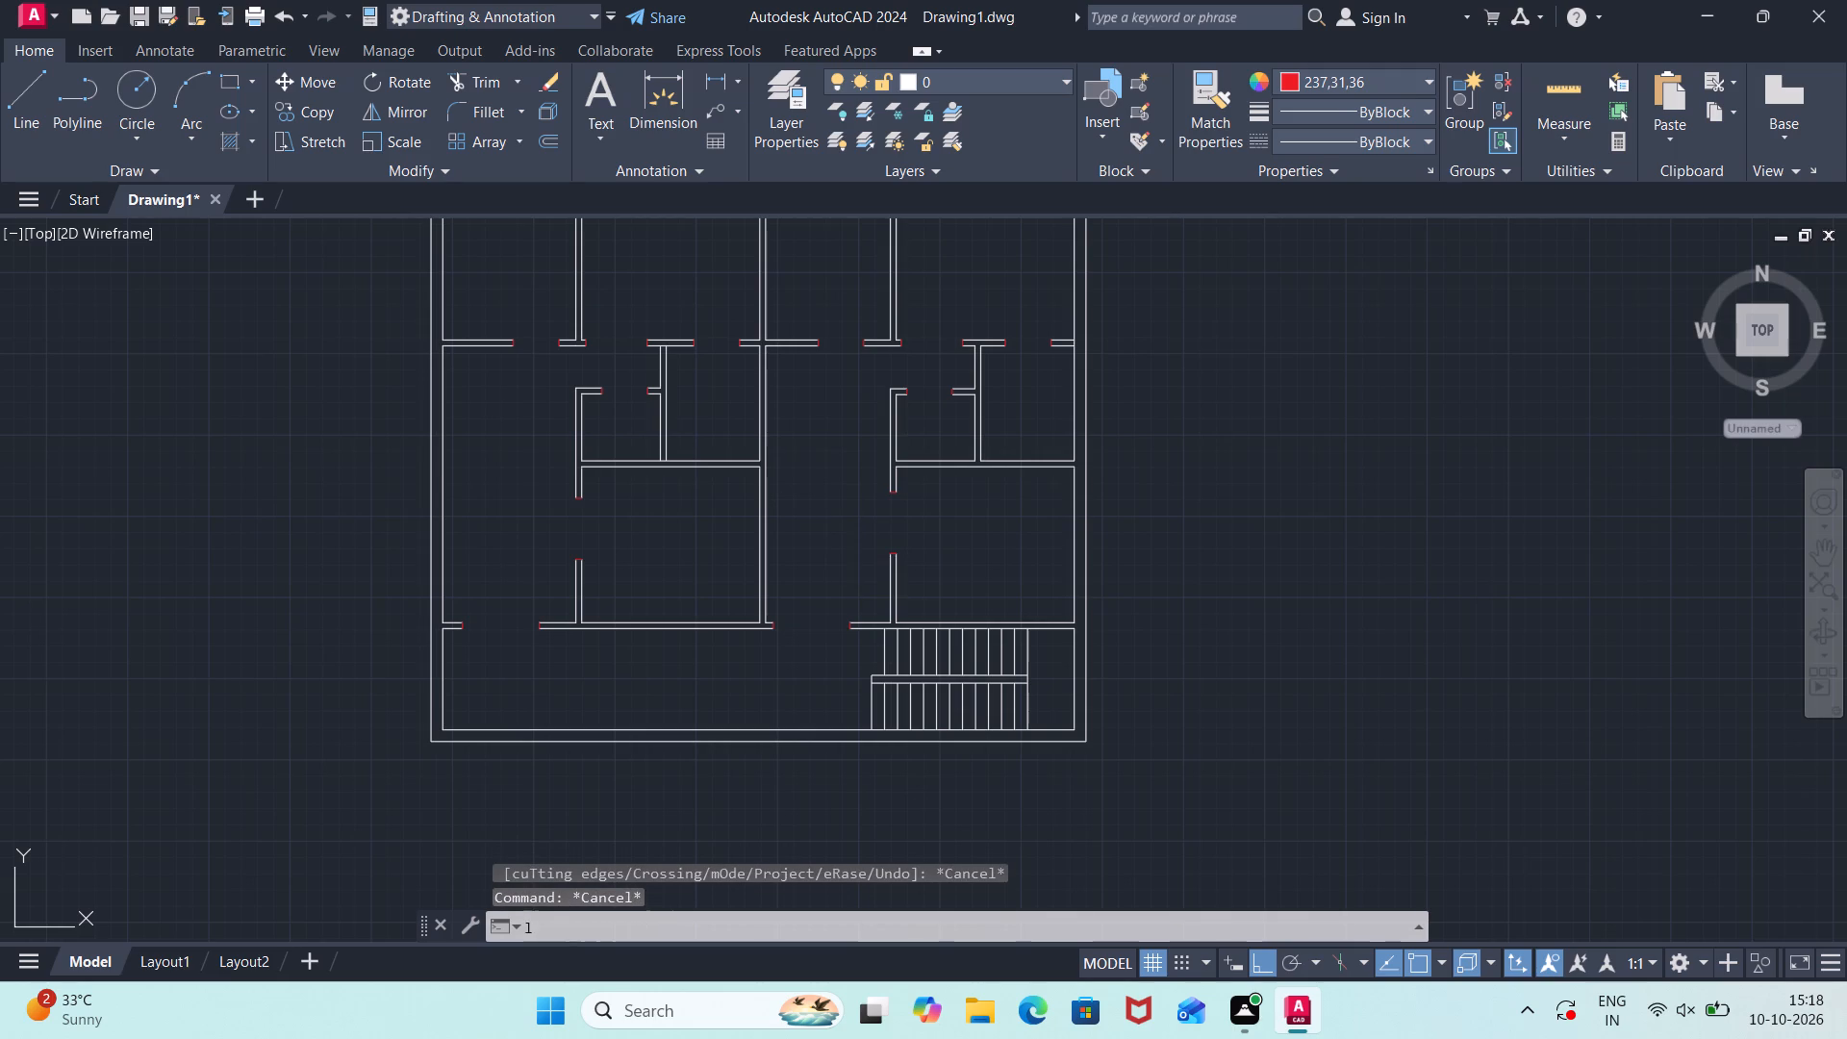
pyautogui.press('Return')
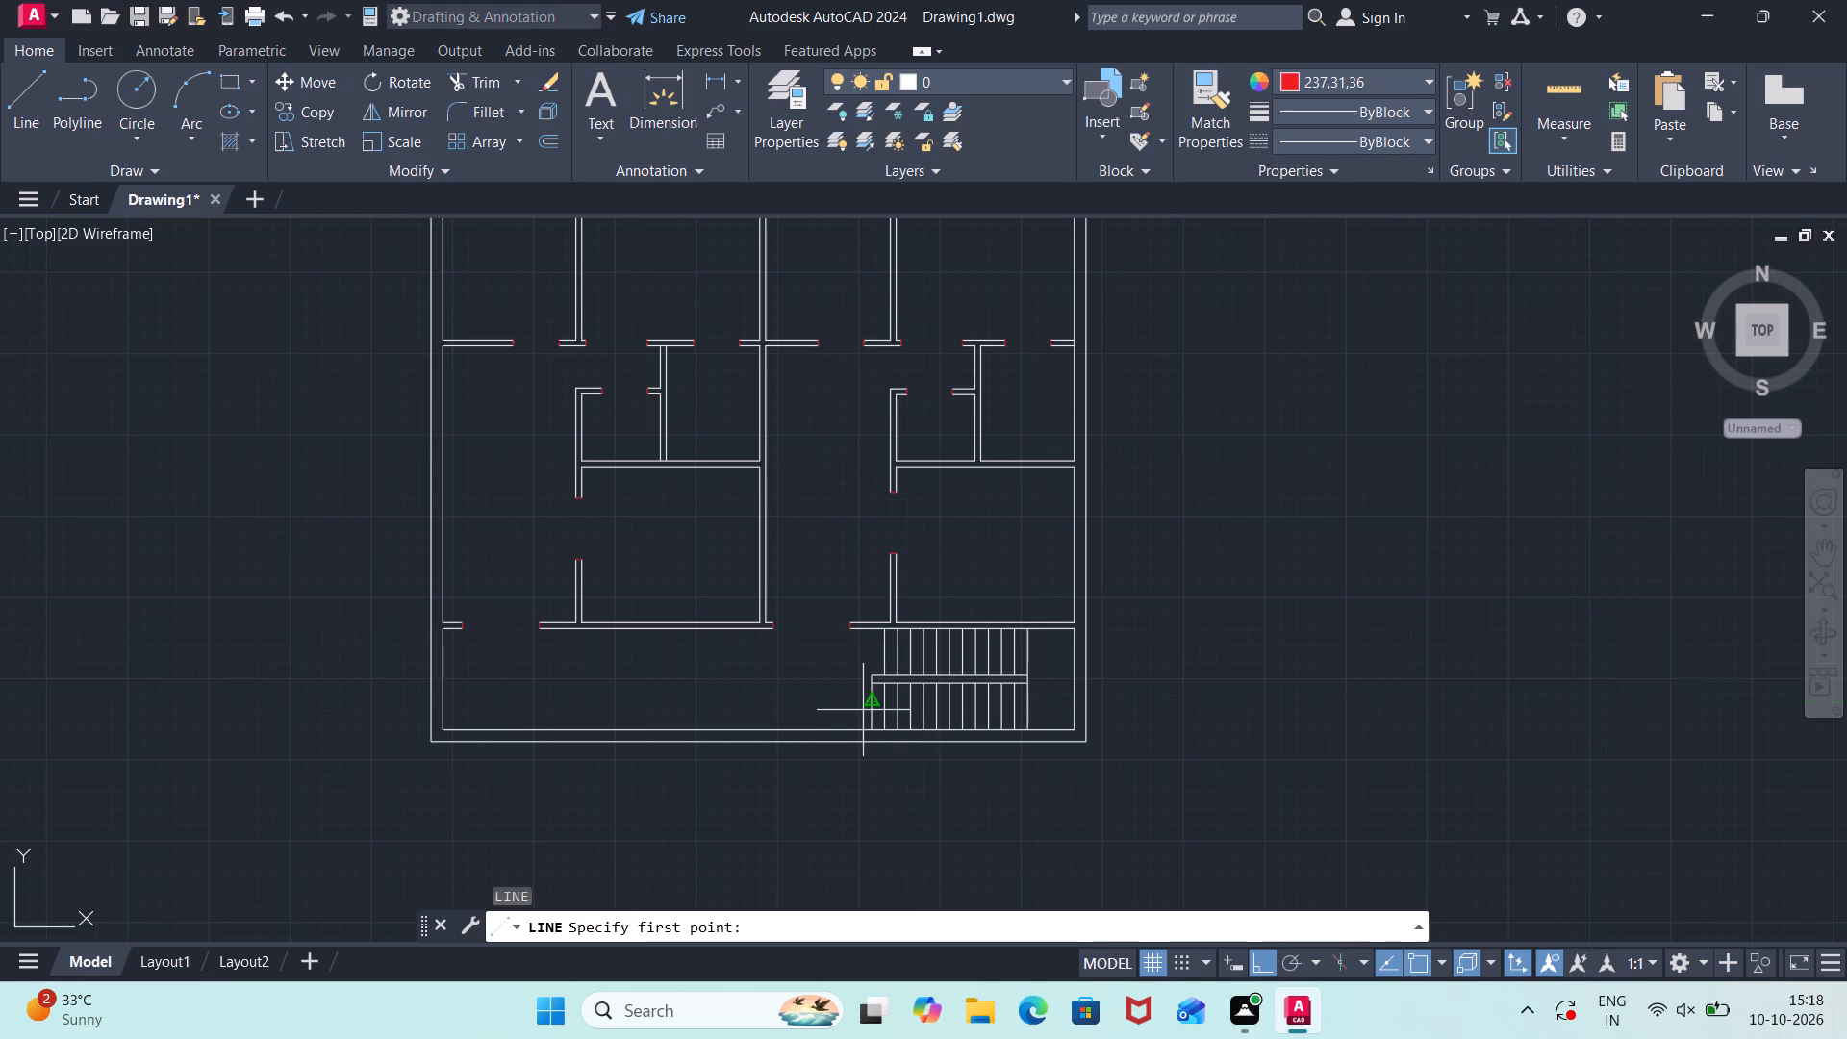
pyautogui.click(856, 708)
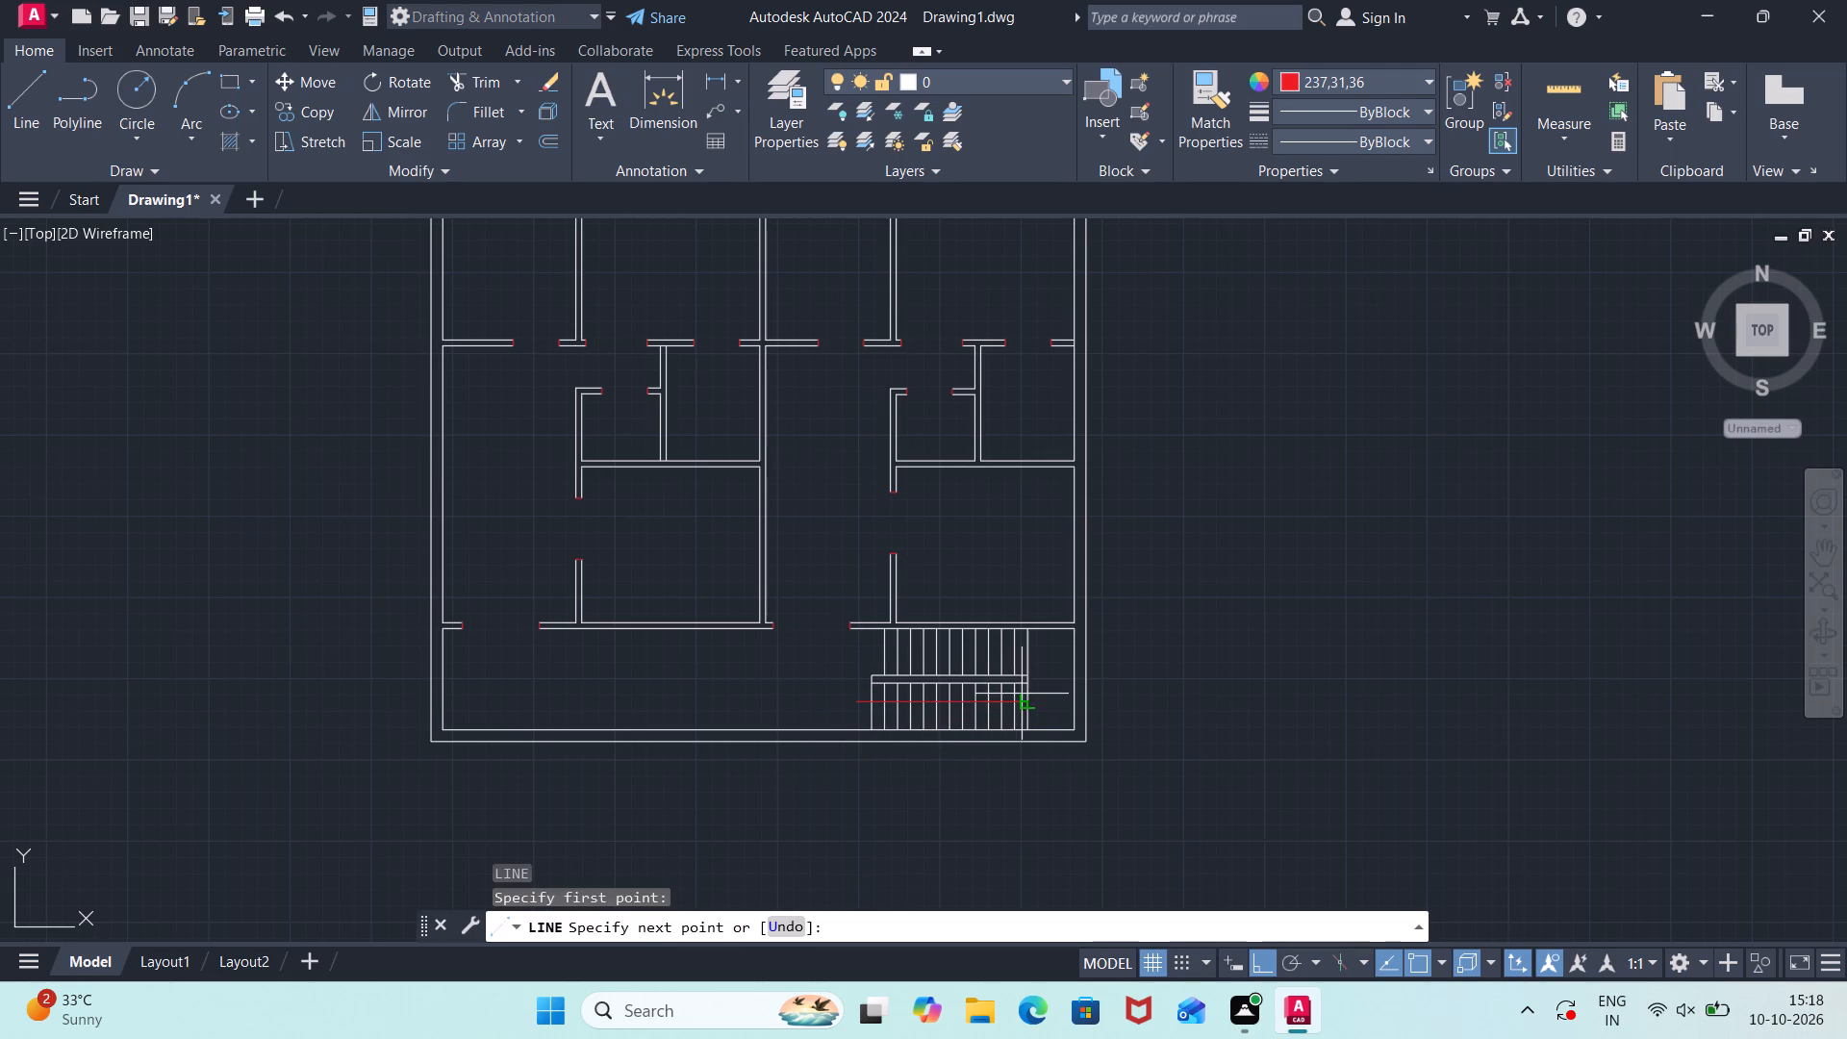
pyautogui.click(1040, 697)
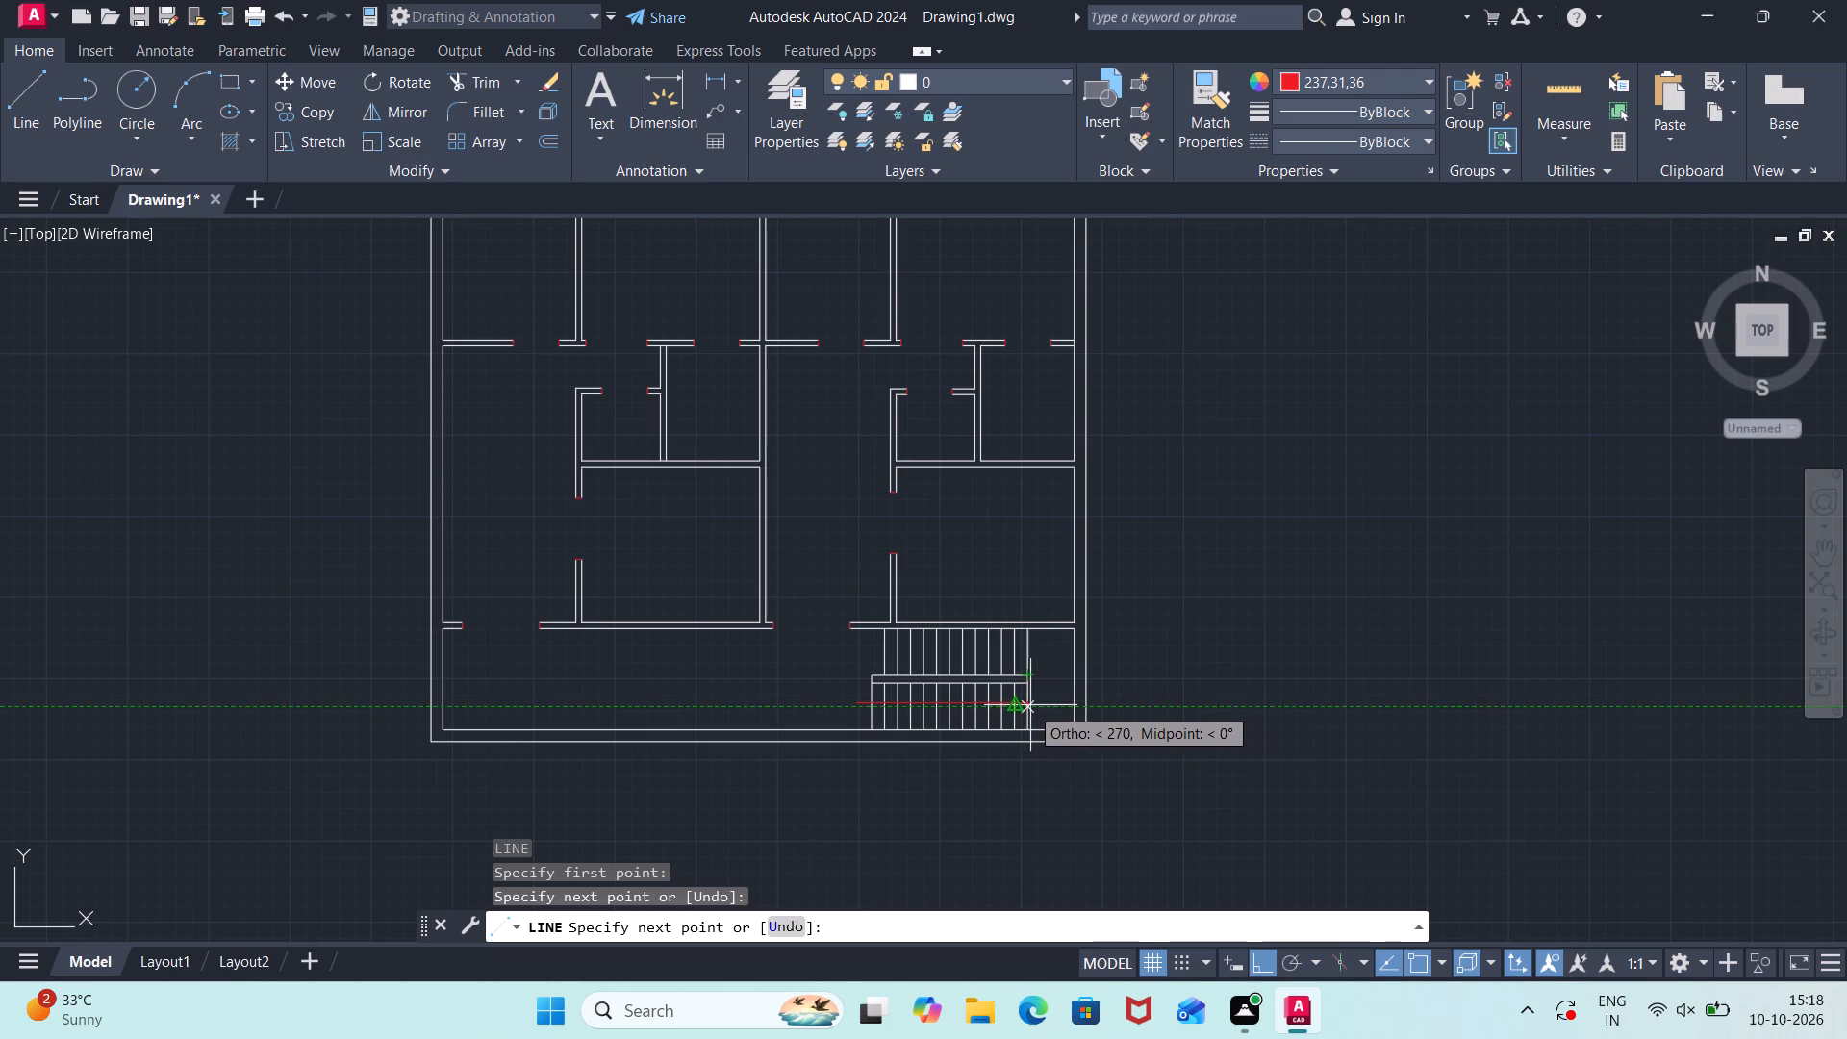
pyautogui.click(1042, 700)
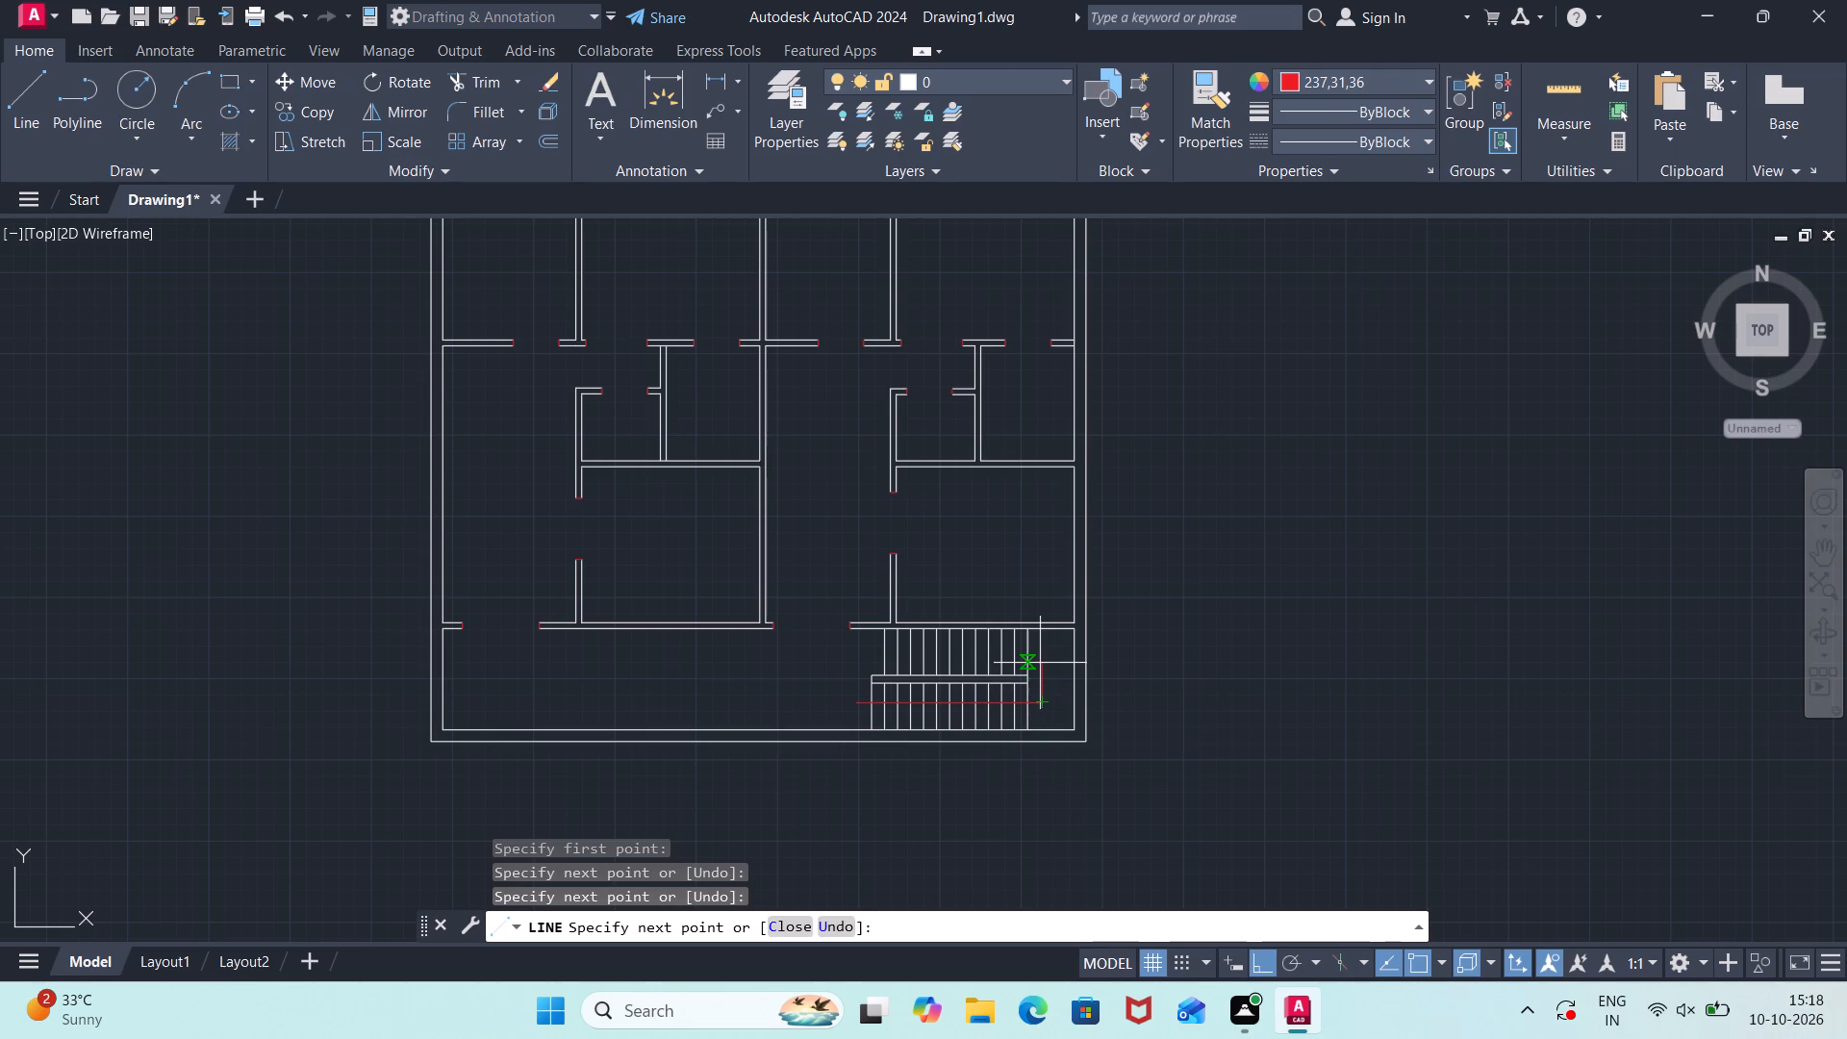
pyautogui.click(1039, 653)
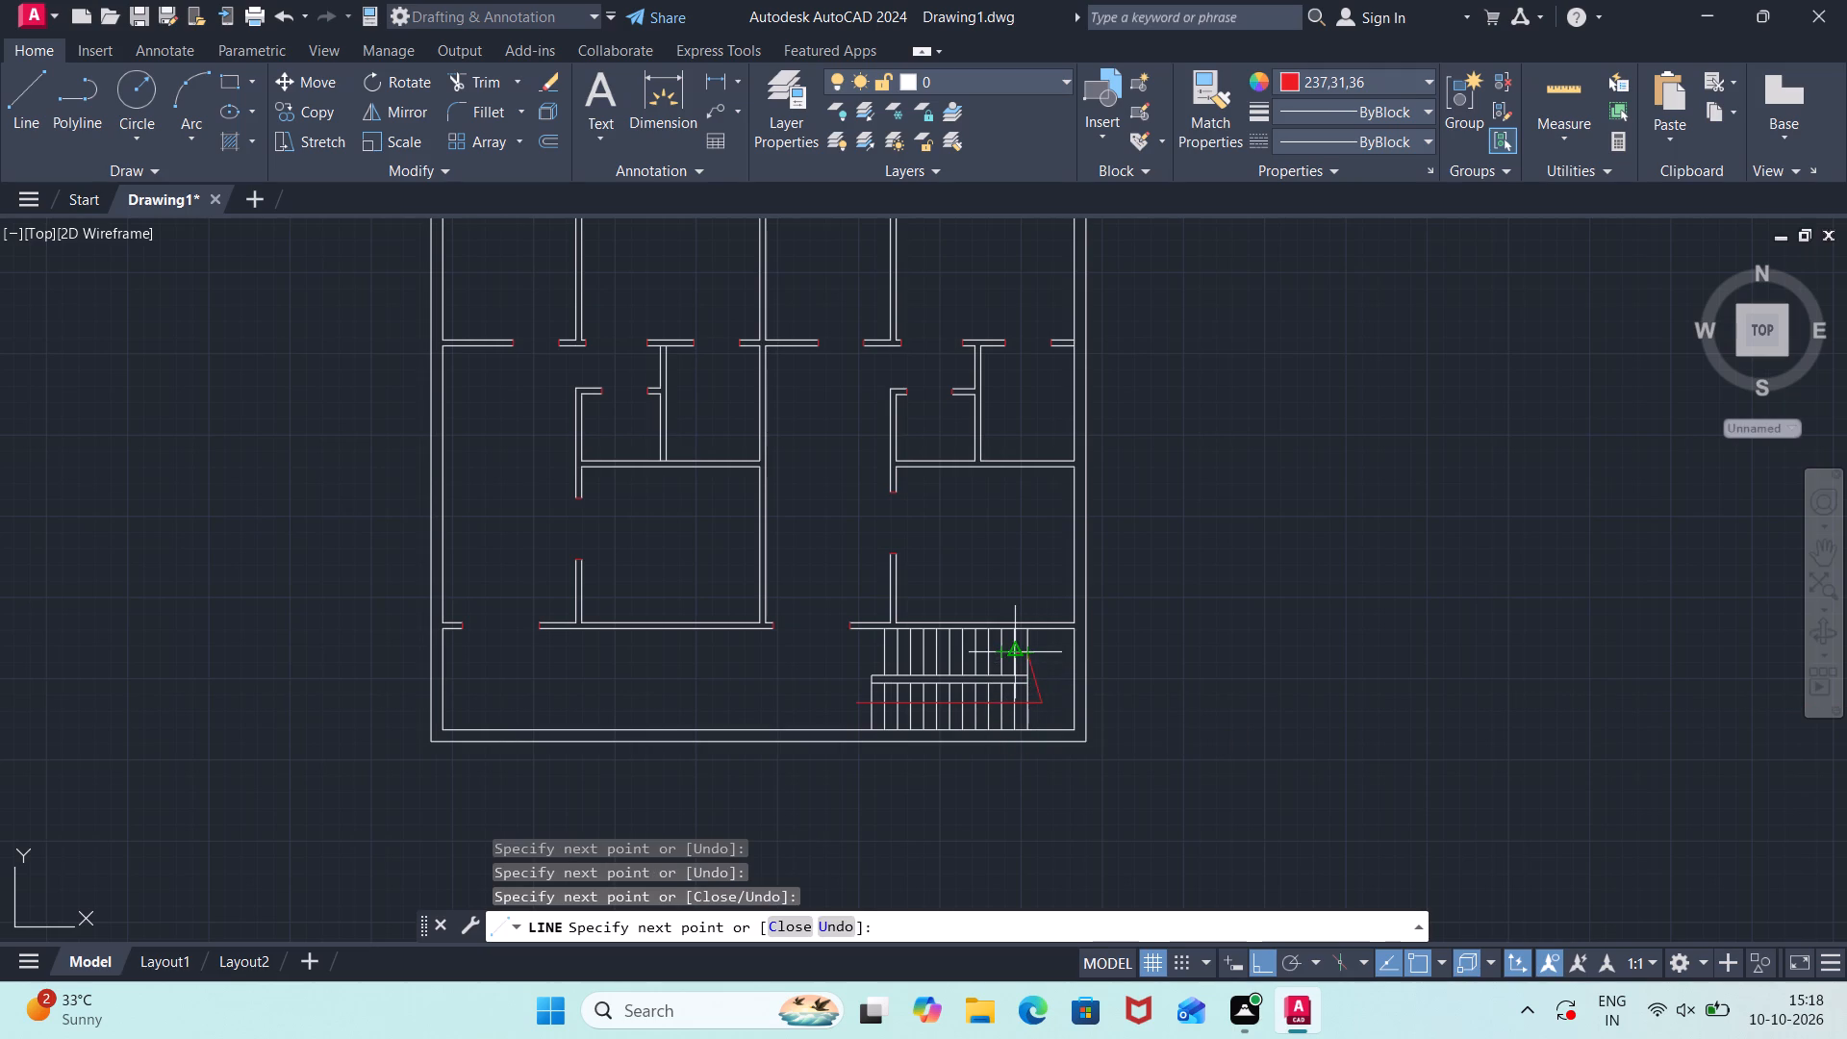
pyautogui.hotkey('ctrl', 'z')
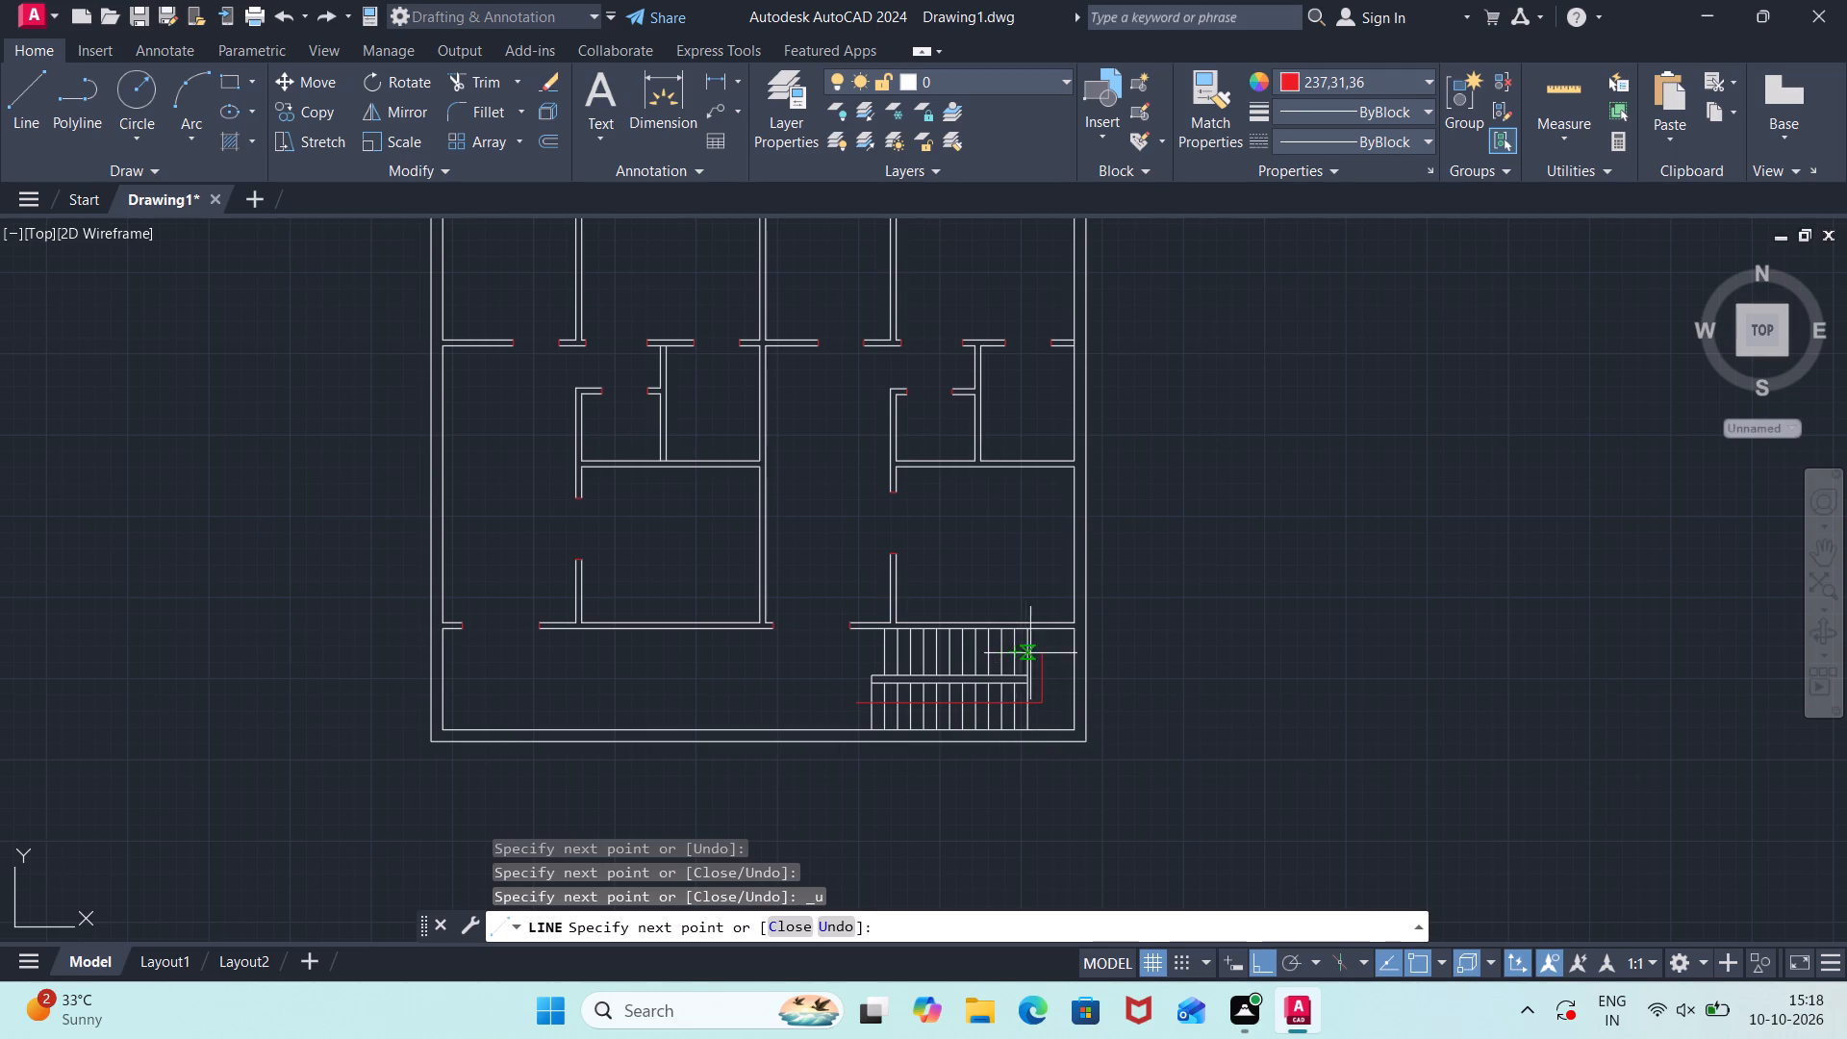
pyautogui.click(1038, 651)
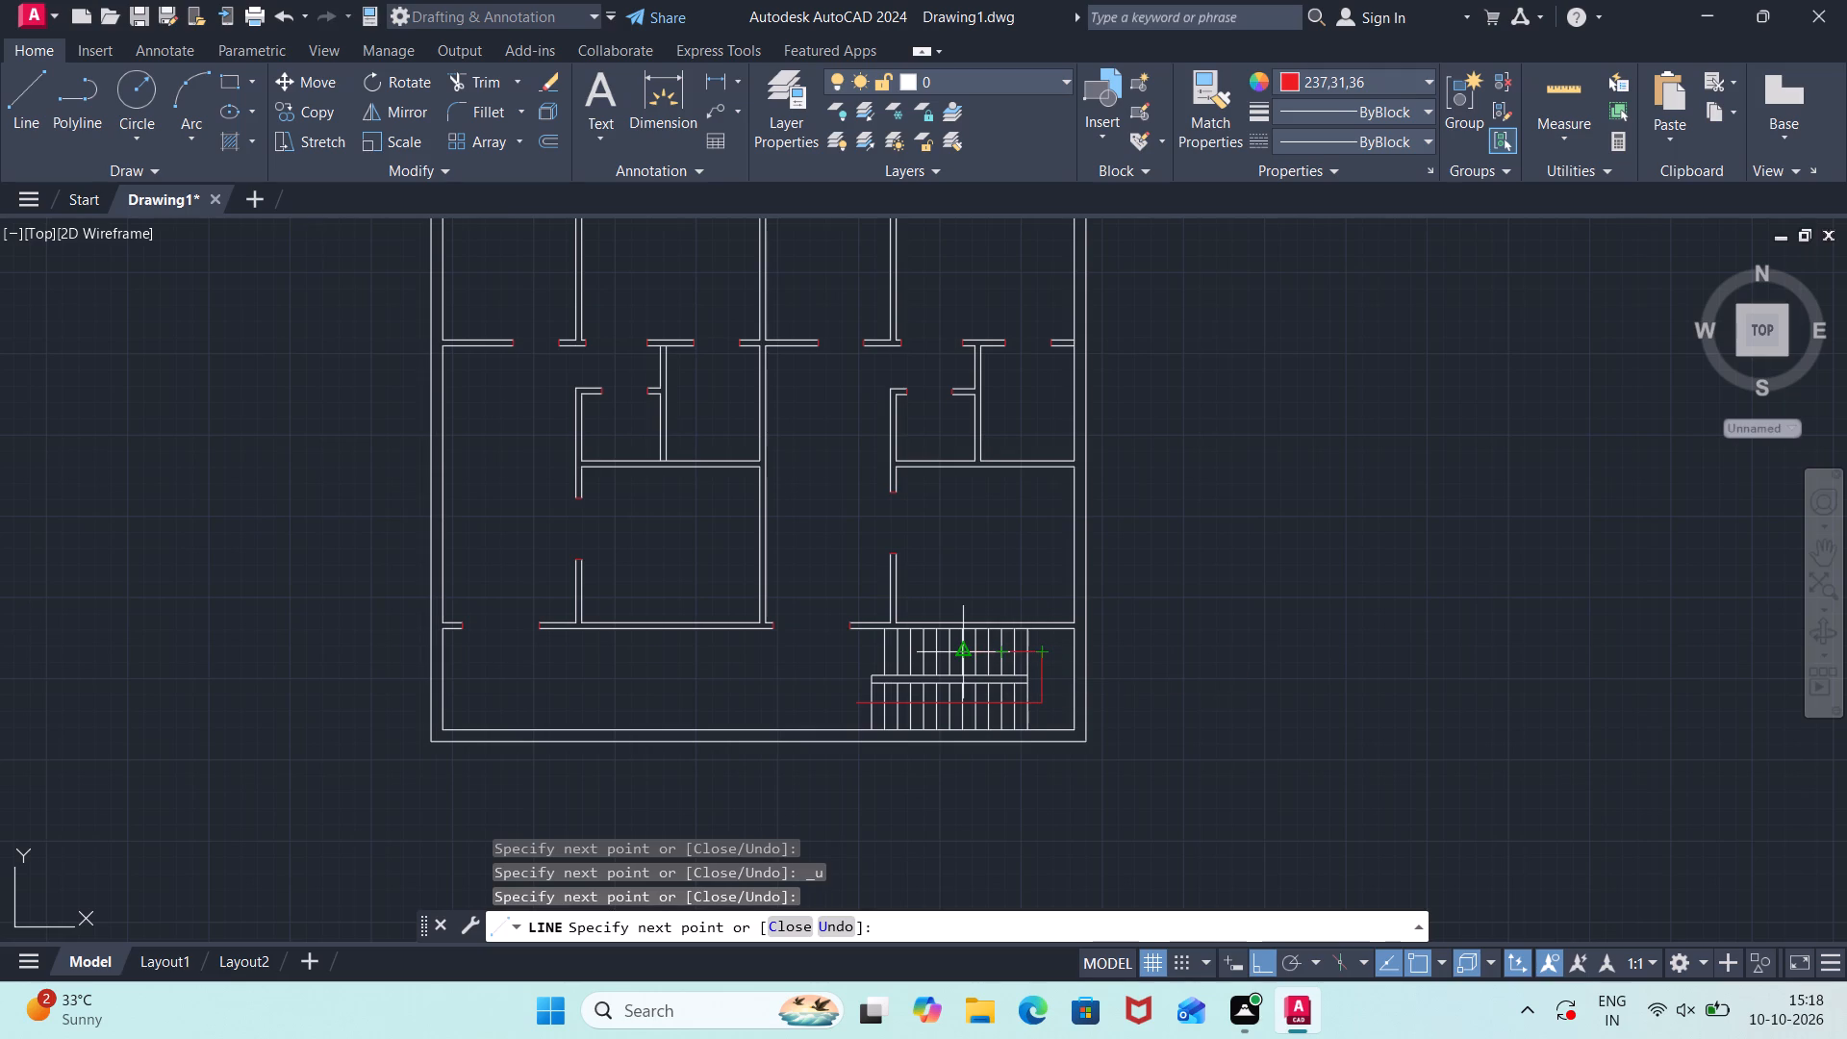
pyautogui.scroll(3, 960, 650)
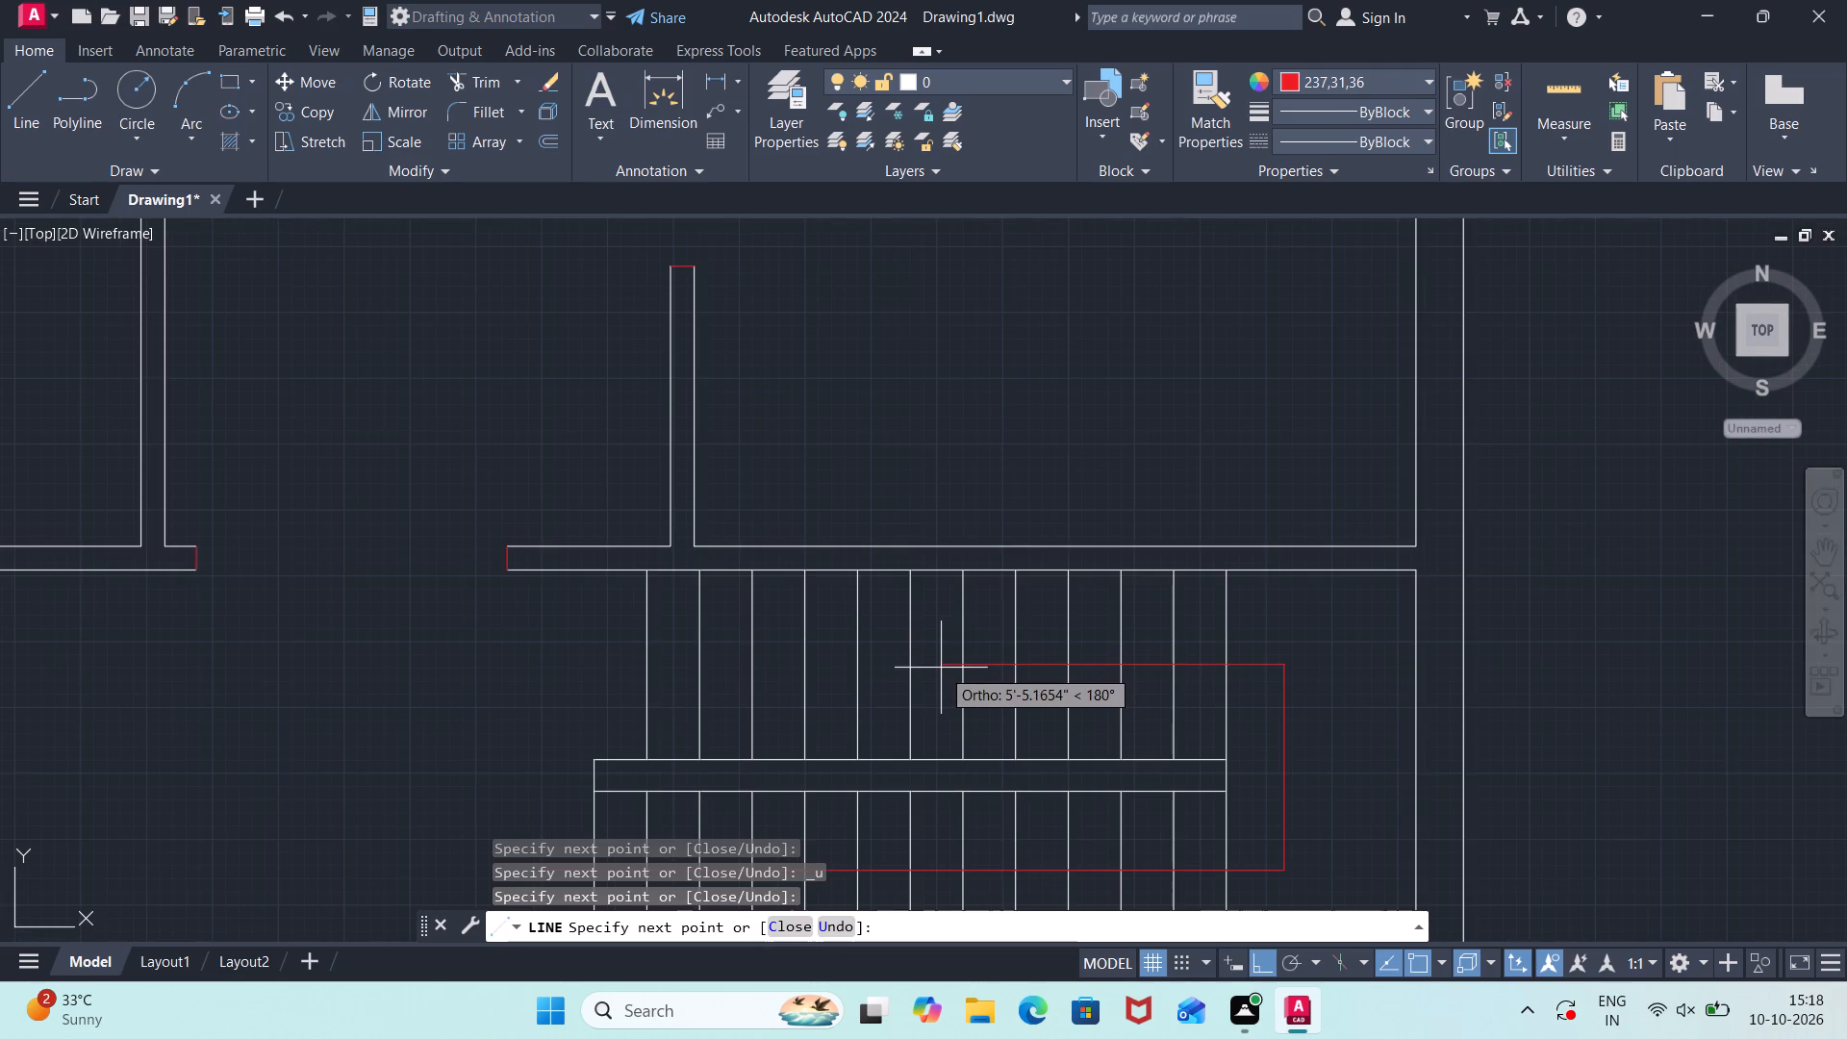
pyautogui.click(945, 665)
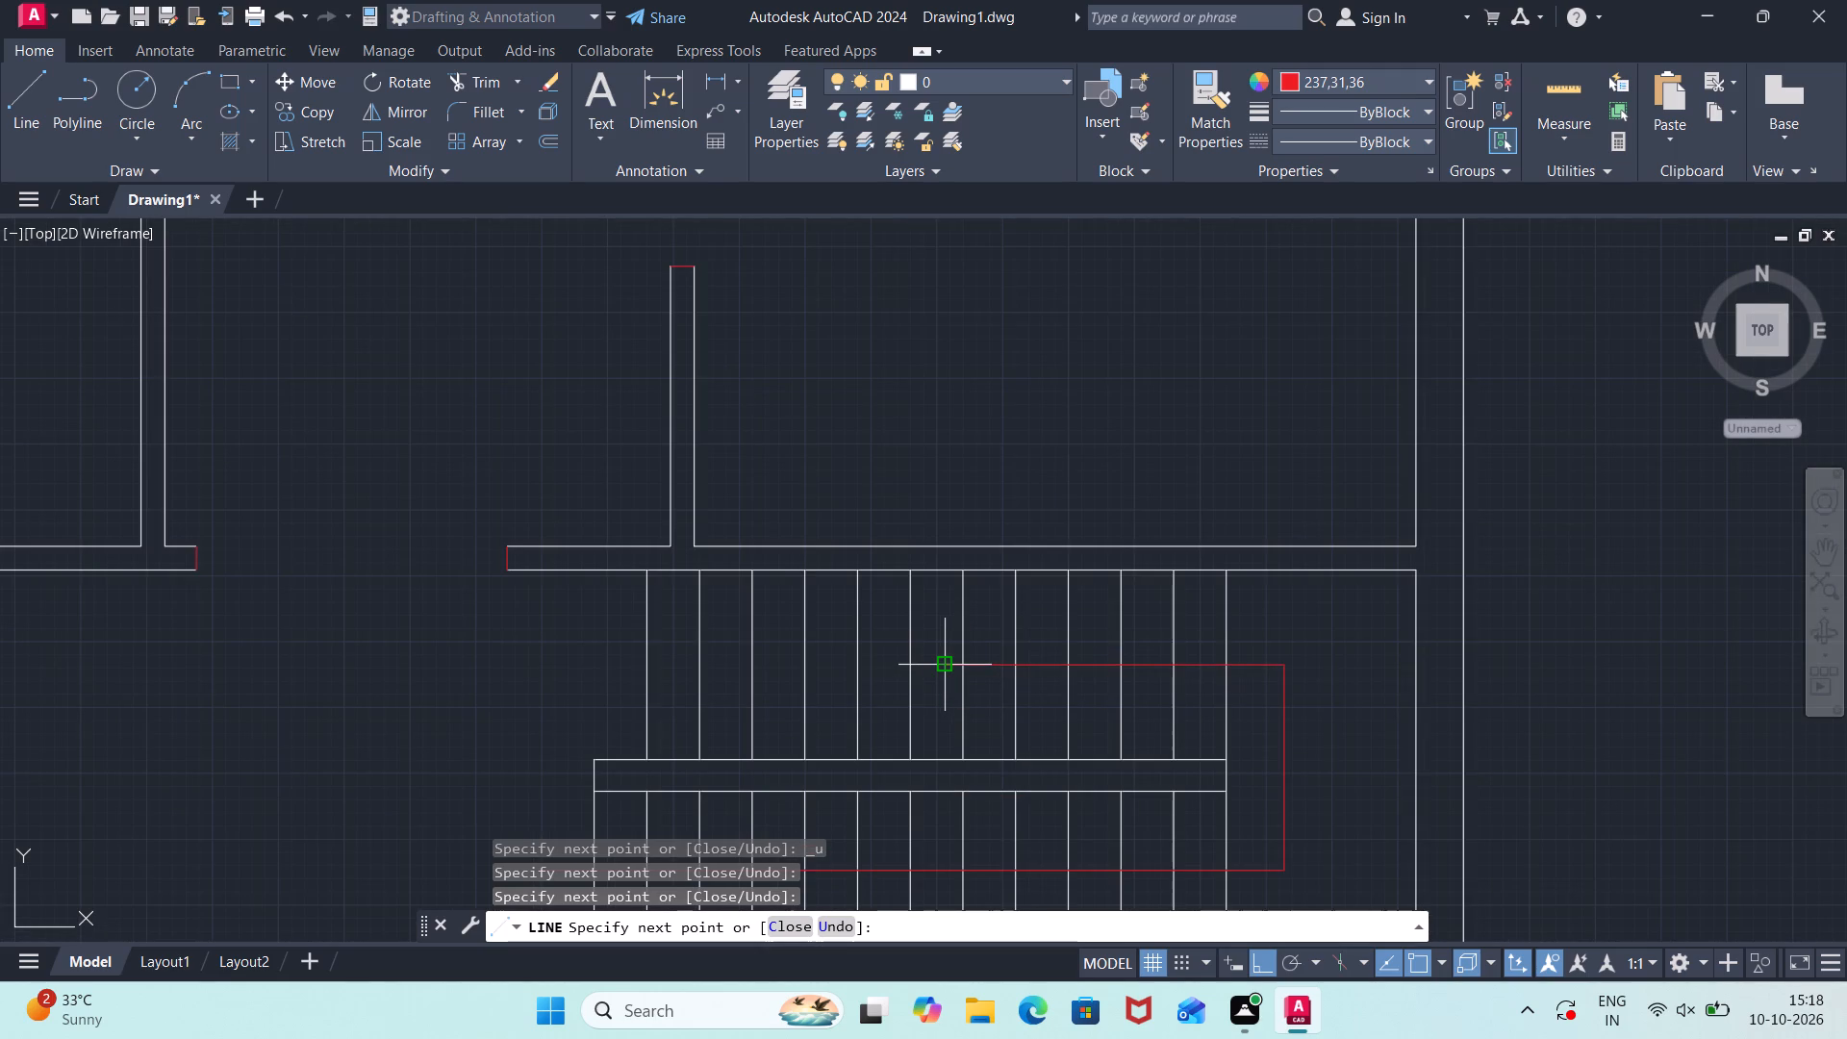
# Draw a small closed triangular arrowhead pointing west at the direction line's end in the upper flight, with Ortho off for the slanted sides.
pyautogui.press('l')
pyautogui.press('Return')
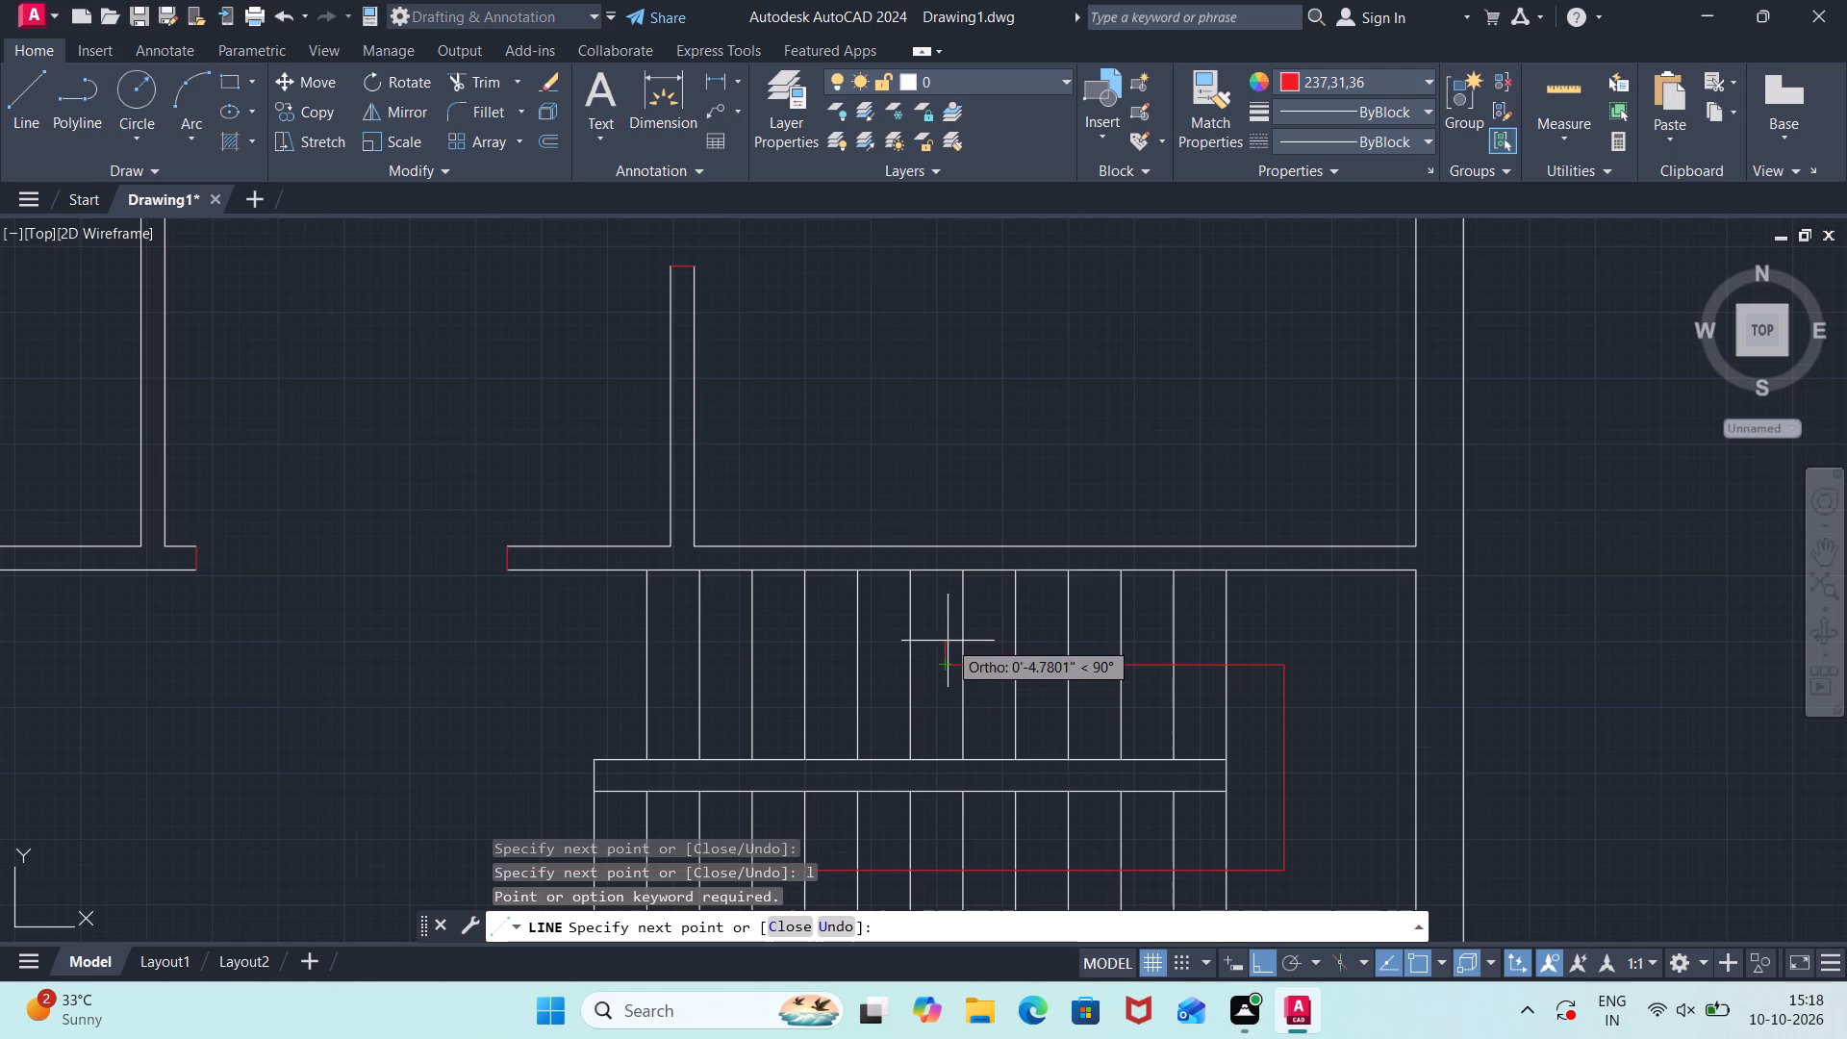
pyautogui.click(947, 648)
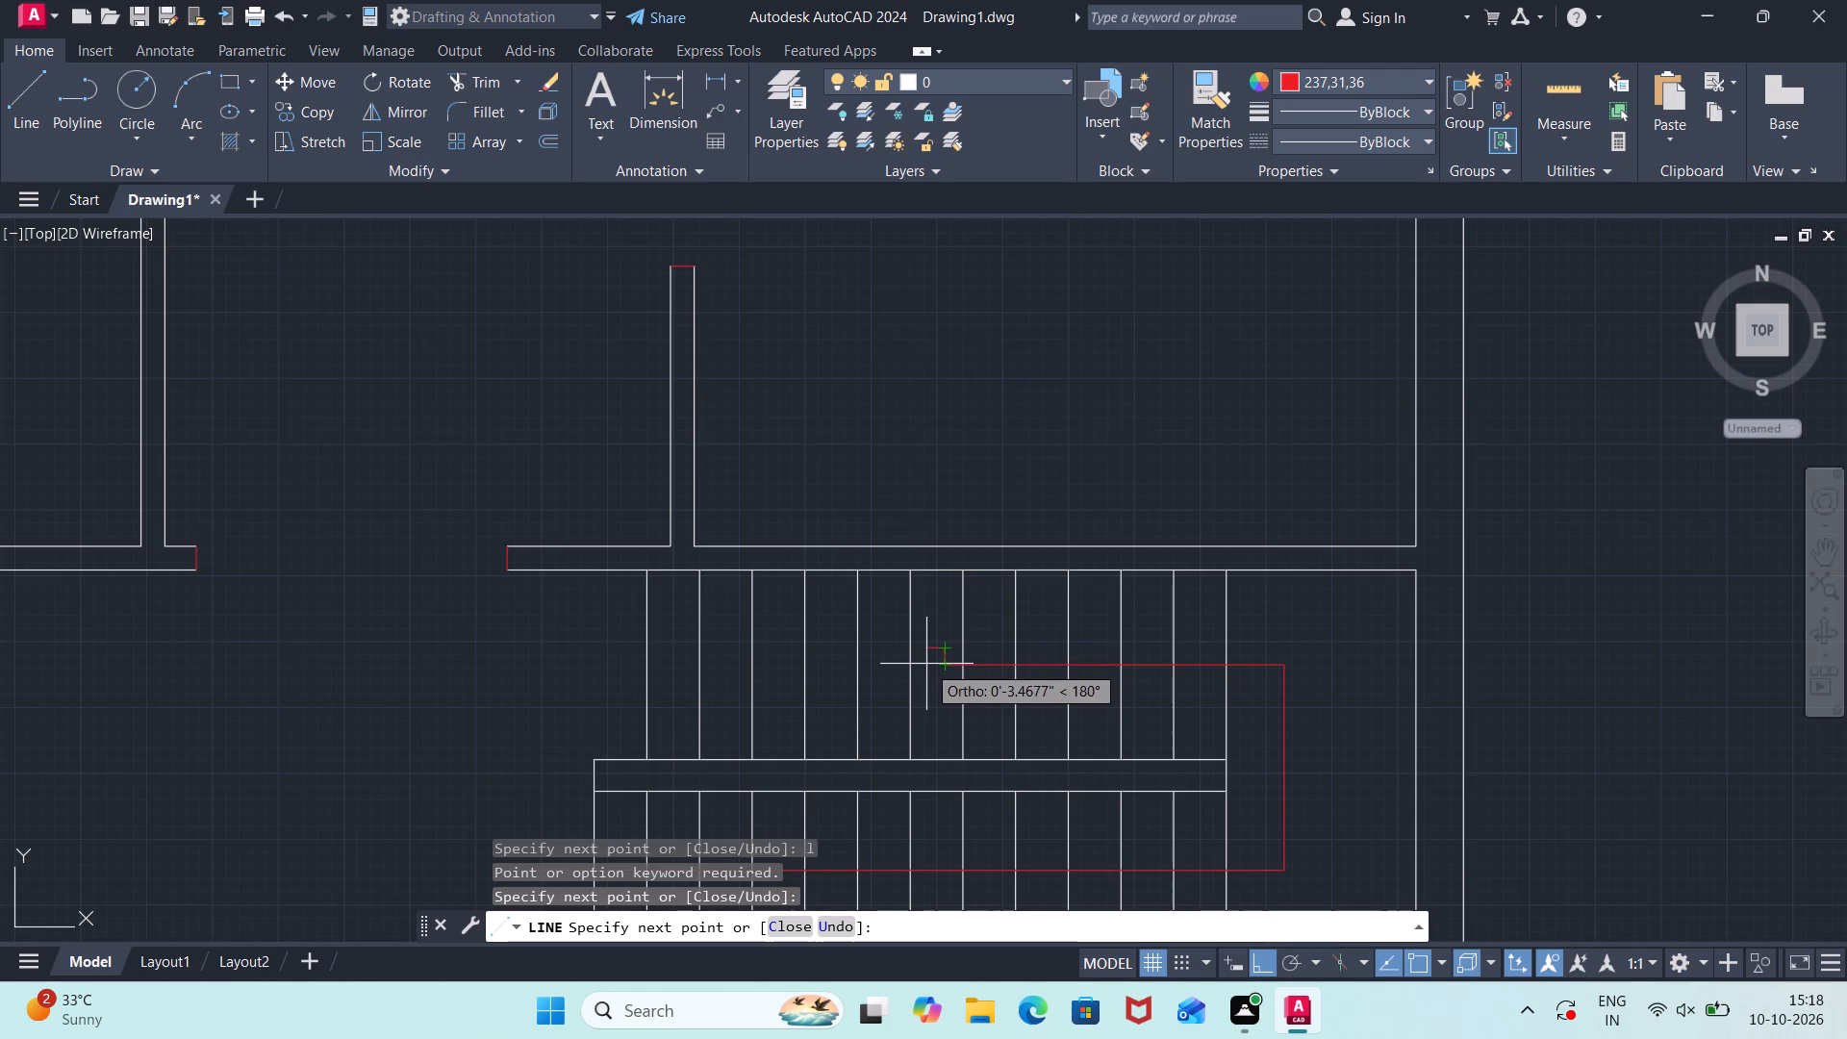
pyautogui.press('F8')
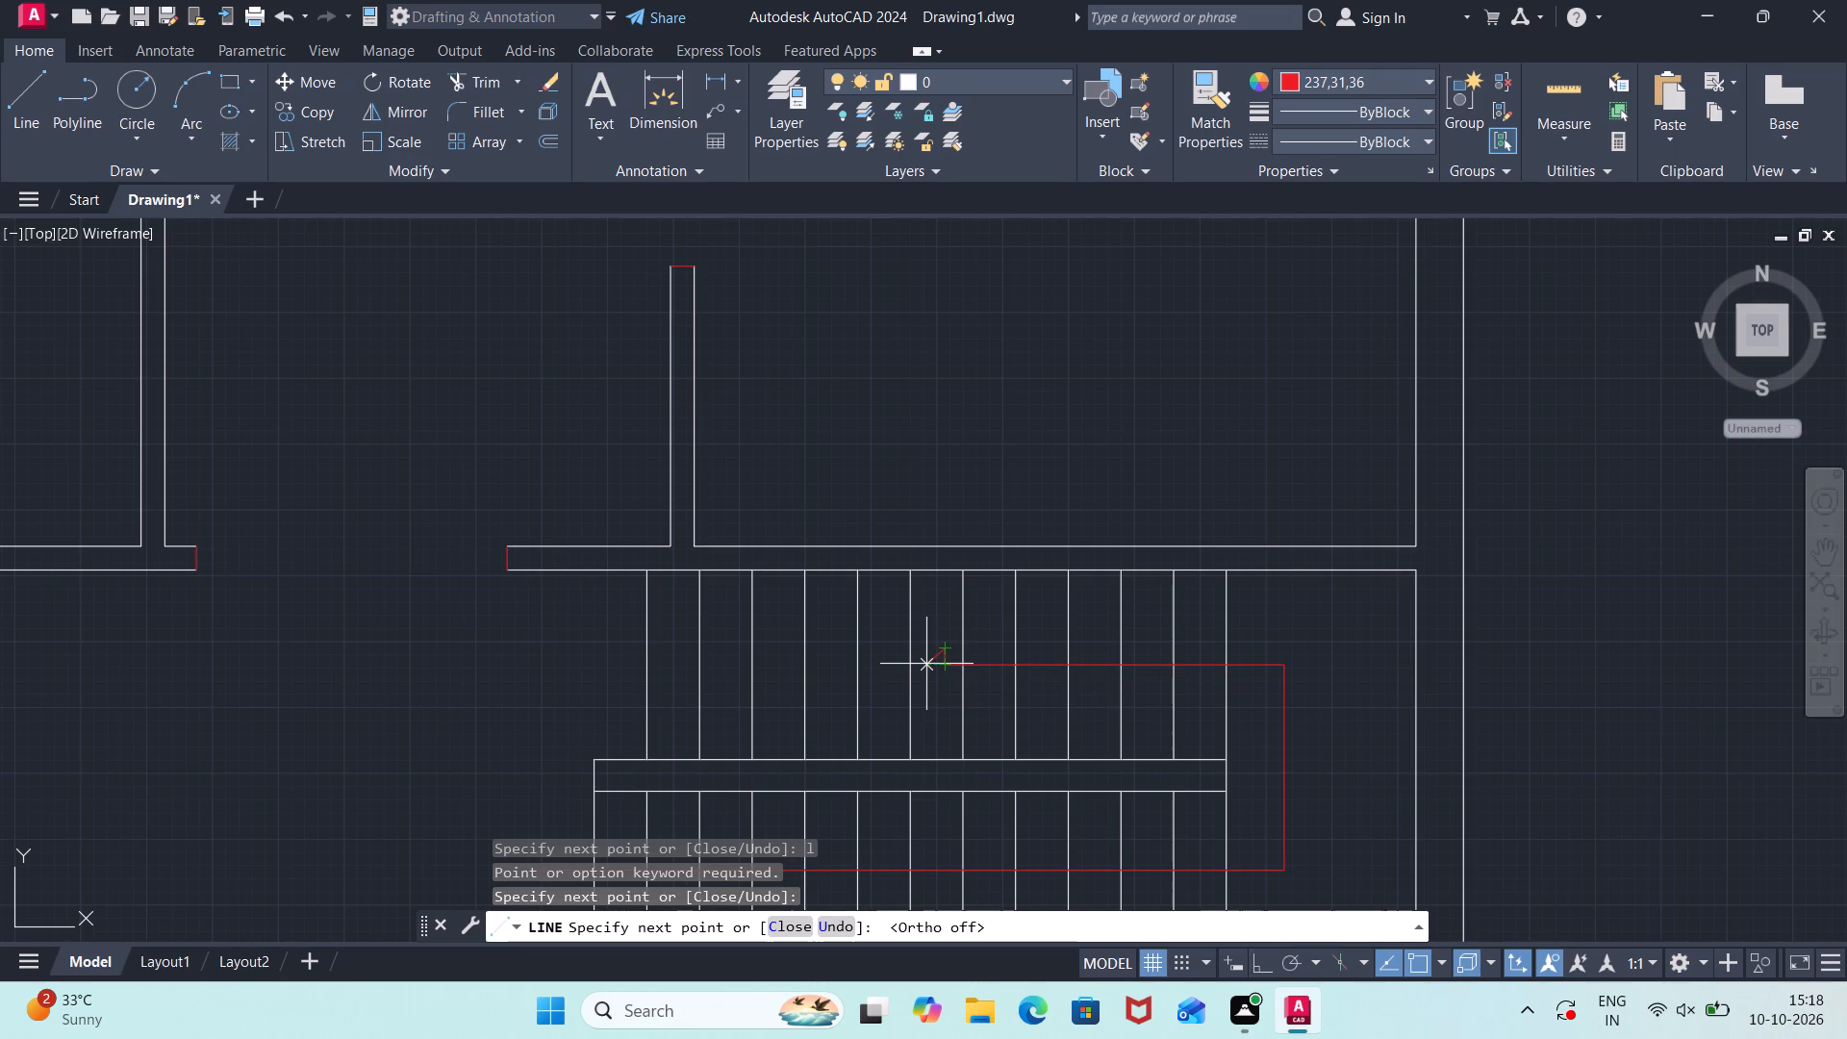
pyautogui.click(926, 667)
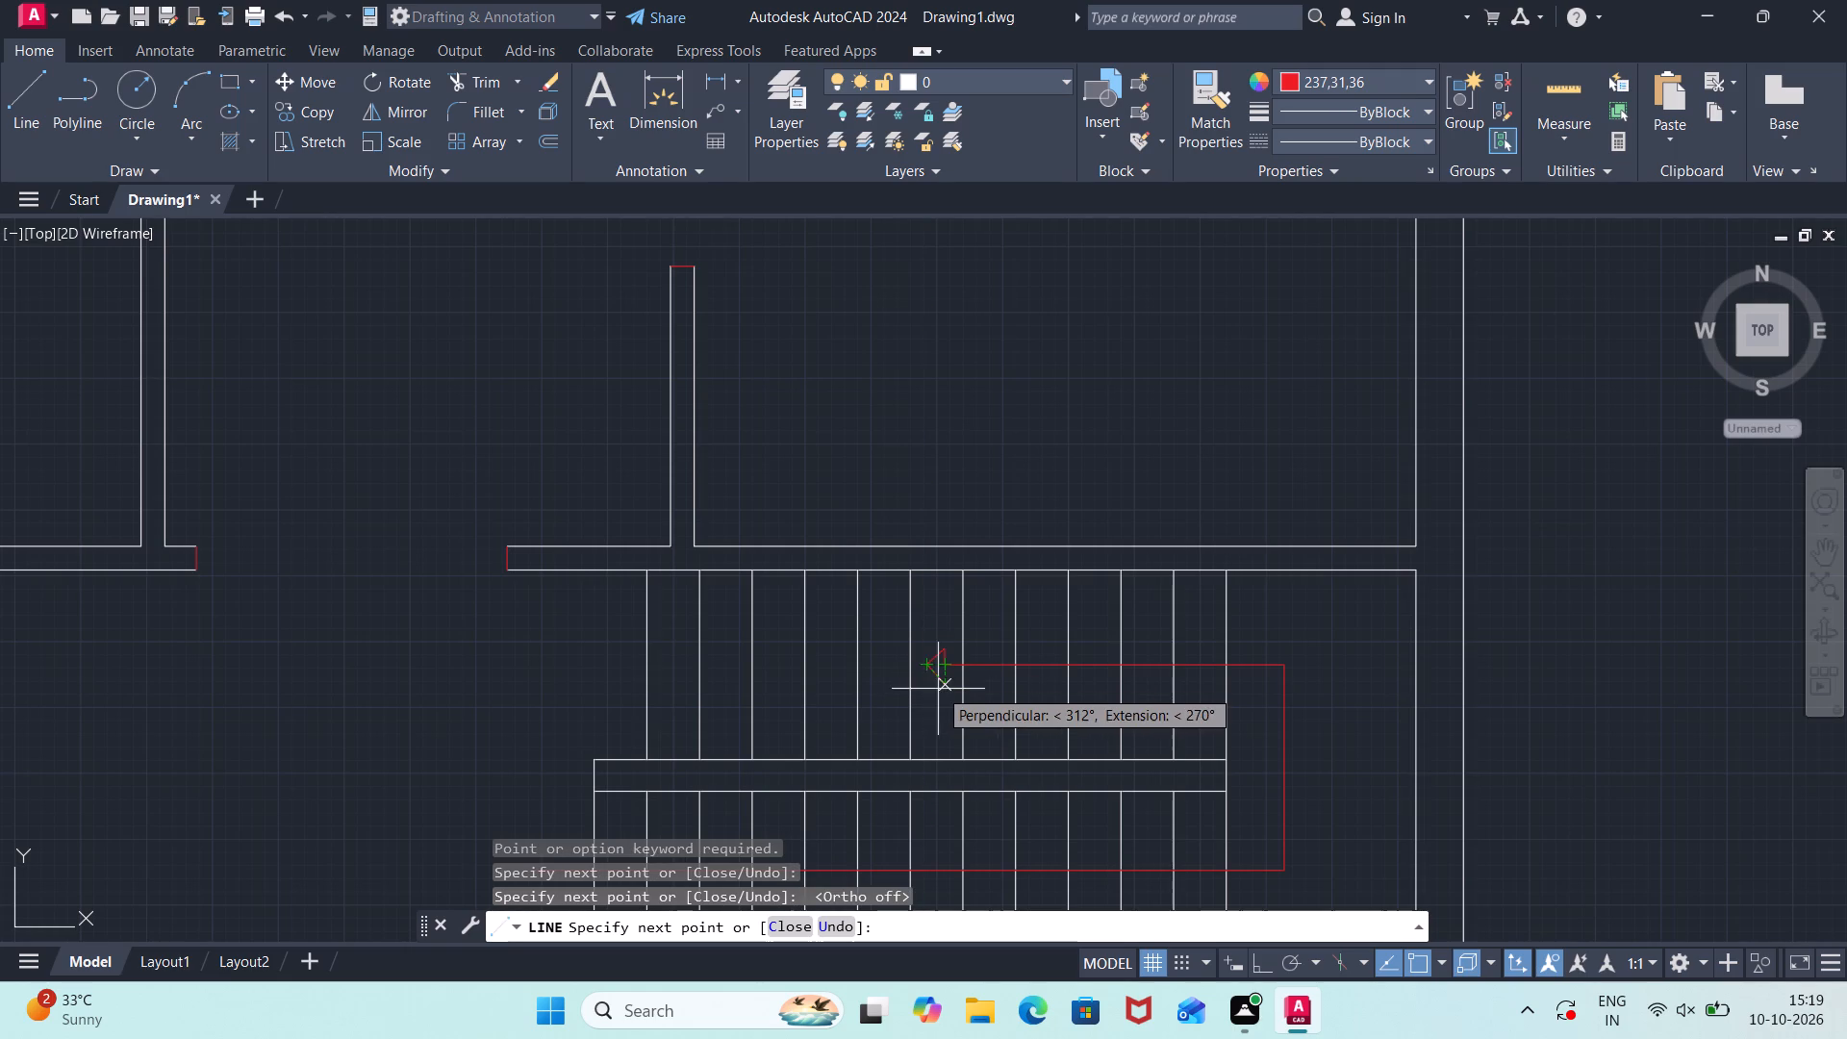
pyautogui.click(943, 687)
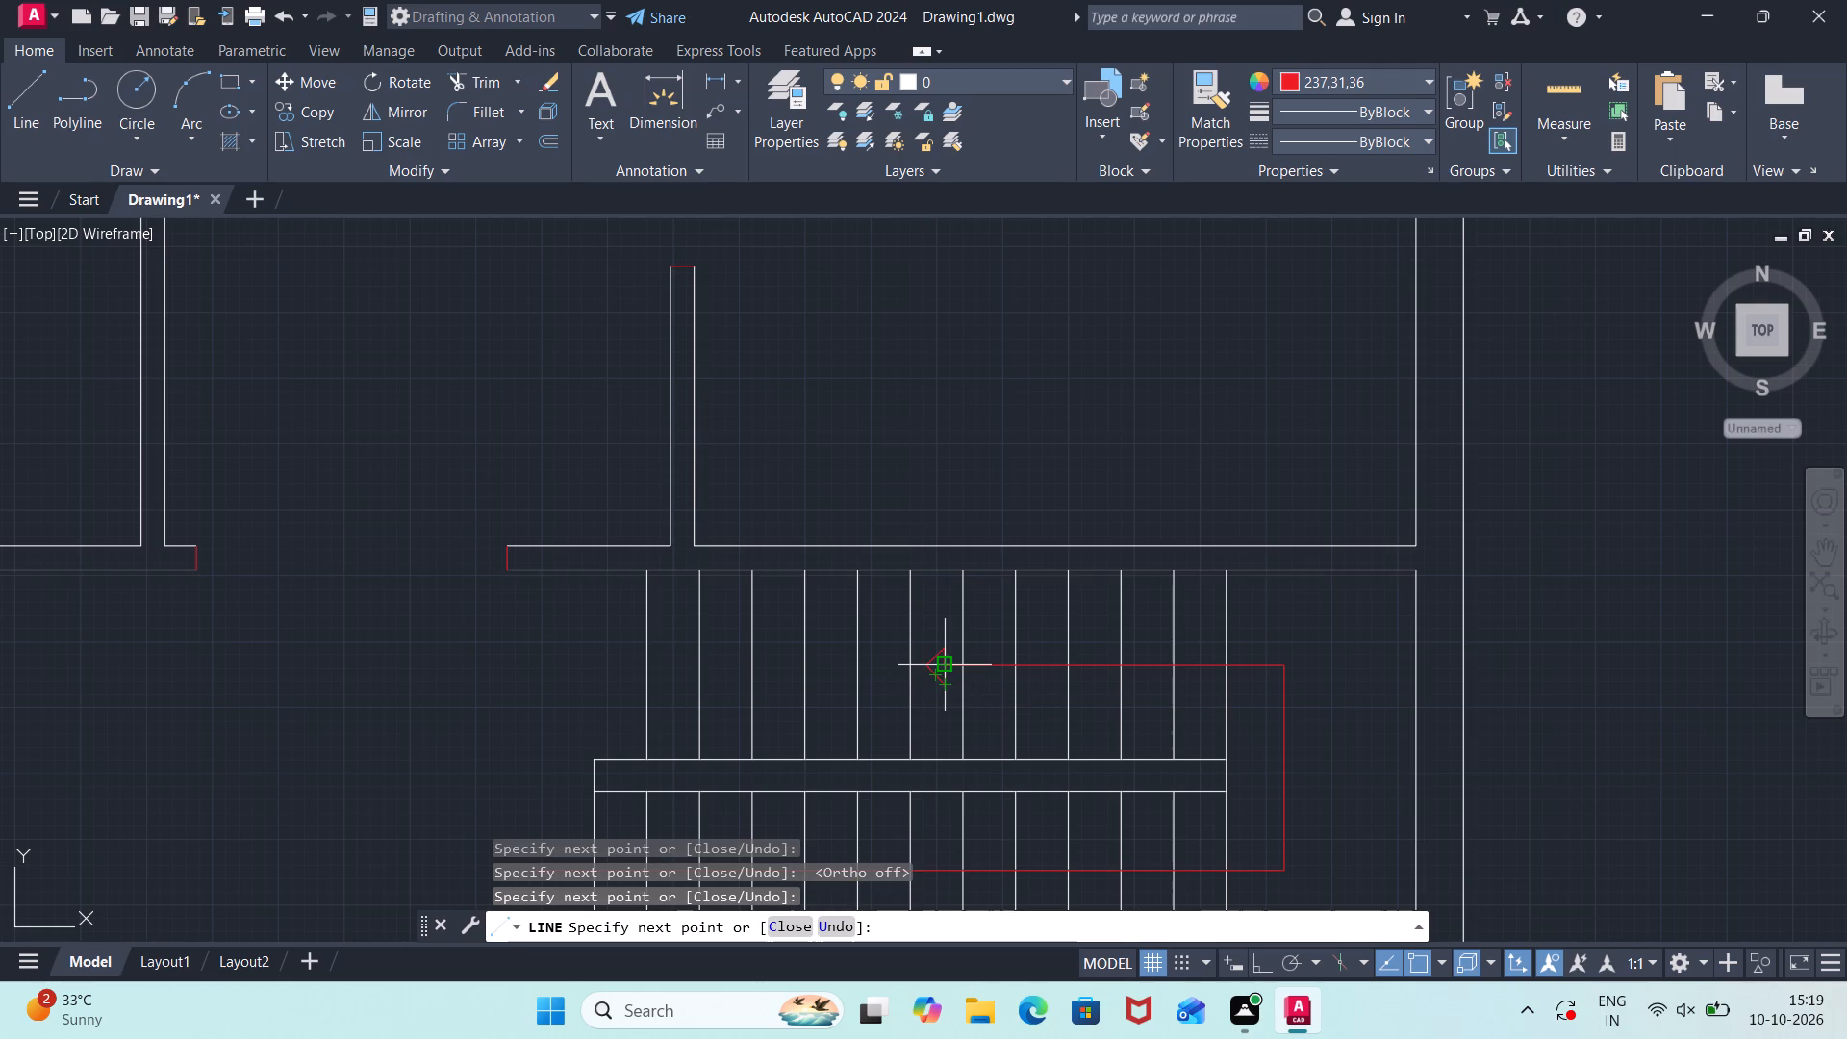
pyautogui.click(945, 666)
pyautogui.press('Escape')
# Set the current drawing colour to yellow 244,238,81.
pyautogui.scroll(-2, 977, 702)
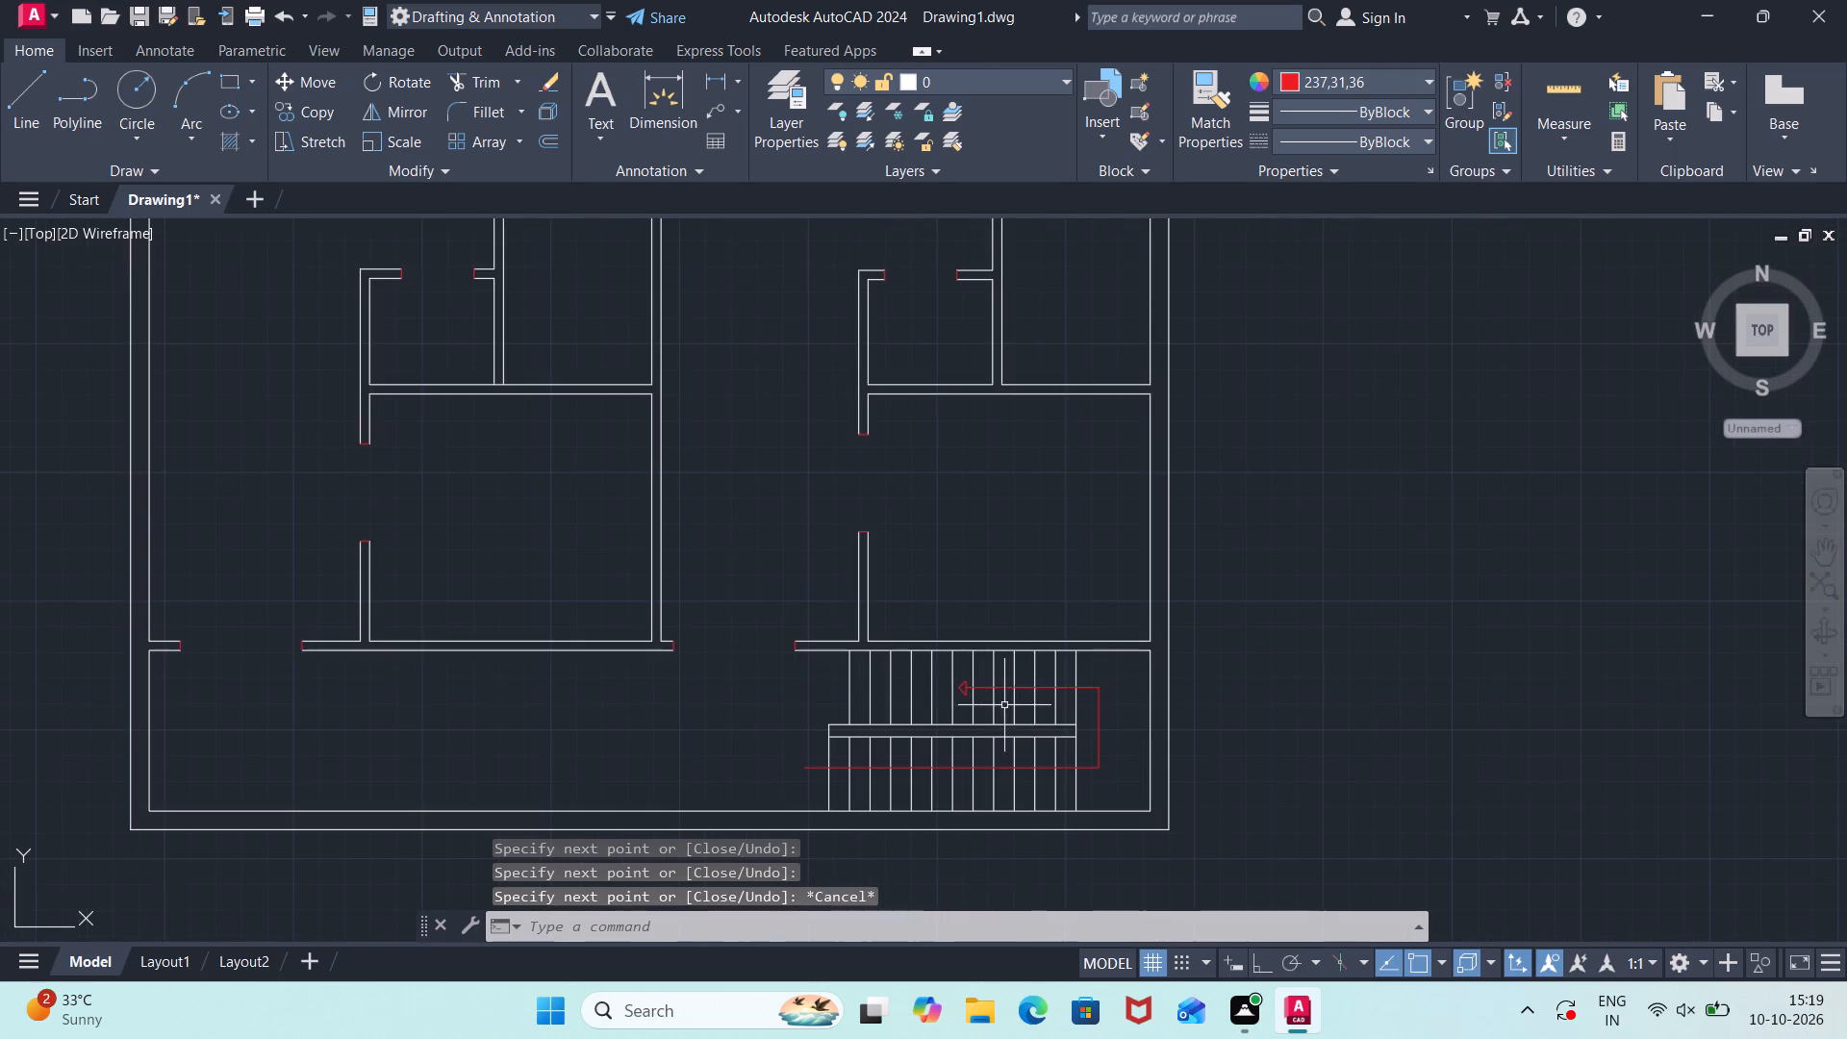
pyautogui.scroll(3, 1066, 673)
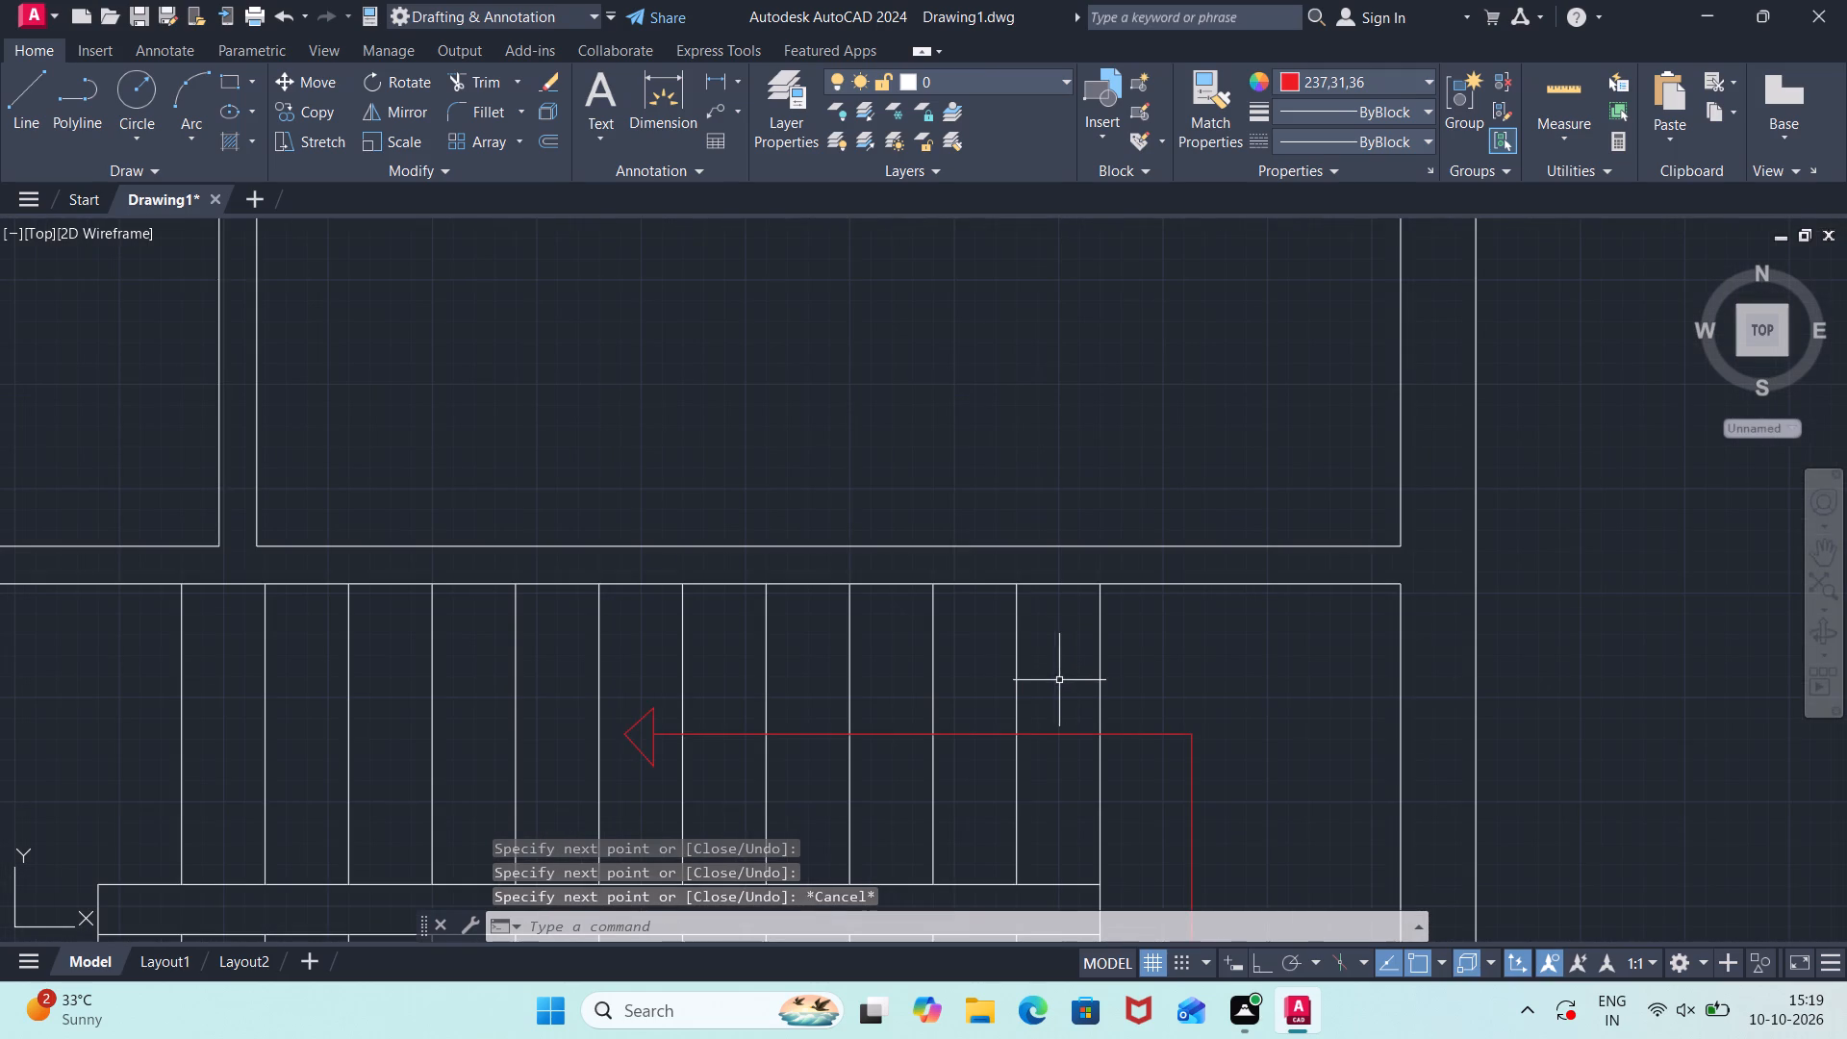
pyautogui.scroll(-3, 892, 698)
pyautogui.moveTo(1000, 708); pyautogui.dragTo(1094, 741, button='middle')
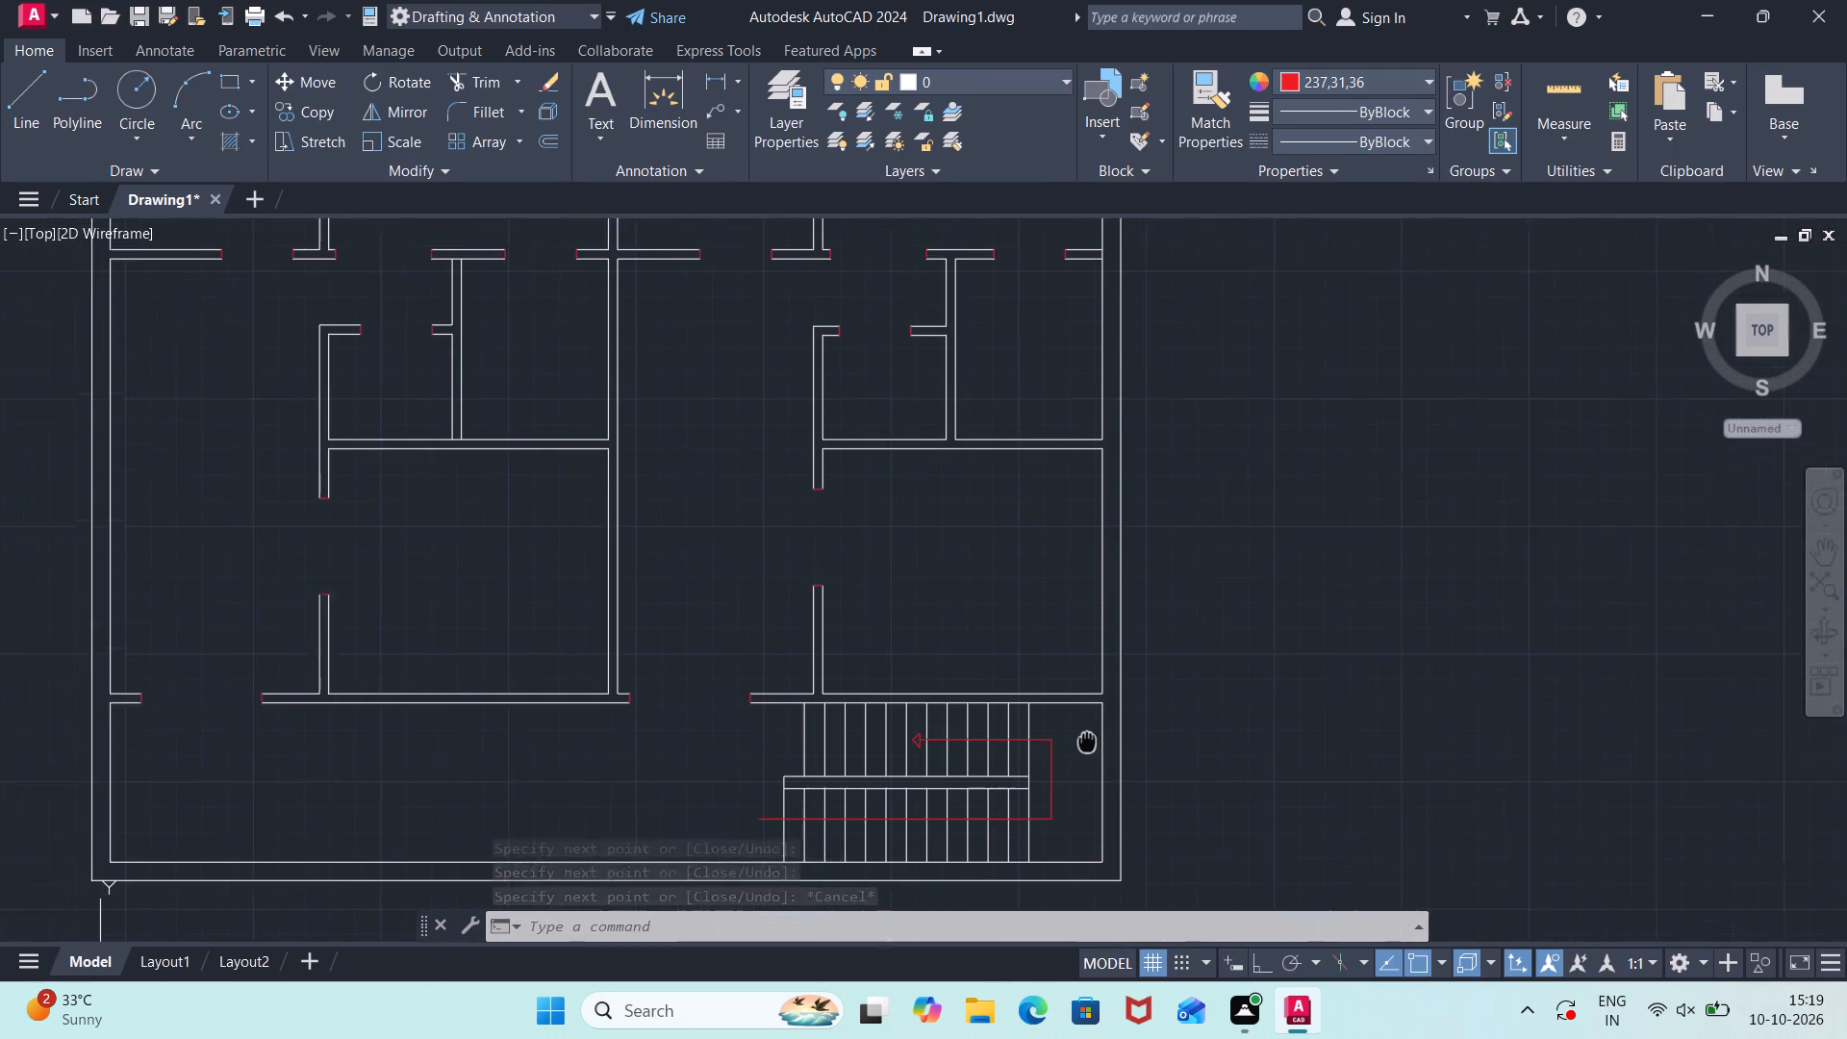
pyautogui.moveTo(1094, 741); pyautogui.dragTo(1133, 744, button='middle')
pyautogui.scroll(-1, 1086, 635)
pyautogui.moveTo(1043, 618); pyautogui.dragTo(1073, 648, button='middle')
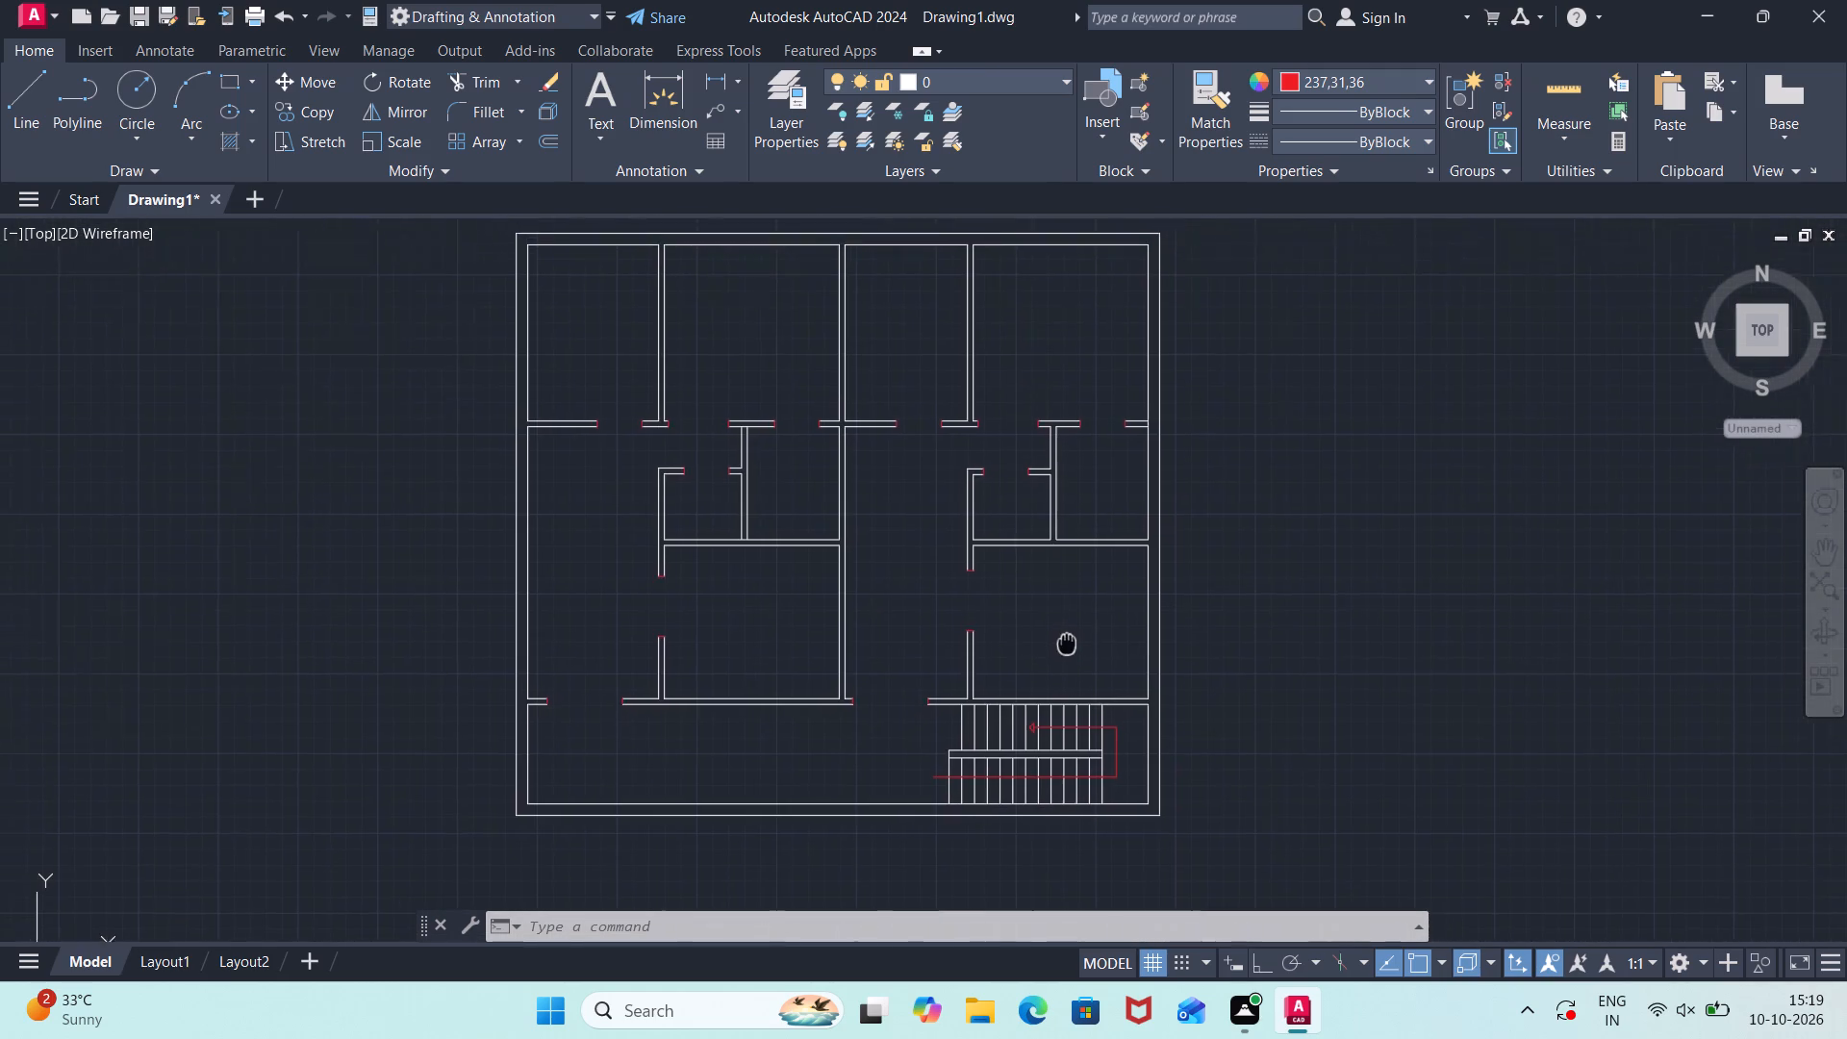
pyautogui.moveTo(1073, 648); pyautogui.dragTo(1136, 682, button='middle')
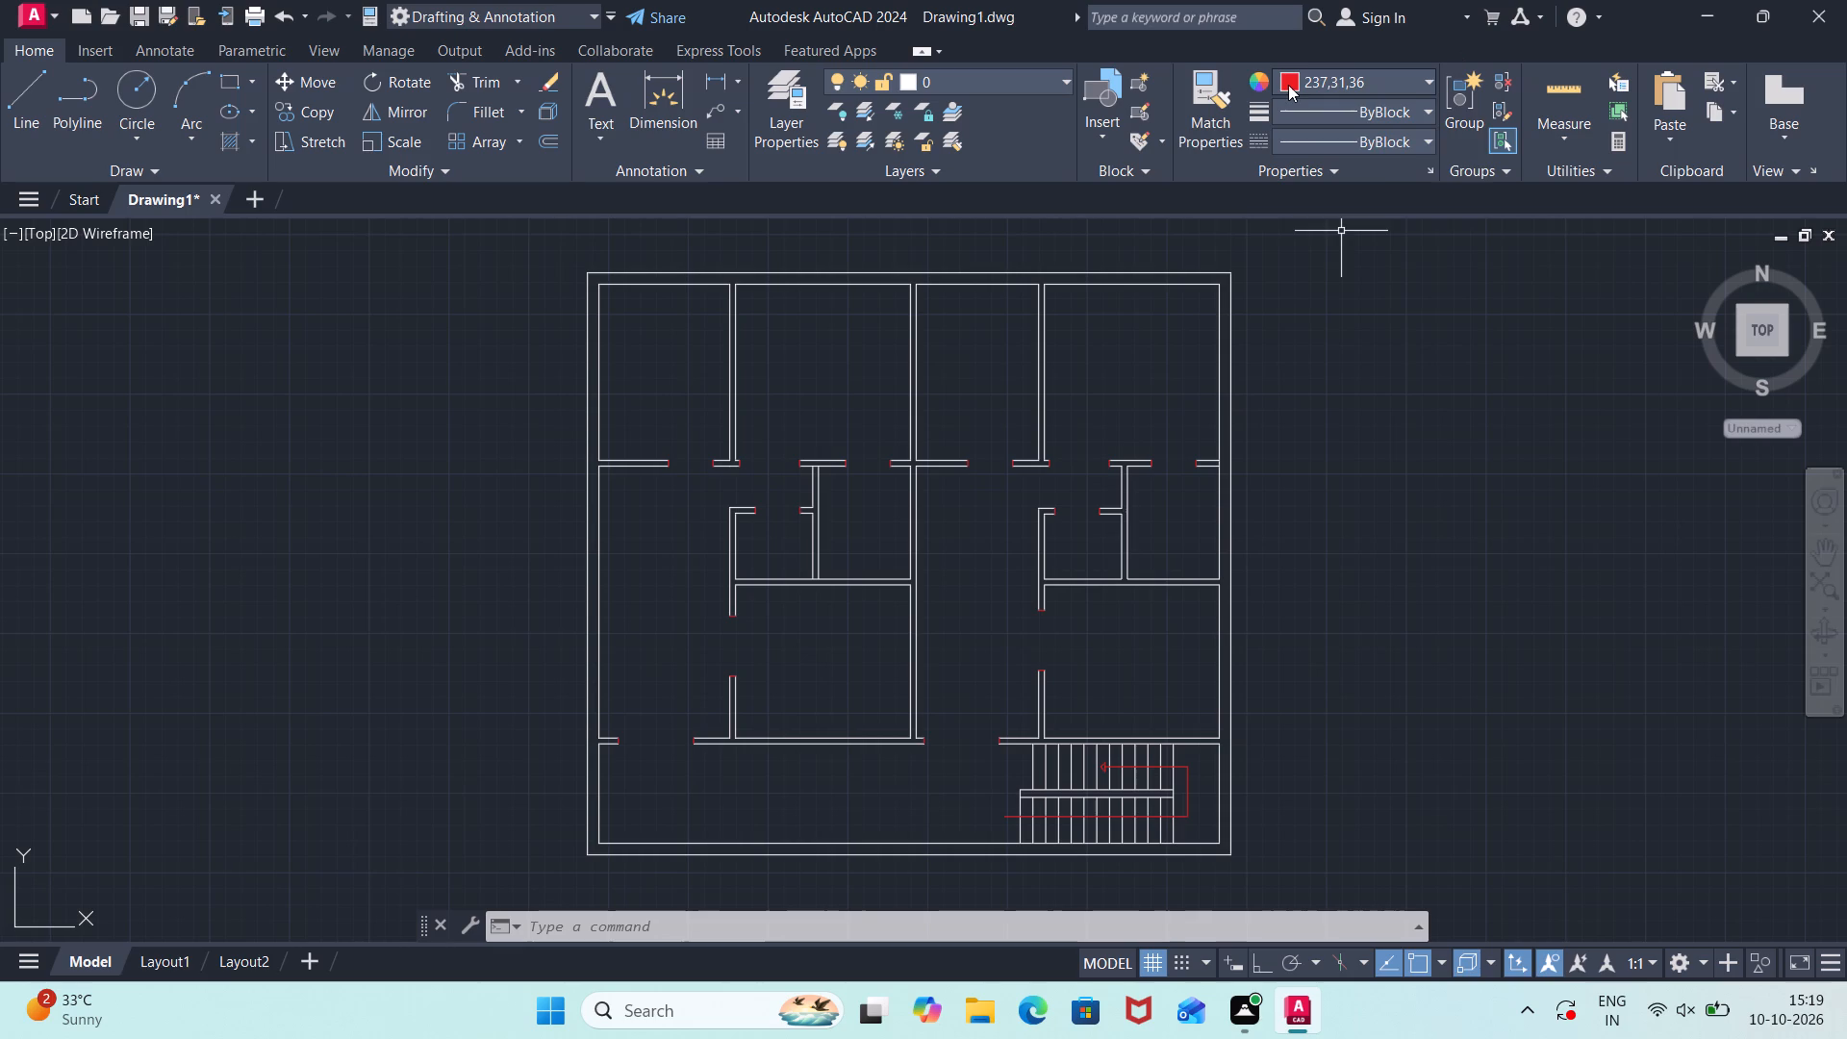
pyautogui.click(1288, 85)
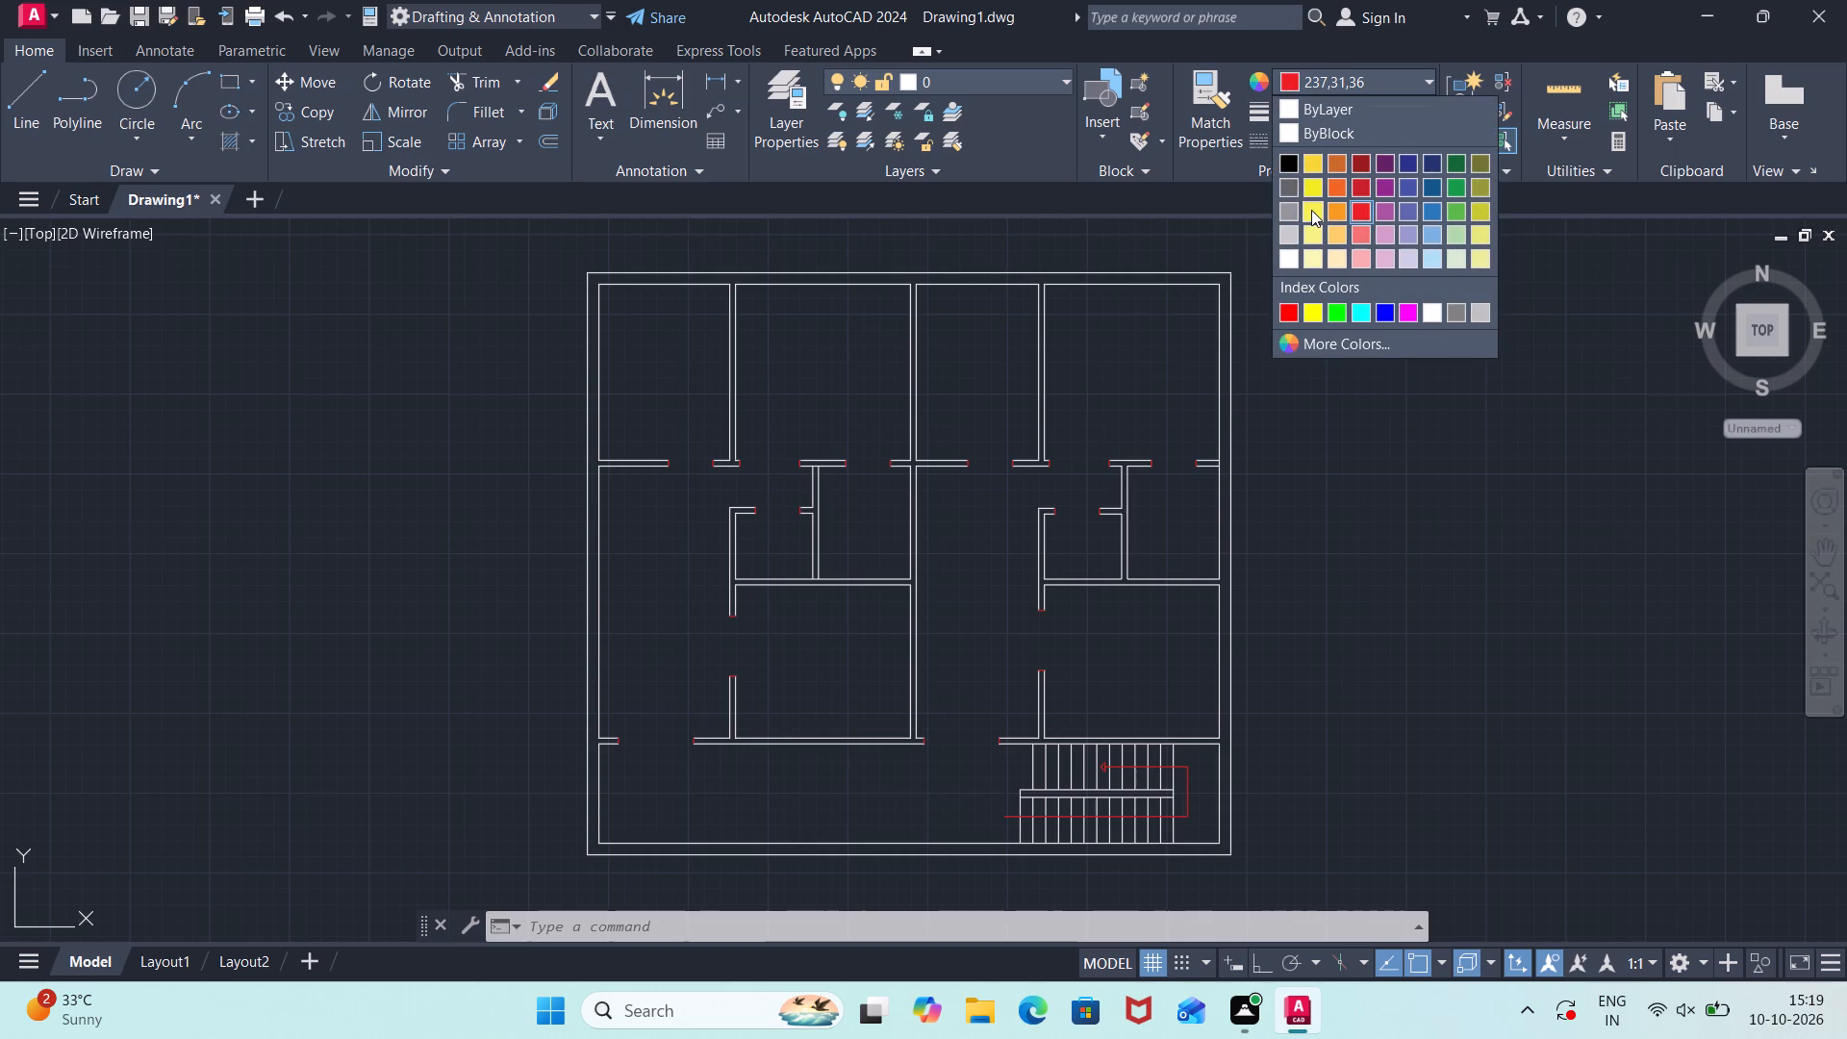
pyautogui.click(1311, 210)
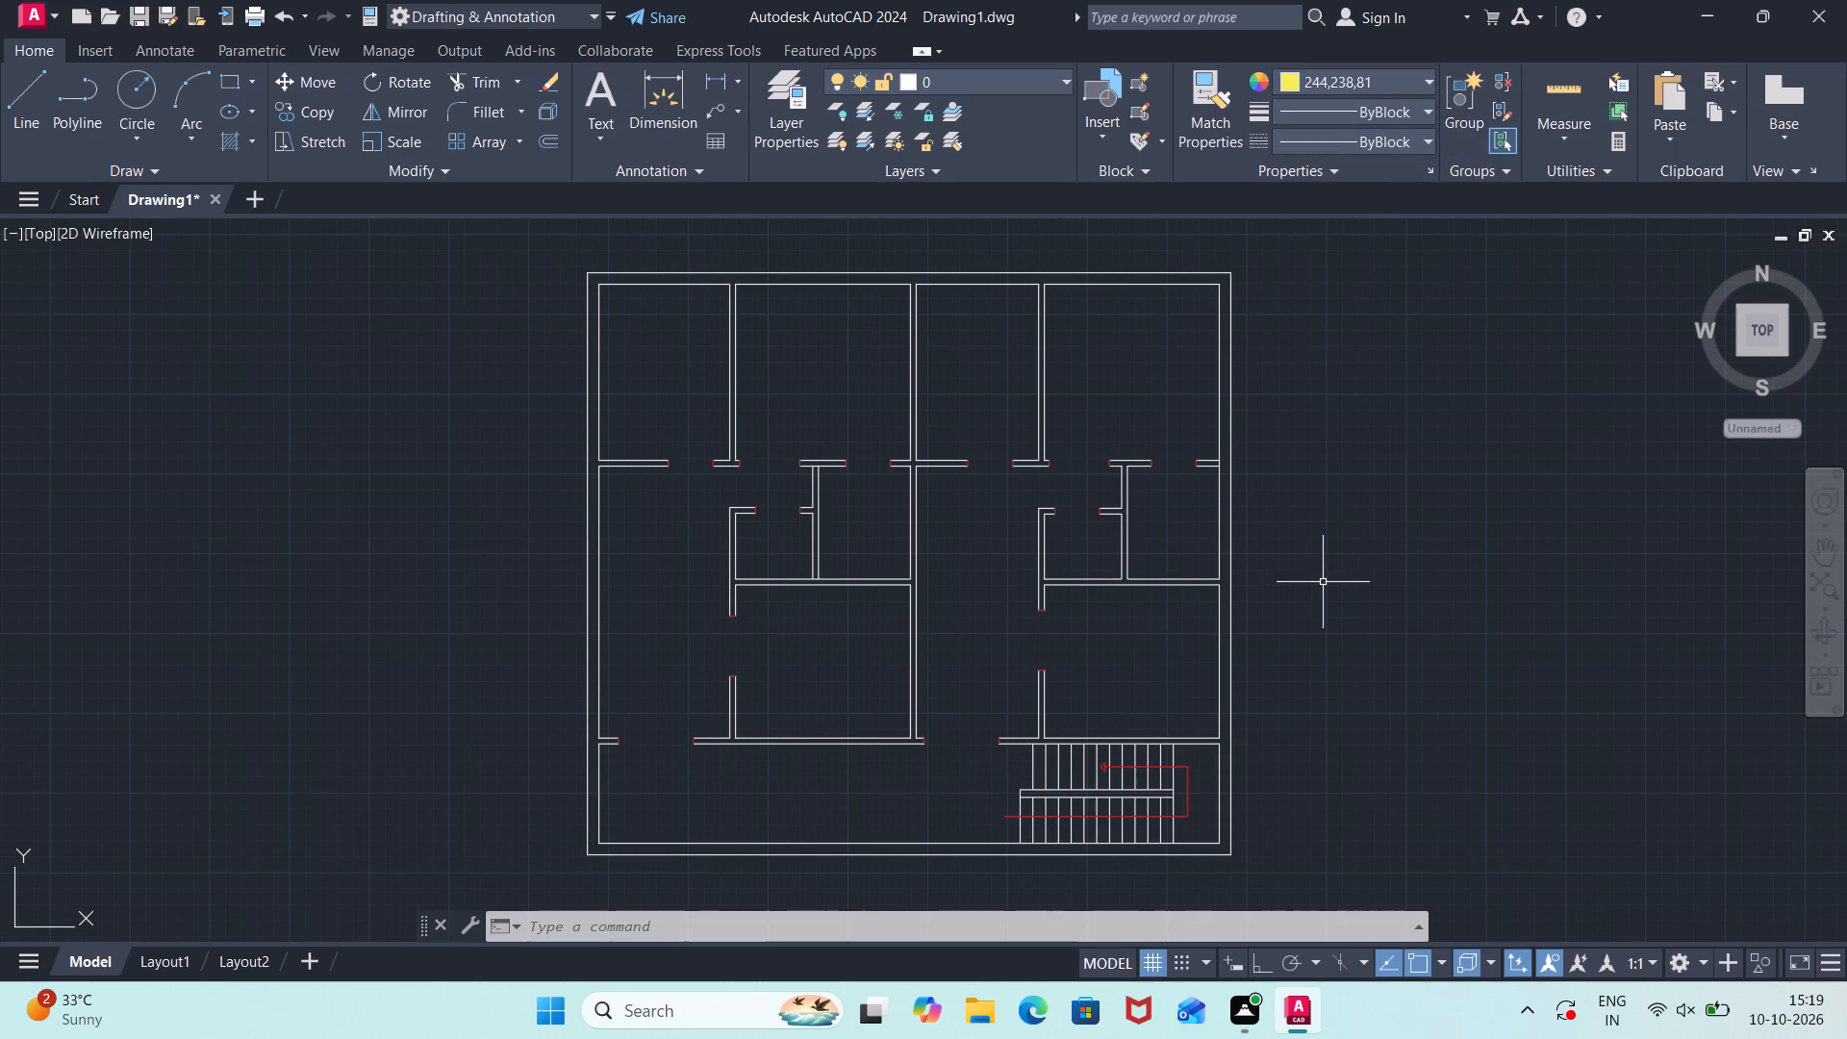
# Outside the plan's east wall, draw a 4'11" line running east and a 4'11" line running north from its end, with Ortho on.
pyautogui.press('l')
pyautogui.press('Return')
pyautogui.click(1344, 700)
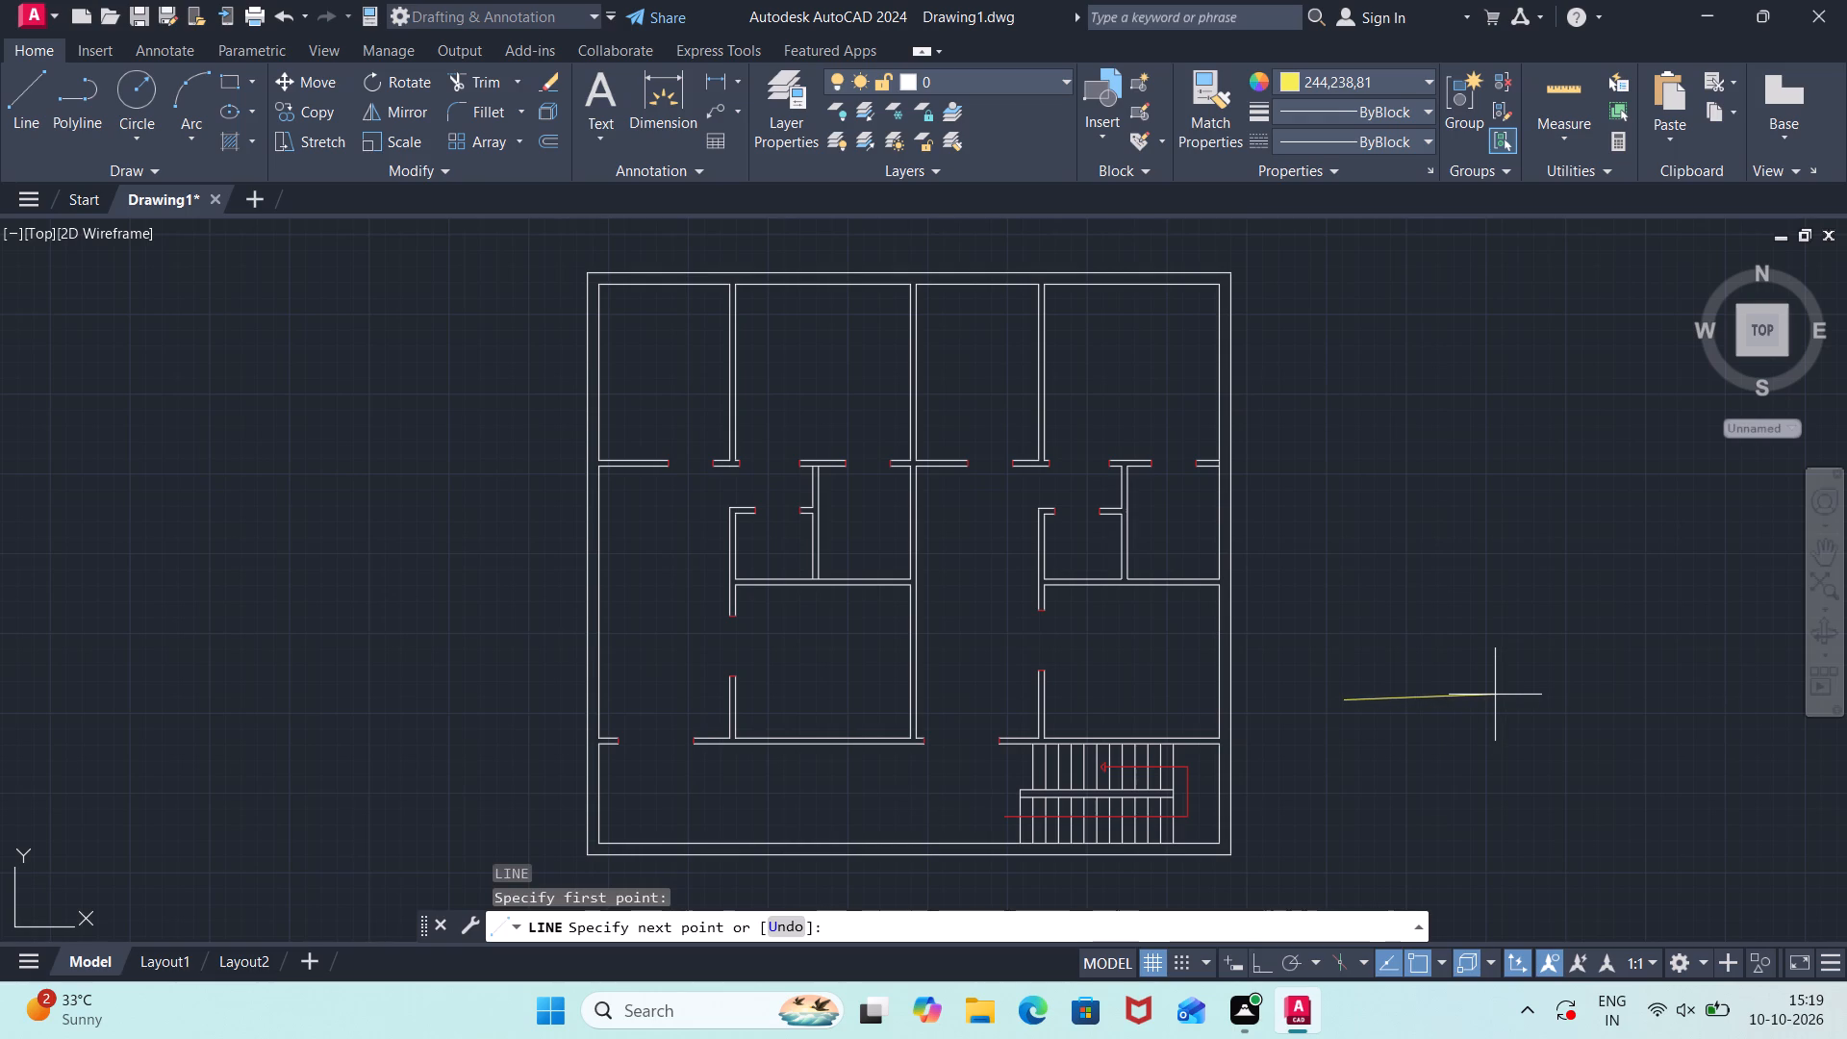
pyautogui.press('F8')
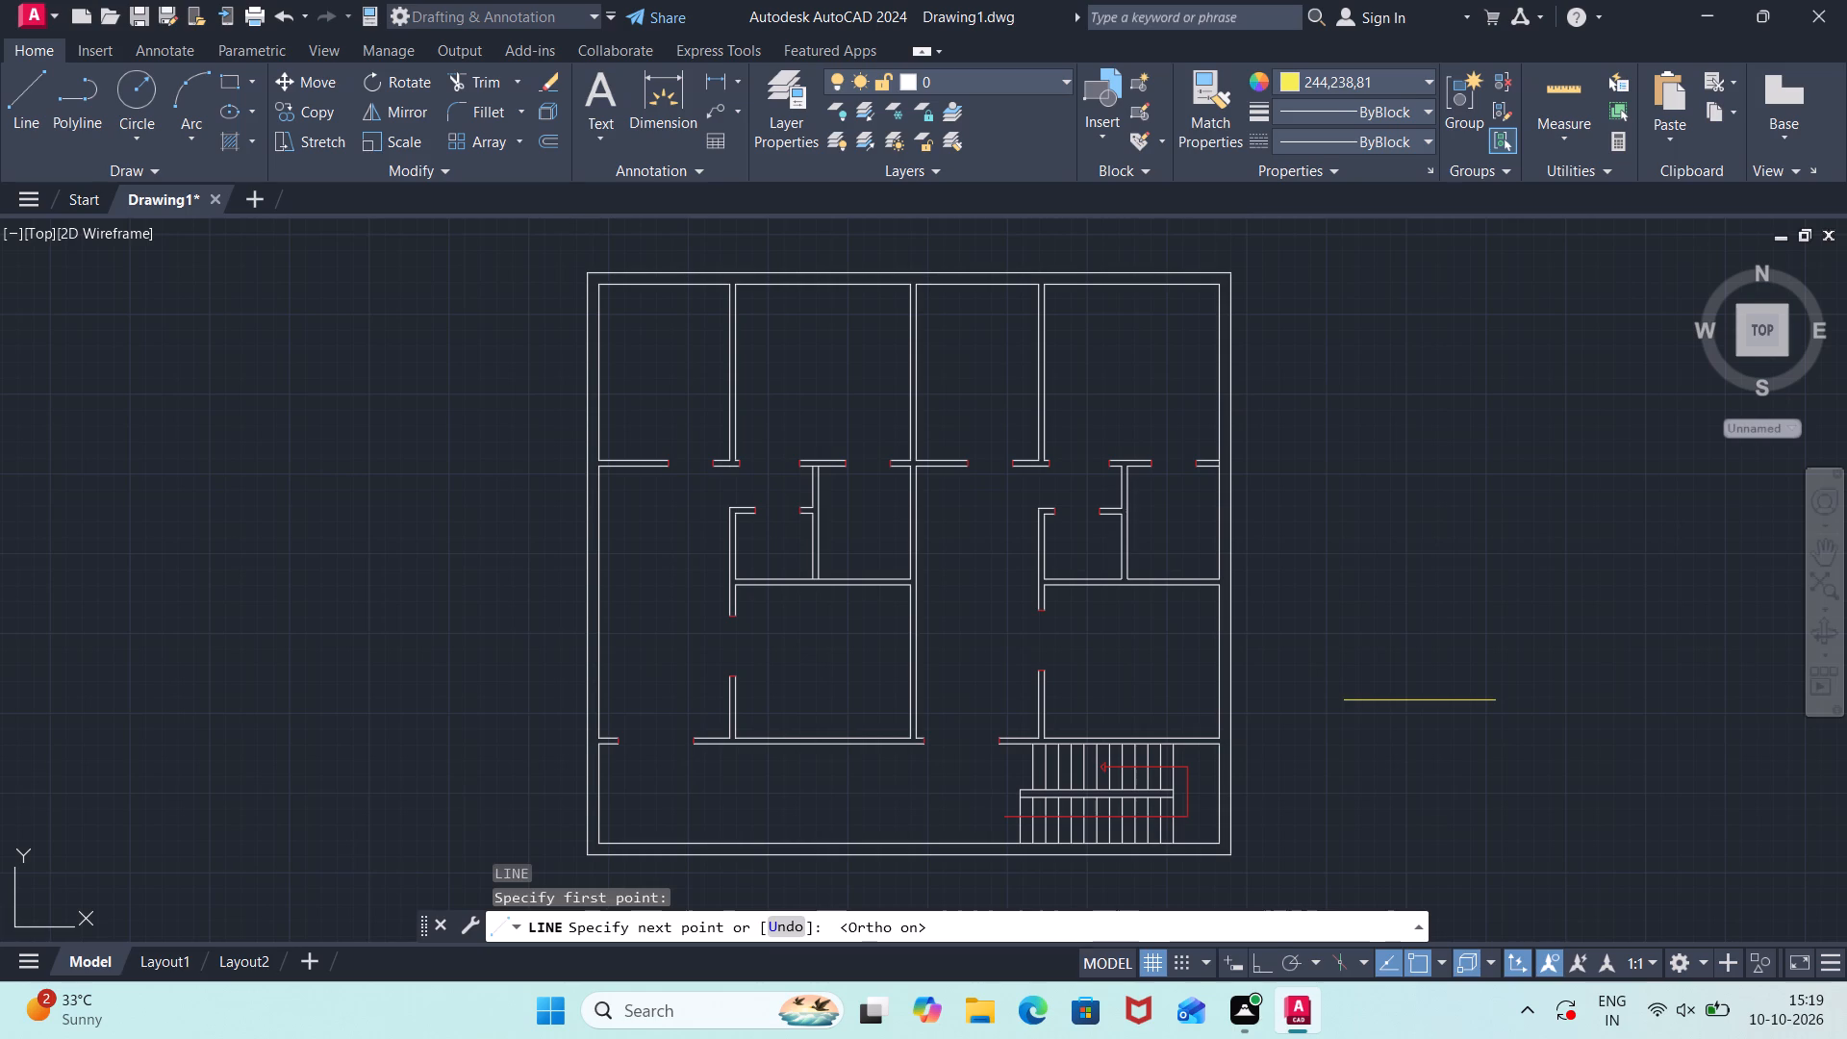
pyautogui.write('4\'11"')
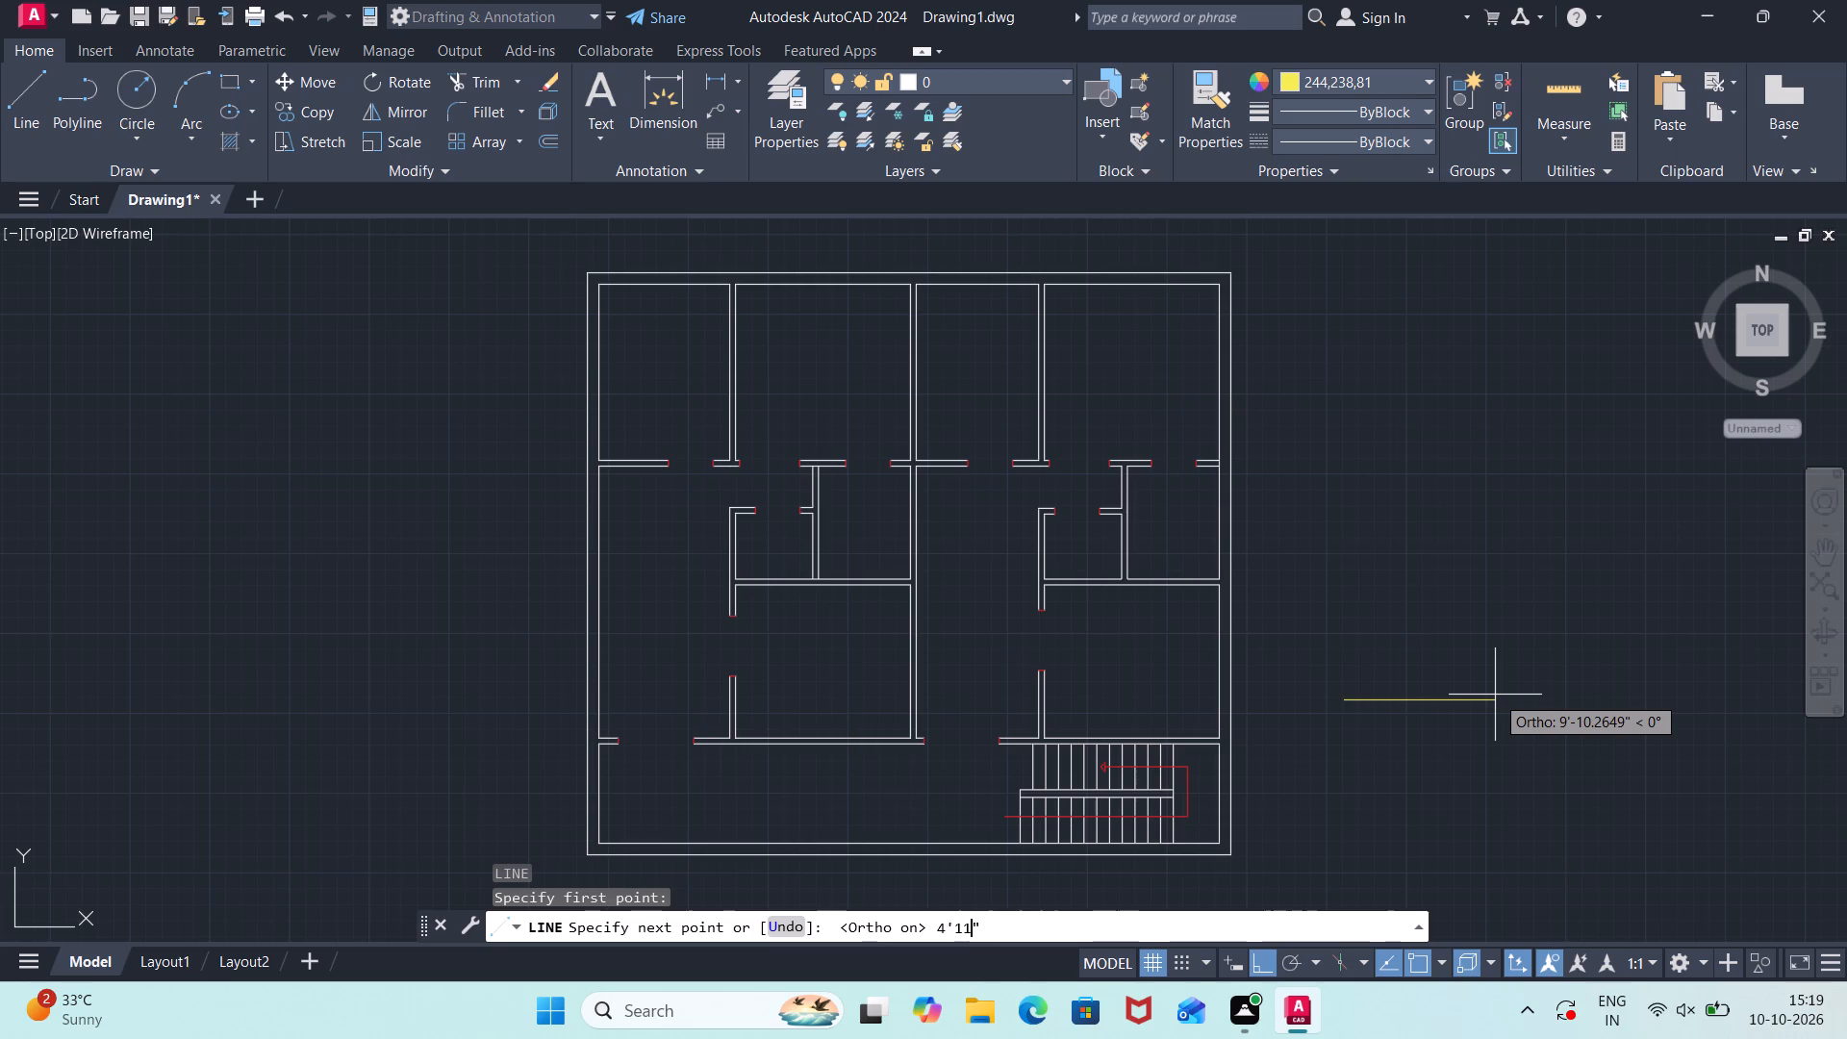
pyautogui.press('Return')
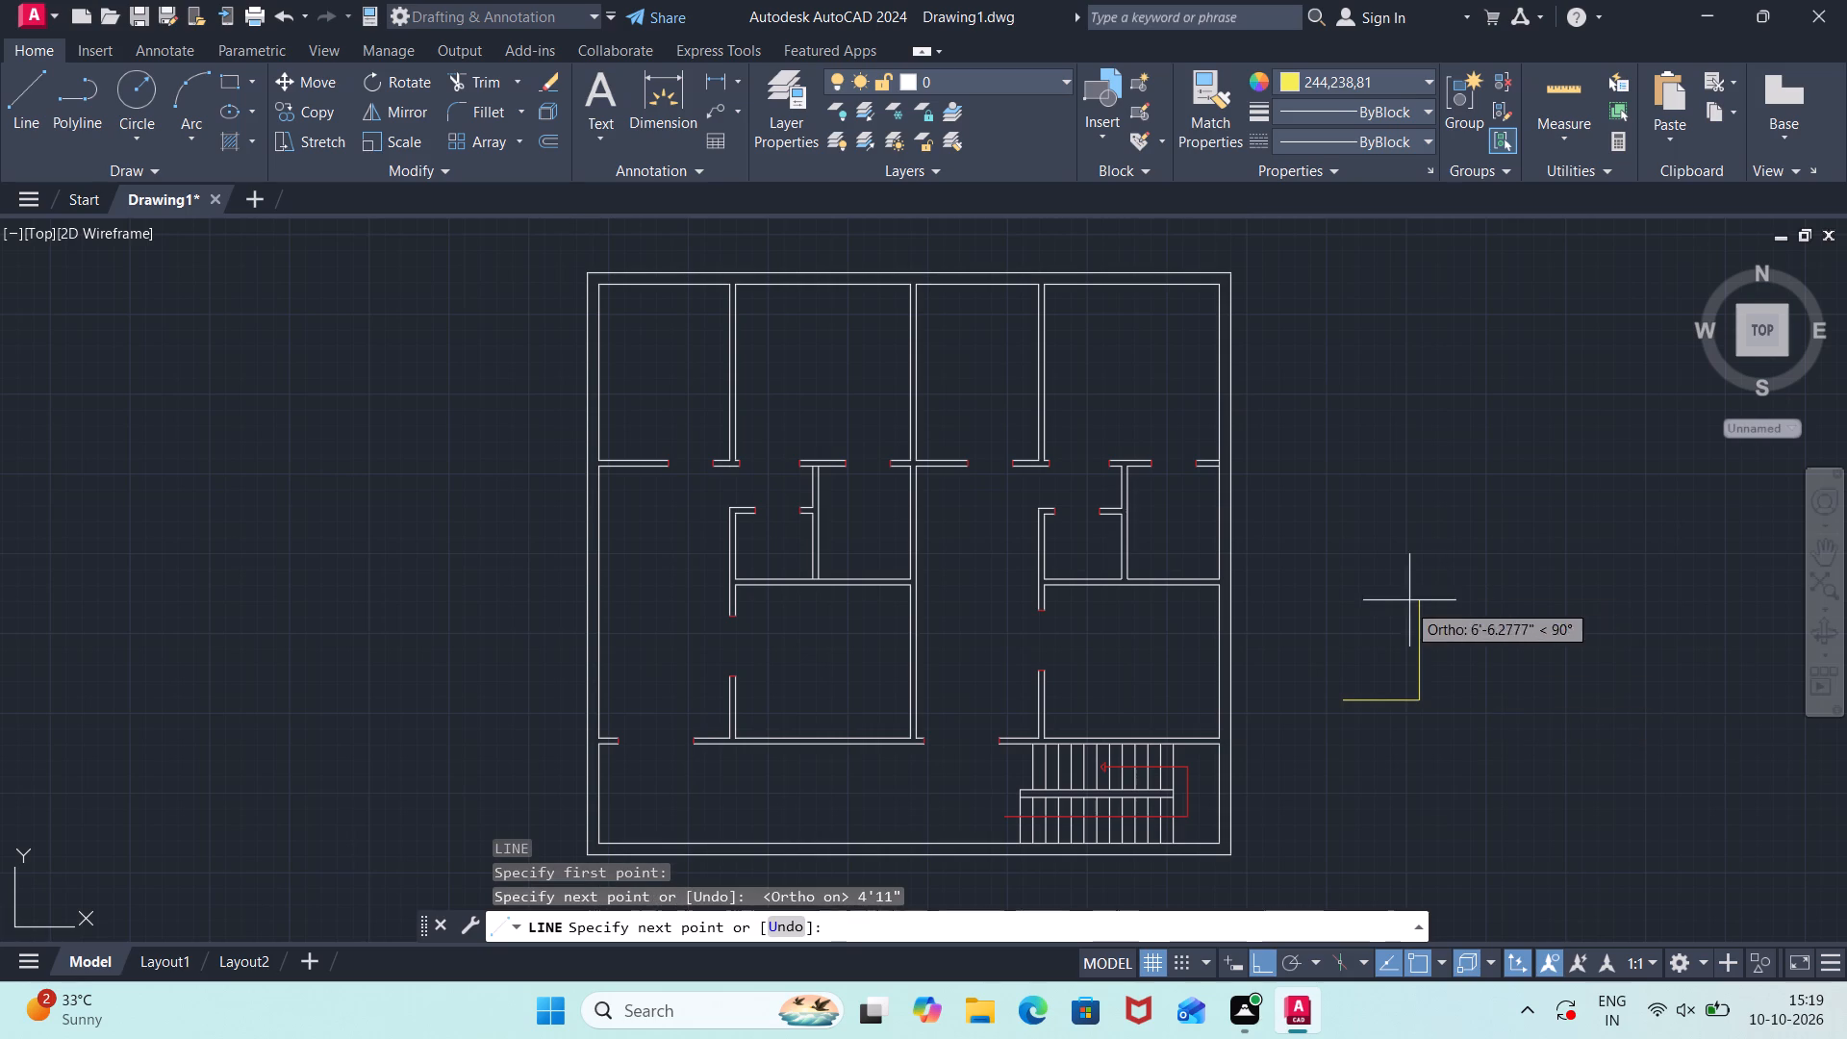
pyautogui.write('4\'11"')
pyautogui.press('Return')
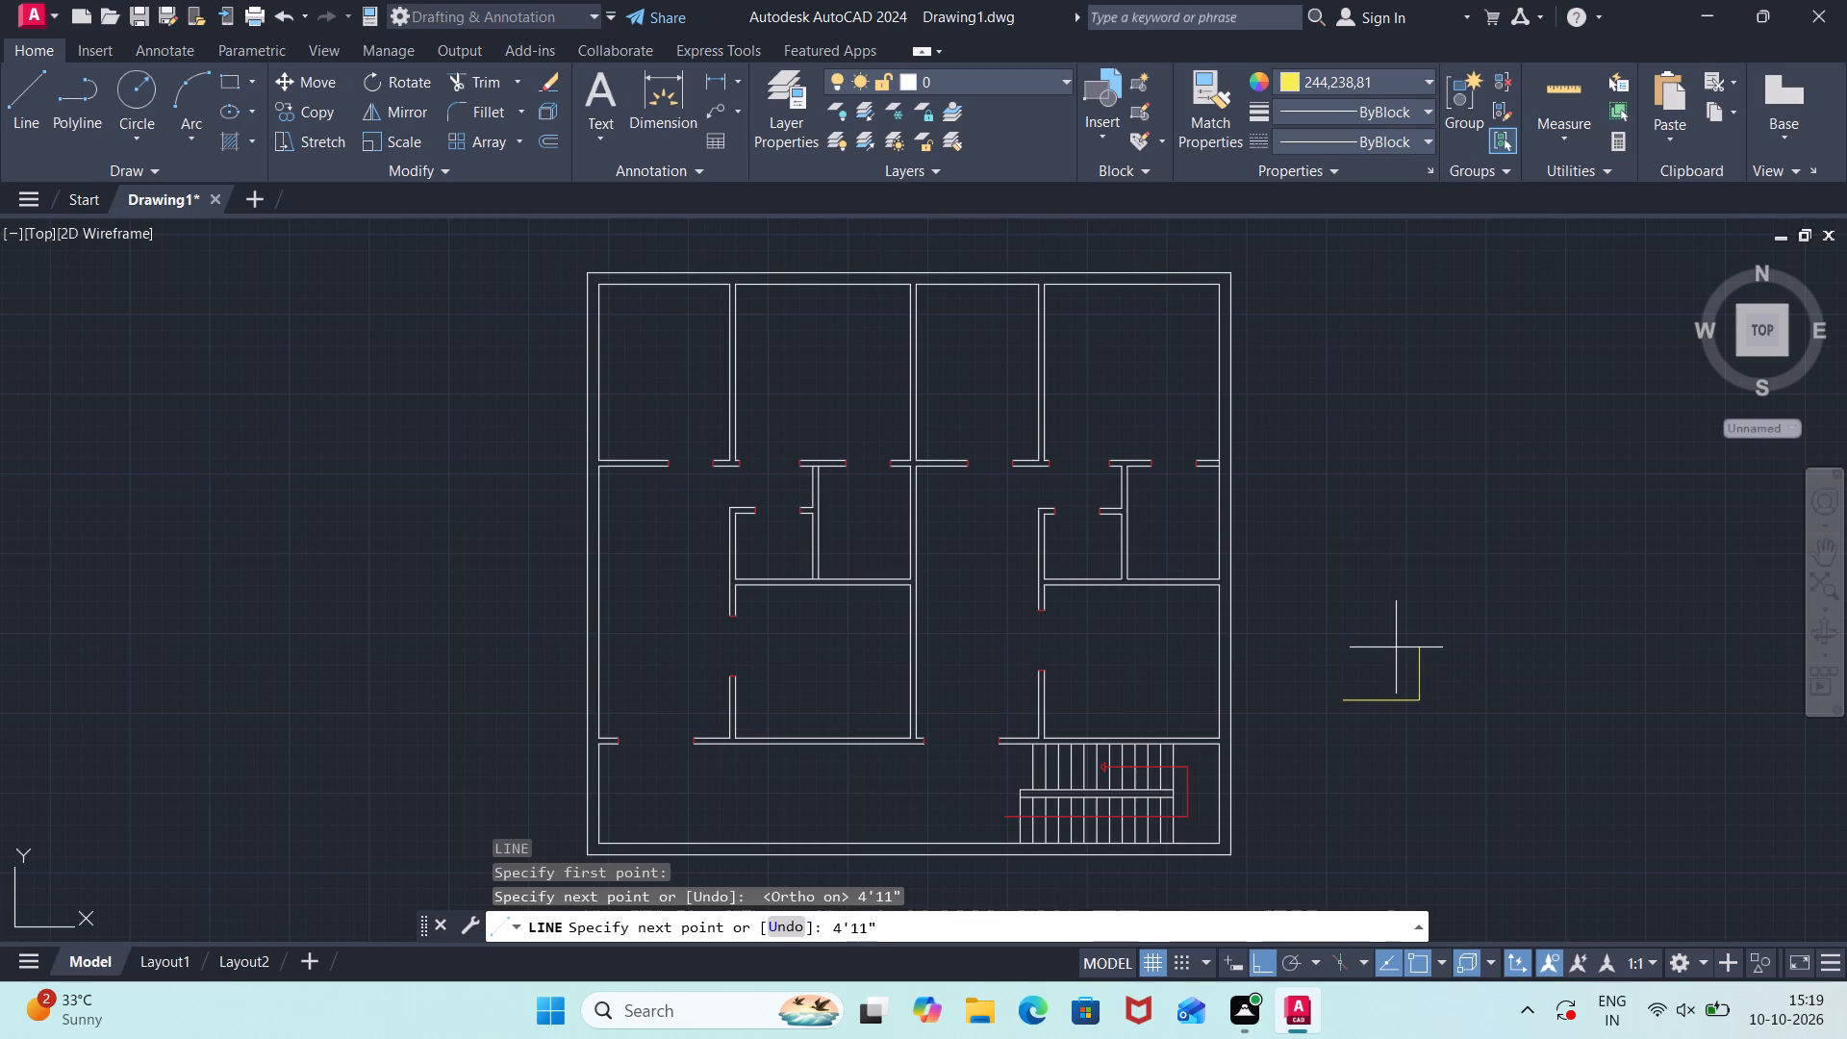
pyautogui.press('Escape')
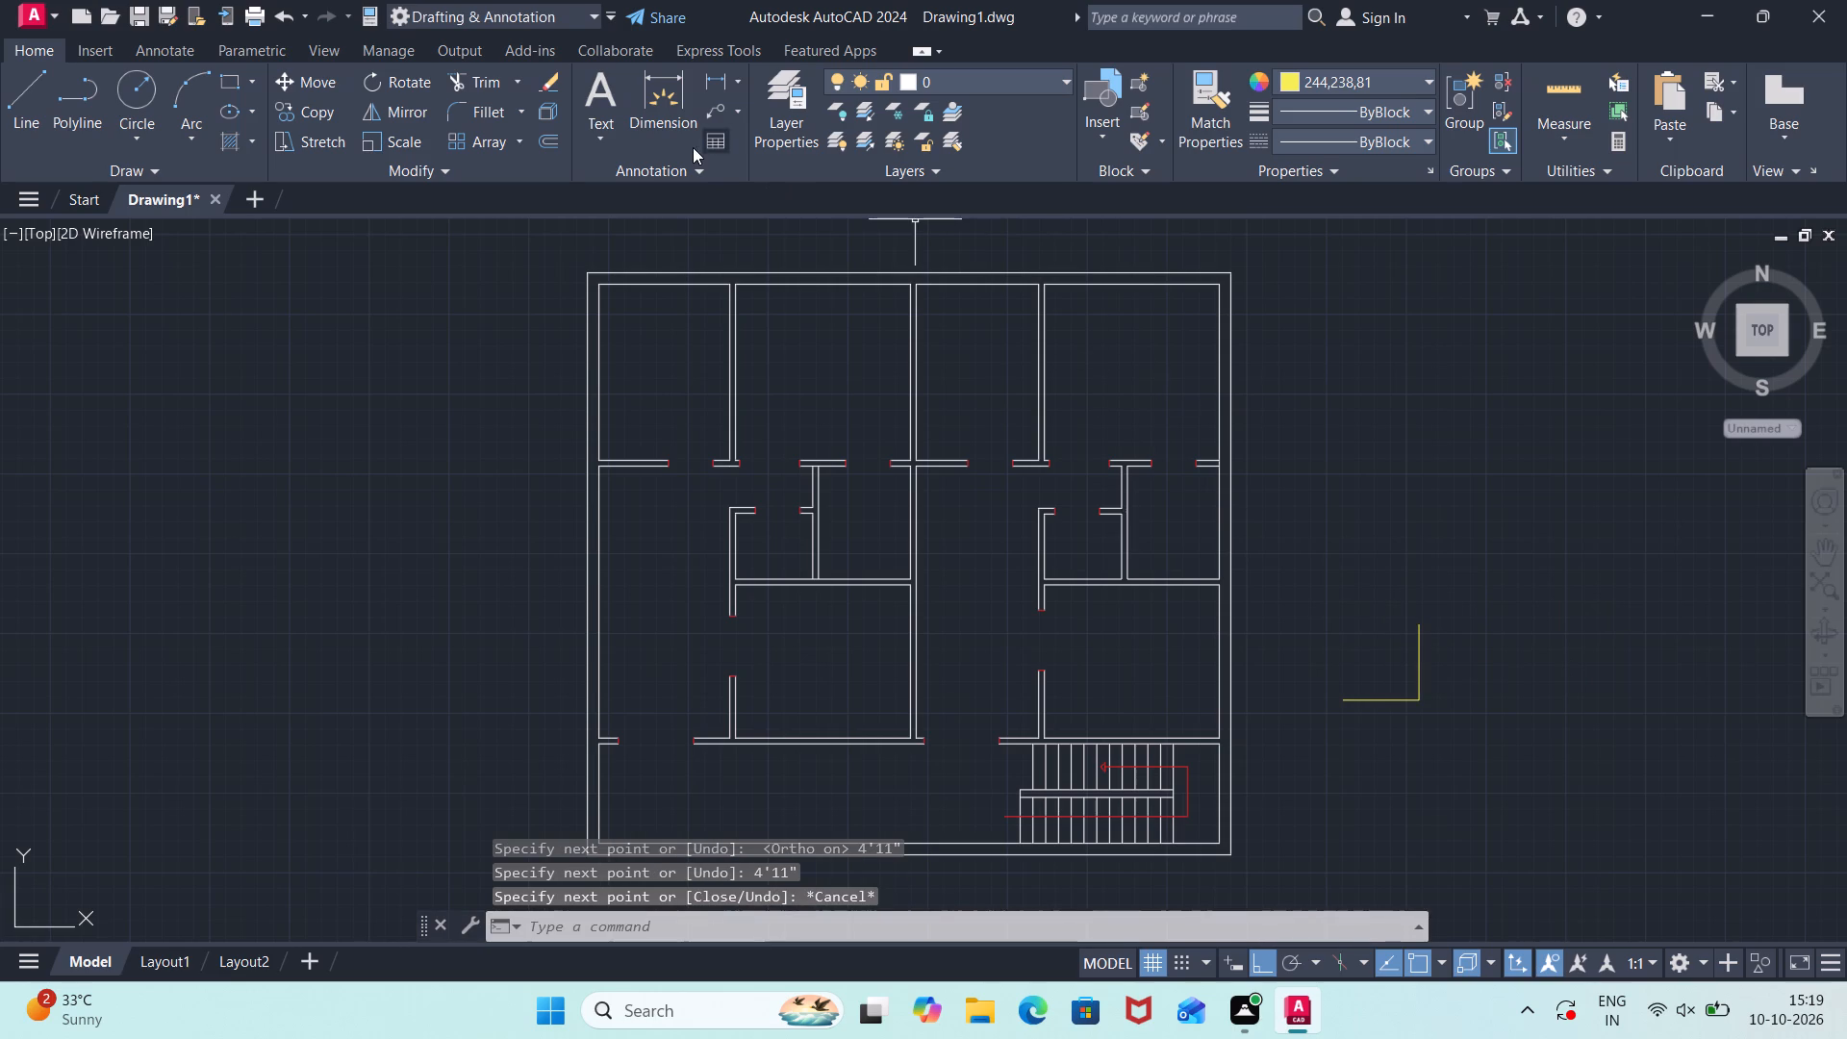
# Offset the vertical yellow line 2" to the west to give the door leaf its thickness.
pyautogui.write('off')
pyautogui.press('Return')
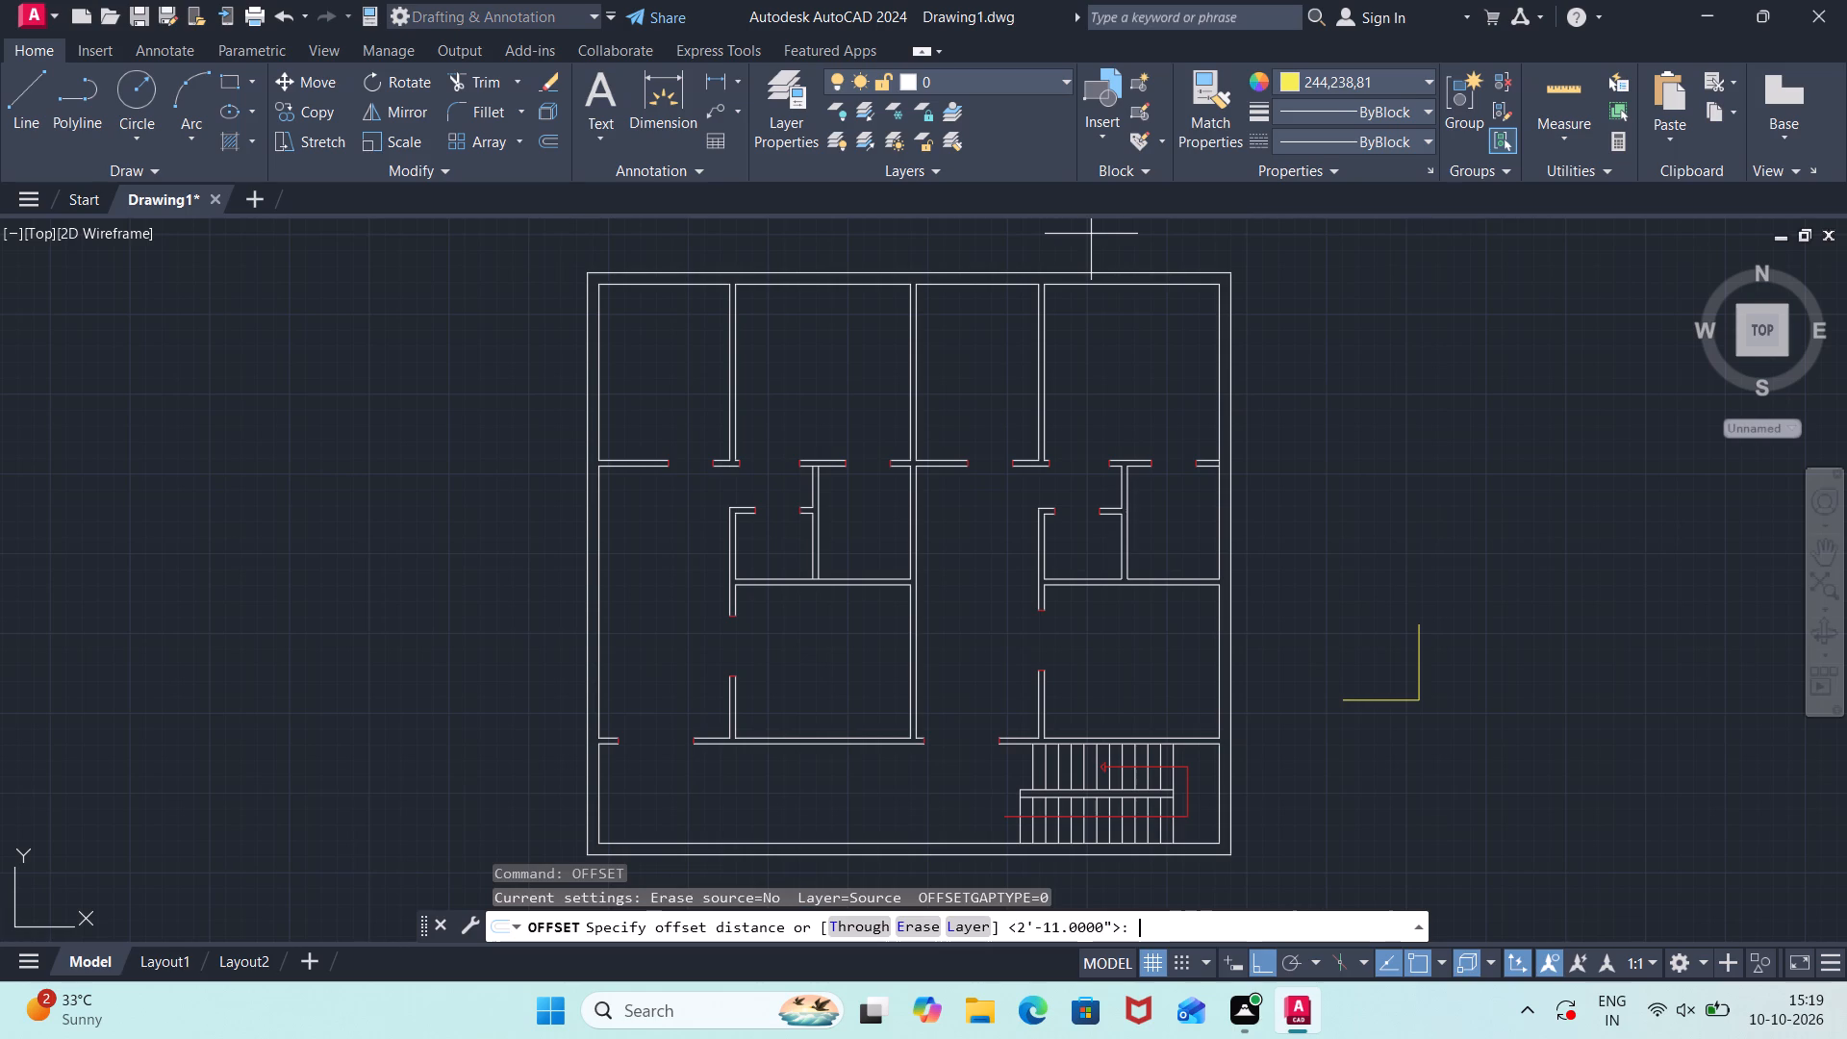
pyautogui.write('2"')
pyautogui.press('Return')
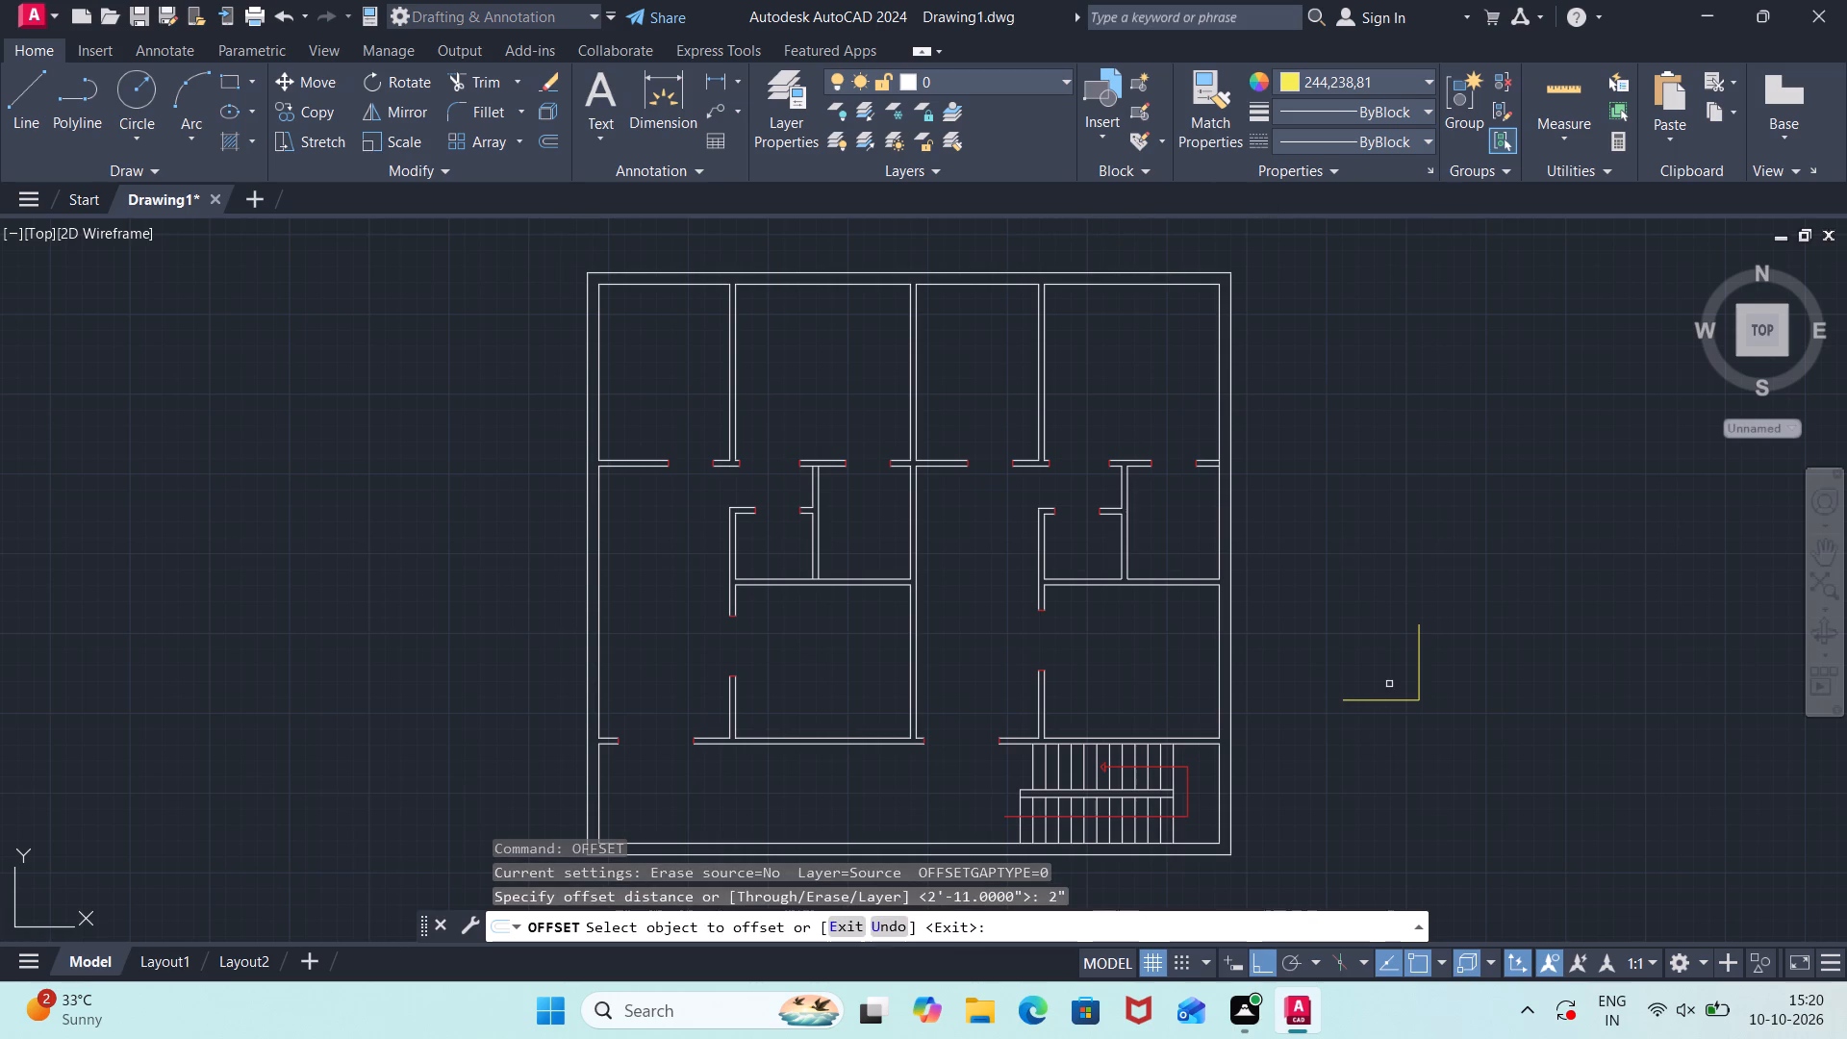
pyautogui.click(1417, 669)
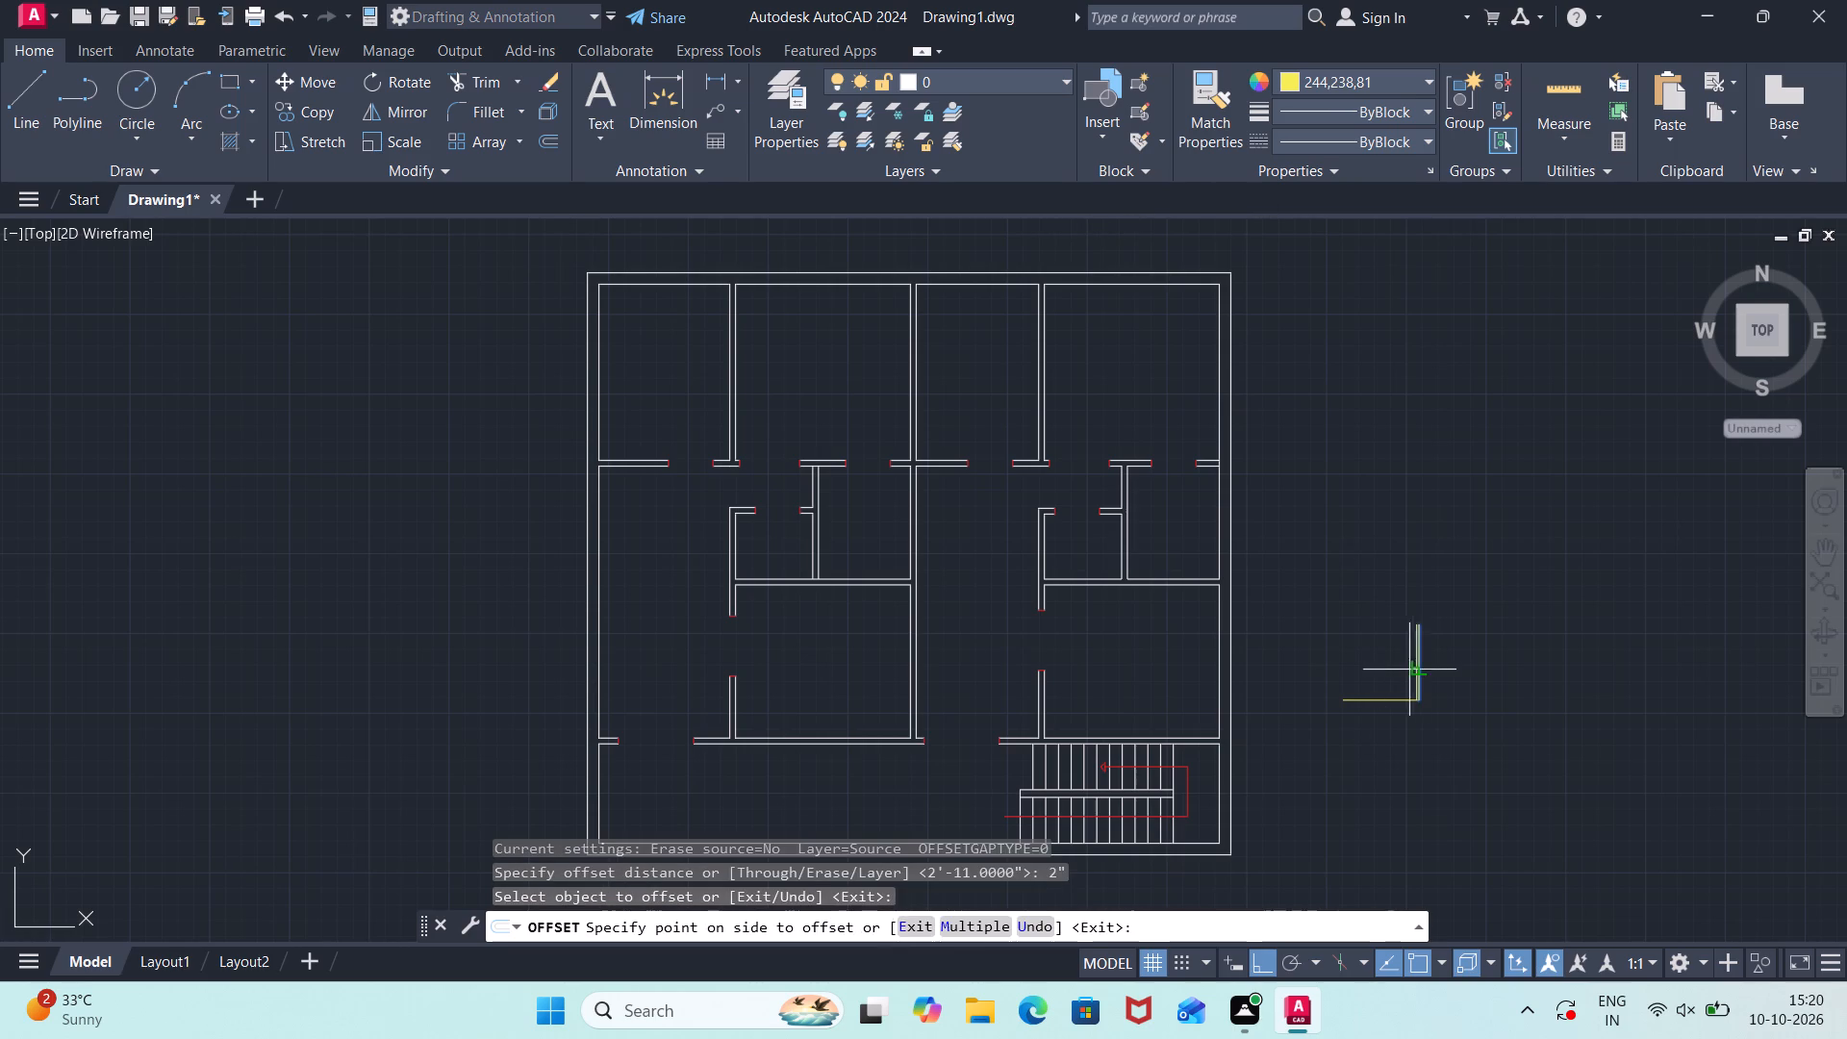
pyautogui.click(1384, 671)
# Draw the door swing with a Start, End, Direction arc from the outer leaf line's north end to the base line's west end.
pyautogui.scroll(3, 1392, 659)
pyautogui.scroll(-2, 1369, 660)
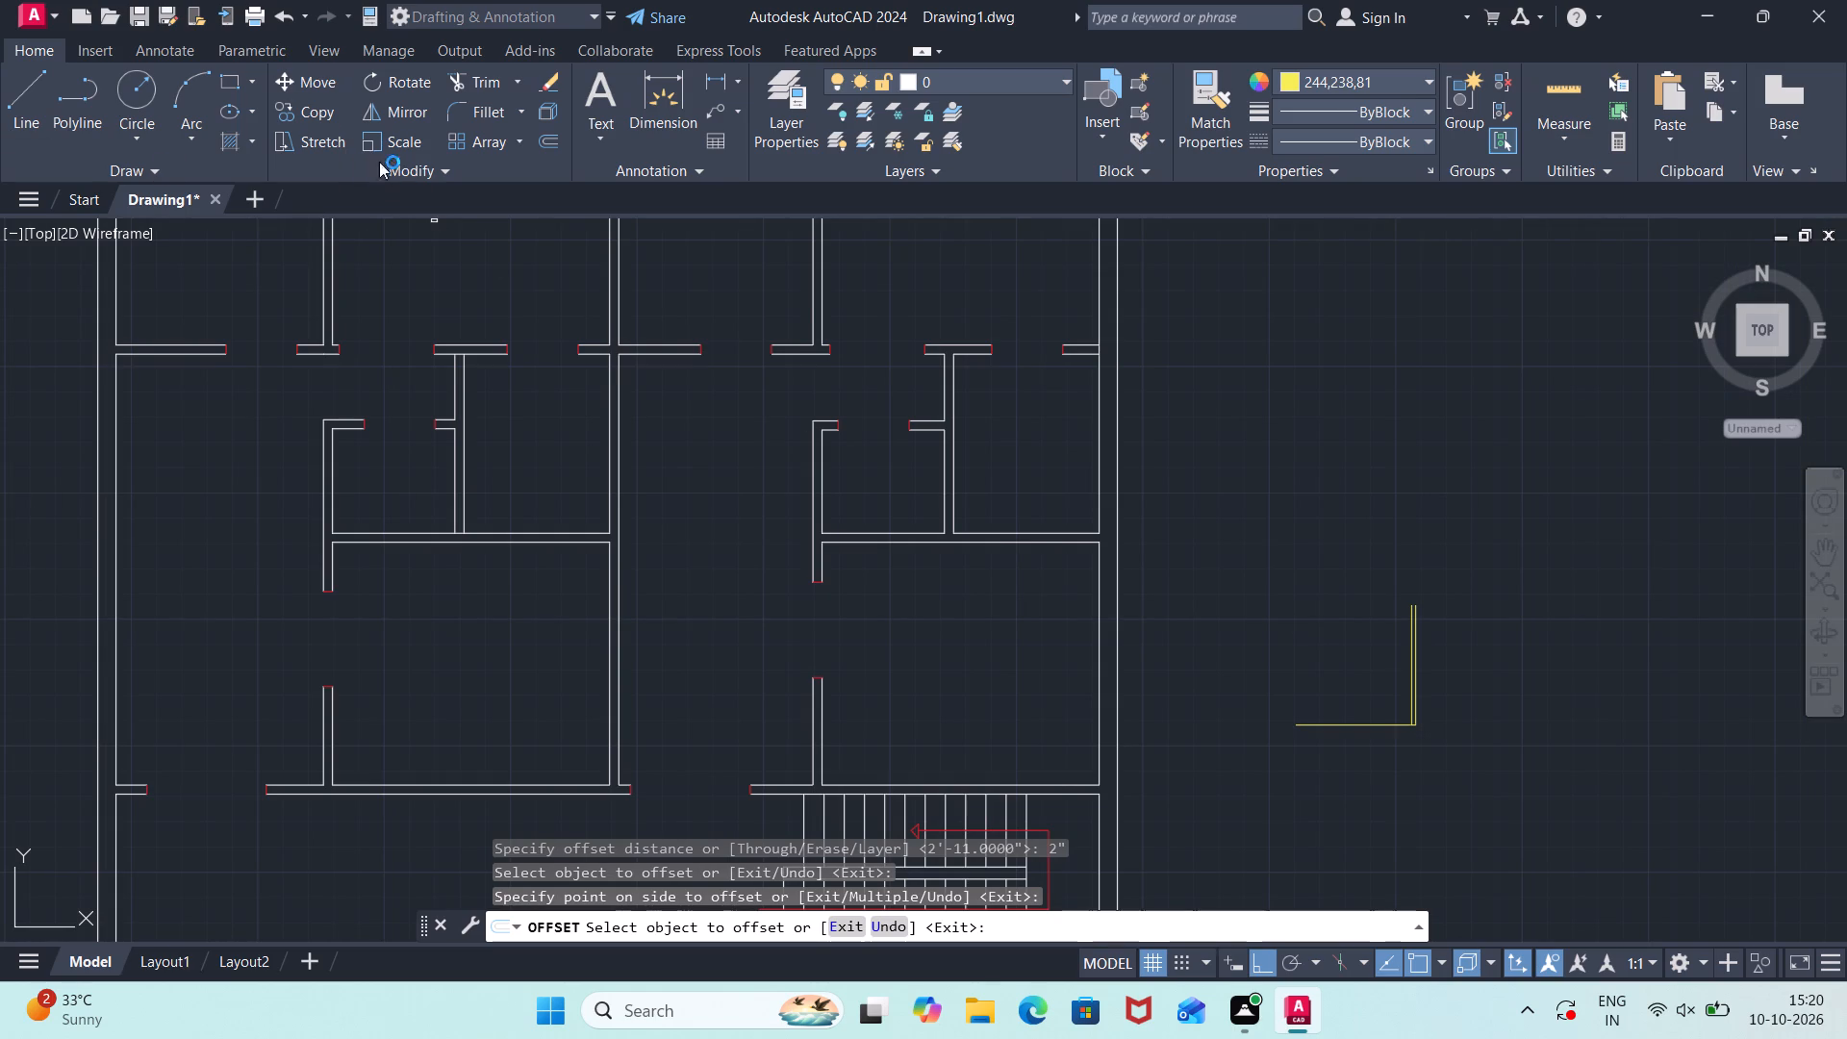
pyautogui.click(197, 139)
pyautogui.click(267, 432)
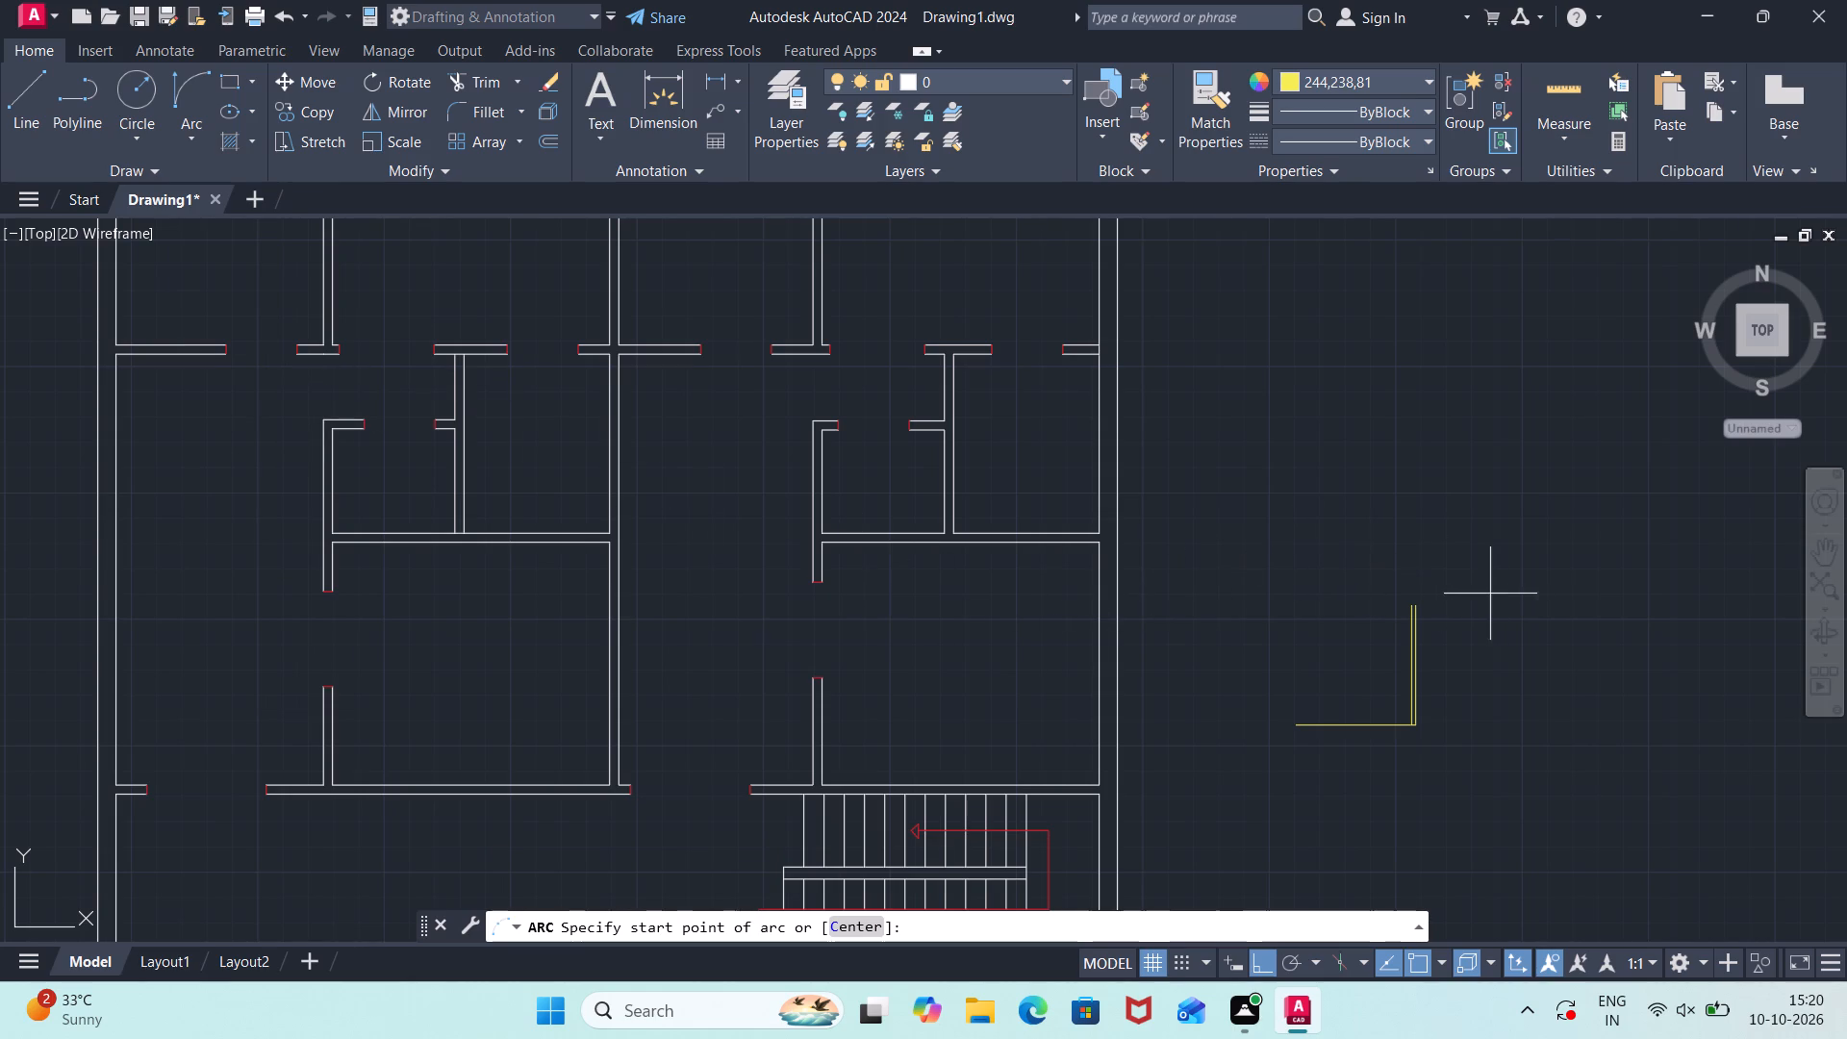
pyautogui.scroll(2, 1427, 595)
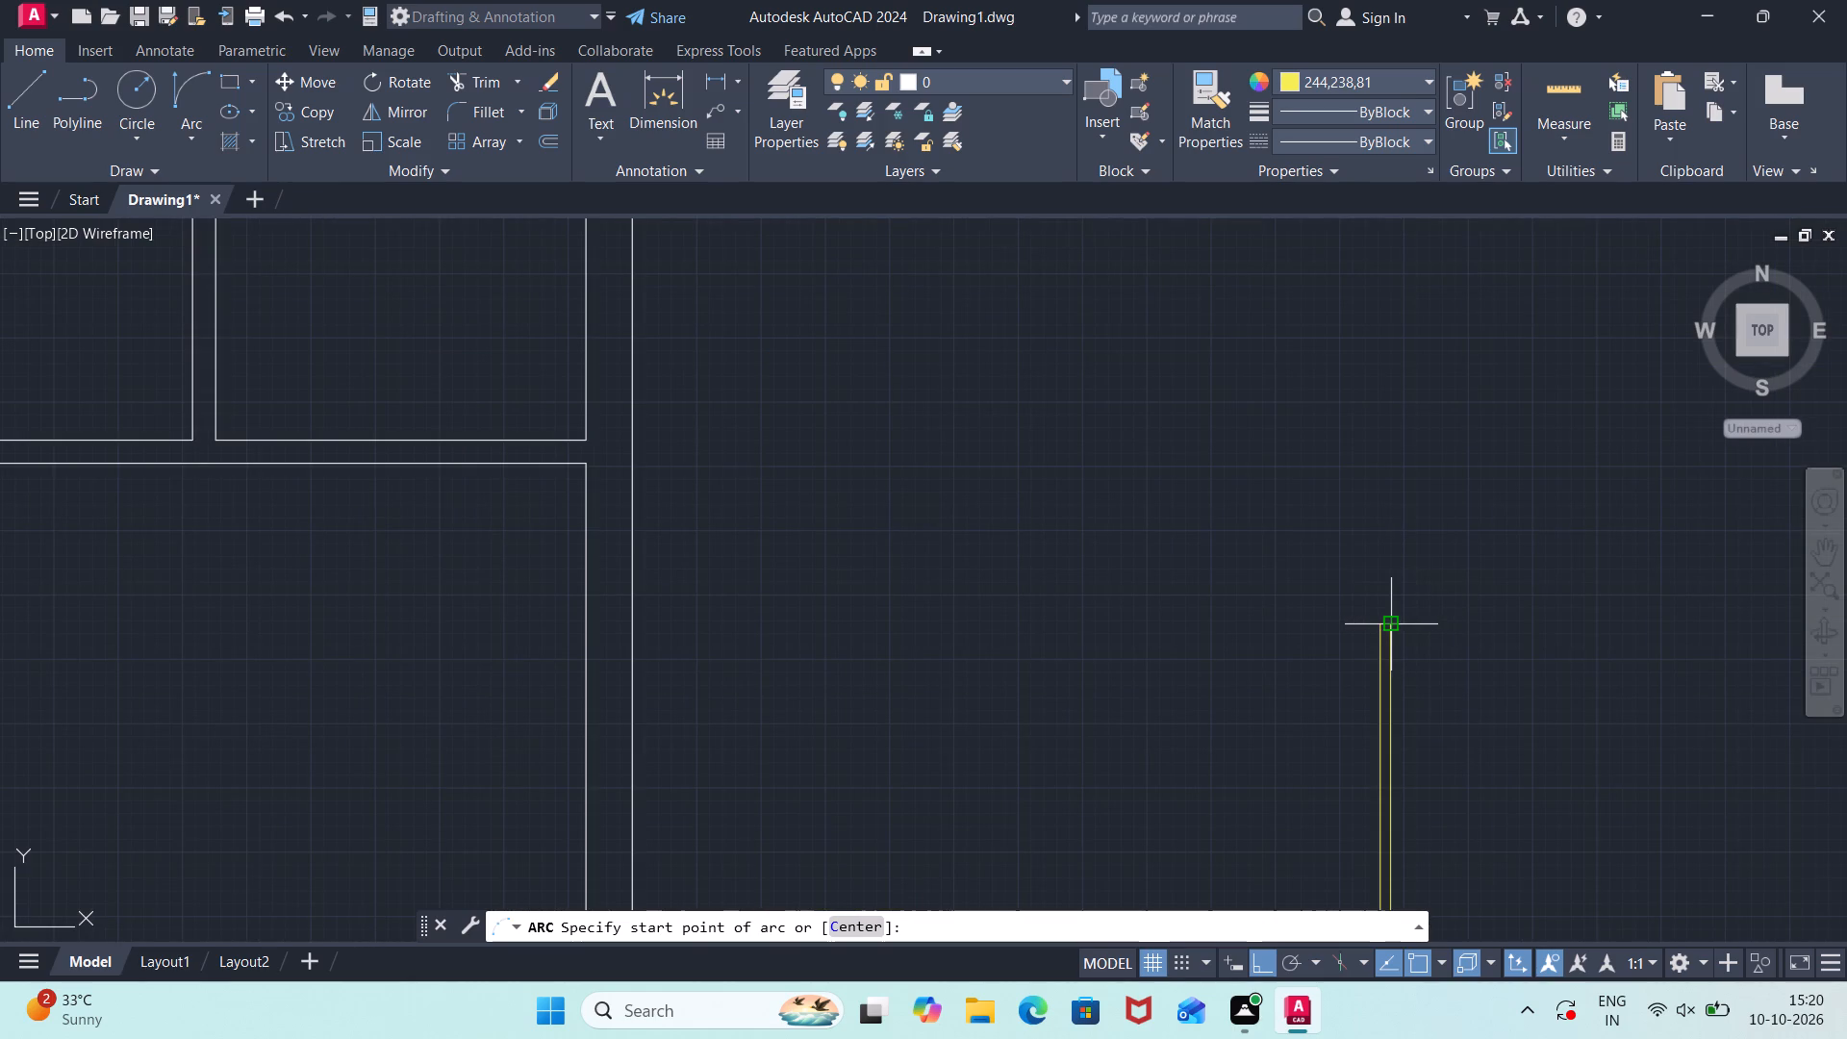
pyautogui.click(1388, 625)
pyautogui.scroll(-1, 1306, 720)
pyautogui.moveTo(1305, 720); pyautogui.dragTo(1360, 566, button='middle')
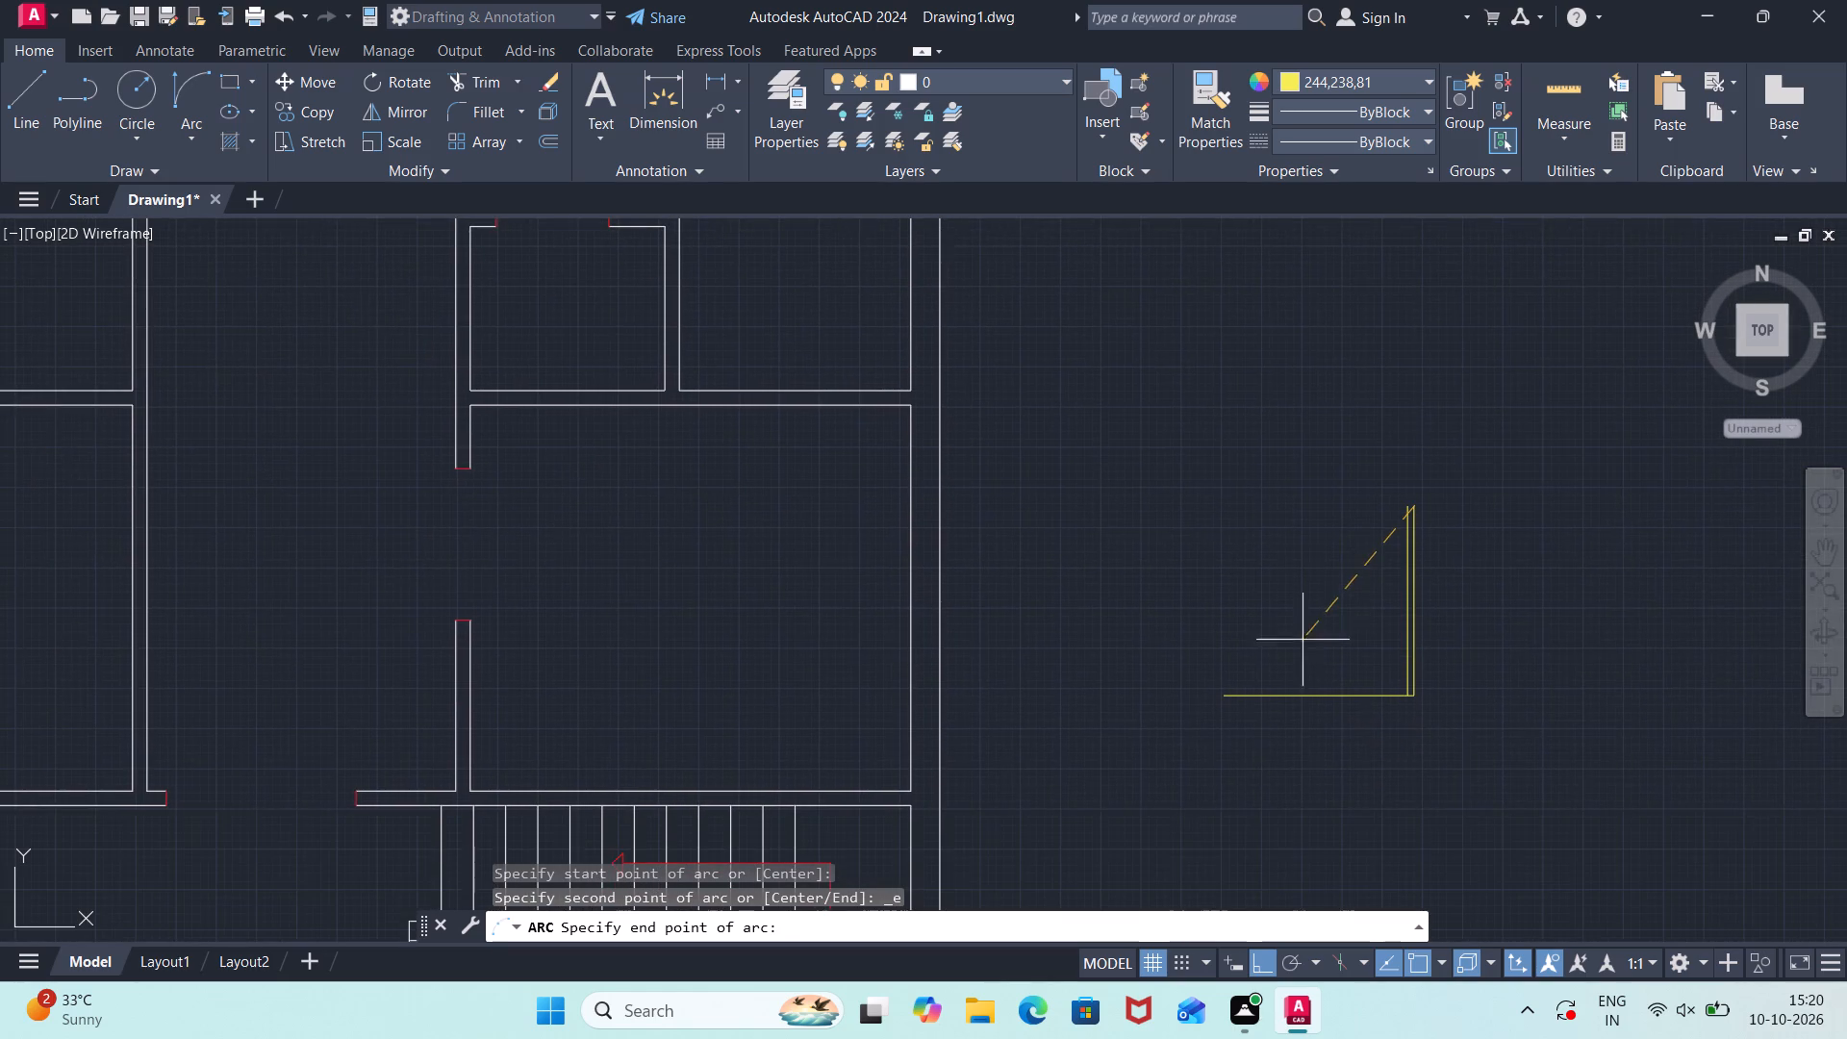
pyautogui.click(1222, 694)
pyautogui.click(1151, 651)
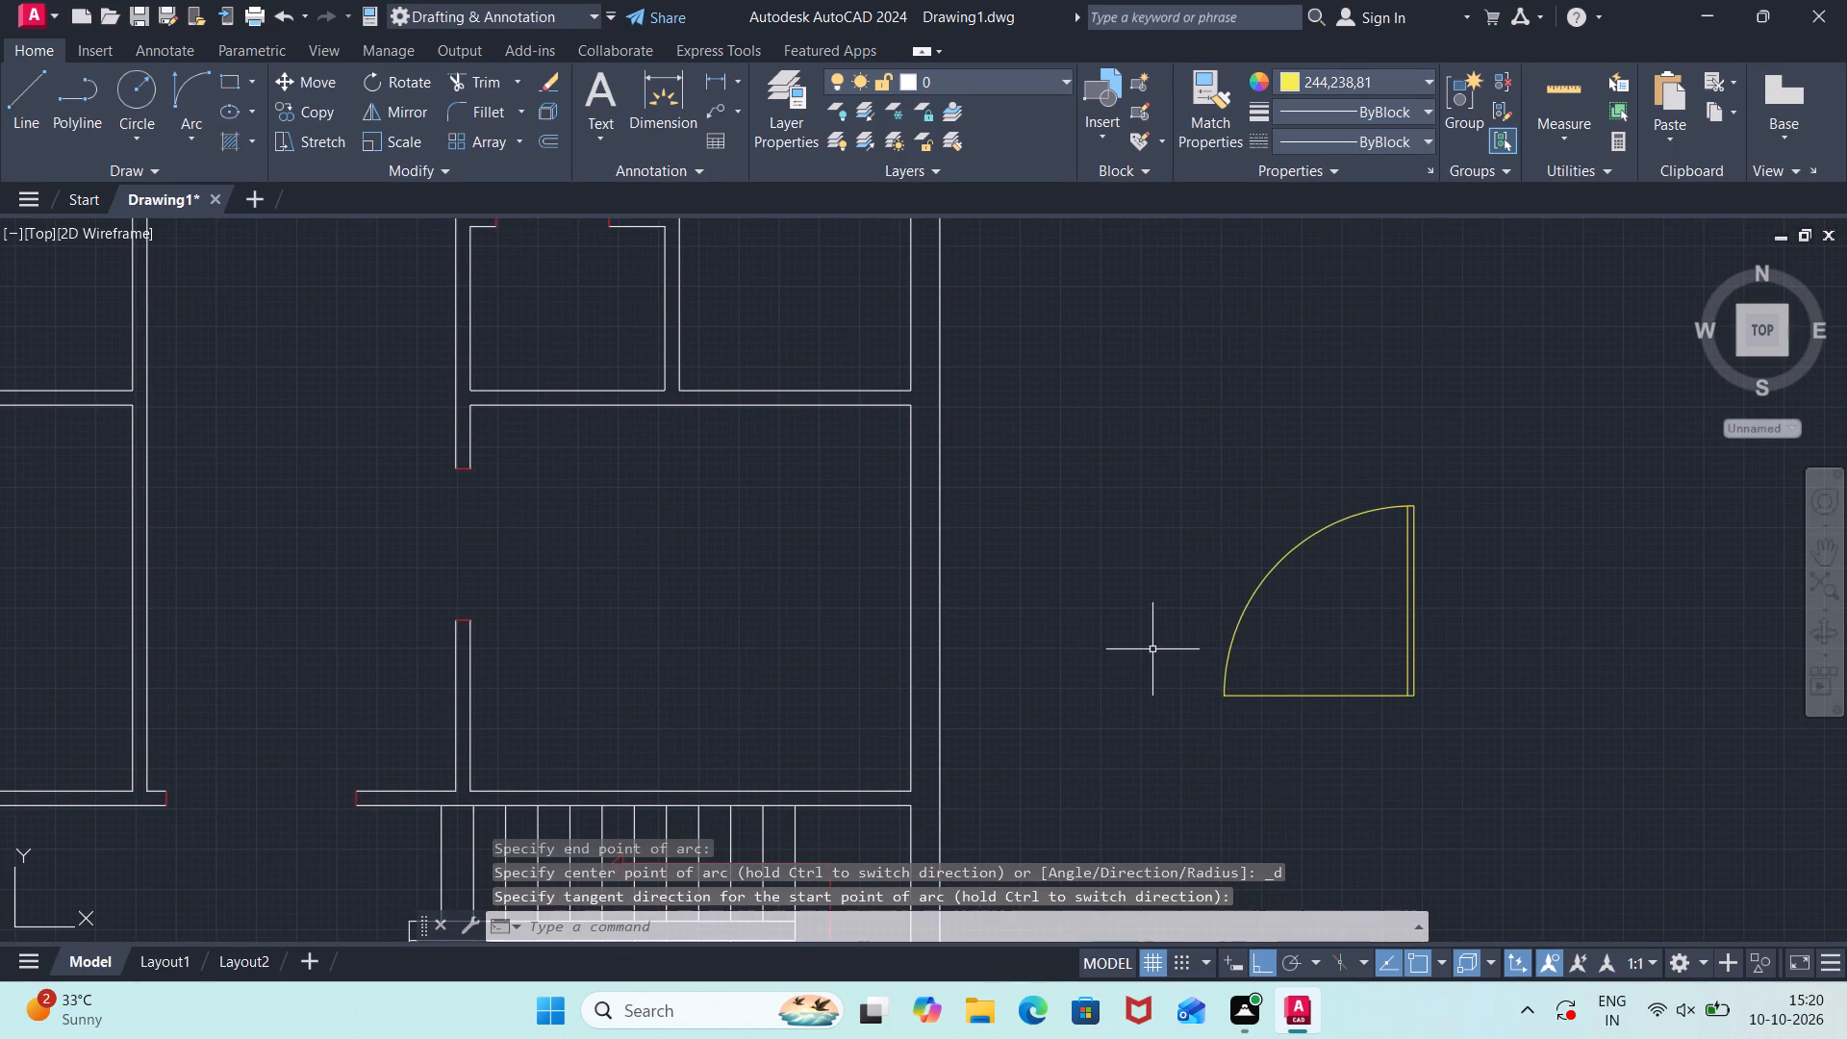
# Trim the short piece of the inner leaf line that projects above the swing arc.
pyautogui.scroll(4, 1367, 509)
pyautogui.moveTo(1531, 484); pyautogui.dragTo(1239, 373, button='middle')
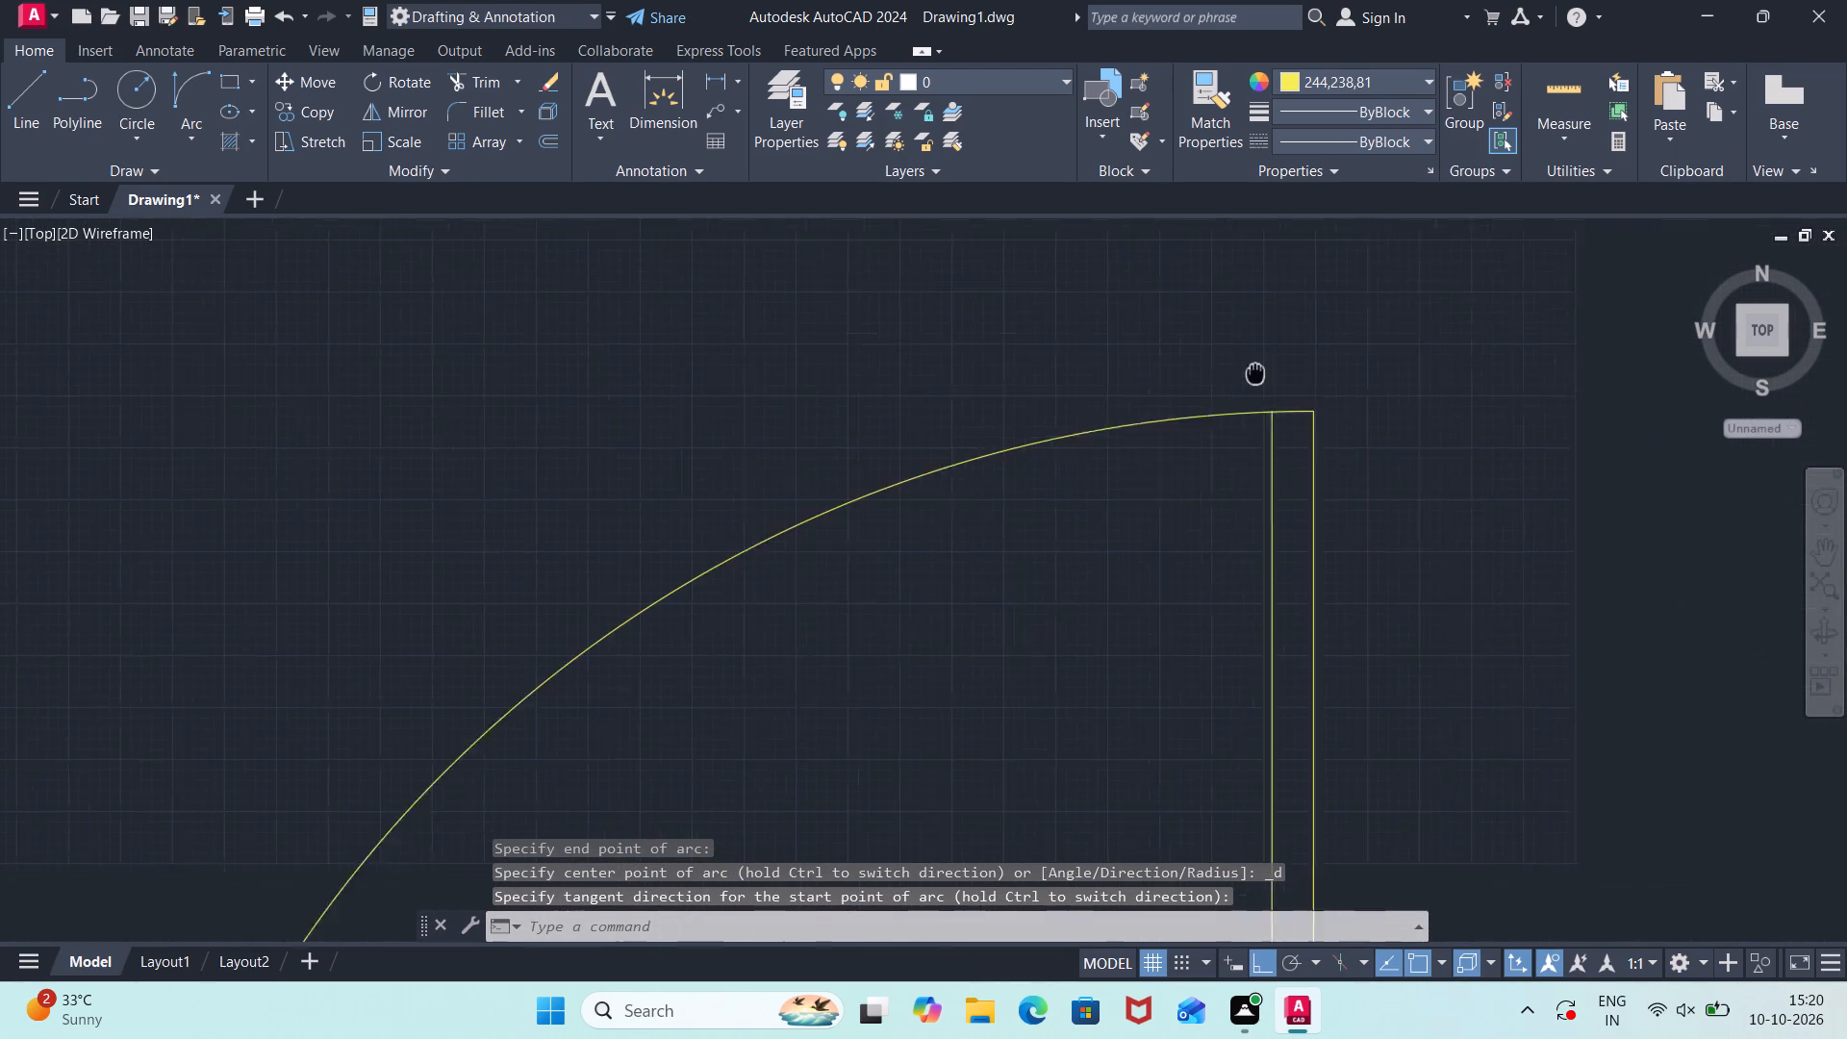
pyautogui.moveTo(1239, 373); pyautogui.dragTo(1169, 390, button='middle')
pyautogui.scroll(3, 1175, 400)
pyautogui.moveTo(1204, 441); pyautogui.dragTo(1239, 278, button='middle')
pyautogui.scroll(1, 1204, 440)
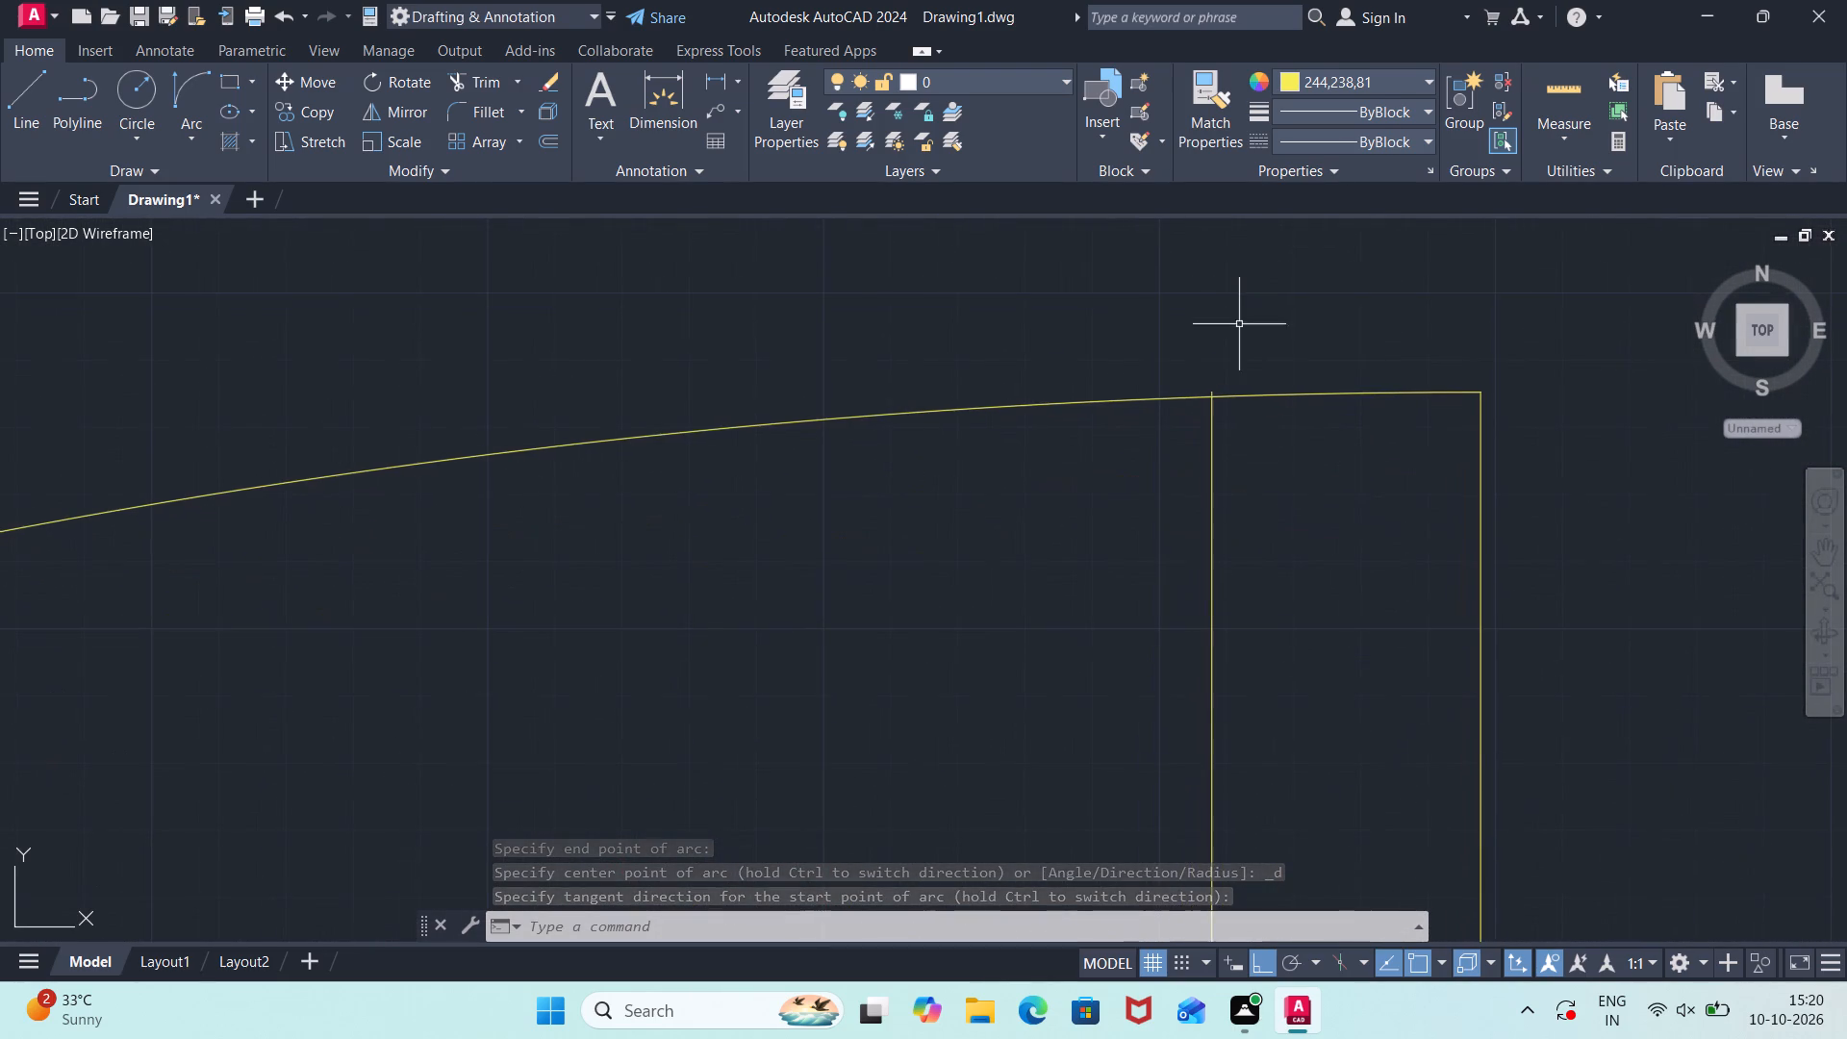
pyautogui.scroll(3, 1244, 365)
pyautogui.moveTo(1237, 398); pyautogui.dragTo(1278, 277, button='middle')
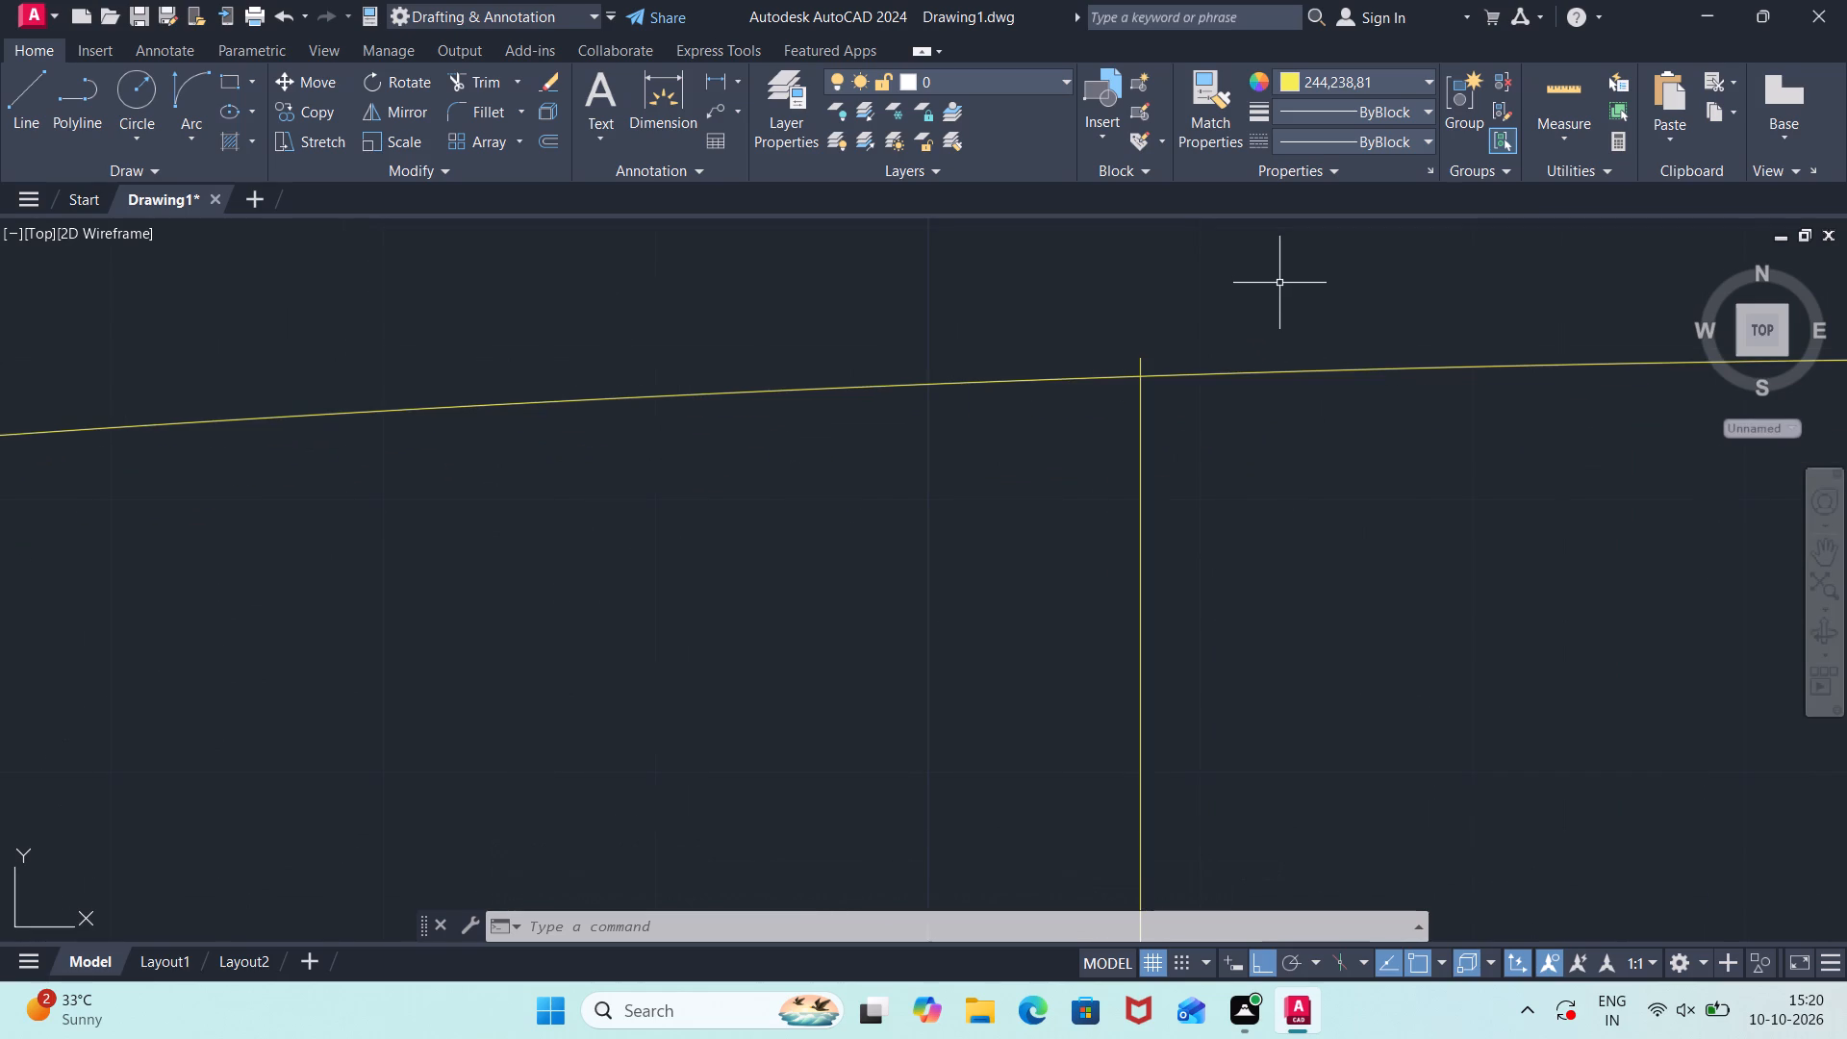
pyautogui.write('tr')
pyautogui.press('Return')
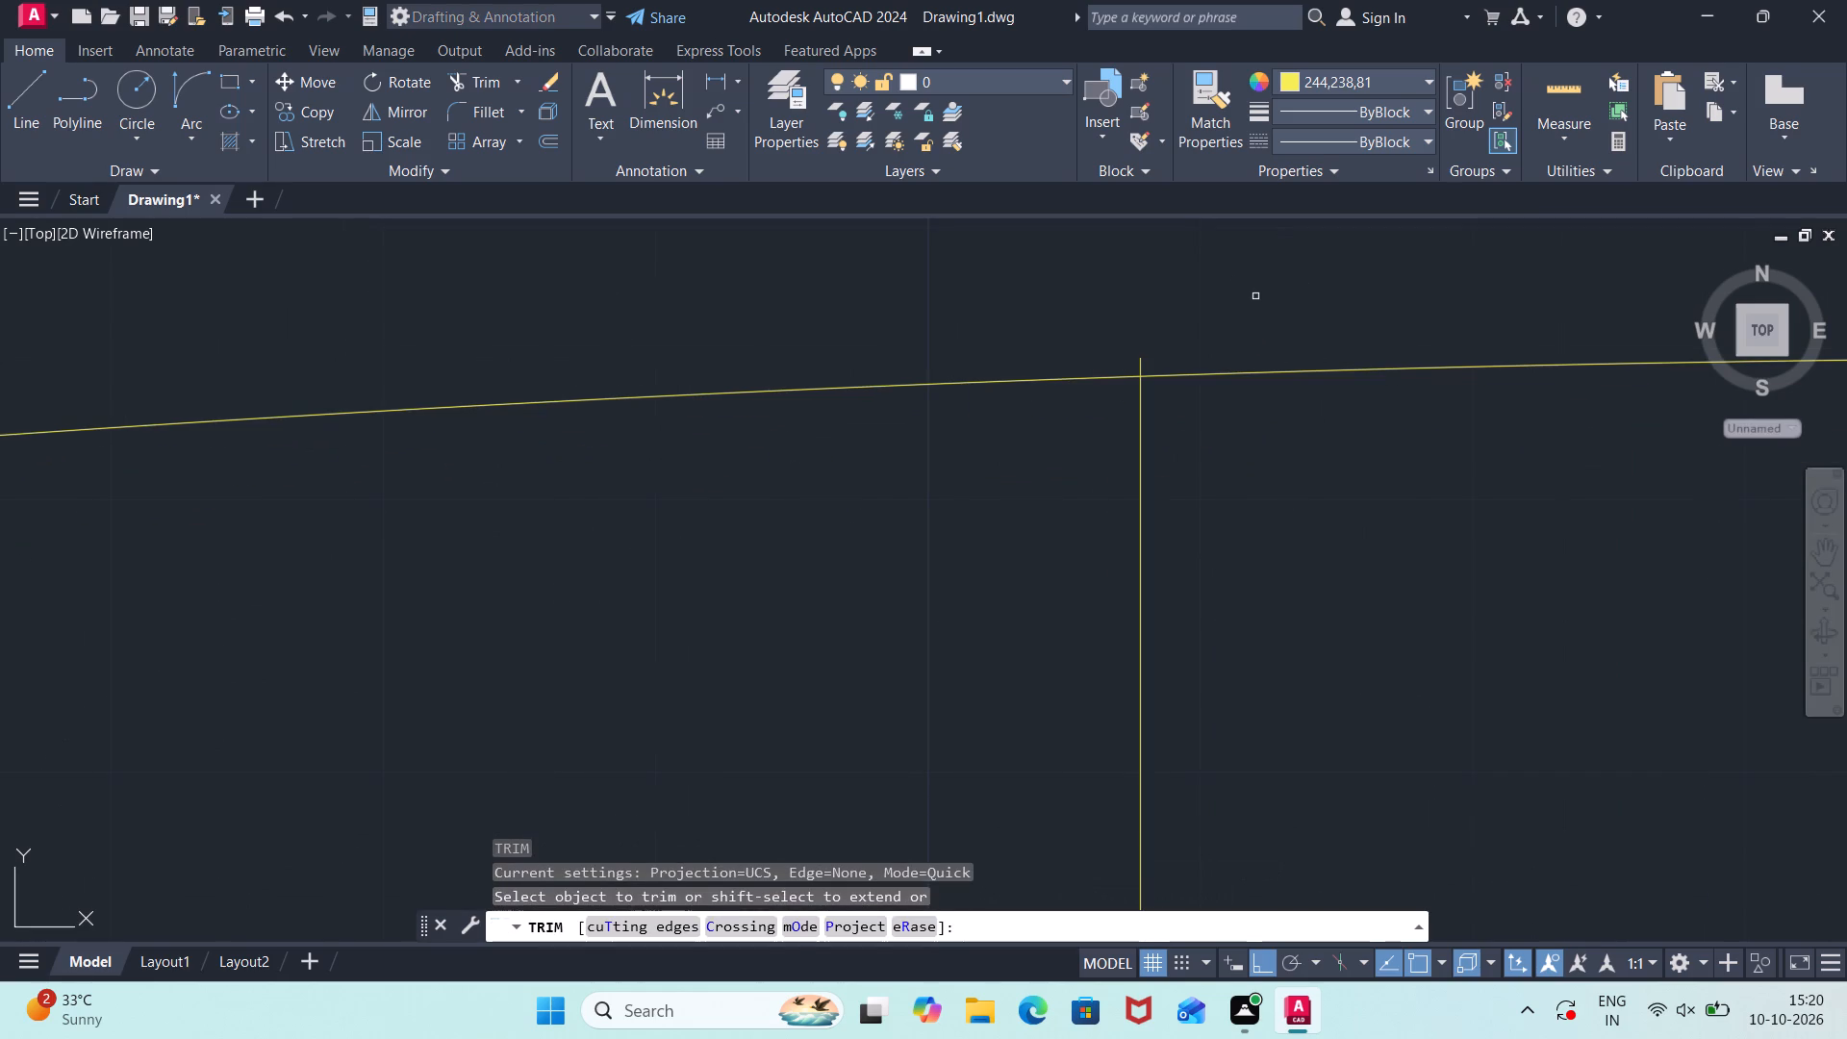
pyautogui.click(1143, 366)
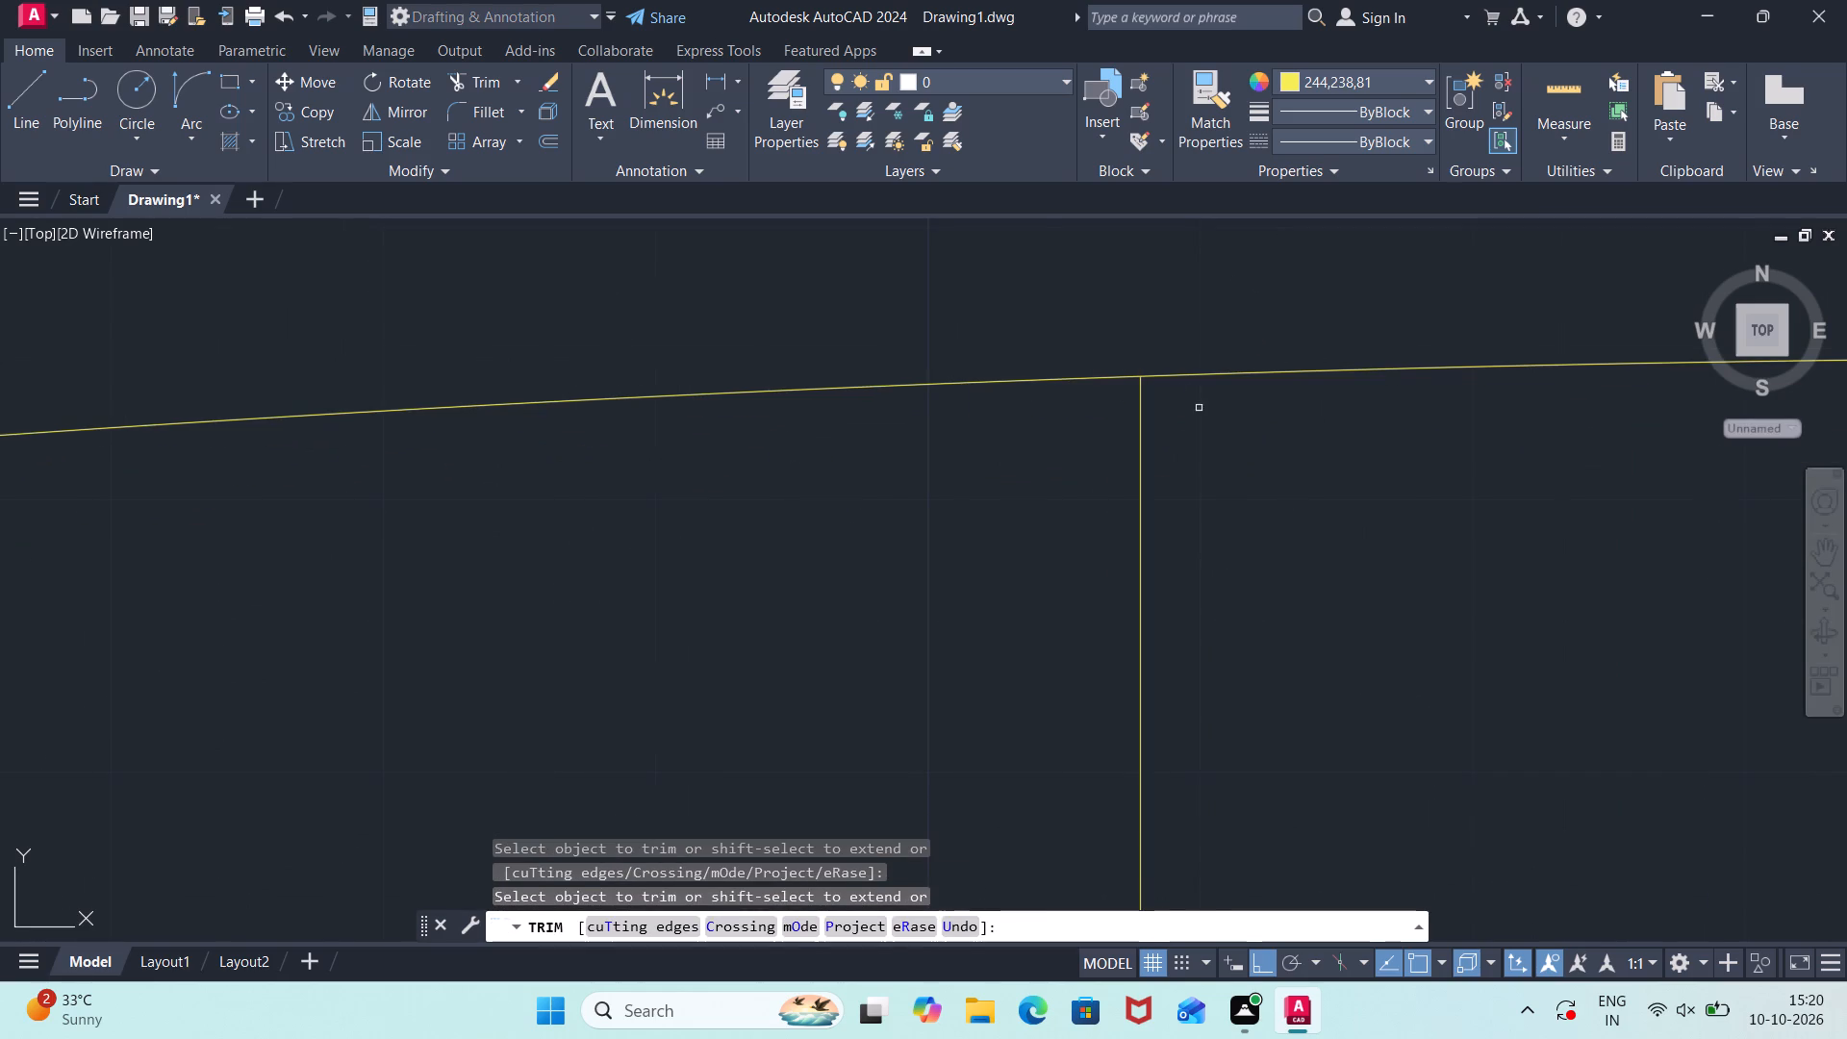
pyautogui.scroll(-4, 1240, 478)
pyautogui.scroll(-4, 1297, 627)
pyautogui.moveTo(1299, 624); pyautogui.dragTo(1271, 243, button='middle')
pyautogui.scroll(-3, 1204, 580)
pyautogui.press('Escape')
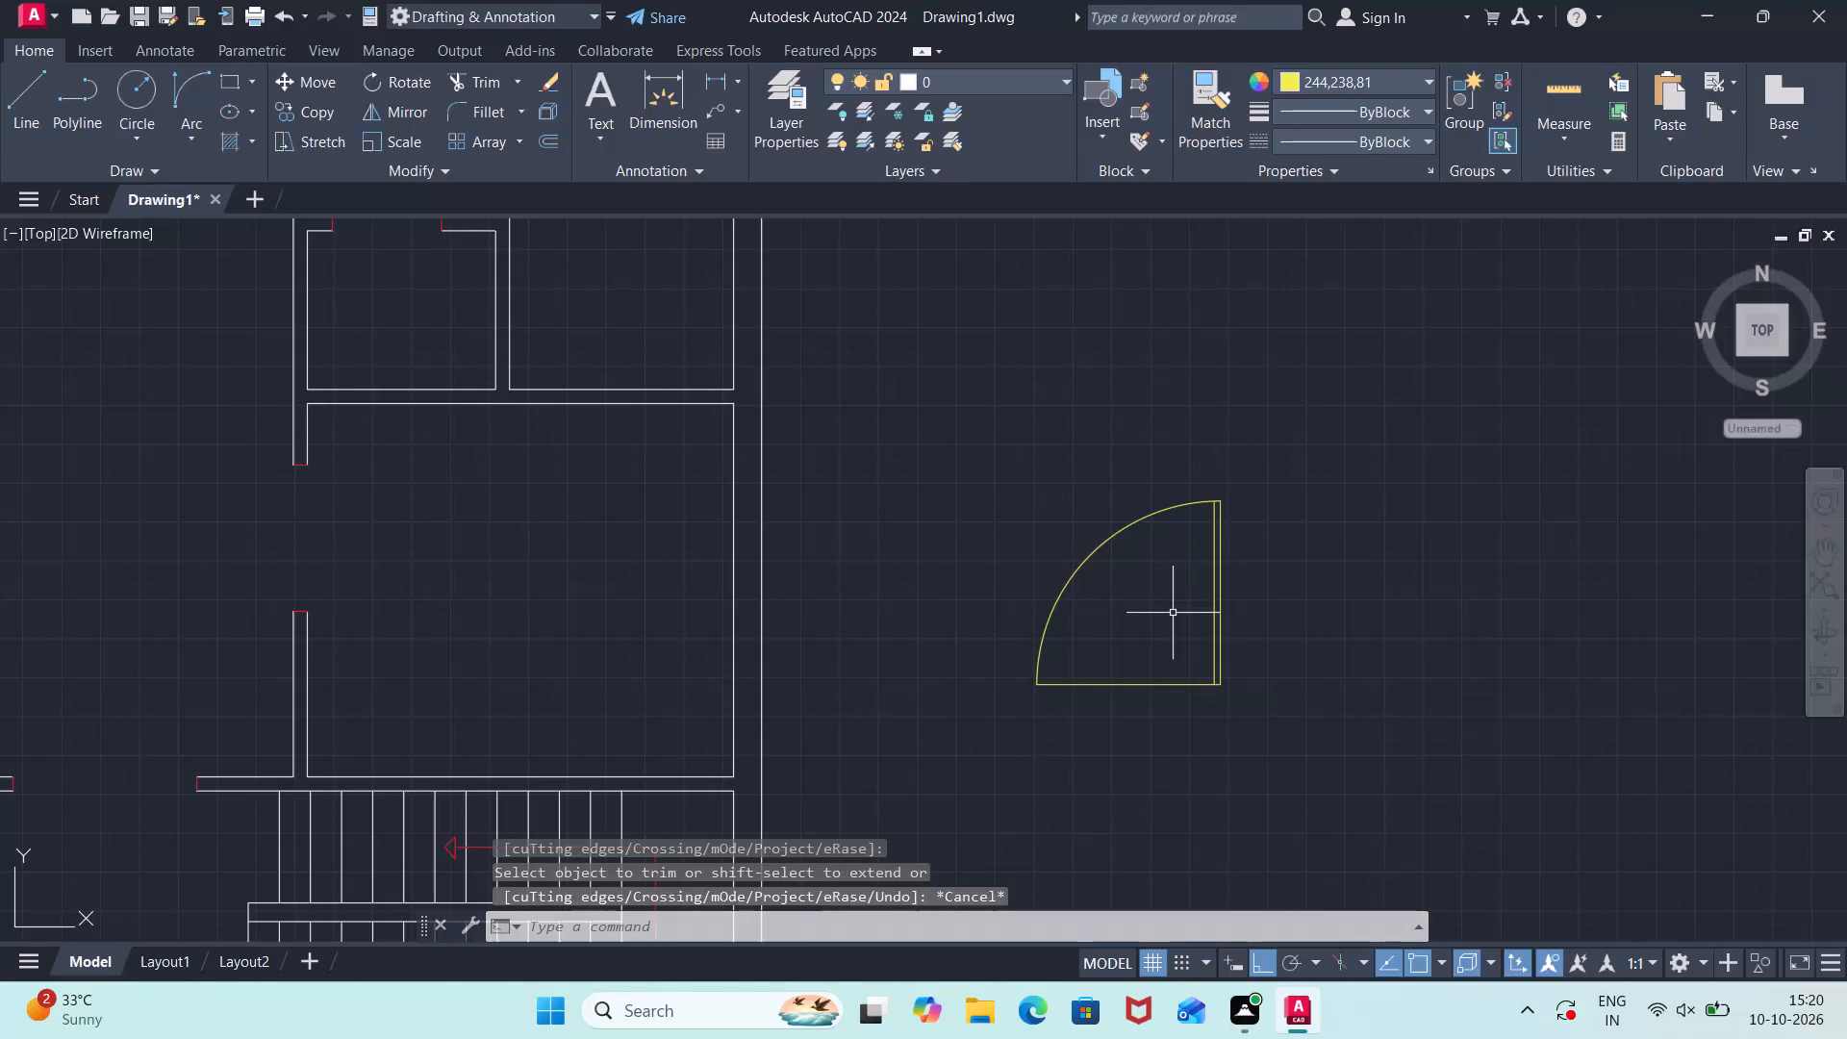
# Move the whole door symbol by its southeast corner onto the lower east jamb corner of the opening just west of the staircase.
pyautogui.click(1287, 459)
pyautogui.click(976, 749)
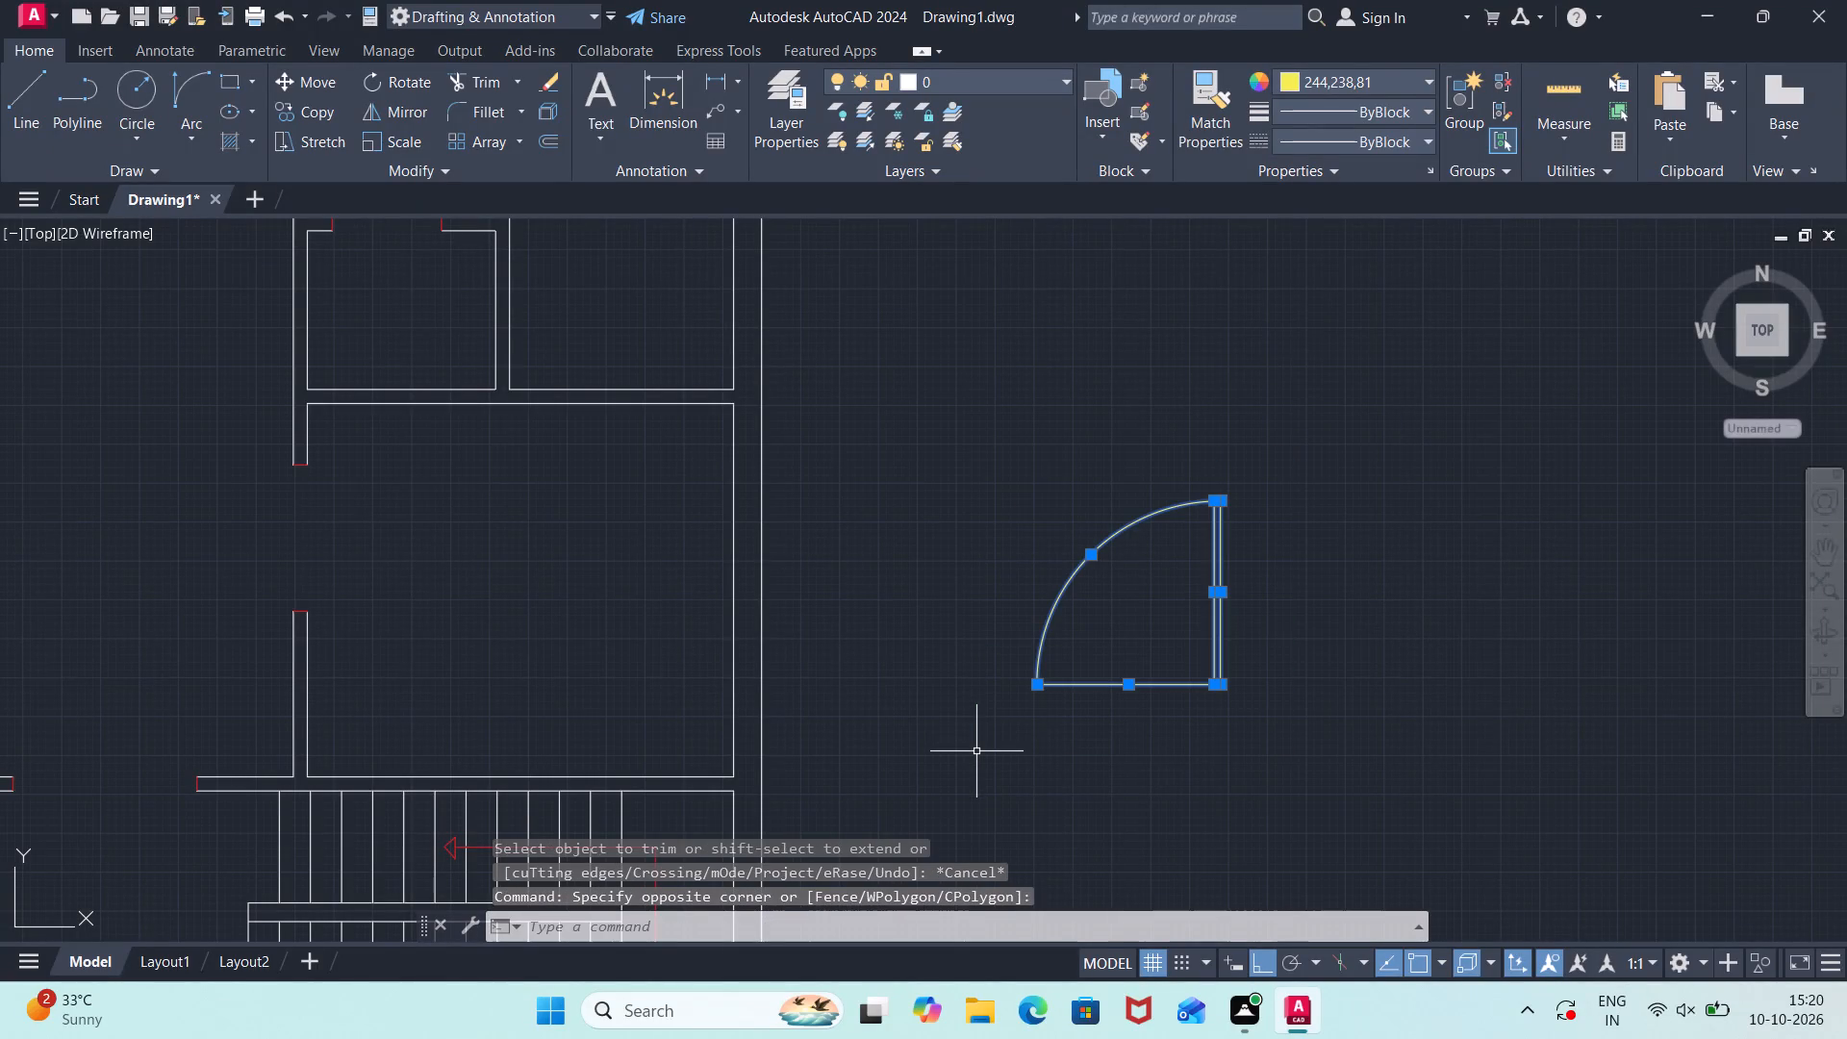
pyautogui.press('m')
pyautogui.press('Return')
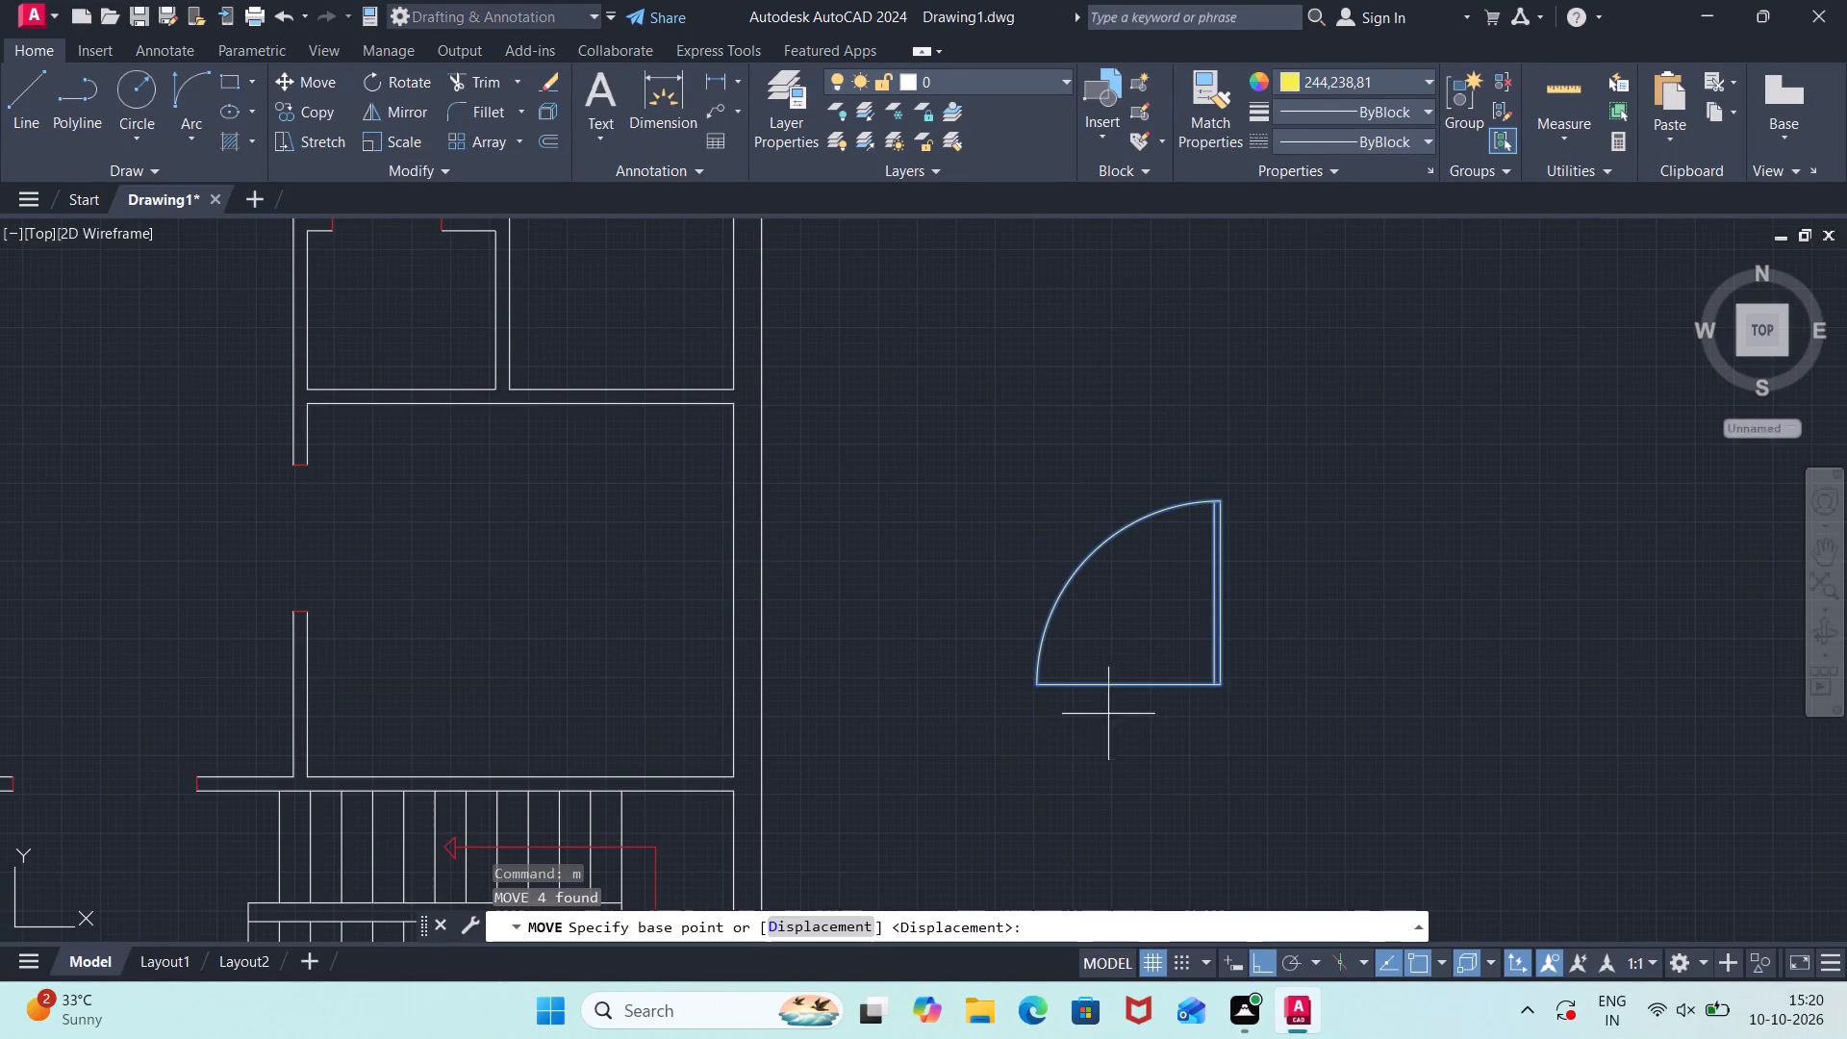
pyautogui.click(1226, 689)
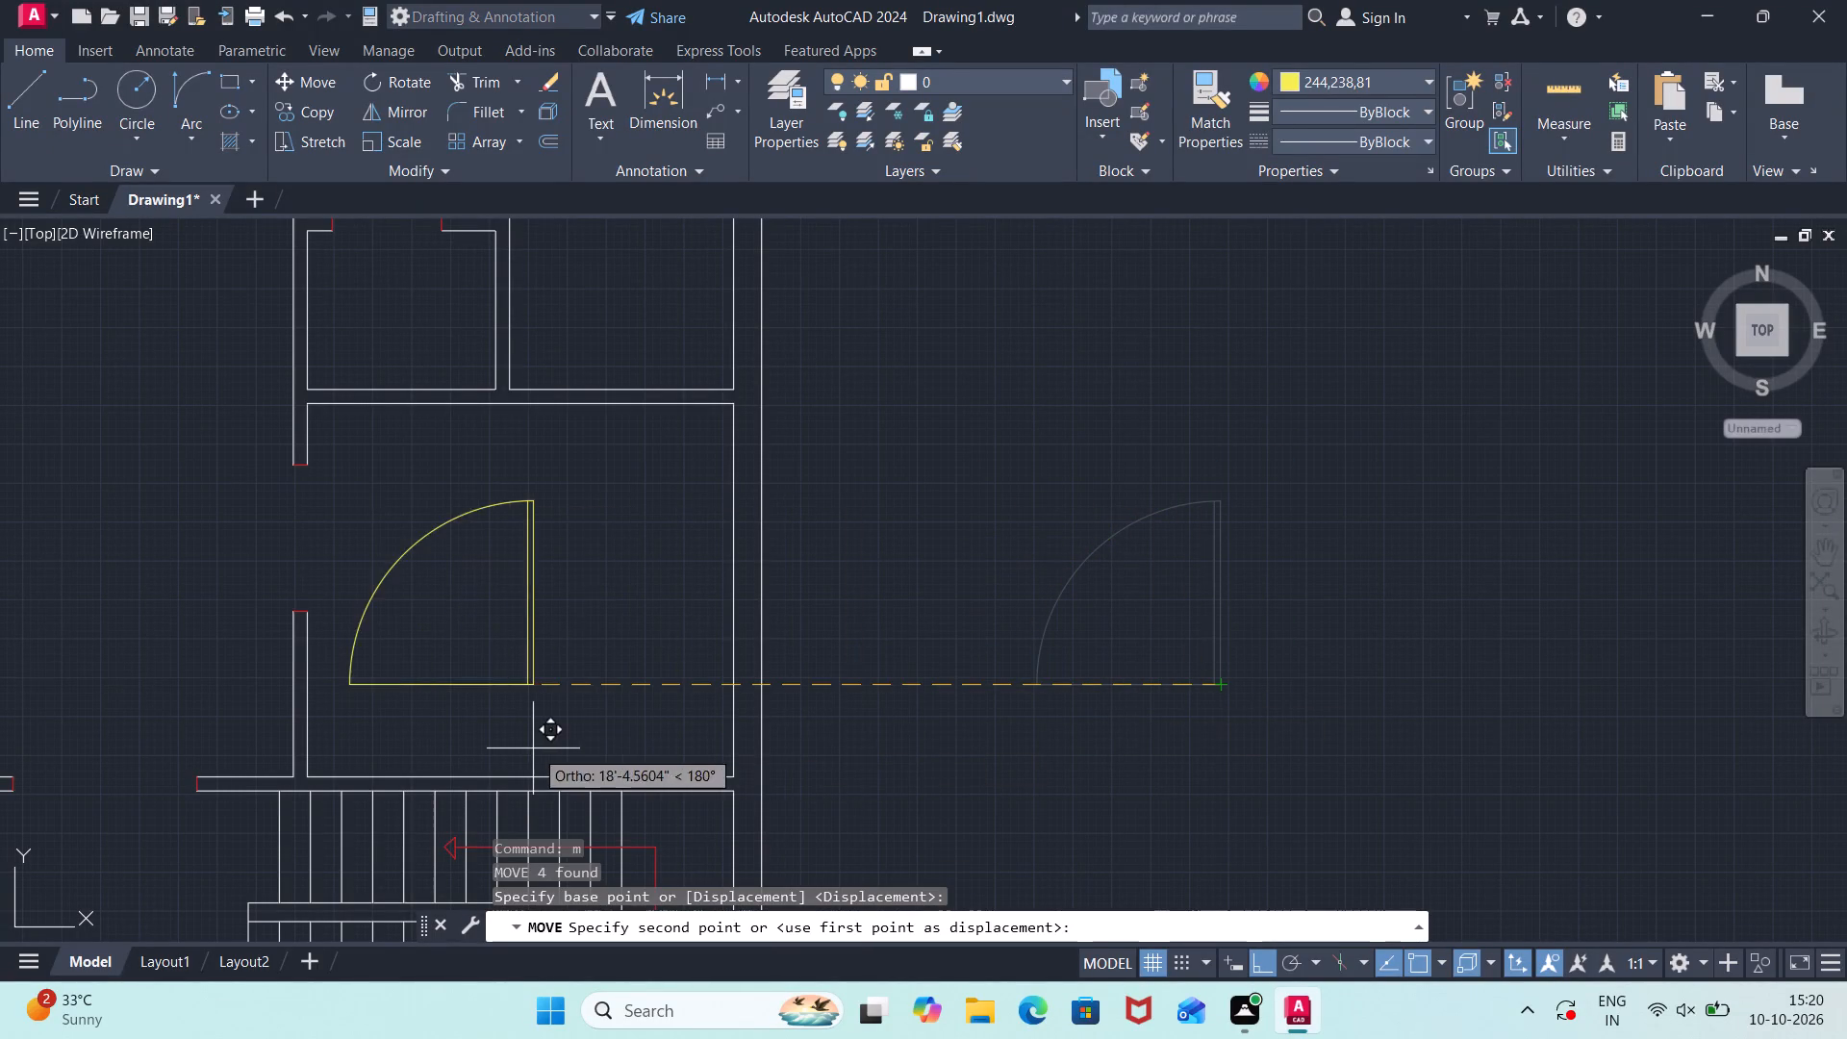
pyautogui.moveTo(532, 748); pyautogui.dragTo(1131, 689, button='middle')
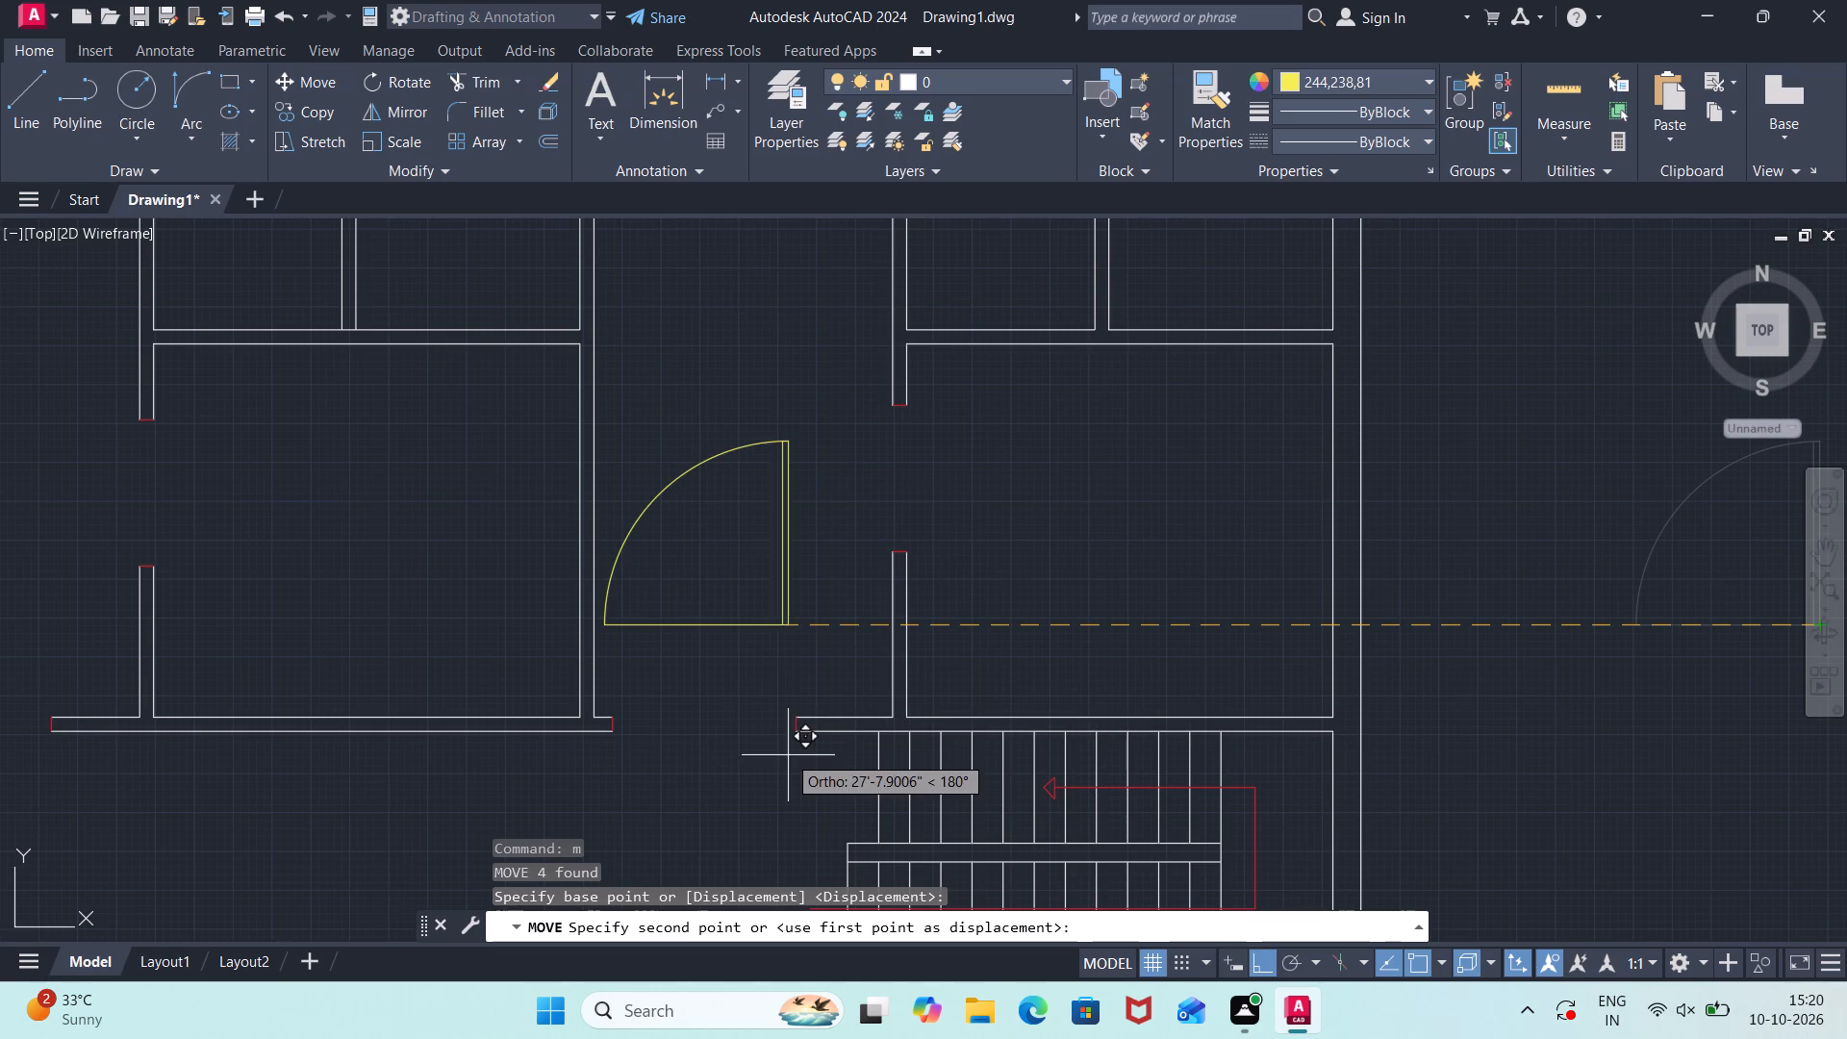
pyautogui.scroll(1, 790, 733)
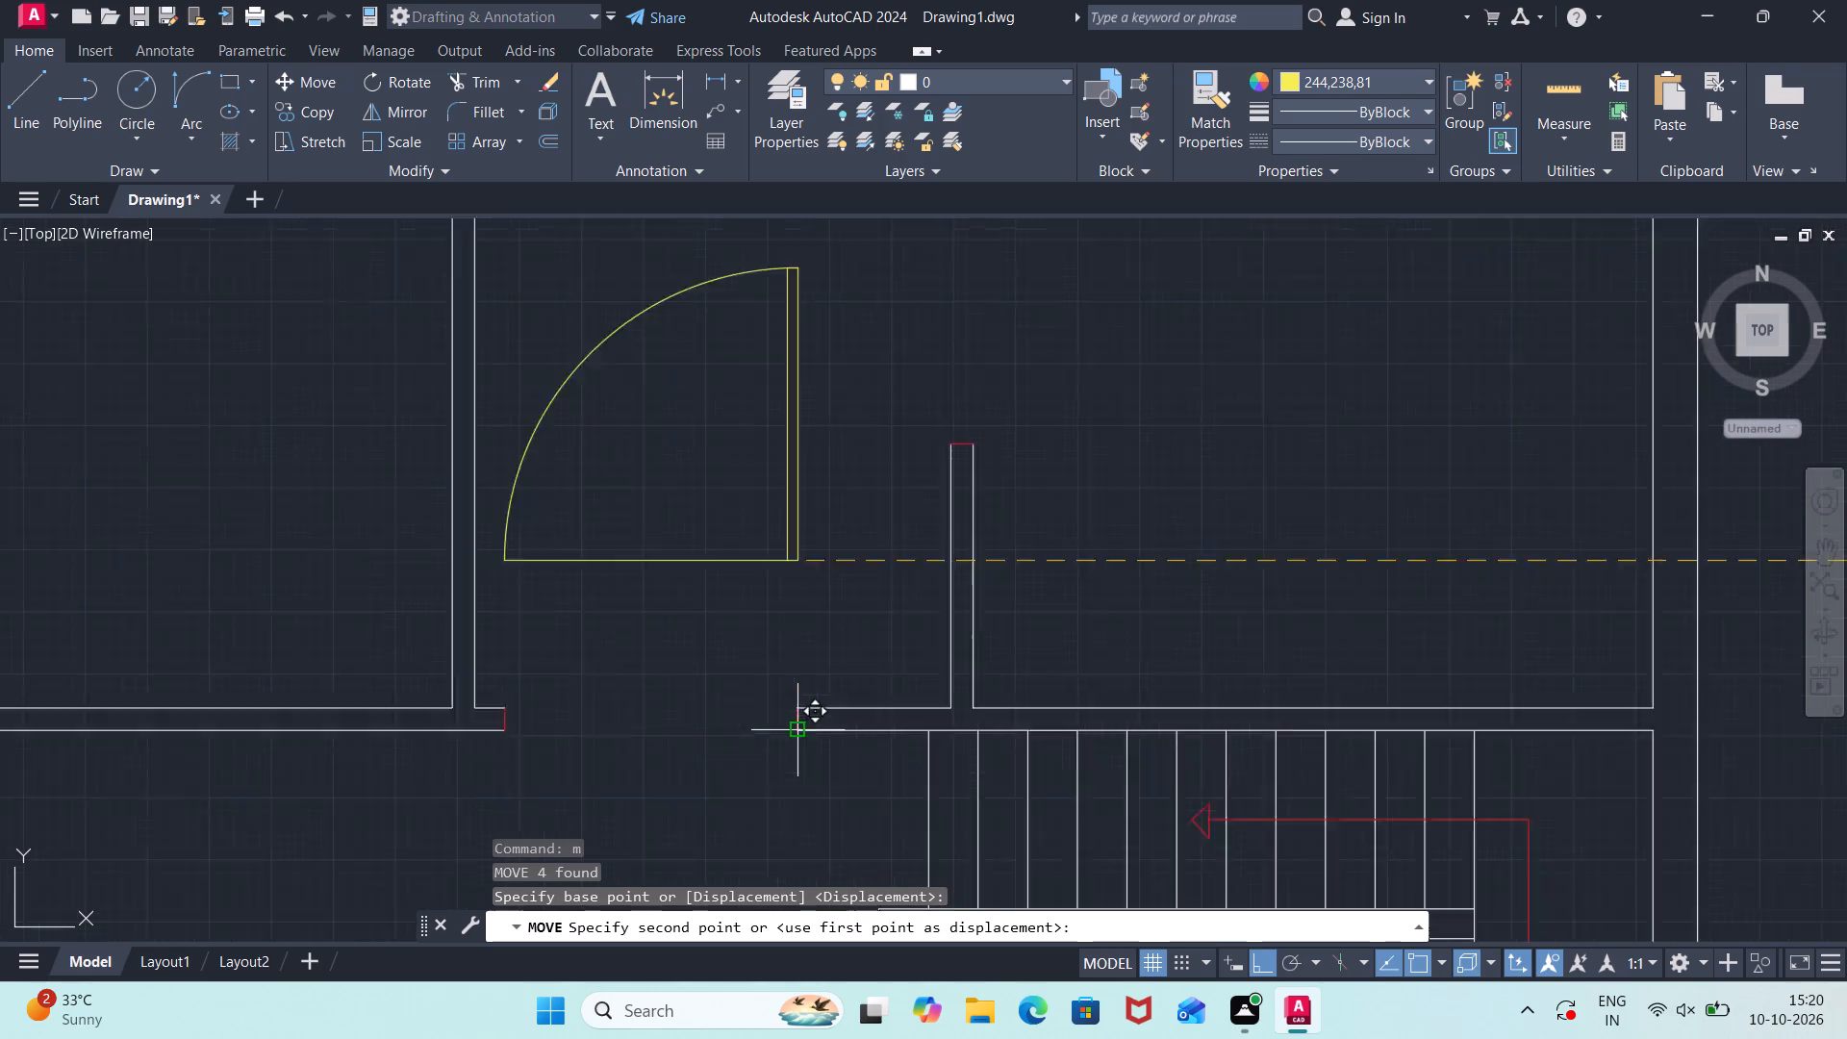
pyautogui.scroll(2, 790, 733)
pyautogui.click(803, 731)
# Outside the plan's west wall, draw a 4'11" line running east and a 4'11" line running north from its end.
pyautogui.scroll(-2, 965, 717)
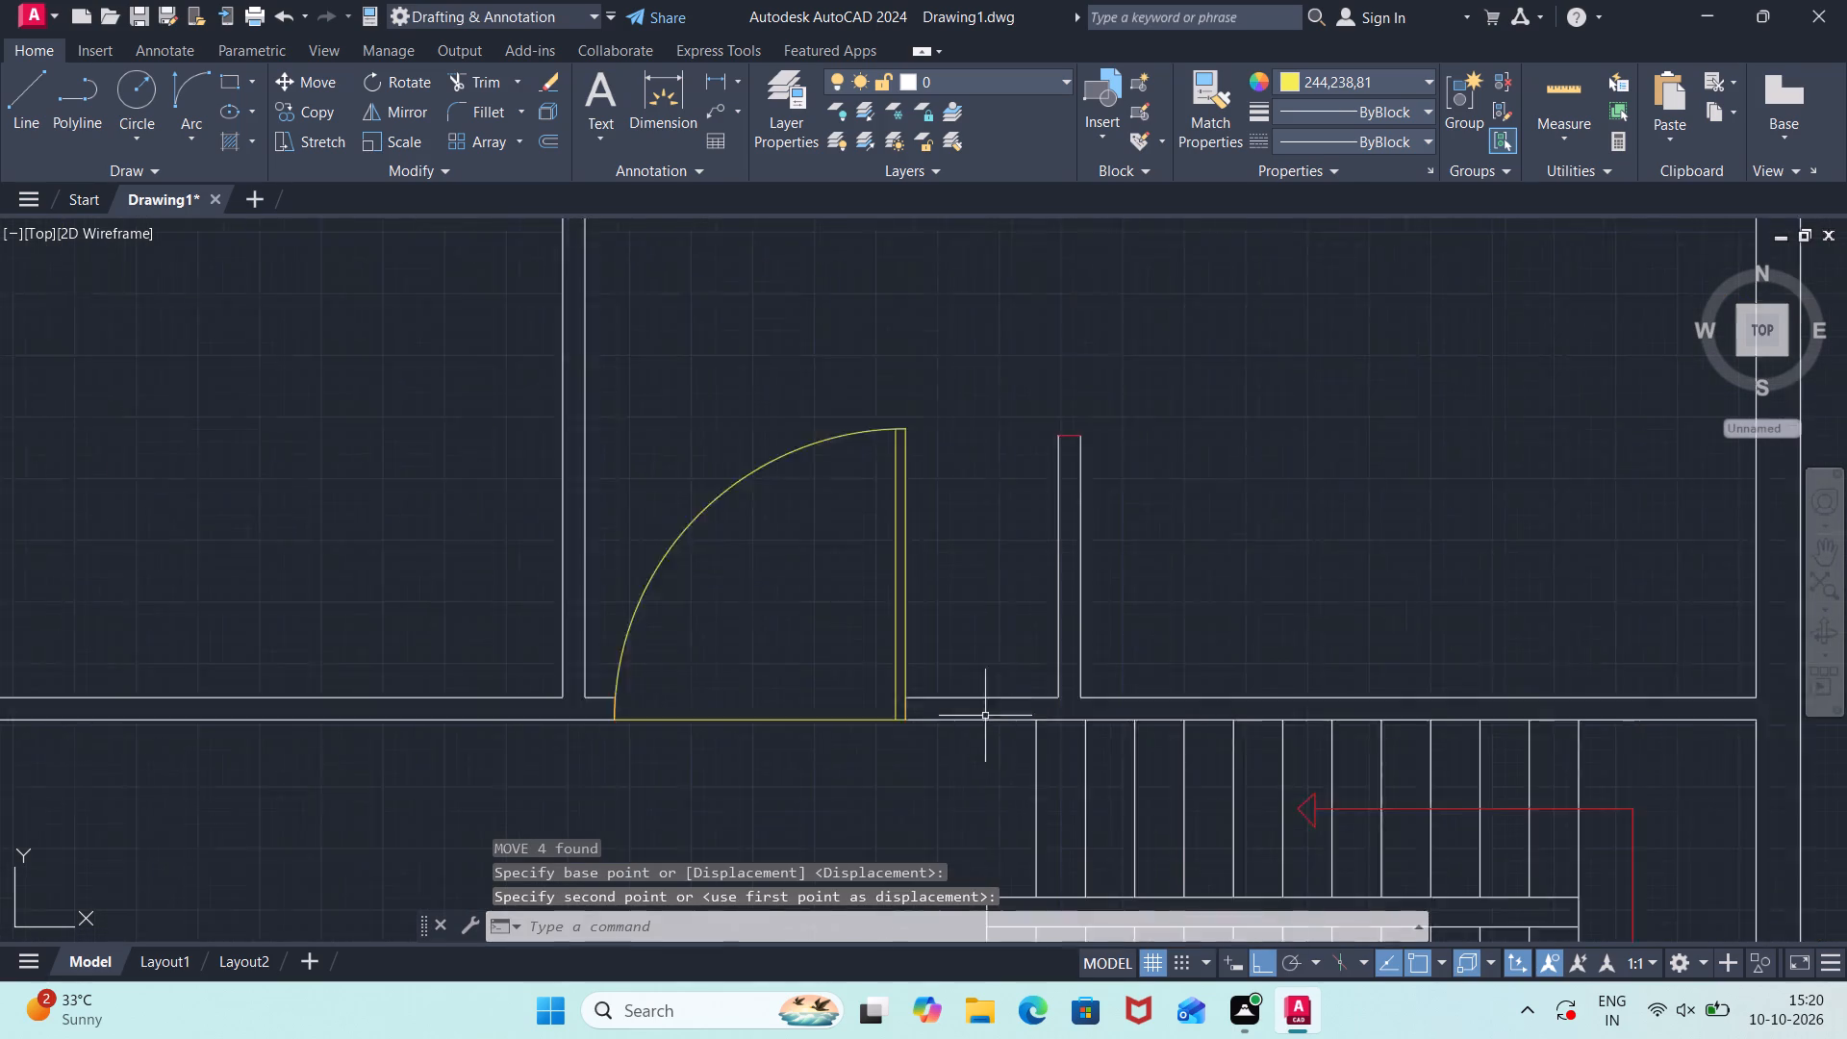
pyautogui.scroll(-1, 997, 717)
pyautogui.scroll(-1, 1579, 674)
pyautogui.moveTo(1579, 673); pyautogui.dragTo(1543, 624, button='middle')
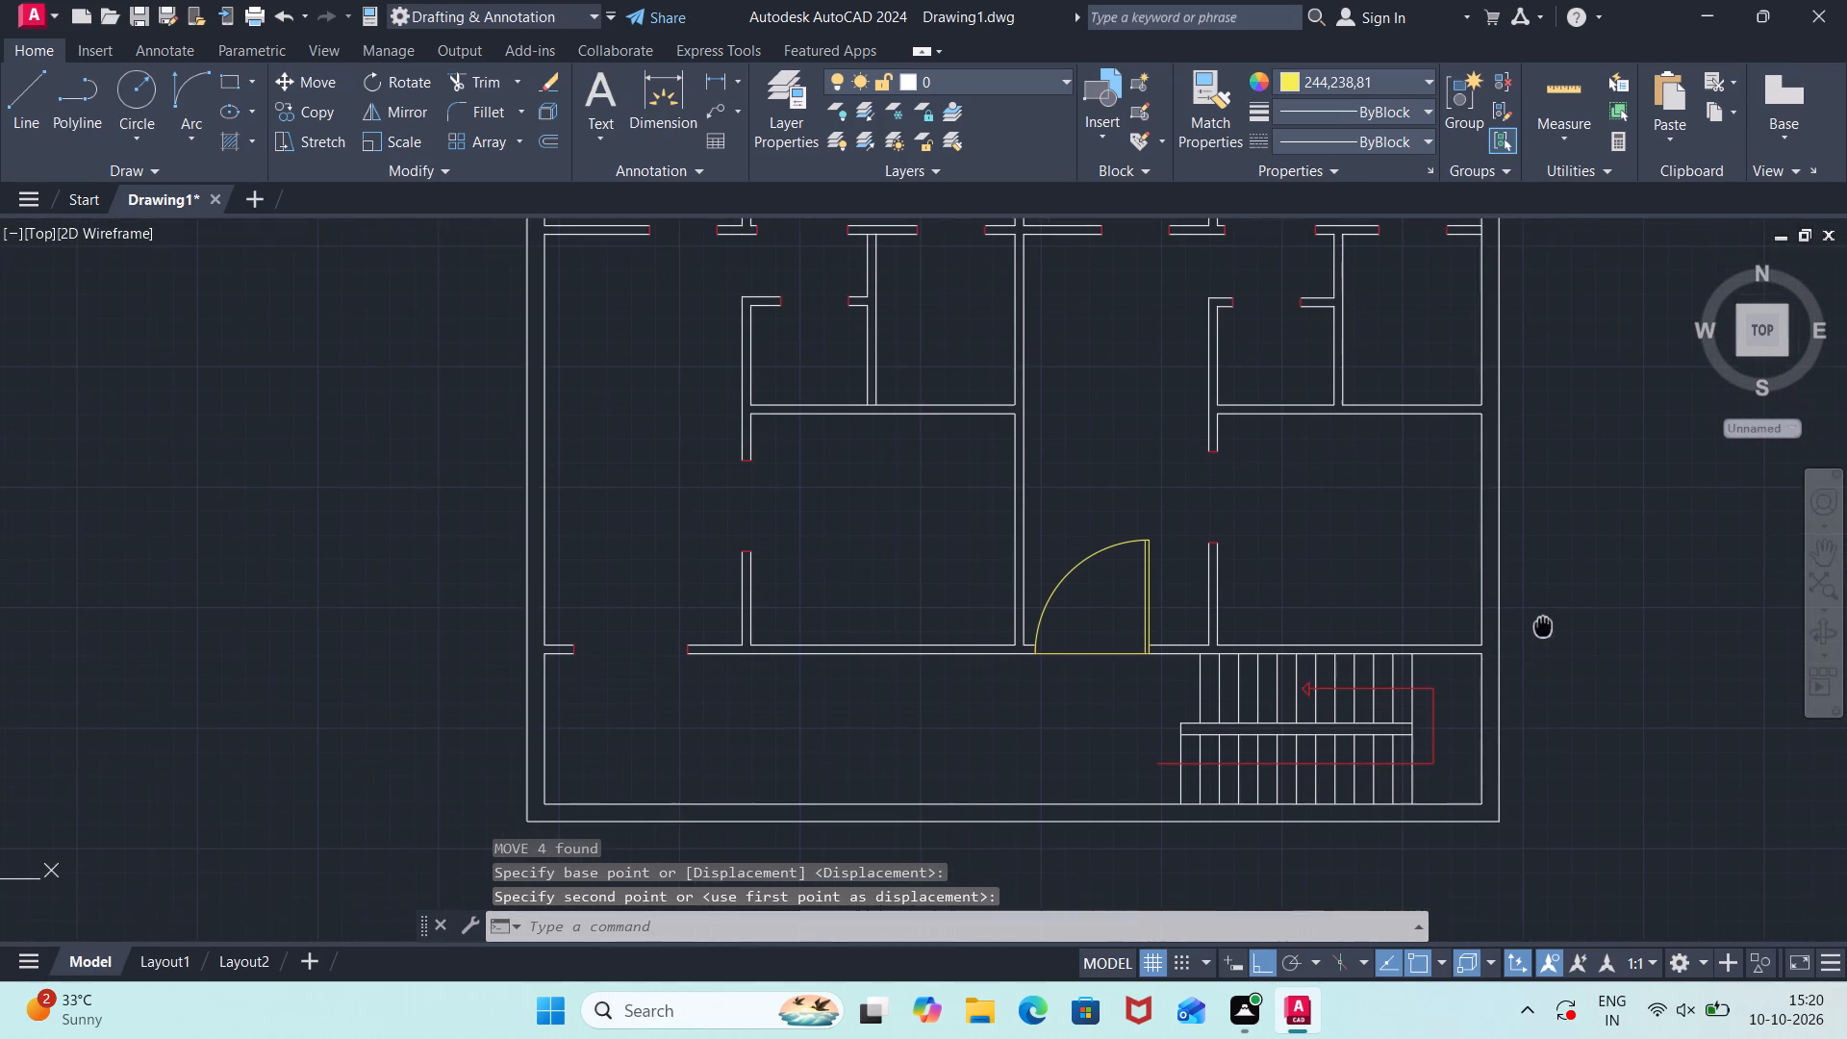
pyautogui.moveTo(1543, 624); pyautogui.dragTo(1543, 622, button='middle')
pyautogui.moveTo(781, 712); pyautogui.dragTo(1240, 764, button='middle')
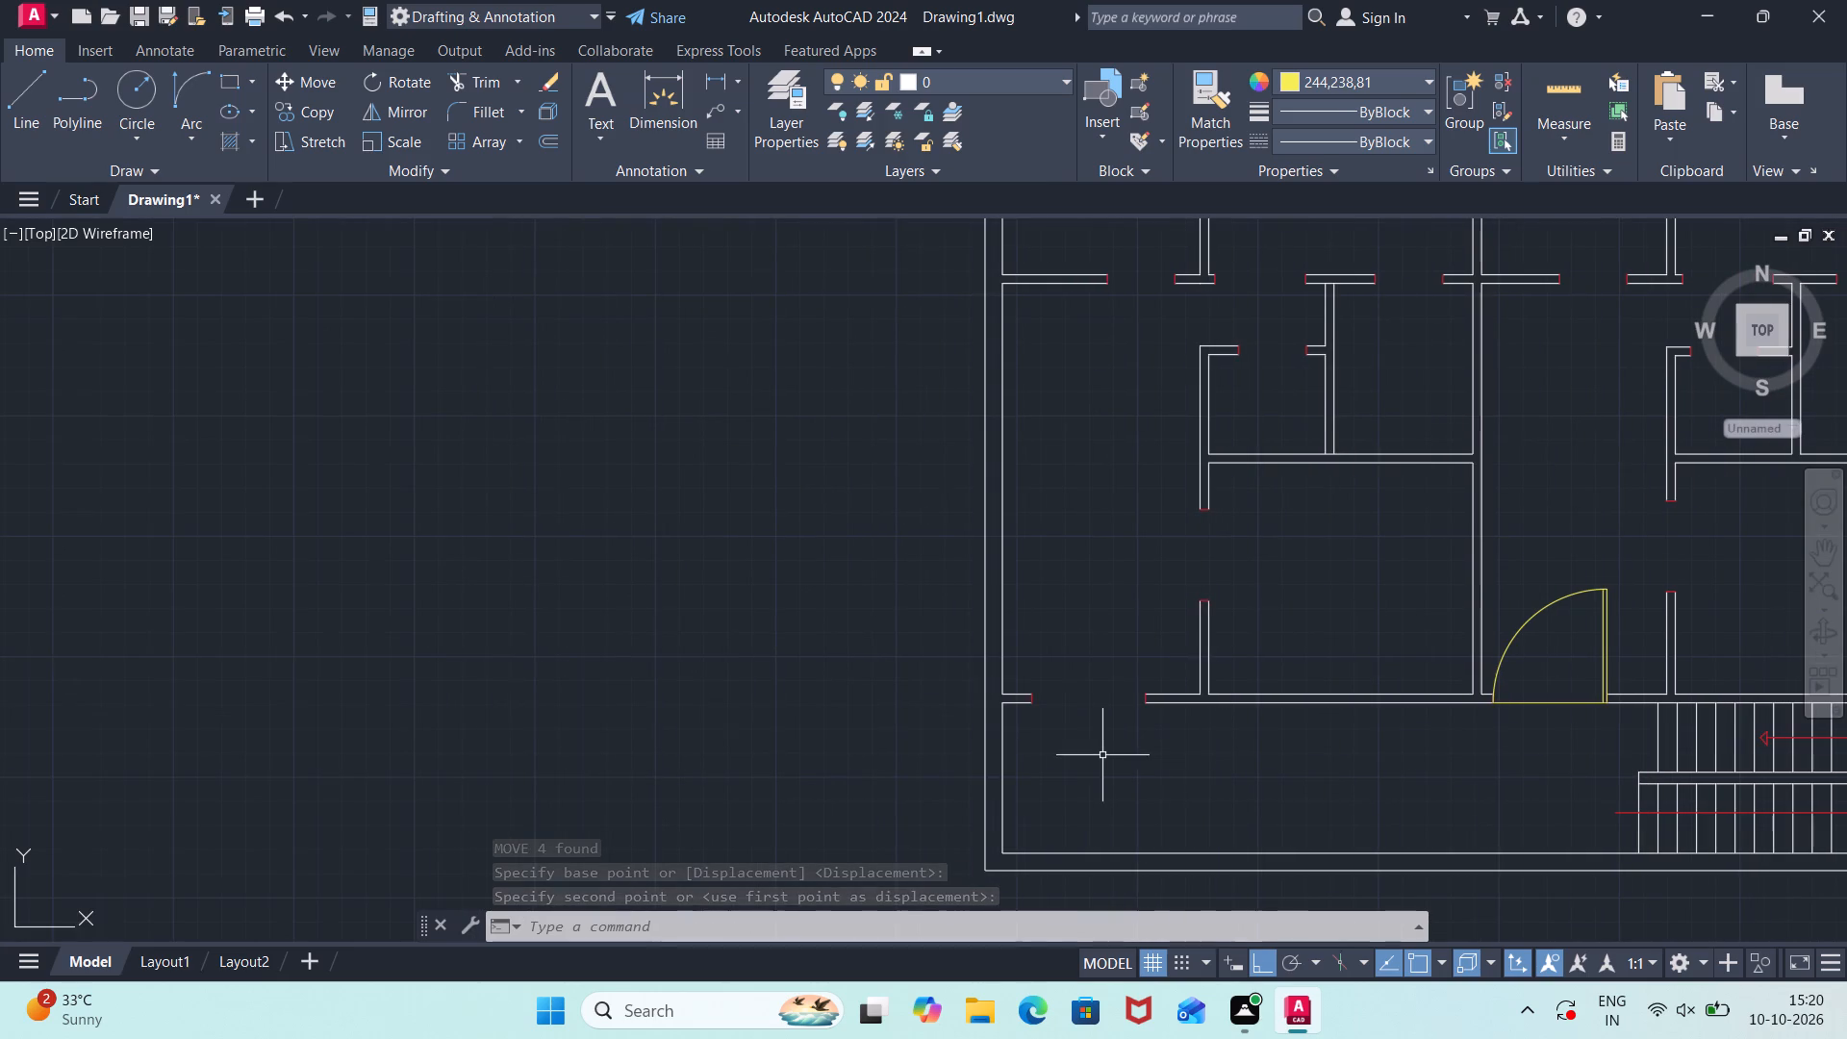
pyautogui.press('l')
pyautogui.press('Return')
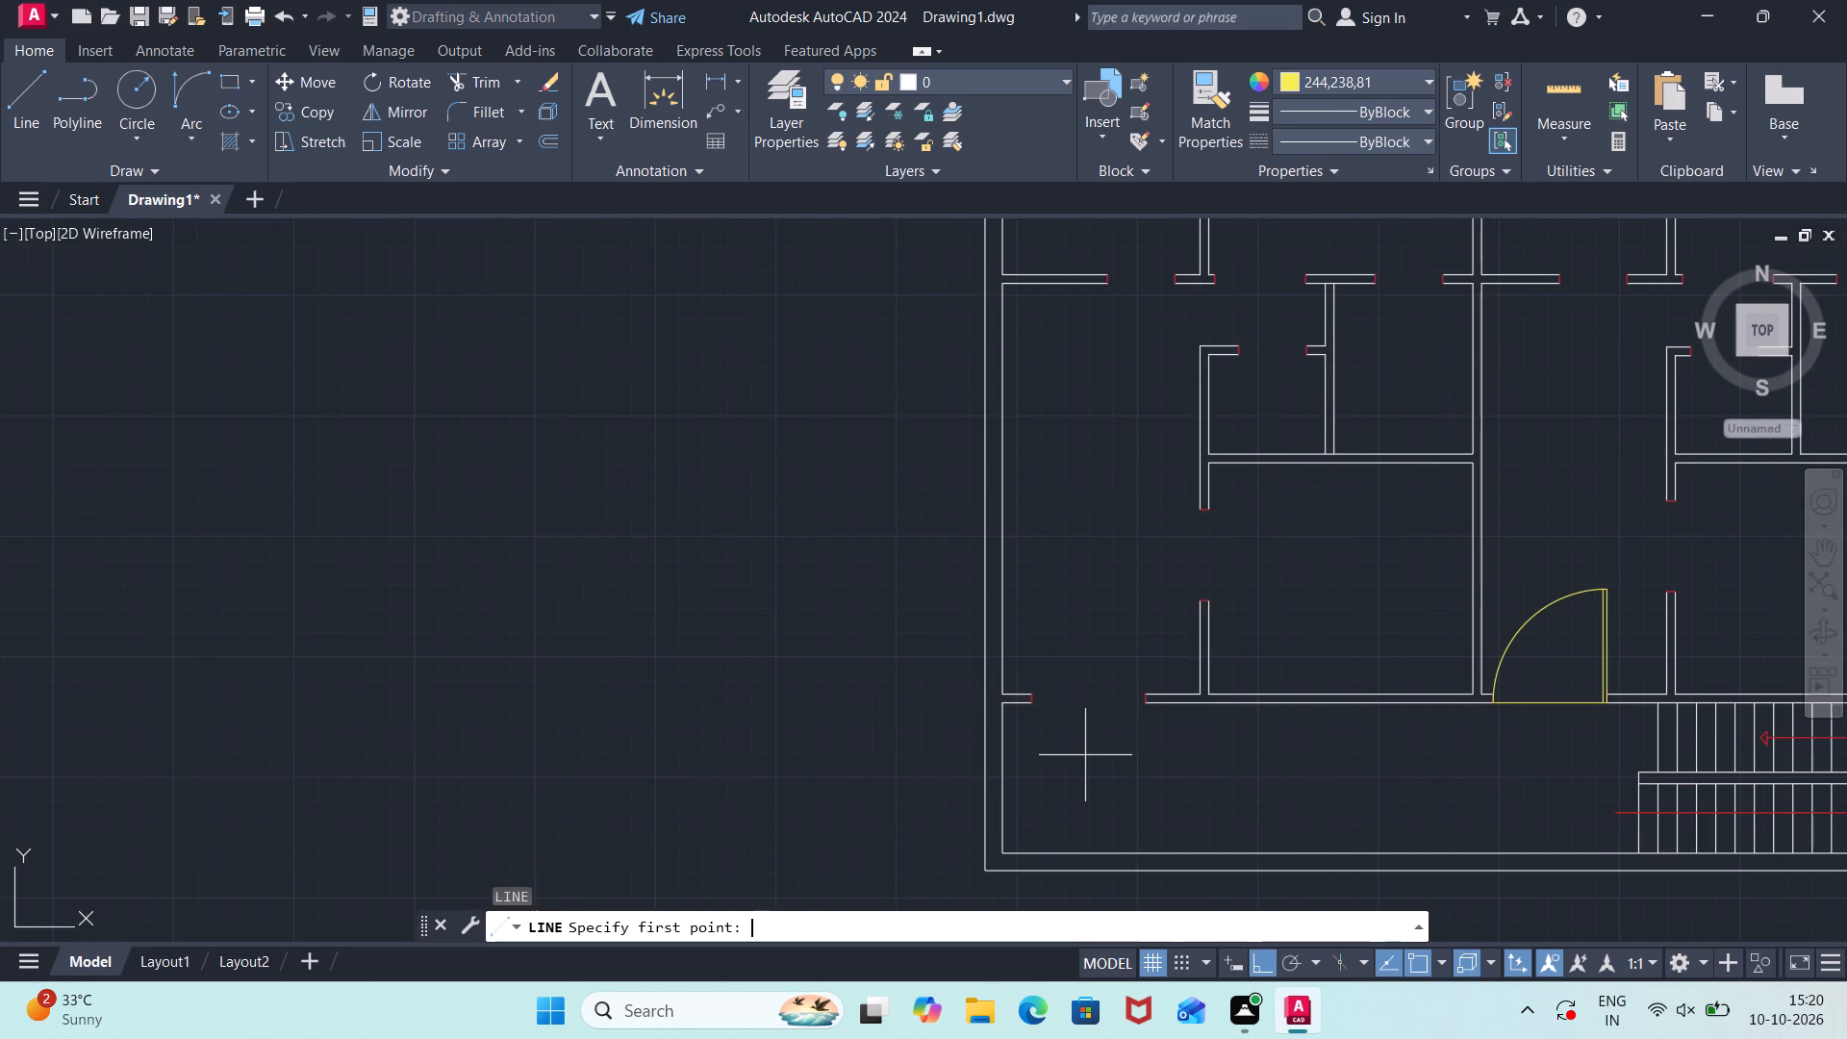
pyautogui.click(648, 690)
pyautogui.press('4')
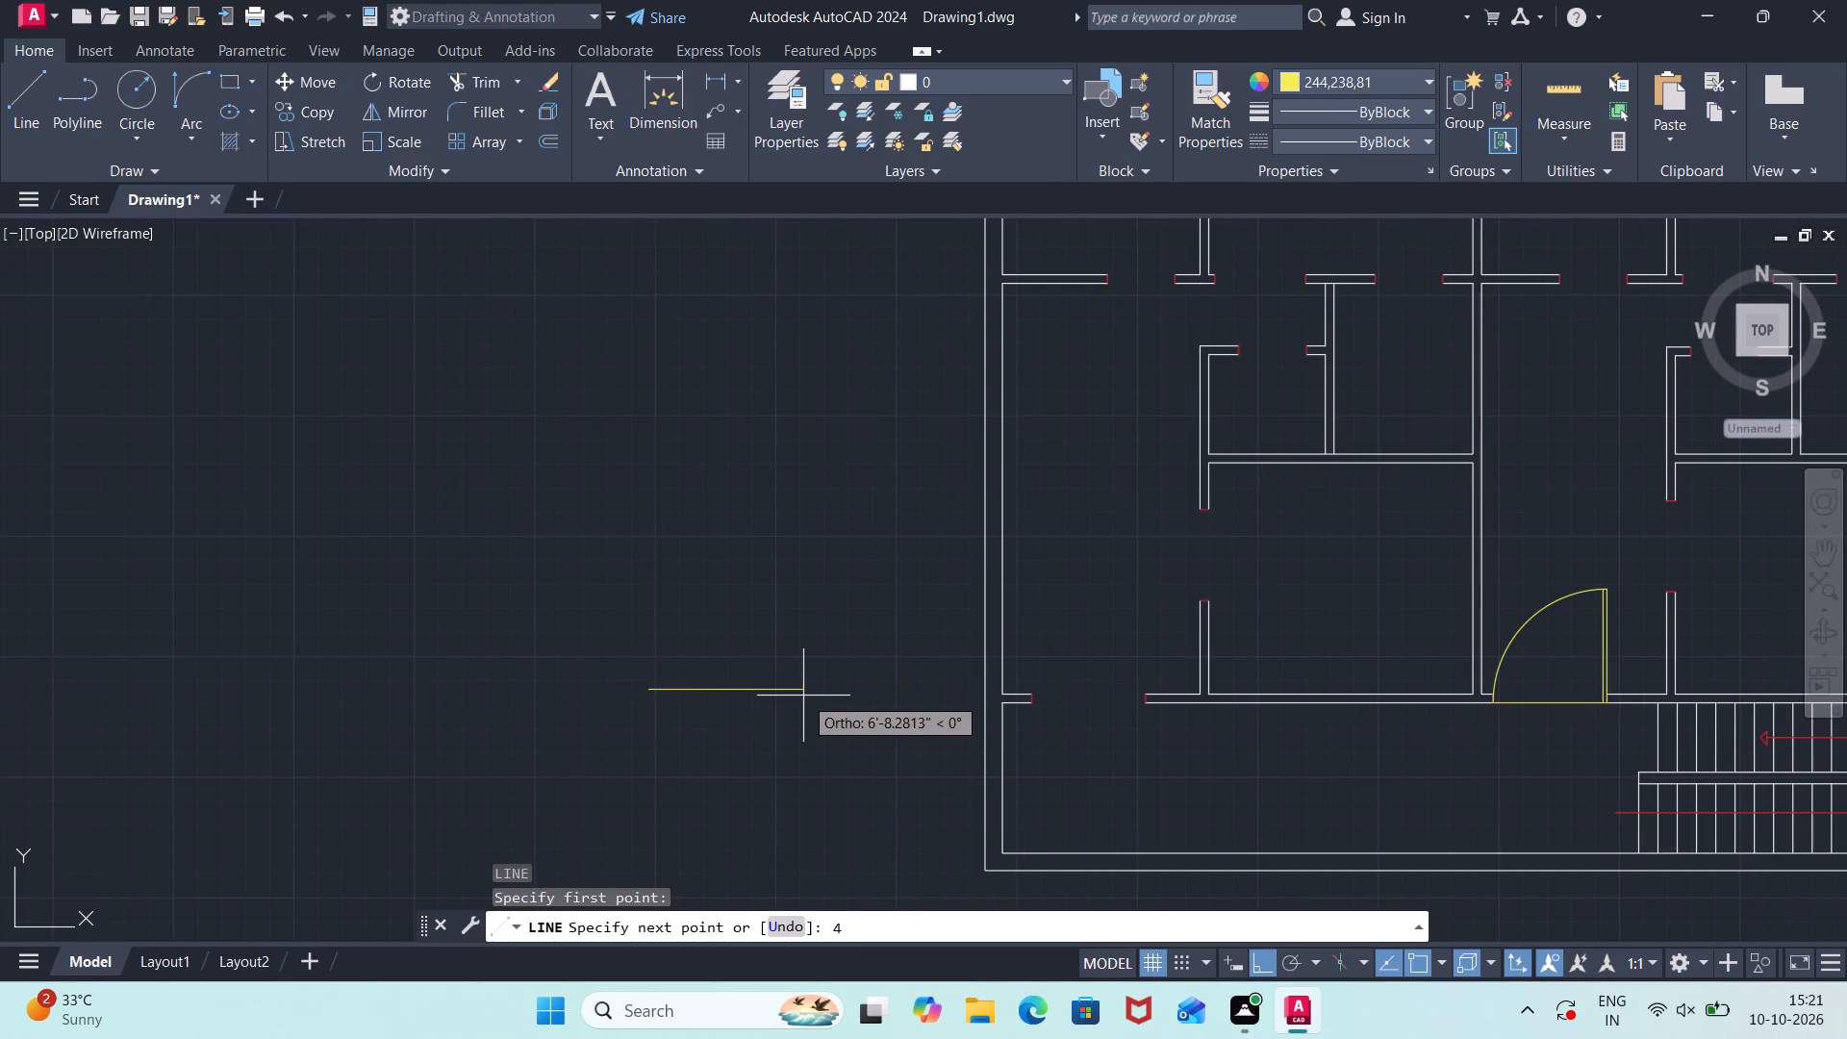
pyautogui.write('\'11"')
pyautogui.press('Return')
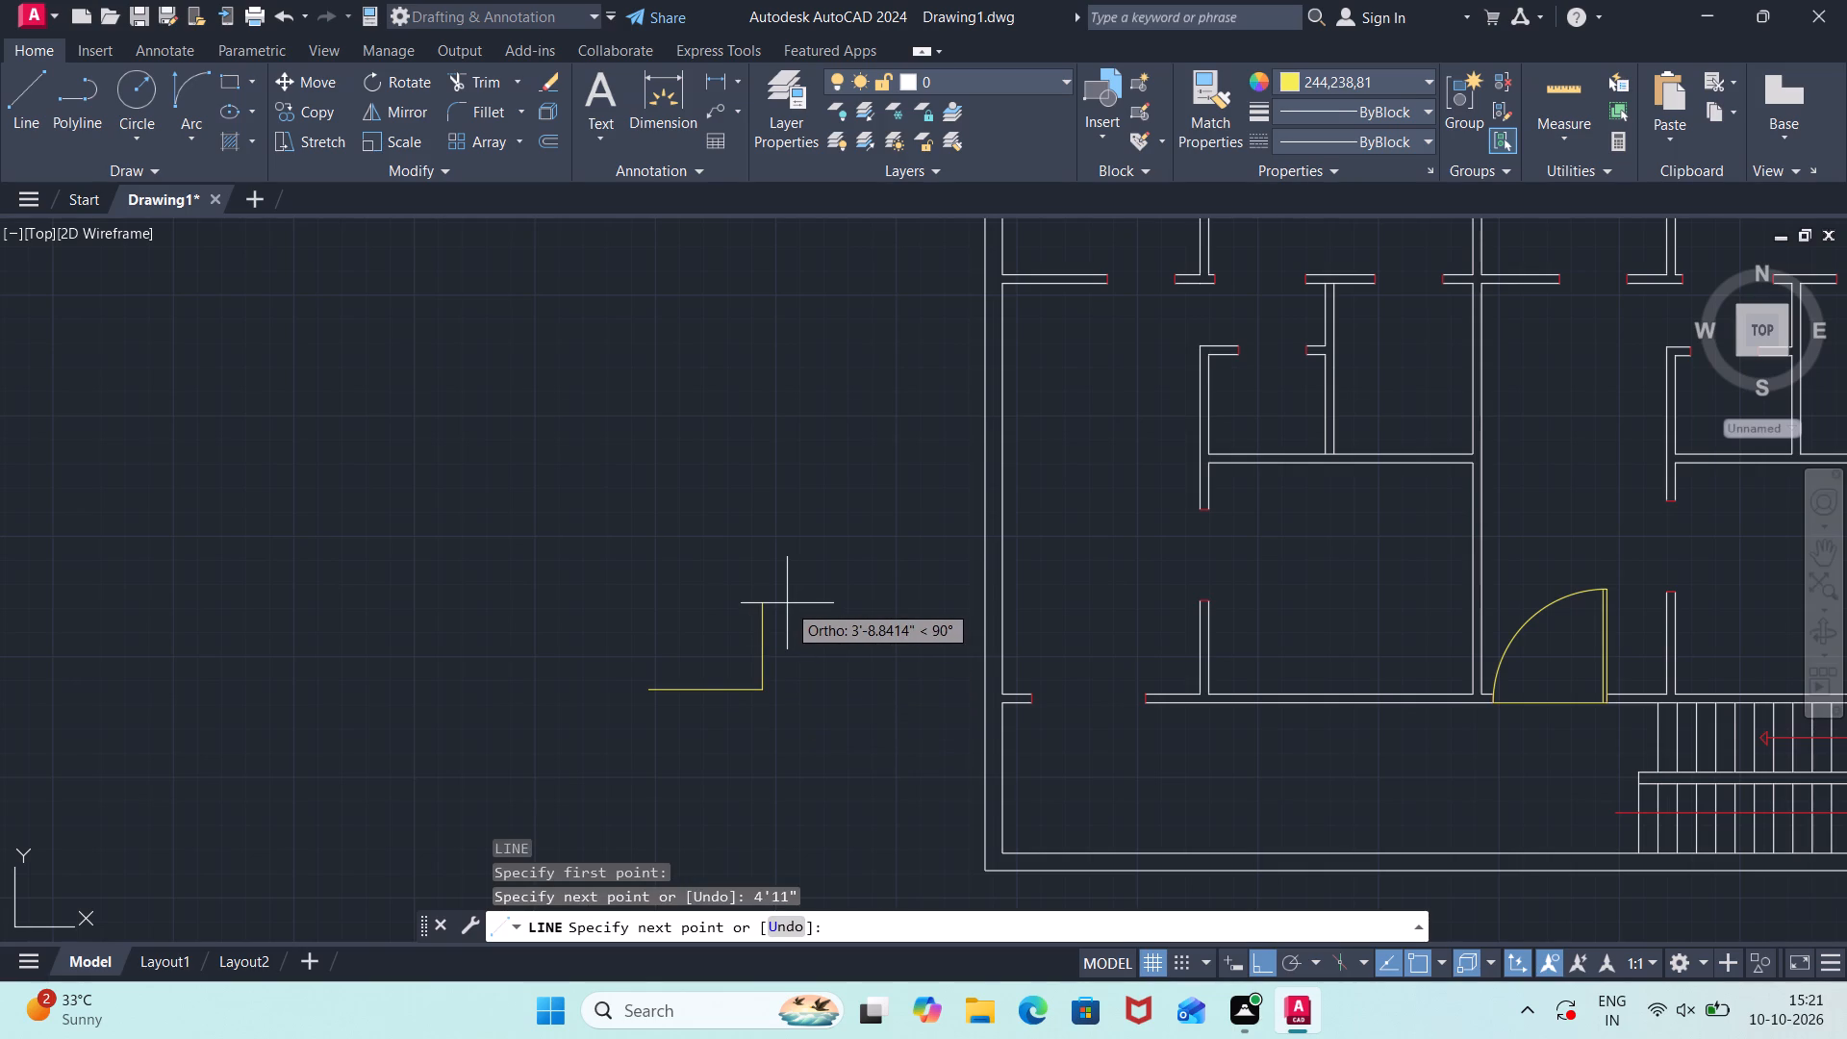
pyautogui.write("4'")
pyautogui.write('11"')
pyautogui.press('Return')
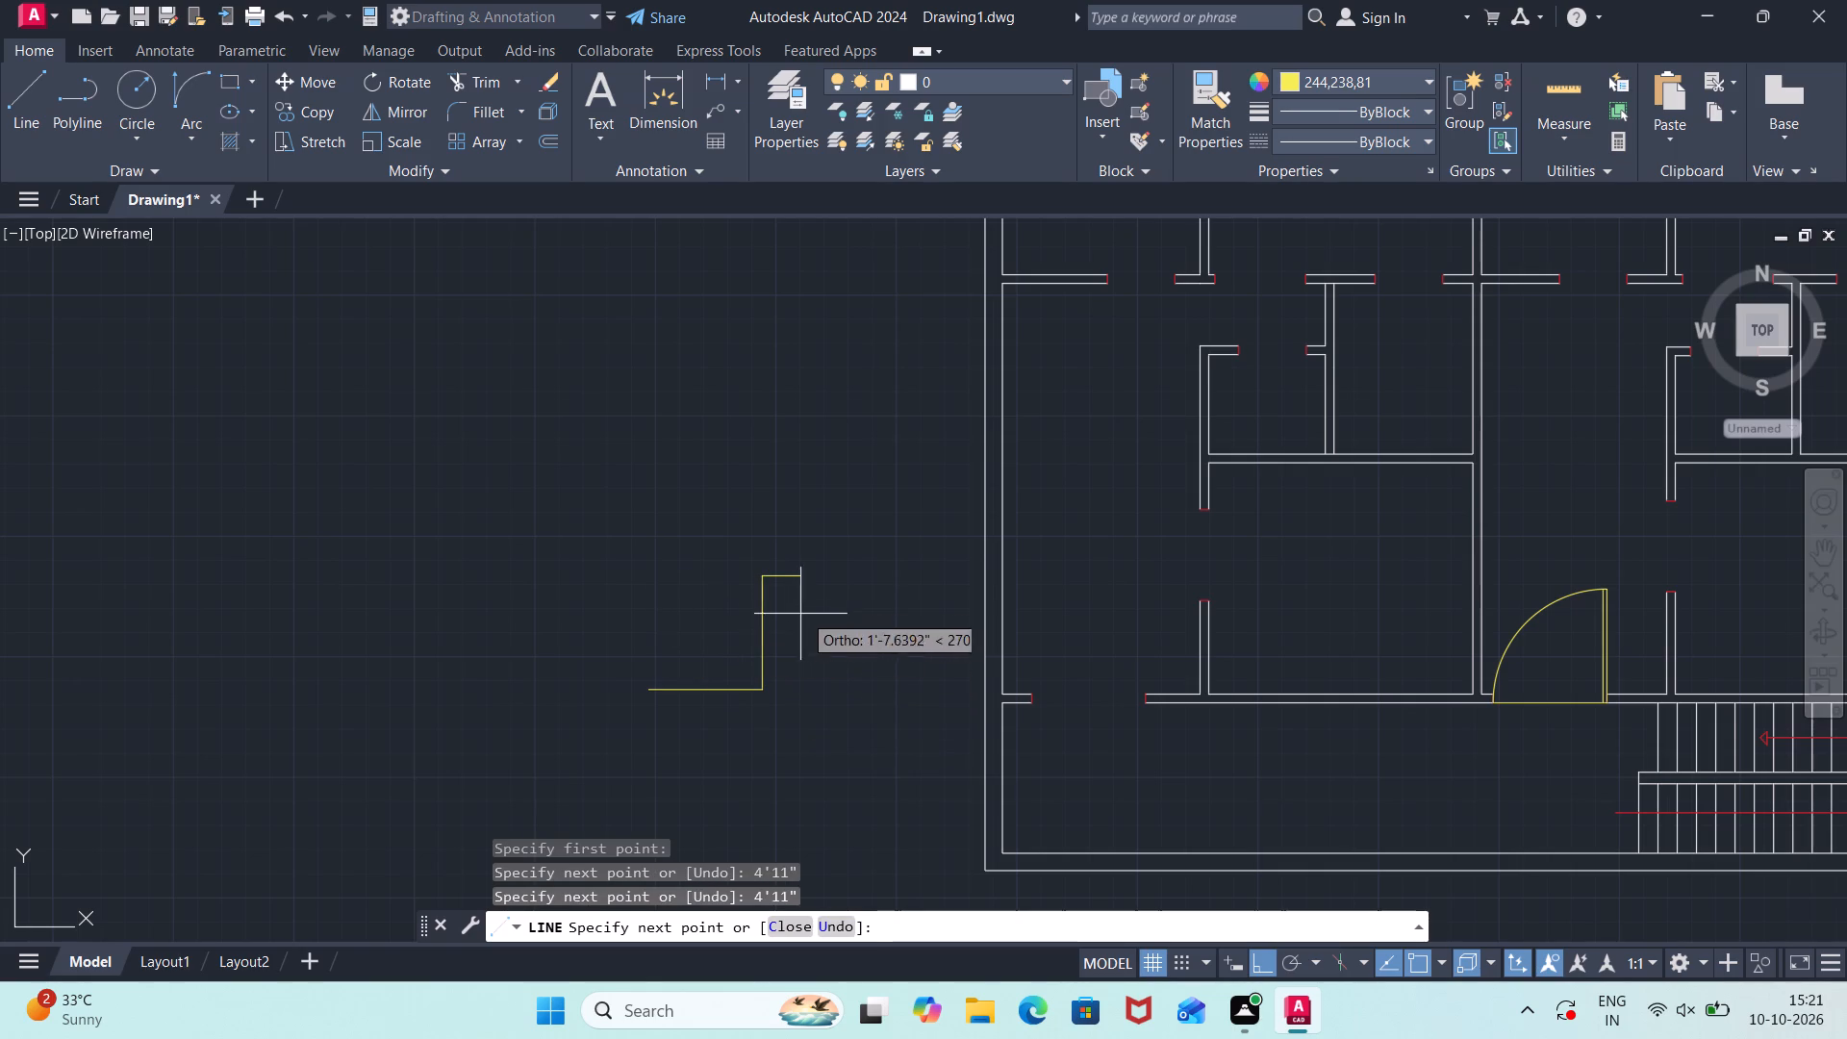
pyautogui.press('Escape')
# Offset the new vertical yellow line 2" to the west to form the second door's leaf.
pyautogui.write('off')
pyautogui.press('Return')
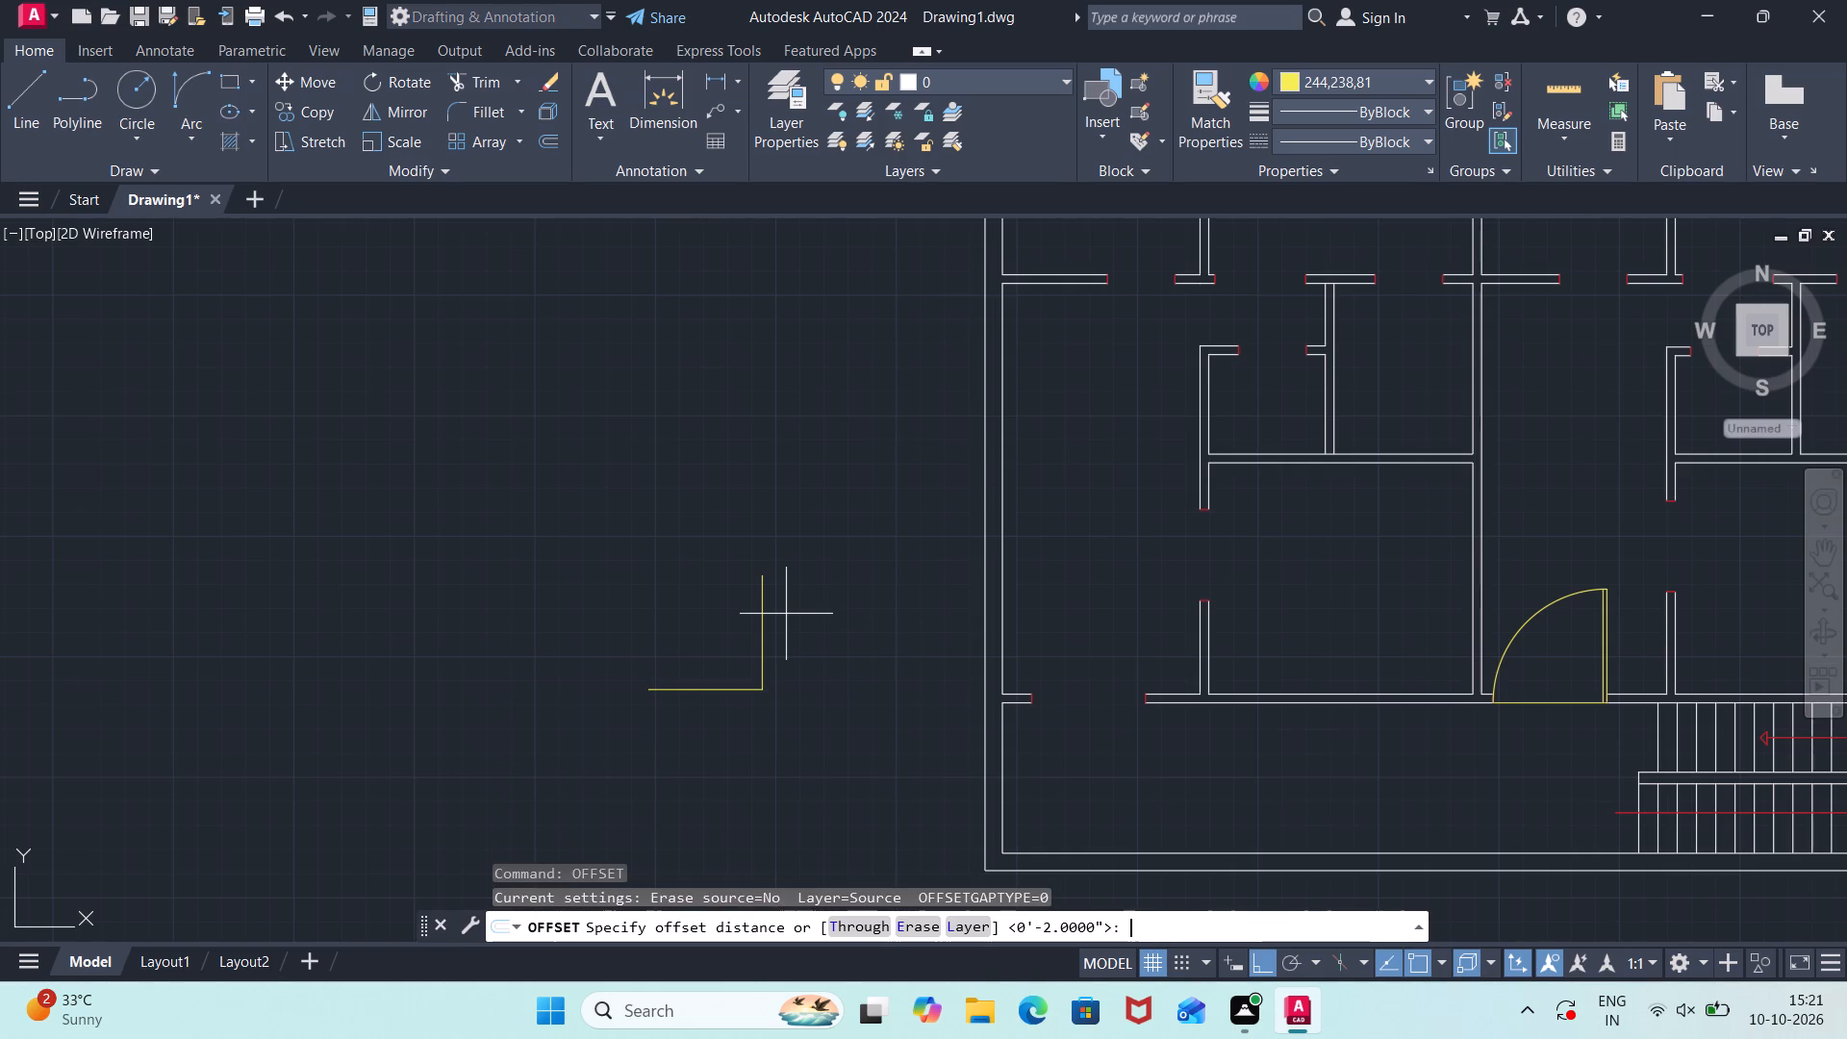
pyautogui.press('Return')
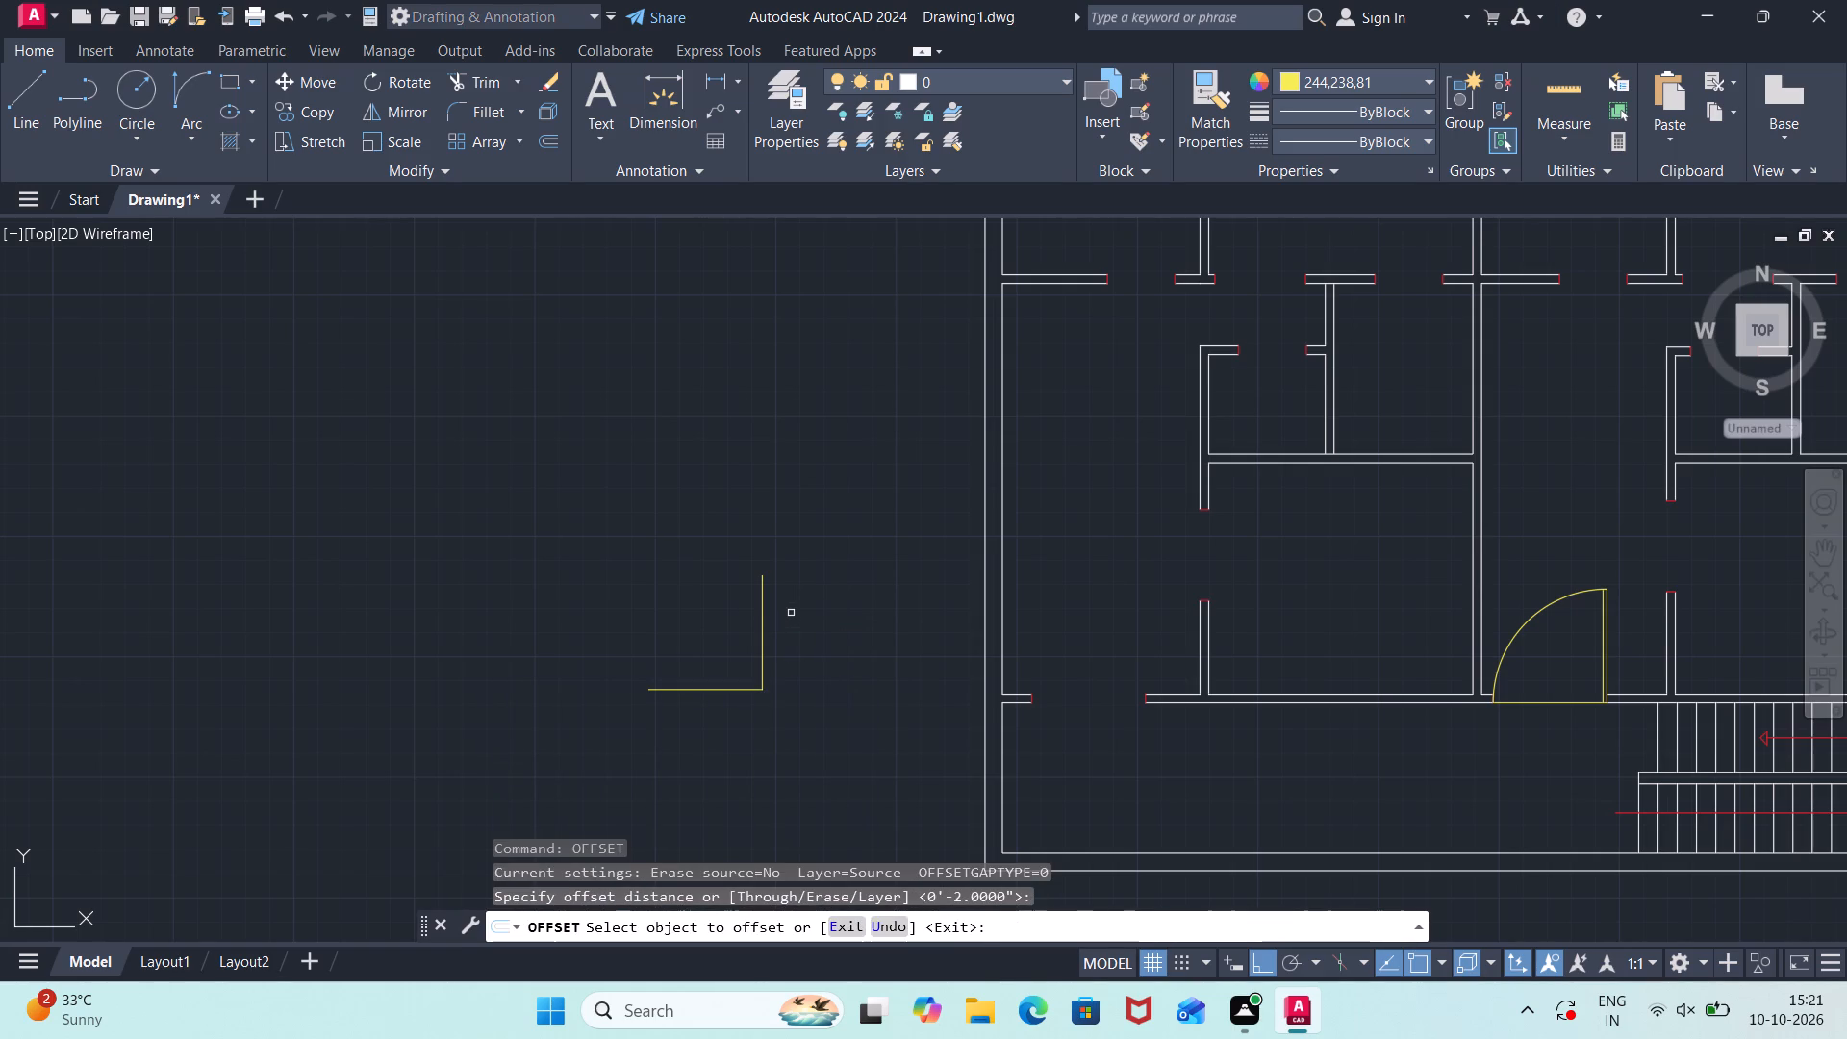
pyautogui.click(763, 641)
pyautogui.click(707, 645)
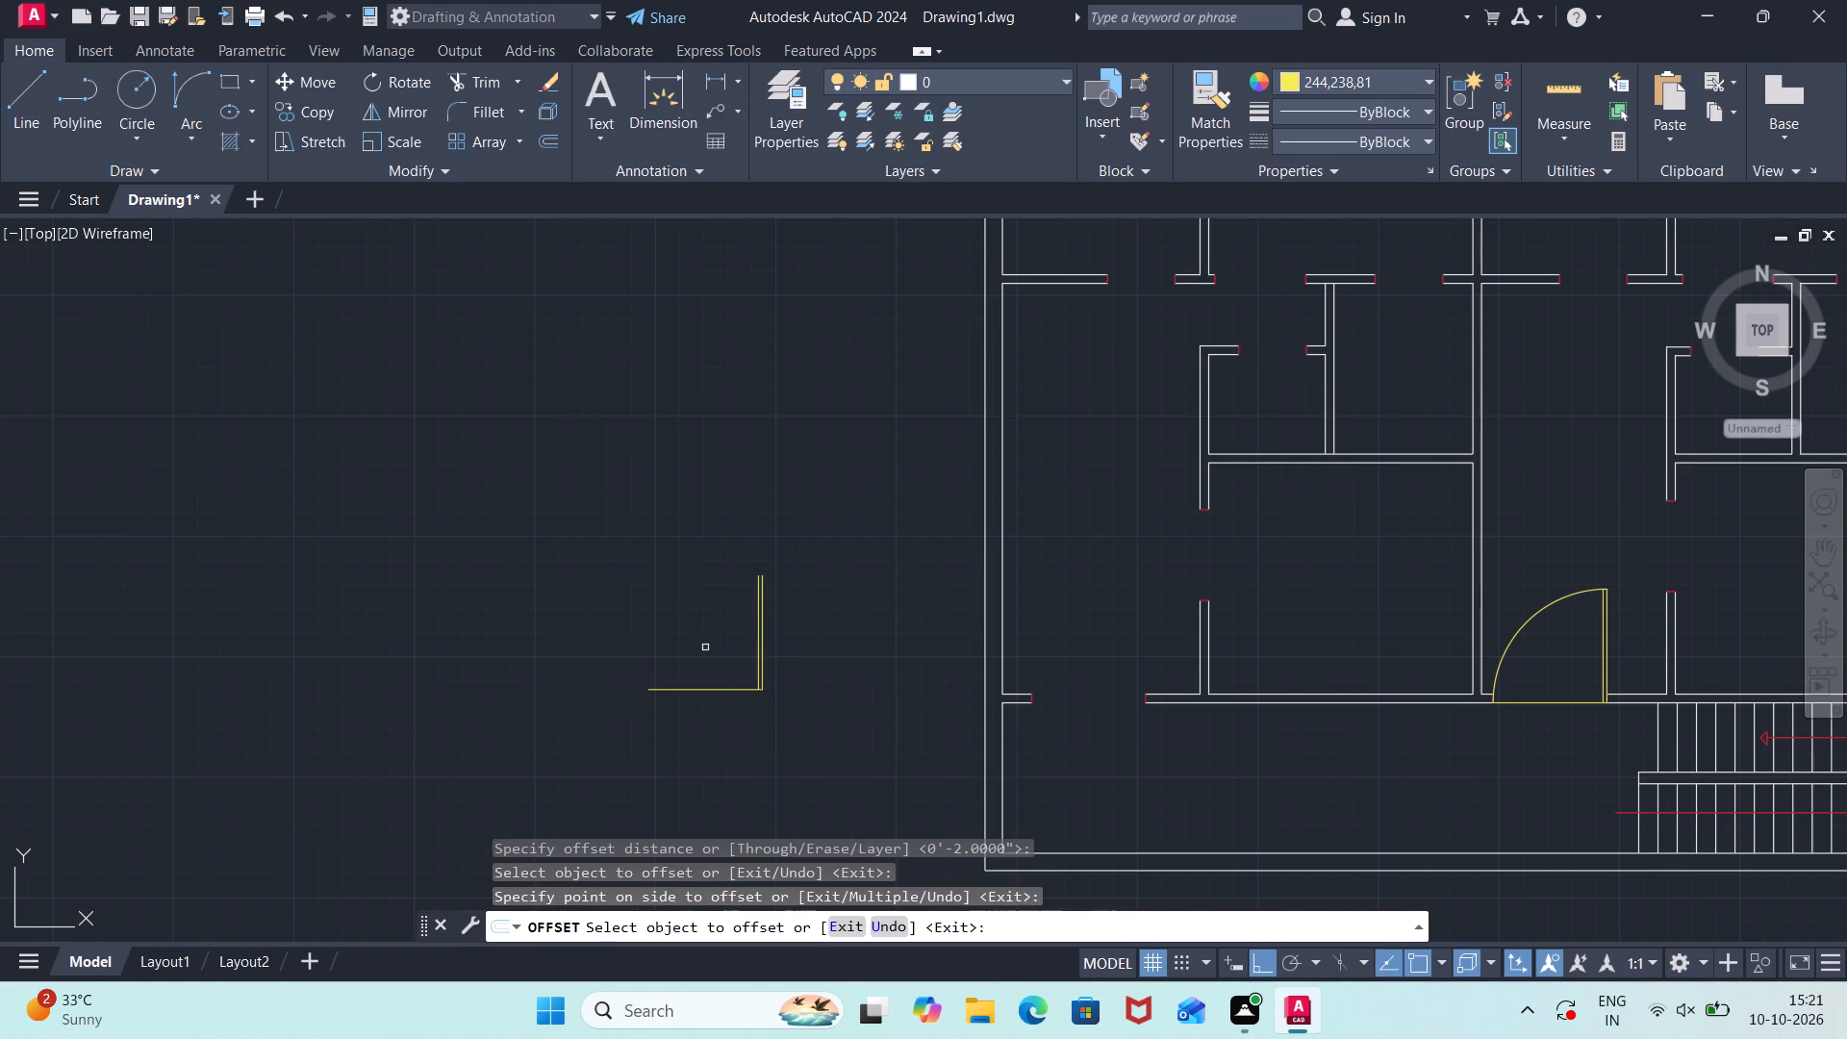
# Draw the second door's swing with a Start, End, Direction arc from the outer leaf line's north end to the base line's west end.
pyautogui.click(195, 124)
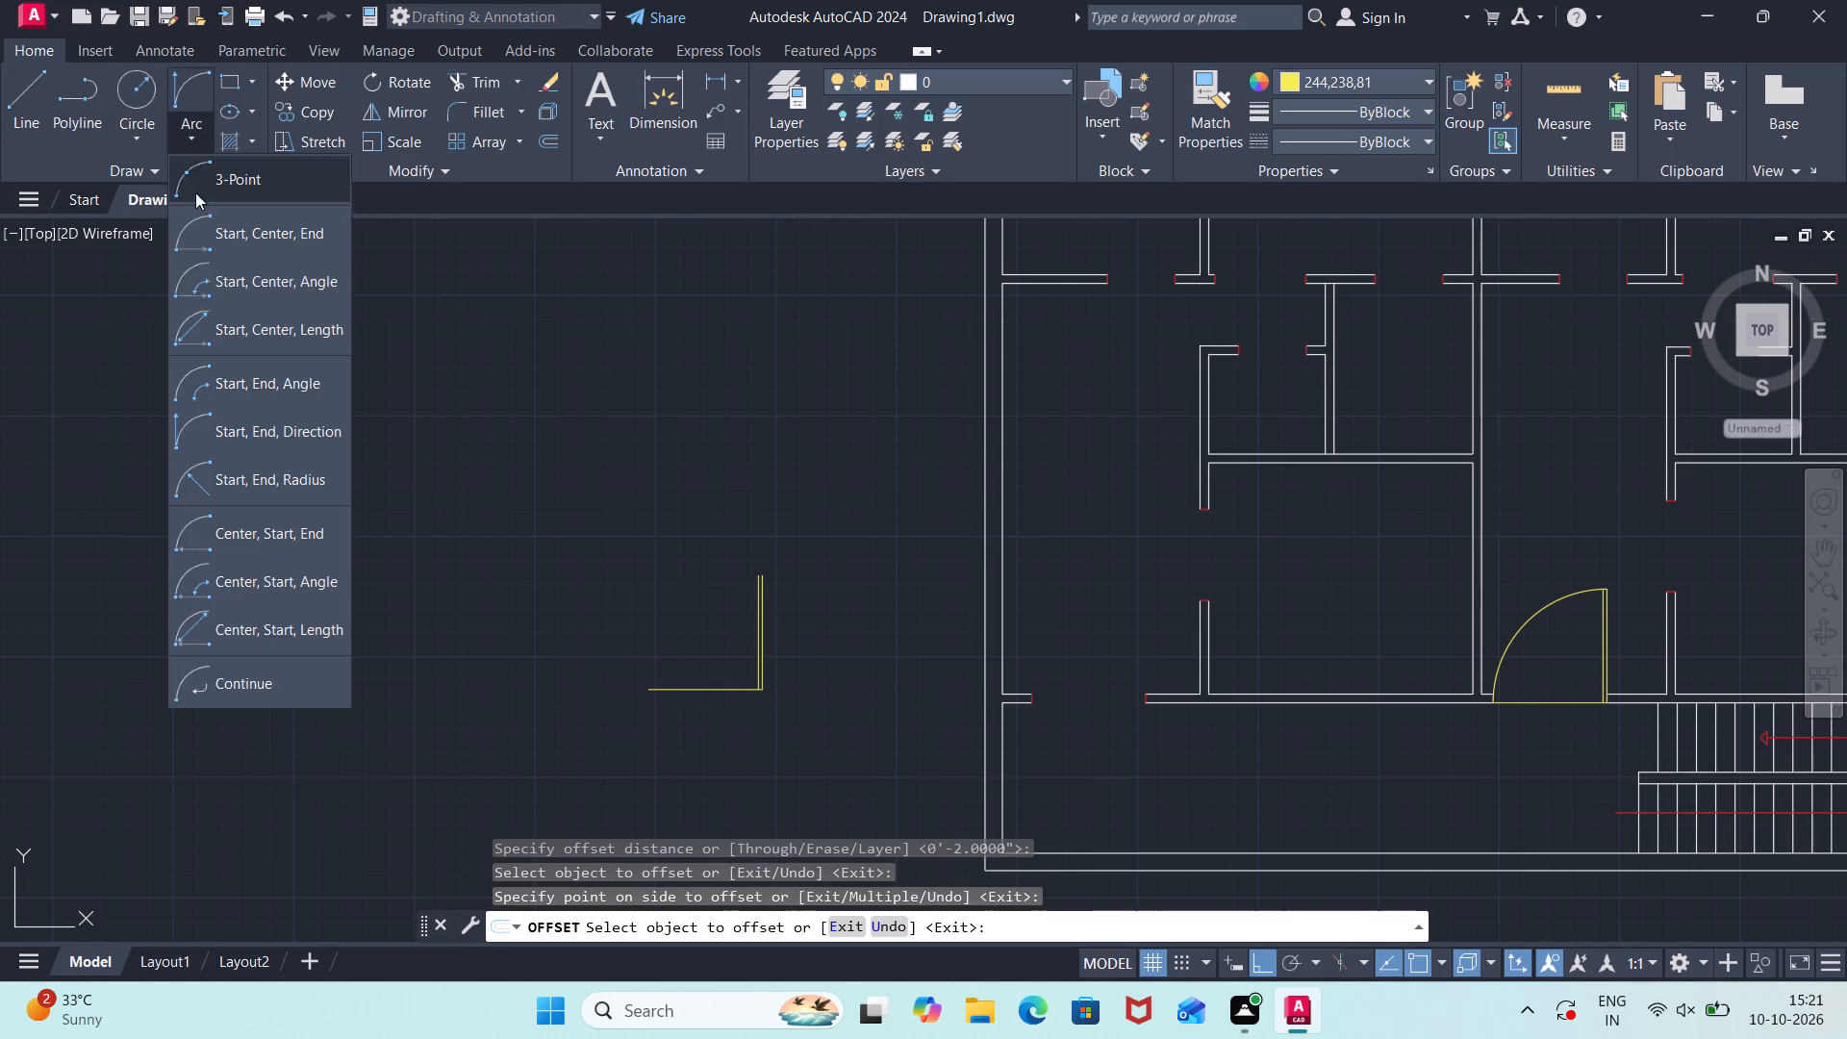
pyautogui.click(249, 434)
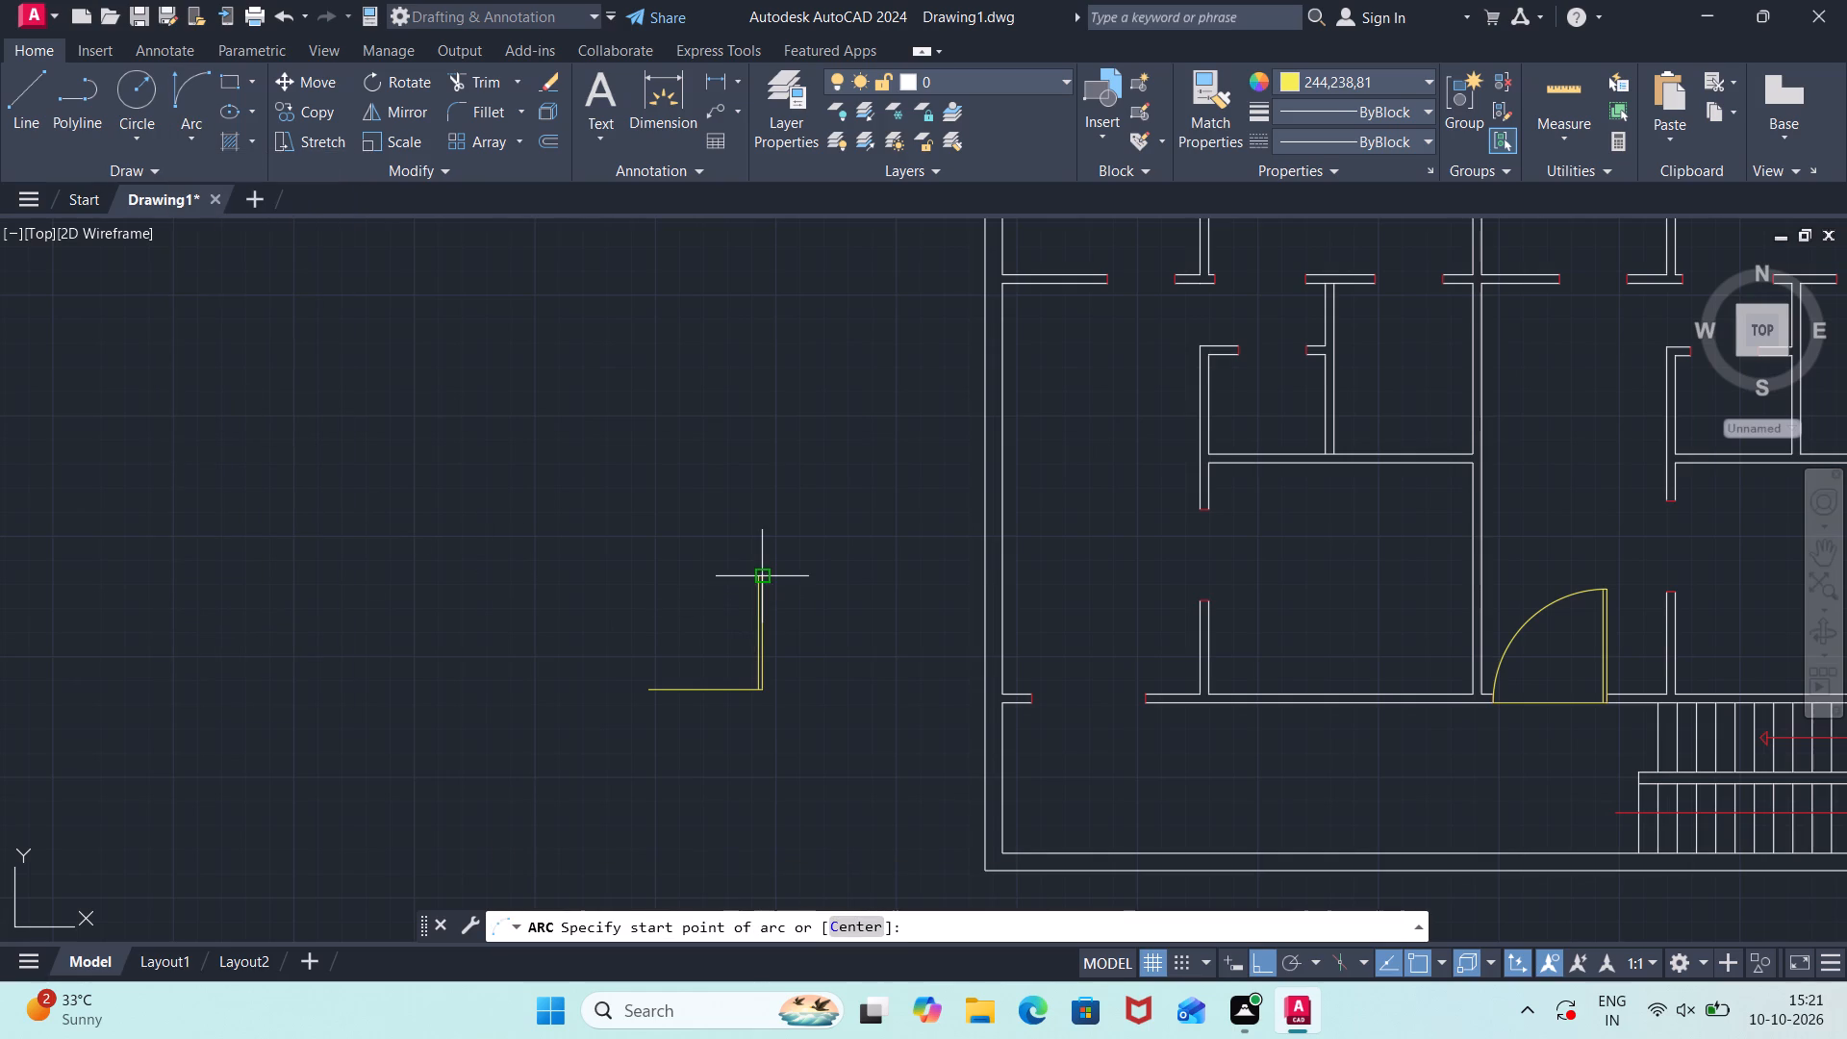
pyautogui.click(763, 575)
pyautogui.click(647, 688)
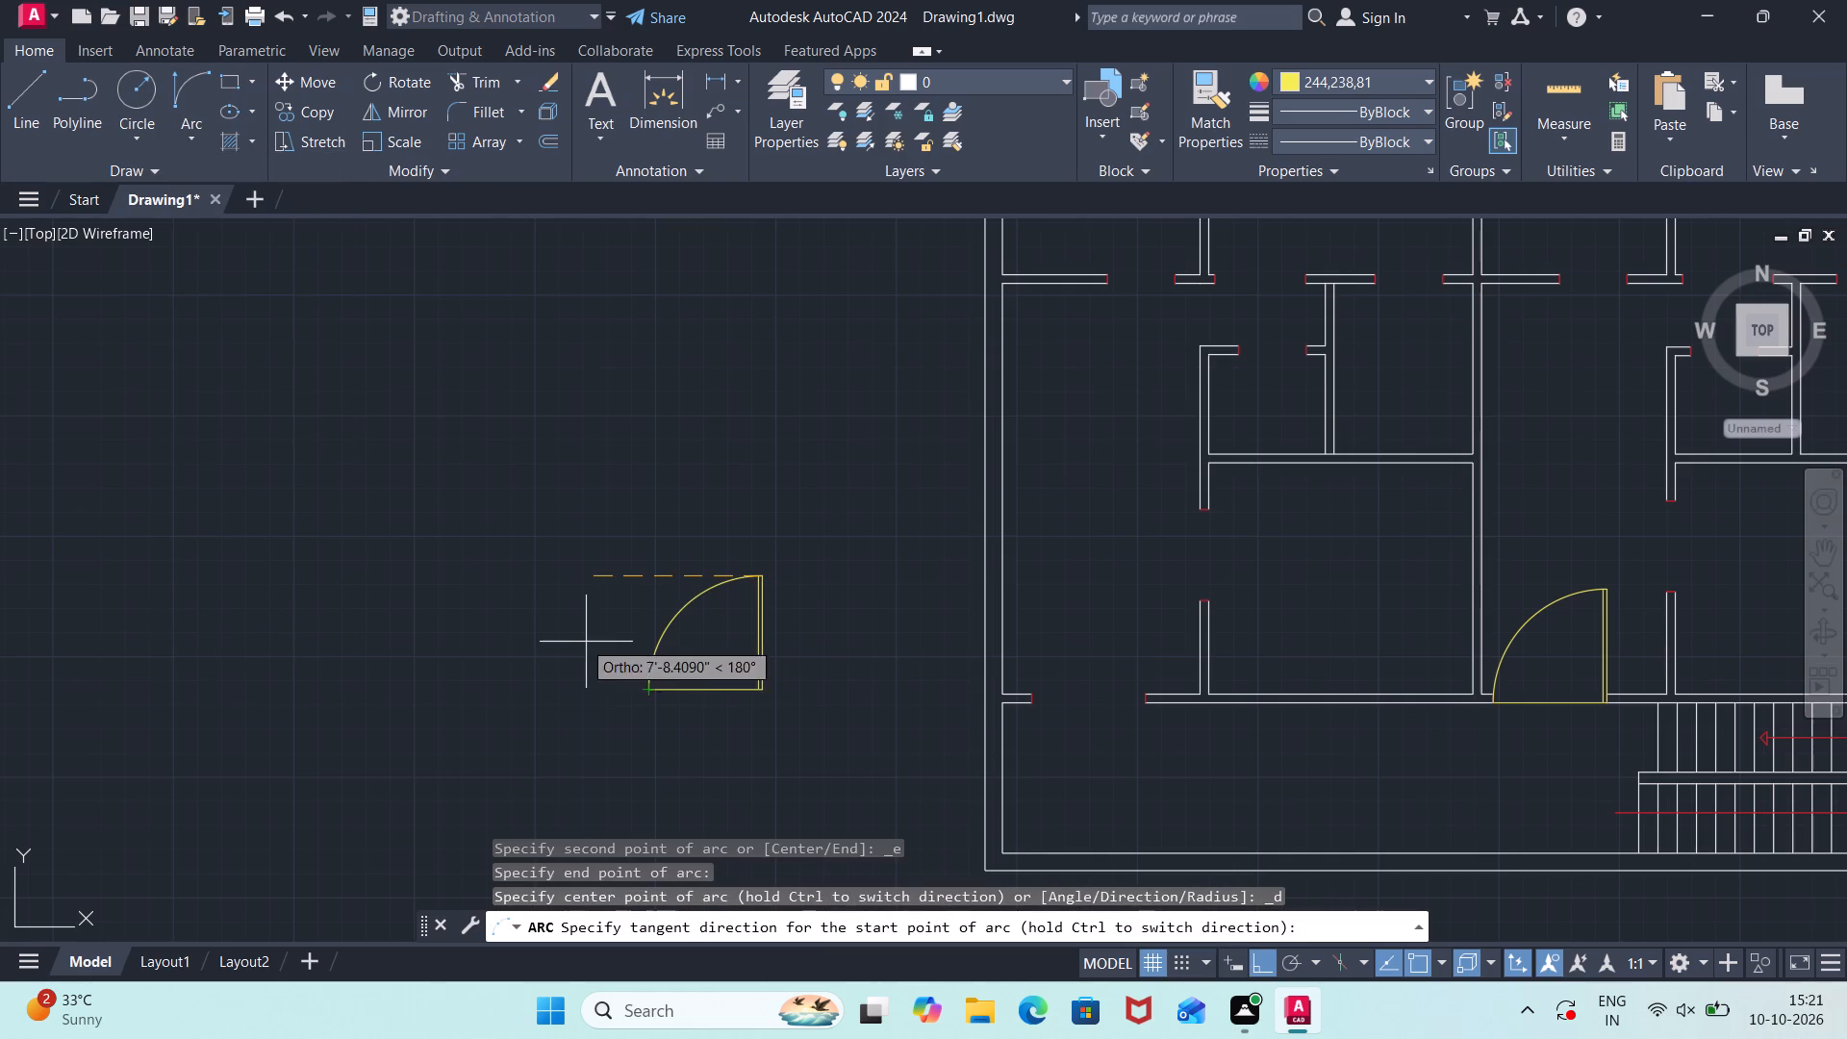
pyautogui.click(578, 638)
# Trim the second door's inner leaf line where it projects above the swing arc.
pyautogui.scroll(5, 748, 588)
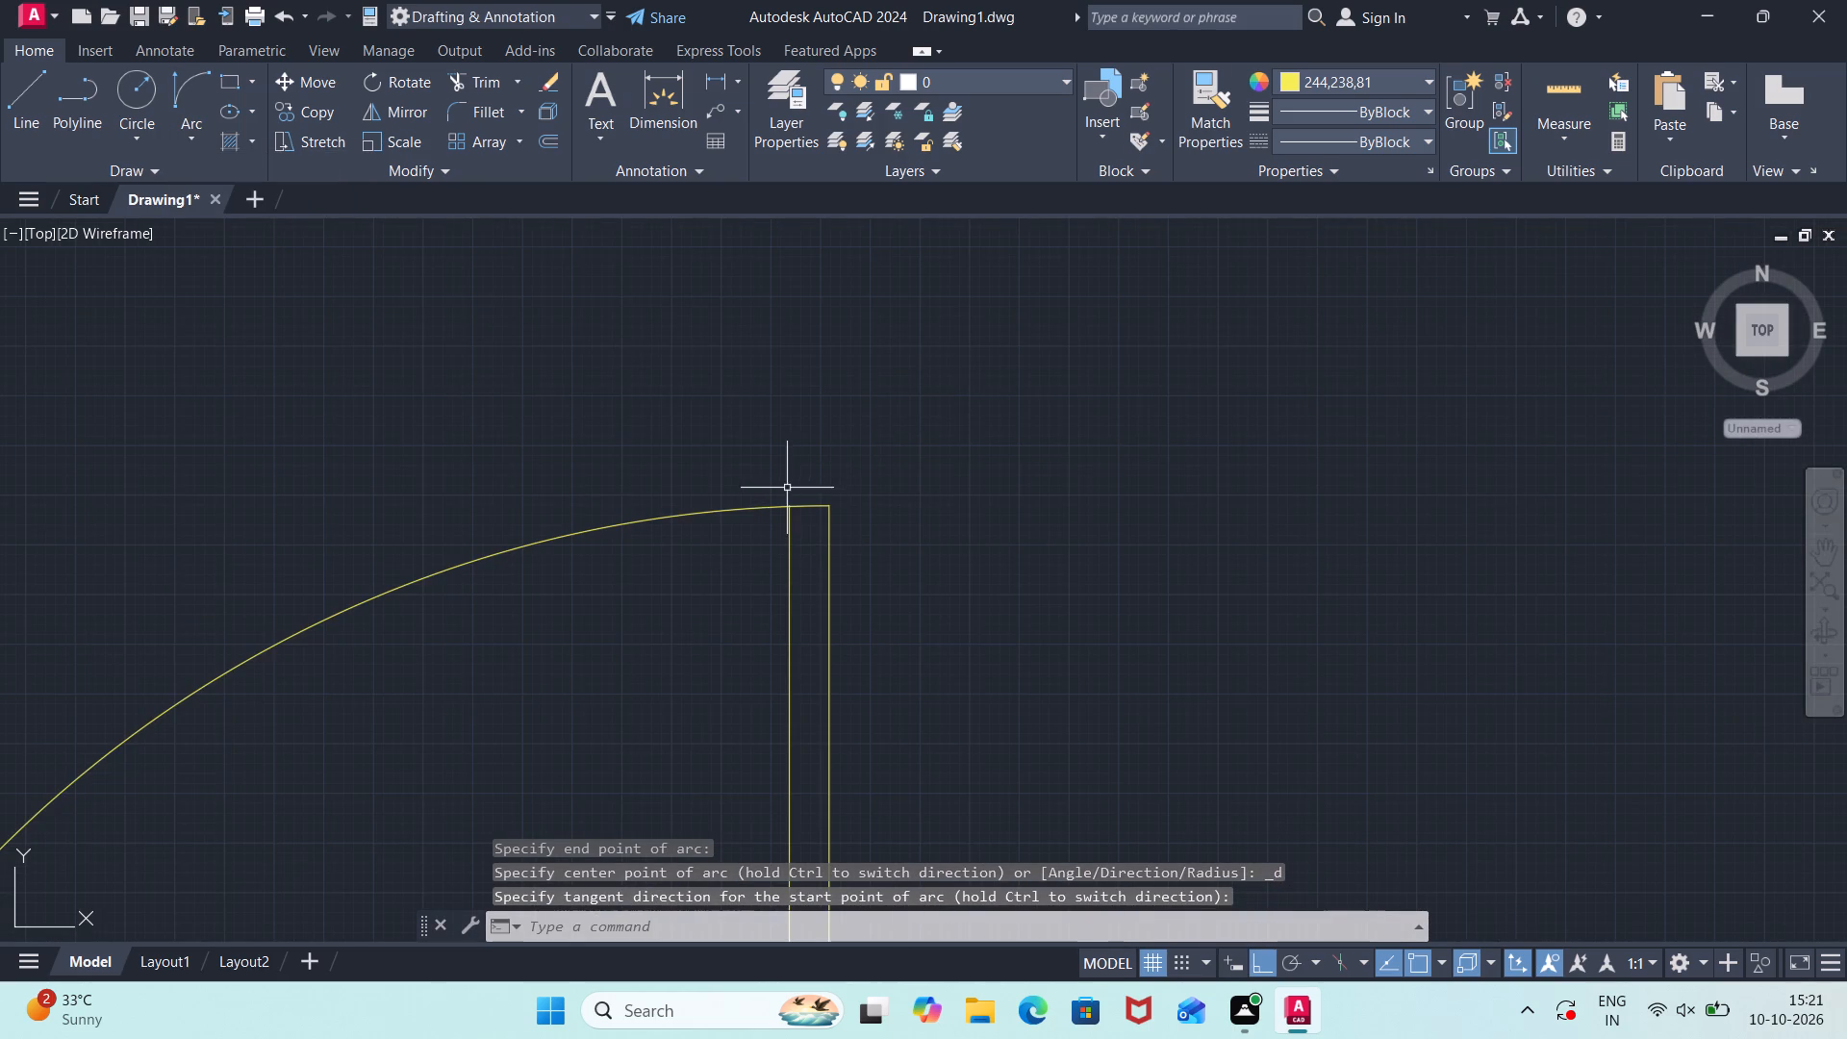
pyautogui.scroll(7, 787, 494)
pyautogui.moveTo(779, 572); pyautogui.dragTo(903, 526, button='middle')
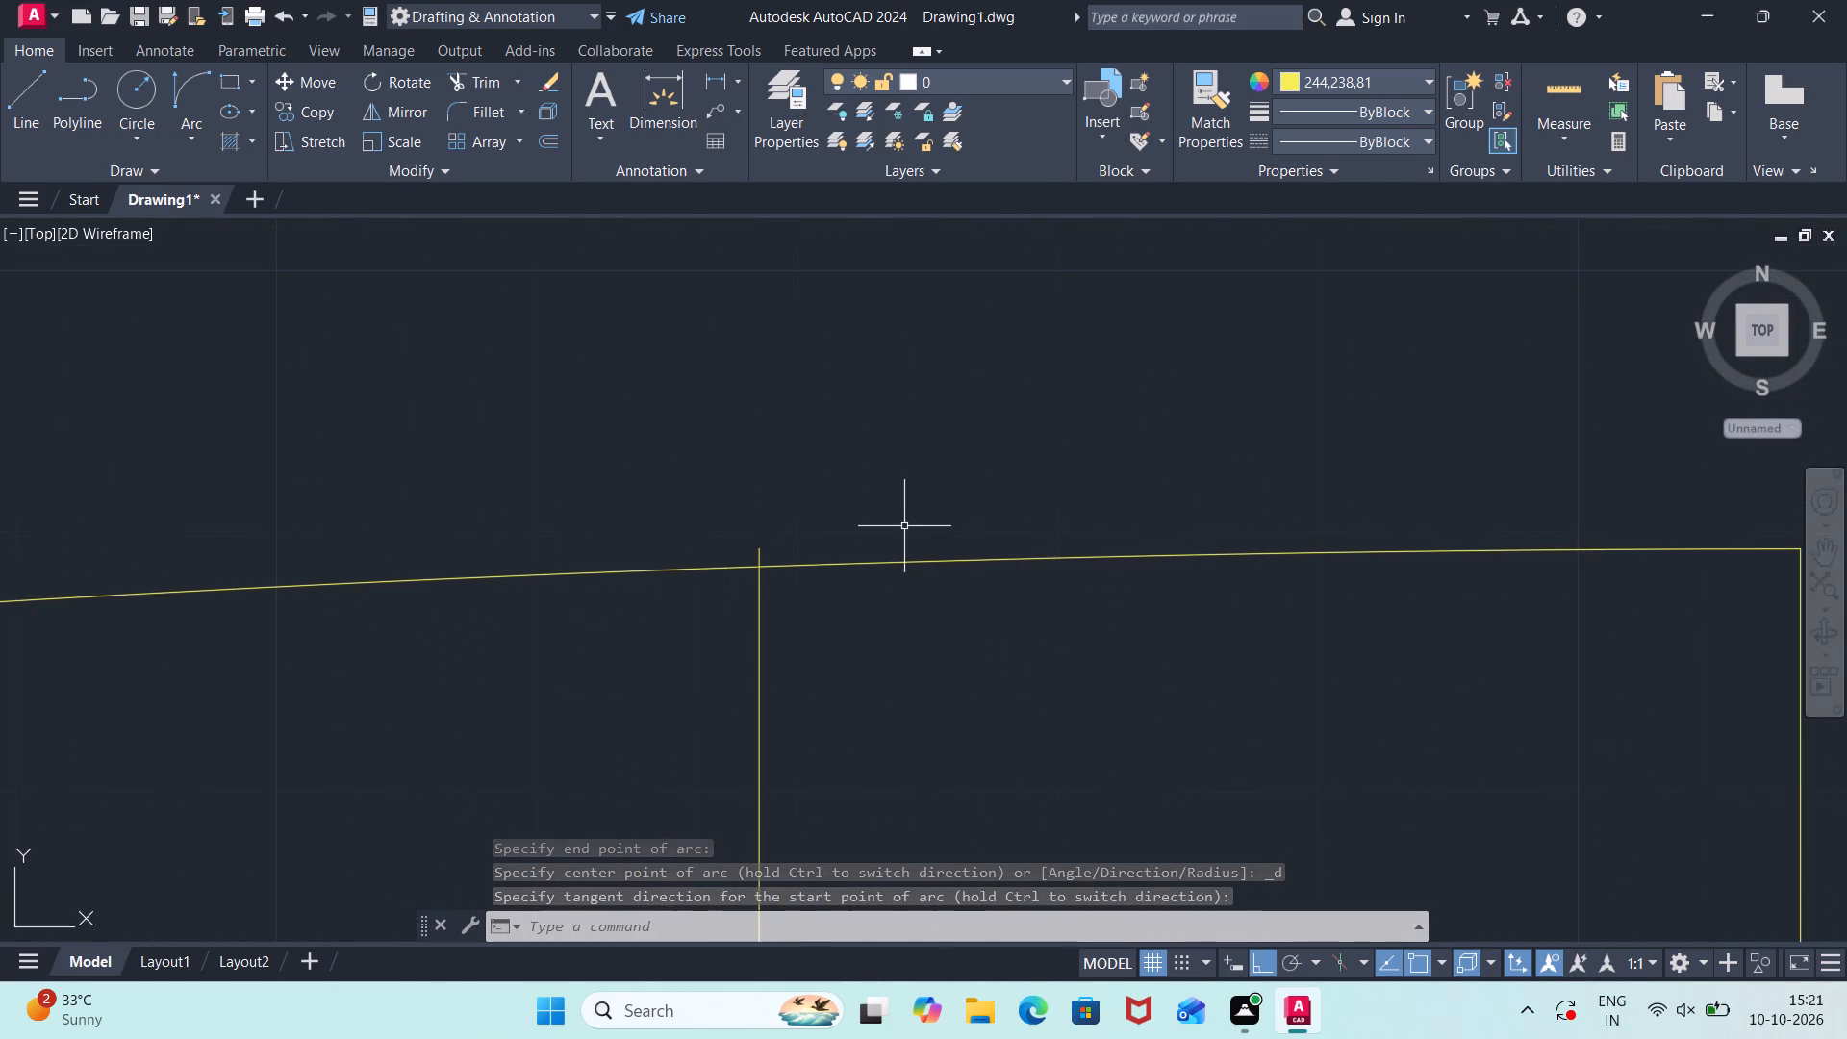
pyautogui.scroll(2, 904, 526)
pyautogui.press('Escape')
pyautogui.write('tr')
pyautogui.press('Return')
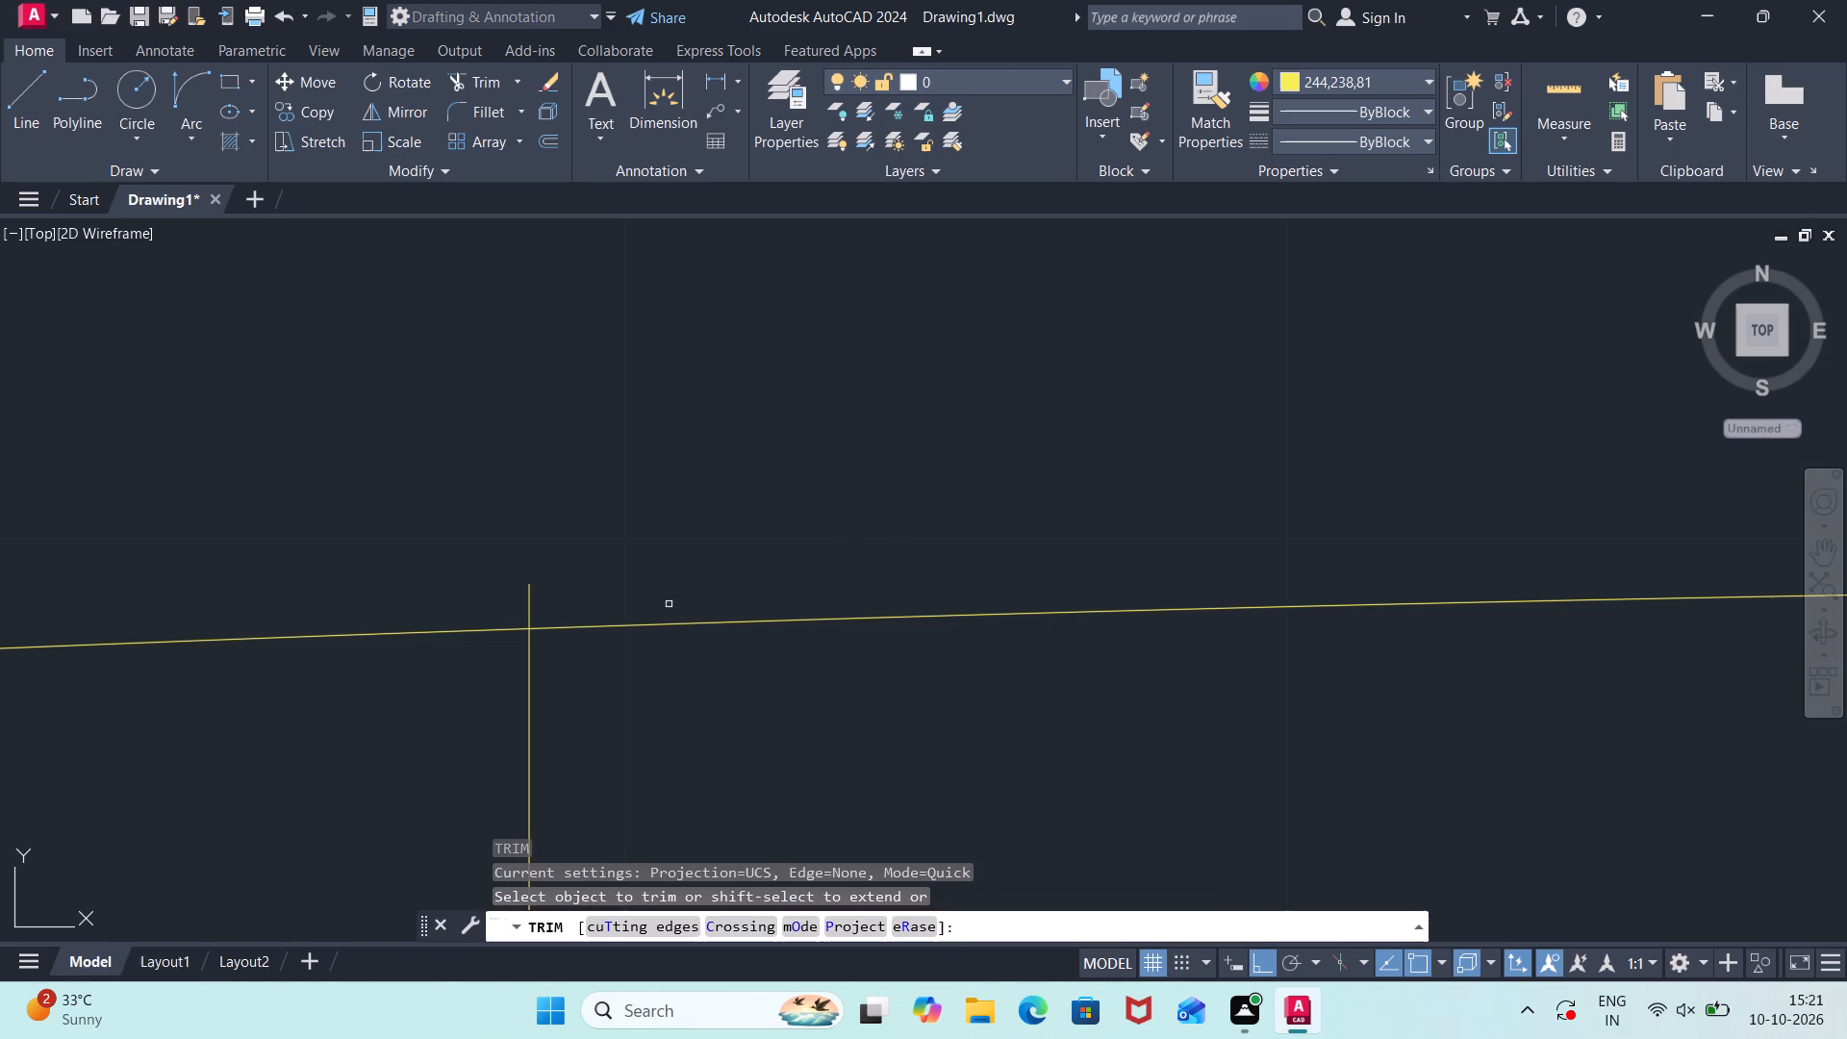
pyautogui.click(614, 596)
pyautogui.click(512, 600)
pyautogui.scroll(-5, 589, 572)
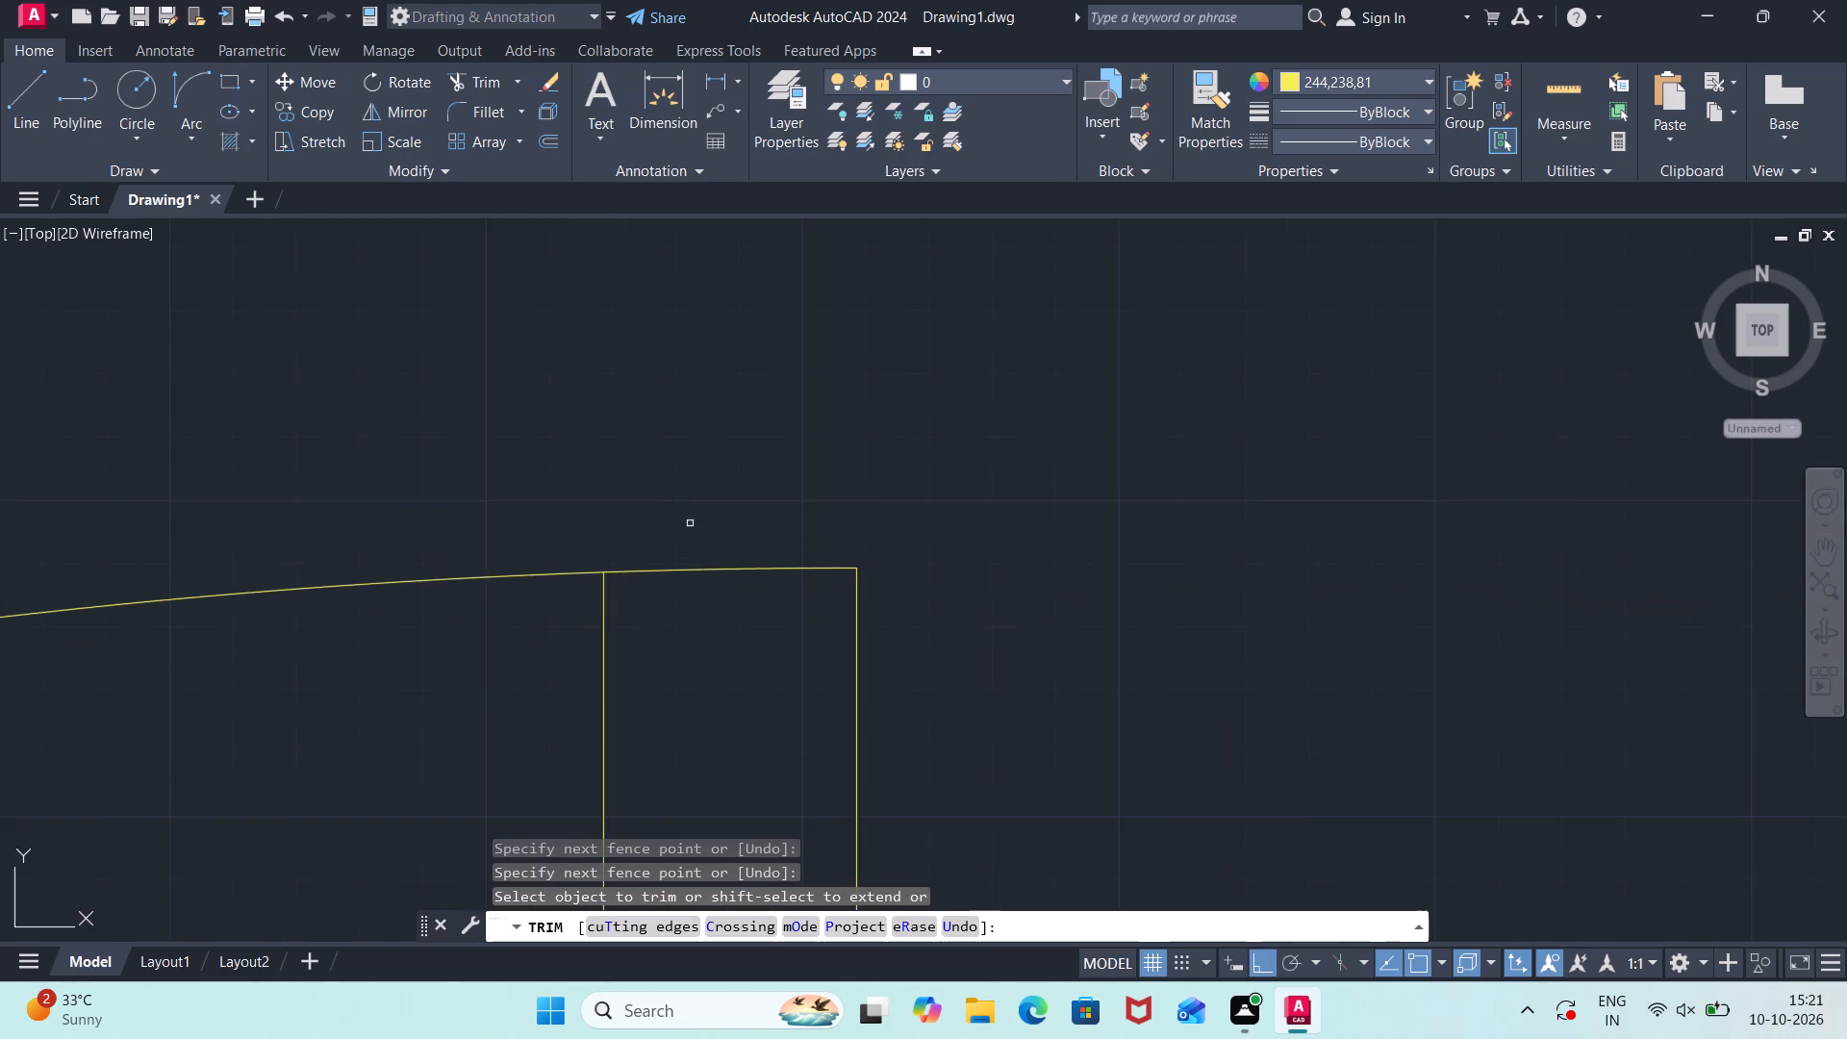
pyautogui.scroll(-7, 719, 511)
pyautogui.press('Escape')
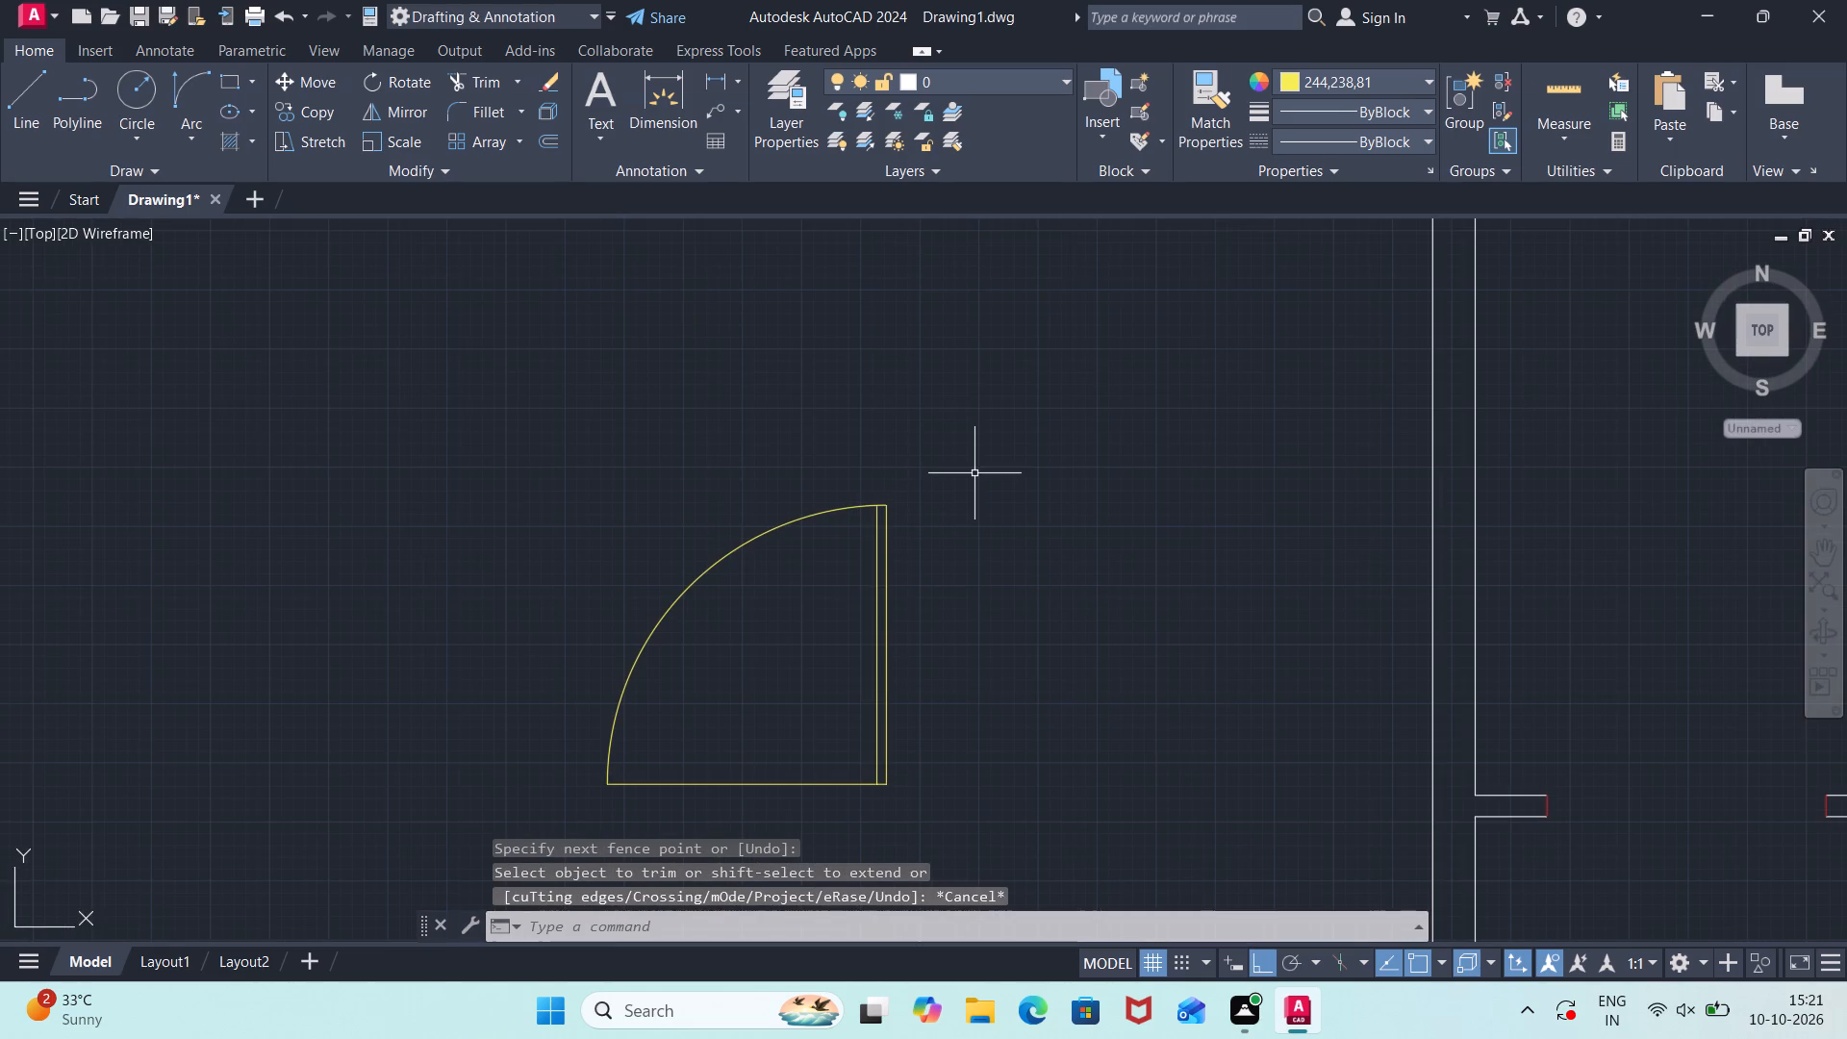
# Move the second door by its southeast corner onto the east jamb's south corner in the southwest opening of the corridor wall.
pyautogui.scroll(-2, 974, 473)
pyautogui.click(983, 464)
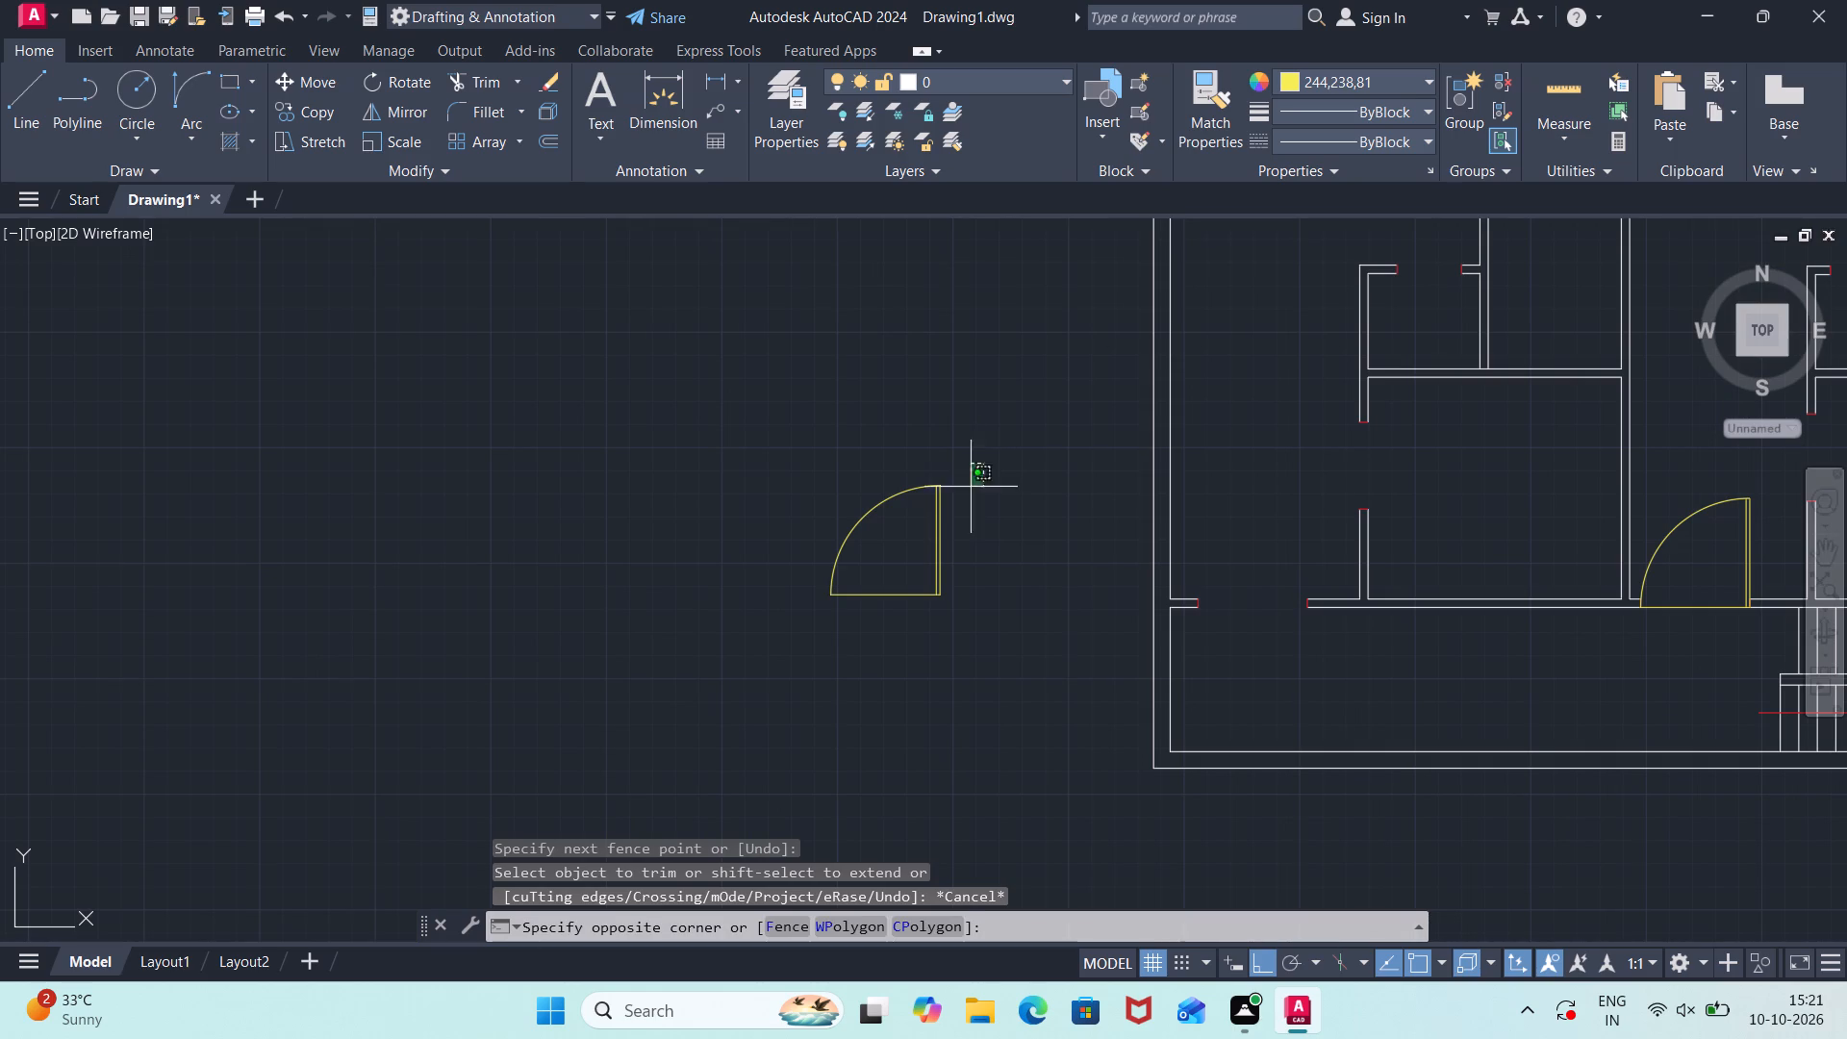
pyautogui.click(801, 647)
pyautogui.press('m')
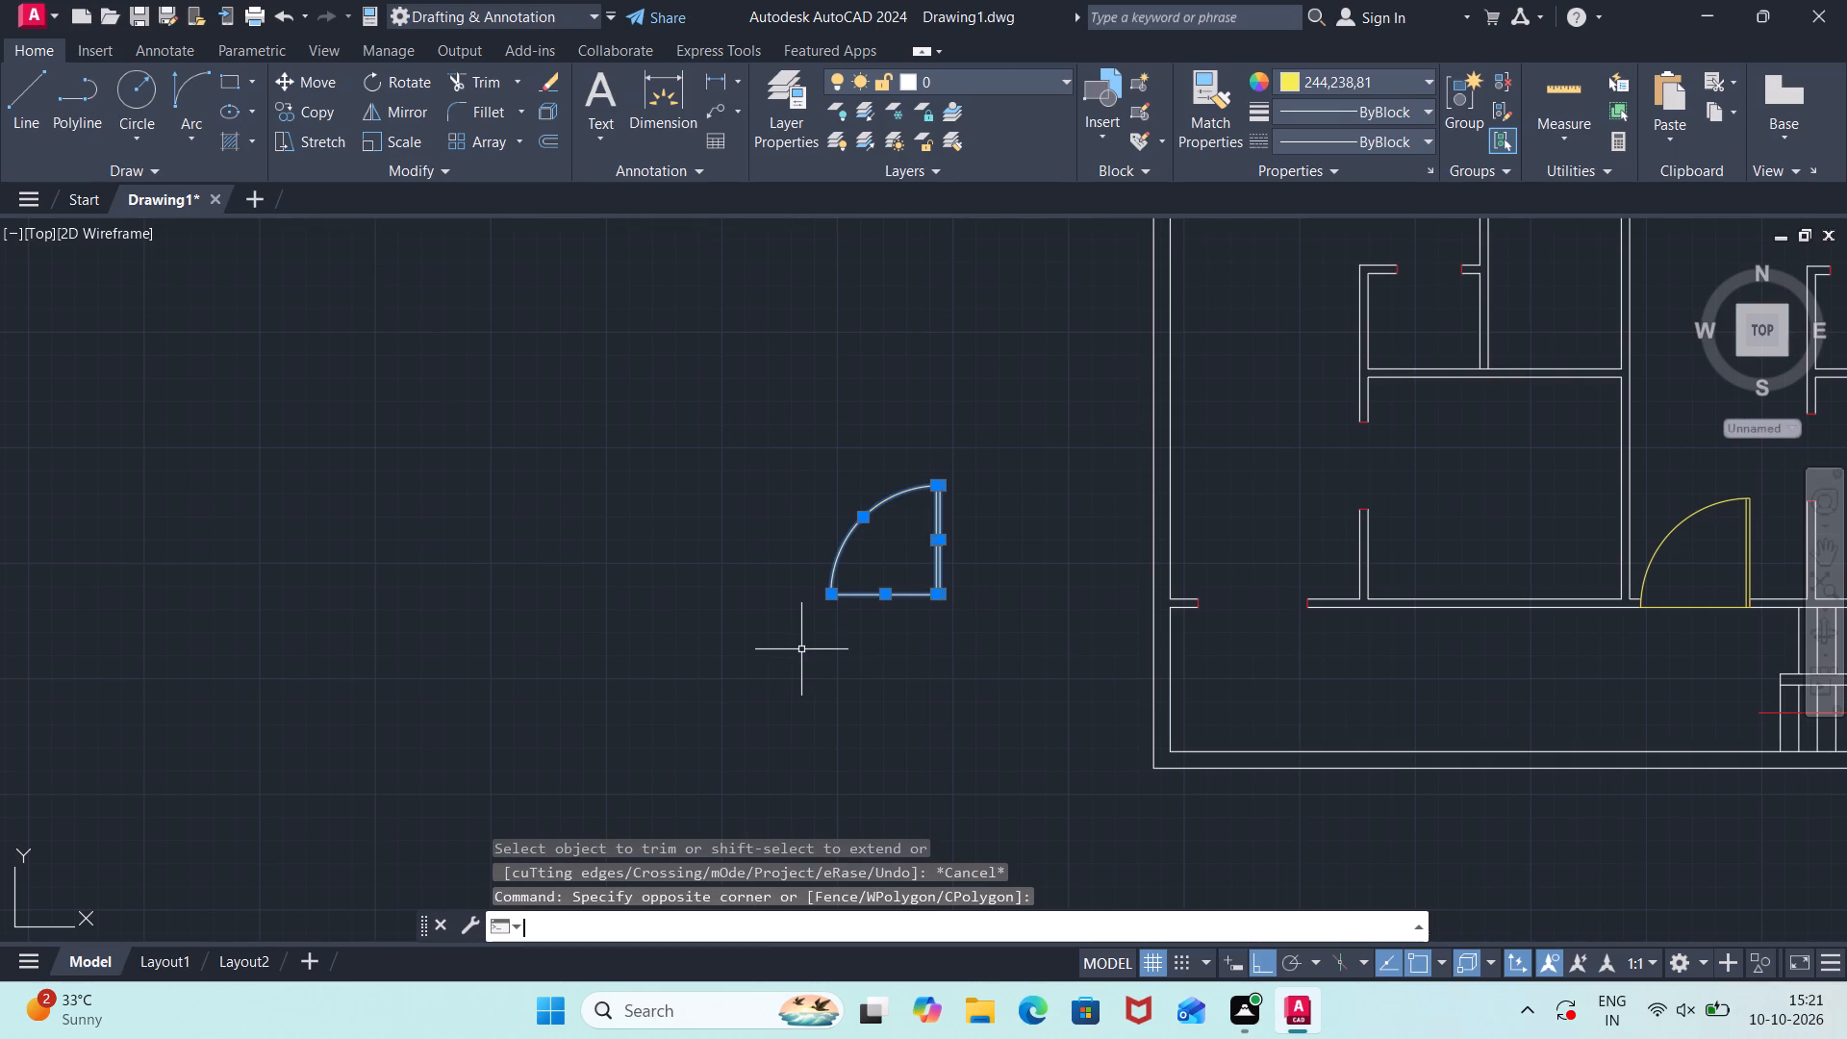
pyautogui.press('Return')
pyautogui.click(946, 598)
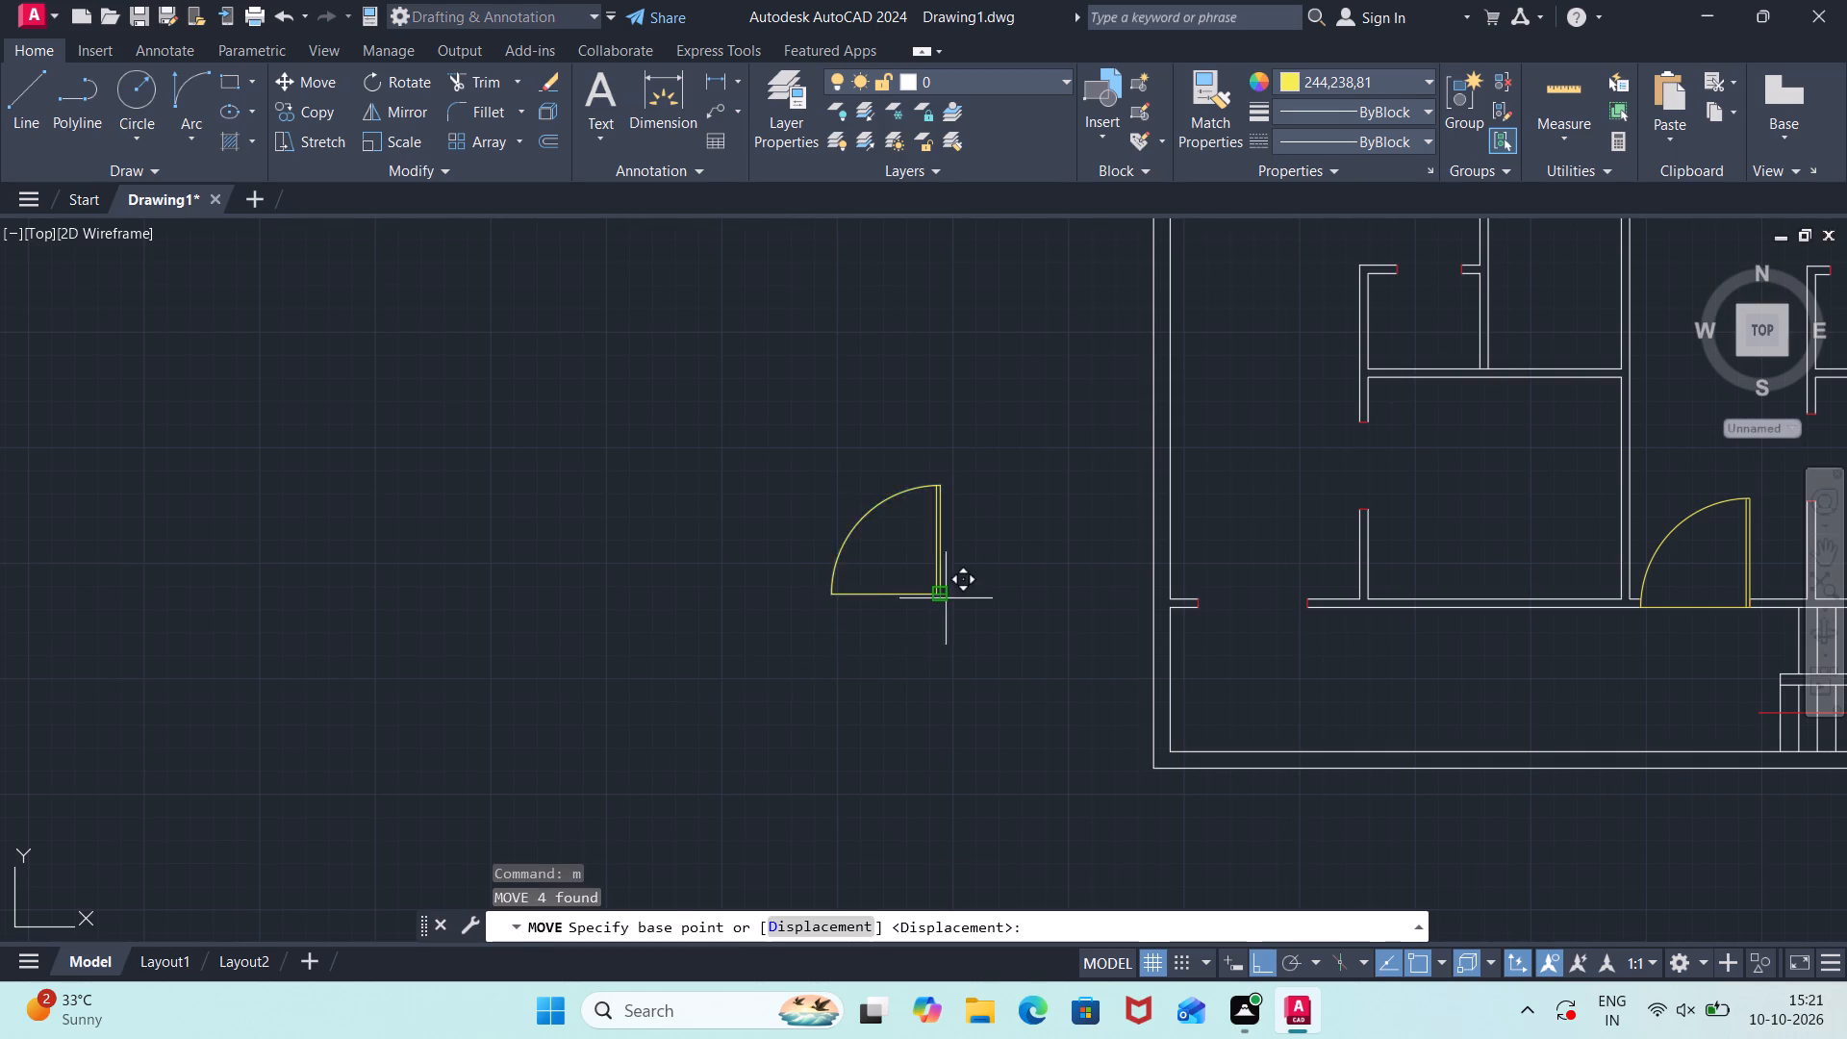
pyautogui.scroll(2, 1301, 614)
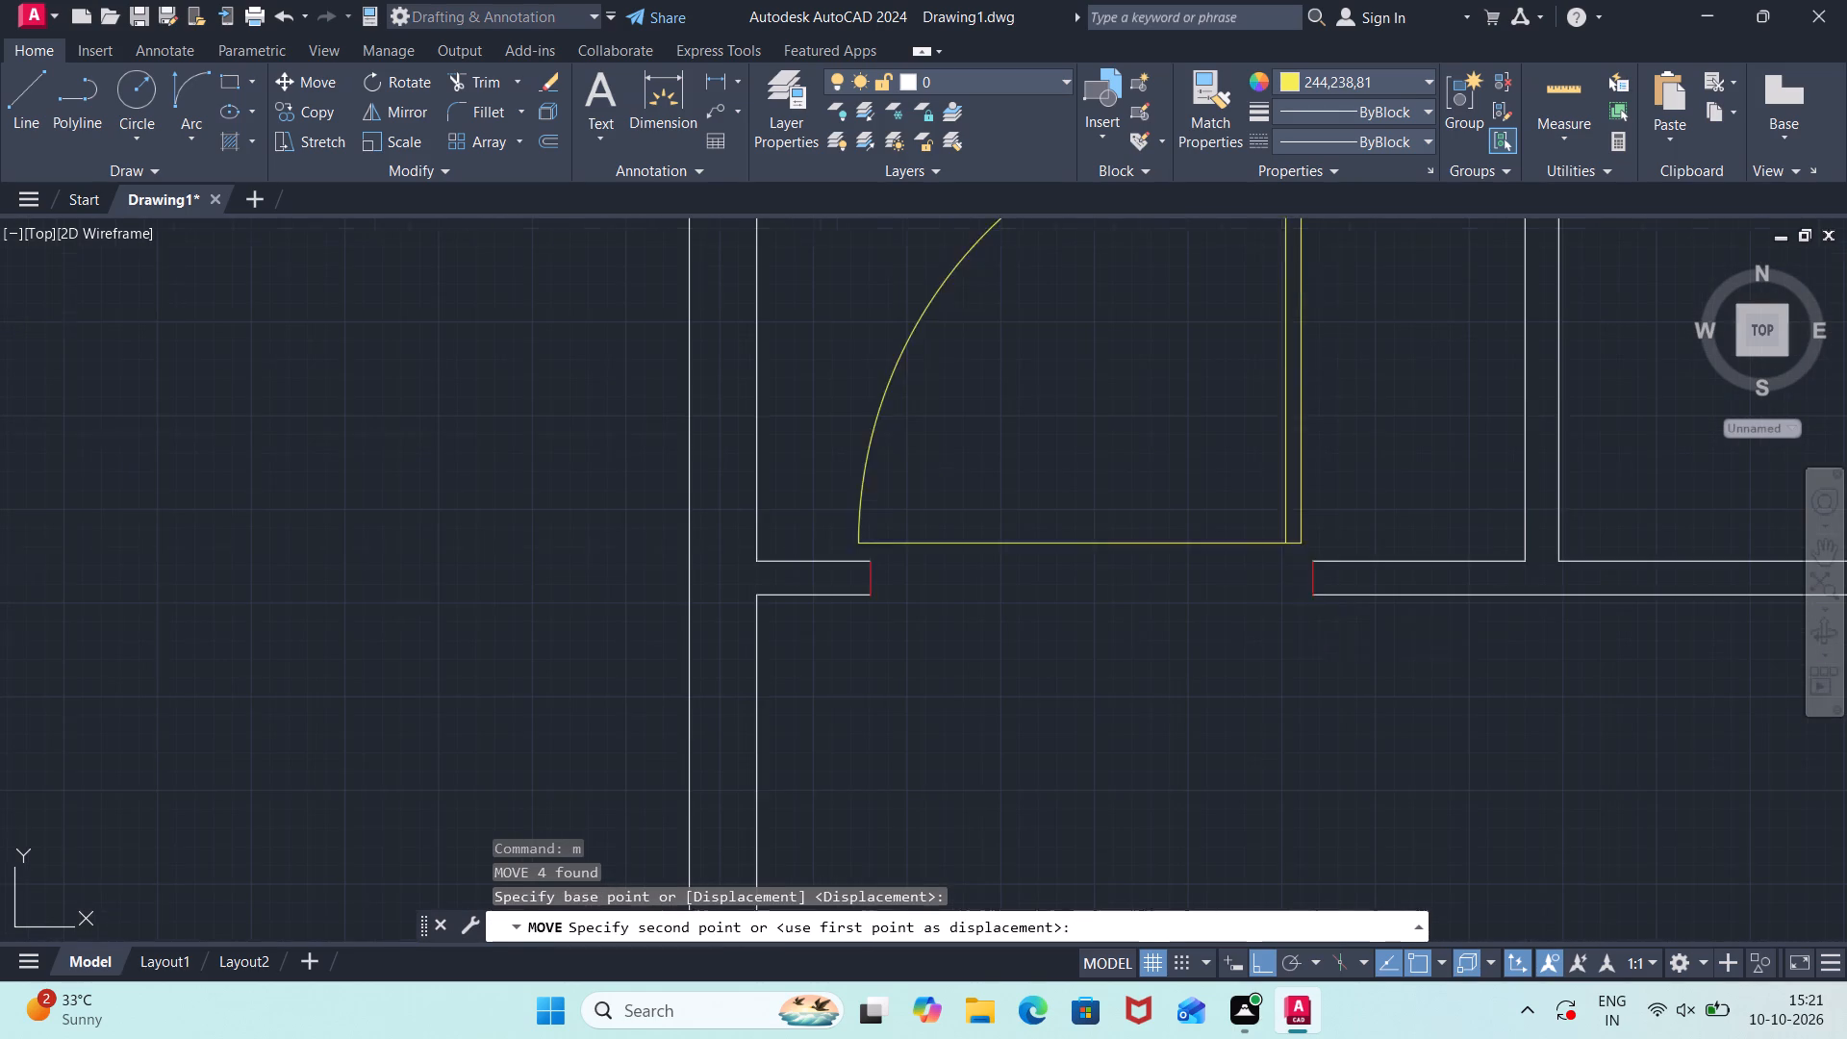
pyautogui.scroll(1, 1301, 614)
pyautogui.click(1310, 596)
# Outside the plan's east wall, draw a 3'11" line running south and a 3'11" line running east from its end.
pyautogui.scroll(-2, 1398, 481)
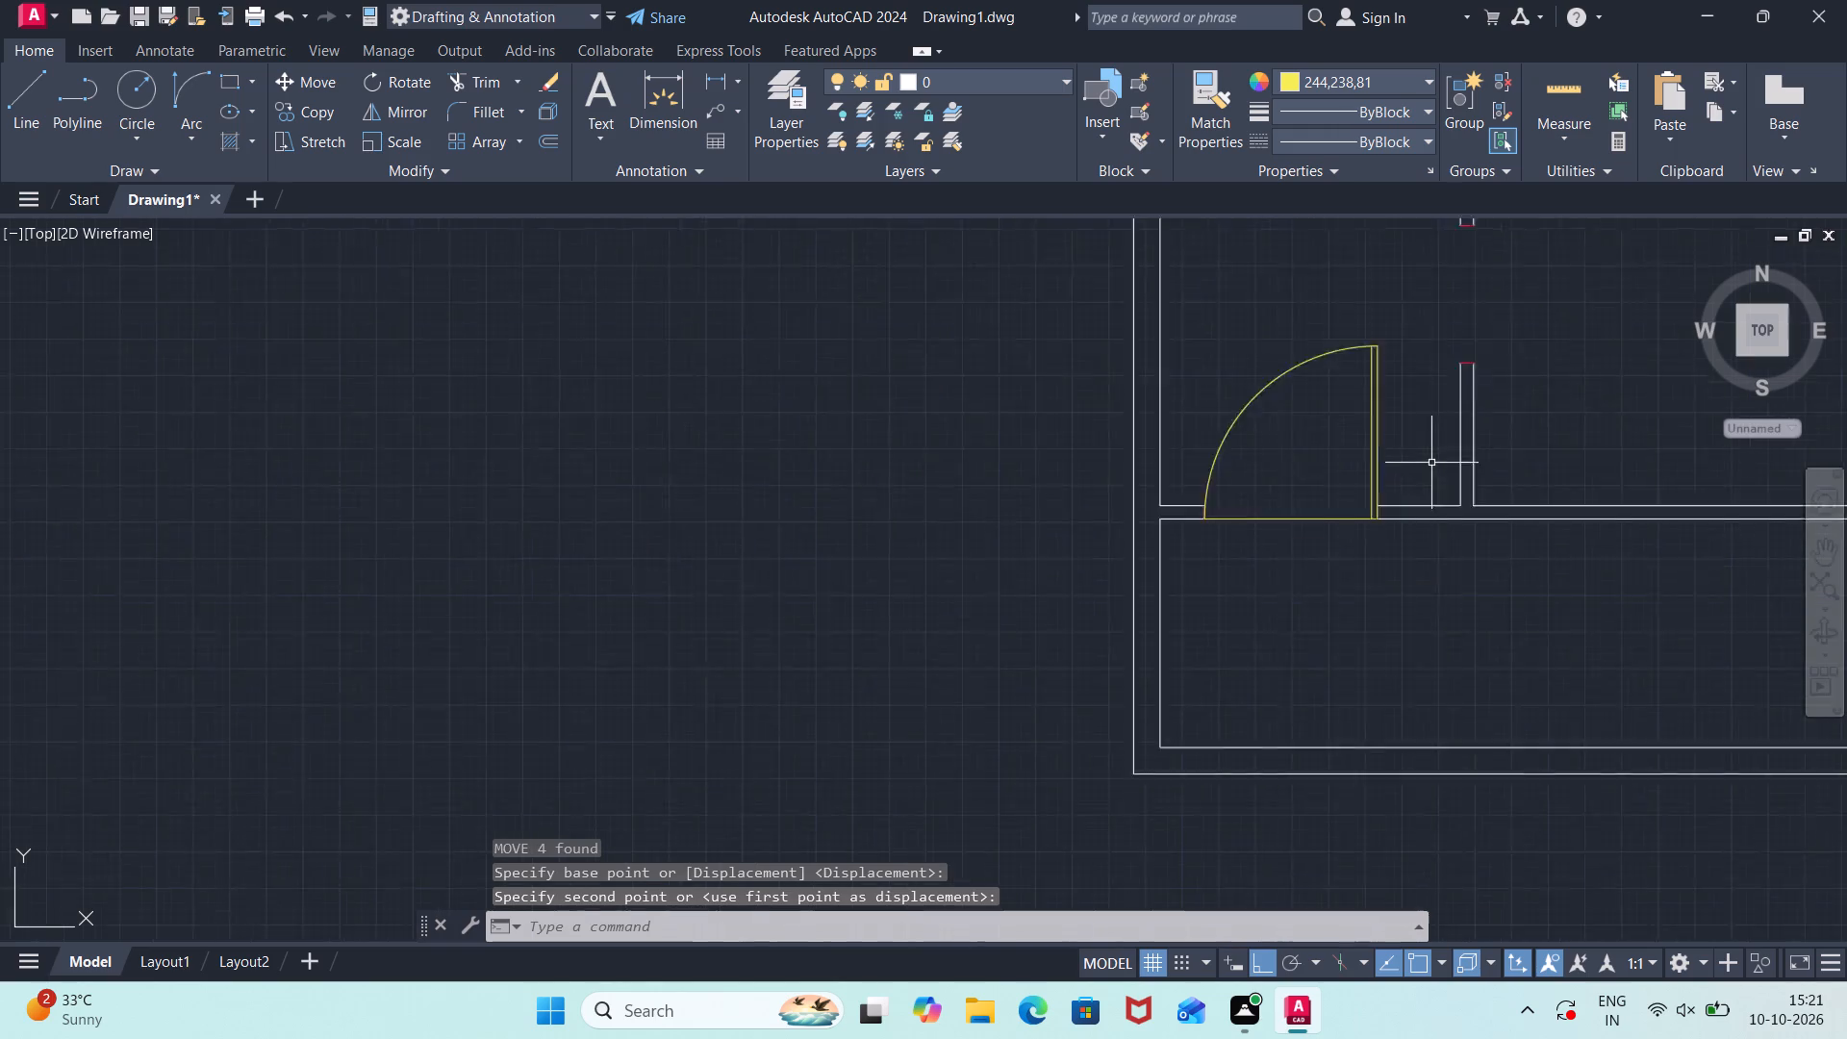
pyautogui.scroll(-3, 1431, 463)
pyautogui.moveTo(1448, 506); pyautogui.dragTo(1131, 692, button='middle')
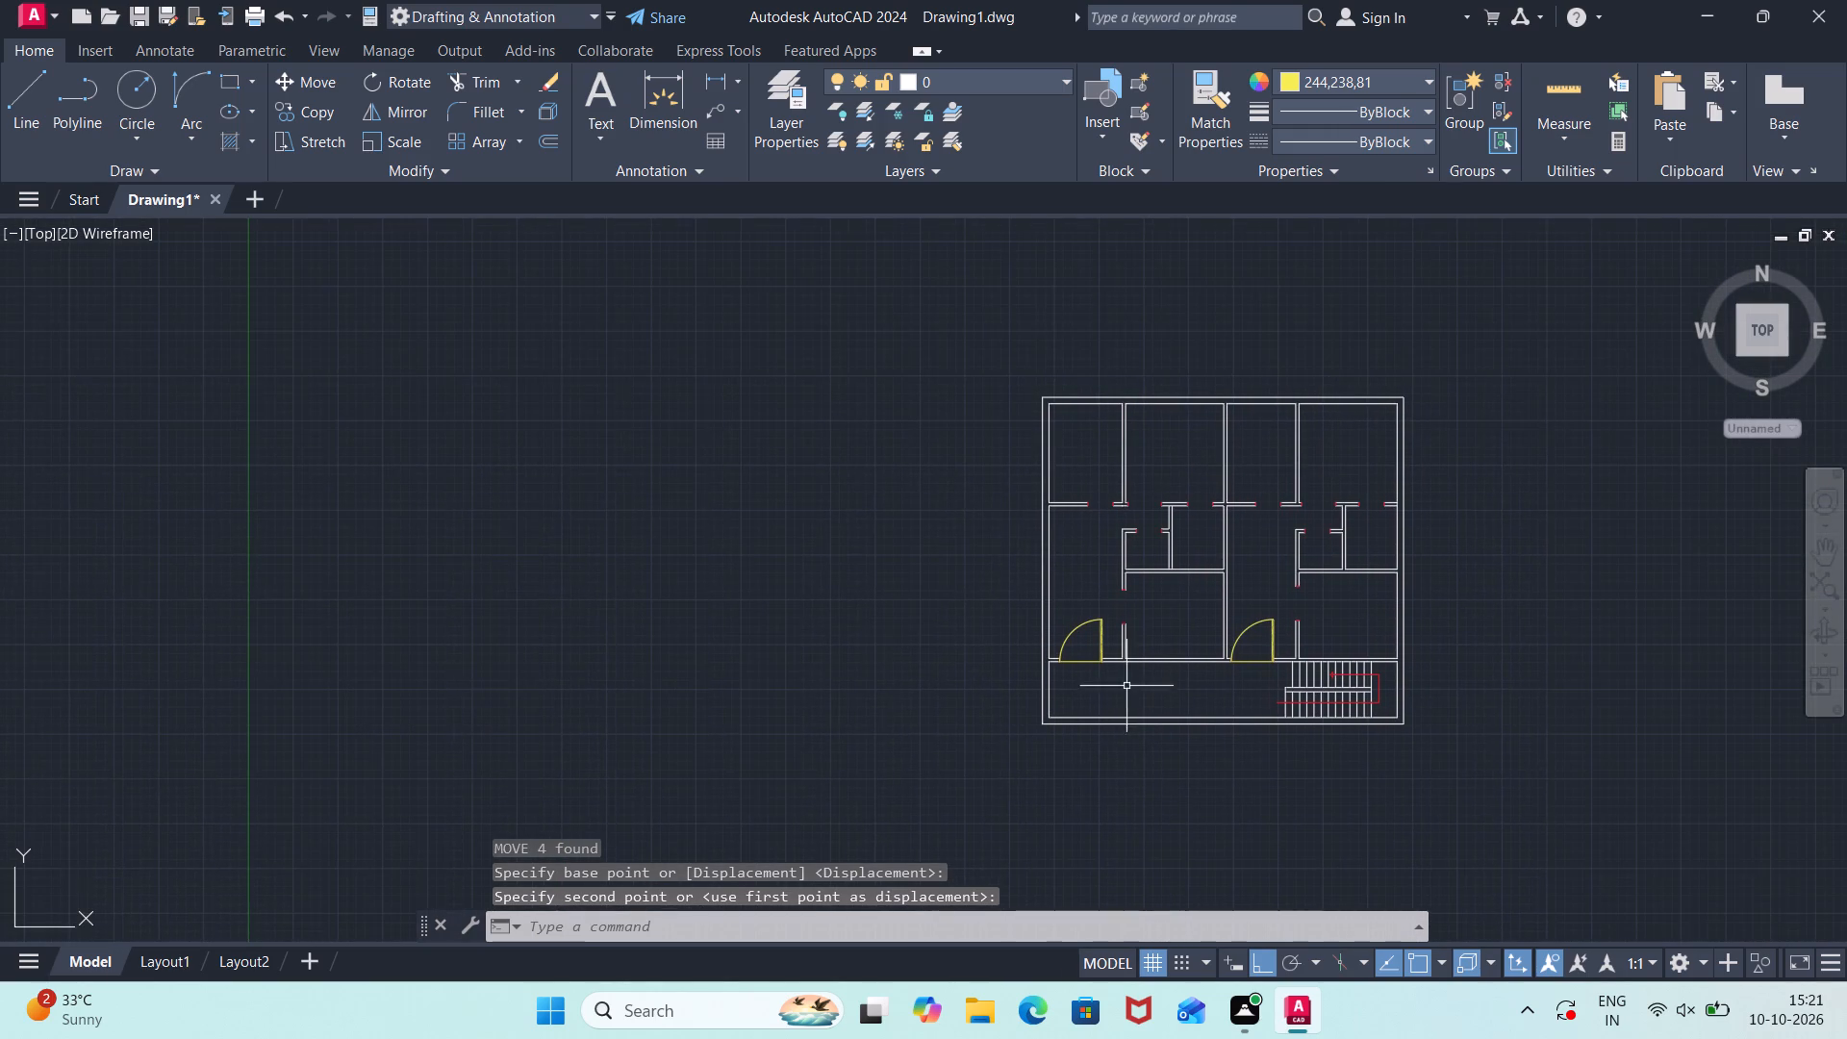
pyautogui.moveTo(1166, 620); pyautogui.dragTo(965, 646, button='middle')
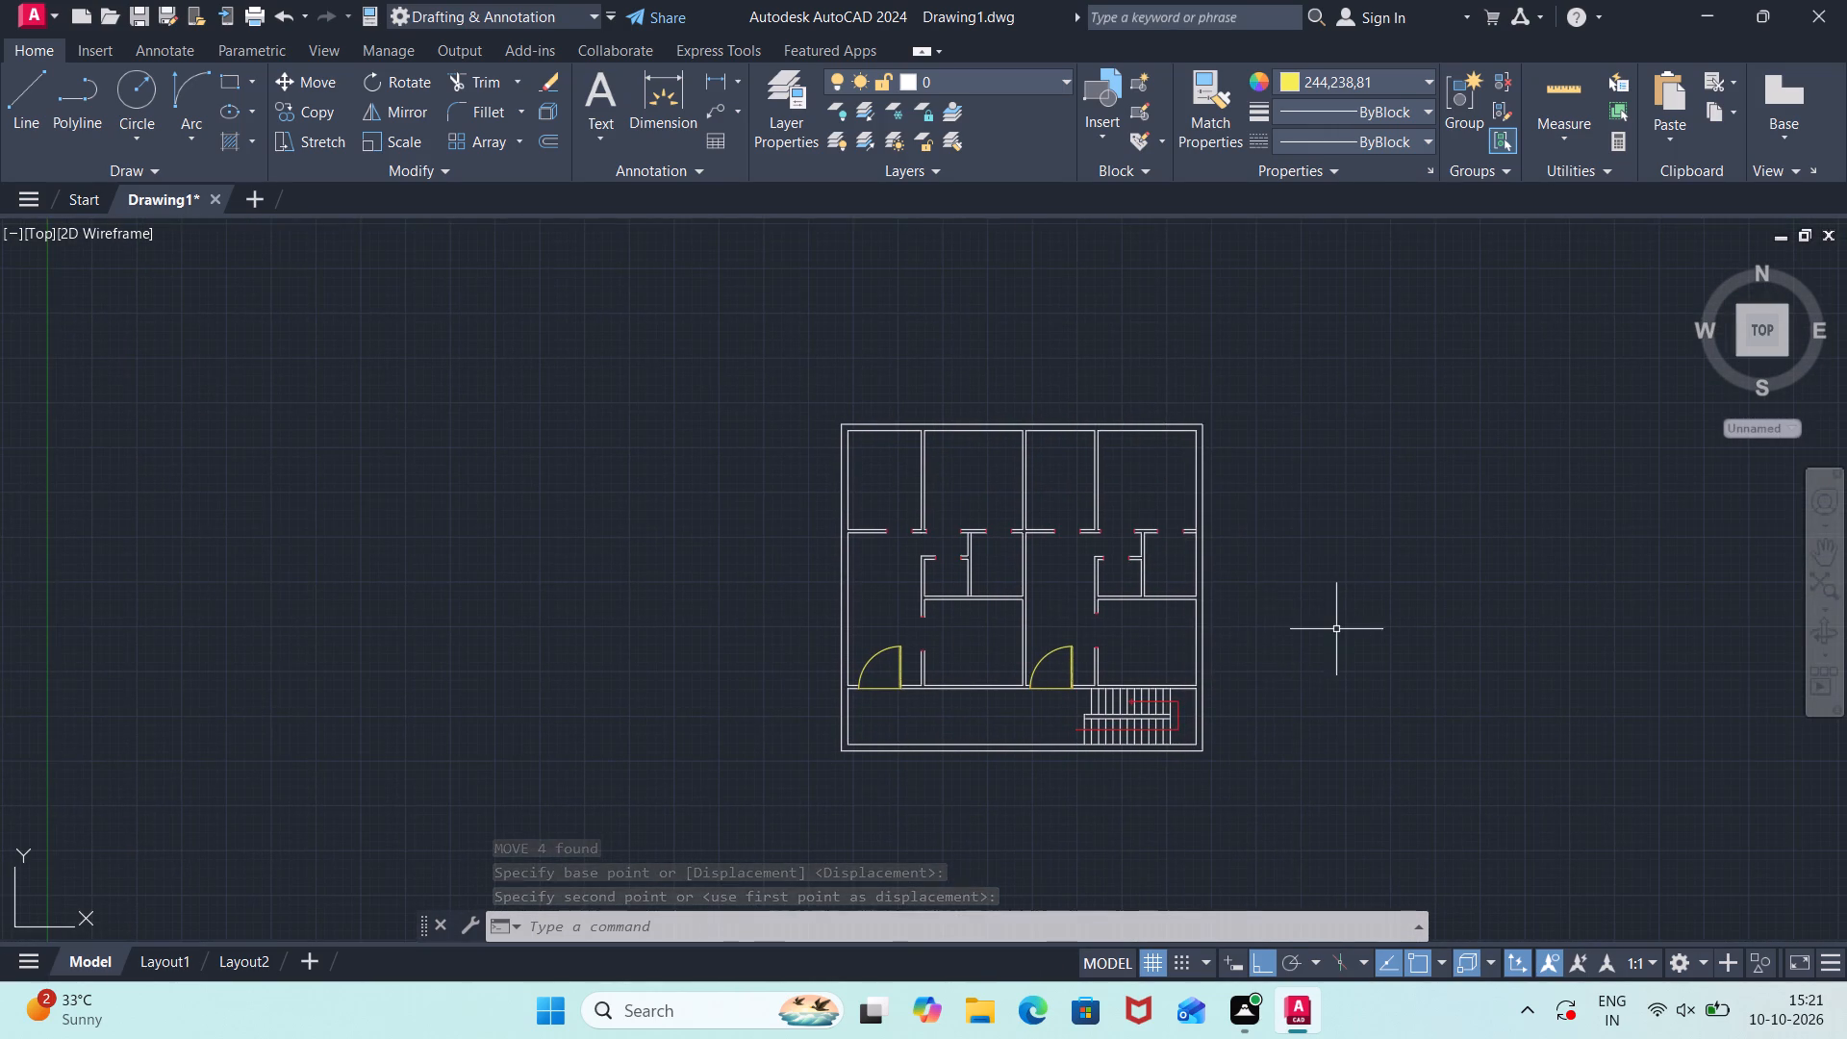
pyautogui.scroll(2, 1345, 626)
pyautogui.press('l')
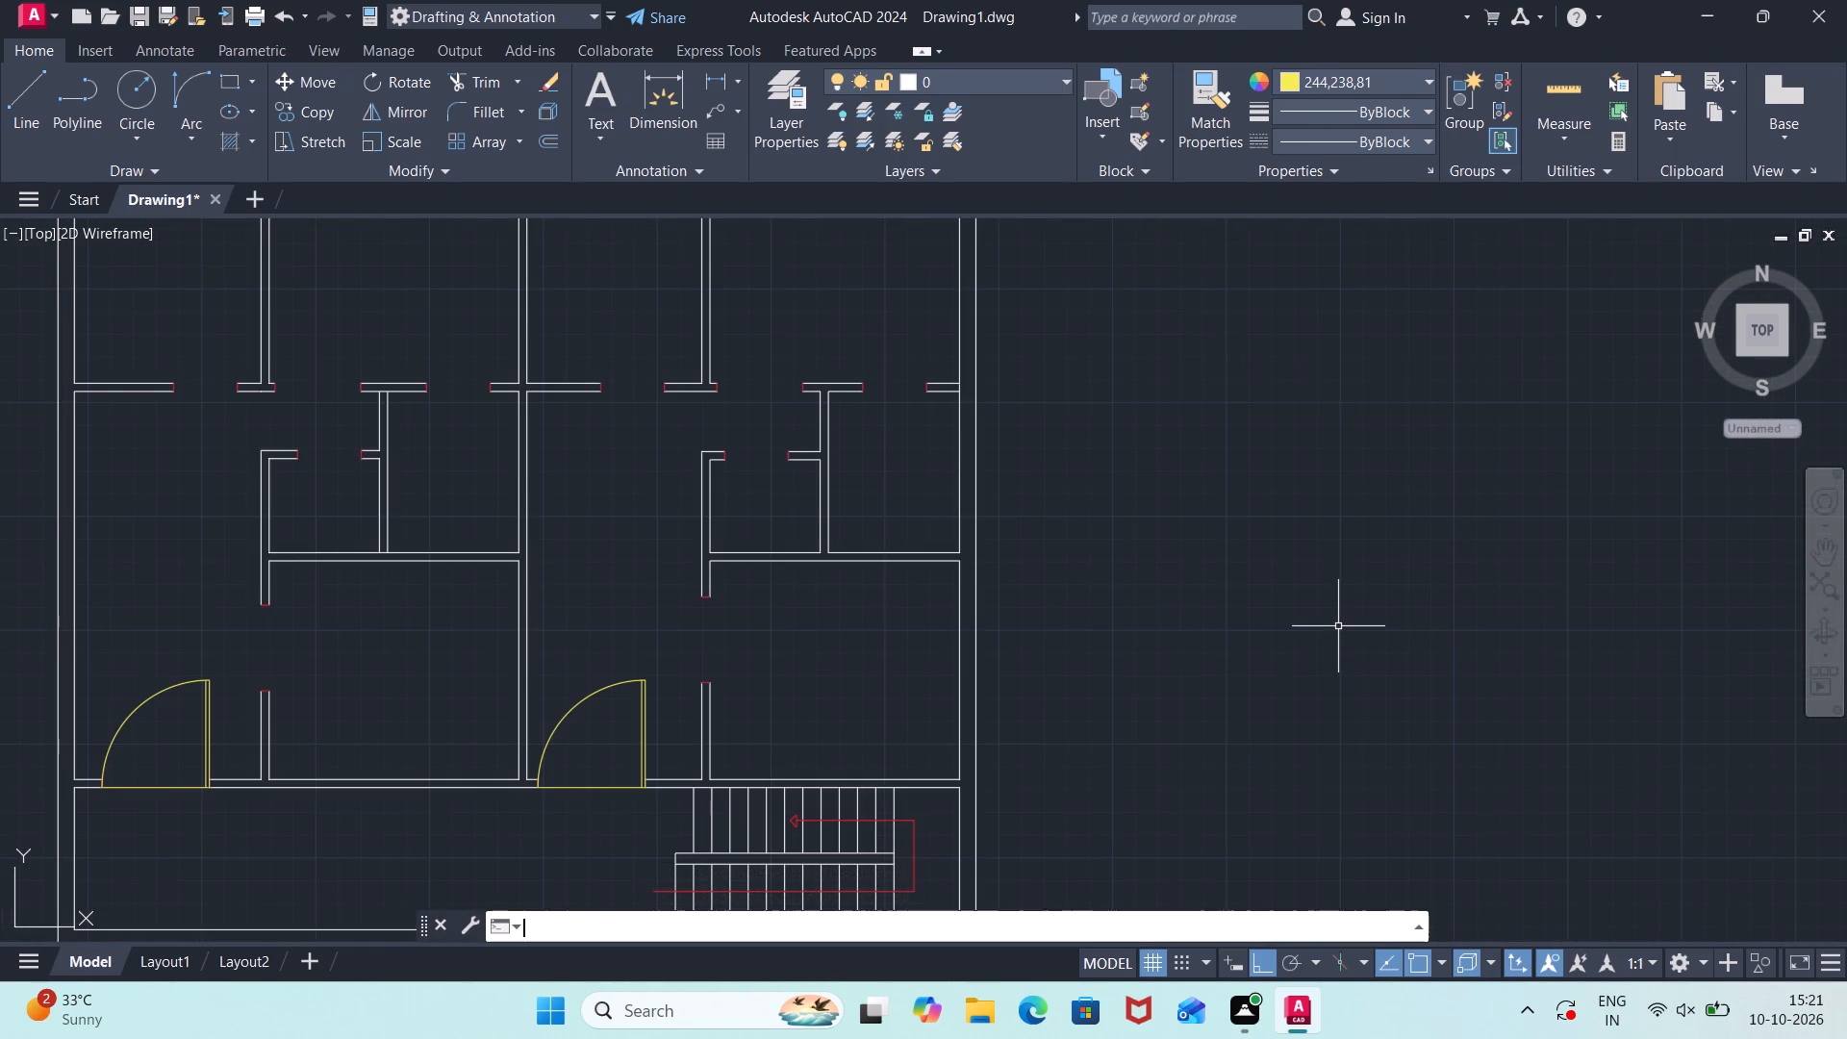
pyautogui.press('Return')
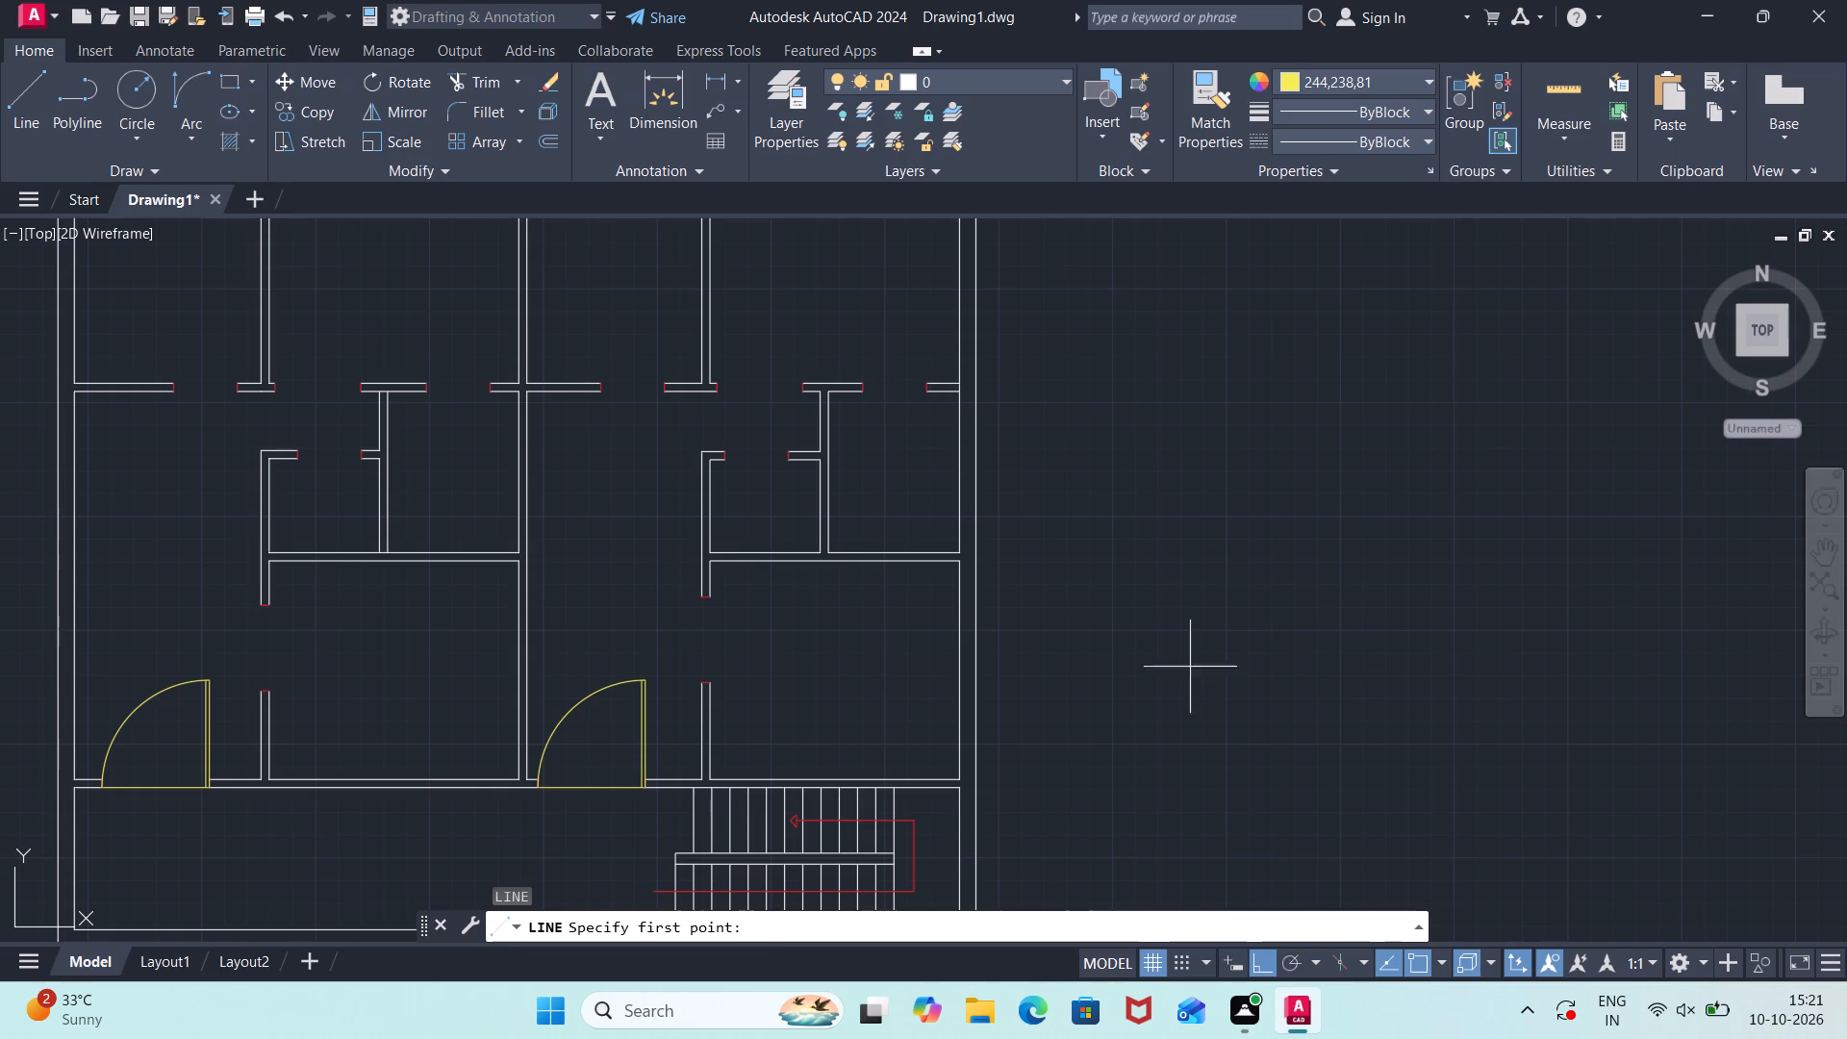
pyautogui.click(1179, 620)
pyautogui.write('3\'11"')
pyautogui.press('Return')
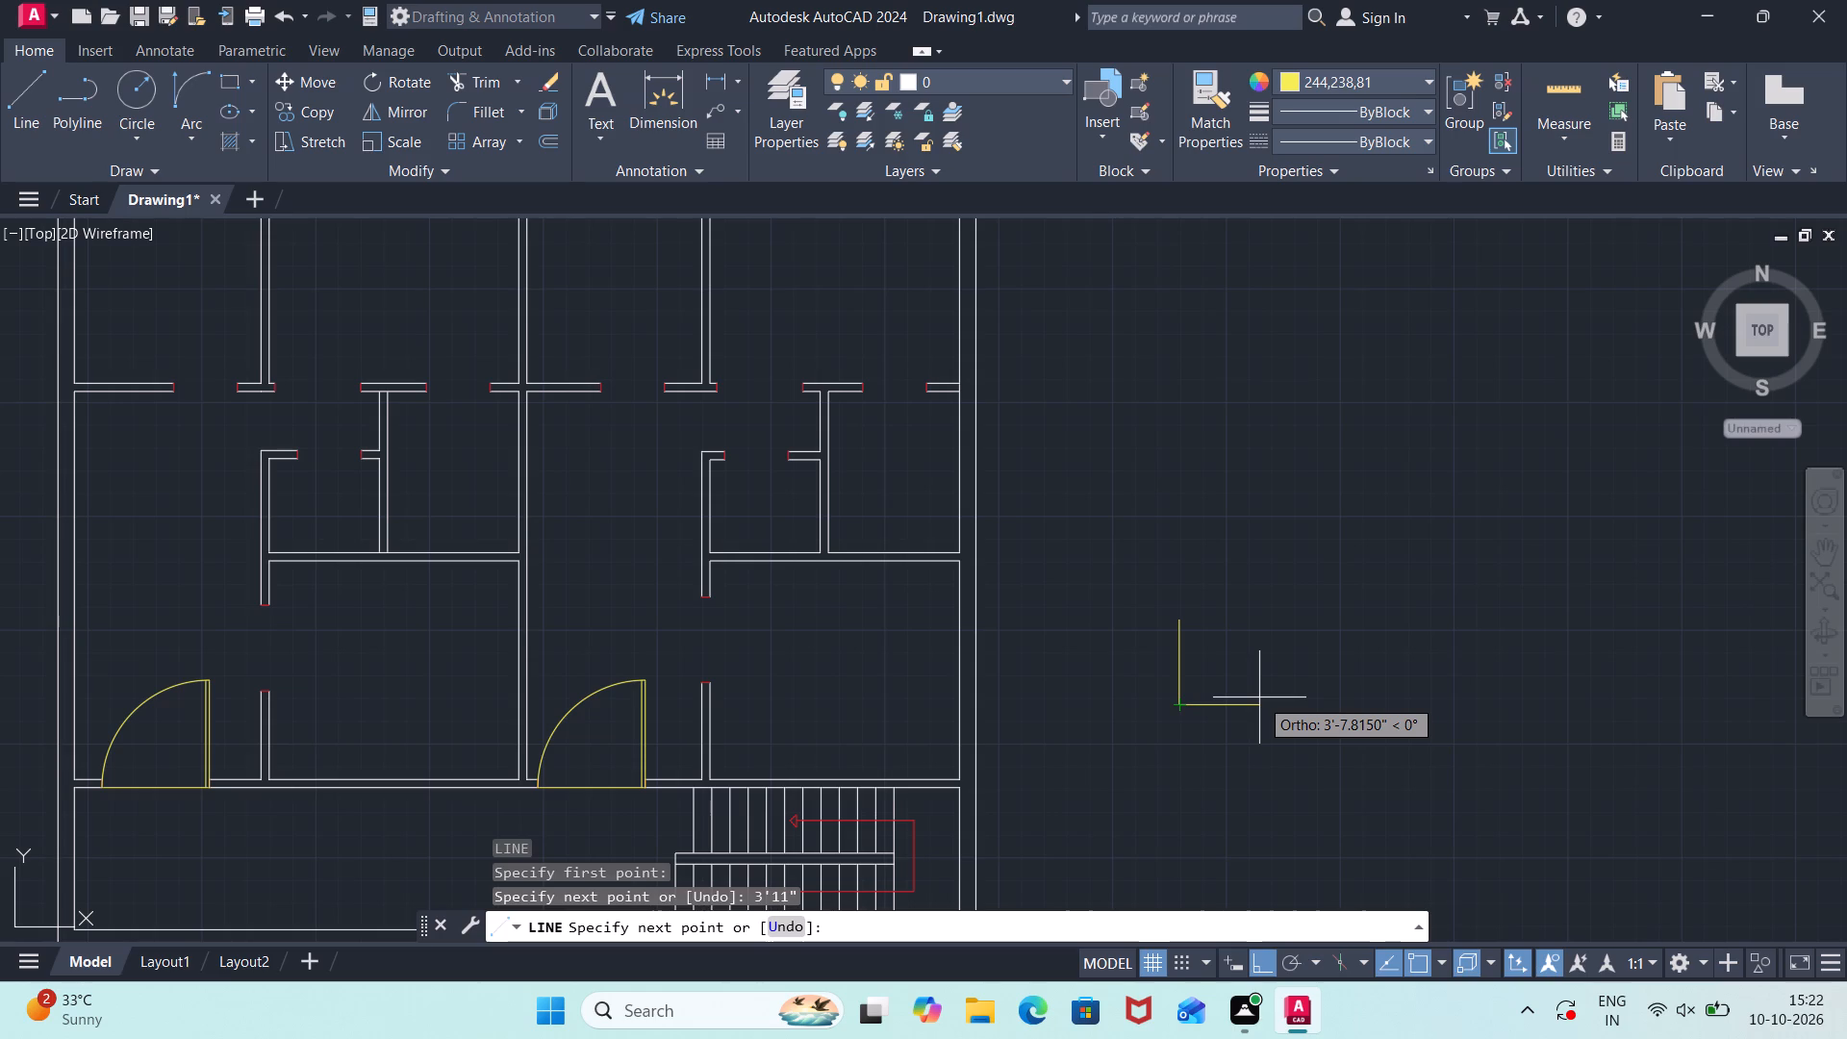
pyautogui.write('3\'11"')
pyautogui.press('Return')
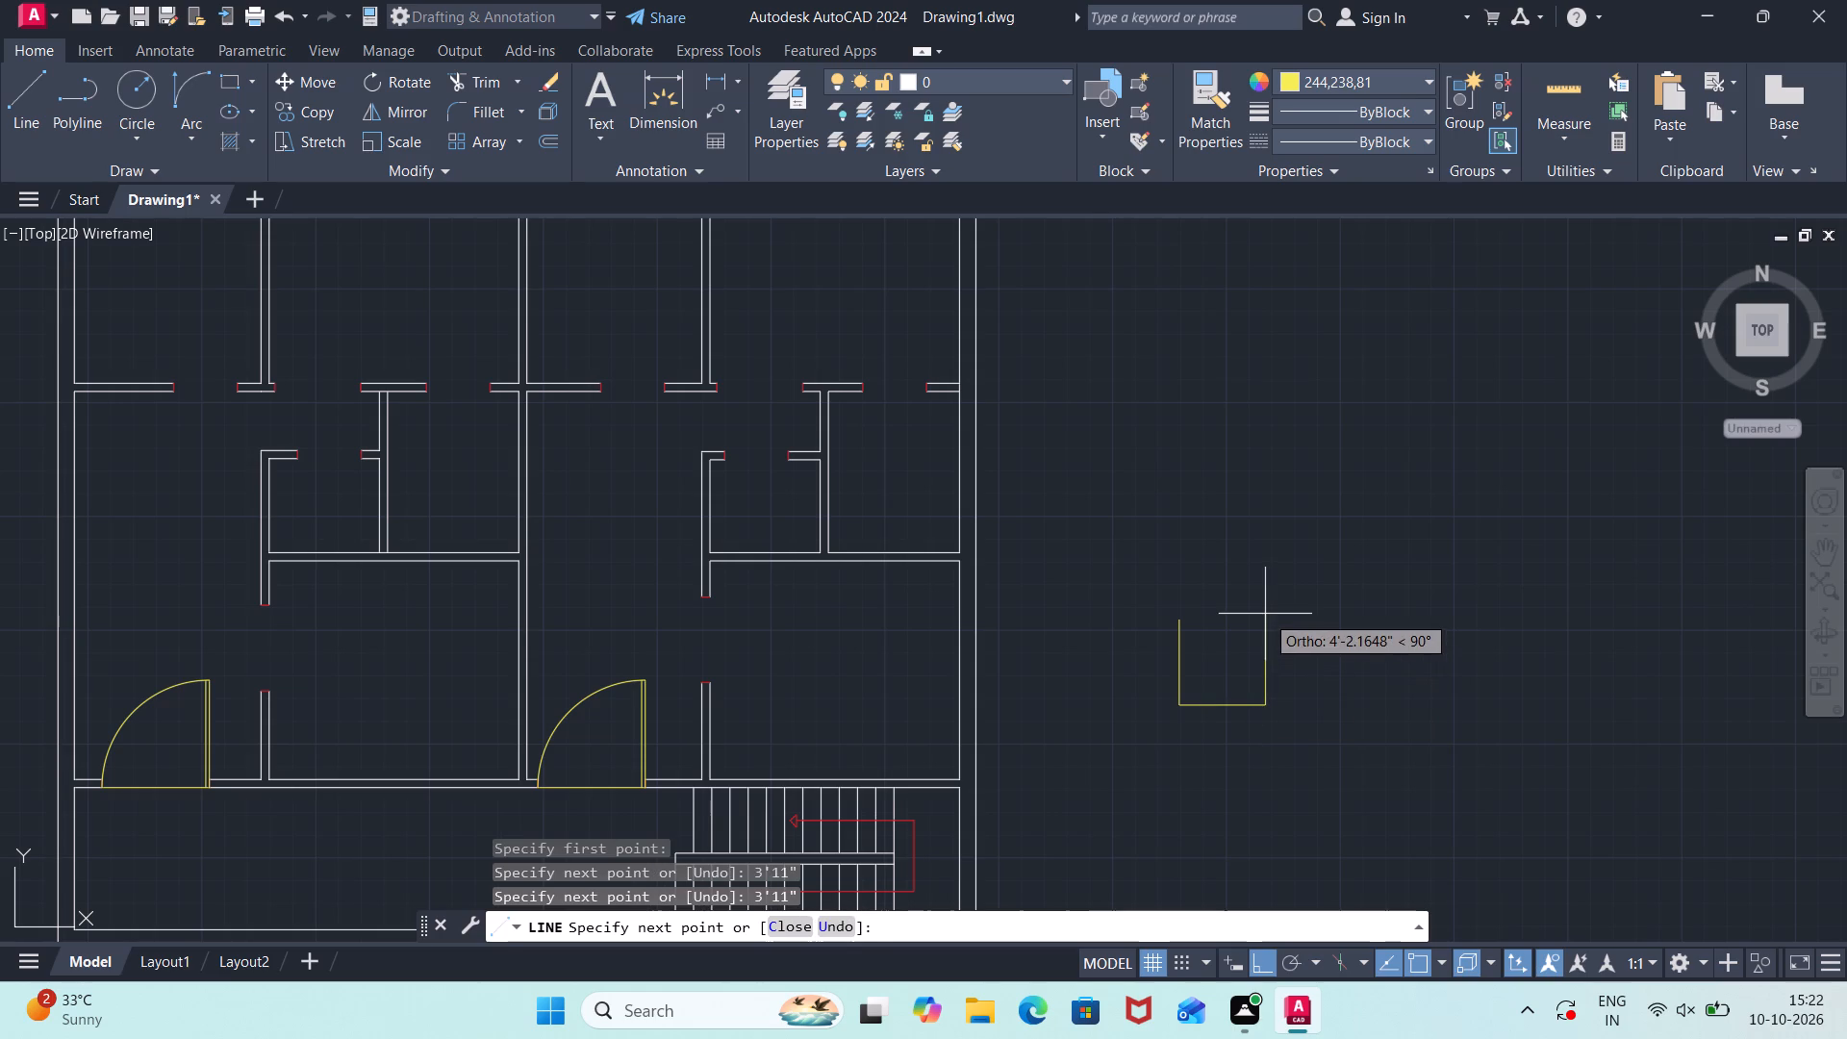
pyautogui.press('Escape')
# Offset the new horizontal yellow line 2" to the north to form the third door's leaf.
pyautogui.write('off')
pyautogui.press('Return')
pyautogui.press('Return')
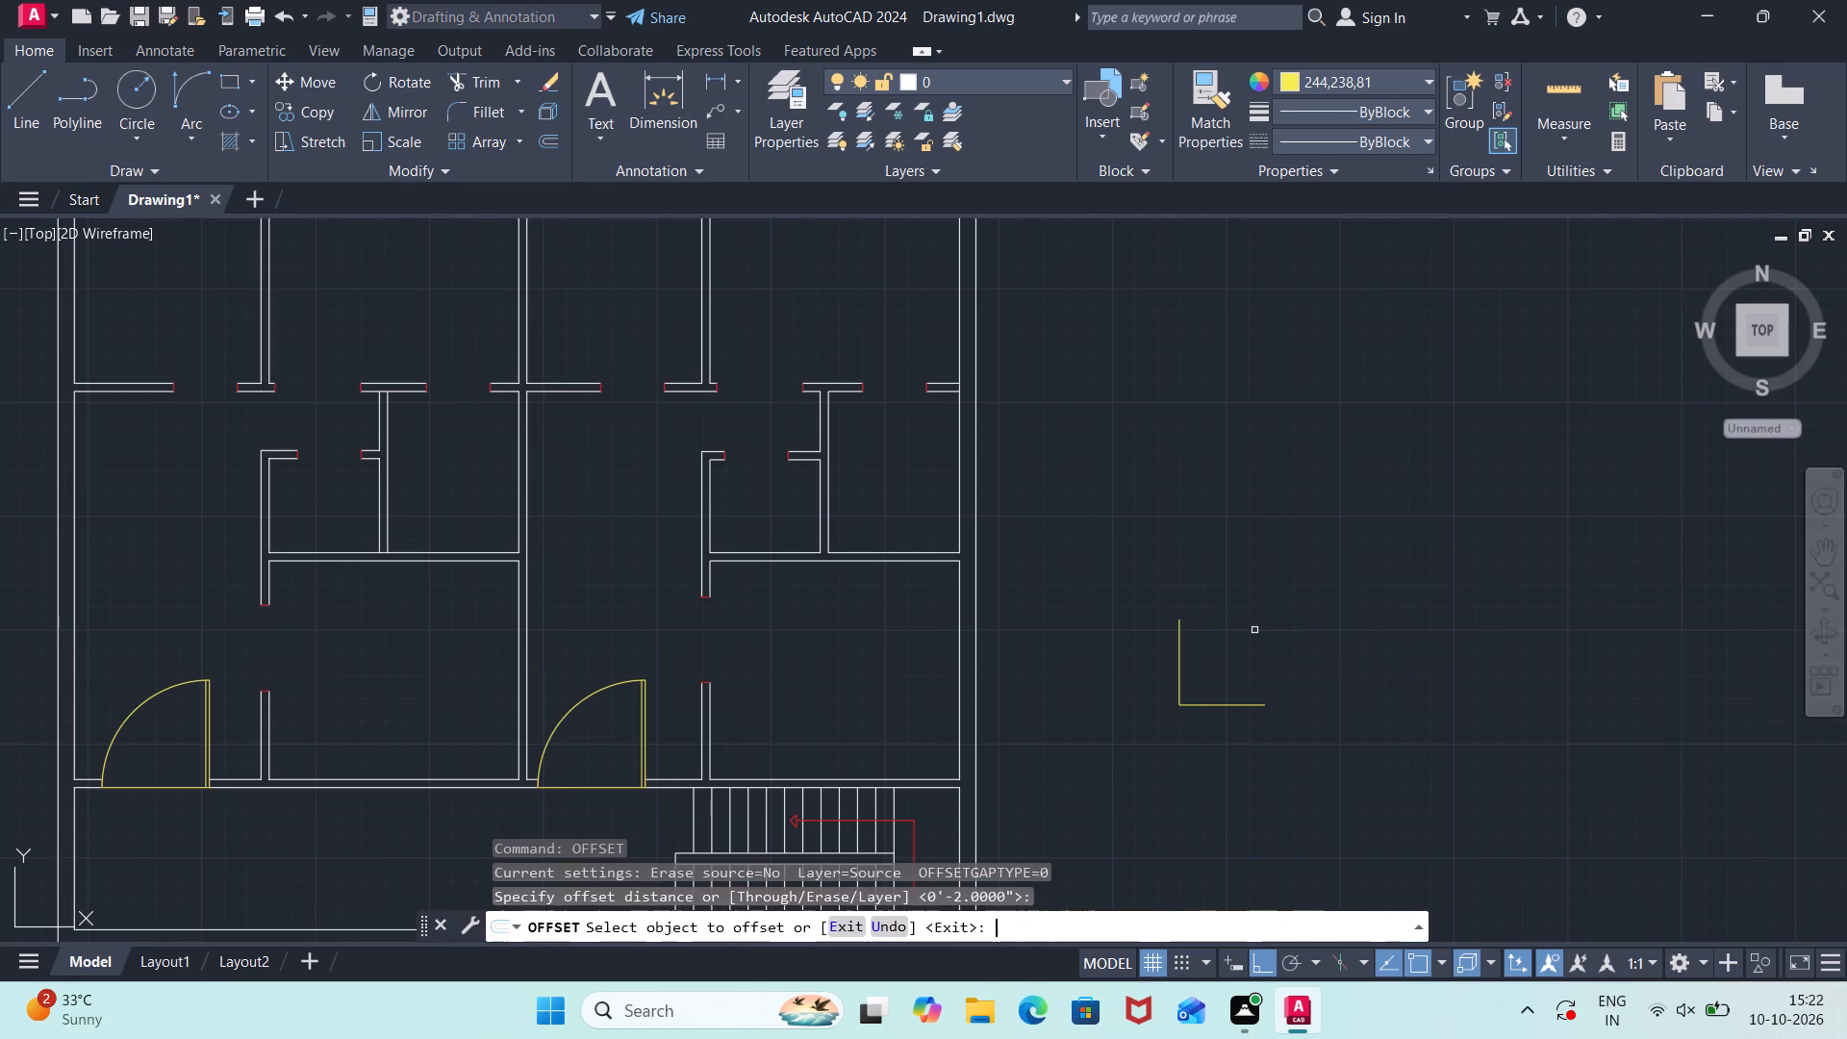
pyautogui.click(1241, 707)
pyautogui.click(1227, 654)
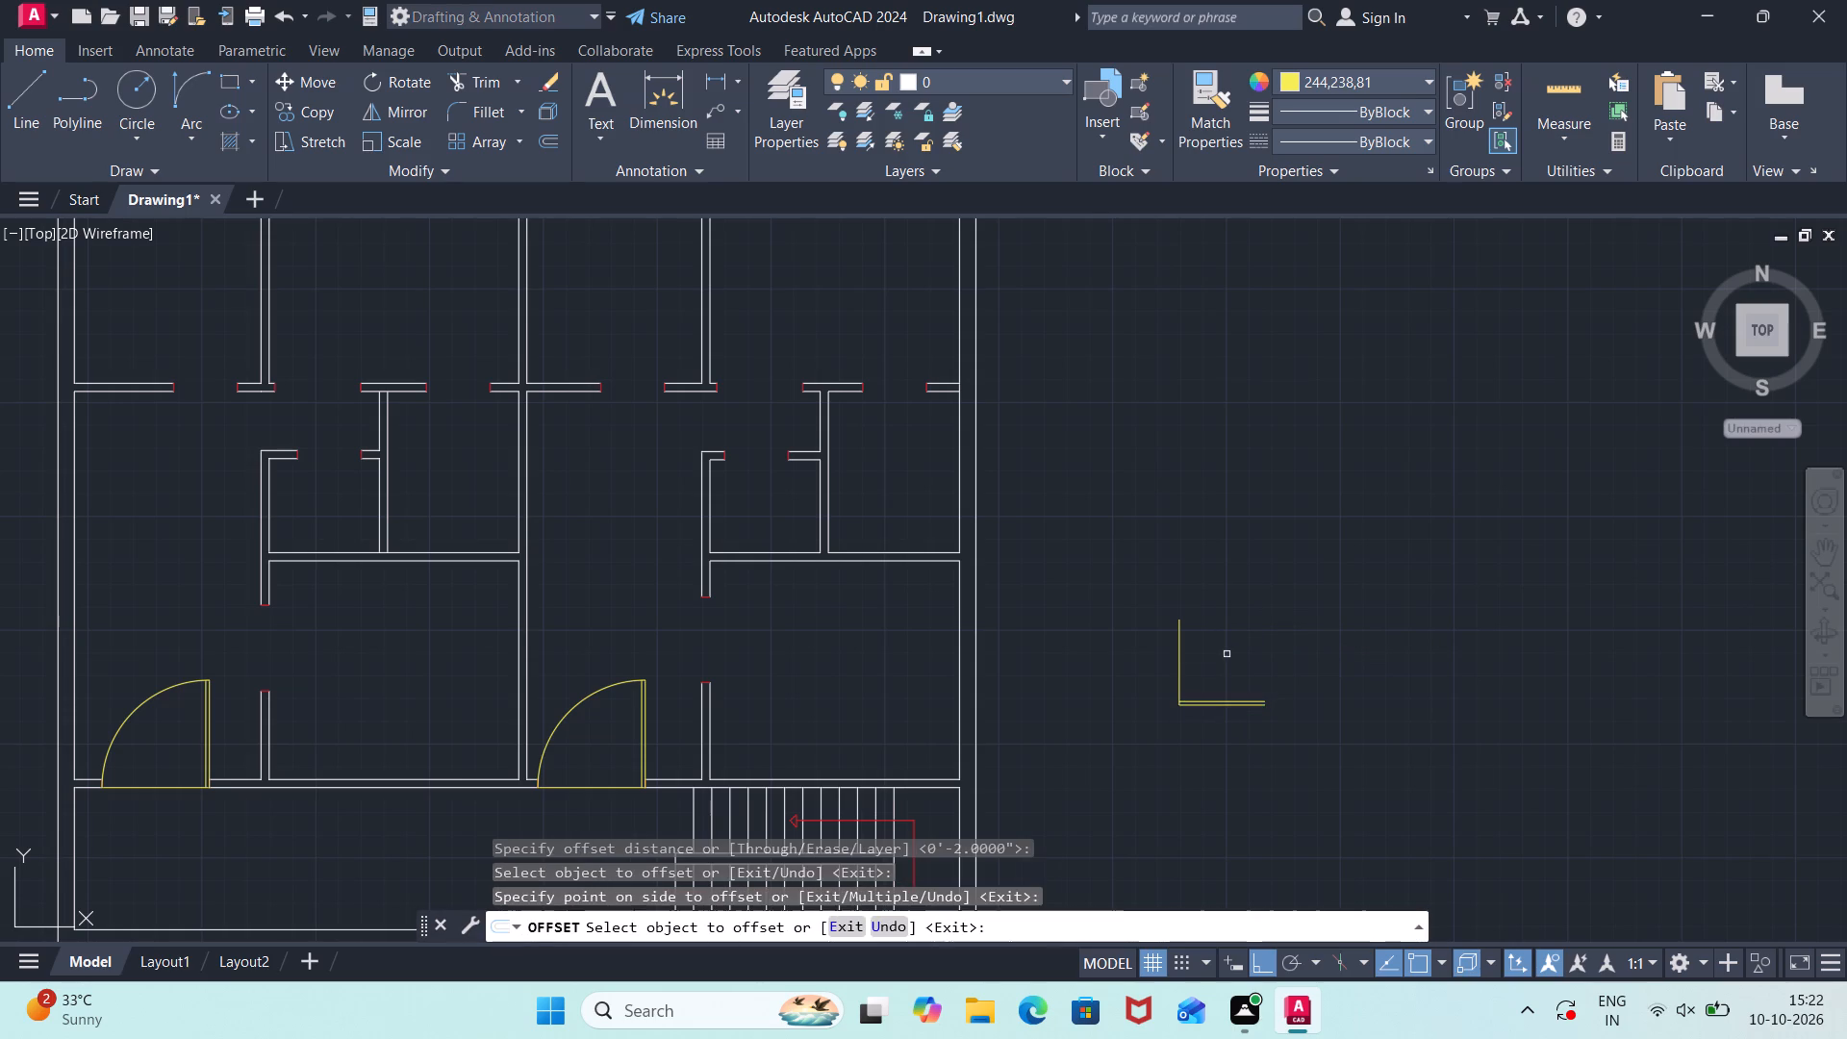
# Draw the third door's swing with a Start, End, Direction arc from the outer leaf line's east end to the vertical line's north end.
pyautogui.click(182, 129)
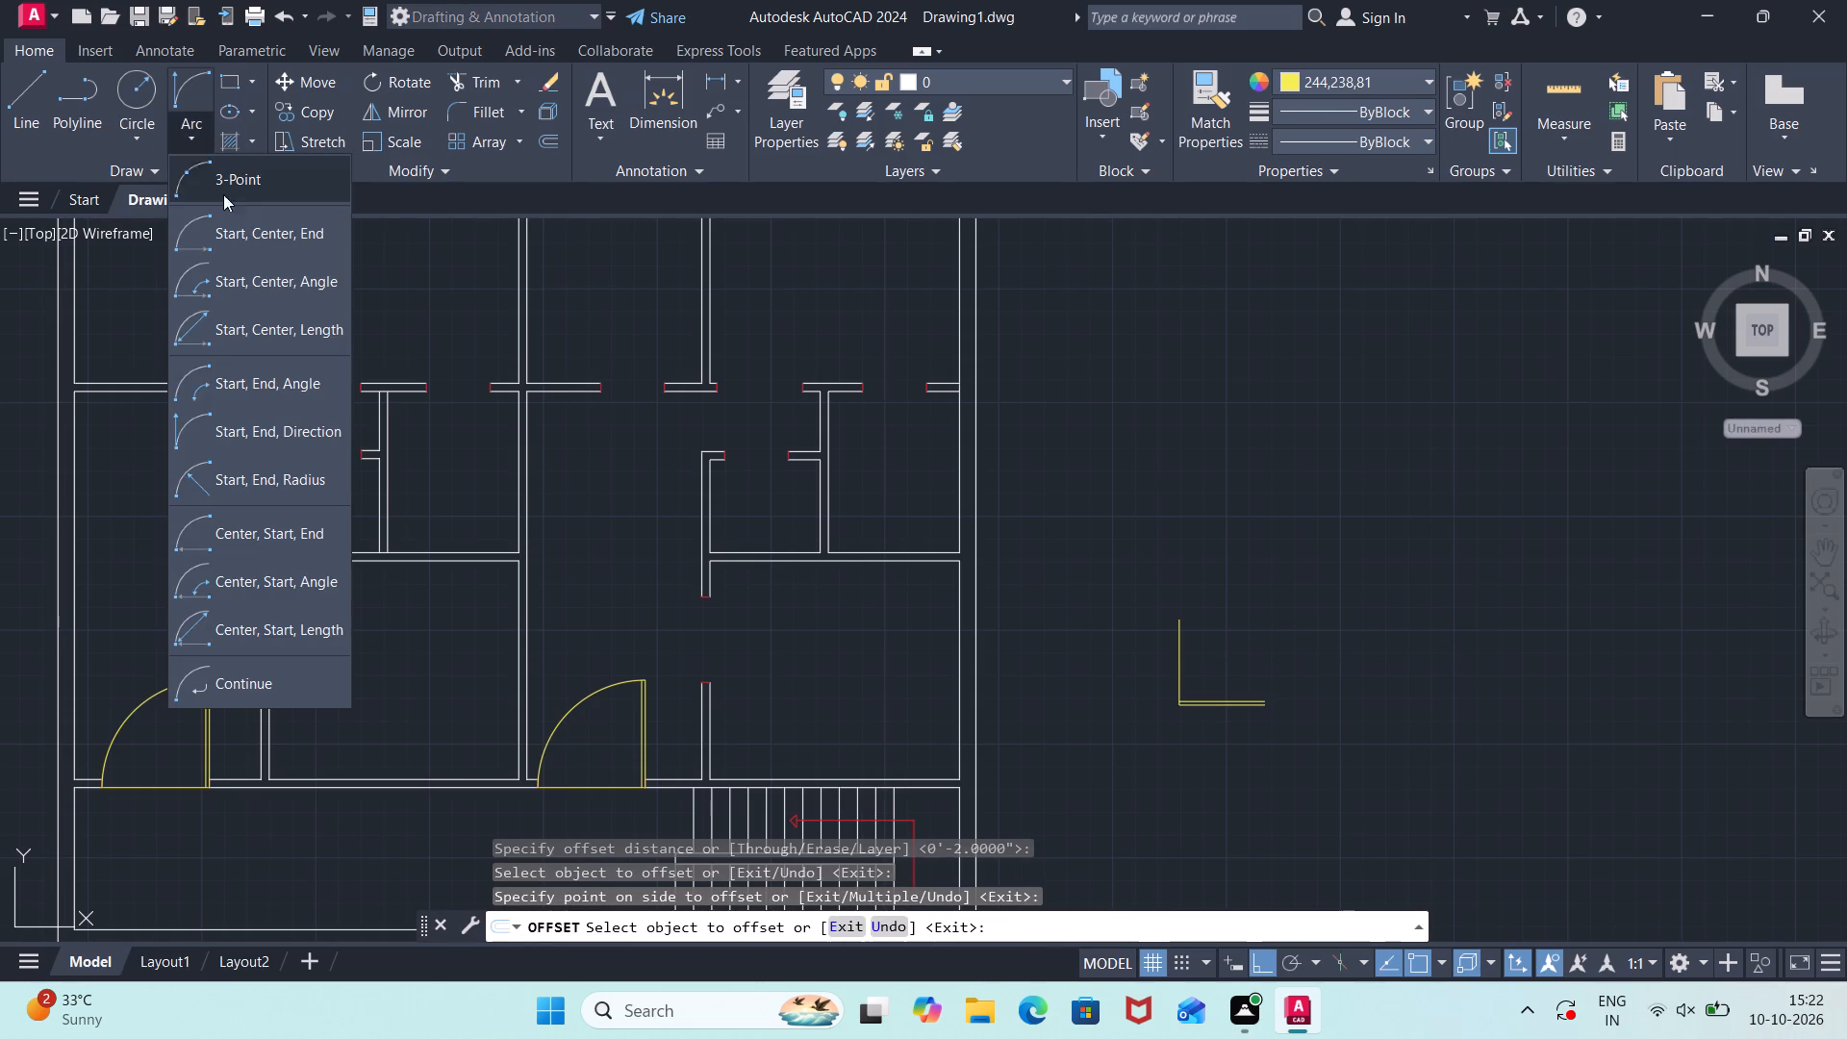
pyautogui.click(260, 431)
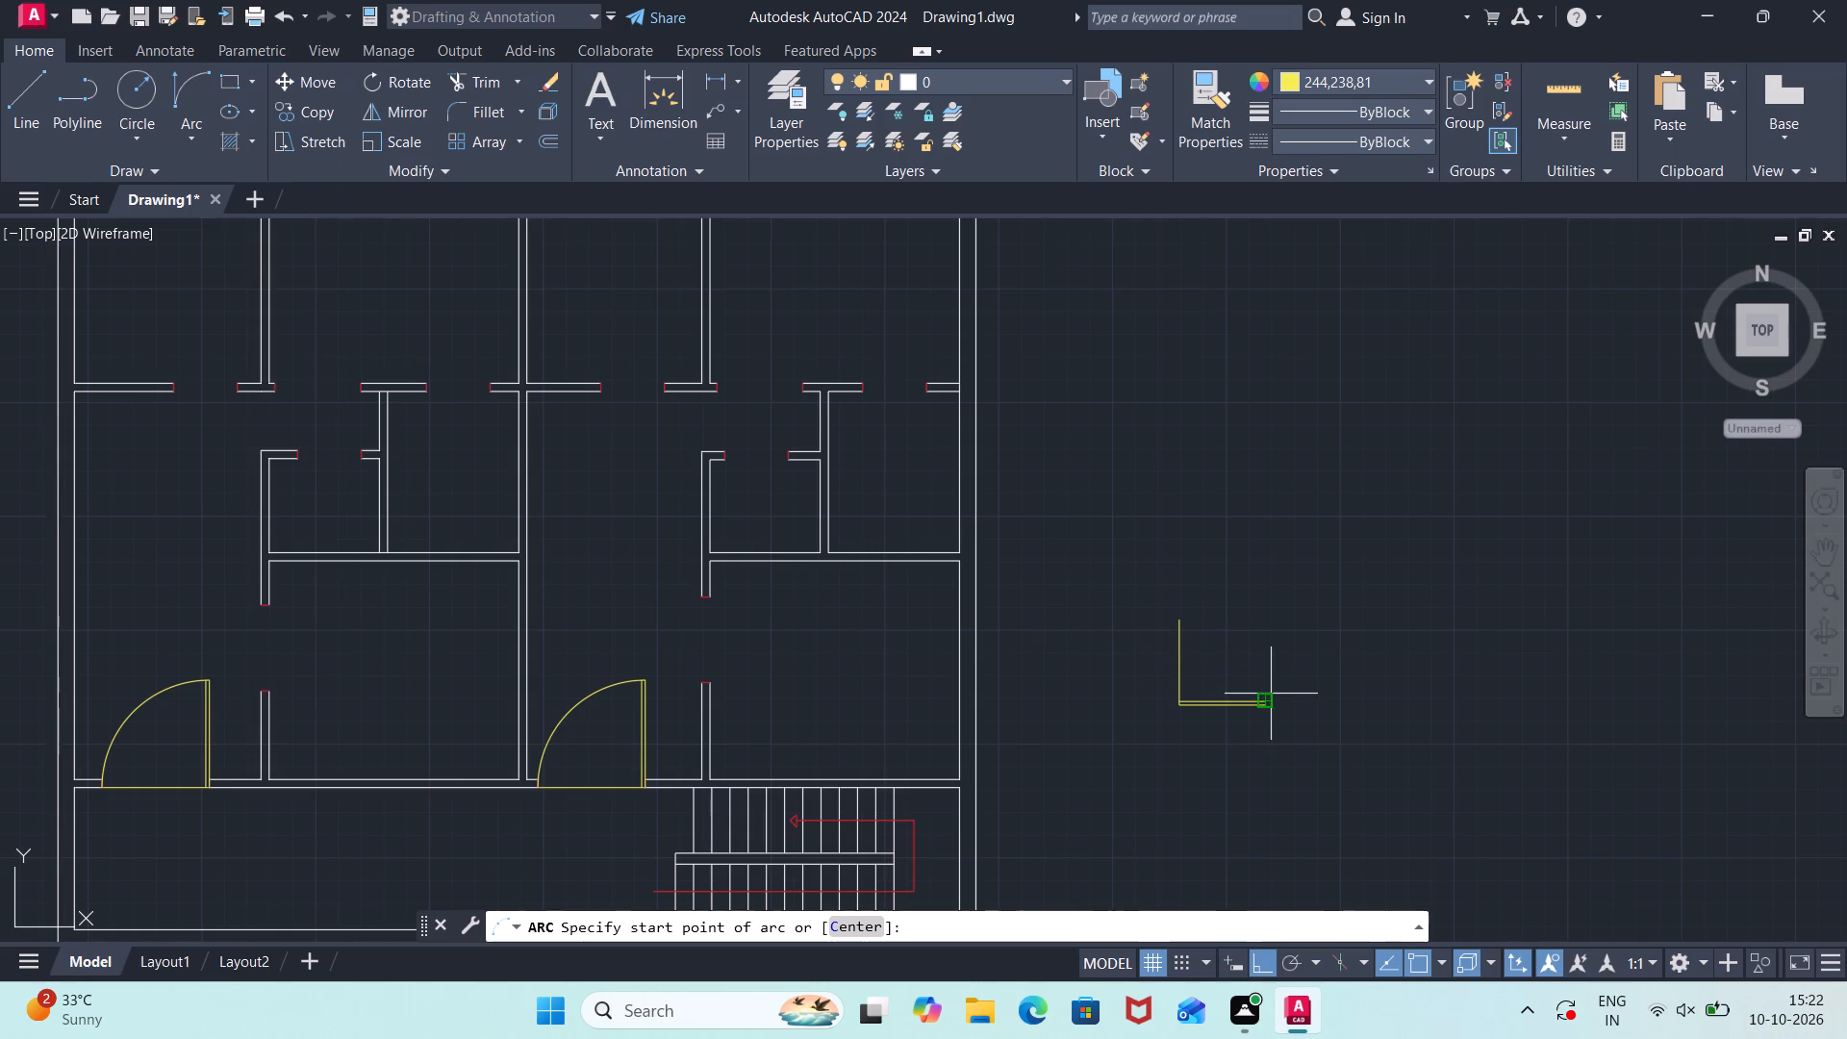
pyautogui.scroll(3, 1266, 701)
pyautogui.click(1251, 718)
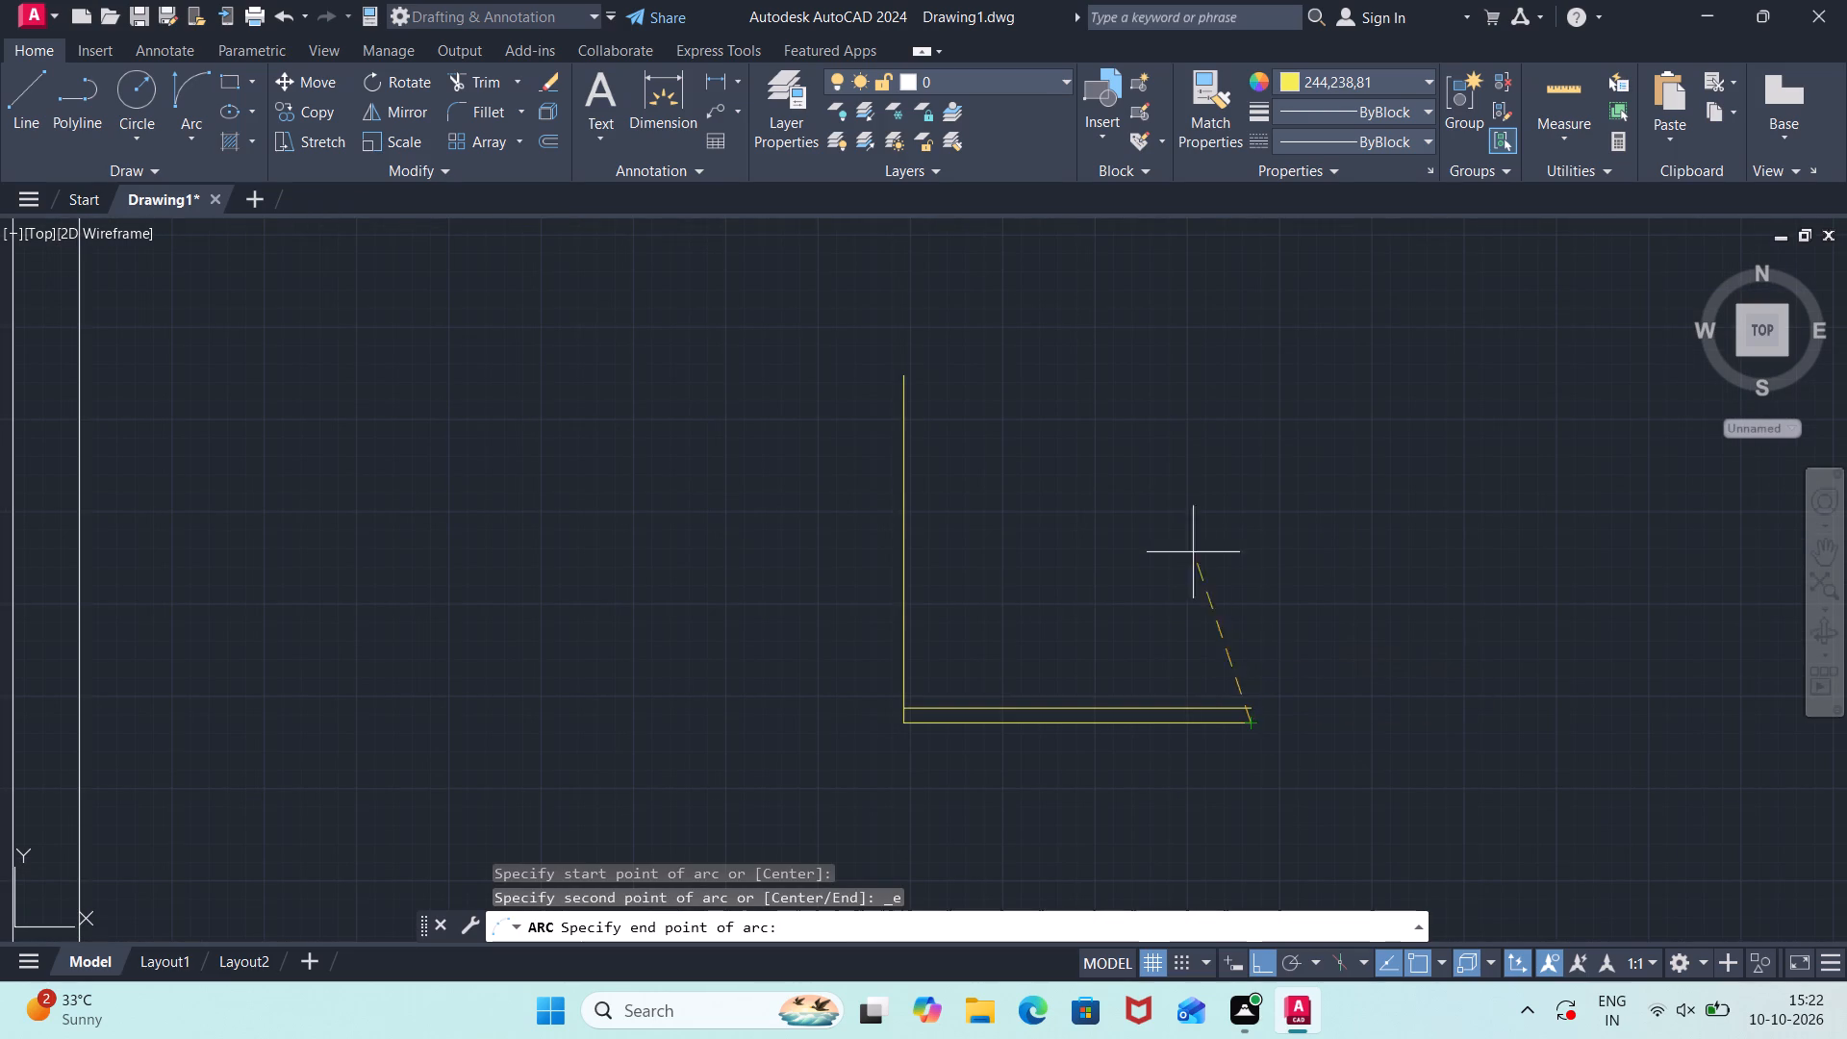
pyautogui.click(905, 374)
pyautogui.click(1056, 340)
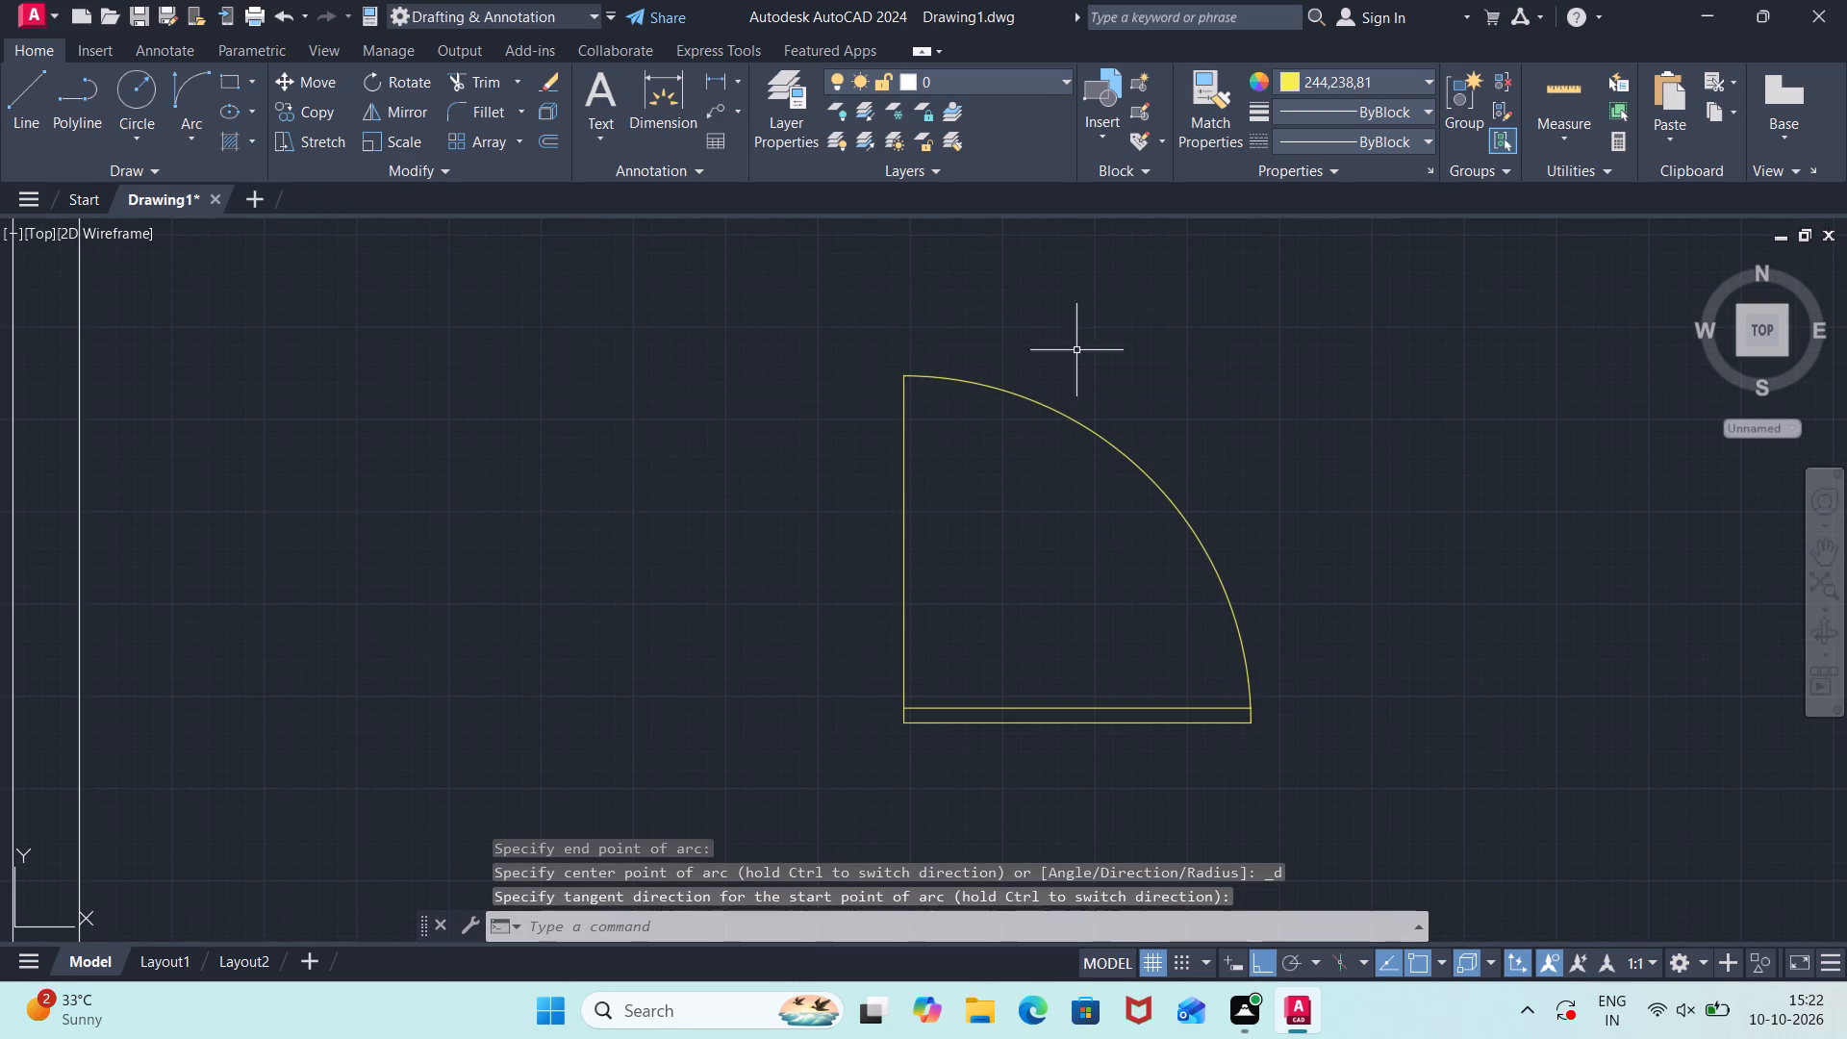
# Trim the third door's inner leaf line where it projects east of the swing arc.
pyautogui.scroll(4, 1296, 649)
pyautogui.moveTo(1112, 820); pyautogui.dragTo(1276, 391, button='middle')
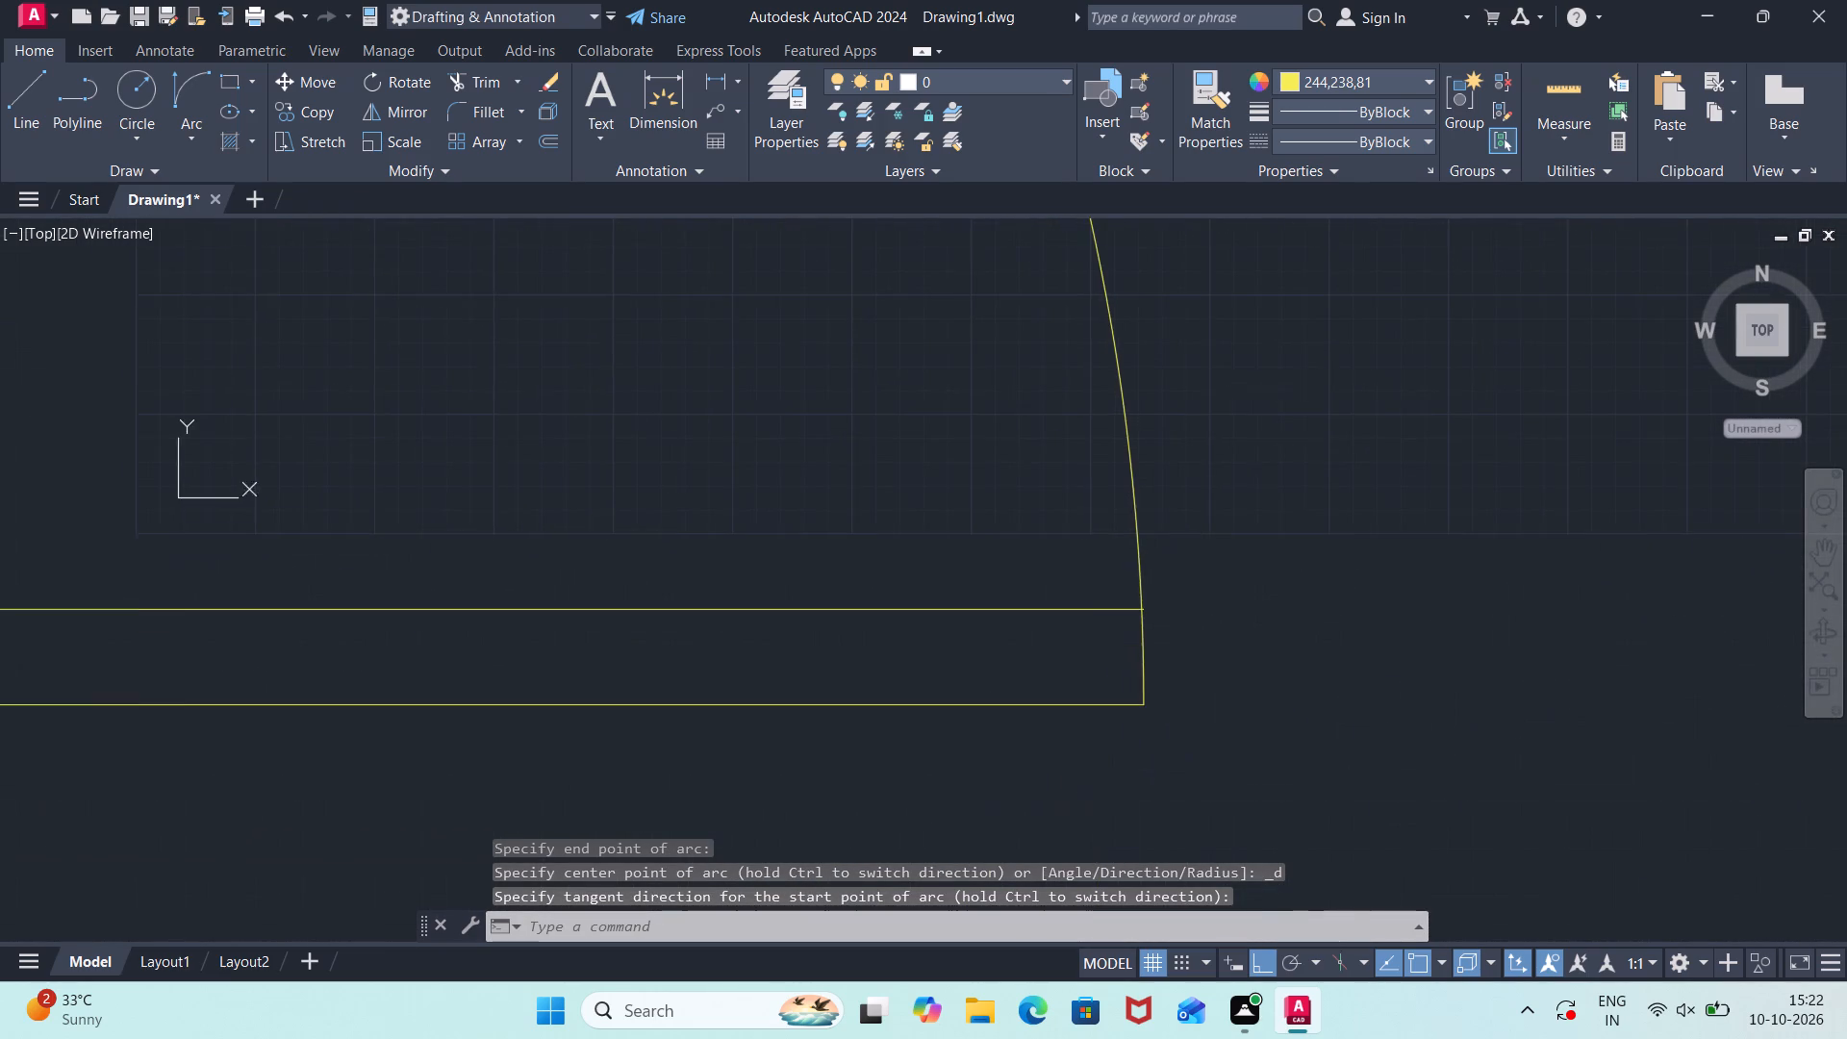
pyautogui.scroll(3, 1221, 615)
pyautogui.moveTo(1015, 660); pyautogui.dragTo(1341, 621, button='middle')
pyautogui.scroll(1, 1303, 605)
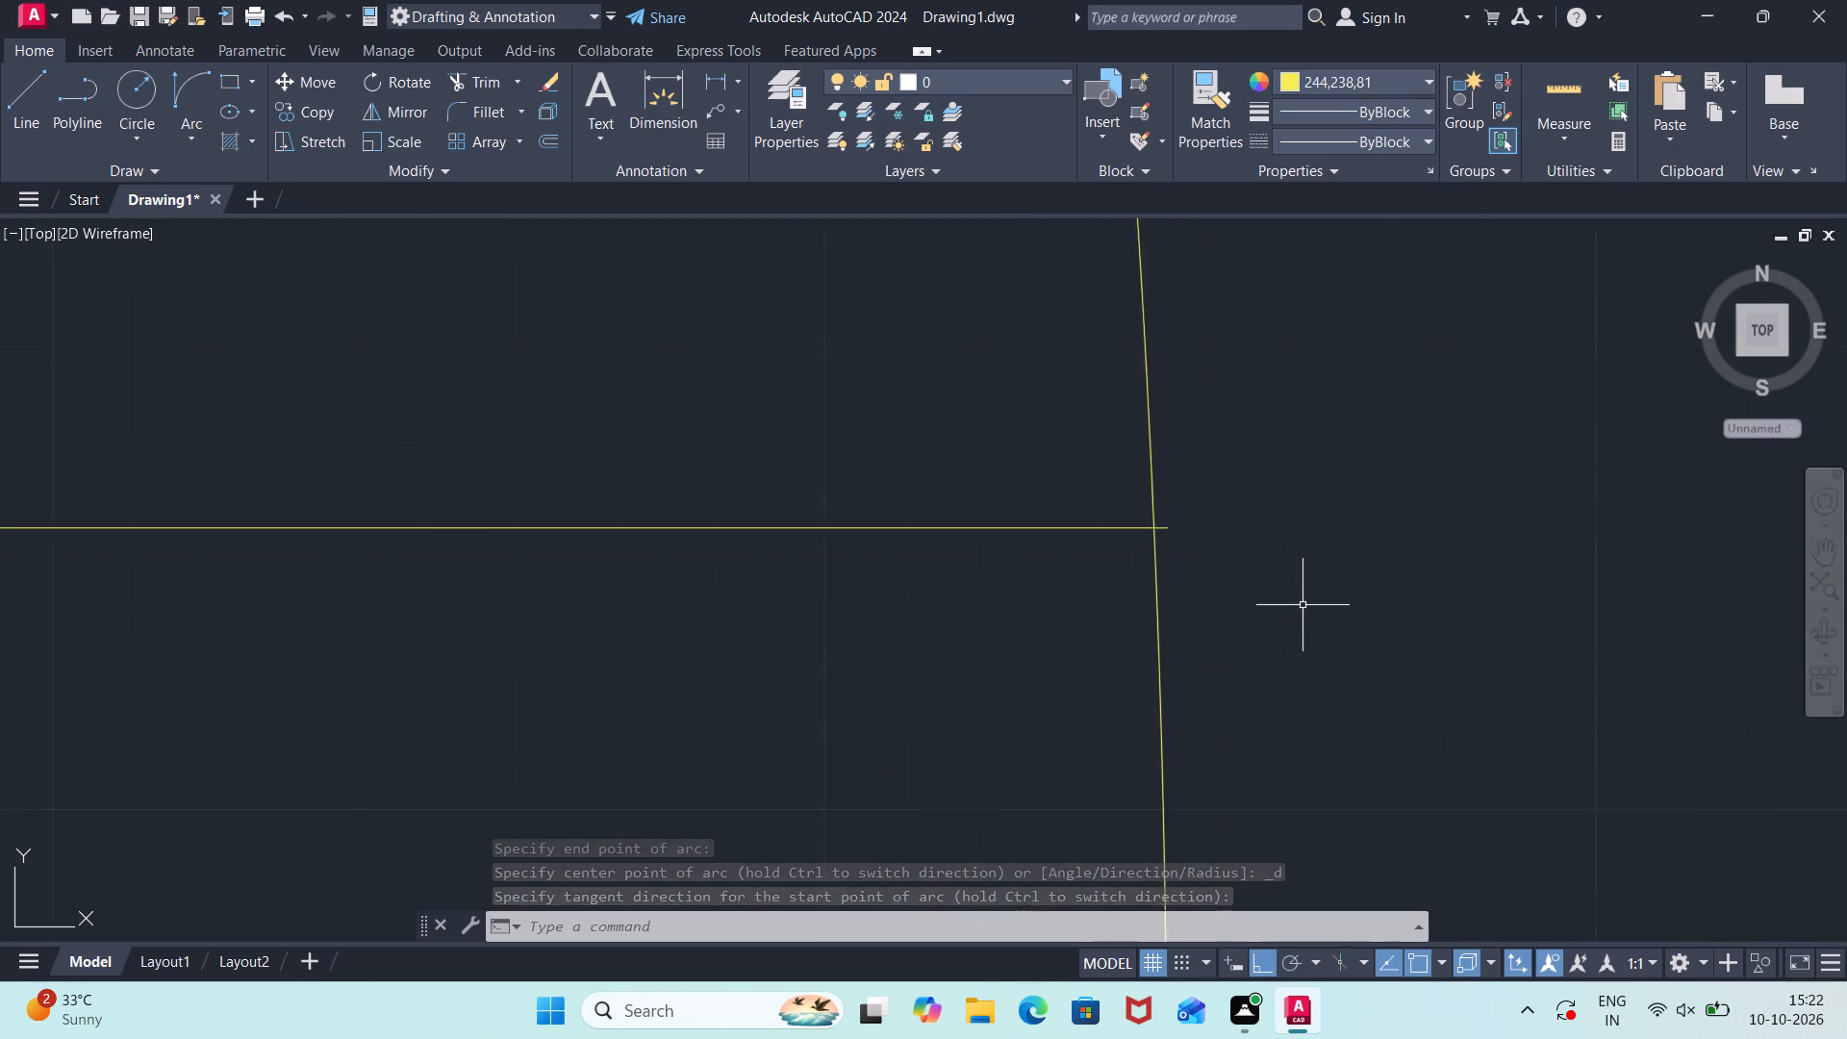
pyautogui.scroll(1, 1303, 605)
pyautogui.write('tr')
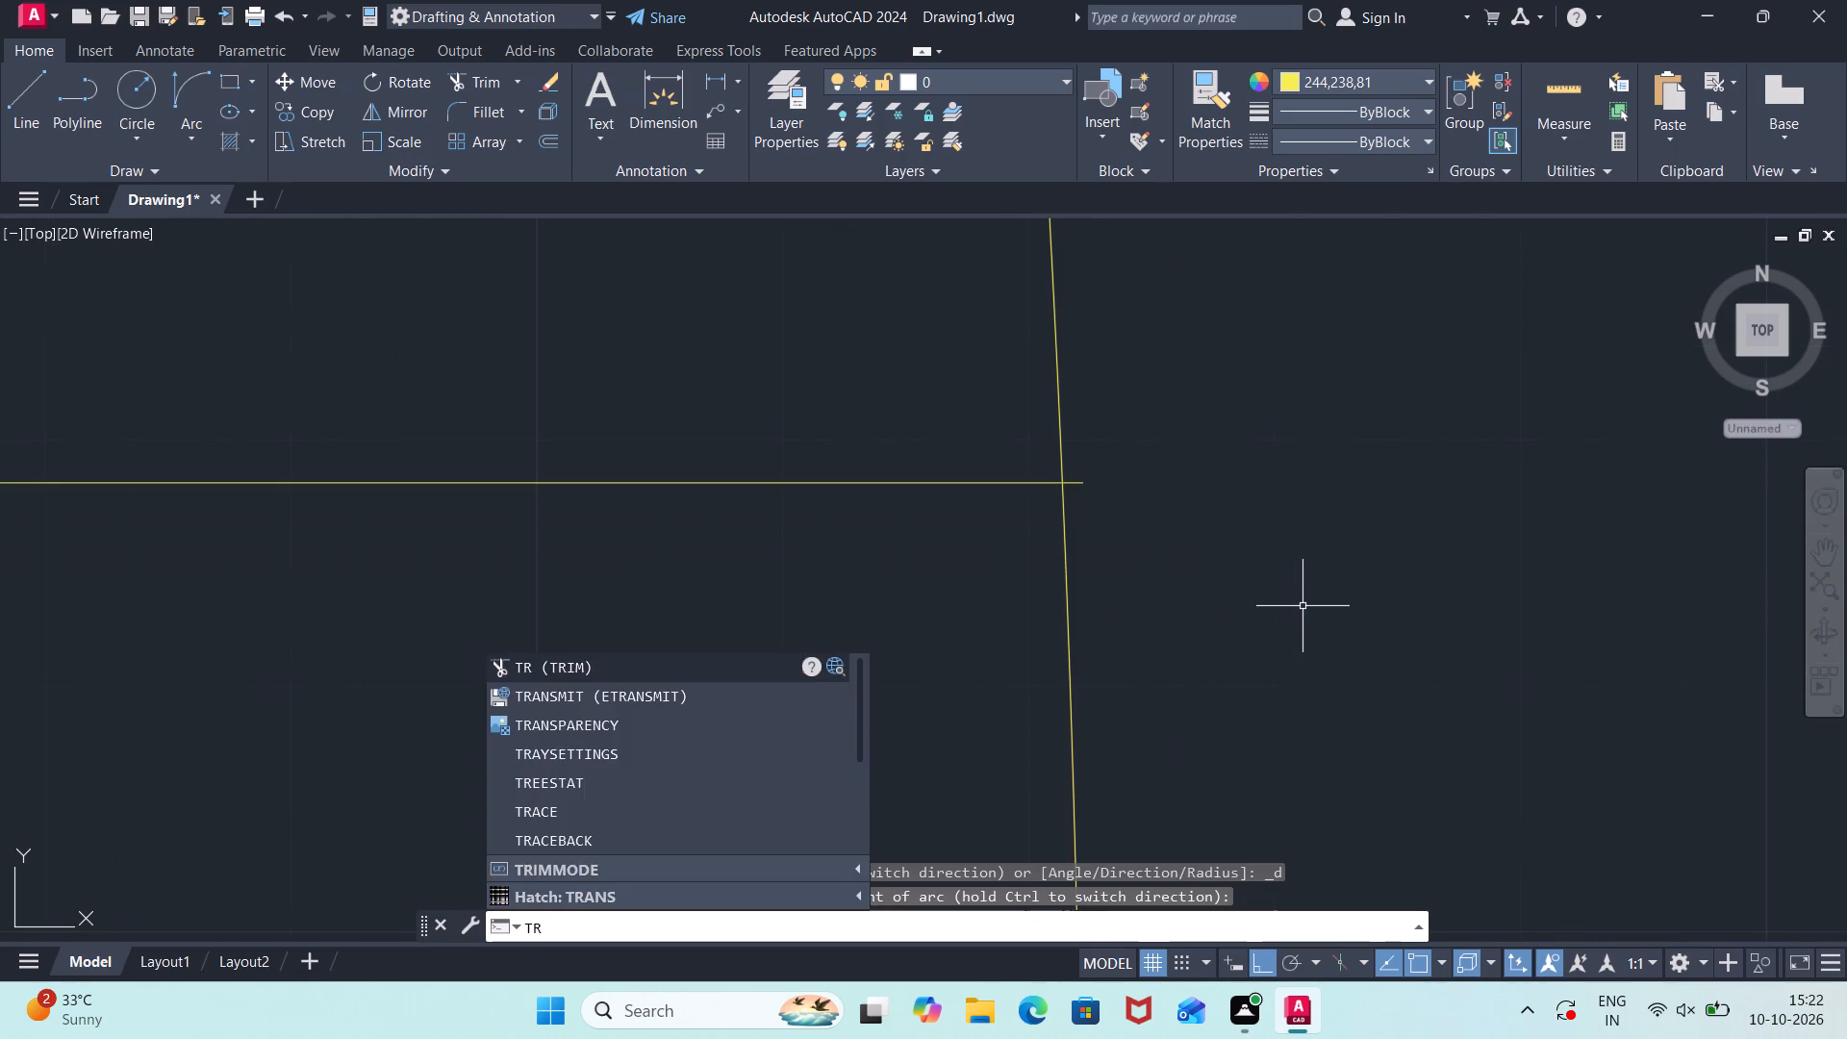
pyautogui.press('Return')
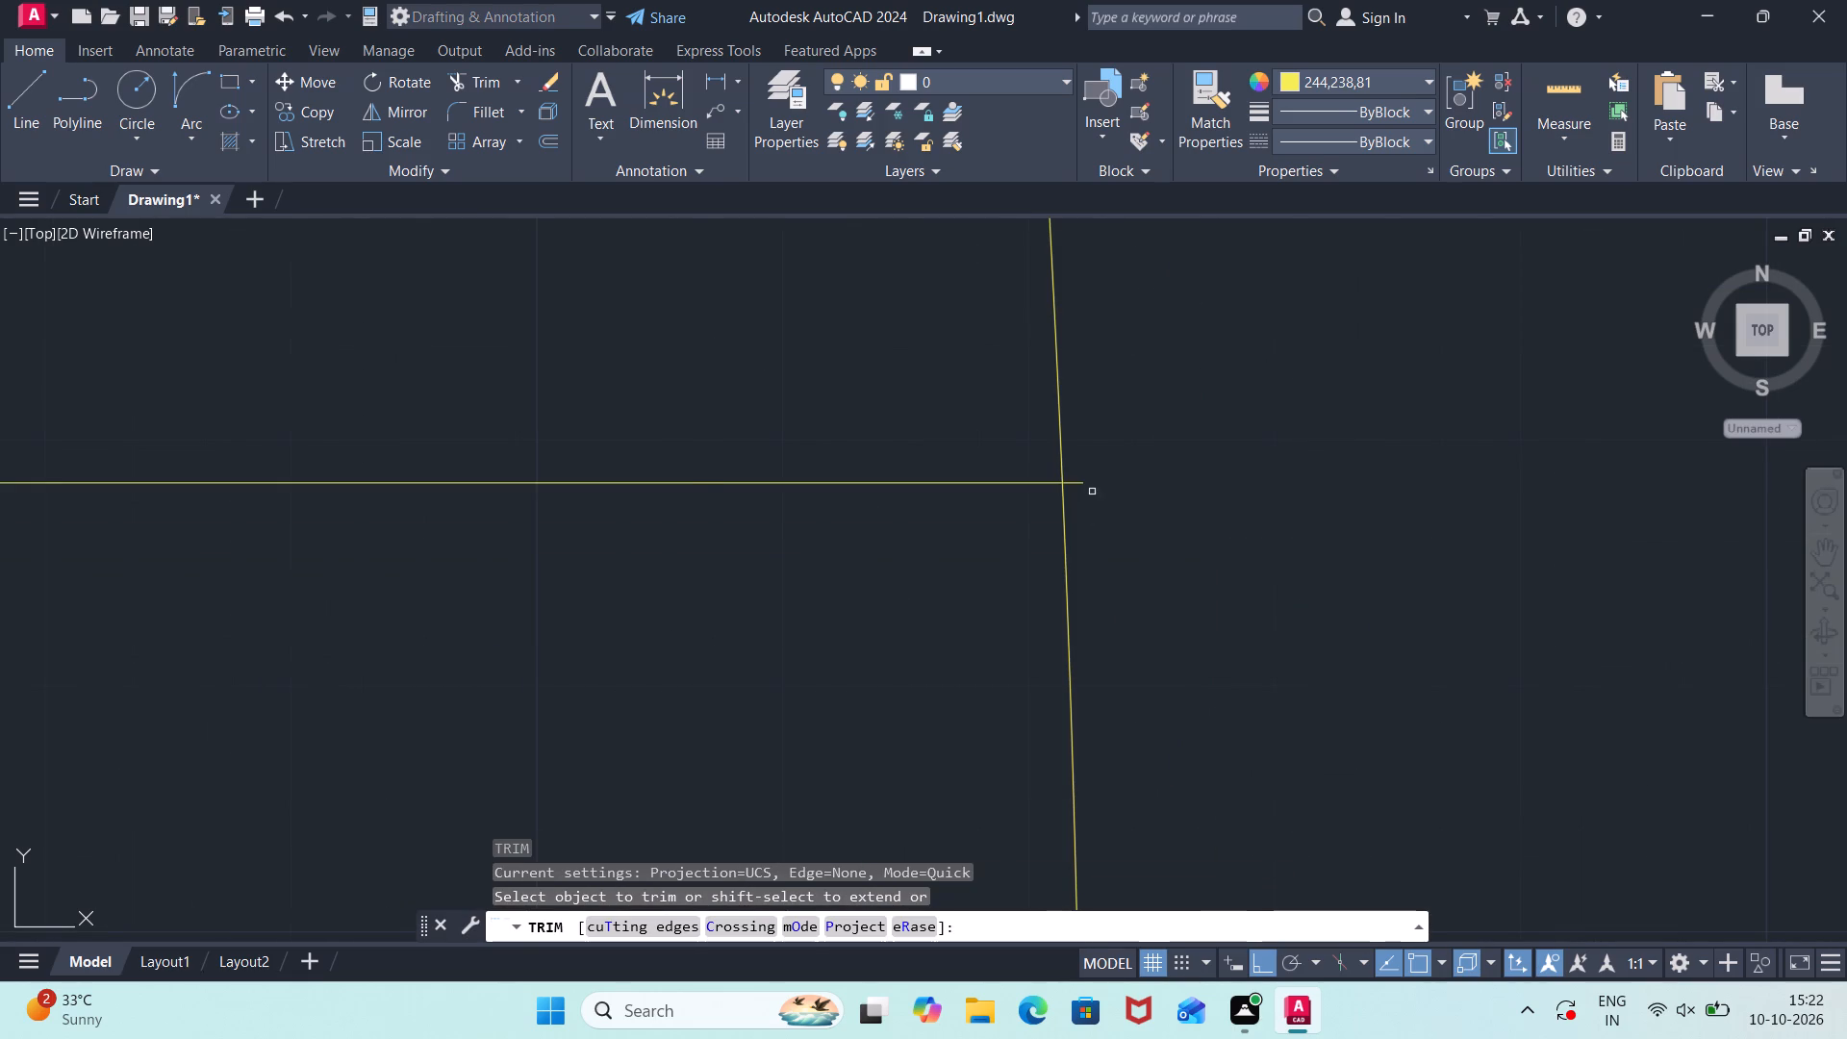
pyautogui.click(1082, 484)
pyautogui.scroll(-9, 1154, 479)
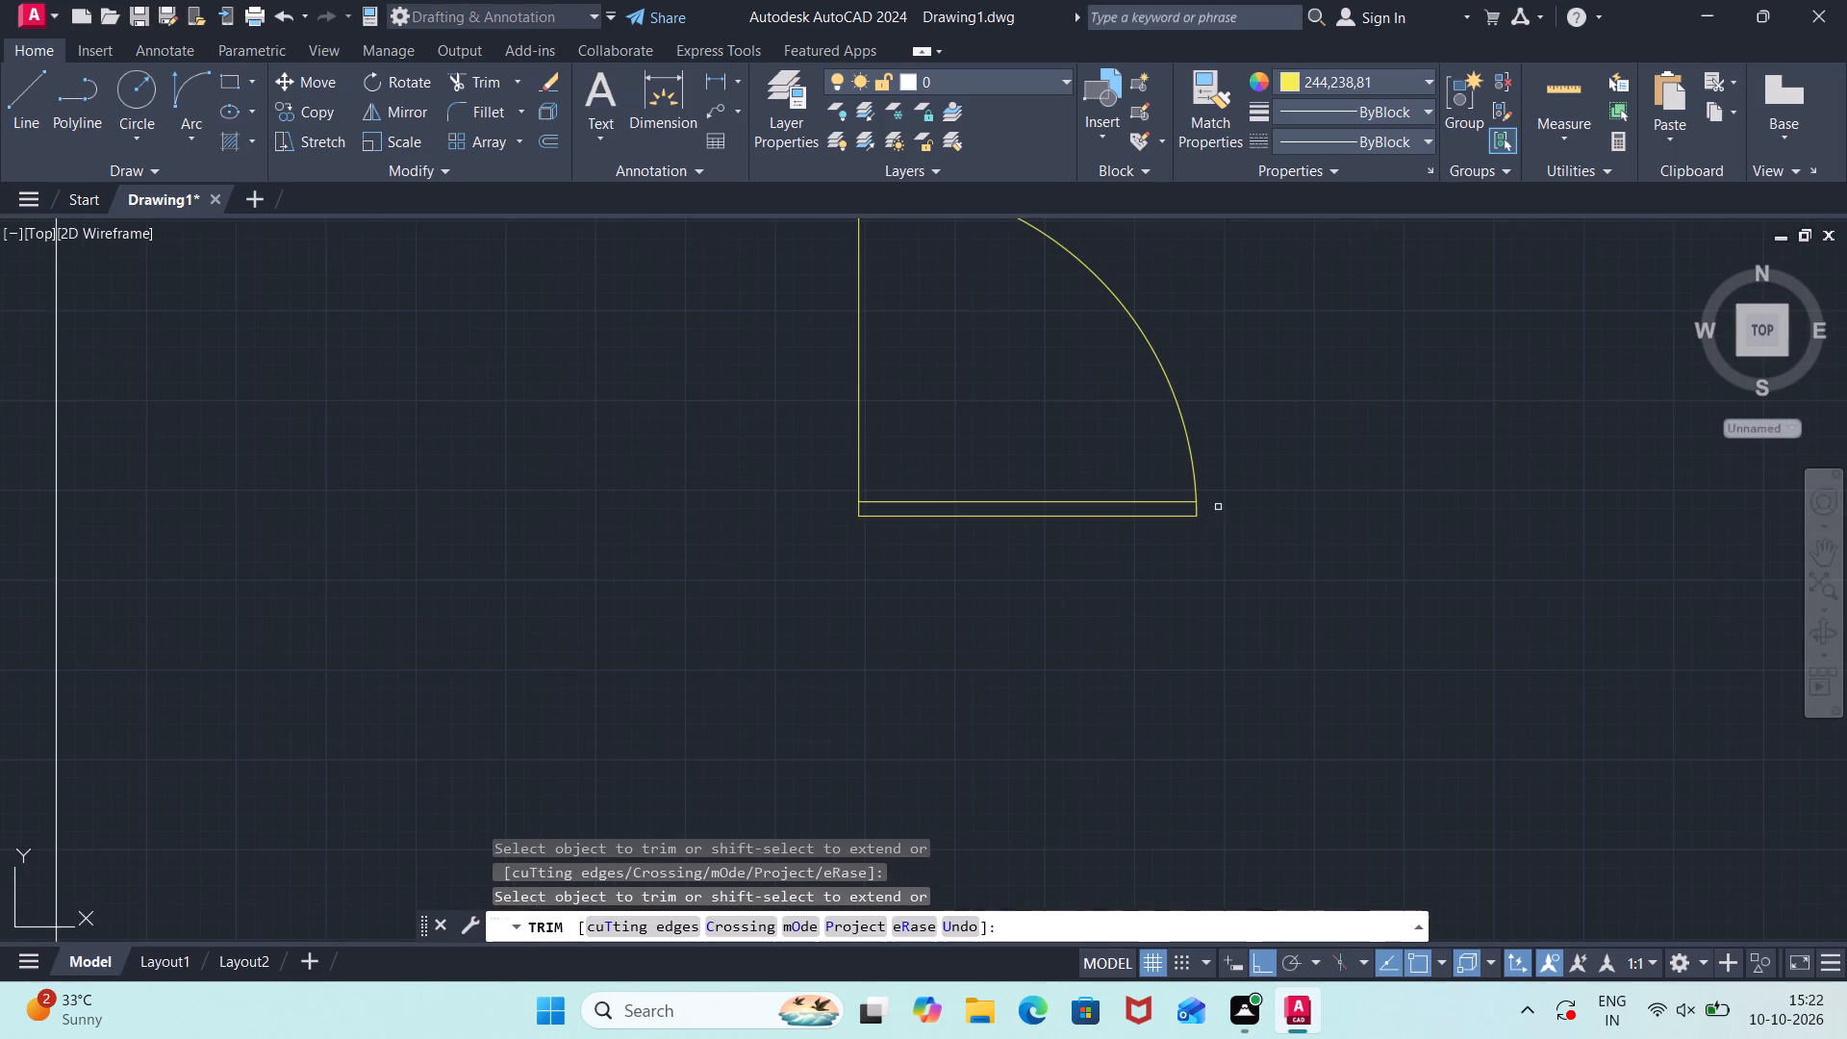
pyautogui.moveTo(1275, 511); pyautogui.dragTo(1288, 543, button='middle')
pyautogui.scroll(-1, 1287, 542)
pyautogui.press('Escape')
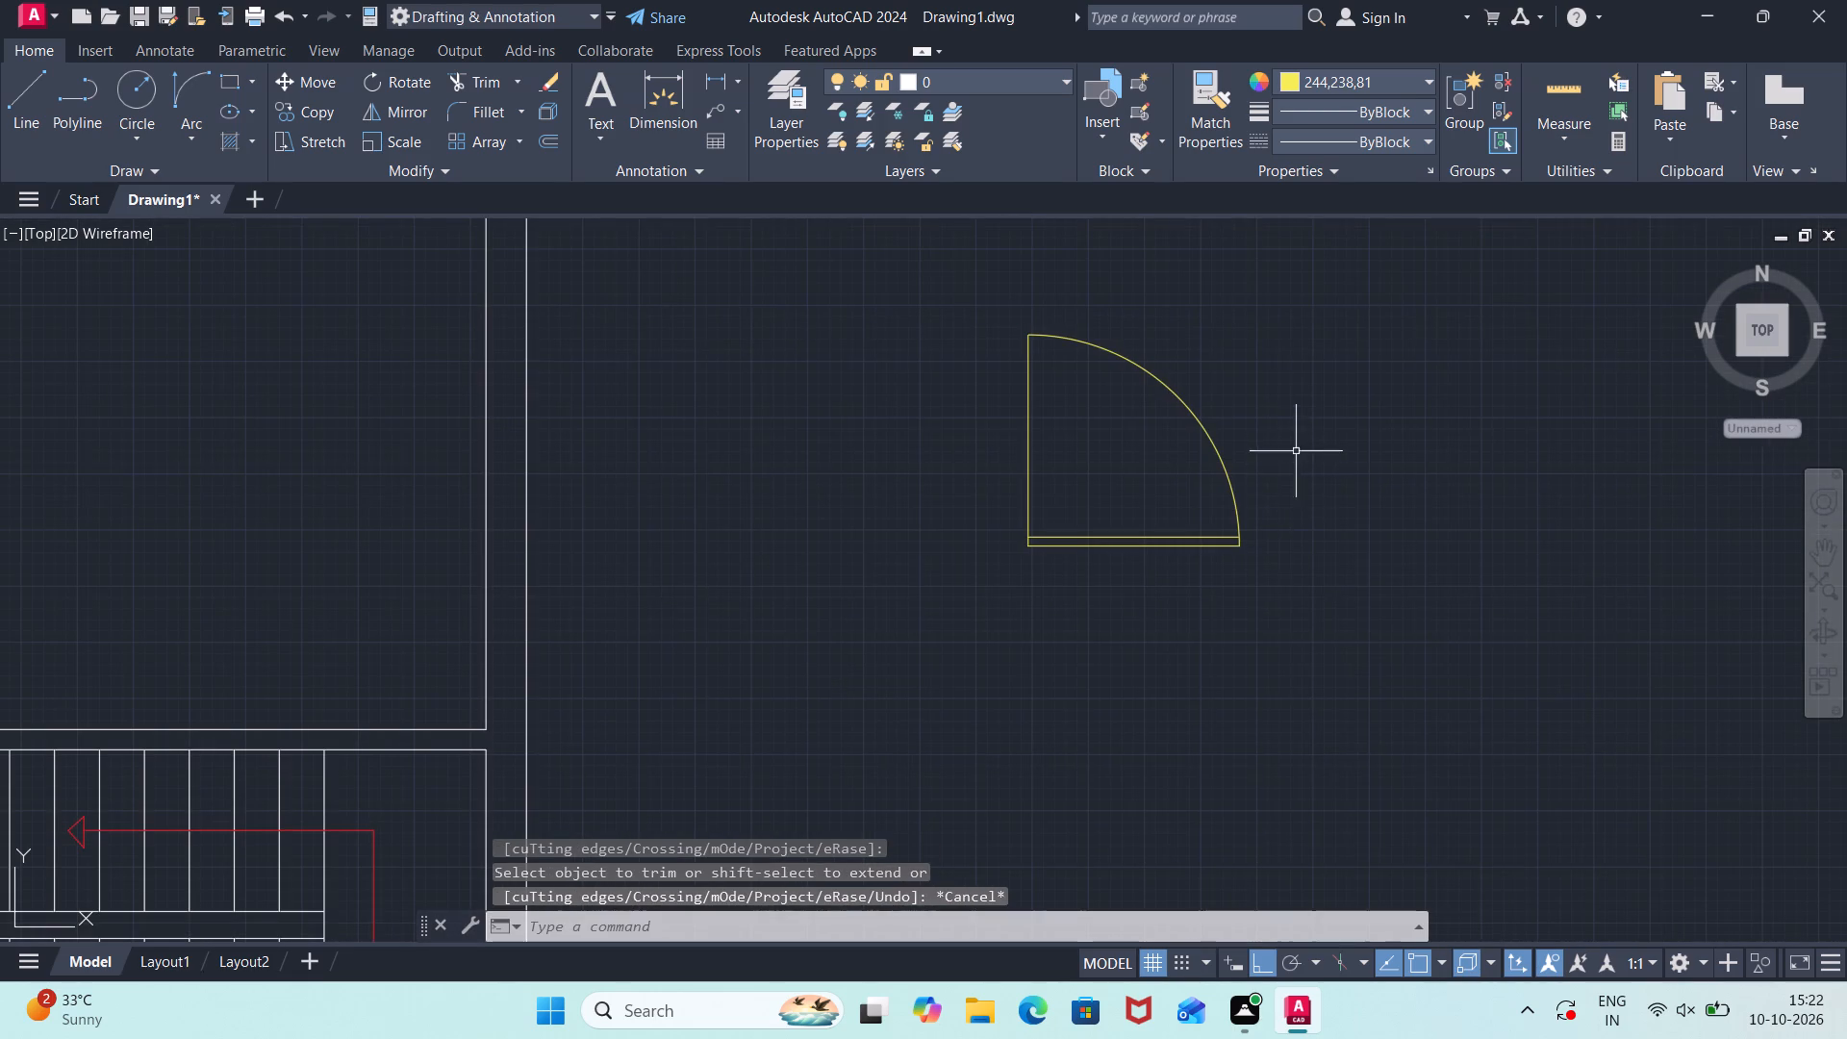
# Move the third door by its southwest corner onto the south jamb's west corner in the southeast room's west wall opening.
pyautogui.click(975, 276)
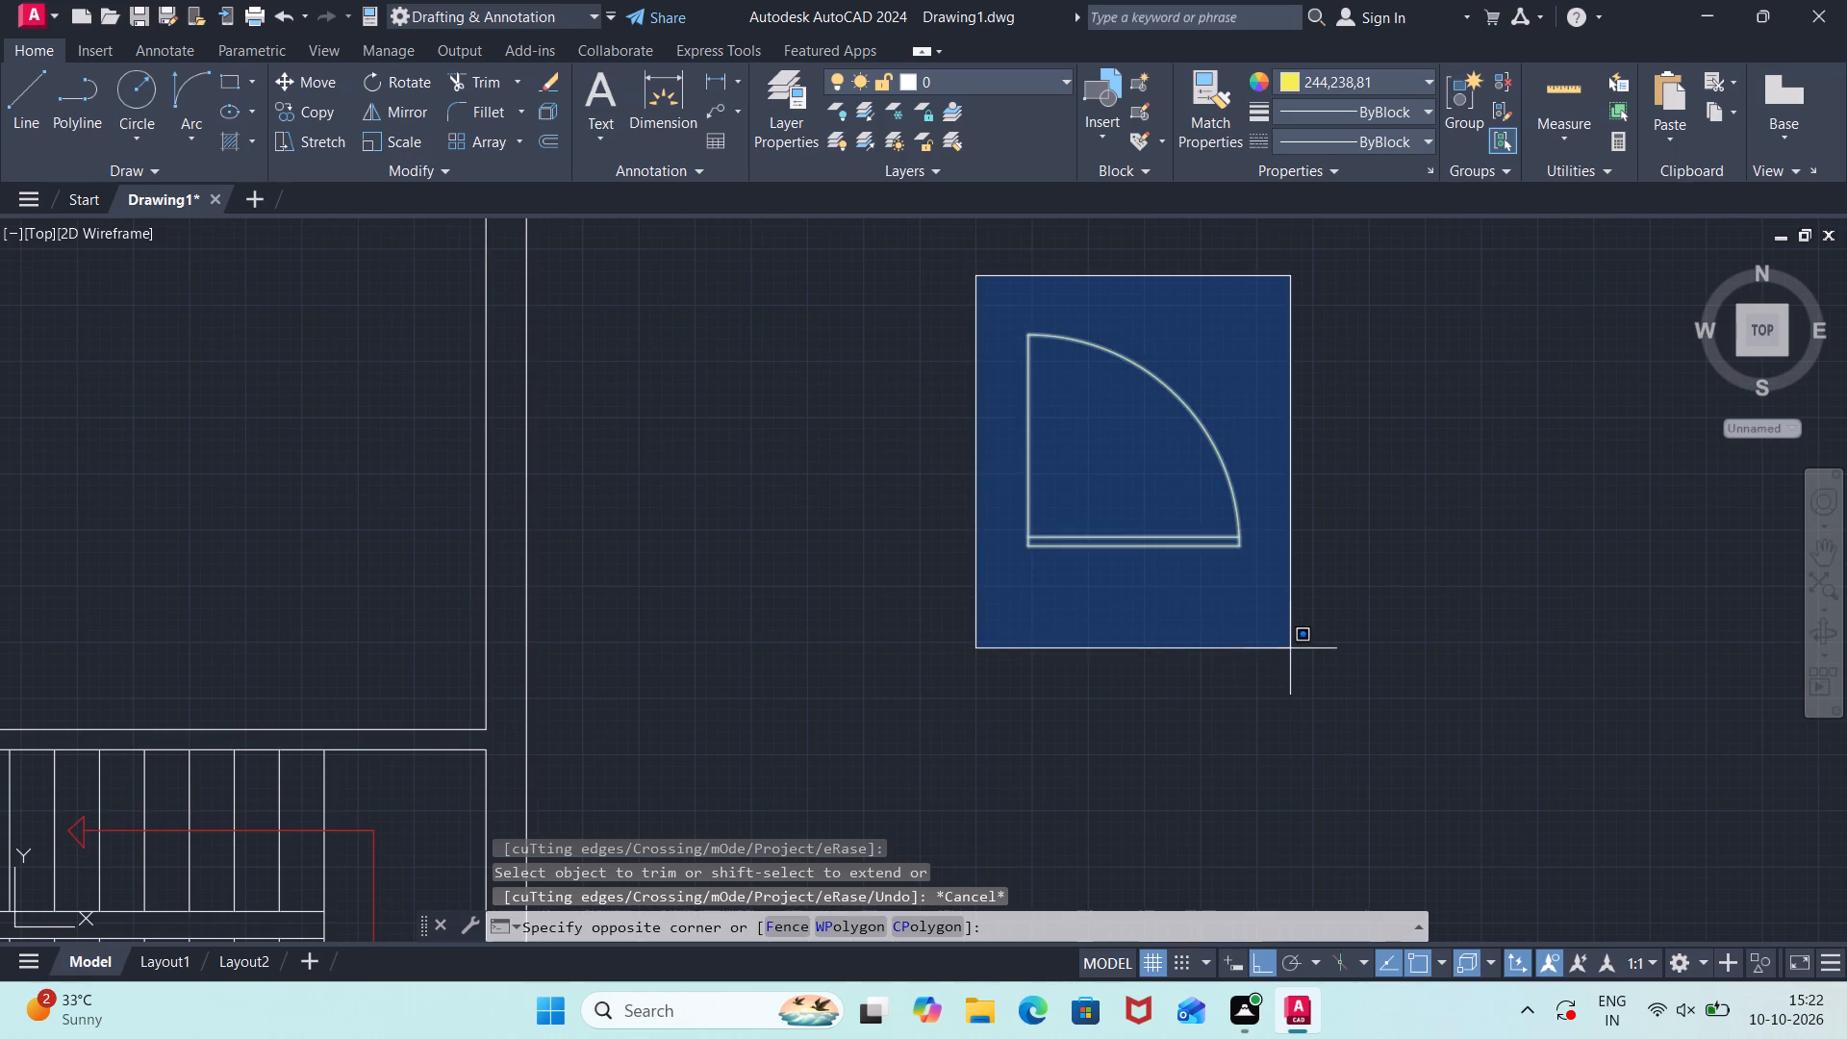
pyautogui.click(1290, 648)
pyautogui.press('m')
pyautogui.press('Return')
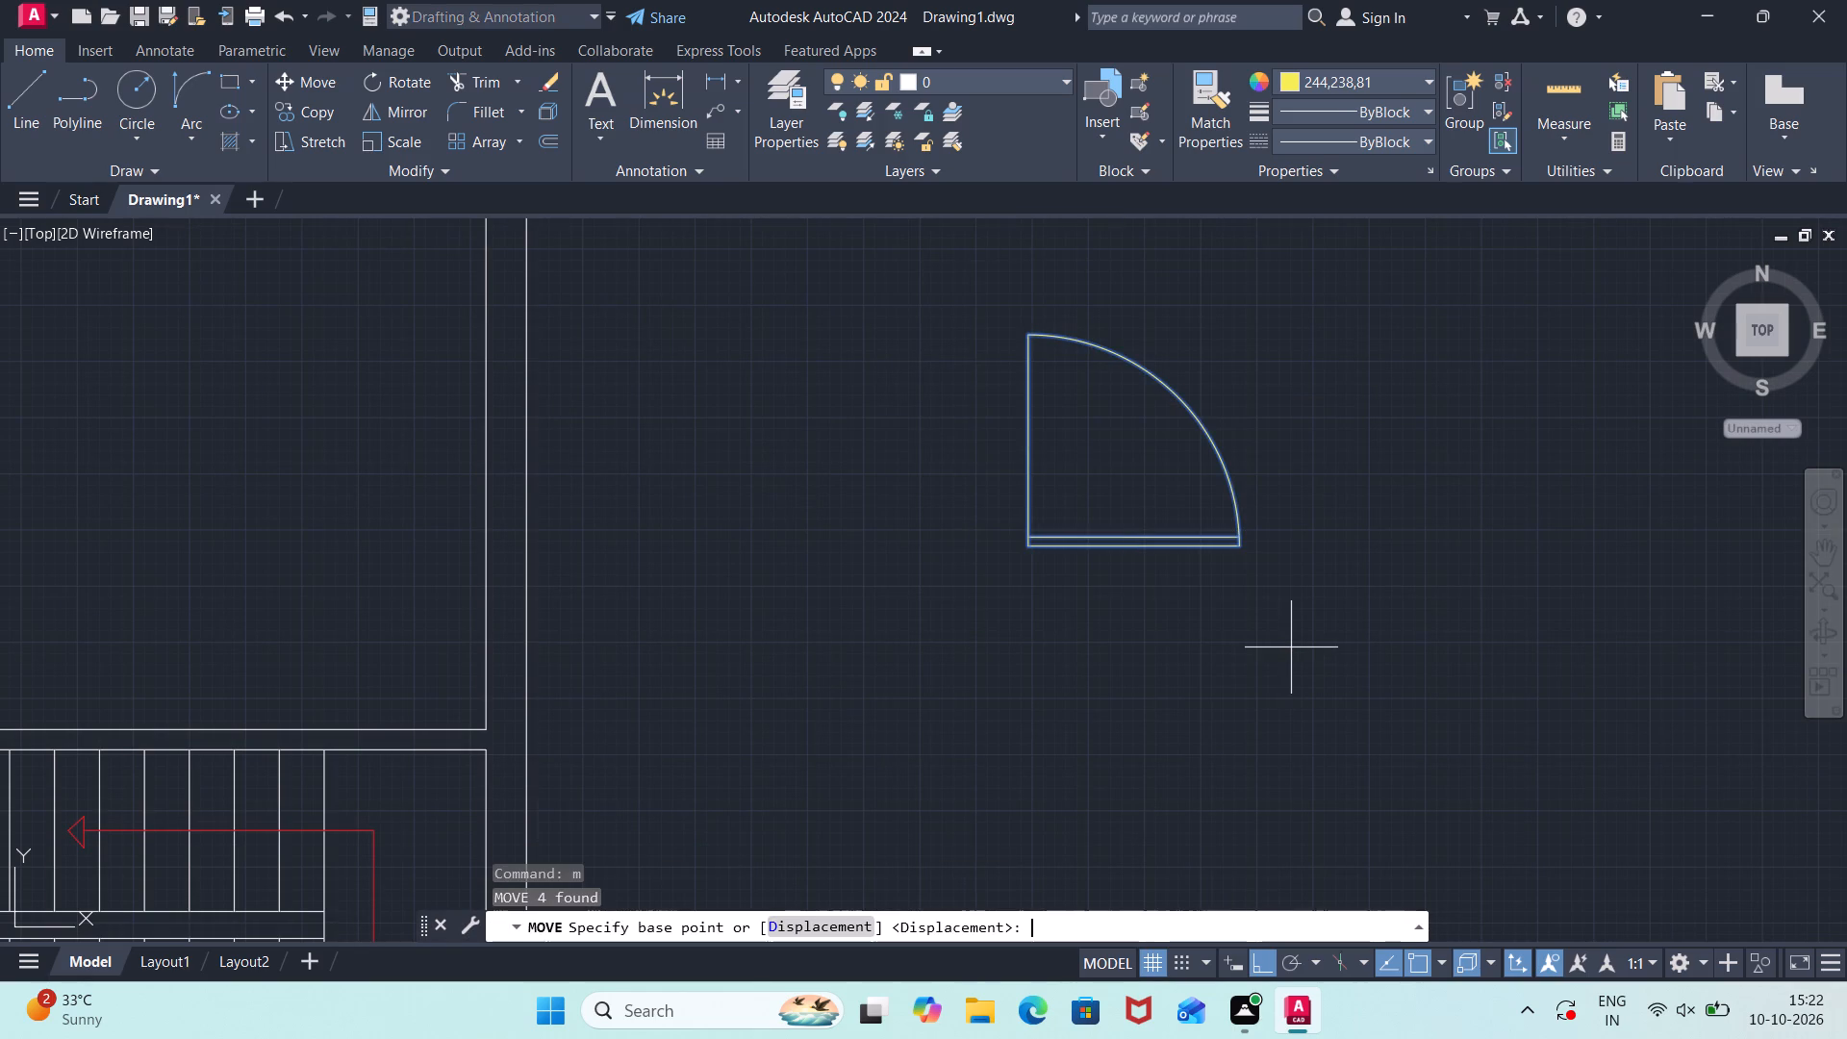
pyautogui.click(1027, 547)
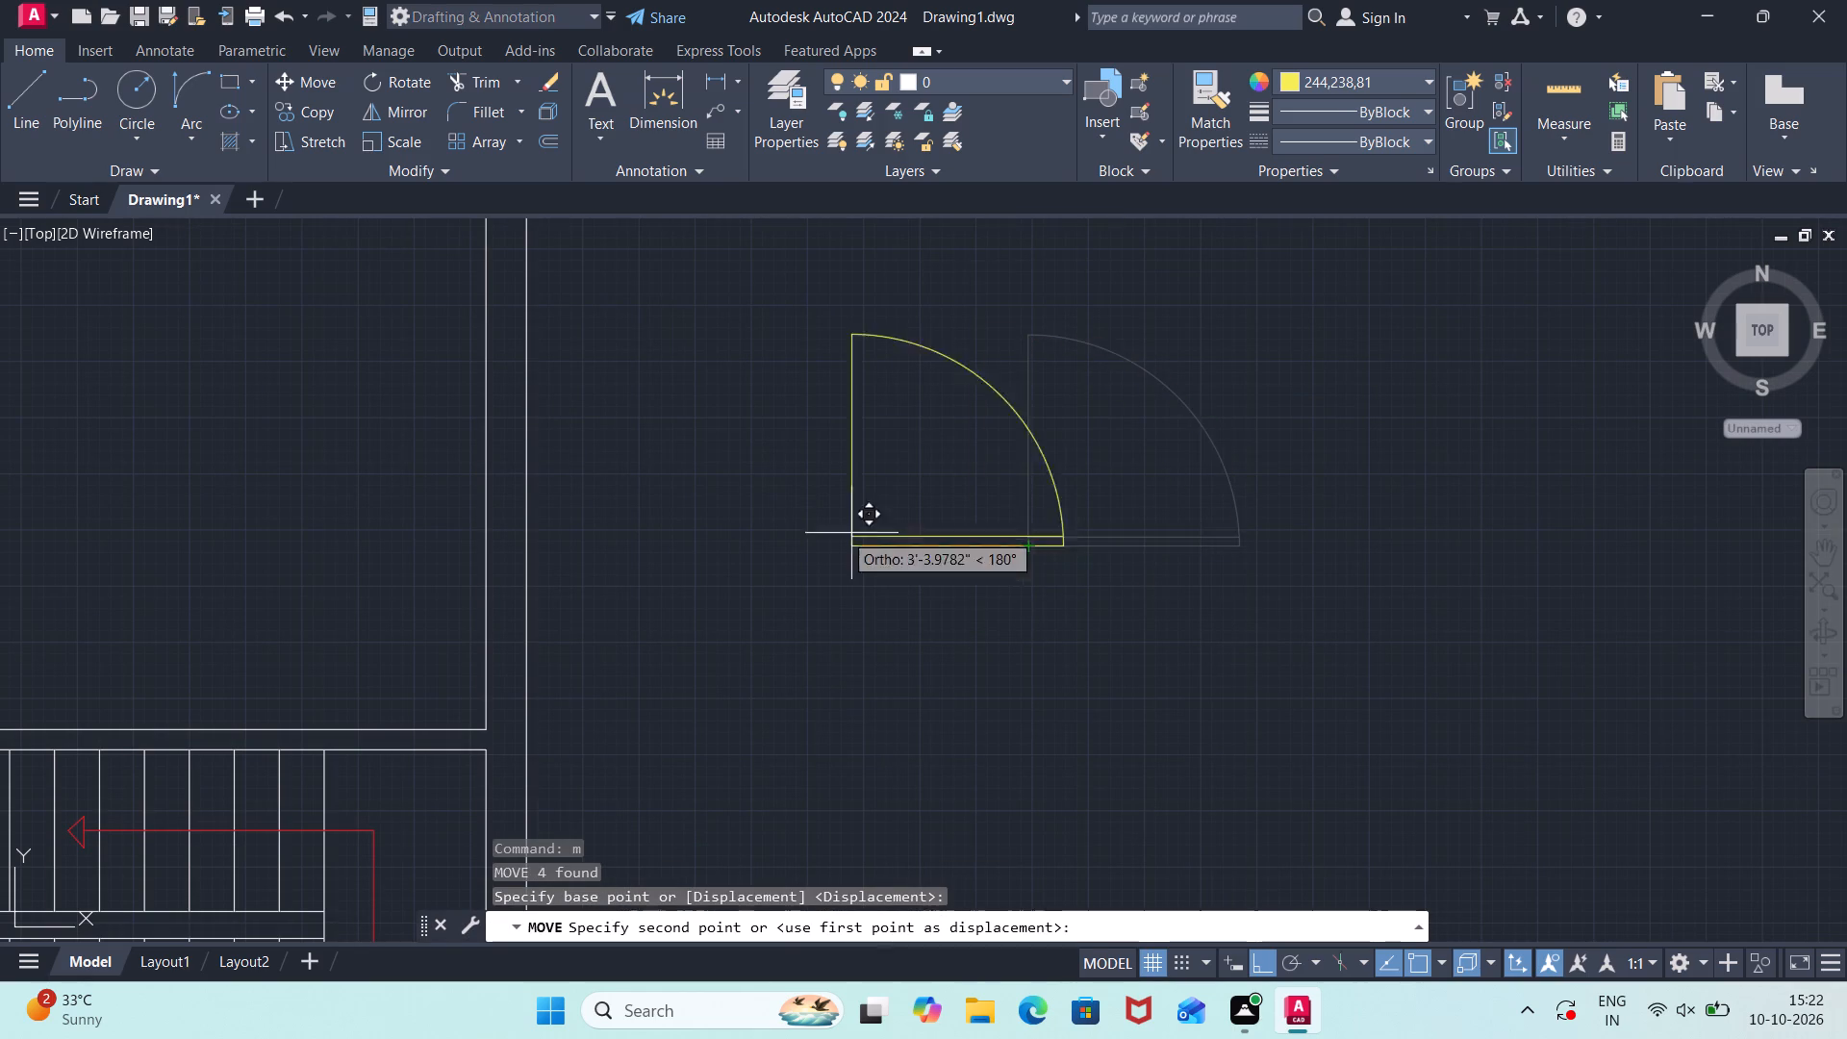
pyautogui.scroll(-2, 531, 522)
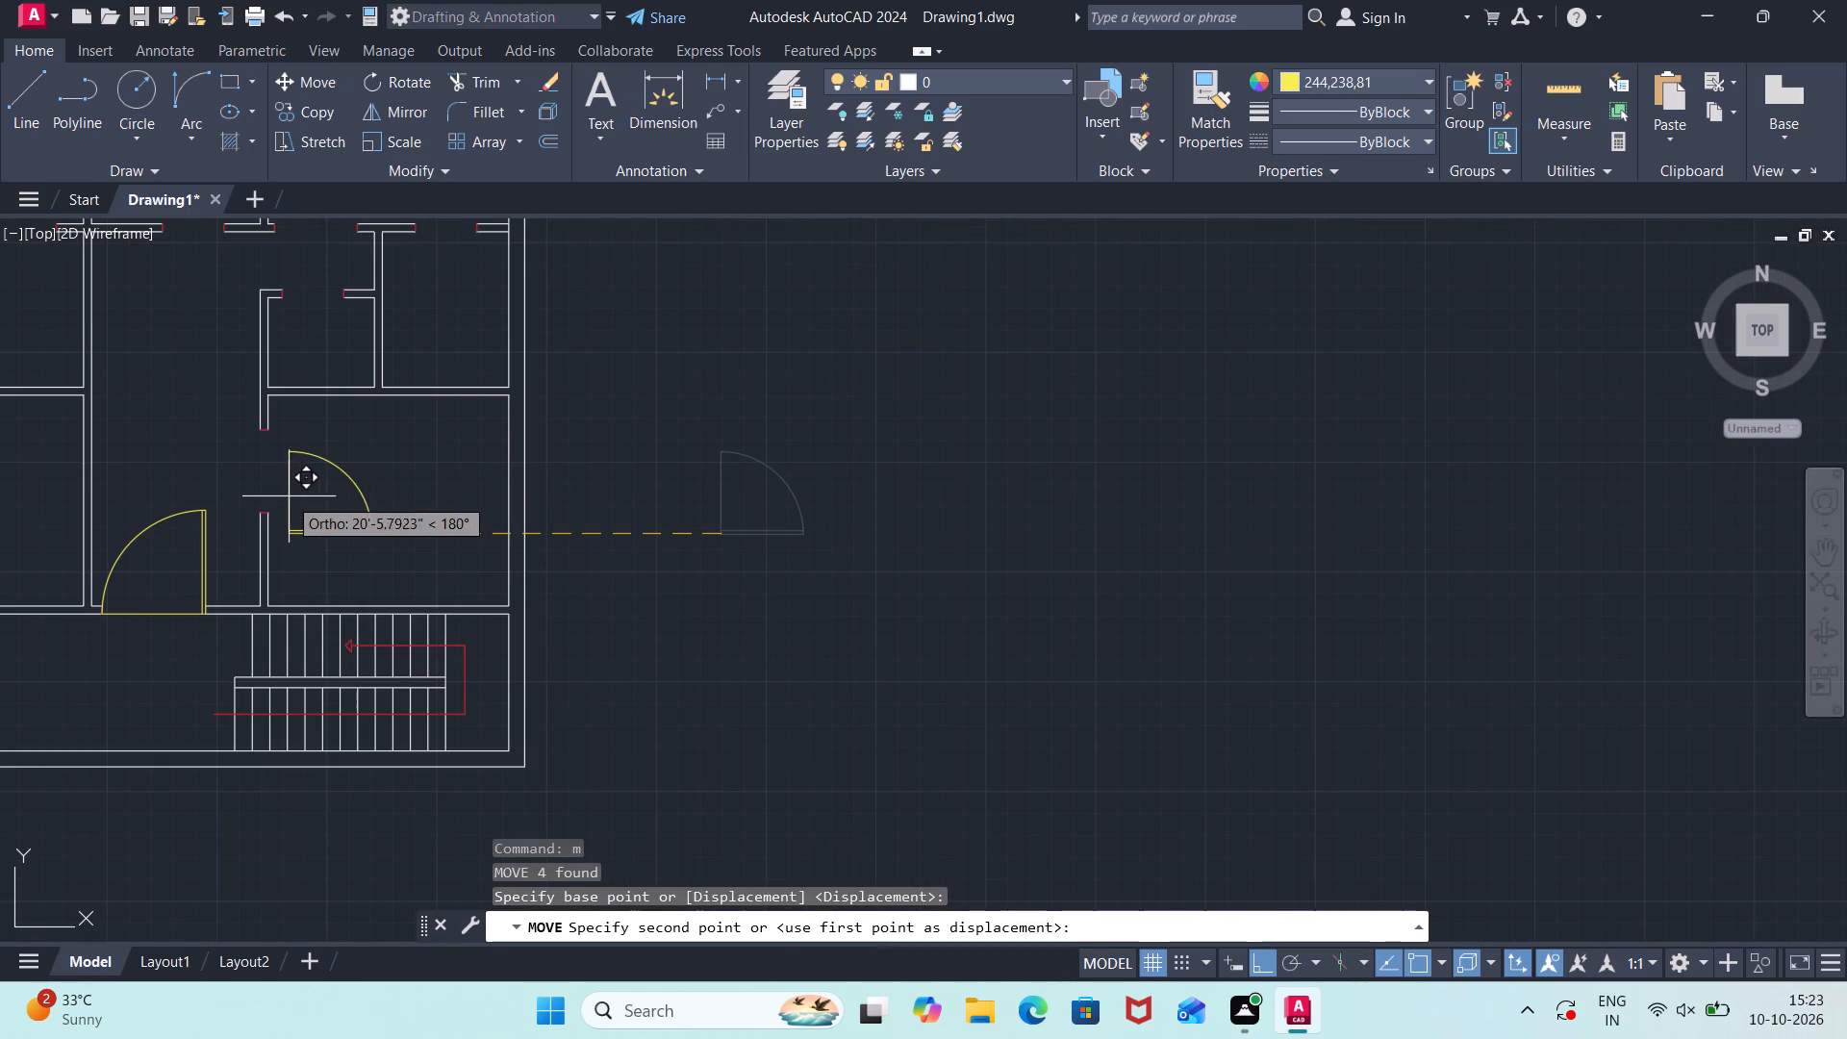
pyautogui.scroll(3, 261, 483)
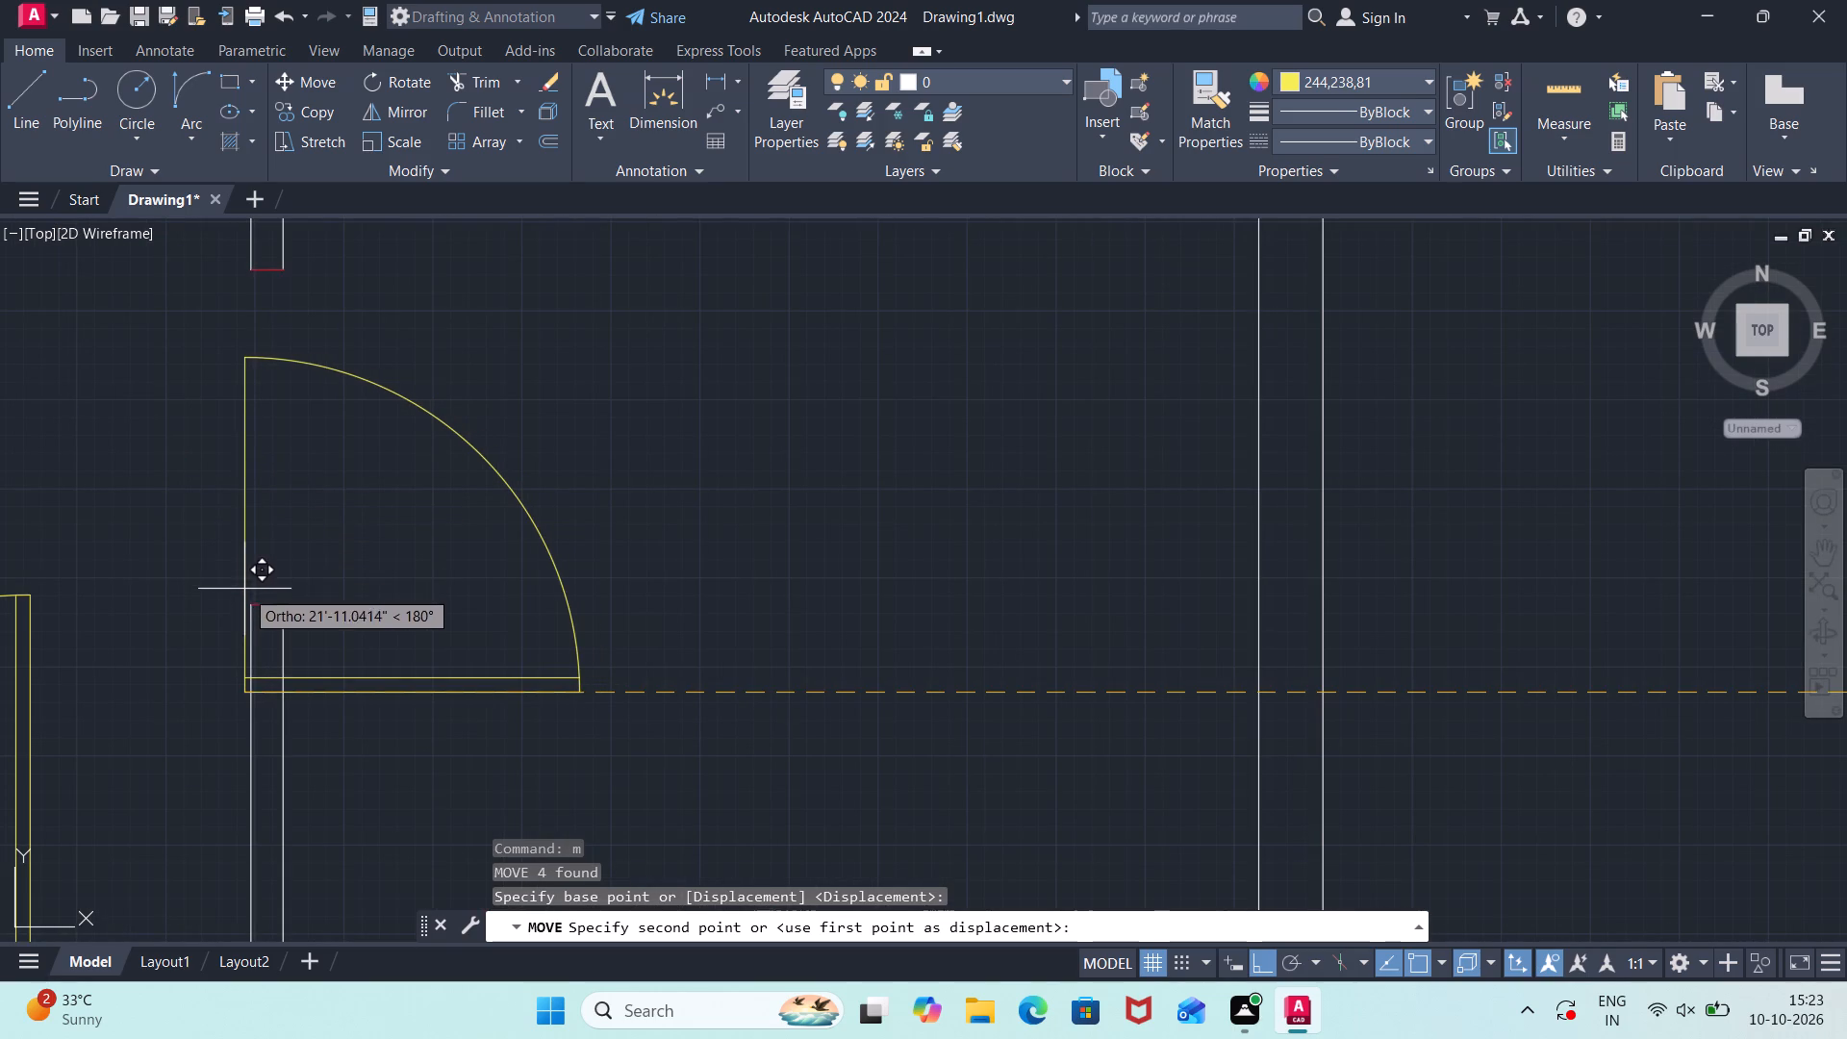
pyautogui.click(243, 607)
# East of the plan, draw another 3'11" line running south and a 3'11" line running east from its end for the fourth door.
pyautogui.scroll(-3, 476, 526)
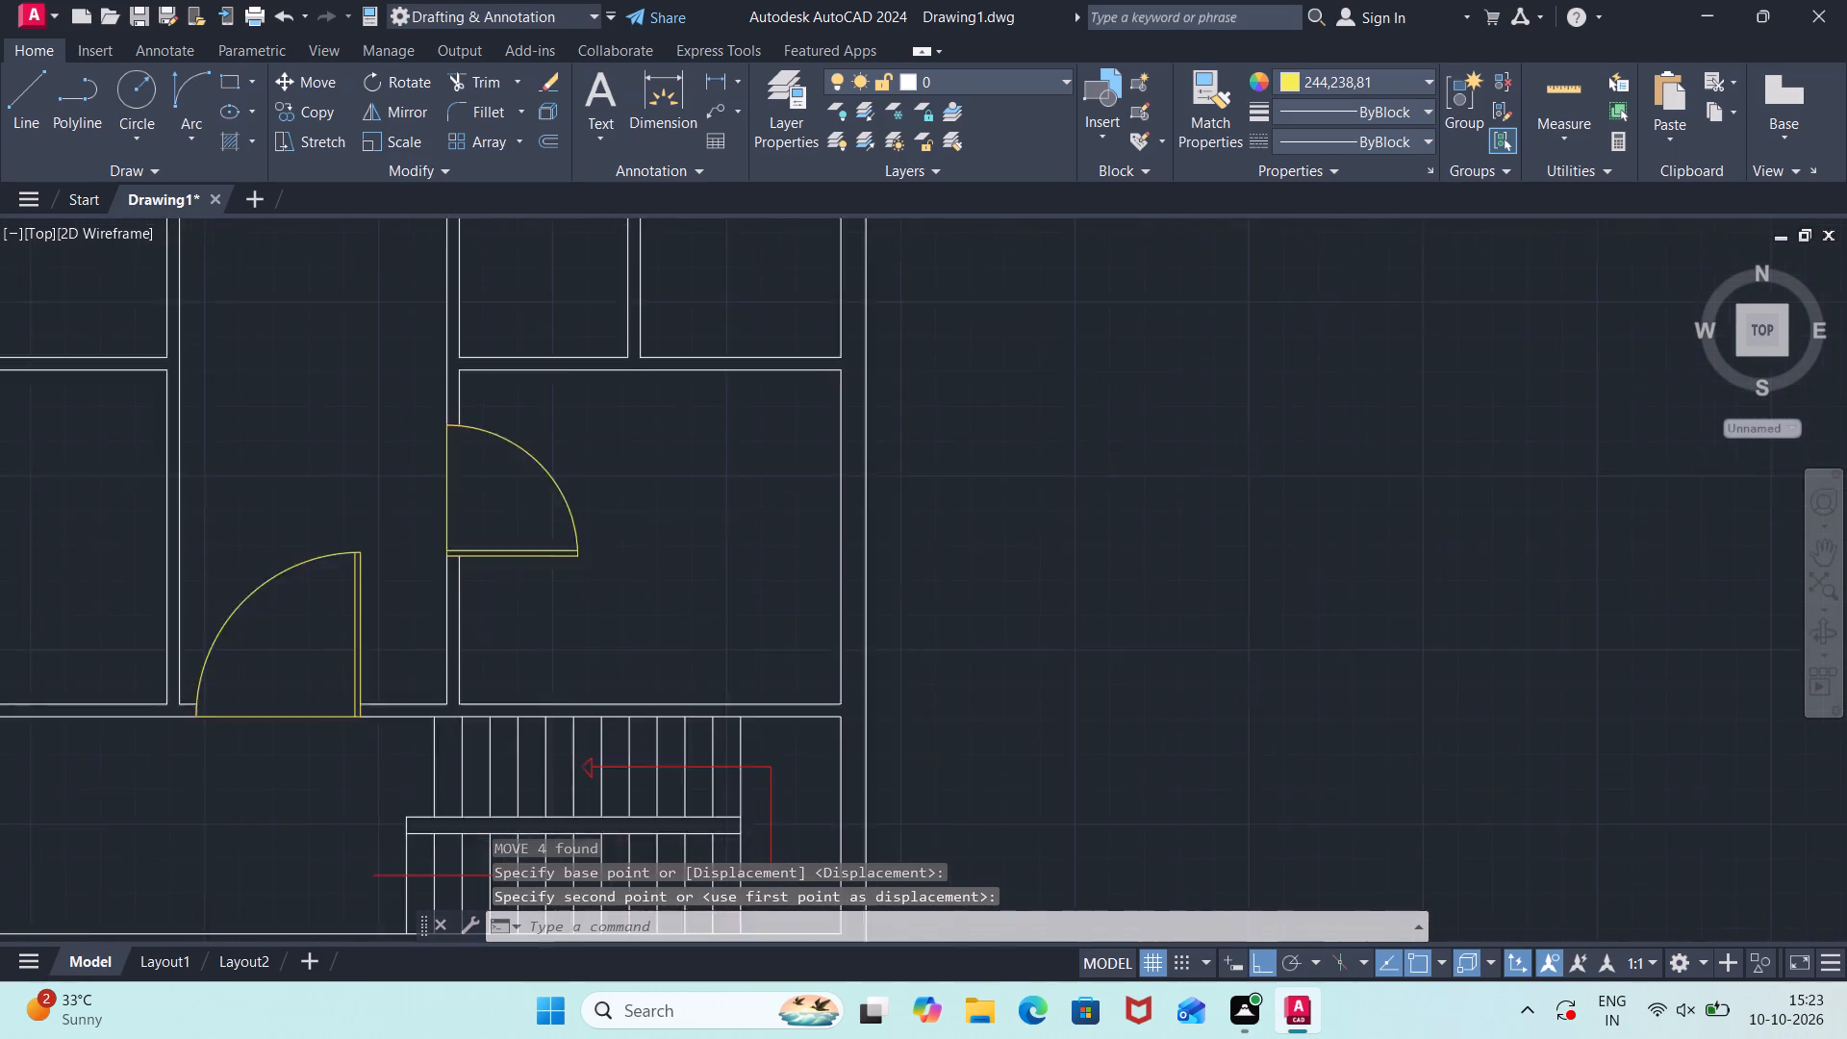
pyautogui.scroll(-2, 1089, 497)
pyautogui.moveTo(1088, 499); pyautogui.dragTo(1058, 526, button='middle')
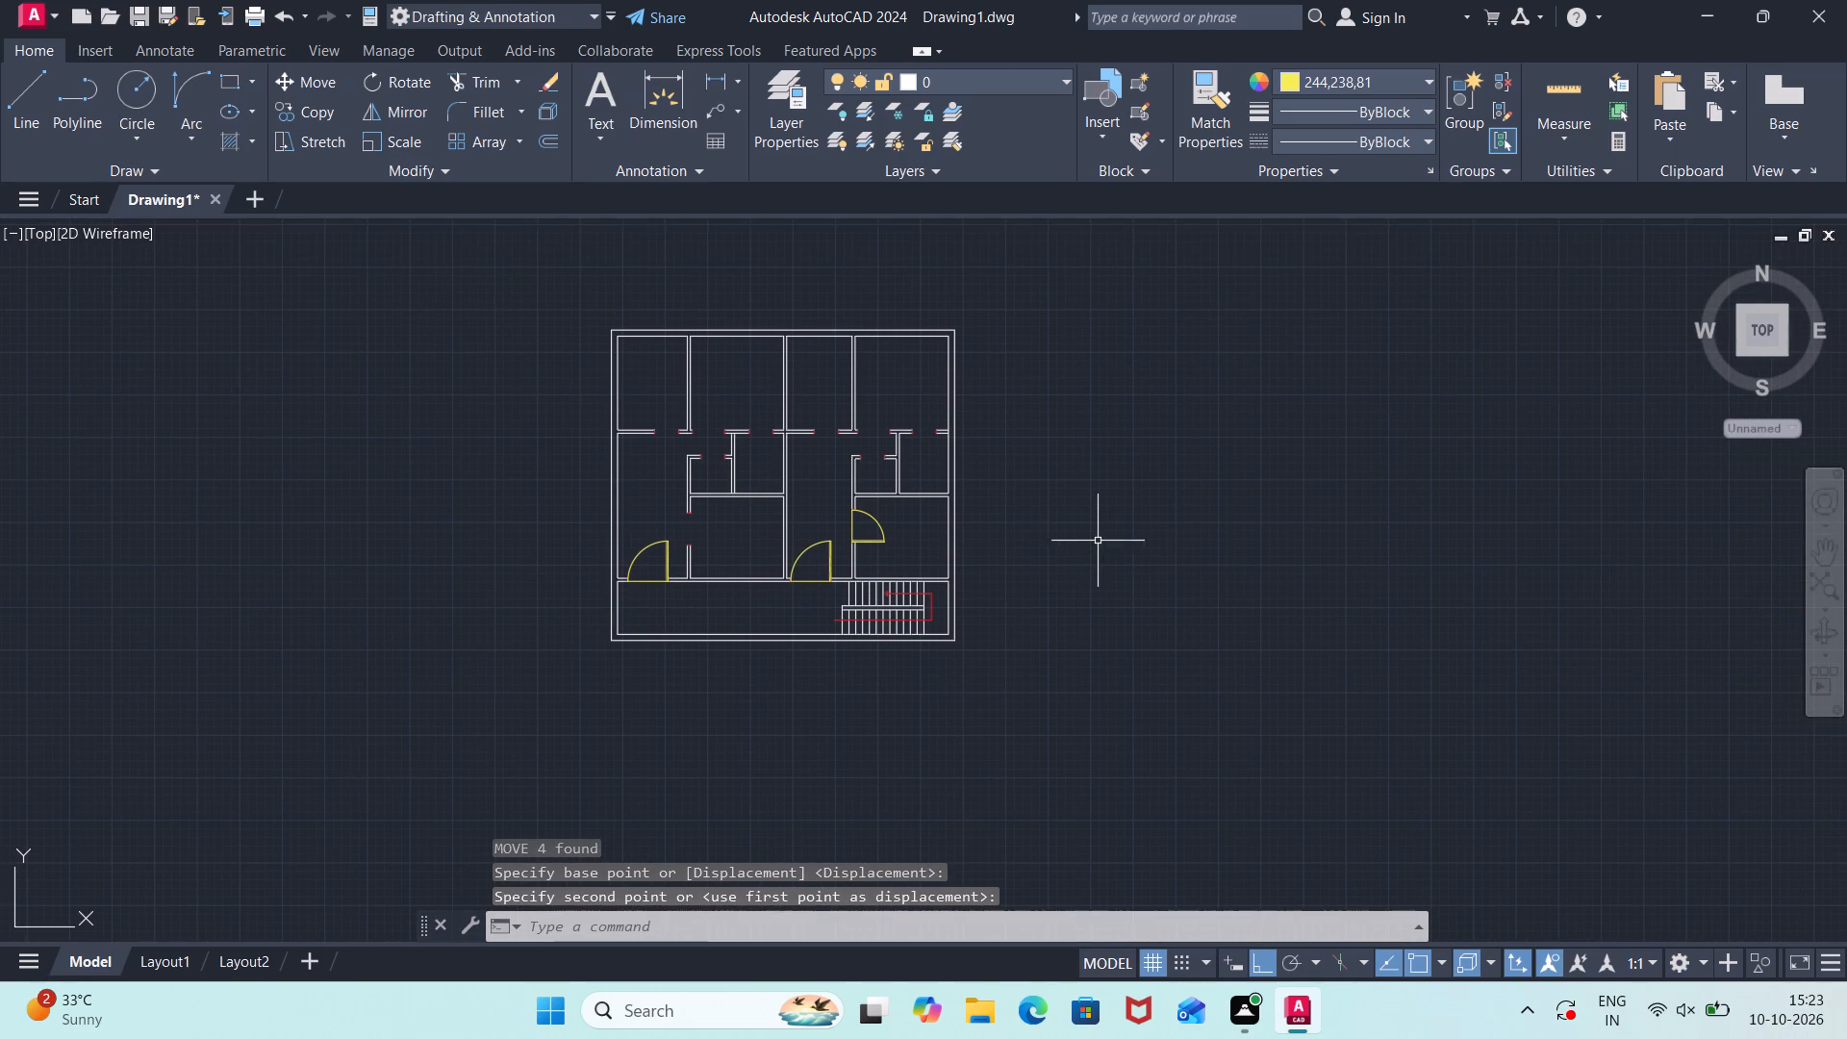
pyautogui.press('l')
pyautogui.press('Return')
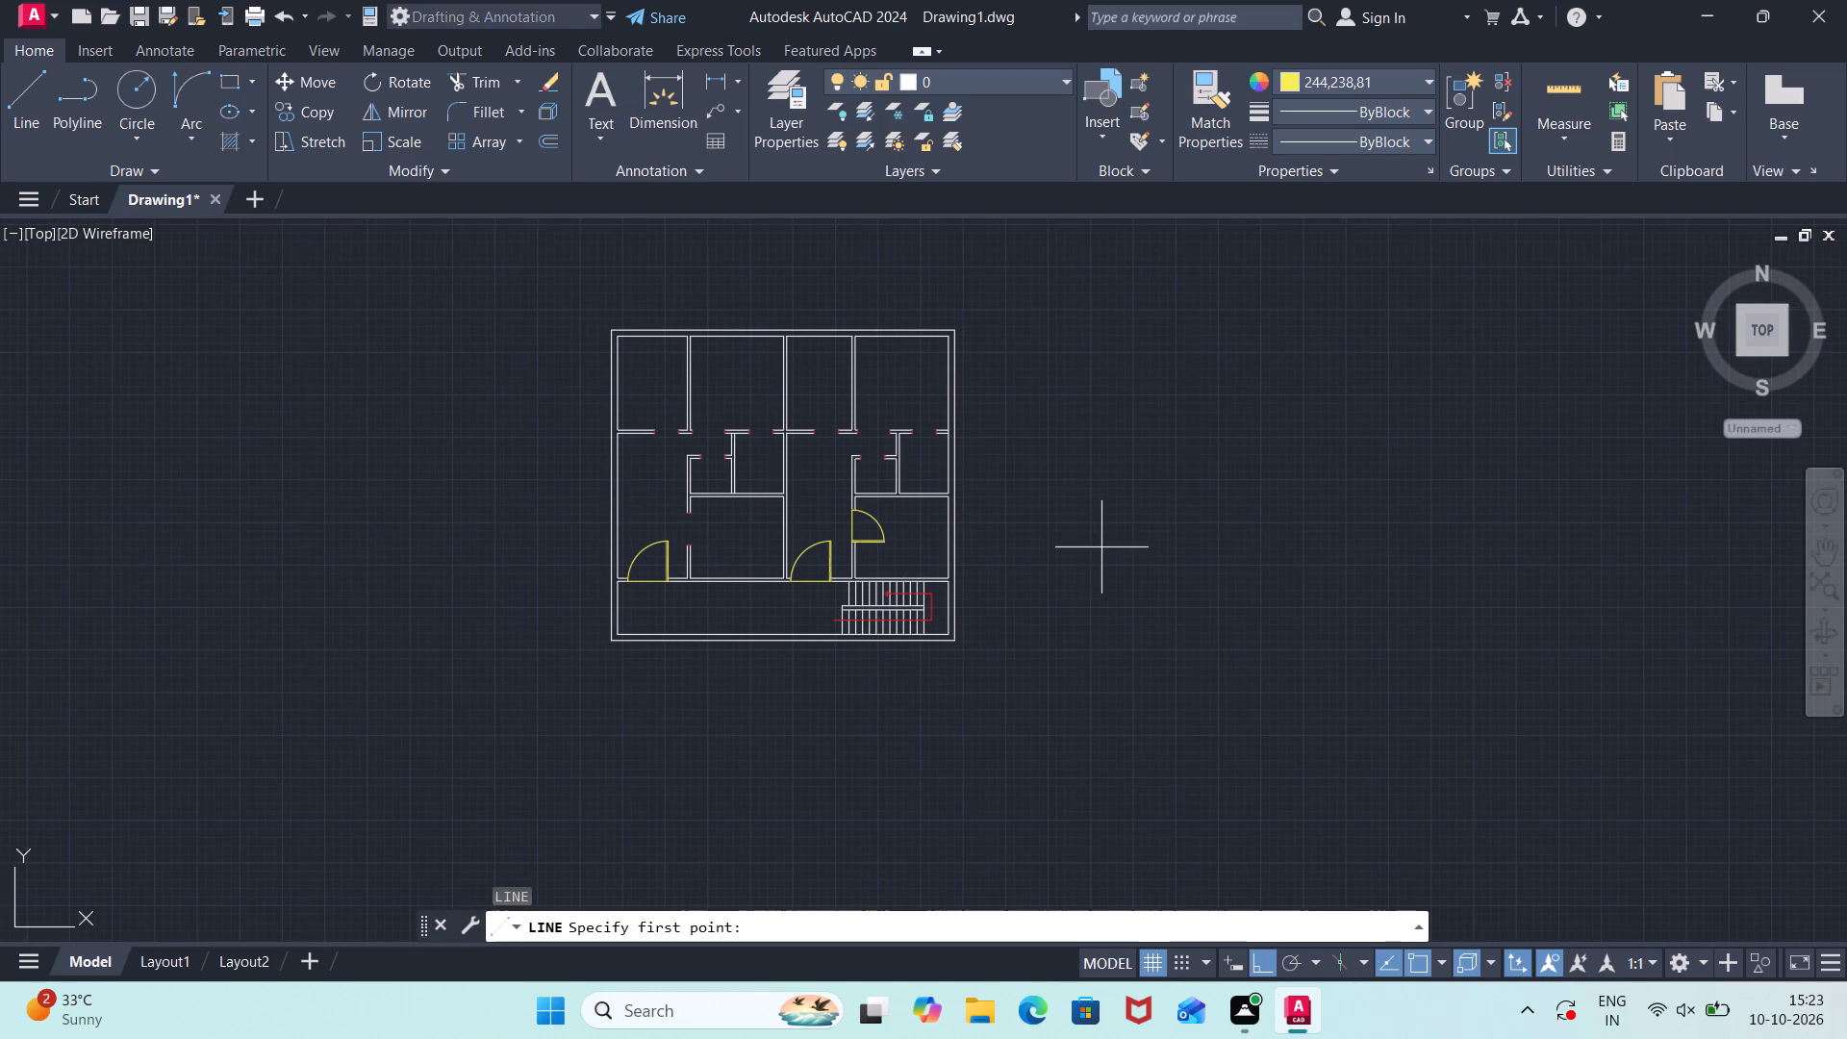
pyautogui.click(1081, 506)
pyautogui.press('3')
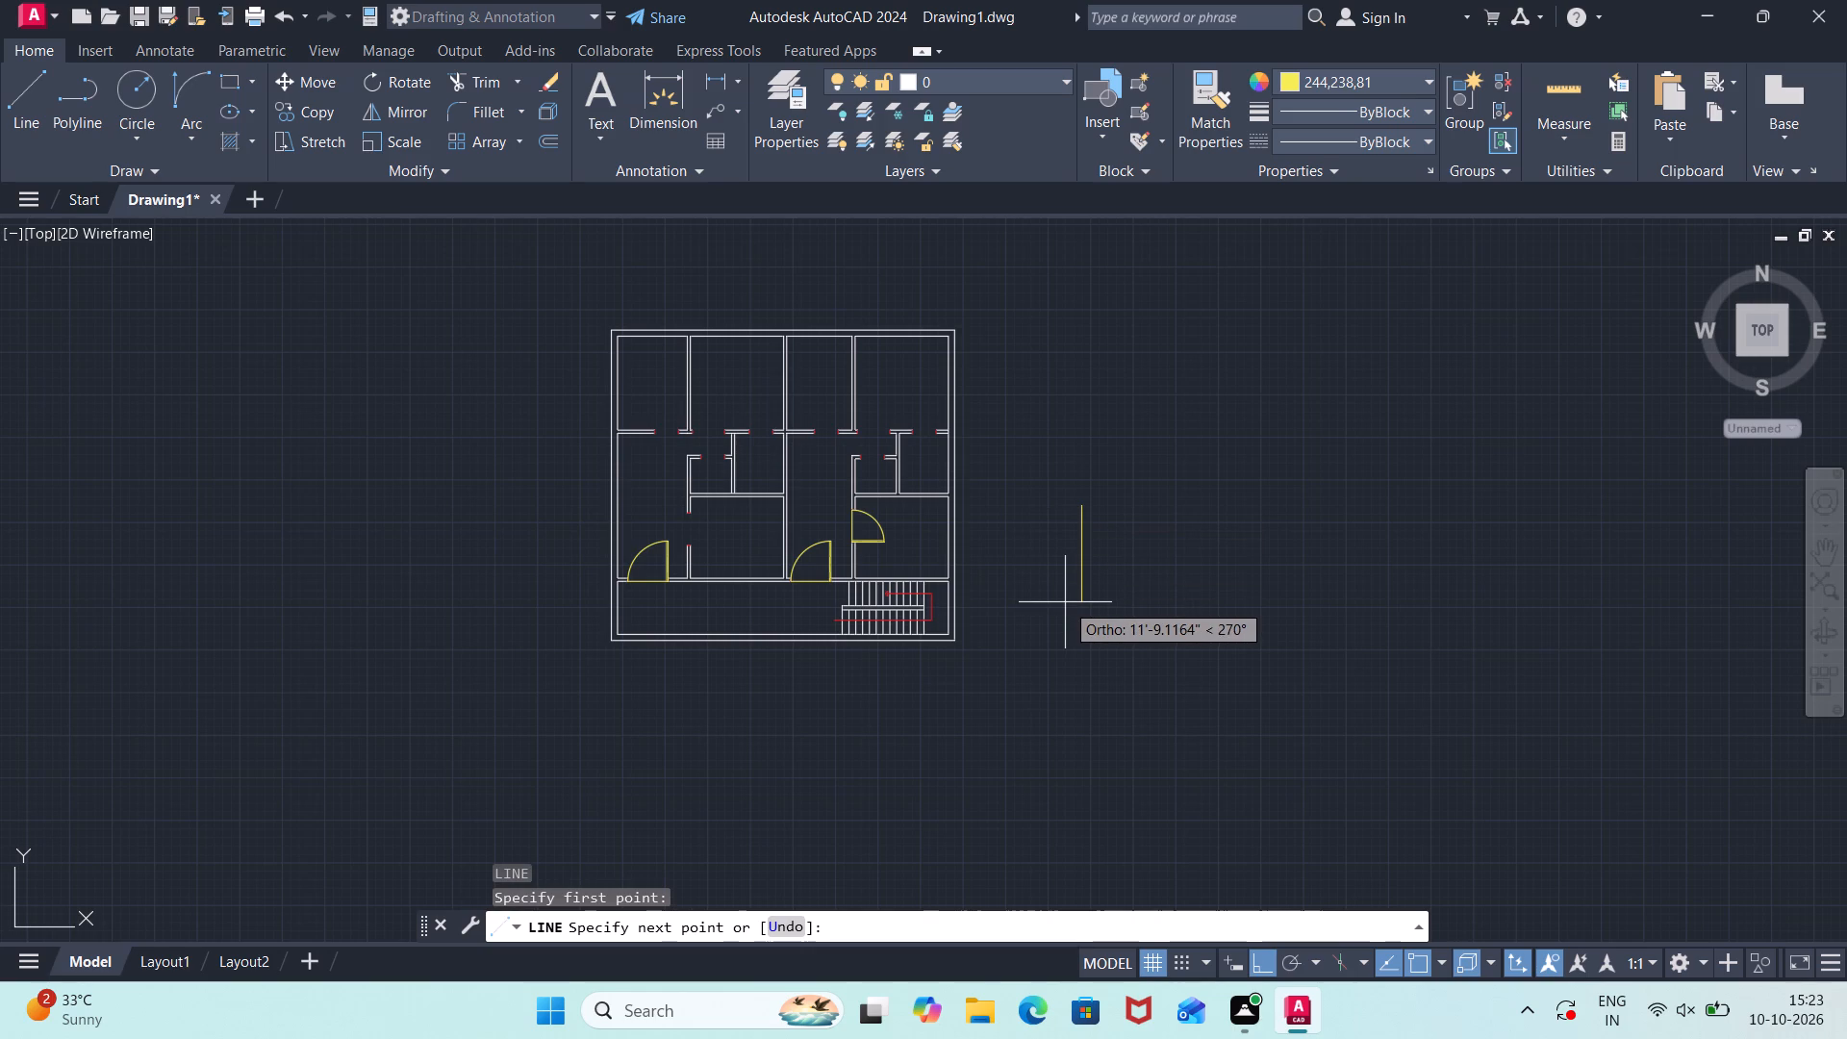
pyautogui.write("'11")
pyautogui.hotkey('shift', '"')
pyautogui.press('Return')
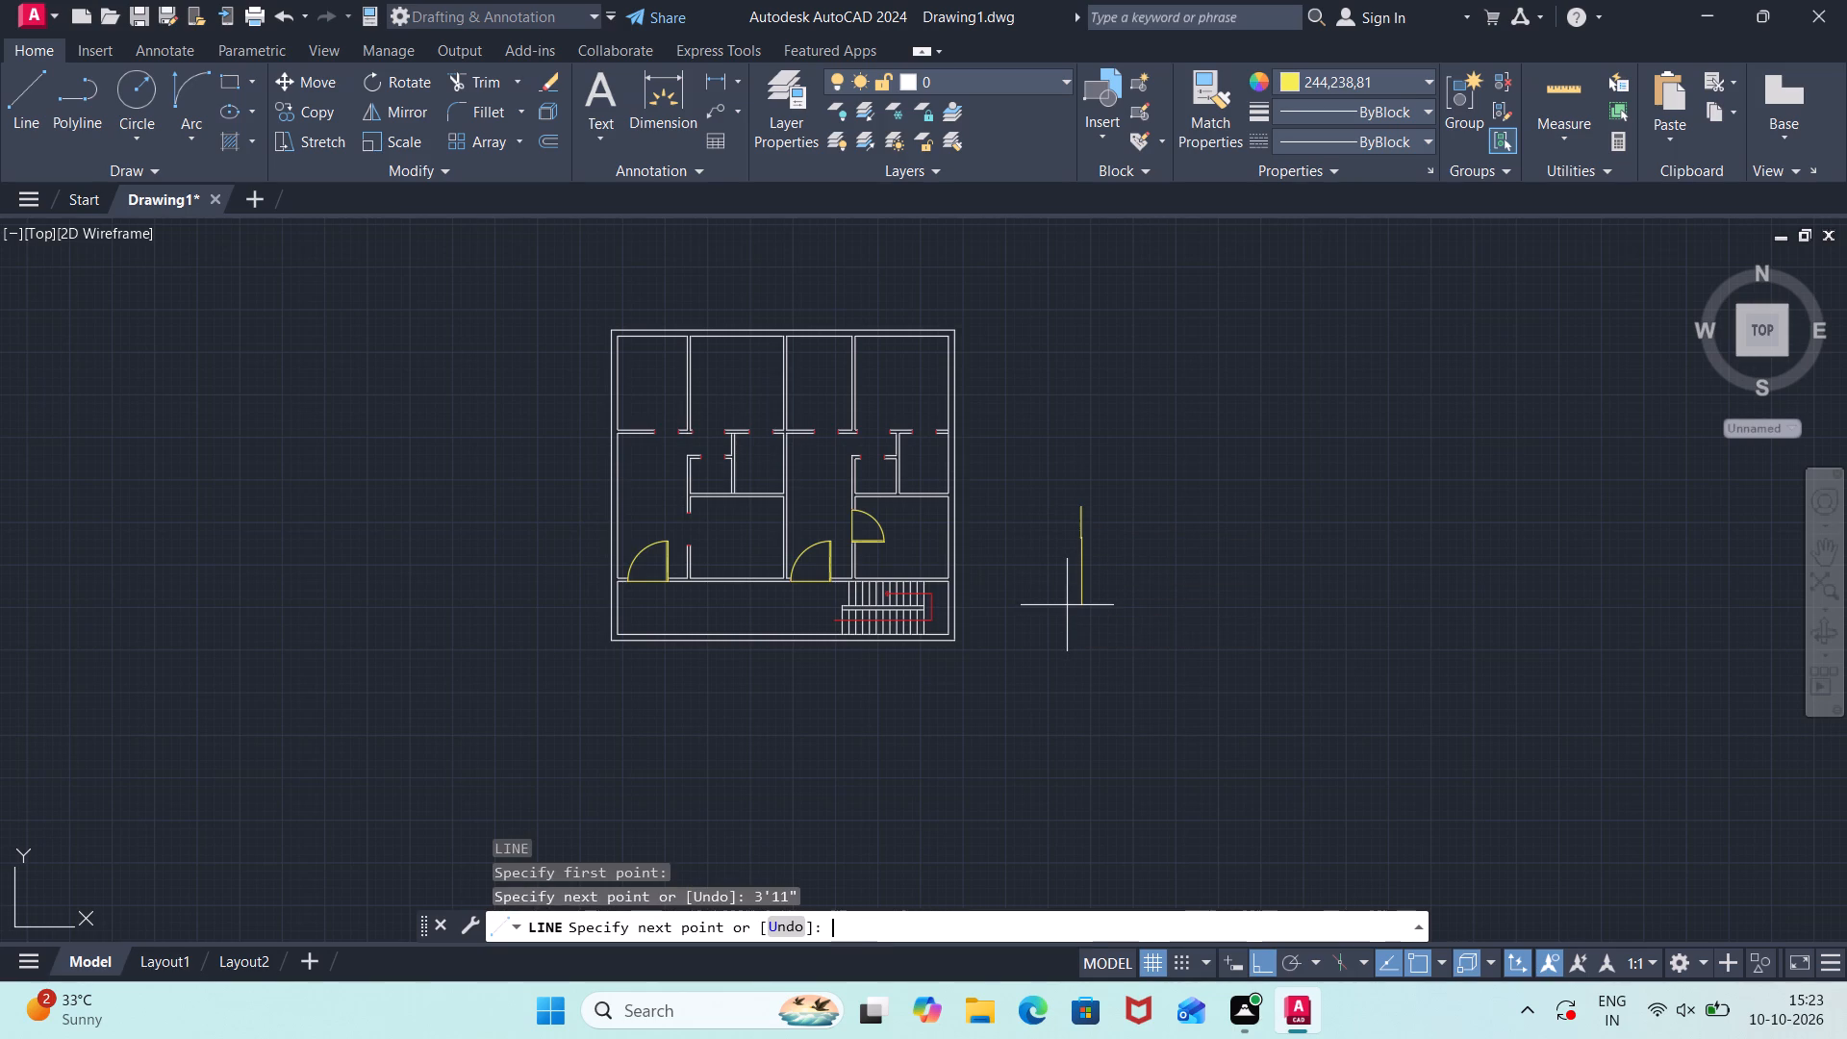
pyautogui.press('3')
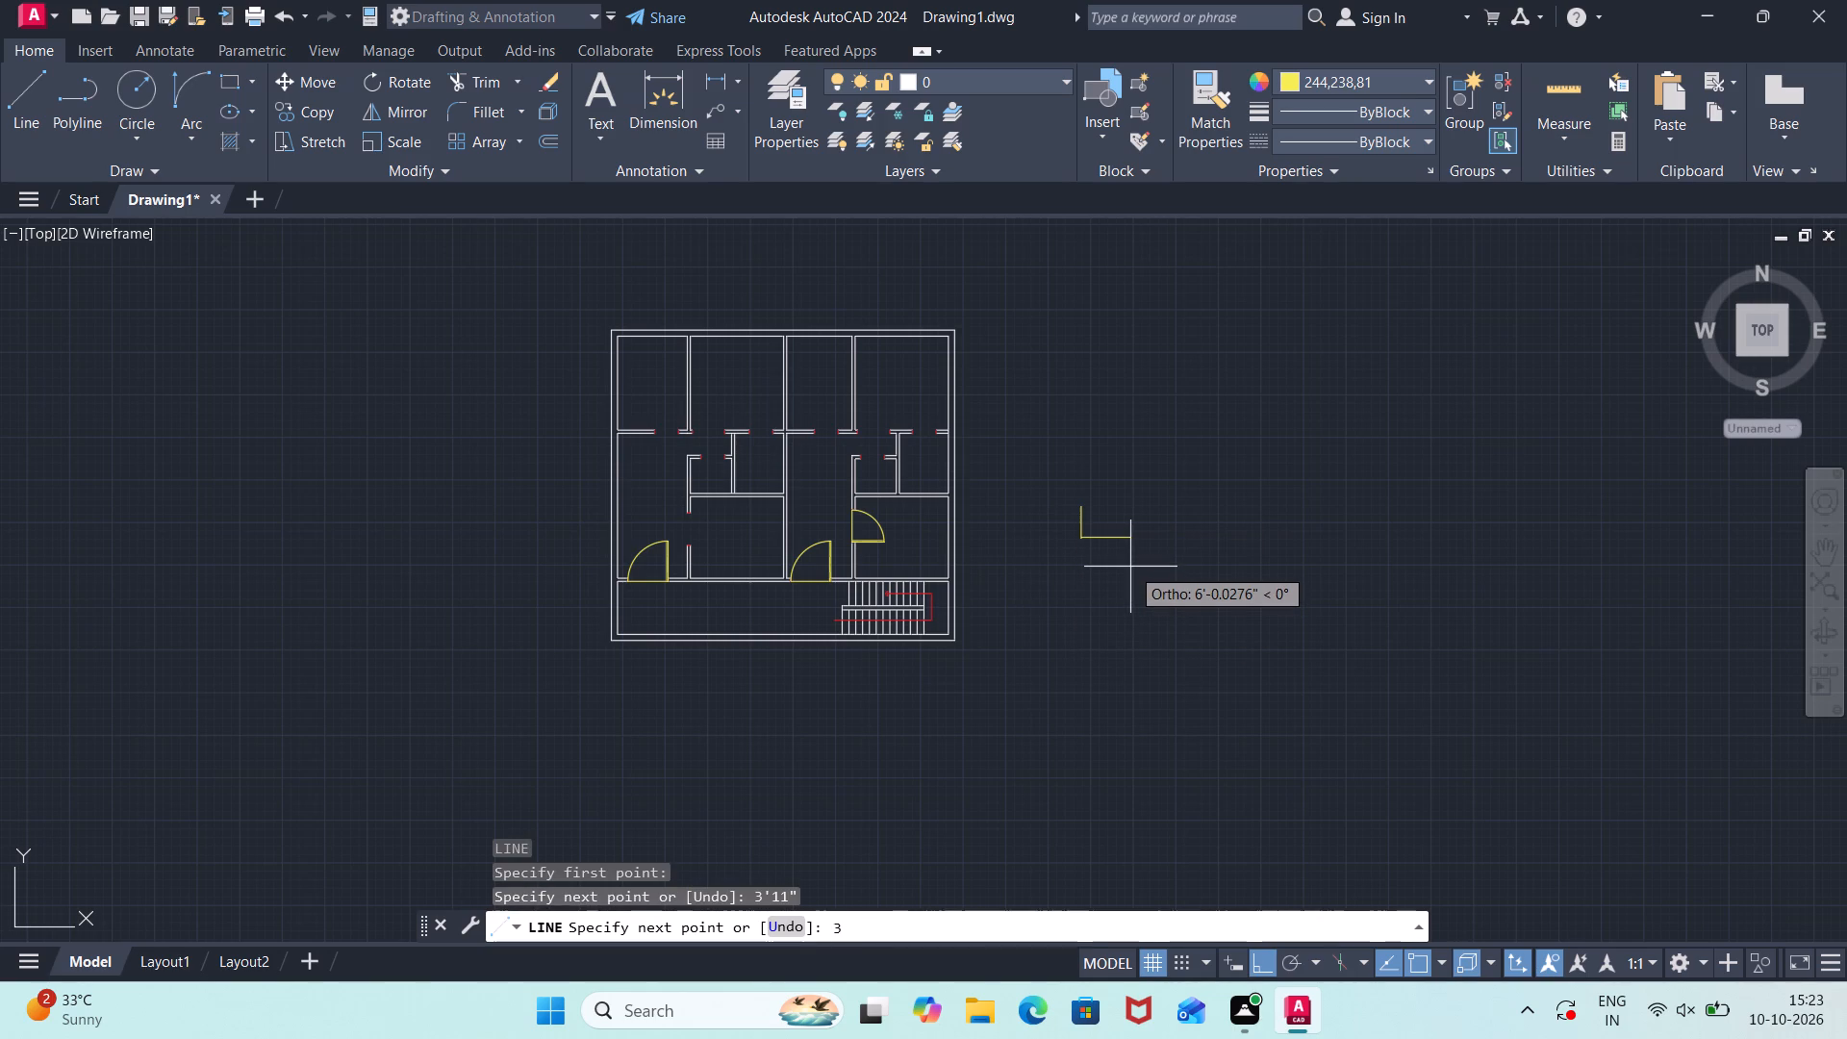
pyautogui.write("'1")
pyautogui.write('1"')
pyautogui.press('Return')
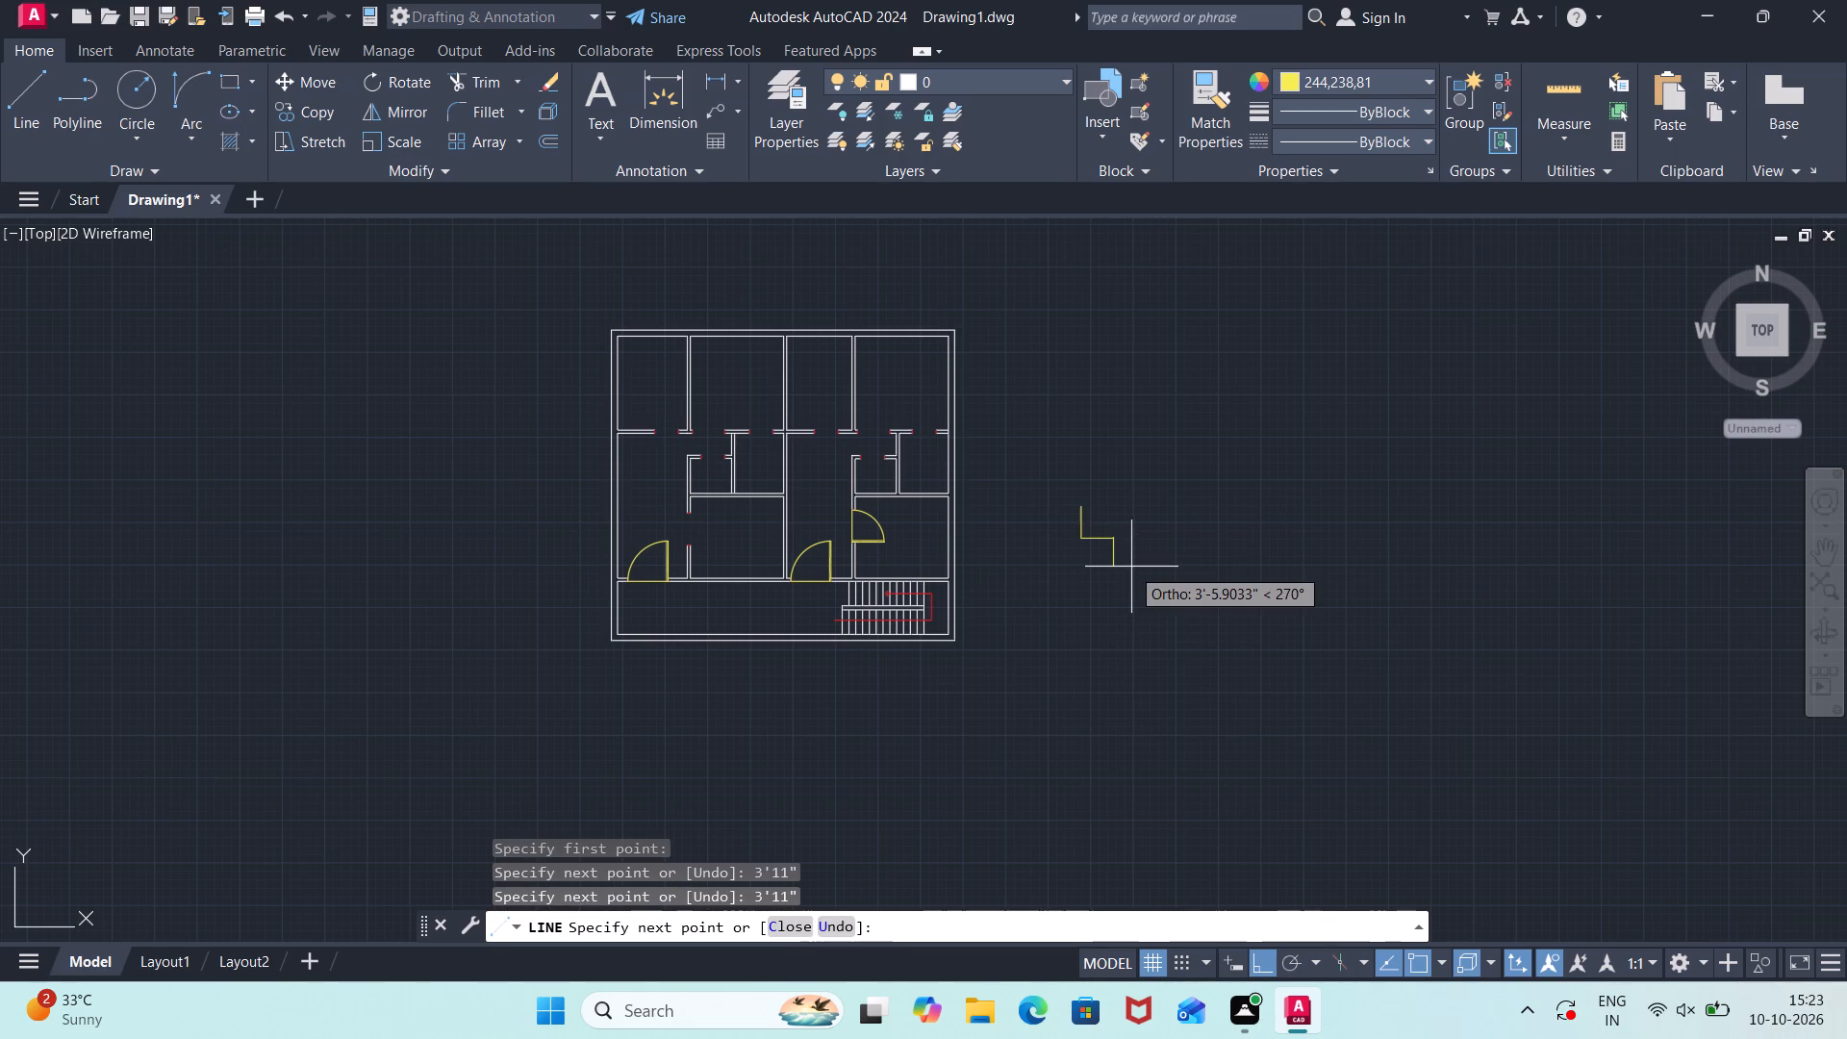
# Offset the fourth door's horizontal line 2" to the north to form the door leaf.
pyautogui.press('Escape')
pyautogui.scroll(2, 1015, 579)
pyautogui.moveTo(1120, 530); pyautogui.dragTo(1092, 599, button='middle')
pyautogui.scroll(2, 1131, 550)
pyautogui.write('off')
pyautogui.press('Return')
pyautogui.write('2"')
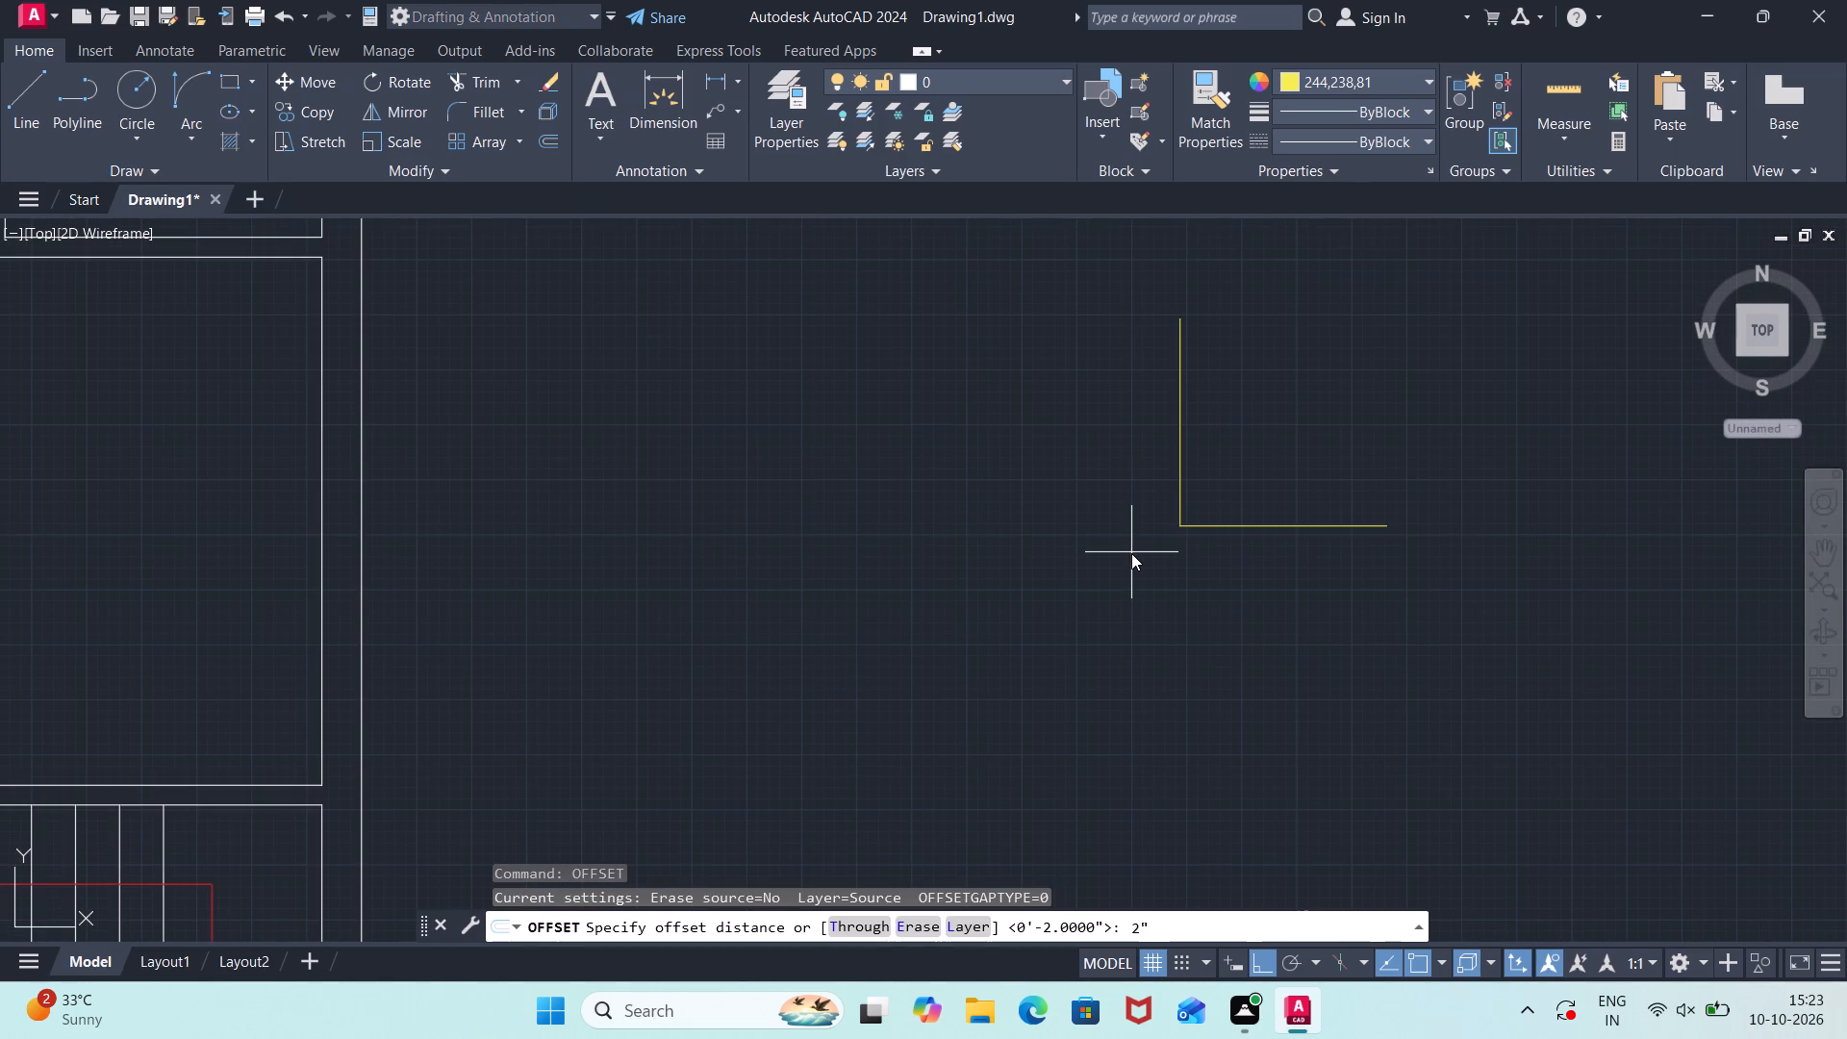
pyautogui.press('Return')
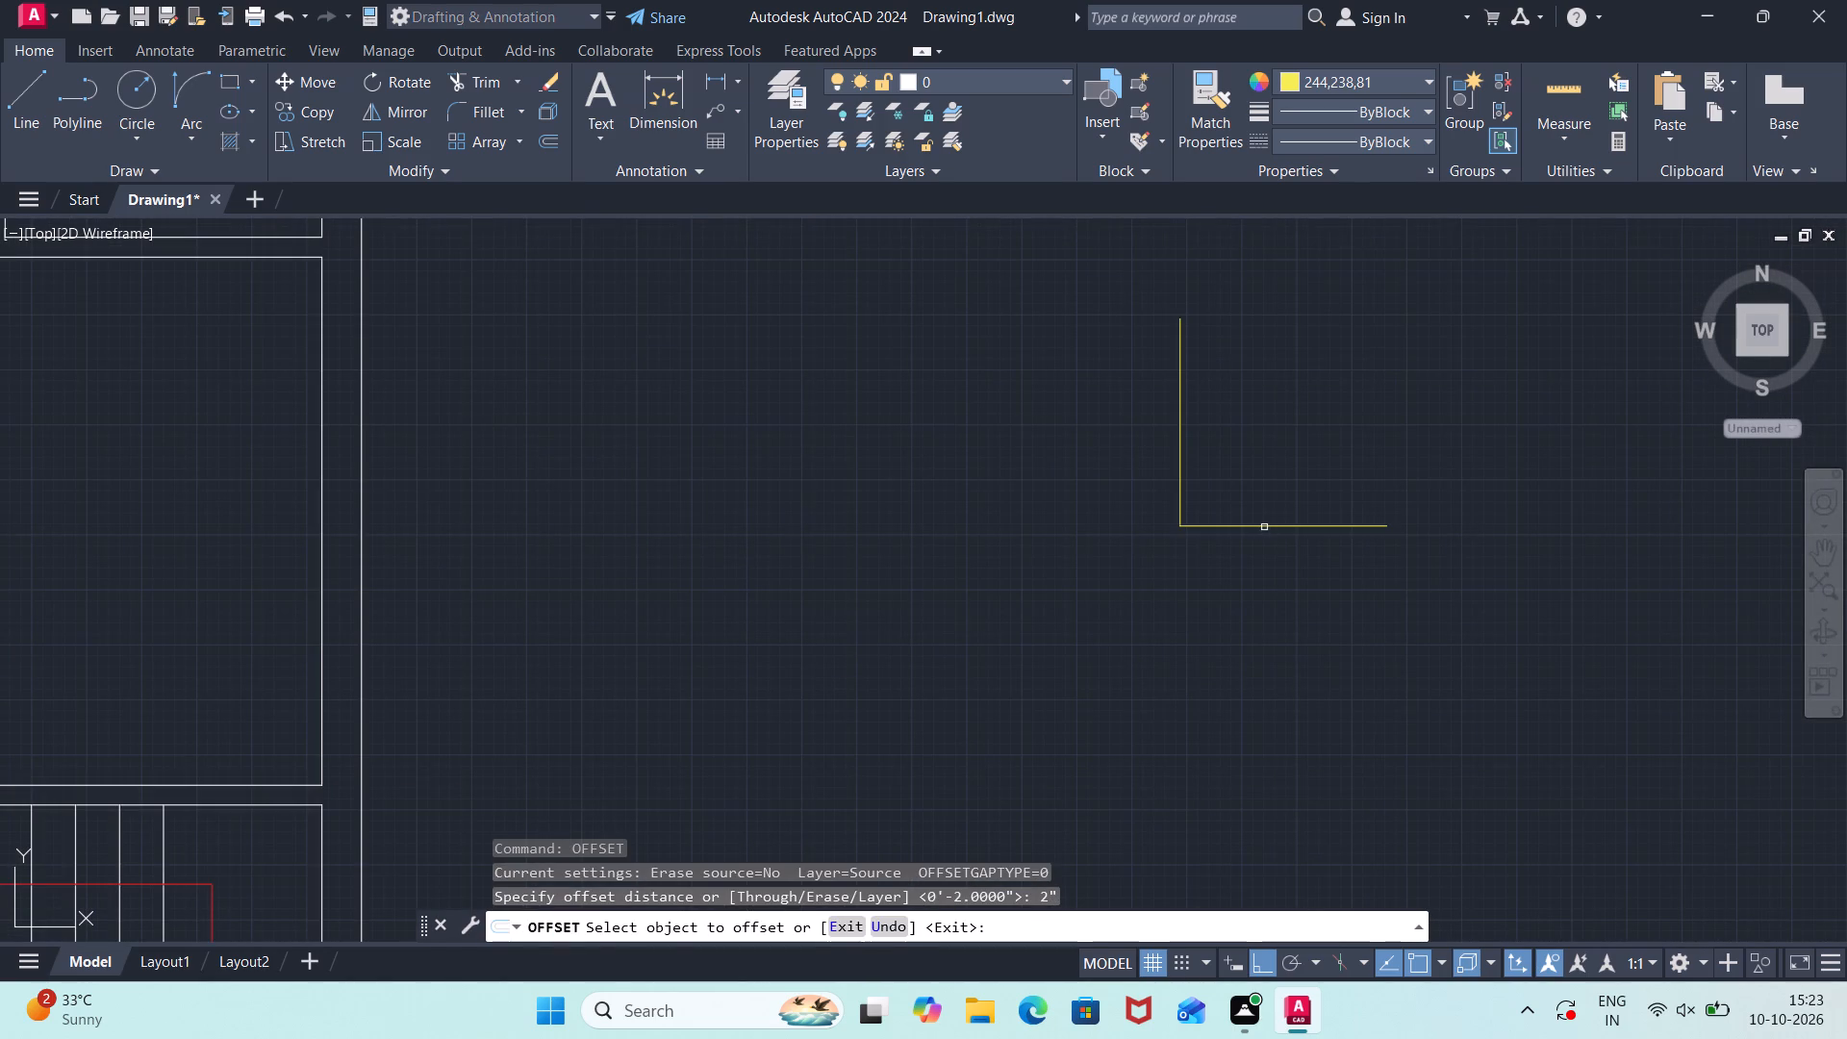
pyautogui.click(1264, 526)
pyautogui.click(1257, 480)
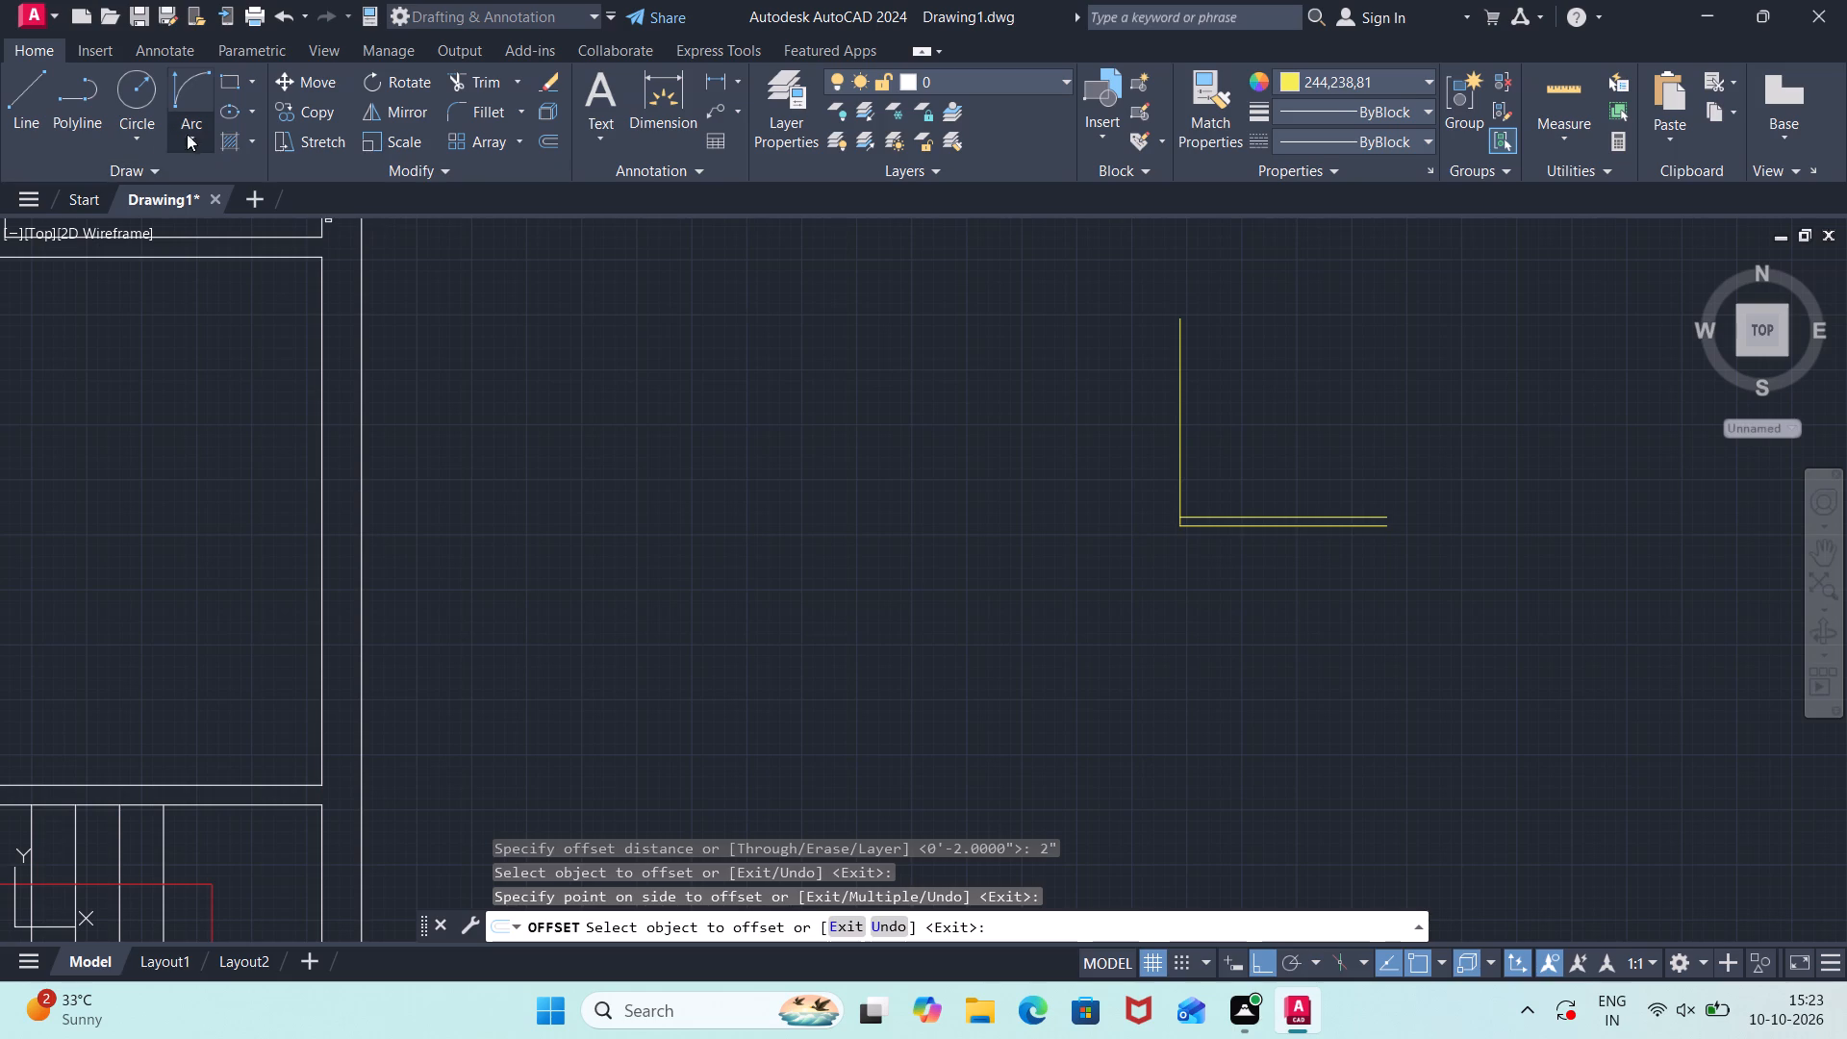
# Draw the fourth door's swing with a Start, End, Direction arc from the outer leaf line's east end to the vertical line's north end.
pyautogui.click(194, 130)
pyautogui.click(236, 424)
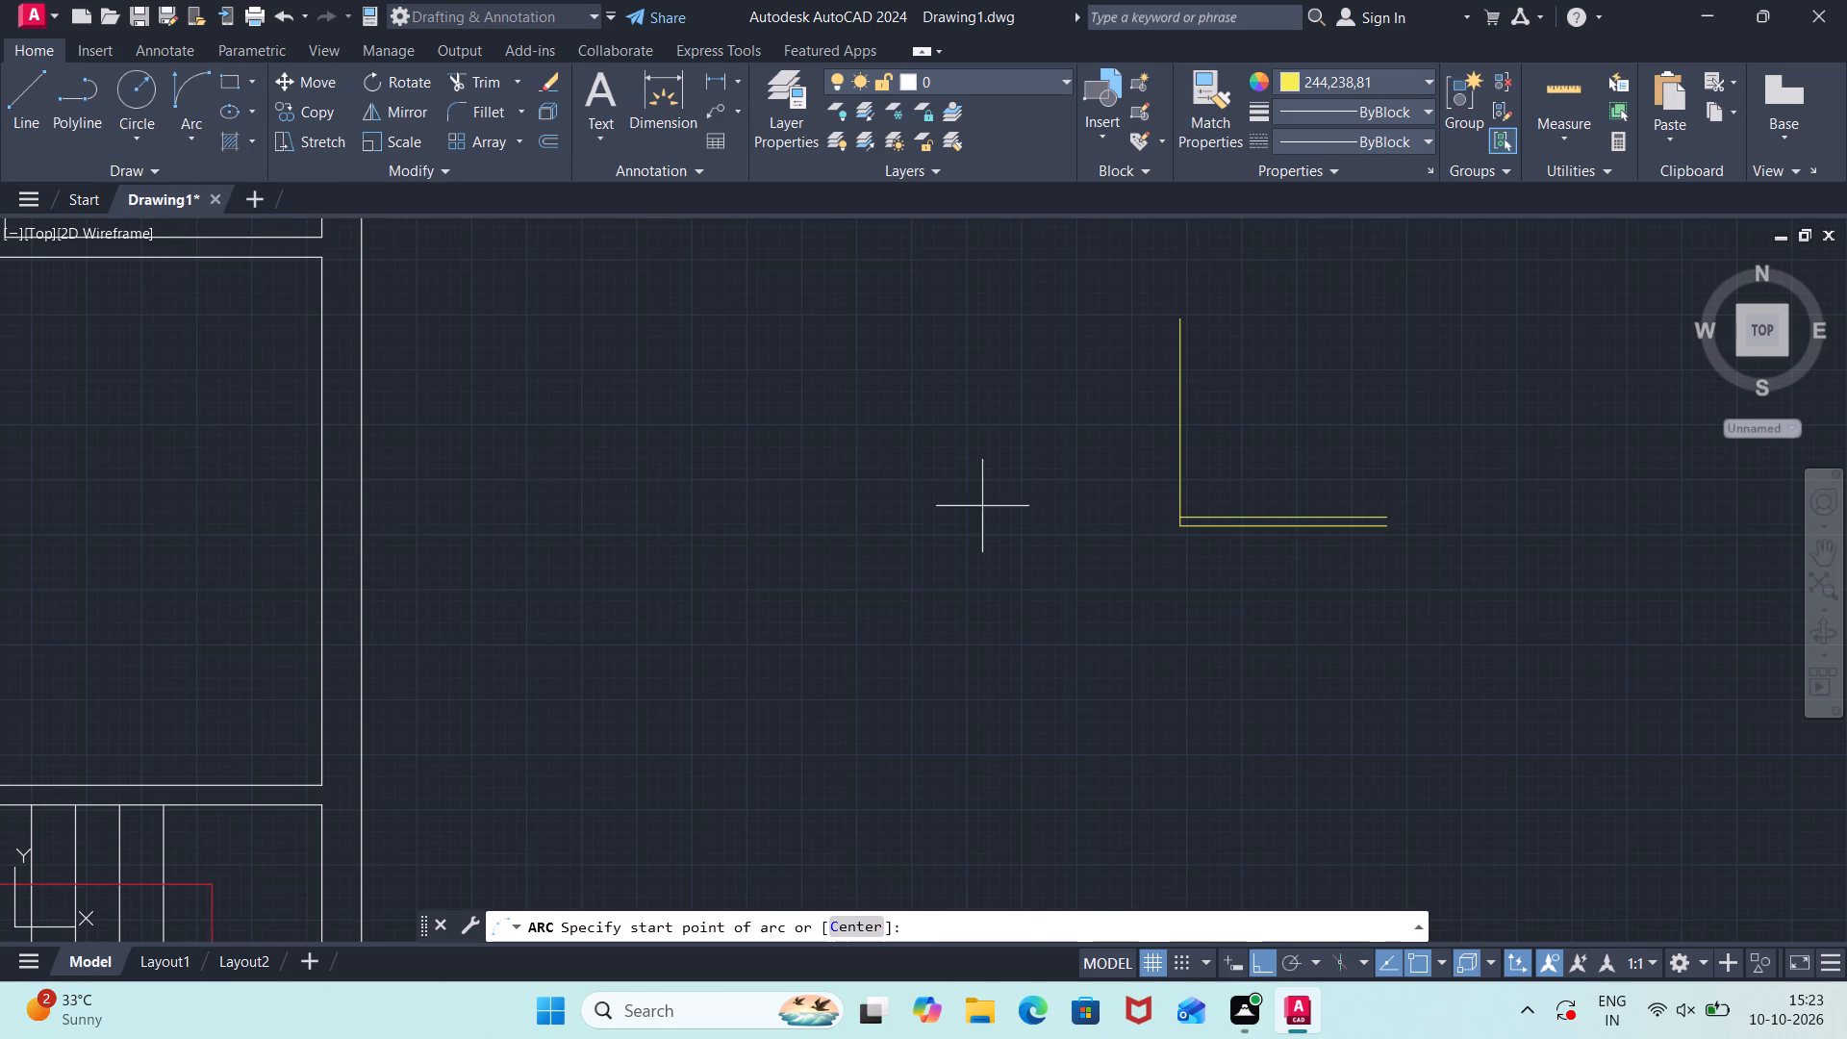
pyautogui.click(1383, 522)
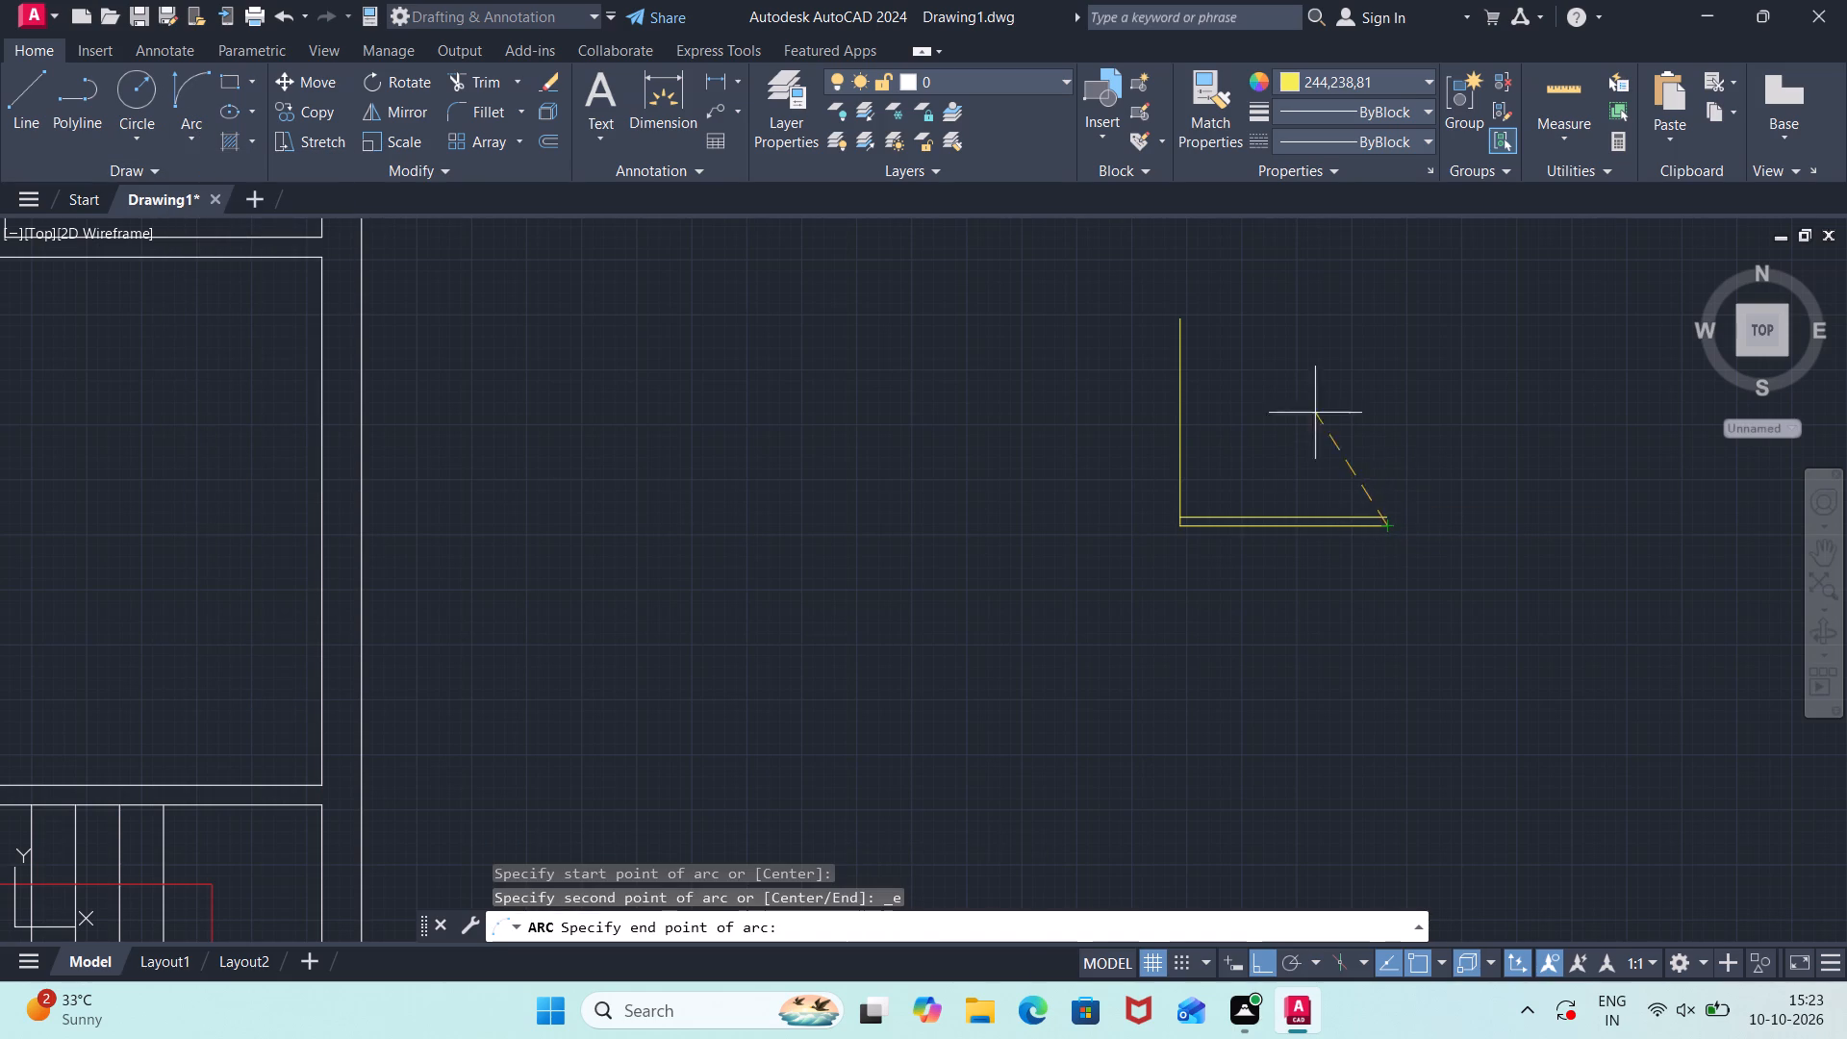
pyautogui.click(1184, 318)
pyautogui.click(1240, 292)
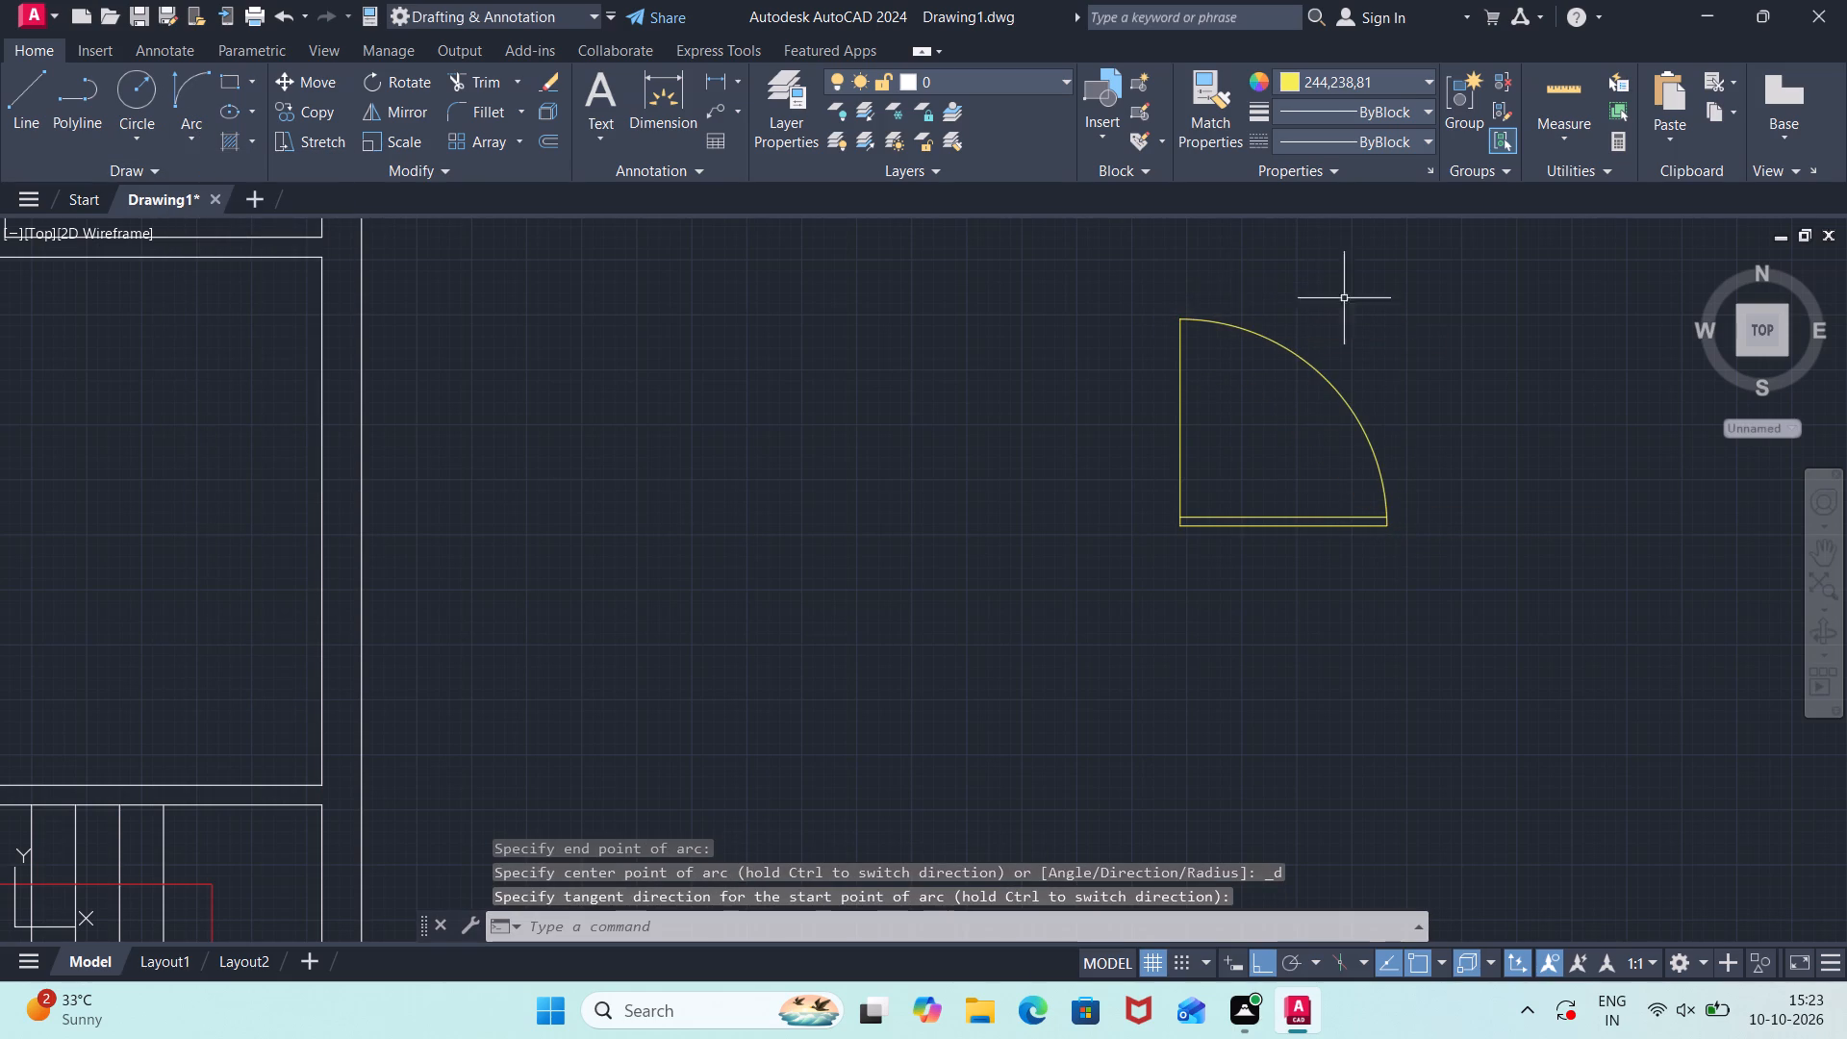
# Trim the fourth door's inner leaf line where it projects east of the swing arc.
pyautogui.scroll(5, 1404, 522)
pyautogui.scroll(5, 1205, 469)
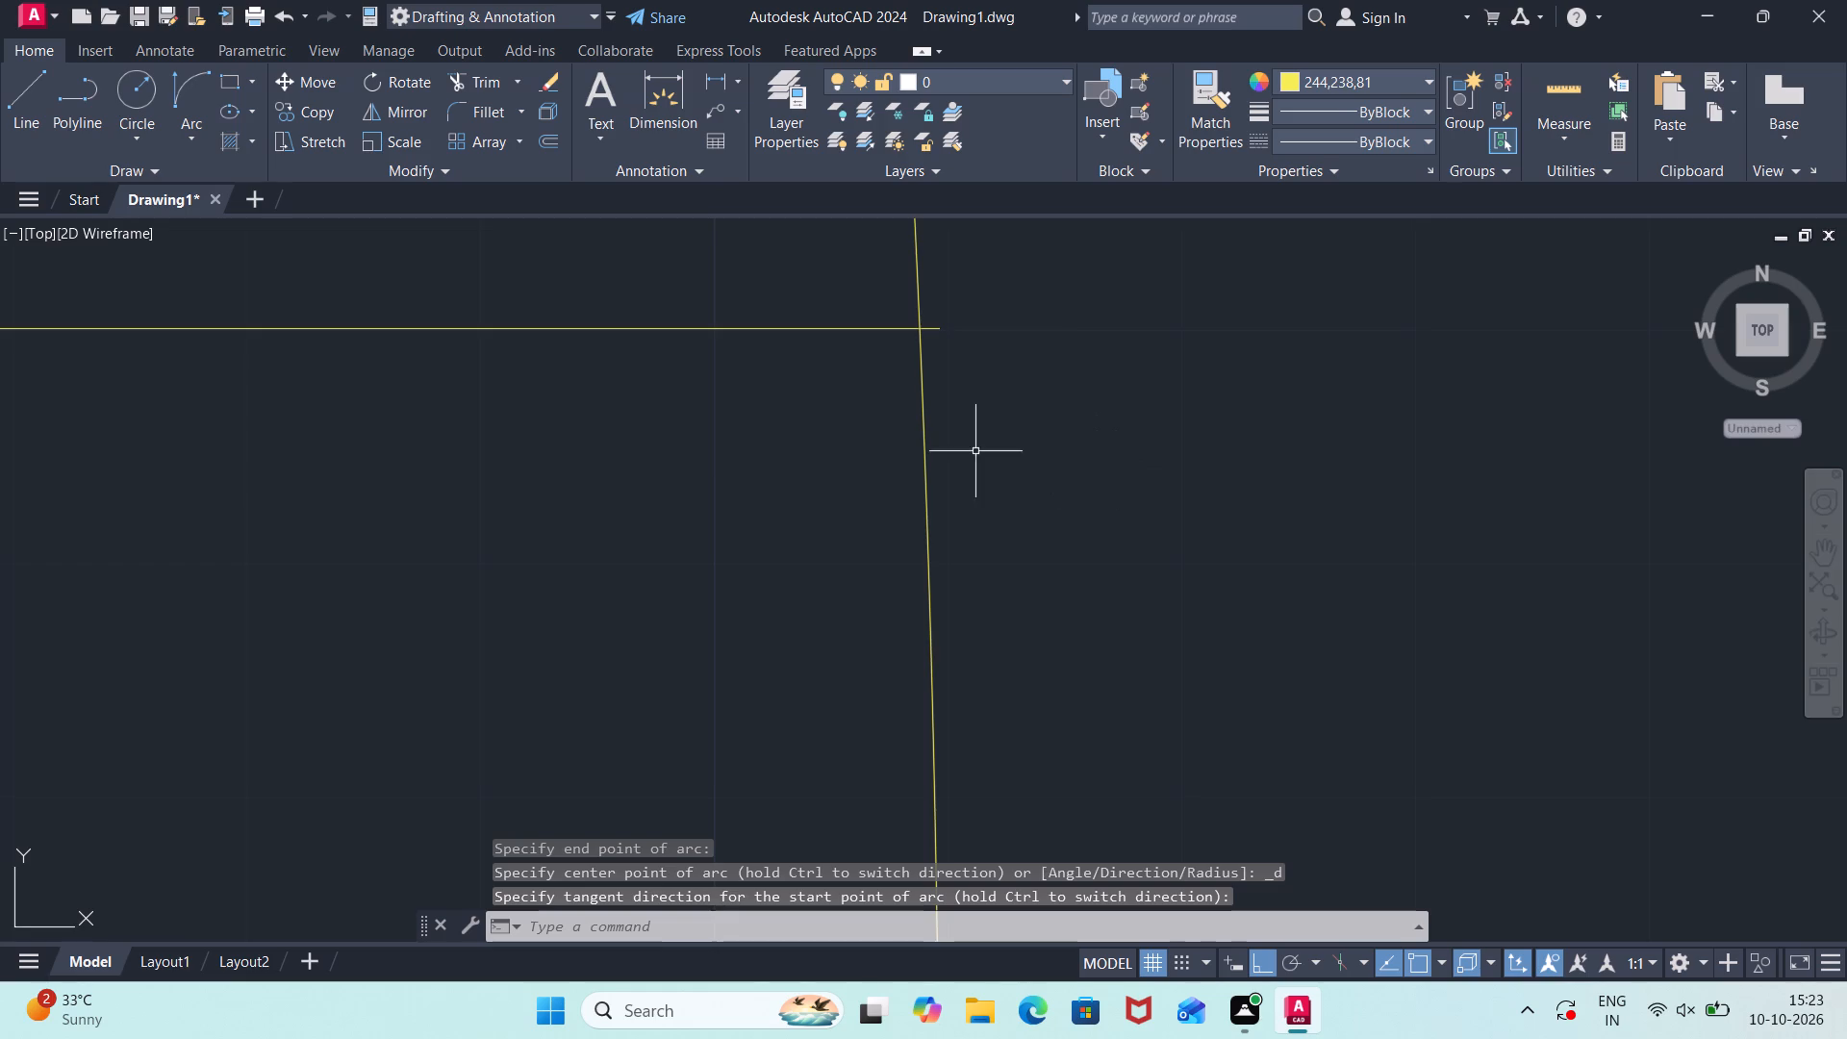
pyautogui.moveTo(974, 449); pyautogui.dragTo(1133, 623, button='middle')
pyautogui.scroll(1, 1134, 531)
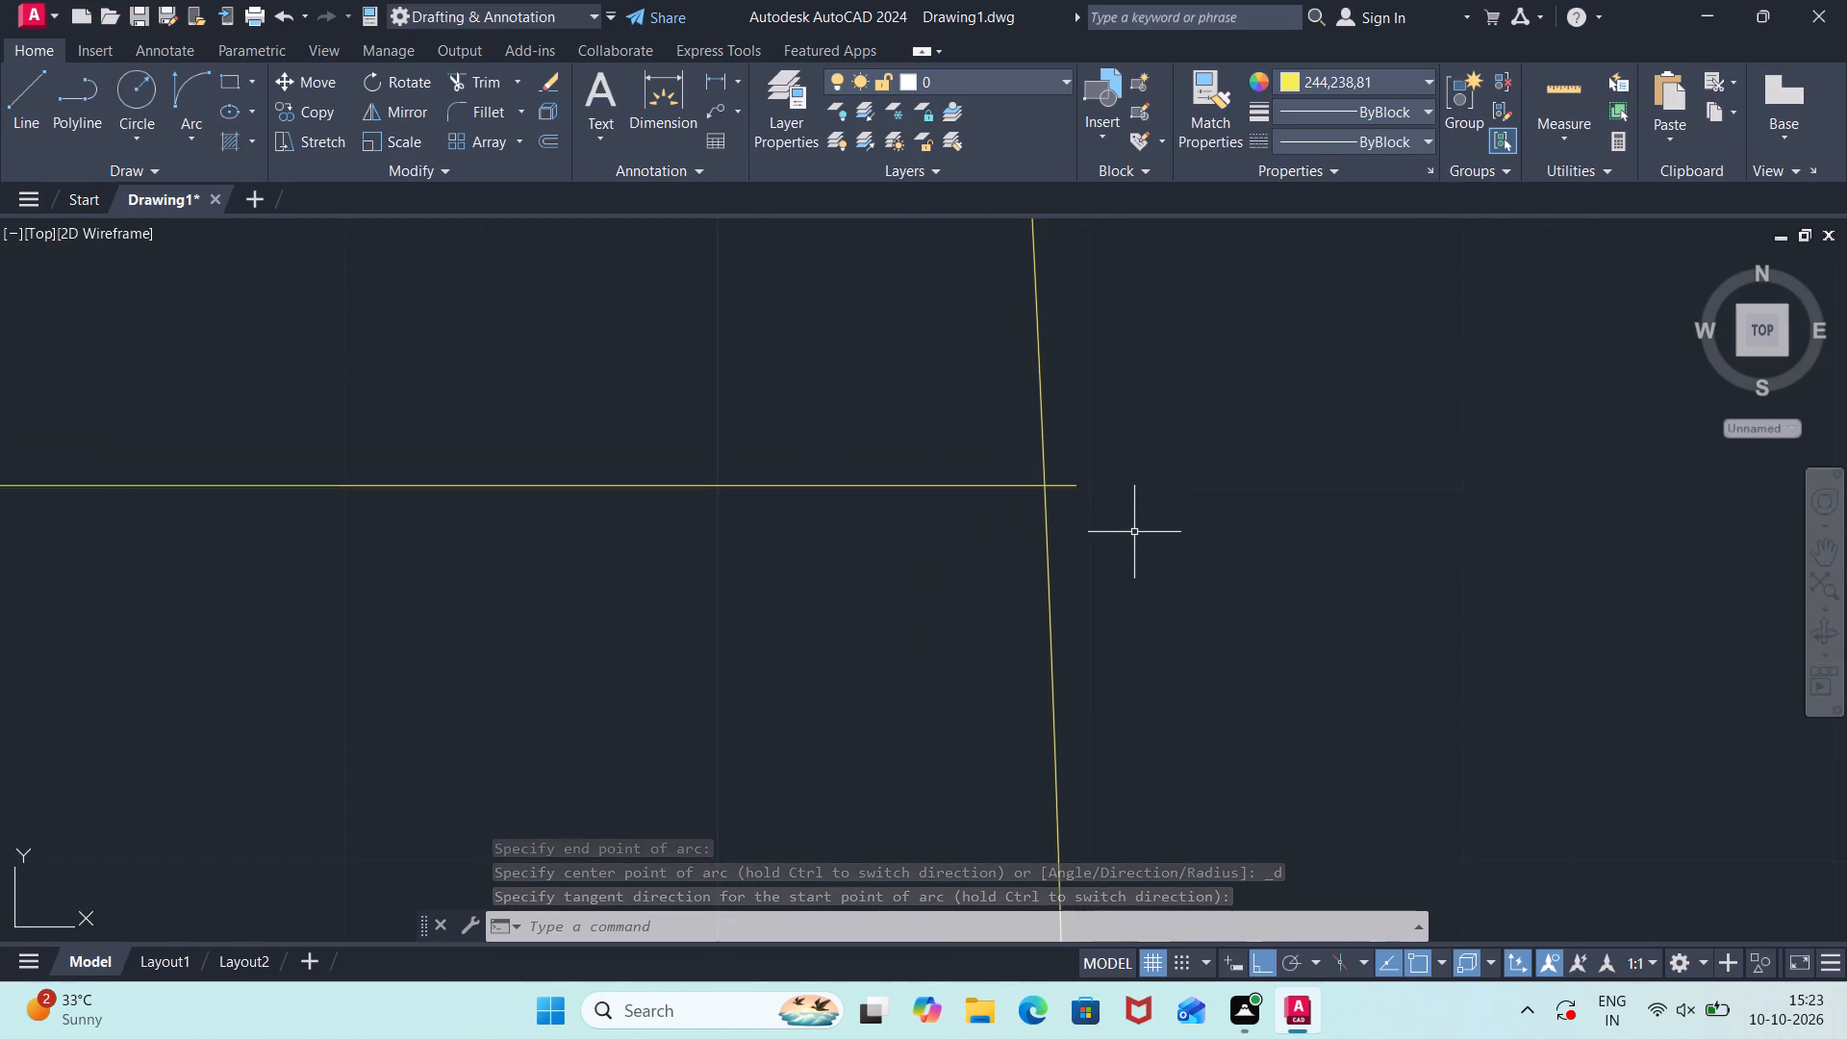
pyautogui.press('Escape')
pyautogui.write('tr')
pyautogui.press('Return')
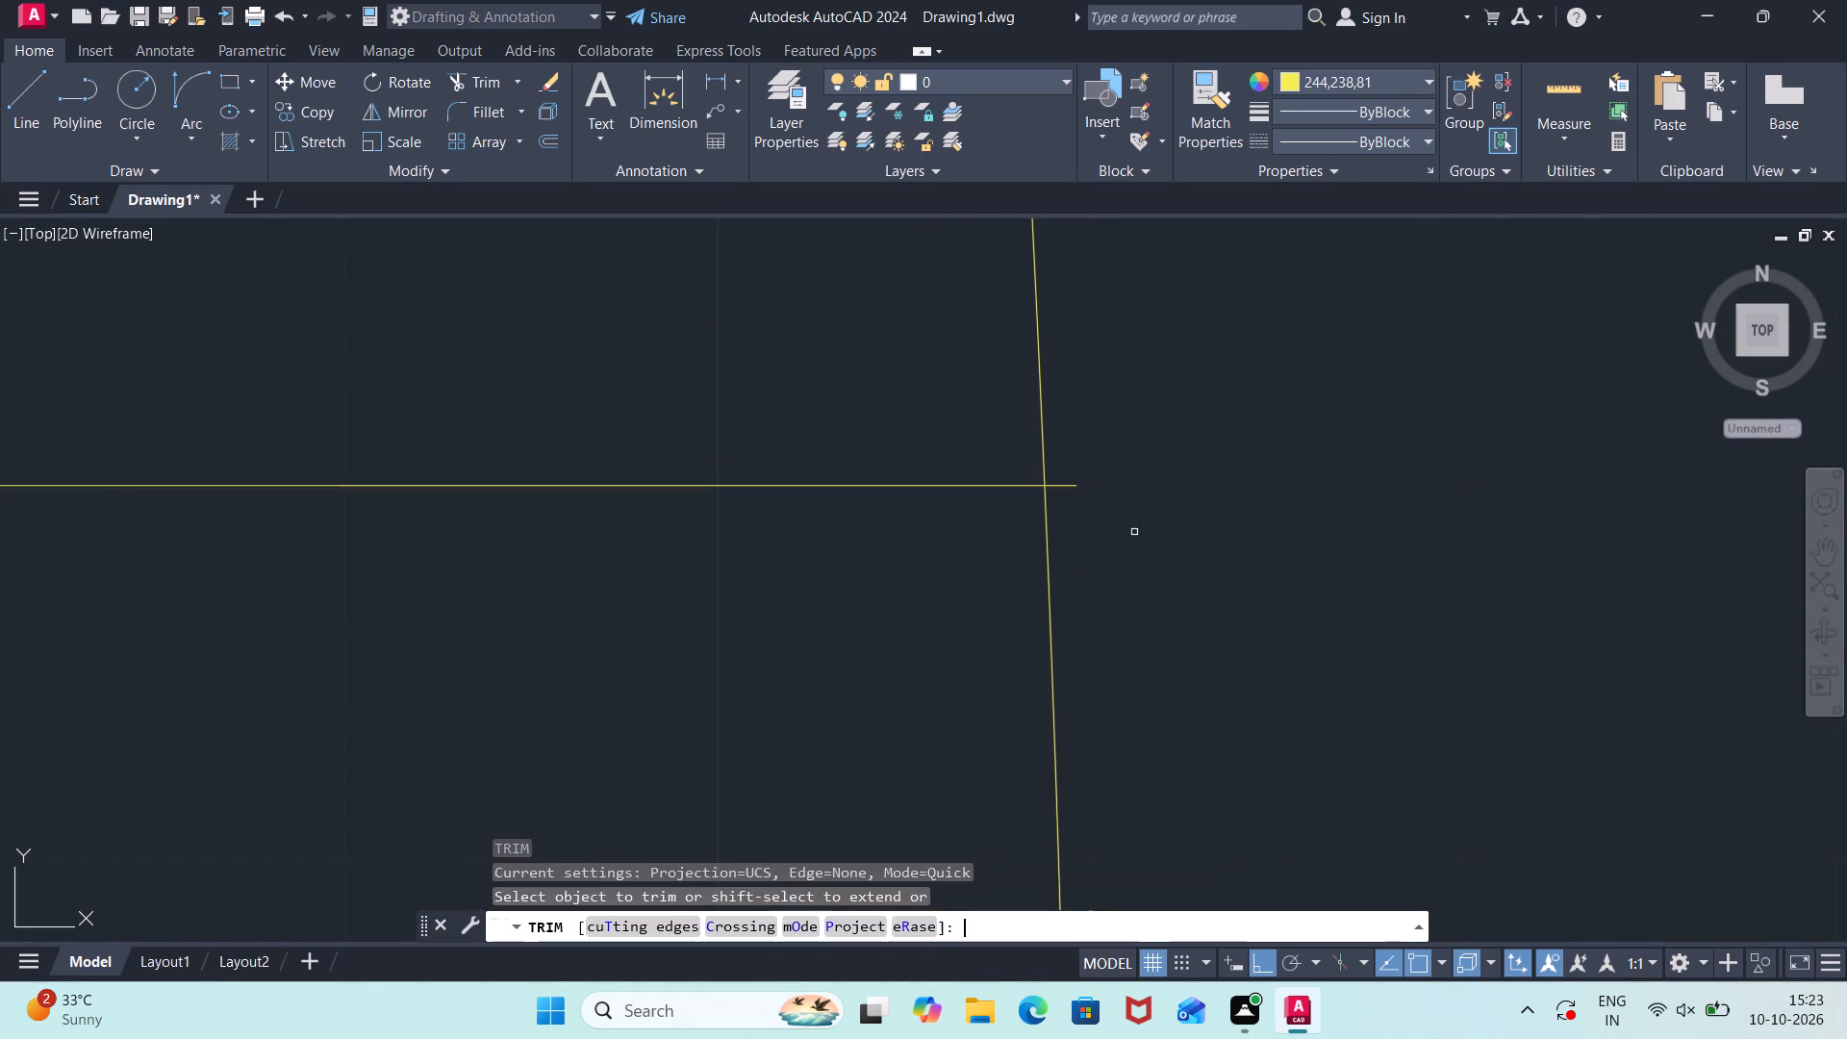
pyautogui.click(1075, 482)
pyautogui.scroll(-5, 1189, 491)
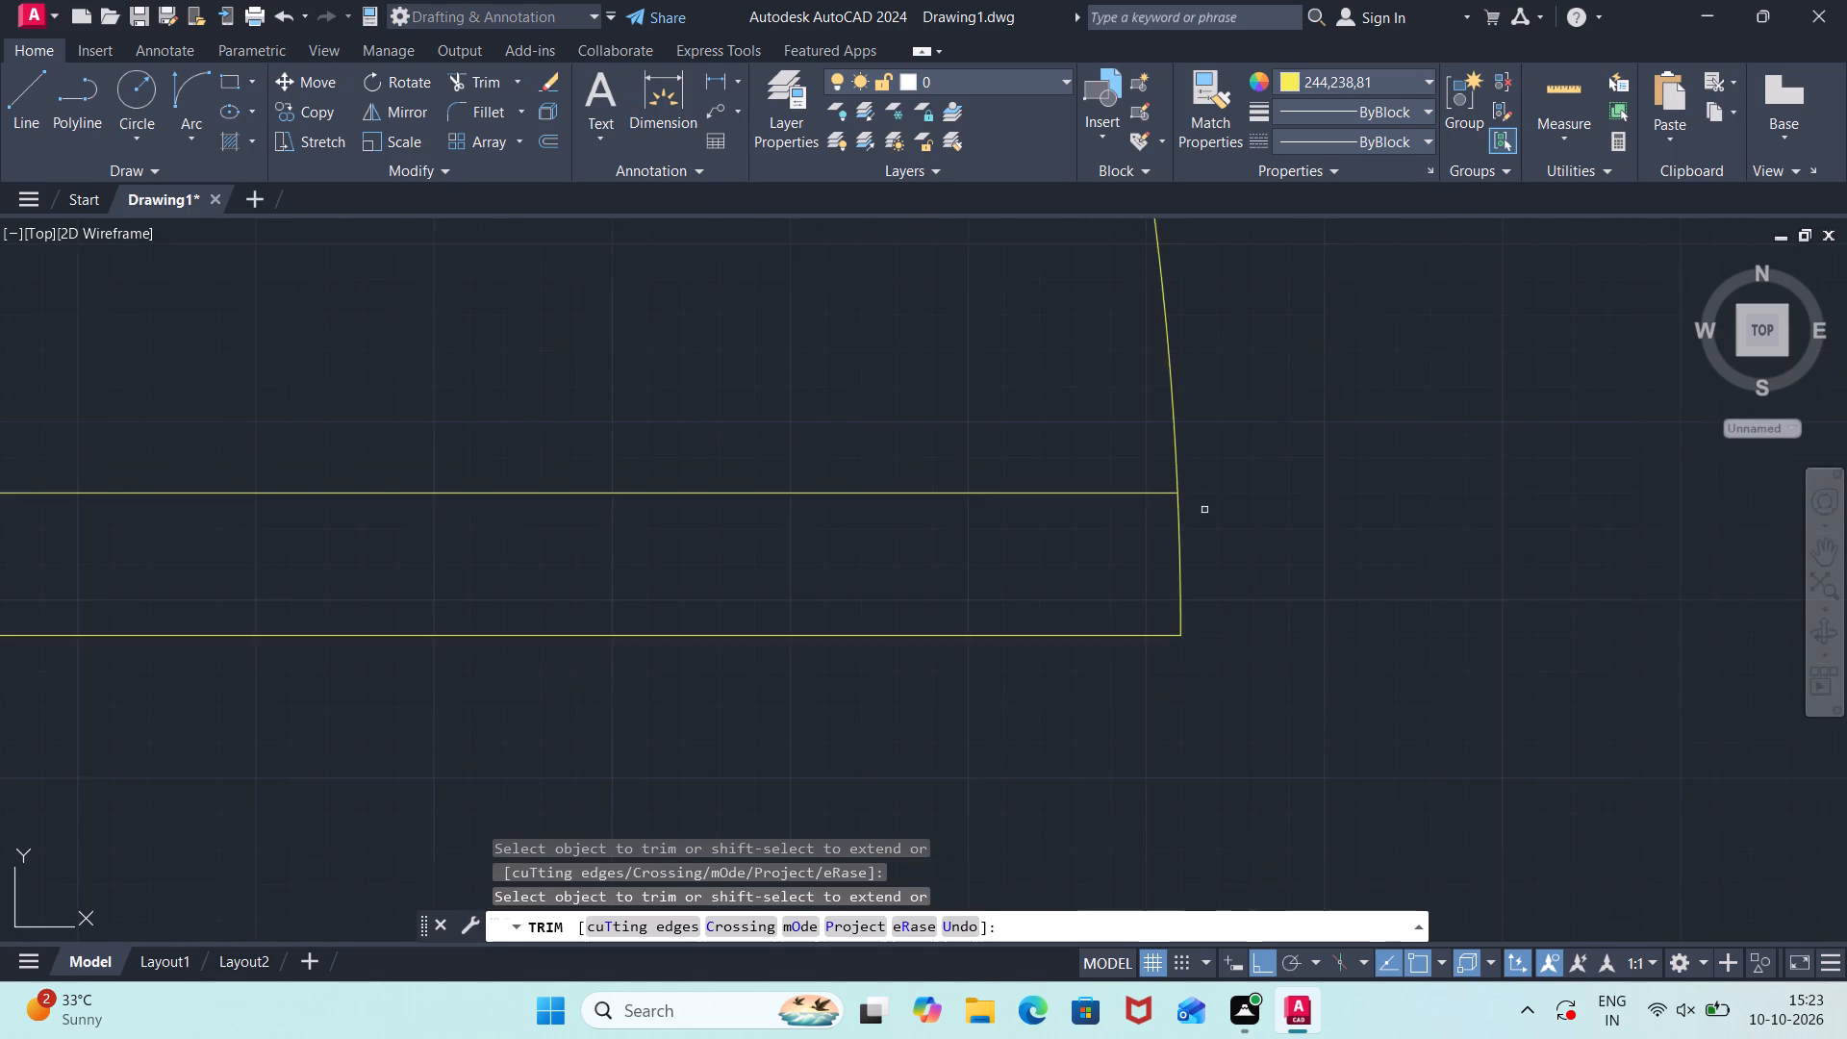
pyautogui.scroll(-7, 1239, 559)
pyautogui.press('Escape')
# Move the fourth door by its southwest corner onto the south jamb's west corner in the south-central room's west wall opening.
pyautogui.click(1353, 368)
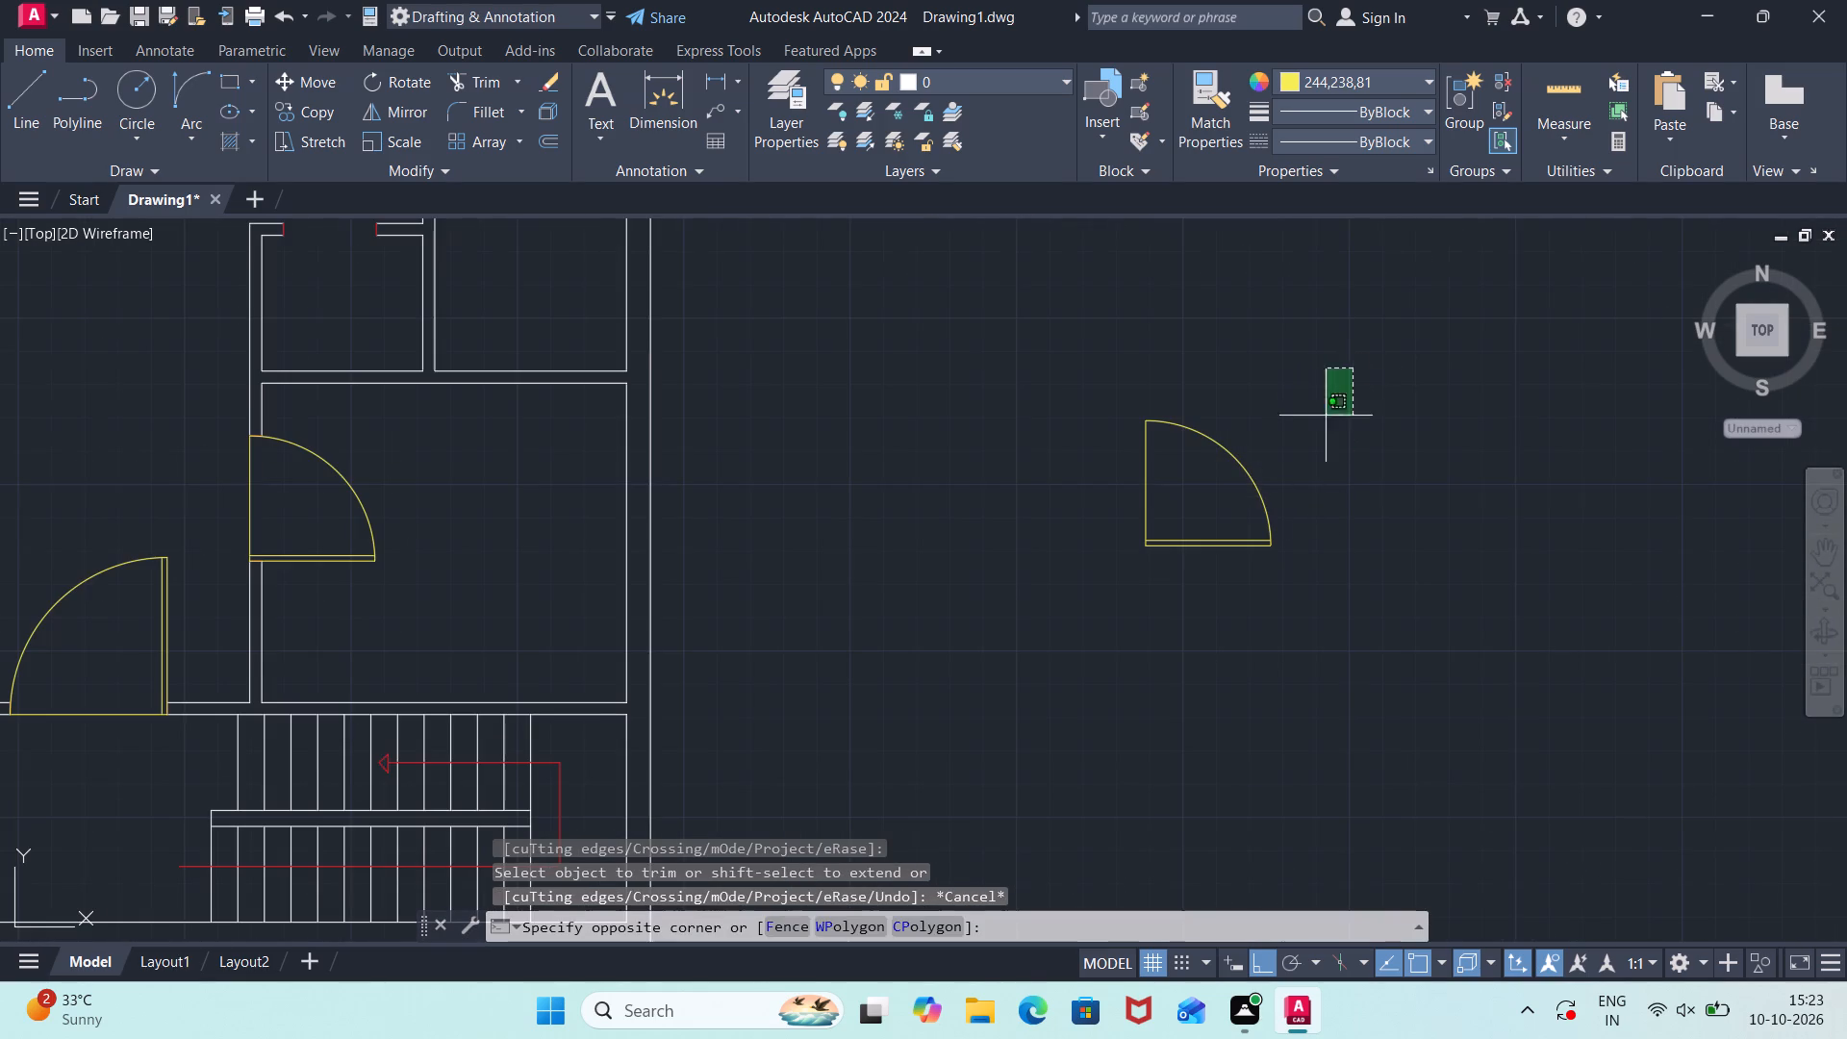
pyautogui.click(1041, 628)
pyautogui.press('m')
pyautogui.press('Return')
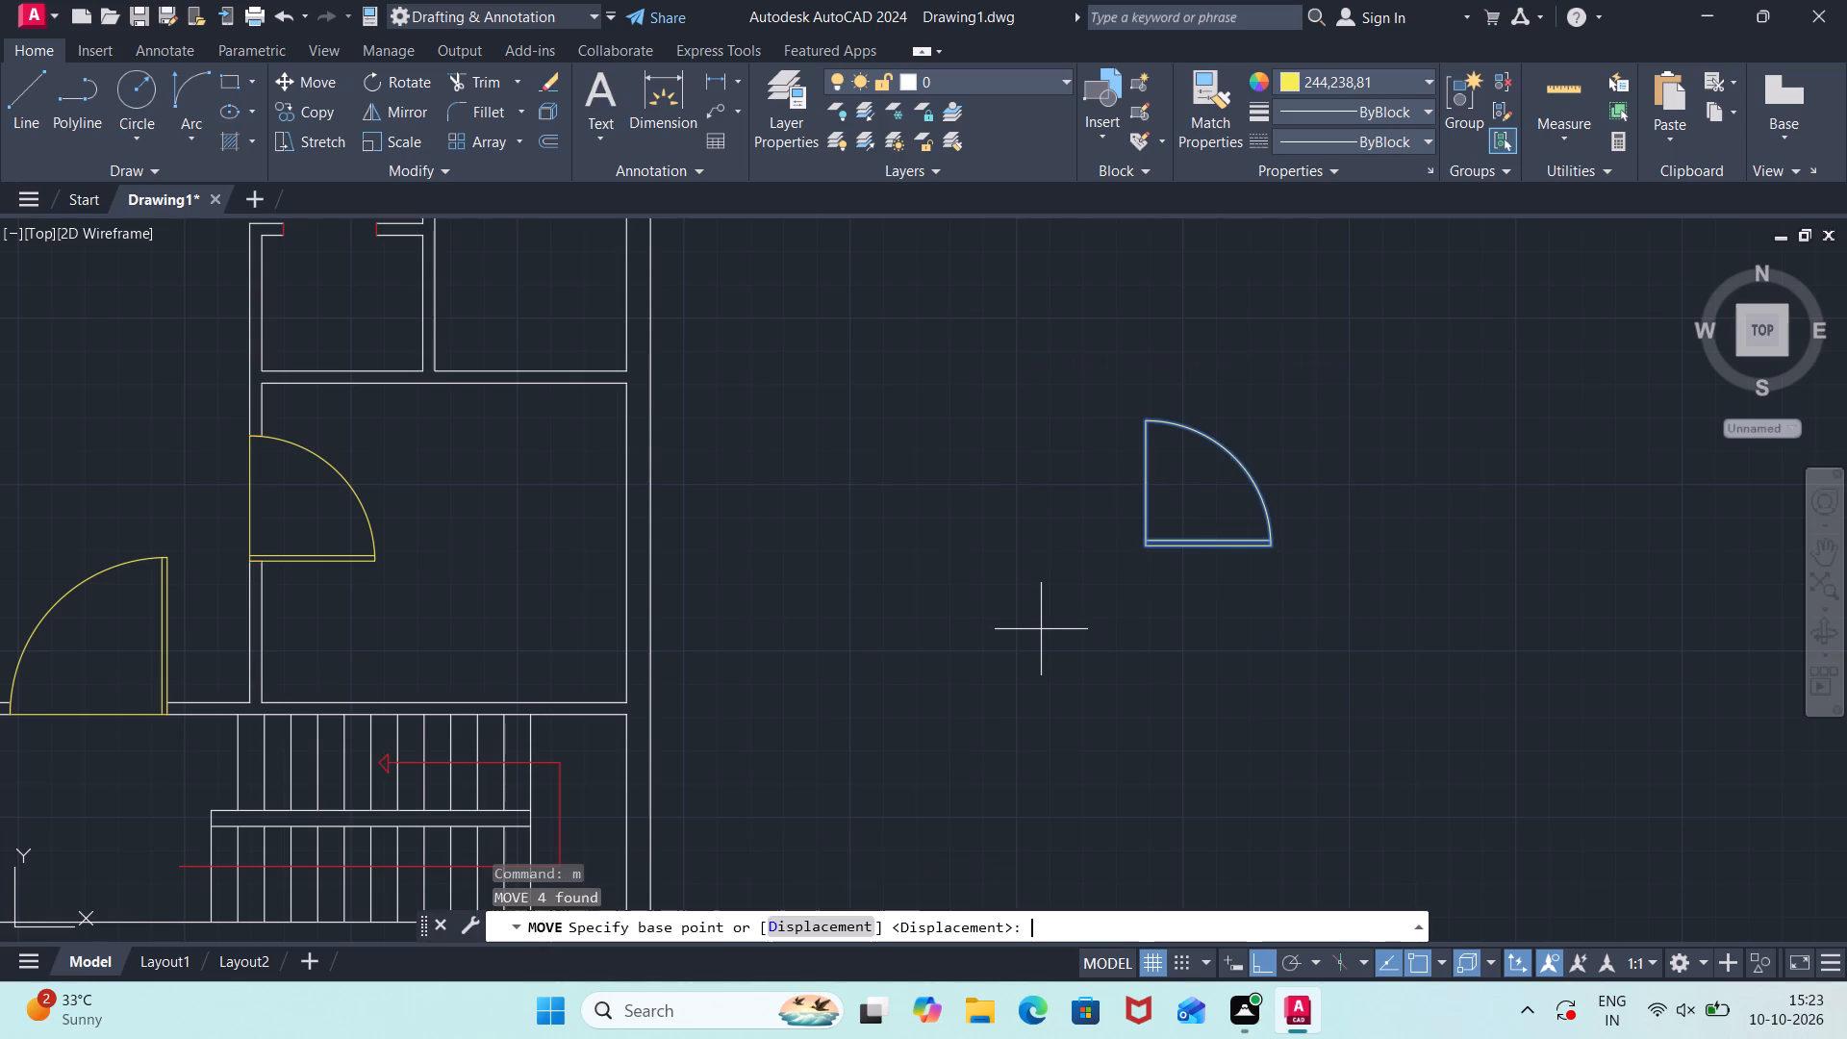
pyautogui.click(1145, 544)
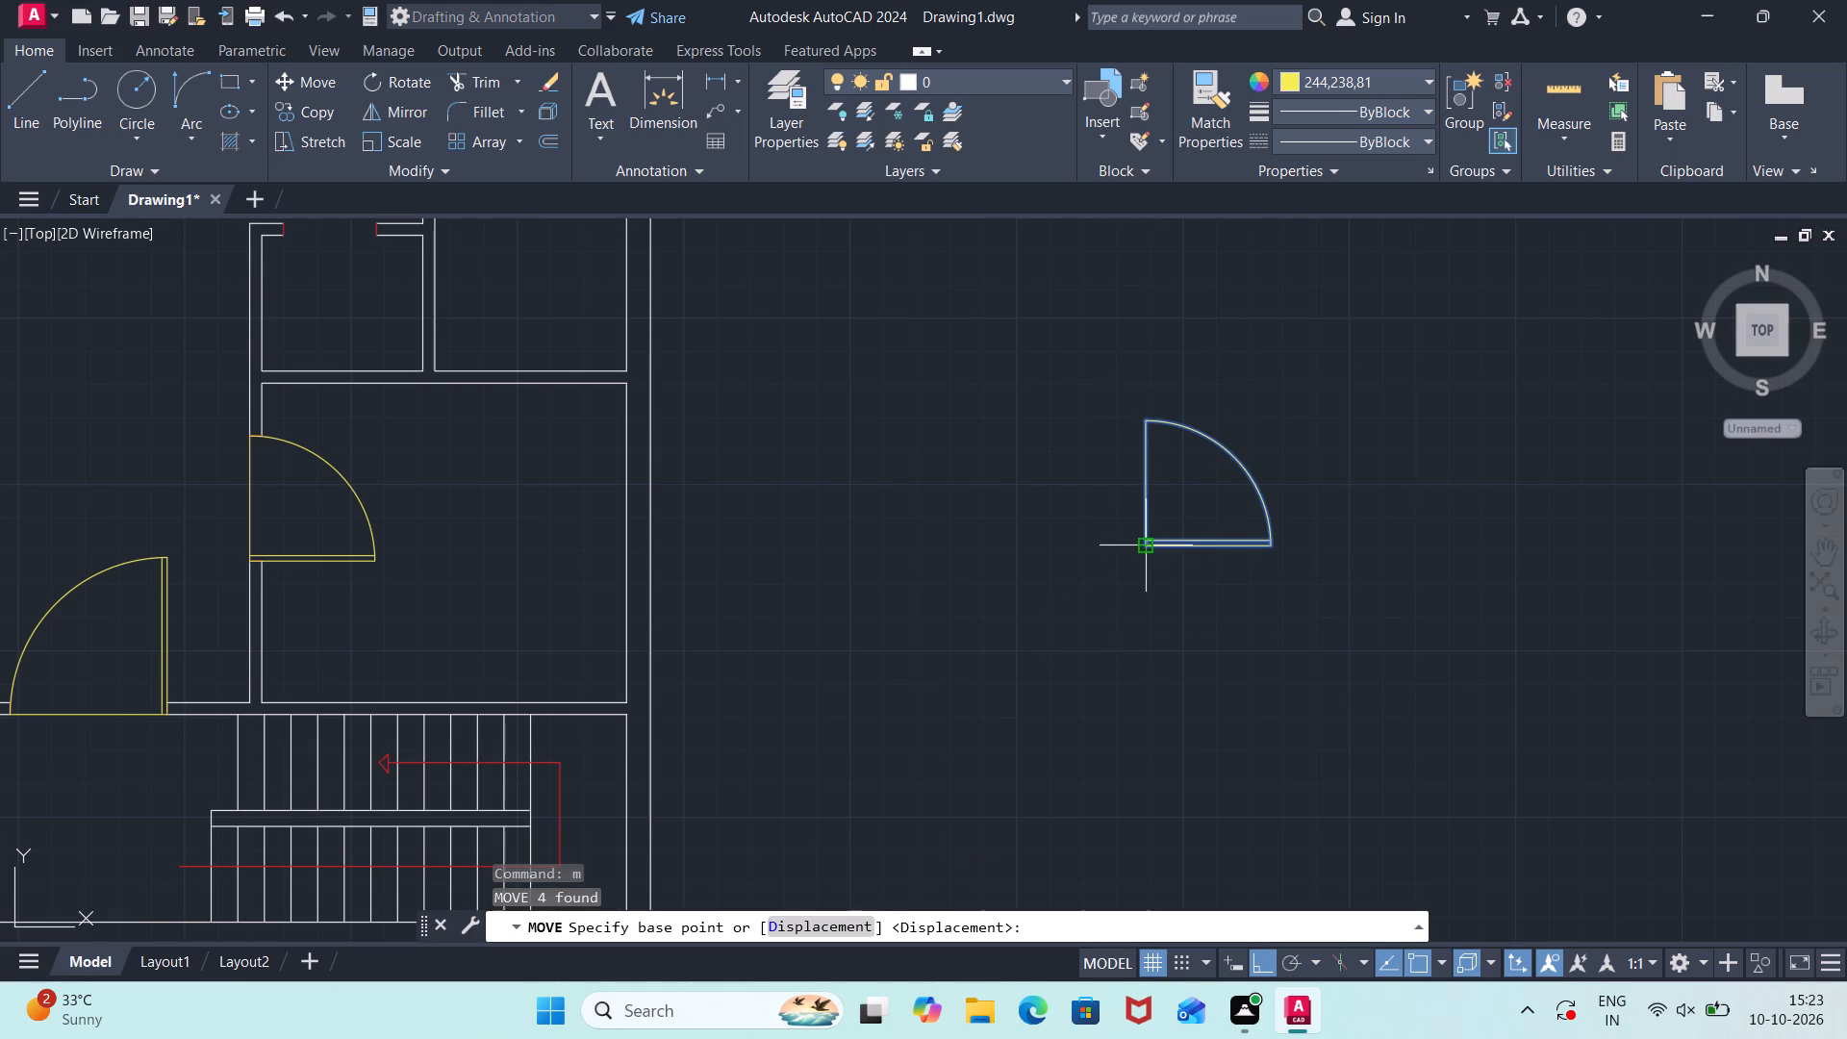
pyautogui.scroll(-2, 766, 533)
pyautogui.moveTo(765, 532); pyautogui.dragTo(1014, 556, button='middle')
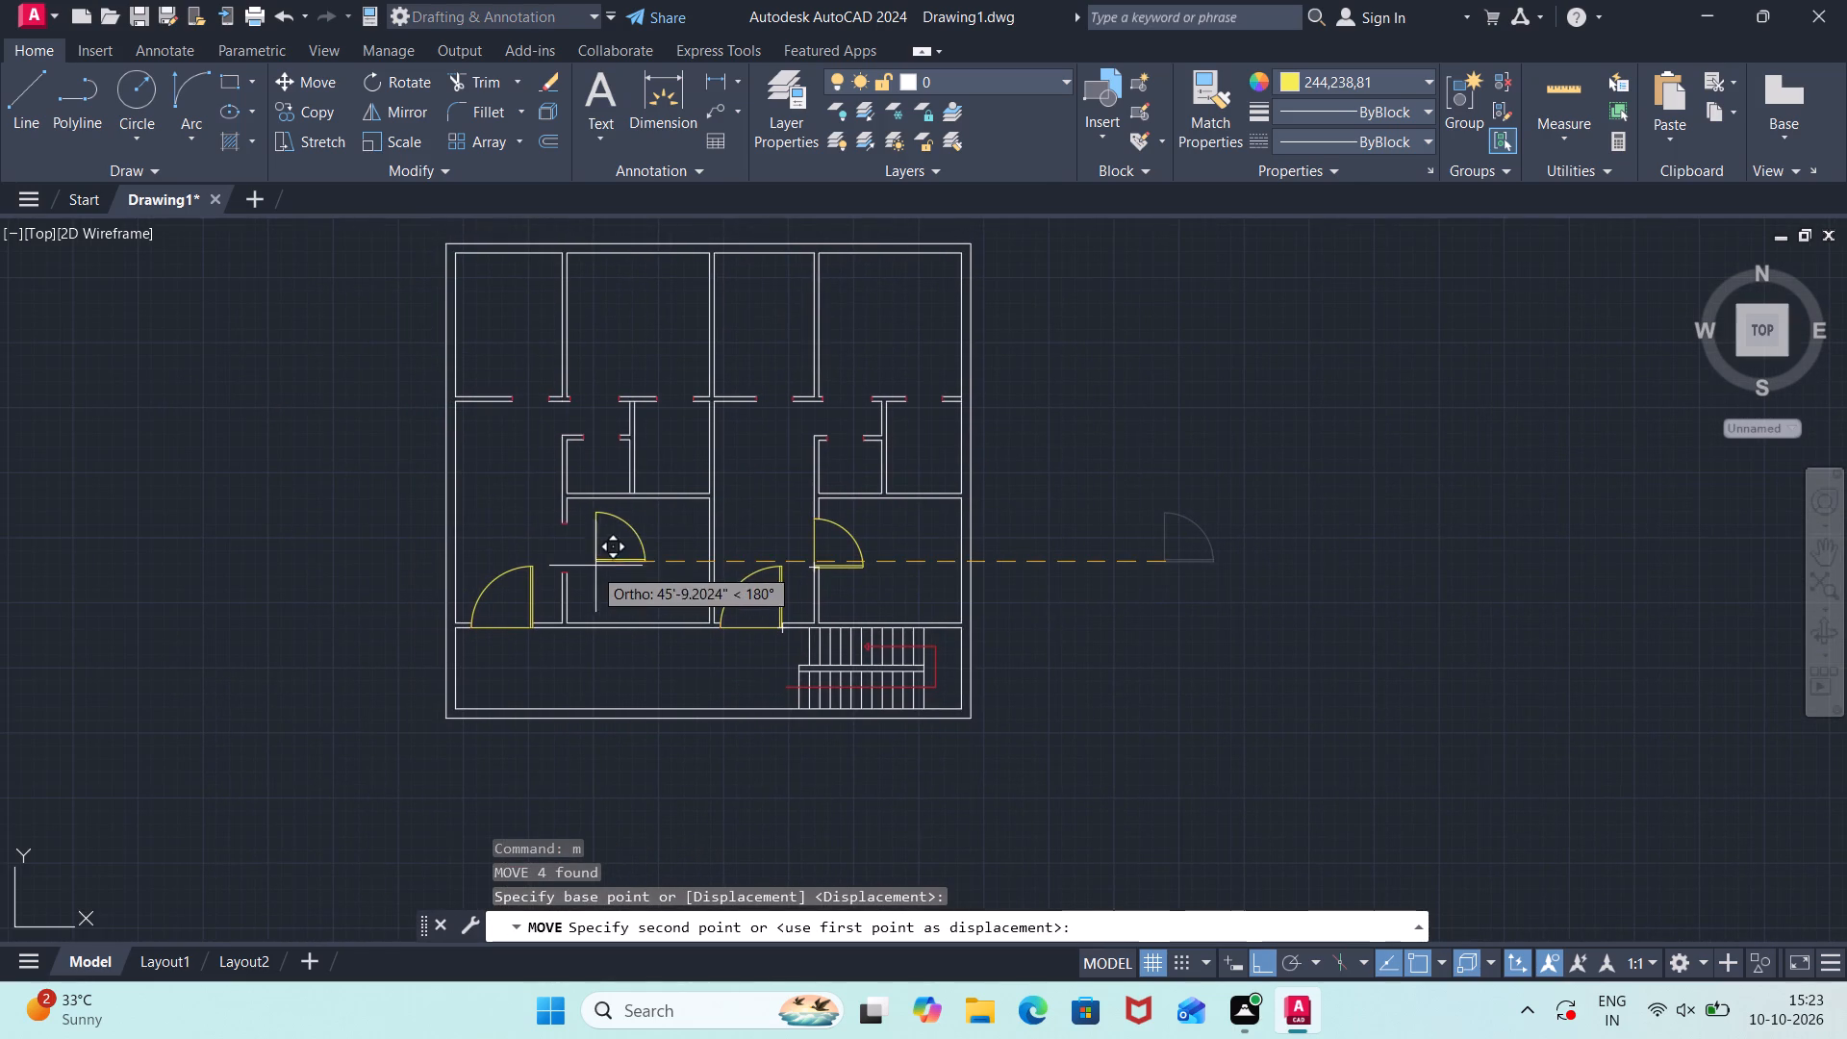
pyautogui.scroll(2, 583, 563)
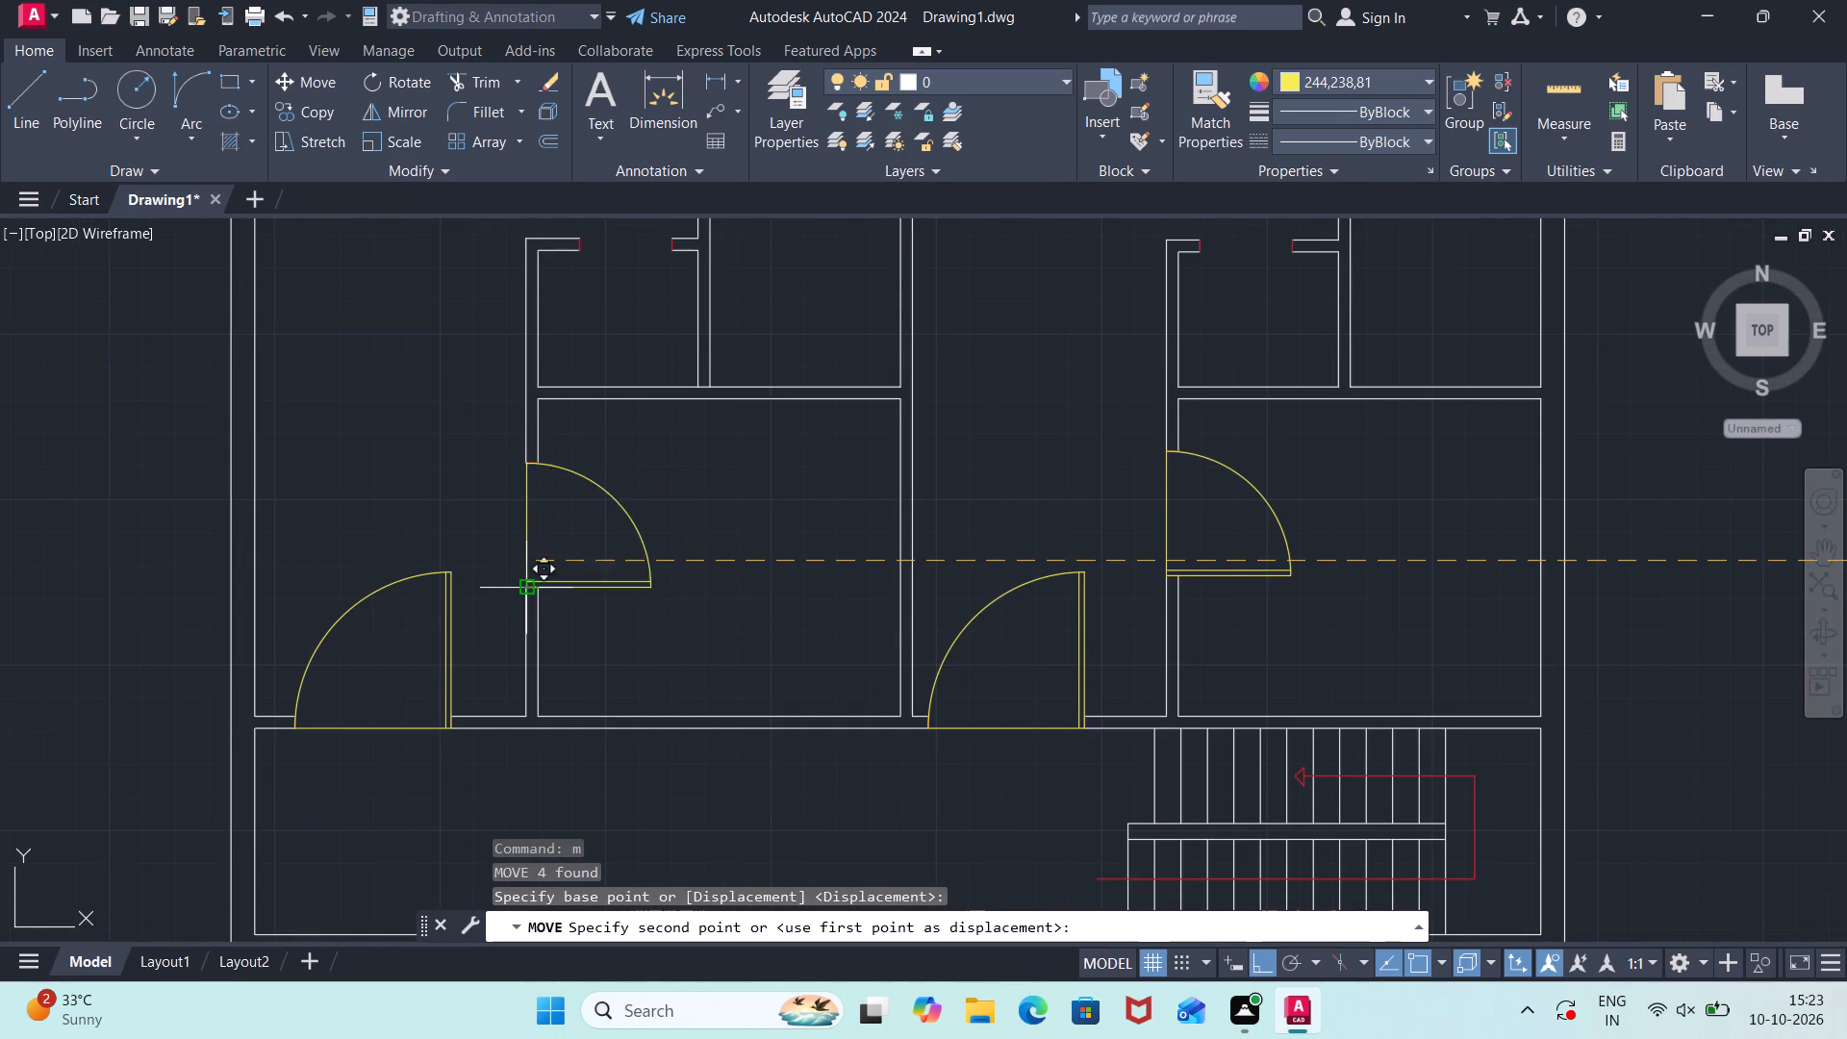
pyautogui.scroll(3, 520, 591)
pyautogui.click(532, 594)
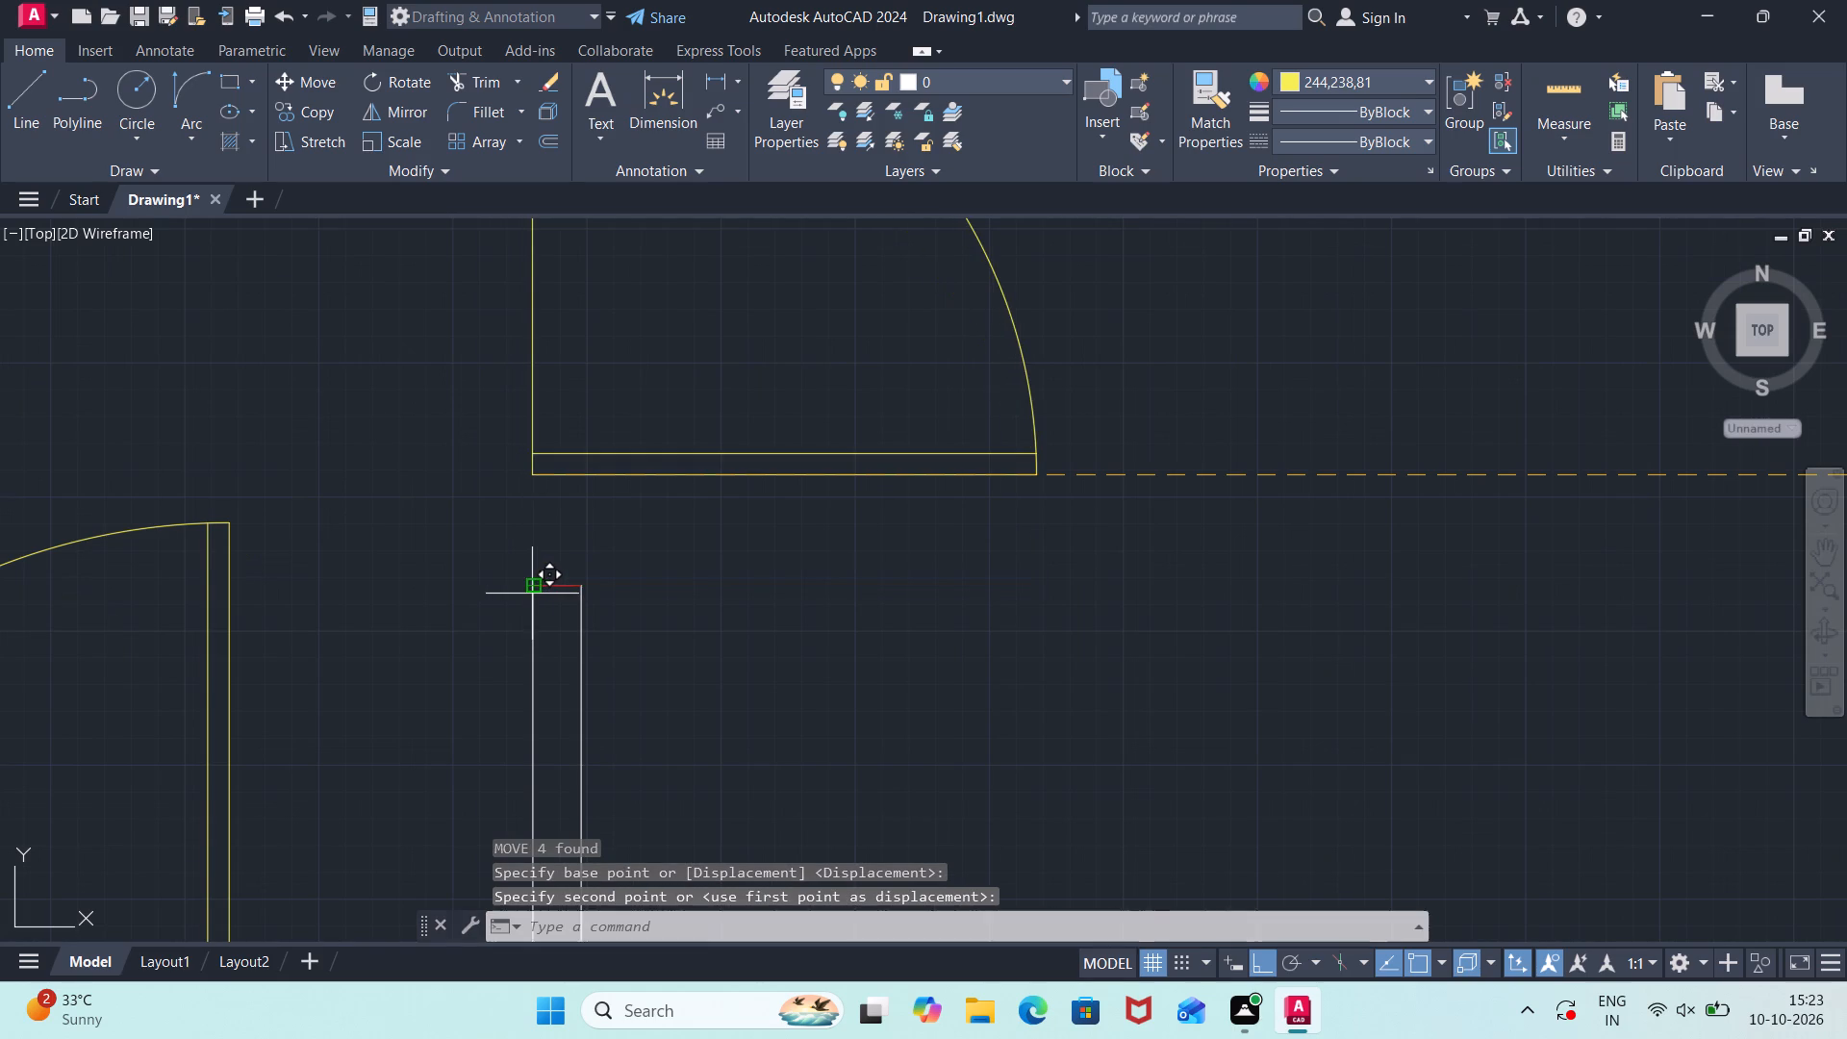
# East of the plan, draw a 2'11" line running south and a 2'11" line running east from its end for the fifth door.
pyautogui.scroll(-3, 1005, 553)
pyautogui.scroll(-1, 1376, 536)
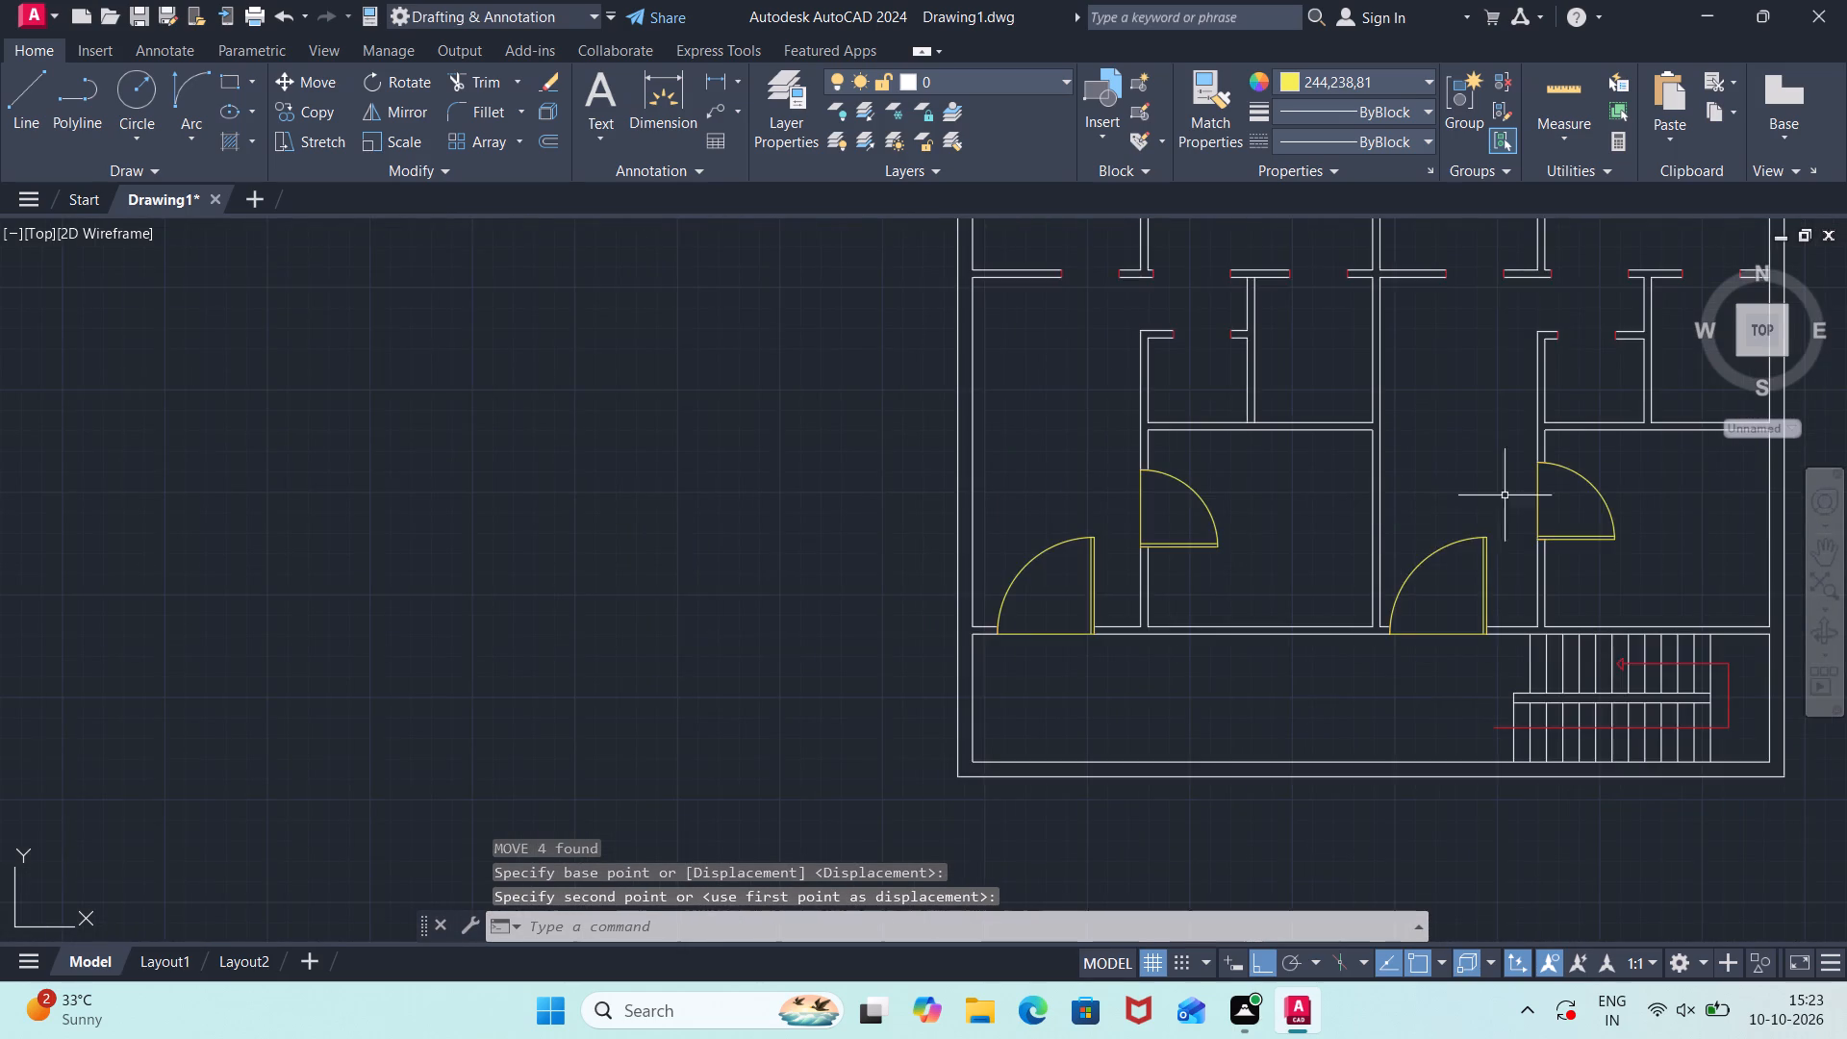
pyautogui.scroll(-2, 1564, 488)
pyautogui.moveTo(1674, 489); pyautogui.dragTo(1309, 599, button='middle')
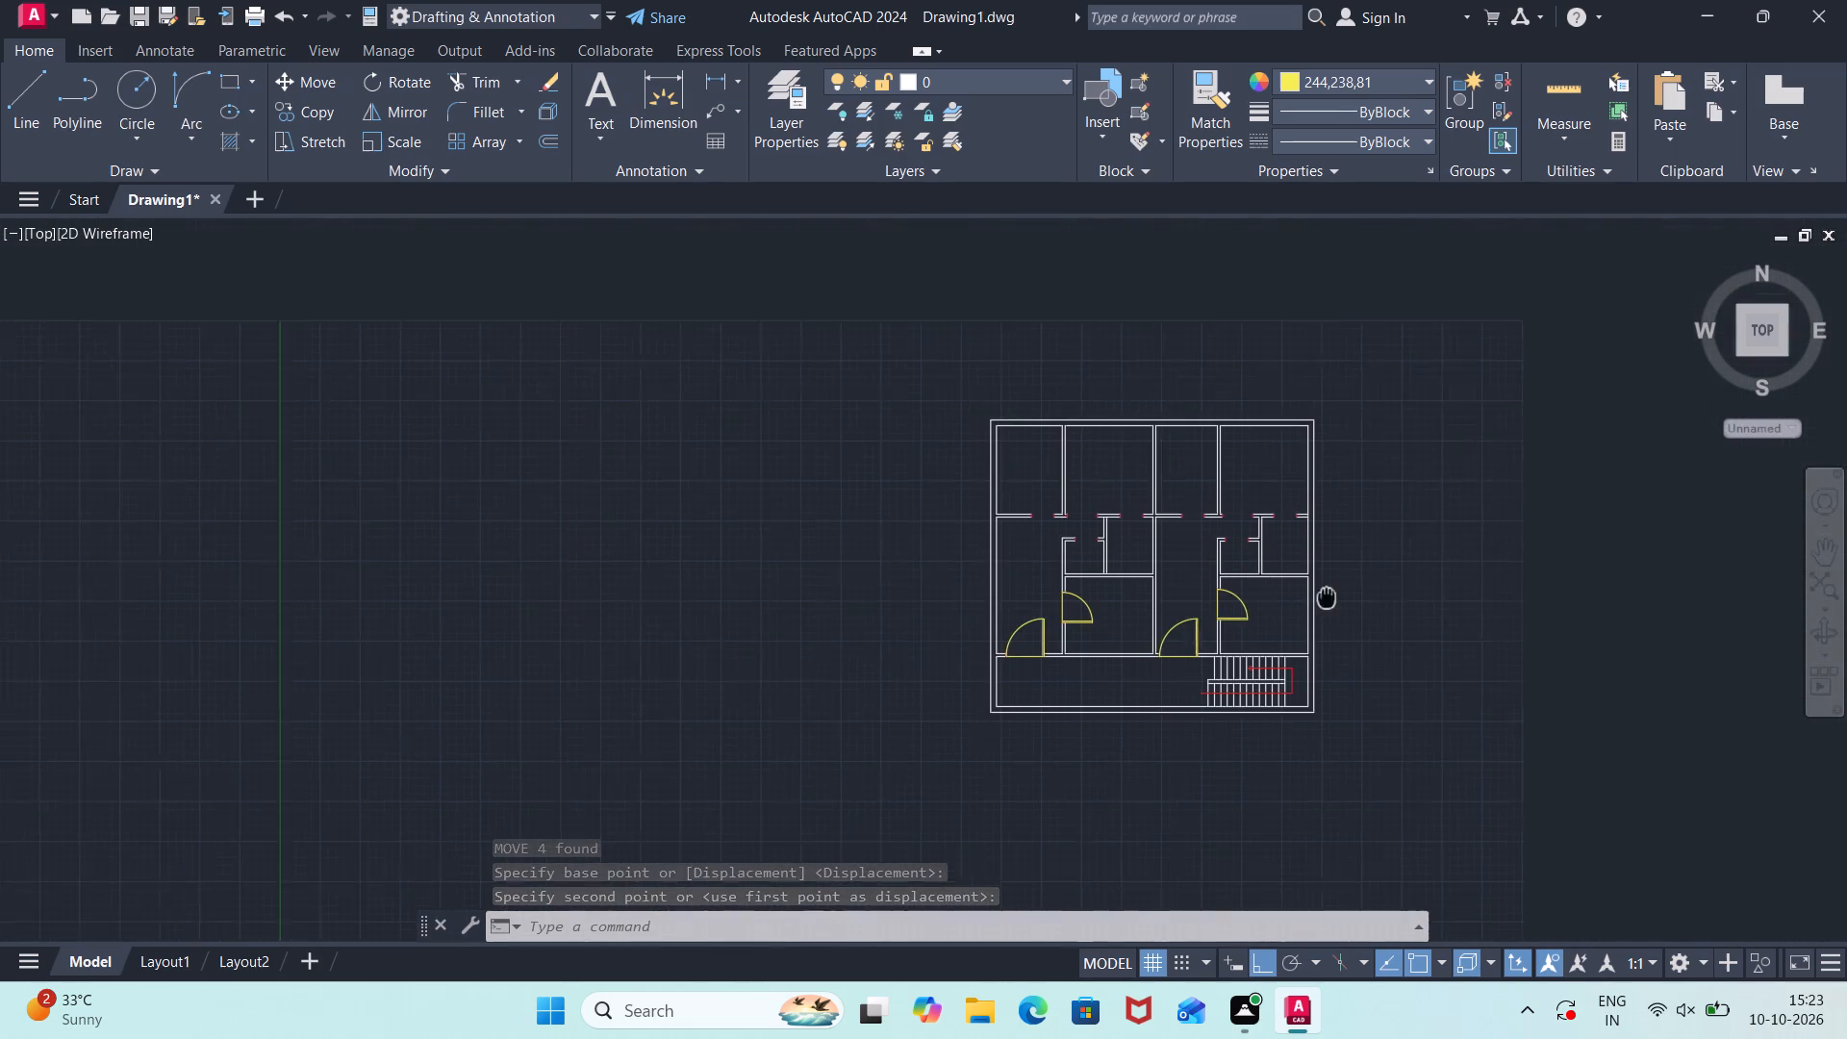
pyautogui.moveTo(1309, 599); pyautogui.dragTo(1261, 606, button='middle')
pyautogui.scroll(2, 1335, 587)
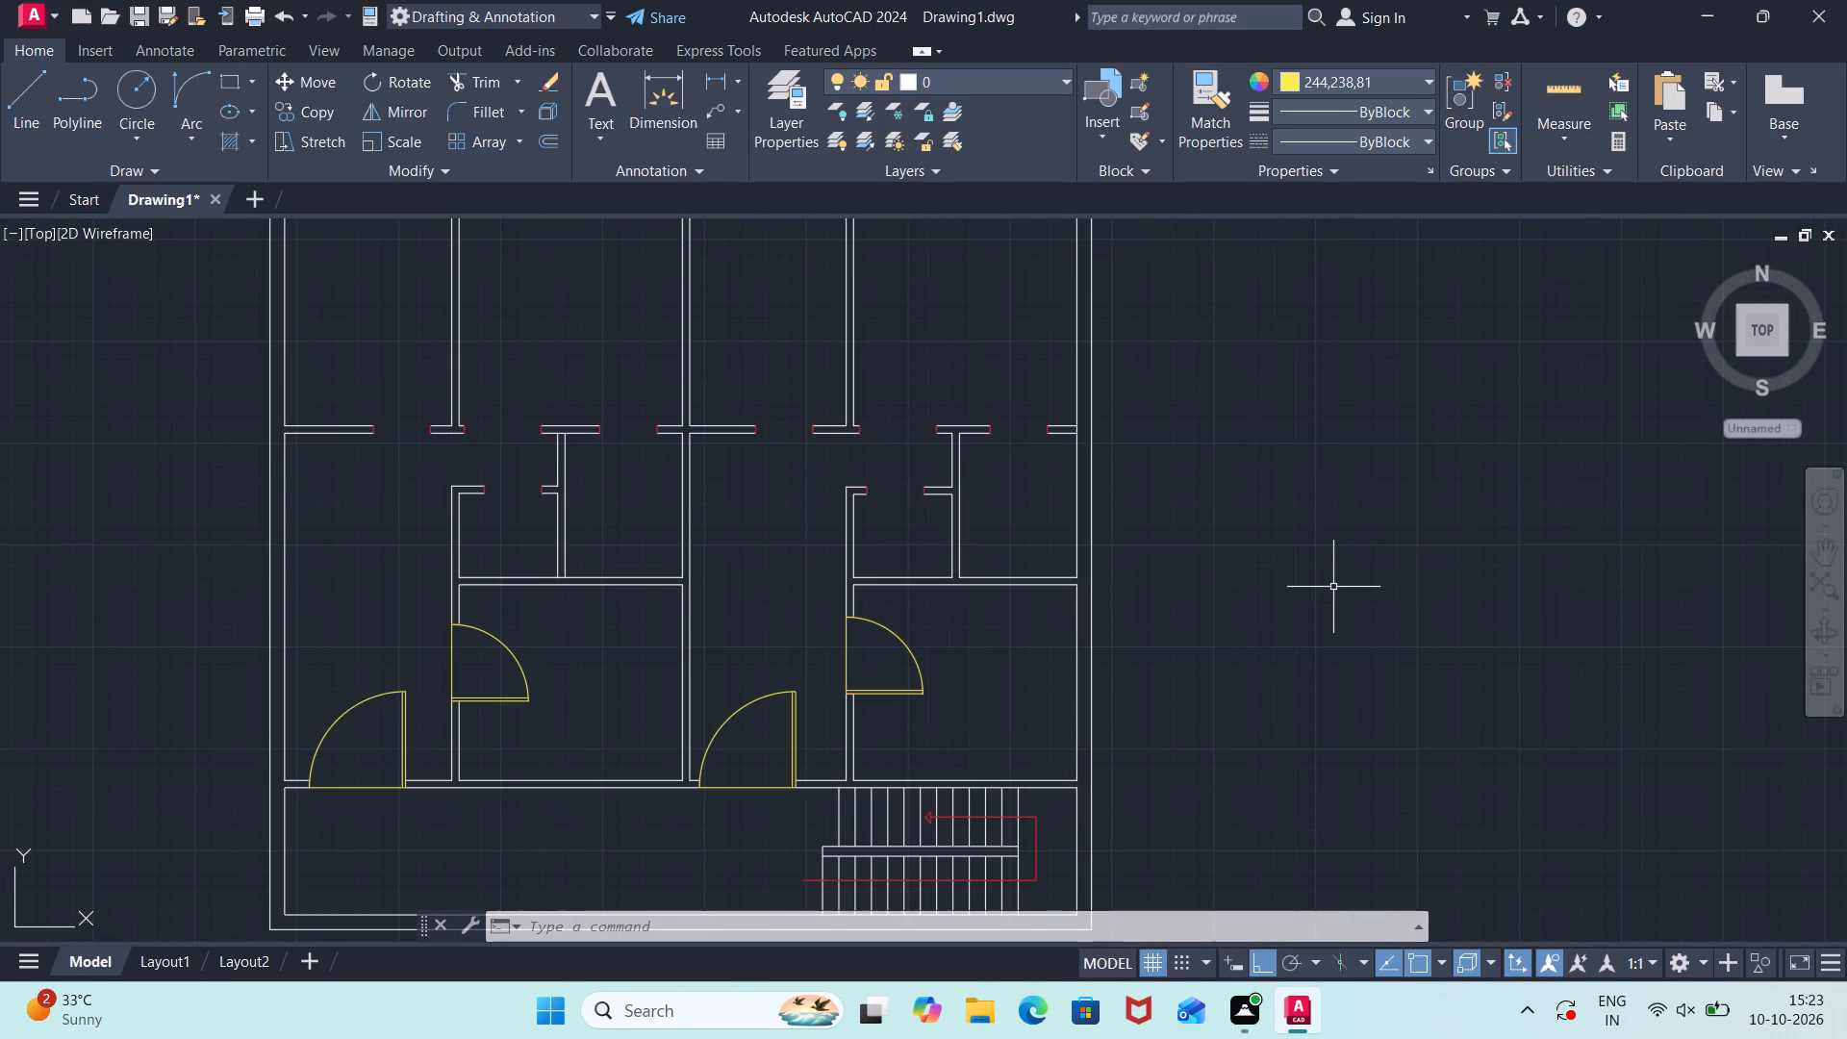
pyautogui.press('l')
pyautogui.press('Return')
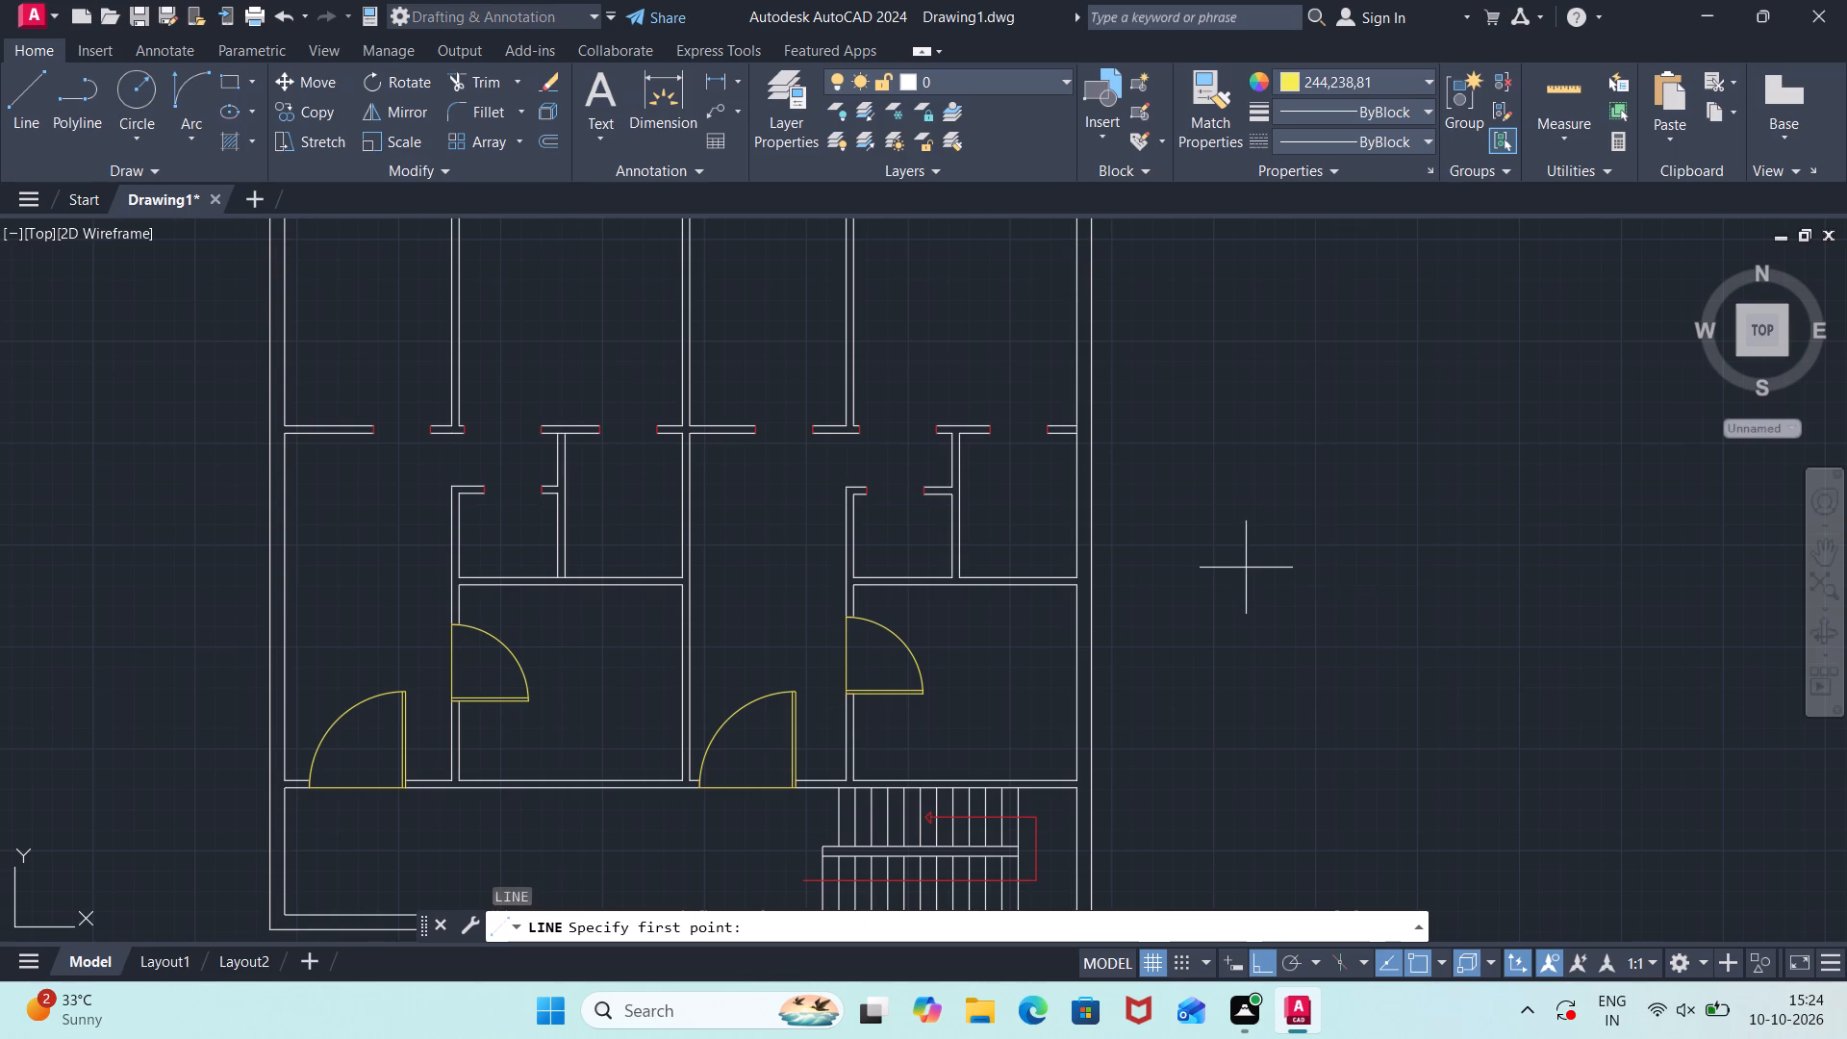
pyautogui.click(1243, 562)
pyautogui.press('2')
pyautogui.write('\'11"')
pyautogui.press('Return')
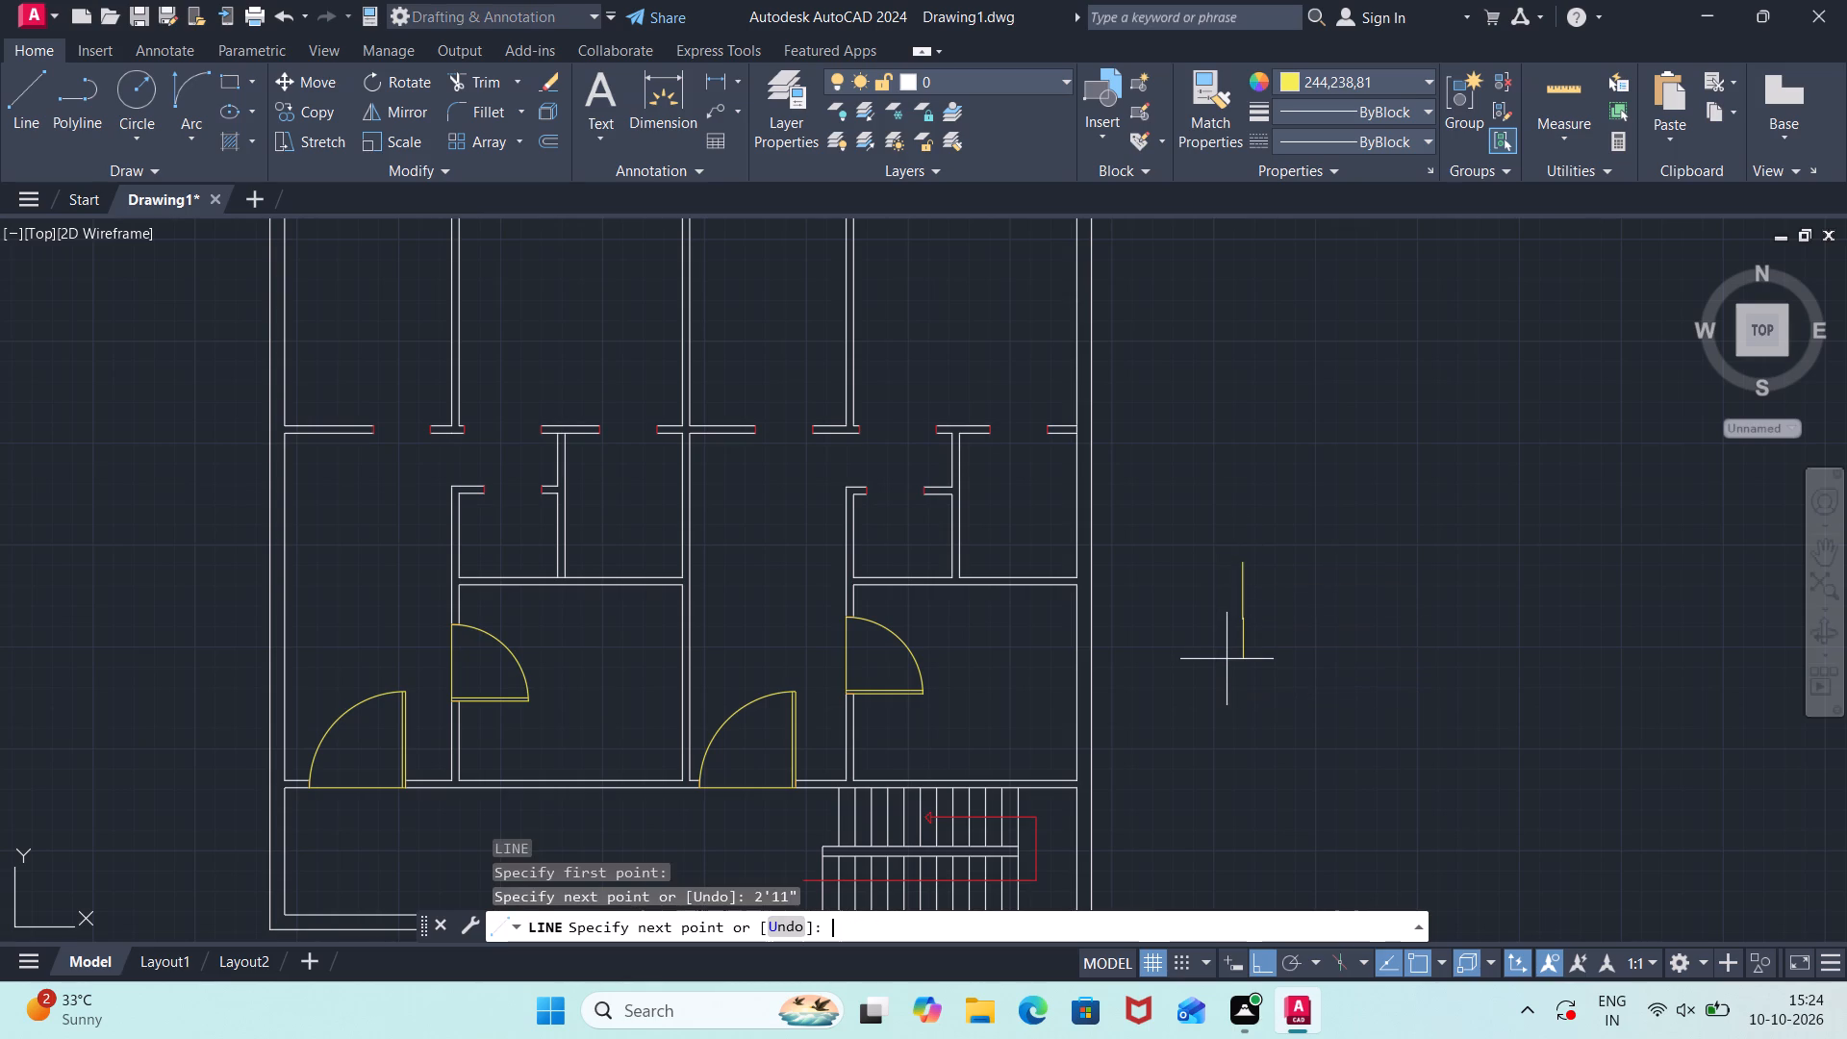
pyautogui.write('2\'11"')
pyautogui.press('Return')
pyautogui.press('Escape')
# Offset the fifth door's vertical line 2" to the east to form the door leaf.
pyautogui.scroll(2, 1217, 642)
pyautogui.scroll(-1, 1206, 663)
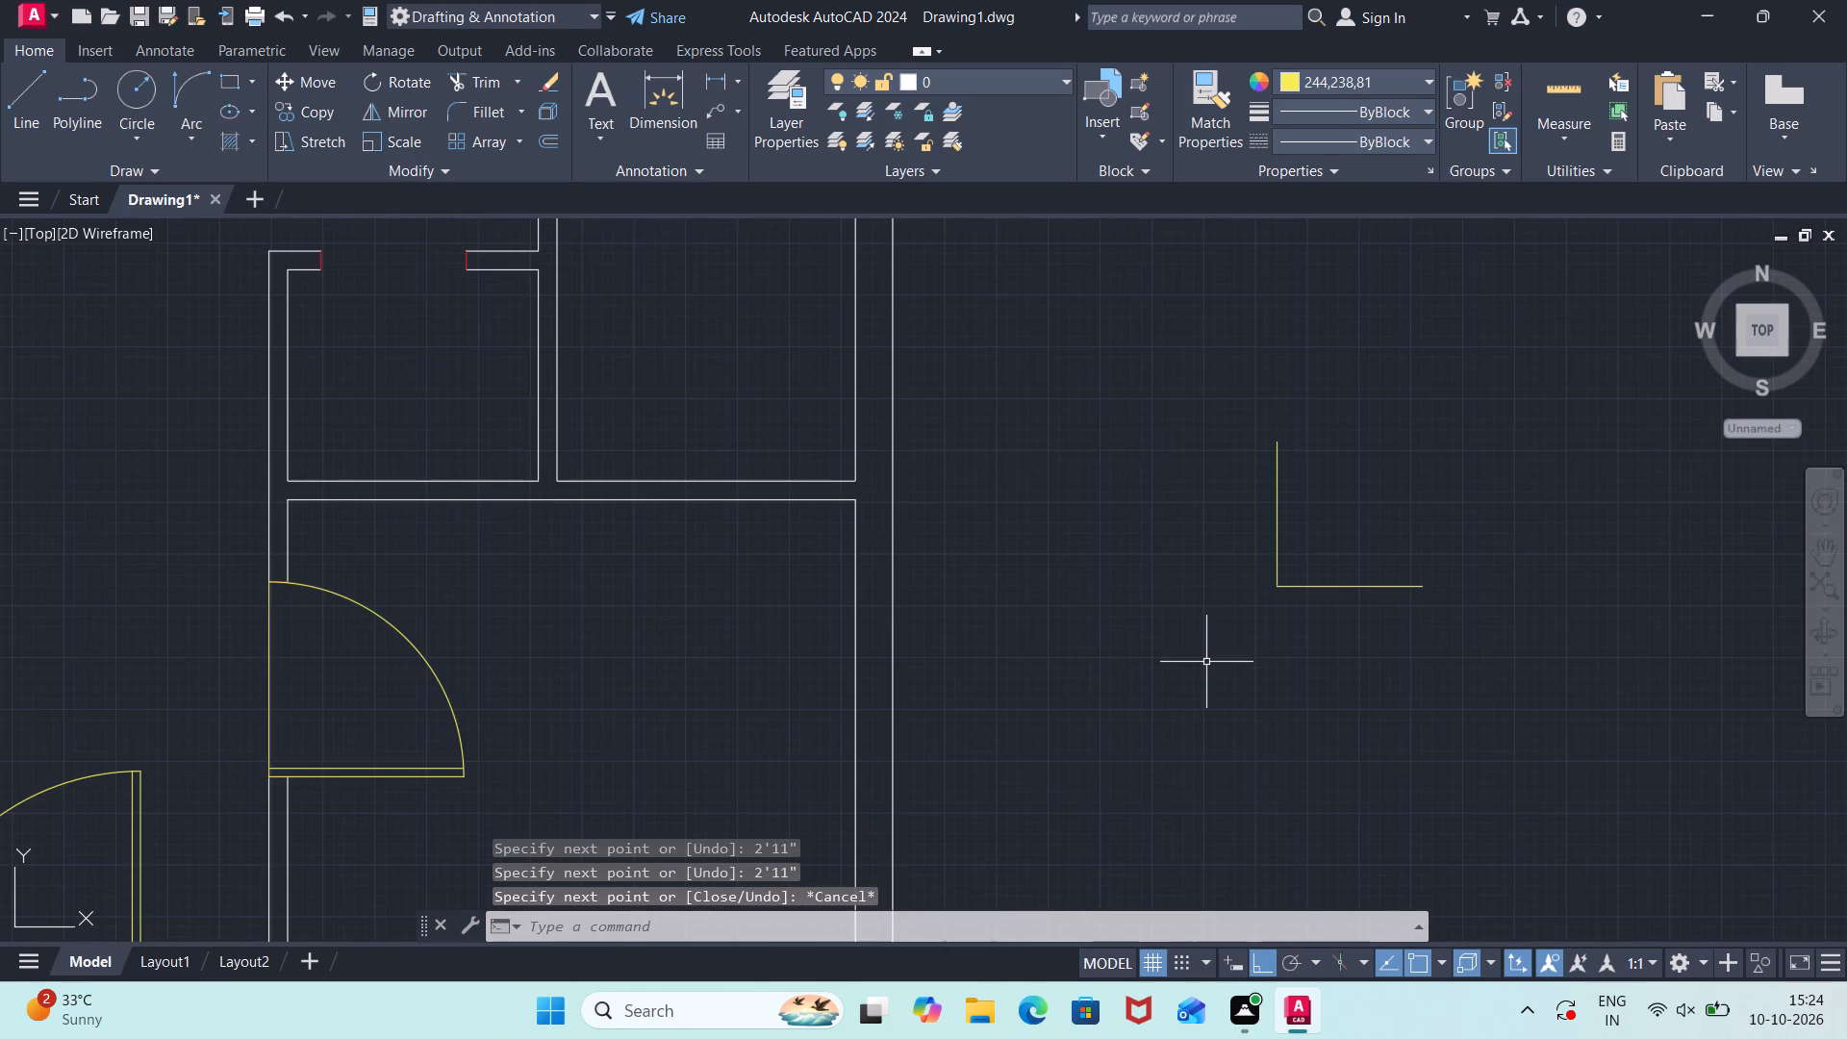
pyautogui.write('off')
pyautogui.press('Return')
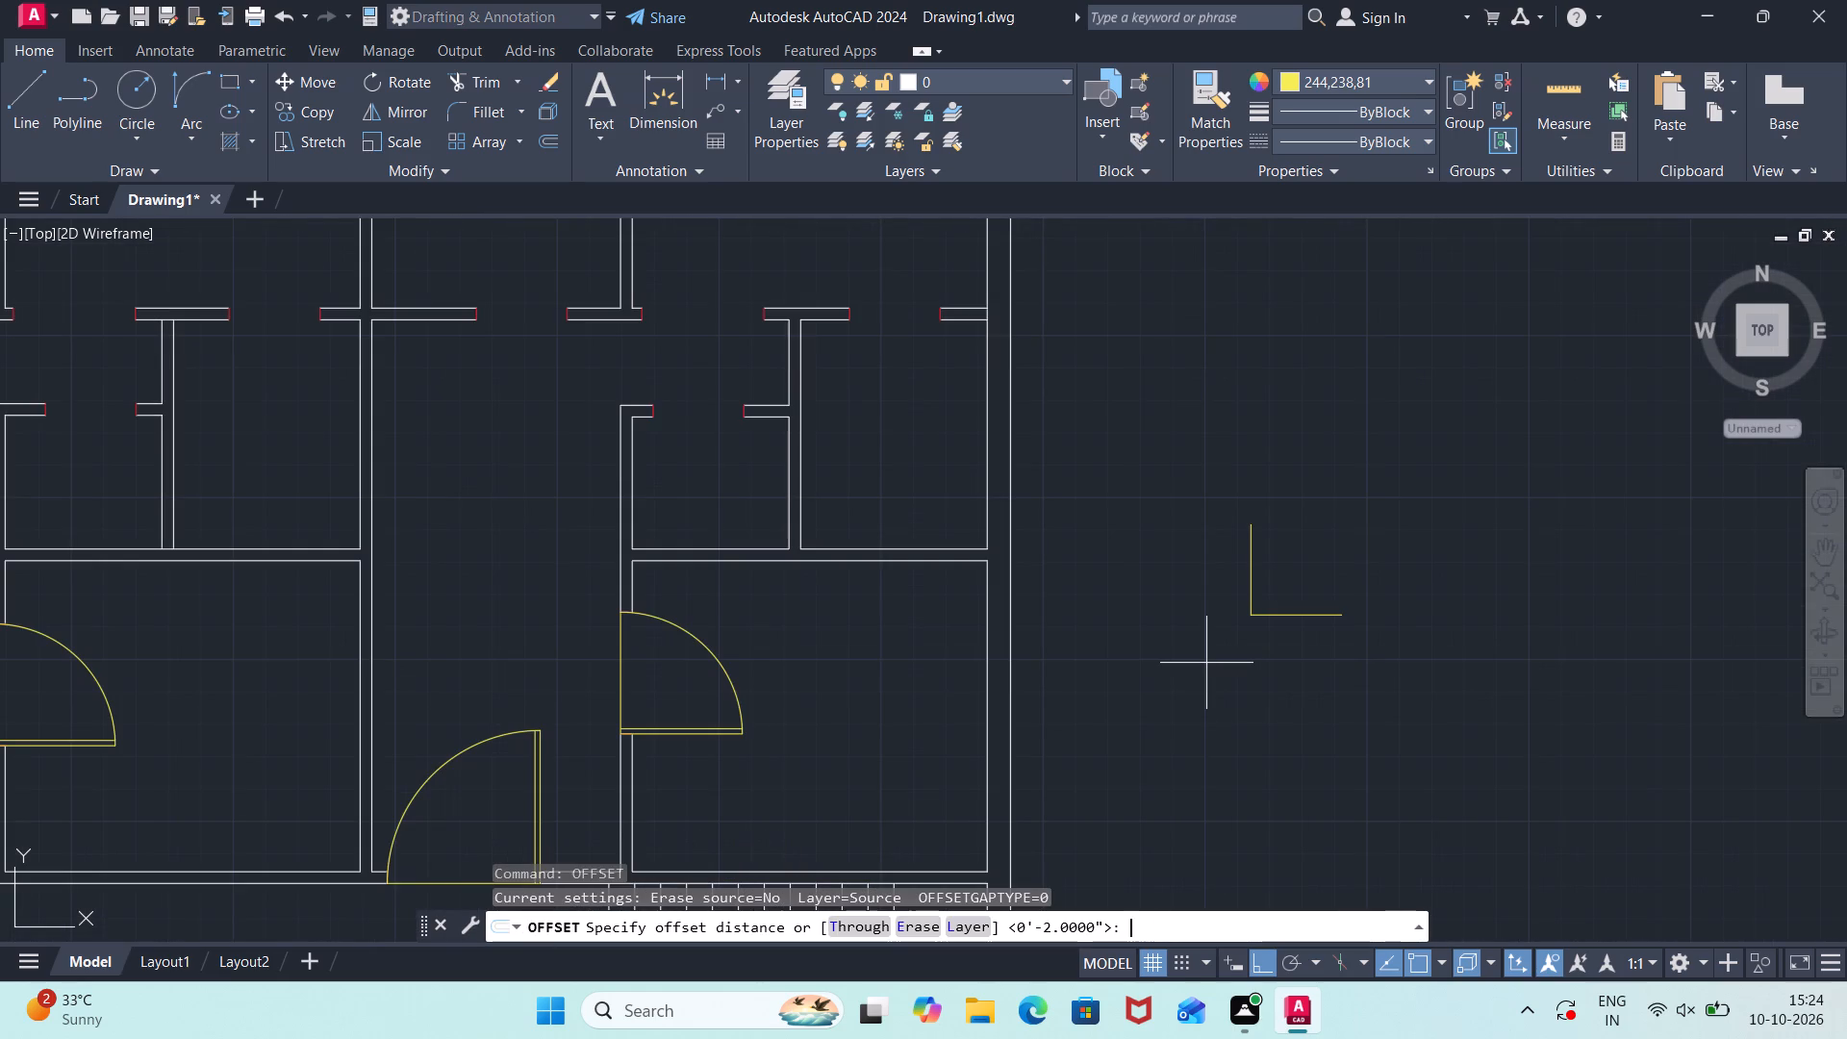
pyautogui.press('Return')
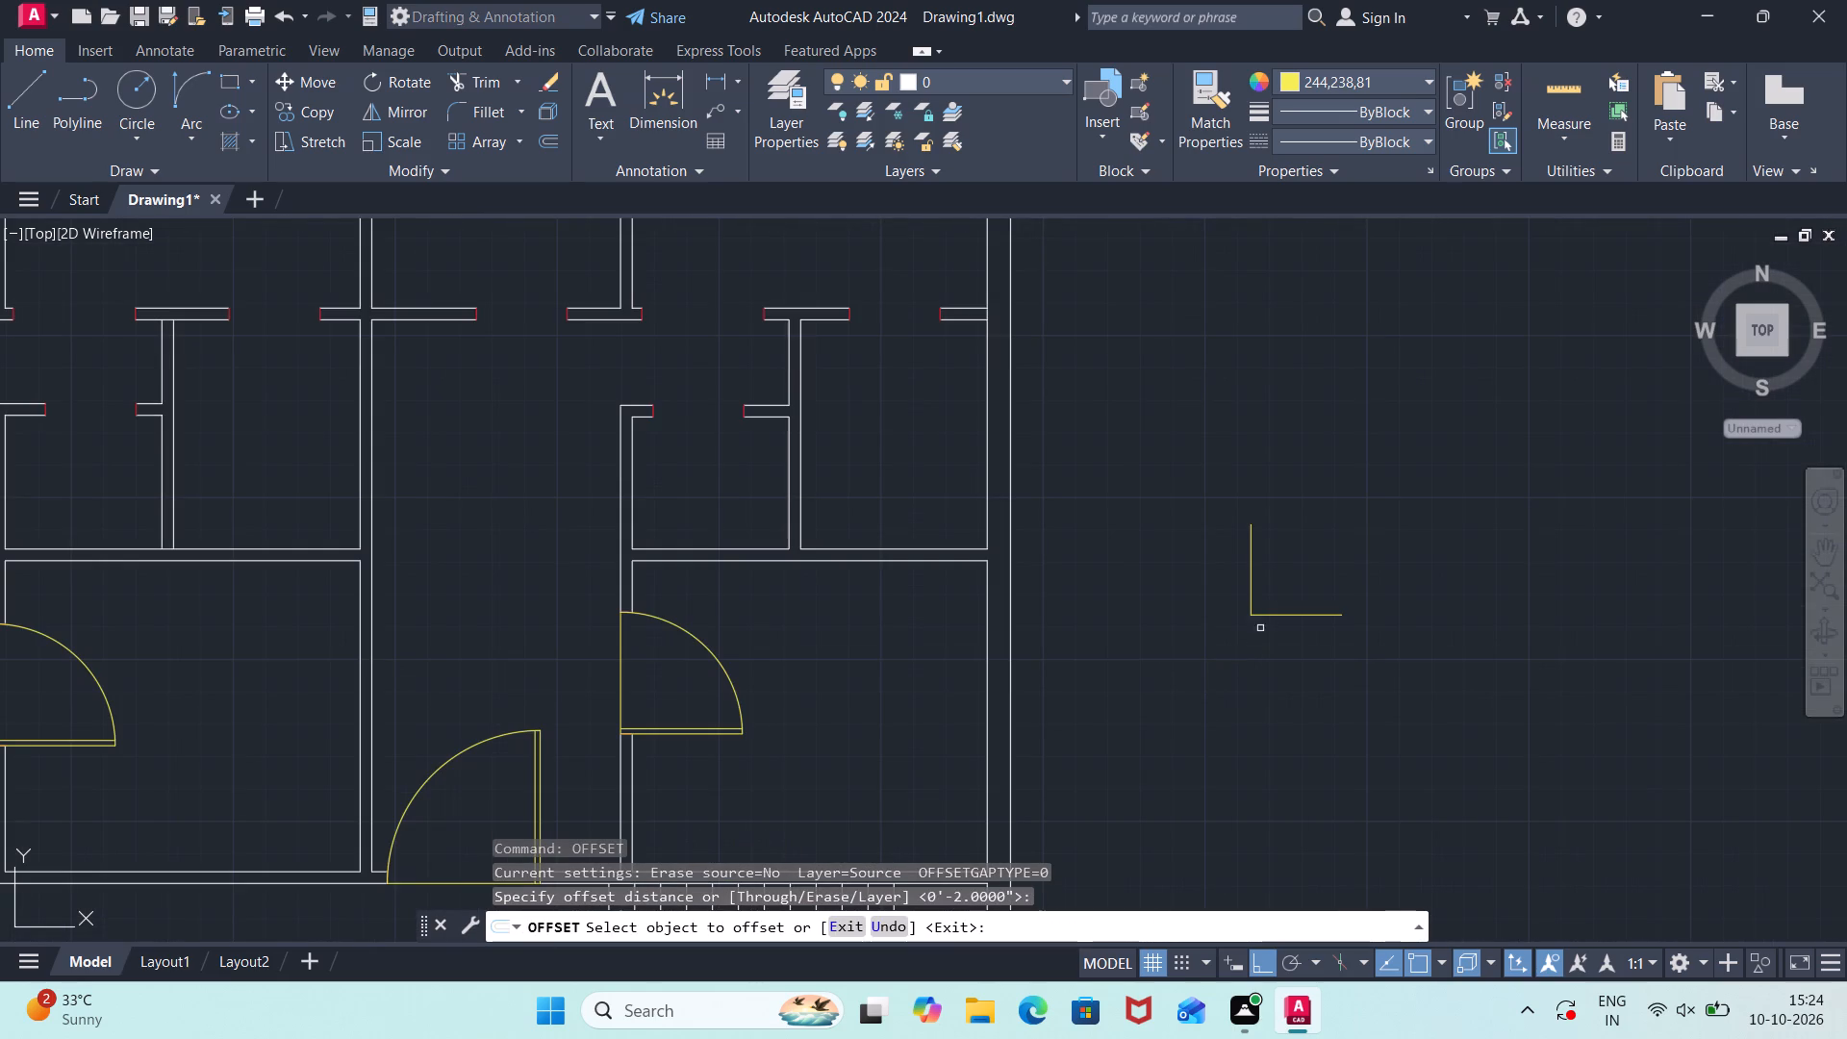
pyautogui.click(1252, 587)
pyautogui.click(1339, 575)
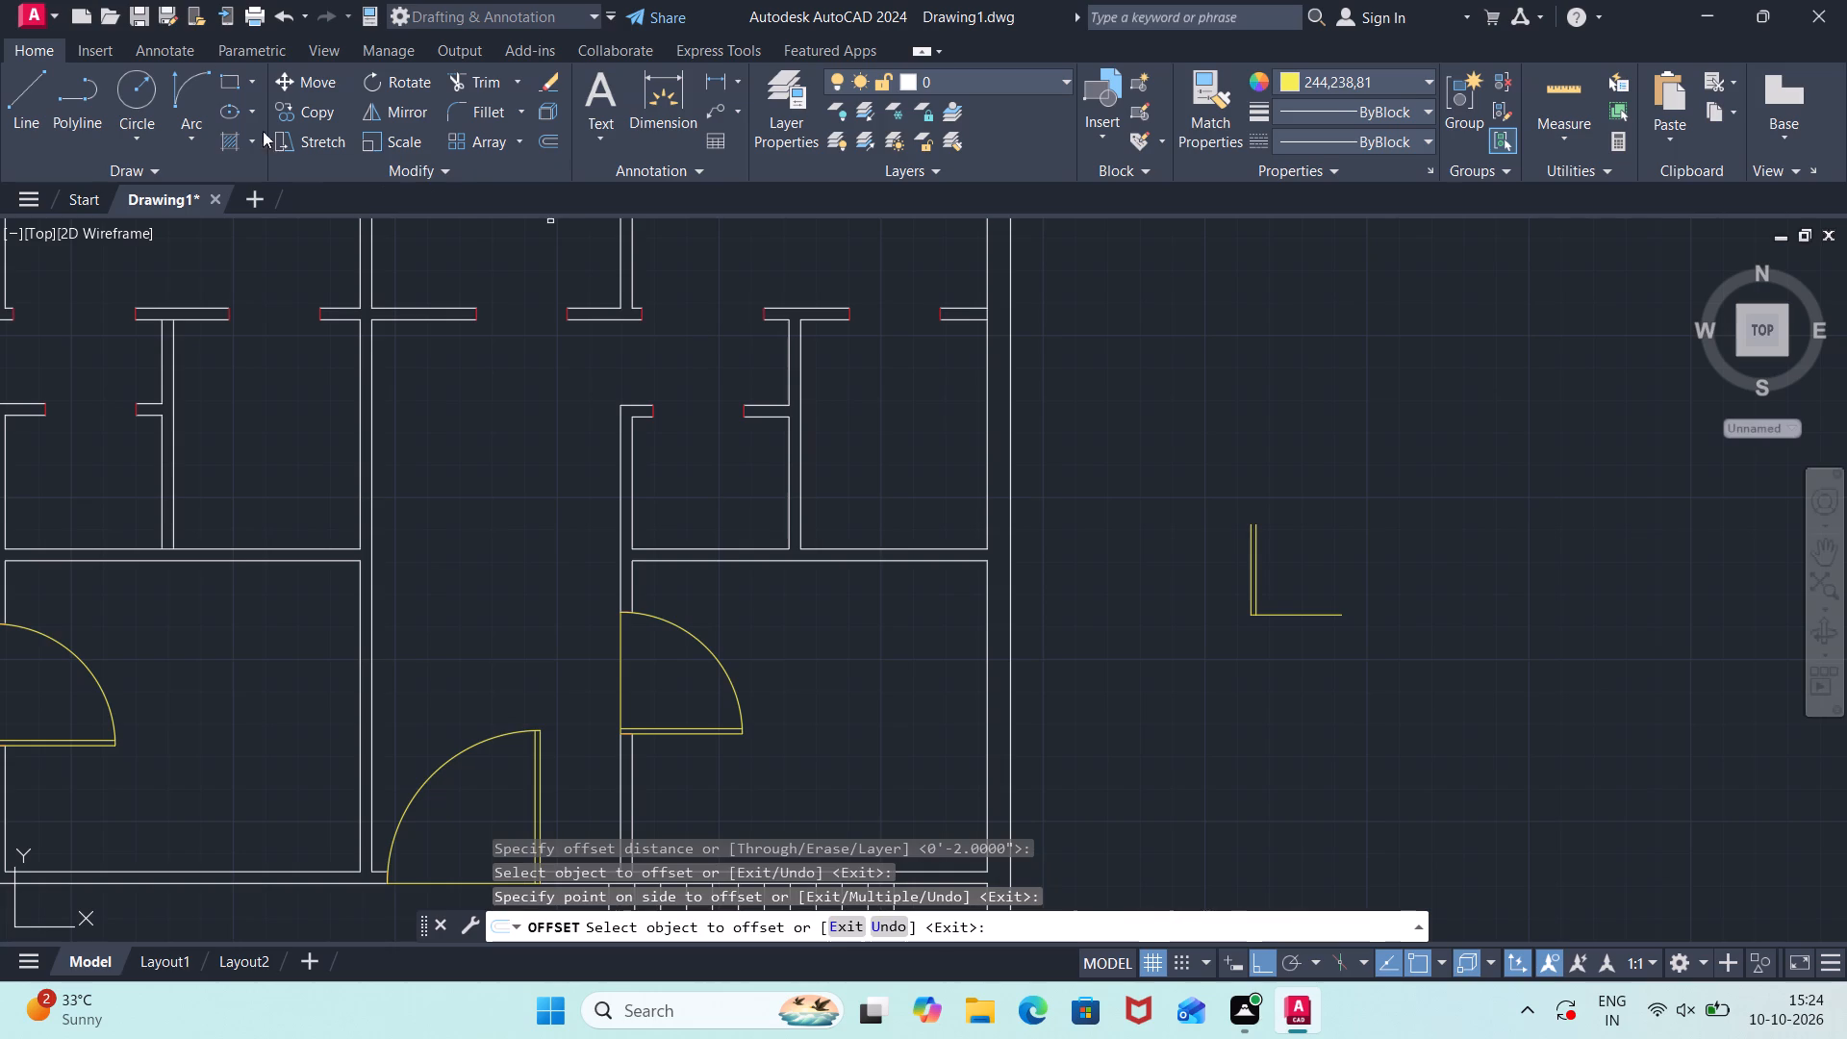
# Draw the fifth door's swing with a Start, End, Direction arc from the outer leaf line's north end to the horizontal line's east end.
pyautogui.click(193, 139)
pyautogui.click(290, 424)
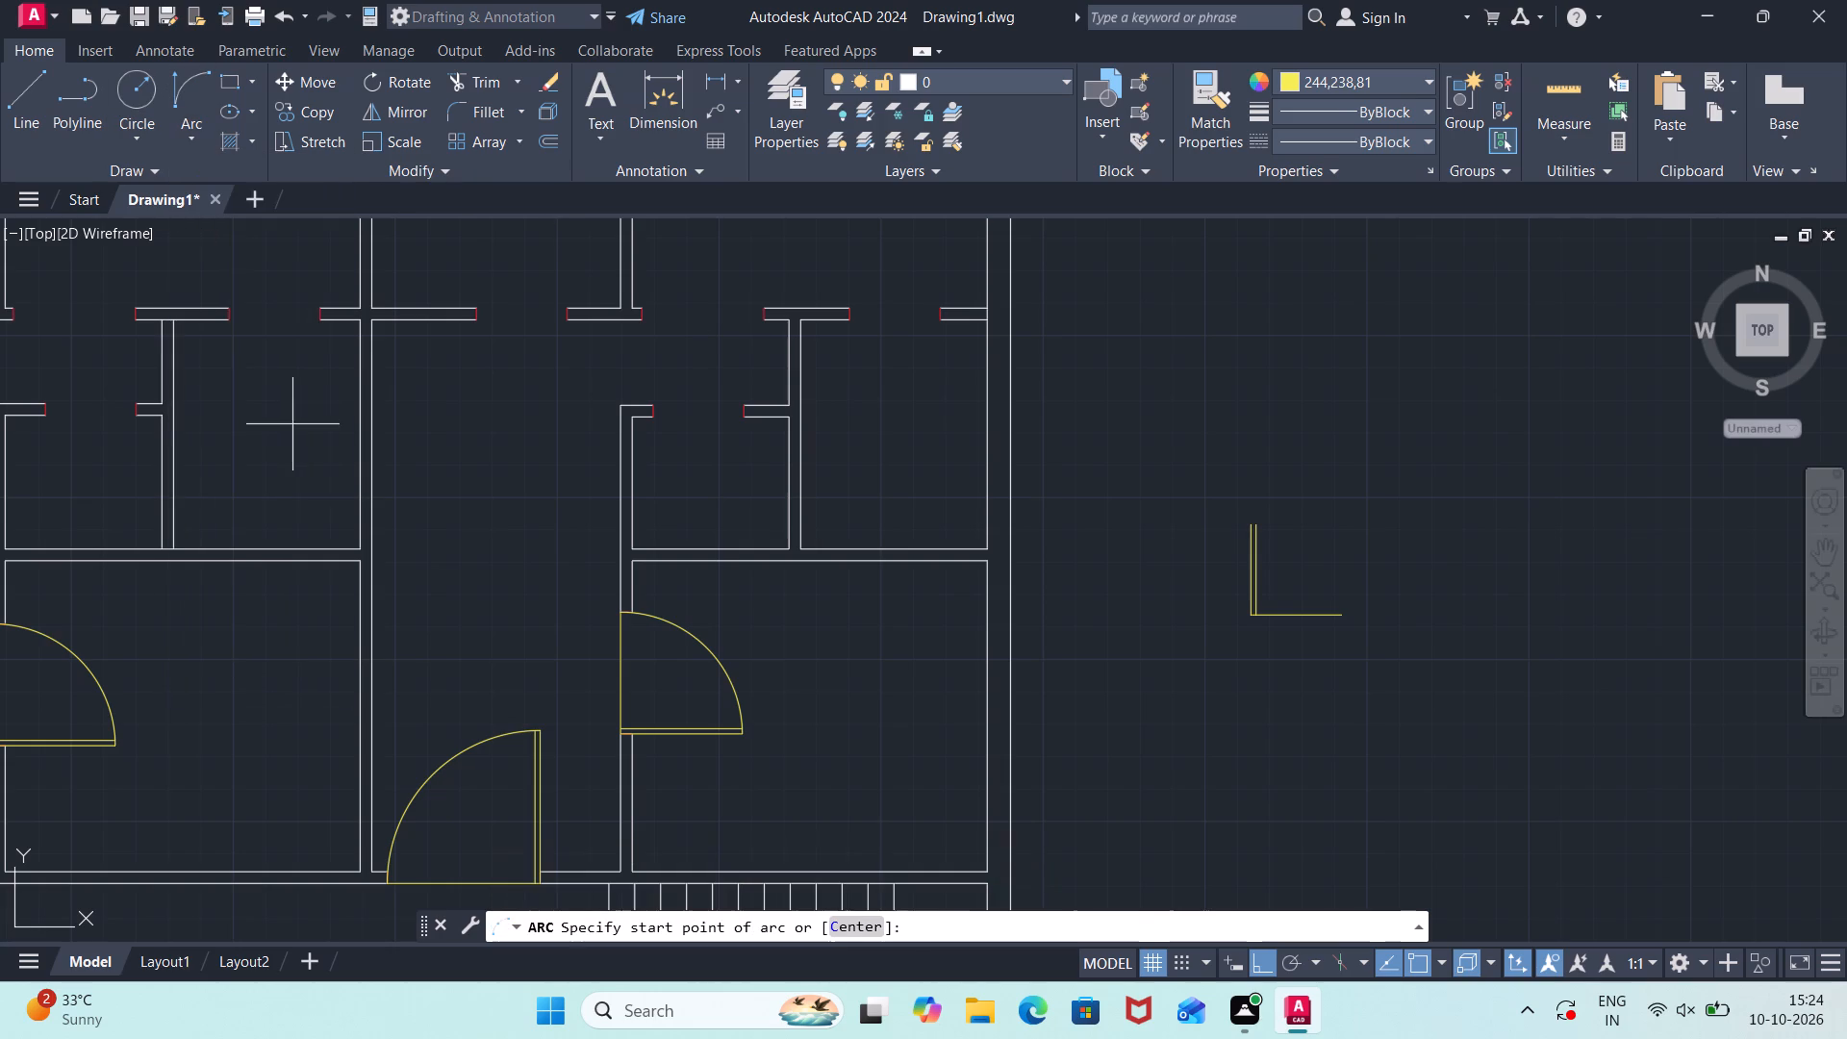
pyautogui.click(1248, 523)
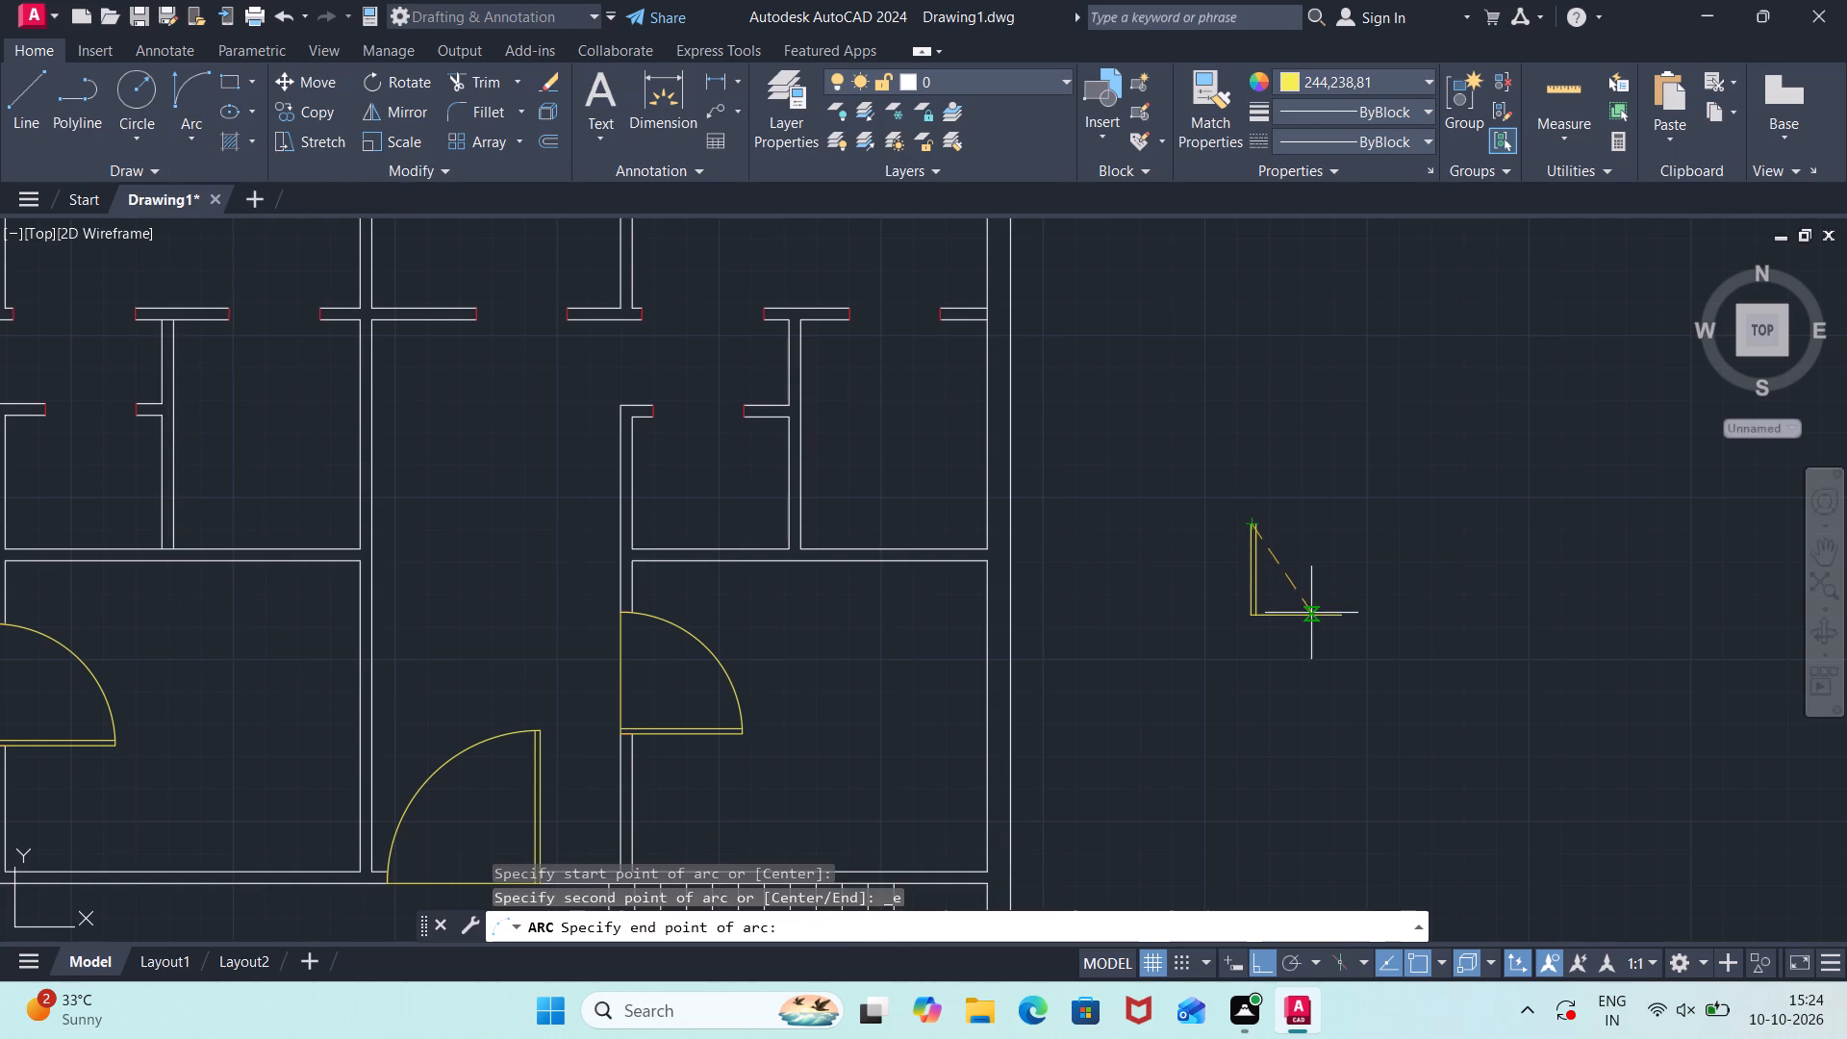
pyautogui.click(1337, 612)
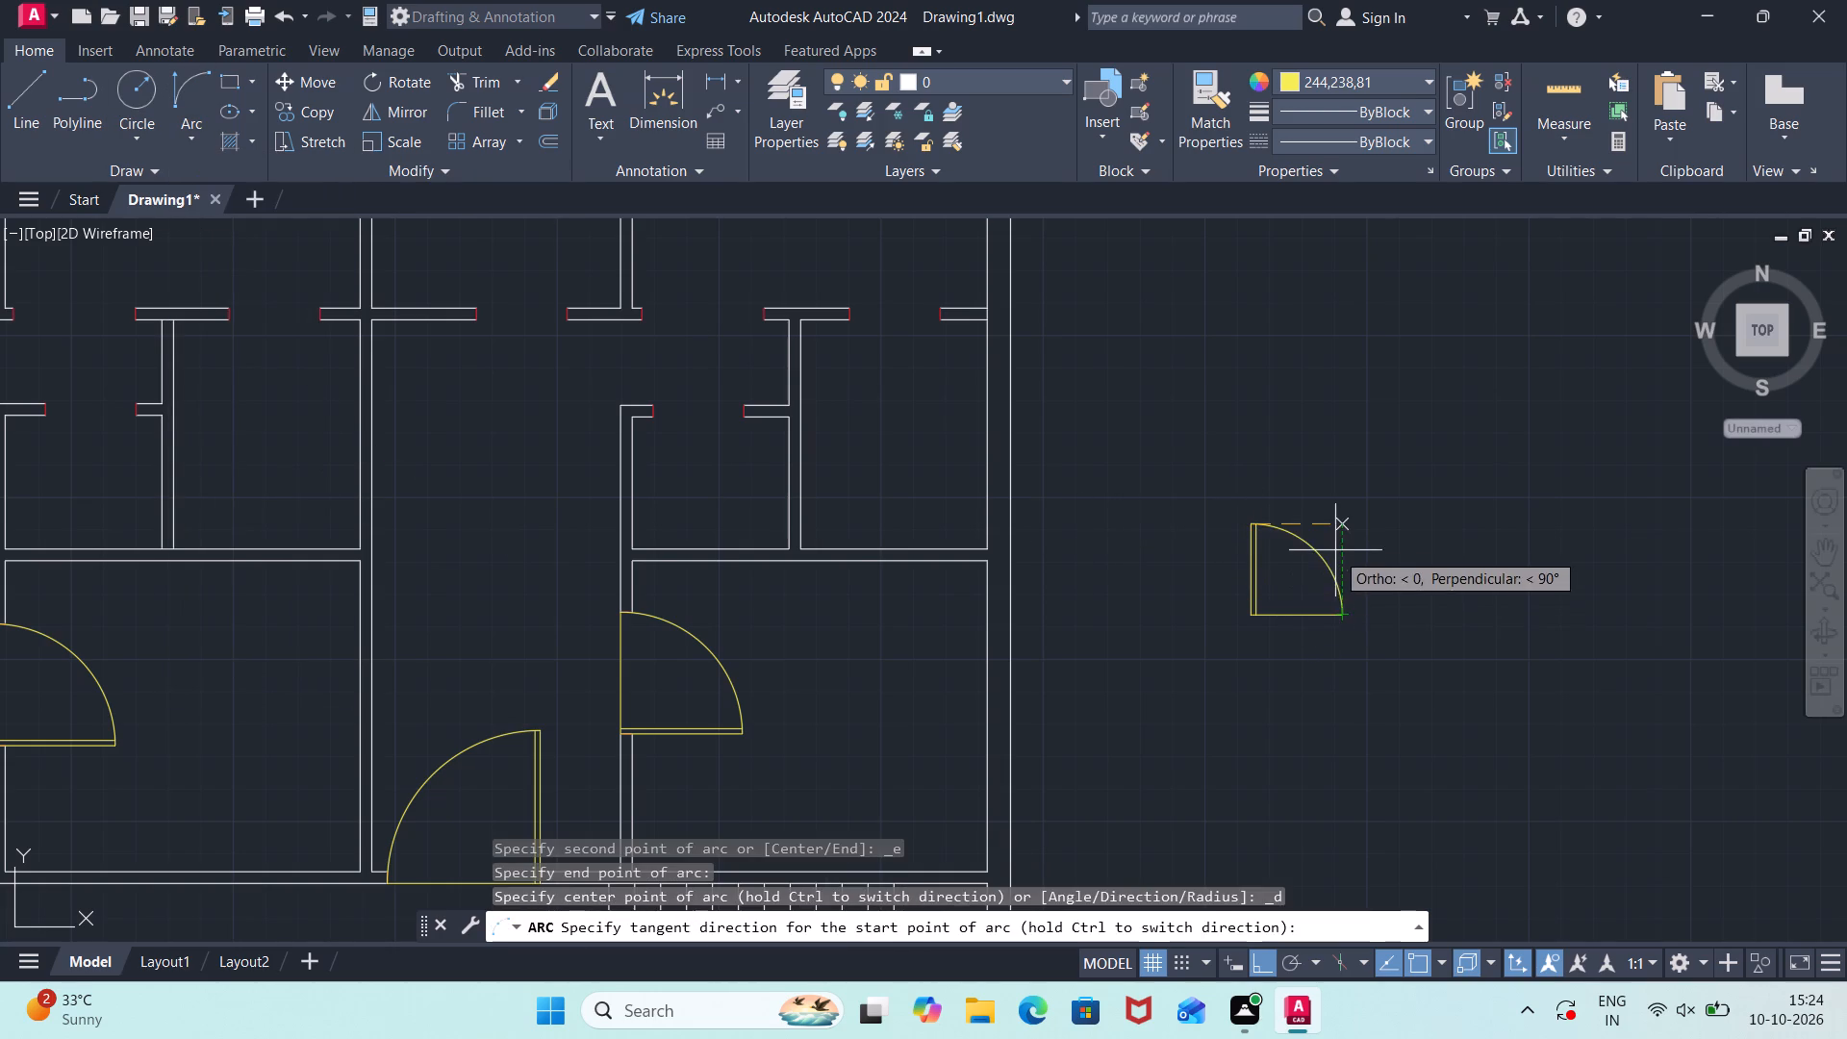
pyautogui.click(1335, 548)
# Trim the fifth door's inner leaf line where it projects north of the swing arc.
pyautogui.scroll(3, 1266, 494)
pyautogui.scroll(3, 1230, 602)
pyautogui.moveTo(1214, 623); pyautogui.dragTo(1232, 455, button='middle')
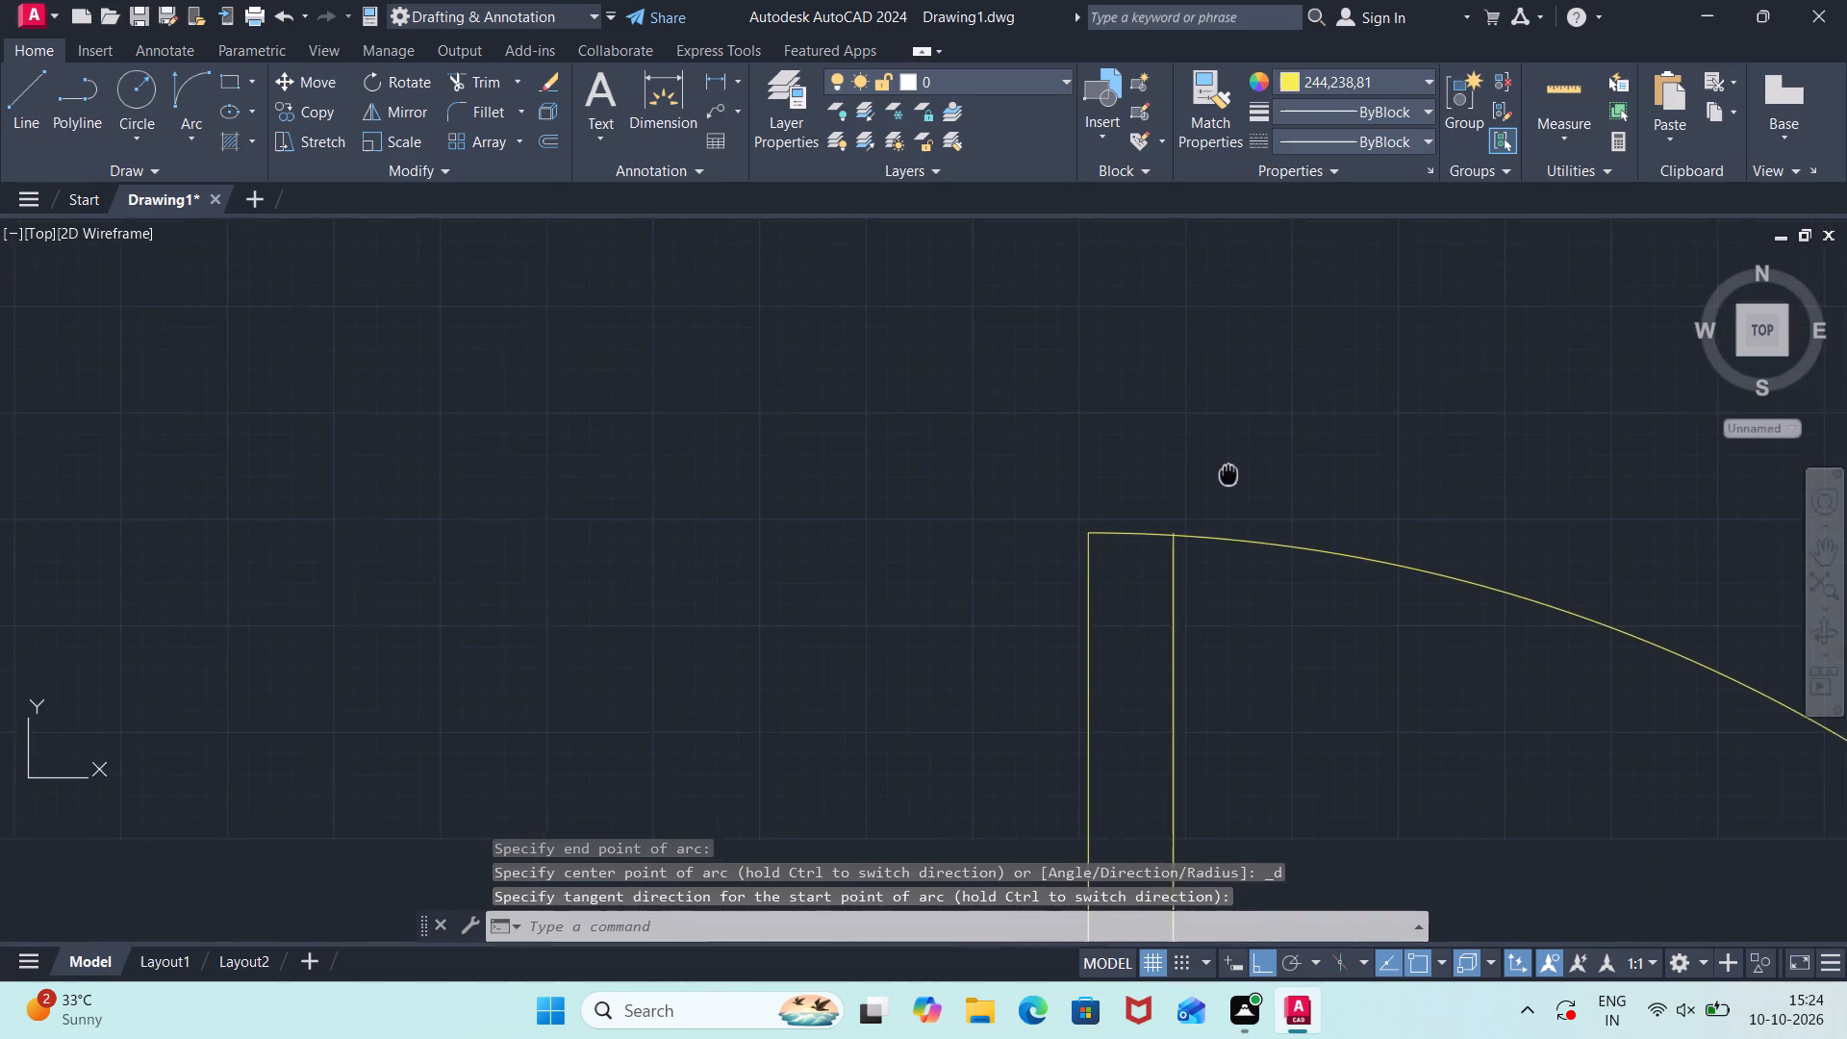
pyautogui.moveTo(1232, 455); pyautogui.dragTo(1233, 450, button='middle')
pyautogui.scroll(3, 1199, 496)
pyautogui.scroll(3, 1125, 536)
pyautogui.moveTo(1125, 536); pyautogui.dragTo(1158, 479, button='middle')
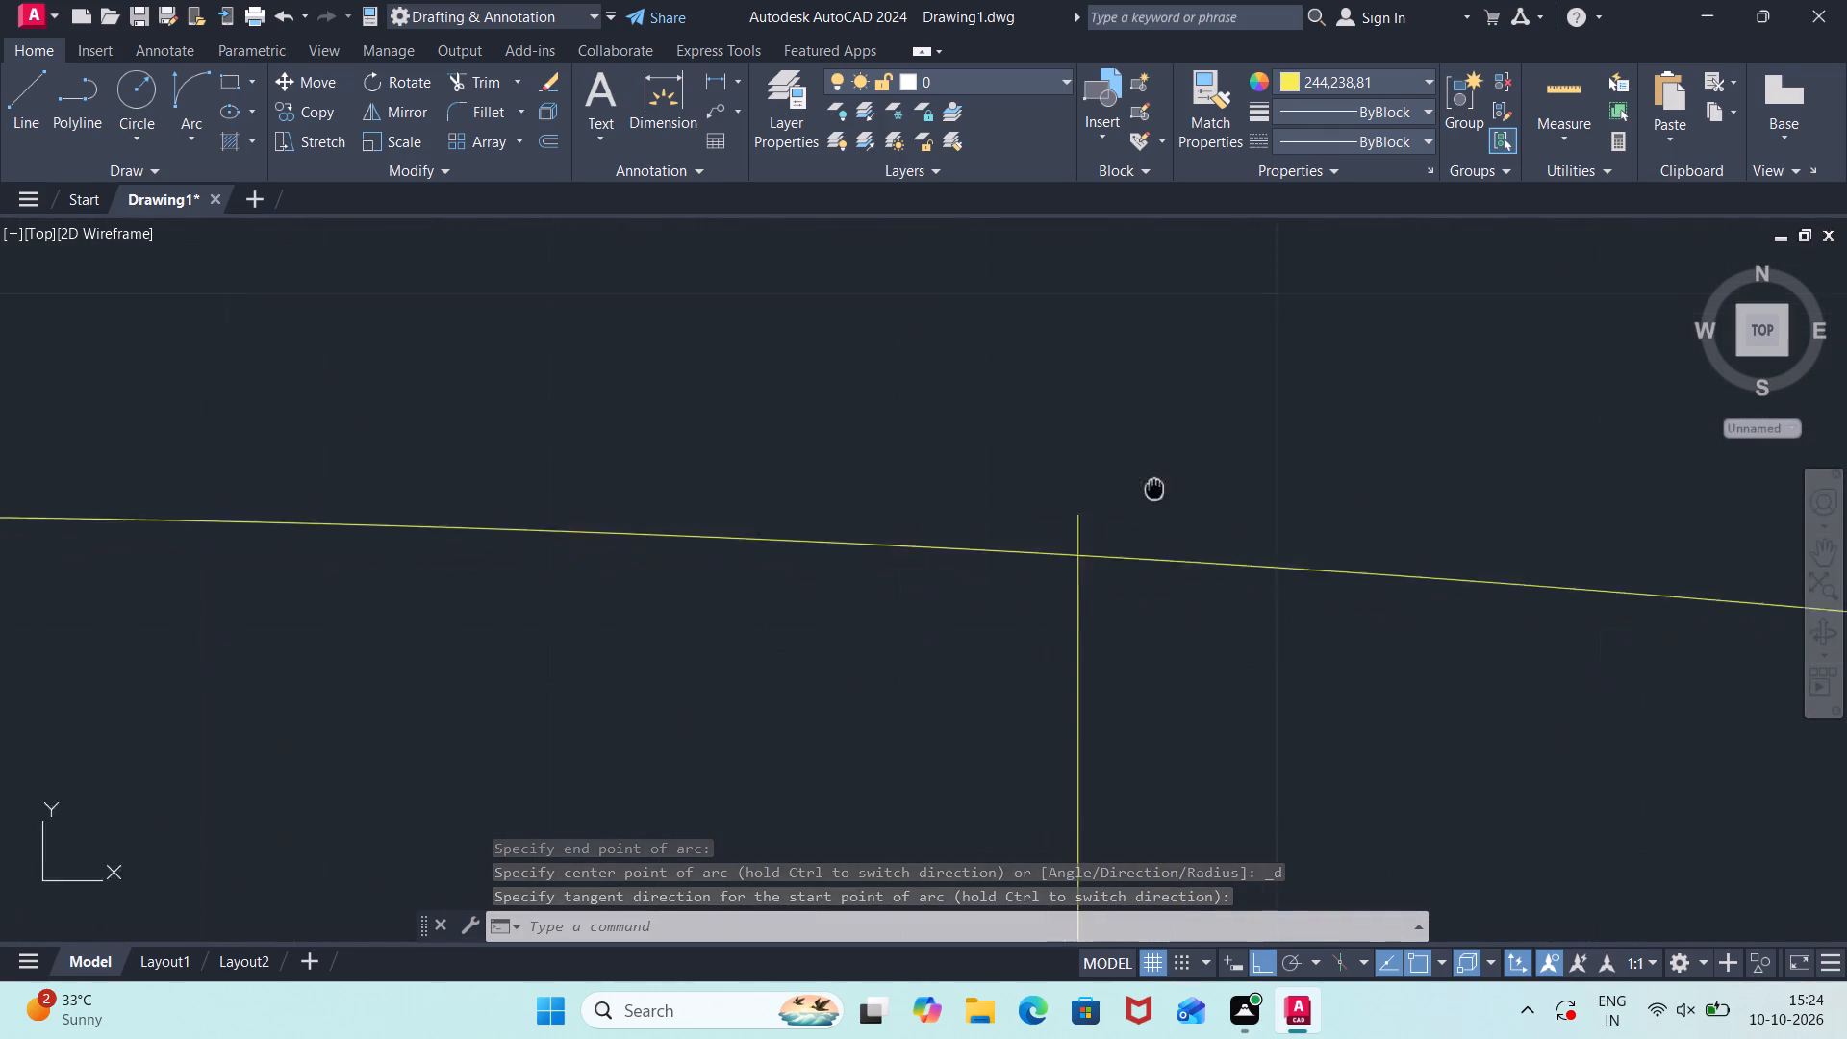
pyautogui.moveTo(1158, 479); pyautogui.dragTo(1171, 461, button='middle')
pyautogui.press('Escape')
pyautogui.write('tr')
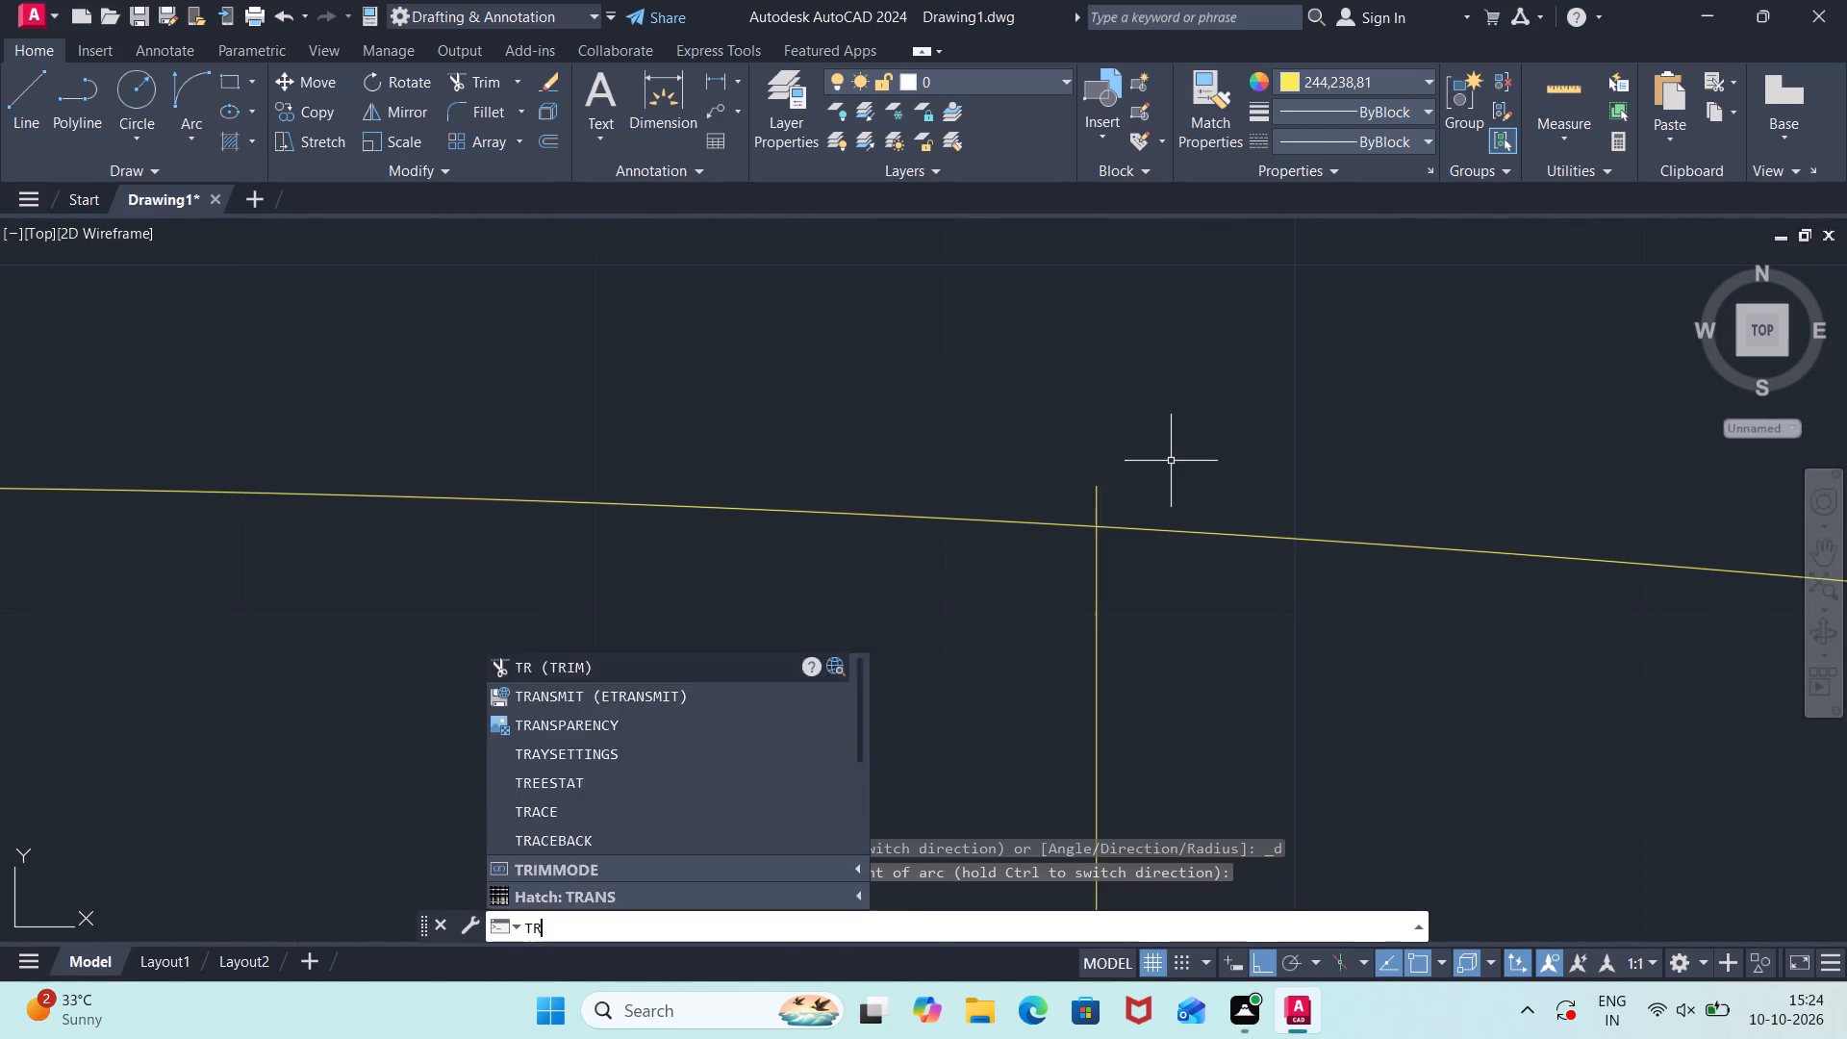
pyautogui.press('Return')
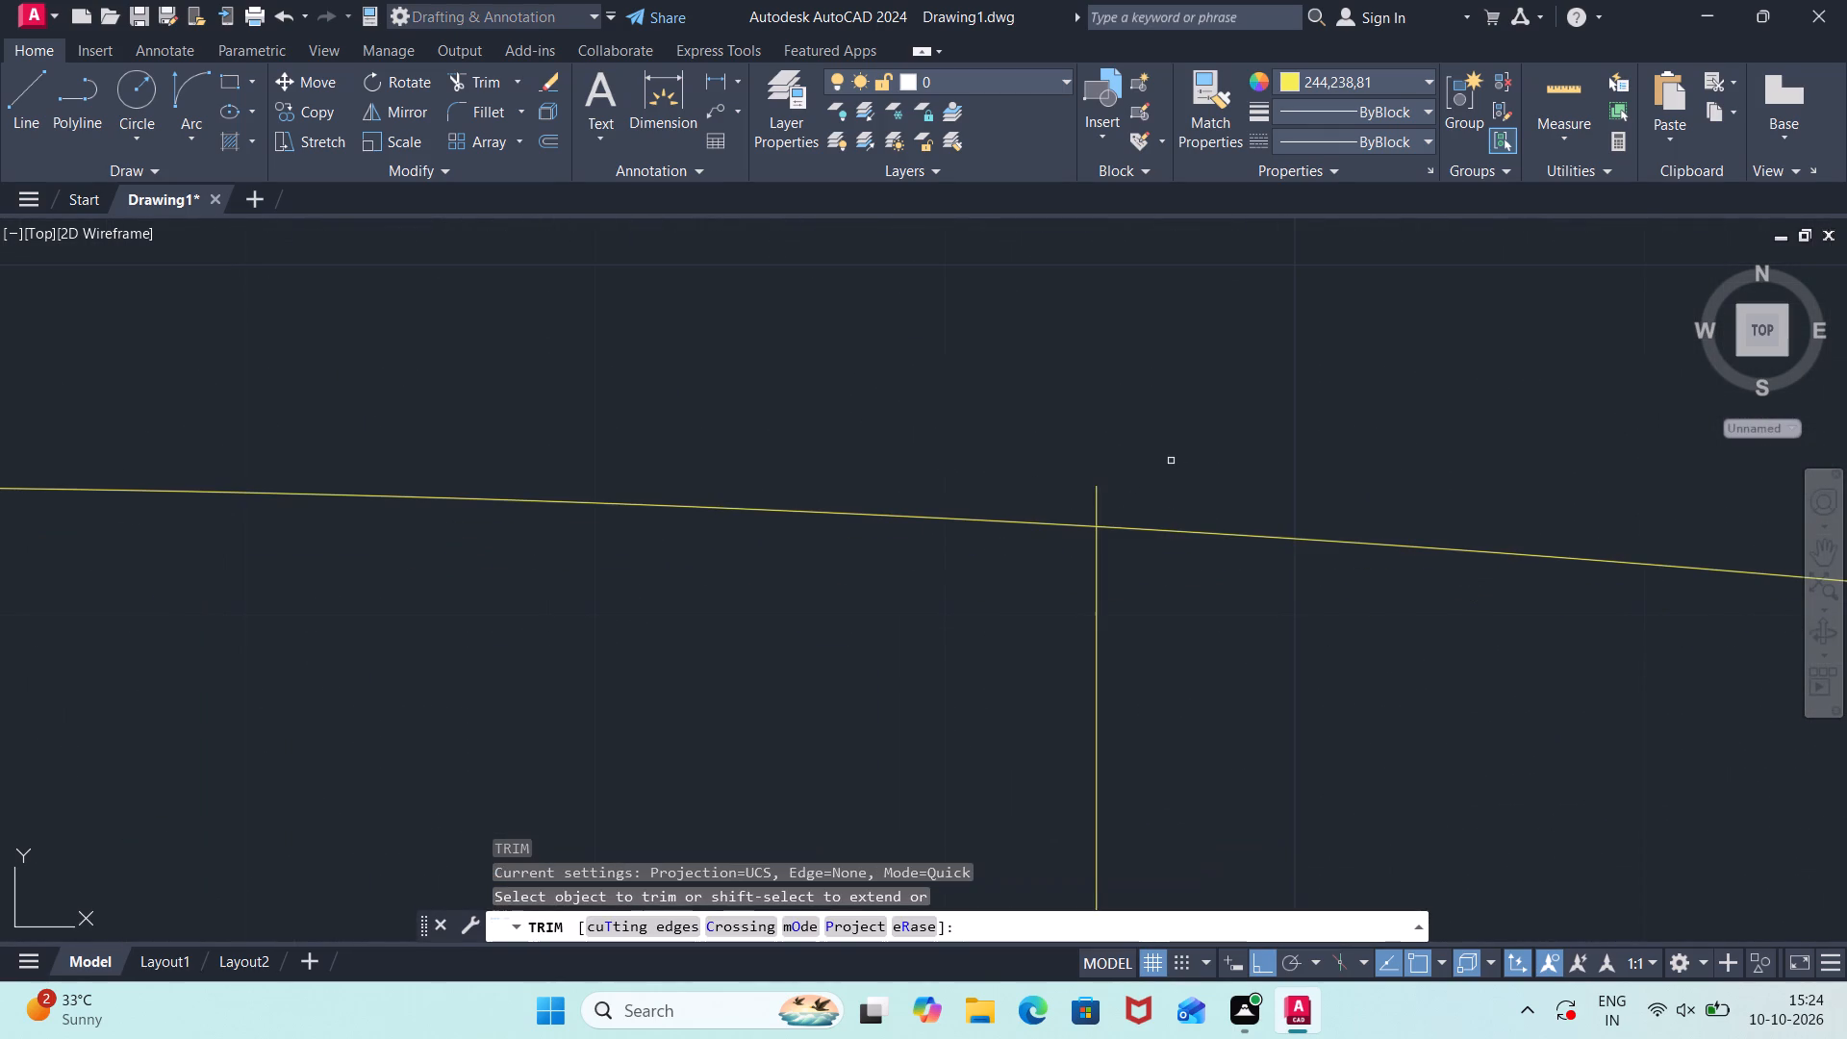
pyautogui.click(1137, 505)
pyautogui.click(1076, 494)
pyautogui.scroll(-3, 1118, 471)
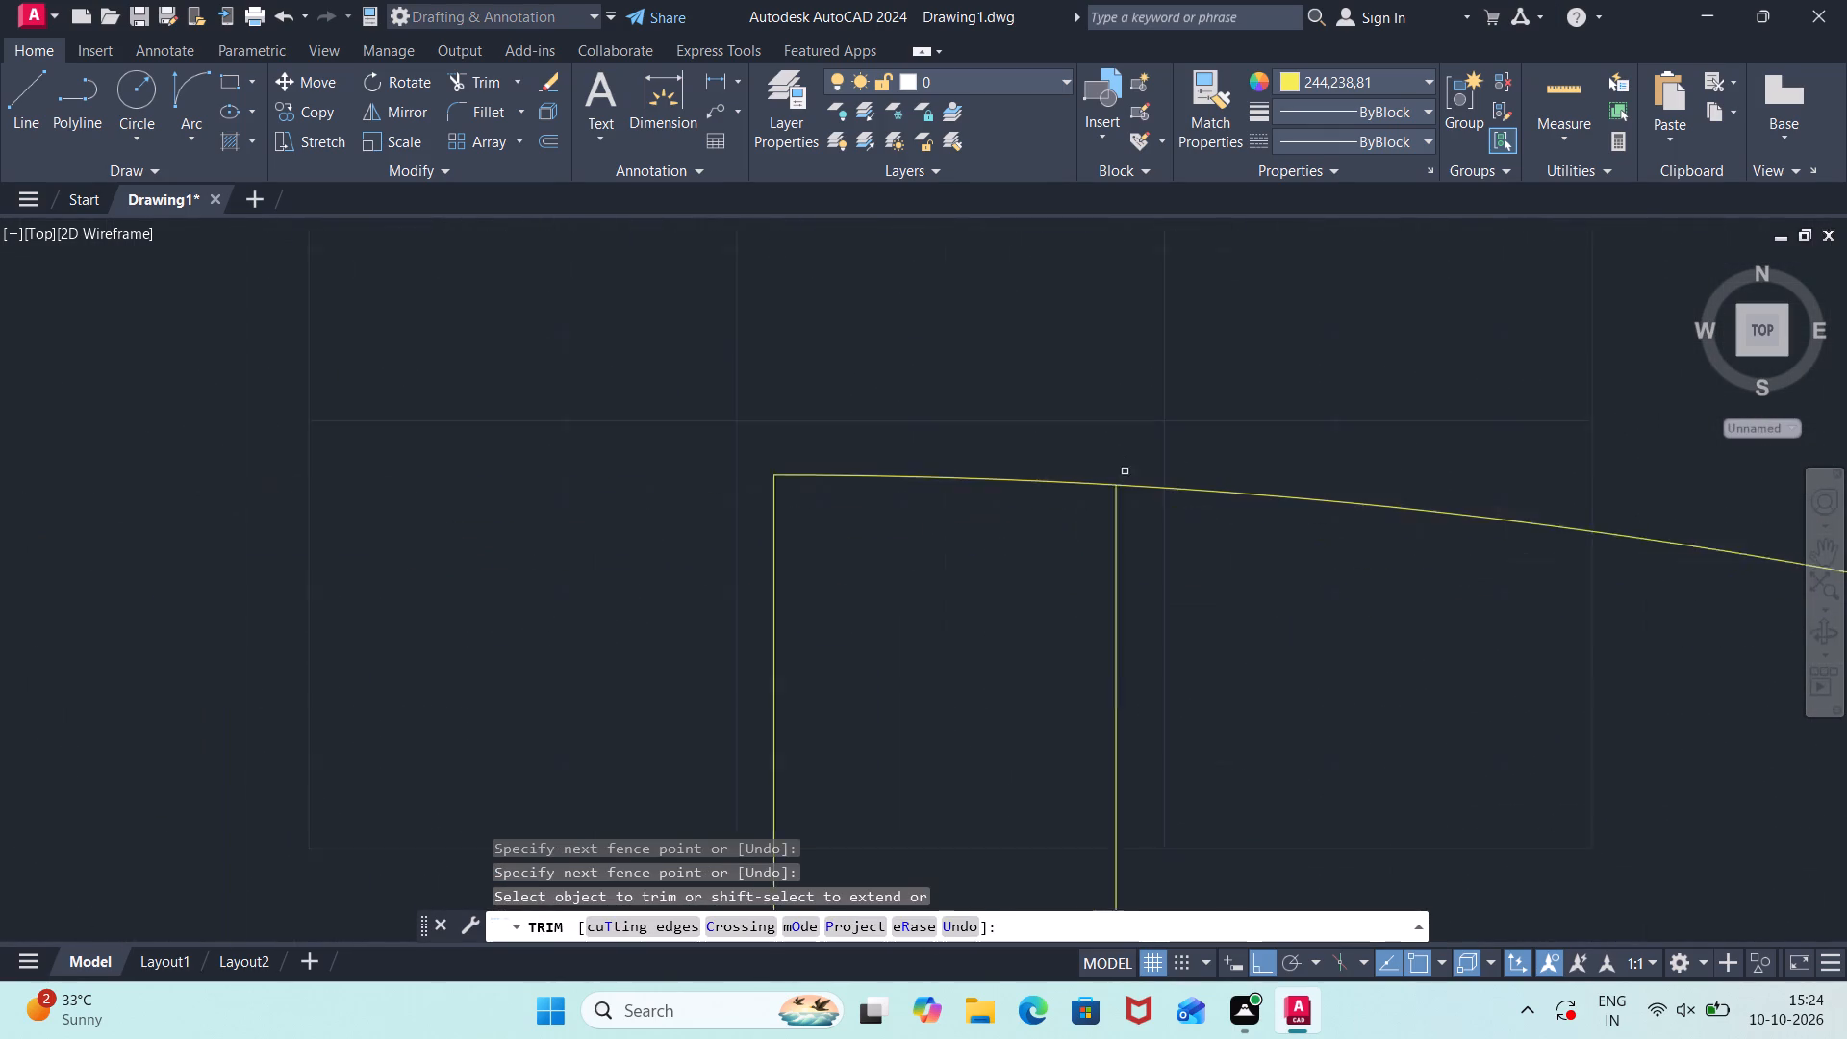
pyautogui.scroll(-6, 1126, 471)
pyautogui.press('Escape')
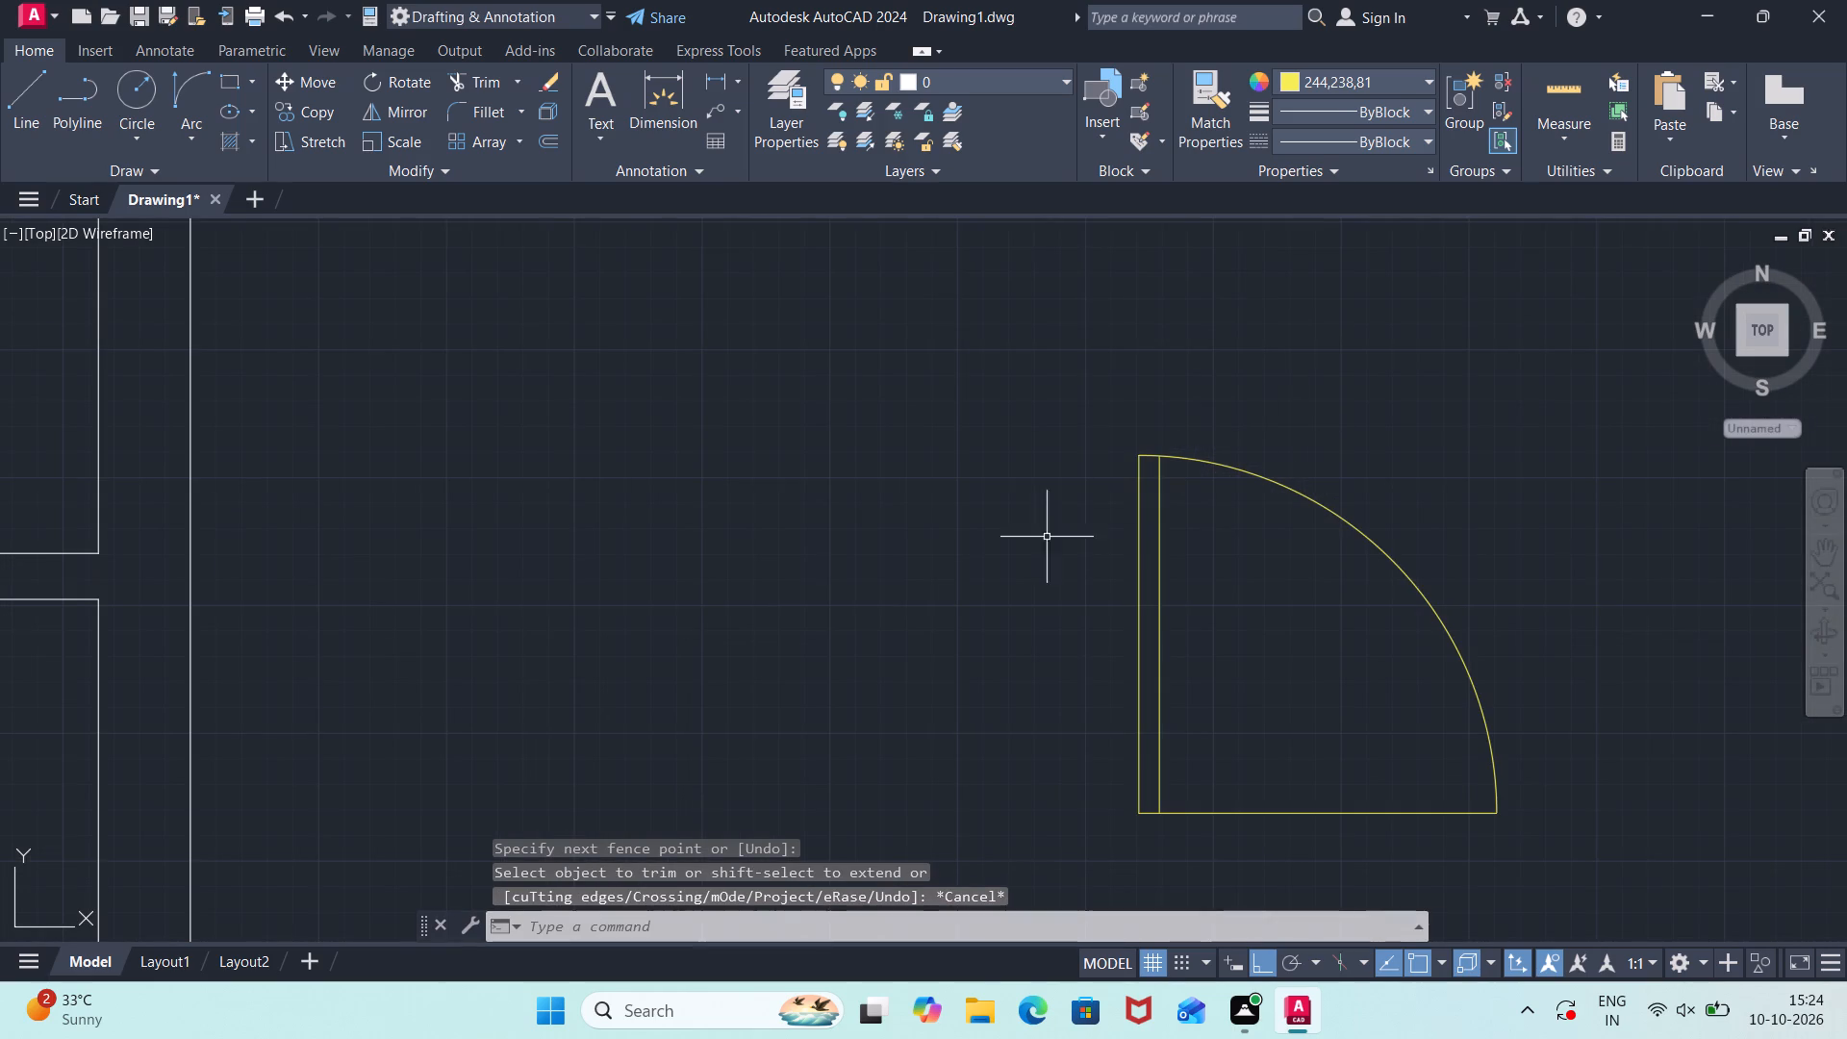
# Between the plan and the fifth door, draw a 2'11" line running west and a 2'11" line running north from its end for the sixth door.
pyautogui.moveTo(972, 646); pyautogui.dragTo(1054, 470, button='middle')
pyautogui.scroll(-1, 974, 615)
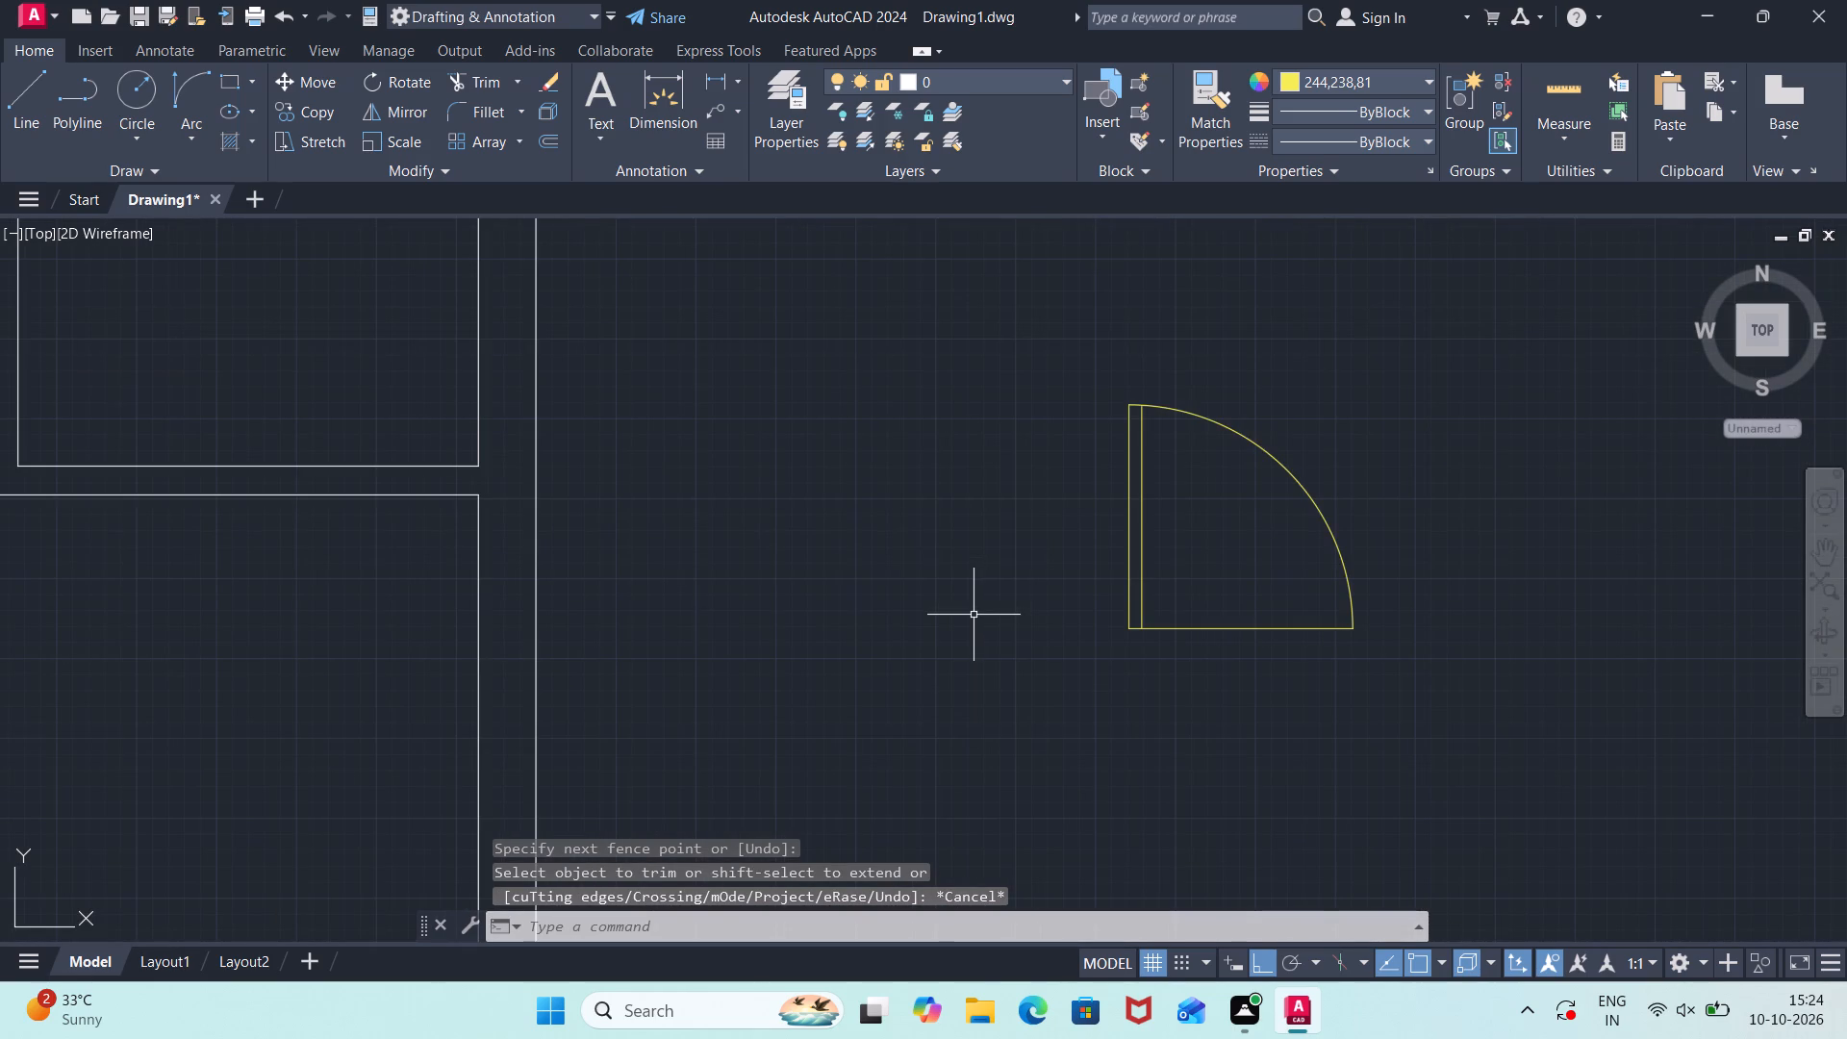
pyautogui.press('Escape')
pyautogui.press('l')
pyautogui.press('Return')
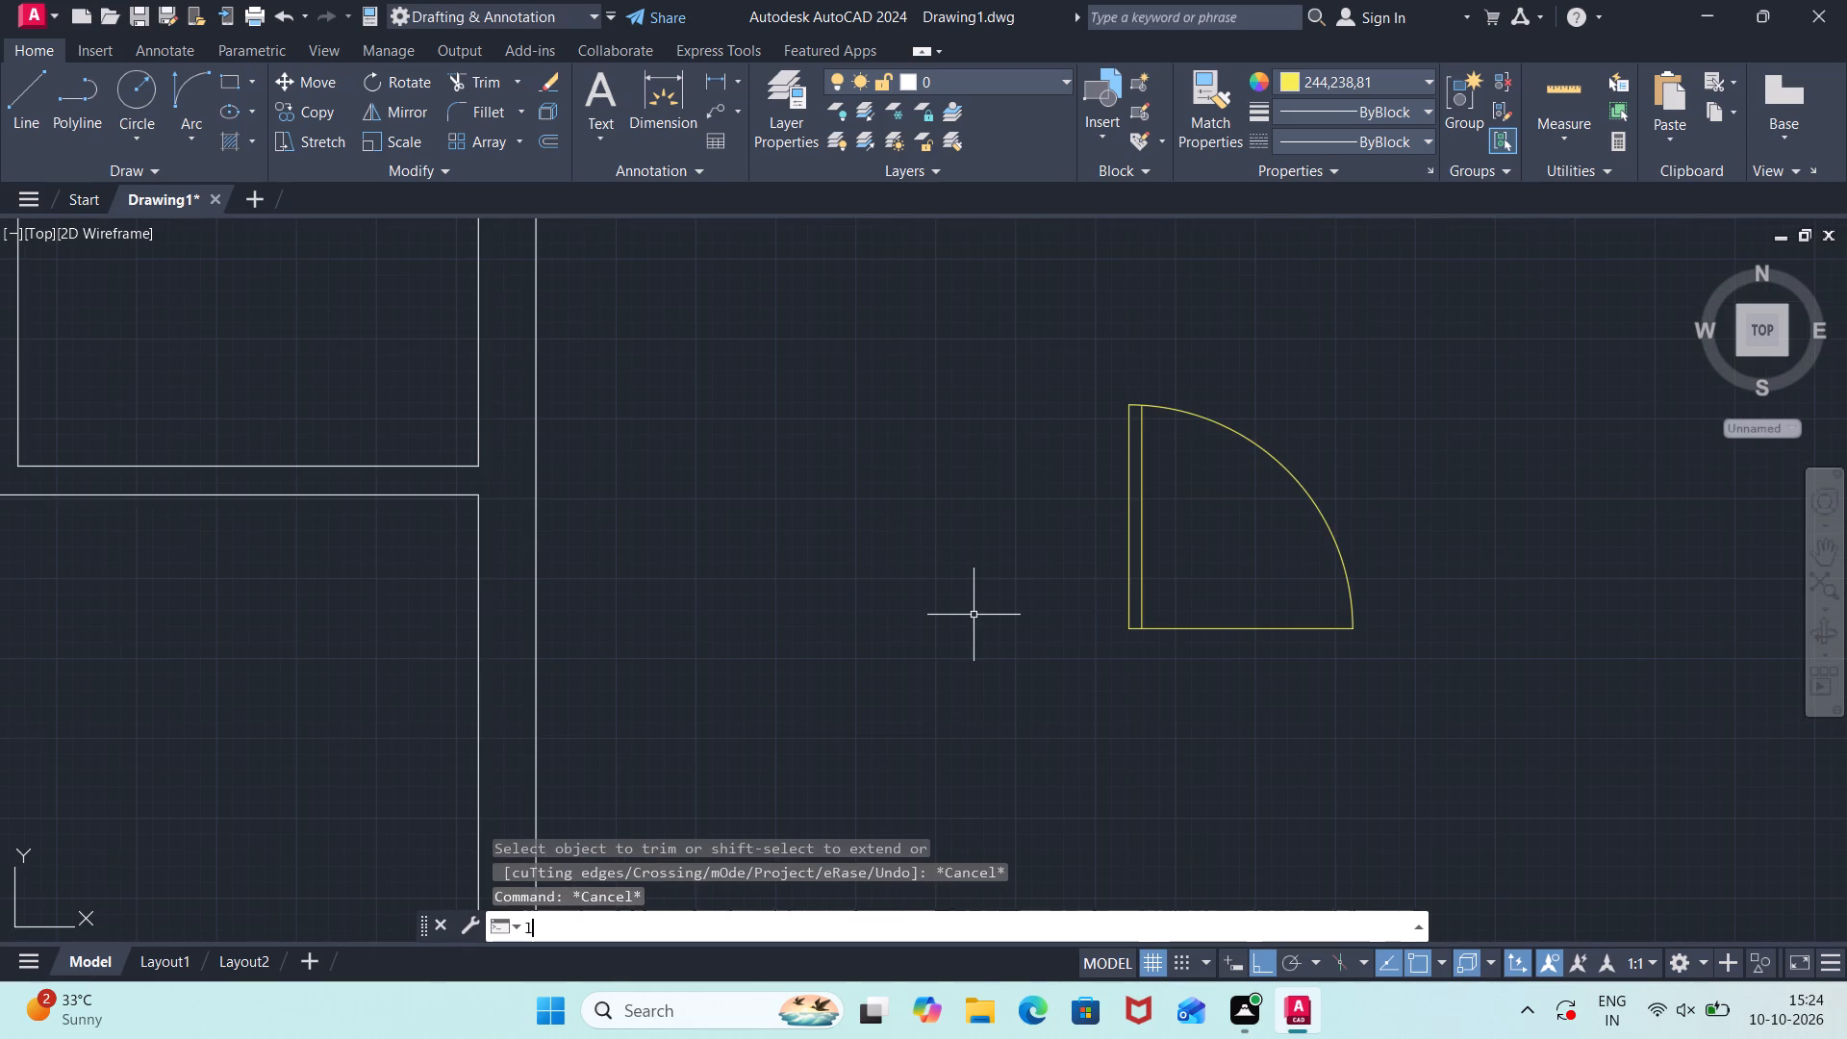
pyautogui.click(1024, 626)
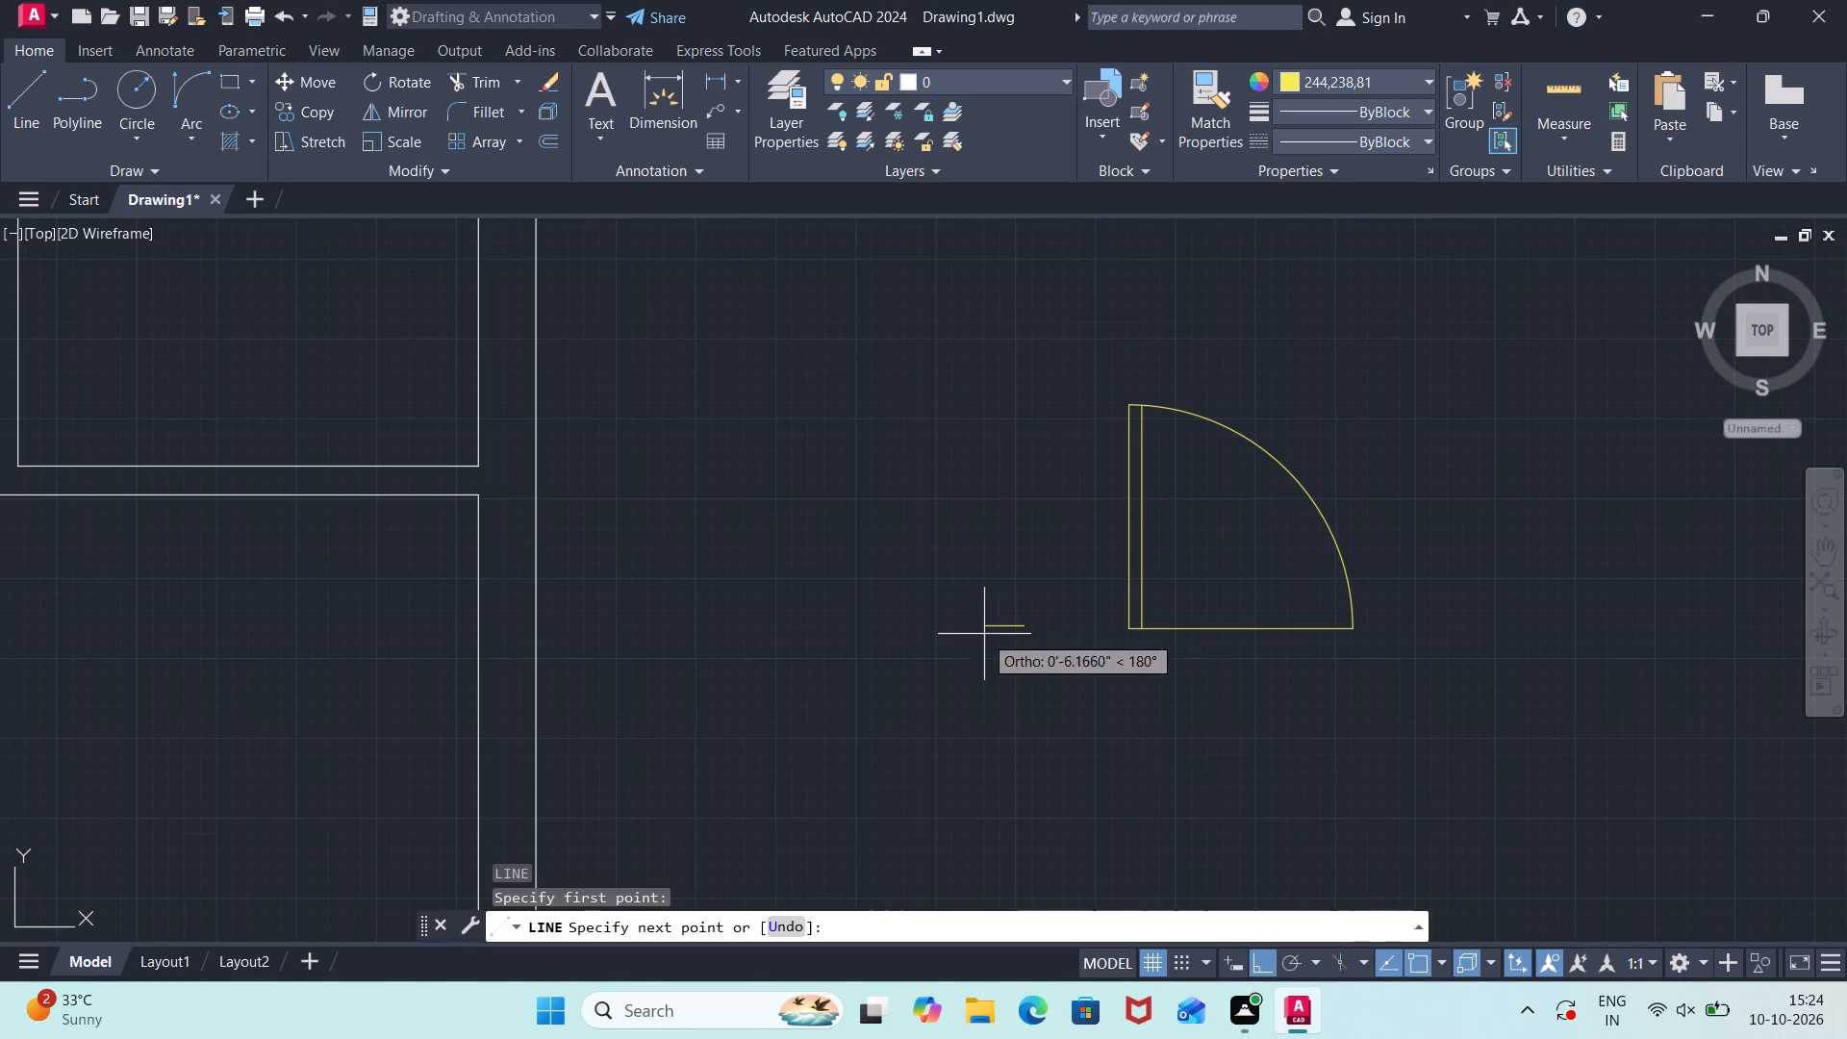
pyautogui.write('2\'11"')
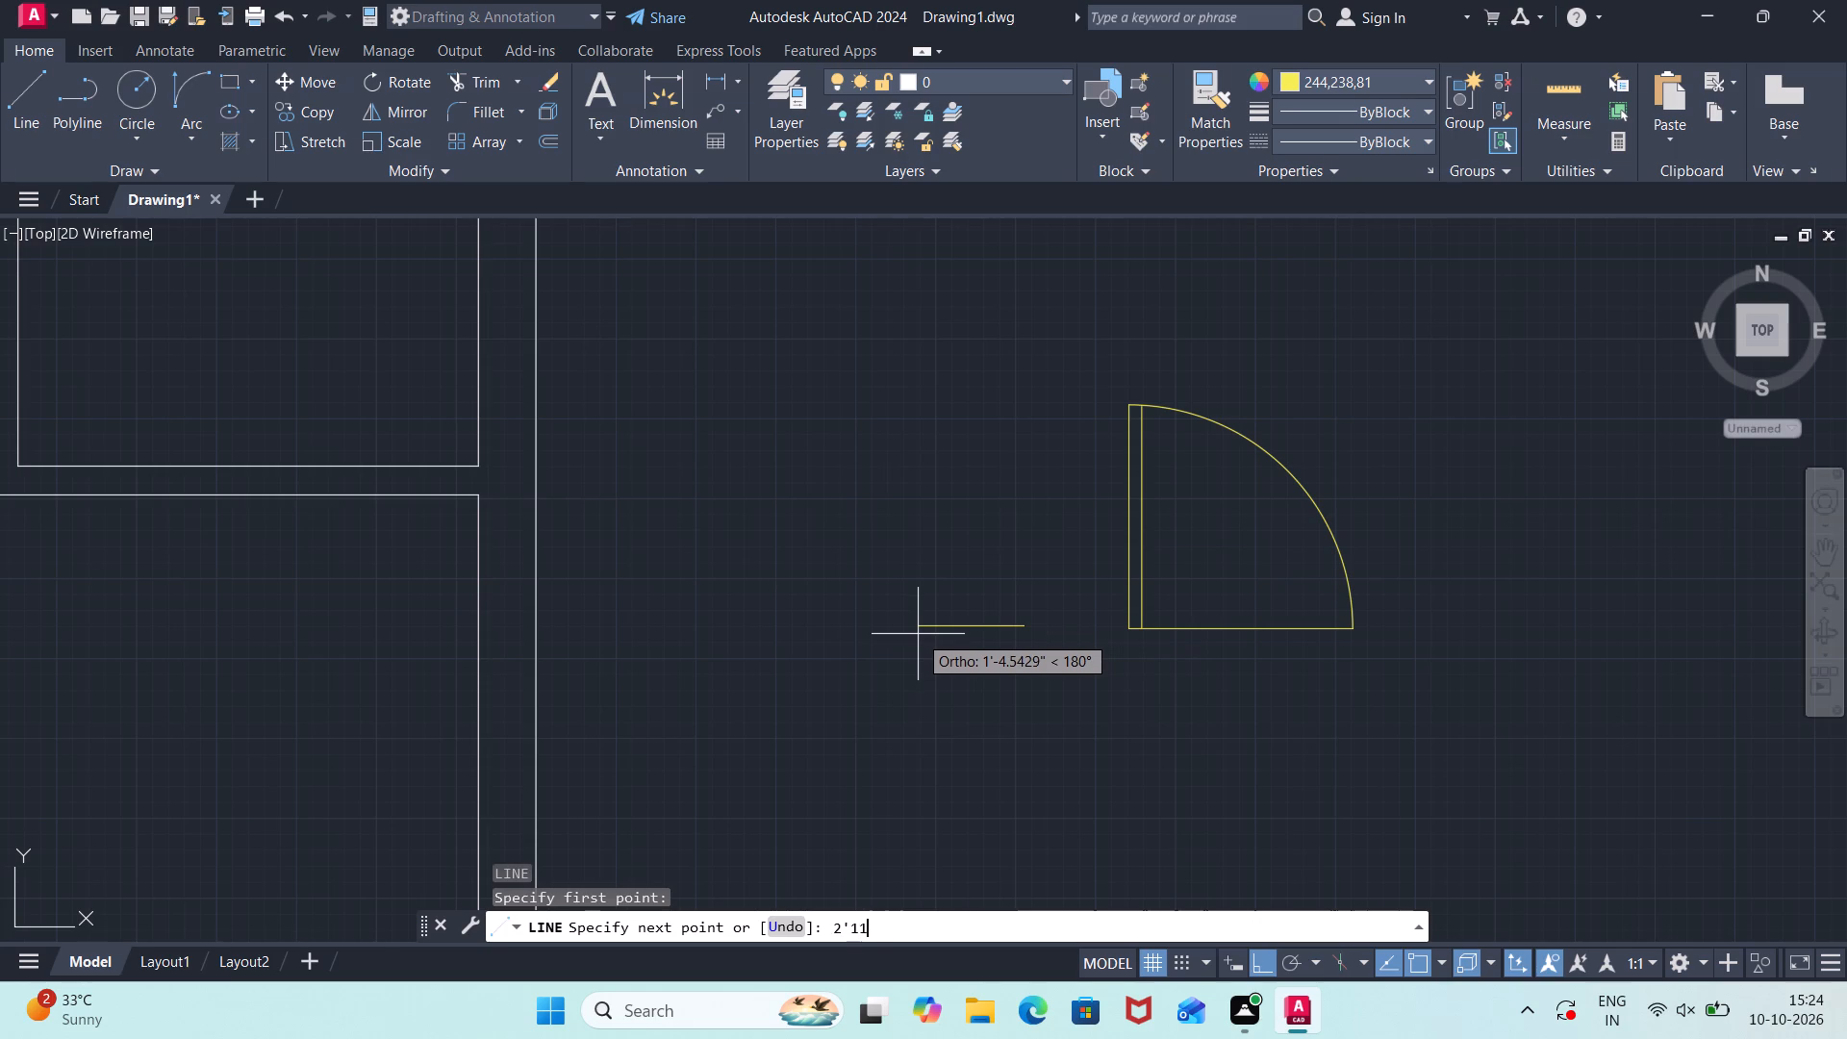
pyautogui.press('Return')
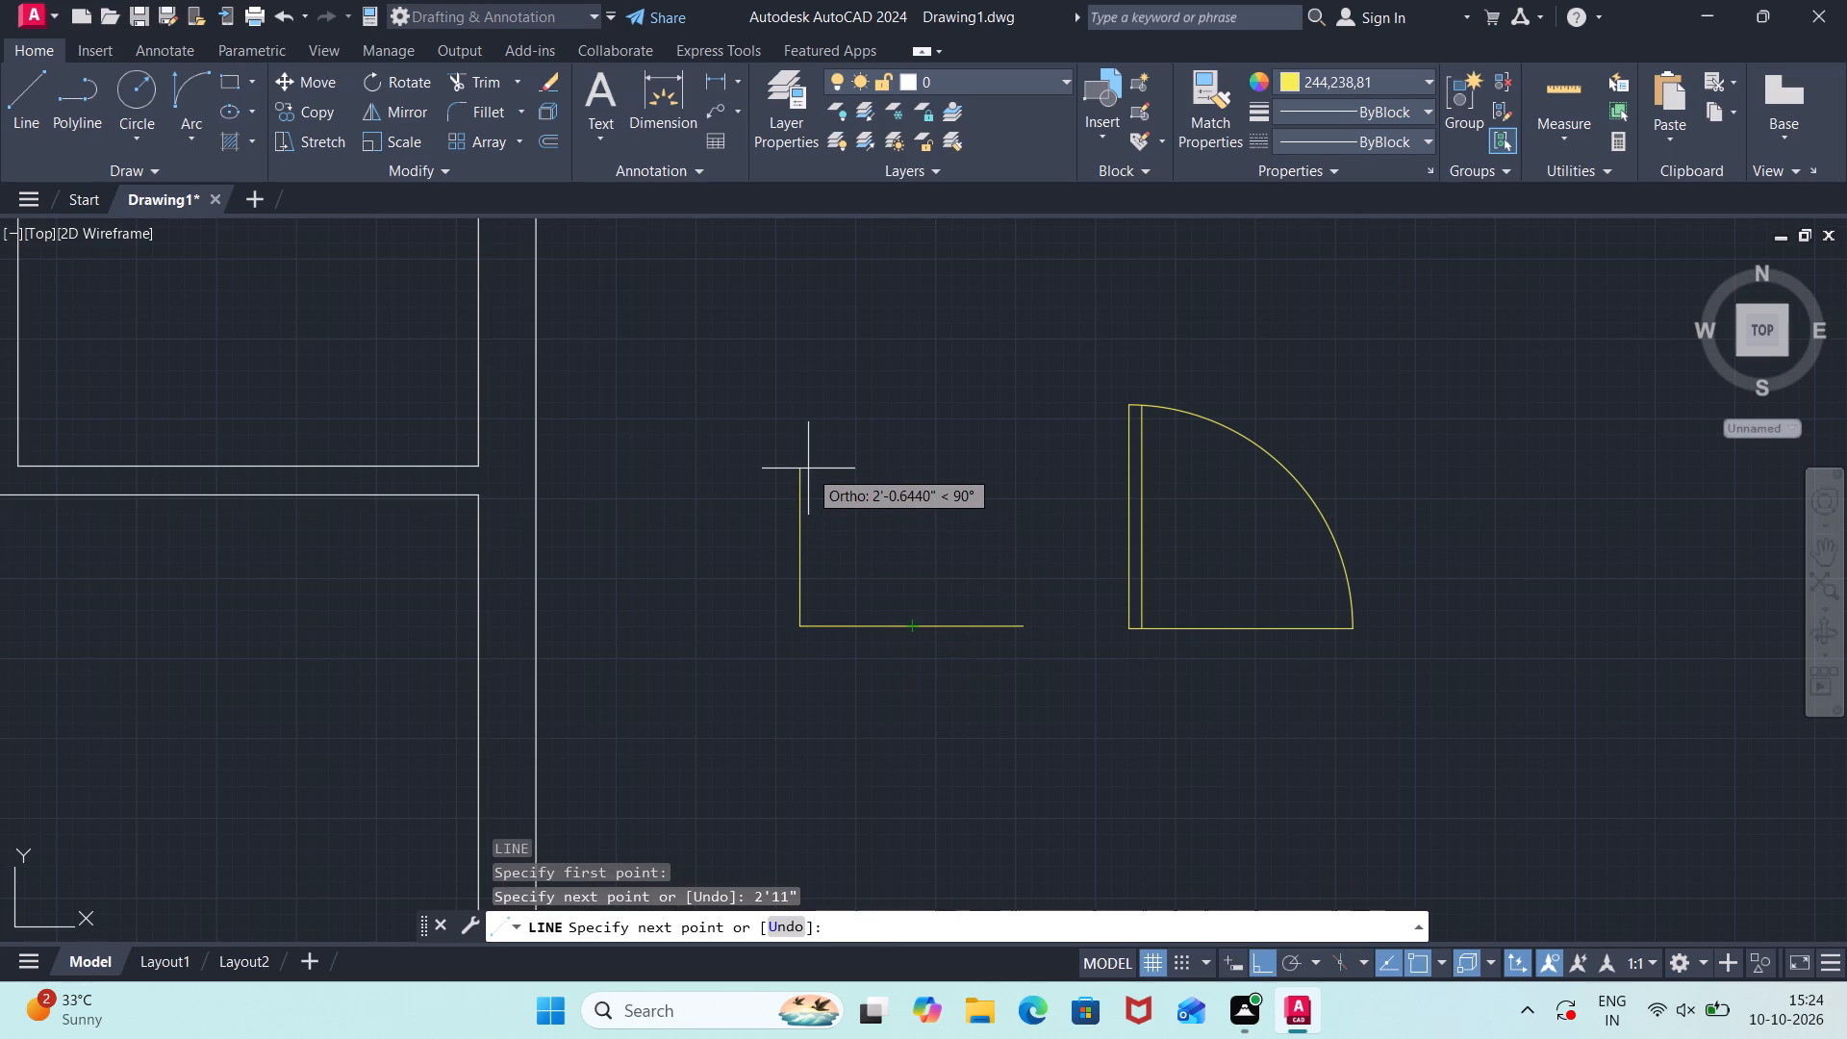
pyautogui.write("2'")
pyautogui.write('11')
pyautogui.hotkey('shift', '"')
pyautogui.press('Return')
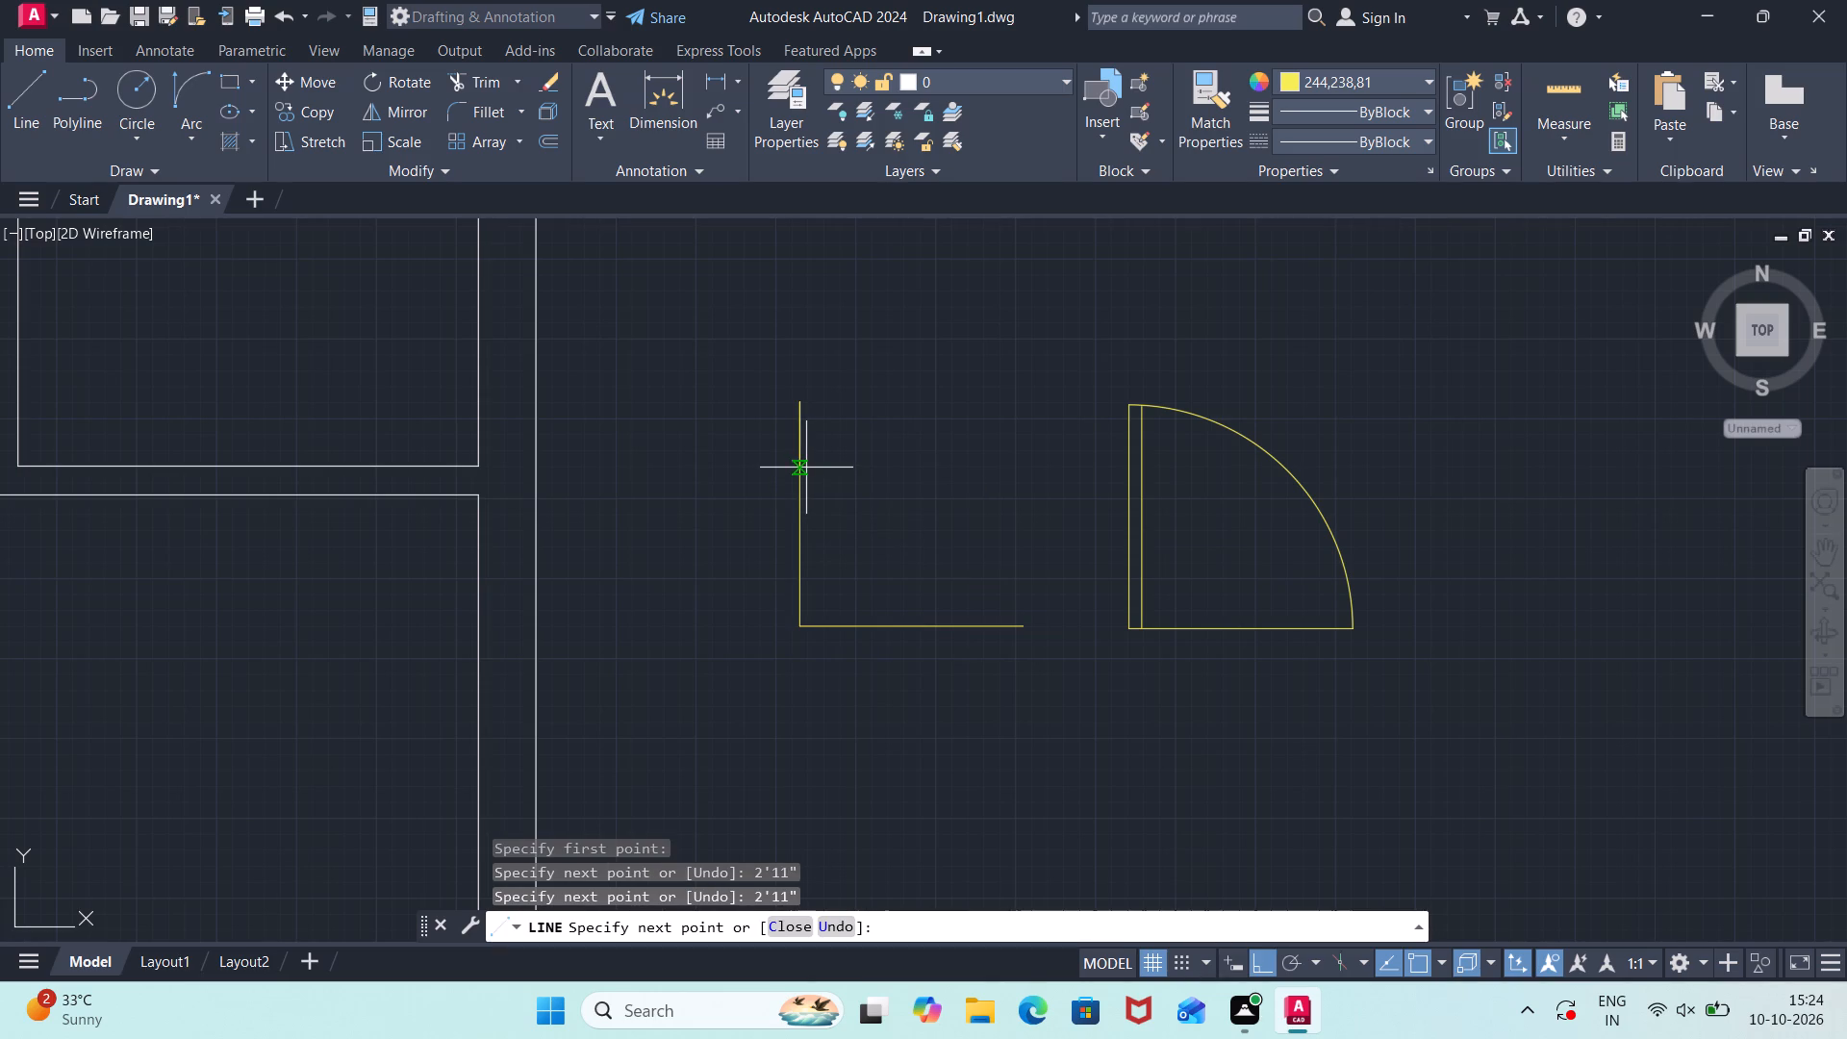
pyautogui.press('Escape')
# Offset the sixth door's vertical line 2" to the east to form the door leaf.
pyautogui.write('off')
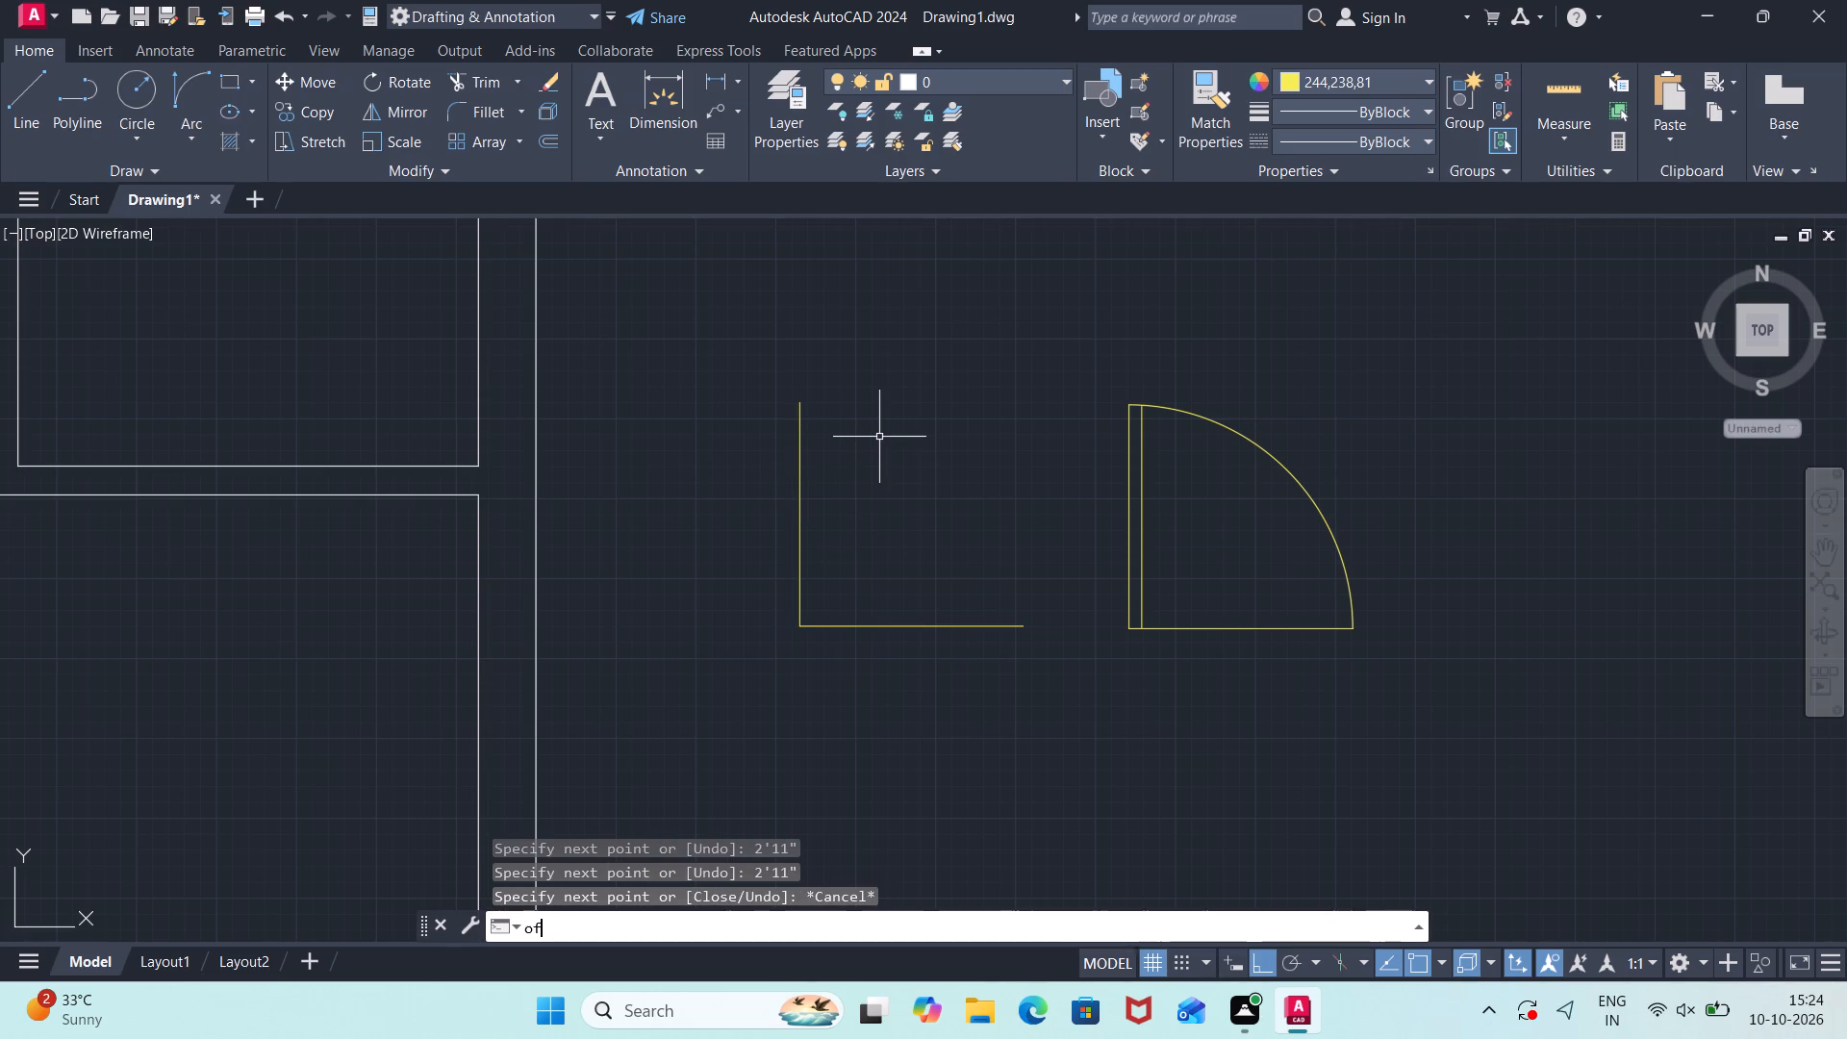
pyautogui.press('Return')
pyautogui.press('Return')
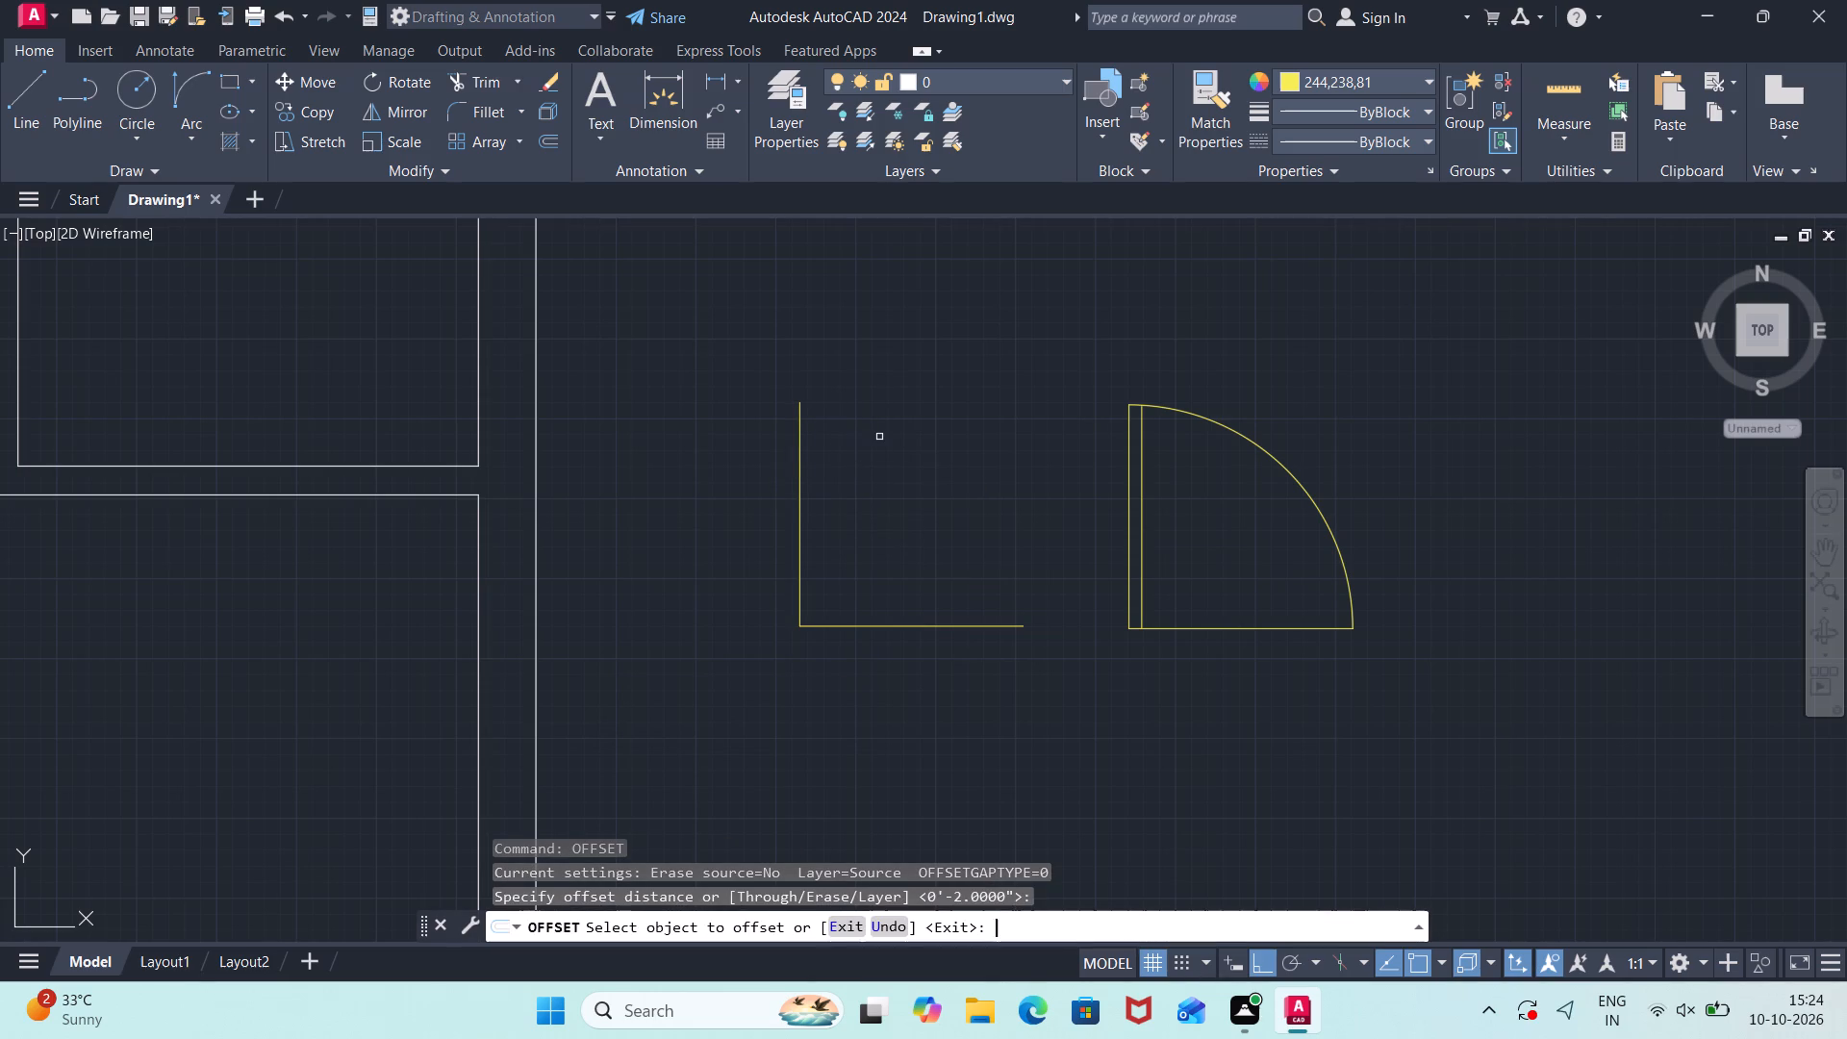
pyautogui.click(802, 524)
pyautogui.click(883, 551)
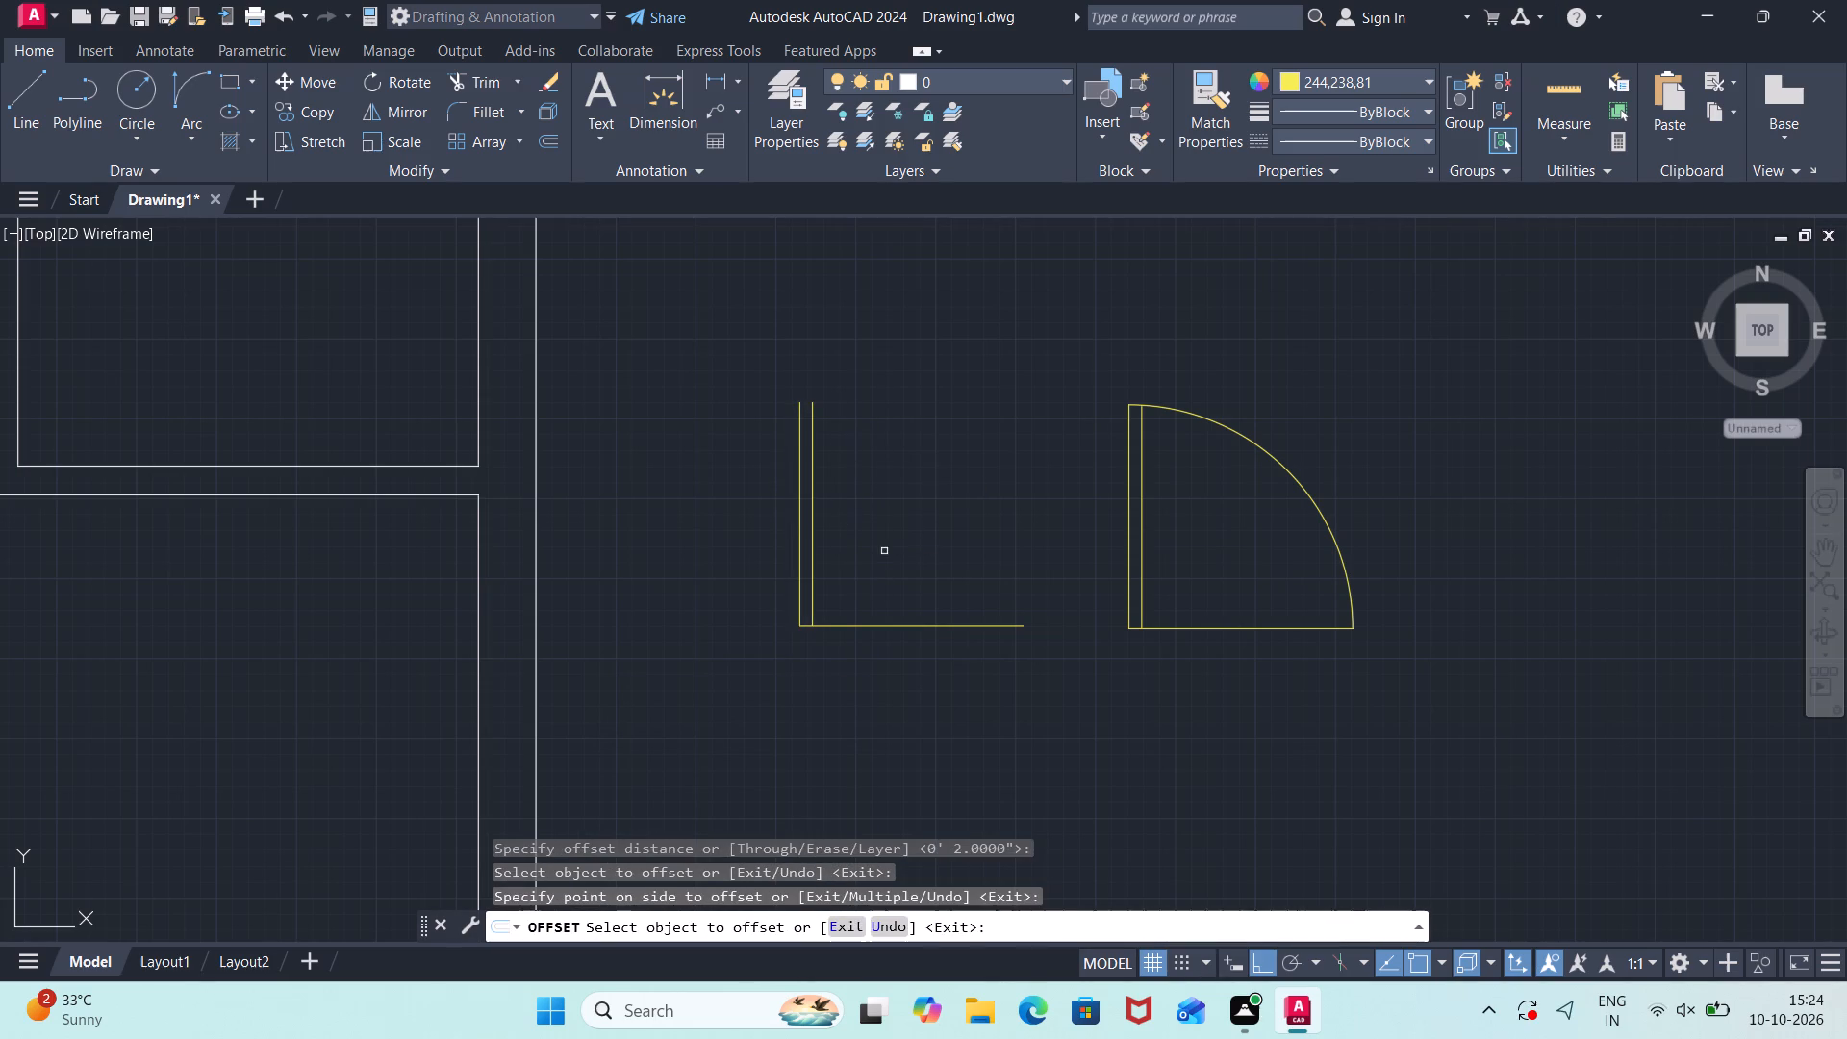
# Draw the sixth door's swing with a Start, End, Direction arc from the outer leaf line's north end to the horizontal line's east end.
pyautogui.click(204, 133)
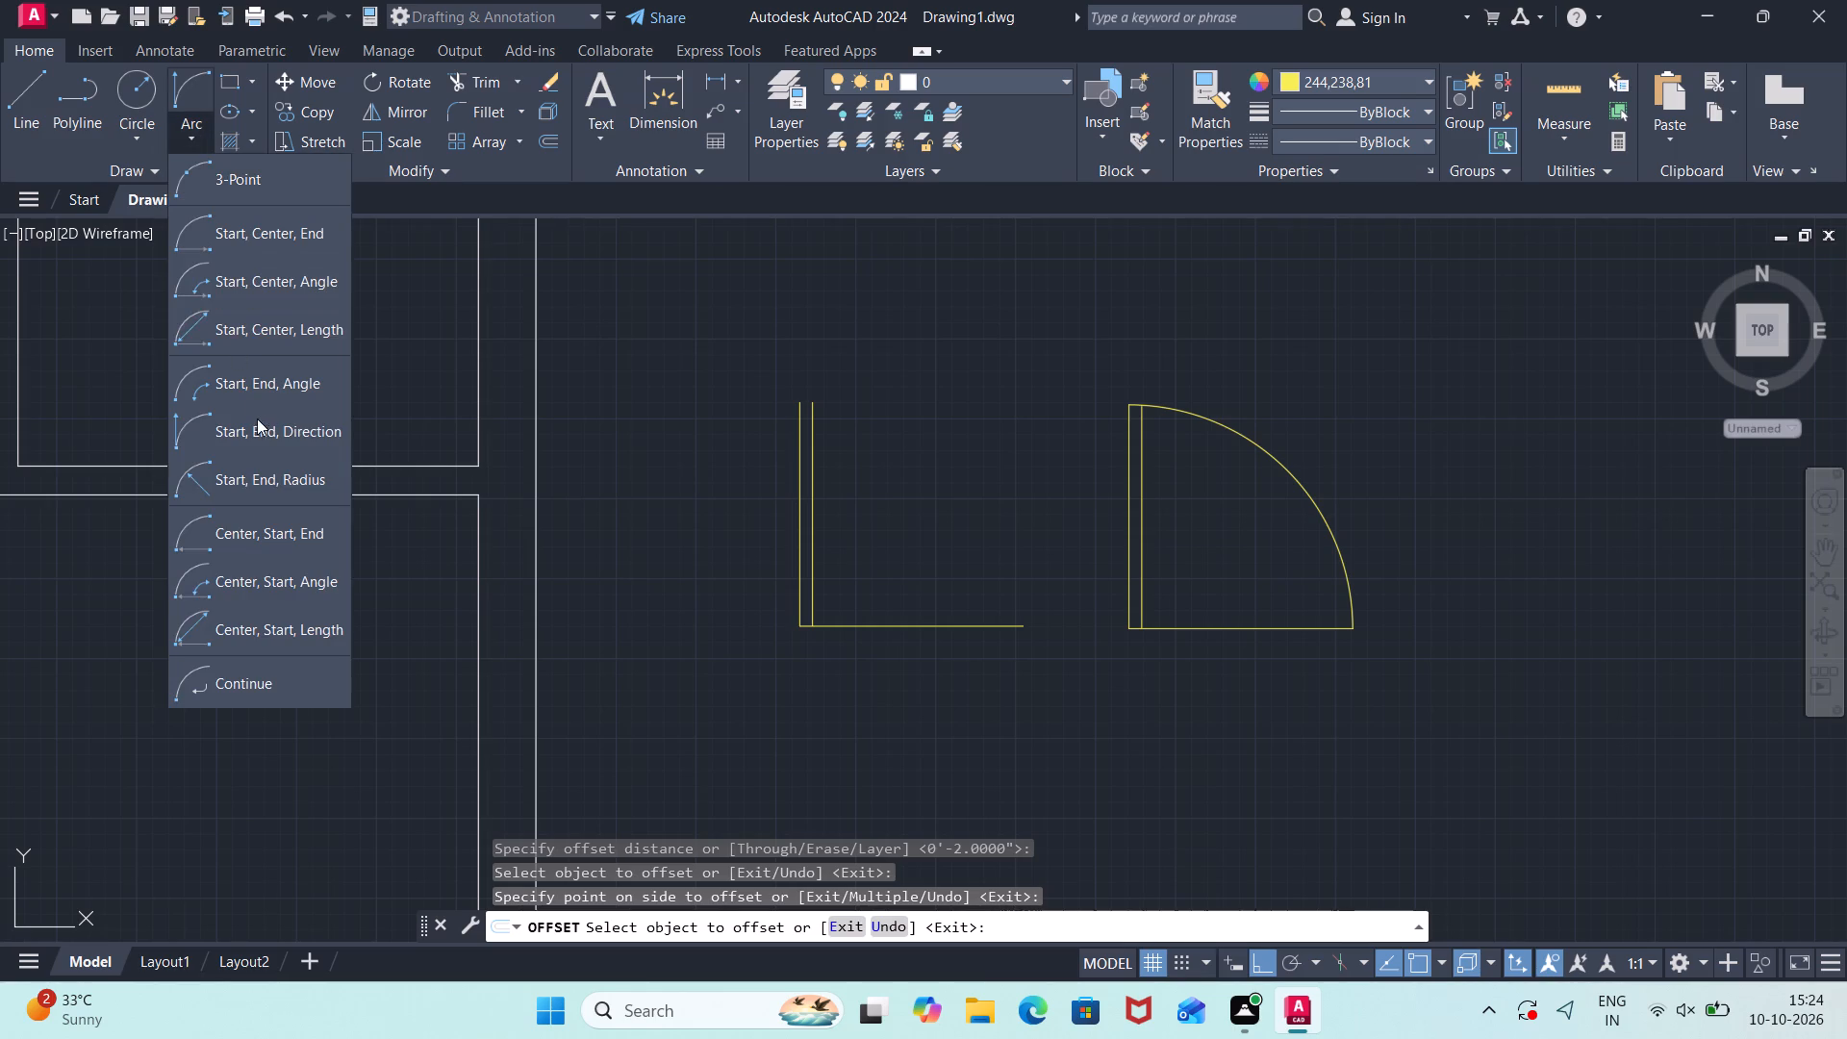
pyautogui.click(260, 426)
pyautogui.click(797, 406)
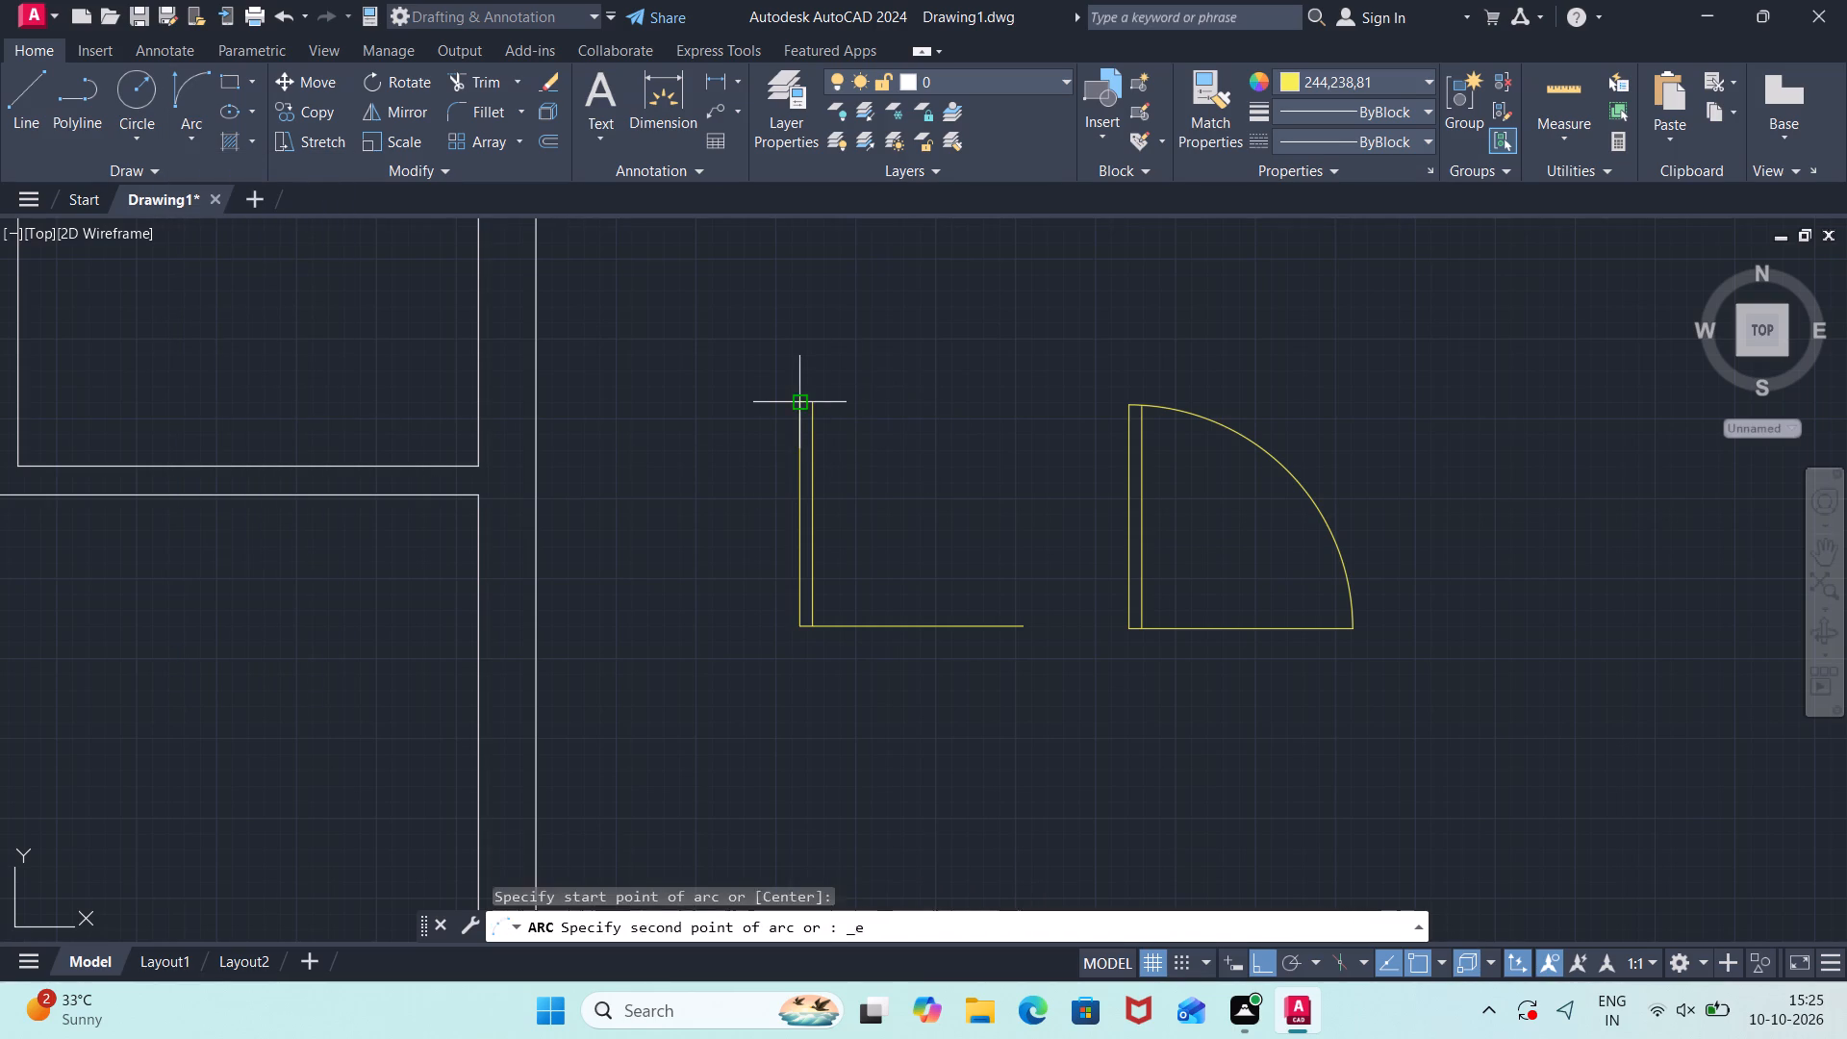
pyautogui.click(1026, 625)
pyautogui.click(1070, 480)
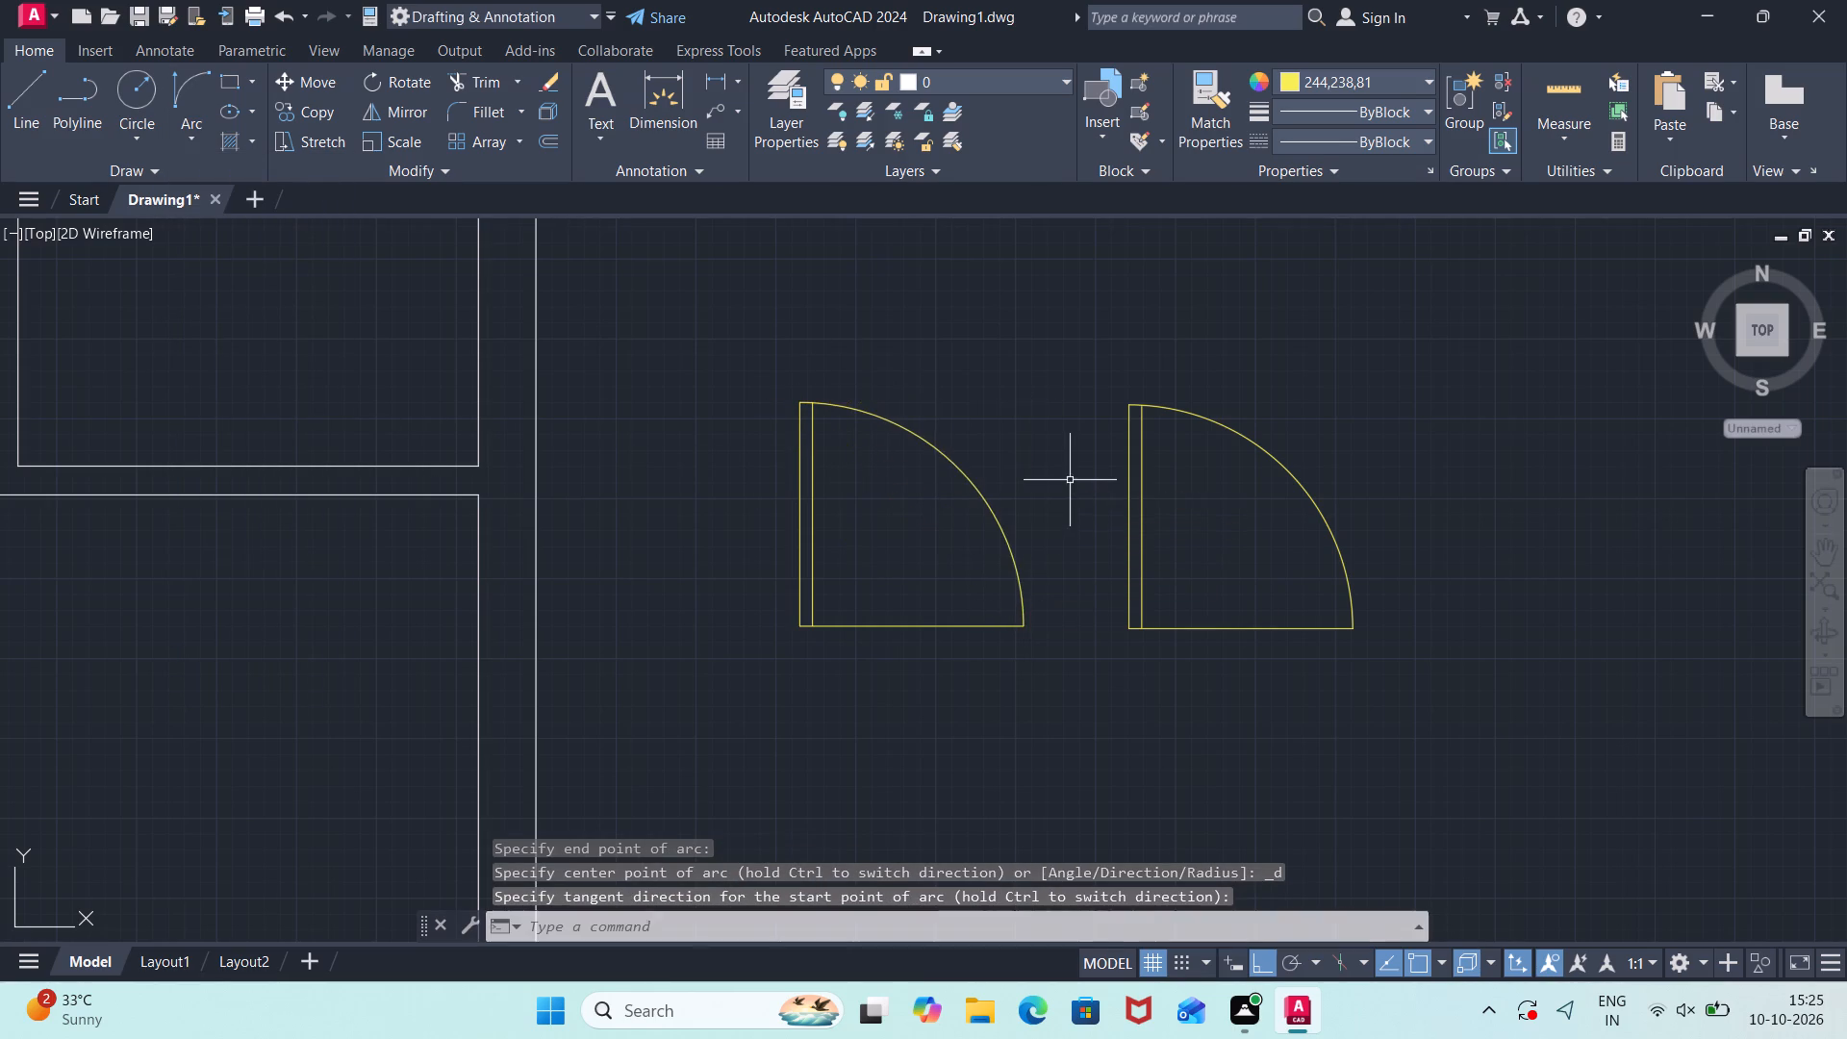
# Trim the sixth door's inner leaf line where it projects north of the swing arc.
pyautogui.scroll(6, 829, 367)
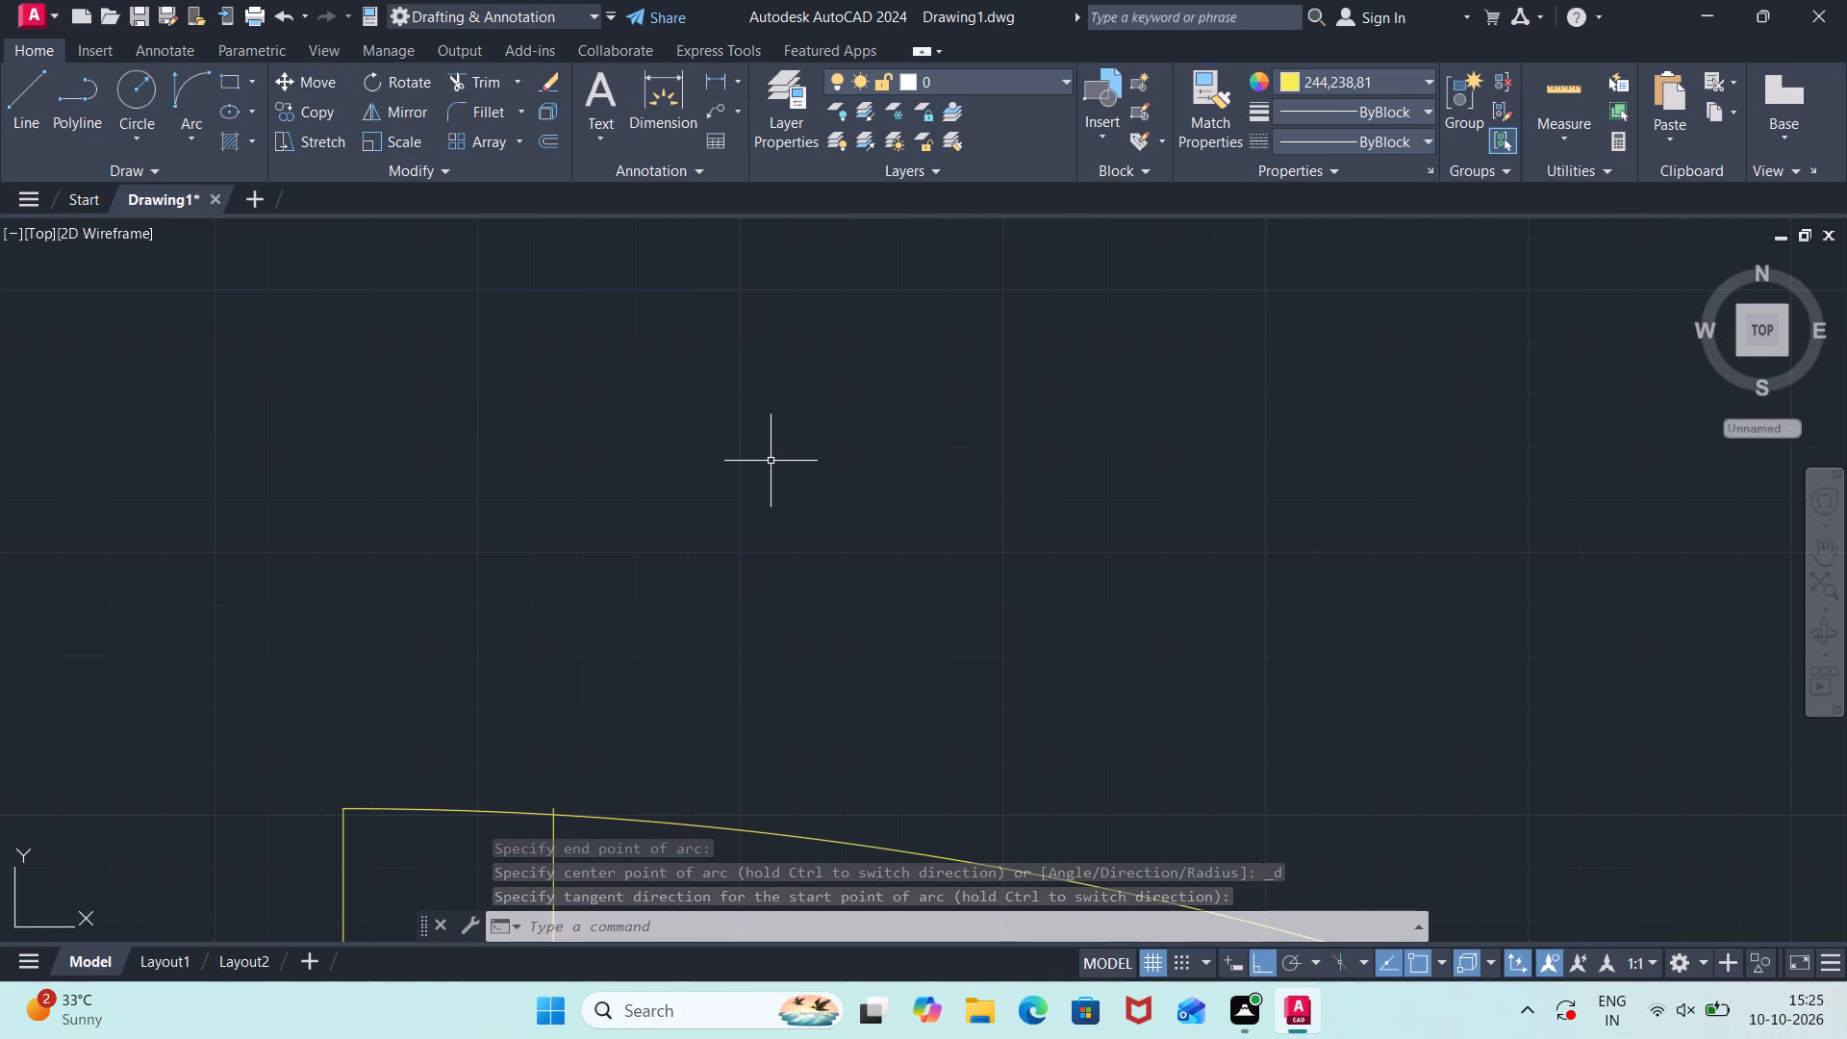
pyautogui.write('tr')
pyautogui.press('Return')
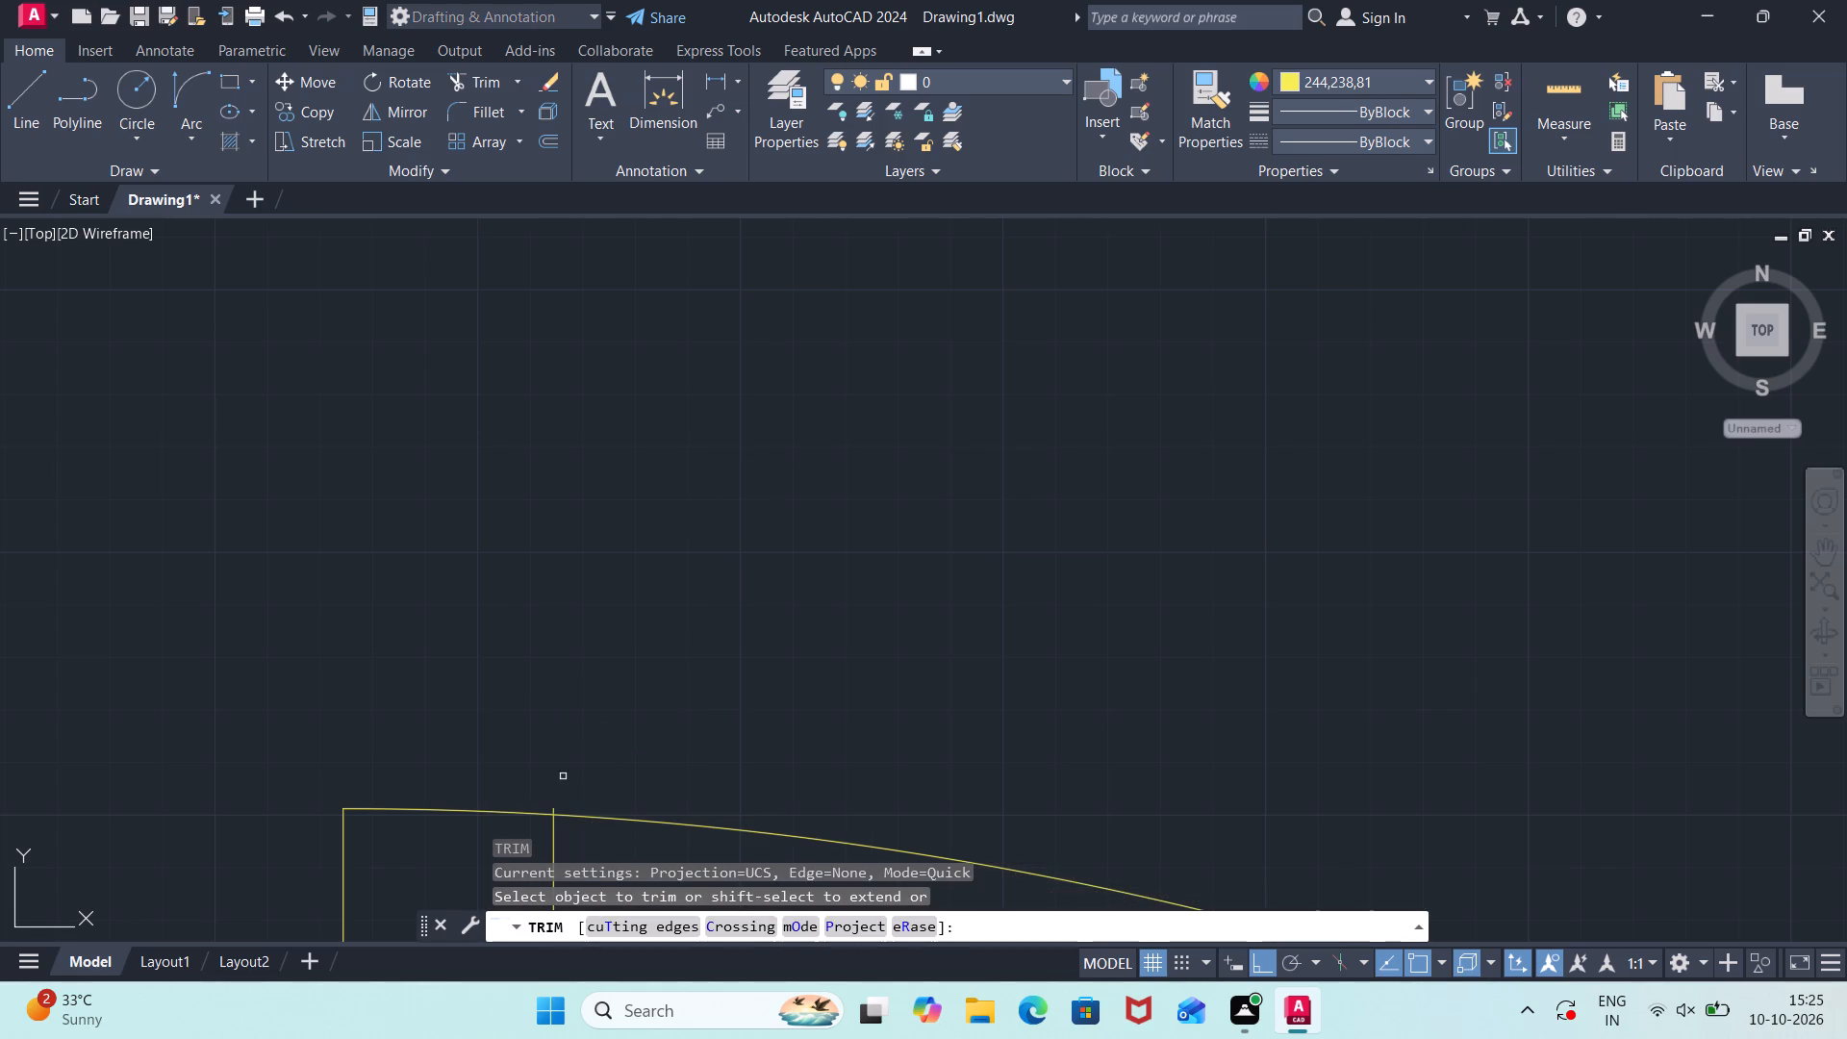
pyautogui.click(553, 803)
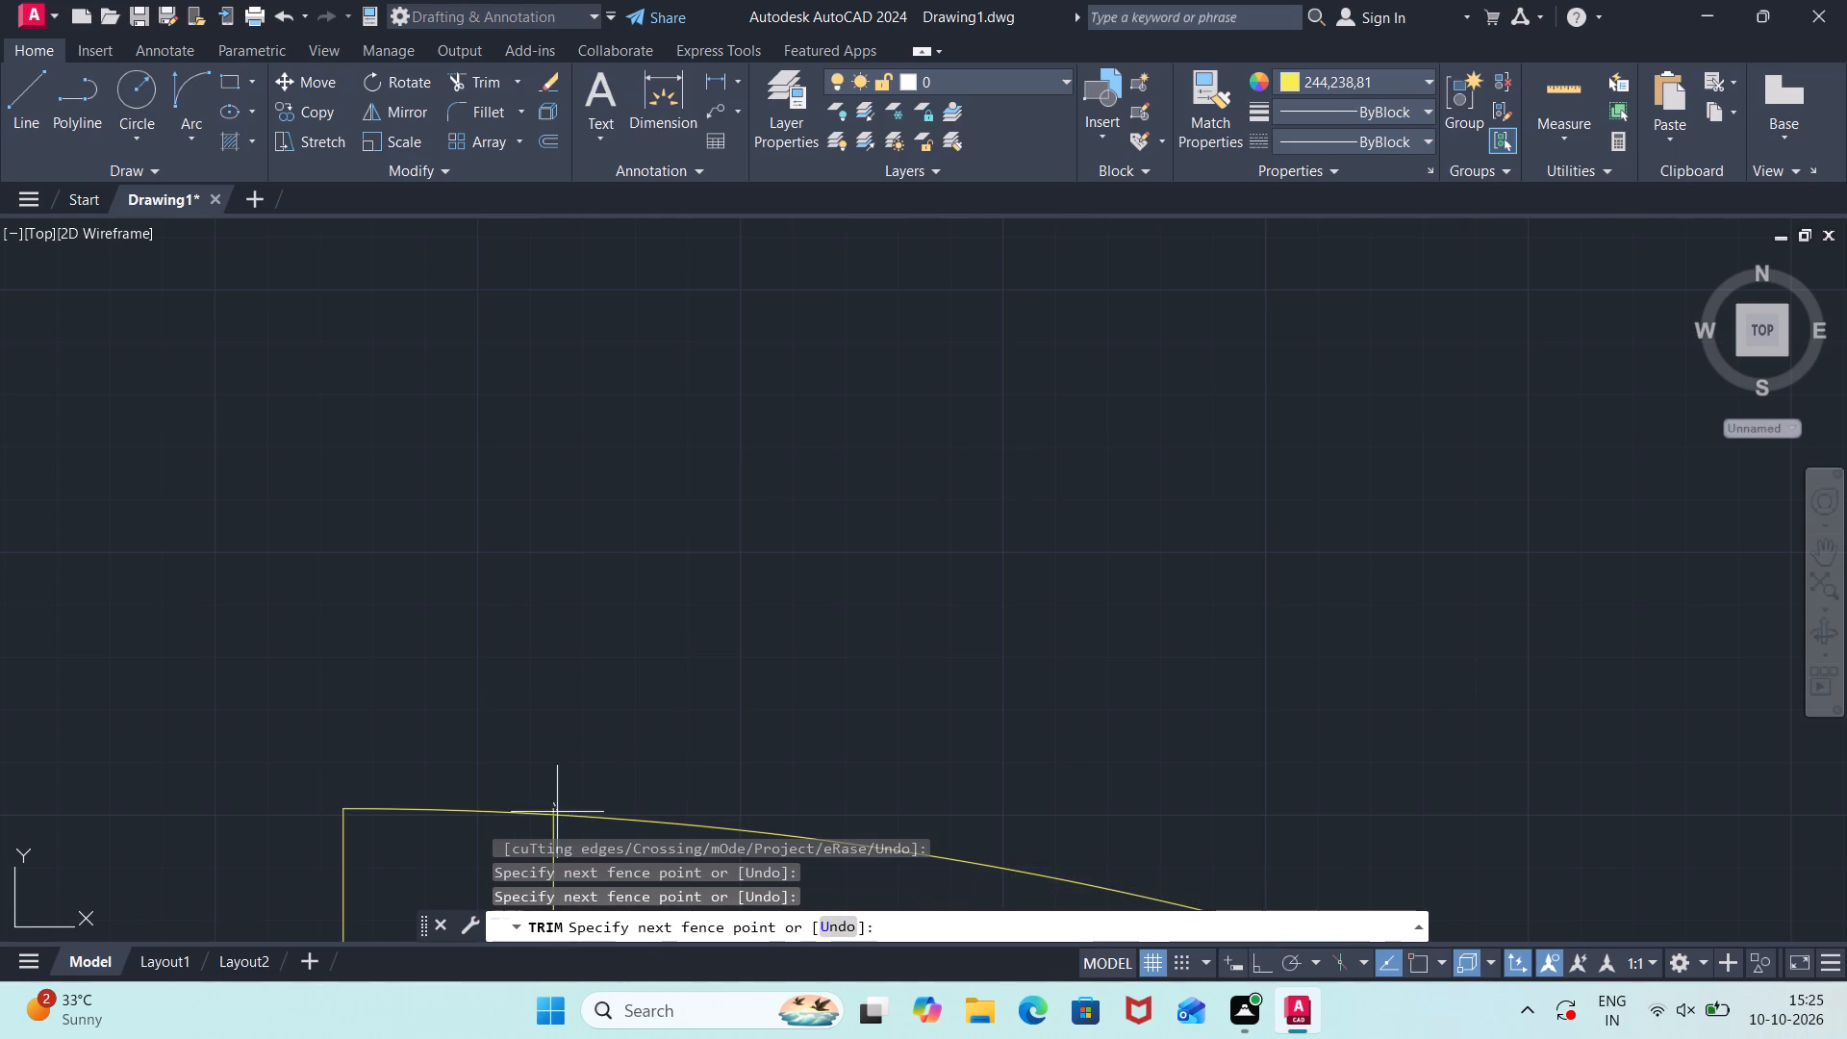
pyautogui.scroll(3, 549, 810)
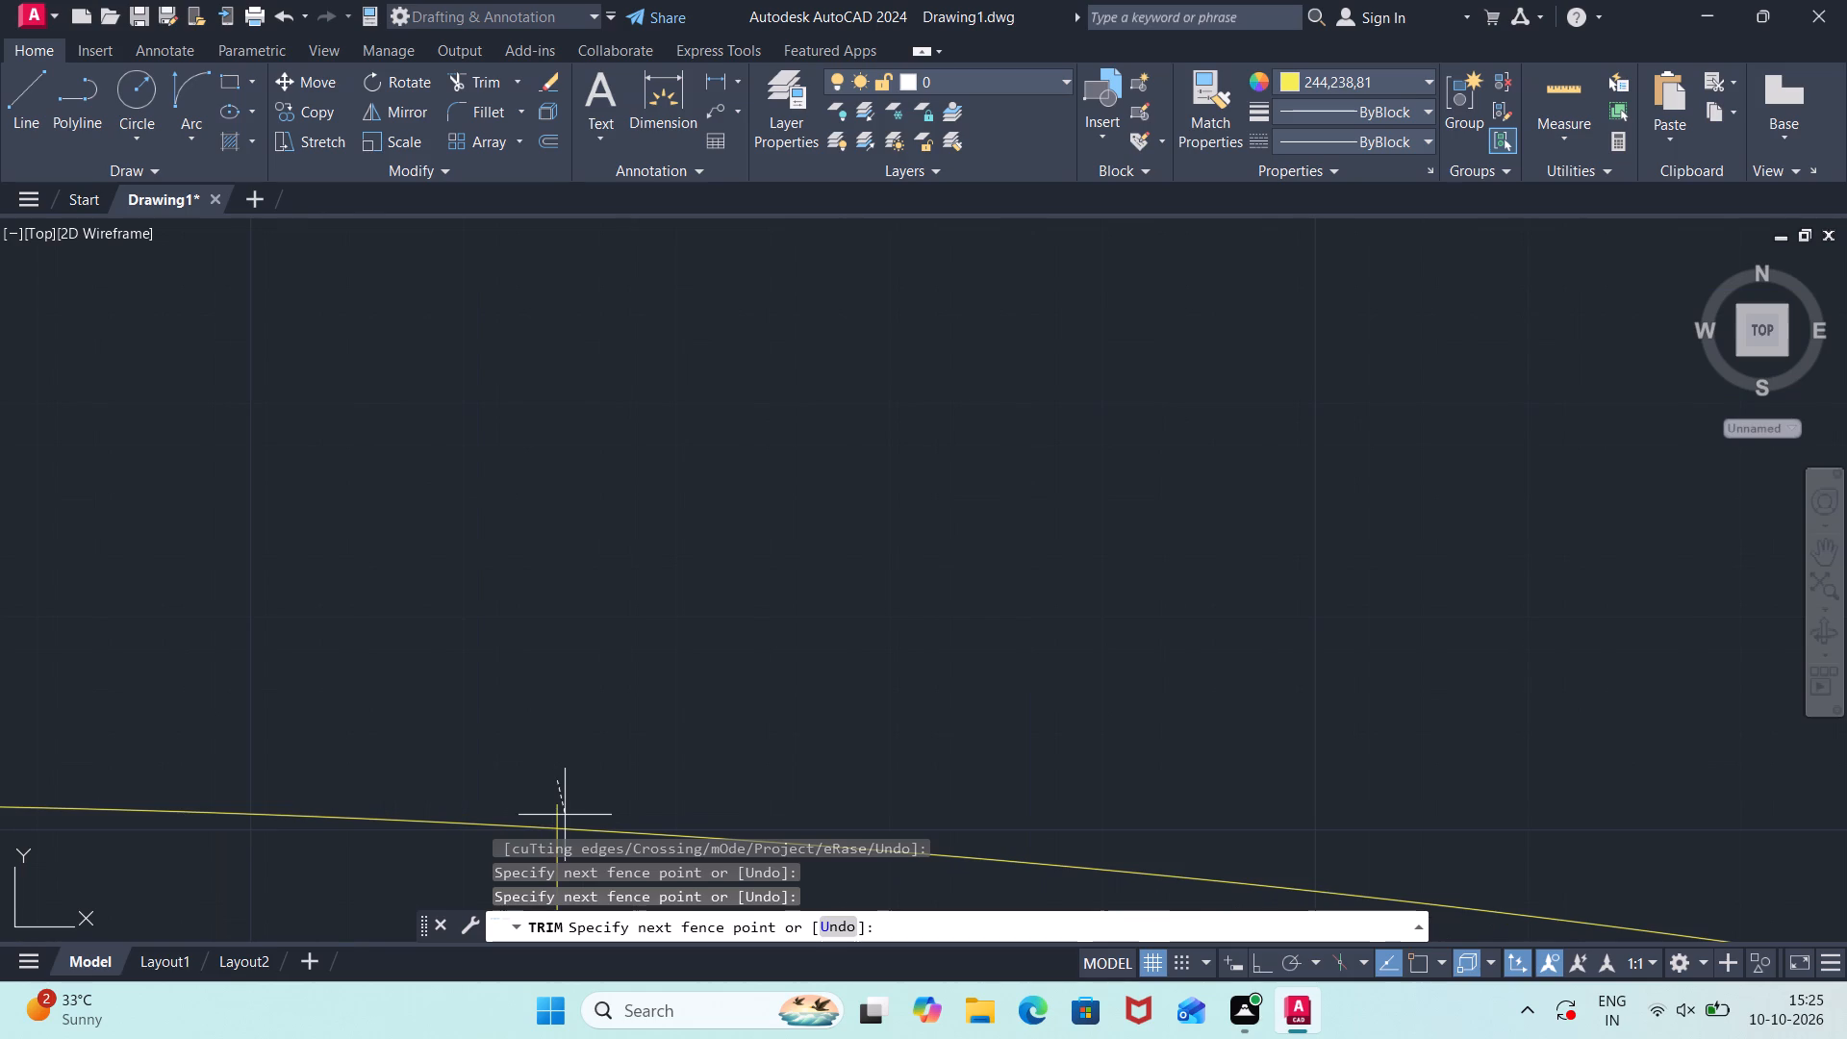
pyautogui.click(555, 821)
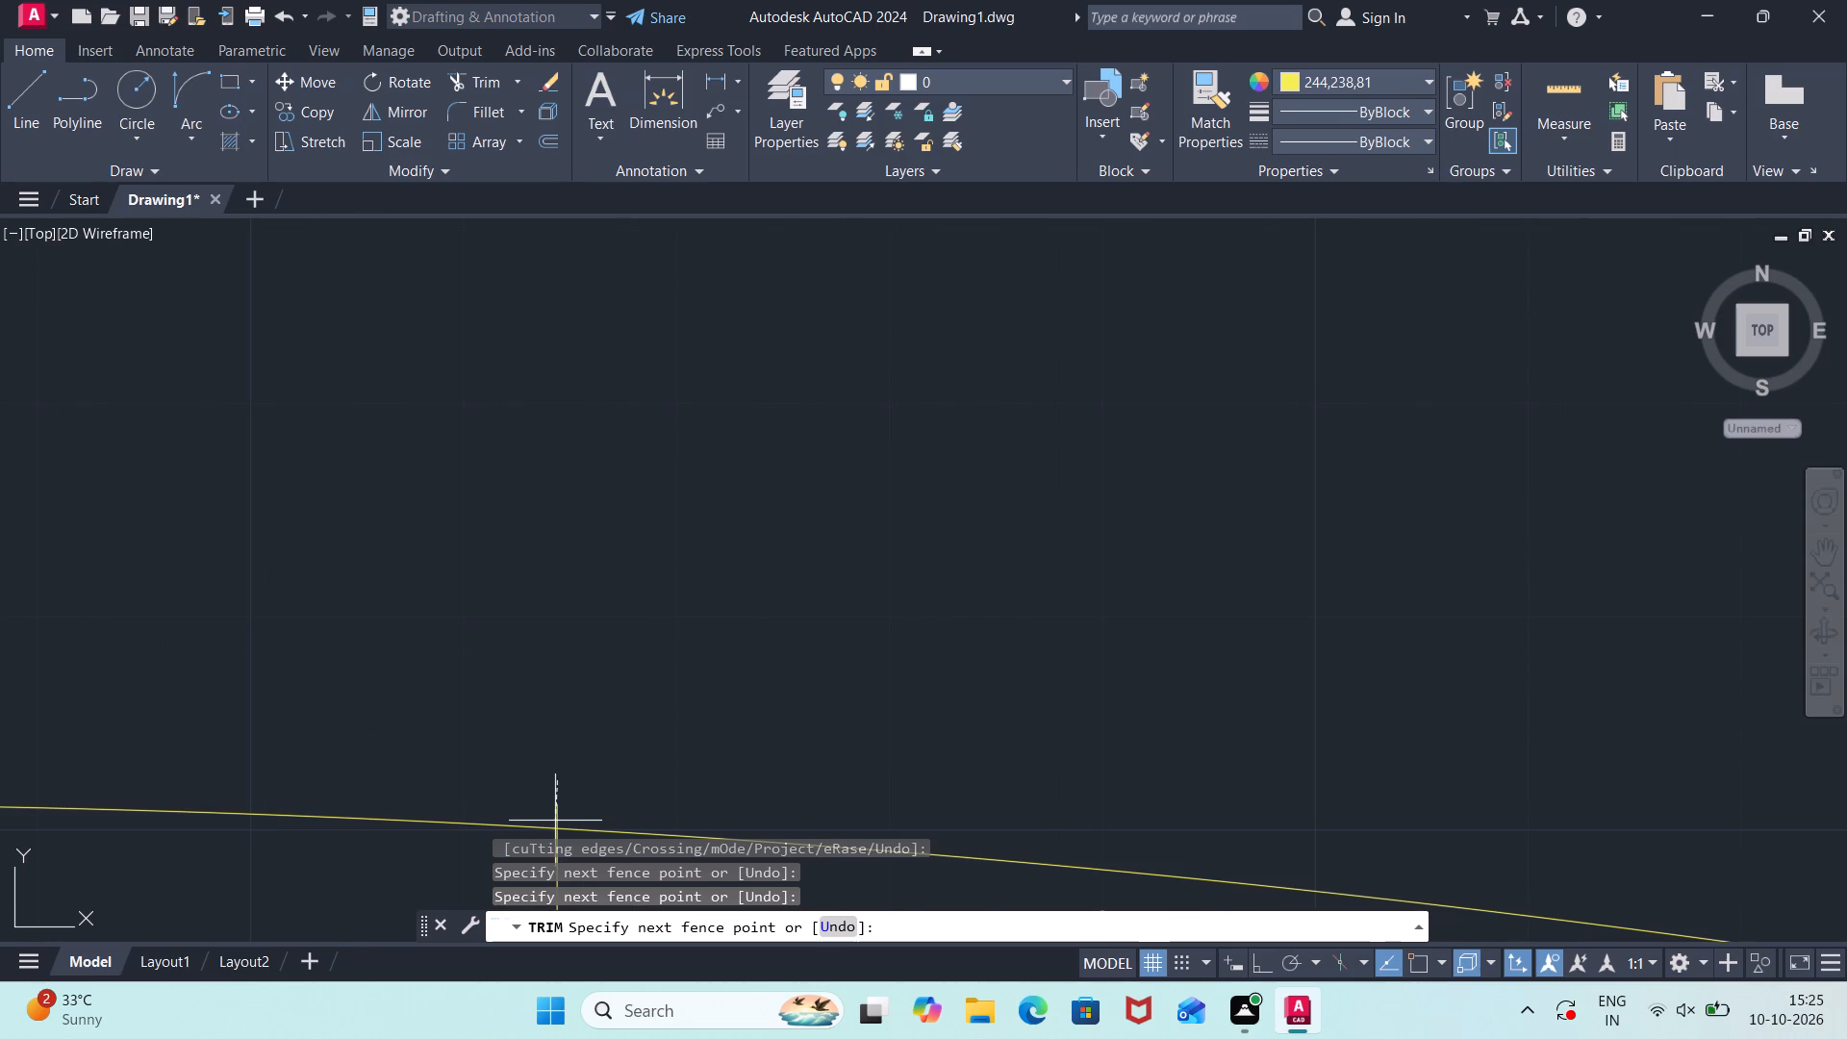
pyautogui.click(564, 818)
pyautogui.click(555, 813)
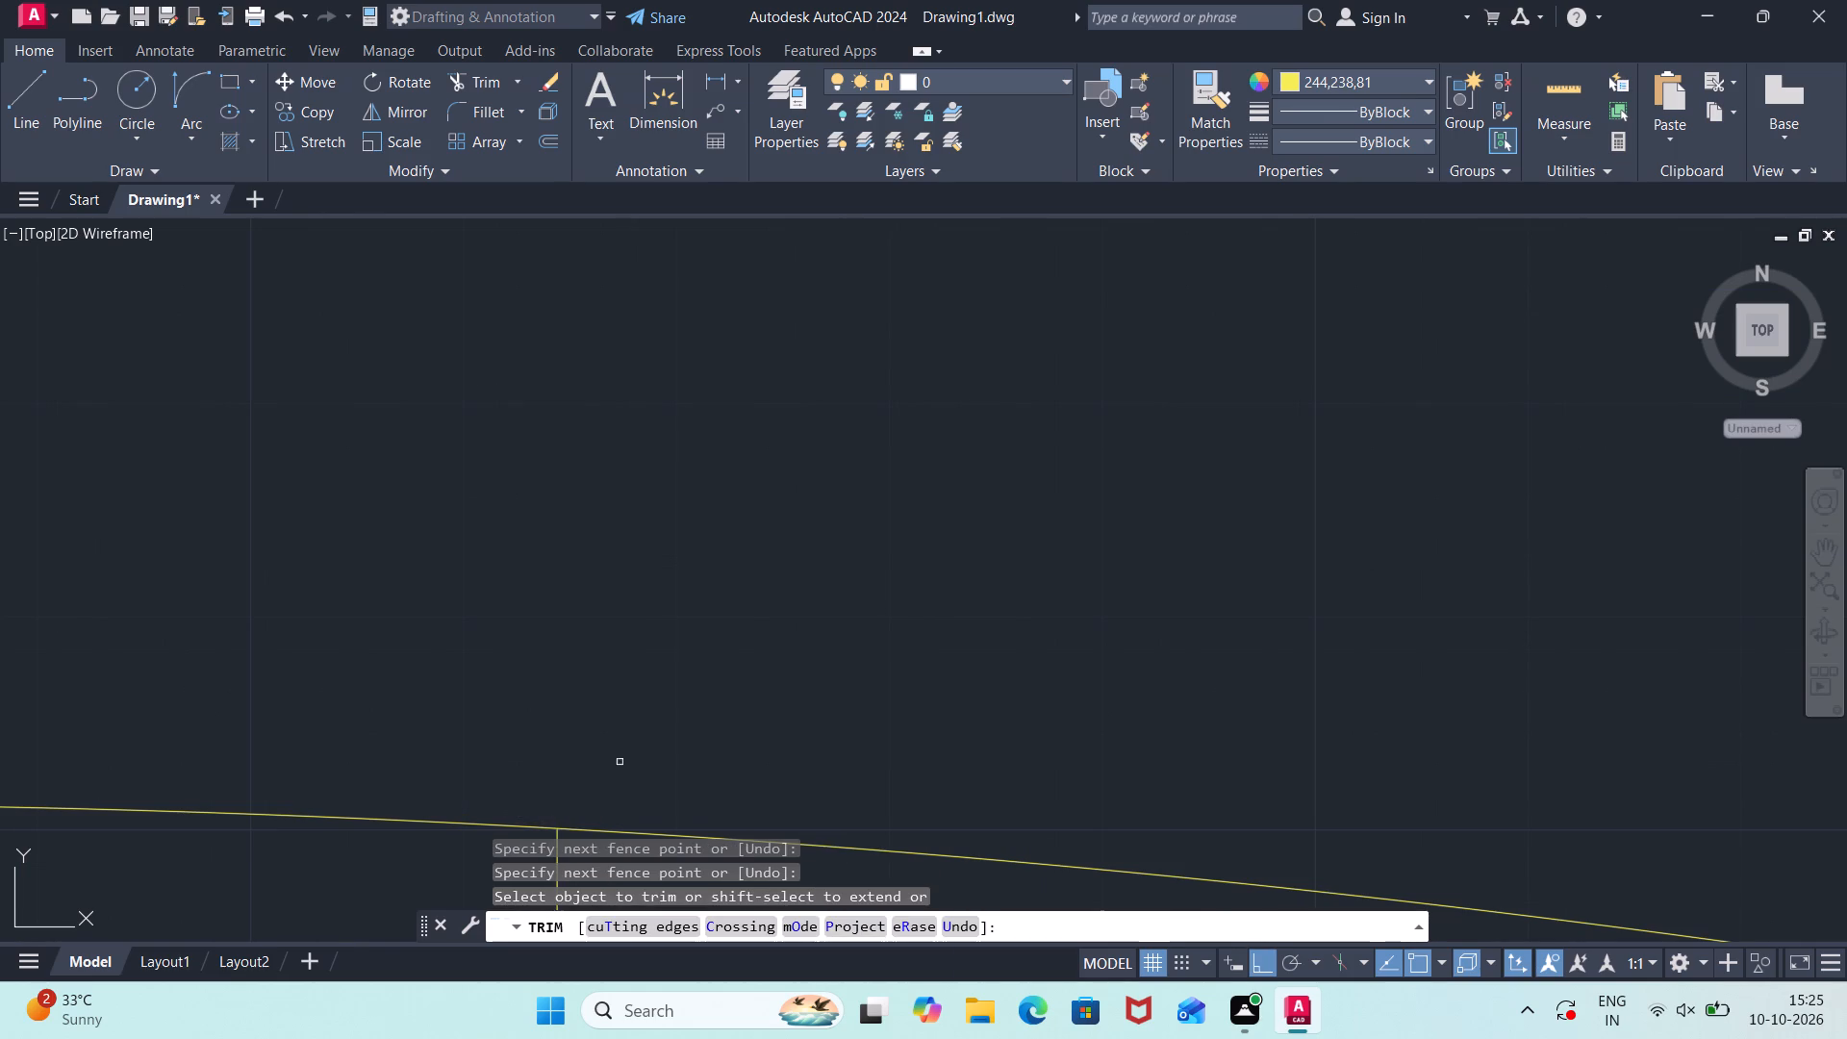
pyautogui.scroll(-4, 635, 756)
pyautogui.scroll(-3, 1067, 708)
pyautogui.scroll(-3, 1253, 669)
pyautogui.press('Escape')
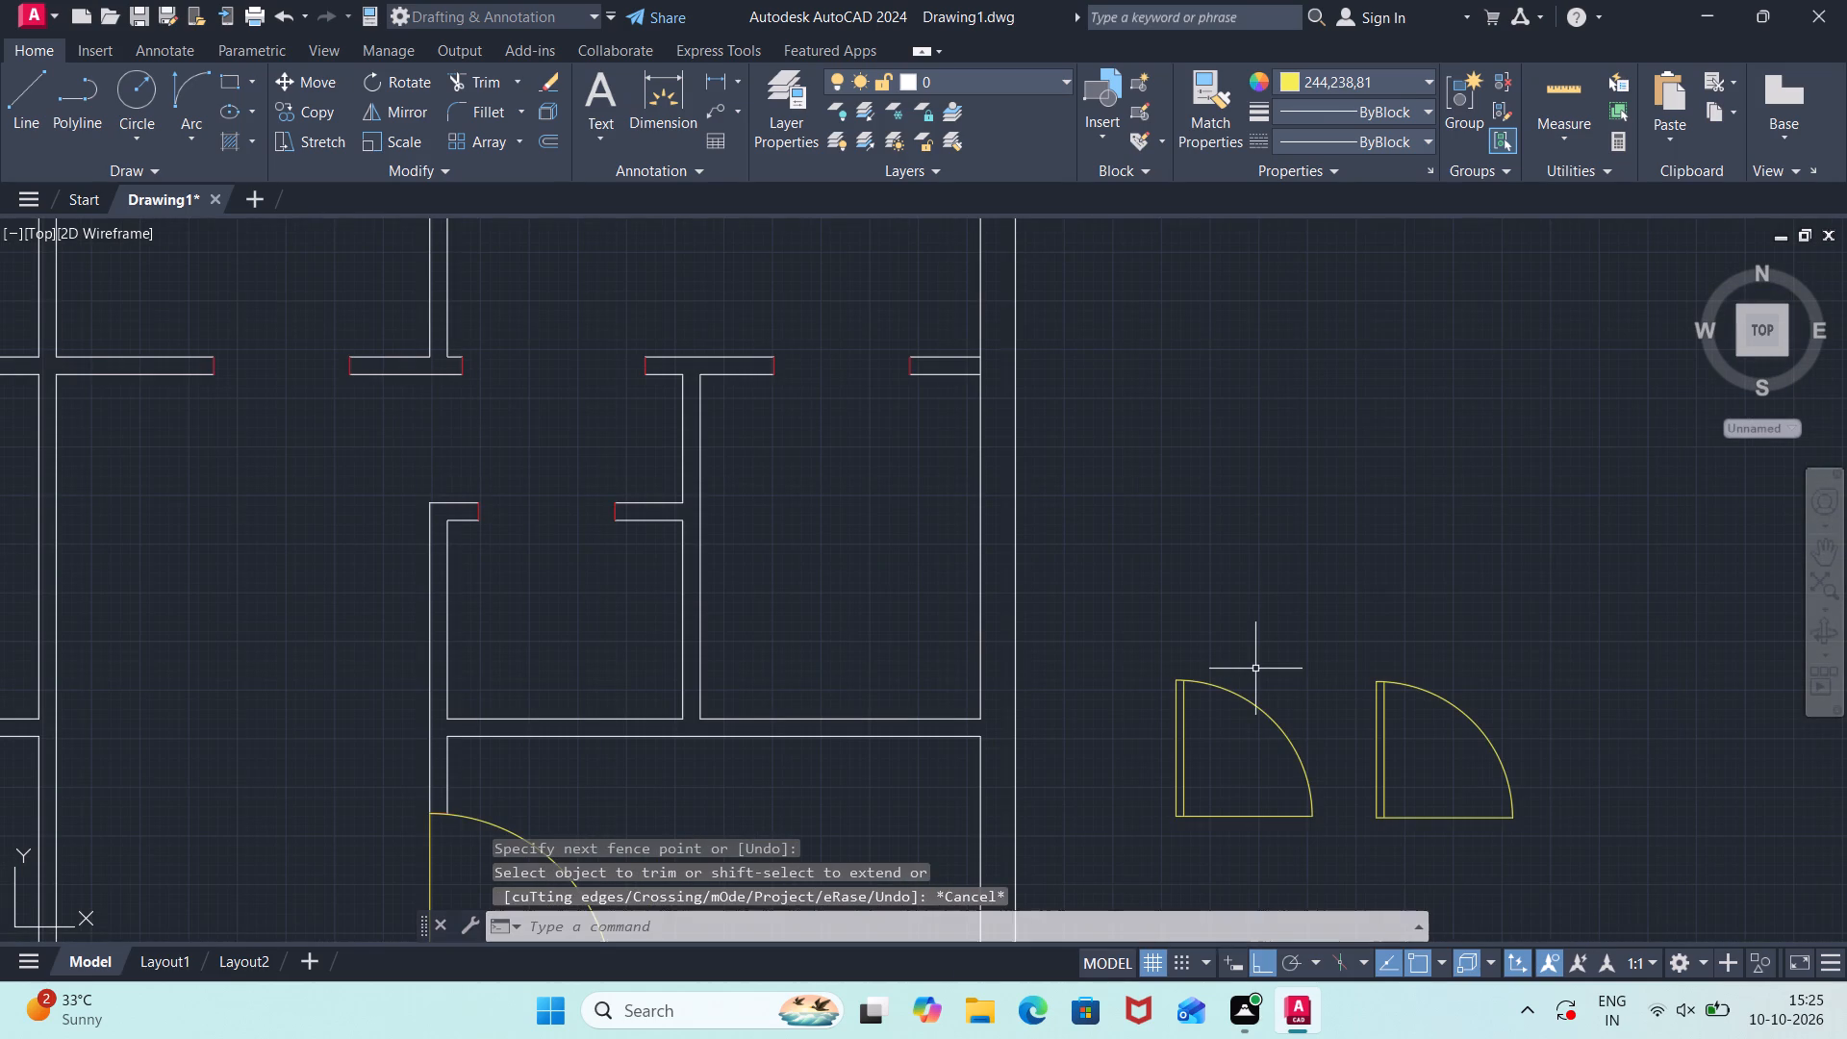
# Move the sixth door by its southwest corner to the west jamb of the easternmost opening in the plan's middle horizontal wall.
pyautogui.scroll(-1, 1255, 669)
pyautogui.click(1193, 658)
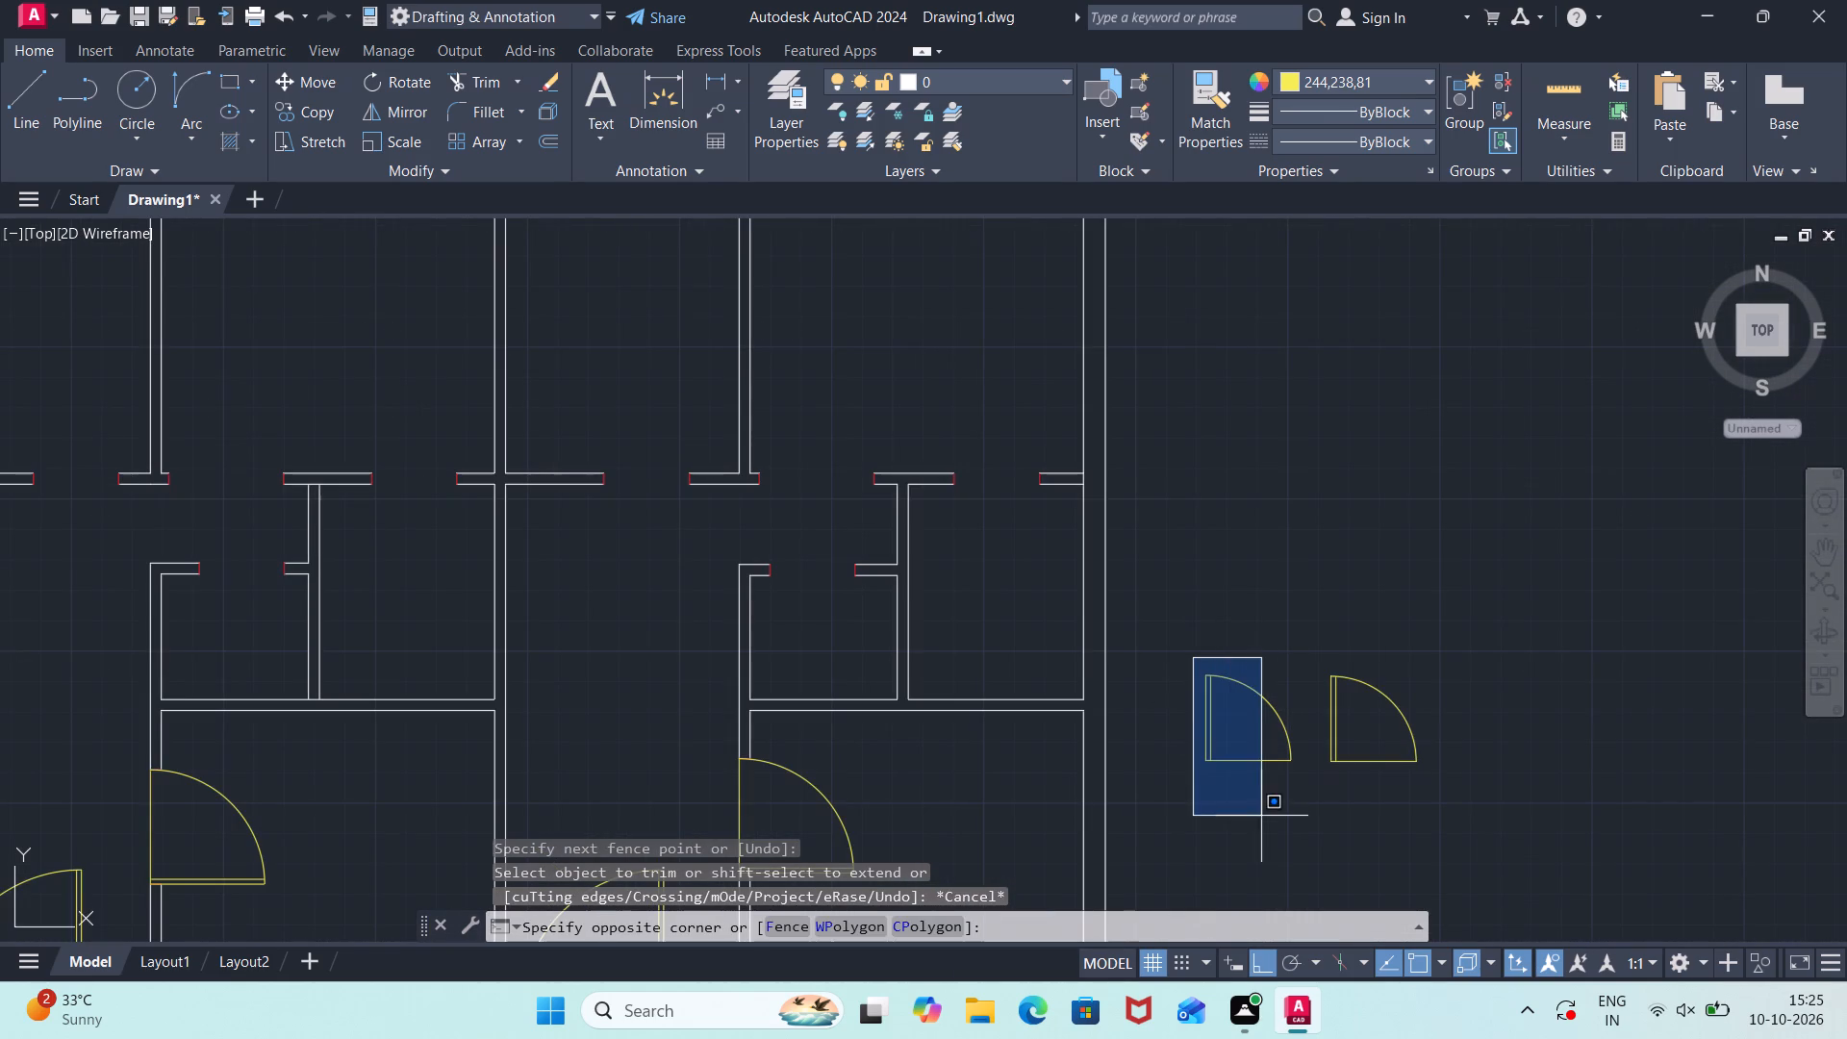
pyautogui.click(1302, 792)
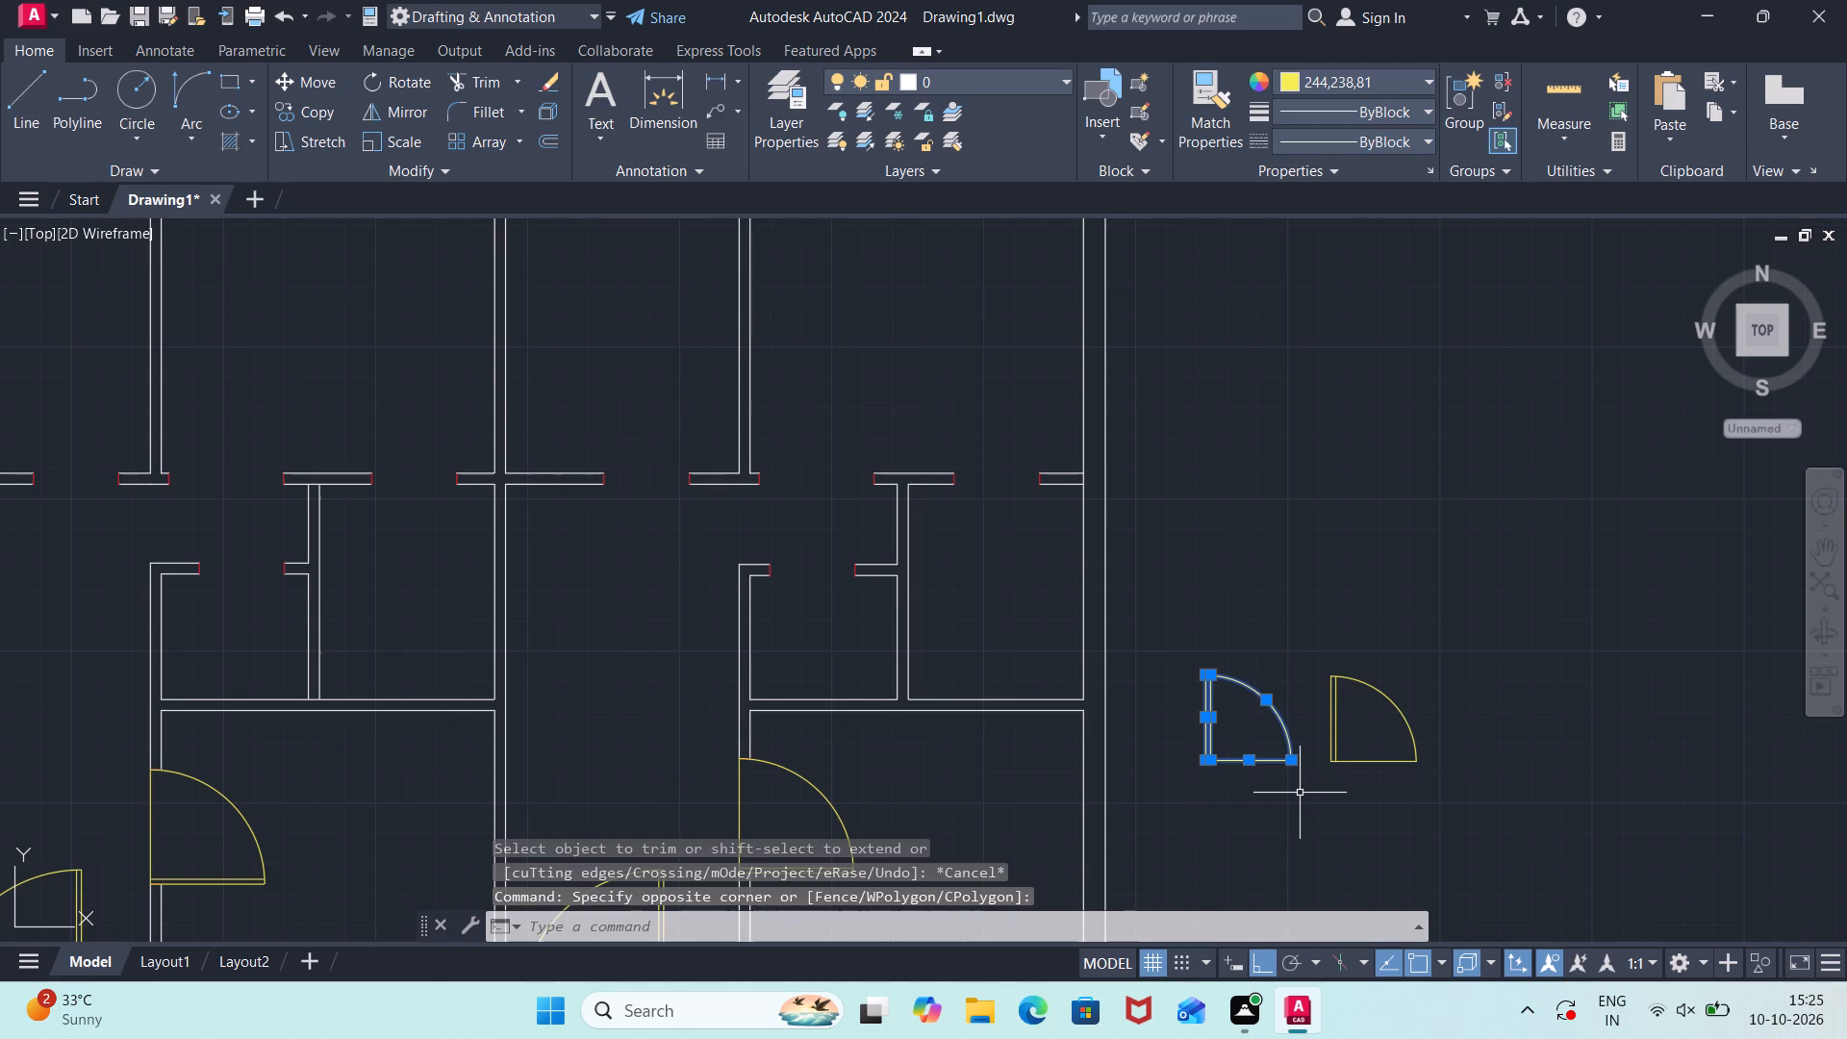
pyautogui.press('m')
pyautogui.press('Return')
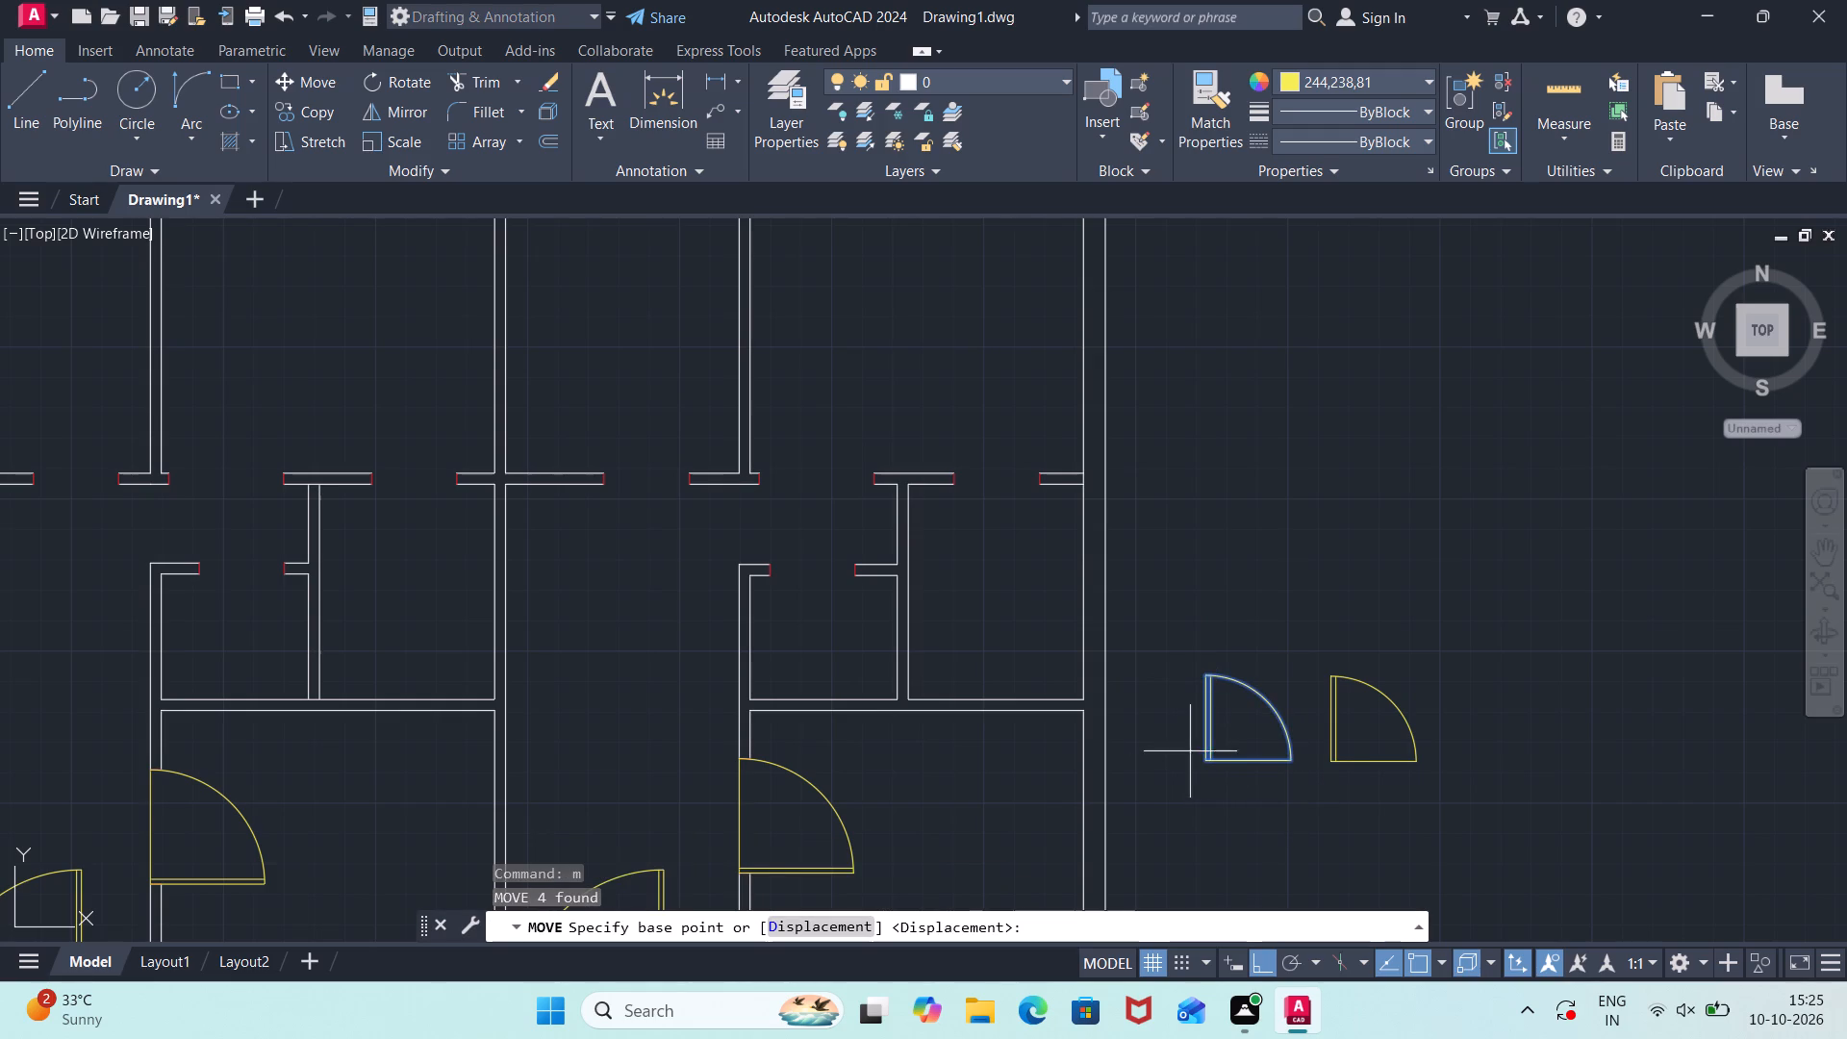
pyautogui.click(1206, 758)
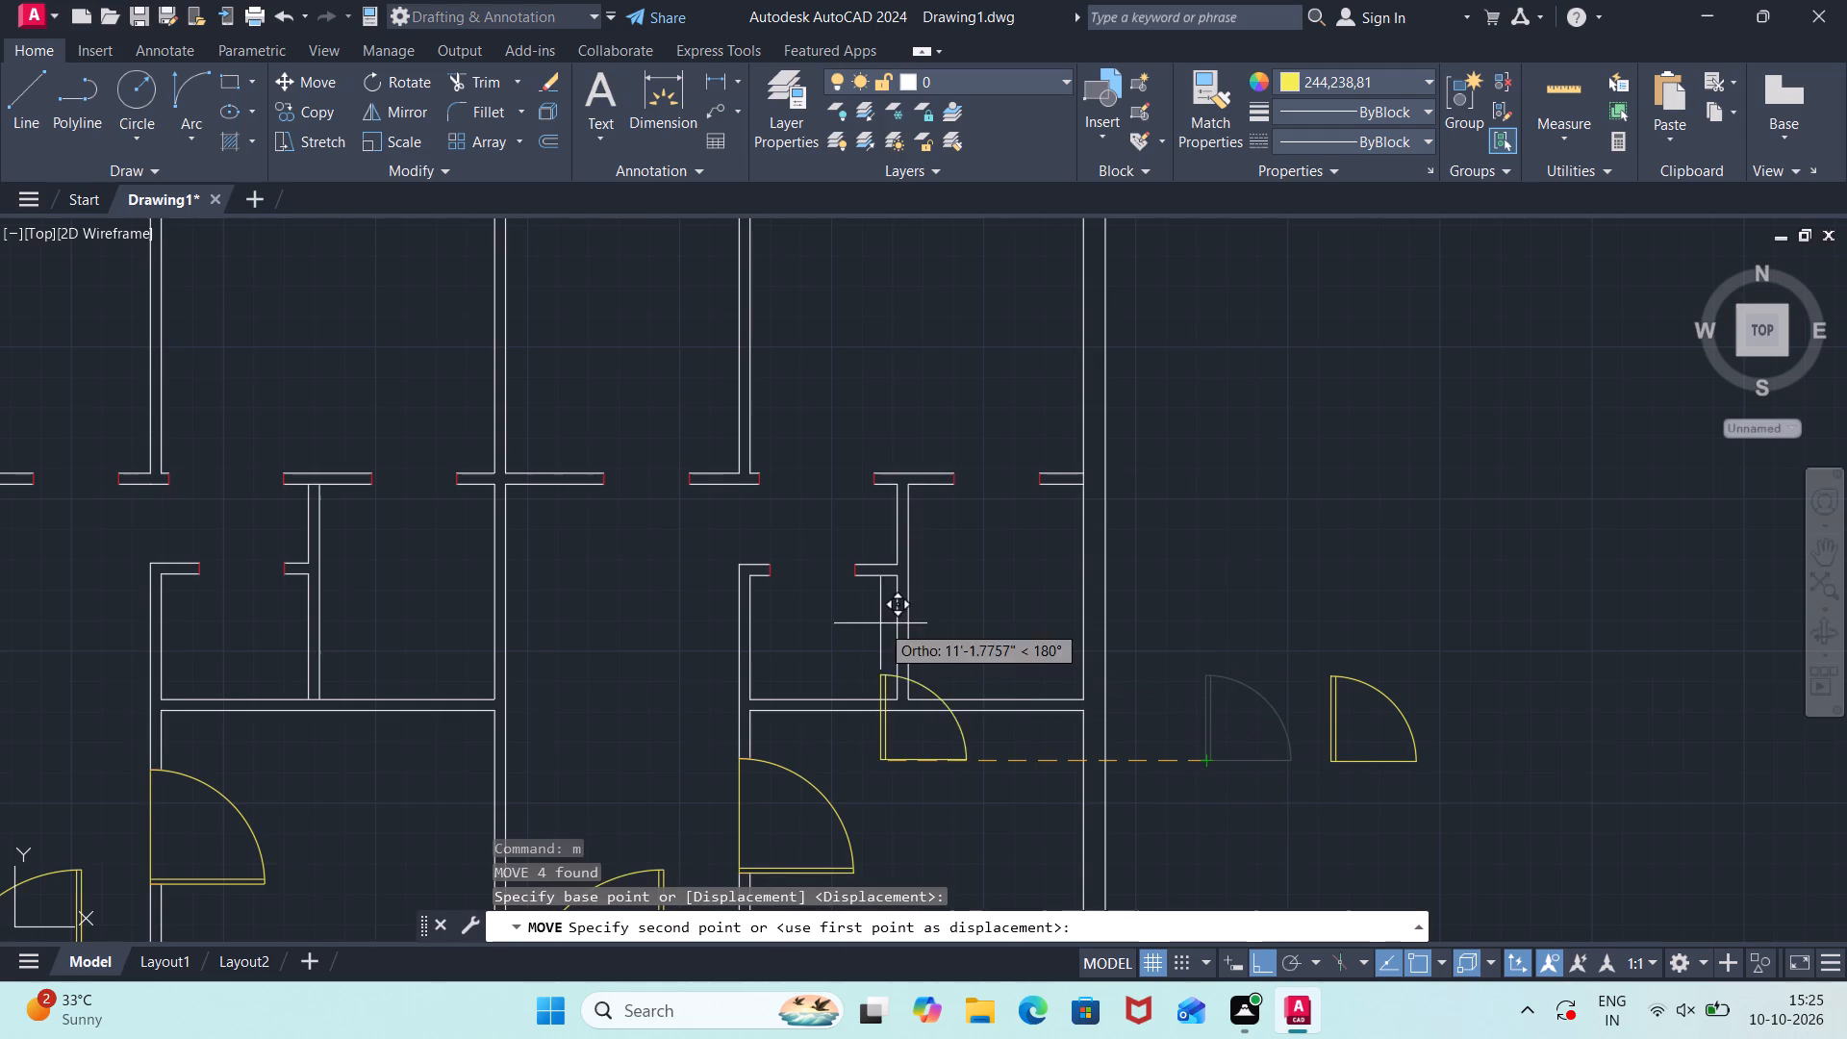
pyautogui.scroll(2, 783, 576)
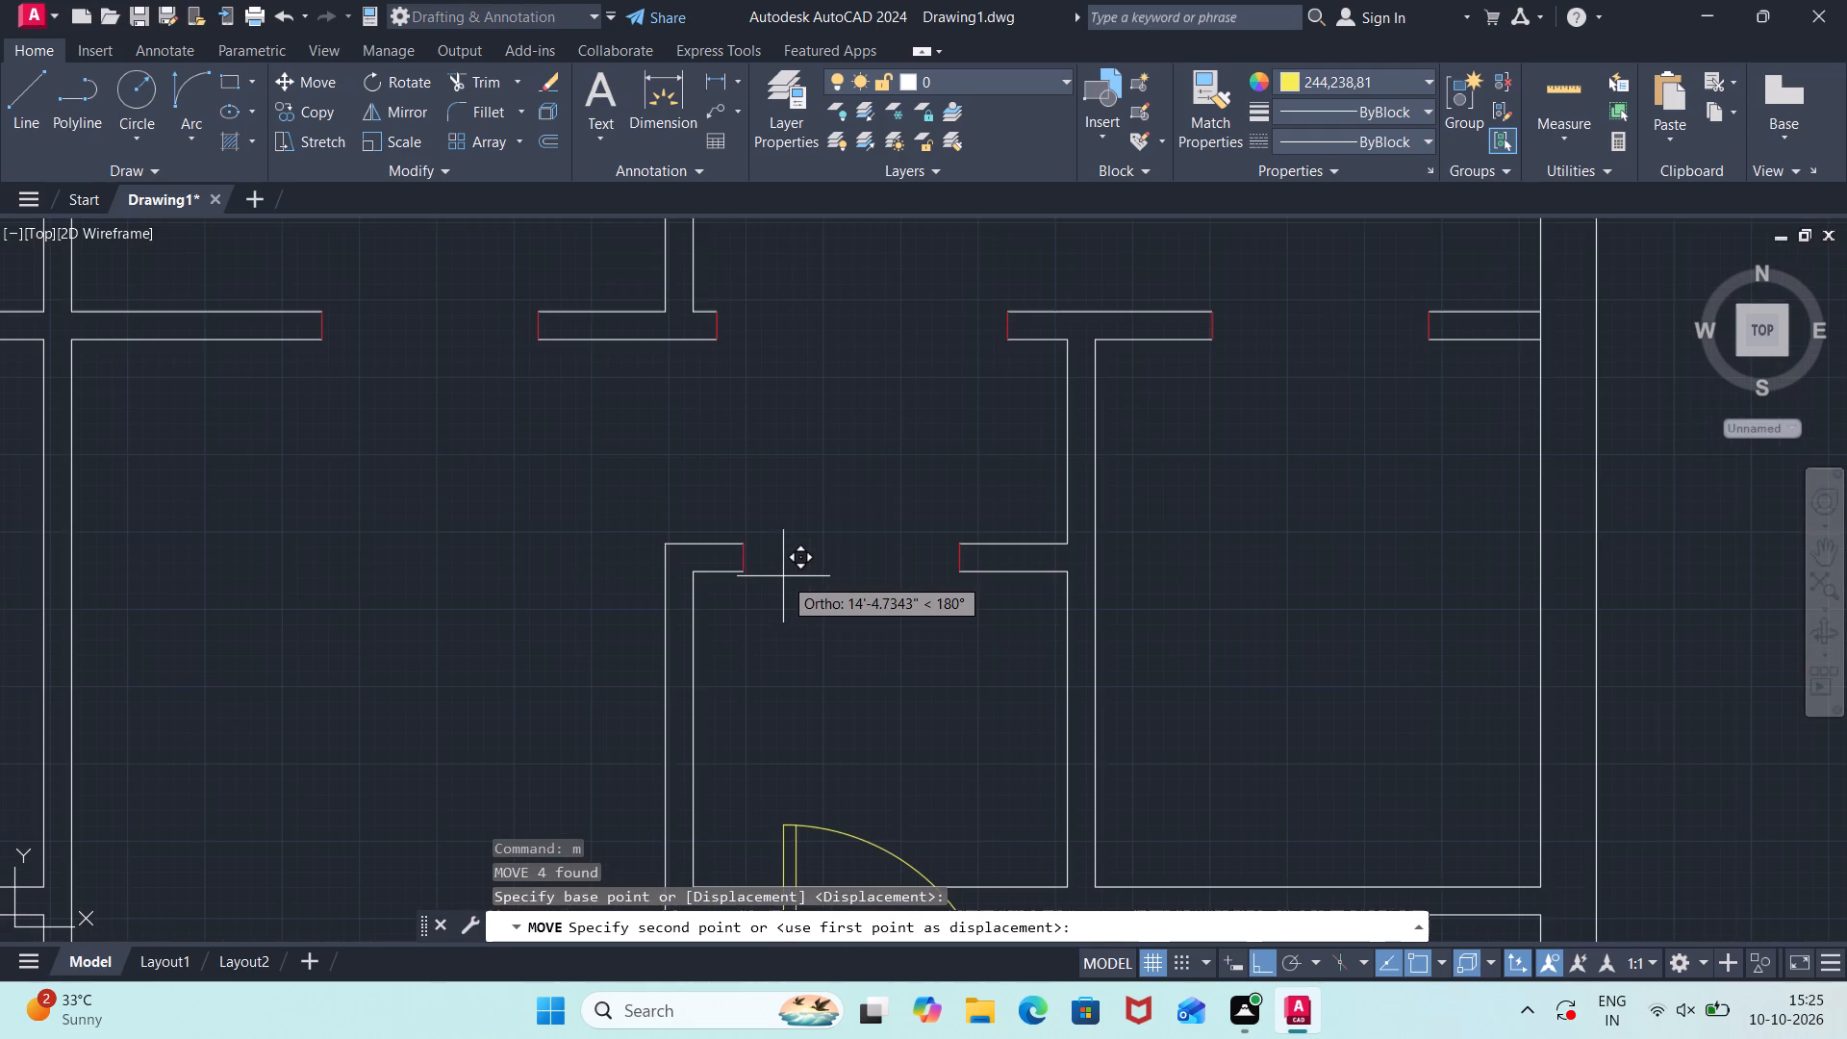
pyautogui.scroll(3, 1209, 347)
pyautogui.click(1208, 326)
# Move the fifth door by its southwest corner to the west jamb of the matching middle-wall opening in the western unit.
pyautogui.scroll(-5, 1279, 511)
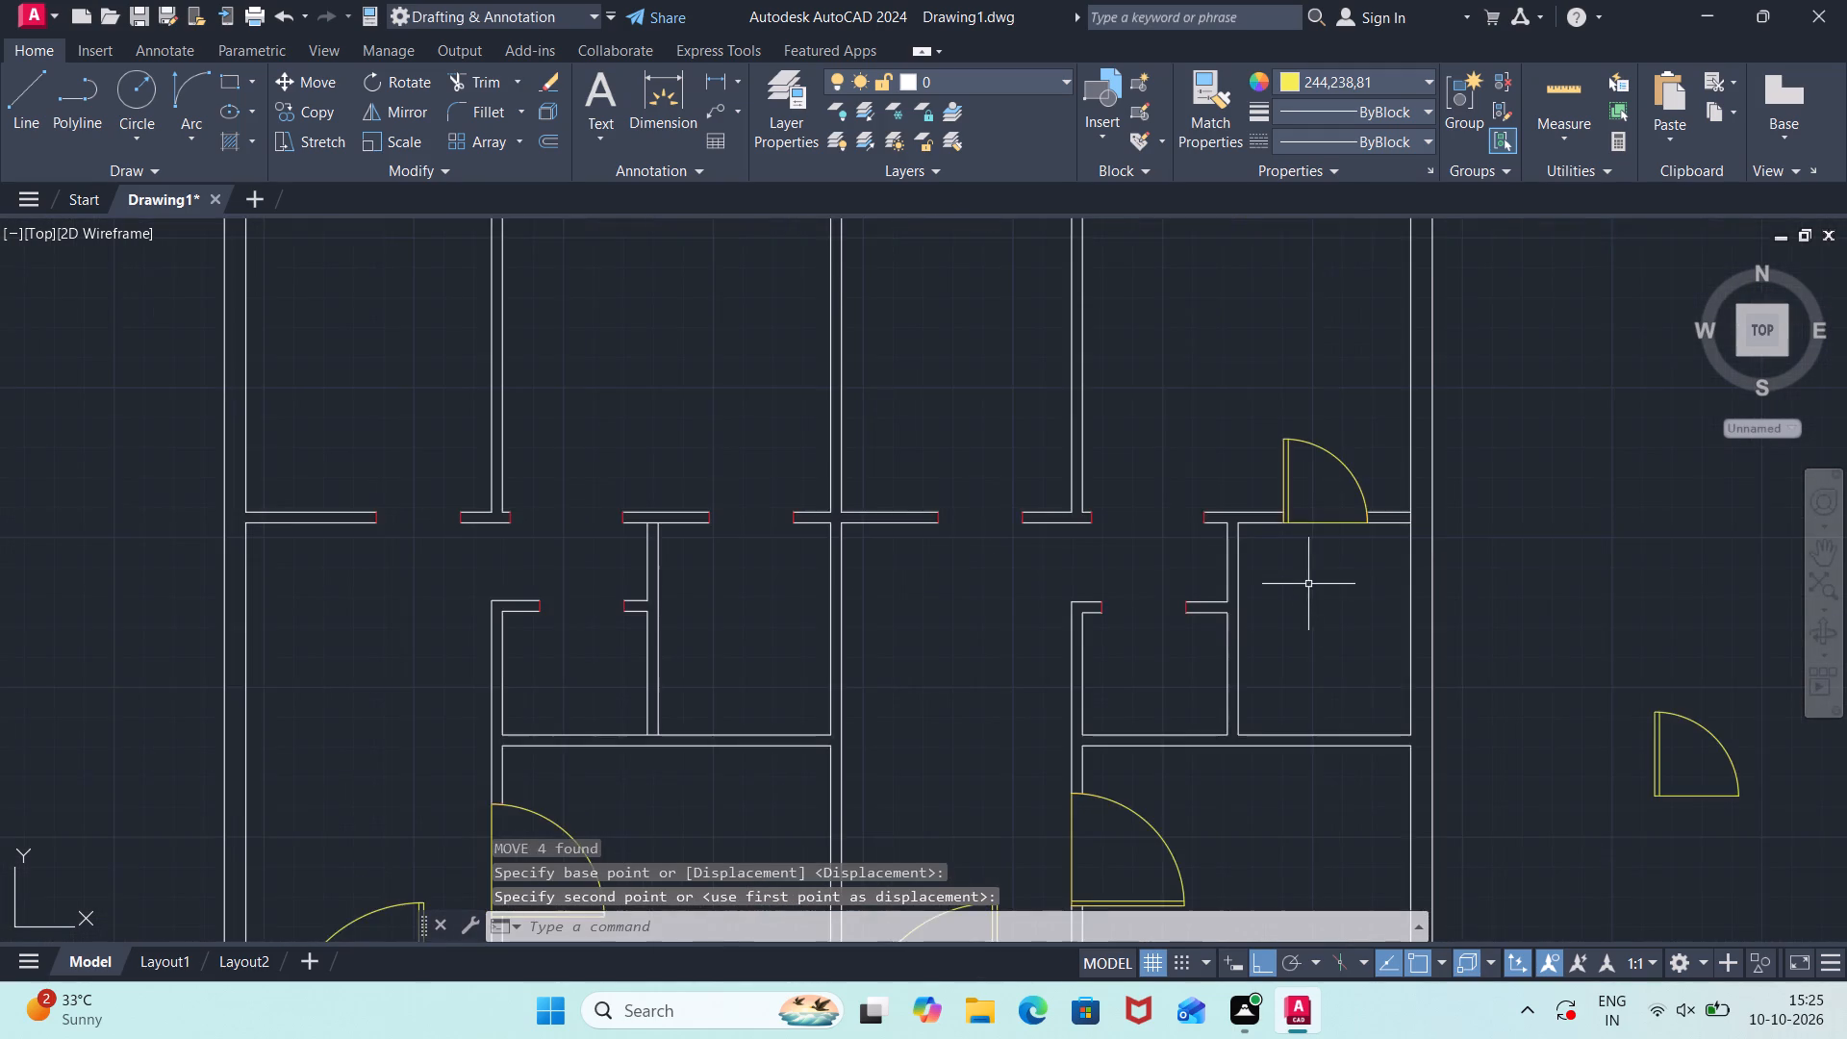
pyautogui.scroll(-1, 1374, 629)
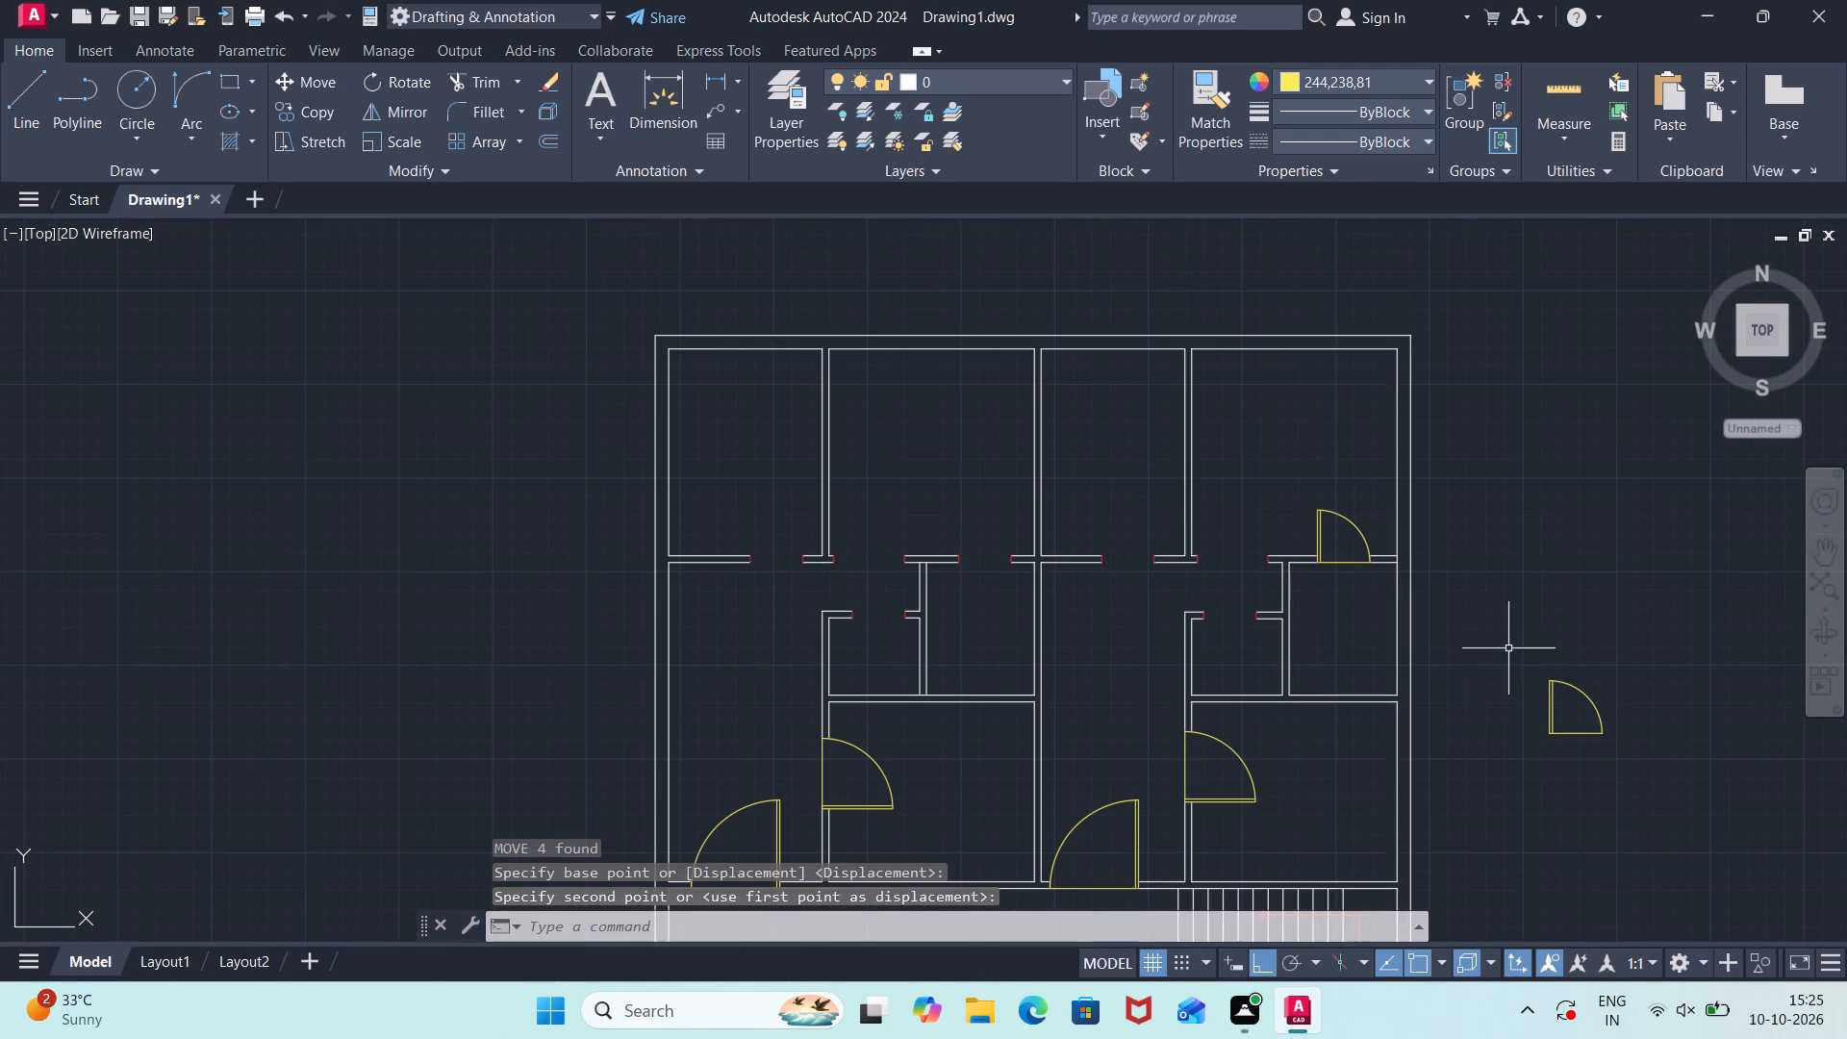
pyautogui.click(1514, 644)
pyautogui.click(1682, 785)
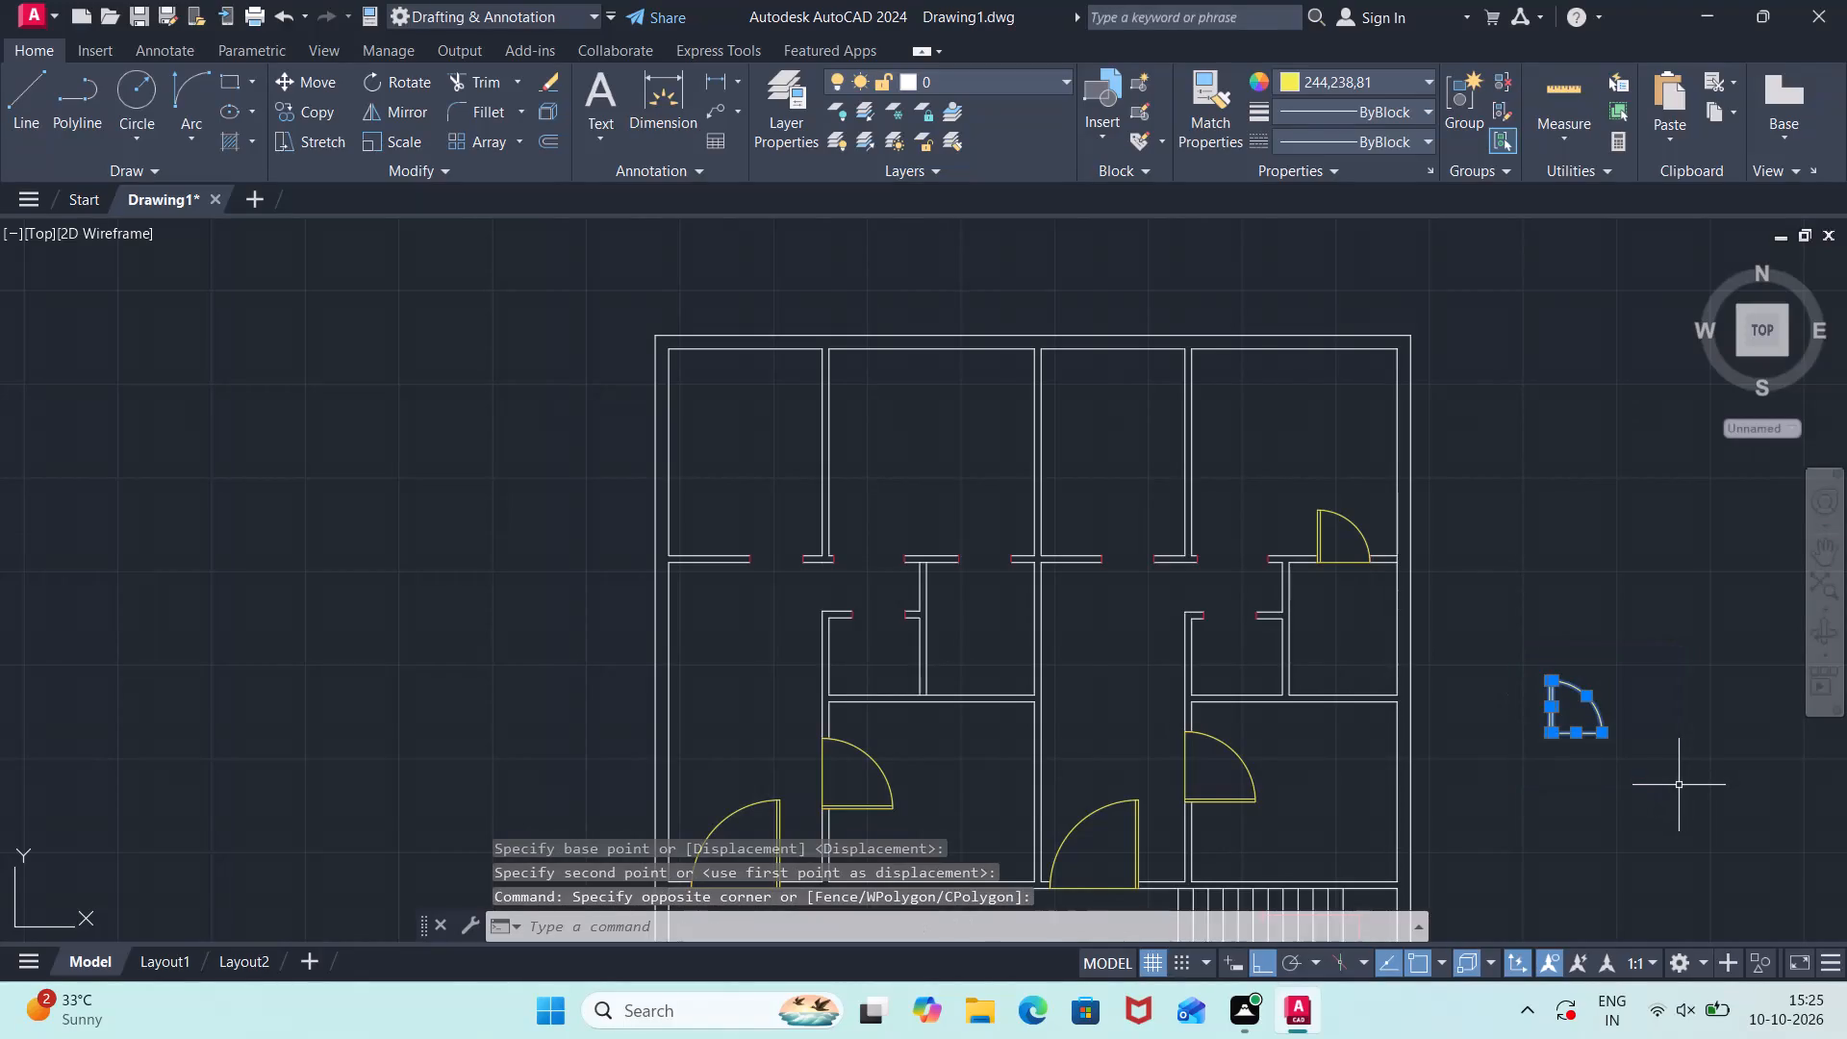
pyautogui.press('m')
pyautogui.press('Return')
pyautogui.scroll(1, 1524, 751)
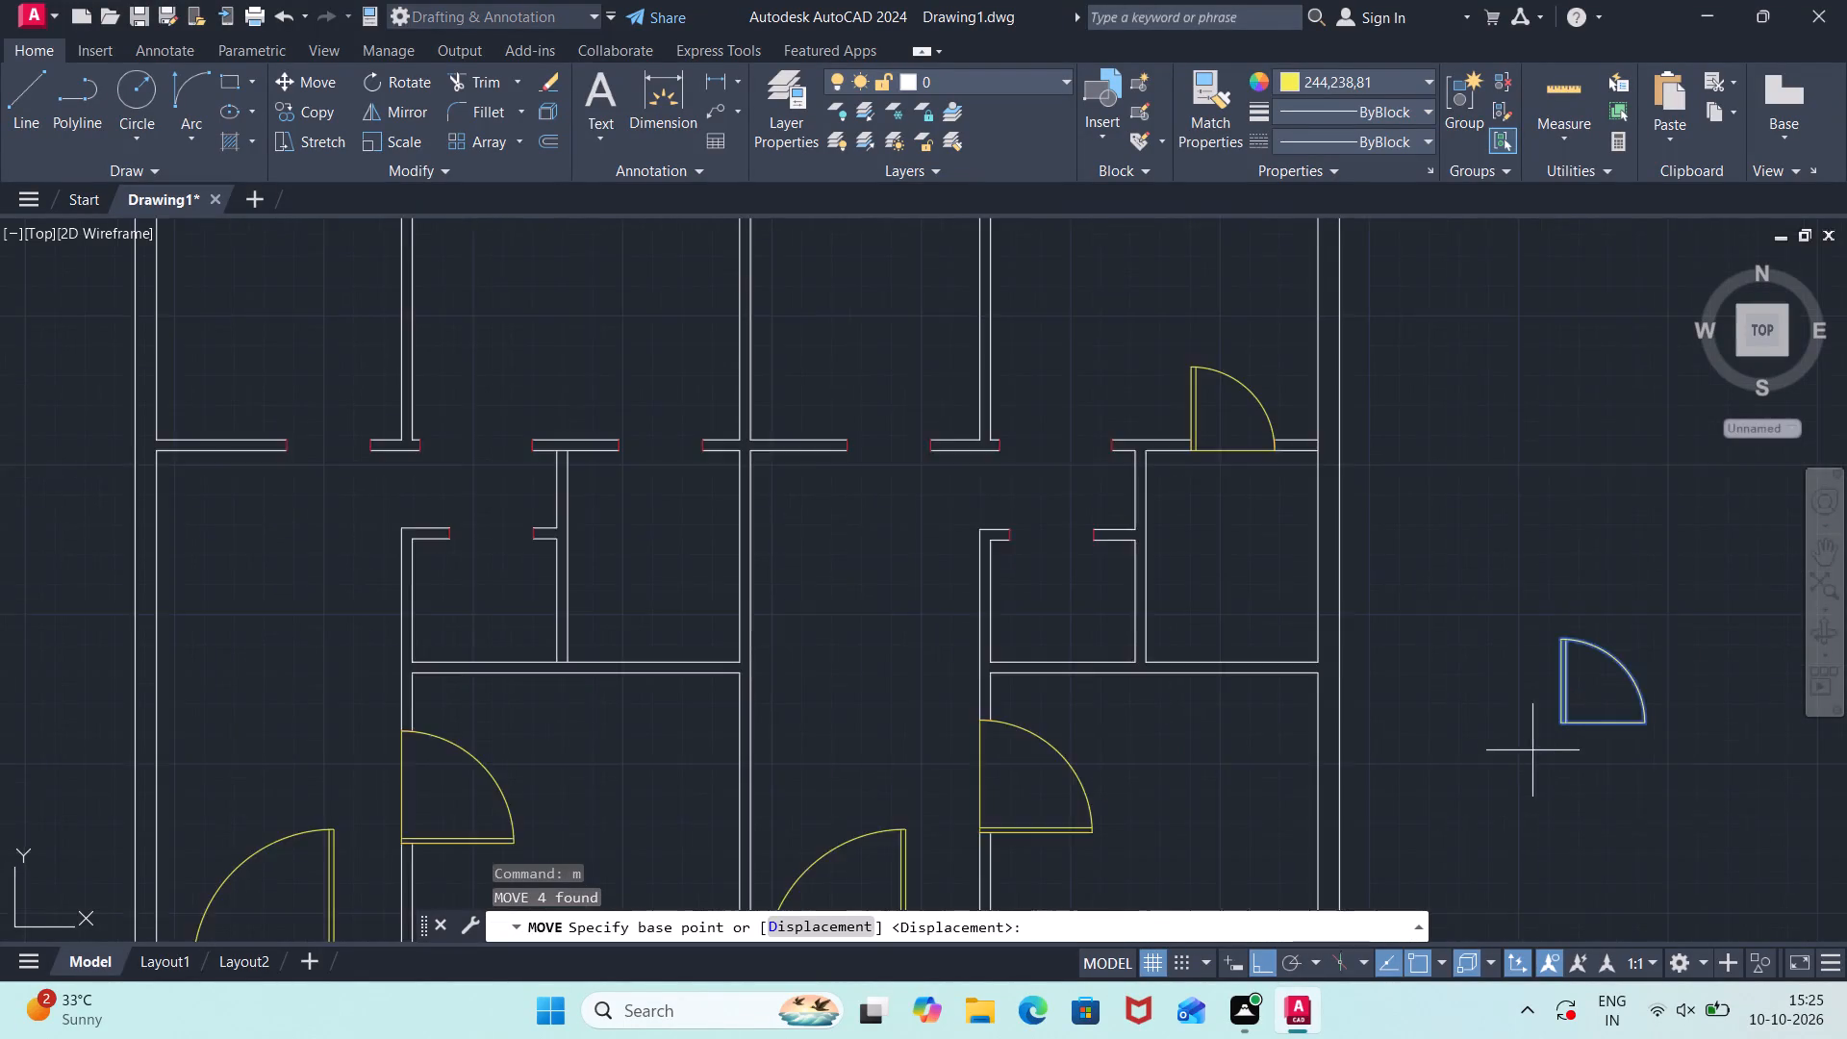
pyautogui.scroll(1, 1536, 749)
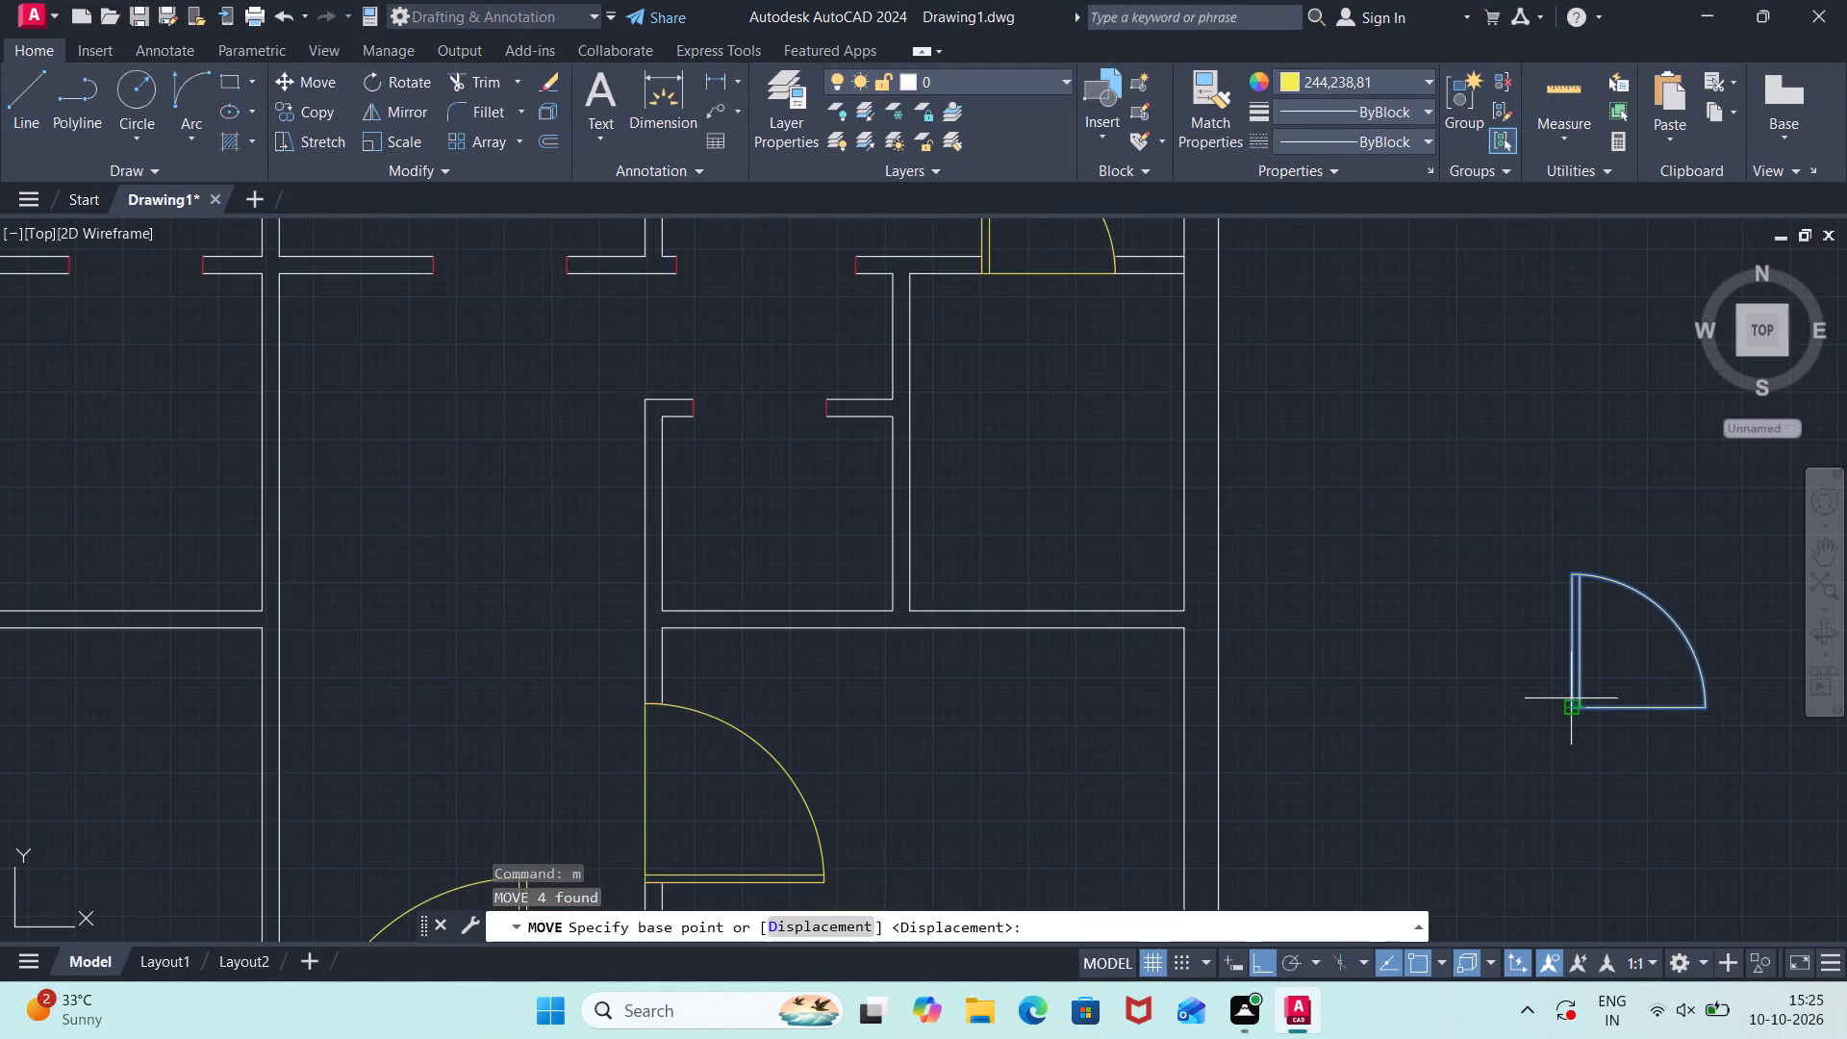
pyautogui.click(1572, 702)
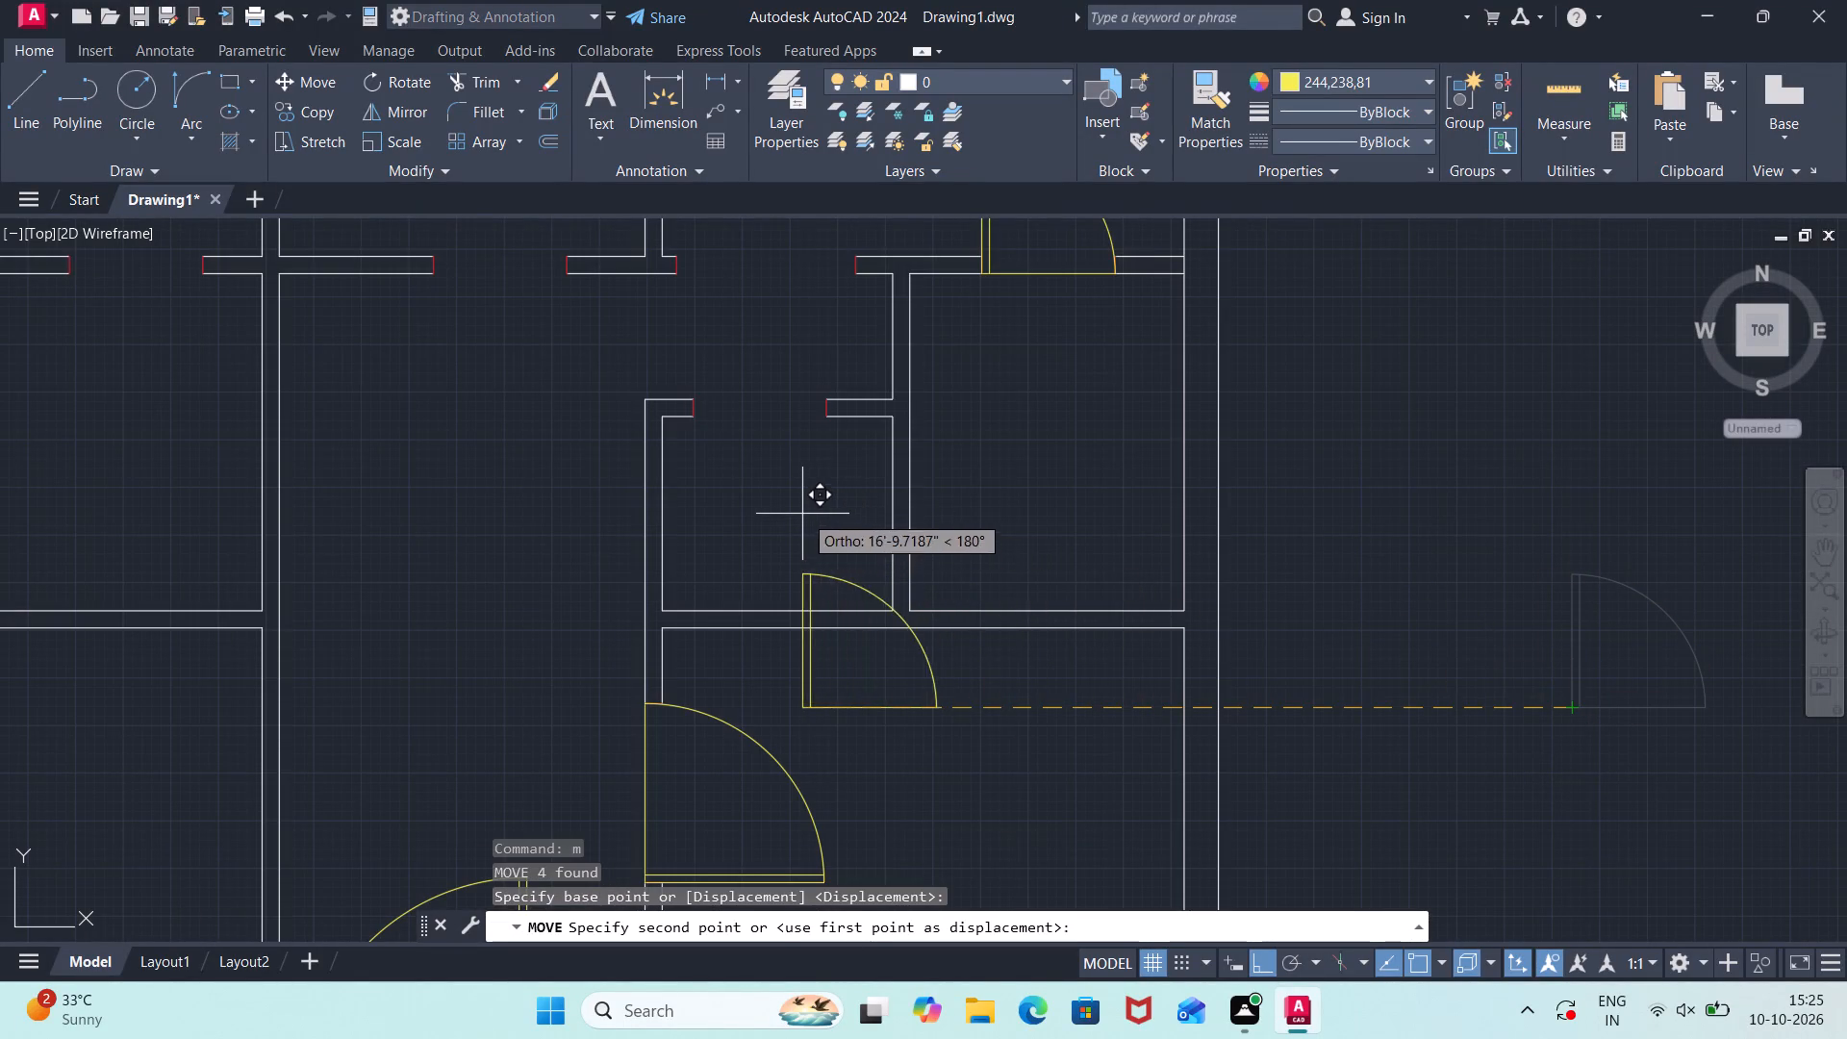
pyautogui.moveTo(801, 513); pyautogui.dragTo(1013, 788, button='middle')
pyautogui.moveTo(380, 655); pyautogui.dragTo(722, 870, button='middle')
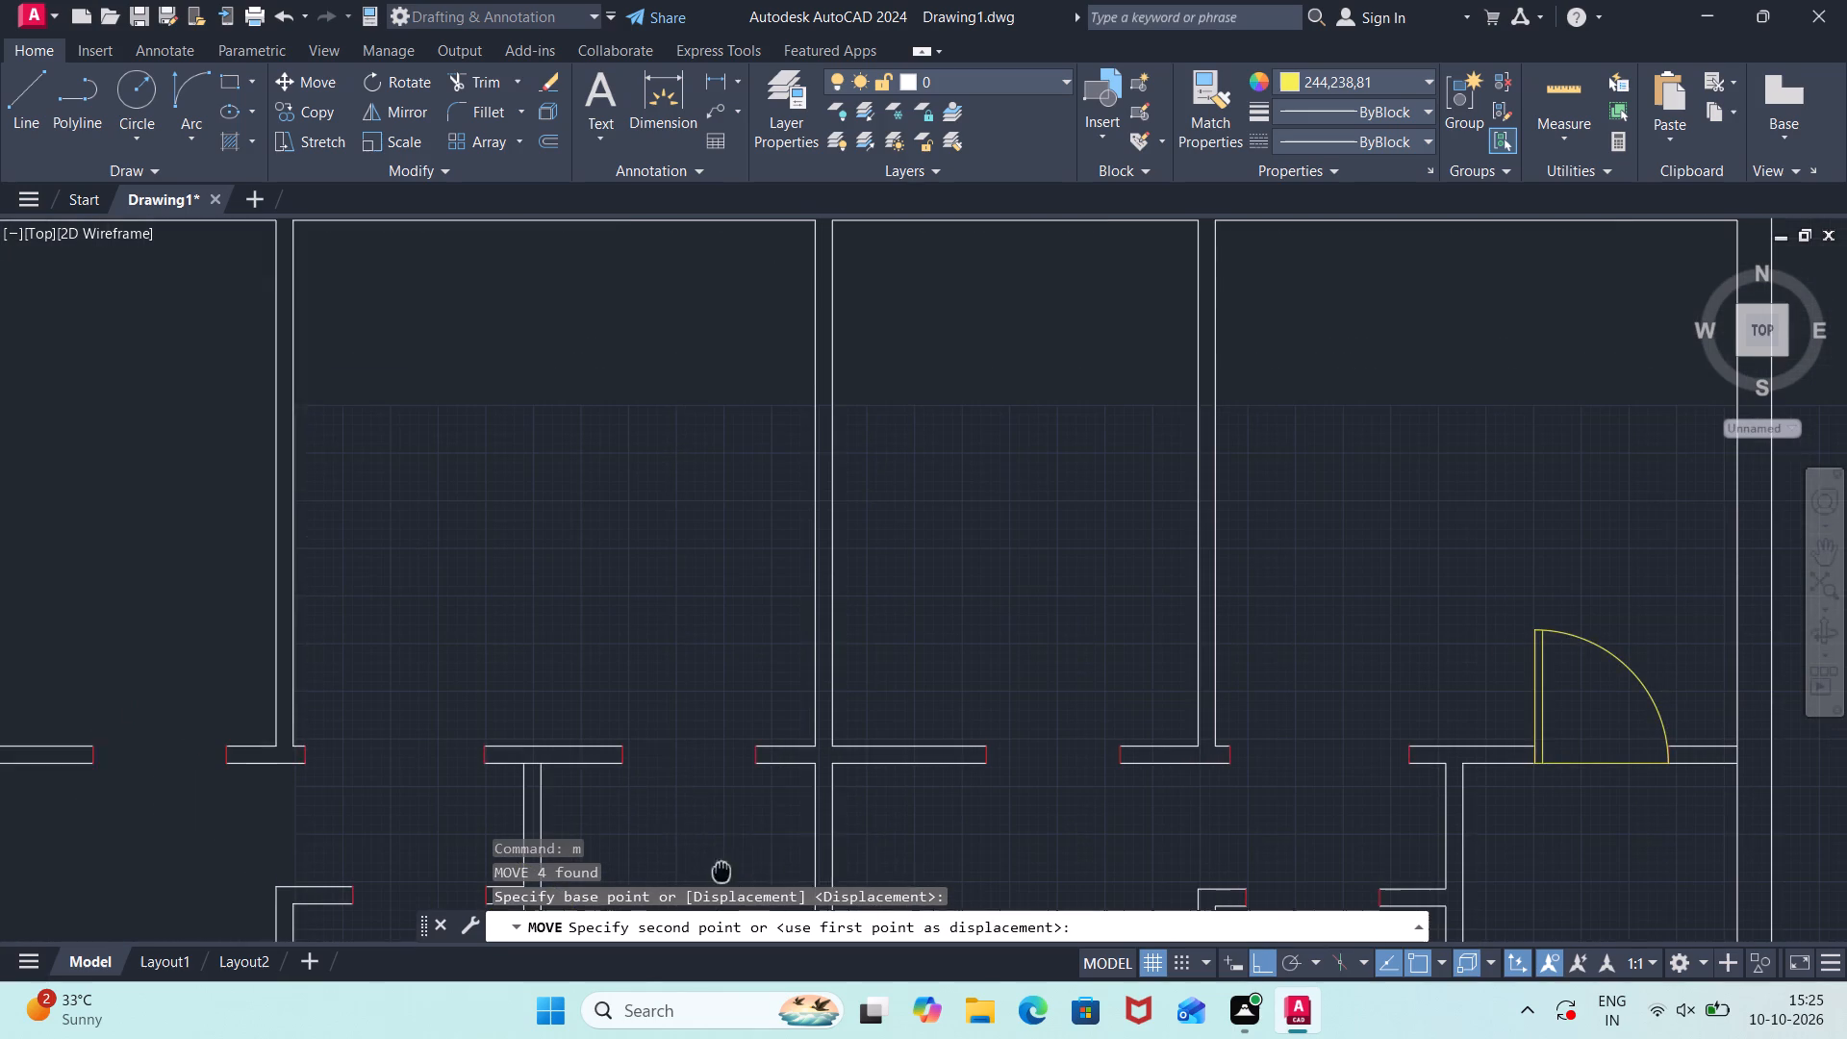
pyautogui.moveTo(722, 870); pyautogui.dragTo(723, 871, button='middle')
pyautogui.click(625, 763)
# Draw the seventh door's base lines east of the plan: 2'11" north, continuing 2'11" west.
pyautogui.scroll(-3, 866, 808)
pyautogui.moveTo(1249, 808); pyautogui.dragTo(1239, 674, button='middle')
pyautogui.scroll(3, 1201, 777)
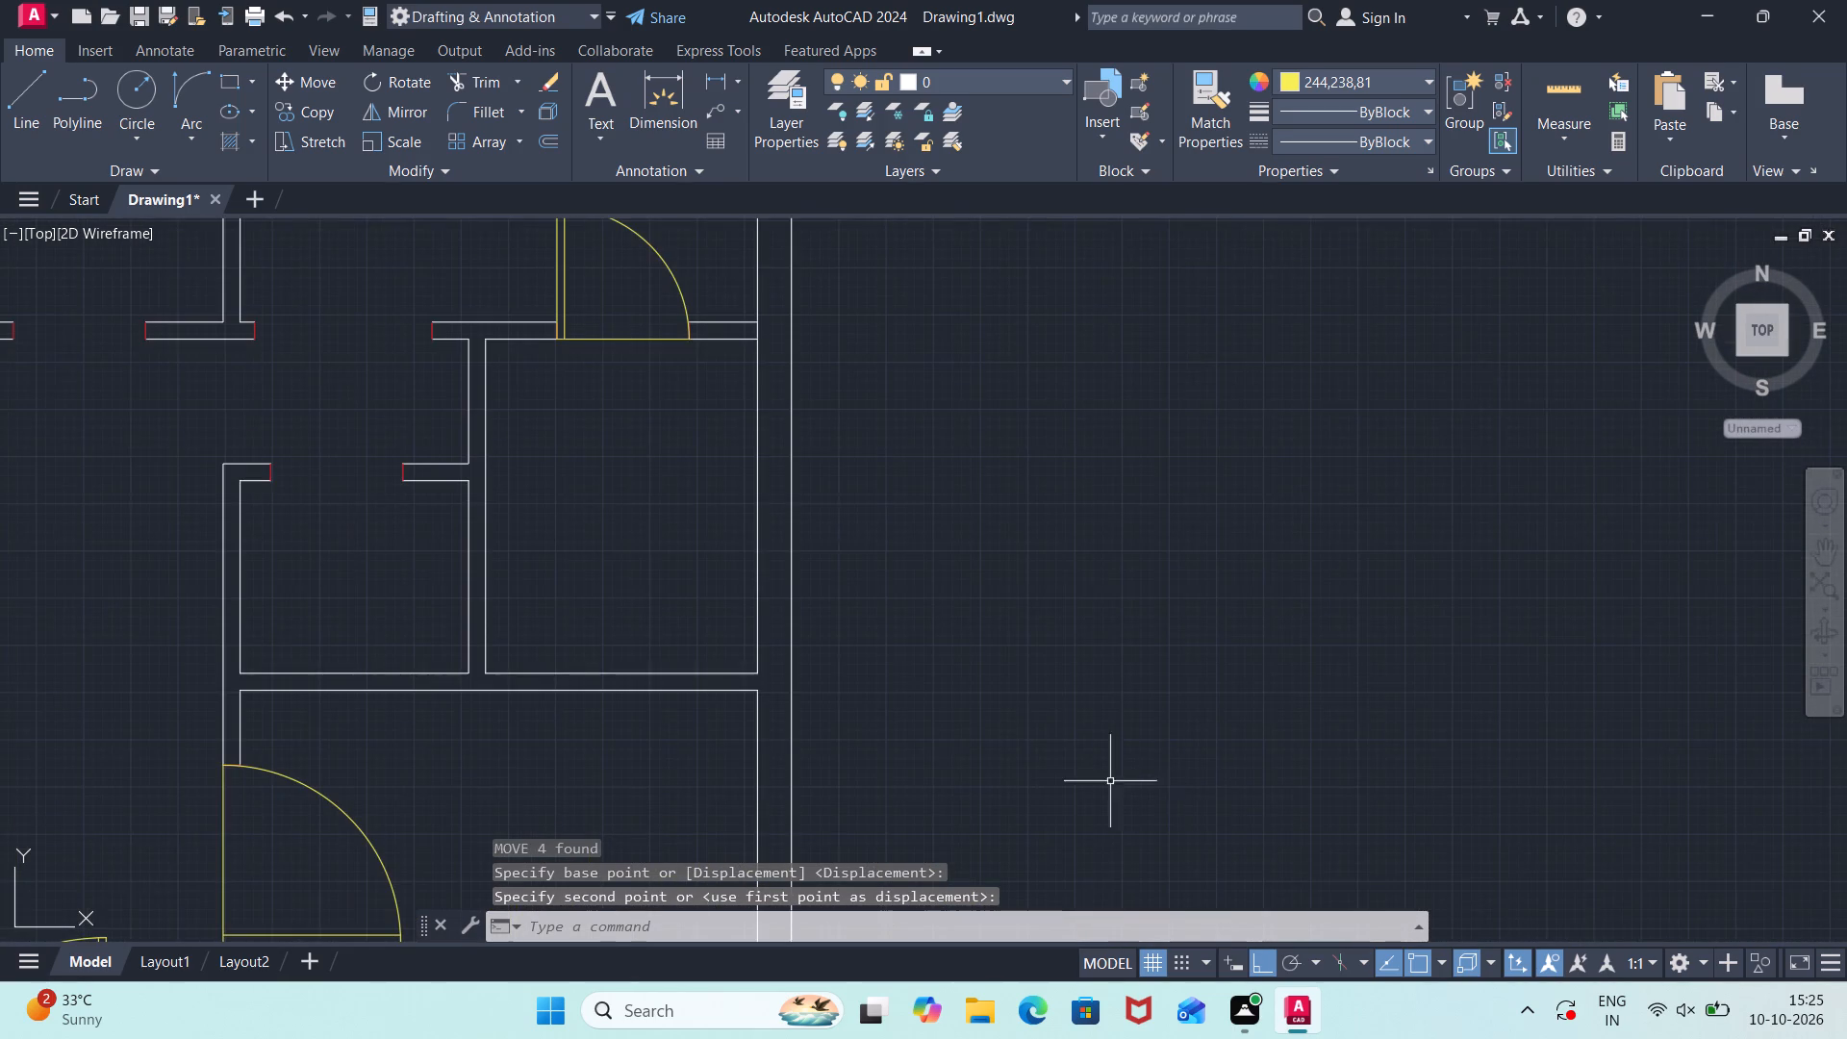
pyautogui.scroll(-1, 1036, 728)
pyautogui.moveTo(1036, 726); pyautogui.dragTo(1310, 675, button='middle')
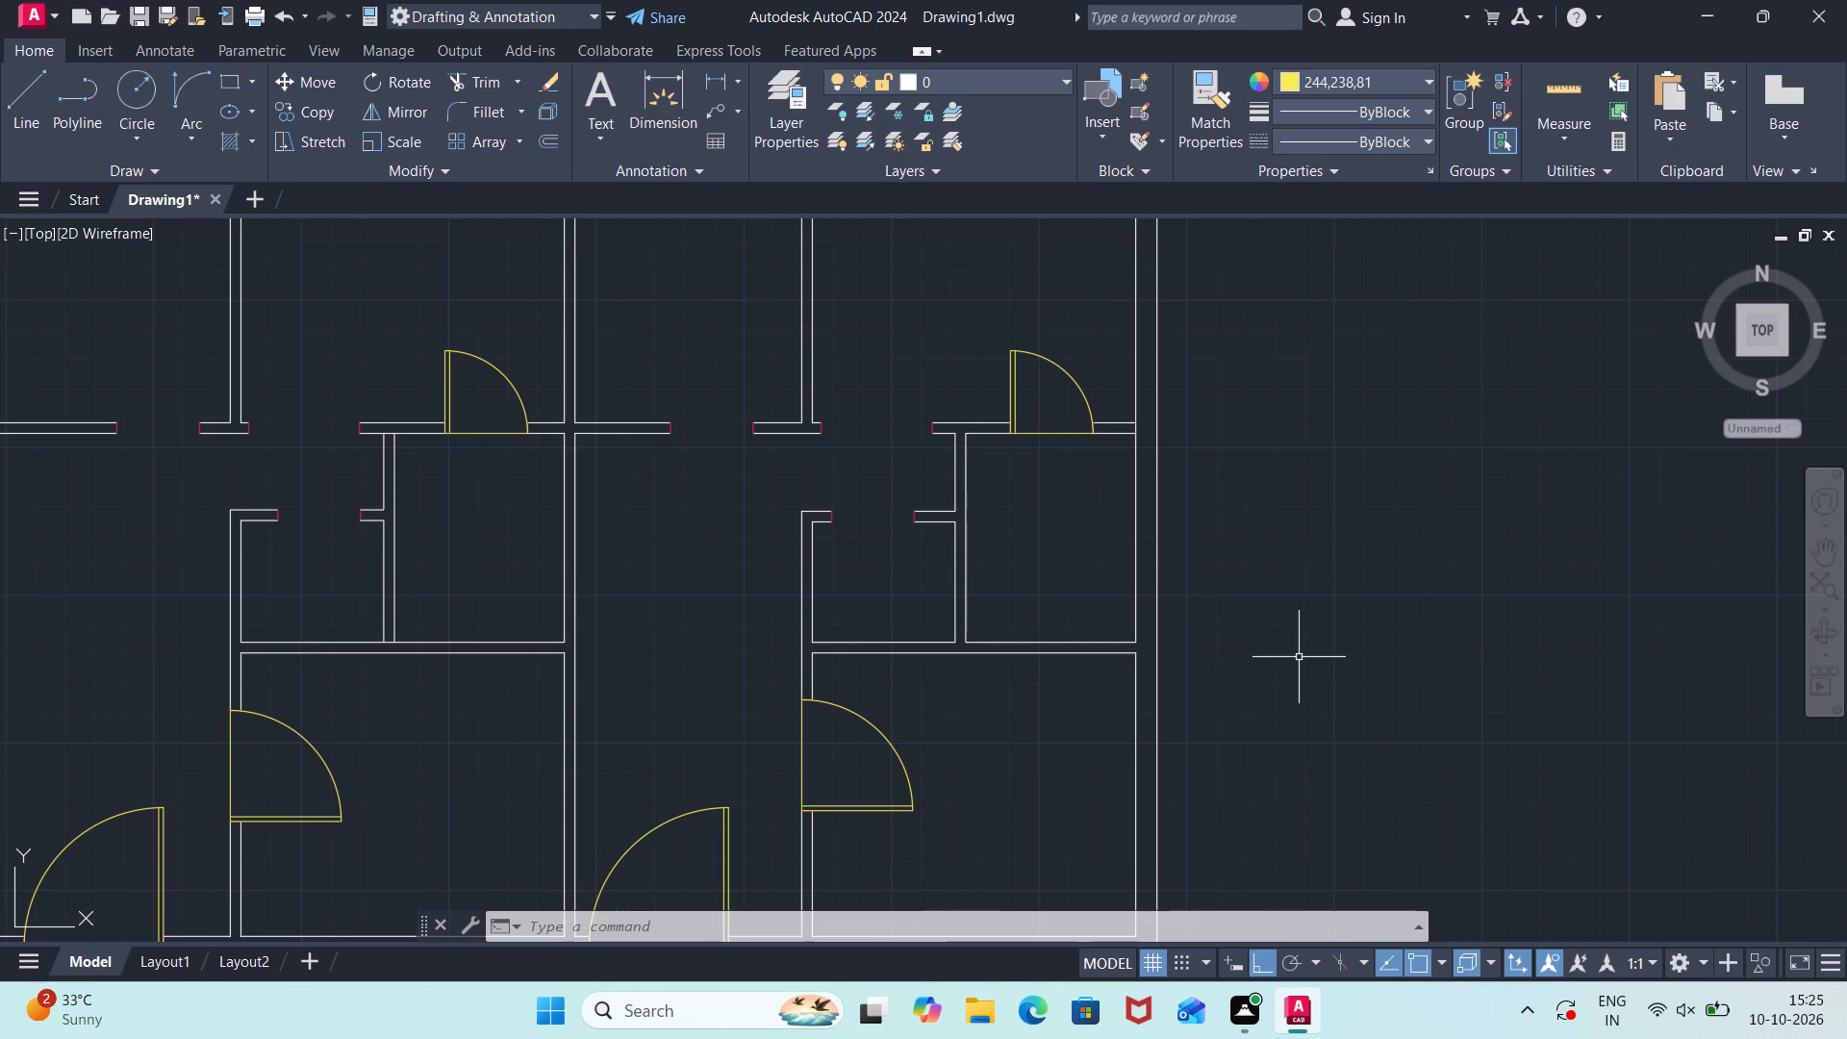
pyautogui.press('l')
pyautogui.press('Return')
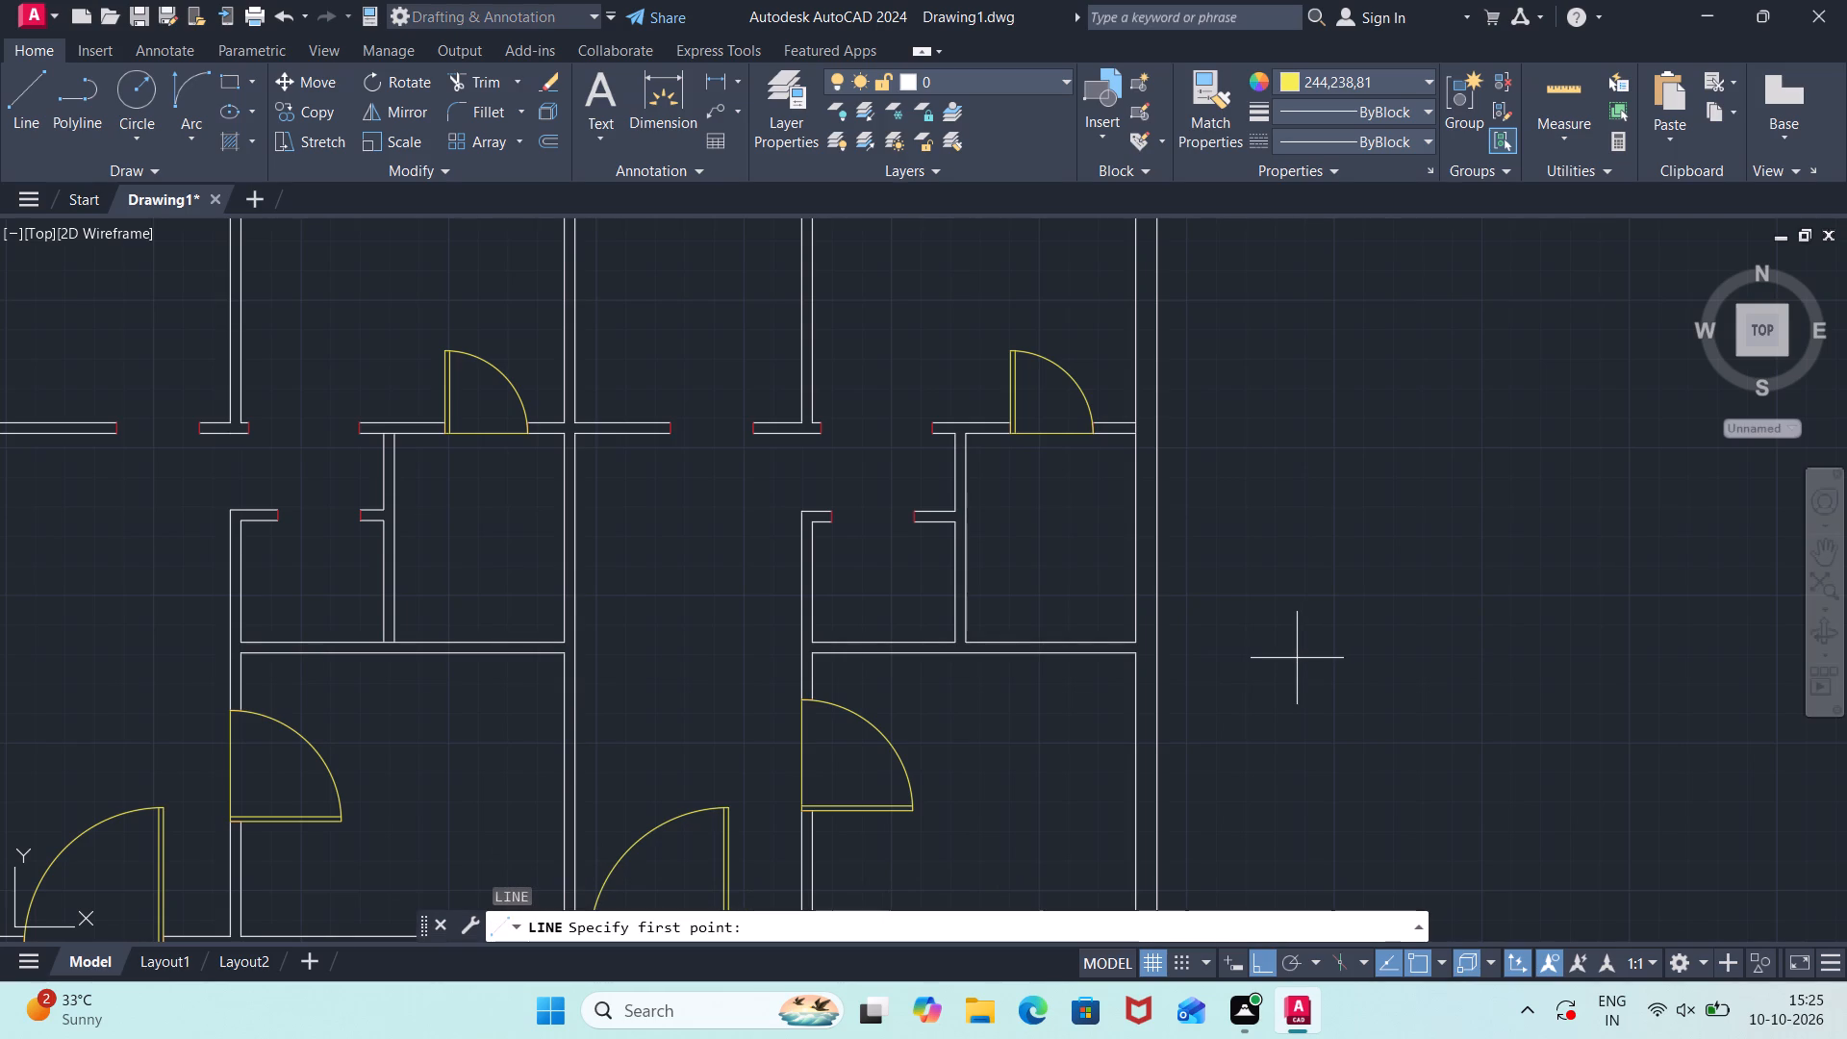
pyautogui.click(1405, 669)
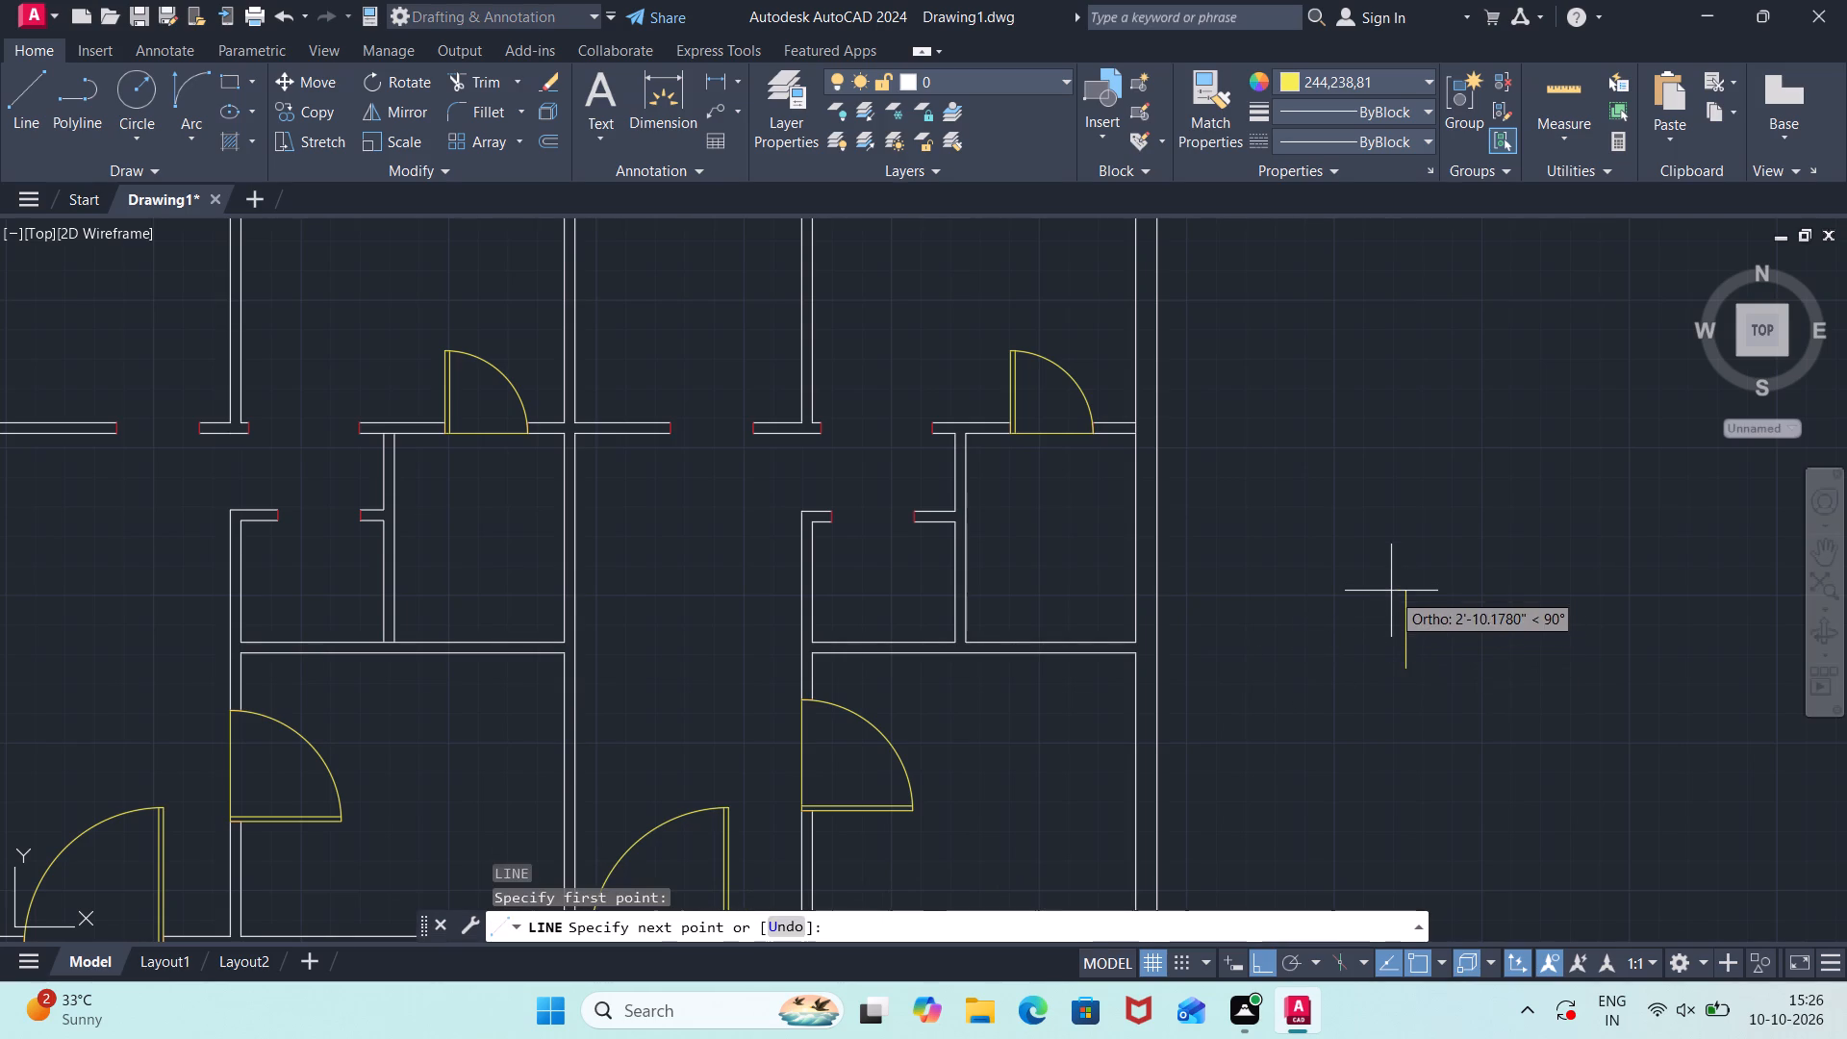
pyautogui.write('2\'11"')
pyautogui.press('Return')
pyautogui.write('2\'11"')
pyautogui.press('Return')
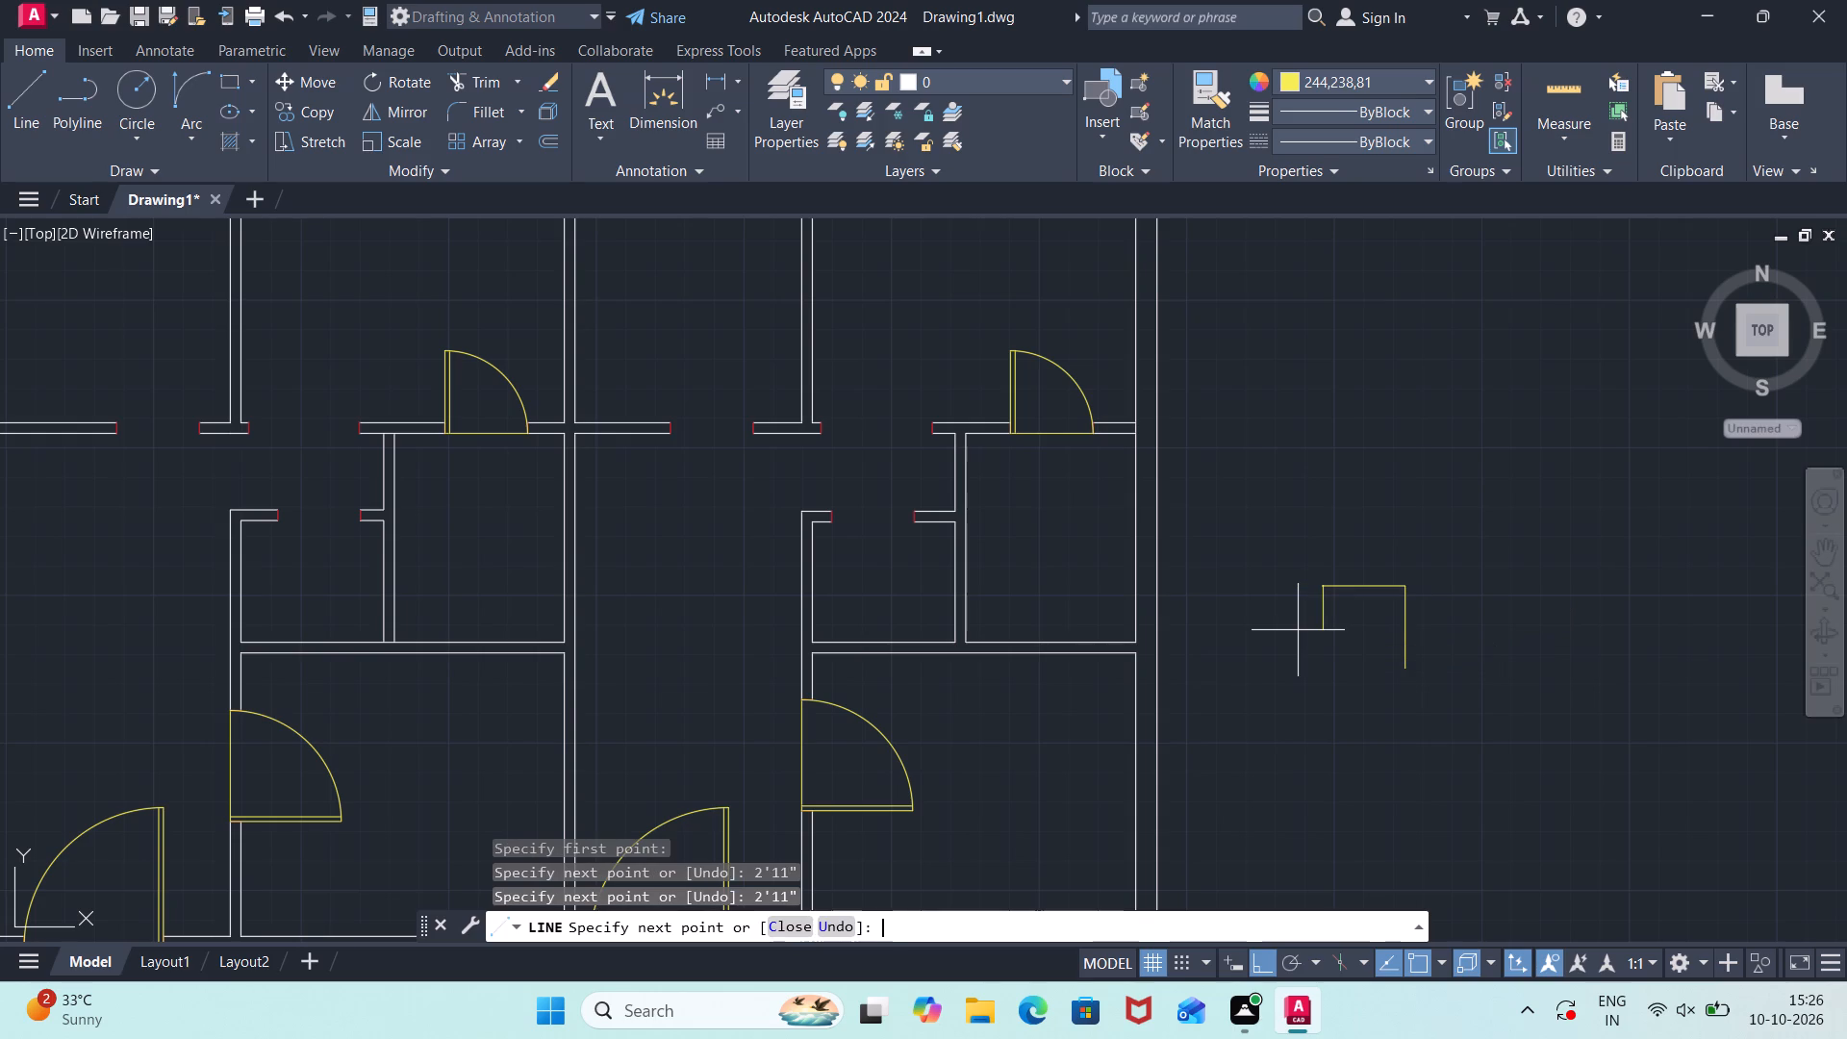
pyautogui.press('Escape')
# Offset the seventh door's vertical line 2" to the west to form the door leaf.
pyautogui.scroll(1, 1353, 662)
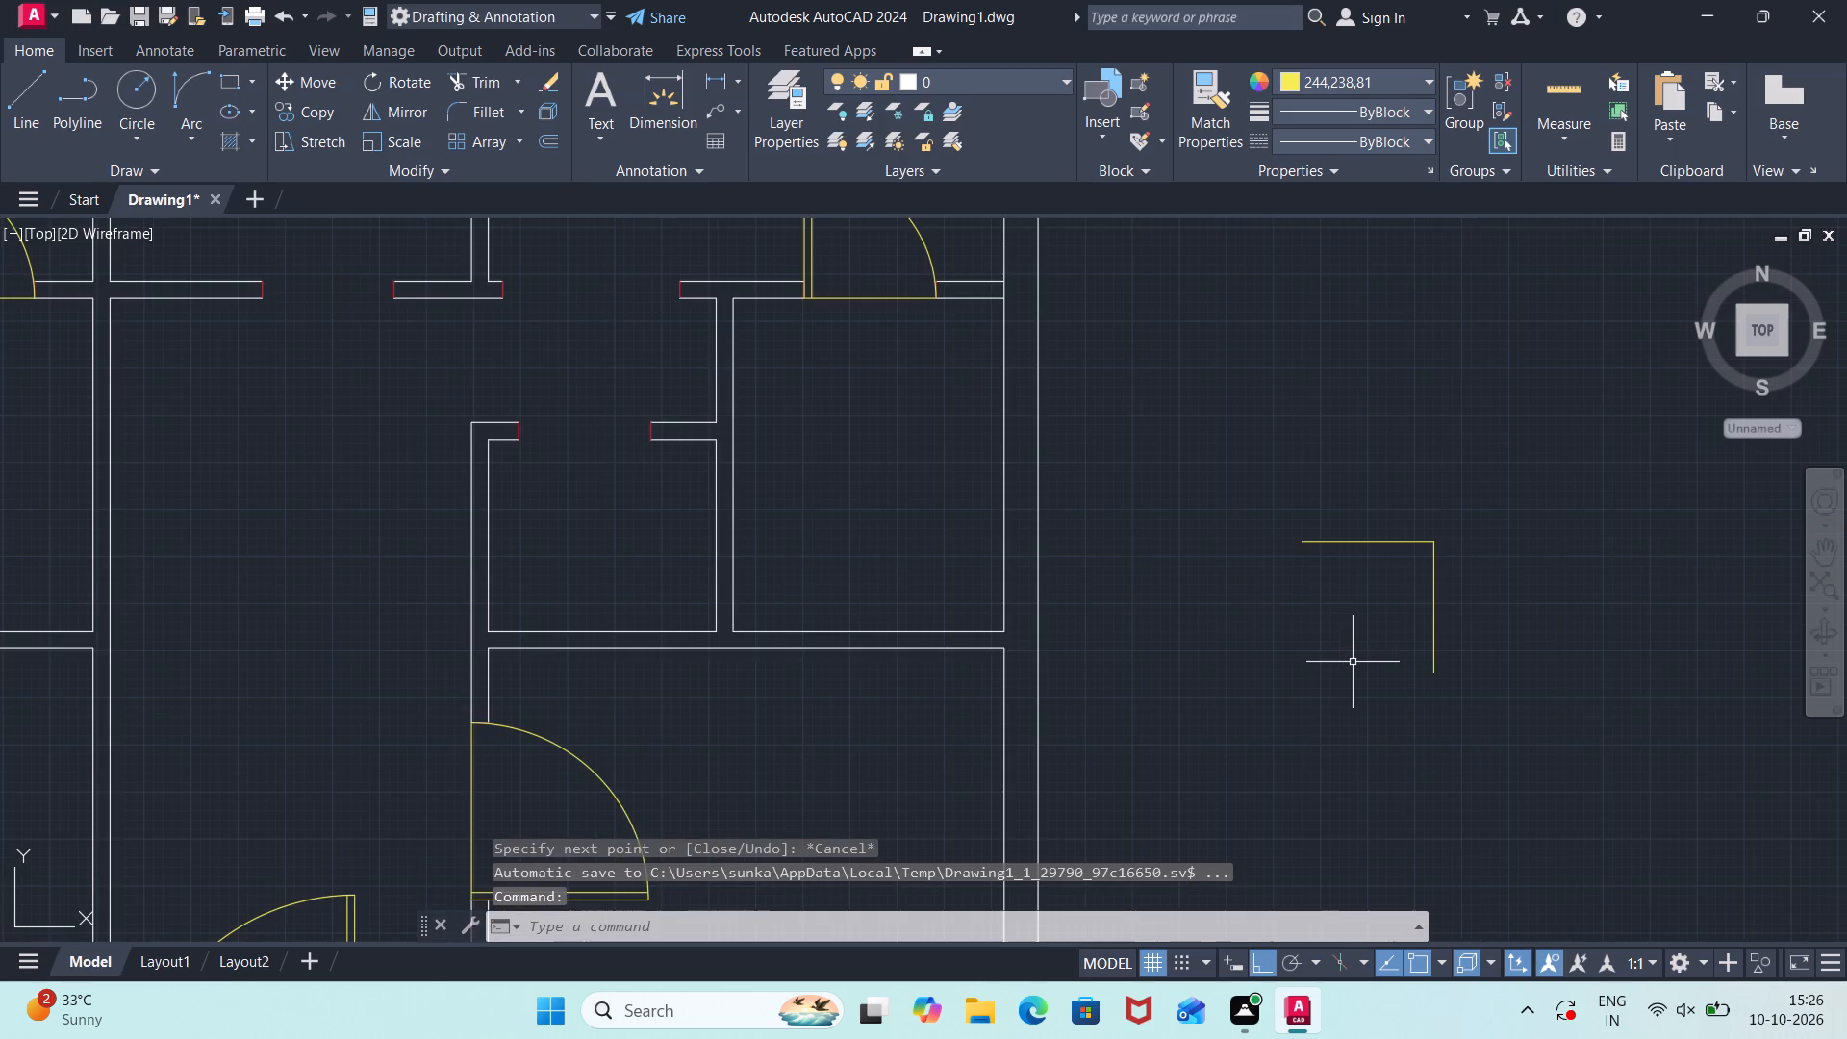
pyautogui.write('off')
pyautogui.press('Return')
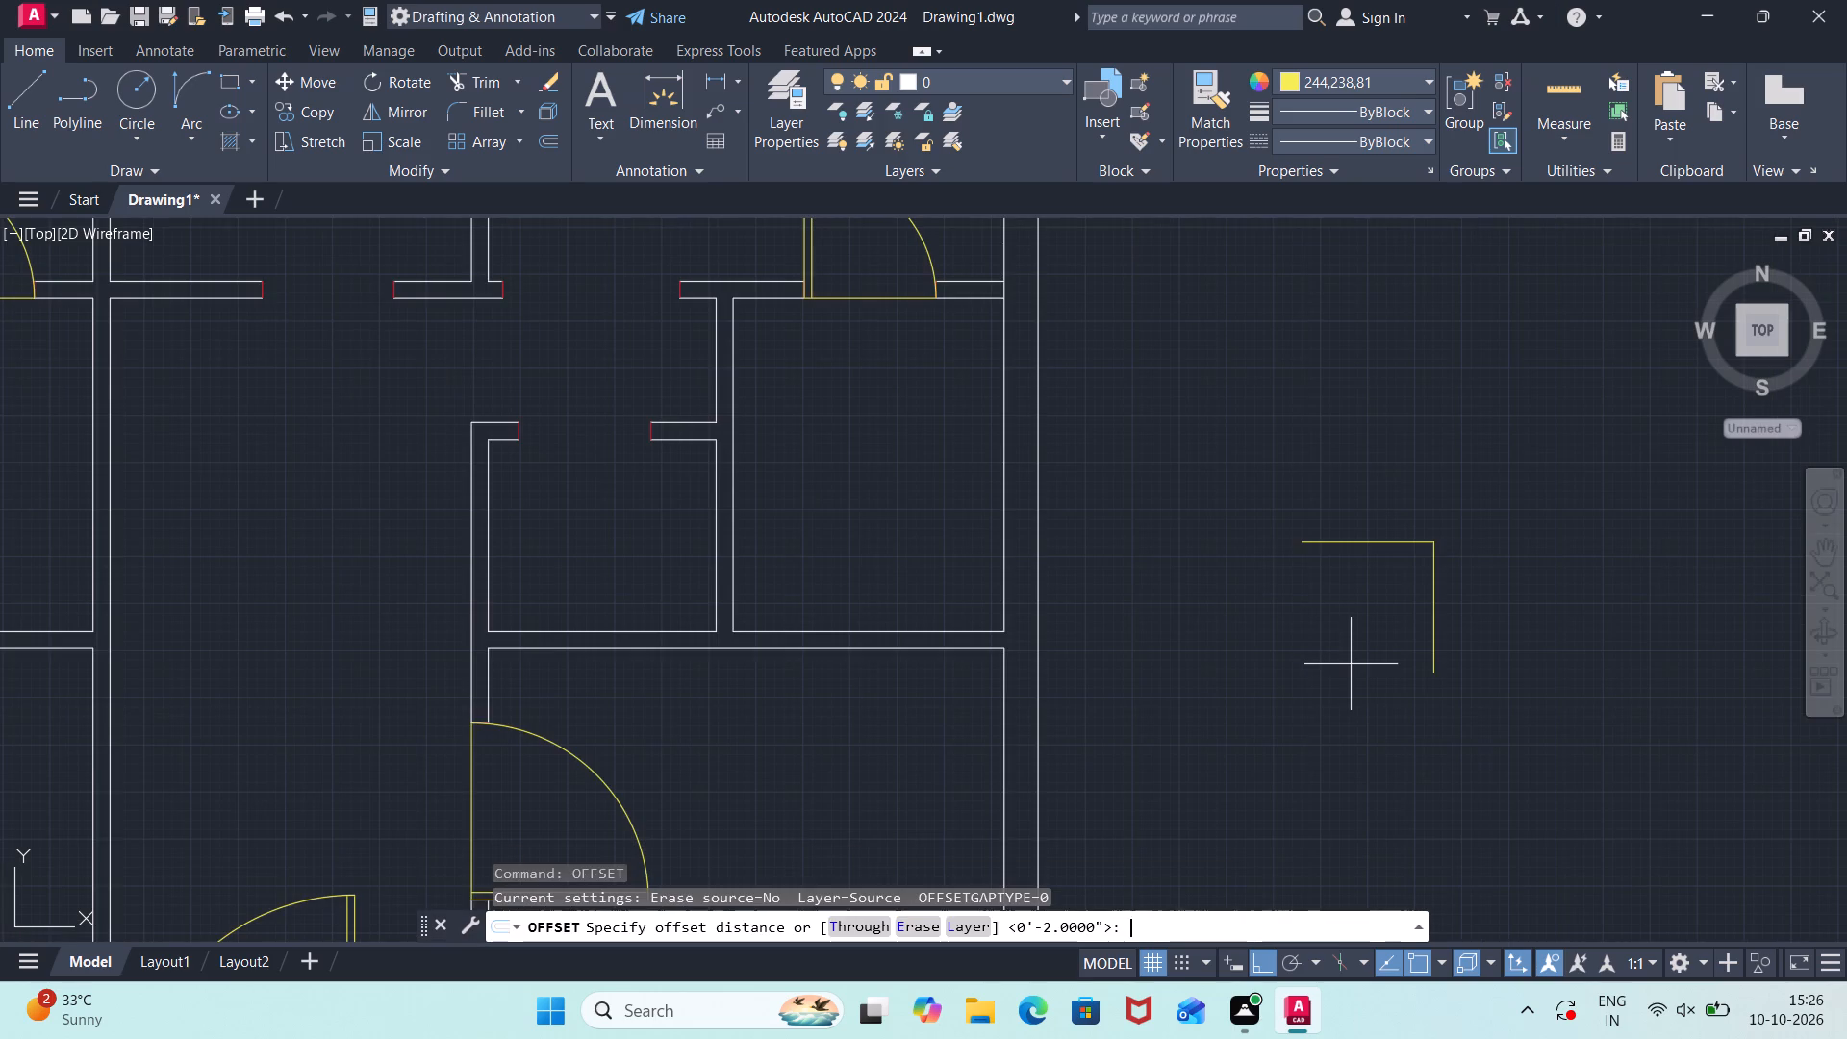
pyautogui.press('Return')
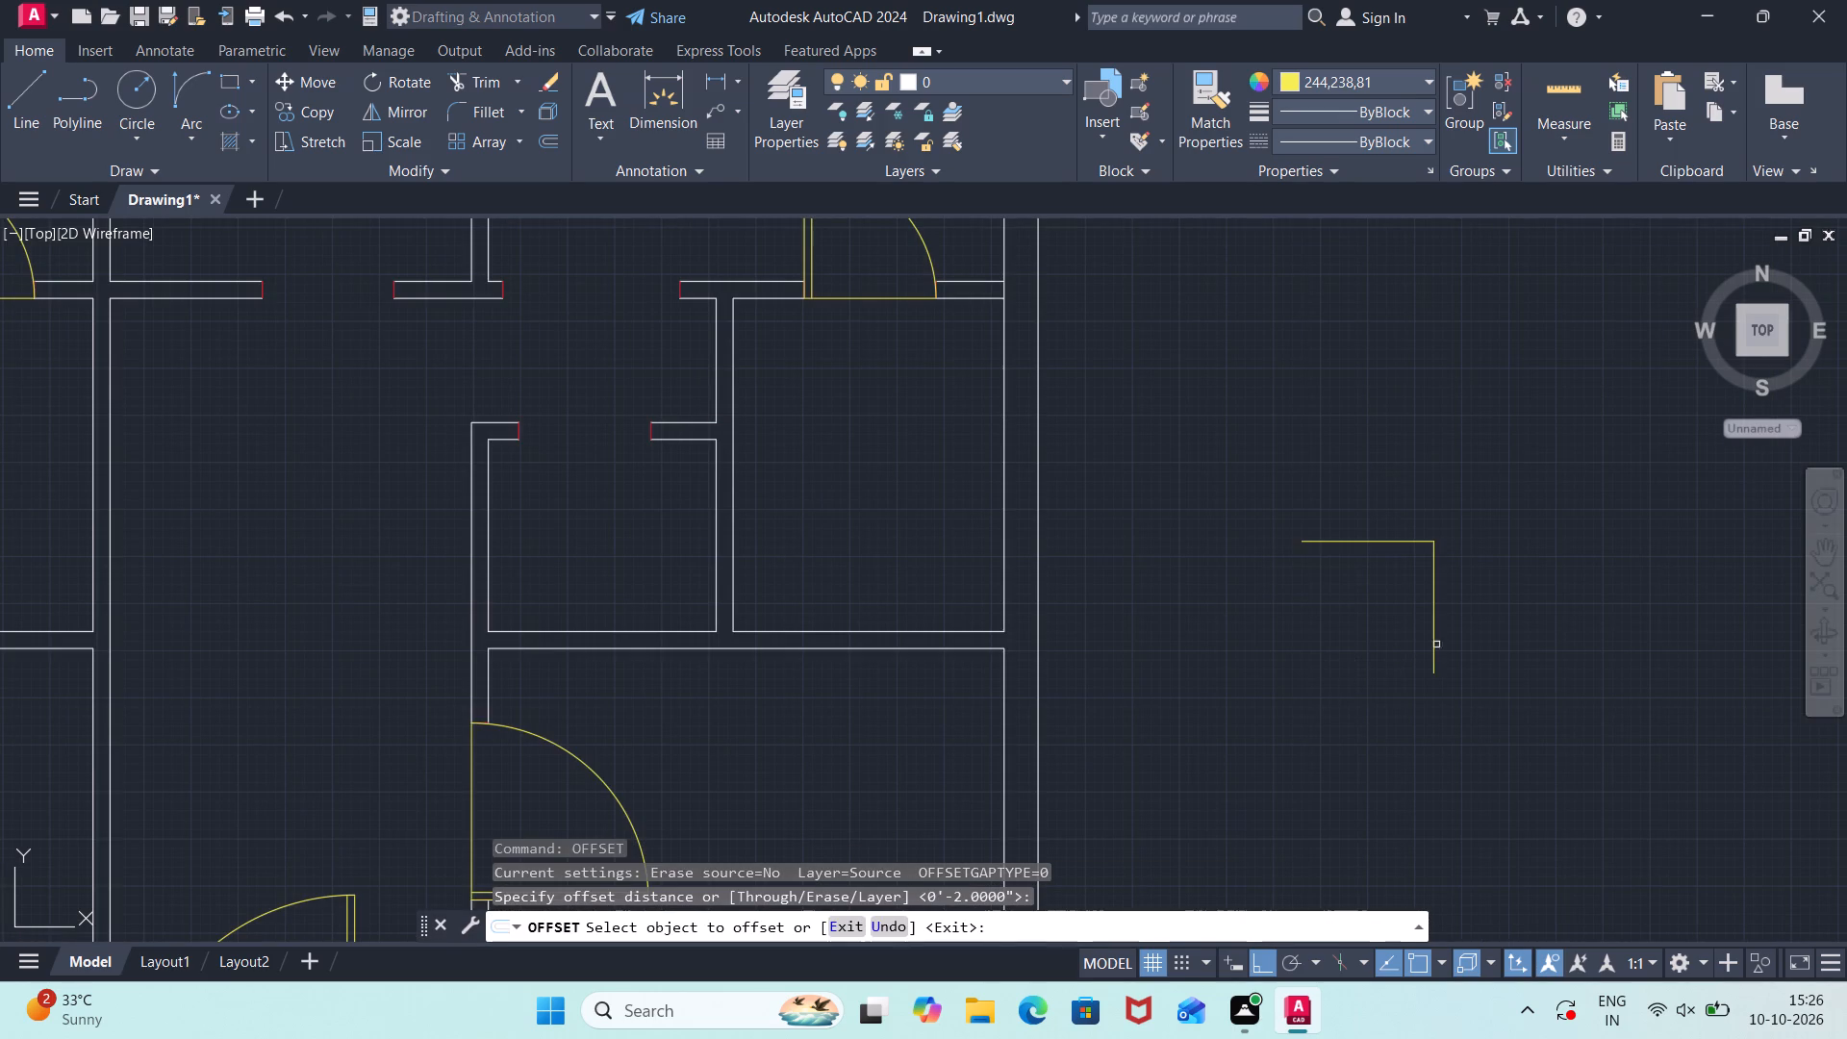
pyautogui.click(1433, 643)
pyautogui.click(1379, 644)
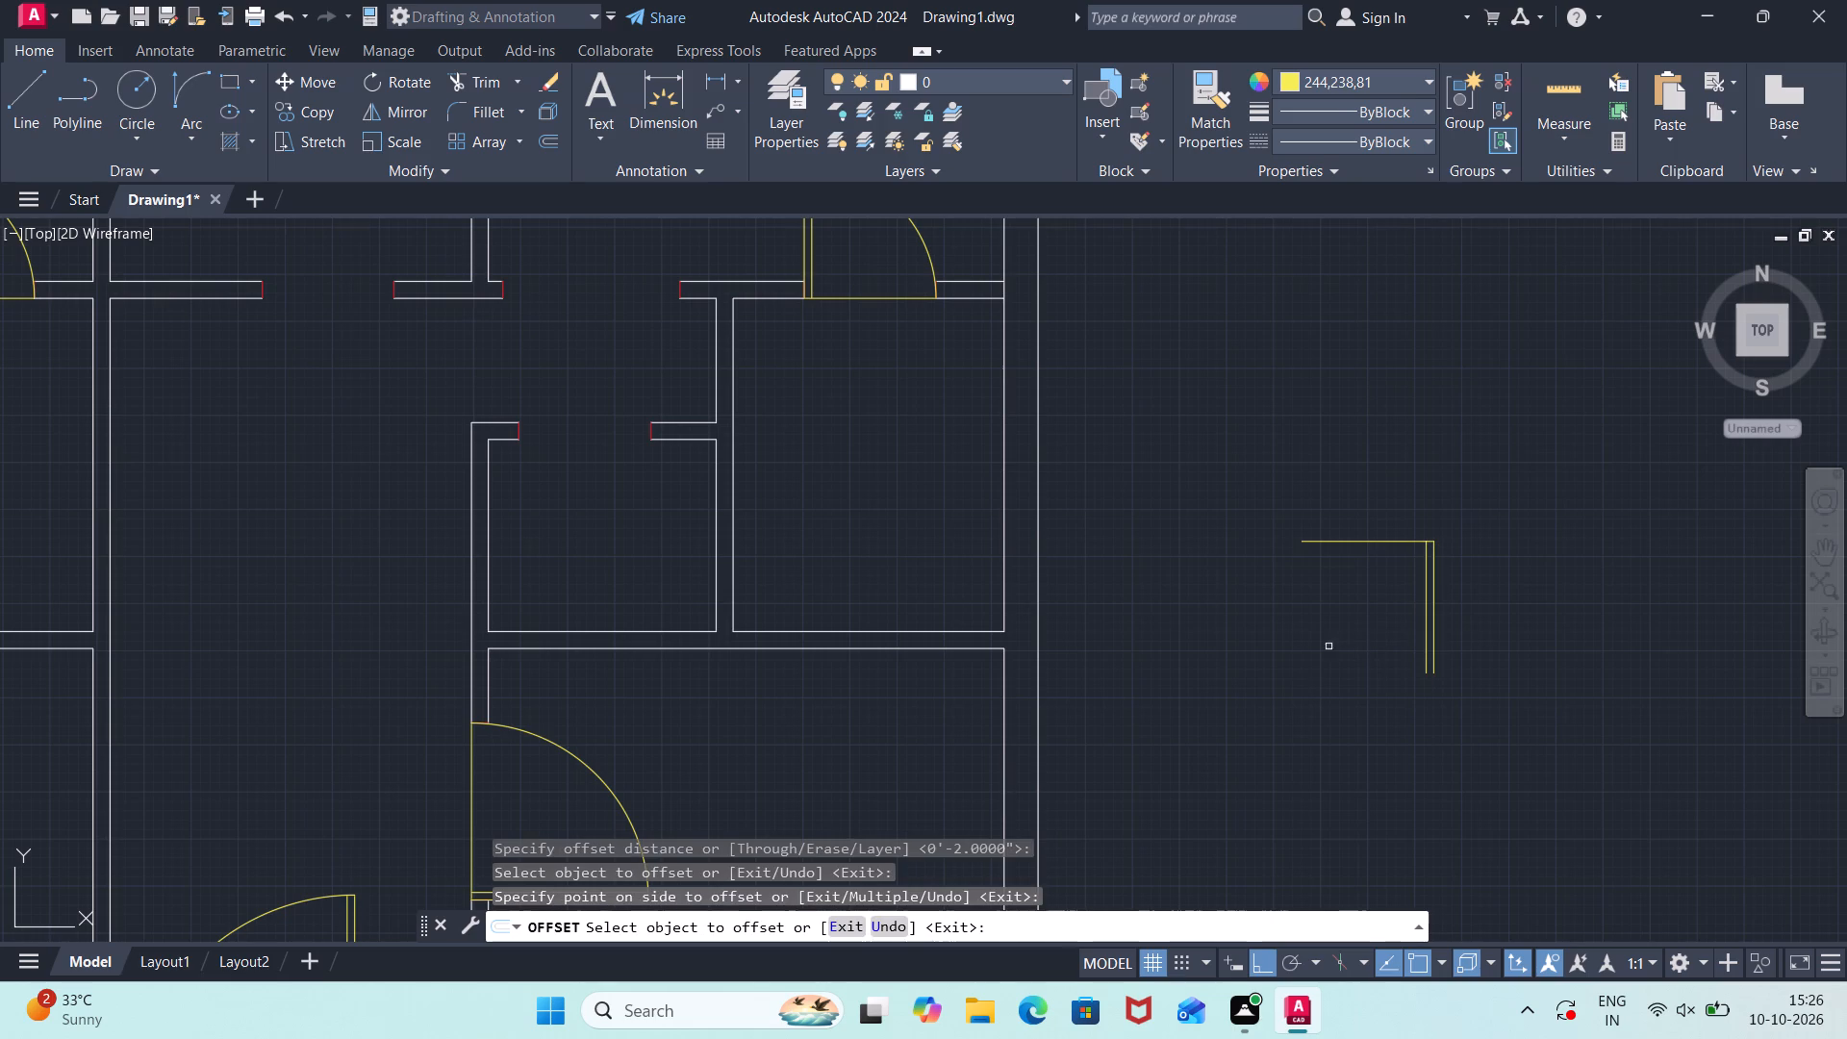
# Draw the seventh door's swing with a Start, End, Direction arc from the outer leaf line's south end to the horizontal line's west end.
pyautogui.click(183, 123)
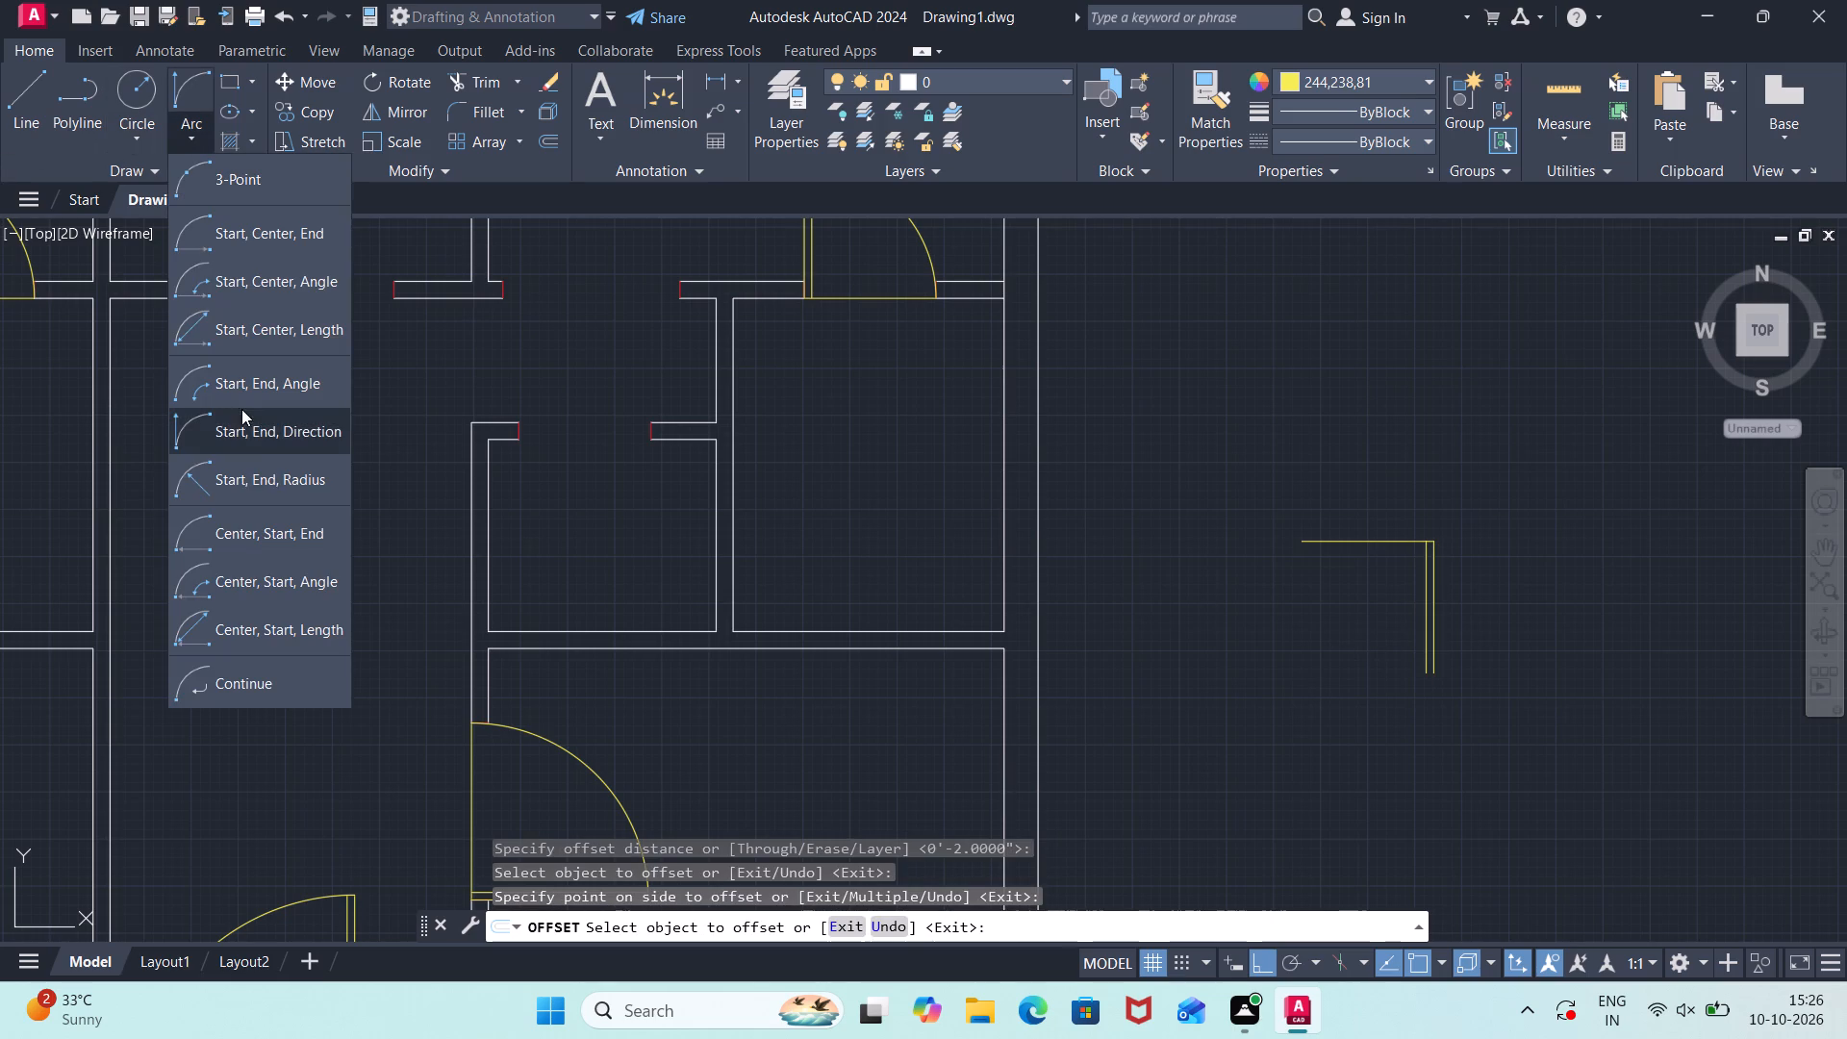
pyautogui.click(250, 440)
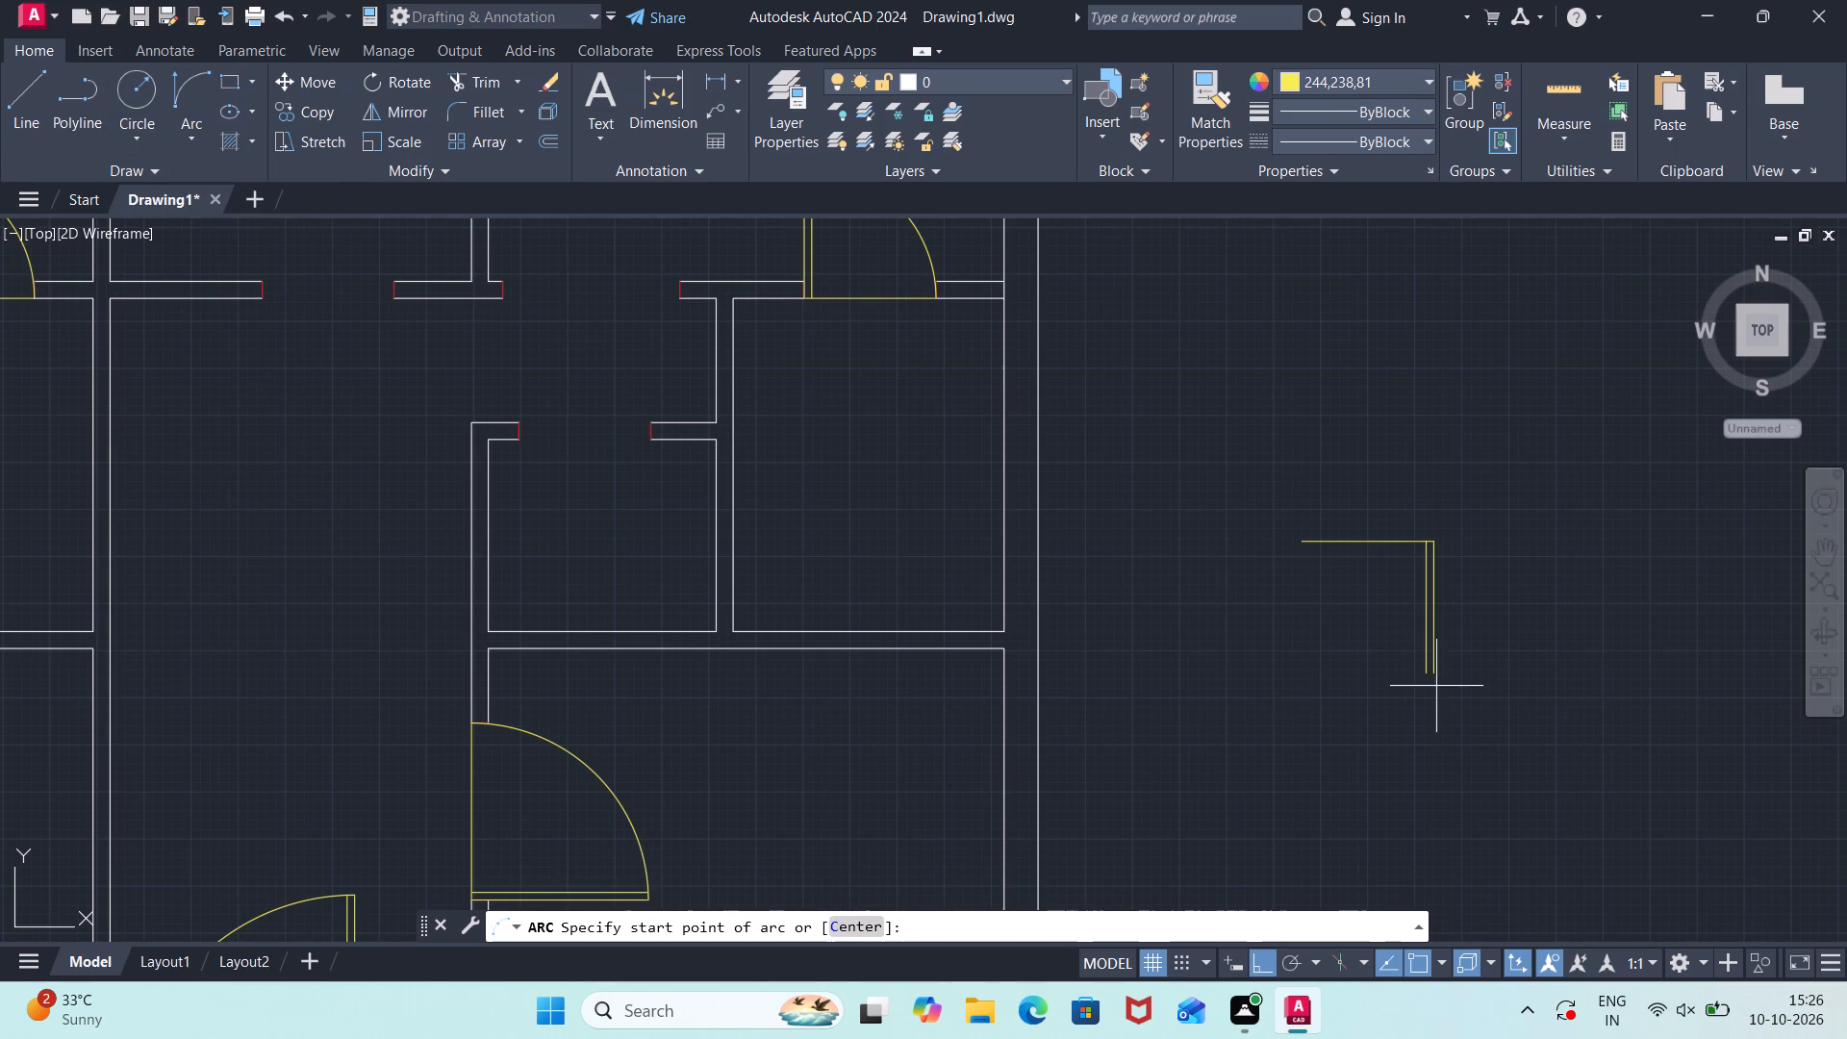
pyautogui.click(1435, 672)
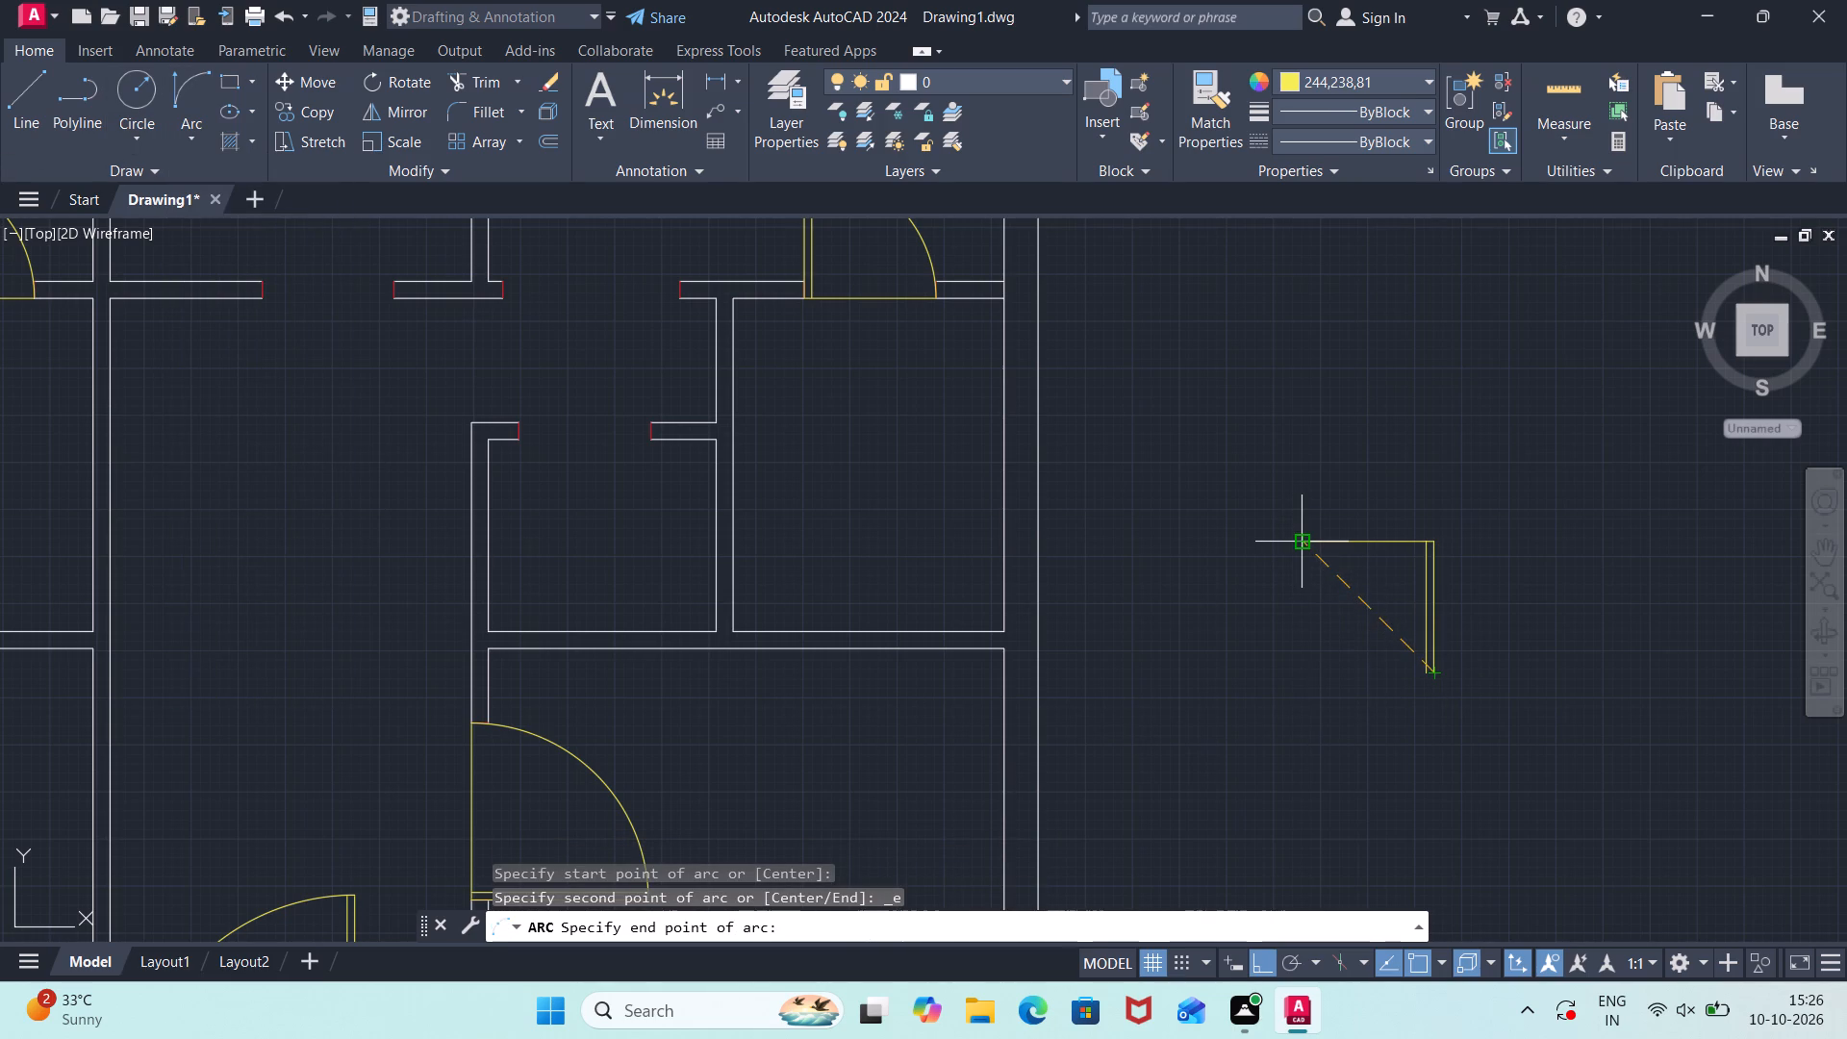
pyautogui.click(1303, 542)
pyautogui.click(1252, 614)
# Trim the seventh door's inner leaf line where it projects south of the swing arc.
pyautogui.scroll(4, 1430, 748)
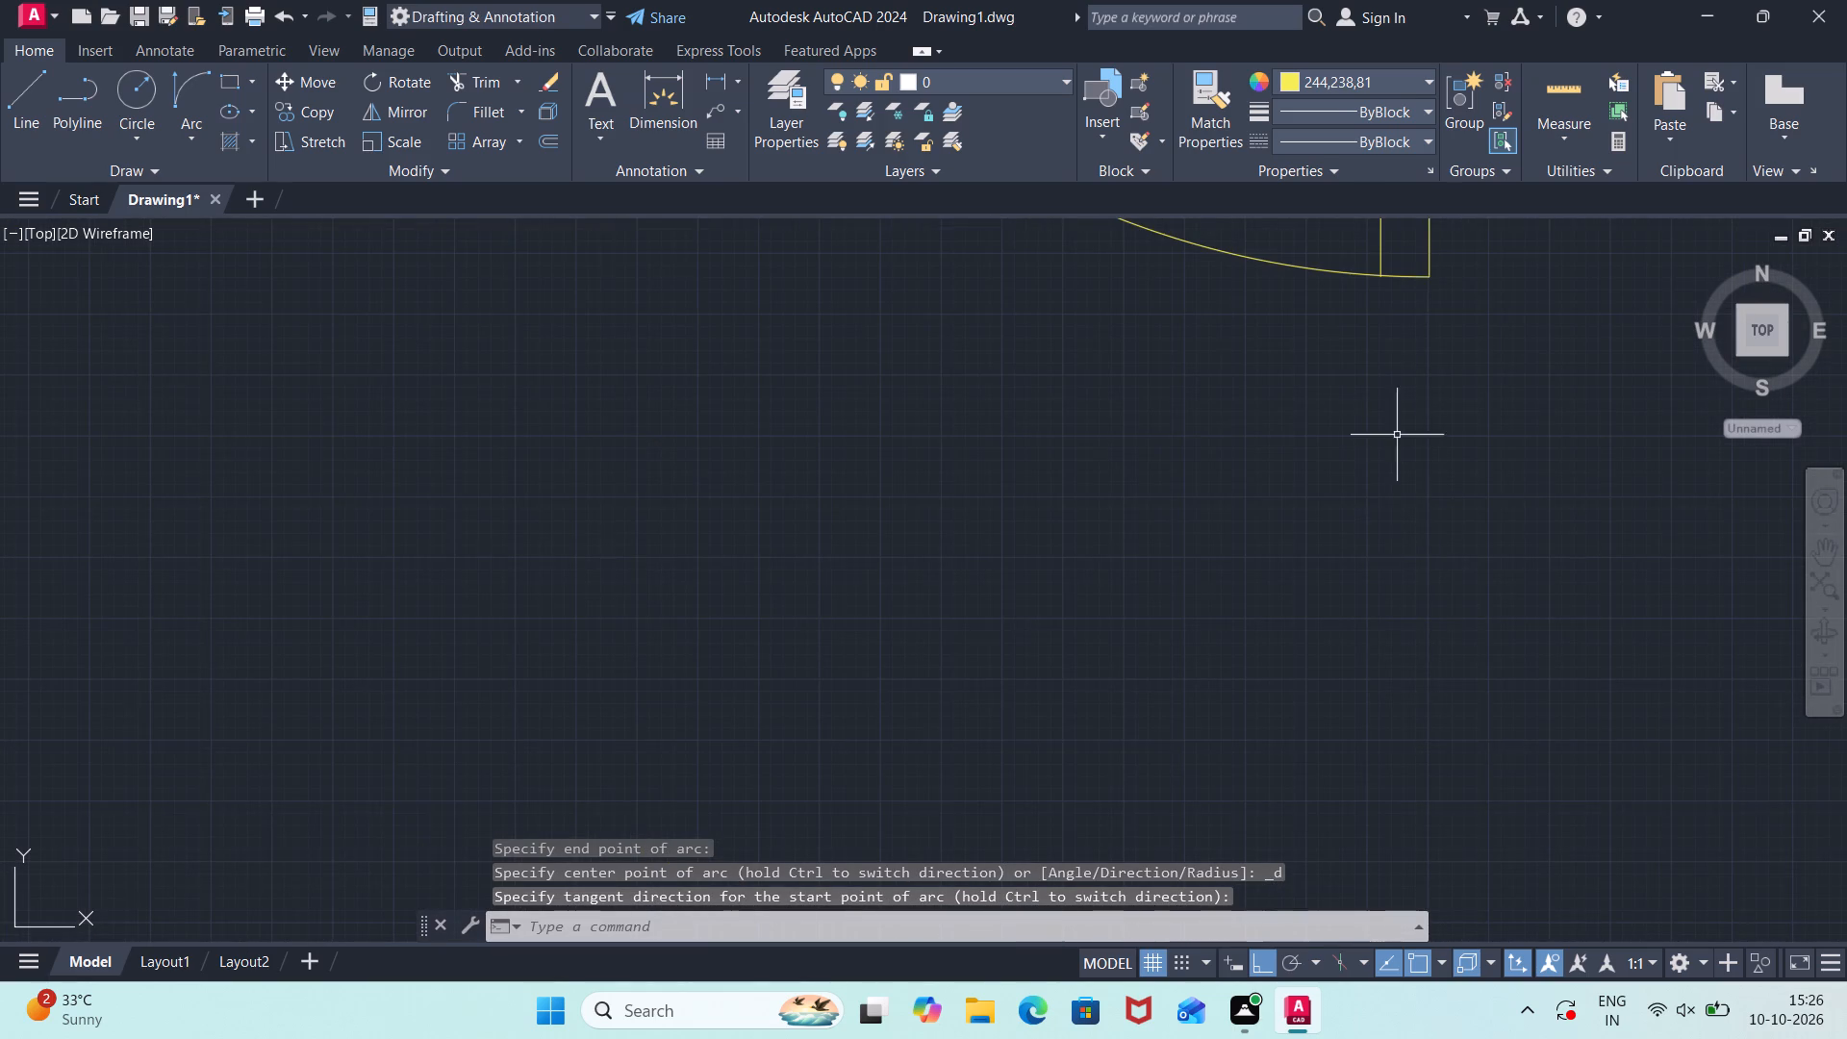
pyautogui.moveTo(1392, 374); pyautogui.dragTo(1339, 798, button='middle')
pyautogui.scroll(3, 1327, 753)
pyautogui.scroll(2, 1337, 644)
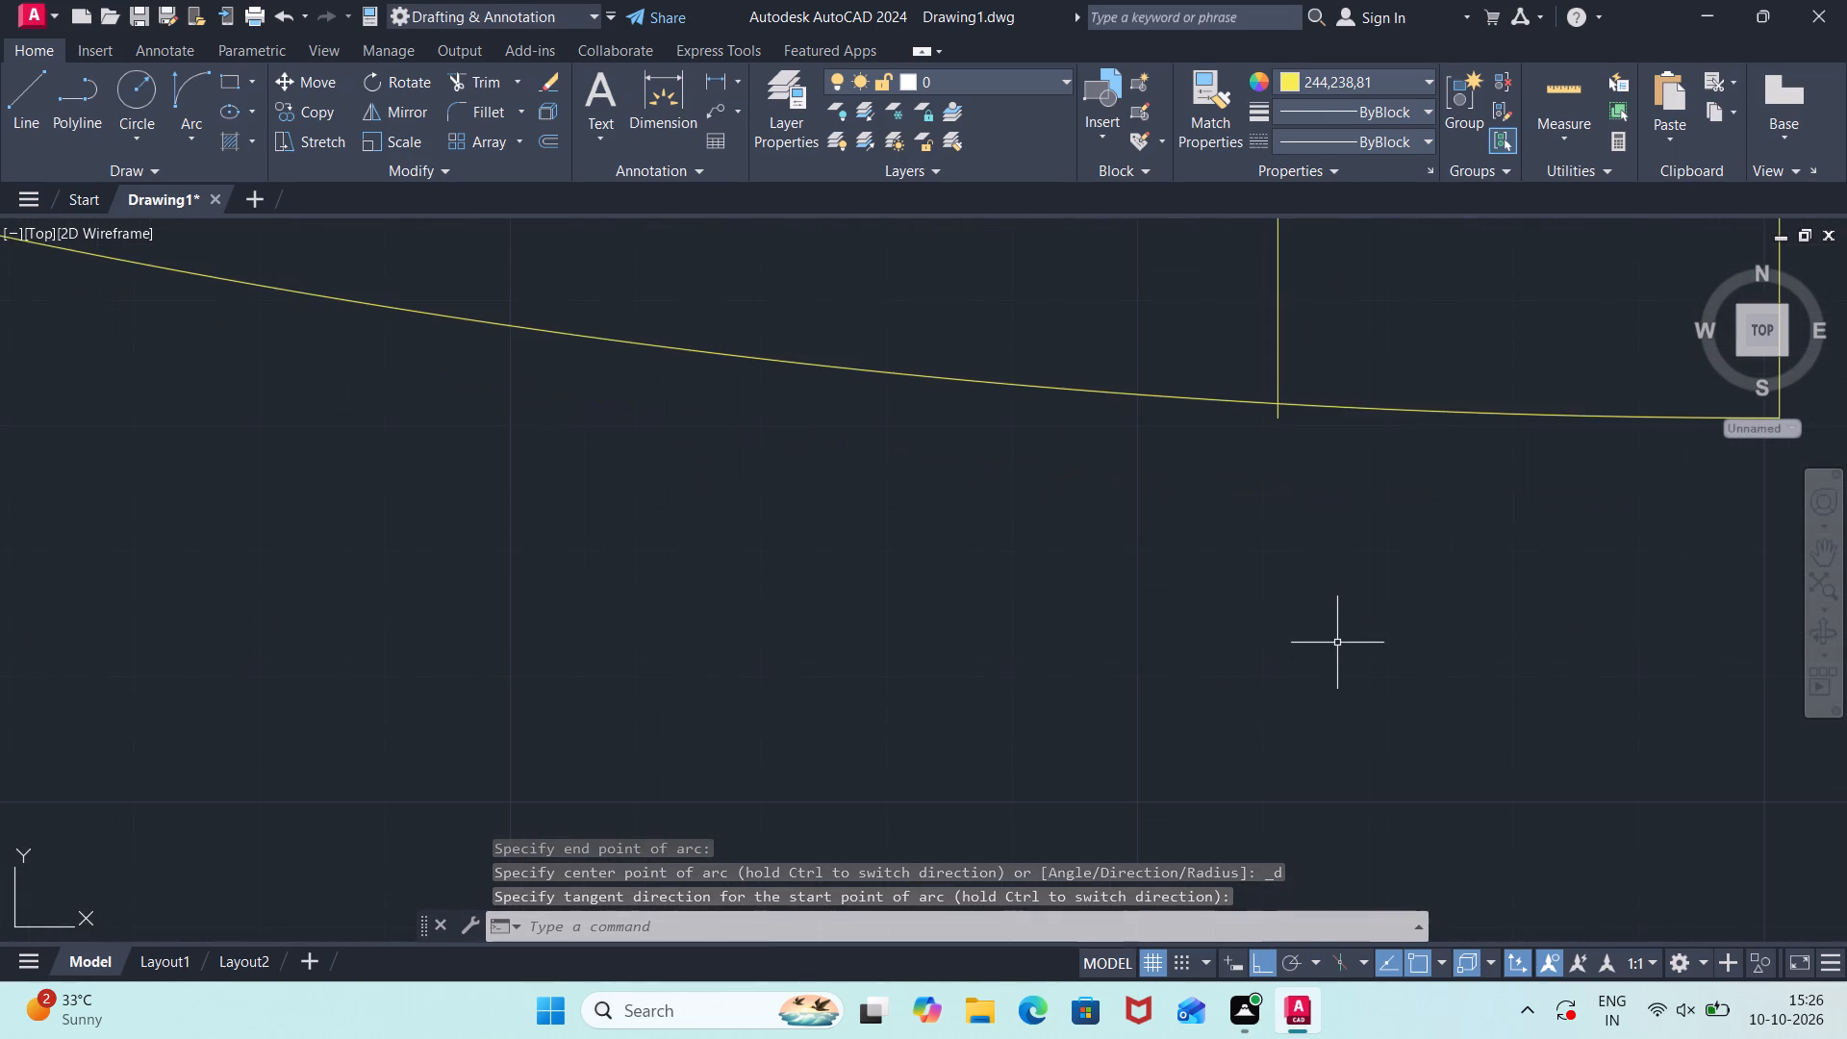
pyautogui.moveTo(1336, 641); pyautogui.dragTo(1342, 899, button='middle')
pyautogui.scroll(2, 1314, 761)
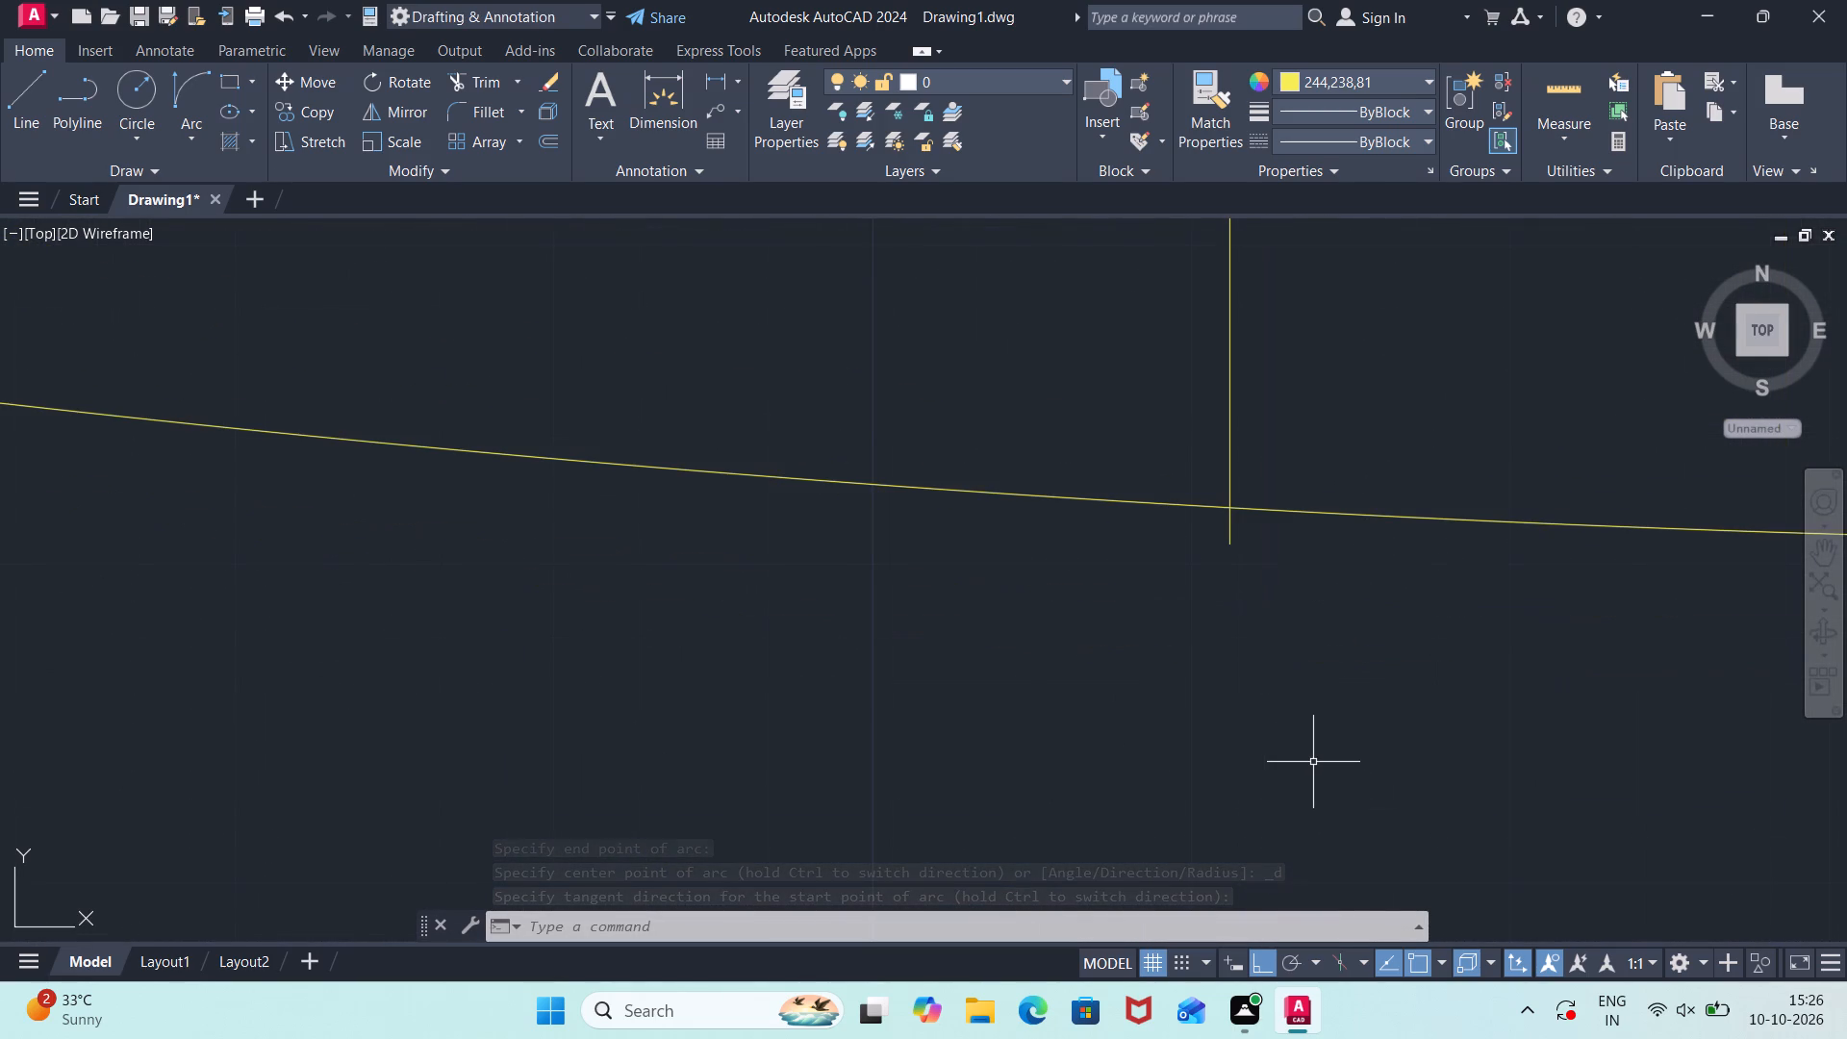
pyautogui.press('Escape')
pyautogui.write('tr')
pyautogui.press('Return')
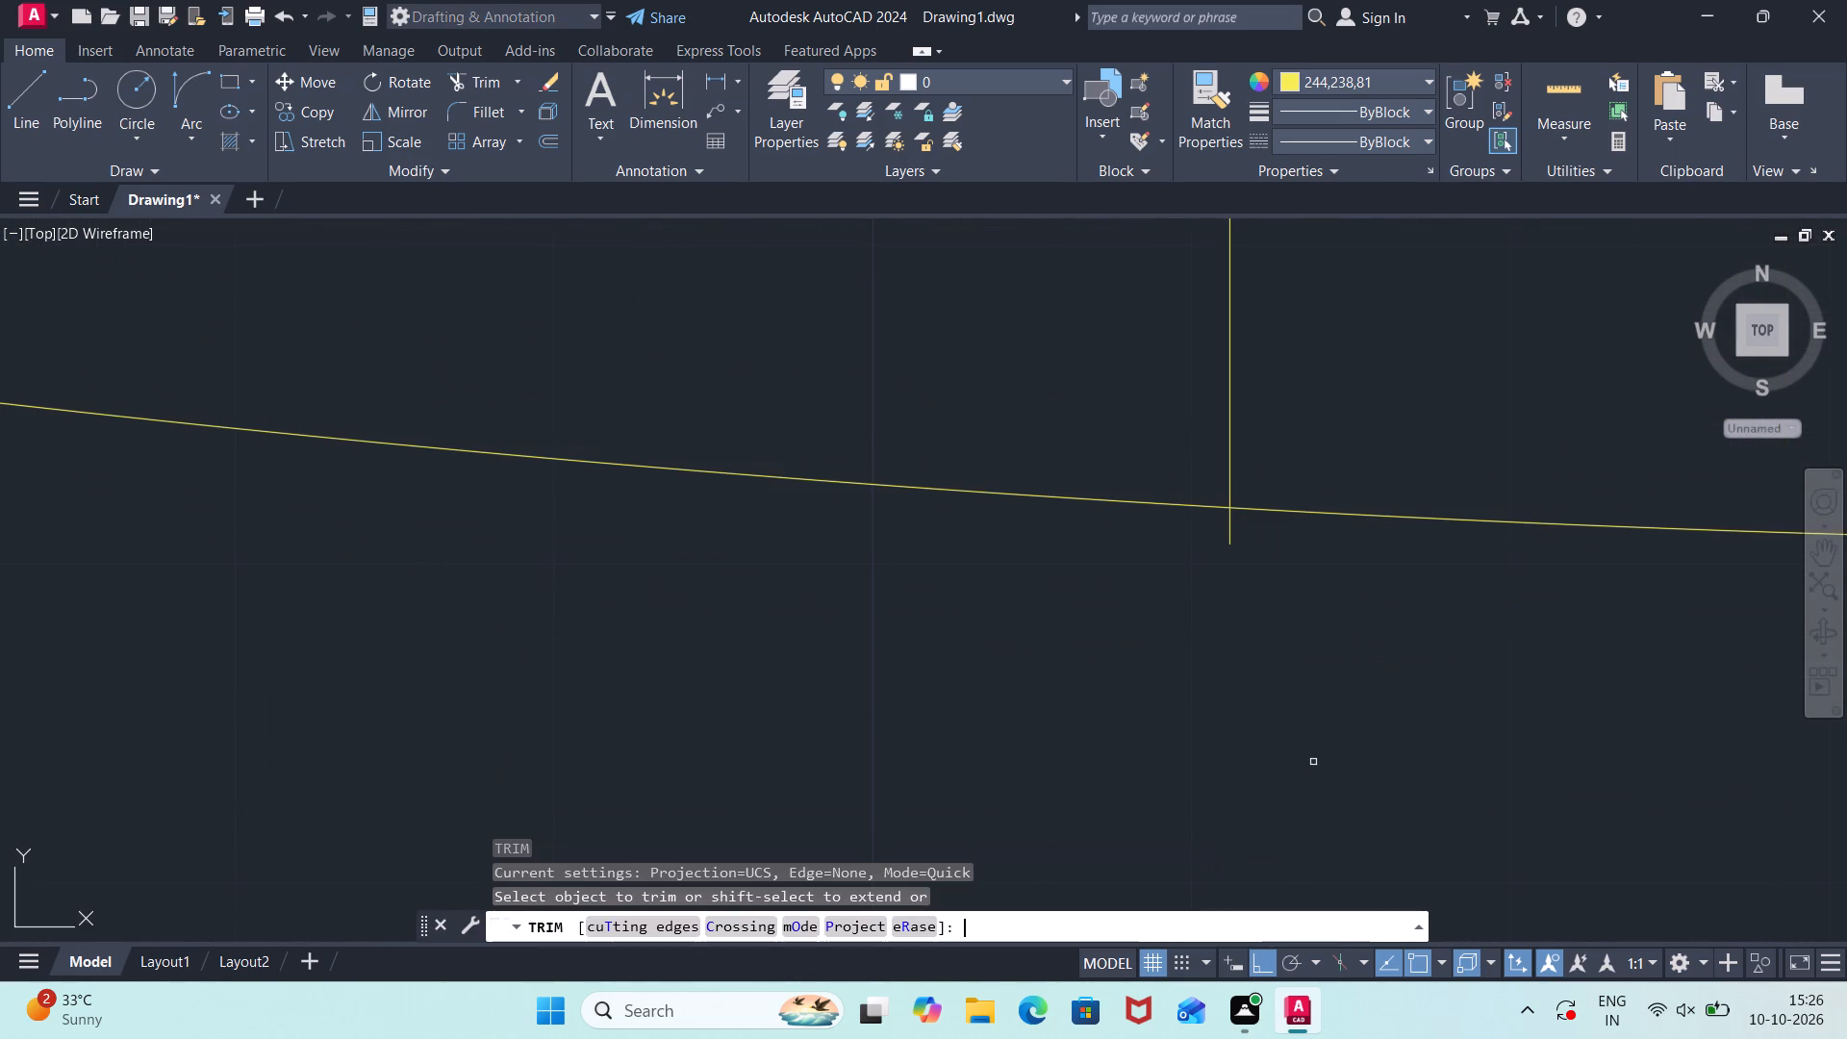
pyautogui.click(1229, 545)
pyautogui.scroll(-5, 1215, 633)
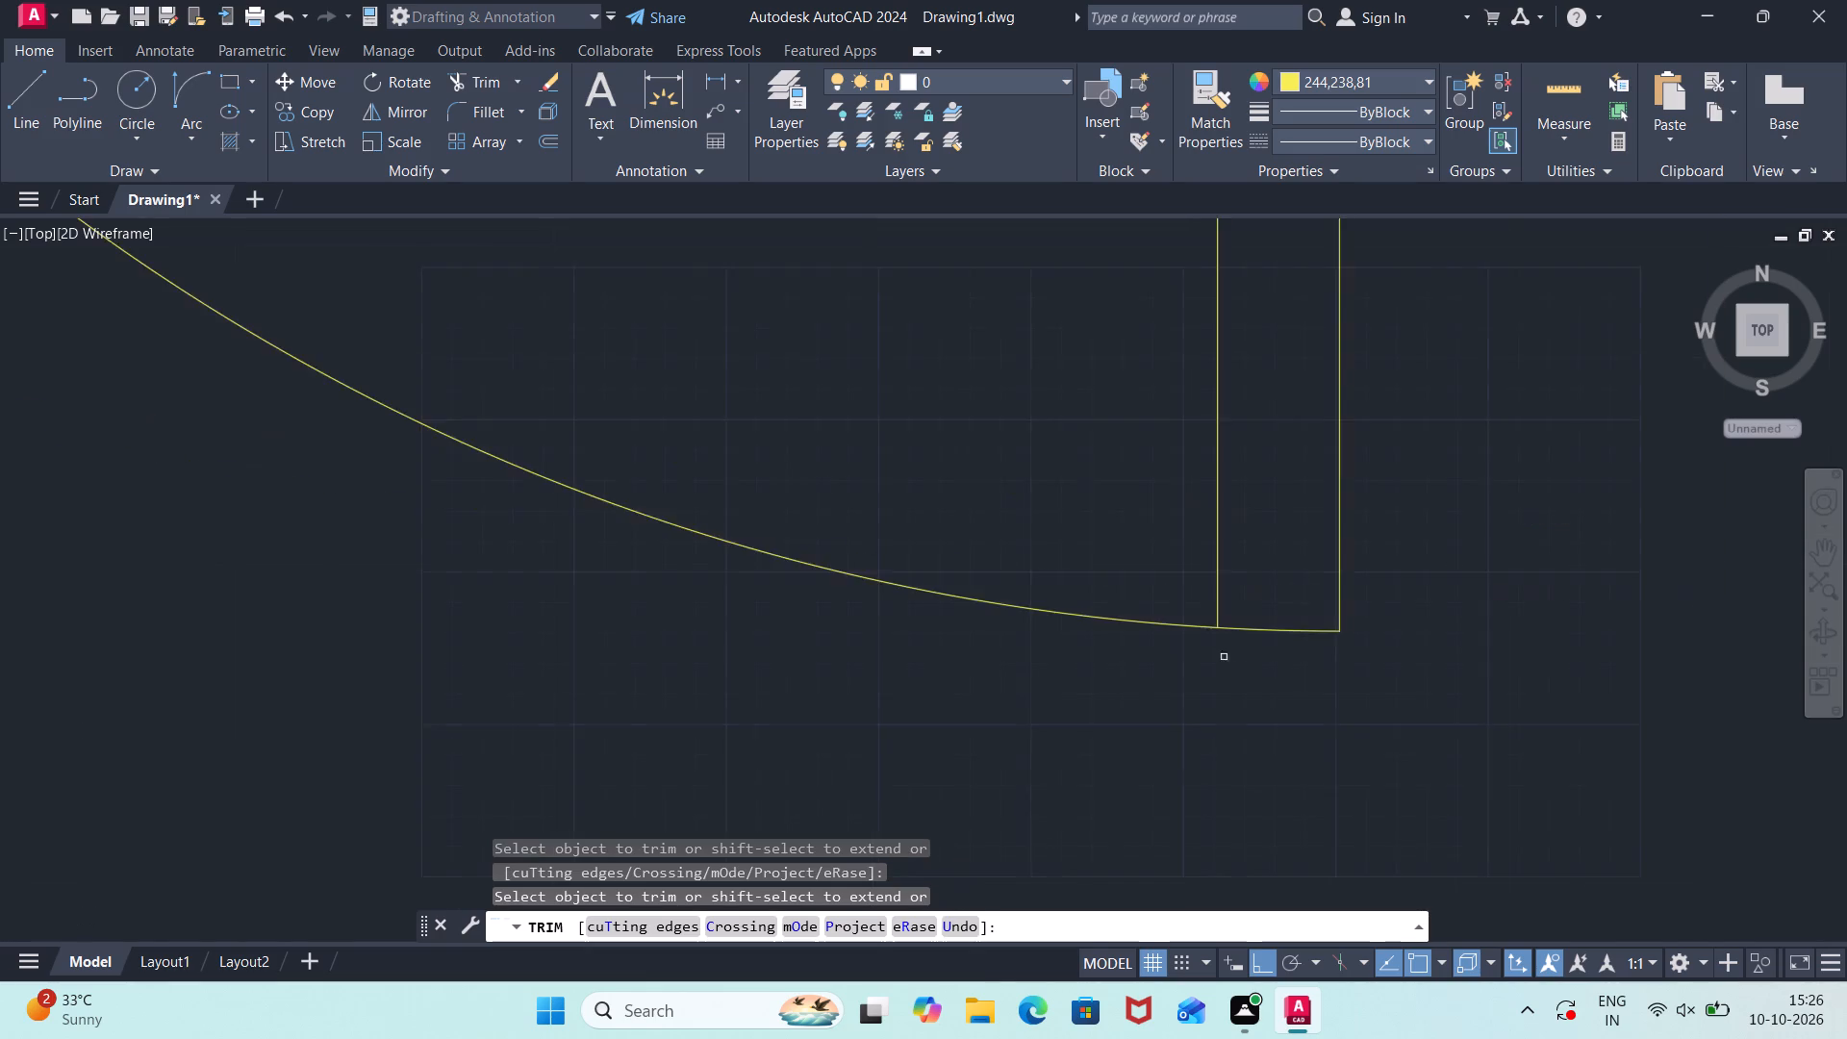
pyautogui.scroll(-5, 1227, 671)
pyautogui.scroll(-2, 1010, 672)
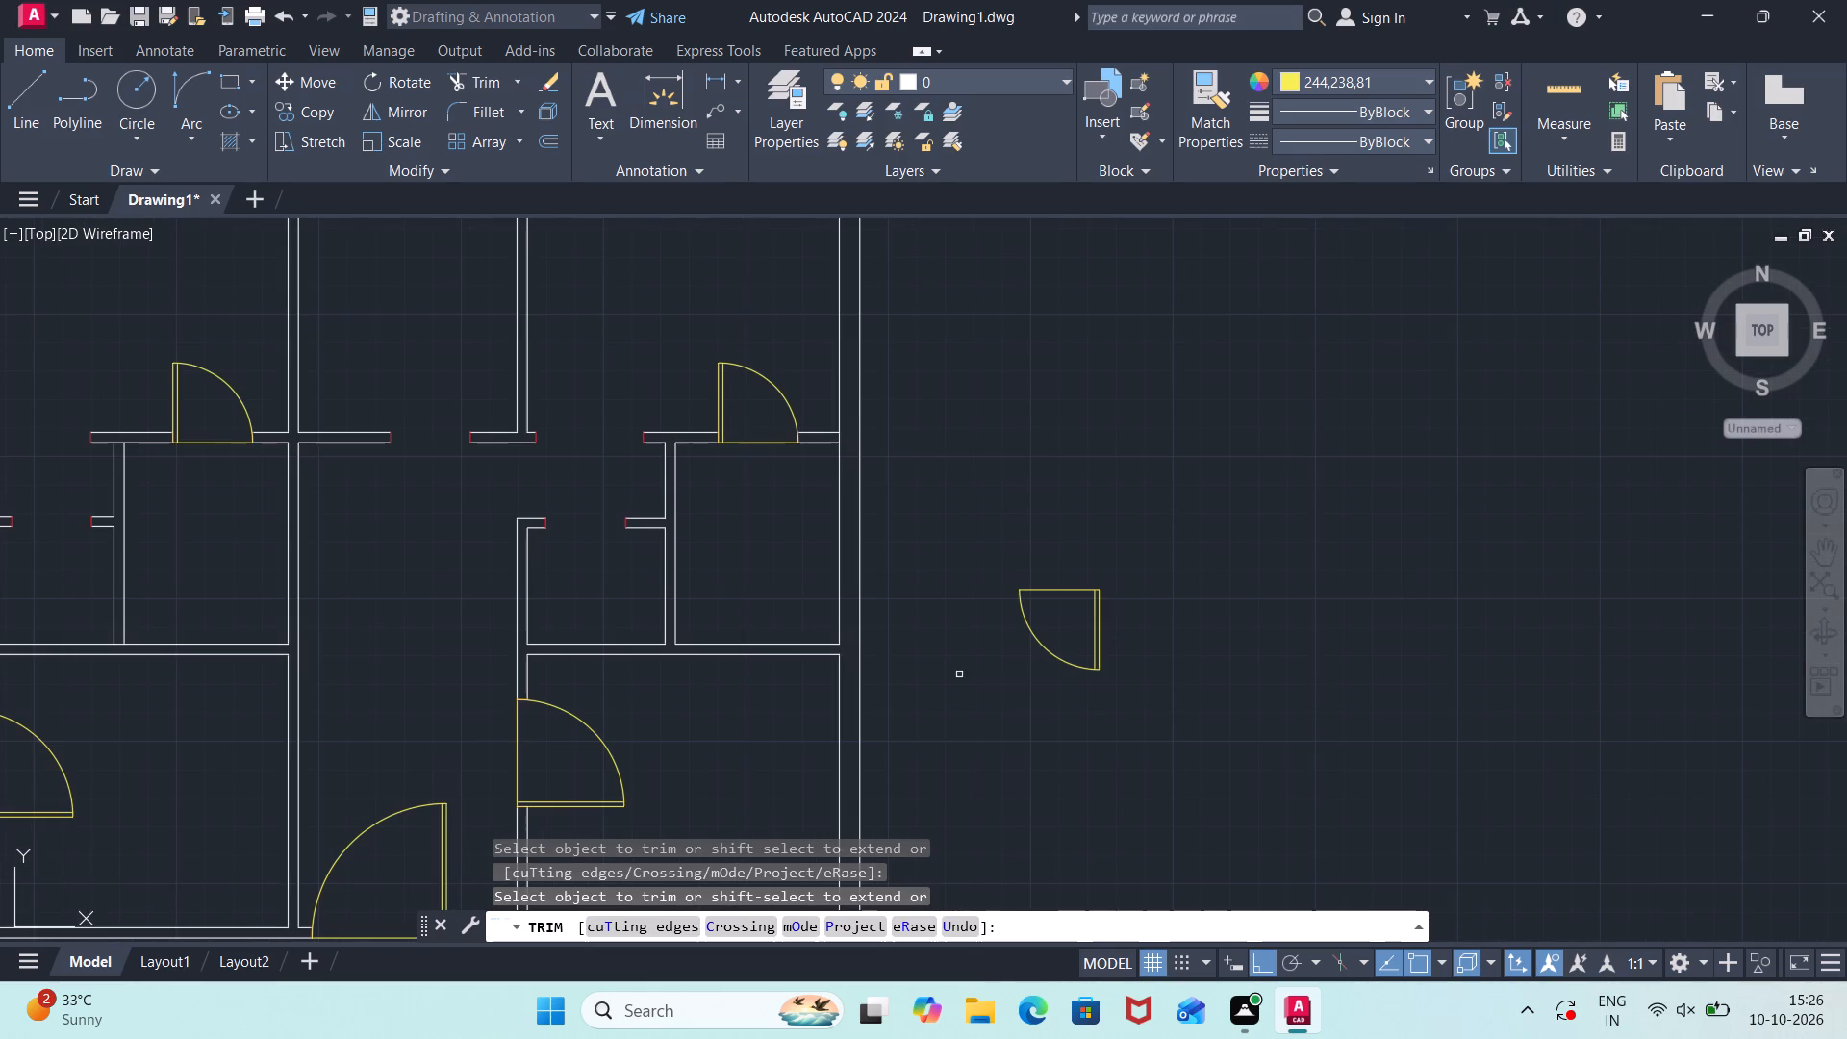
pyautogui.press('Escape')
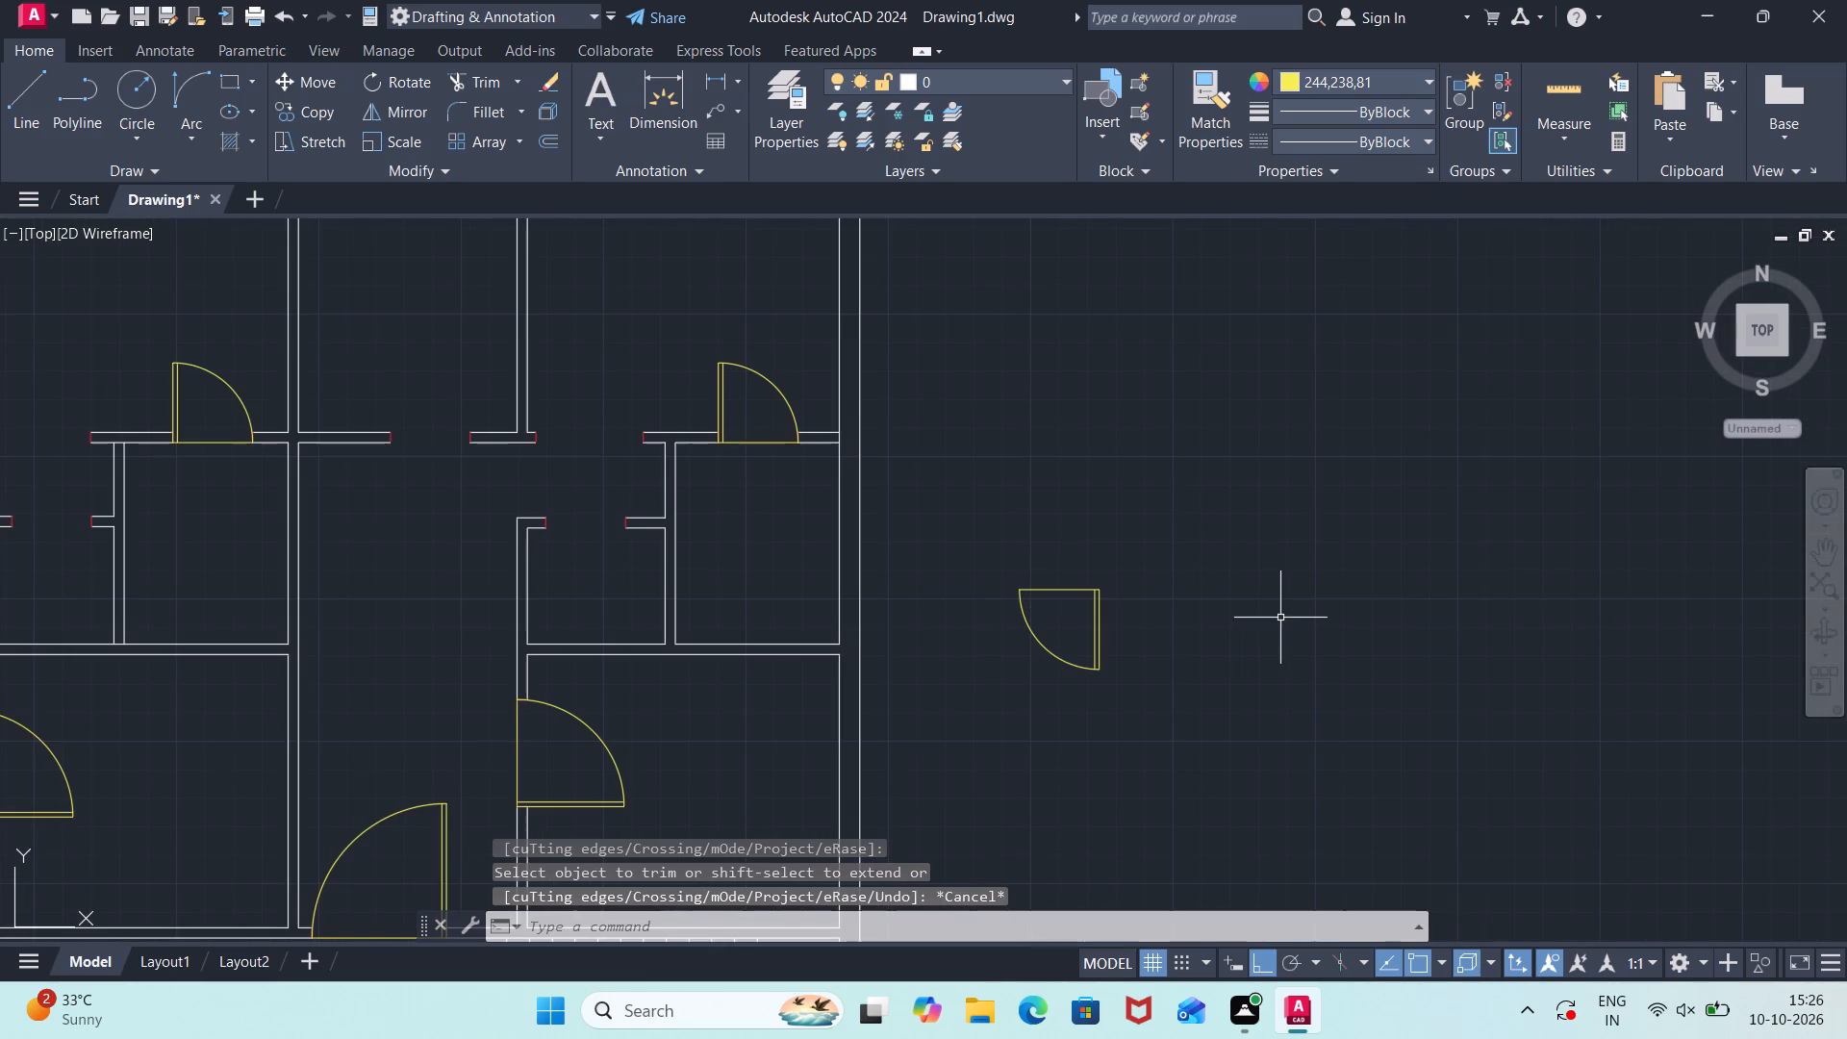
# Draw the eighth door's base lines east of the seventh door: 2'11" east, continuing 2'11" south.
pyautogui.moveTo(1279, 617); pyautogui.dragTo(1166, 638, button='middle')
pyautogui.scroll(1, 1048, 650)
pyautogui.press('l')
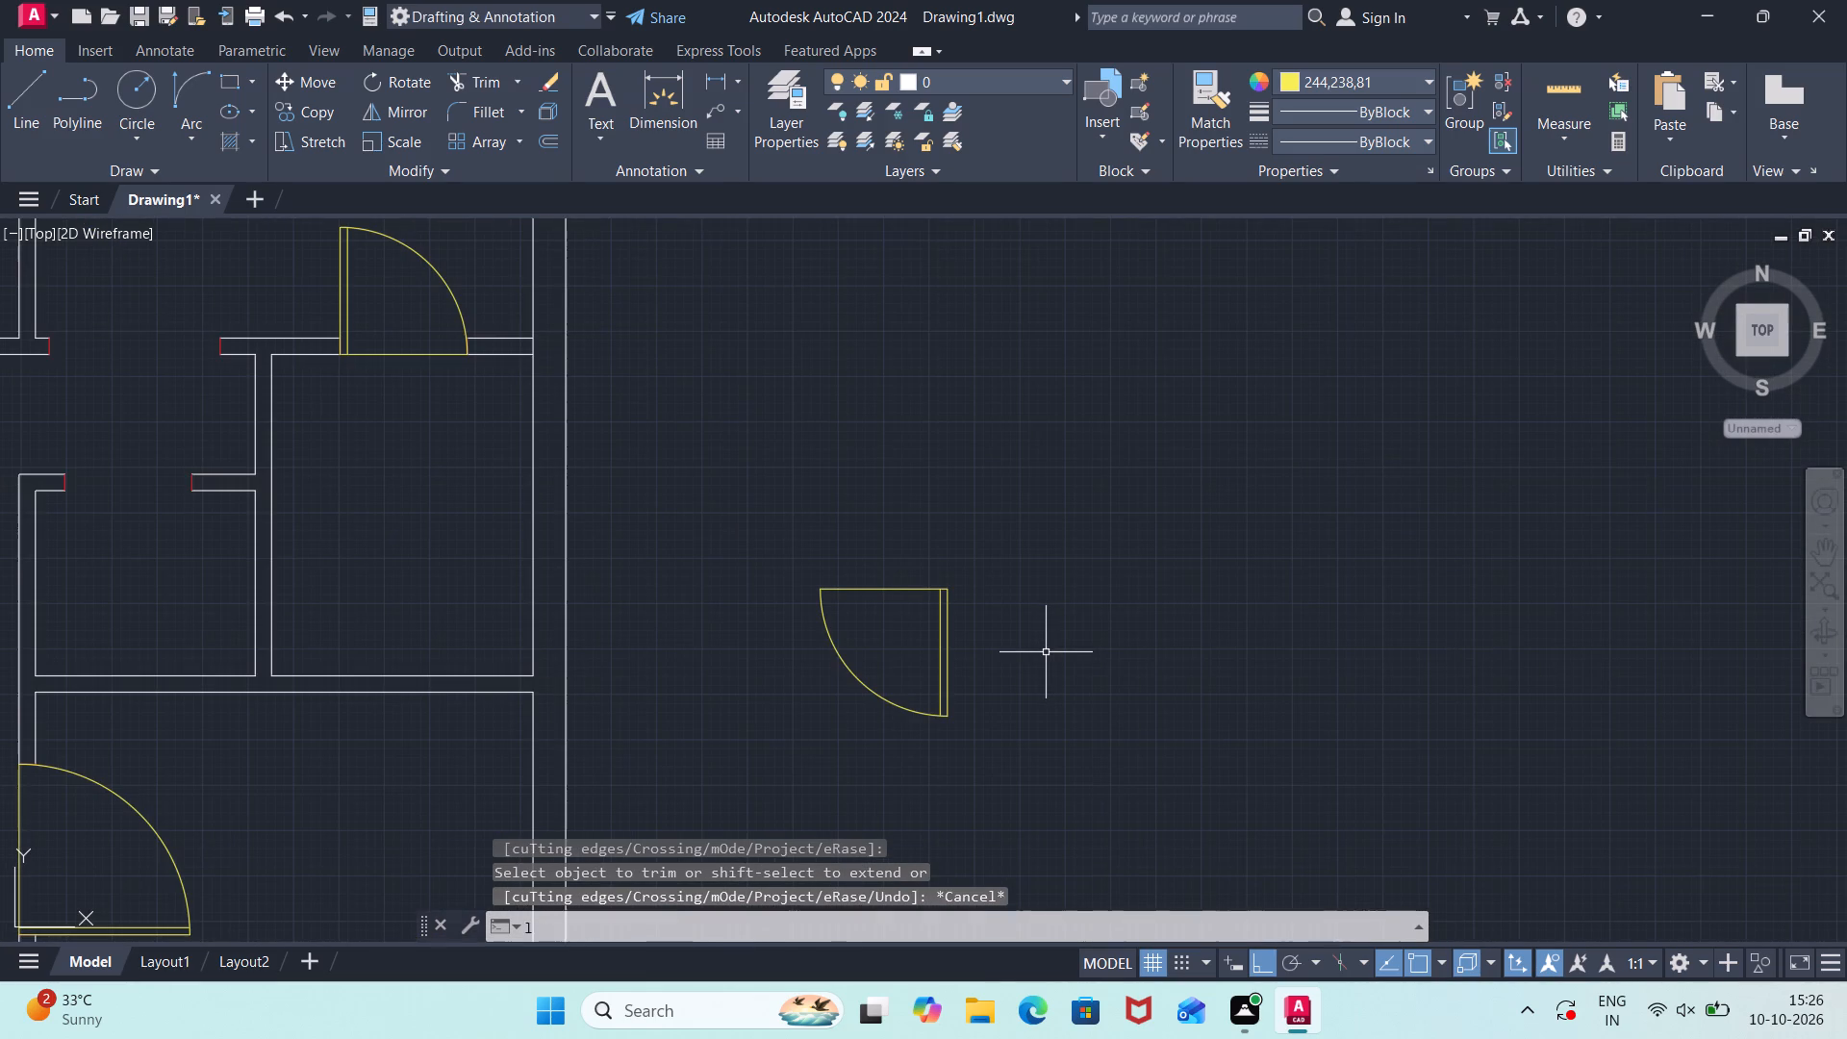
pyautogui.press('Return')
pyautogui.click(1051, 591)
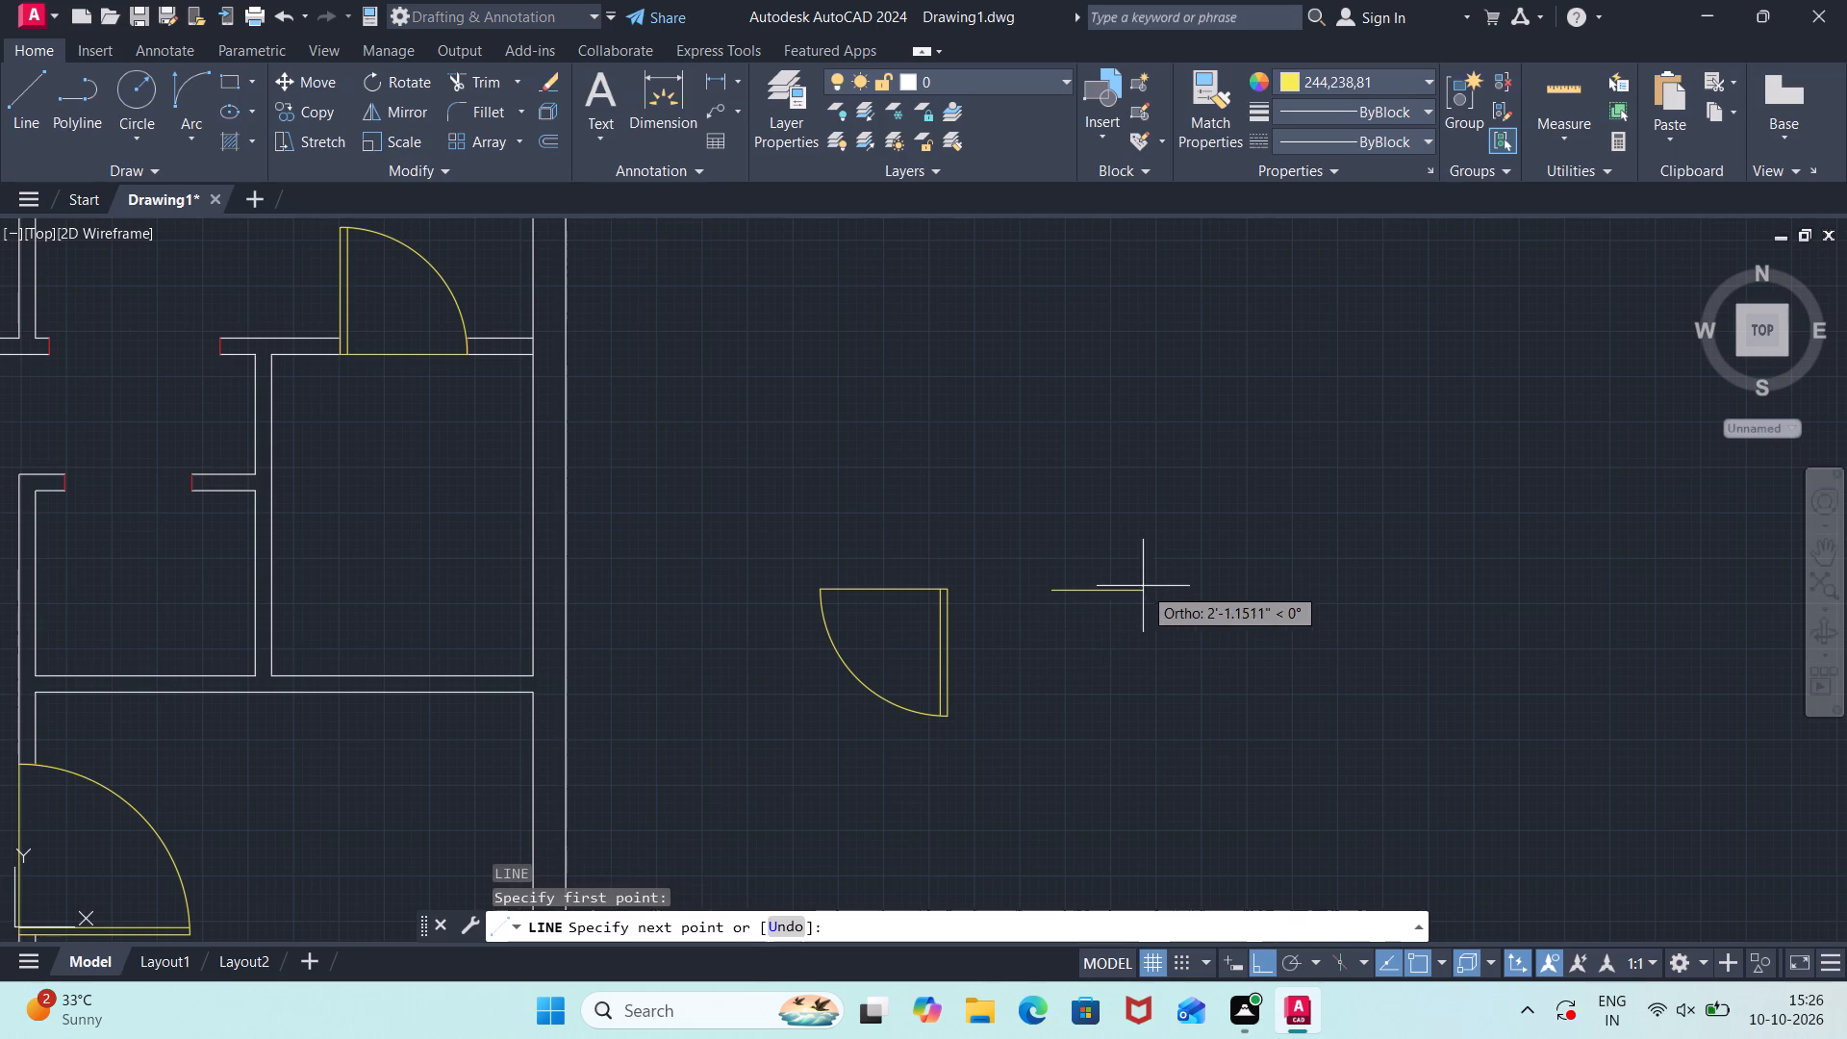
pyautogui.write("2'")
pyautogui.write('11"')
pyautogui.press('Return')
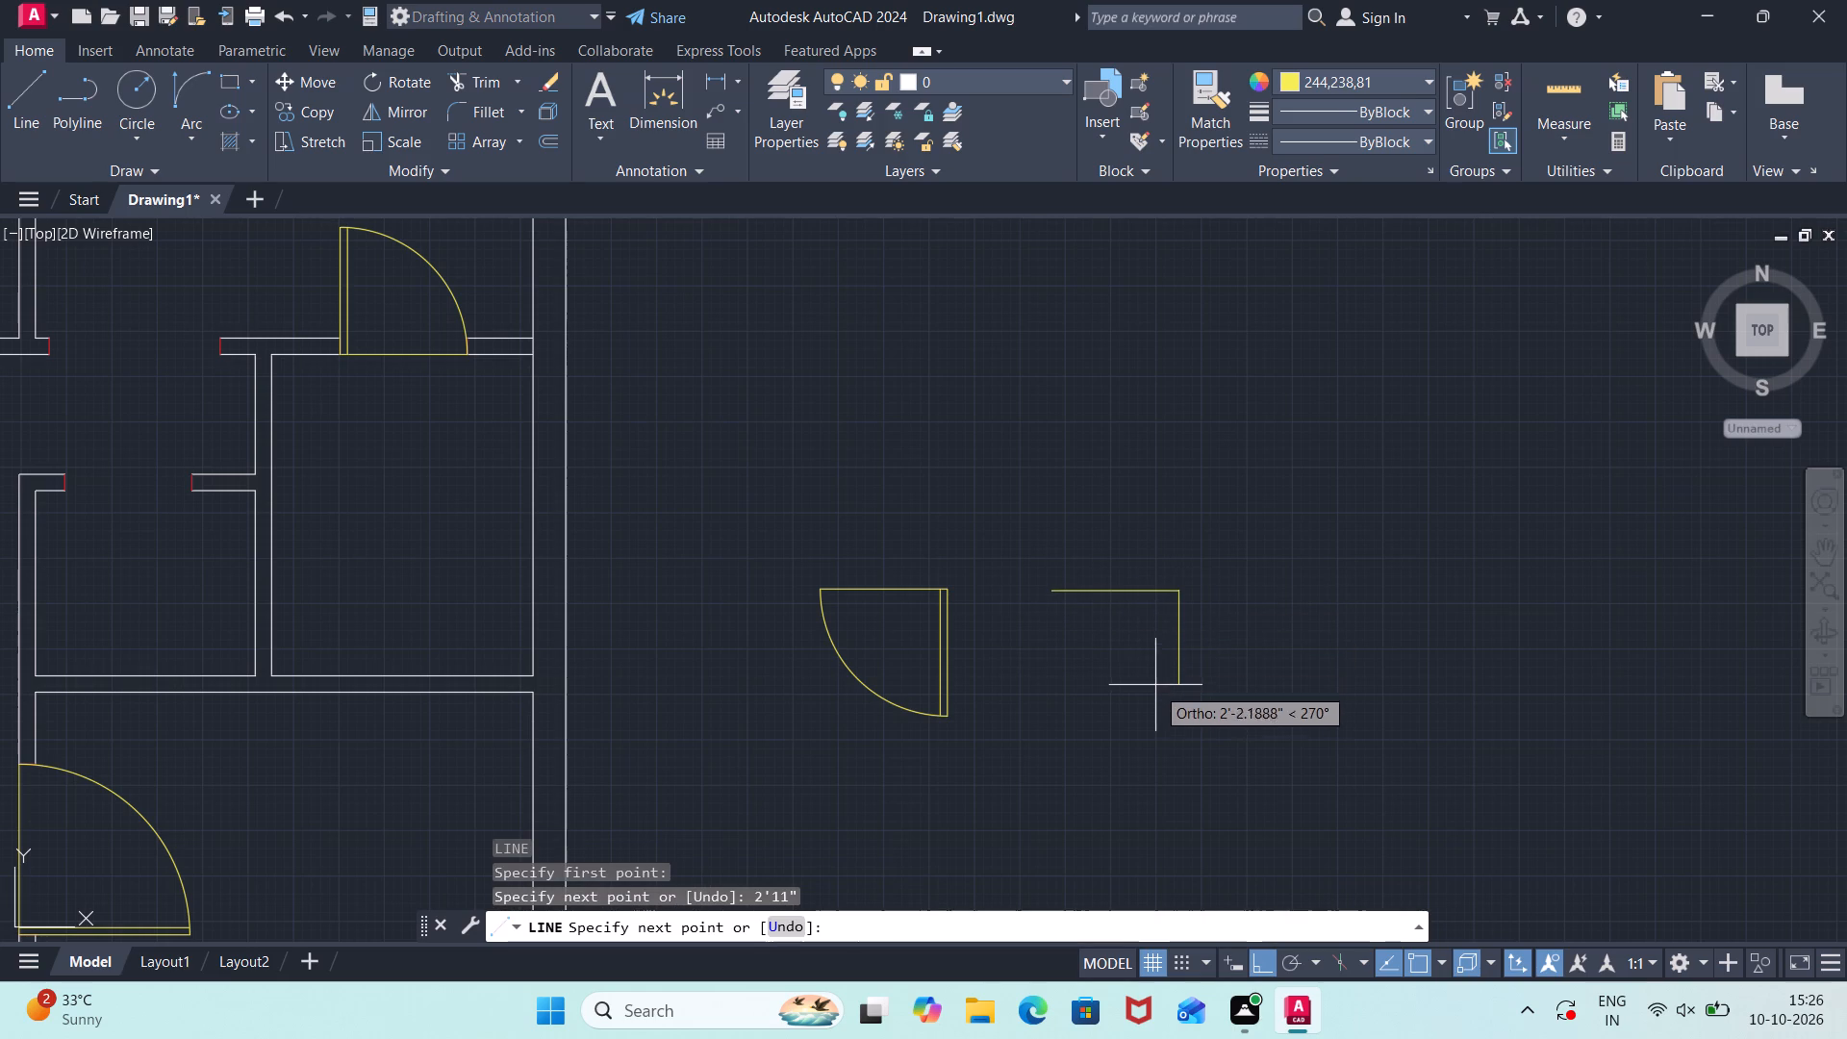
pyautogui.write("2'")
pyautogui.press('1')
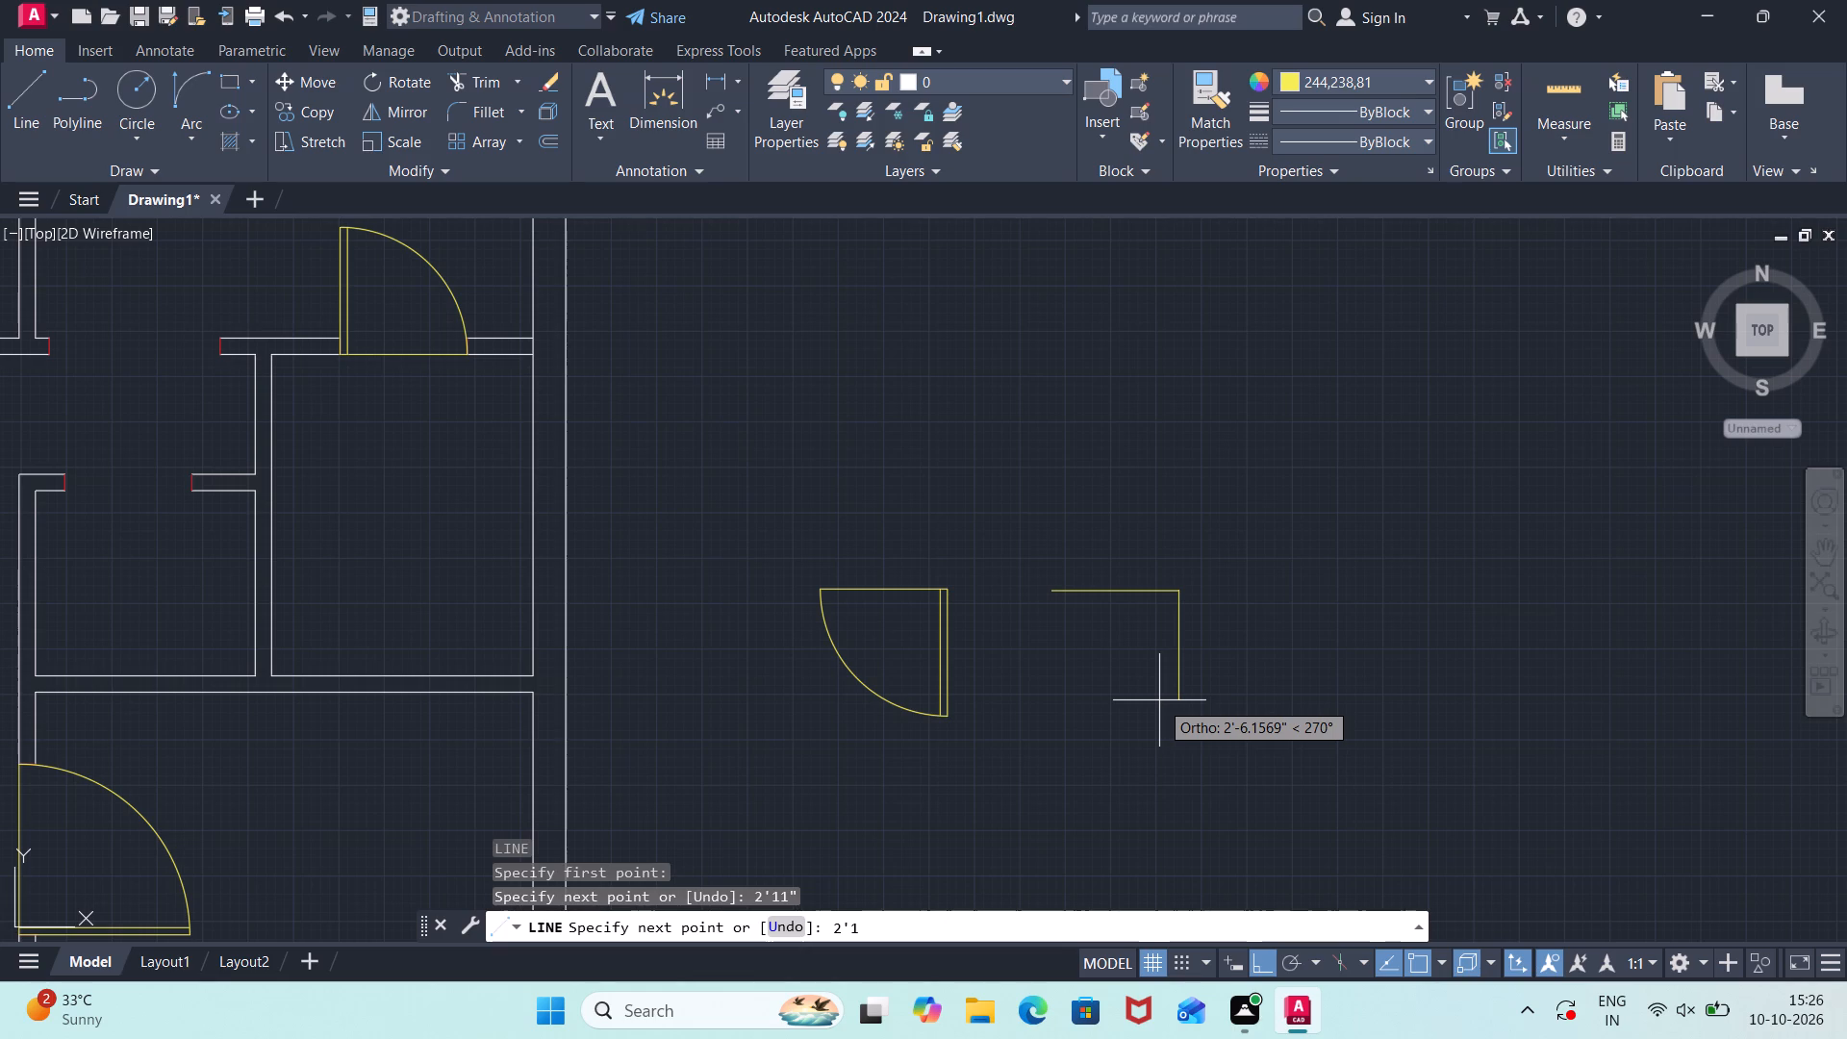
pyautogui.press('1')
pyautogui.hotkey('shift', '"')
pyautogui.press('Return')
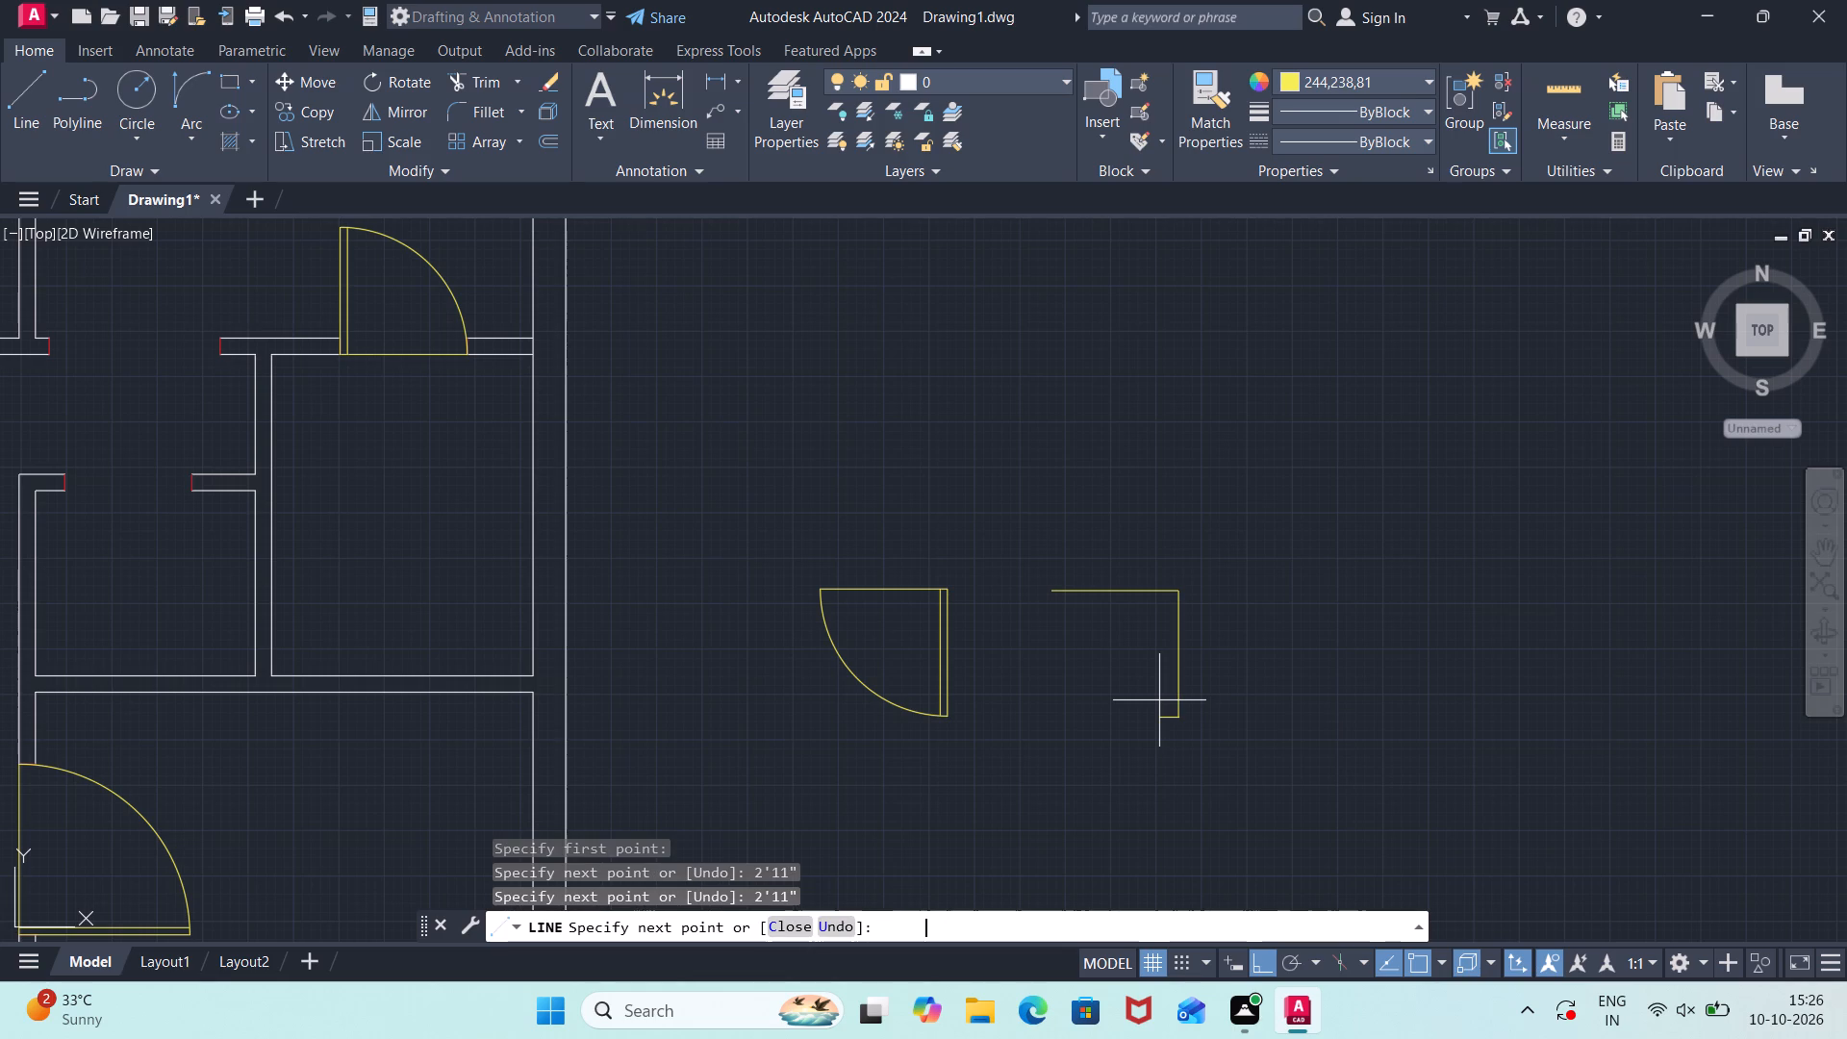
pyautogui.press('Escape')
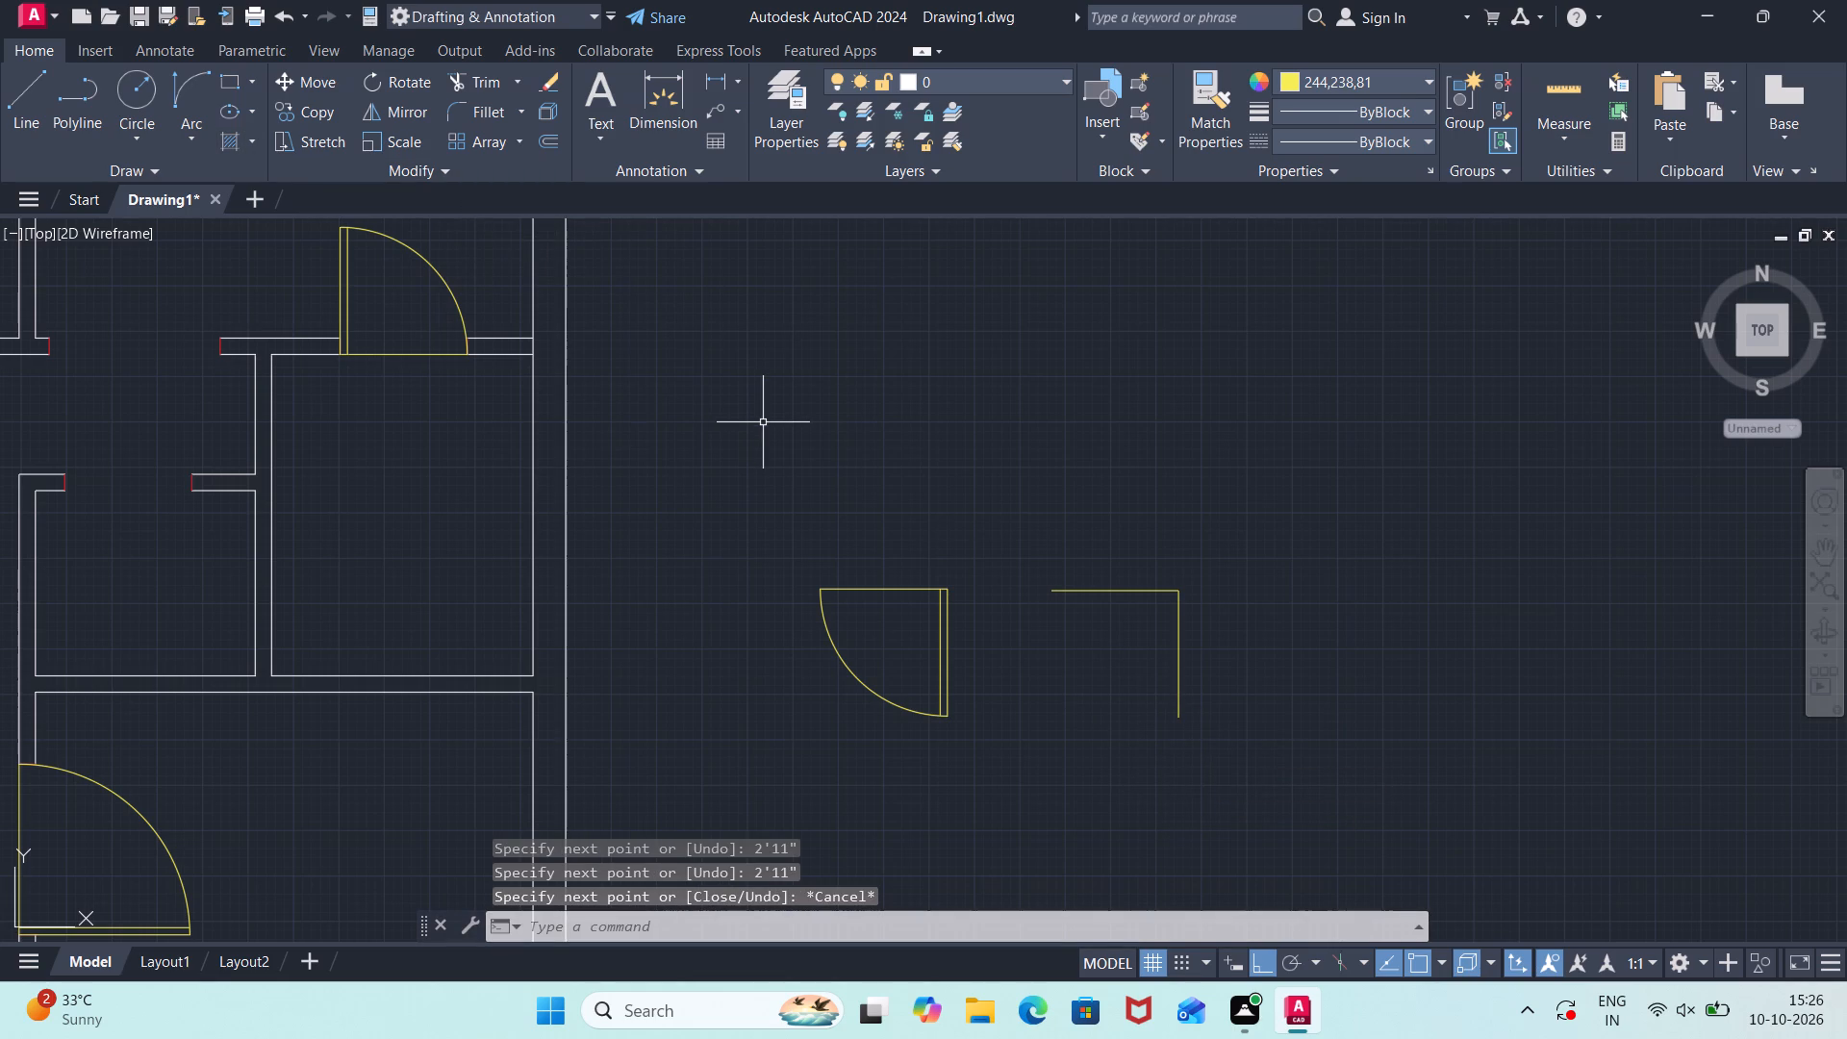
# Offset the eighth door's vertical line 2" to the west to form the door leaf.
pyautogui.write('off')
pyautogui.press('Return')
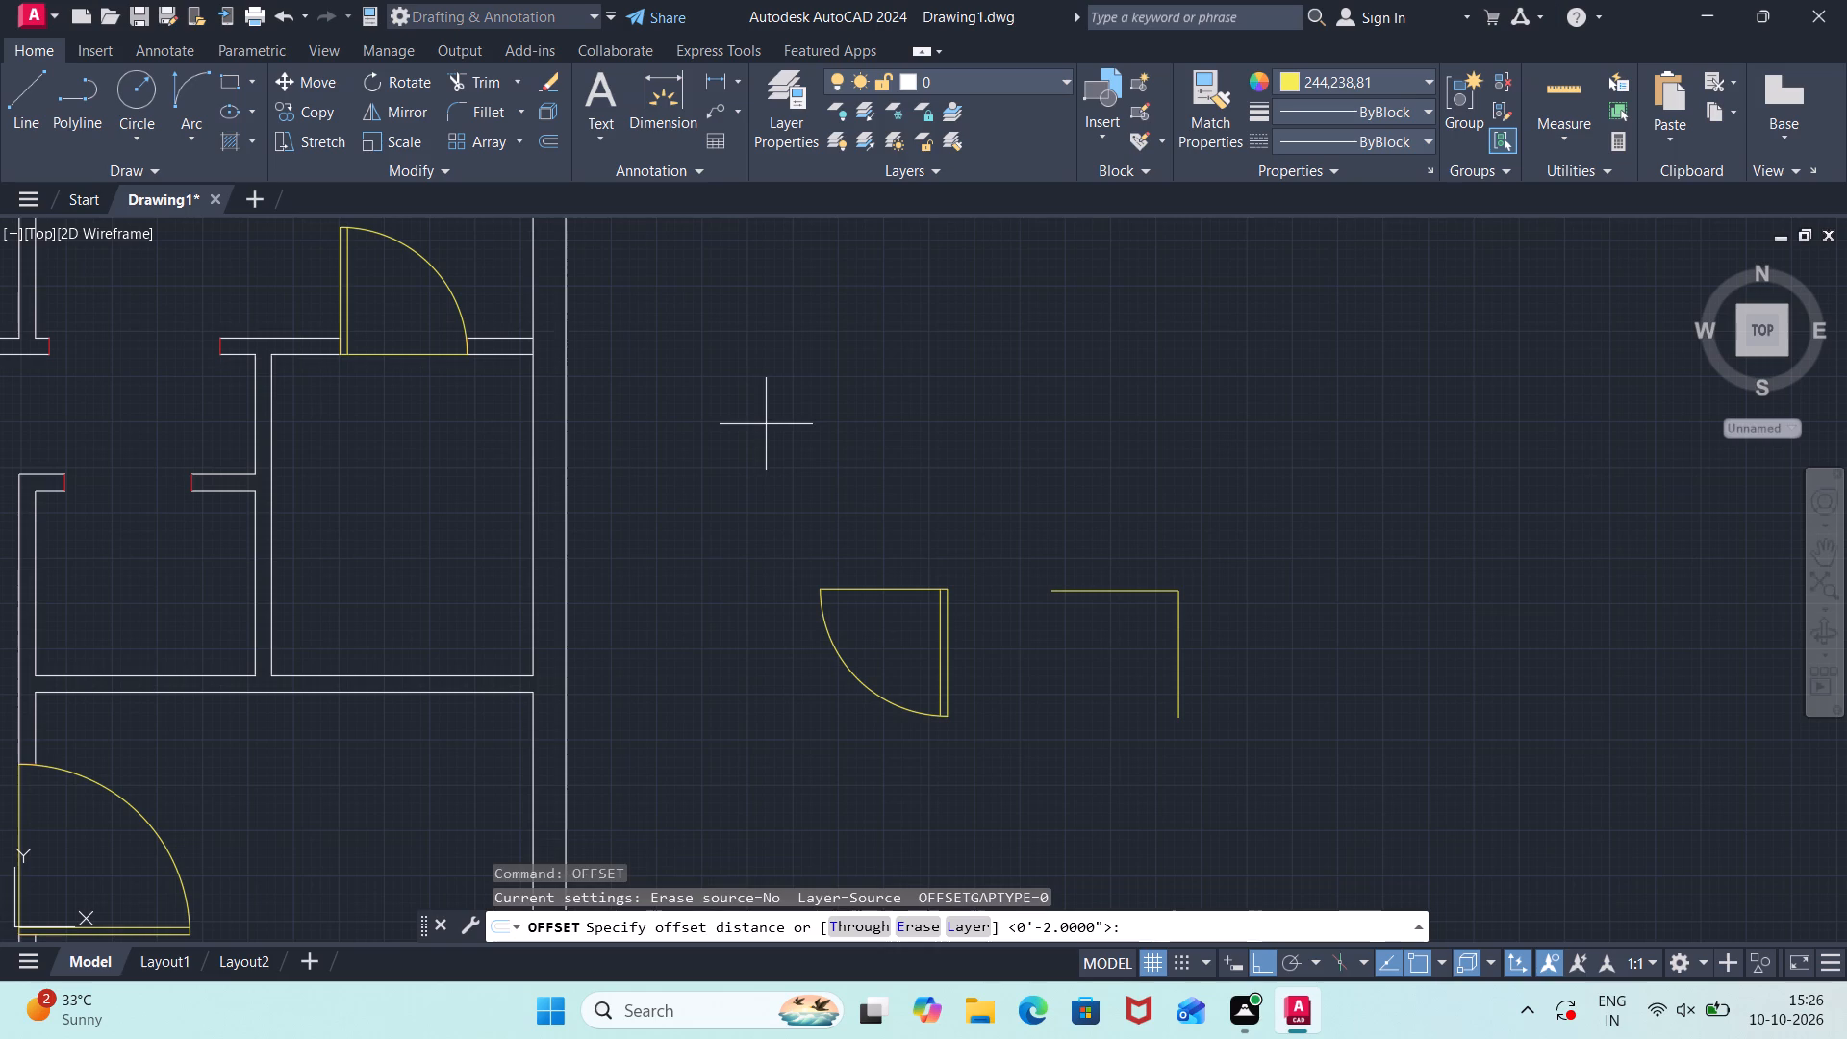
pyautogui.press('Return')
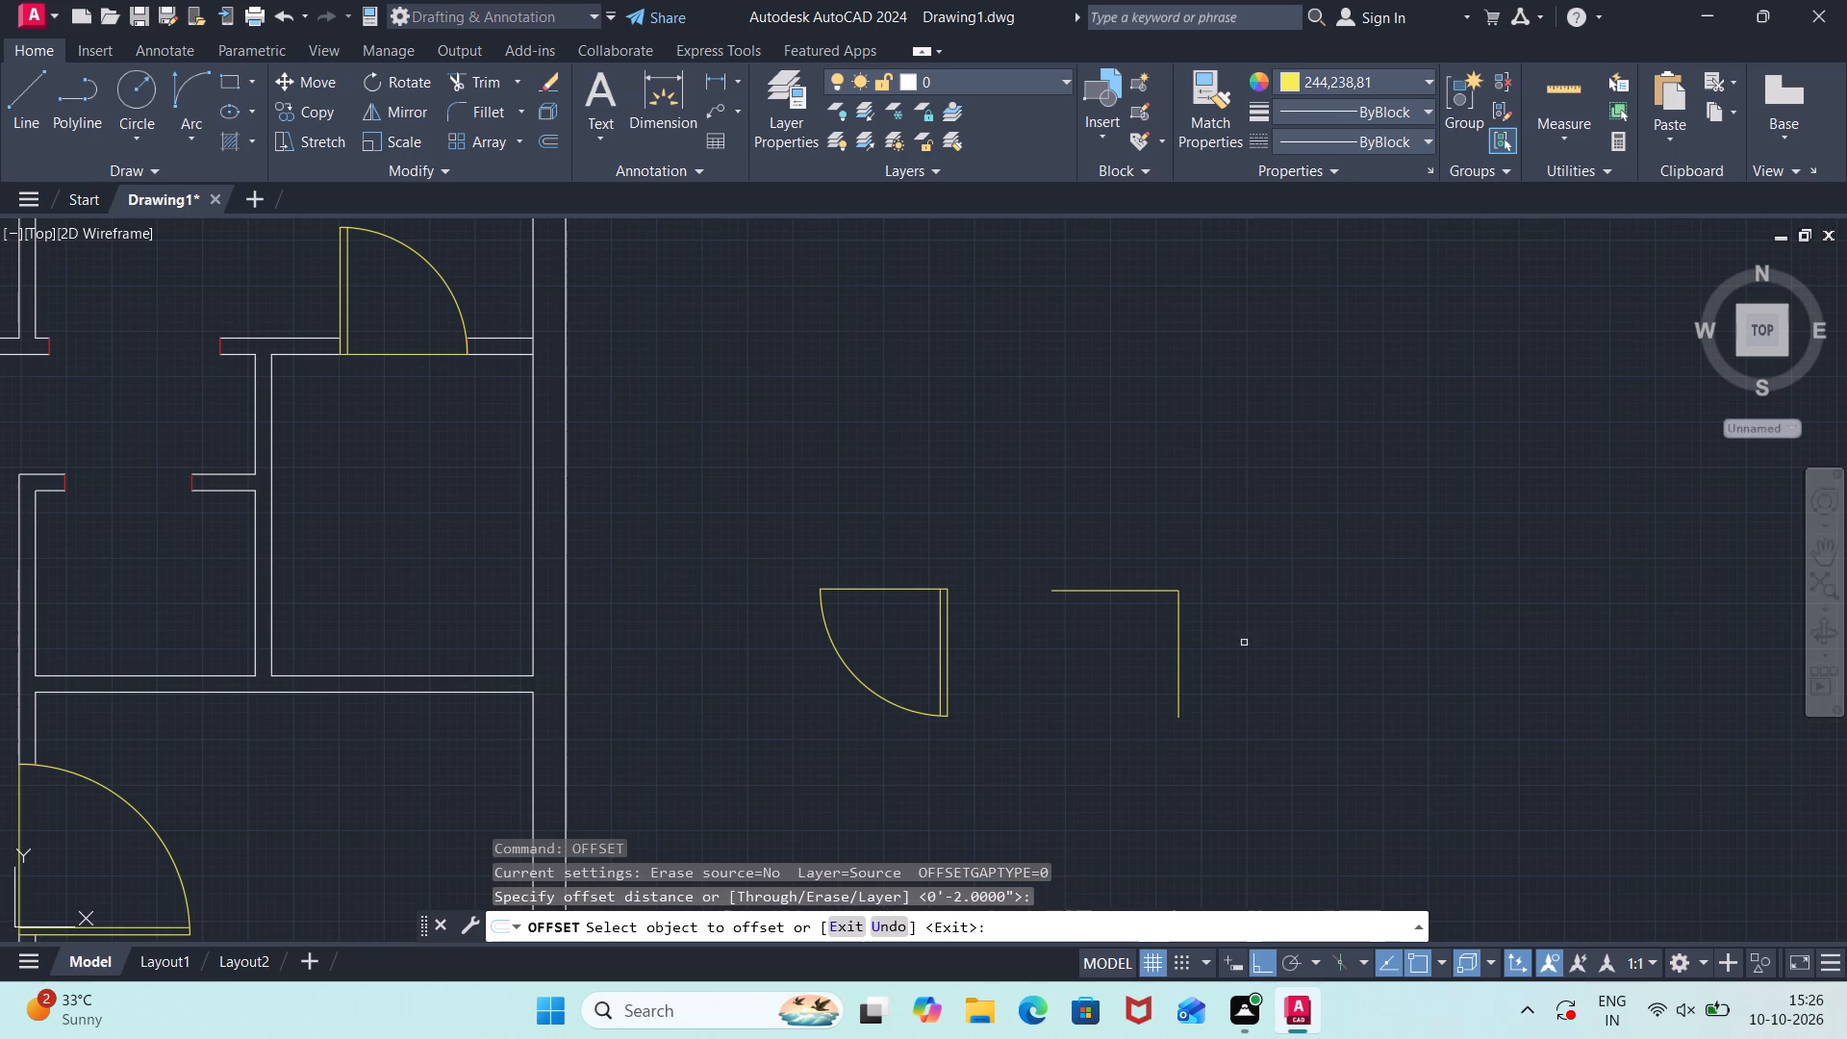
pyautogui.click(1179, 672)
pyautogui.click(1077, 676)
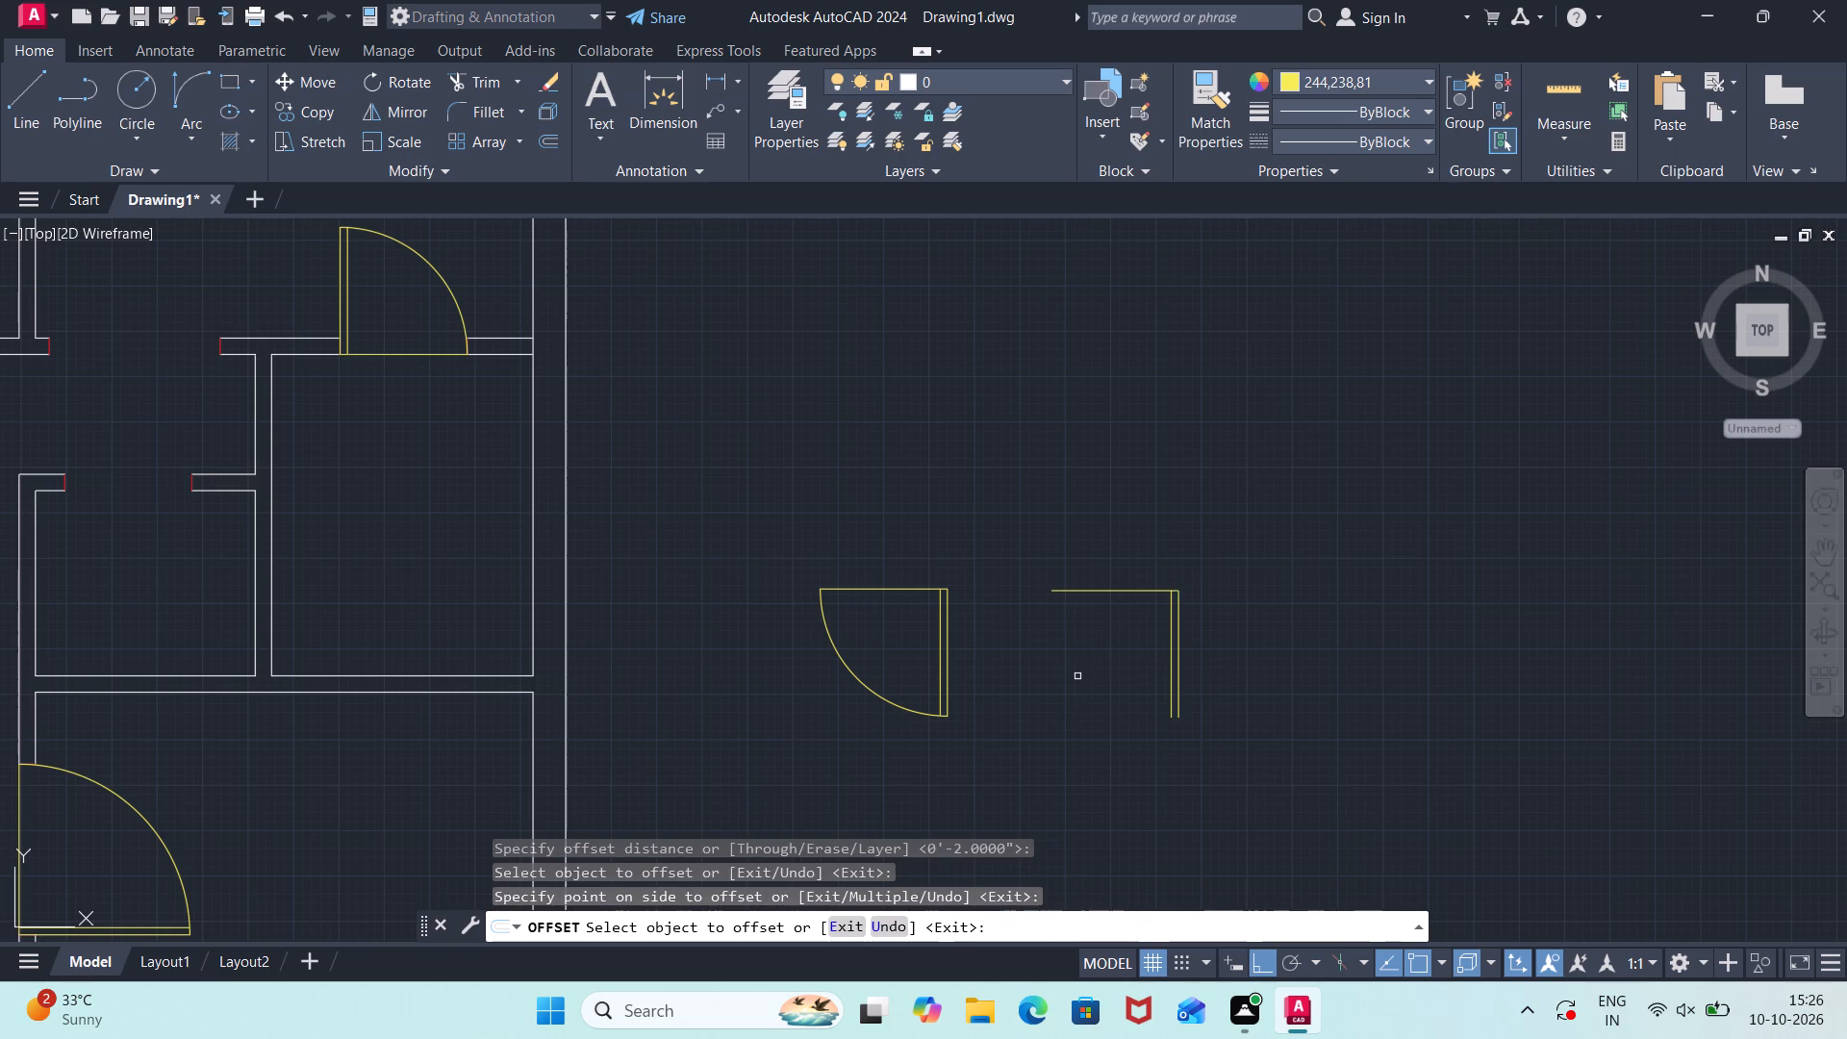
pyautogui.press('Escape')
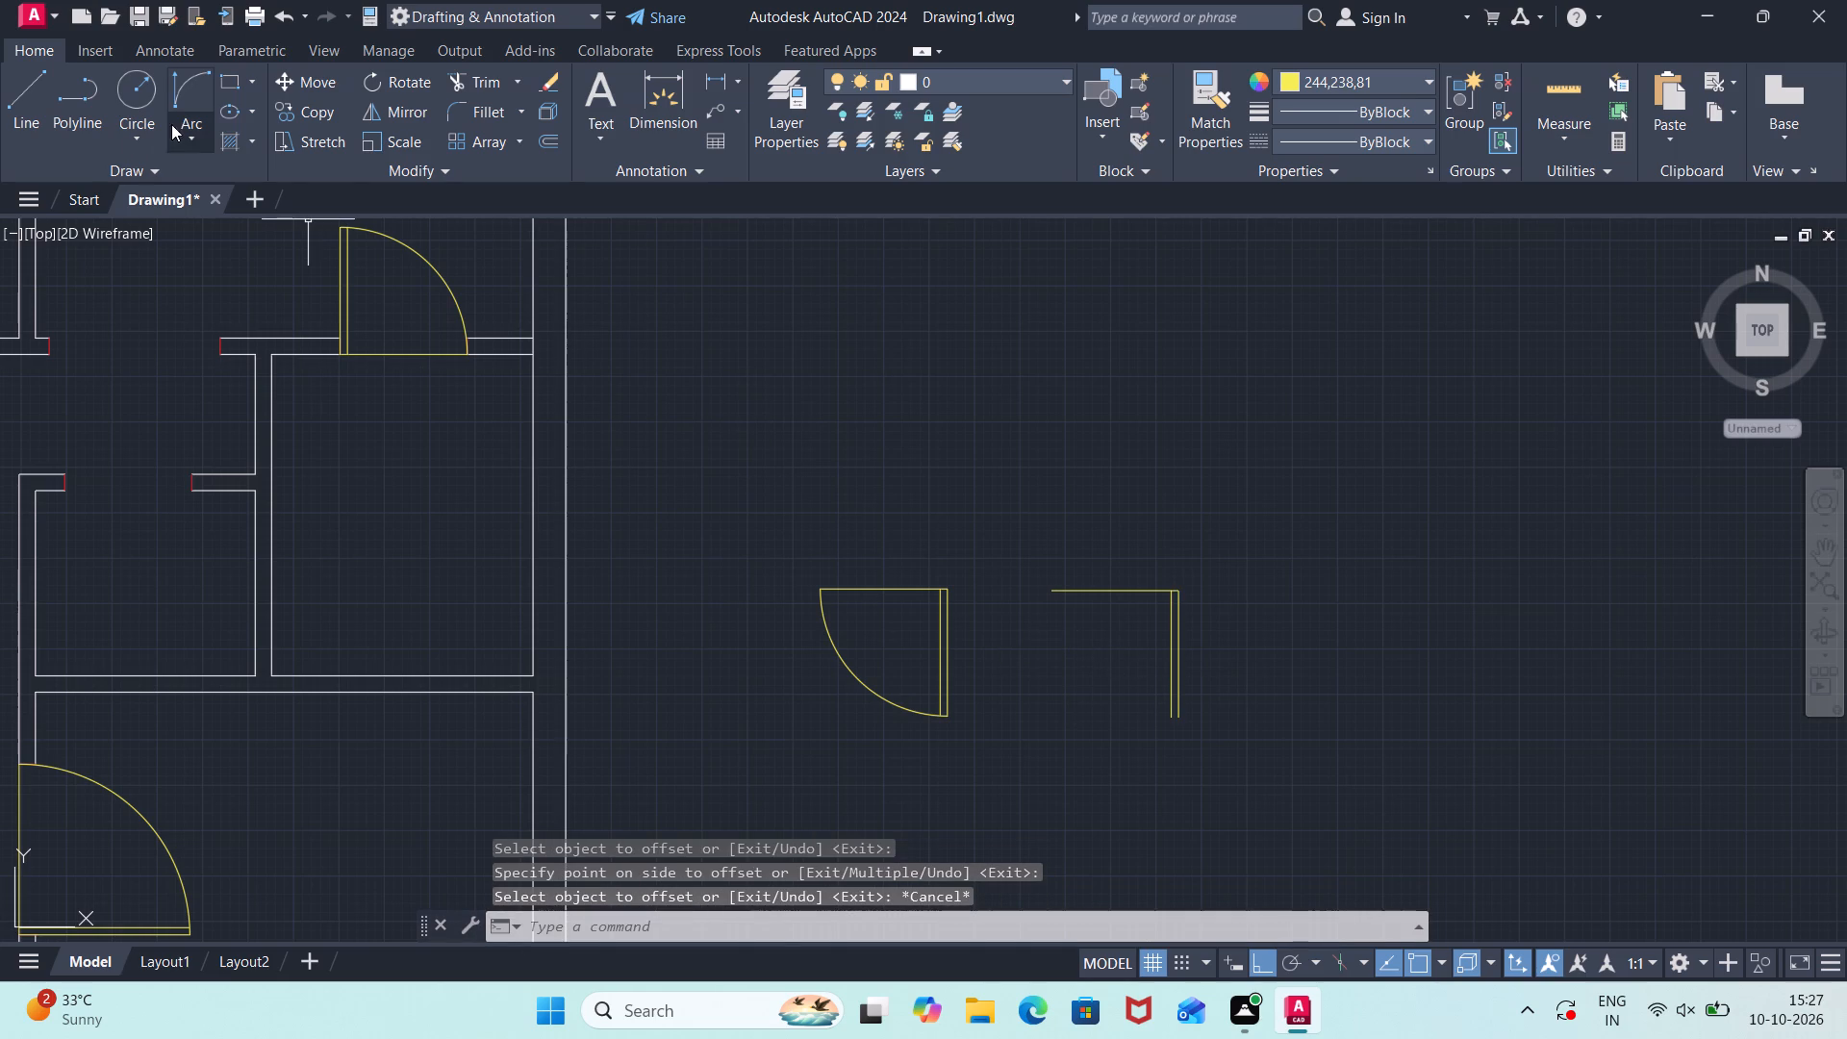
# Draw the eighth door's swing with a Start, End, Direction arc from the outer leaf line's south end to the horizontal line's west end.
pyautogui.click(185, 138)
pyautogui.click(256, 436)
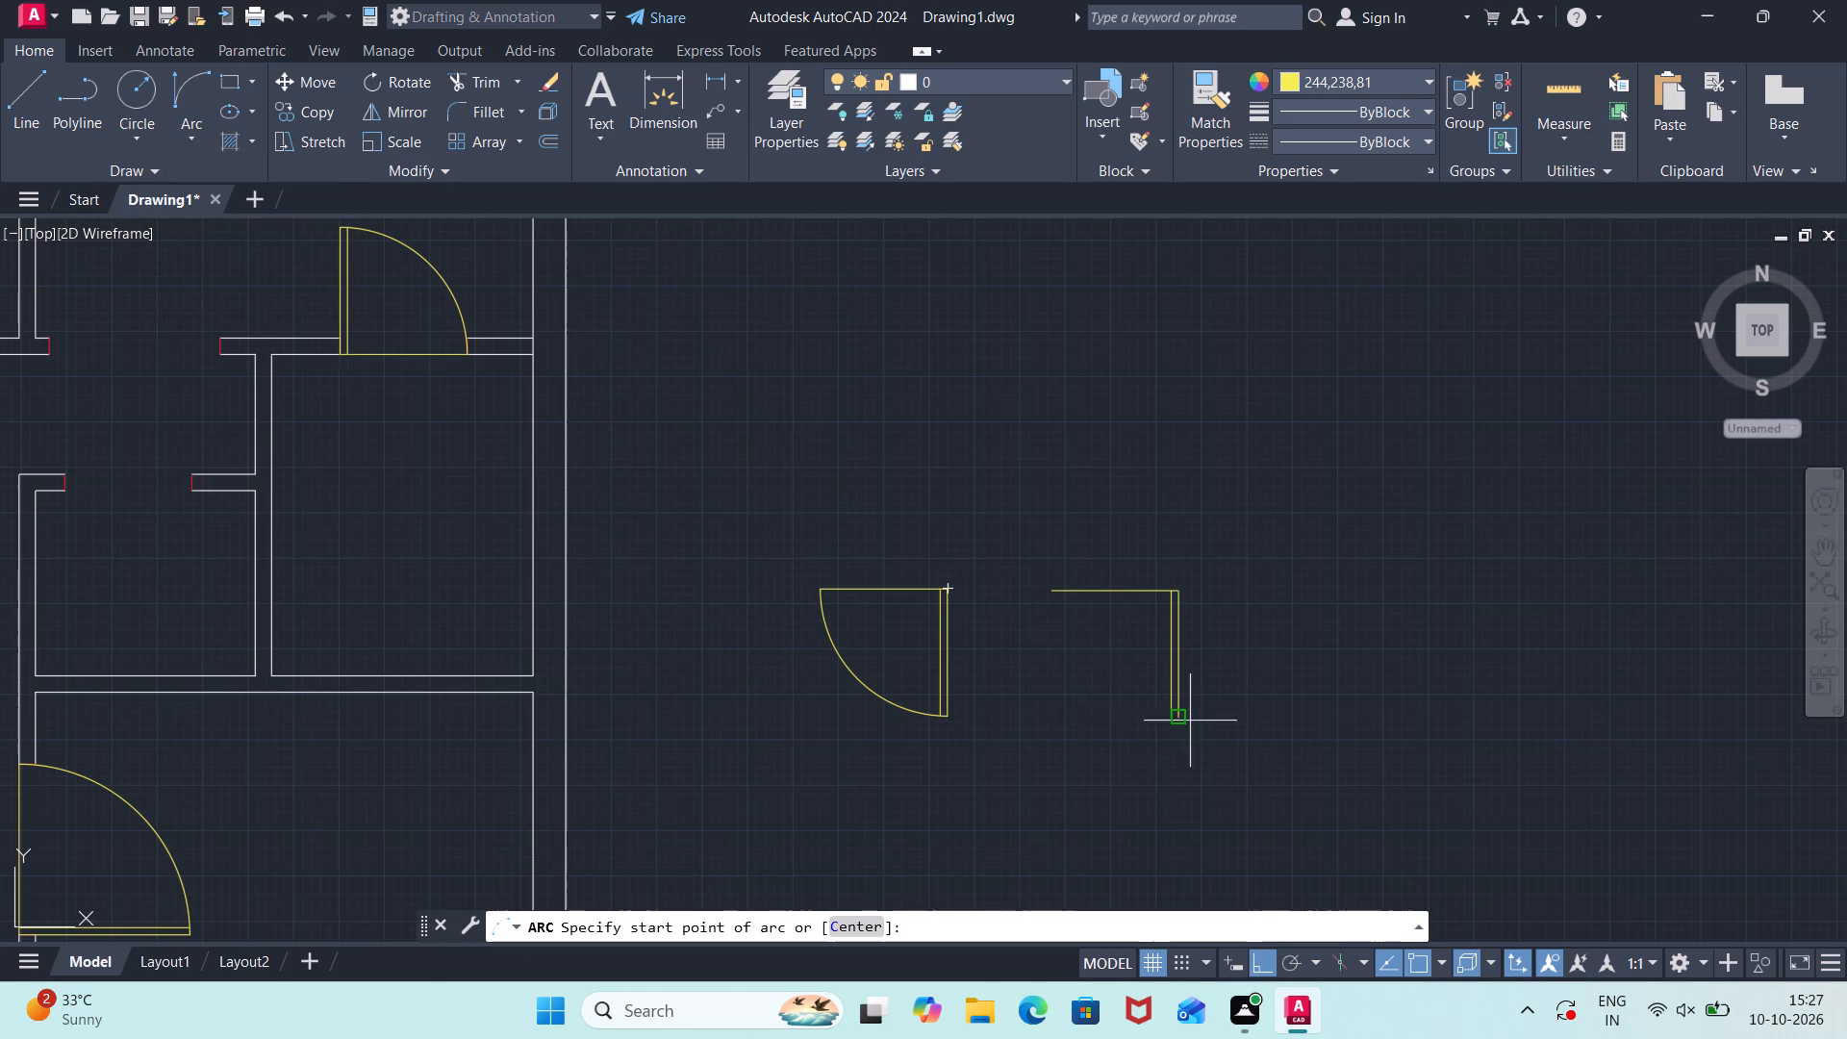
pyautogui.click(1183, 719)
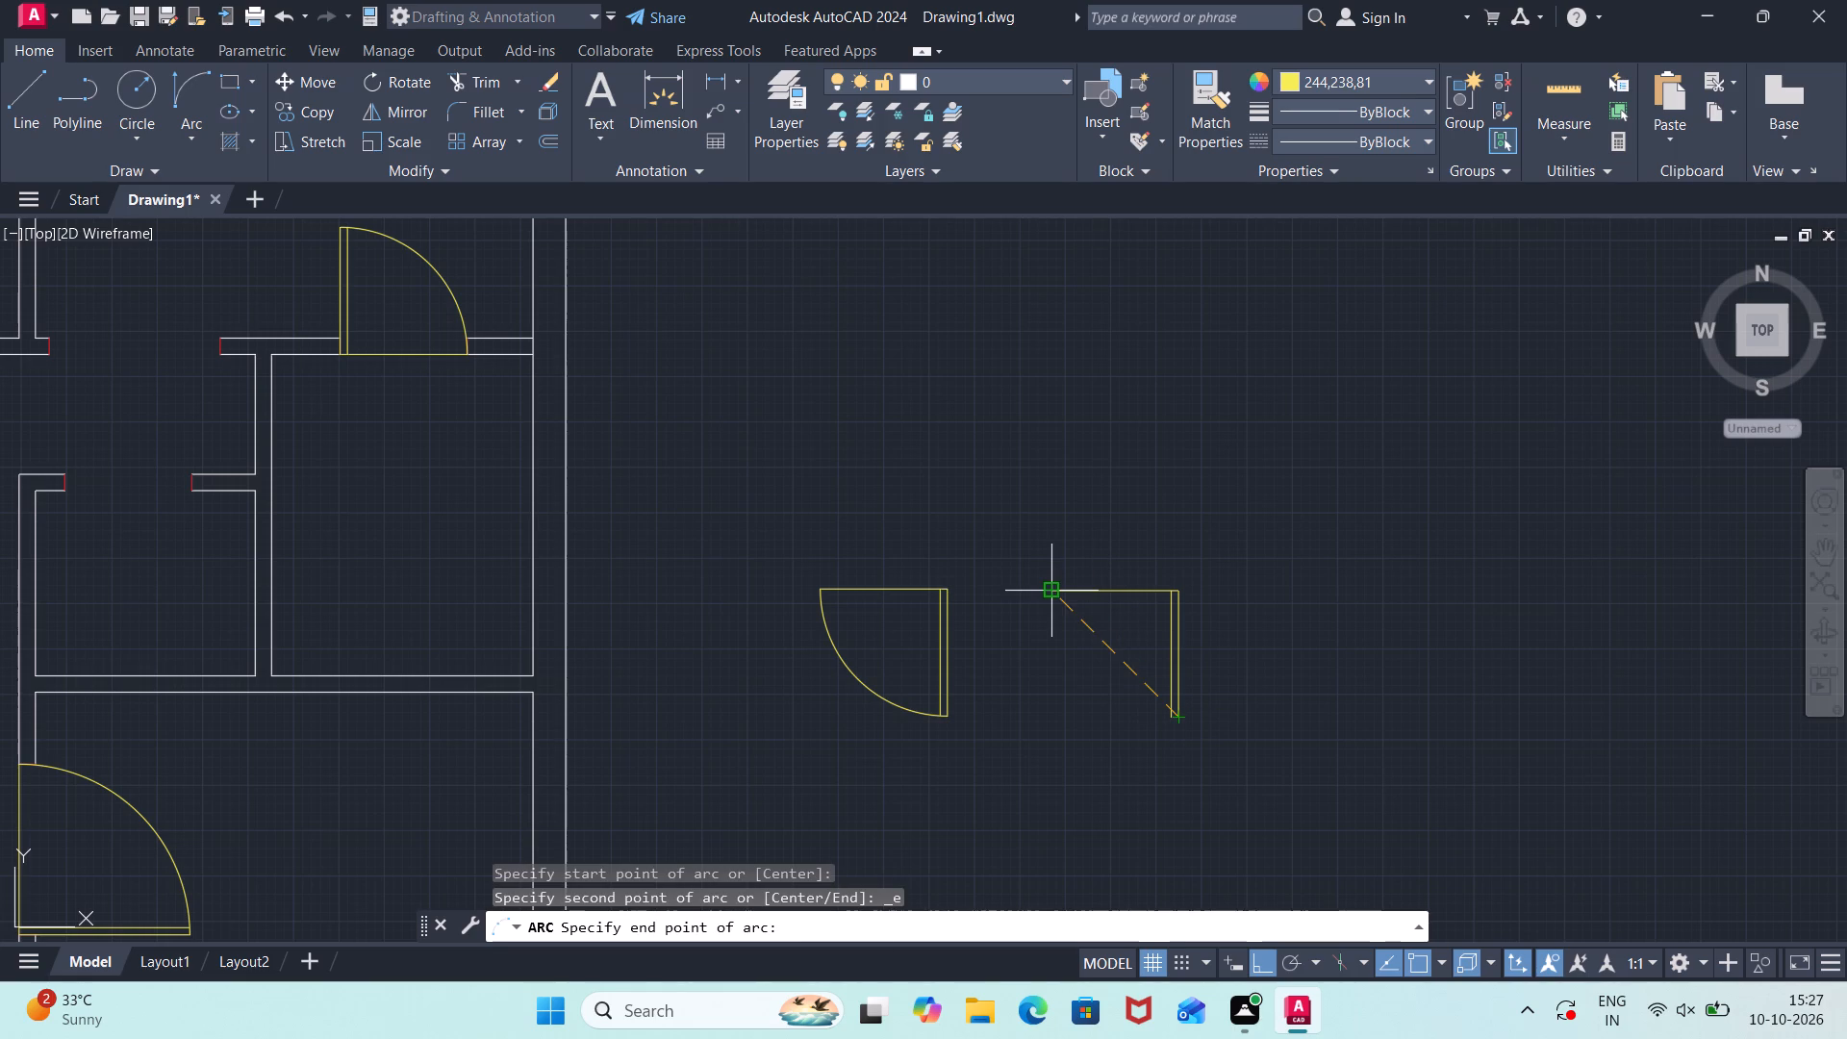
pyautogui.click(1050, 594)
pyautogui.click(1007, 660)
# Trim the eighth door's inner leaf line where it projects south of the swing arc.
pyautogui.scroll(3, 1189, 755)
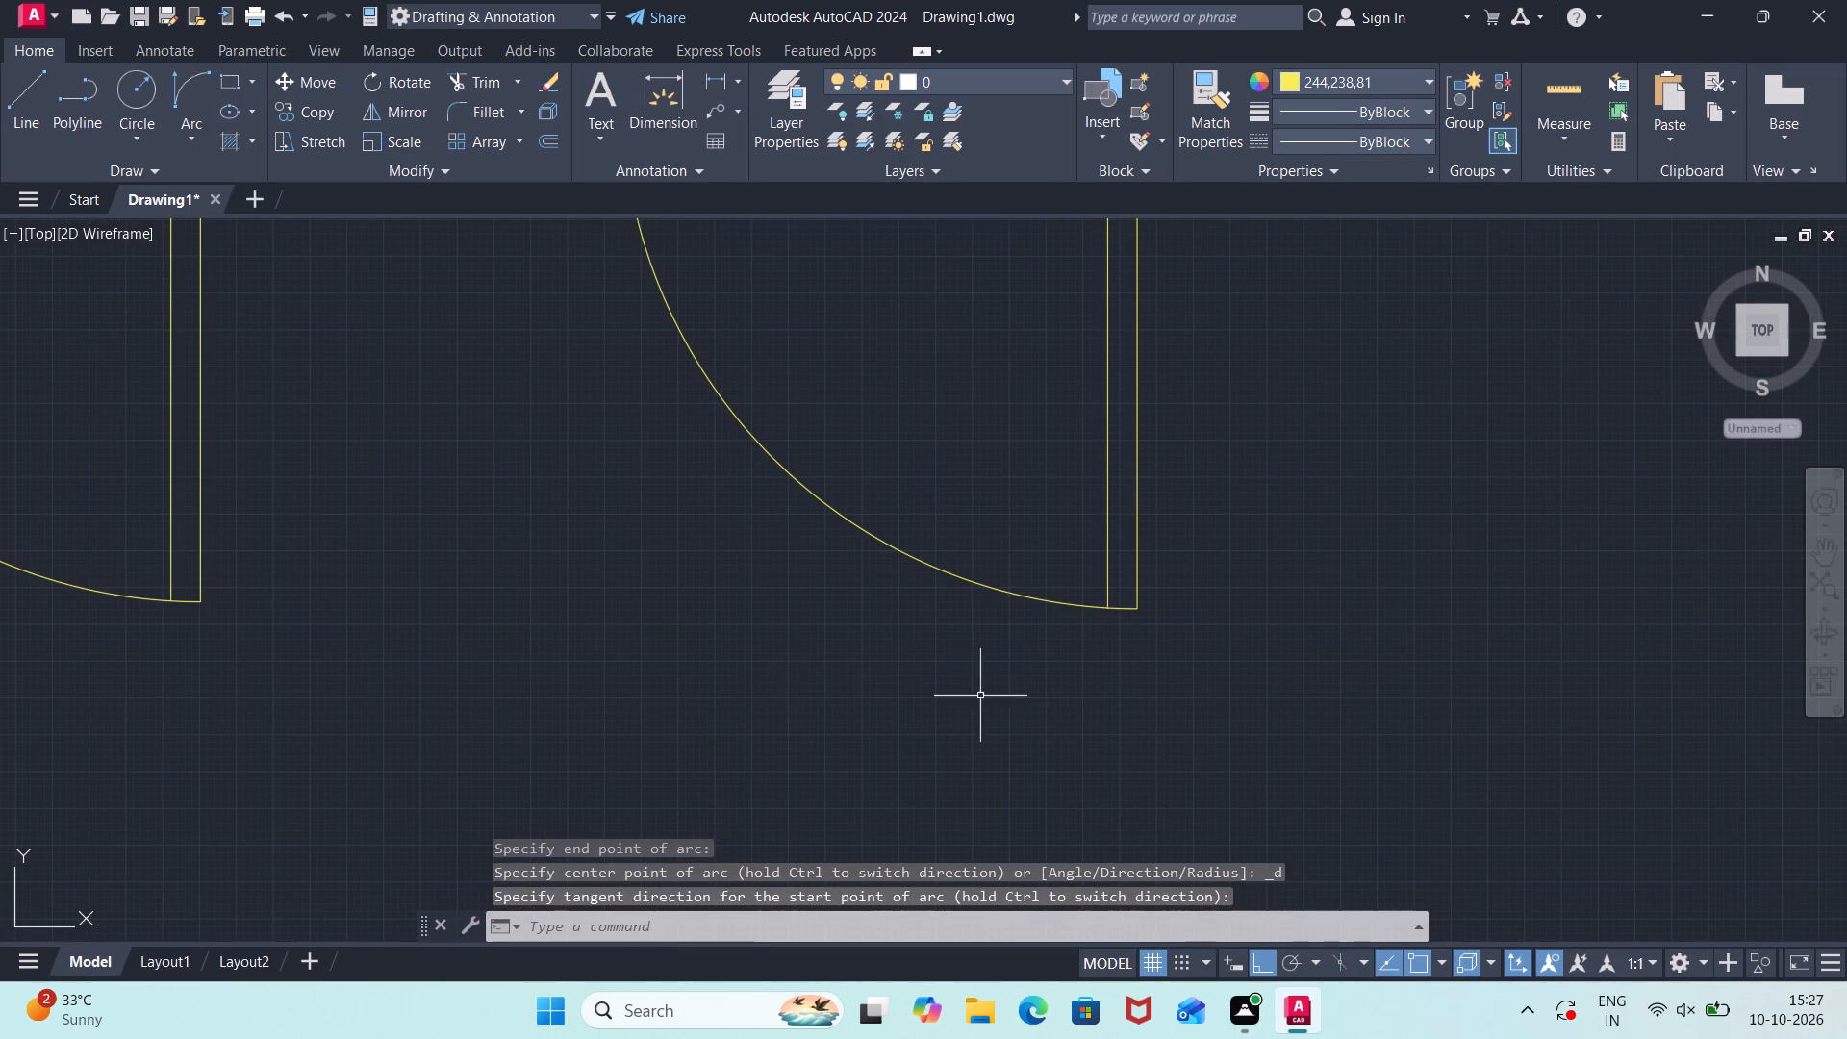
pyautogui.moveTo(161, 621); pyautogui.dragTo(373, 673, button='middle')
pyautogui.scroll(2, 392, 668)
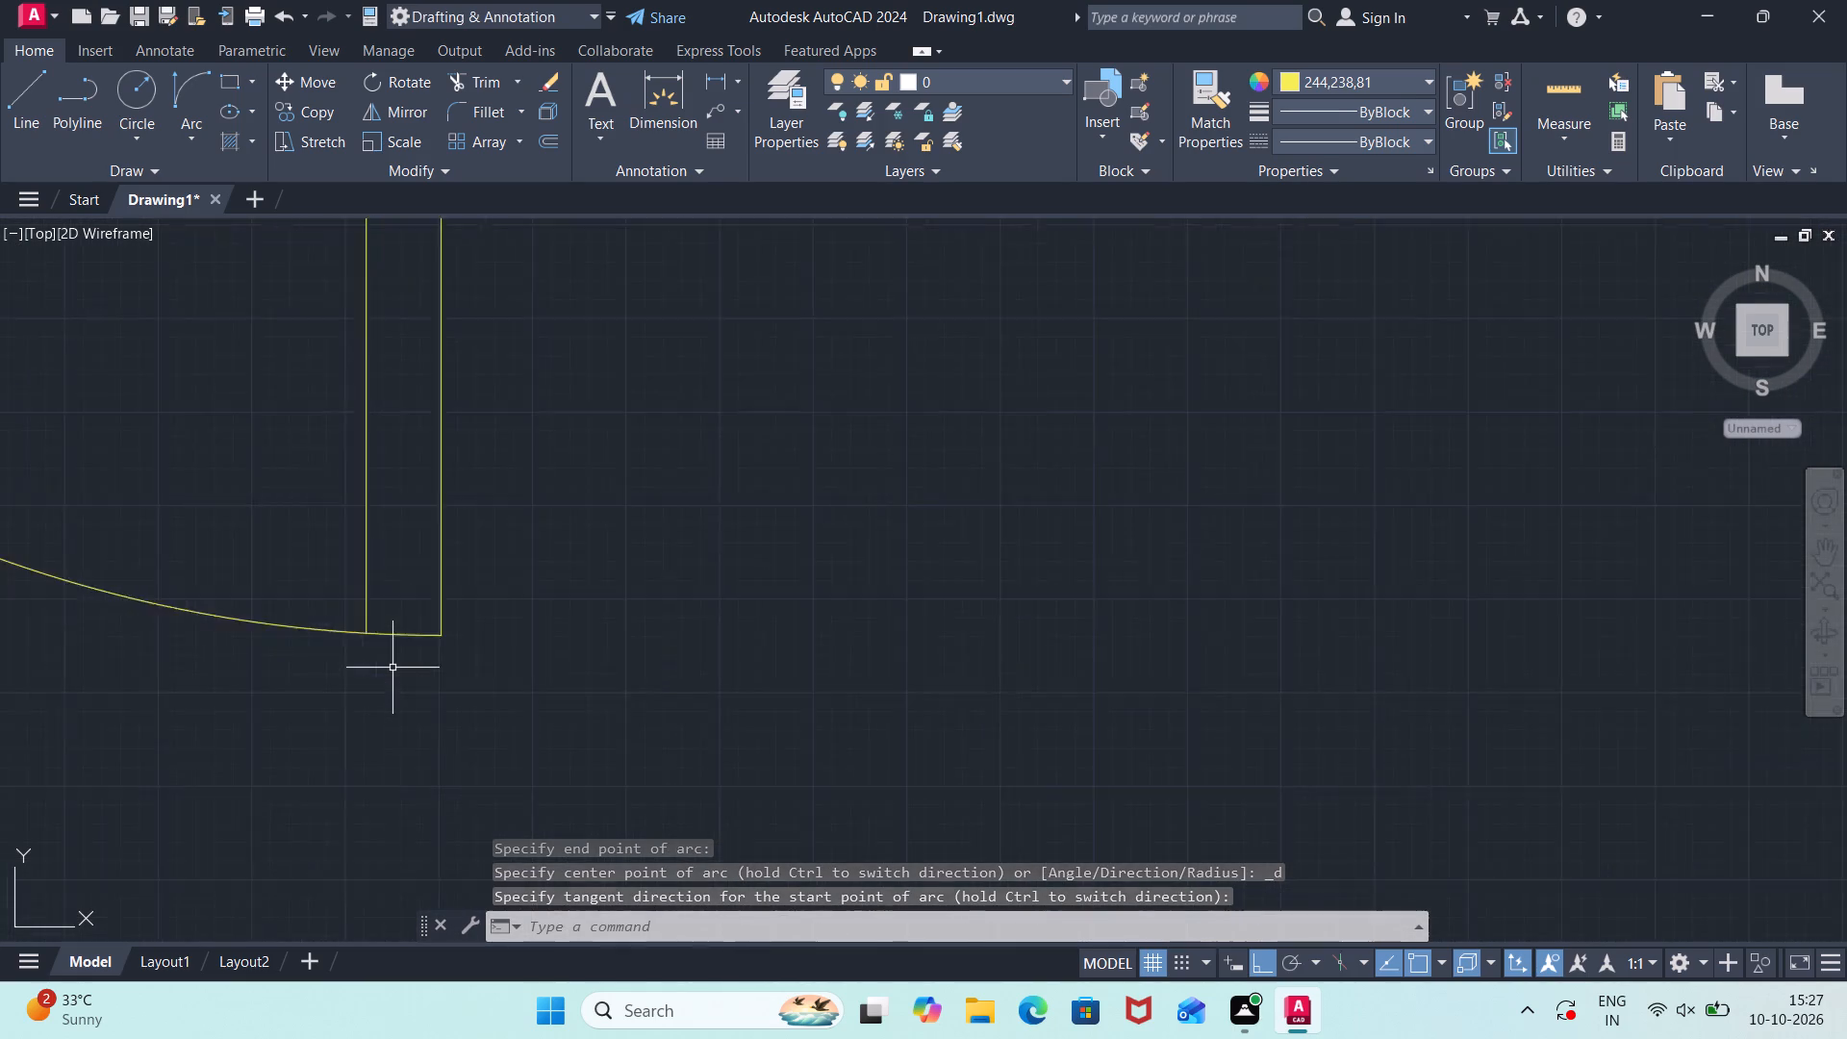
pyautogui.scroll(2, 392, 668)
pyautogui.scroll(-4, 1092, 680)
pyautogui.scroll(-2, 1540, 739)
pyautogui.moveTo(1540, 737); pyautogui.dragTo(1193, 723, button='middle')
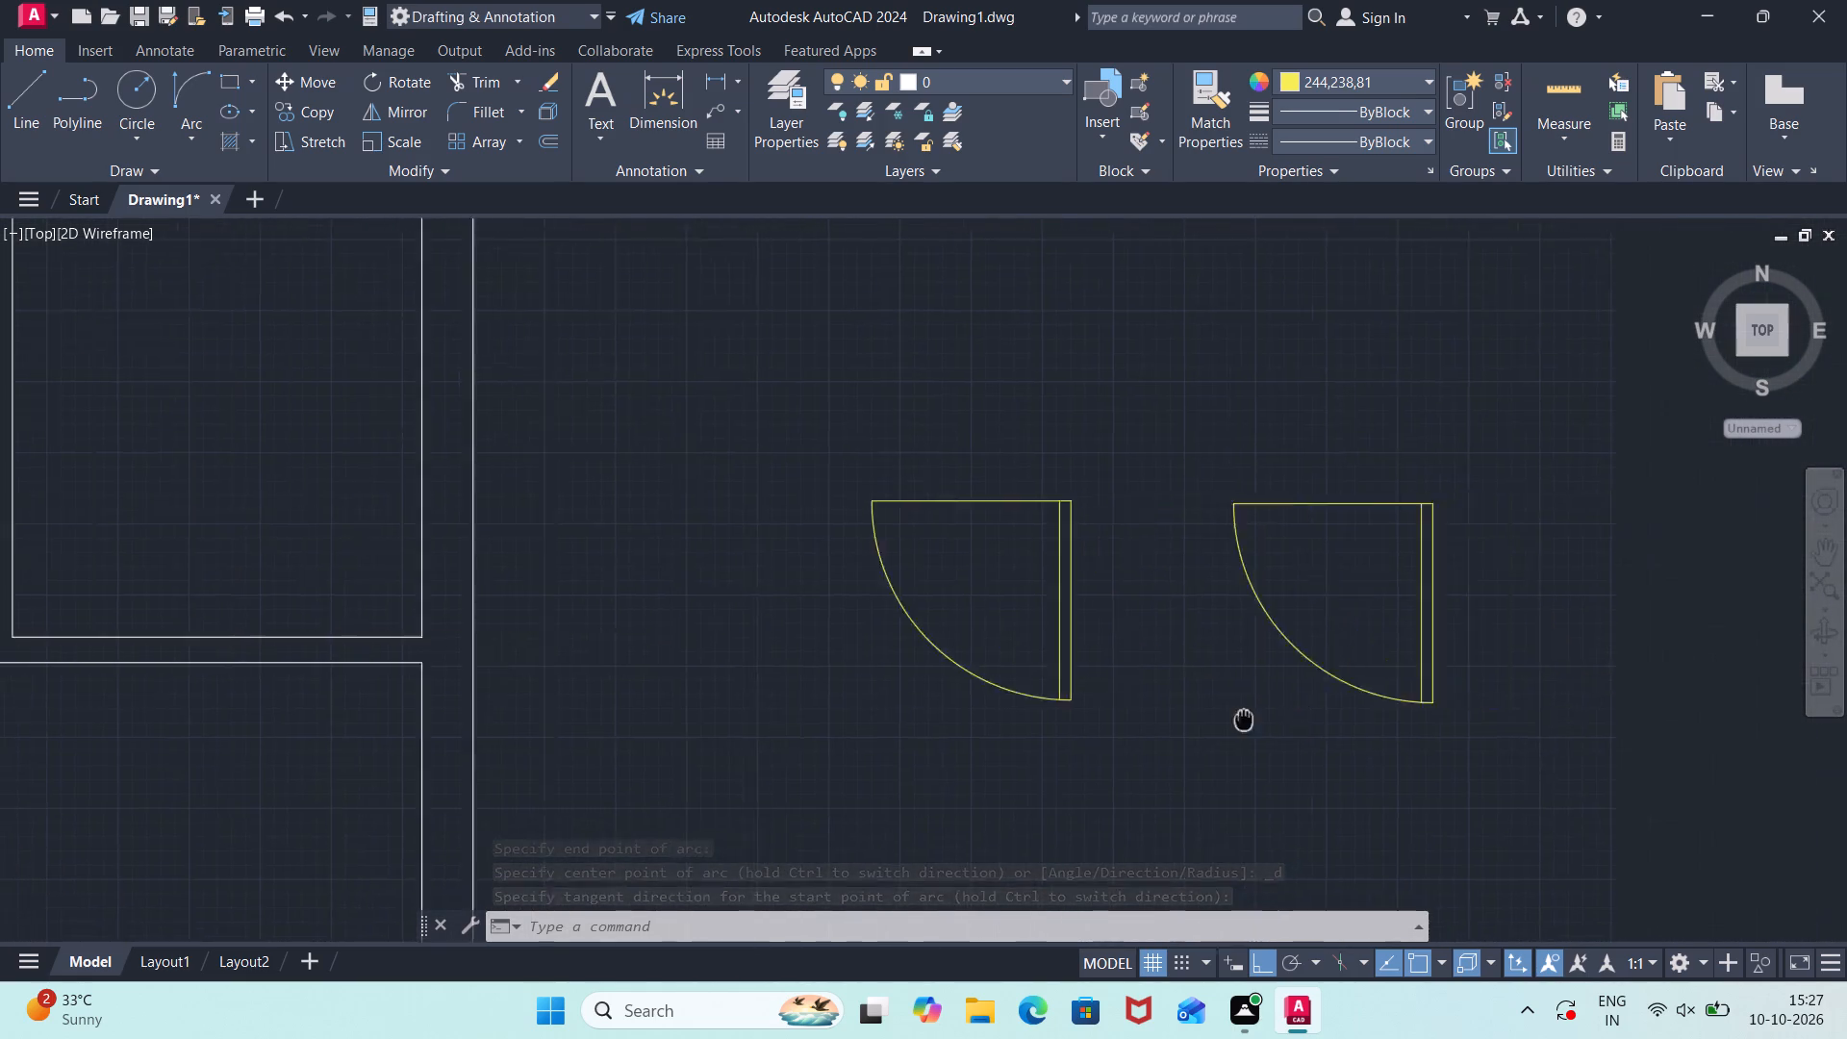
pyautogui.moveTo(1193, 723); pyautogui.dragTo(1023, 740, button='middle')
pyautogui.scroll(4, 1227, 748)
pyautogui.moveTo(998, 657); pyautogui.dragTo(1014, 746, button='middle')
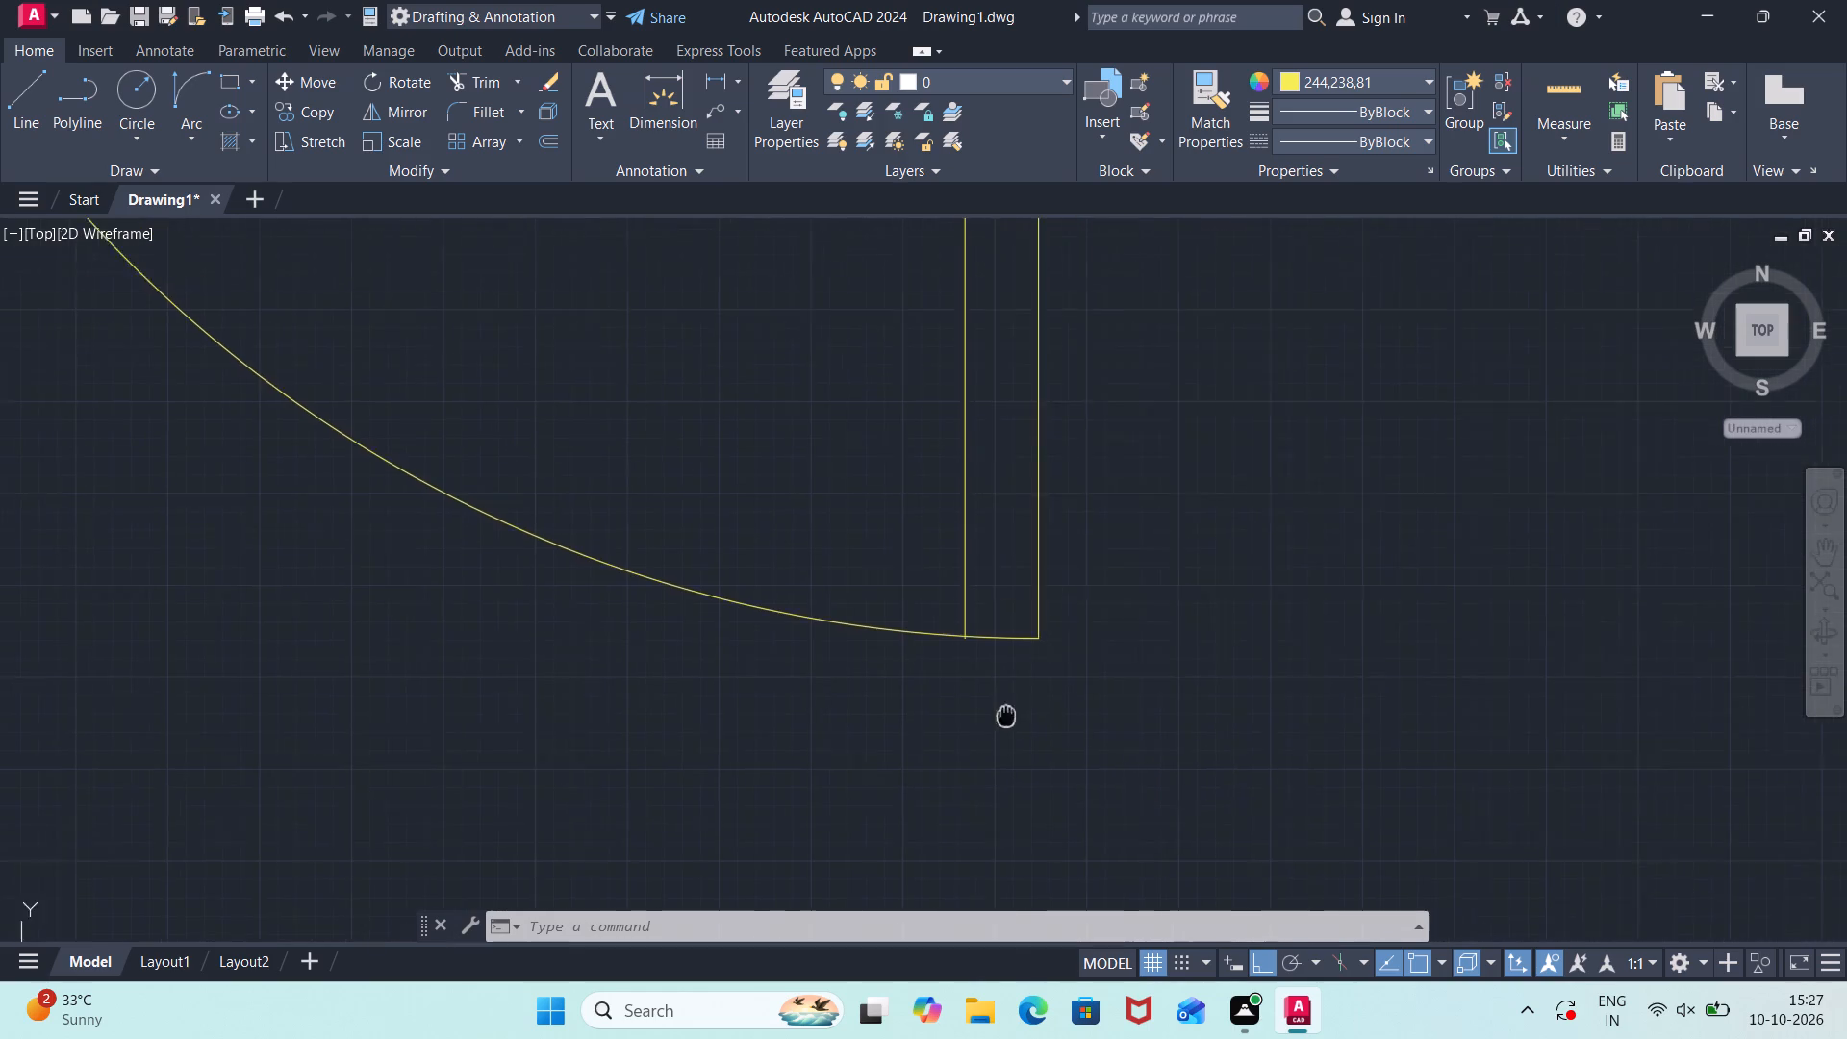
pyautogui.moveTo(1014, 746); pyautogui.dragTo(1040, 807, button='middle')
pyautogui.scroll(3, 1023, 773)
pyautogui.moveTo(999, 695); pyautogui.dragTo(1104, 825, button='middle')
pyautogui.scroll(3, 1101, 780)
pyautogui.press('Escape')
pyautogui.write('tr')
pyautogui.press('Return')
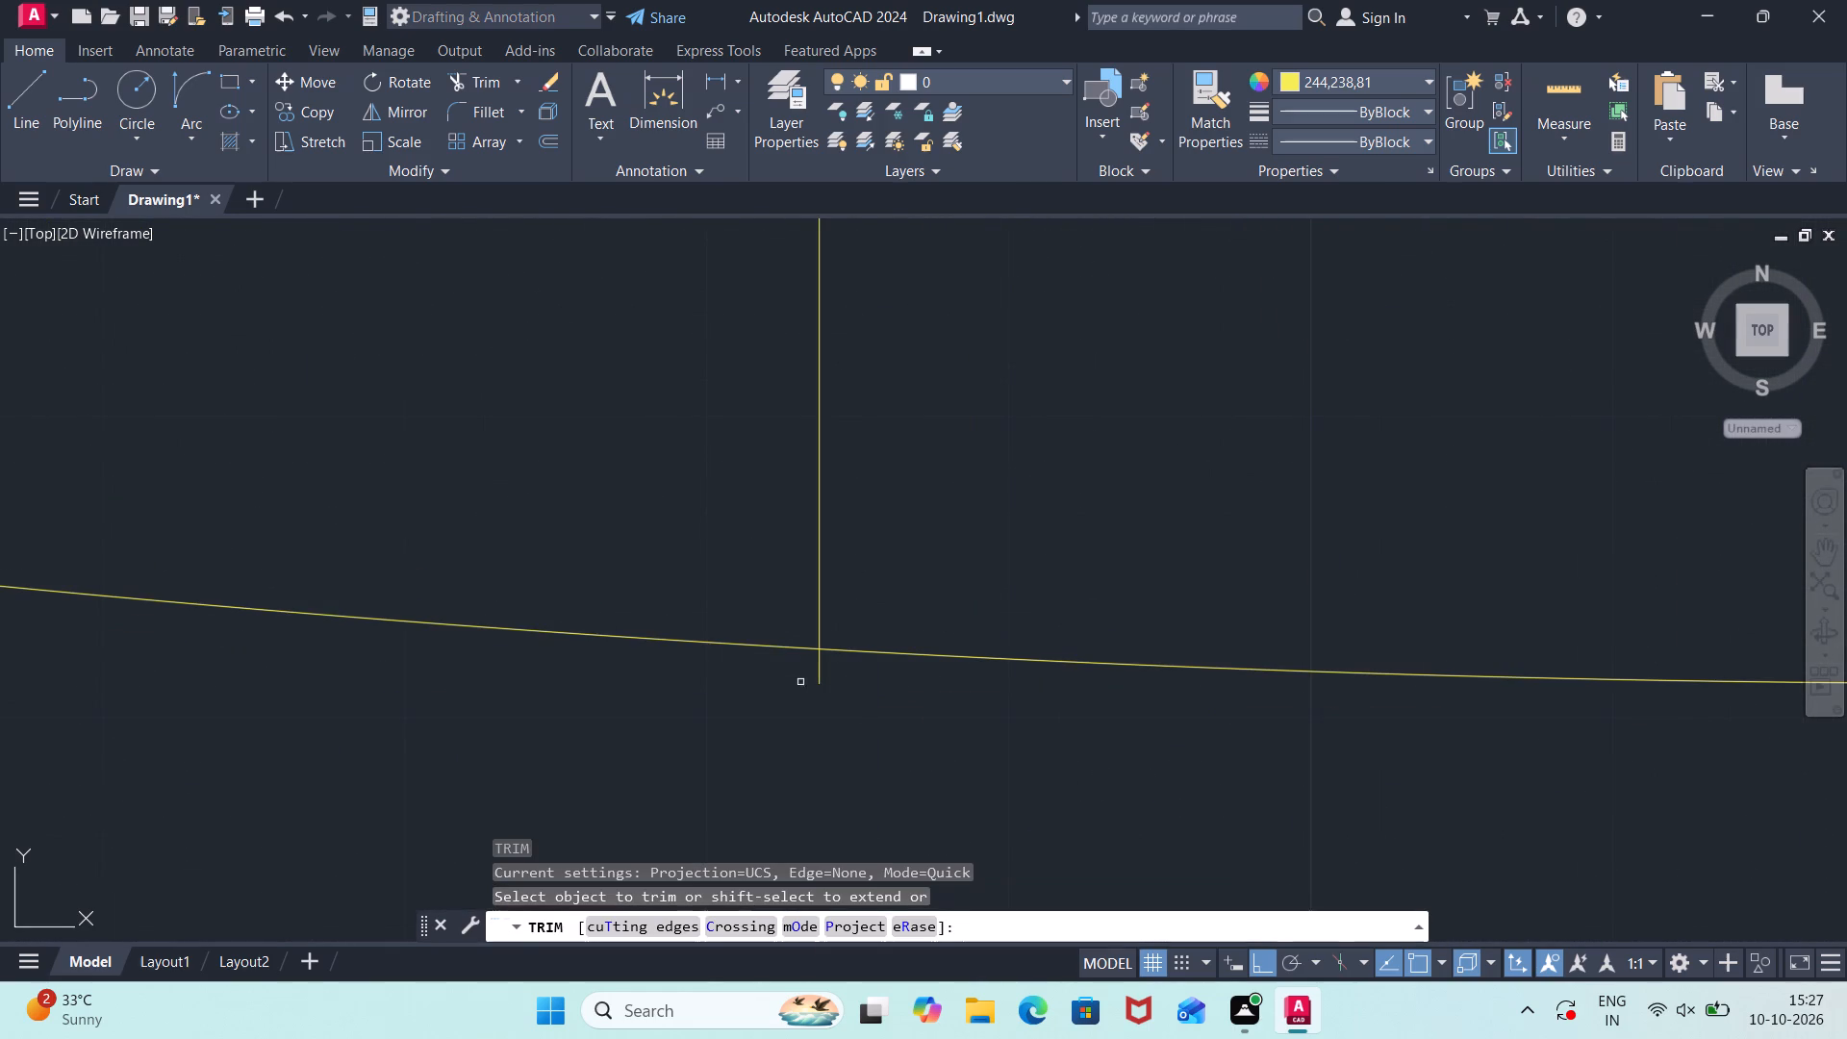
pyautogui.click(826, 677)
pyautogui.click(808, 672)
pyautogui.scroll(-2, 1144, 863)
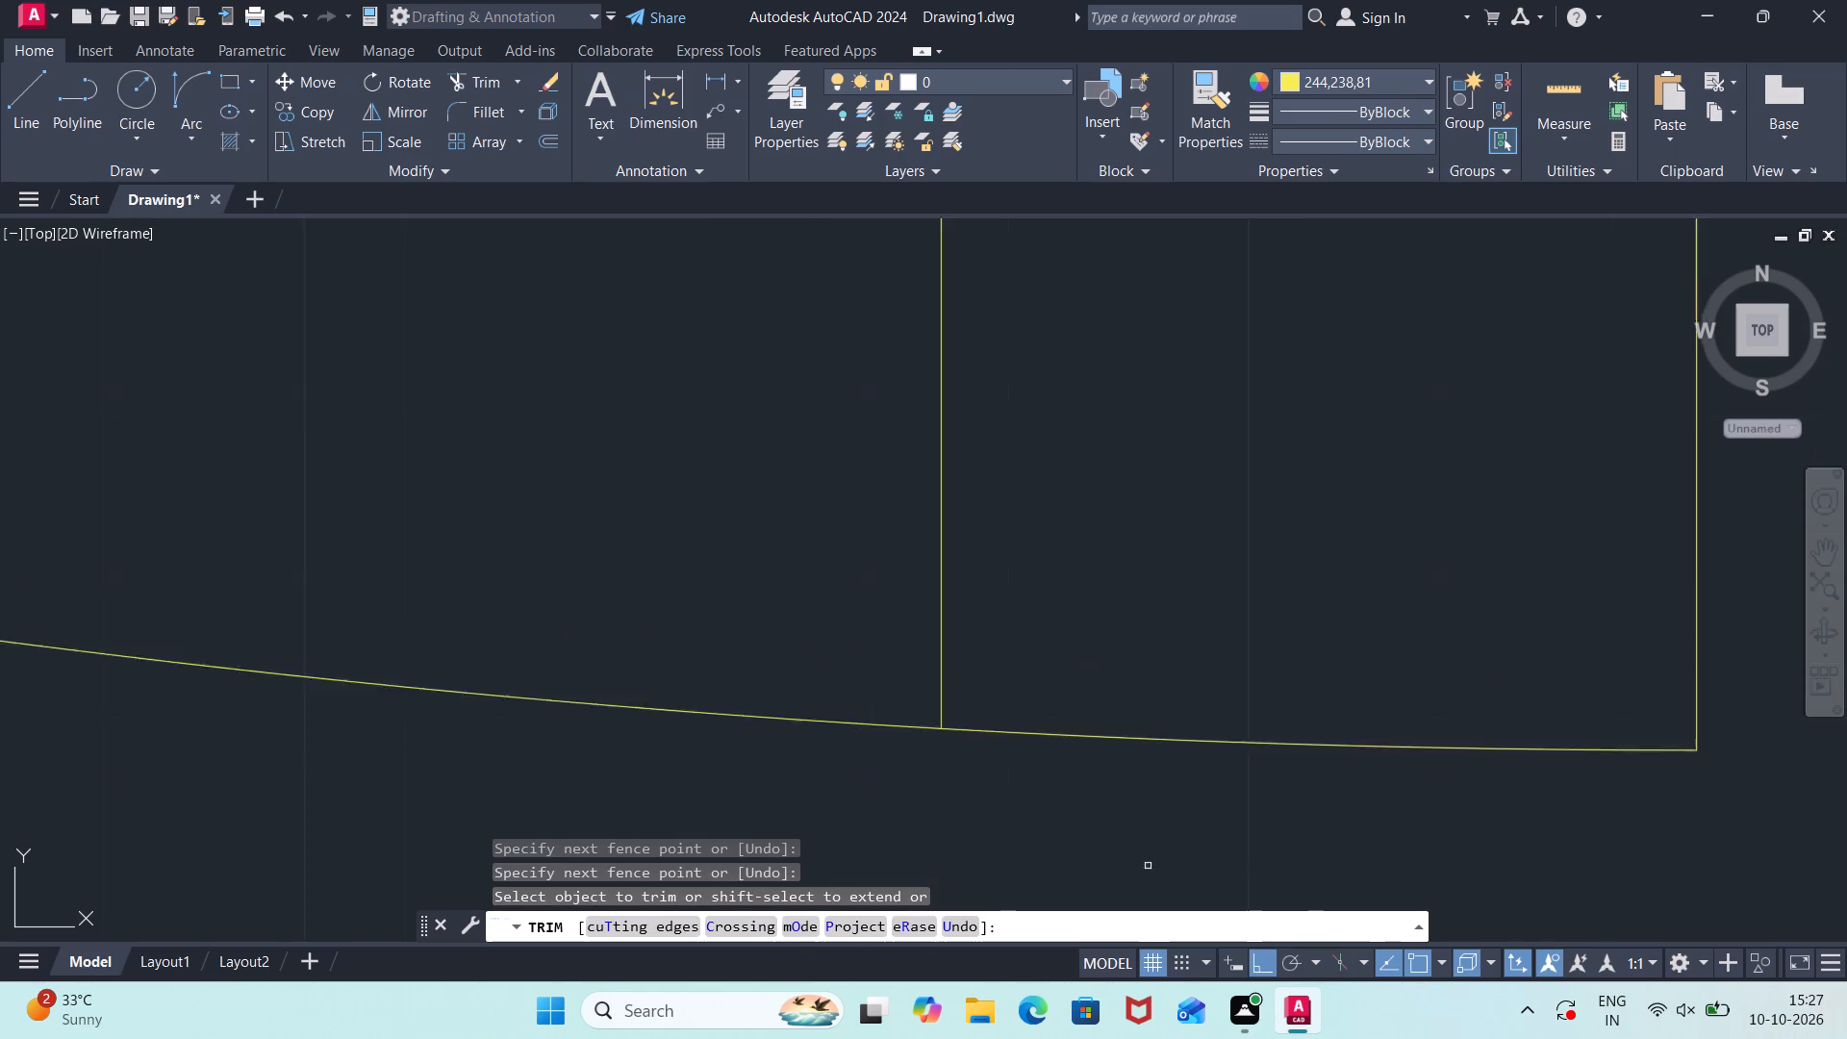
pyautogui.scroll(-2, 1154, 871)
pyautogui.scroll(-3, 1318, 836)
pyautogui.scroll(-3, 1528, 645)
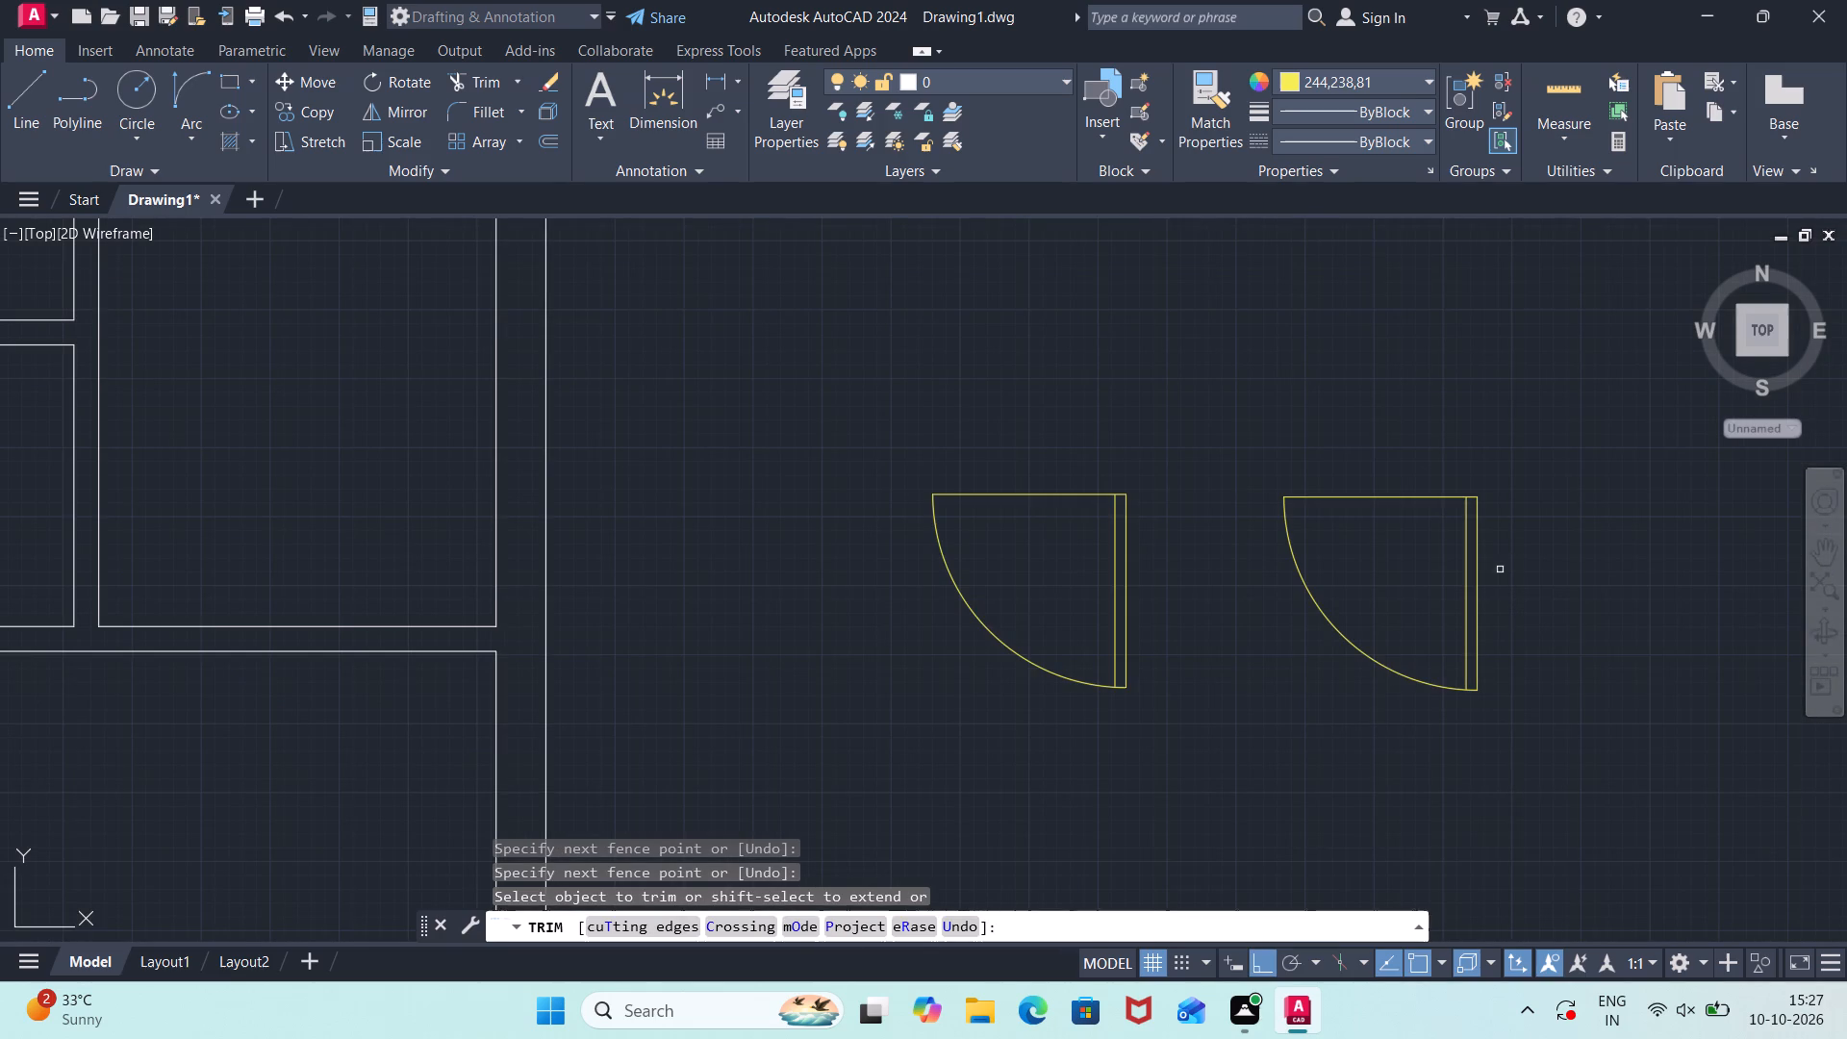
pyautogui.press('Escape')
# Move the eighth door by its northeast corner to the east jamb of the small room's north opening in the eastern unit.
pyautogui.click(1519, 464)
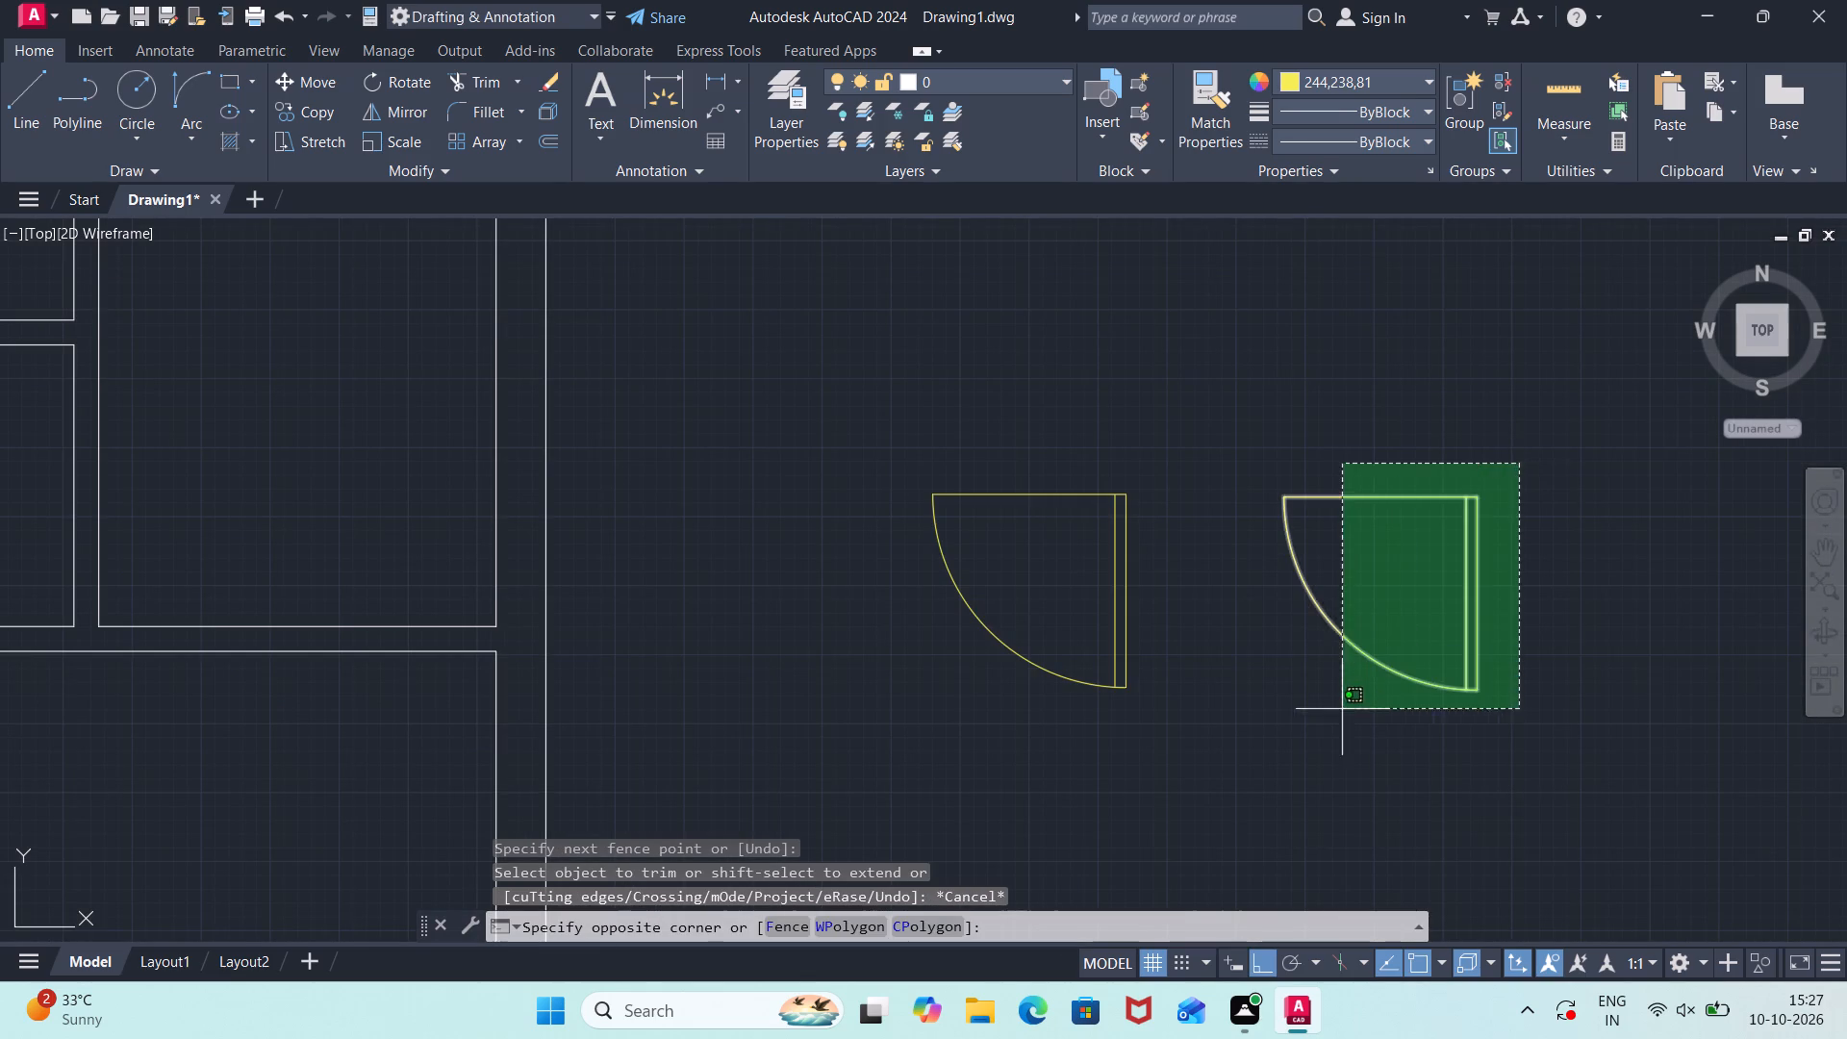
pyautogui.click(1236, 712)
pyautogui.press('m')
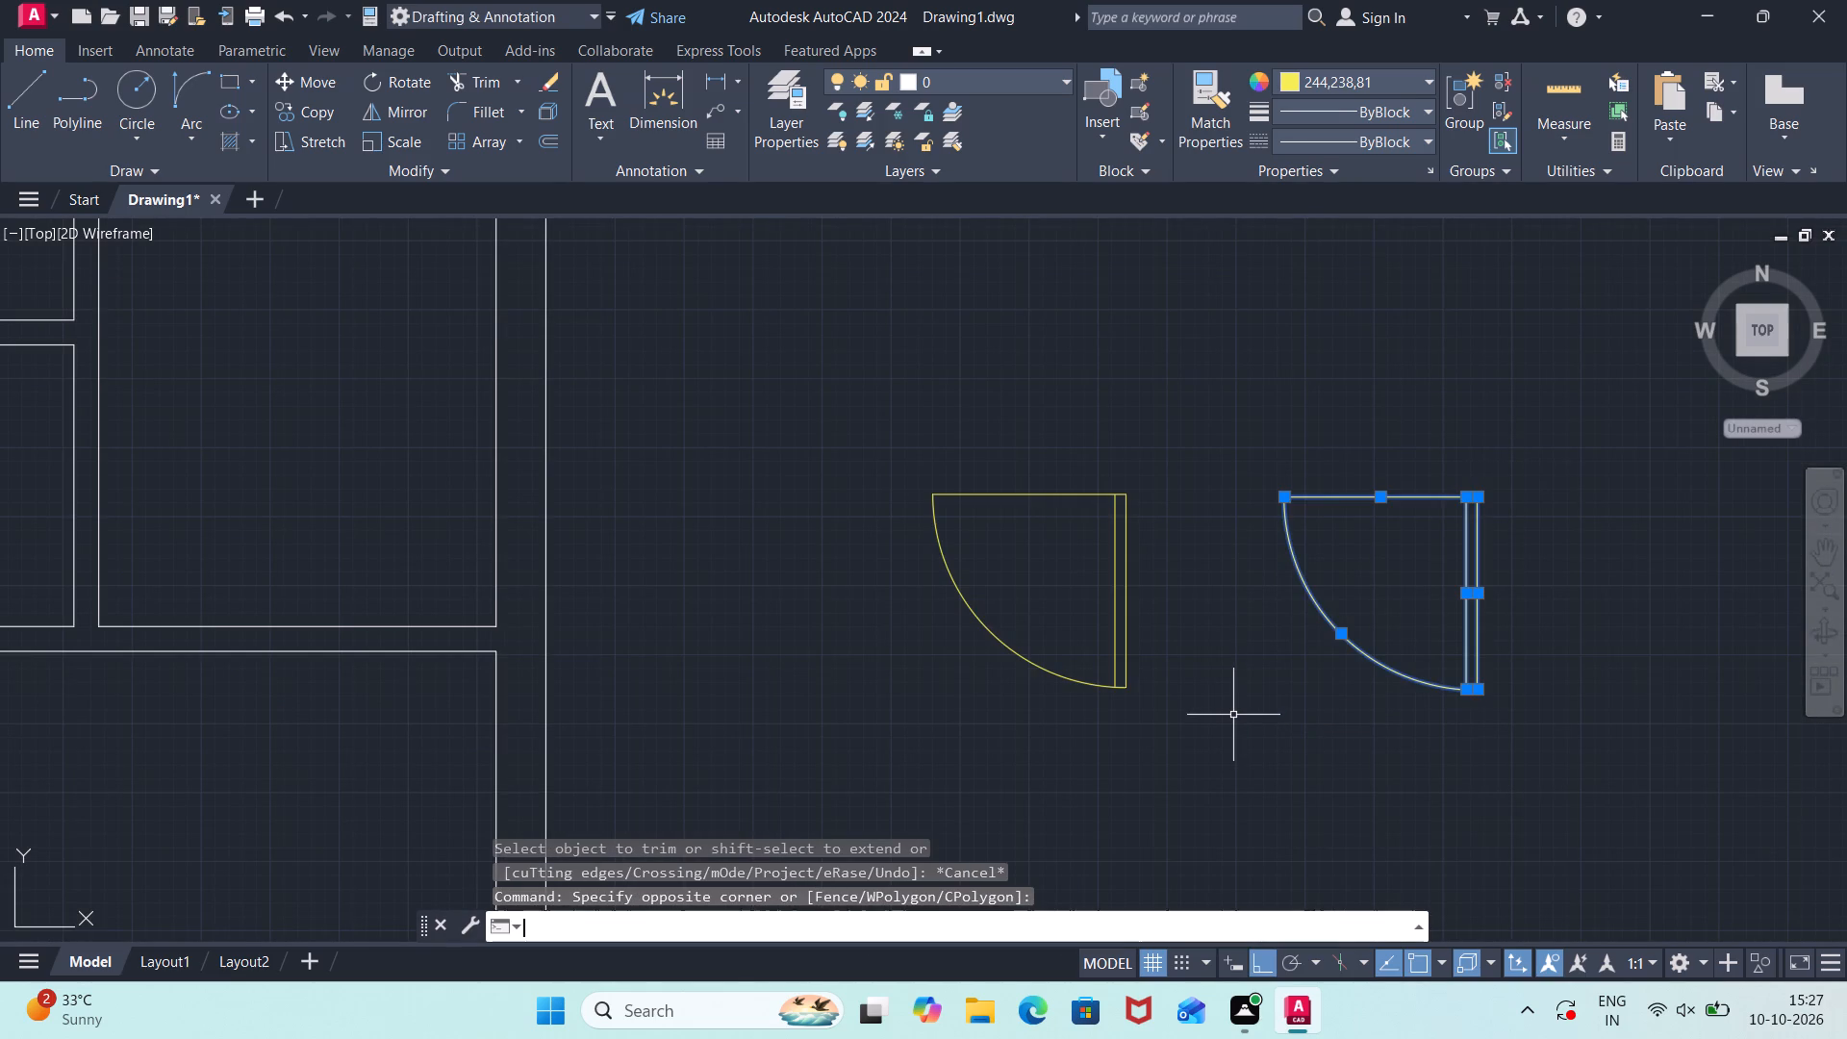
pyautogui.press('Return')
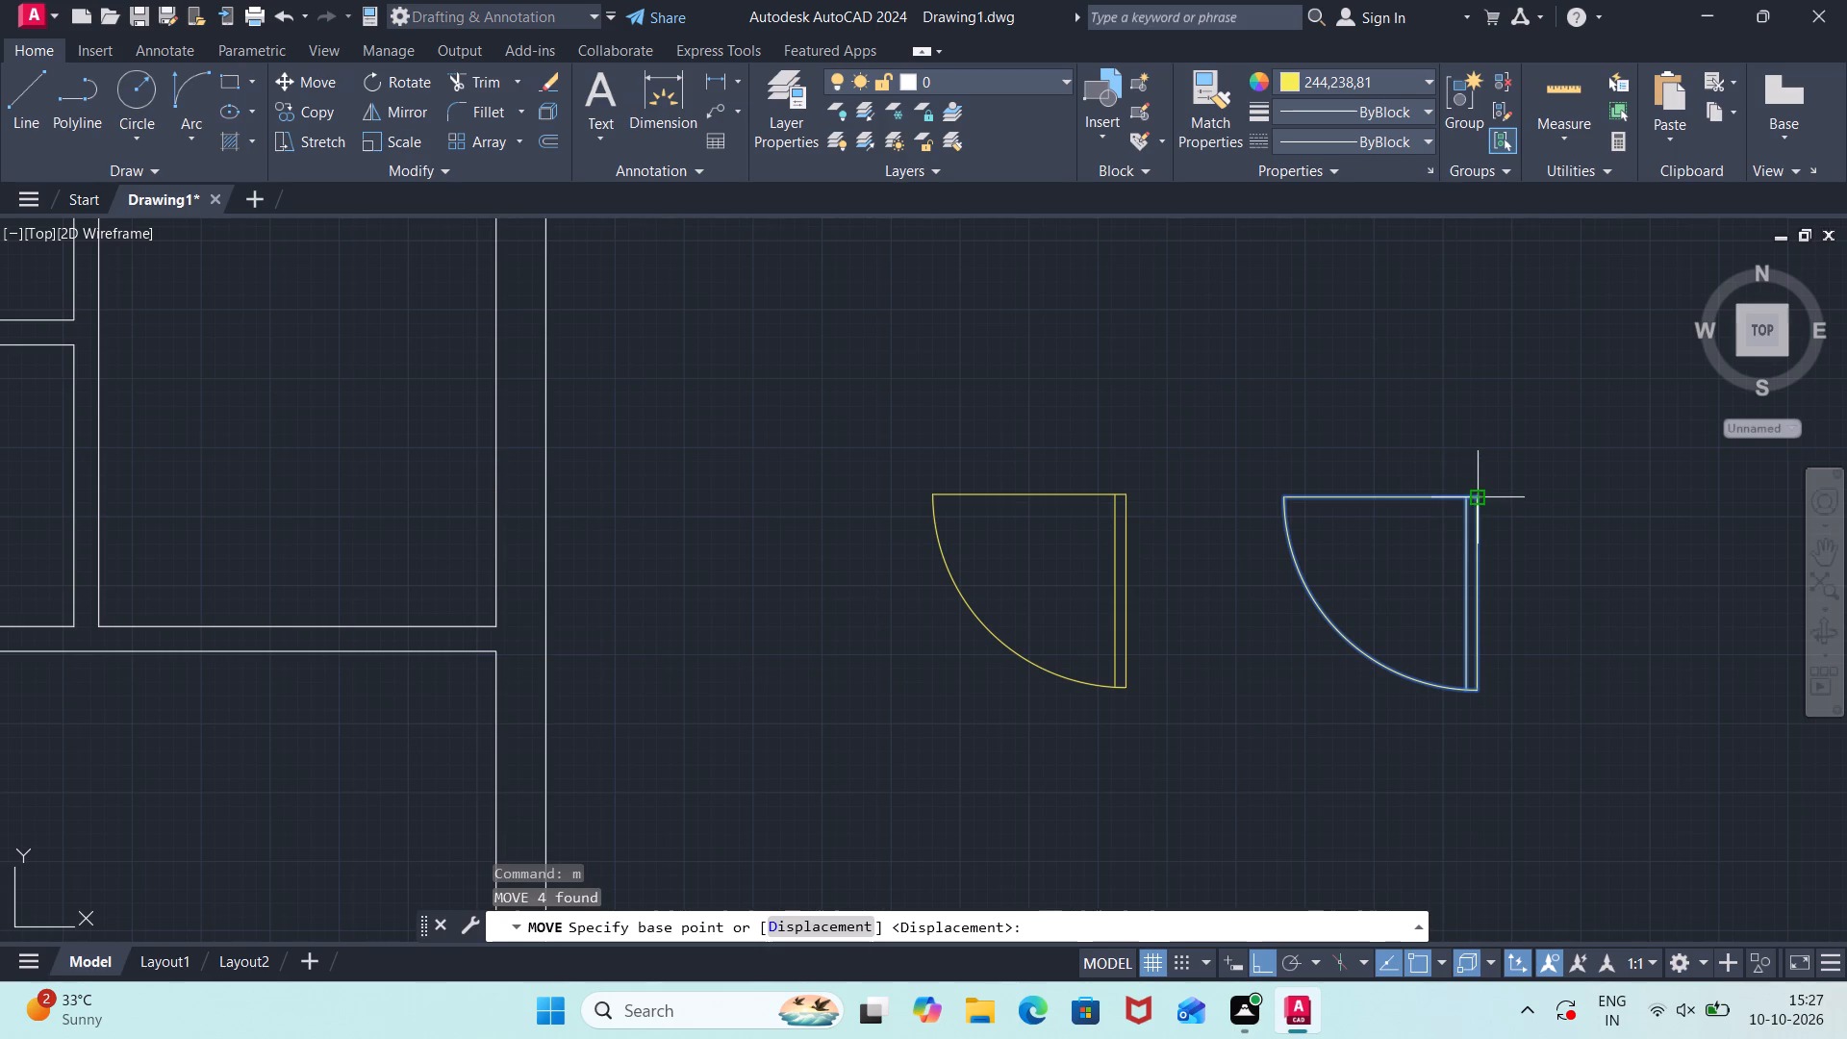
pyautogui.click(1474, 496)
pyautogui.scroll(-2, 451, 516)
pyautogui.moveTo(439, 512); pyautogui.dragTo(668, 546, button='middle')
pyautogui.scroll(4, 496, 466)
pyautogui.click(473, 506)
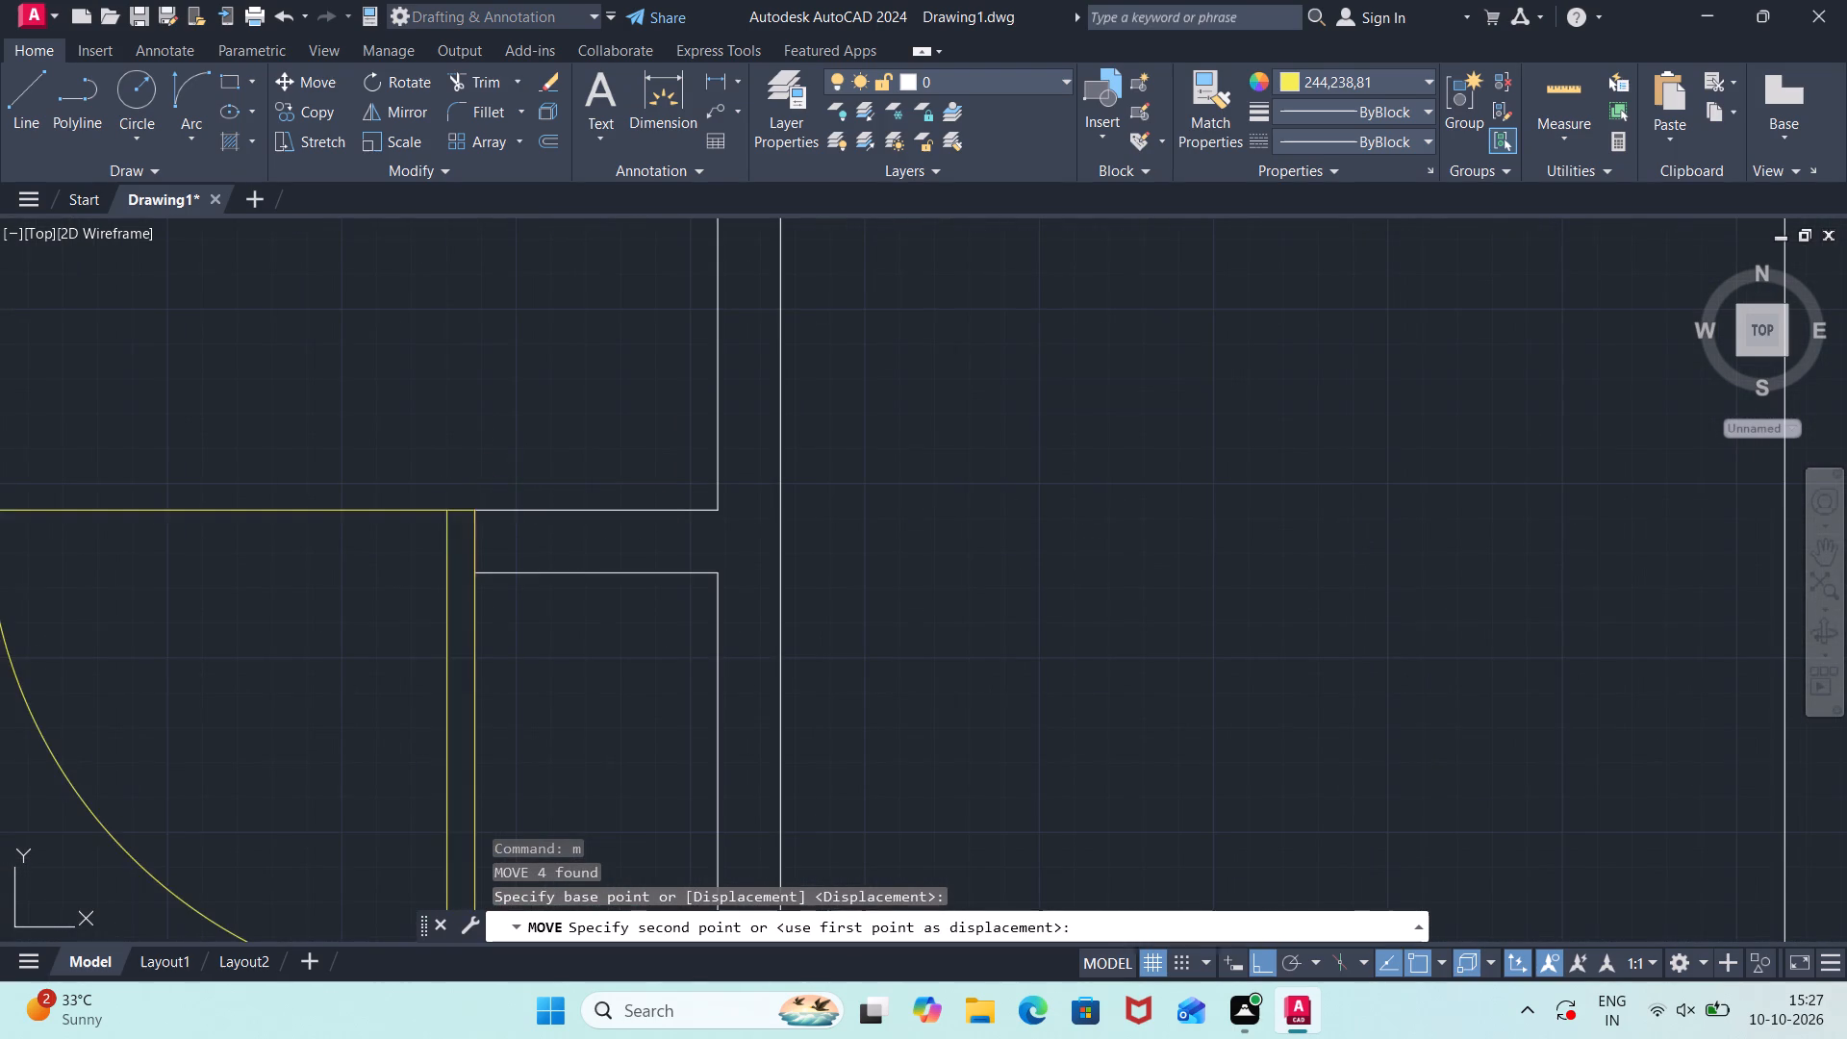
# Move the seventh door by its northeast corner to the east jamb of the small room's north opening in the western unit.
pyautogui.scroll(-3, 1229, 534)
pyautogui.scroll(-1, 1555, 553)
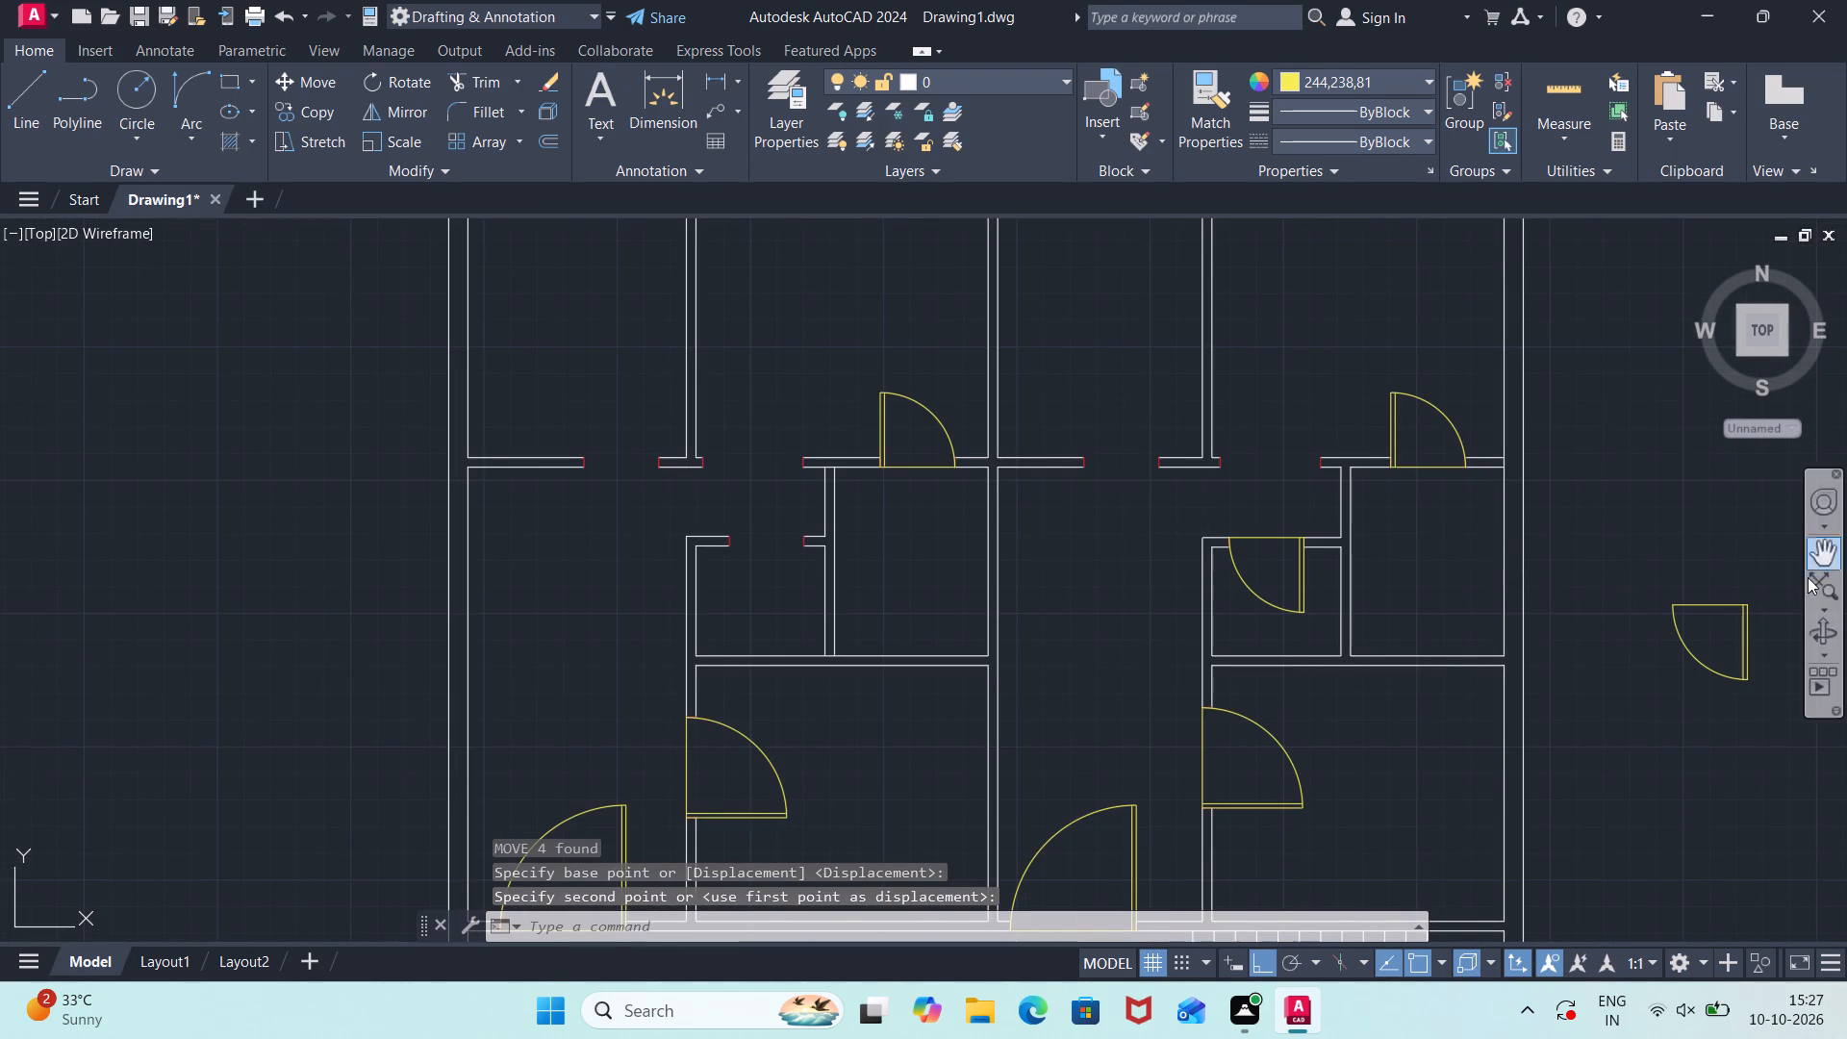
pyautogui.click(1770, 591)
pyautogui.click(1596, 760)
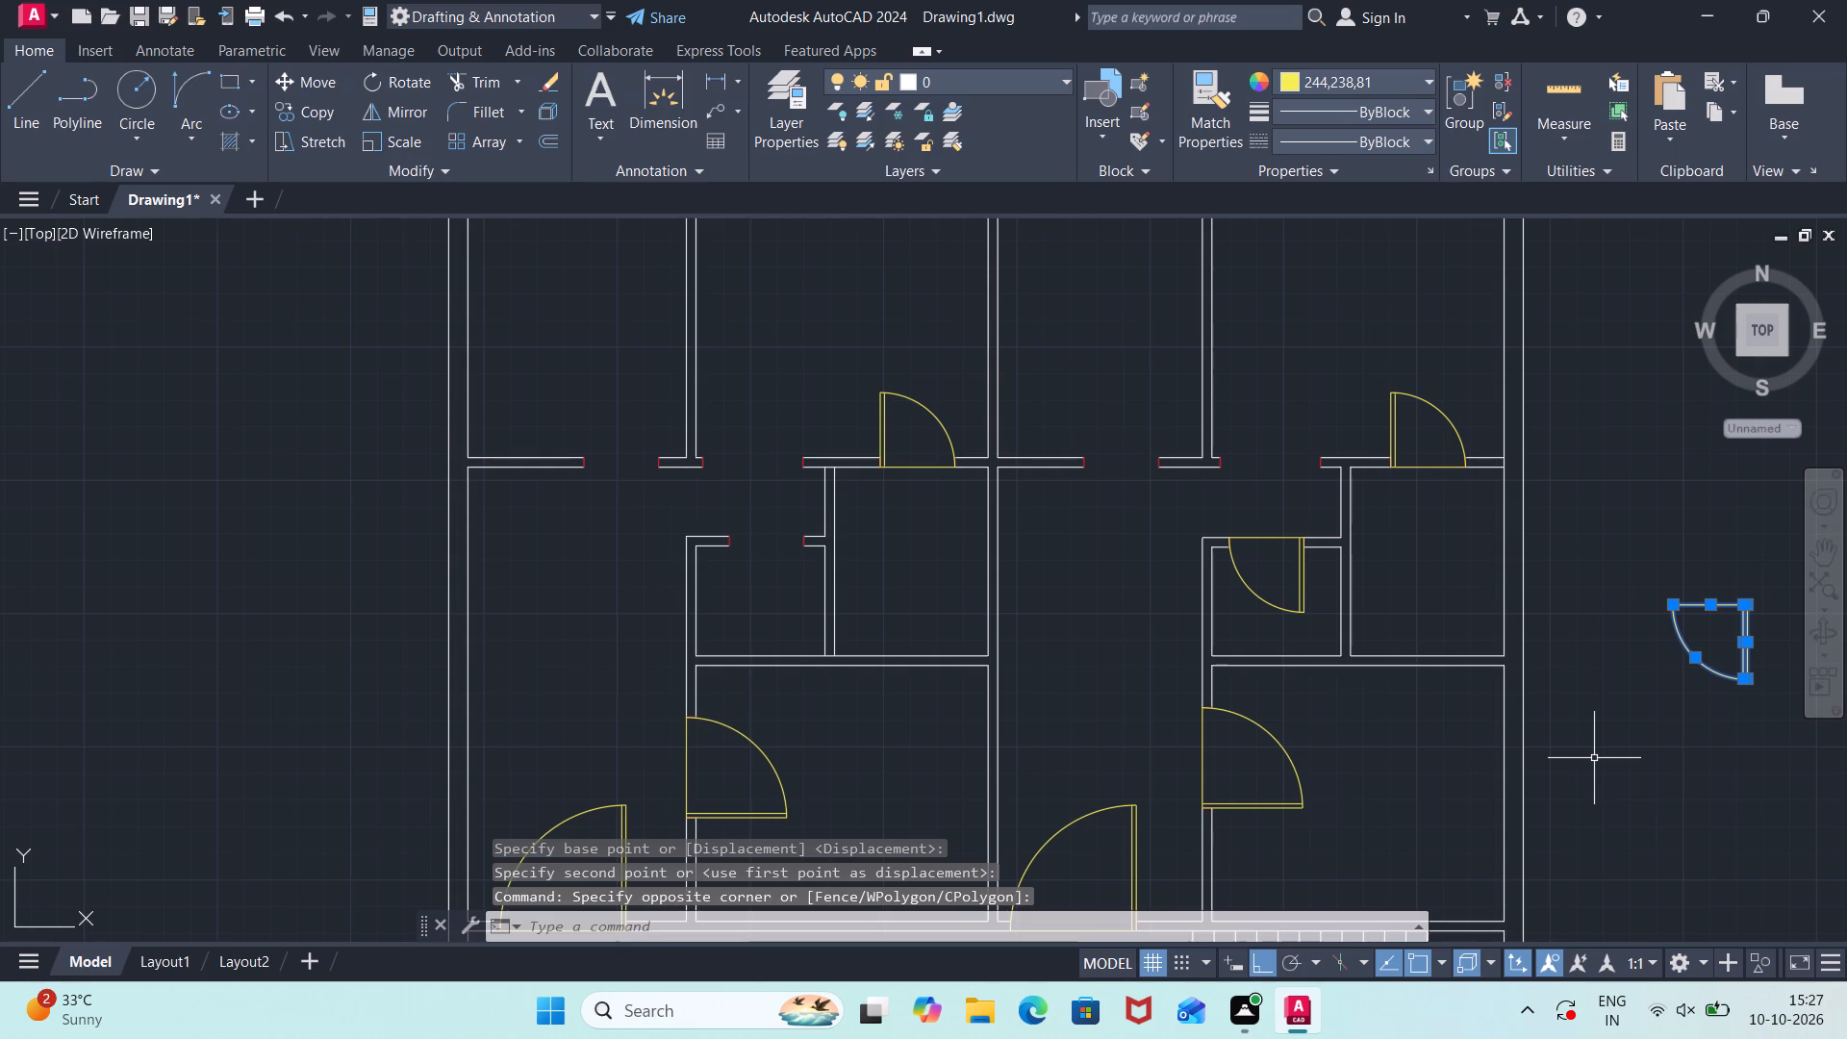
pyautogui.press('m')
pyautogui.press('Return')
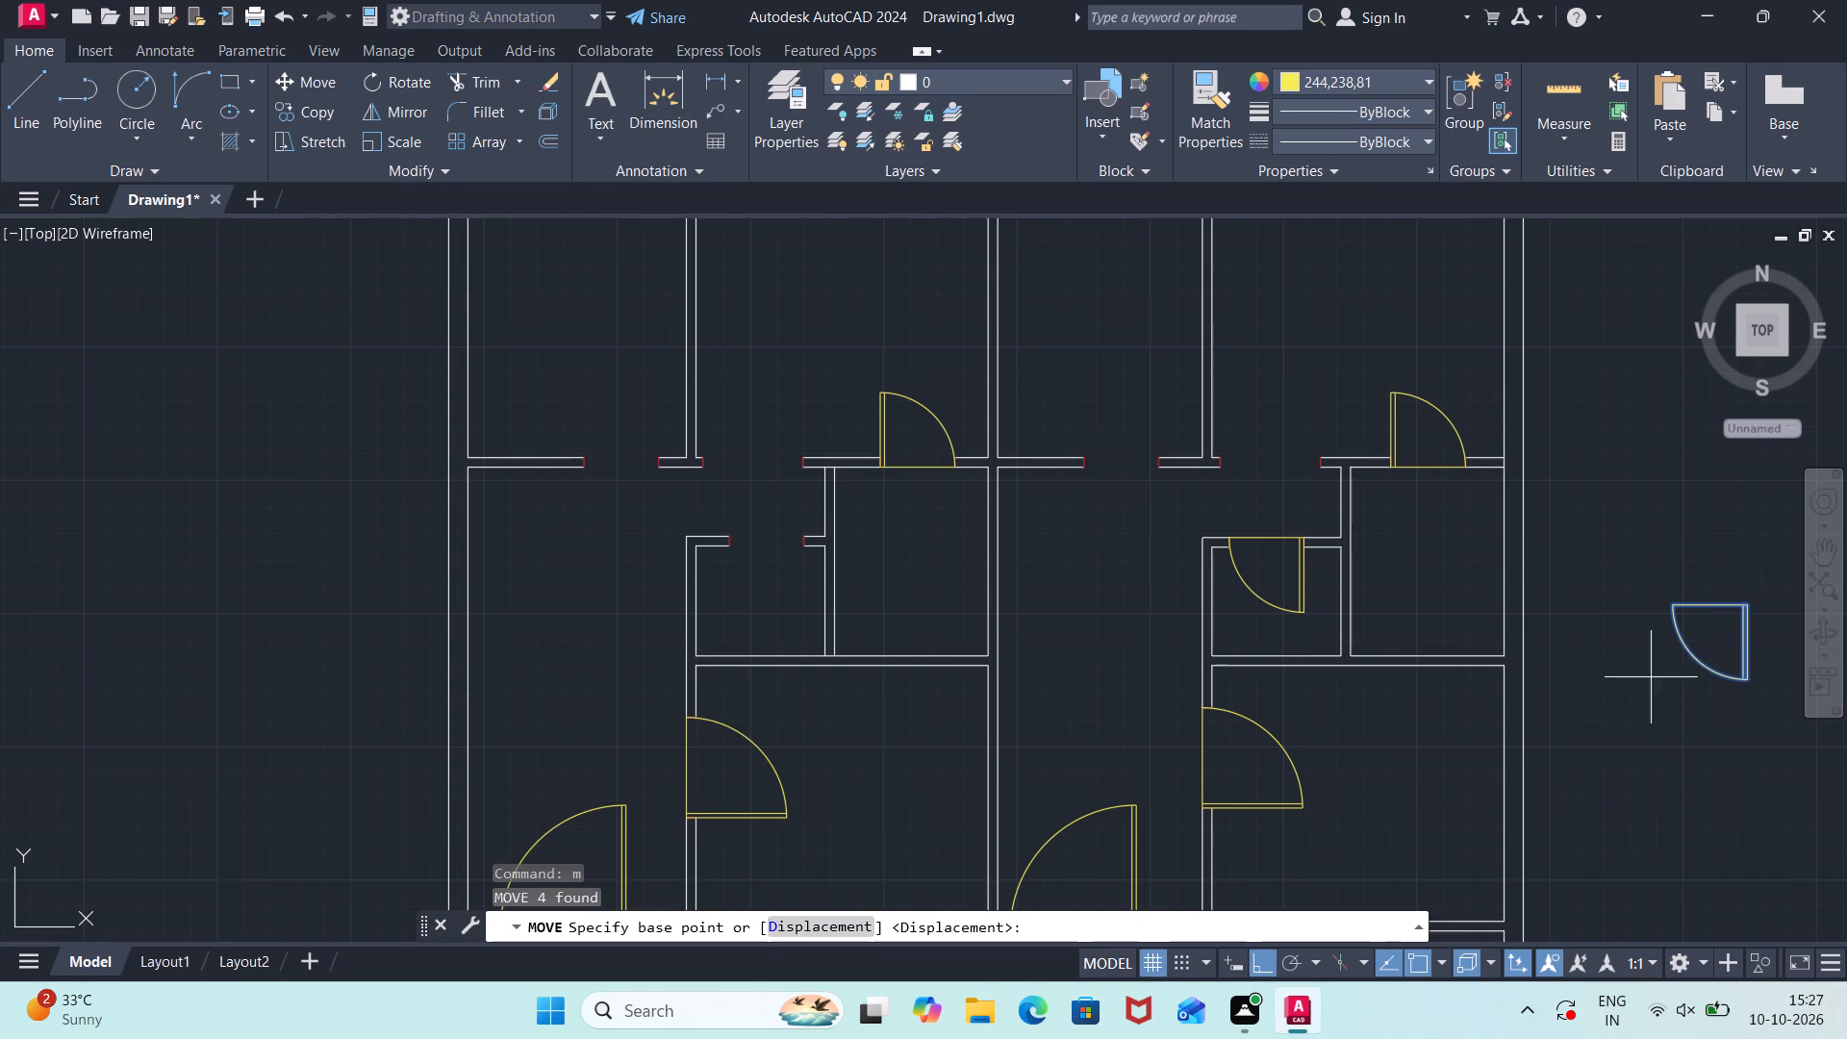
pyautogui.click(1747, 609)
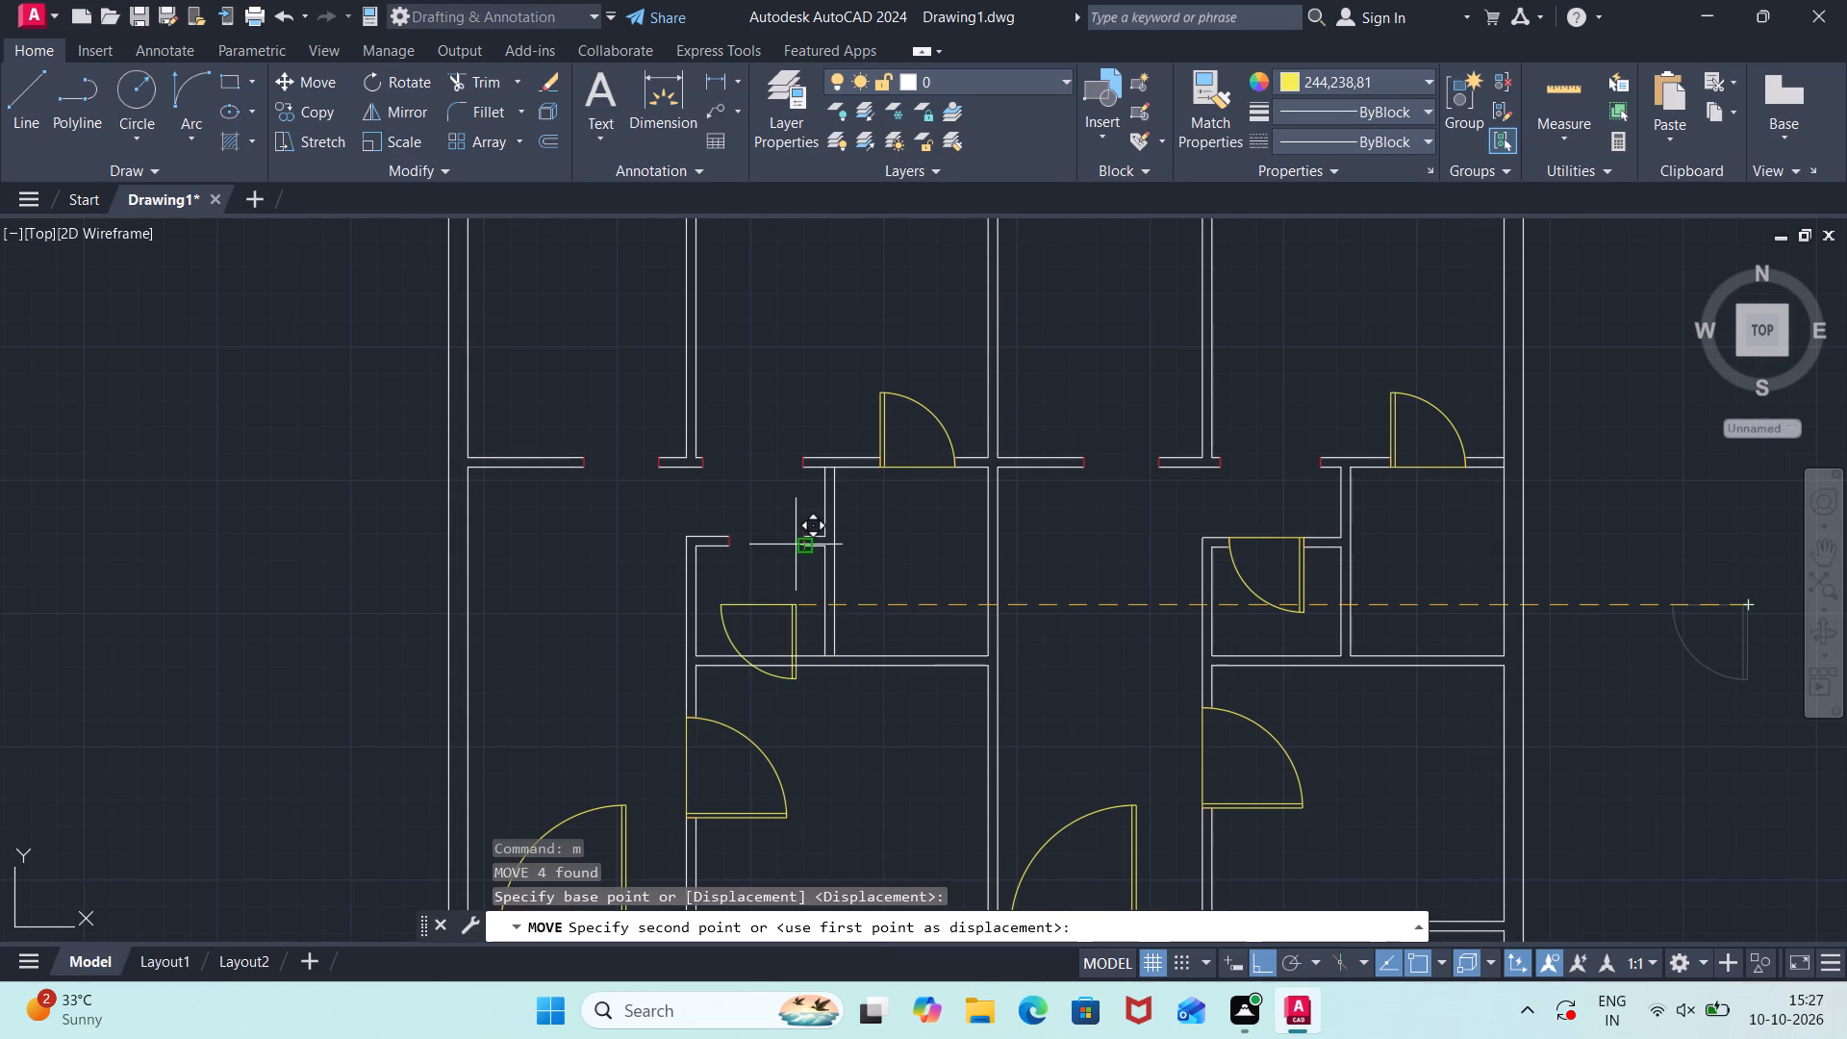
pyautogui.scroll(1, 799, 540)
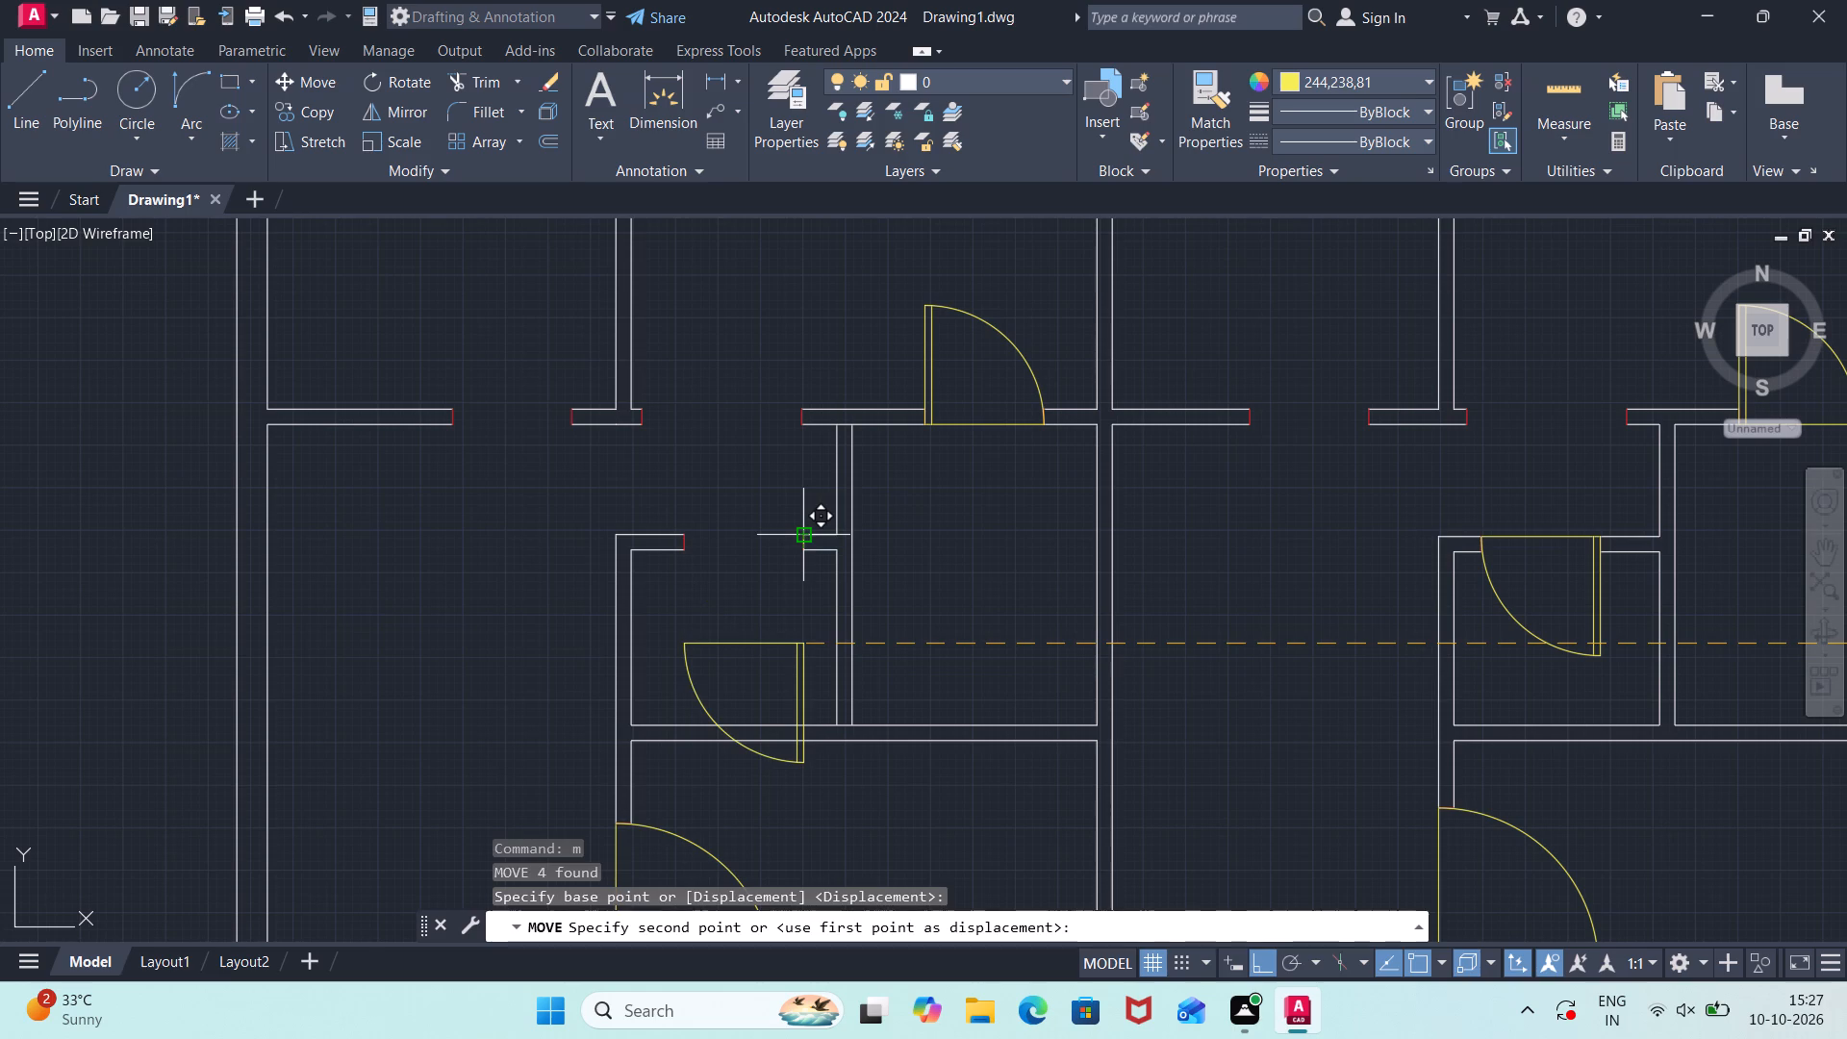
pyautogui.click(797, 535)
# Examine the floor plan for placed doors and wall openings that still need one.
pyautogui.scroll(-2, 967, 555)
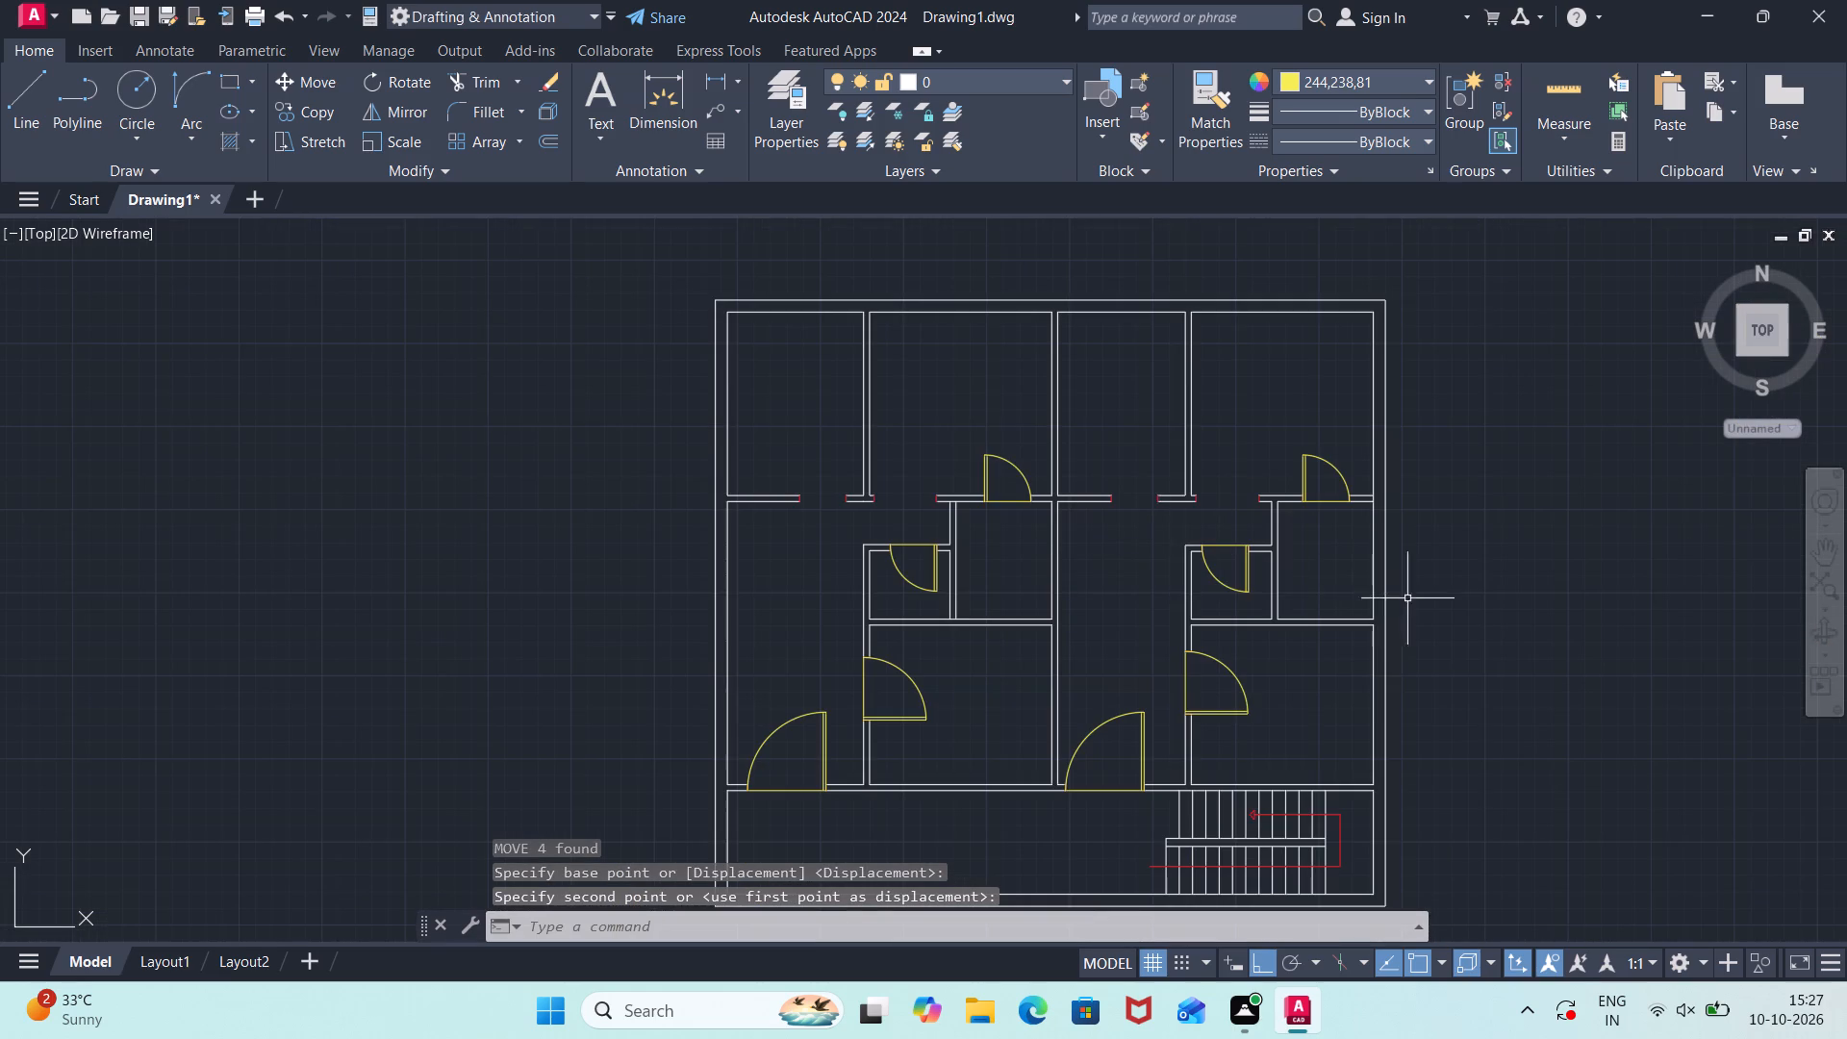
pyautogui.moveTo(1488, 602); pyautogui.dragTo(1447, 617, button='middle')
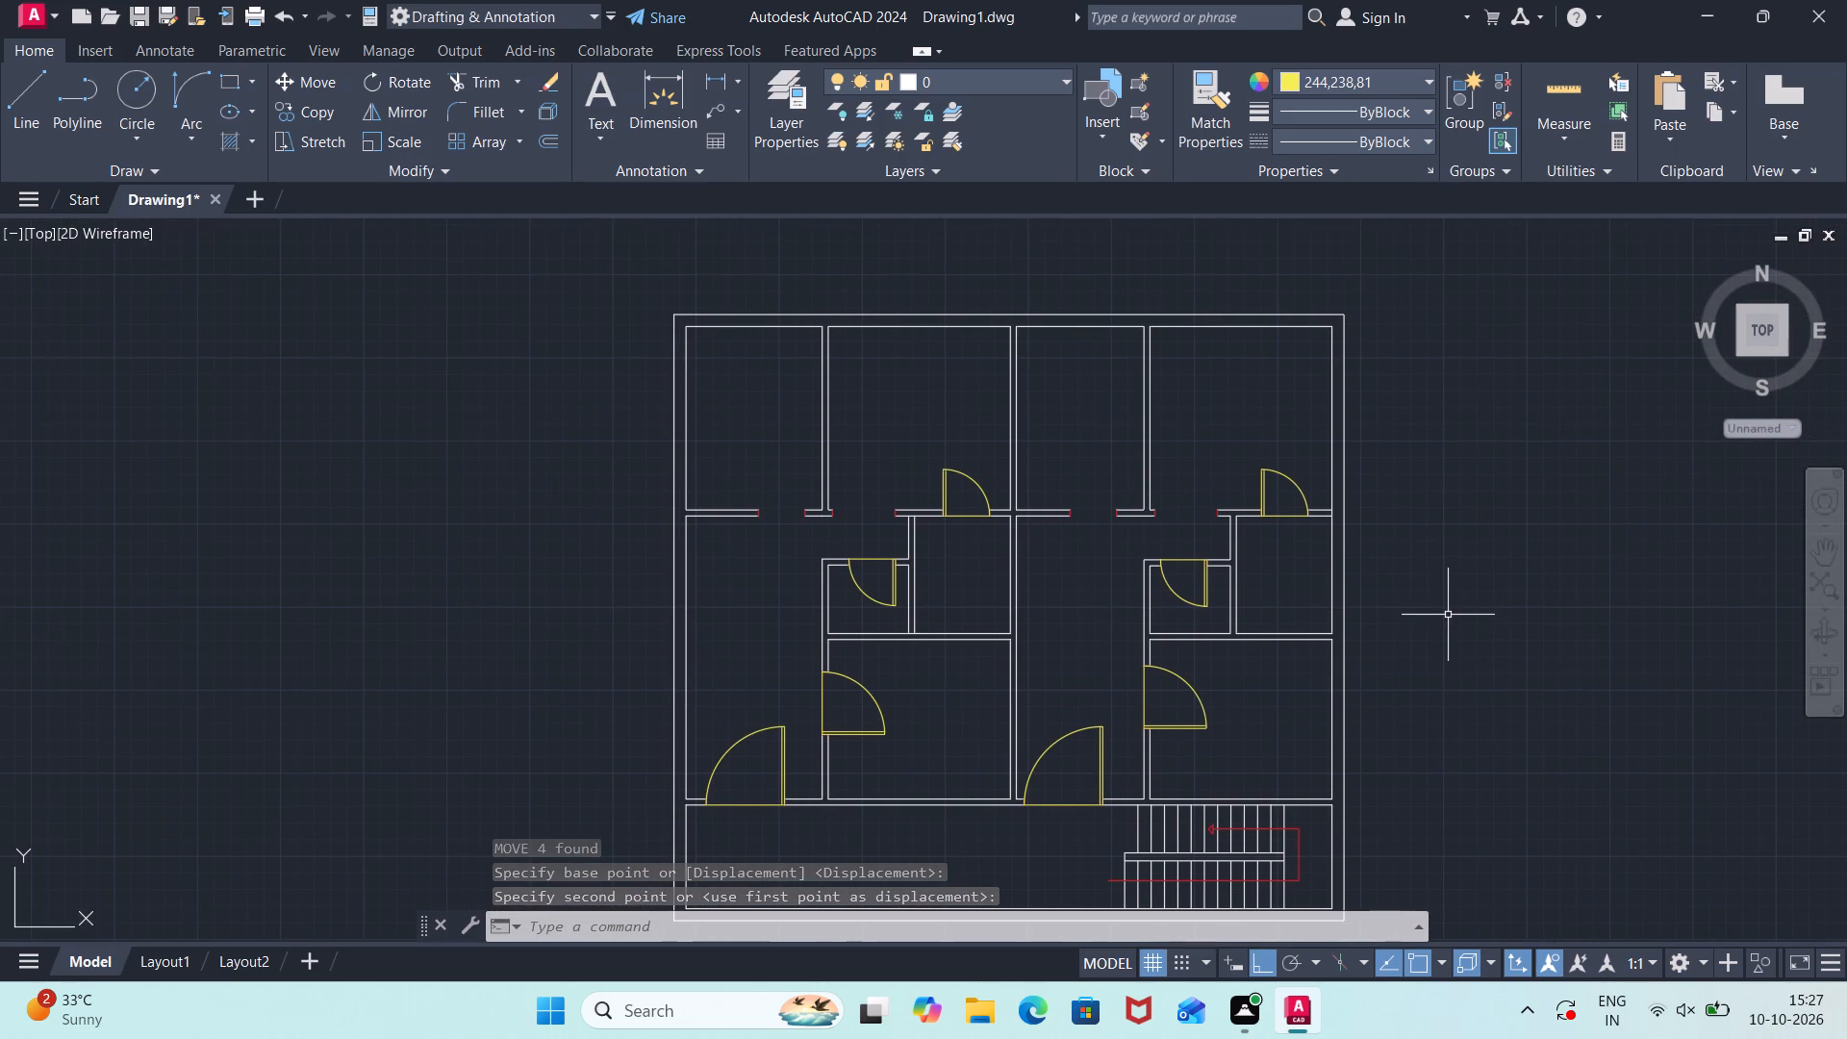
pyautogui.scroll(1, 1403, 559)
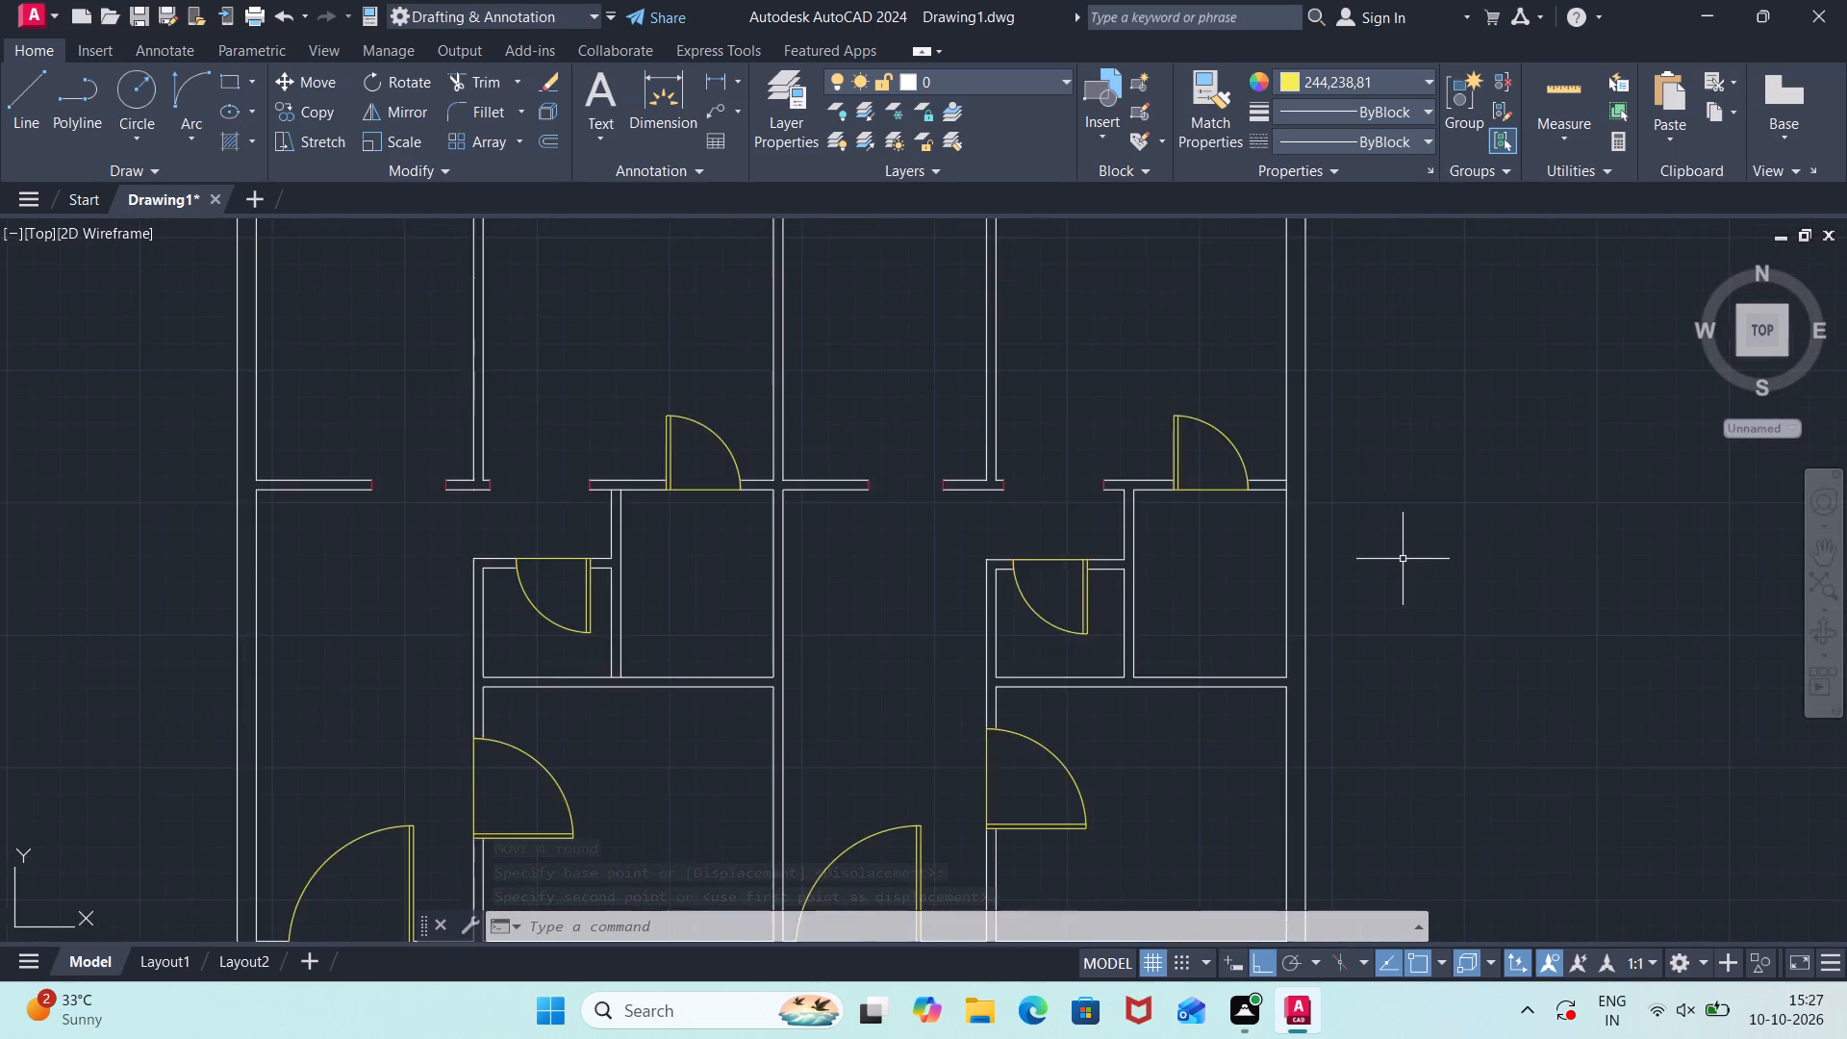
pyautogui.scroll(1, 1403, 559)
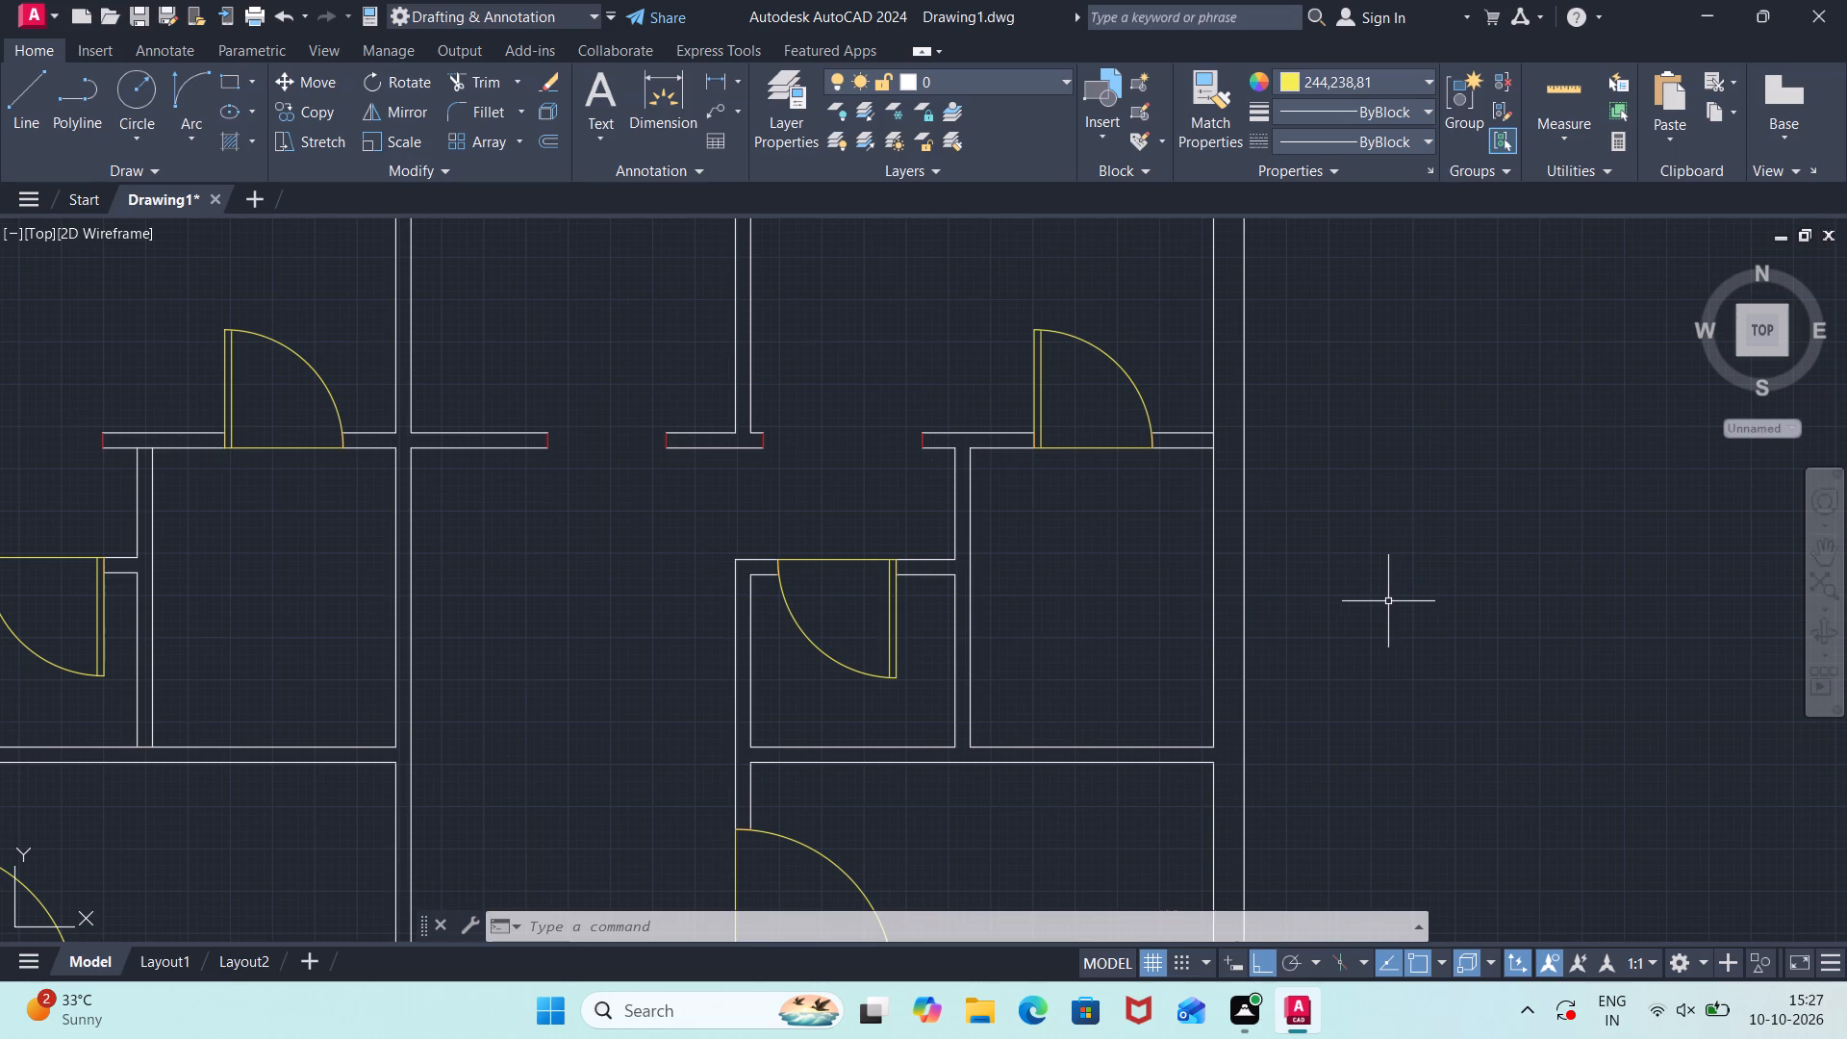
pyautogui.scroll(-2, 1396, 620)
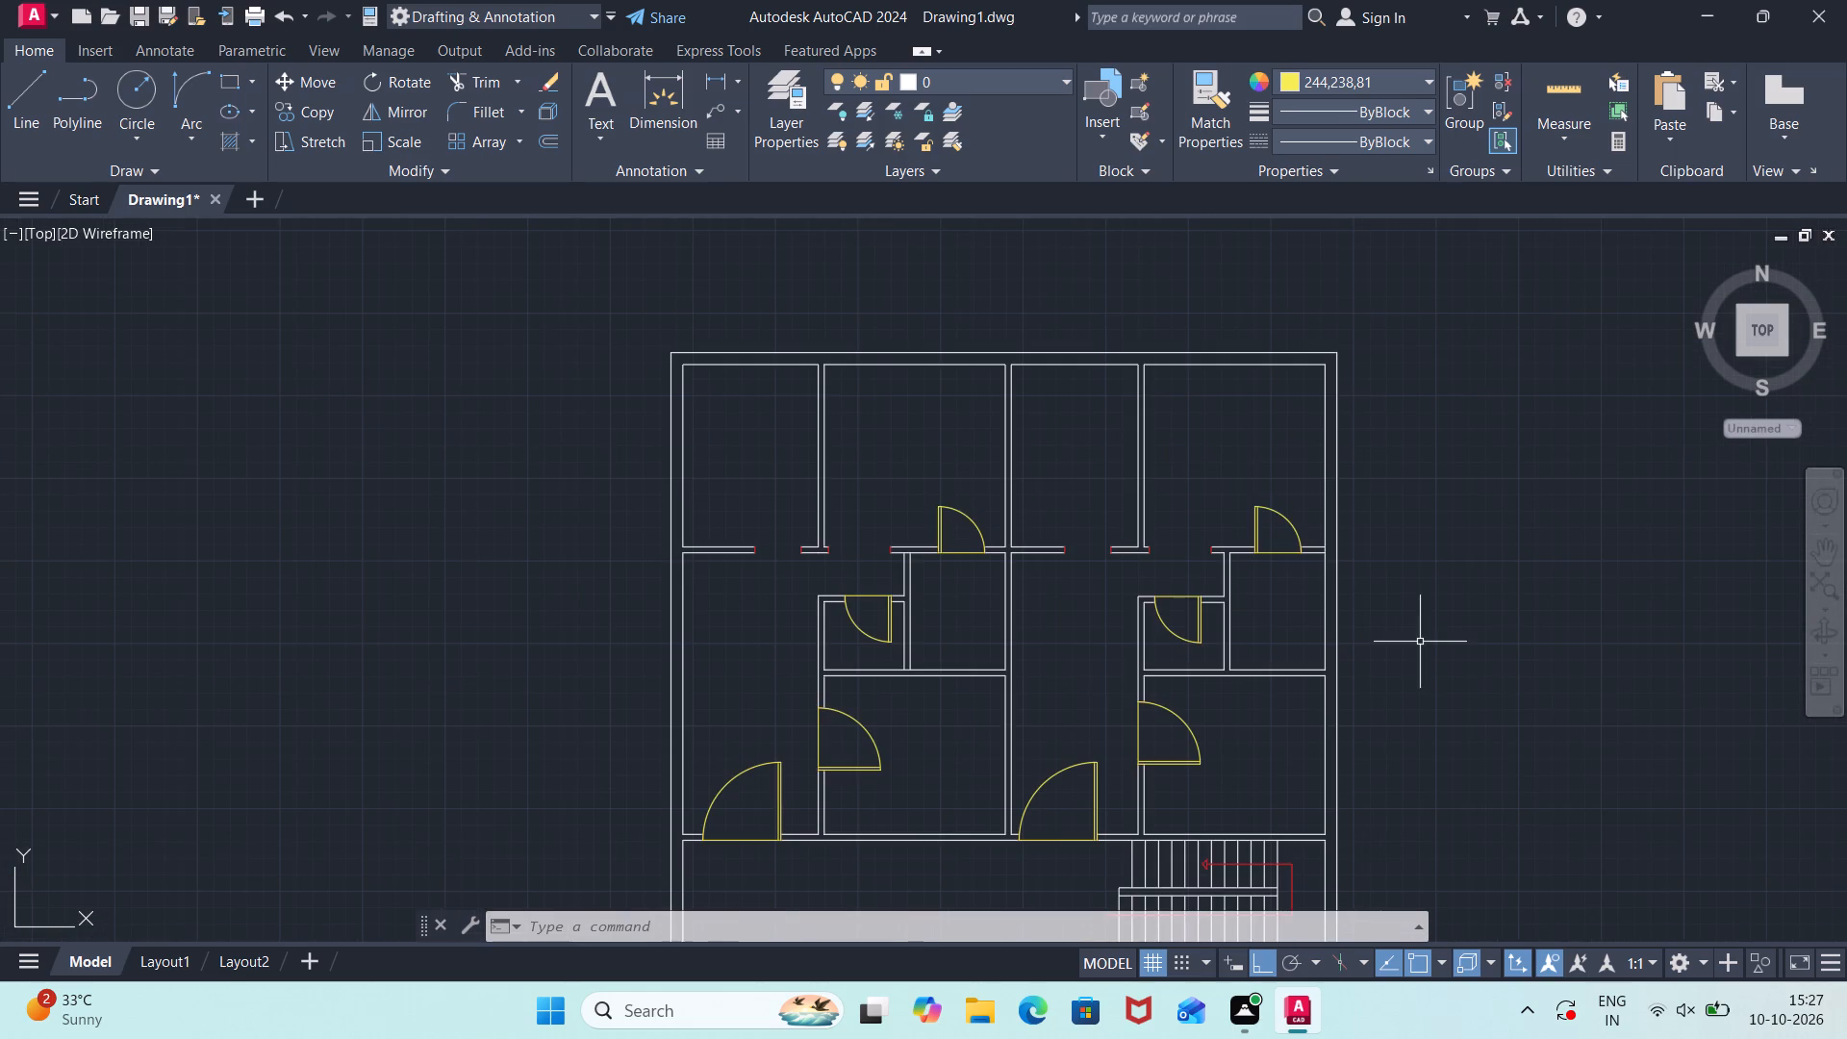
pyautogui.scroll(-1, 1491, 684)
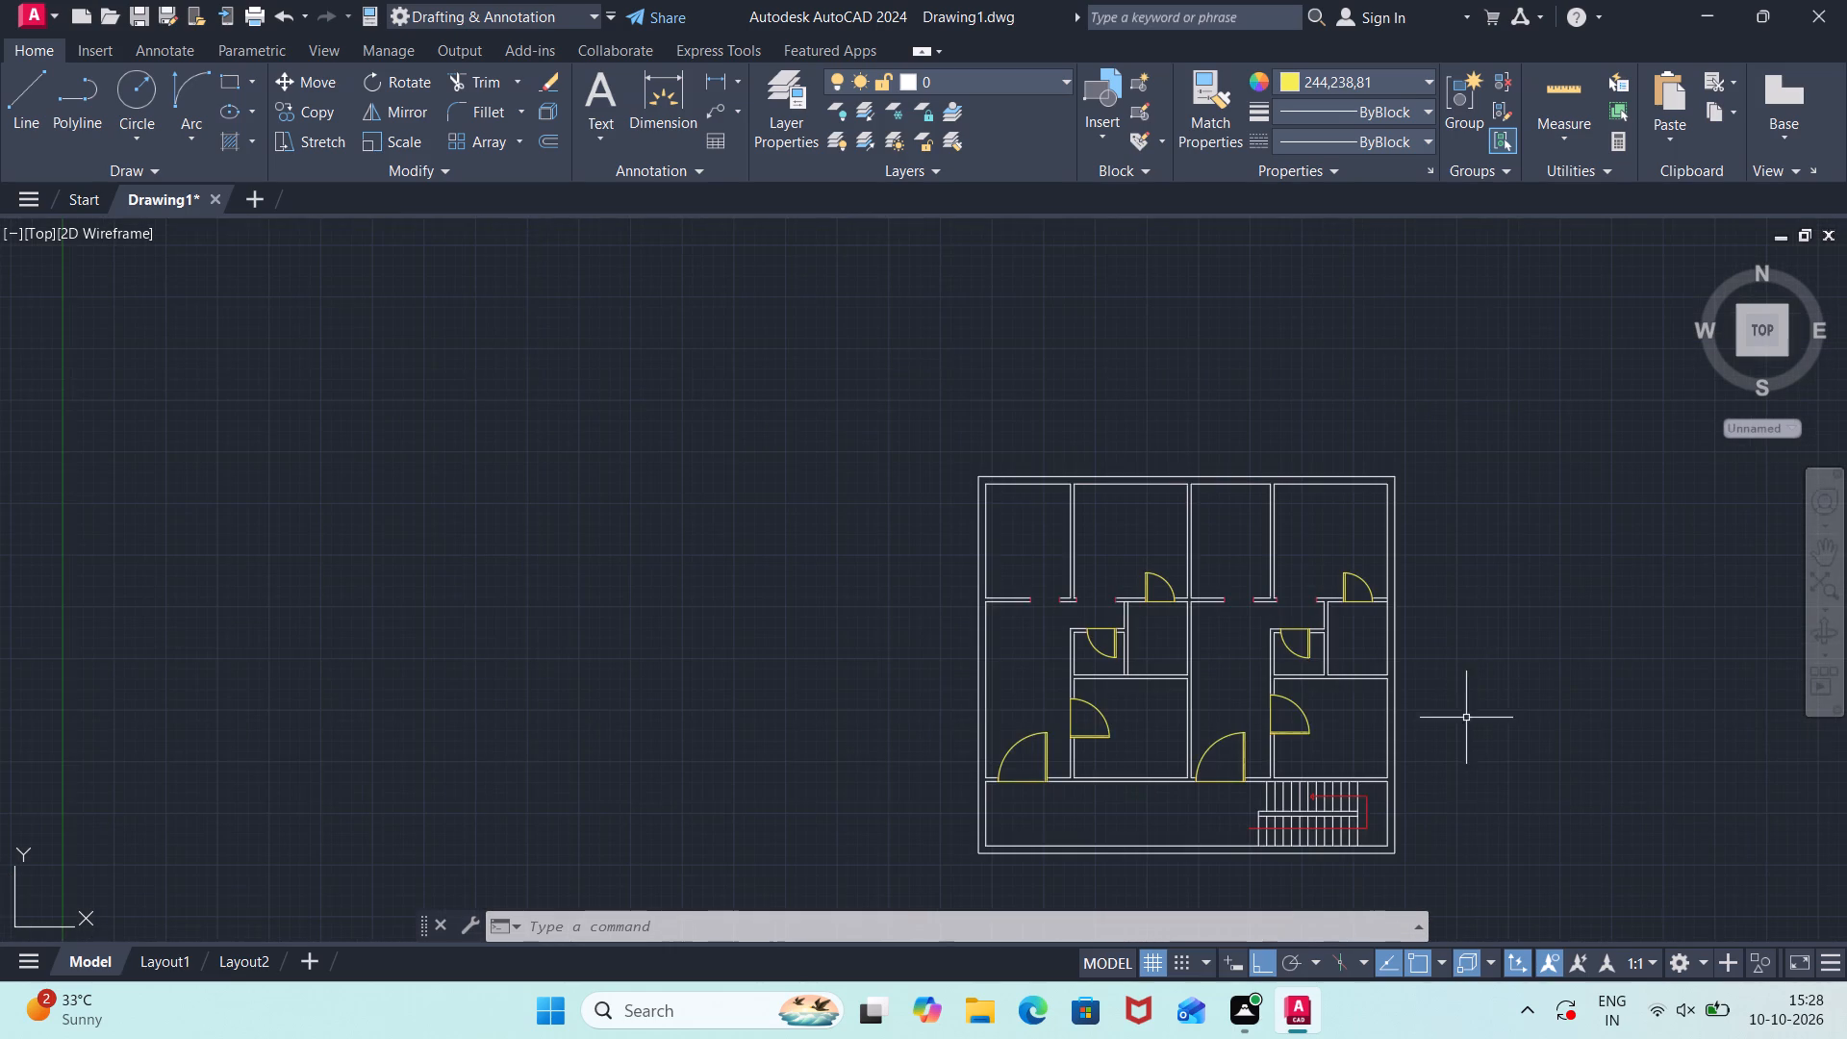
pyautogui.moveTo(1465, 718); pyautogui.dragTo(1396, 670, button='middle')
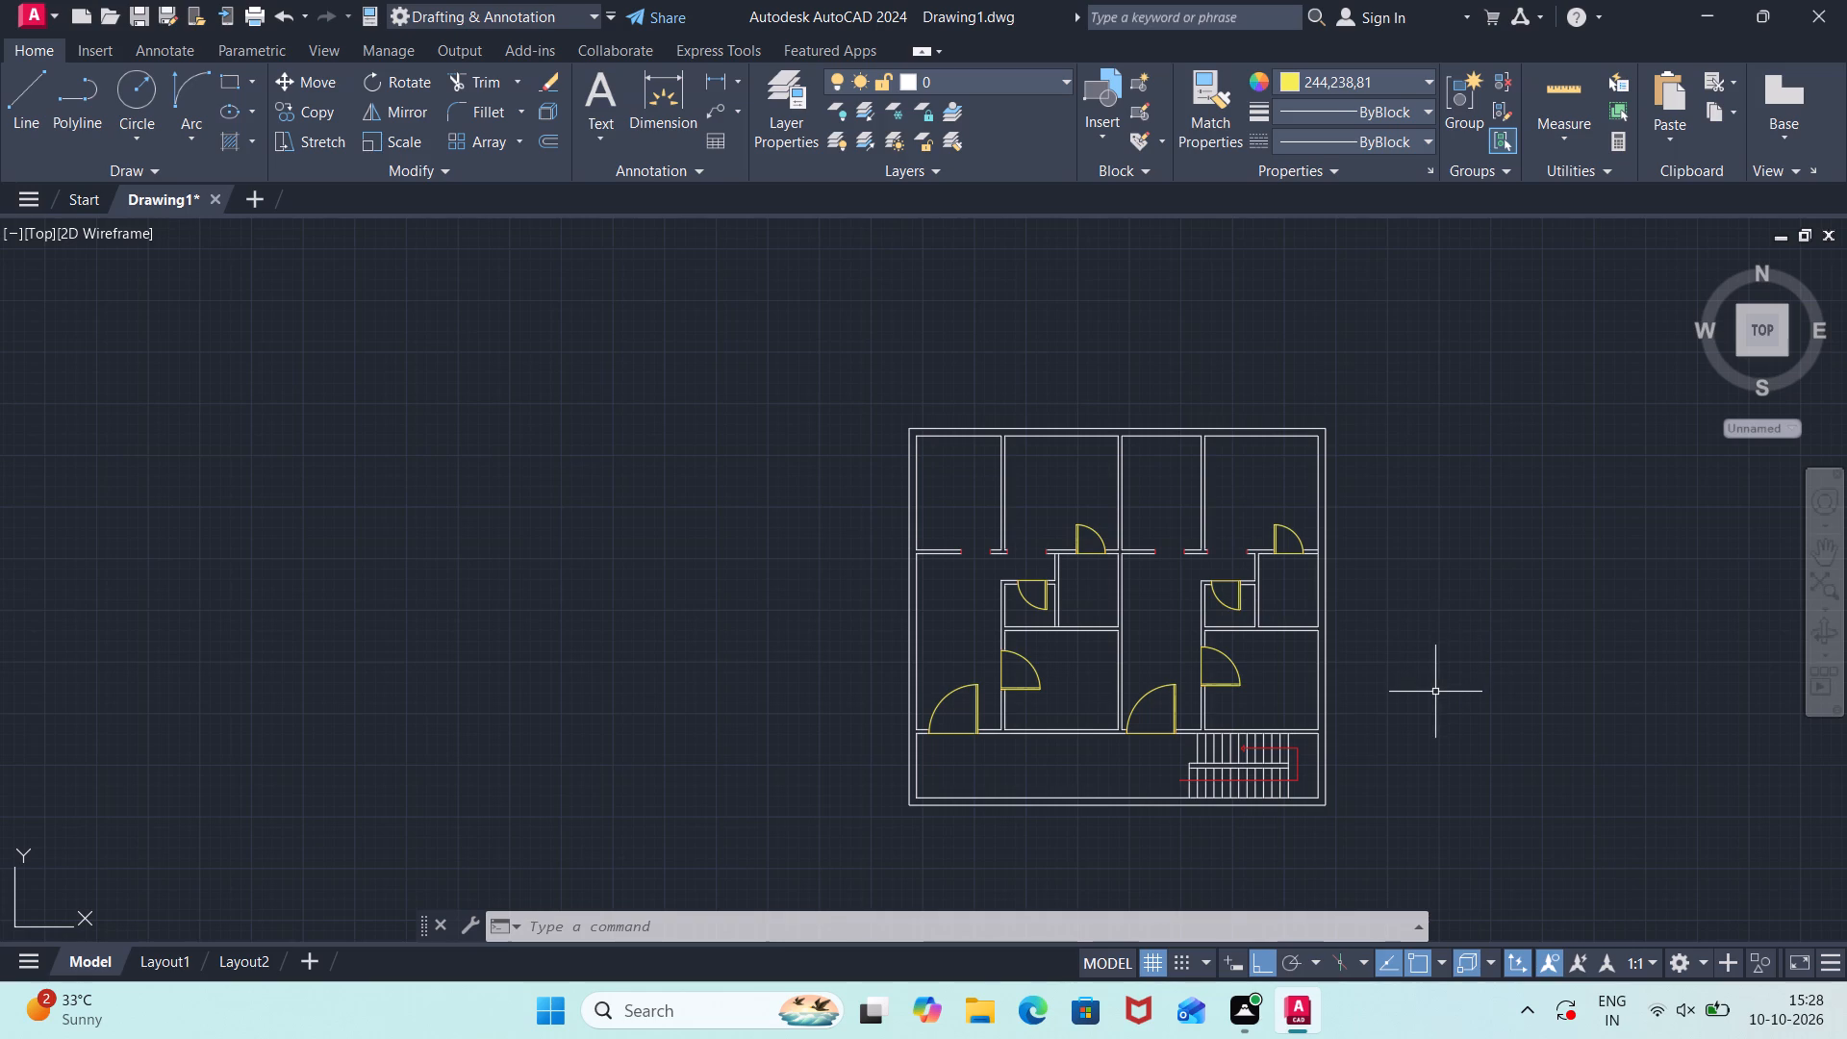
pyautogui.scroll(2, 1473, 685)
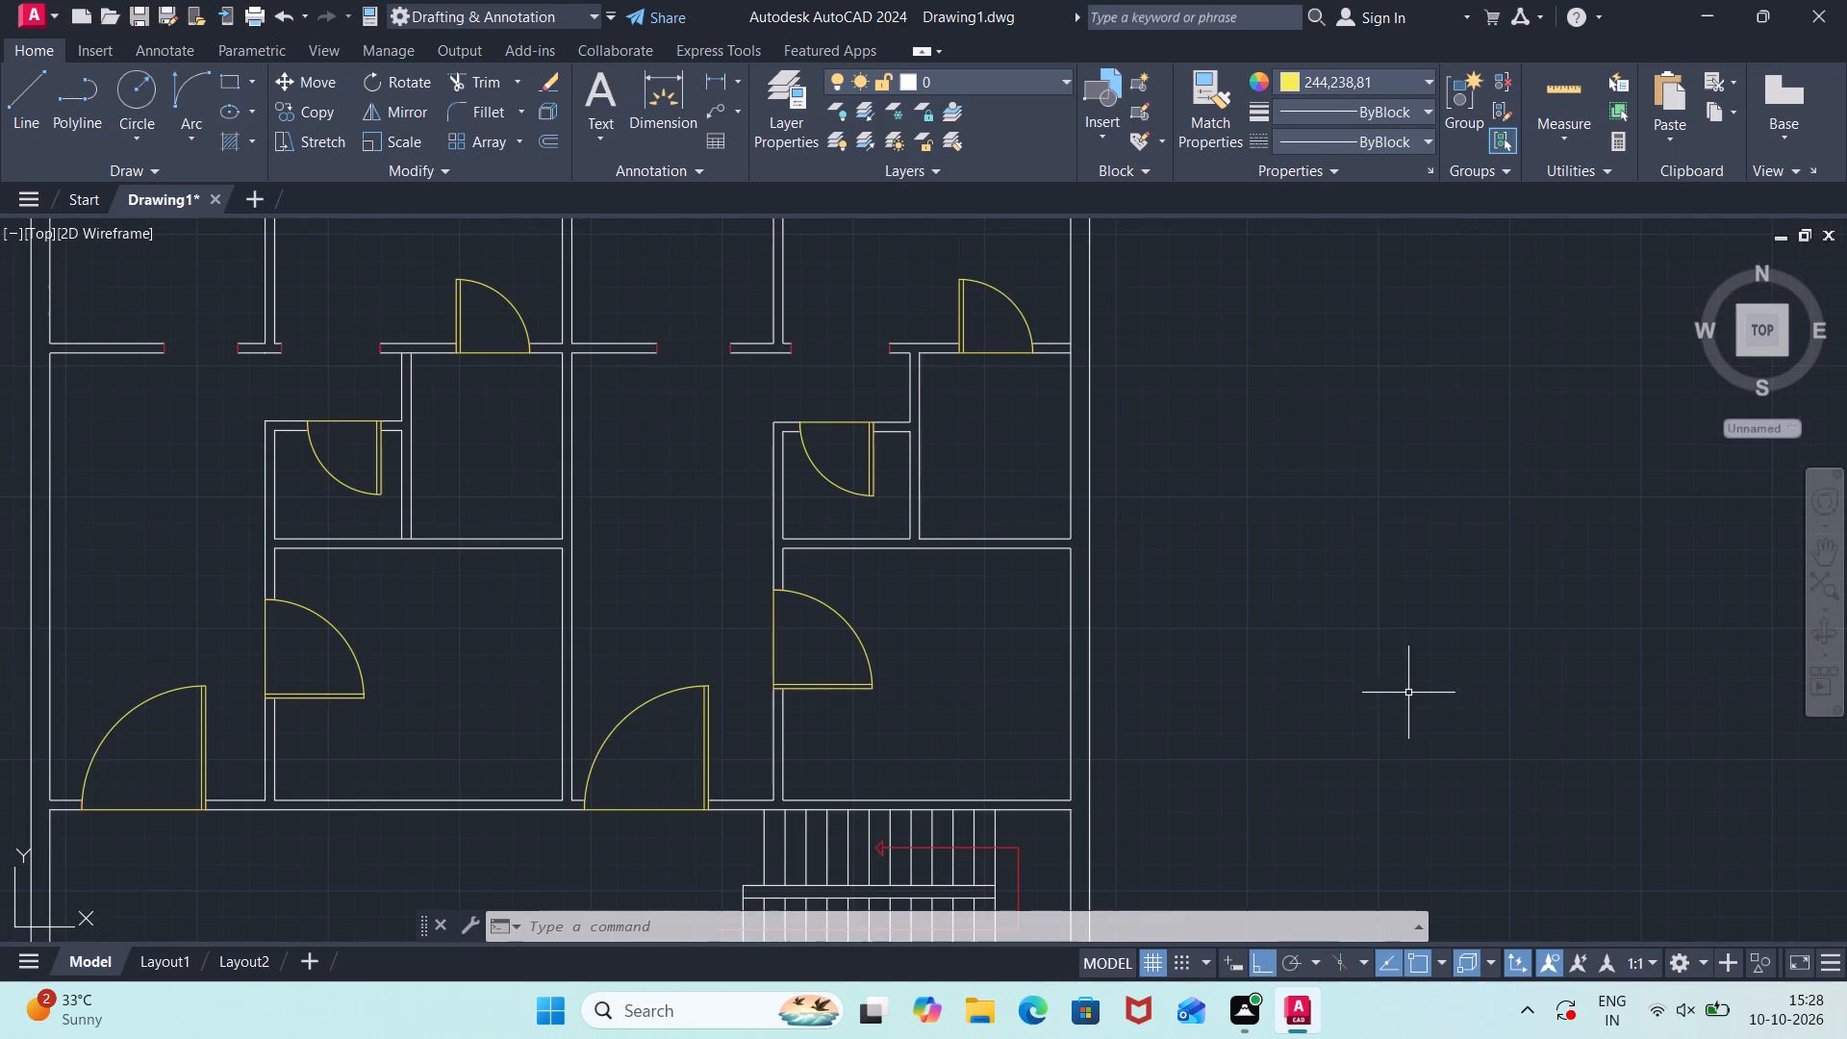
pyautogui.scroll(-1, 1398, 694)
# Draw the ninth door's base lines east of the plan: 3'11" east, continuing 3'11" north.
pyautogui.press('l')
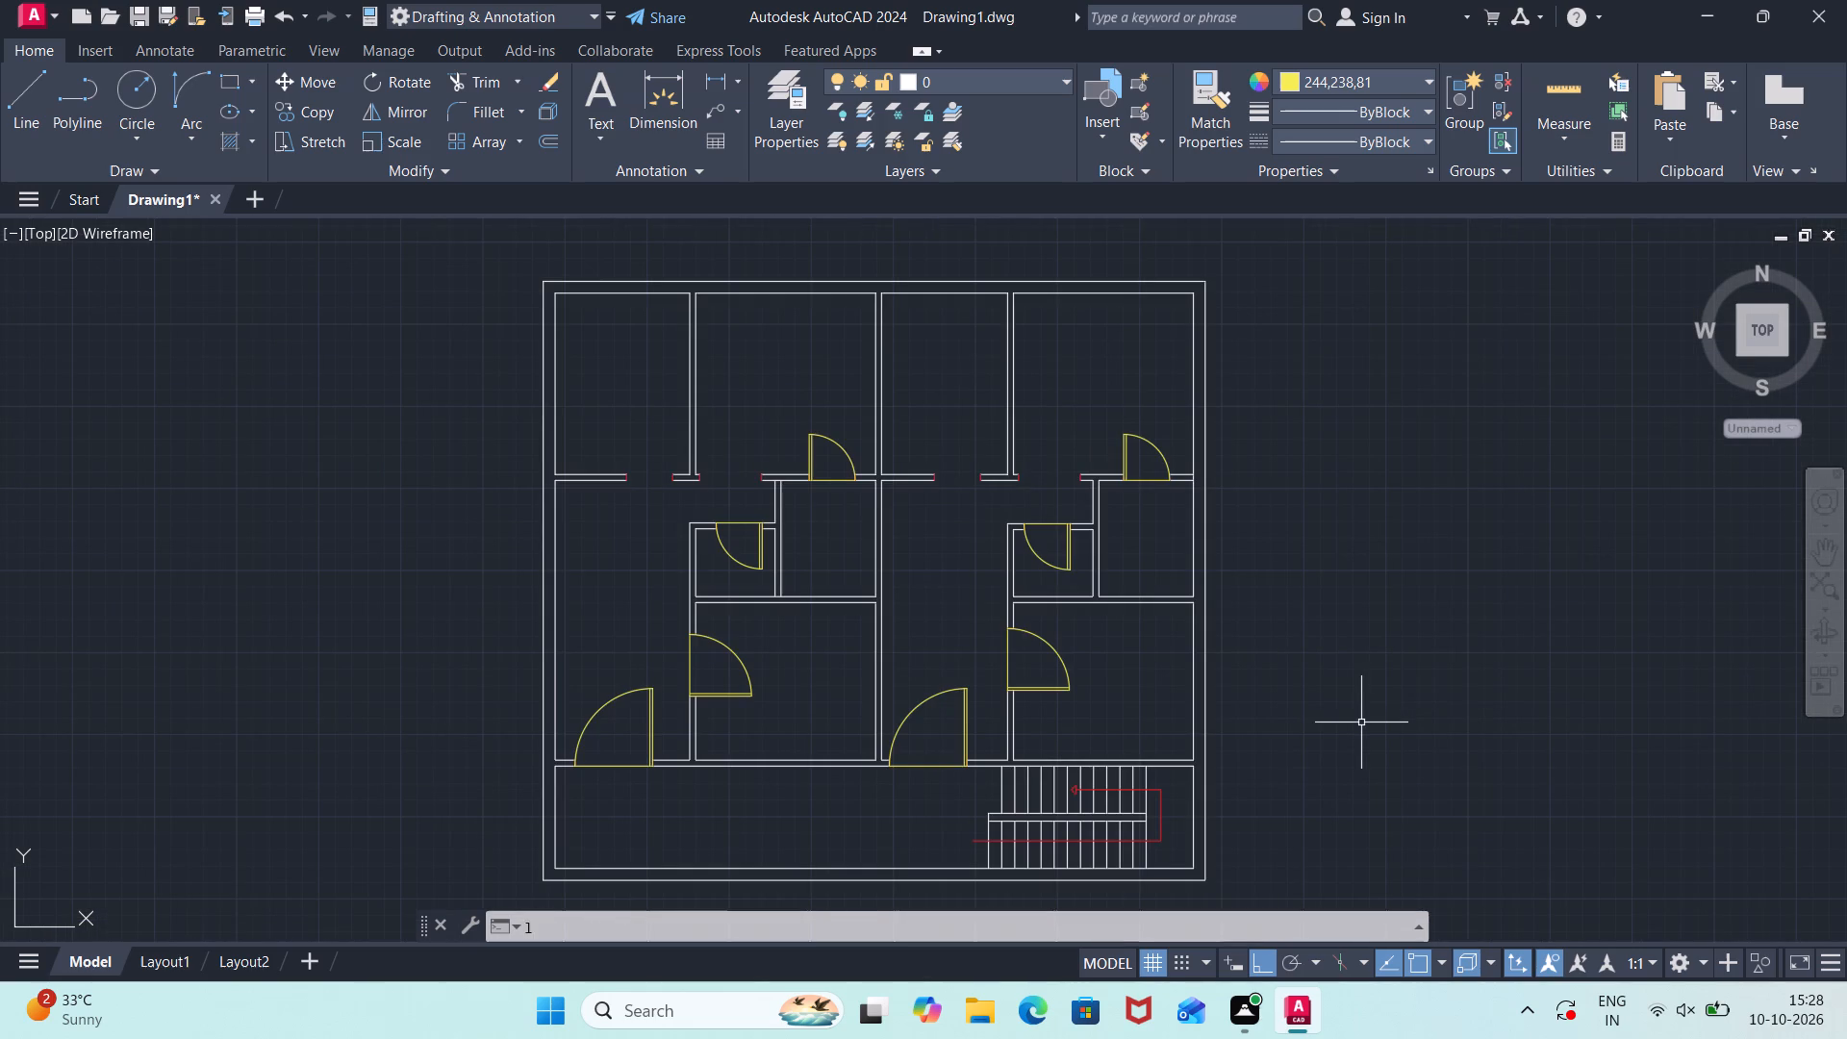
pyautogui.press('Return')
pyautogui.click(1317, 768)
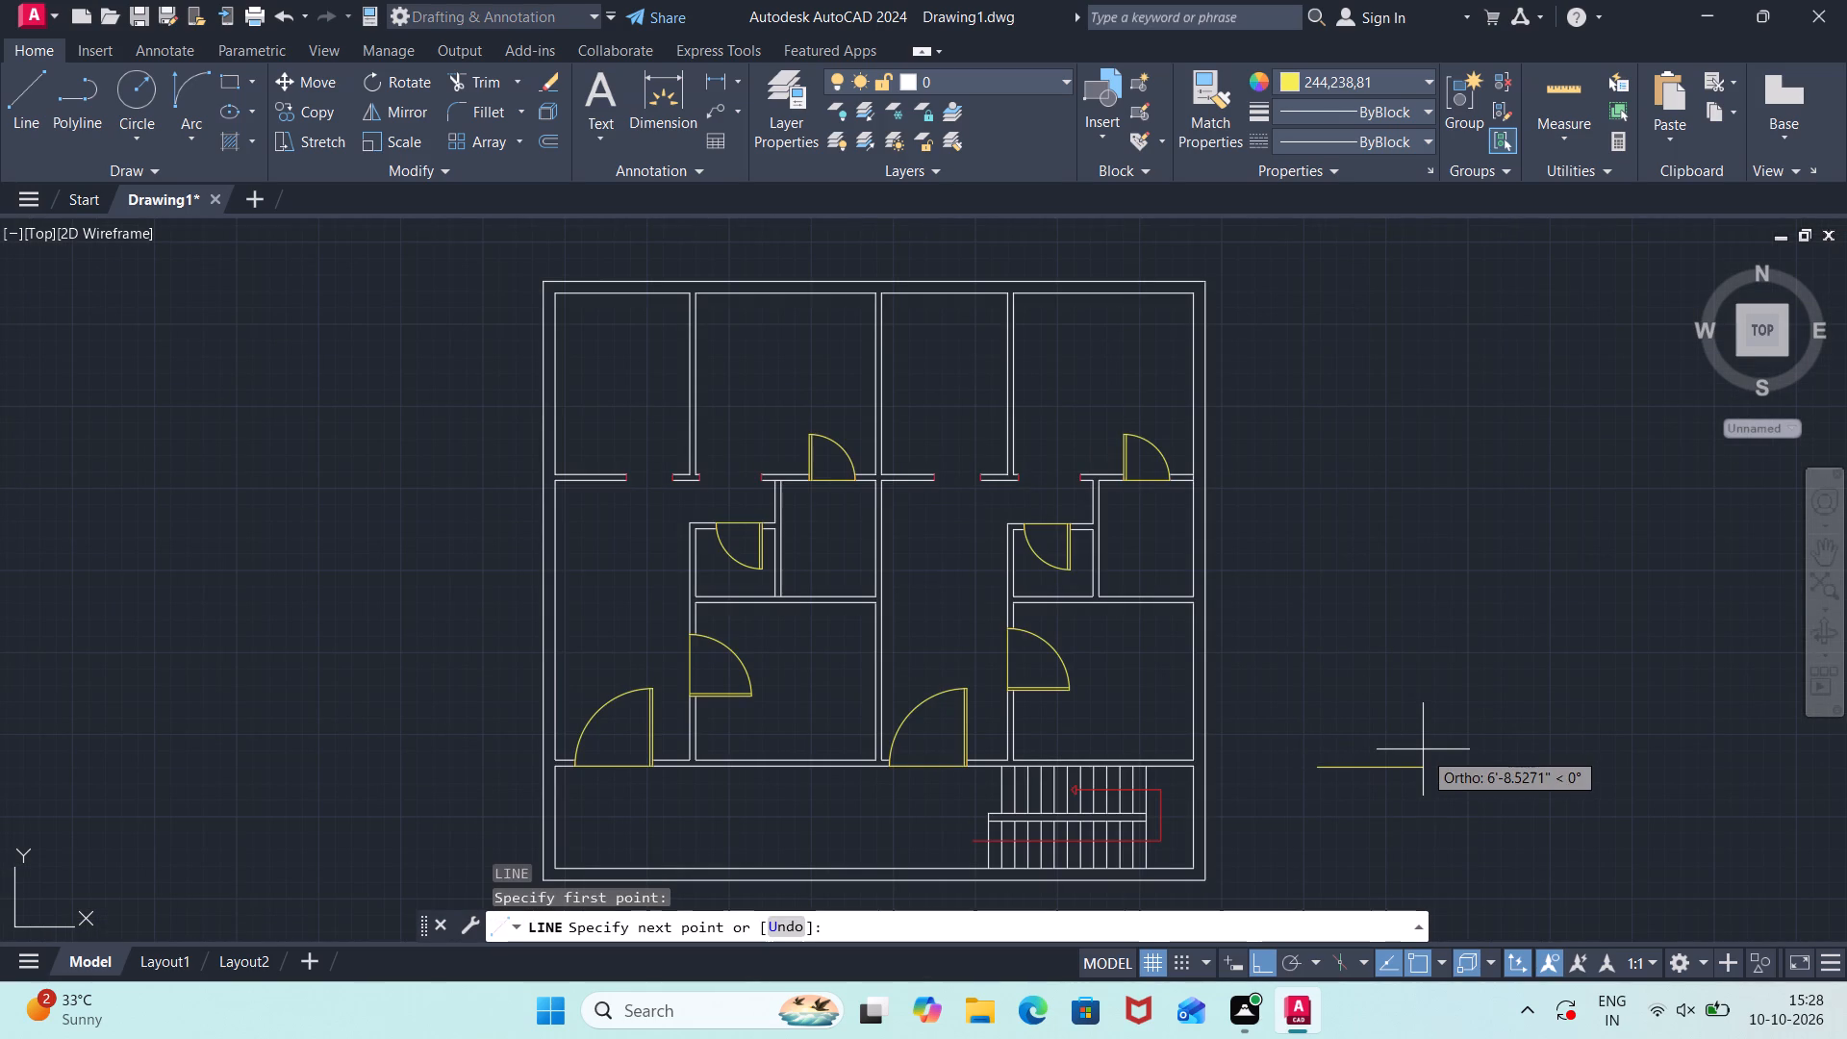
pyautogui.write('3\'11"')
pyautogui.press('Return')
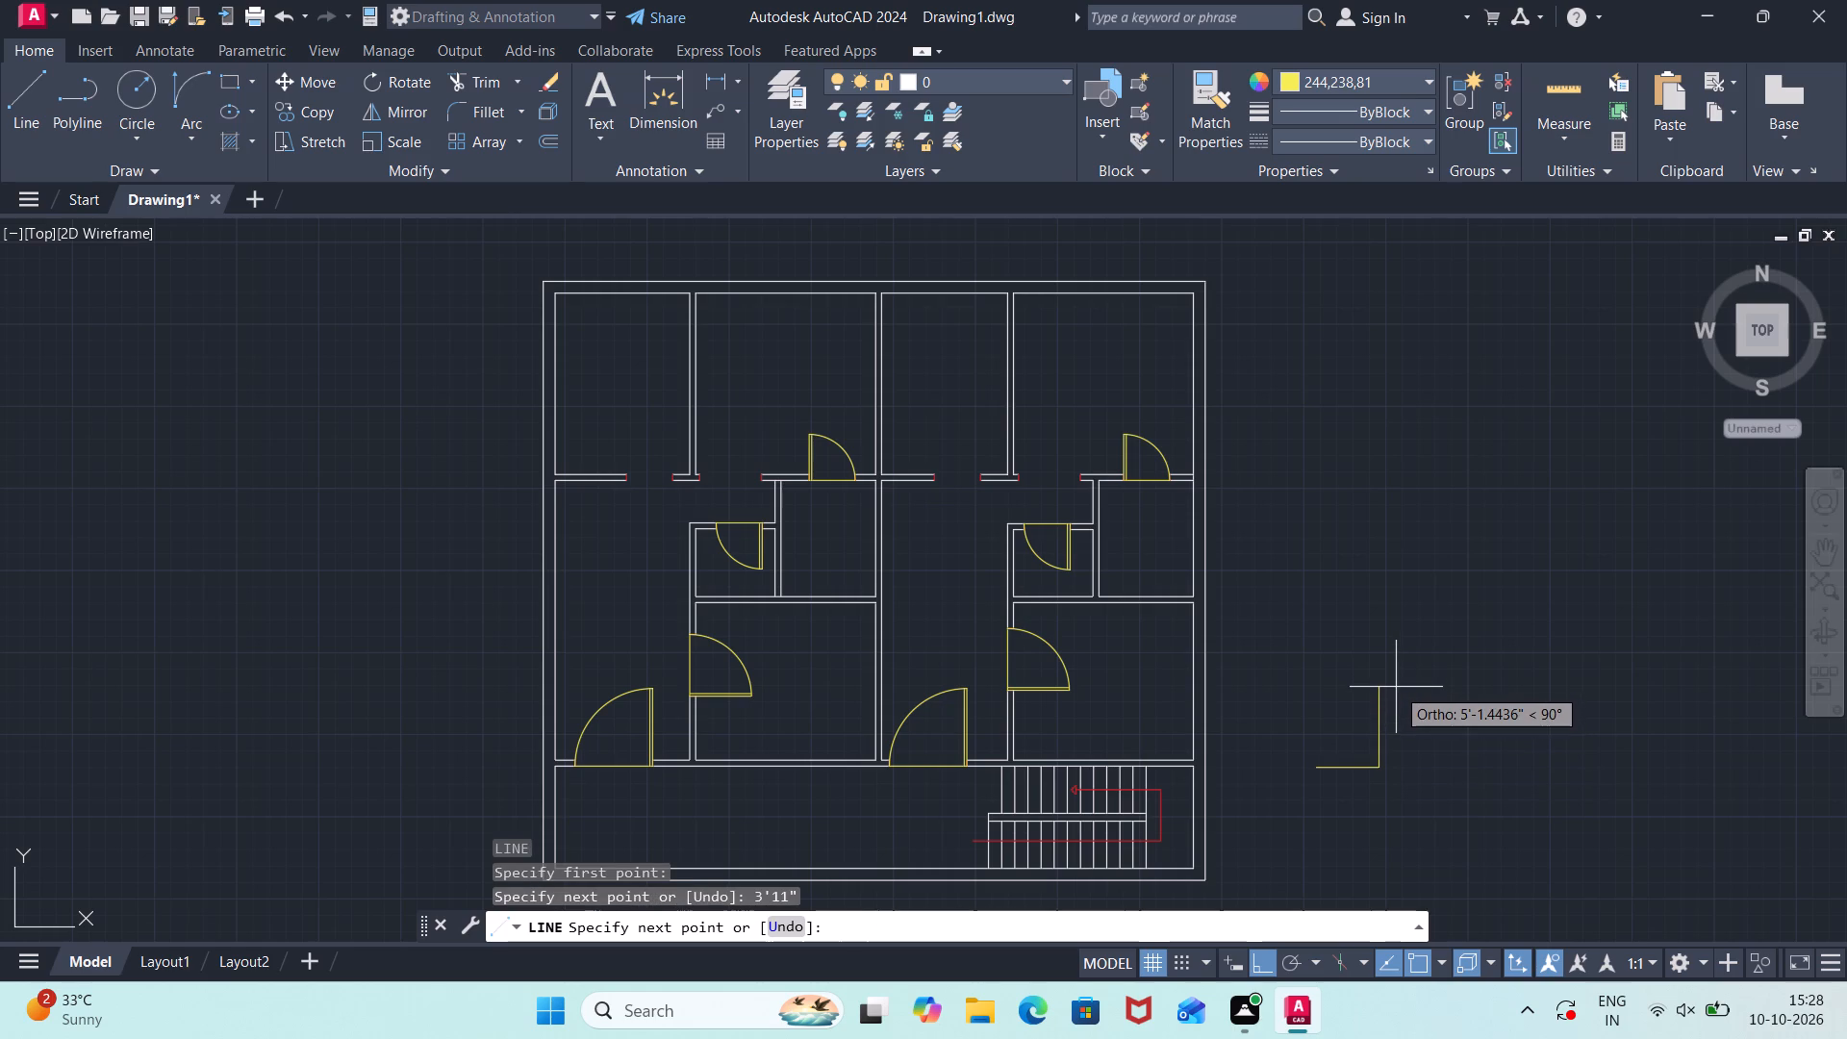
pyautogui.write('3\'11"')
pyautogui.press('Return')
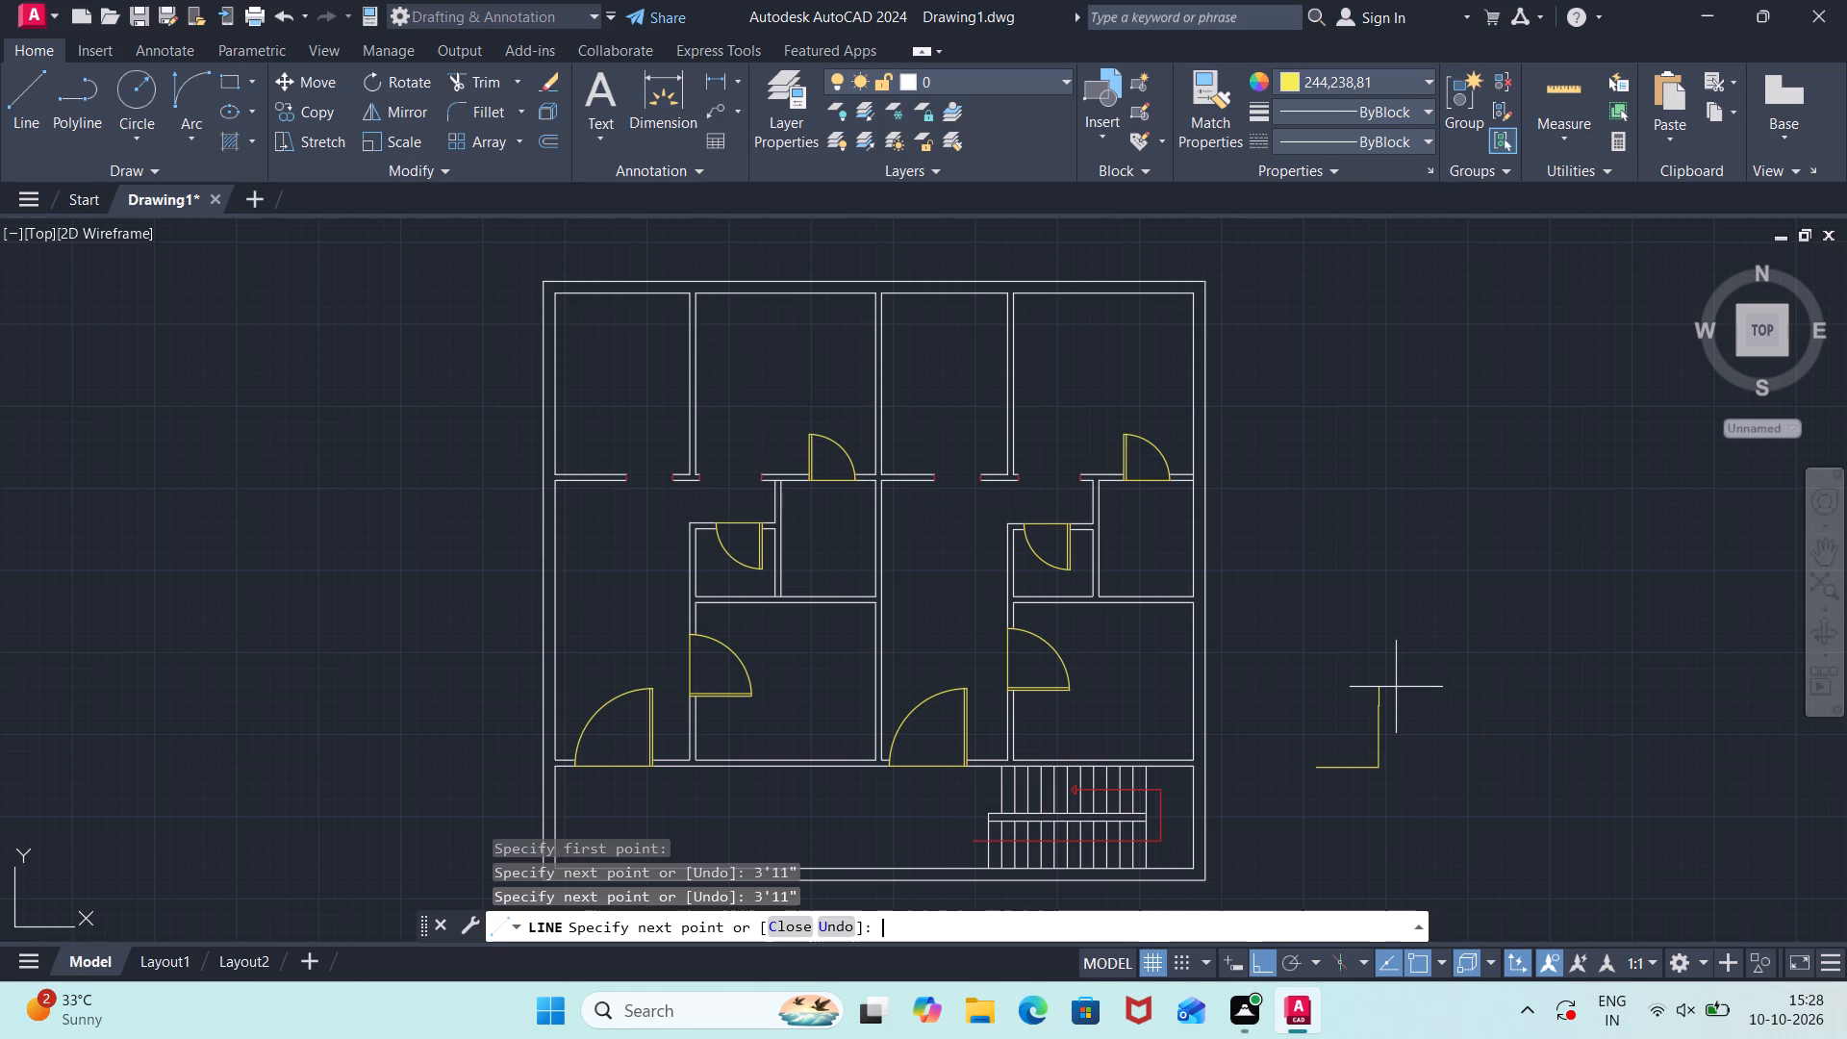
pyautogui.press('Escape')
# Offset the ninth door's vertical line 2" to the west to form the door leaf.
pyautogui.write('off')
pyautogui.press('Return')
pyautogui.press('Return')
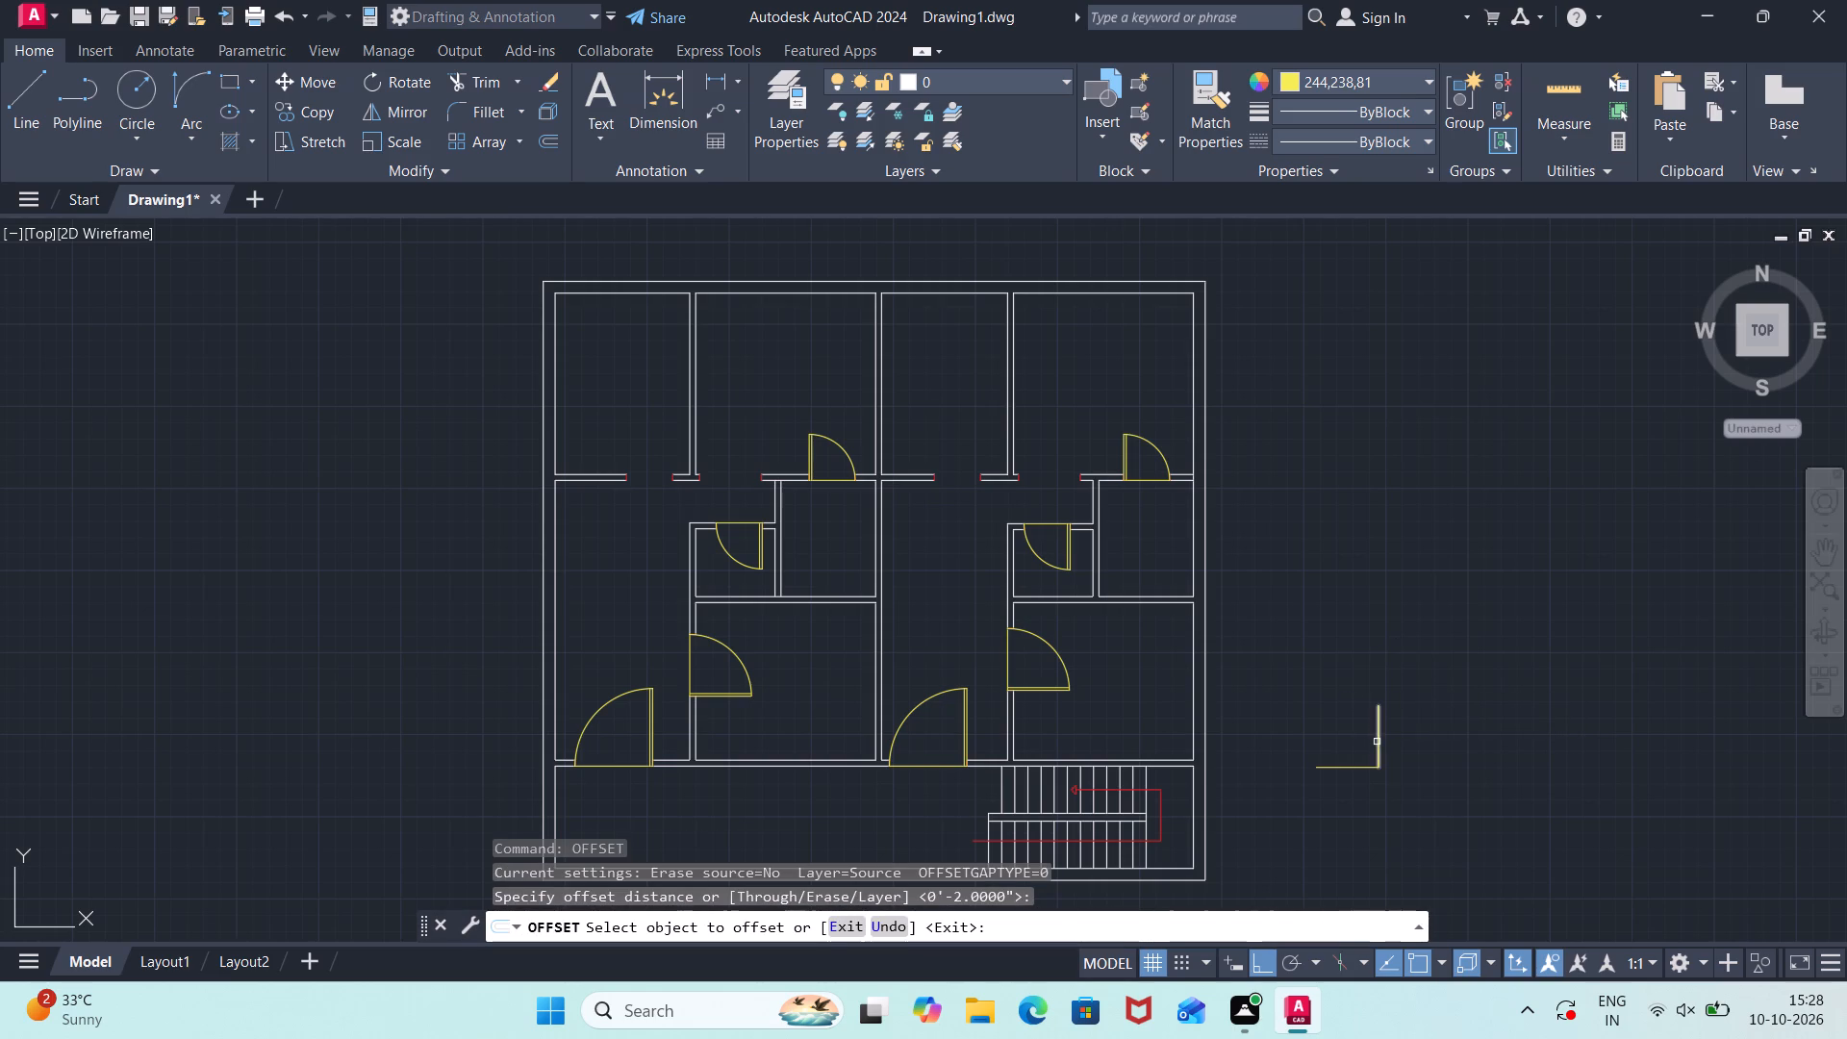
pyautogui.click(1377, 741)
pyautogui.click(1326, 743)
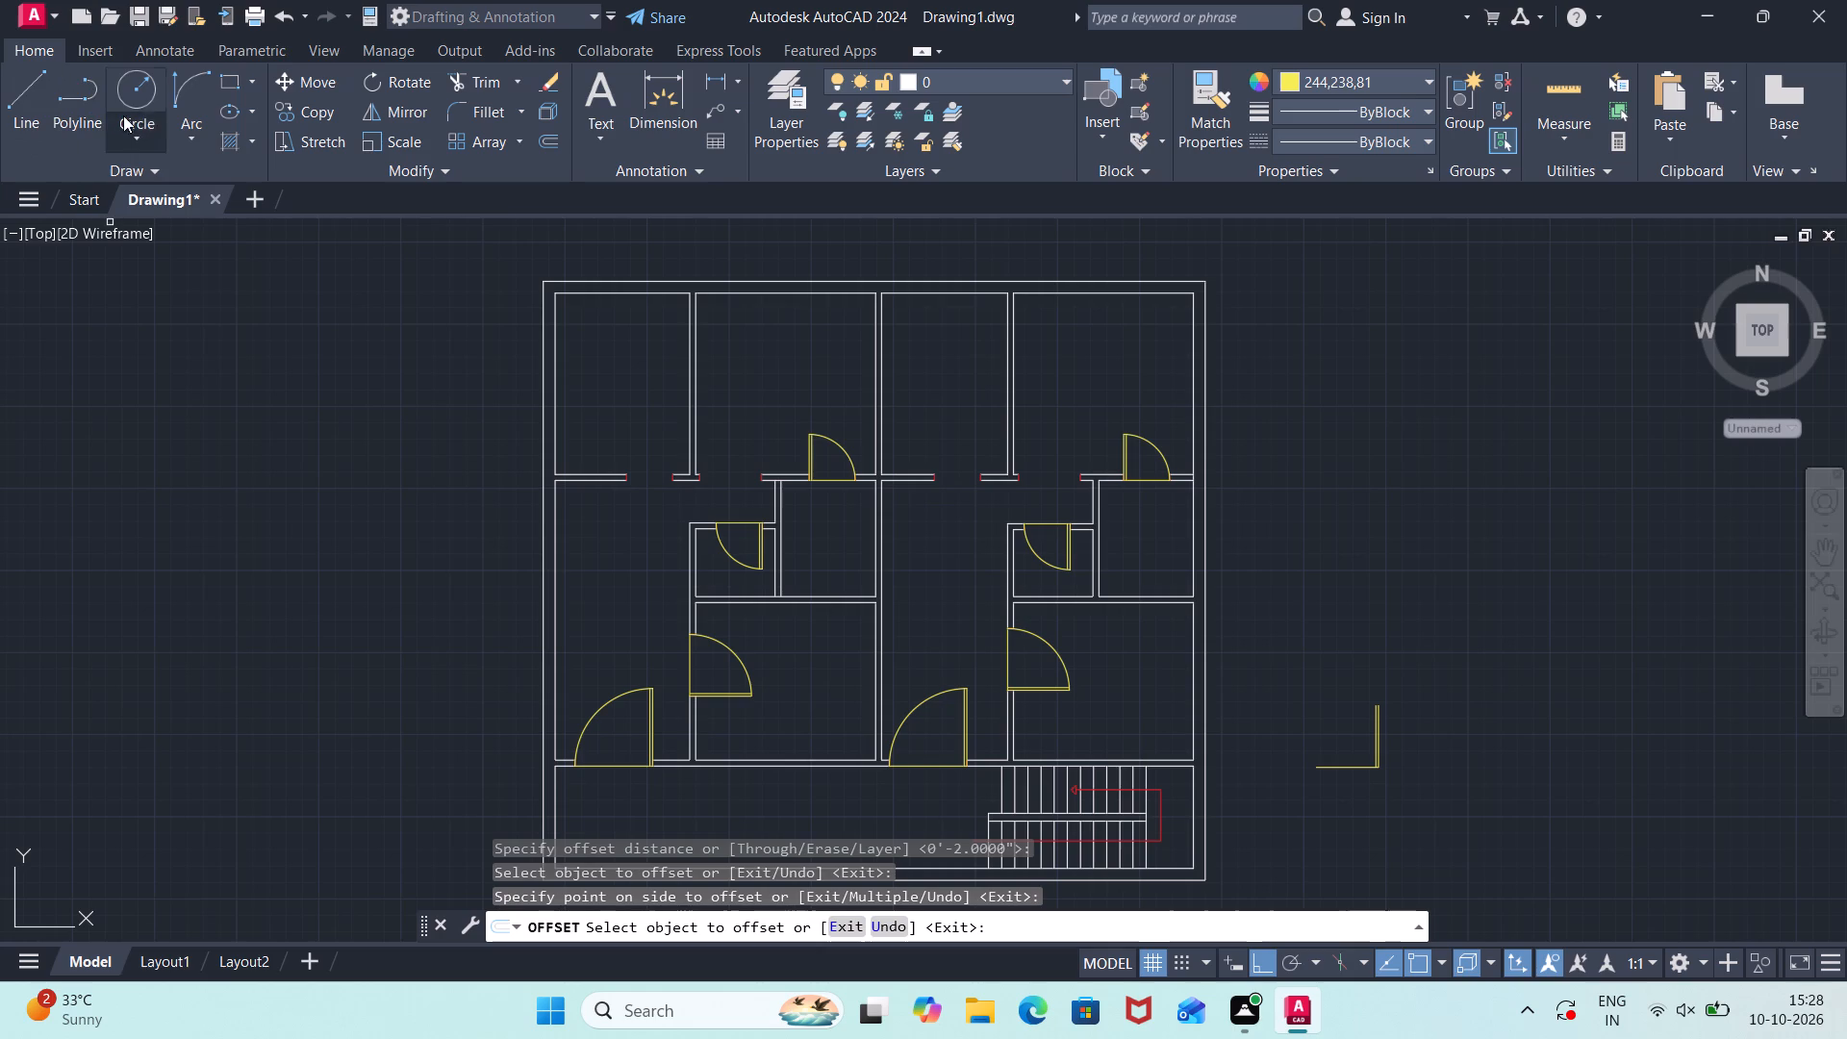
# Draw the ninth door's swing with a Start, End, Direction arc from the outer leaf line's north end to the horizontal line's west end.
pyautogui.click(178, 123)
pyautogui.click(285, 431)
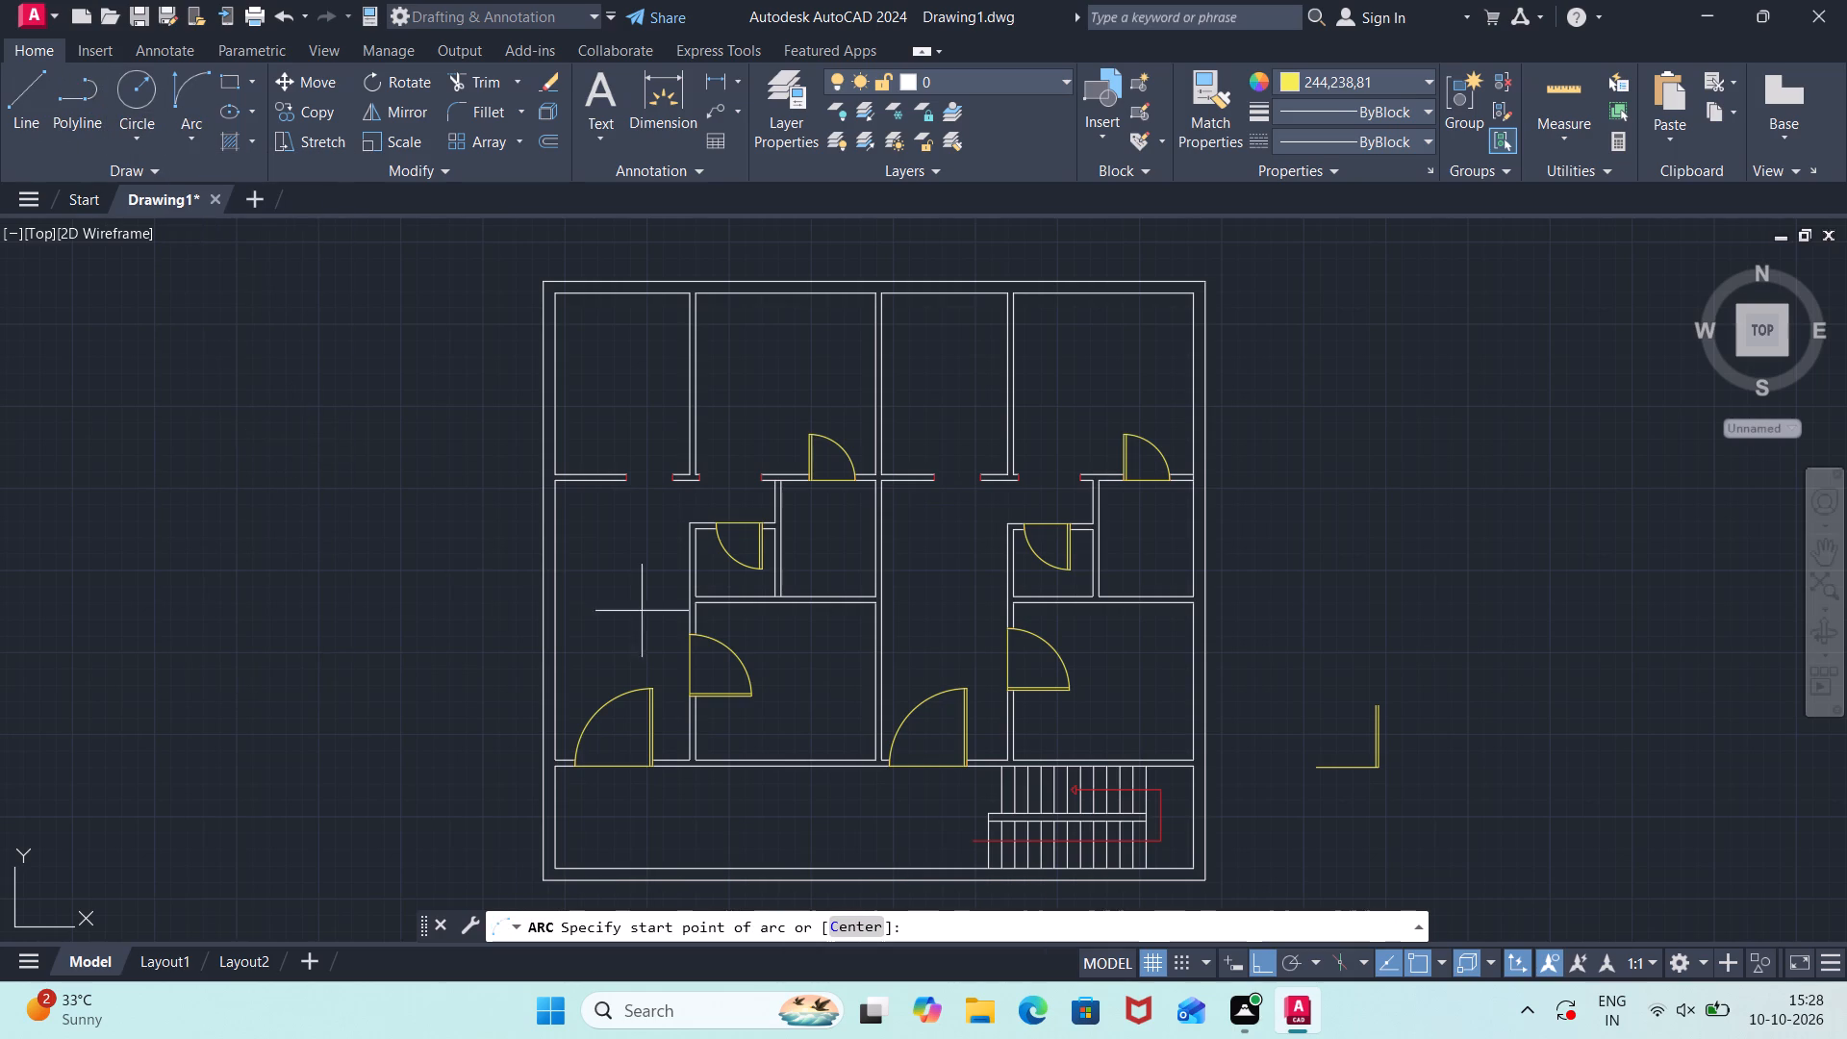
pyautogui.scroll(3, 1396, 715)
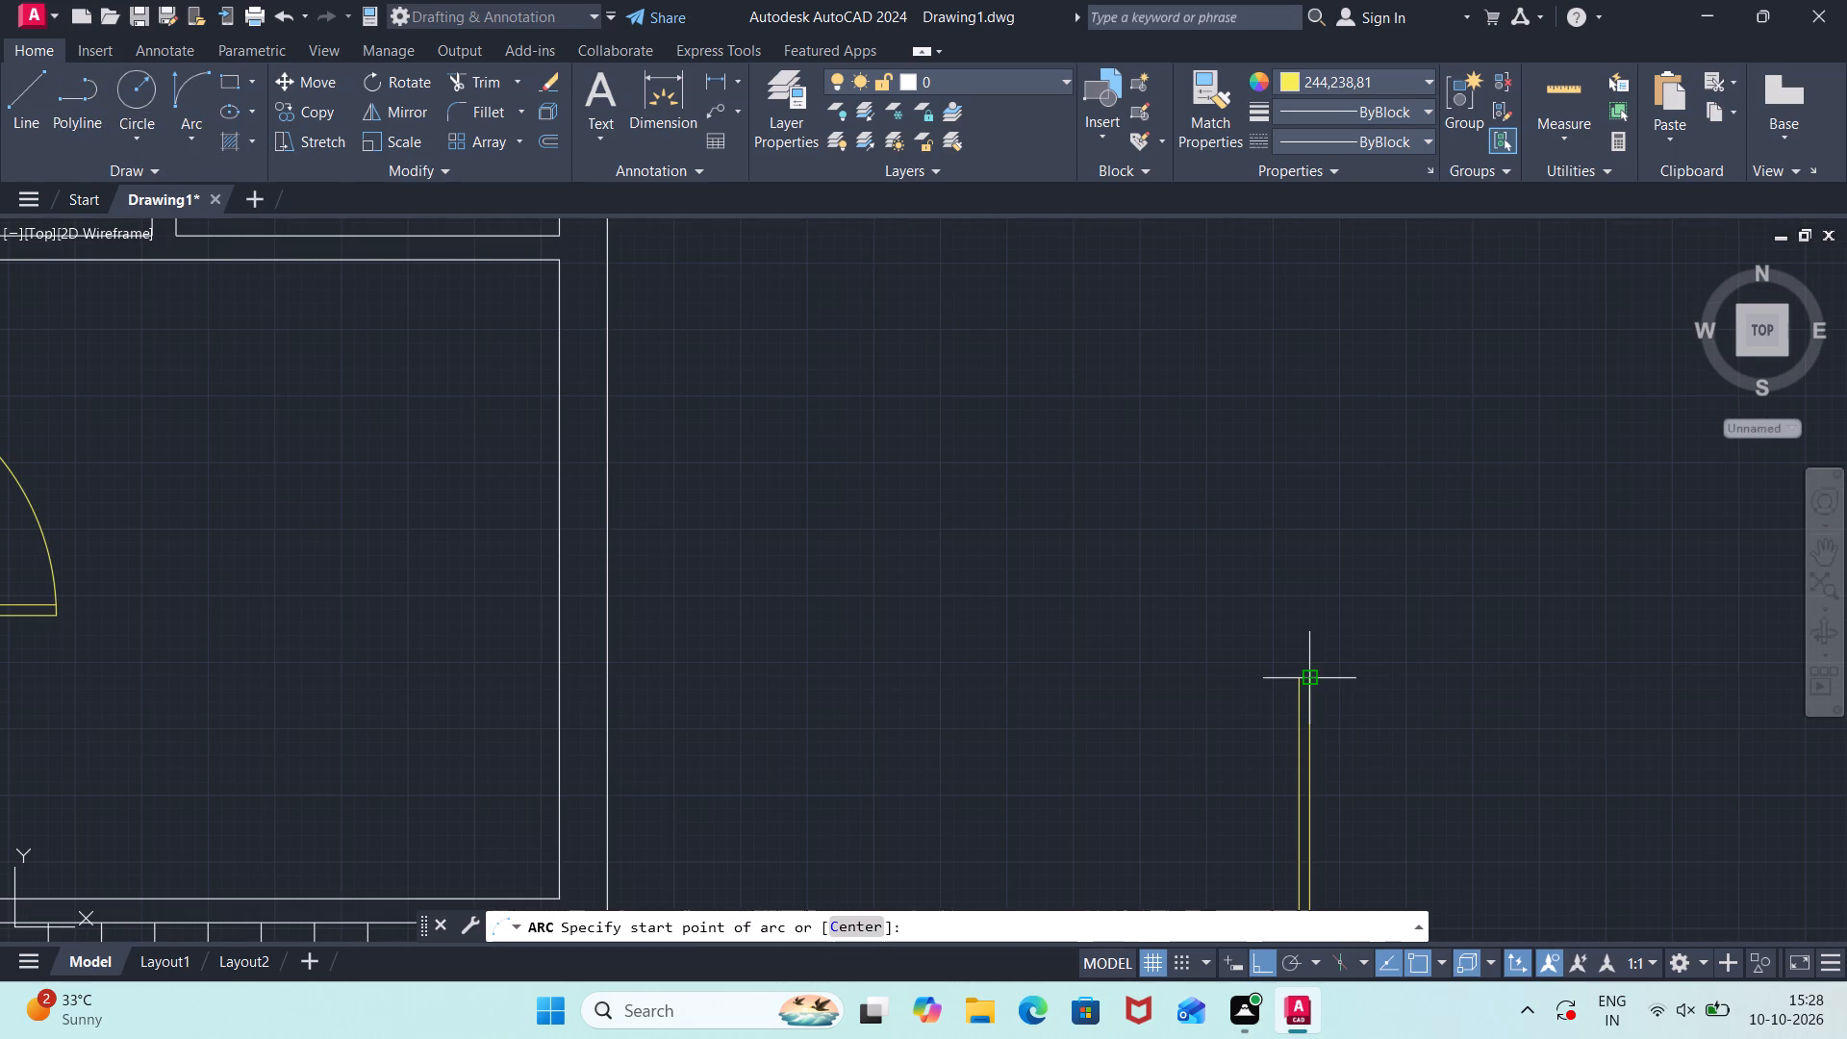
pyautogui.click(1315, 677)
pyautogui.scroll(-2, 1178, 771)
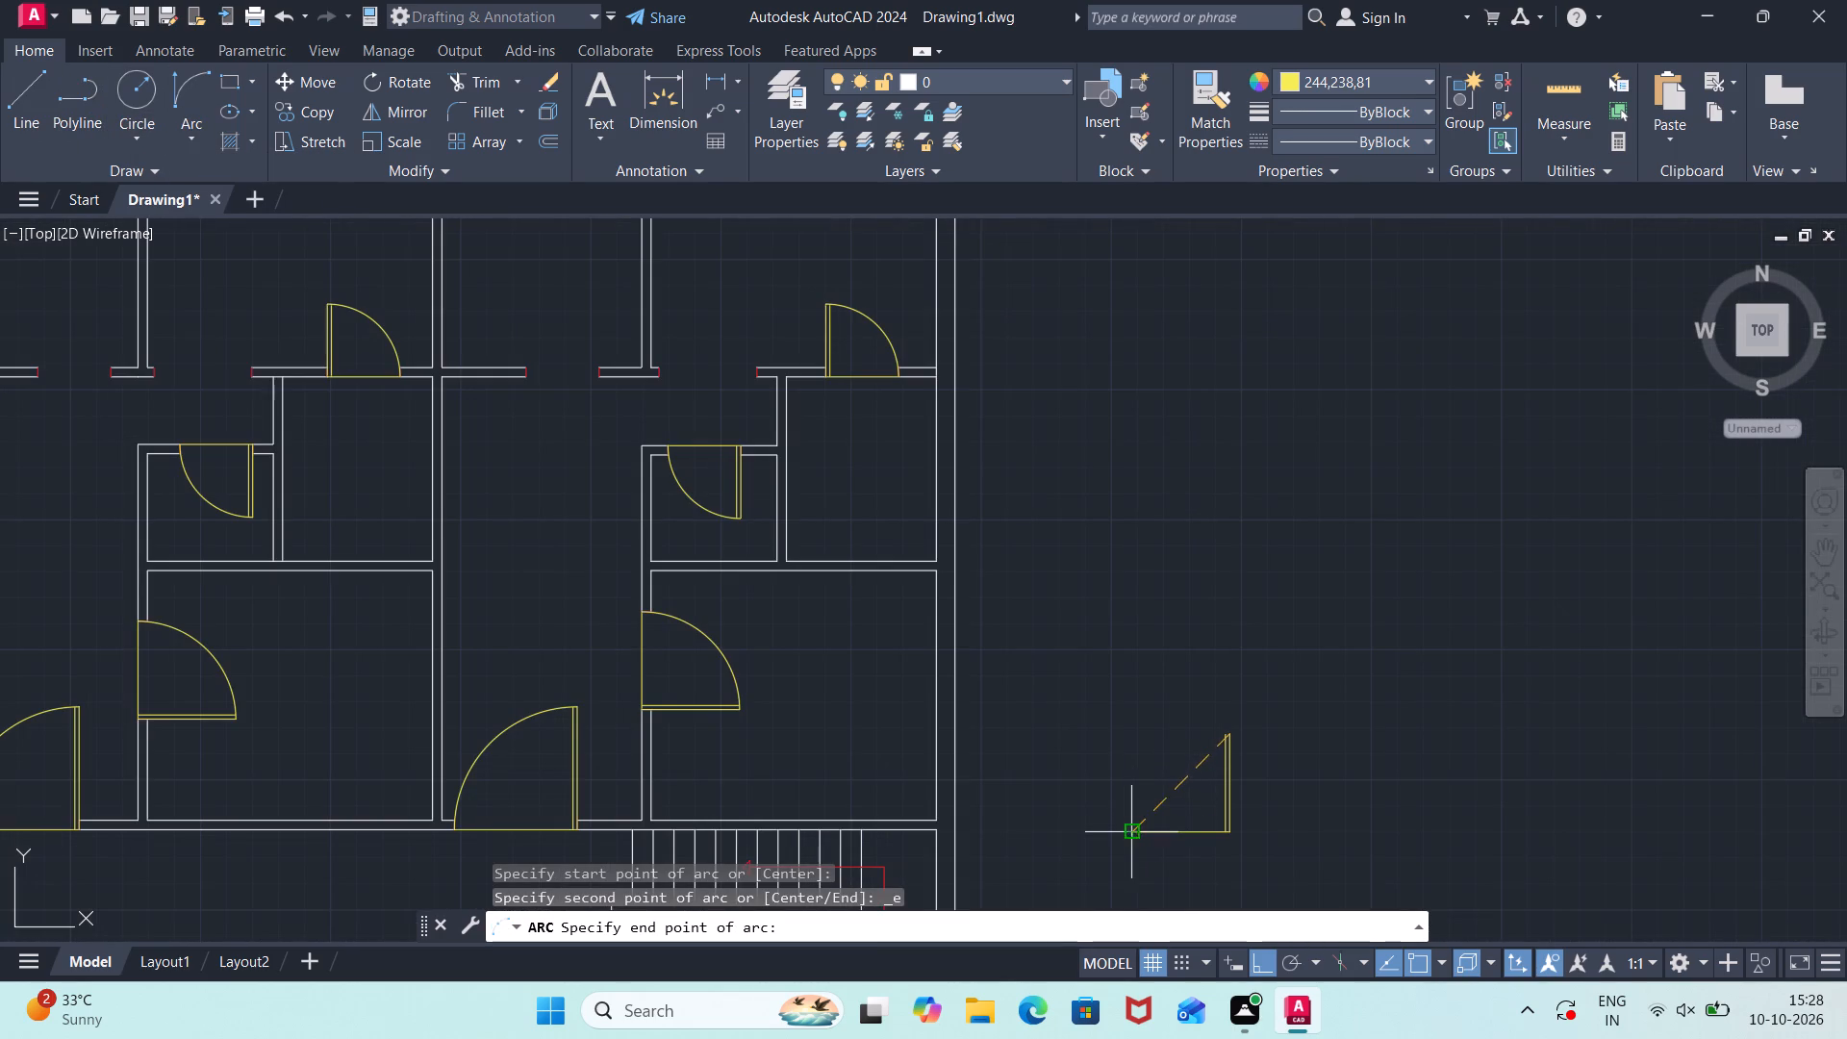
pyautogui.click(1131, 837)
pyautogui.click(1088, 792)
# Trim the end of the ninth door's inner leaf line that extends north past the swing arc.
pyautogui.scroll(6, 1215, 721)
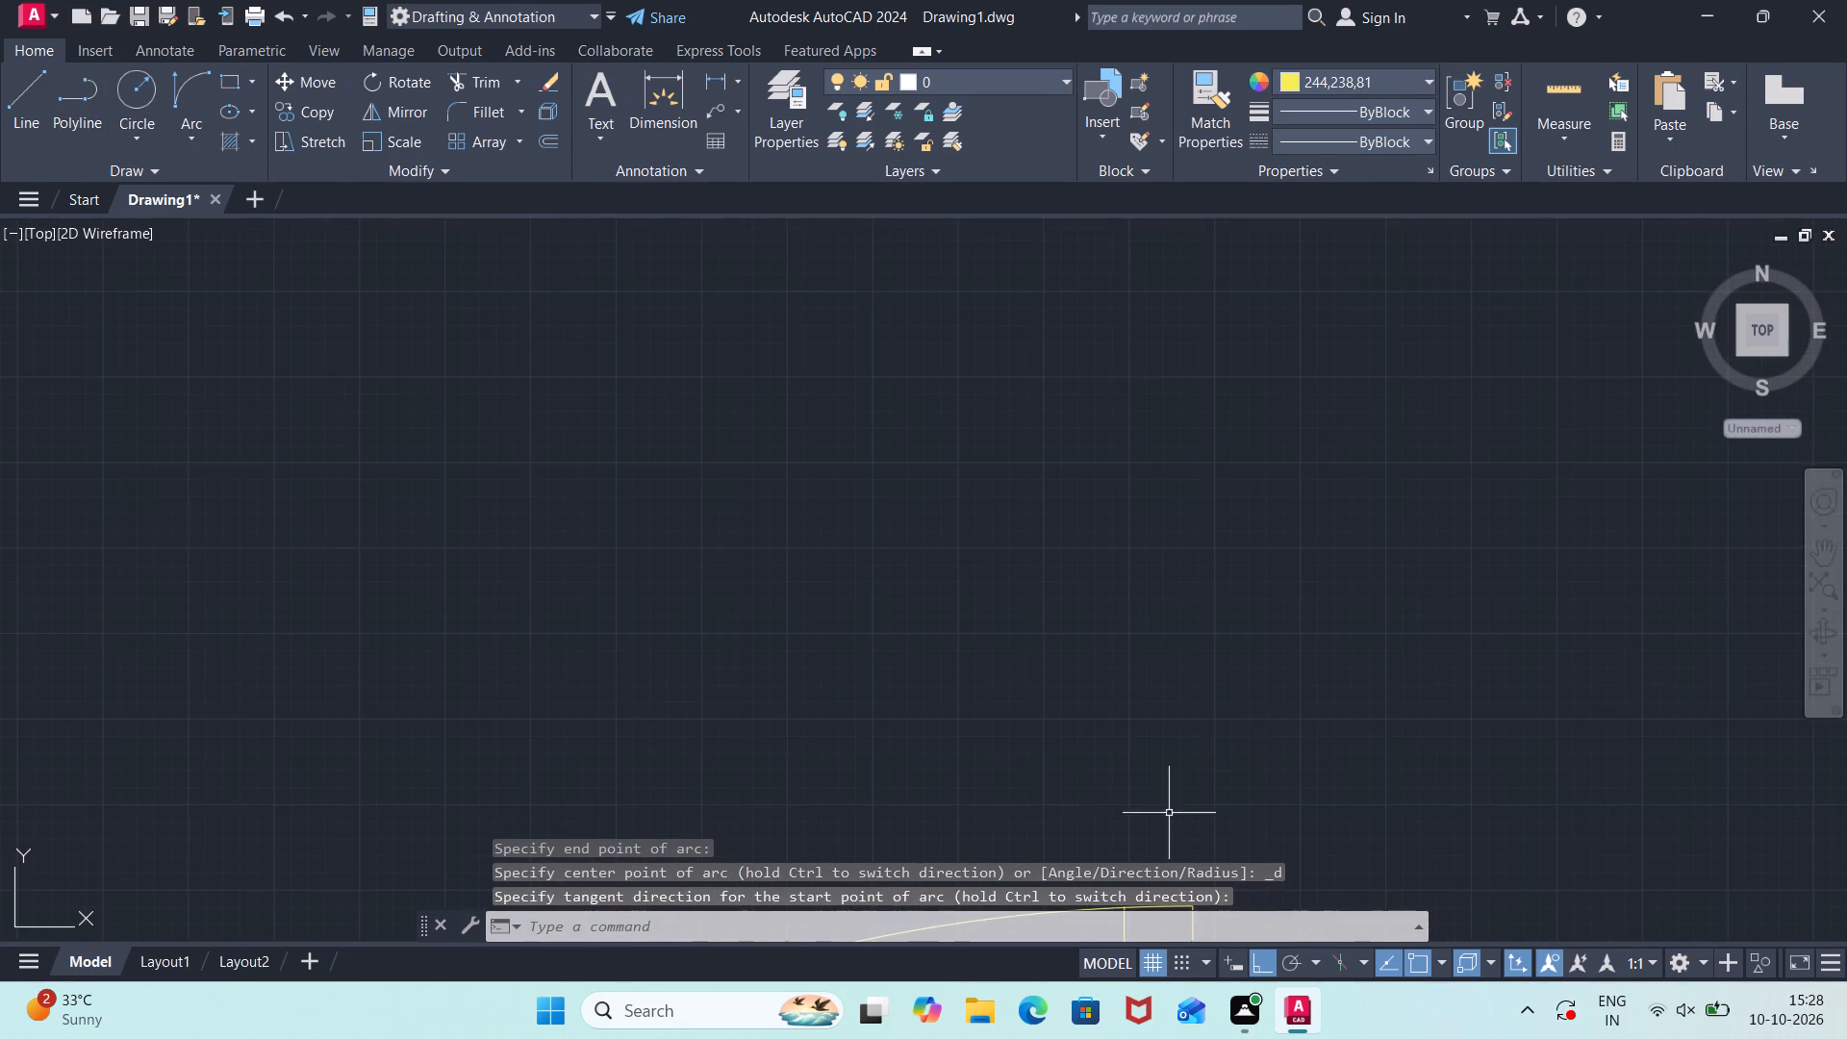
pyautogui.moveTo(1166, 815); pyautogui.dragTo(1161, 535, button='middle')
pyautogui.scroll(3, 1132, 601)
pyautogui.moveTo(1083, 675); pyautogui.dragTo(1083, 674, button='middle')
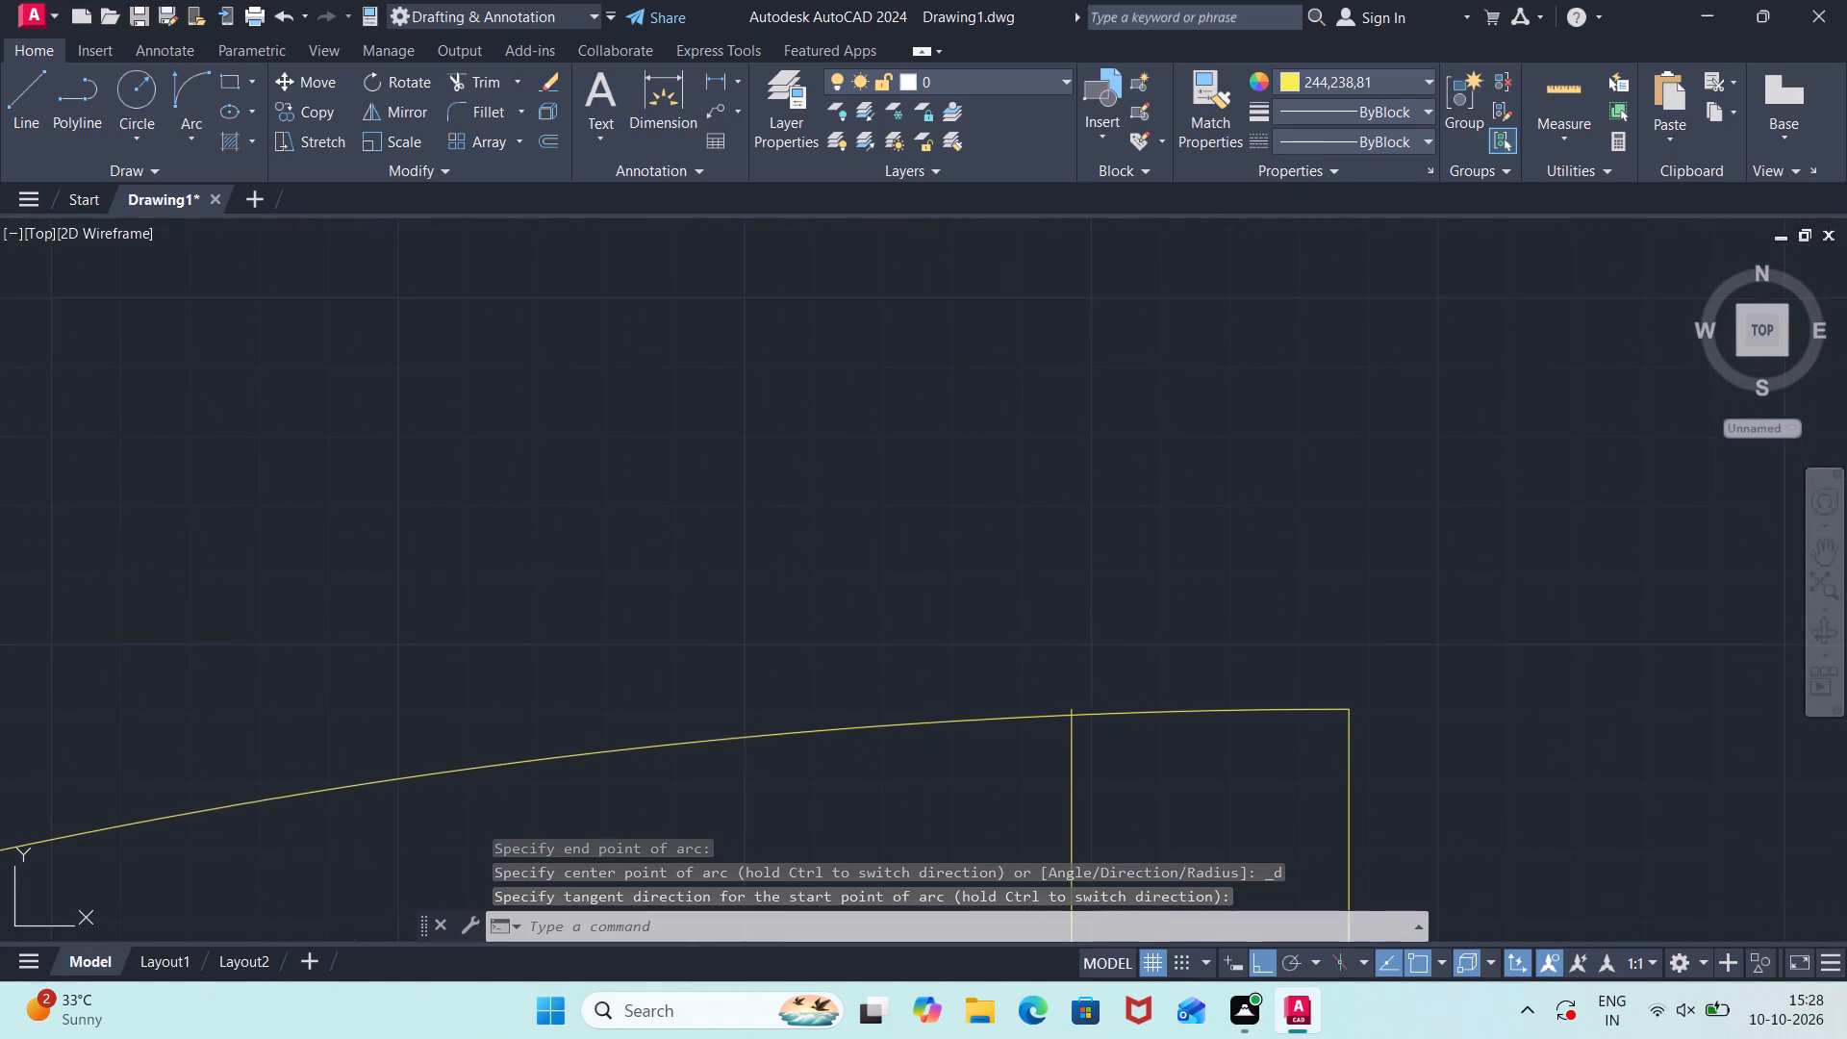
pyautogui.moveTo(1083, 674); pyautogui.dragTo(1177, 484, button='middle')
pyautogui.scroll(4, 1178, 485)
pyautogui.moveTo(1147, 665); pyautogui.dragTo(1253, 384, button='middle')
pyautogui.press('Escape')
pyautogui.write('tr')
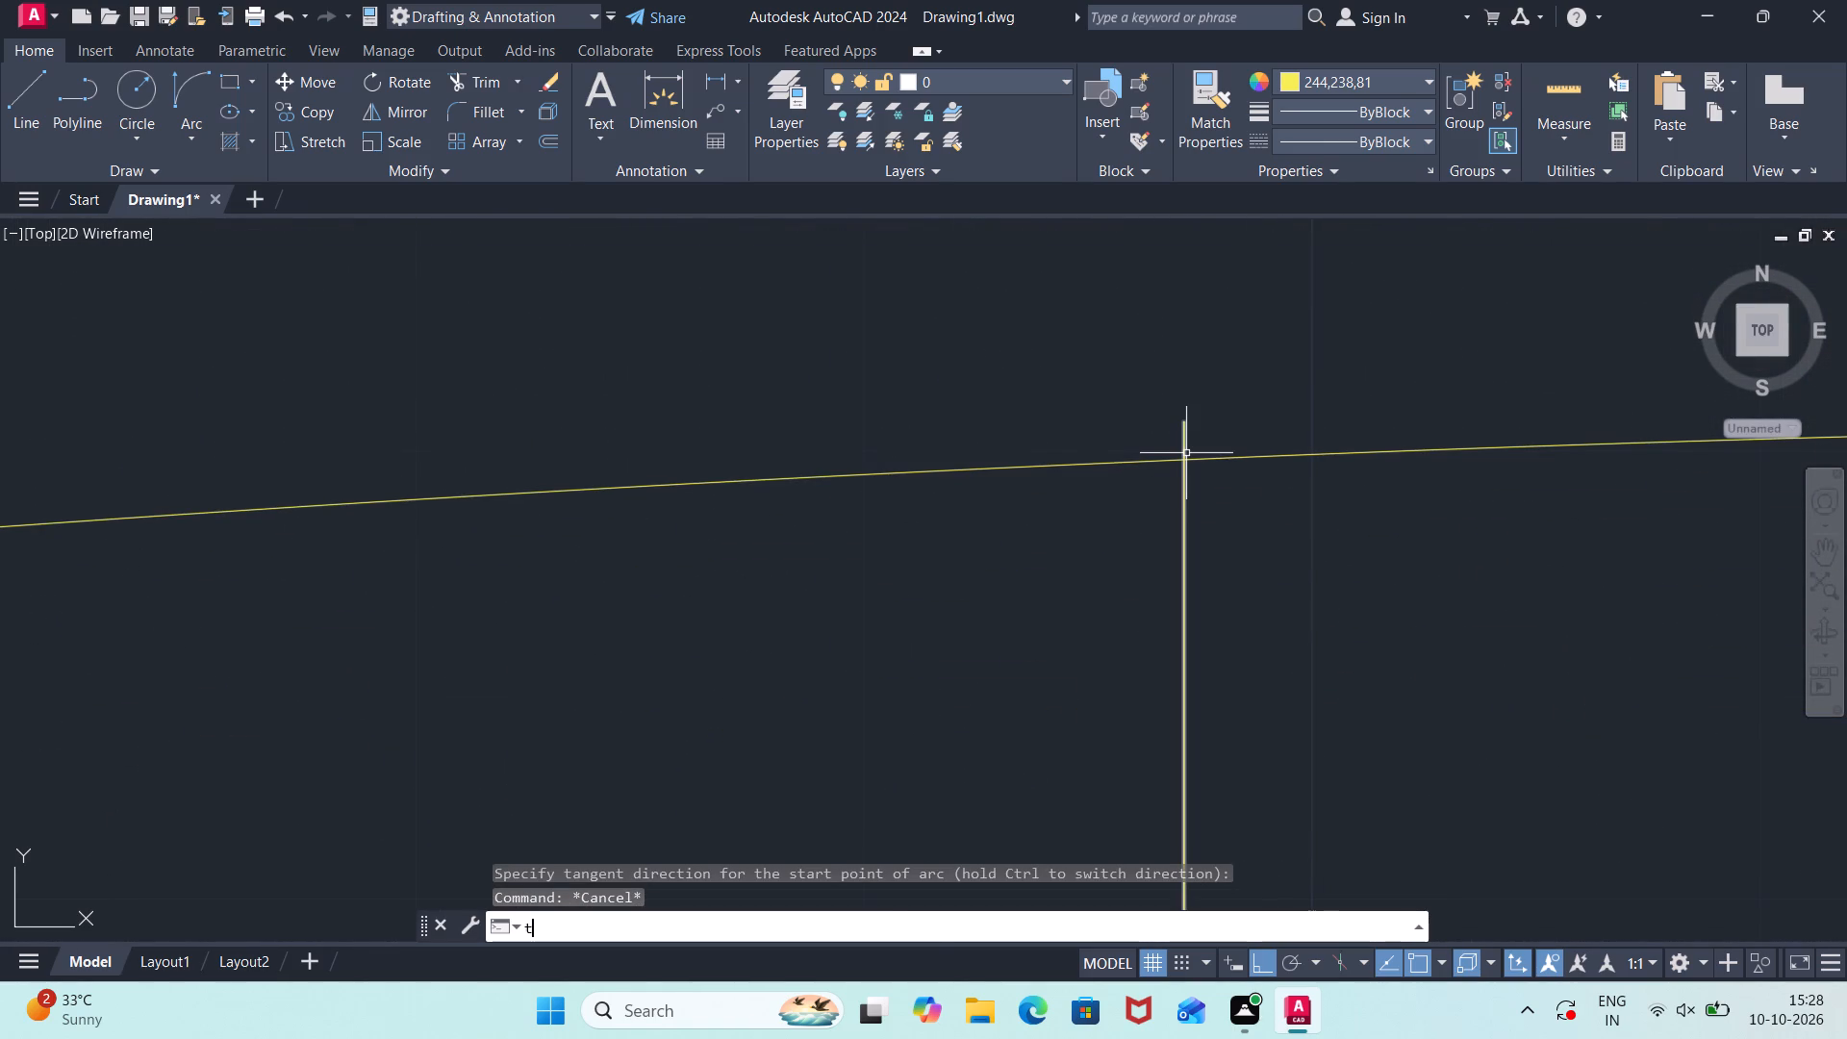
pyautogui.press('Return')
pyautogui.click(1216, 433)
pyautogui.click(1126, 455)
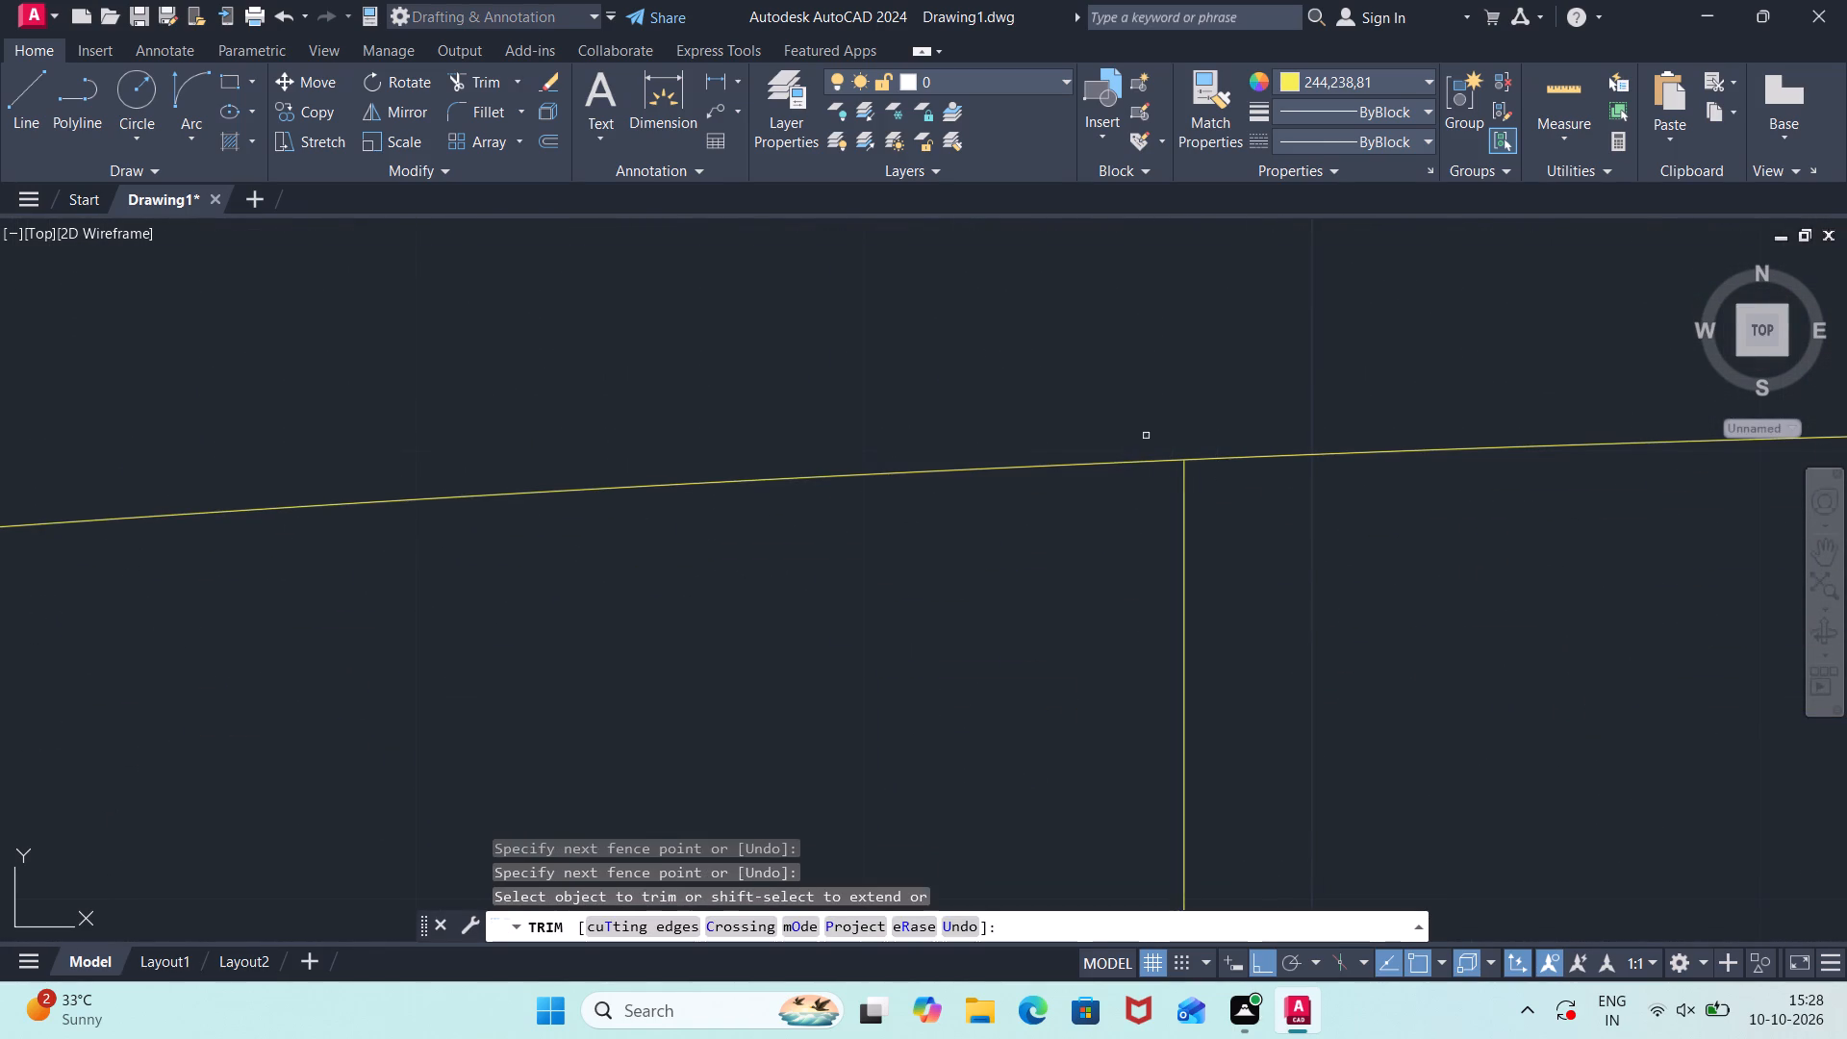
pyautogui.scroll(-10, 1239, 373)
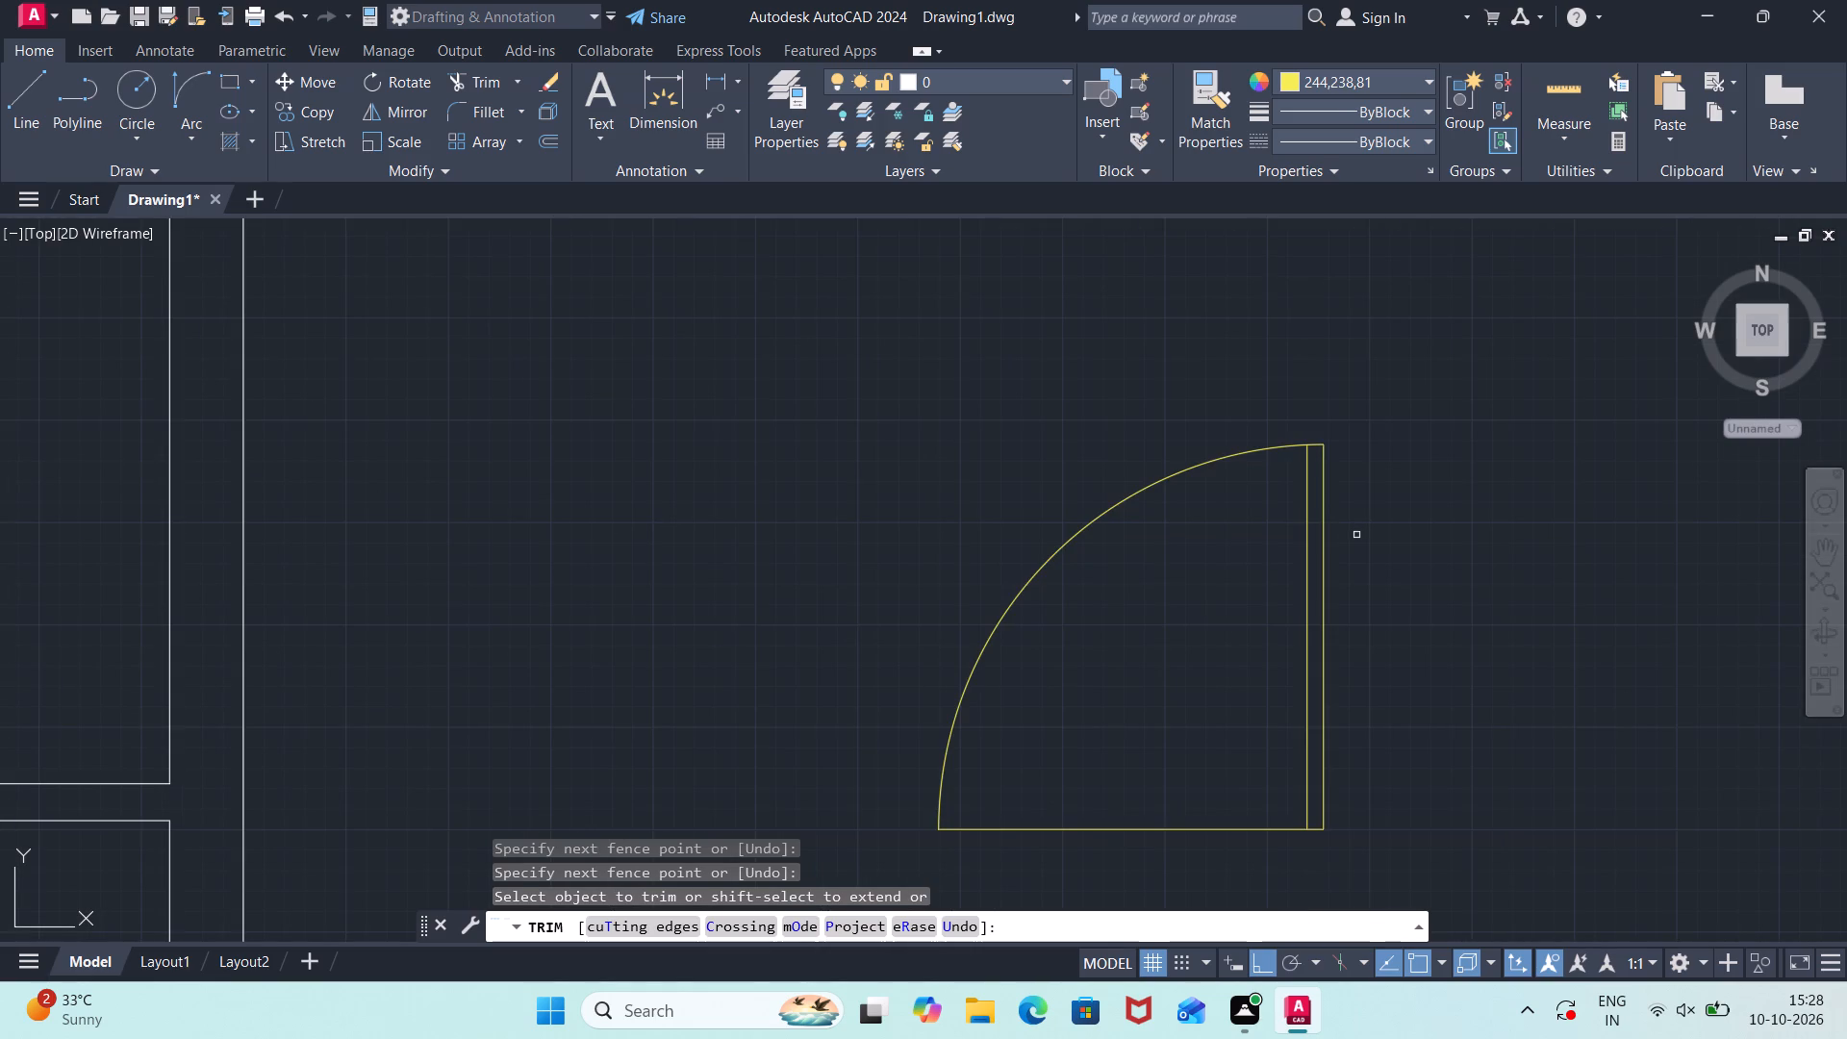
pyautogui.press('Escape')
# Draw the tenth door's base lines east of the ninth door: 3'11" east, continuing 3'11" north.
pyautogui.scroll(-2, 1082, 646)
pyautogui.moveTo(977, 667); pyautogui.dragTo(1171, 609, button='middle')
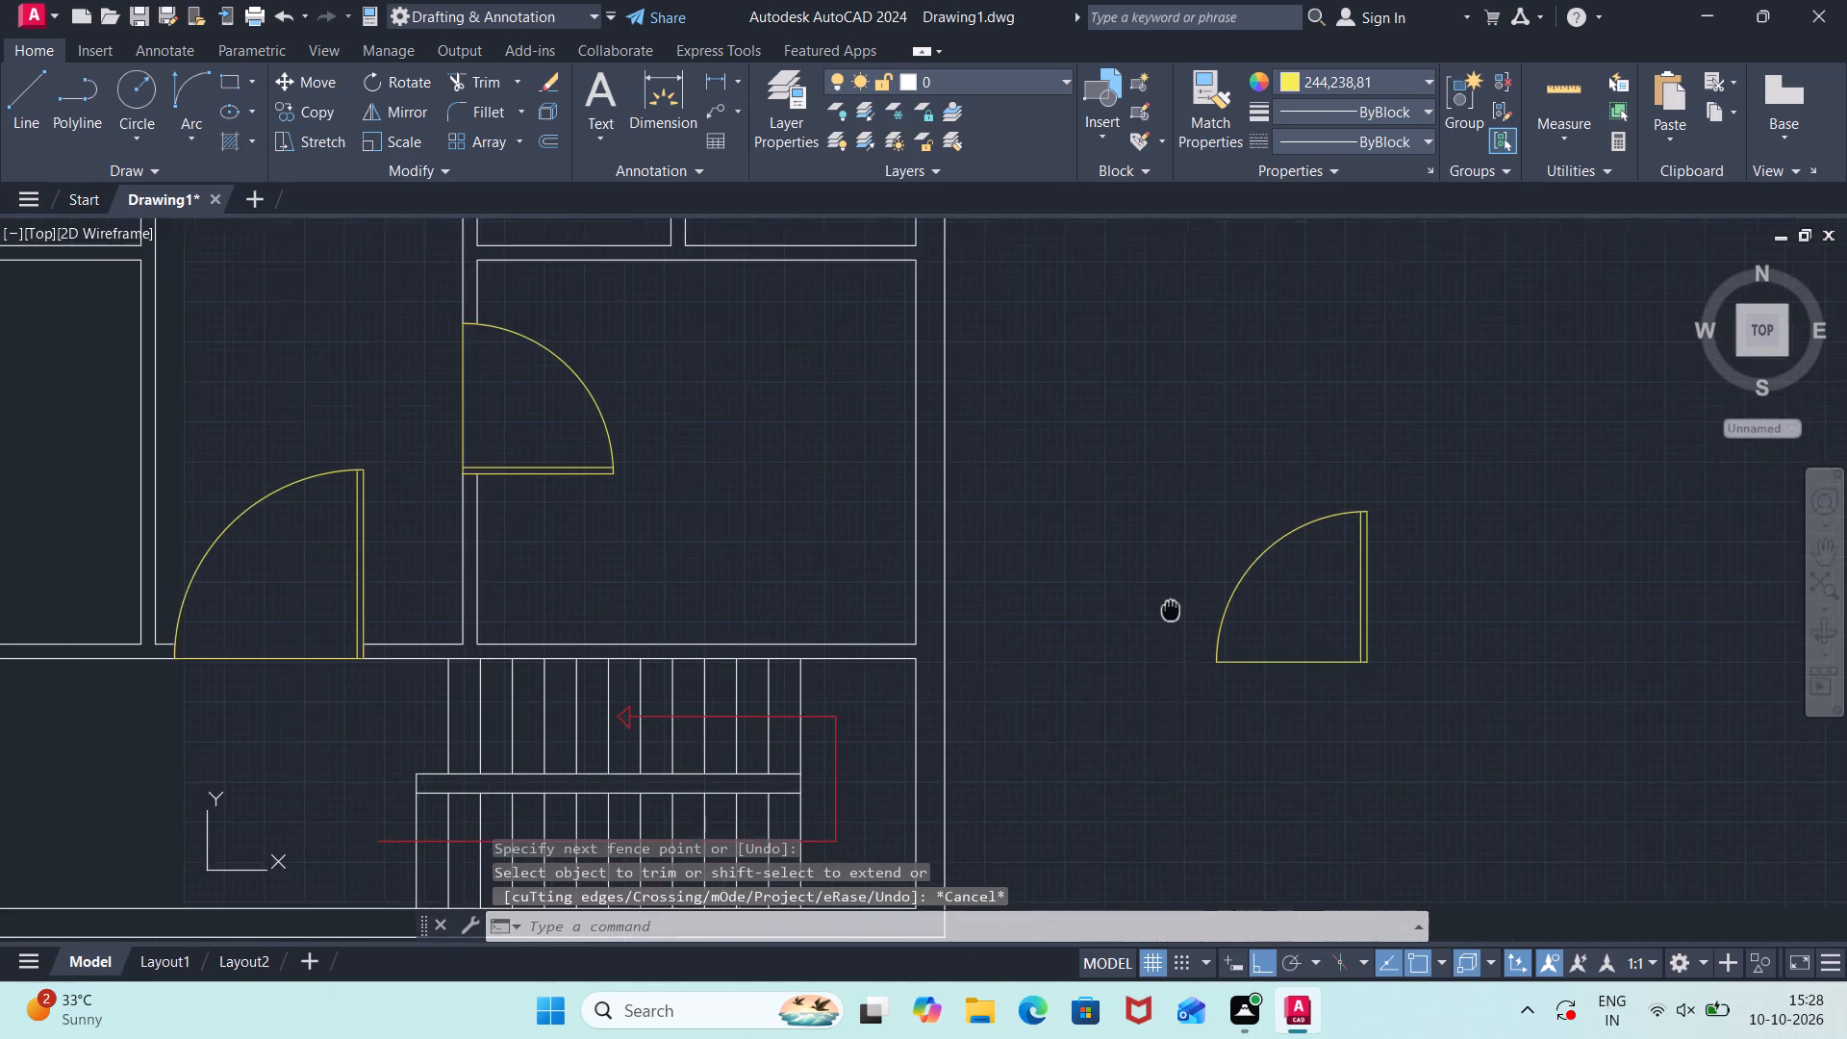
pyautogui.moveTo(1171, 609); pyautogui.dragTo(1180, 602, button='middle')
pyautogui.scroll(-2, 1179, 601)
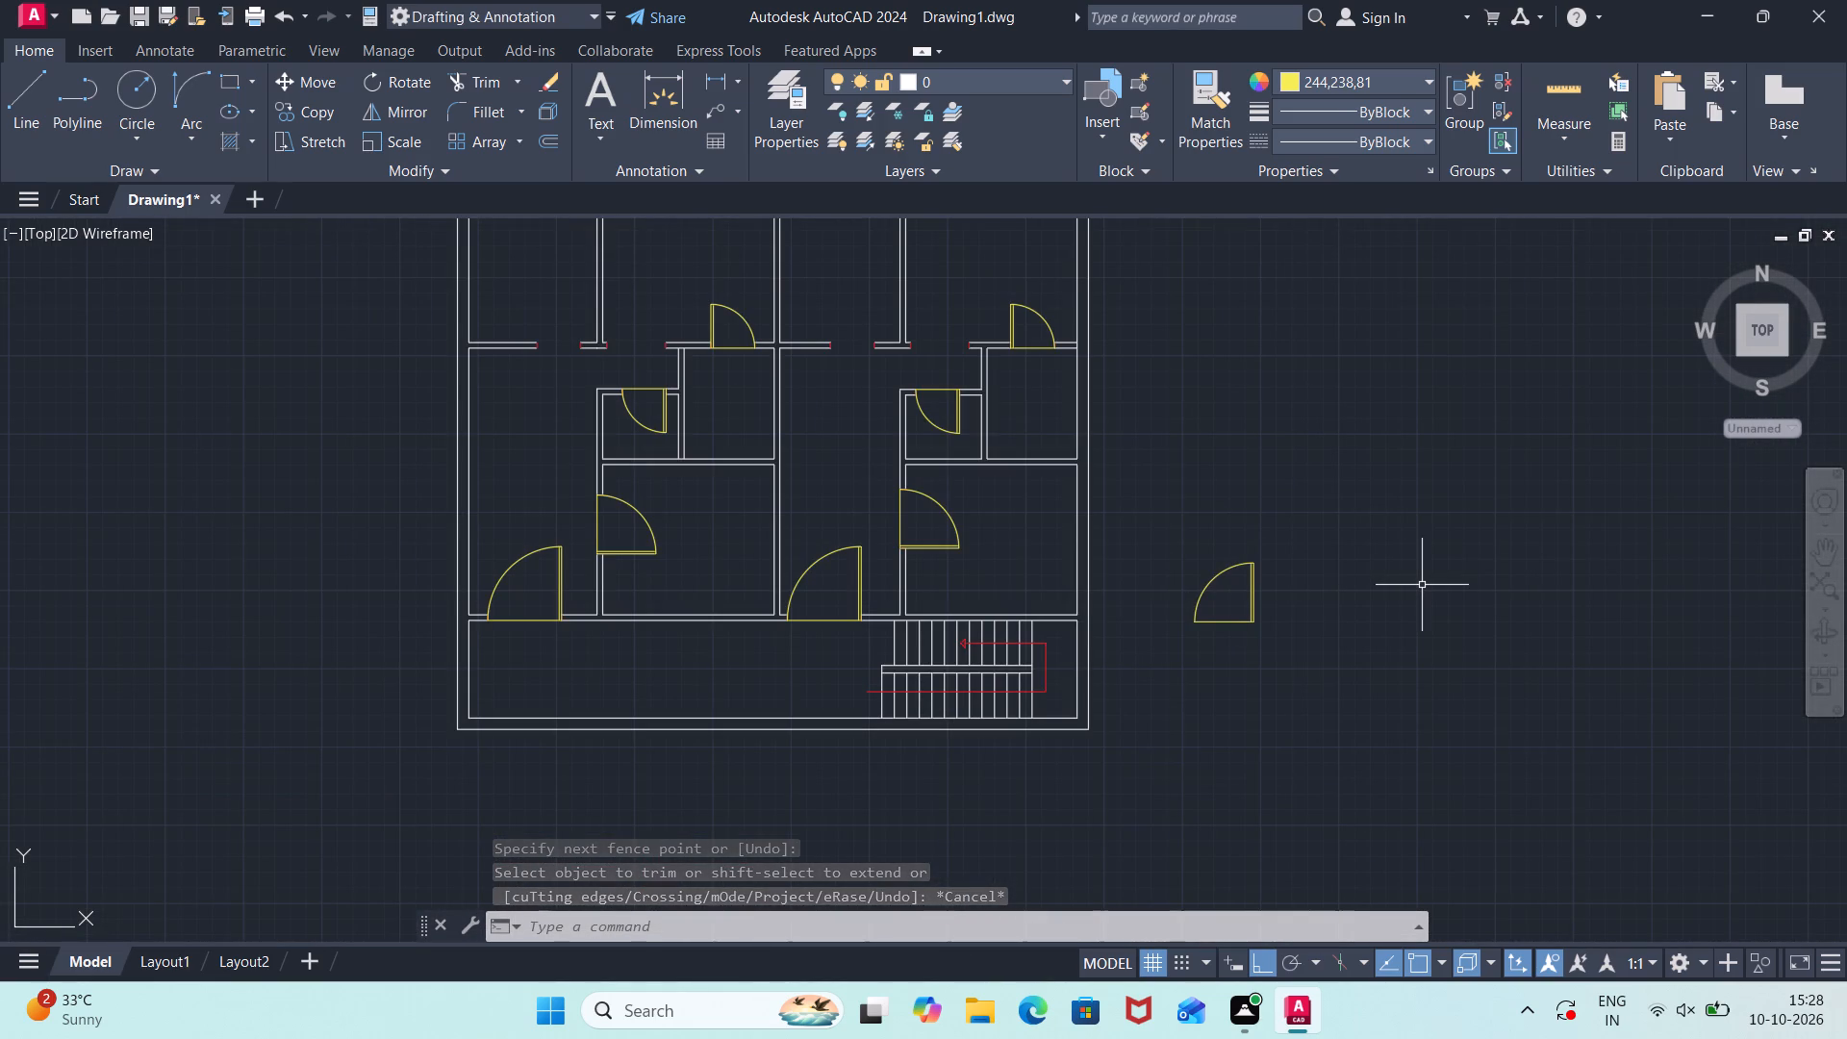
pyautogui.press('l')
pyautogui.press('Return')
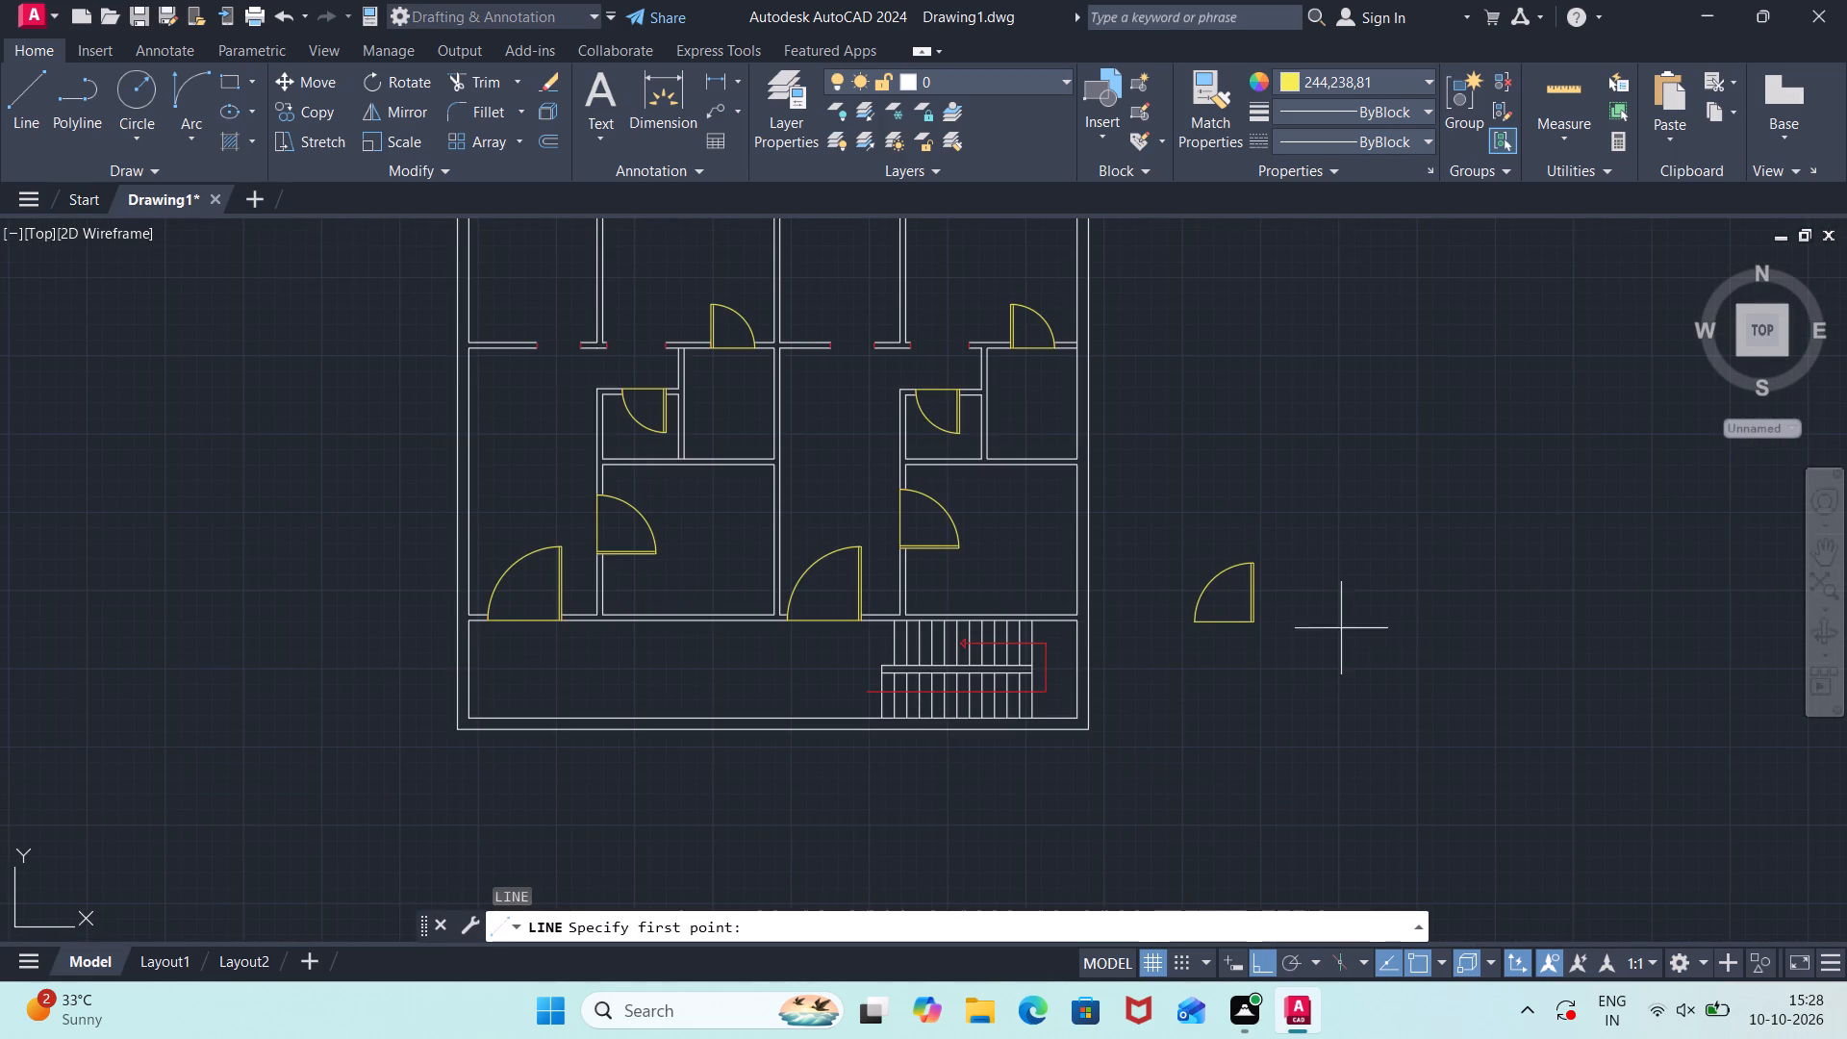
pyautogui.click(1307, 618)
pyautogui.write("3'")
pyautogui.write('11')
pyautogui.hotkey('shift', '"')
pyautogui.press('Return')
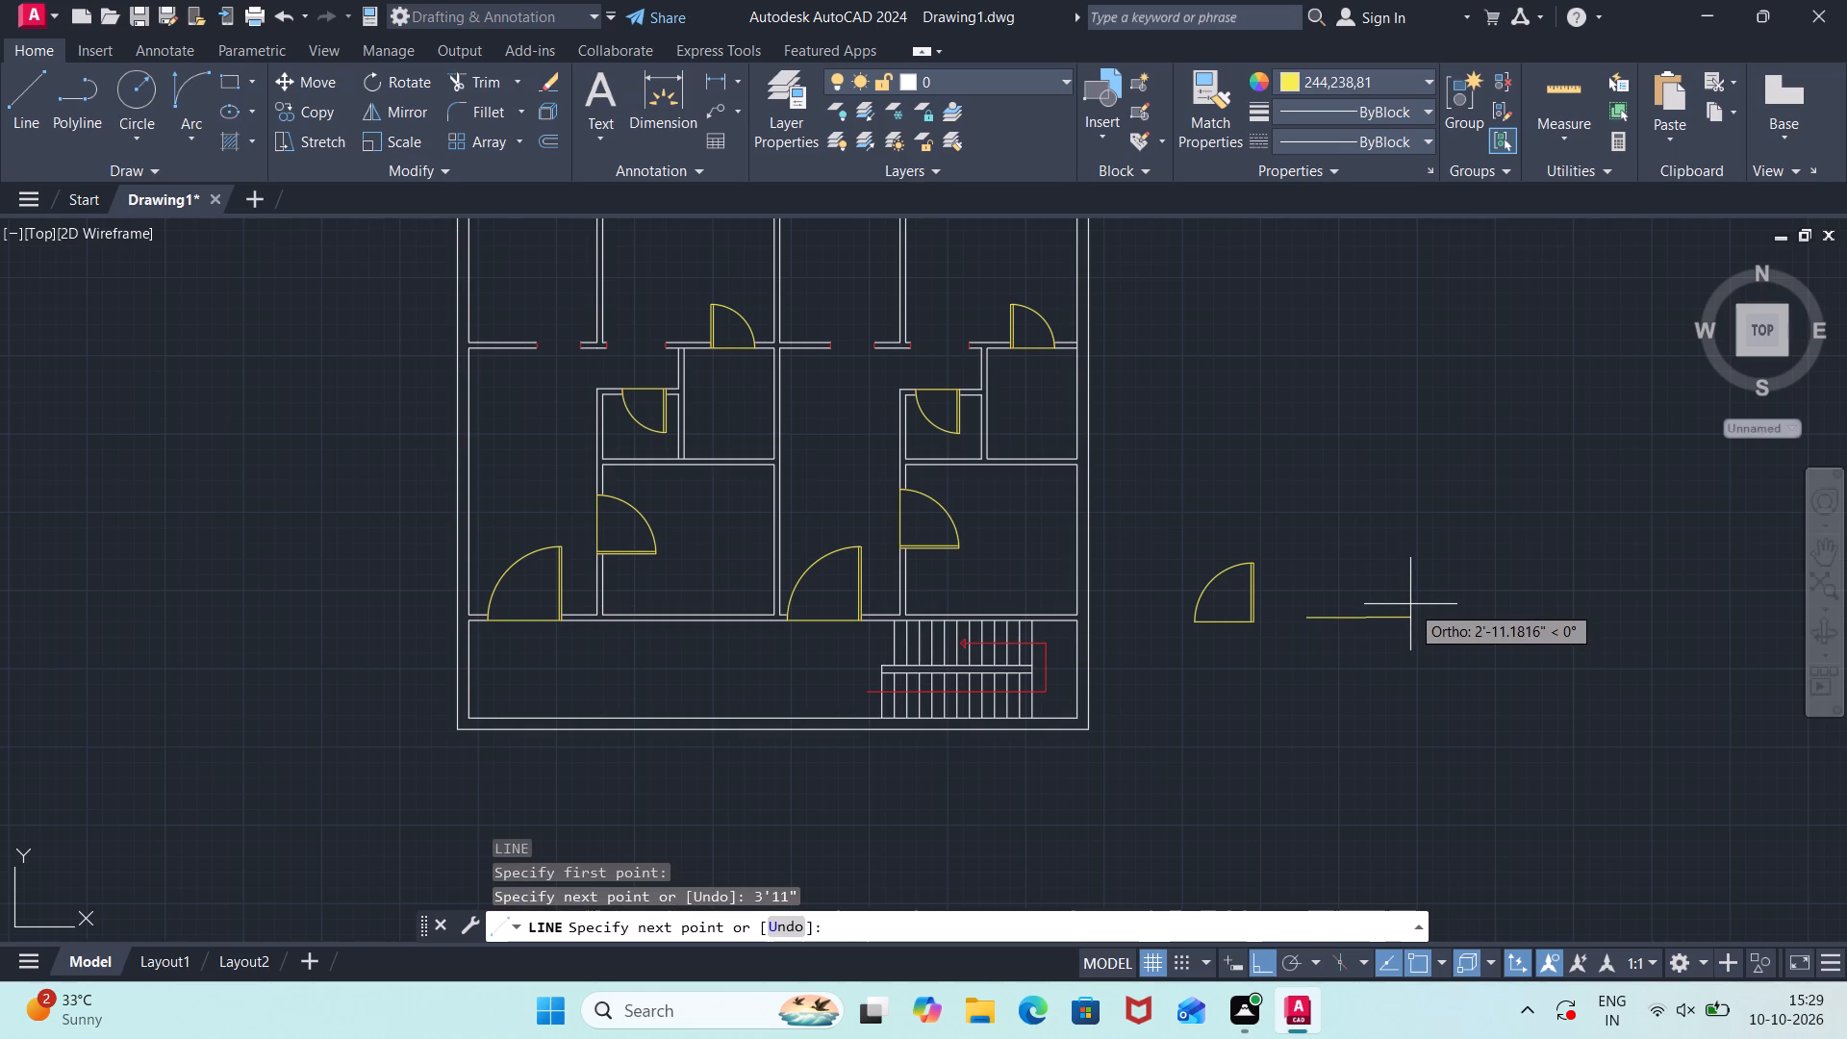
pyautogui.write("3'11")
pyautogui.hotkey('shift', '"')
pyautogui.press('Return')
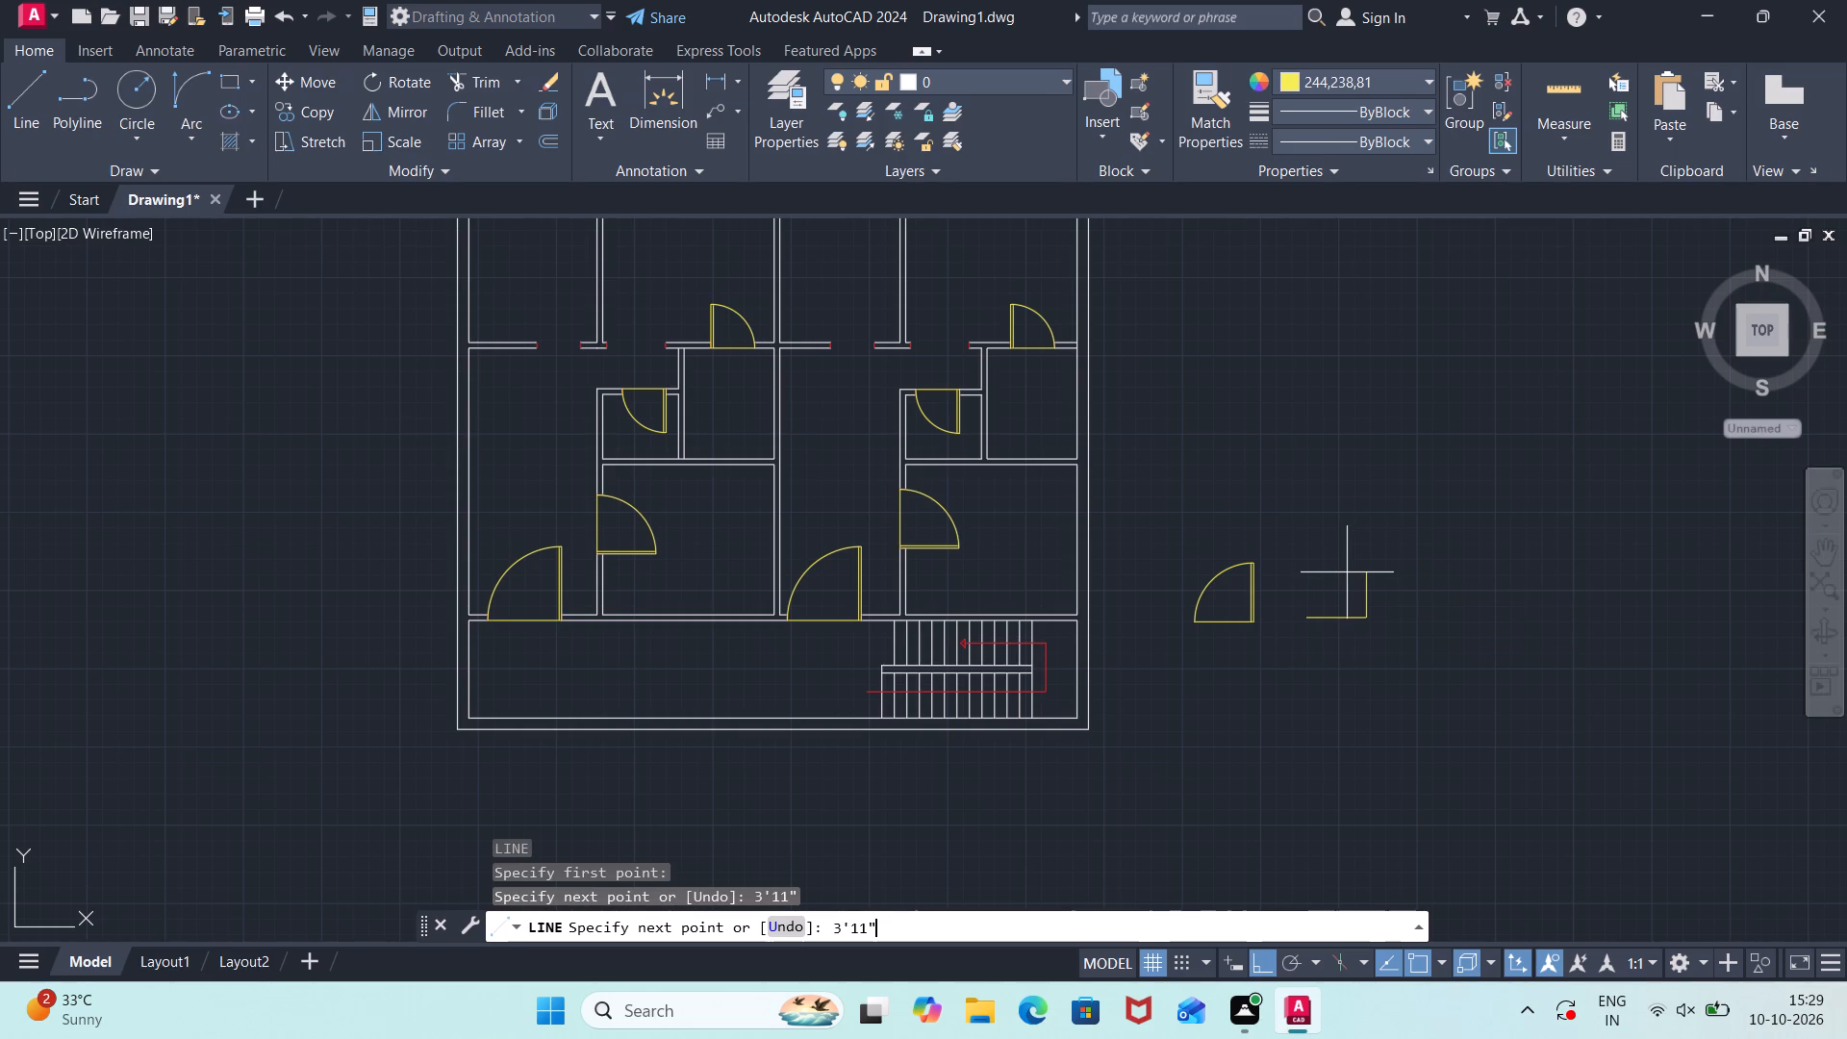
pyautogui.press('Escape')
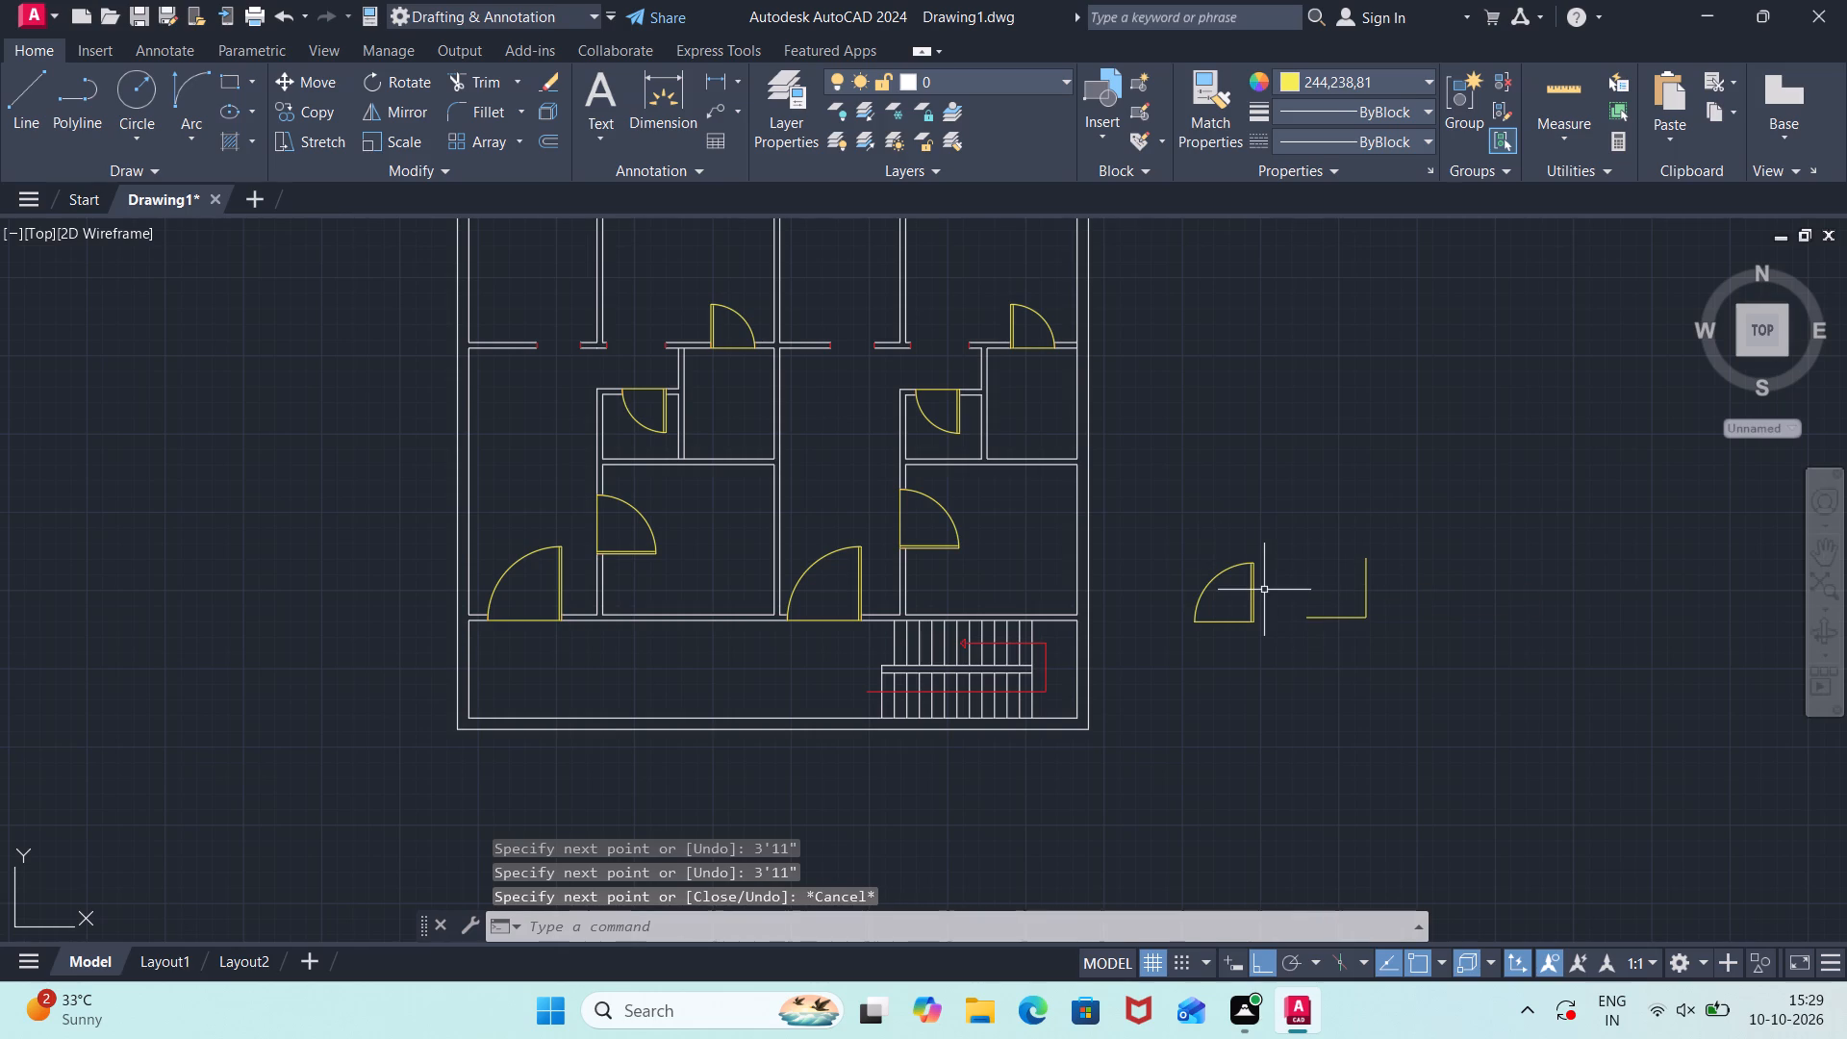
# Offset the tenth door's vertical line 2" to the west to form the door leaf.
pyautogui.write('off')
pyautogui.press('Return')
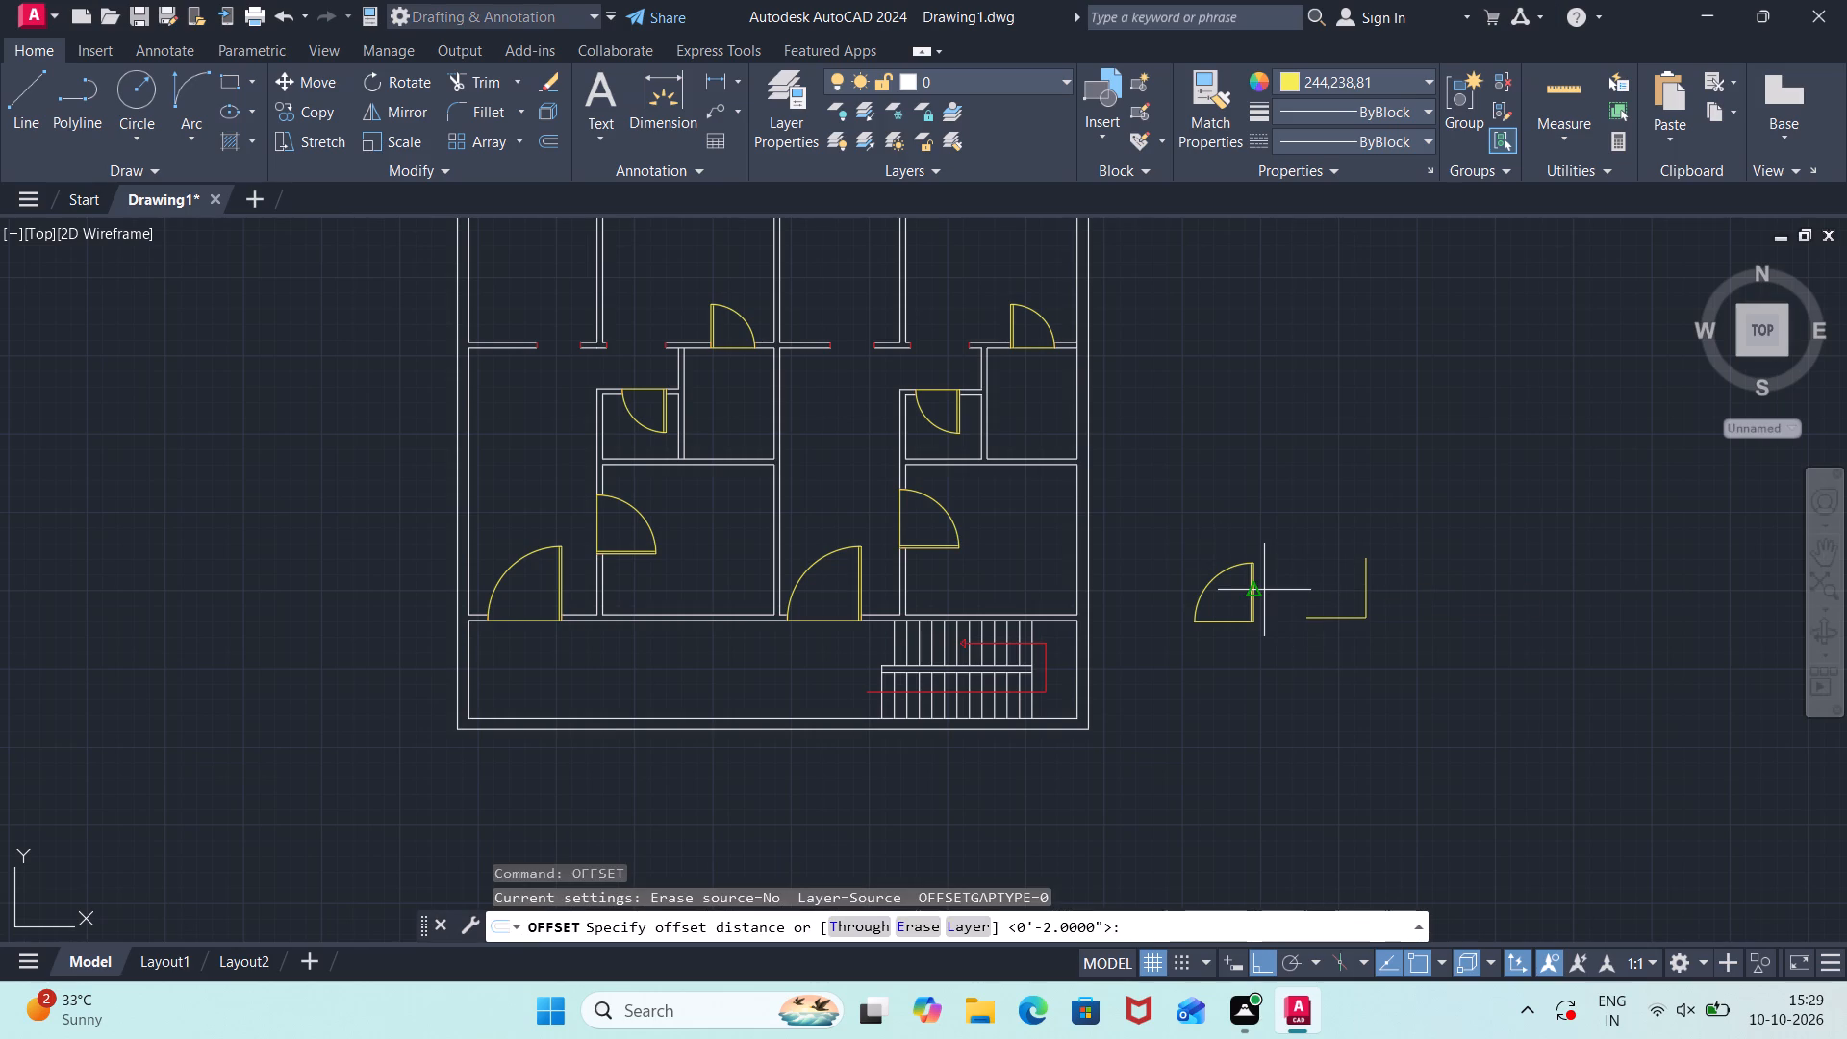
pyautogui.press('Return')
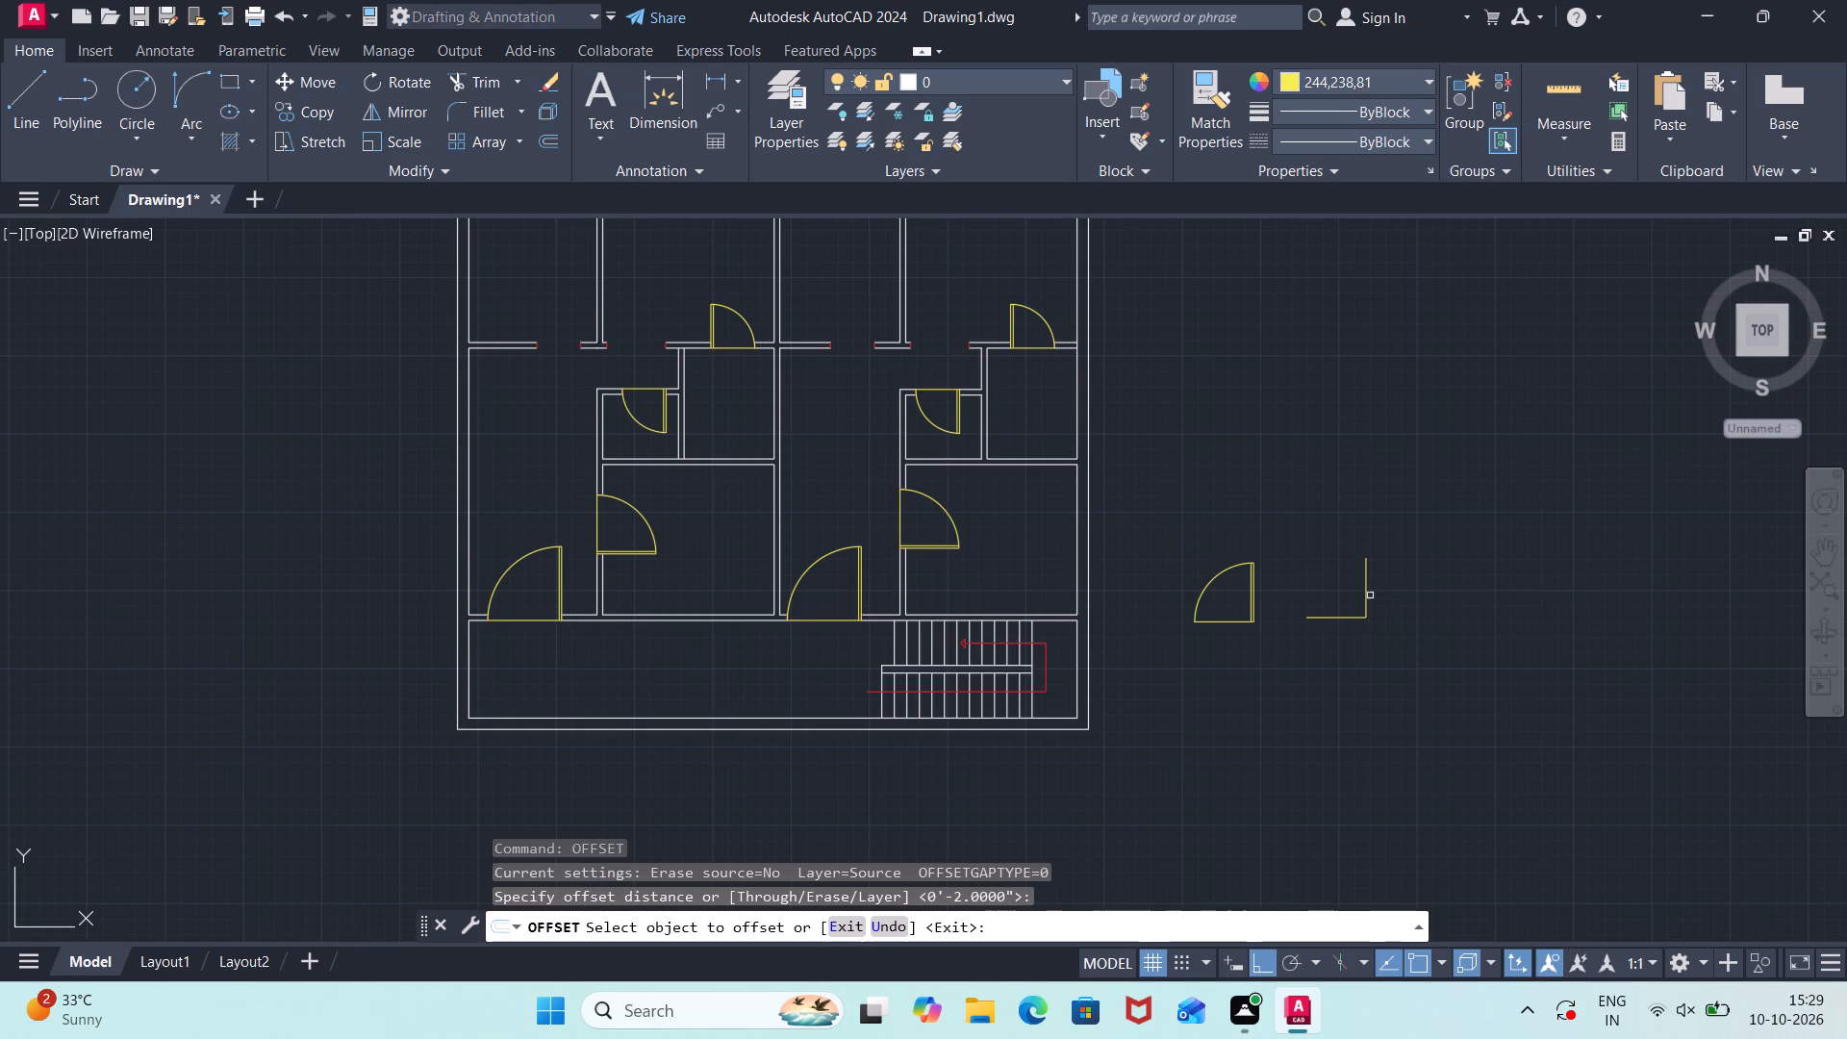
pyautogui.click(1369, 594)
pyautogui.click(1306, 597)
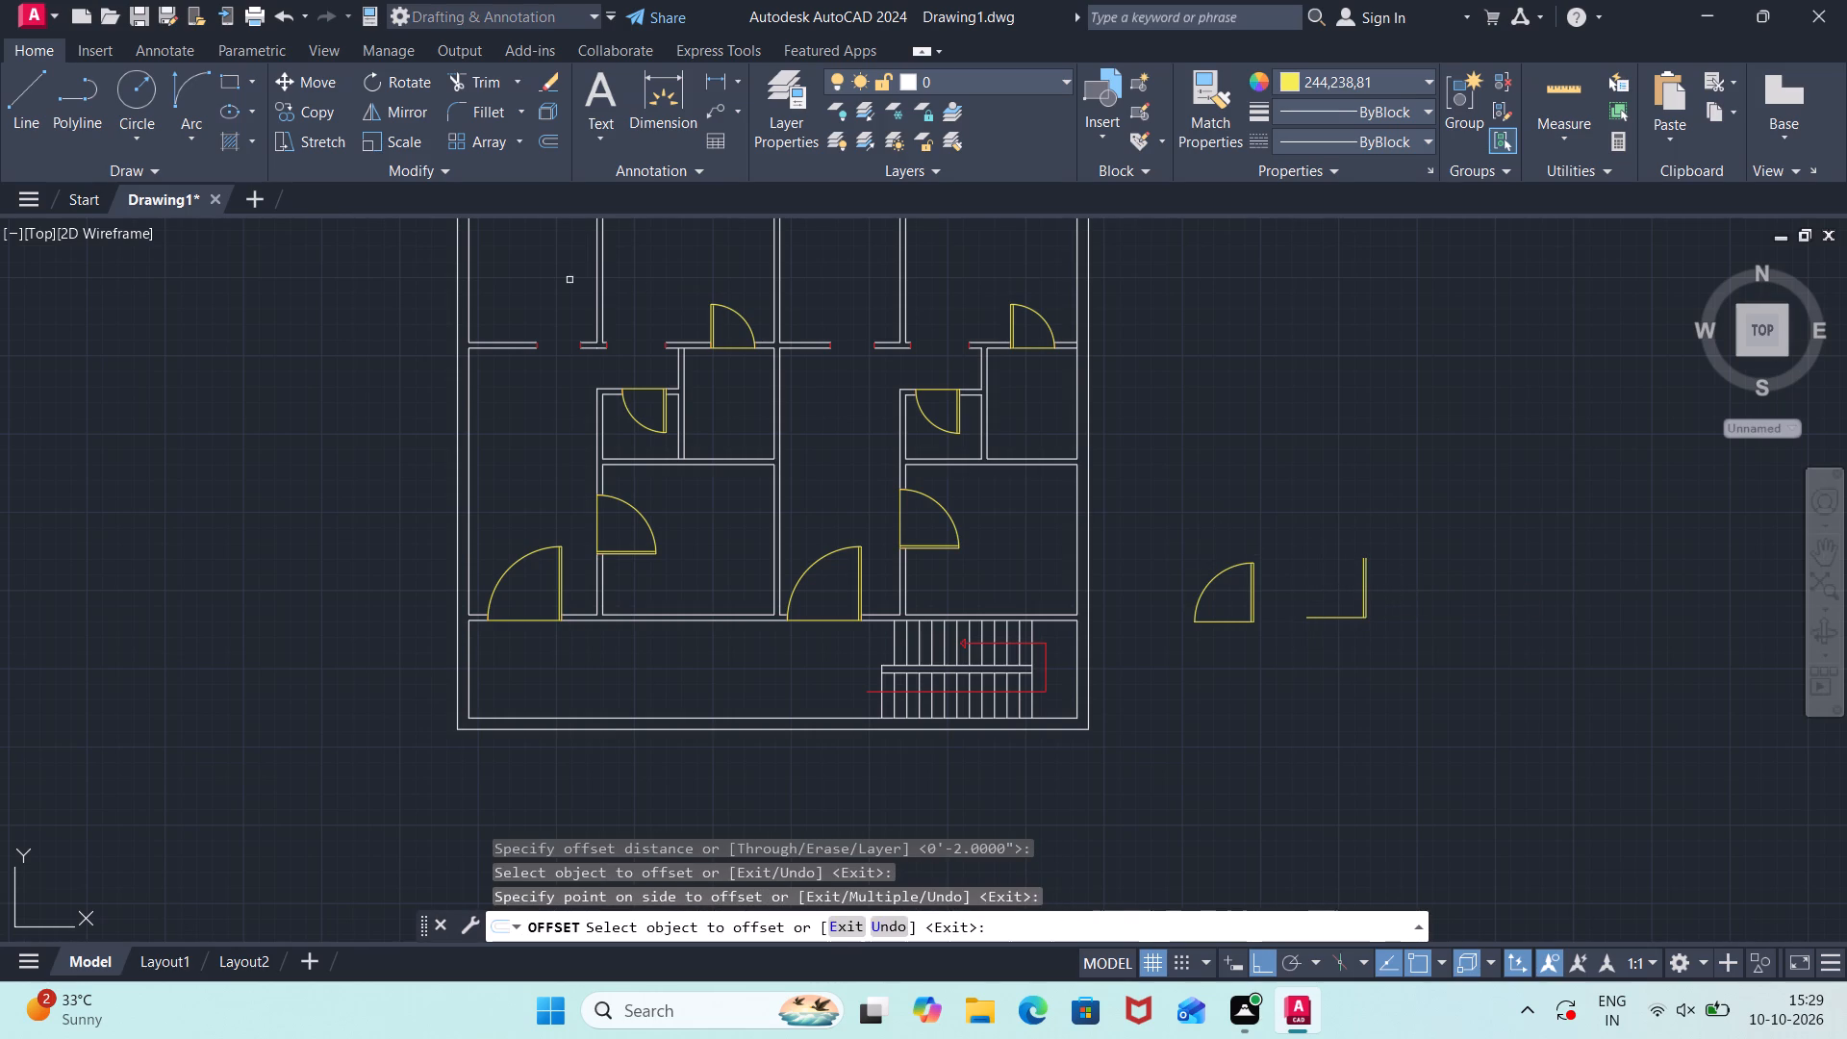
# Draw the tenth door's swing with a Start, End, Direction arc from the outer leaf line's north end to the horizontal line's west end.
pyautogui.click(202, 129)
pyautogui.click(288, 443)
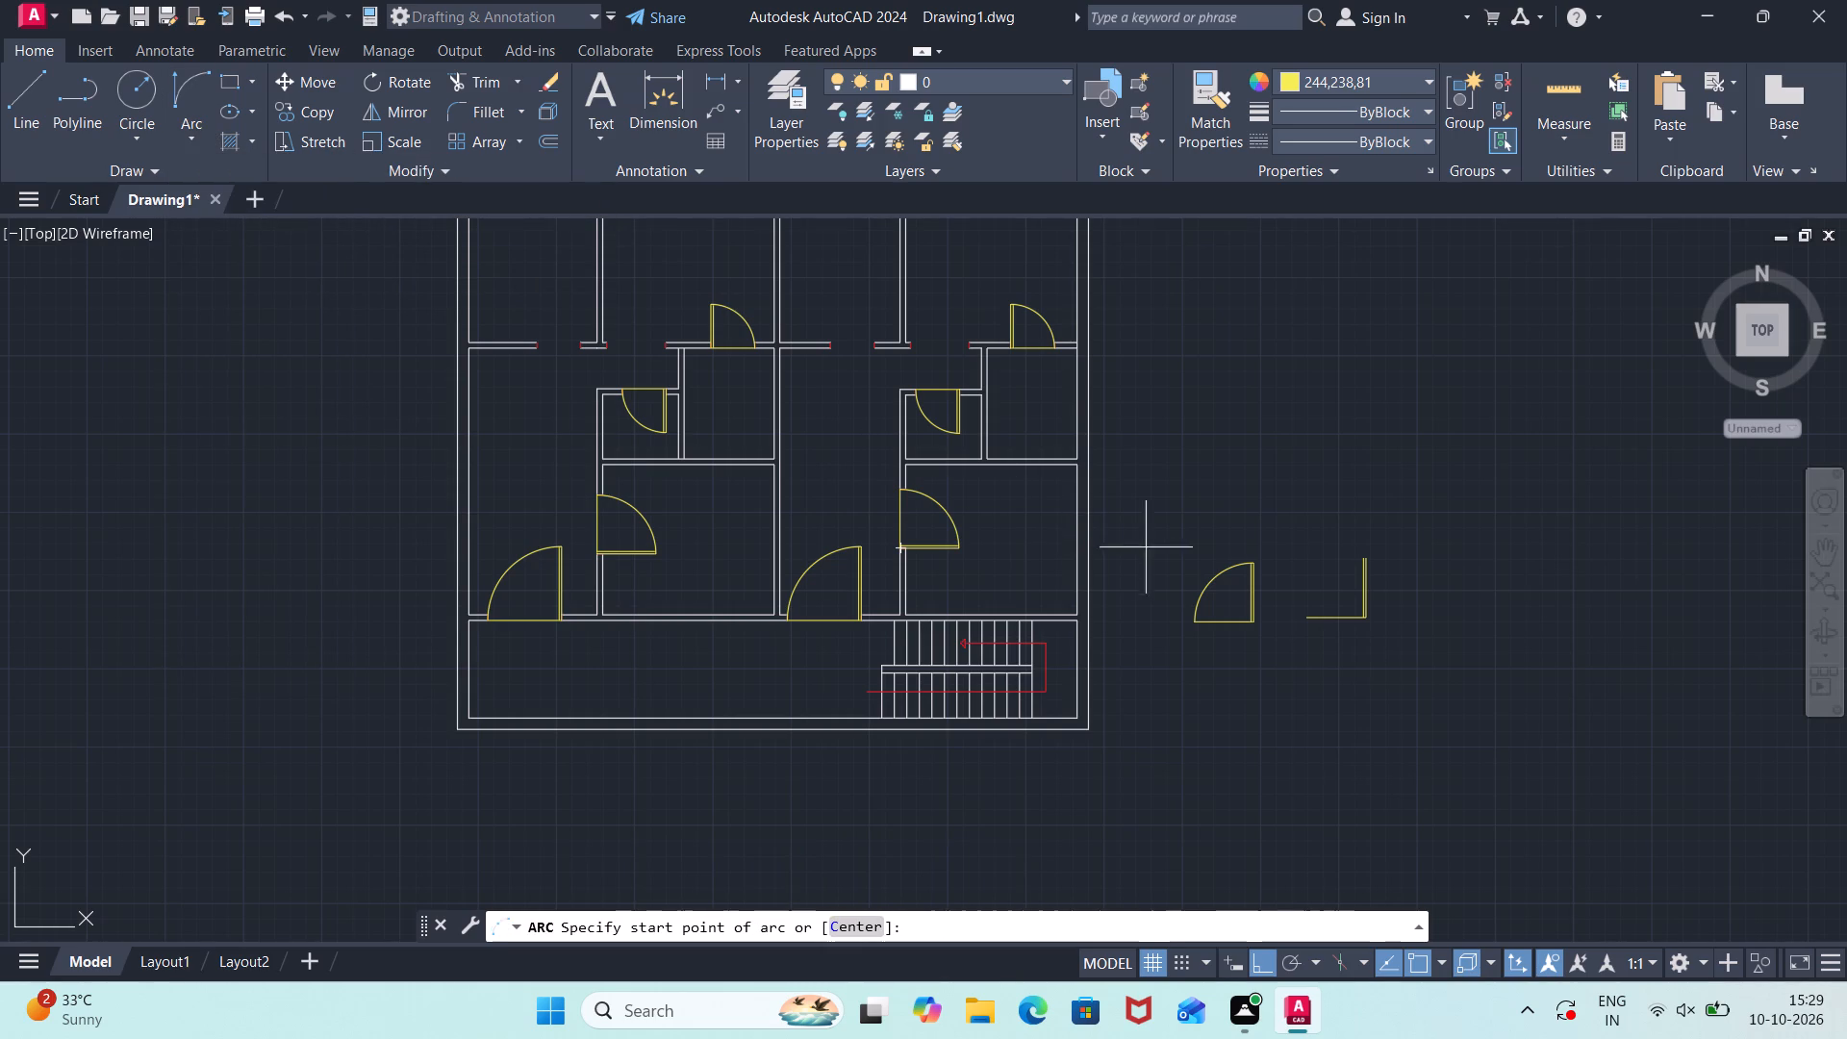
pyautogui.scroll(3, 1446, 585)
pyautogui.click(1113, 482)
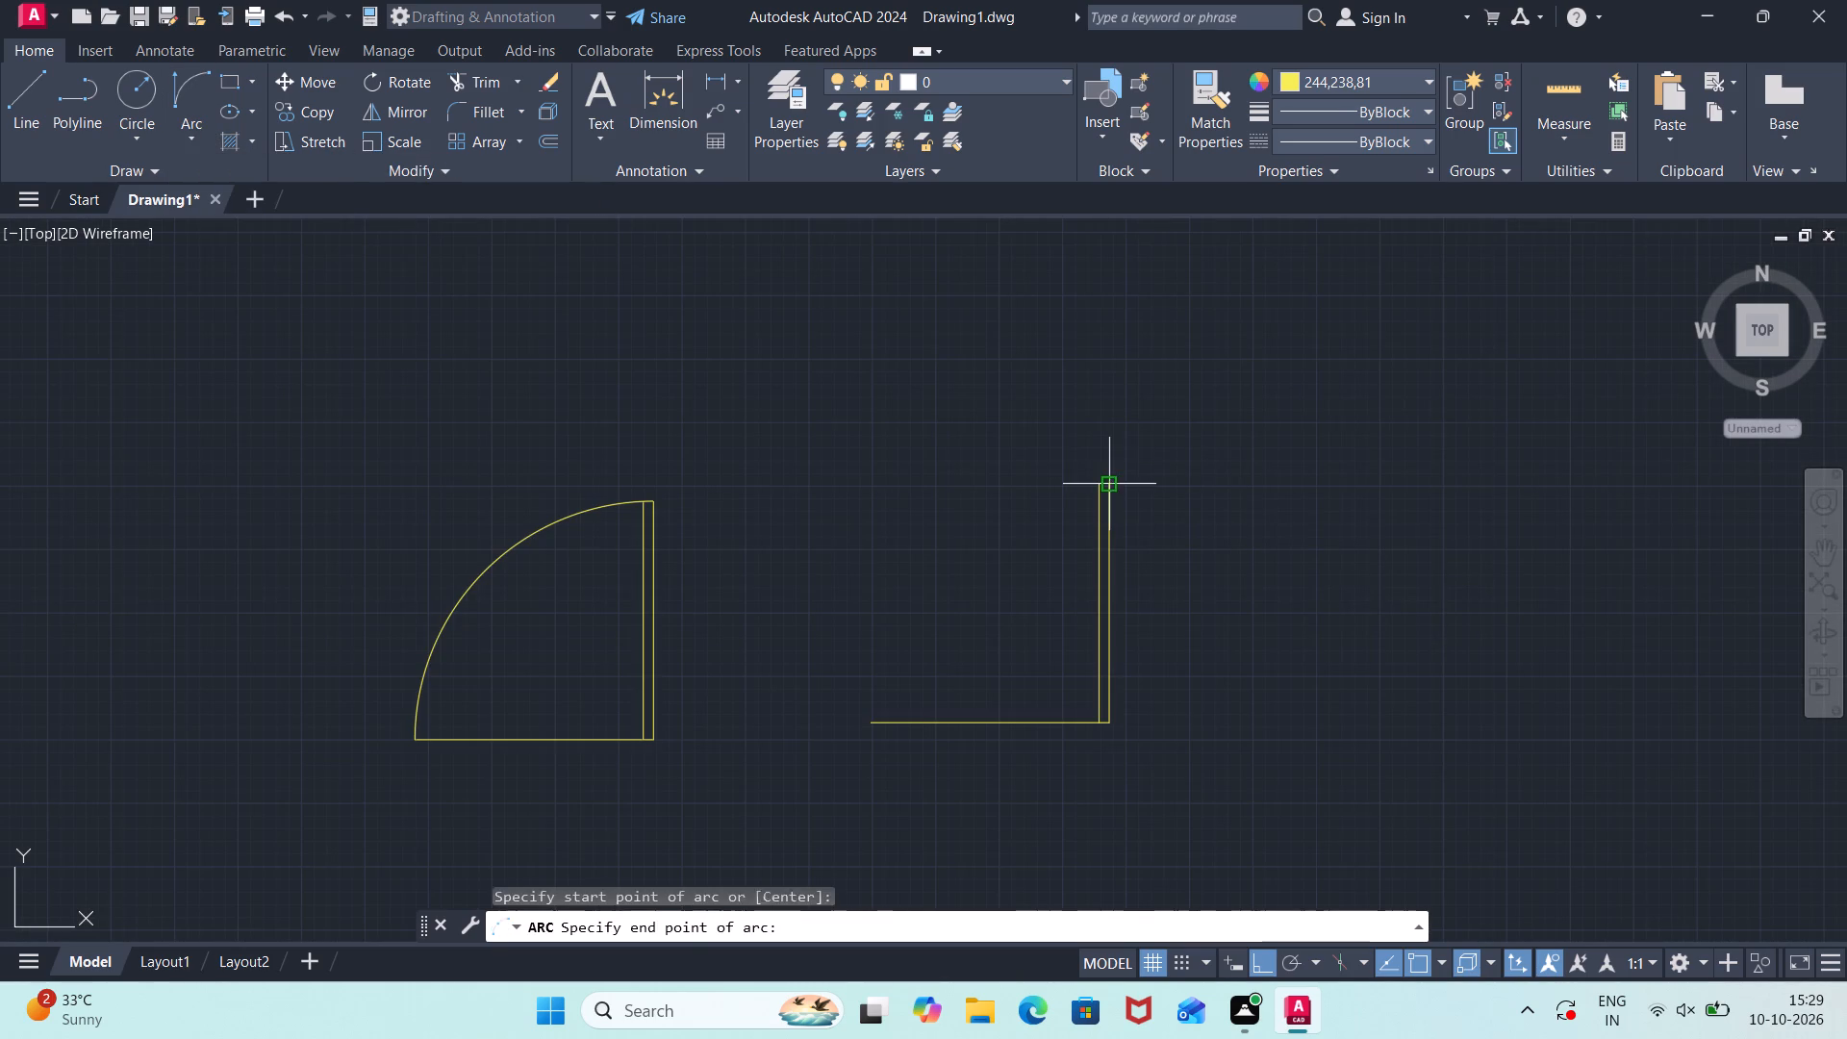
pyautogui.click(873, 718)
pyautogui.click(811, 641)
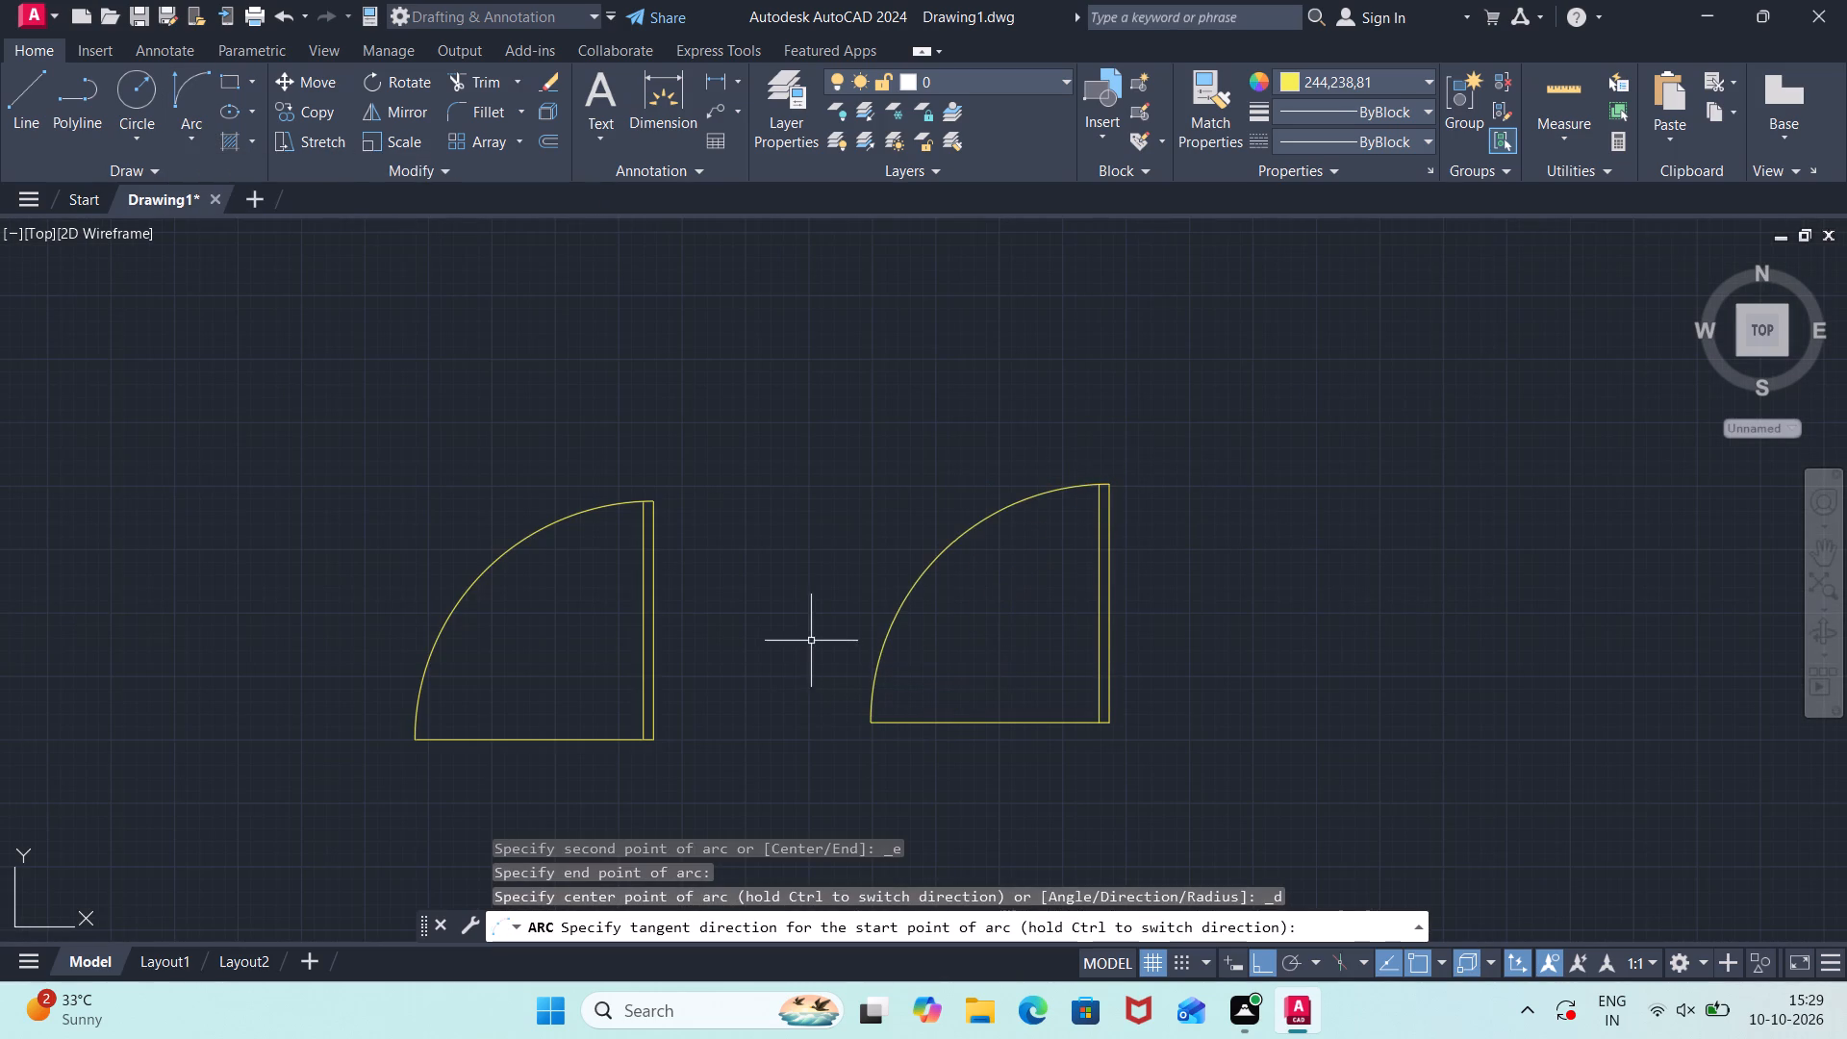
# Trim the end of the tenth door's inner leaf line that extends north past the swing arc.
pyautogui.scroll(4, 1163, 489)
pyautogui.moveTo(744, 430); pyautogui.dragTo(1257, 504, button='middle')
pyautogui.scroll(4, 1257, 515)
pyautogui.scroll(3, 1219, 583)
pyautogui.moveTo(1160, 641); pyautogui.dragTo(1285, 337, button='middle')
pyautogui.scroll(1, 1234, 381)
pyautogui.press('Escape')
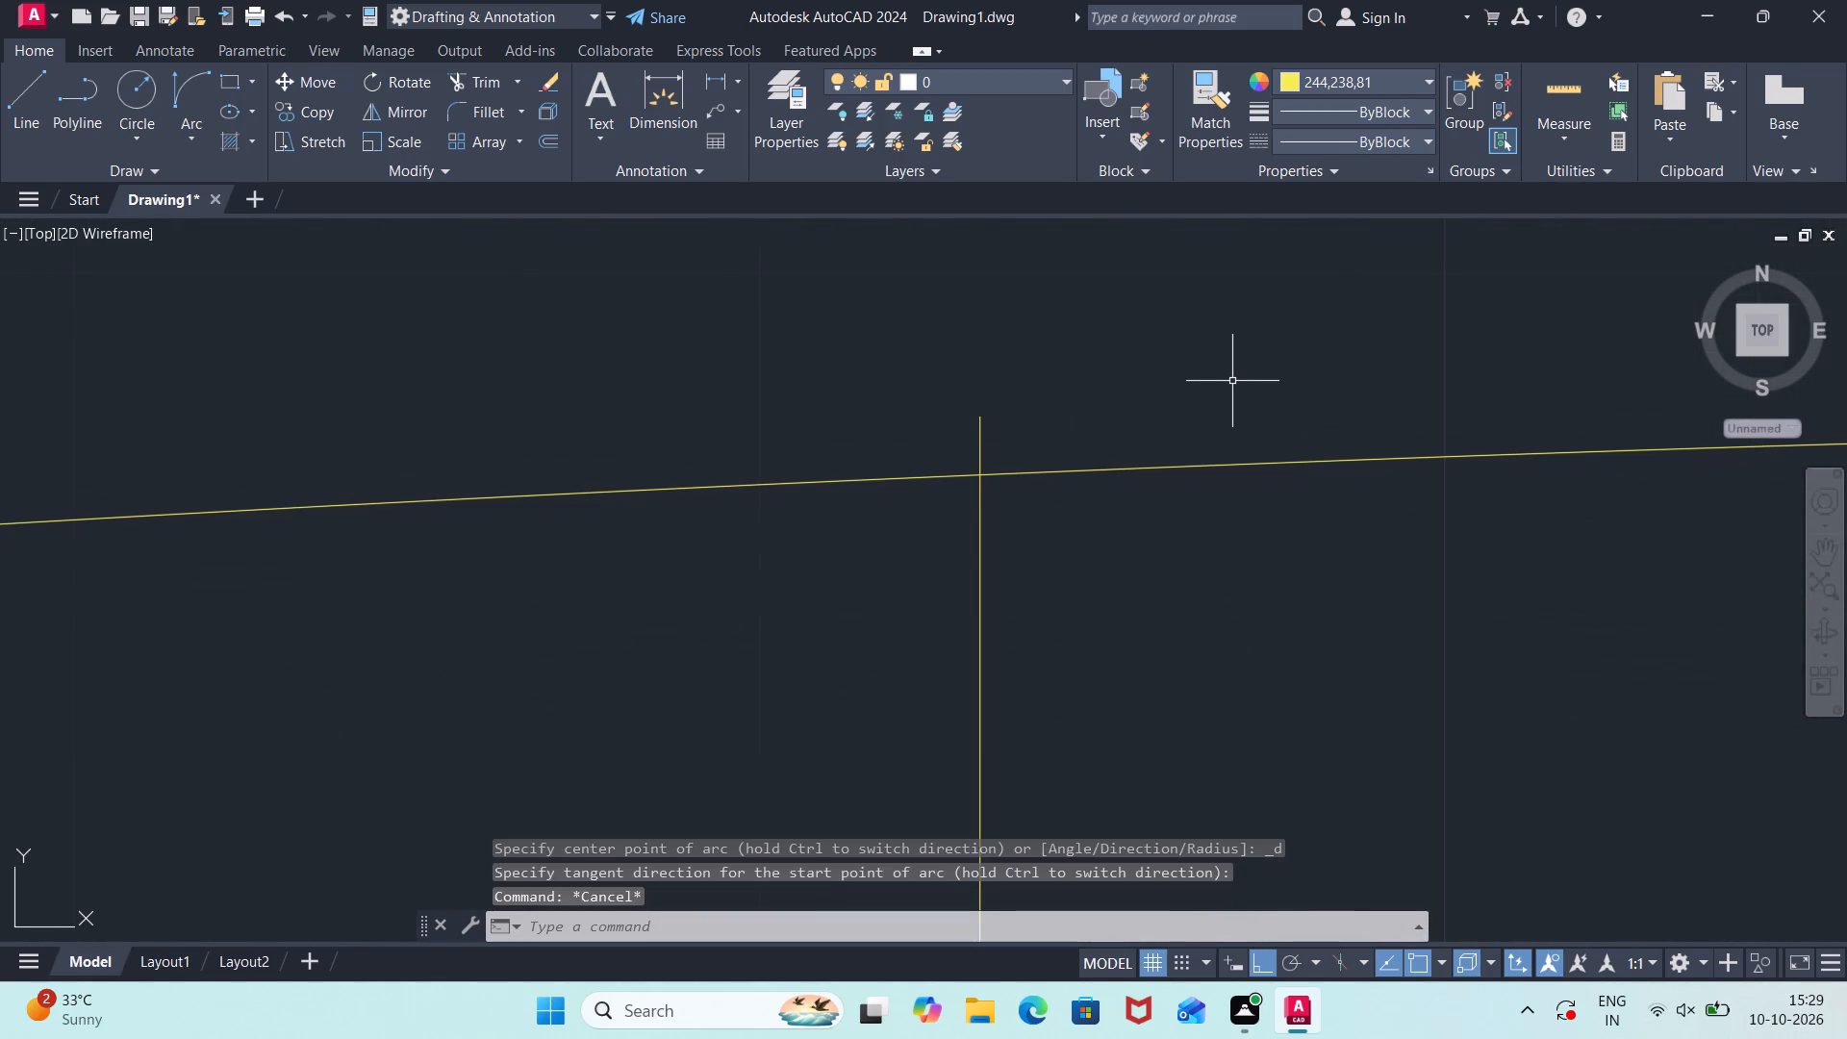
pyautogui.write('tr')
pyautogui.press('Return')
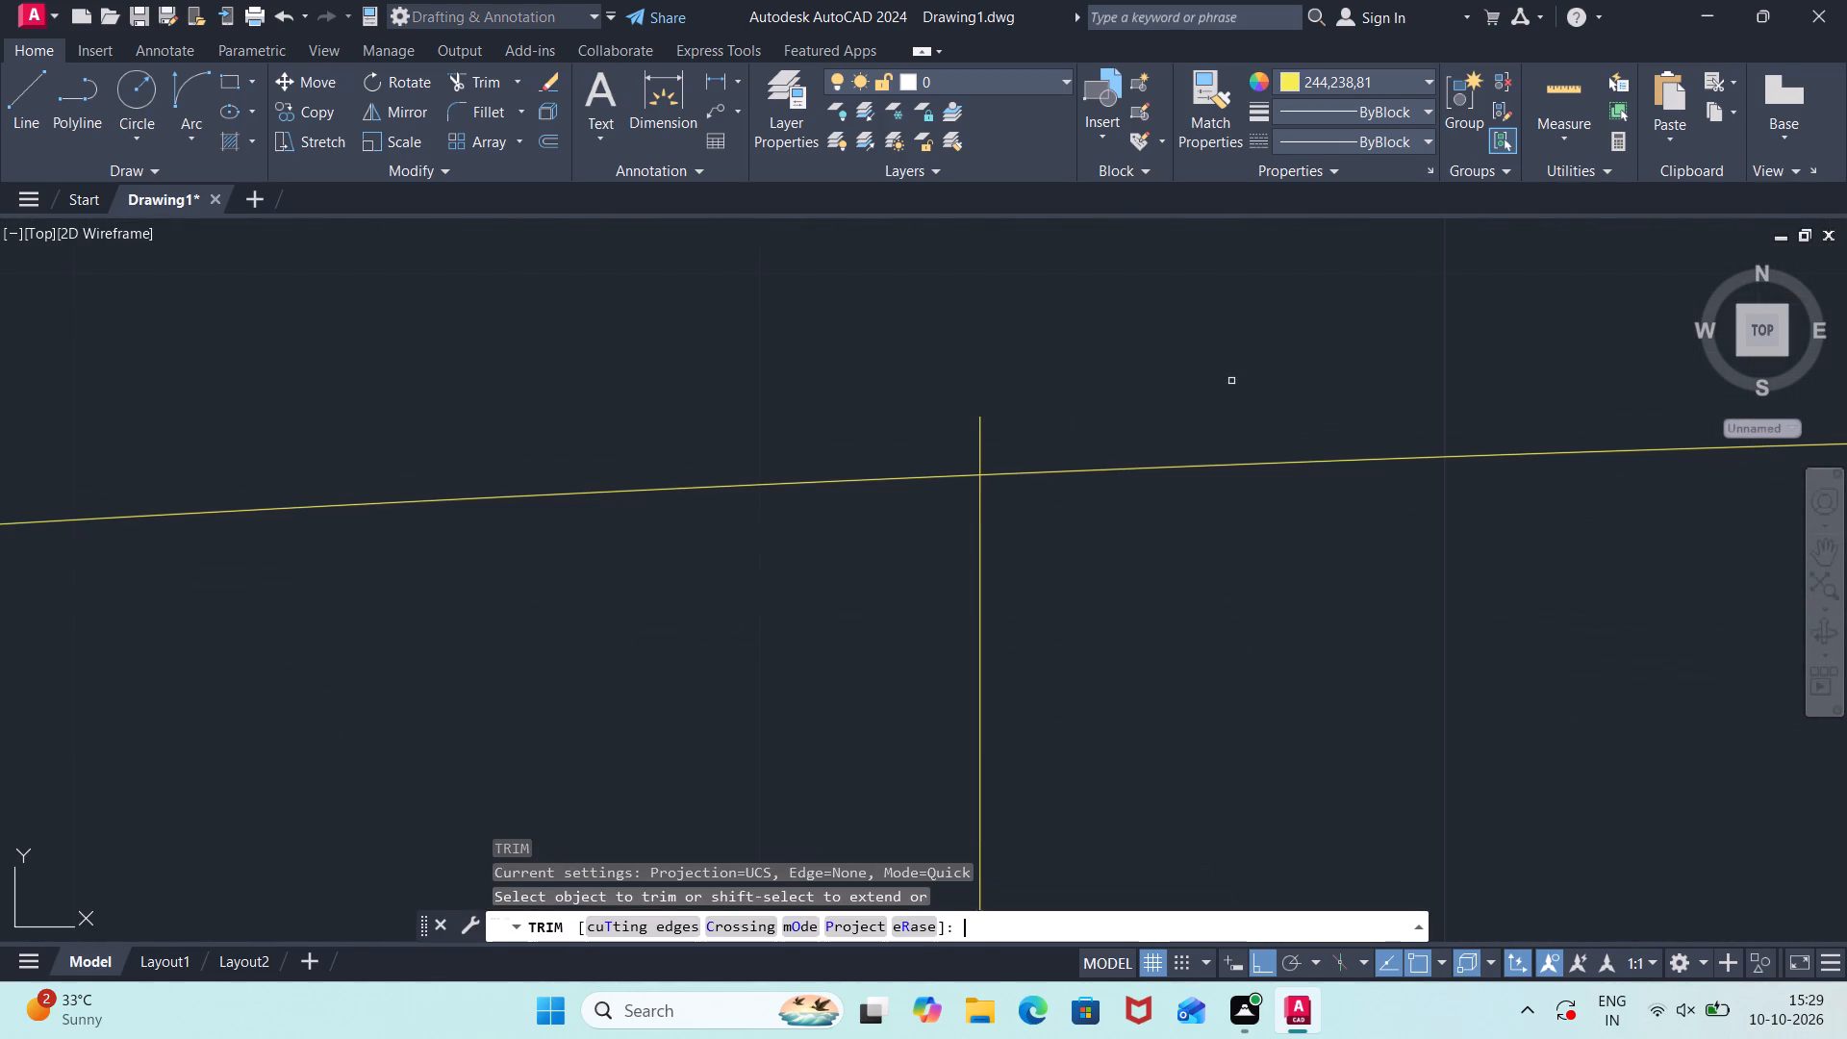
pyautogui.click(1046, 420)
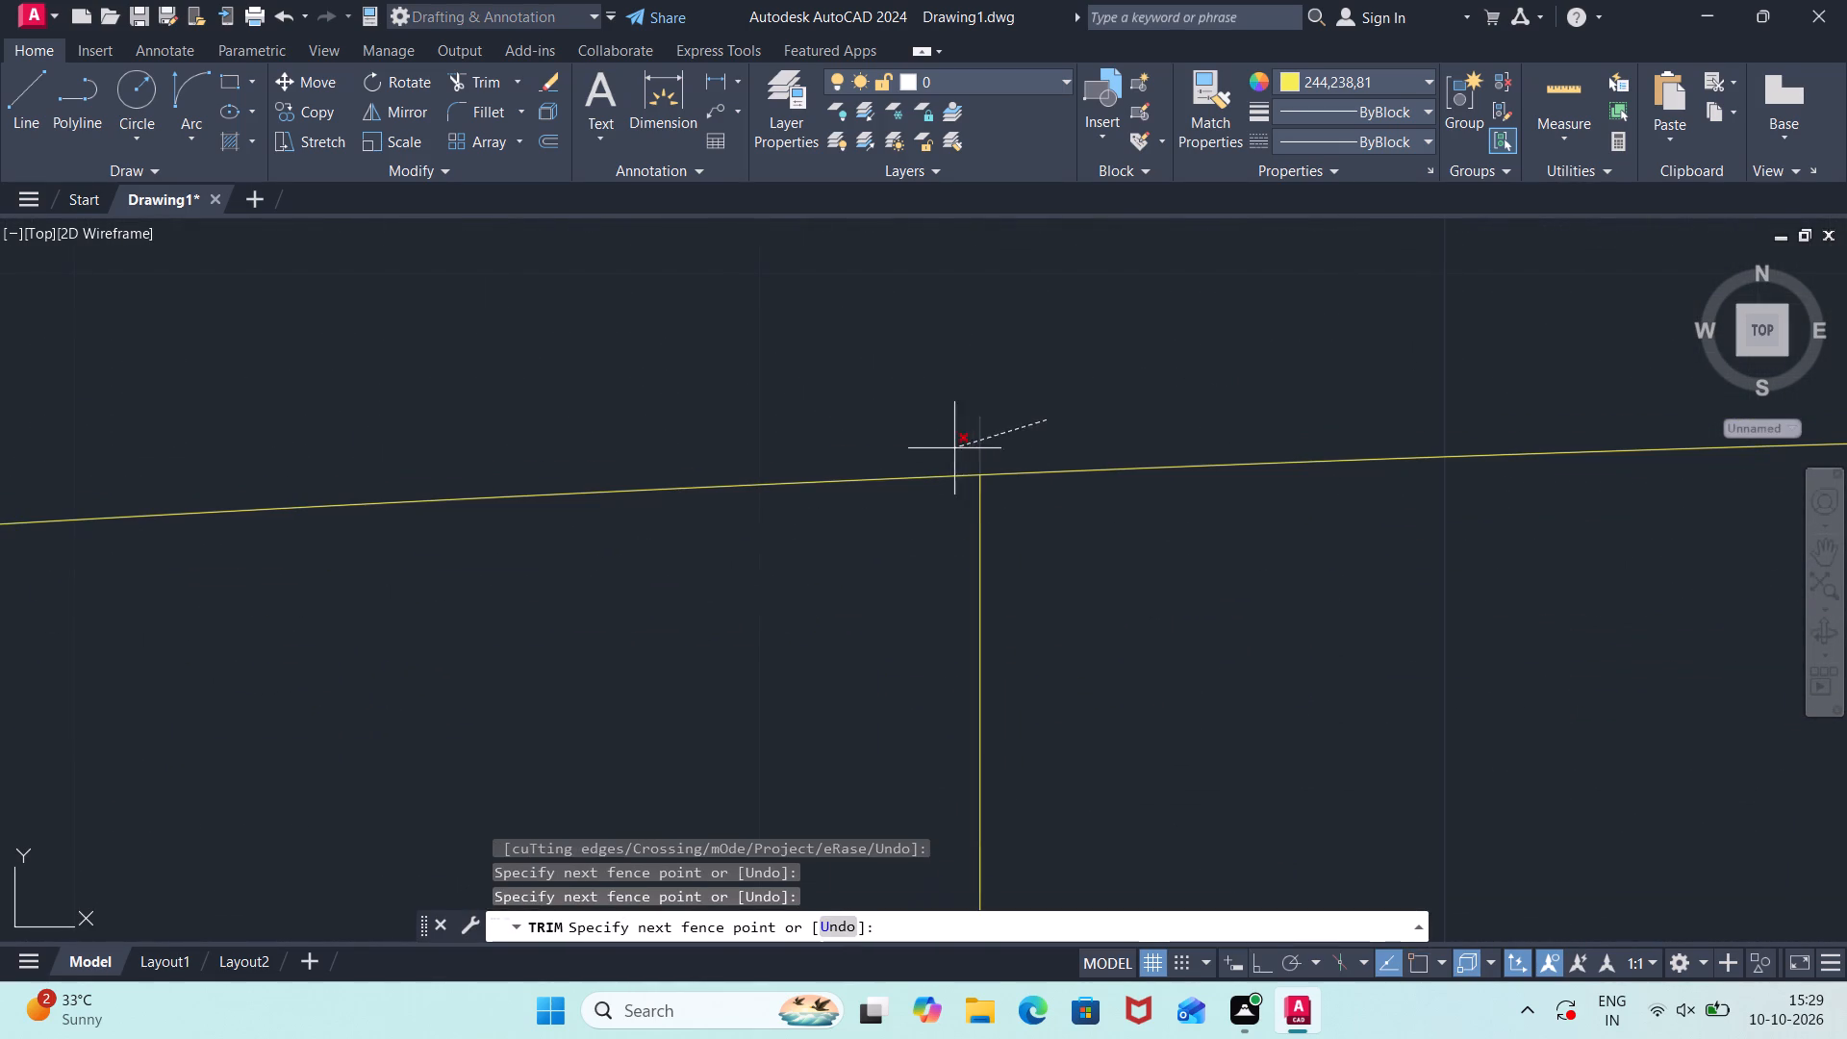
pyautogui.click(954, 448)
pyautogui.scroll(-4, 1224, 453)
pyautogui.scroll(-4, 1285, 750)
pyautogui.scroll(-2, 1416, 668)
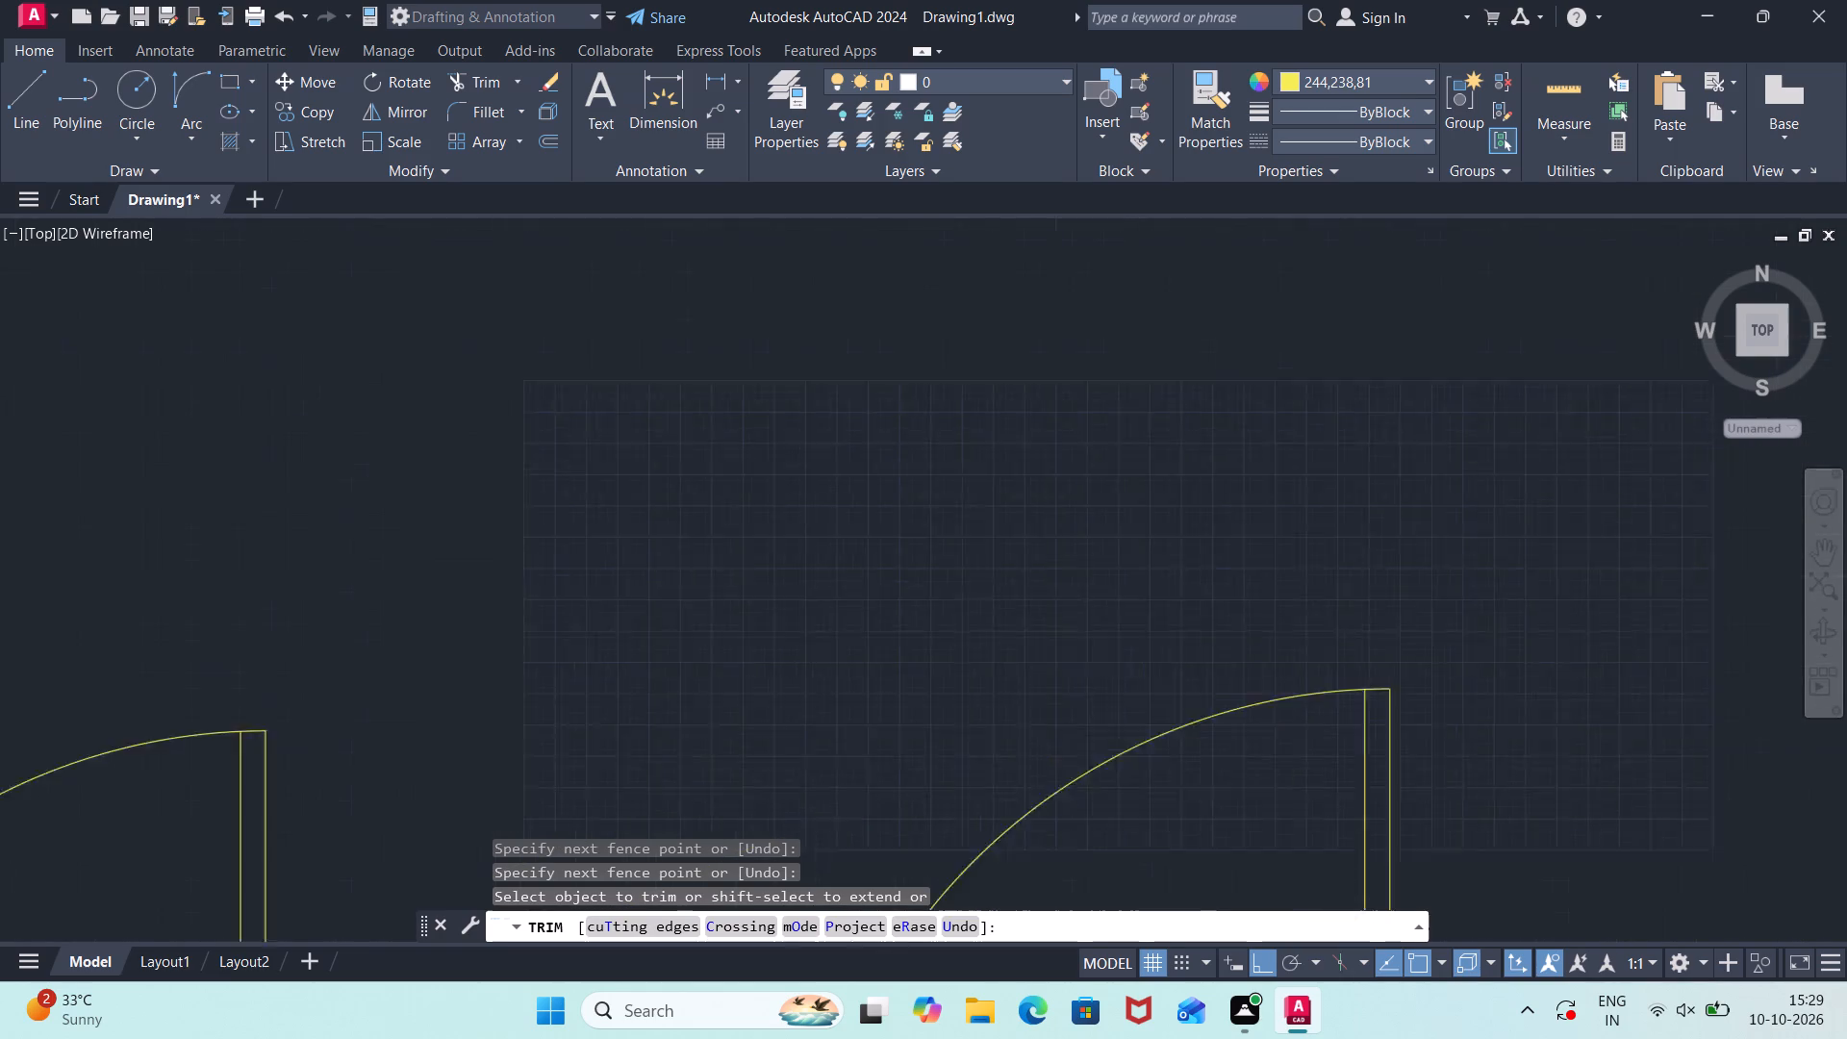
pyautogui.scroll(-1, 1416, 667)
pyautogui.moveTo(1416, 667); pyautogui.dragTo(1404, 436, button='middle')
pyautogui.scroll(-1, 1404, 437)
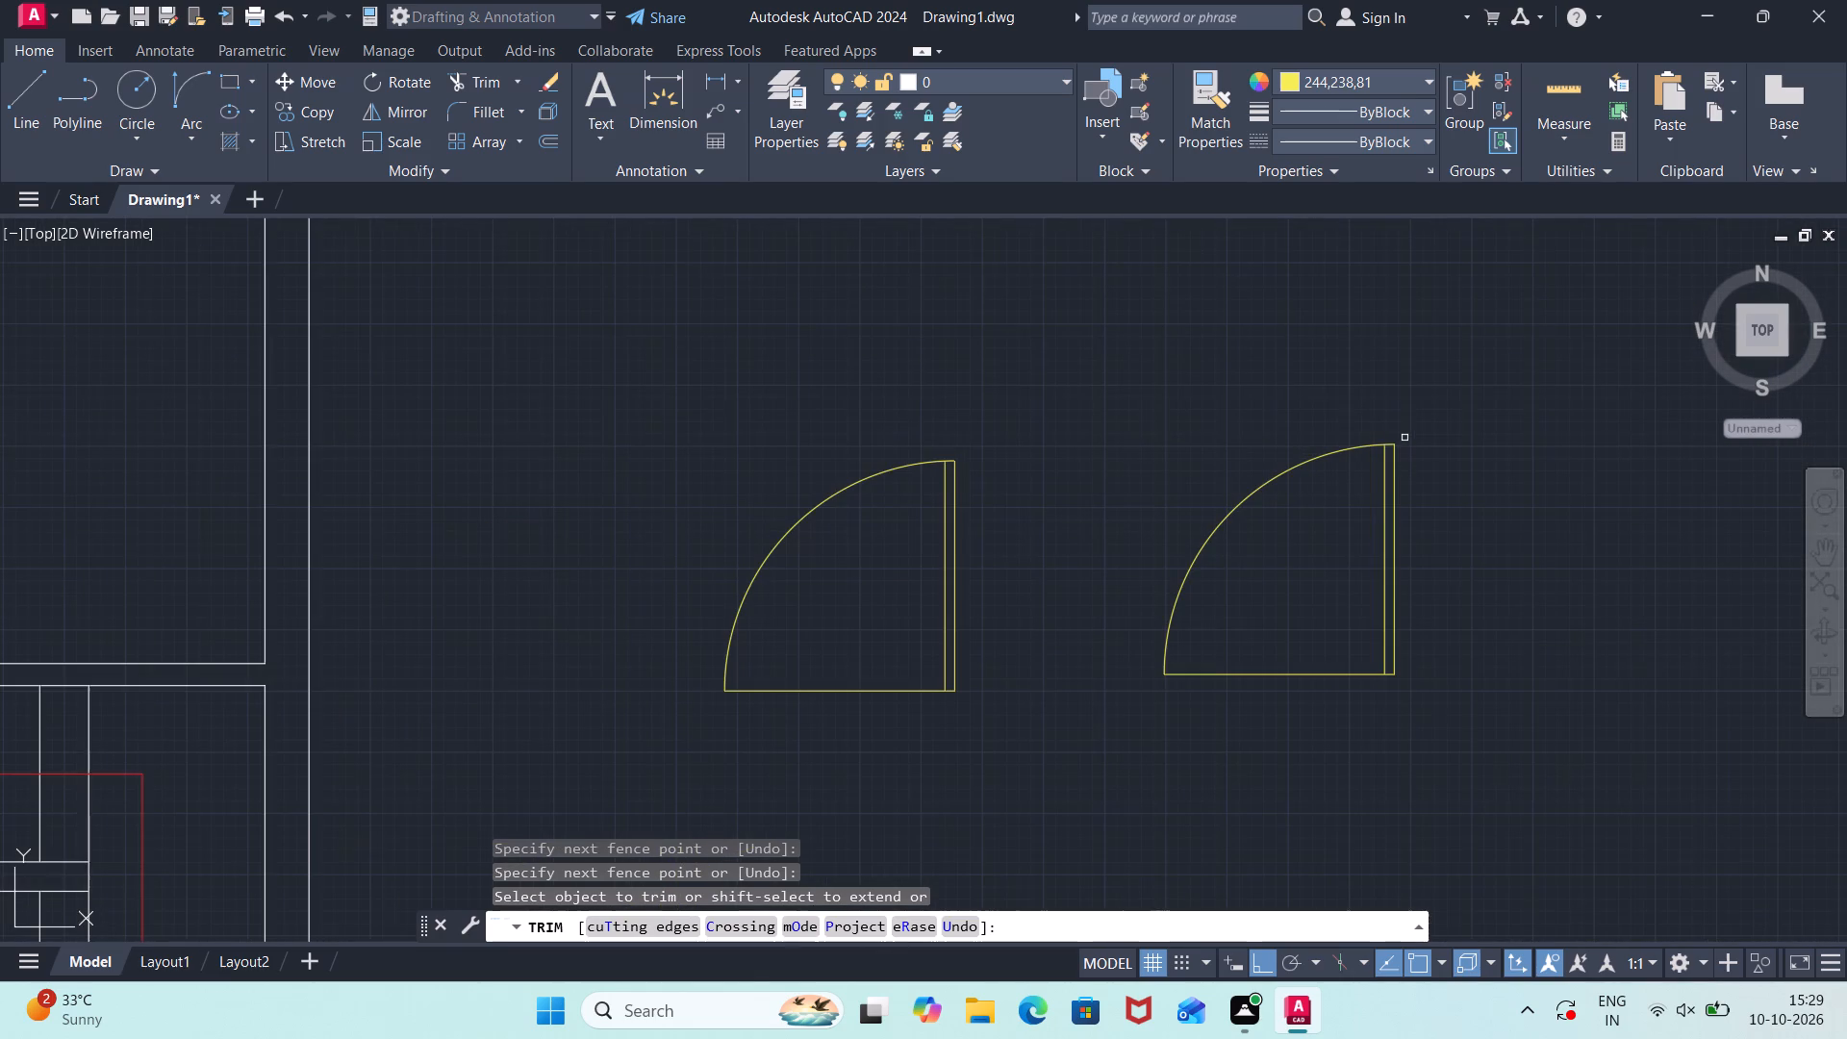
pyautogui.press('Escape')
# Move the tenth door by its southeast corner into the wide opening in the northeast room's south wall, at the opening's east end.
pyautogui.click(1454, 400)
pyautogui.click(1069, 765)
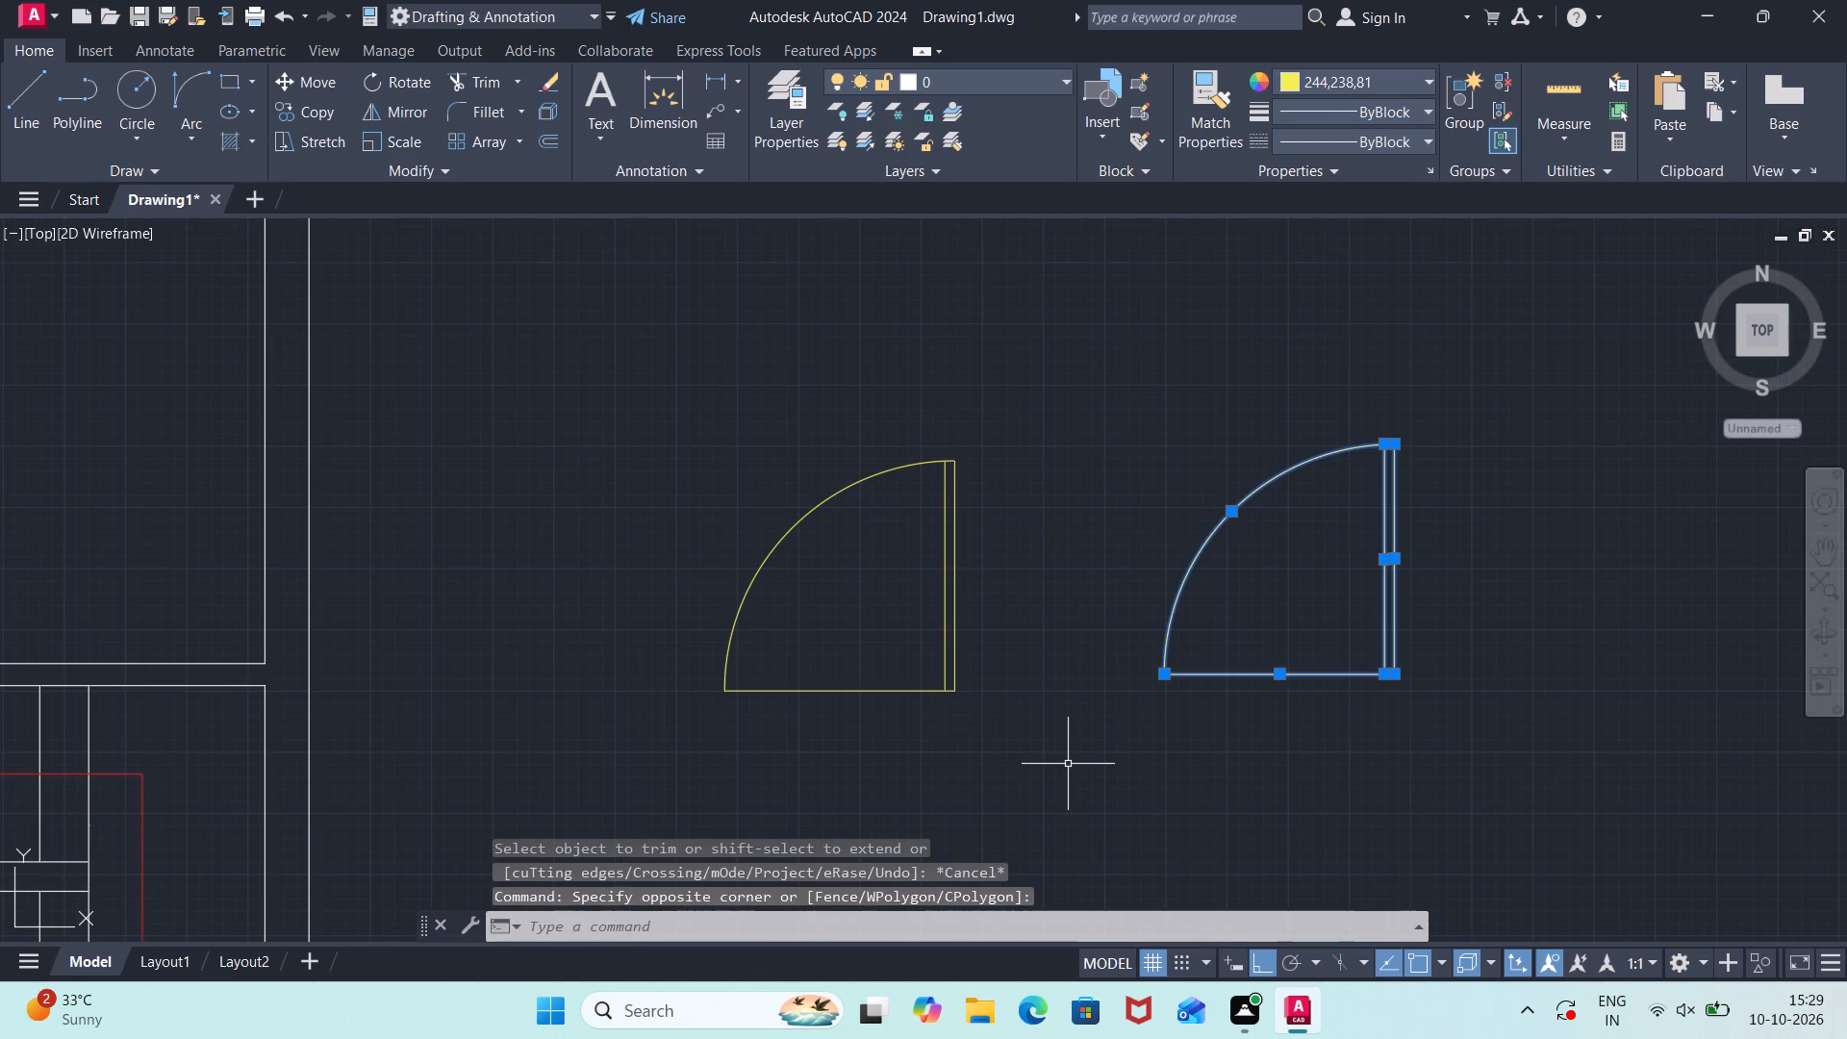
pyautogui.press('m')
pyautogui.press('Return')
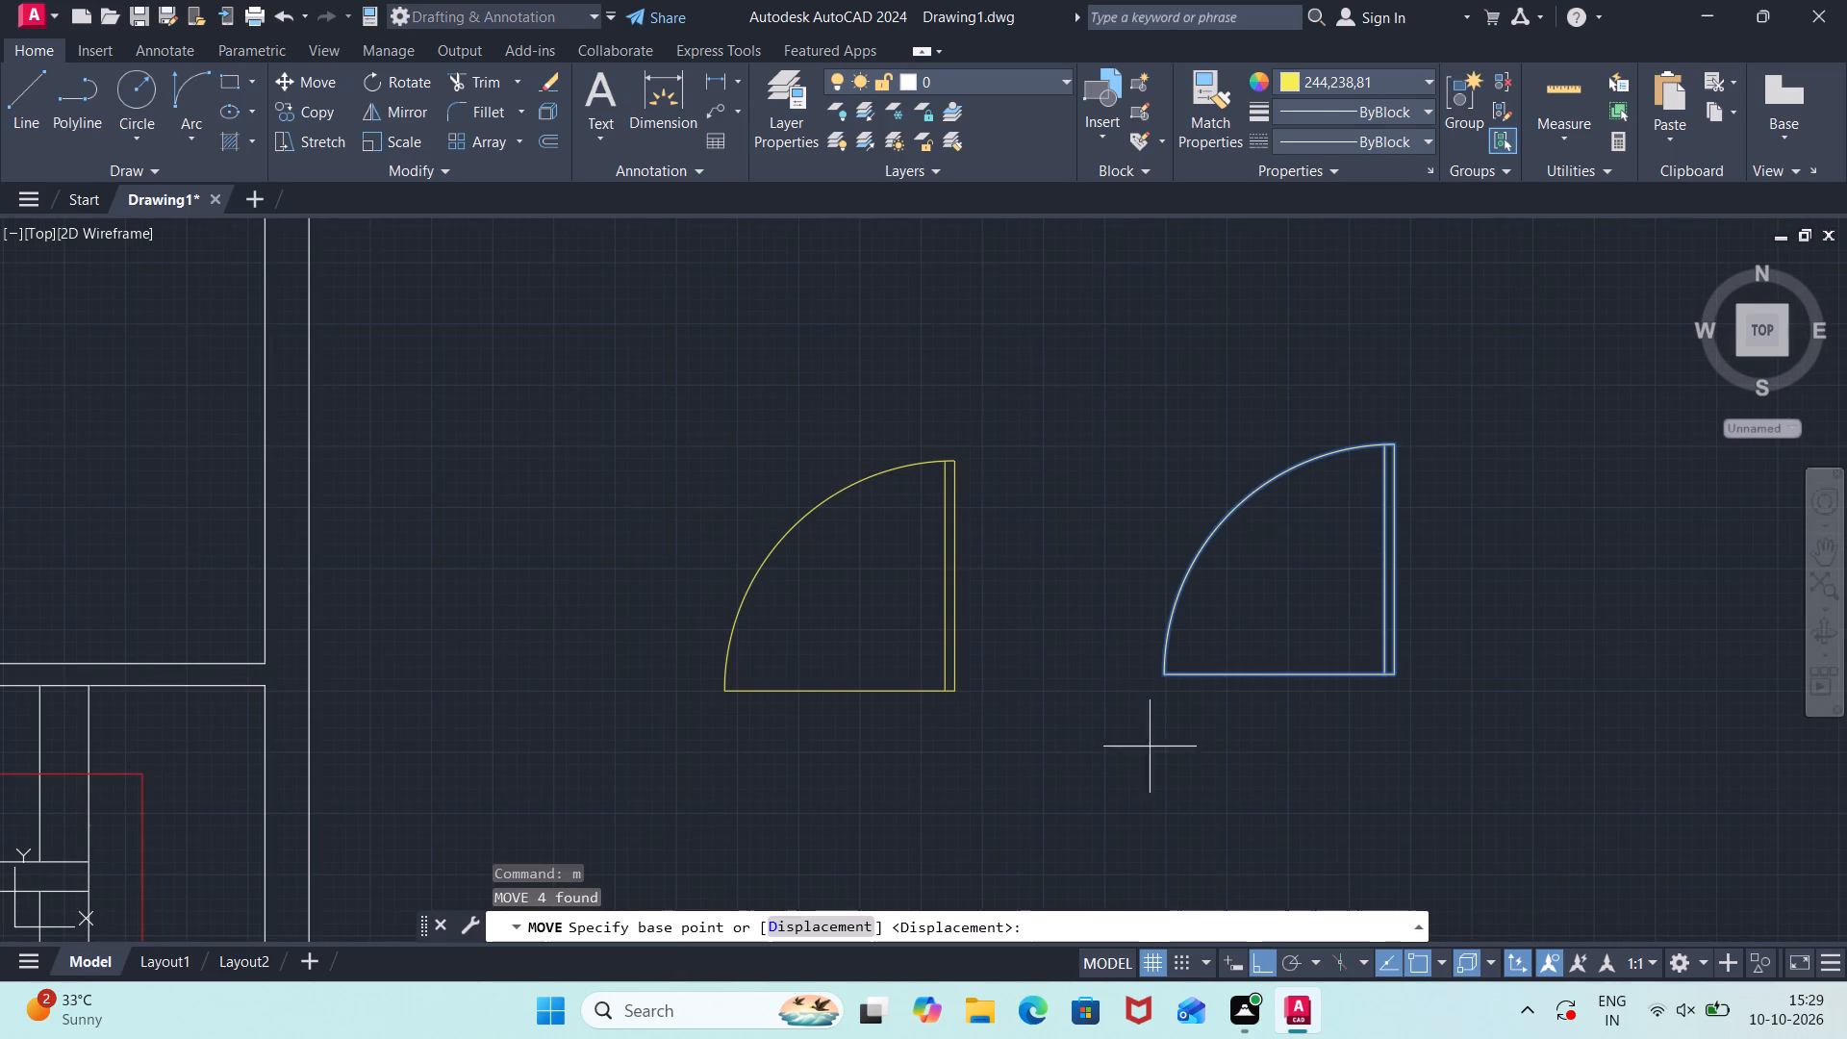
pyautogui.click(1400, 674)
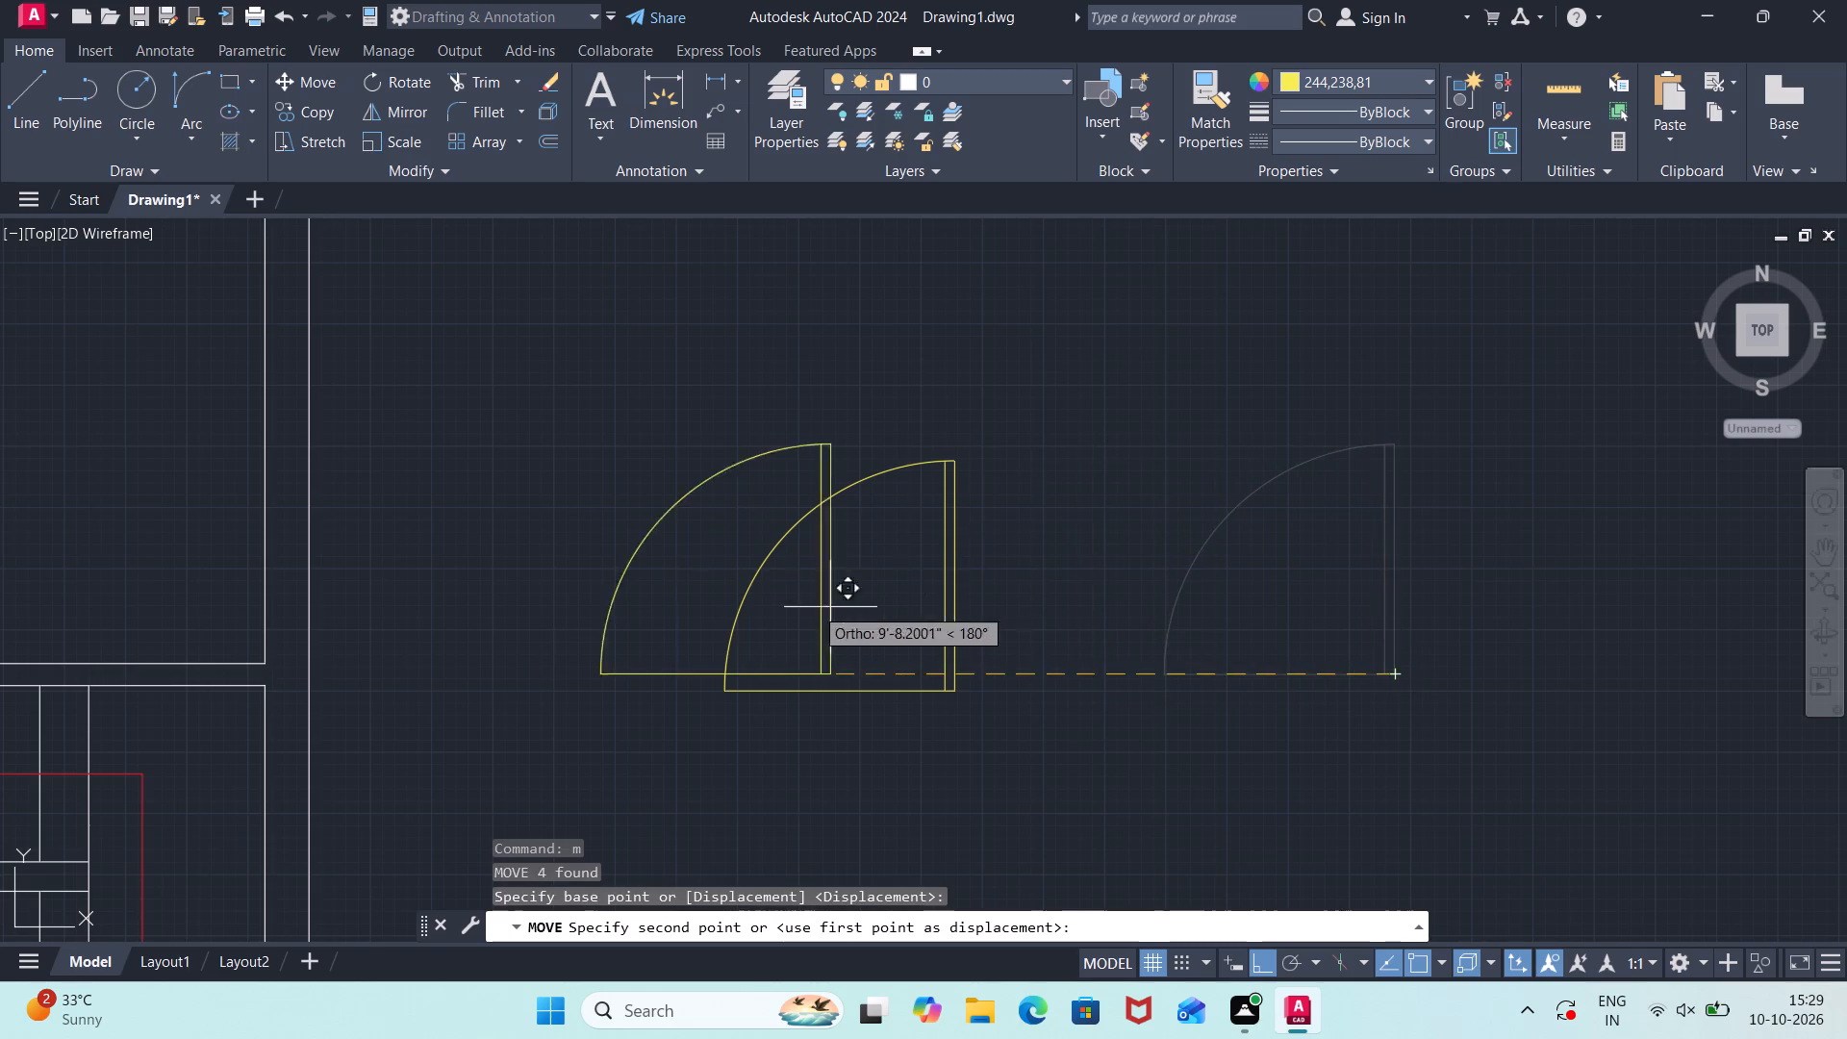
pyautogui.scroll(-2, 740, 600)
pyautogui.moveTo(691, 458); pyautogui.dragTo(789, 512, button='middle')
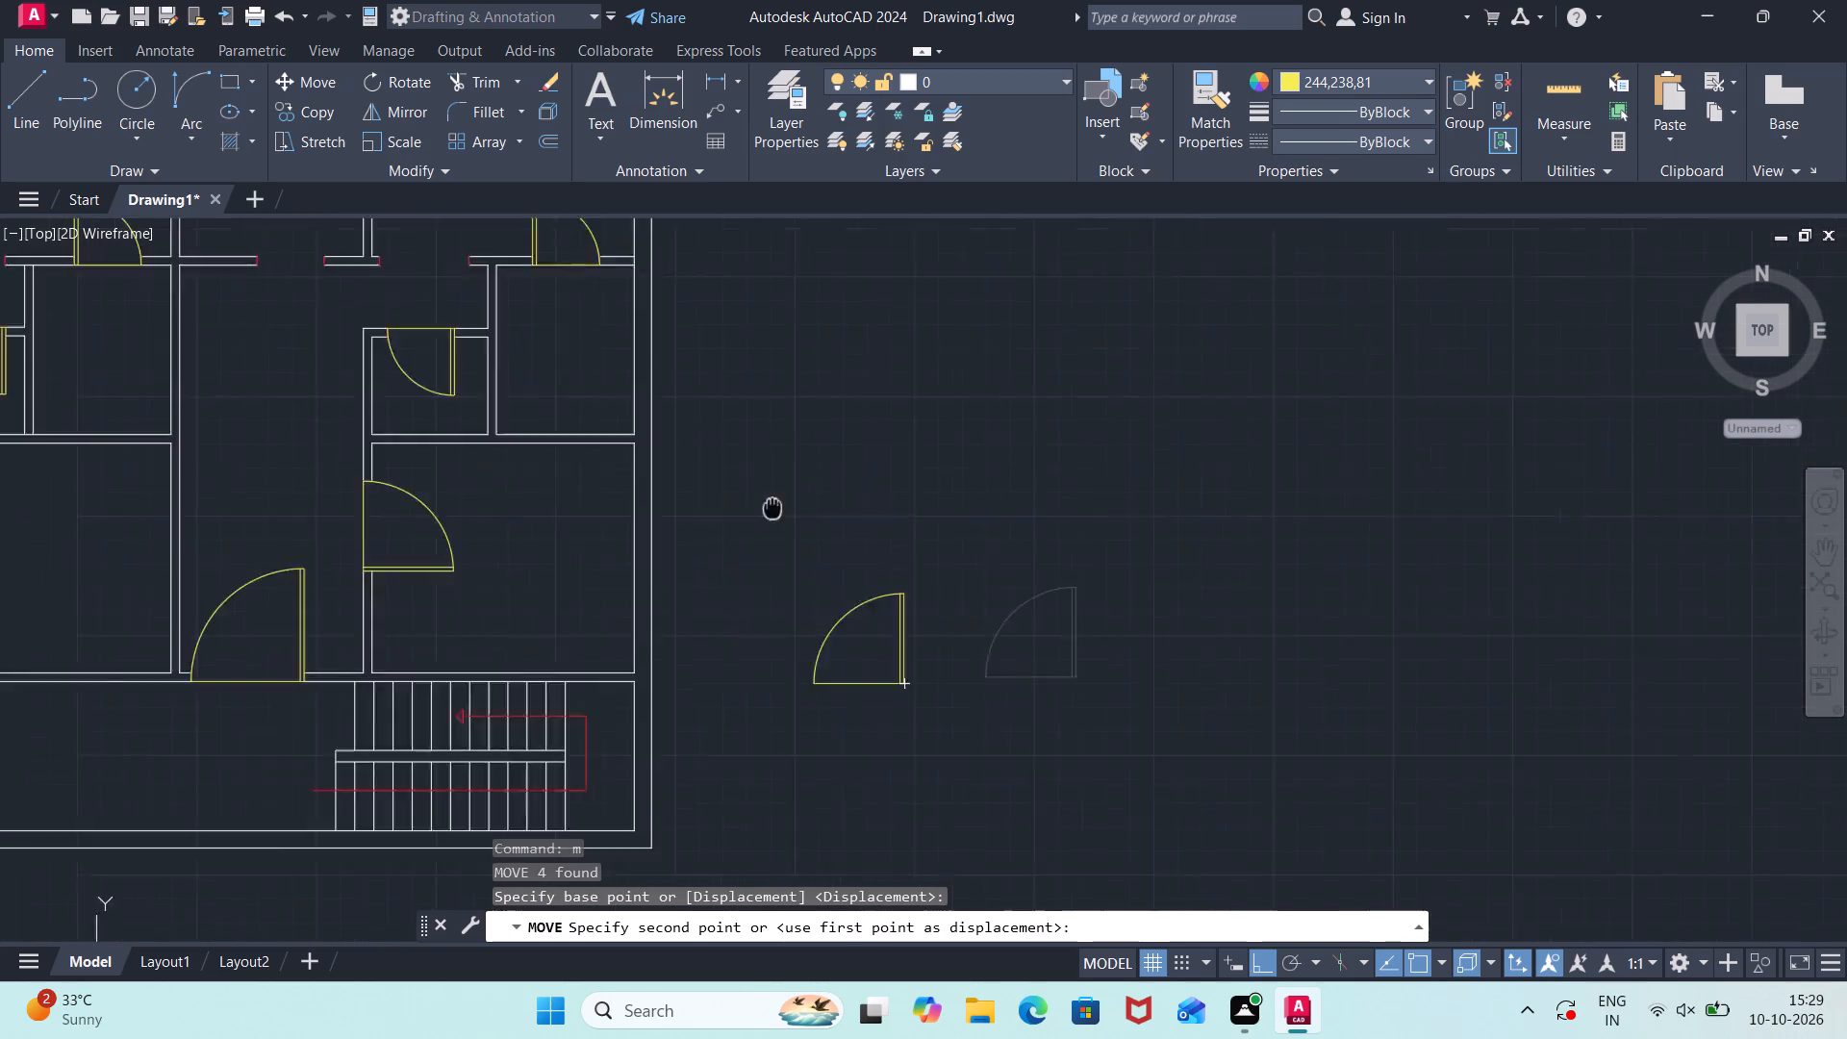
pyautogui.moveTo(789, 512); pyautogui.dragTo(1465, 654, button='middle')
pyautogui.scroll(3, 1152, 413)
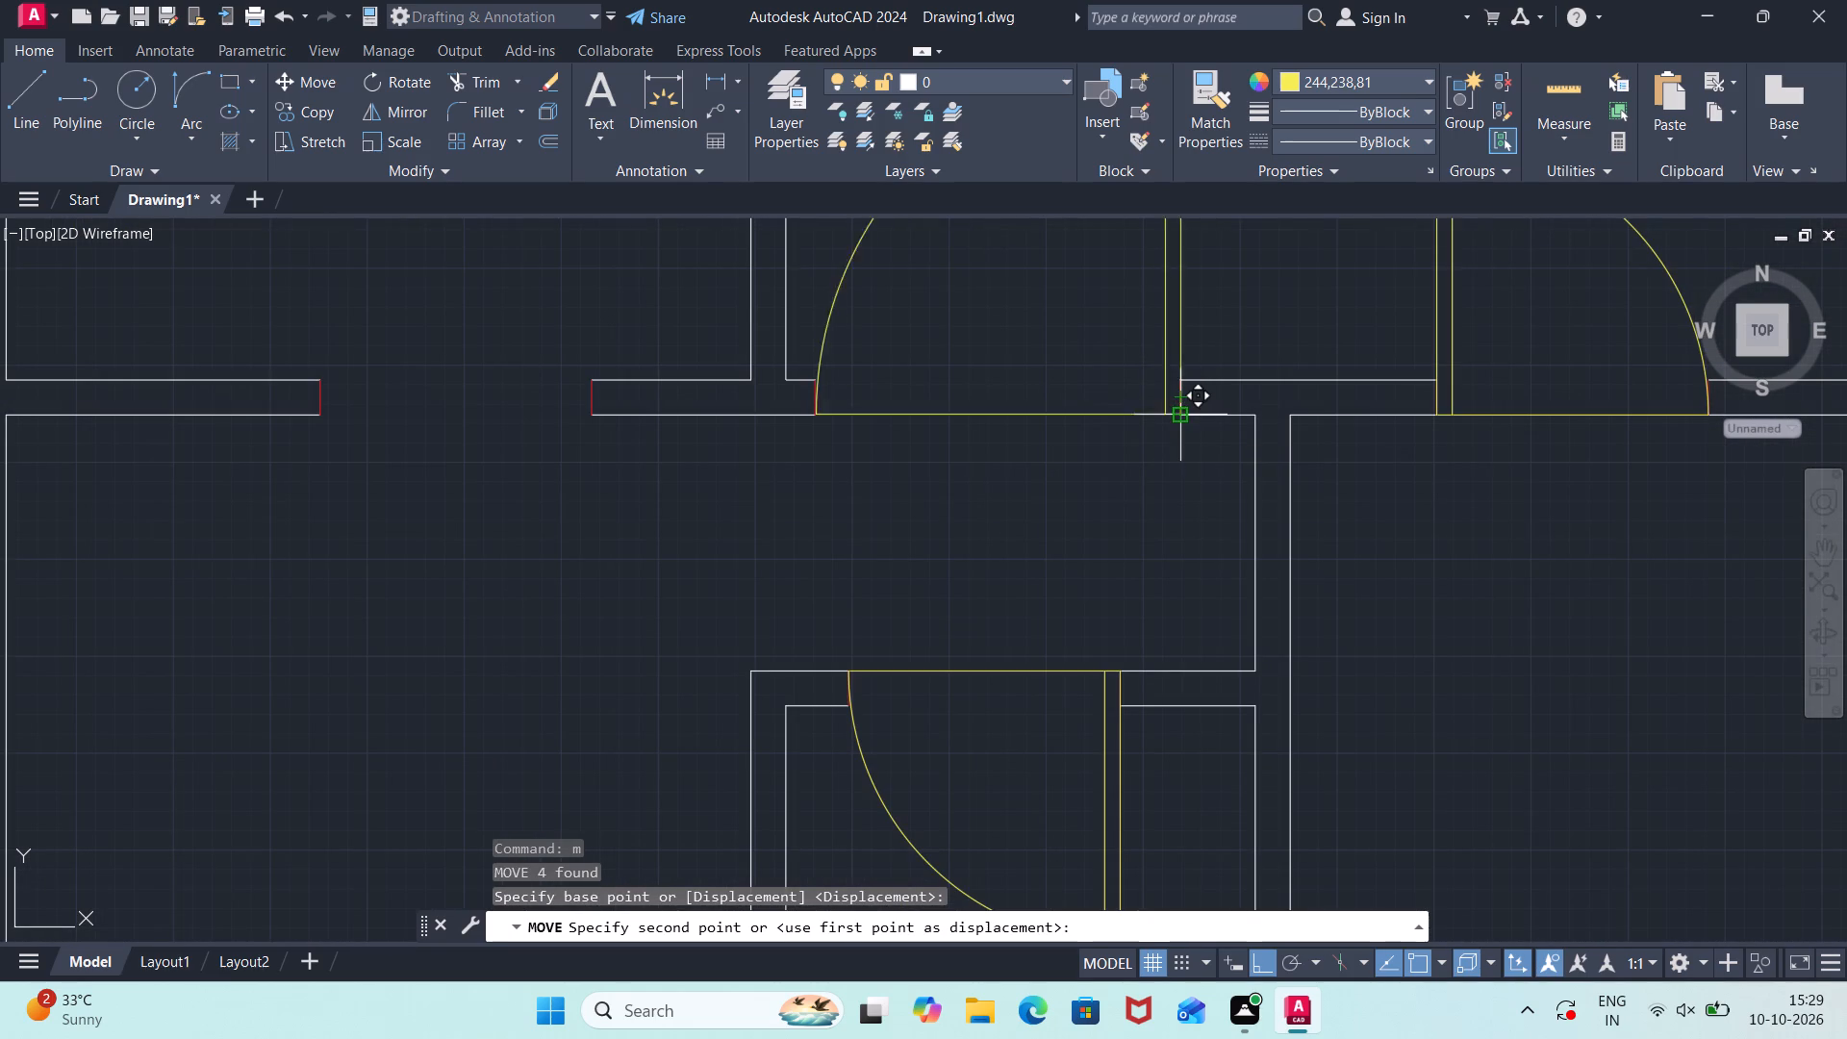
pyautogui.click(1176, 415)
# Move the ninth door by its southeast corner into the wide south-wall opening of the second northern room from the west.
pyautogui.scroll(-3, 1483, 571)
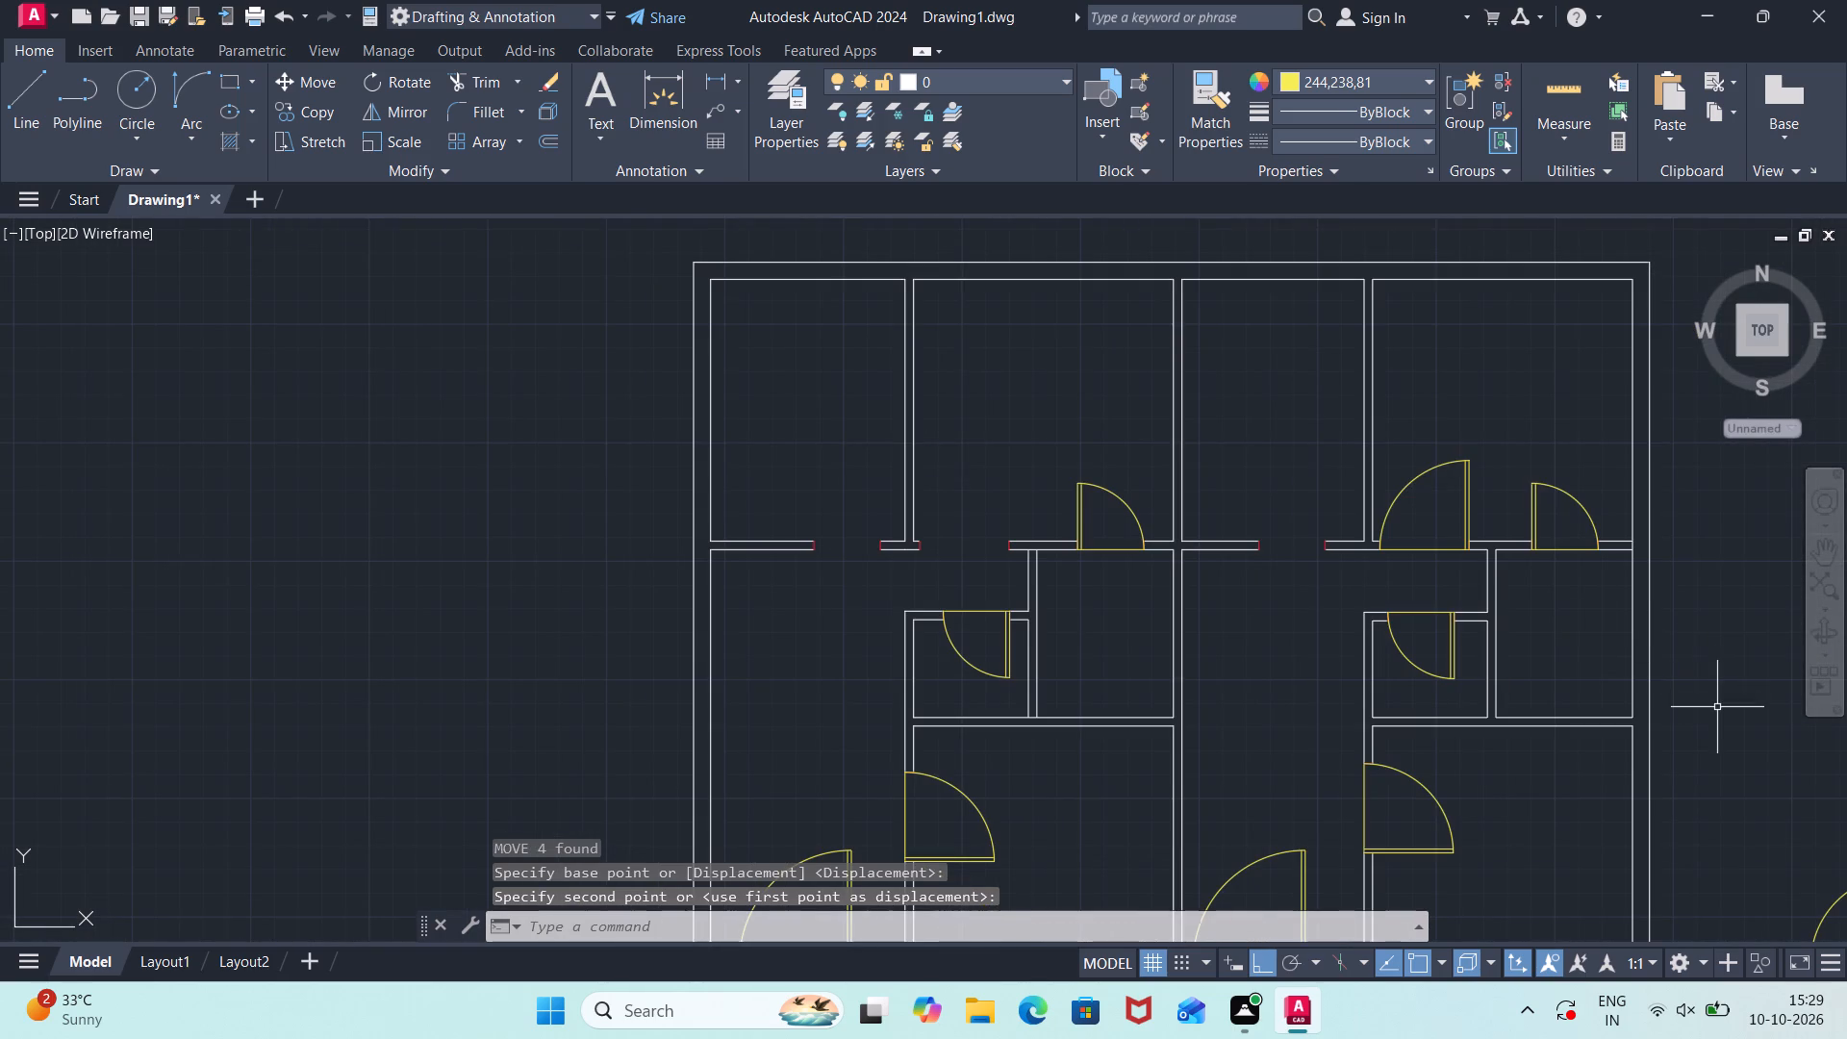
pyautogui.scroll(-1, 1717, 727)
pyautogui.moveTo(1712, 759); pyautogui.dragTo(1426, 604, button='middle')
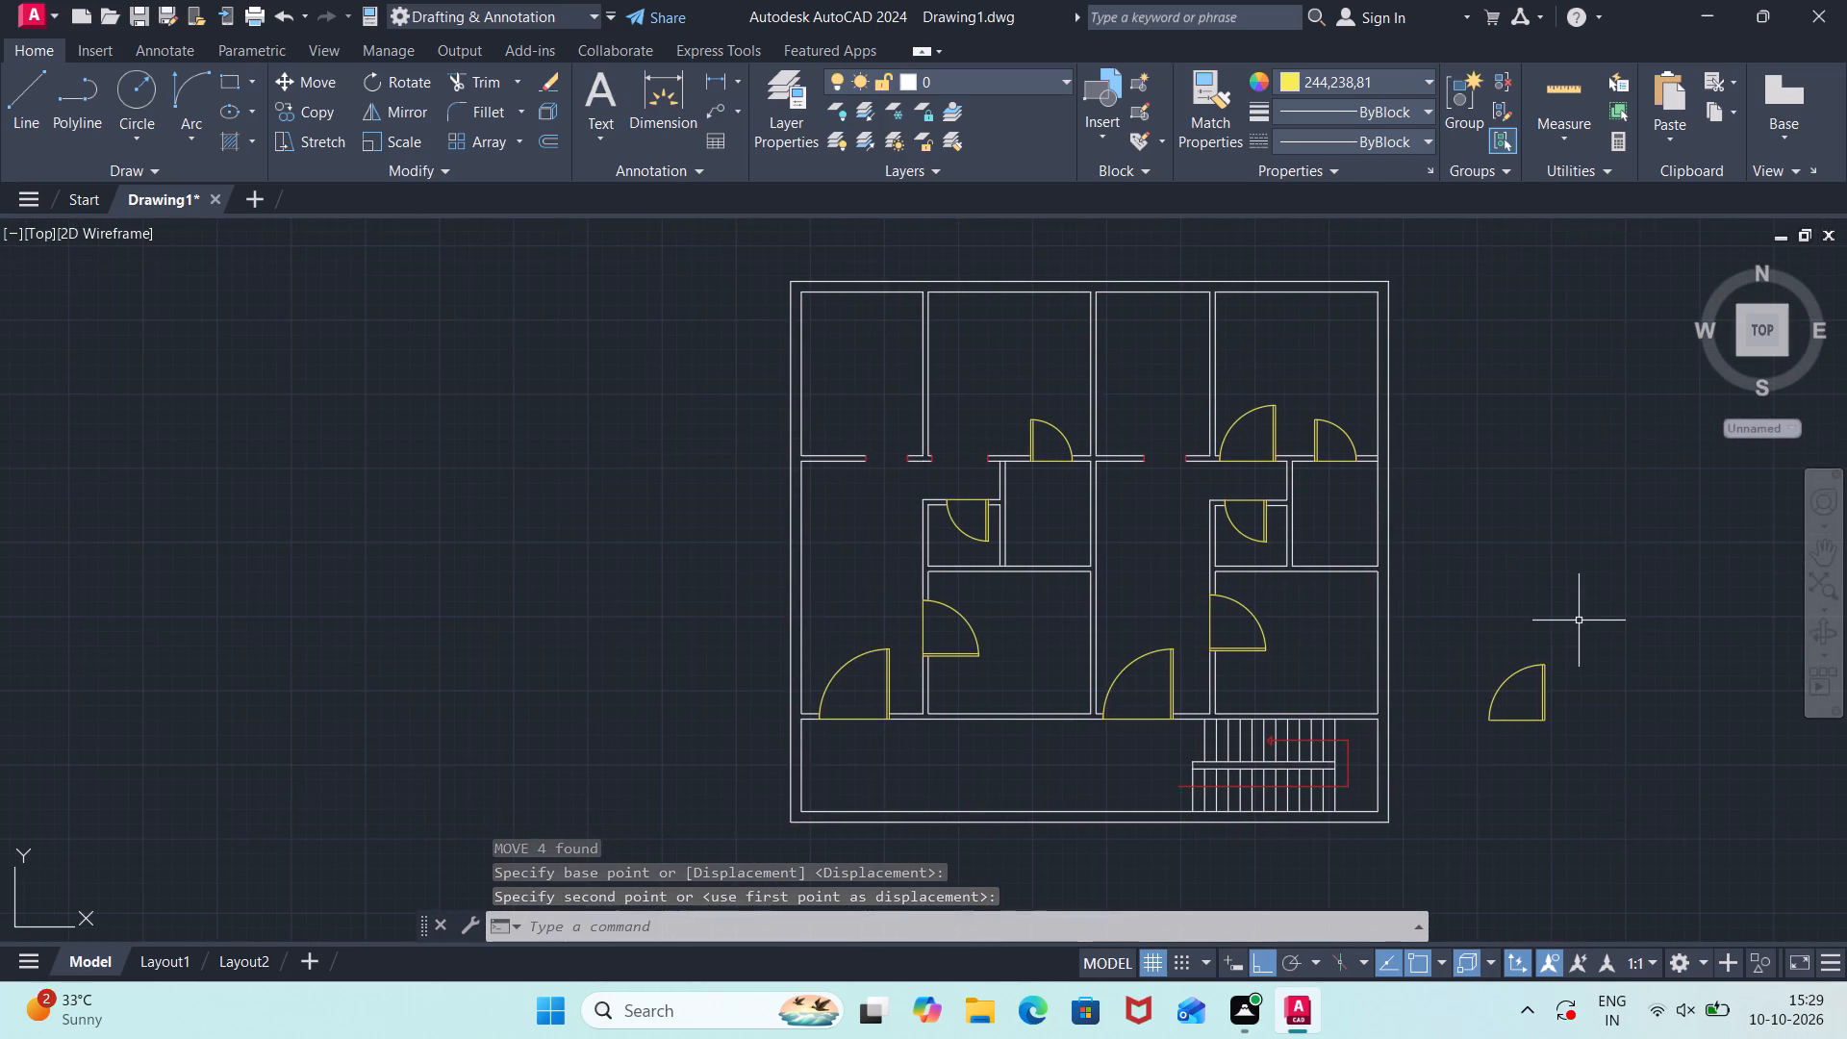
pyautogui.click(1579, 621)
pyautogui.click(1433, 771)
pyautogui.press('m')
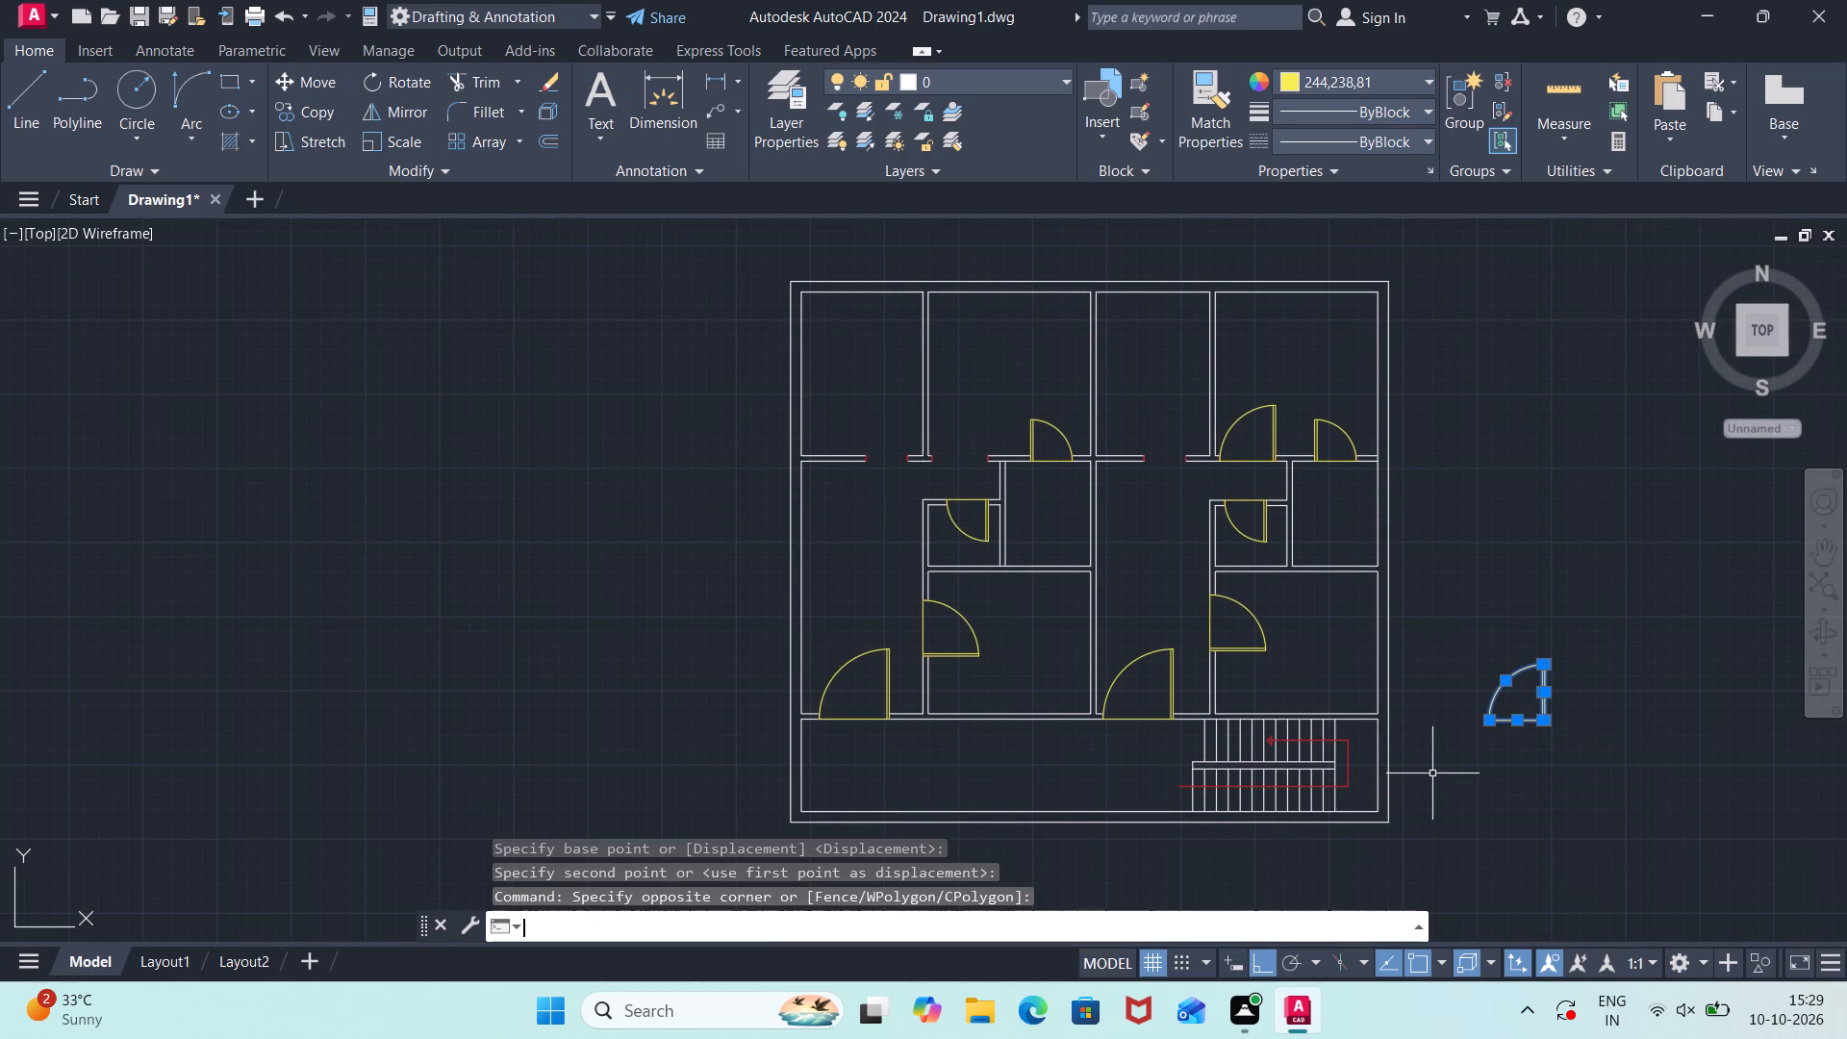
pyautogui.press('Return')
pyautogui.scroll(3, 1553, 702)
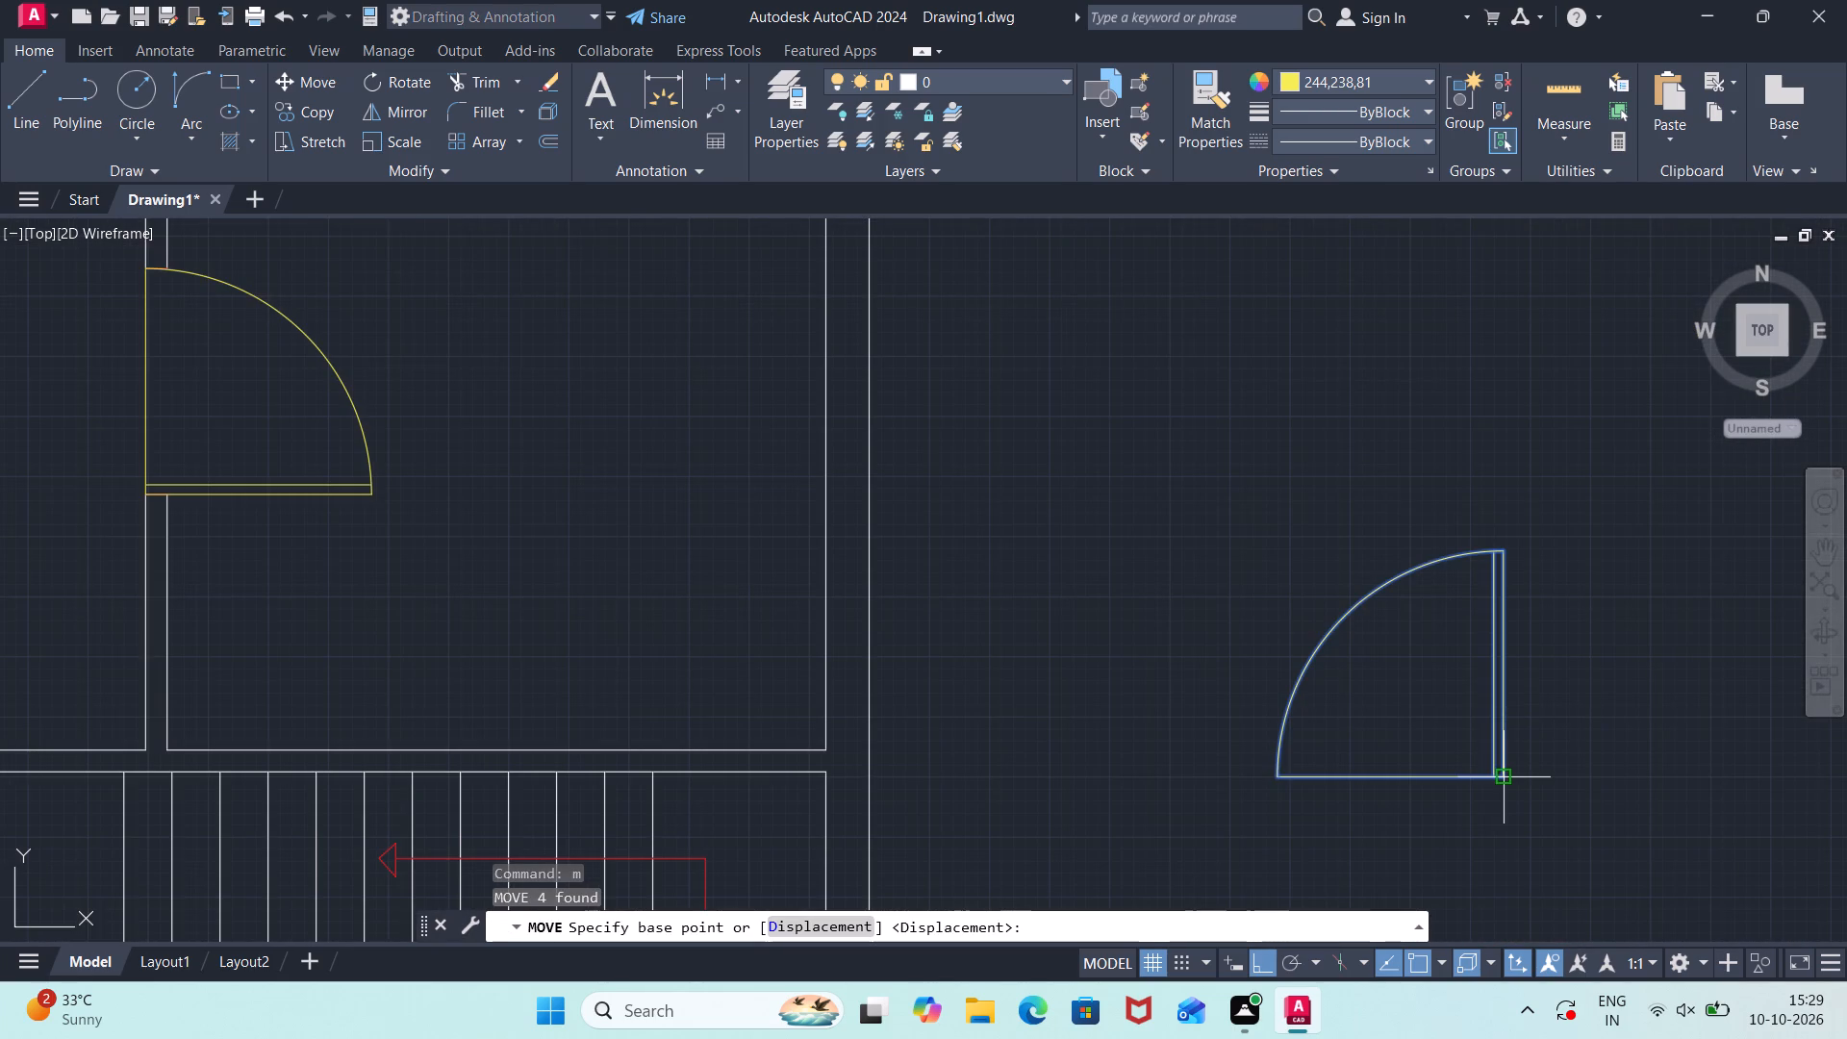
pyautogui.click(1502, 783)
pyautogui.scroll(-1, 696, 528)
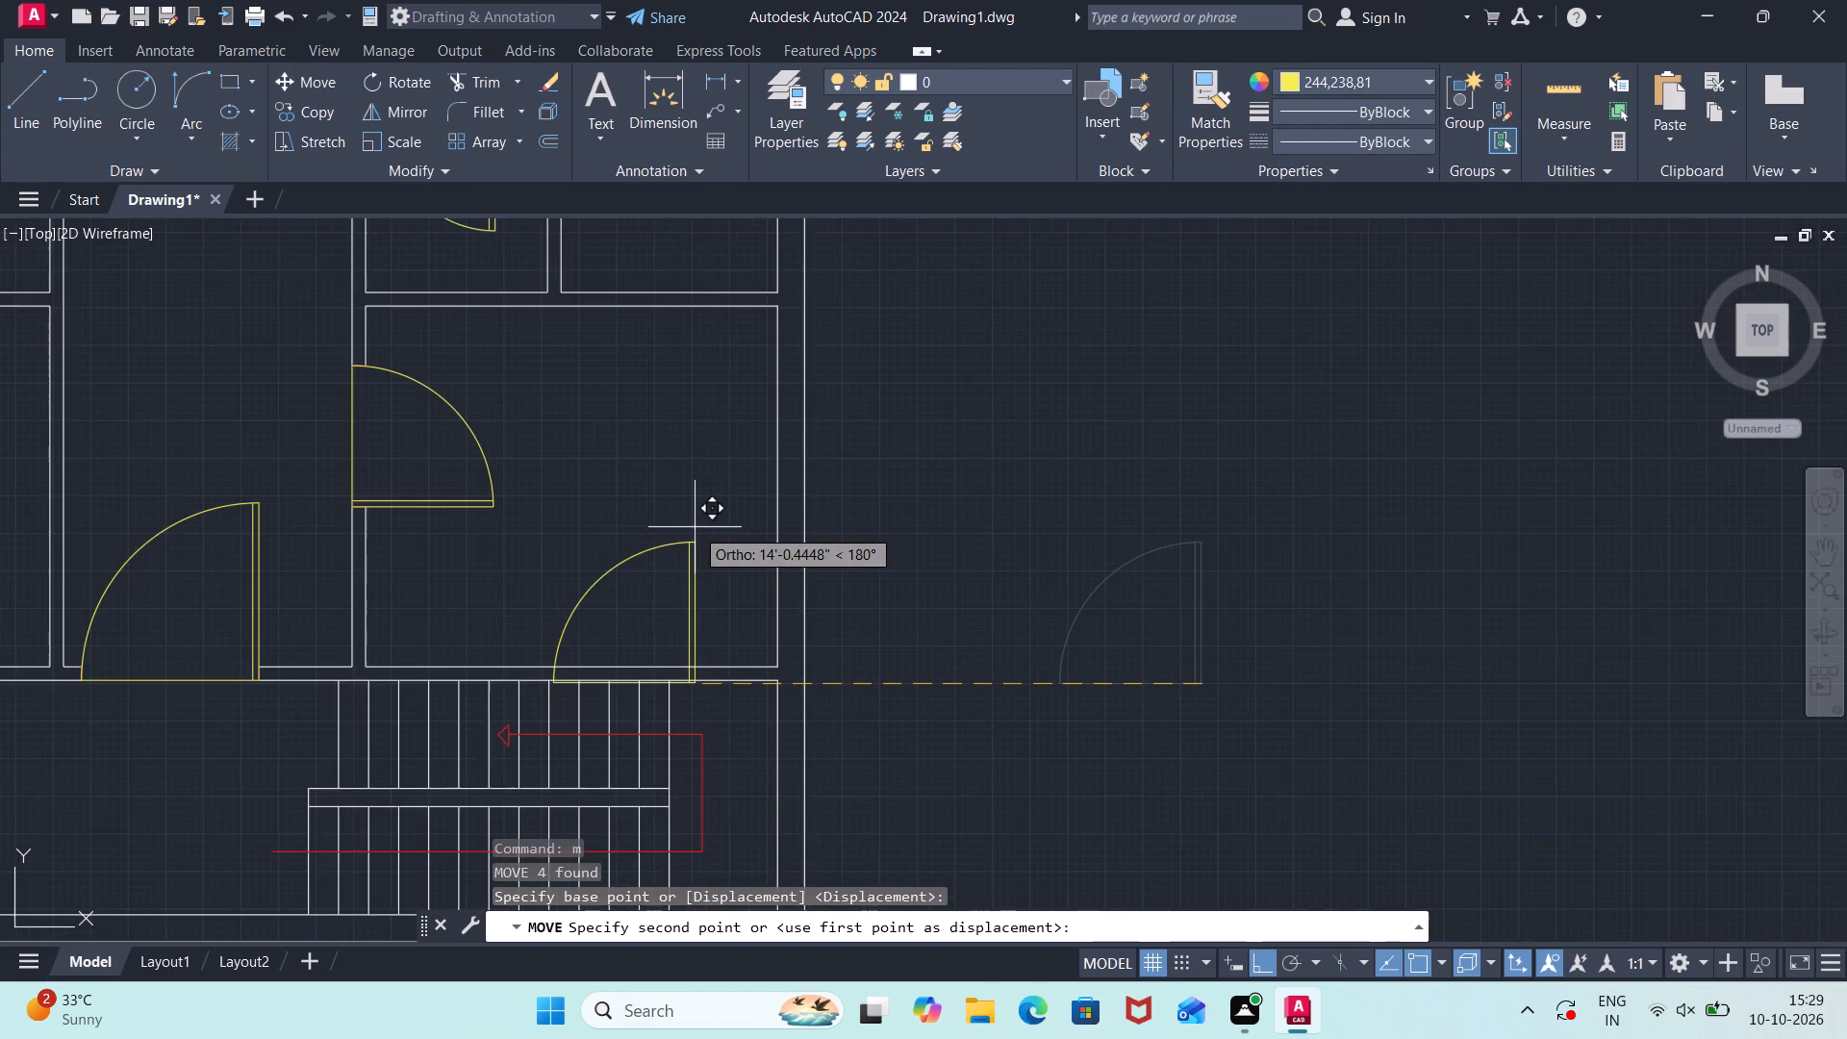
pyautogui.moveTo(694, 525); pyautogui.dragTo(1593, 694, button='middle')
pyautogui.moveTo(813, 646); pyautogui.dragTo(1111, 813, button='middle')
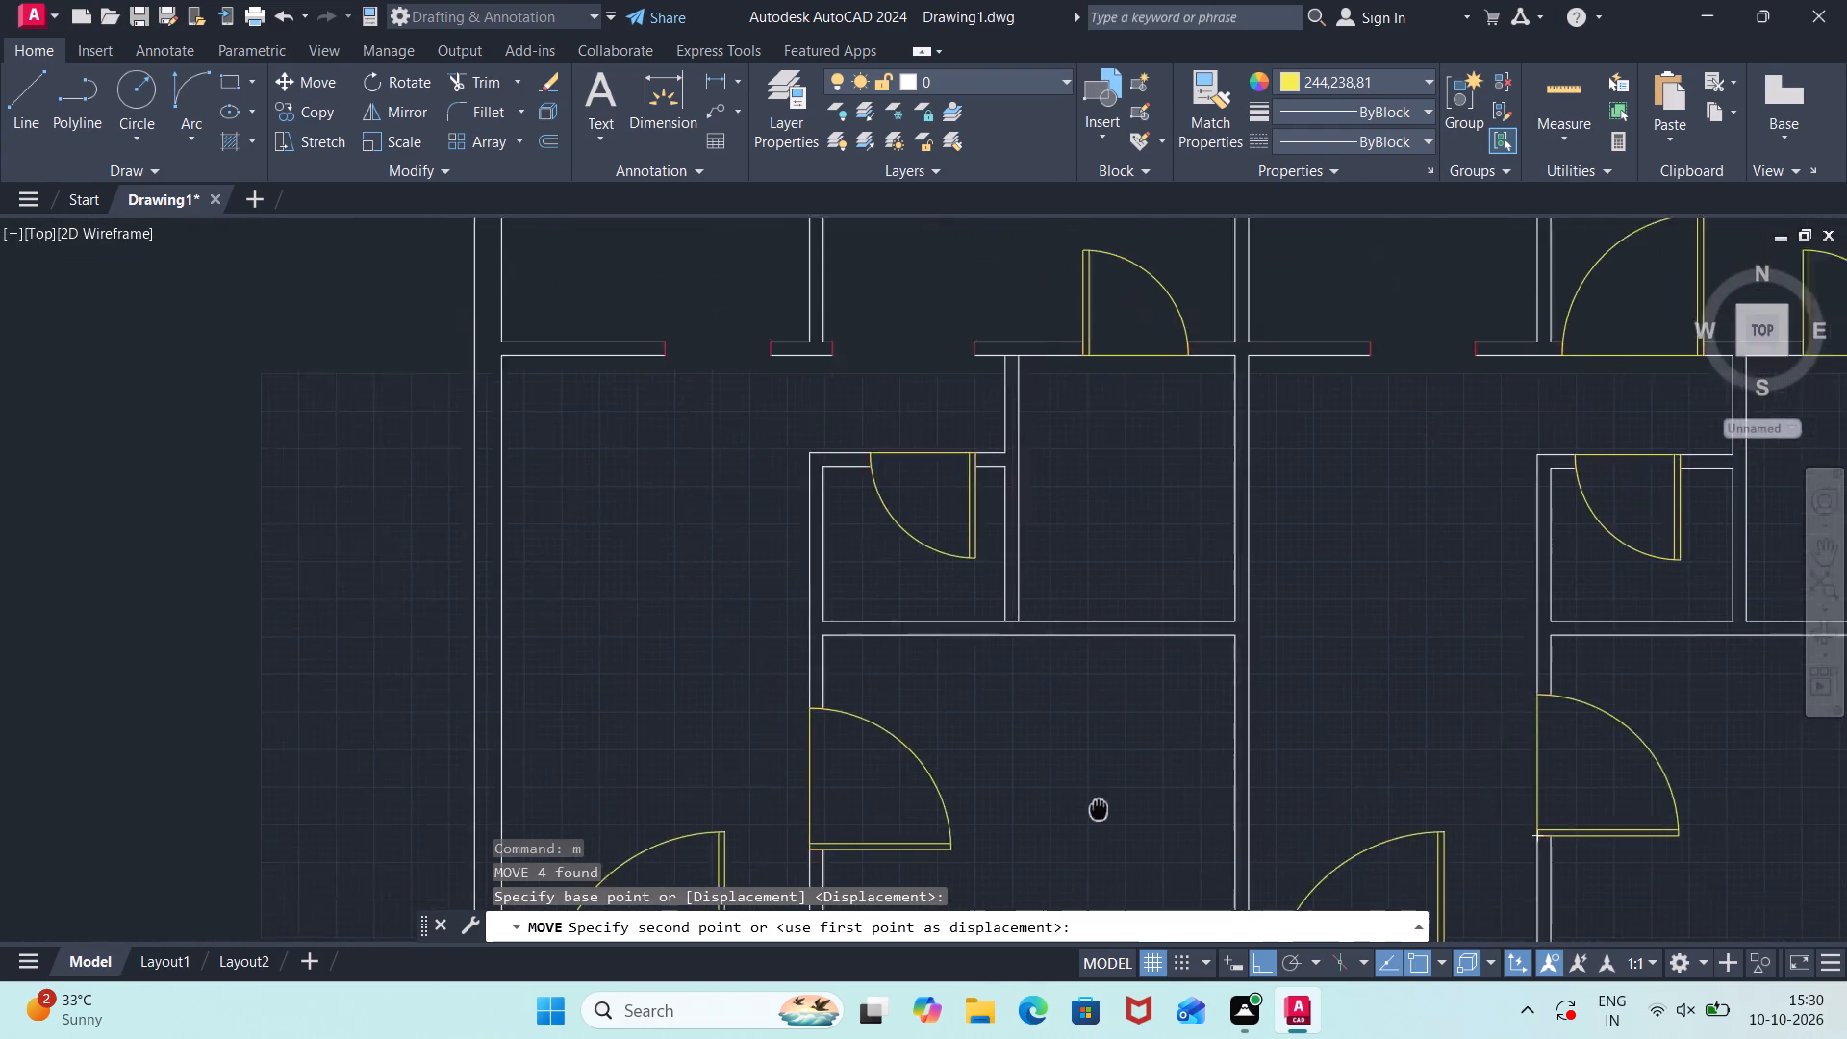
pyautogui.moveTo(1111, 813); pyautogui.dragTo(1226, 866, button='middle')
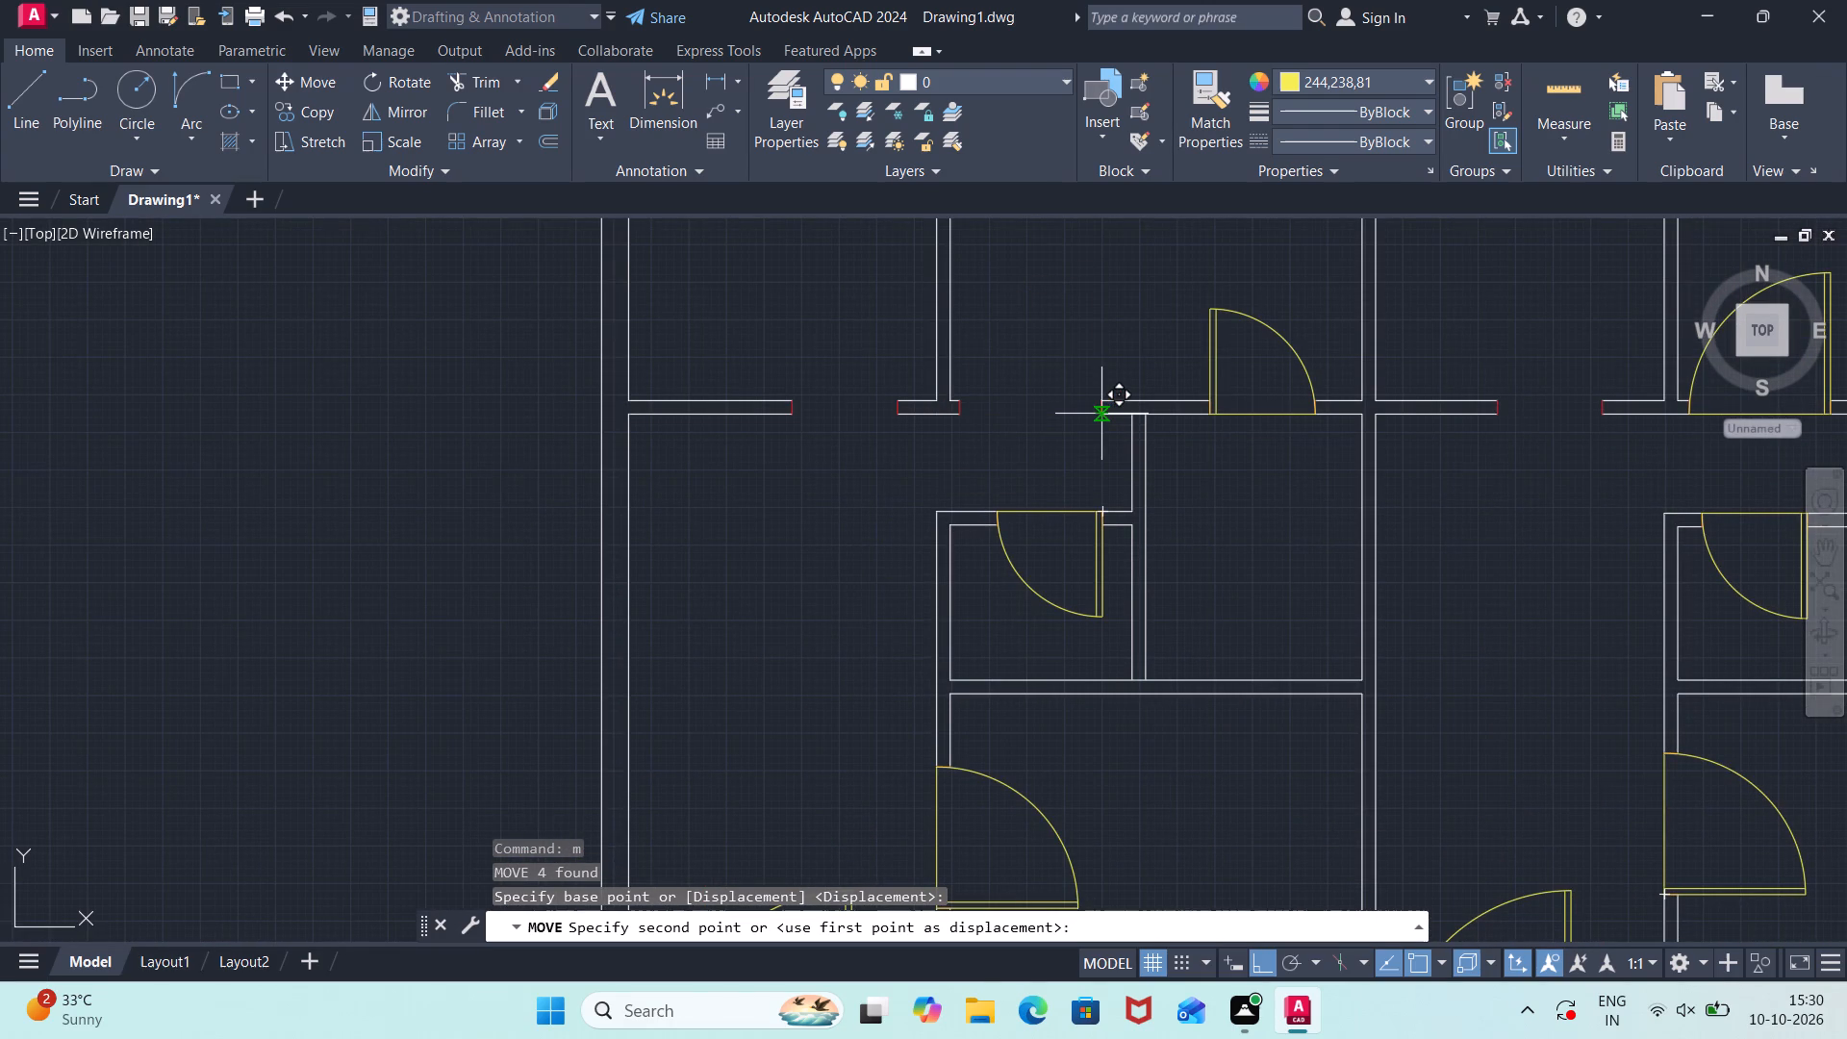
pyautogui.scroll(2, 1096, 418)
pyautogui.click(1096, 416)
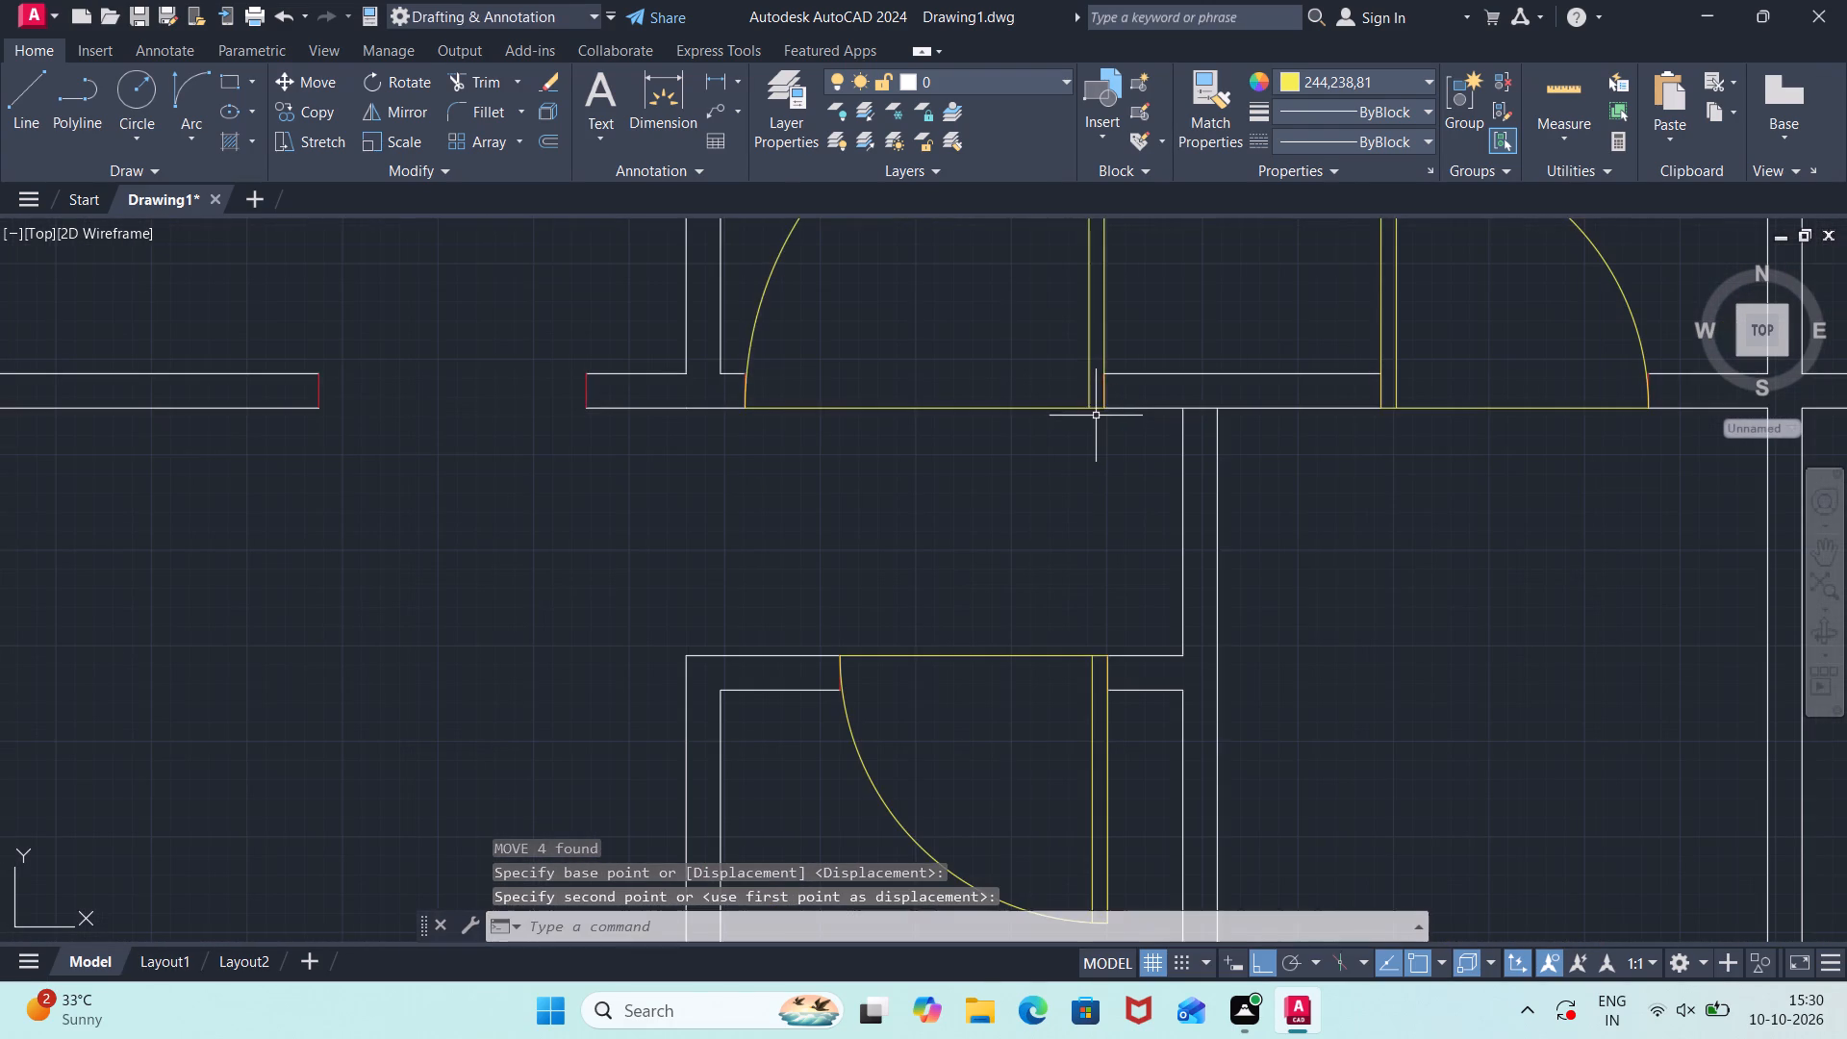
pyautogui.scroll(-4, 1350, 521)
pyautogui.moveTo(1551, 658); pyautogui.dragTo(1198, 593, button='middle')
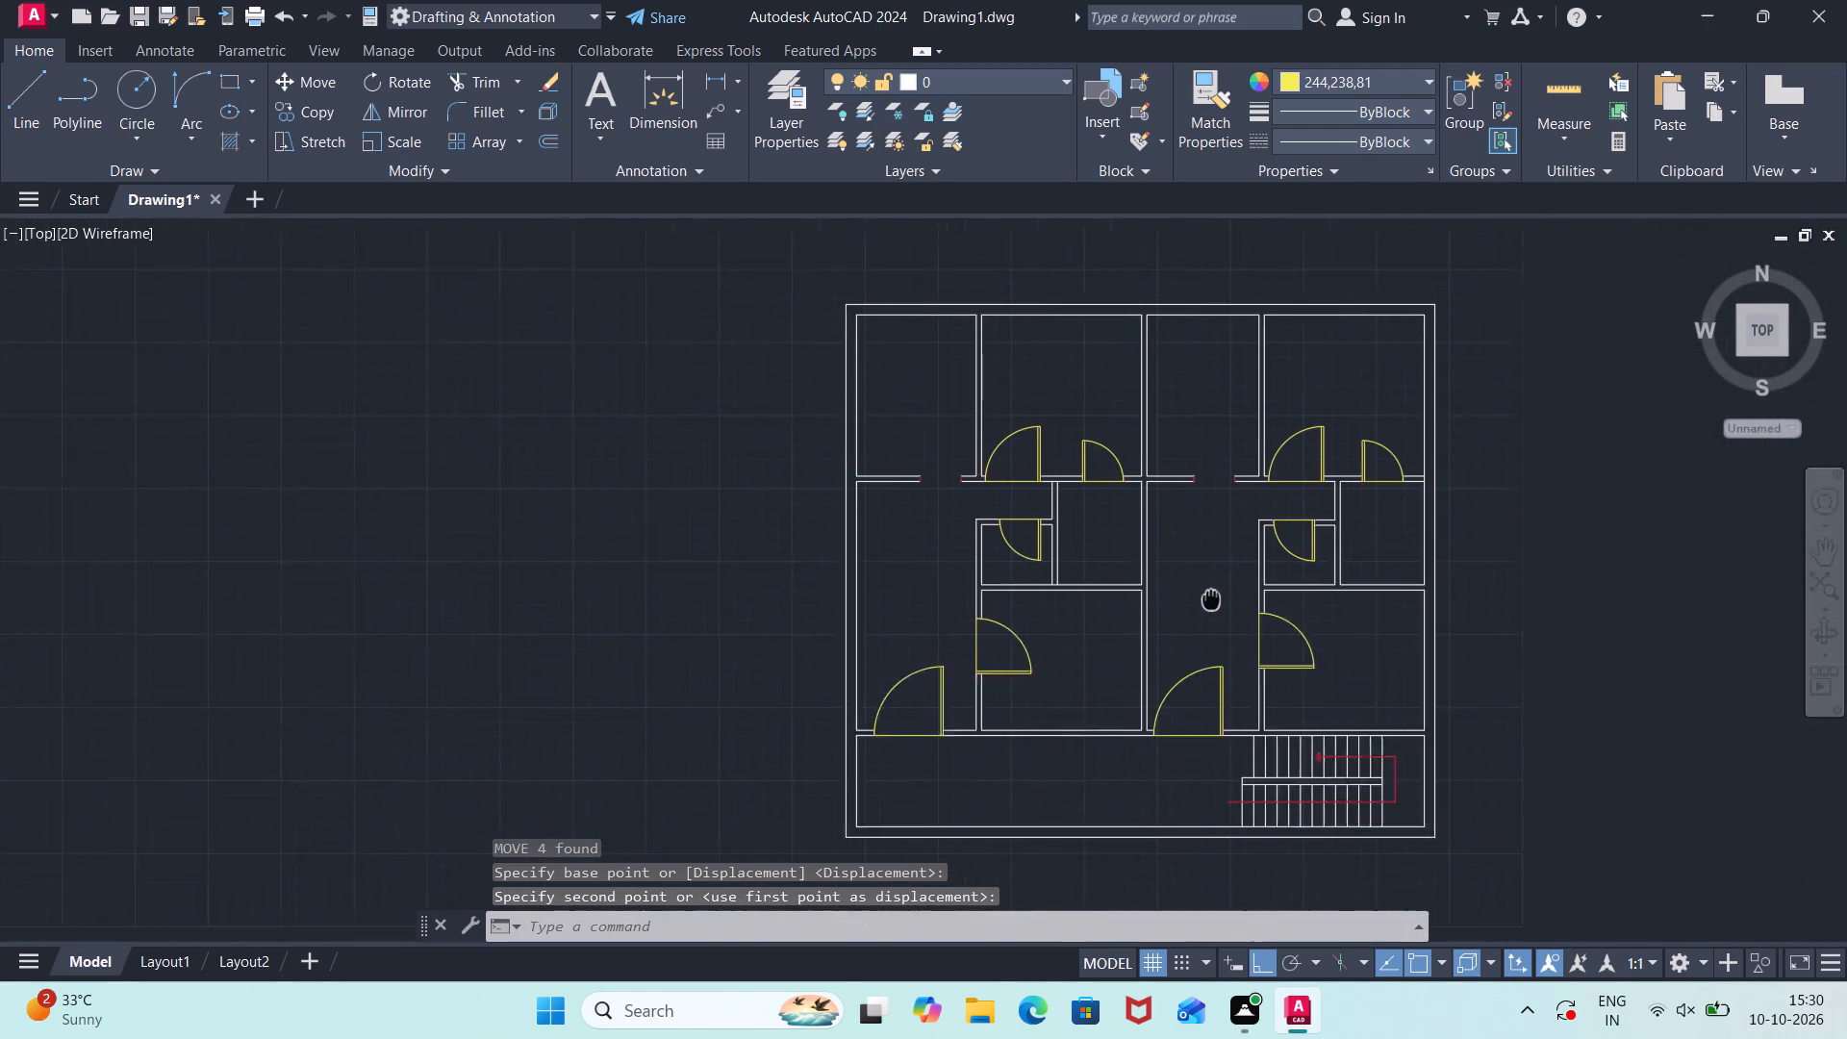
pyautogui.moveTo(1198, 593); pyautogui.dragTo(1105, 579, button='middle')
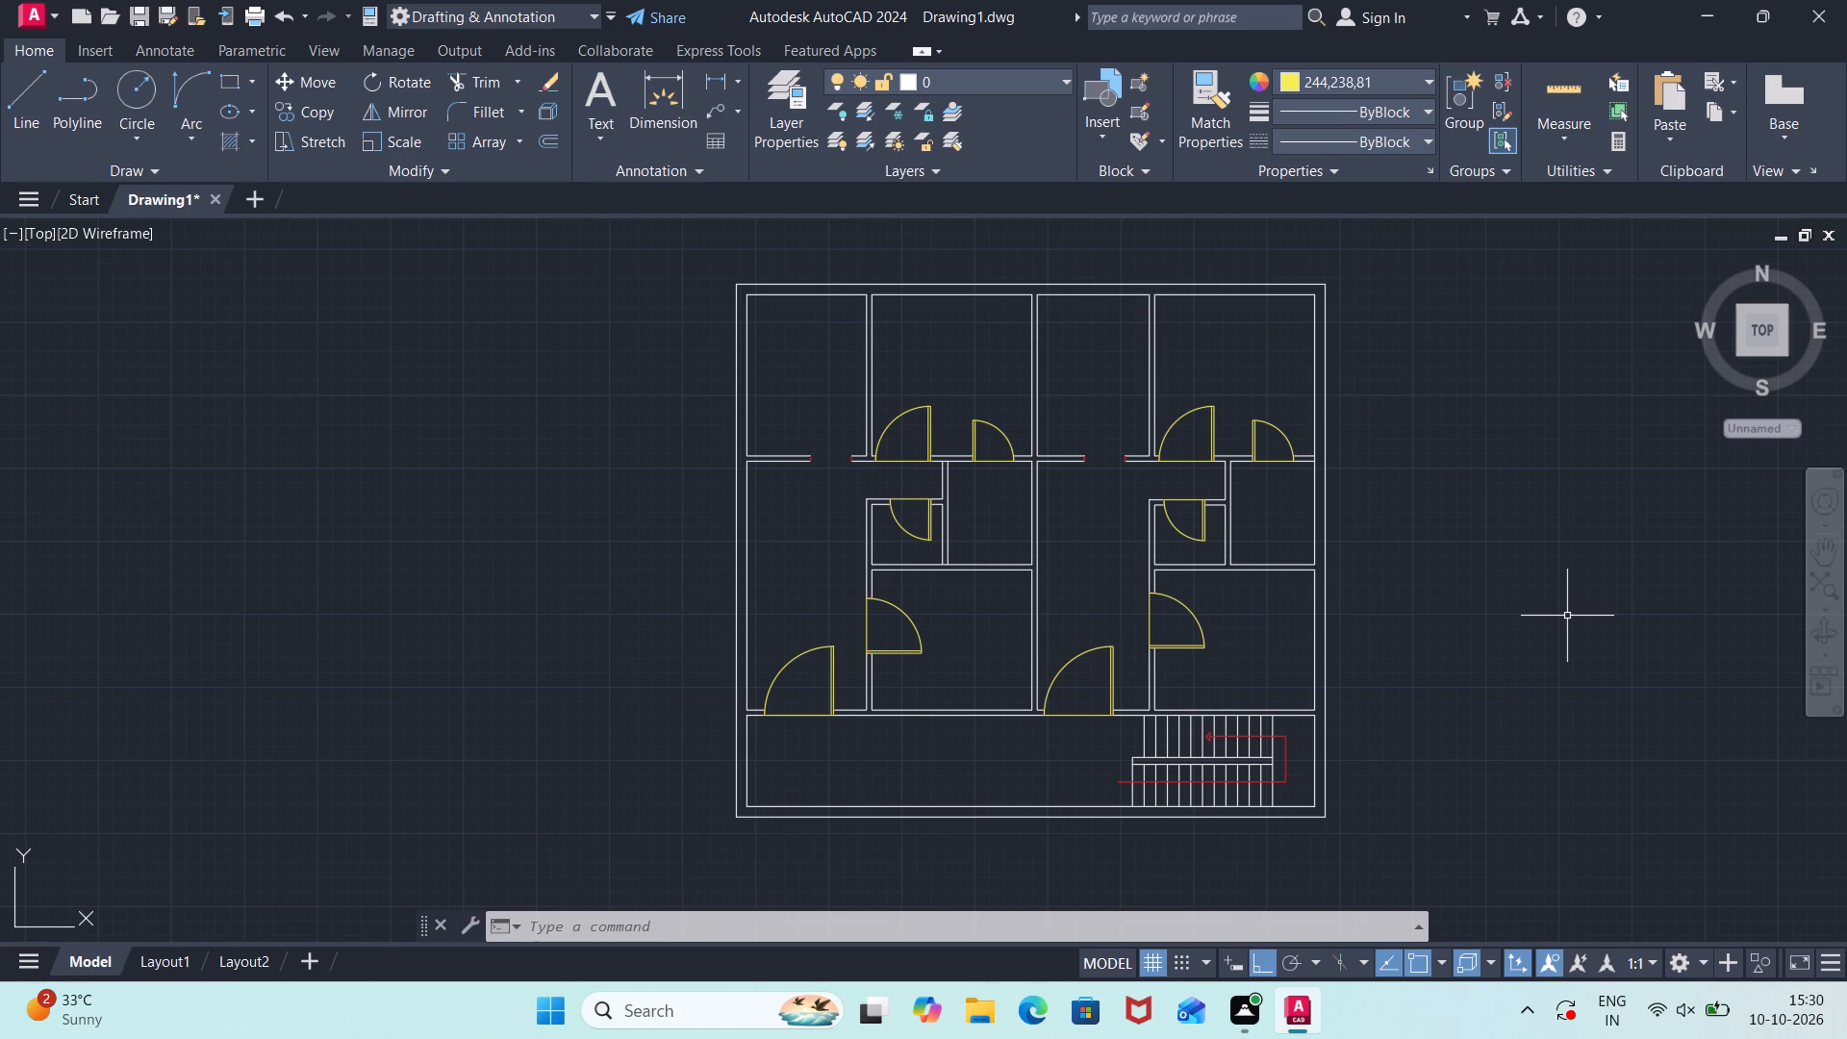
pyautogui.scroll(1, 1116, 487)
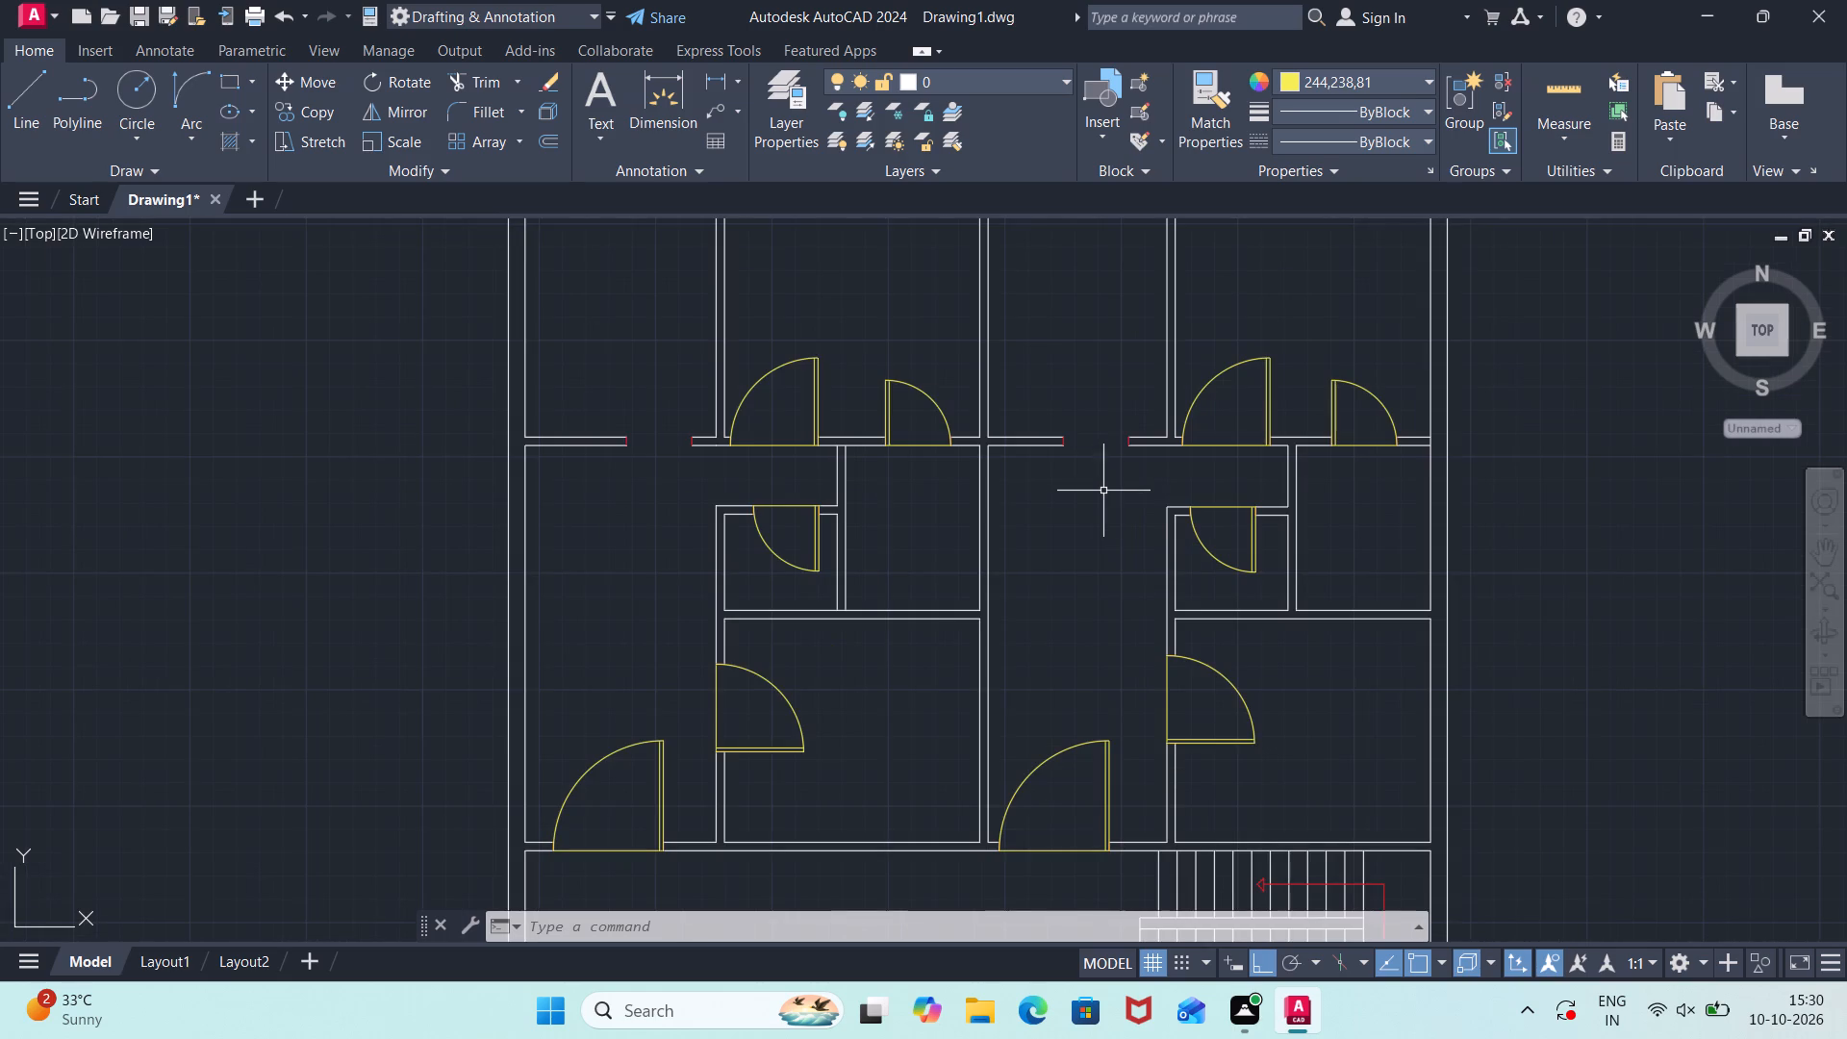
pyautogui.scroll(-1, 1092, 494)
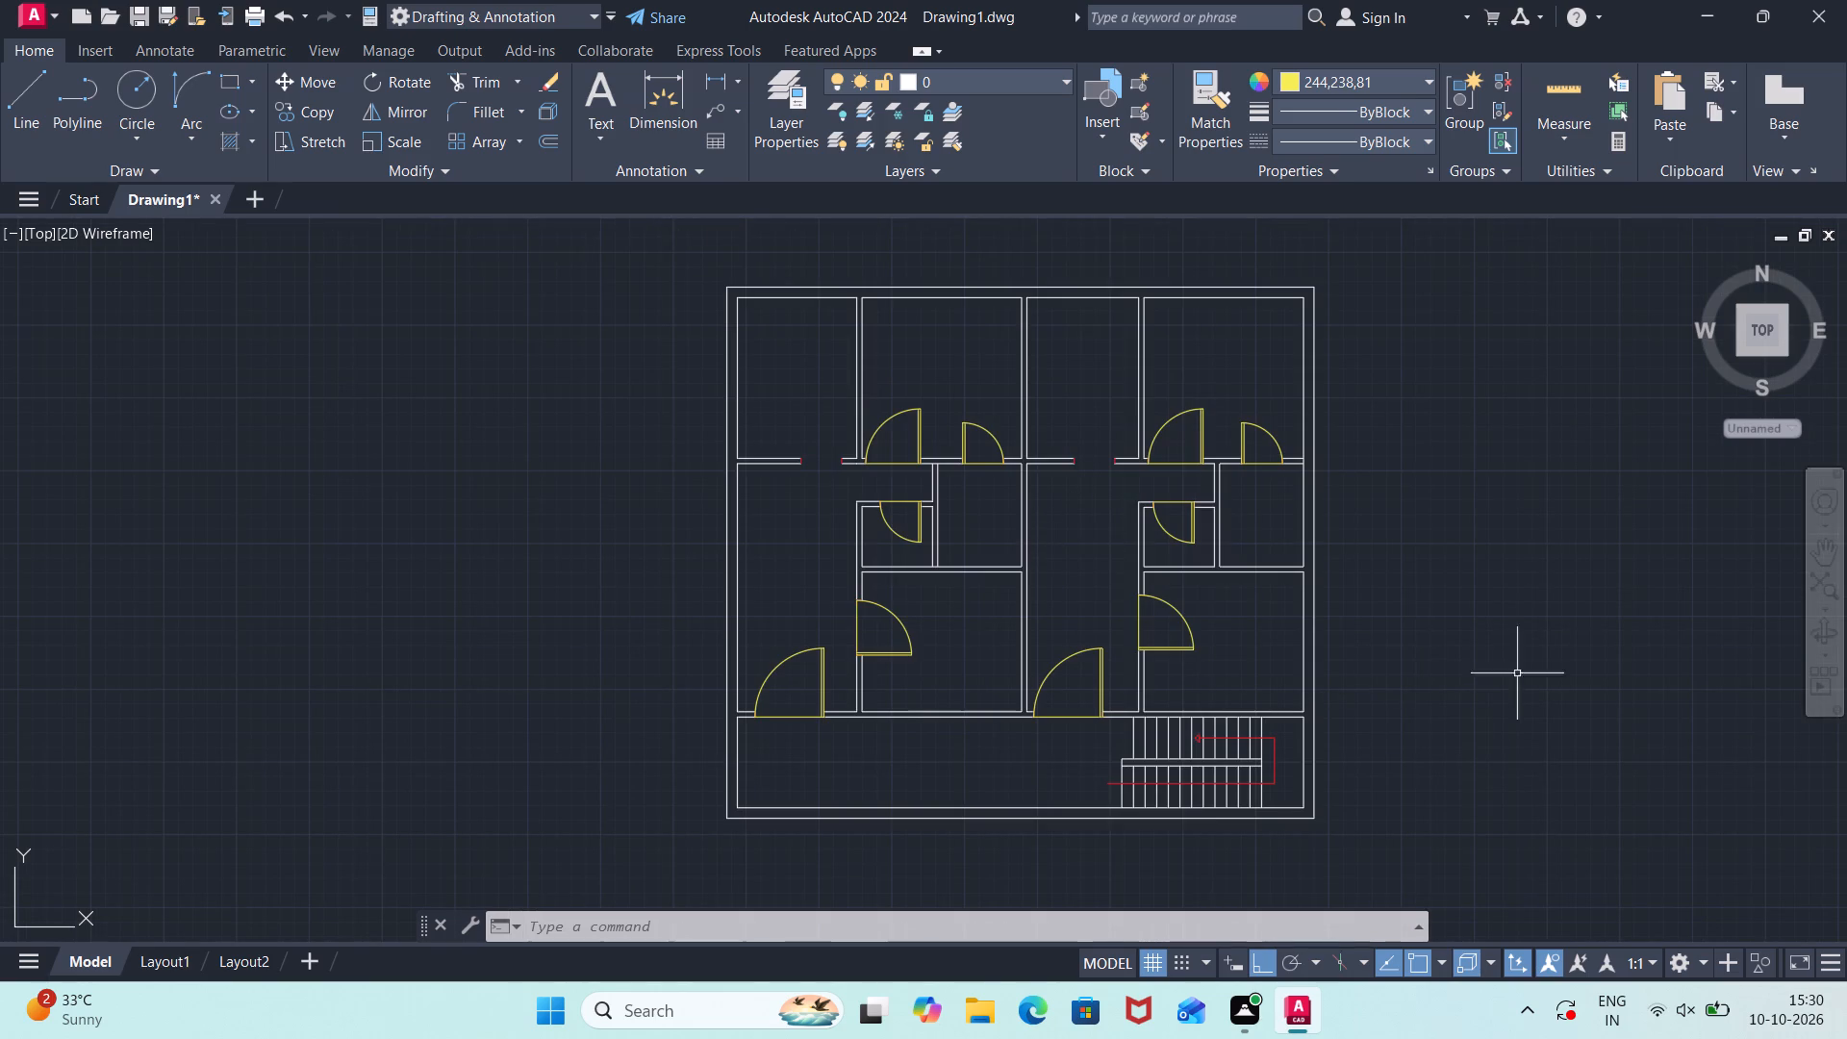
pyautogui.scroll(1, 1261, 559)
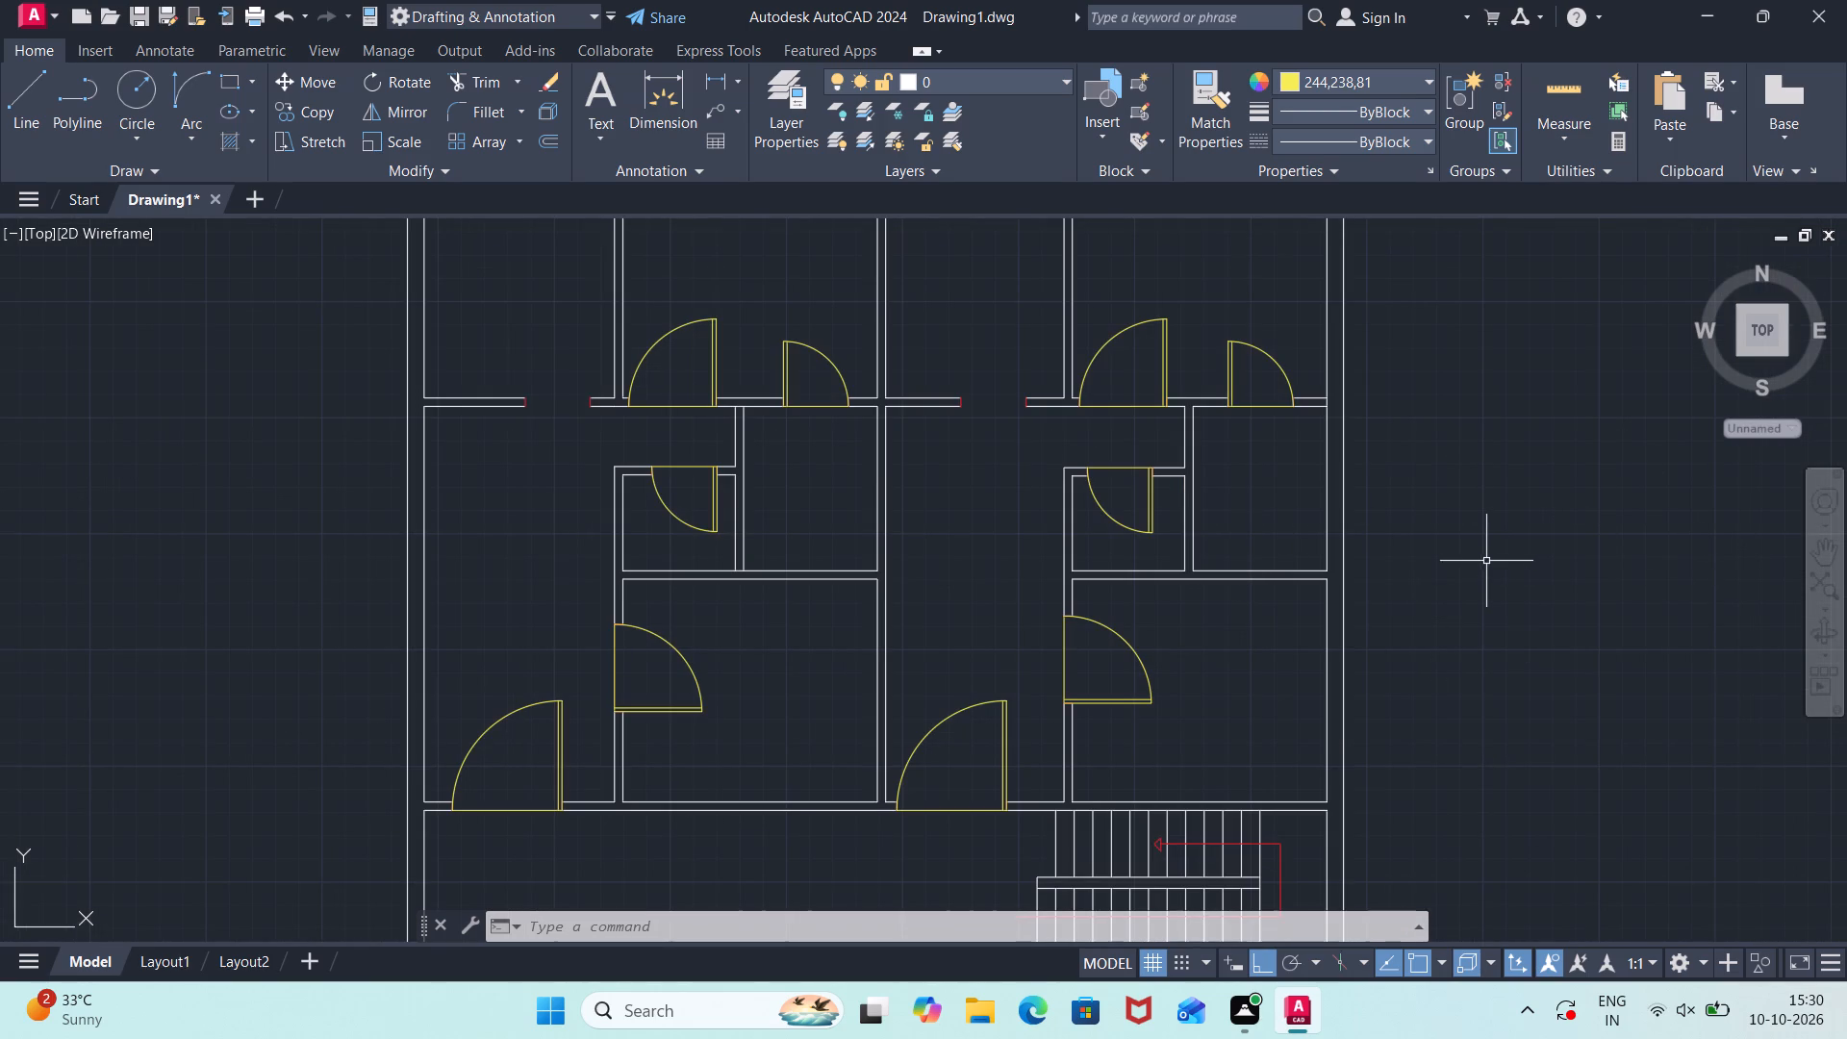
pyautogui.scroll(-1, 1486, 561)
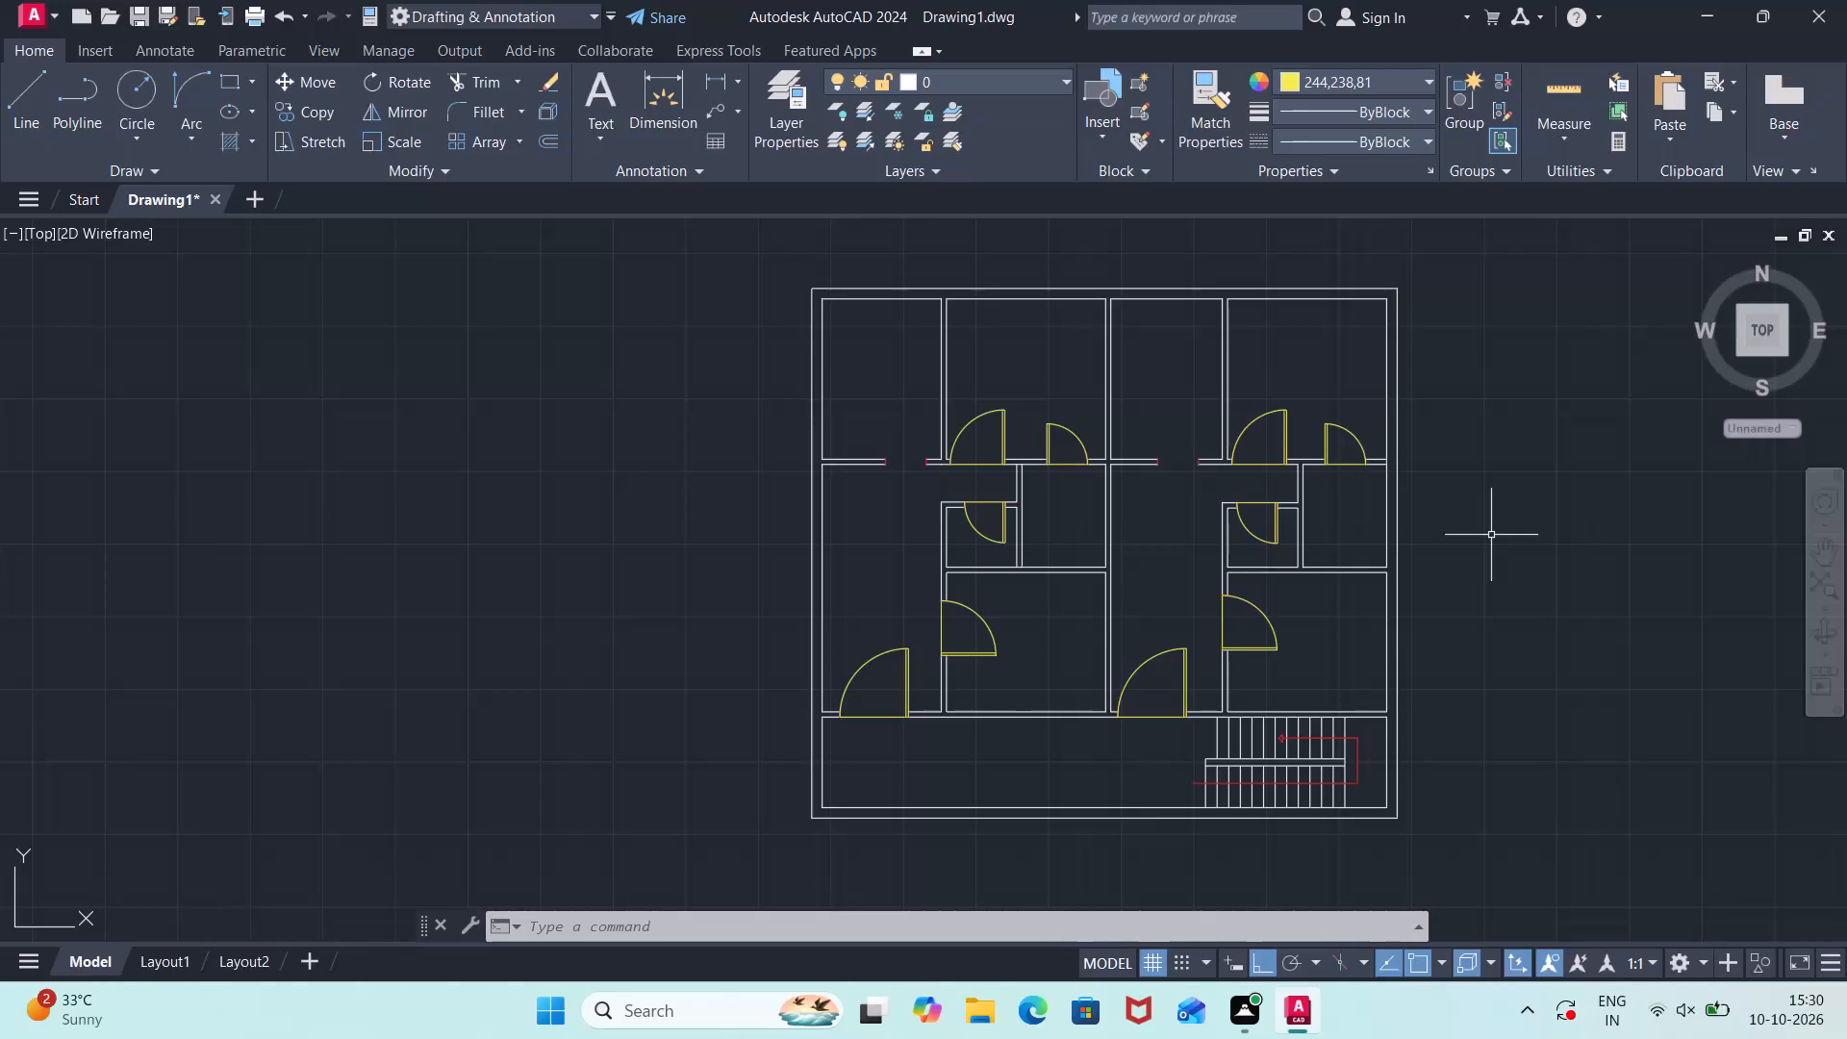
# Set the current colour to blue 39,118,187 and draw a 9" wide by 2'11" high window rectangle with lines east of the plan.
pyautogui.click(1289, 79)
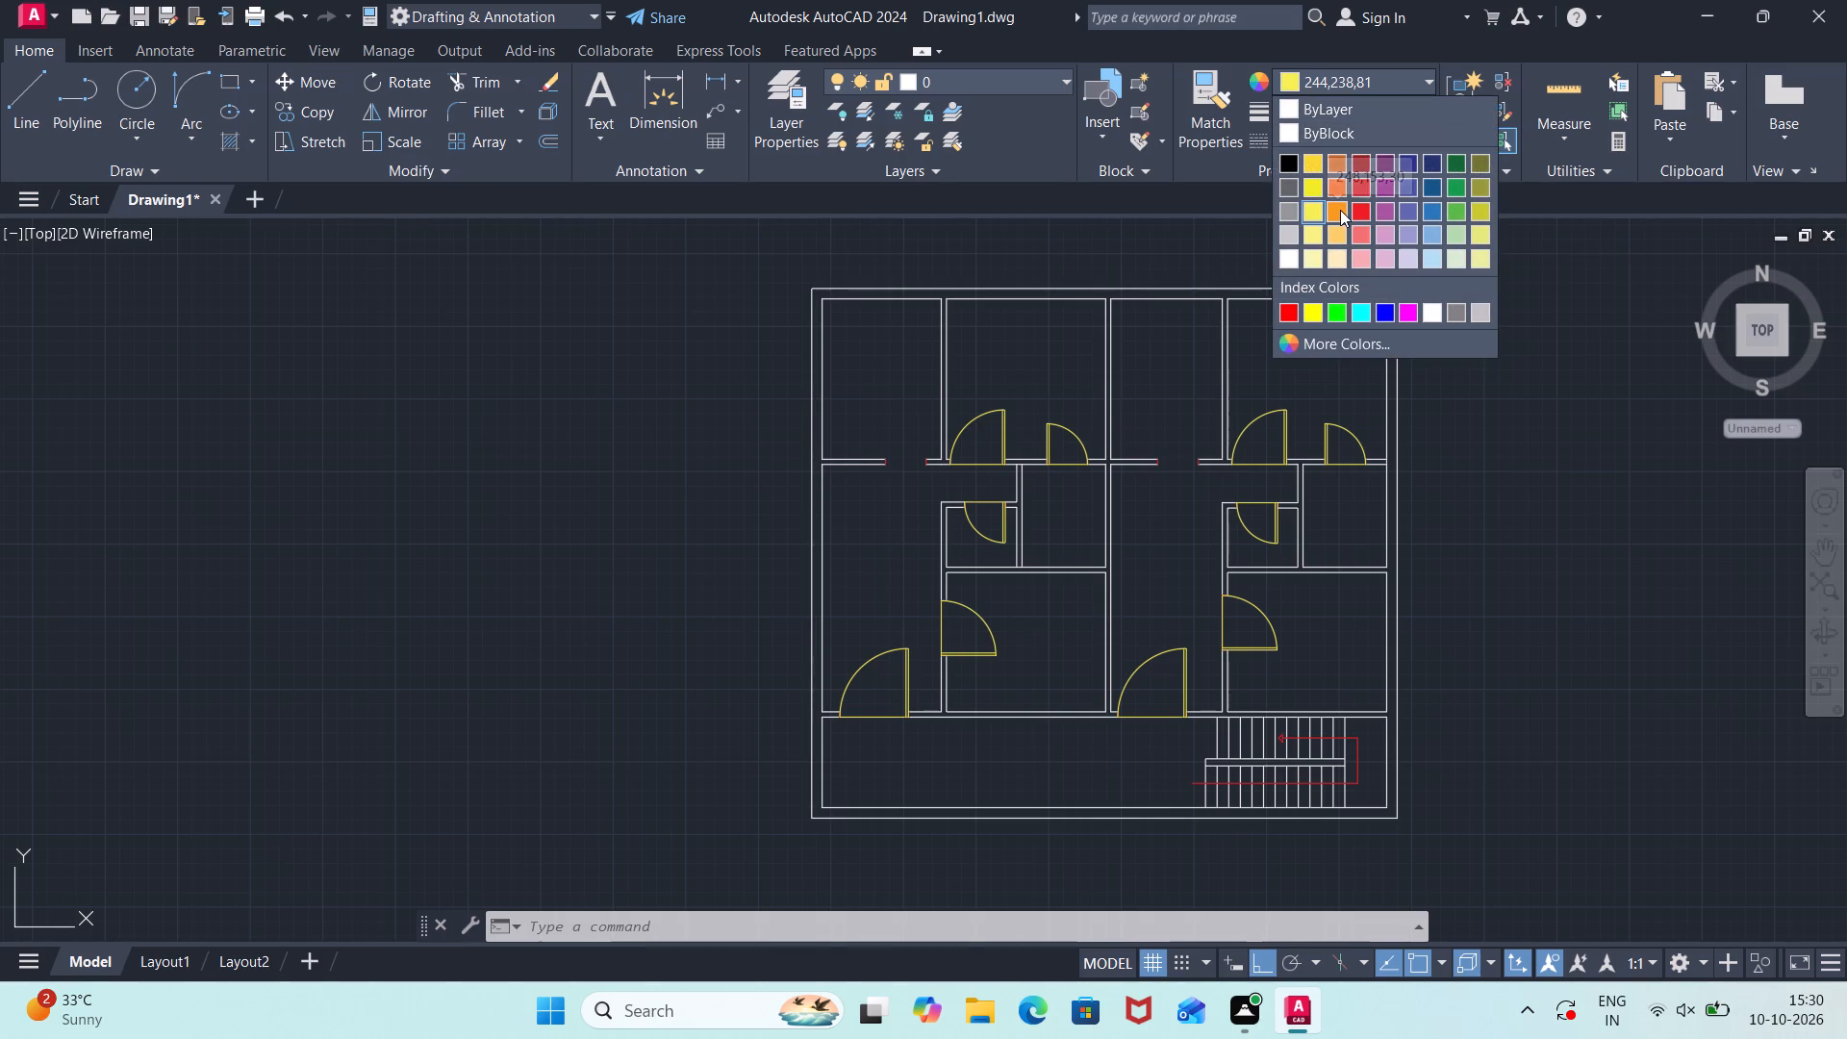
pyautogui.click(1427, 214)
pyautogui.scroll(1, 1468, 571)
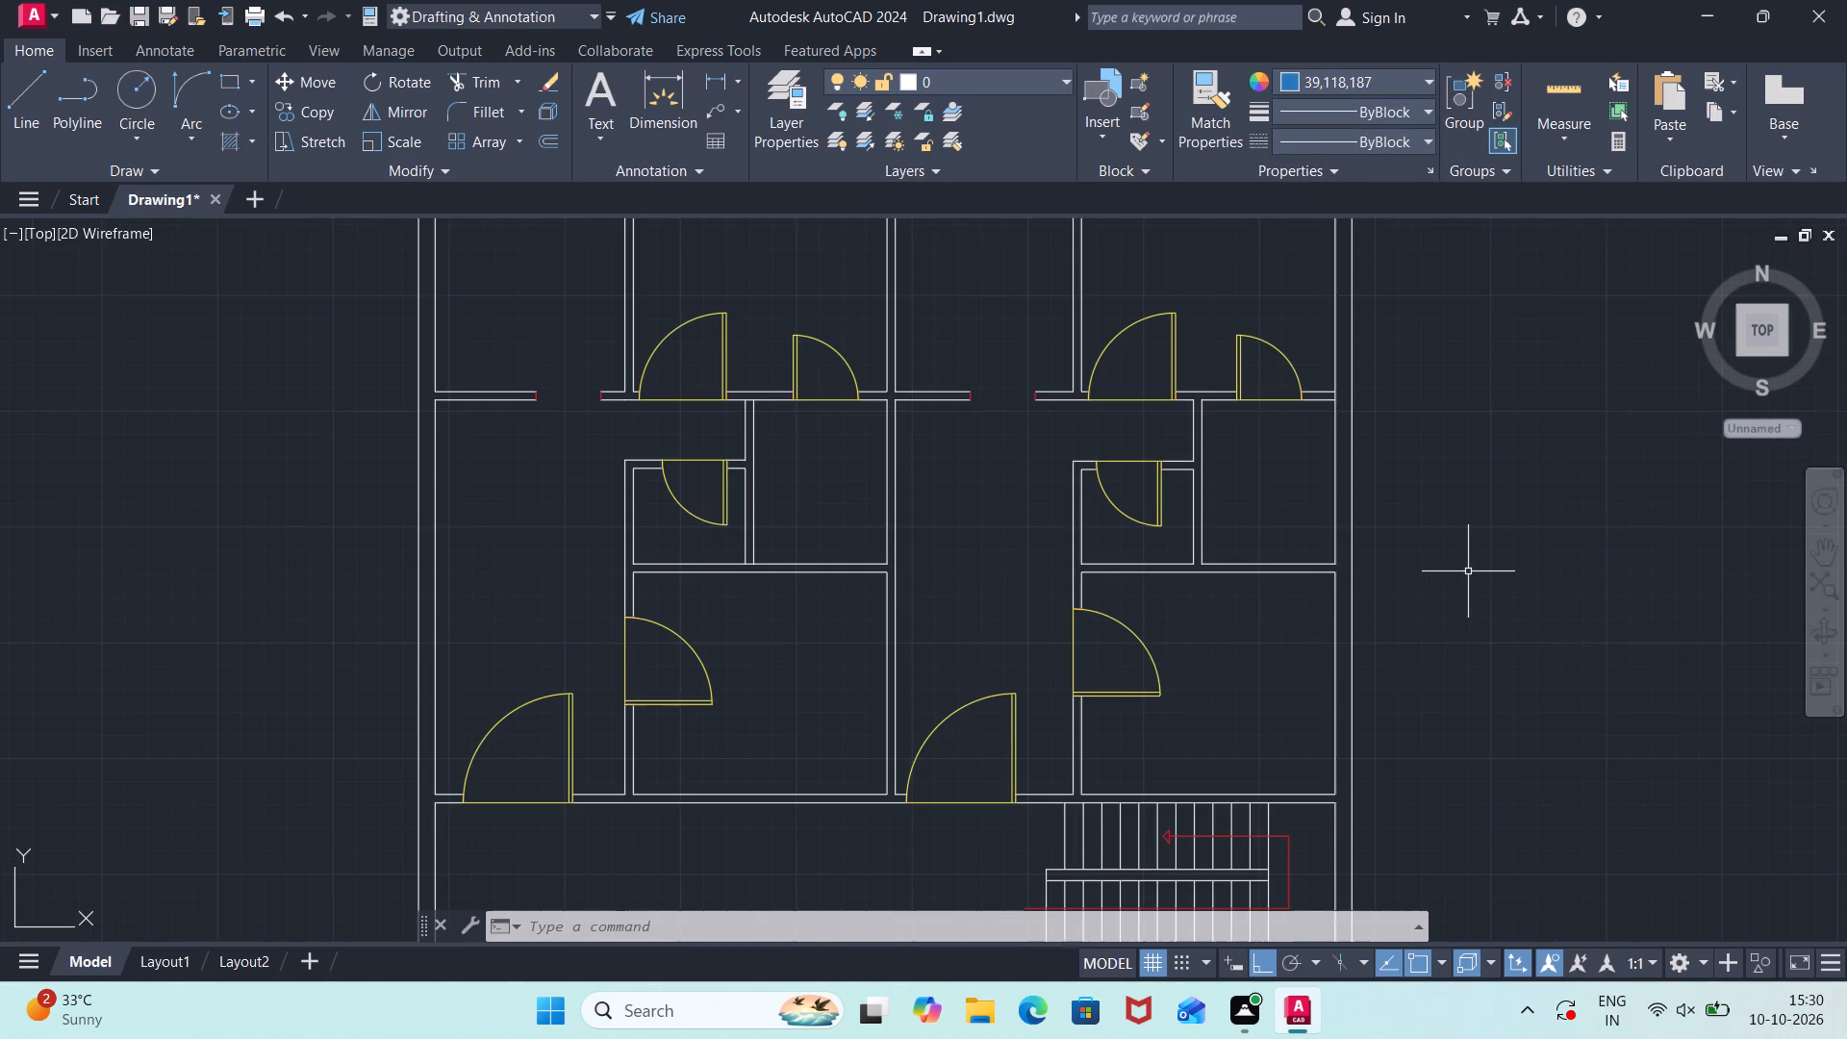
pyautogui.press('l')
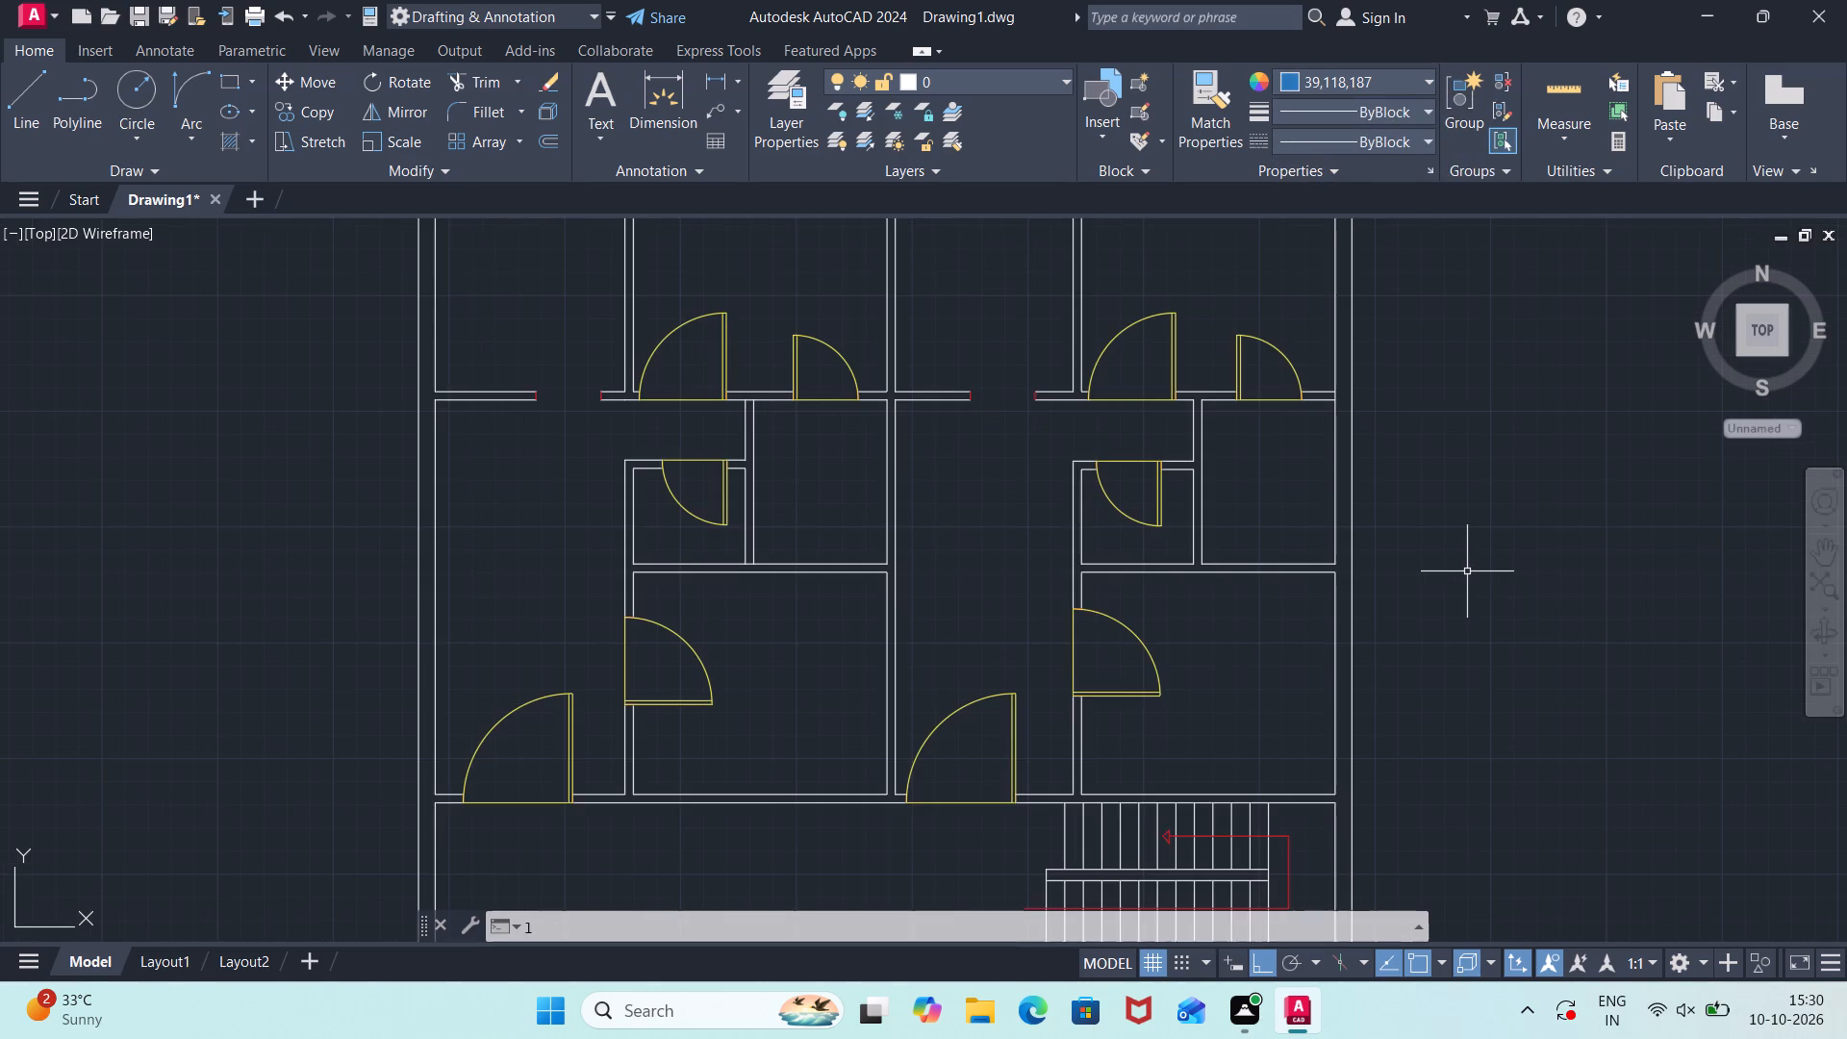
pyautogui.press('Return')
pyautogui.click(1466, 571)
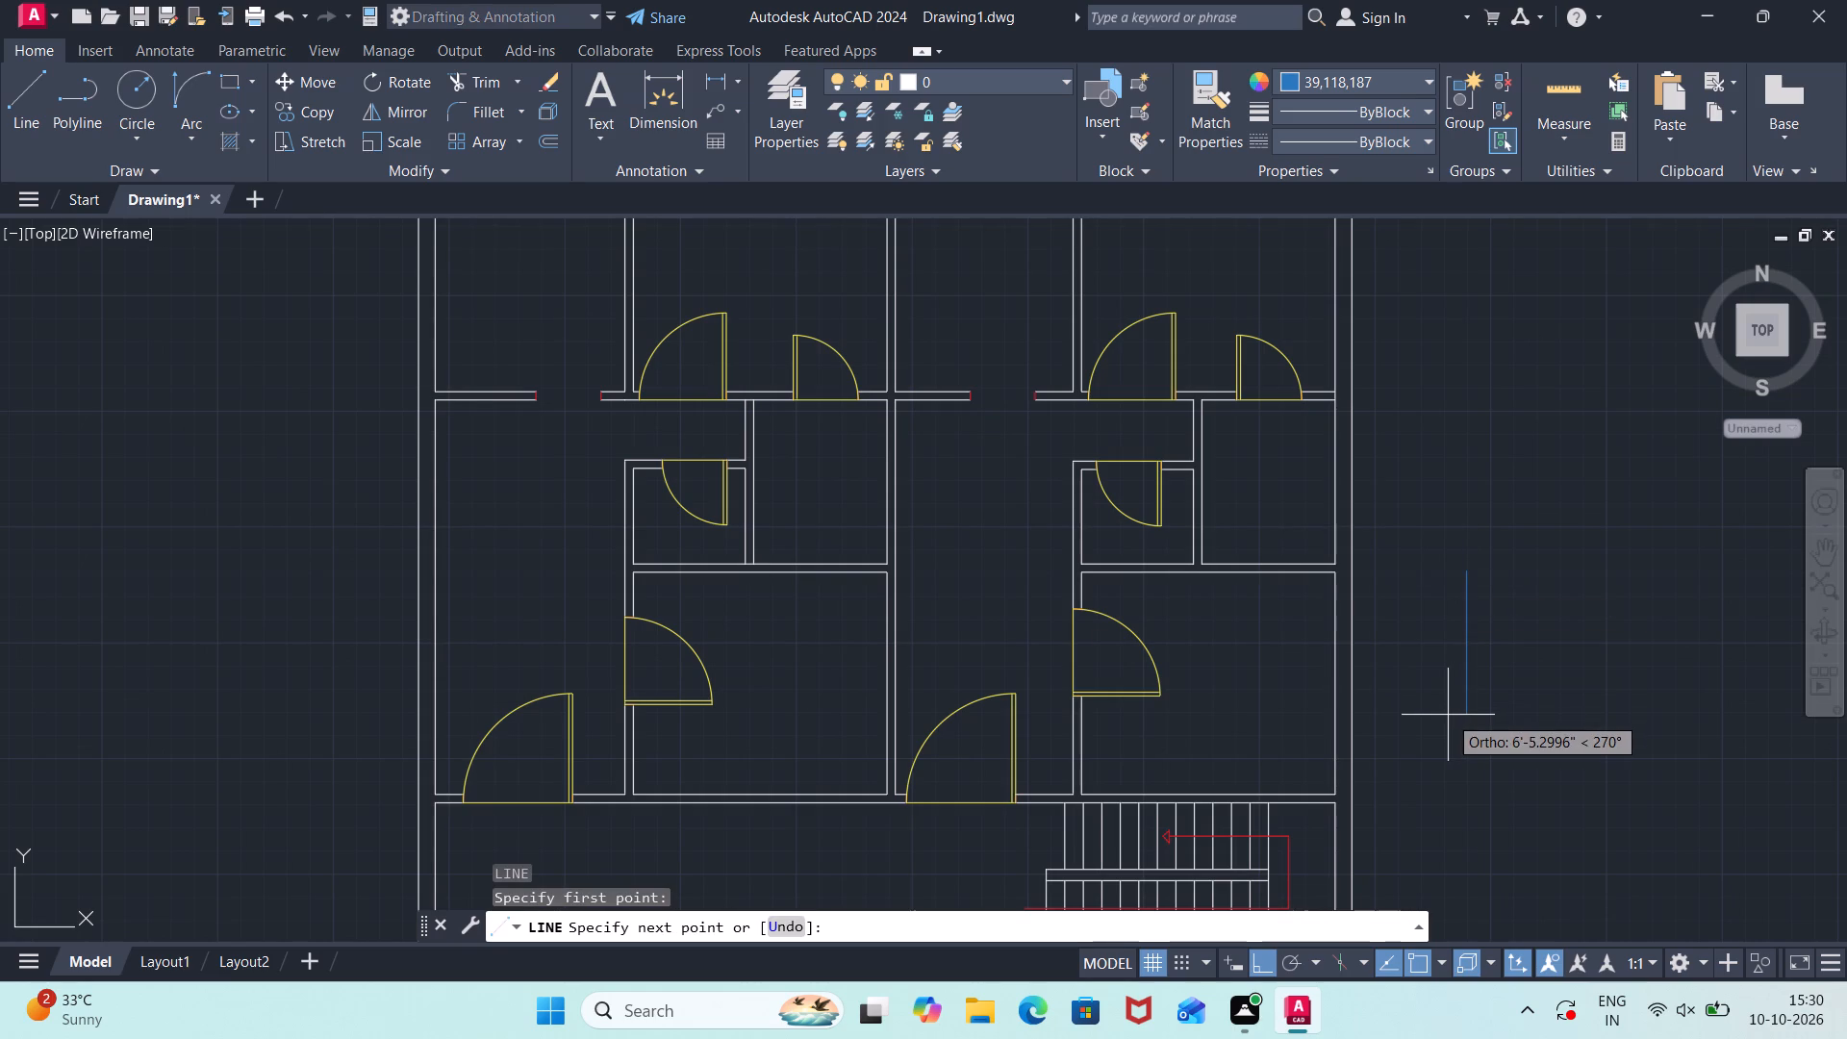
pyautogui.write('2\'11"')
pyautogui.press('Return')
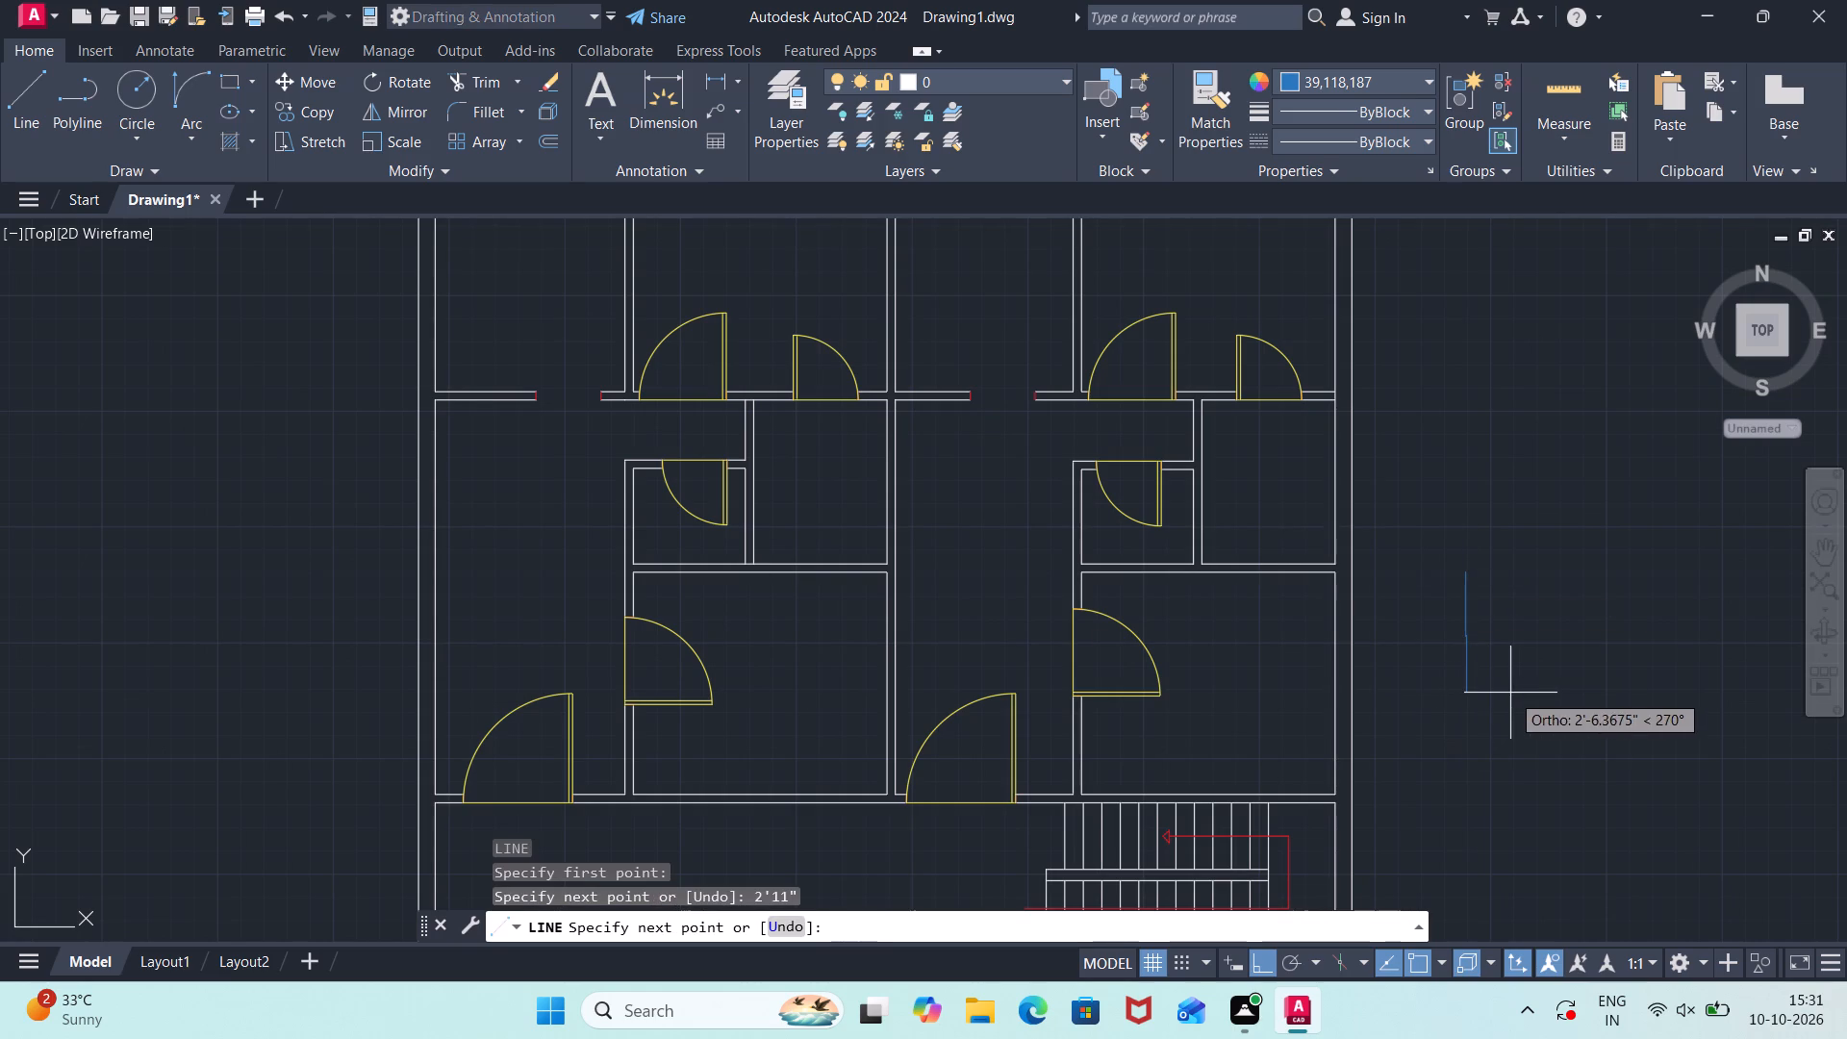
pyautogui.write('9"')
pyautogui.press('Return')
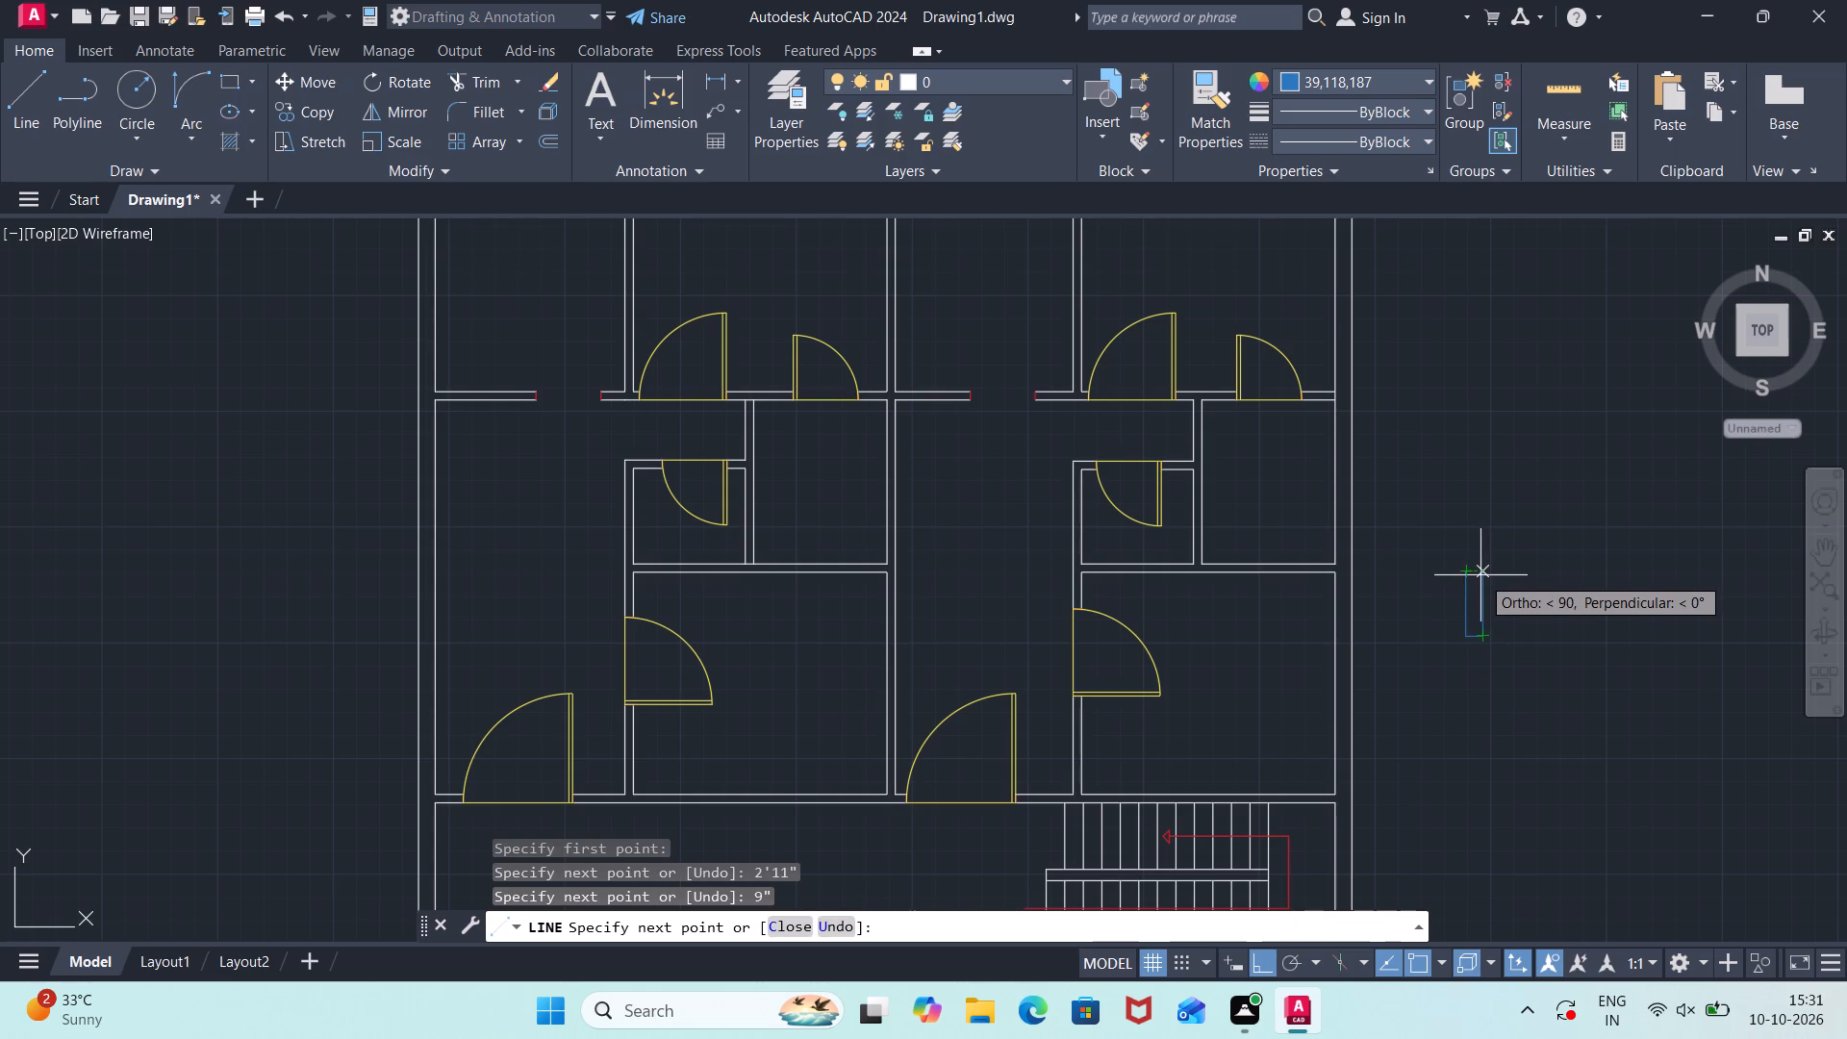
pyautogui.write('2\'11"')
pyautogui.press('Return')
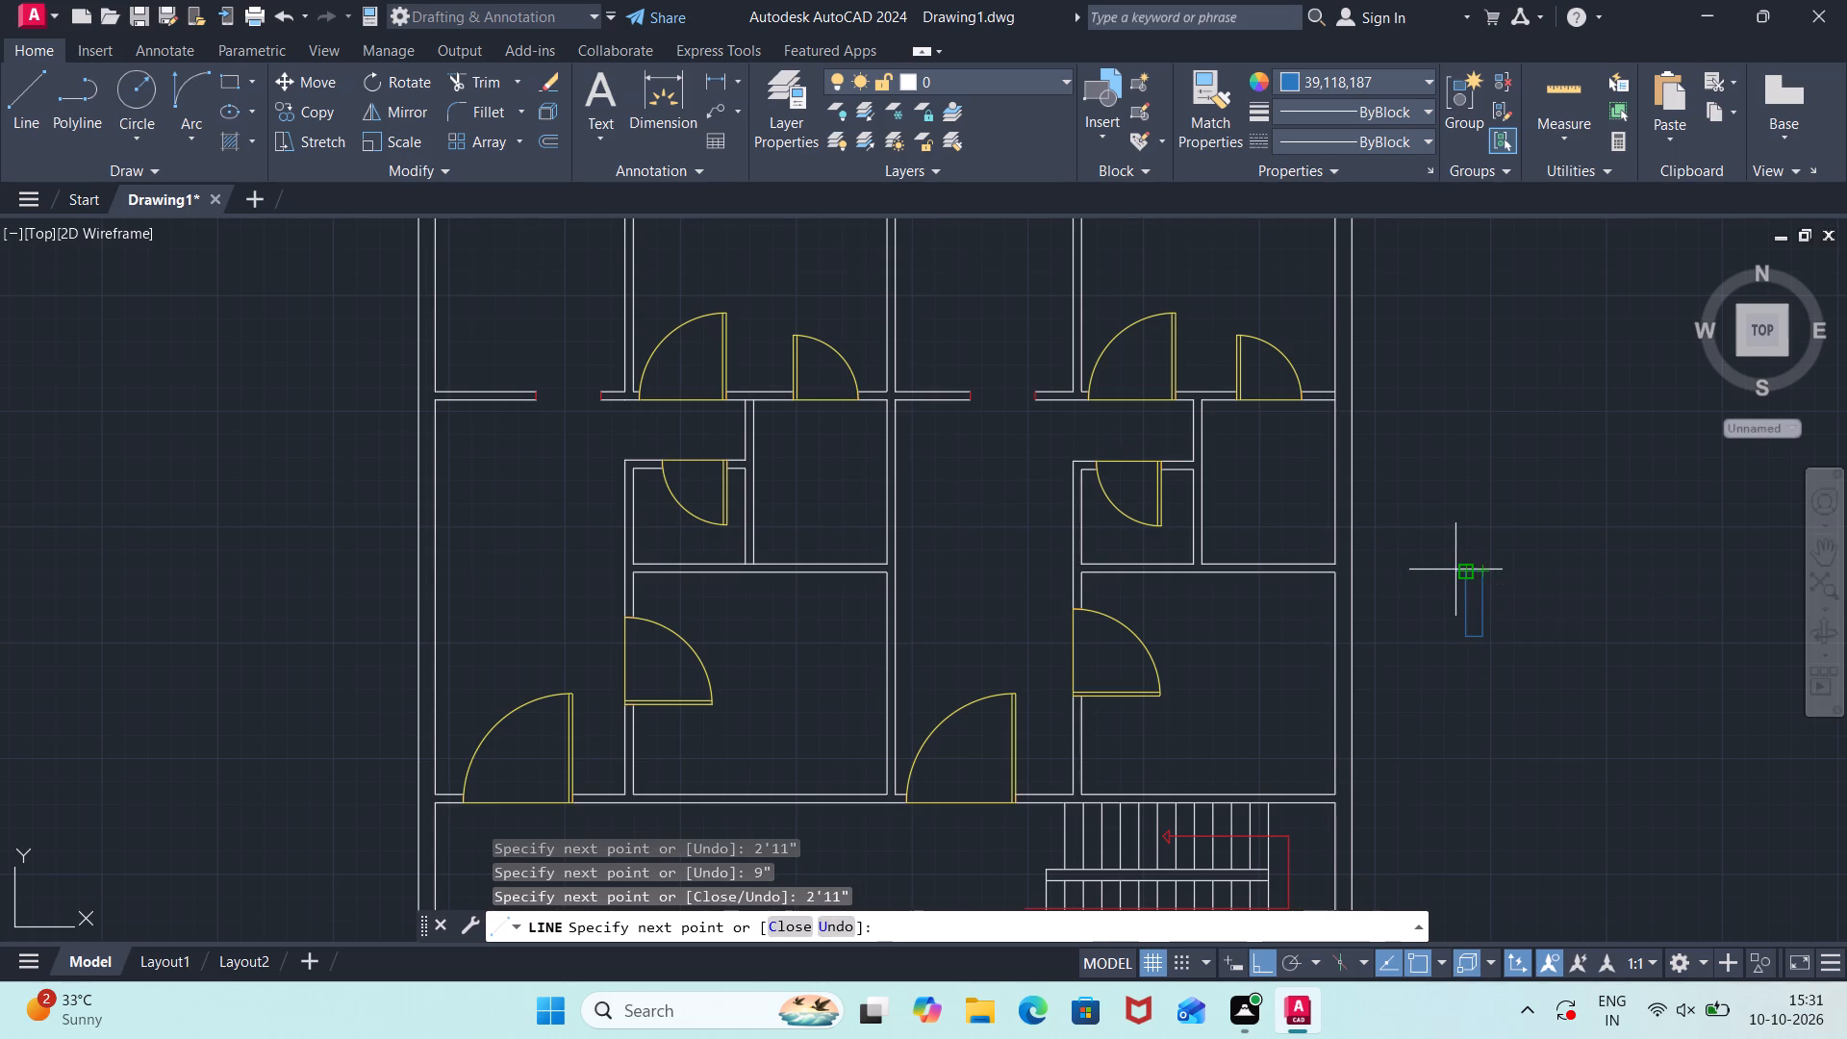
pyautogui.click(1458, 568)
pyautogui.press('Escape')
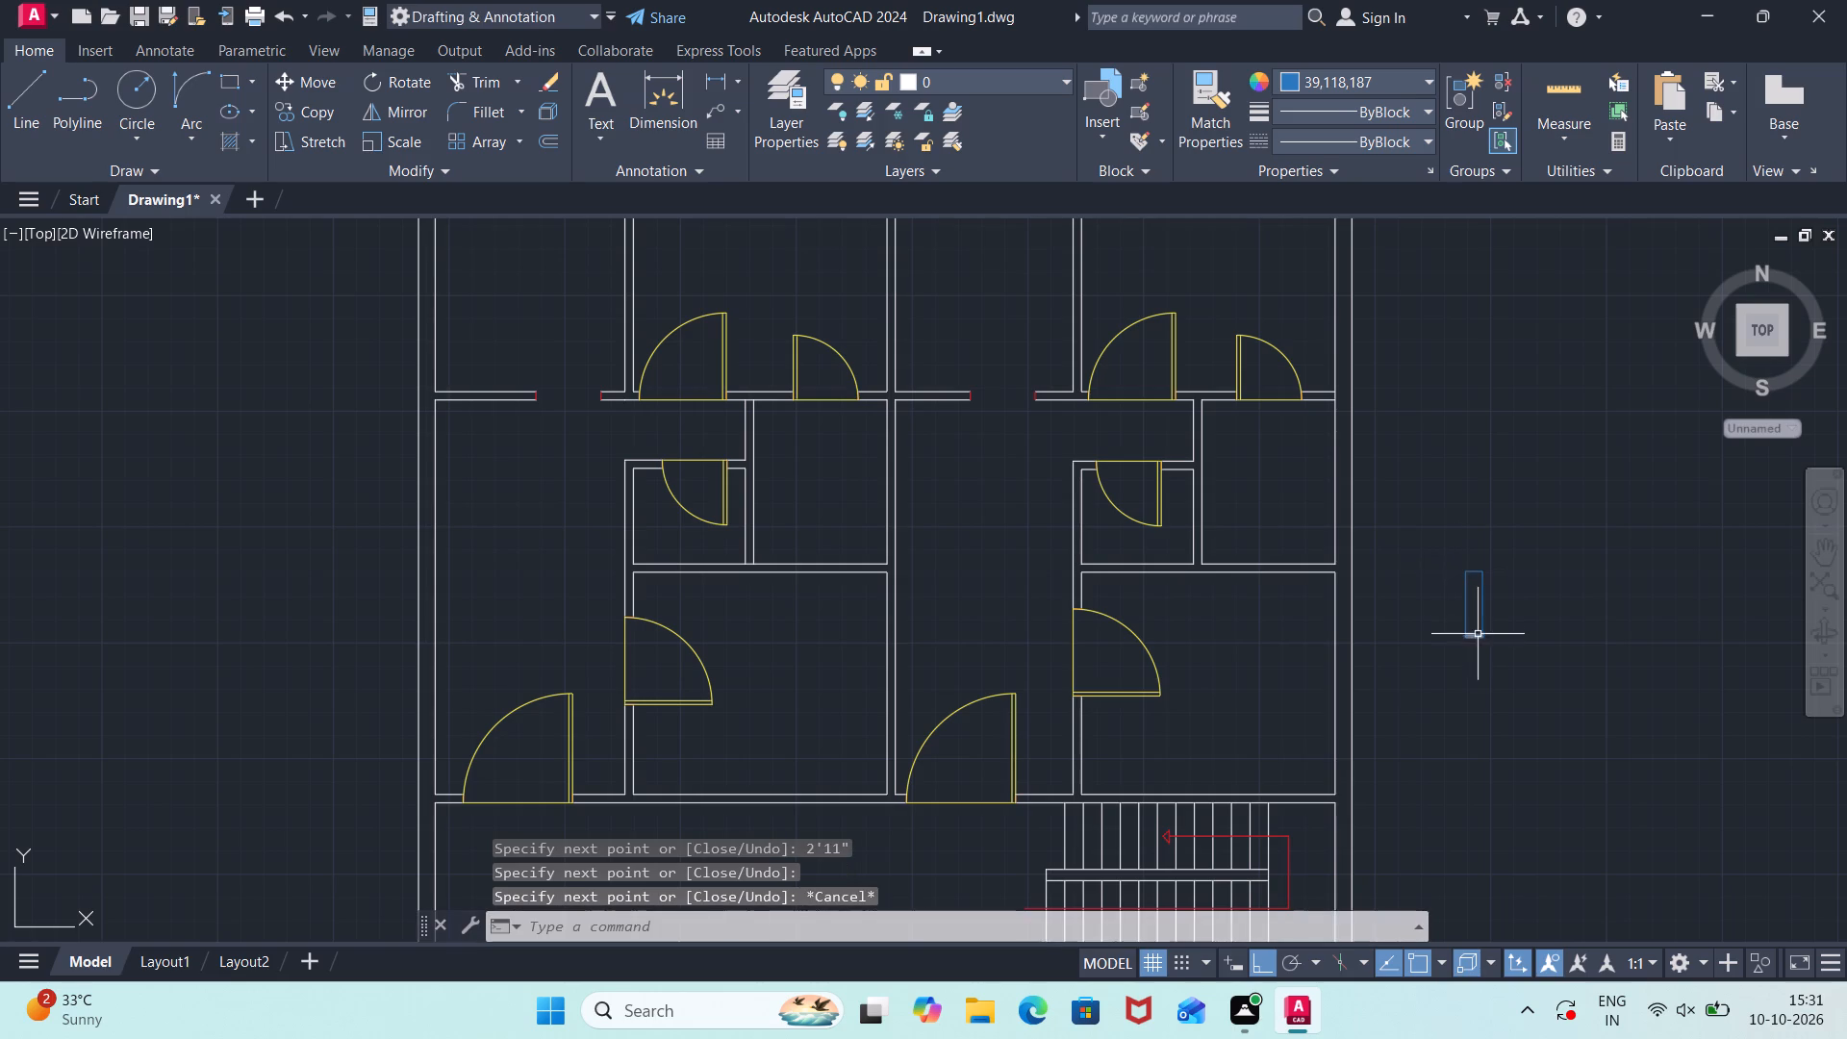
# Draw a vertical centre line in the window rectangle, from the midpoint of its south side to the midpoint of its north side.
pyautogui.scroll(3, 1474, 626)
pyautogui.press('l')
pyautogui.press('Return')
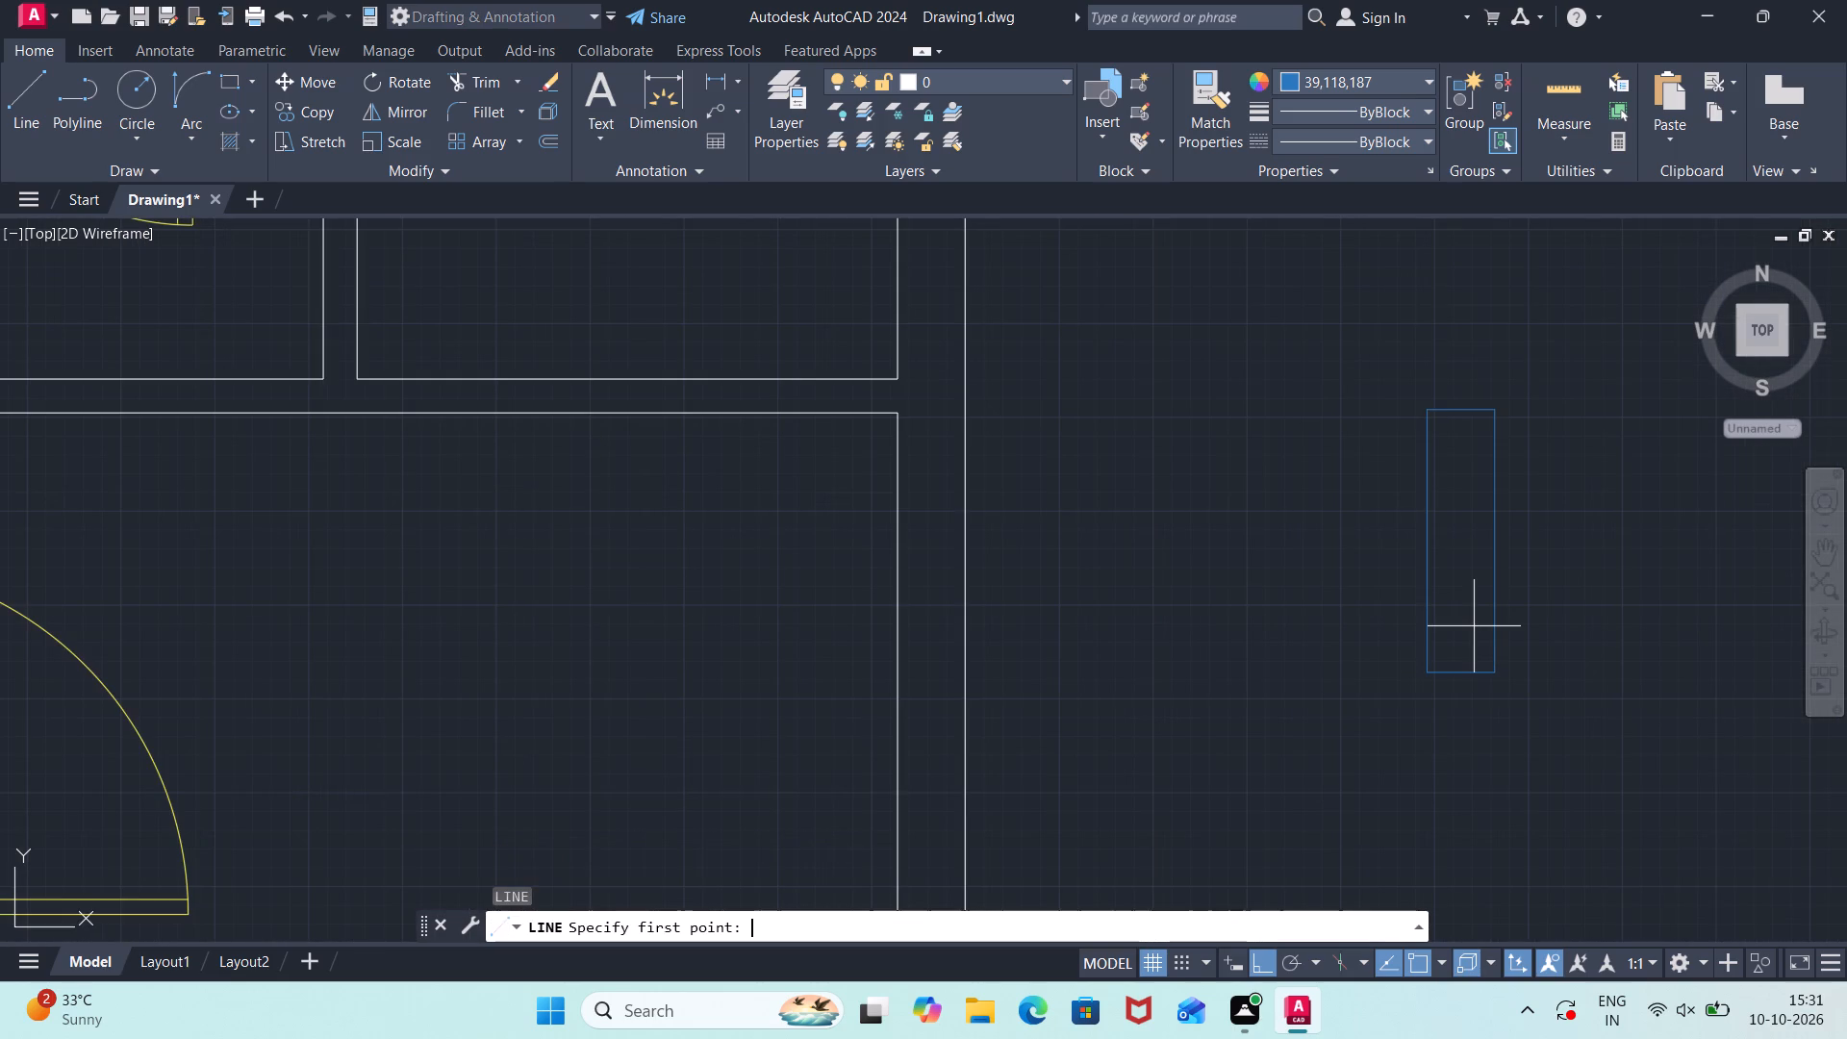
pyautogui.click(1461, 679)
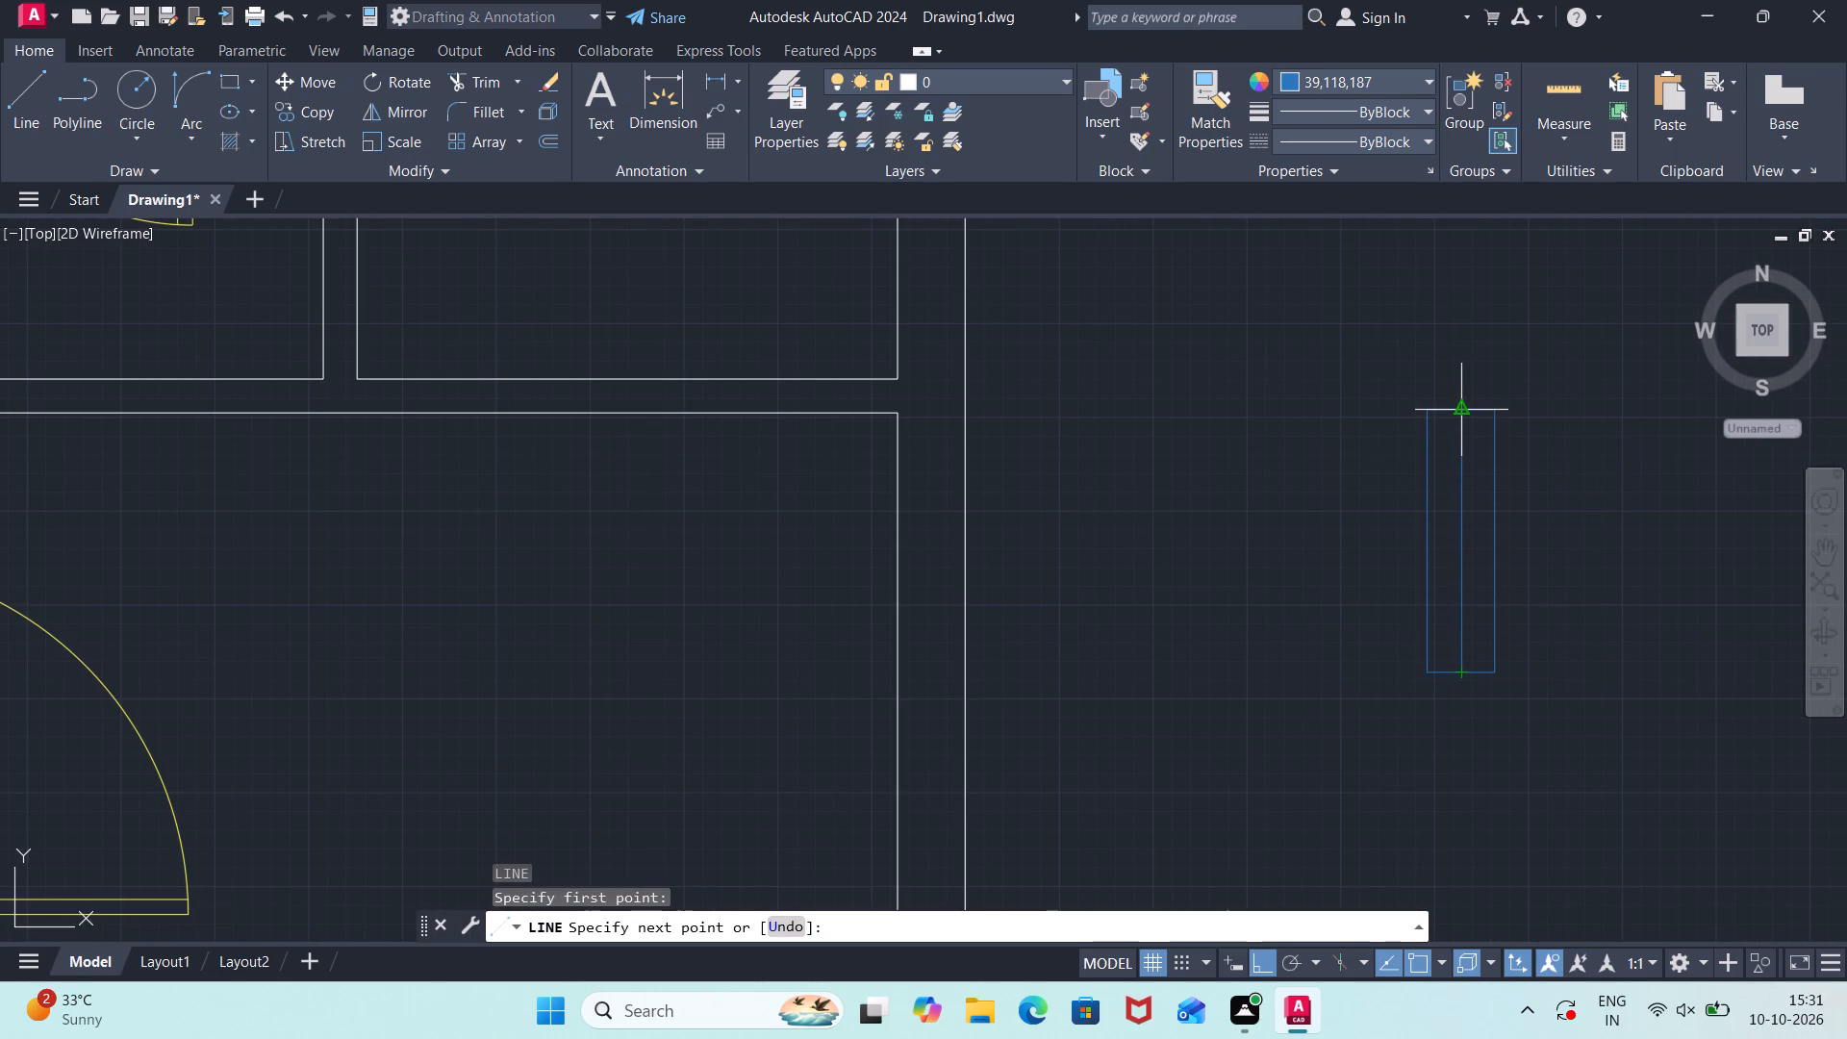
pyautogui.click(1458, 417)
pyautogui.press('Escape')
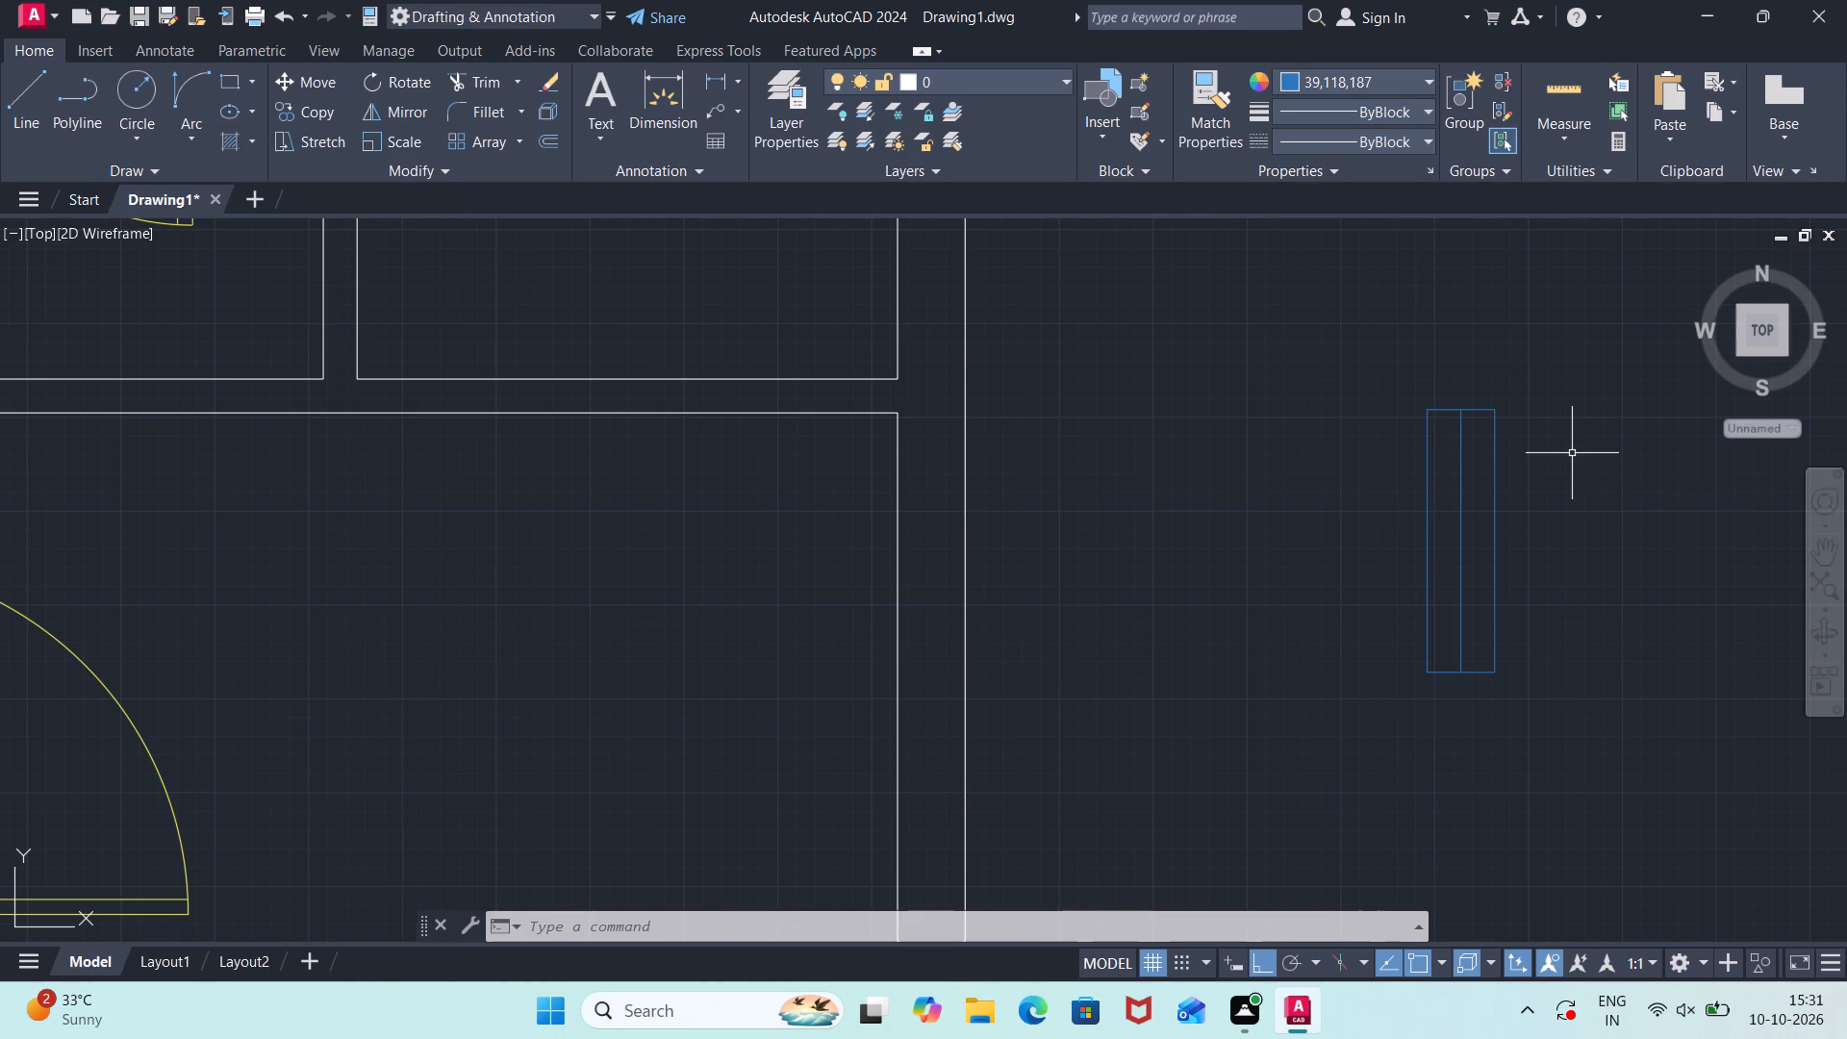
# Offset the window's centre line 1.5" to both the west and the east.
pyautogui.write('off')
pyautogui.press('Return')
pyautogui.press('Return')
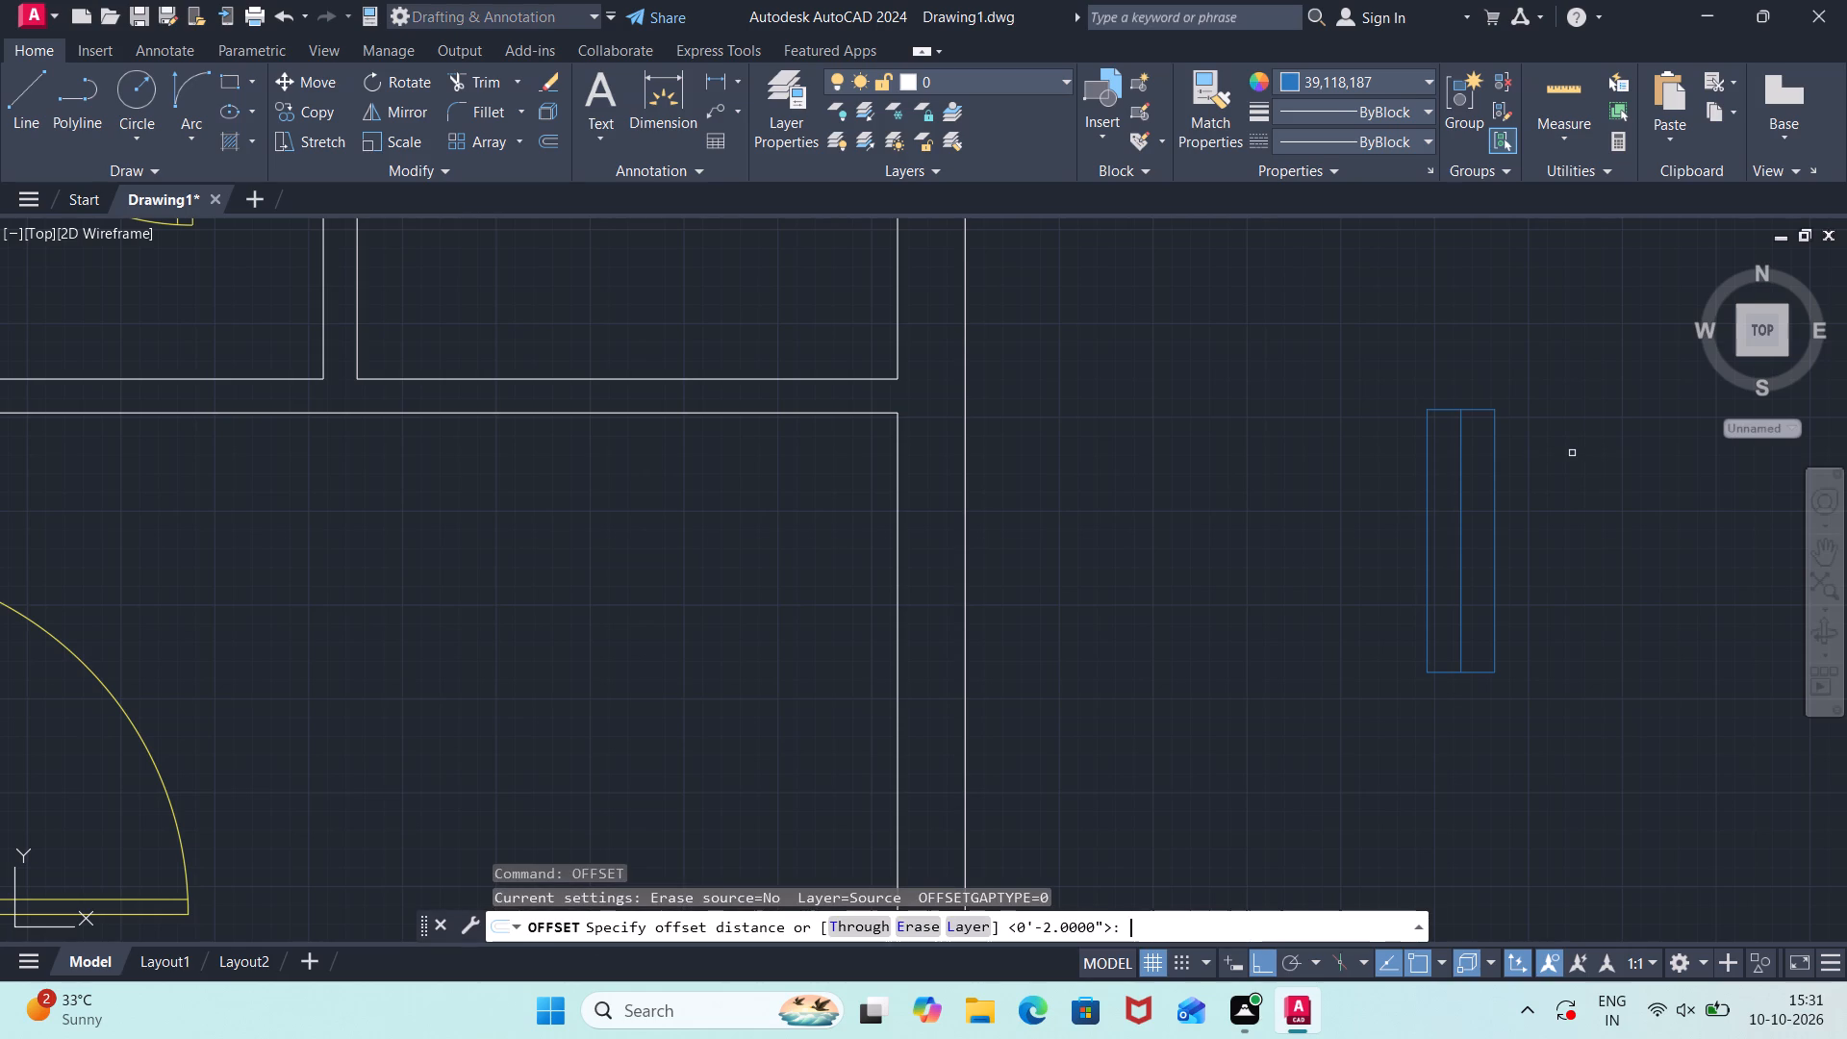
pyautogui.press('space')
pyautogui.press('space')
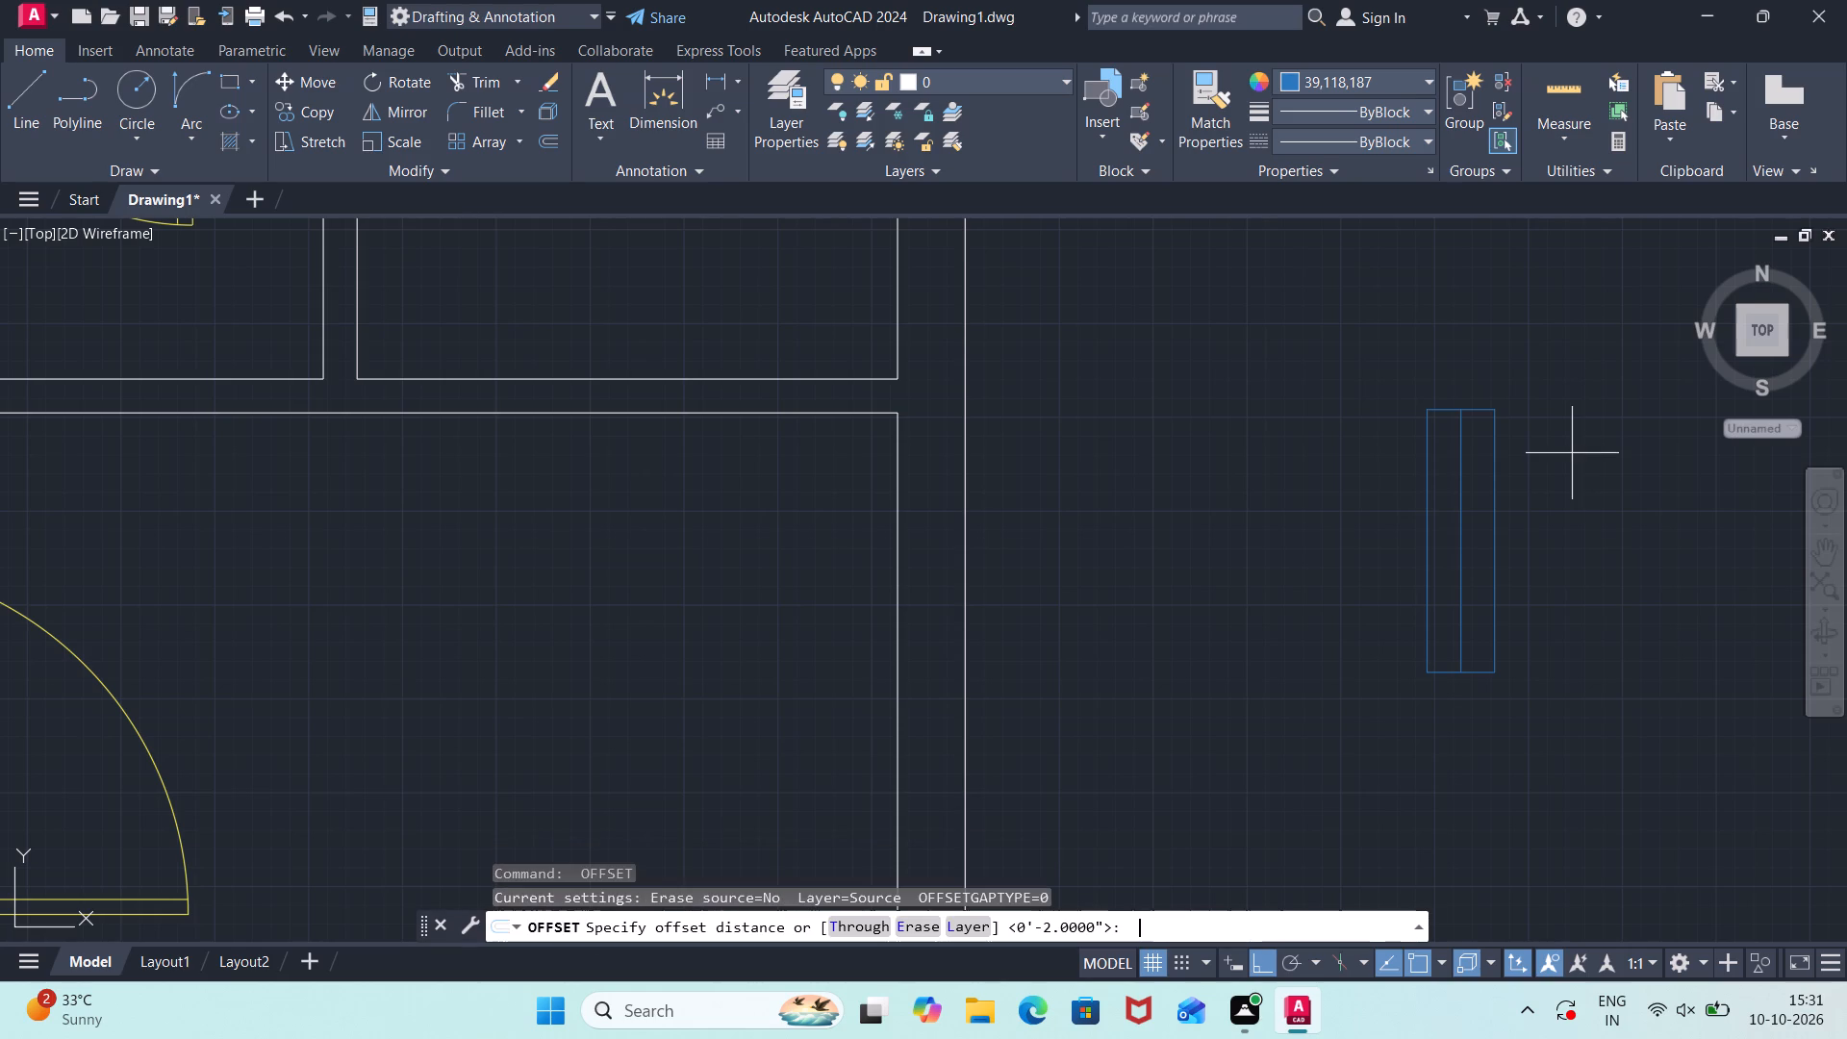
pyautogui.write('1.5"')
pyautogui.press('Return')
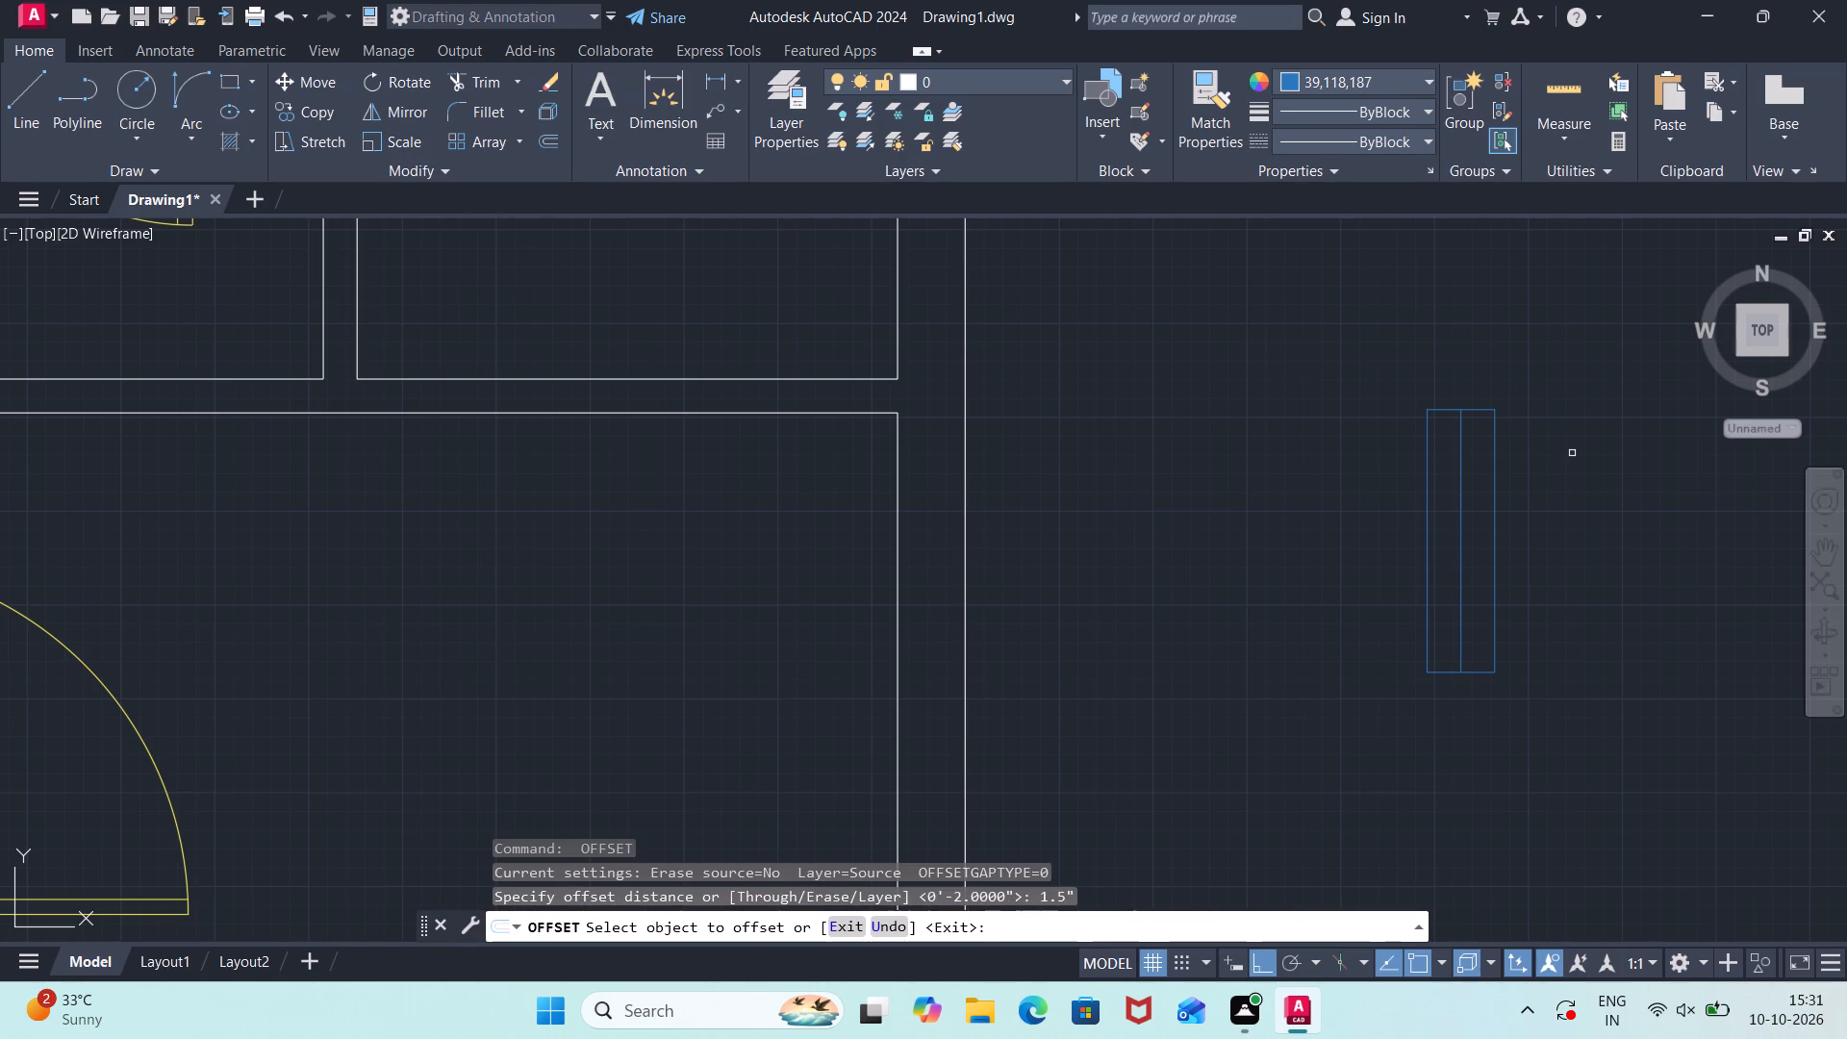
pyautogui.click(1460, 543)
pyautogui.click(1439, 557)
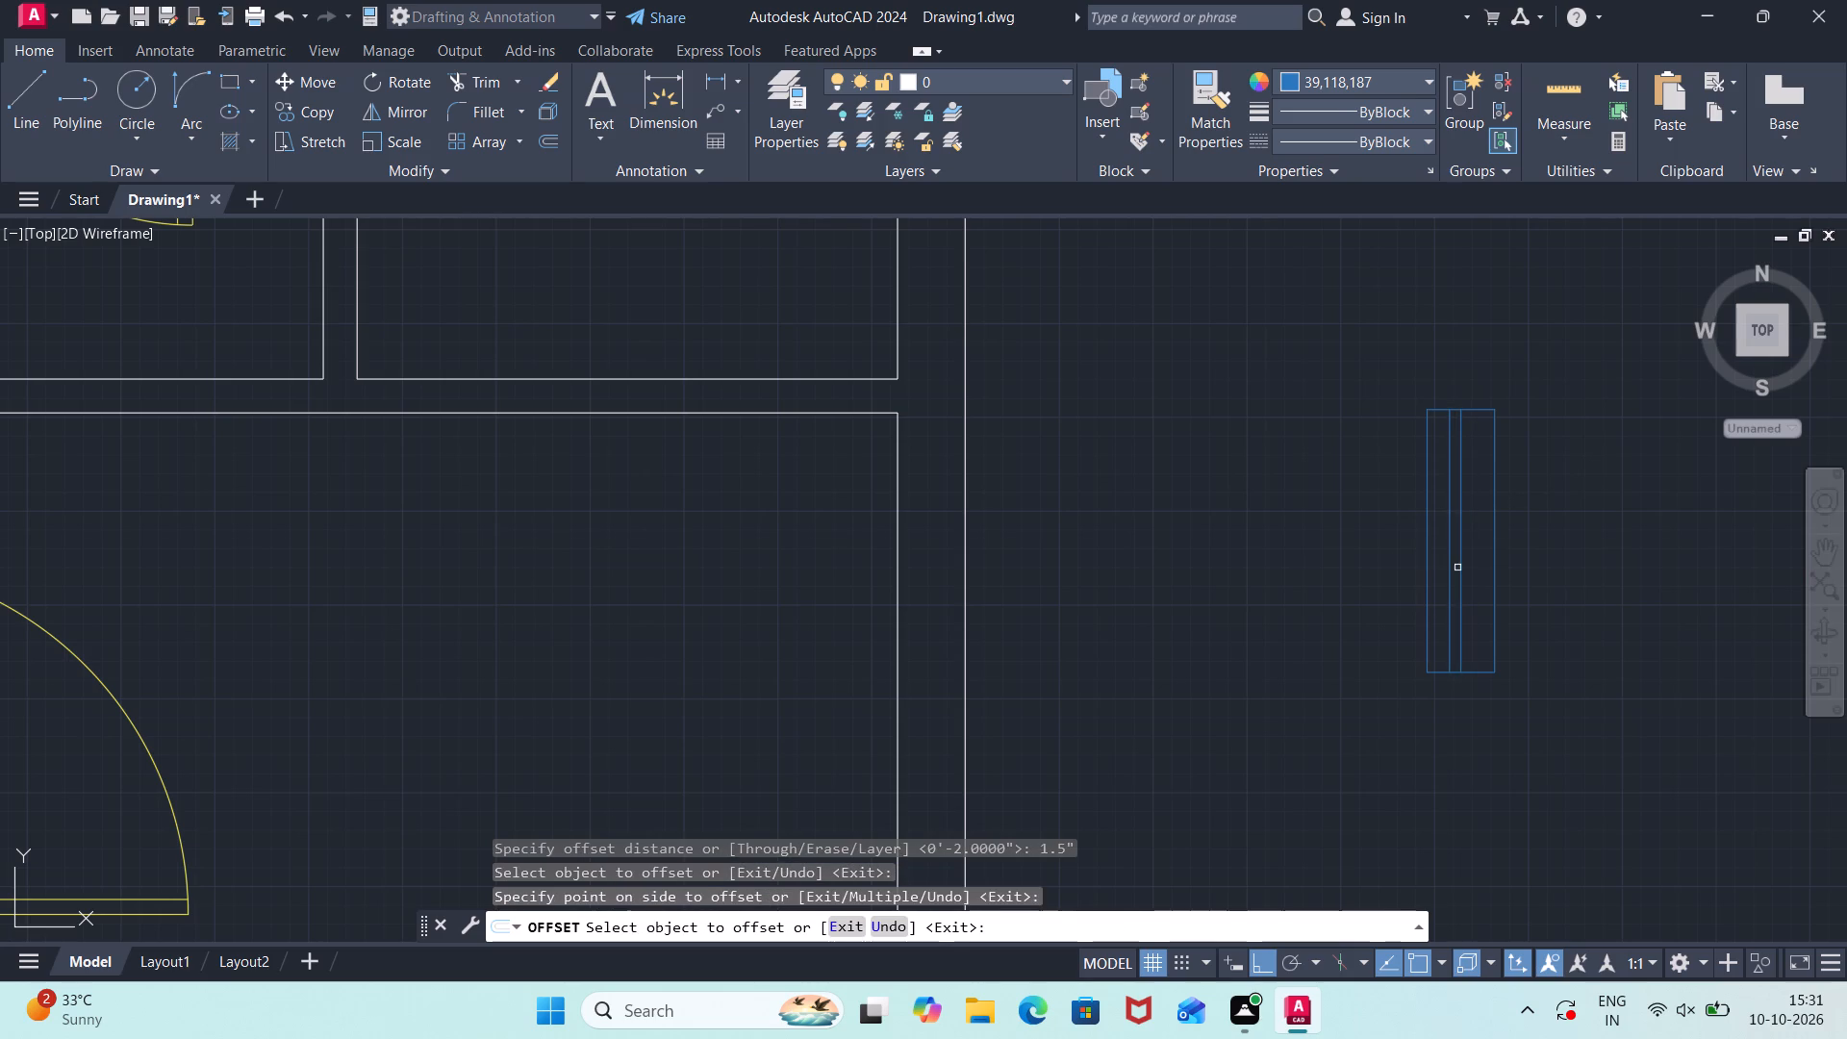
pyautogui.click(1460, 569)
pyautogui.click(1484, 567)
pyautogui.press('Escape')
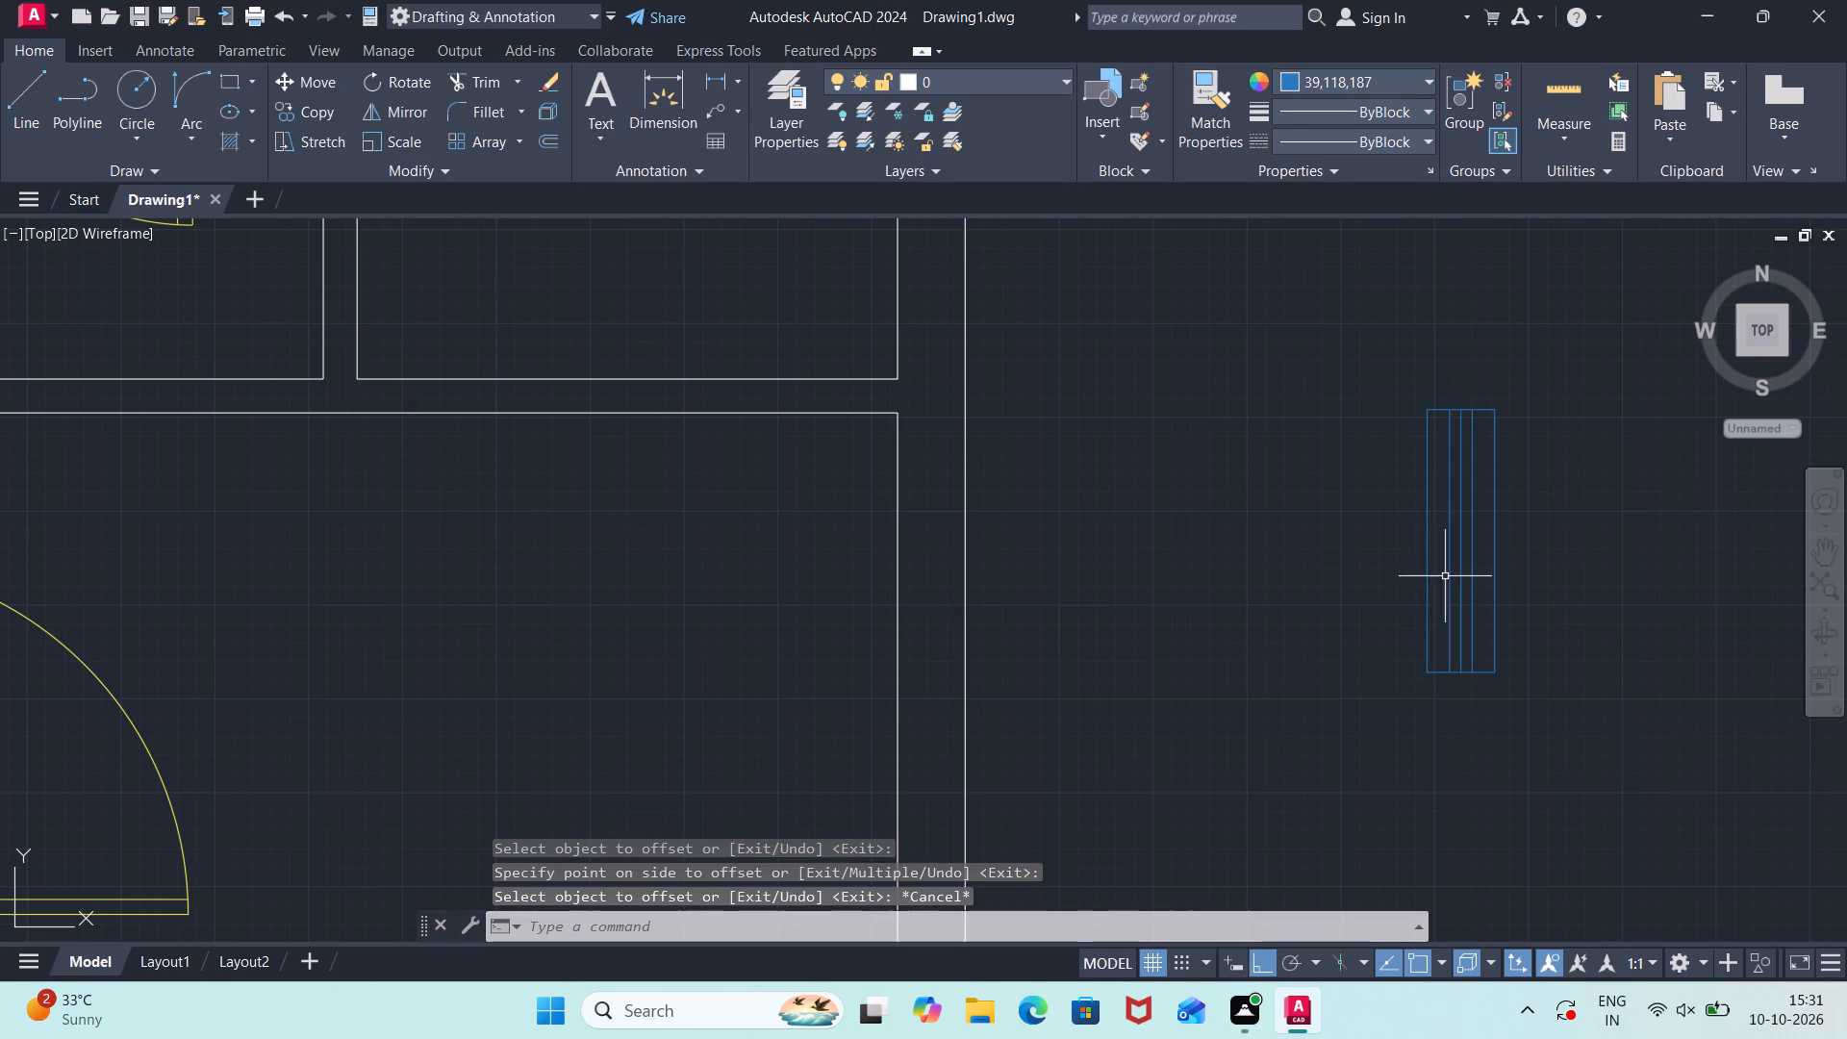
# Delete the window's original centre line, keeping the two offset lines.
pyautogui.click(1461, 576)
pyautogui.press('Delete')
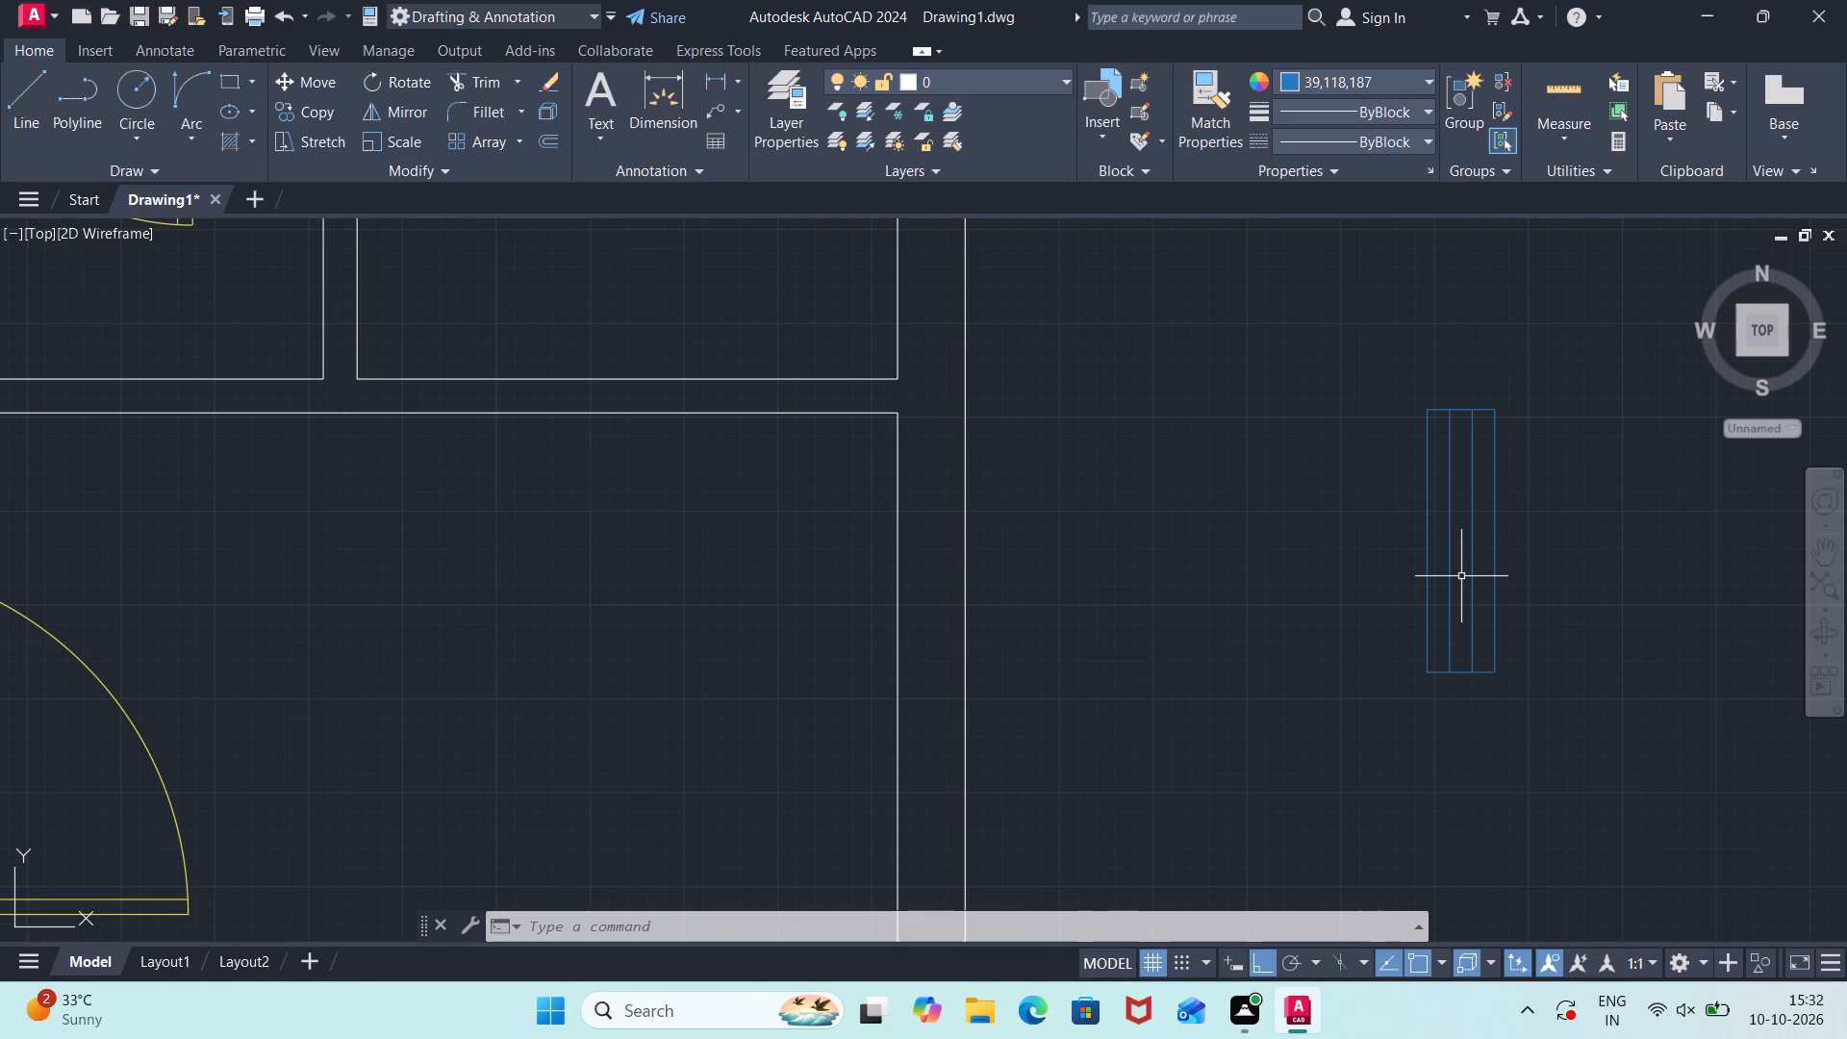
# Move the window by its northwest corner into the east outer wall of the small room just north of the southeast room.
pyautogui.scroll(-2, 1461, 585)
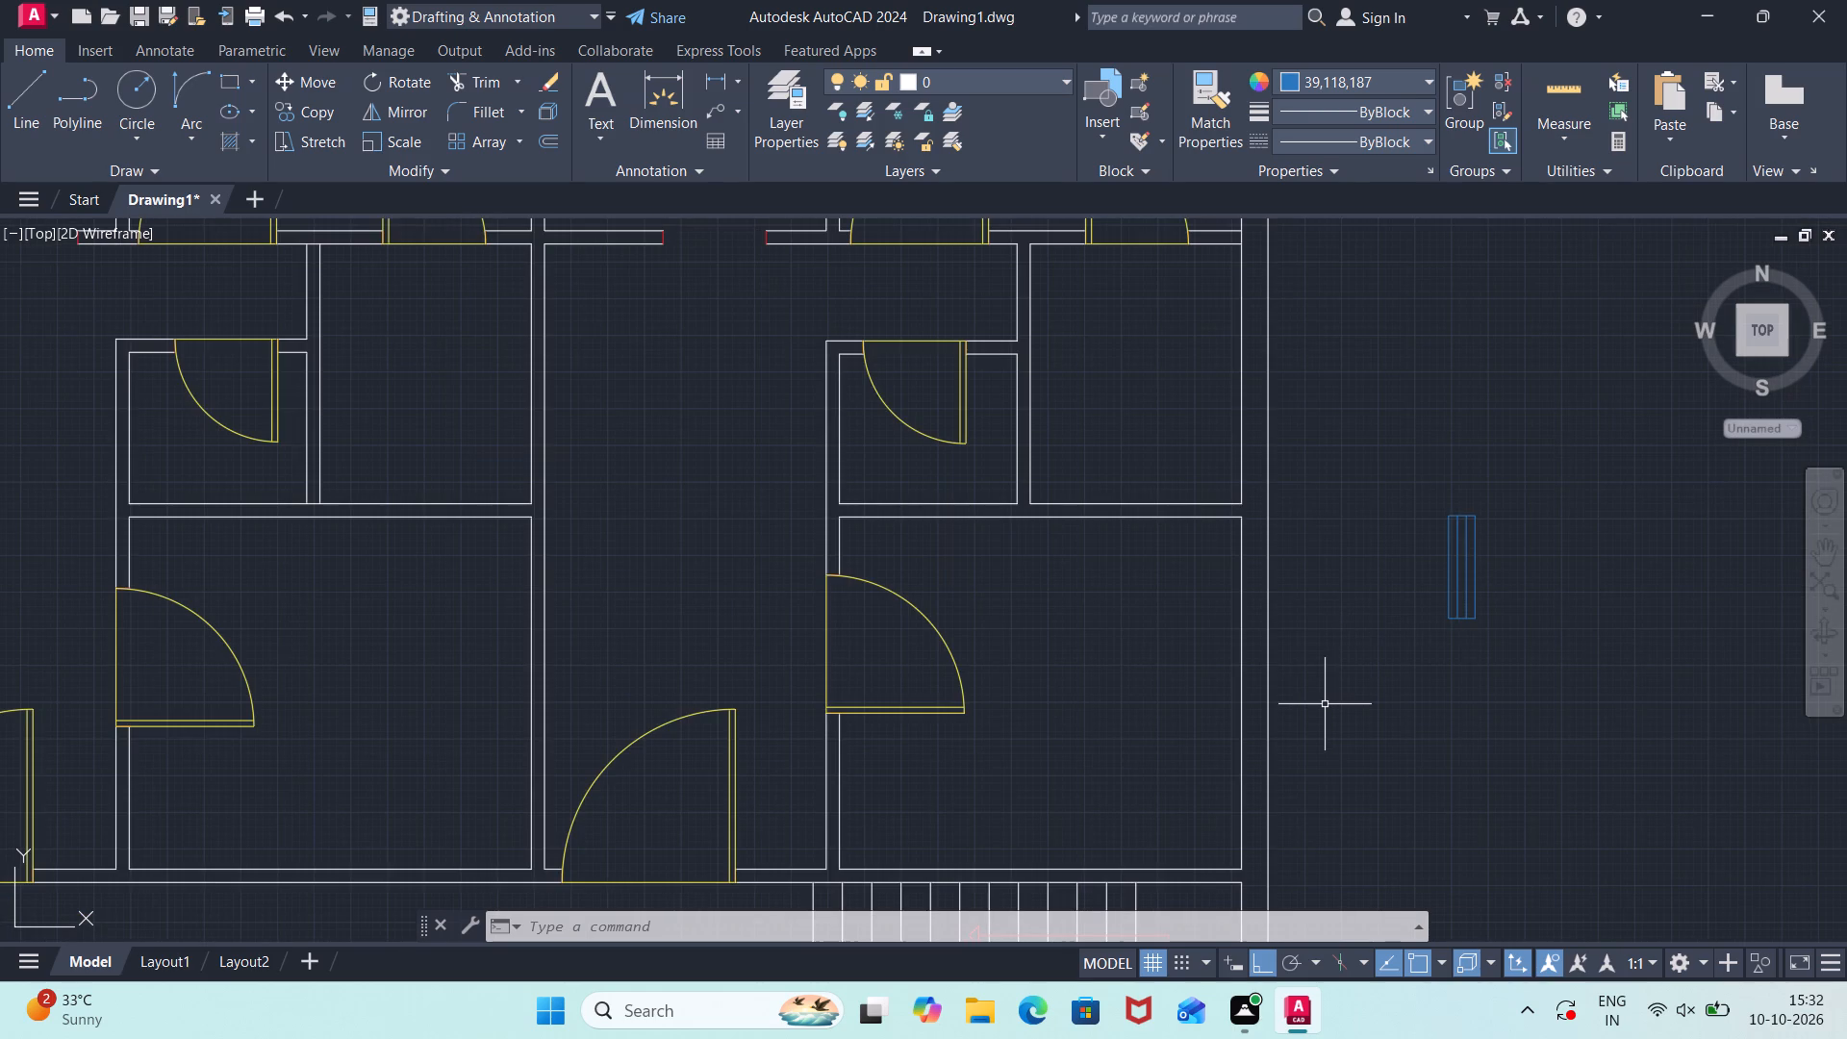
pyautogui.moveTo(1325, 701); pyautogui.dragTo(1329, 789, button='middle')
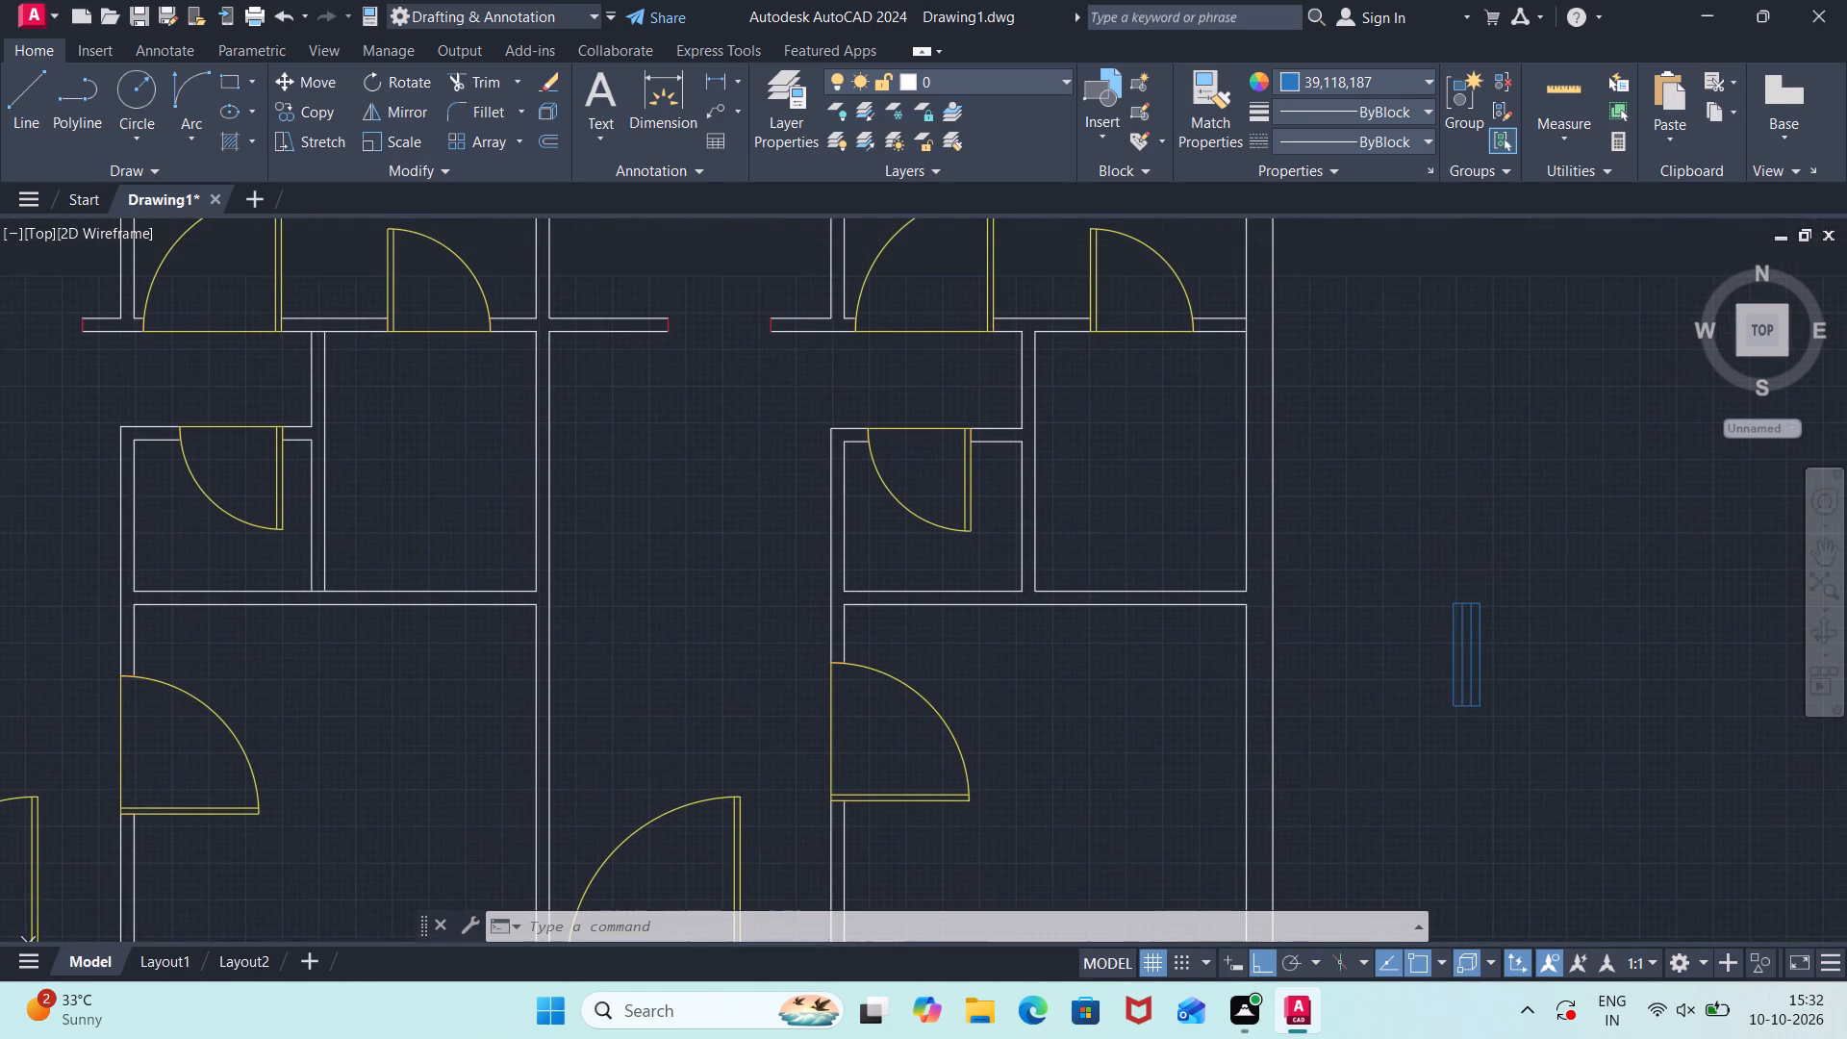
pyautogui.click(1493, 583)
pyautogui.click(1409, 732)
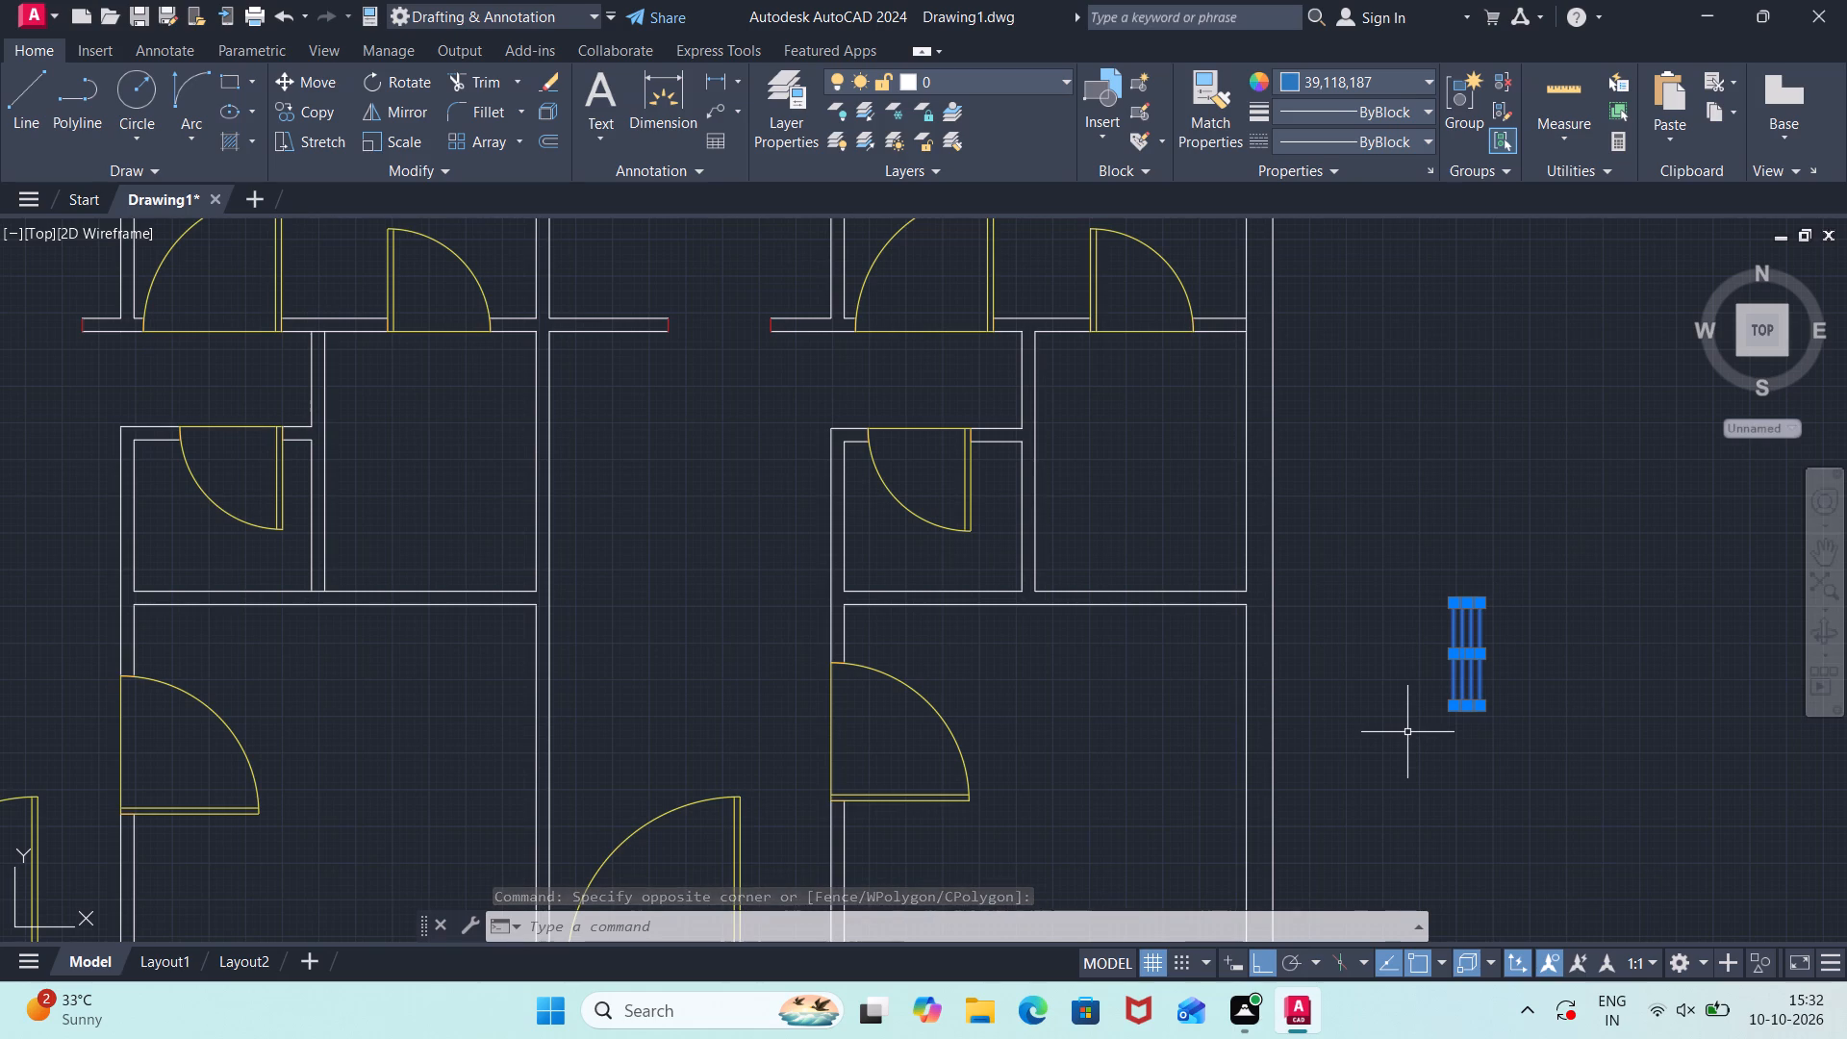
pyautogui.press('m')
pyautogui.press('Return')
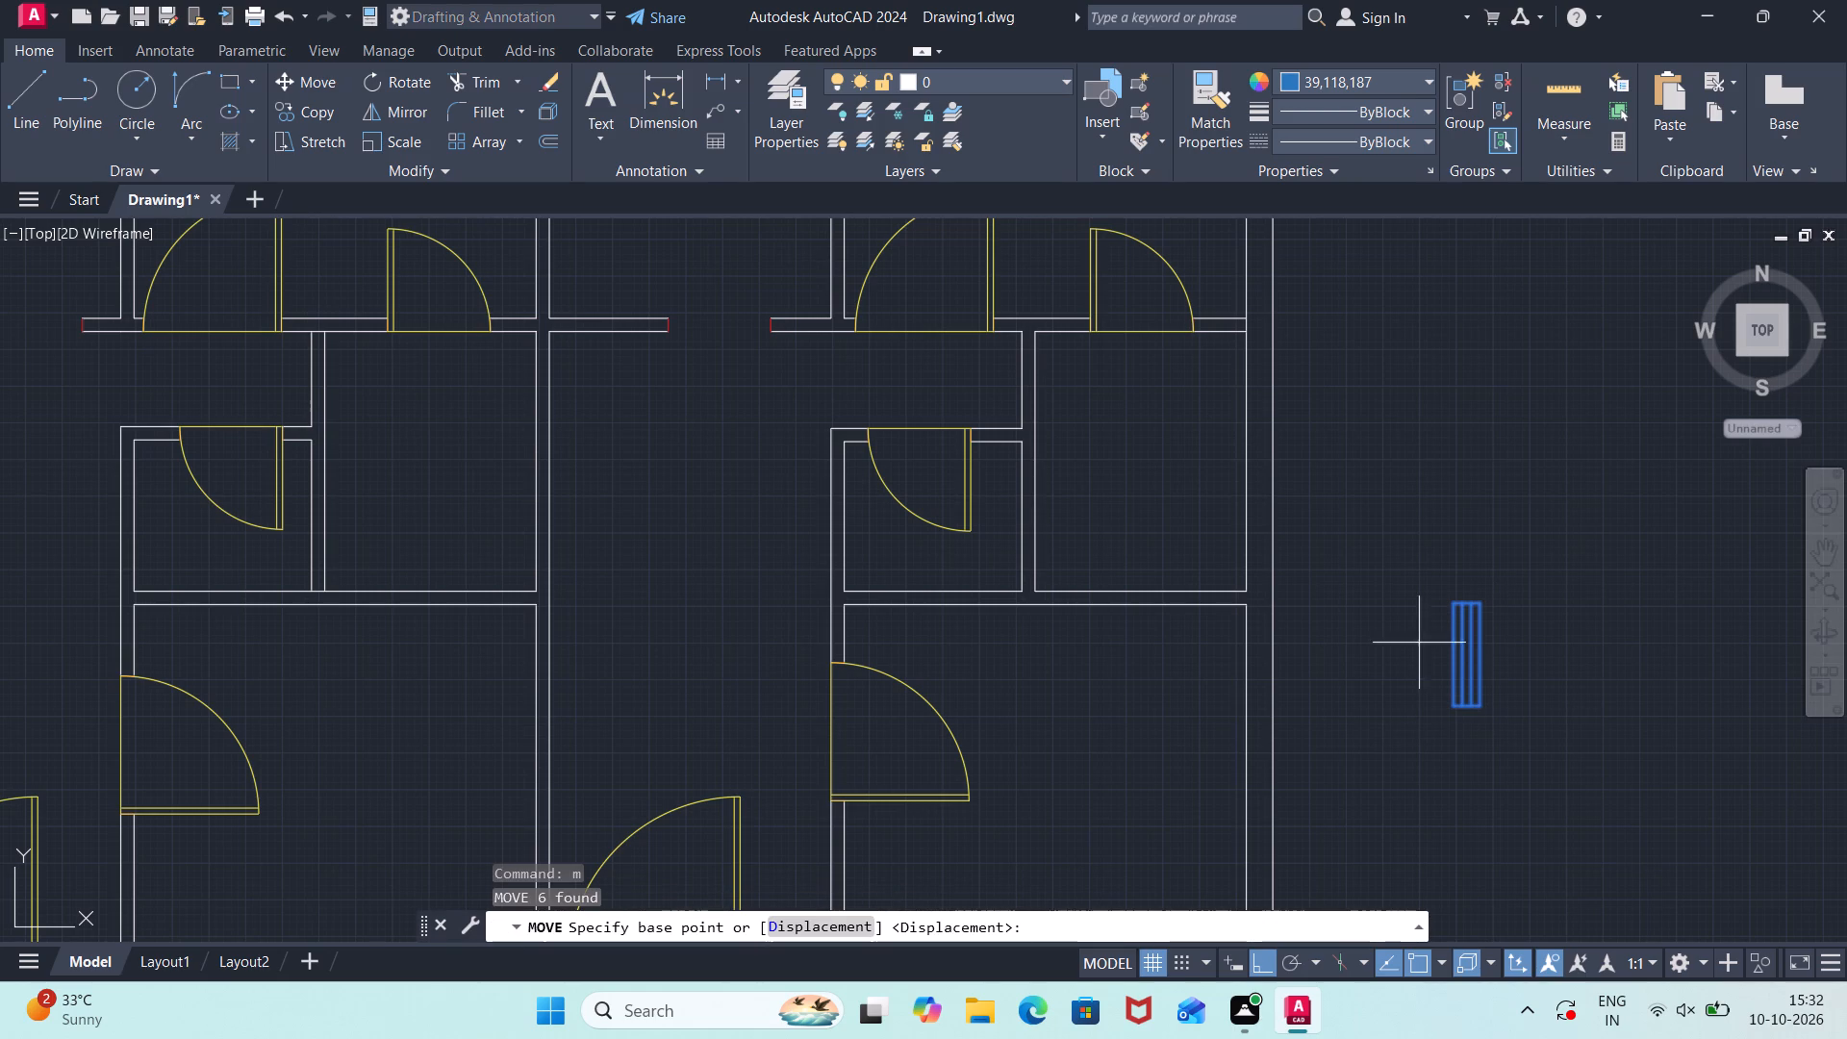
pyautogui.click(1448, 598)
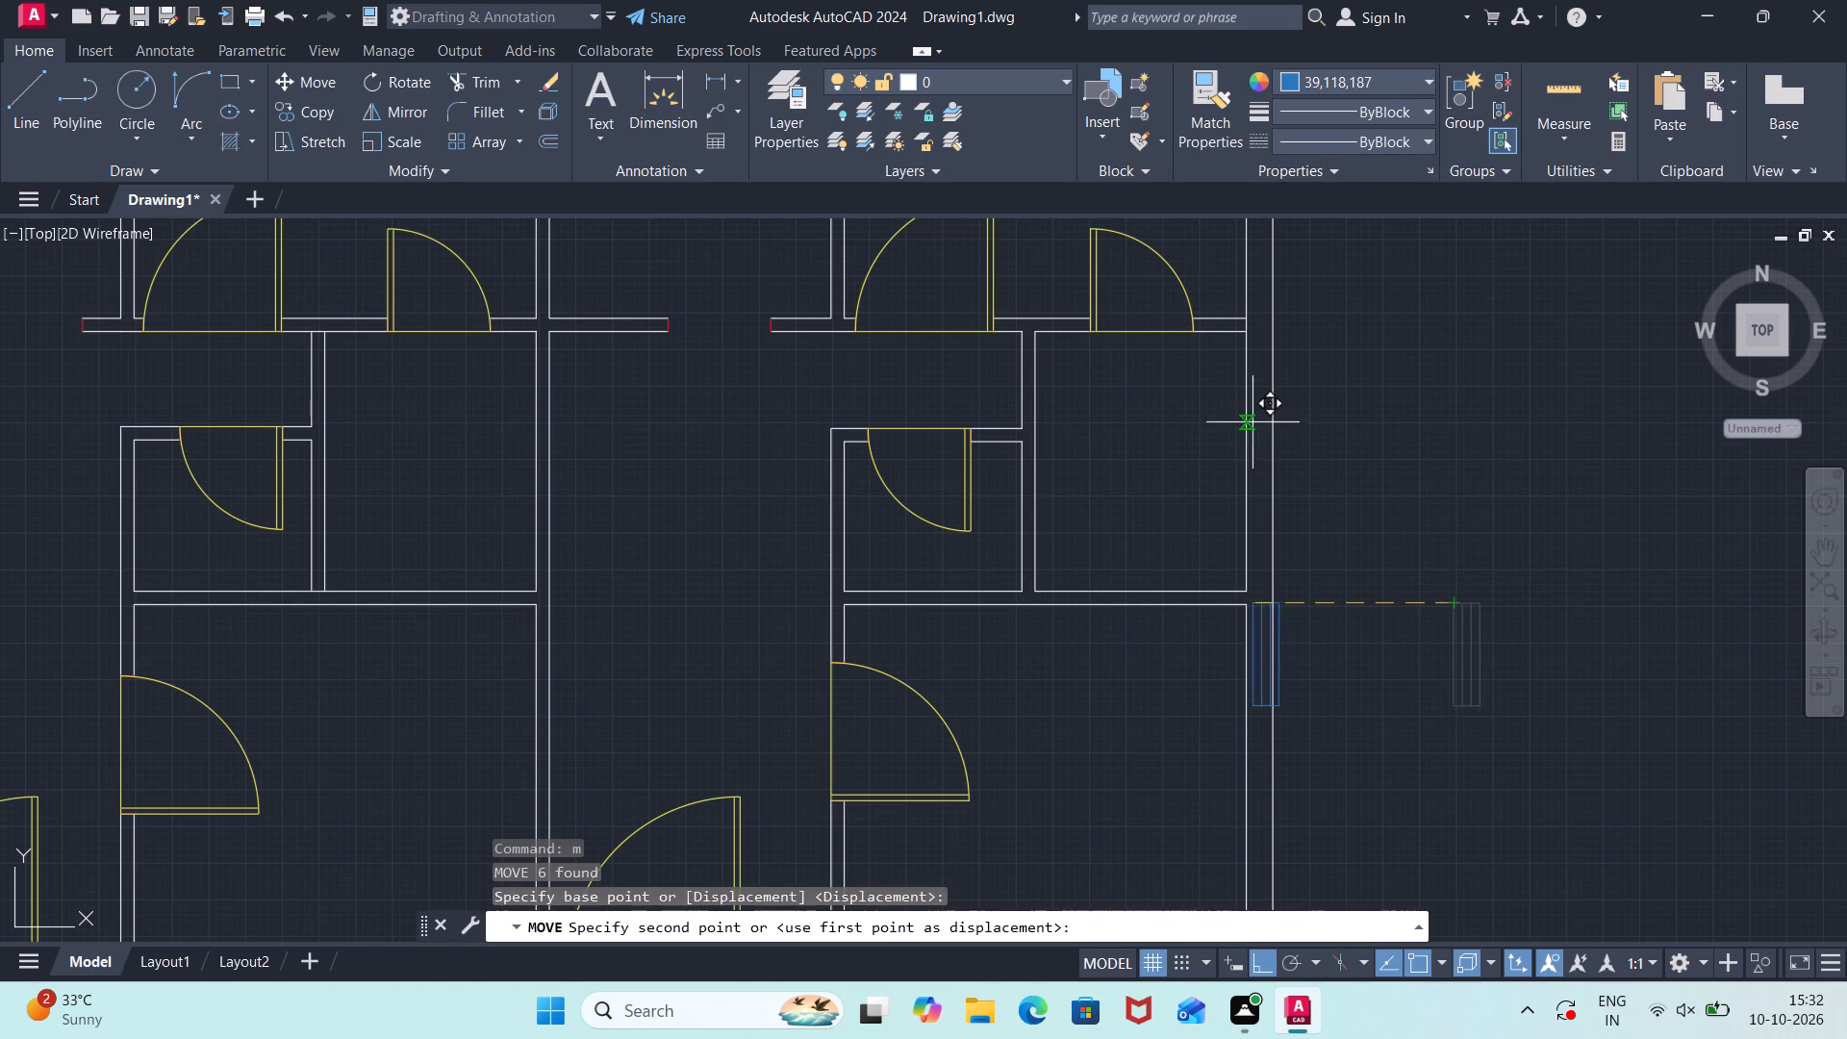
pyautogui.click(1245, 409)
pyautogui.scroll(2, 1342, 424)
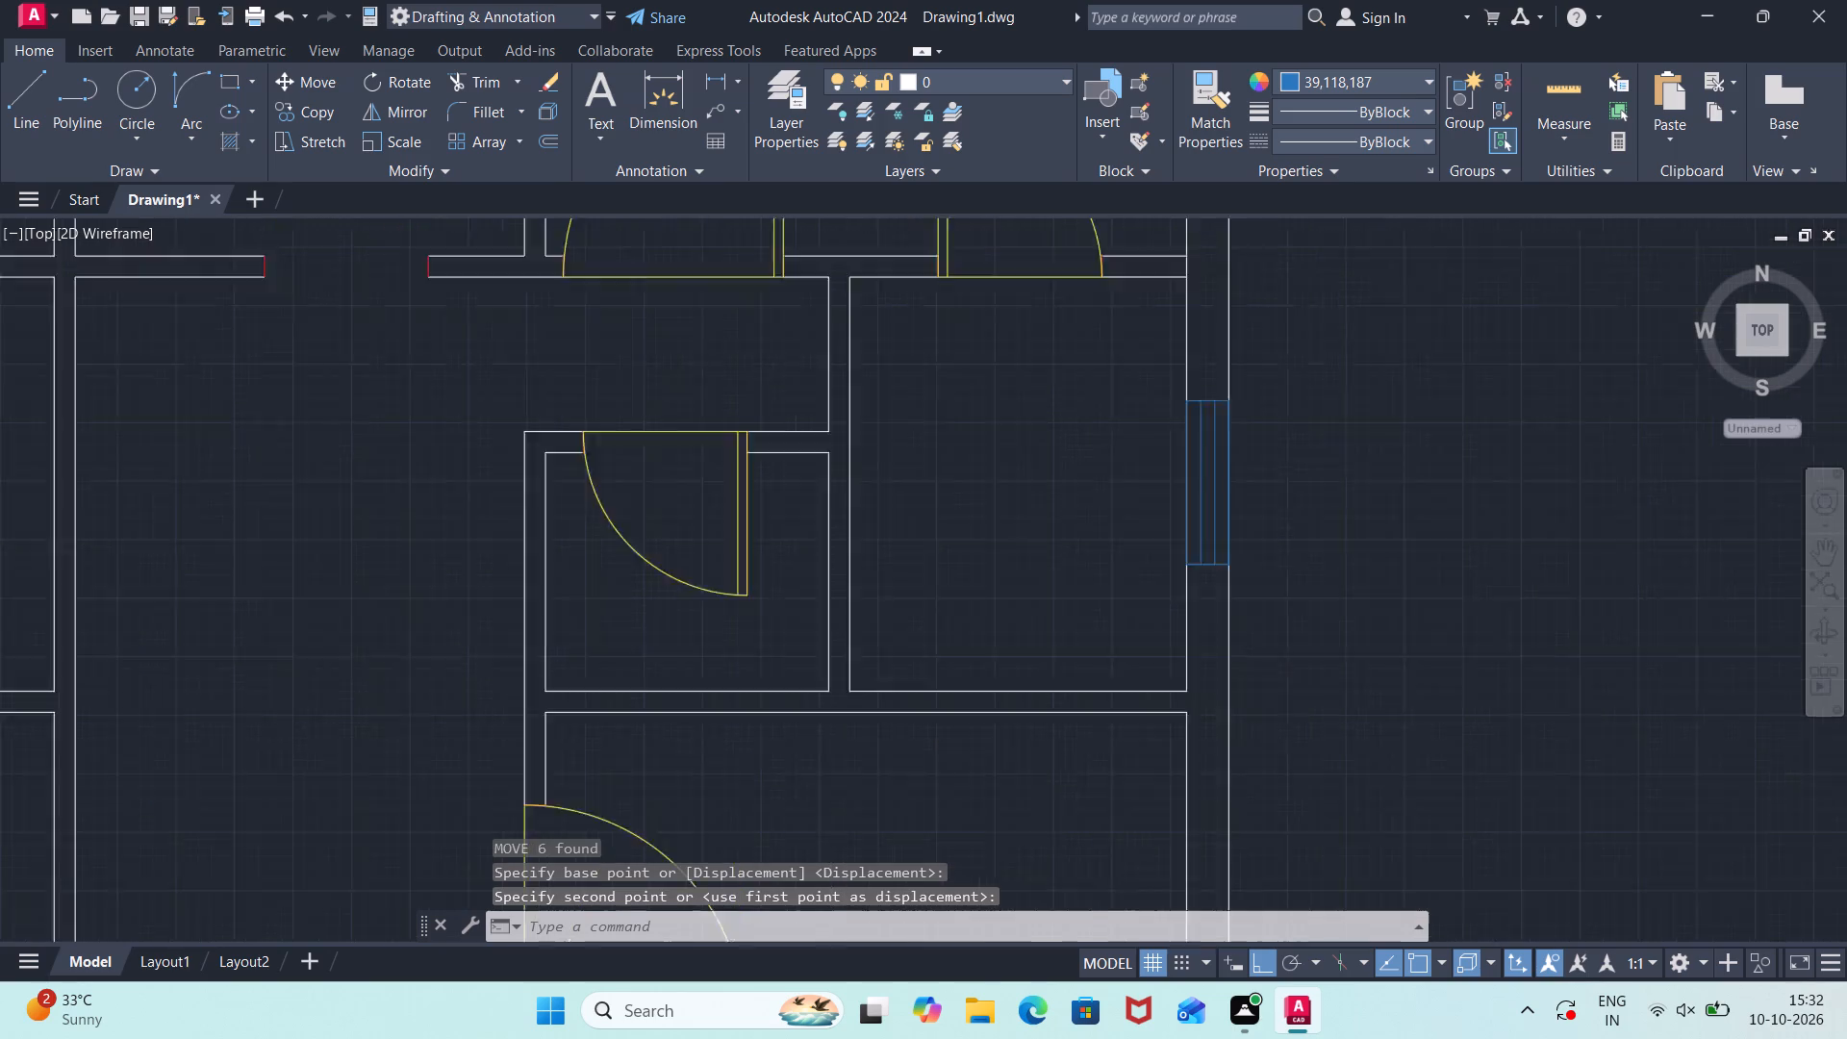
# Draw a window rectangle 9" wide and 3'11" long in the empty space east of the southeast room.
pyautogui.scroll(-3, 1344, 460)
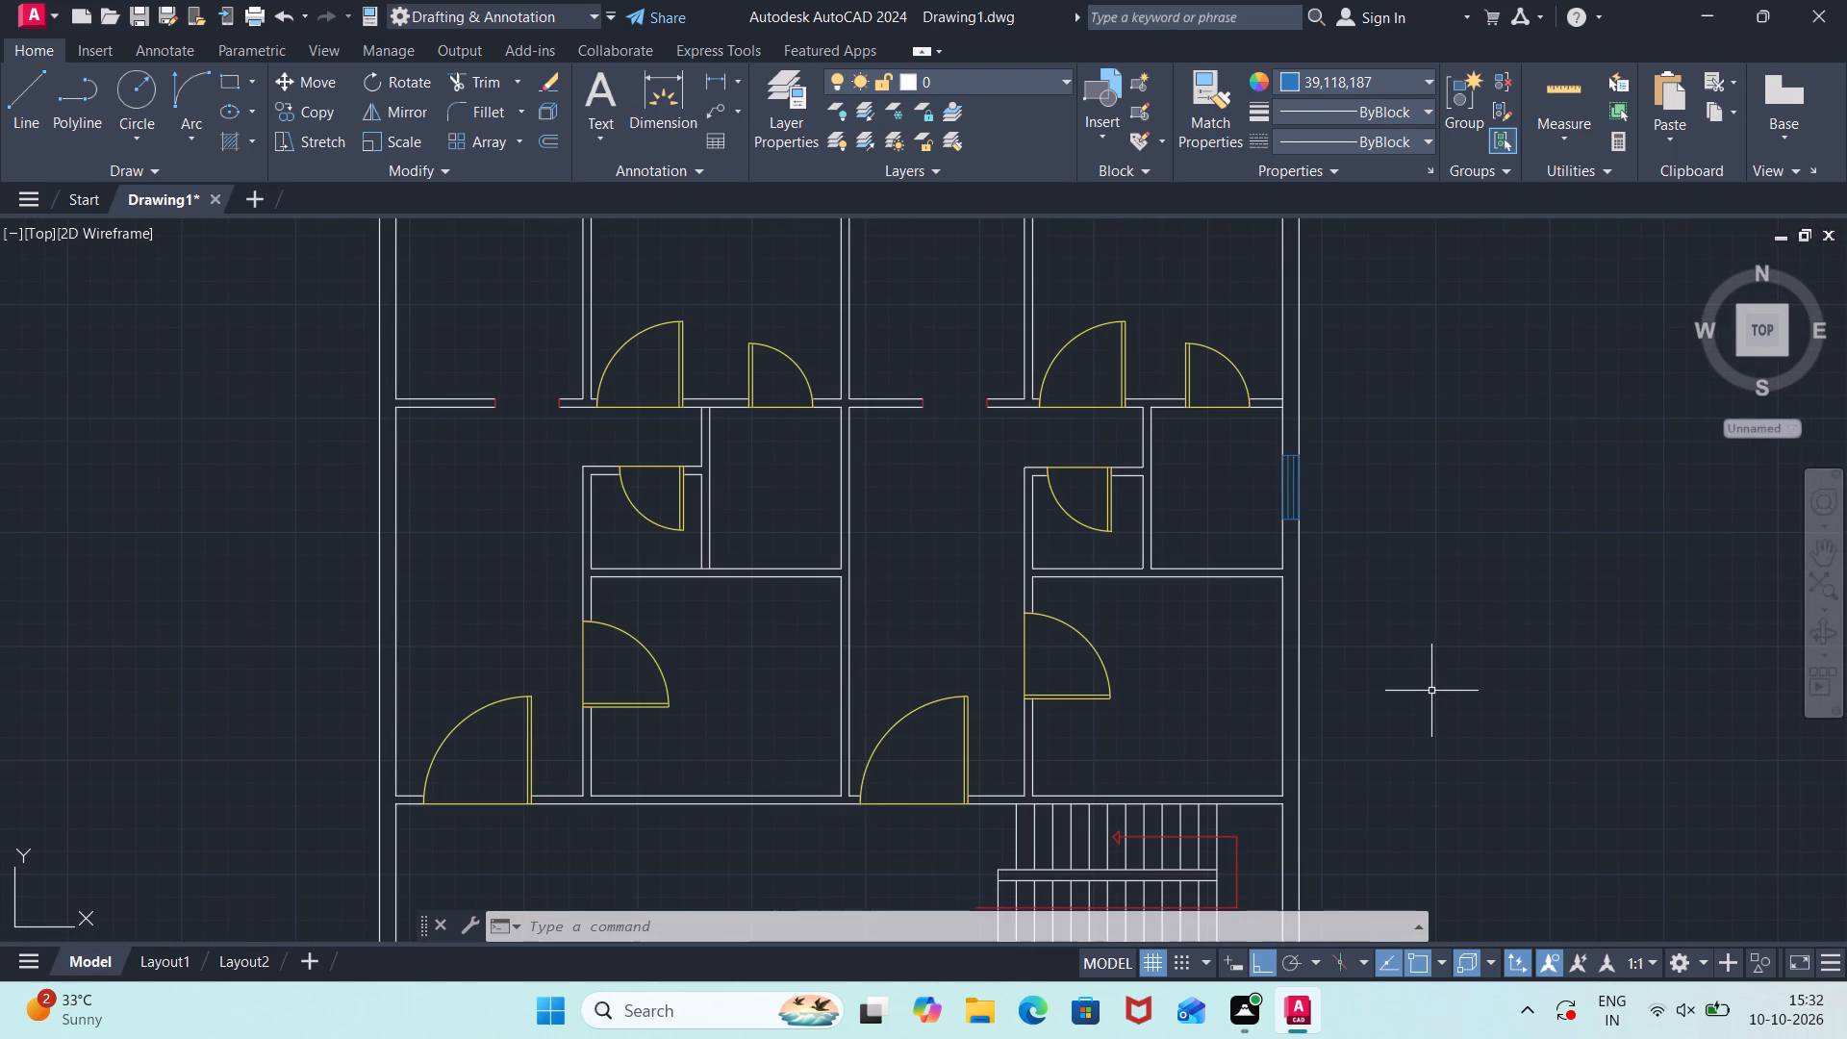
pyautogui.press('l')
pyautogui.press('Return')
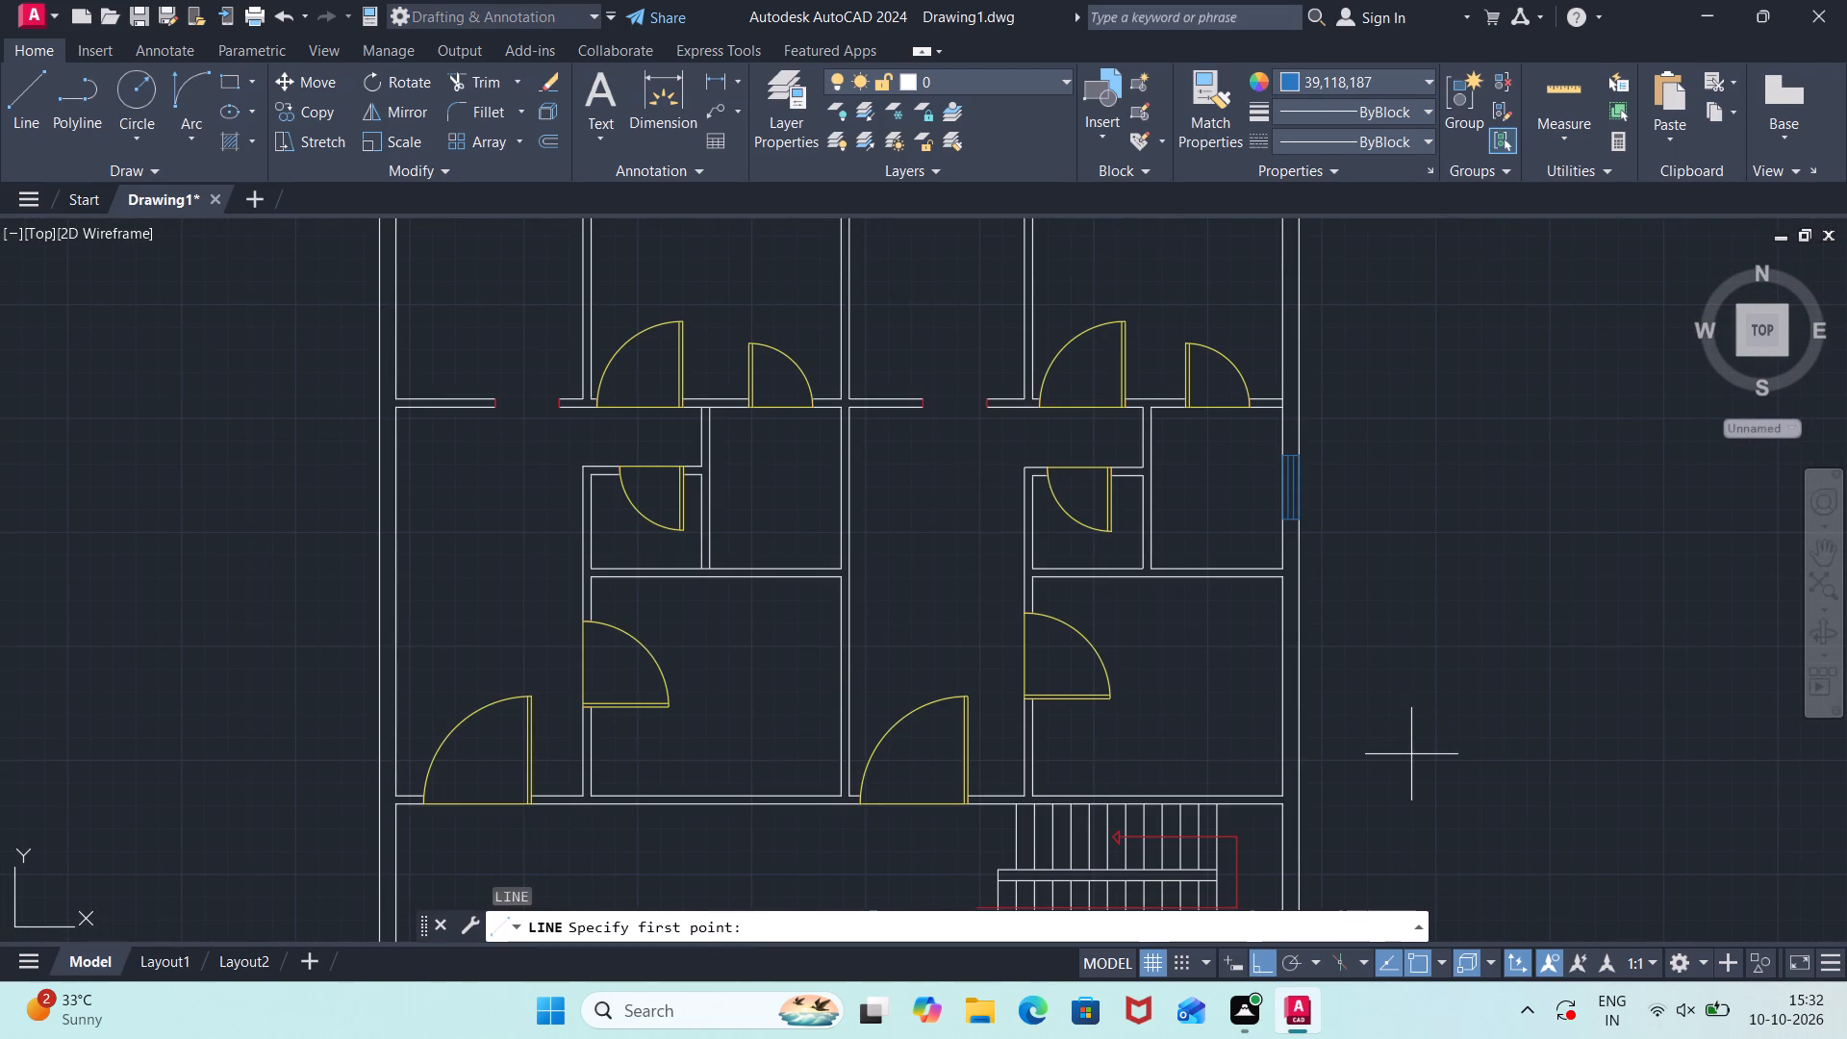
pyautogui.click(1411, 754)
pyautogui.write('9"')
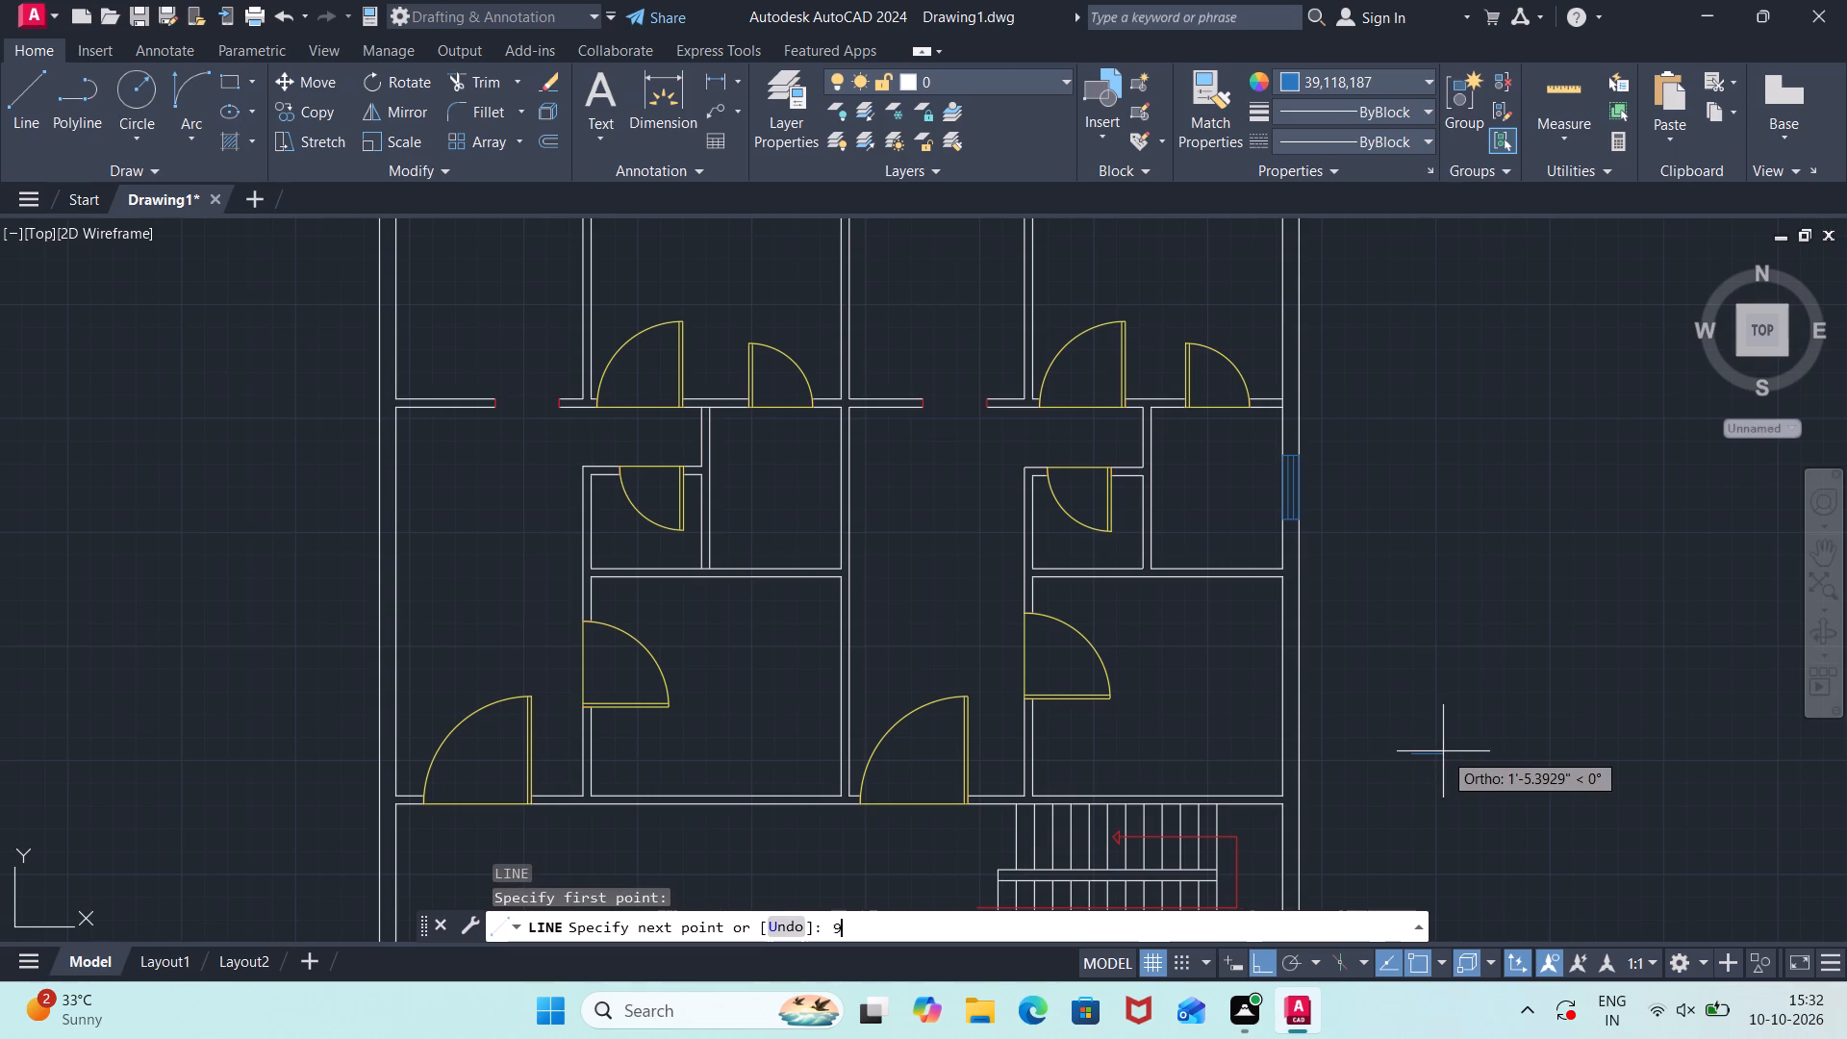
pyautogui.press('Return')
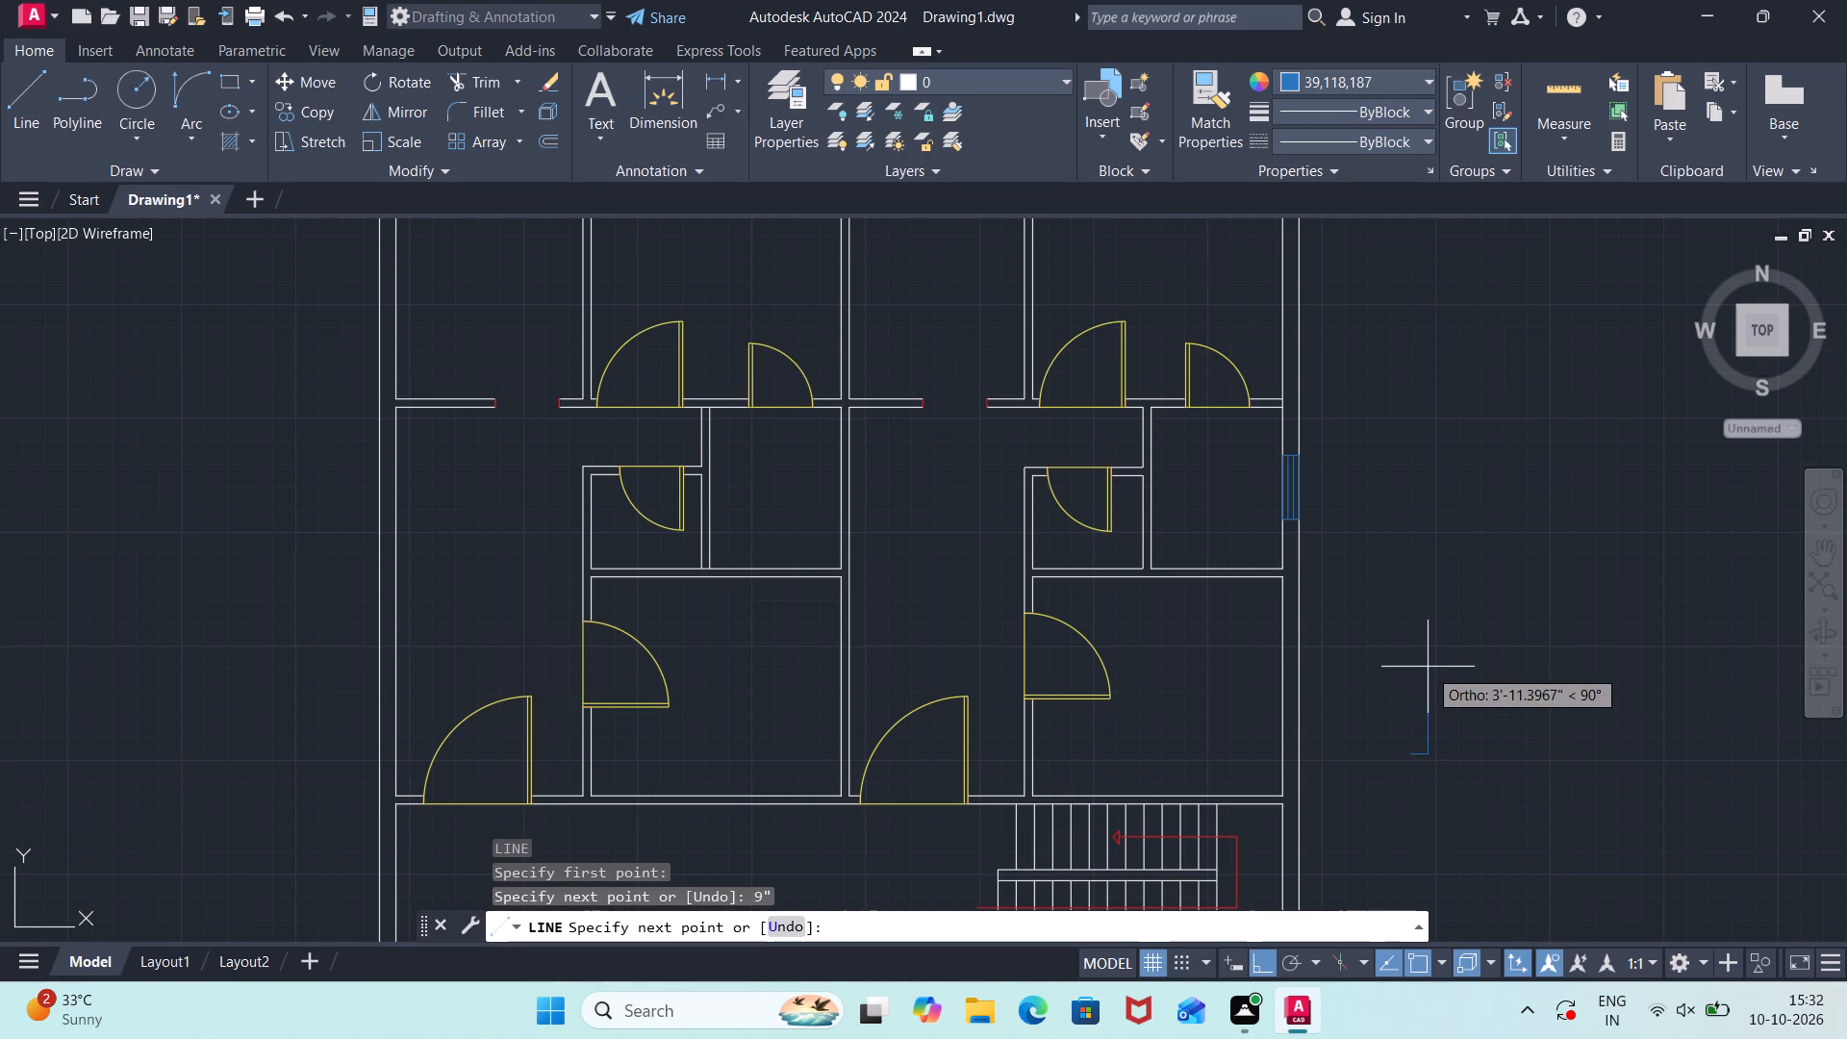
pyautogui.write('3\'11"')
pyautogui.press('Return')
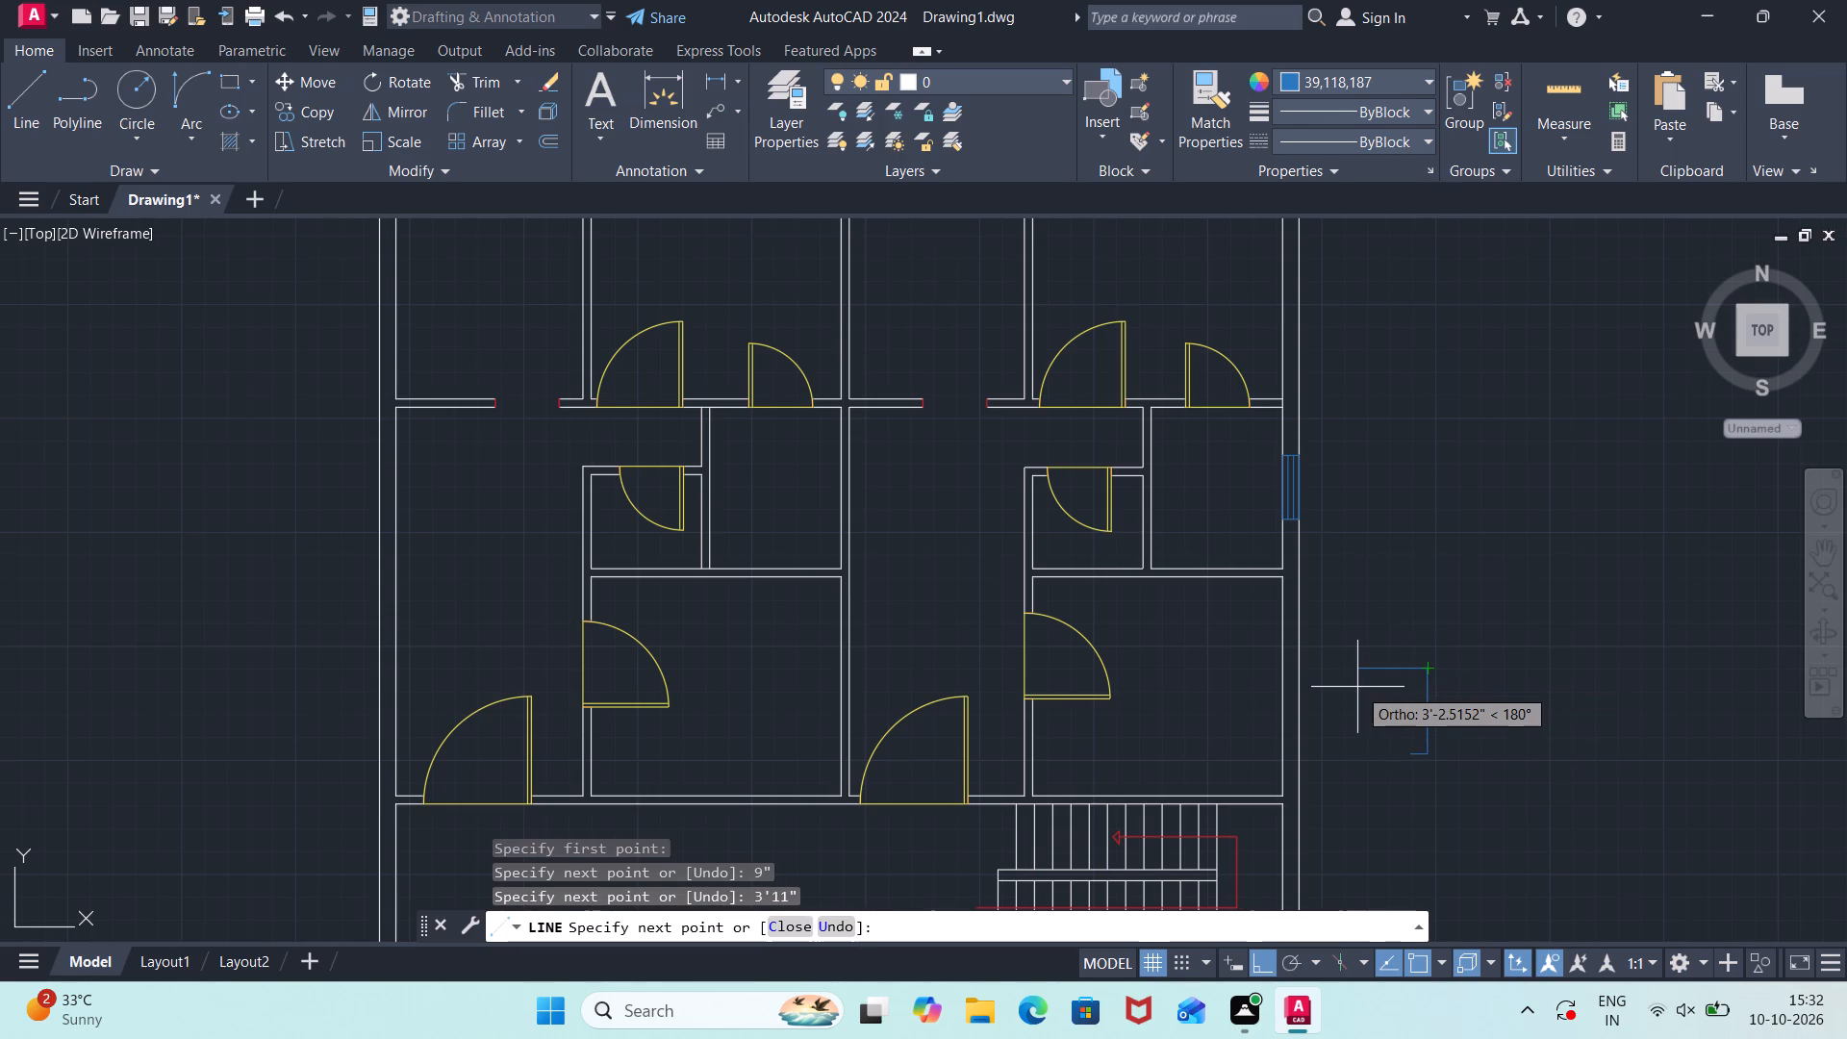
pyautogui.write('9"')
pyautogui.press('Return')
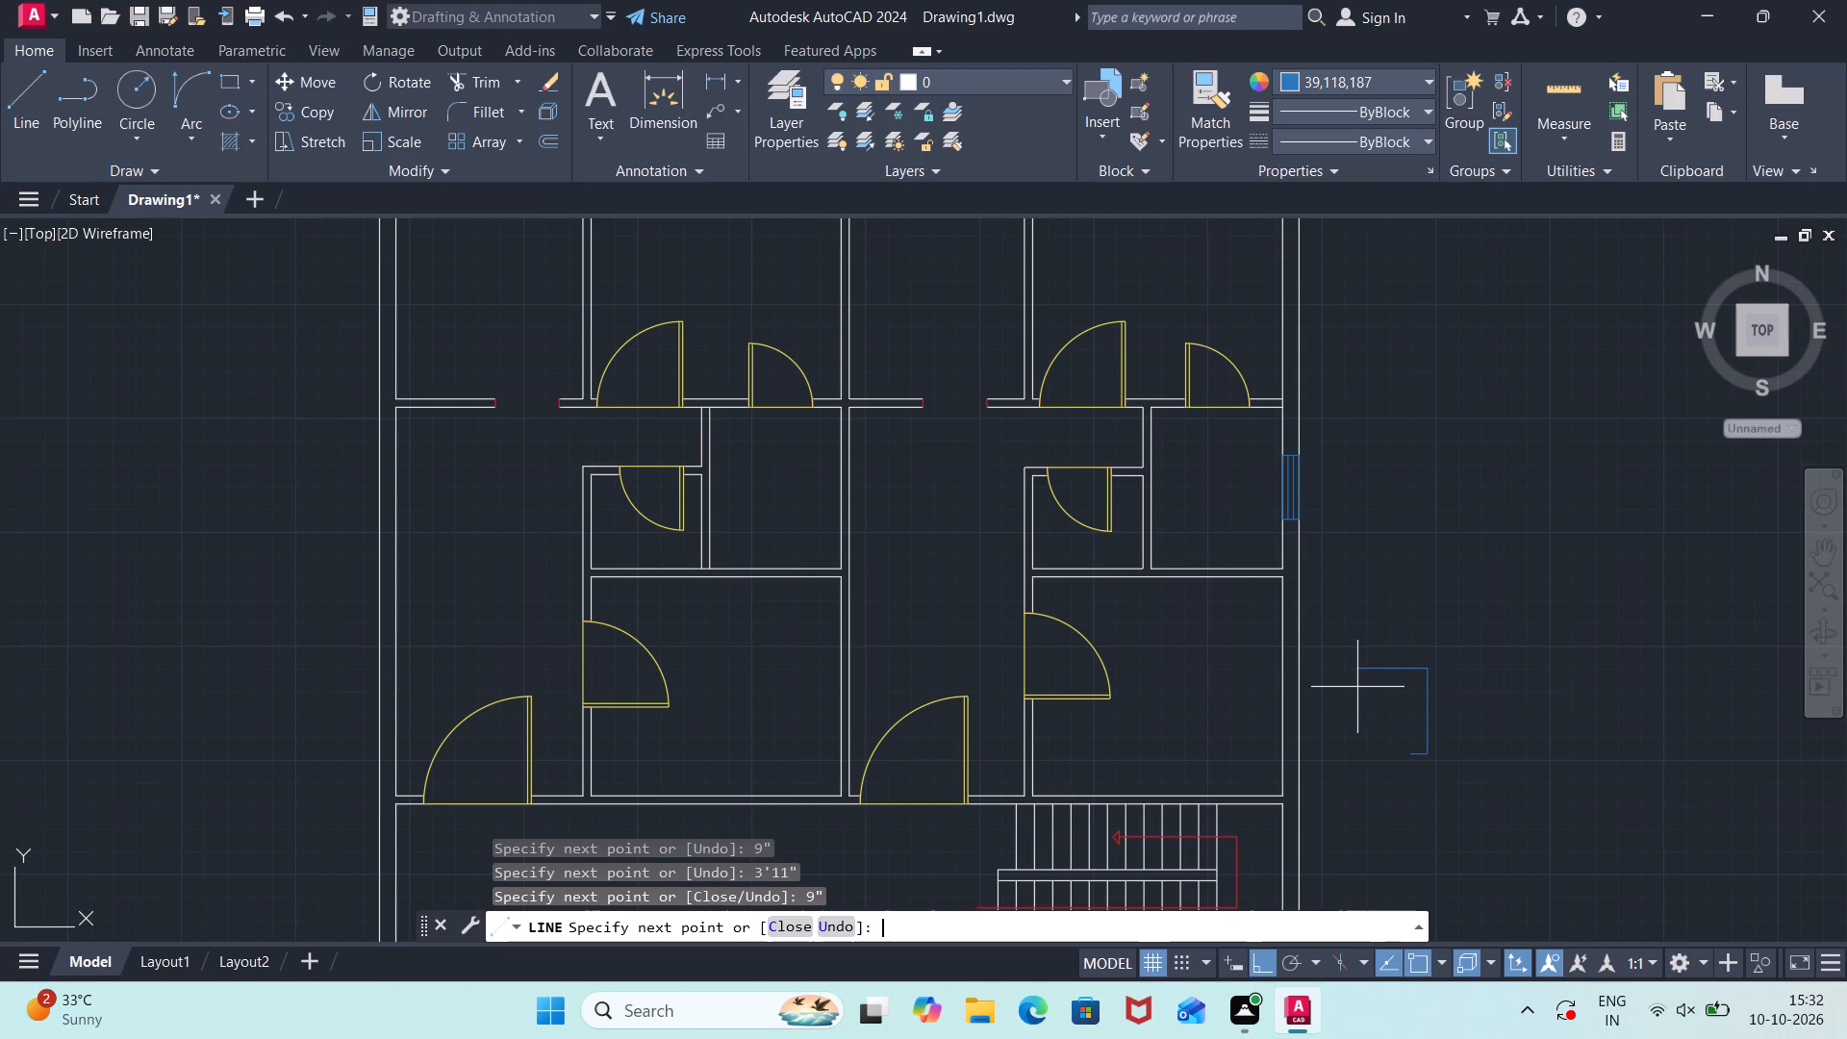
pyautogui.click(1405, 759)
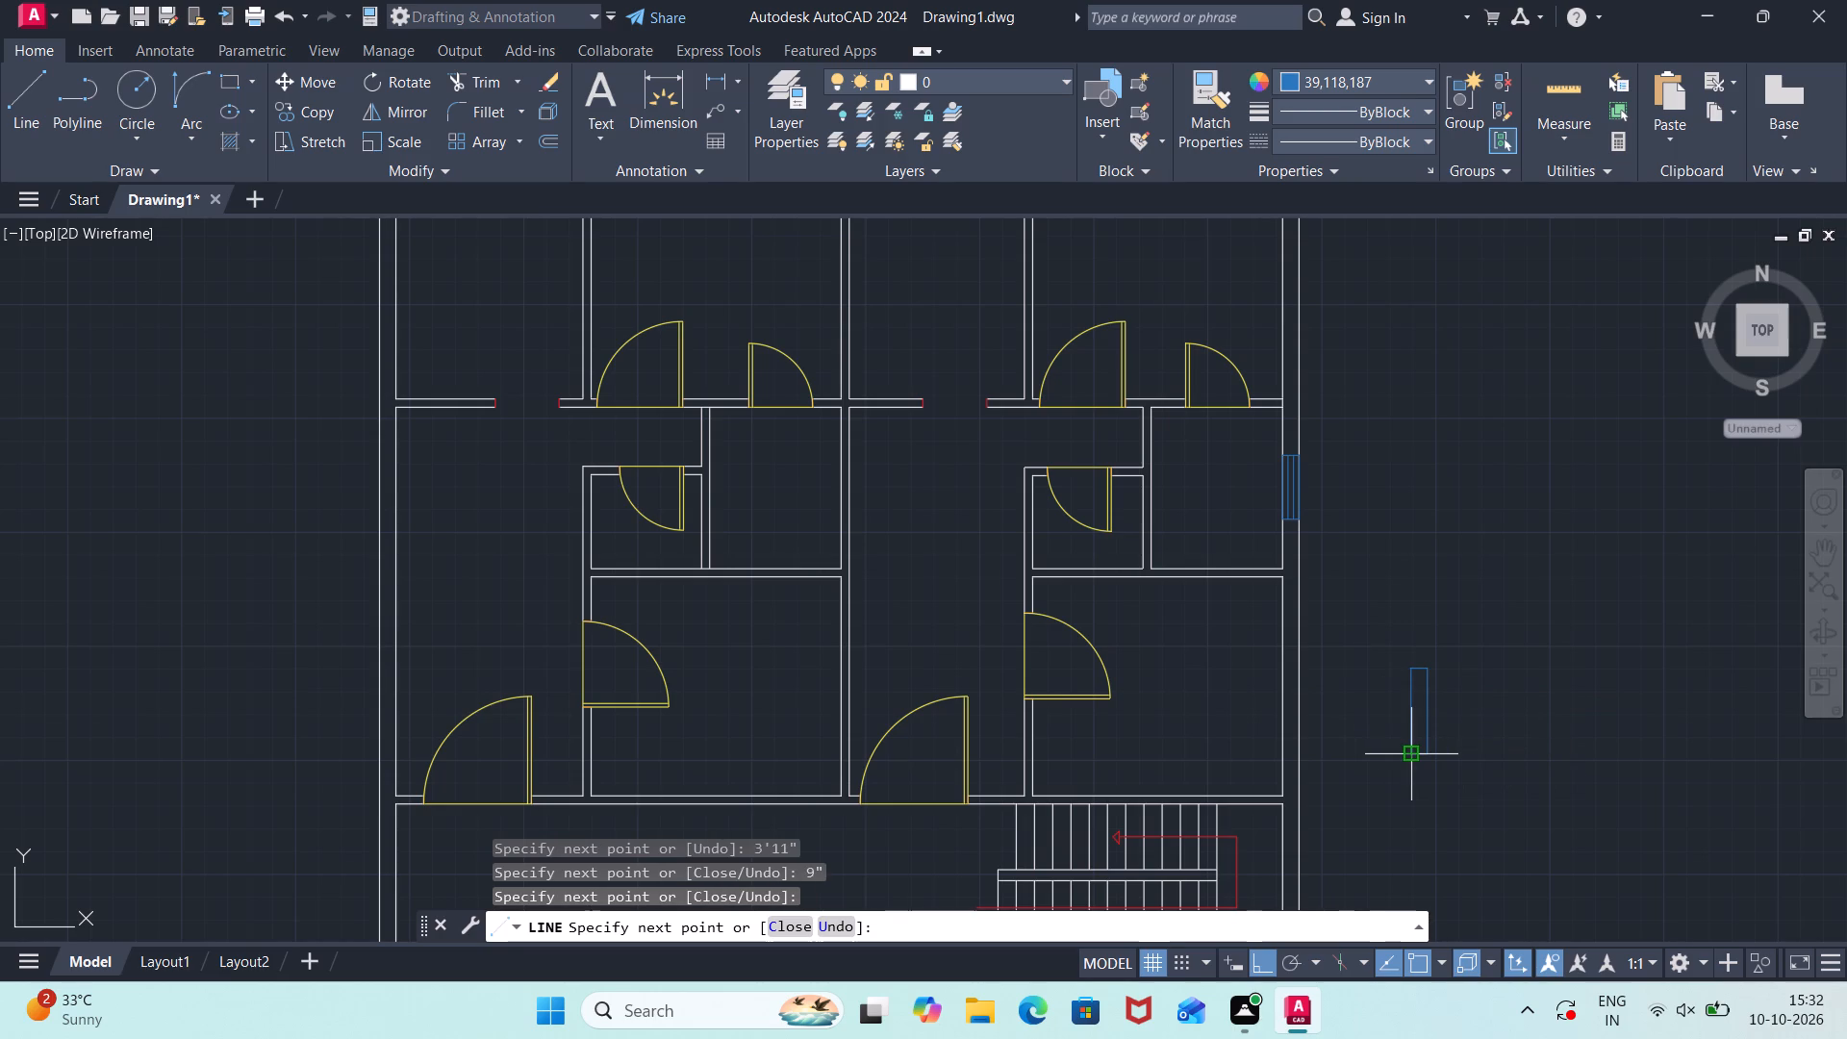
pyautogui.press('Escape')
# Draw a vertical centre line in the new window rectangle, from its south side's midpoint to its north side's midpoint.
pyautogui.scroll(3, 1423, 750)
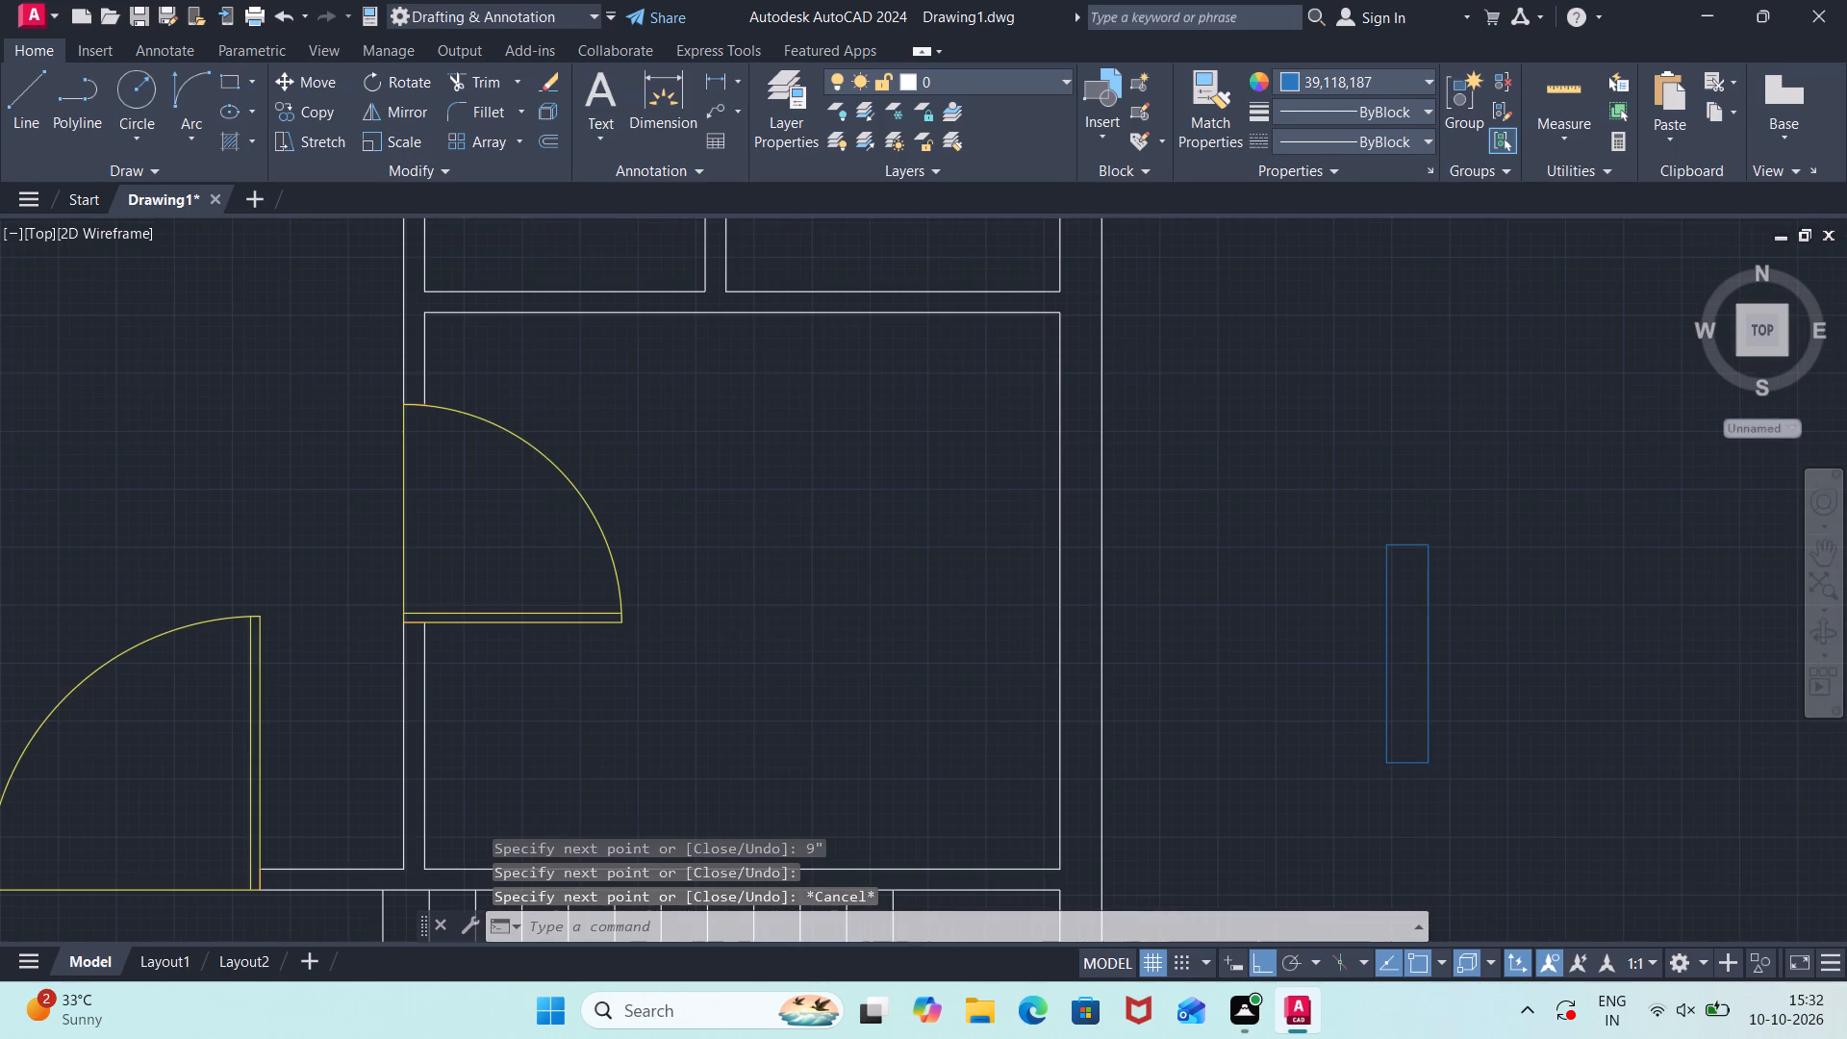
pyautogui.press('l')
pyautogui.press('Return')
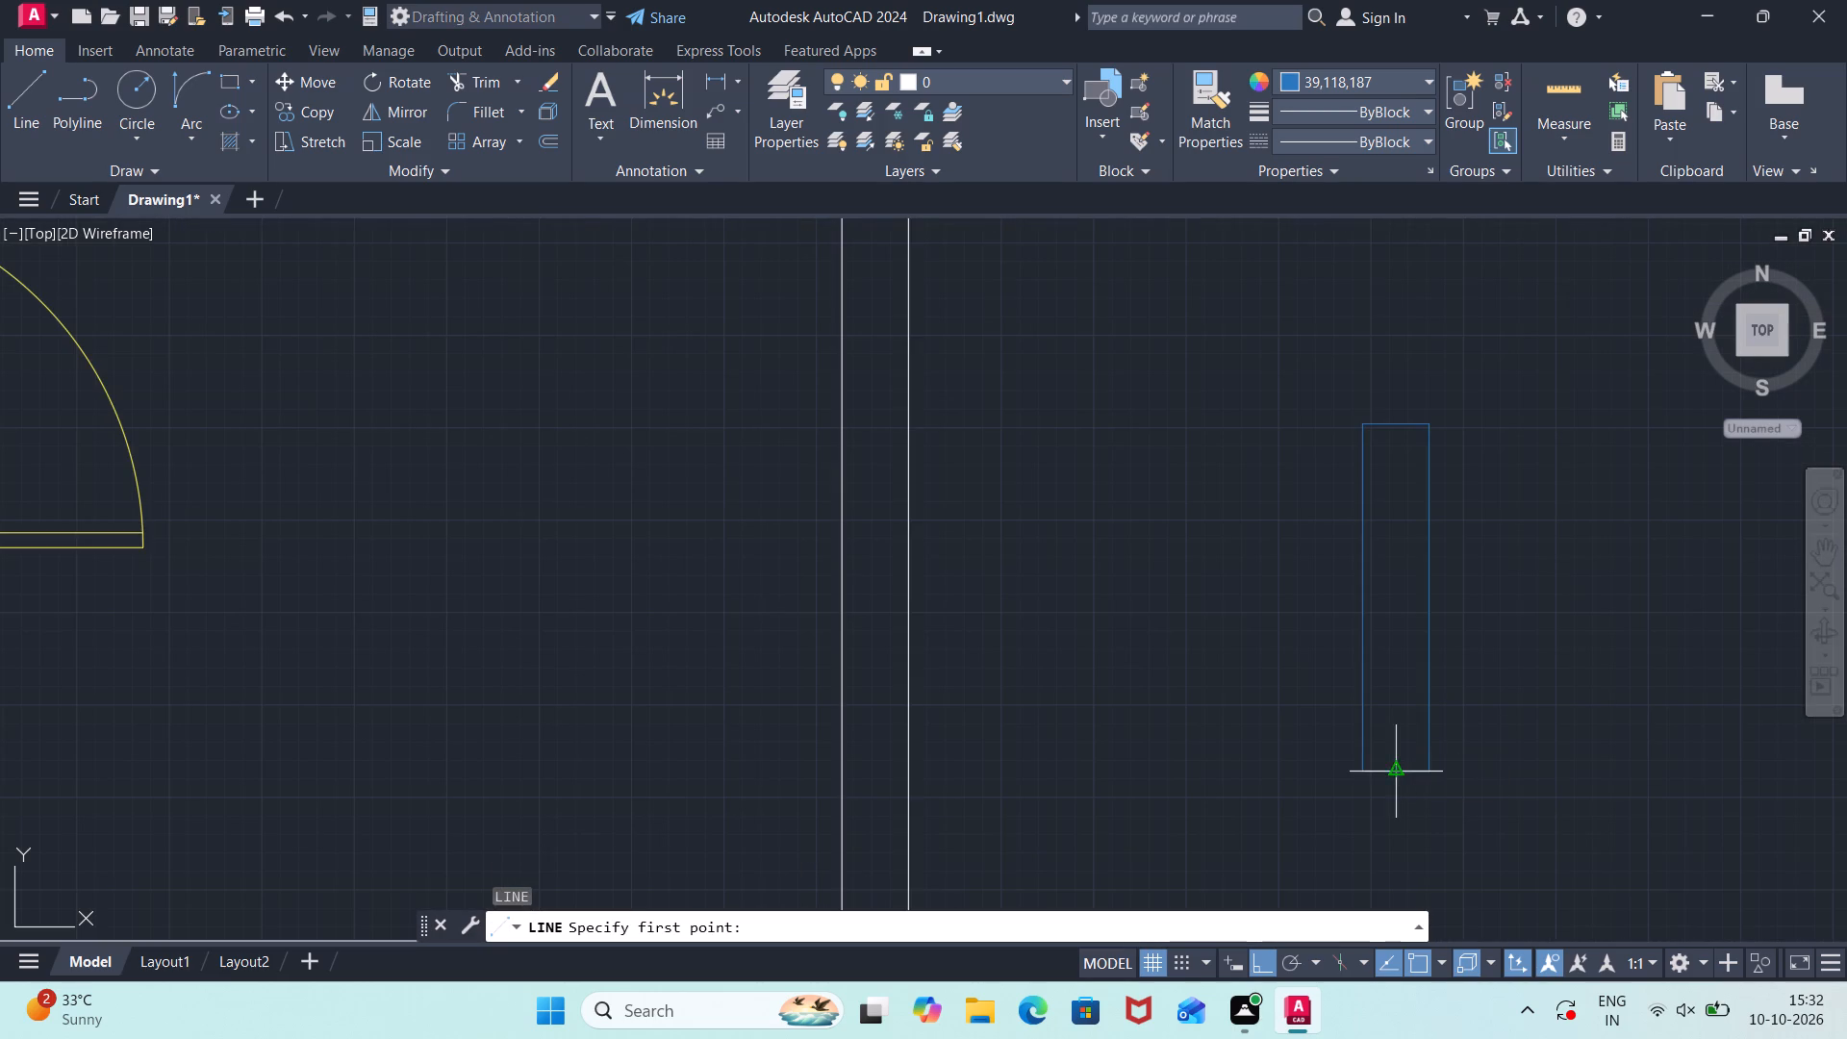
pyautogui.click(1392, 770)
pyautogui.click(1394, 428)
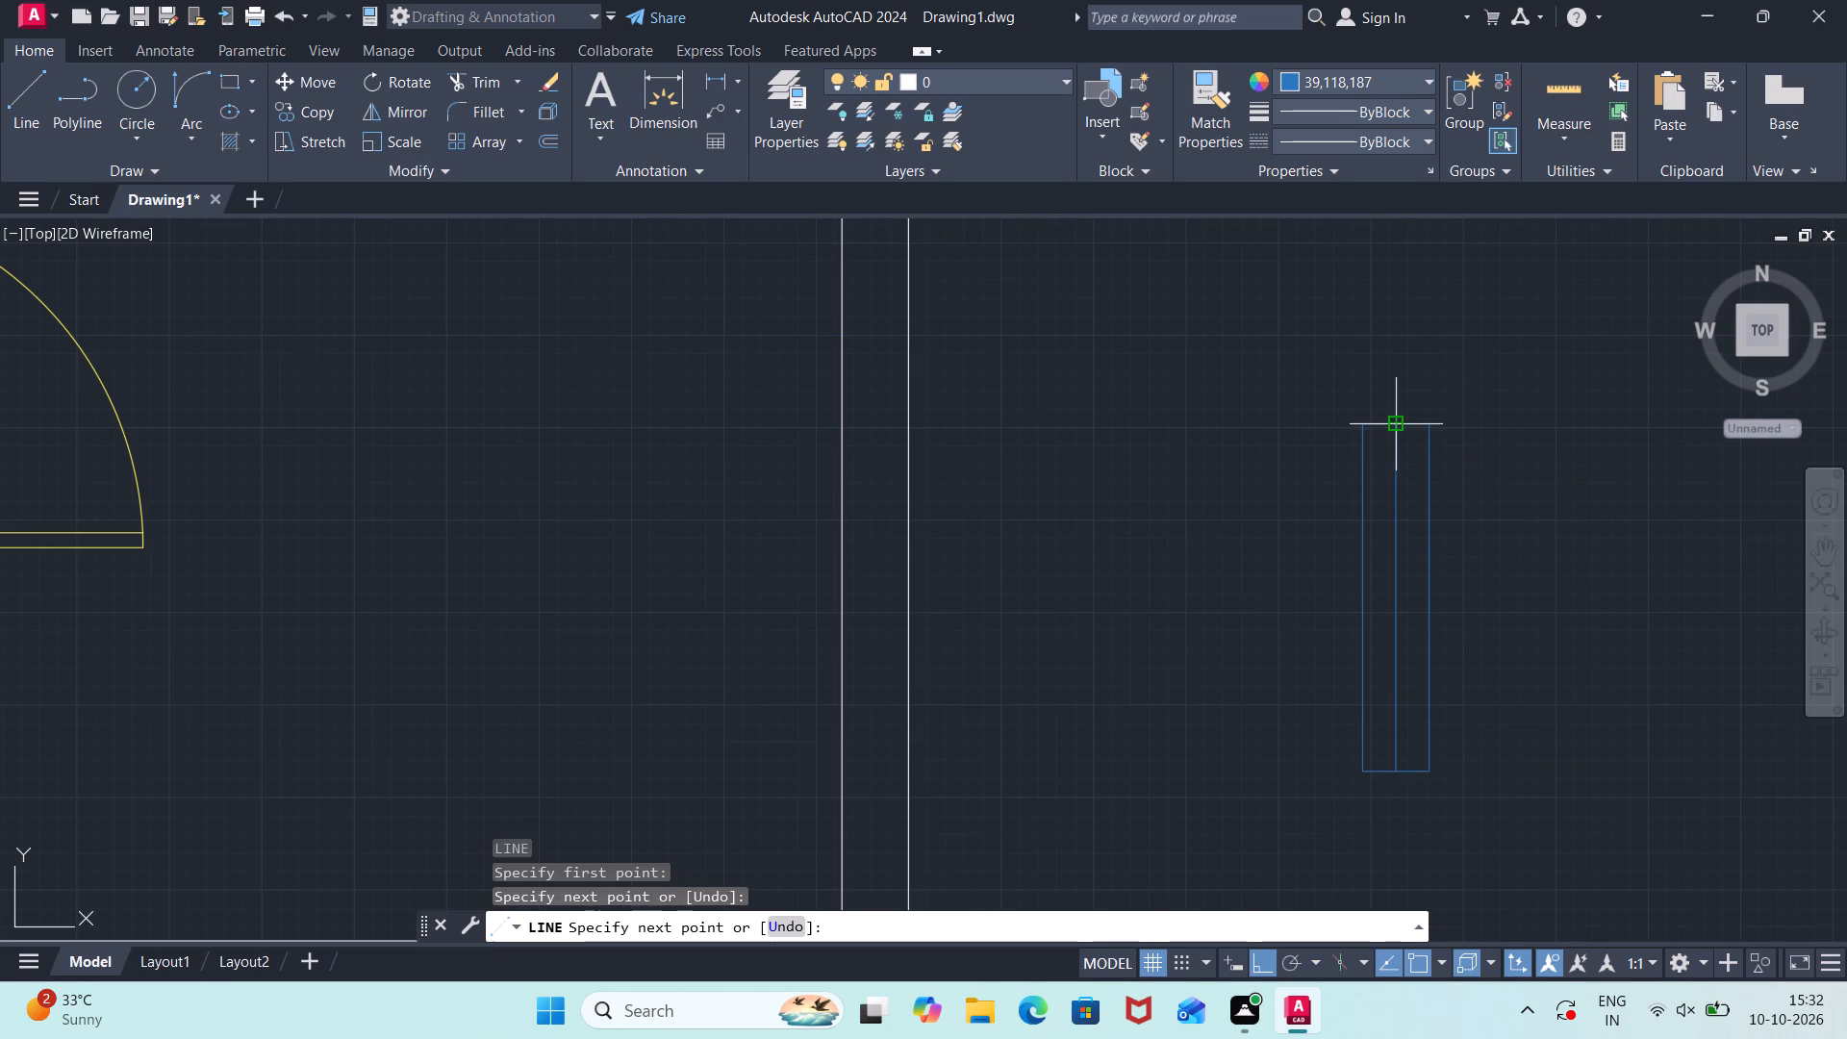
pyautogui.press('Escape')
# Offset the window's centre line 1.5" to both the west and the east.
pyautogui.write('off')
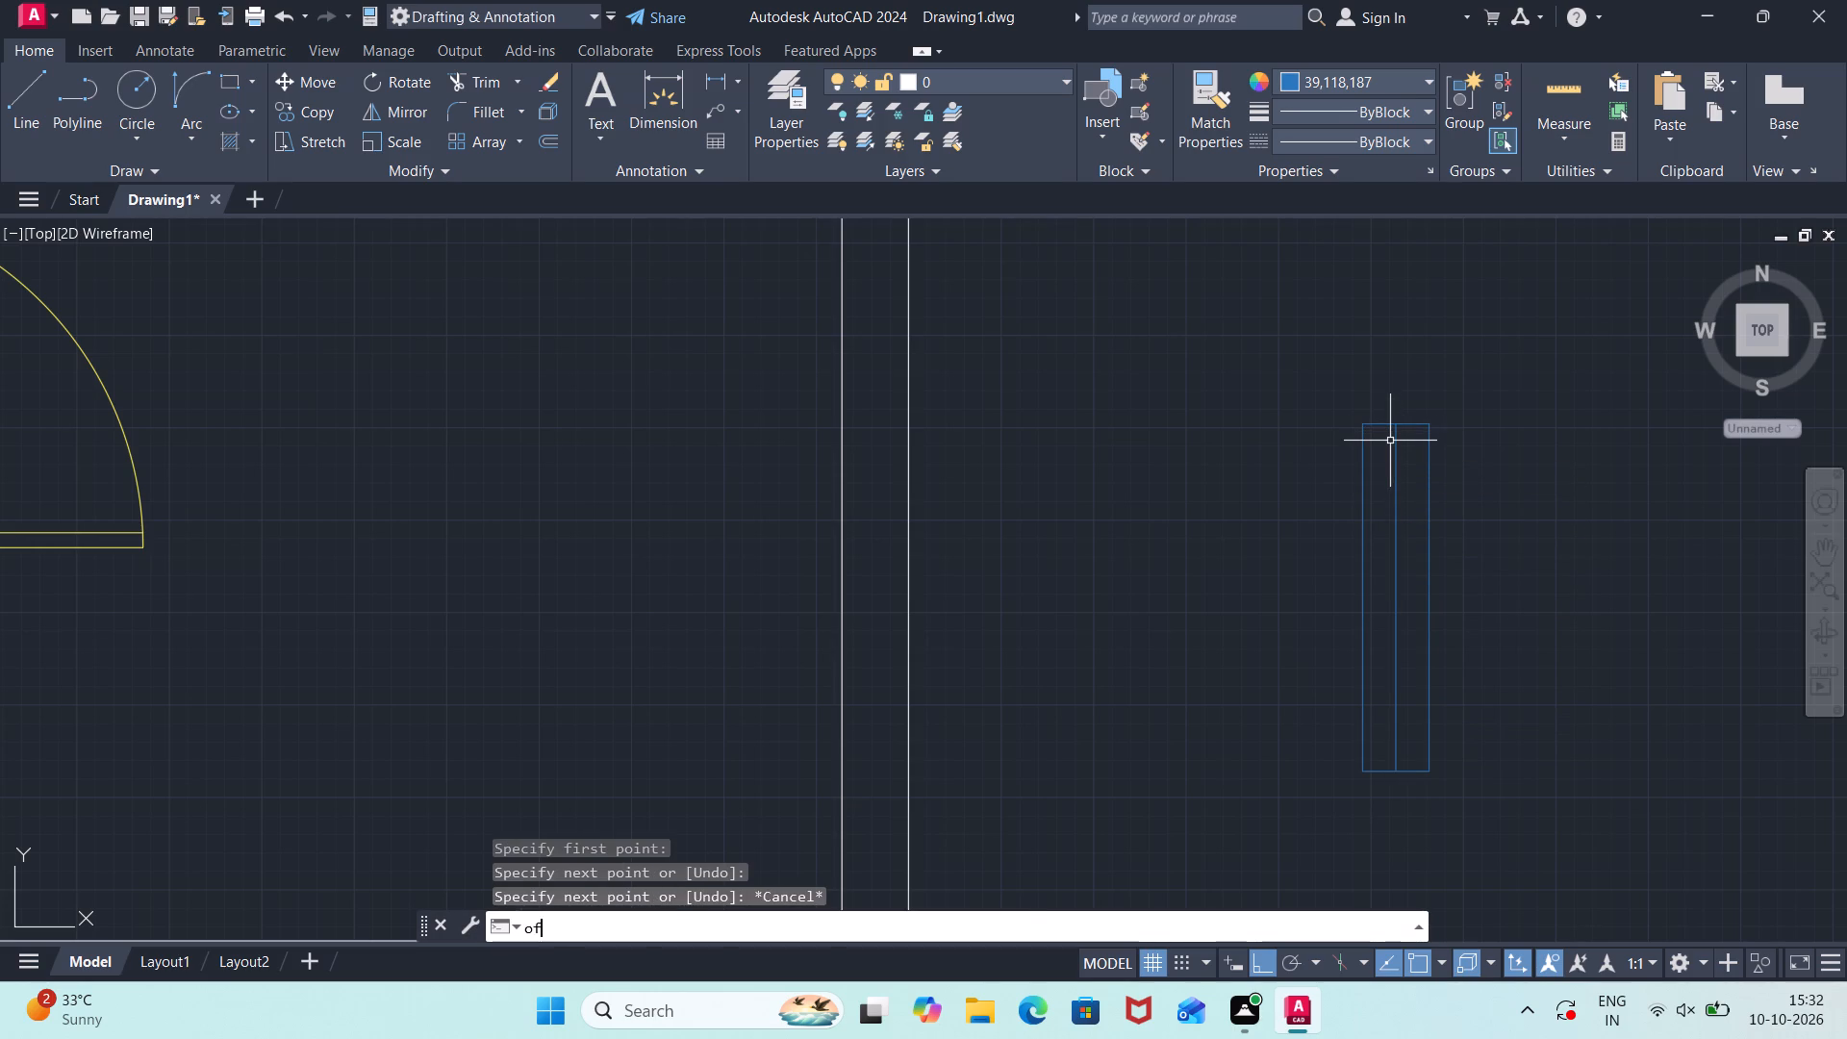
pyautogui.press('Return')
pyautogui.press('Return')
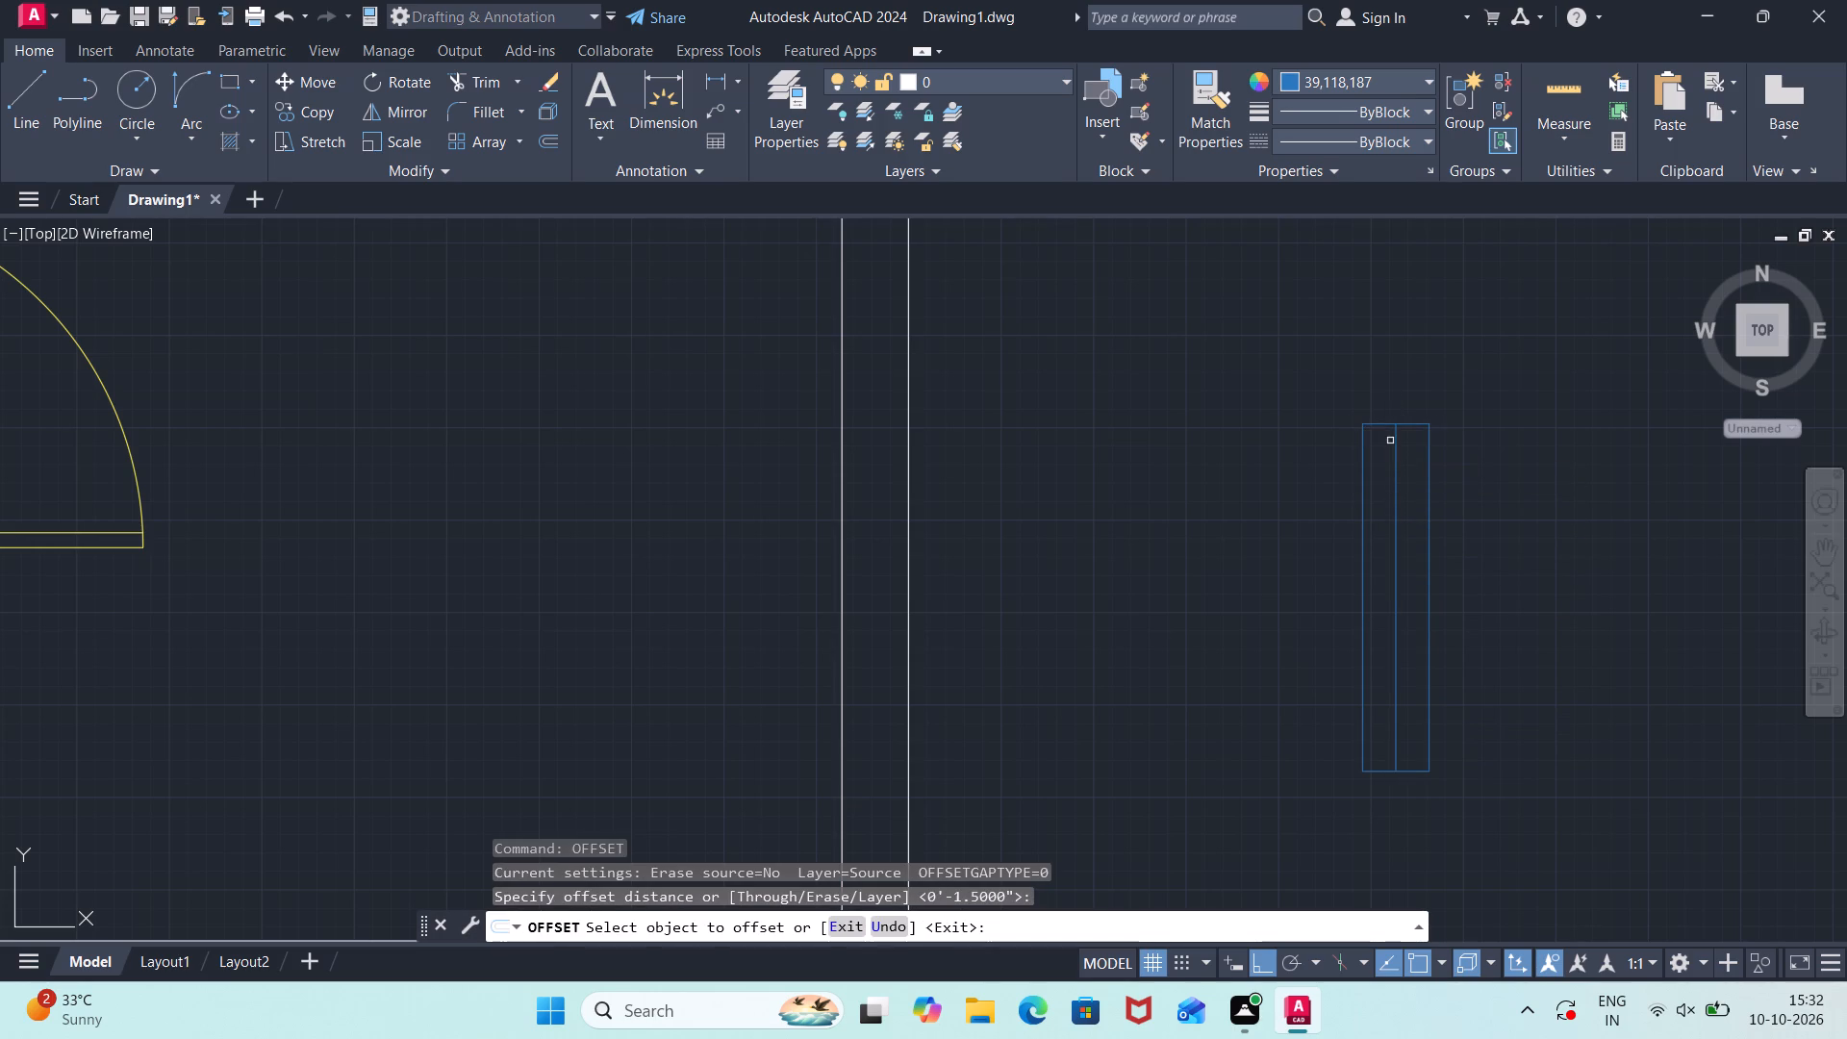
pyautogui.click(1395, 507)
pyautogui.click(1374, 519)
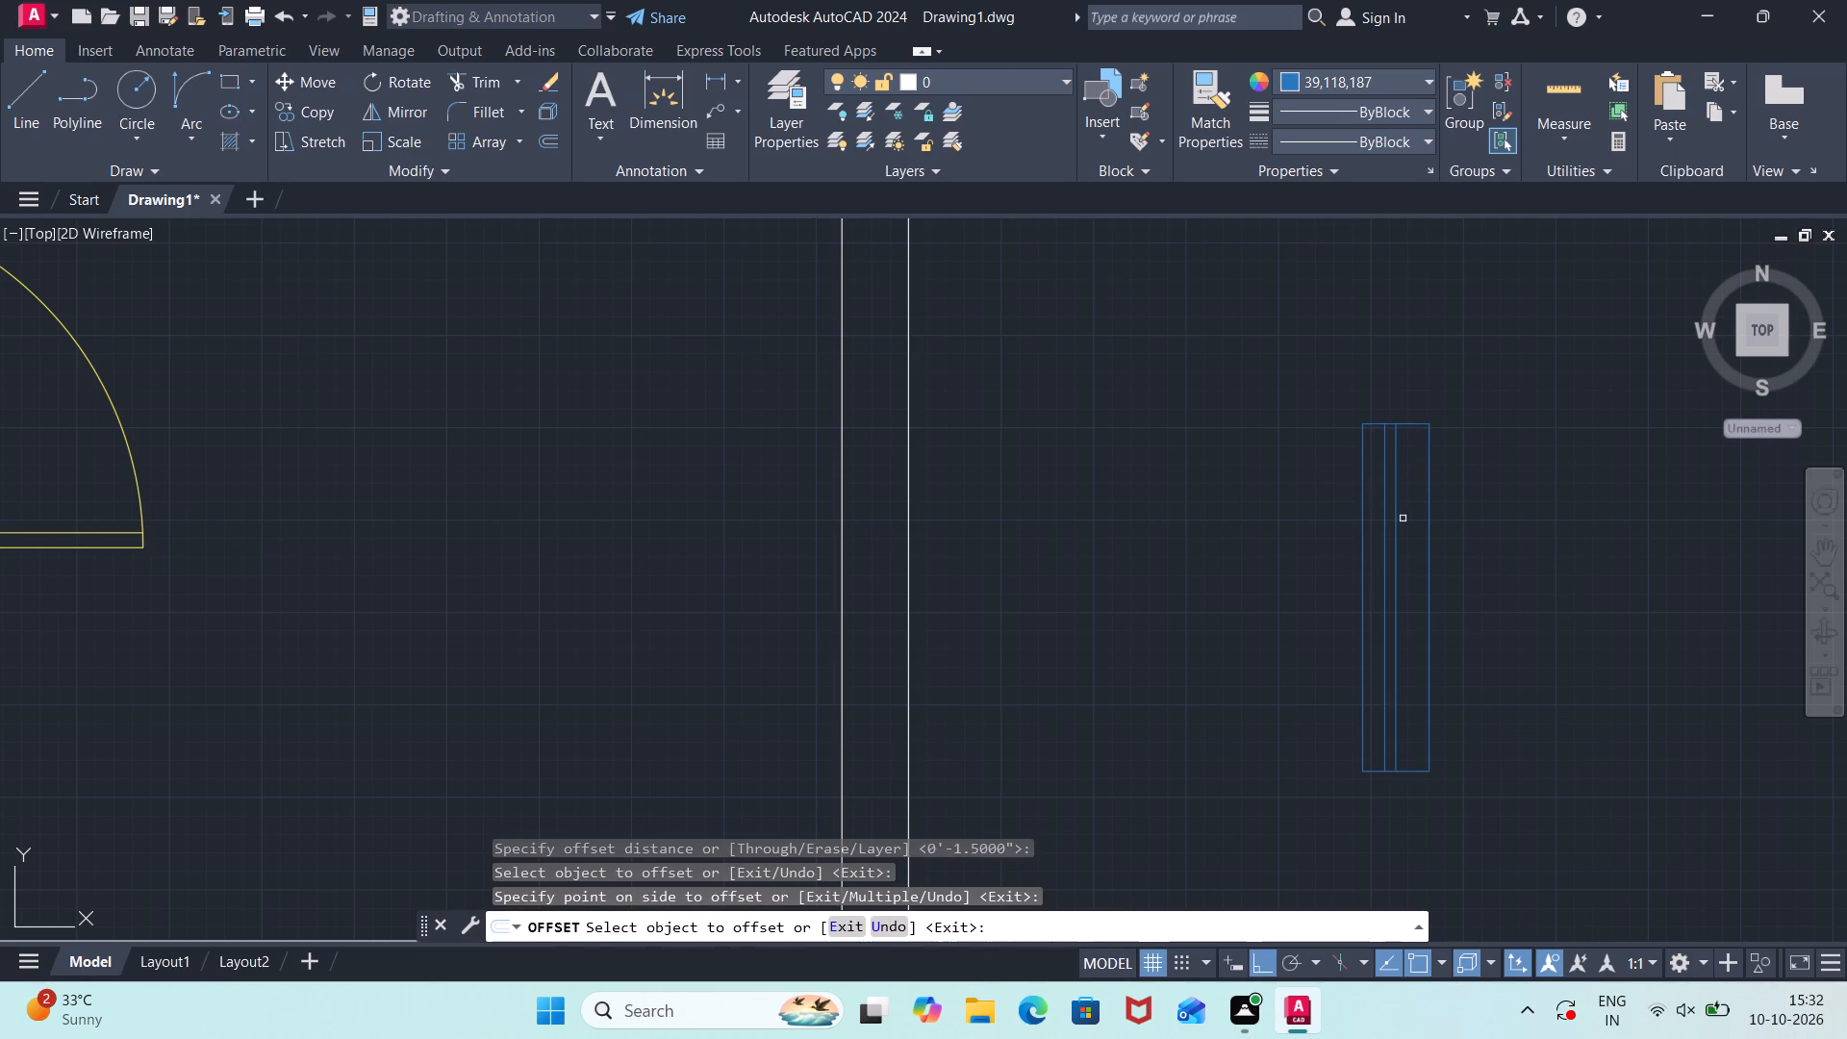
pyautogui.click(1396, 522)
pyautogui.click(1415, 522)
pyautogui.press('Escape')
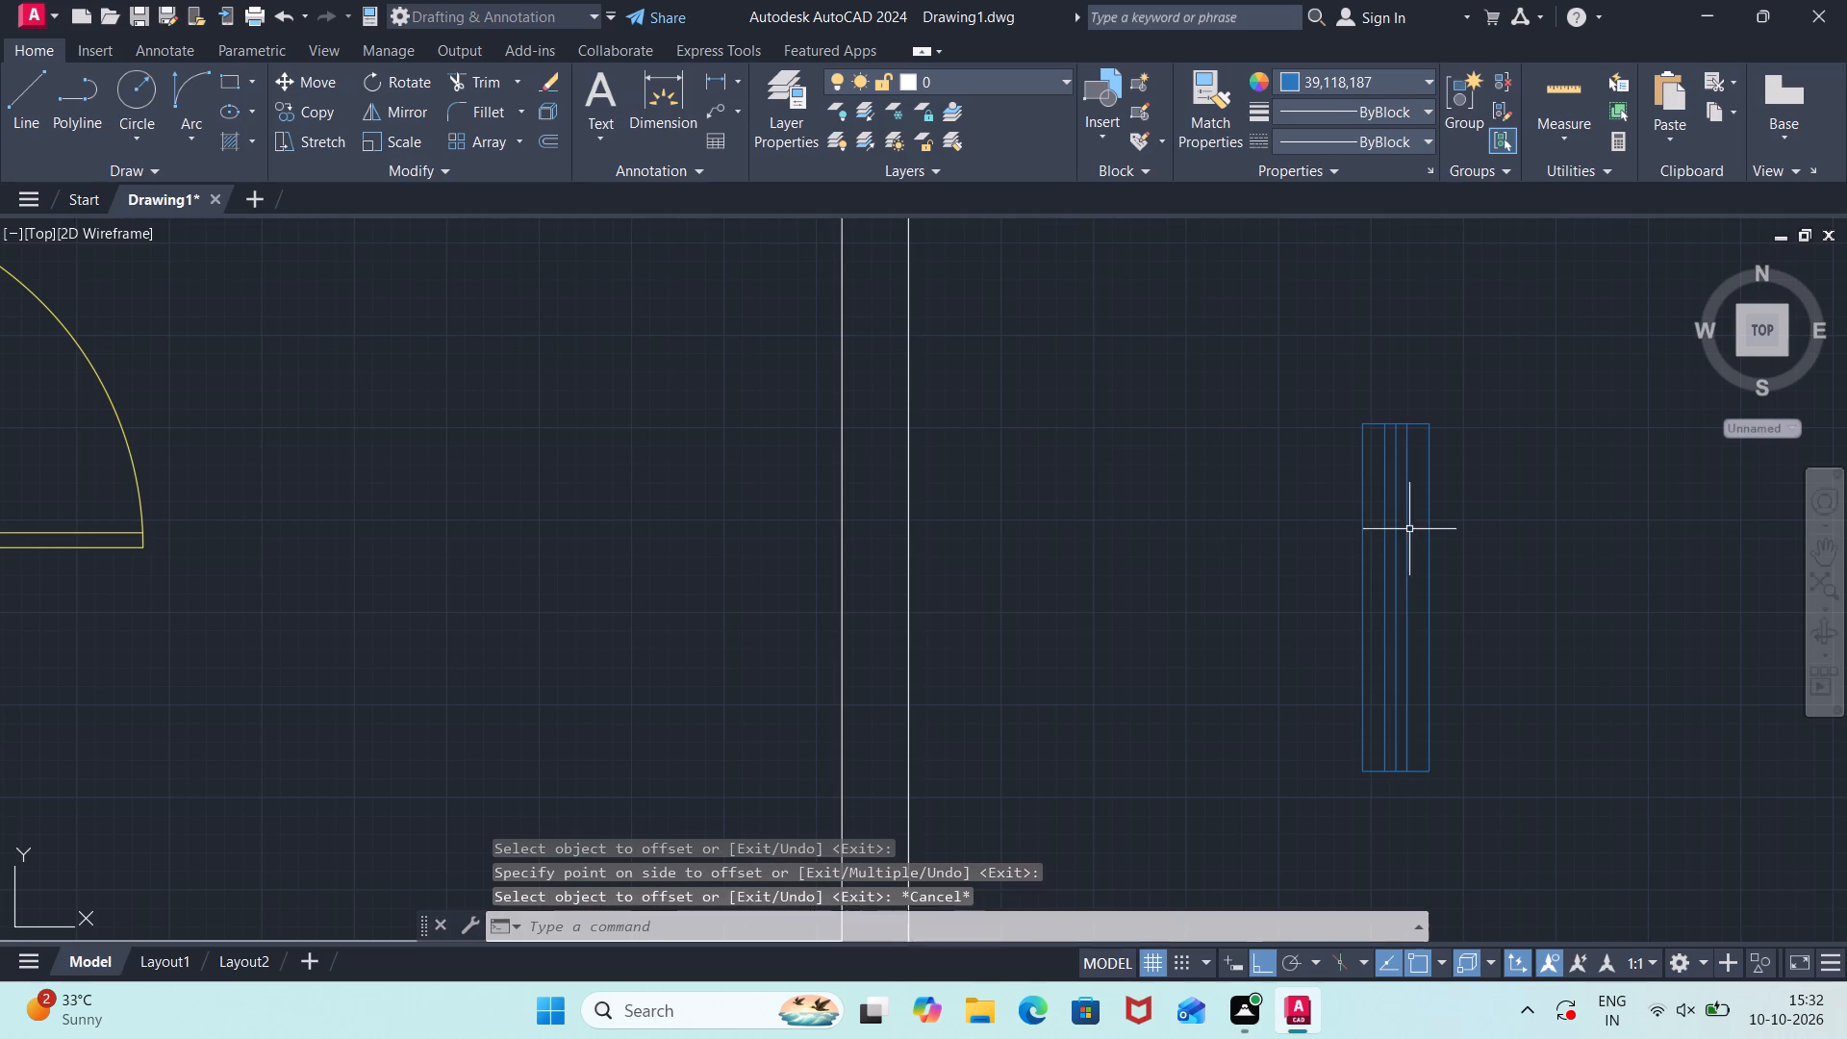
# Delete the window's original centre line, keeping the two offset lines.
pyautogui.click(1394, 539)
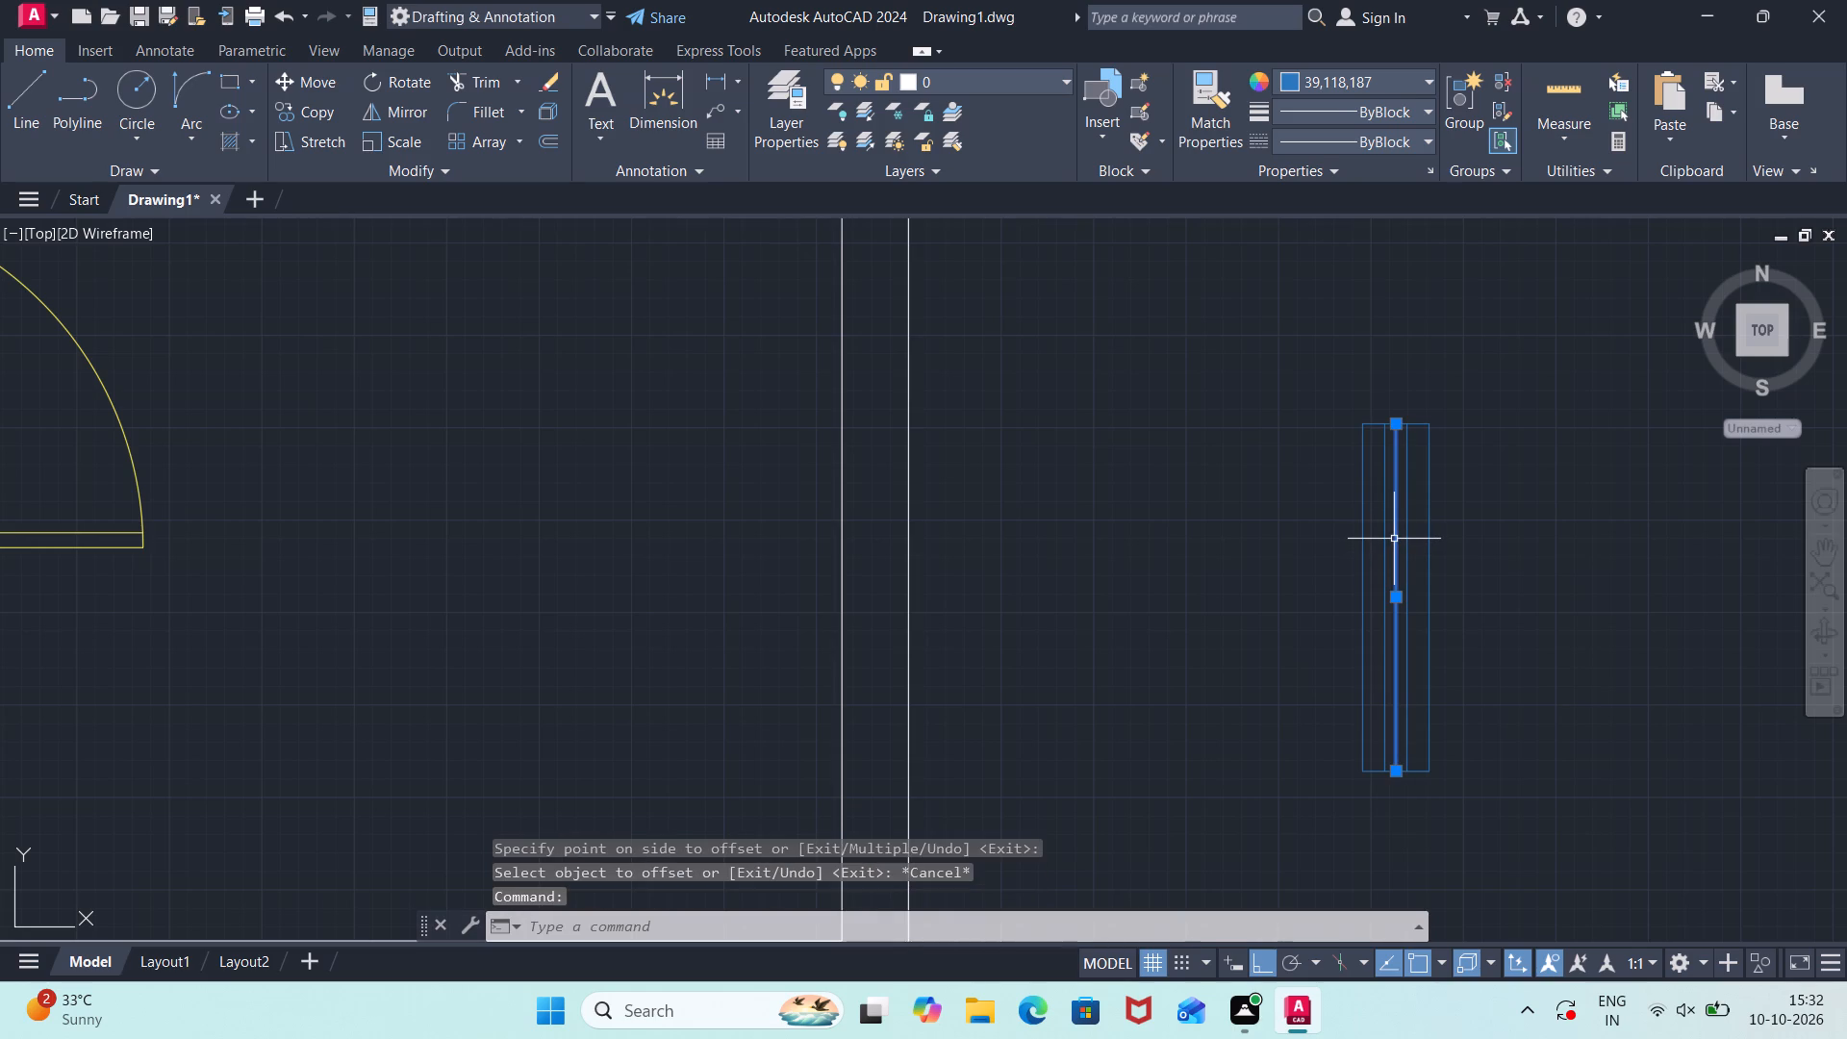
pyautogui.press('Delete')
# Move the window by its southwest corner onto the inner face of the southeast room's east outer wall.
pyautogui.scroll(-4, 1399, 547)
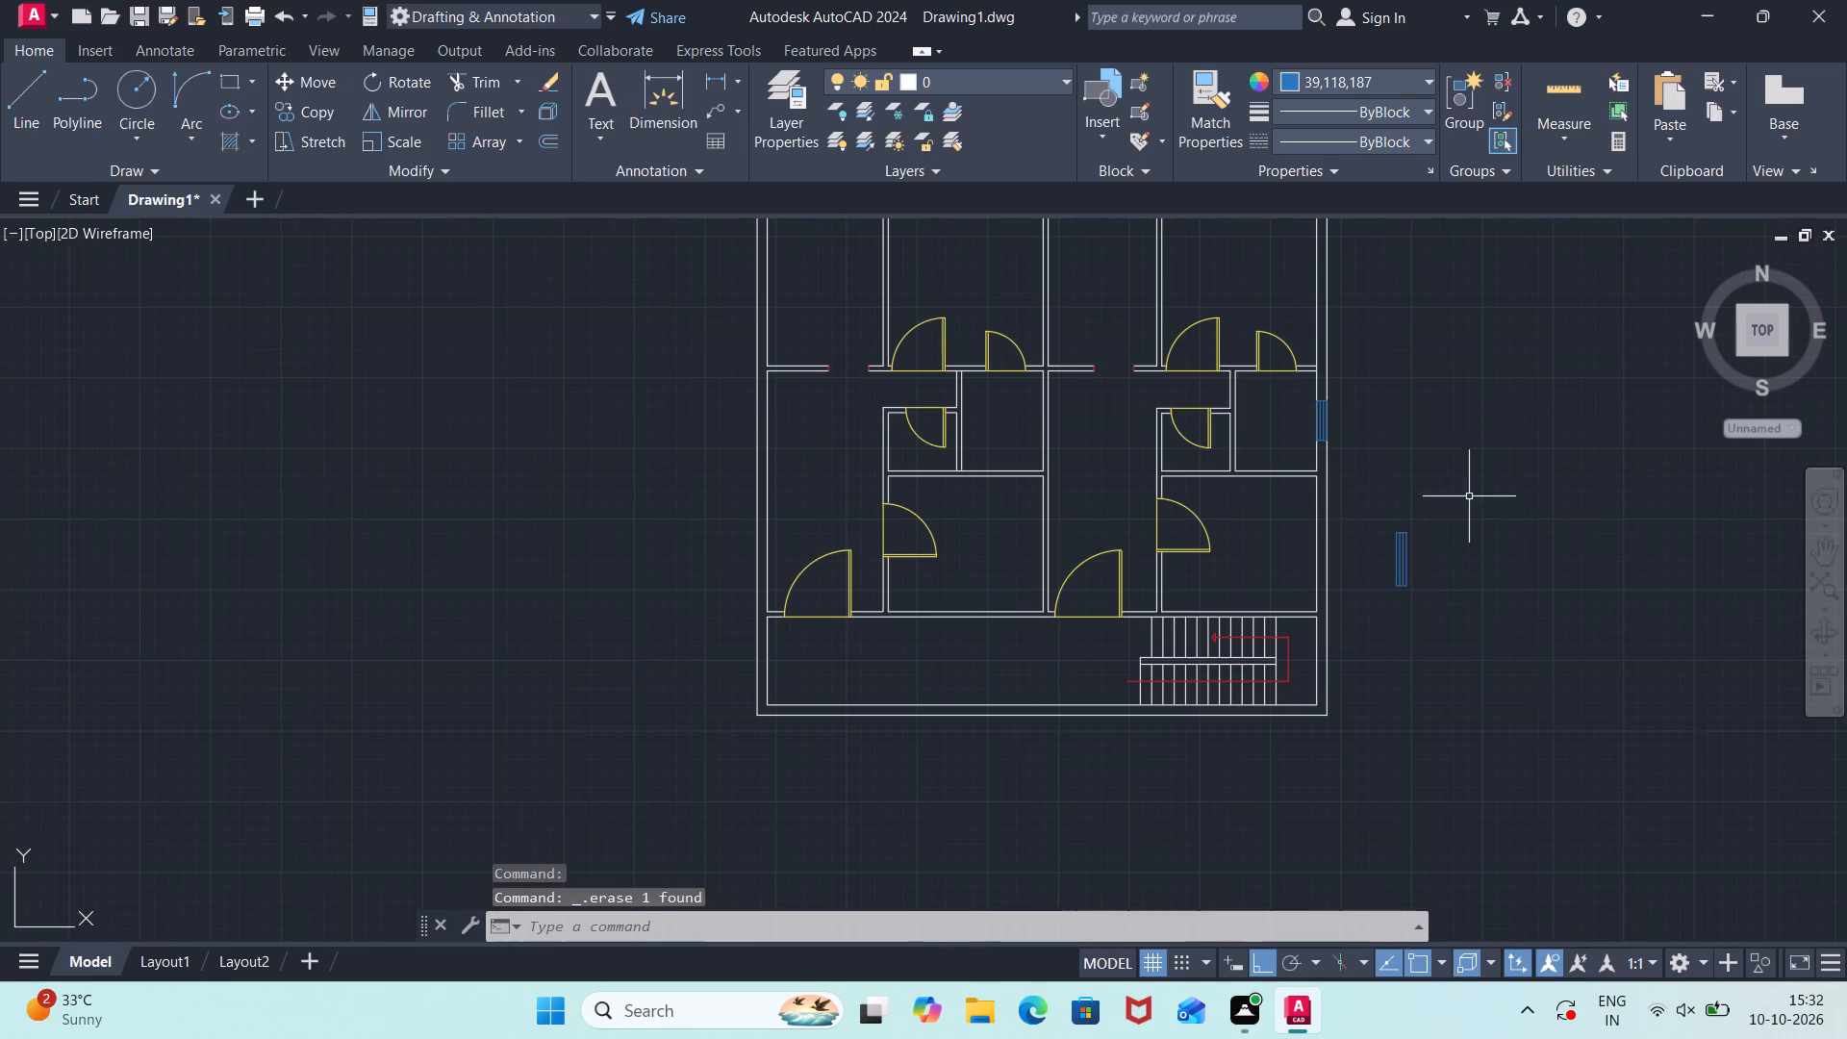
pyautogui.click(1469, 496)
pyautogui.click(1347, 646)
pyautogui.press('m')
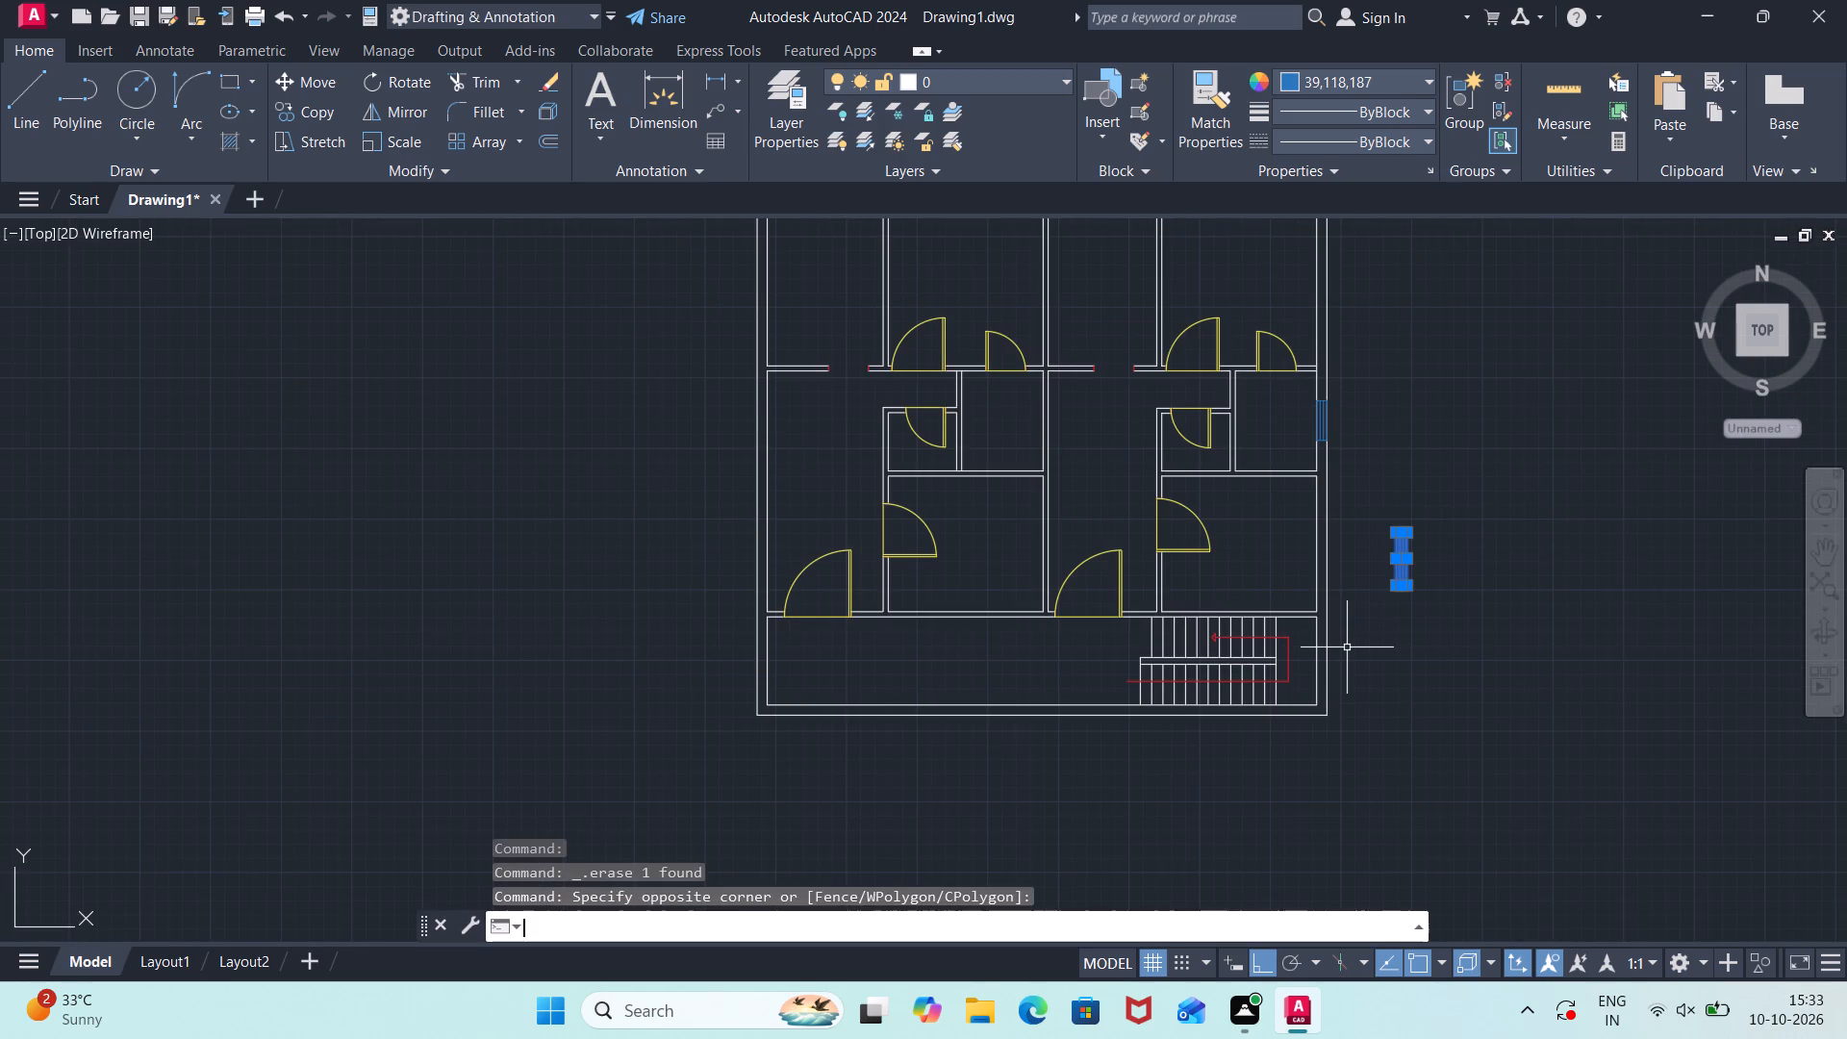
pyautogui.press('Return')
pyautogui.scroll(2, 1371, 606)
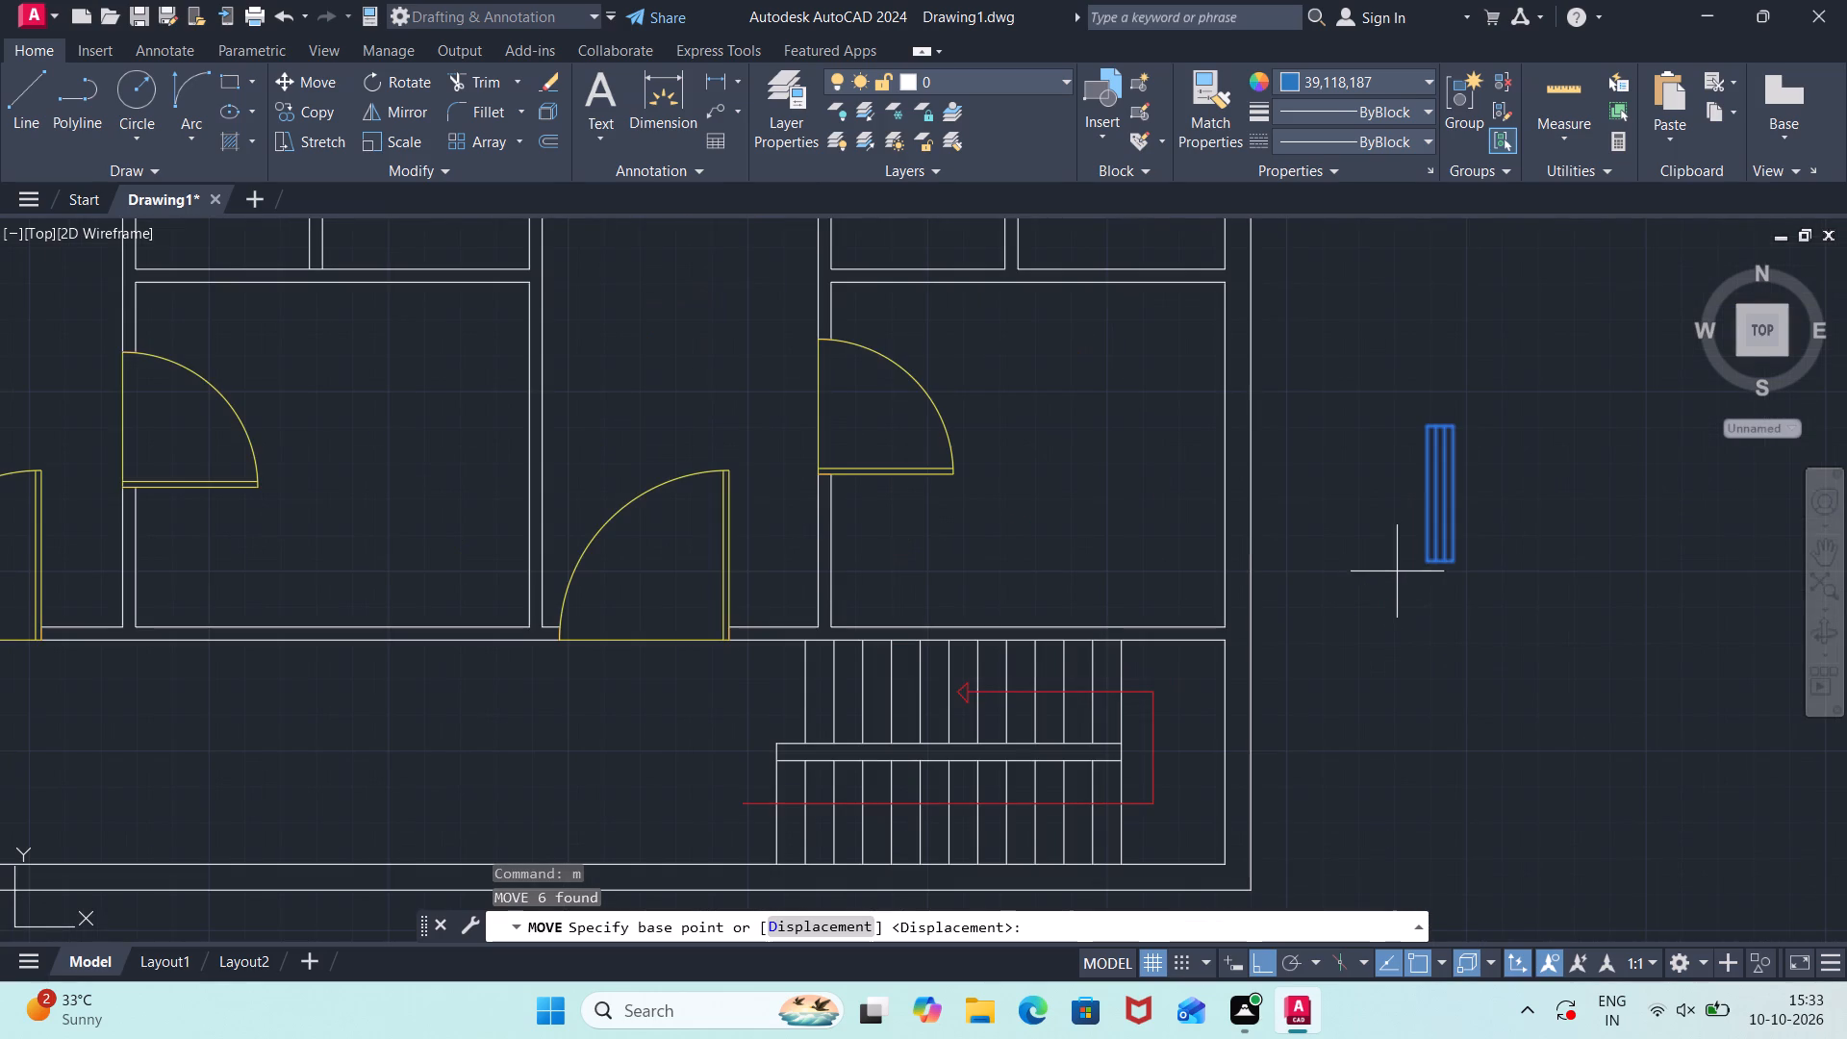
pyautogui.click(1430, 559)
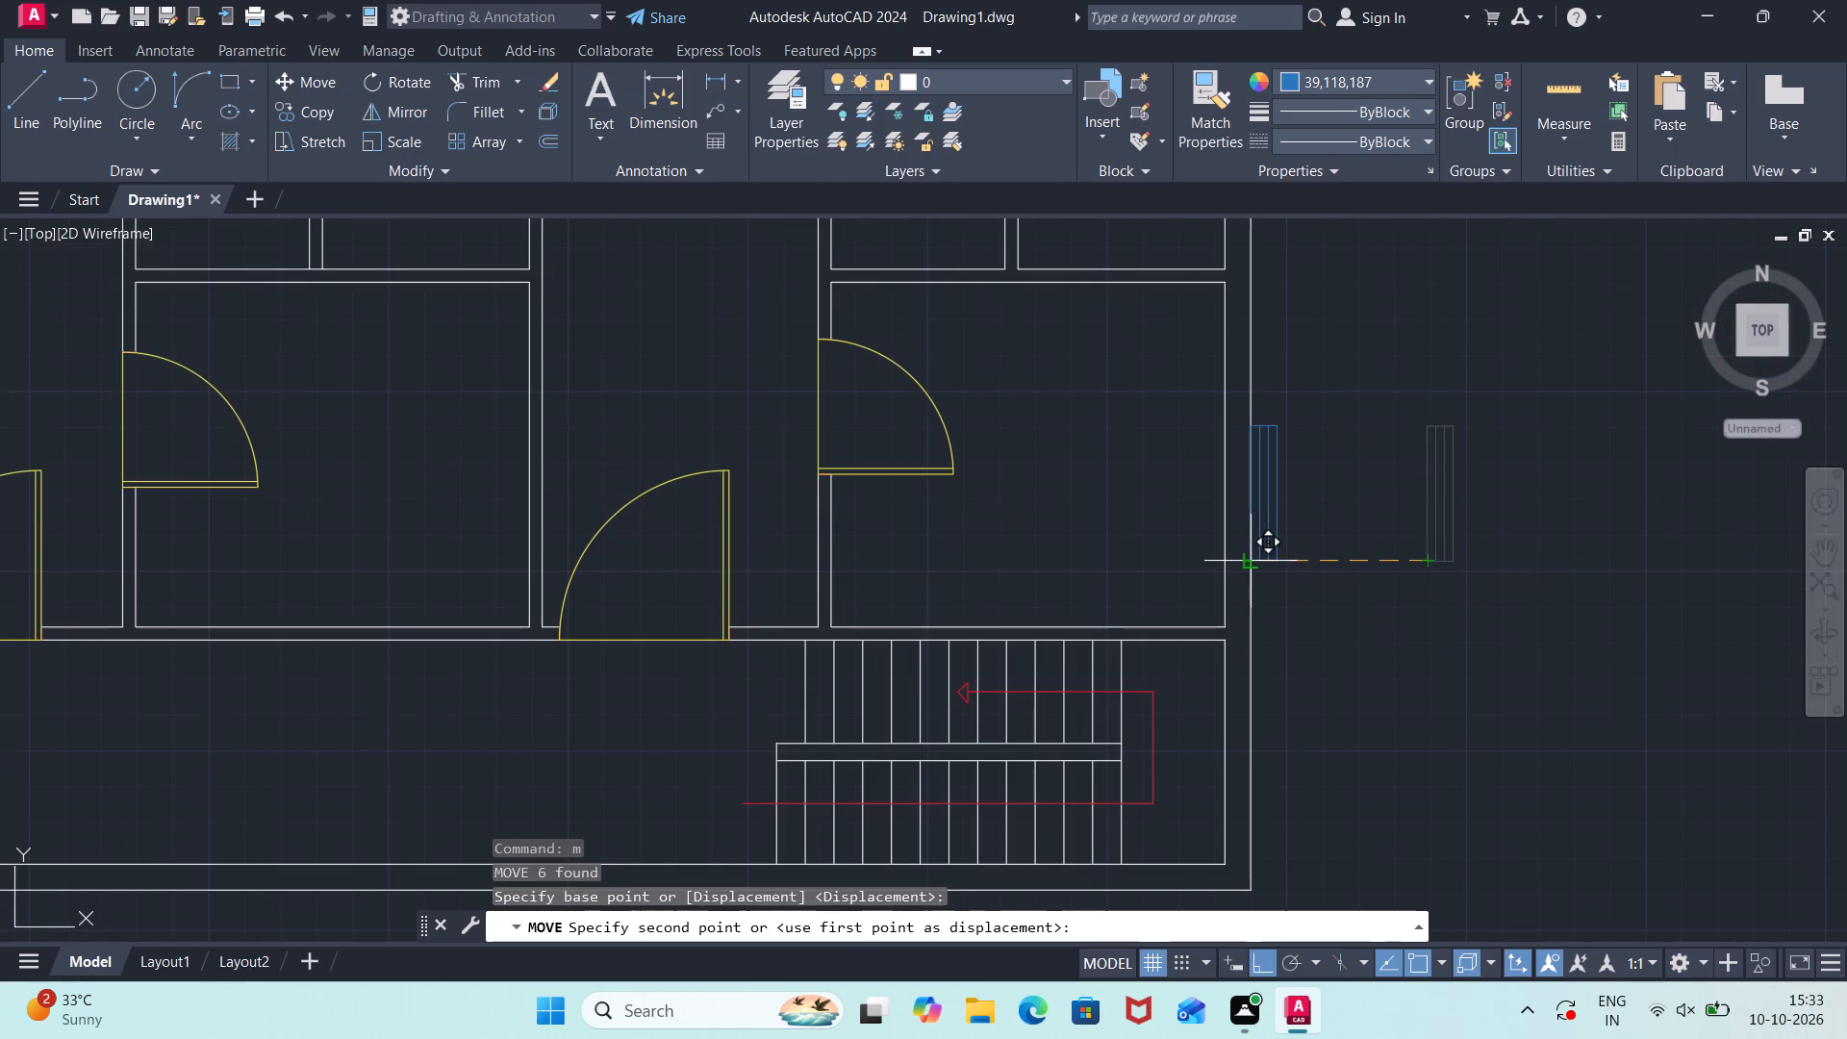
pyautogui.click(1226, 566)
# Draw three sides of another window outline east of the plan: 9" south side, 3'11" east side and 9" north side.
pyautogui.scroll(-1, 1375, 553)
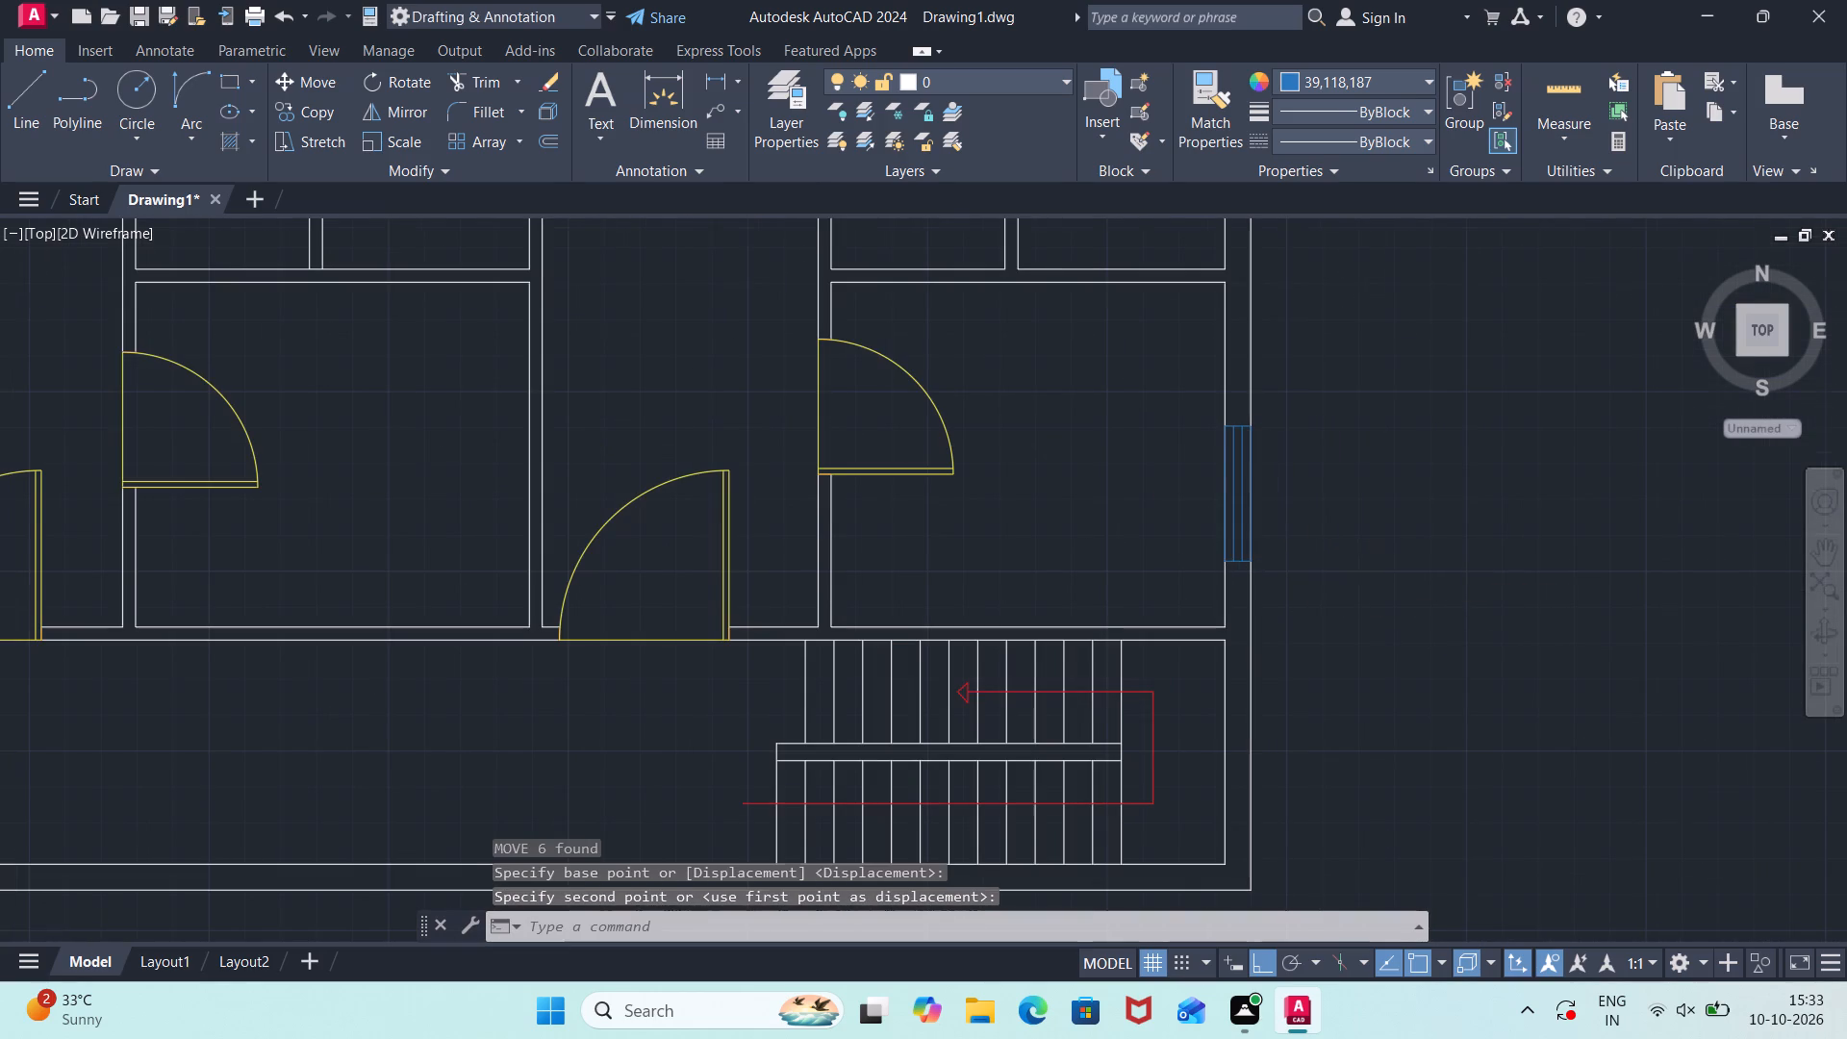
pyautogui.scroll(-1, 1375, 553)
pyautogui.moveTo(1402, 525); pyautogui.dragTo(1397, 645, button='middle')
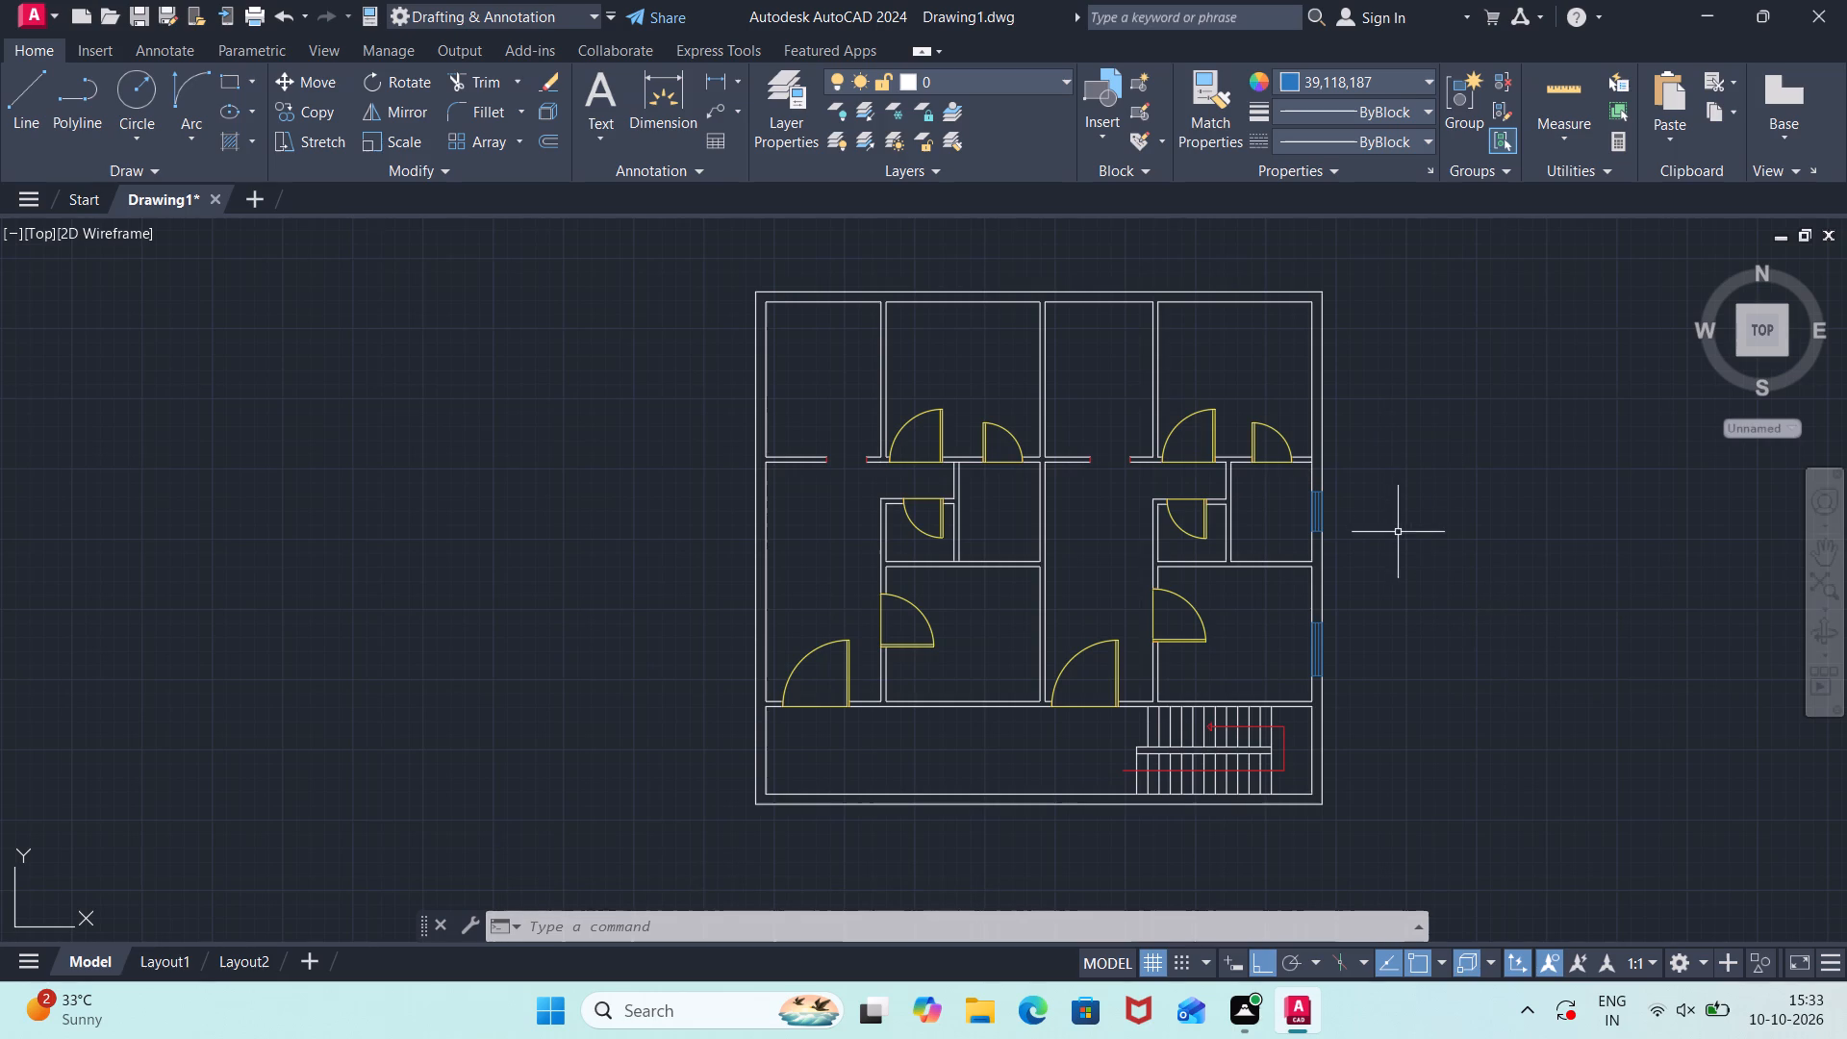
pyautogui.press('l')
pyautogui.press('Return')
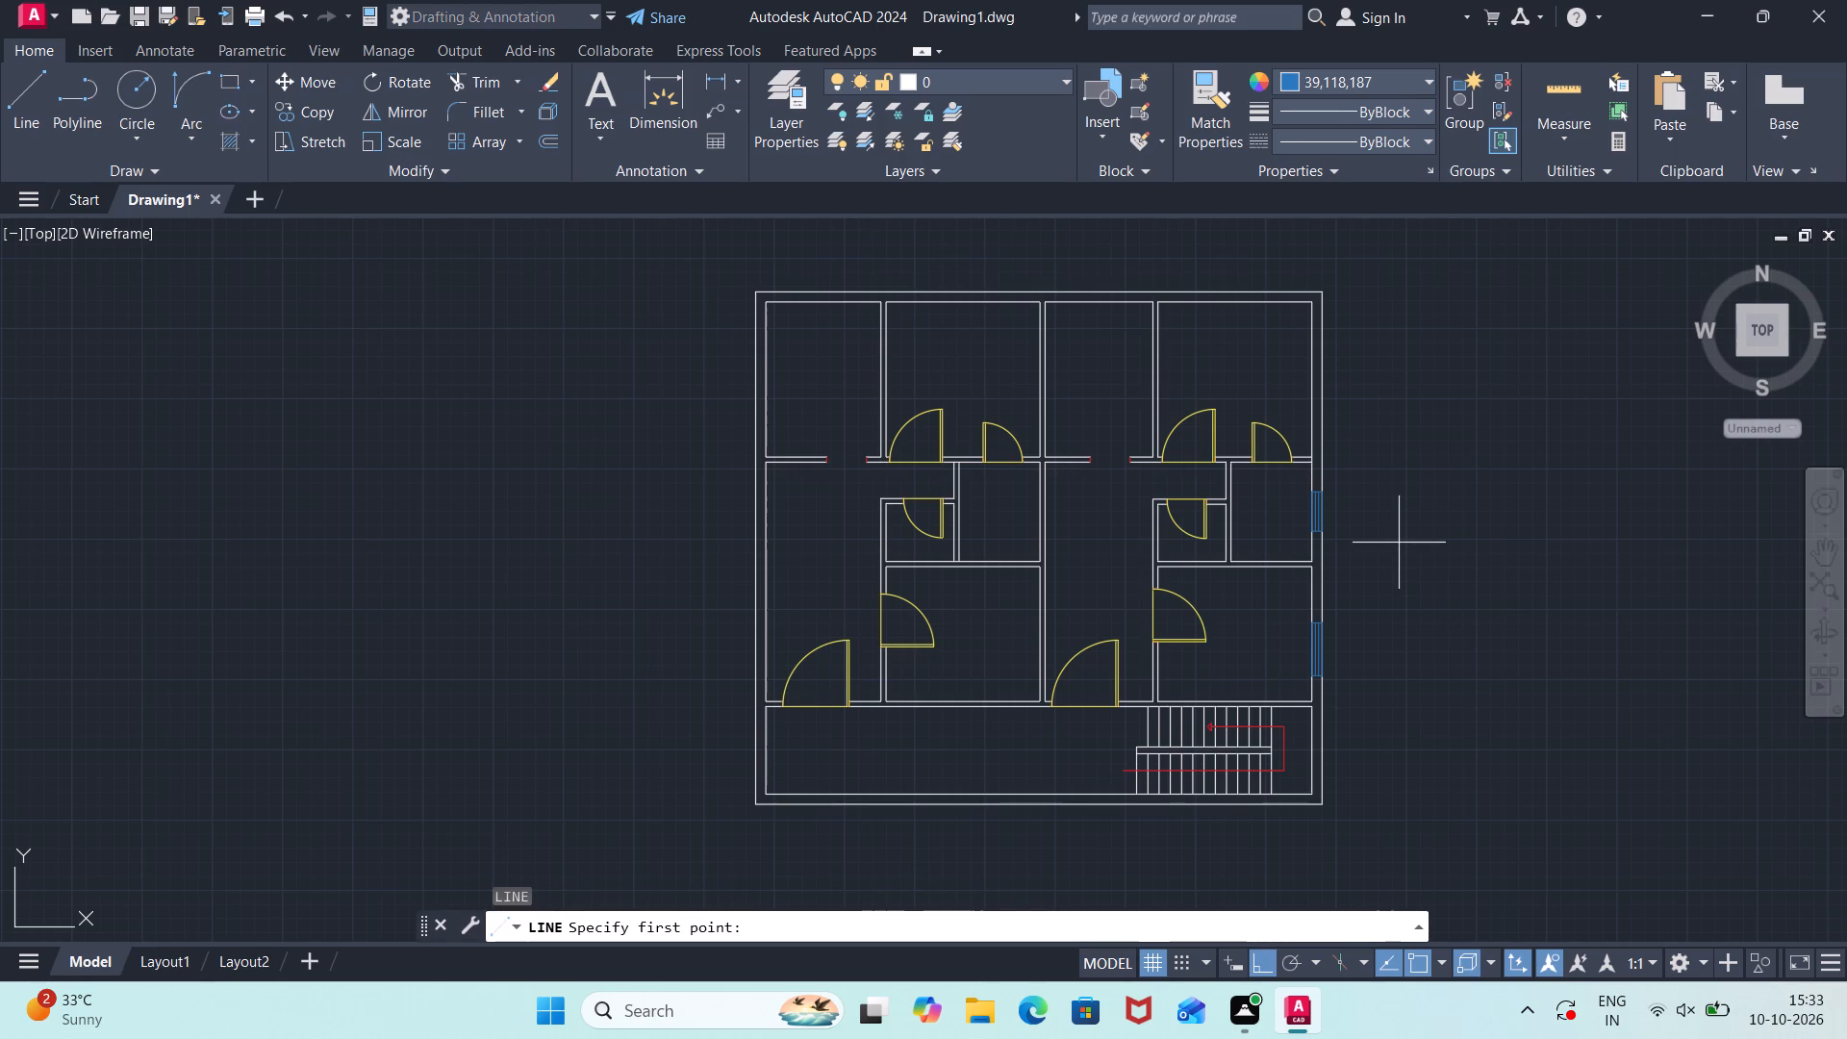
pyautogui.click(1459, 680)
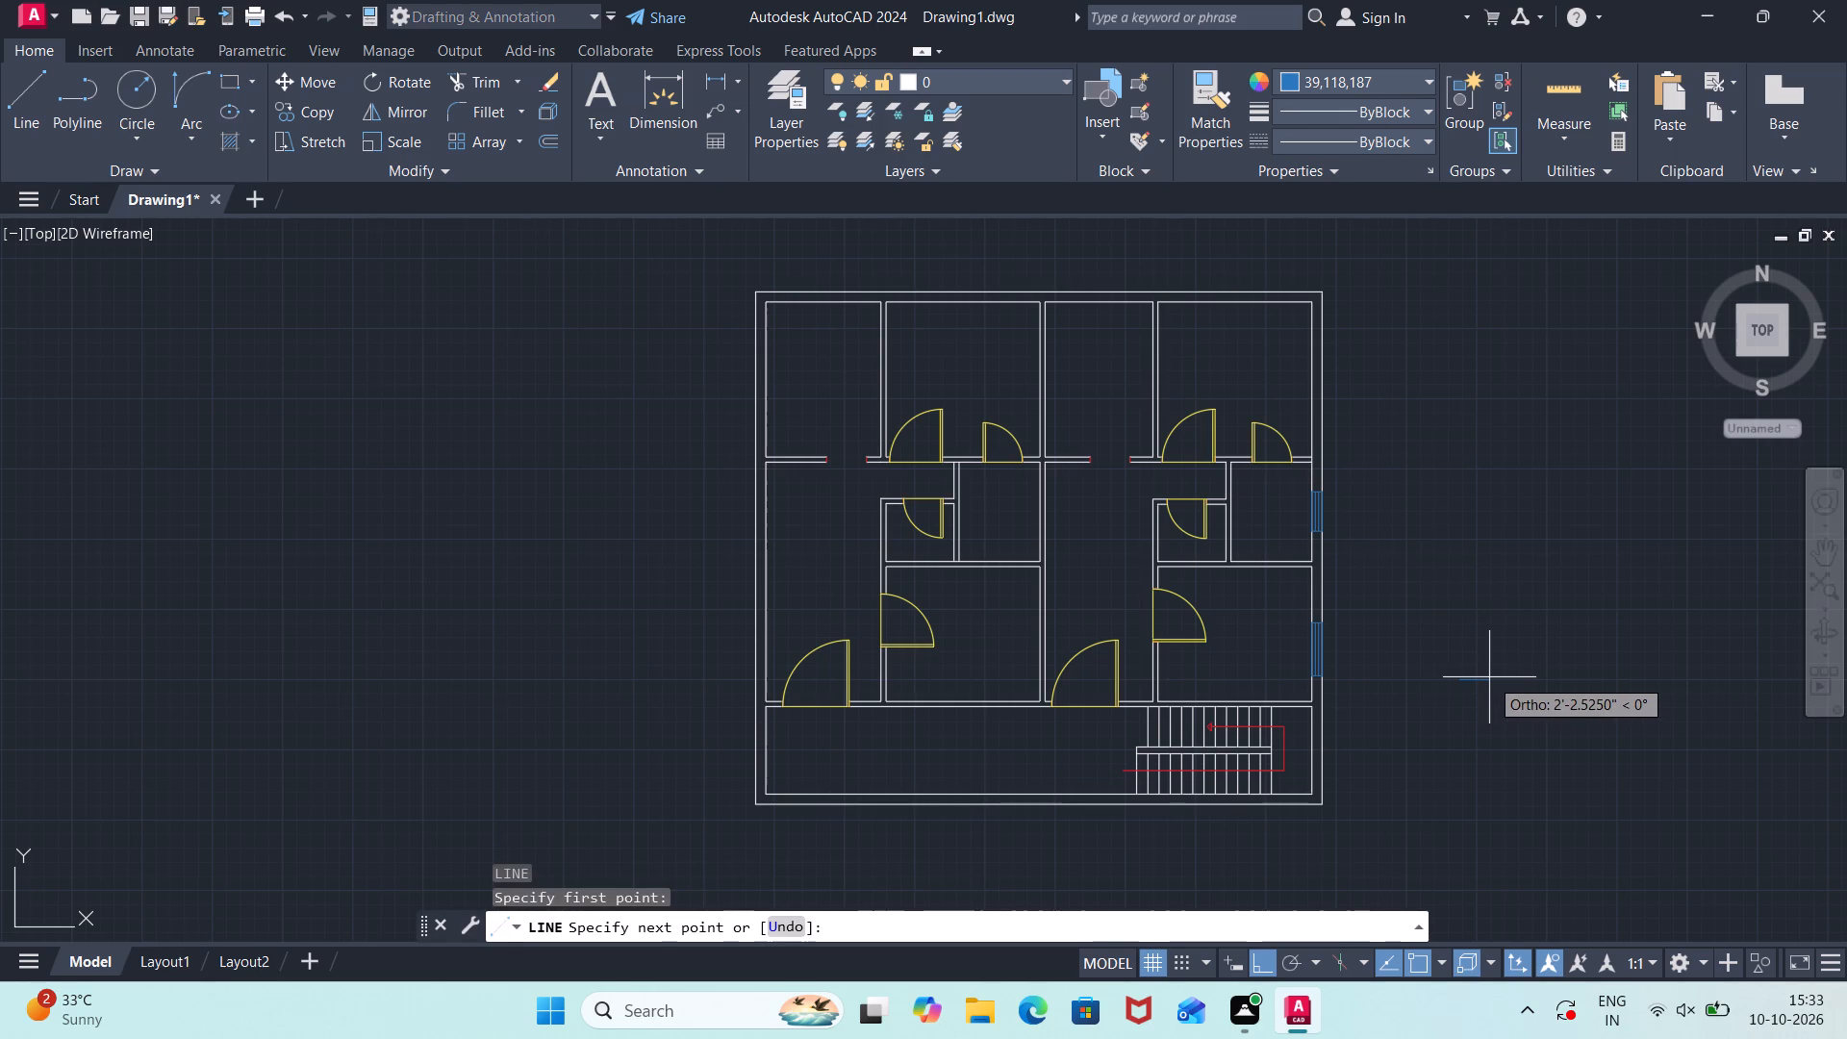
pyautogui.write('9"')
pyautogui.press('Return')
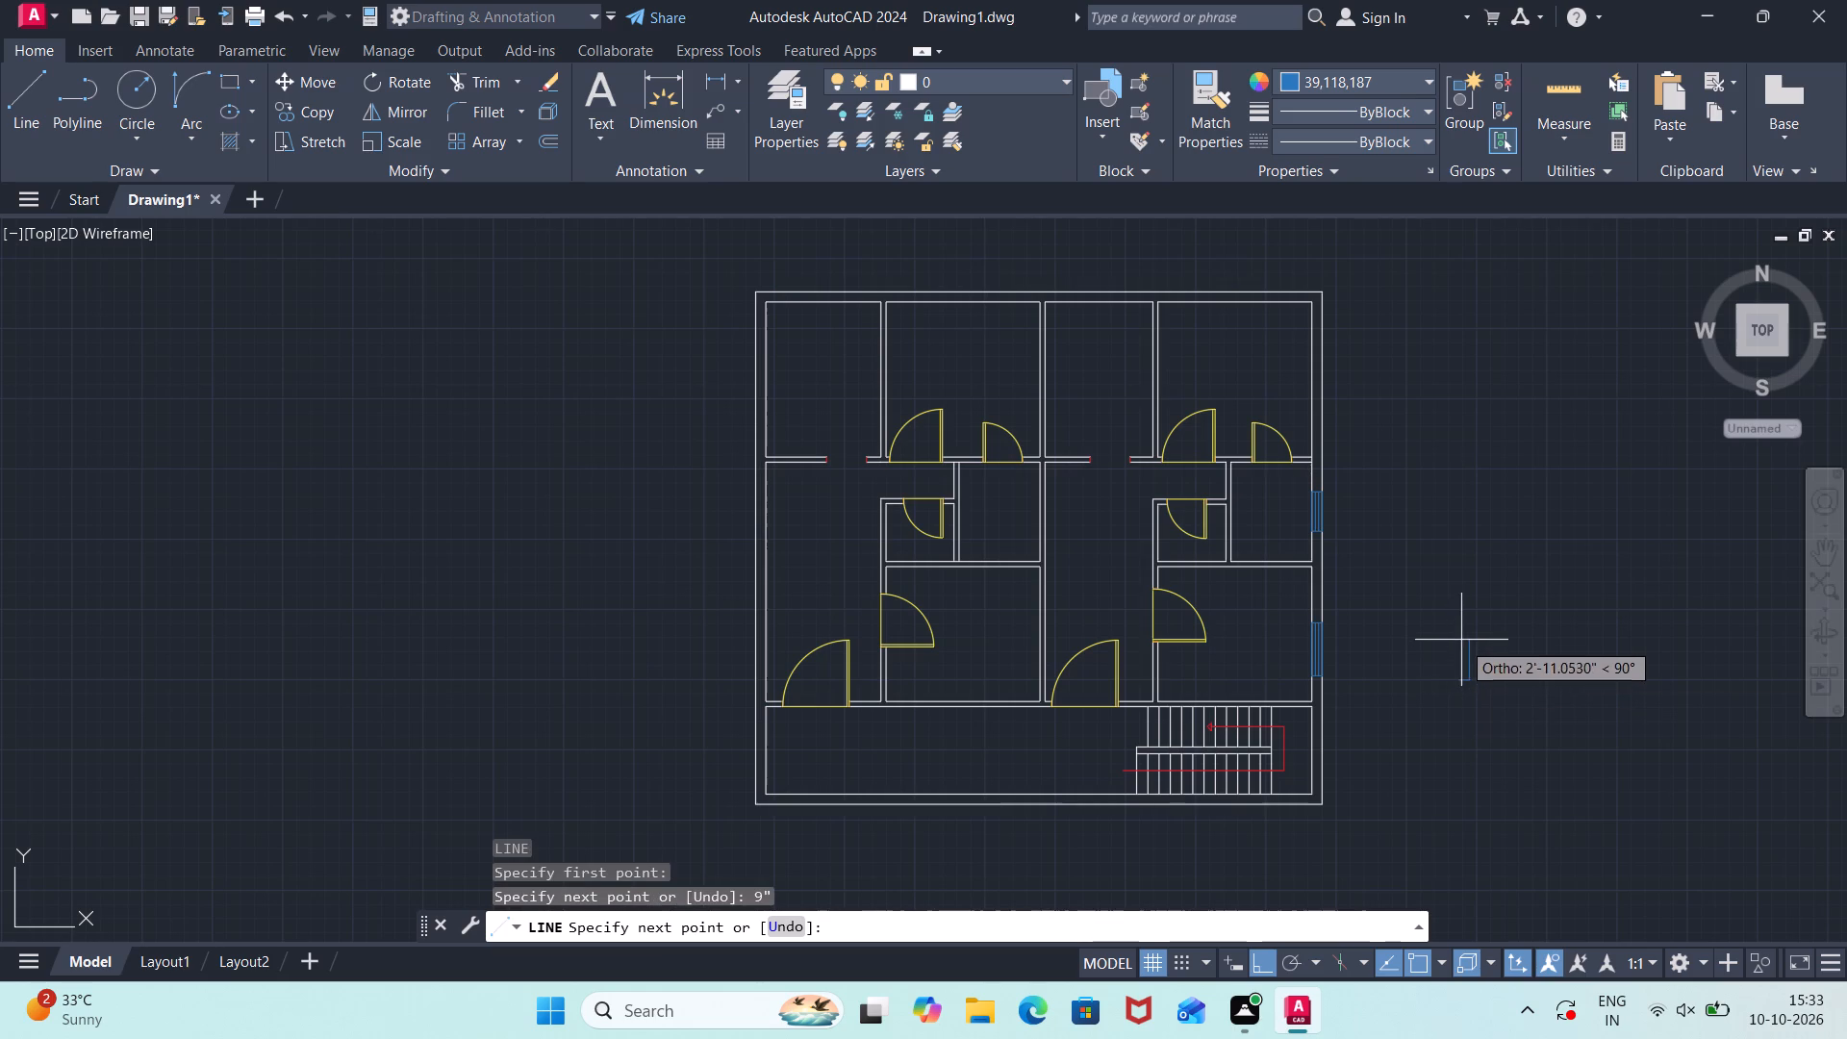
pyautogui.write('3\'11"')
pyautogui.press('Return')
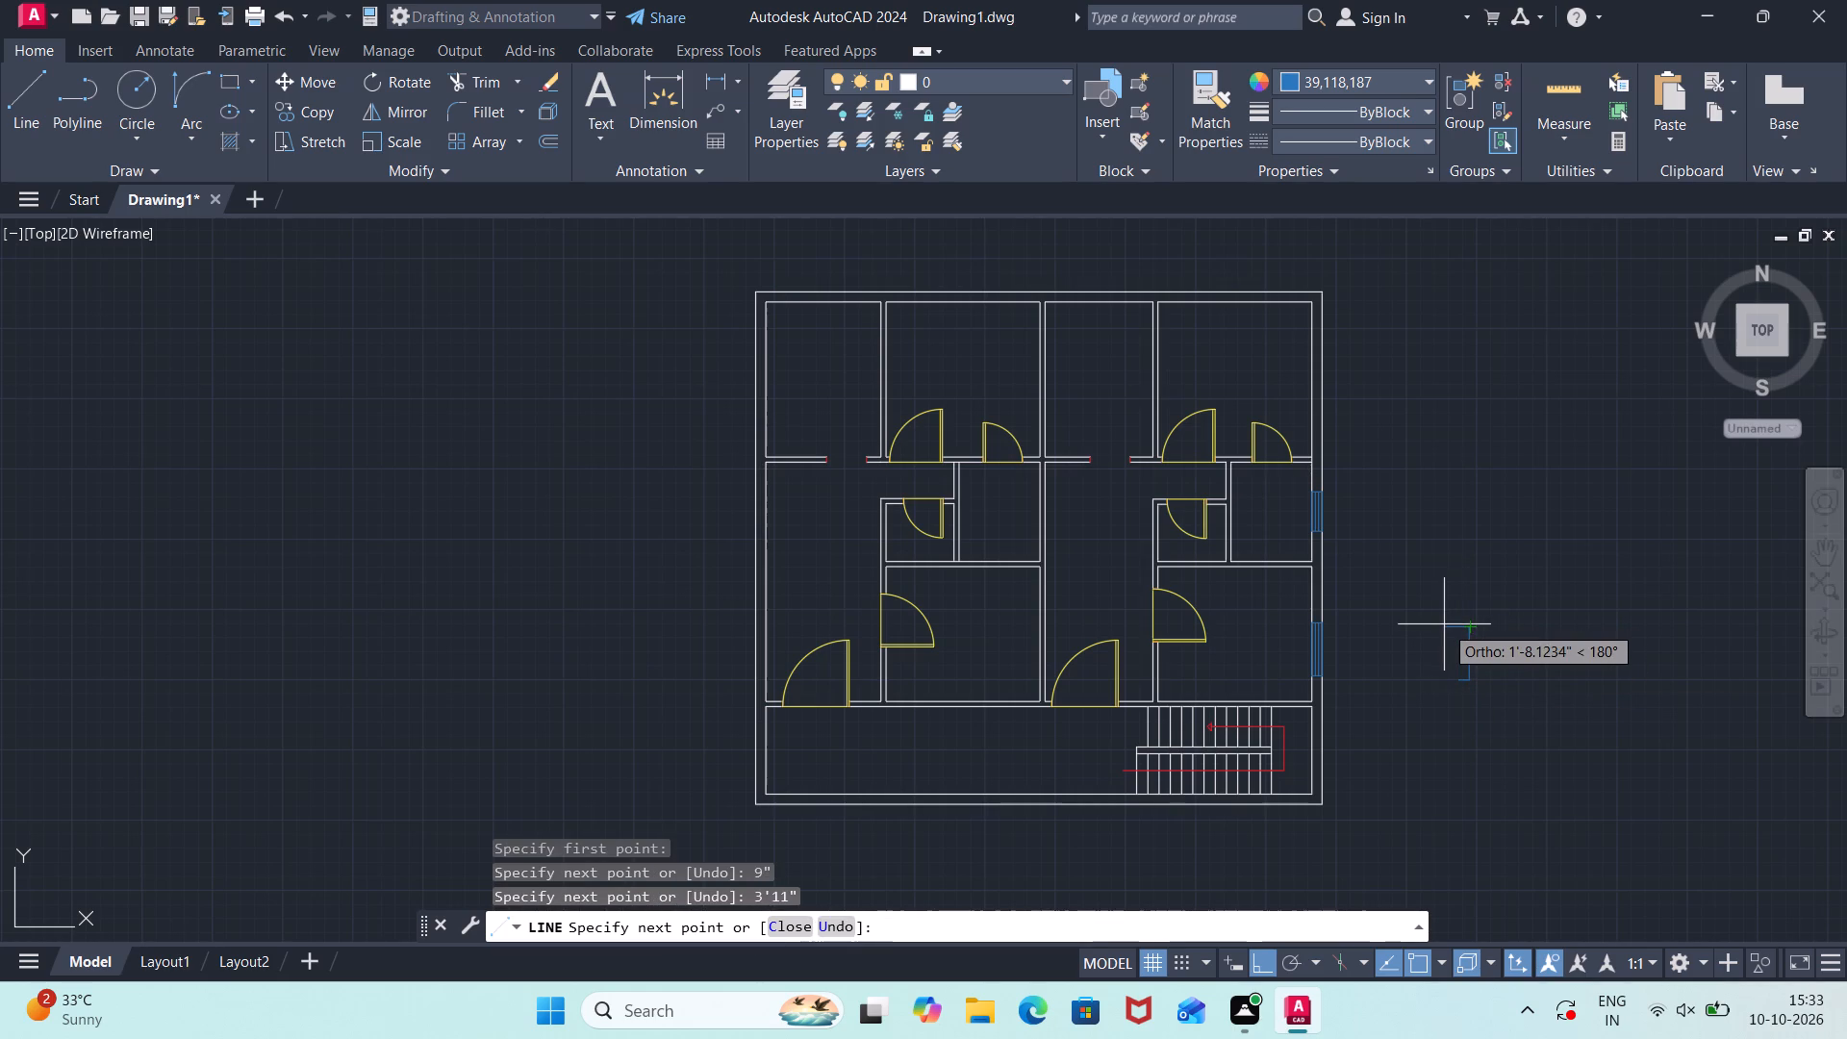
pyautogui.write('9"')
pyautogui.press('Return')
pyautogui.press('\\')
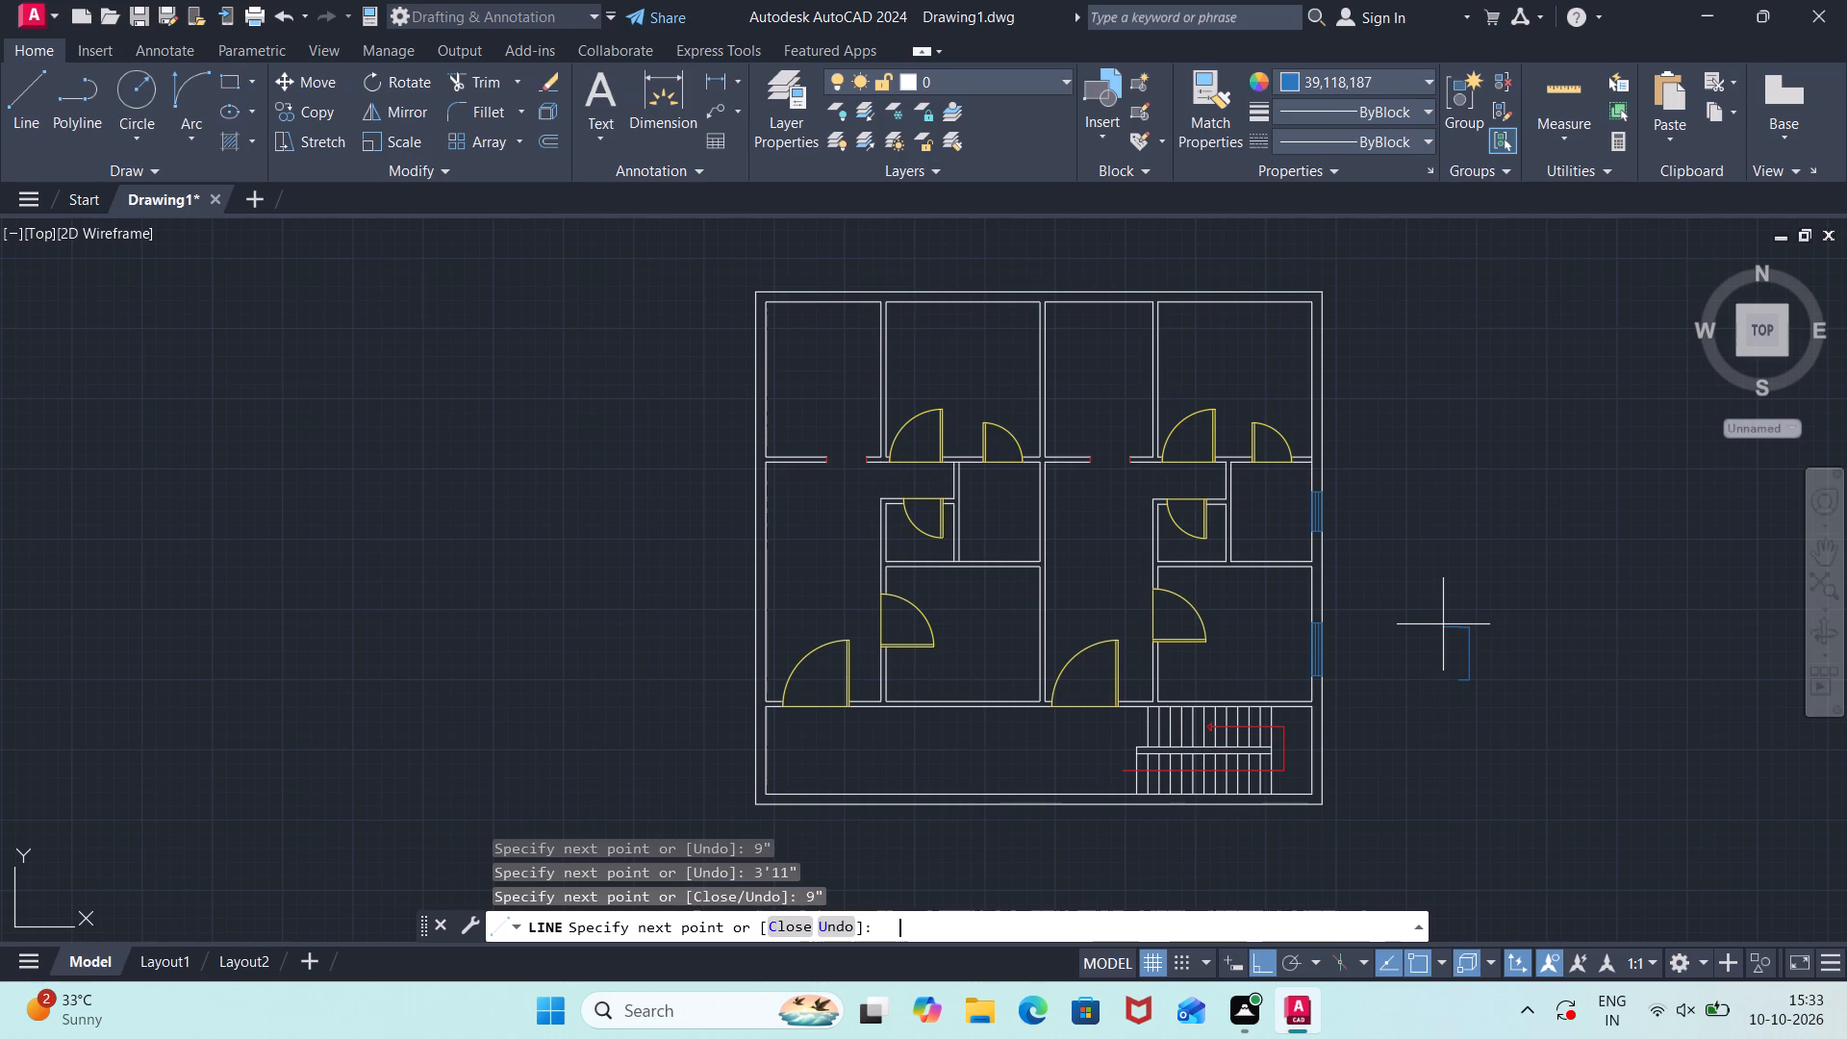
pyautogui.click(1461, 675)
pyautogui.press('Escape')
# Close the window outline with a line along its west side between the north and south ends.
pyautogui.scroll(3, 1470, 660)
pyautogui.press('l')
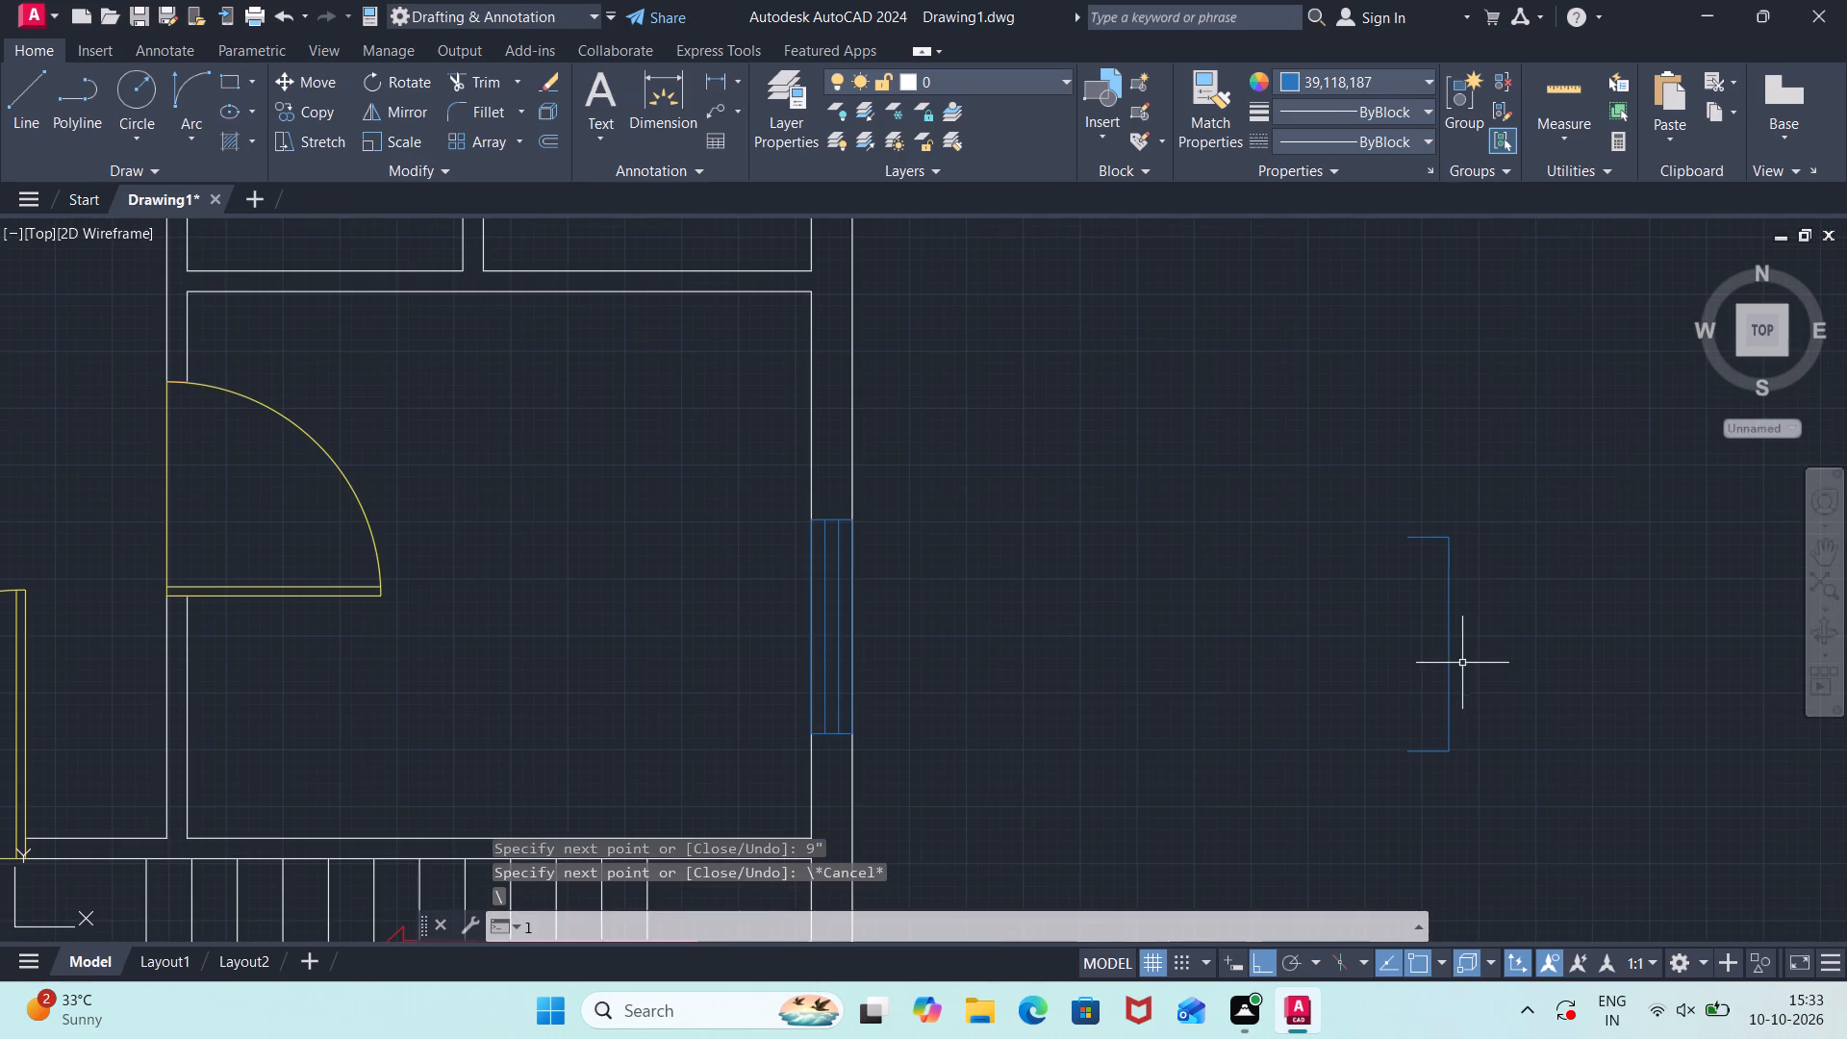
pyautogui.press('Return')
pyautogui.click(1414, 543)
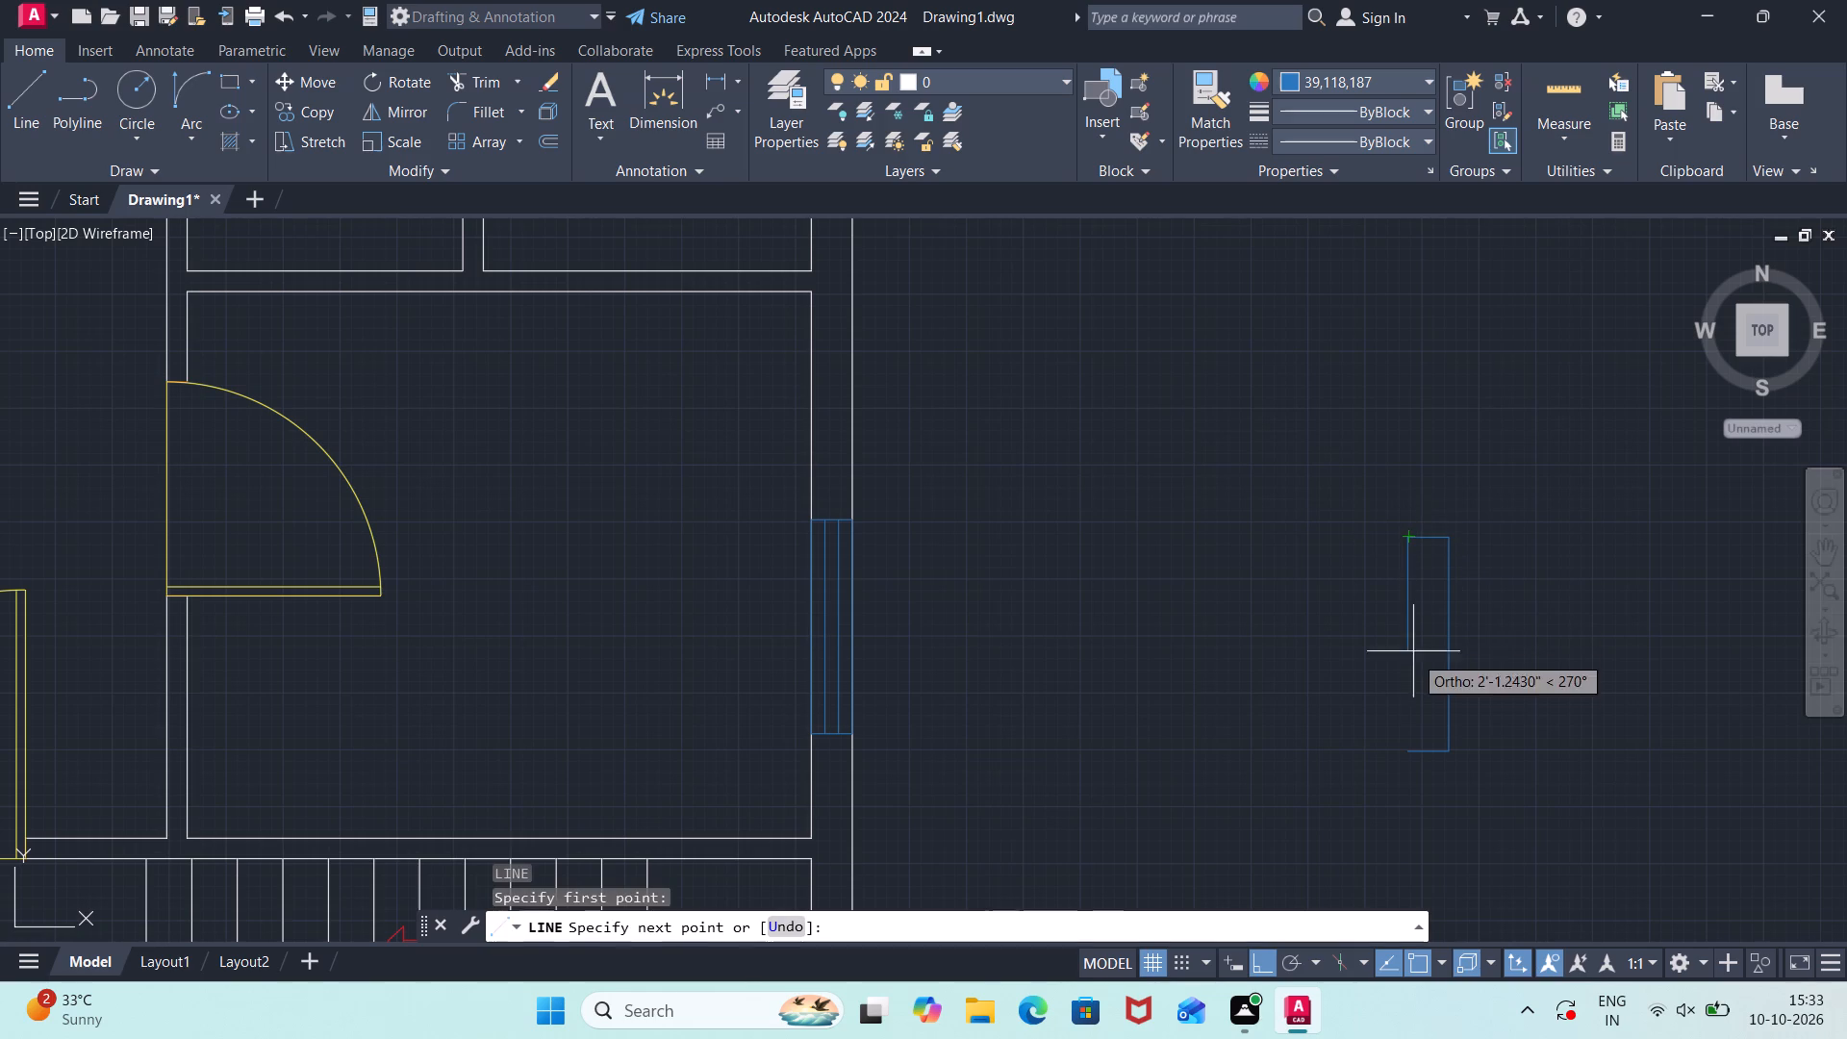
pyautogui.click(1415, 747)
pyautogui.press('Escape')
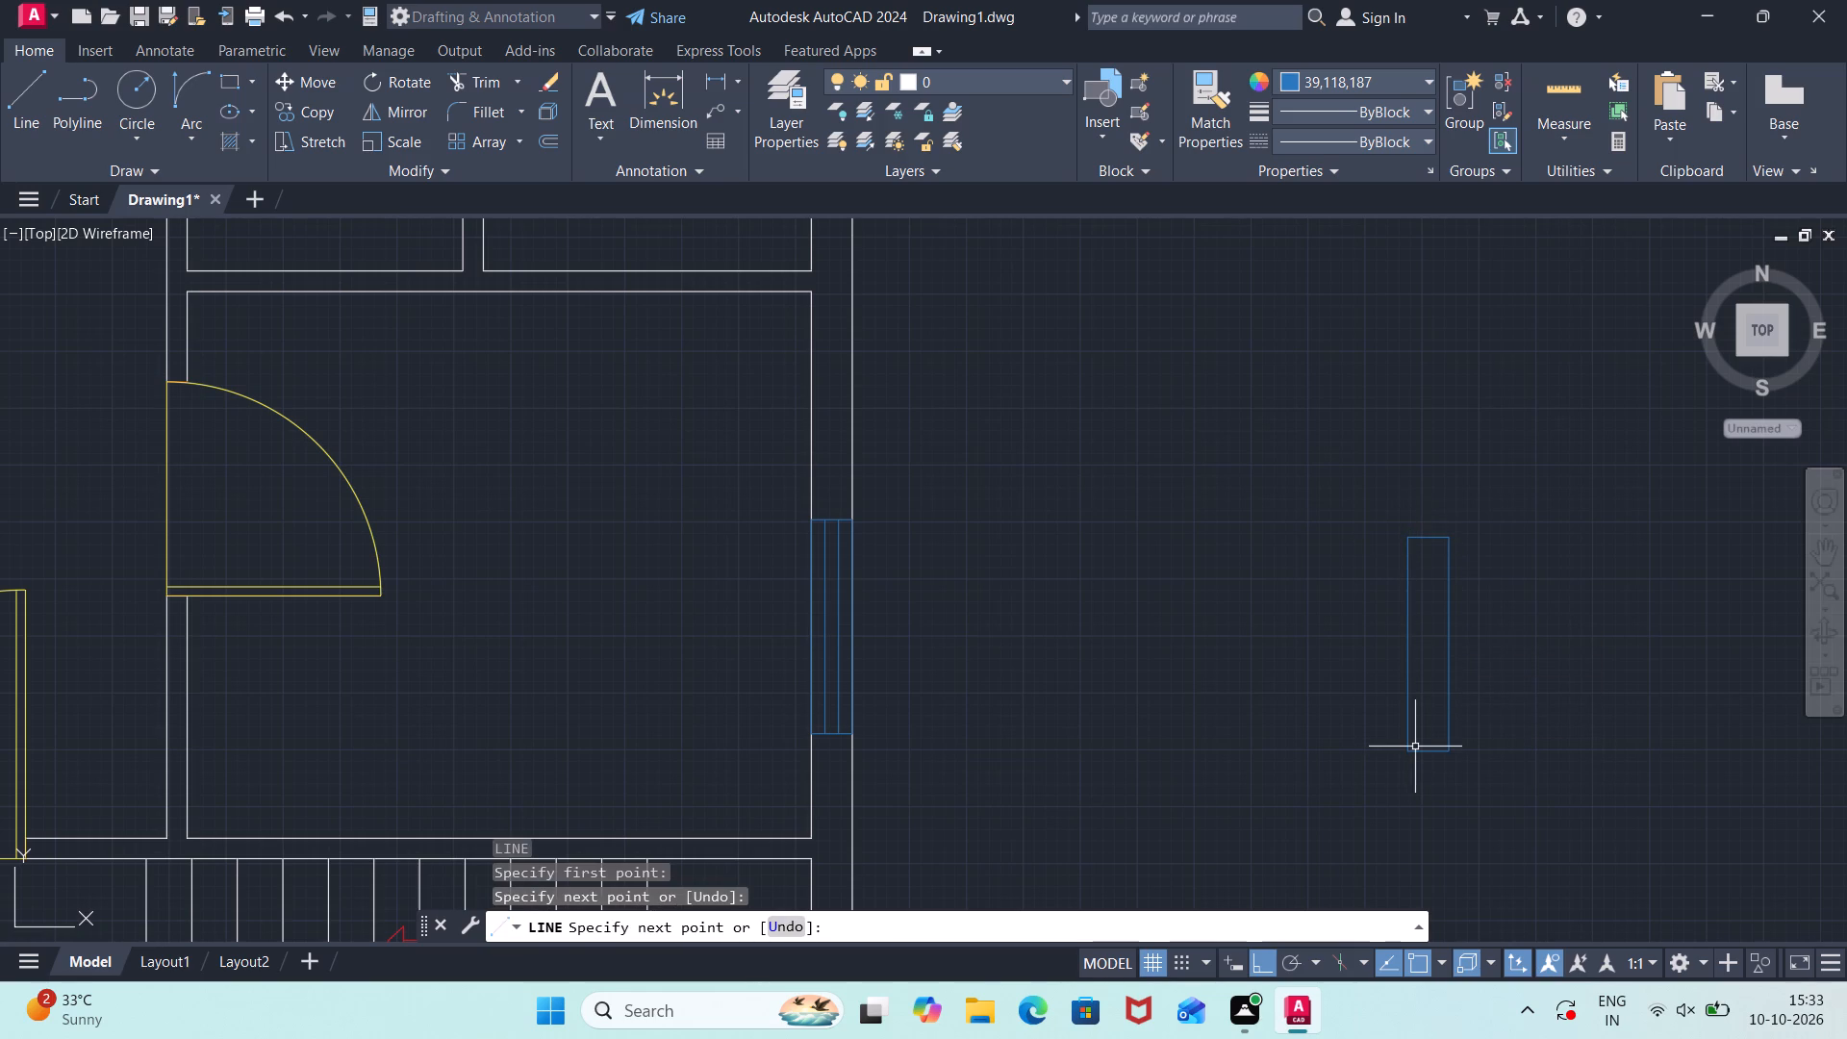
# Draw a vertical centre line in this window rectangle, from its south side's midpoint to its north side's midpoint.
pyautogui.press('l')
pyautogui.press('Return')
pyautogui.click(1434, 745)
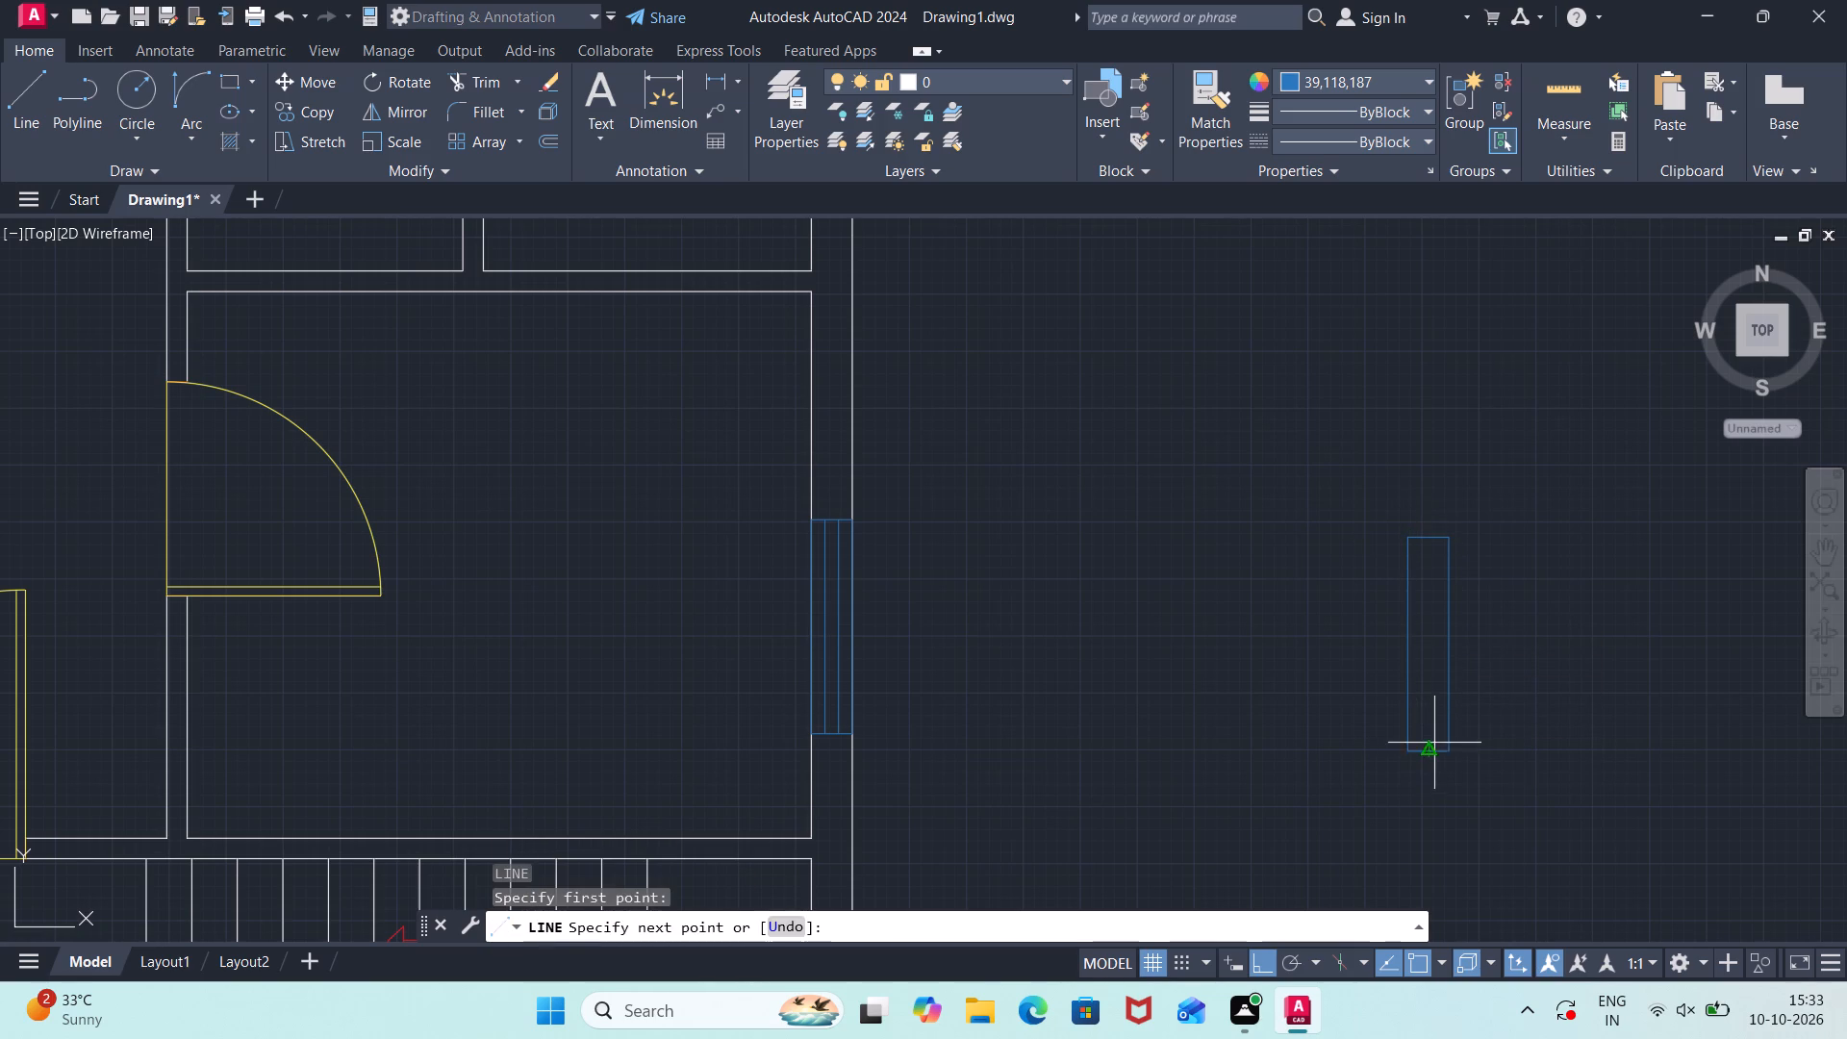
pyautogui.click(1428, 533)
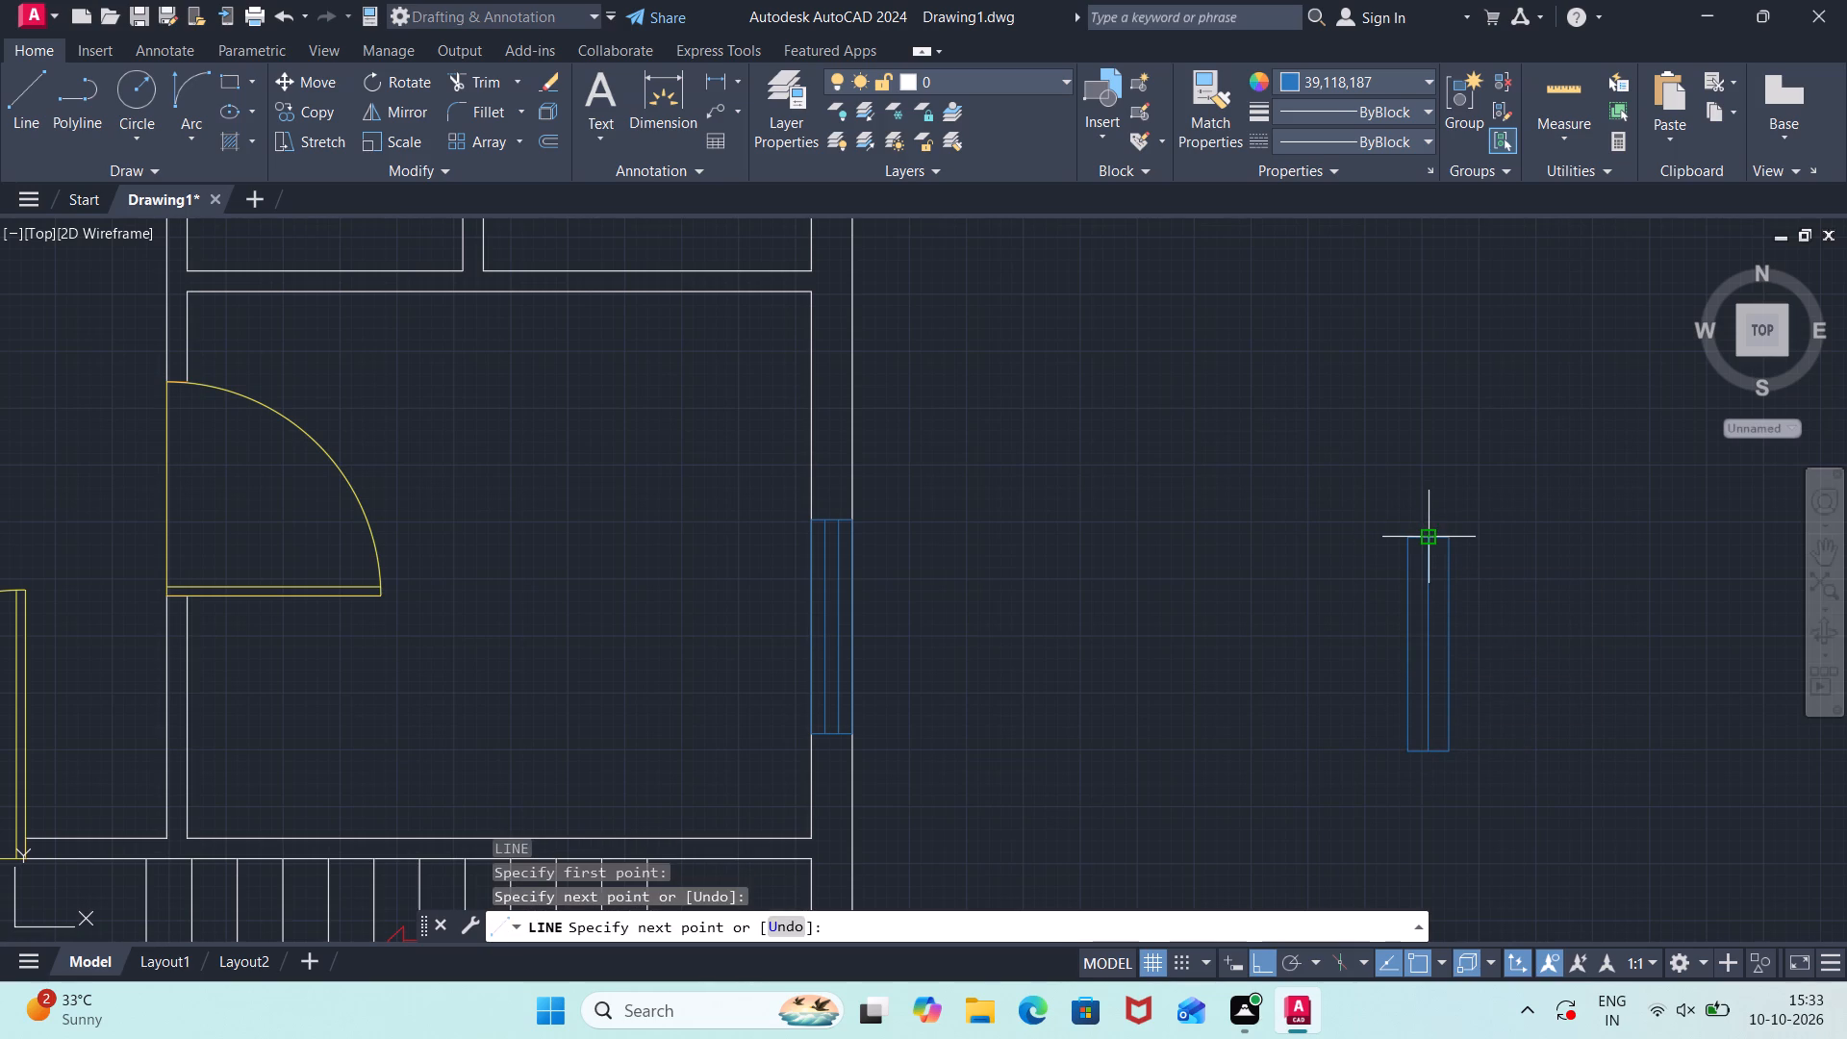
pyautogui.press('Escape')
# Offset the window's vertical centre line 1.5" to both its east and west sides.
pyautogui.scroll(2, 1472, 595)
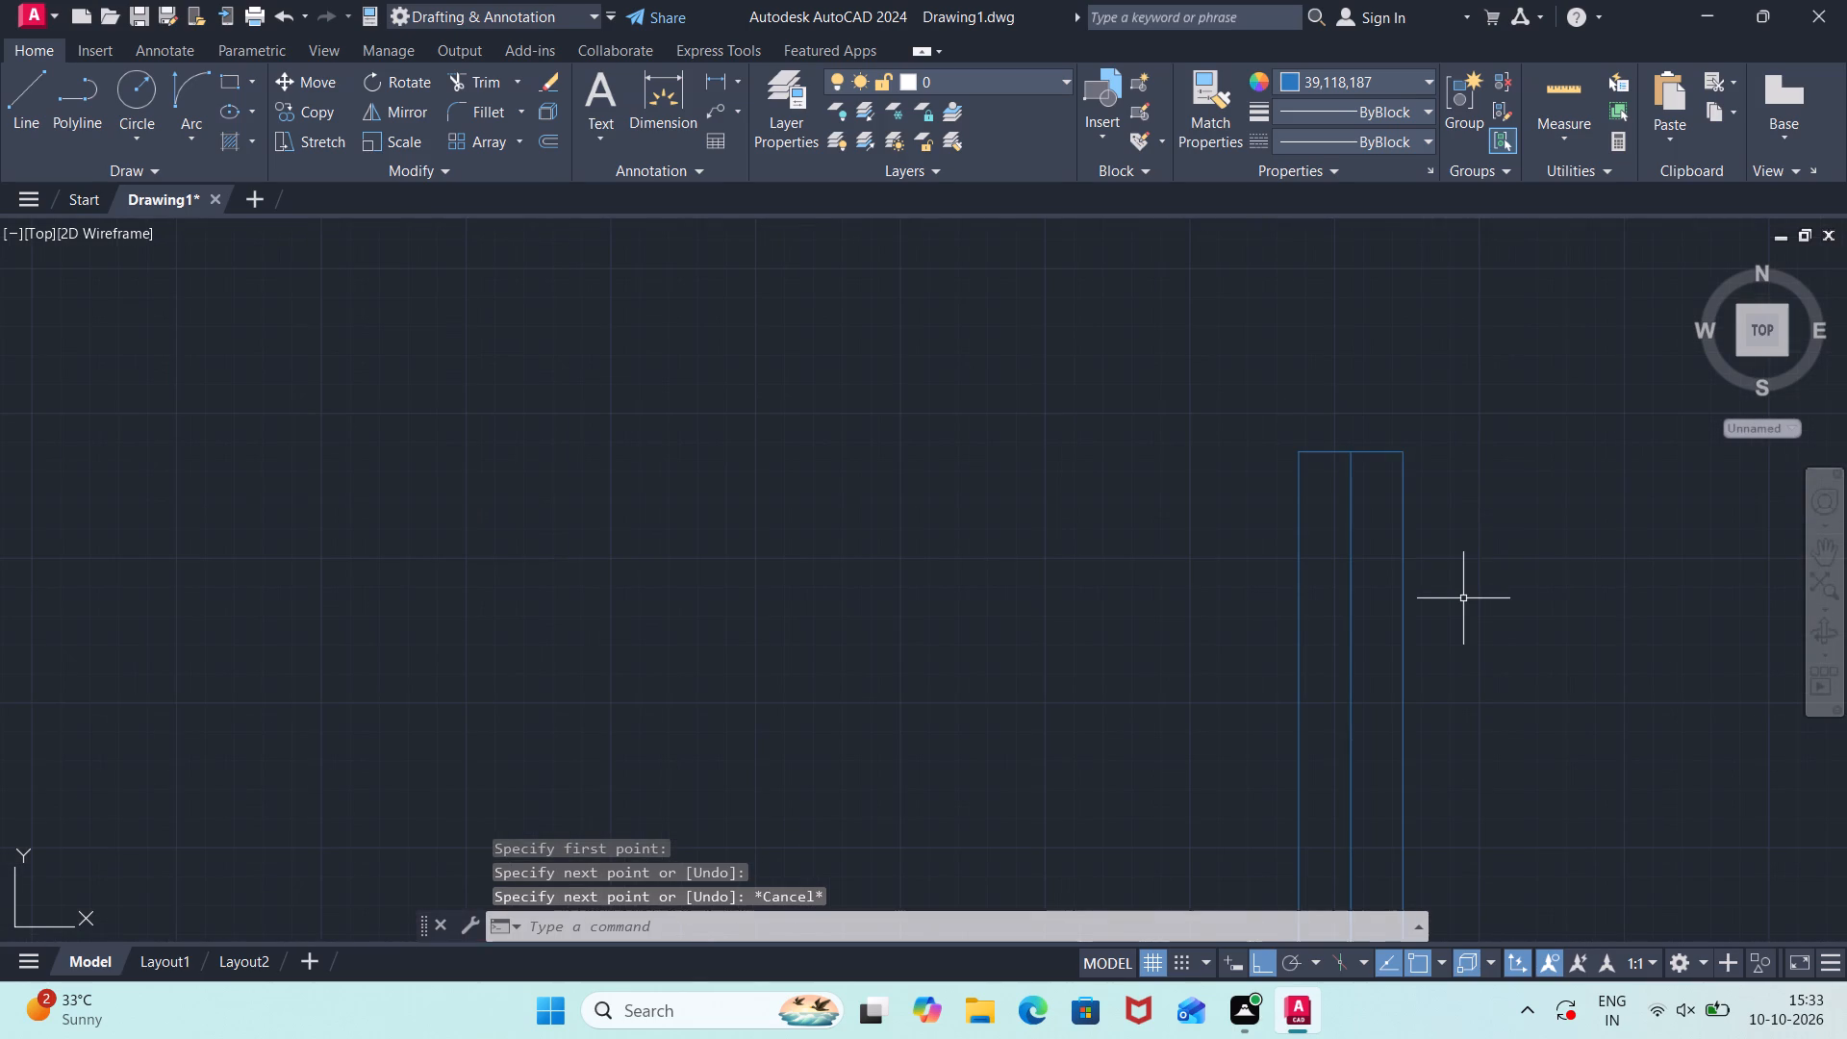
pyautogui.write('off')
pyautogui.press('Return')
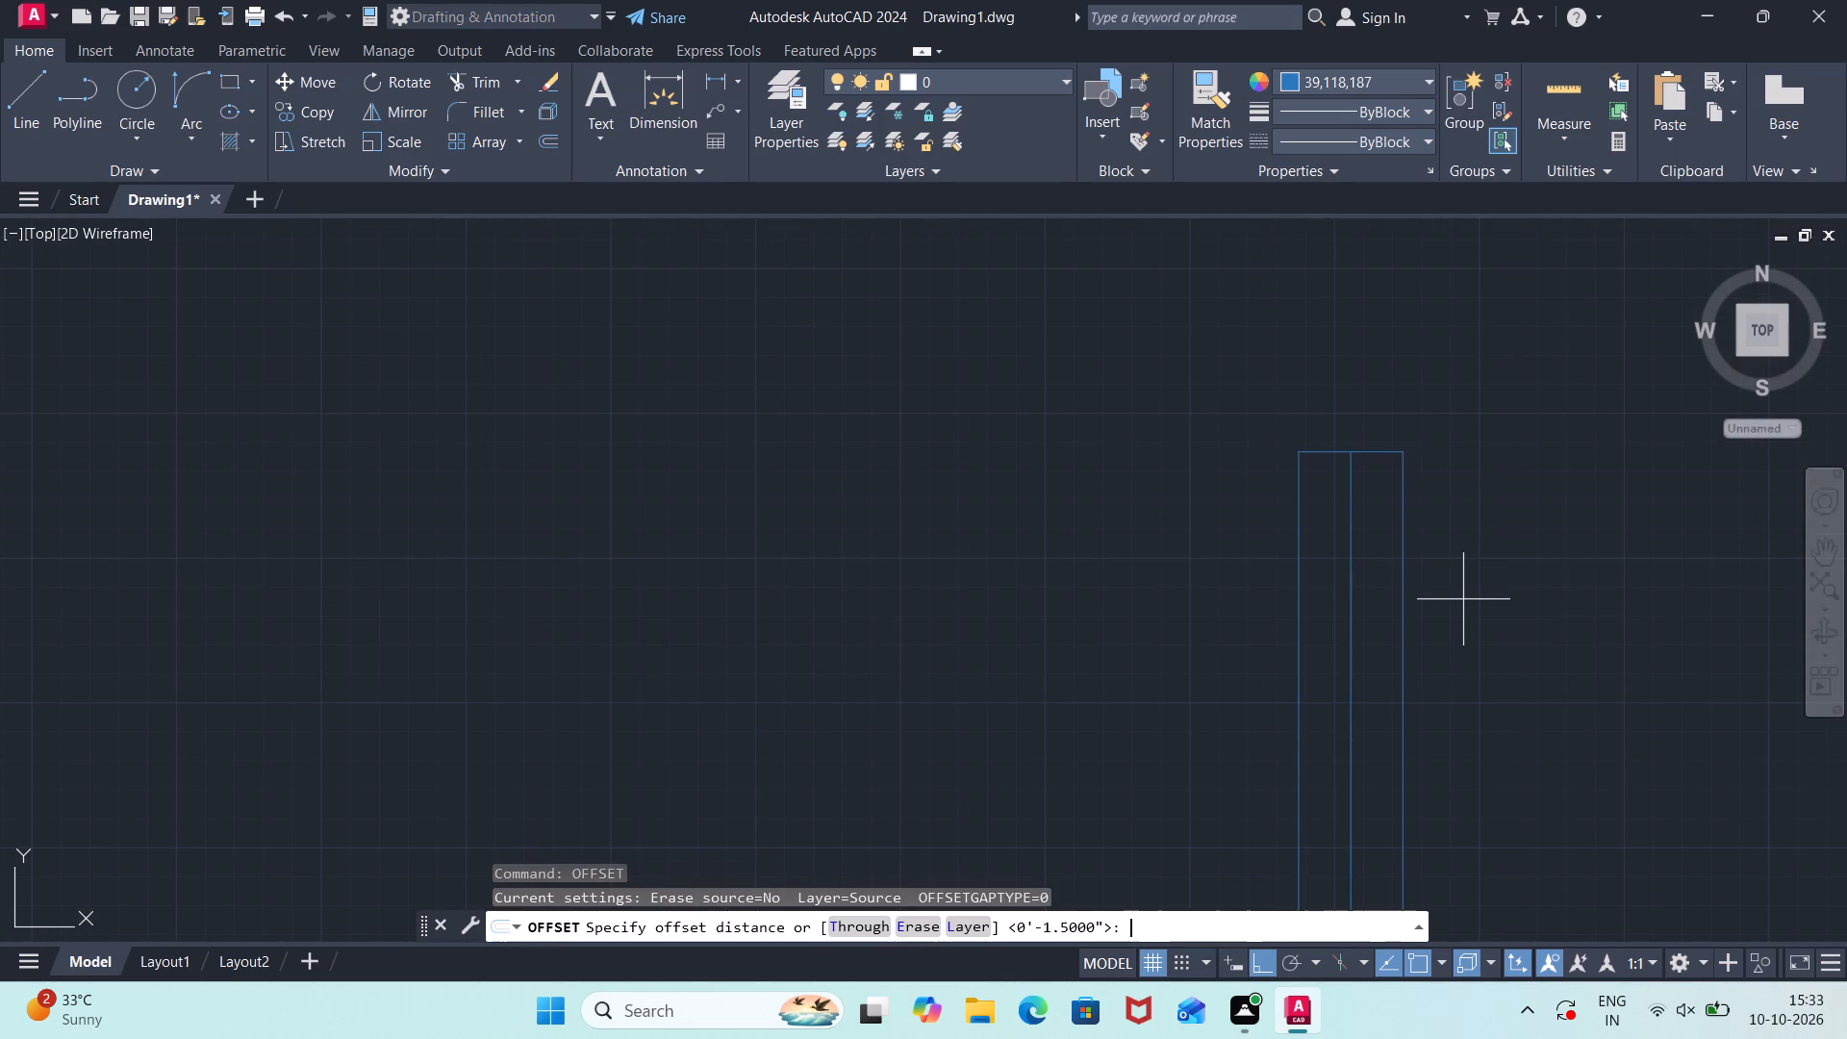
pyautogui.press('Return')
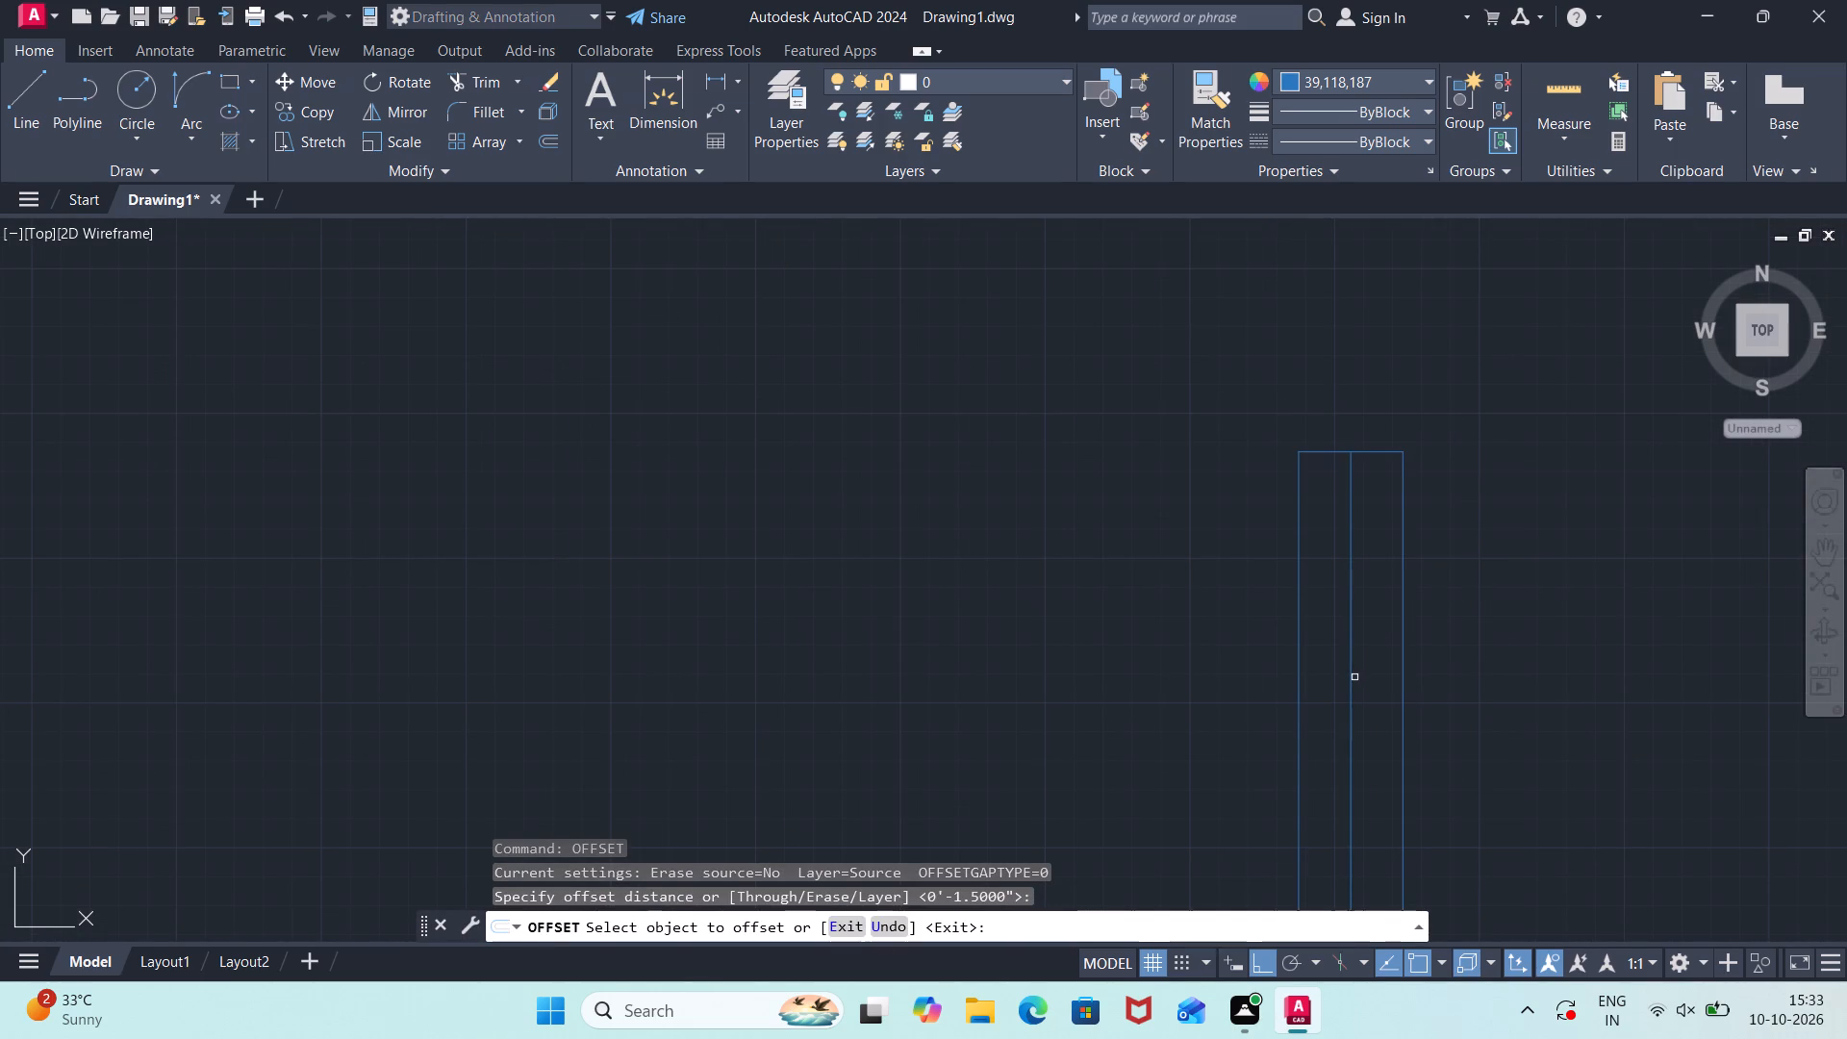
pyautogui.click(1353, 677)
pyautogui.click(1384, 674)
pyautogui.click(1353, 700)
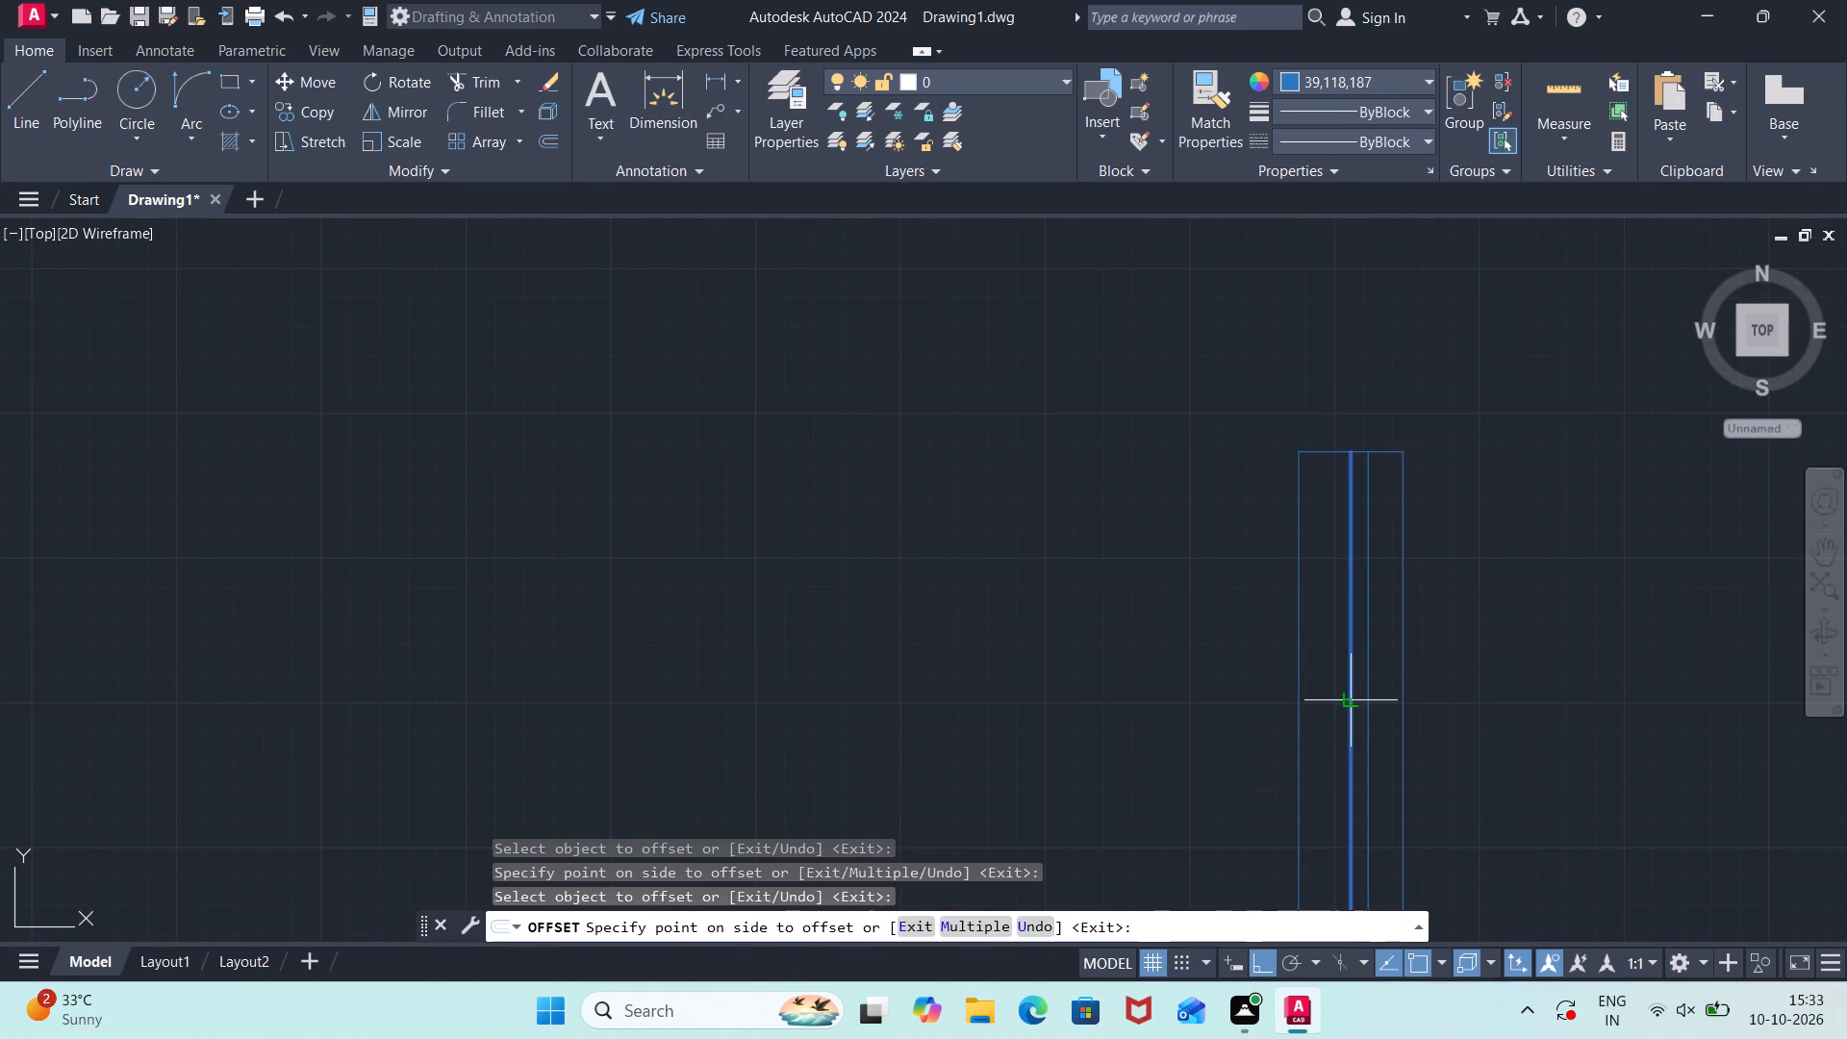
pyautogui.click(1327, 705)
pyautogui.press('Escape')
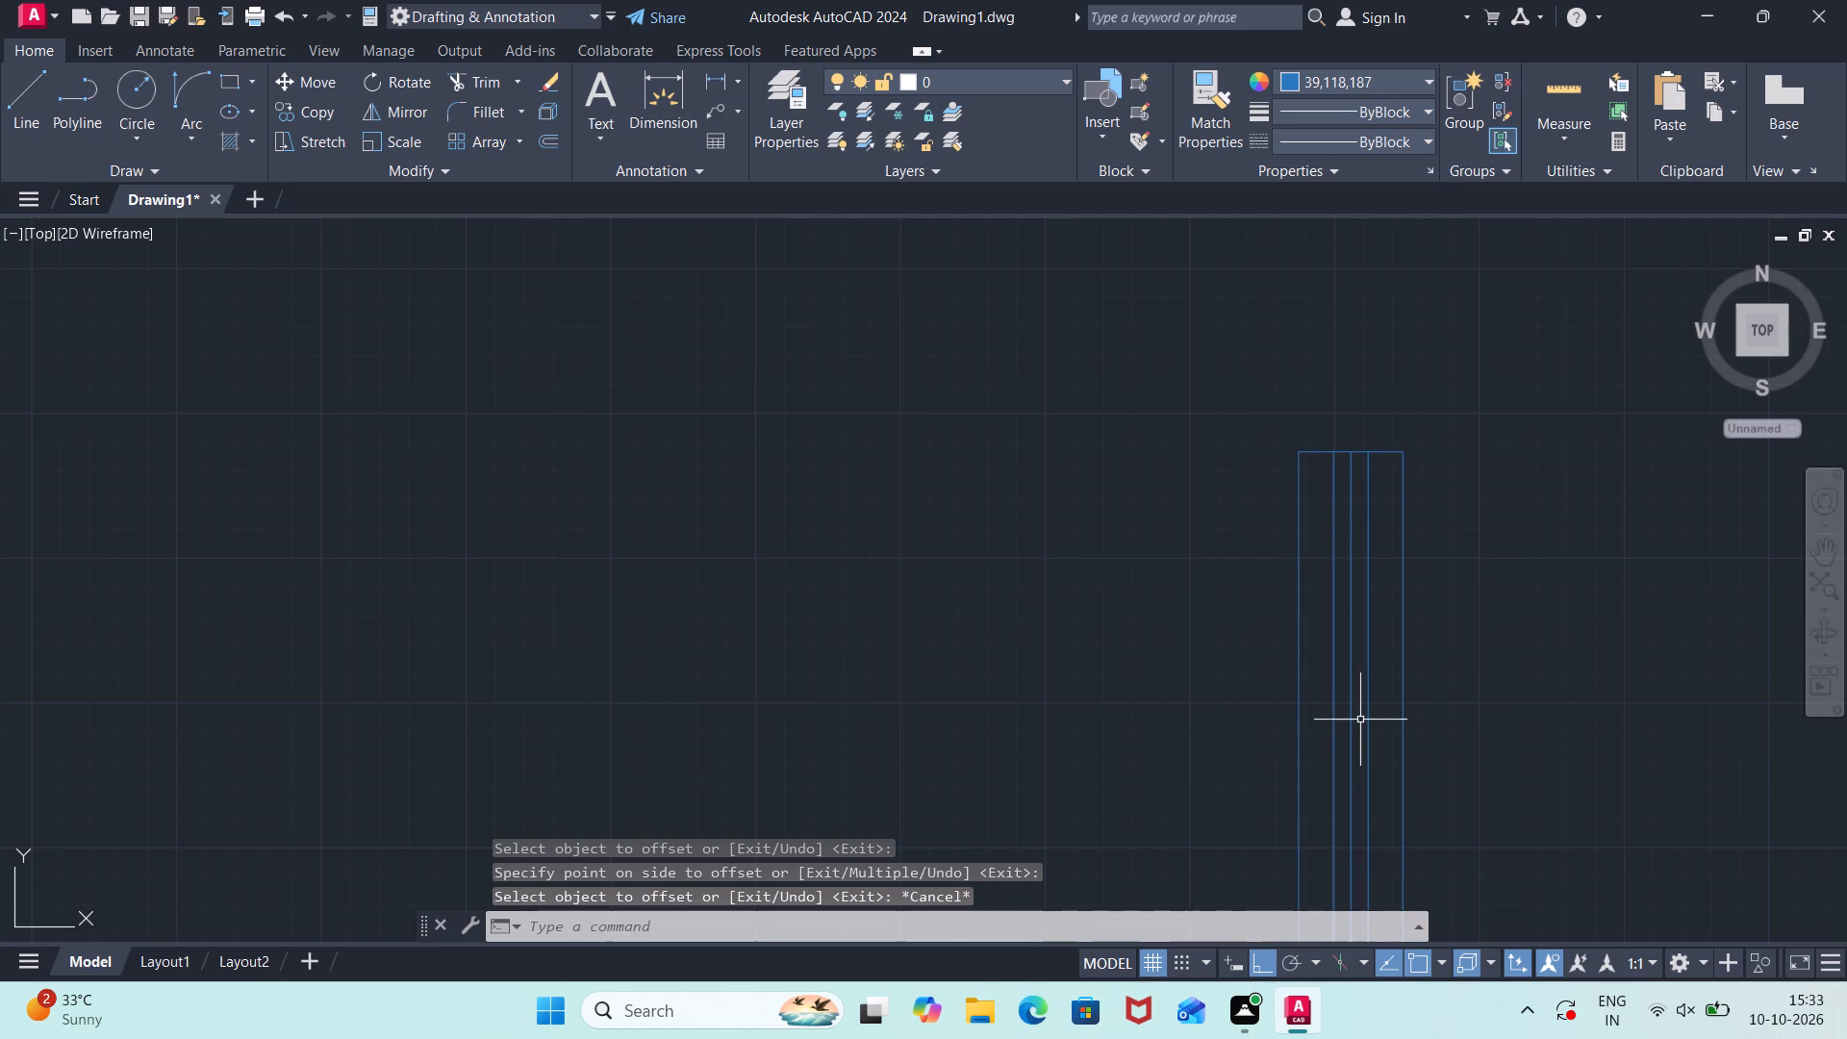
# Erase the original centre line between the two offset lines of the window.
pyautogui.click(1352, 727)
pyautogui.press('Delete')
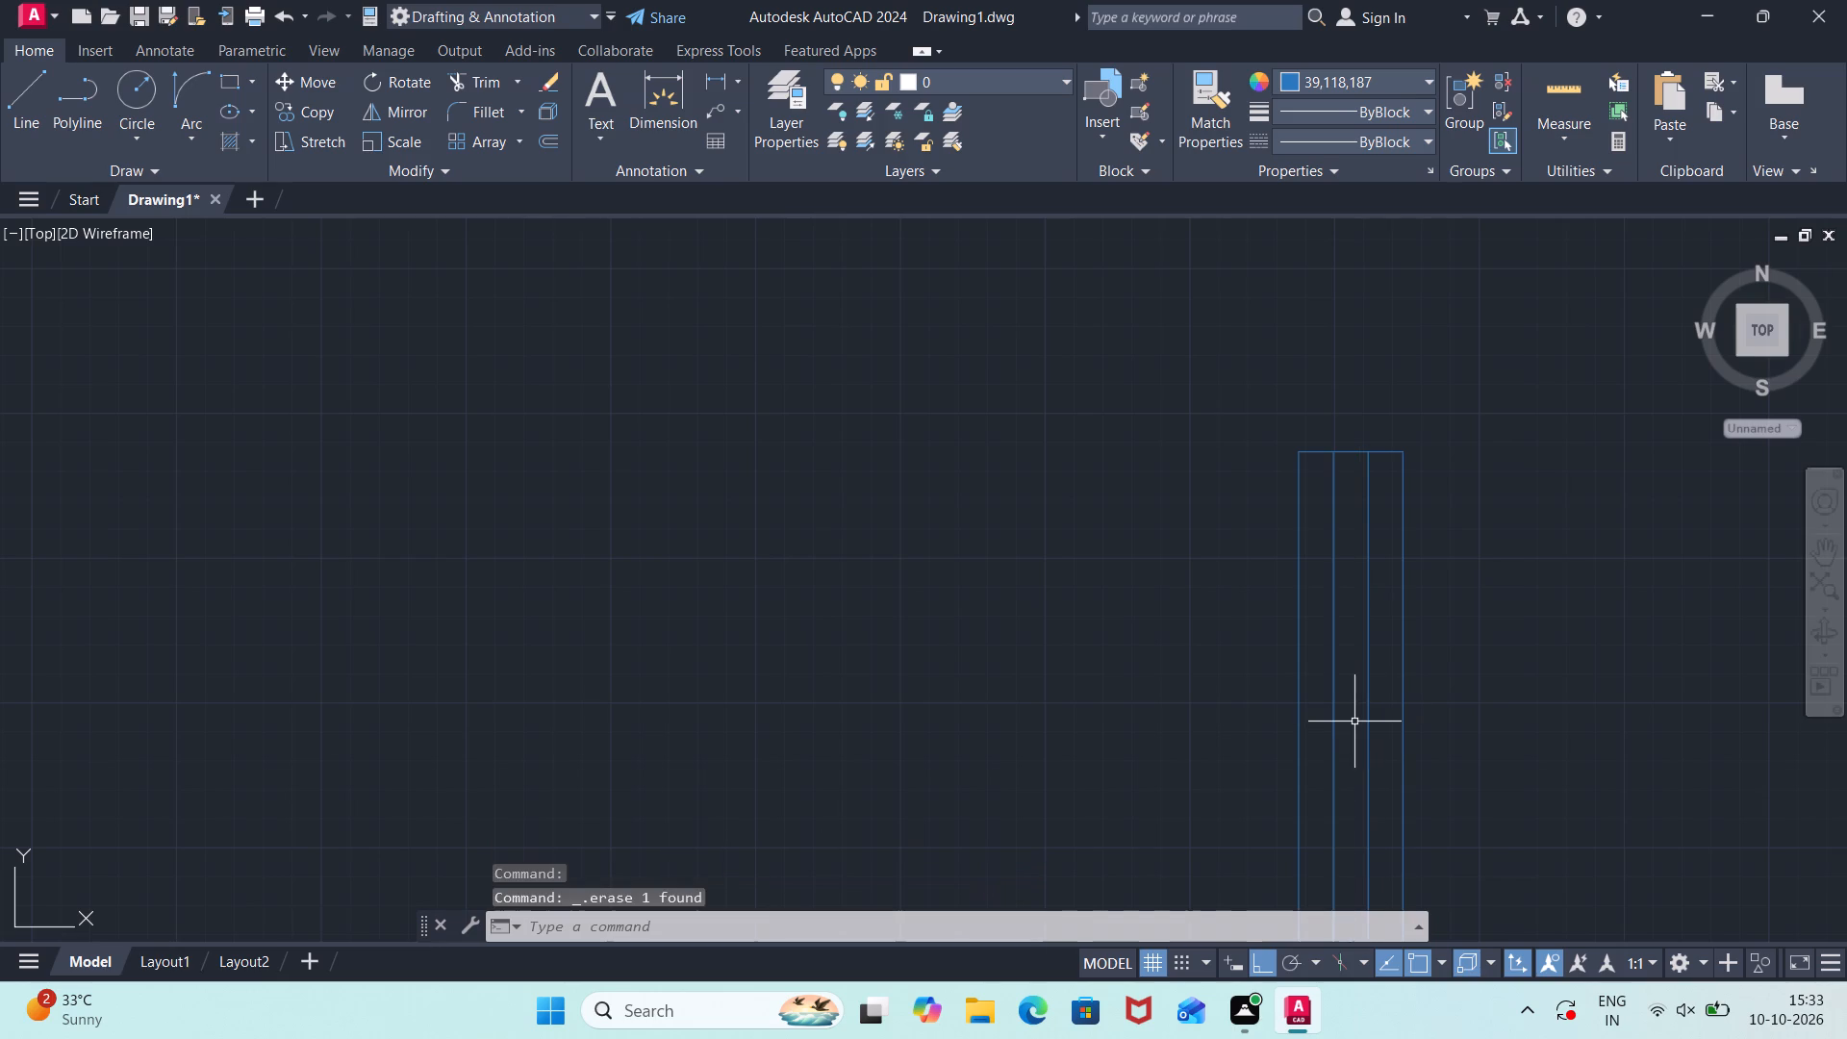
# Move the finished window by its northwest corner onto the inner face of the northeast room's east outer wall.
pyautogui.scroll(-3, 1341, 719)
pyautogui.scroll(-1, 1423, 693)
pyautogui.click(1465, 630)
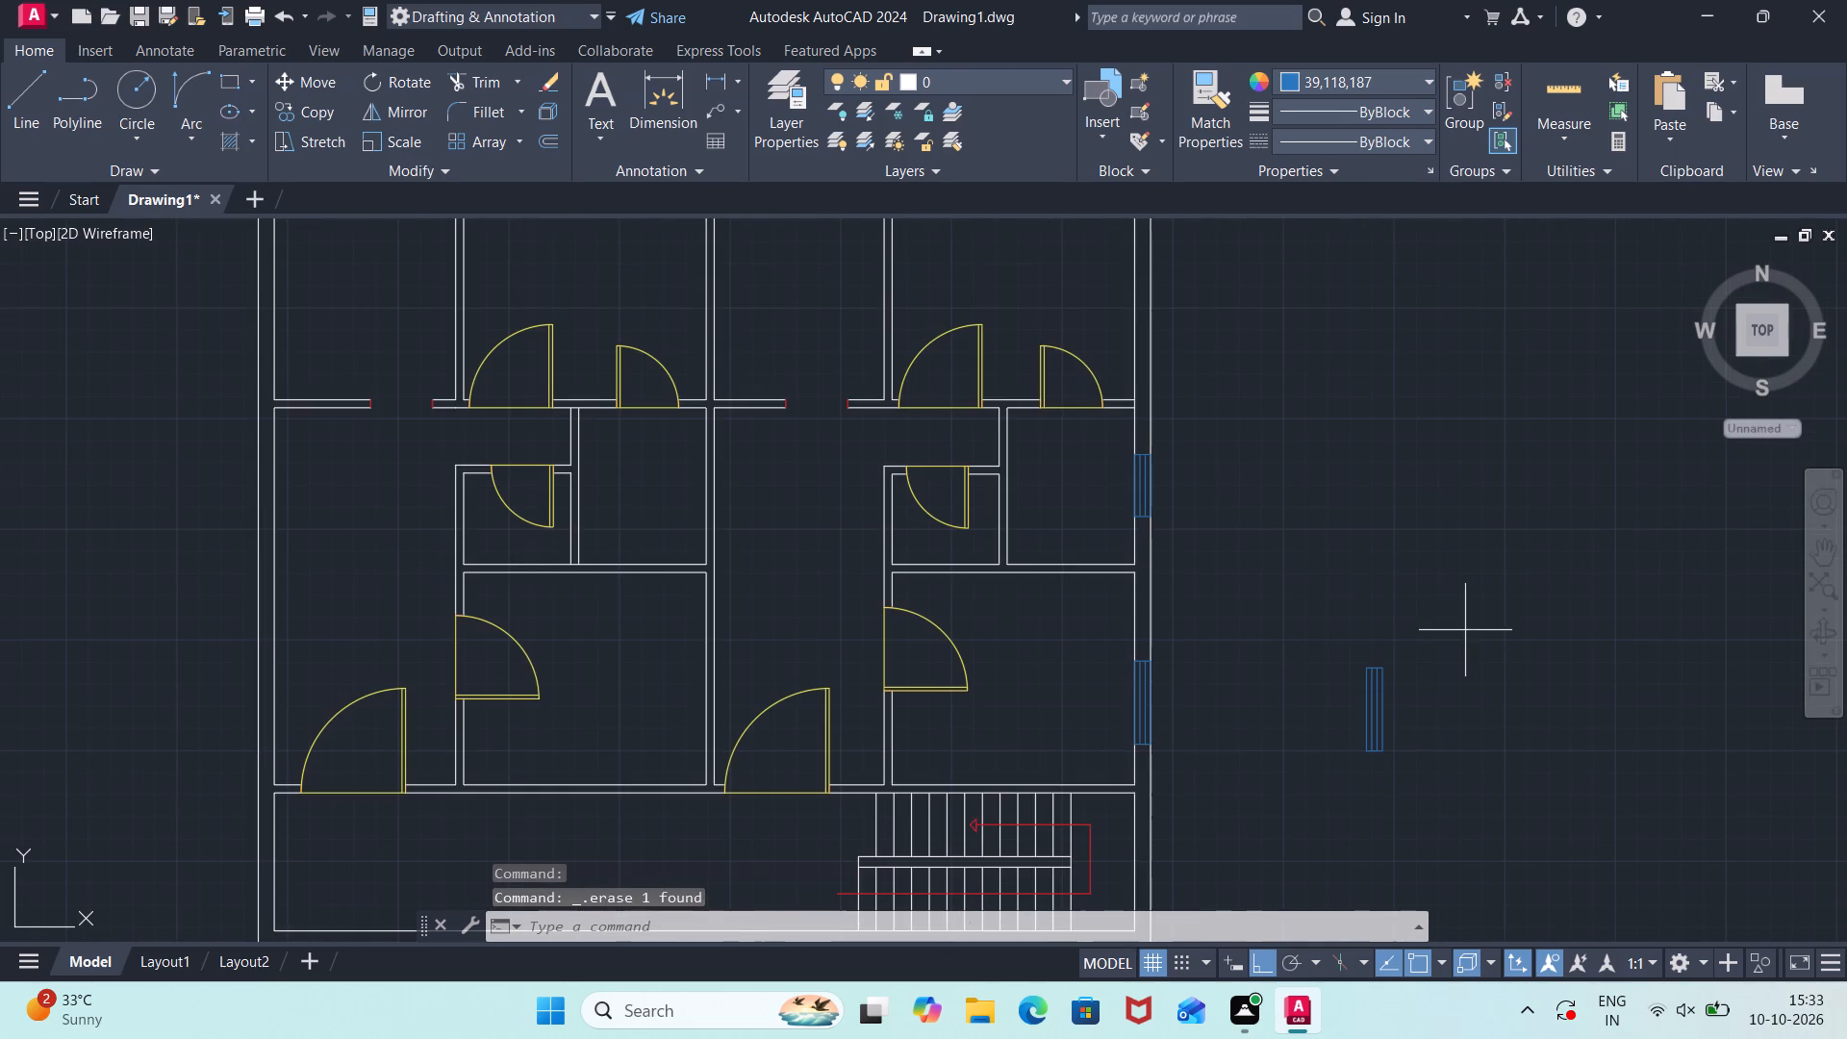
pyautogui.click(1325, 849)
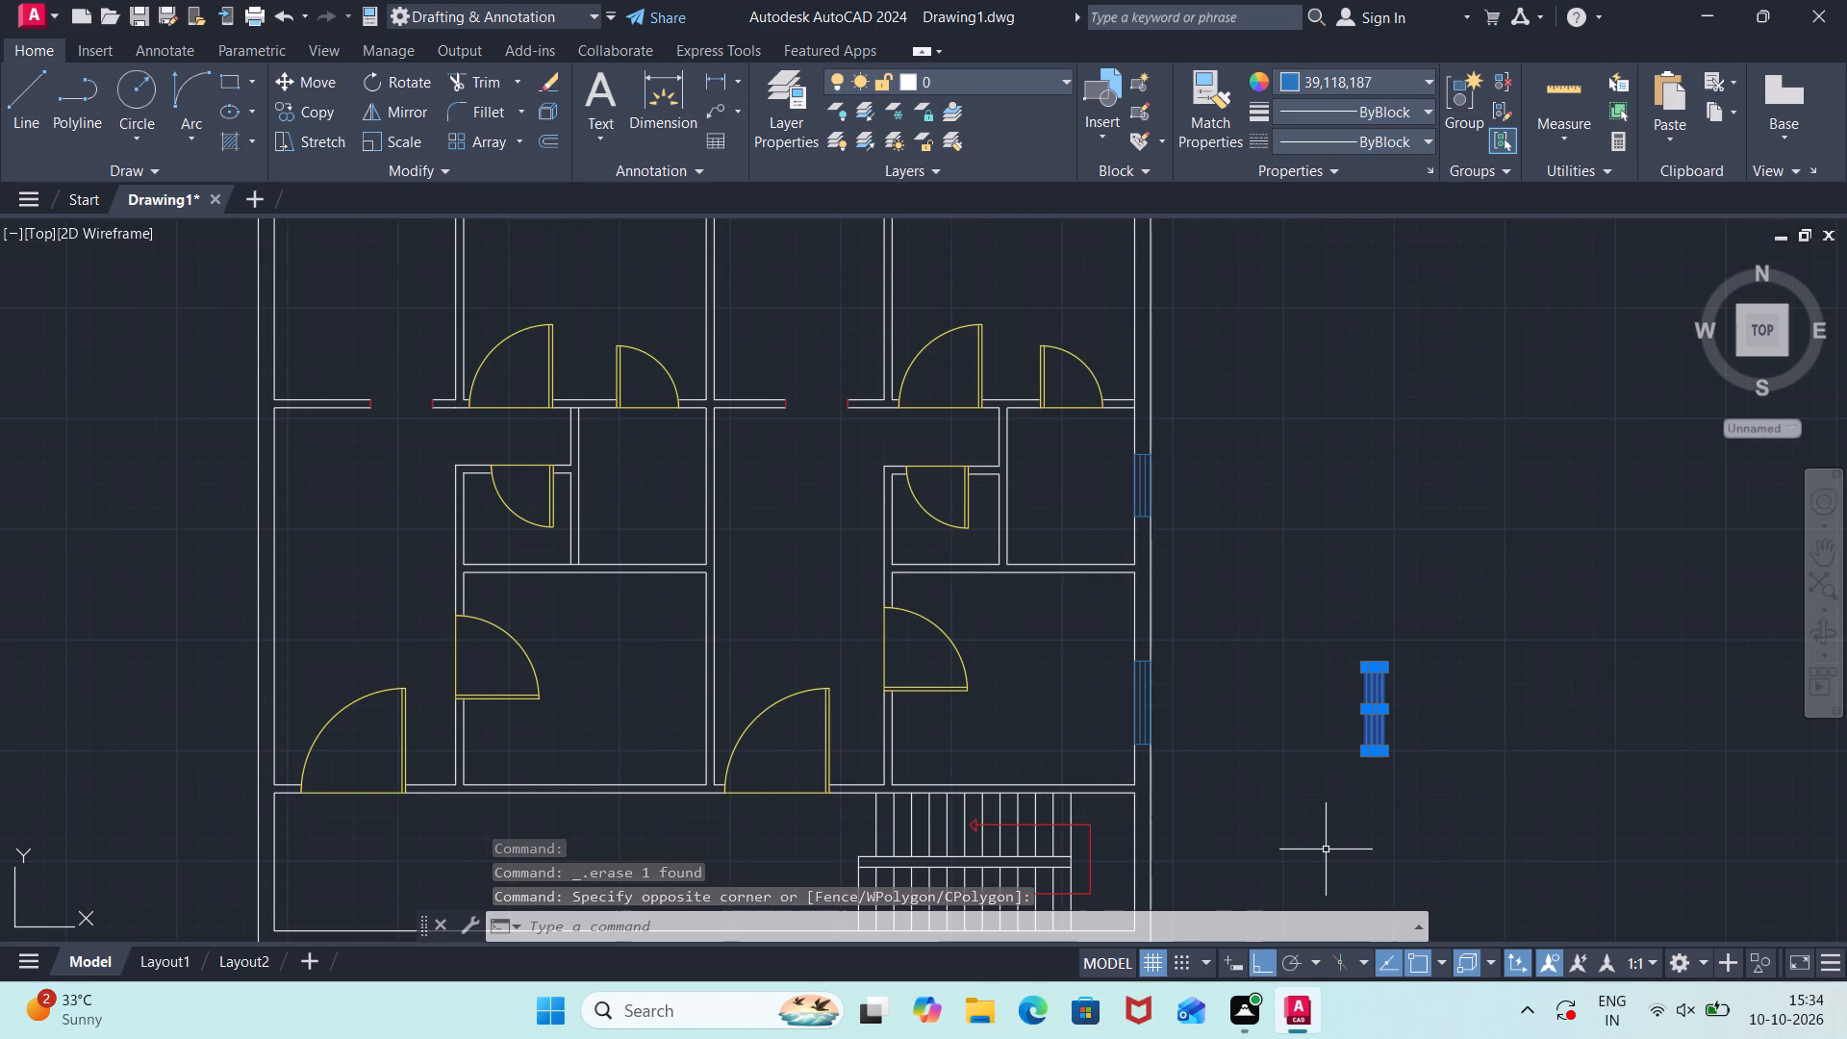
pyautogui.press('m')
pyautogui.press('Return')
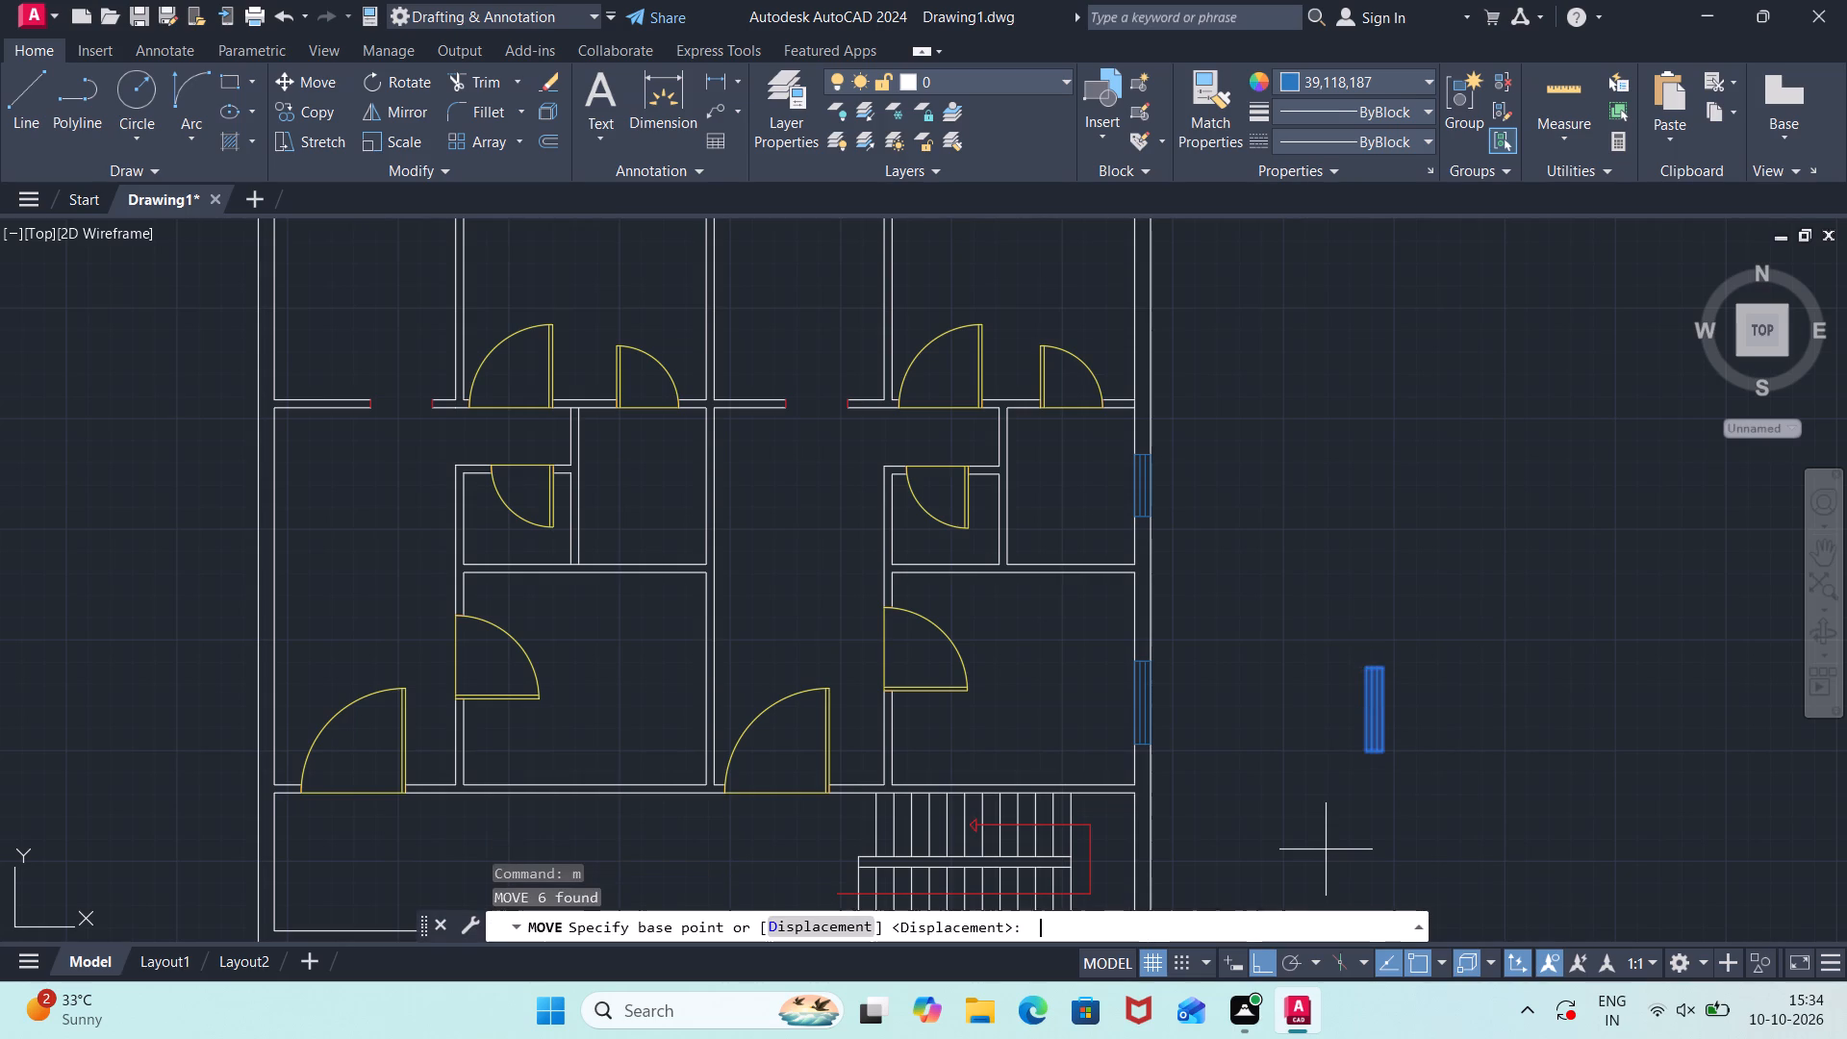
pyautogui.click(1359, 665)
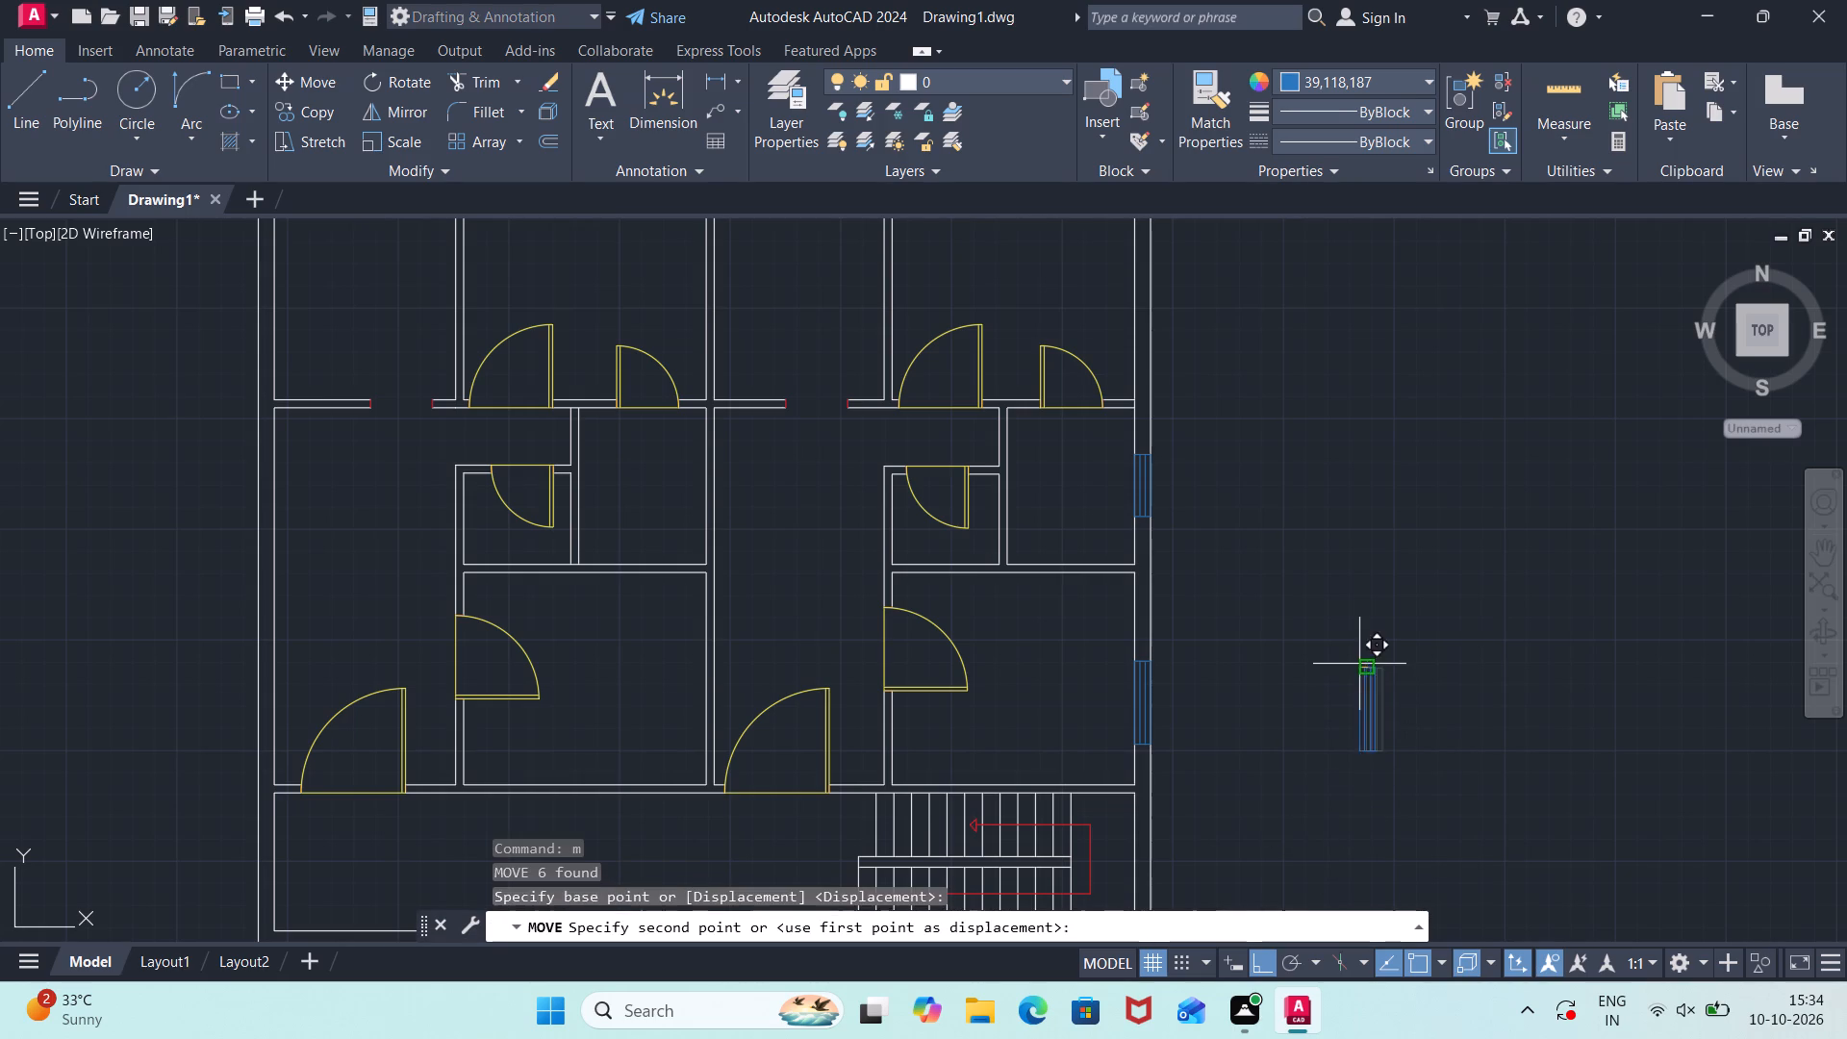
pyautogui.moveTo(1227, 397); pyautogui.dragTo(1351, 669, button='middle')
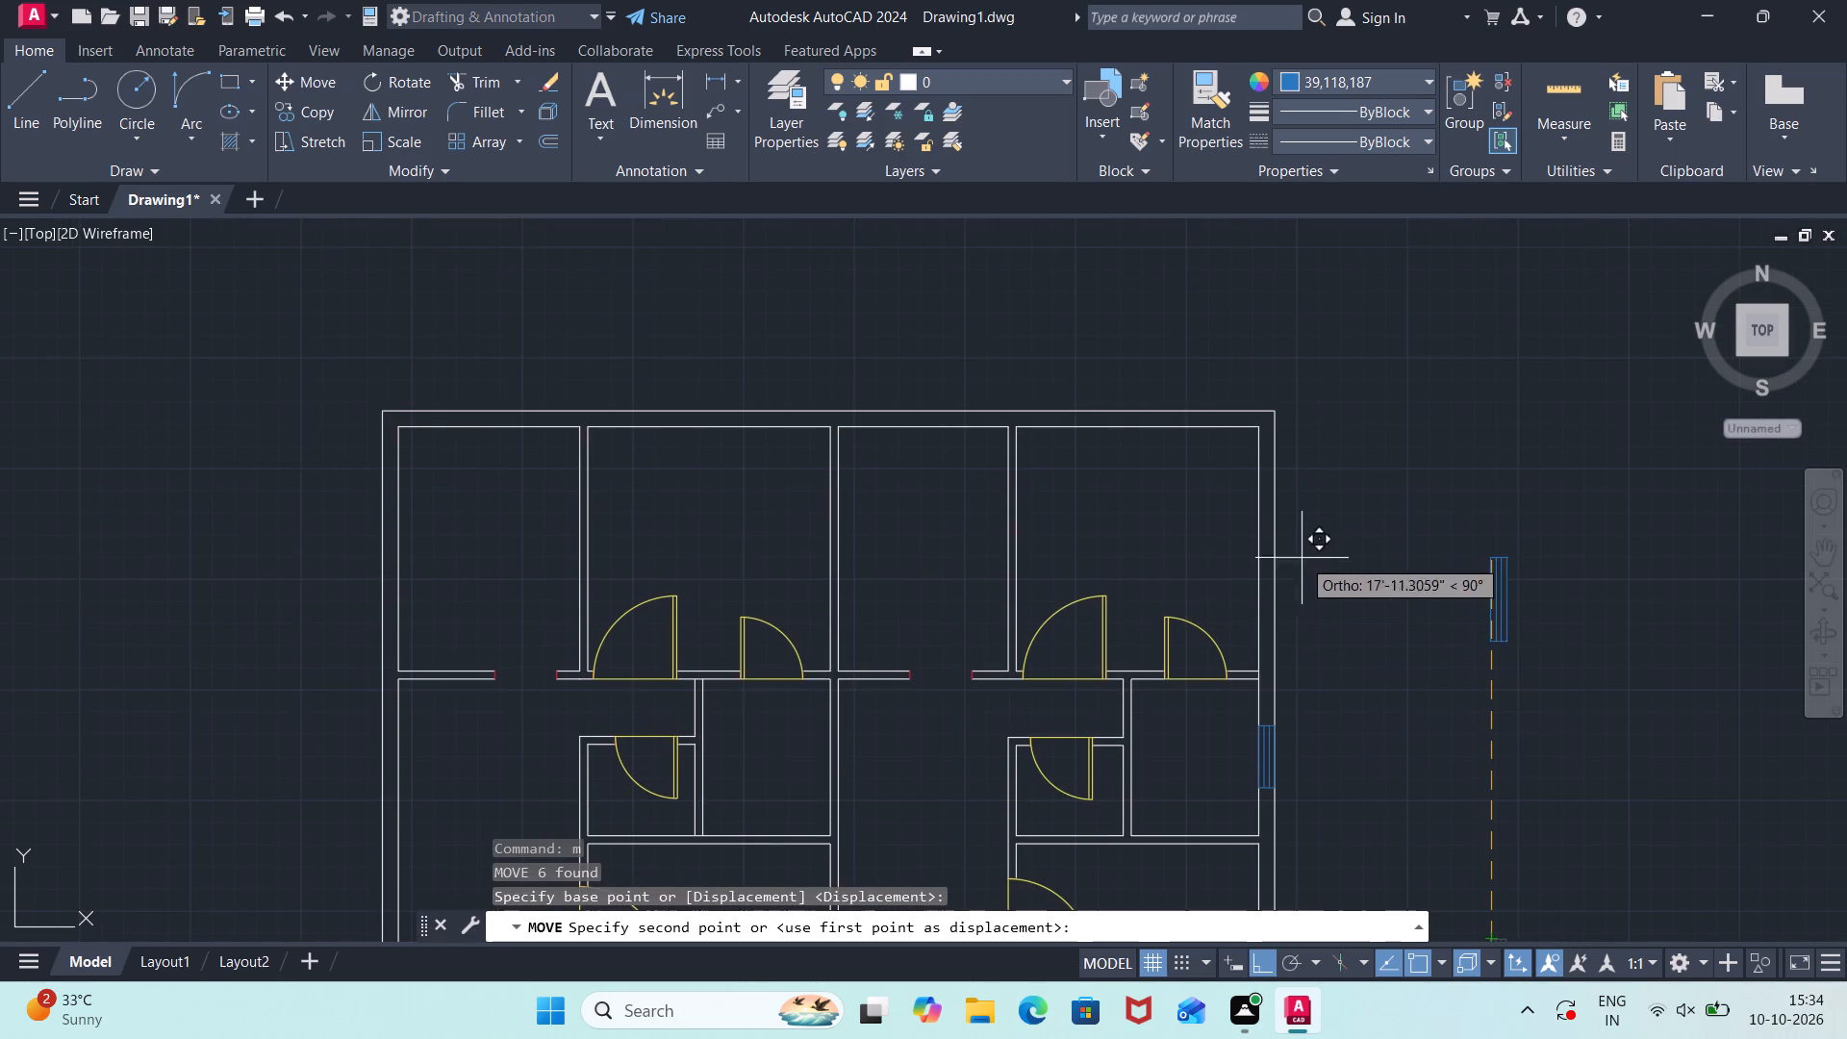
pyautogui.scroll(1, 1257, 506)
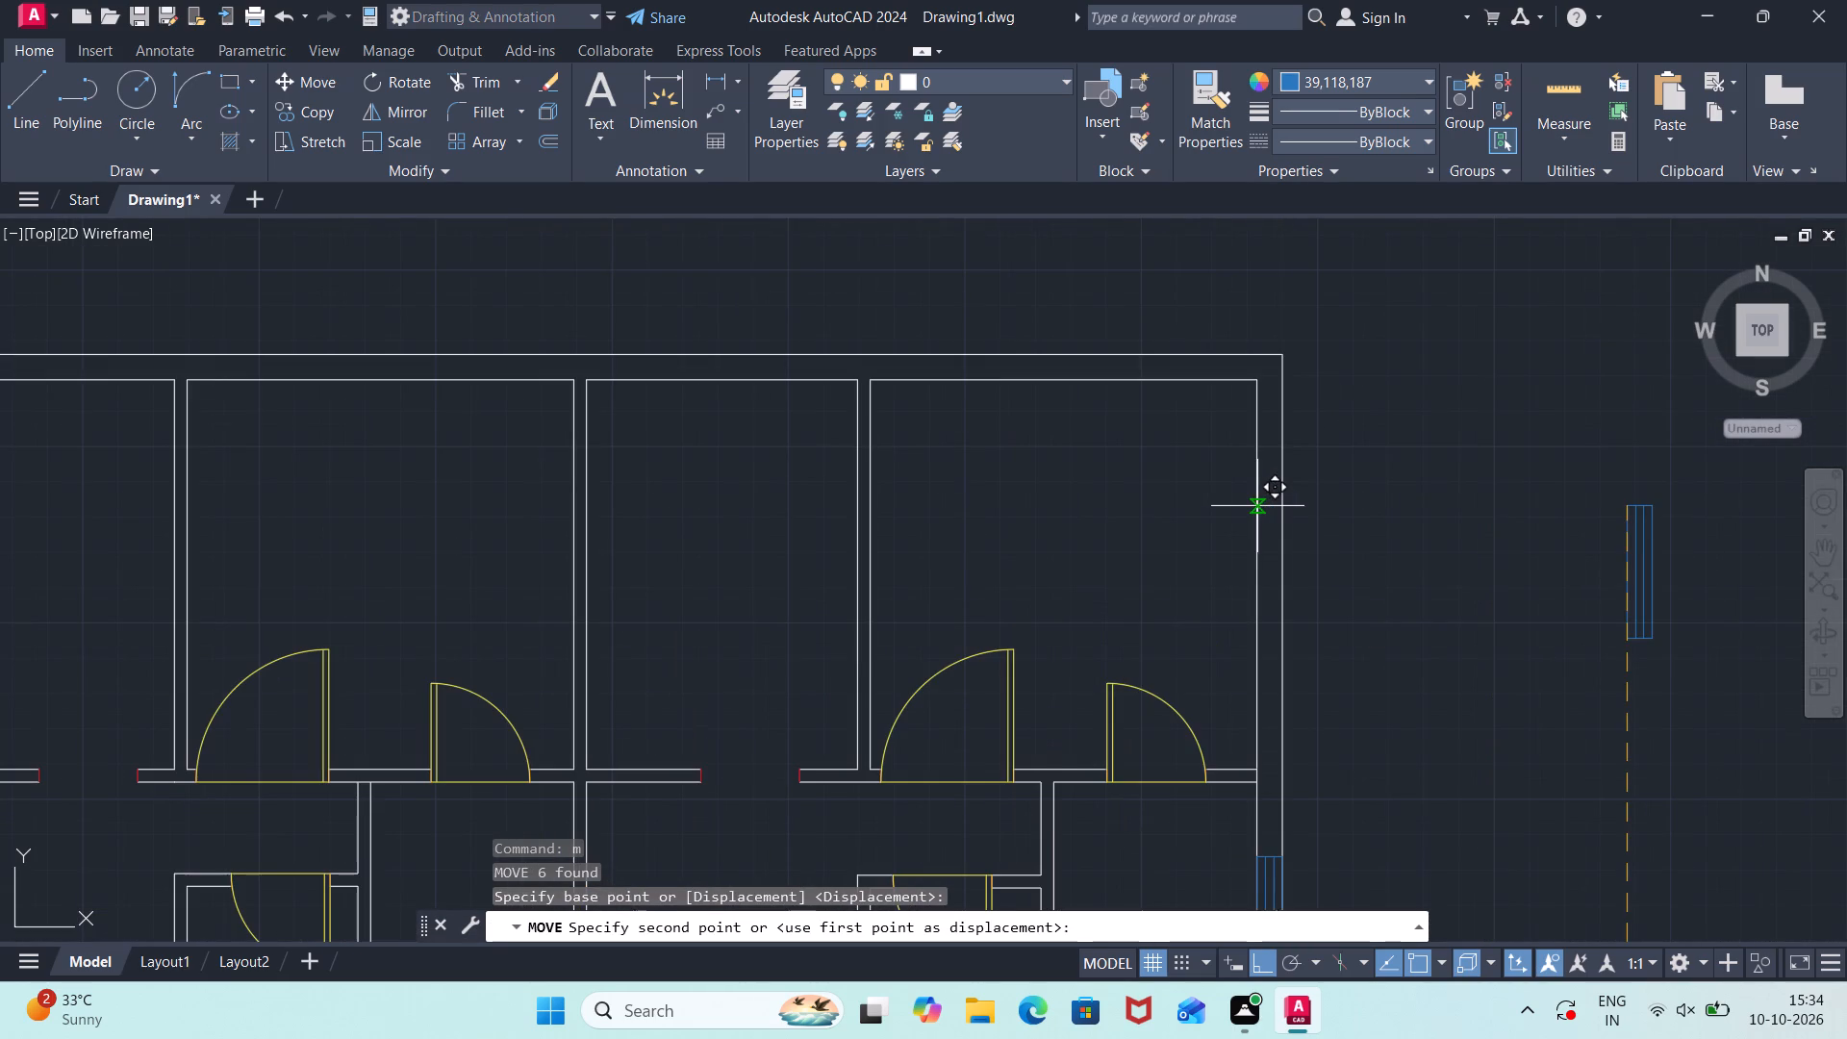
pyautogui.click(1254, 497)
# Draw another closed rectangular window outline with lines east of the plan, 9" wide and 3'11" long north-south.
pyautogui.scroll(-3, 1364, 533)
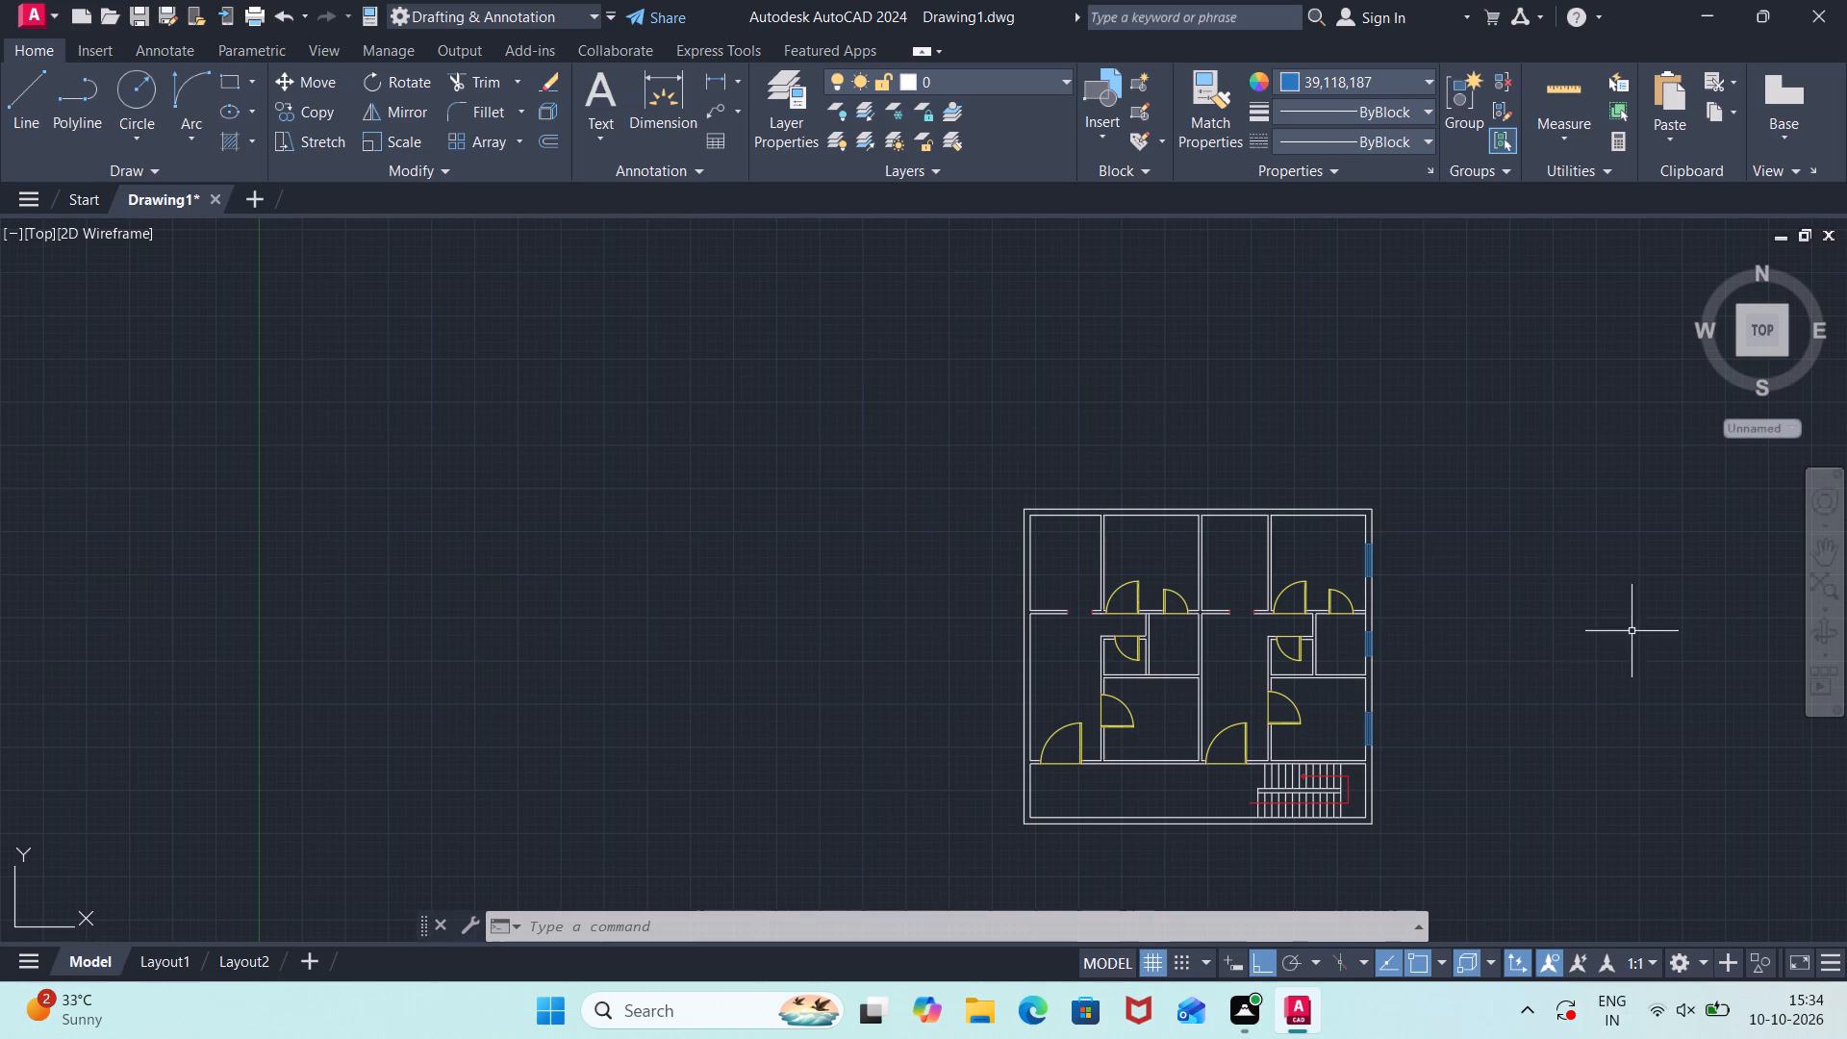
pyautogui.scroll(1, 1415, 672)
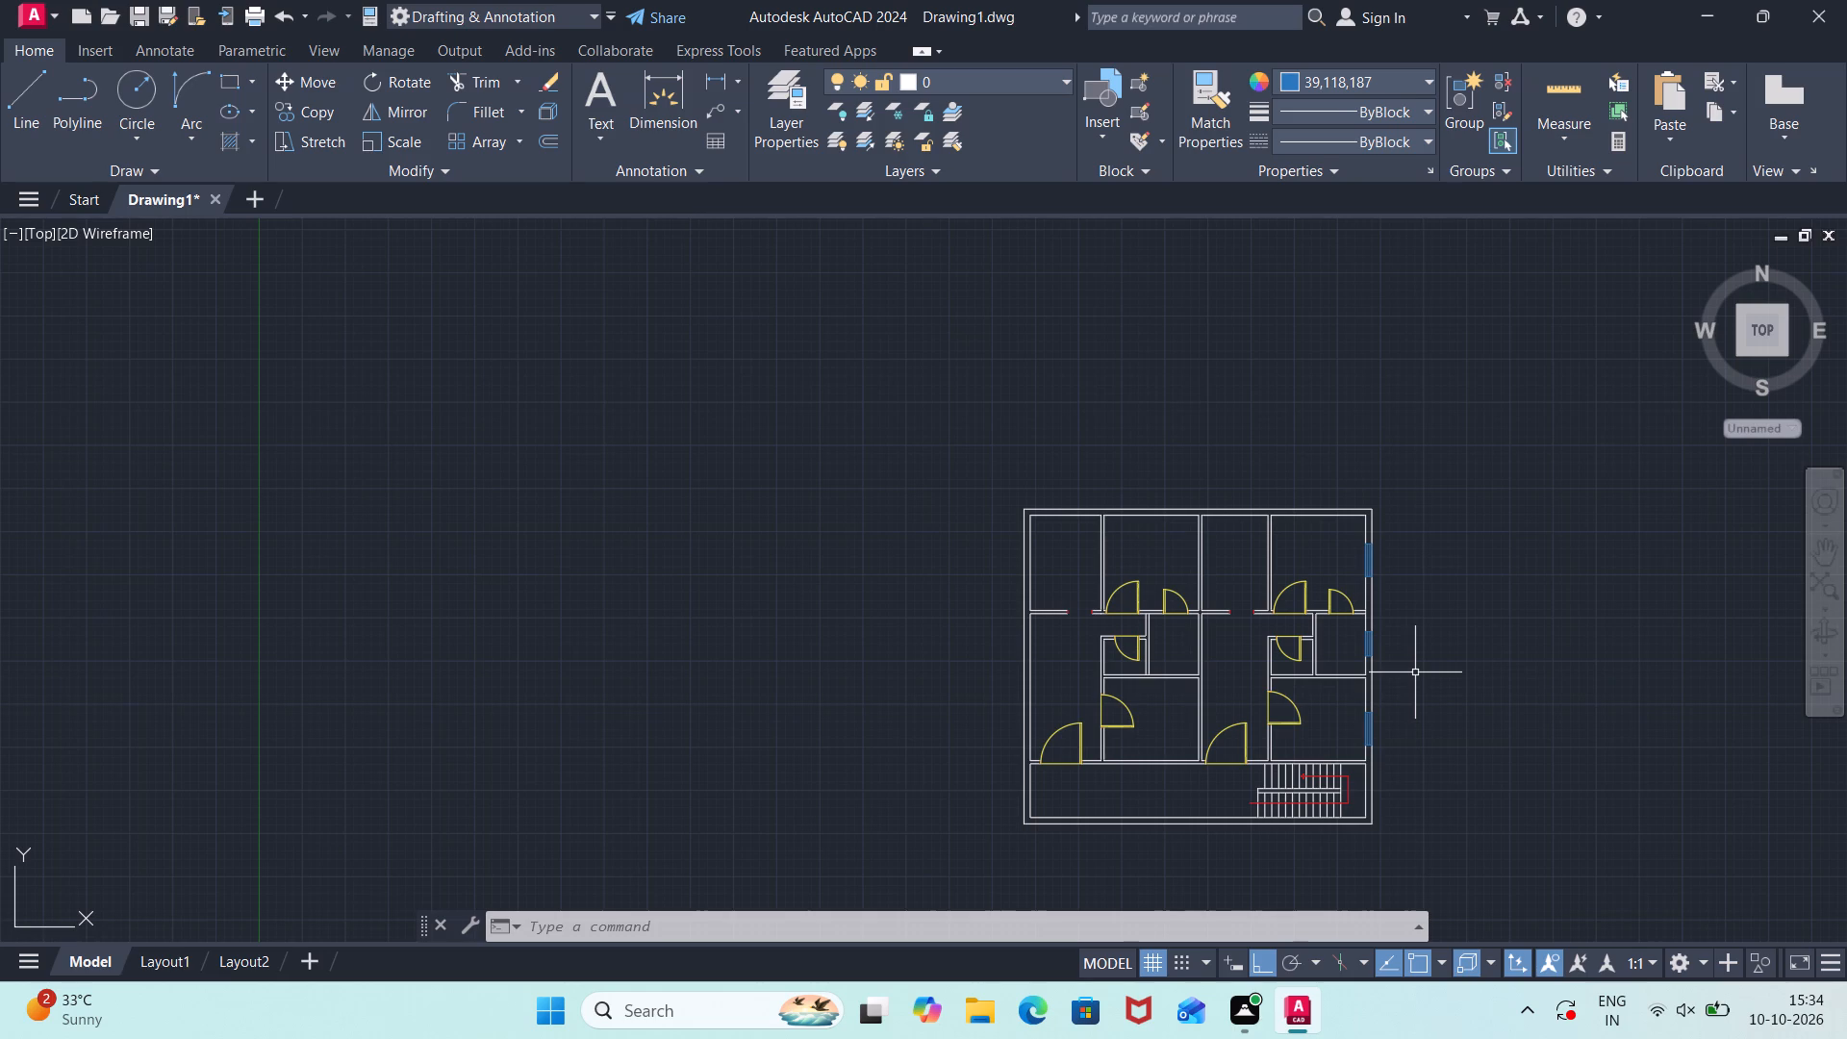
pyautogui.press('l')
pyautogui.press('Return')
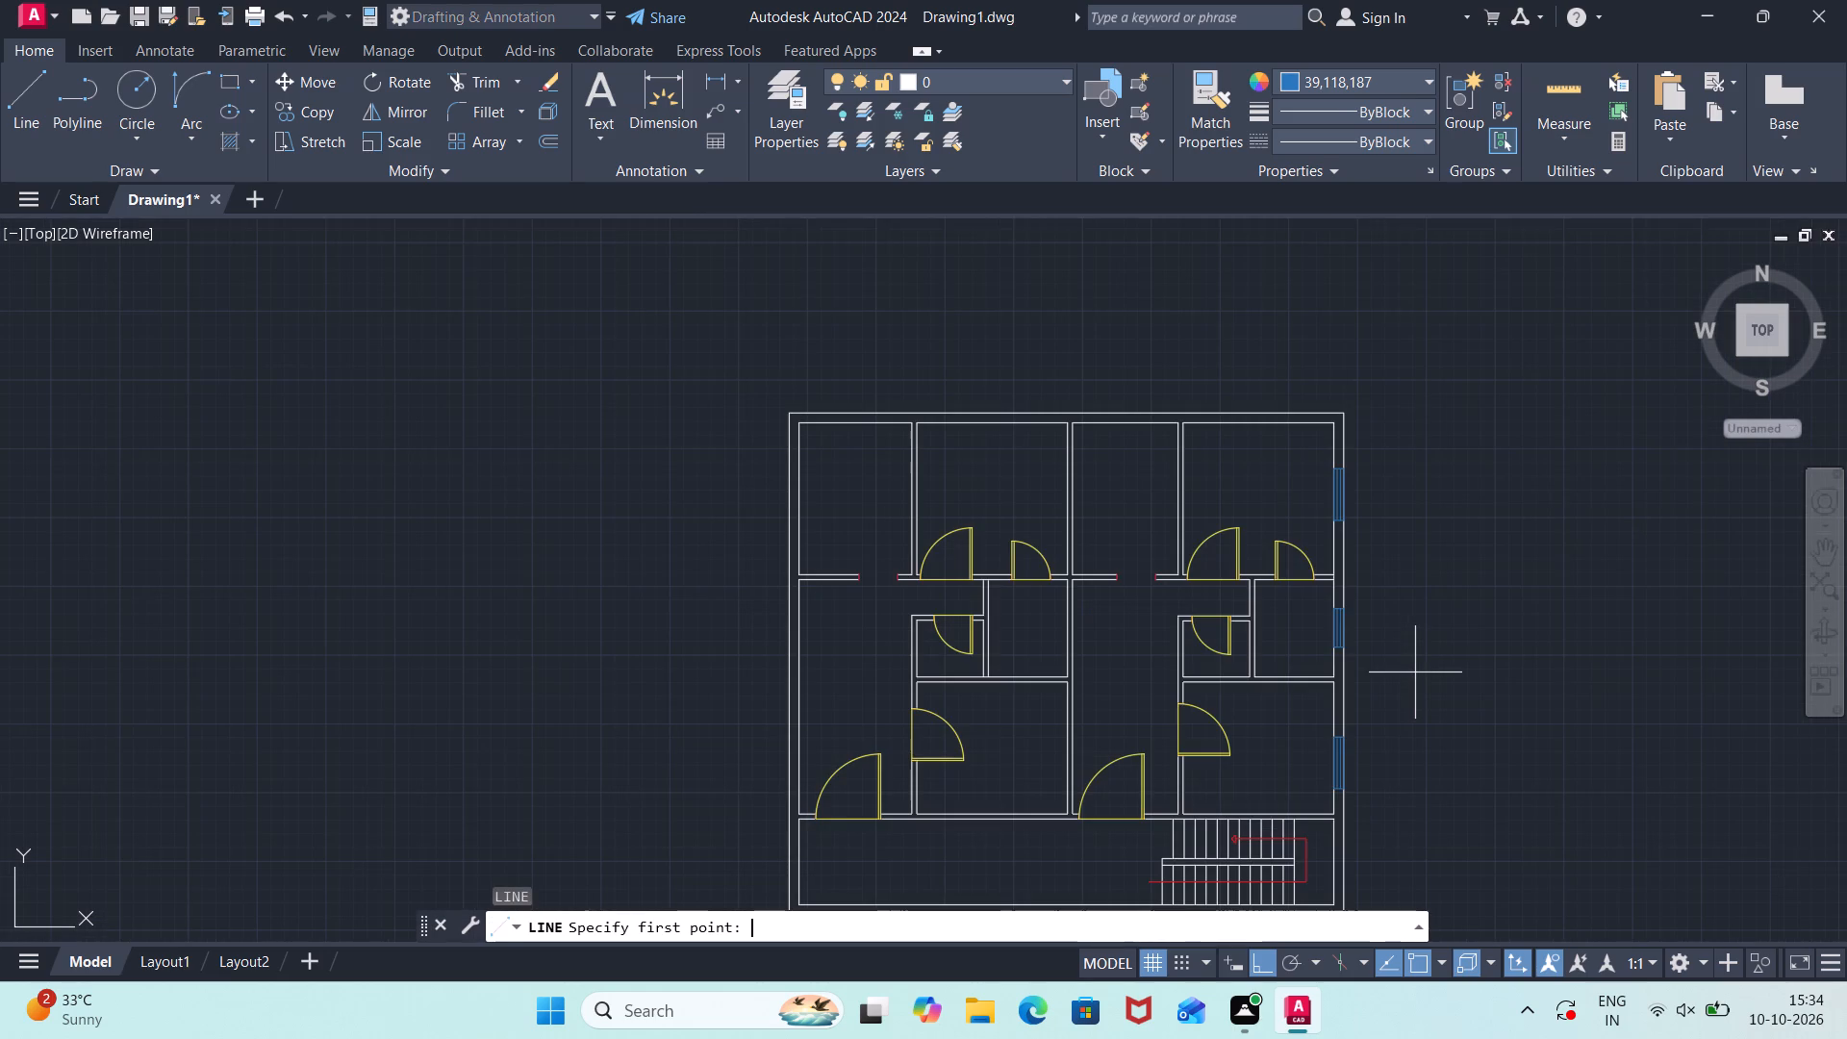
pyautogui.click(1507, 749)
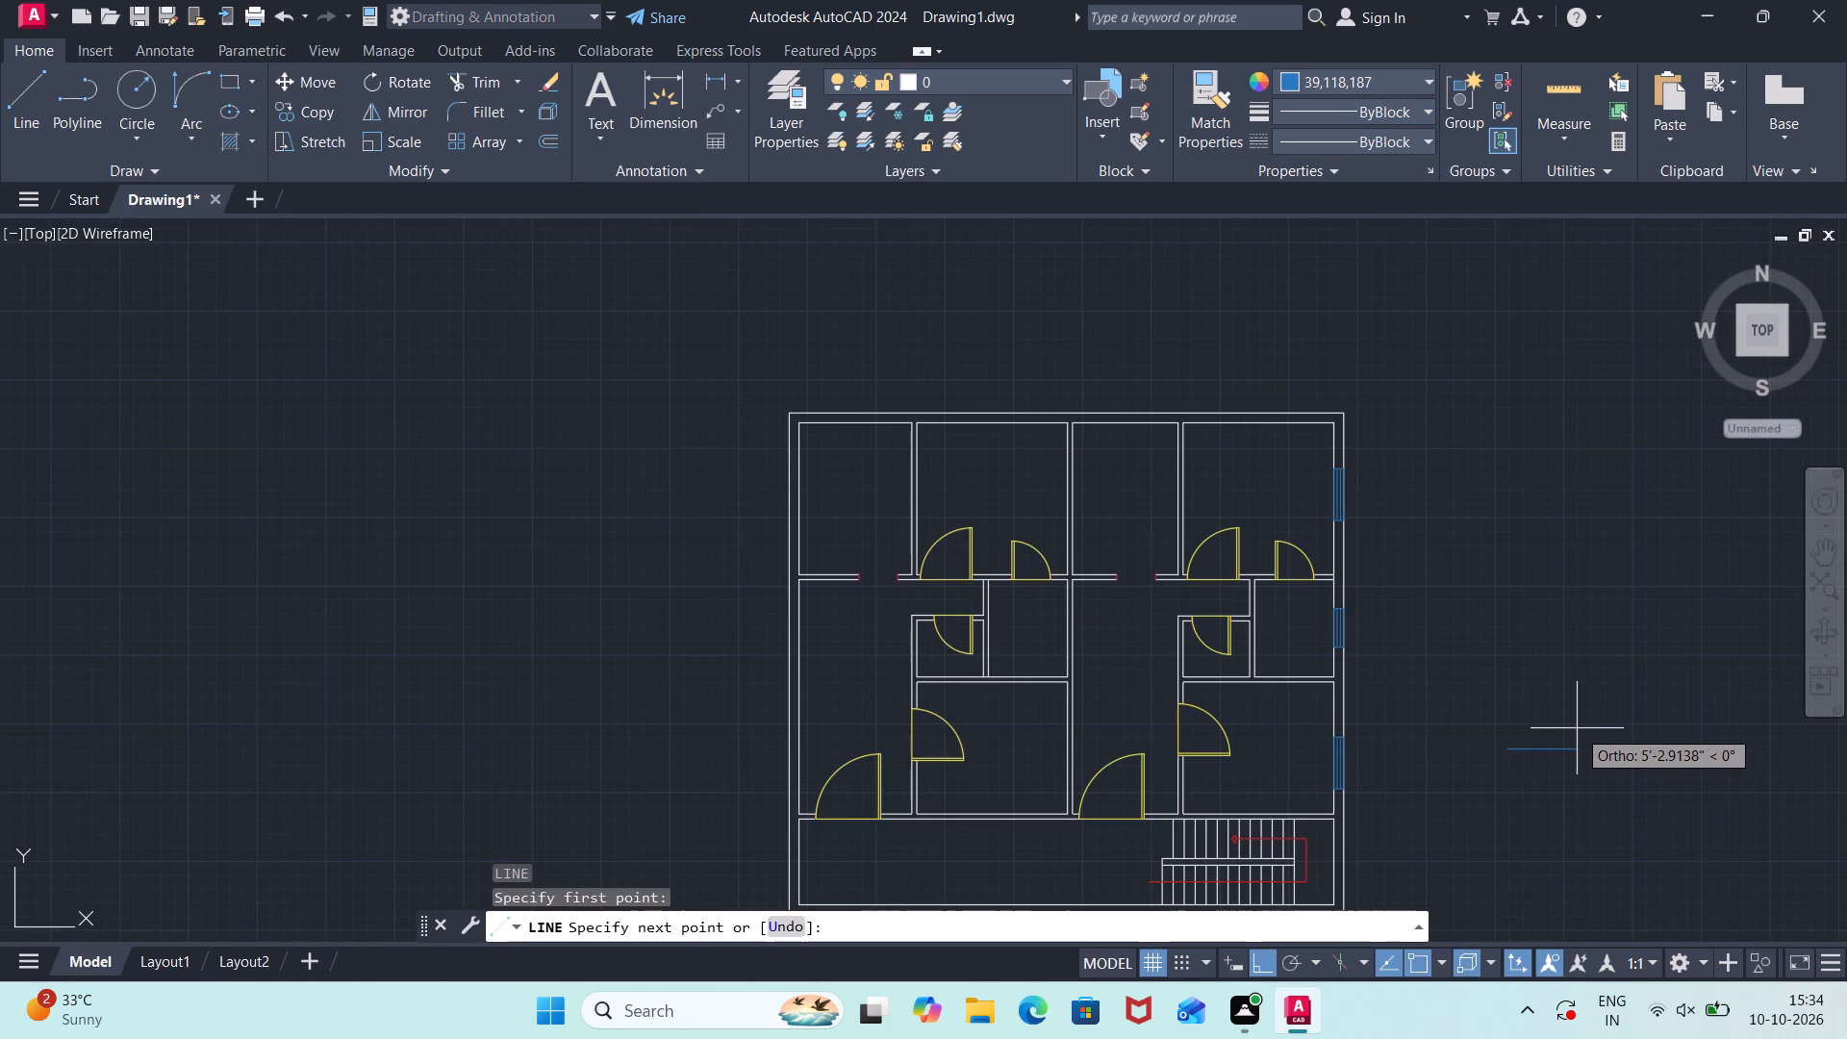
pyautogui.write('9"')
pyautogui.press('Return')
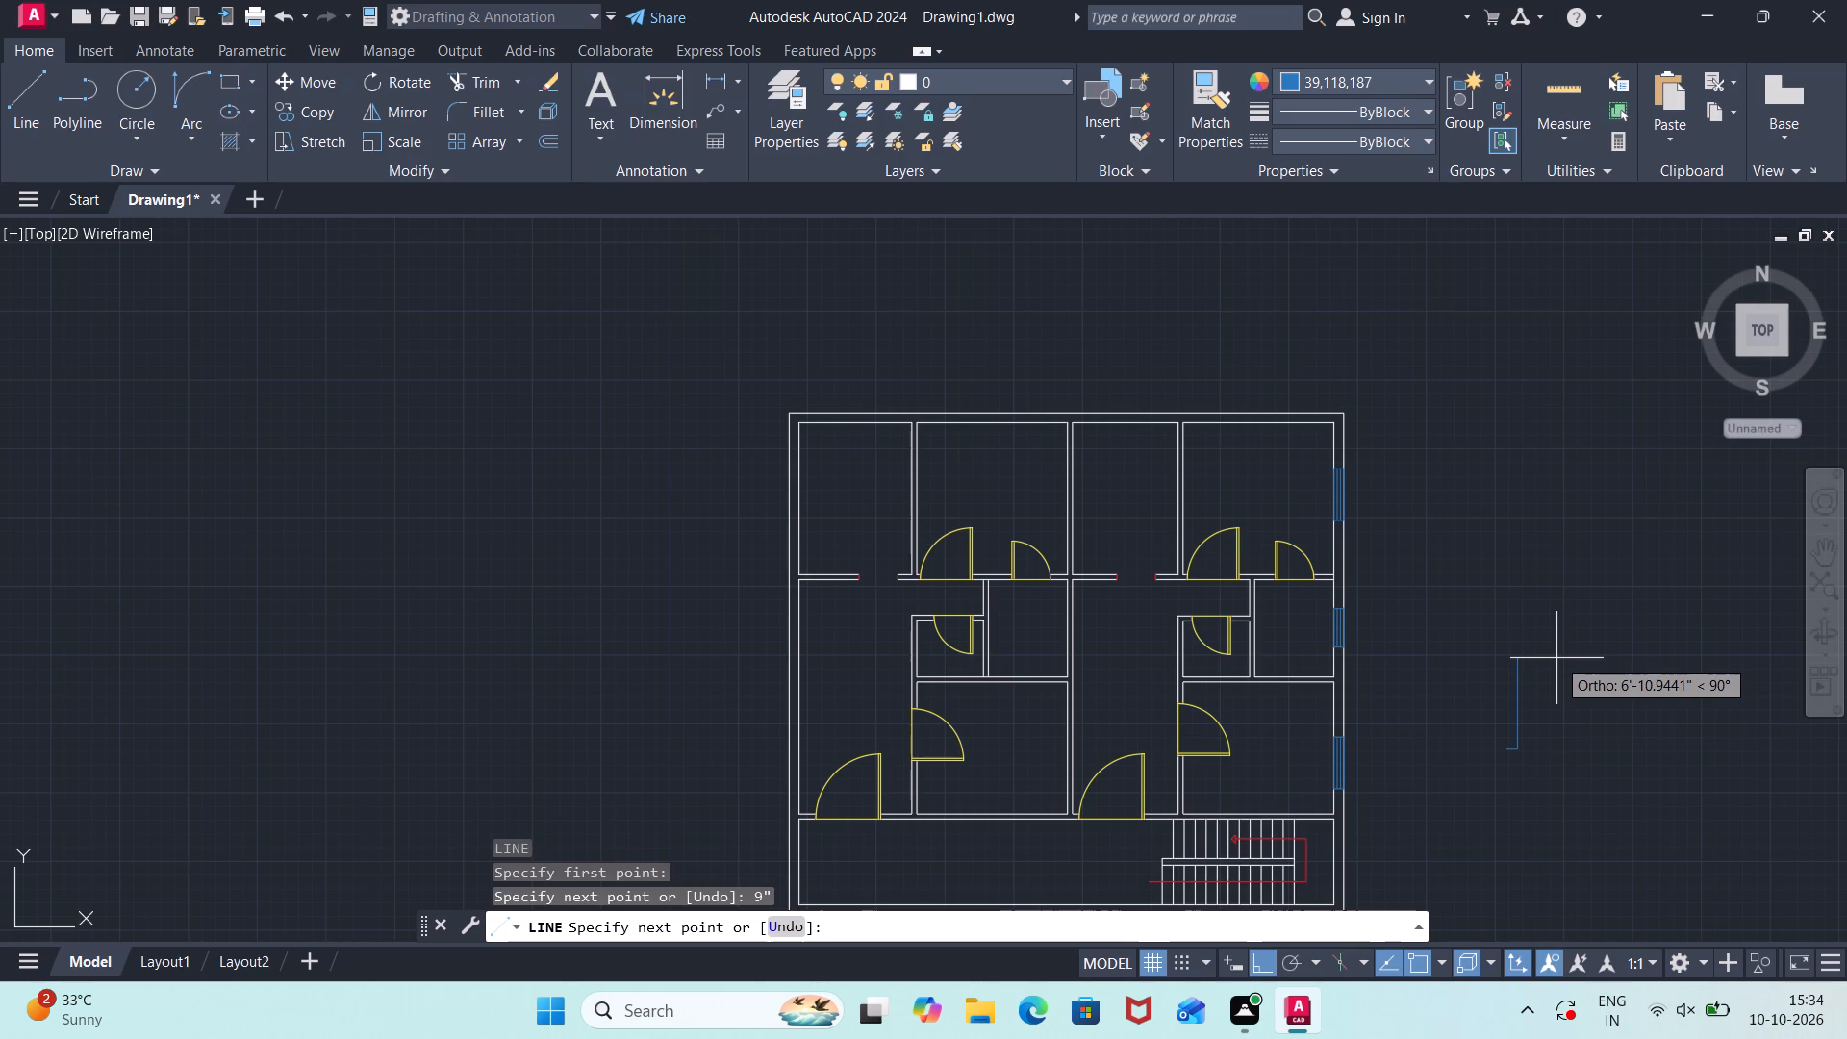
pyautogui.write('3\'11"')
pyautogui.press('Return')
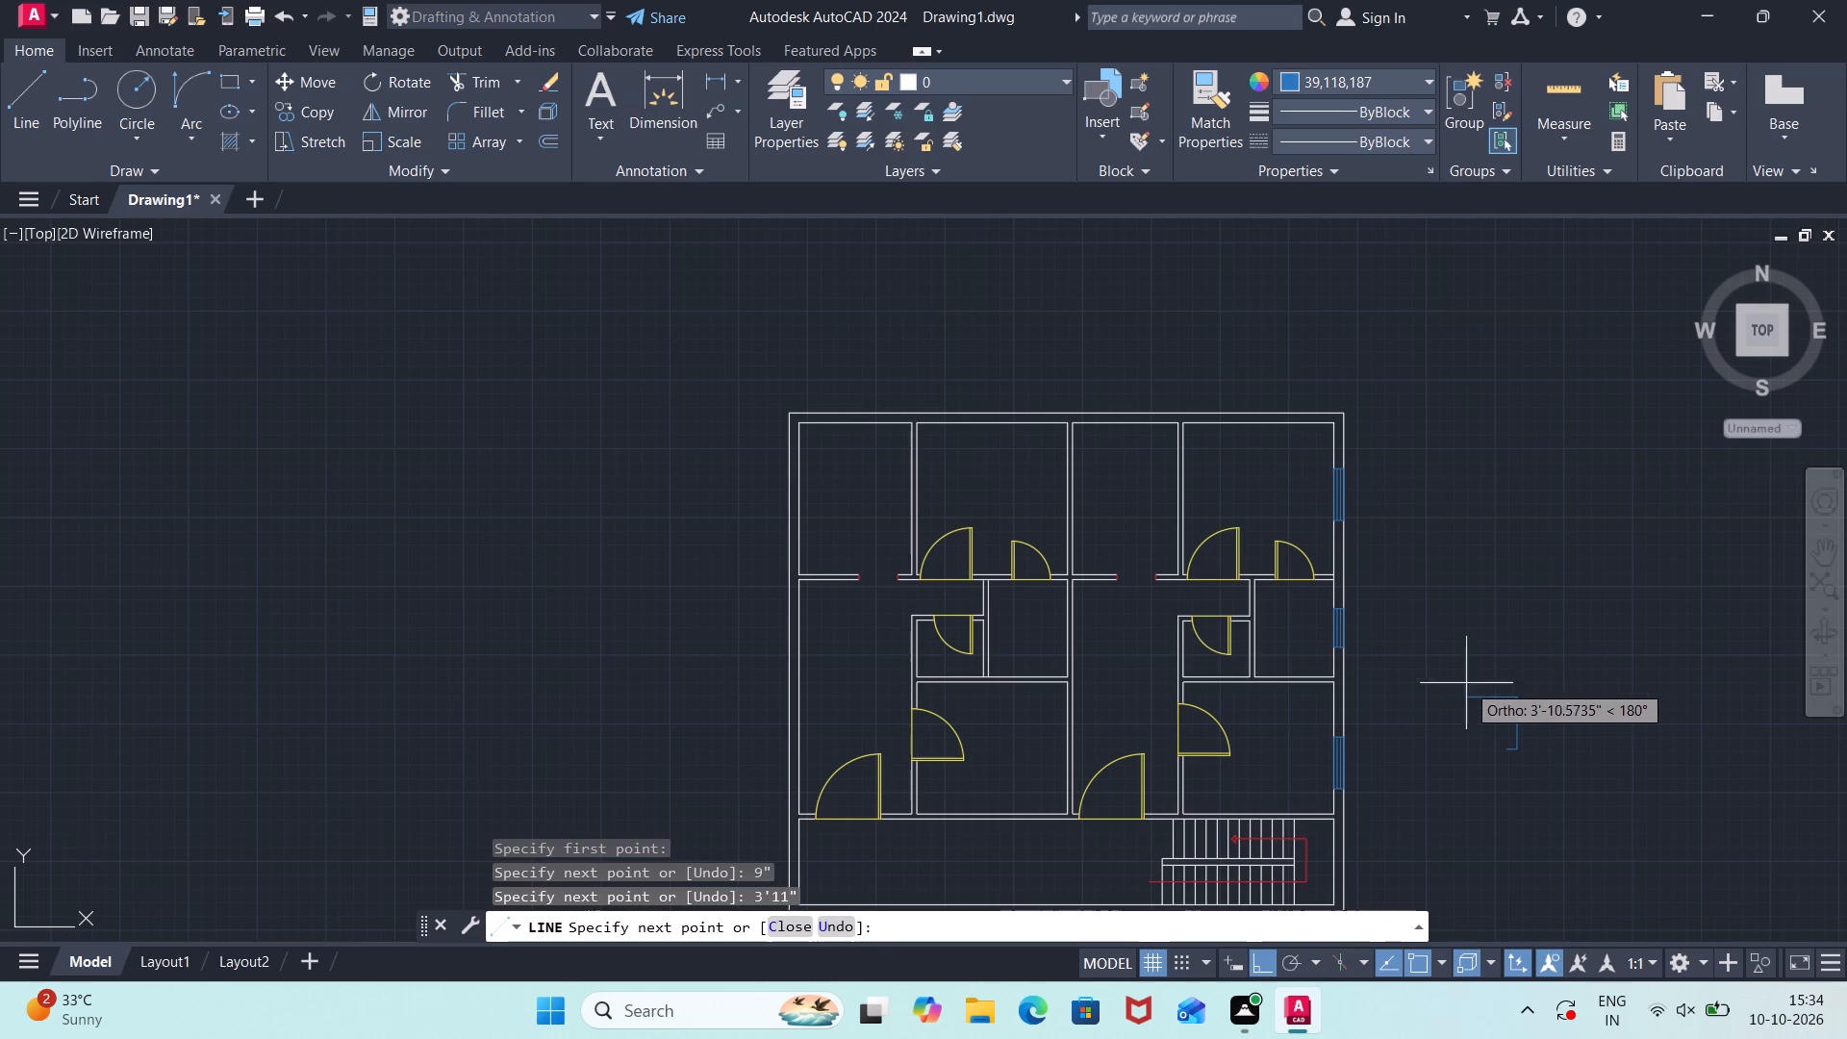
pyautogui.write('9"')
pyautogui.press('Return')
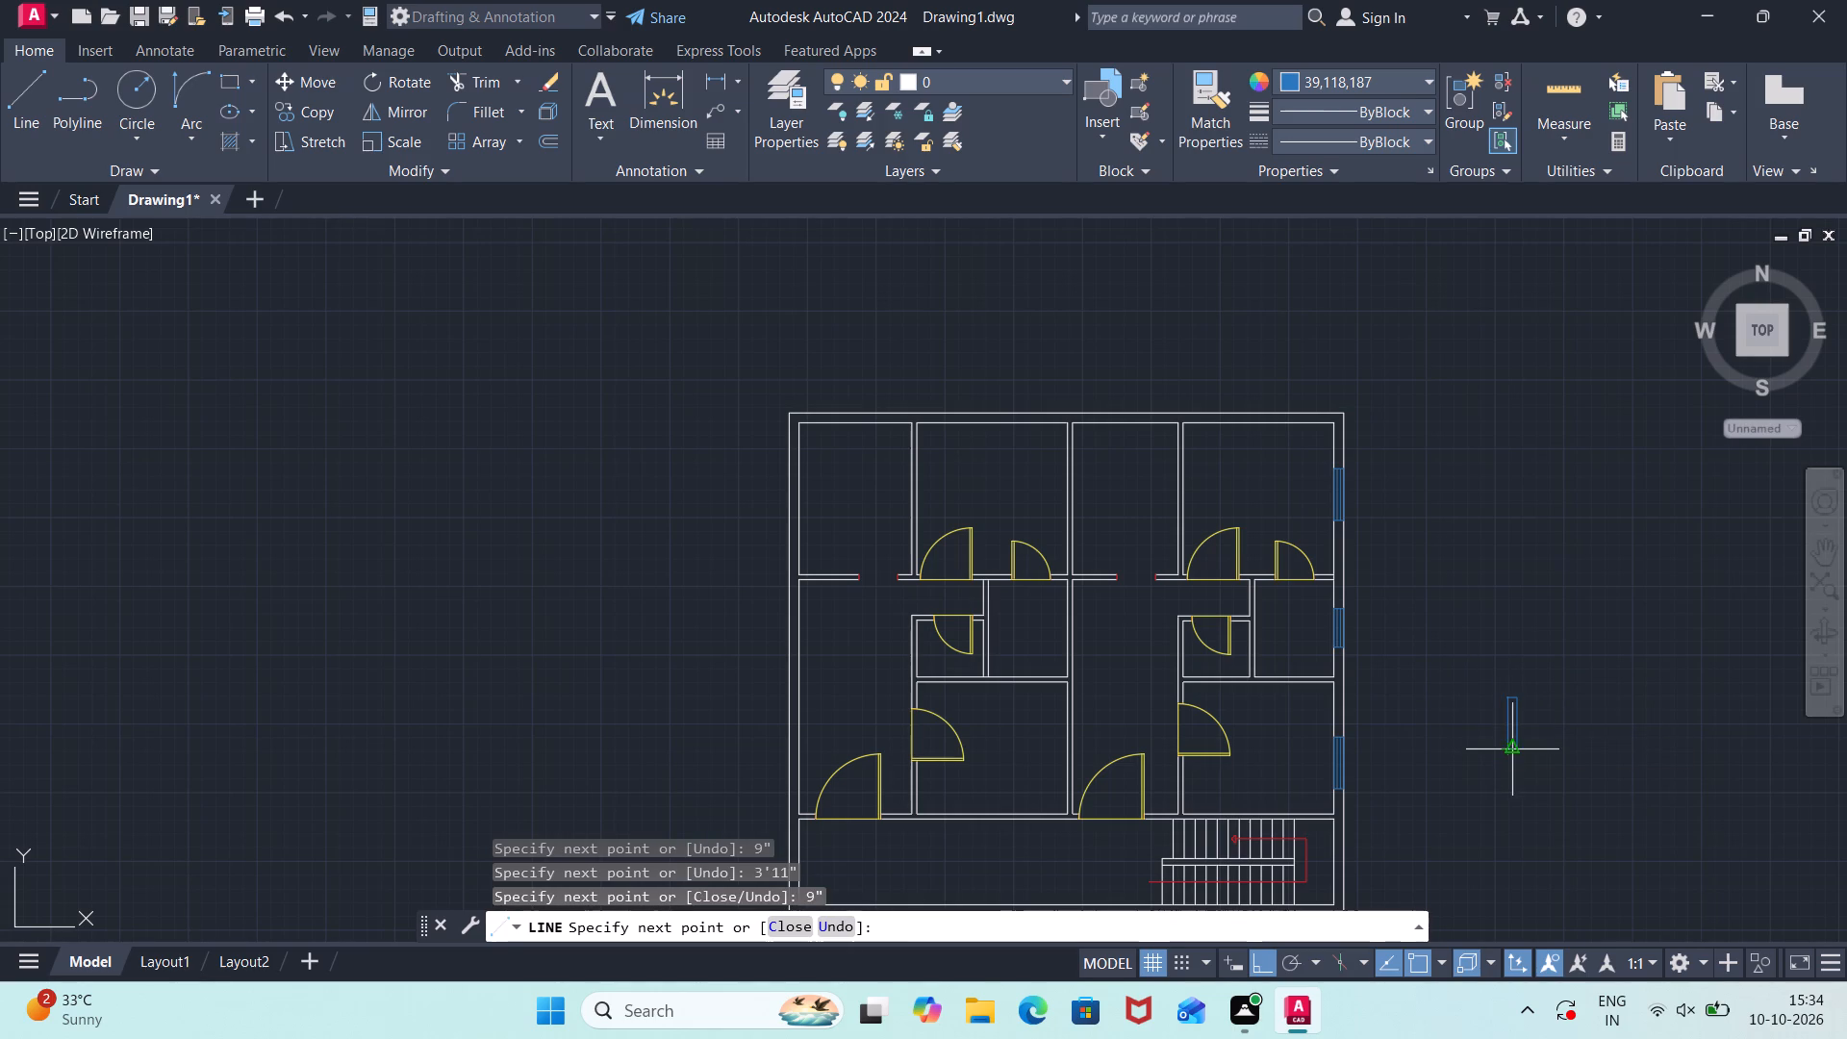
pyautogui.scroll(3, 1518, 752)
pyautogui.click(1457, 744)
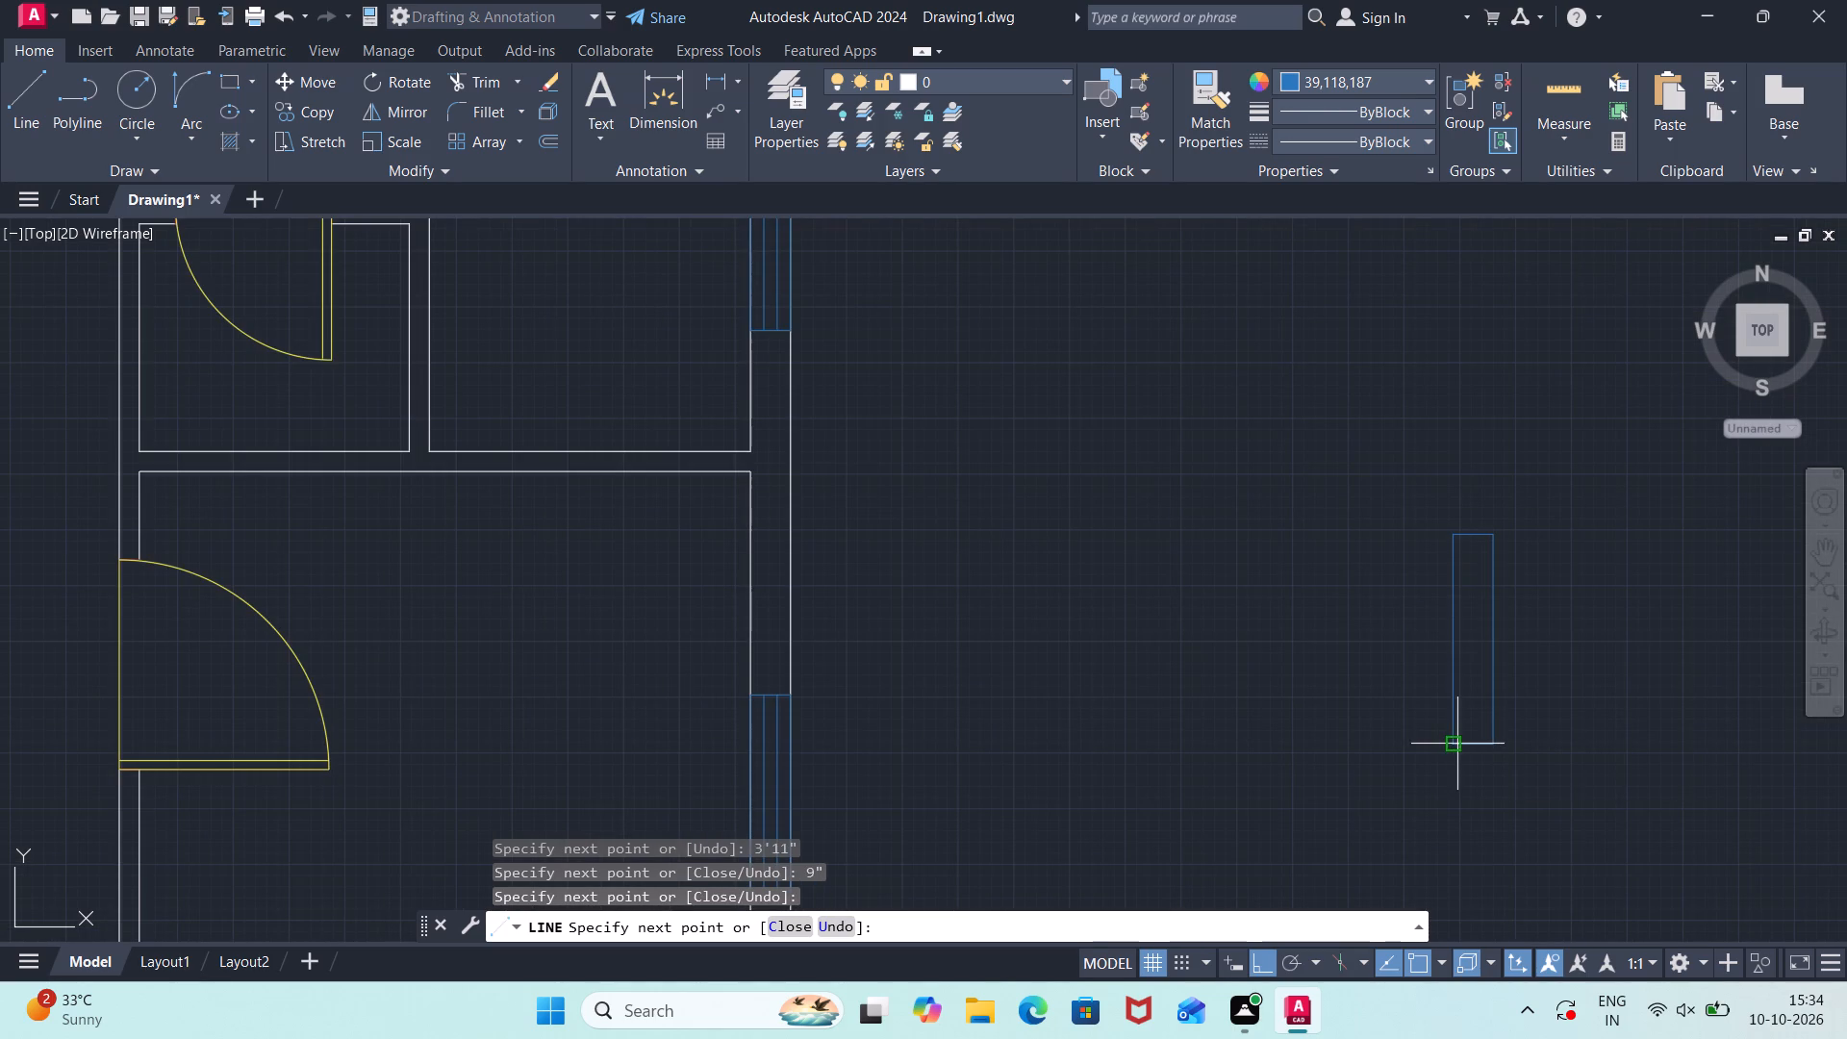
pyautogui.press('Escape')
# Draw a vertical centre line in the new window outline, from its south side's midpoint to its north side's midpoint.
pyautogui.press('l')
pyautogui.press('Return')
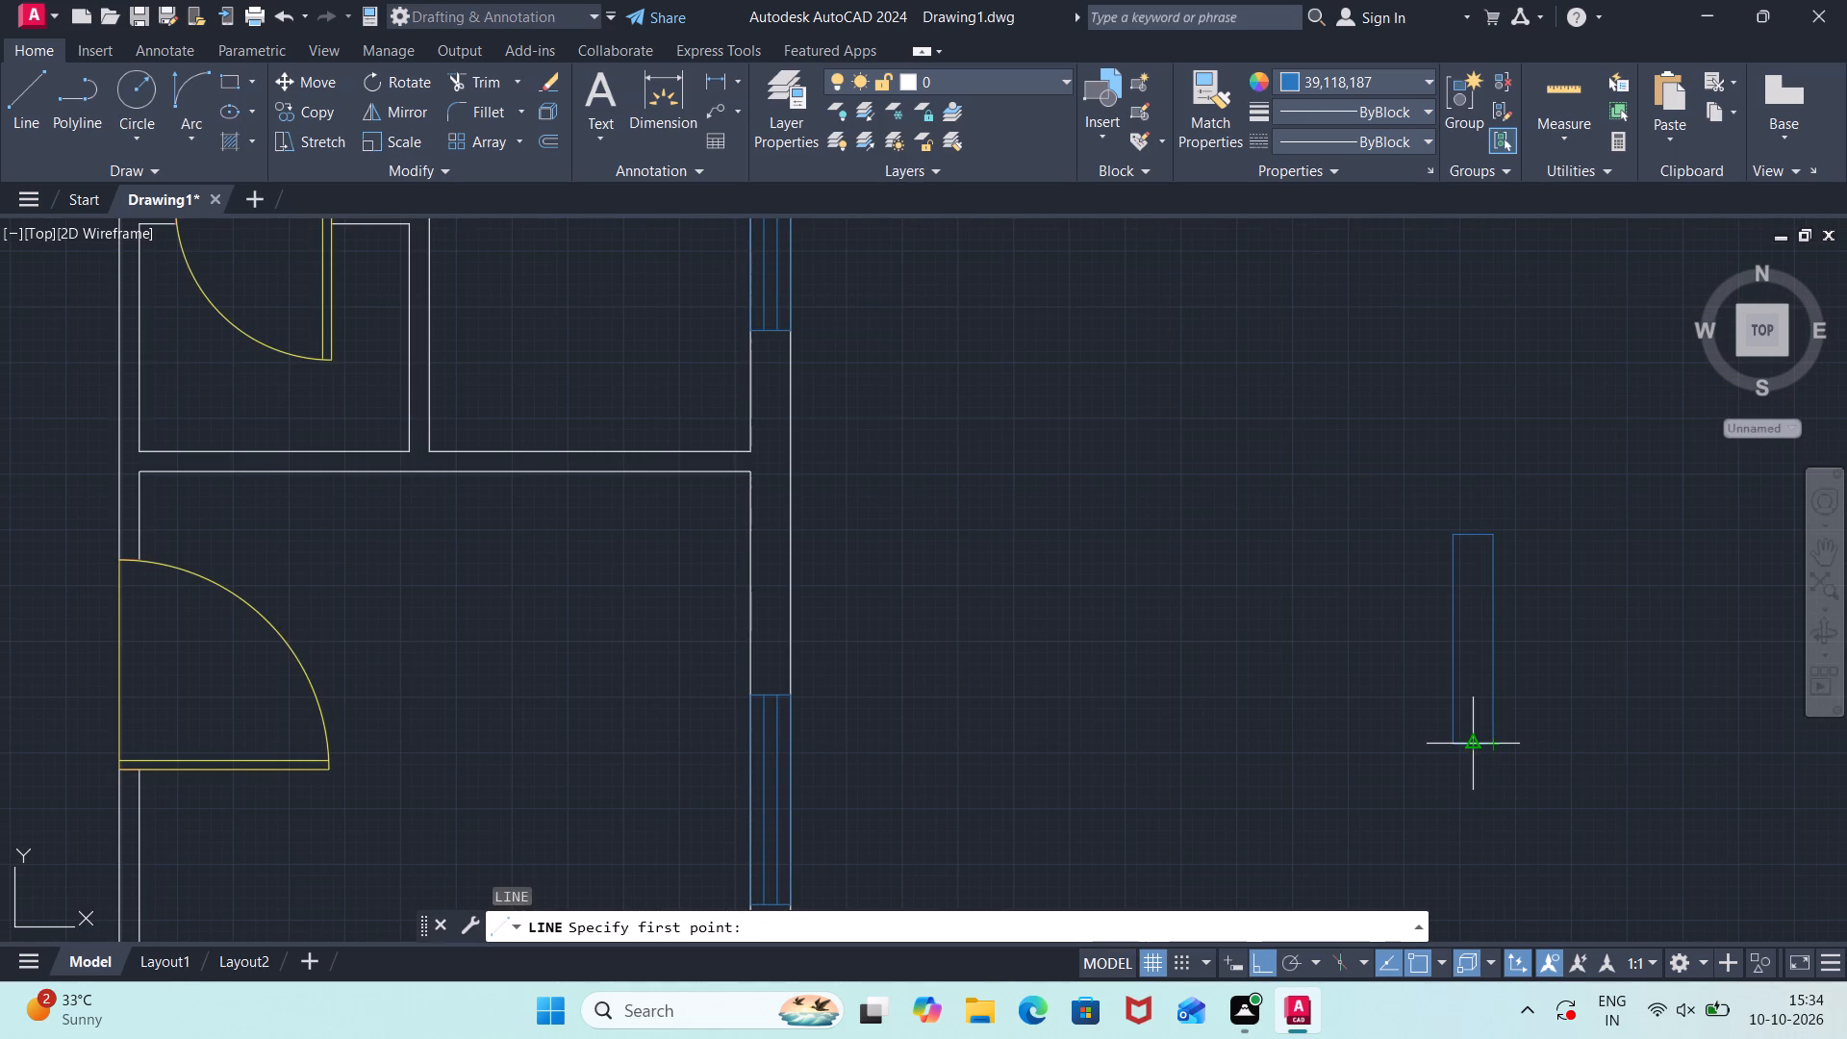
pyautogui.click(1479, 740)
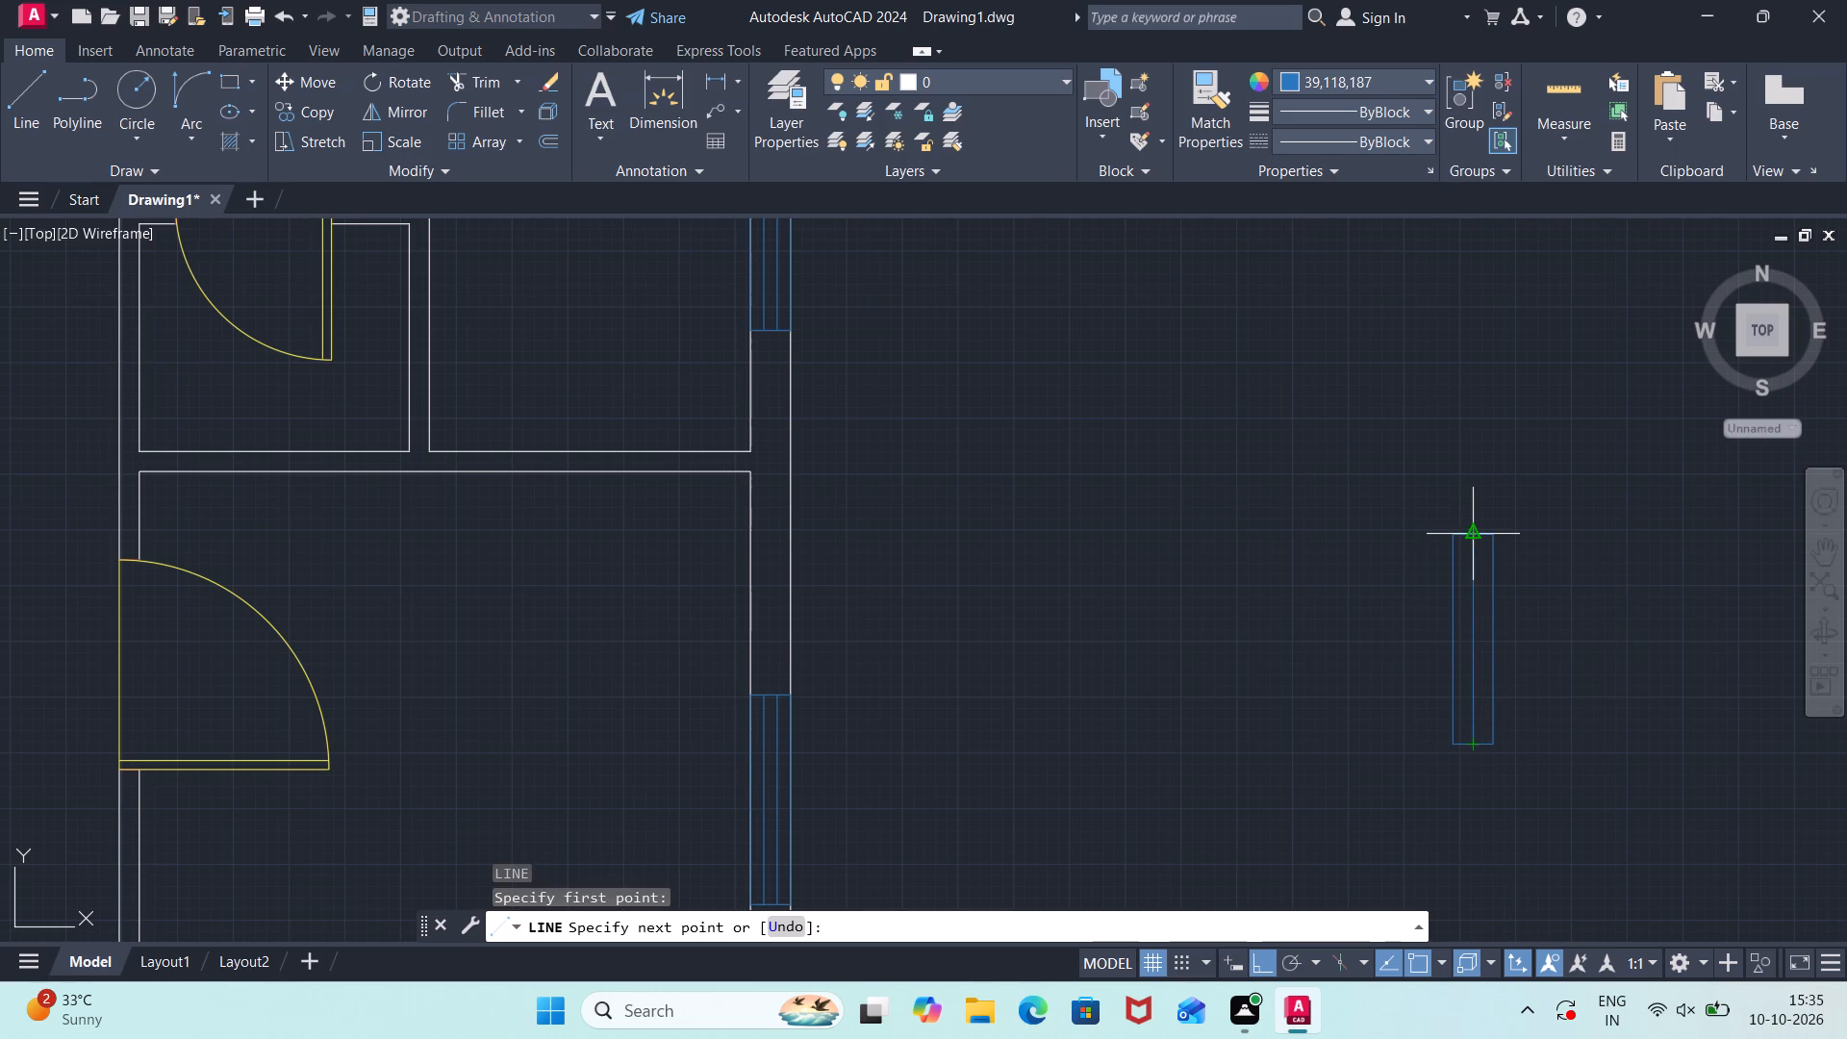
pyautogui.click(1473, 535)
pyautogui.press('Escape')
# Offset the new window's centre line 1.5" to both its west and east sides.
pyautogui.write('off')
pyautogui.press('Return')
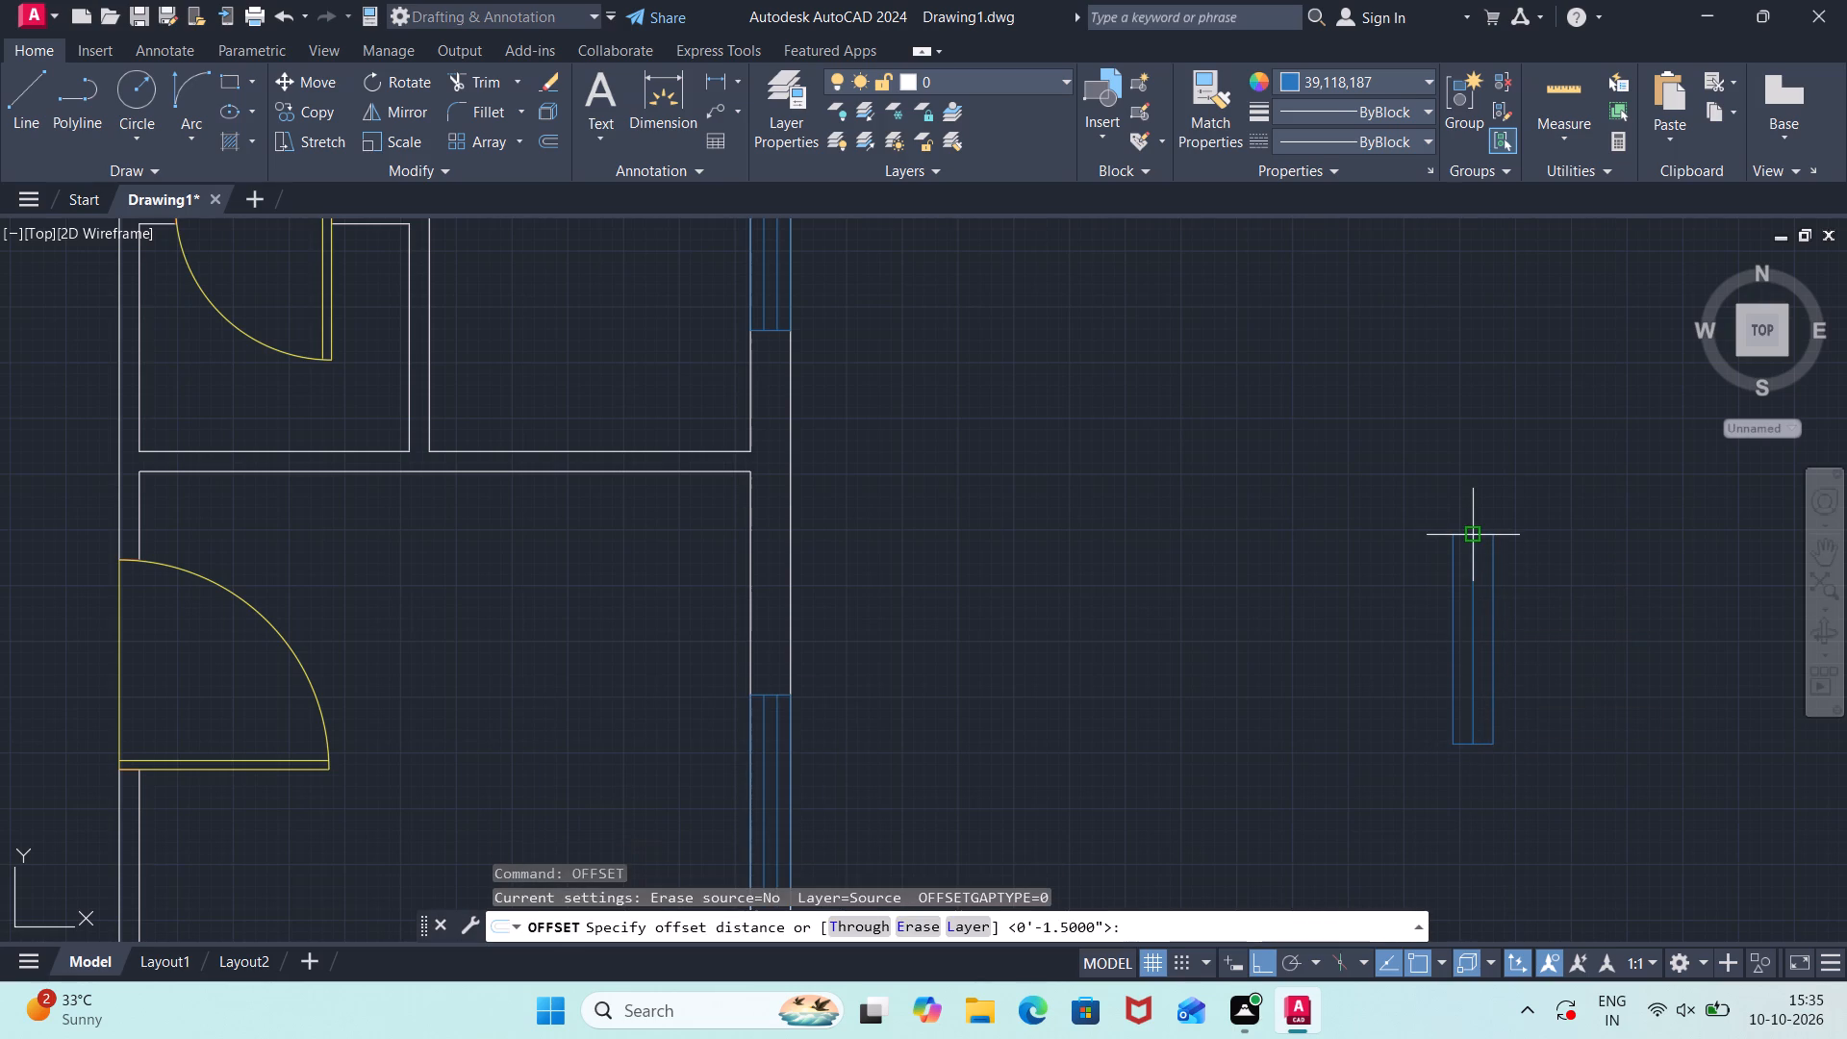
pyautogui.write('1.5')
pyautogui.press('Return')
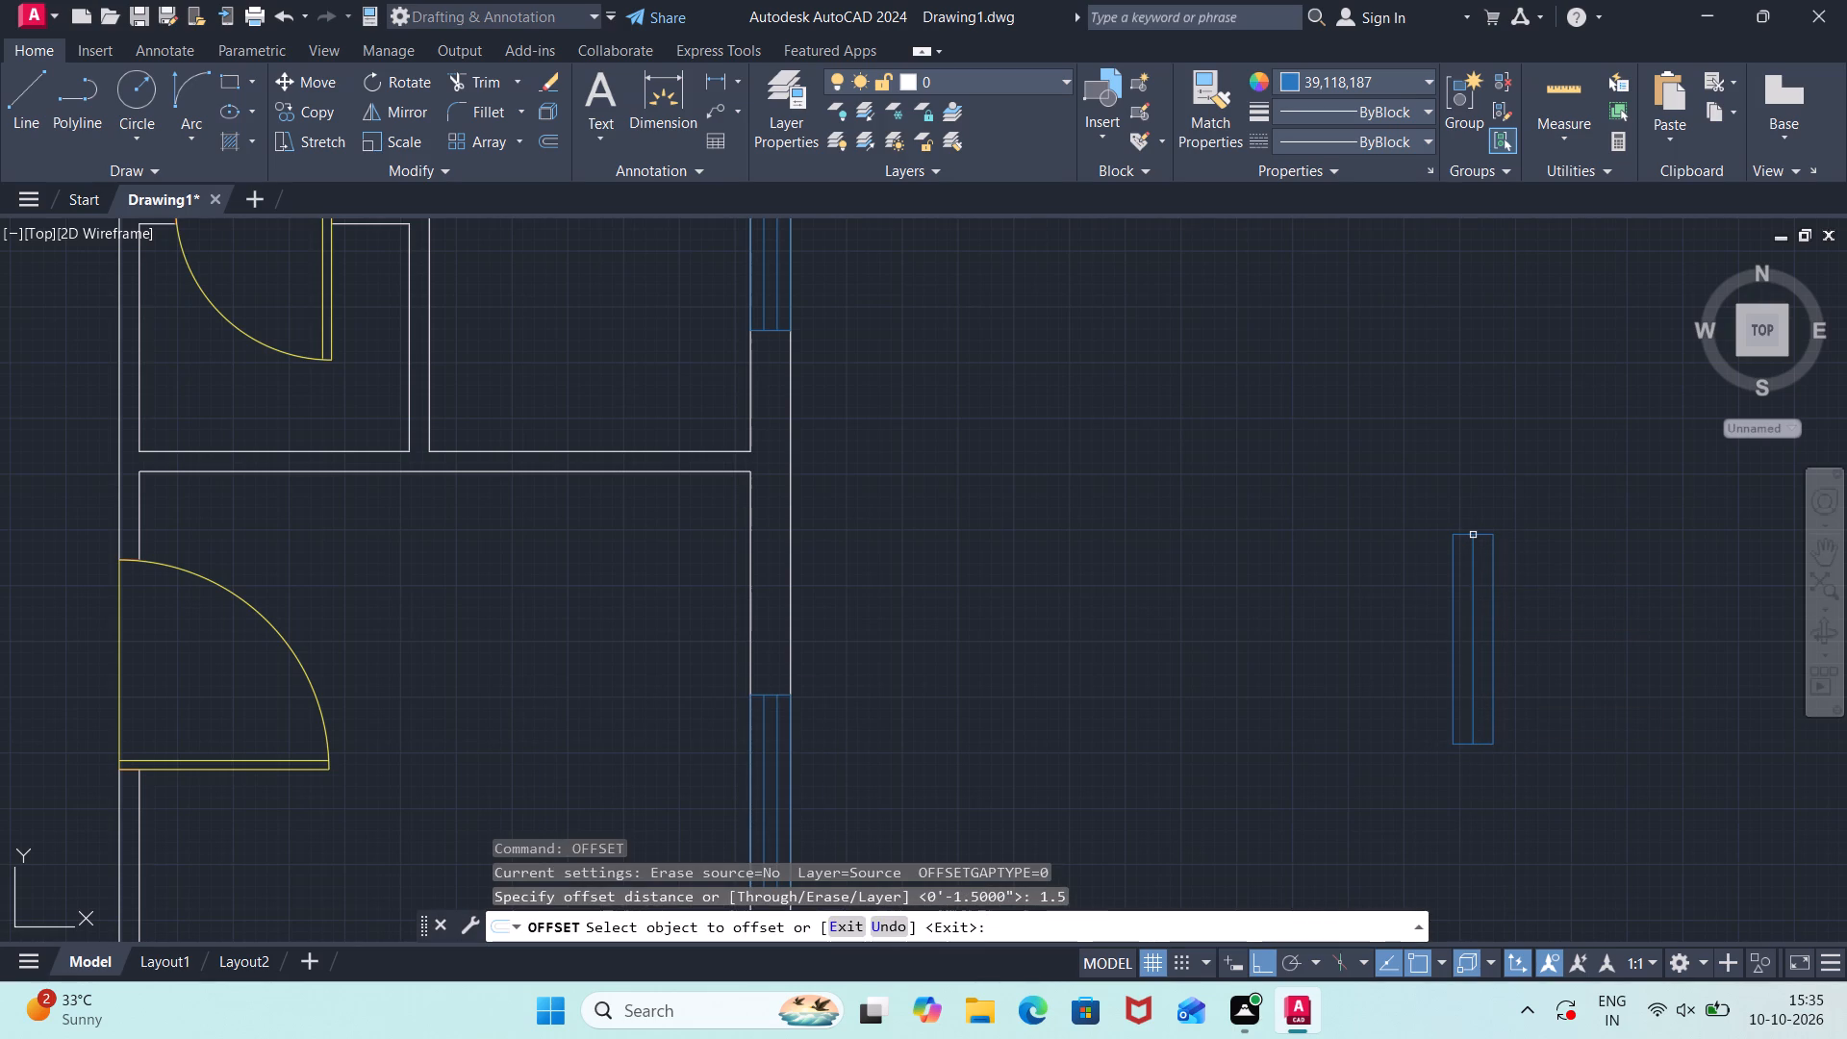
pyautogui.click(1474, 570)
pyautogui.click(1462, 578)
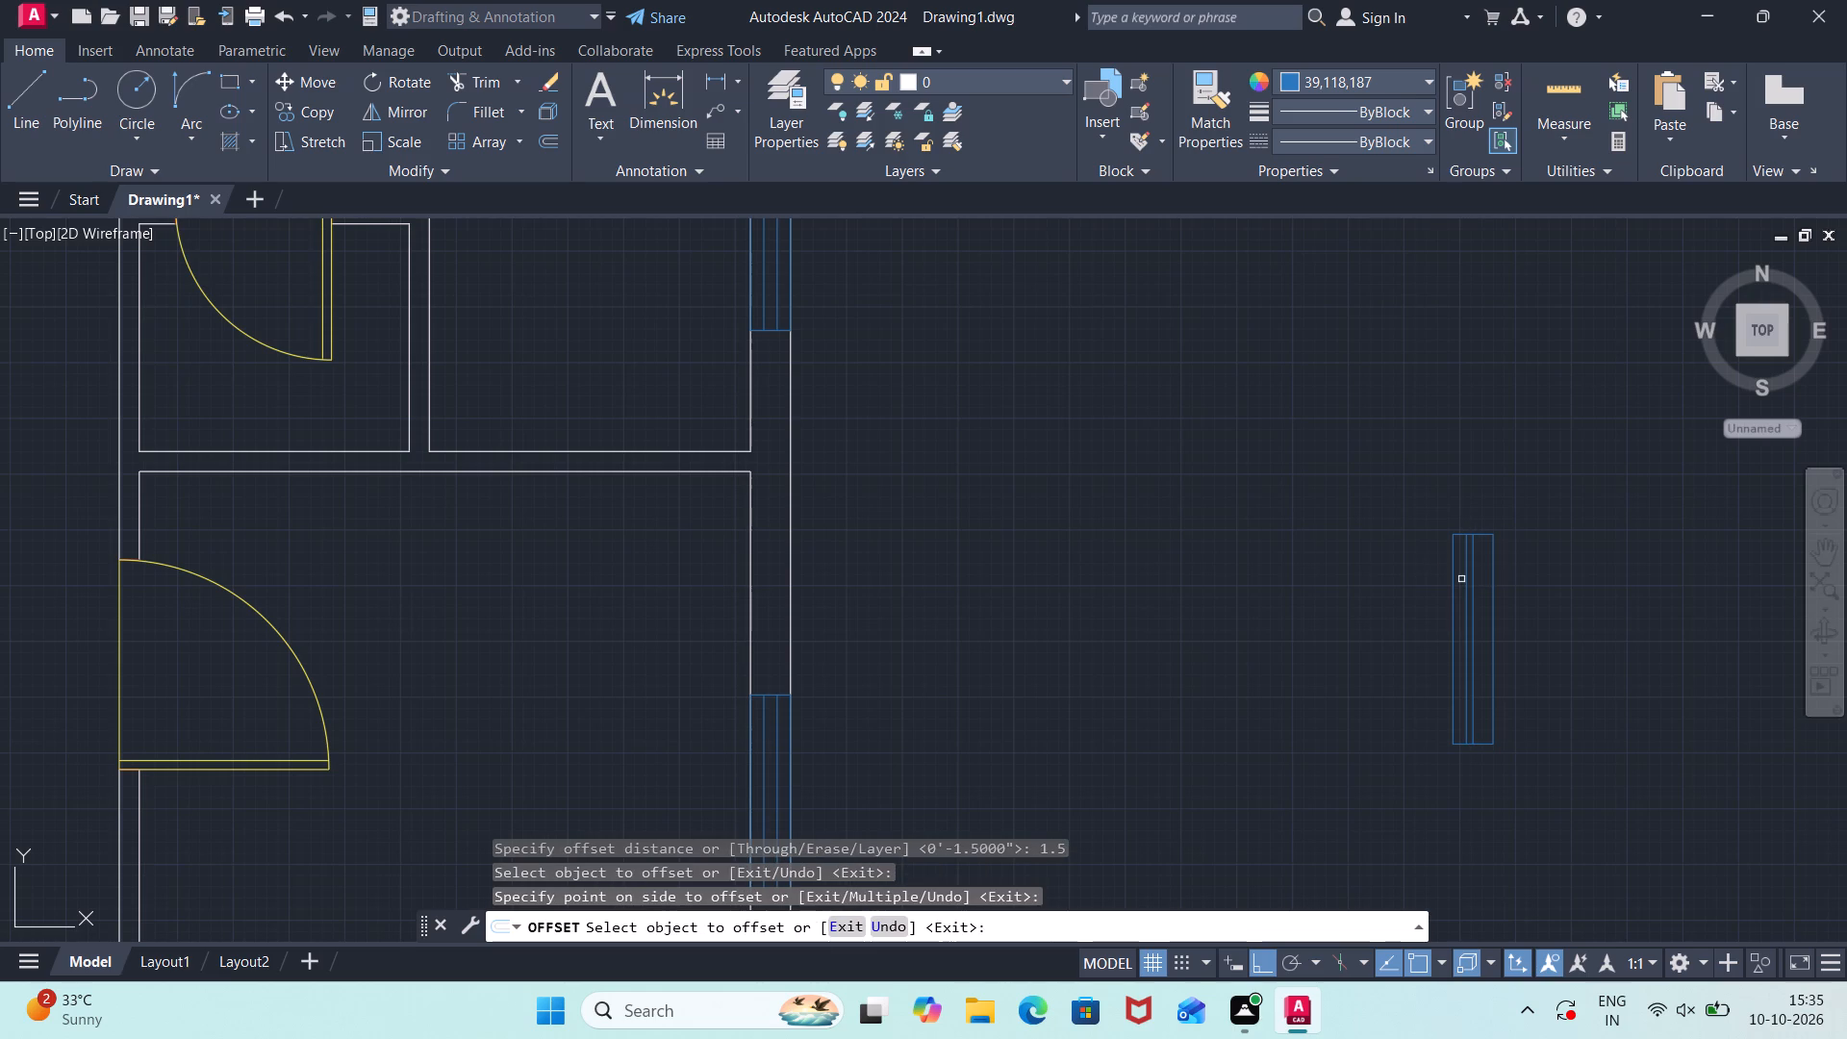
pyautogui.click(1475, 608)
pyautogui.click(1491, 606)
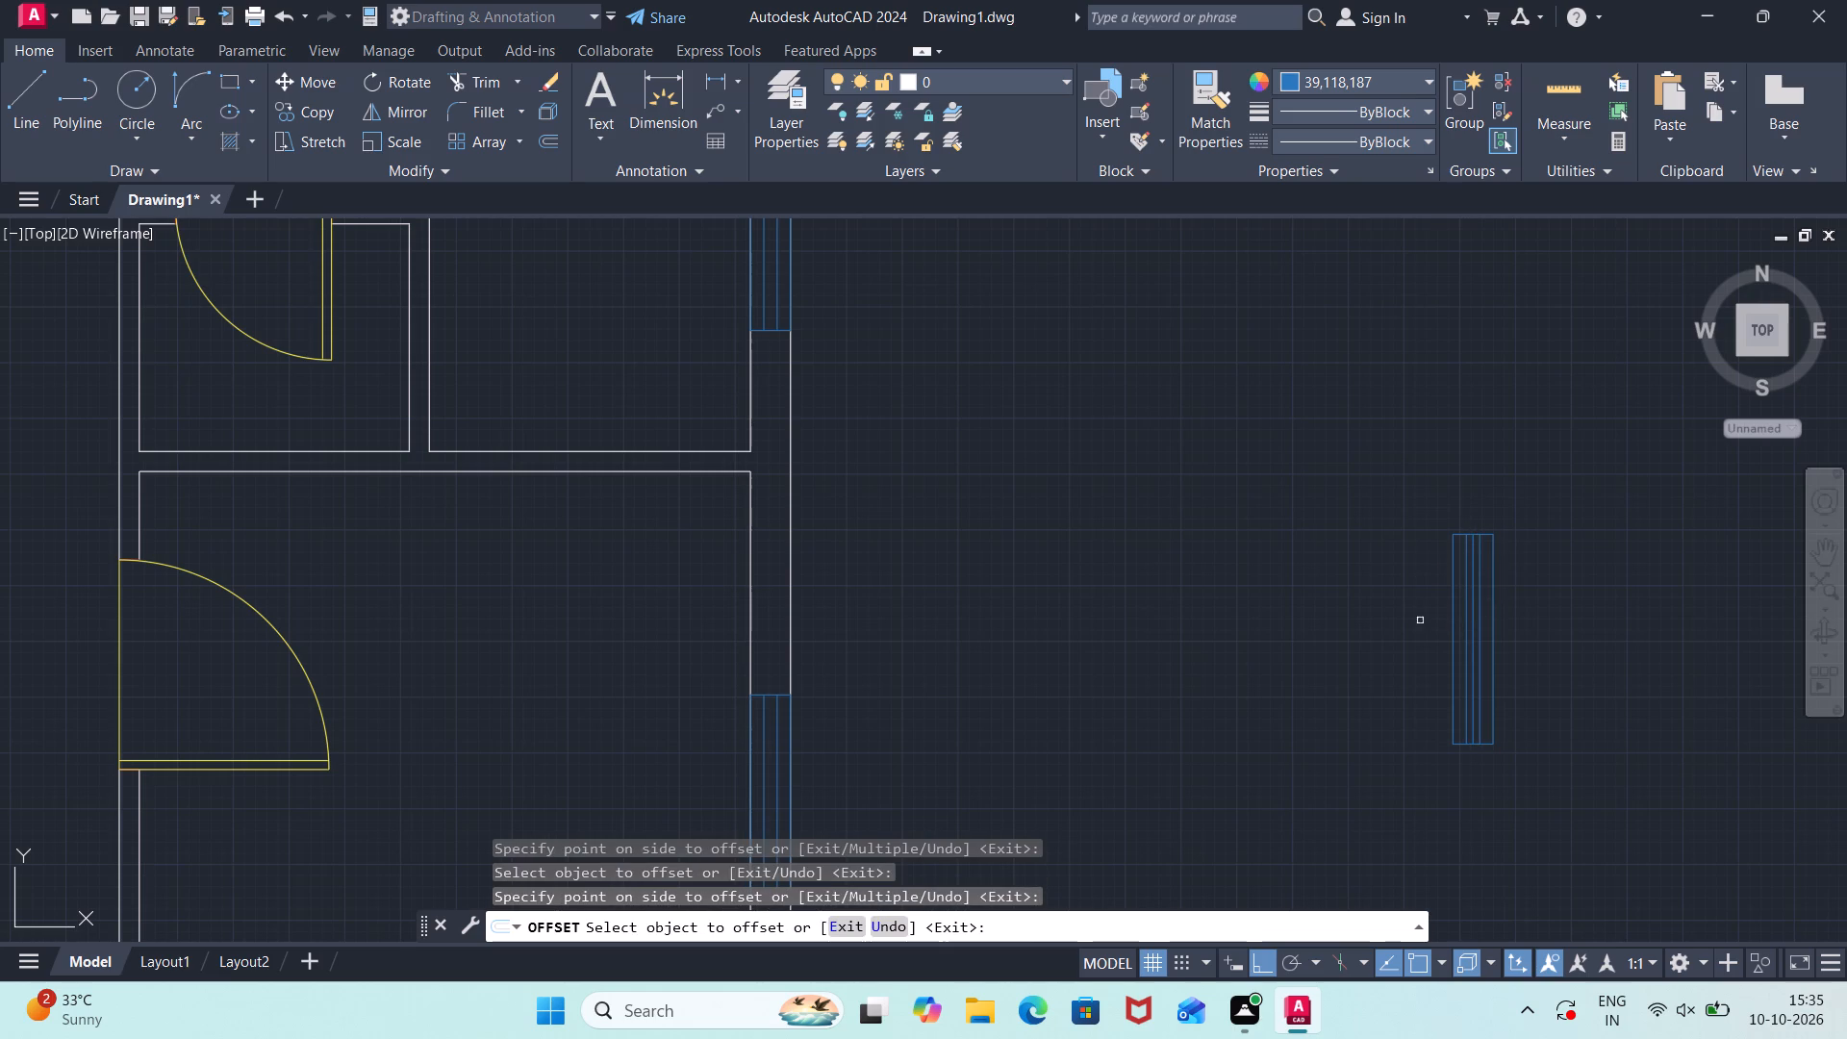
pyautogui.press('Escape')
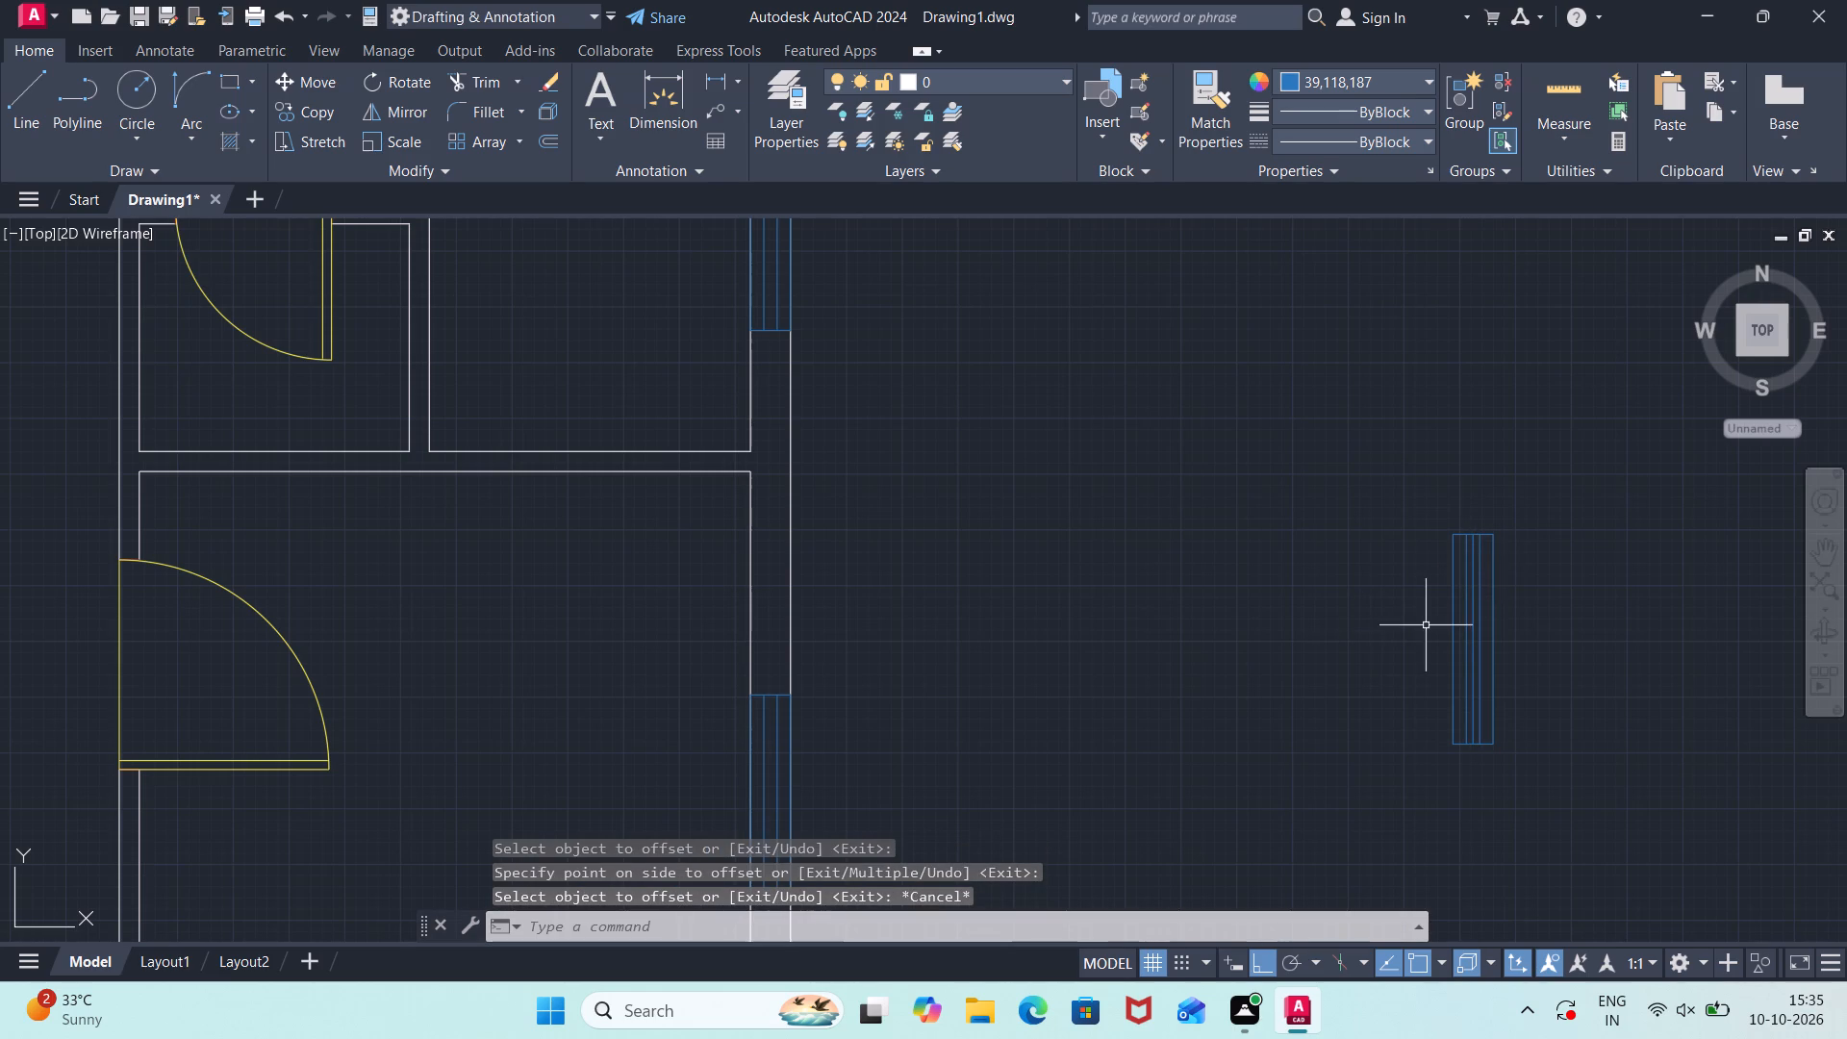
# Erase the middle line of the new window, keeping the two offset lines.
pyautogui.scroll(1, 1474, 635)
pyautogui.click(1474, 634)
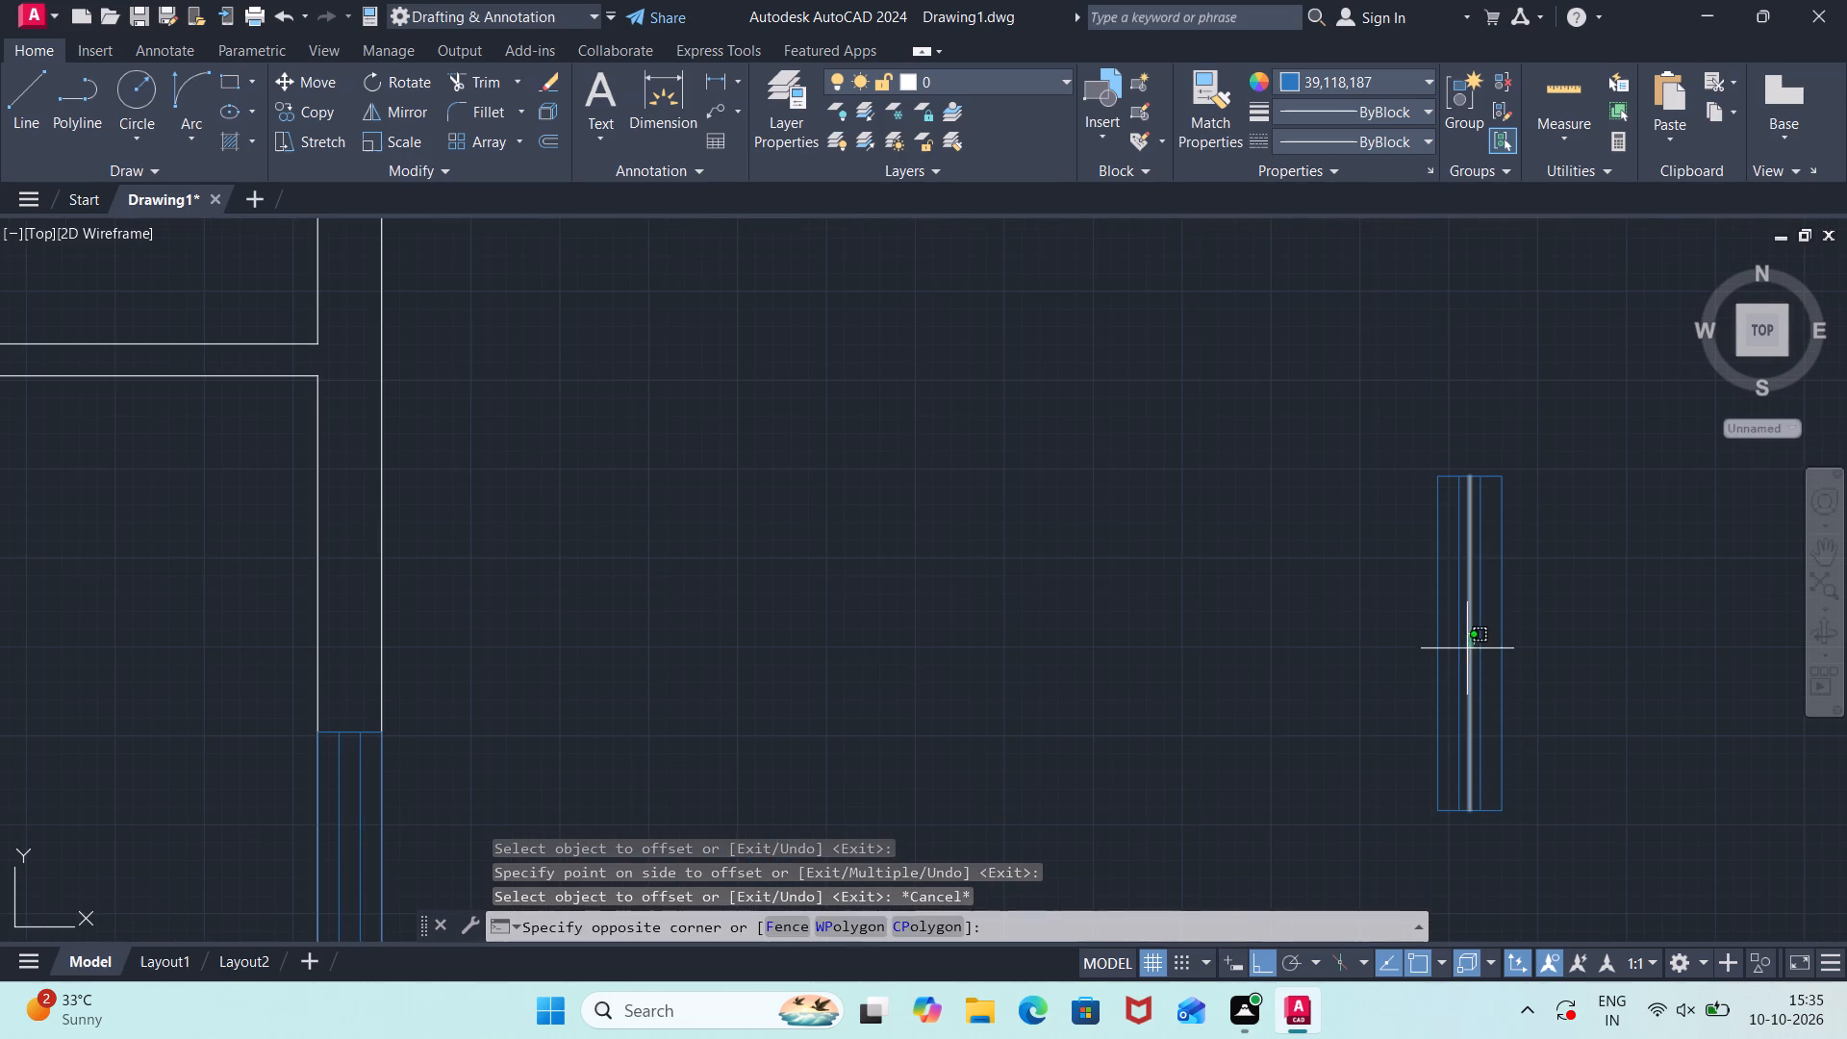
pyautogui.click(1466, 650)
pyautogui.press('Delete')
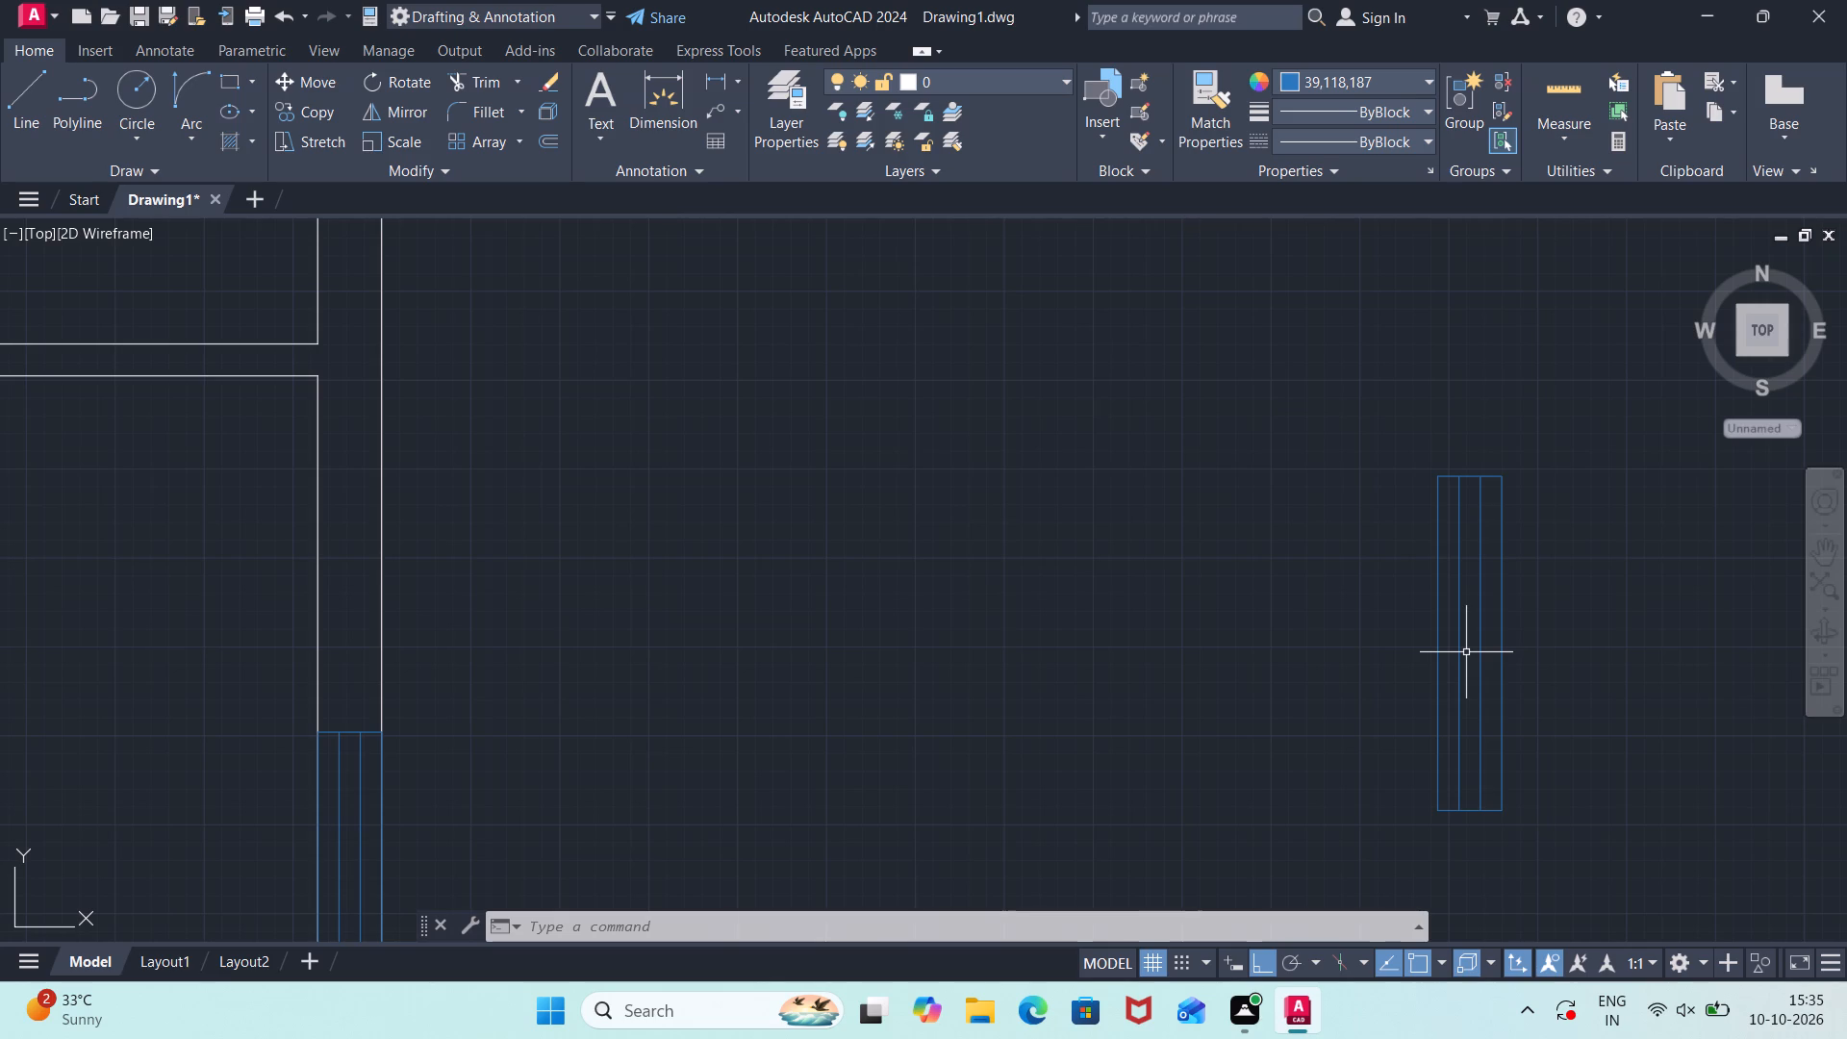
# Move the finished window from east of the plan into the west outer wall at the northwest room.
pyautogui.scroll(-1, 1563, 493)
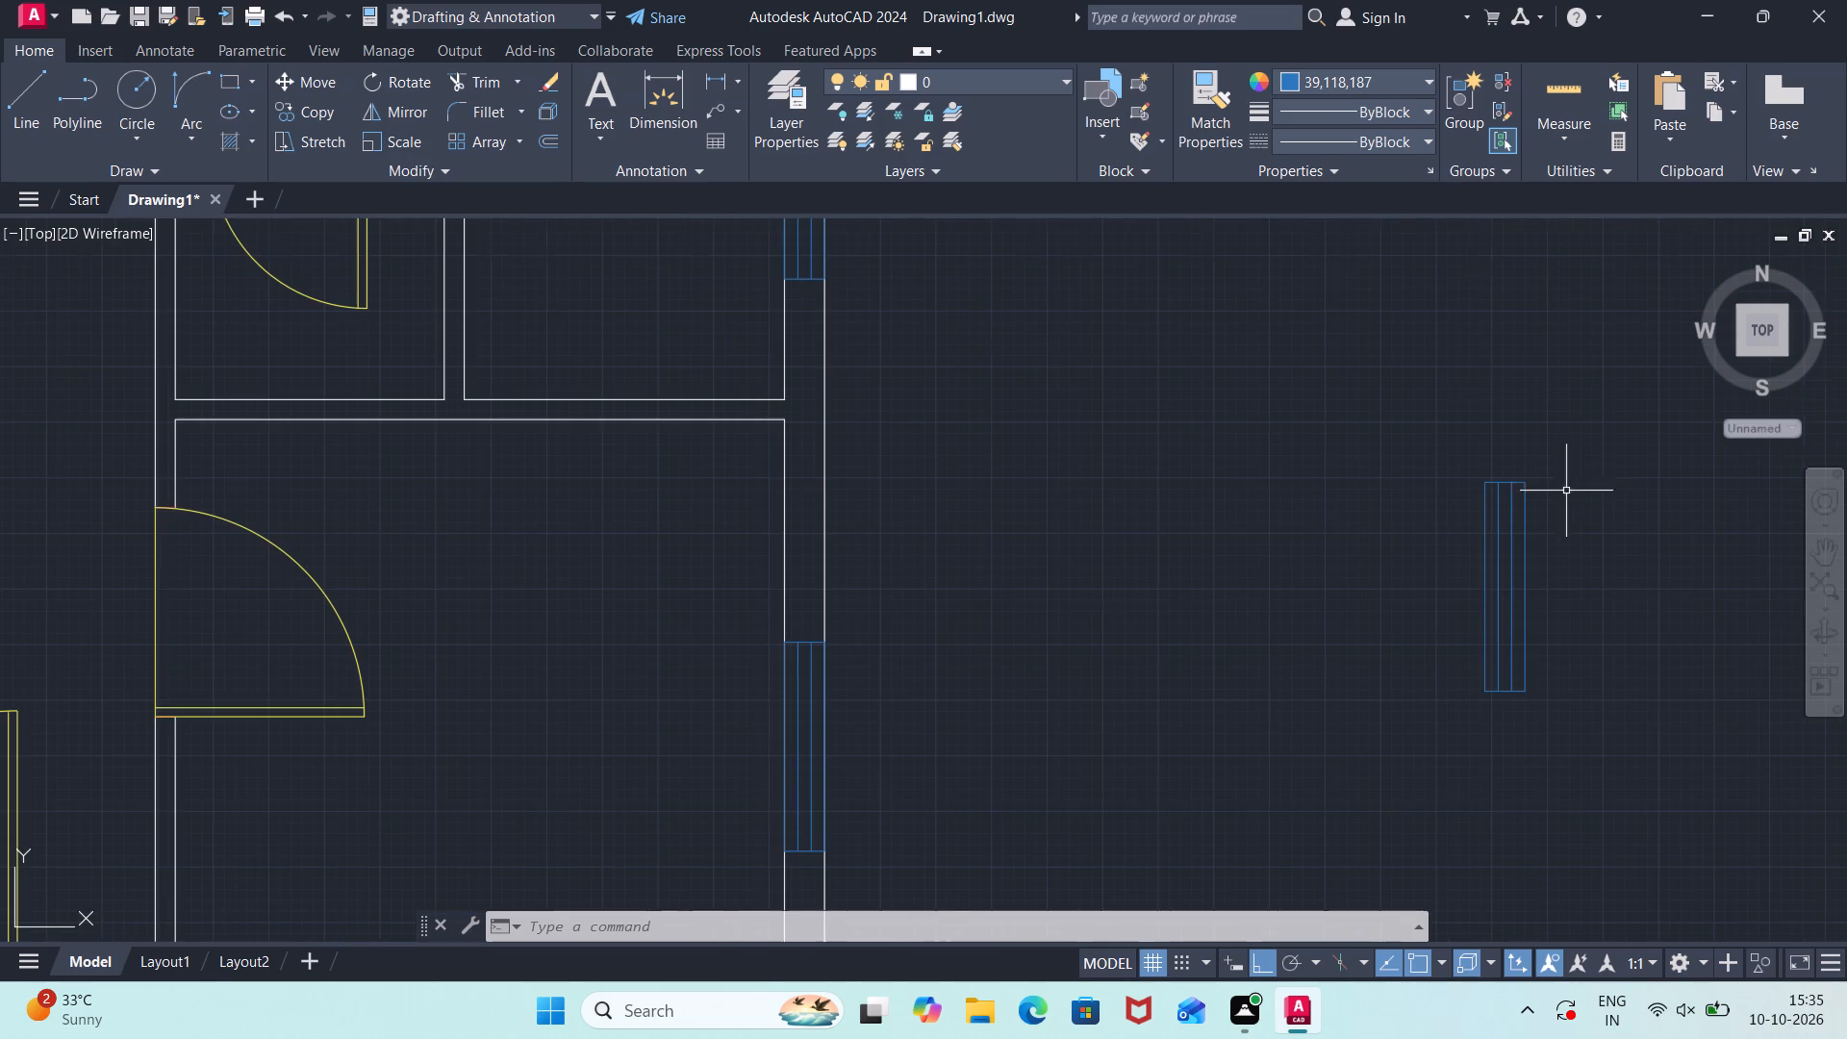
pyautogui.click(1576, 462)
pyautogui.click(1376, 804)
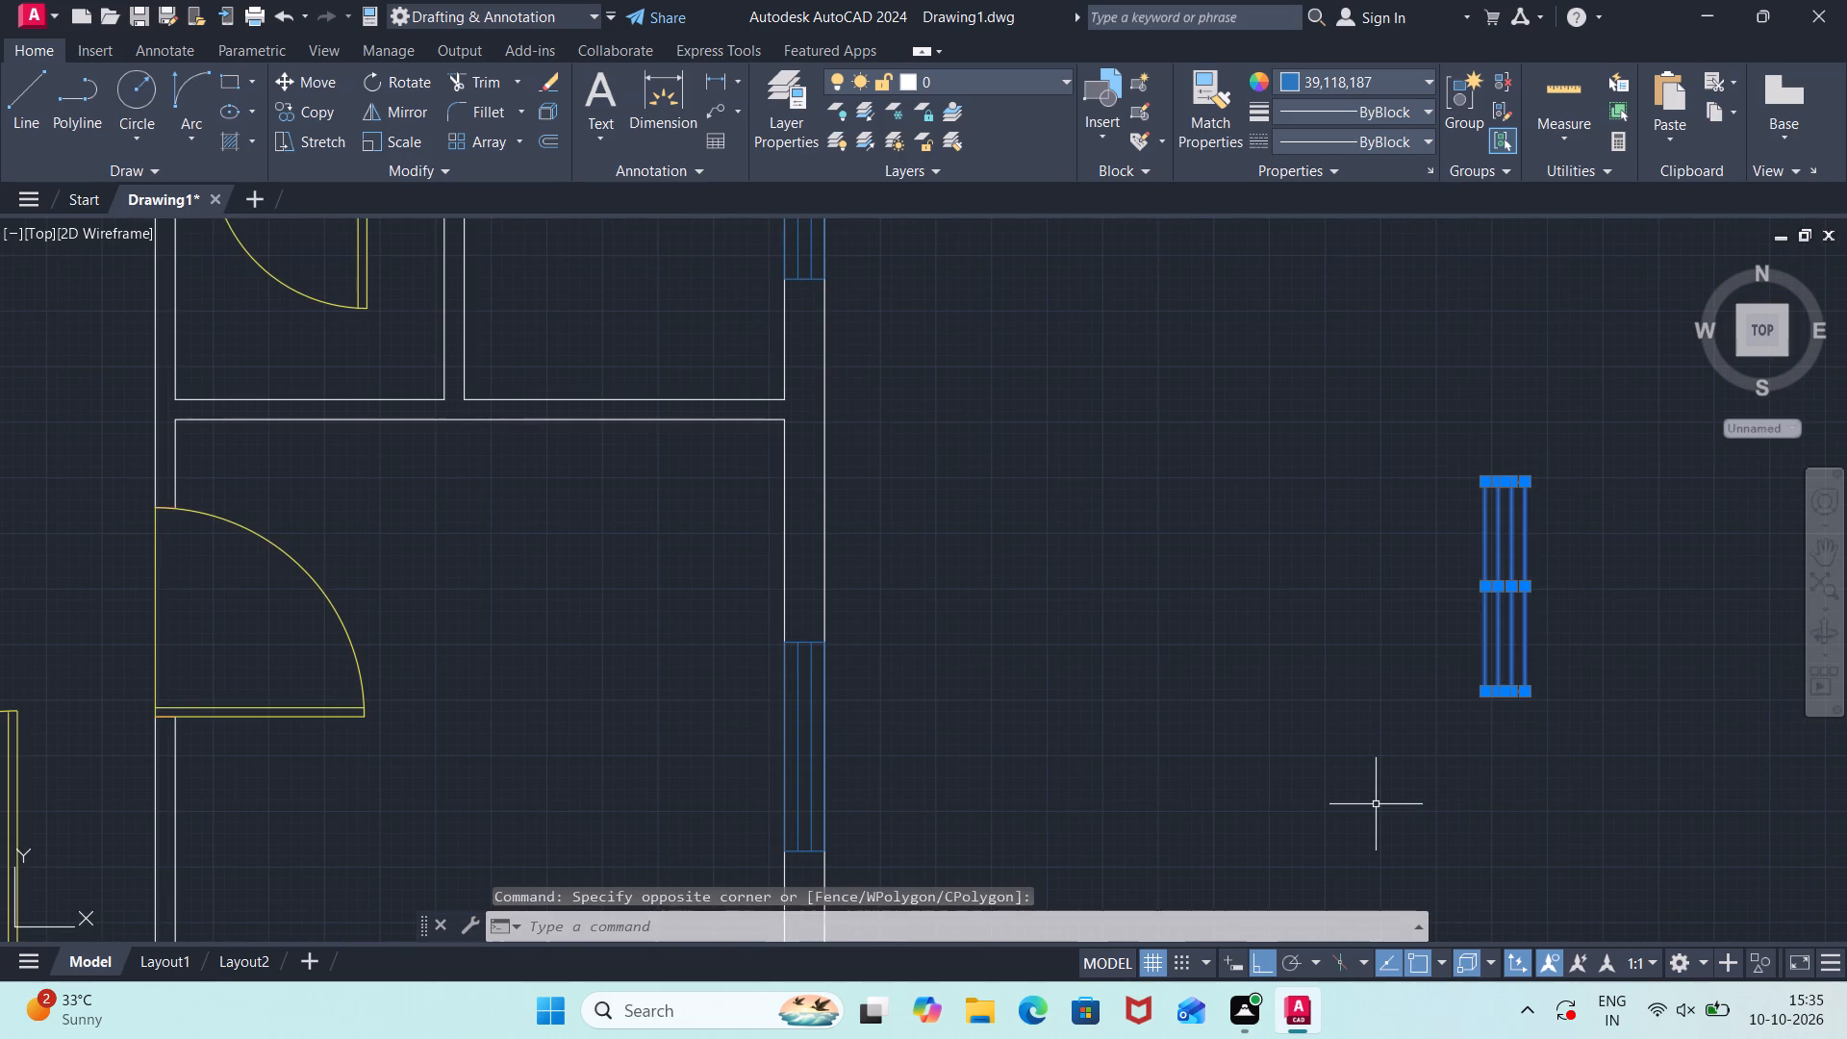
pyautogui.press('m')
pyautogui.press('Return')
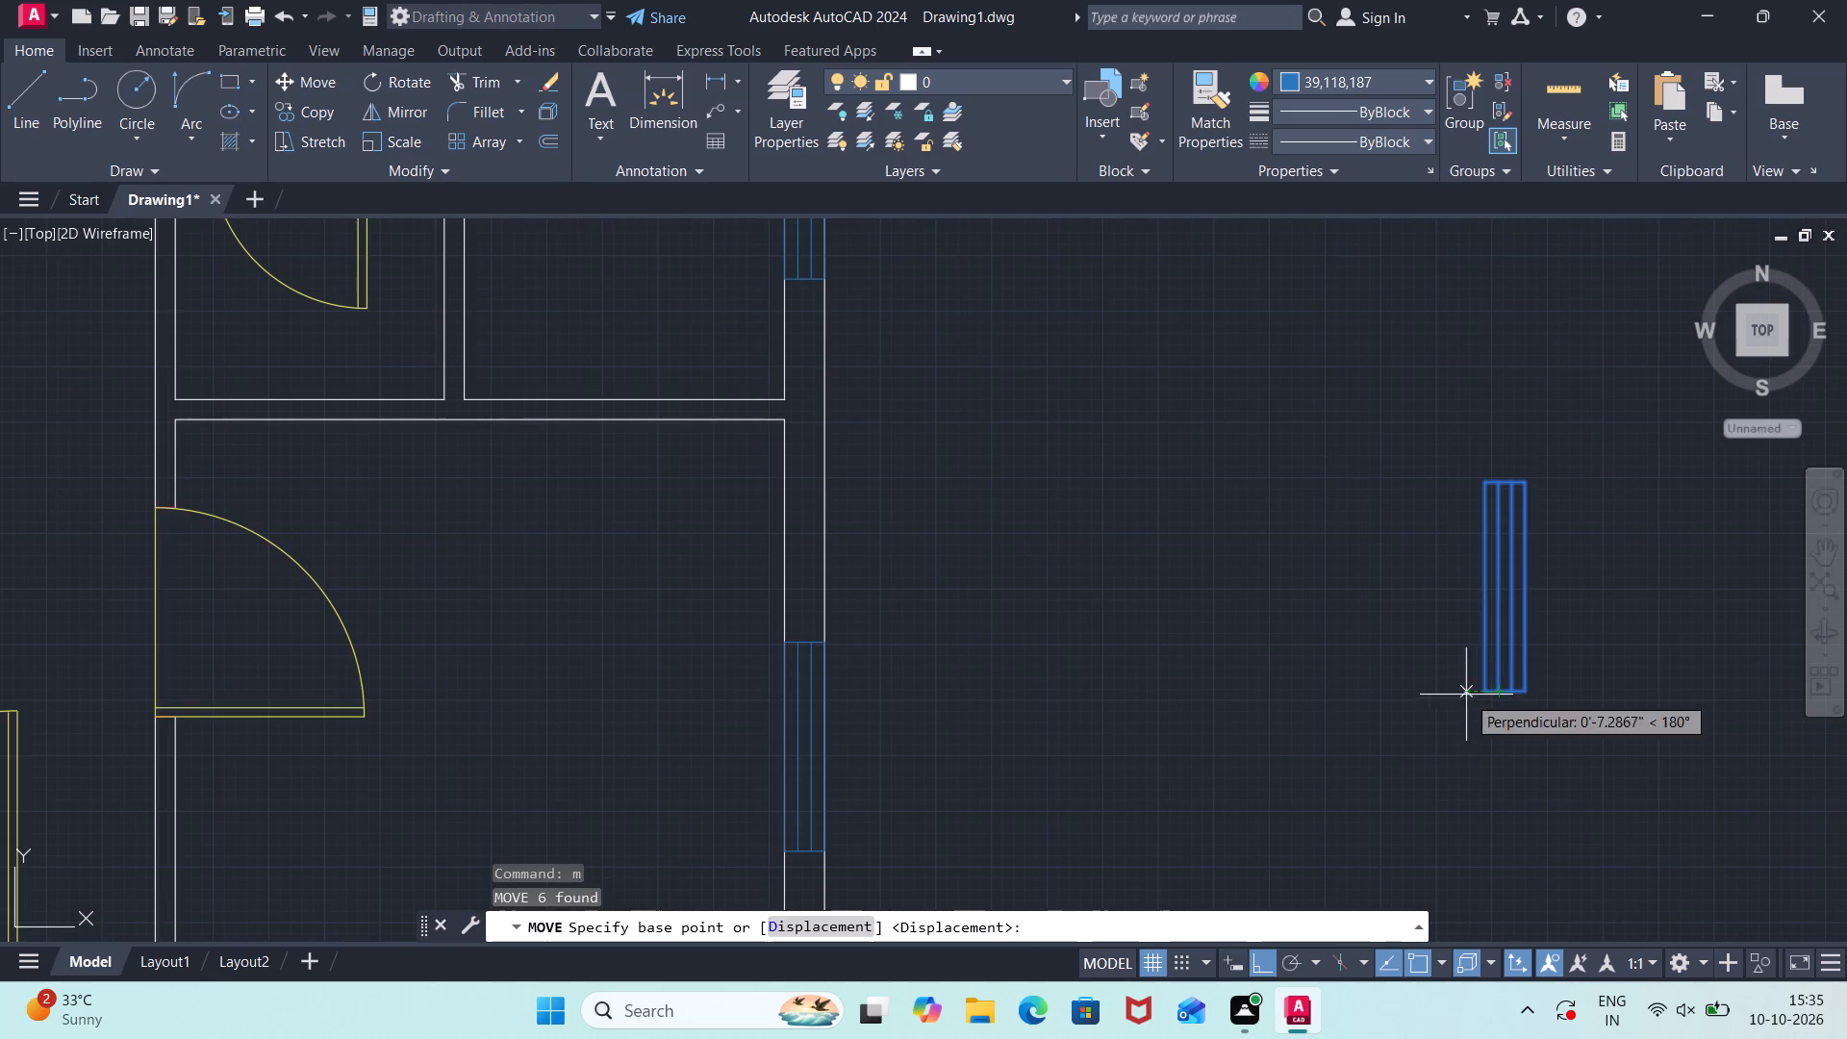
pyautogui.click(1481, 697)
pyautogui.scroll(-2, 1047, 663)
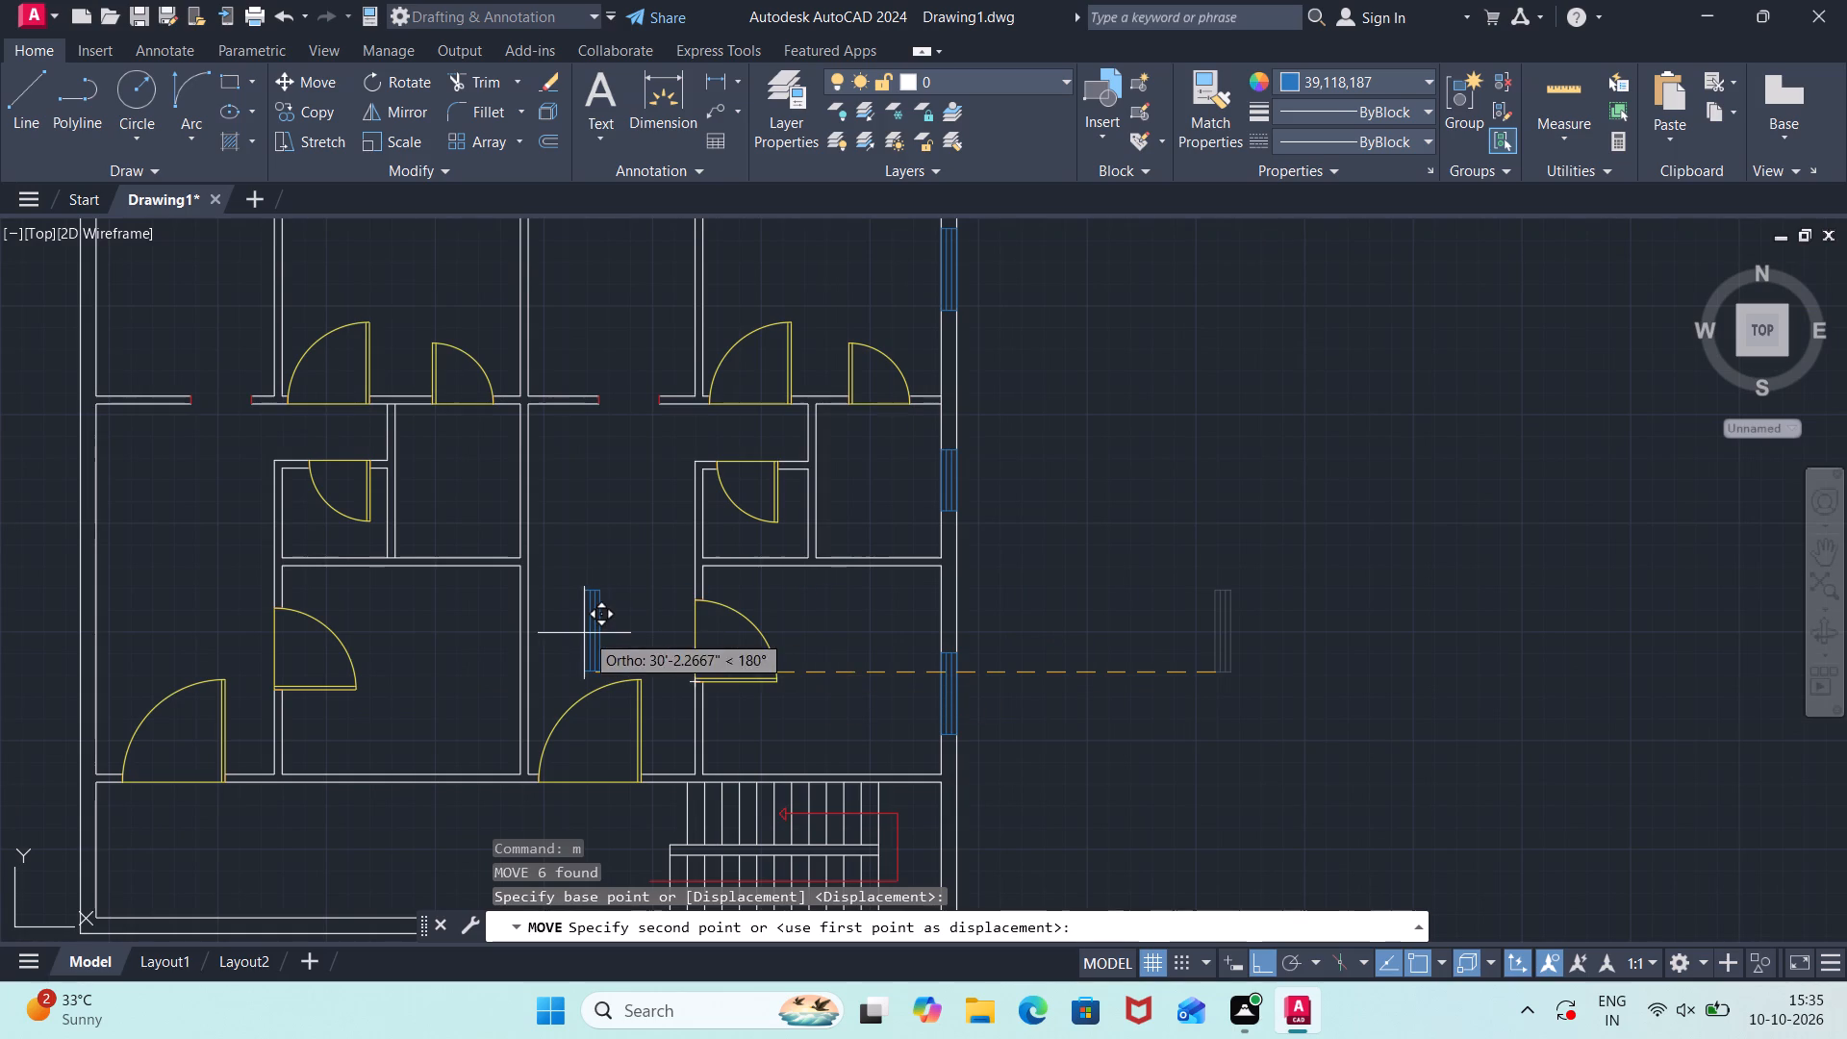
pyautogui.moveTo(133, 600); pyautogui.dragTo(133, 607, button='middle')
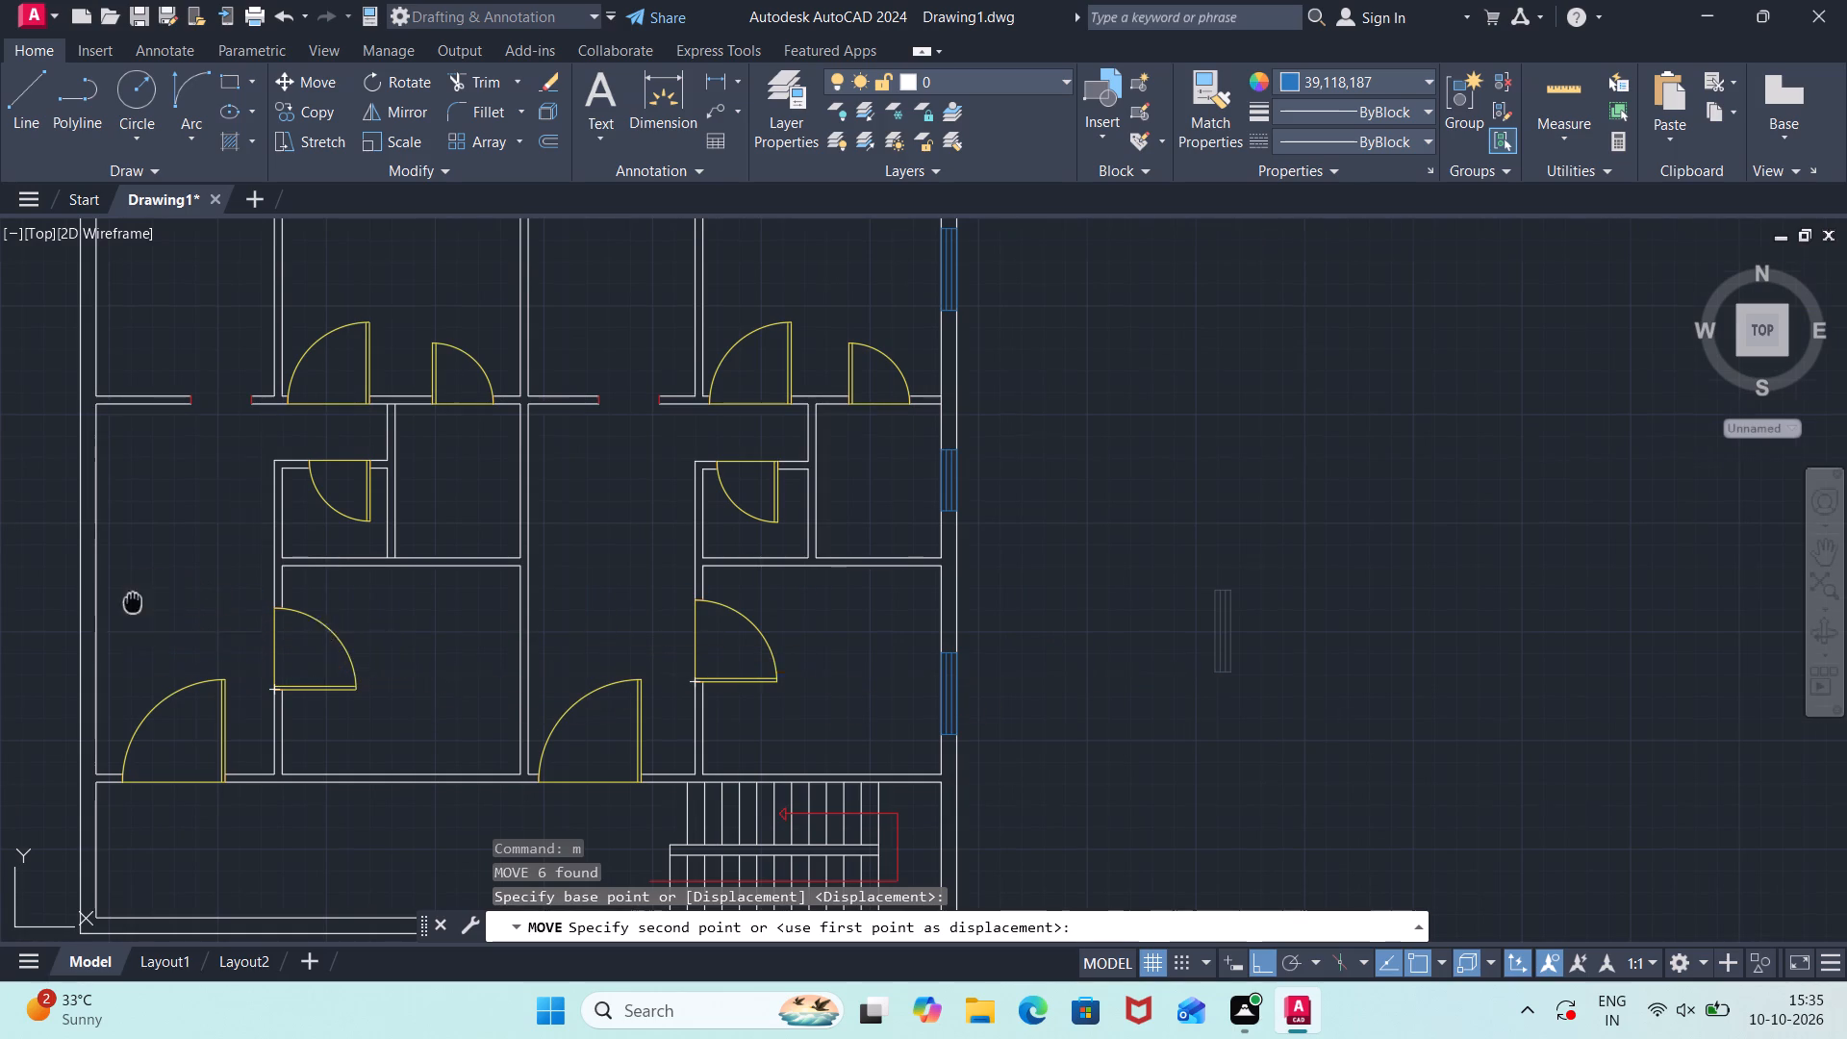
pyautogui.moveTo(133, 607); pyautogui.dragTo(328, 792, button='middle')
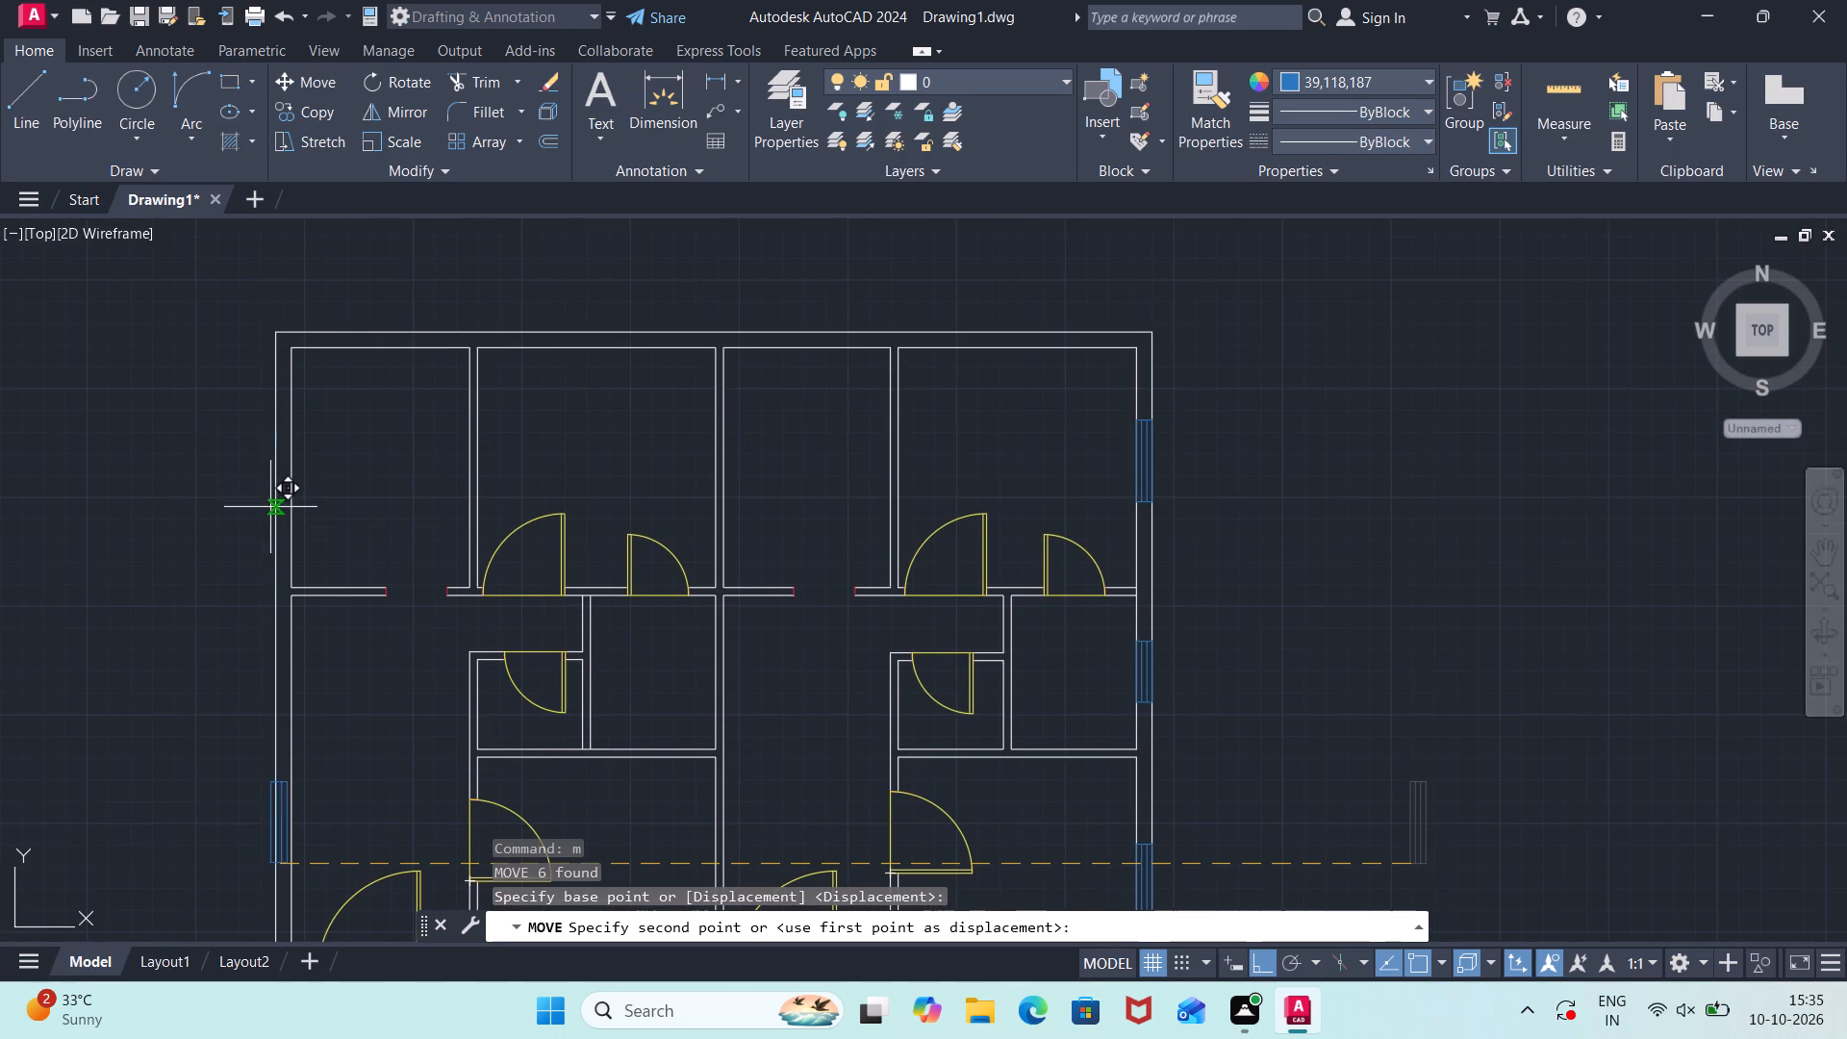
pyautogui.click(272, 519)
# Draw another closed rectangular window outline with lines east of the plan, 9" wide and 3'11" long north-south.
pyautogui.scroll(-1, 1354, 617)
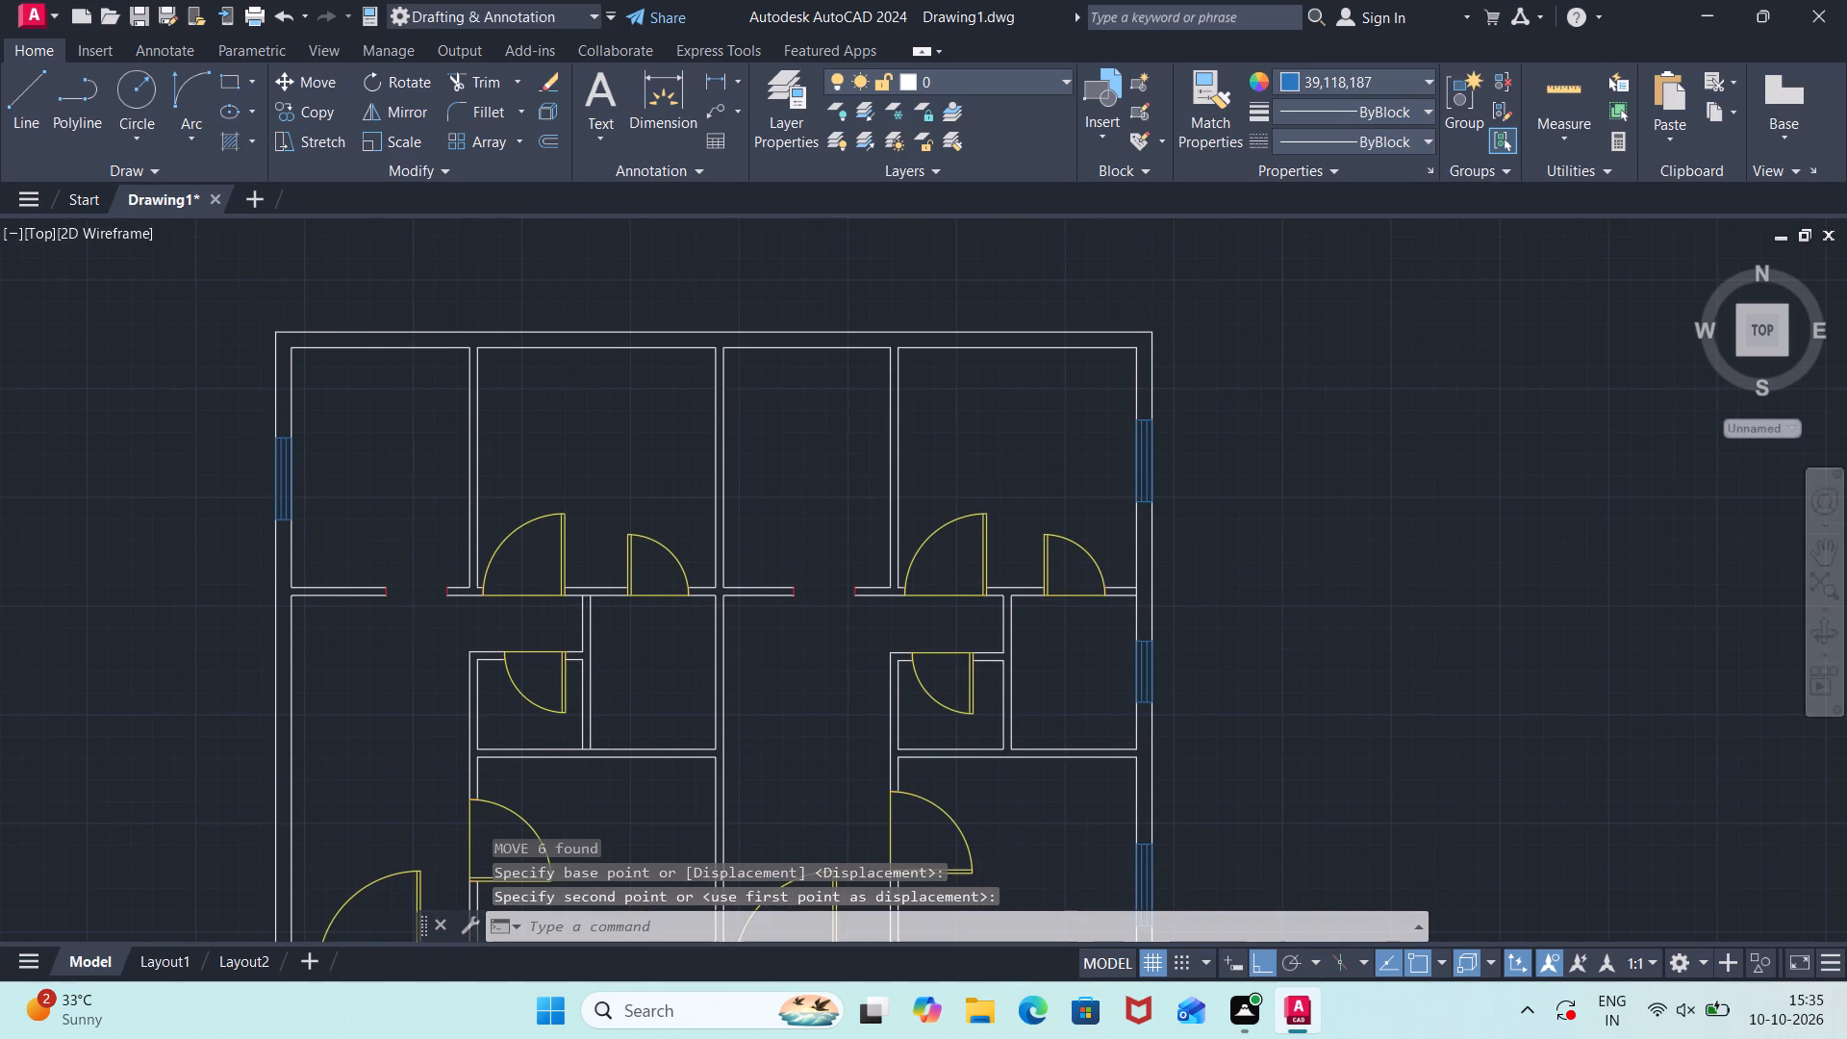
pyautogui.moveTo(1359, 699); pyautogui.dragTo(1162, 551, button='middle')
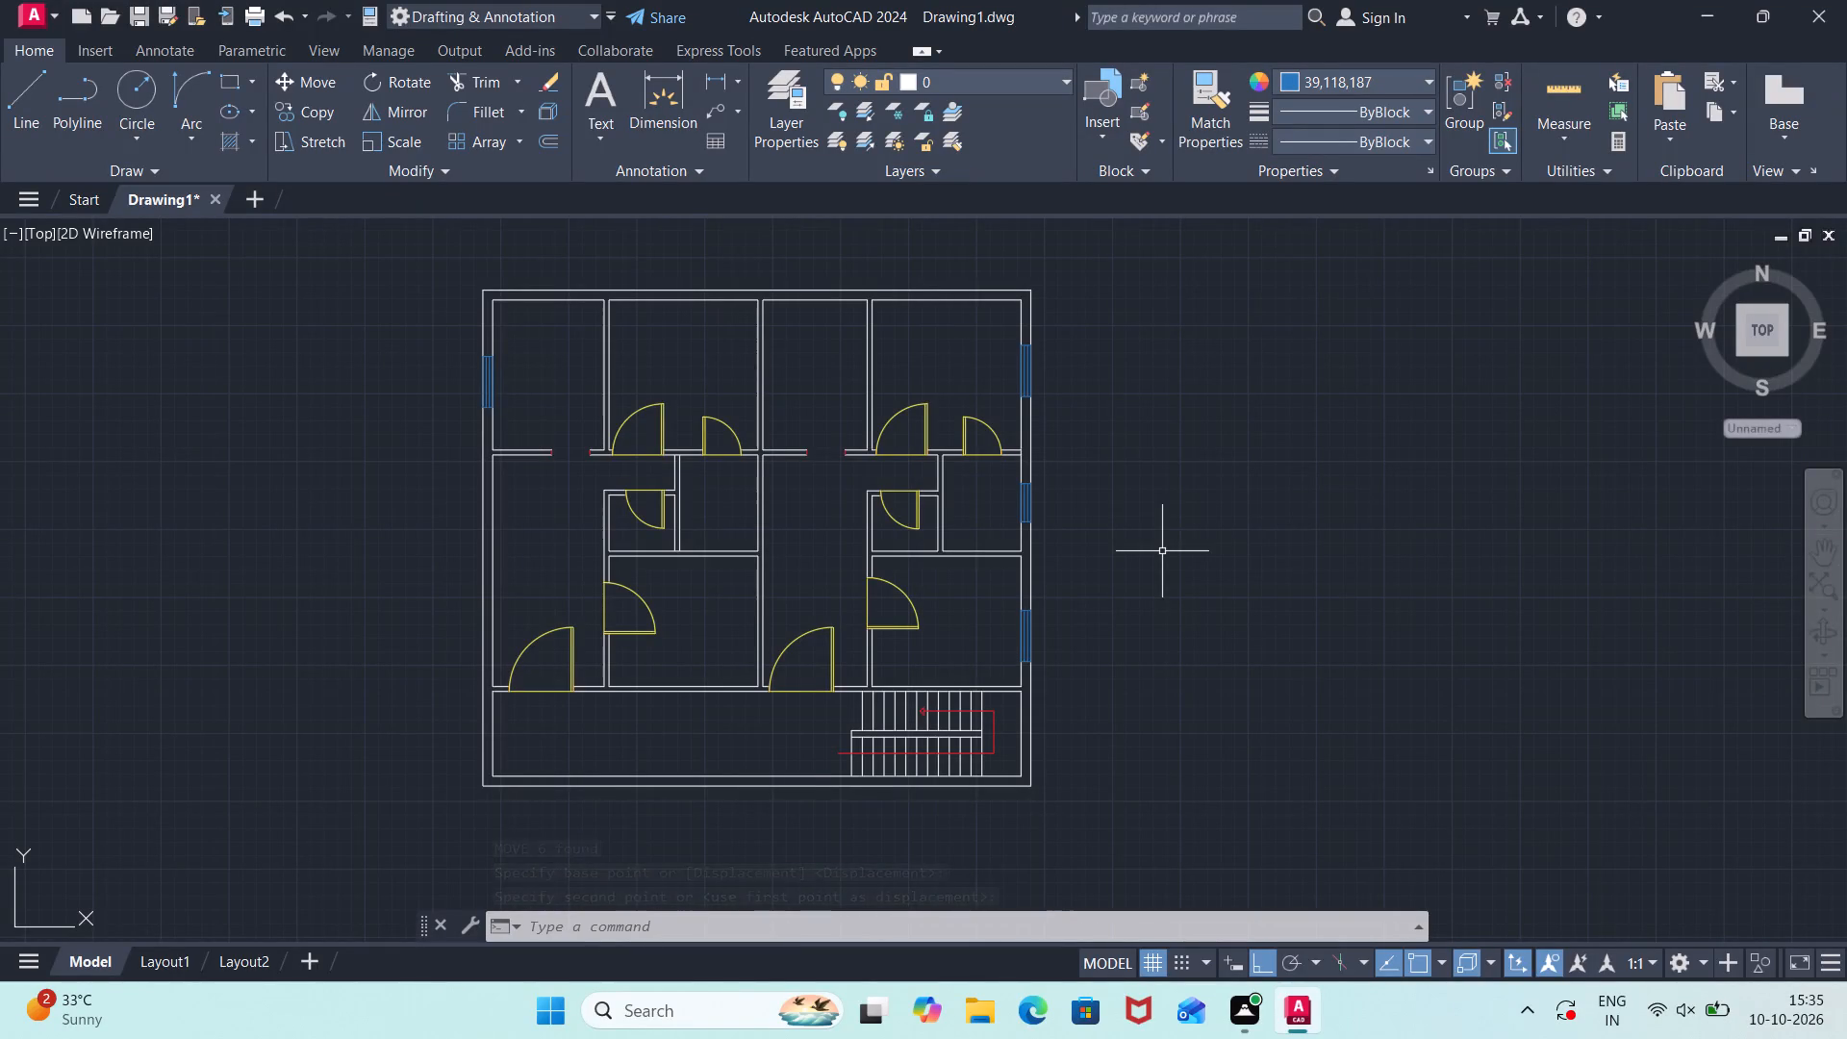
pyautogui.press('l')
pyautogui.press('Return')
pyautogui.click(1120, 671)
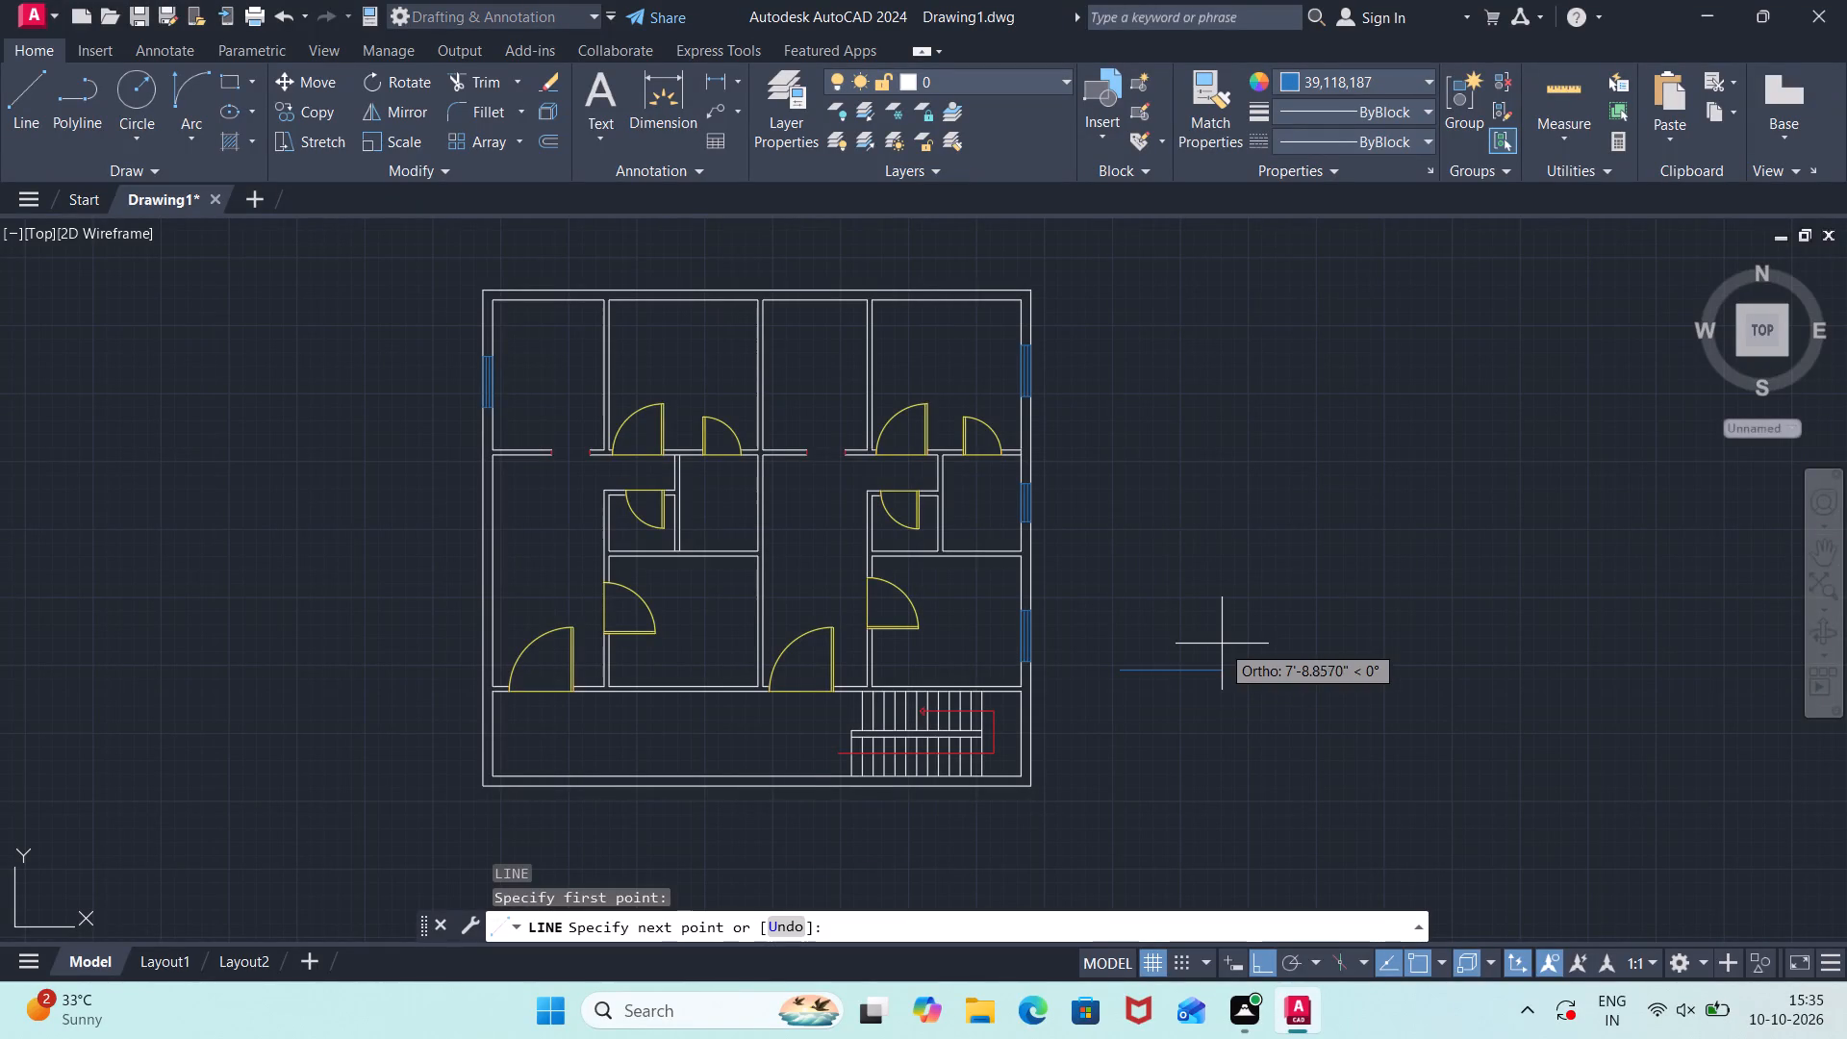
pyautogui.write('9"')
pyautogui.press('Return')
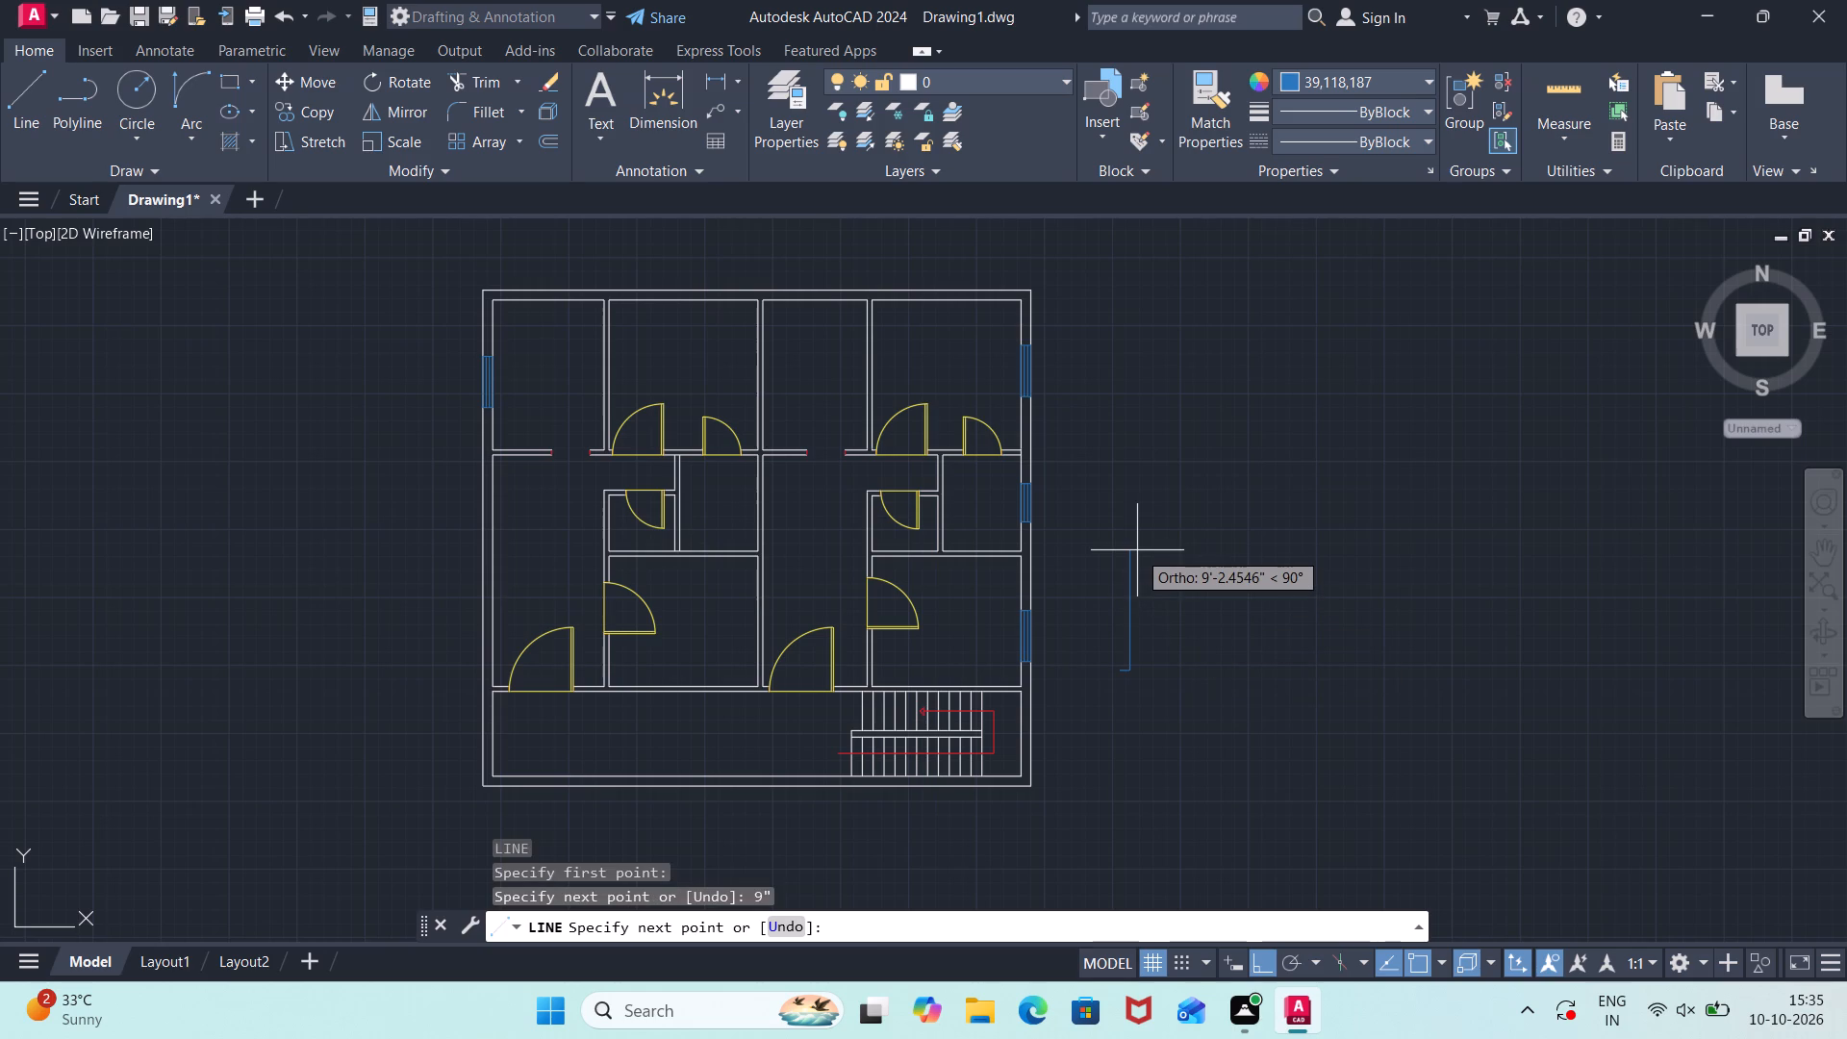
pyautogui.press('3')
pyautogui.write('\'11"')
pyautogui.press('Return')
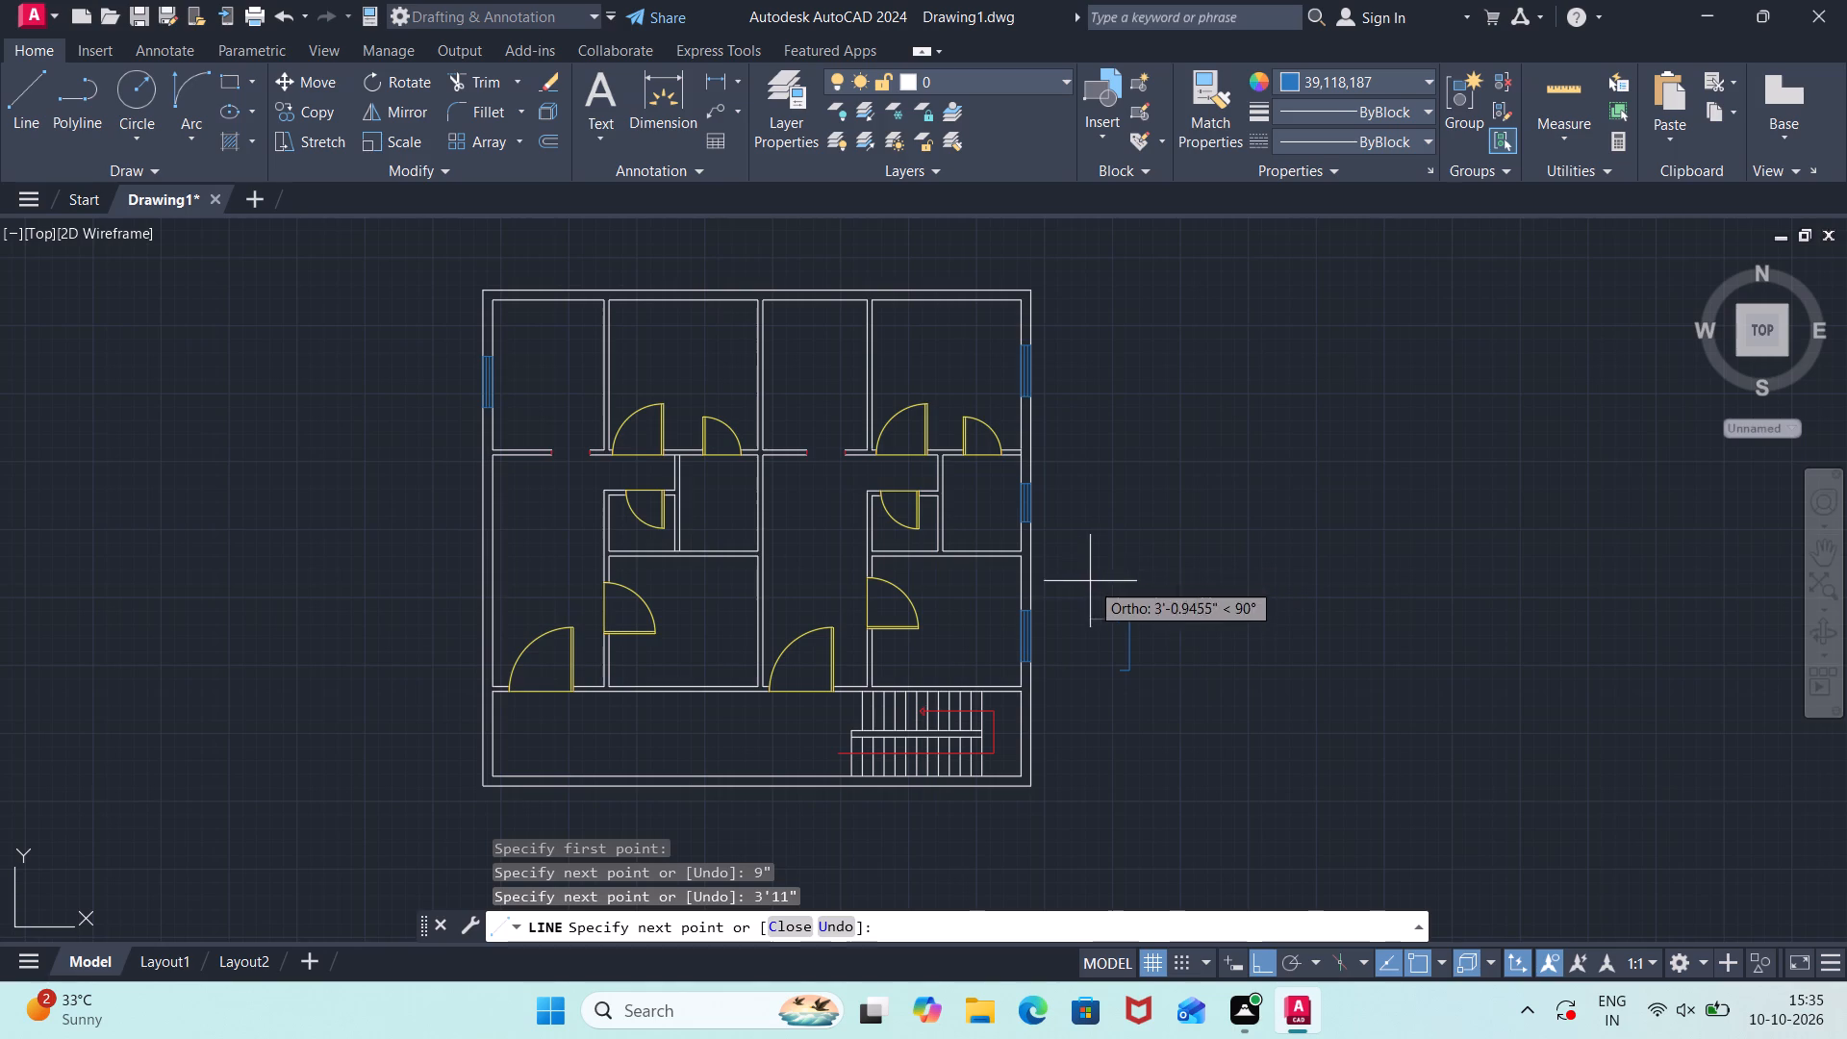
pyautogui.write('9"')
pyautogui.press('Return')
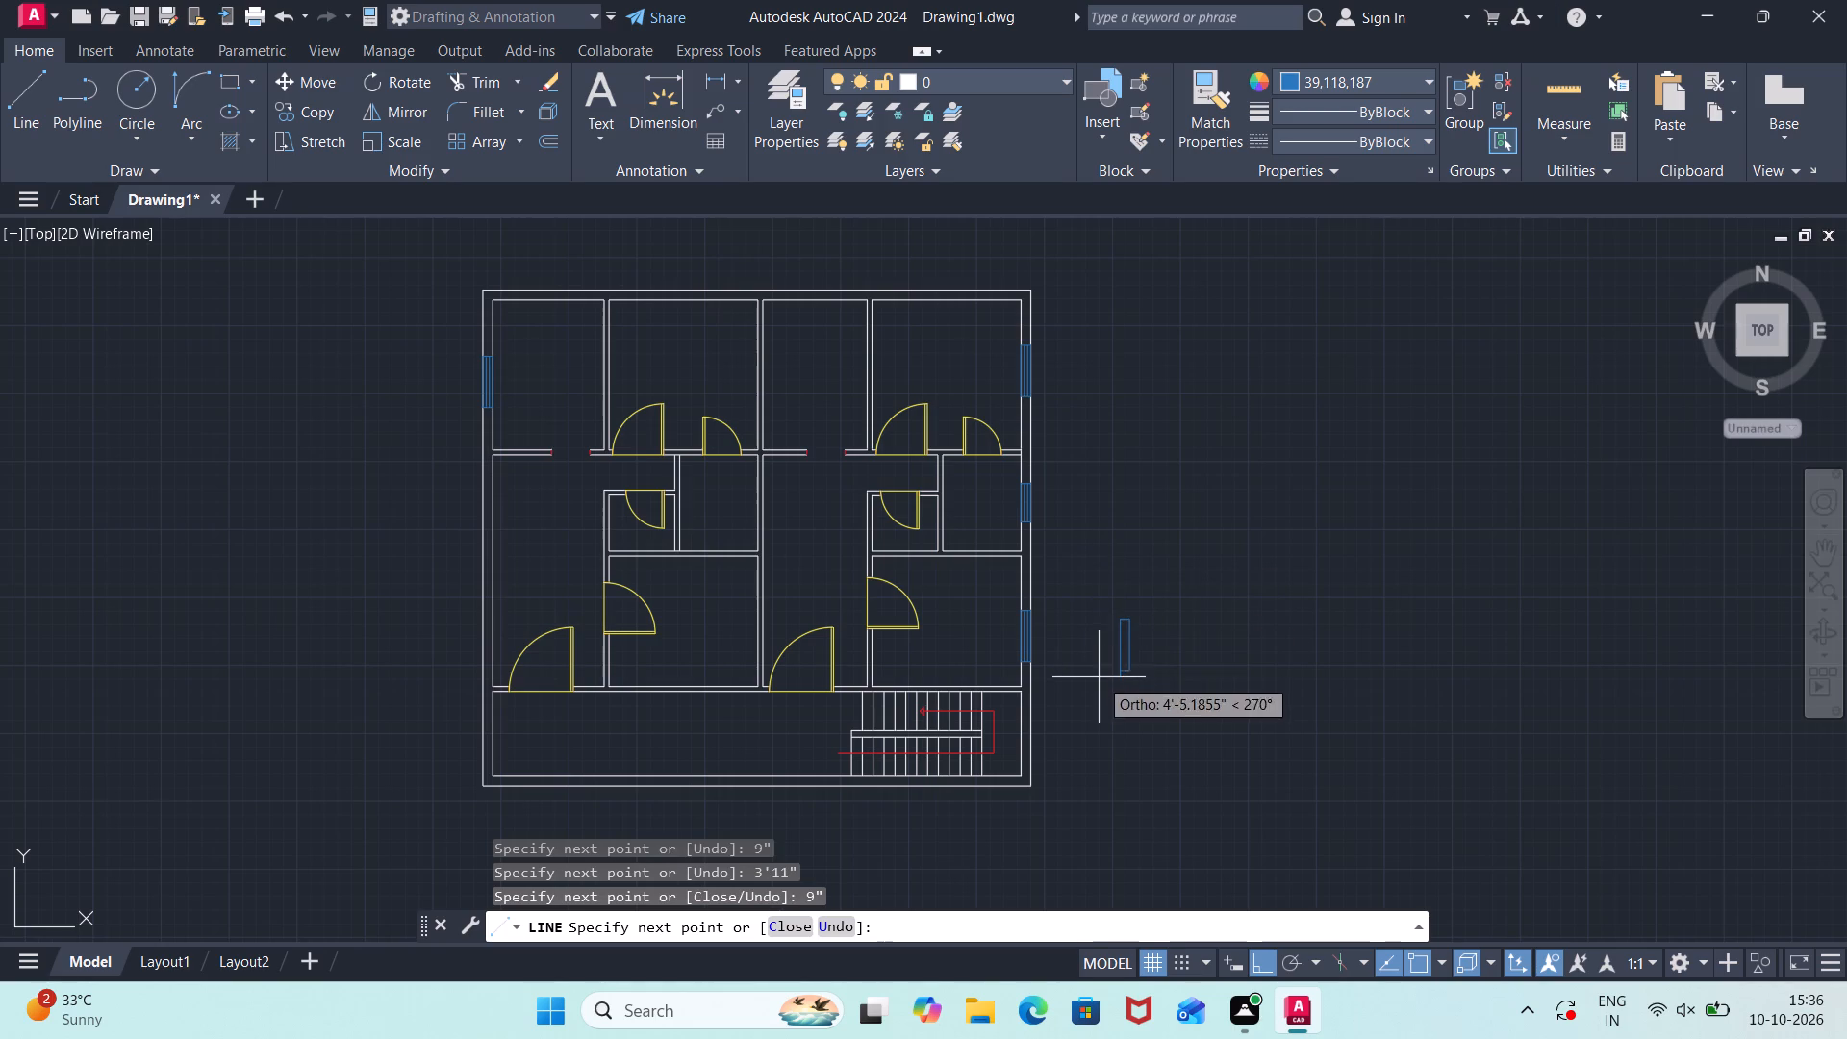
pyautogui.scroll(3, 1112, 672)
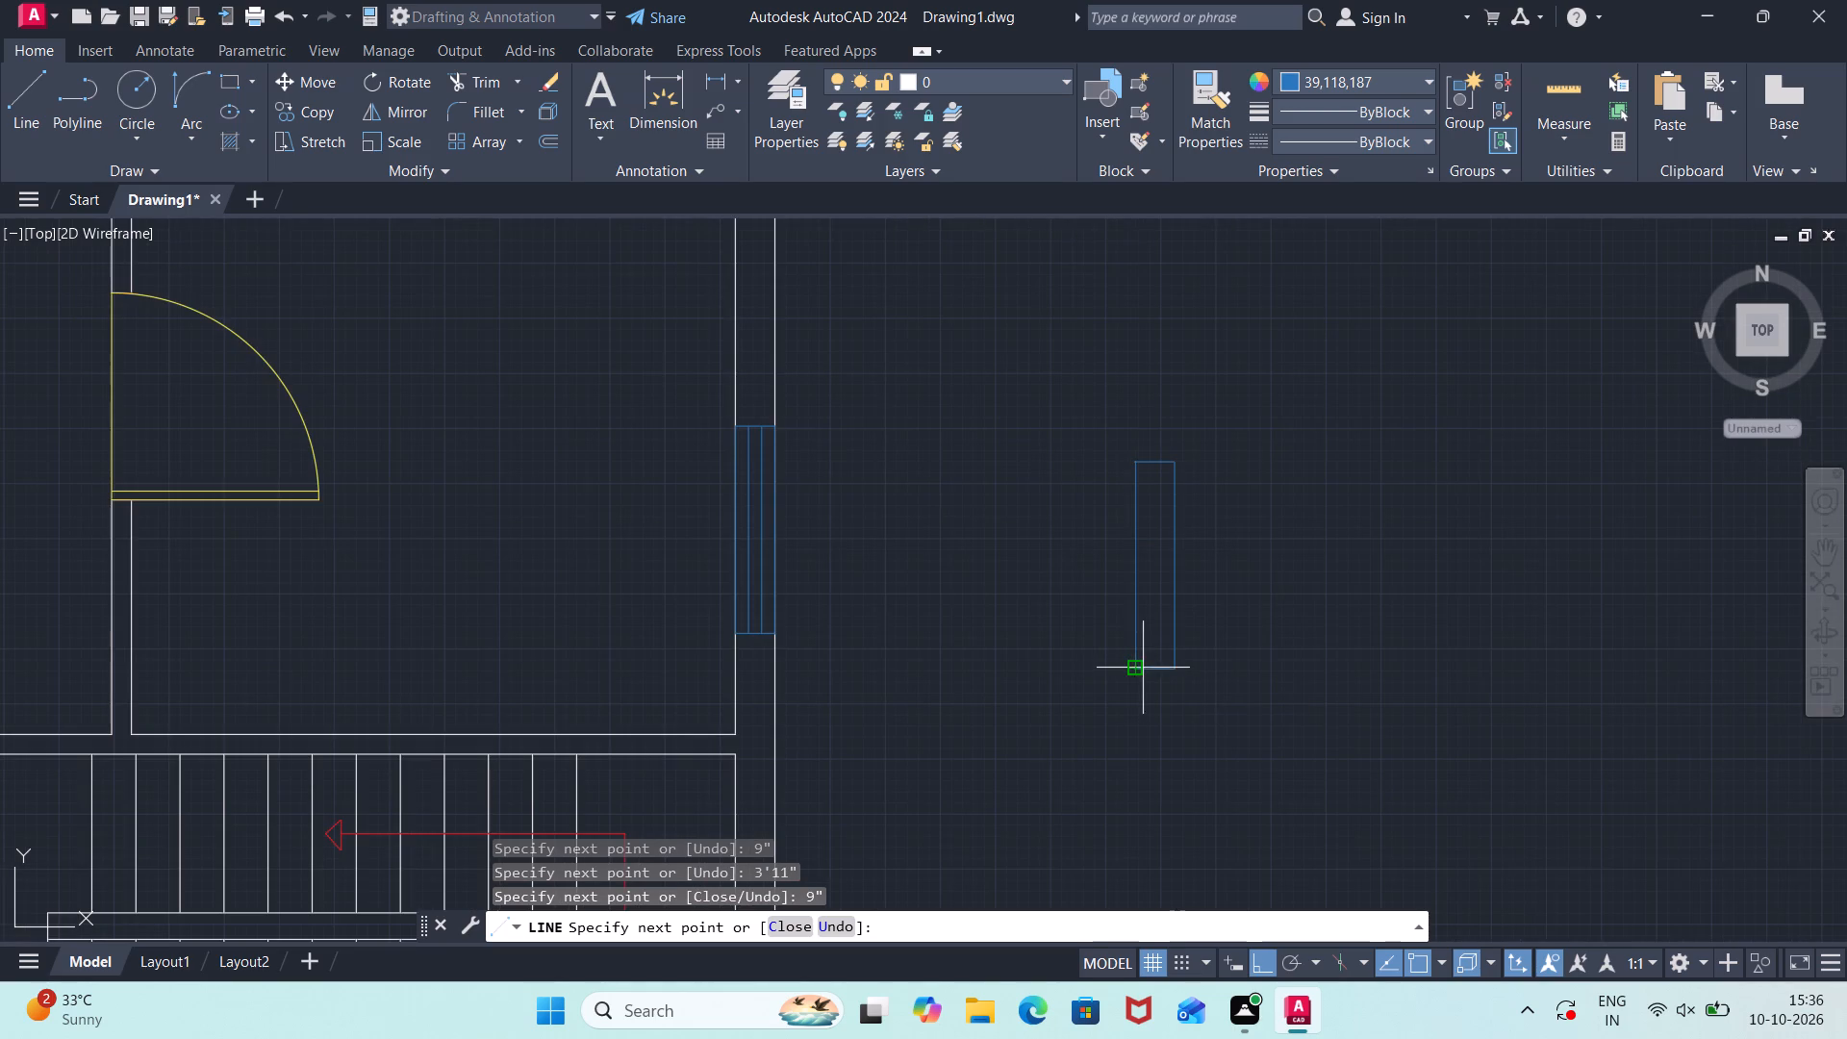
pyautogui.click(1133, 674)
pyautogui.press('Escape')
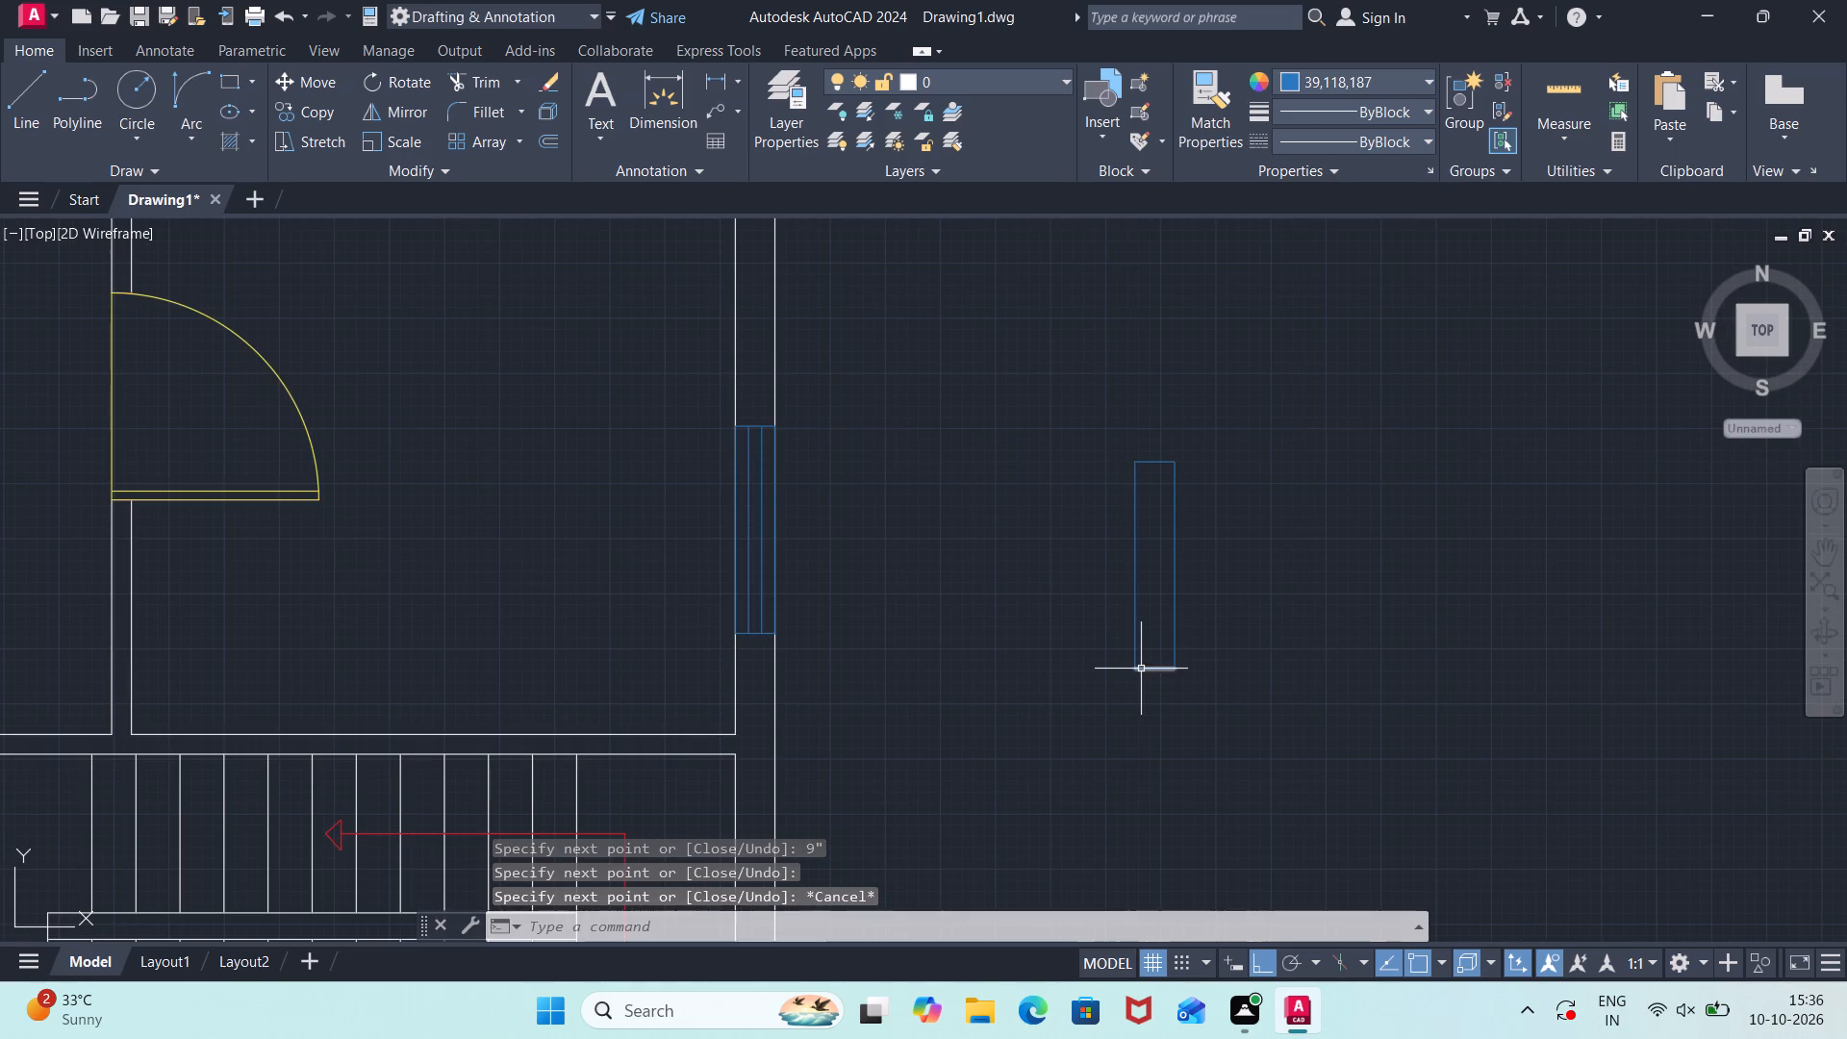
# Draw a vertical centre line in the new window outline, from its south side's midpoint to its north side's midpoint.
pyautogui.press('l')
pyautogui.press('Return')
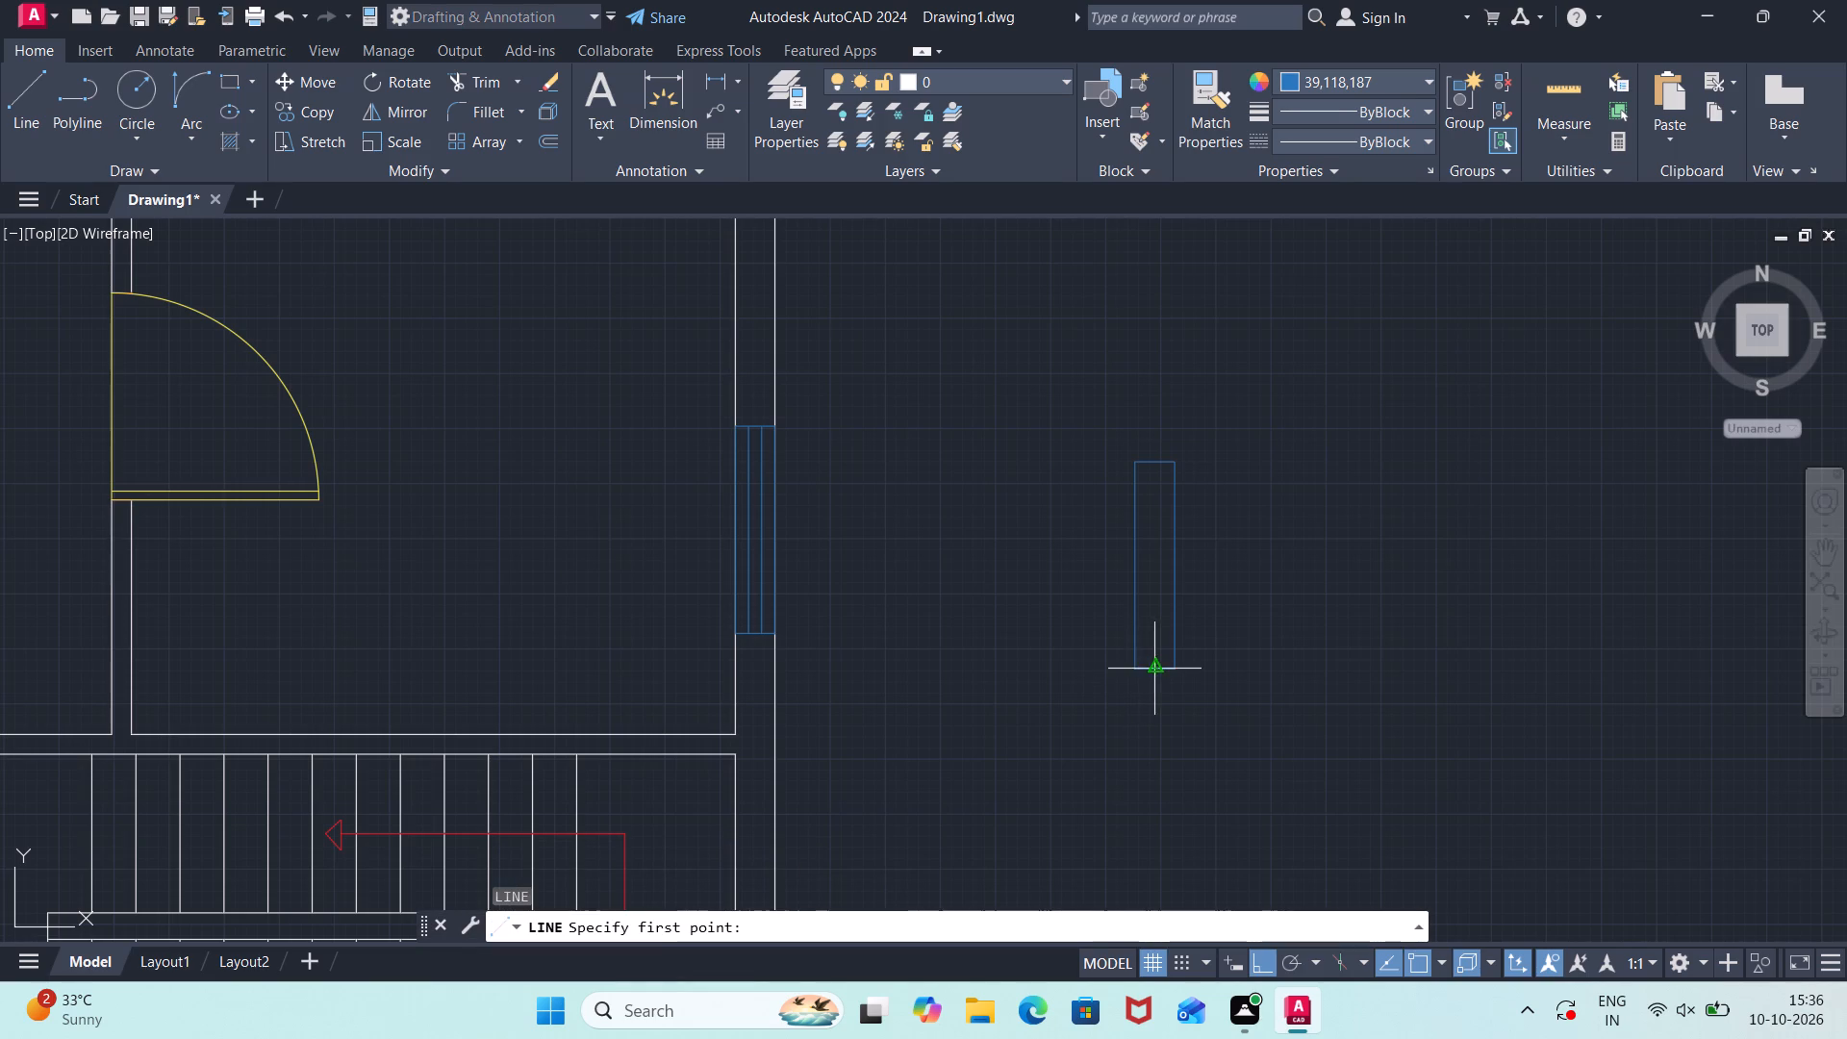
pyautogui.click(1153, 658)
pyautogui.click(1158, 462)
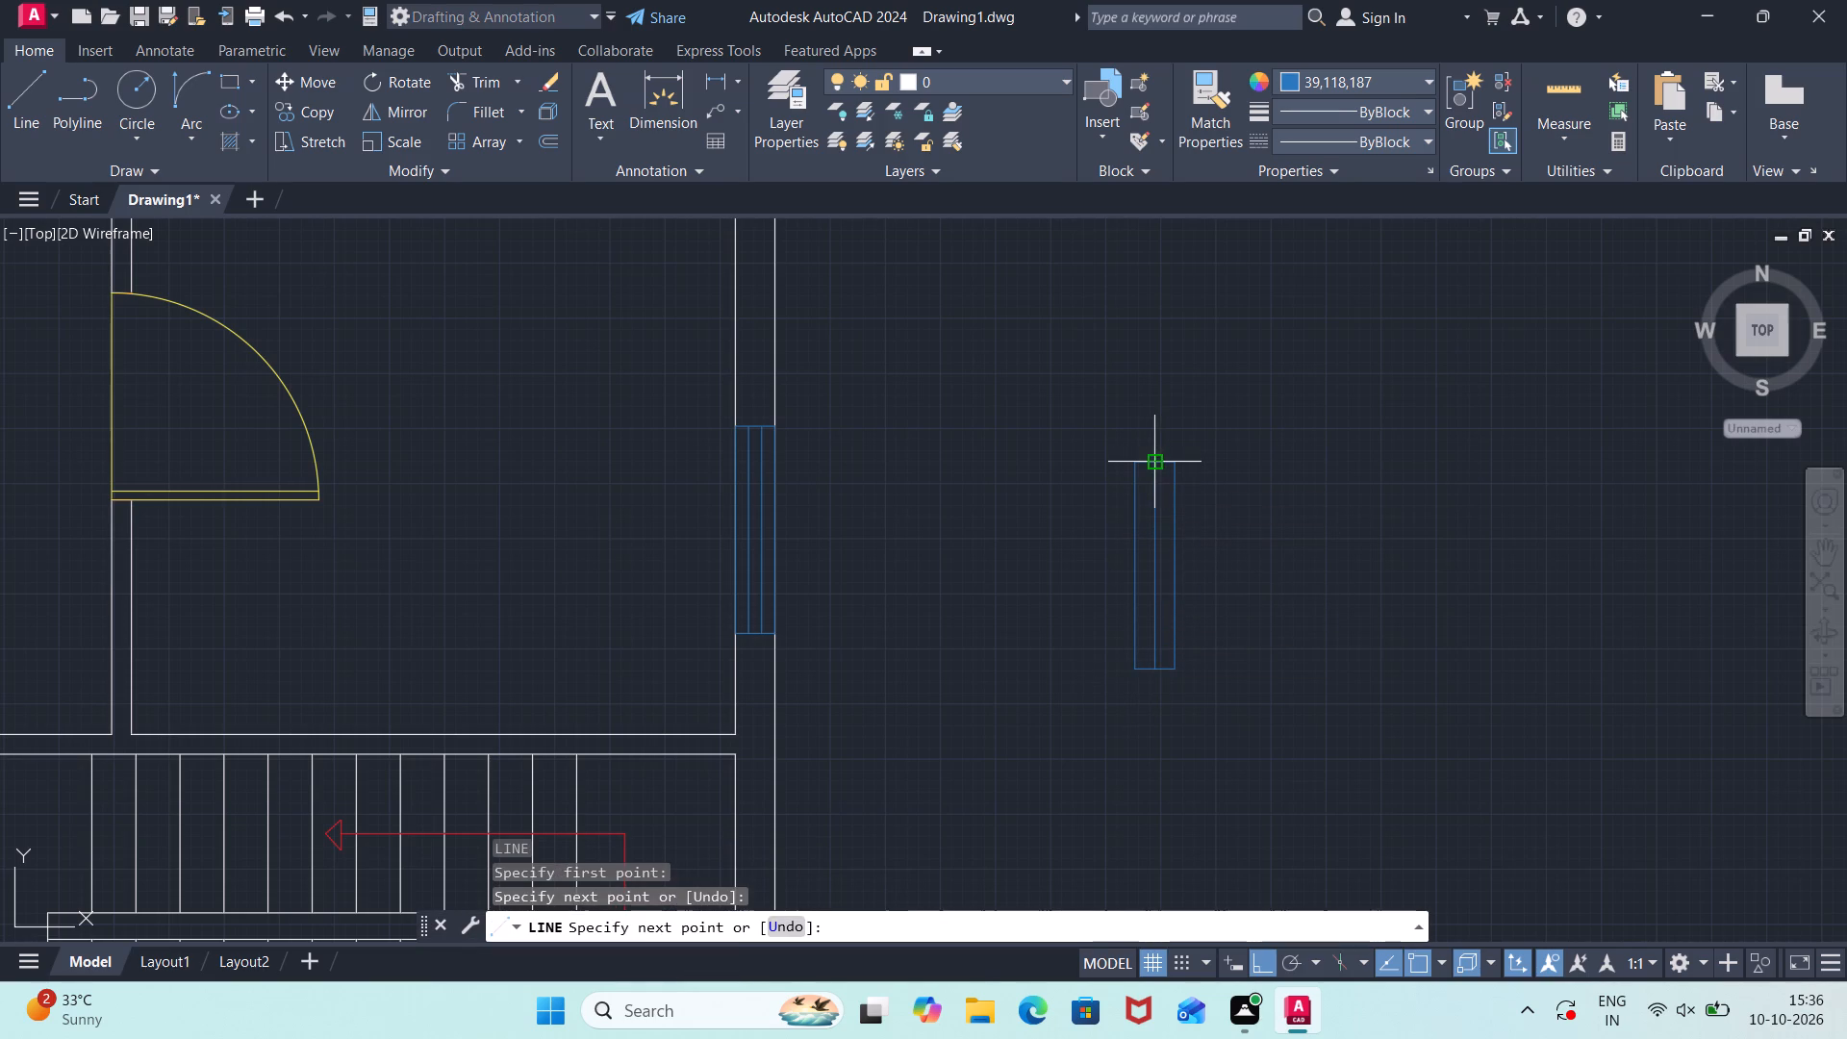
pyautogui.press('Escape')
# Offset the new window's centre line 1.5" to both its west and east sides.
pyautogui.write('off')
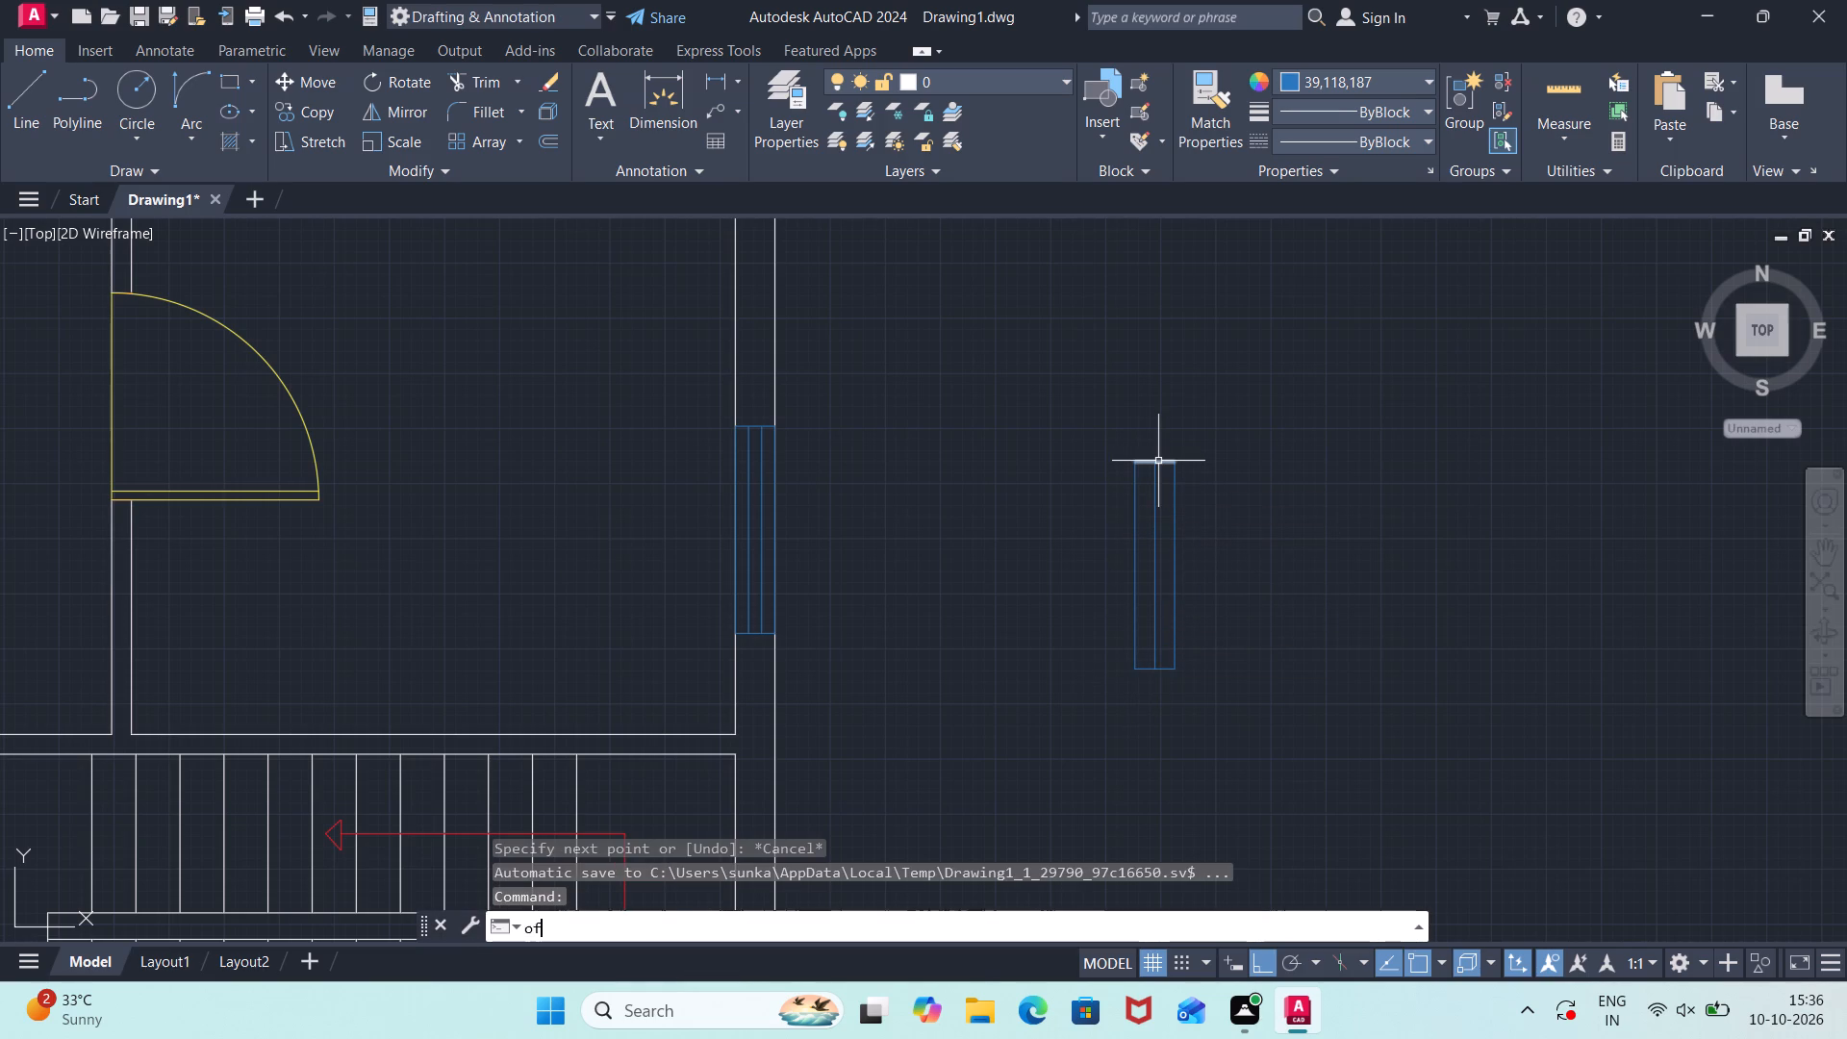
pyautogui.press('Return')
pyautogui.press('Return')
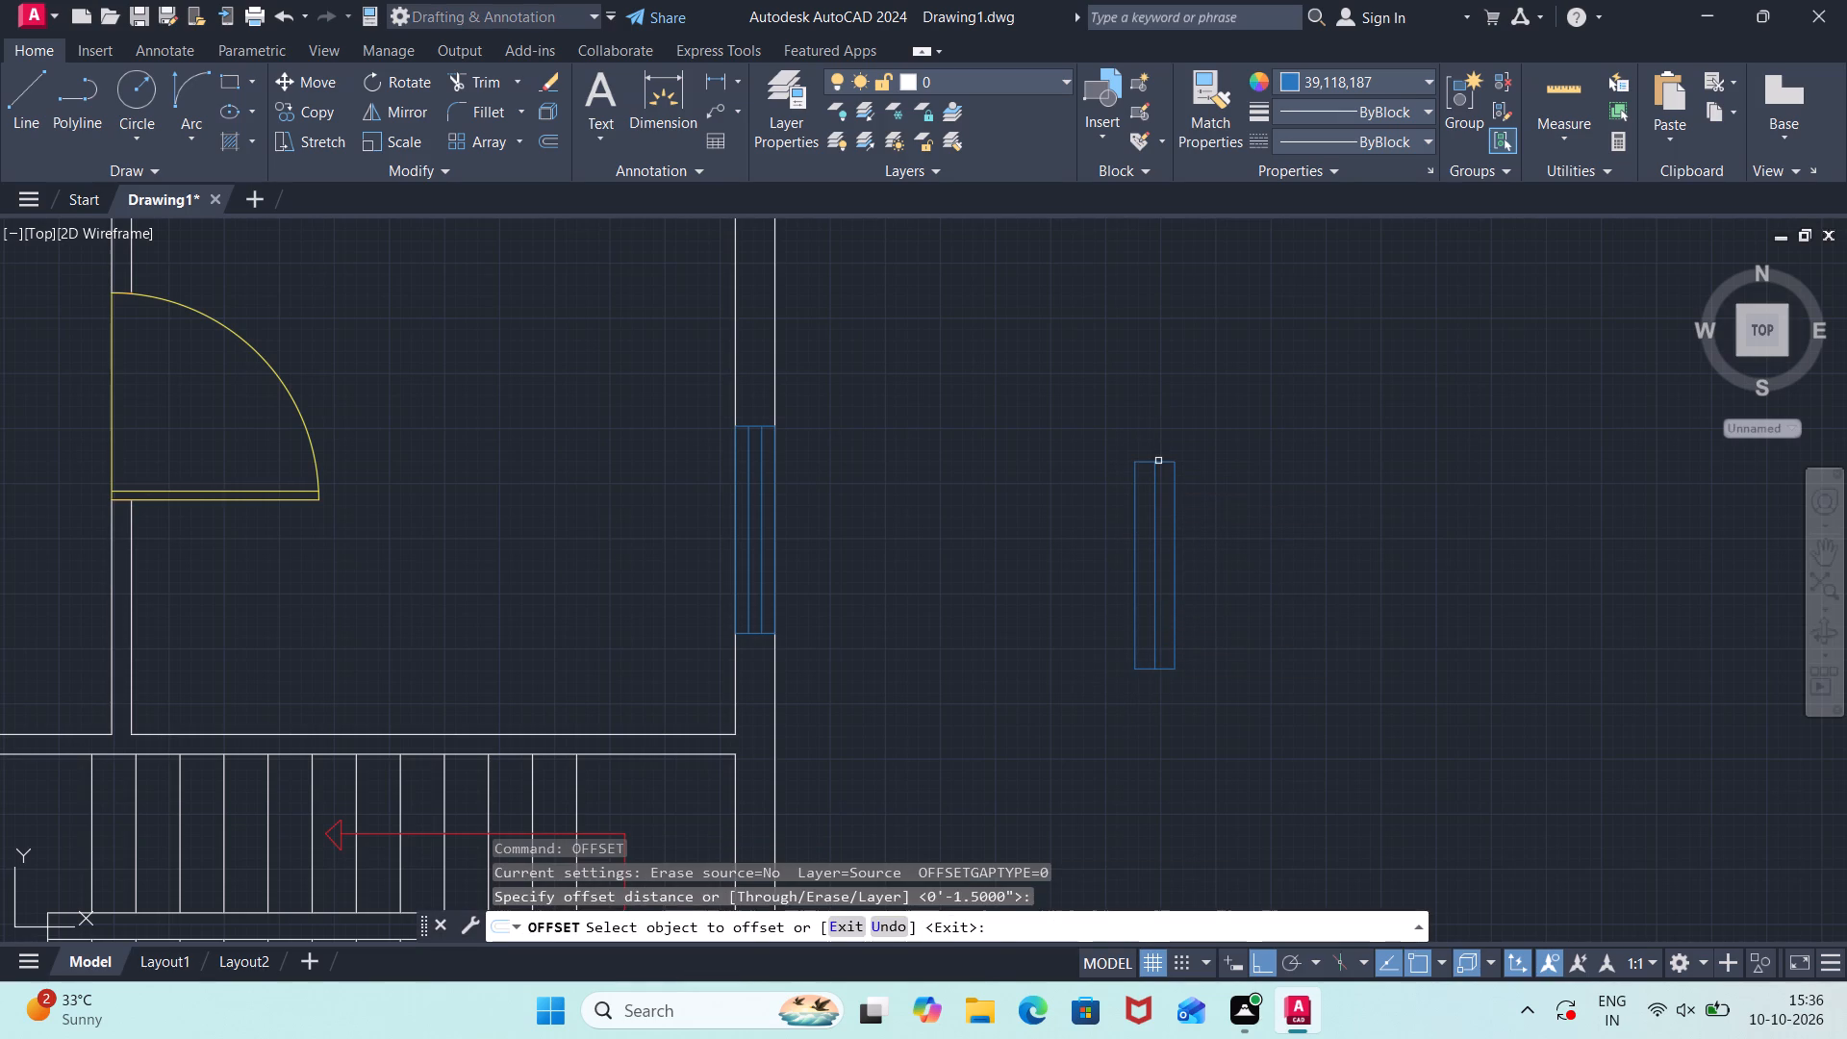
pyautogui.scroll(2, 1158, 461)
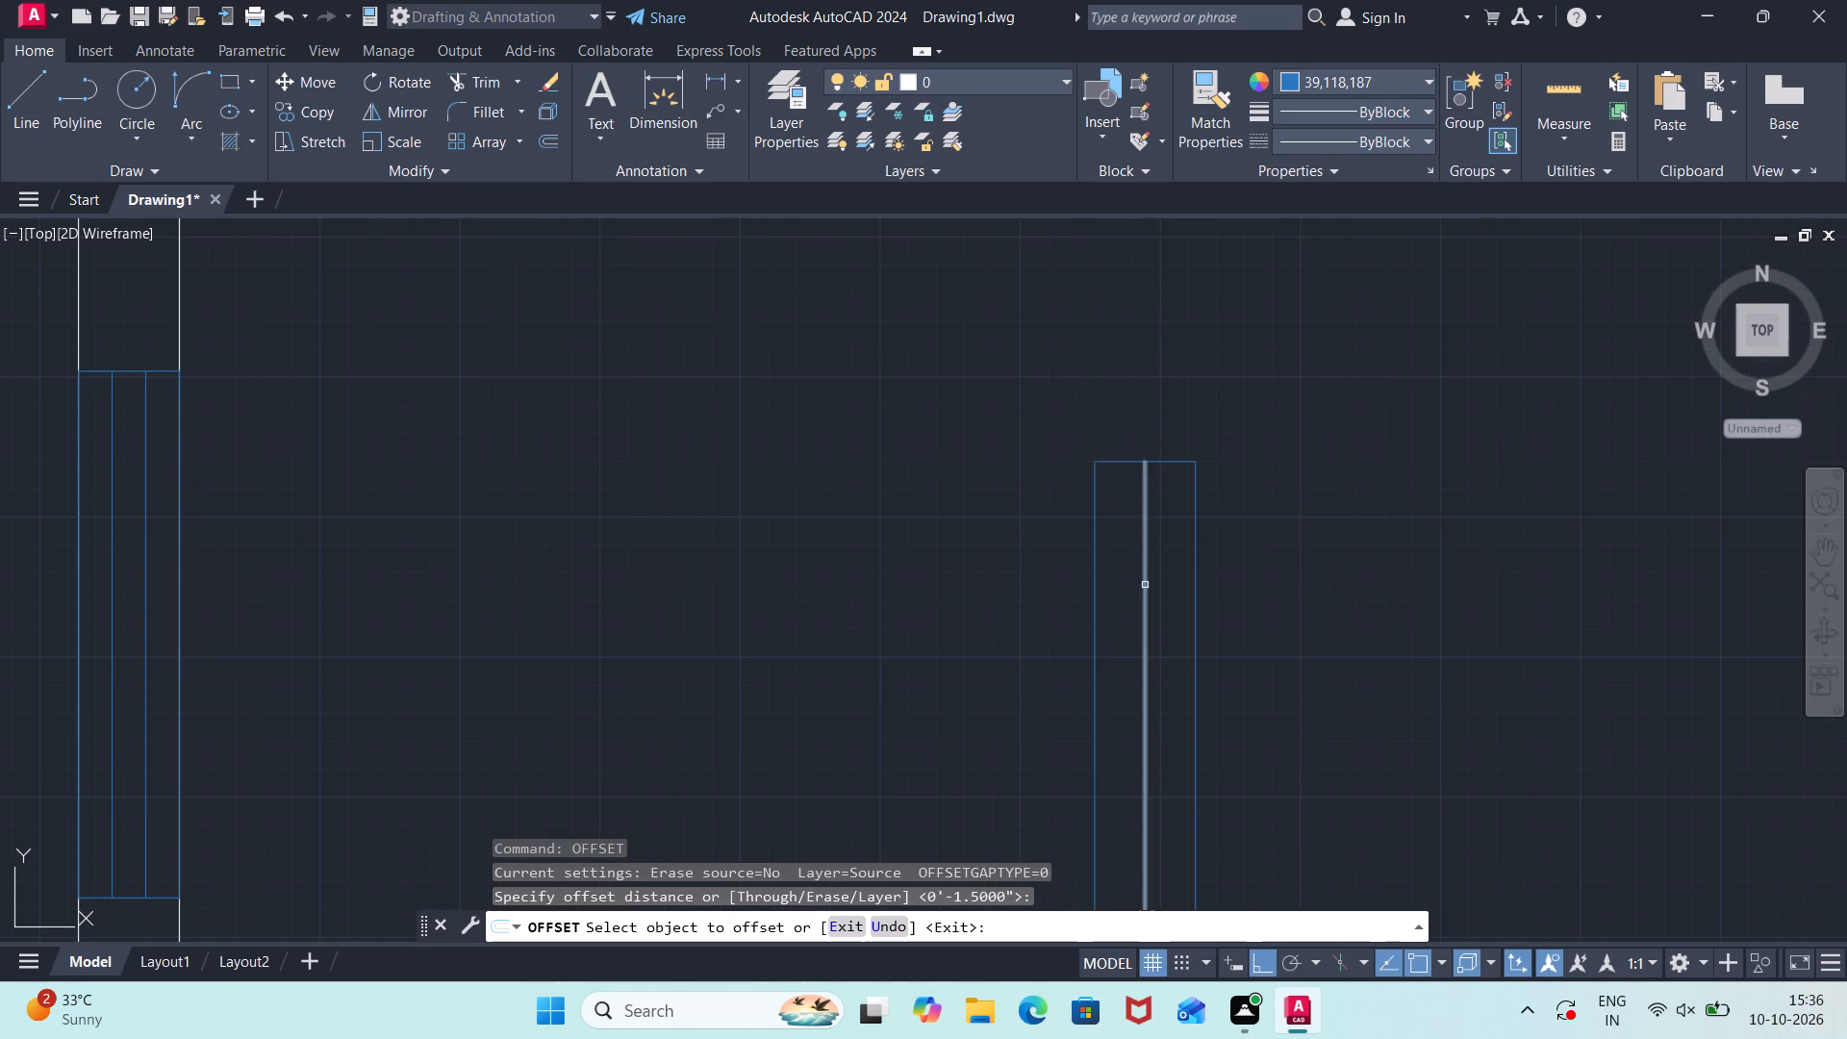
pyautogui.click(1145, 587)
pyautogui.click(1095, 603)
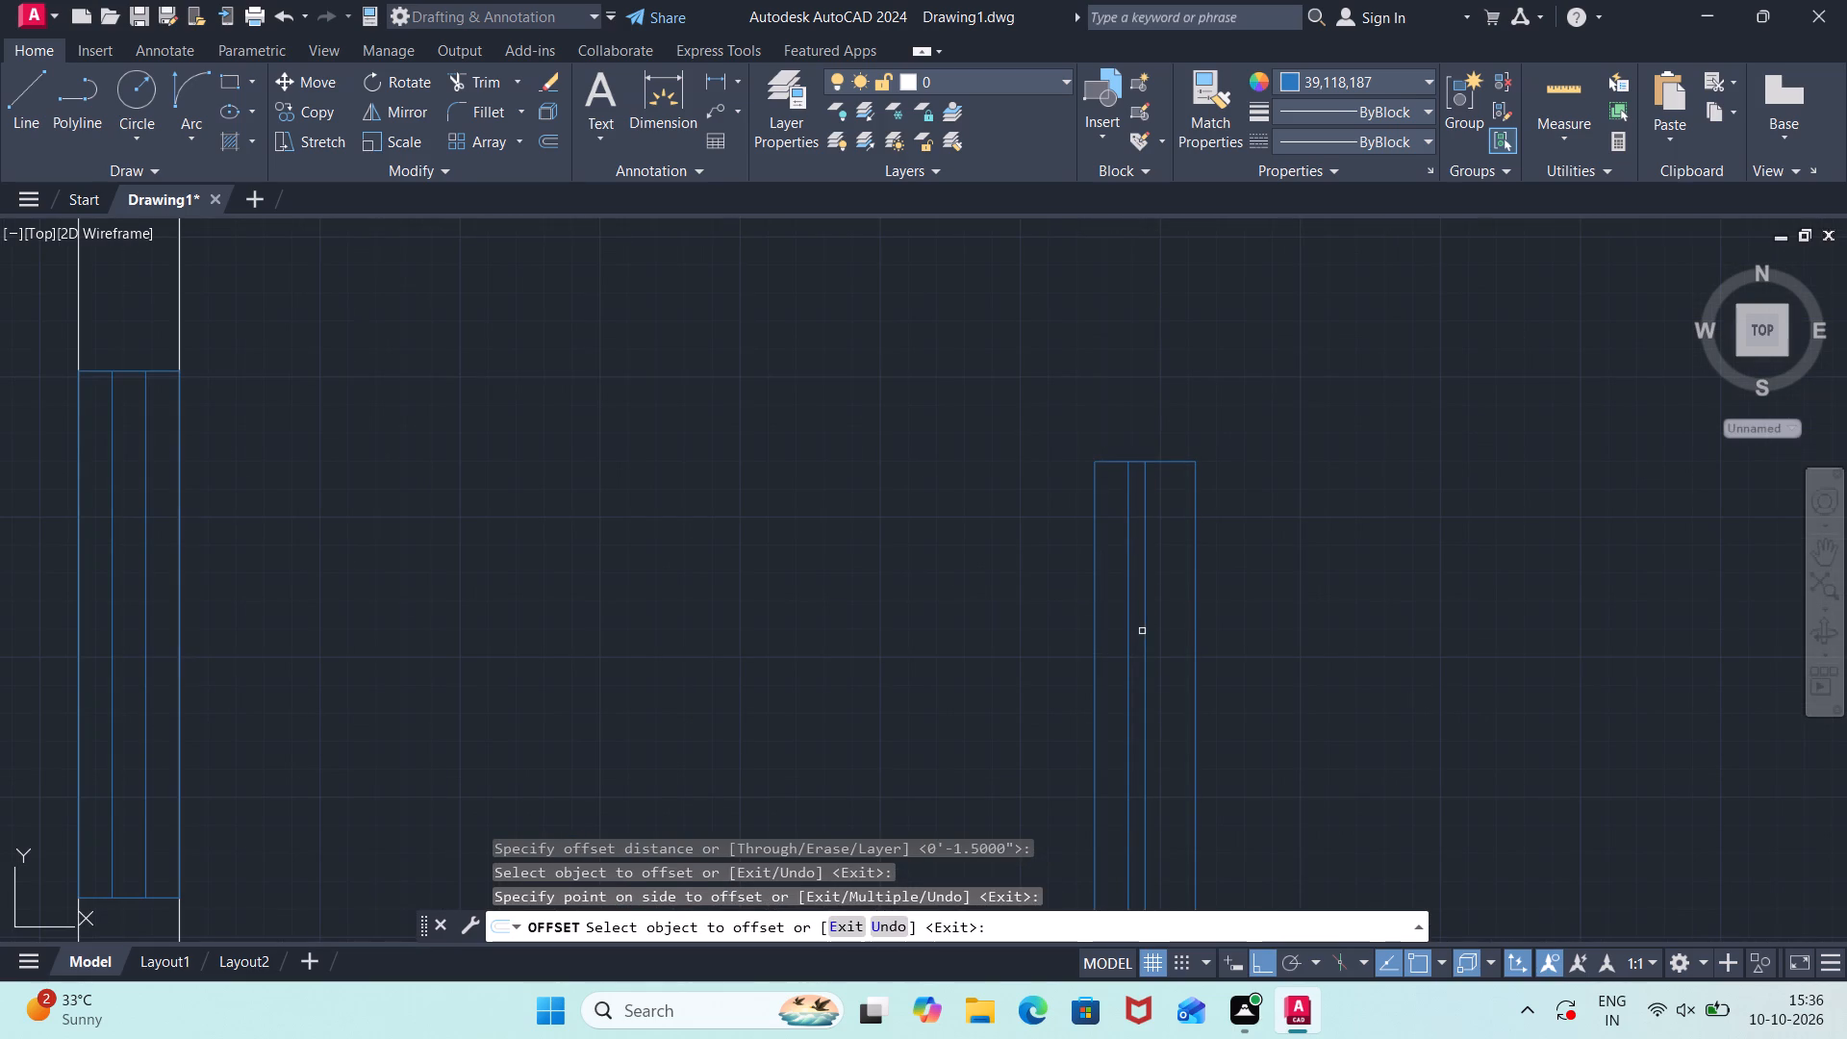
pyautogui.click(1142, 631)
pyautogui.click(1172, 629)
pyautogui.press('Escape')
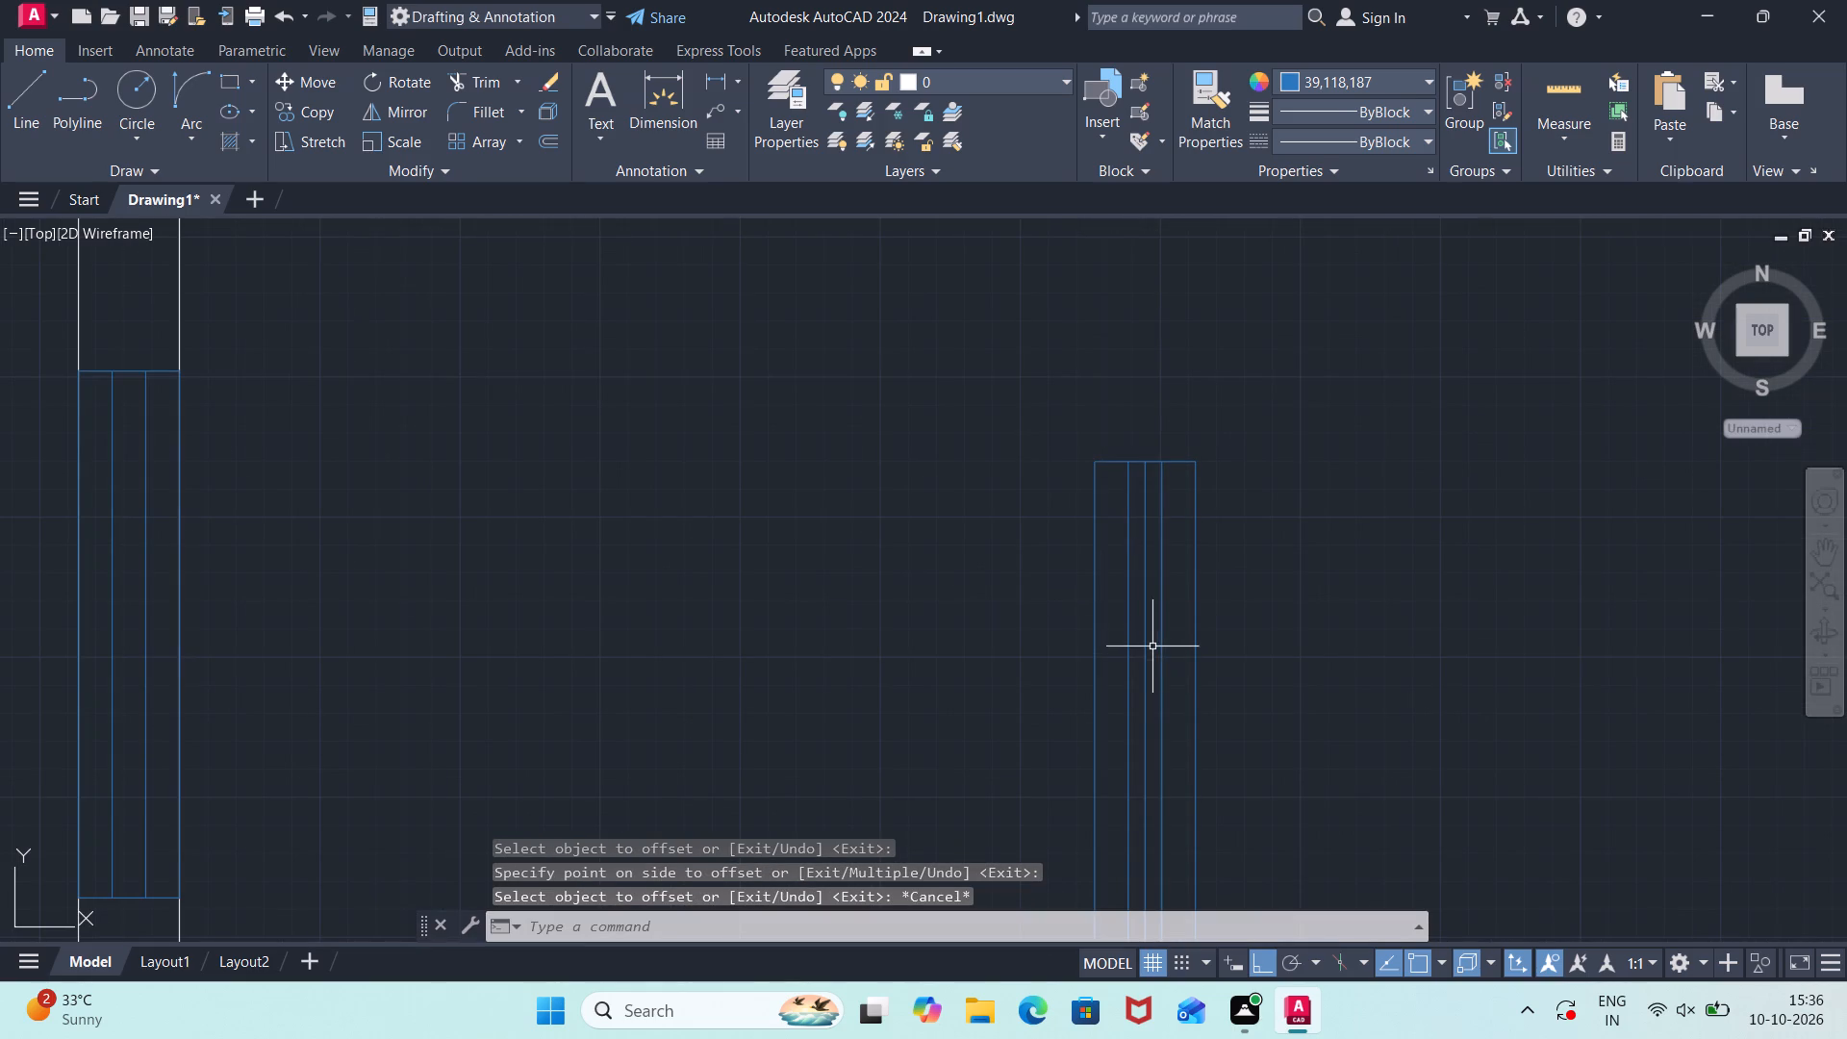
# Erase the middle line of the new window, keeping the two offset lines.
pyautogui.click(1147, 653)
pyautogui.press('Delete')
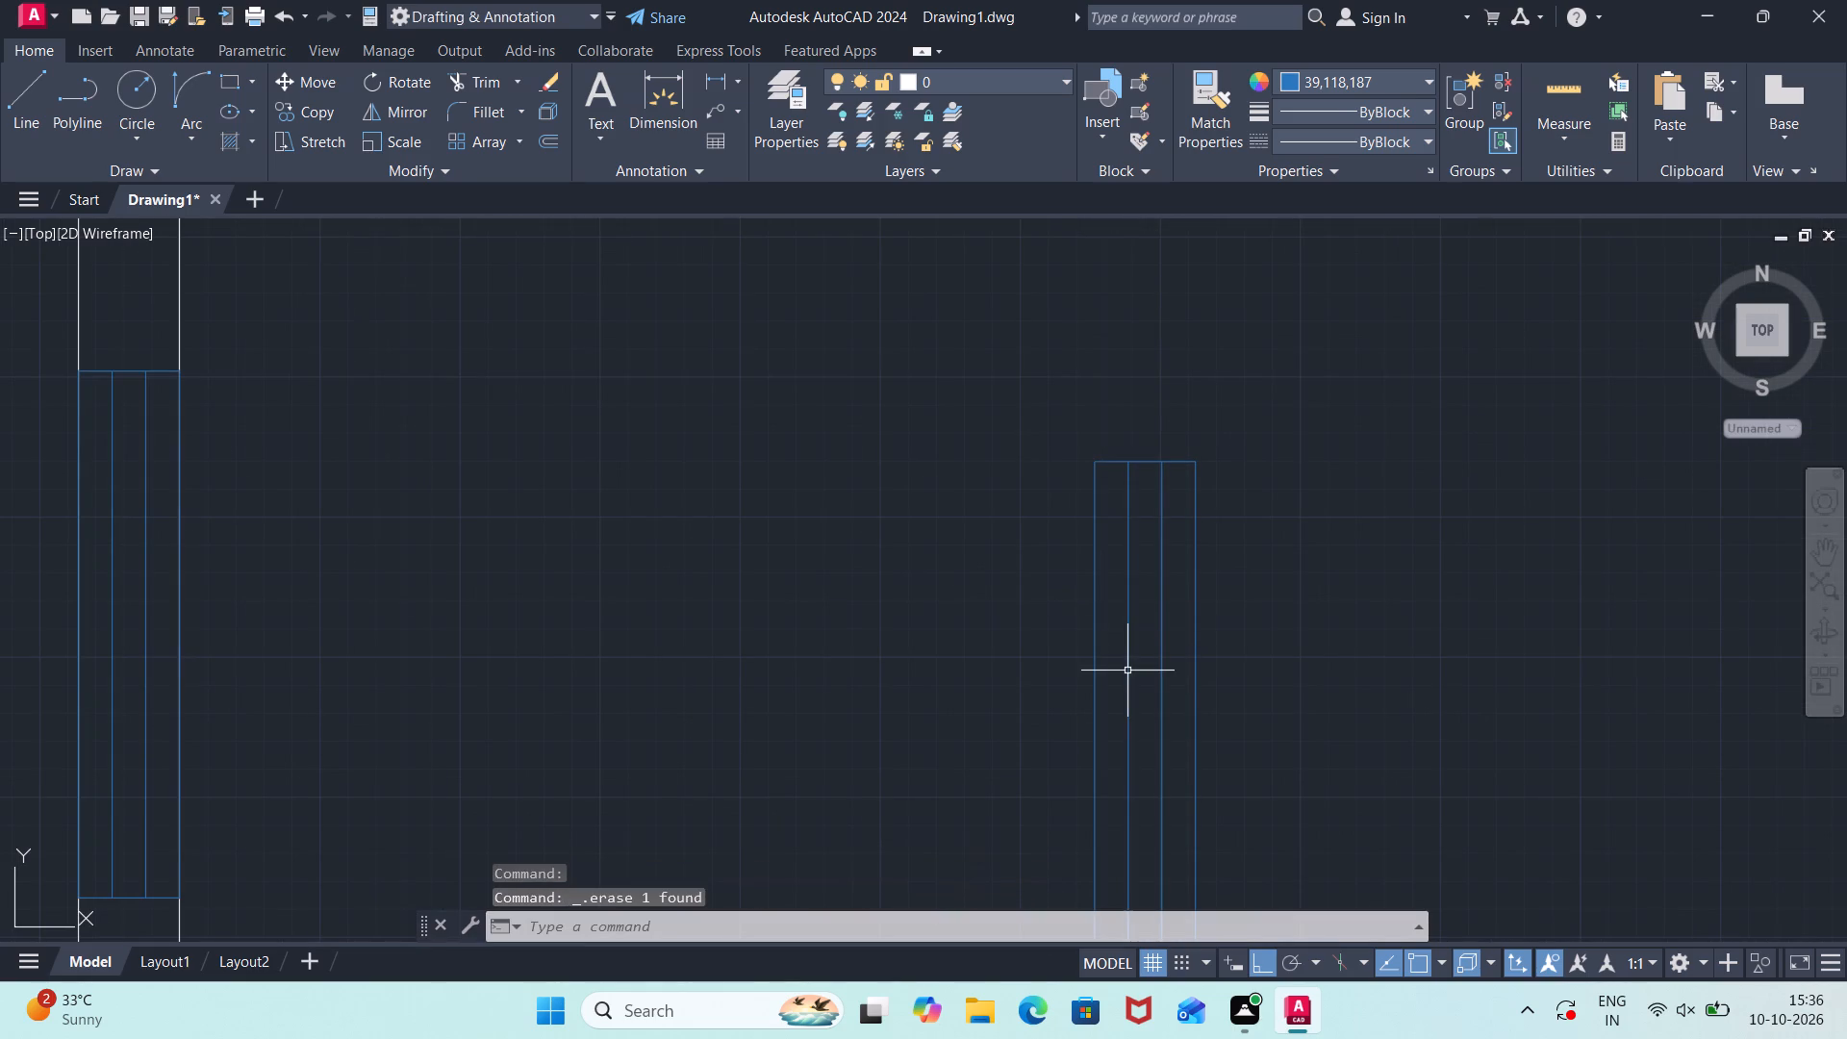
# Move the new window into the west outer wall of the southwest room, north of its entrance door.
pyautogui.scroll(-4, 1127, 671)
pyautogui.click(1193, 616)
pyautogui.click(1038, 746)
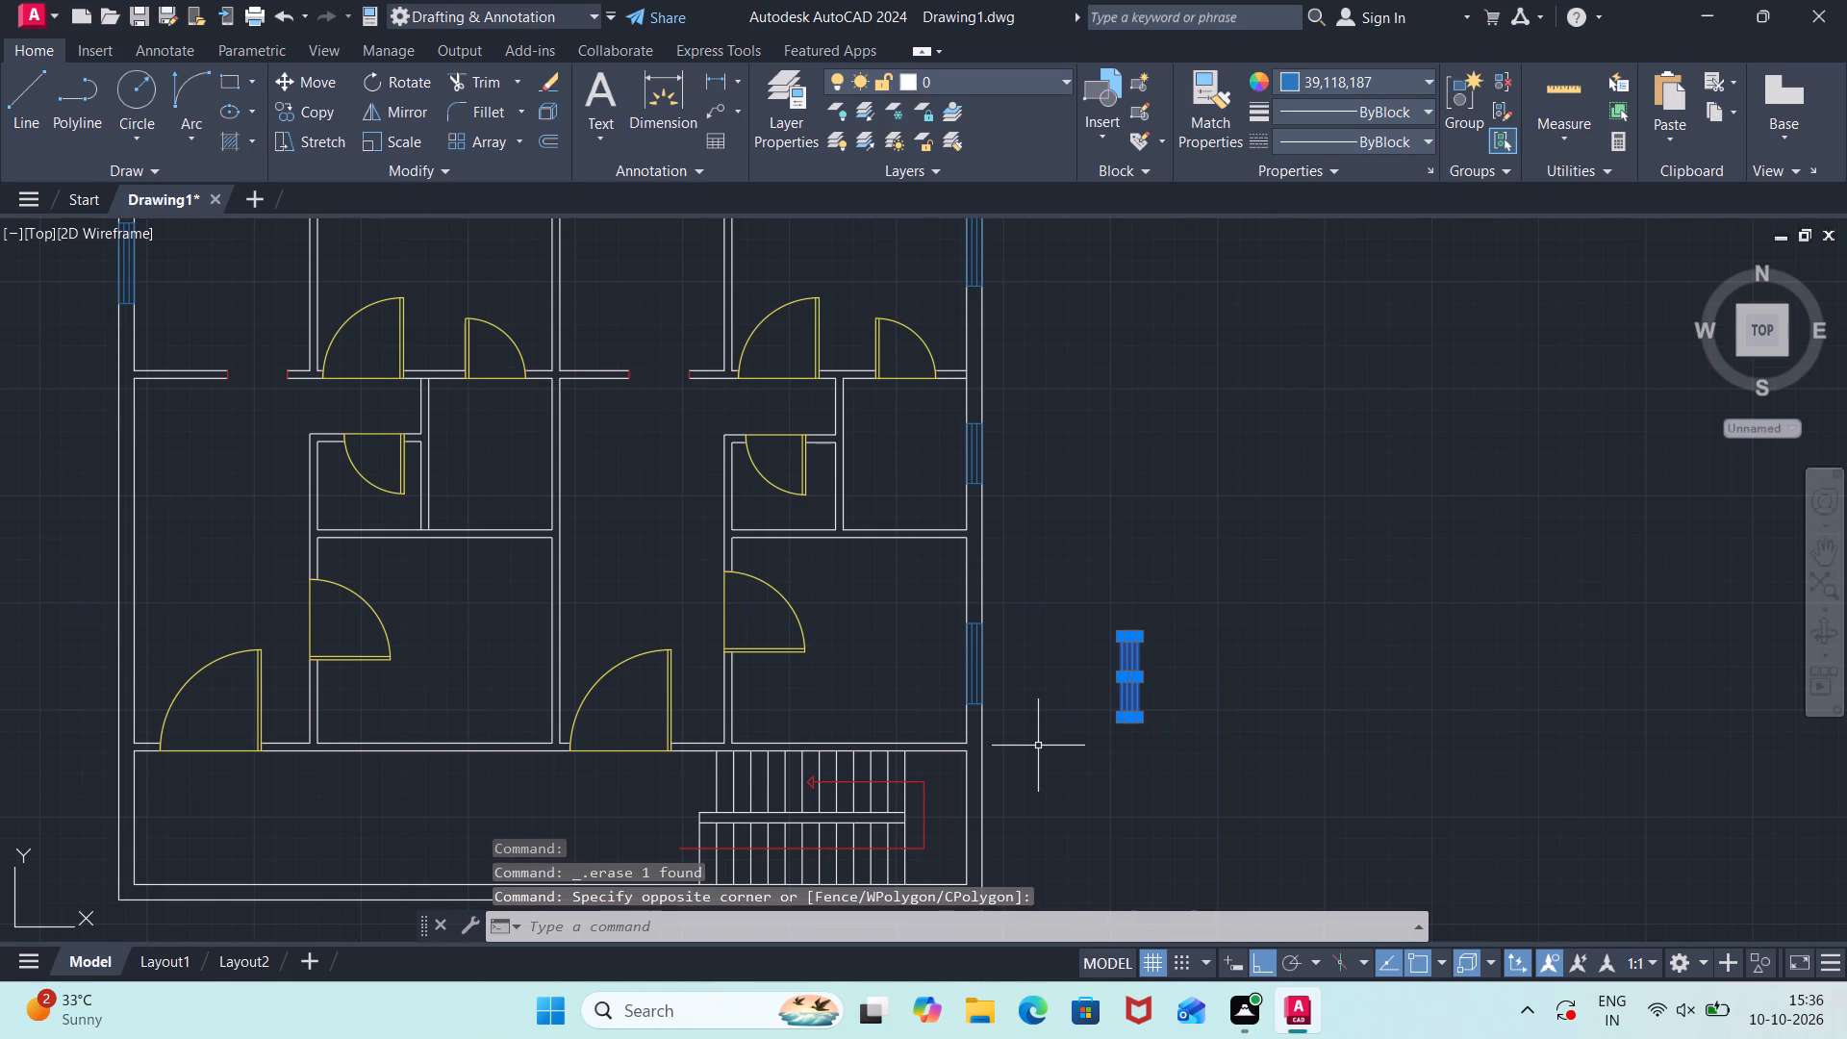
pyautogui.press('m')
pyautogui.press('Return')
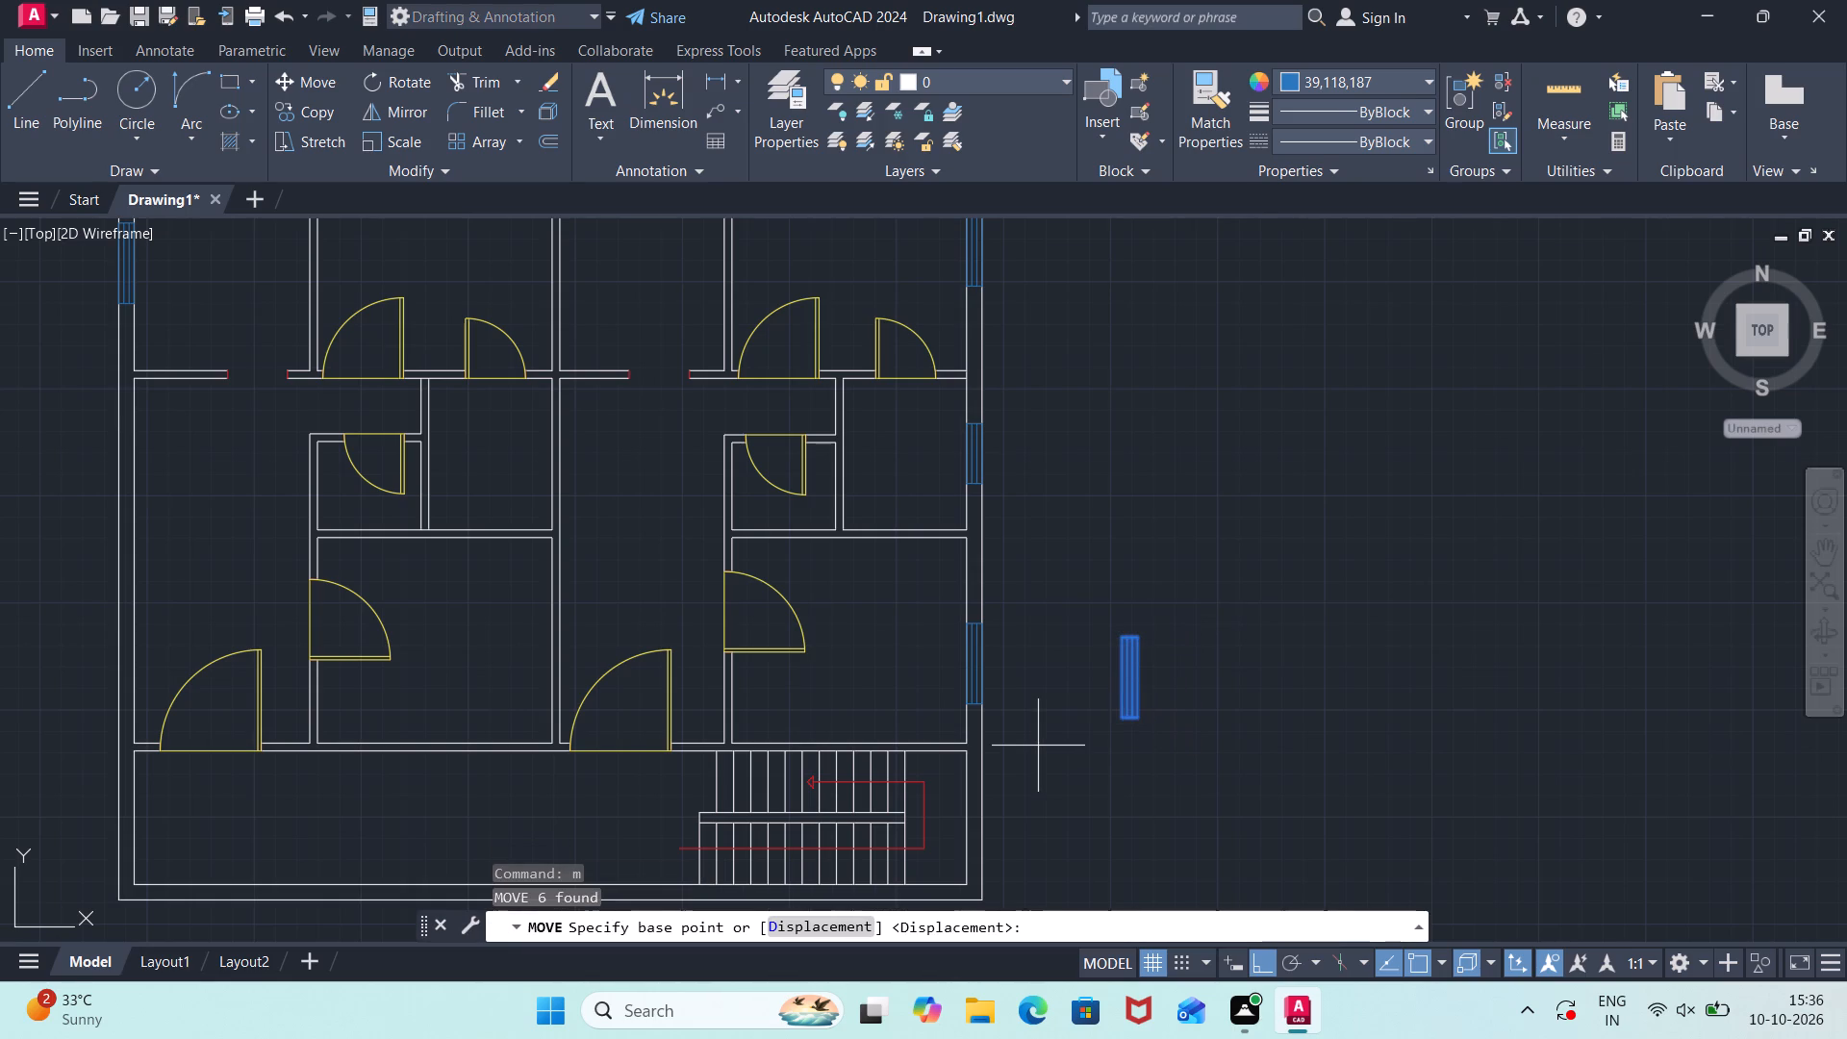
pyautogui.click(1118, 718)
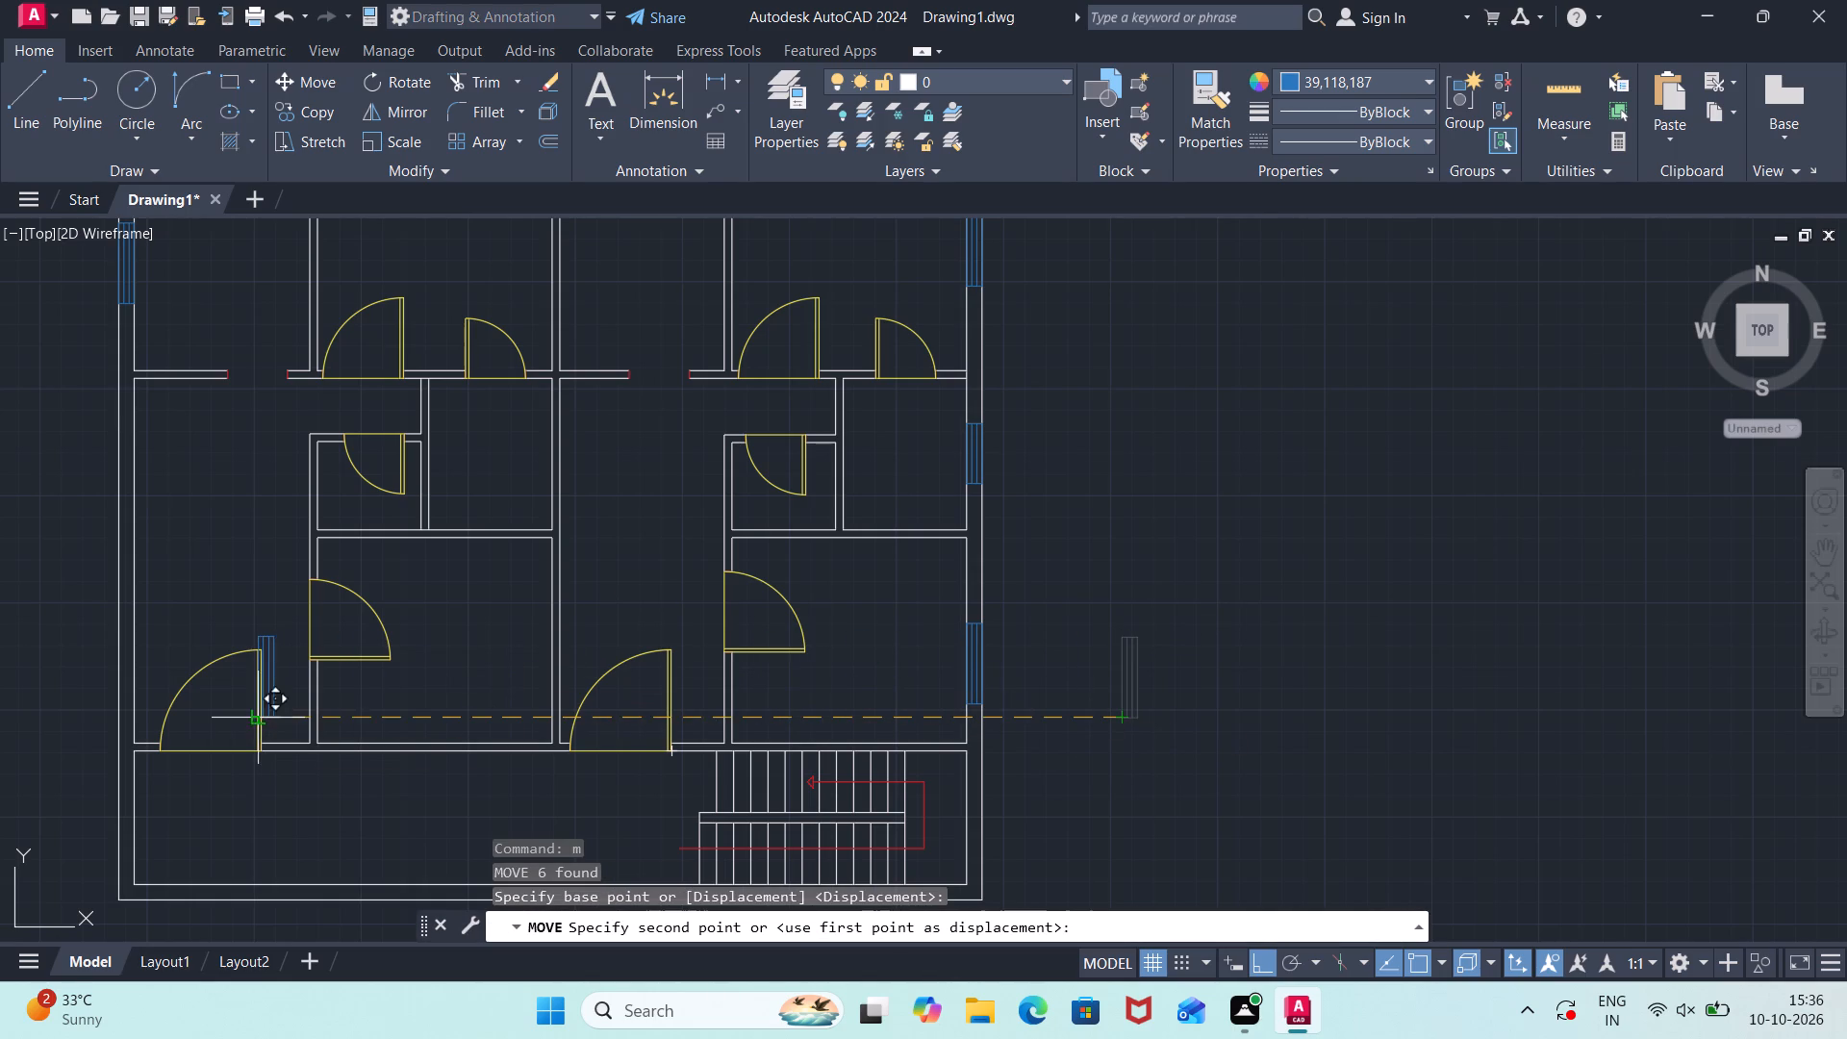
pyautogui.scroll(2, 172, 608)
pyautogui.moveTo(172, 606); pyautogui.dragTo(350, 586, button='middle')
pyautogui.click(211, 575)
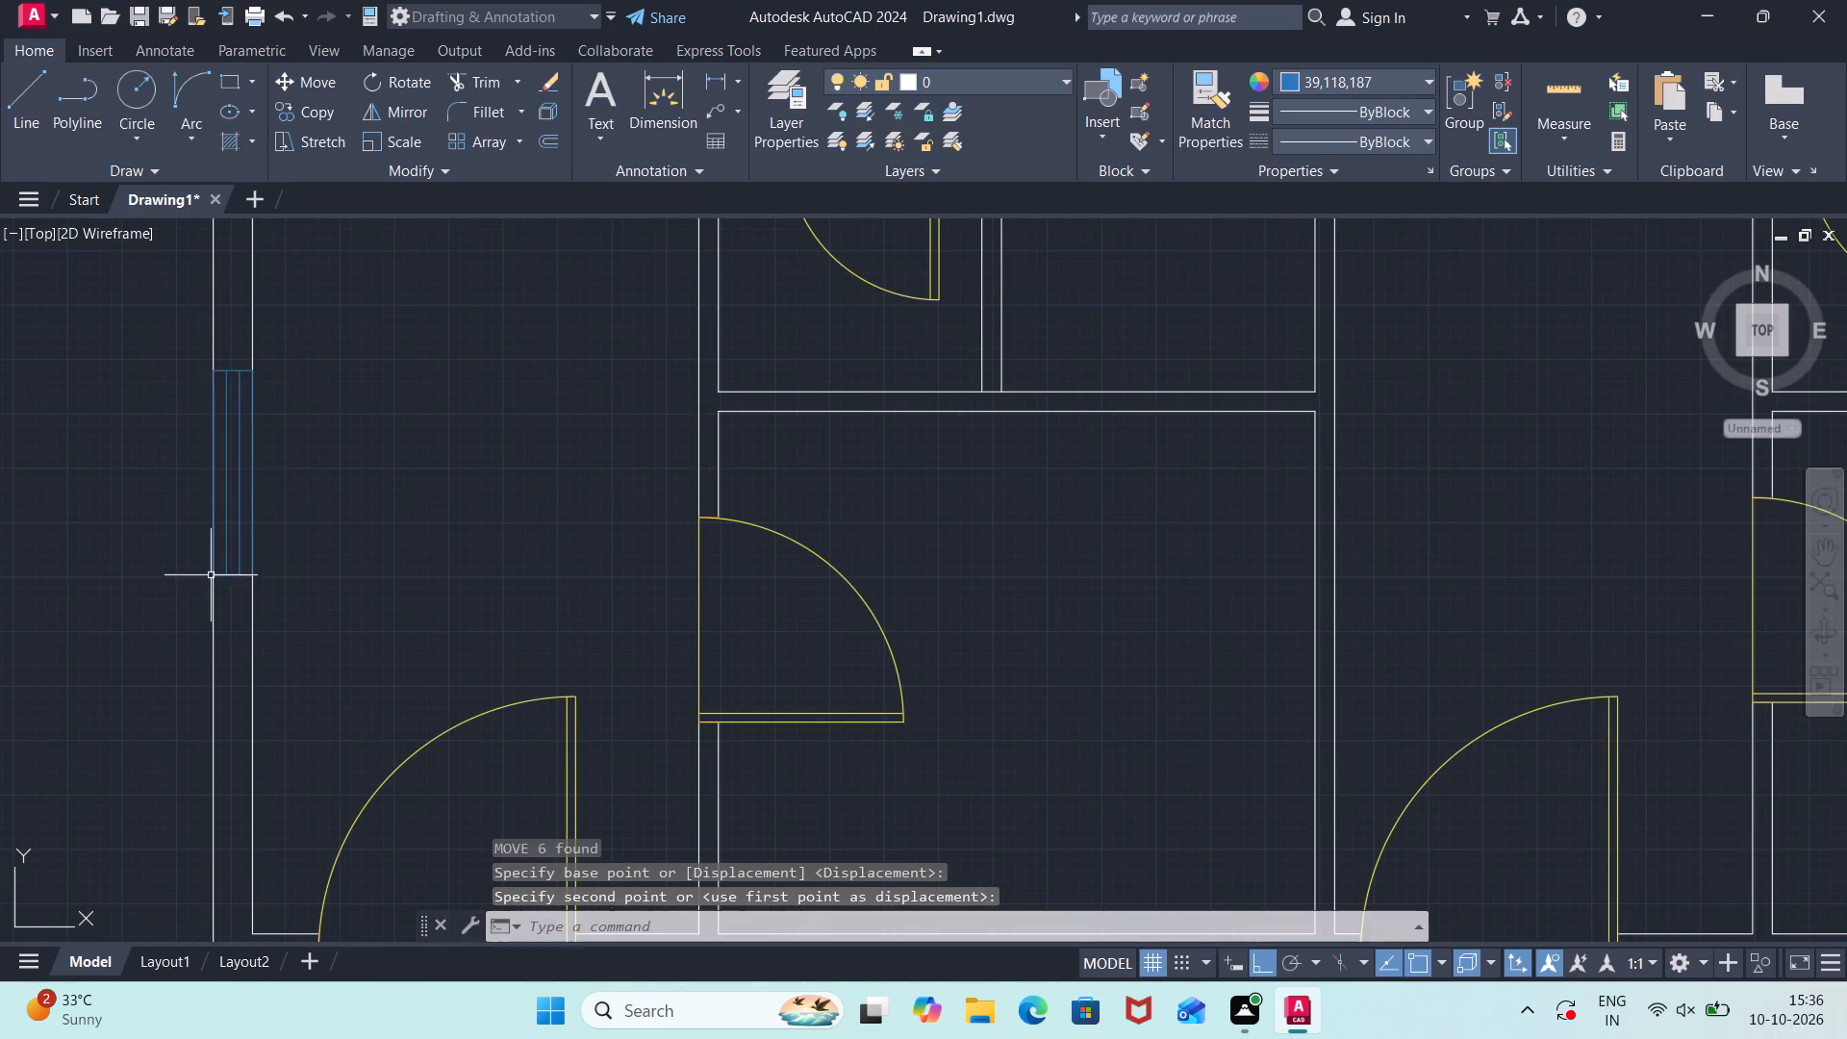
# Erase the five north-face line segments of the wall between the southern rooms and the staircase area.
pyautogui.scroll(-3, 417, 550)
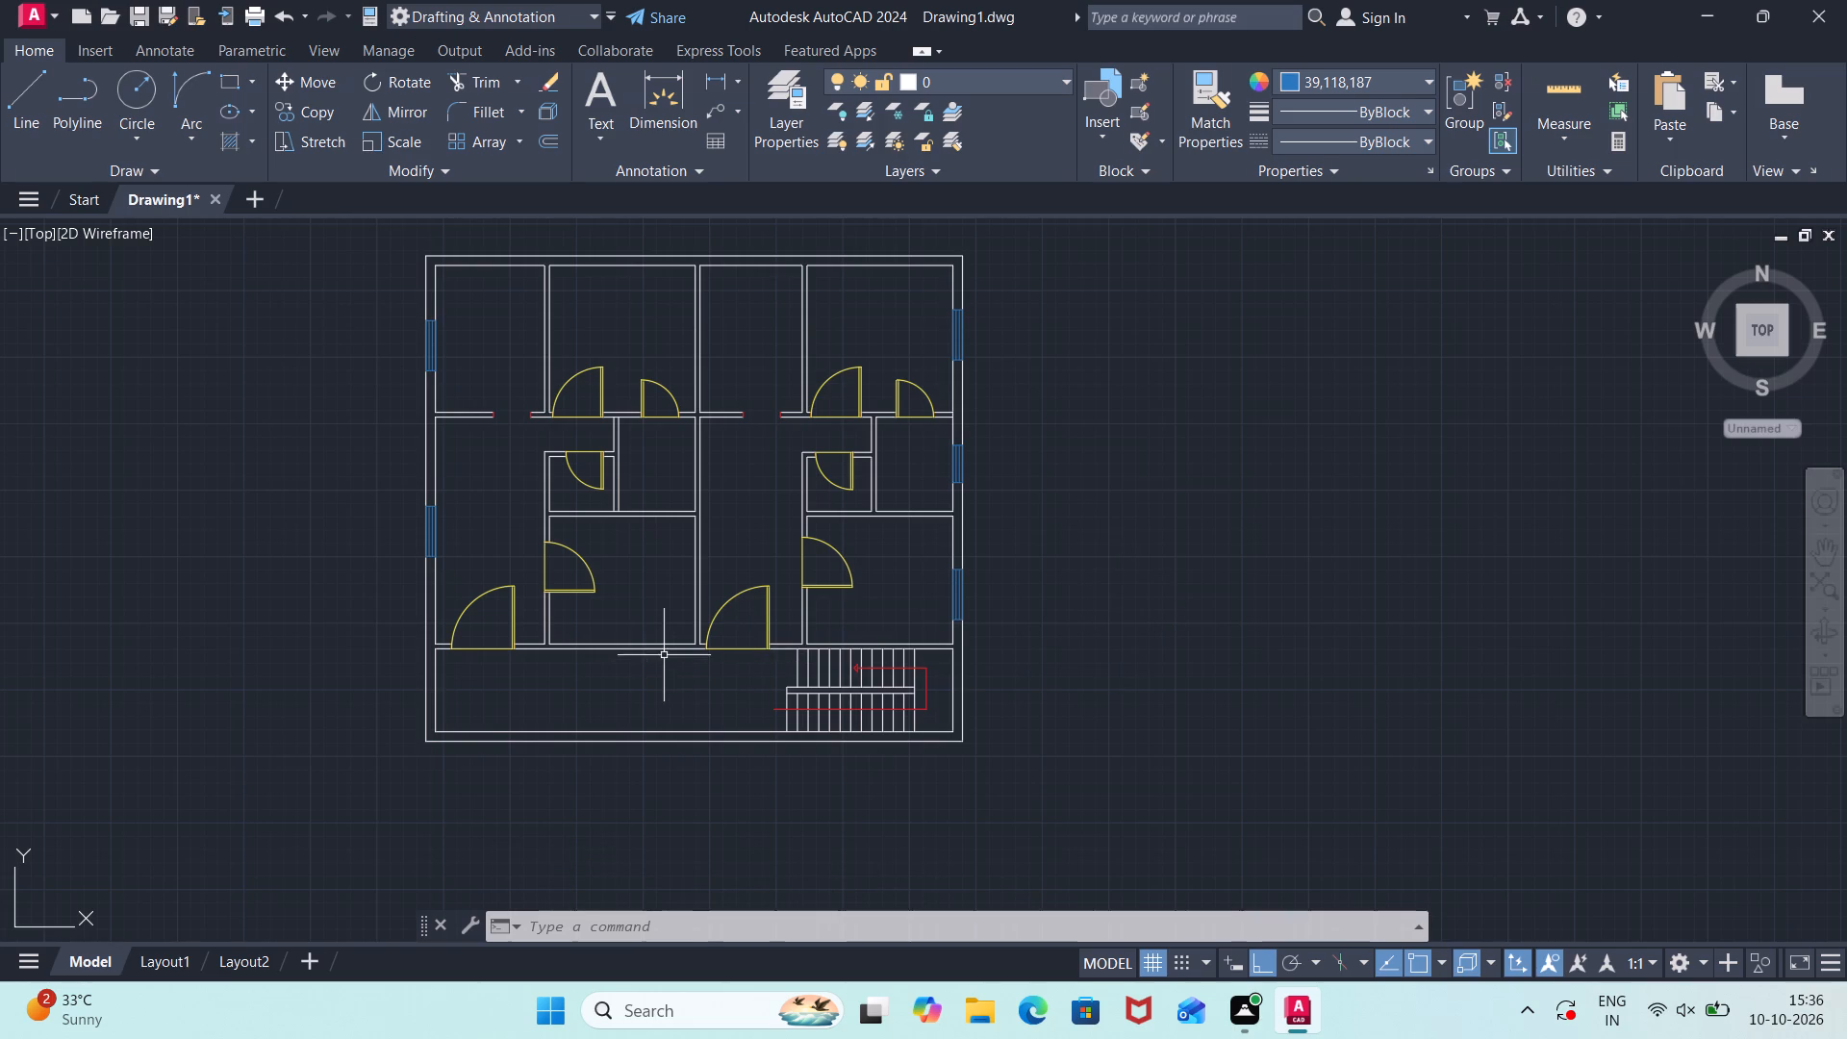
pyautogui.scroll(1, 664, 639)
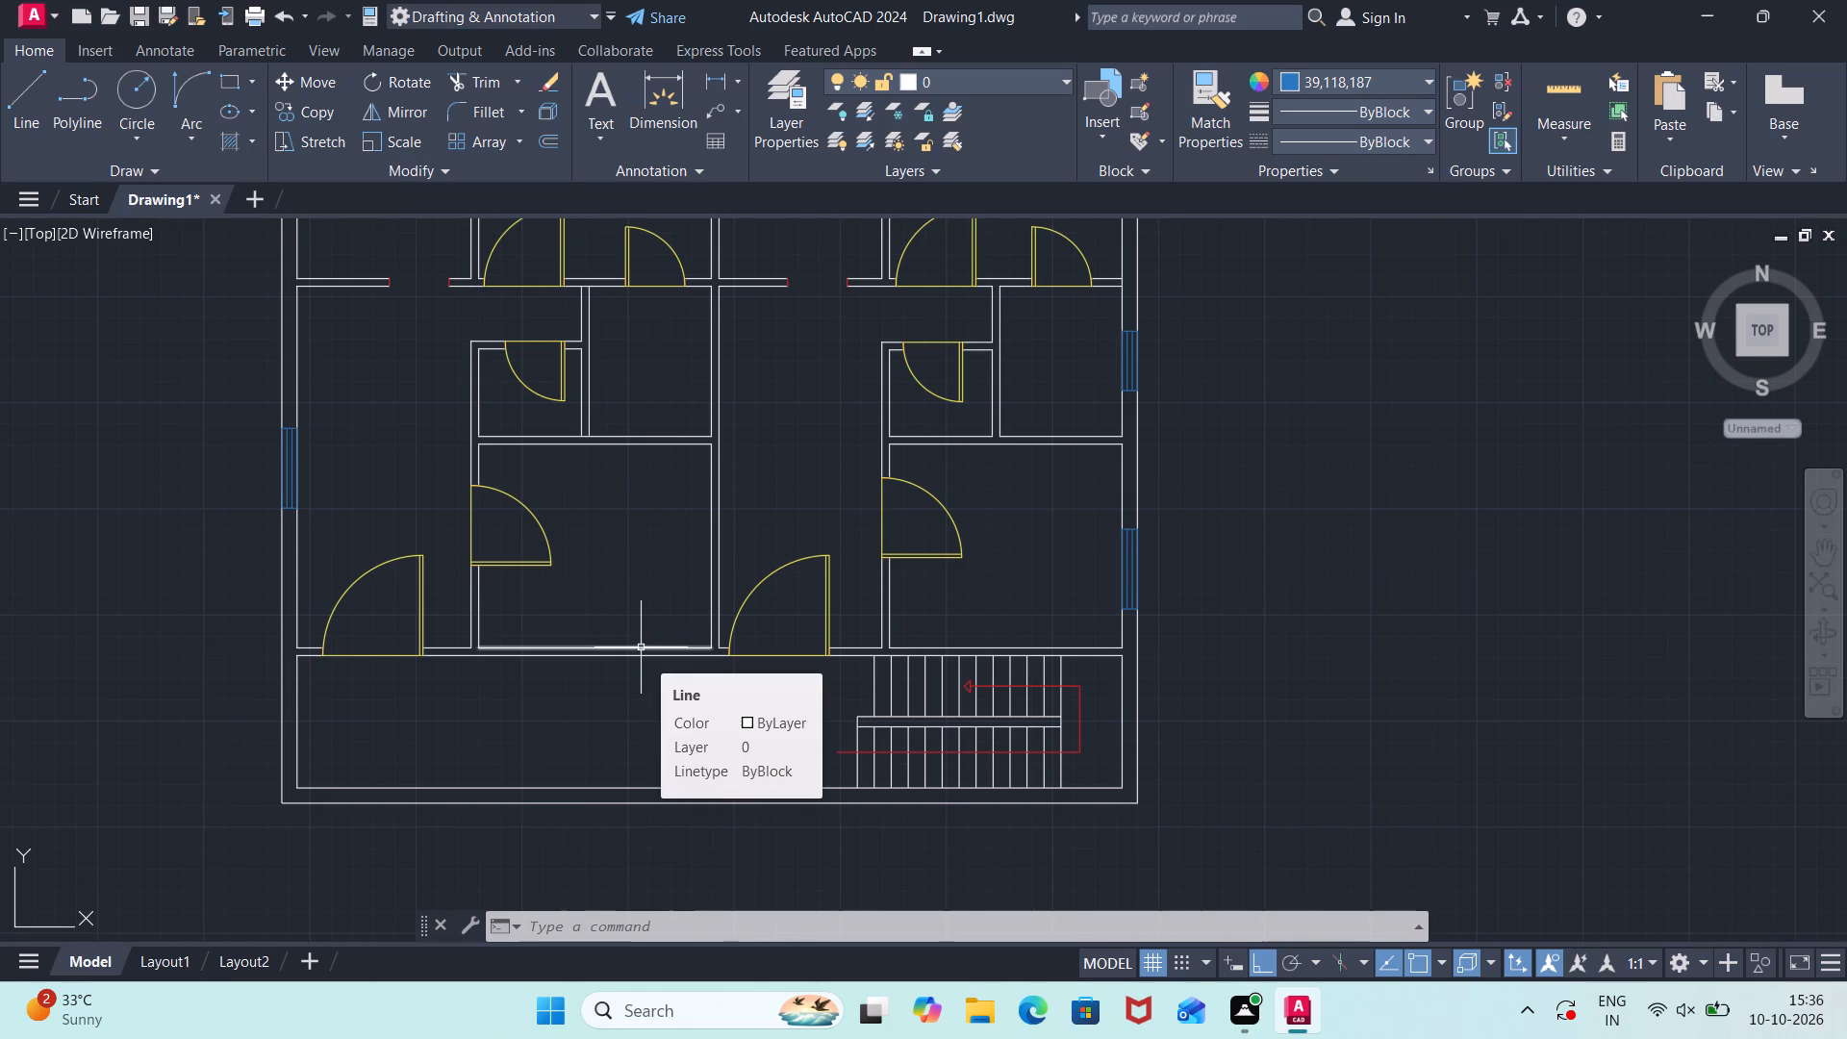
pyautogui.click(641, 647)
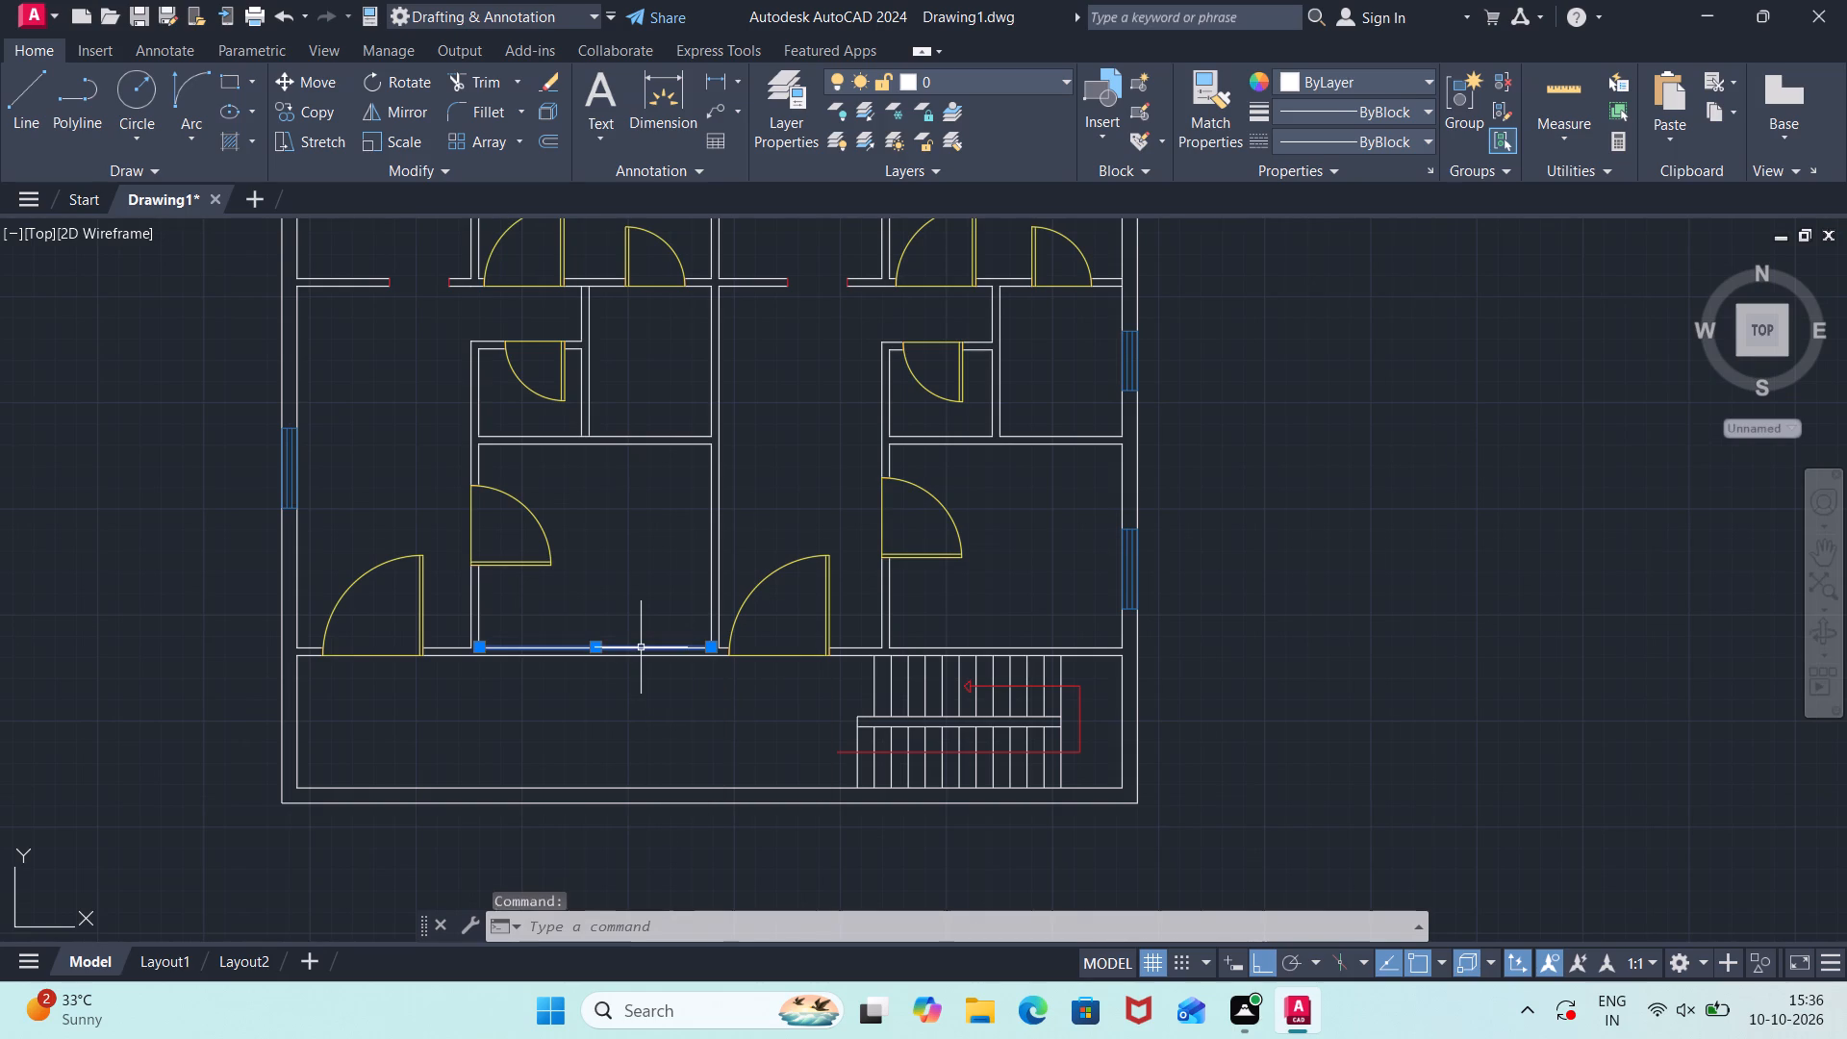
pyautogui.click(949, 649)
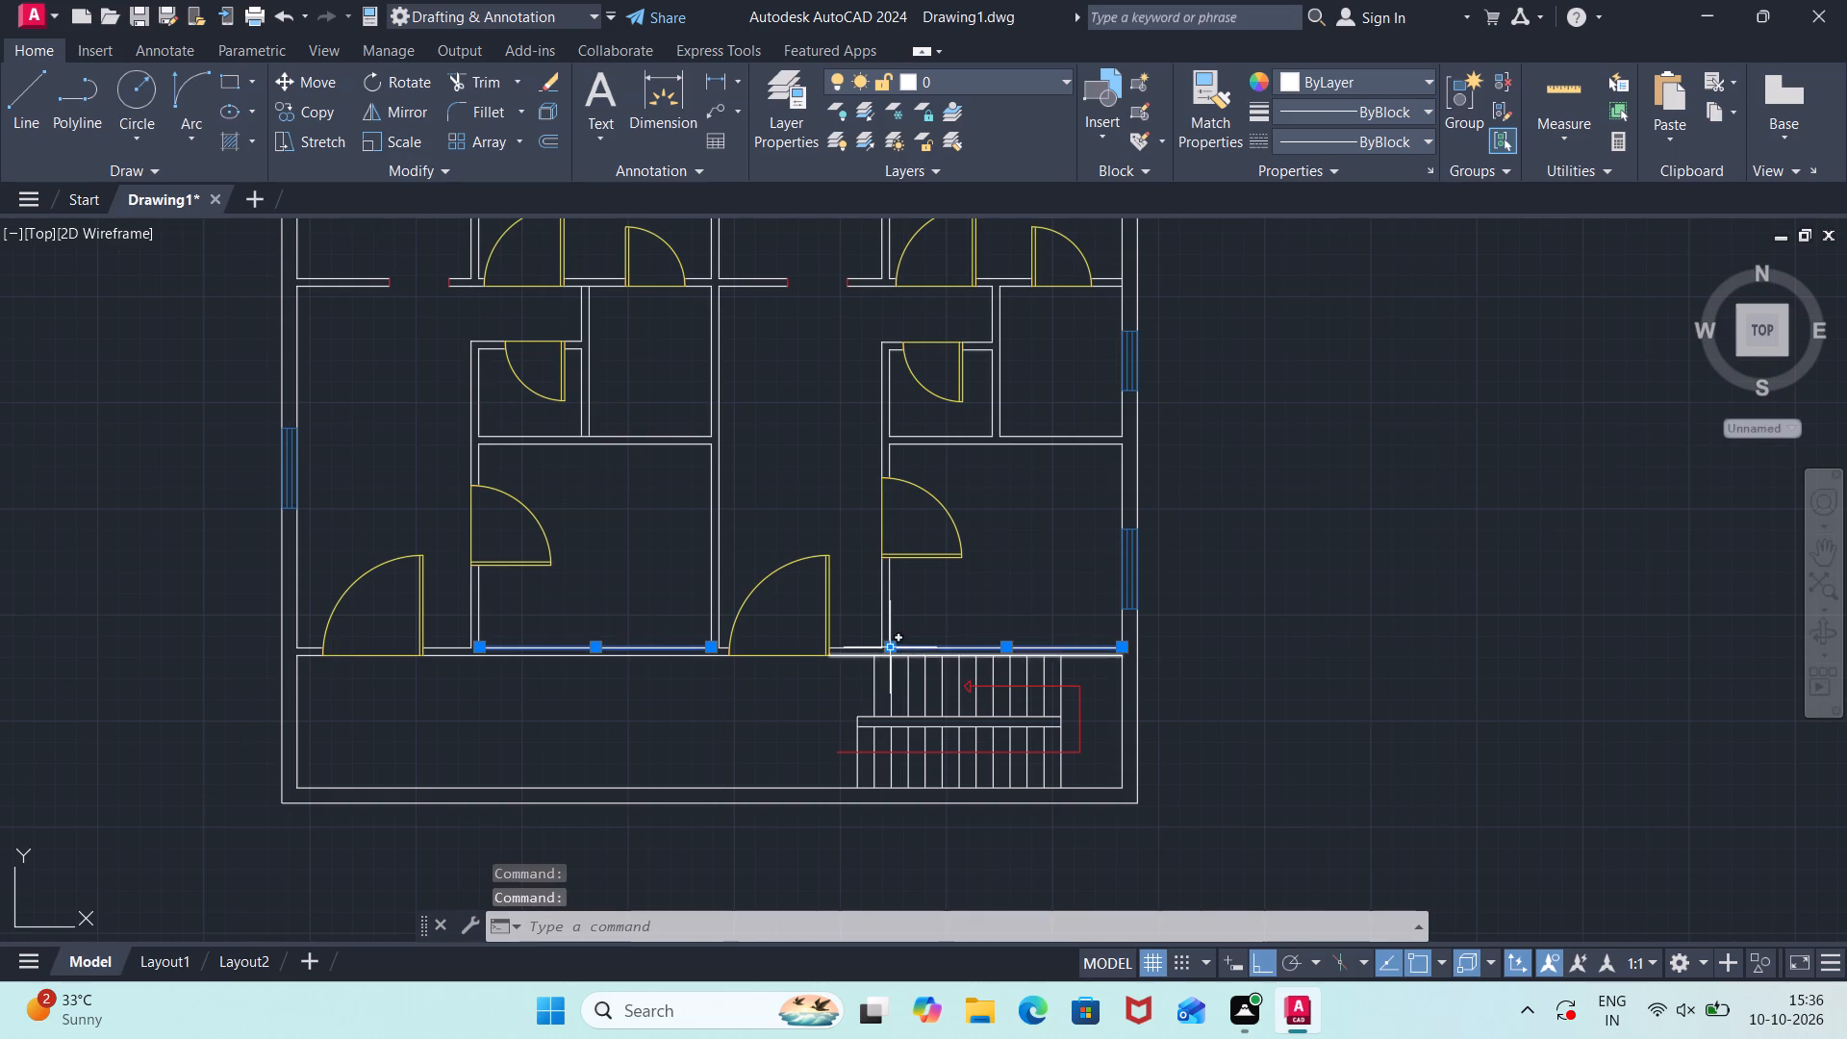
pyautogui.click(868, 647)
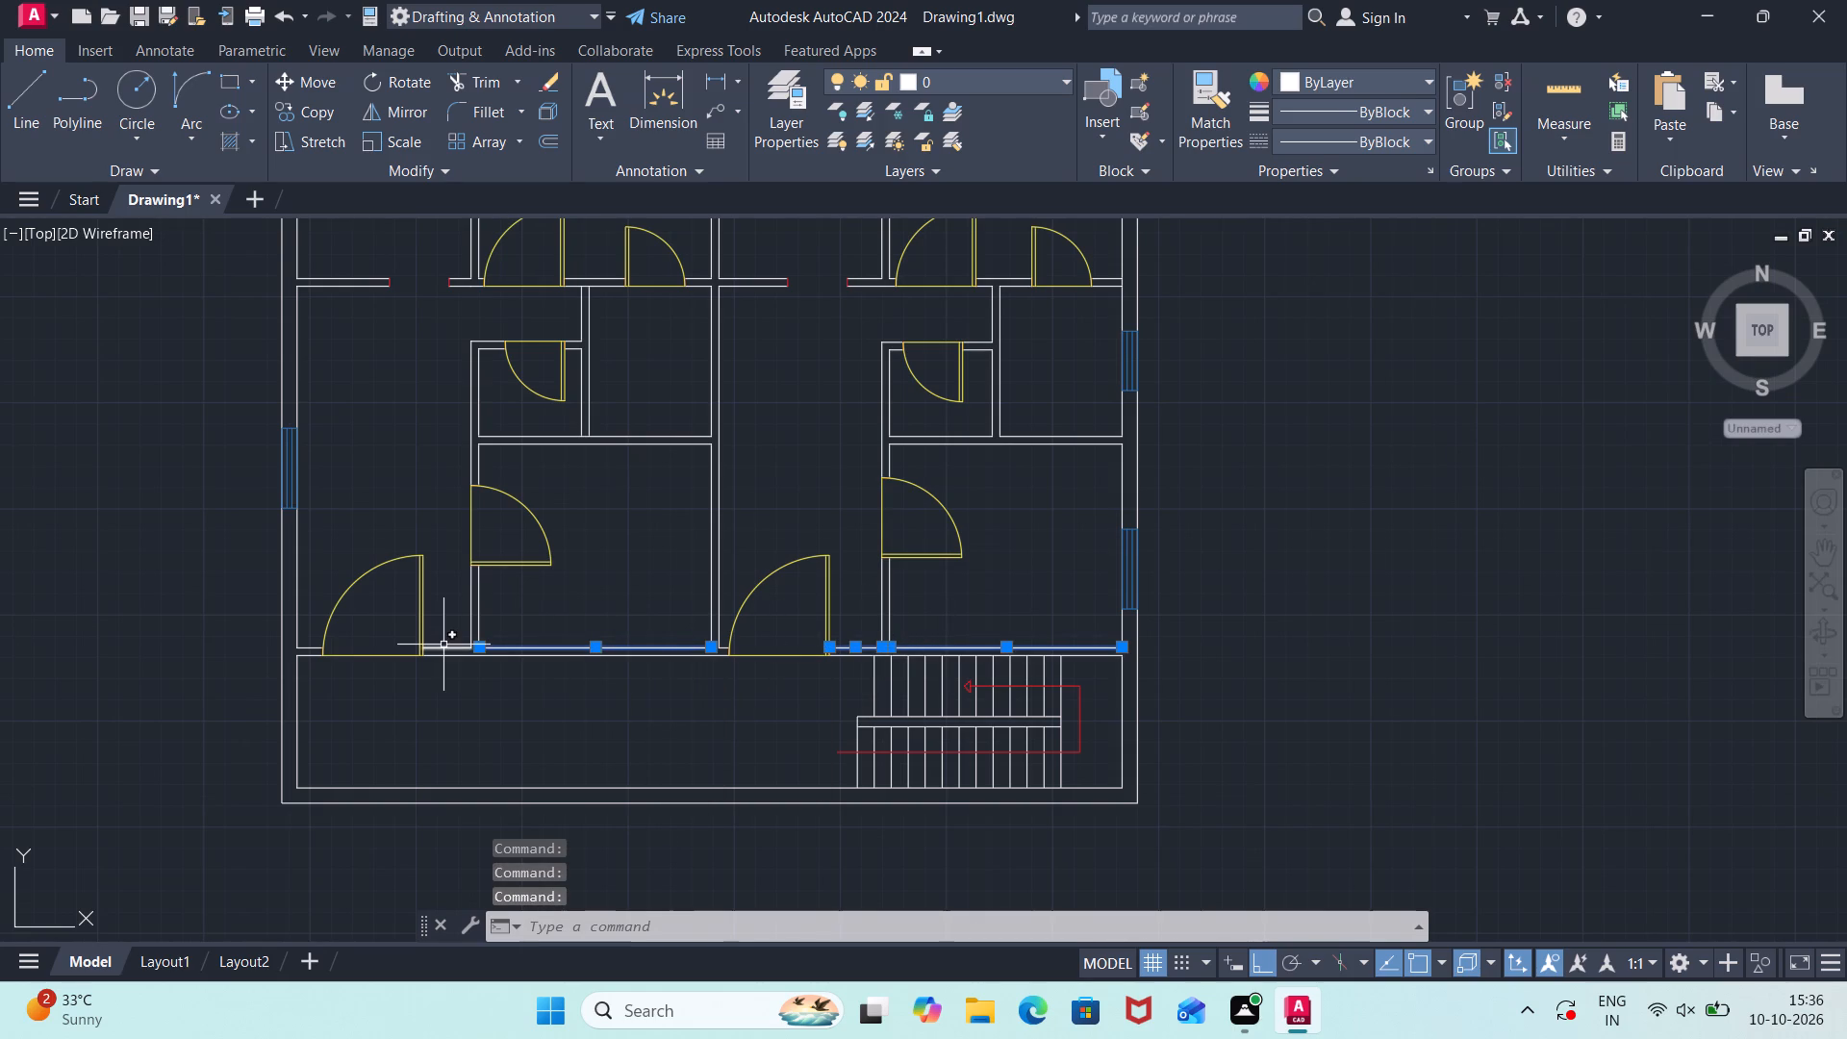
pyautogui.click(443, 651)
pyautogui.click(309, 646)
pyautogui.press('Delete')
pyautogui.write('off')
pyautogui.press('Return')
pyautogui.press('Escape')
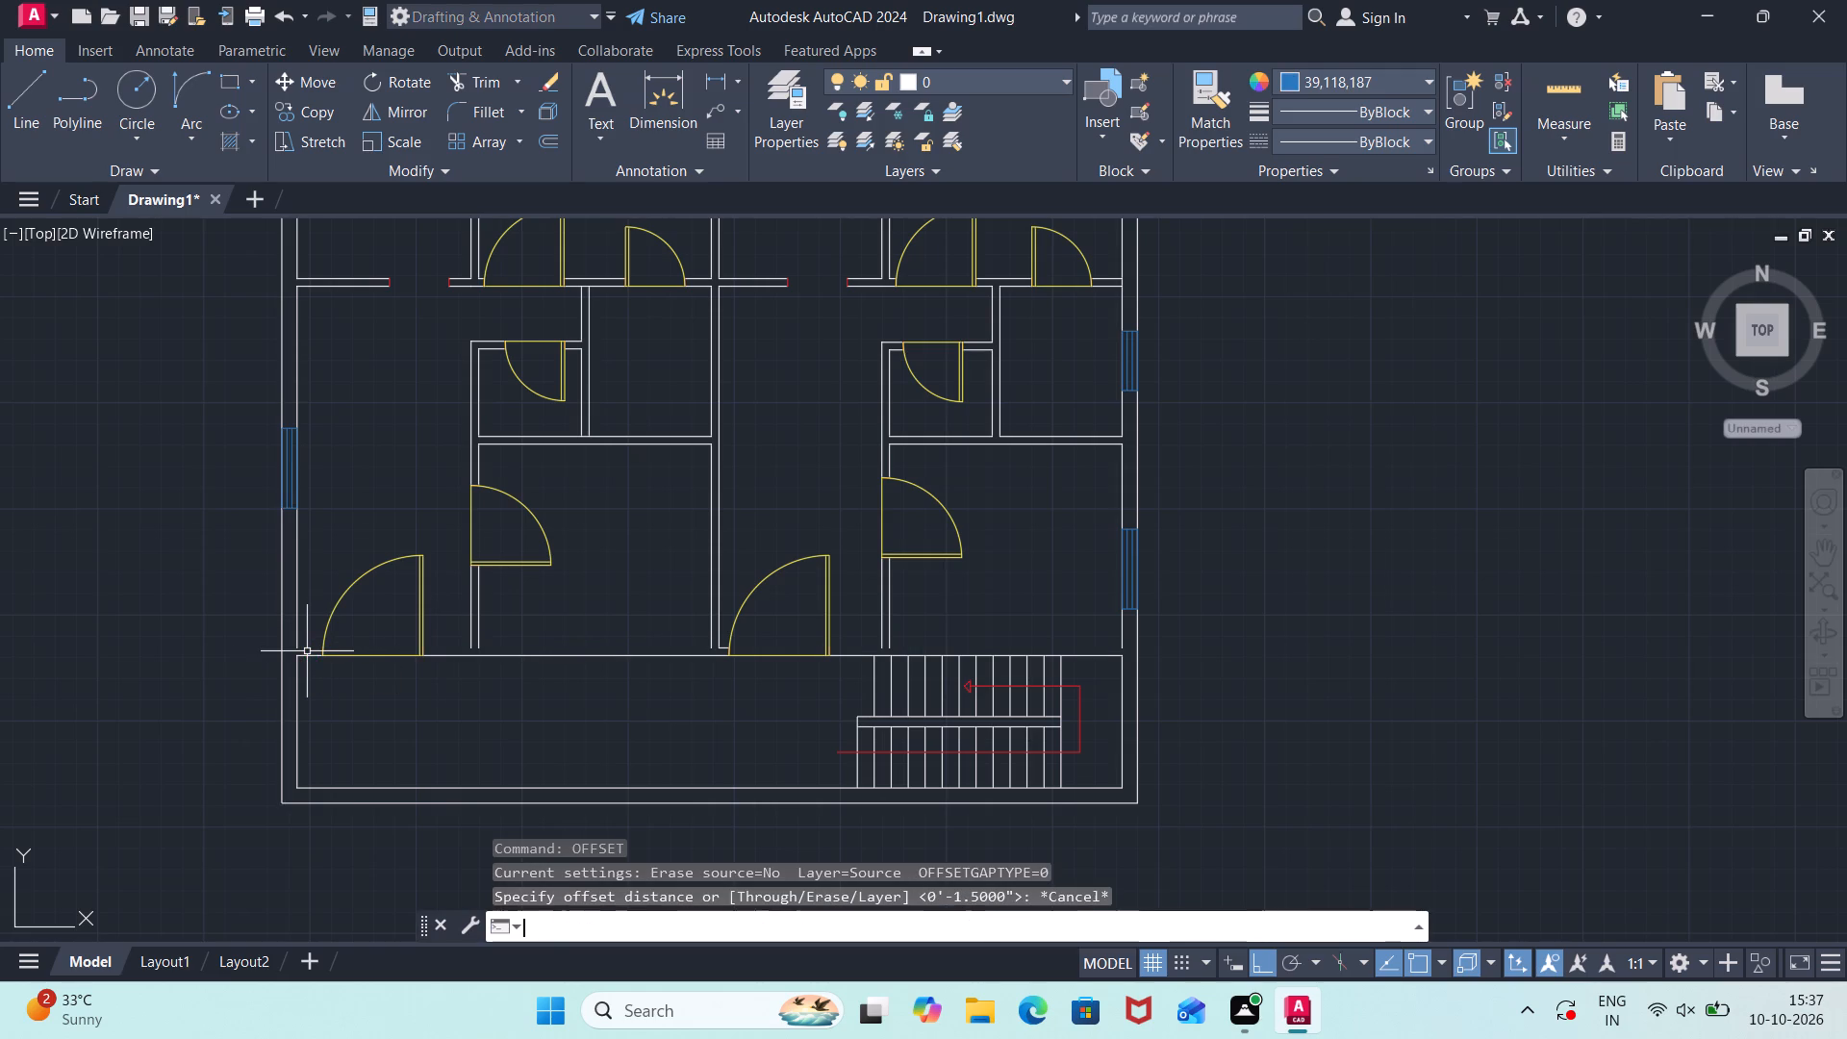
# With the object colour set to ByLayer, offset the three south-face segments of the wall north of the staircase area 9" northward.
pyautogui.click(1295, 79)
pyautogui.click(1298, 112)
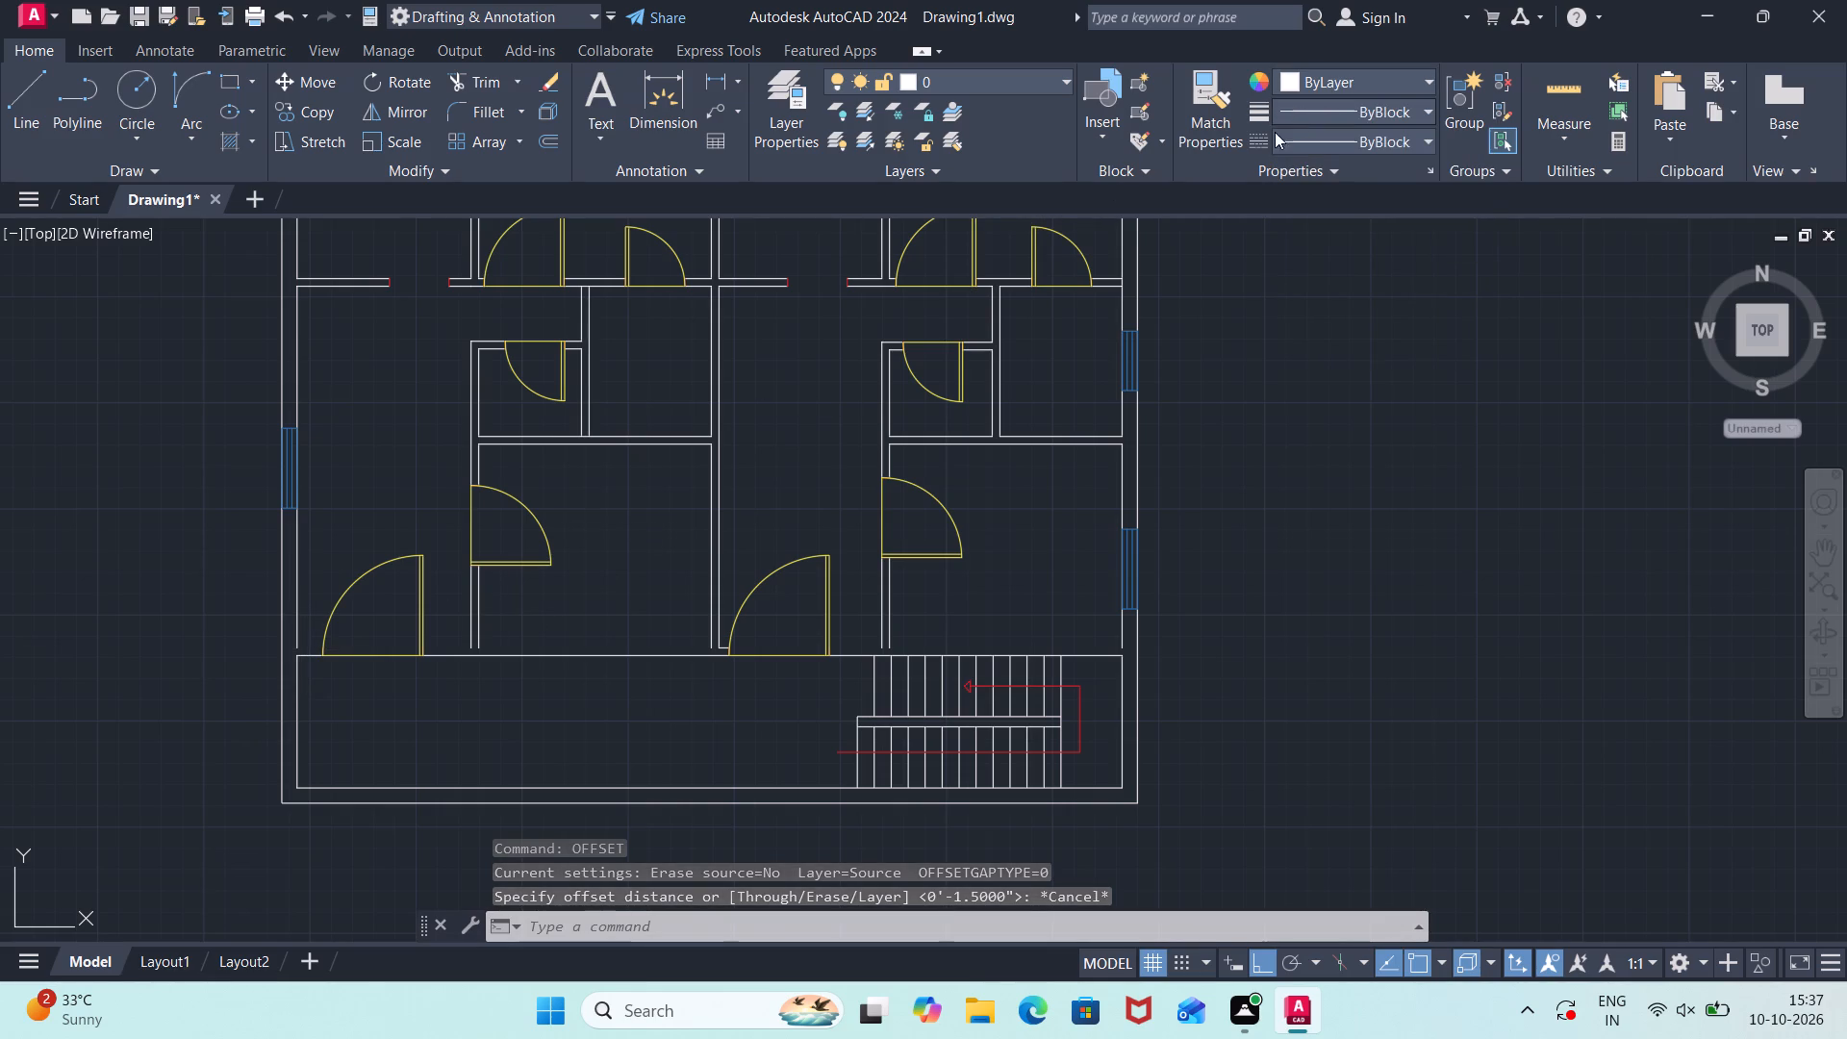
pyautogui.write('off')
pyautogui.press('Return')
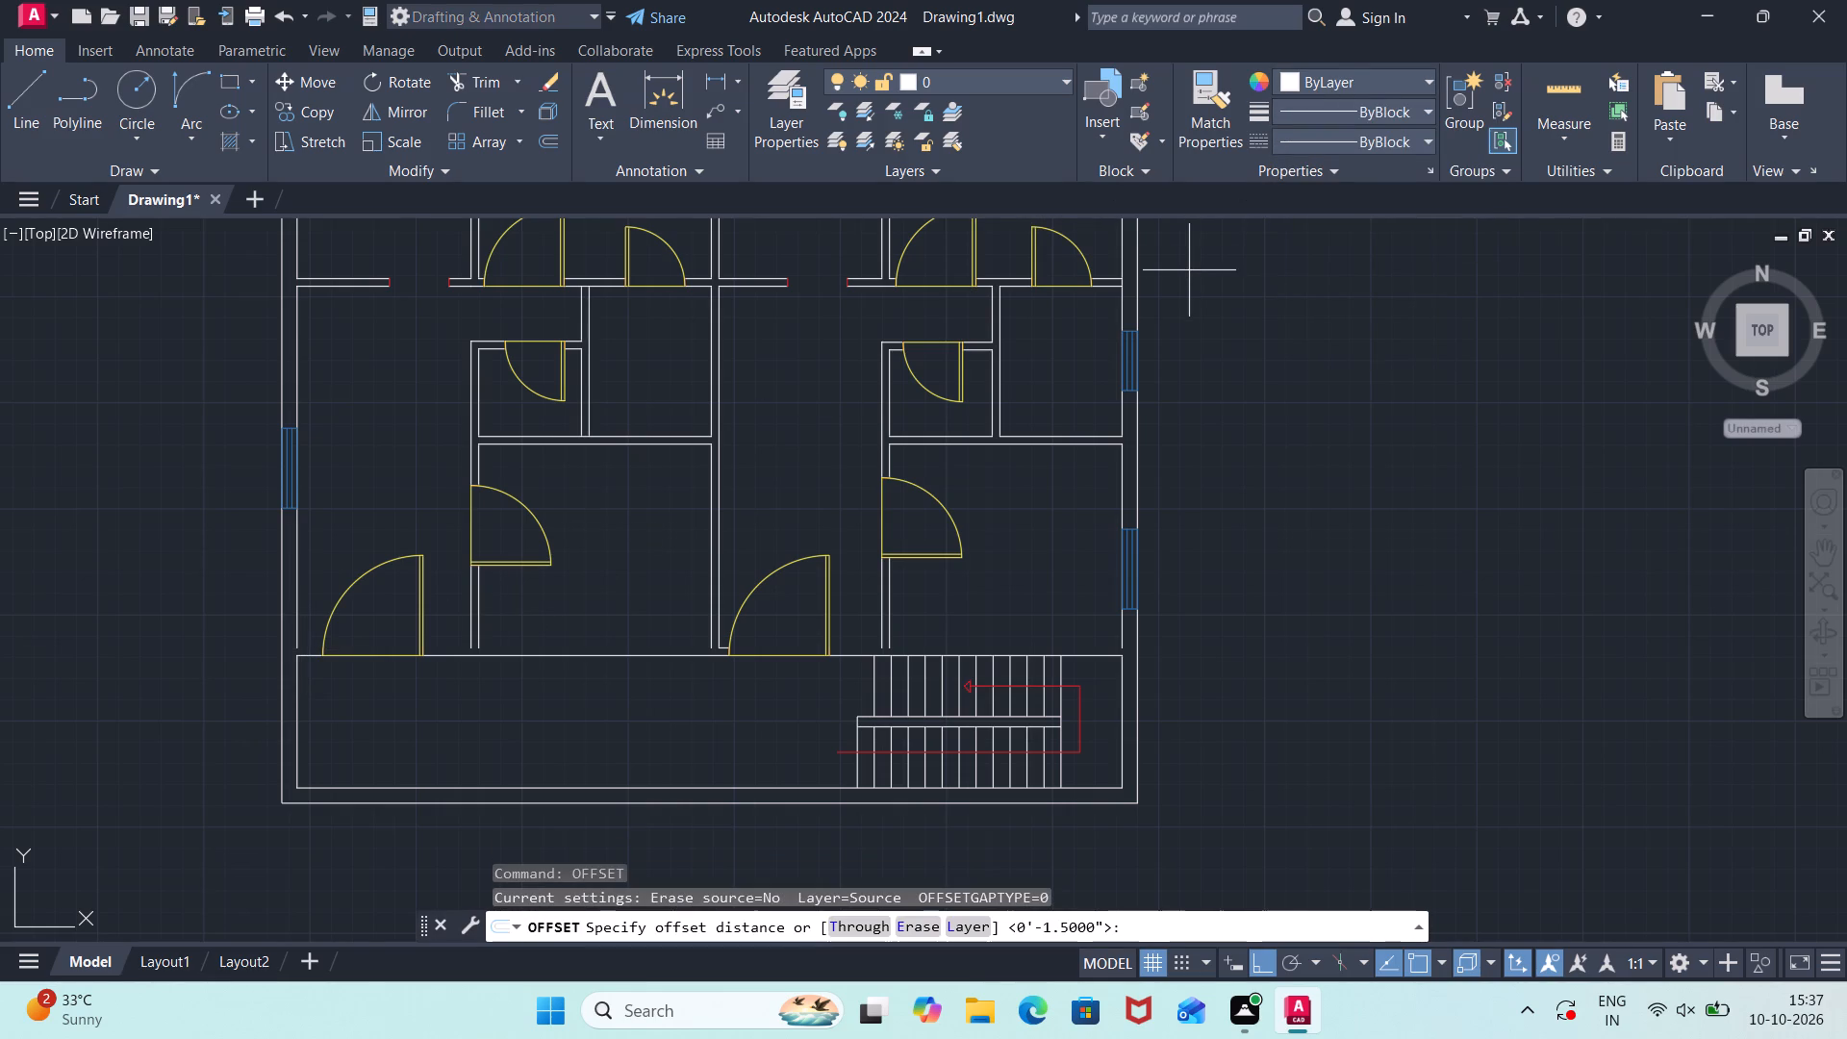
pyautogui.write('9"')
pyautogui.press('Return')
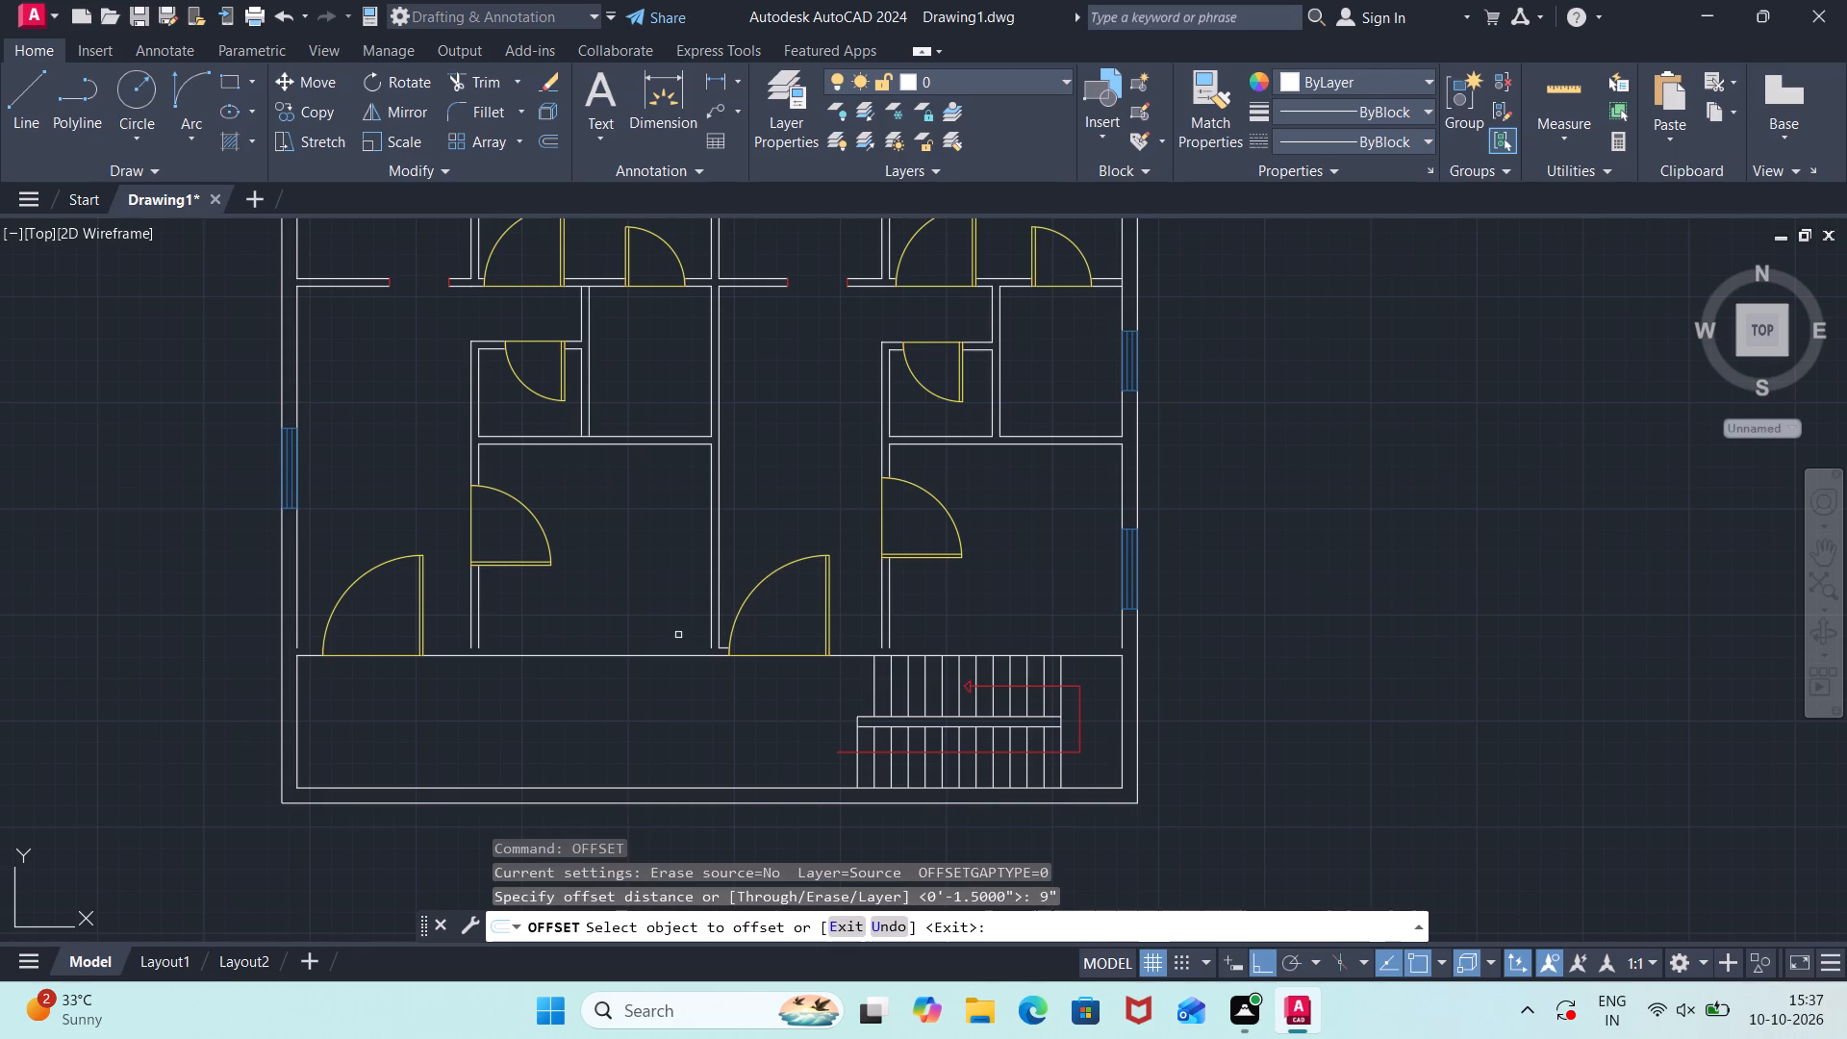
pyautogui.click(666, 652)
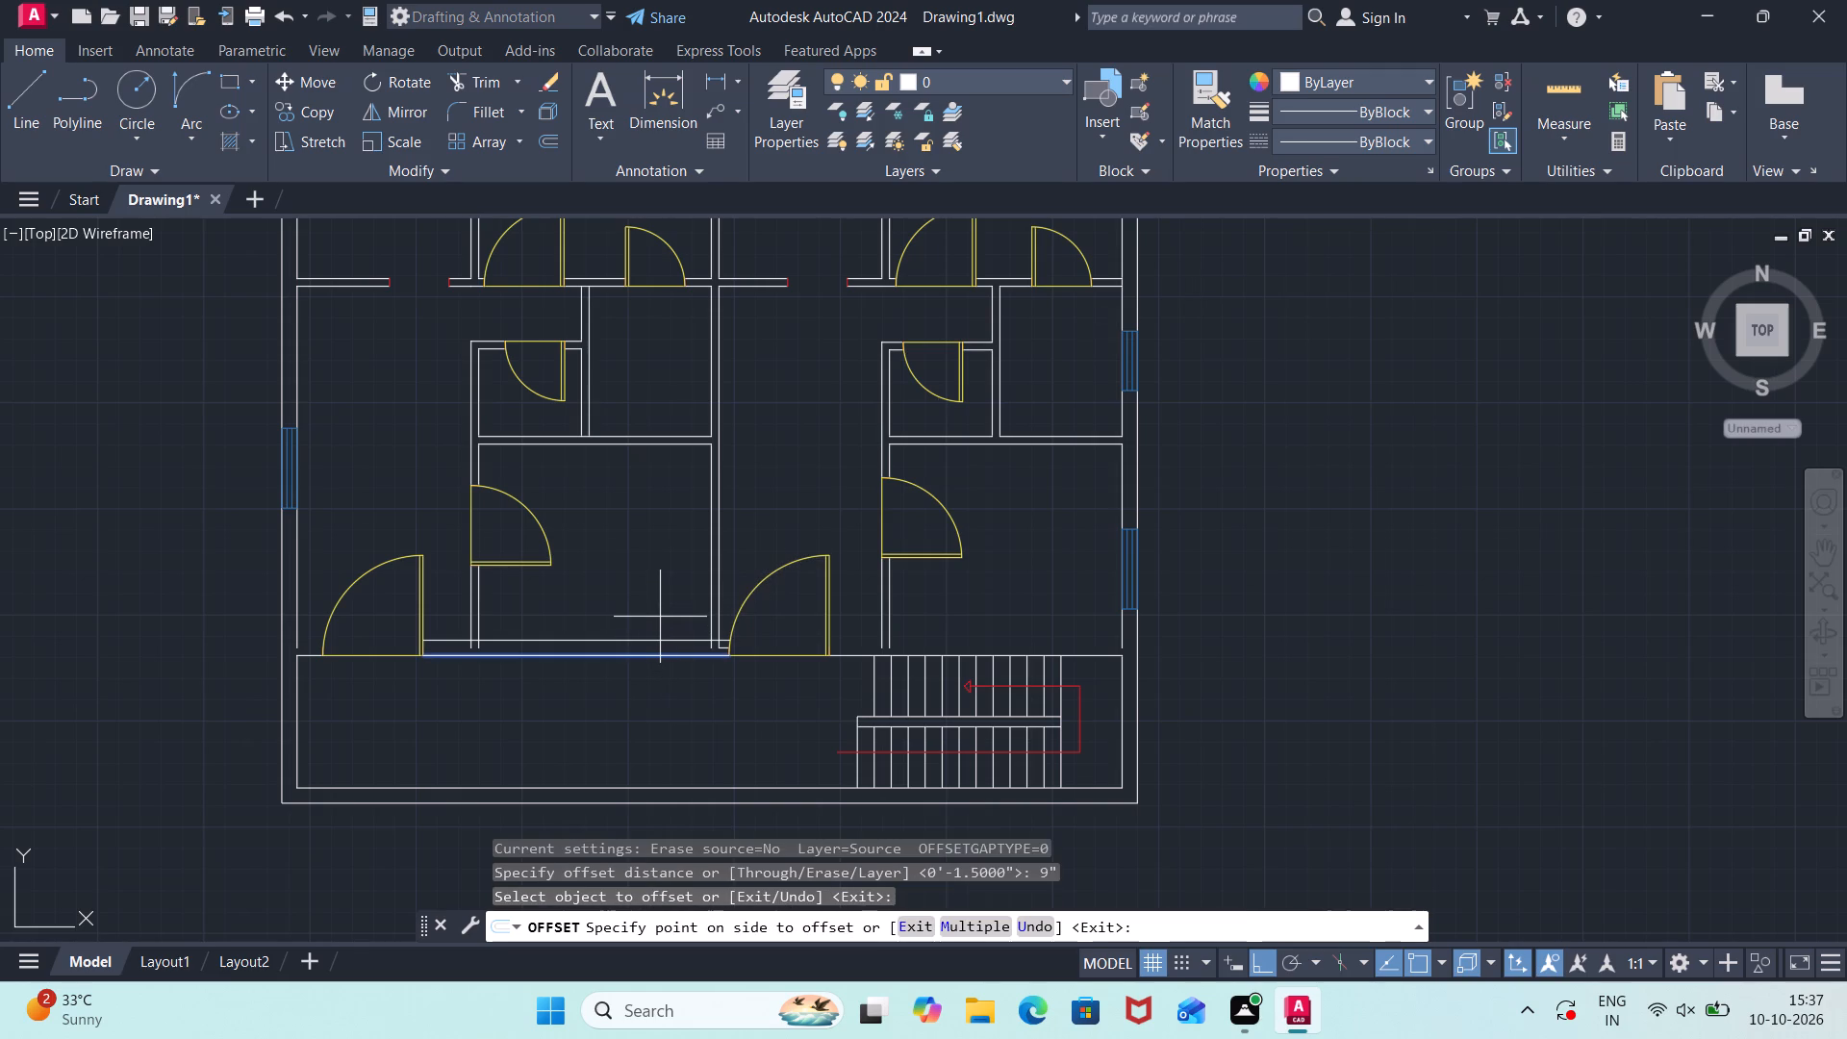
pyautogui.click(660, 616)
pyautogui.click(860, 656)
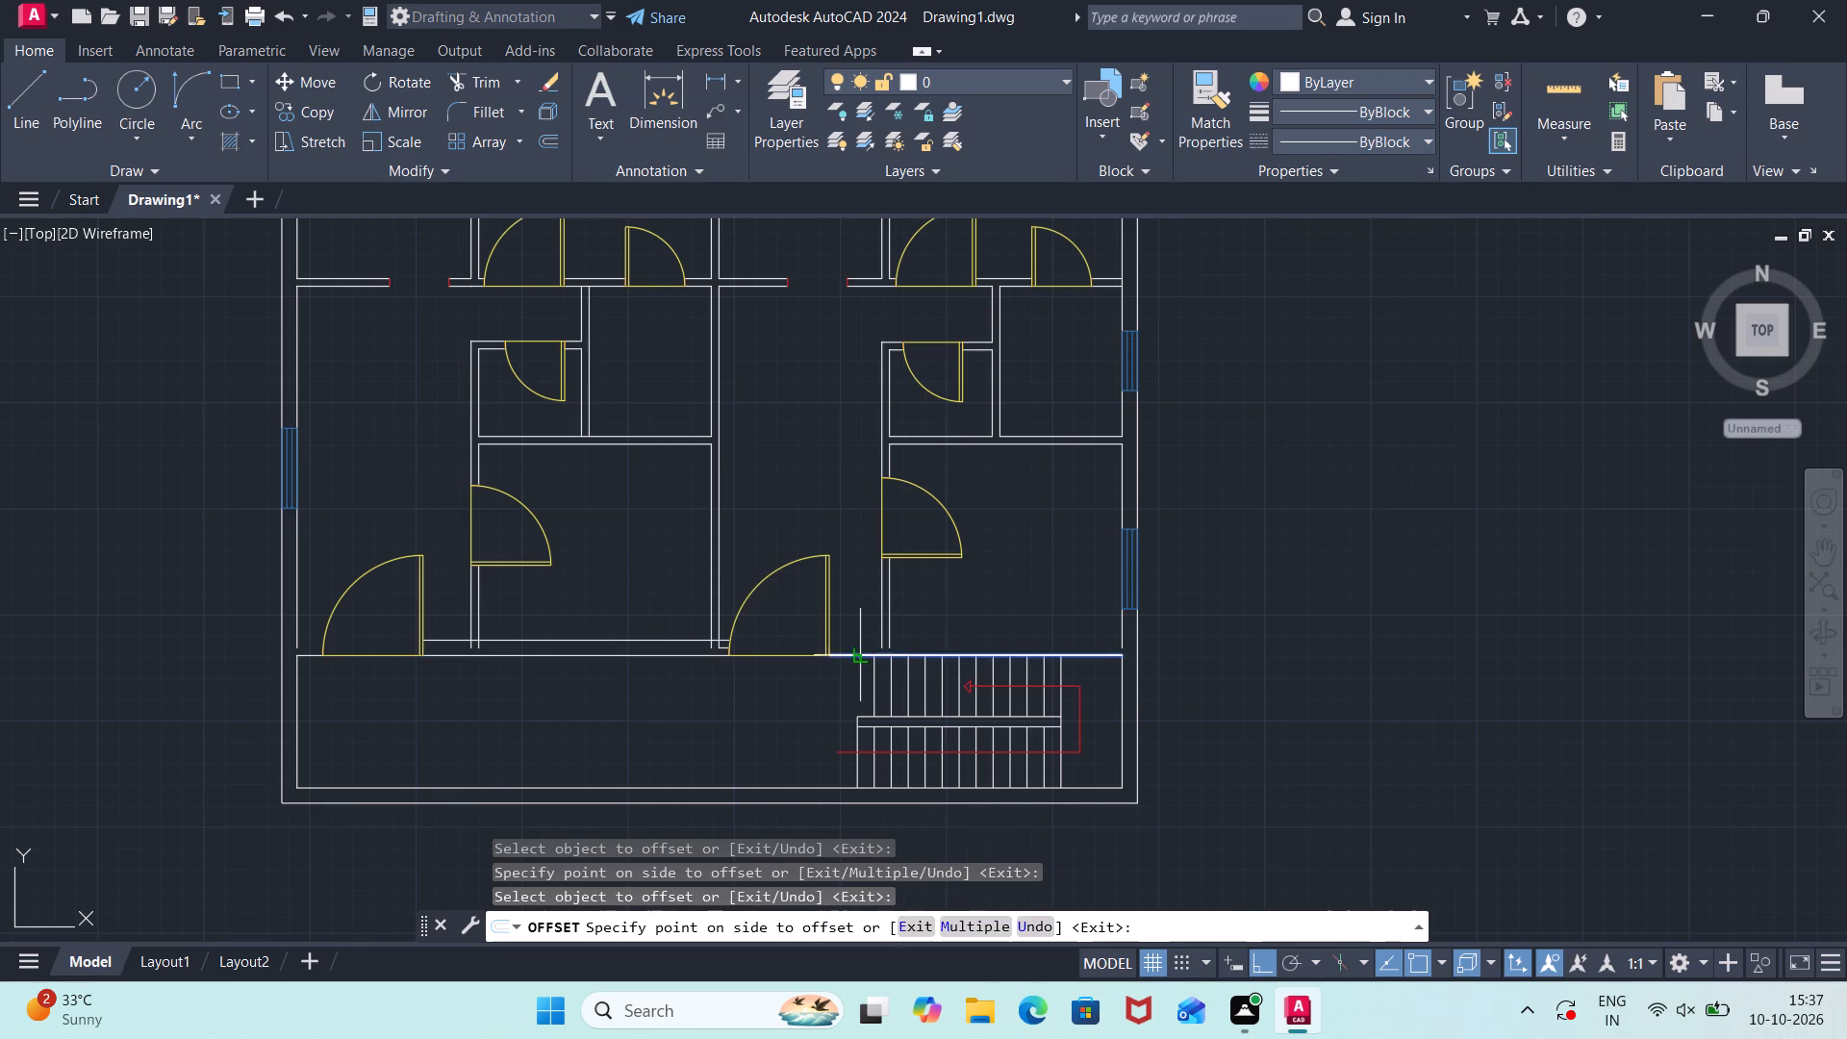
pyautogui.click(859, 630)
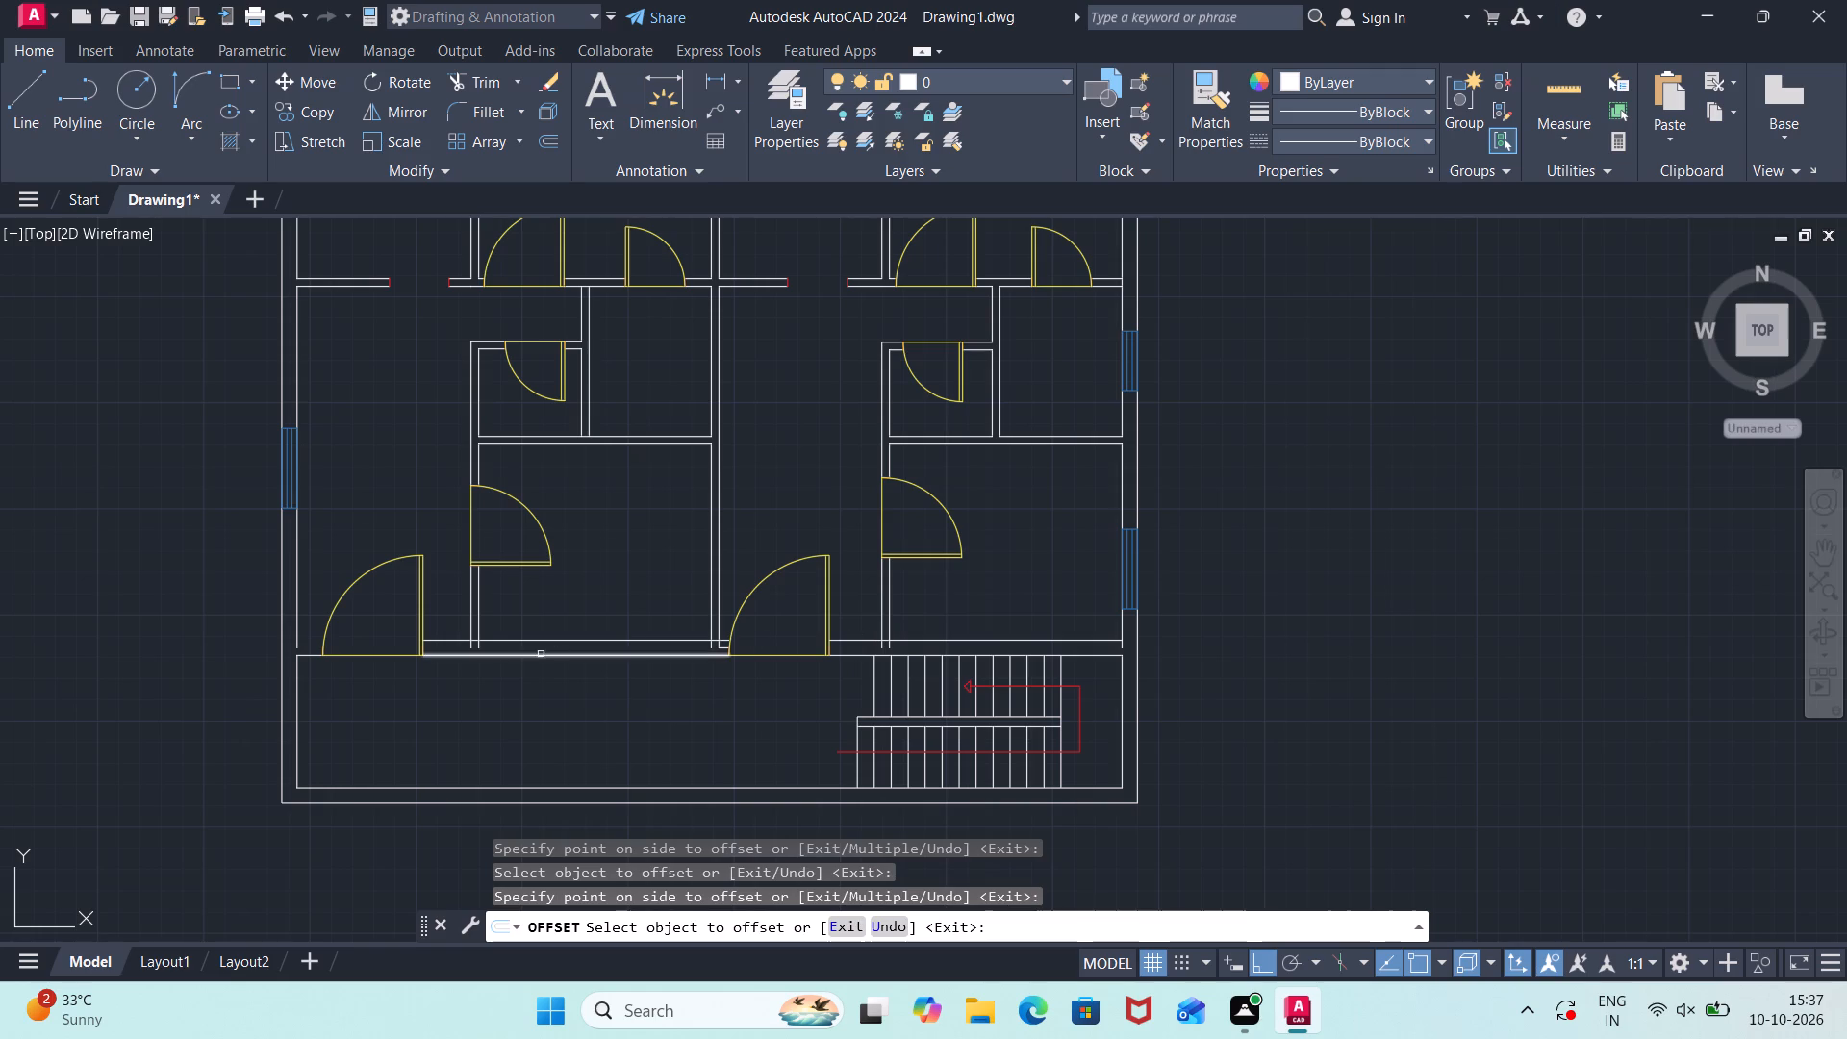
pyautogui.click(305, 654)
pyautogui.click(308, 632)
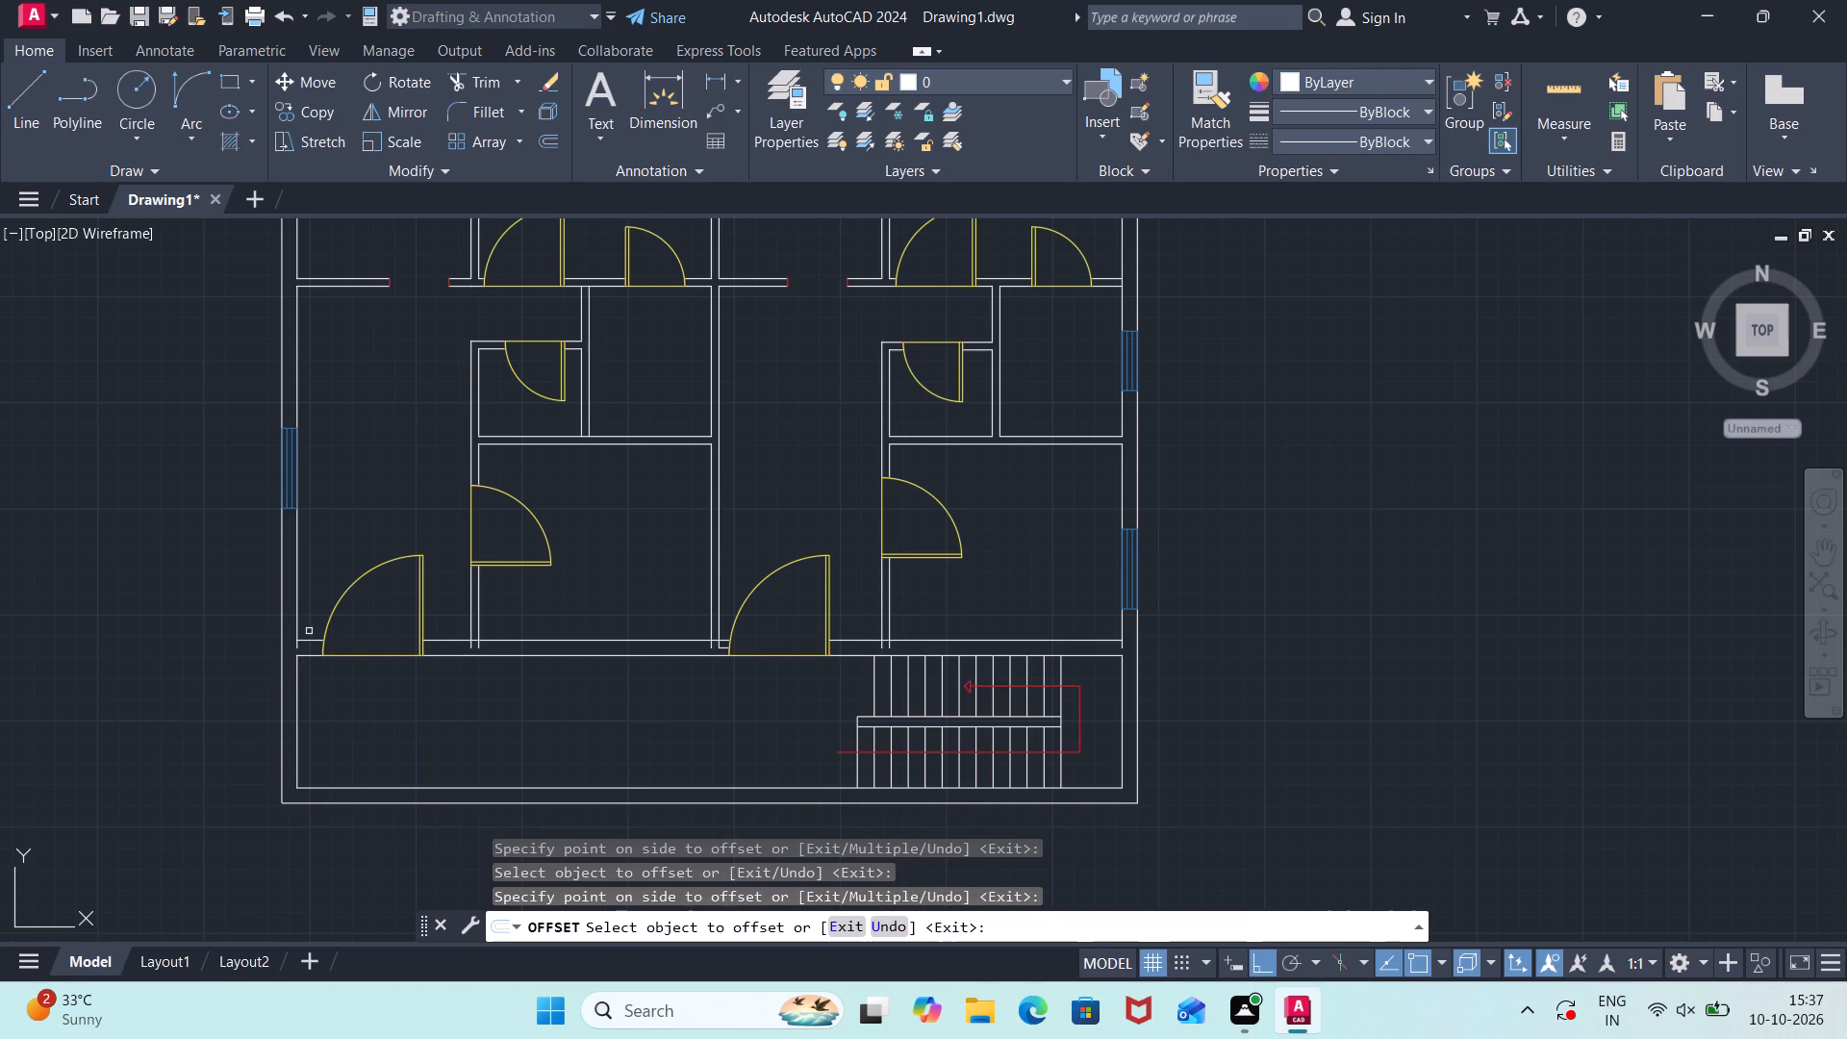
pyautogui.press('Escape')
# Trim the overshooting ends of the west outer wall's inner line and the western partition's lines back to the new 9" offset wall line.
pyautogui.write('tr')
pyautogui.press('Return')
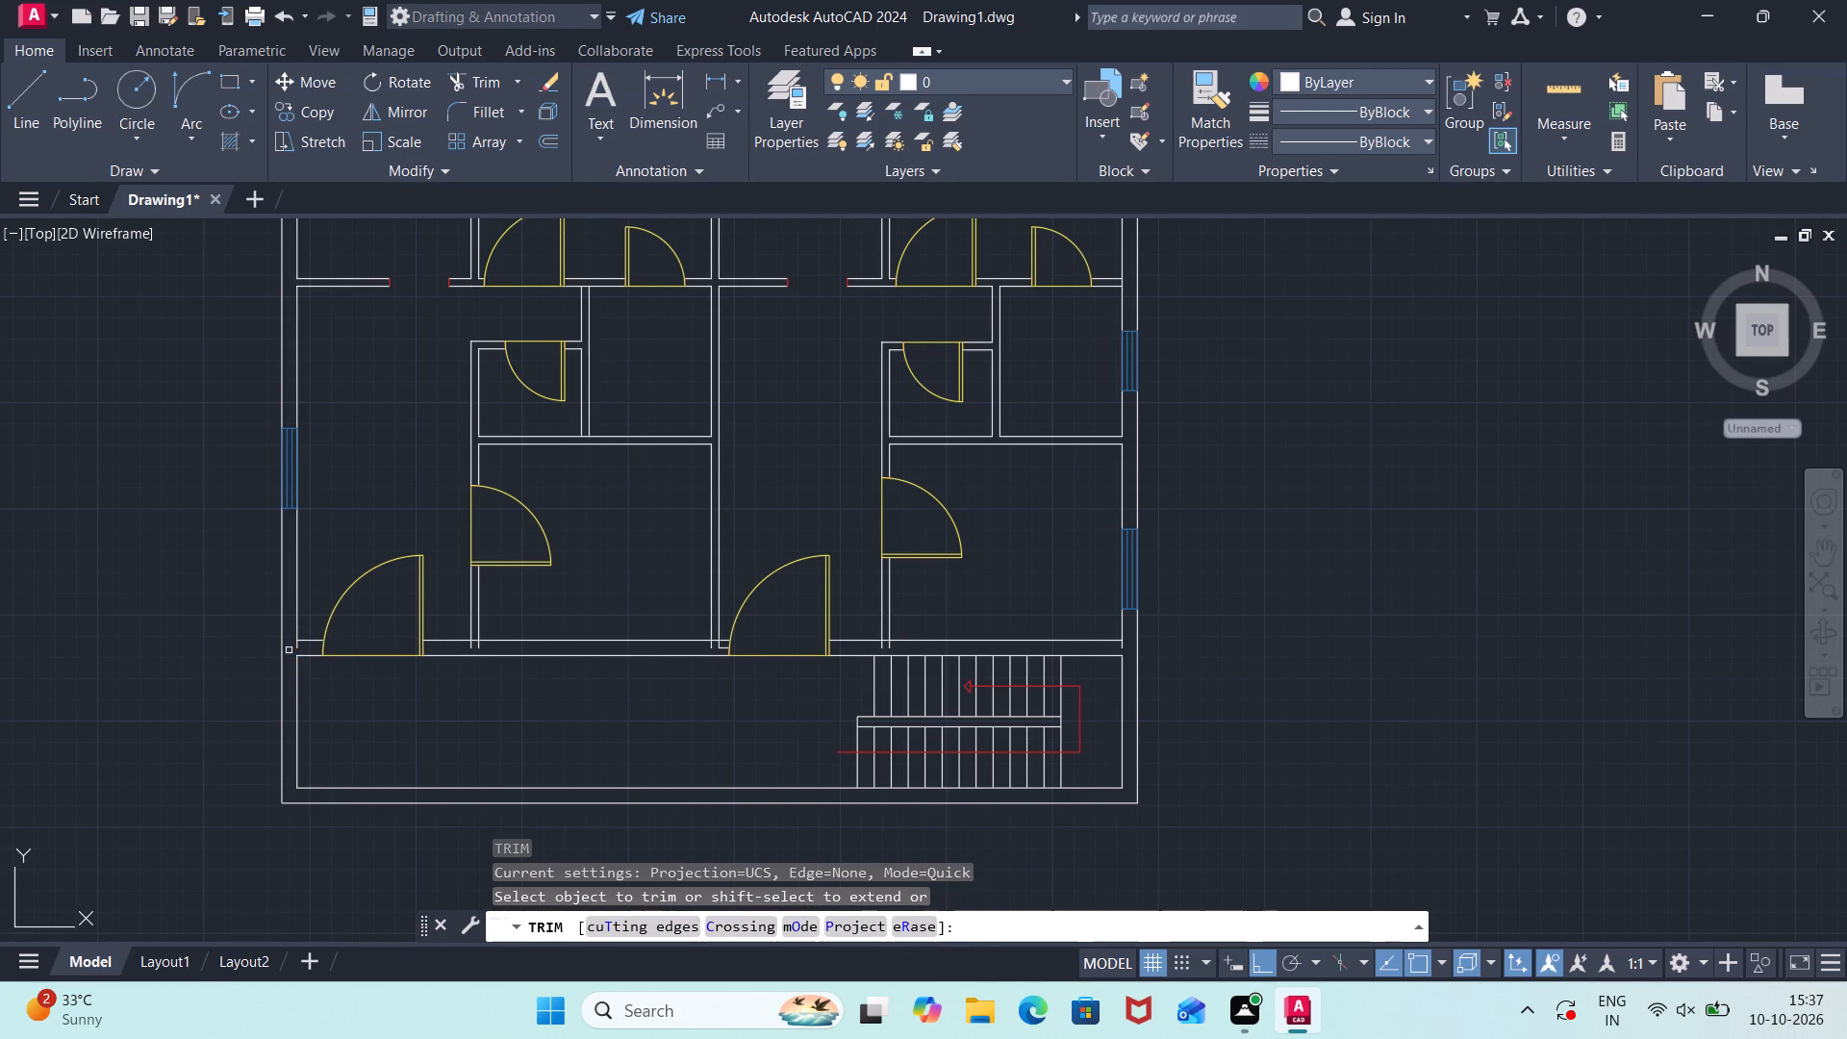
pyautogui.click(298, 648)
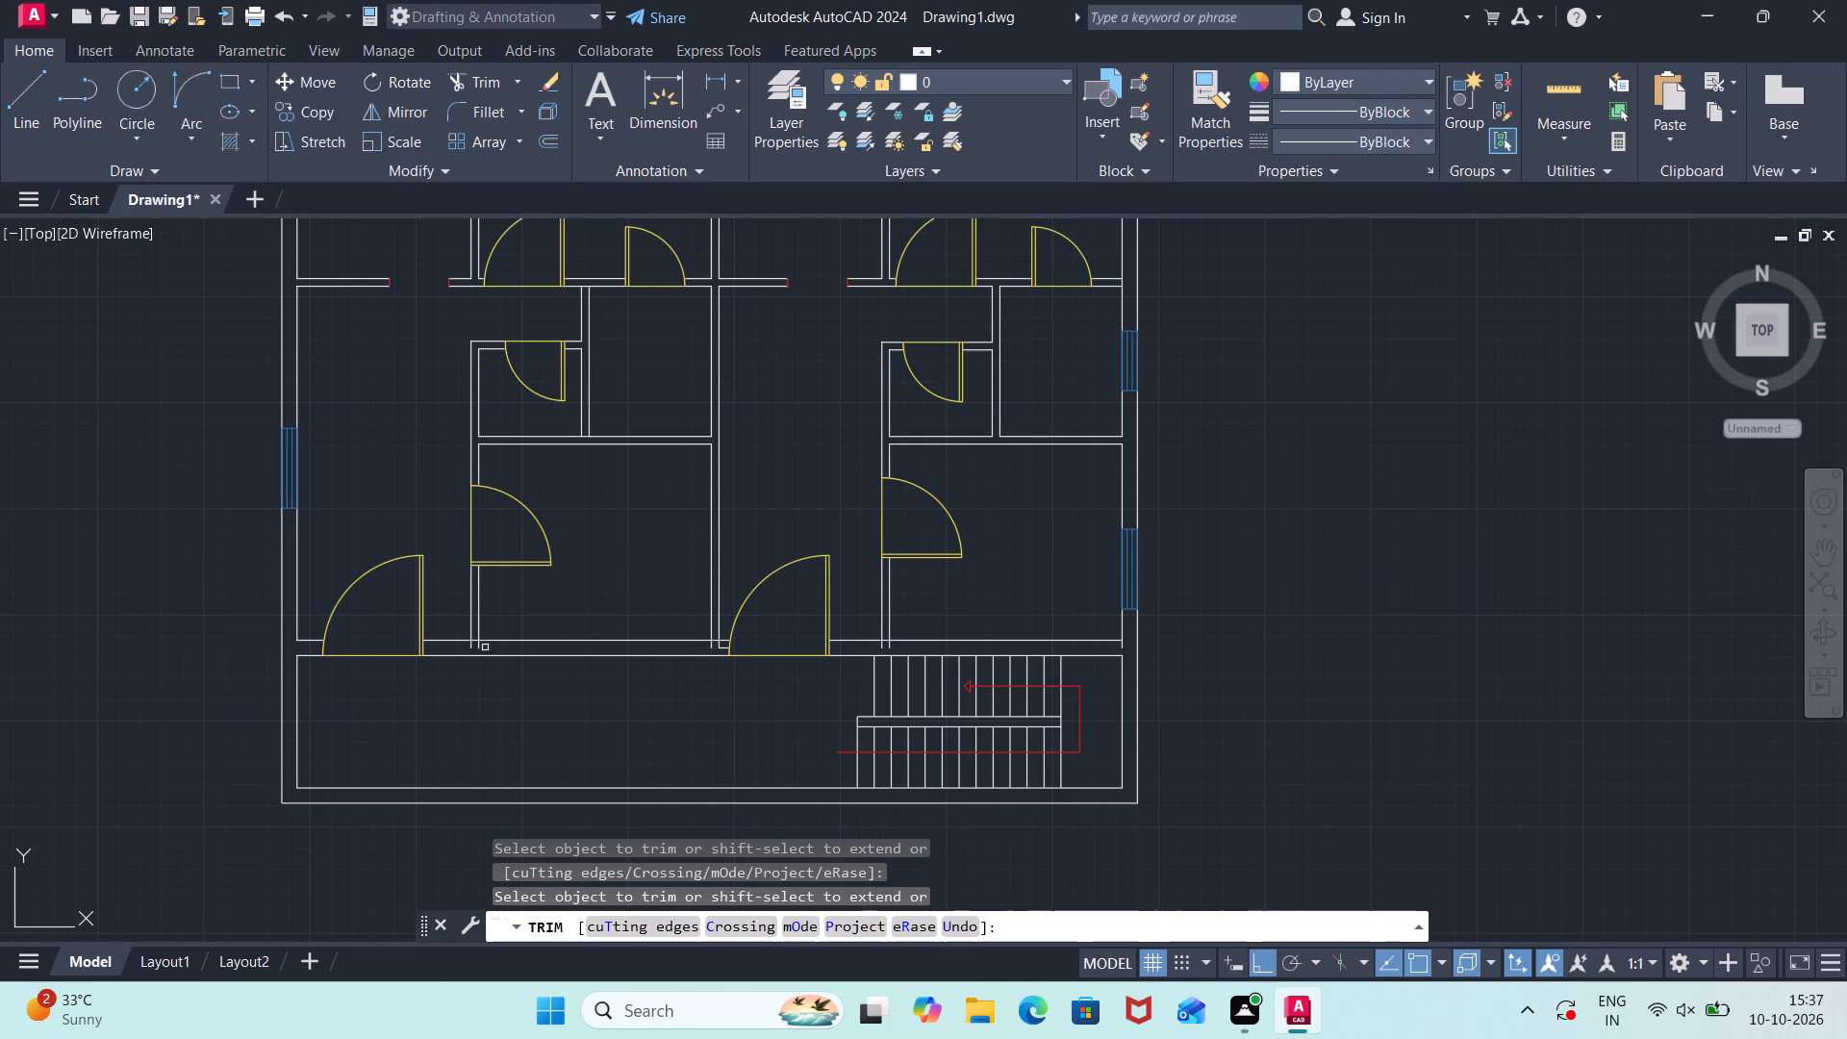
pyautogui.click(485, 646)
pyautogui.click(459, 645)
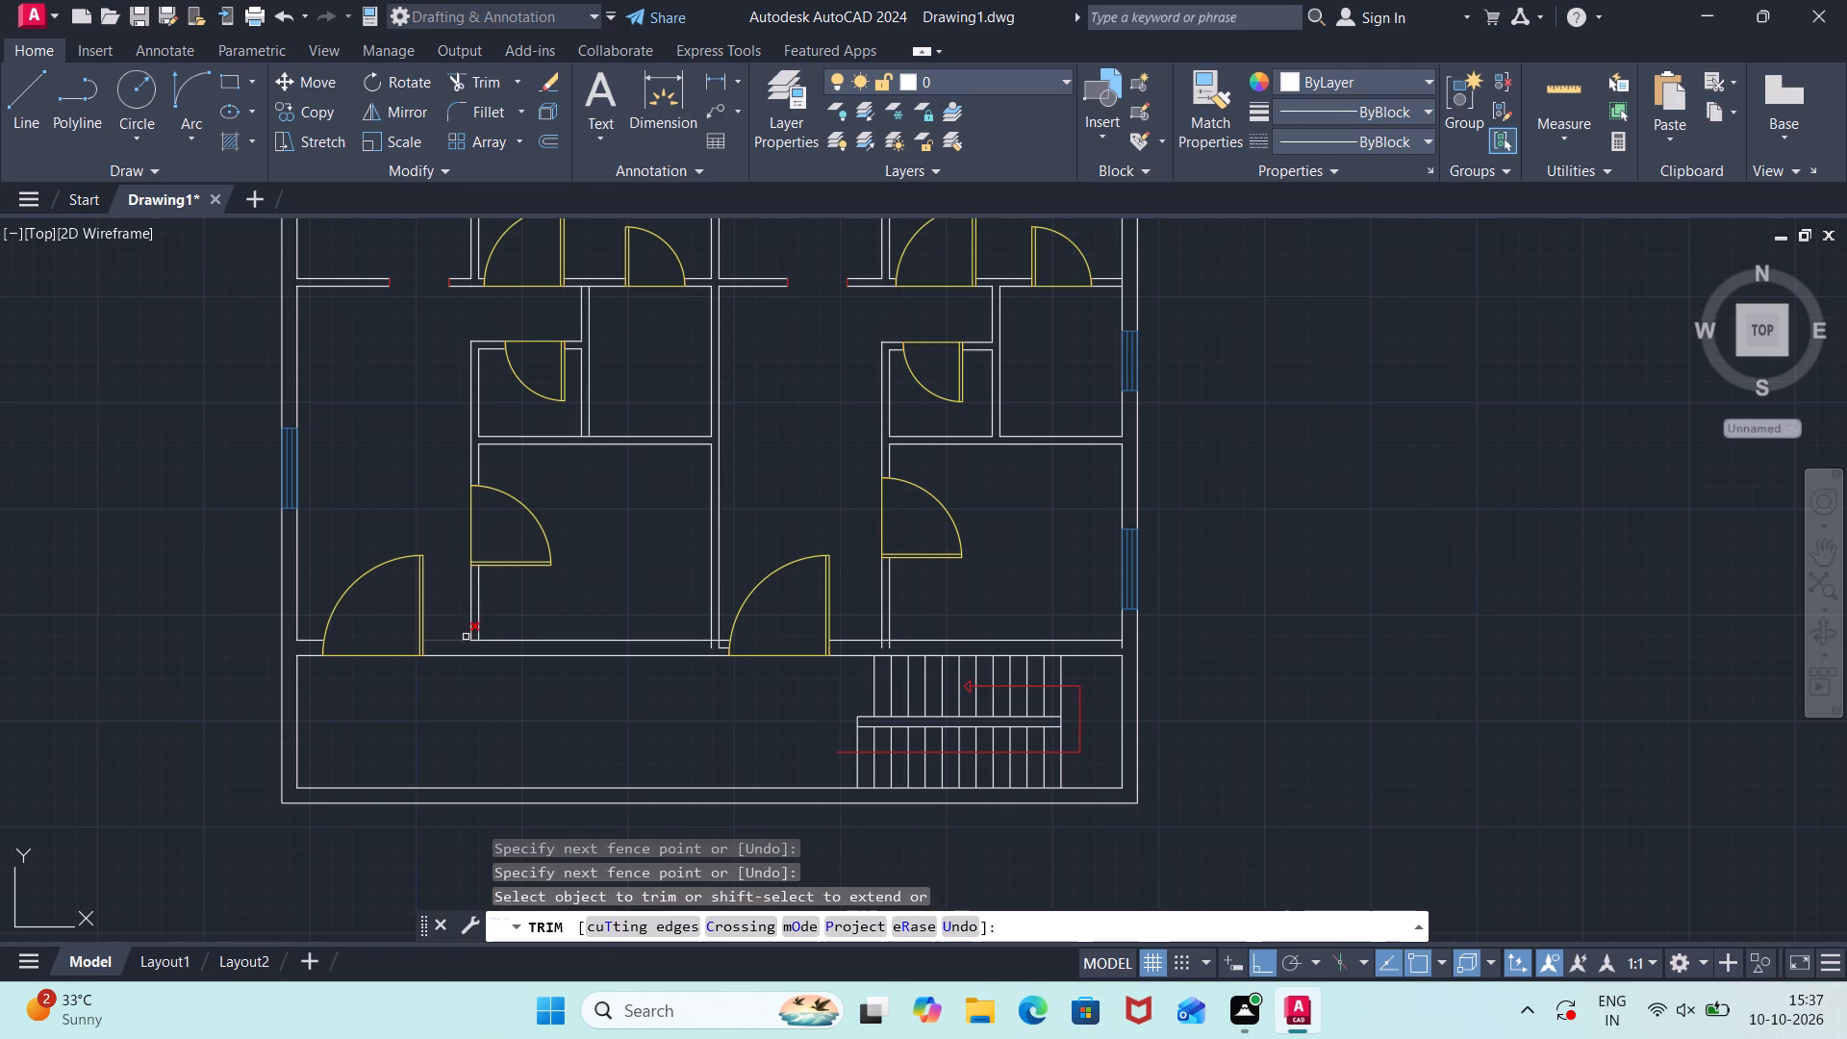
pyautogui.scroll(2, 470, 644)
pyautogui.click(482, 631)
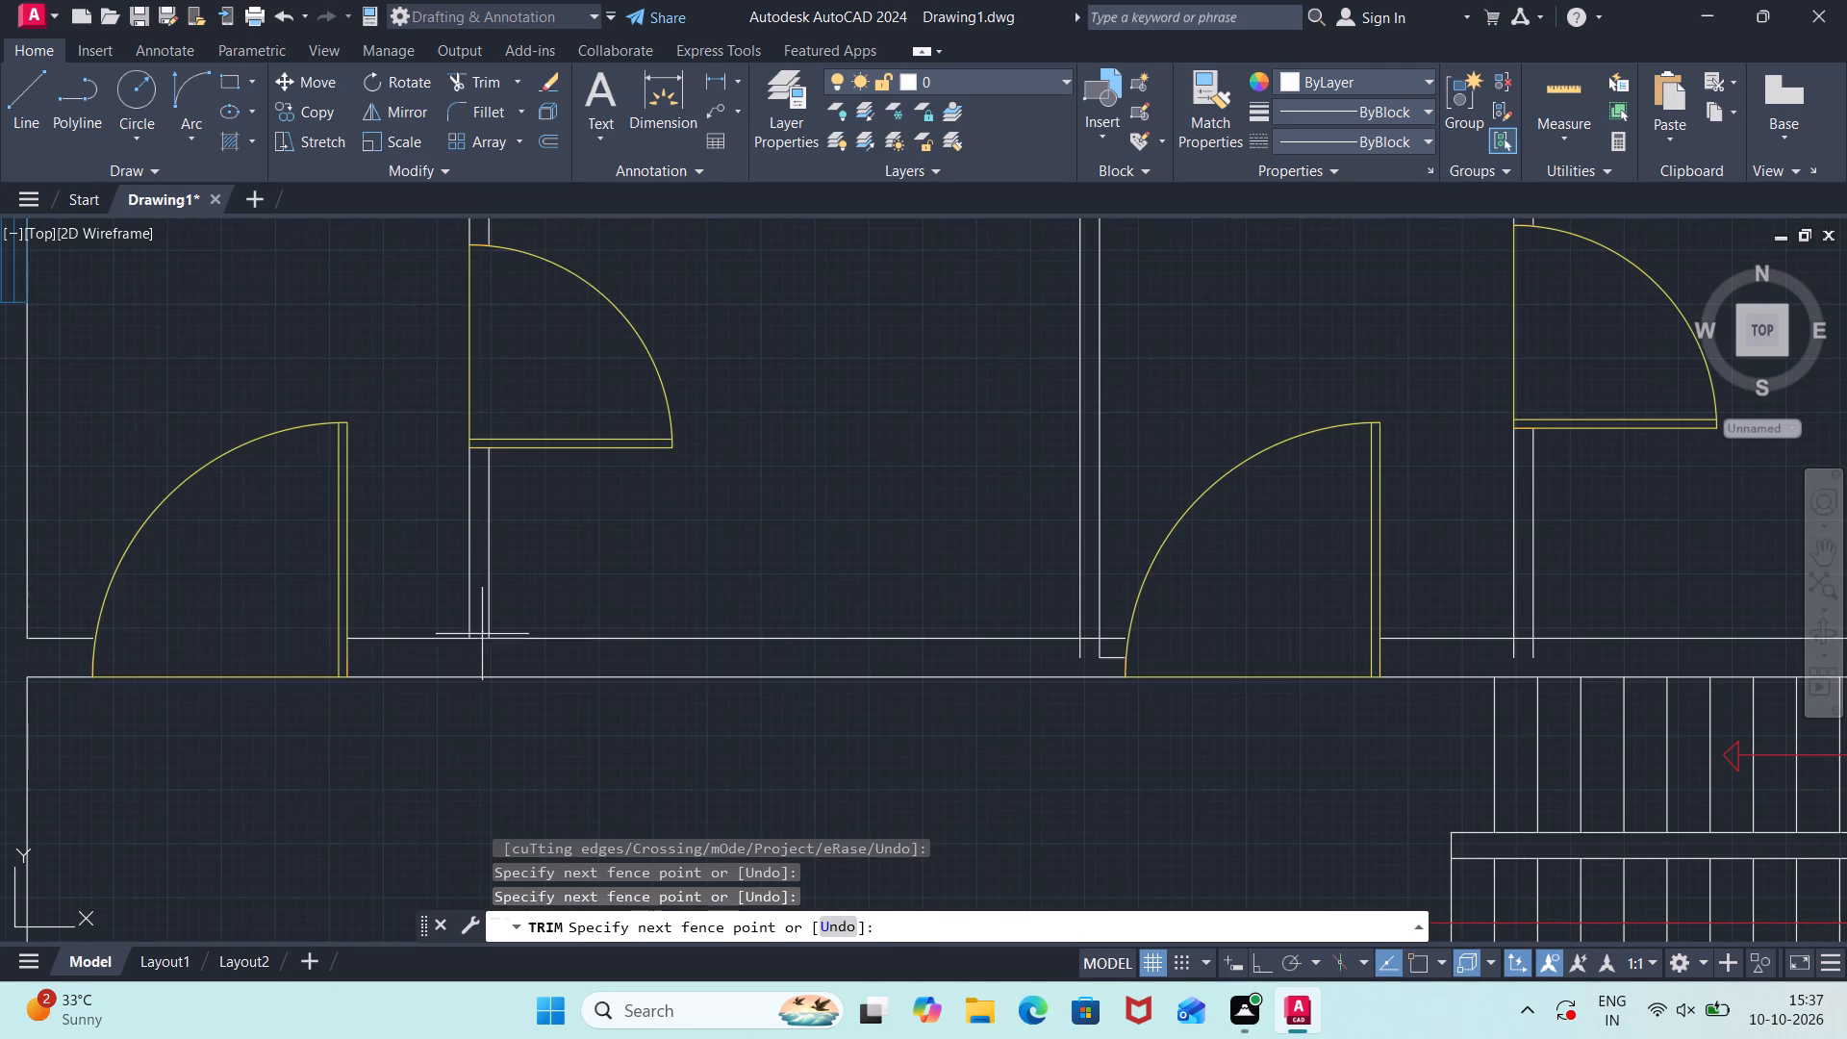
pyautogui.click(476, 645)
# Trim the leftover stub and overshooting ends of the middle partition, eastern partition and east outer wall's inner line at the new wall line.
pyautogui.scroll(-1, 677, 661)
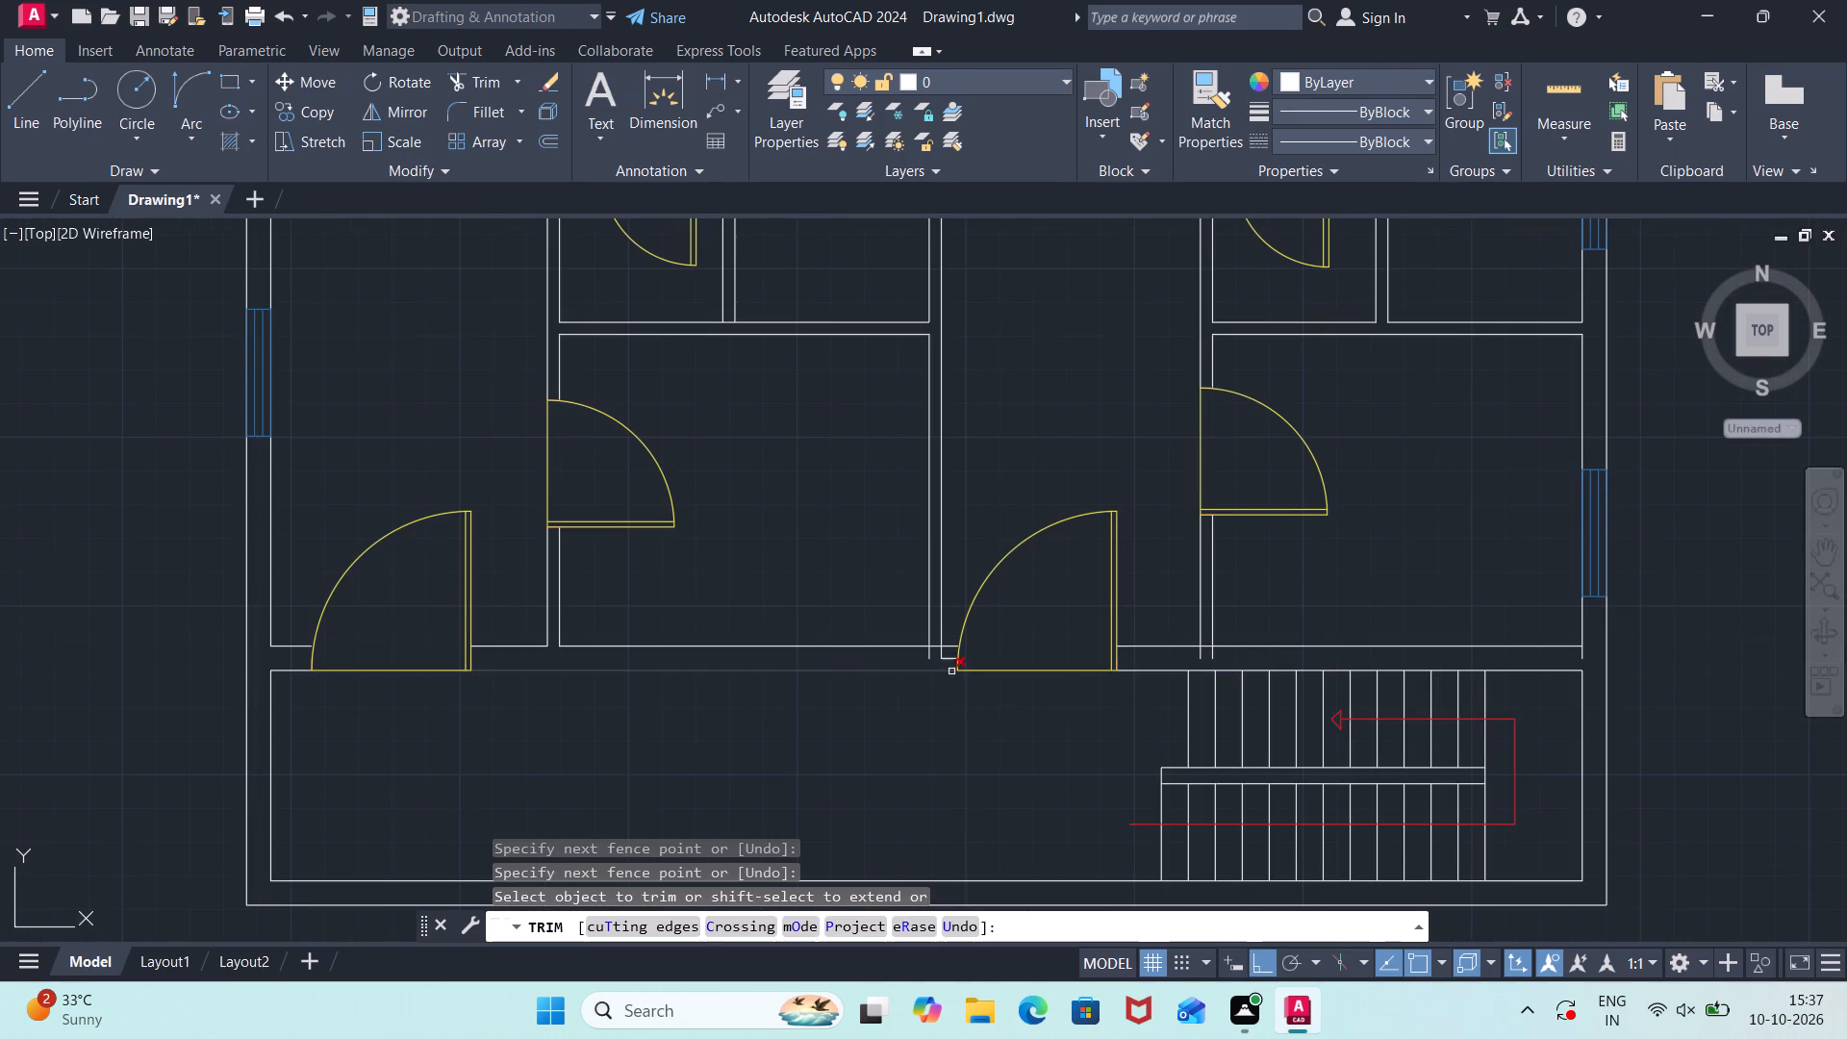
pyautogui.click(949, 656)
pyautogui.click(948, 651)
pyautogui.click(897, 654)
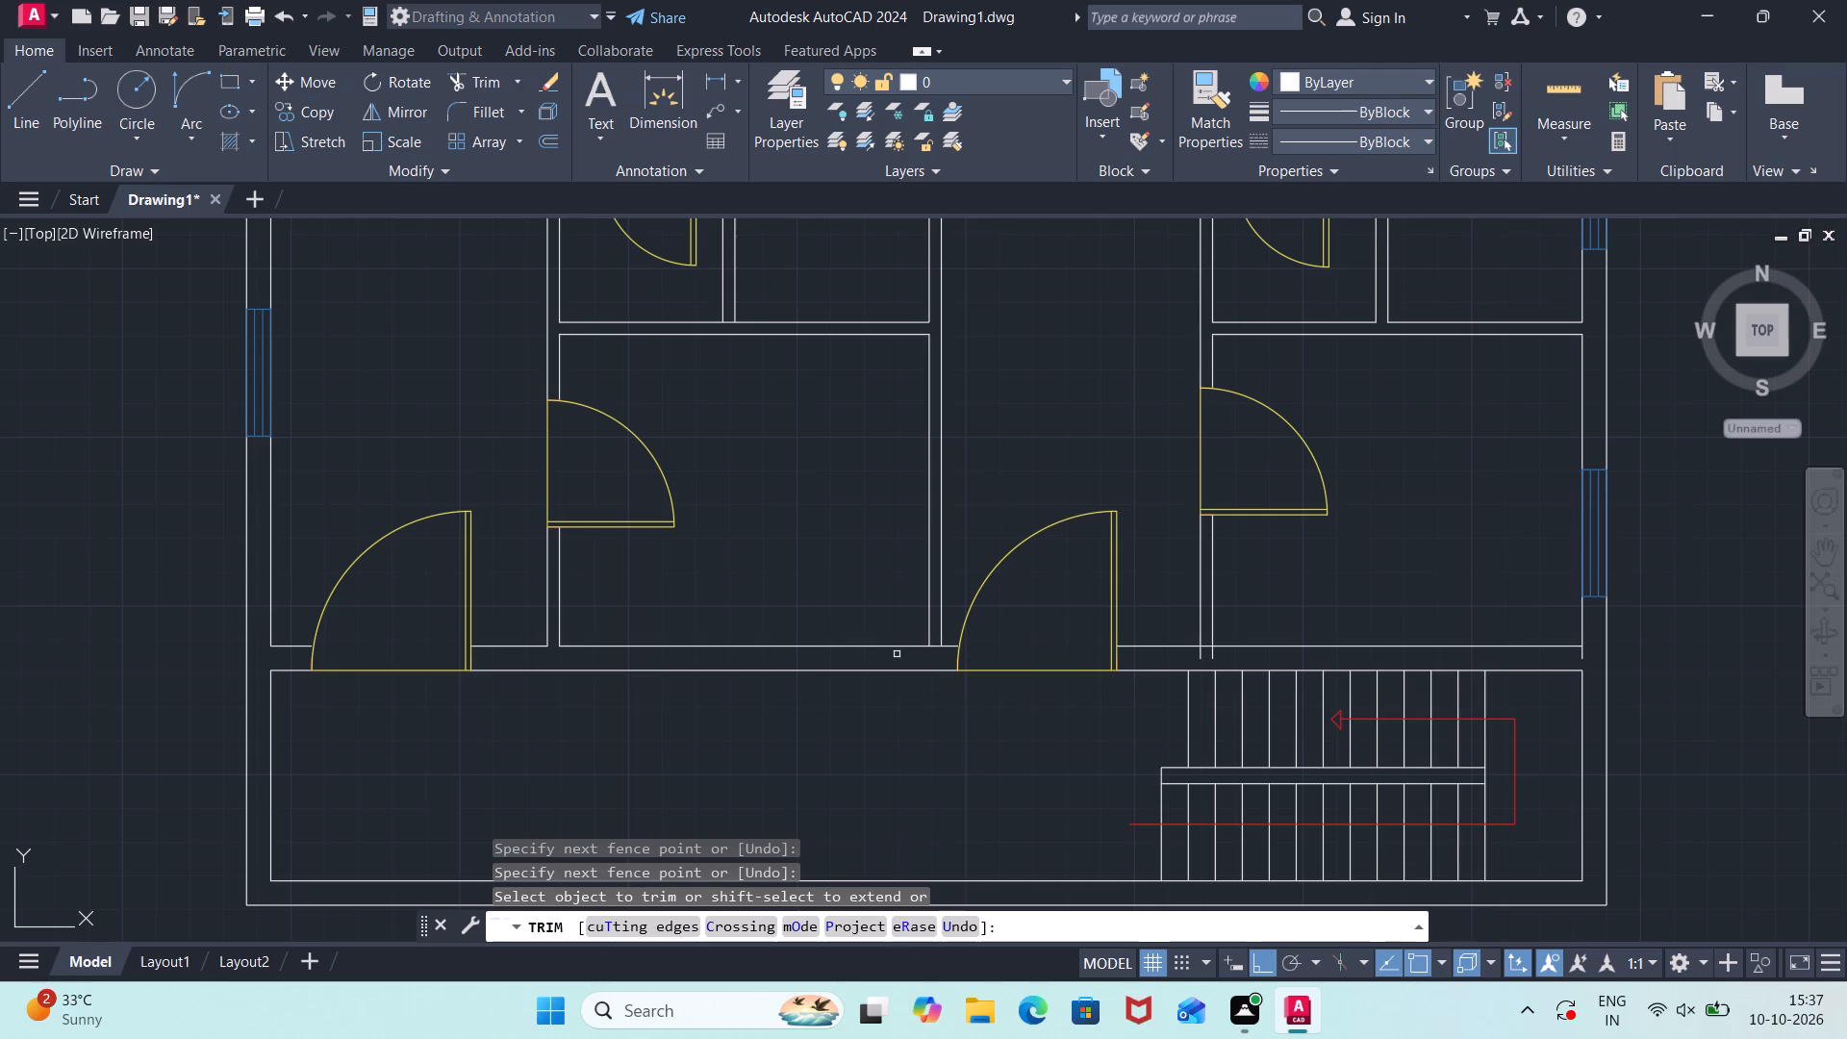
pyautogui.click(934, 644)
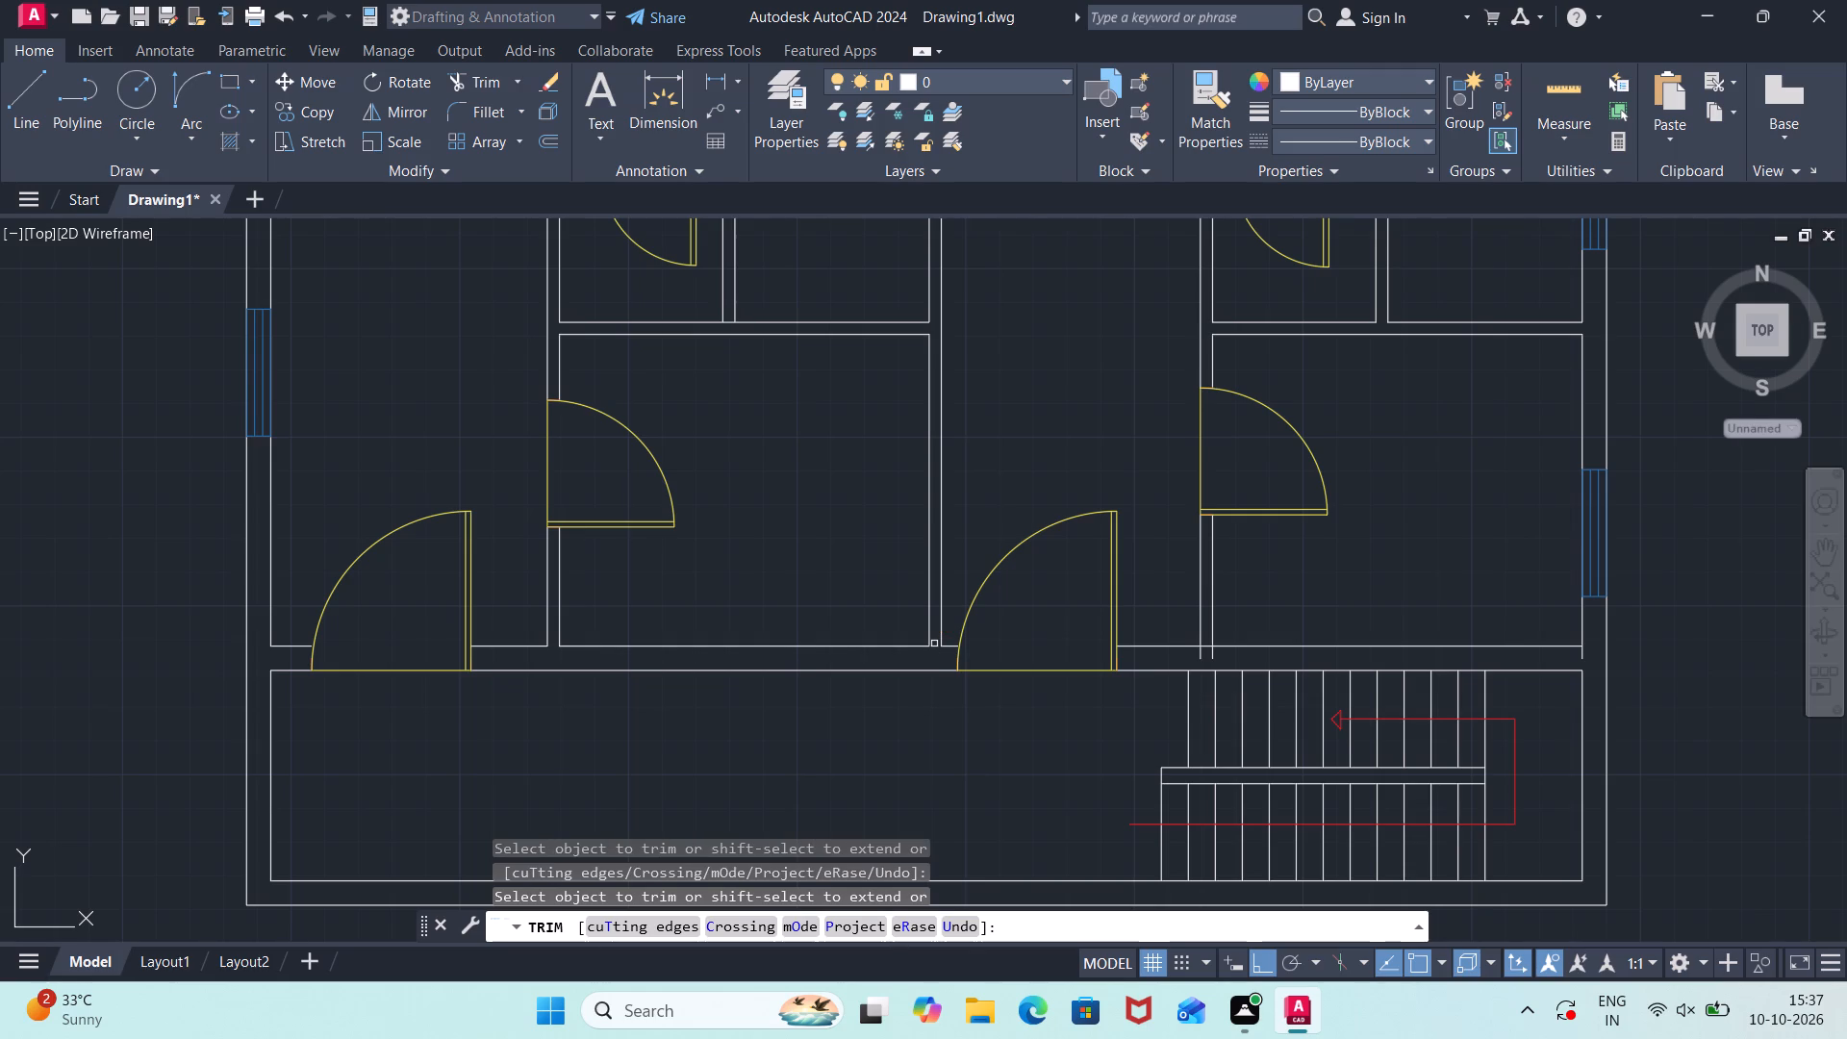
pyautogui.click(1221, 654)
pyautogui.click(1167, 658)
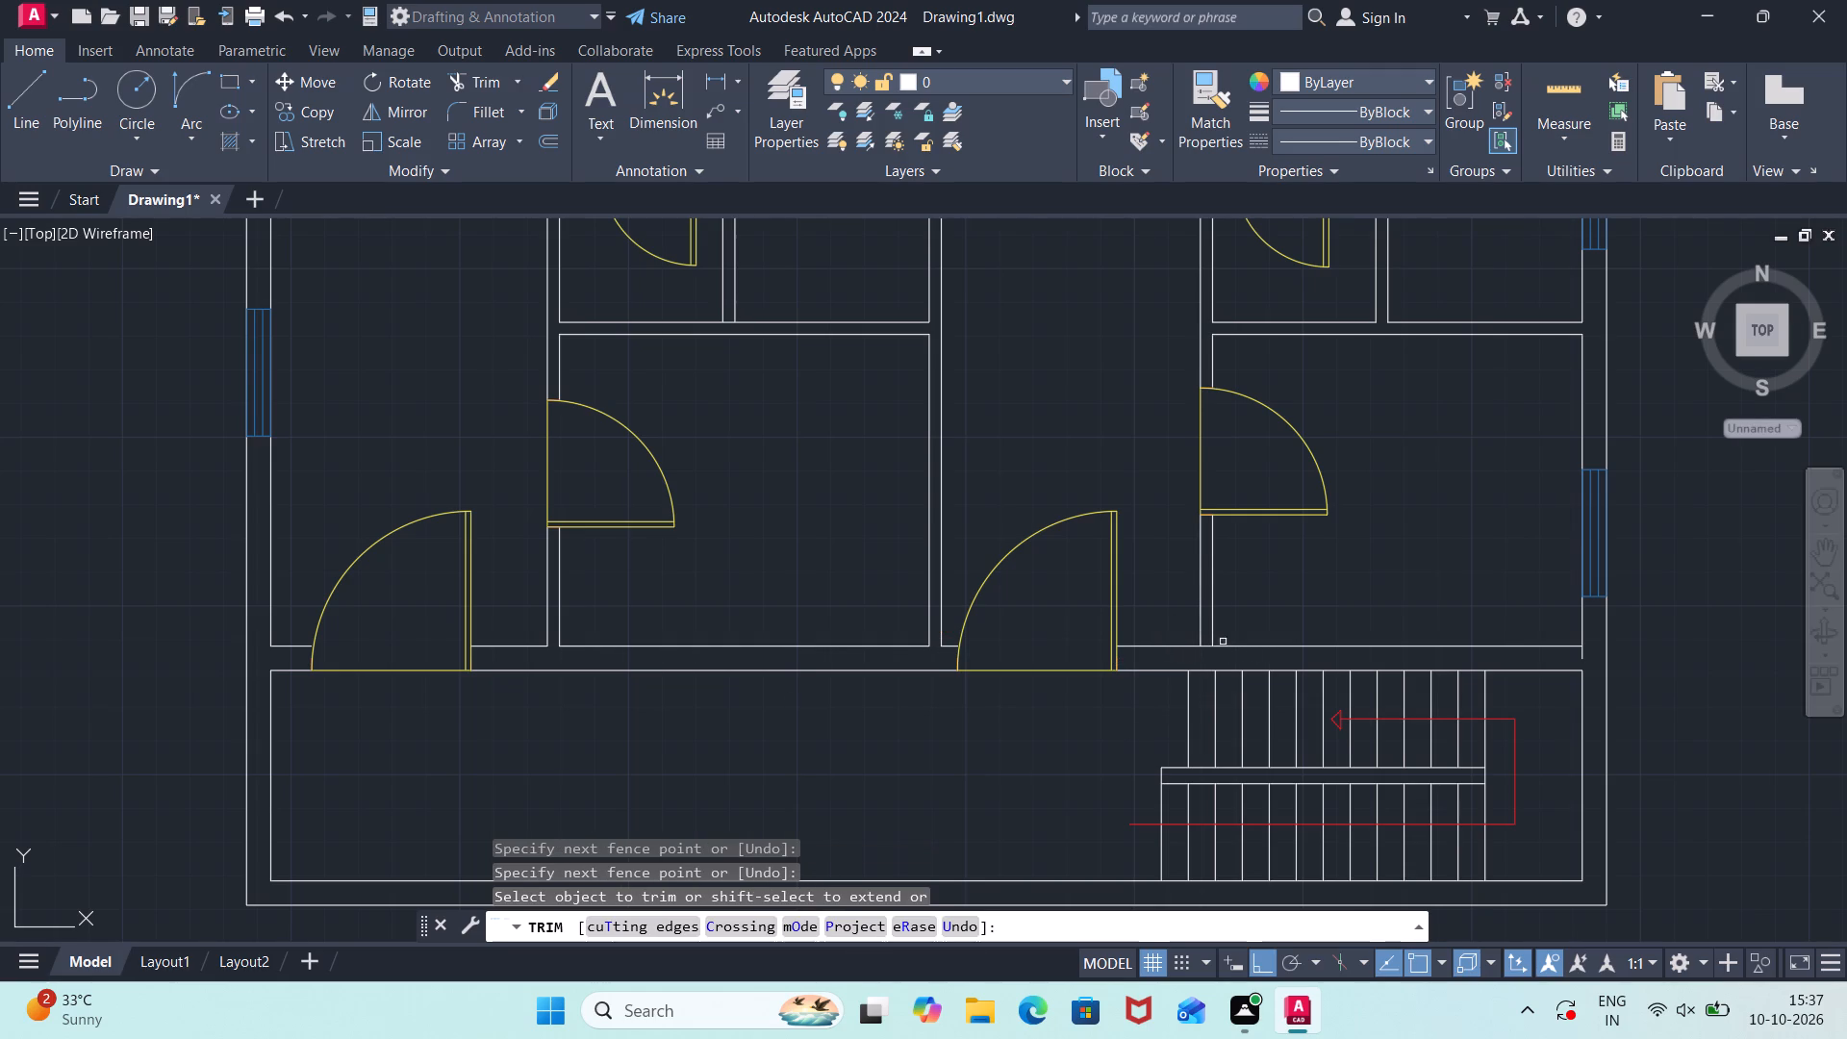
pyautogui.click(1210, 647)
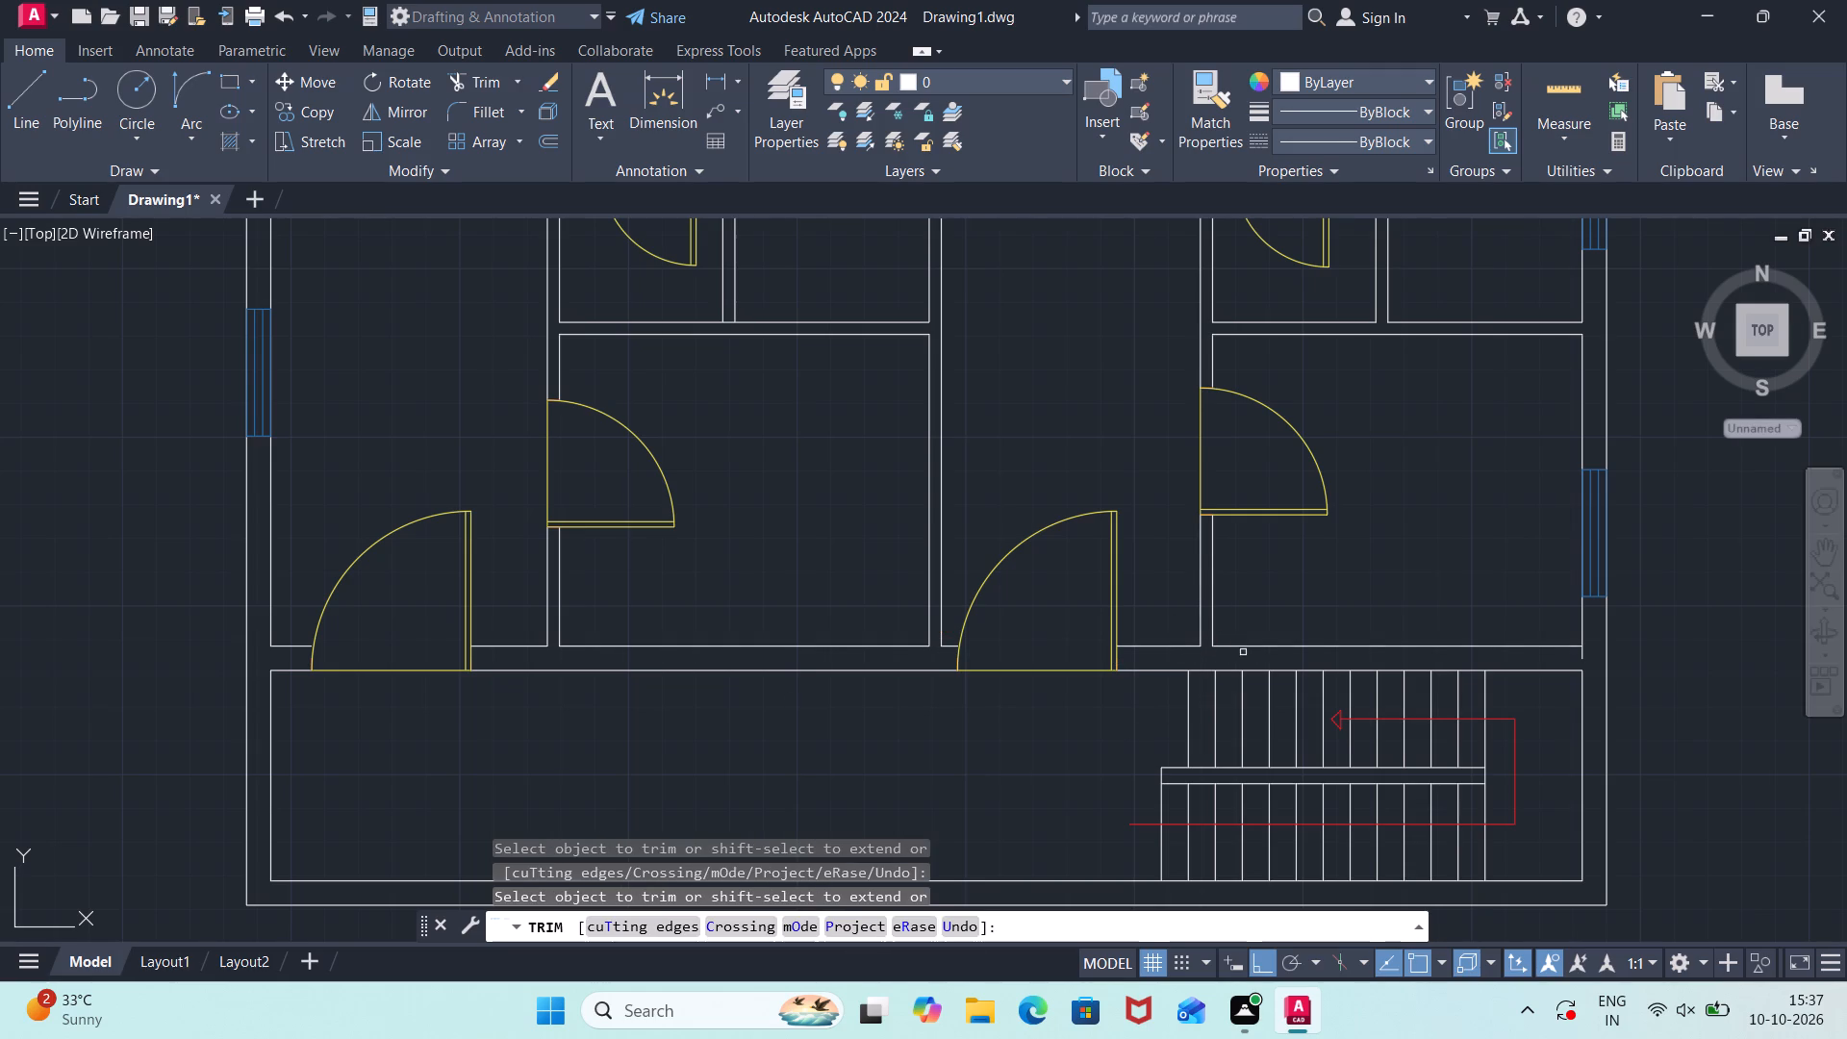
pyautogui.click(1584, 654)
pyautogui.scroll(-2, 1514, 531)
pyautogui.moveTo(1627, 541); pyautogui.dragTo(1521, 637, button='middle')
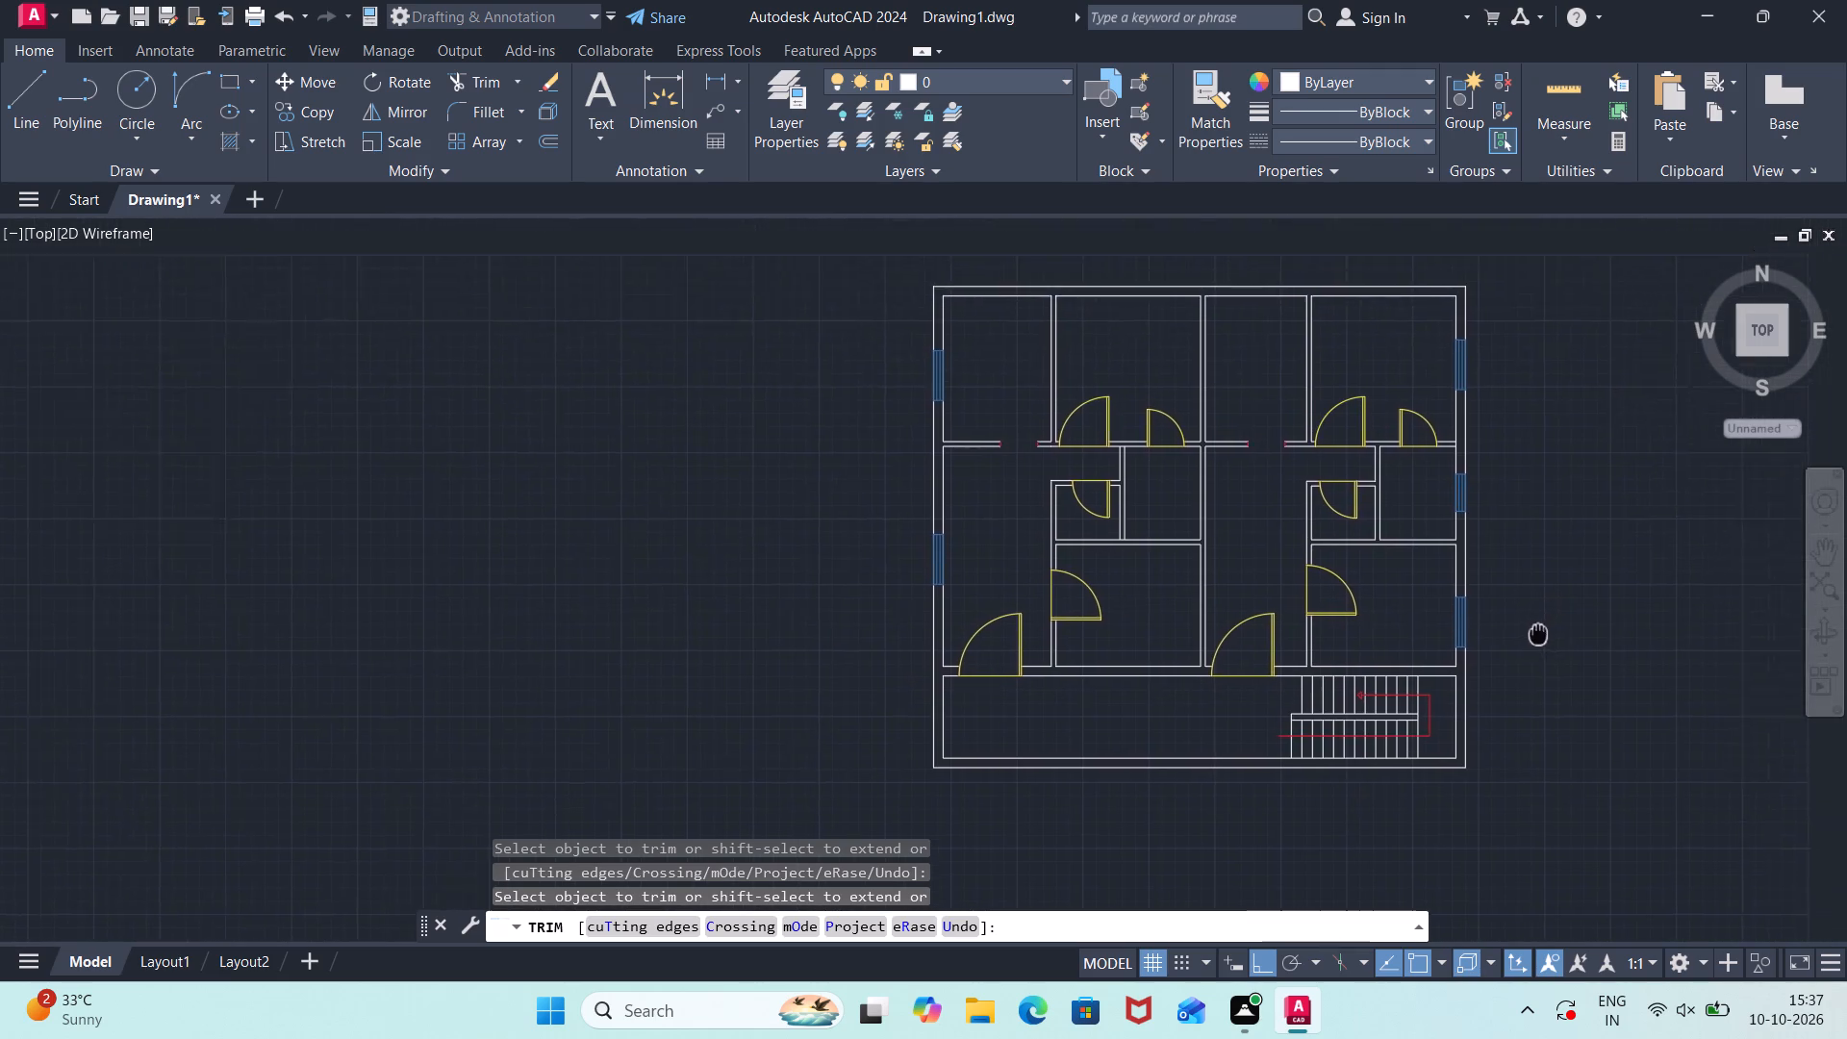
pyautogui.moveTo(1521, 637); pyautogui.dragTo(1458, 661, button='middle')
pyautogui.press('Escape')
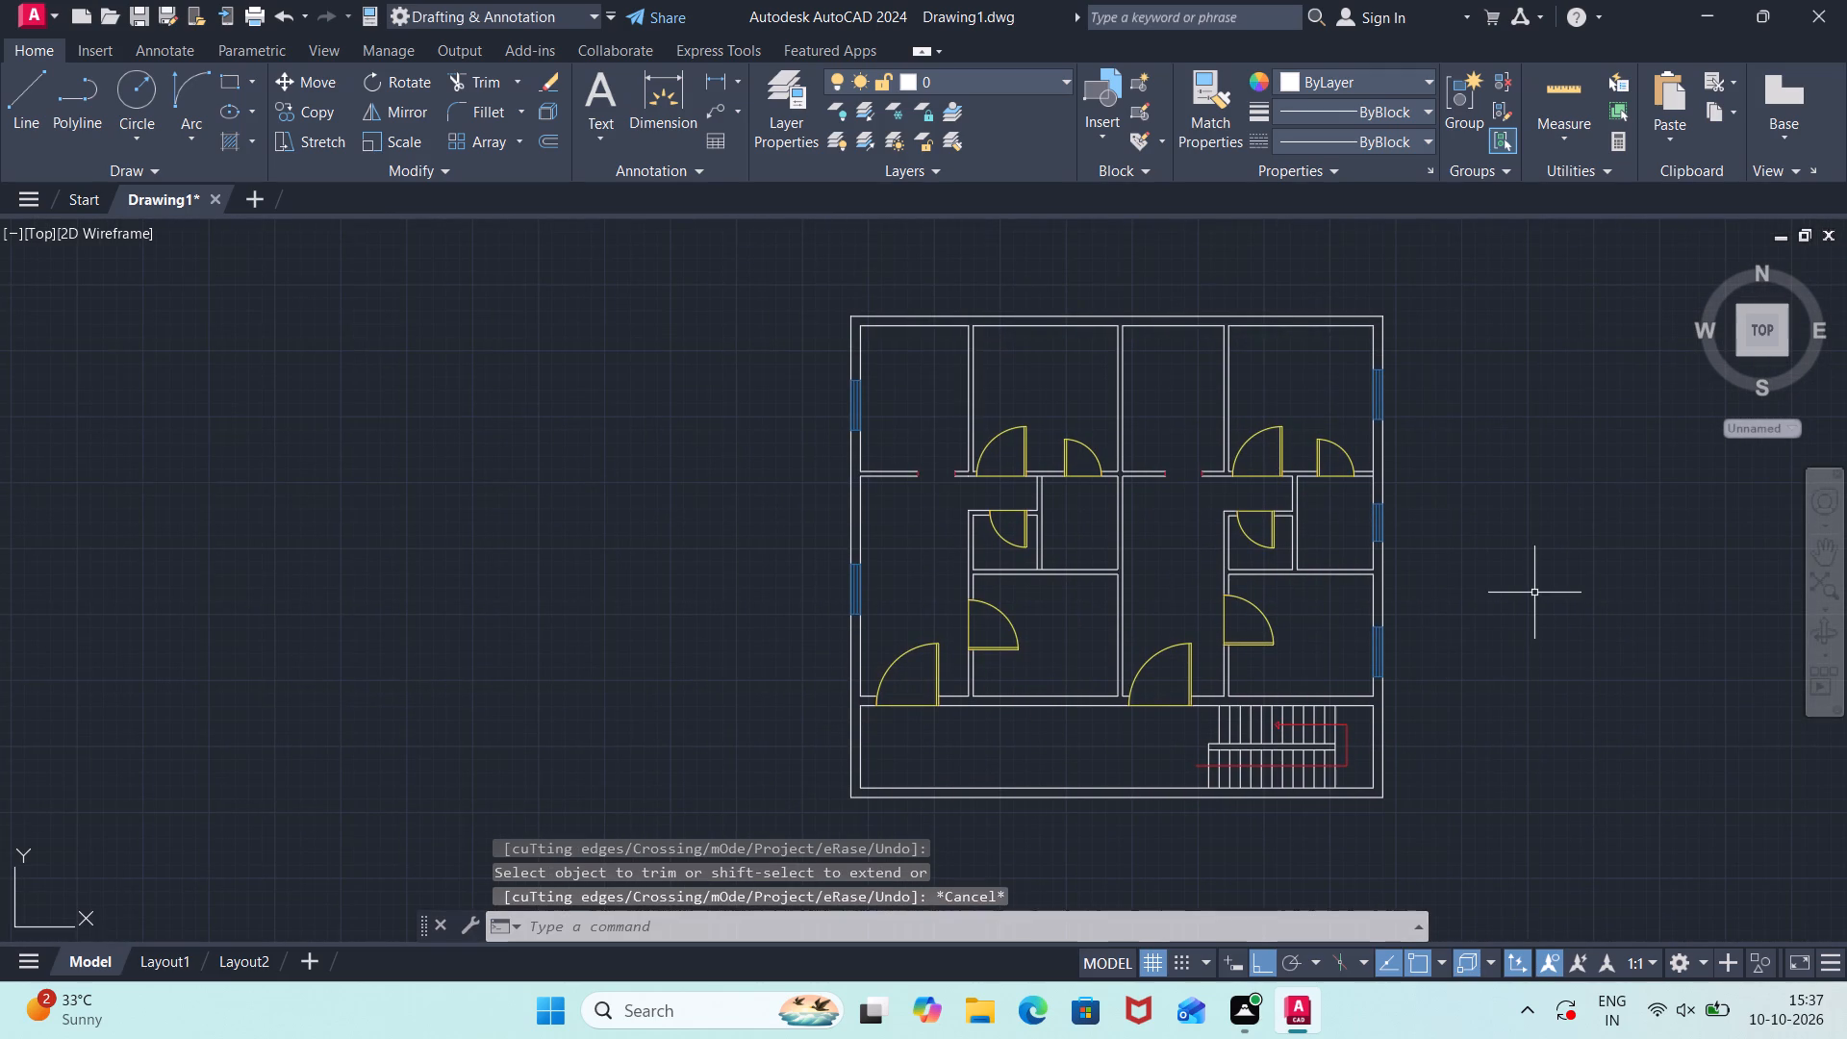
# Set the current object colour to blue 16,86,137.
pyautogui.press('l')
pyautogui.press('Return')
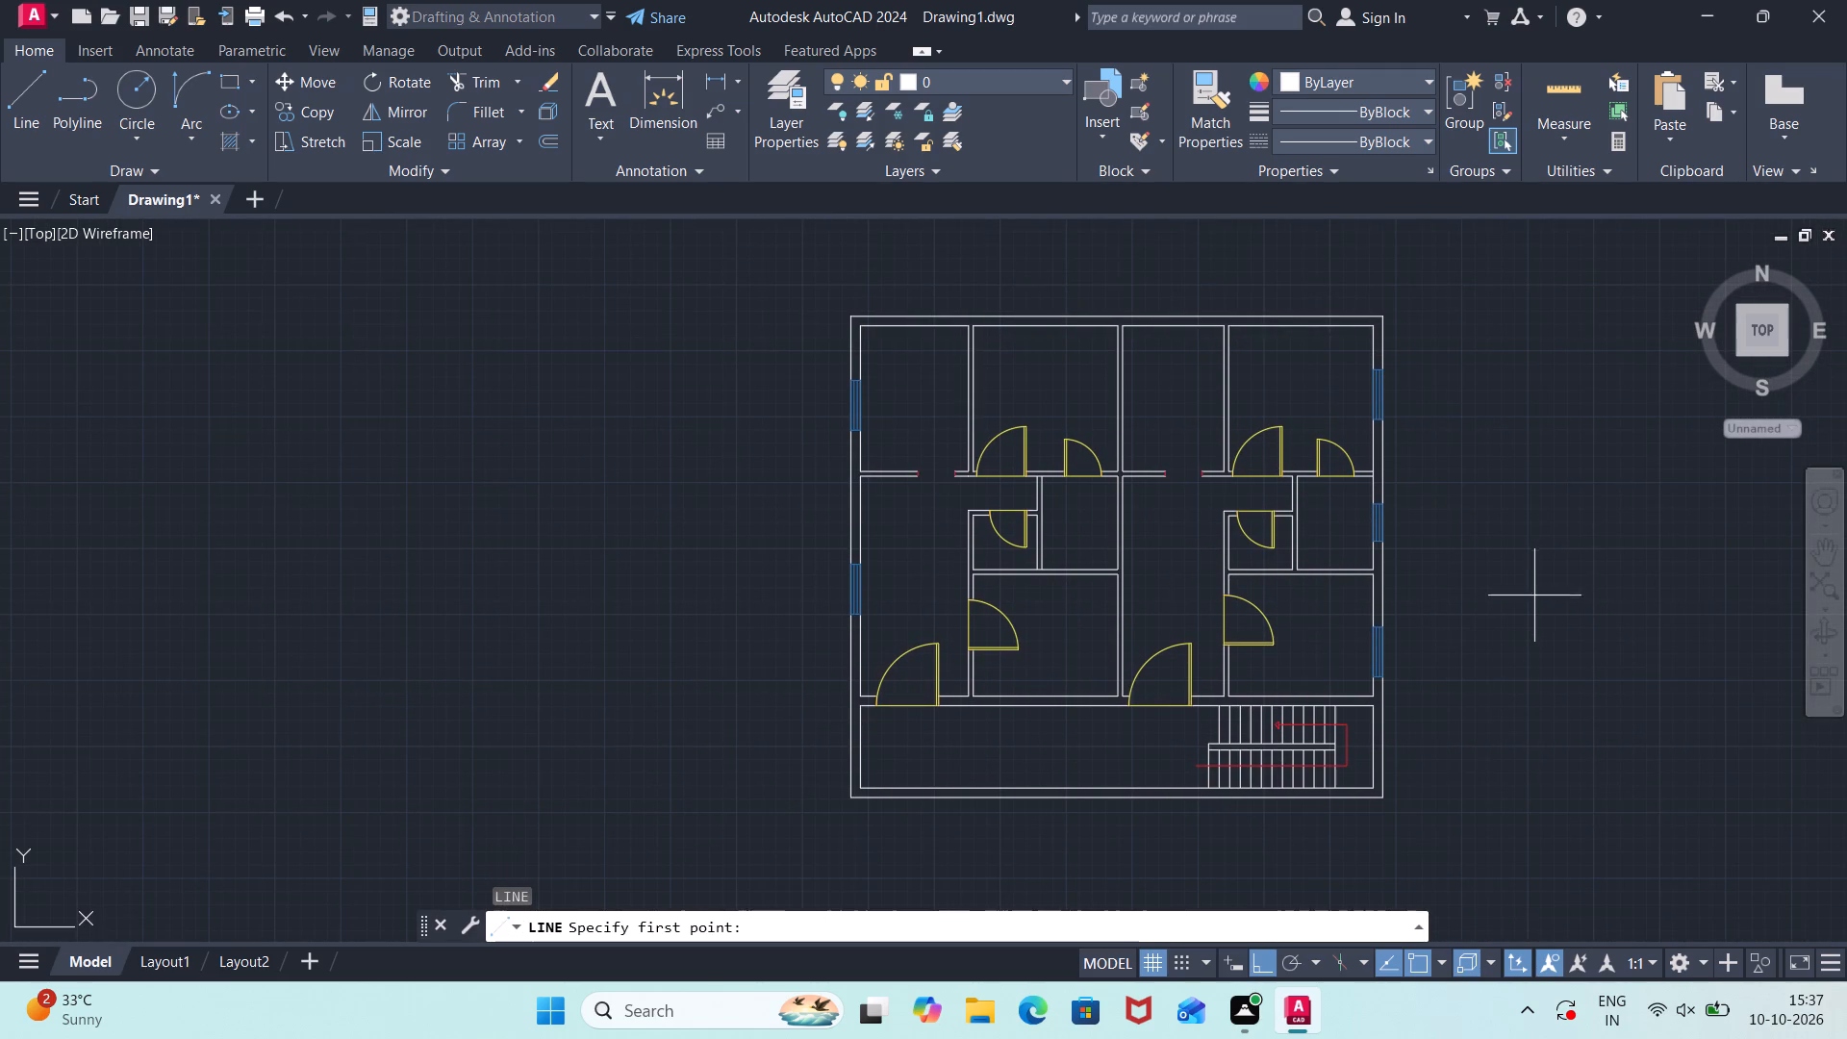
pyautogui.click(1291, 83)
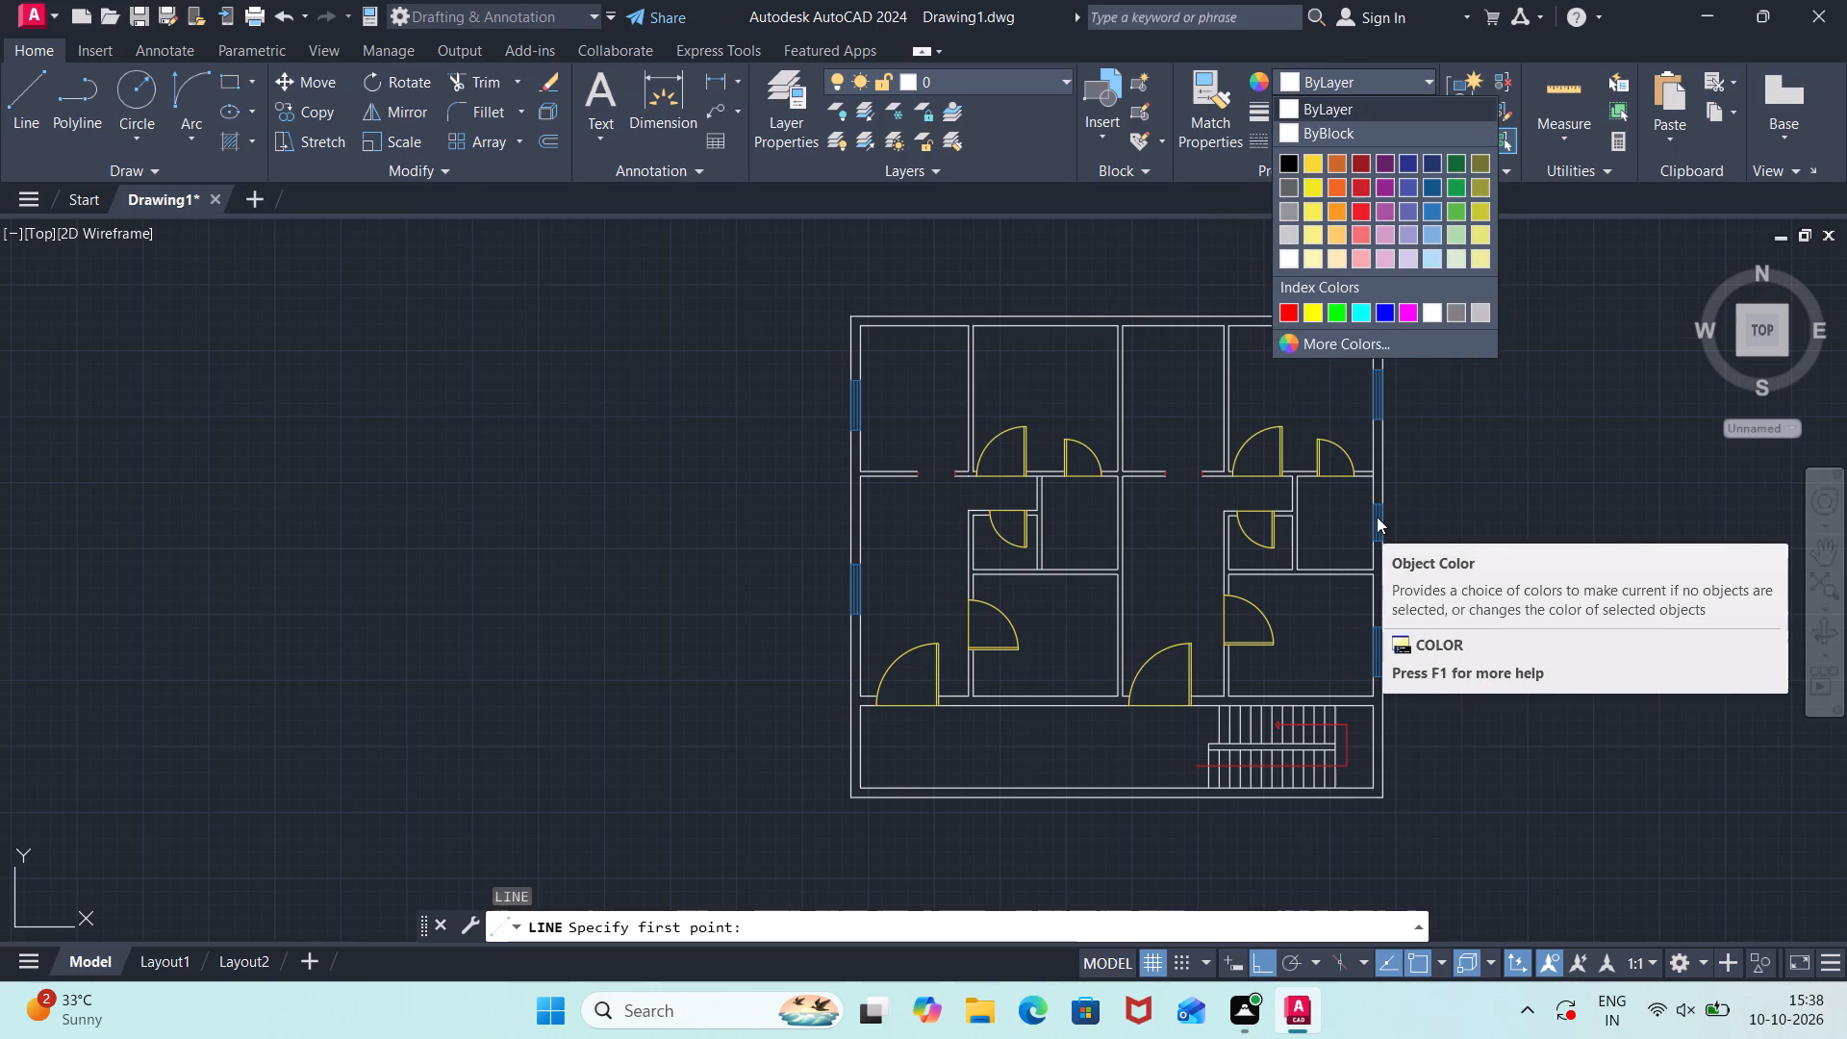
pyautogui.click(1430, 187)
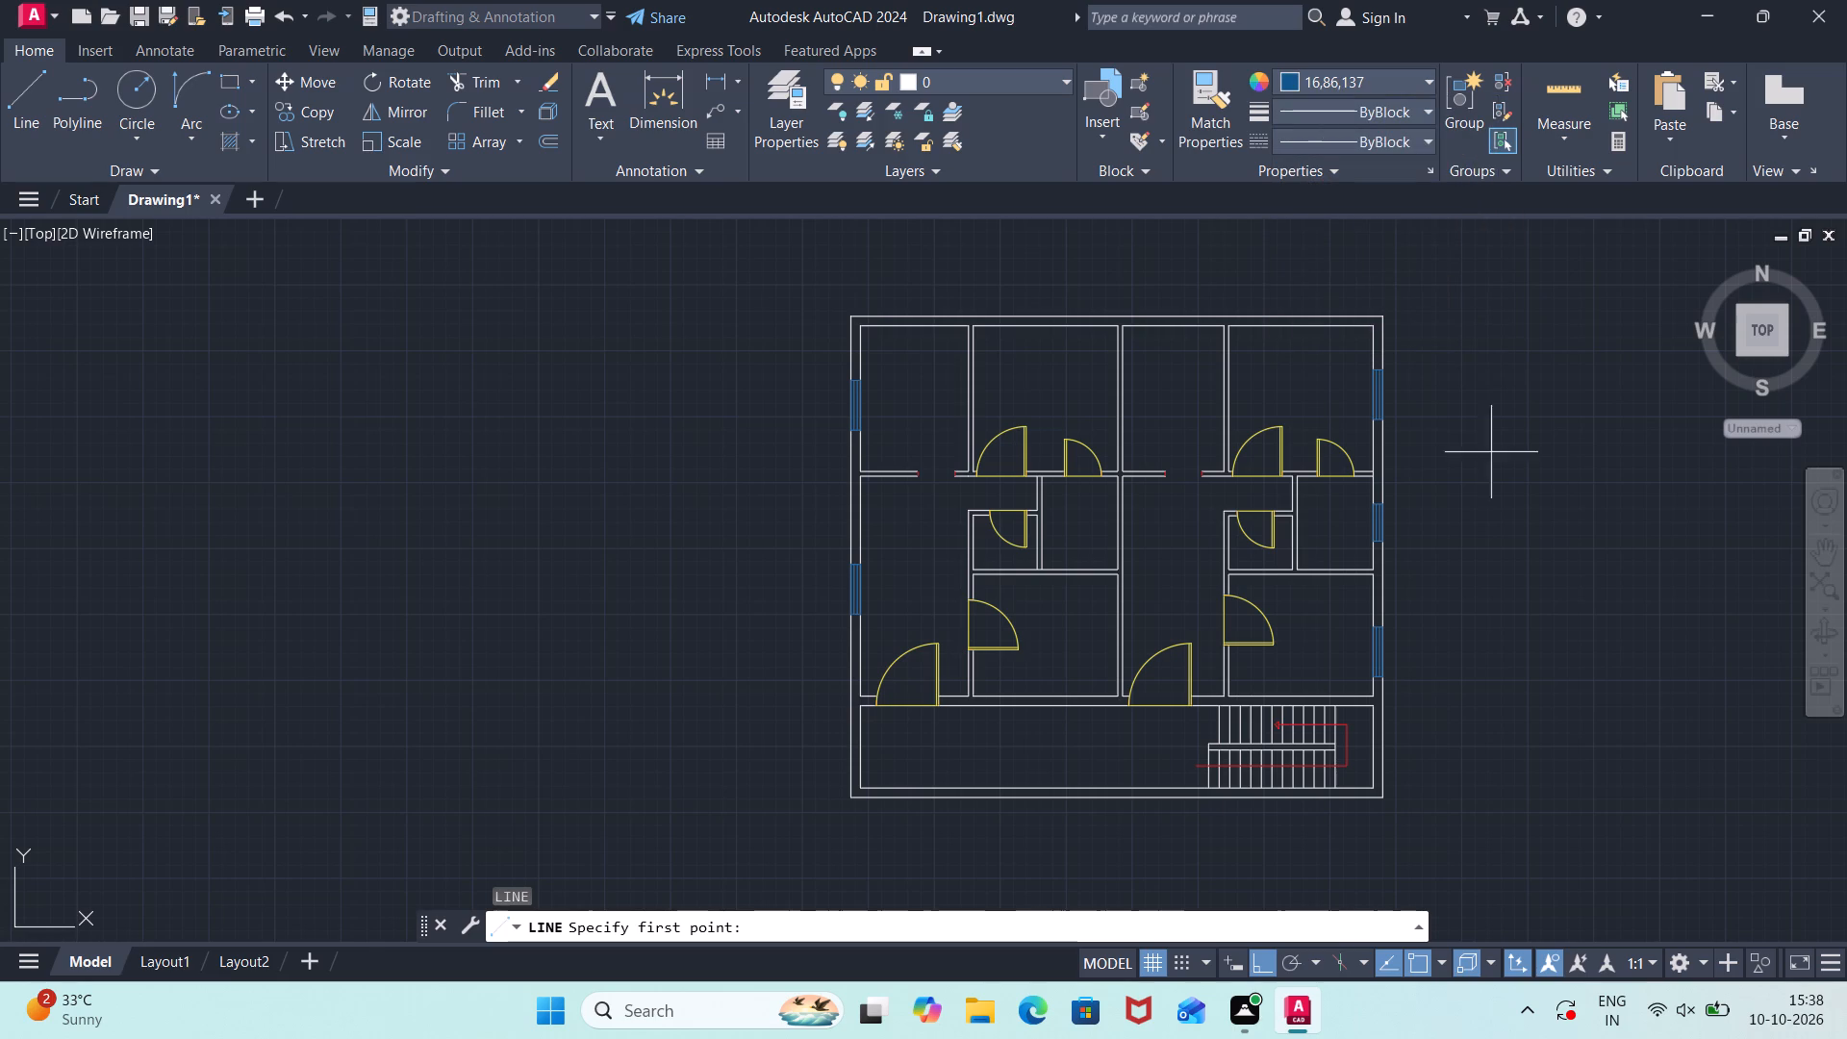
pyautogui.click(1525, 724)
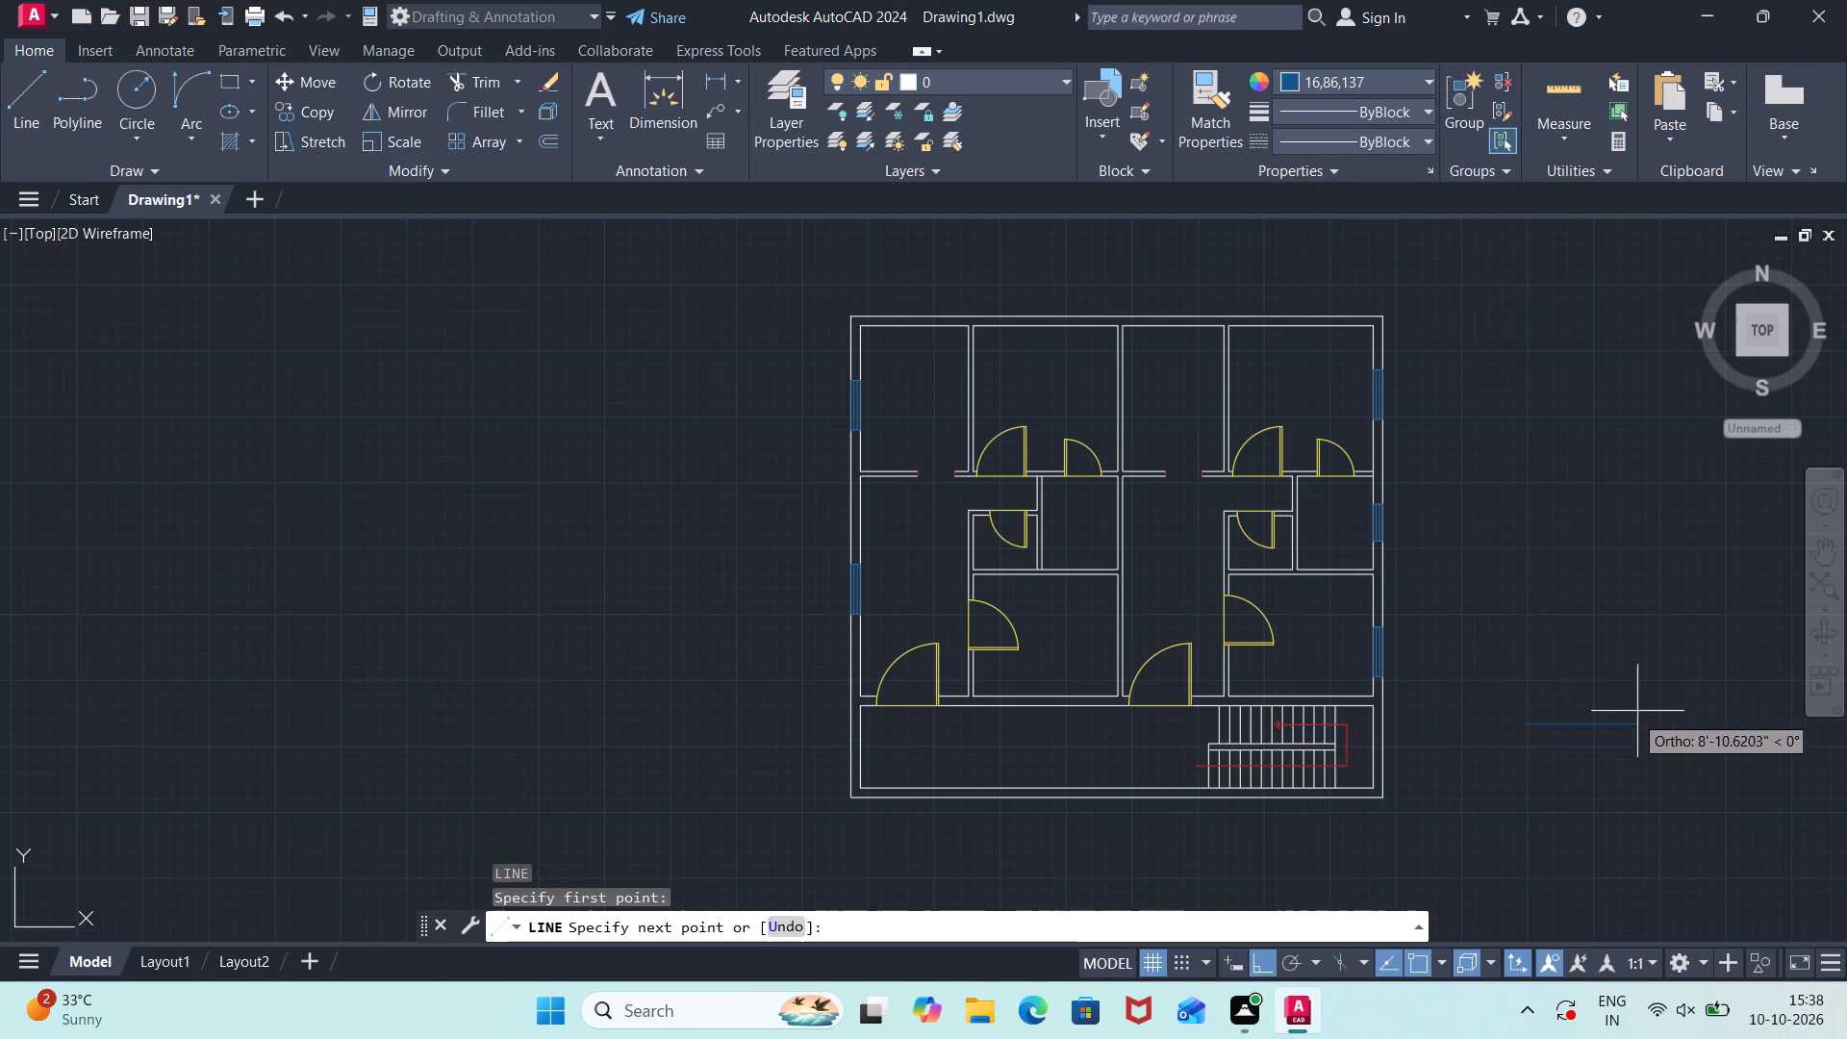
pyautogui.press('Escape')
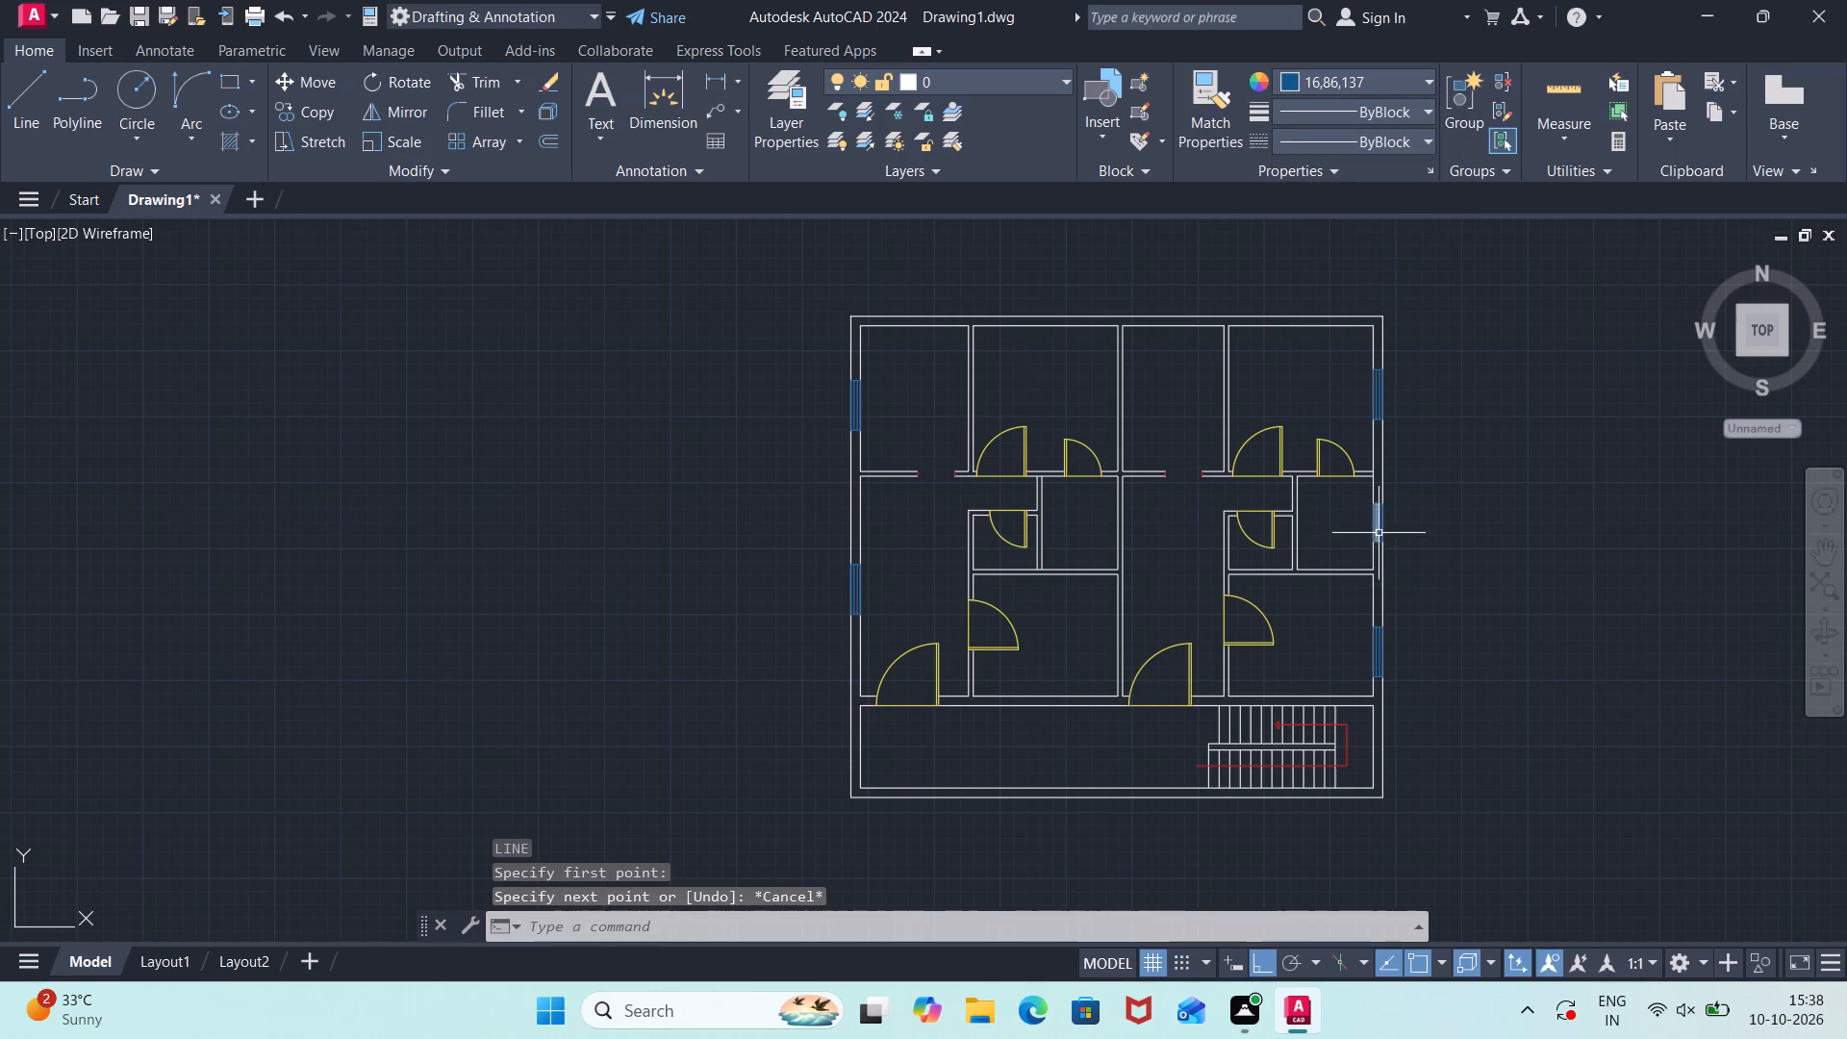
# Check the colour of the east wall's middle window and set the current object colour to the matching blue 39,118,187.
pyautogui.click(1379, 533)
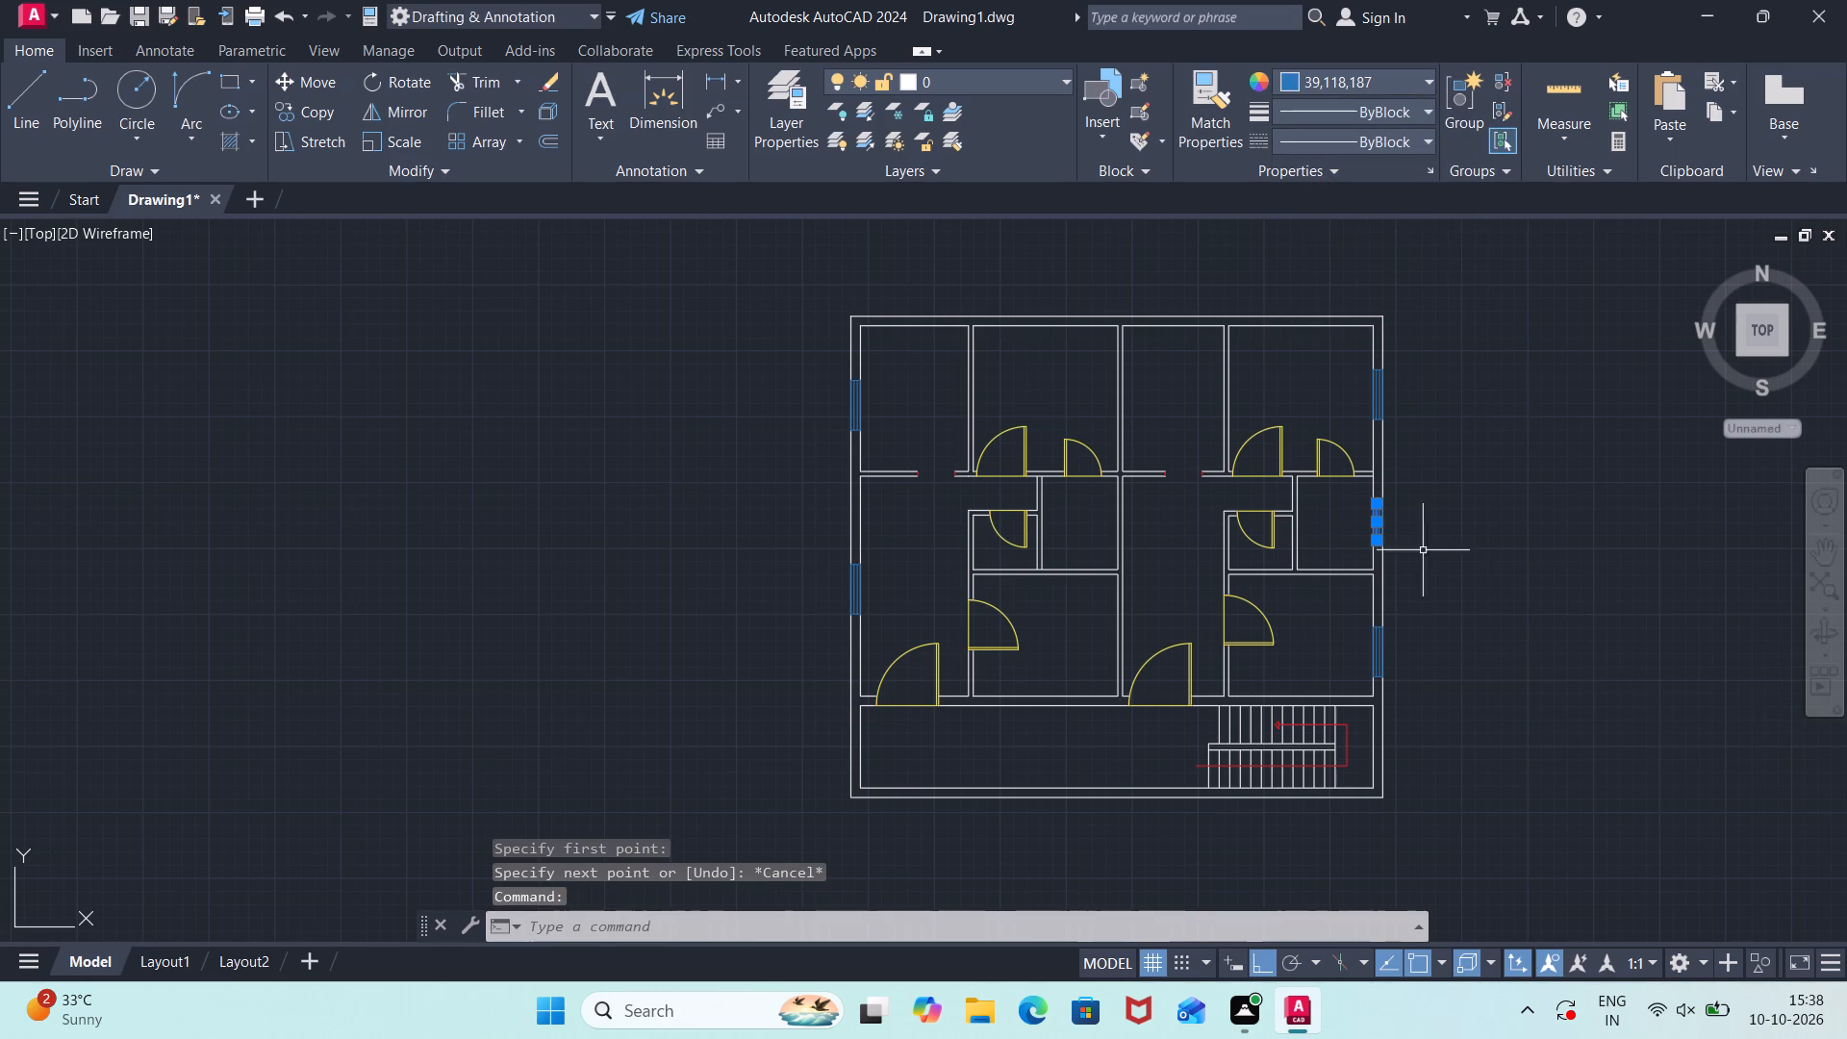
pyautogui.press('Escape')
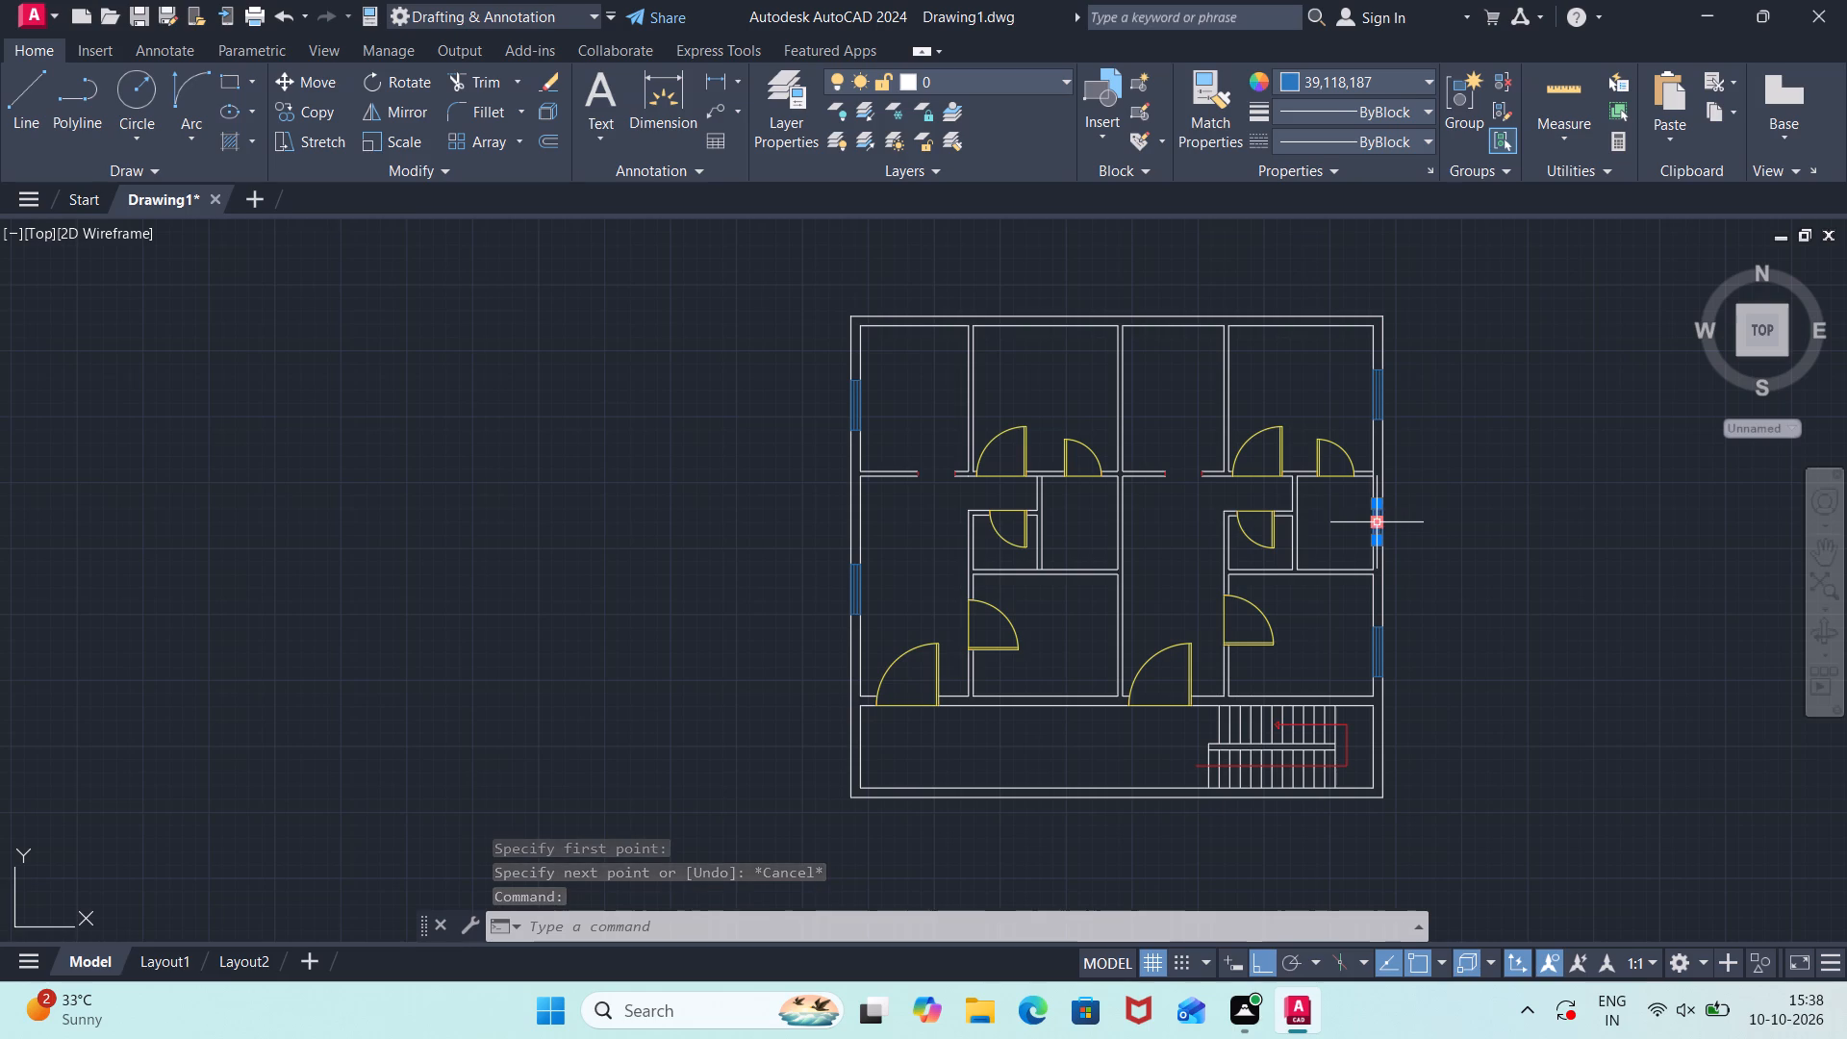
pyautogui.click(1379, 522)
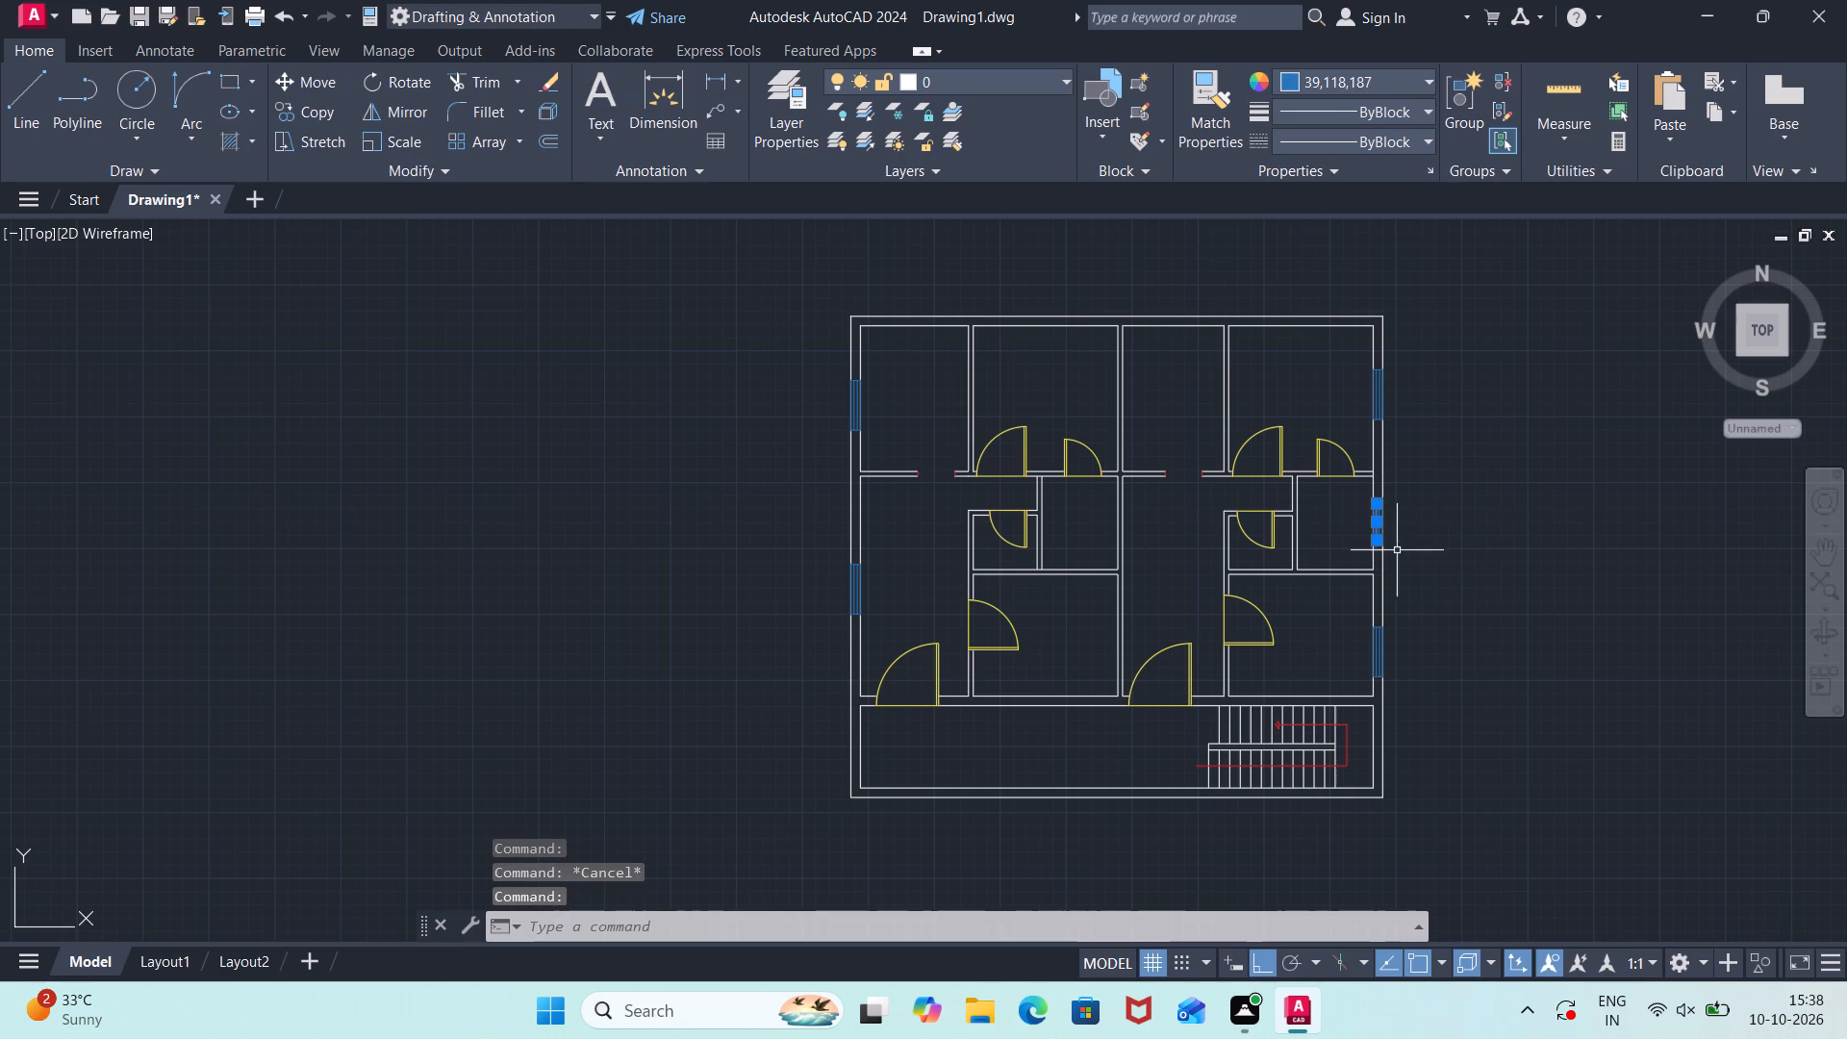
pyautogui.press('Escape')
pyautogui.click(1378, 536)
pyautogui.press('Escape')
pyautogui.press('Escape')
pyautogui.click(1292, 83)
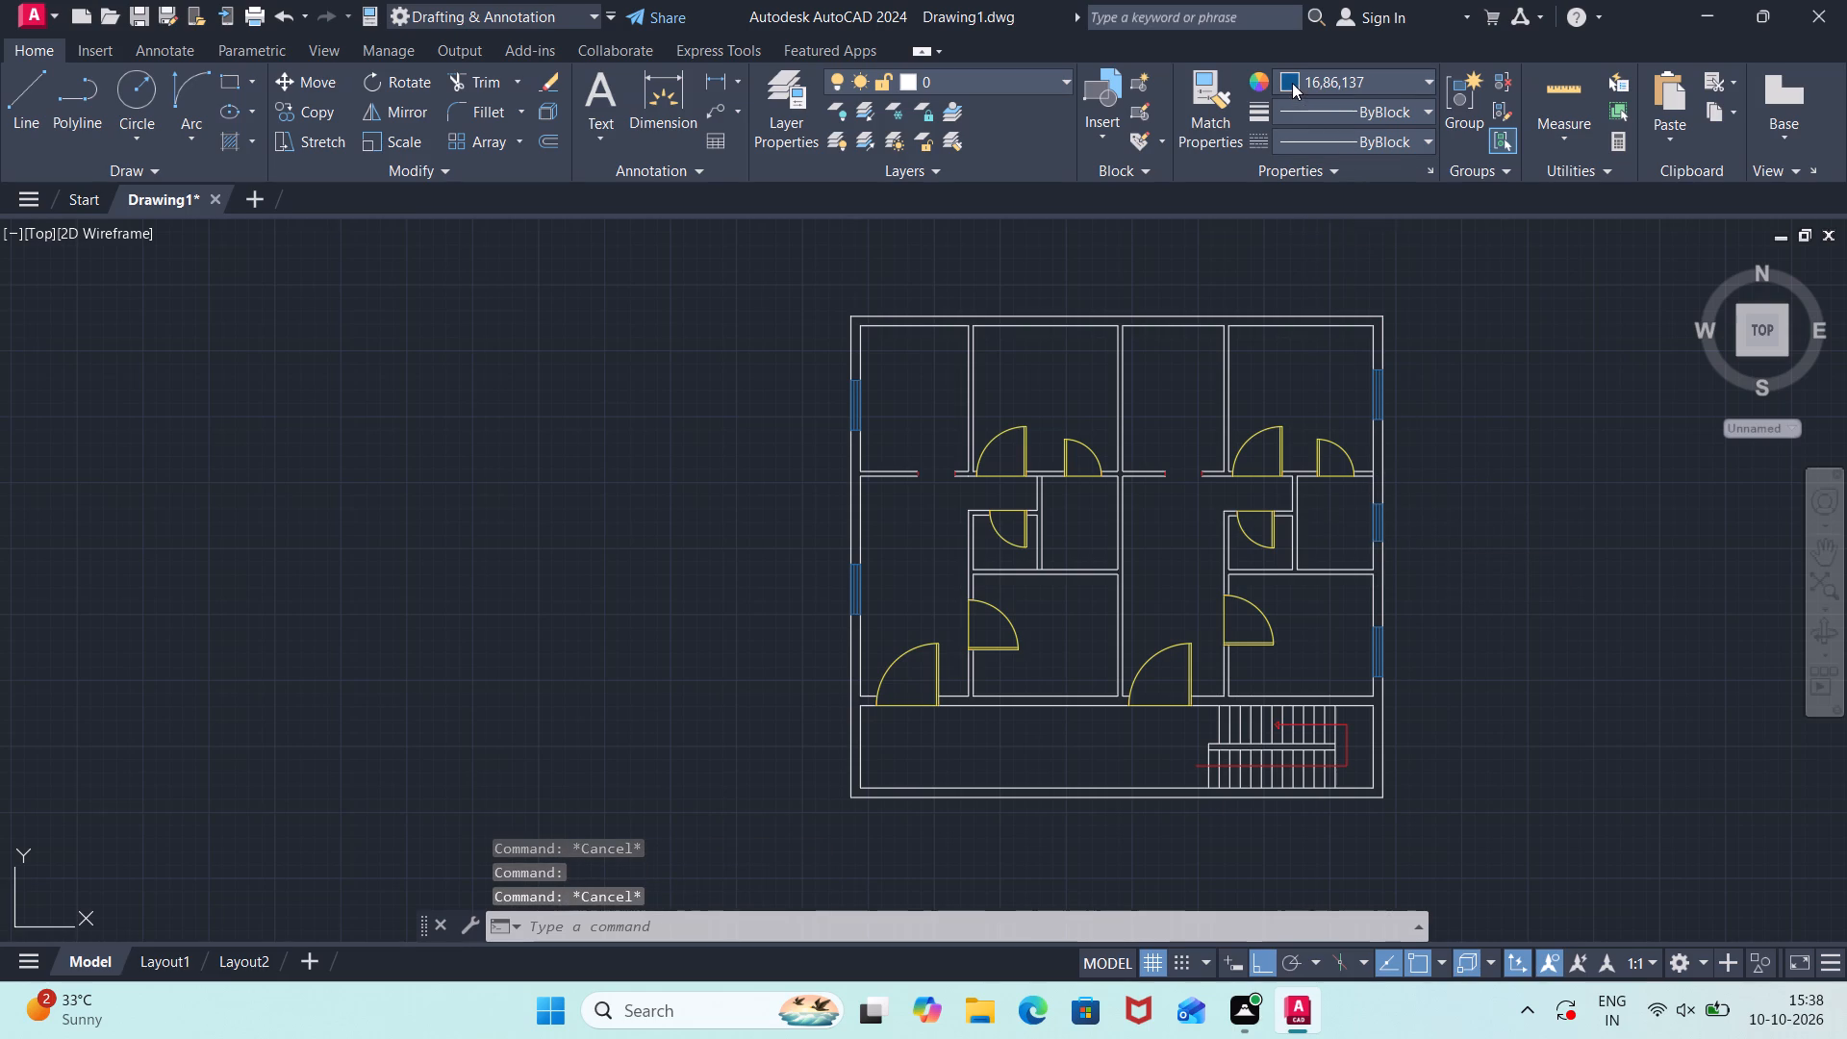
pyautogui.click(1411, 192)
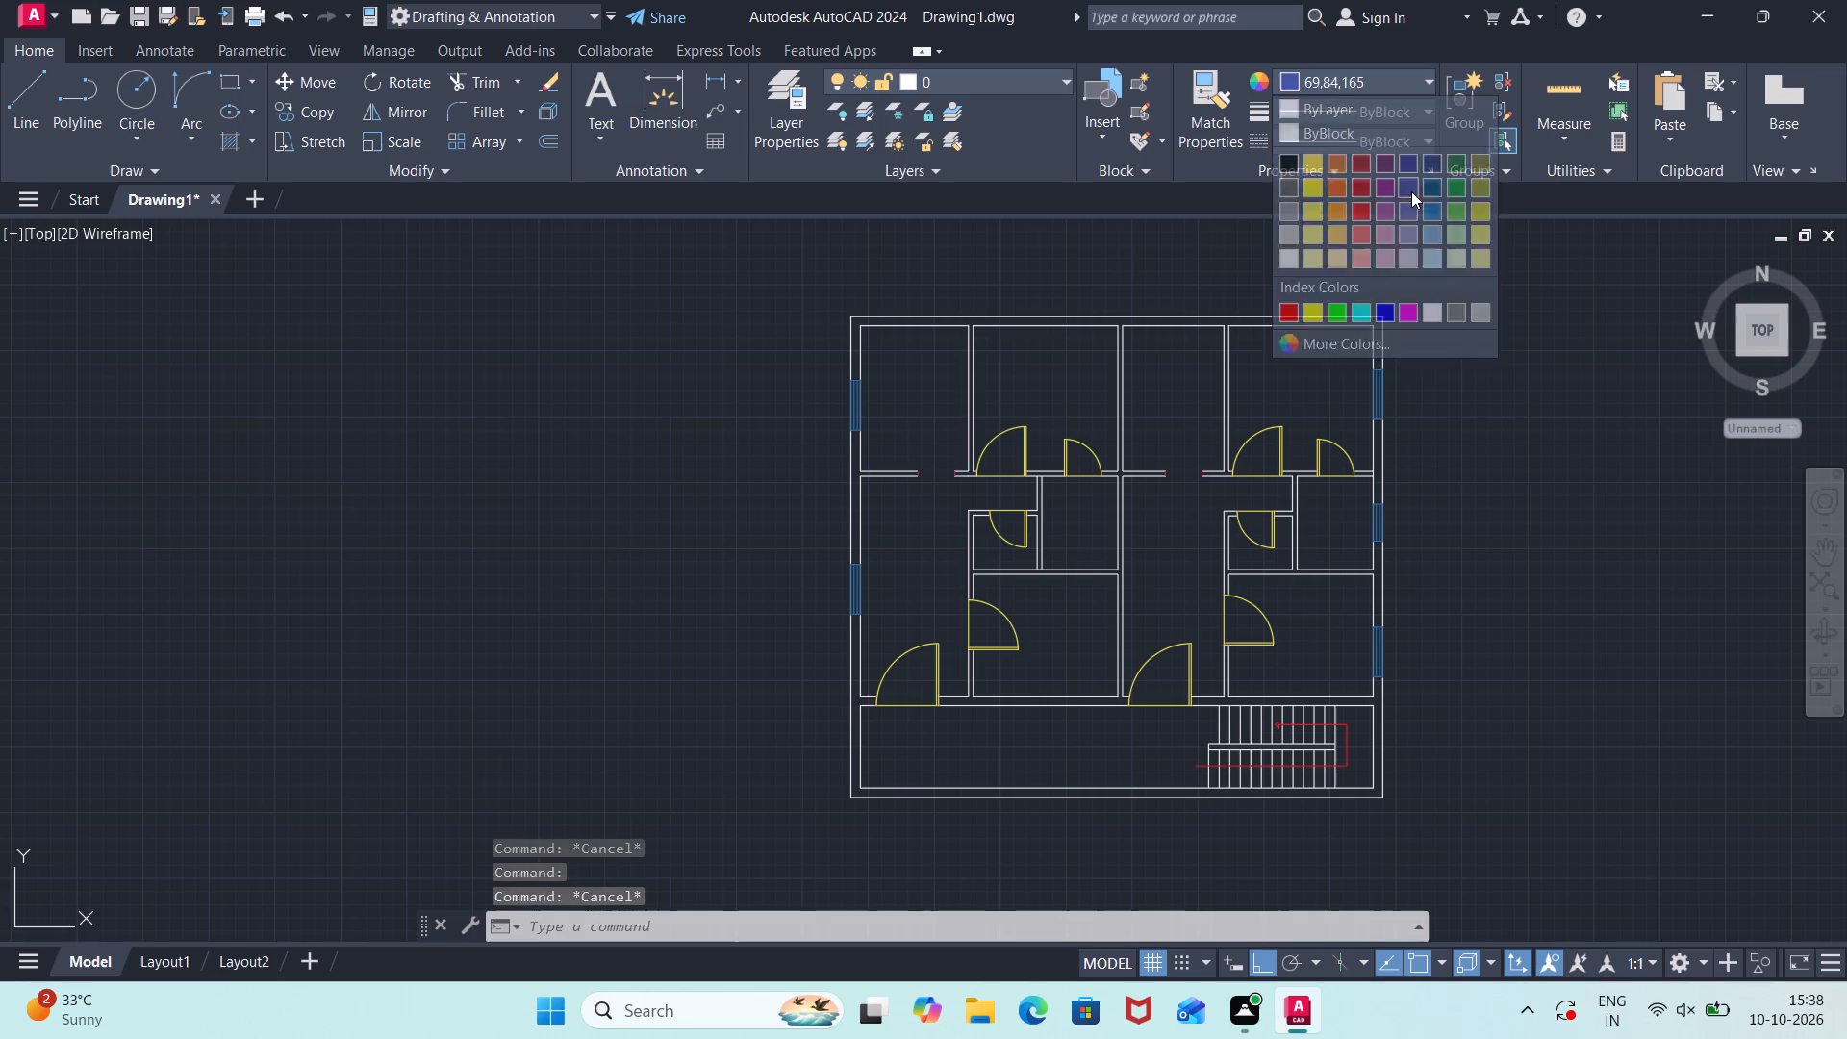
pyautogui.click(1285, 80)
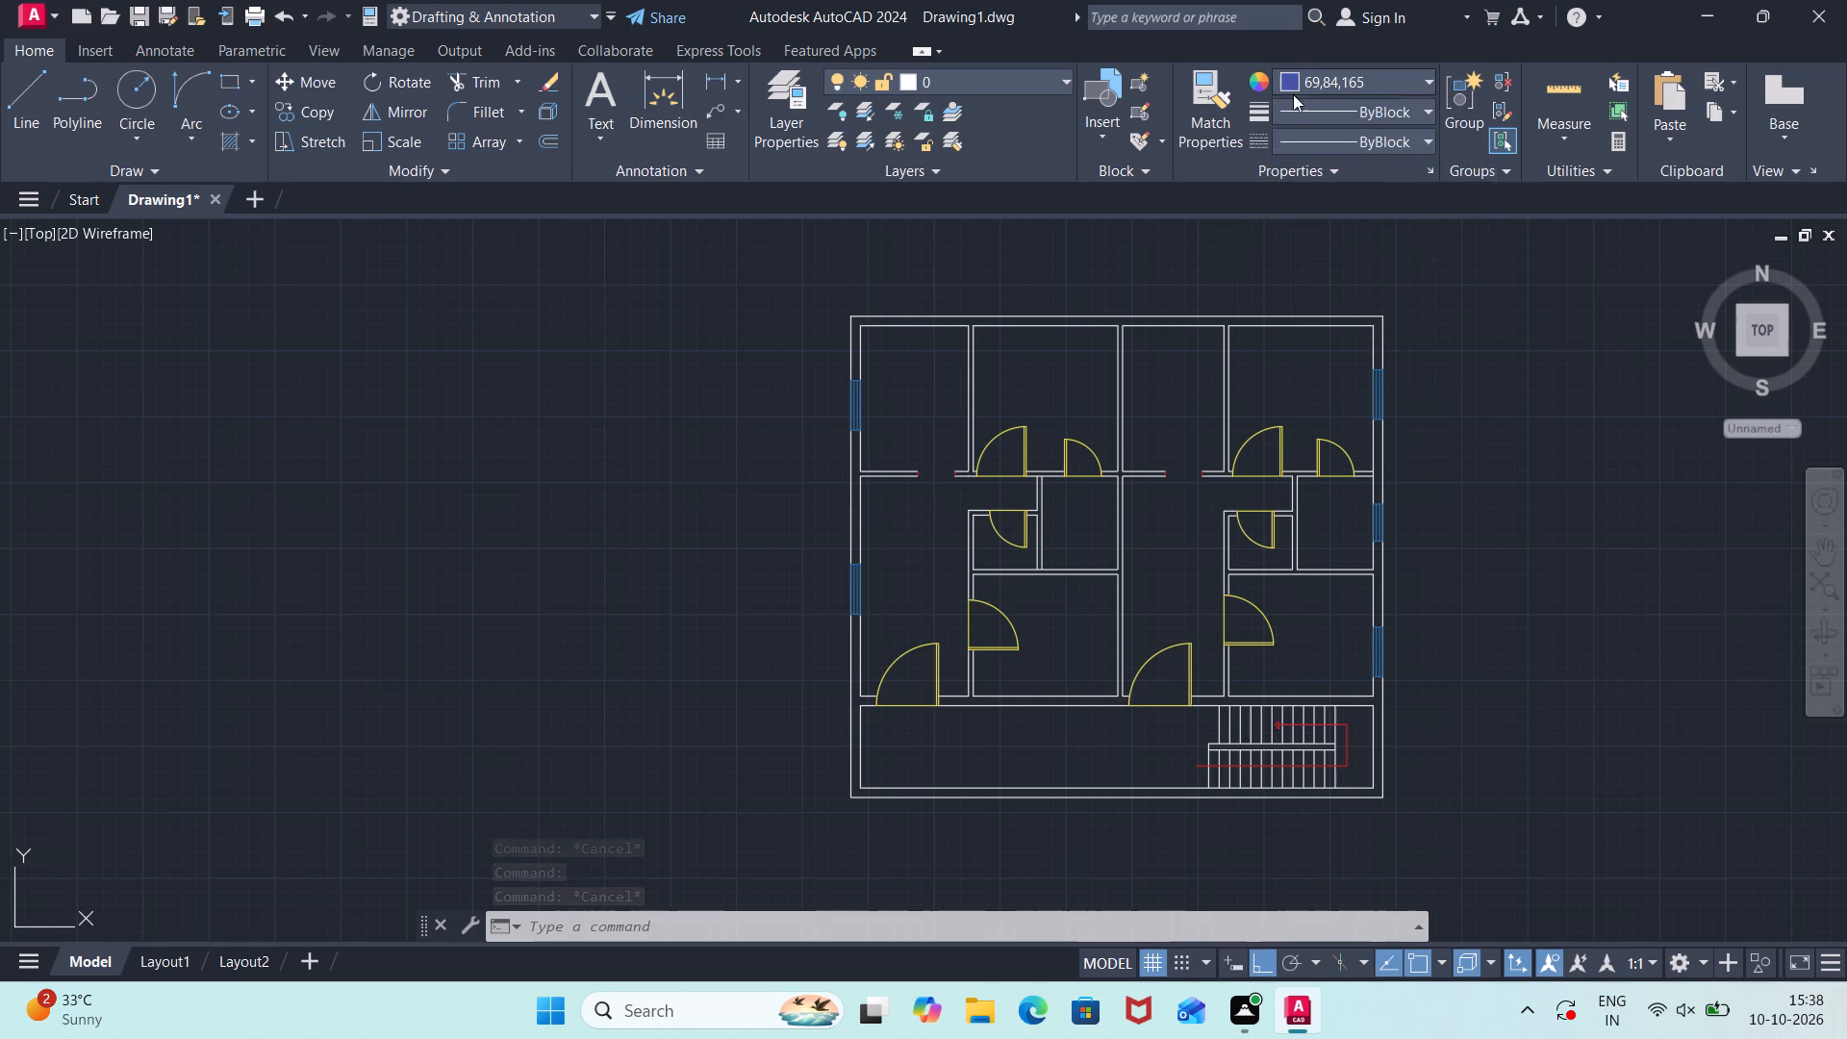
pyautogui.click(1436, 212)
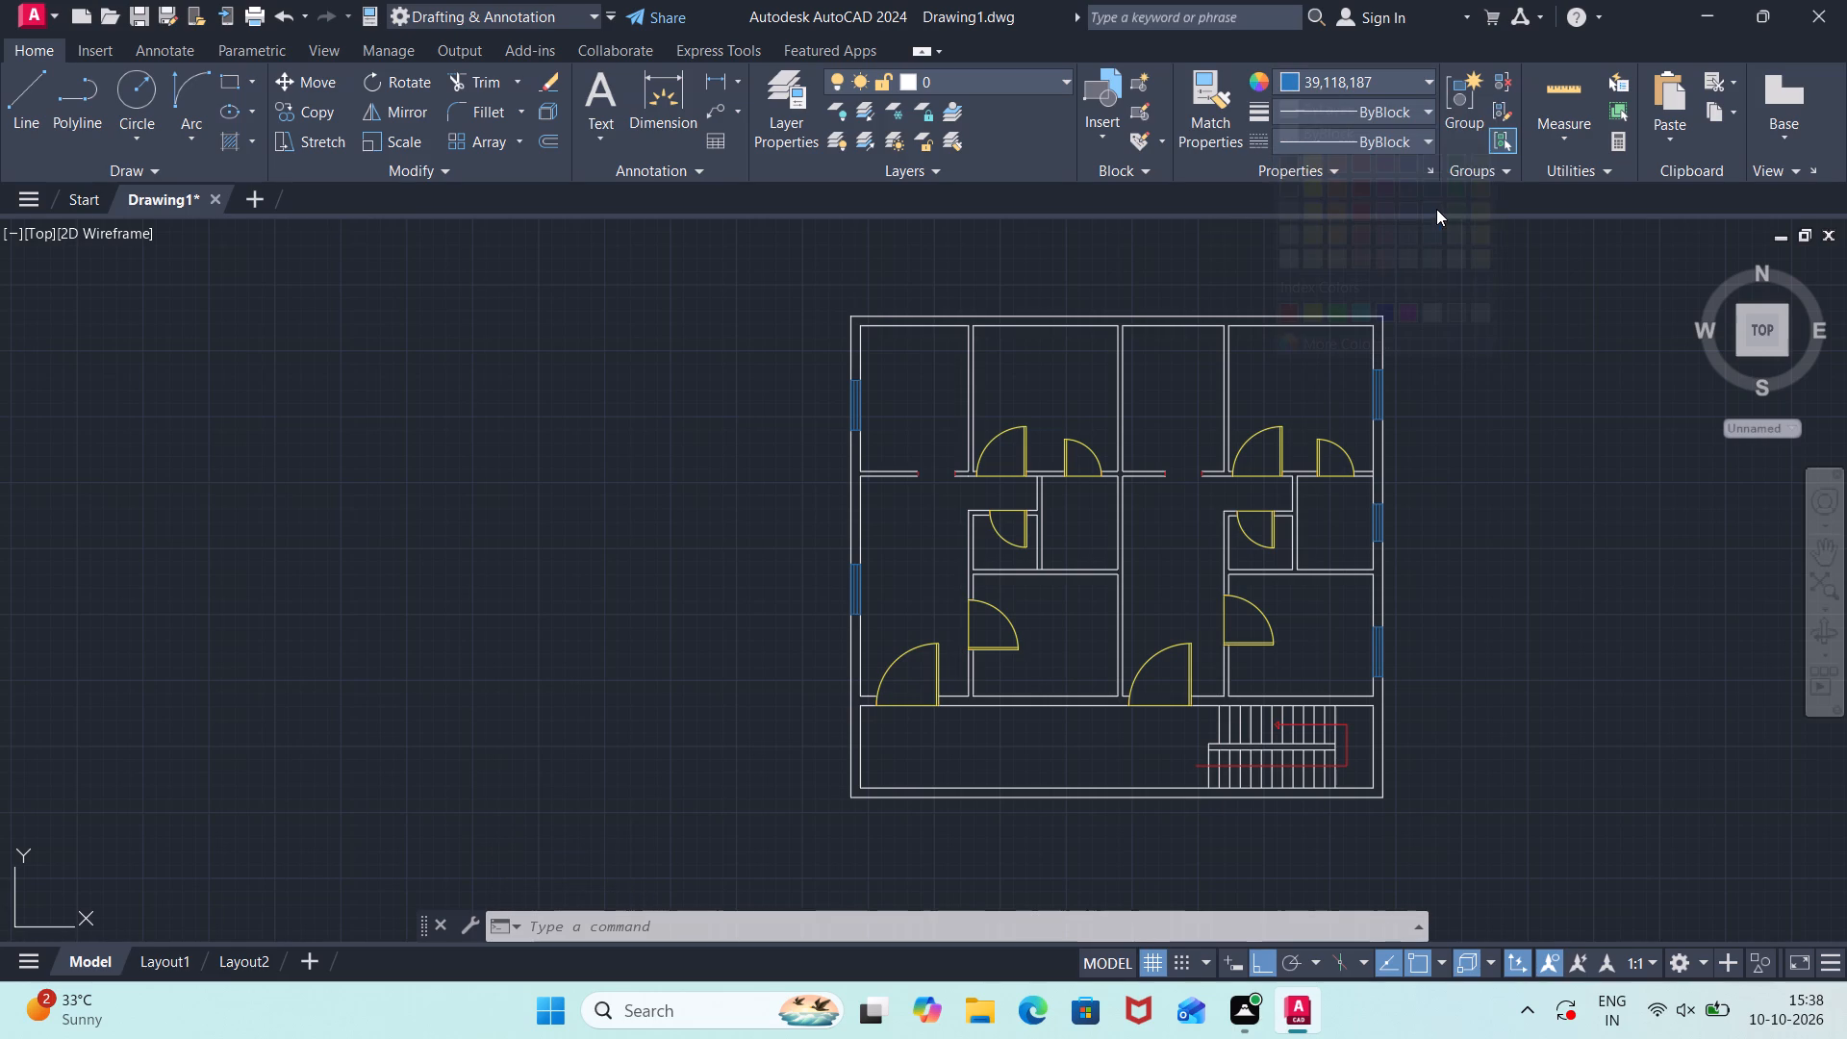
pyautogui.click(1287, 80)
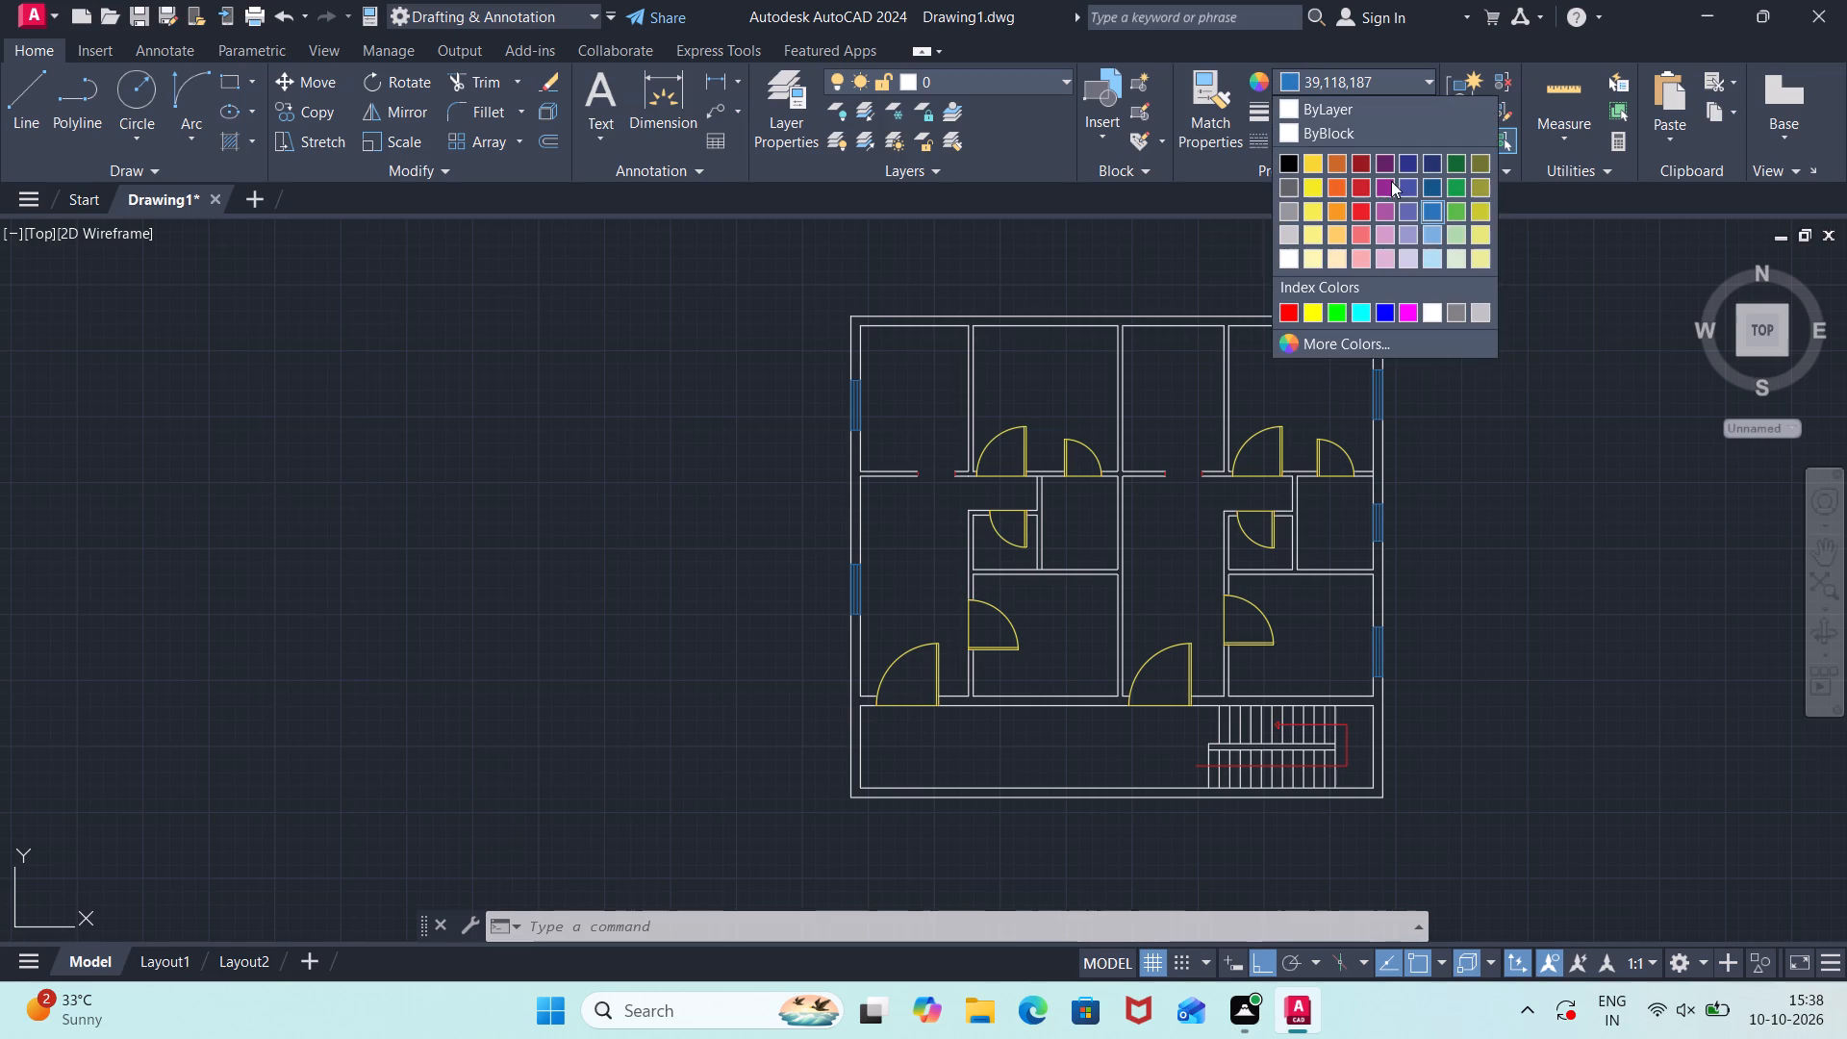
pyautogui.click(1432, 204)
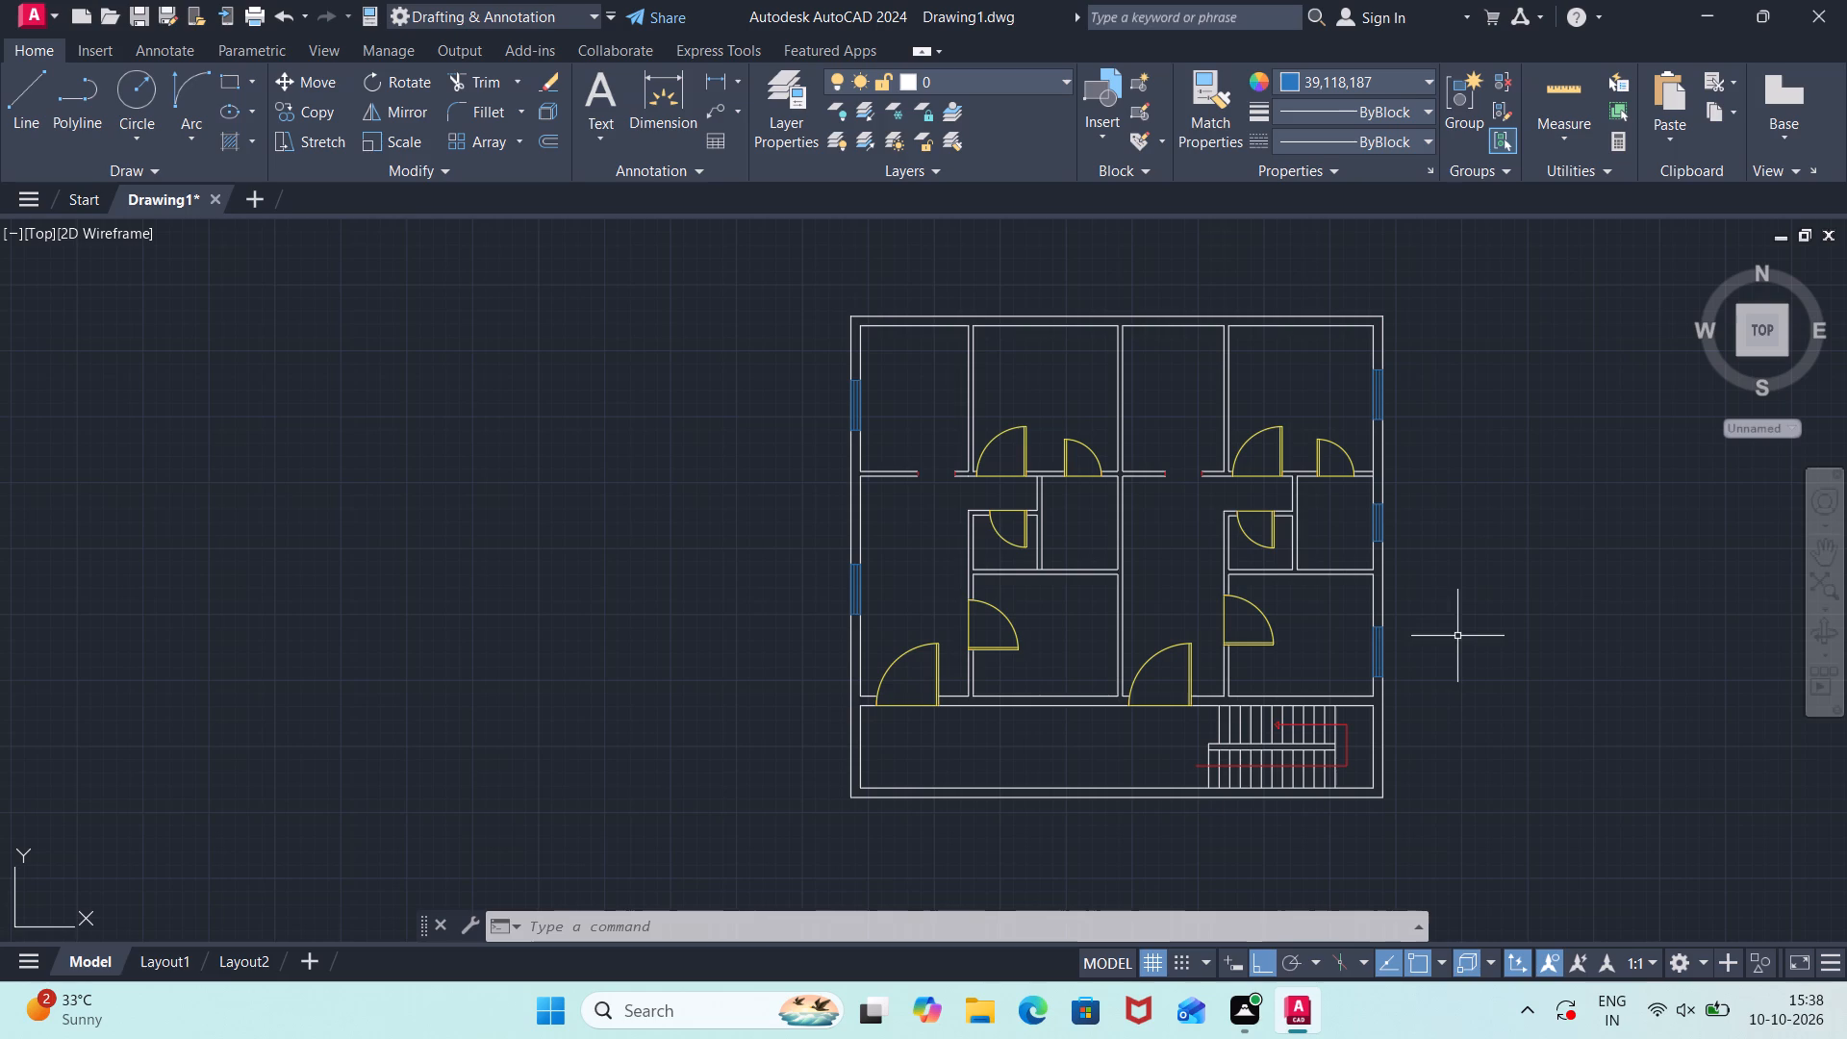
pyautogui.click(1455, 637)
pyautogui.press('Escape')
# Draw a closed 3'11" by 9" window outline with lines in the empty space east of the plan.
pyautogui.press('l')
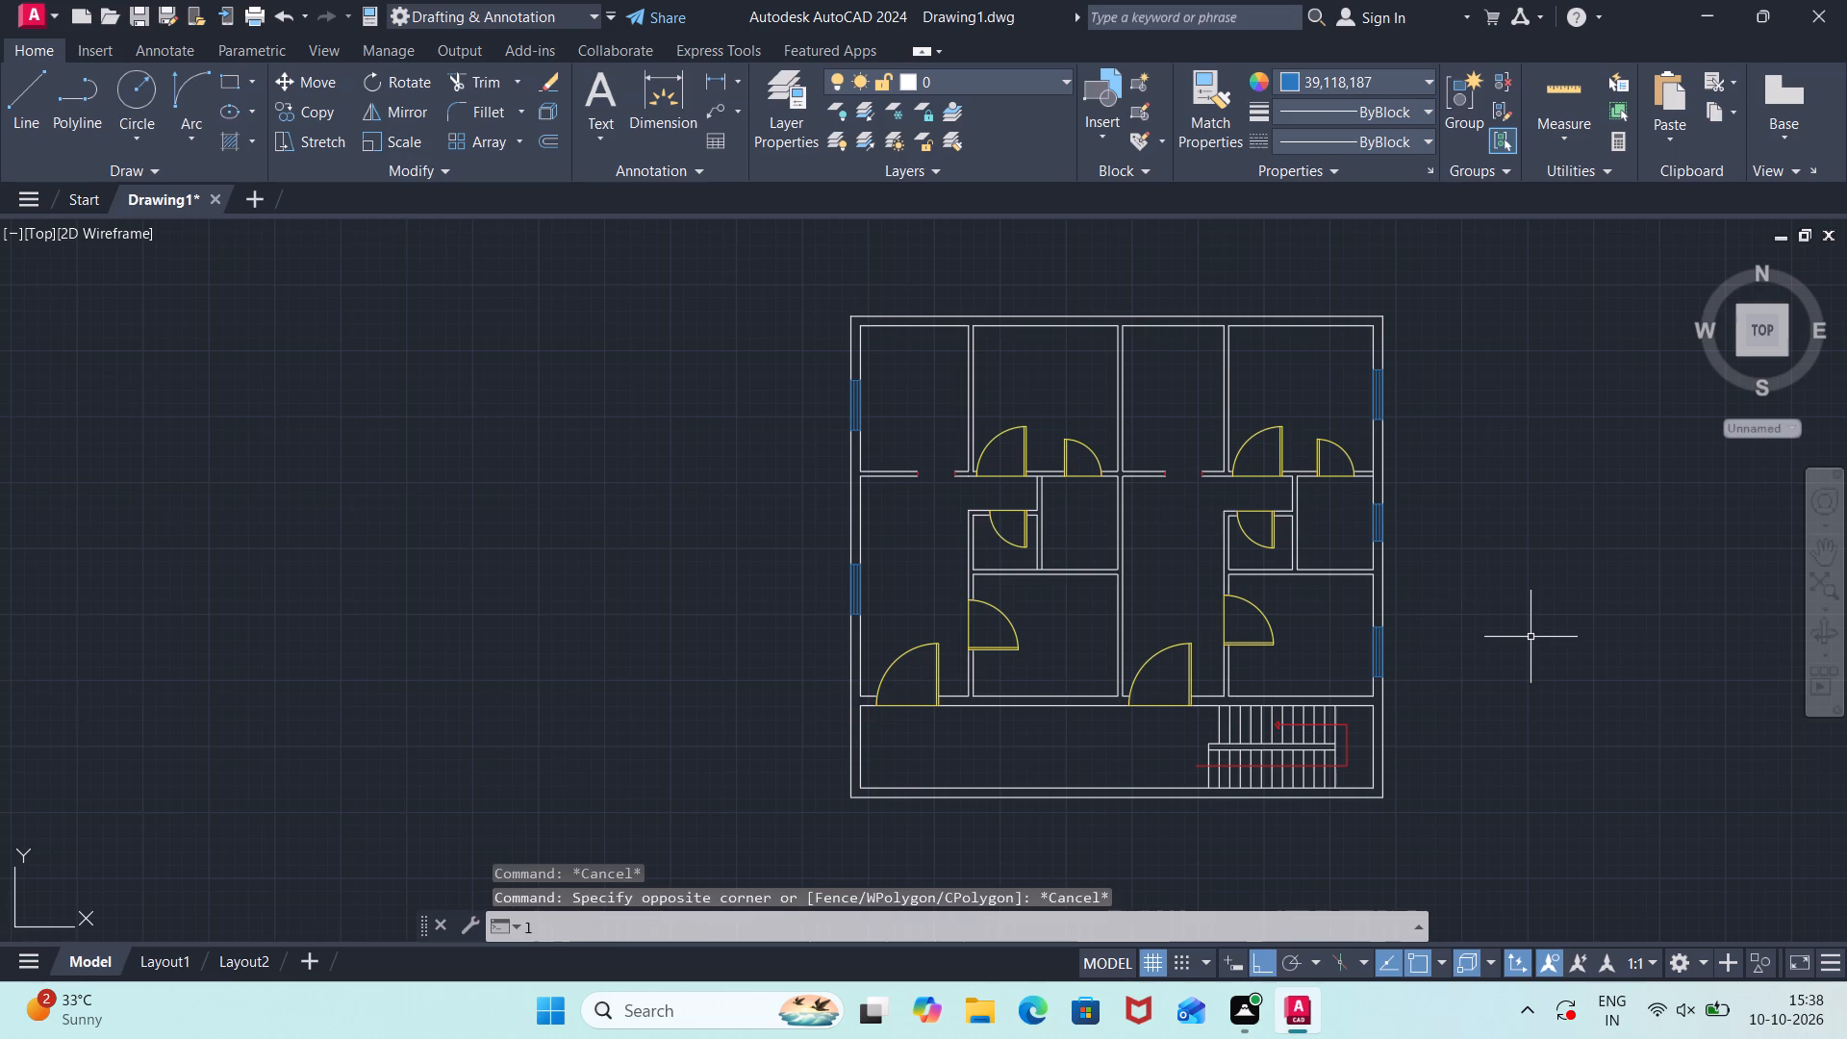
pyautogui.press('Return')
pyautogui.click(1452, 696)
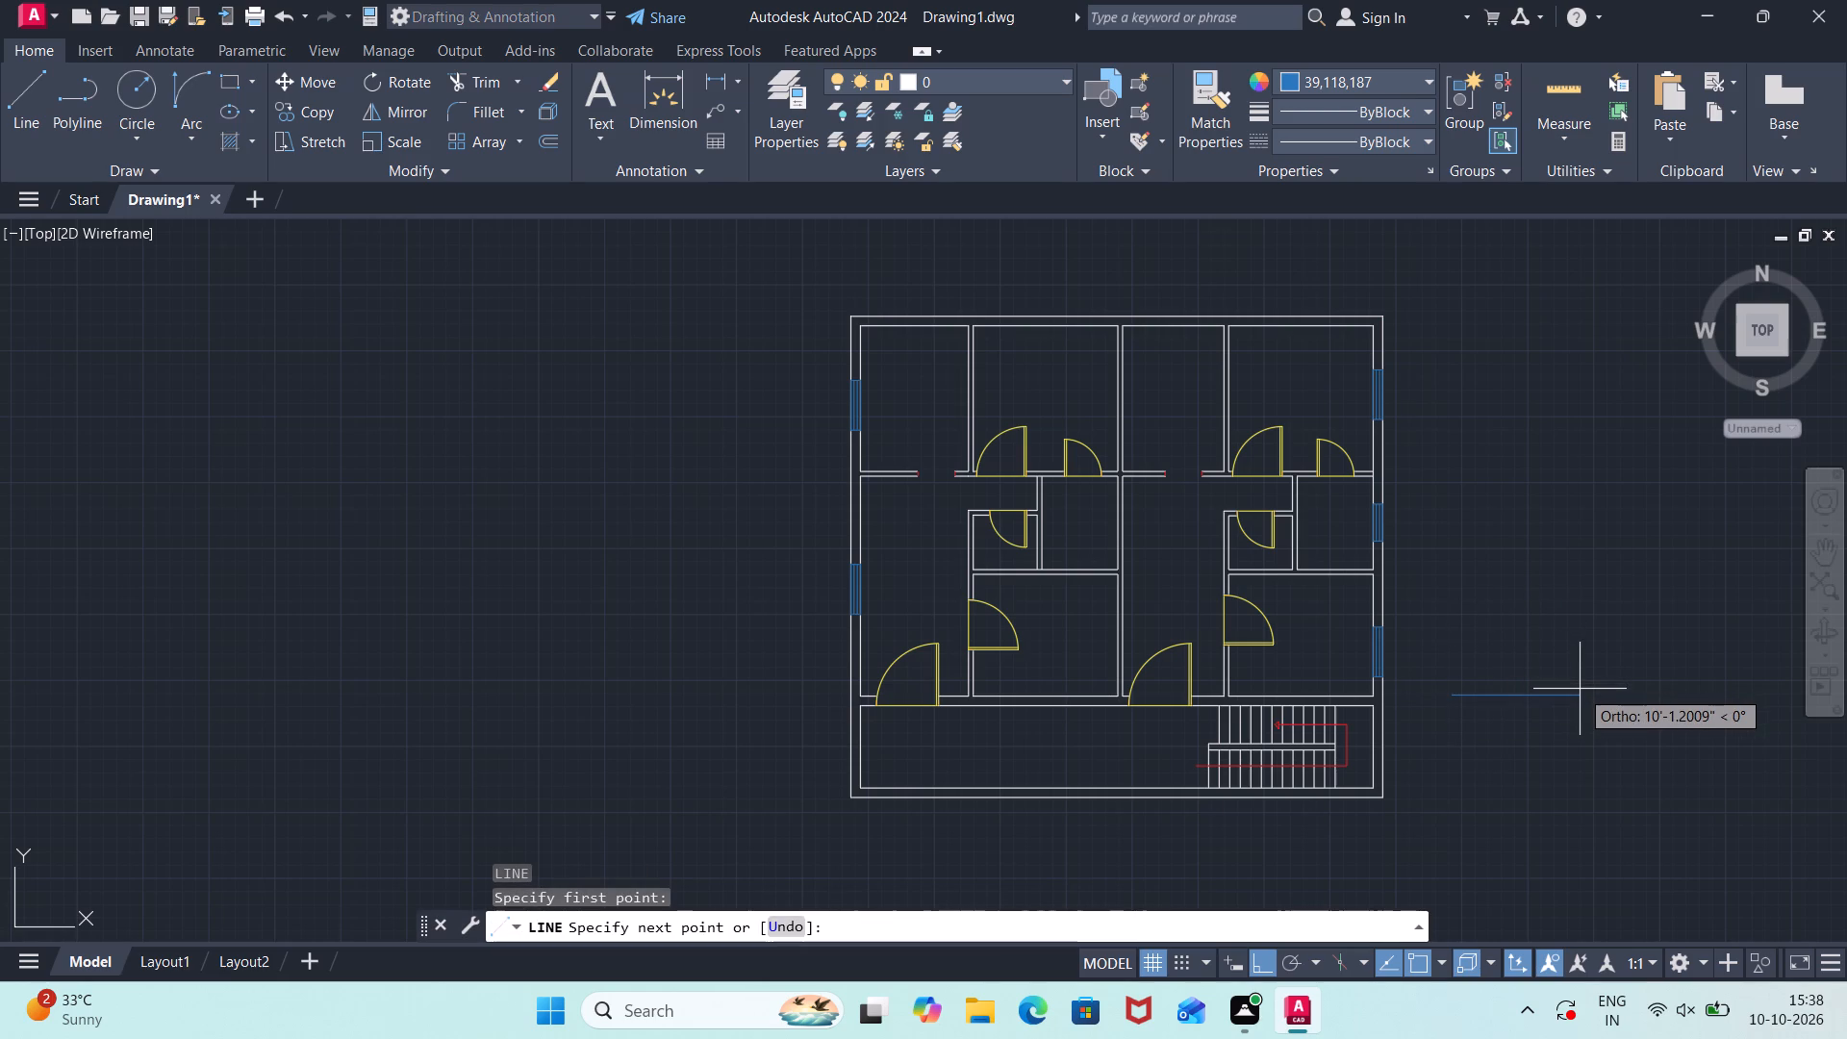
pyautogui.write('3\'11"')
pyautogui.press('Return')
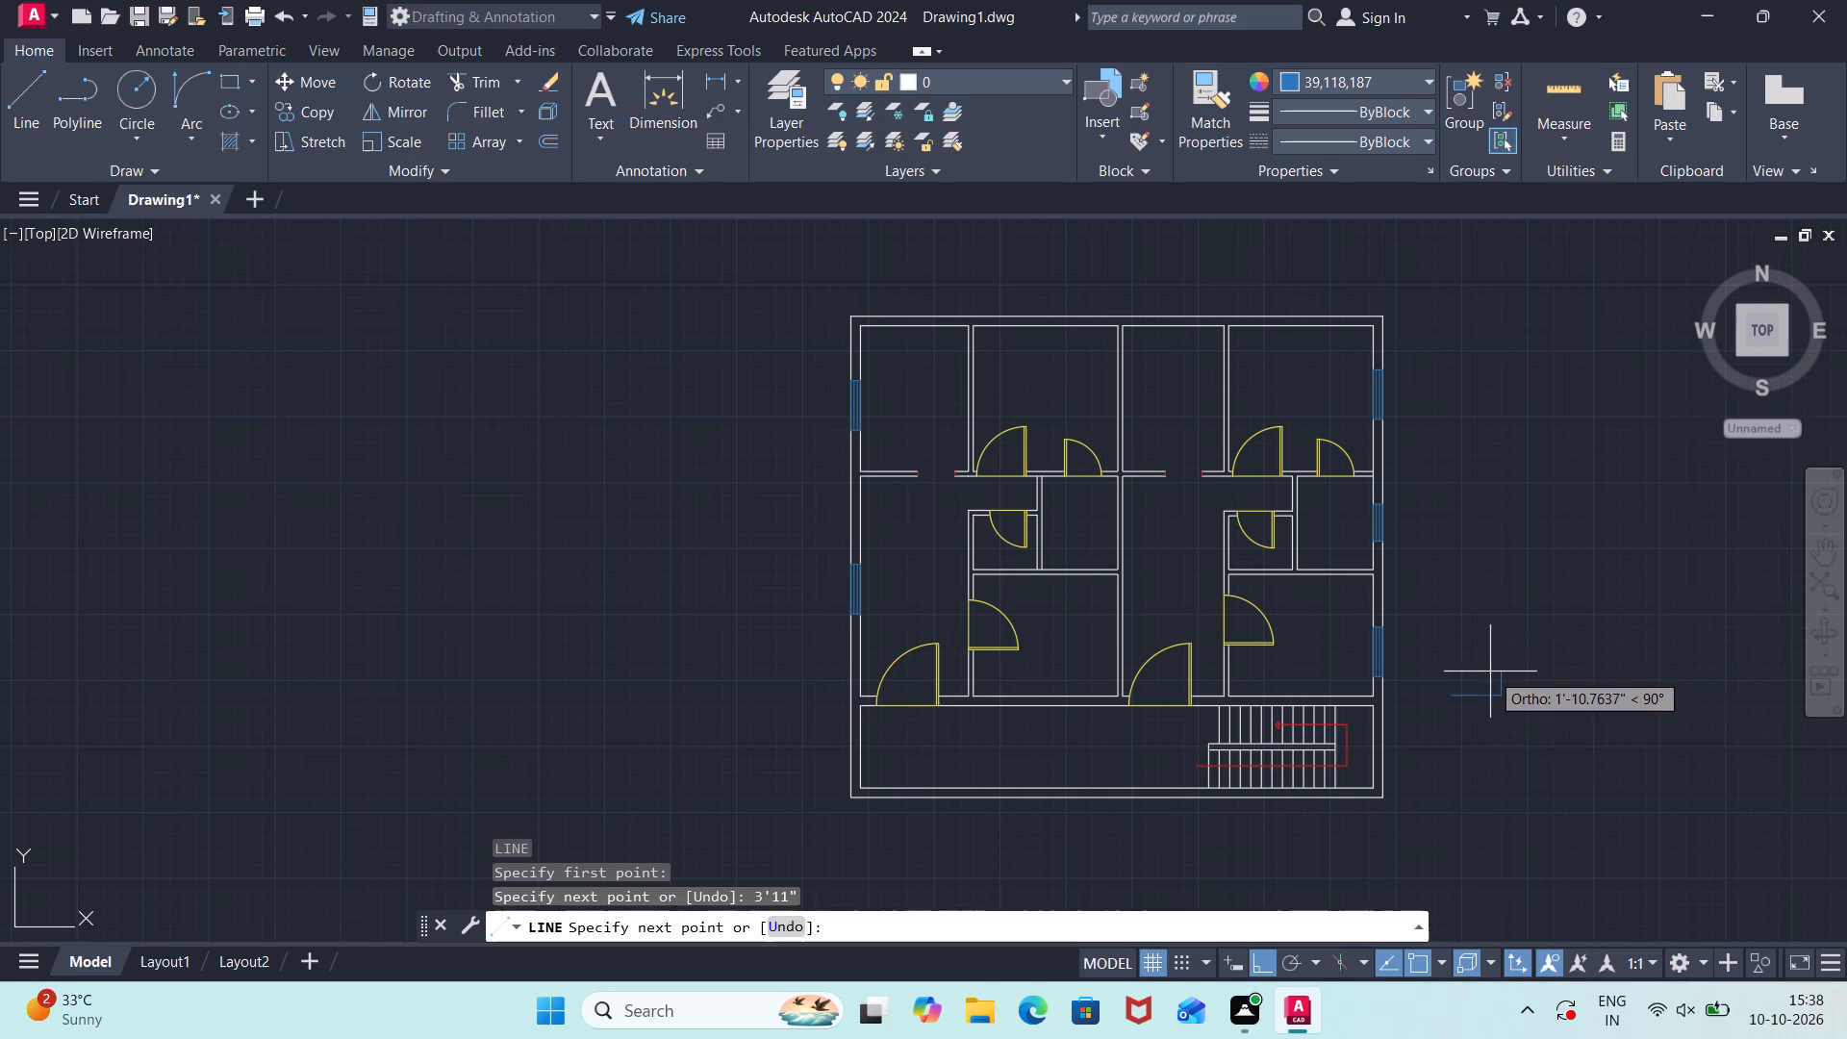
pyautogui.scroll(2, 1490, 672)
pyautogui.press('9')
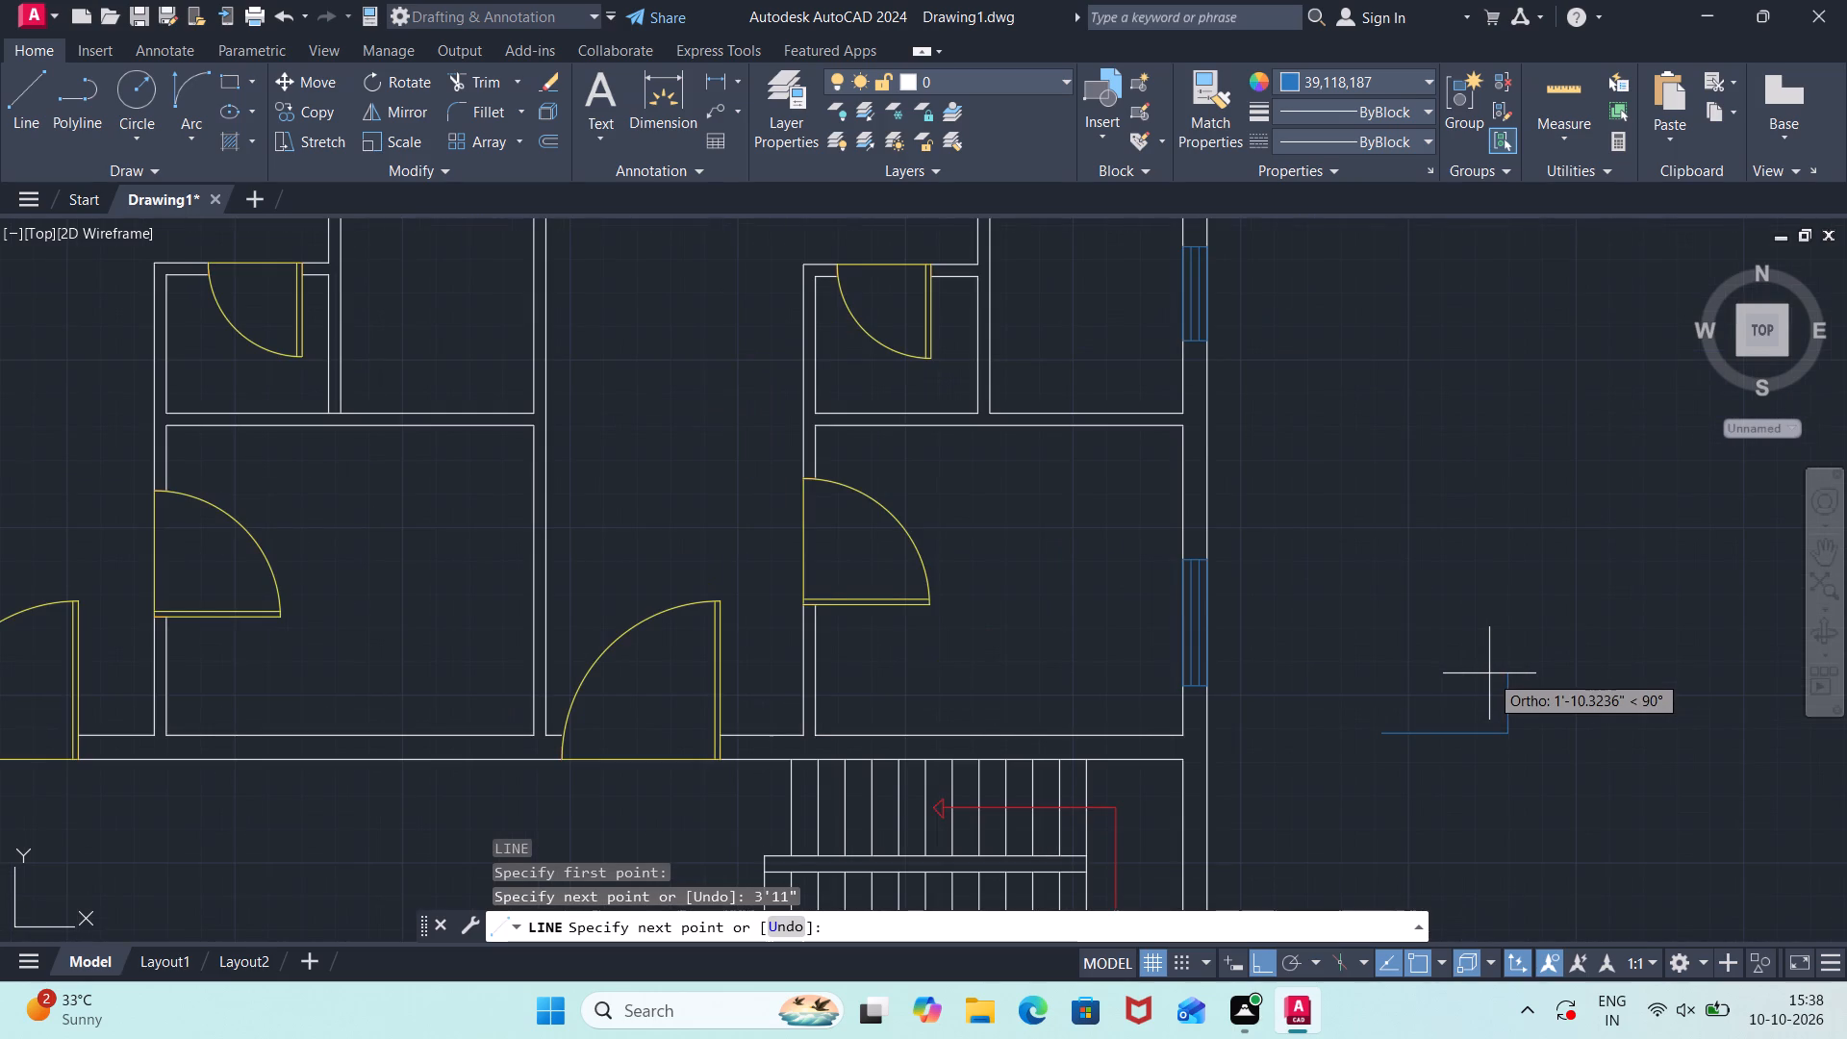
pyautogui.hotkey('shift', '"')
pyautogui.press('Return')
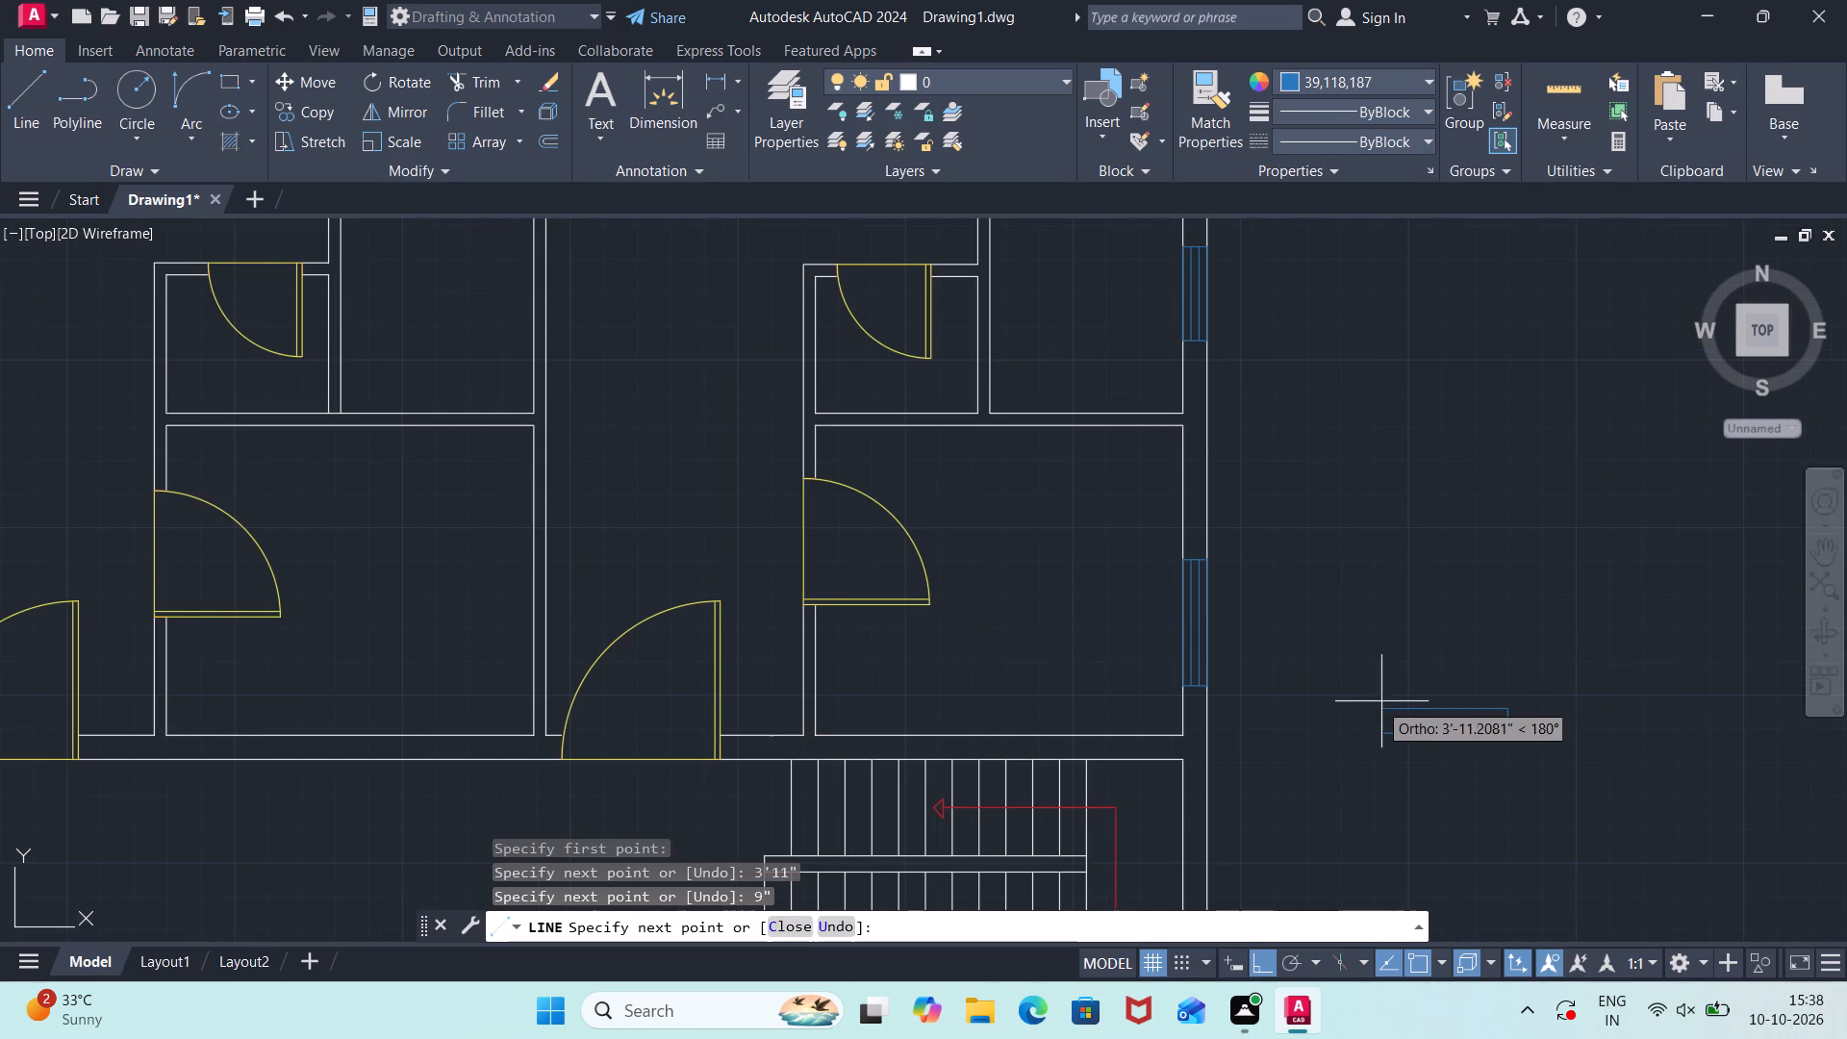
pyautogui.write("3'")
pyautogui.write('11"')
pyautogui.press('Return')
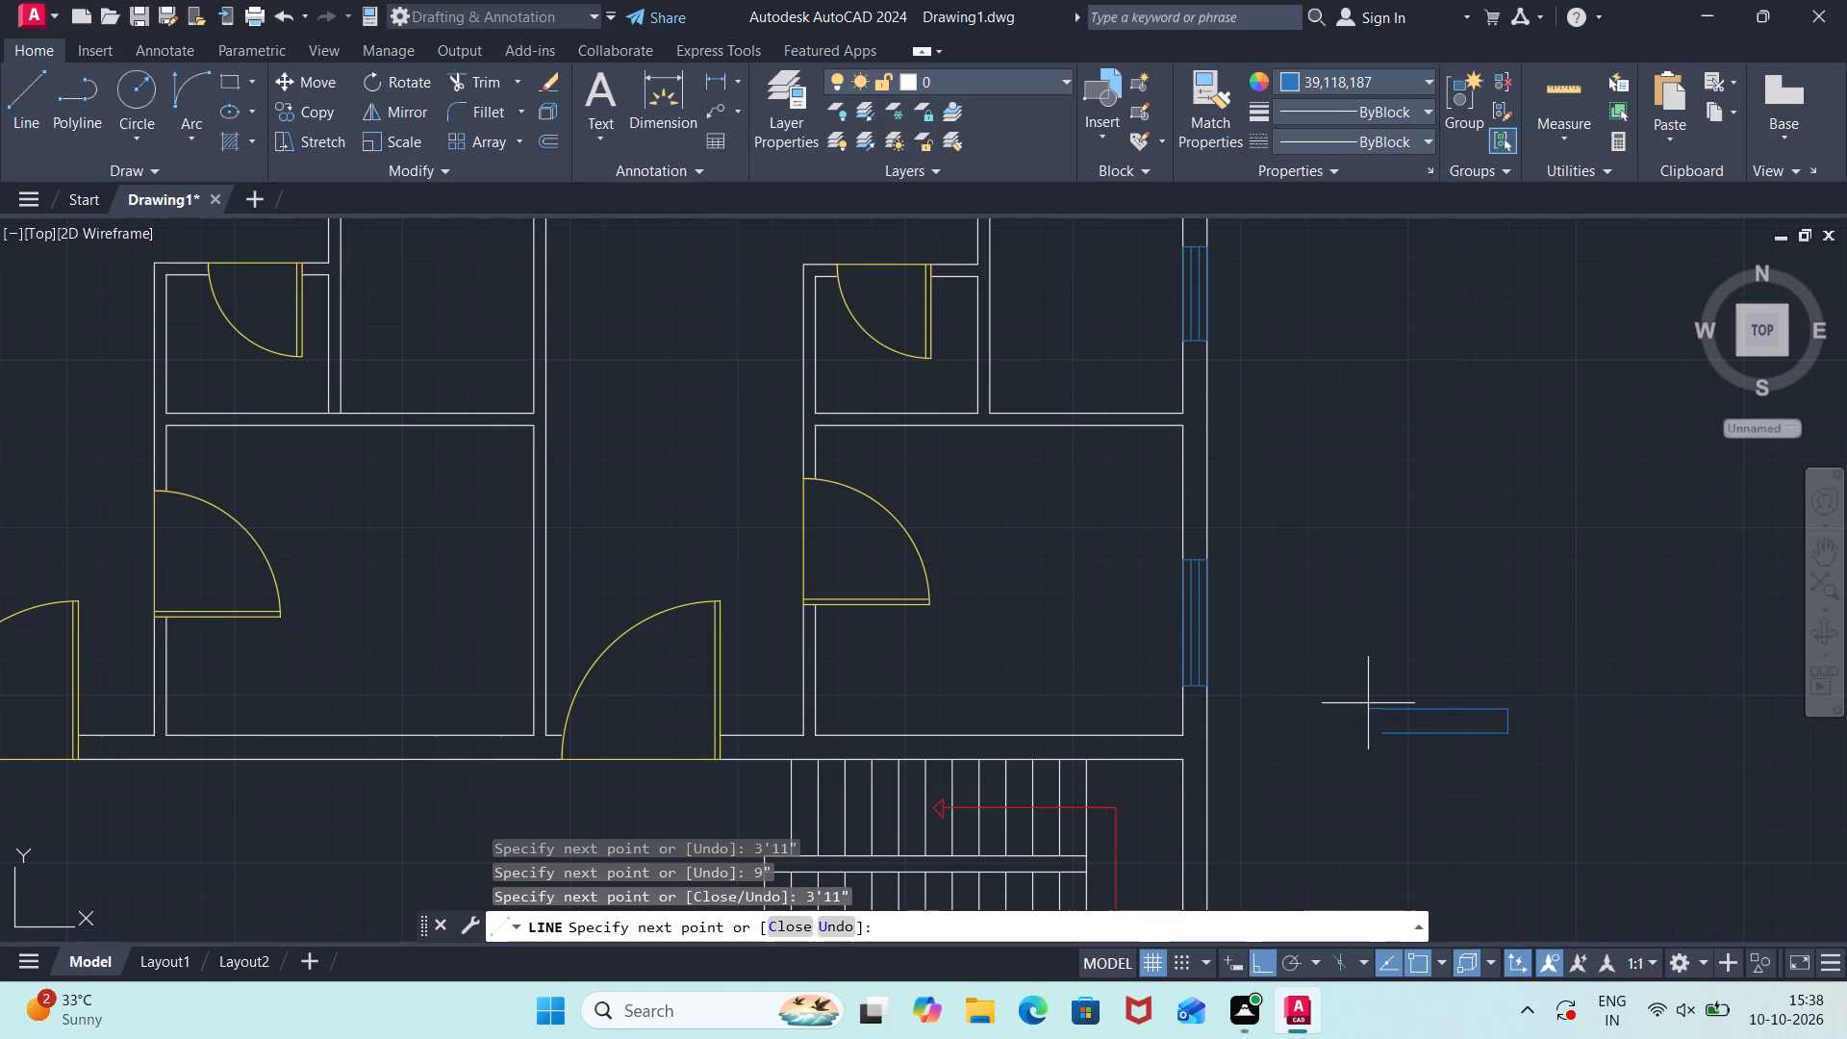
pyautogui.click(1377, 739)
pyautogui.press('Escape')
# Draw a lengthwise centre line between the midpoints of the new window outline's short sides.
pyautogui.scroll(4, 1371, 745)
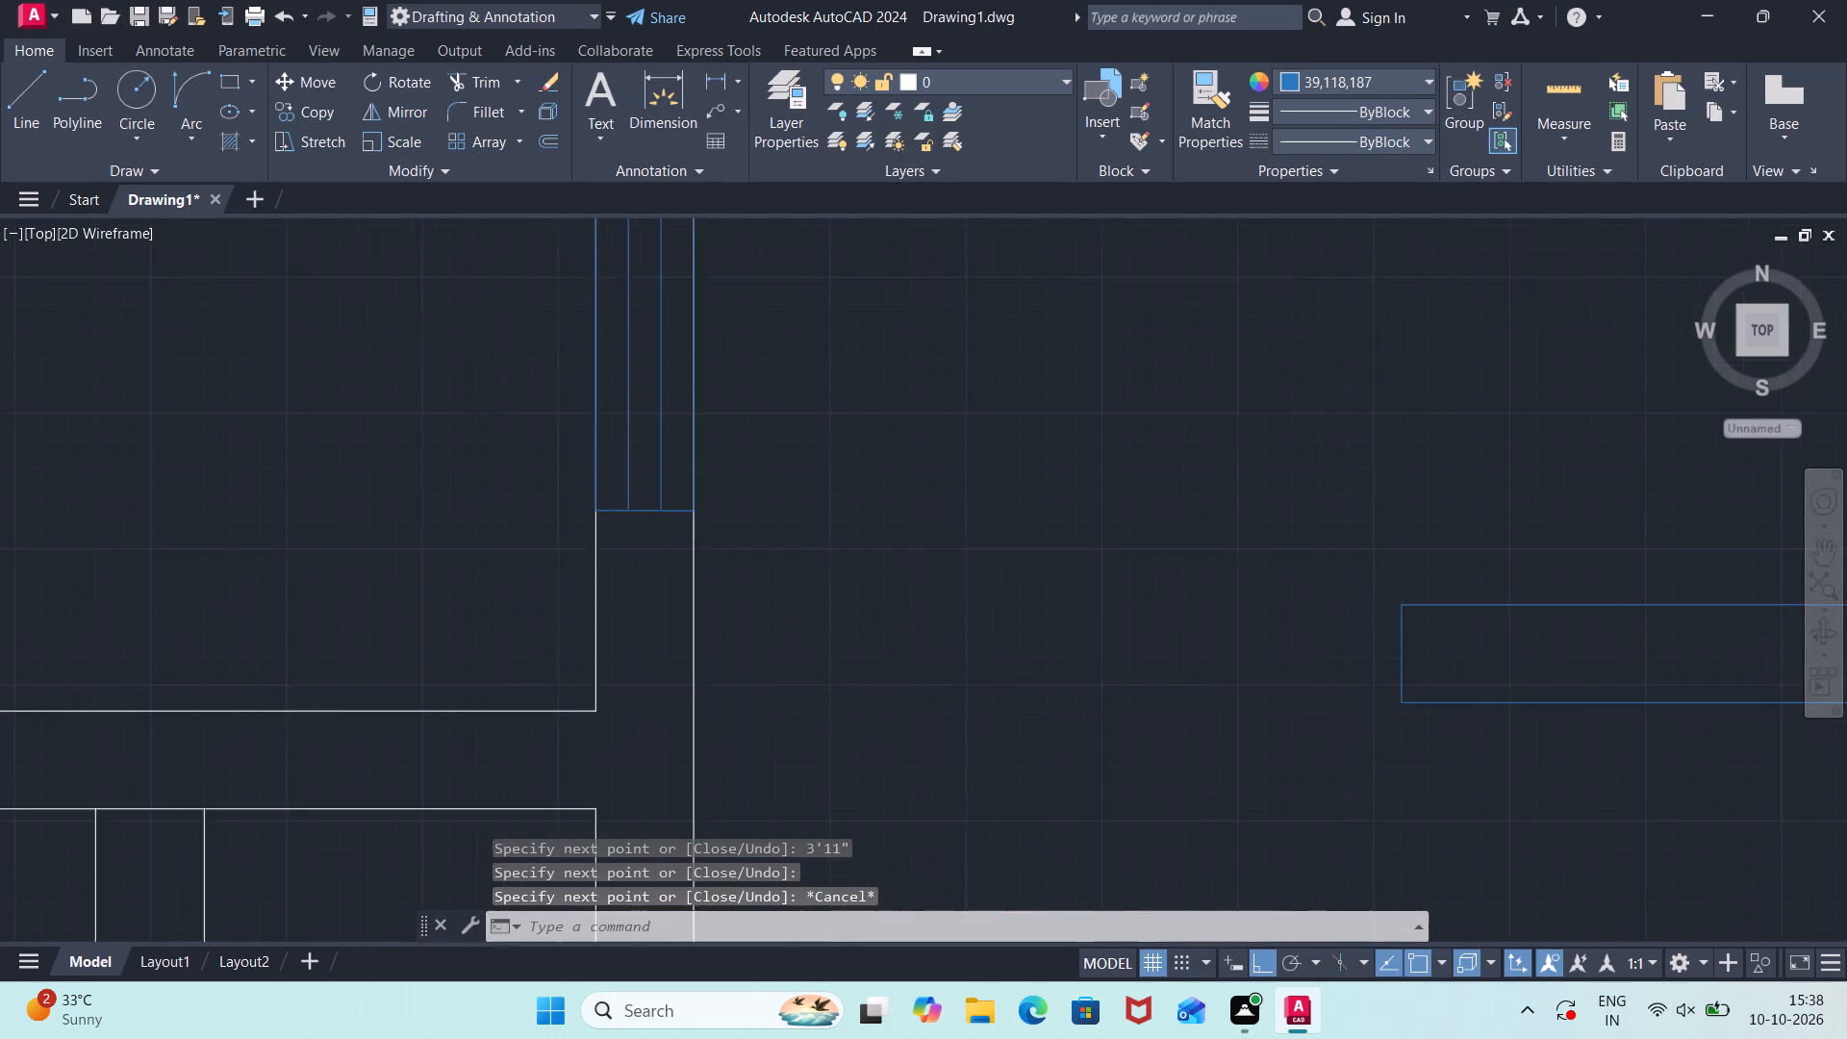
pyautogui.scroll(-2, 1371, 747)
pyautogui.moveTo(1454, 779); pyautogui.dragTo(1277, 773, button='middle')
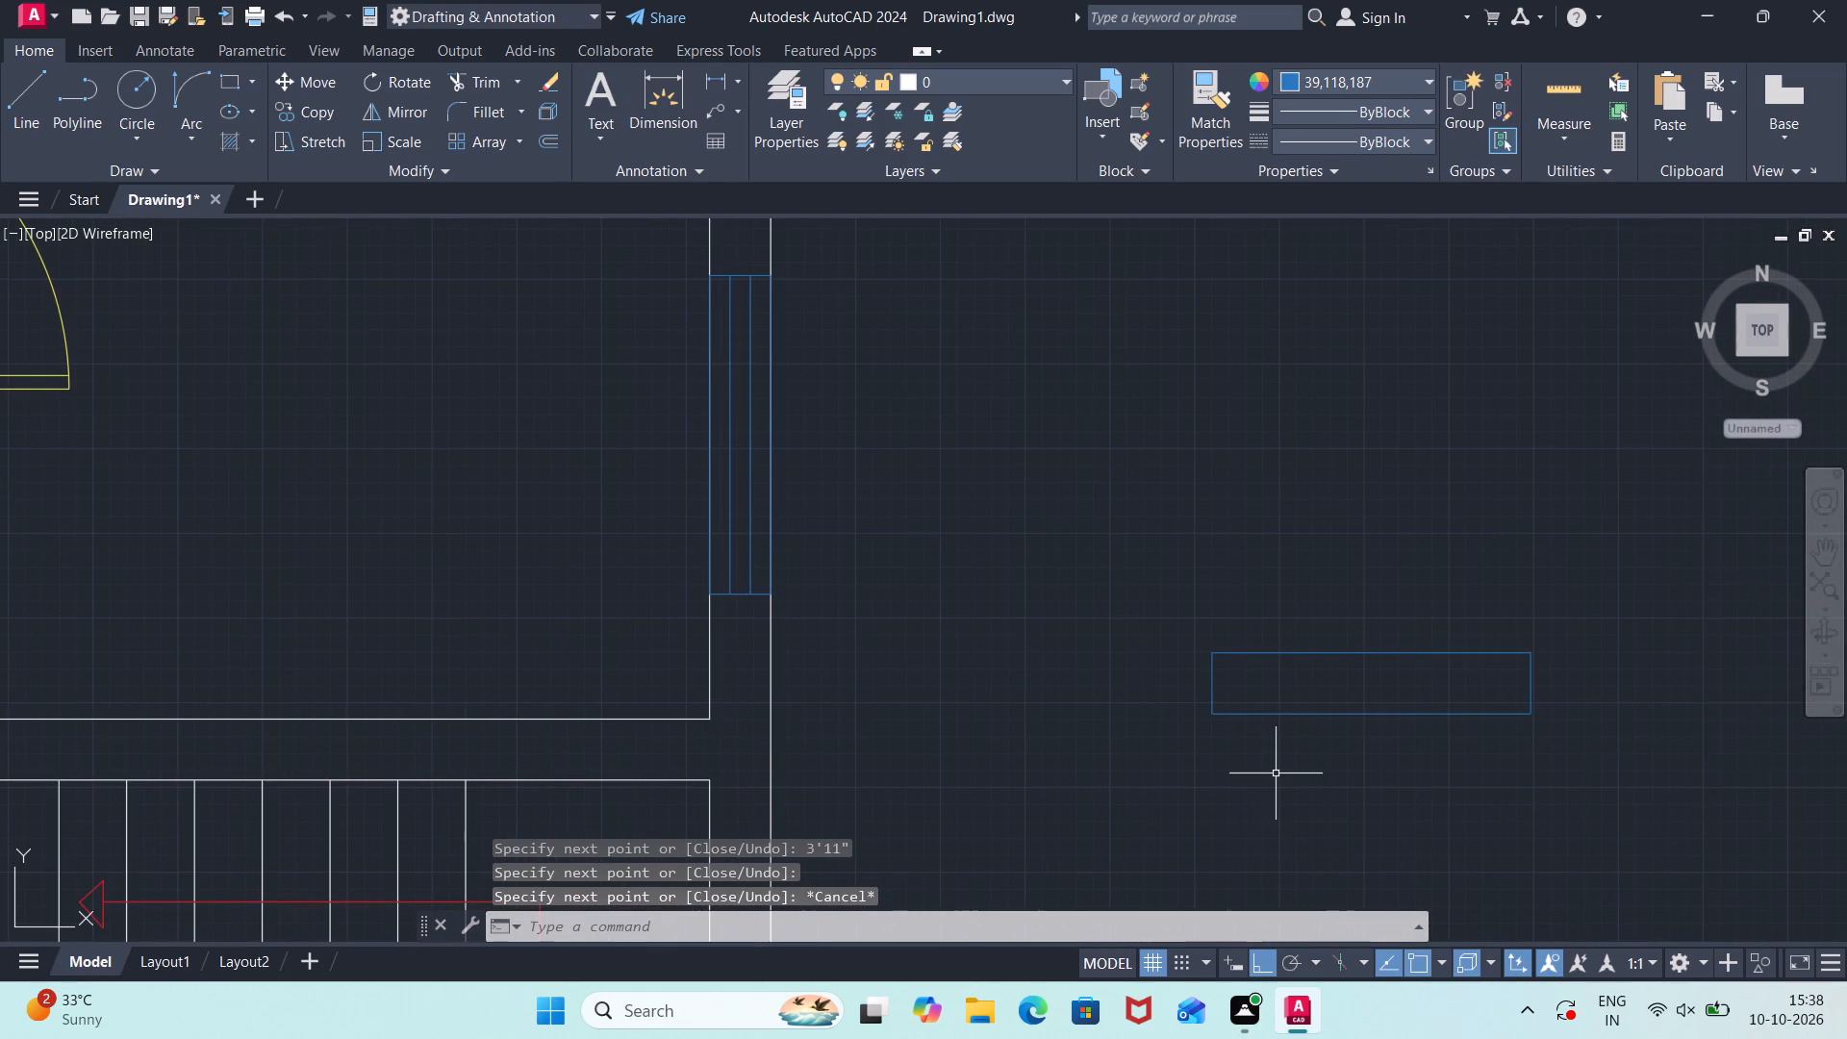
pyautogui.press('l')
pyautogui.press('Return')
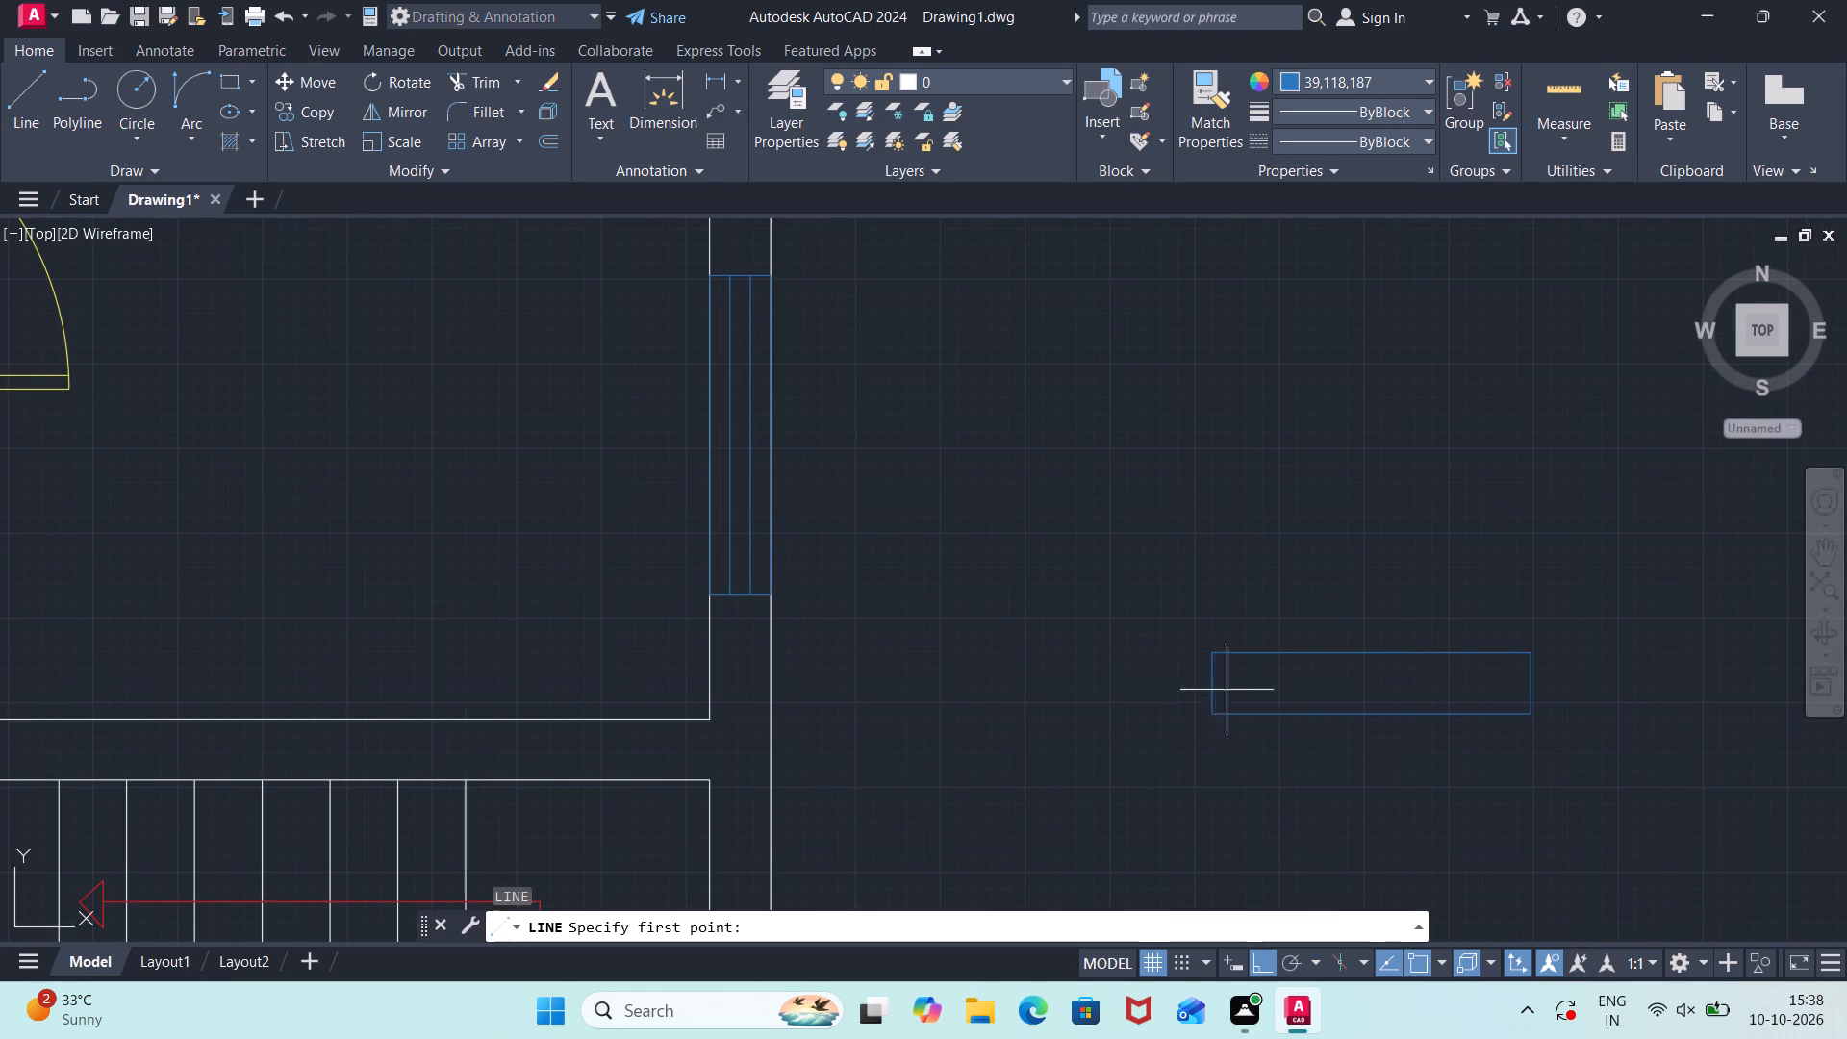
pyautogui.click(1218, 681)
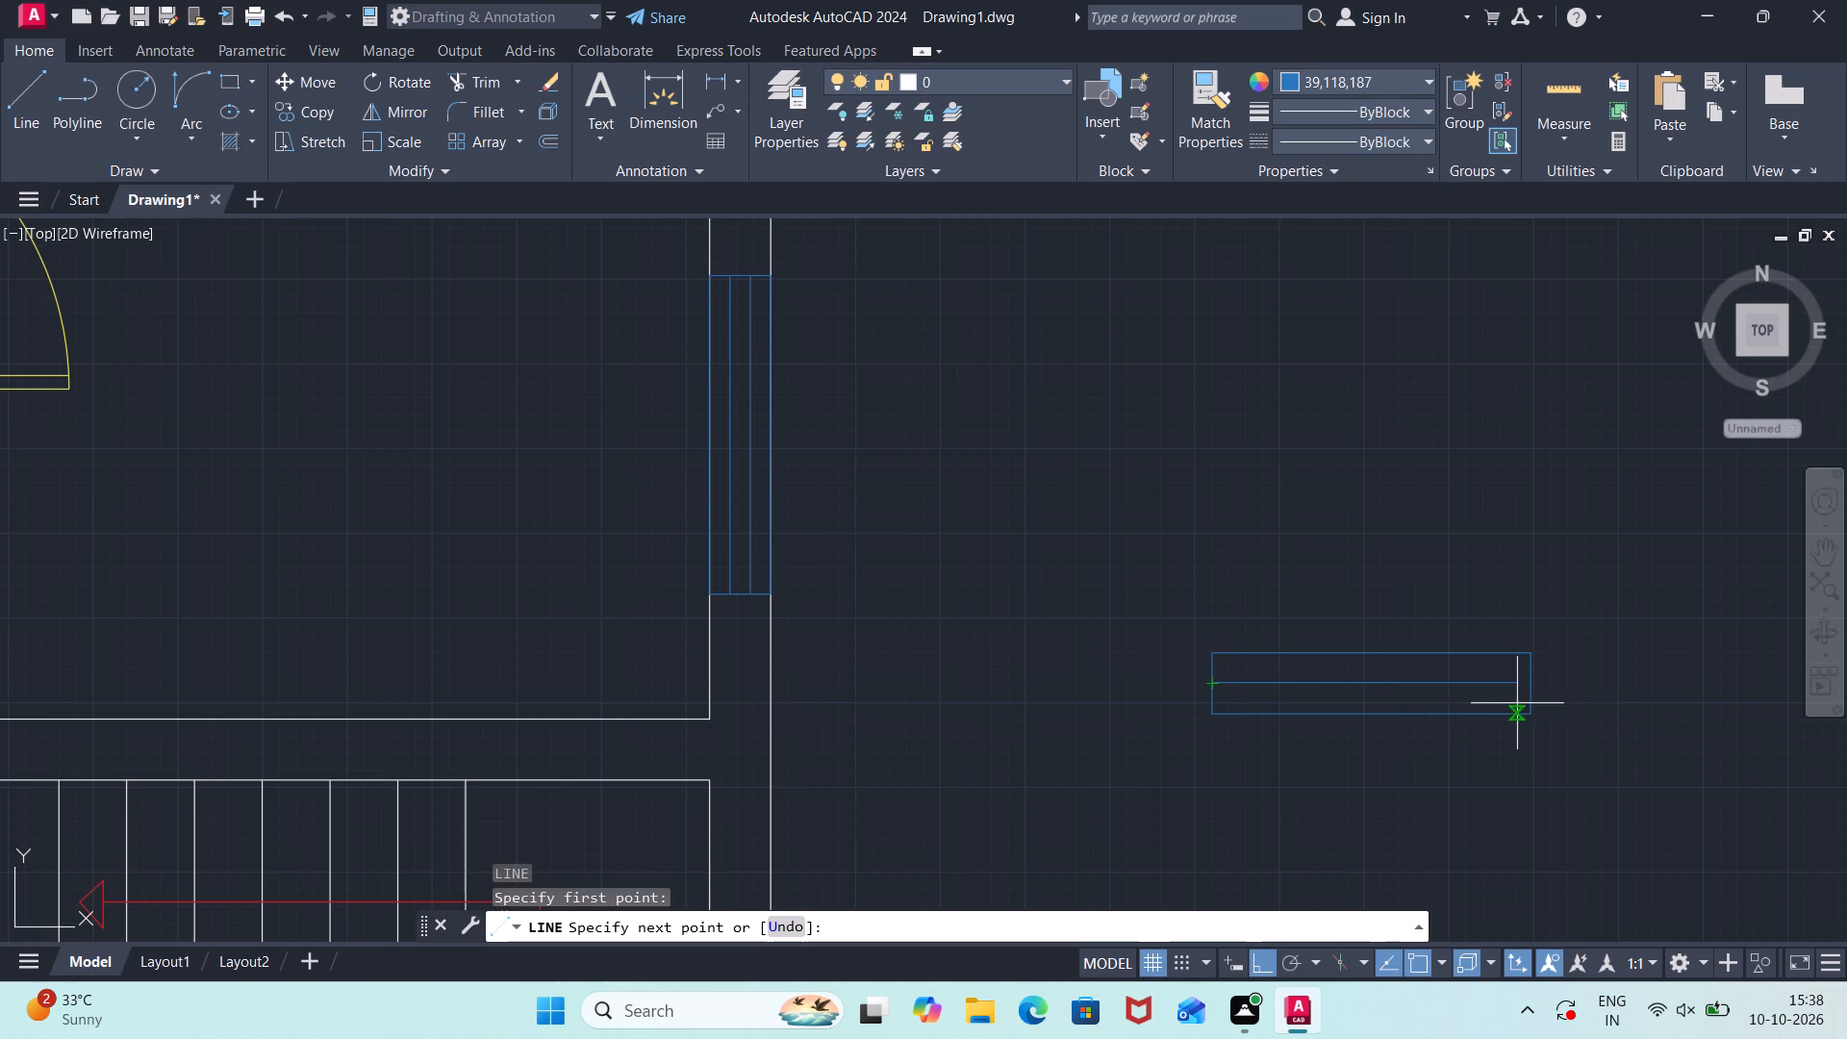
pyautogui.click(1530, 677)
pyautogui.press('Escape')
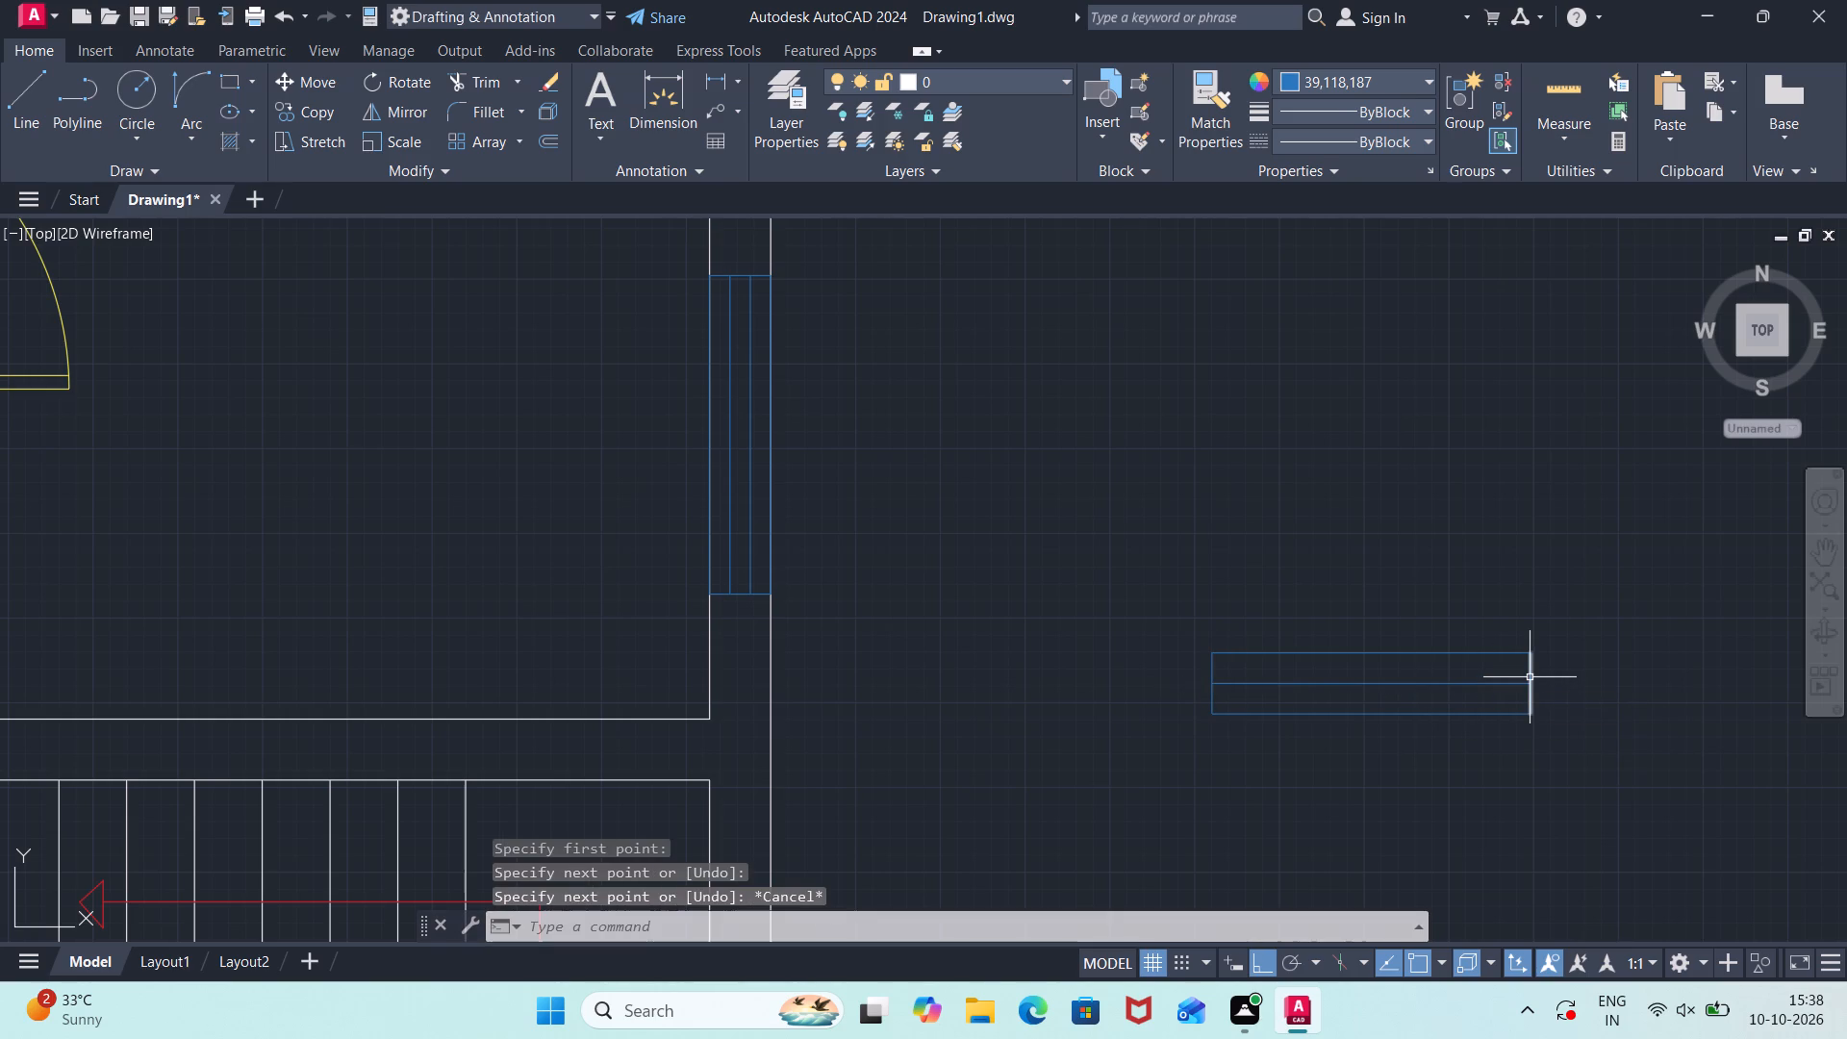
# Offset the window's centre line 1.5" to both sides and erase the original centre line.
pyautogui.write('off')
pyautogui.press('Return')
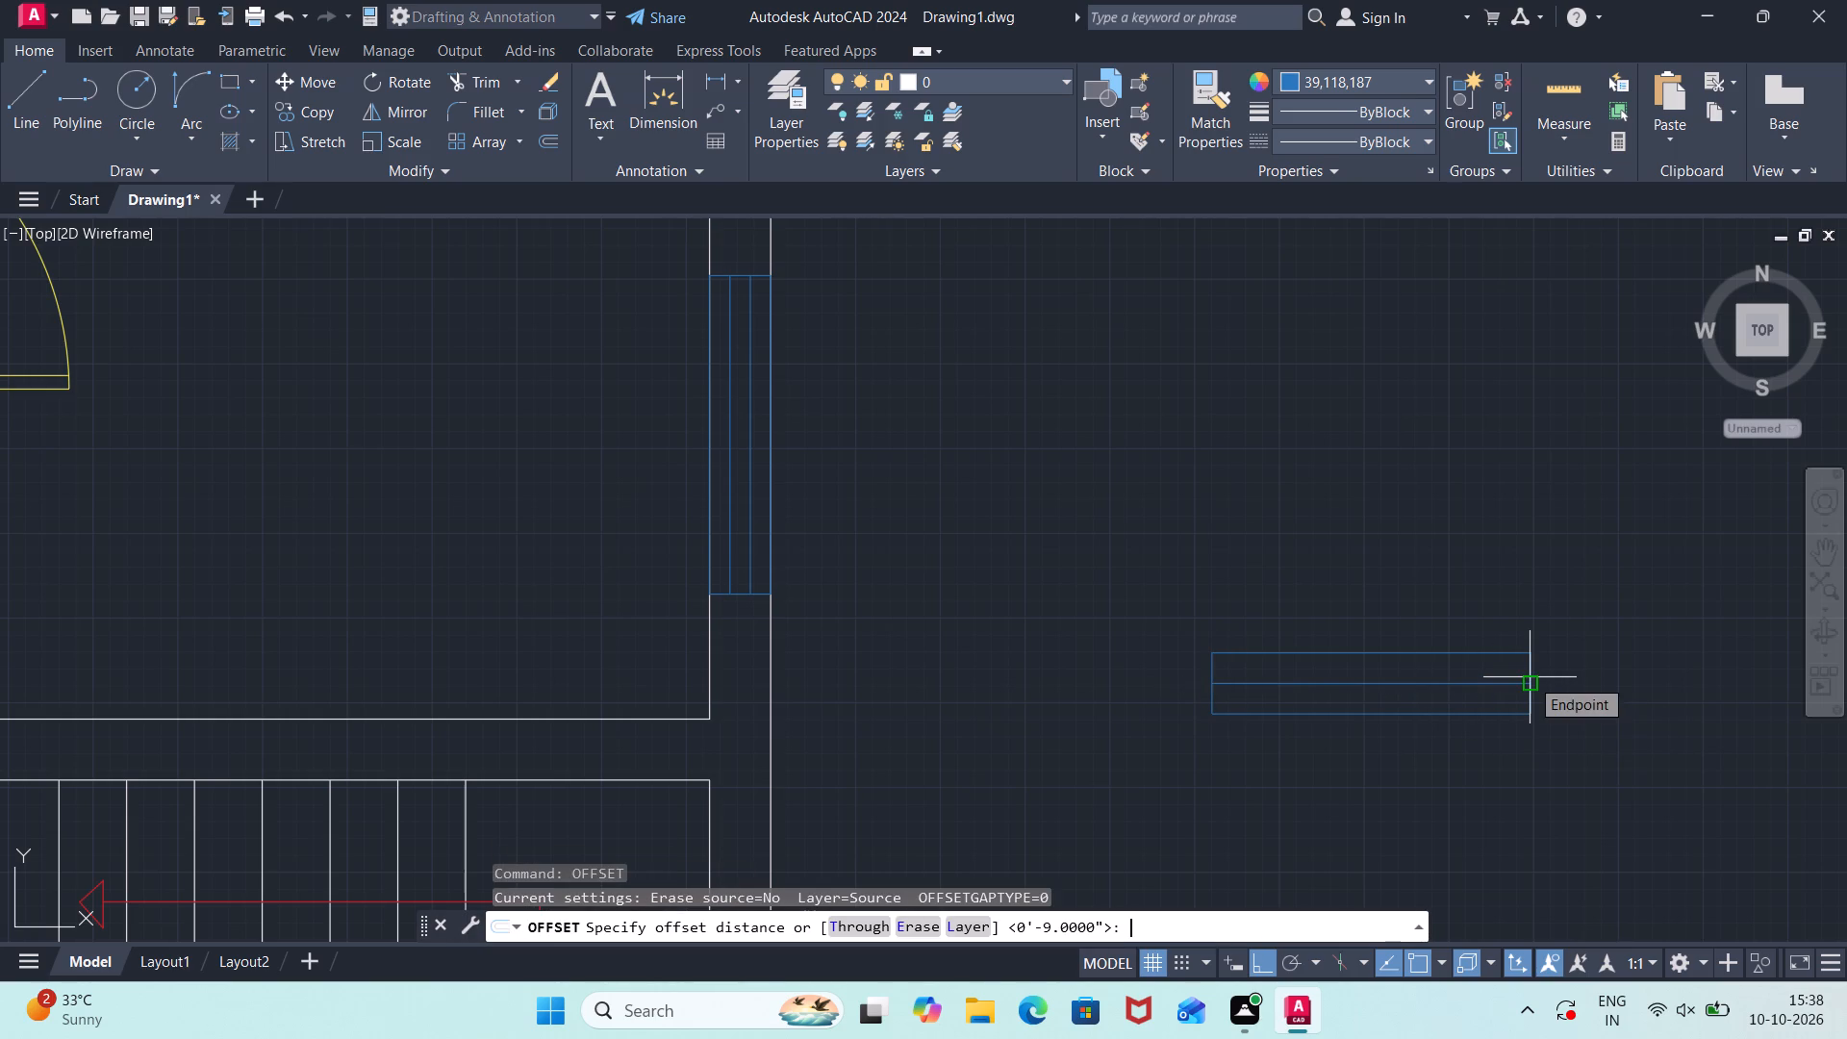
pyautogui.press('4')
pyautogui.press('BackSpace')
pyautogui.write('1.5"')
pyautogui.press('Return')
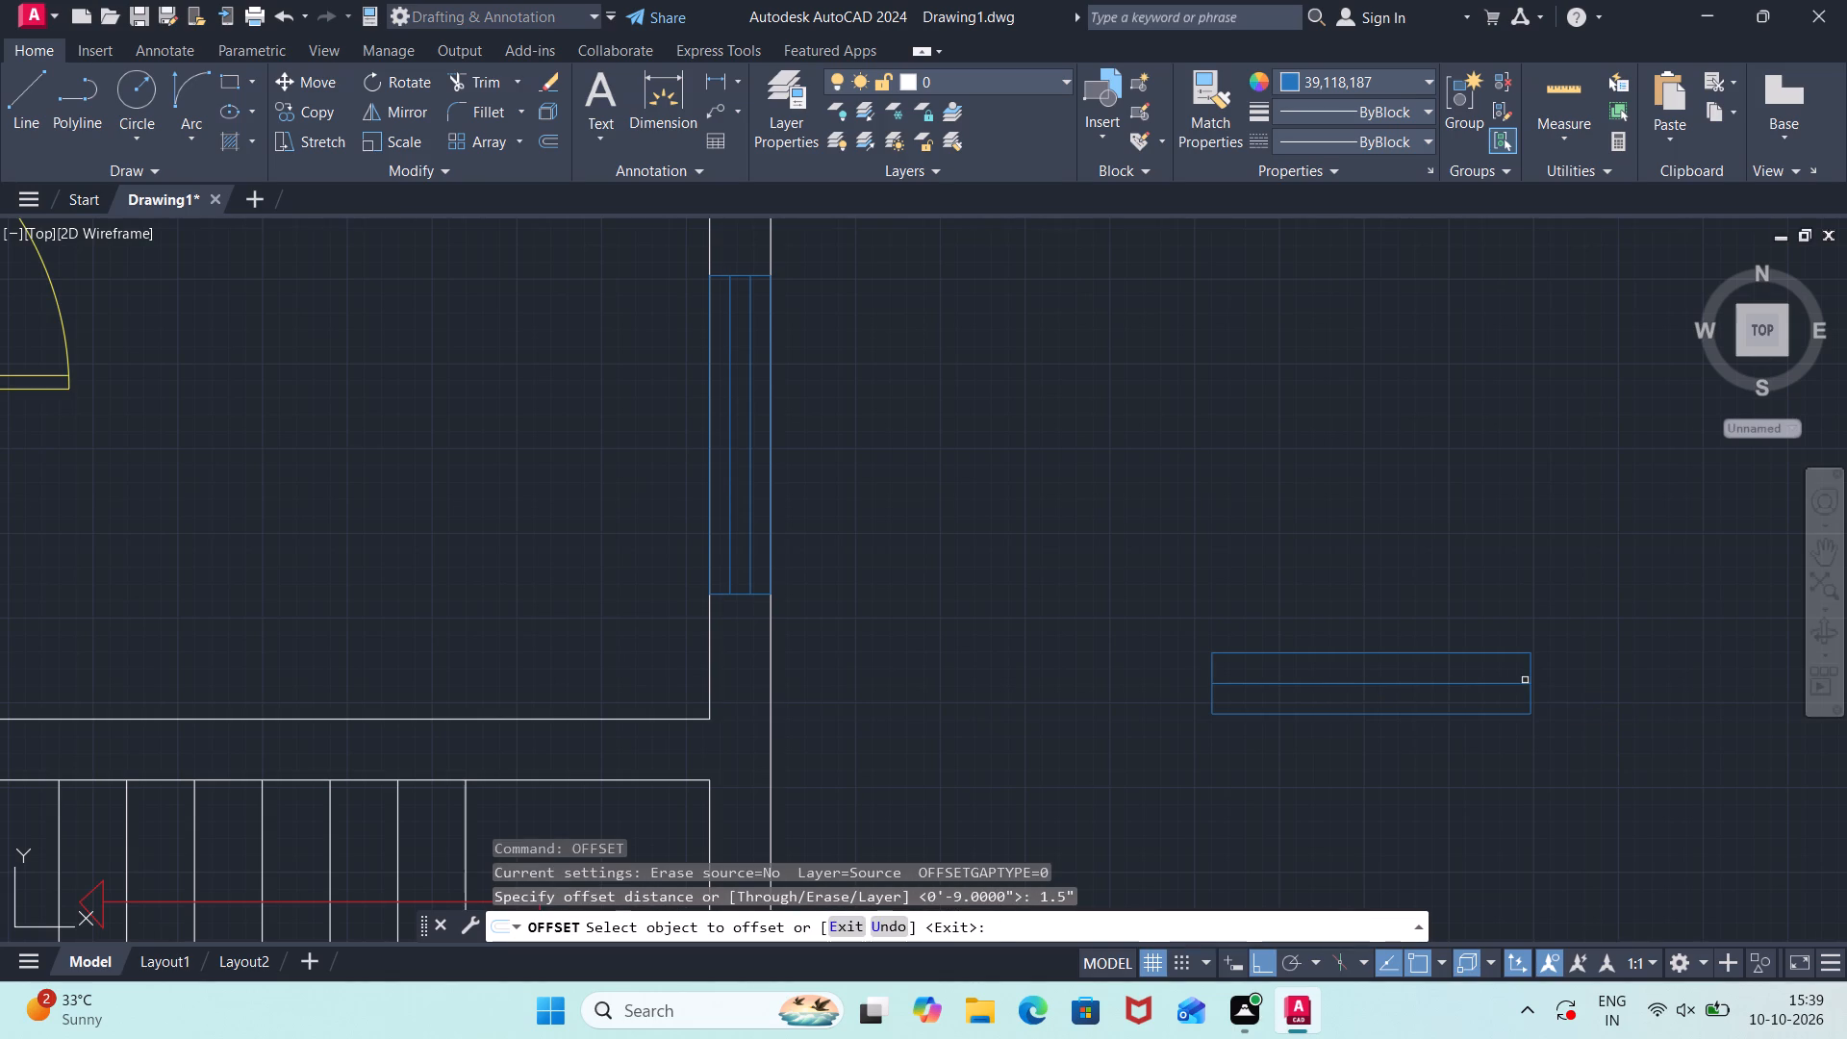
pyautogui.click(1518, 682)
pyautogui.click(1502, 666)
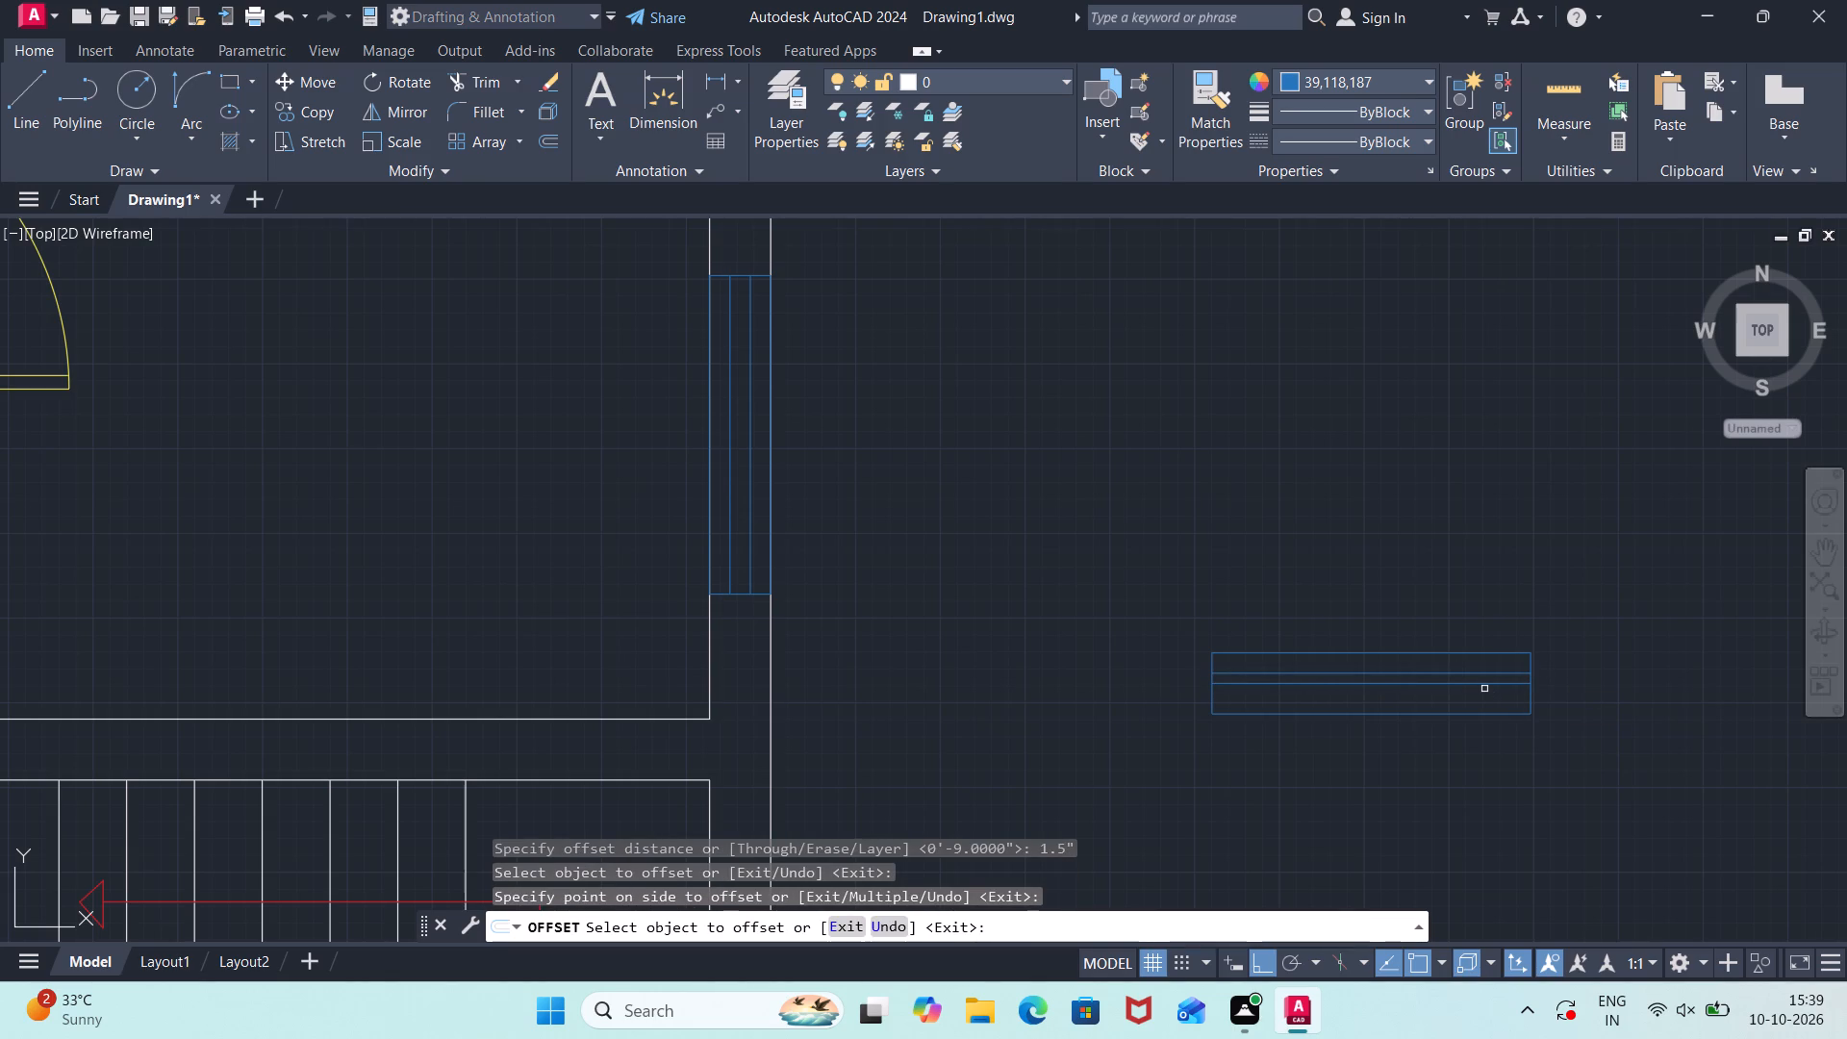
pyautogui.click(1478, 688)
pyautogui.click(1478, 684)
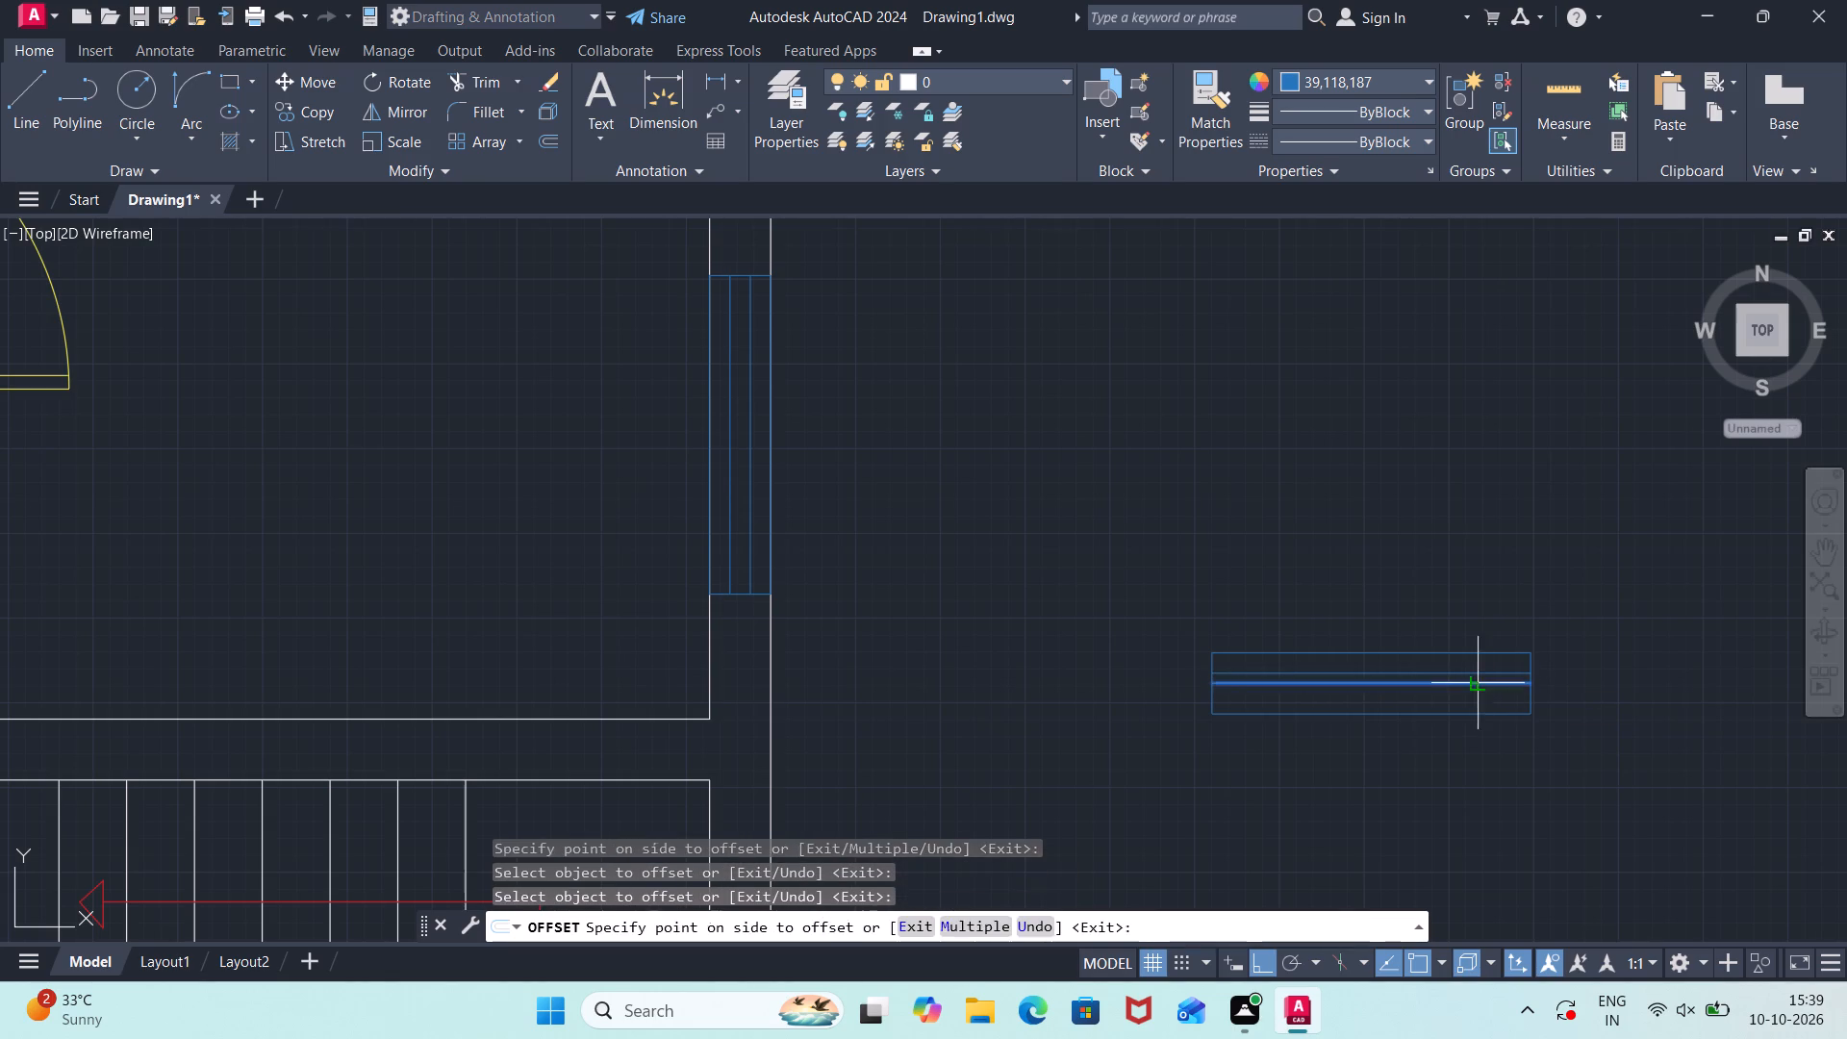
pyautogui.click(1461, 711)
pyautogui.press('Escape')
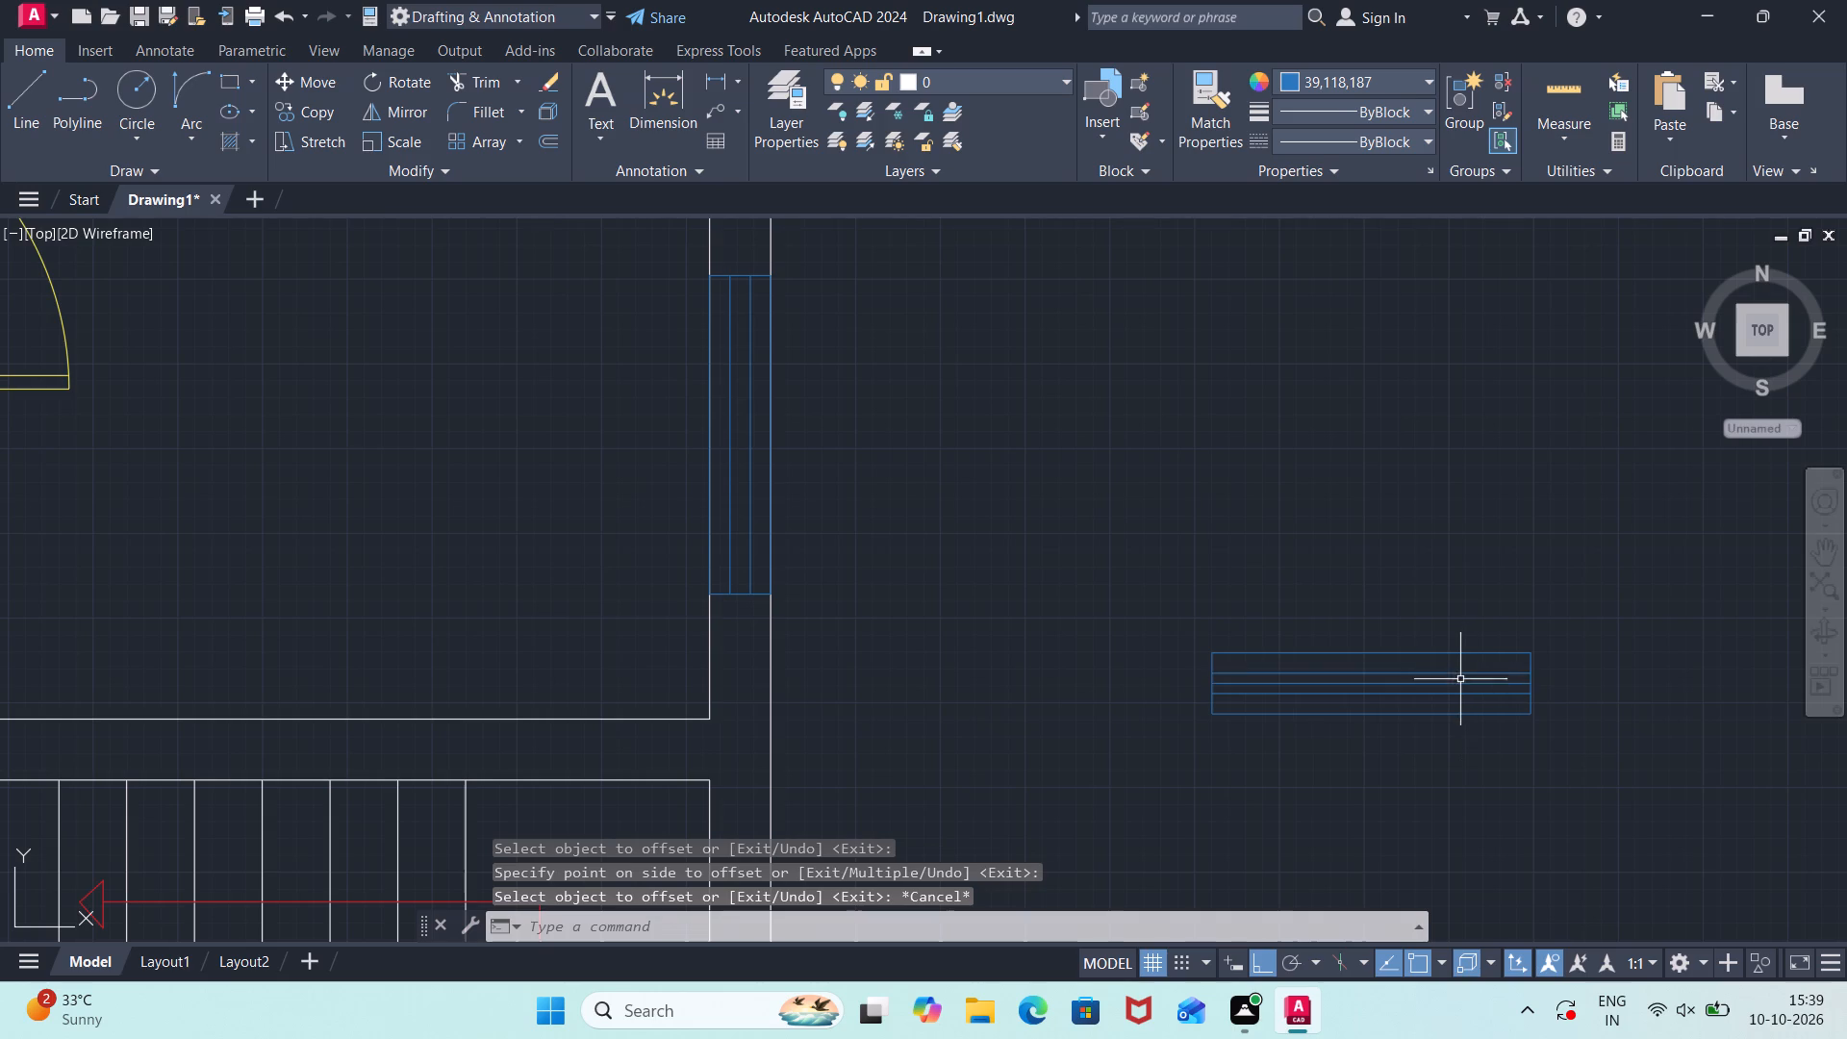
pyautogui.click(1460, 681)
pyautogui.press('Delete')
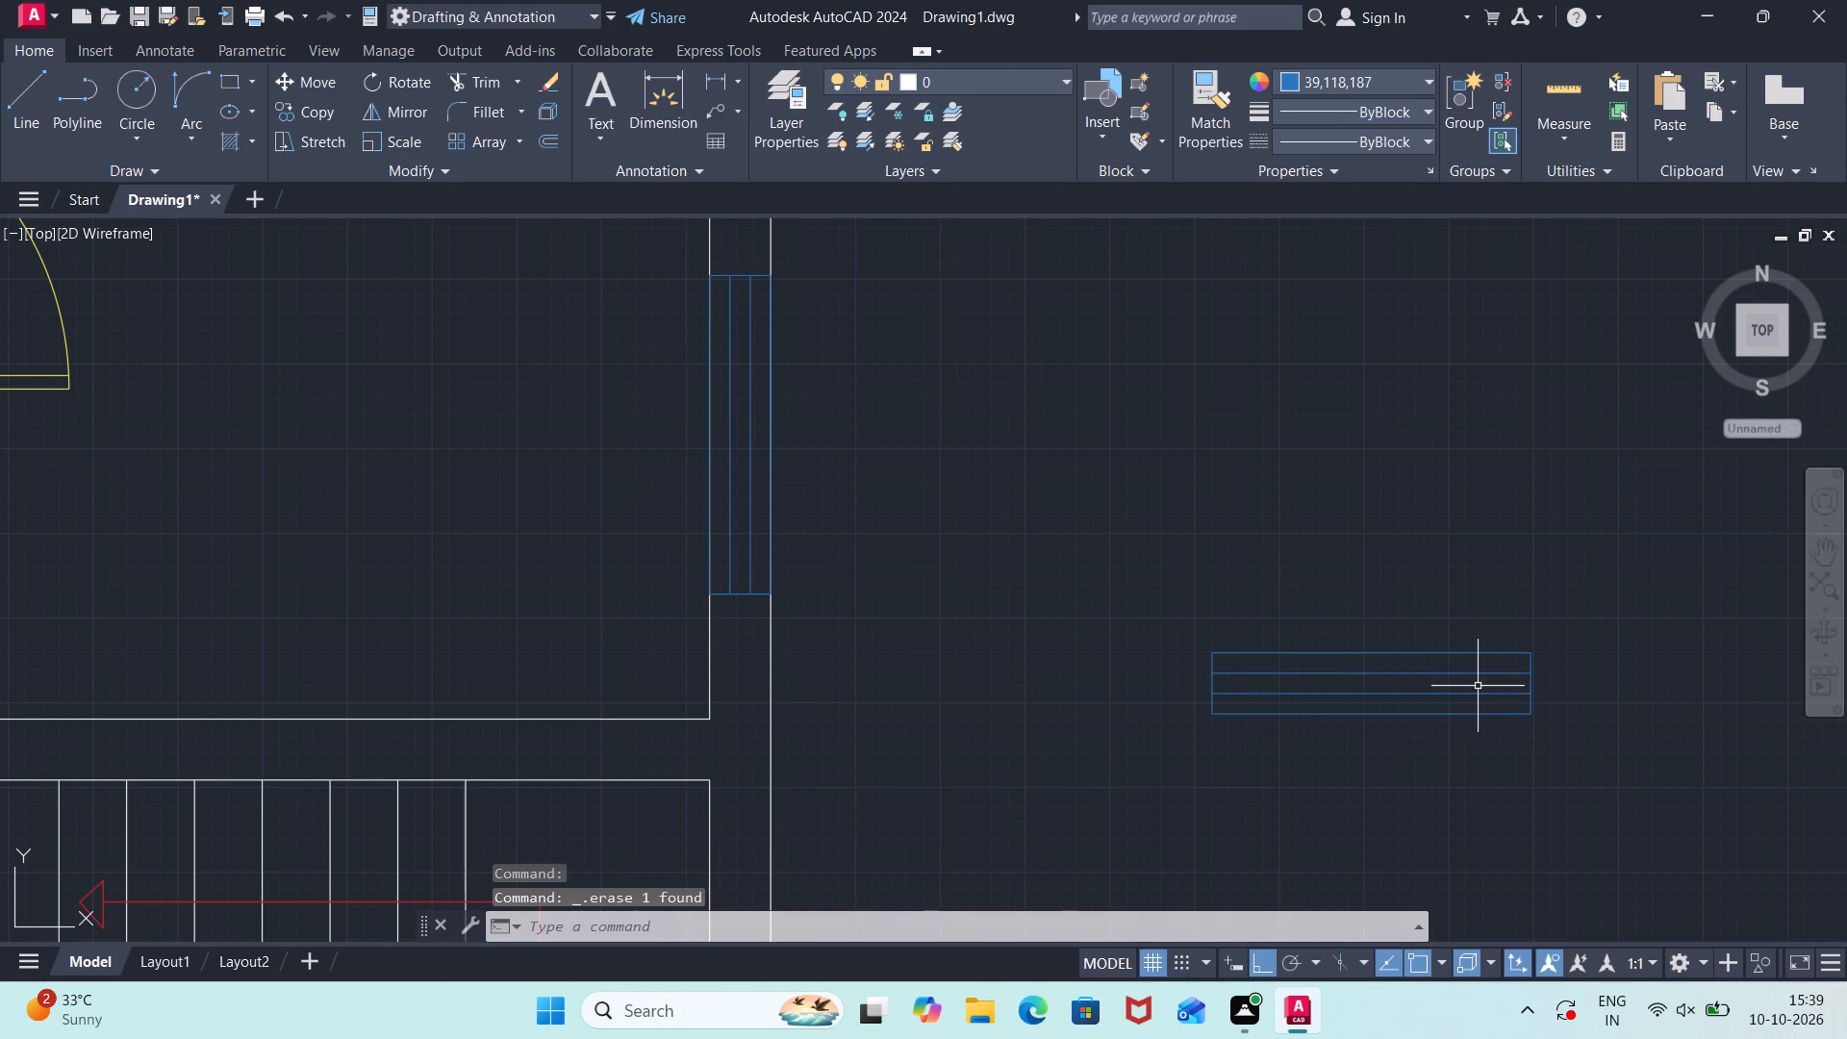
# Move the new window by its southwest corner into the wall north of the staircase area, between the western and middle partitions.
pyautogui.scroll(-1, 1544, 702)
pyautogui.click(1562, 650)
pyautogui.click(1244, 742)
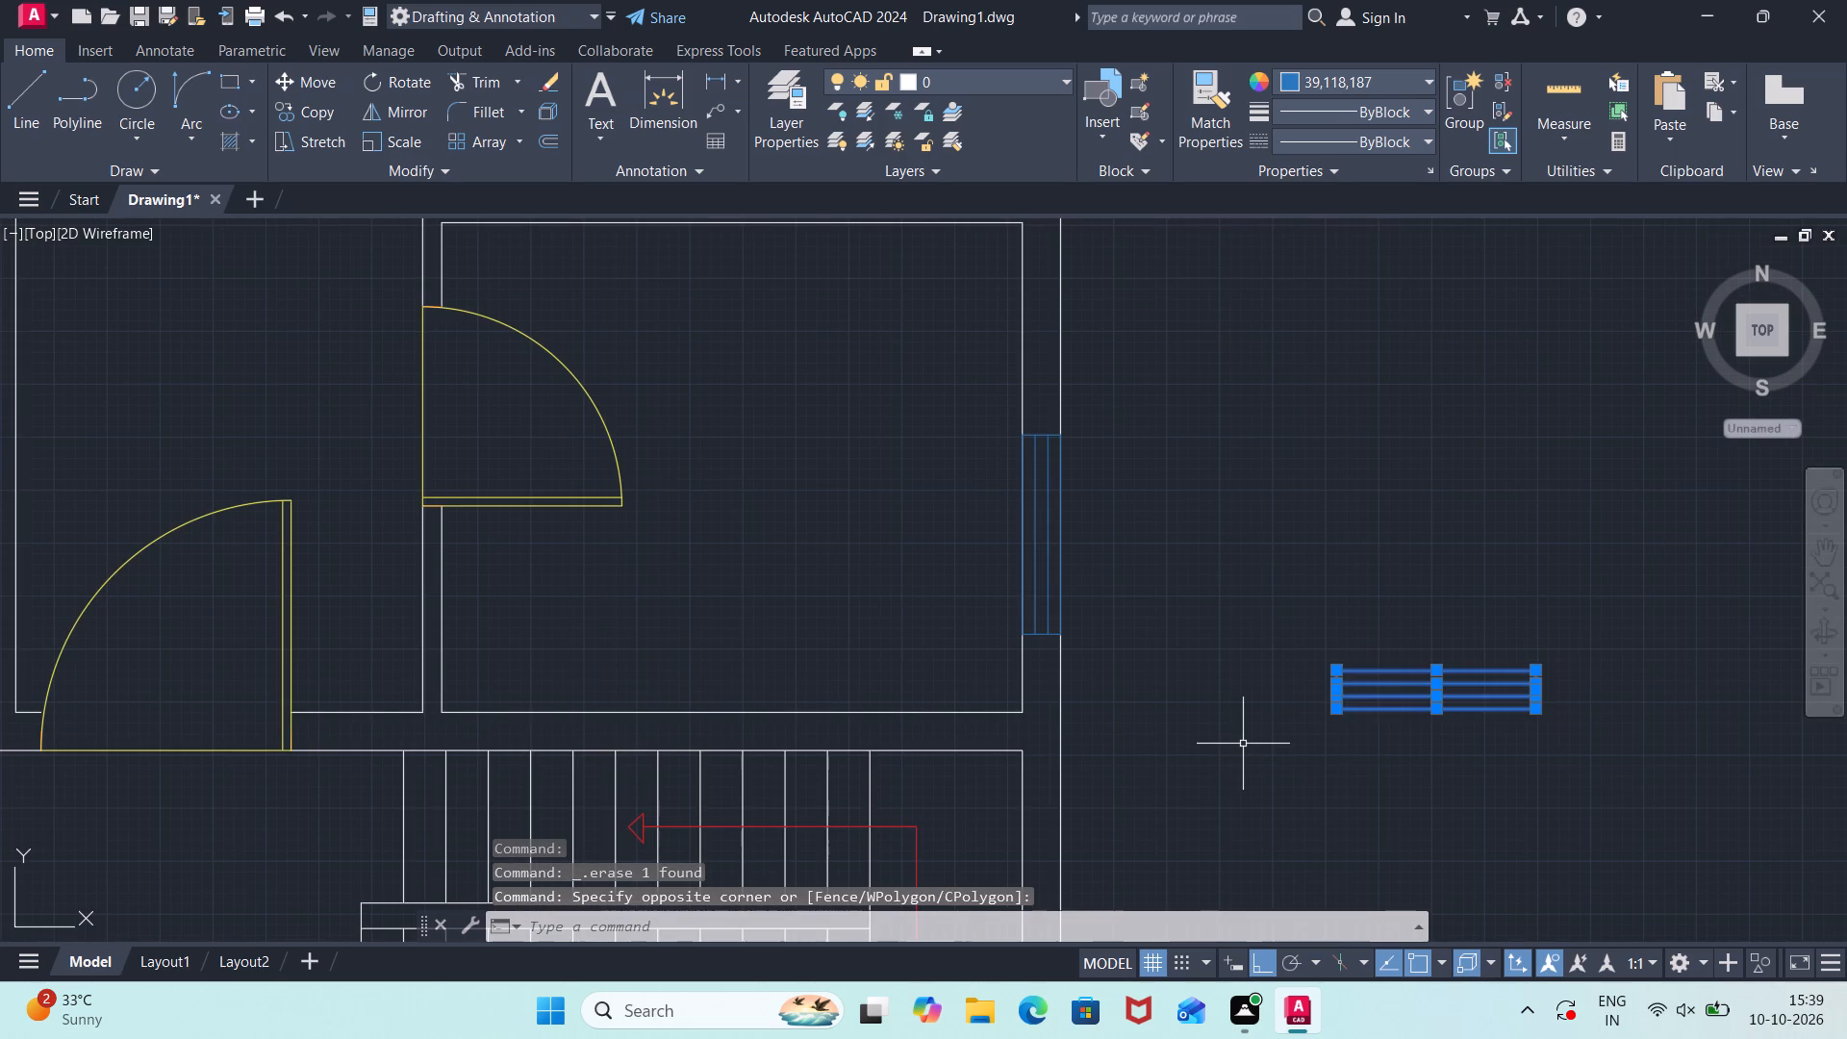
pyautogui.press('m')
pyautogui.press('Return')
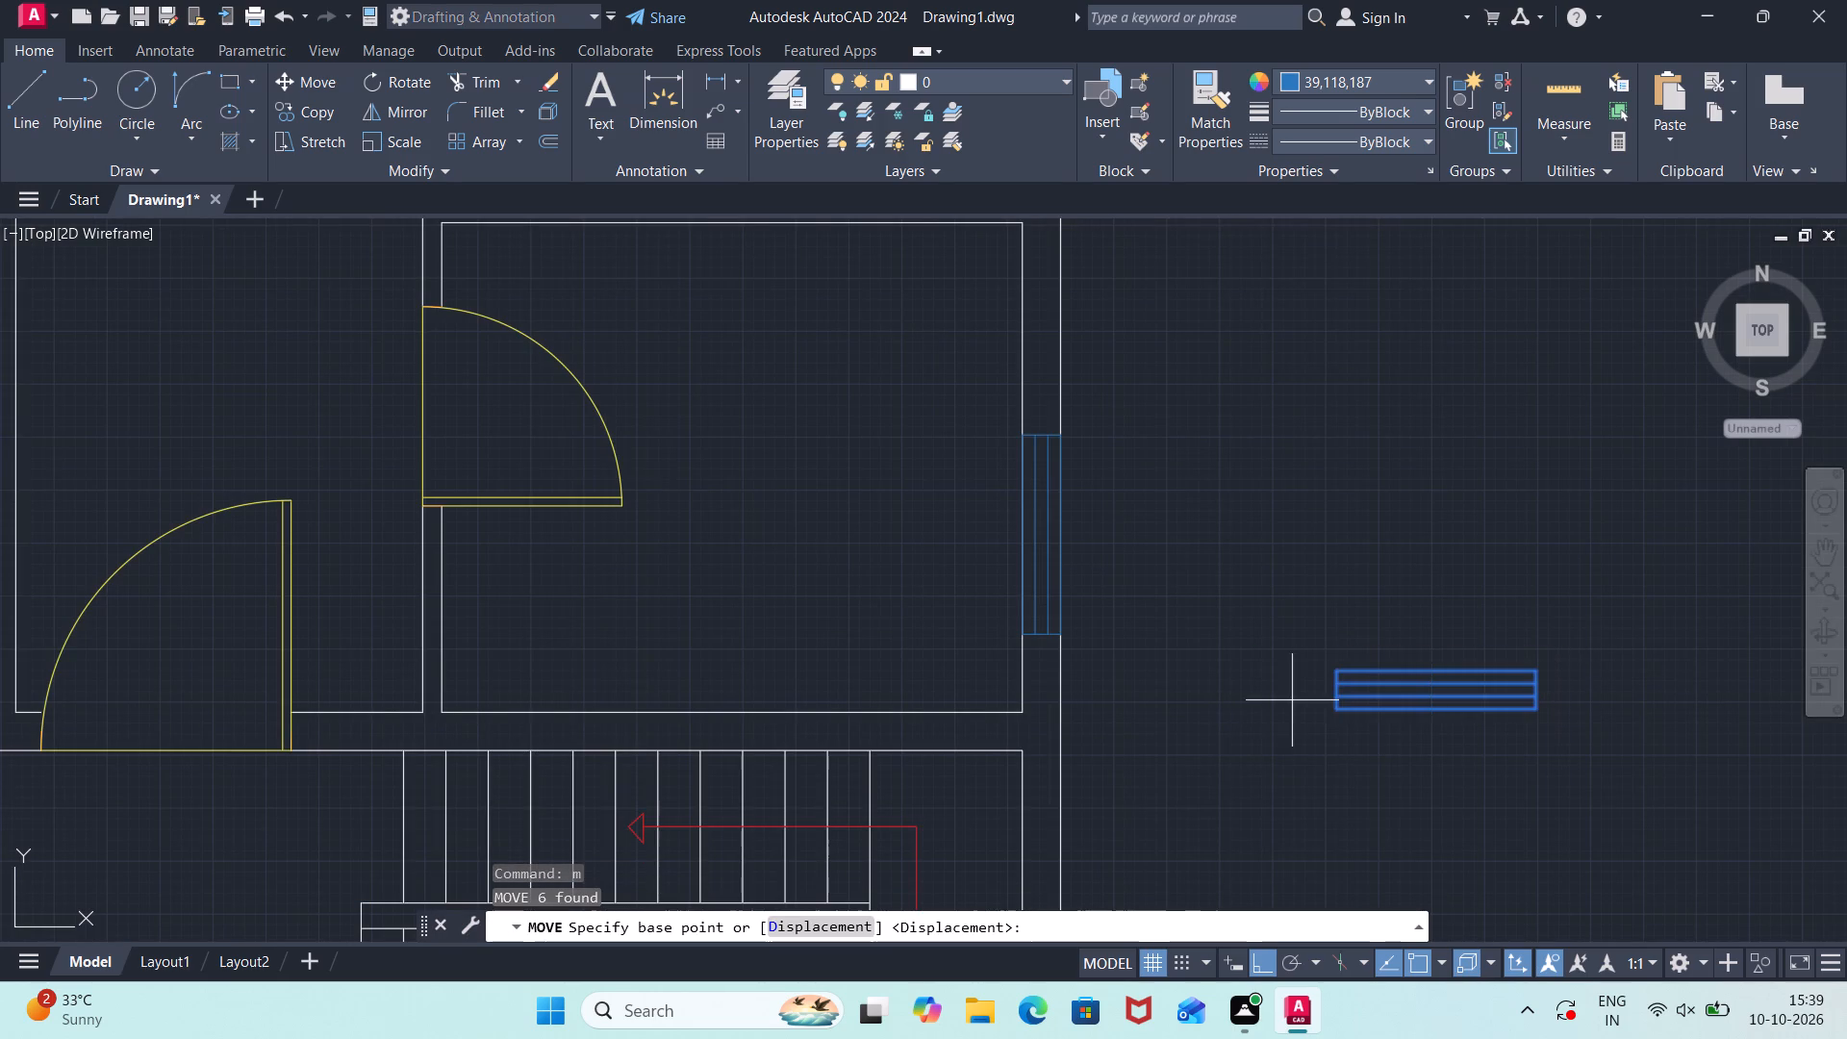
pyautogui.click(1328, 711)
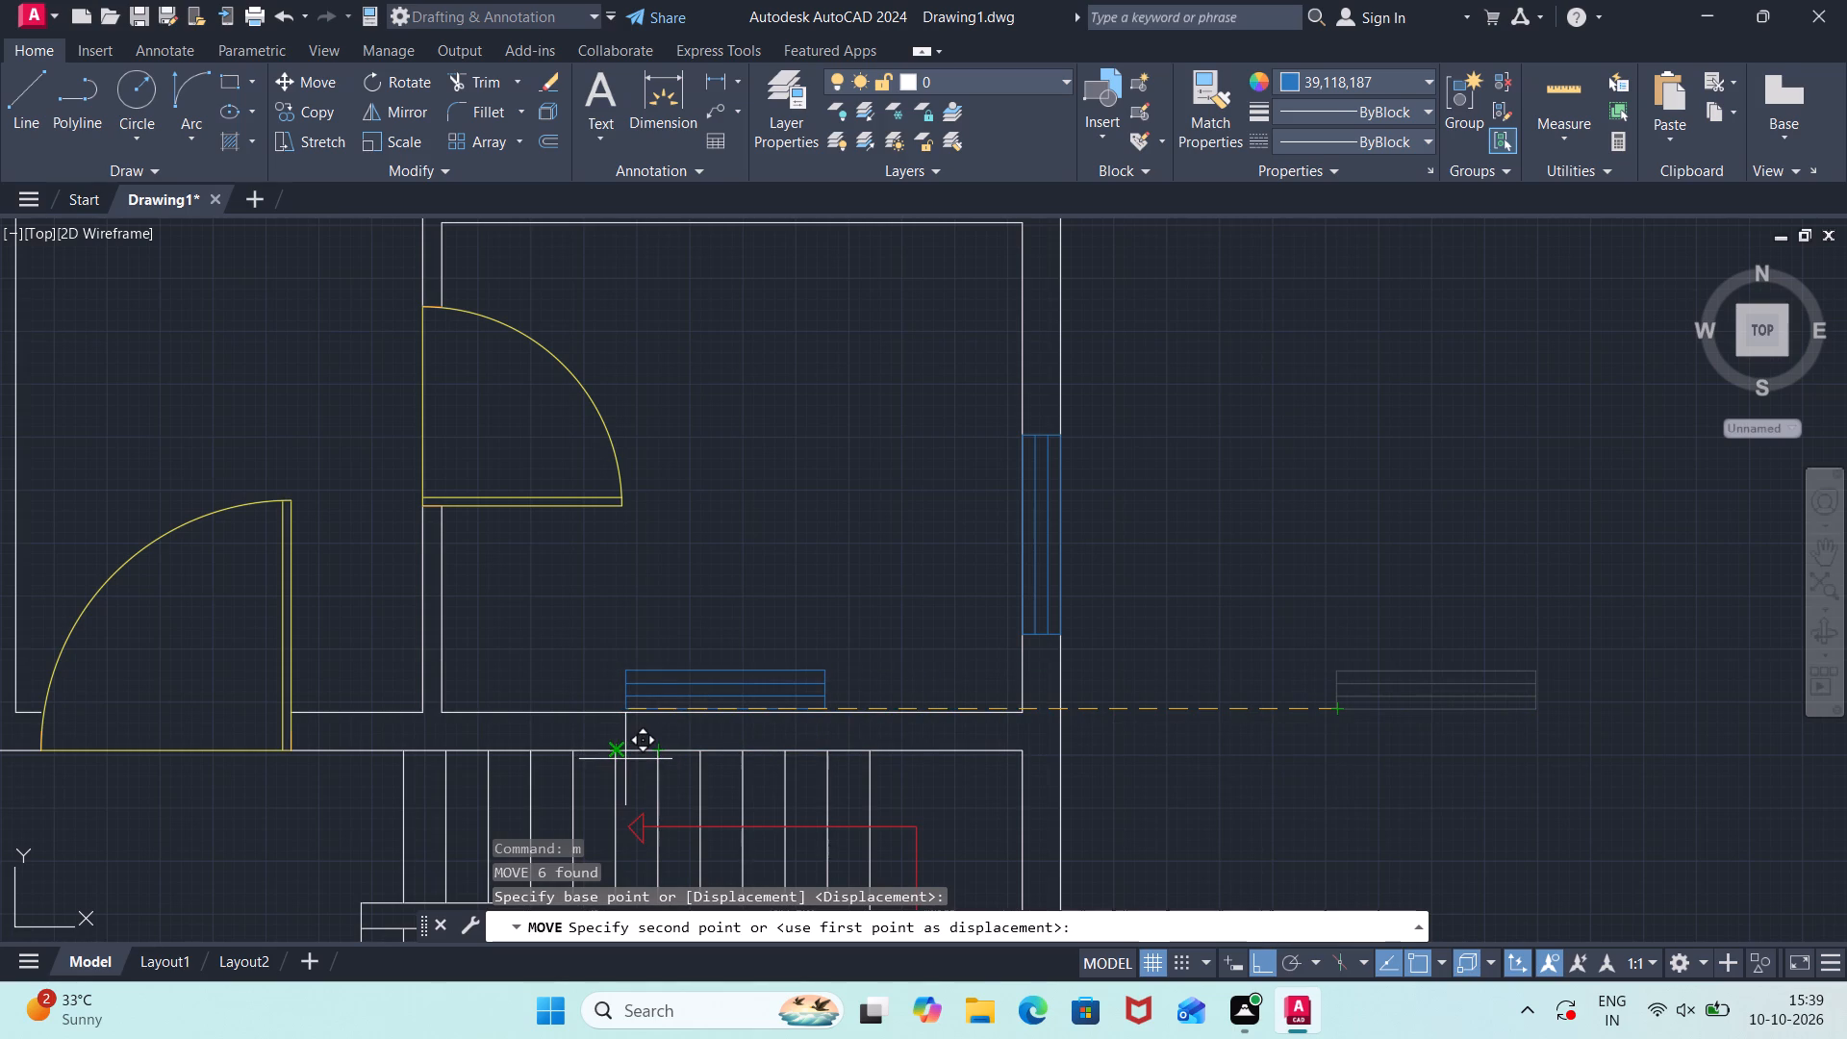
pyautogui.scroll(-2, 338, 744)
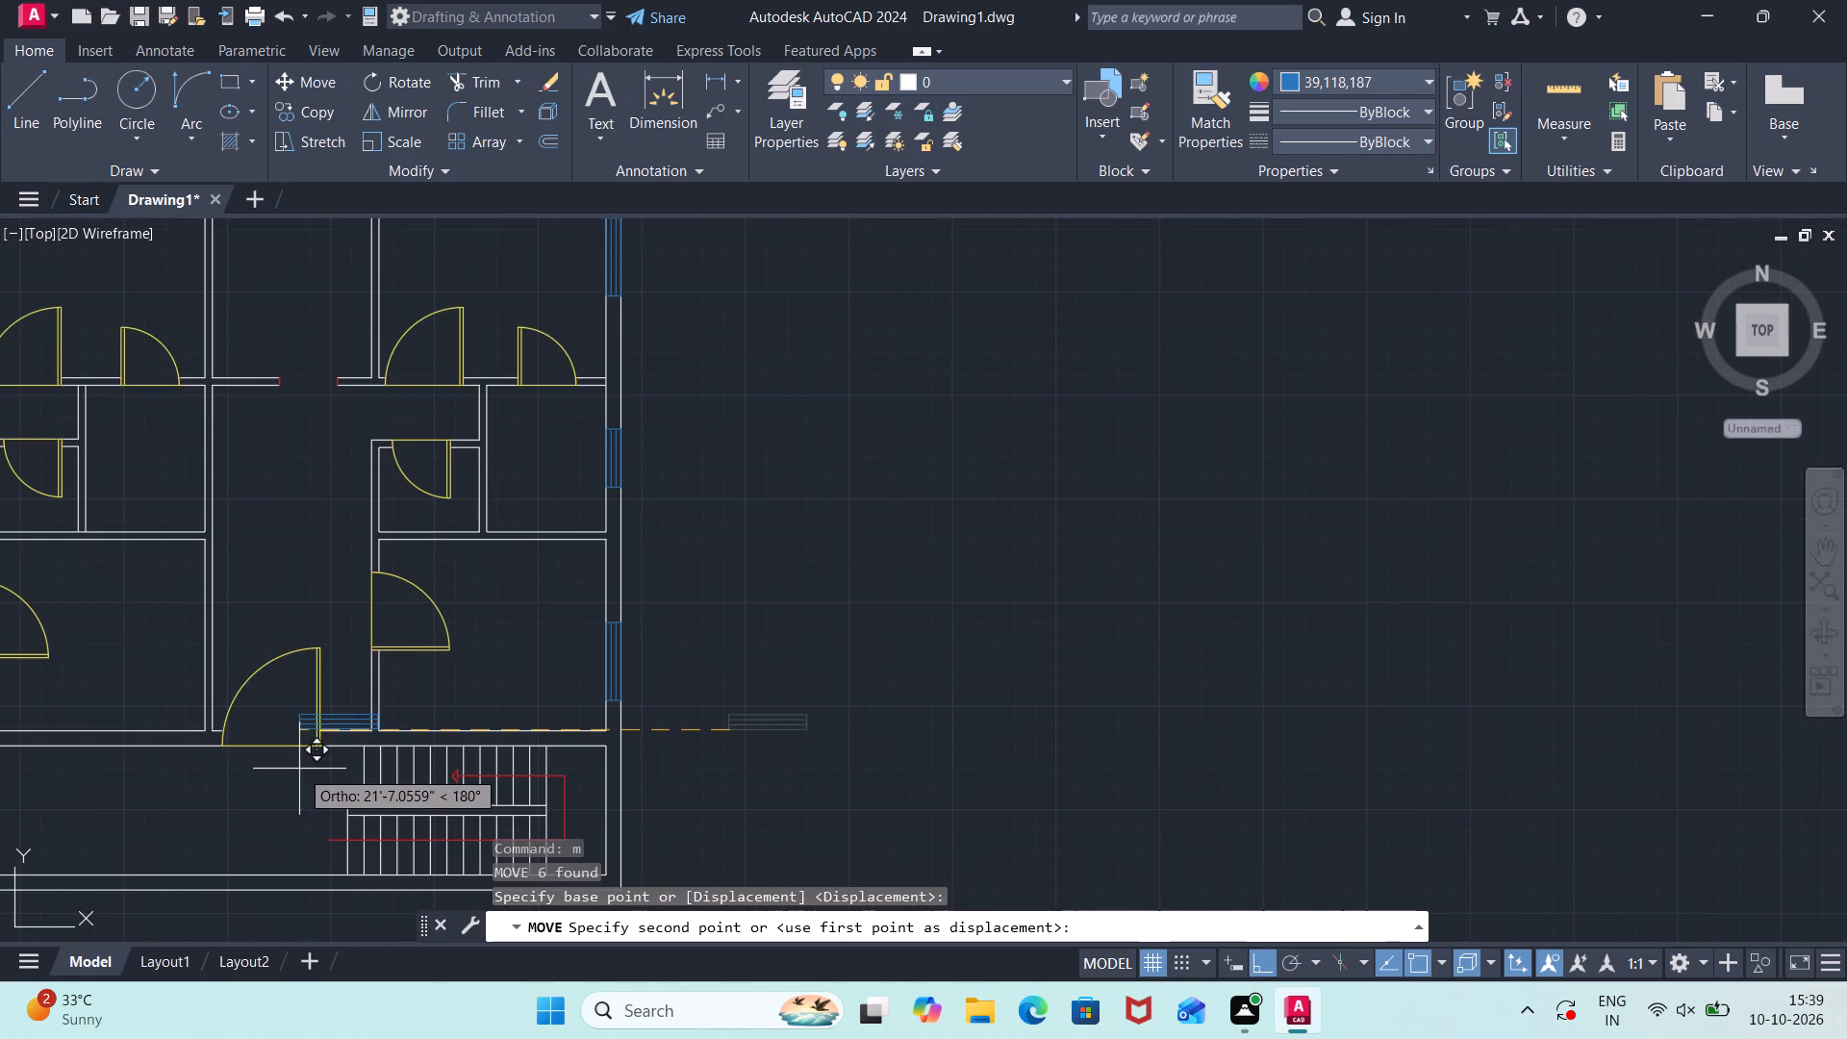
pyautogui.moveTo(299, 769); pyautogui.dragTo(812, 815, button='middle')
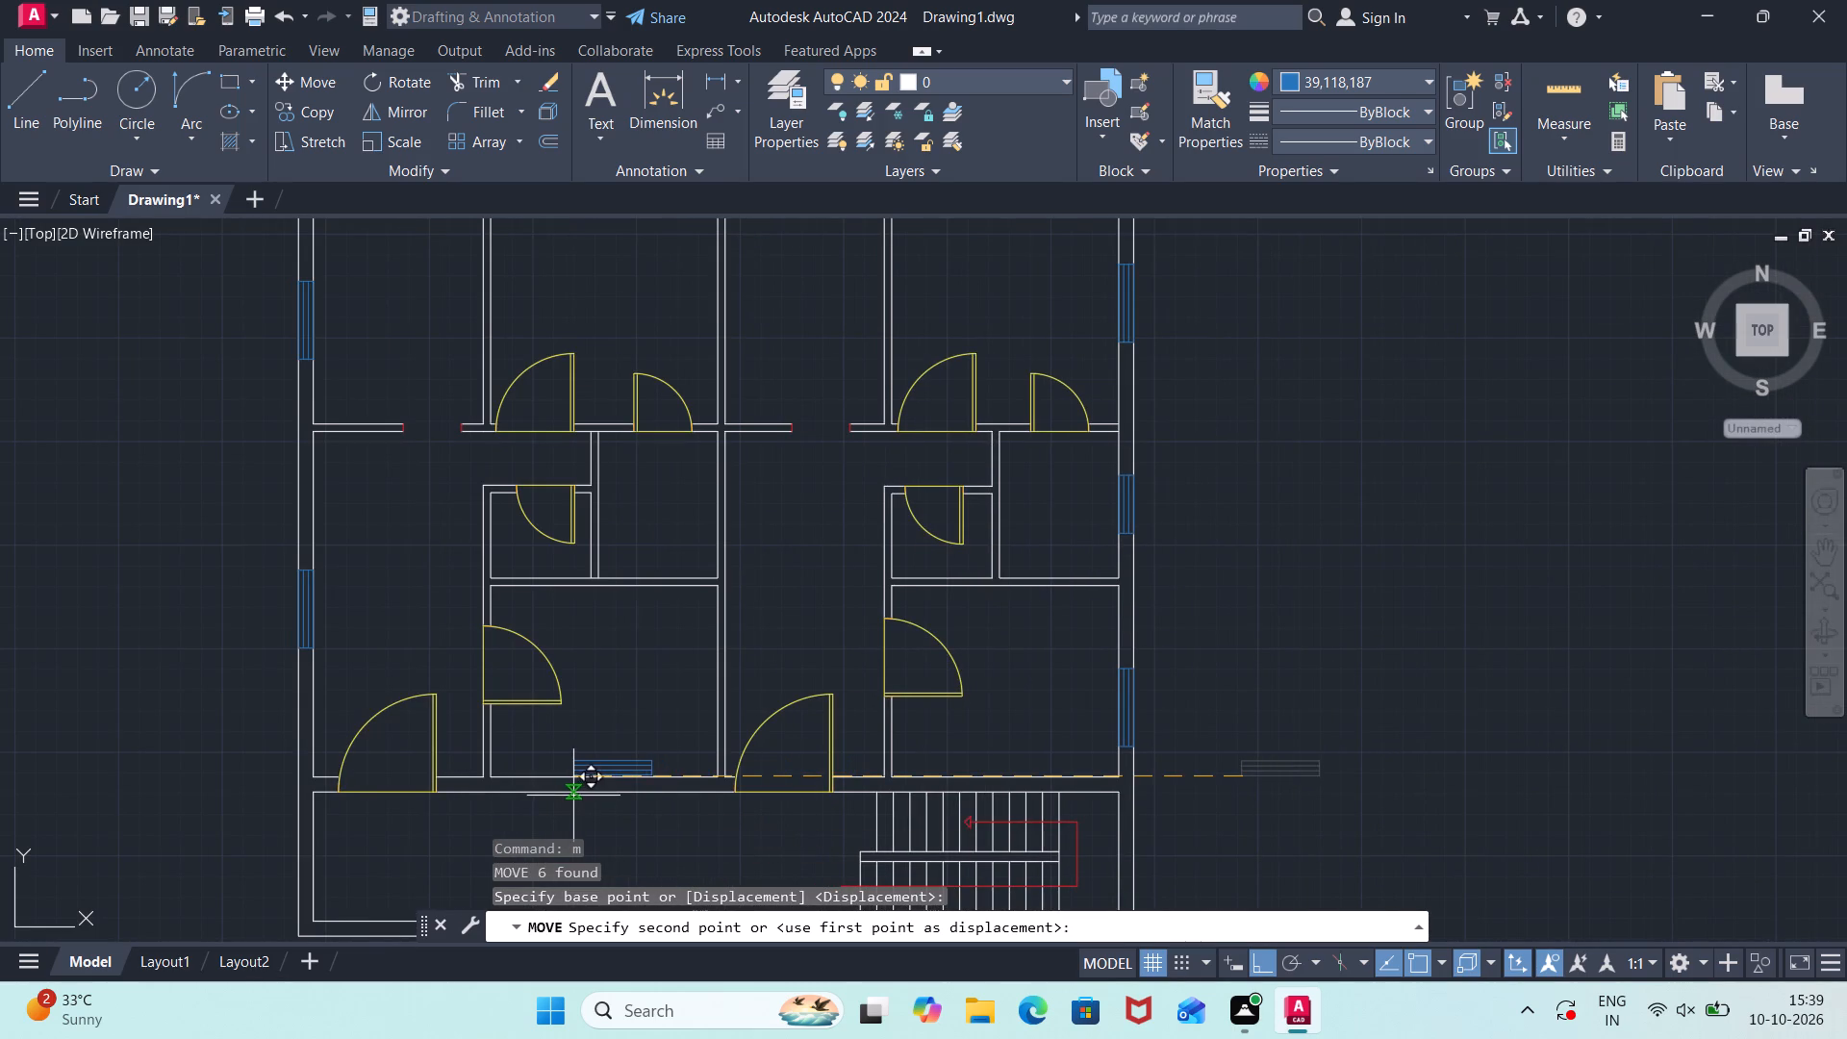
pyautogui.click(554, 788)
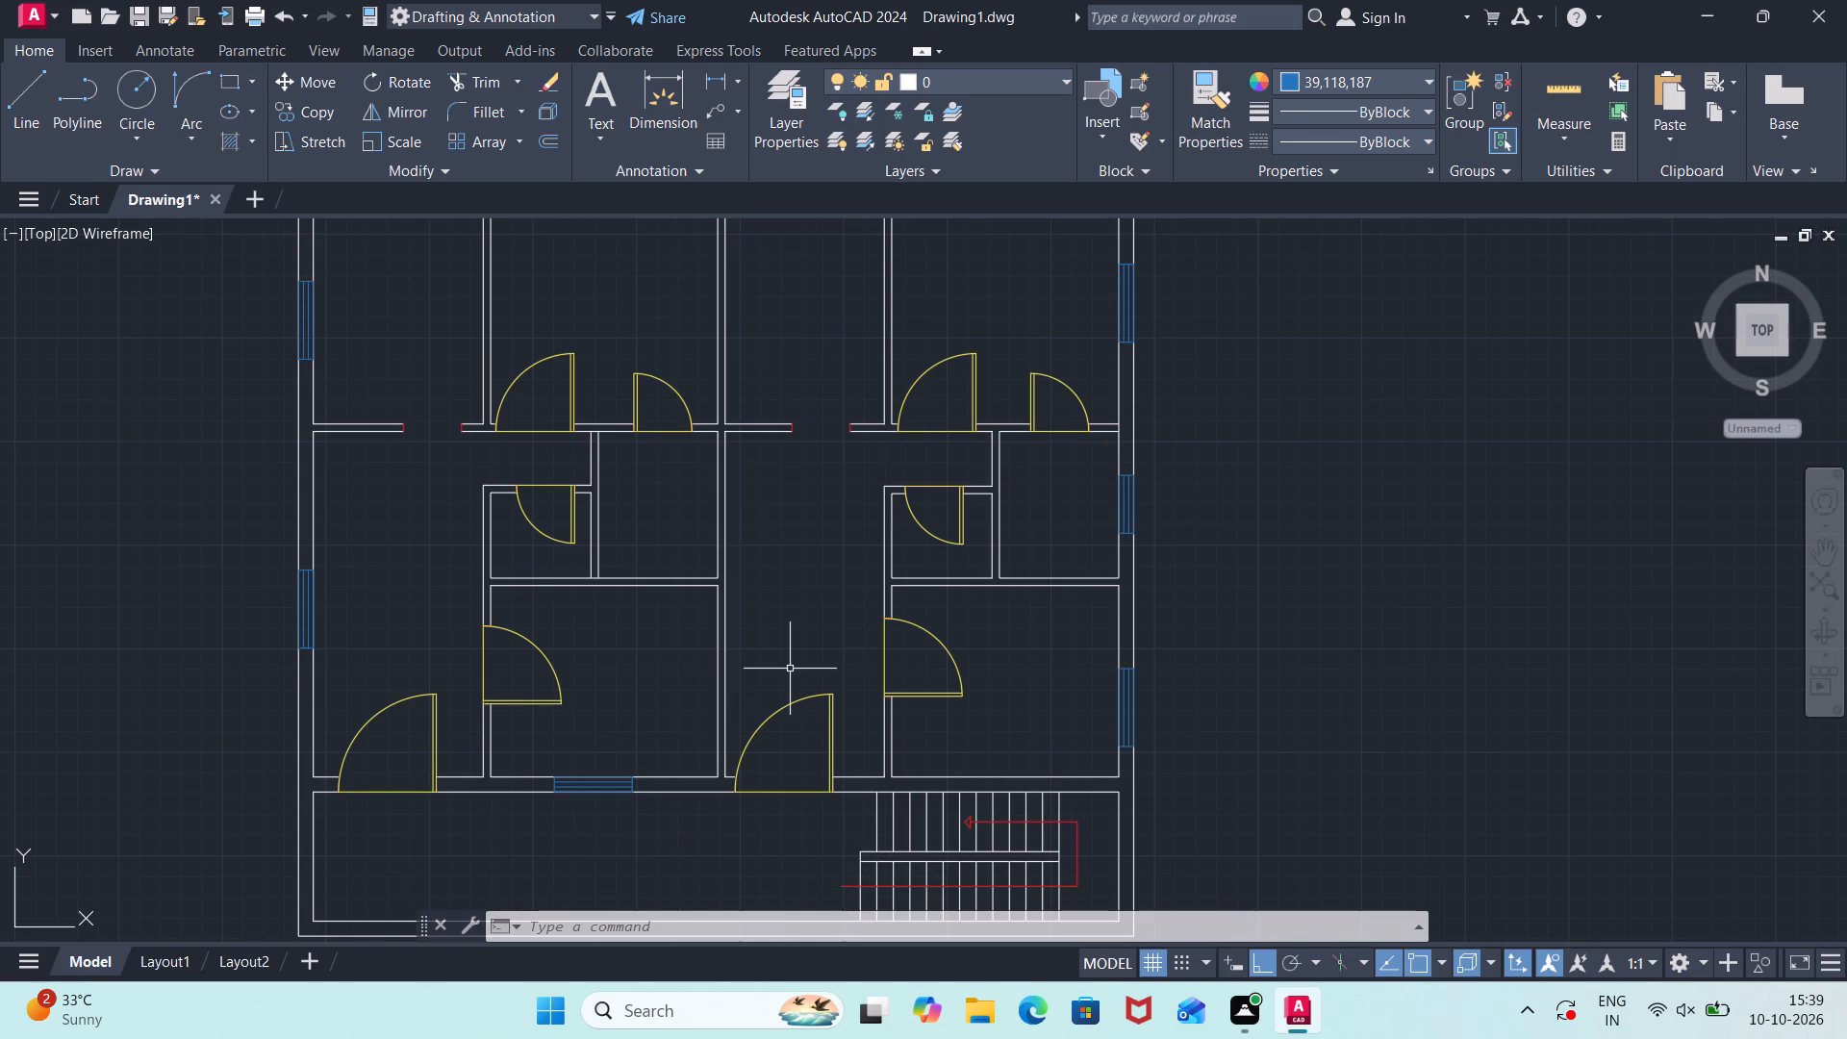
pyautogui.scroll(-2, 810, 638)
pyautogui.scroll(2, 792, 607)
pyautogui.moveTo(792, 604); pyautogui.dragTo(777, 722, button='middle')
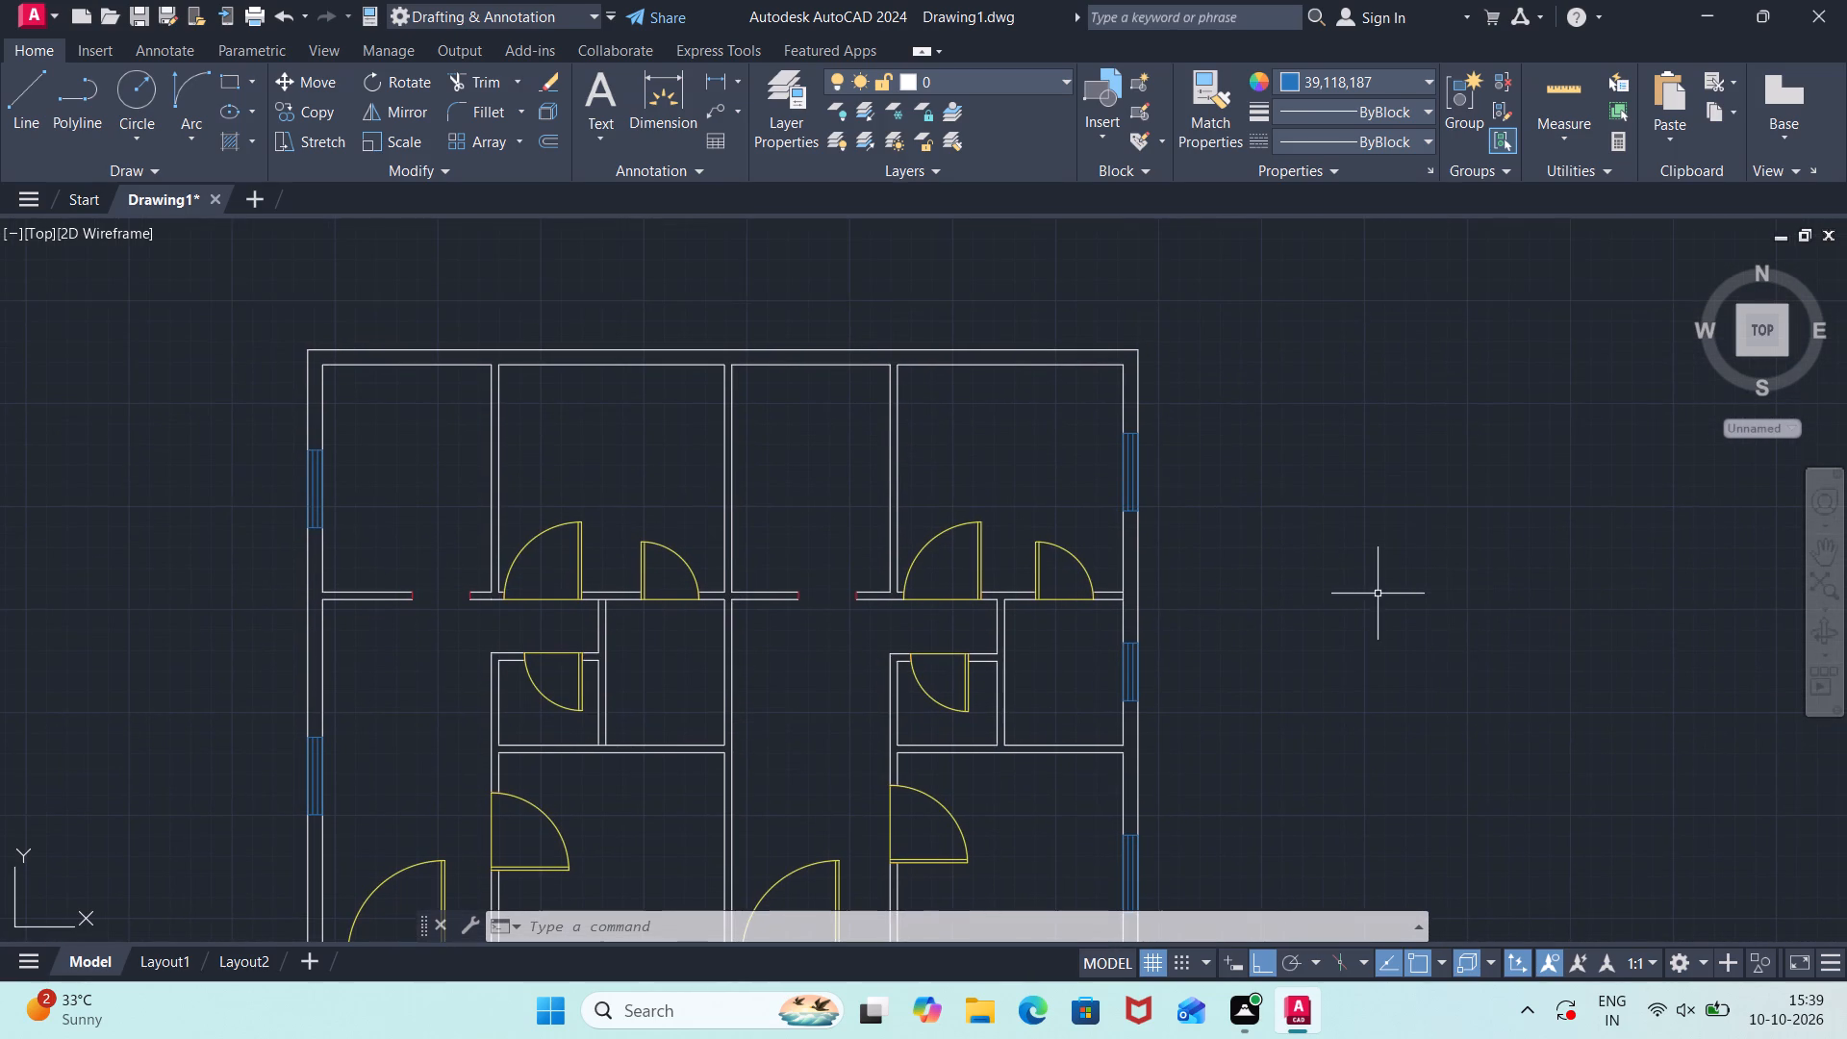
# Draw a closed 3'11" by 9" horizontal window outline with lines in the empty space east of the plan.
pyautogui.press('l')
pyautogui.press('Return')
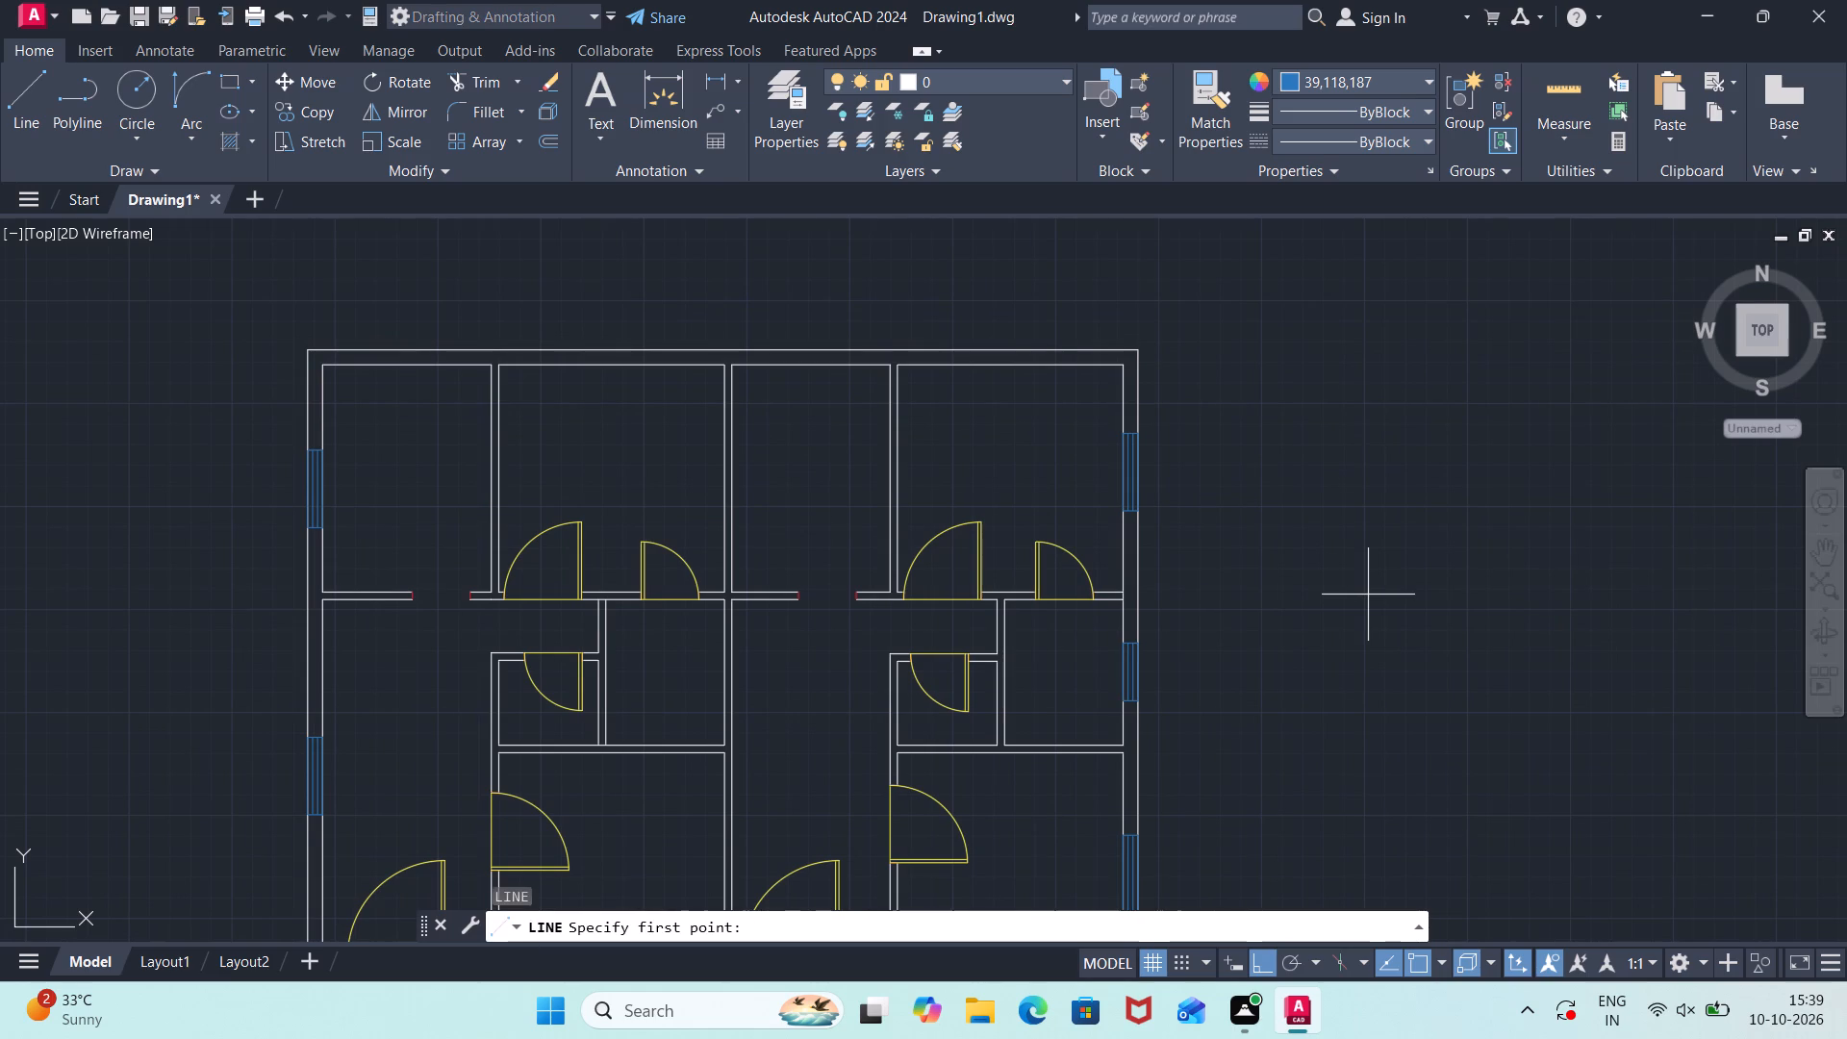
pyautogui.click(1257, 682)
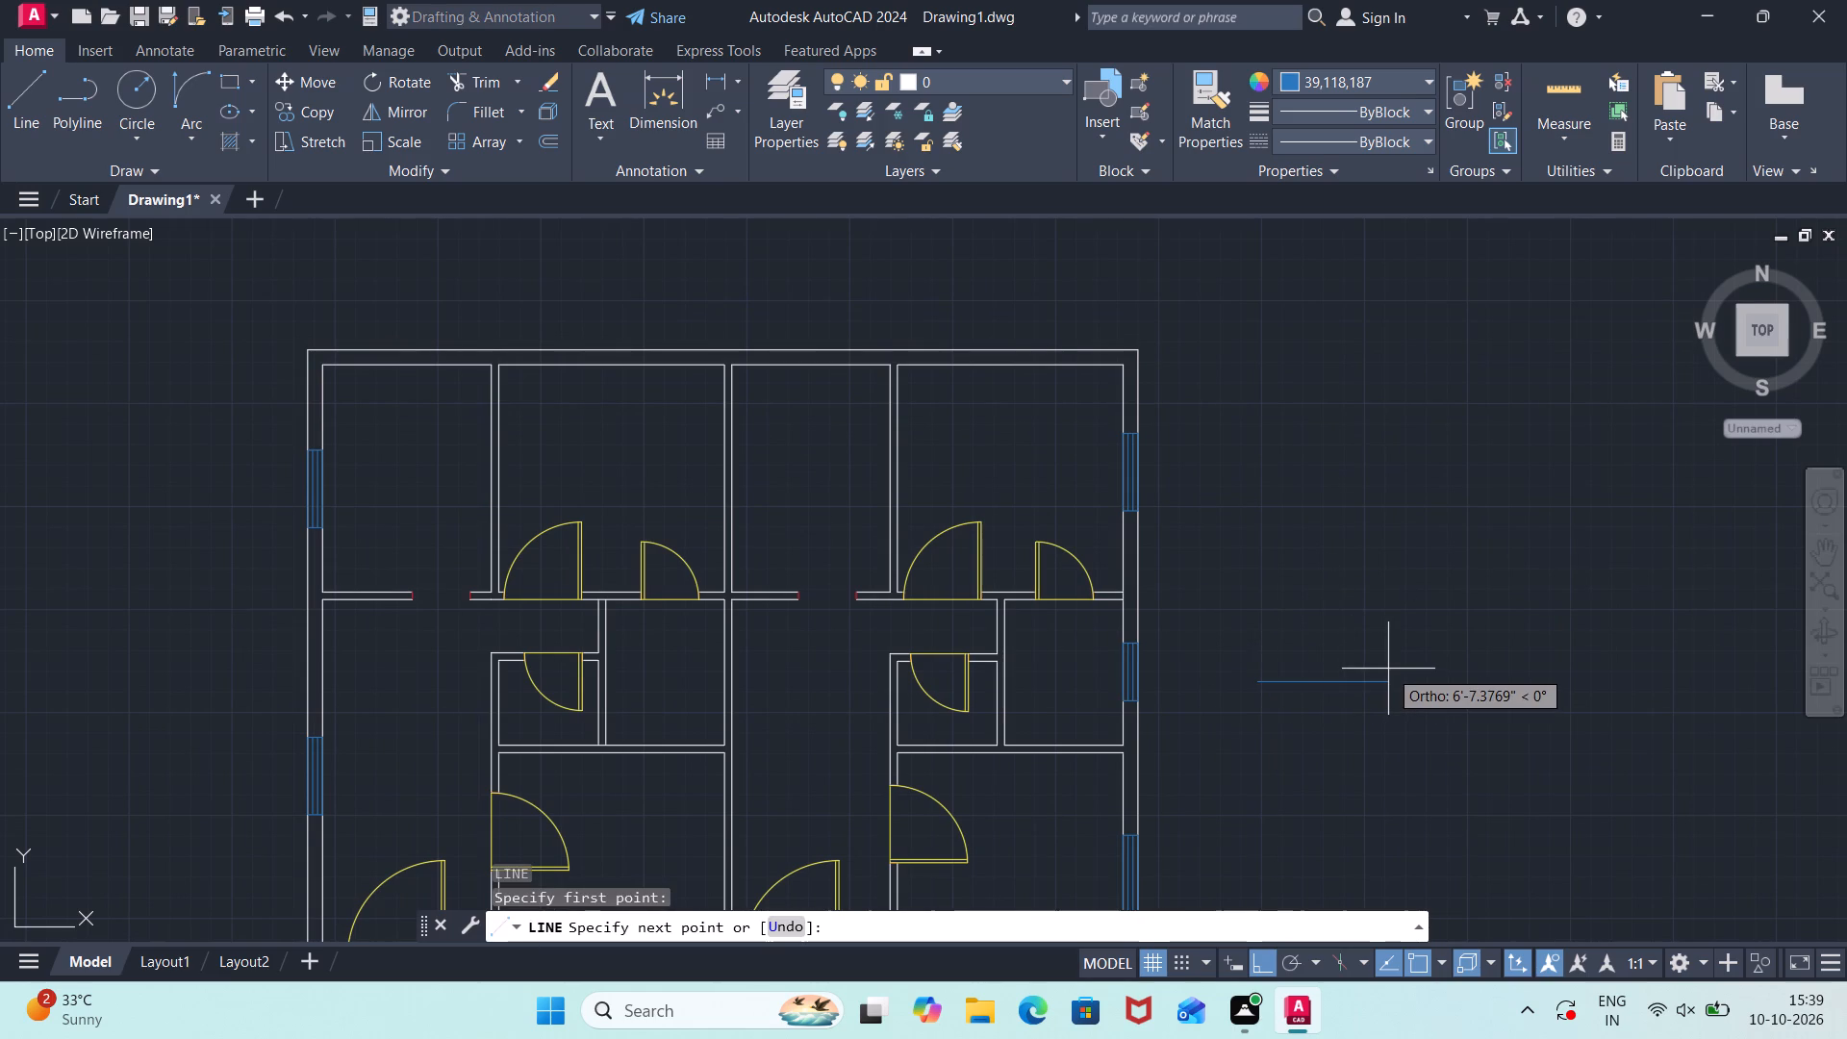
pyautogui.write("3'")
pyautogui.write('11"')
pyautogui.press('Return')
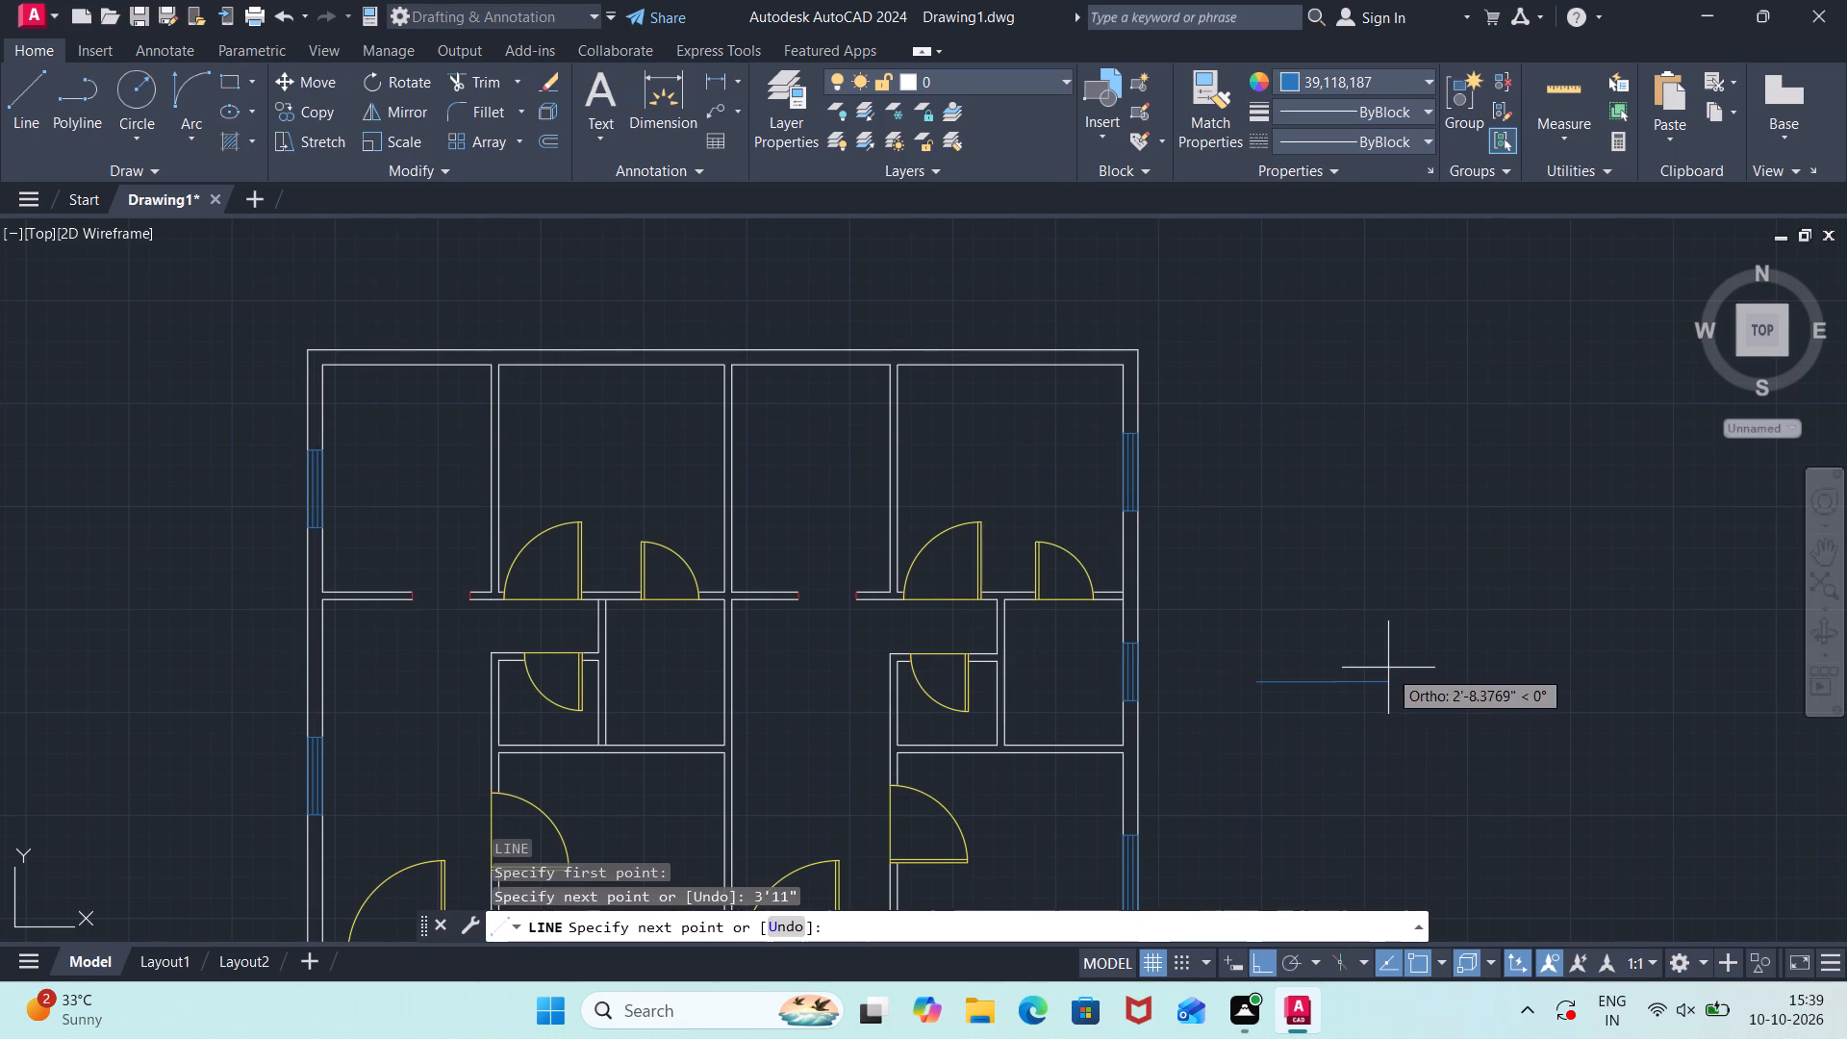
pyautogui.write('9"')
pyautogui.press('Return')
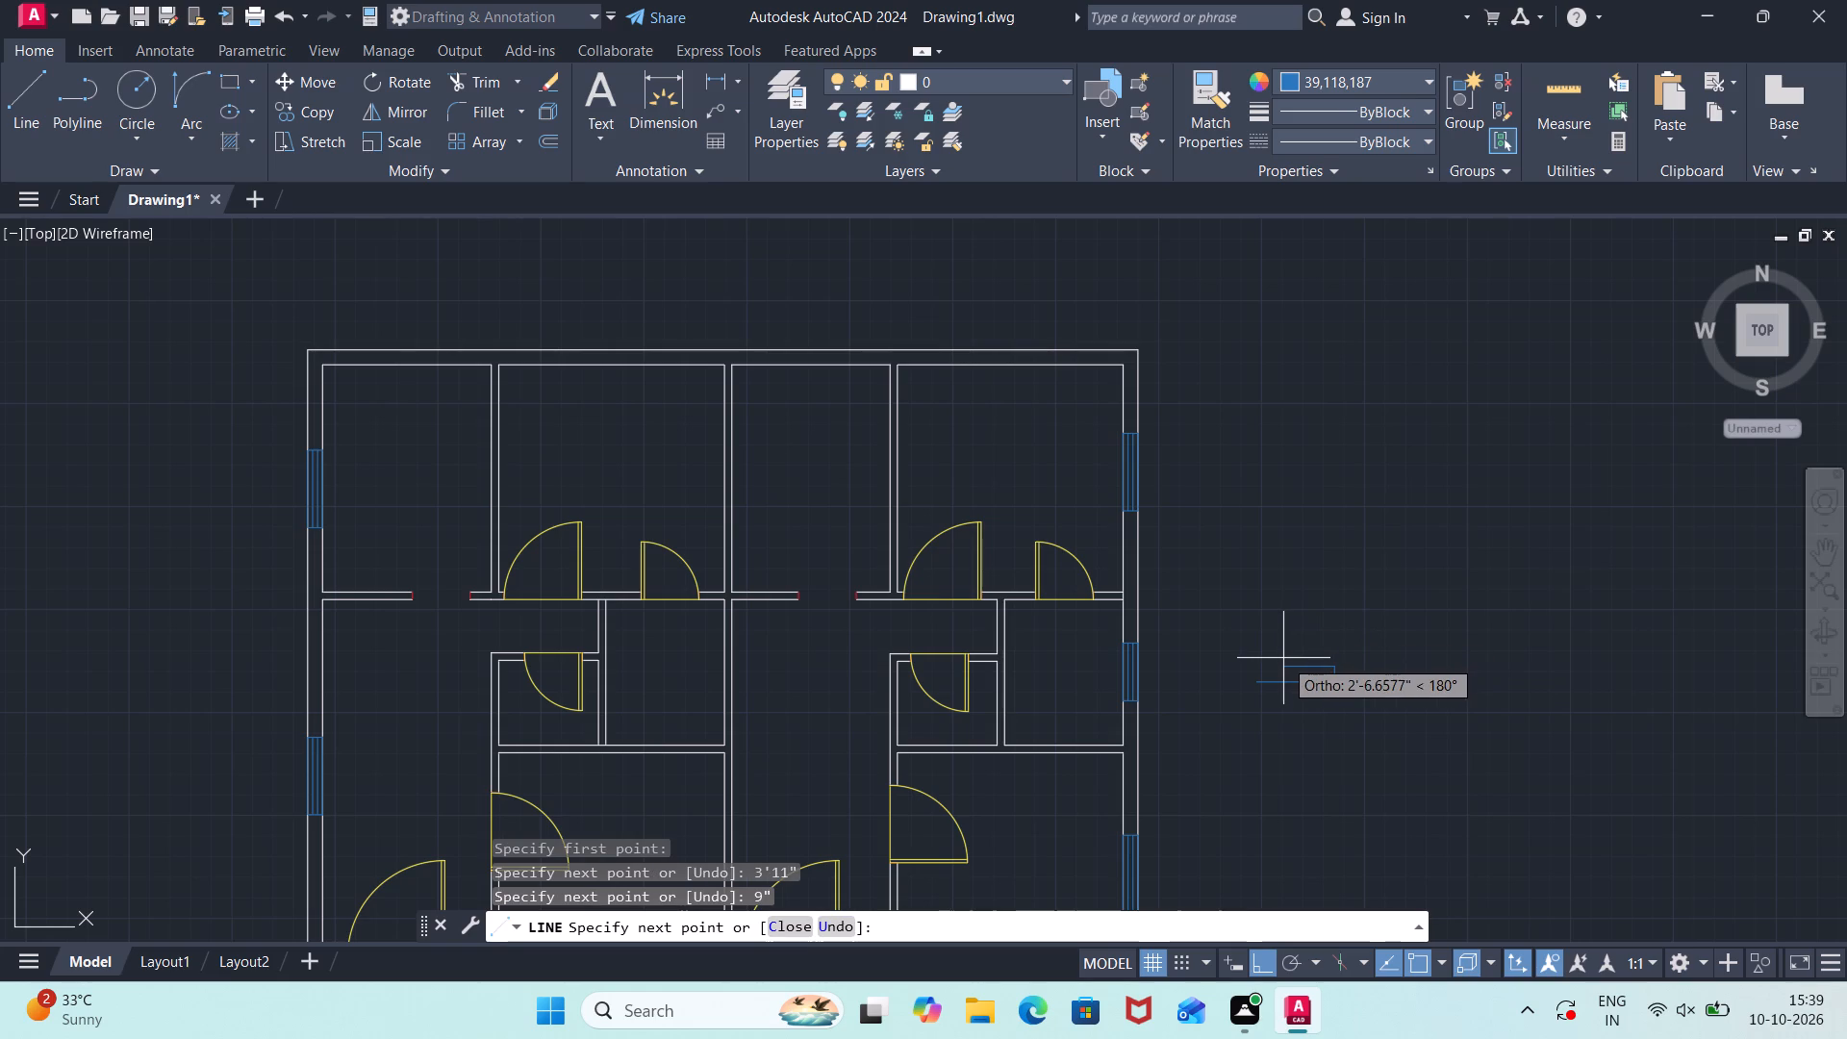
pyautogui.press('3')
pyautogui.write('\'11"')
pyautogui.press('Return')
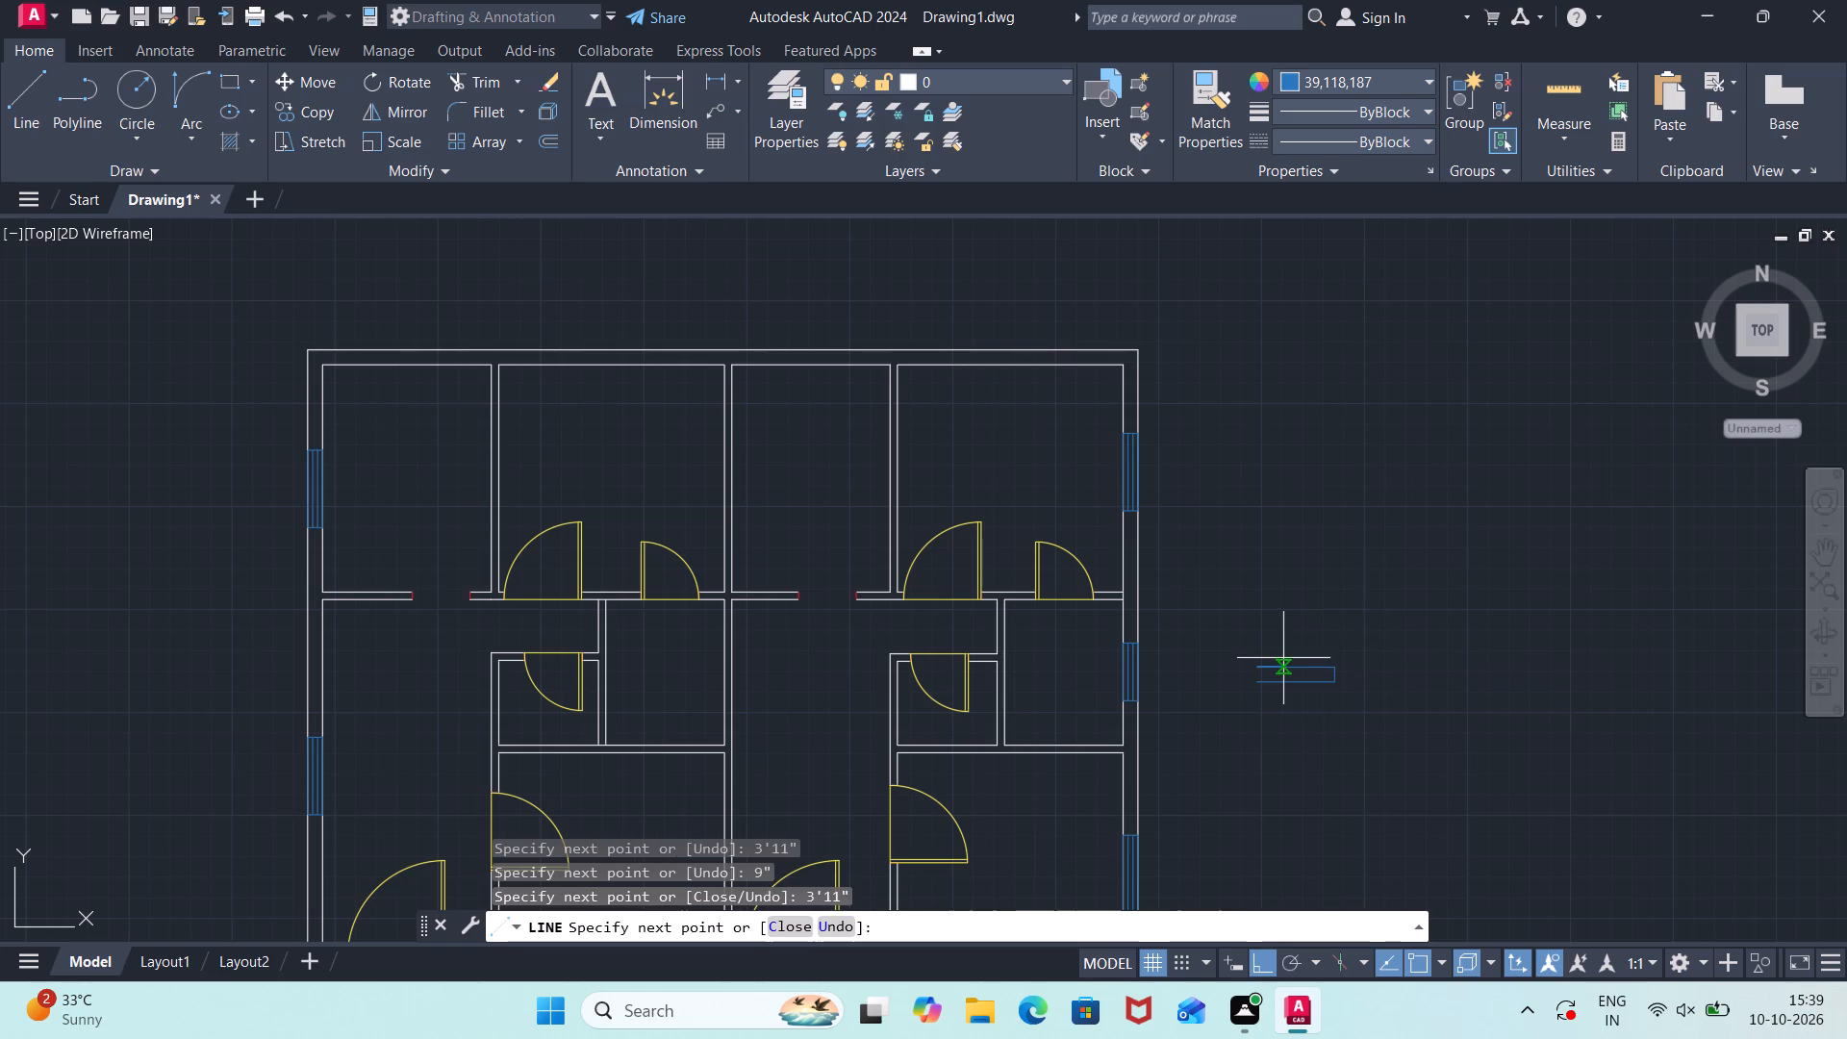
pyautogui.click(1257, 685)
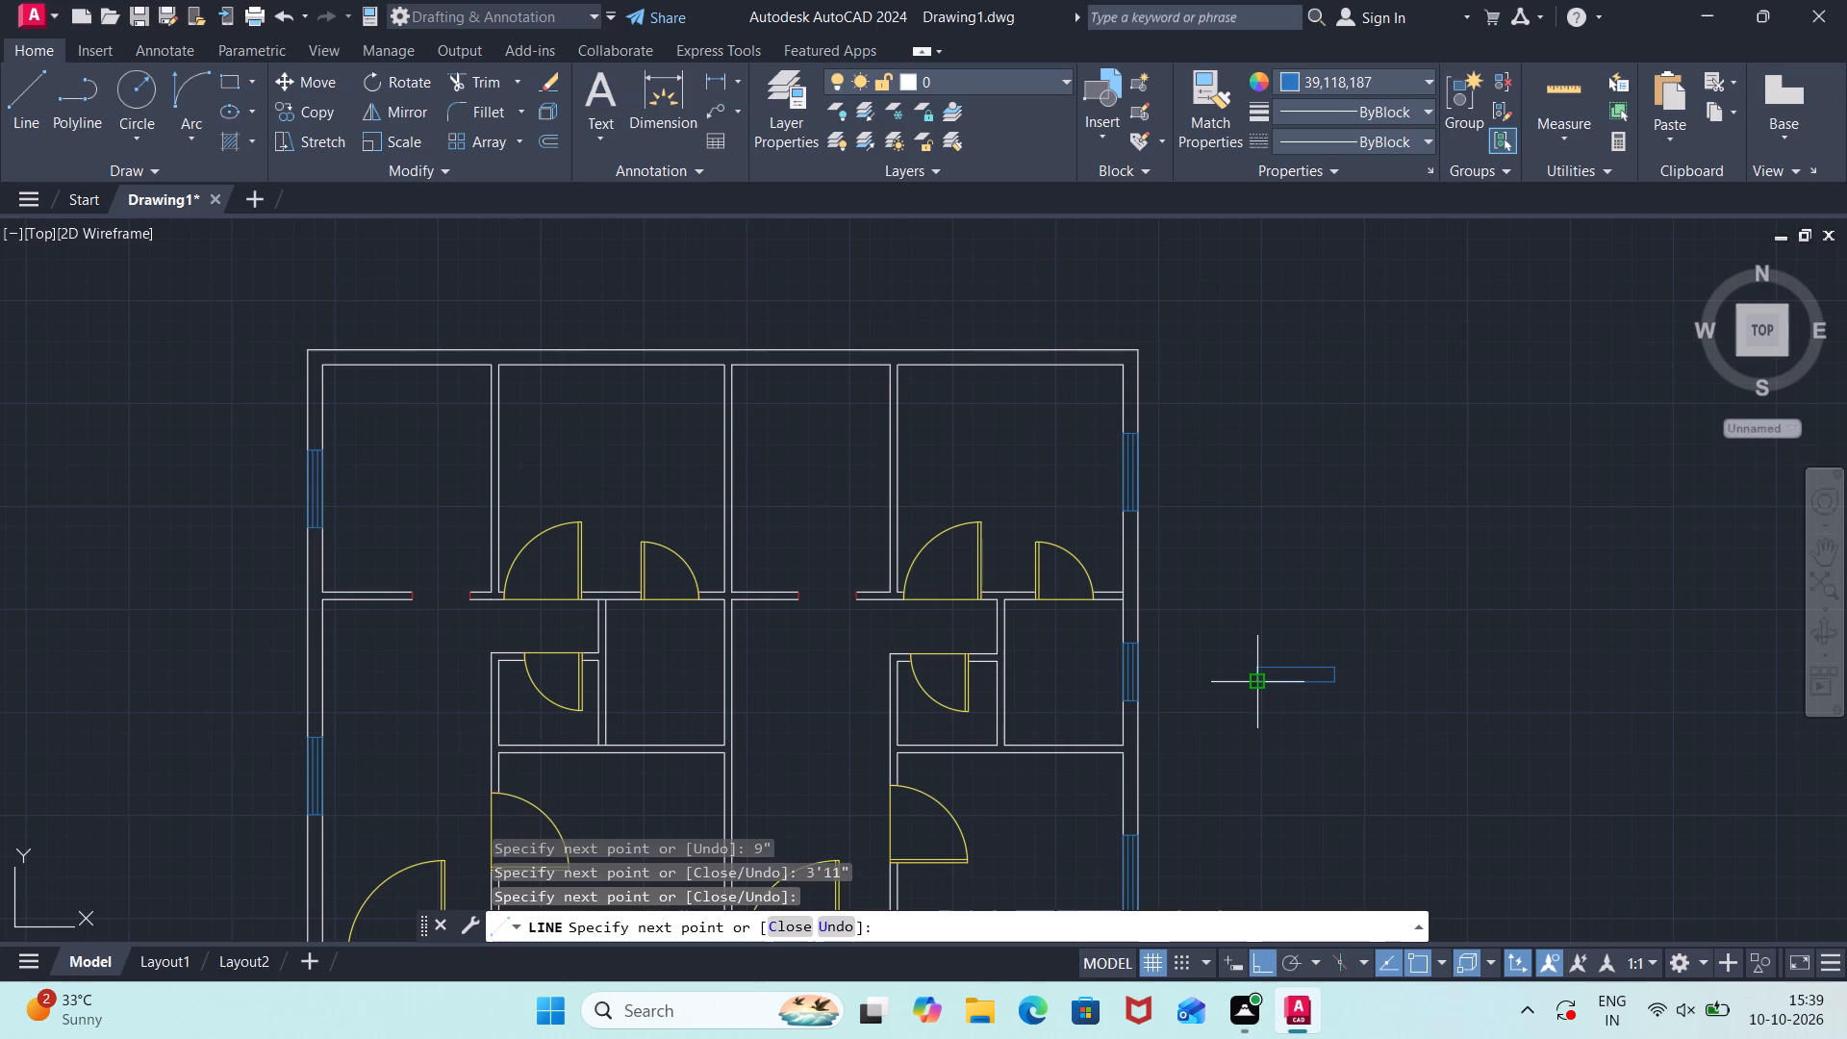
pyautogui.press('Escape')
# Draw a lengthwise centre line between the midpoints of the new window outline's short sides.
pyautogui.scroll(4, 1257, 684)
pyautogui.press('l')
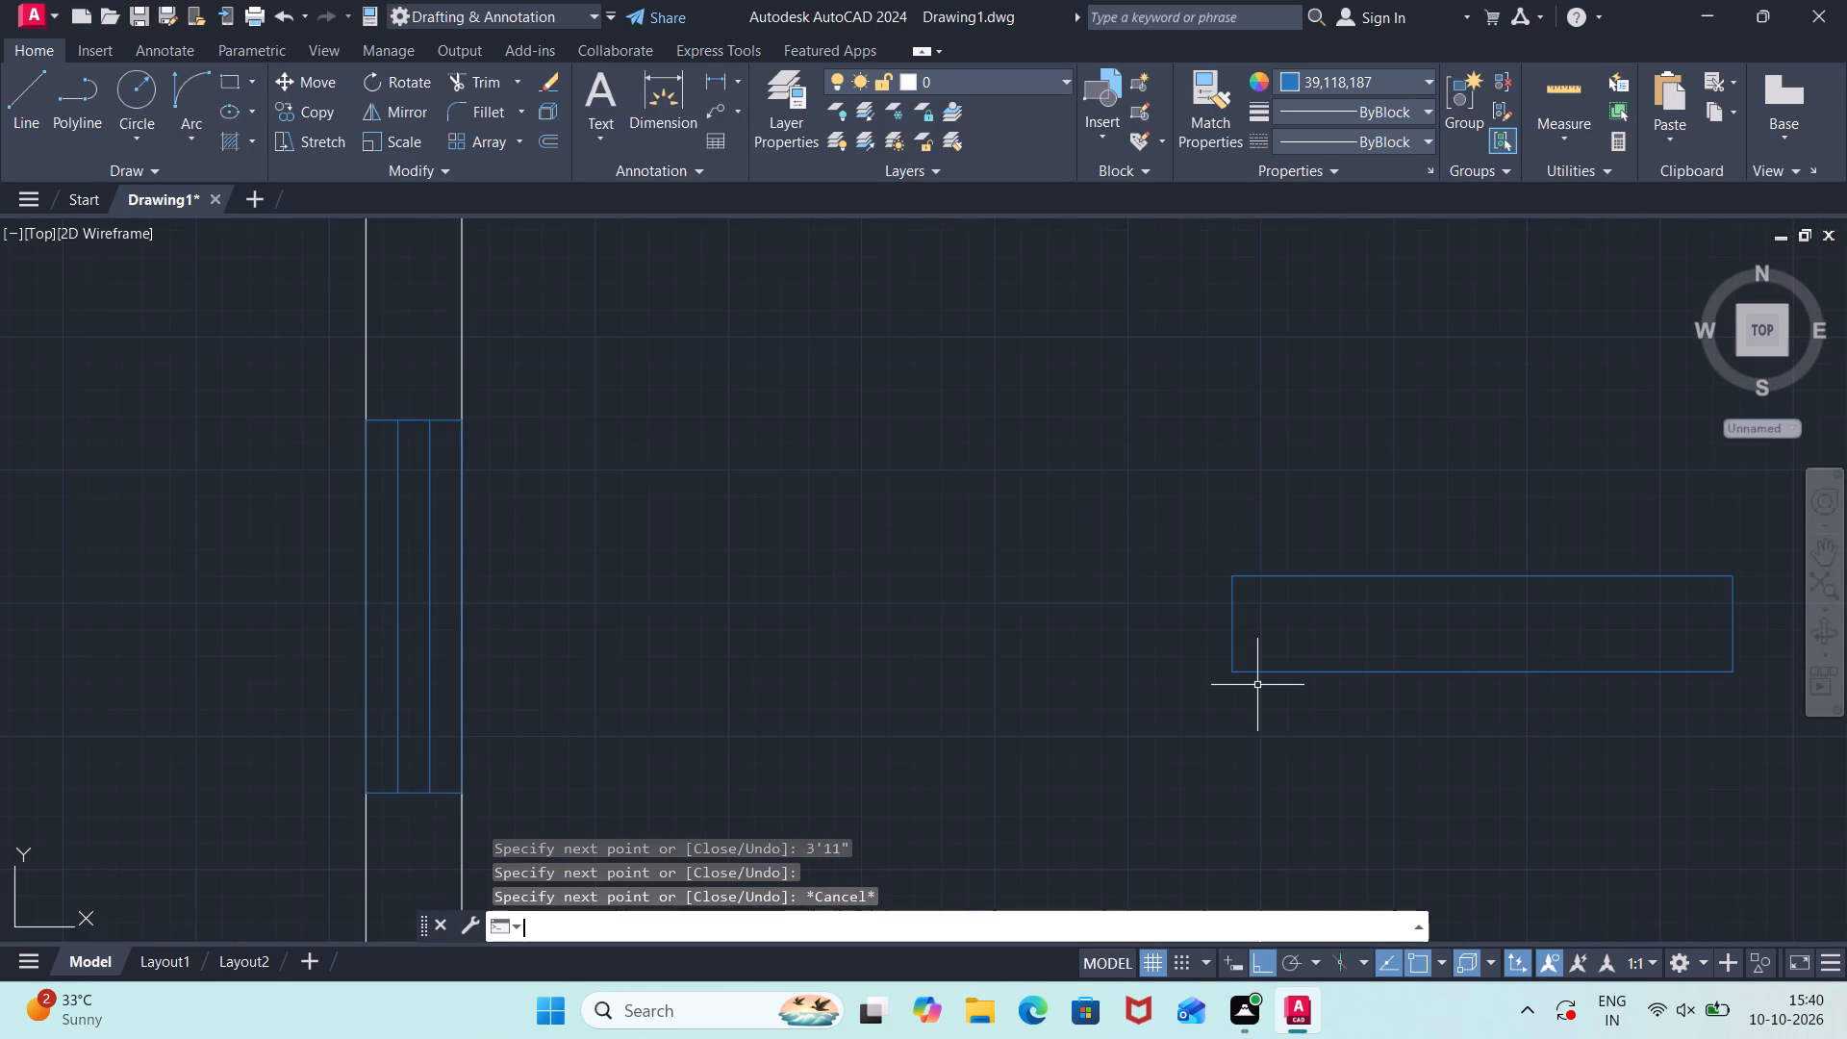
pyautogui.press('Return')
pyautogui.click(1232, 622)
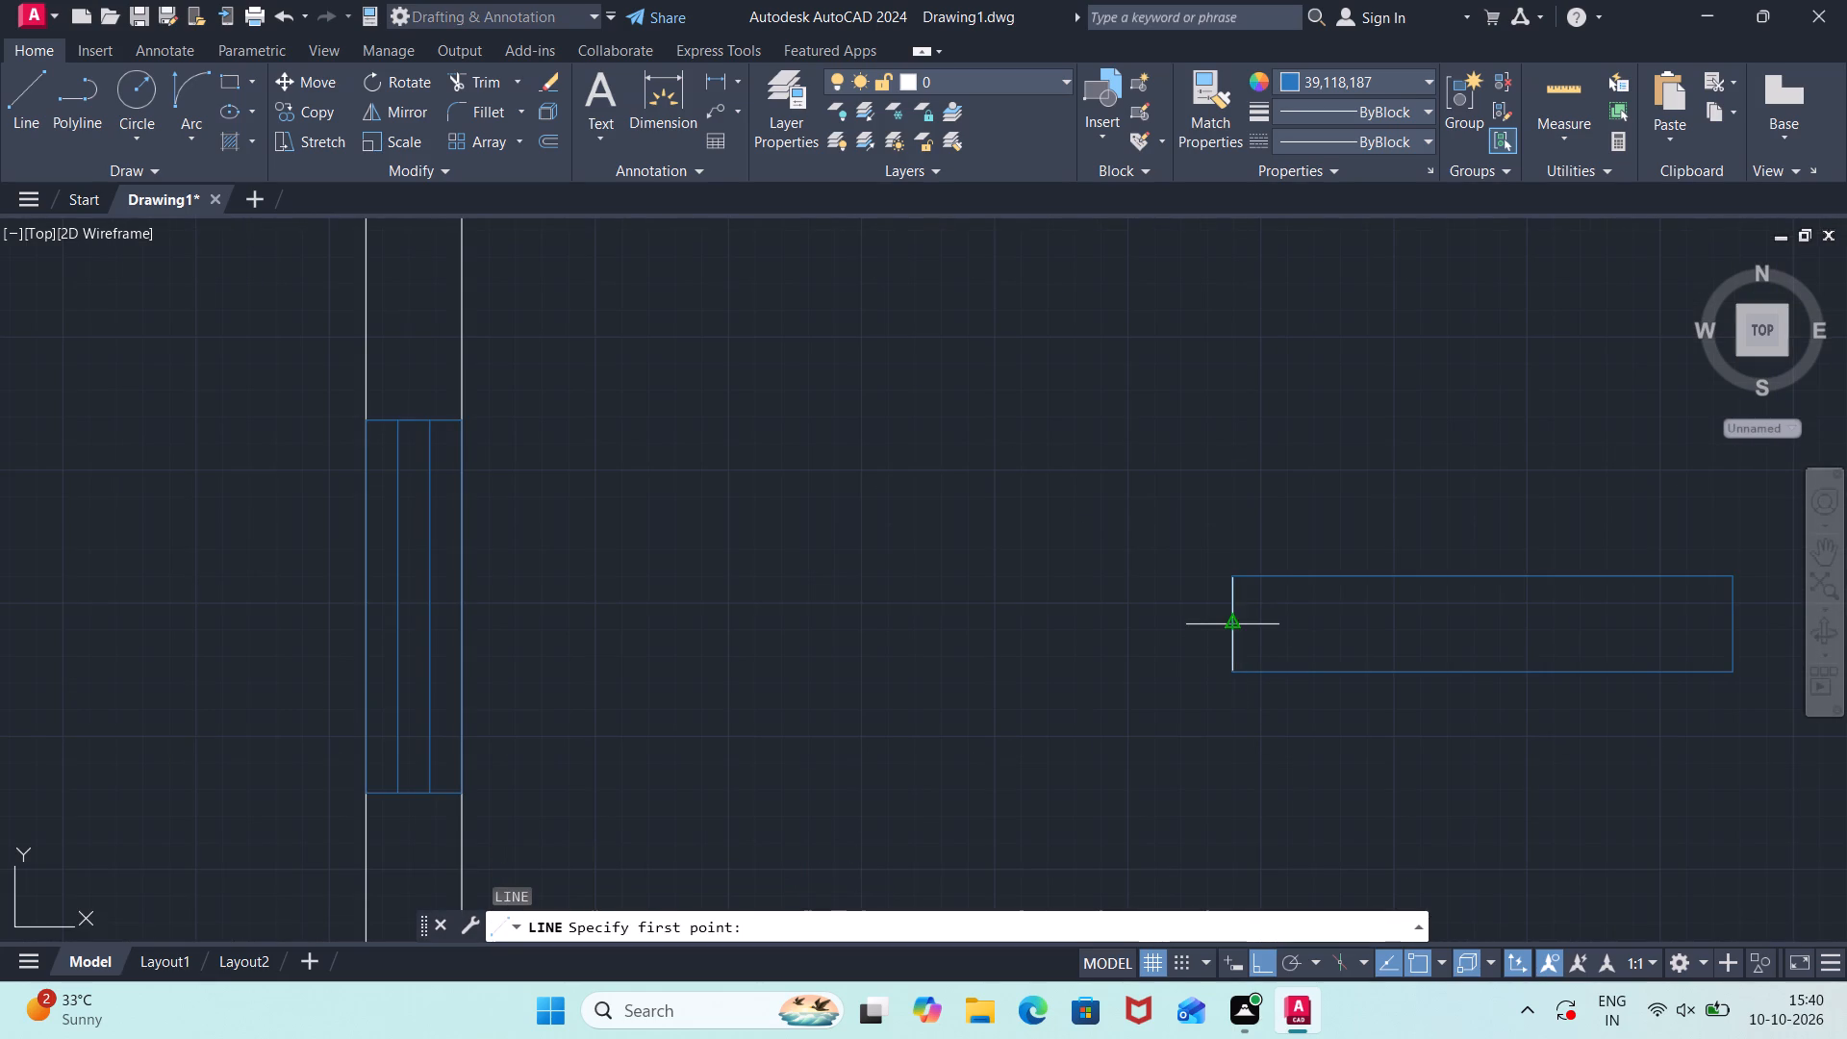
pyautogui.click(1731, 621)
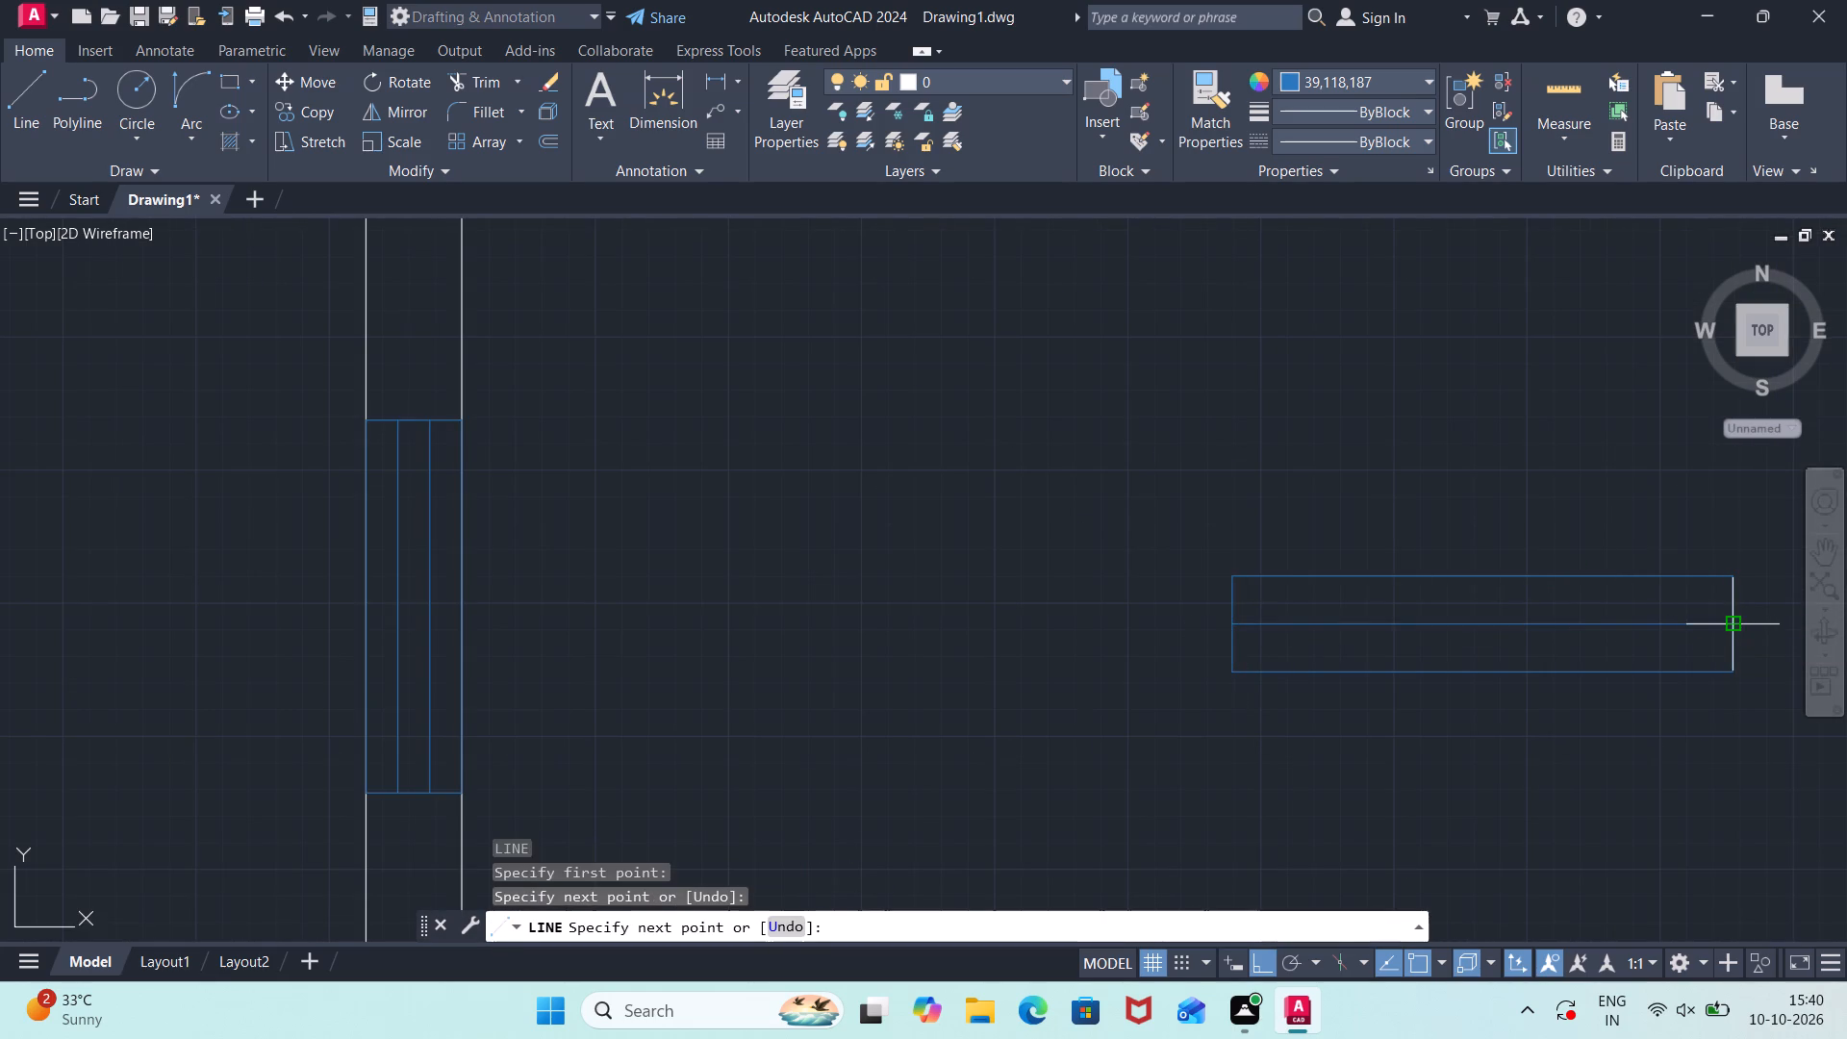
pyautogui.press('Escape')
# Offset the window's centre line 1.5" to both sides and erase the original centre line.
pyautogui.press('o')
pyautogui.write('ff')
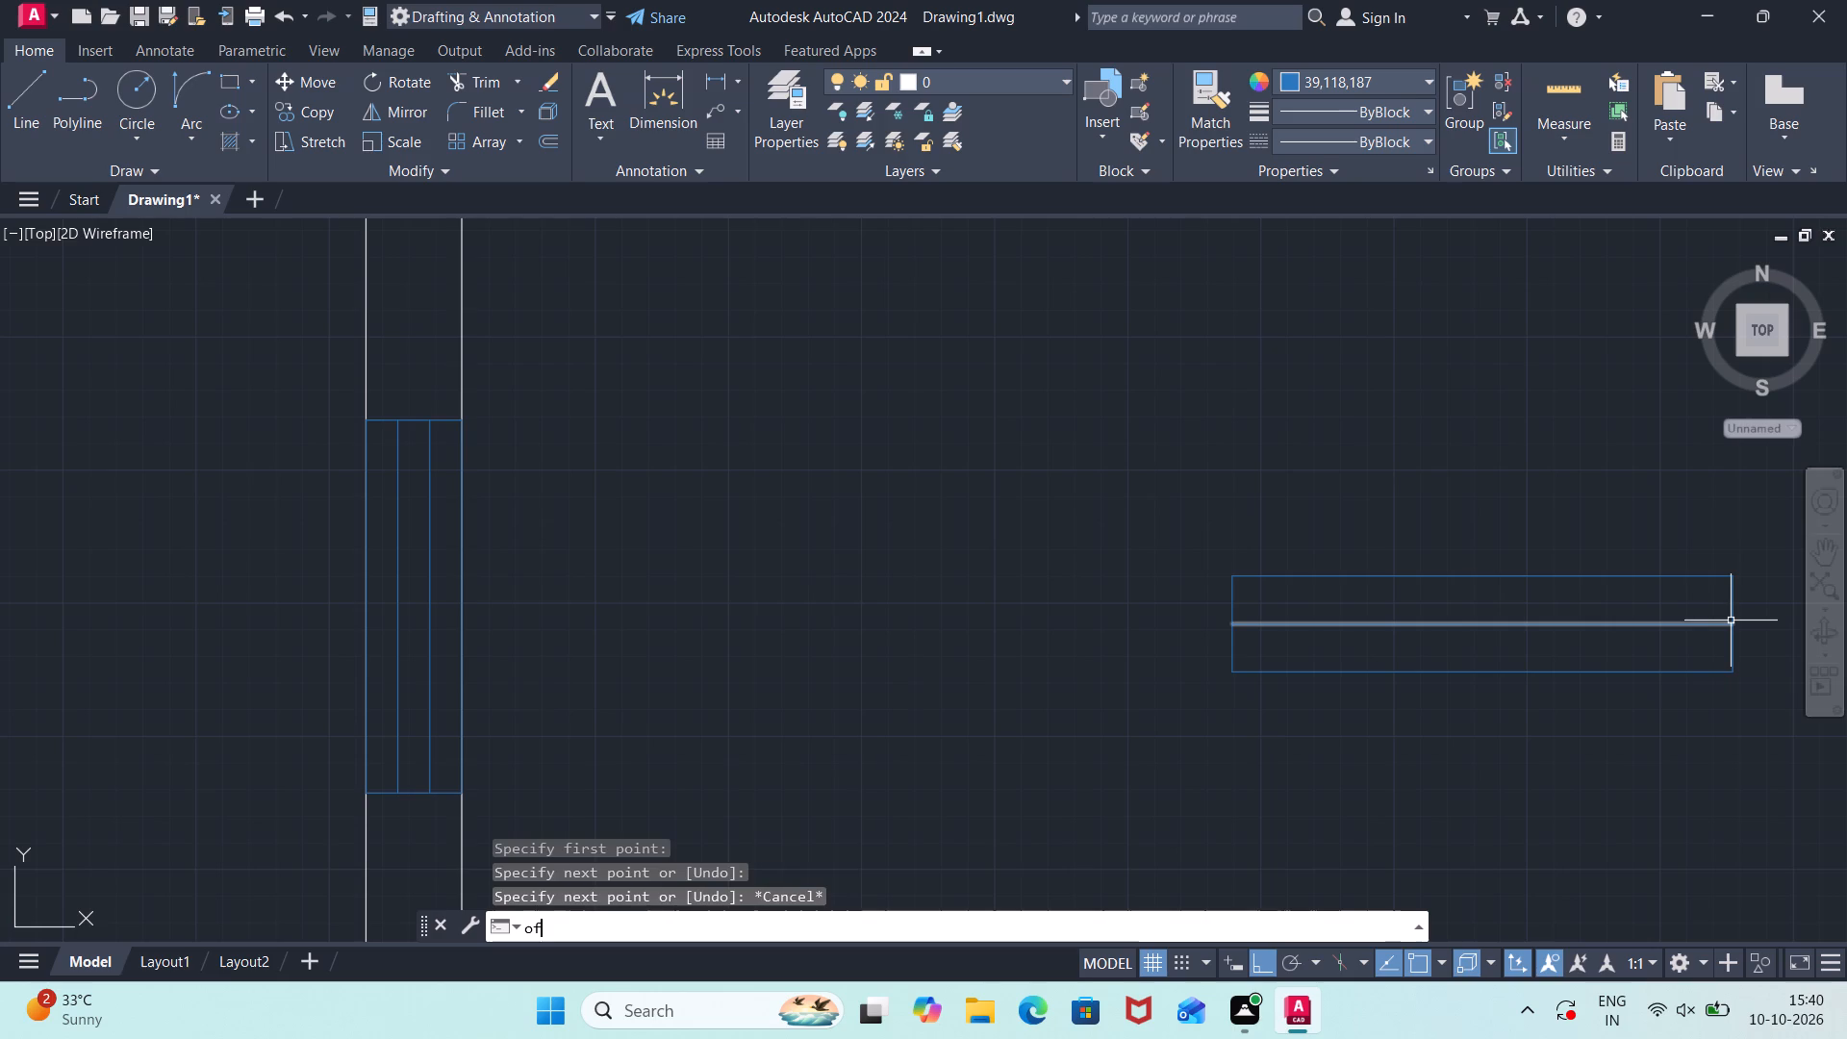
pyautogui.press('Return')
pyautogui.press('Return')
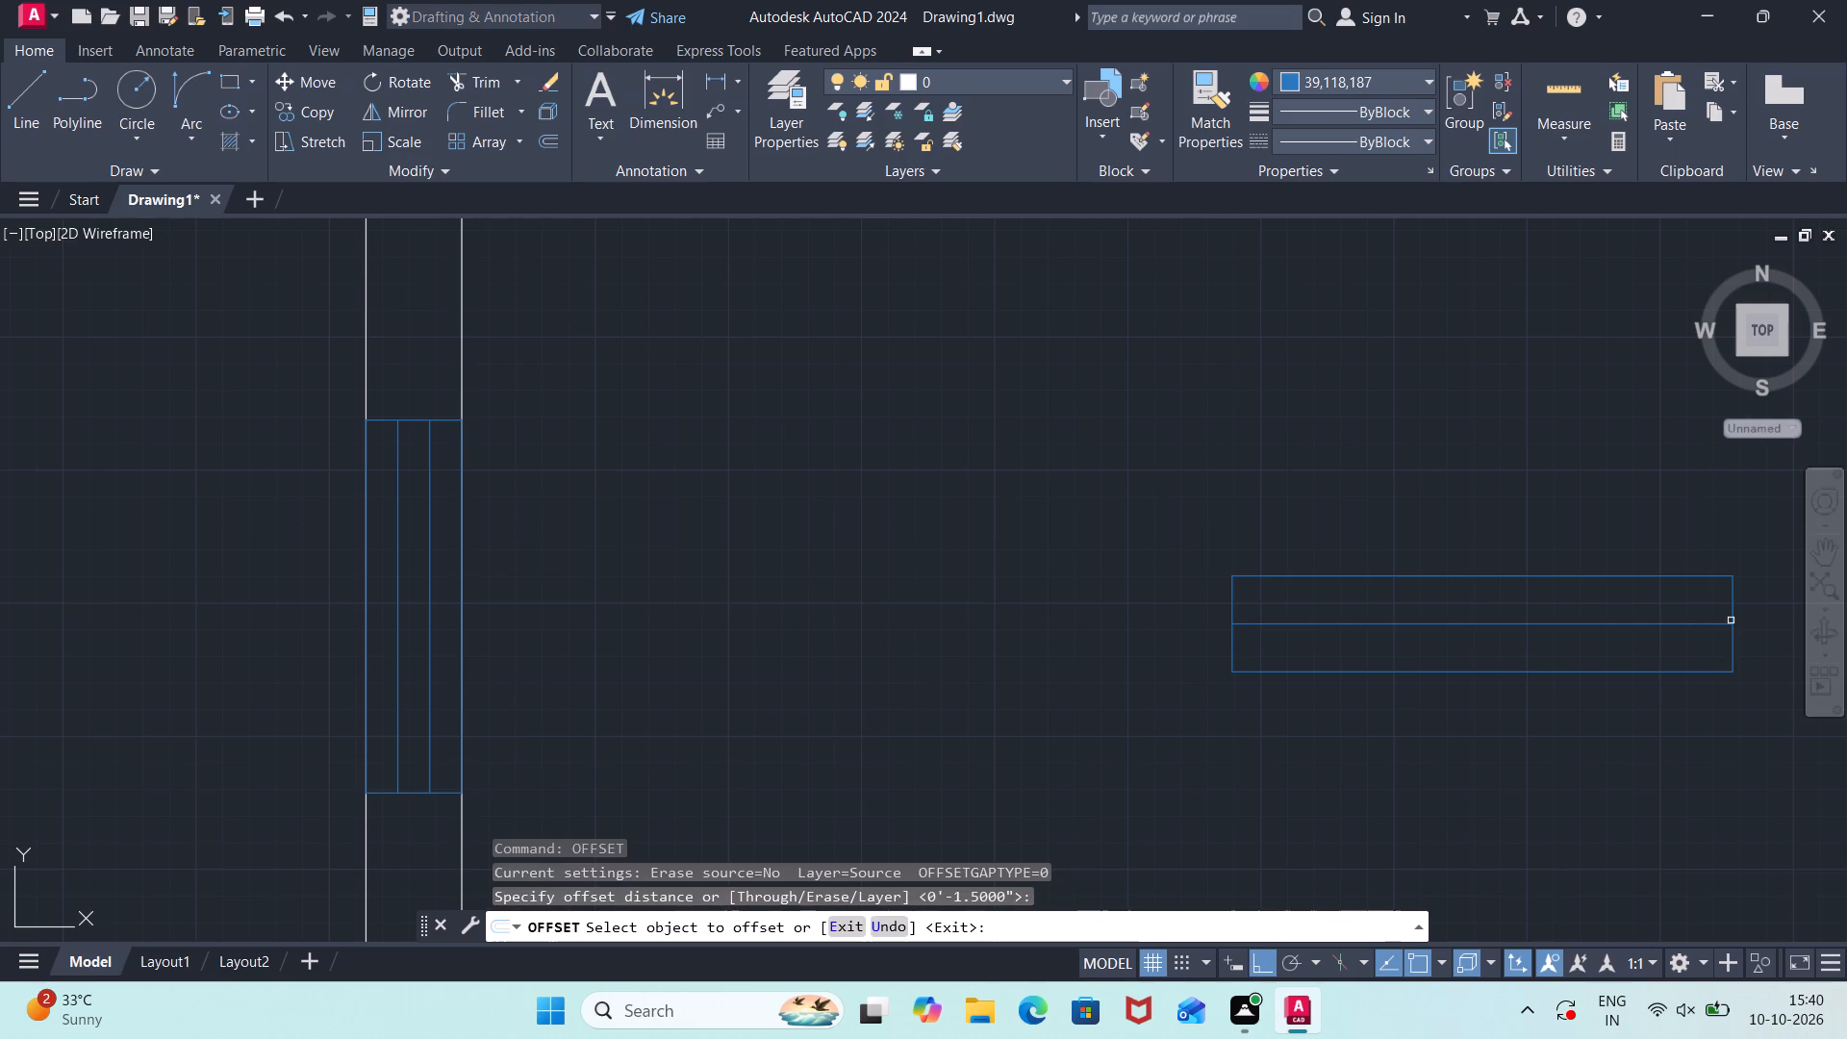
pyautogui.click(1684, 625)
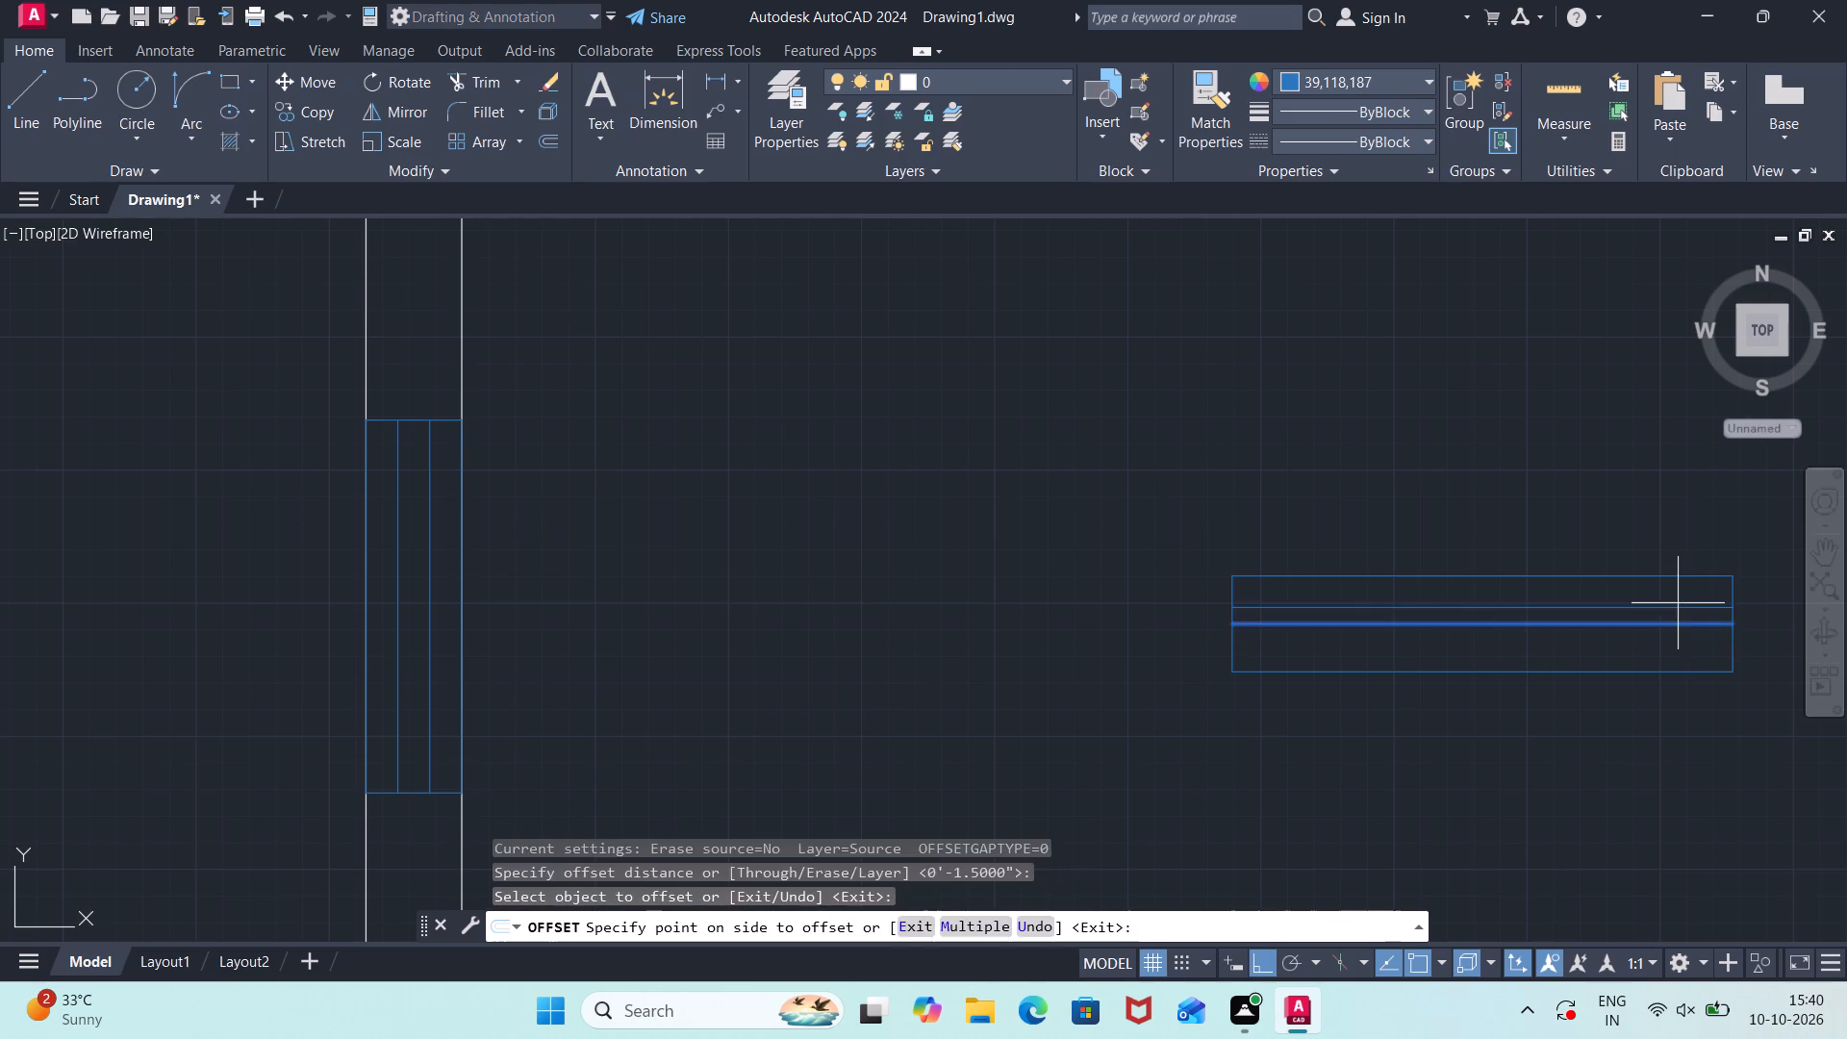
pyautogui.click(1678, 601)
pyautogui.click(1675, 623)
pyautogui.click(1678, 649)
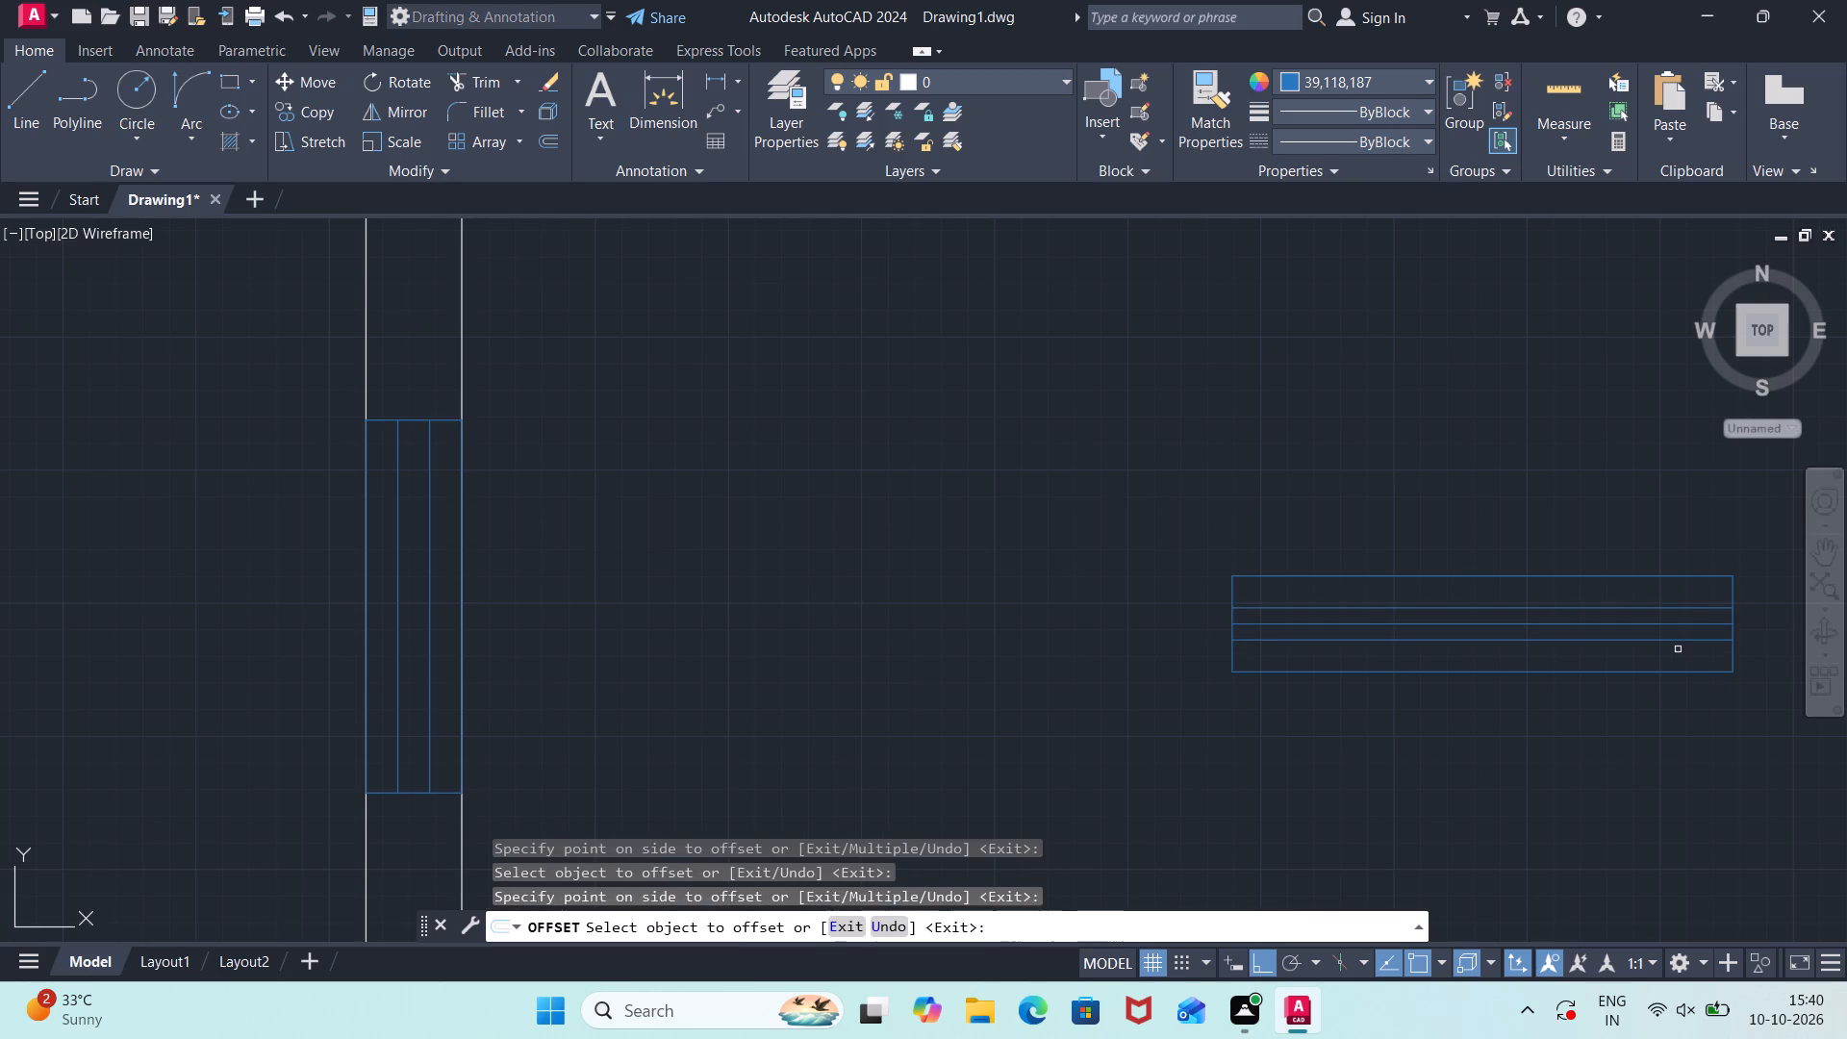
pyautogui.press('Escape')
pyautogui.click(1673, 621)
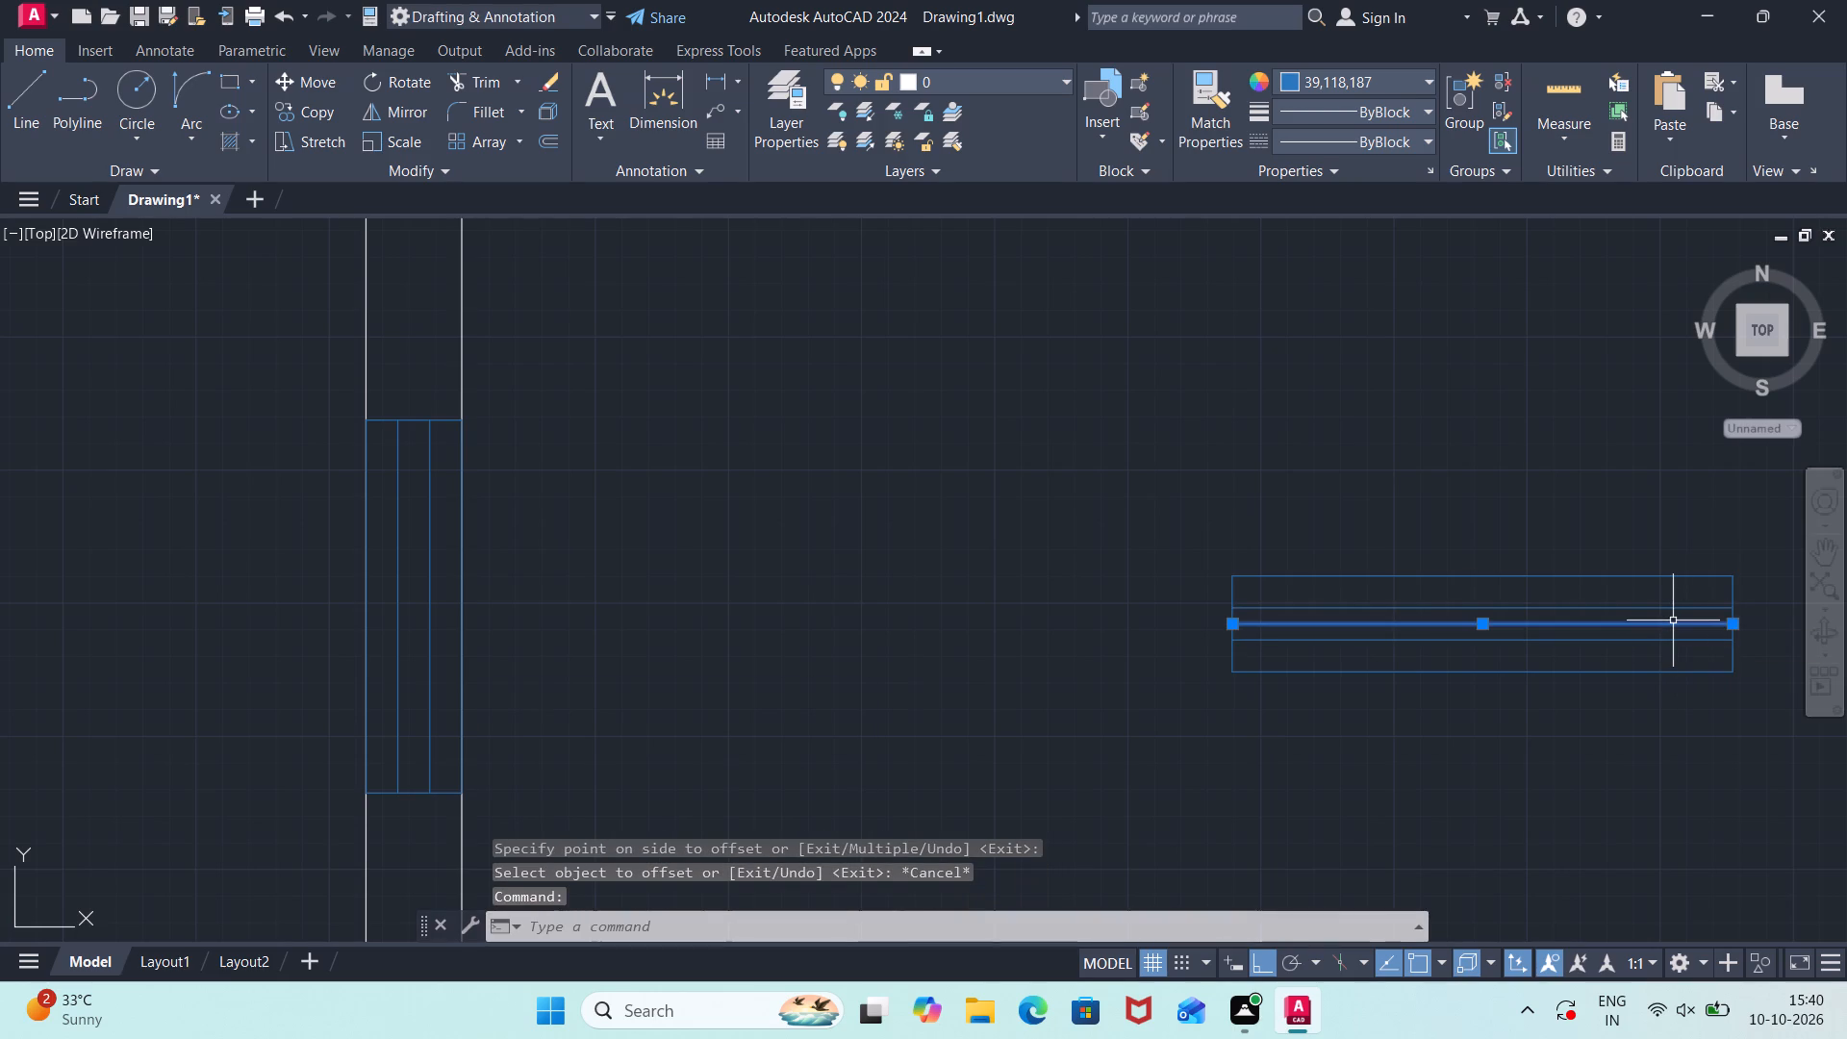
pyautogui.press('Delete')
# Move the new window by its northwest corner onto the outer line of the north wall, above the northeast room.
pyautogui.scroll(-3, 1681, 620)
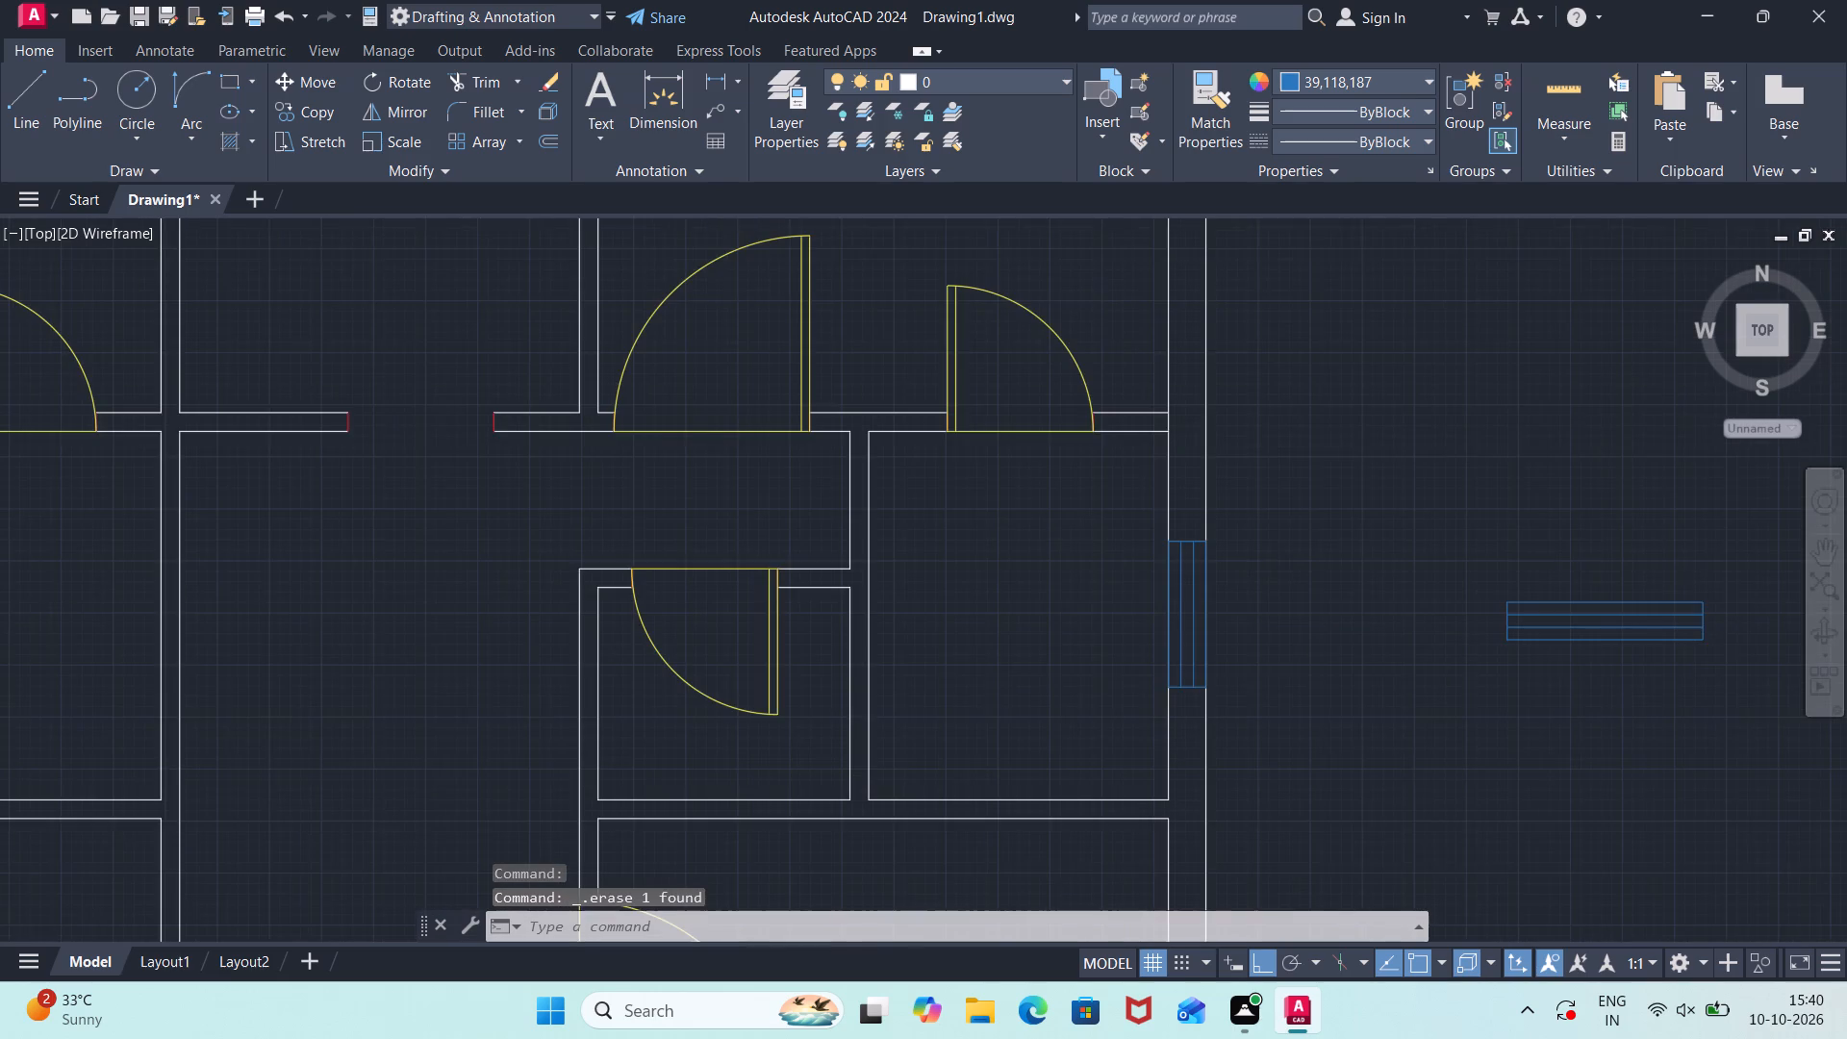
pyautogui.click(1724, 594)
pyautogui.click(1542, 686)
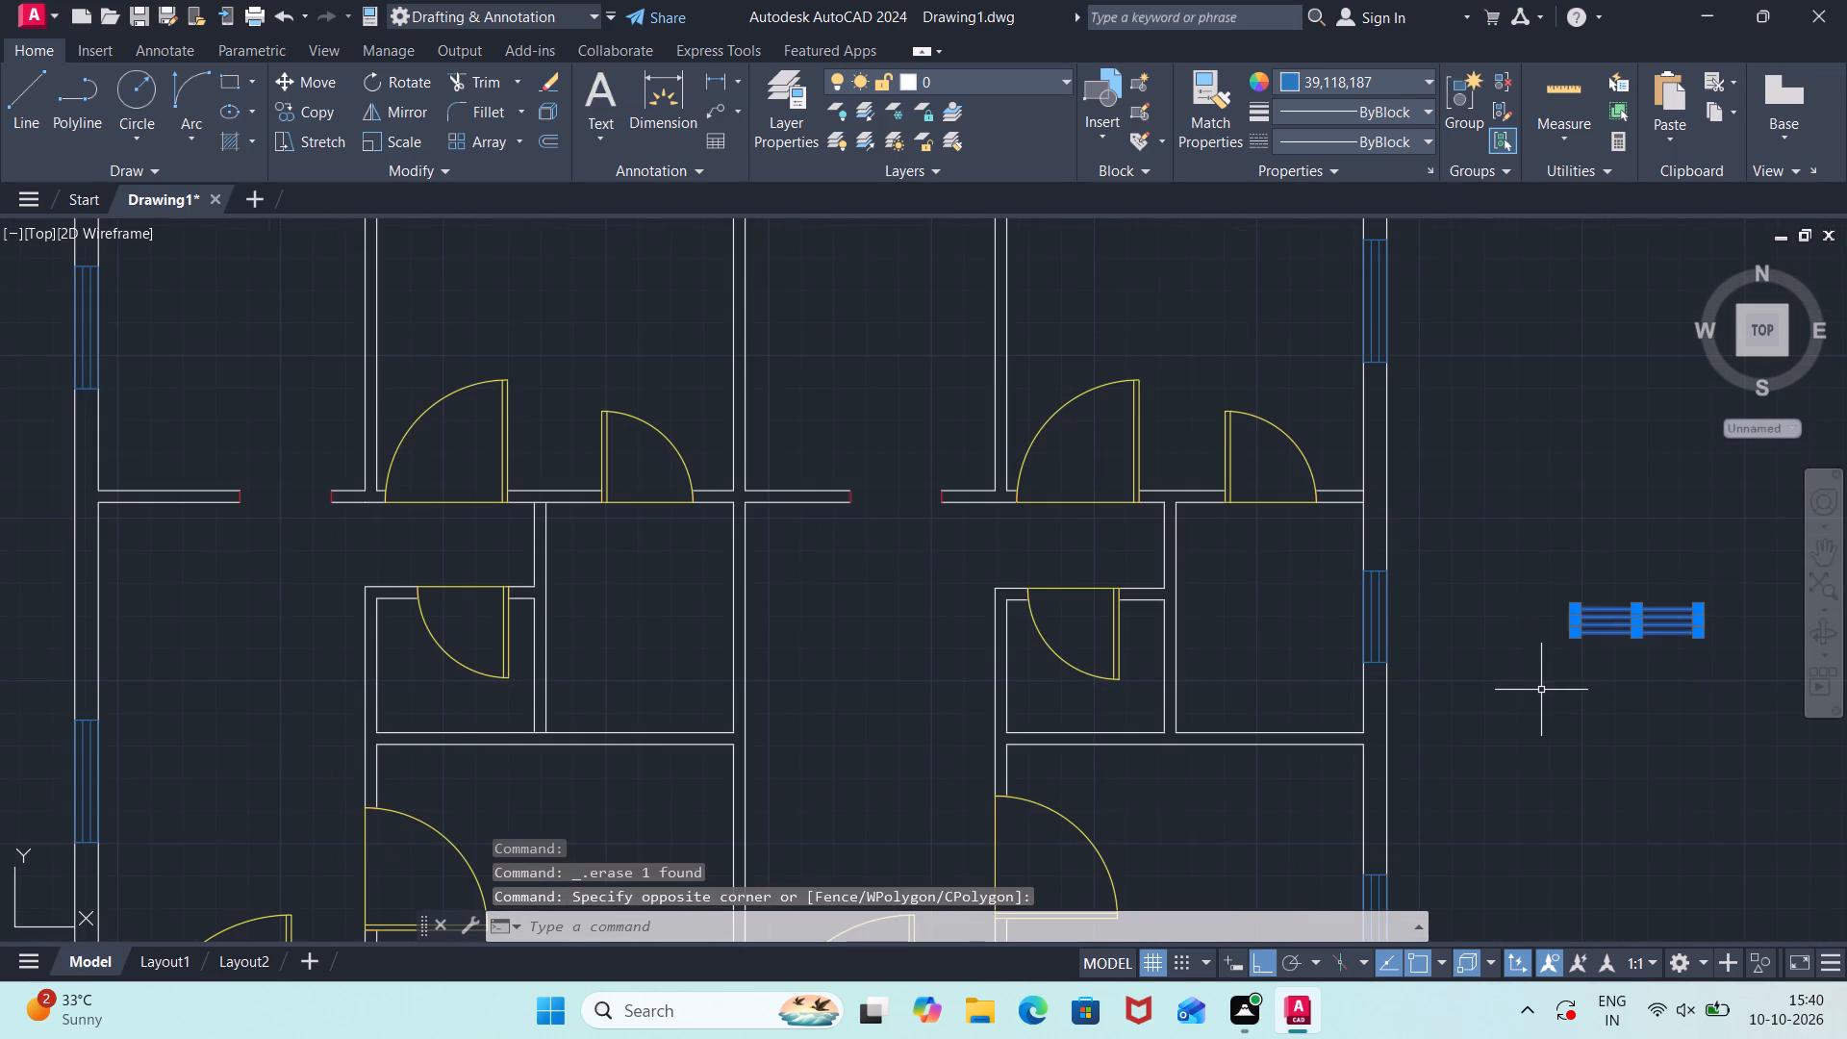
pyautogui.press('m')
pyautogui.press('Return')
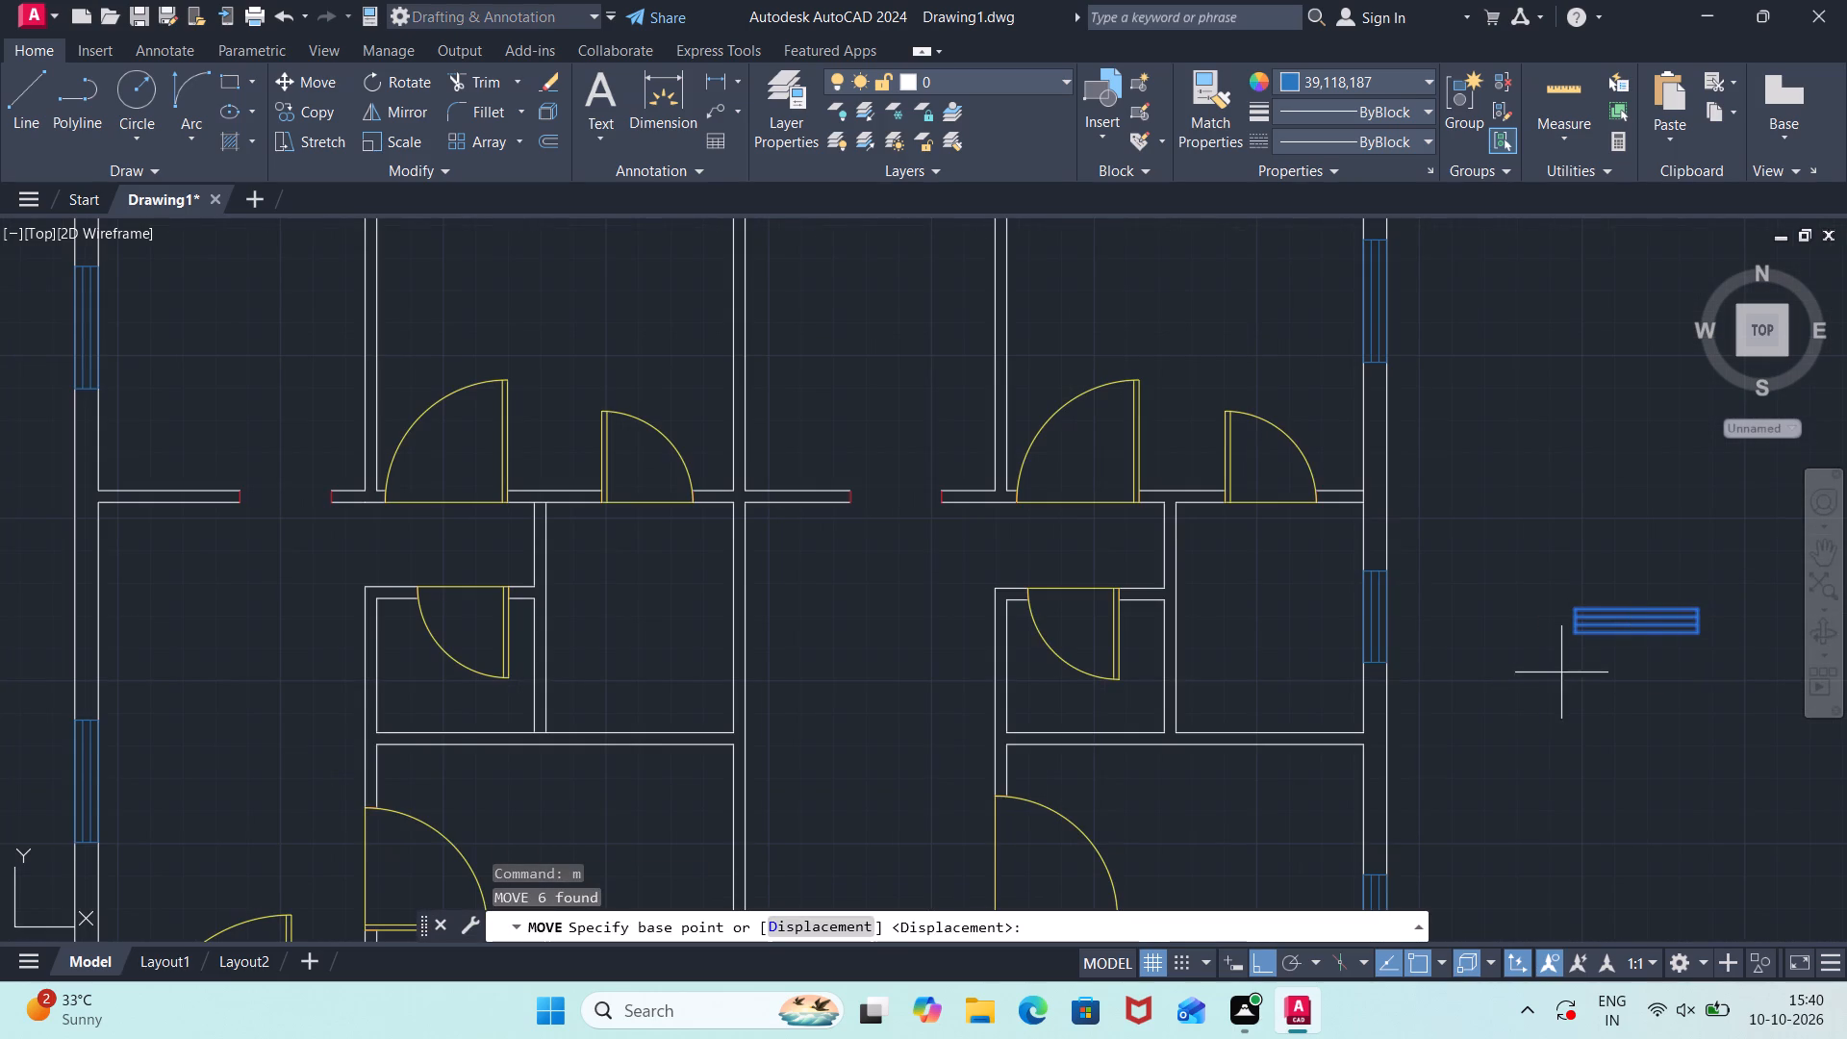
pyautogui.click(1576, 606)
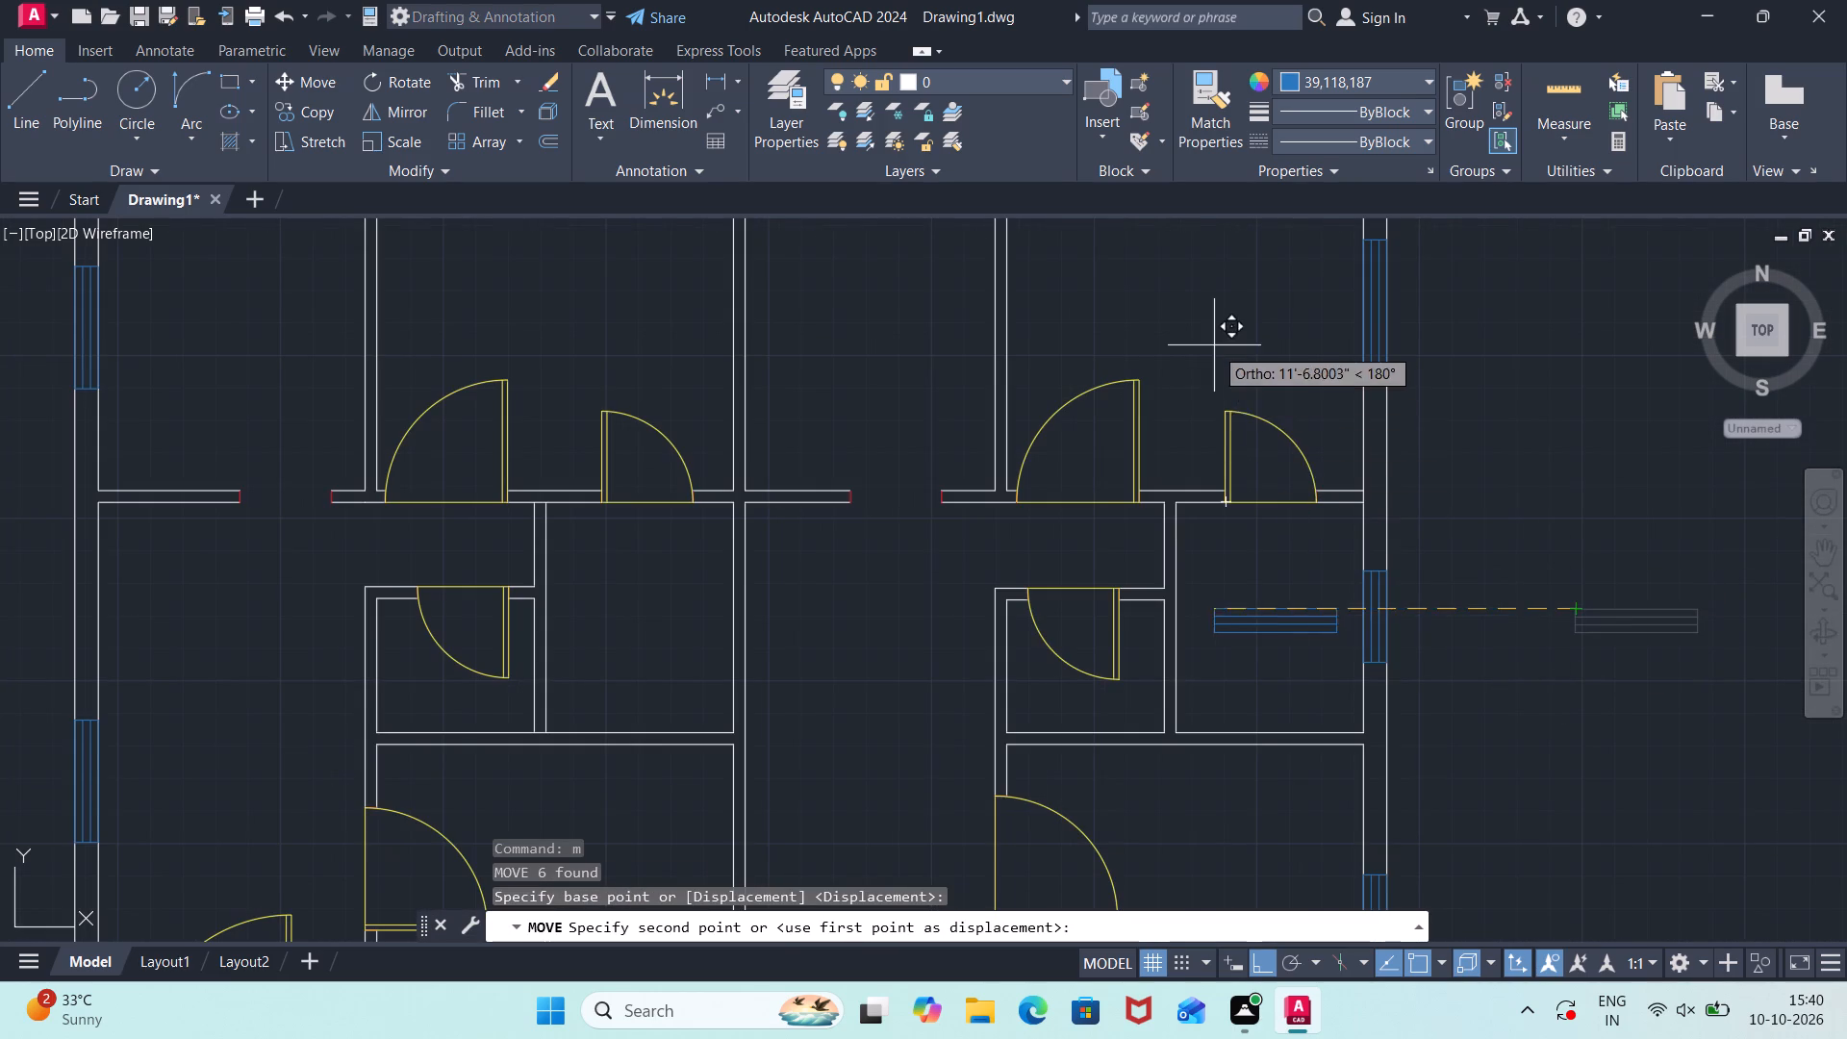
pyautogui.scroll(-1, 1214, 345)
pyautogui.moveTo(1214, 342); pyautogui.dragTo(1217, 548, button='middle')
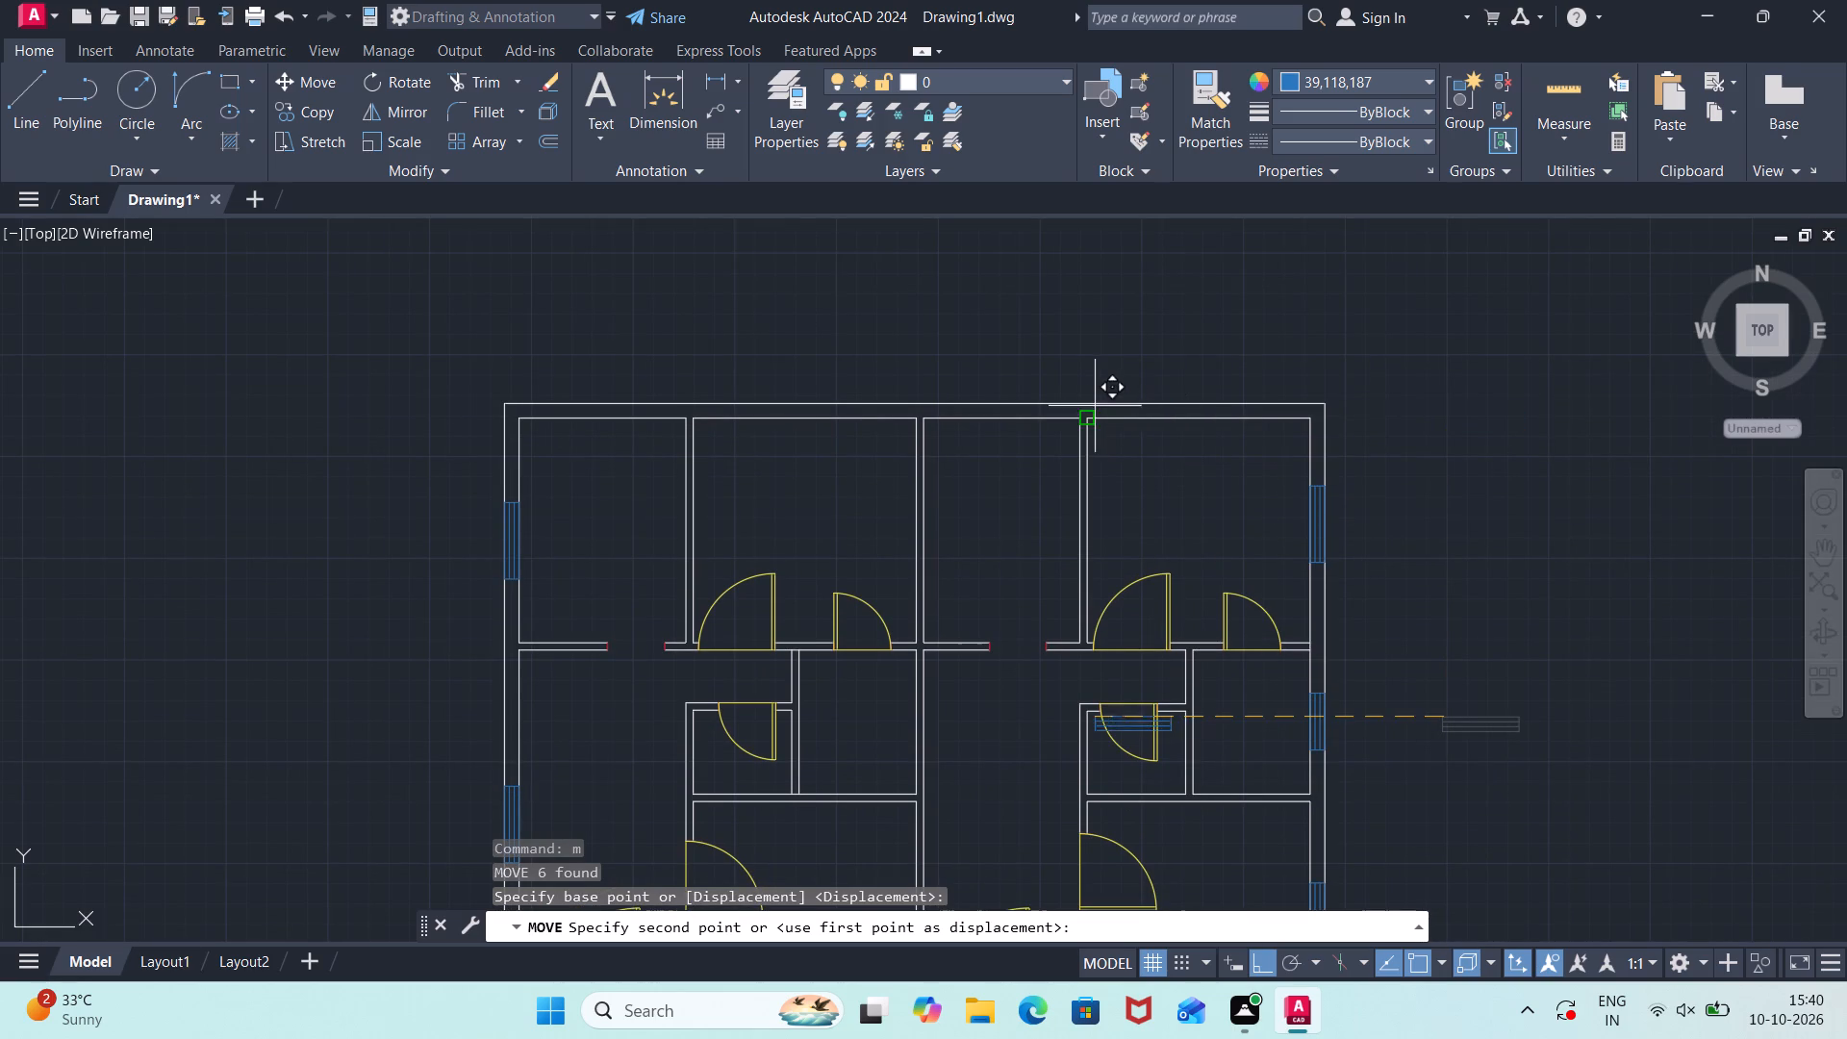
pyautogui.scroll(2, 1129, 407)
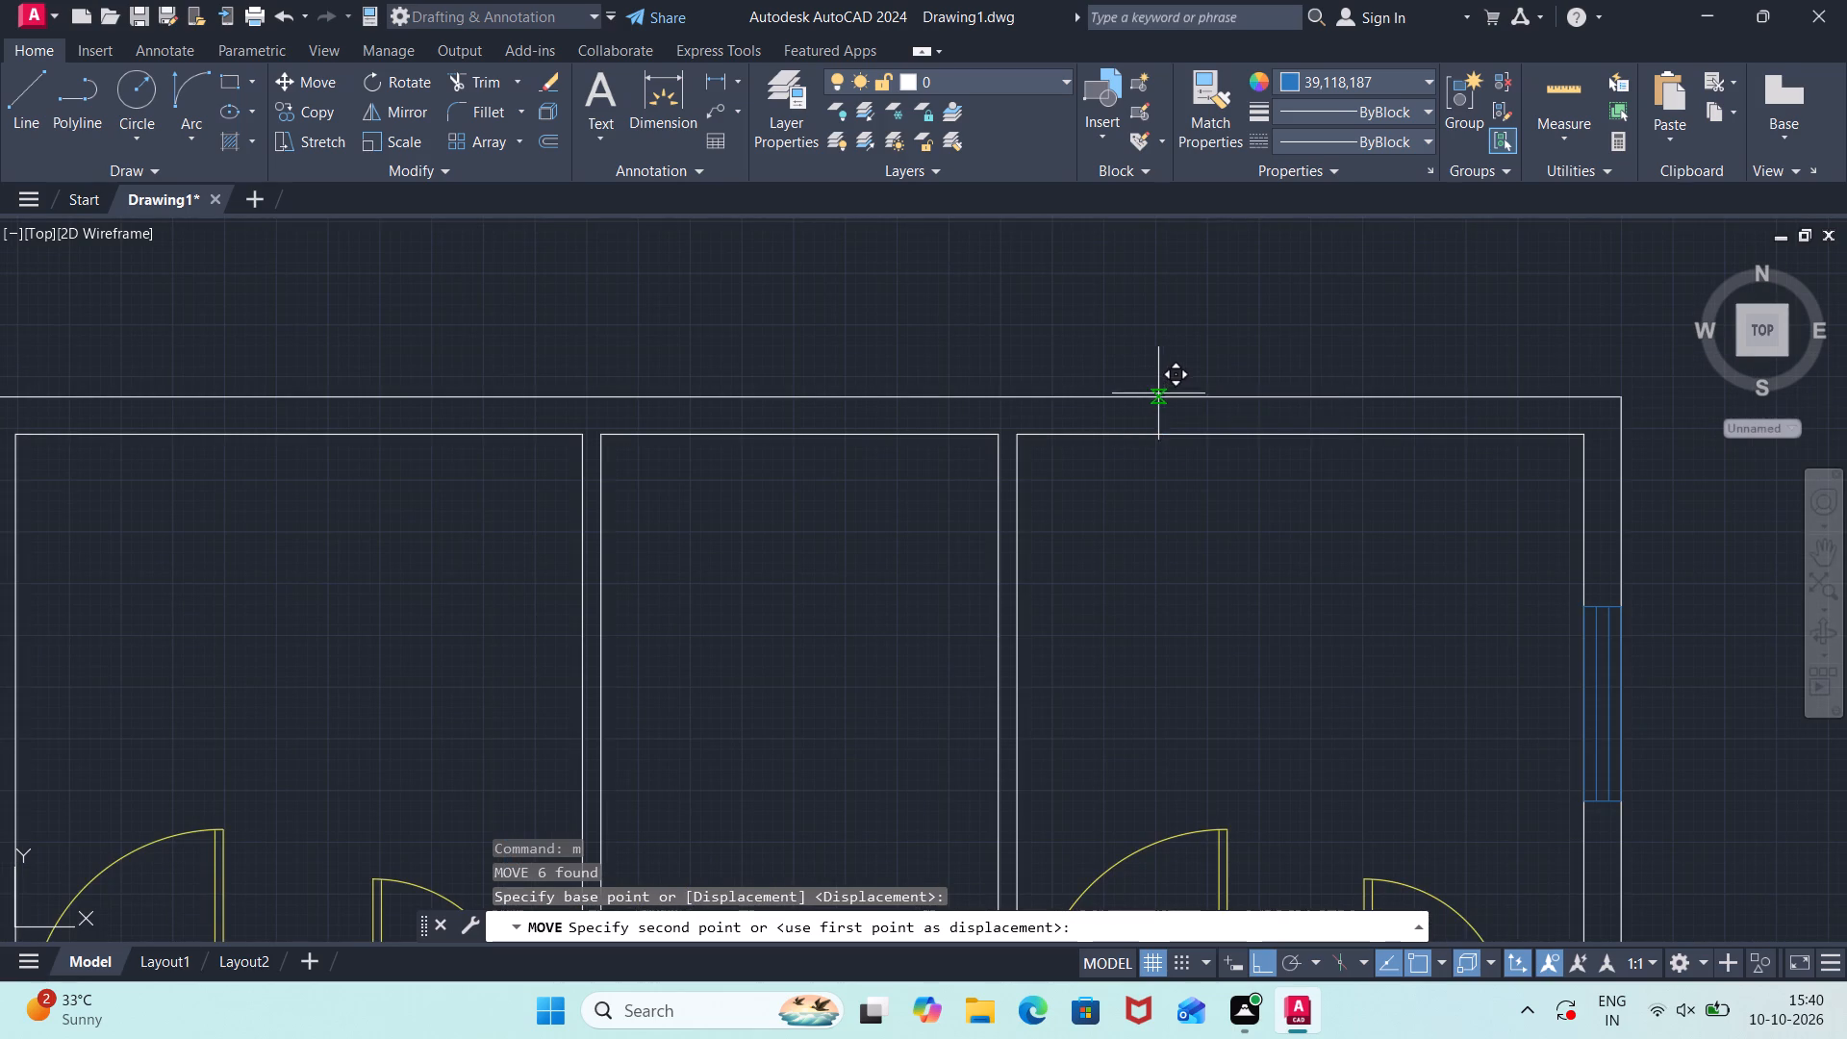
pyautogui.click(1174, 393)
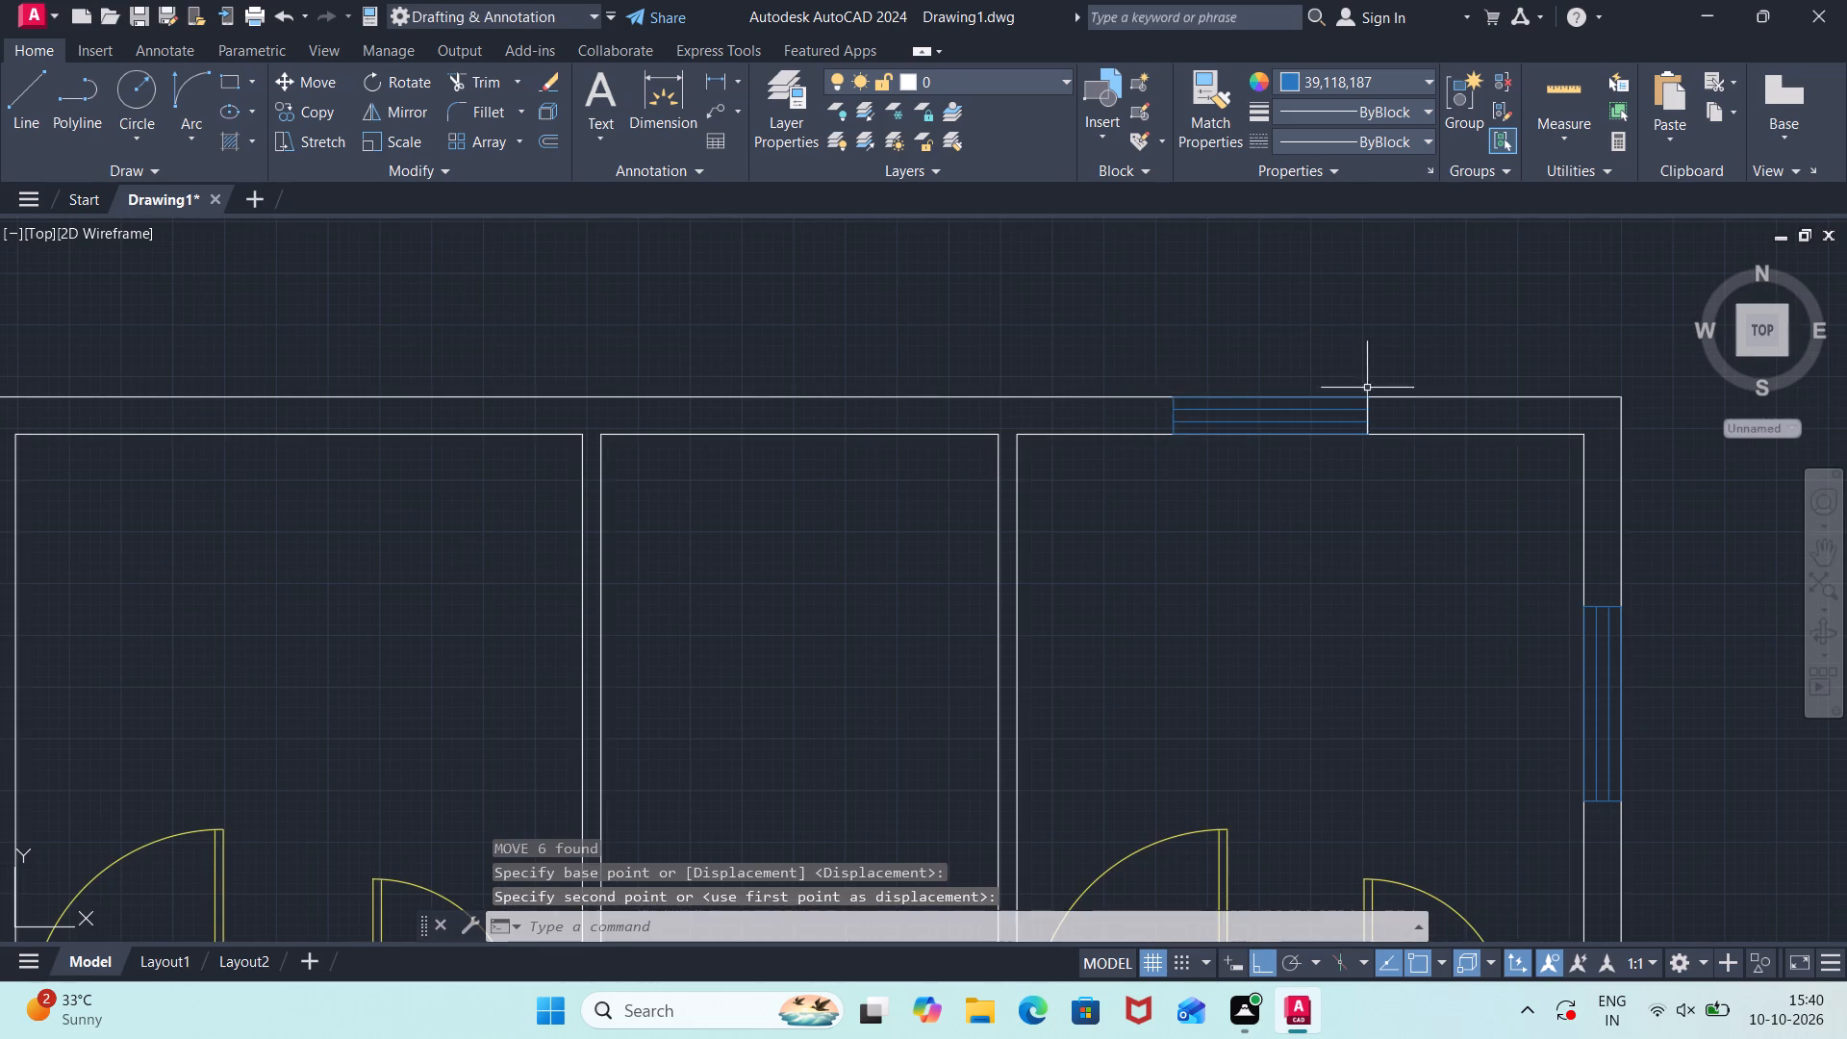
# Draw another closed 3'11" by 9" horizontal window outline with lines in the empty space east of the plan.
pyautogui.scroll(-2, 1666, 464)
pyautogui.scroll(-1, 1748, 535)
pyautogui.moveTo(1744, 569); pyautogui.dragTo(1229, 451, button='middle')
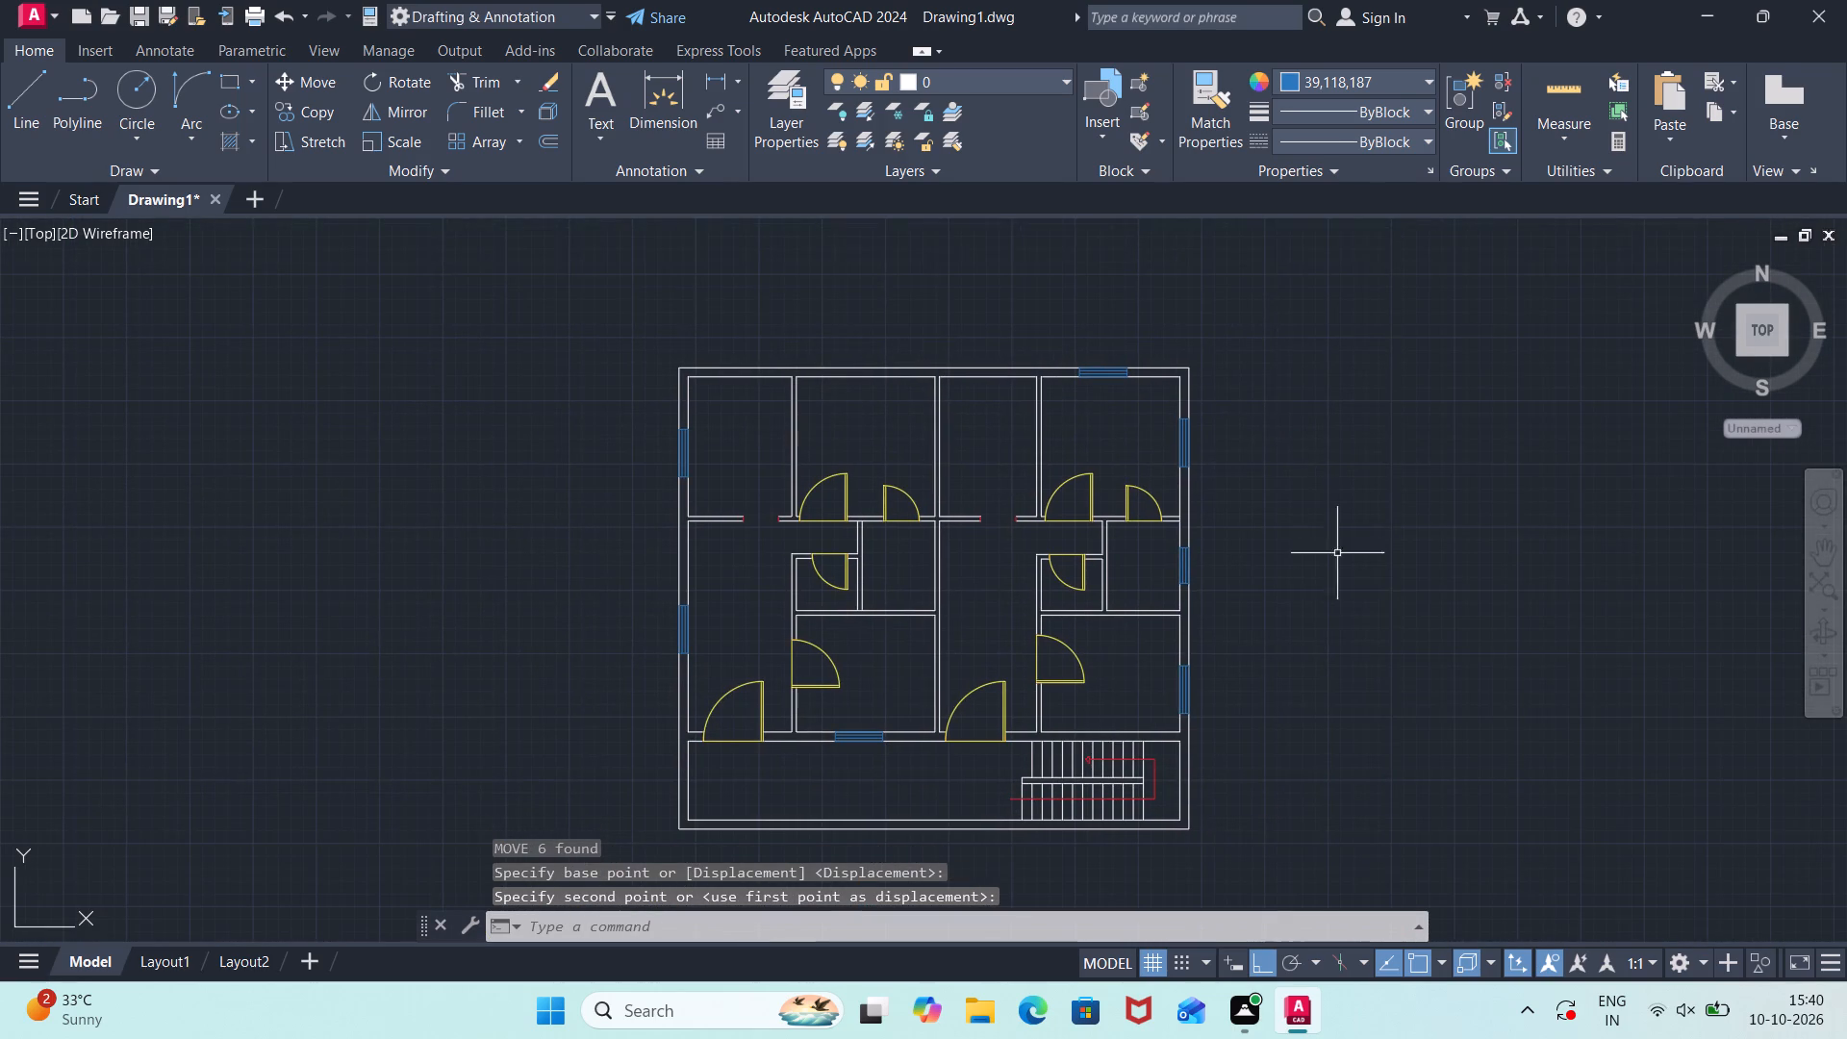
pyautogui.press('l')
pyautogui.press('Return')
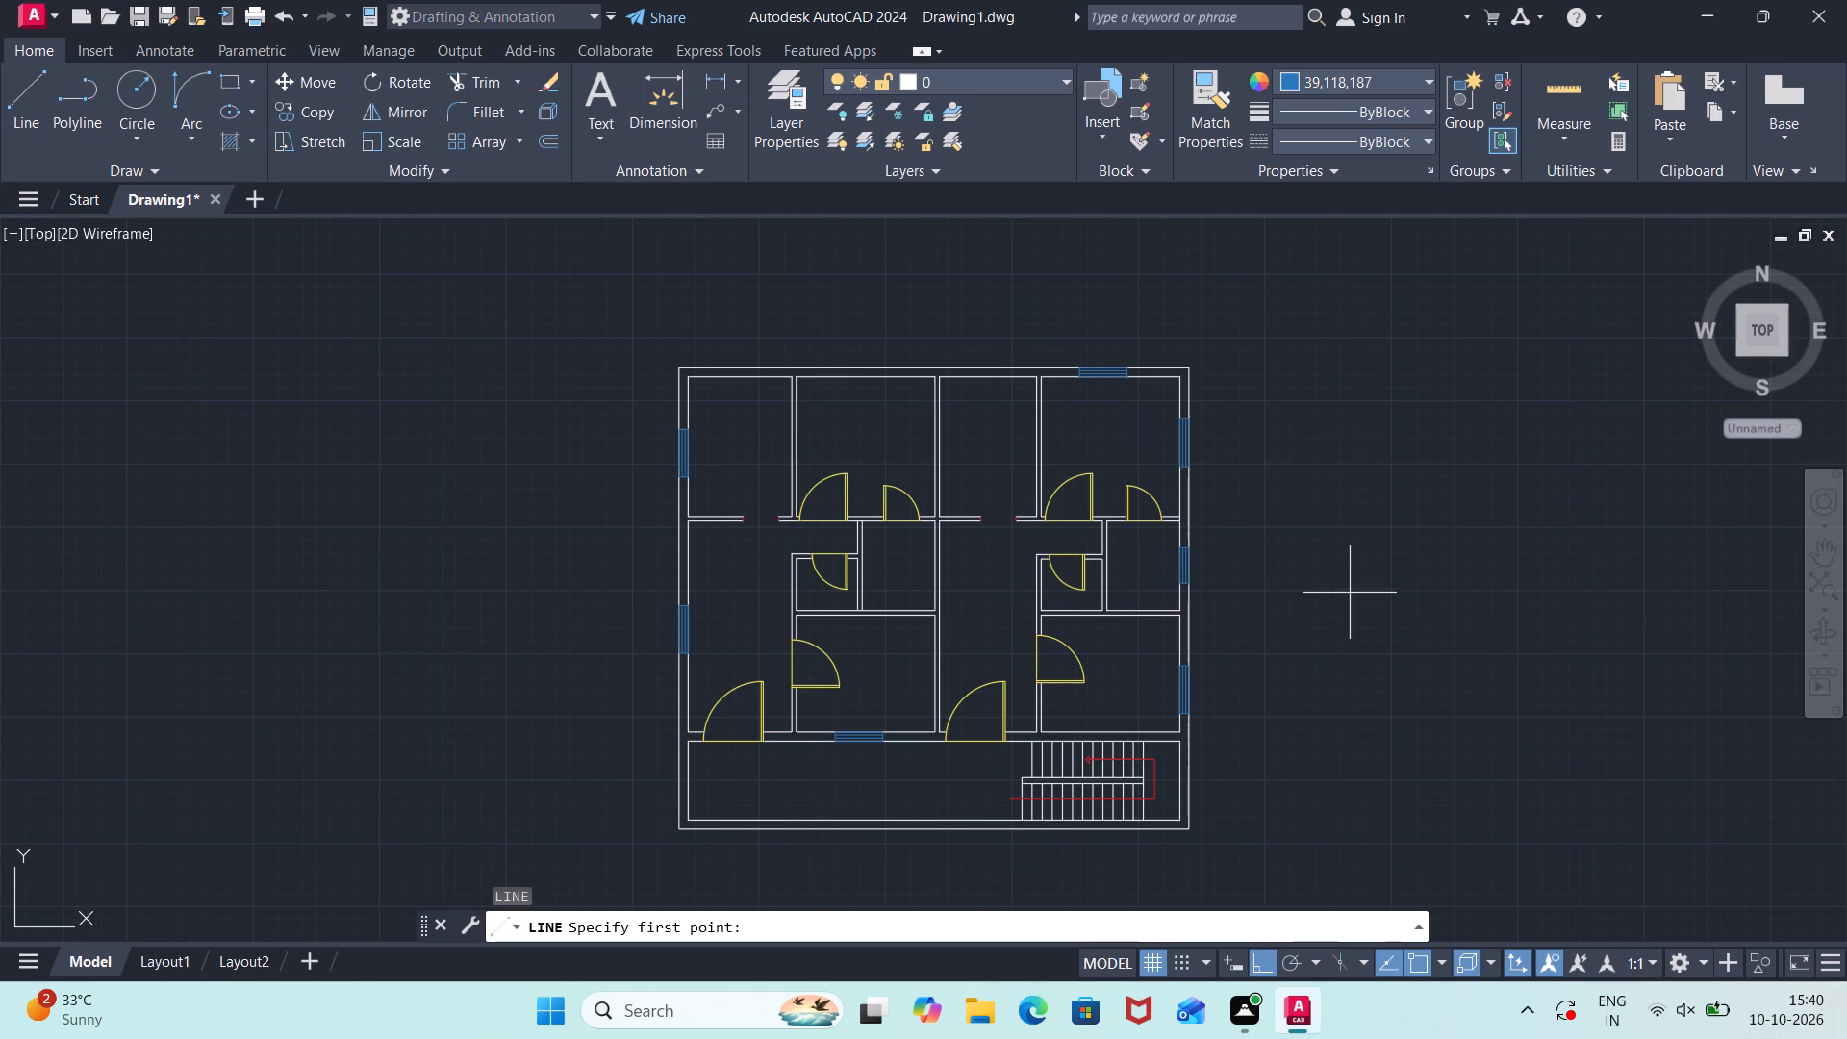
pyautogui.click(1278, 672)
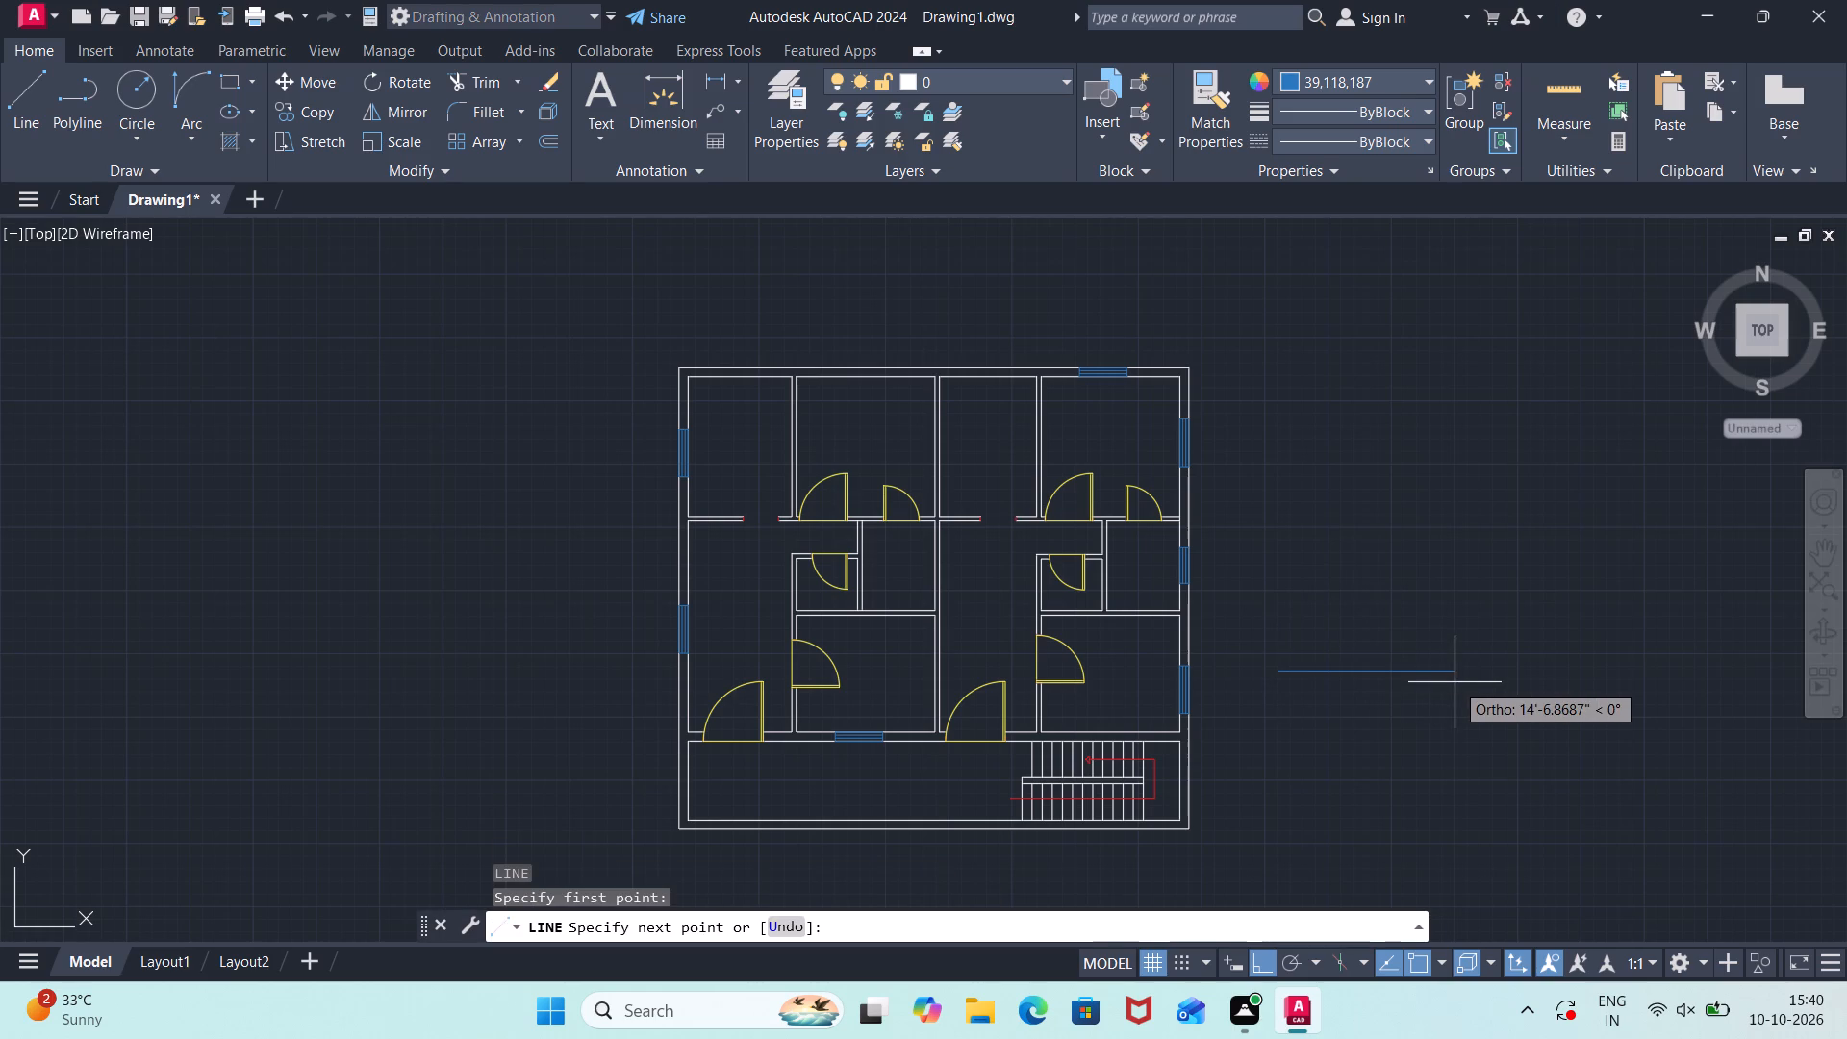
pyautogui.write("3'")
pyautogui.write('11"')
pyautogui.press('Return')
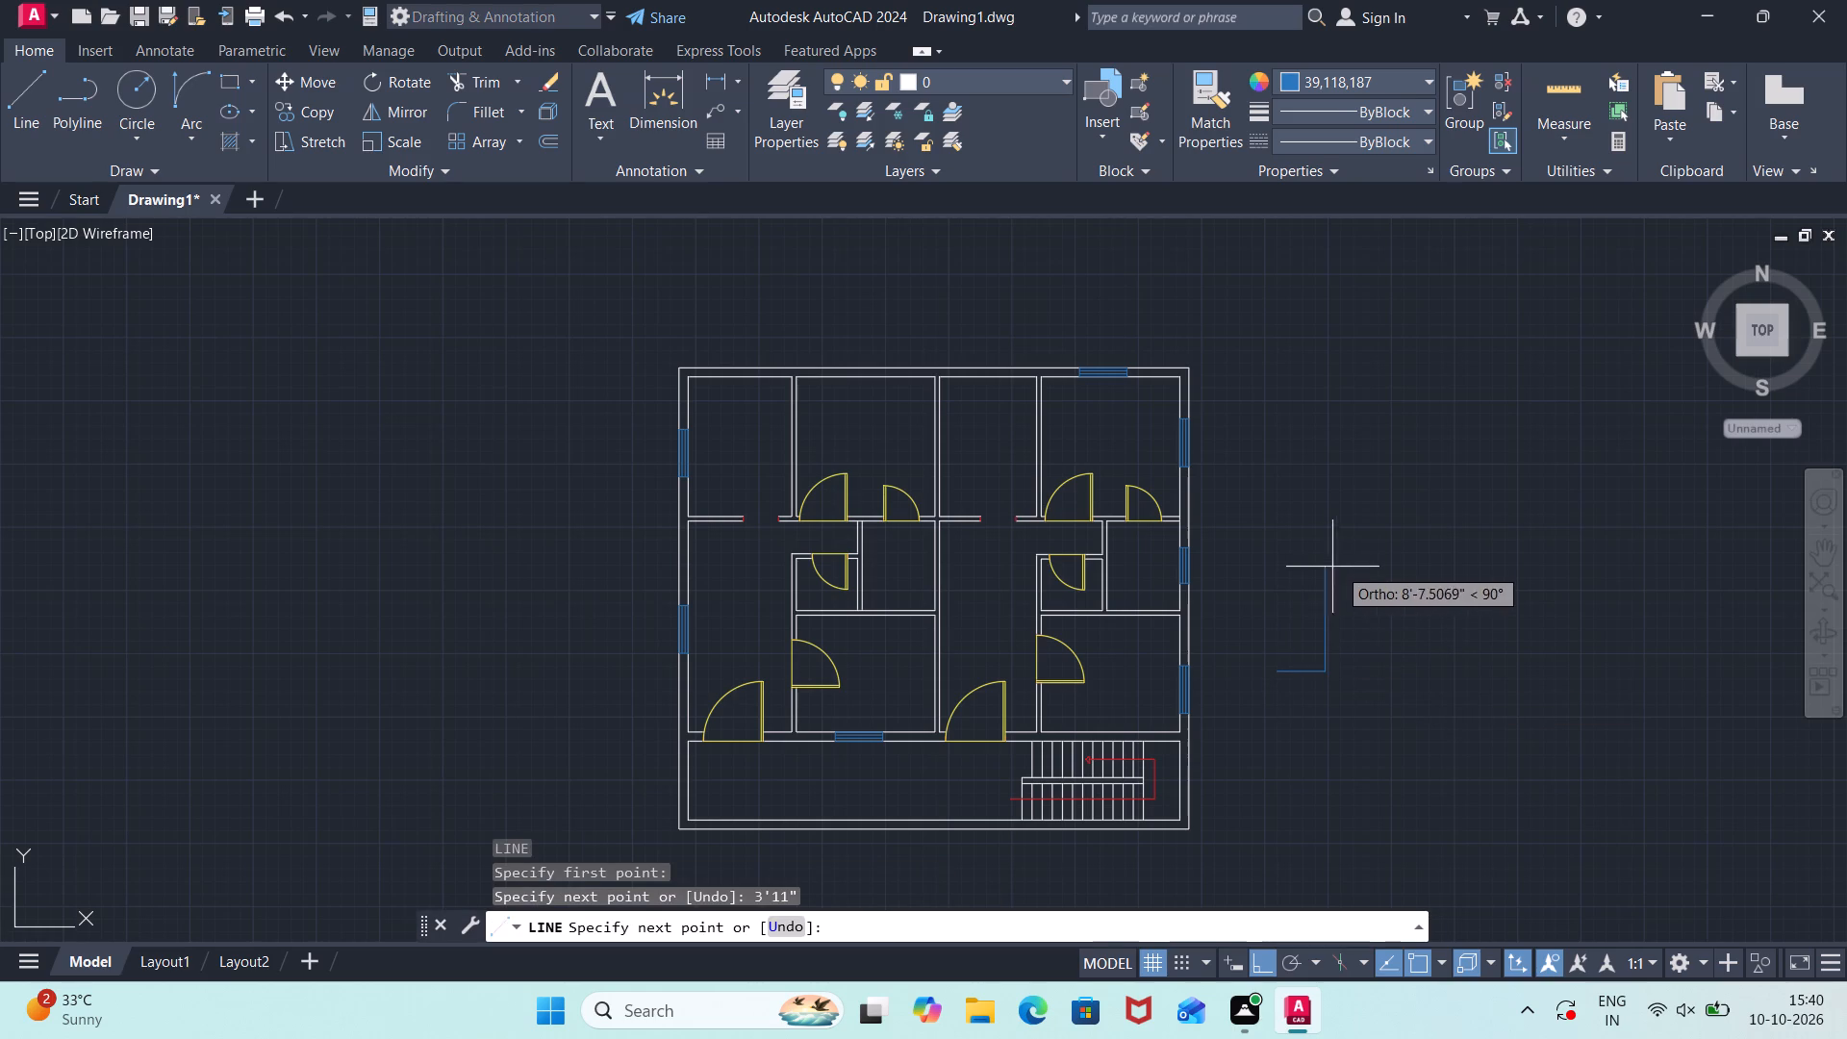
pyautogui.write('9"')
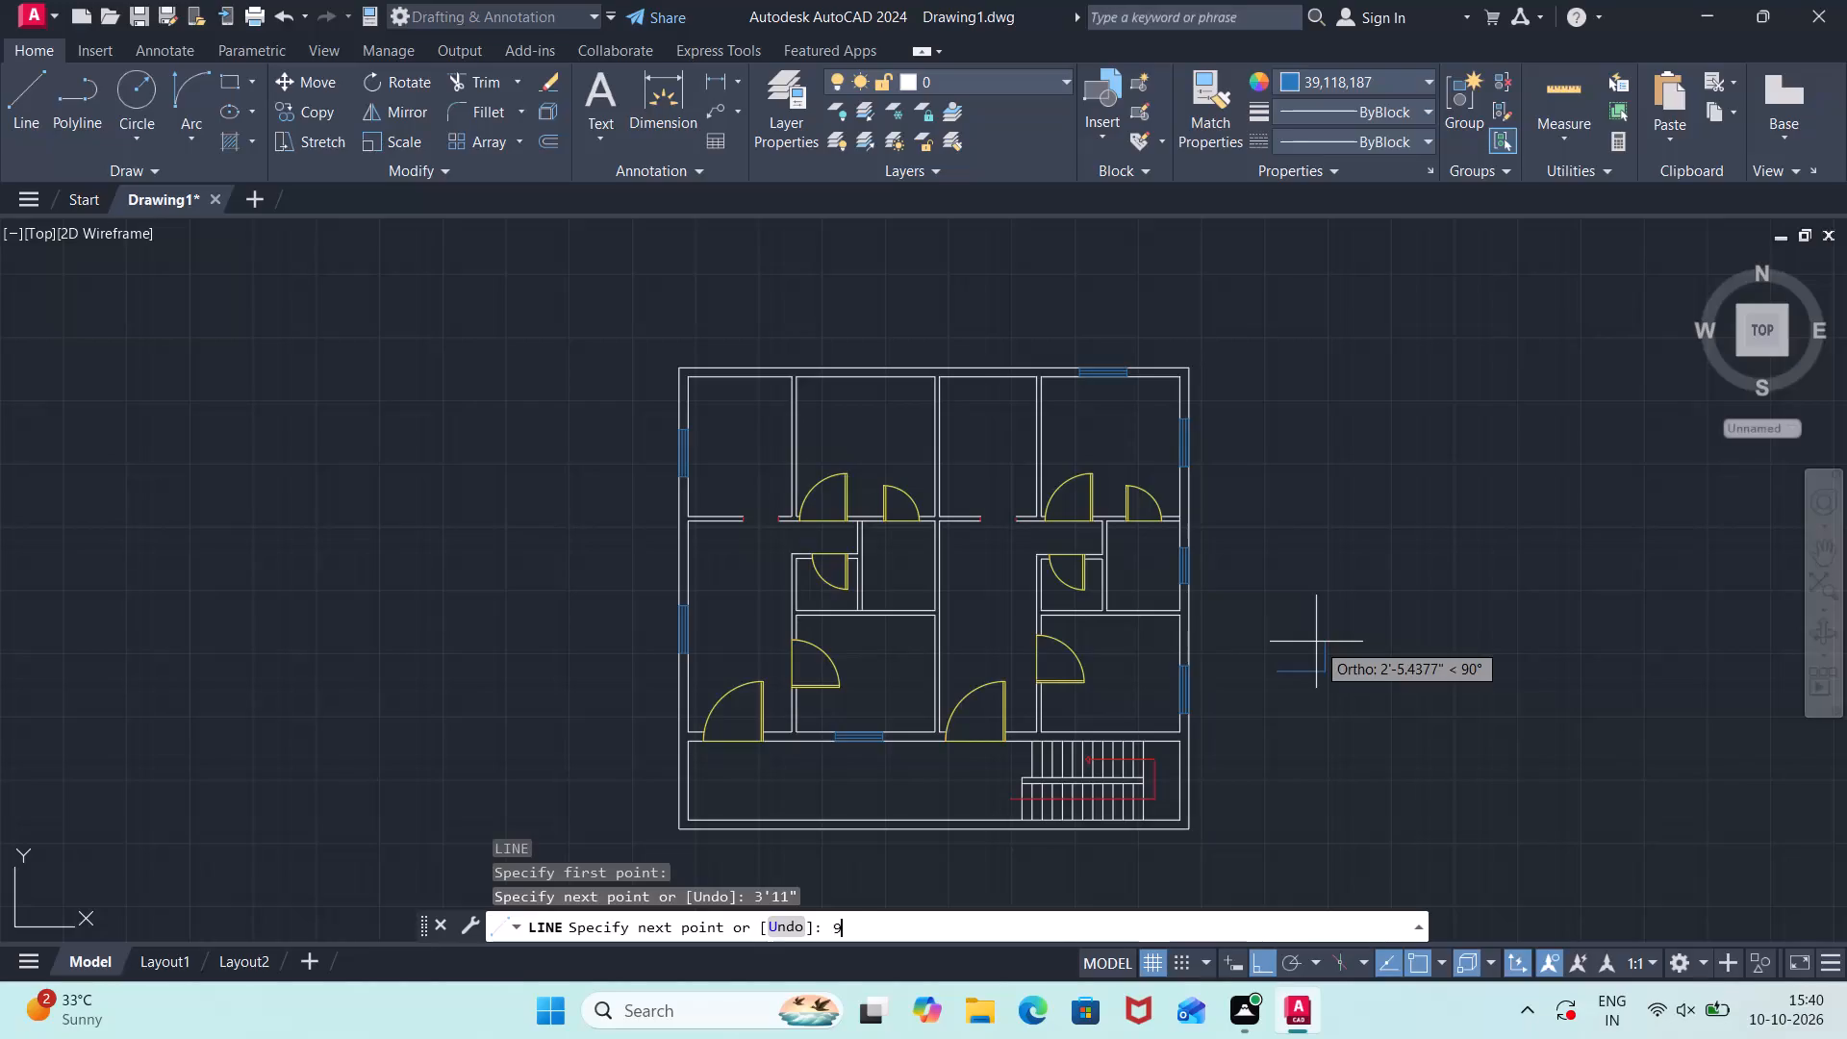
pyautogui.press('Return')
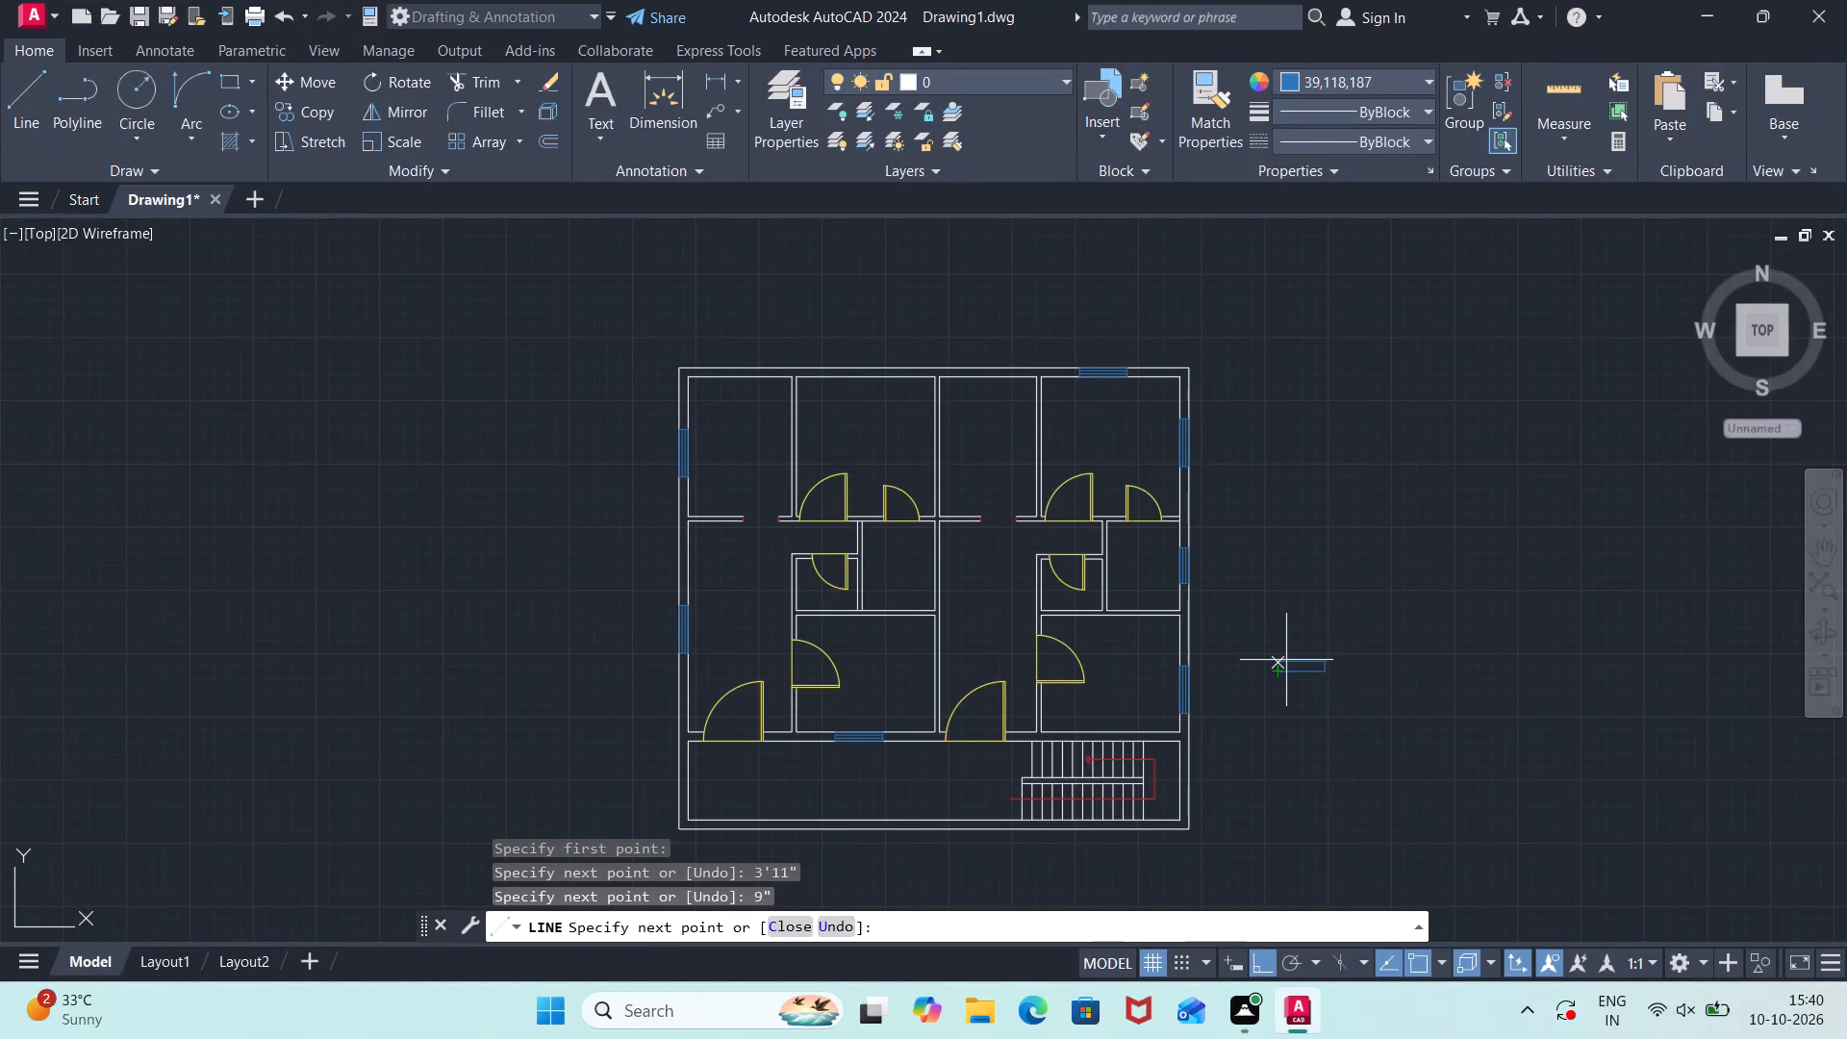
pyautogui.write('3\'11"')
pyautogui.press('Return')
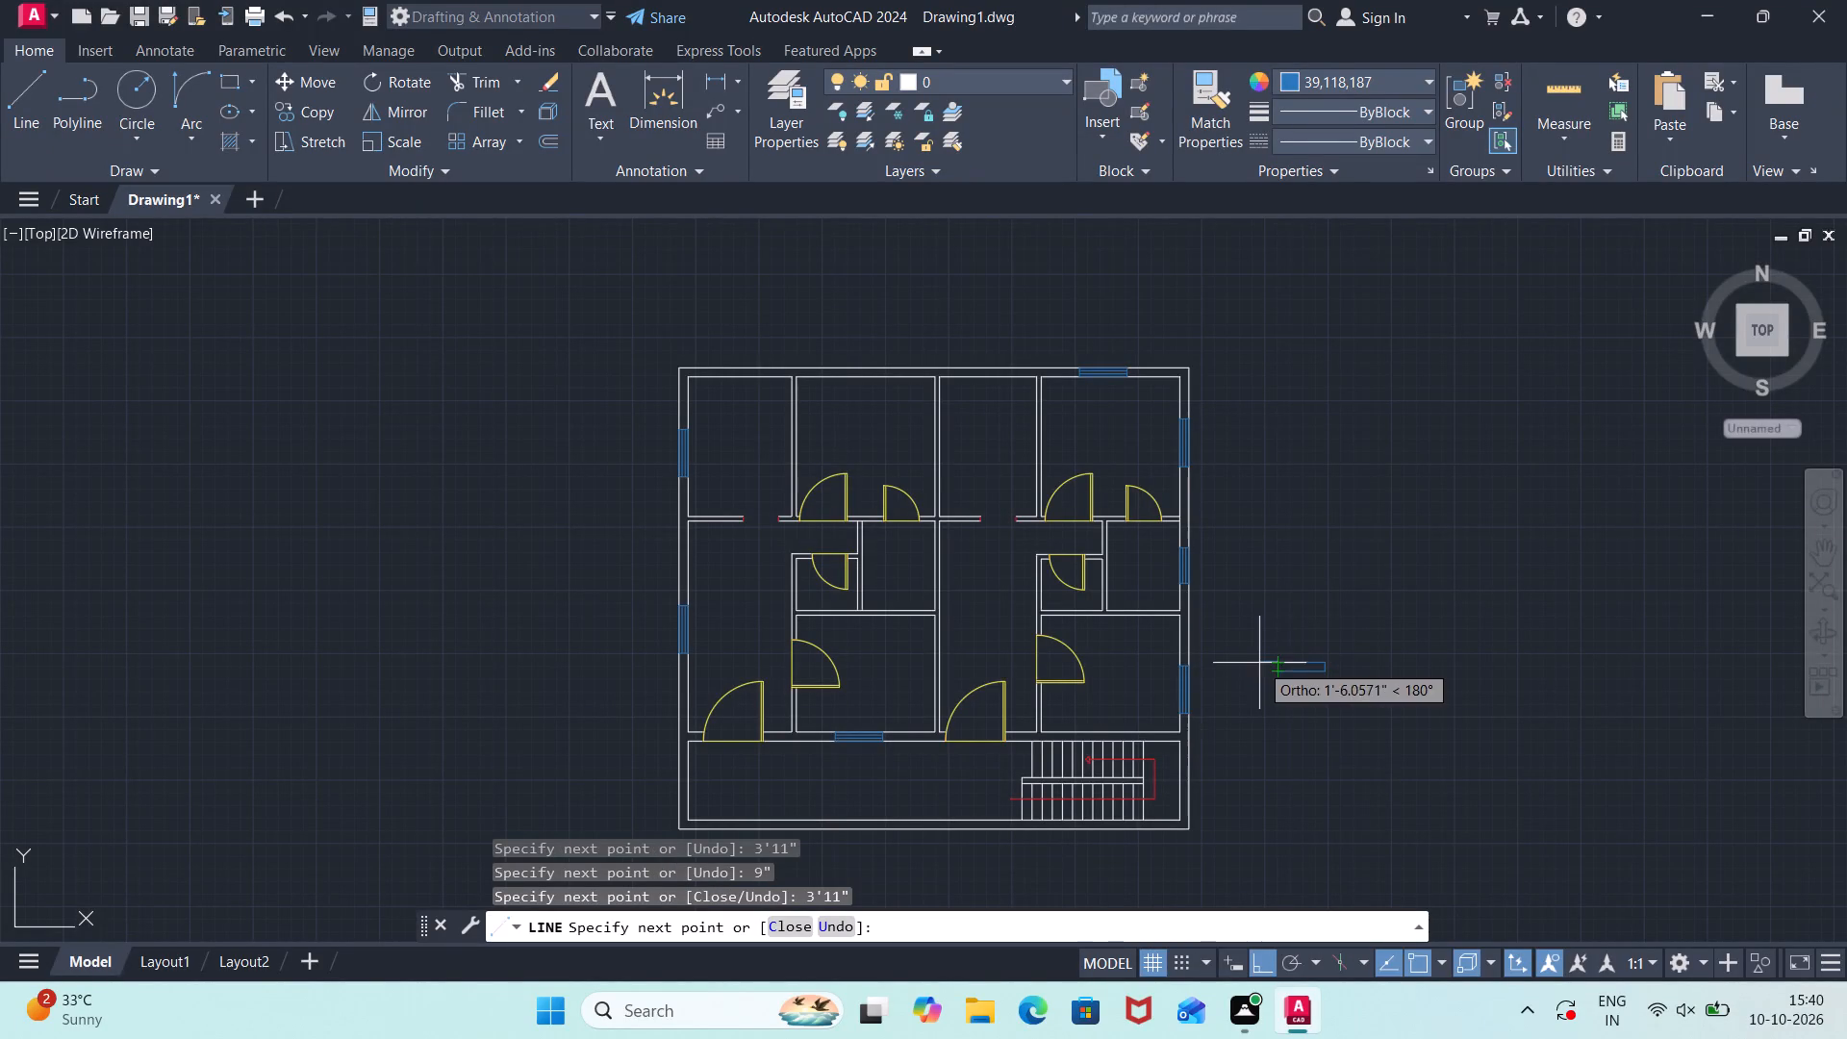
pyautogui.scroll(2, 1259, 661)
pyautogui.click(1303, 694)
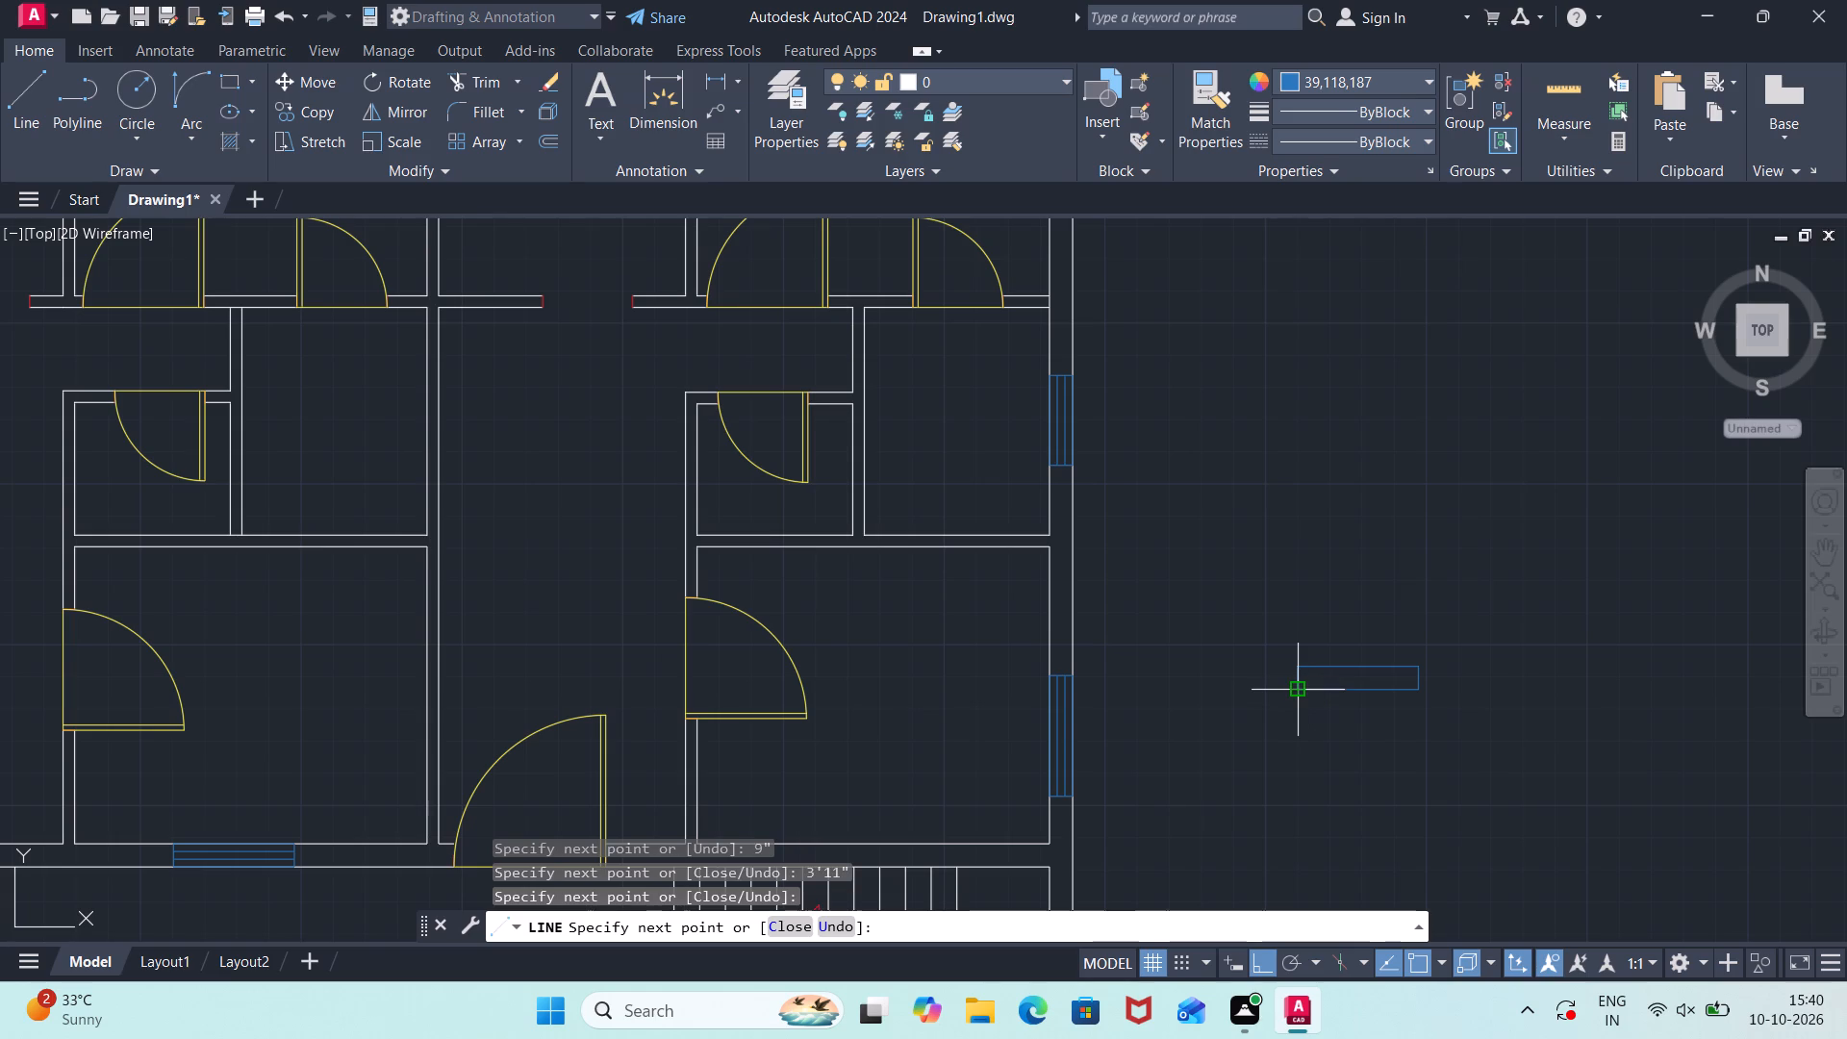
pyautogui.press('Escape')
# Draw a lengthwise centre line between the midpoints of this window outline's short sides.
pyautogui.scroll(3, 1303, 695)
pyautogui.press('l')
pyautogui.press('Return')
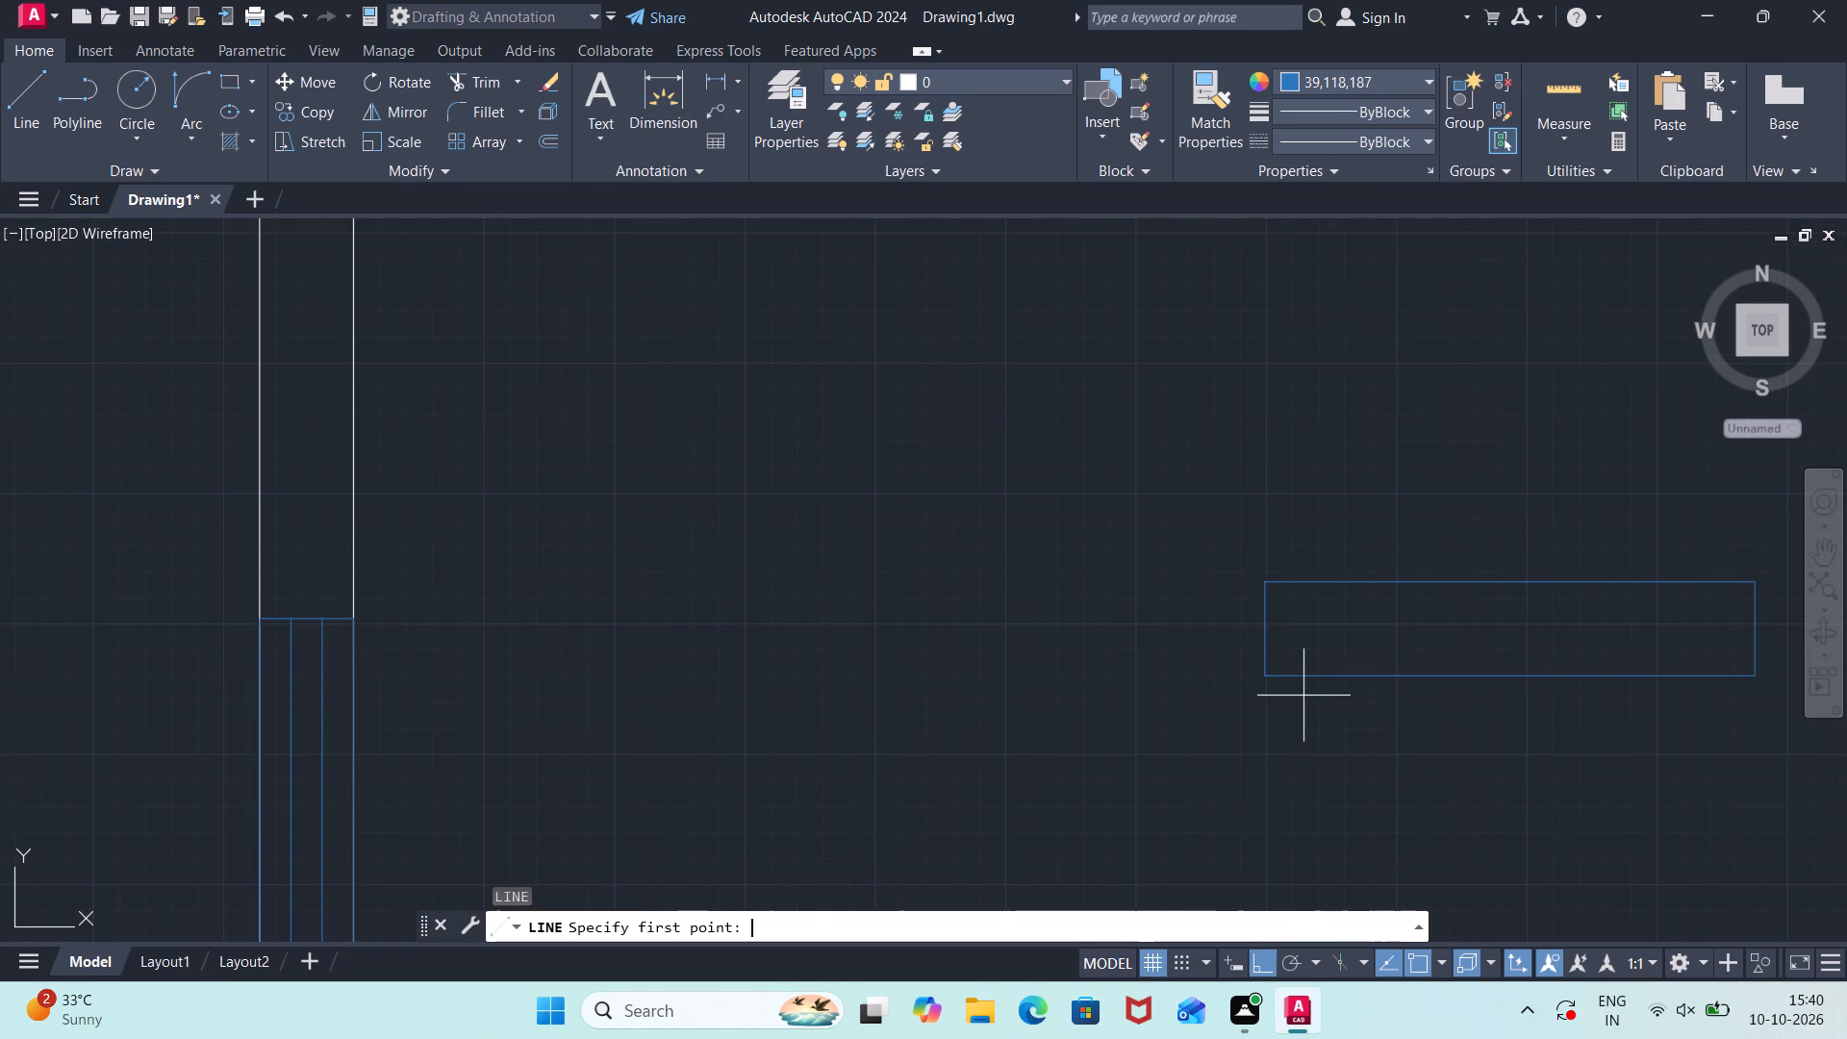
pyautogui.click(1271, 622)
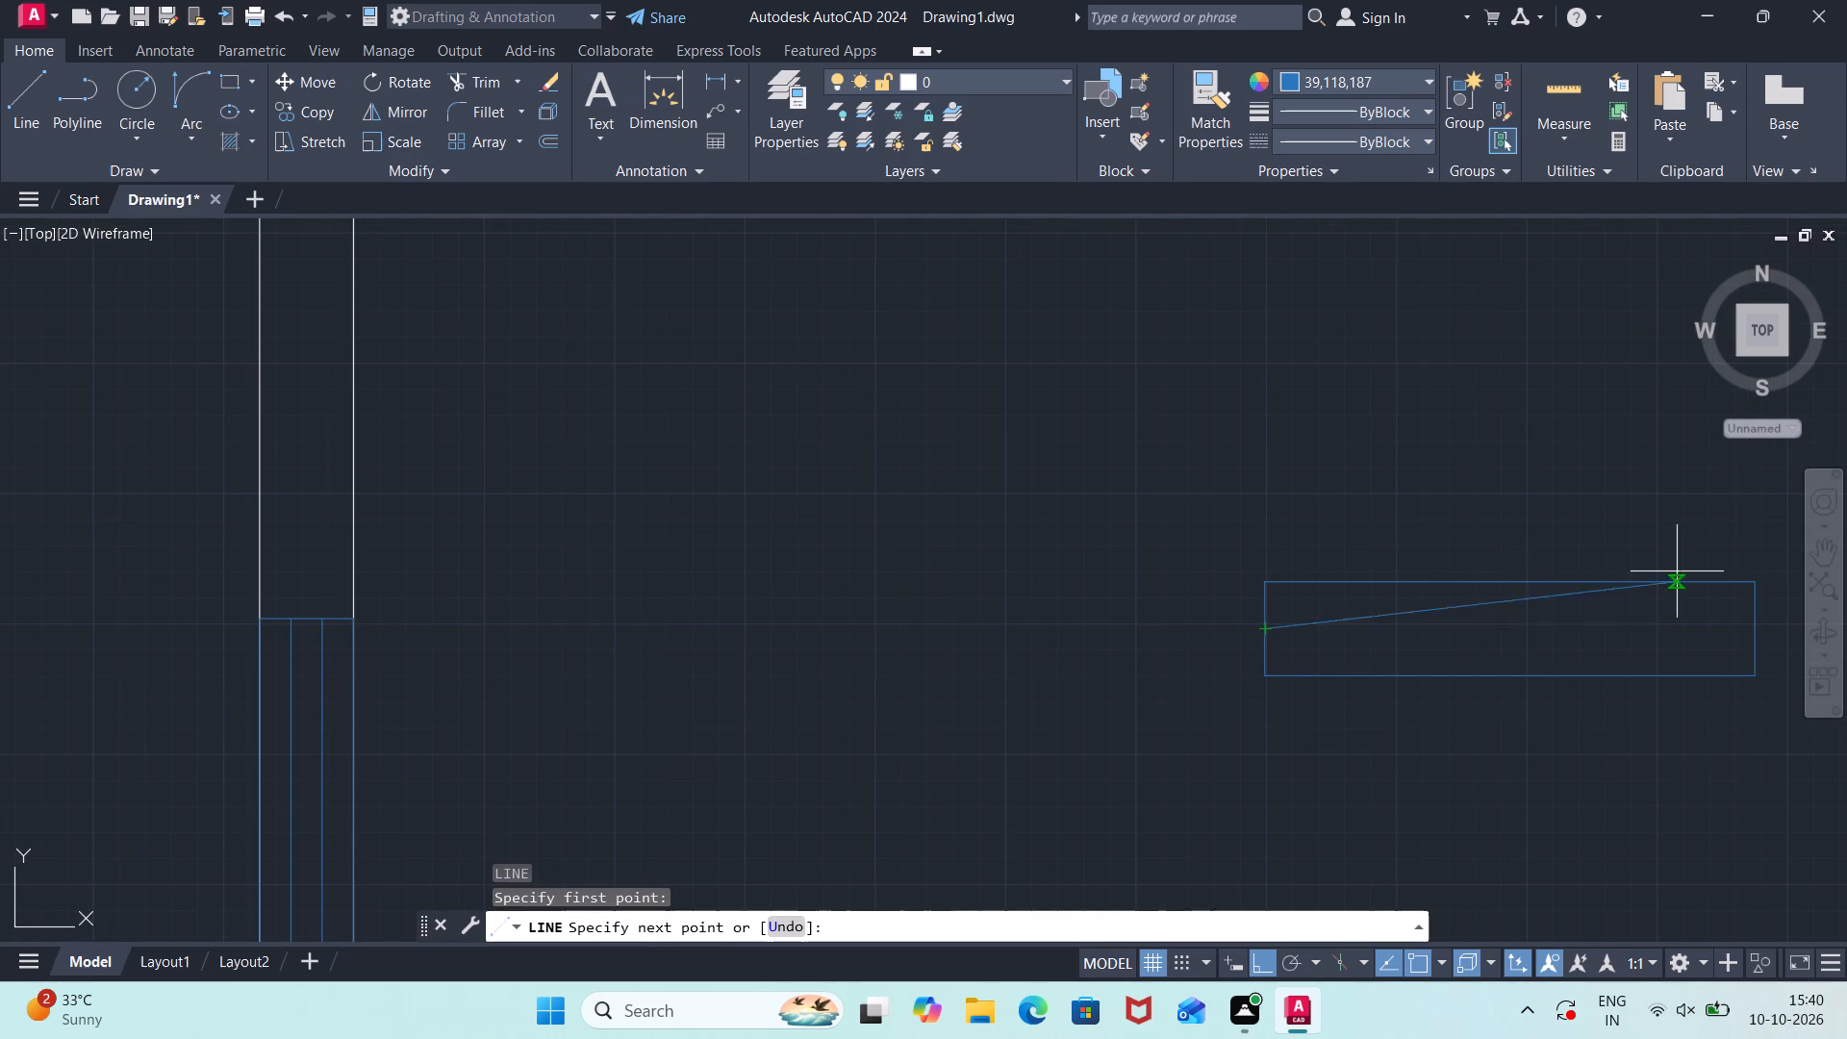
pyautogui.click(1746, 626)
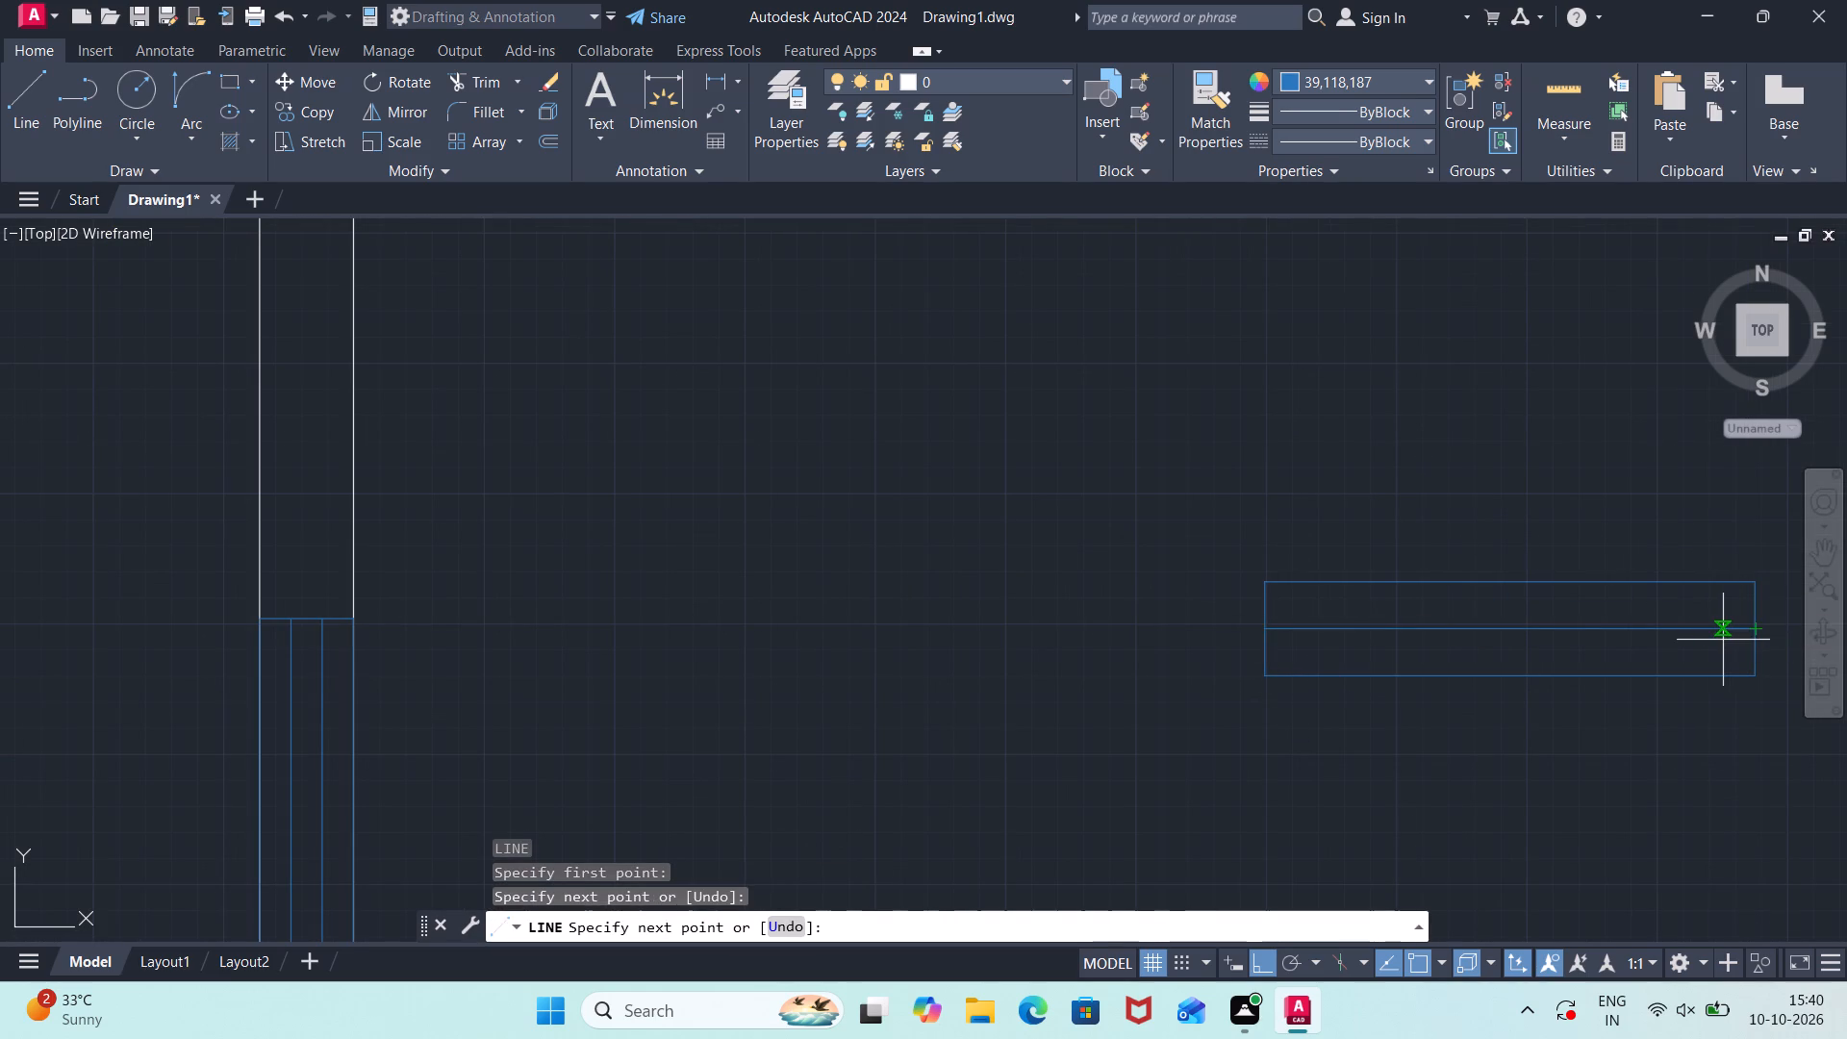
pyautogui.press('Escape')
# Offset the loose window's centre line 1.5" to both sides and erase the original centre line.
pyautogui.write('off')
pyautogui.press('Return')
pyautogui.press('Return')
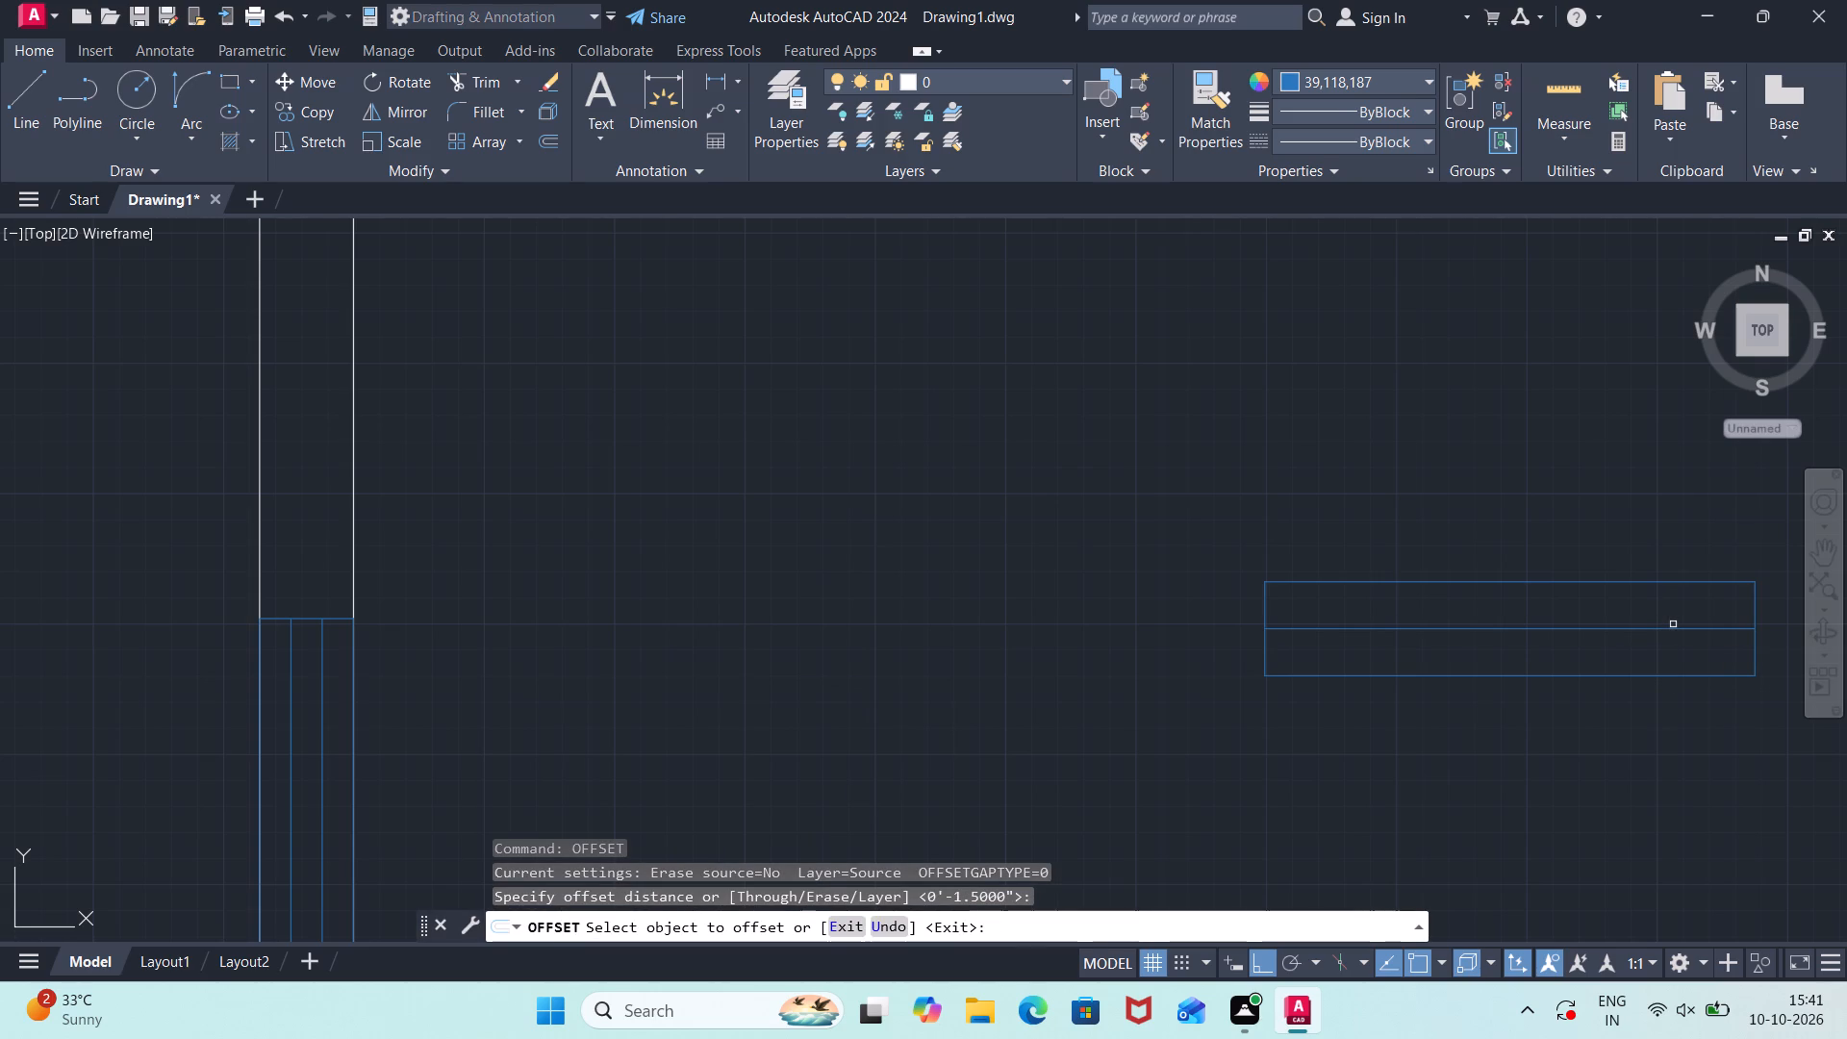
pyautogui.click(1670, 627)
pyautogui.click(1666, 608)
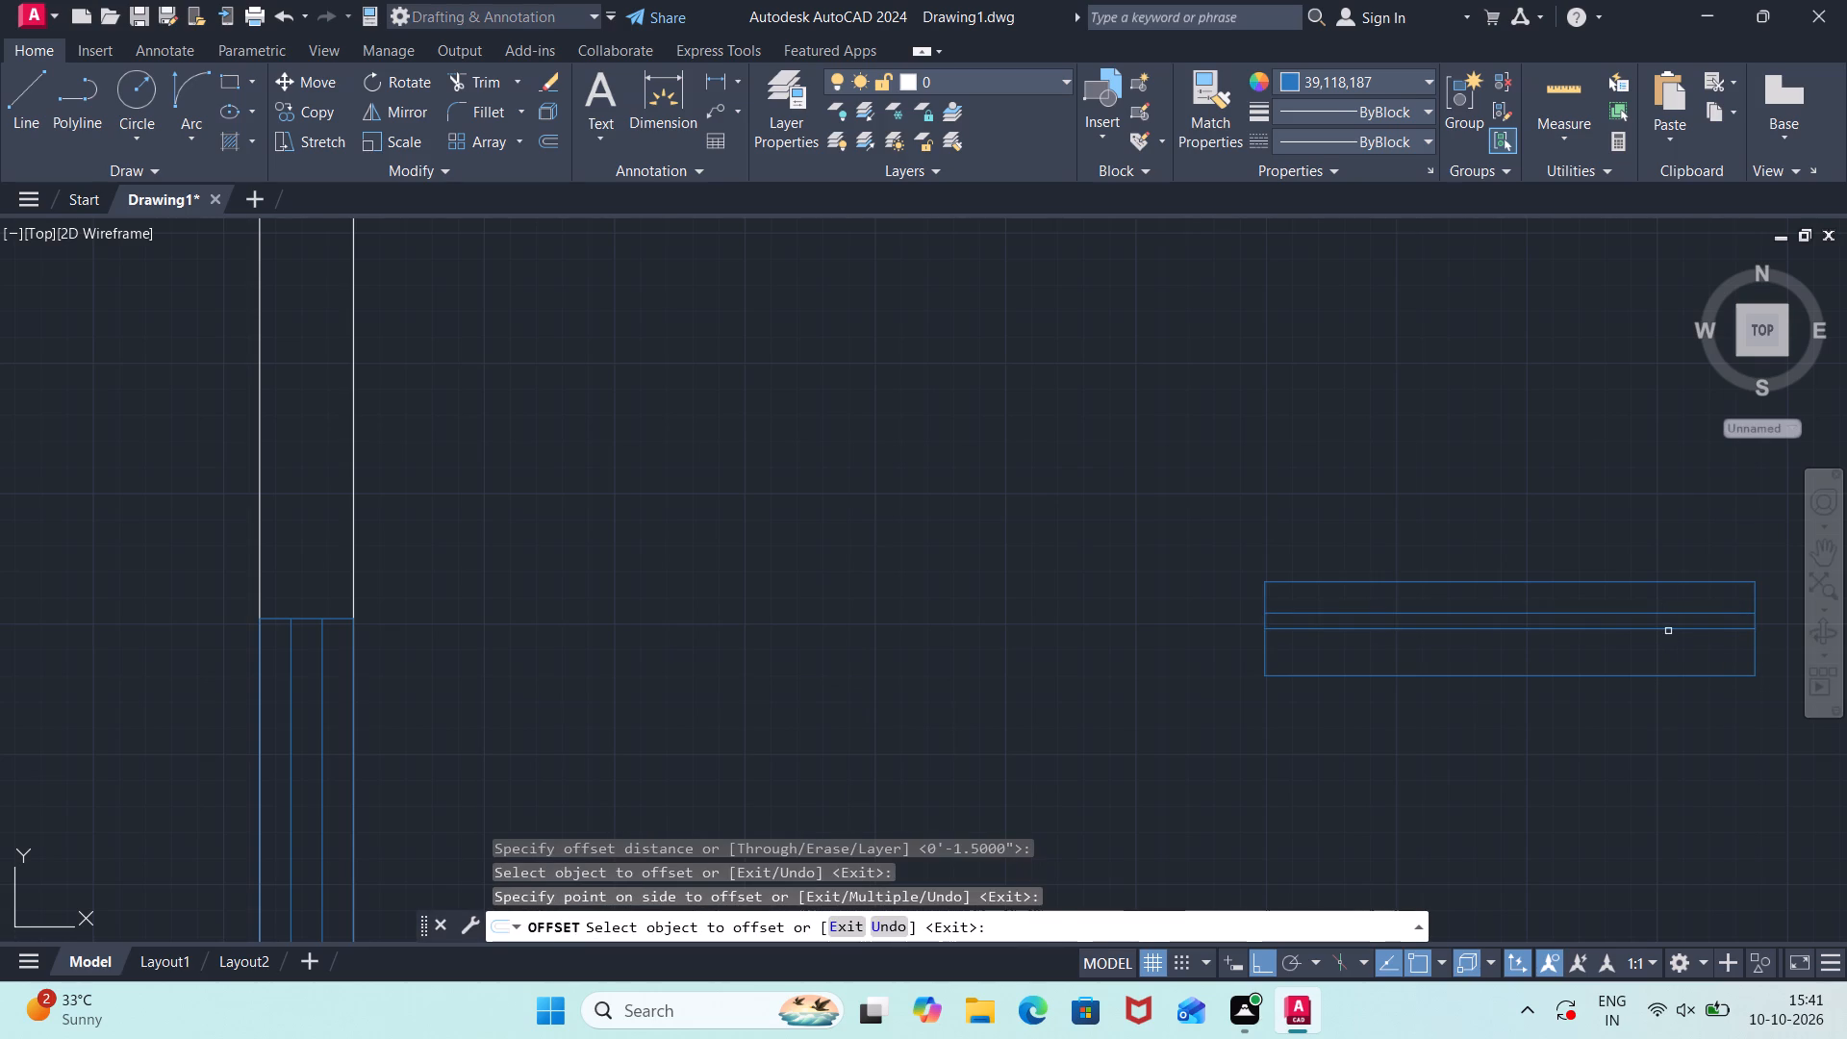
pyautogui.click(1668, 631)
pyautogui.click(1676, 678)
pyautogui.press('Escape')
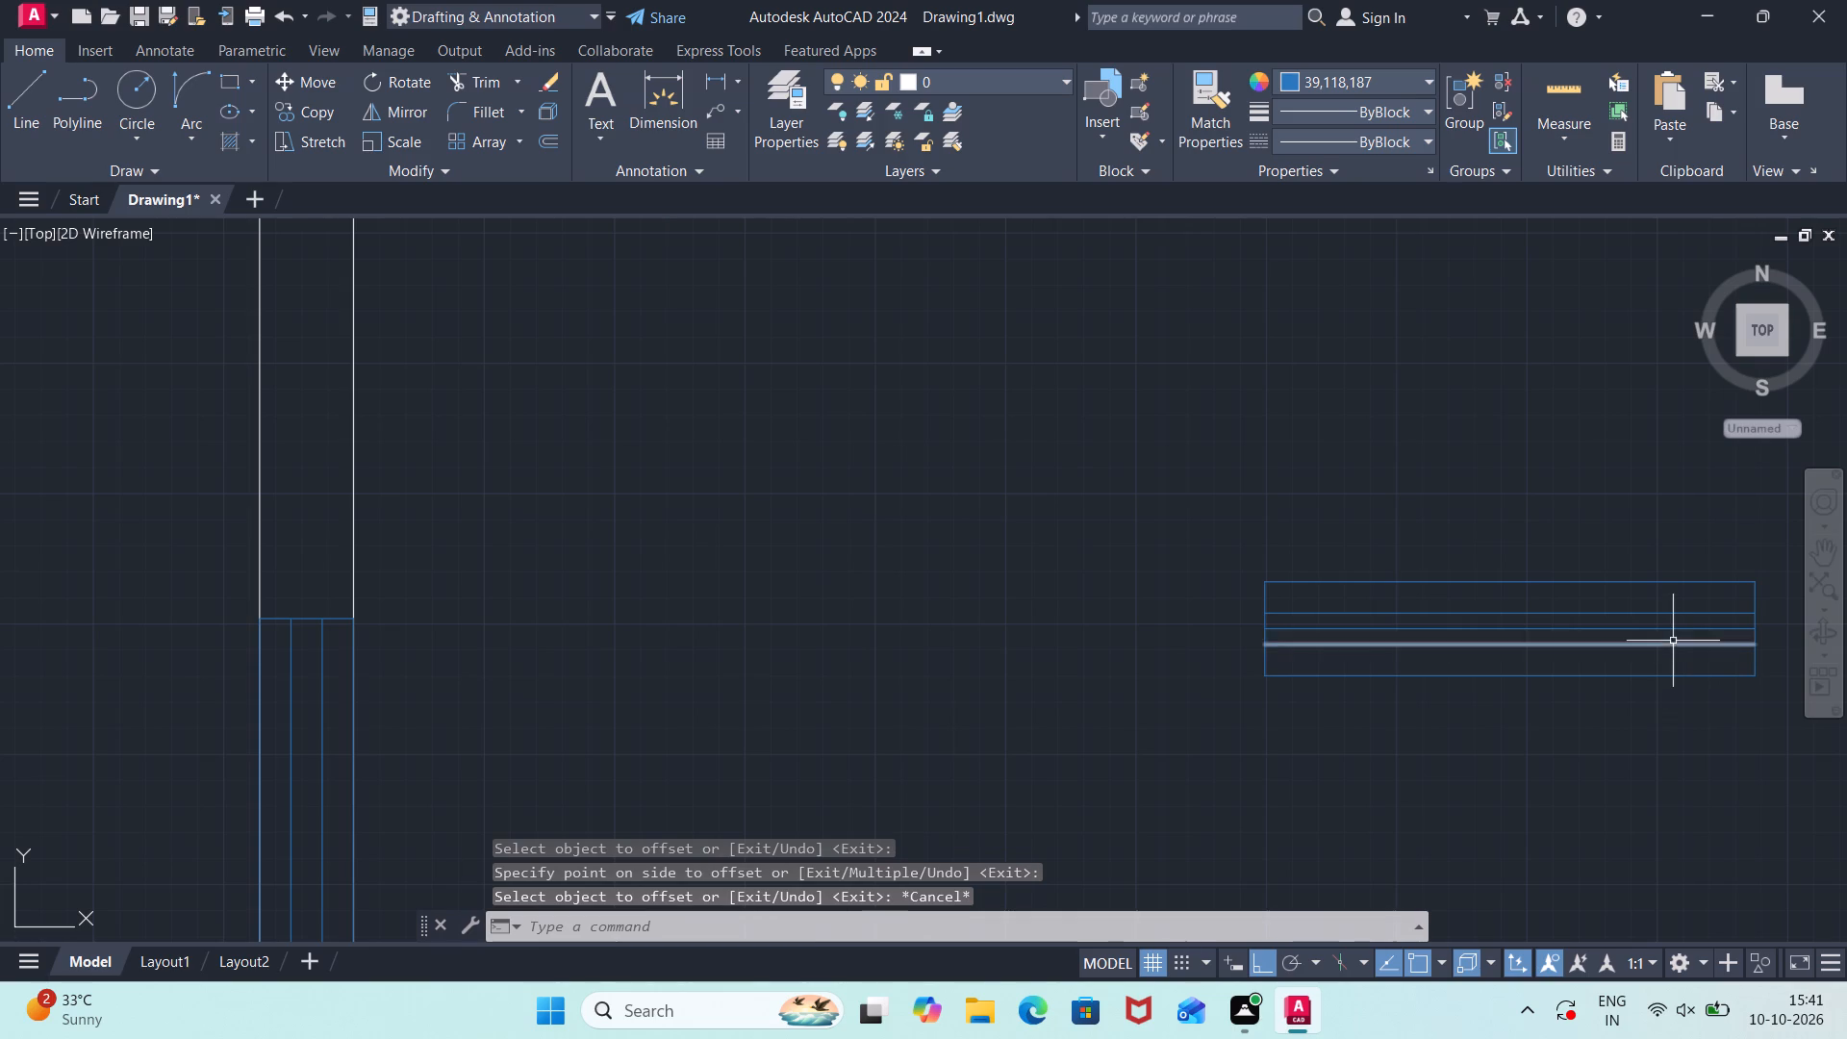
pyautogui.click(1673, 641)
pyautogui.click(1669, 623)
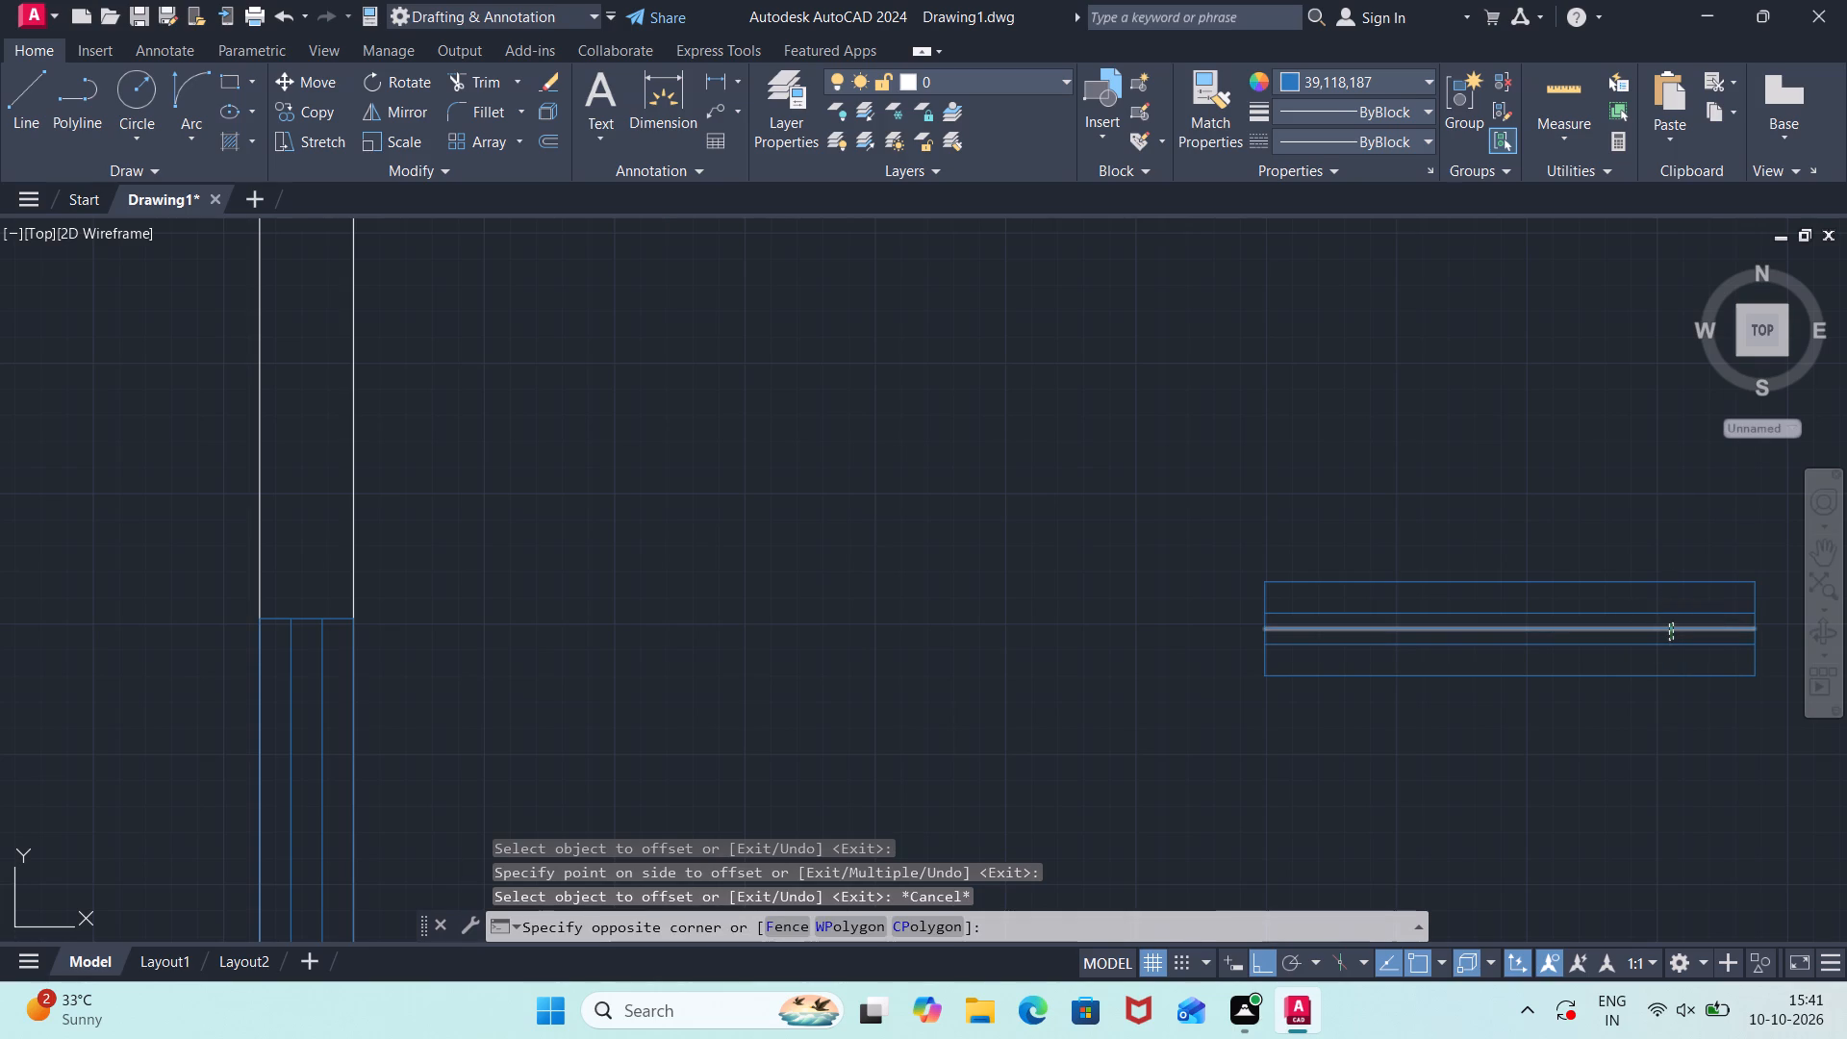
pyautogui.press('Delete')
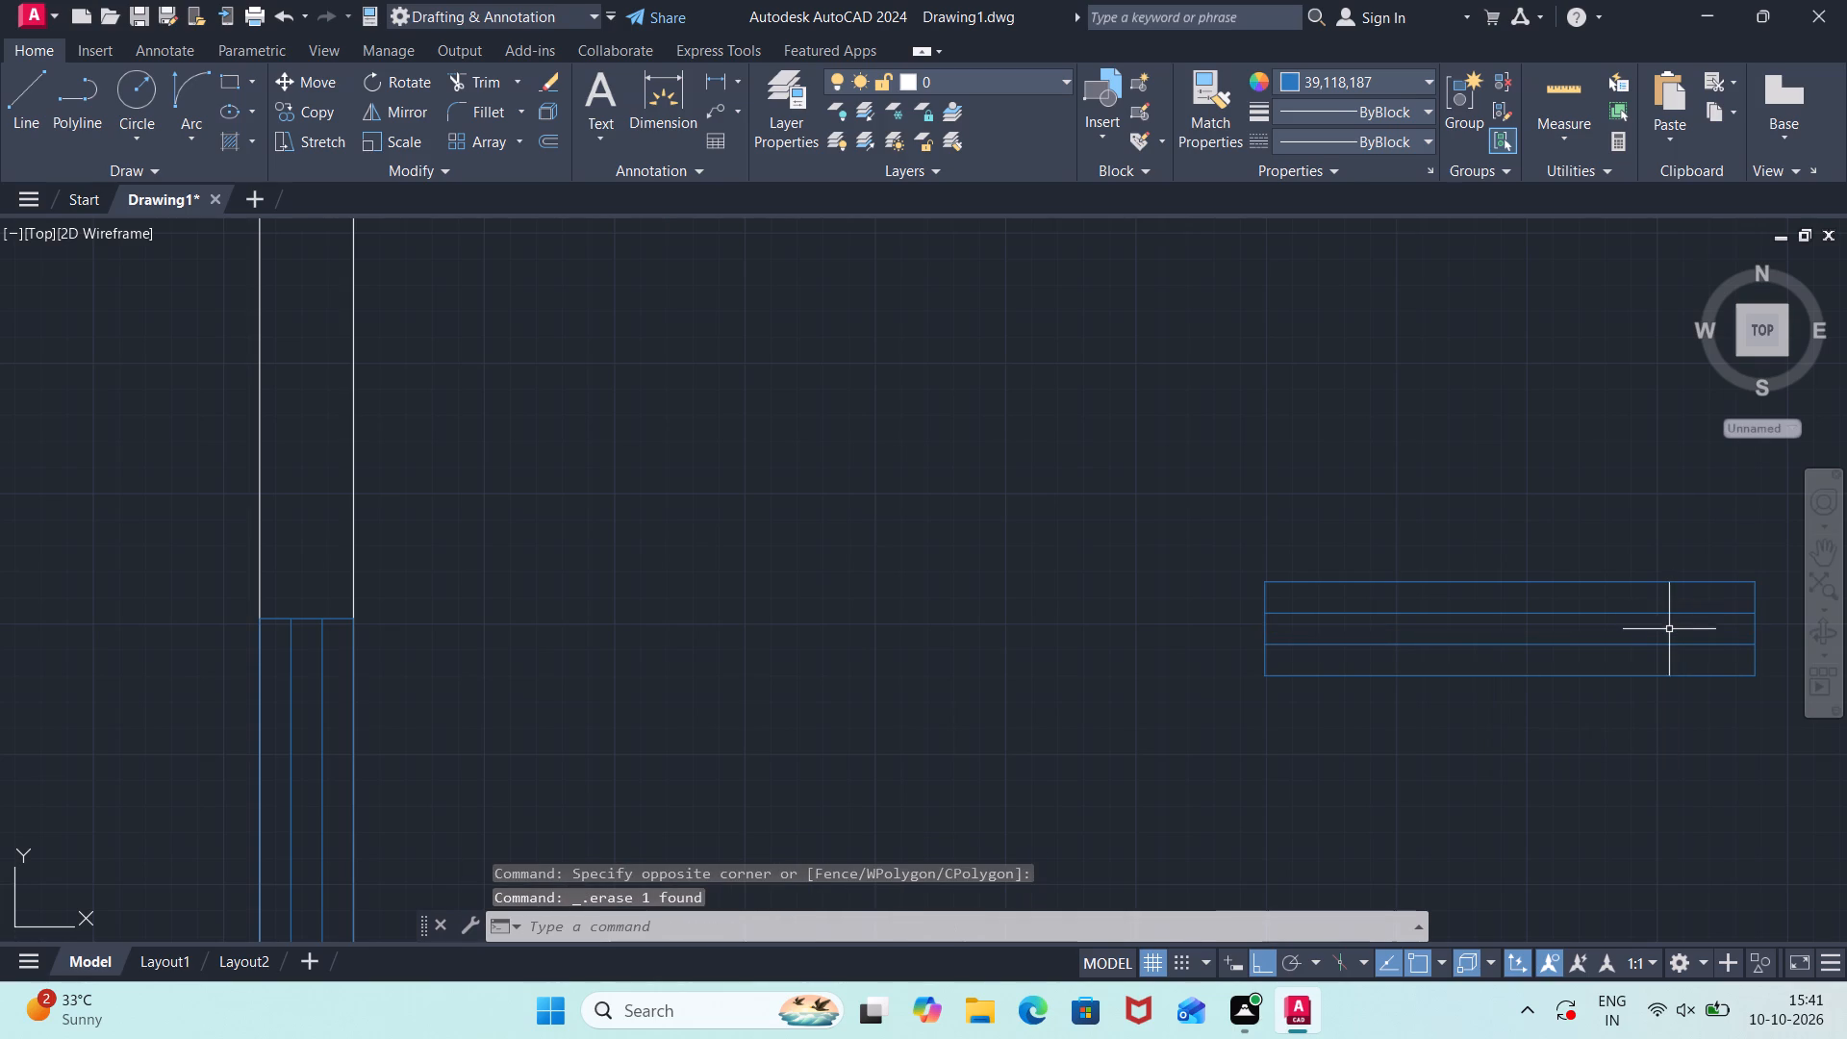
# Move the window by its southwest corner onto the inner line of the north wall, above the second room from the west.
pyautogui.scroll(-3, 1669, 629)
pyautogui.click(1704, 601)
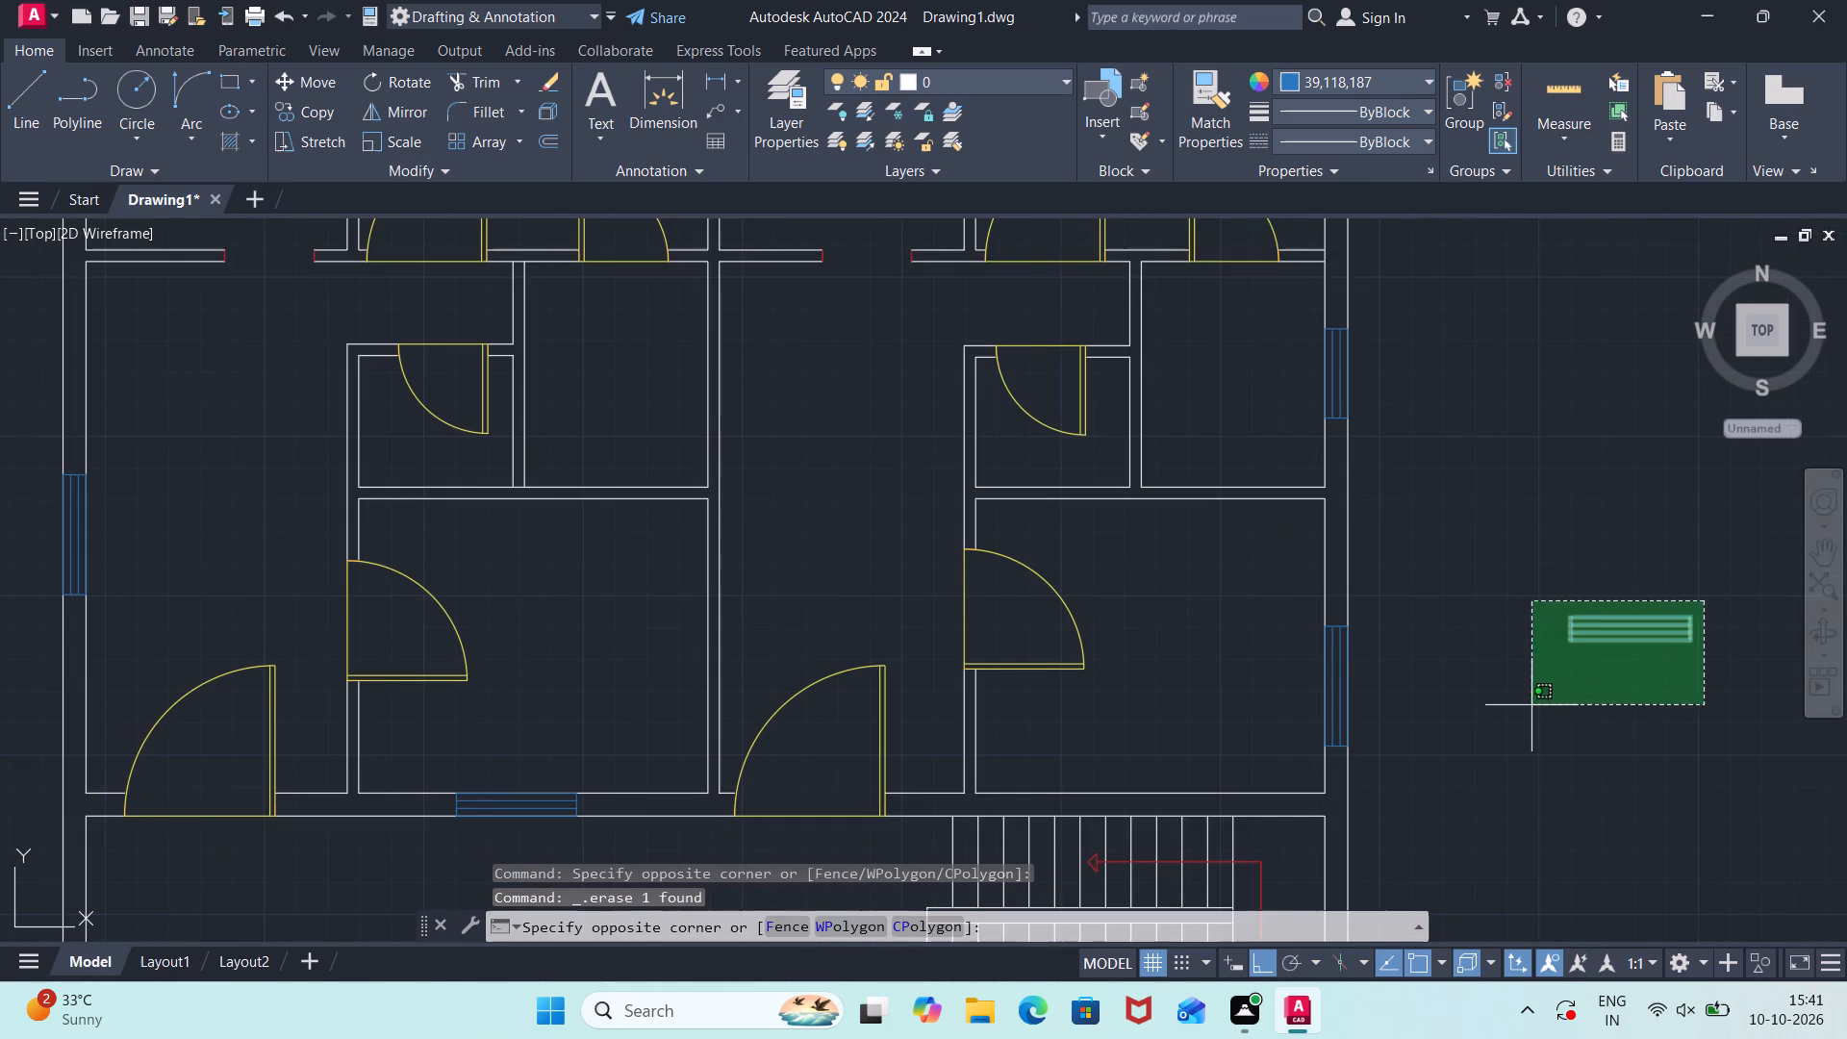
pyautogui.click(1530, 705)
pyautogui.press('m')
pyautogui.press('Return')
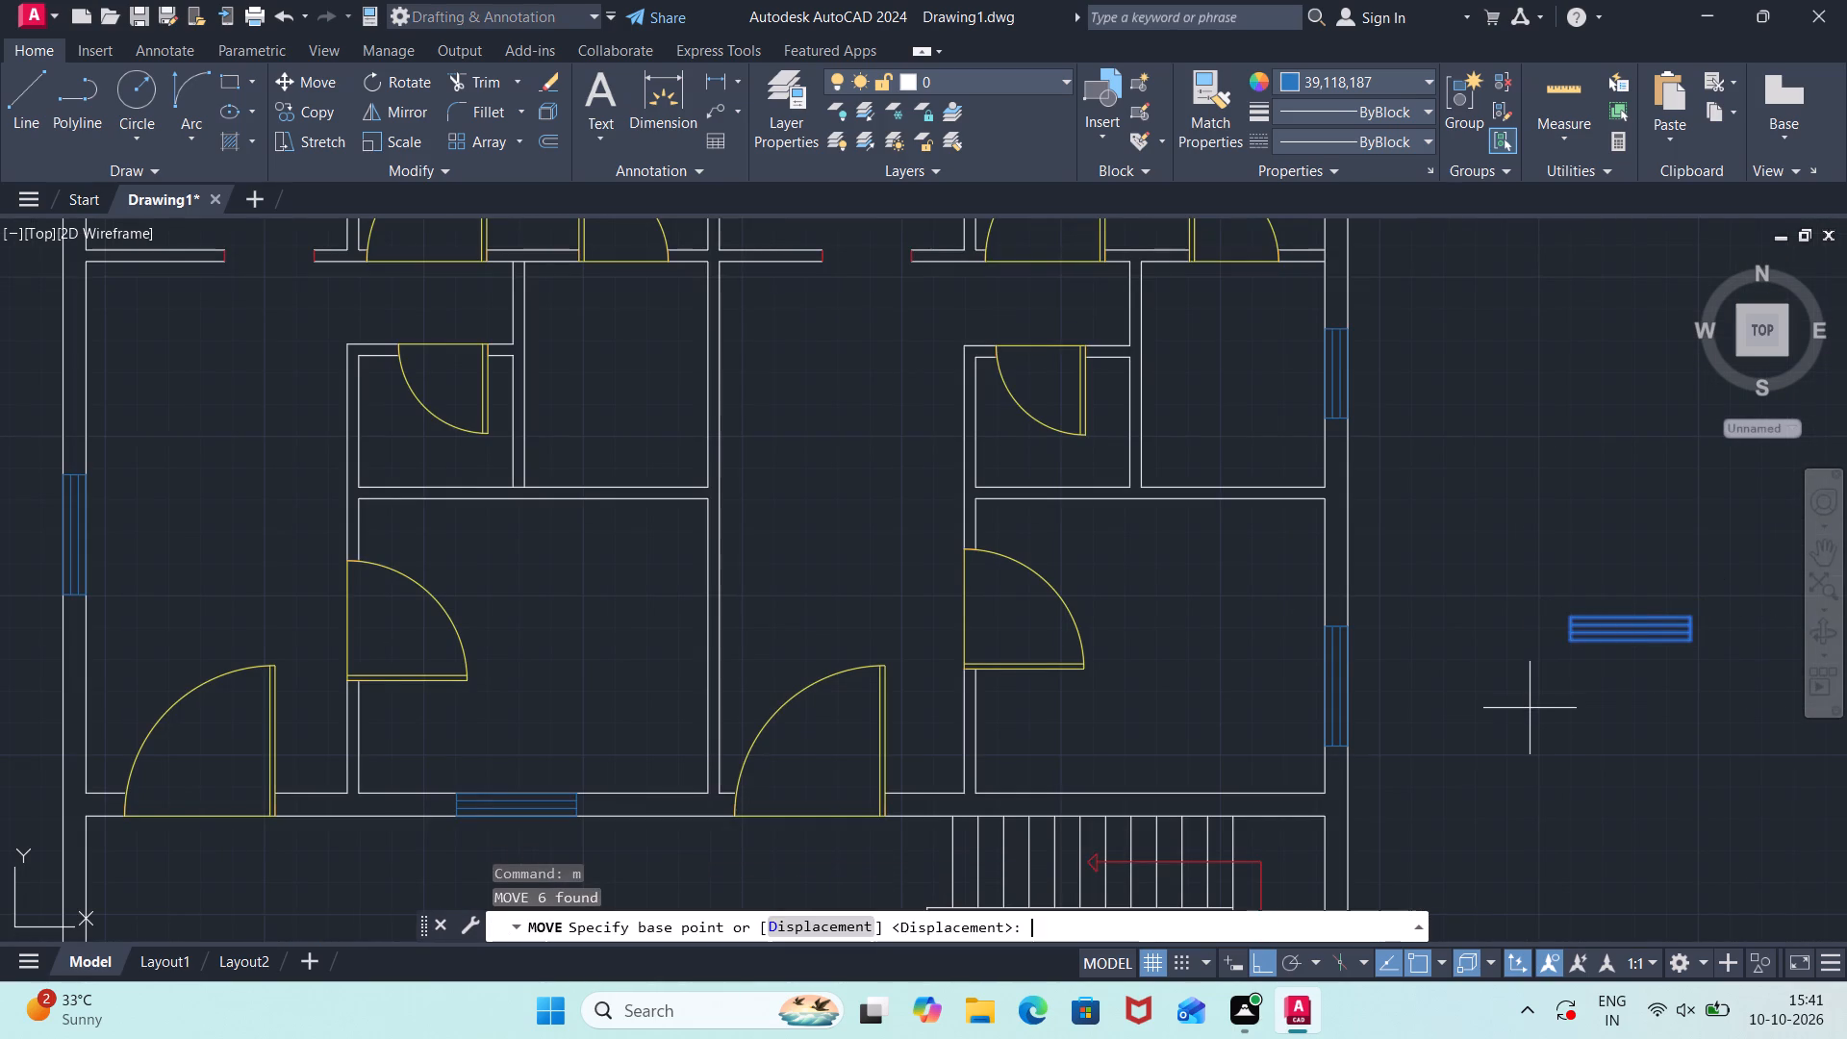
pyautogui.click(1567, 644)
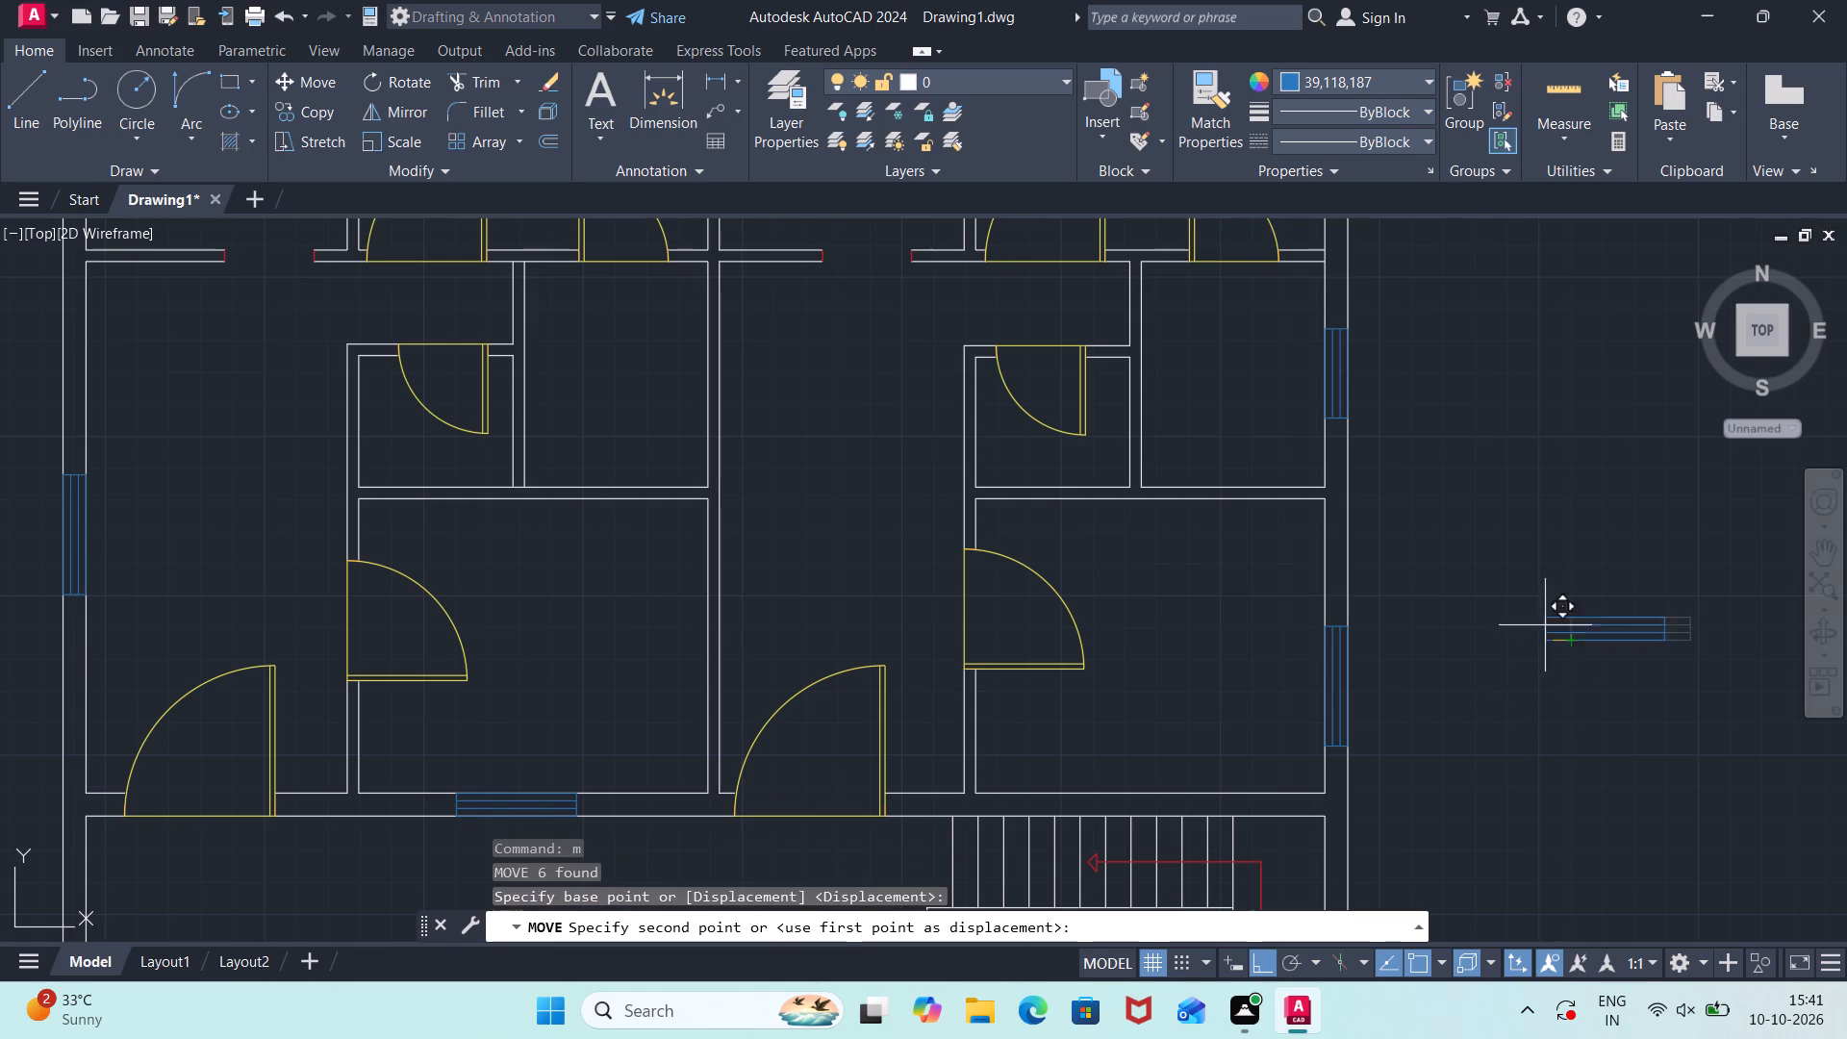
pyautogui.moveTo(1205, 427); pyautogui.dragTo(1328, 897, button='middle')
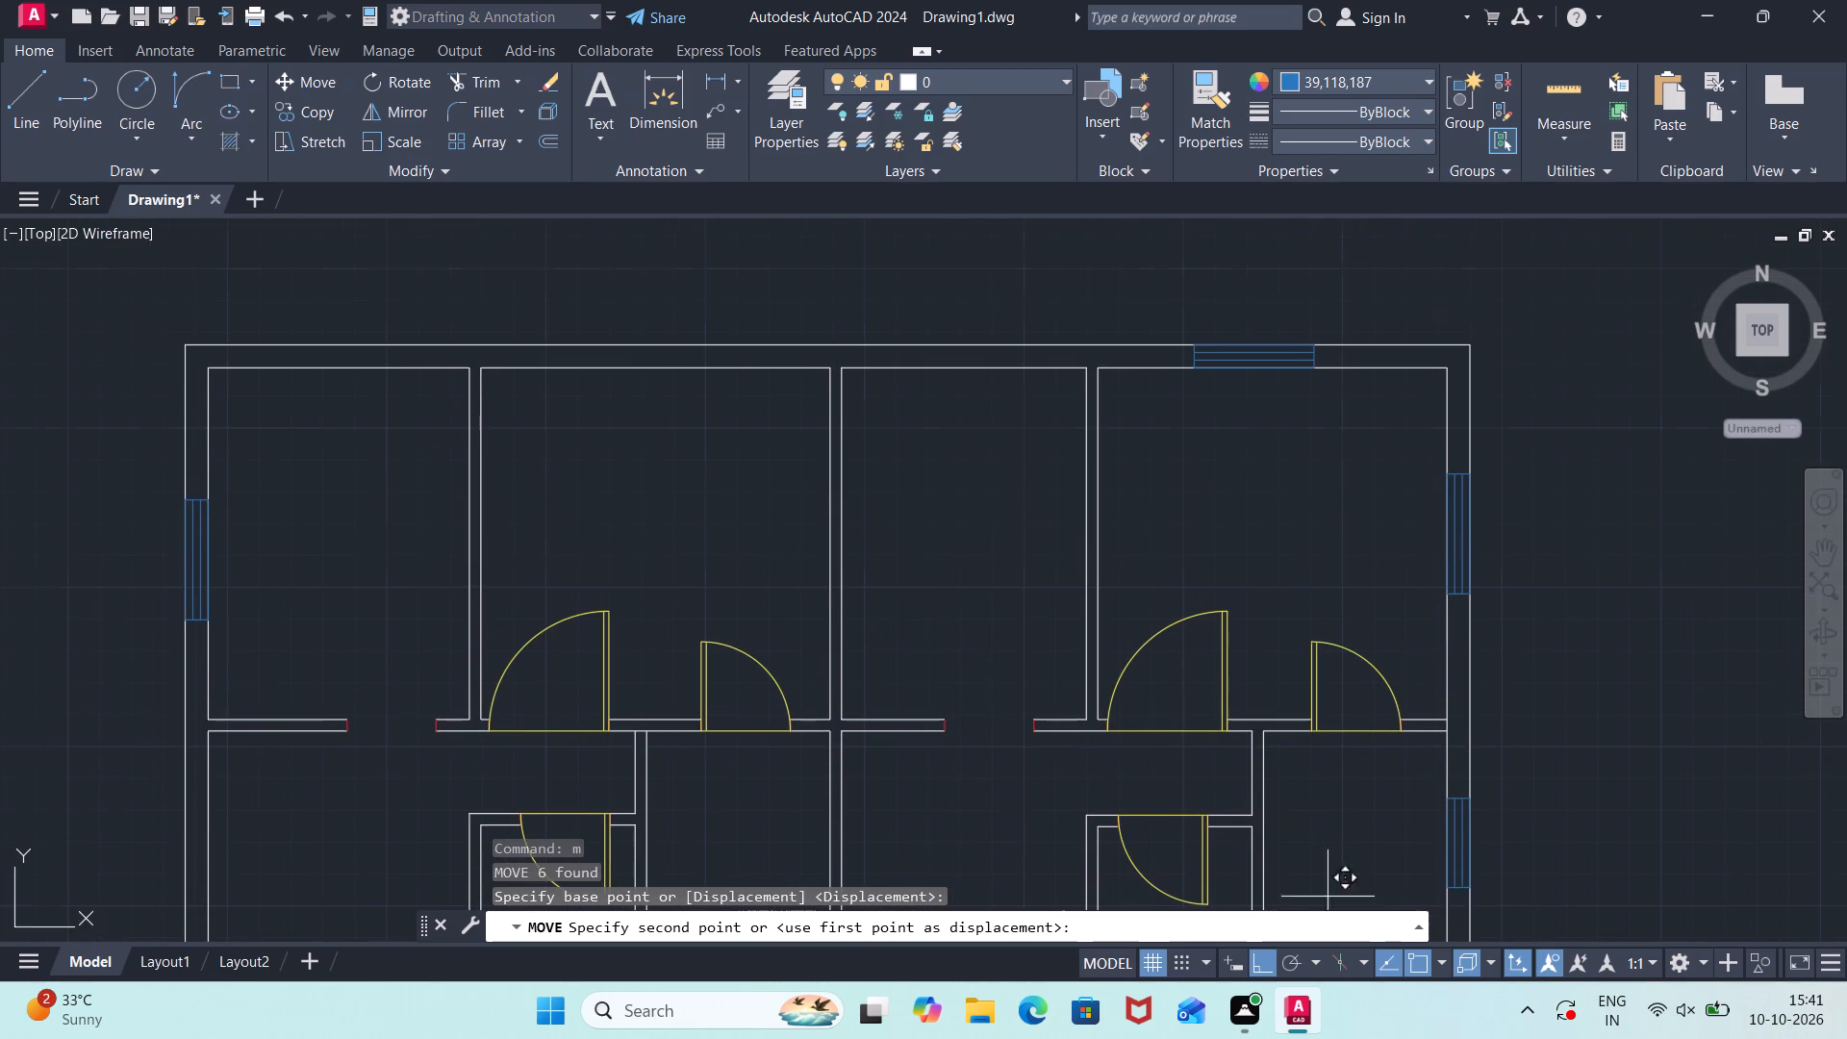
pyautogui.click(591, 367)
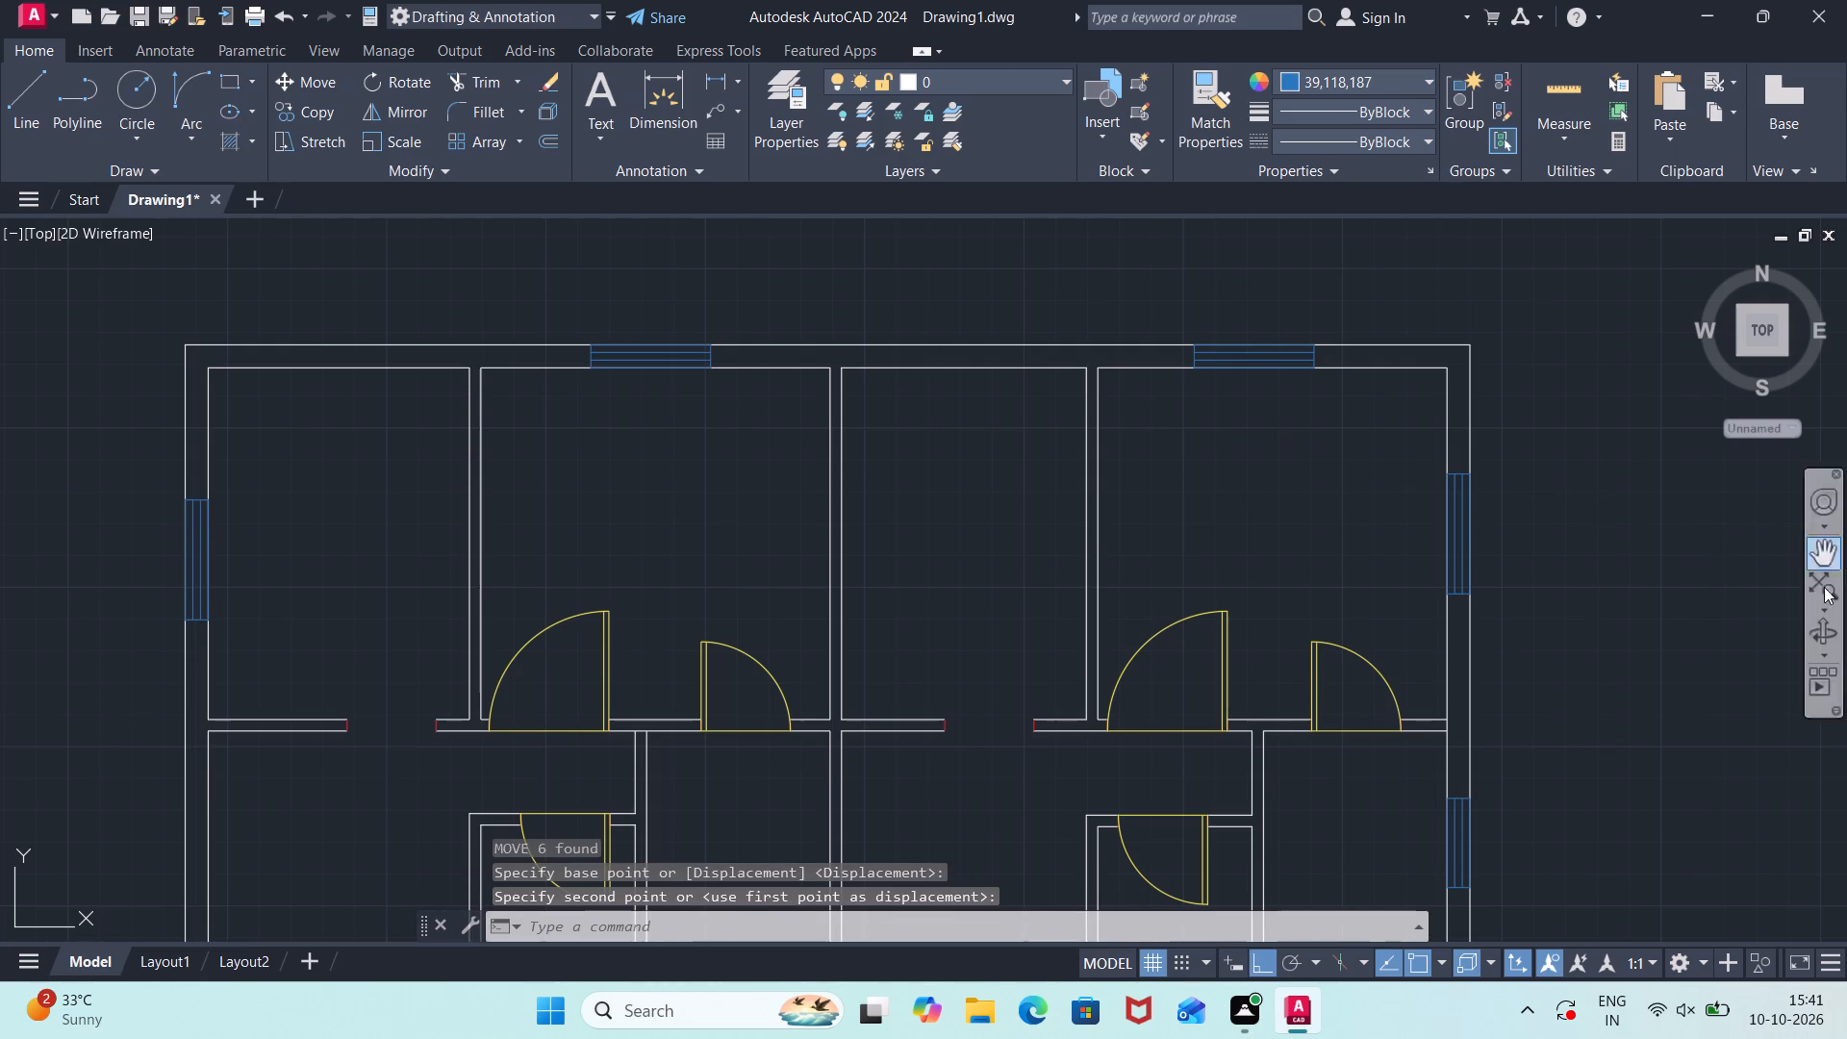
# Draw a closed 2'11" by 9" horizontal window outline with lines in the empty space east of the plan.
pyautogui.moveTo(1646, 646); pyautogui.dragTo(1399, 574, button='middle')
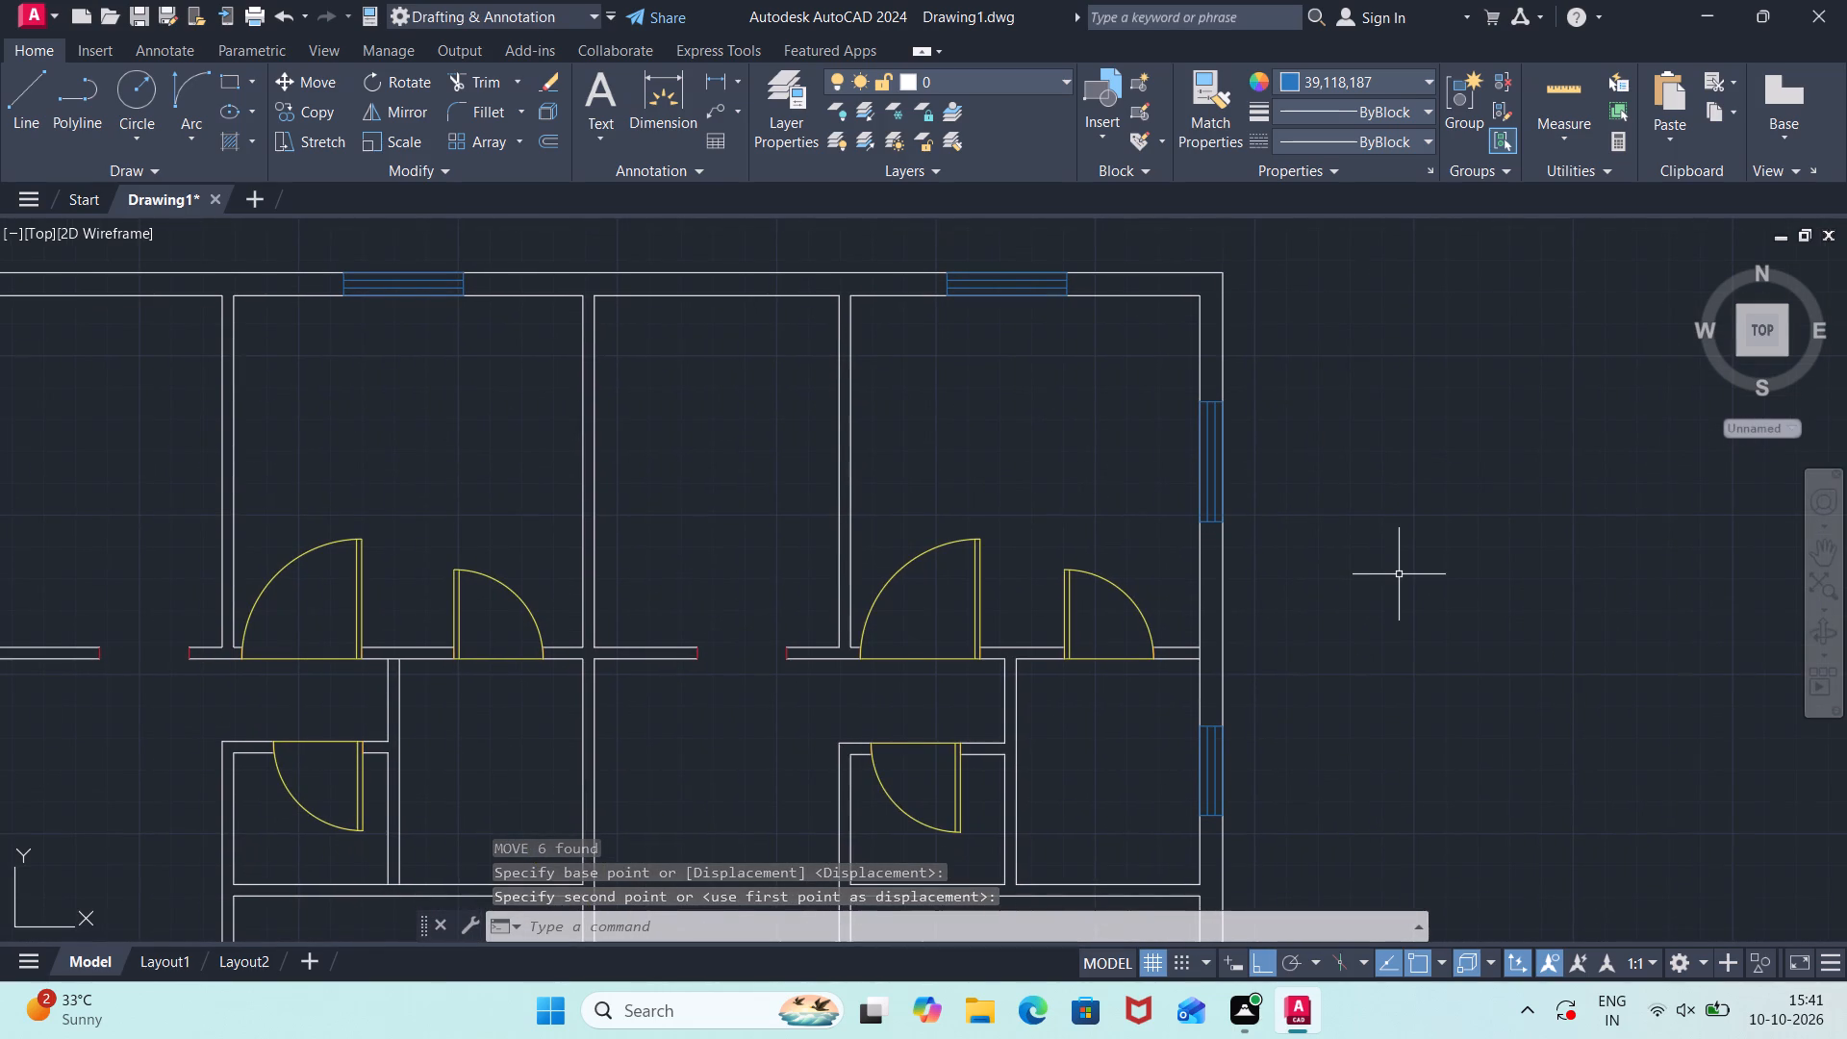
pyautogui.press('l')
pyautogui.press('Return')
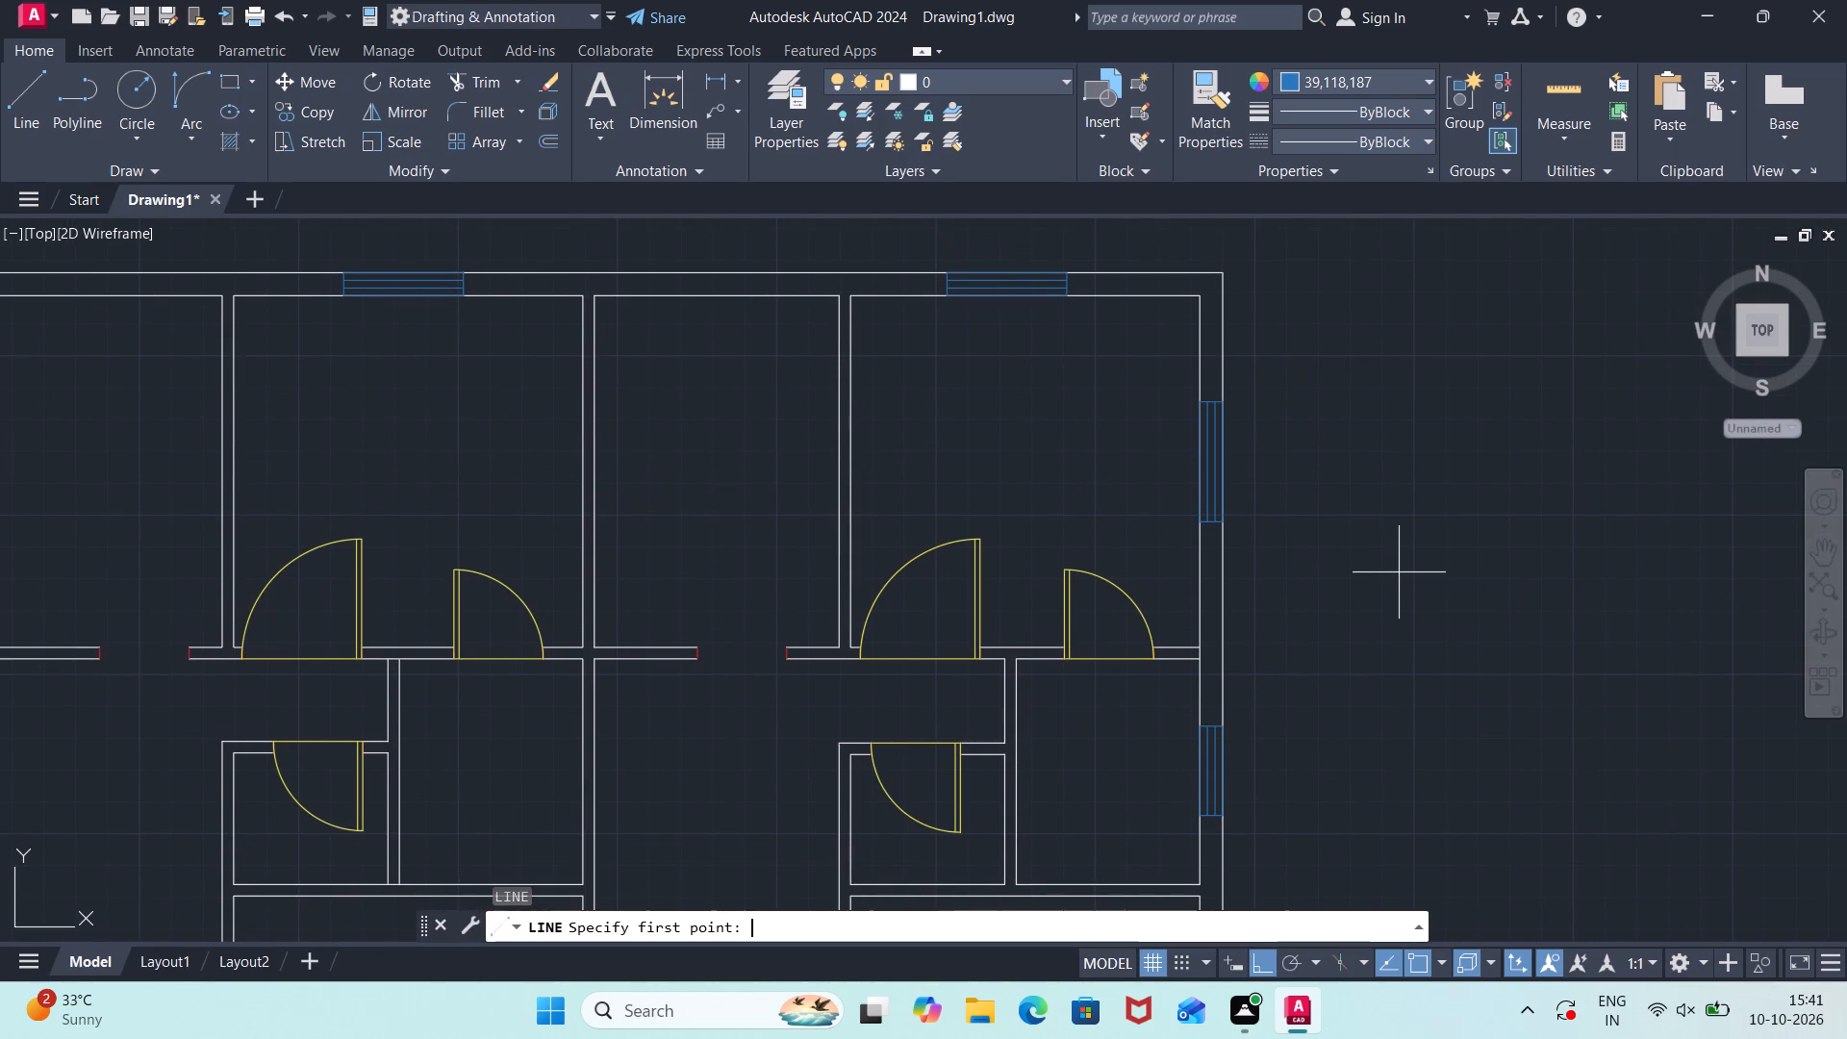
pyautogui.click(1388, 702)
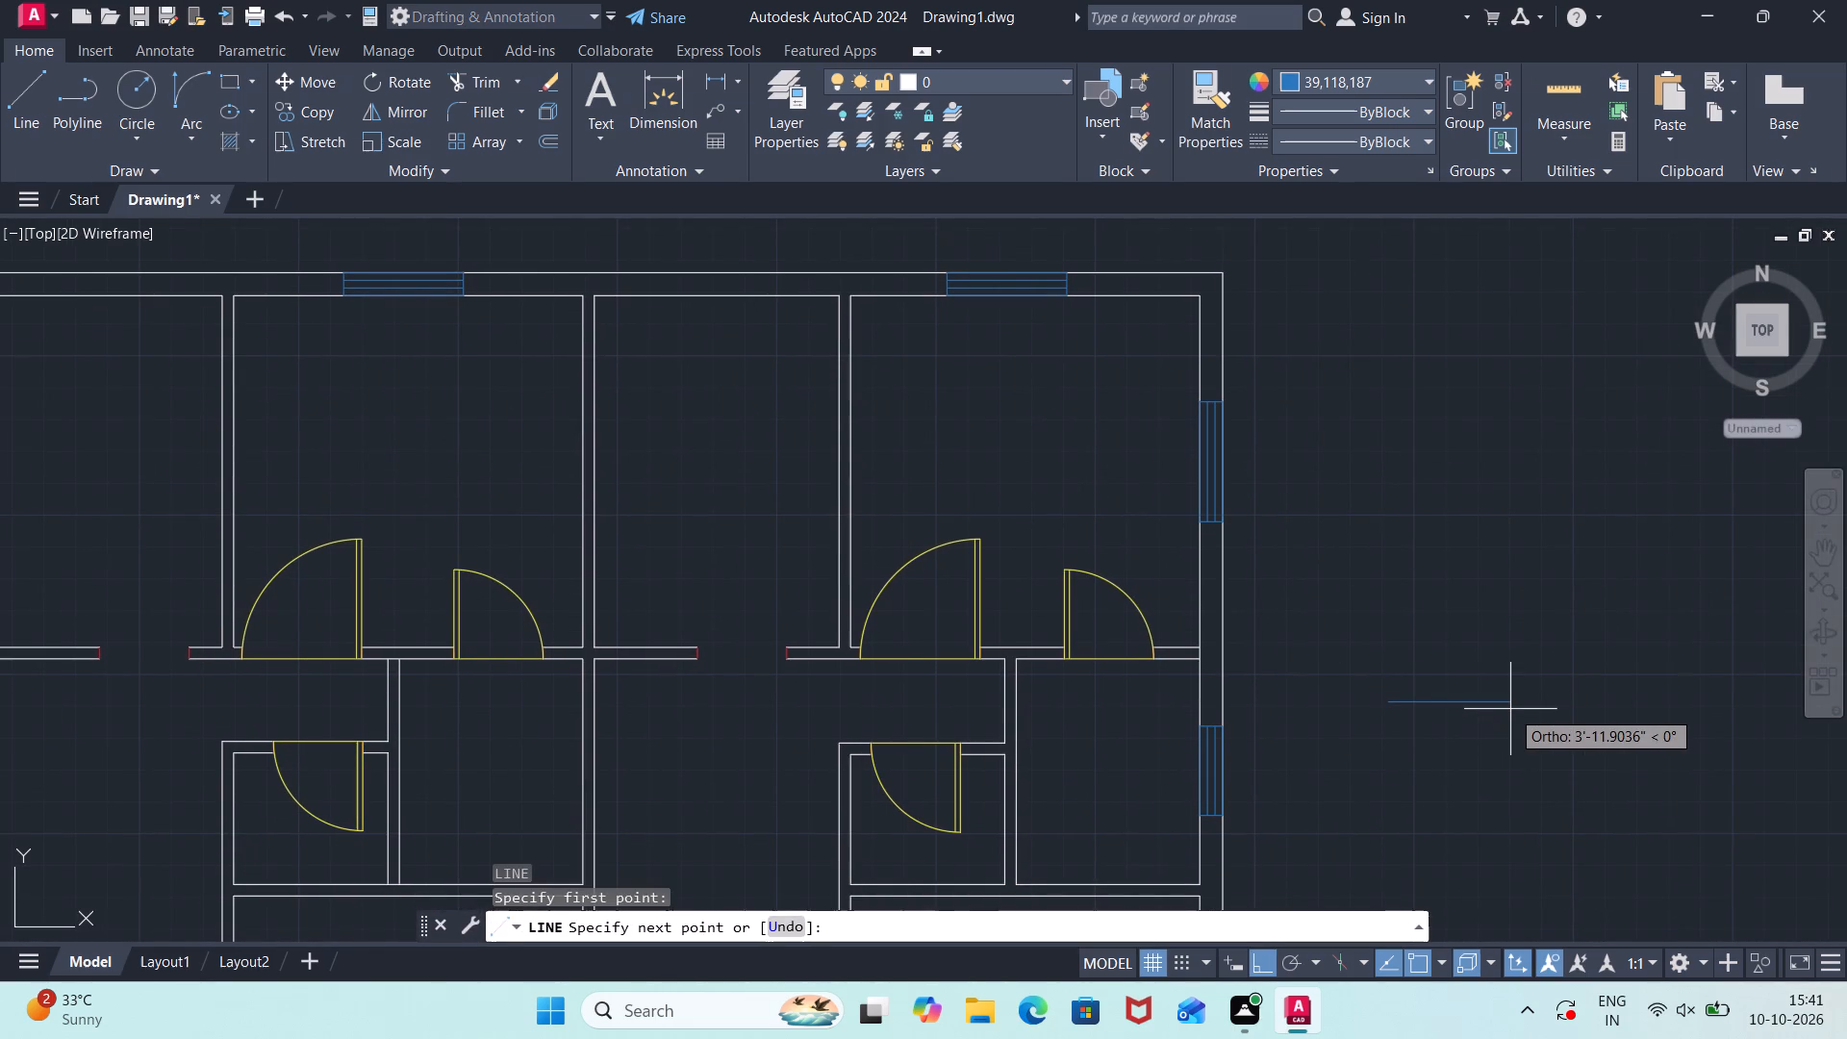
pyautogui.write("2'")
pyautogui.write('11"')
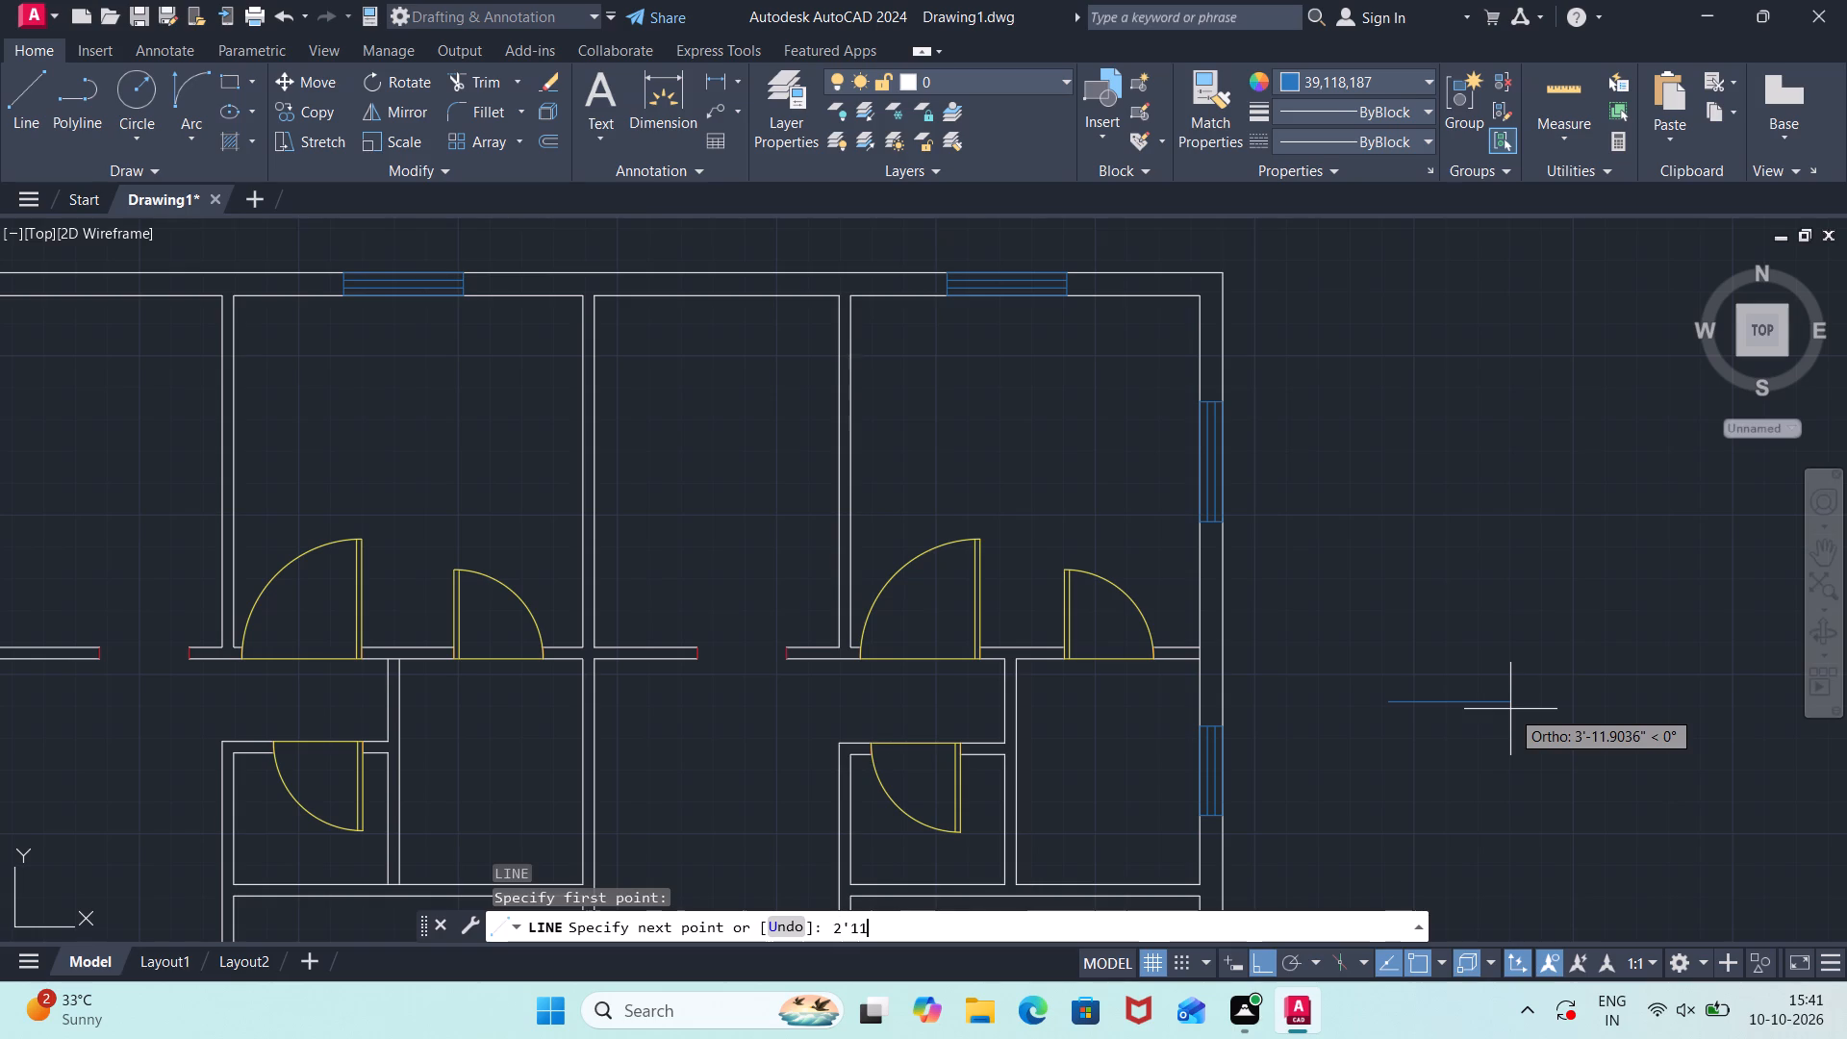
pyautogui.press('Return')
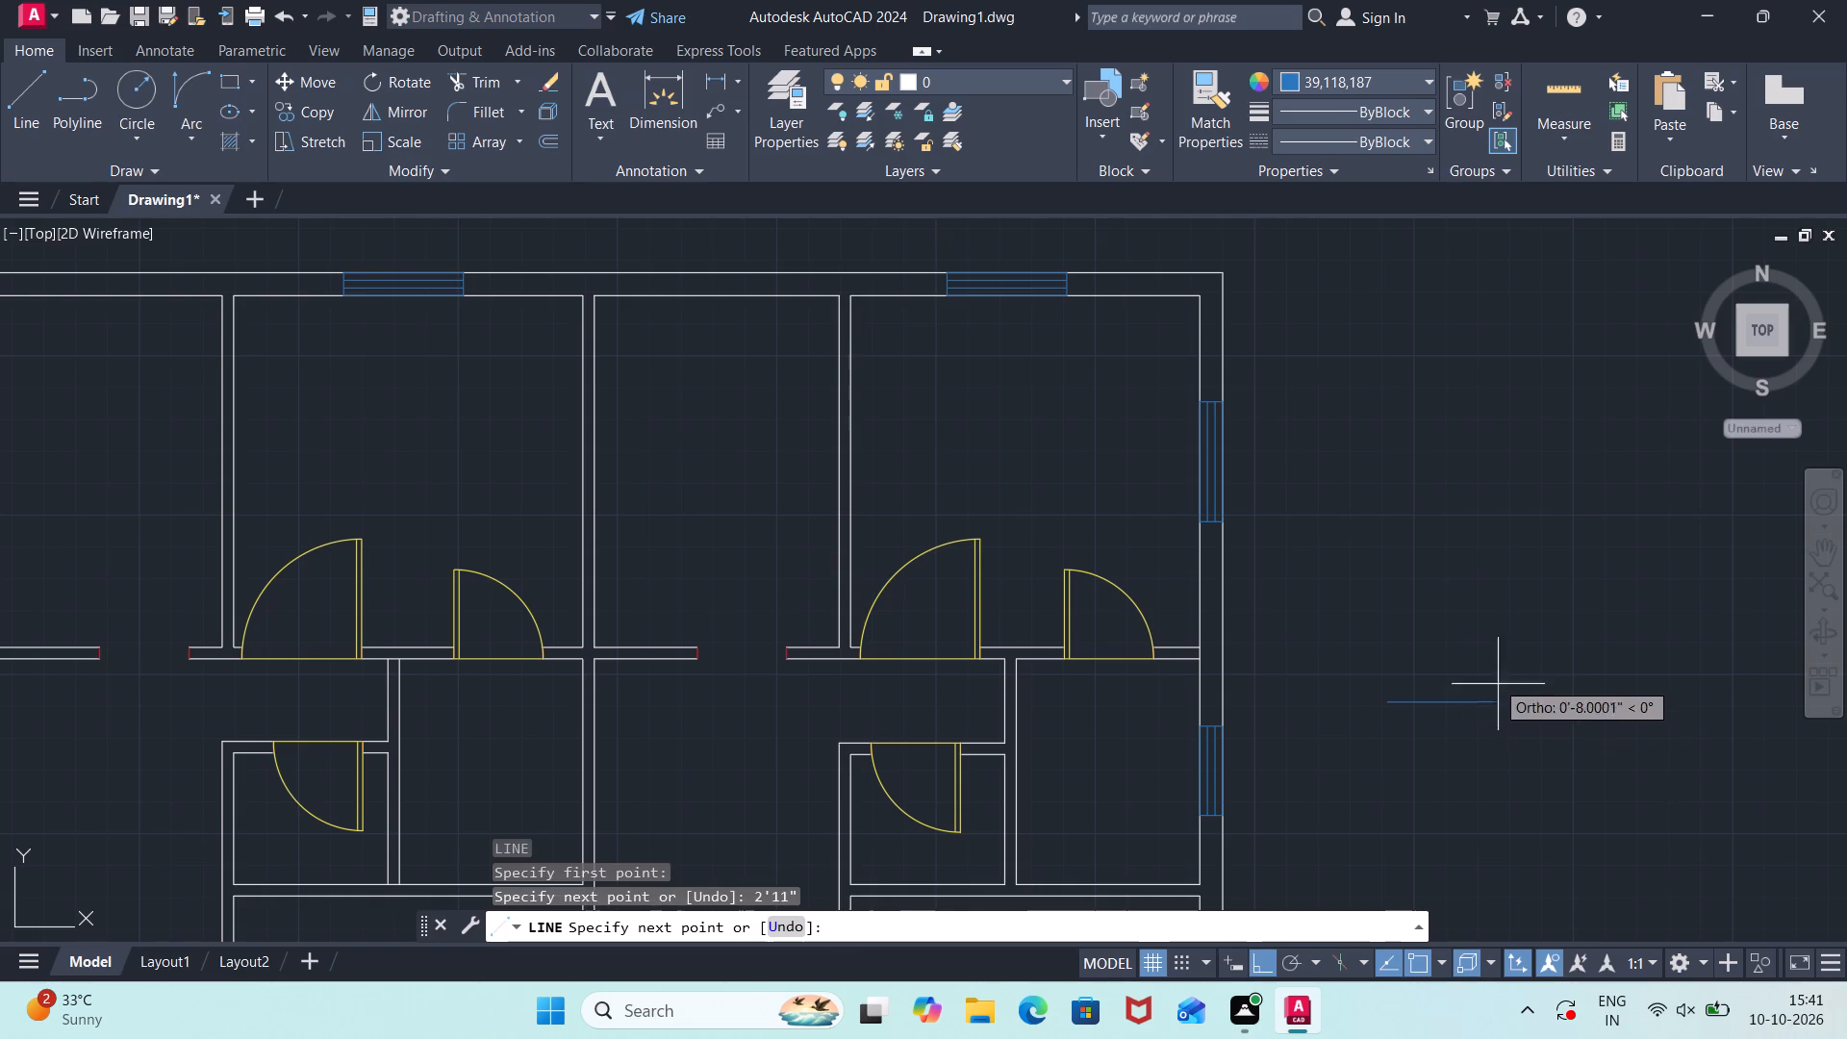
pyautogui.write('9"')
pyautogui.press('Return')
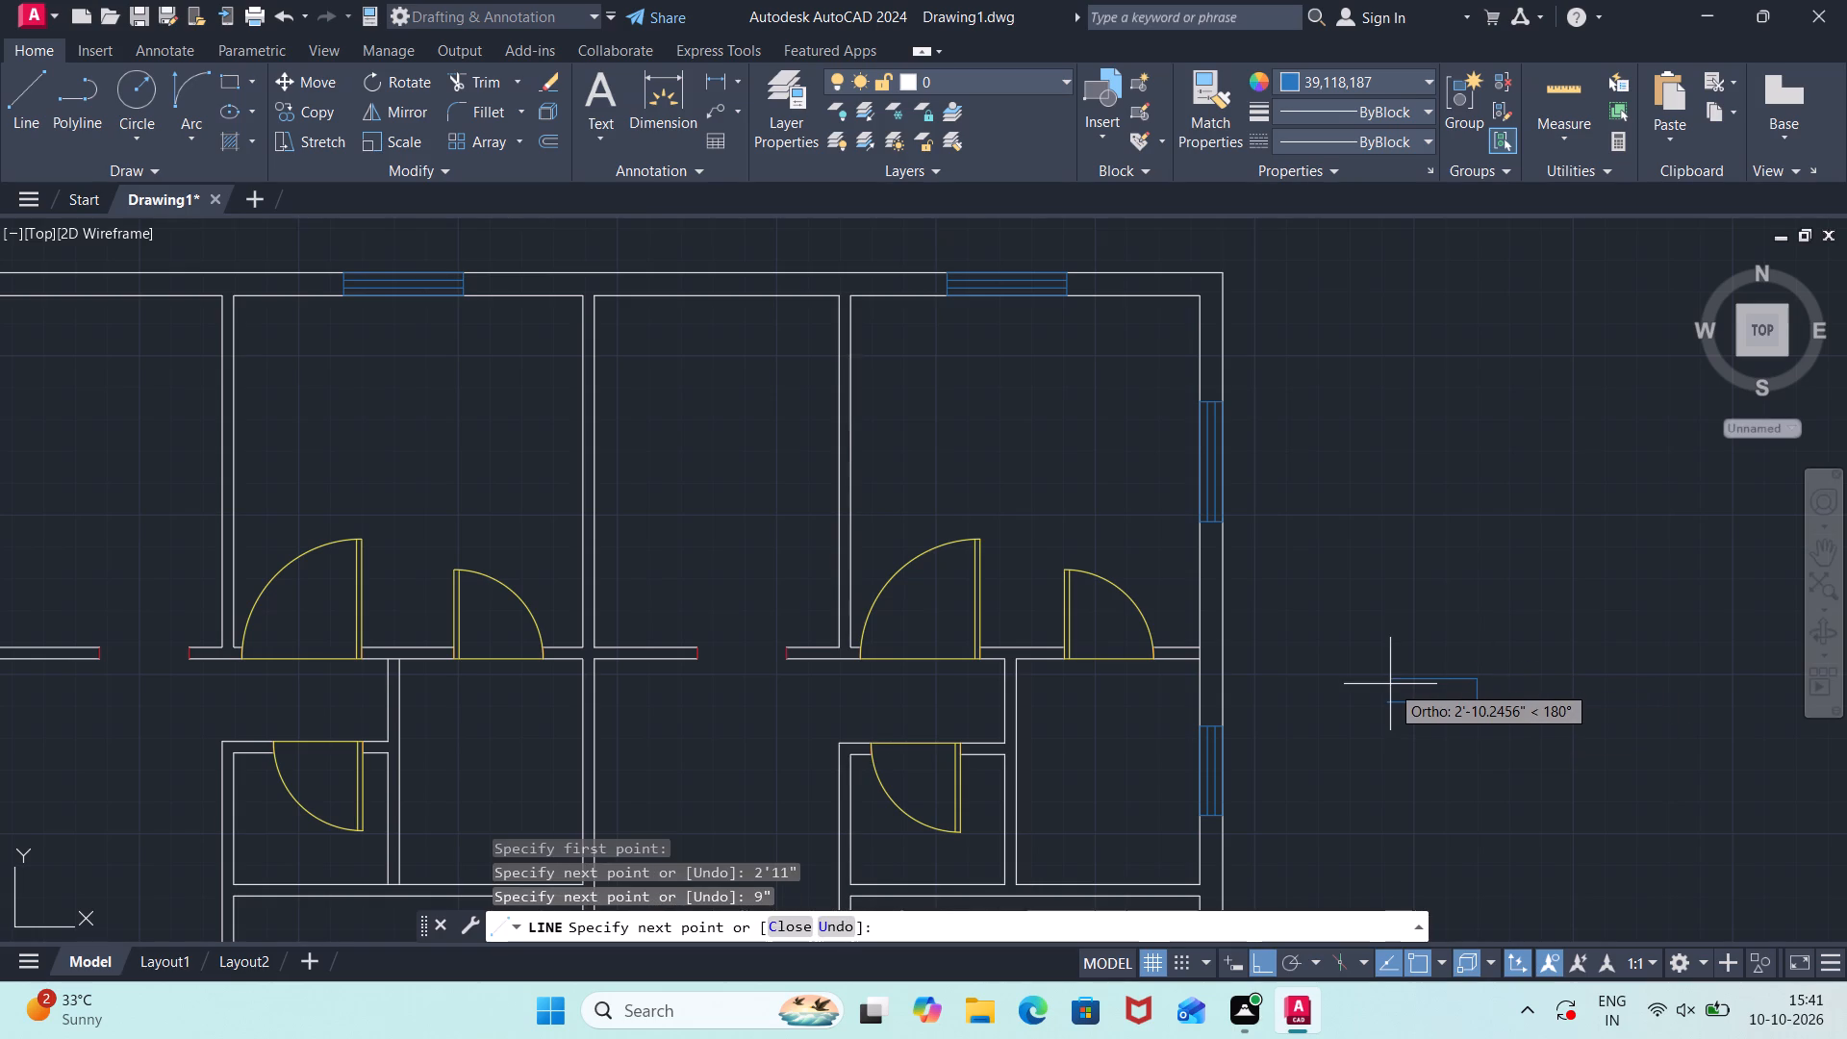
pyautogui.write("2'")
pyautogui.write('11"')
pyautogui.press('Return')
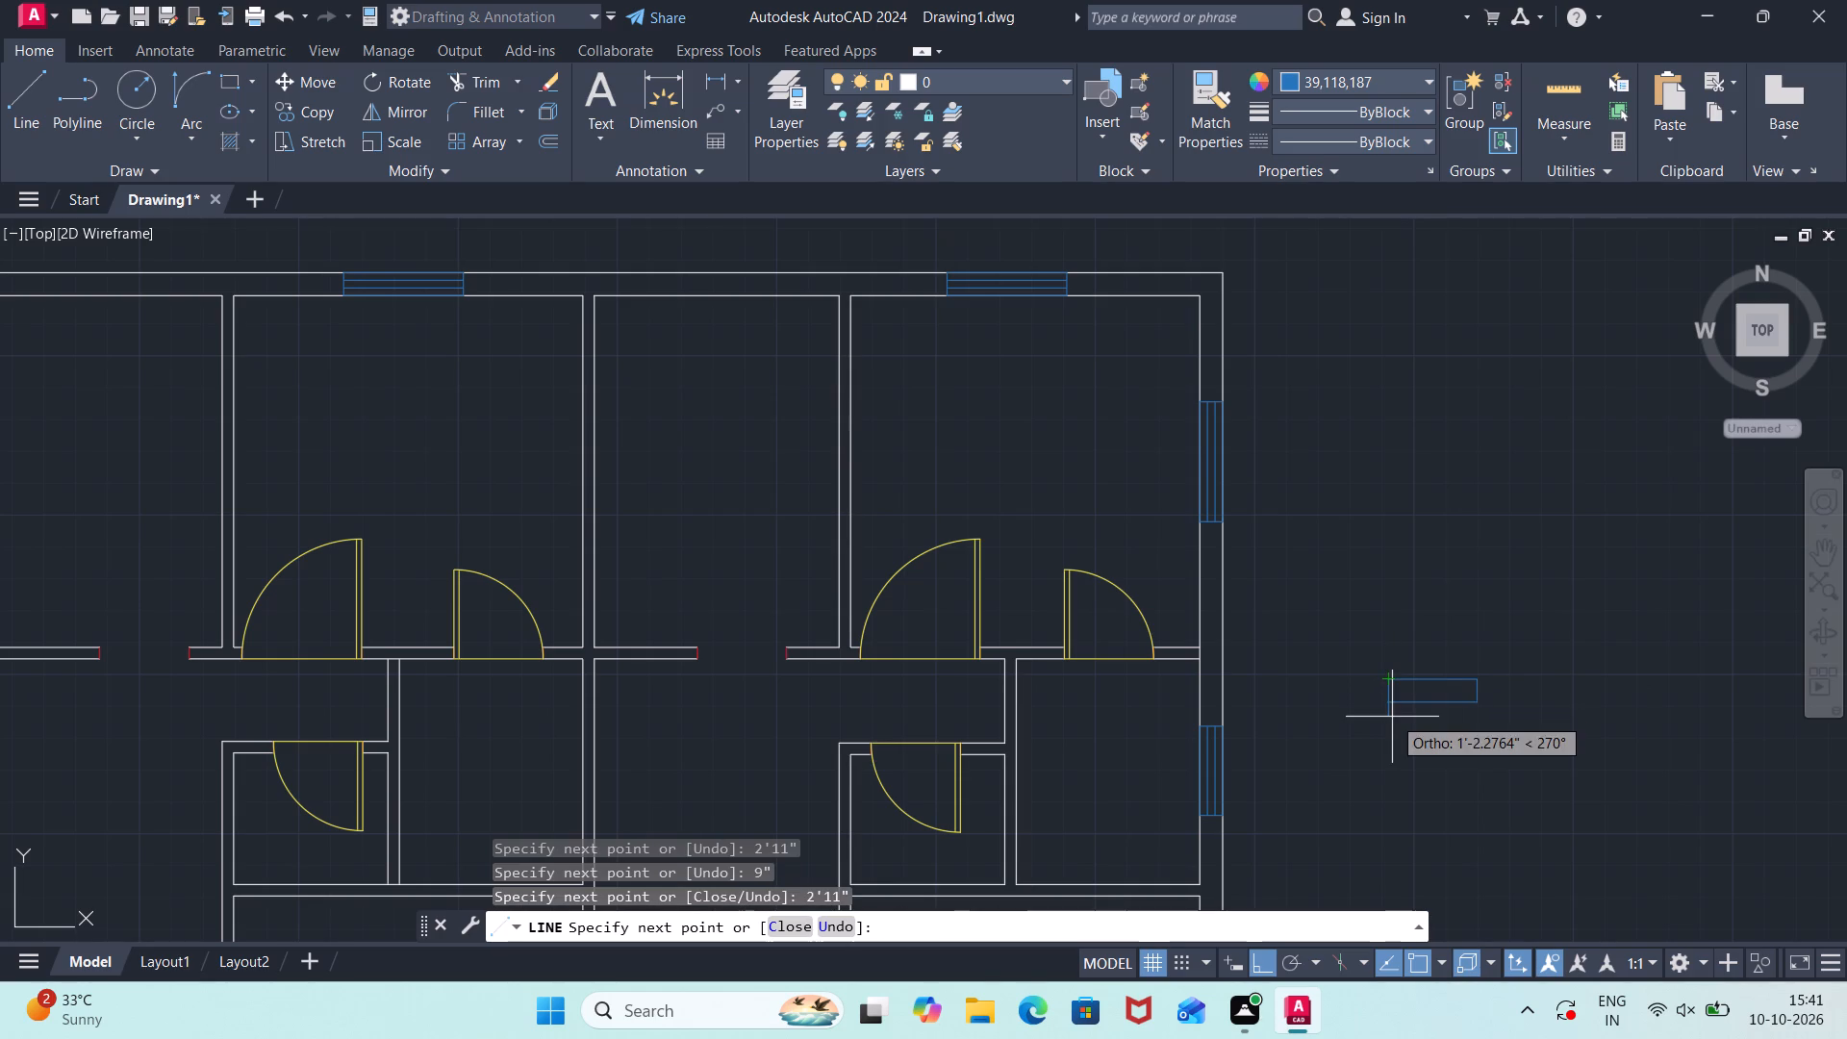
pyautogui.click(1386, 698)
pyautogui.press('Escape')
# Draw a lengthwise centre line between the midpoints of the 2'11" window outline's short sides.
pyautogui.scroll(3, 1386, 697)
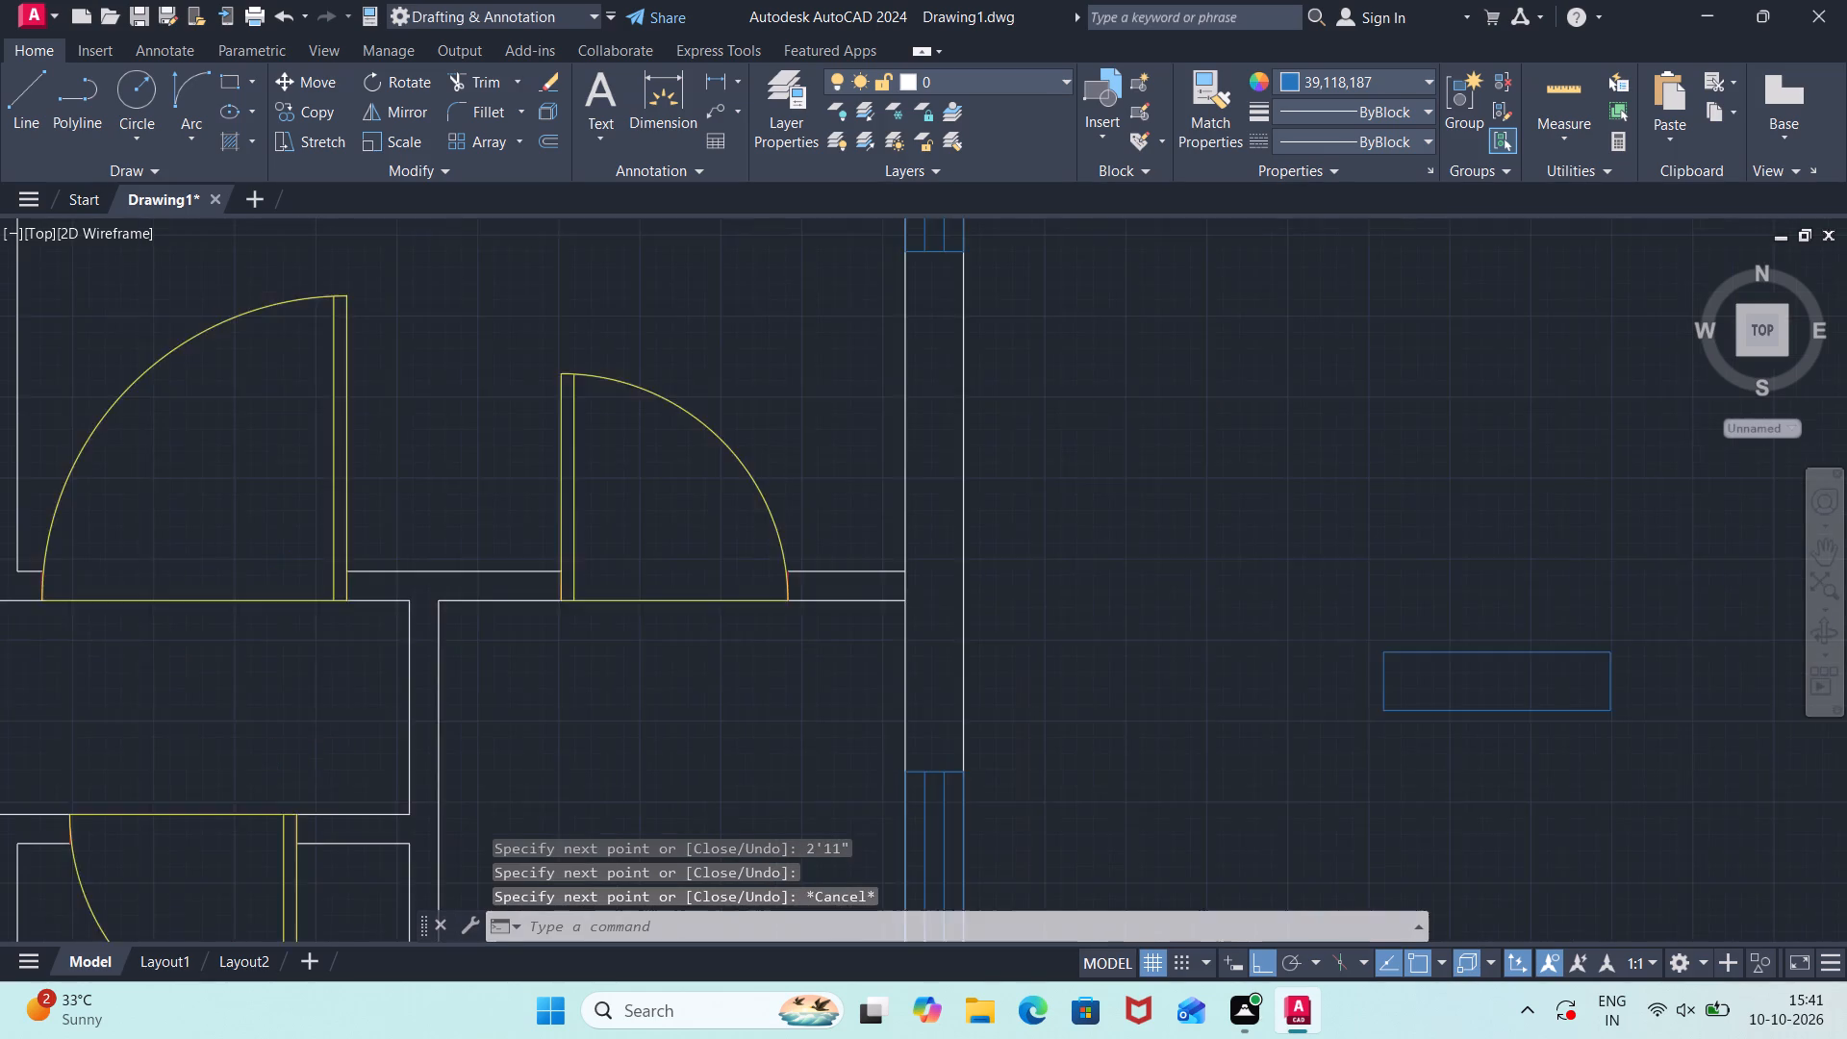
pyautogui.press('l')
pyautogui.press('Return')
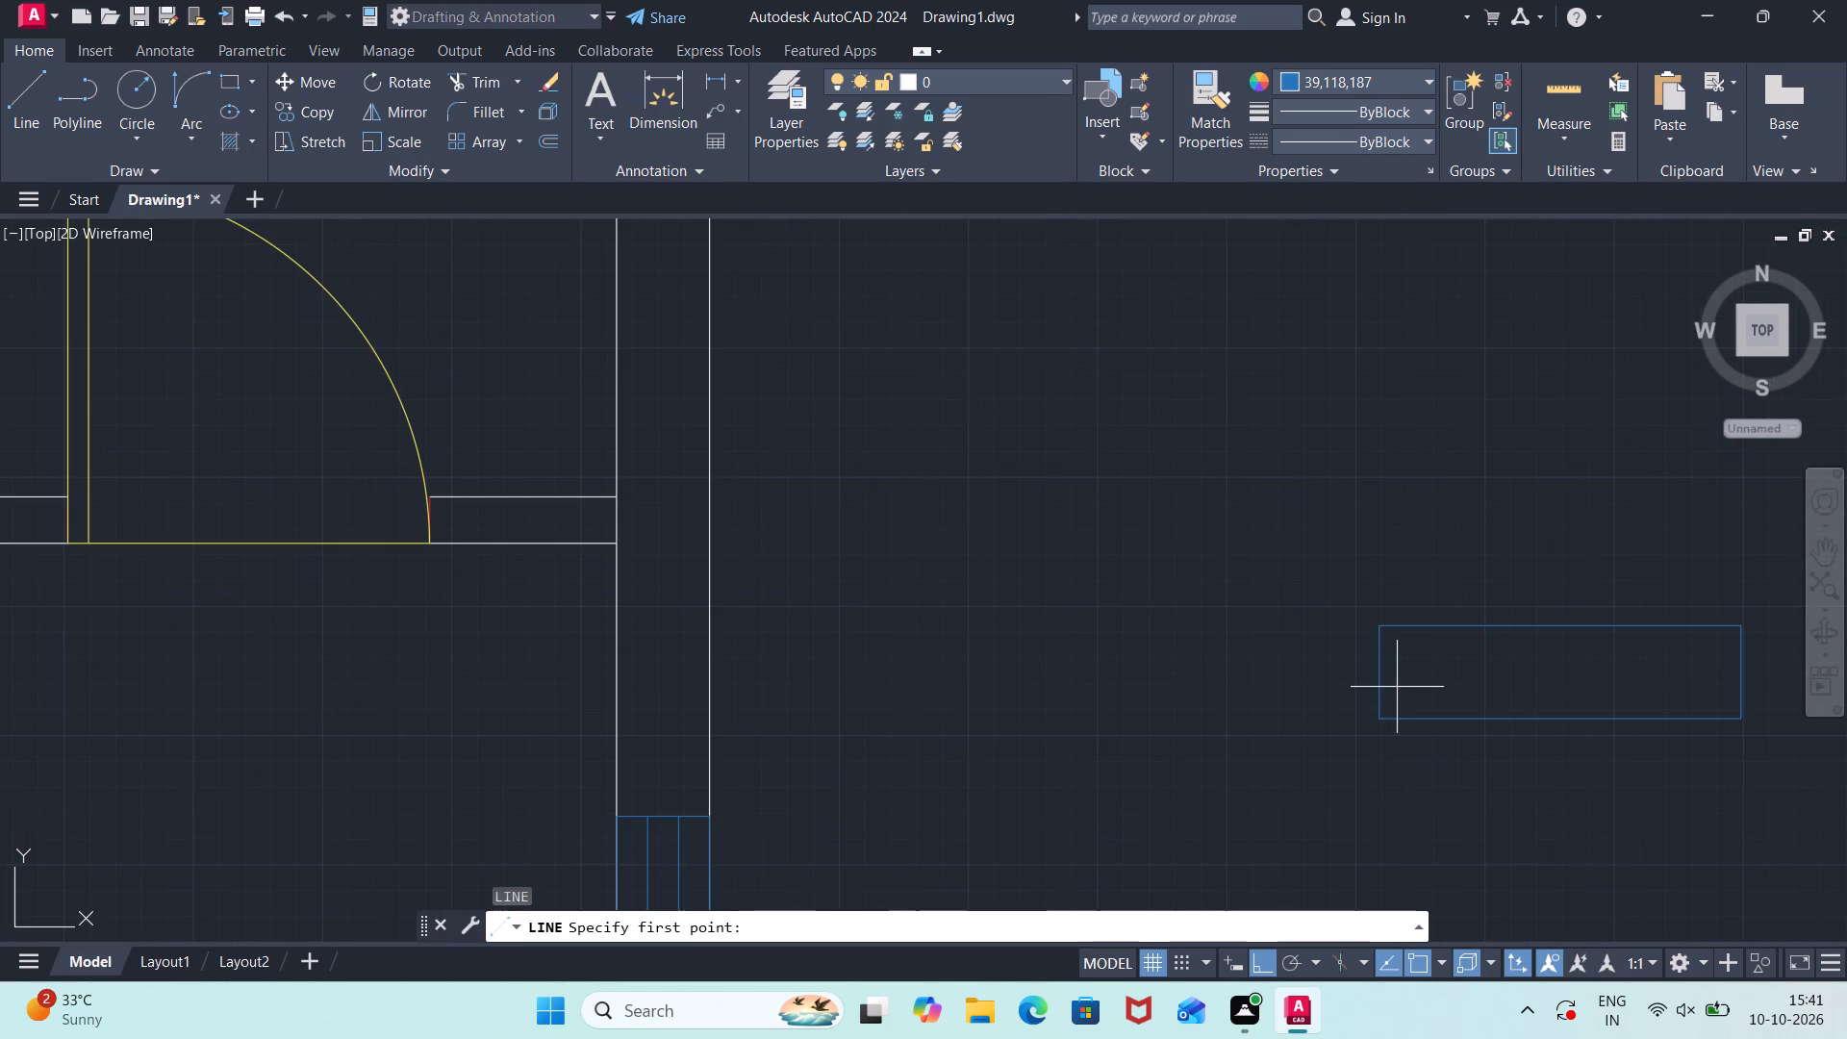
pyautogui.click(1383, 672)
pyautogui.click(1745, 671)
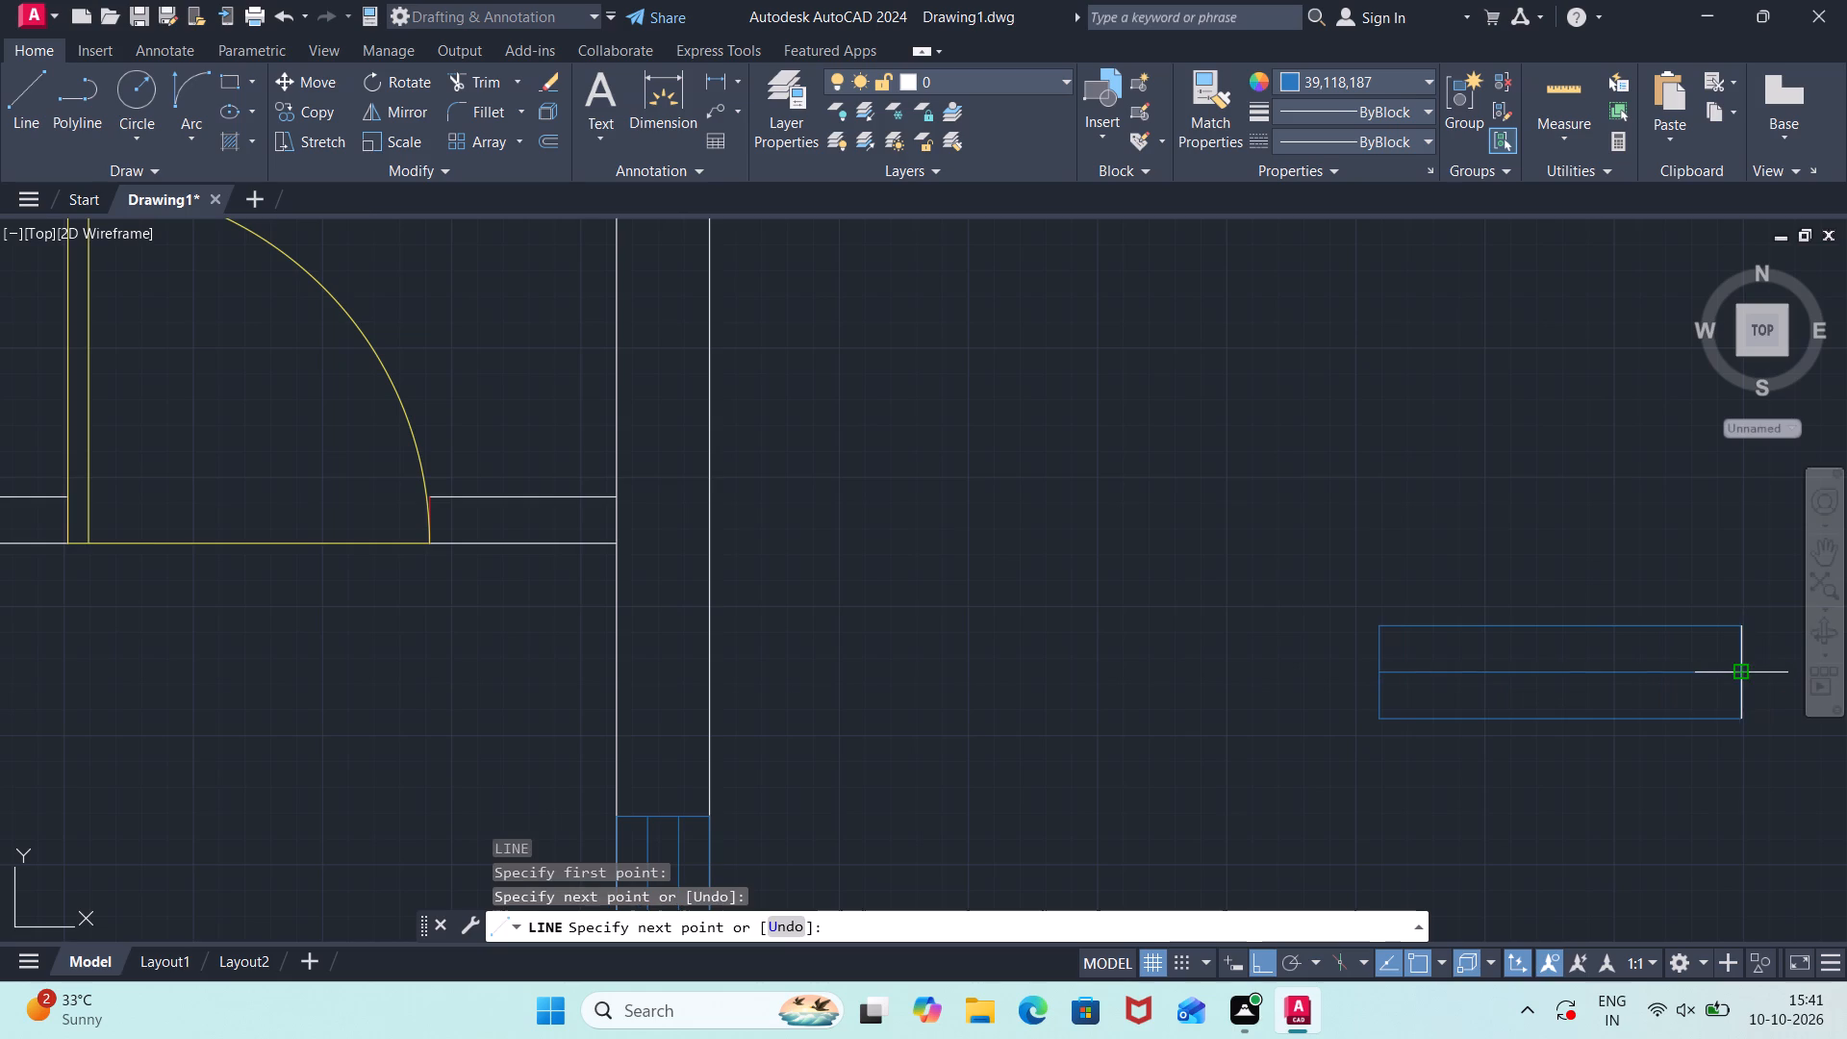
pyautogui.press('Escape')
# Offset the 2'11" window's centre line 1.5" to both sides and erase the original centre line.
pyautogui.scroll(1, 1683, 668)
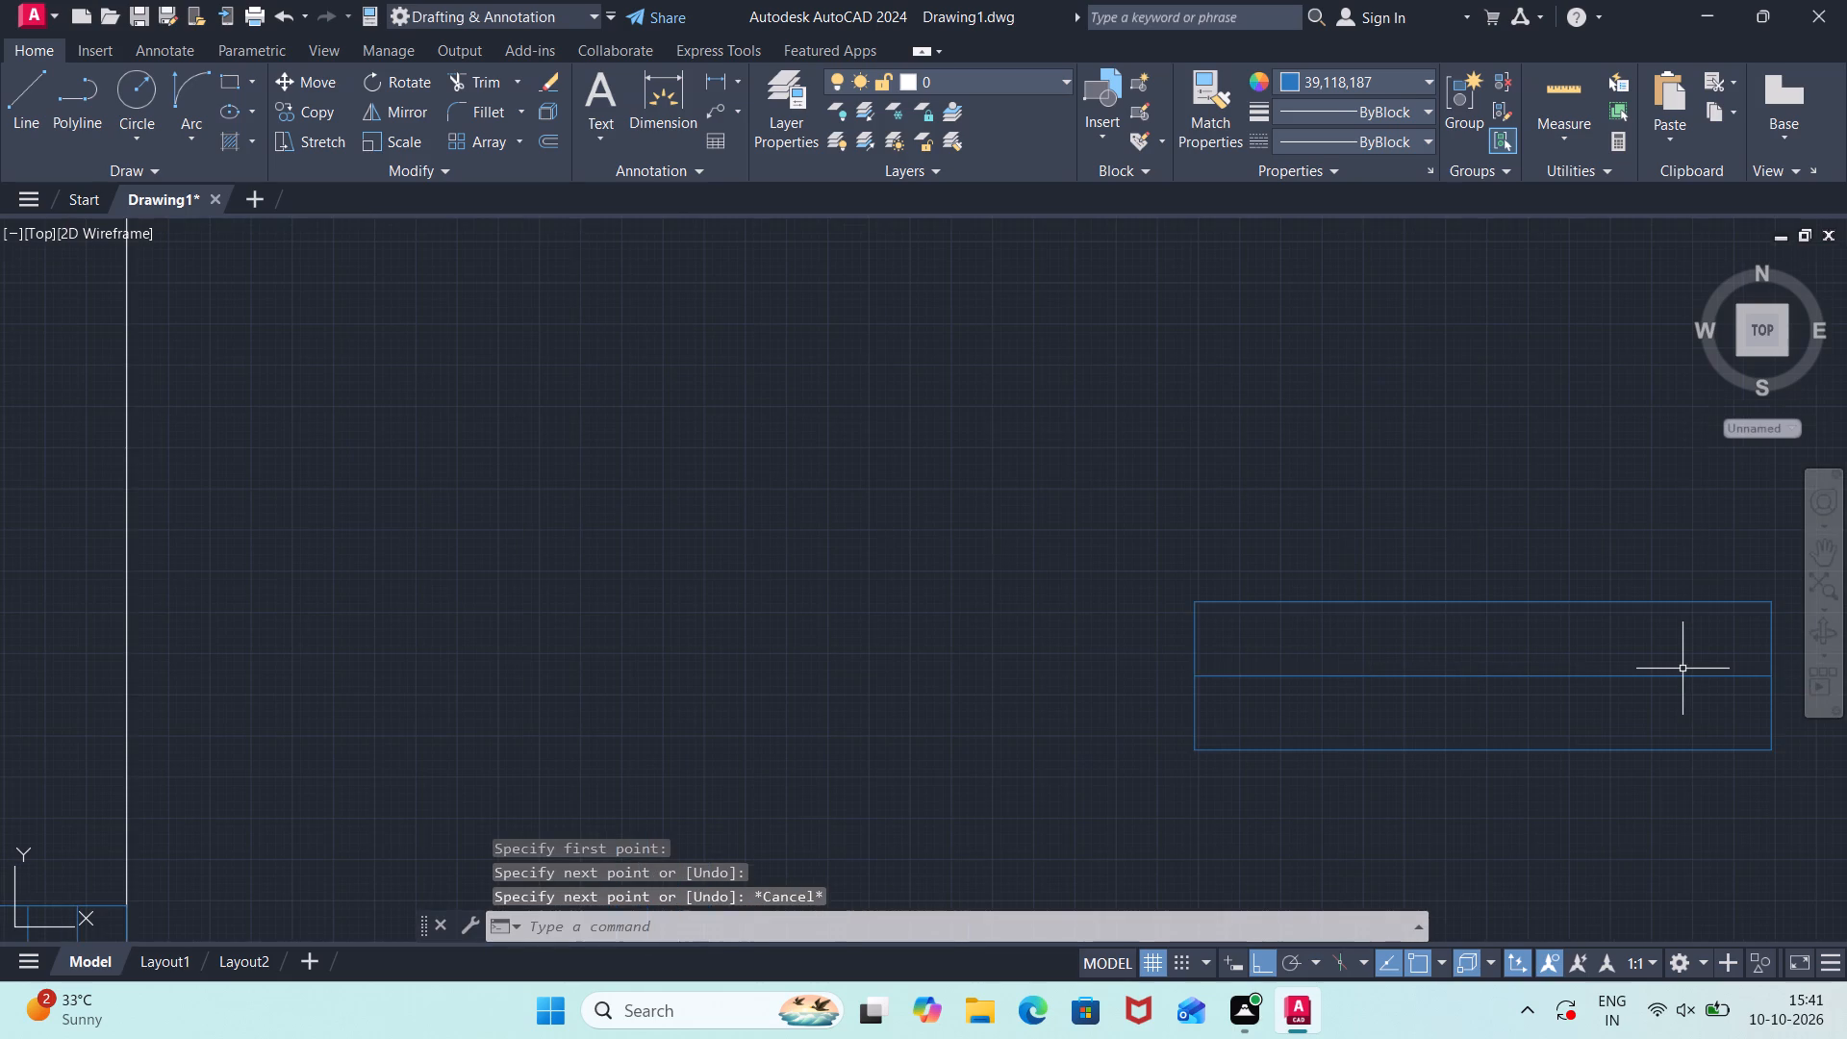
pyautogui.press('o')
pyautogui.write('ff')
pyautogui.press('Return')
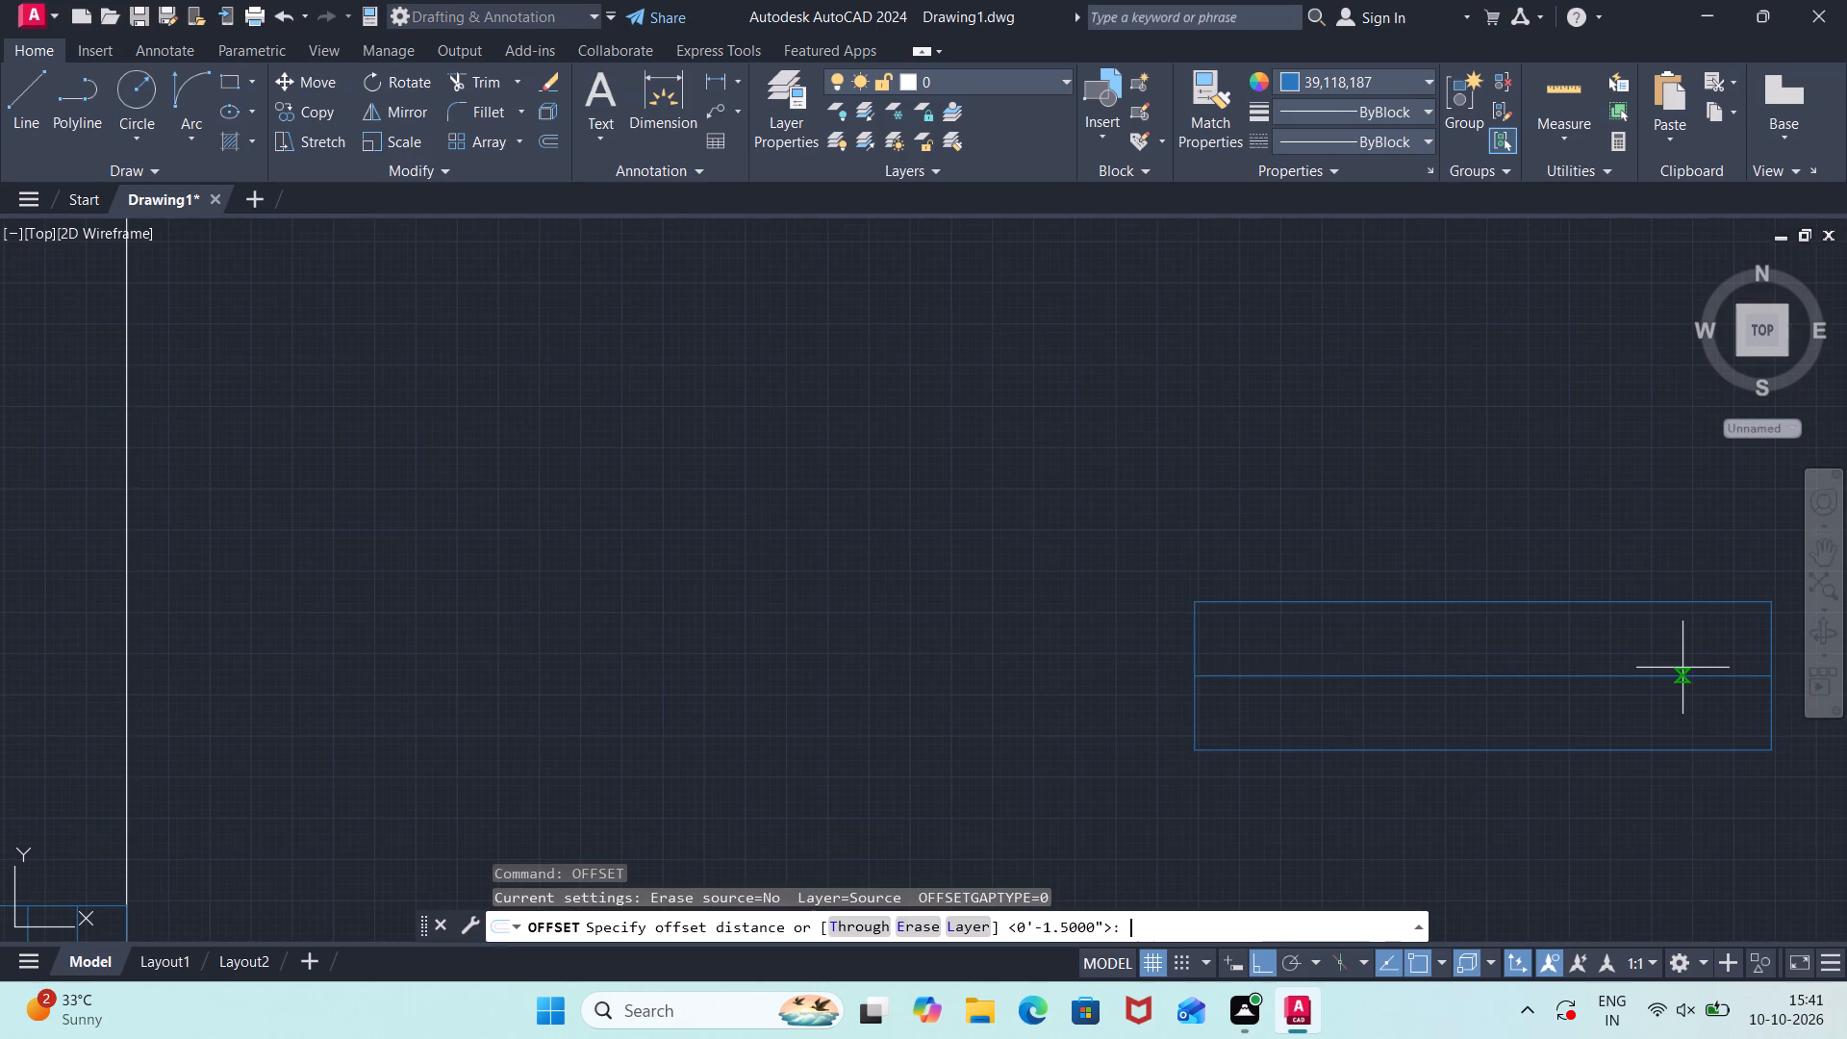
pyautogui.press('Return')
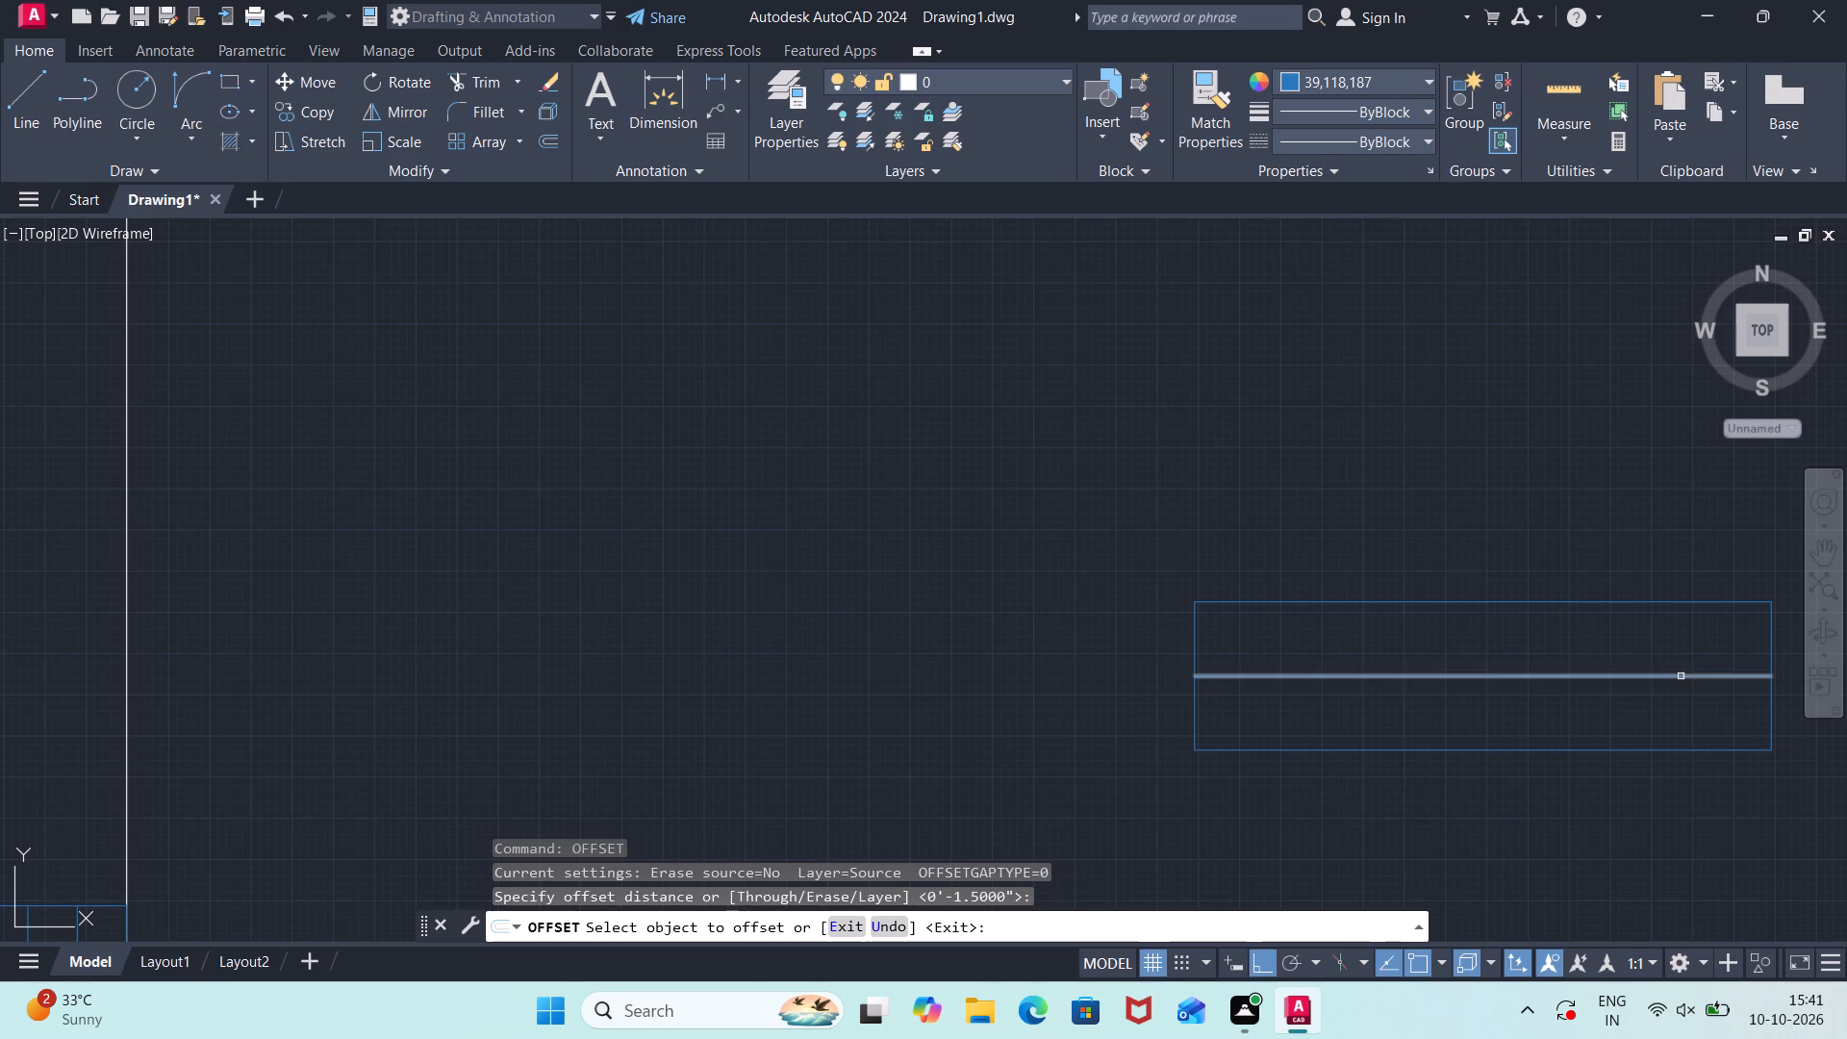
pyautogui.click(1681, 676)
pyautogui.click(1676, 638)
pyautogui.click(1676, 674)
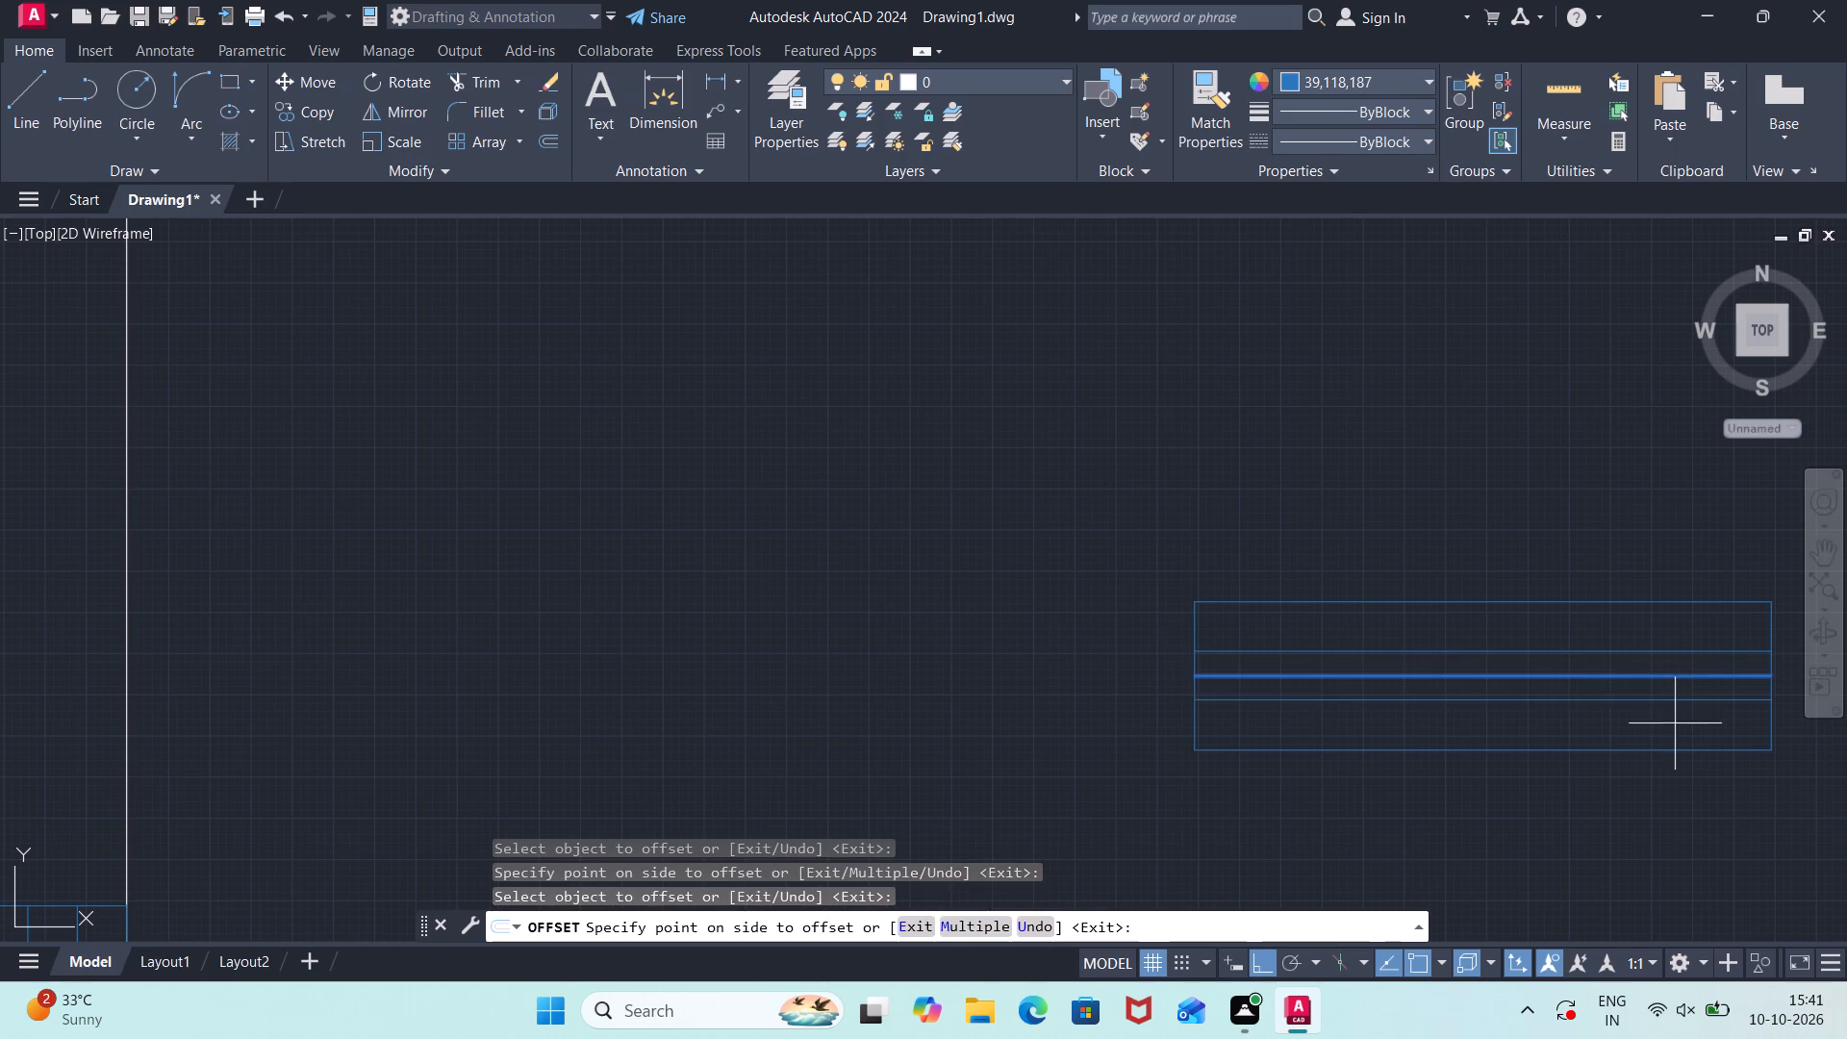
pyautogui.click(1675, 729)
pyautogui.press('Escape')
pyautogui.click(1680, 675)
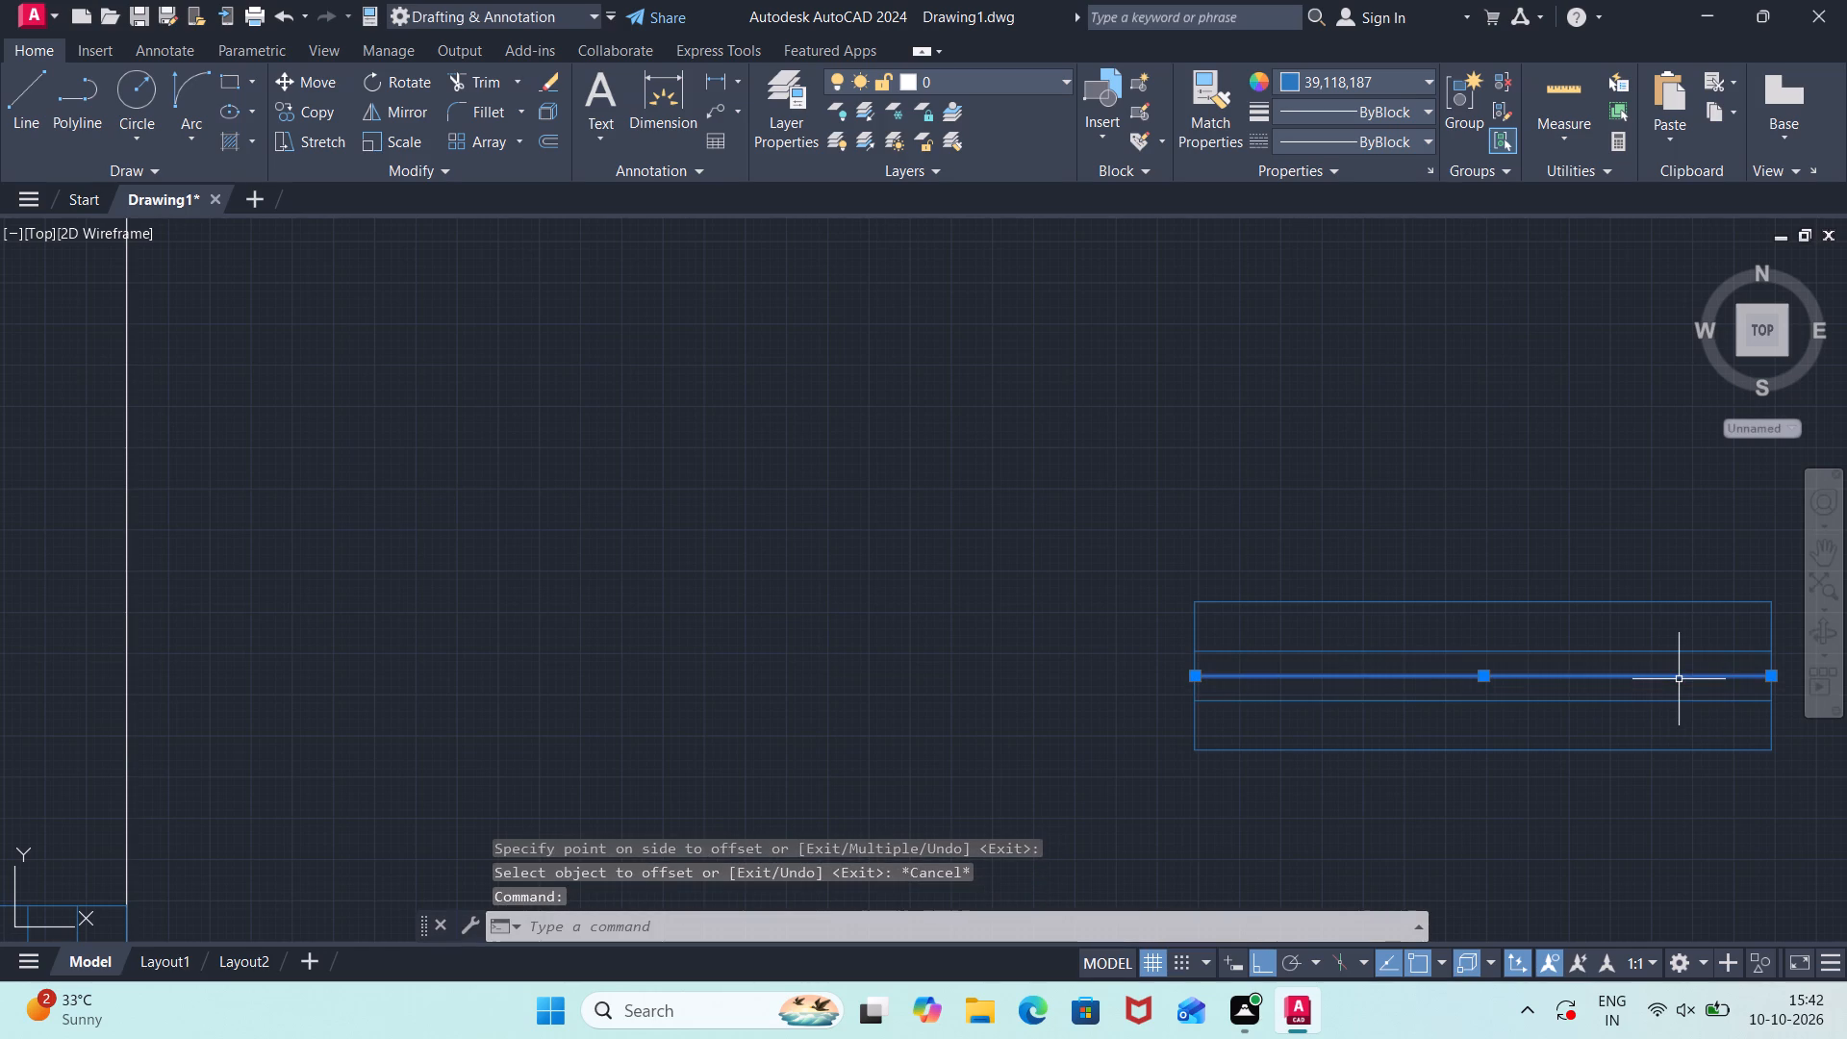
pyautogui.press('Delete')
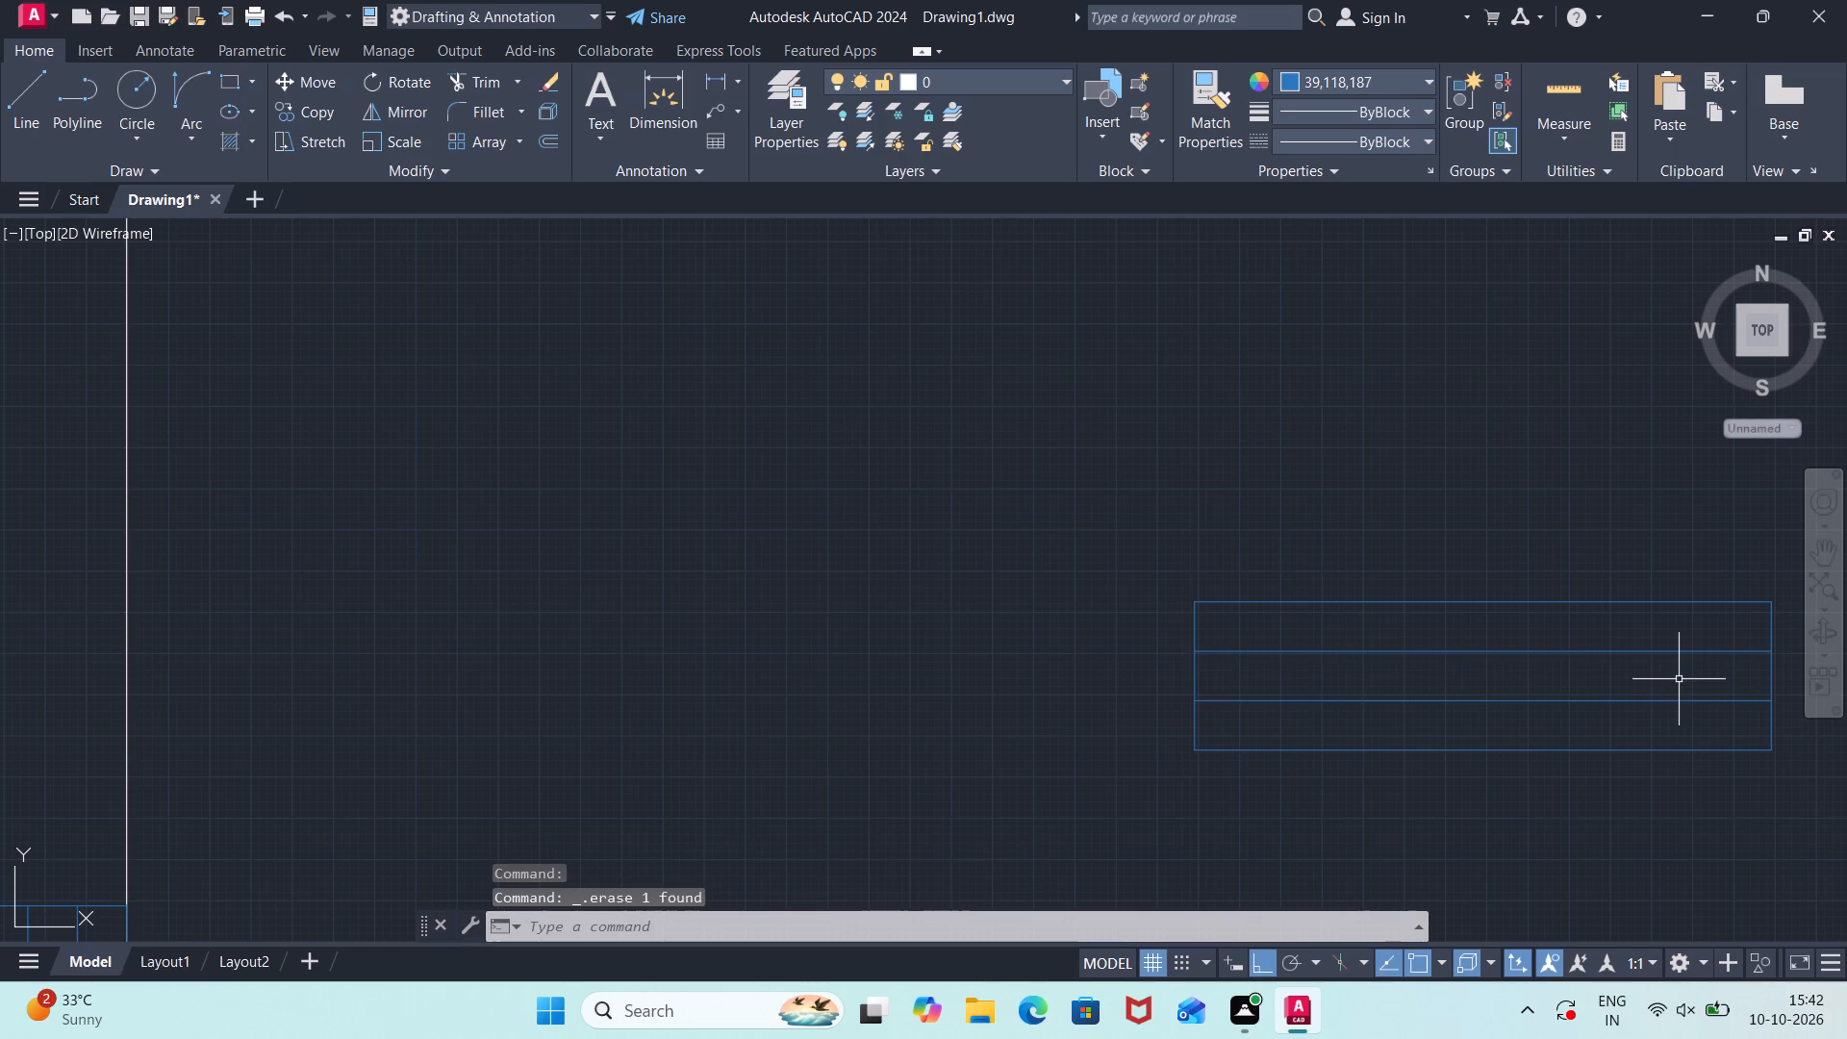
# Move the 2'11" window by its southwest corner onto the inner line of the north wall, above the third room from the west.
pyautogui.scroll(-3, 1679, 679)
pyautogui.click(1730, 642)
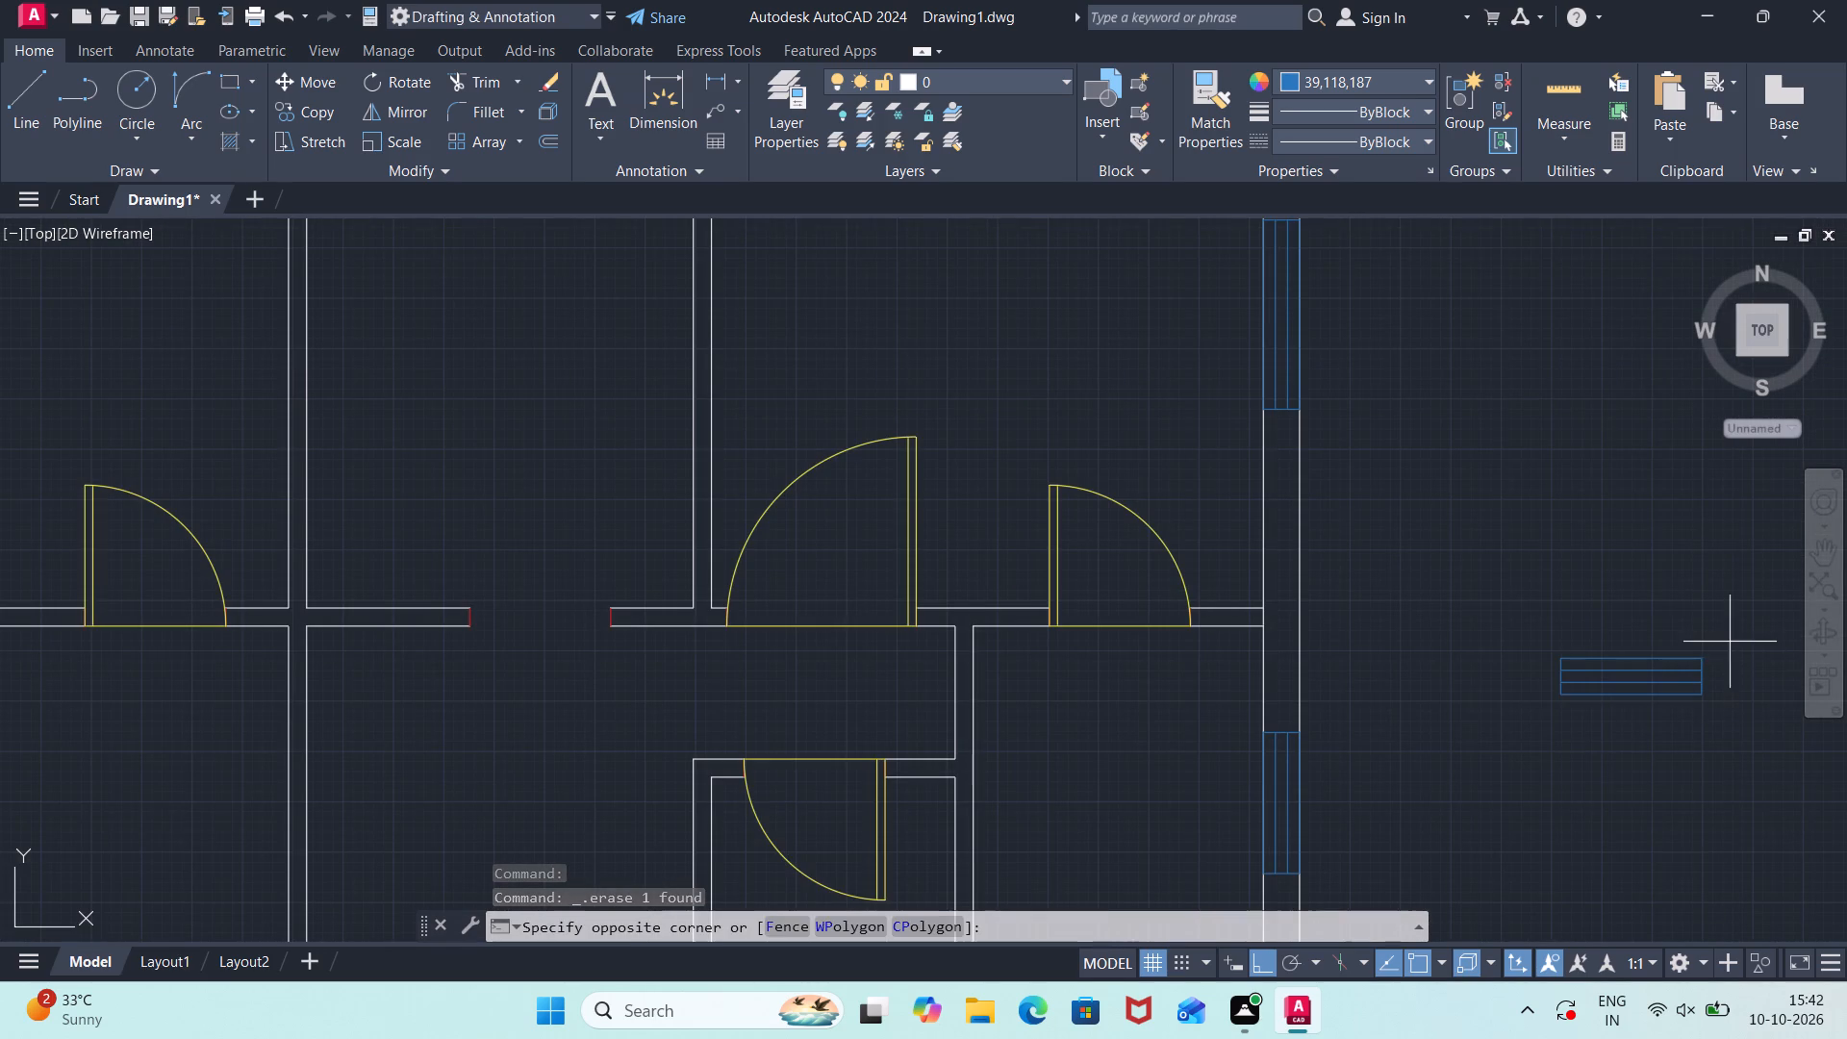
pyautogui.click(1493, 767)
pyautogui.press('m')
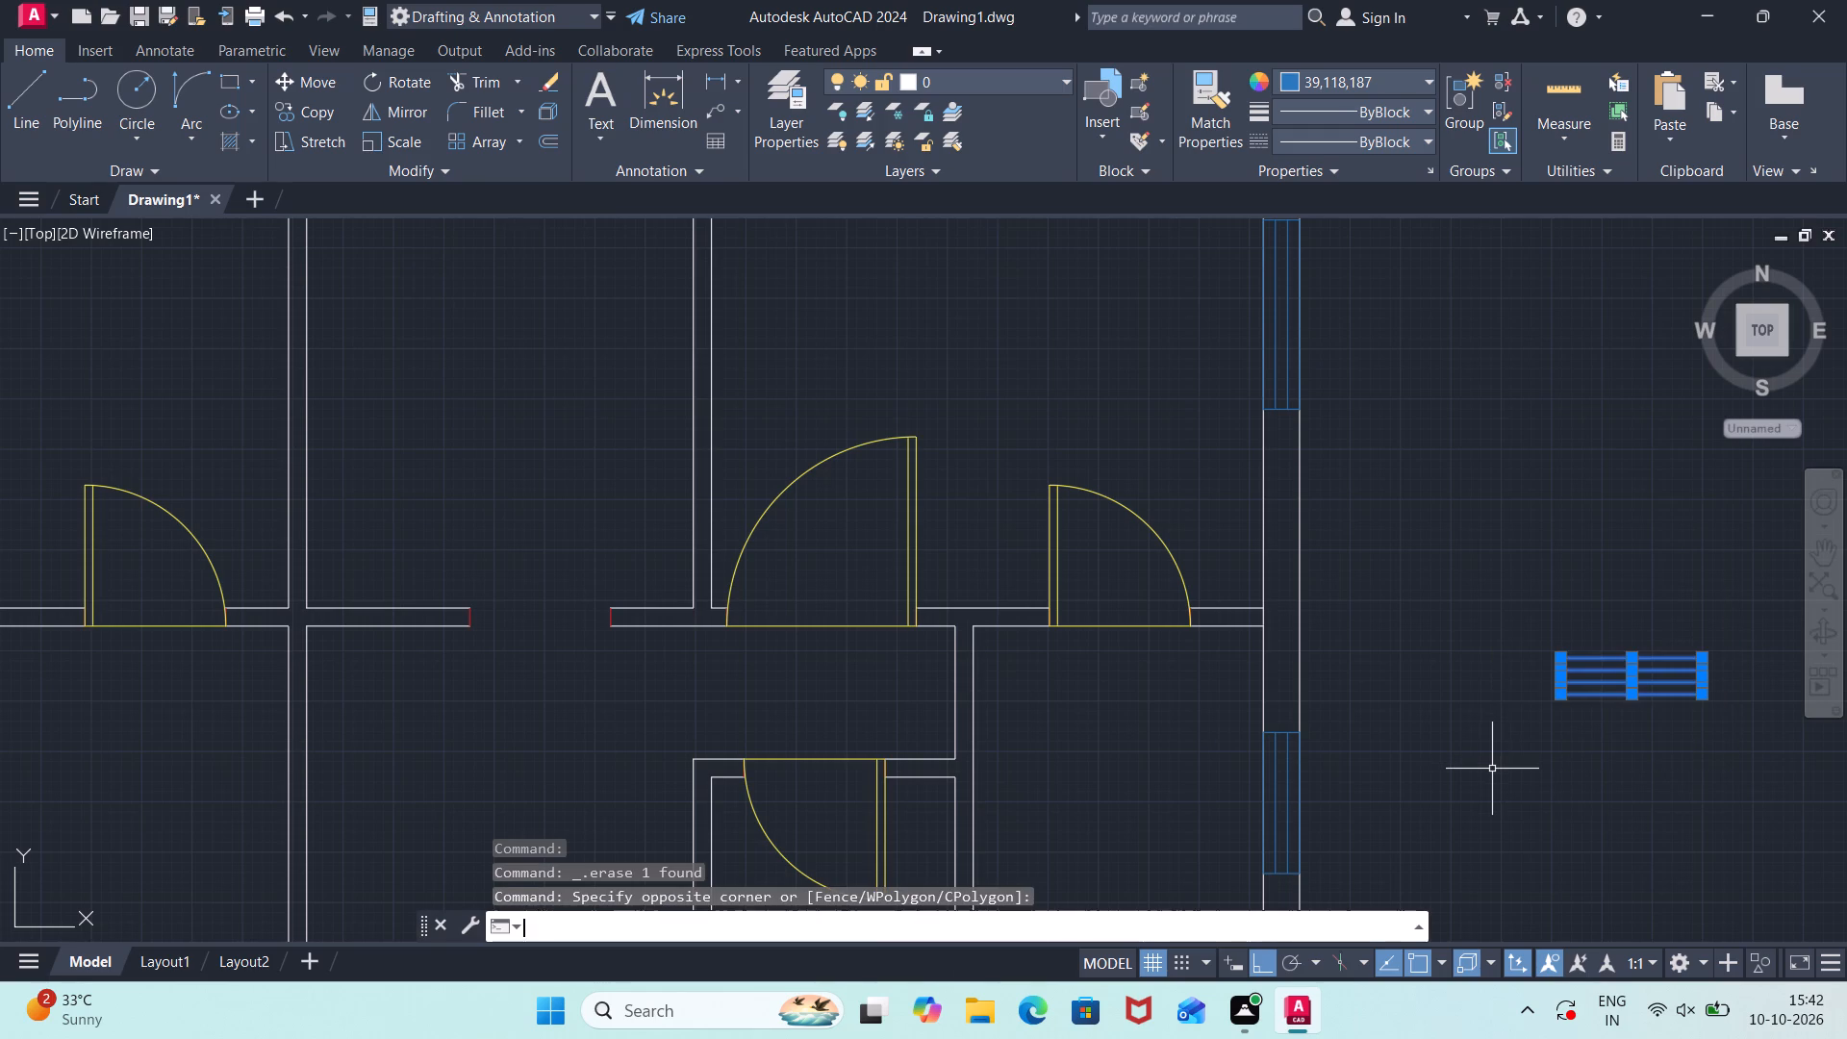
pyautogui.press('Return')
pyautogui.scroll(-2, 1492, 768)
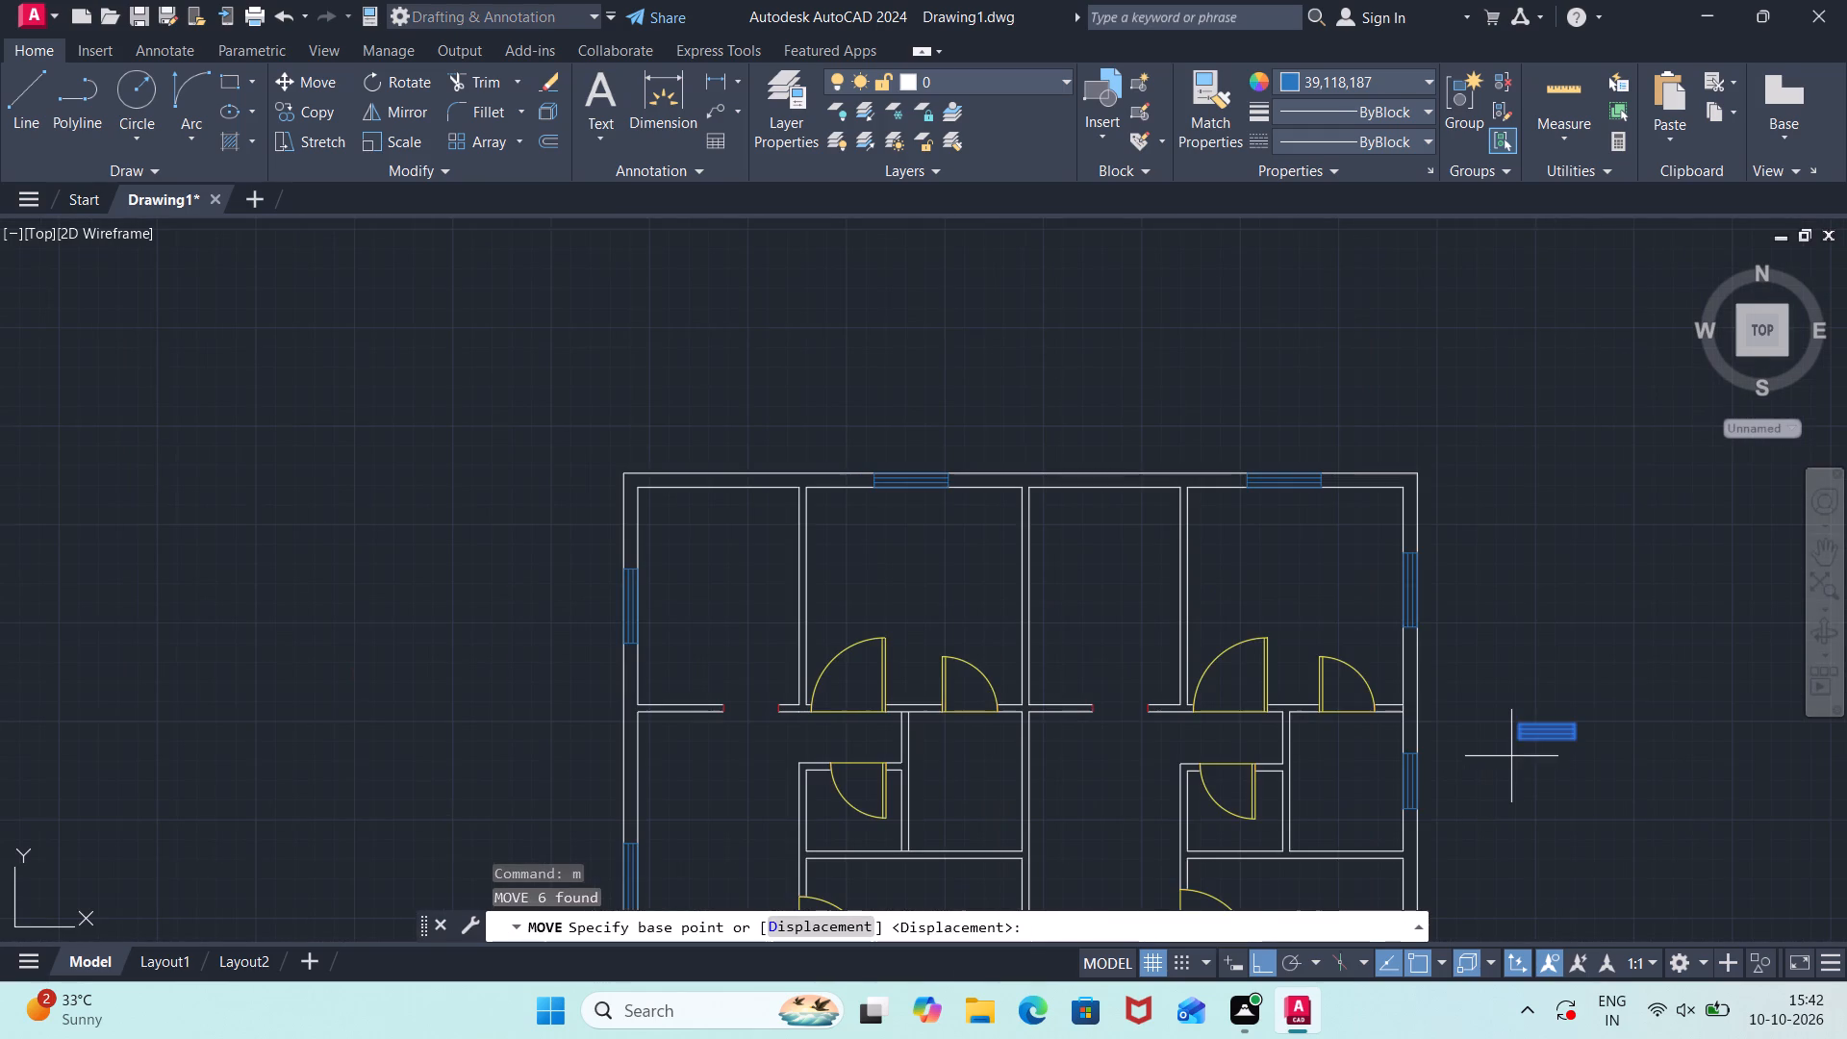
pyautogui.click(1520, 745)
pyautogui.scroll(1, 1090, 487)
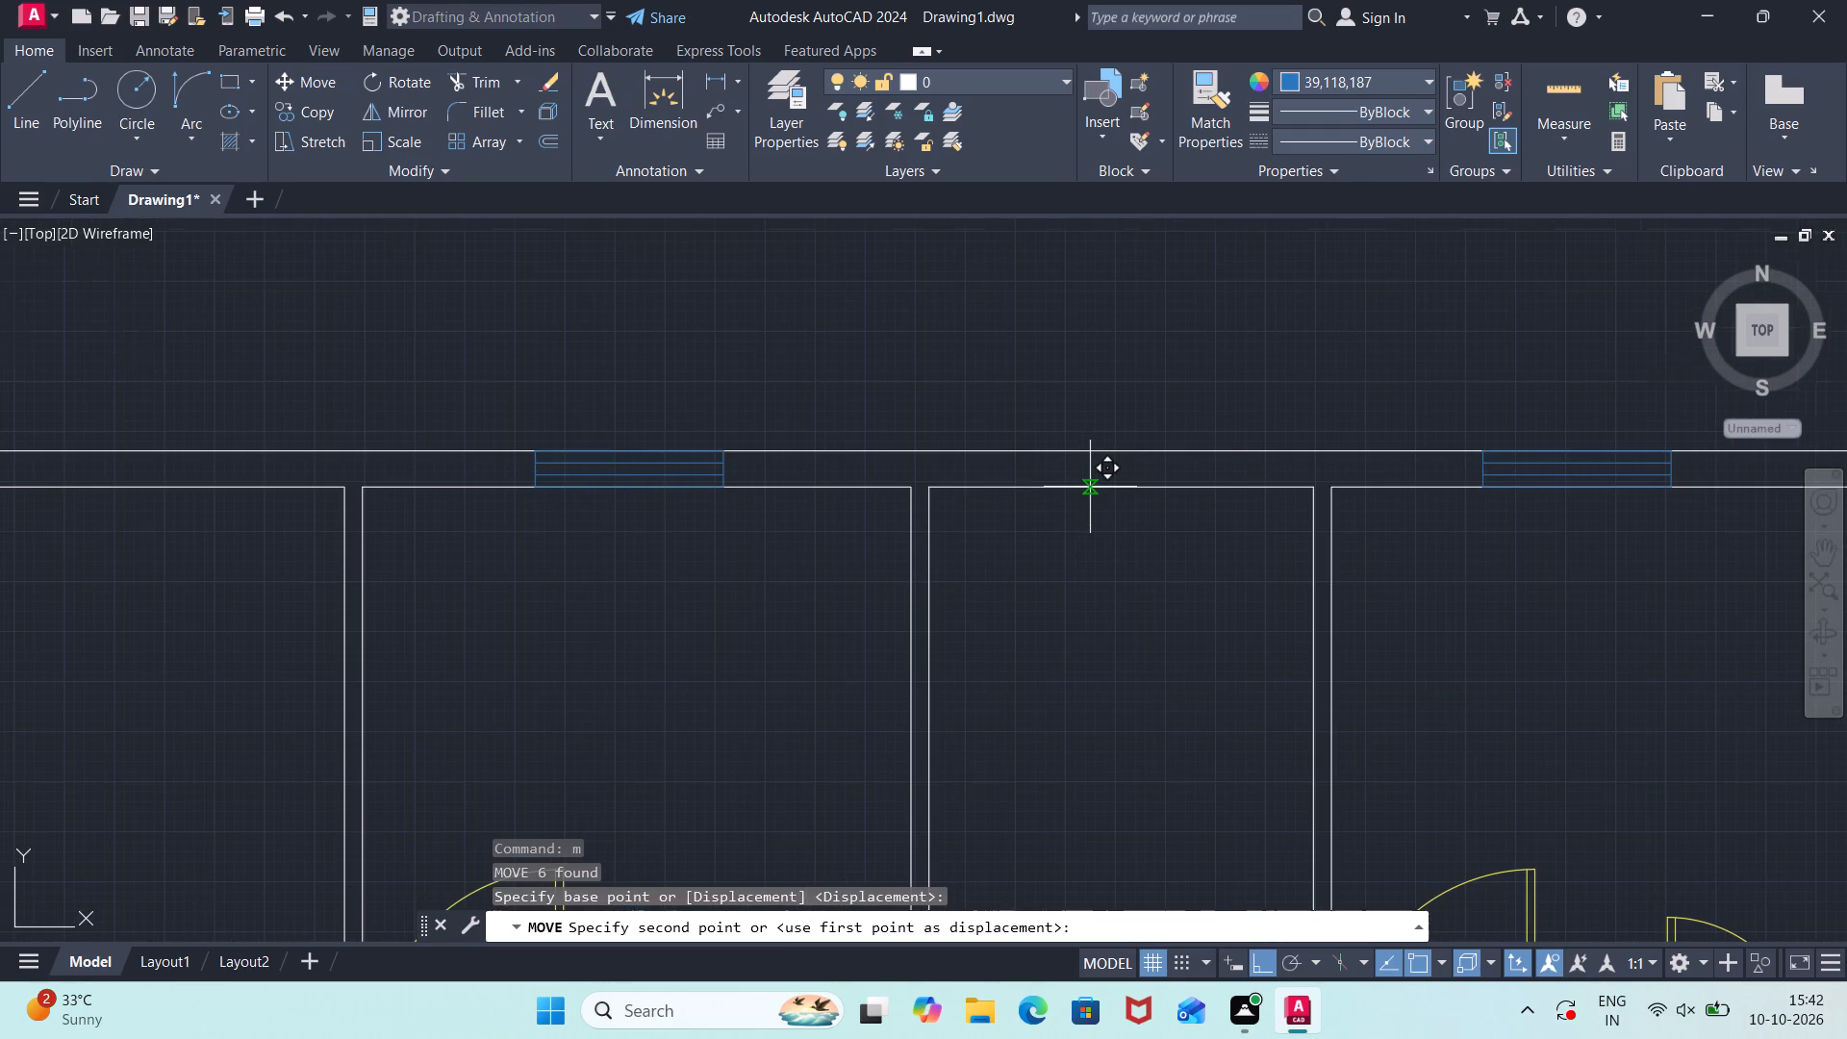
pyautogui.scroll(1, 1090, 487)
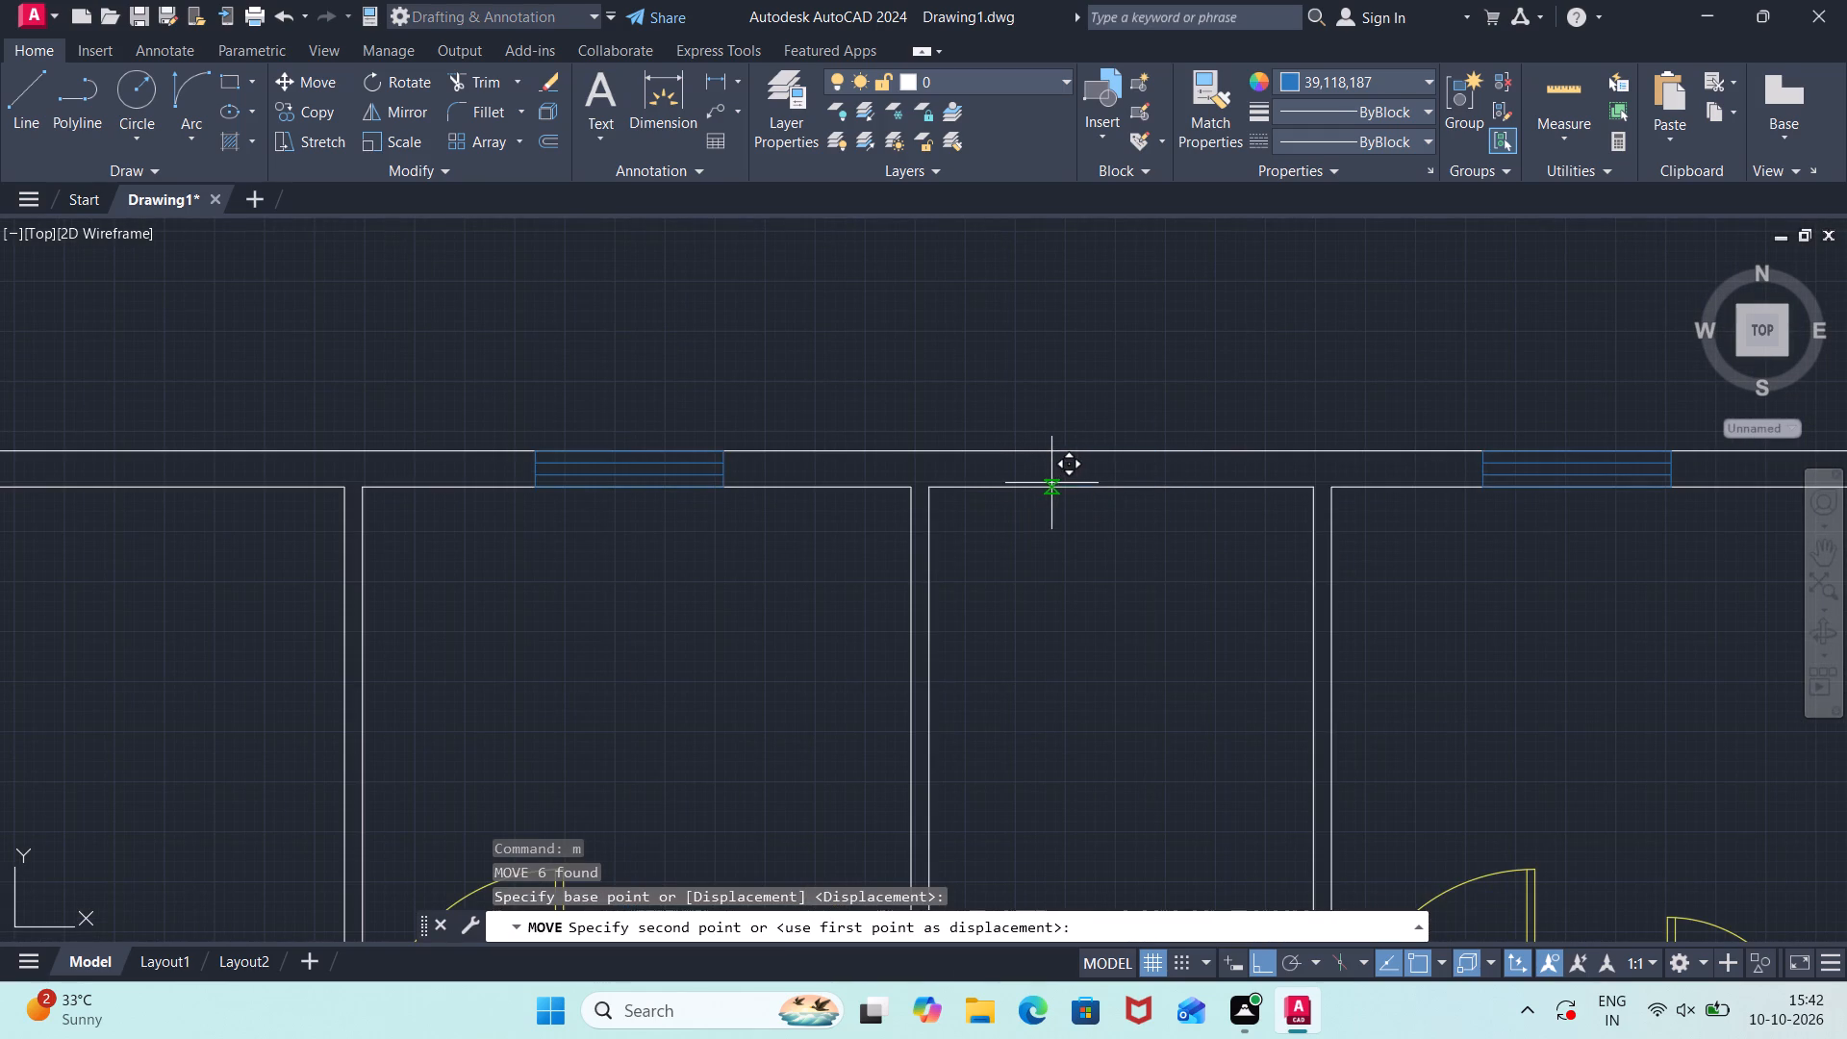
pyautogui.click(1053, 479)
# Draw another closed 2'11" by 9" horizontal window outline with lines in the empty space east of the plan.
pyautogui.scroll(-3, 1361, 568)
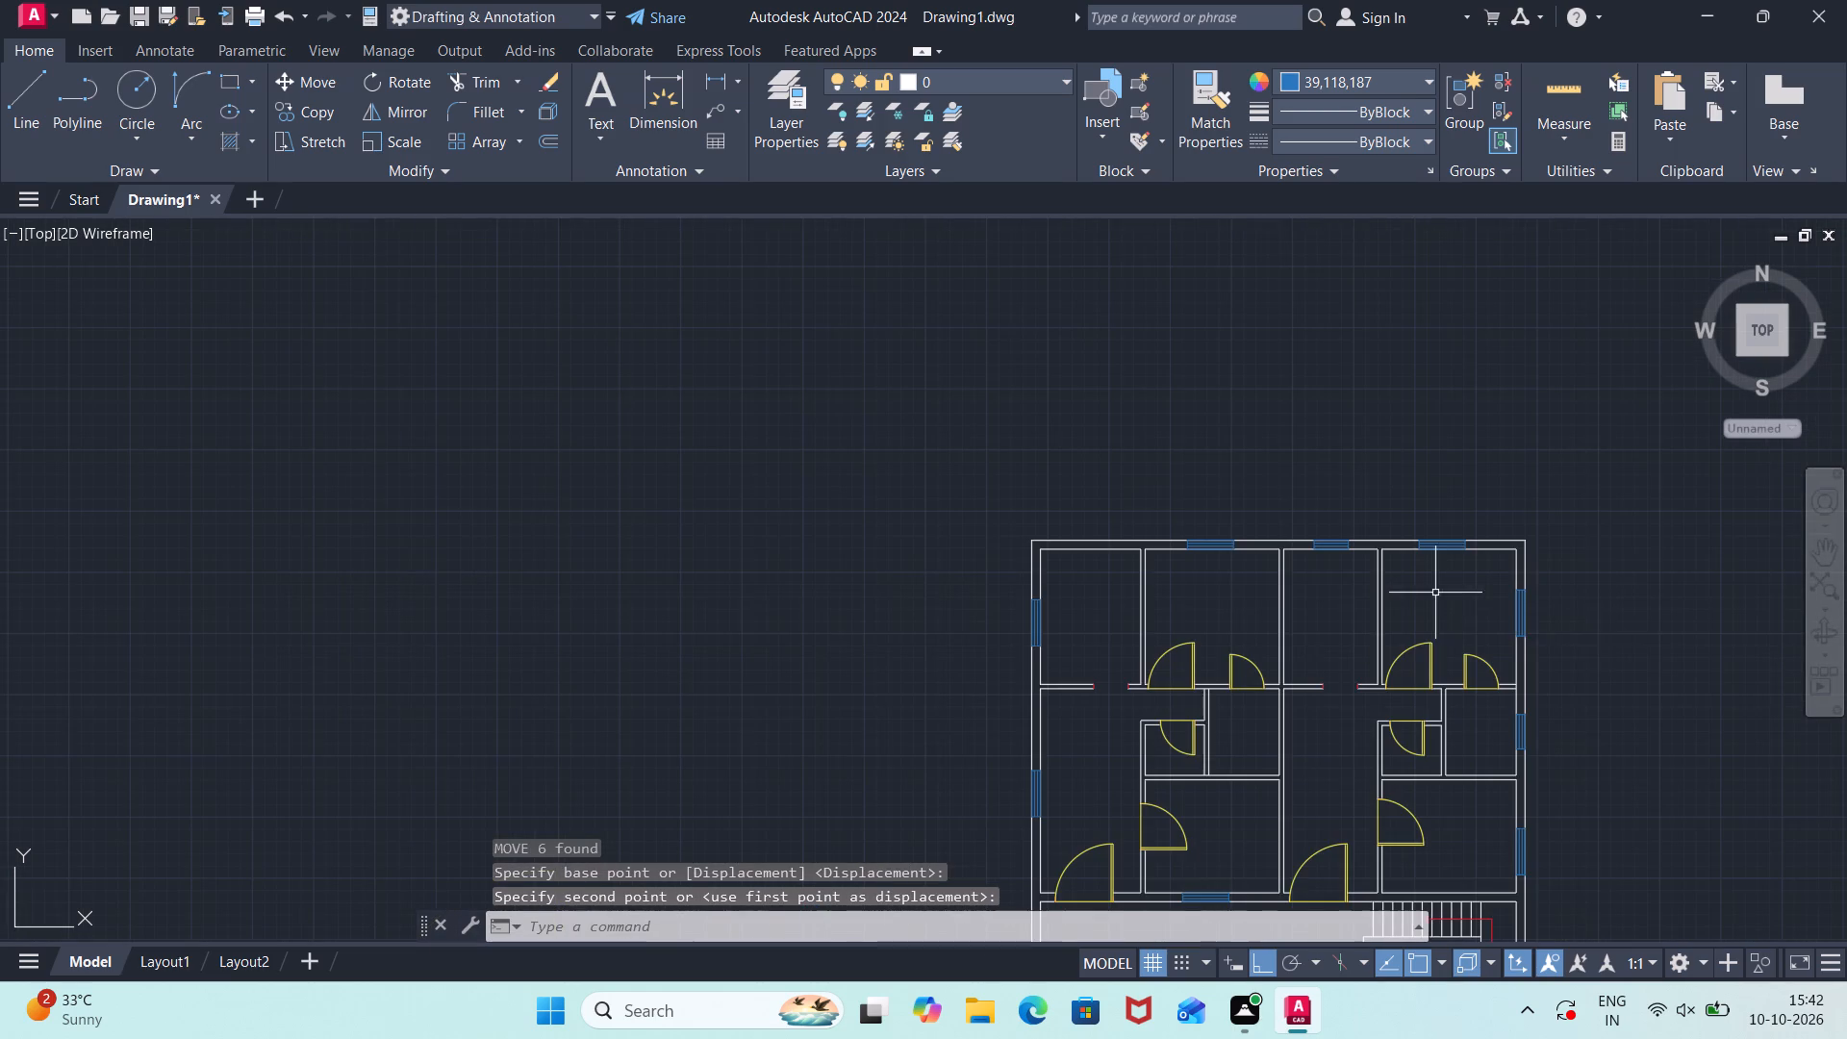
pyautogui.press('l')
pyautogui.press('Return')
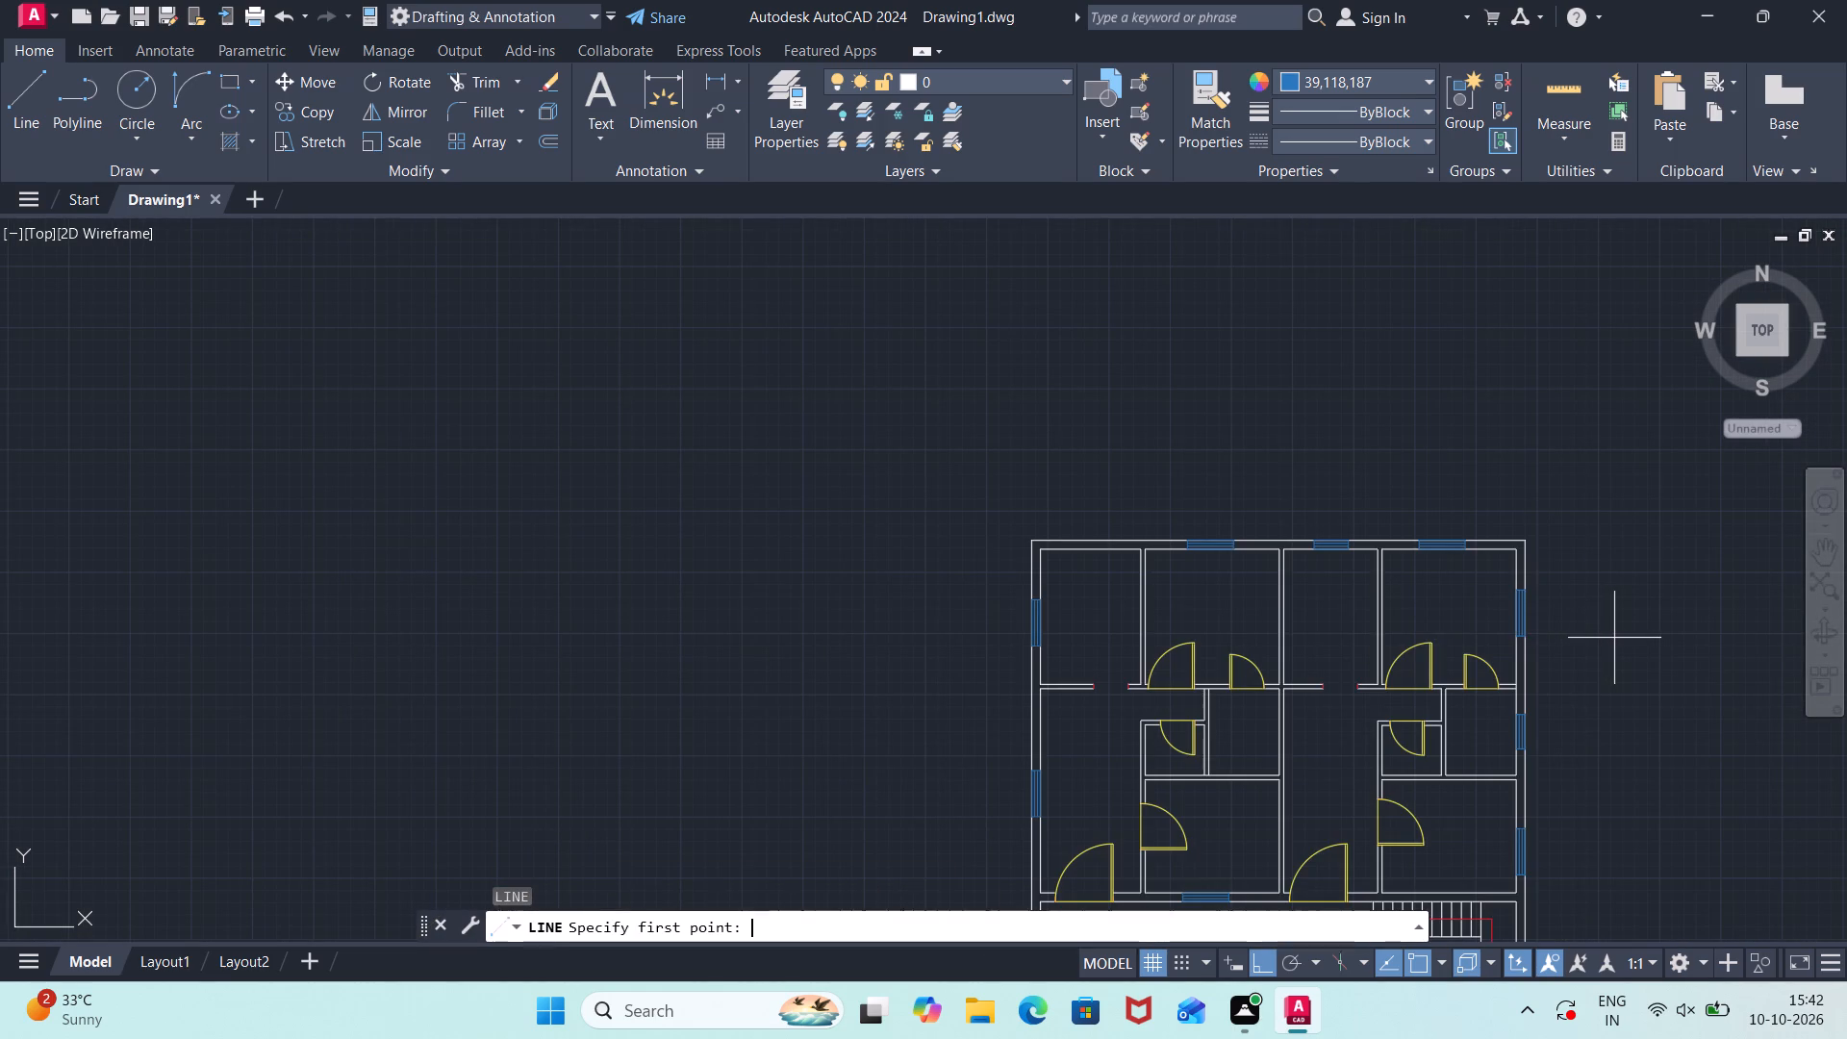
pyautogui.click(1589, 802)
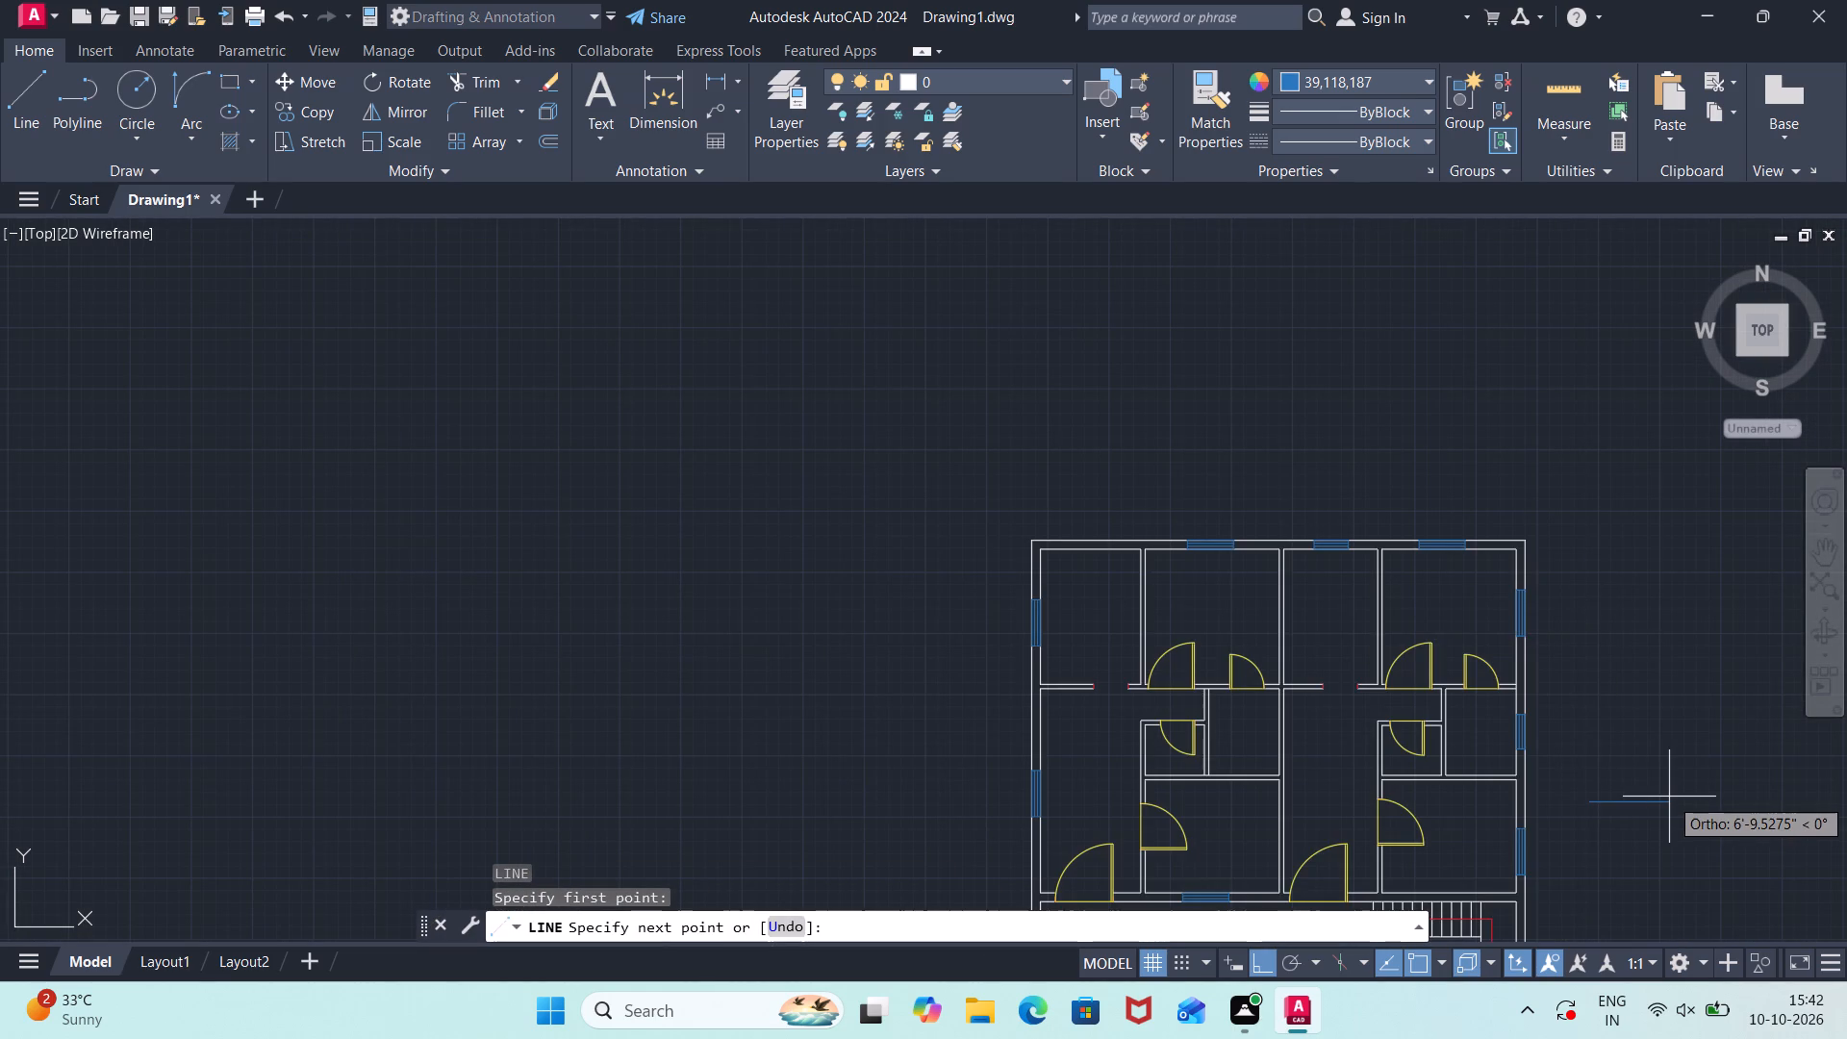
pyautogui.press('2')
pyautogui.press("'")
pyautogui.write('11"')
pyautogui.press('Return')
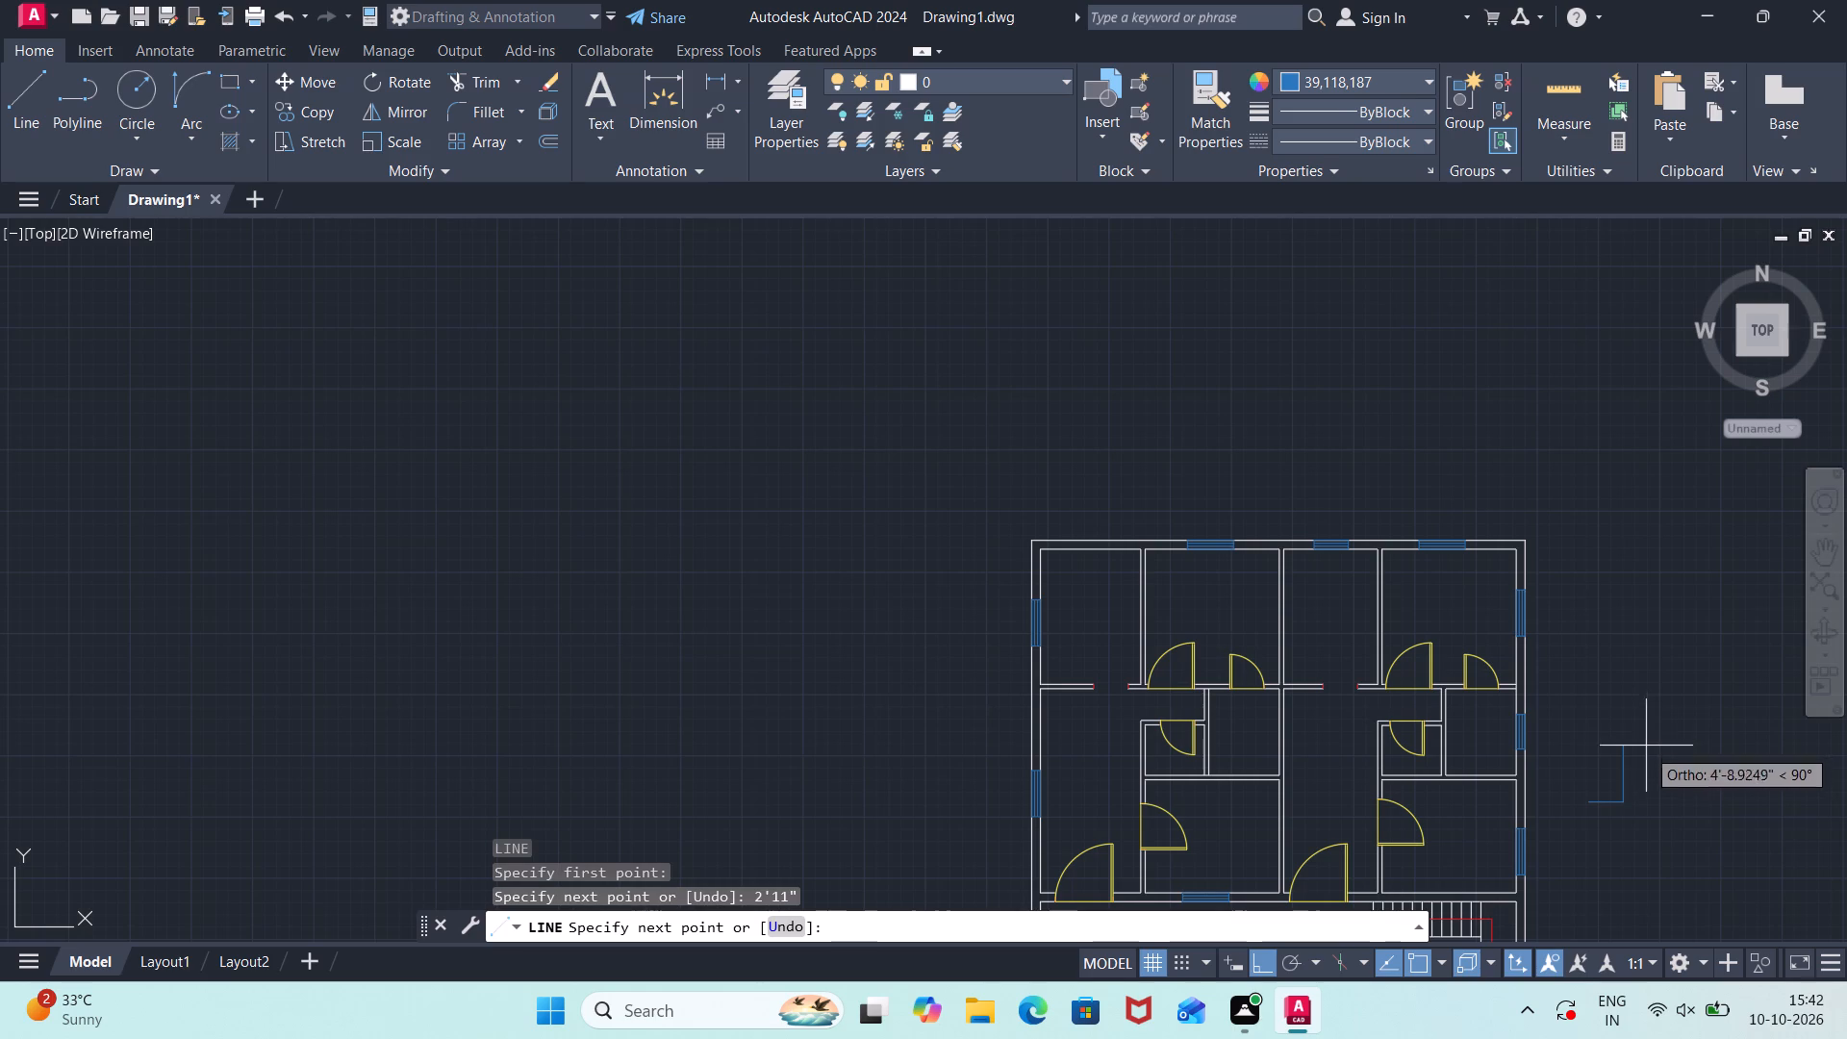
pyautogui.write('9"')
pyautogui.press('Return')
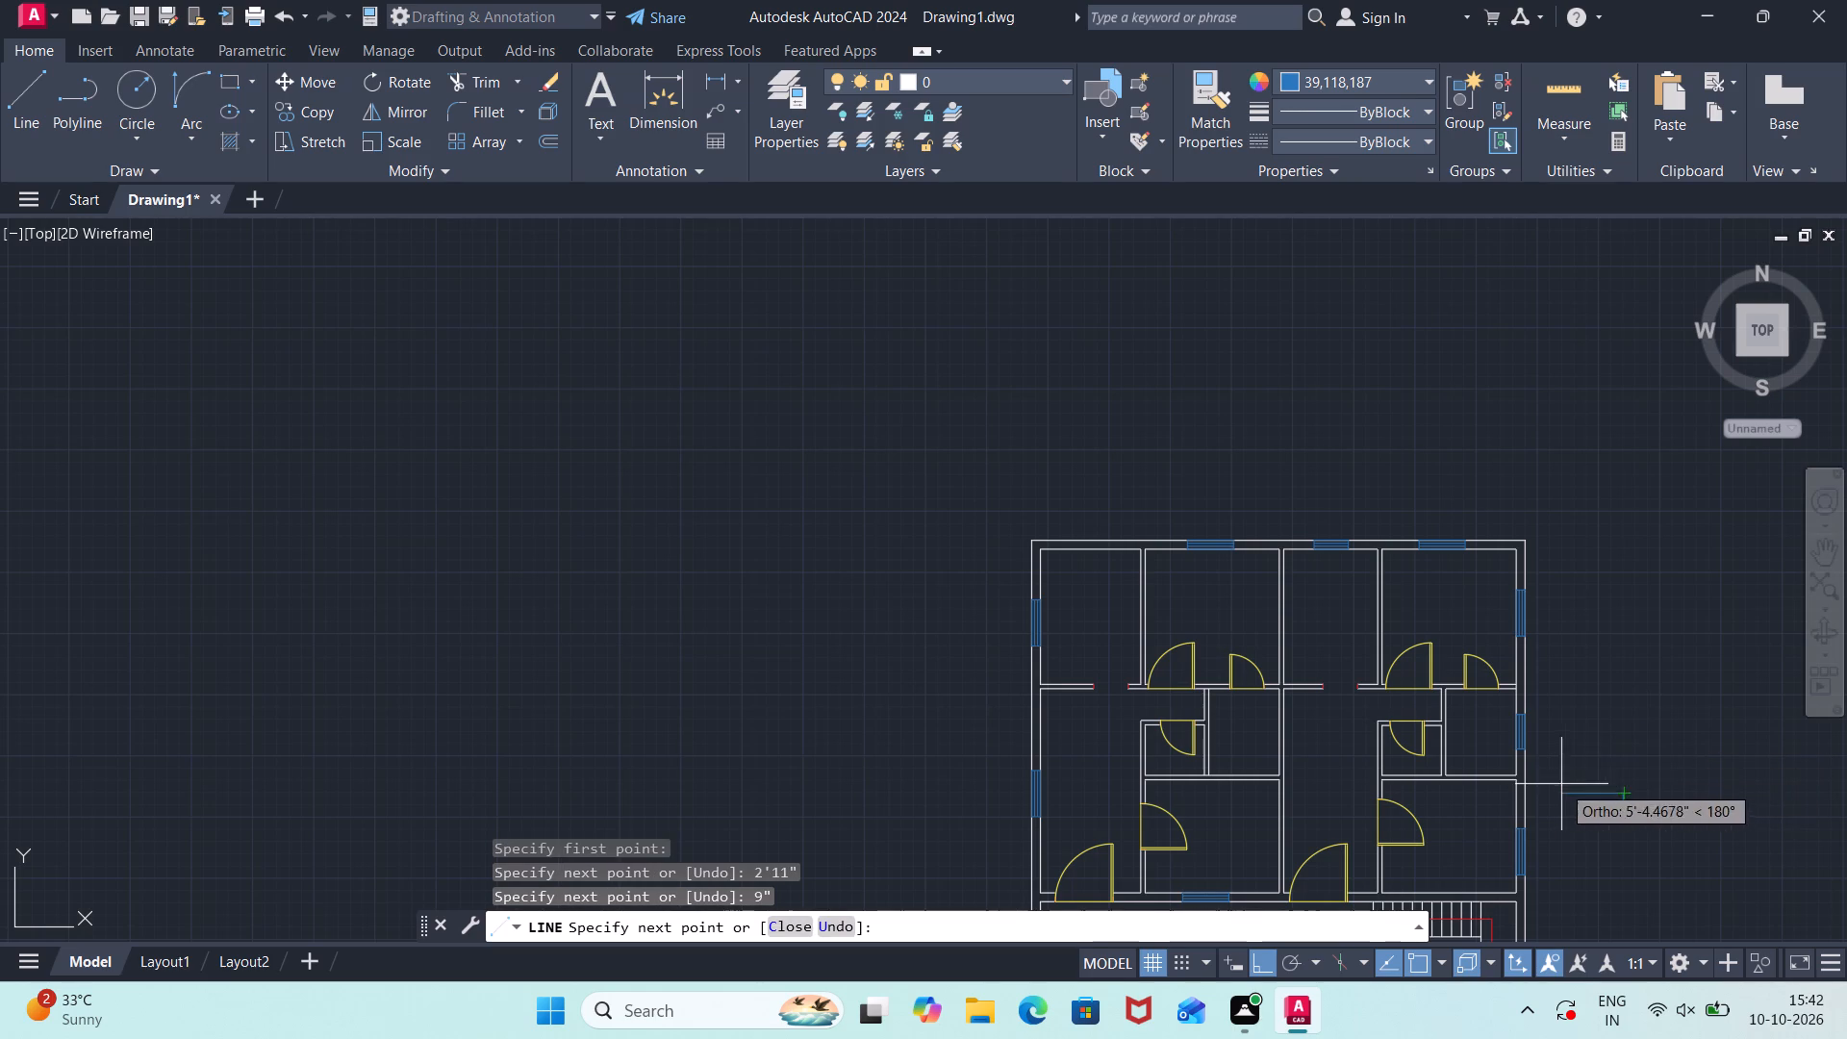
pyautogui.write("2'")
pyautogui.write('11"')
pyautogui.press('Return')
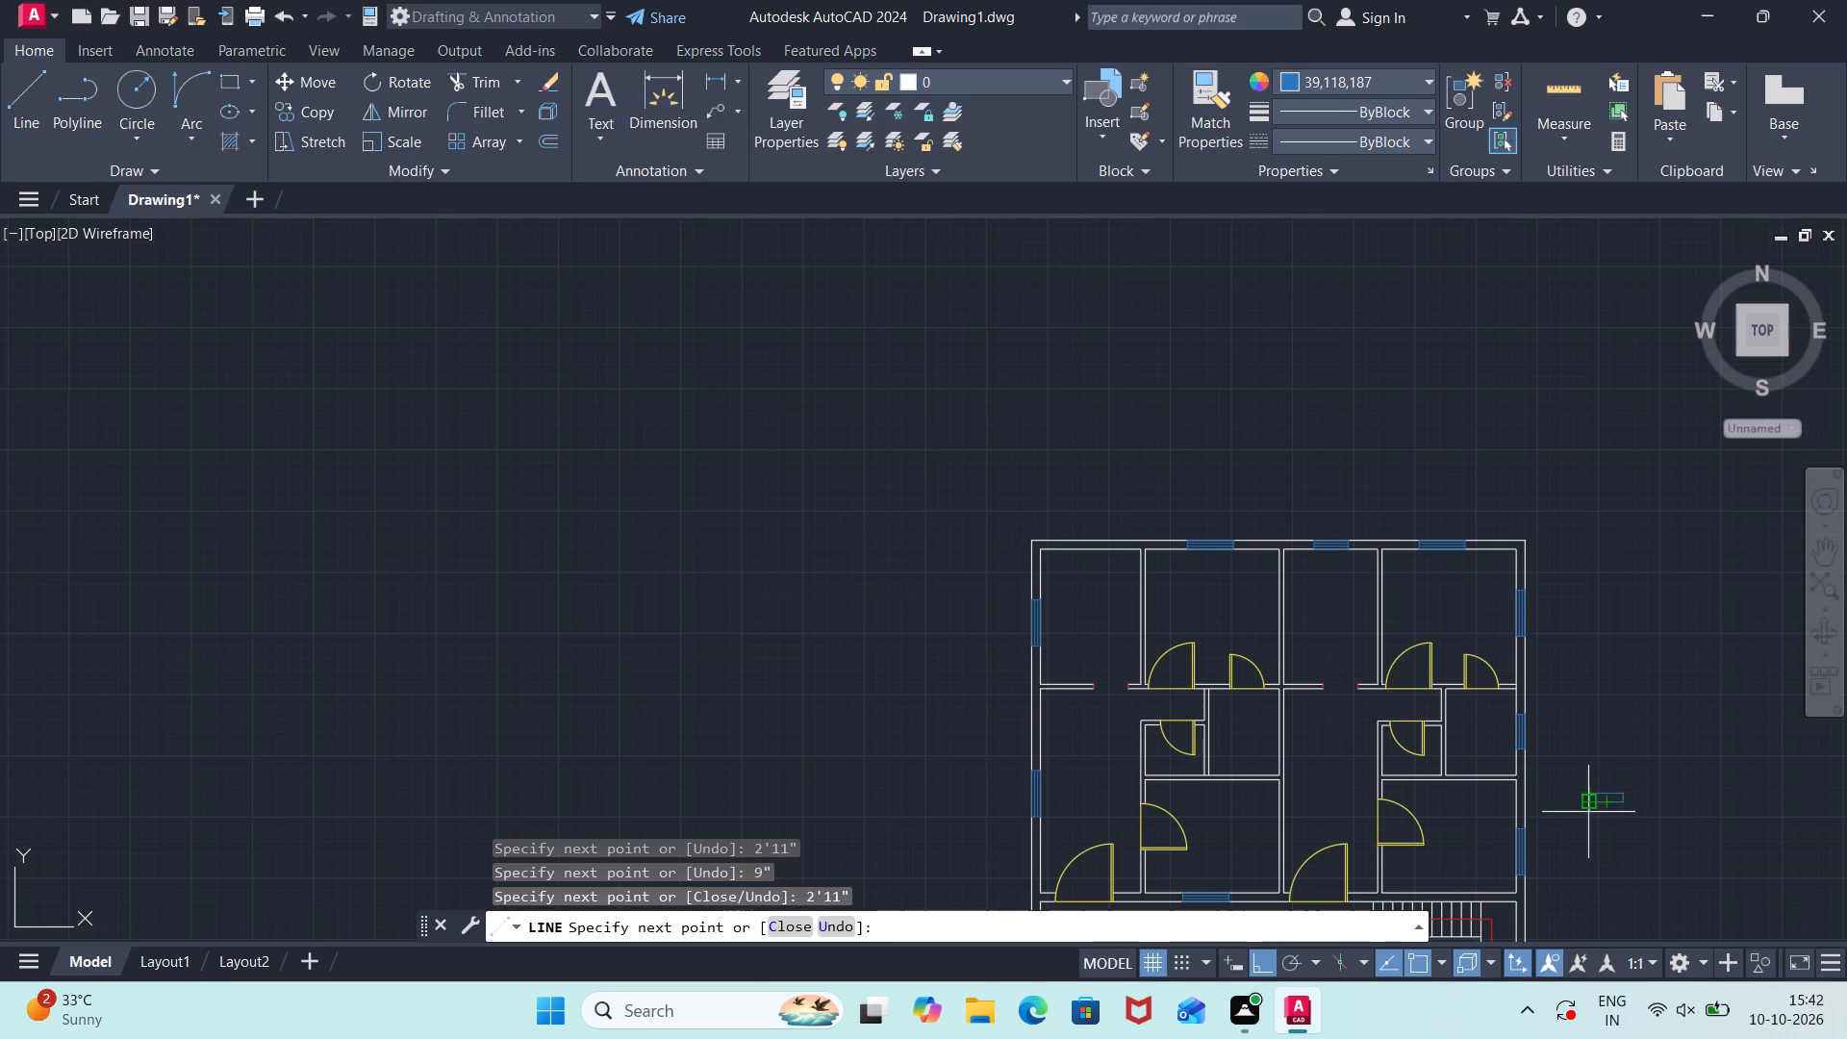
pyautogui.click(1590, 803)
pyautogui.scroll(4, 1600, 795)
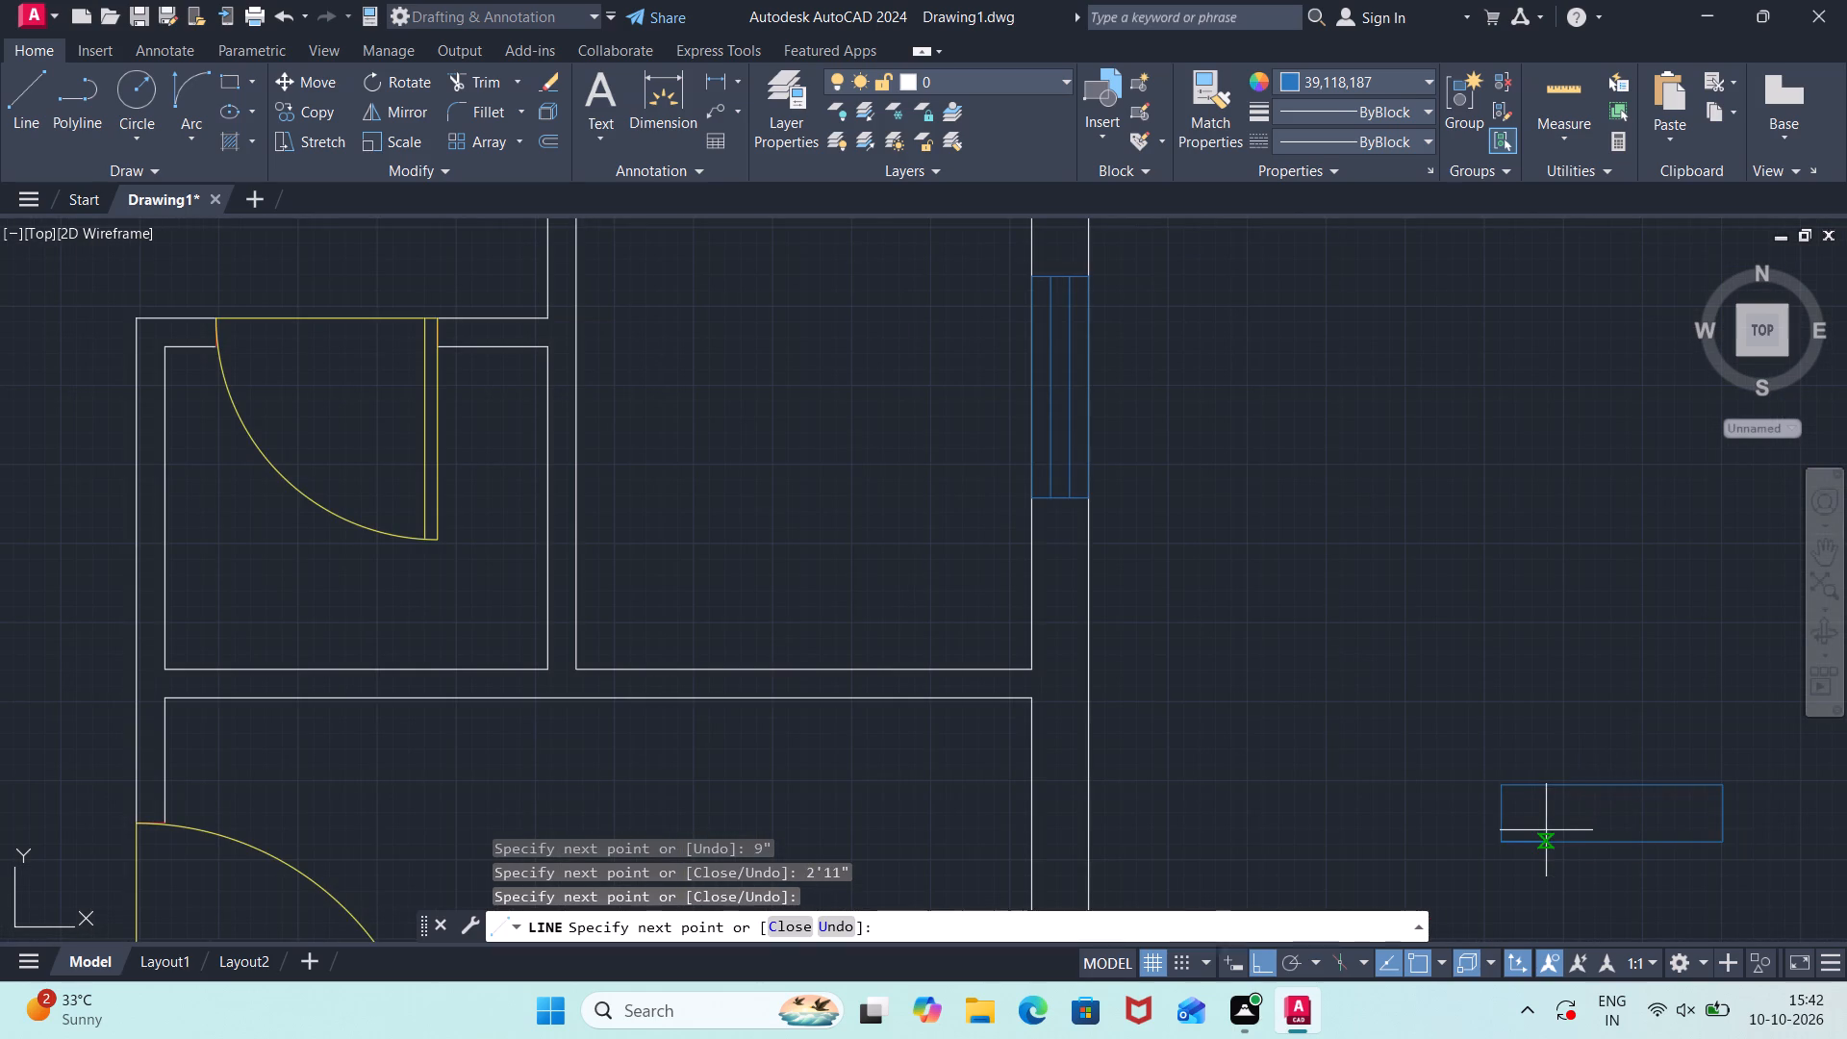
pyautogui.press('Escape')
# Draw a lengthwise centre line between the midpoints of the new window outline's short sides.
pyautogui.press('l')
pyautogui.press('Return')
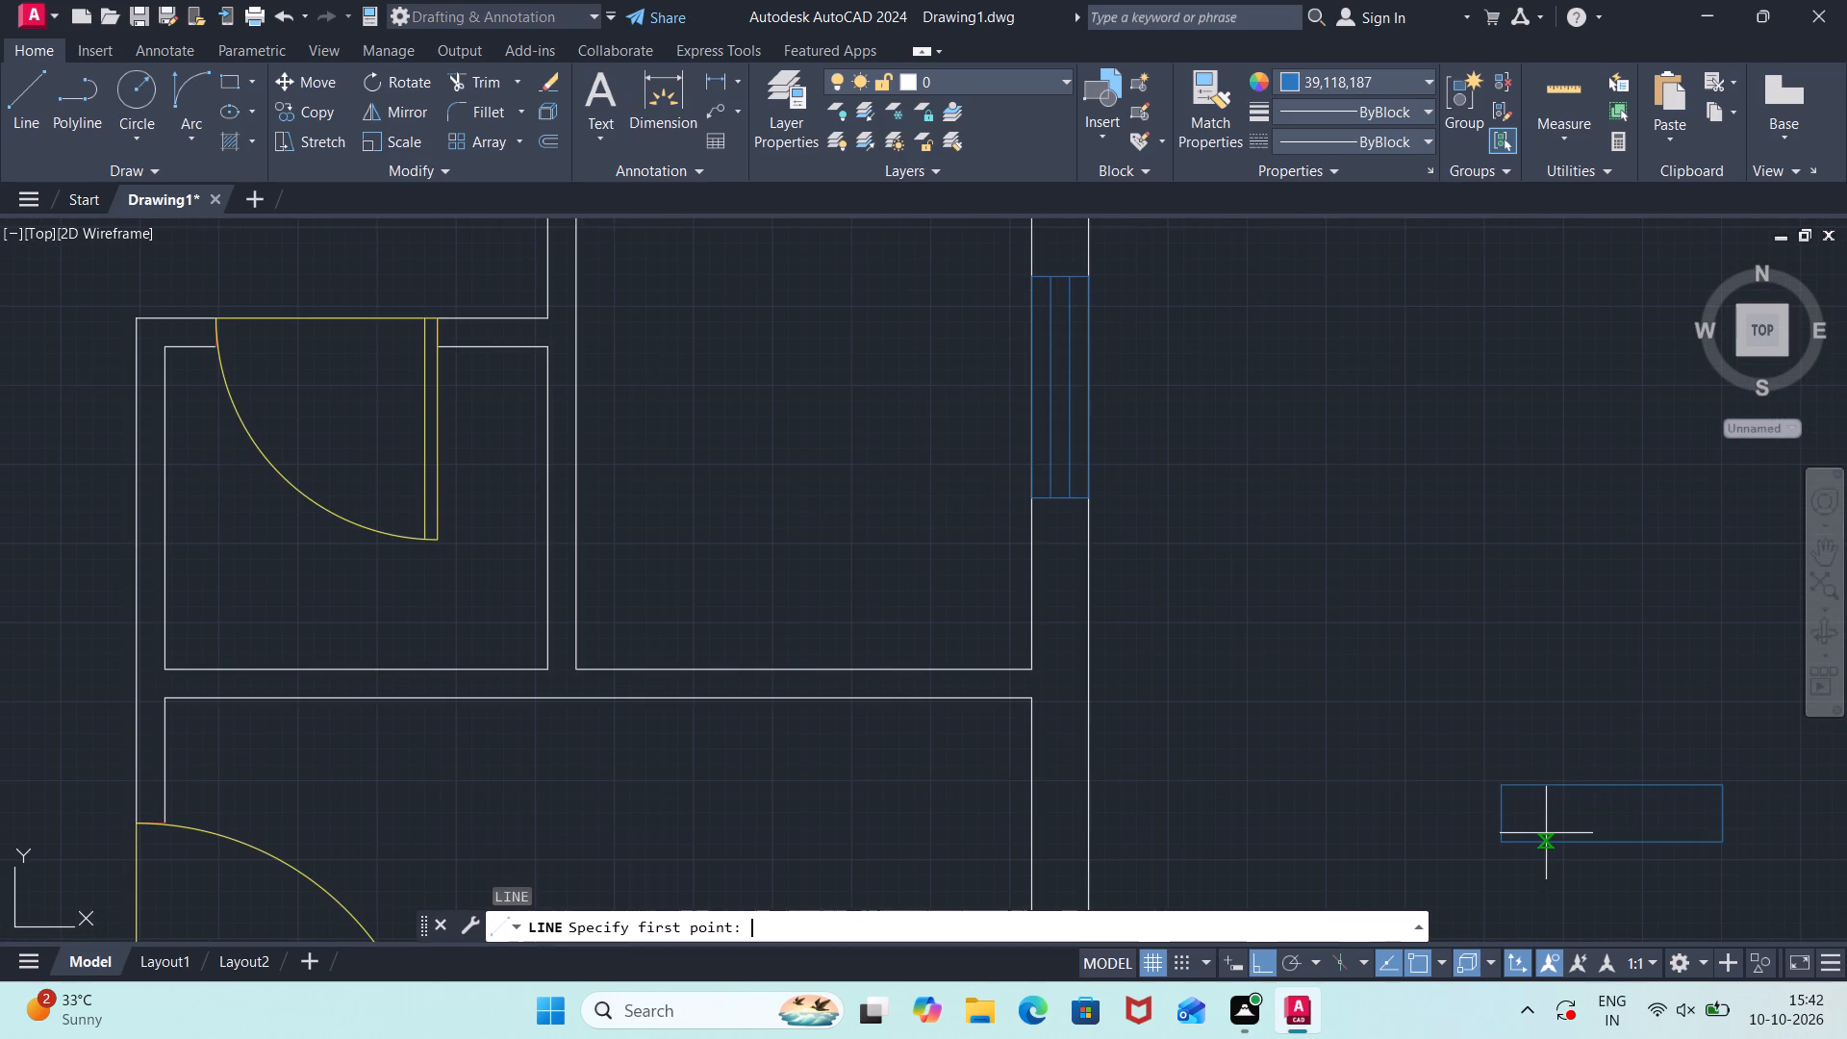
pyautogui.click(1499, 810)
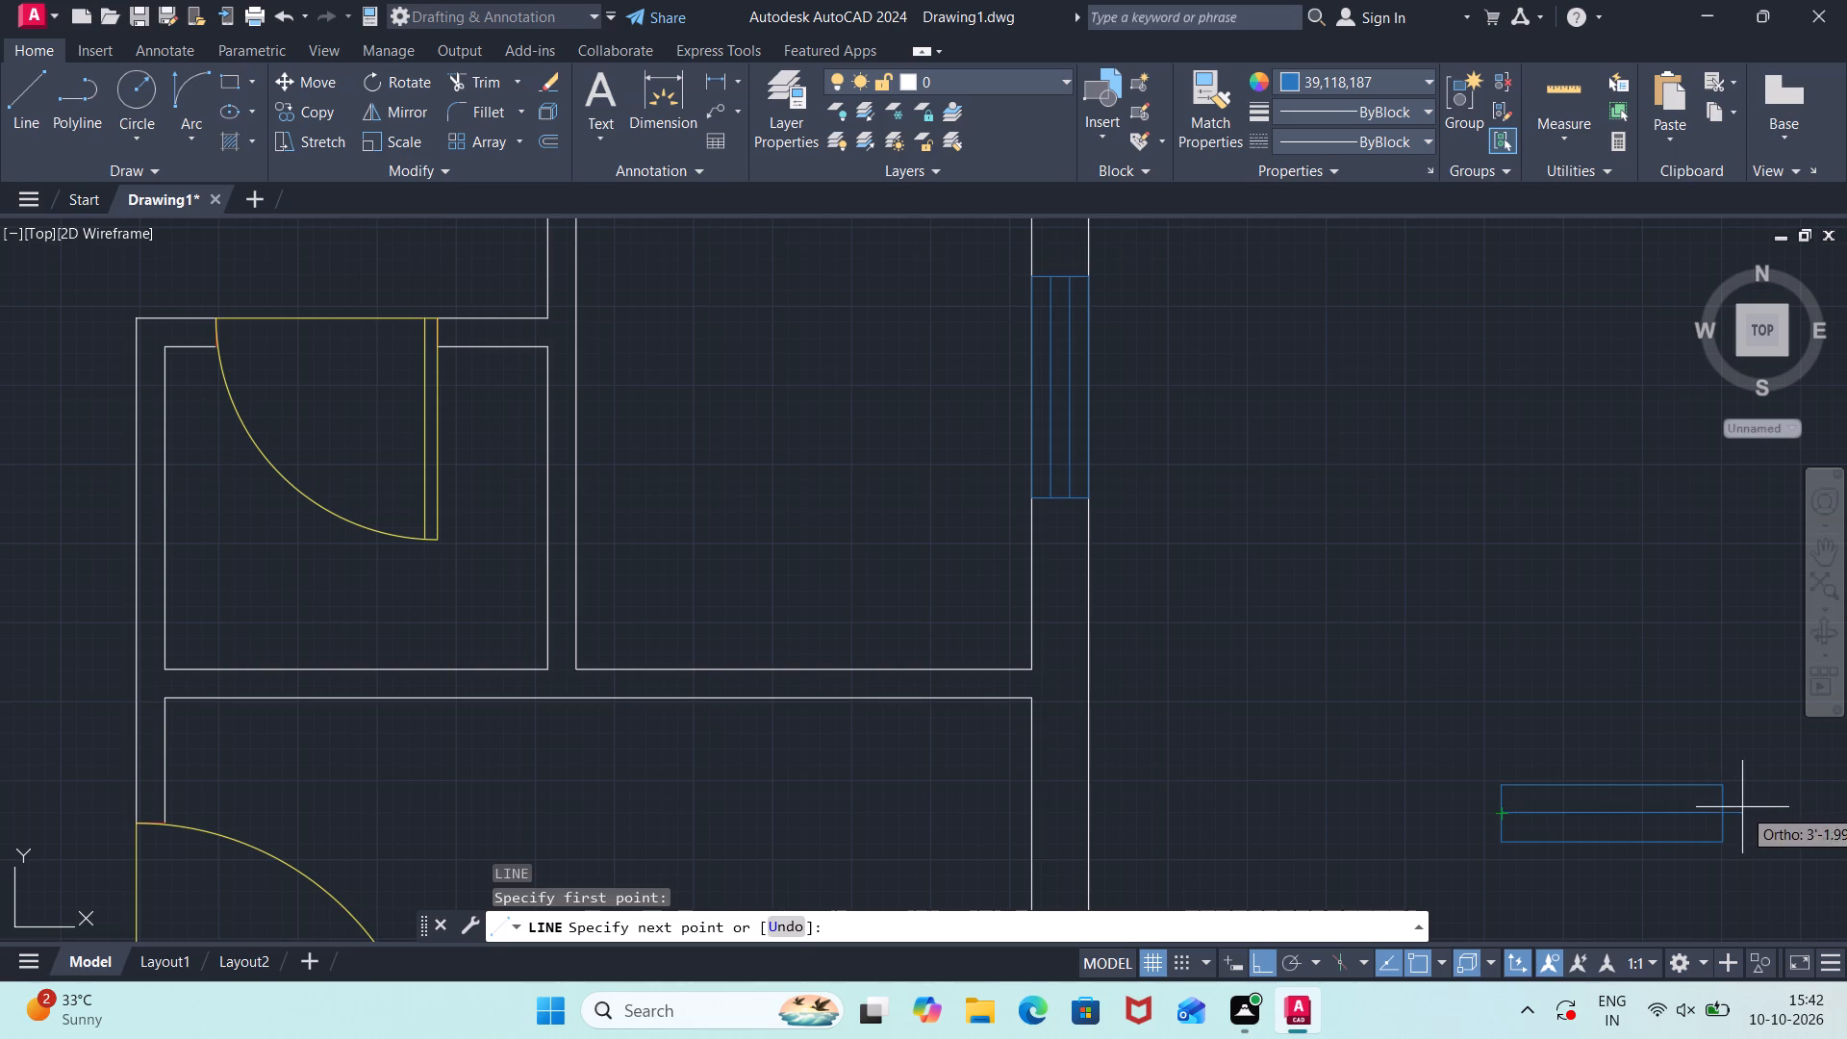
pyautogui.click(1719, 811)
pyautogui.press('Escape')
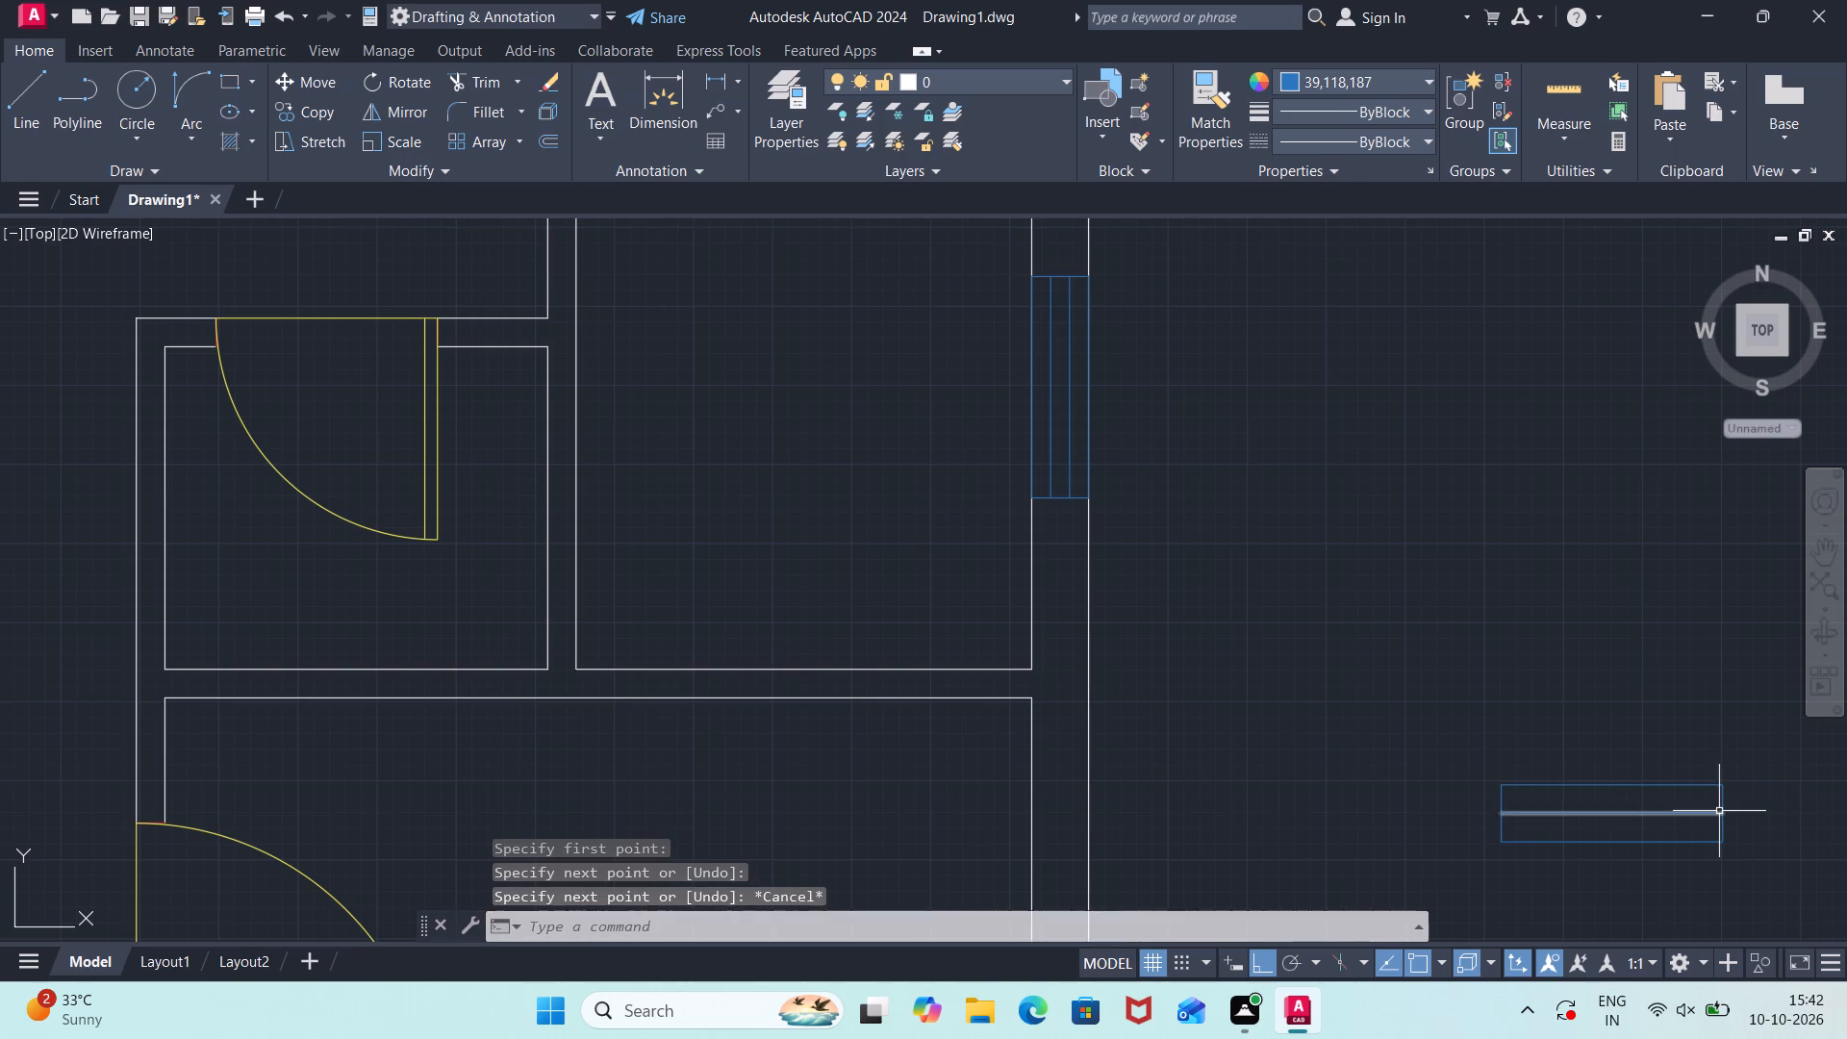
# Offset the new window's centre line 1.5" to both sides.
pyautogui.scroll(1, 1719, 811)
pyautogui.write('off')
pyautogui.press('Return')
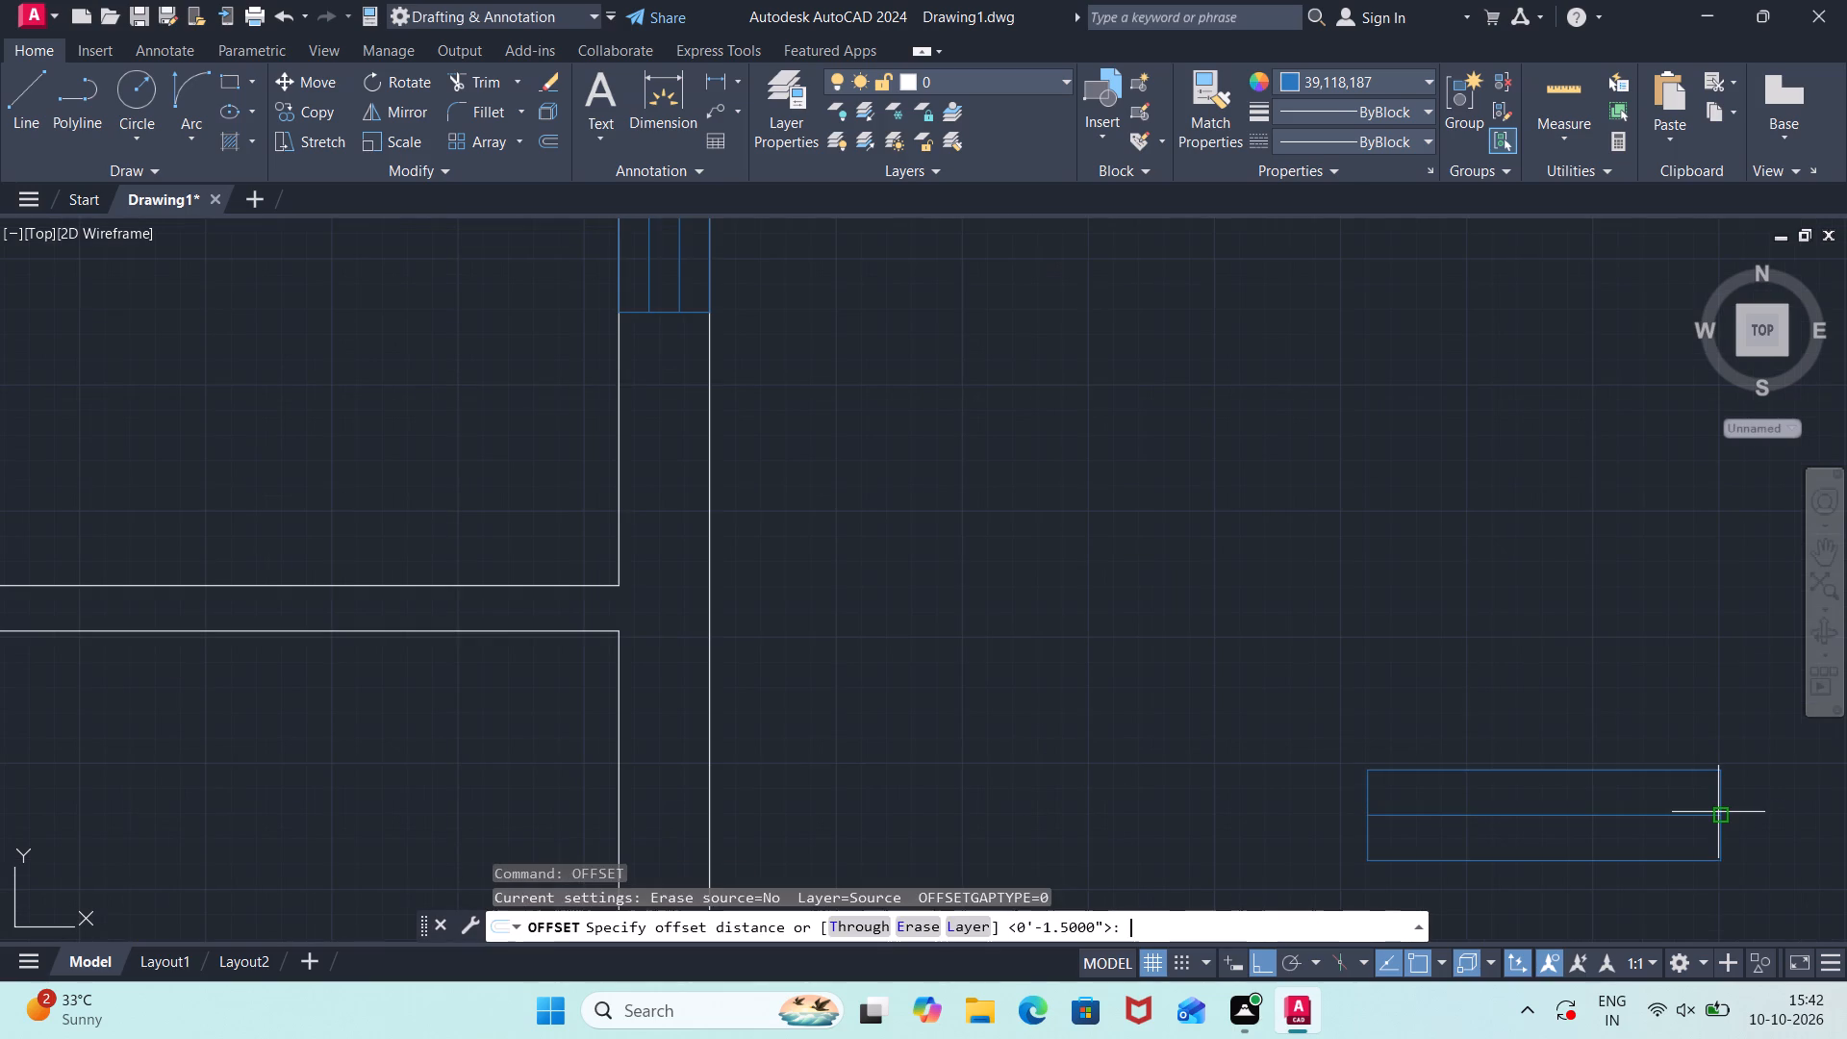
pyautogui.press('Return')
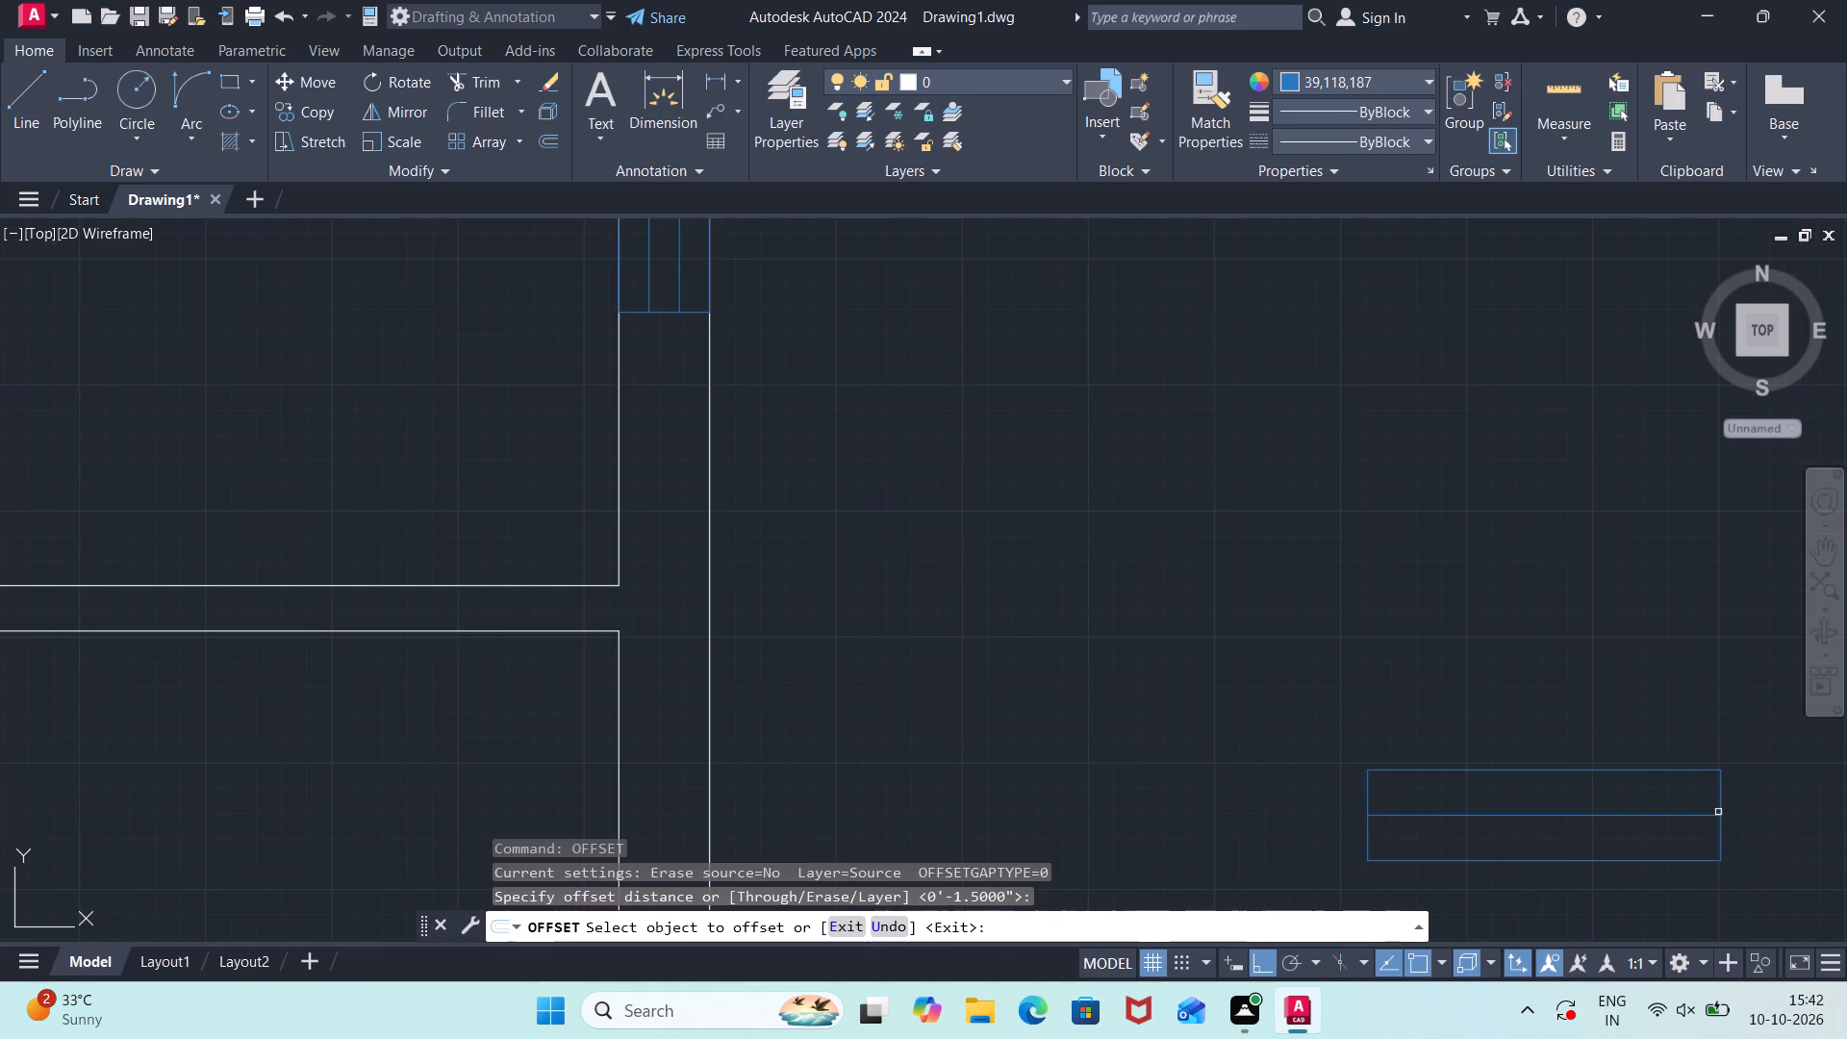
pyautogui.click(1676, 811)
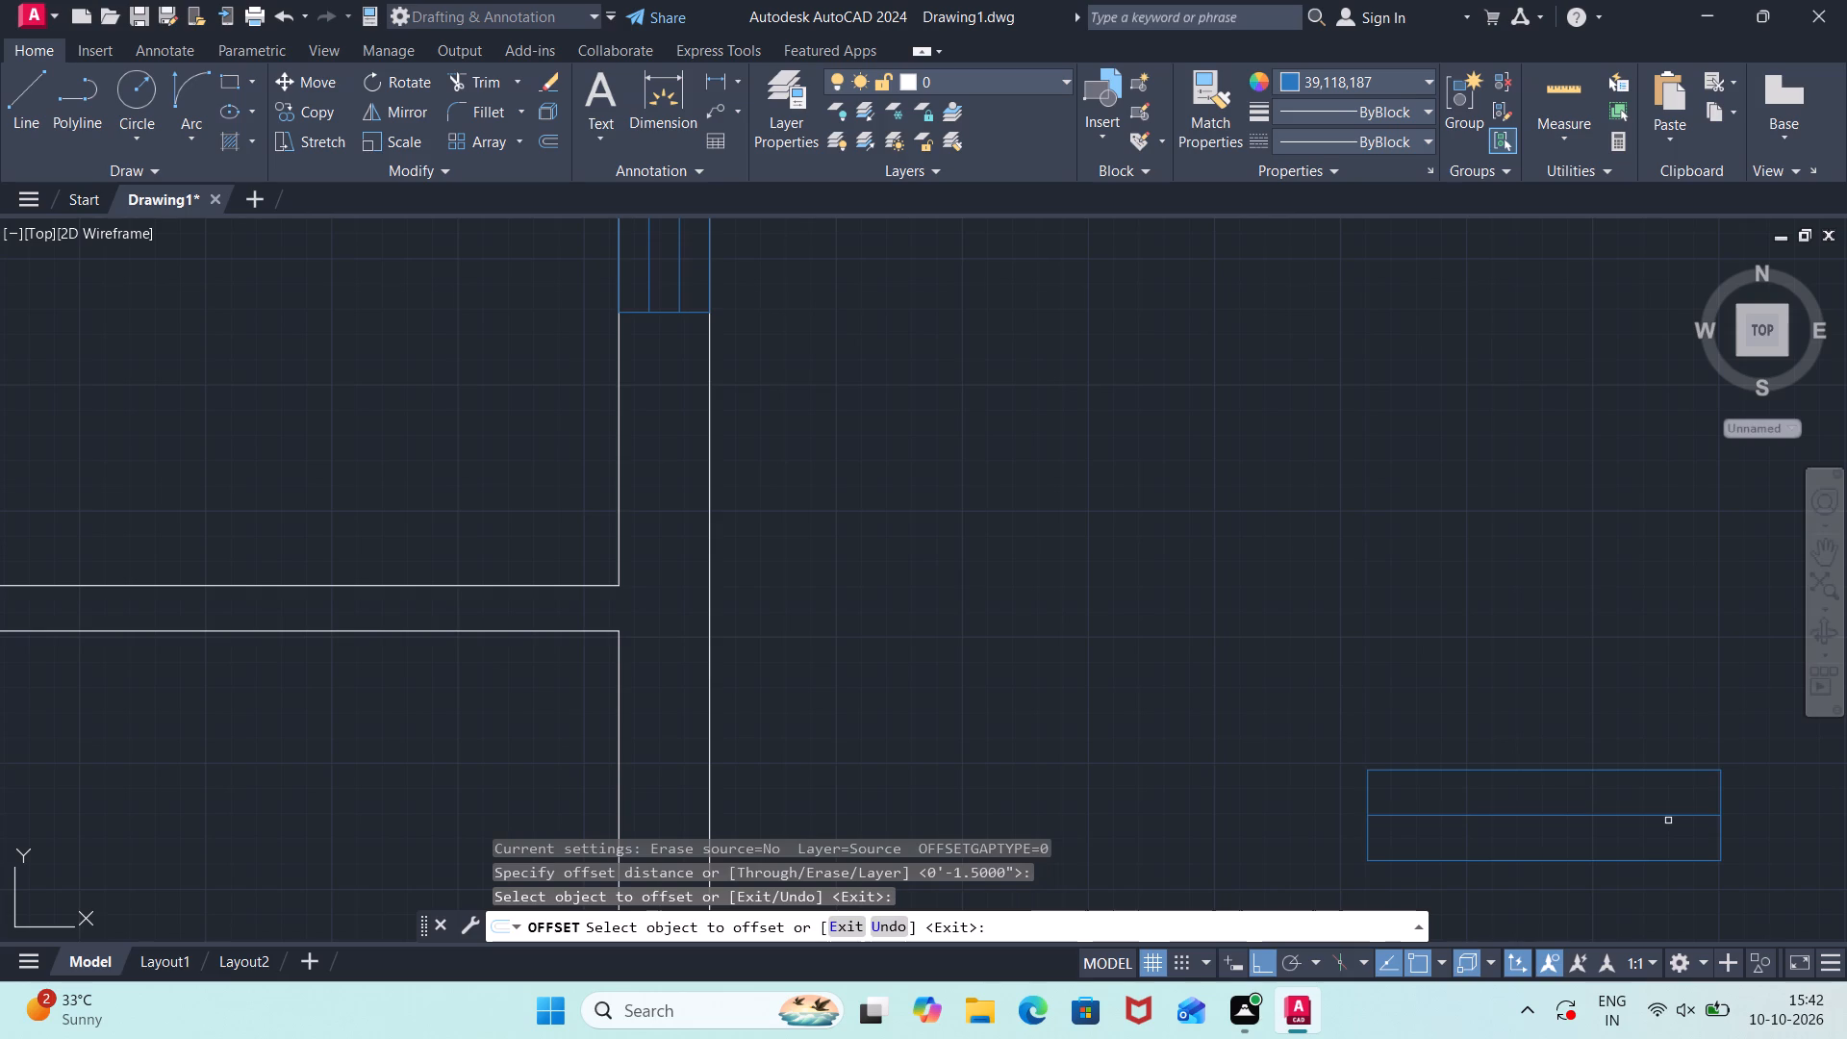
pyautogui.click(1668, 816)
pyautogui.click(1653, 784)
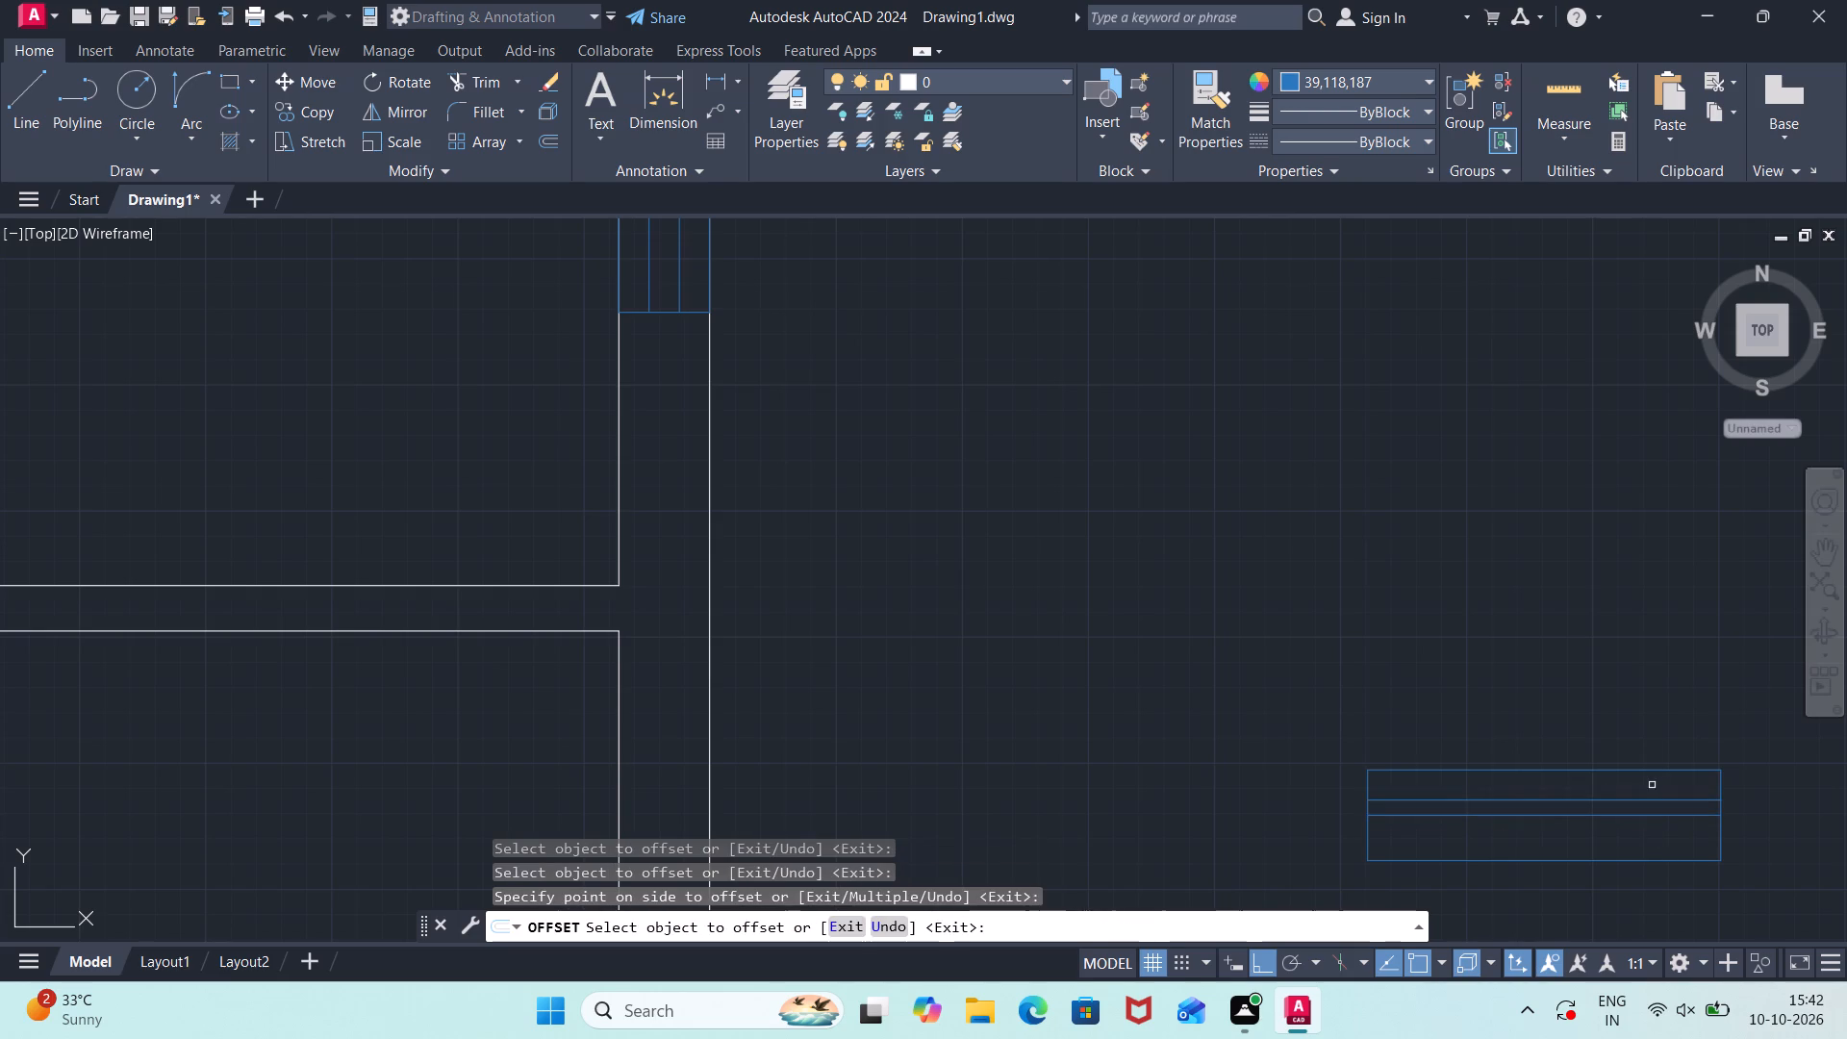
pyautogui.click(1652, 815)
pyautogui.click(1655, 840)
pyautogui.press('Escape')
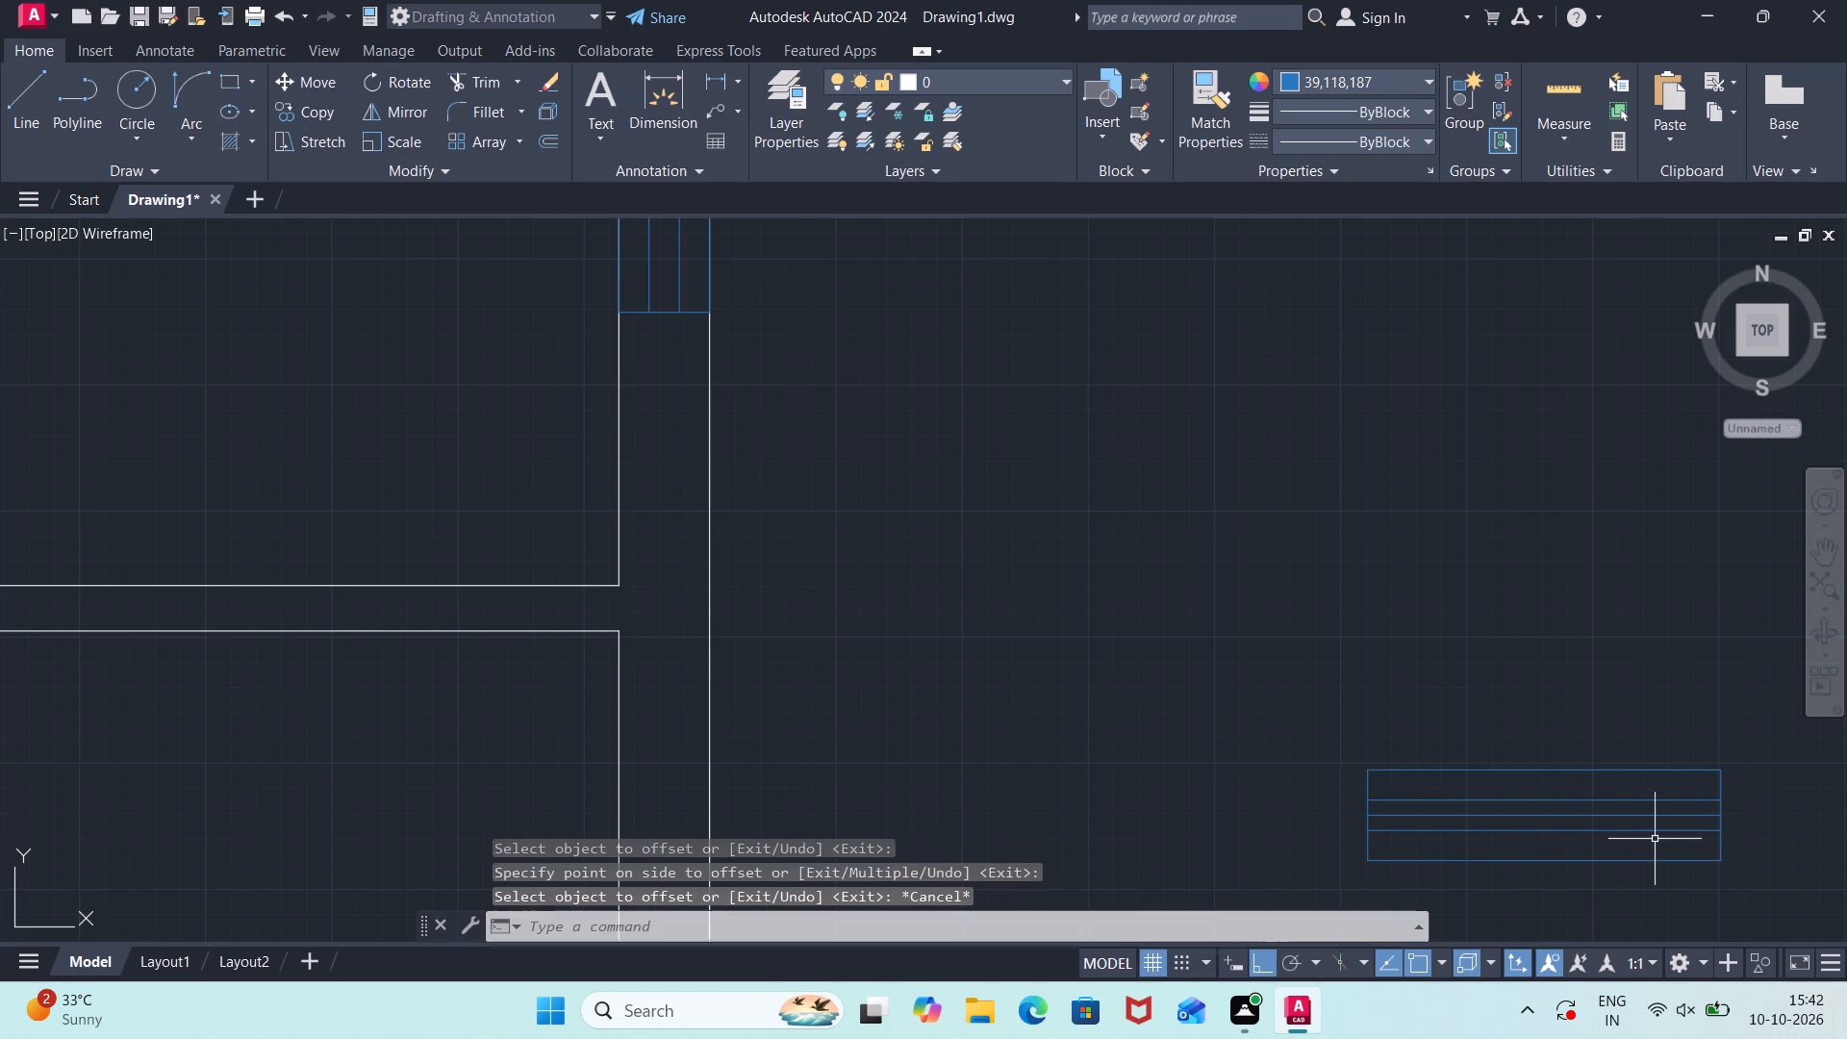
# Erase the original centre line between the new window's two offset lines.
pyautogui.click(1658, 812)
pyautogui.click(1658, 808)
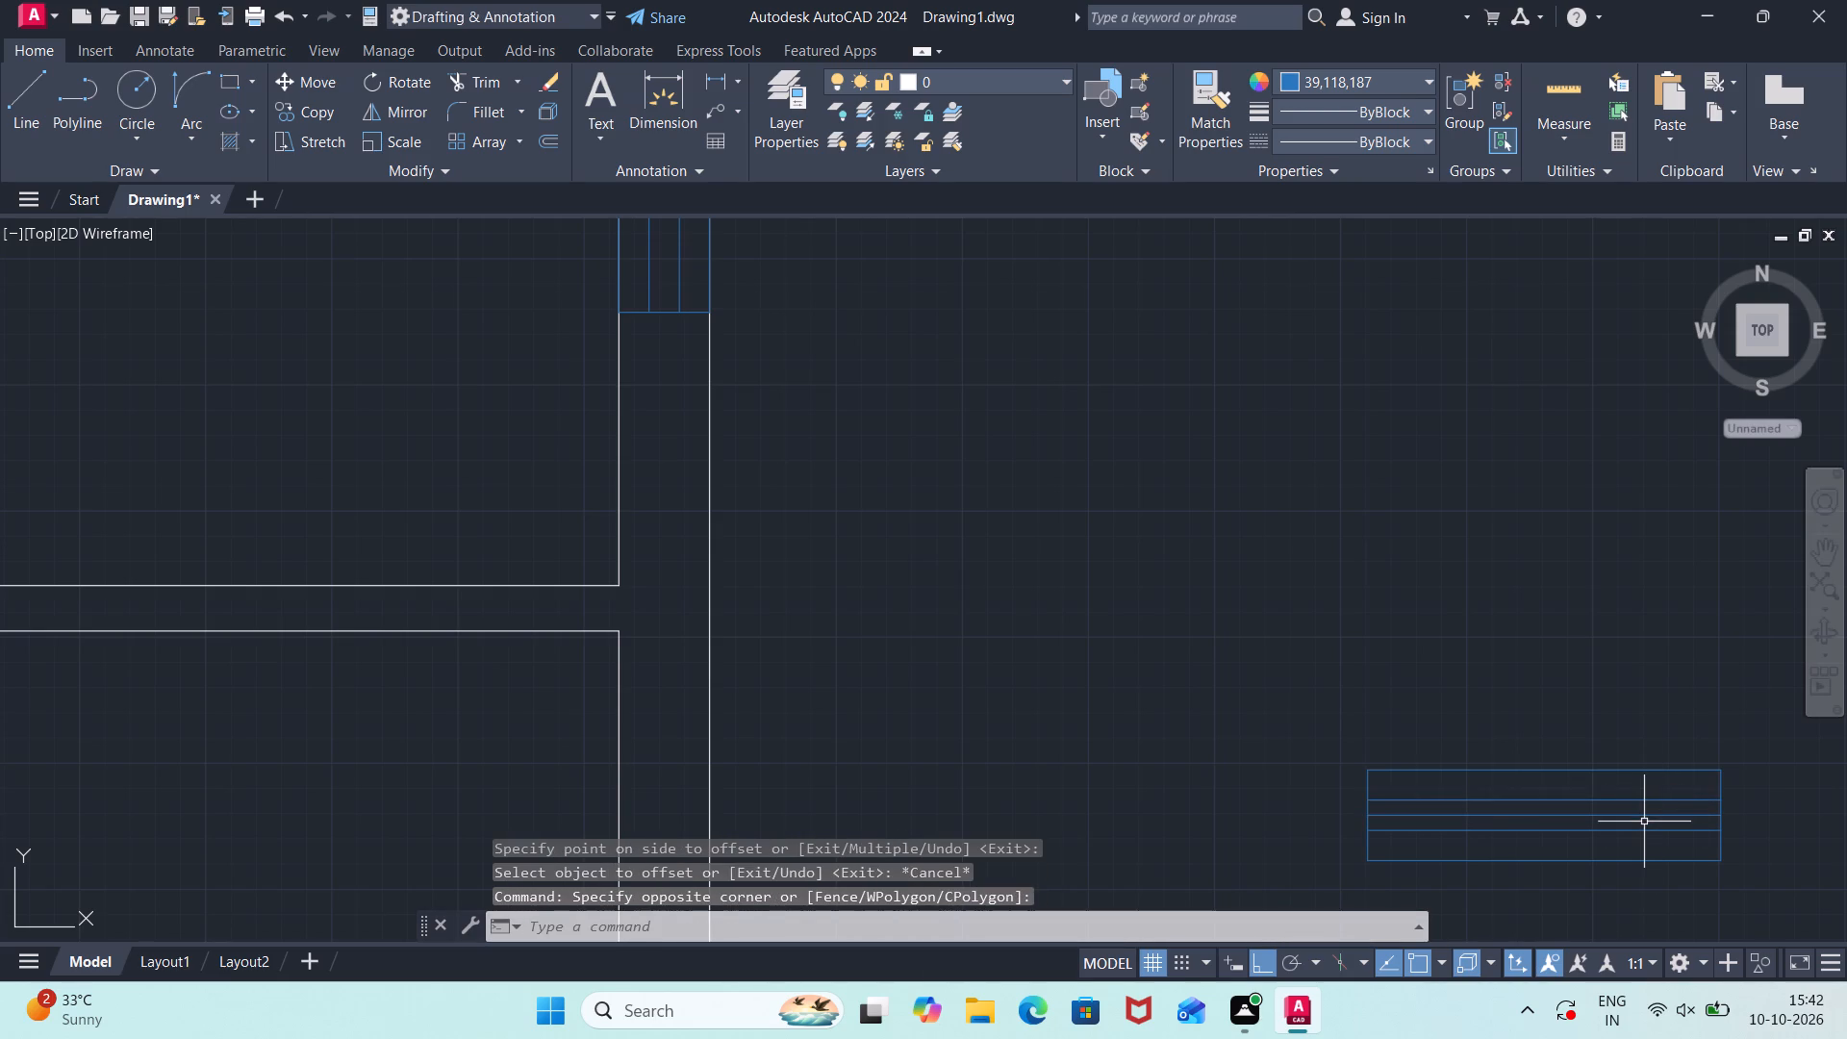
pyautogui.click(1646, 815)
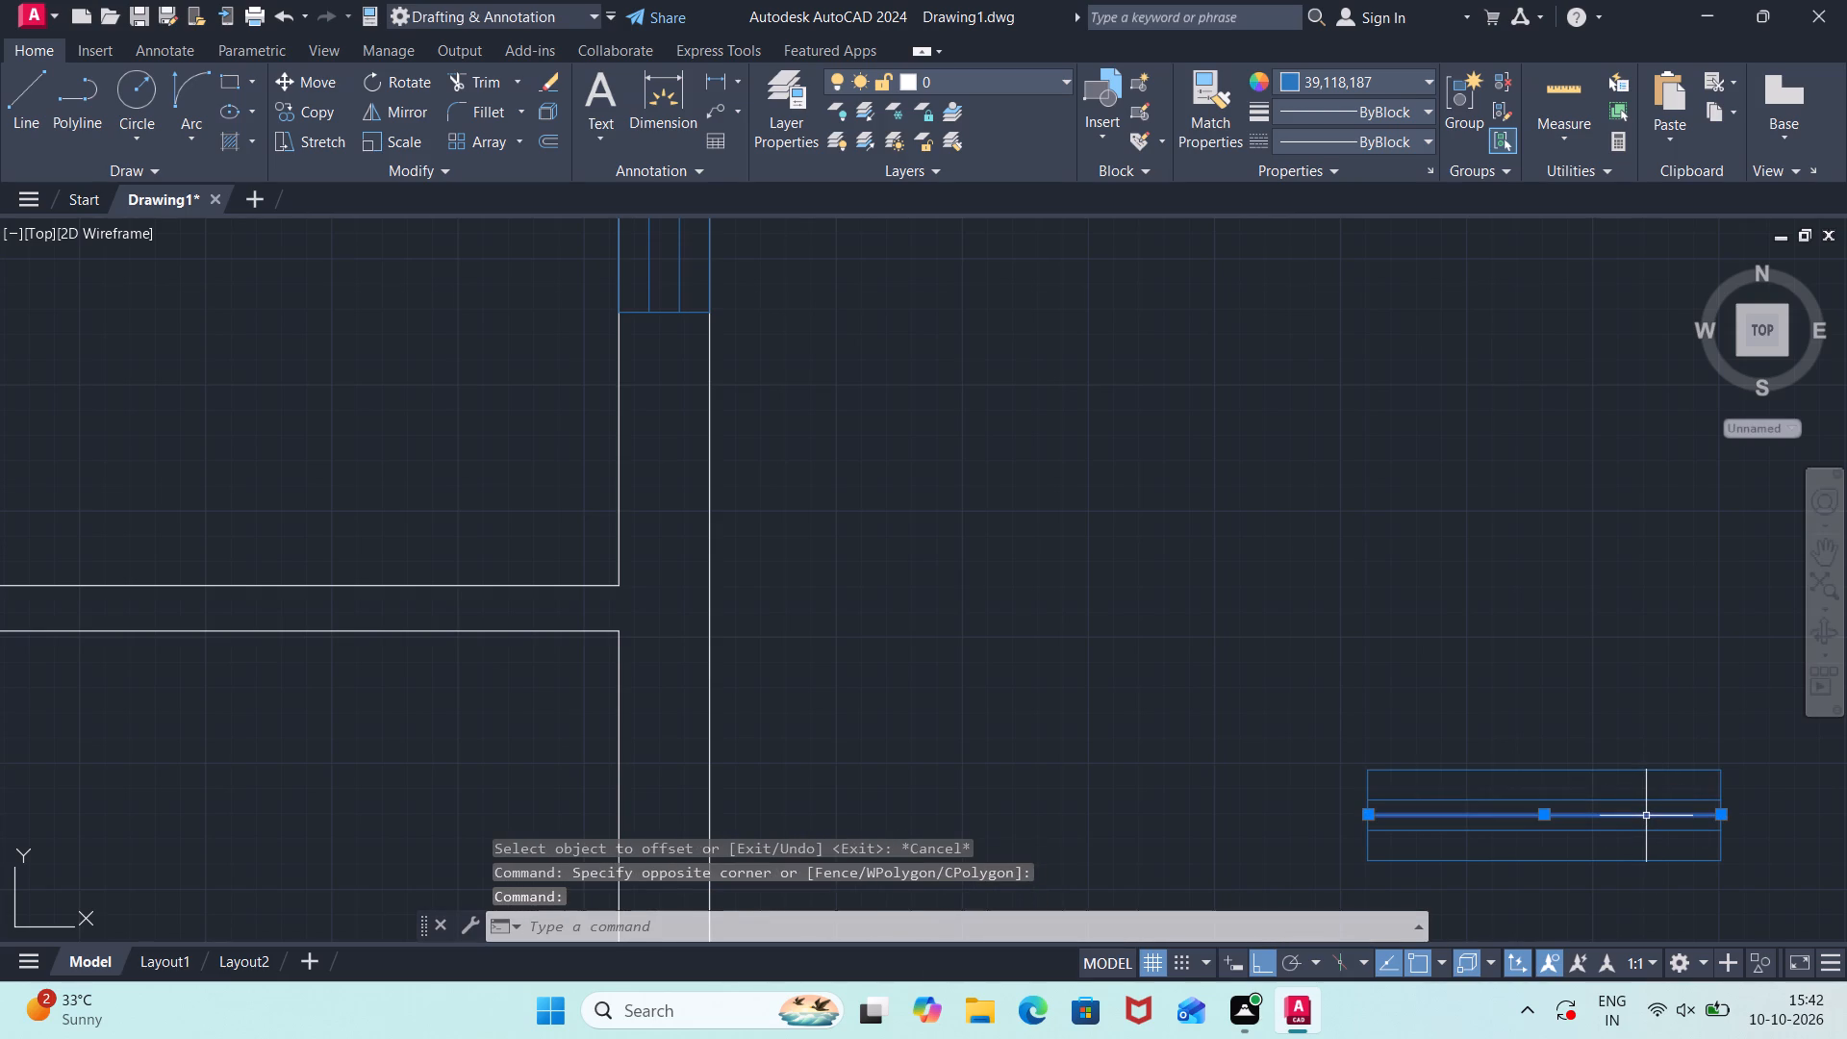
# Erase the original centre line between the new window's two offset lines.
pyautogui.press('Delete')
# Move the new 2'11" window from the empty space into the north outer wall of the northwest room.
pyautogui.scroll(-3, 1647, 820)
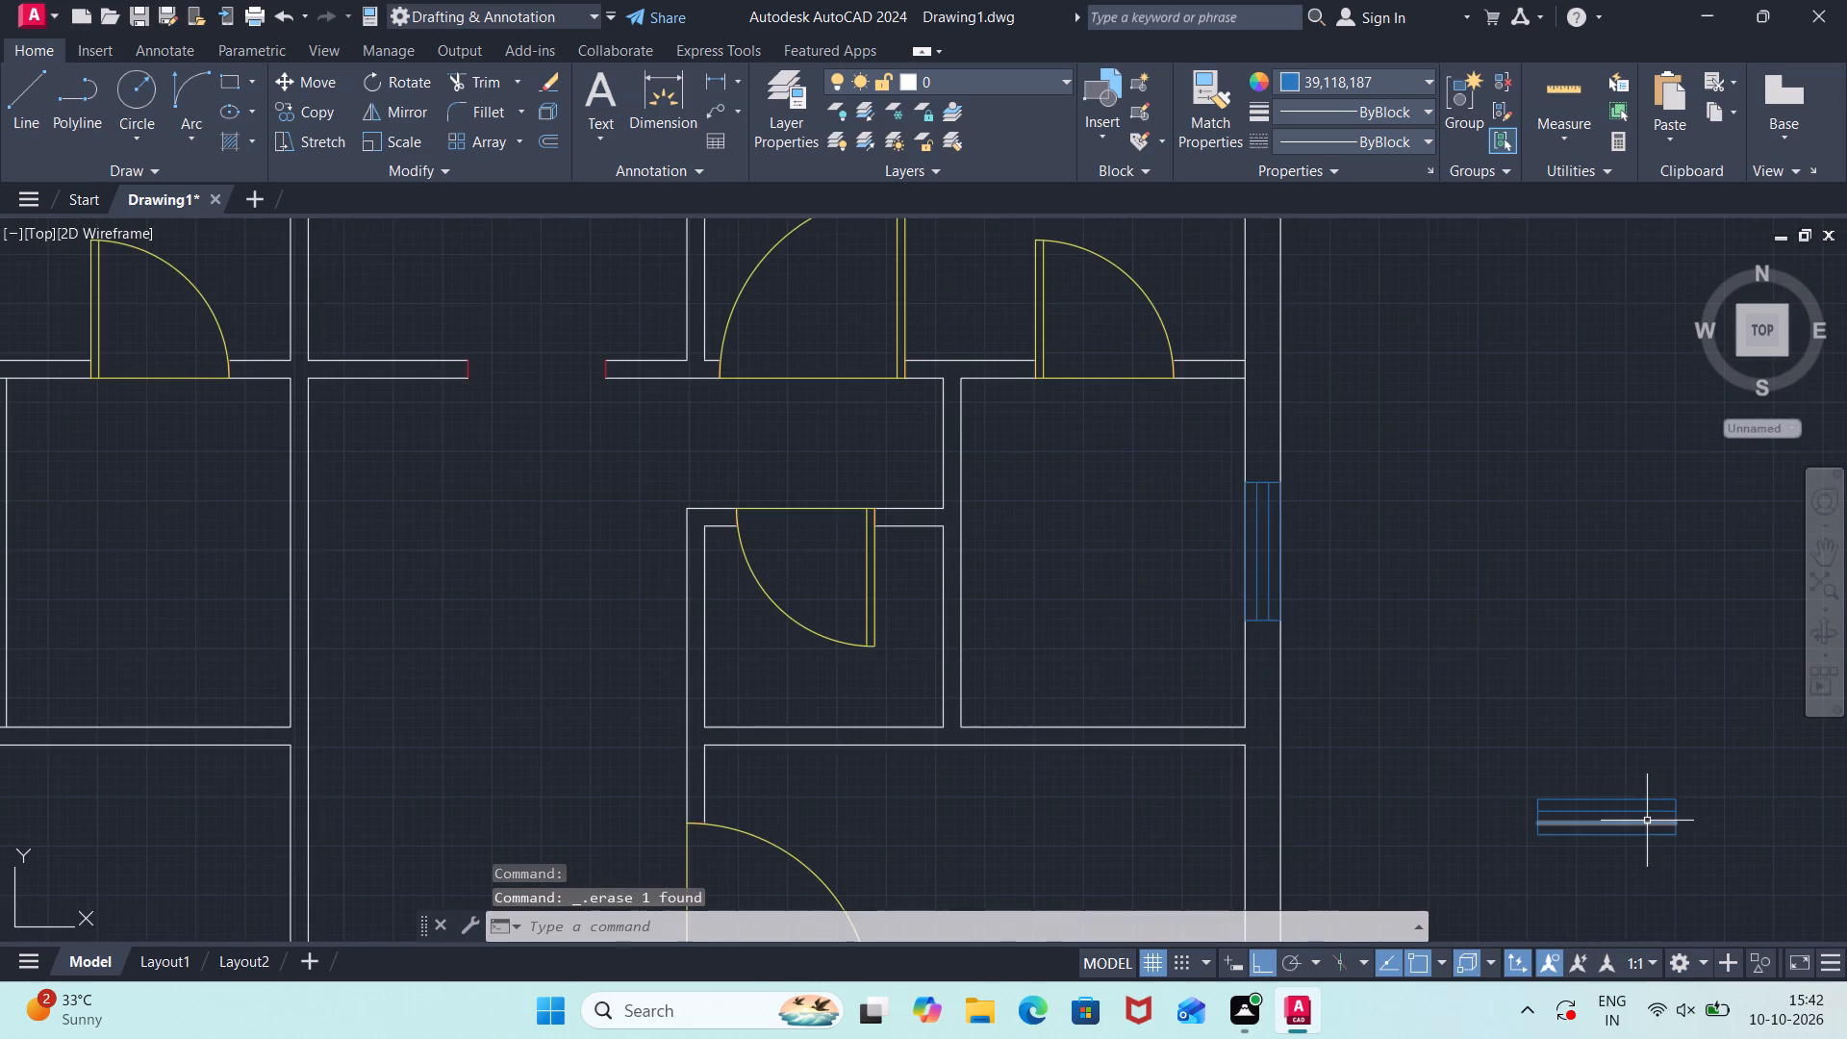
pyautogui.click(1707, 785)
pyautogui.click(1528, 886)
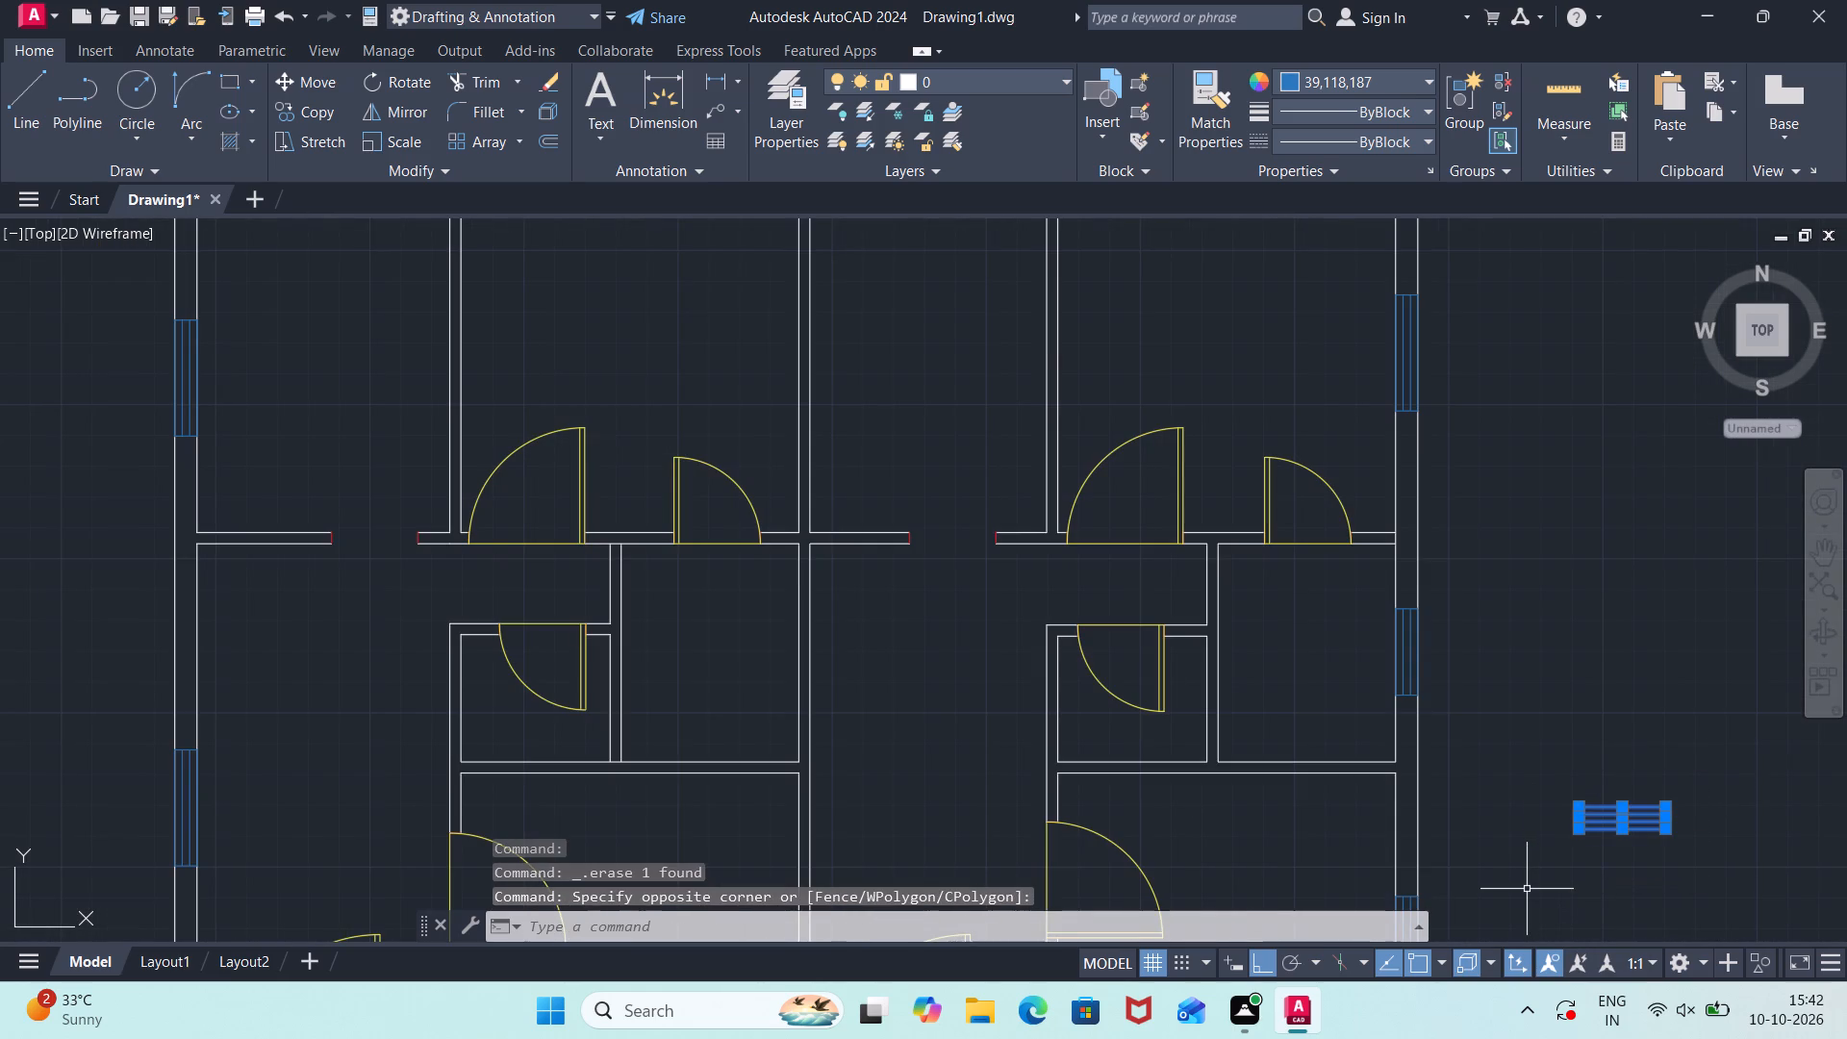
pyautogui.press('m')
pyautogui.press('Return')
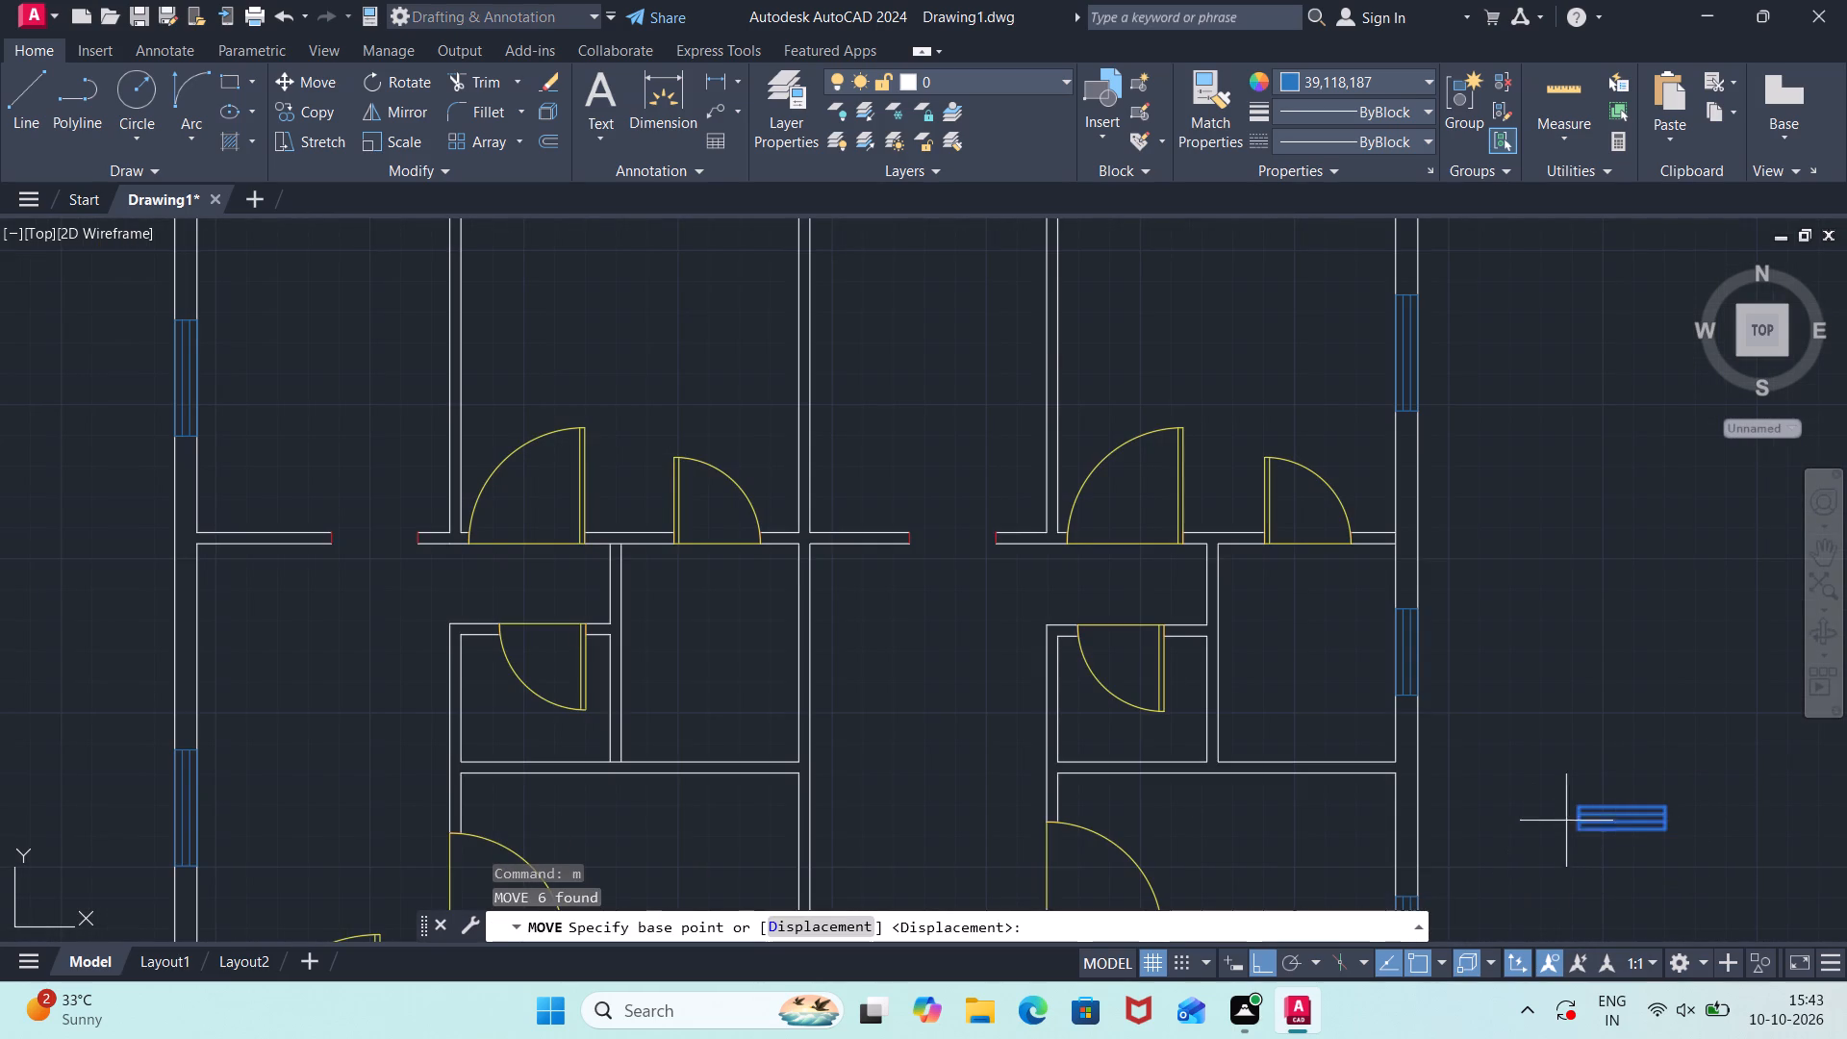
pyautogui.click(1581, 798)
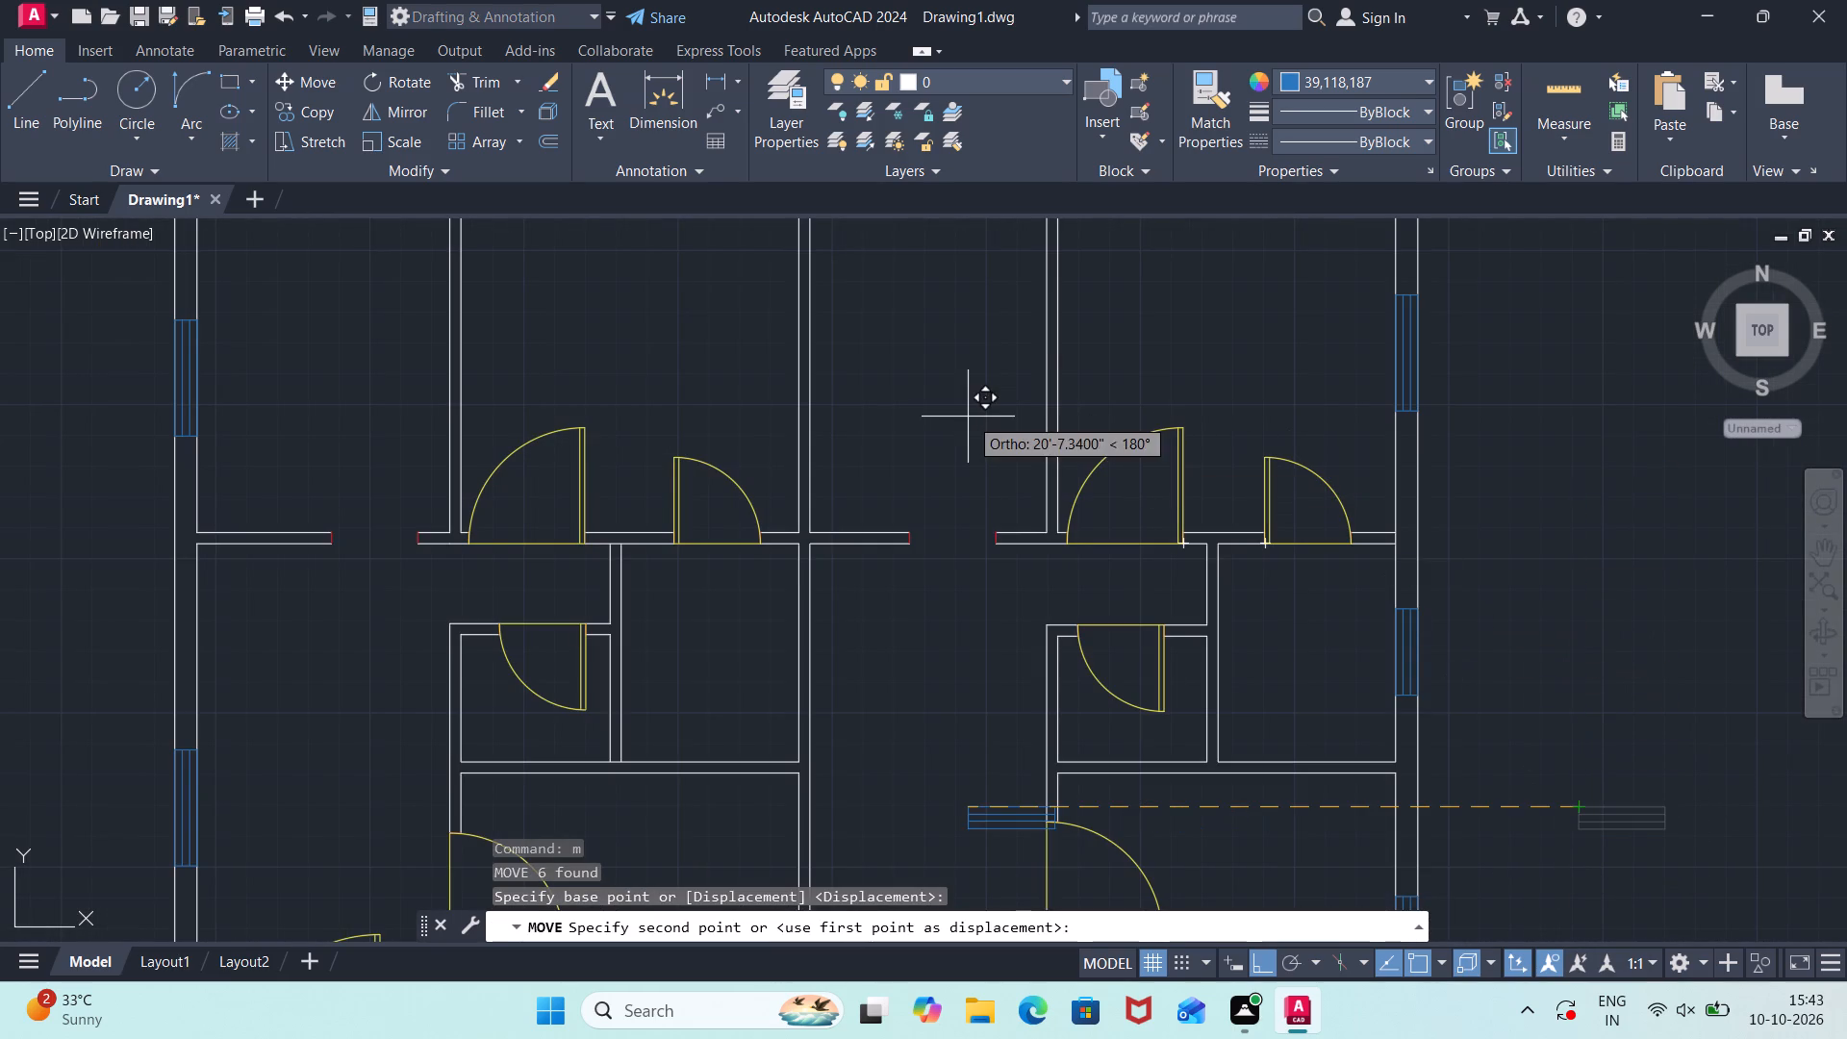
pyautogui.moveTo(964, 411); pyautogui.dragTo(1099, 726, button='middle')
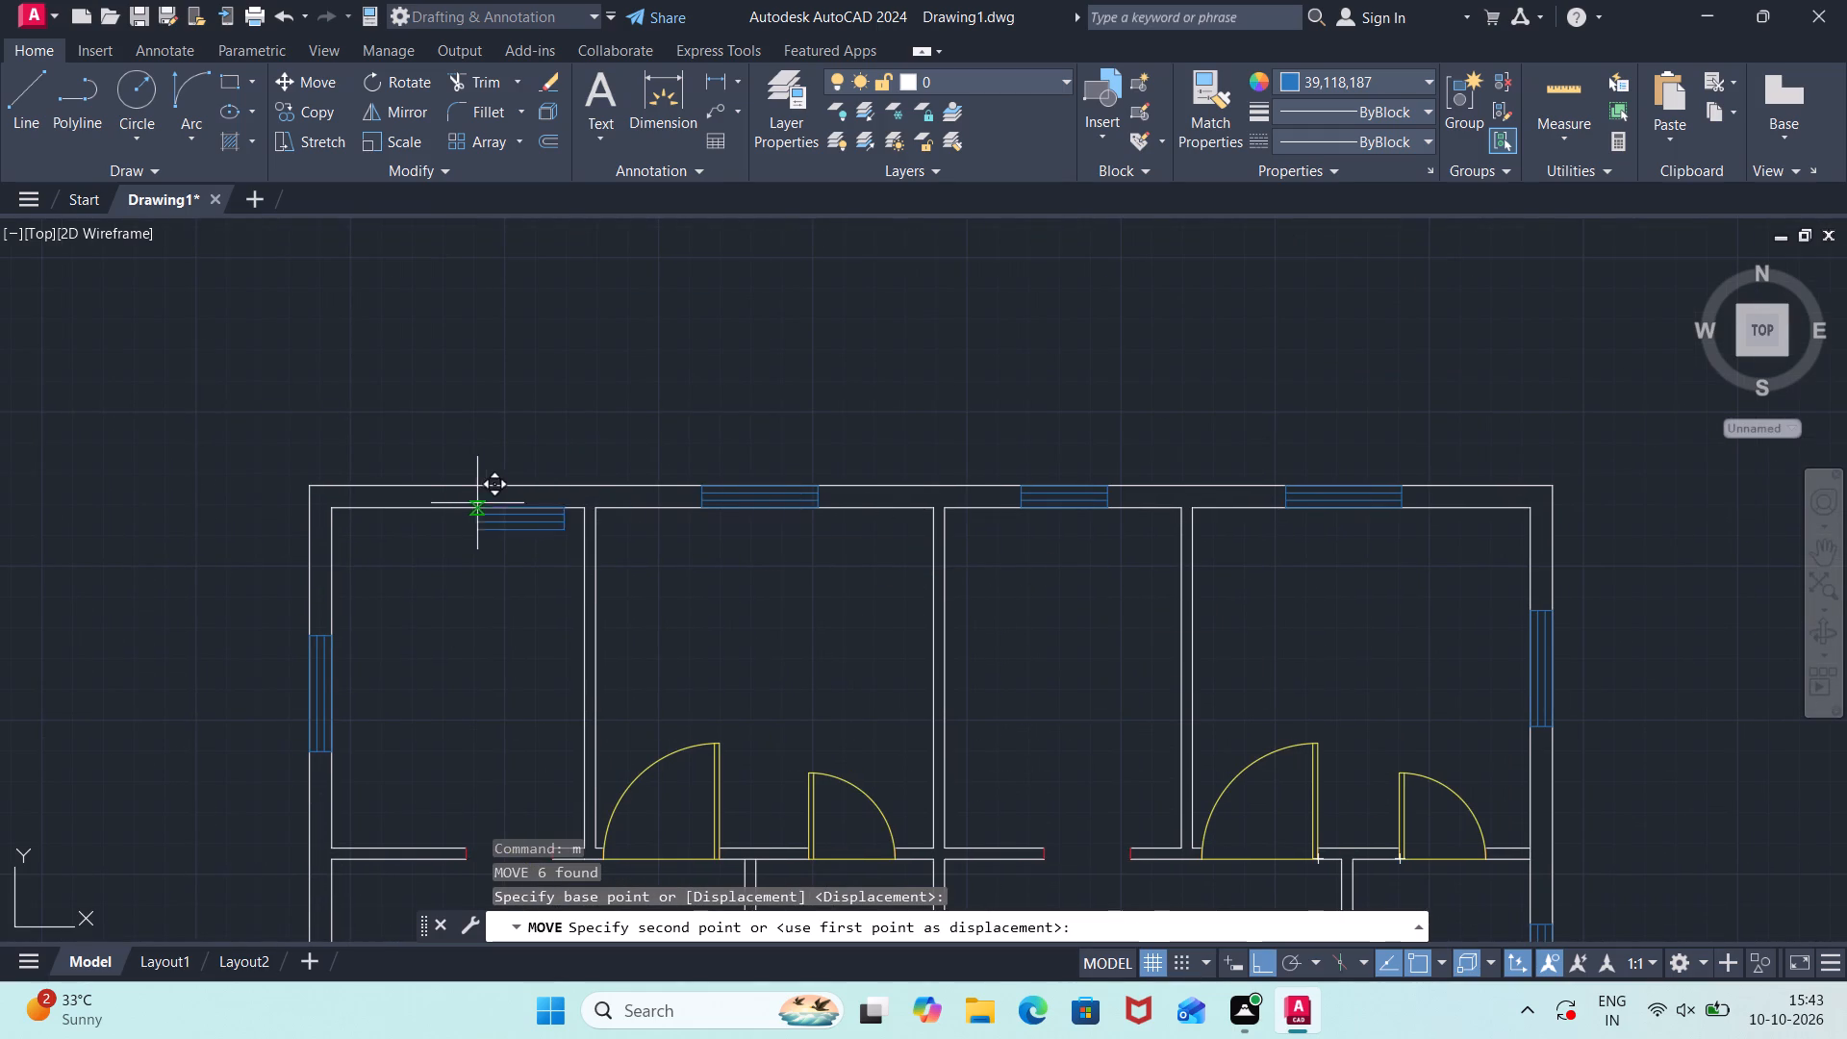
pyautogui.click(411, 485)
# Set the current object colour to Magenta.
pyautogui.scroll(-2, 795, 530)
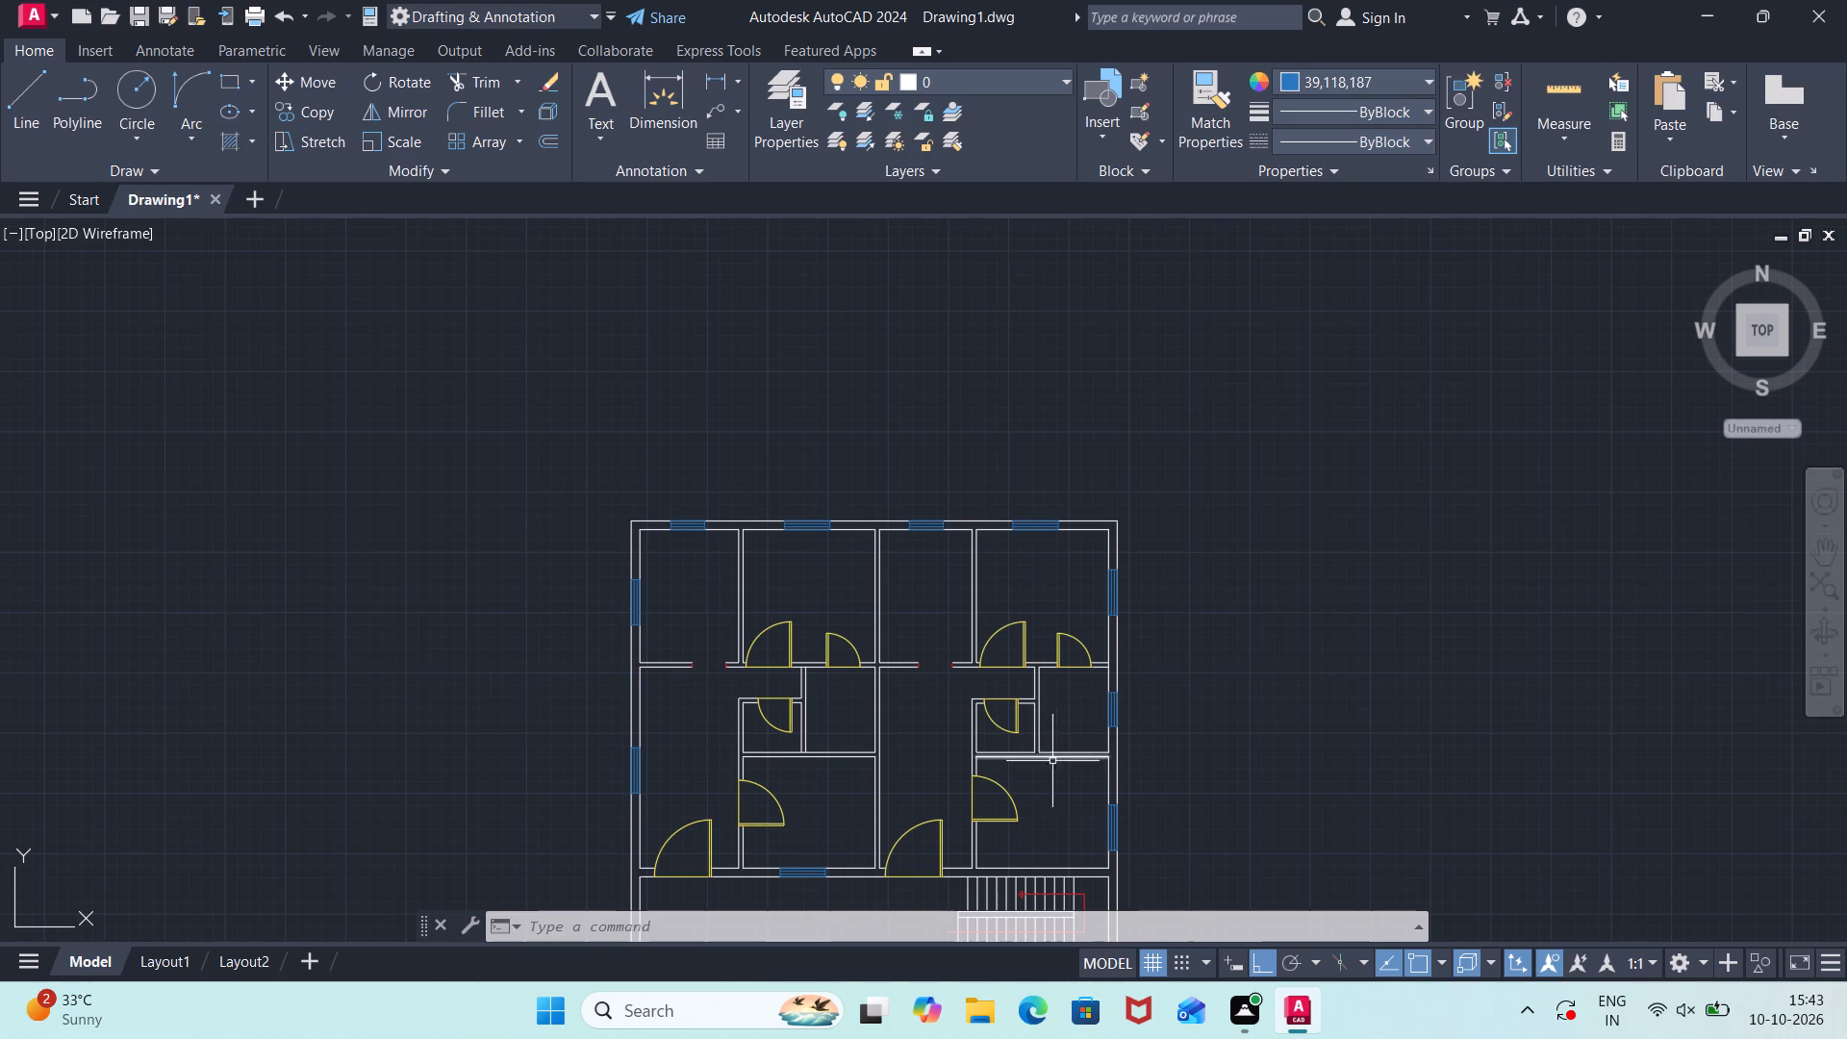
pyautogui.moveTo(1035, 794); pyautogui.dragTo(1090, 566, button='middle')
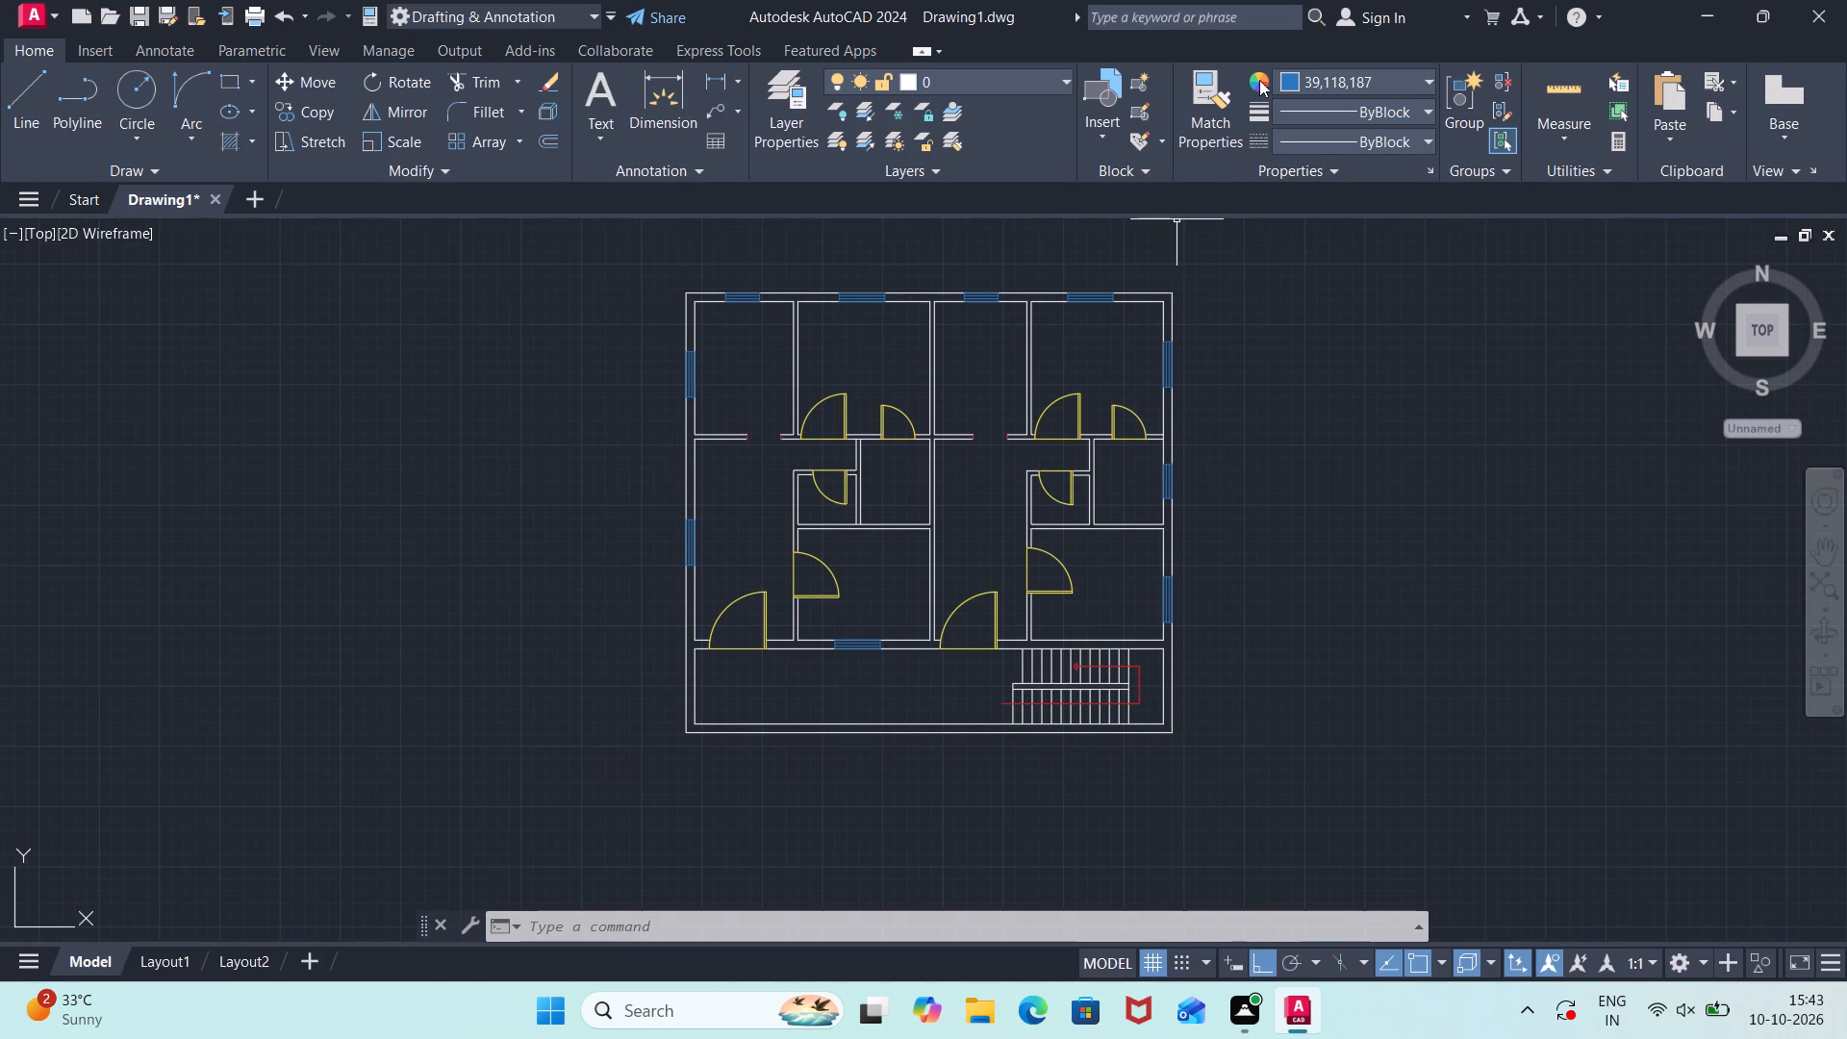
pyautogui.click(1297, 83)
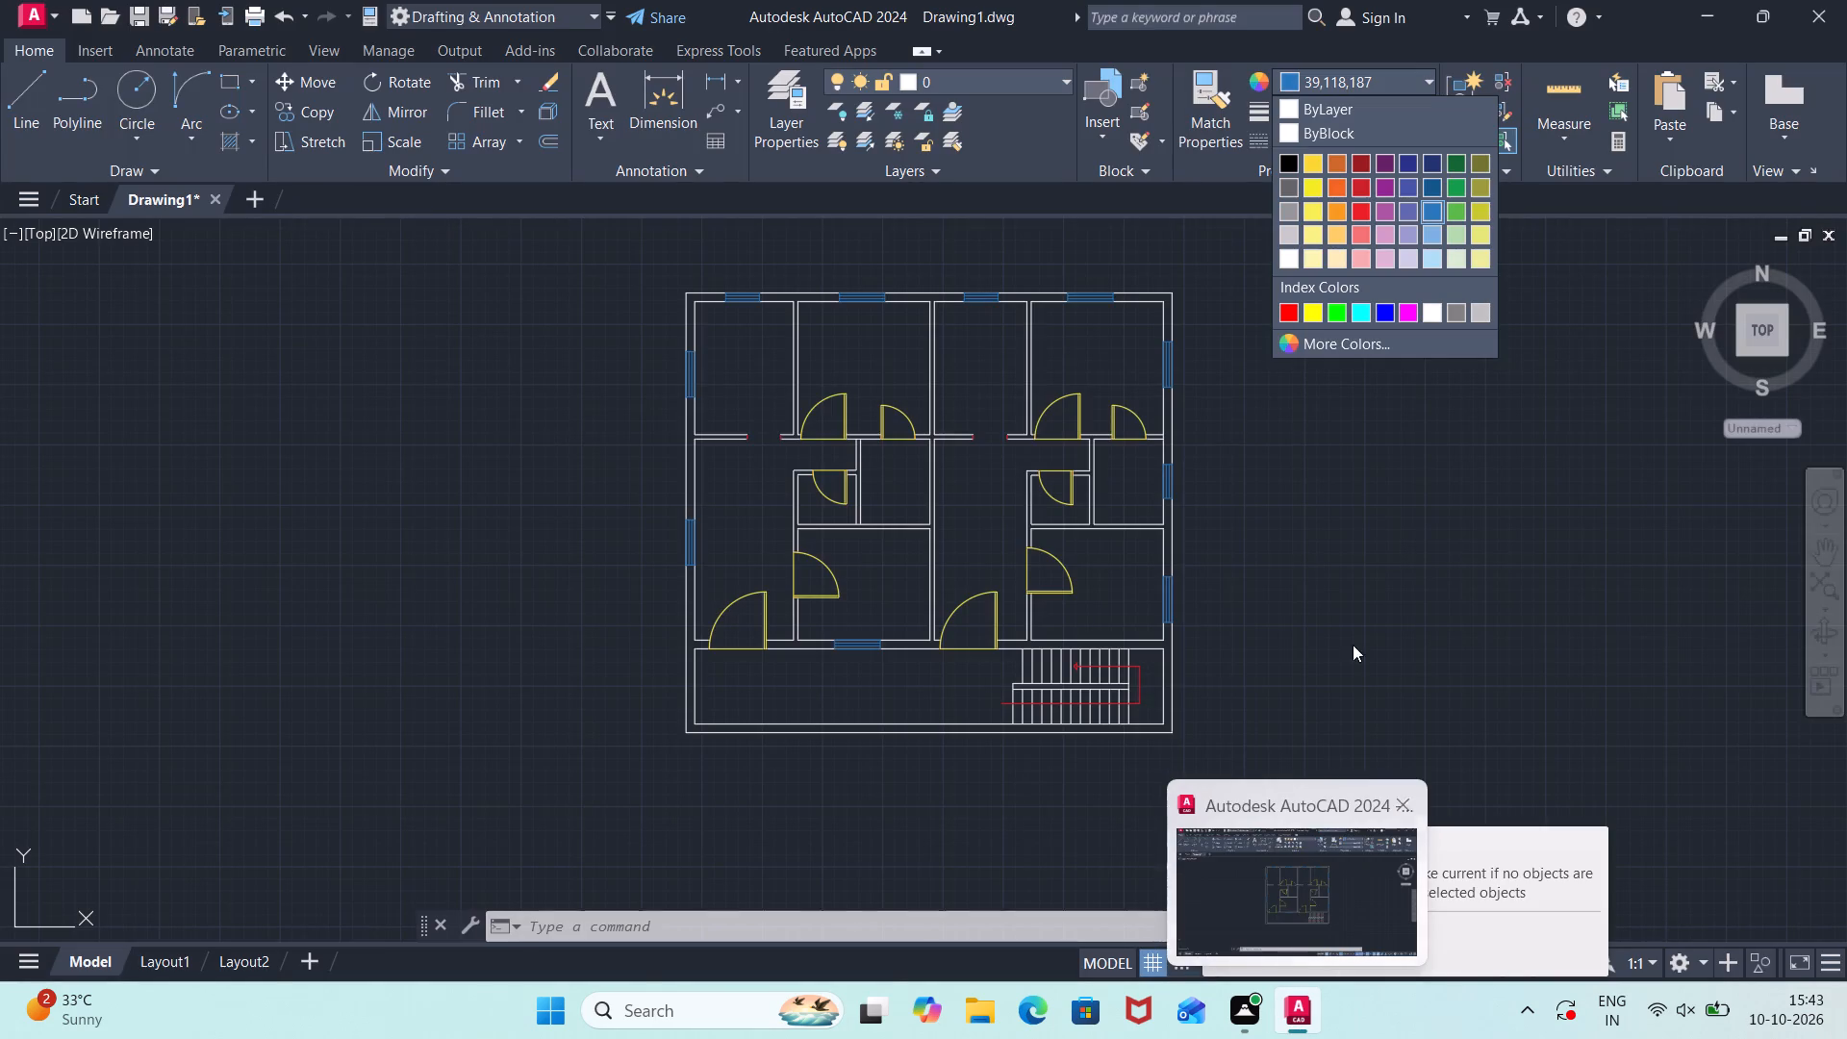
pyautogui.click(1410, 310)
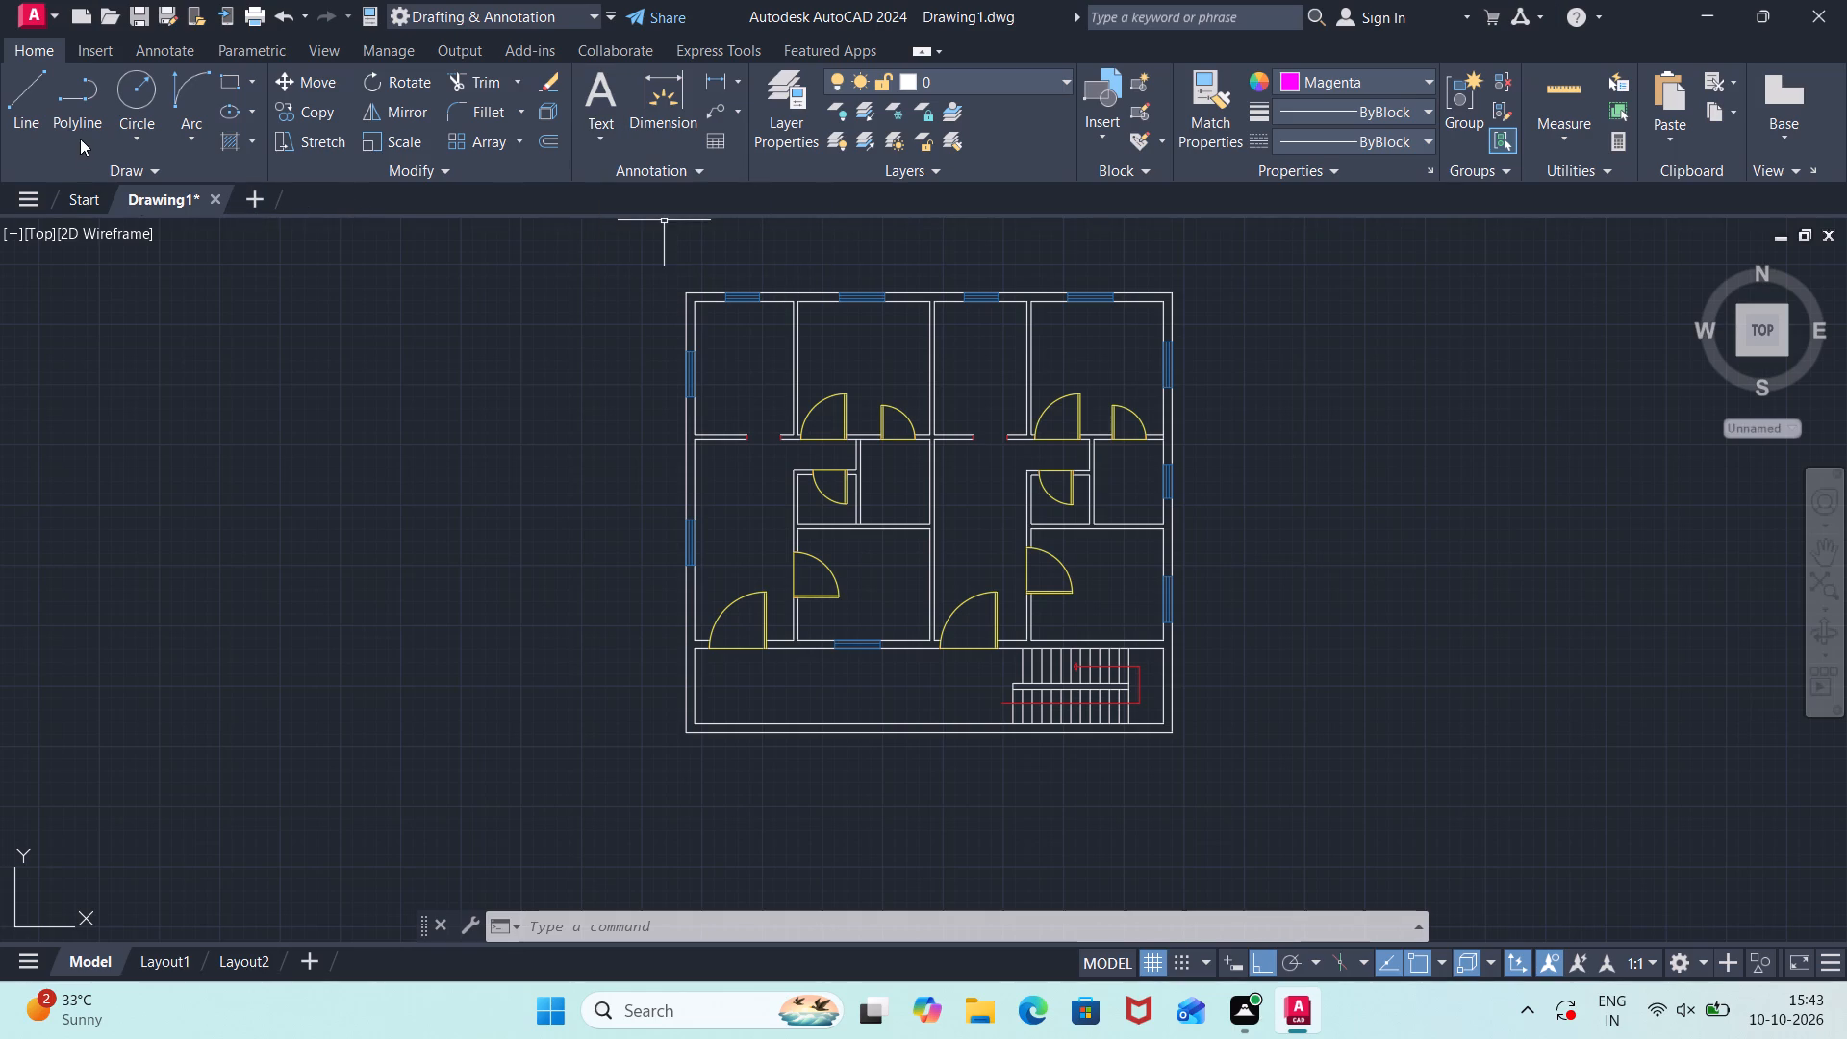
# Open the recent drawing All blocks and items.dwg without specifying replacements for its missing SHX files.
pyautogui.click(51, 17)
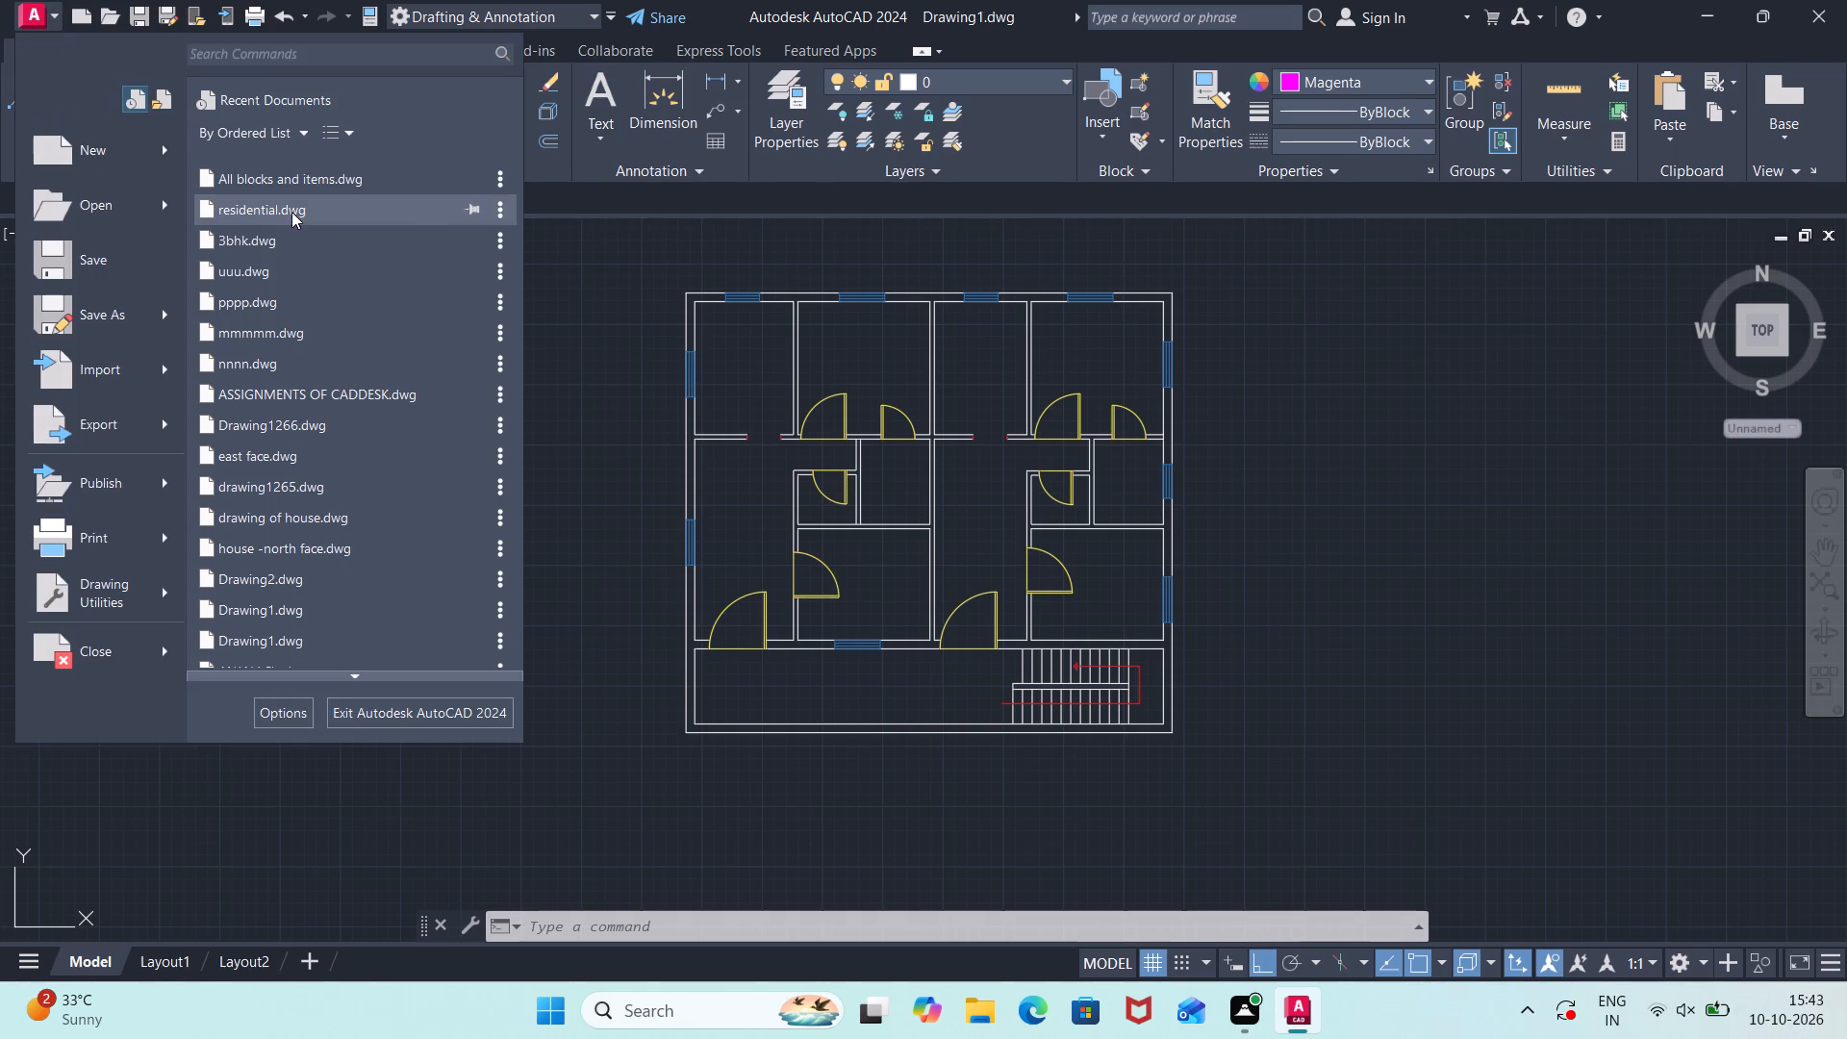
pyautogui.doubleClick(326, 165)
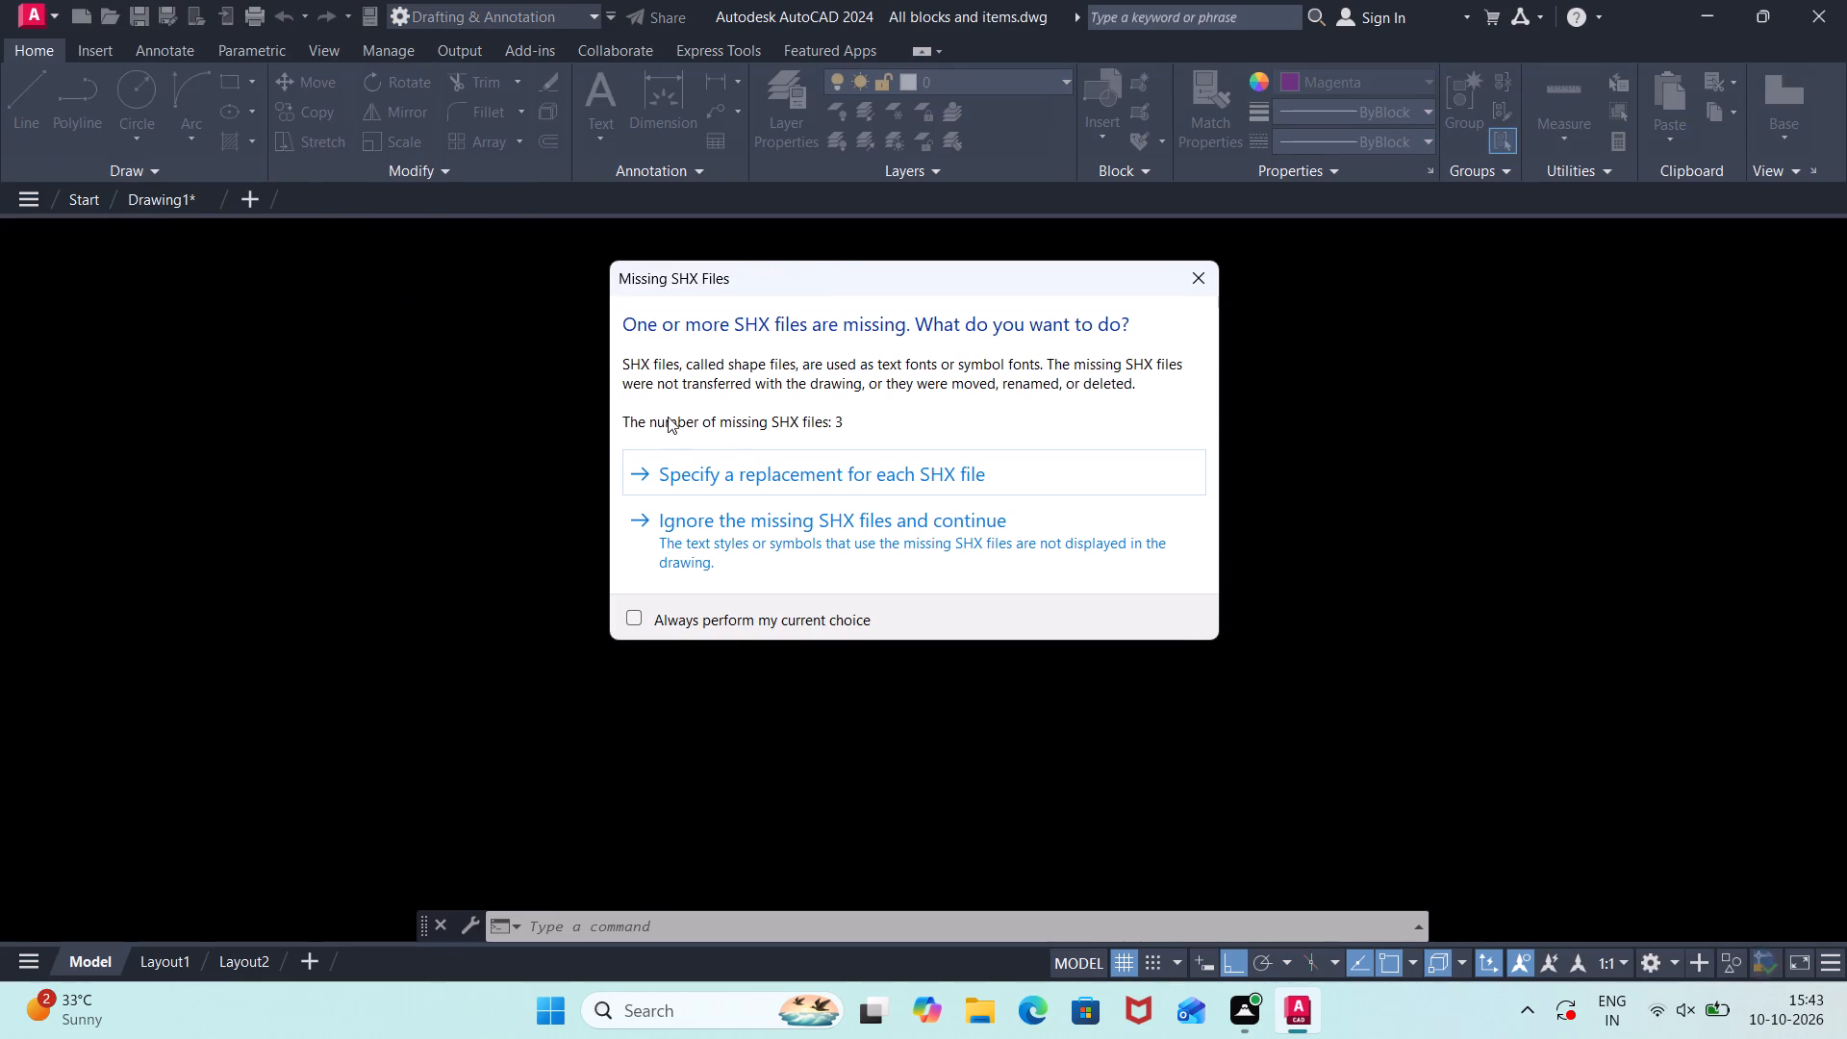
pyautogui.click(1206, 268)
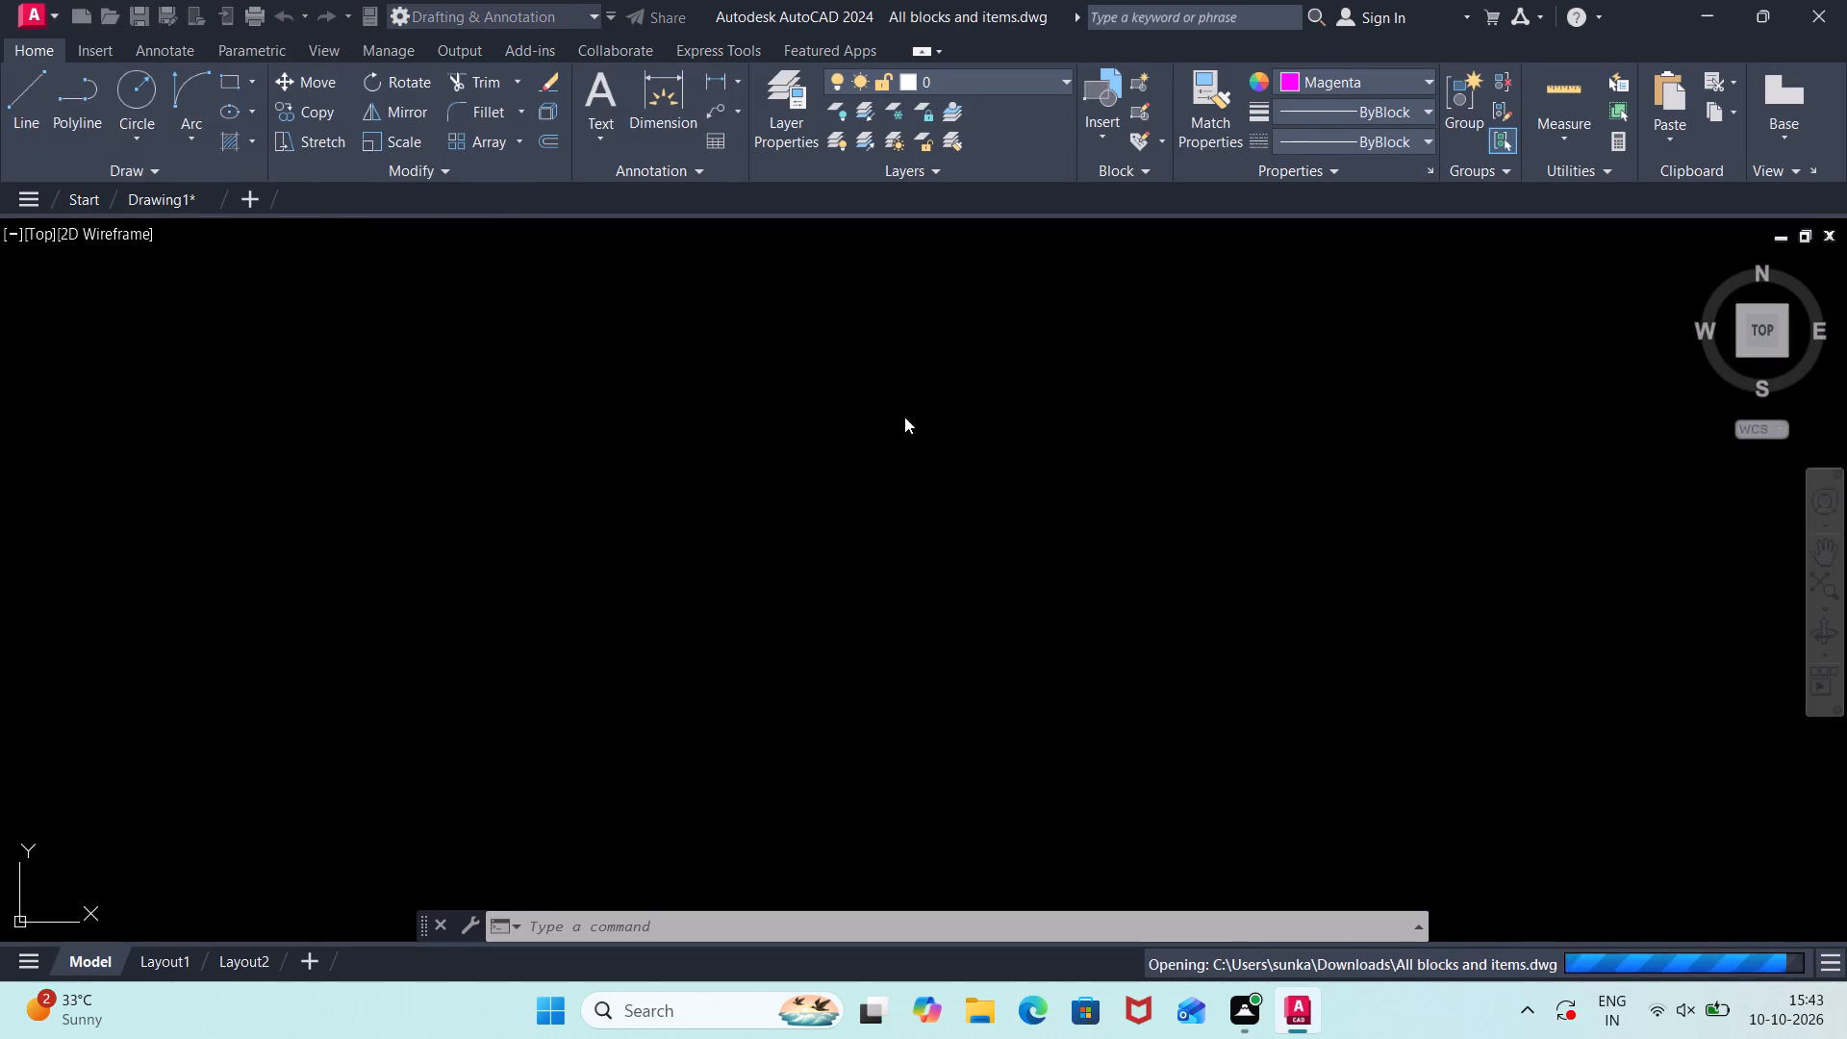
# Copy the two-burner gas stove with the central grille from the kitchen appliances section of the block library.
pyautogui.scroll(4, 1047, 591)
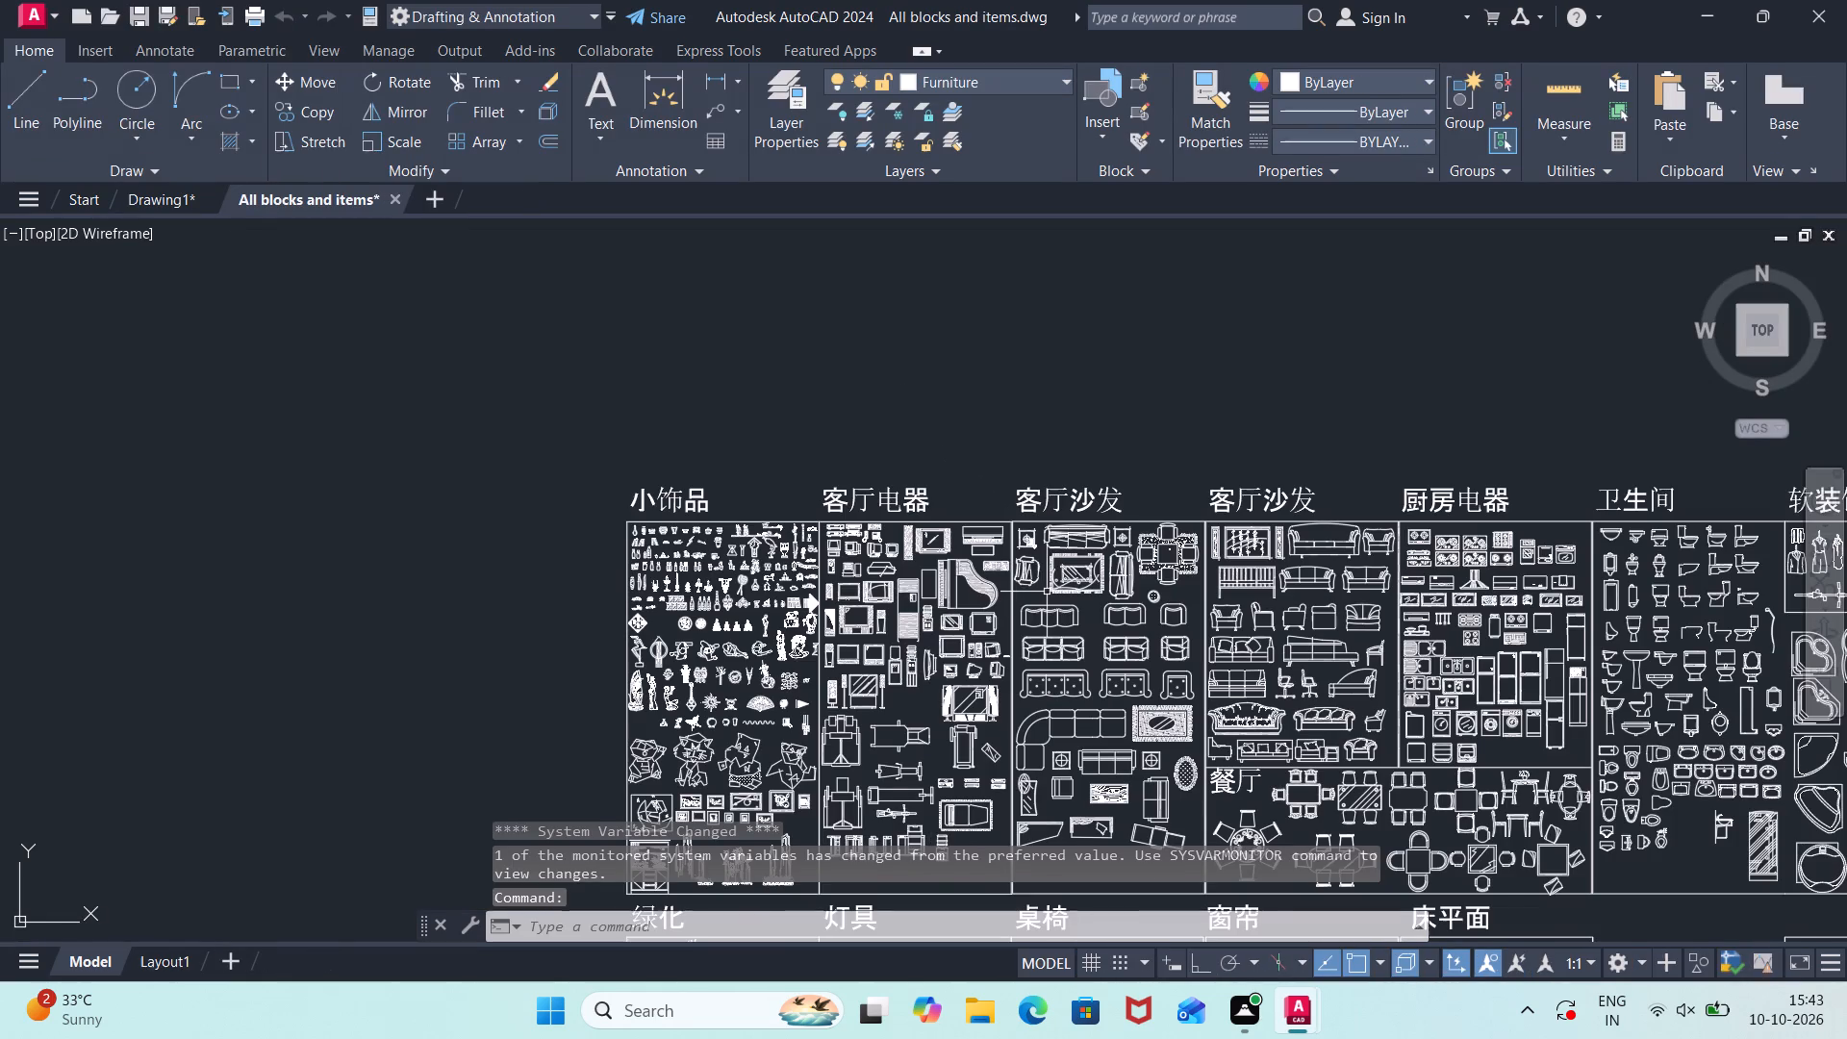
pyautogui.moveTo(1047, 603); pyautogui.dragTo(757, 416, button='middle')
pyautogui.scroll(1, 877, 491)
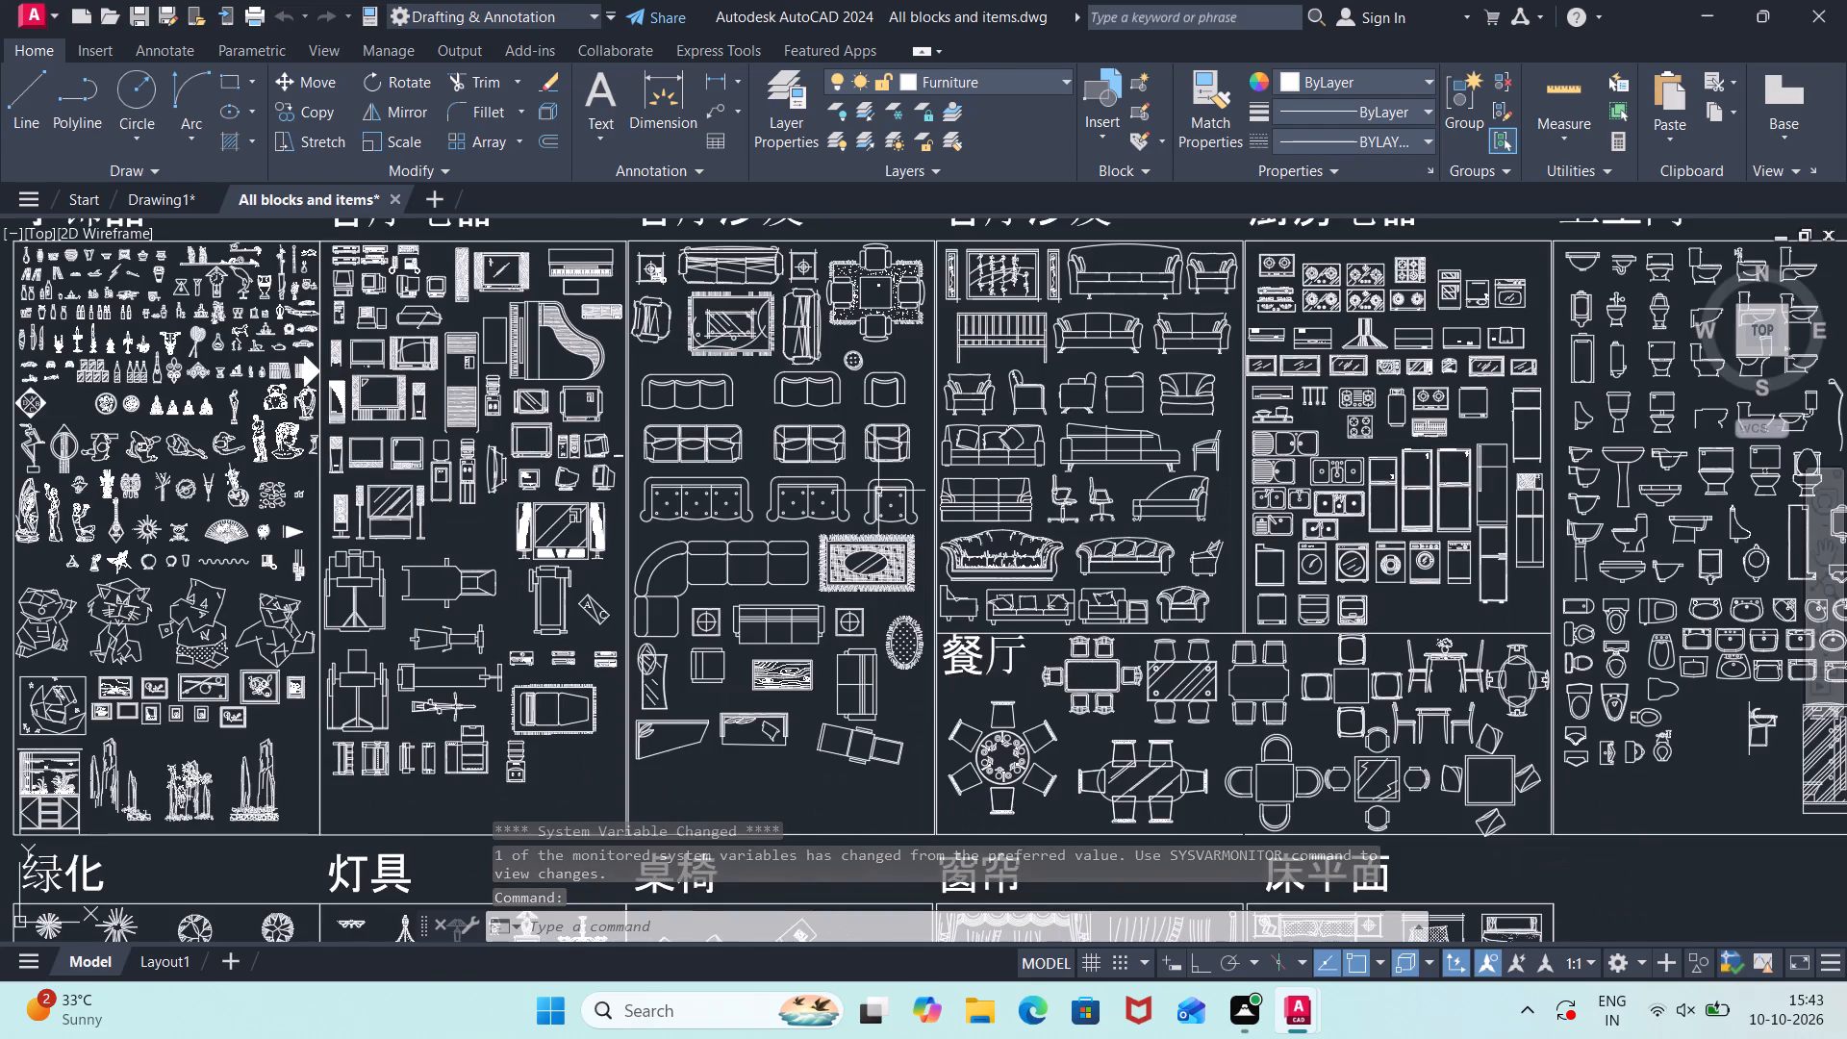
pyautogui.scroll(1, 878, 491)
pyautogui.moveTo(1336, 439); pyautogui.dragTo(1281, 436, button='middle')
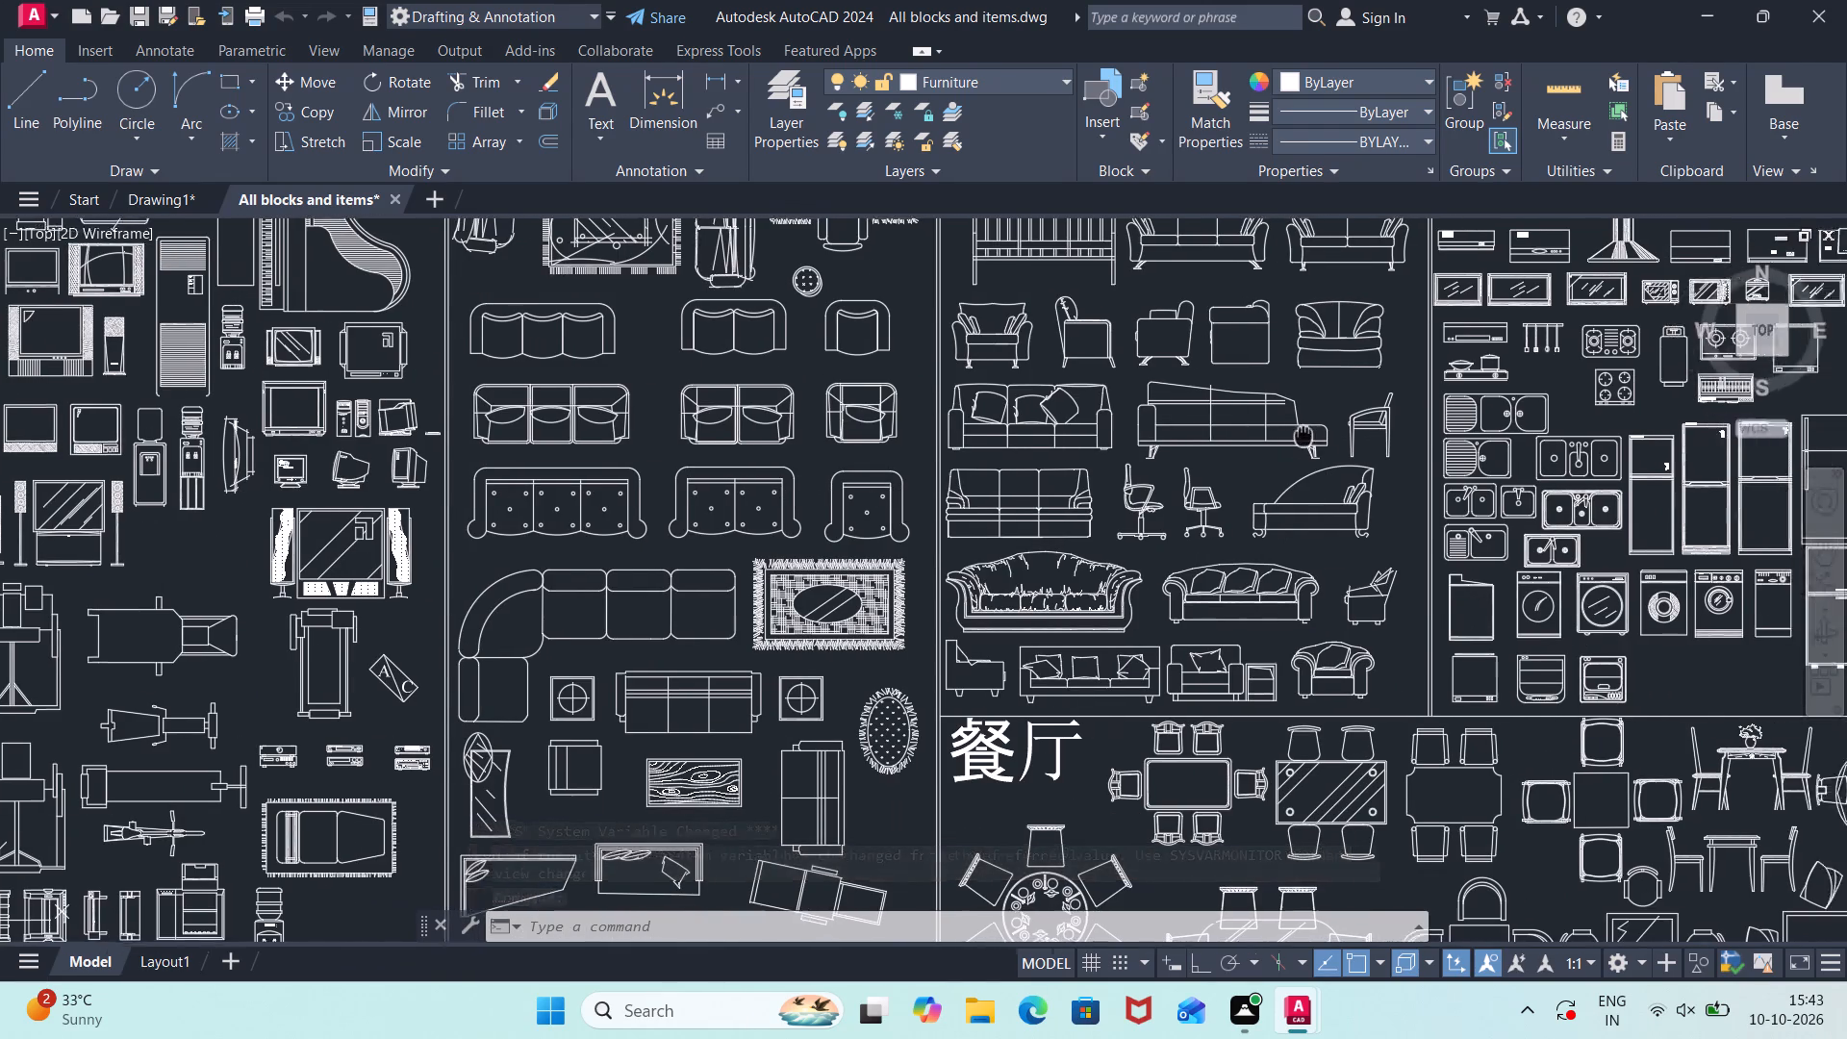
pyautogui.moveTo(1281, 436); pyautogui.dragTo(704, 492, button='middle')
pyautogui.scroll(1, 991, 423)
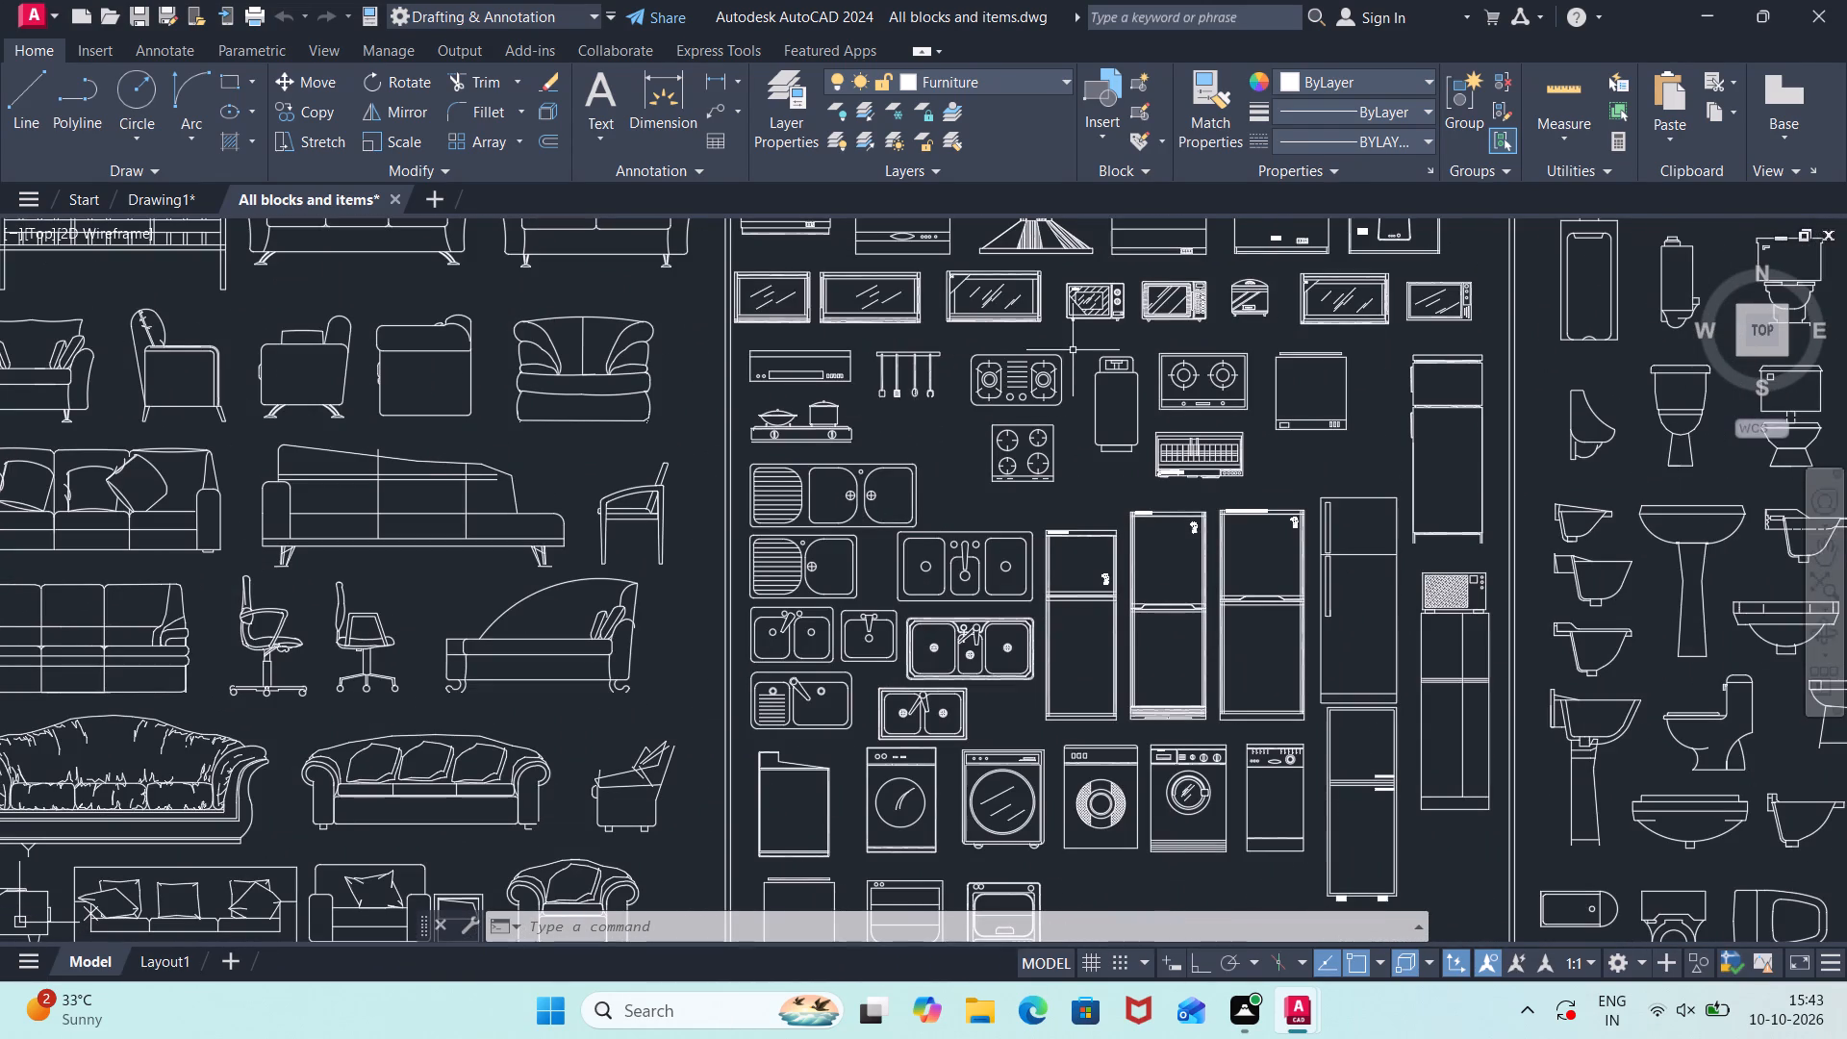
pyautogui.click(1074, 339)
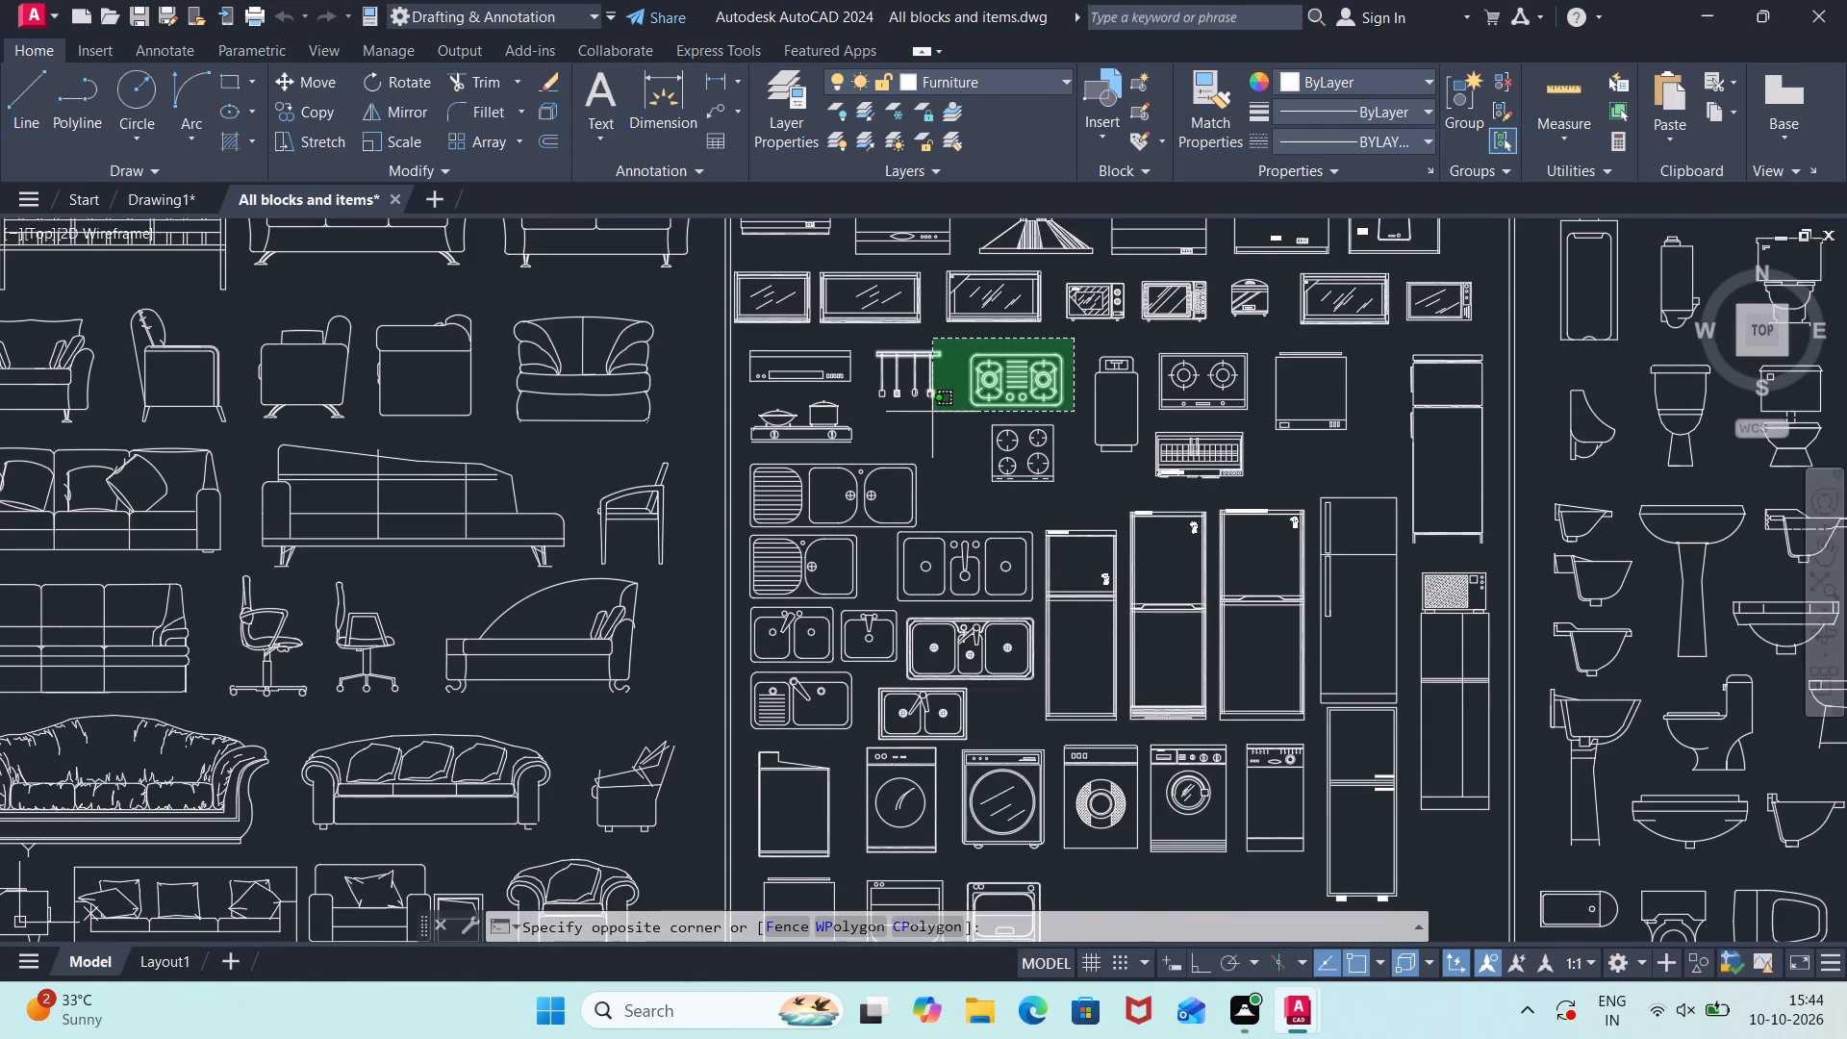
pyautogui.click(951, 407)
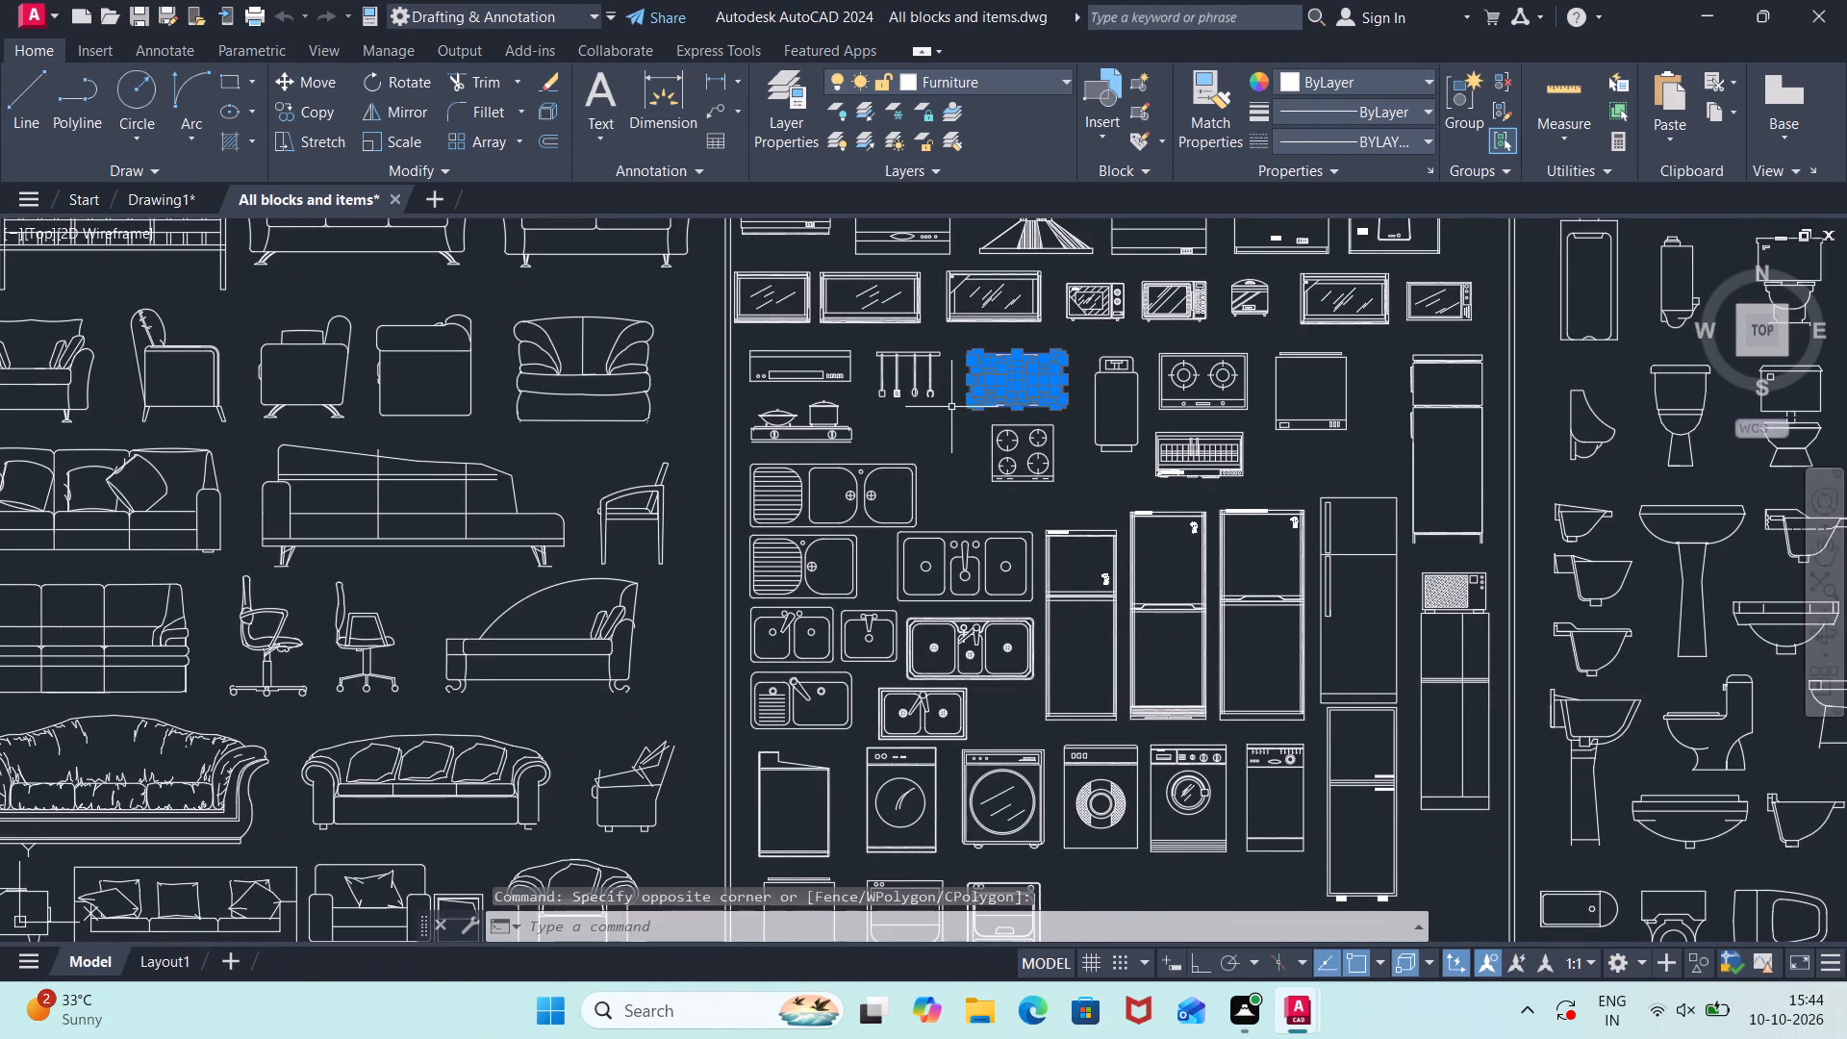
pyautogui.hotkey('ctrl', 'c')
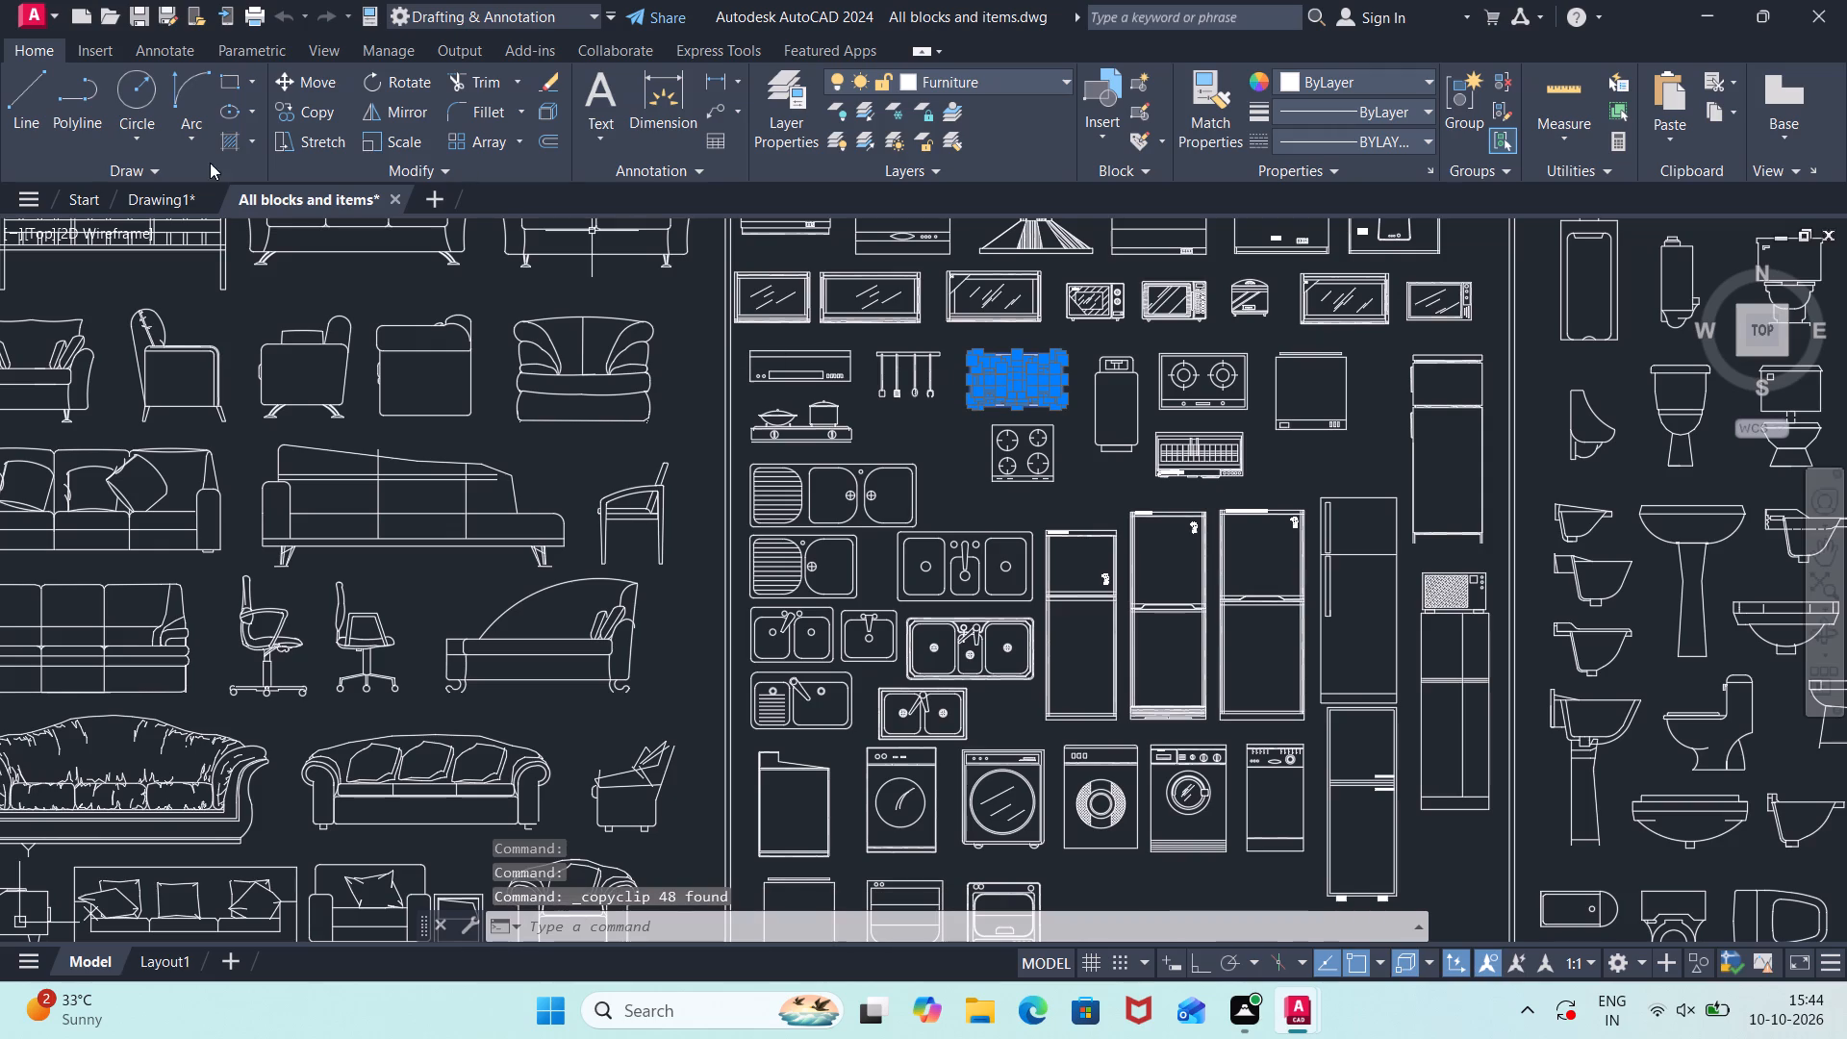
# Paste the copied gas stove into the northwest room of the floor plan in Drawing1.
pyautogui.click(158, 193)
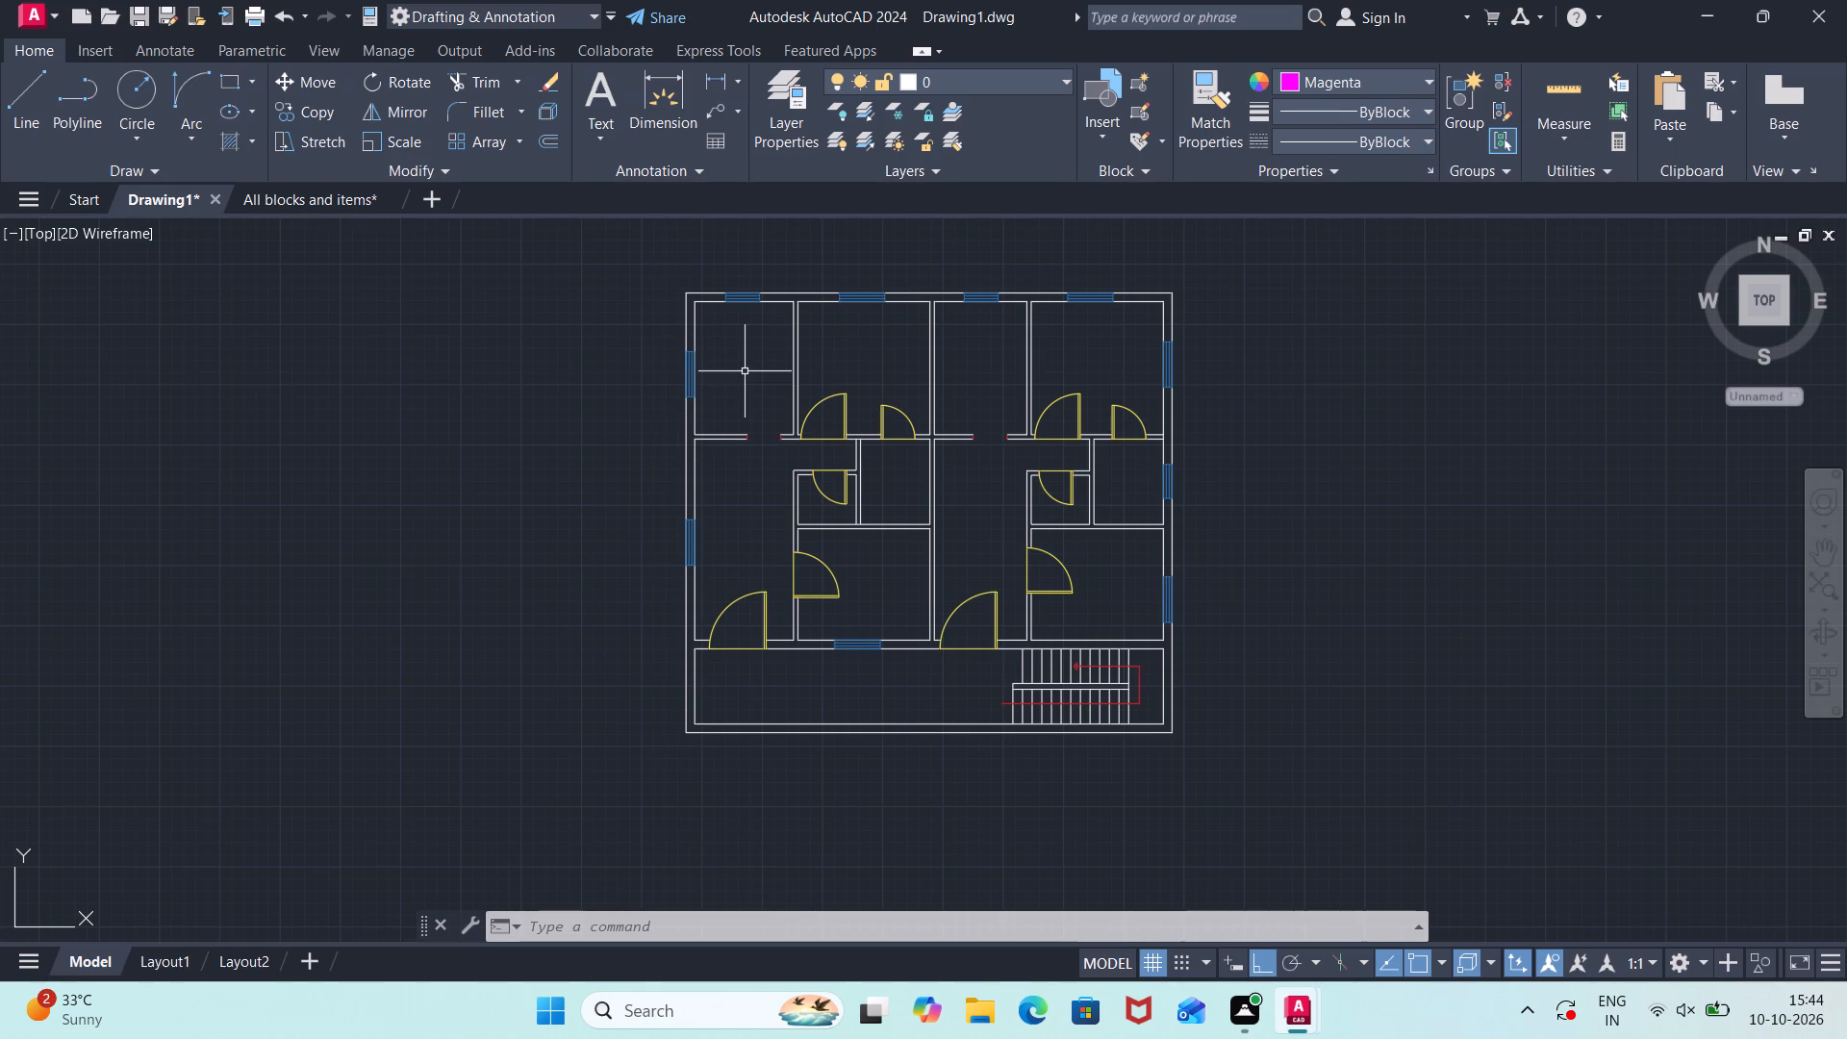
pyautogui.click(707, 414)
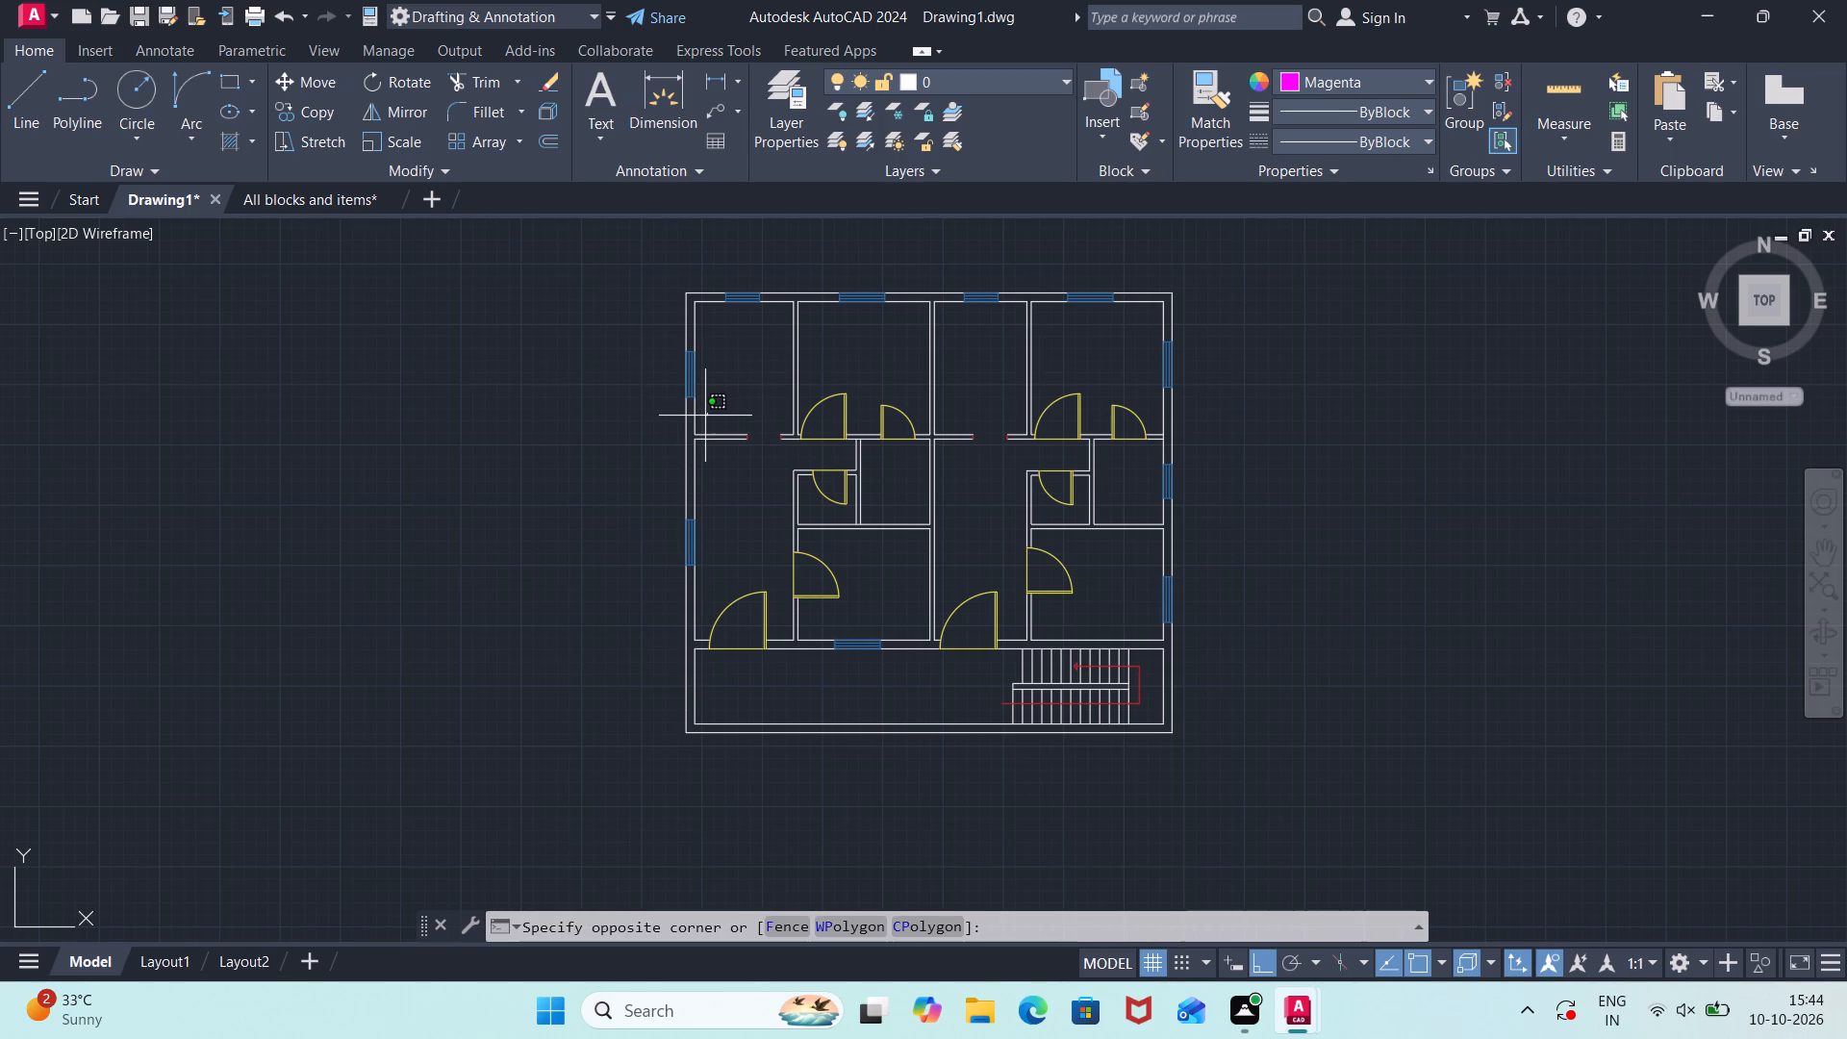
pyautogui.hotkey('ctrl', 'v')
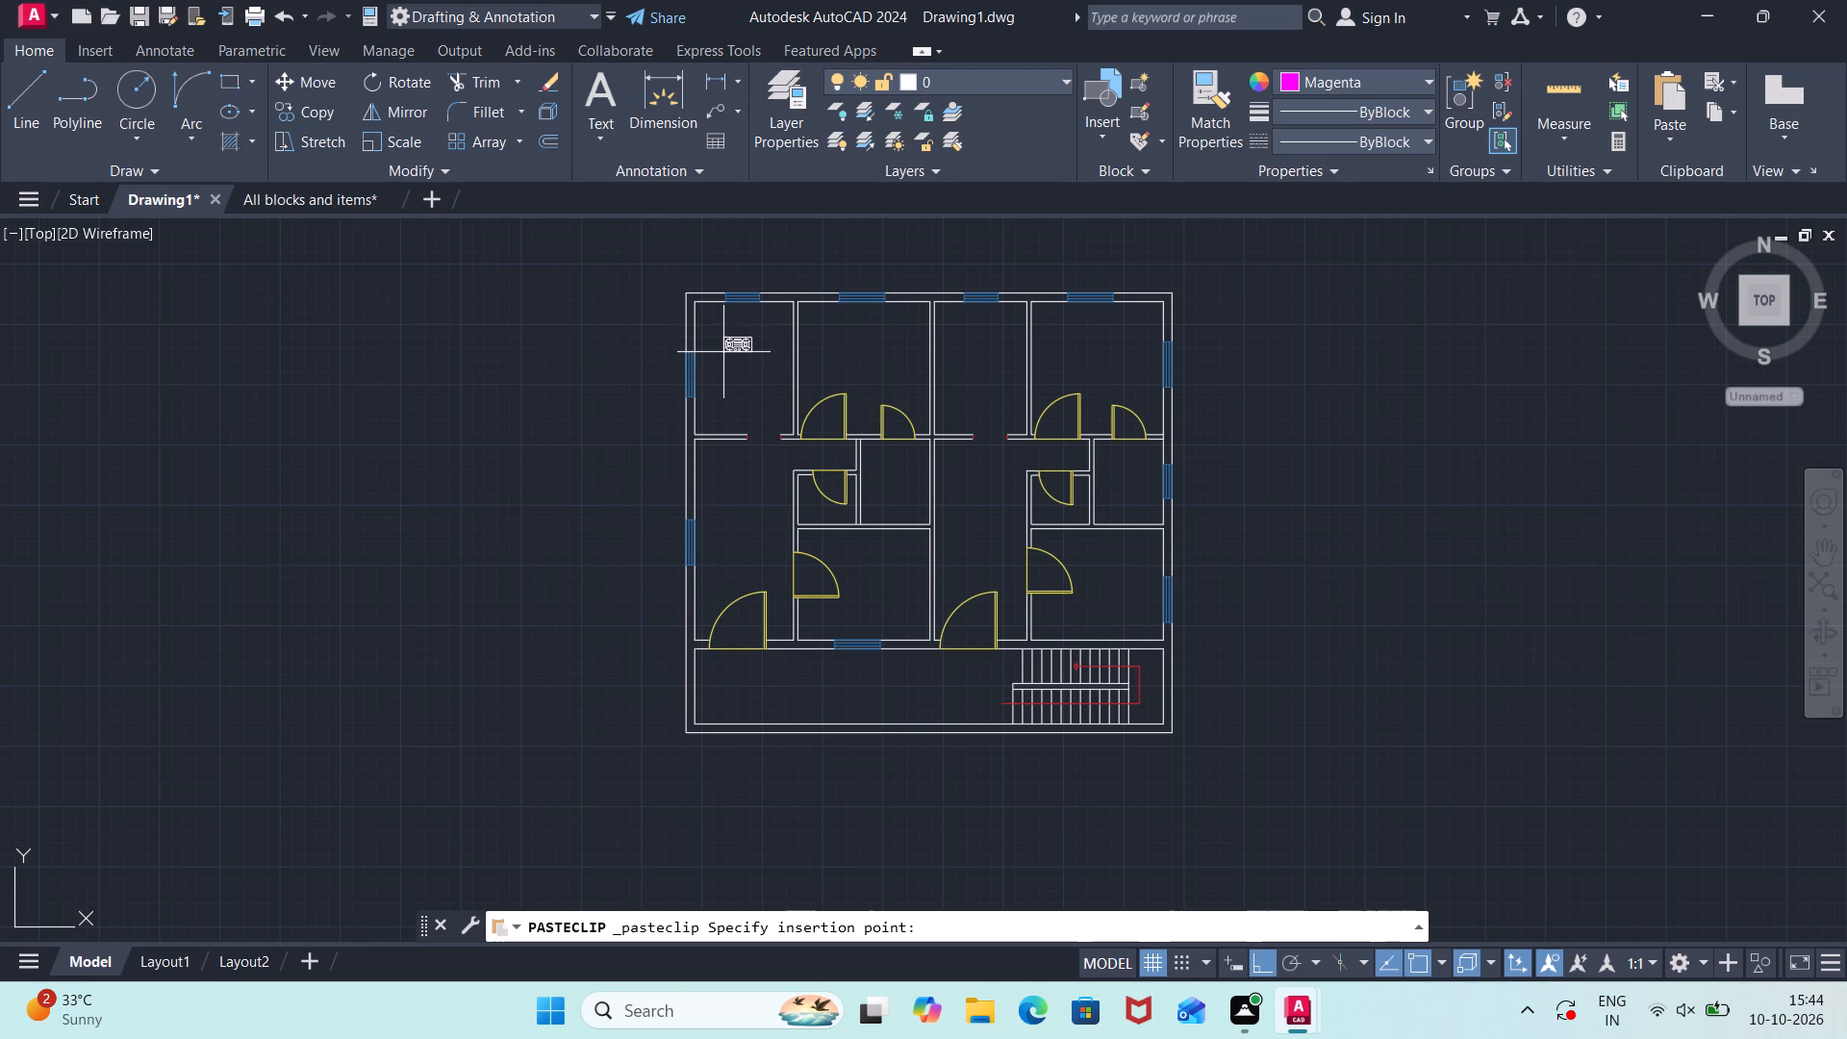
pyautogui.click(723, 352)
# Scale the pasted gas stove up freehand from a base point near its centre.
pyautogui.click(765, 324)
pyautogui.click(703, 376)
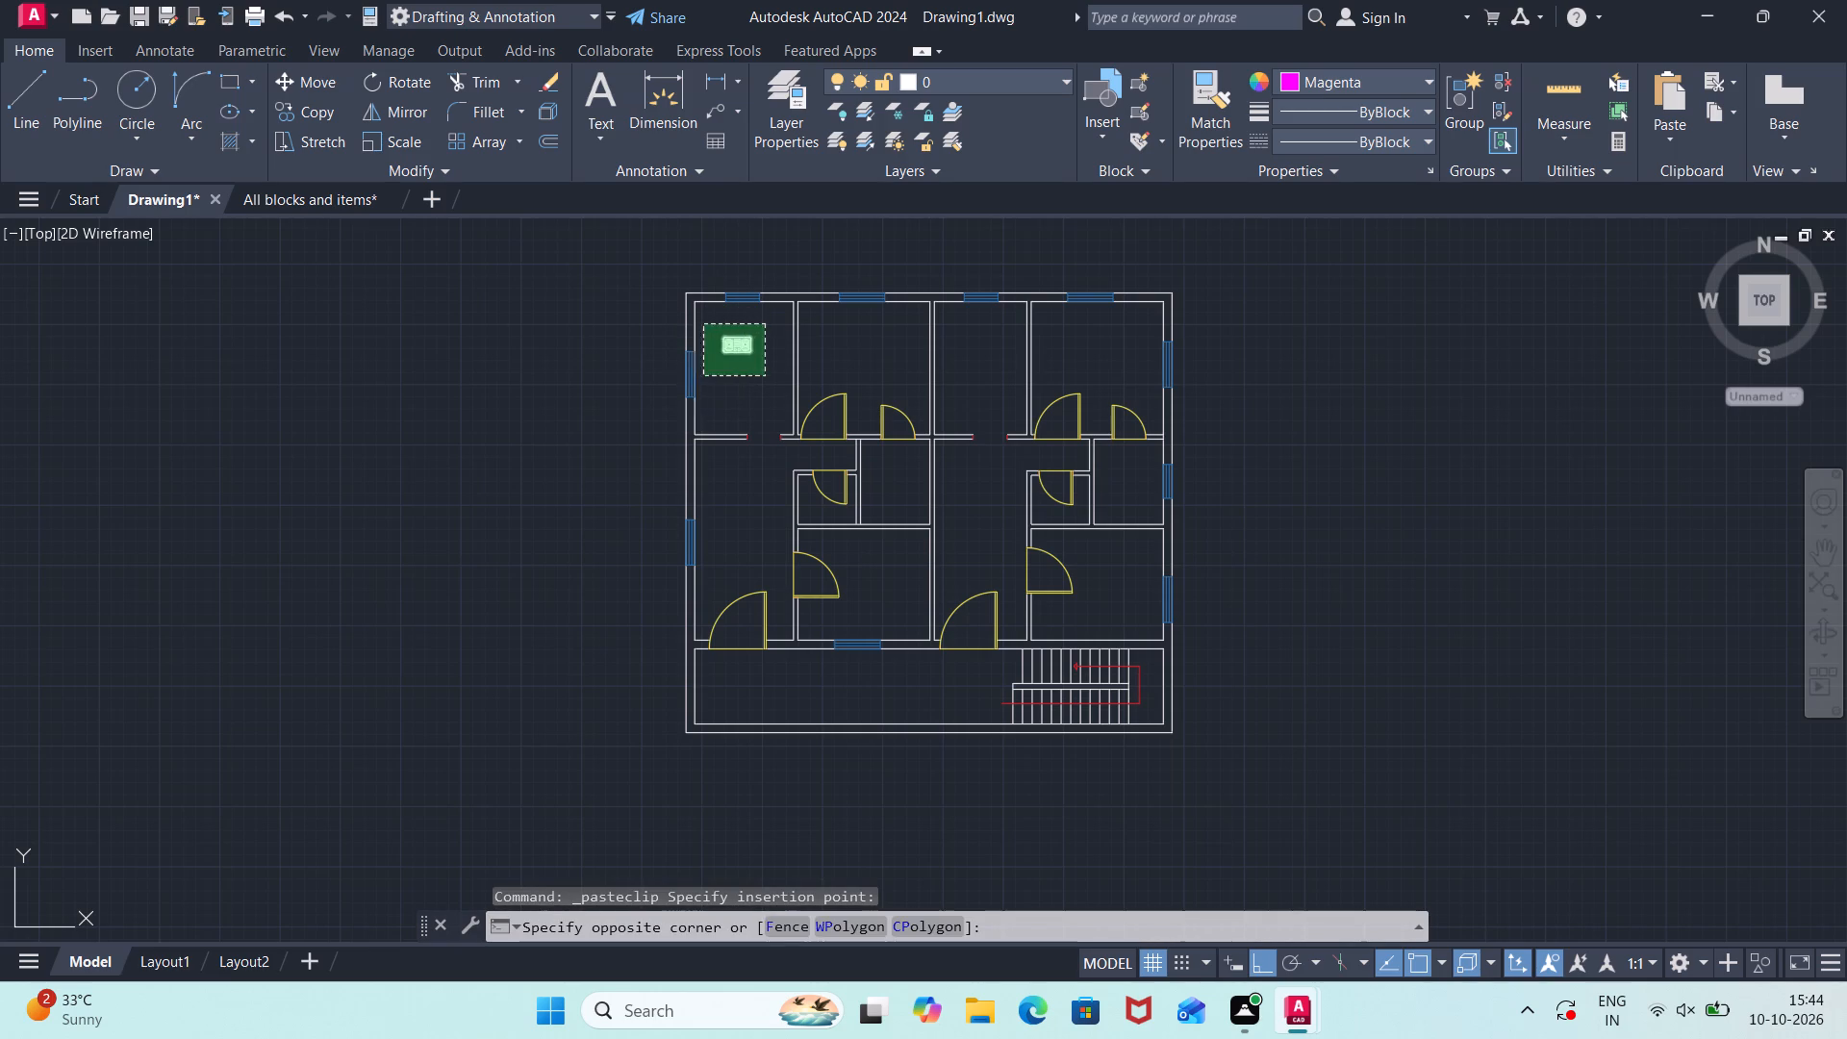
pyautogui.write('sc')
pyautogui.press('Return')
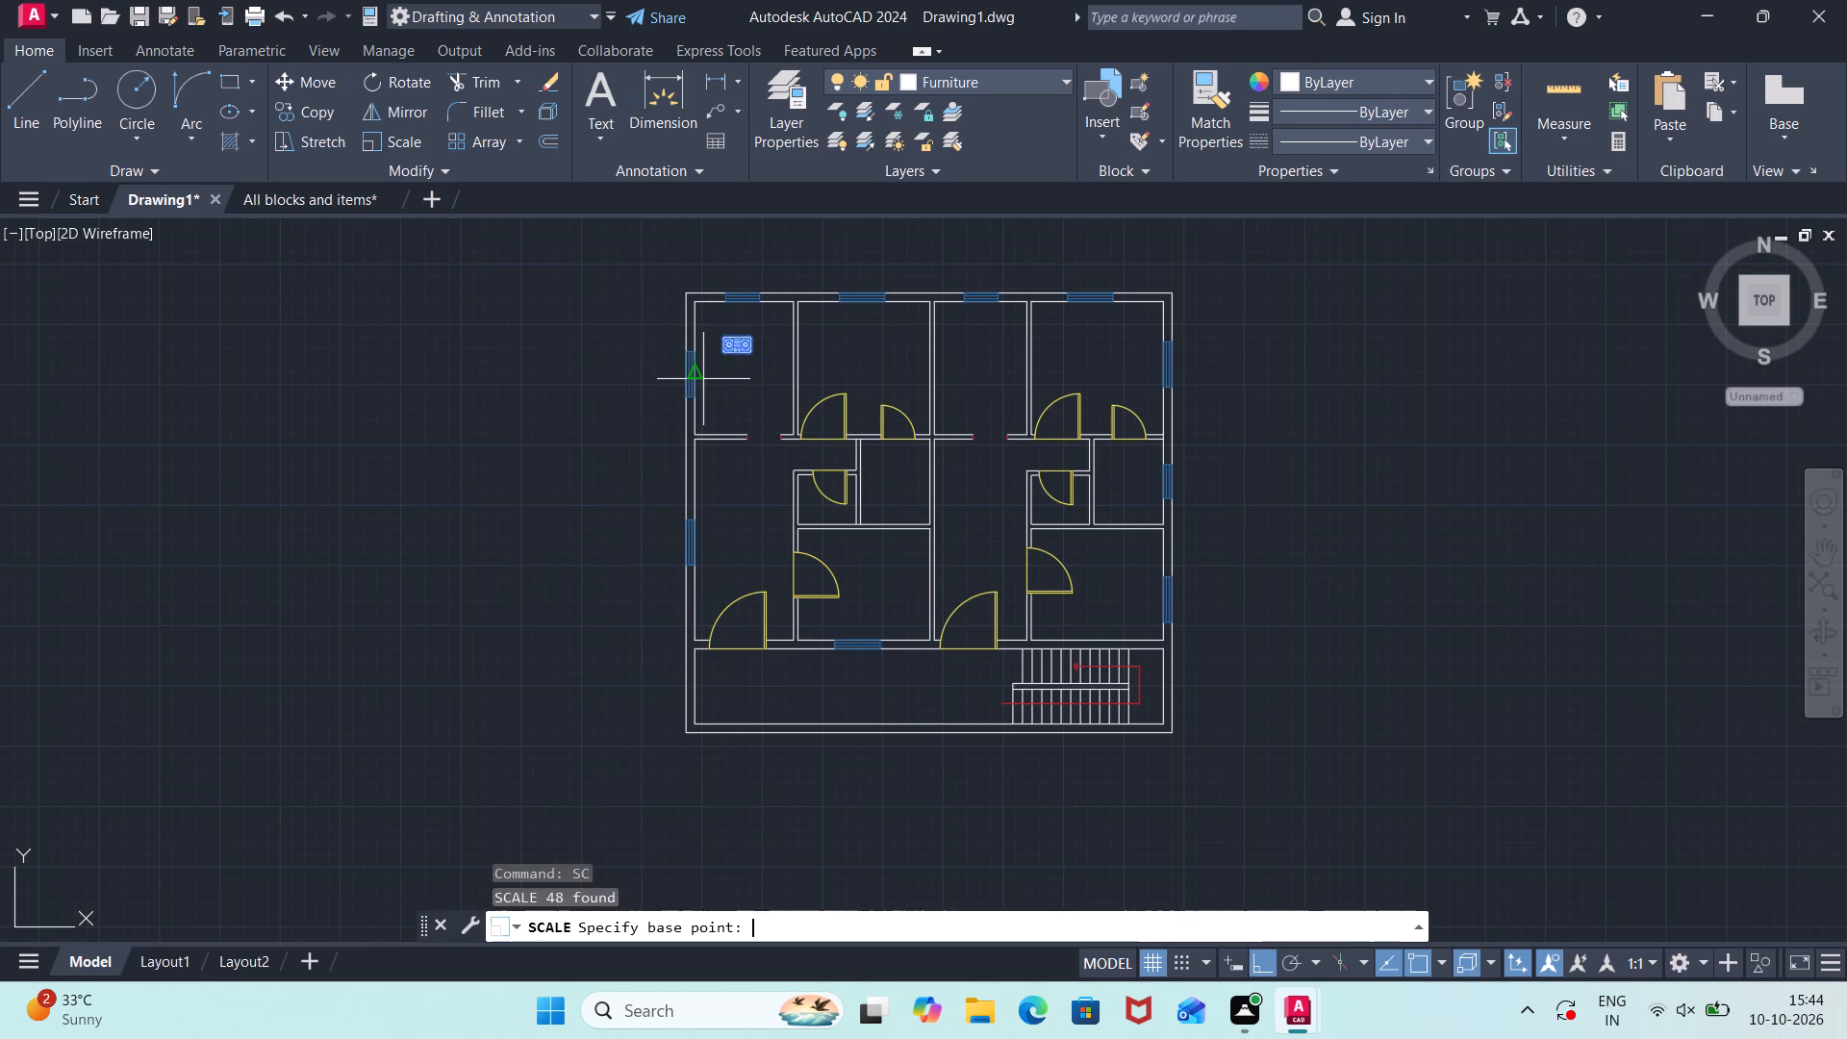
pyautogui.click(741, 344)
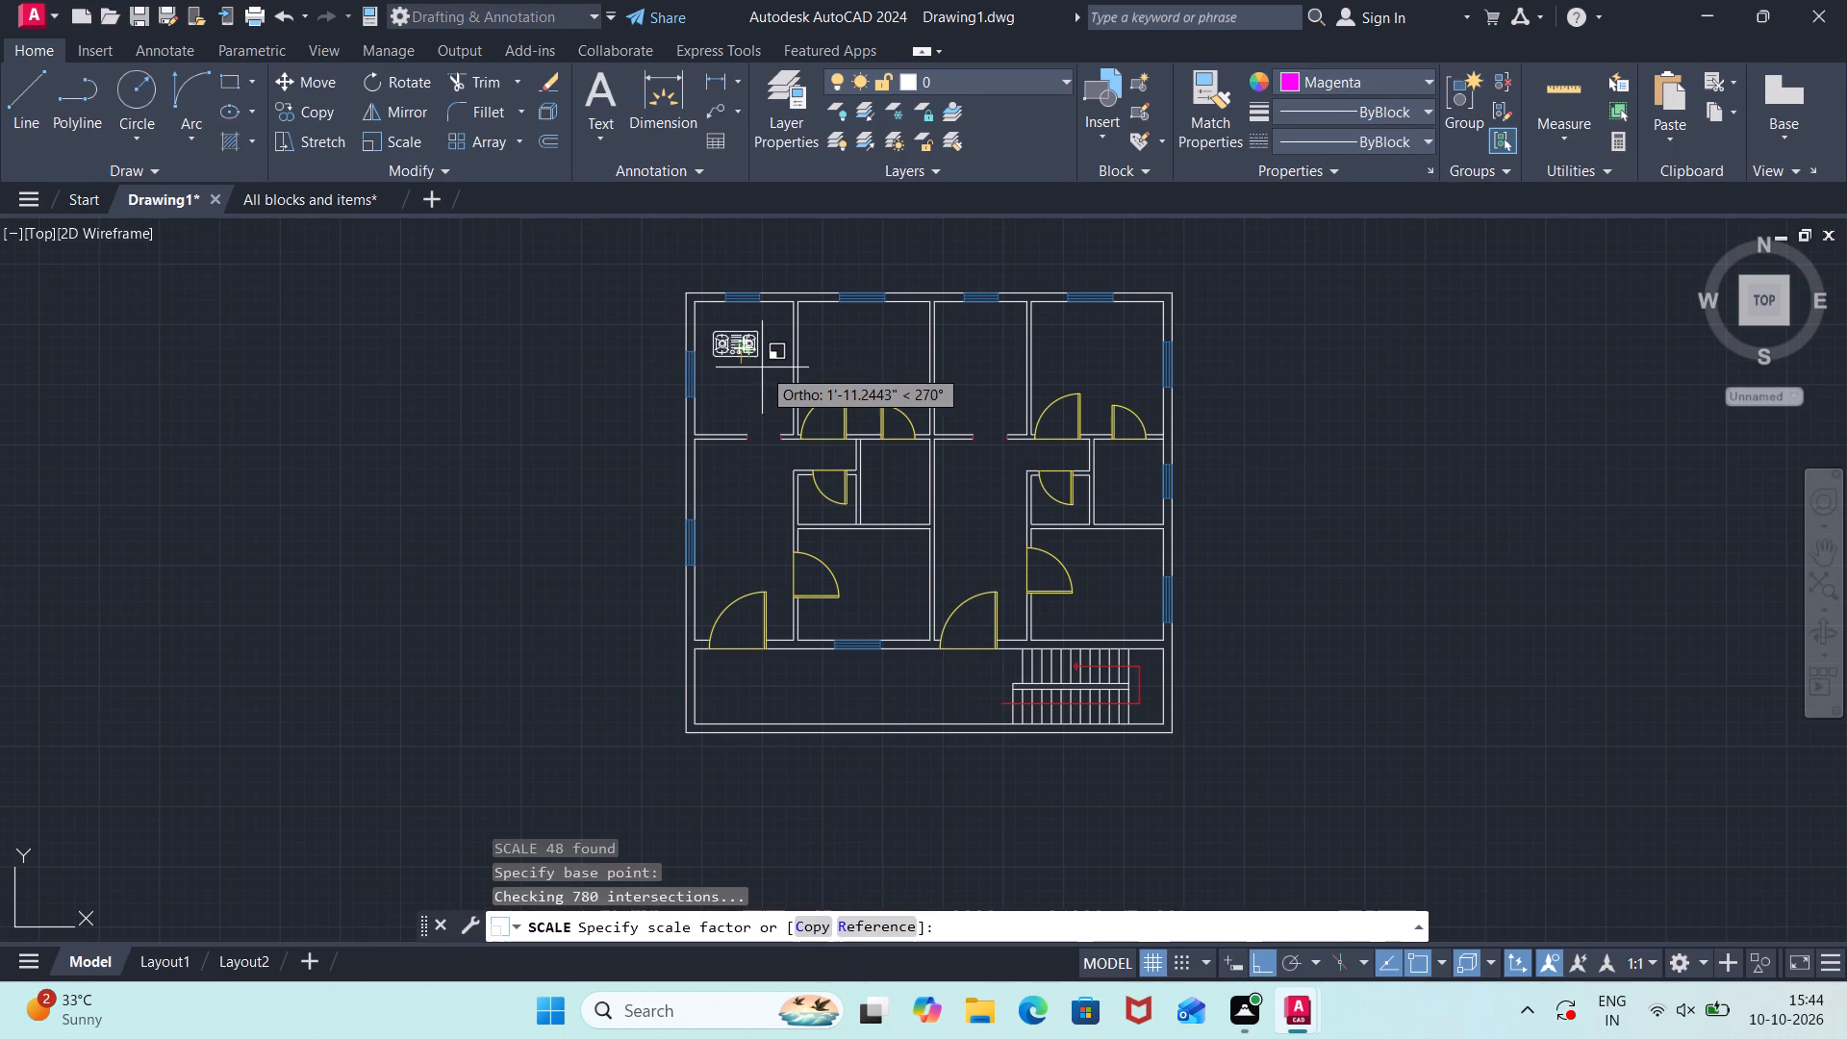
pyautogui.click(767, 369)
# Move the enlarged gas stove straight north, close to the northwest room's north wall below the window.
pyautogui.click(769, 313)
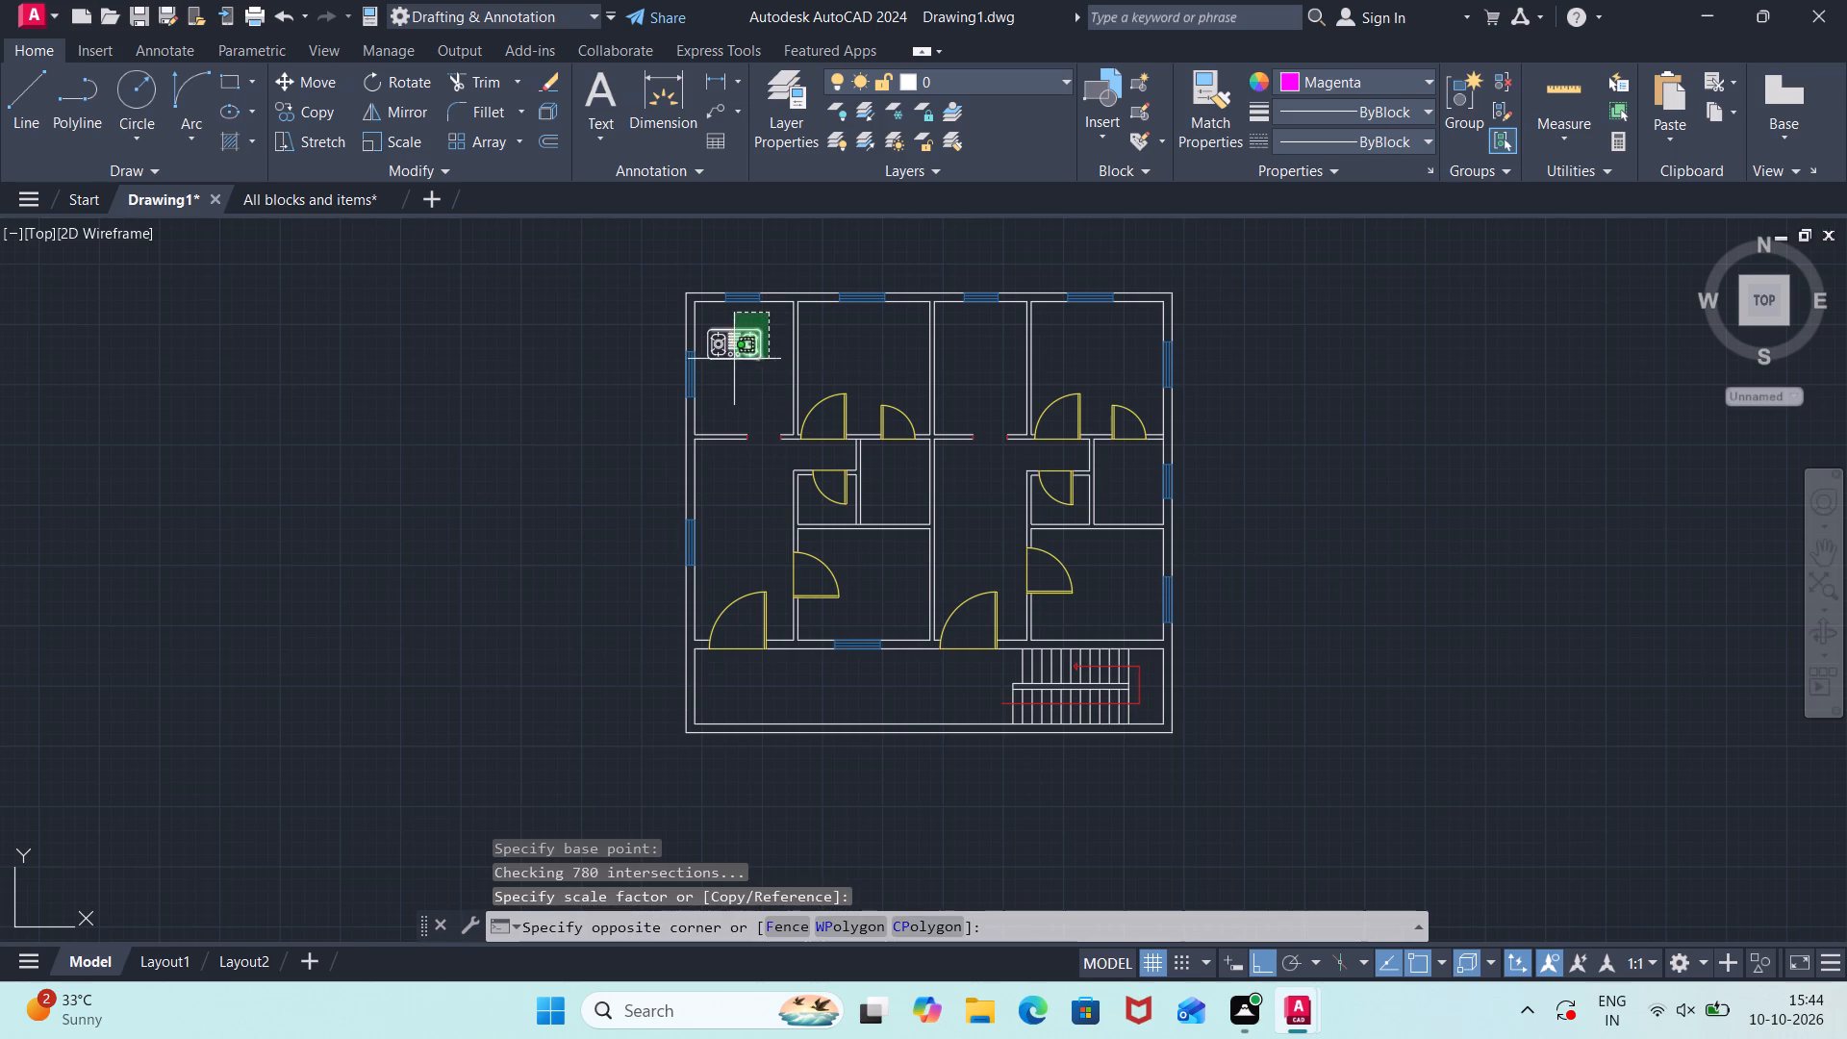
pyautogui.click(704, 378)
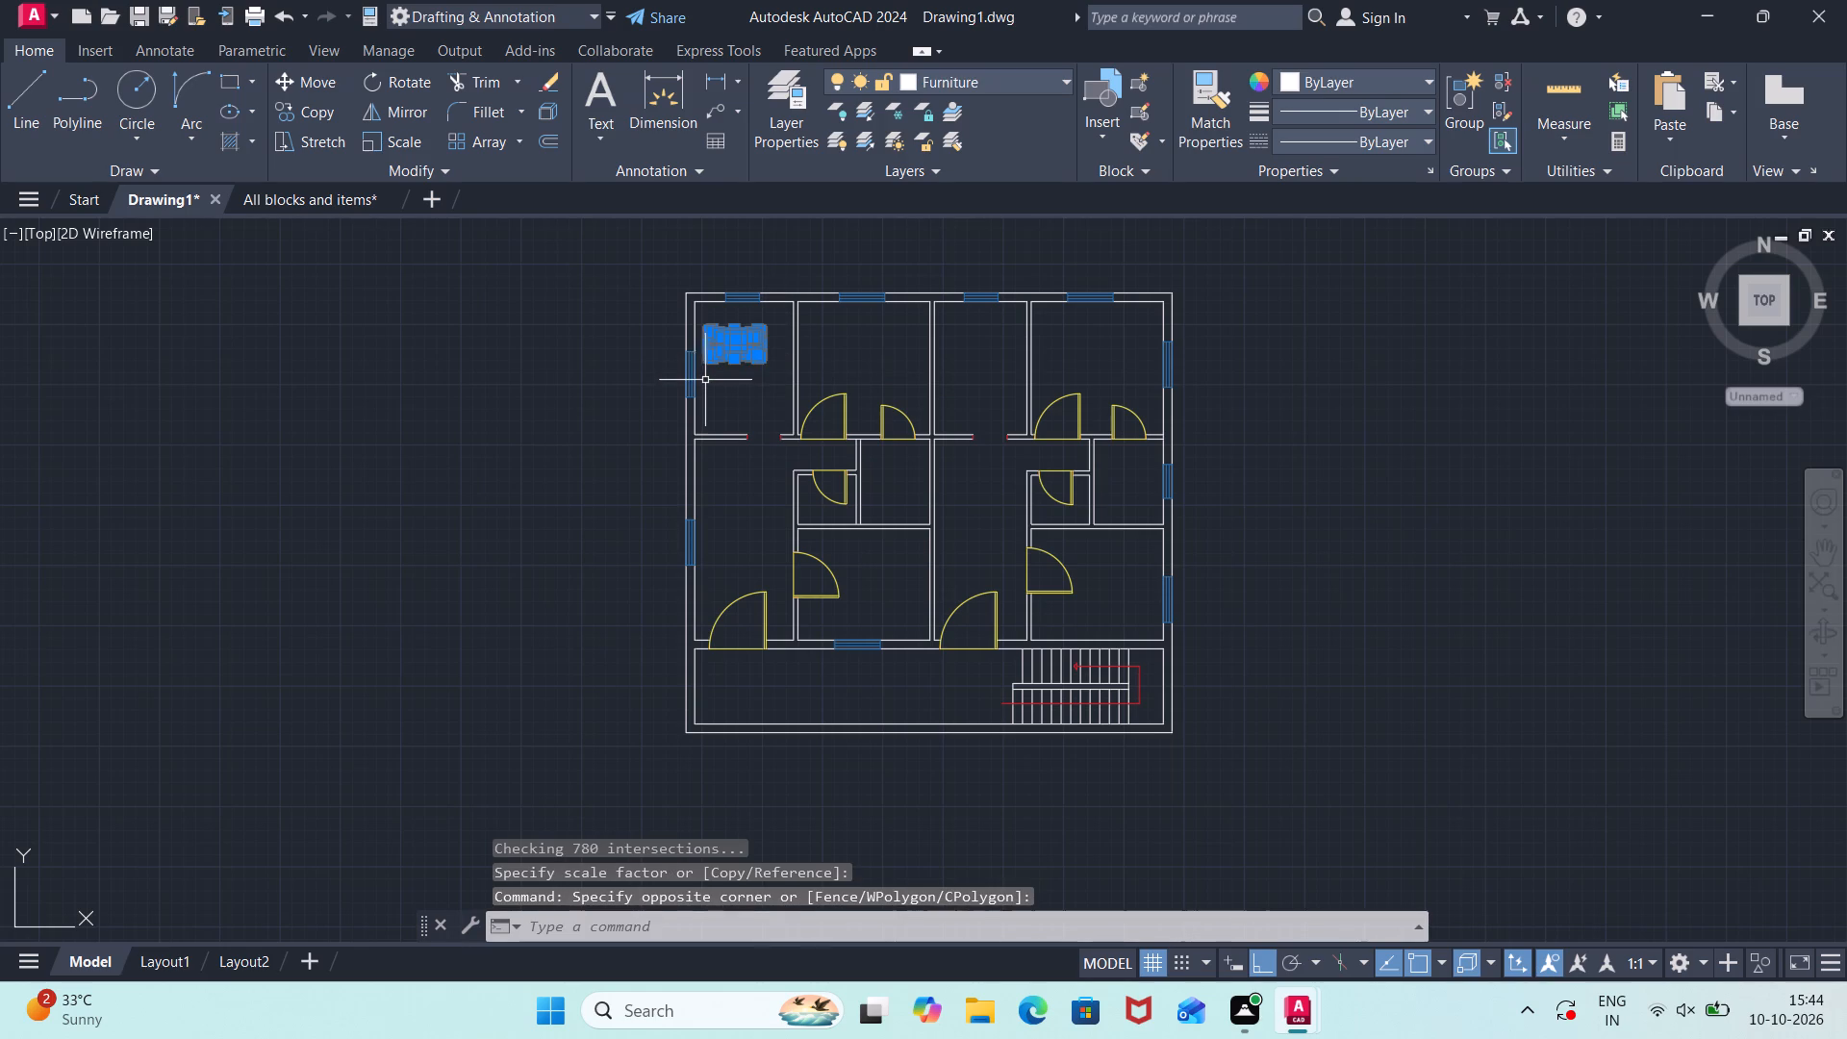
pyautogui.press('m')
pyautogui.press('Return')
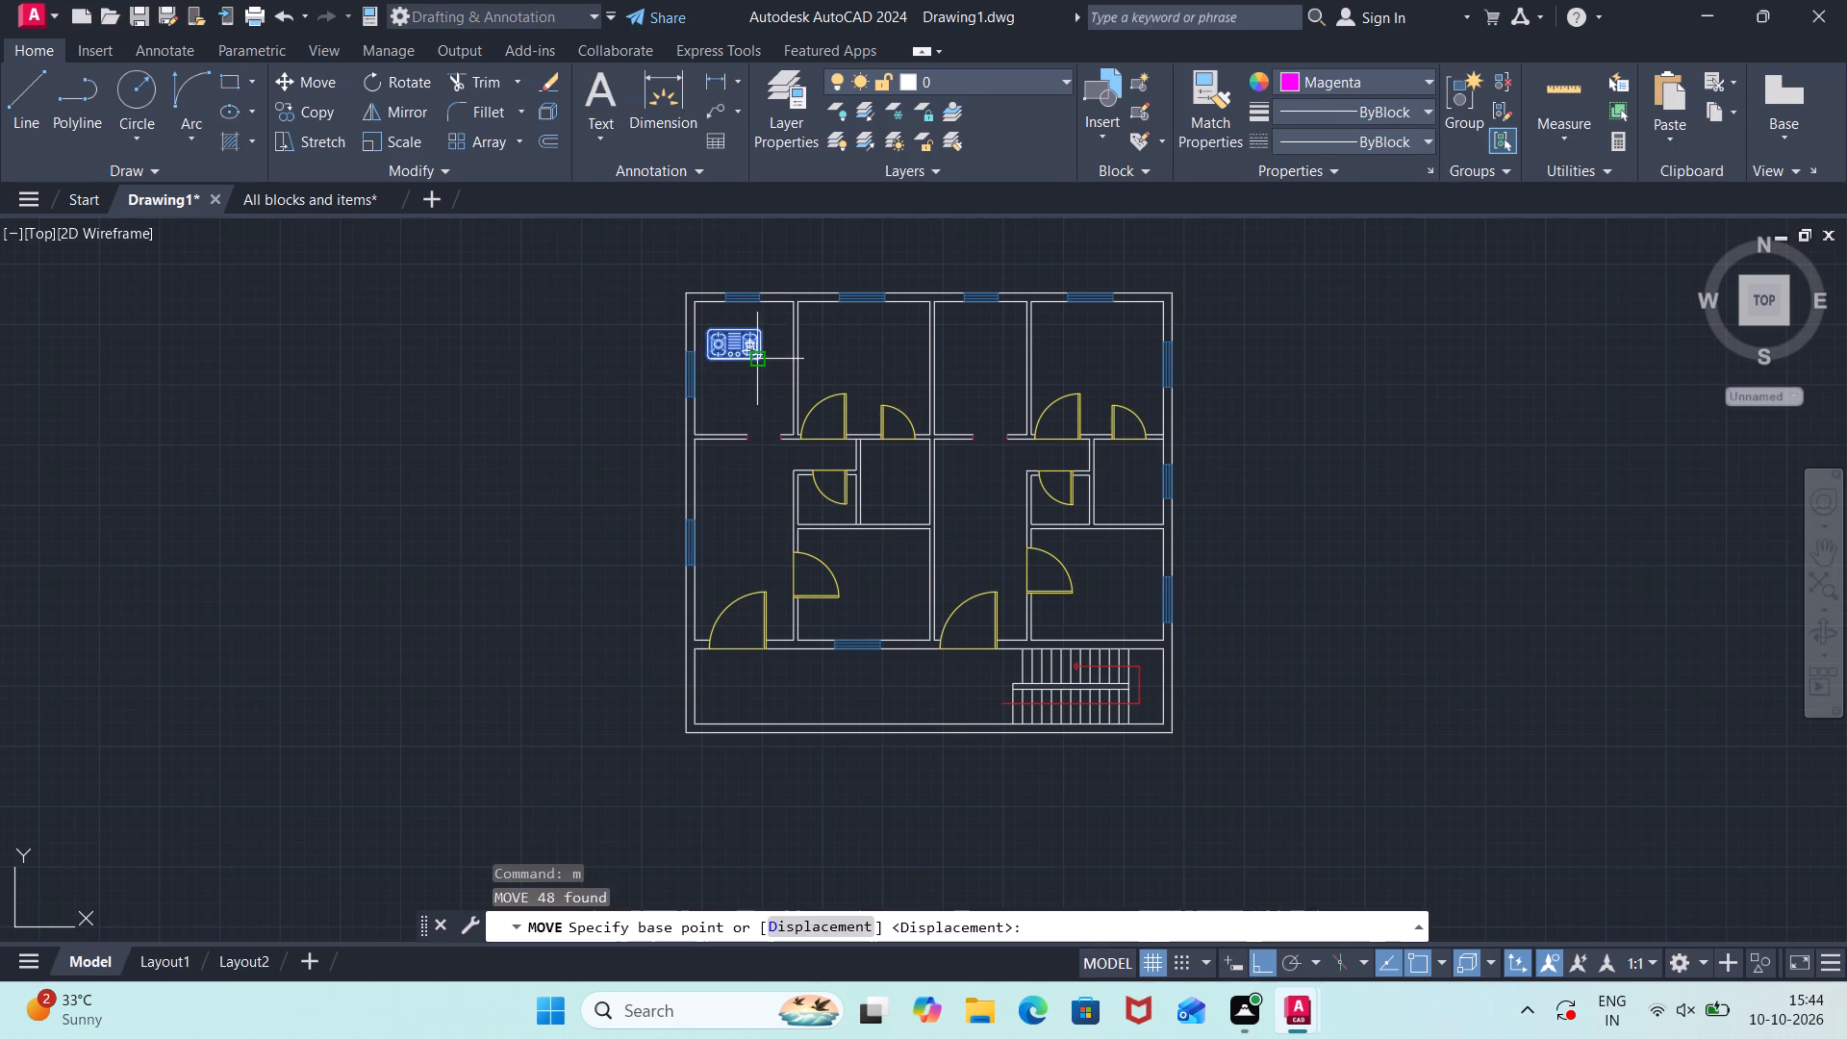
pyautogui.click(758, 355)
pyautogui.click(761, 331)
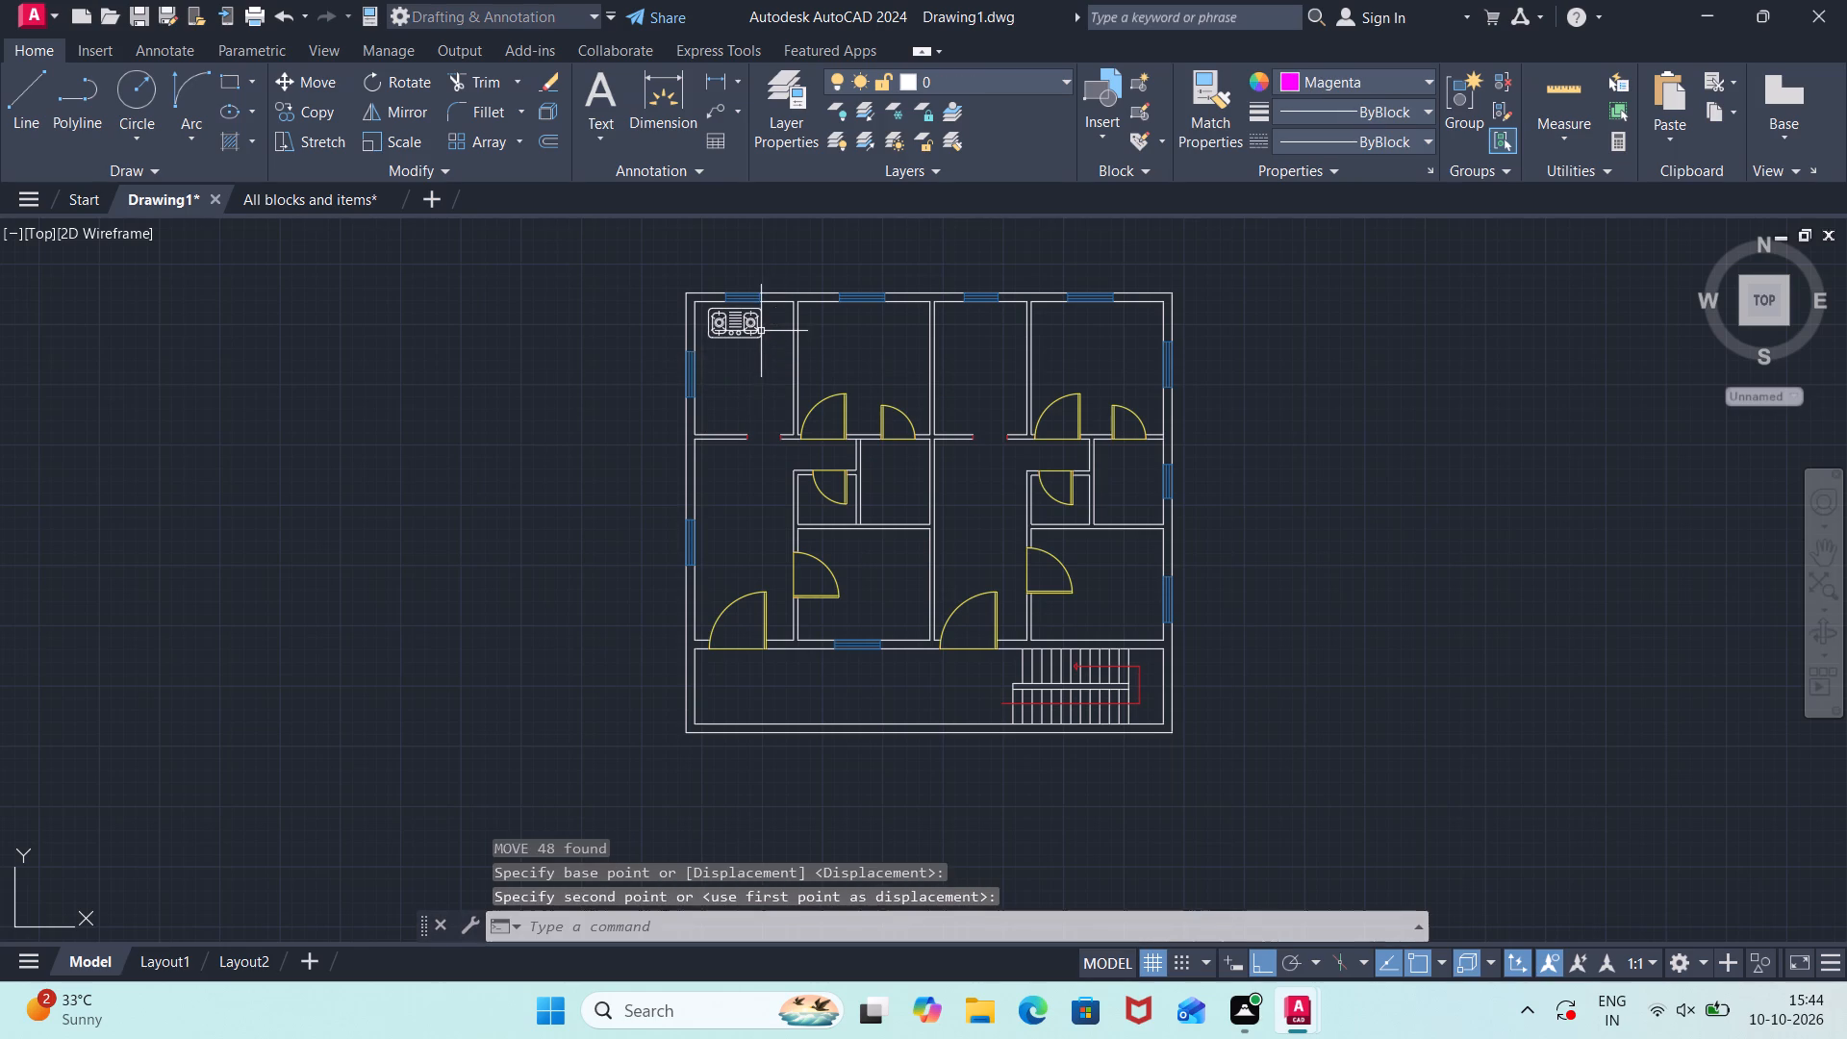
# Save the floor plan drawing in the Downloads folder under the file name floor.
pyautogui.scroll(1, 797, 308)
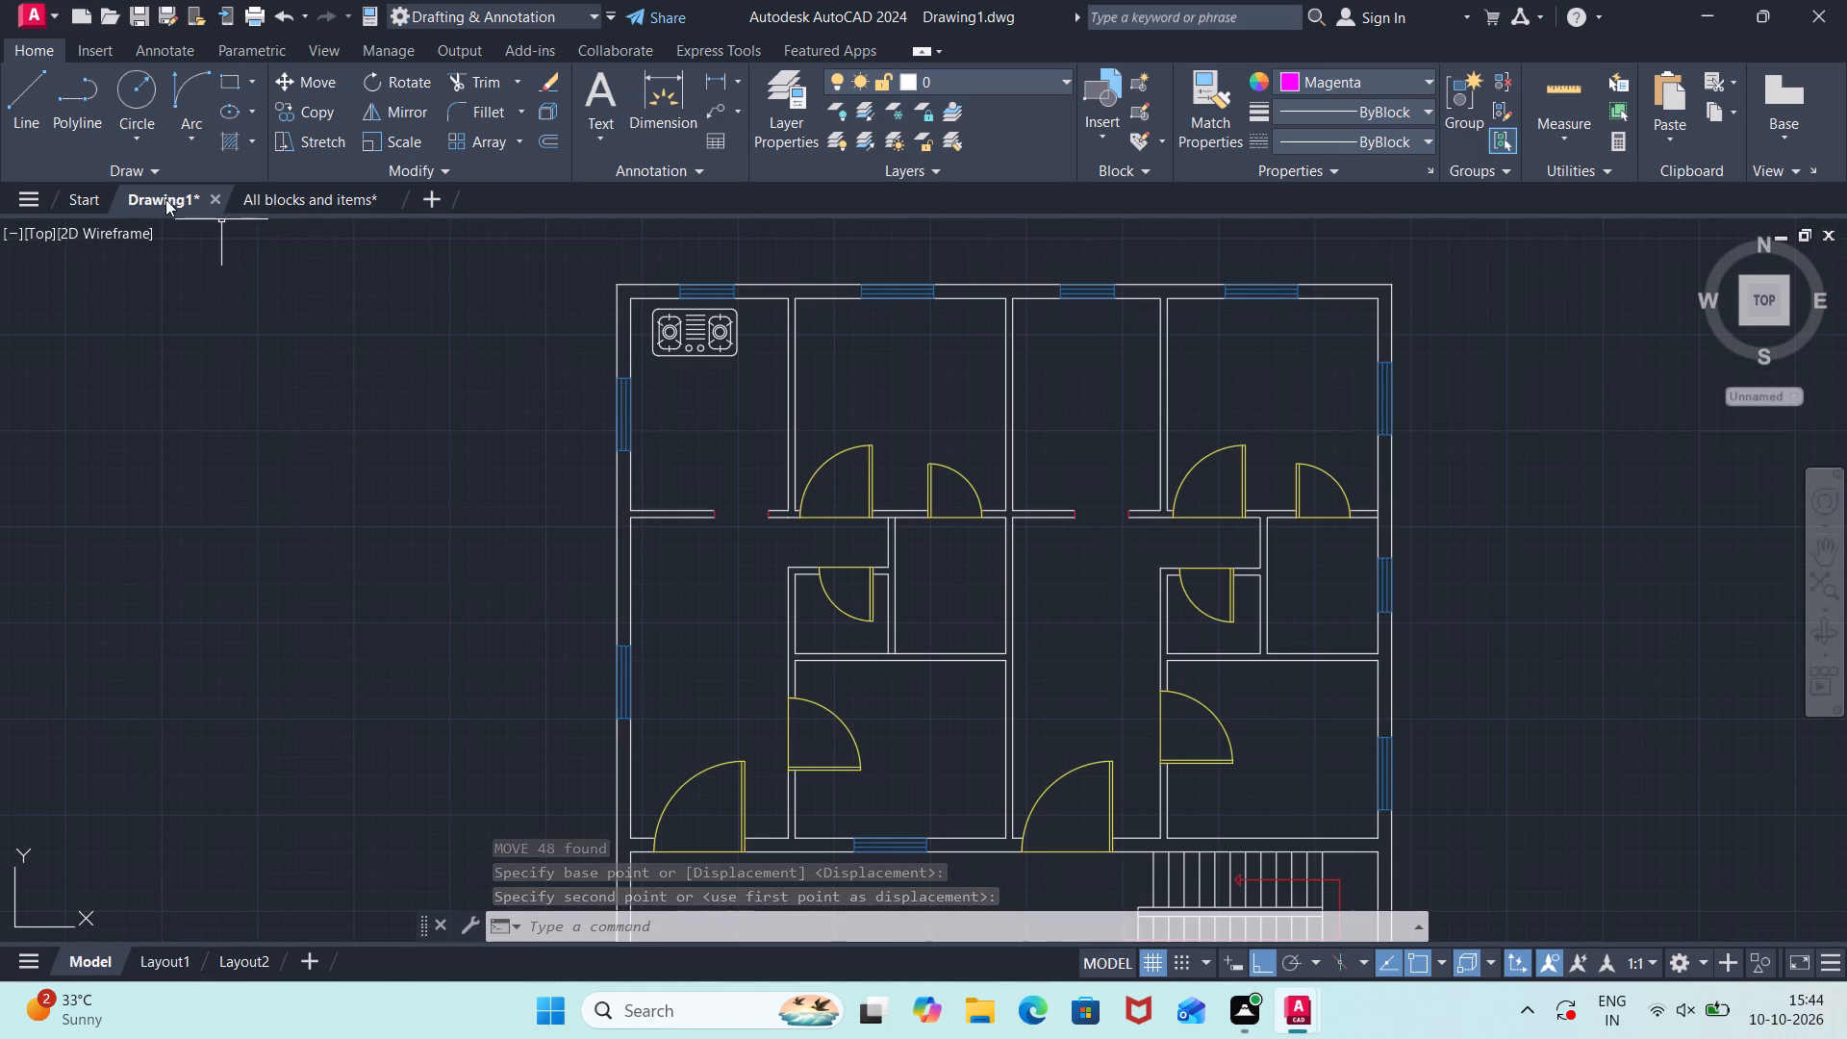
pyautogui.hotkey('ctrl', 's')
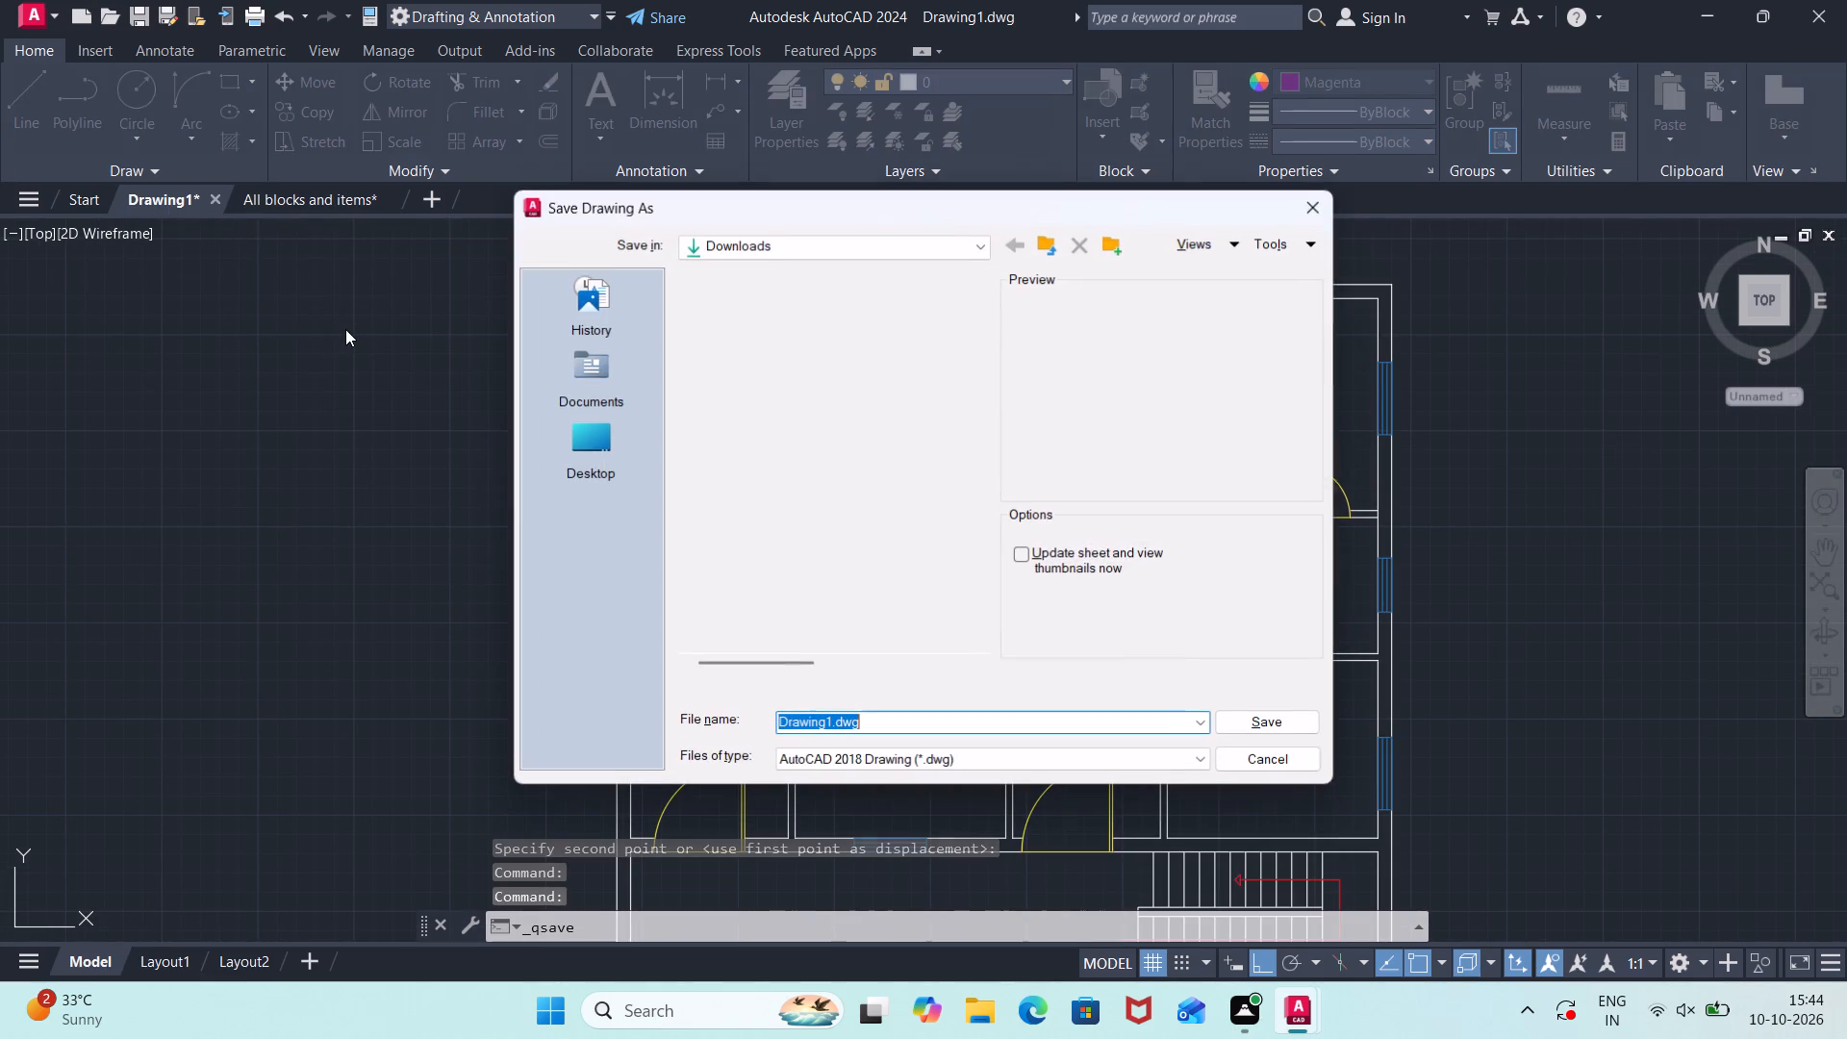
pyautogui.click(886, 728)
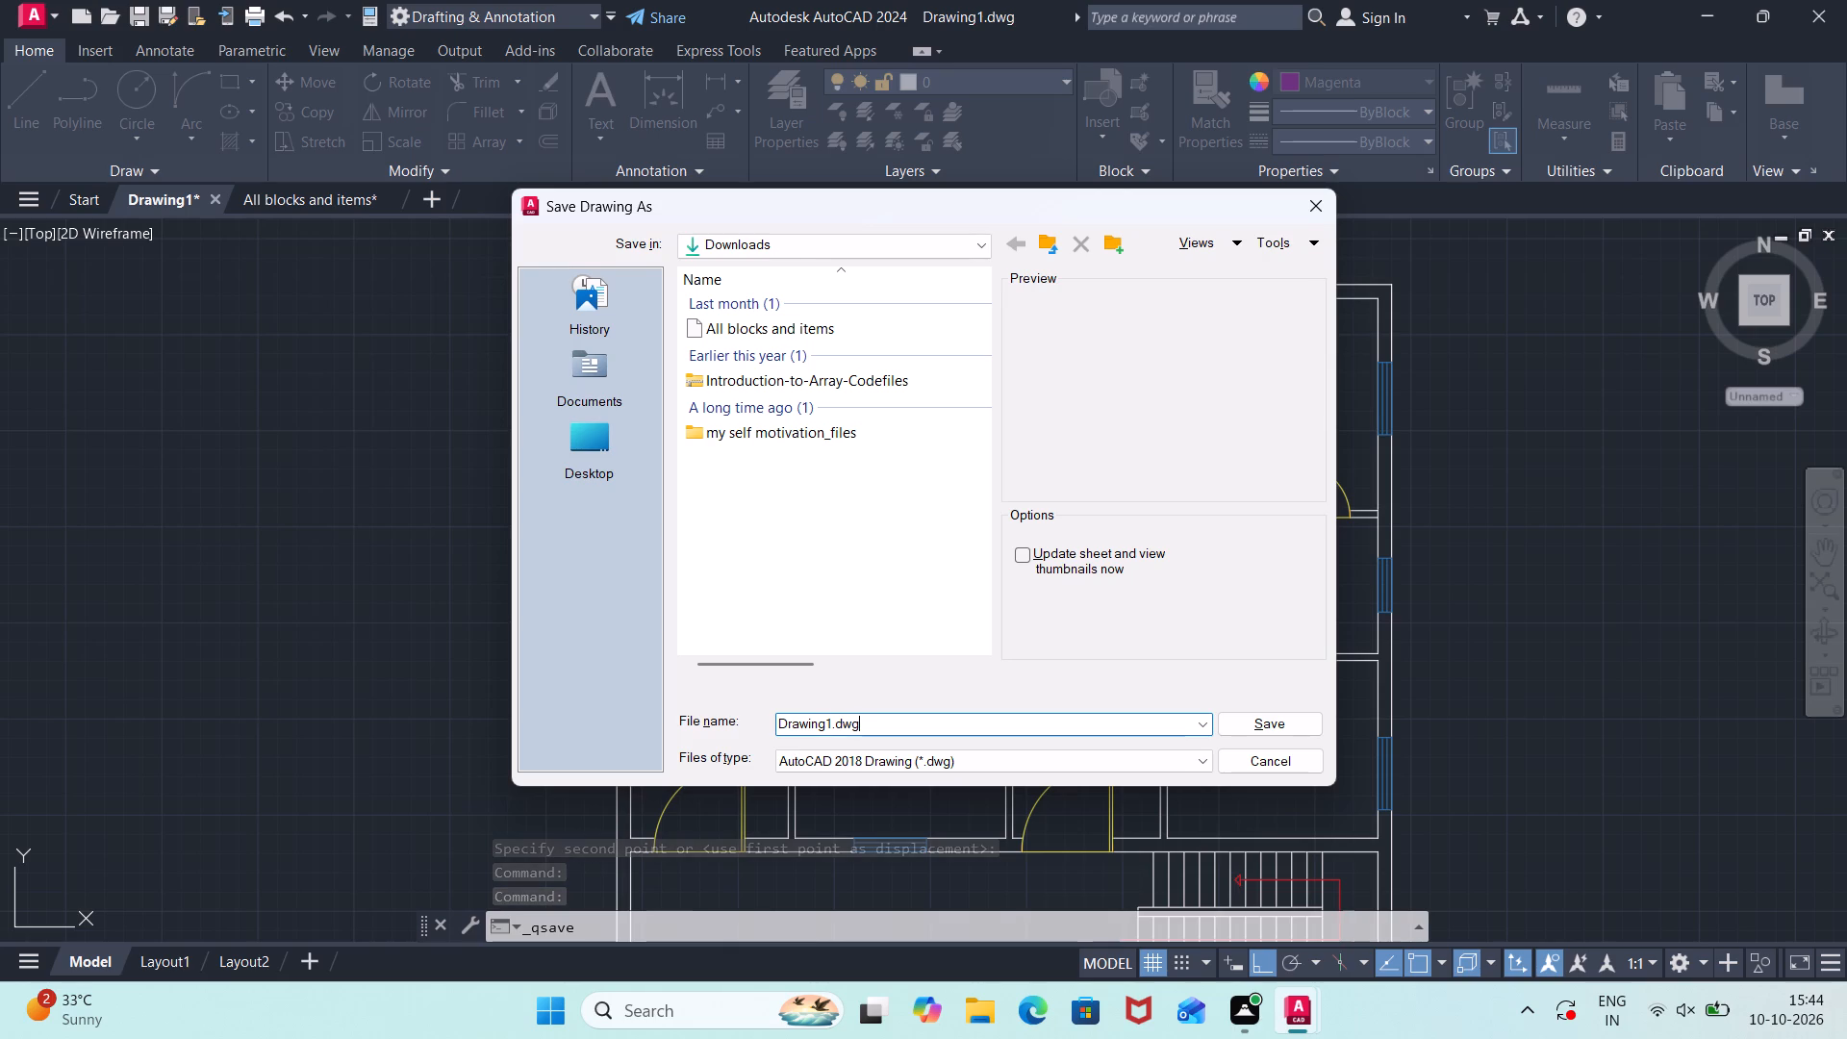
pyautogui.press('BackSpace')
pyautogui.press('BackSpace')
pyautogui.press('BackSpace')
pyautogui.press('BackSpace')
pyautogui.press('BackSpace')
pyautogui.press('BackSpace')
pyautogui.press('BackSpace')
pyautogui.press('BackSpace')
pyautogui.press('BackSpace')
pyautogui.press('BackSpace')
pyautogui.press('BackSpace')
pyautogui.press('BackSpace')
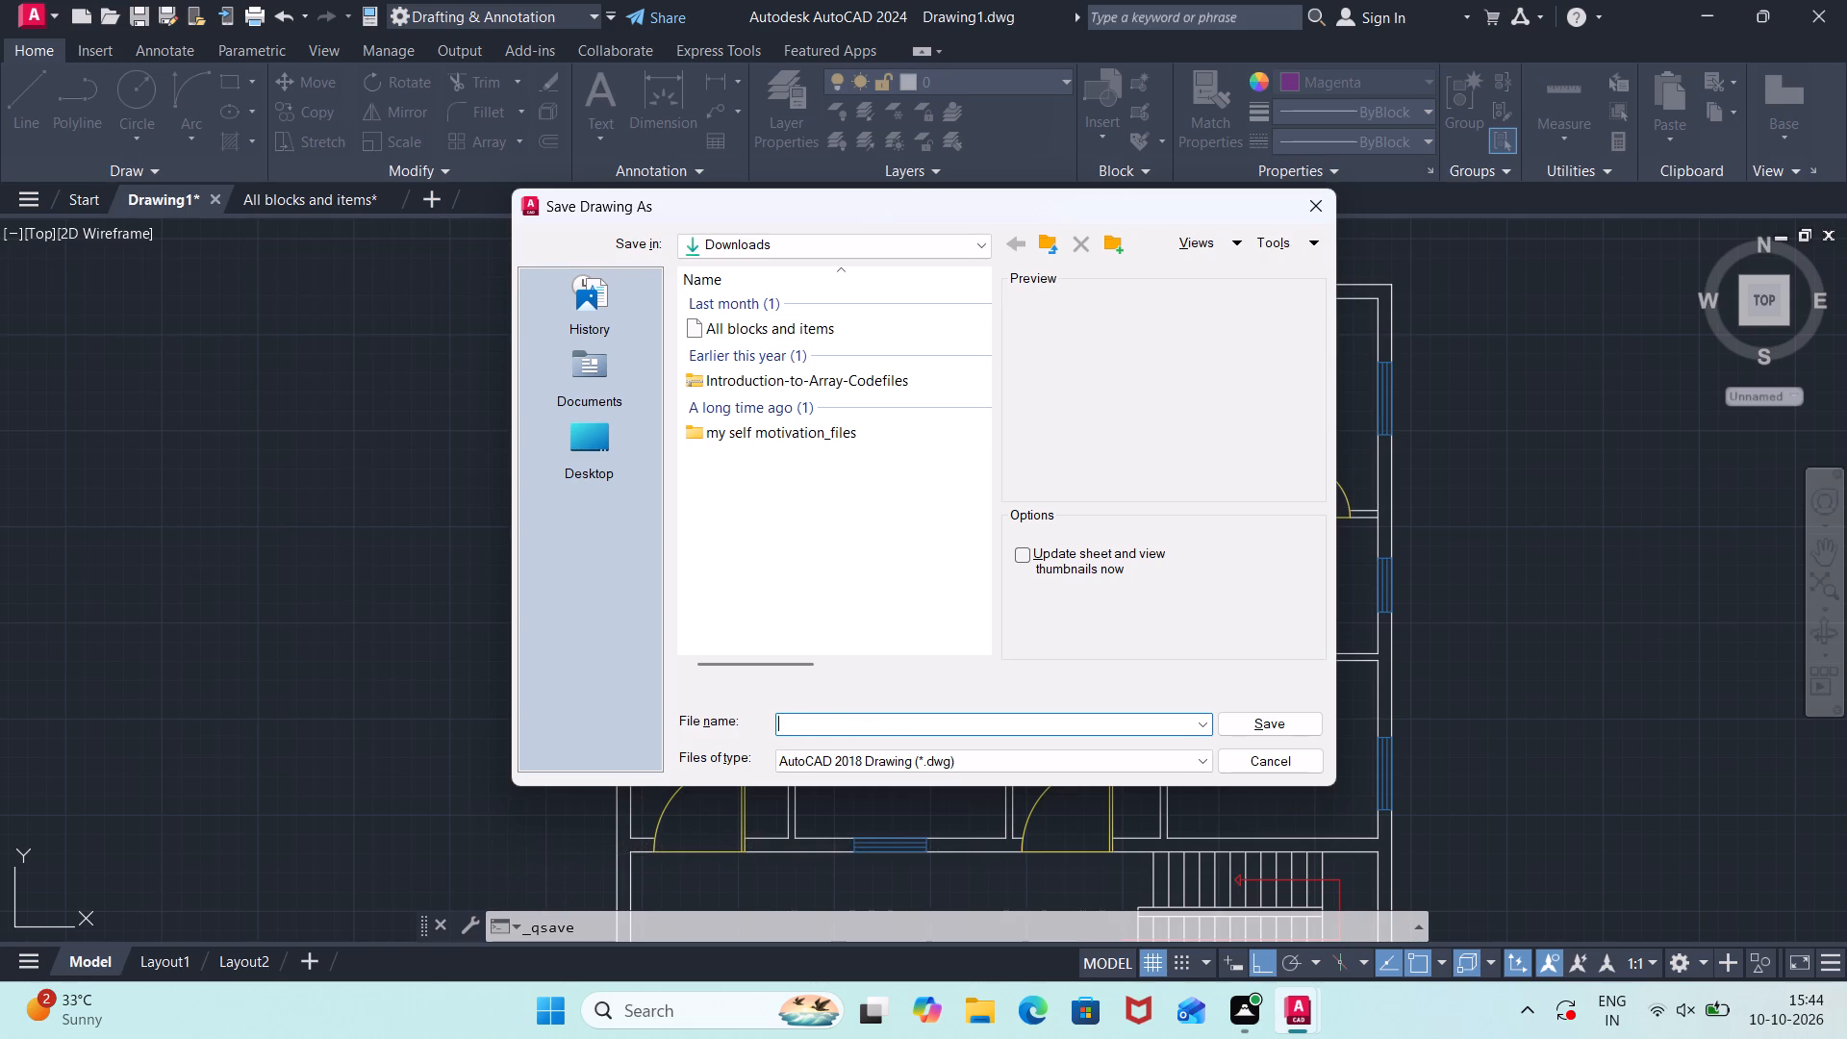
pyautogui.write('floor')
pyautogui.click(1302, 715)
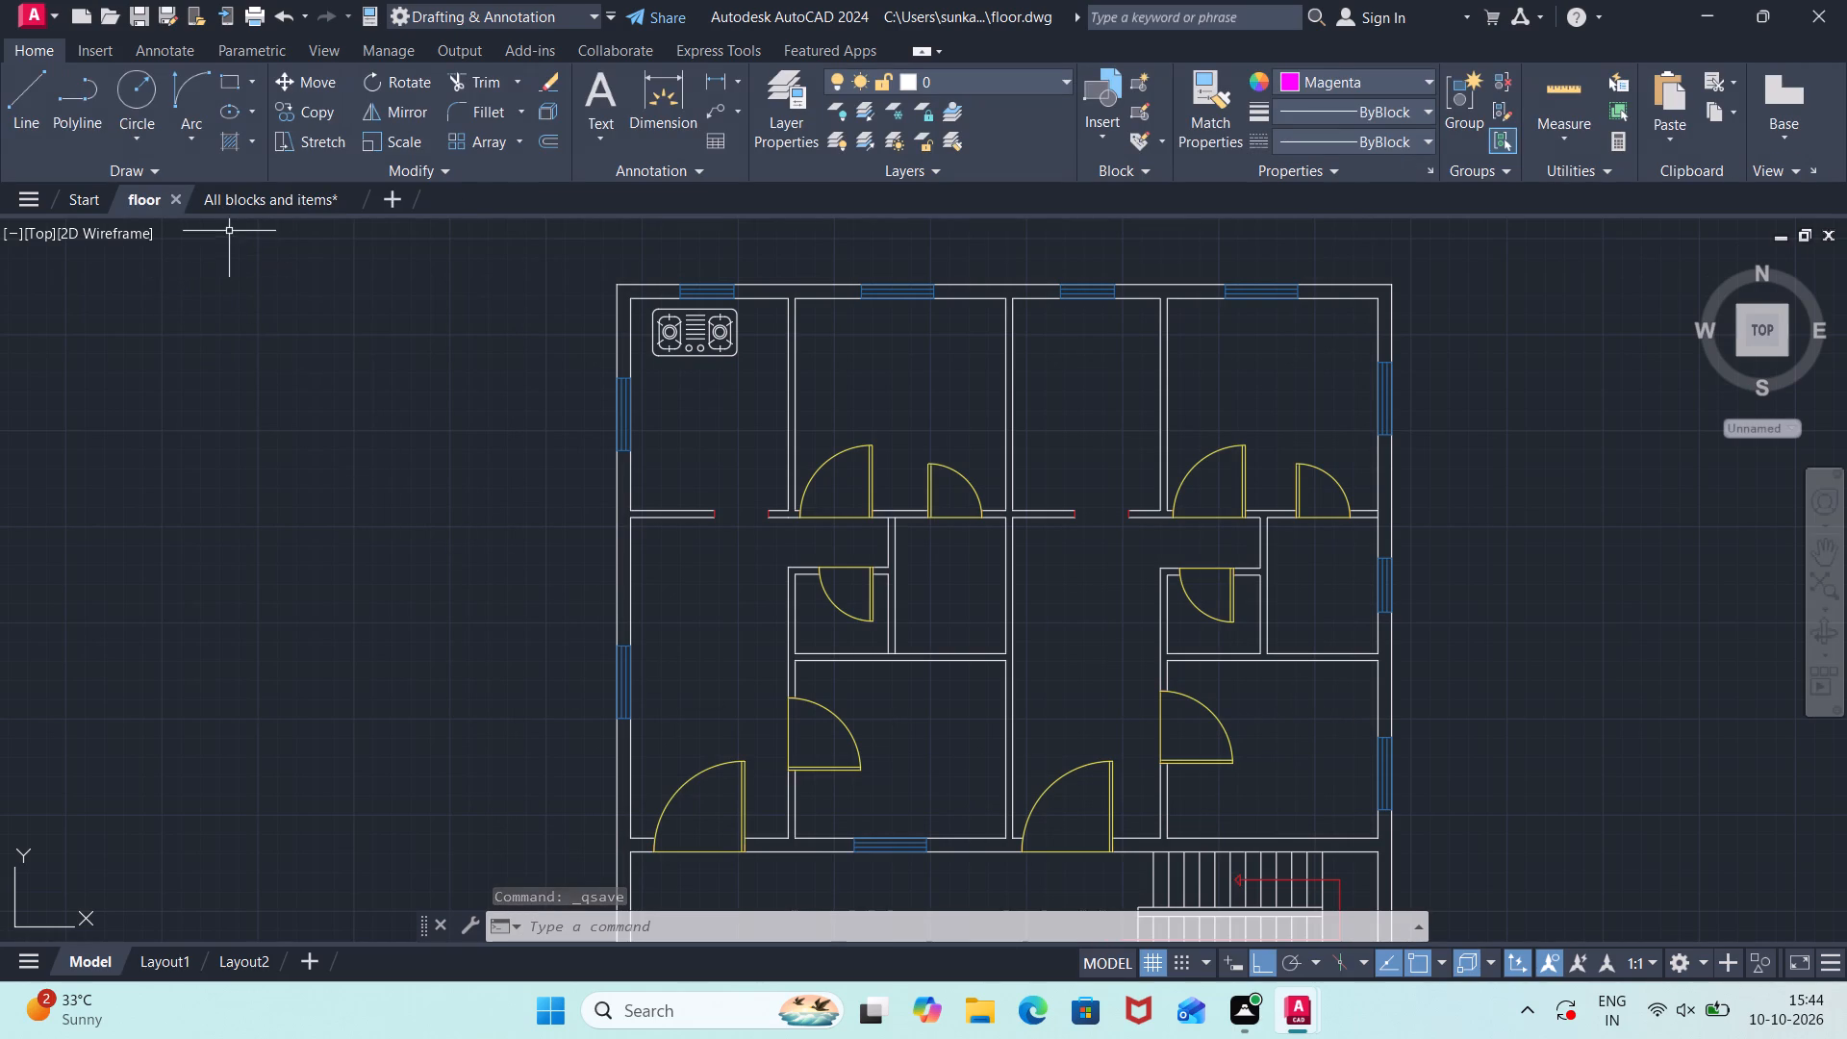
# Copy the single-bowl sink with a ribbed drainboard from the kitchen blocks in the All blocks and items drawing.
pyautogui.click(273, 194)
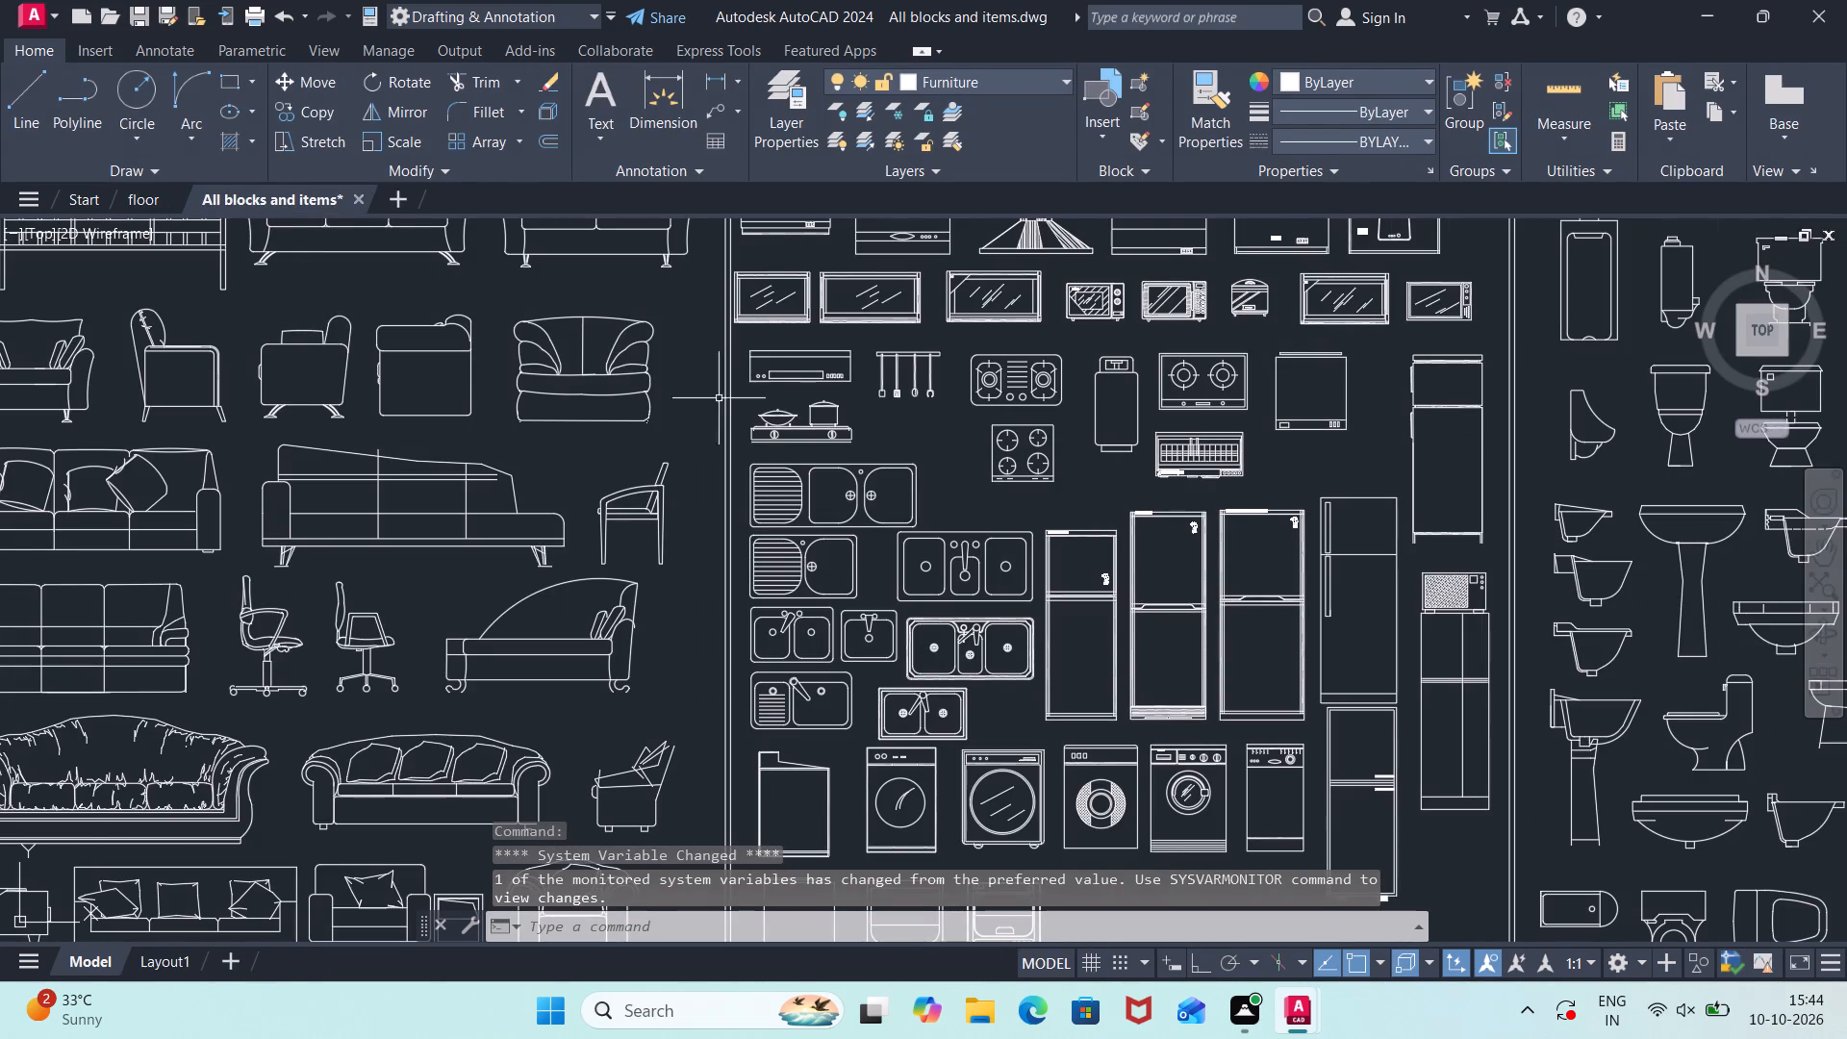
pyautogui.scroll(-1, 1044, 419)
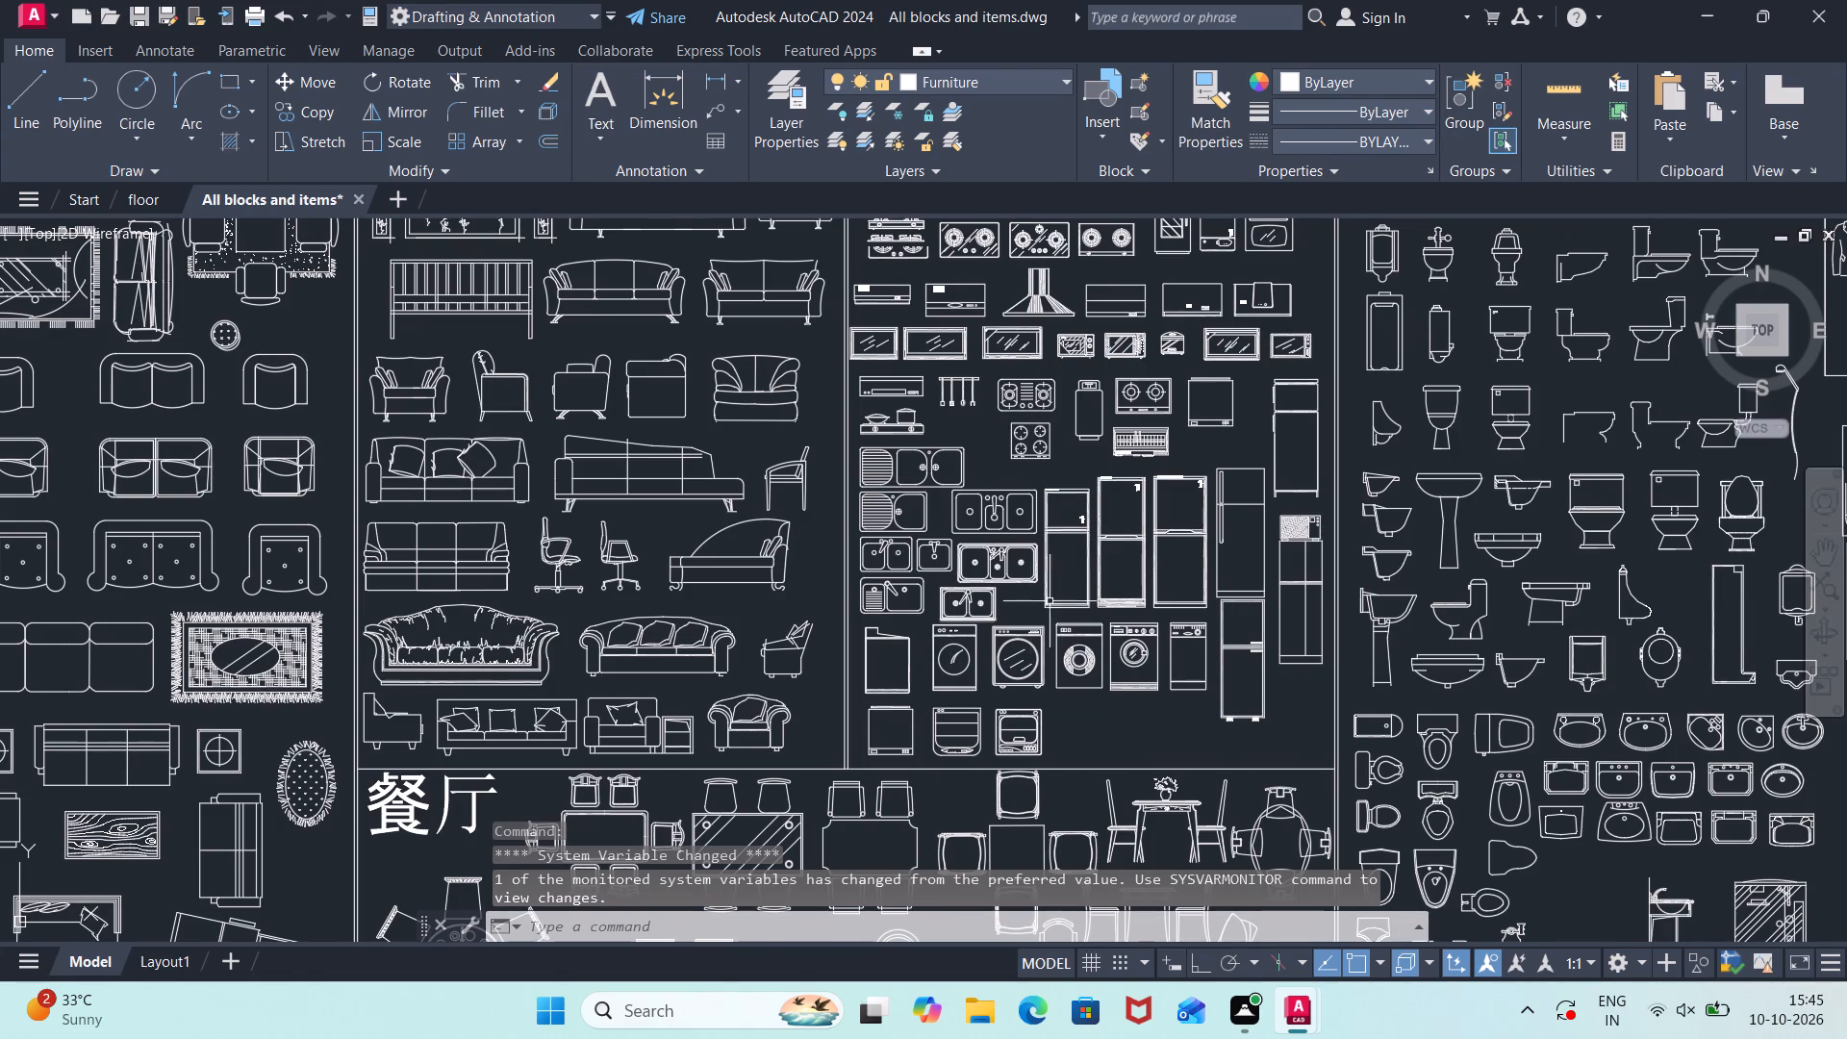
pyautogui.scroll(2, 1062, 589)
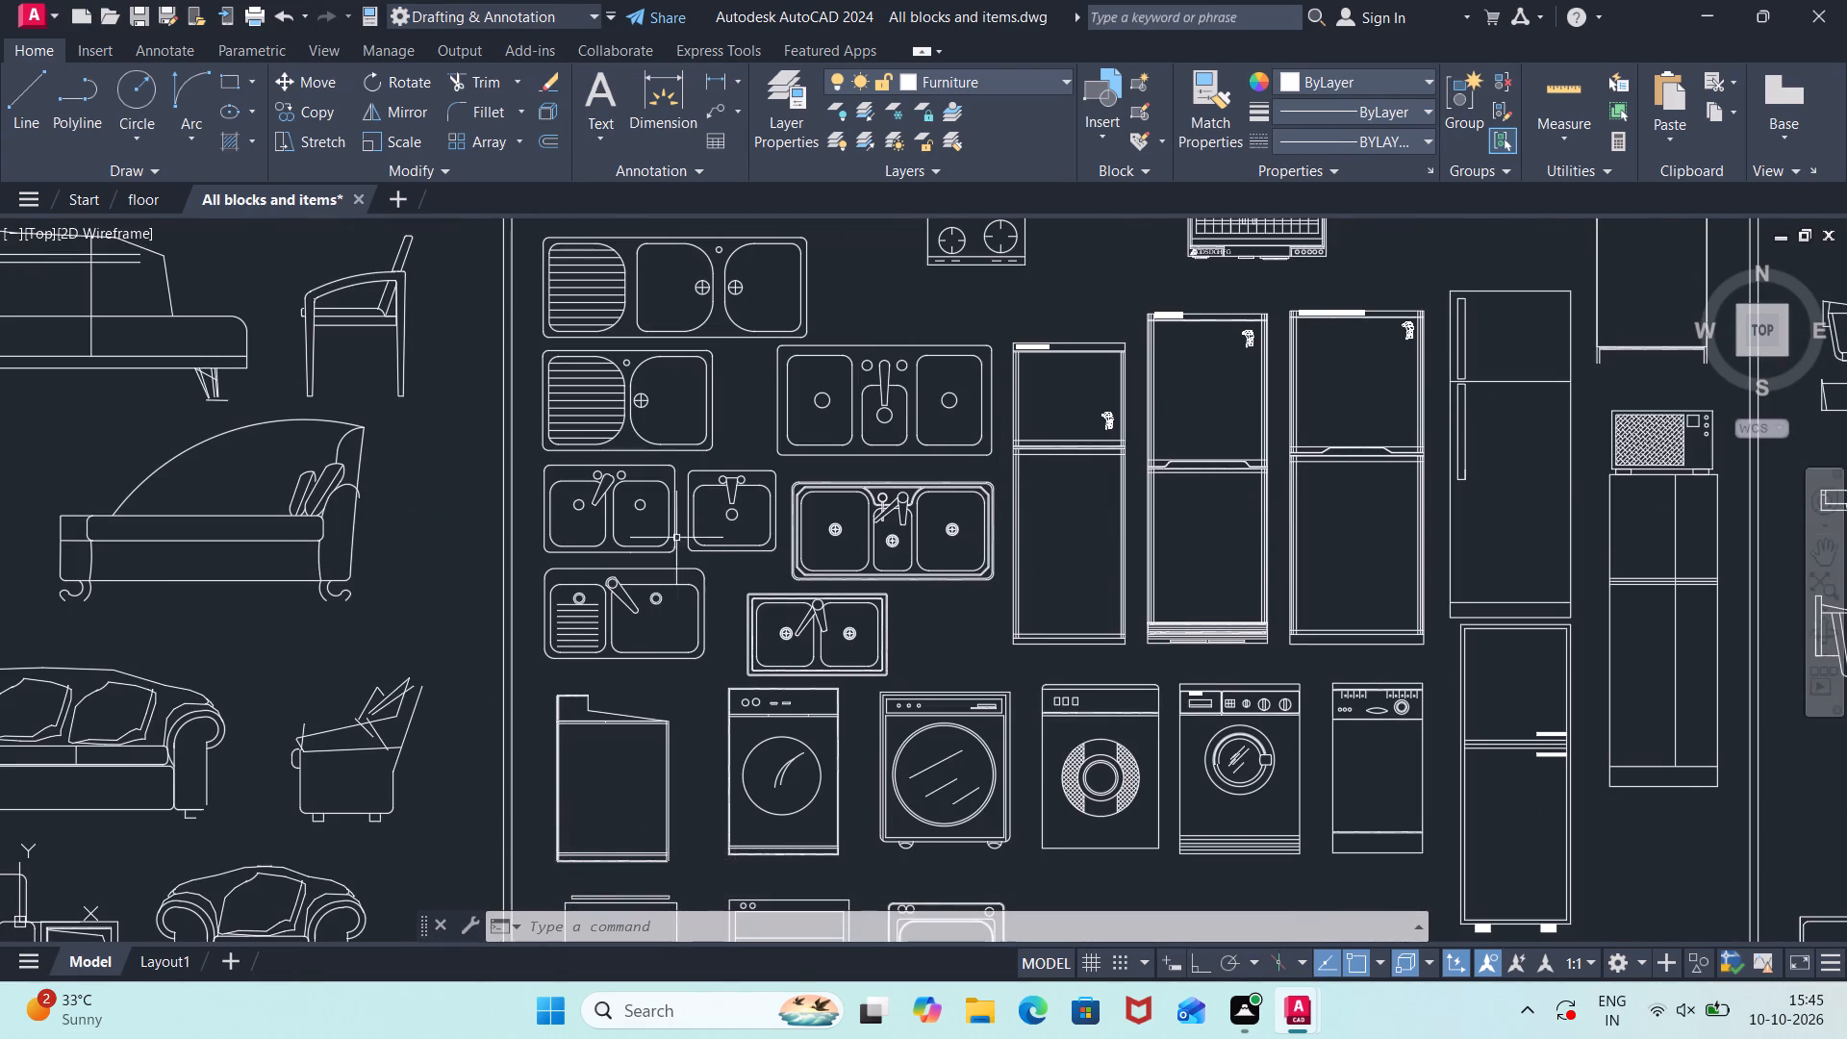
pyautogui.click(726, 348)
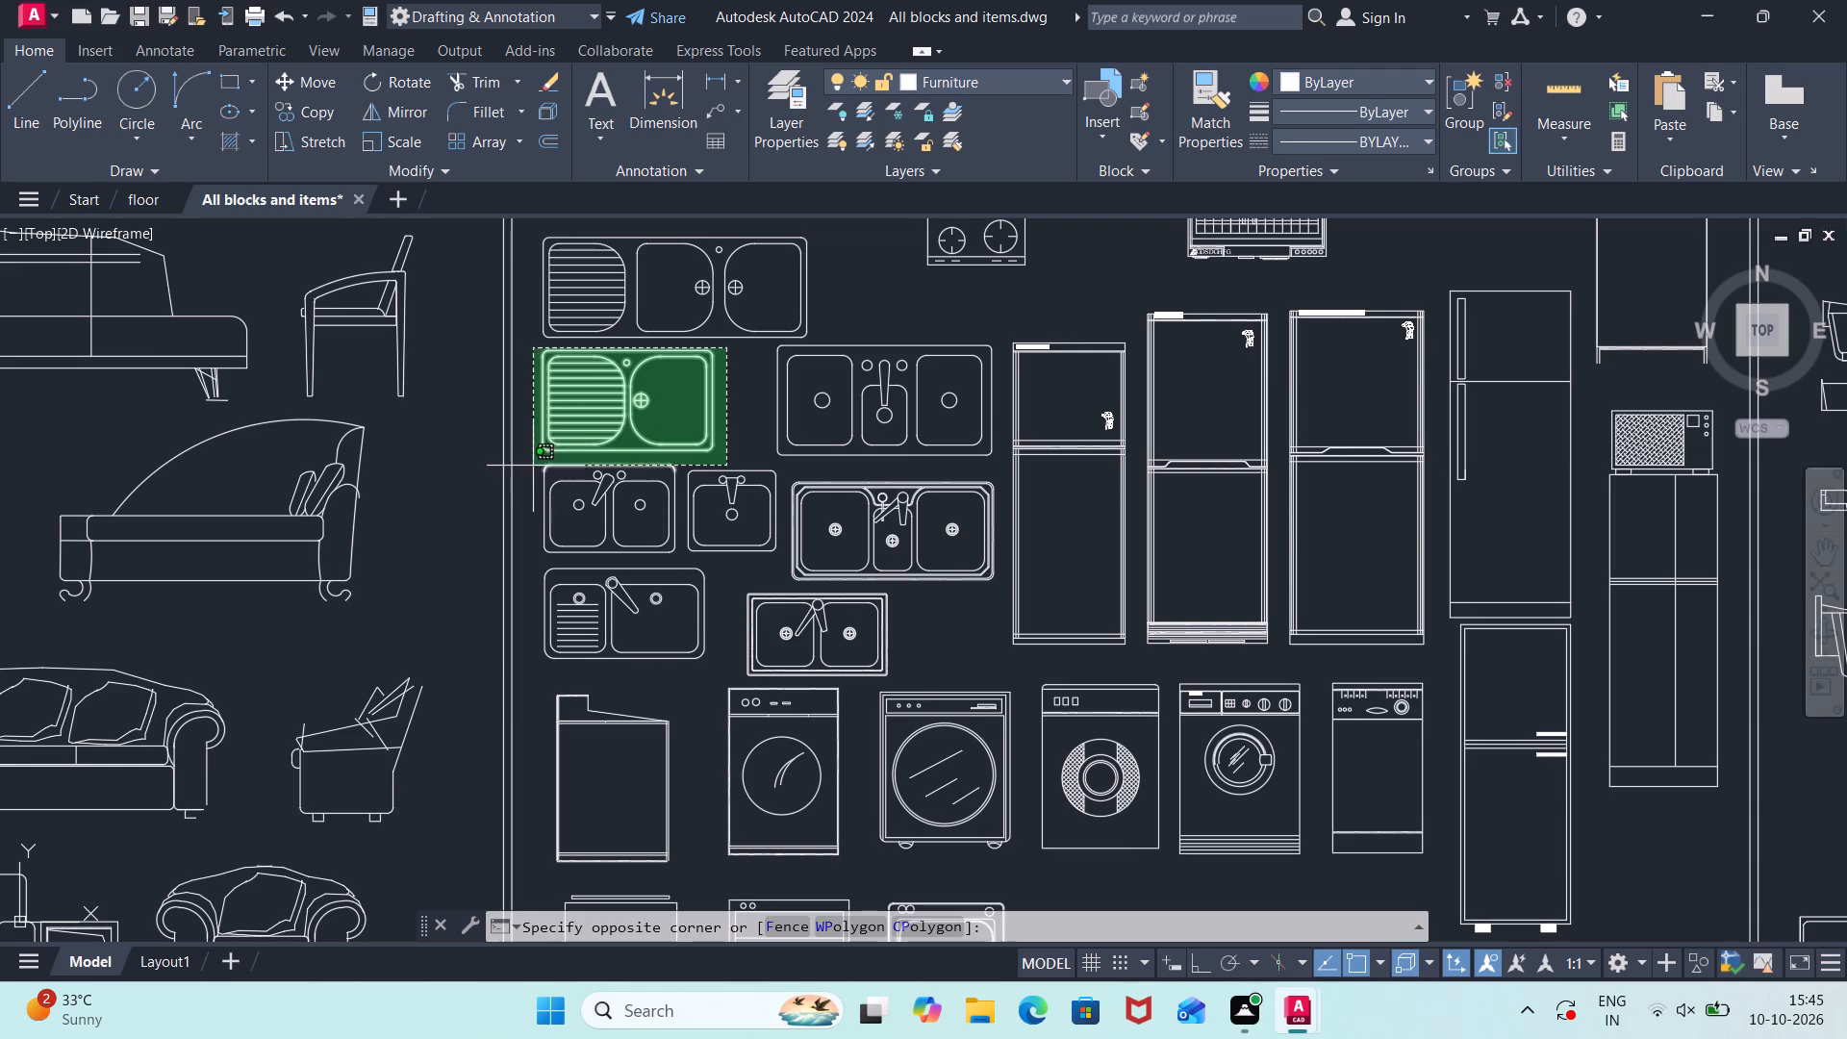
pyautogui.click(531, 458)
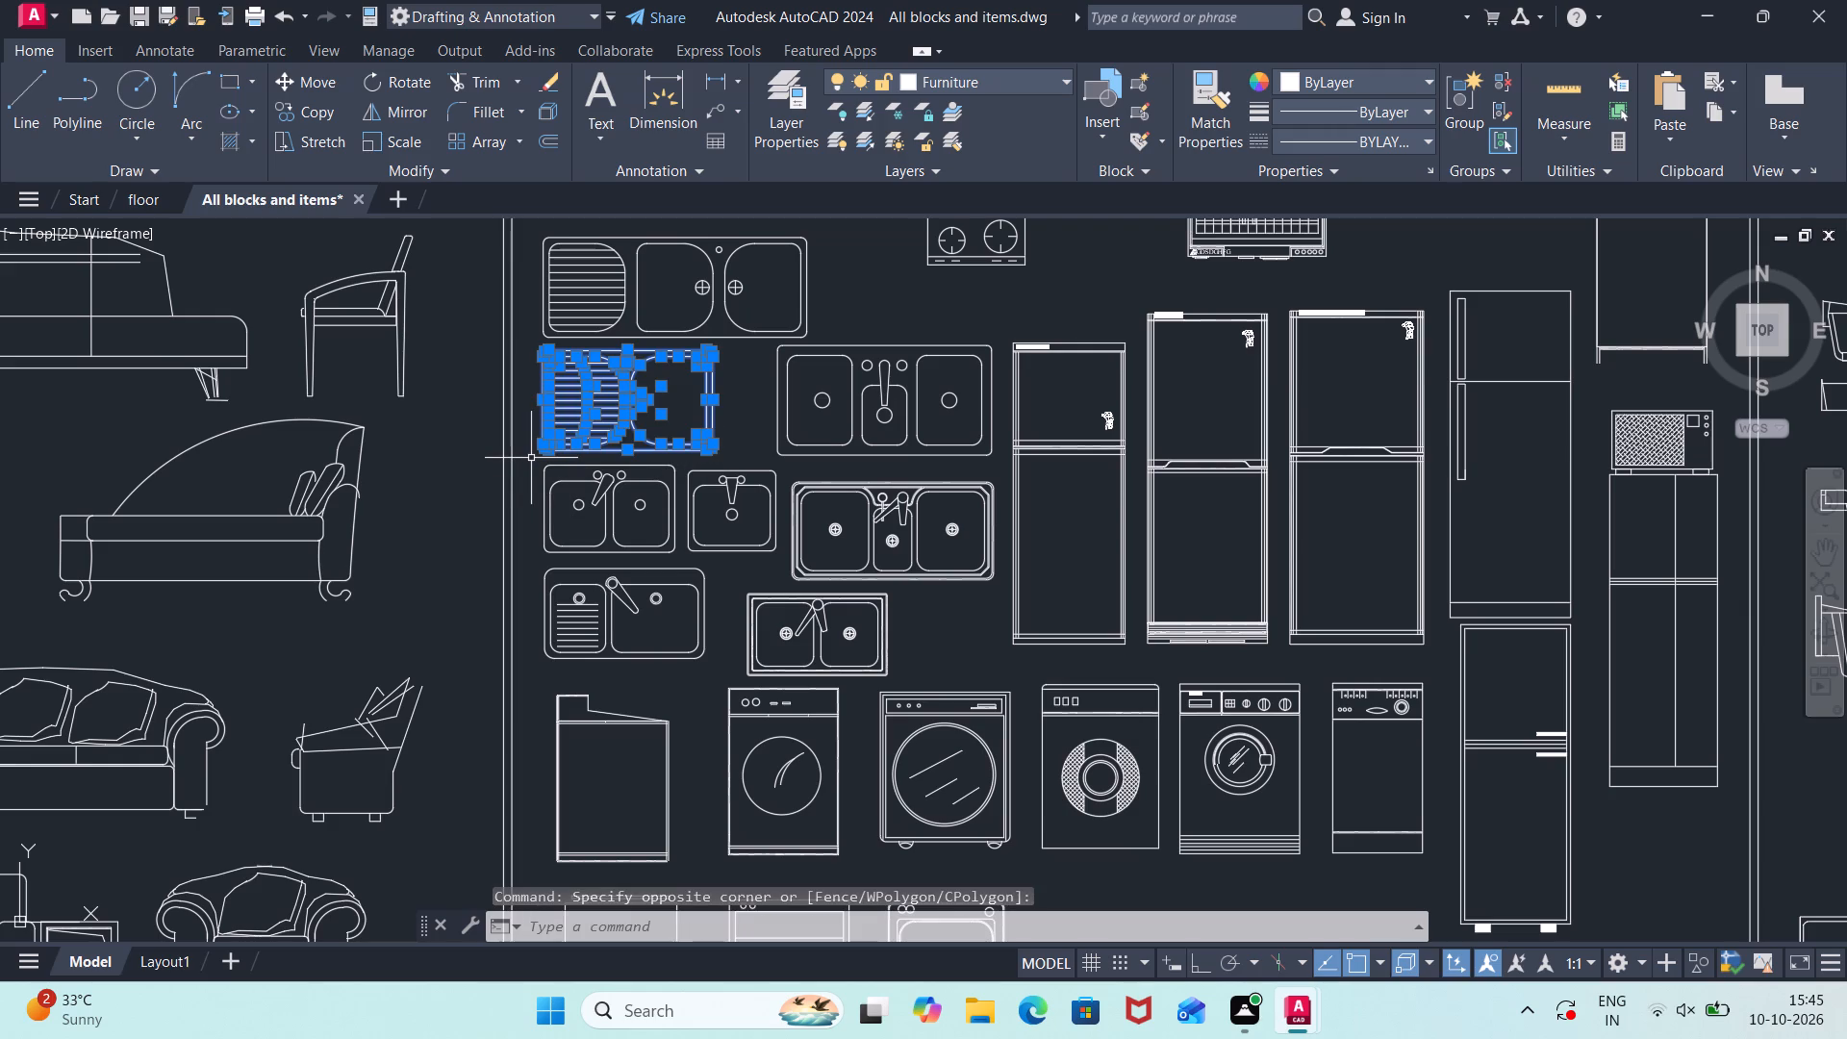
pyautogui.hotkey('ctrl', 'c')
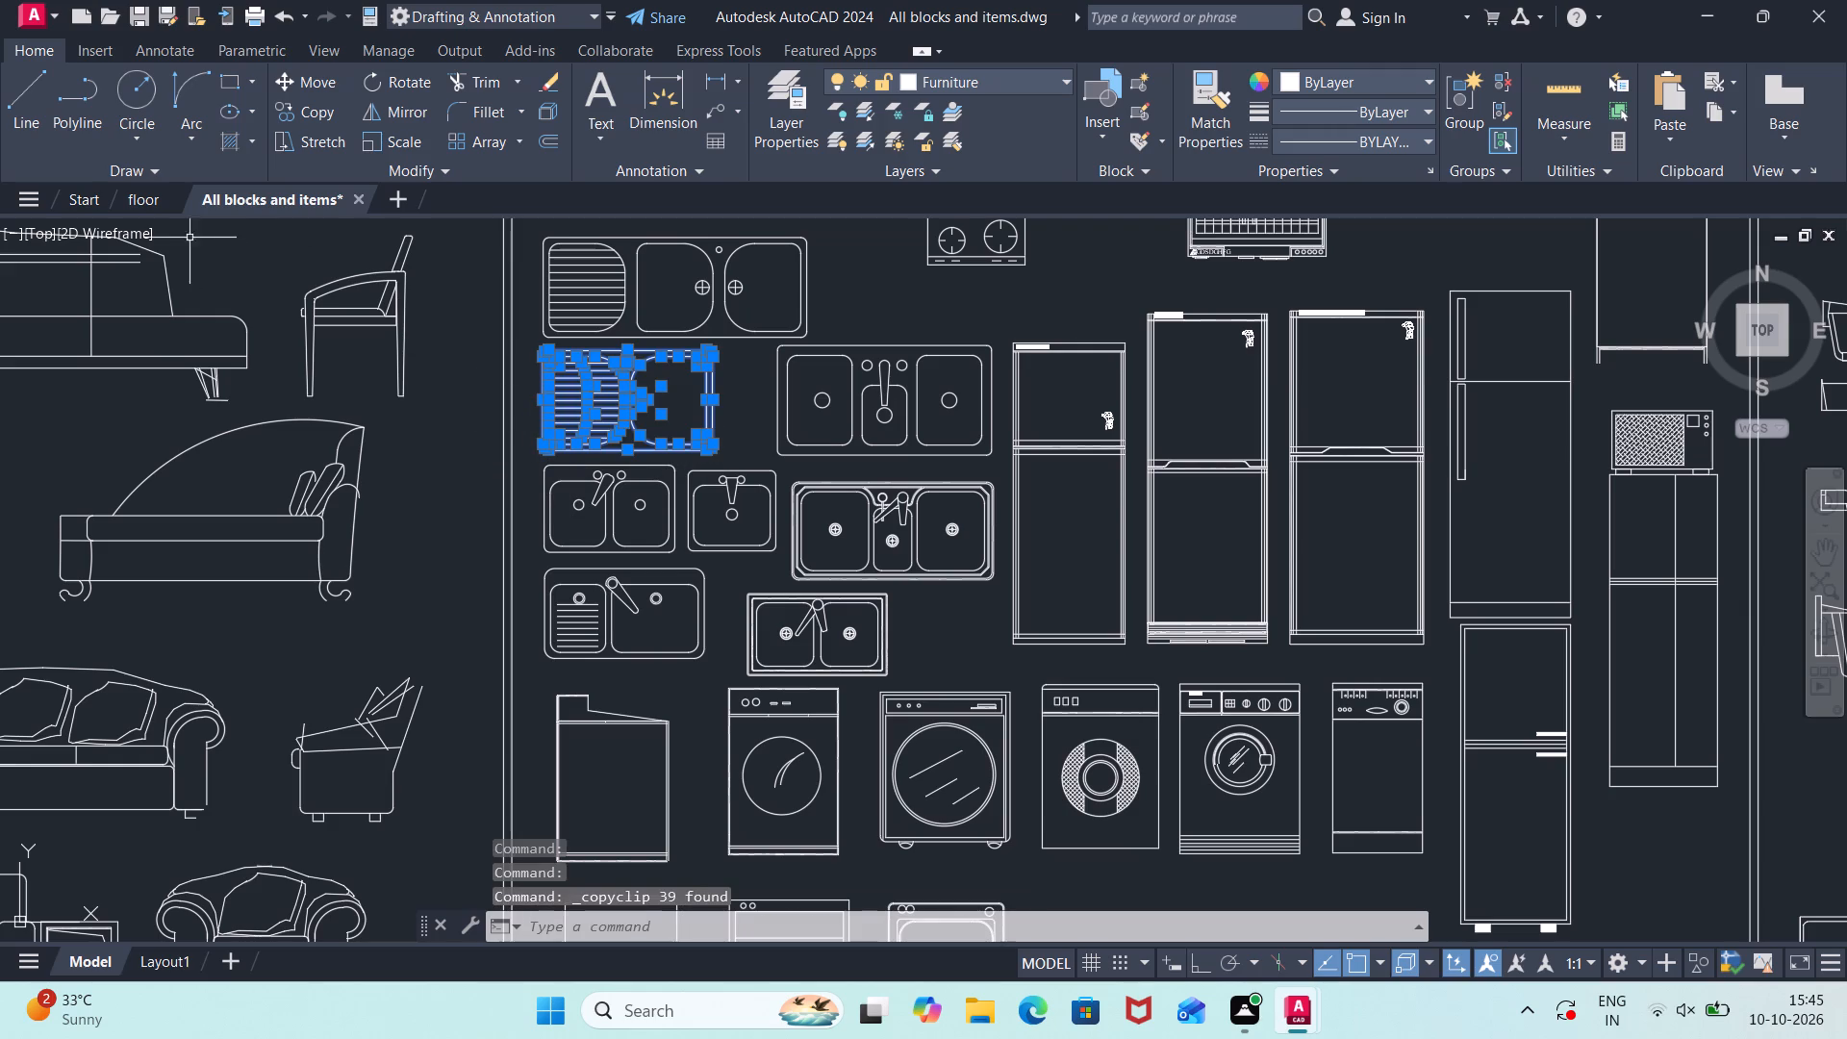
# Paste the copied sink into the northwest room of the floor drawing, south of the gas stove.
pyautogui.click(154, 206)
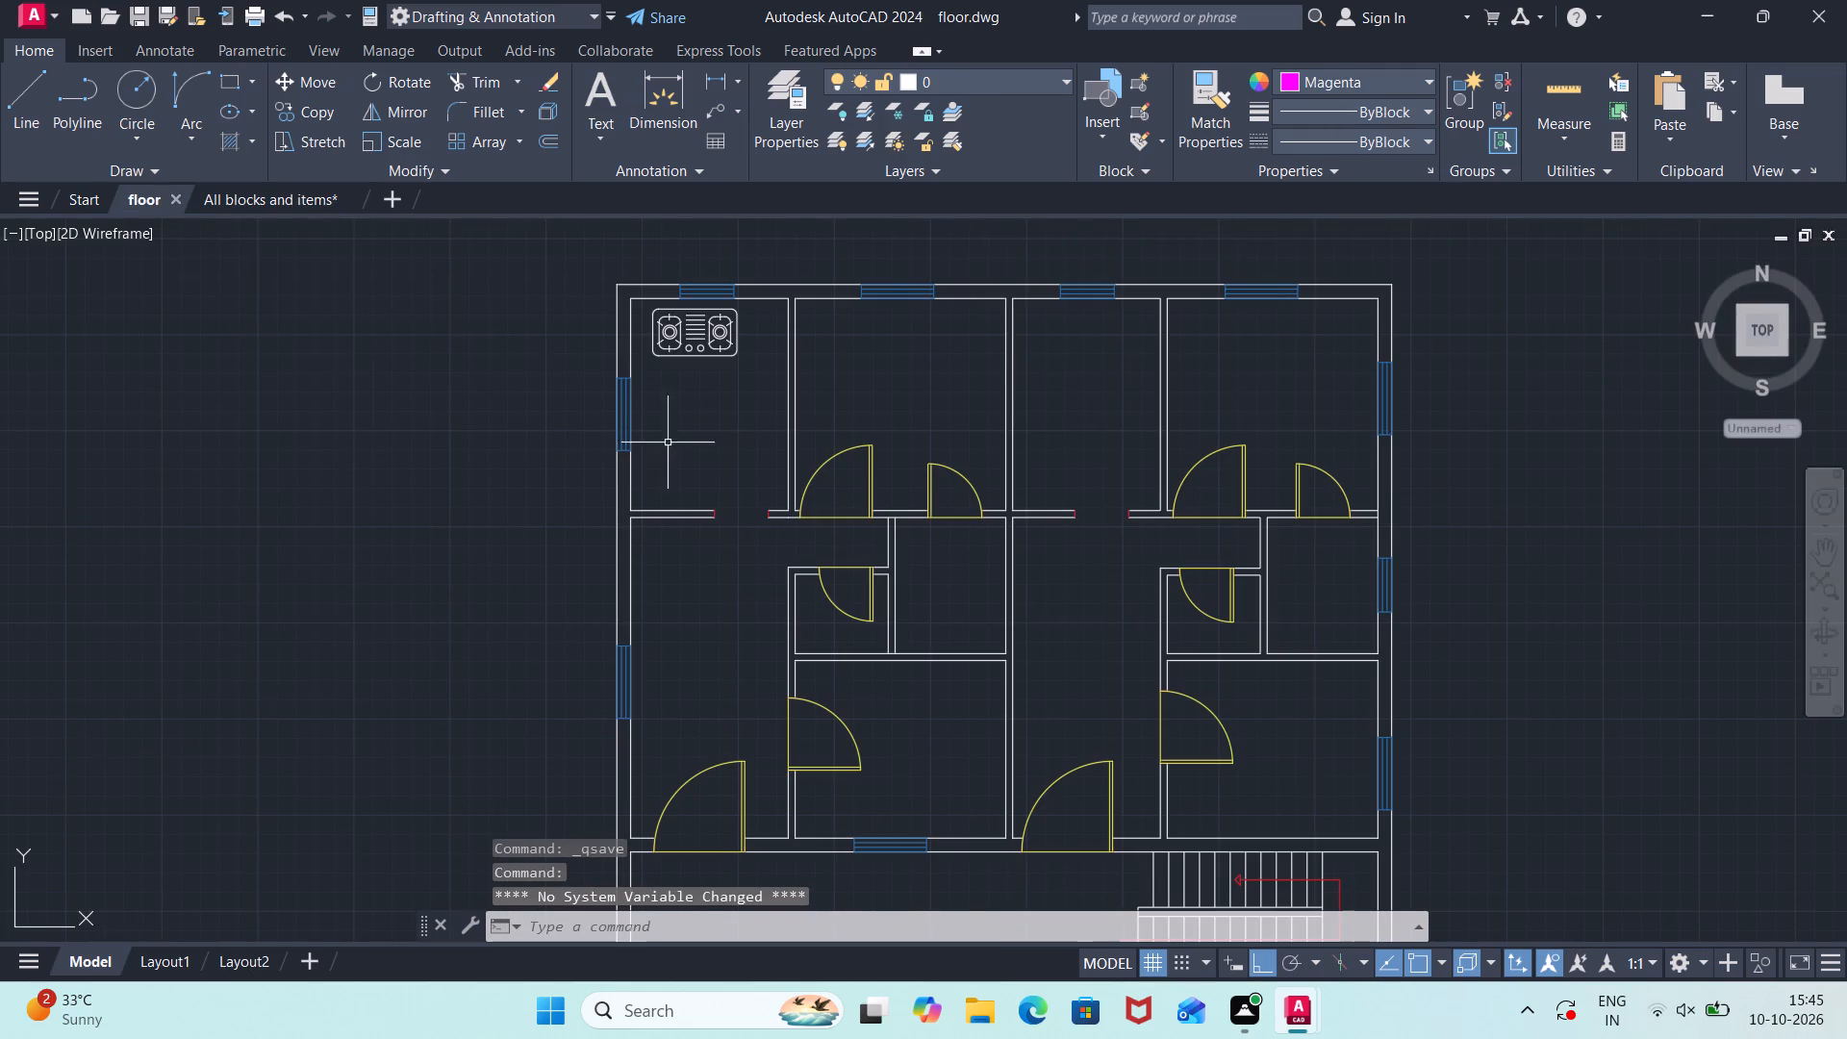
pyautogui.click(714, 455)
pyautogui.hotkey('ctrl', 'v')
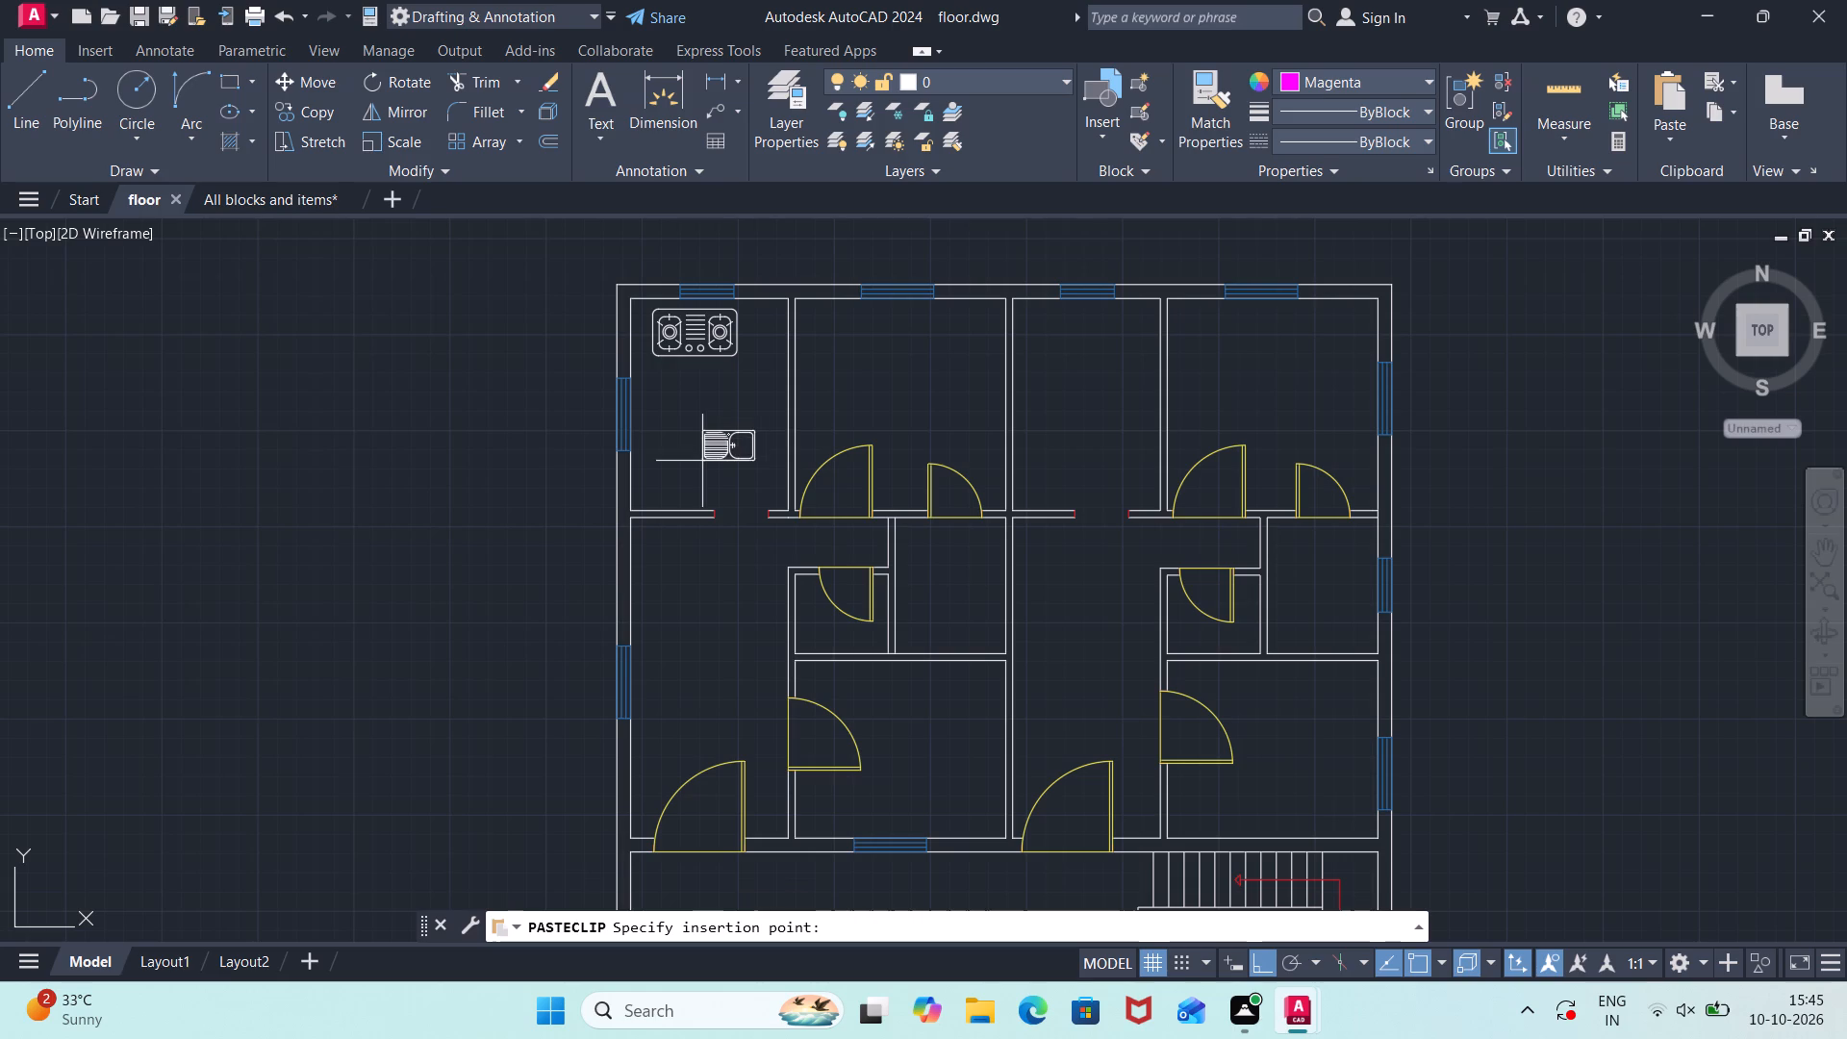
pyautogui.click(681, 441)
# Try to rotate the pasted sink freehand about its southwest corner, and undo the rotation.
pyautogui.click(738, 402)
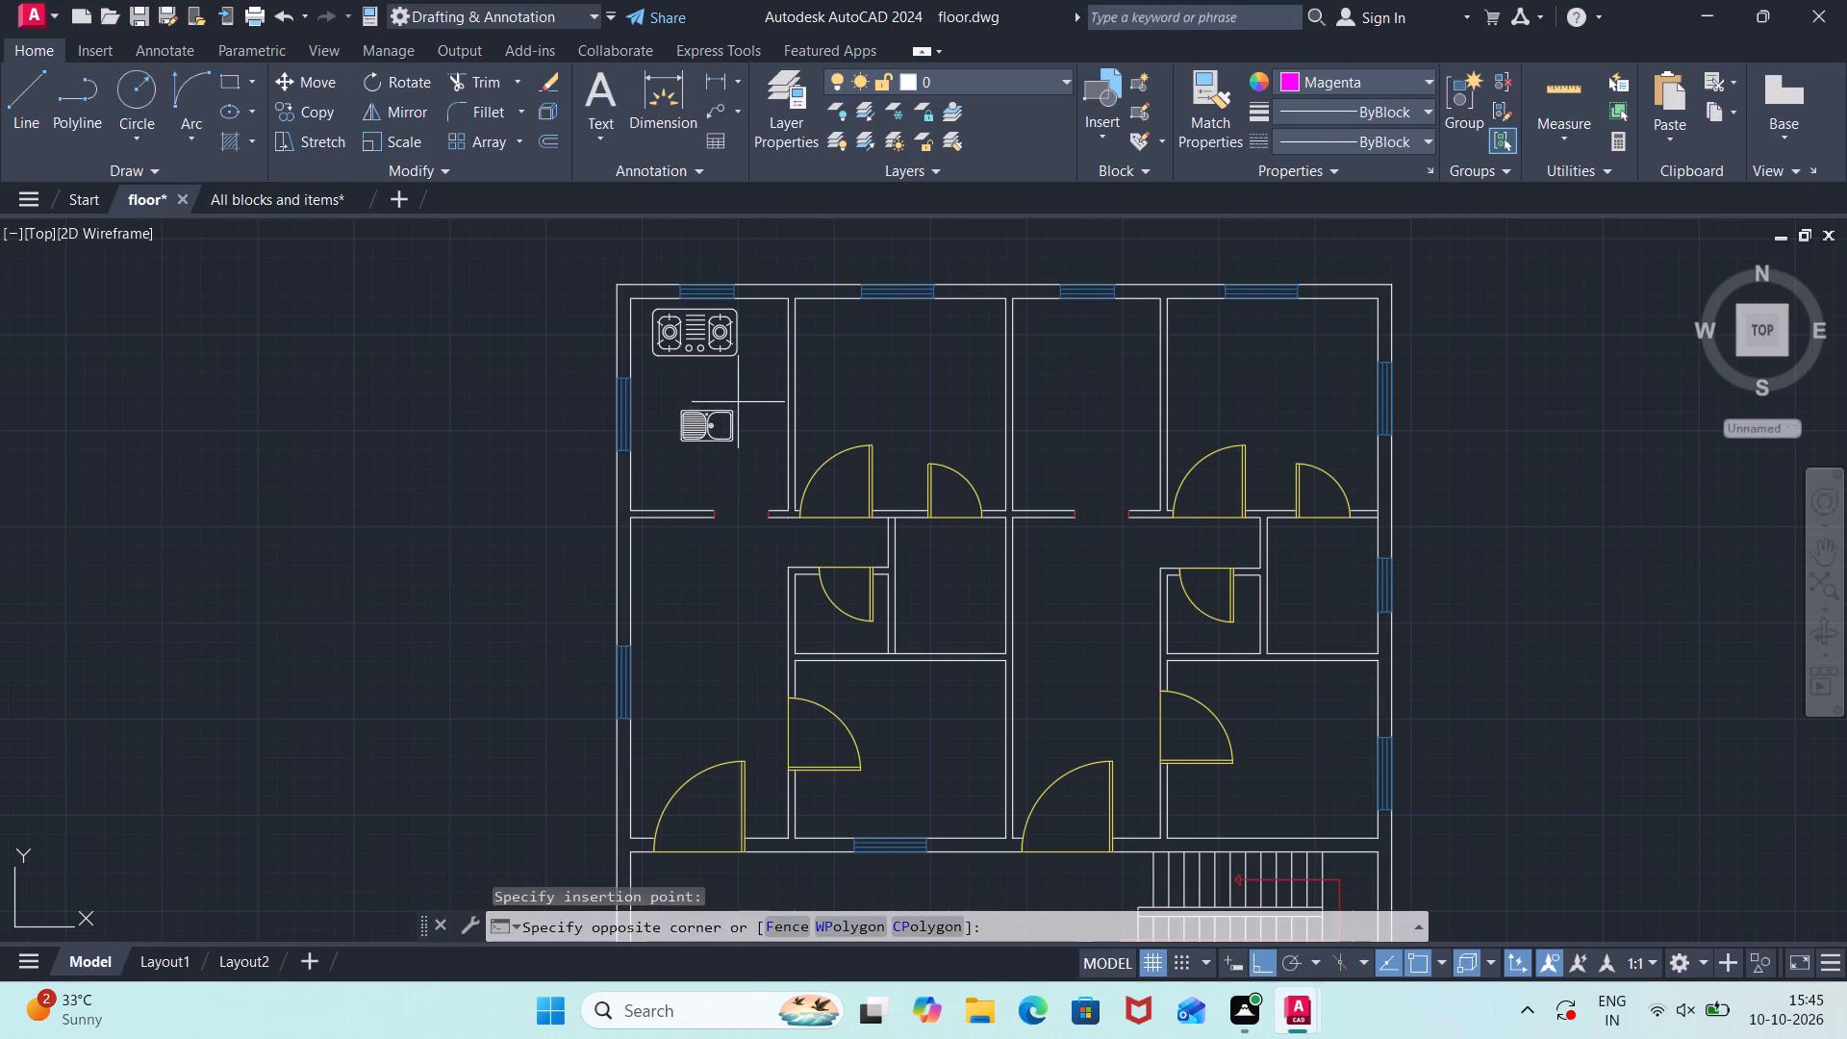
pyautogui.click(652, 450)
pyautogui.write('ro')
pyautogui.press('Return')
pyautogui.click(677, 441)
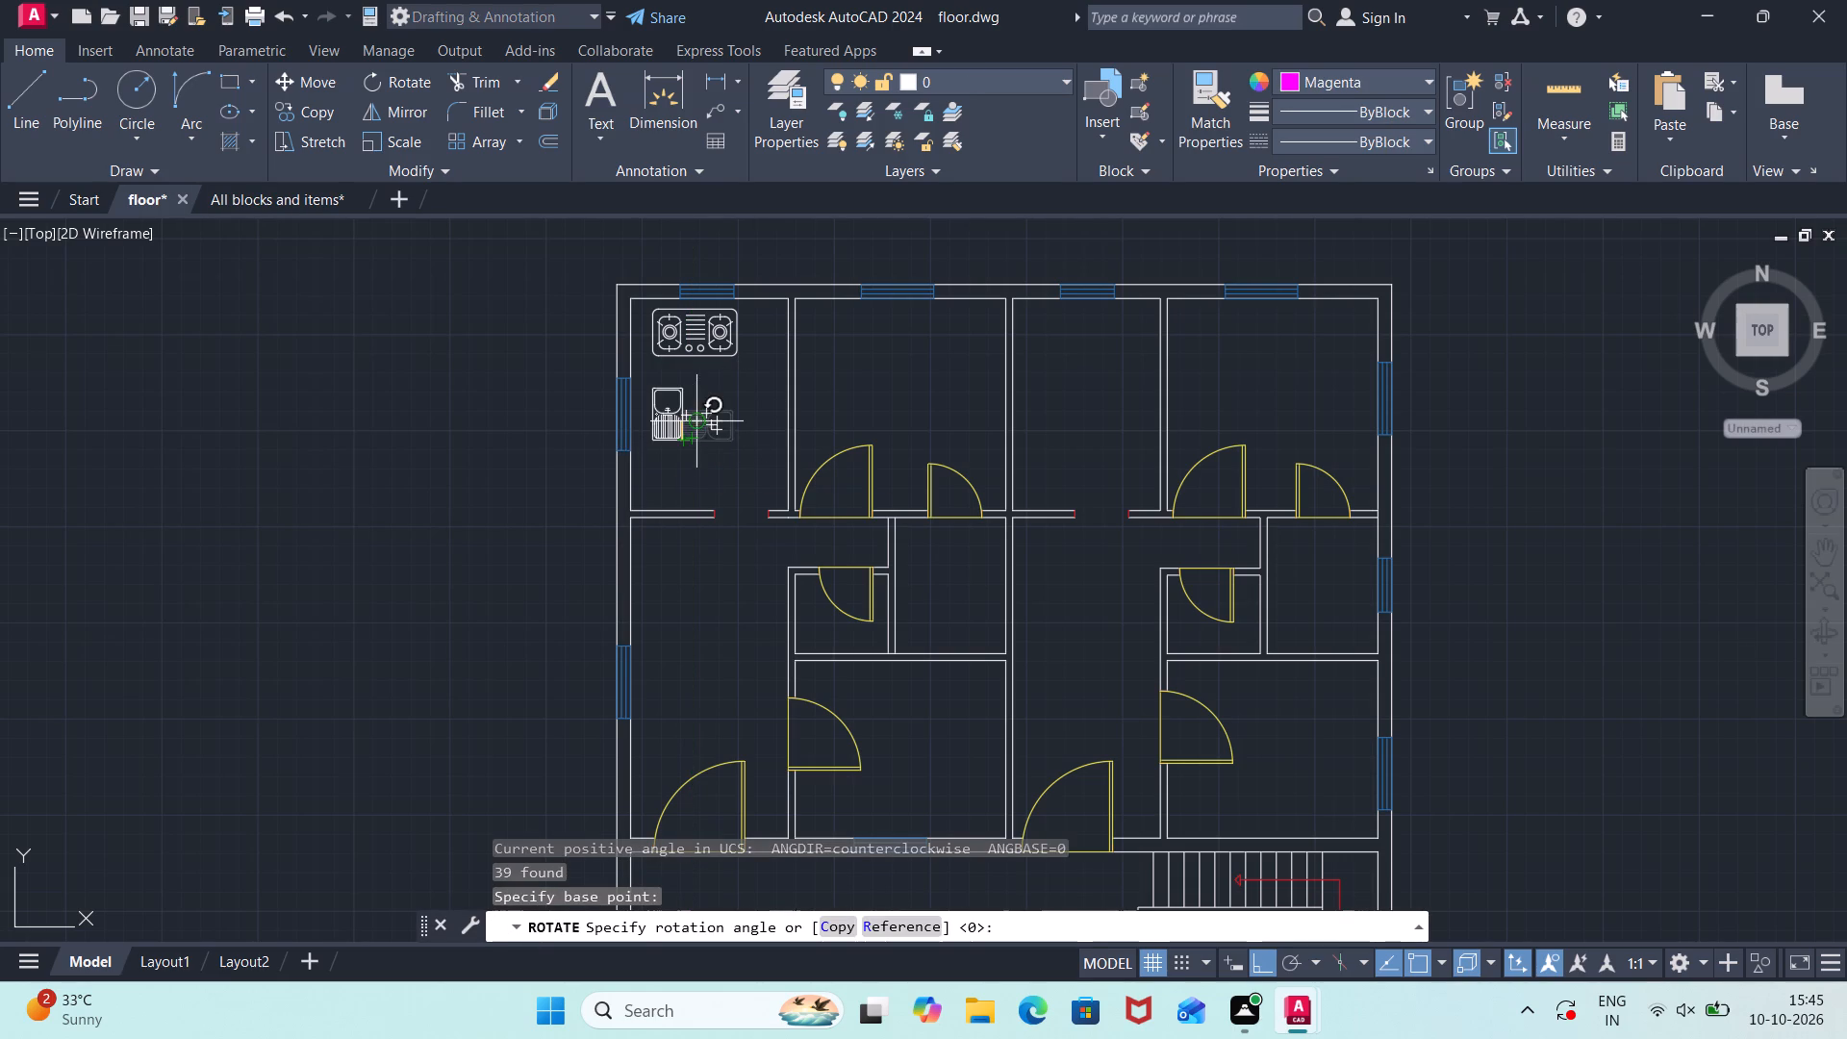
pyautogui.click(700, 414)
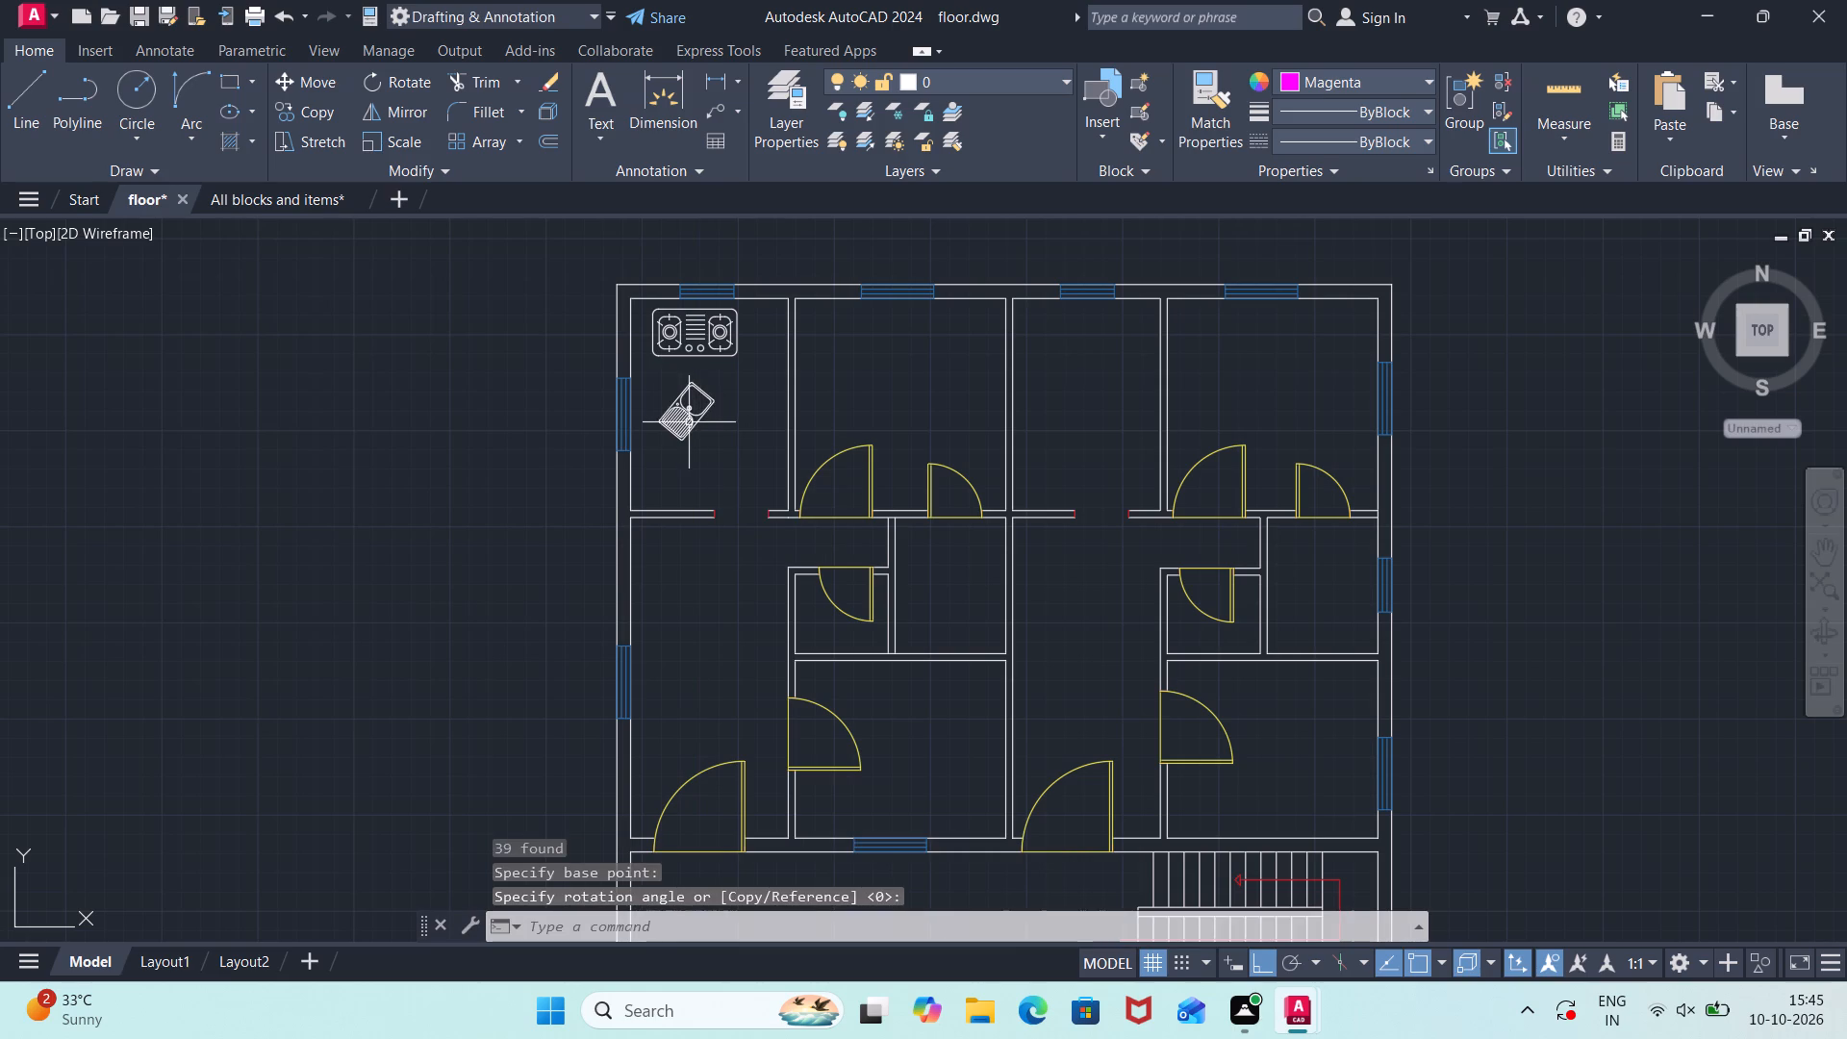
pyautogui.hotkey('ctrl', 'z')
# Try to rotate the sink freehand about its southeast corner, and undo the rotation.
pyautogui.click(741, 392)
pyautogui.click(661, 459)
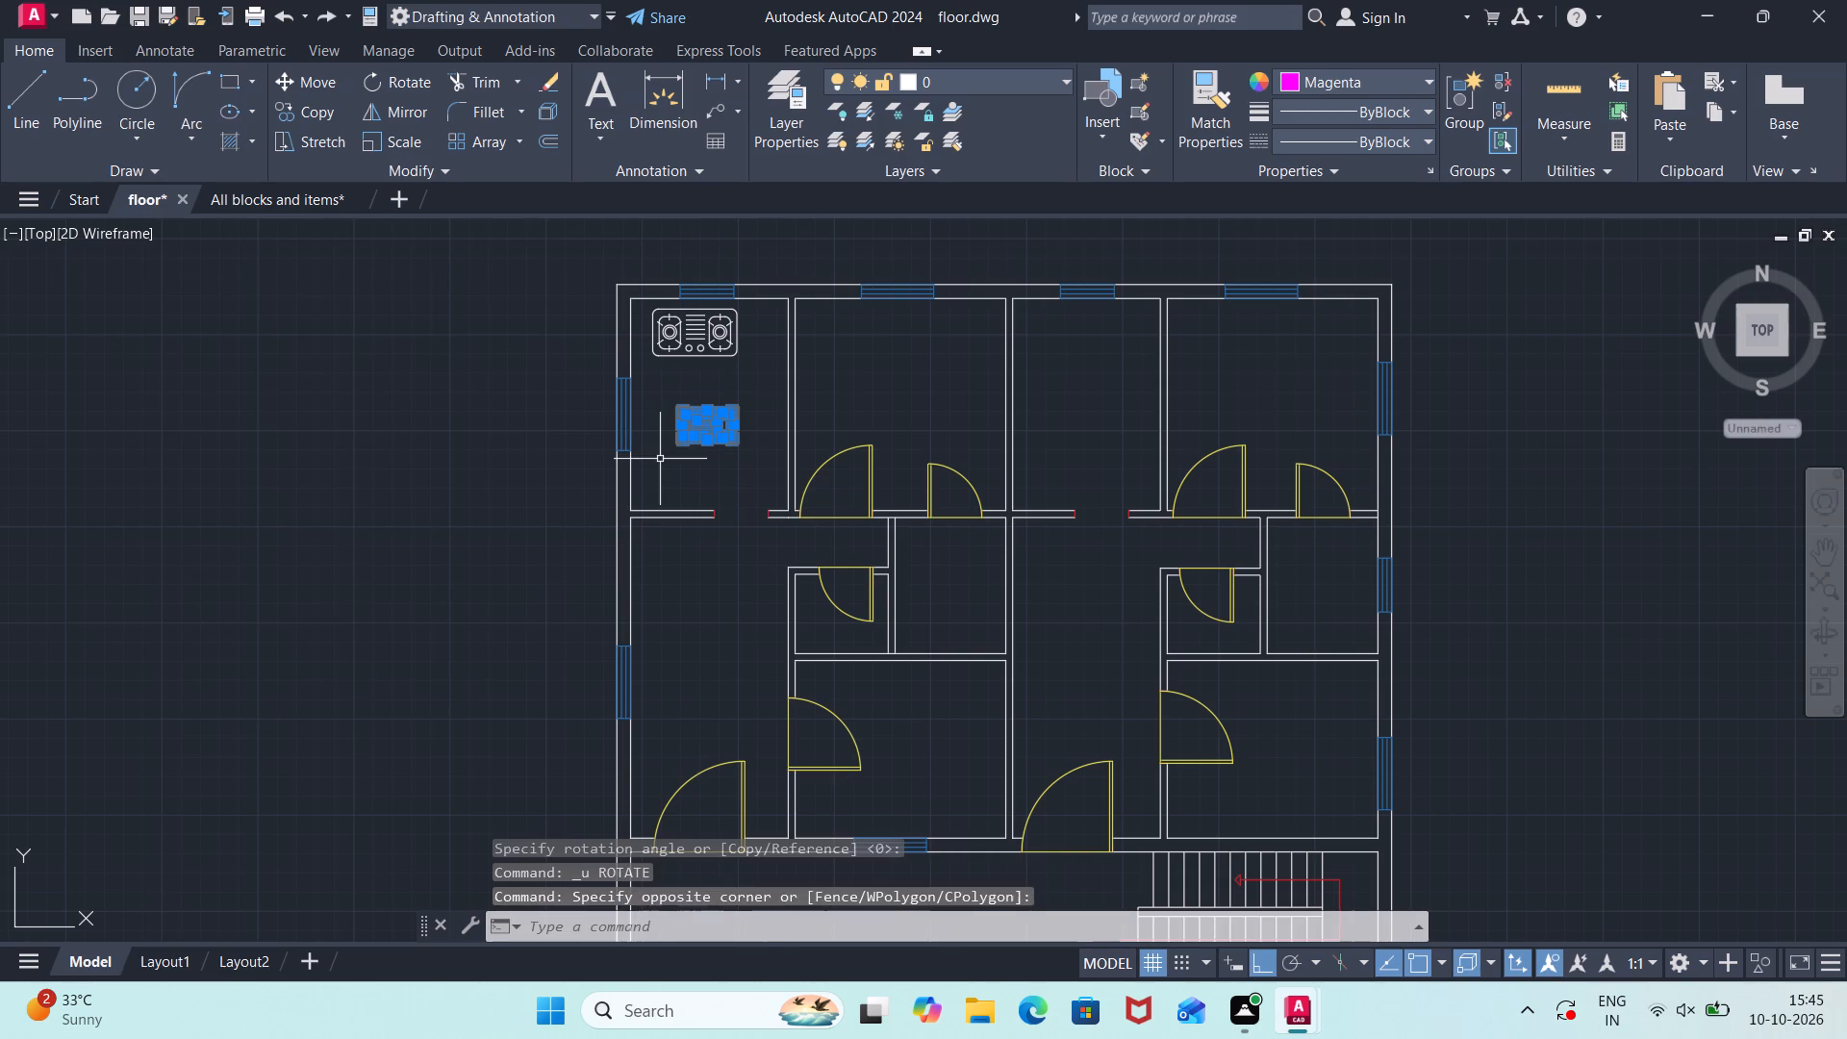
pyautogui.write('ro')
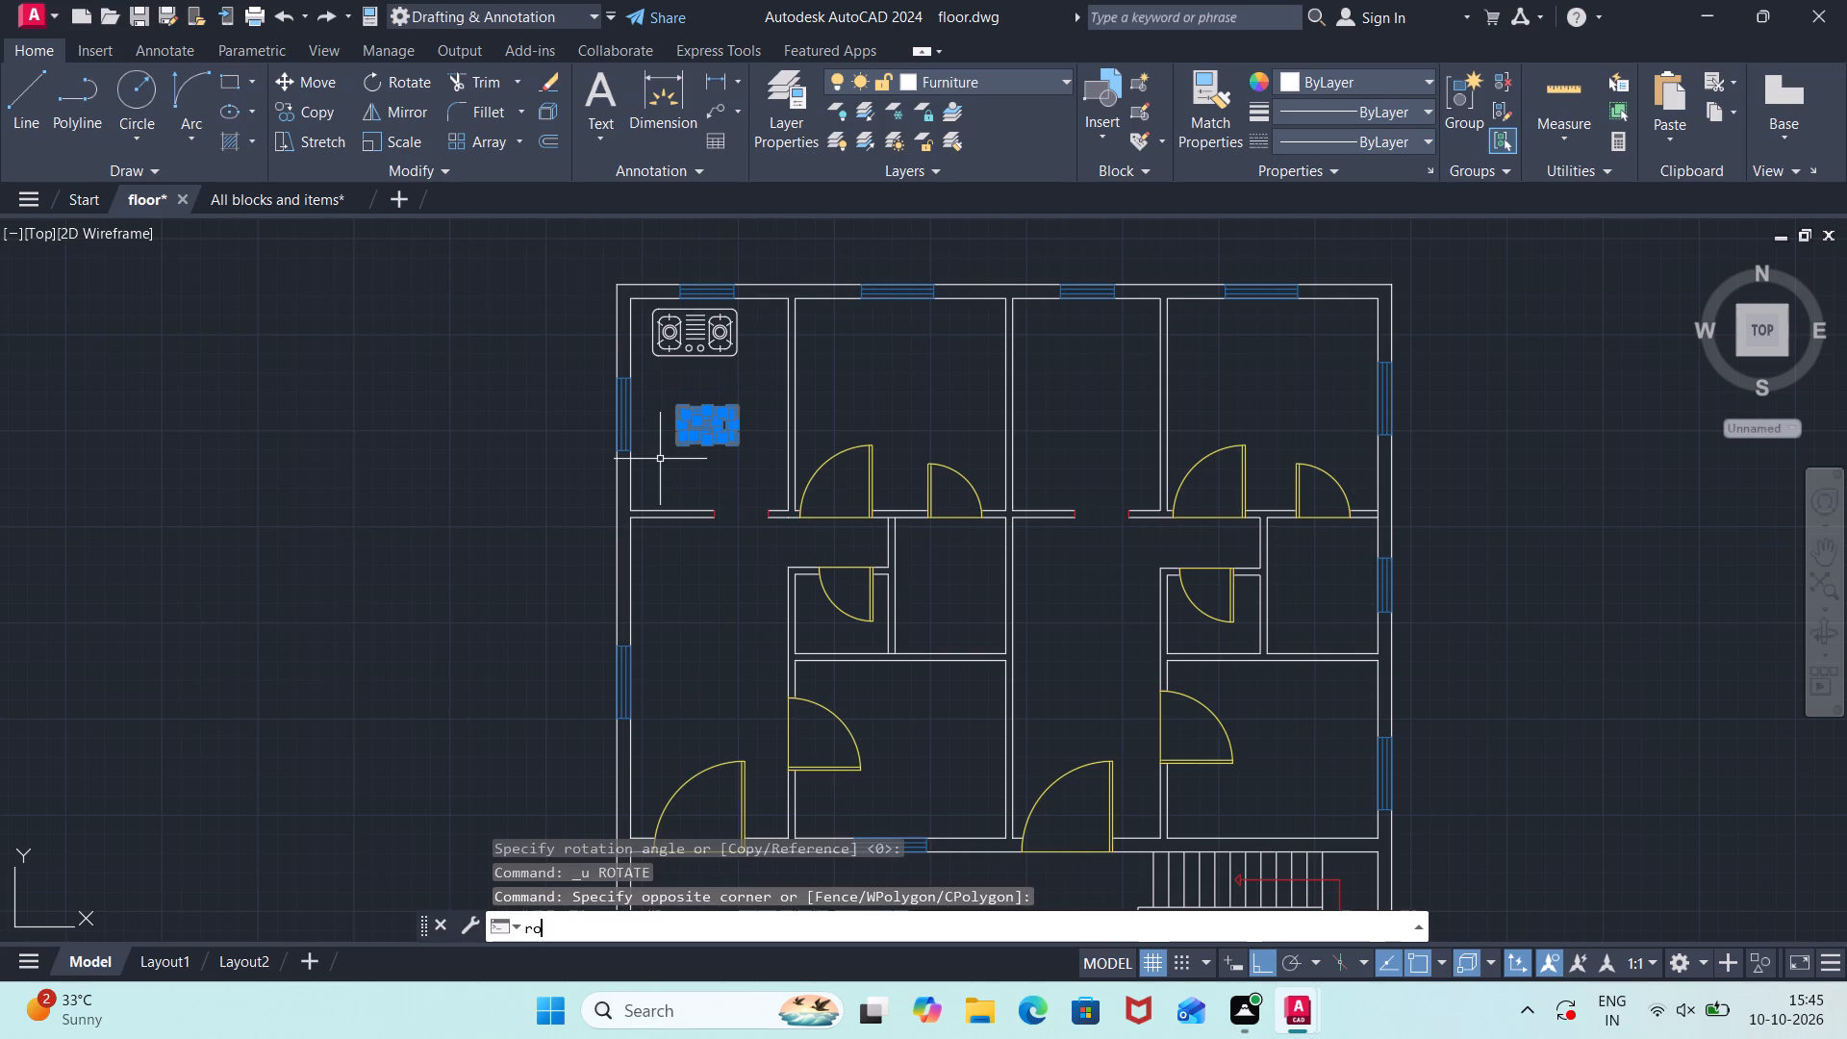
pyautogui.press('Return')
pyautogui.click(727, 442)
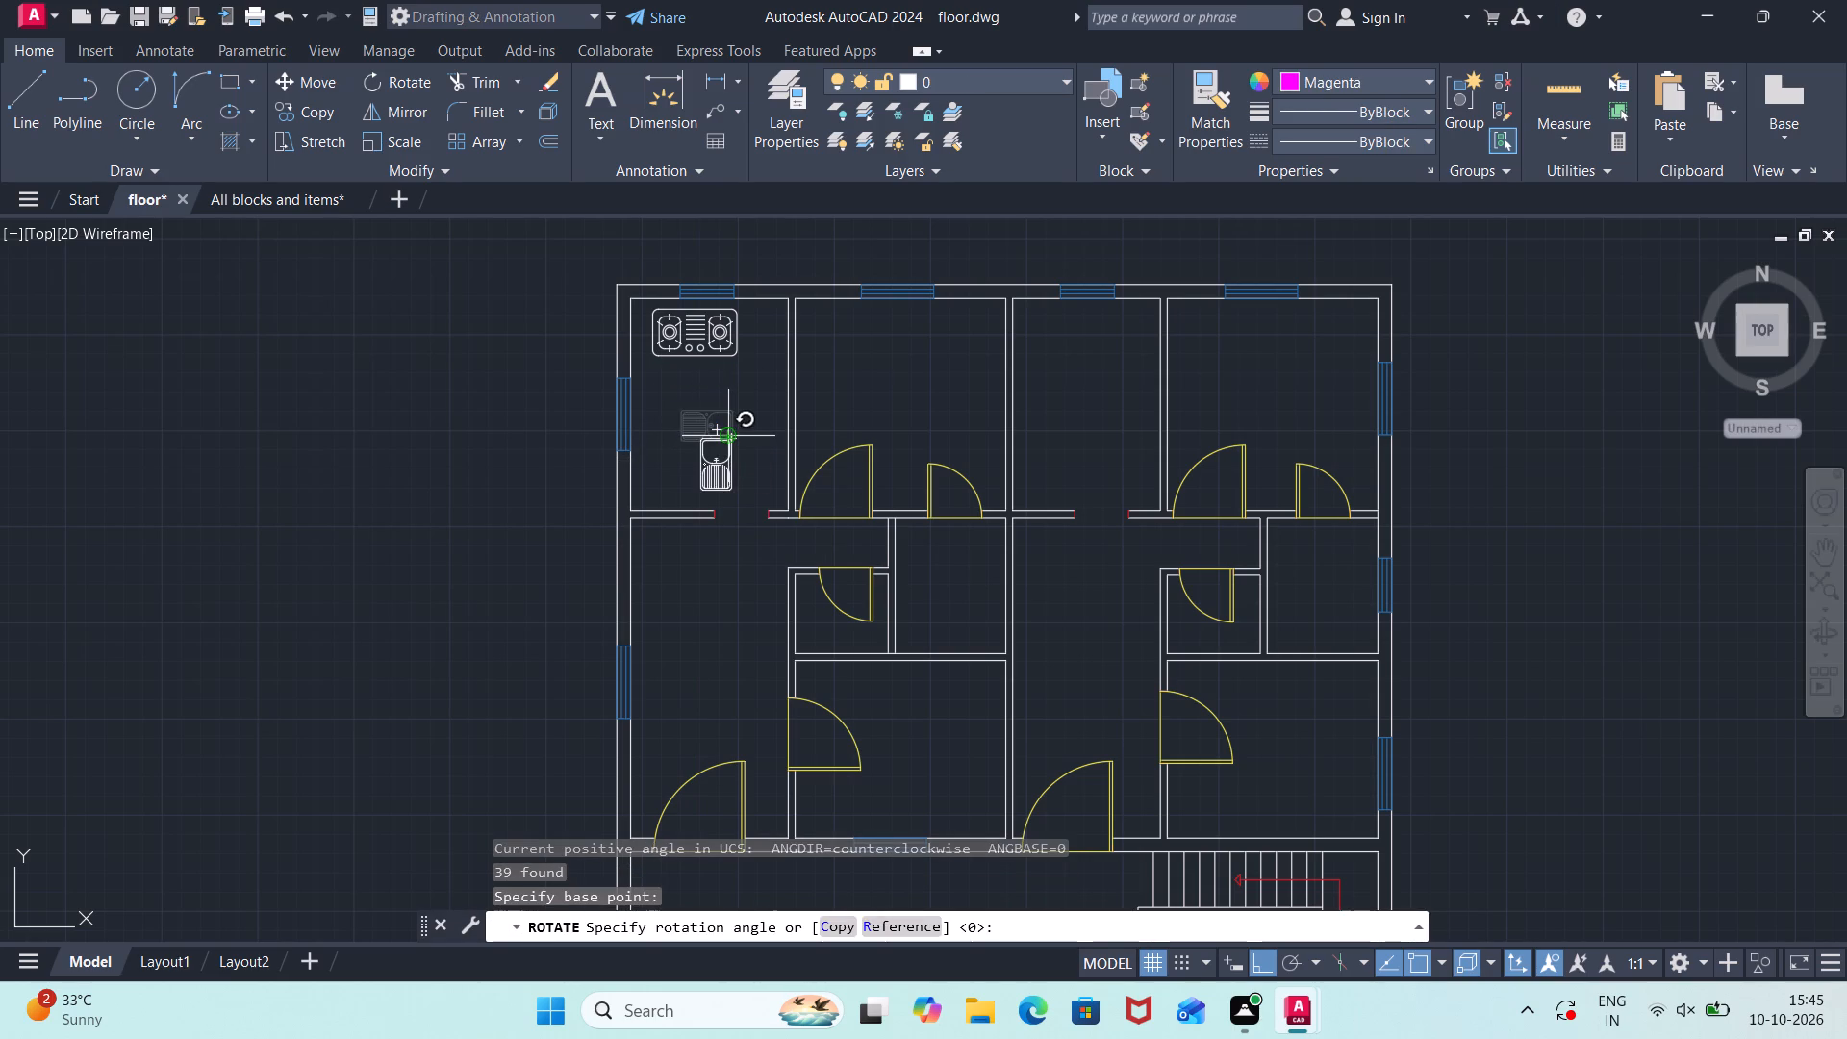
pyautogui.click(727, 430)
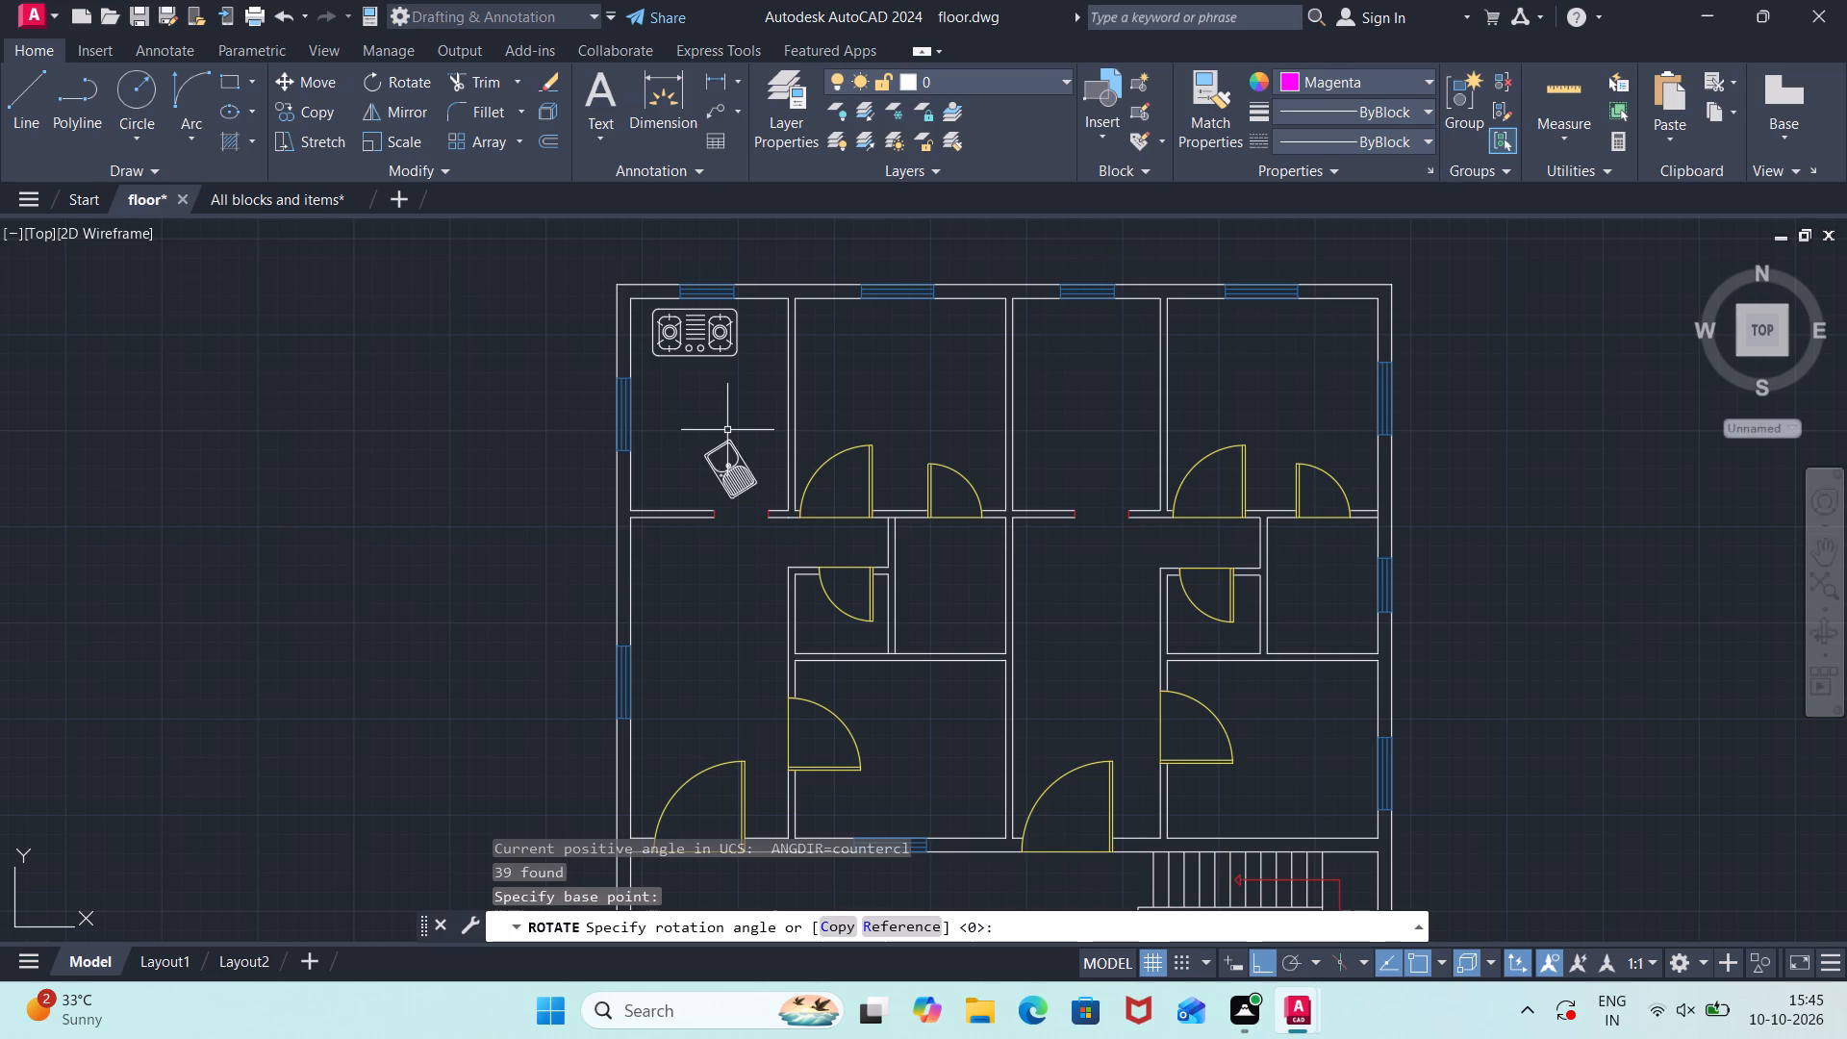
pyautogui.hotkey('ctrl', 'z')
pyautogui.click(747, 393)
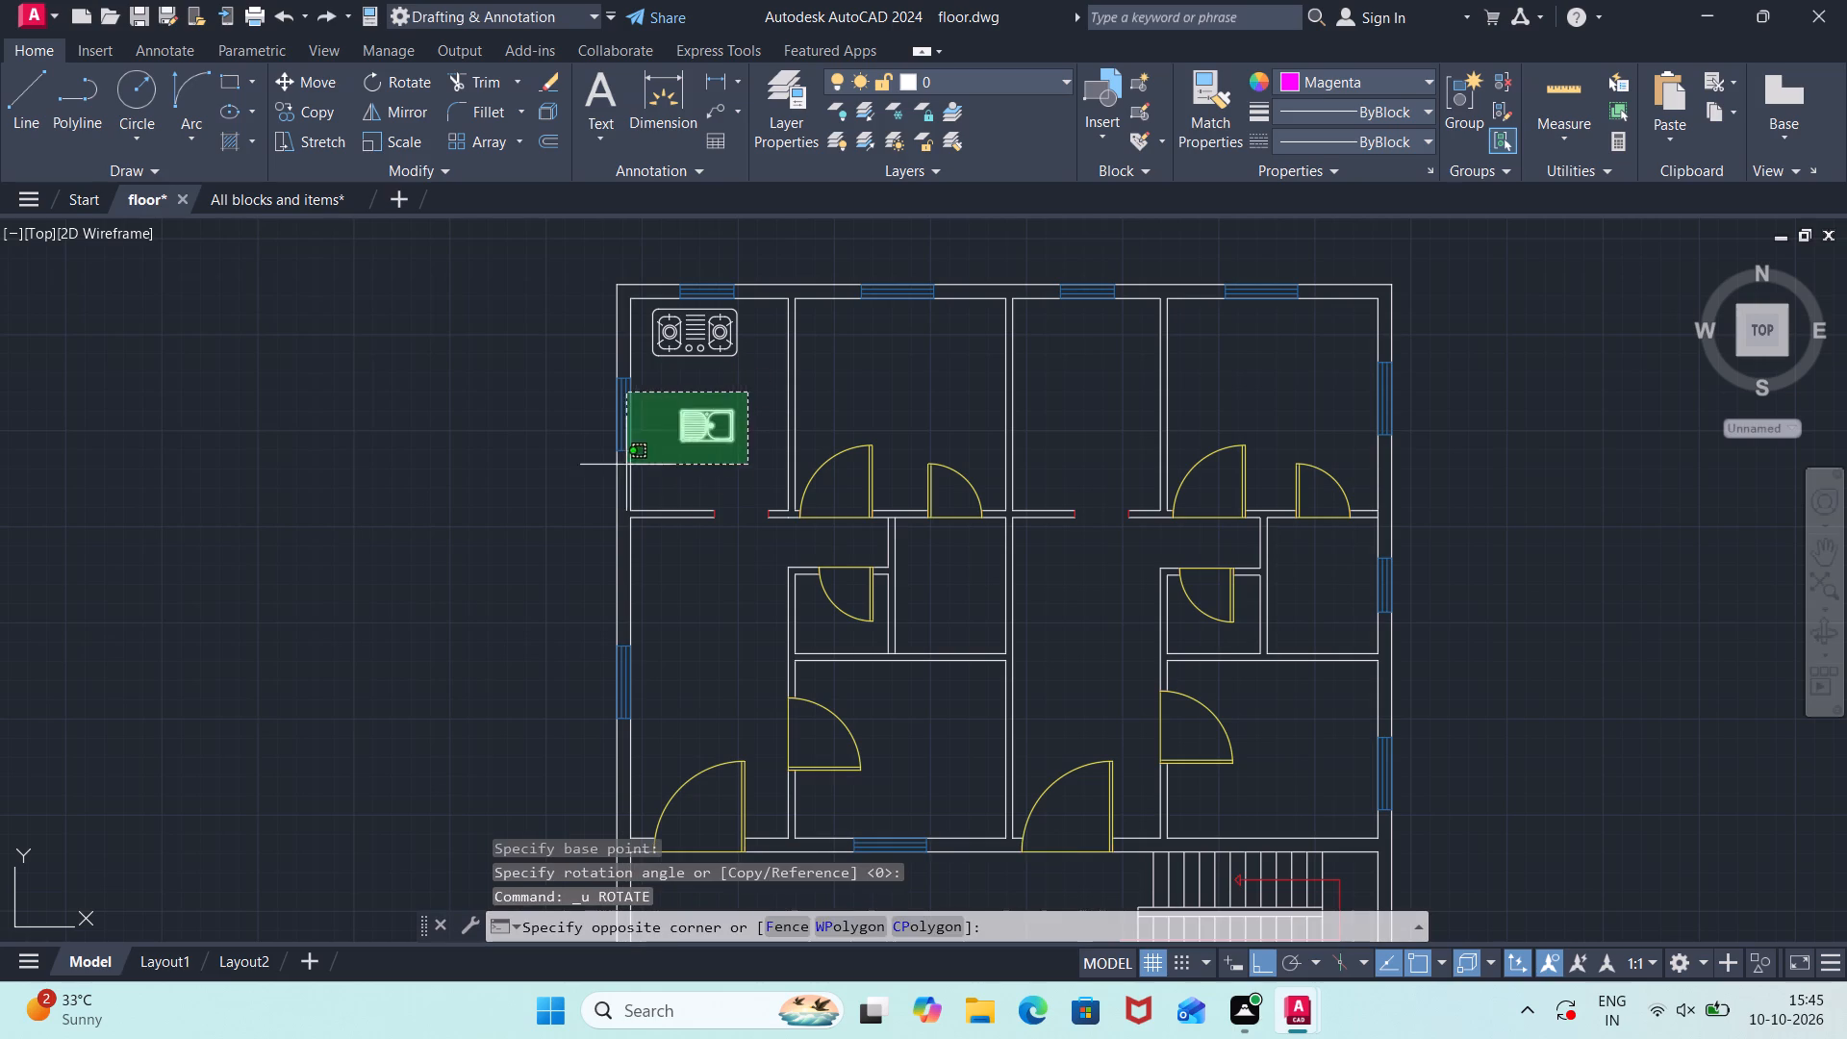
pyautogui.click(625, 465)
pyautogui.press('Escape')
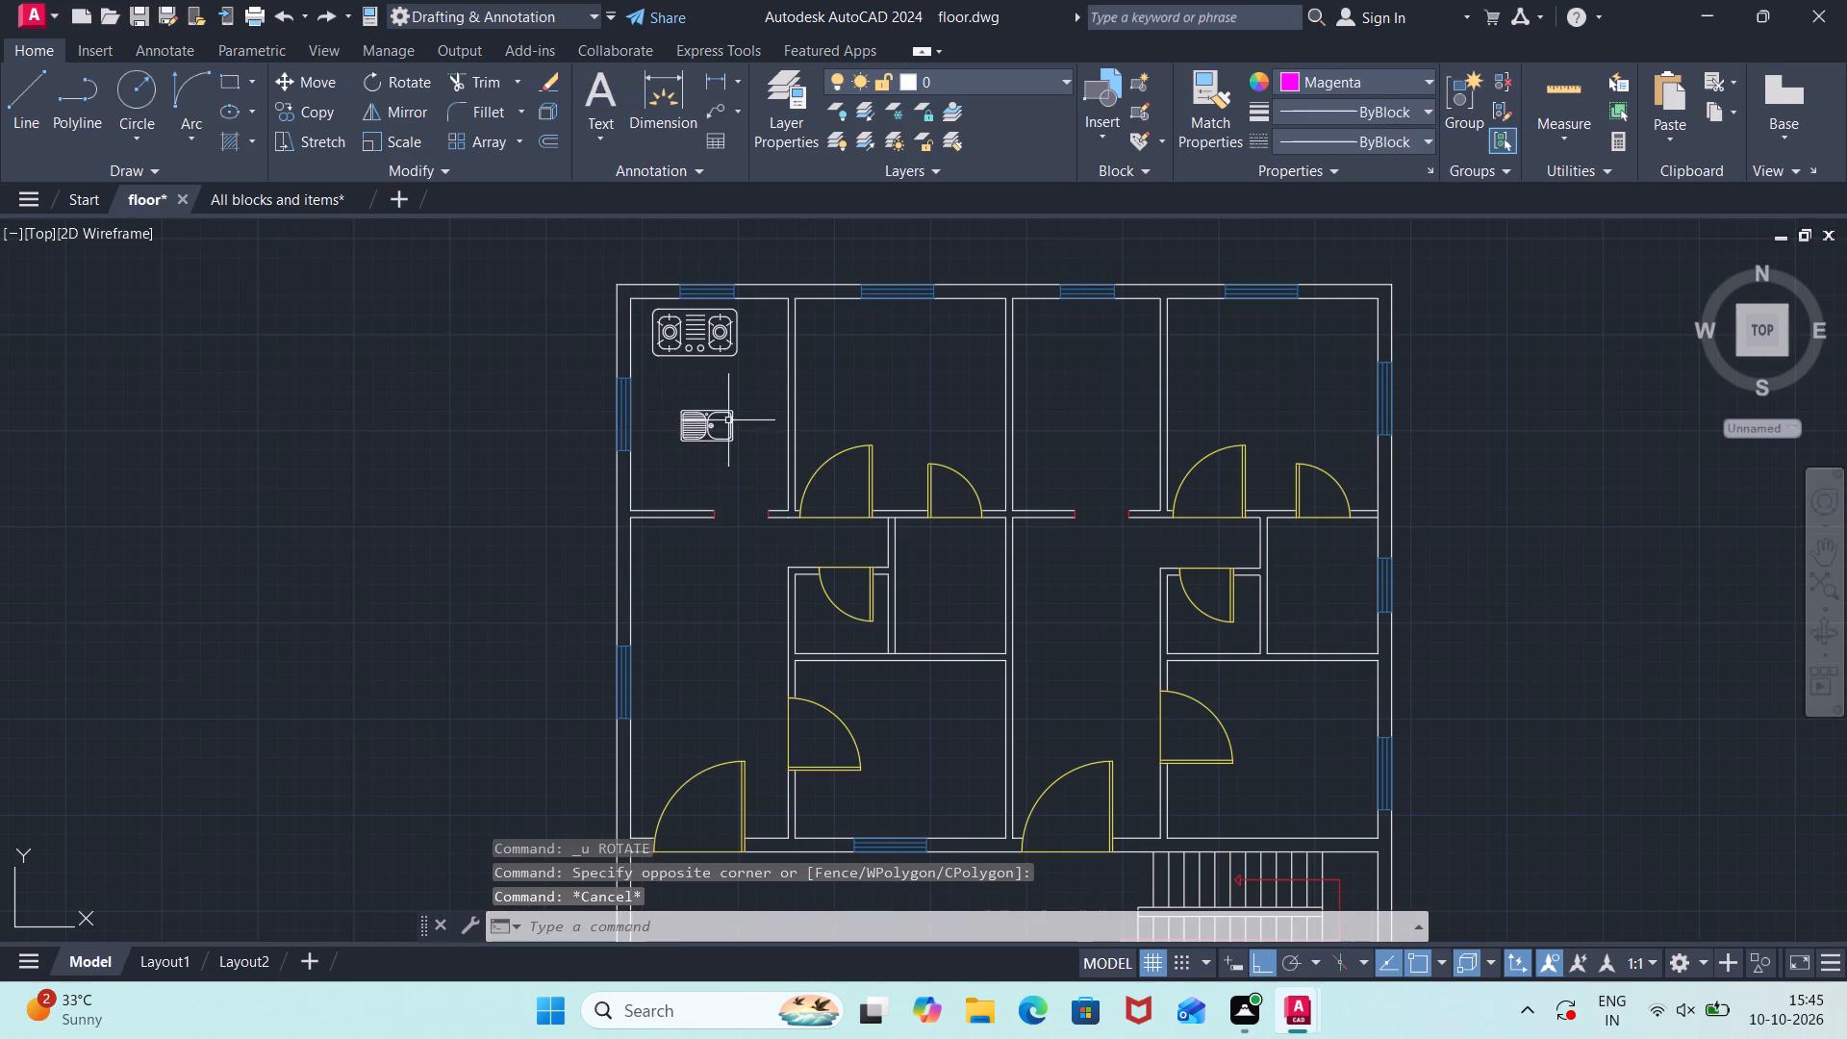
# Rotate the sink a quarter turn counterclockwise about its northeast corner, with the bowl to the north and drainboard to the south.
pyautogui.click(754, 393)
pyautogui.click(676, 462)
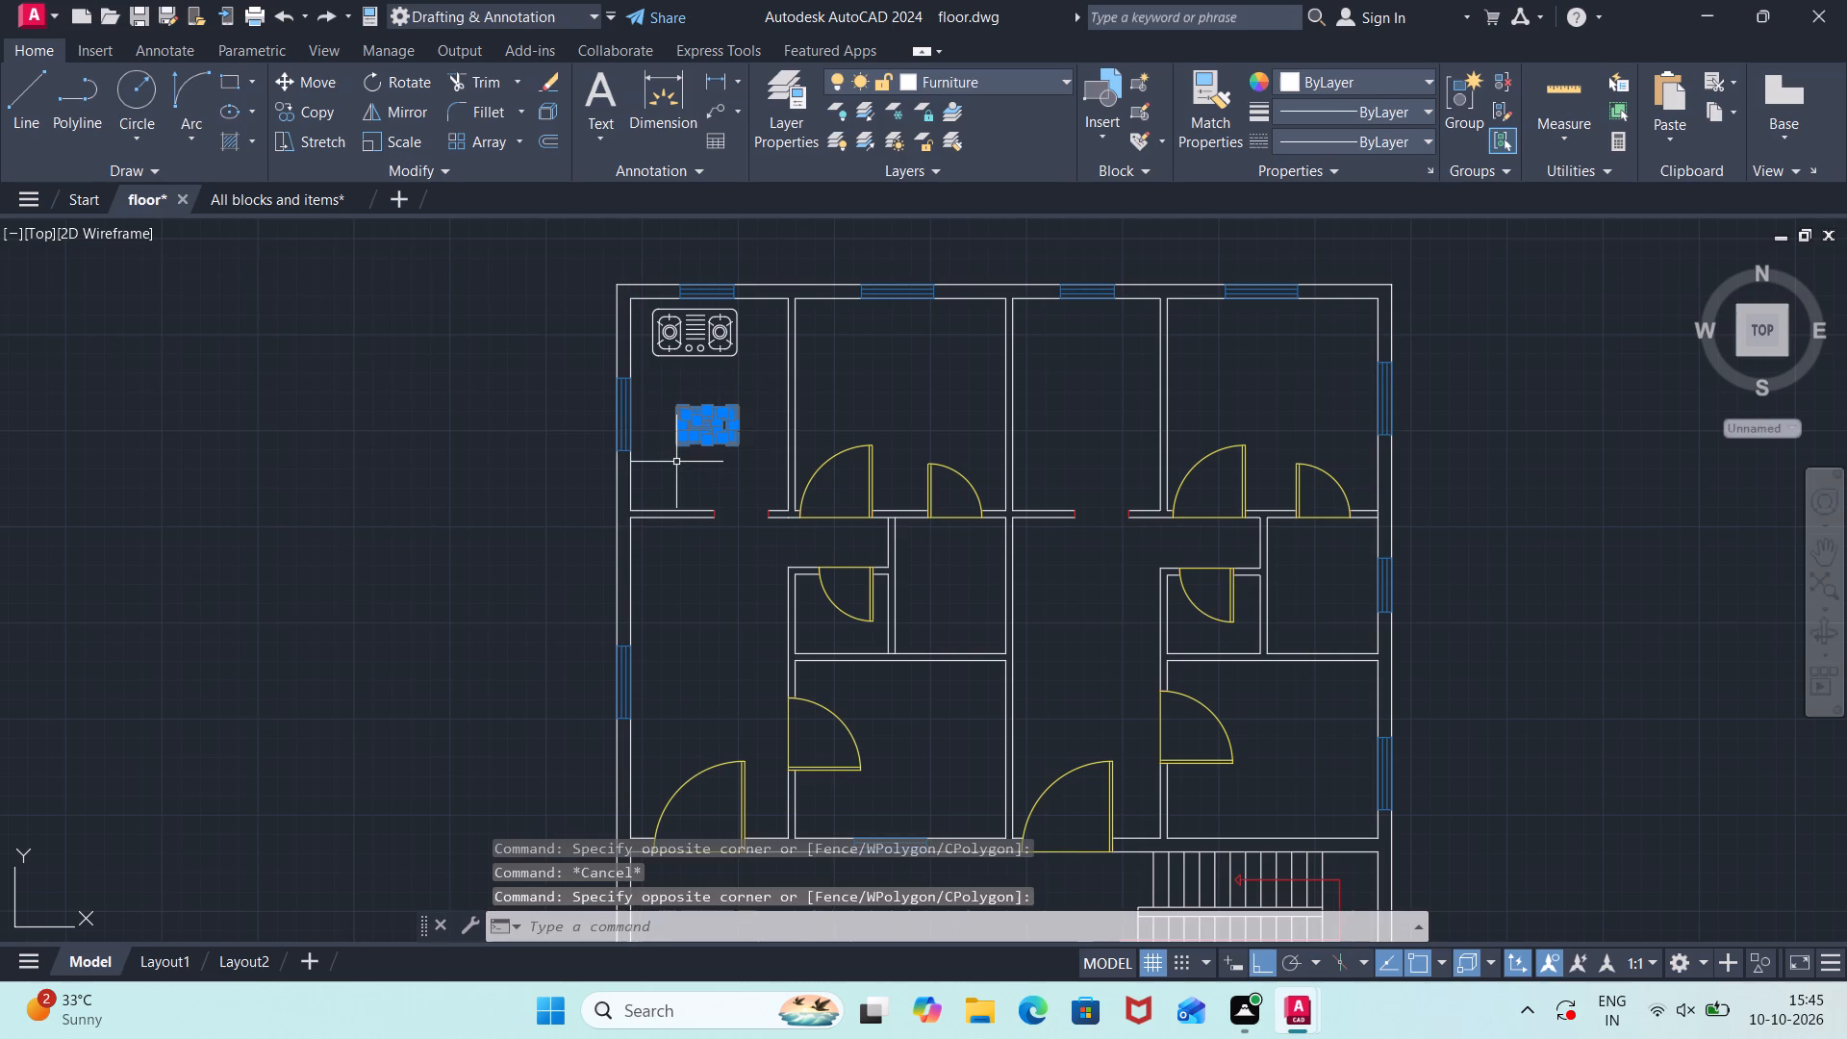
pyautogui.press('r')
pyautogui.press('o')
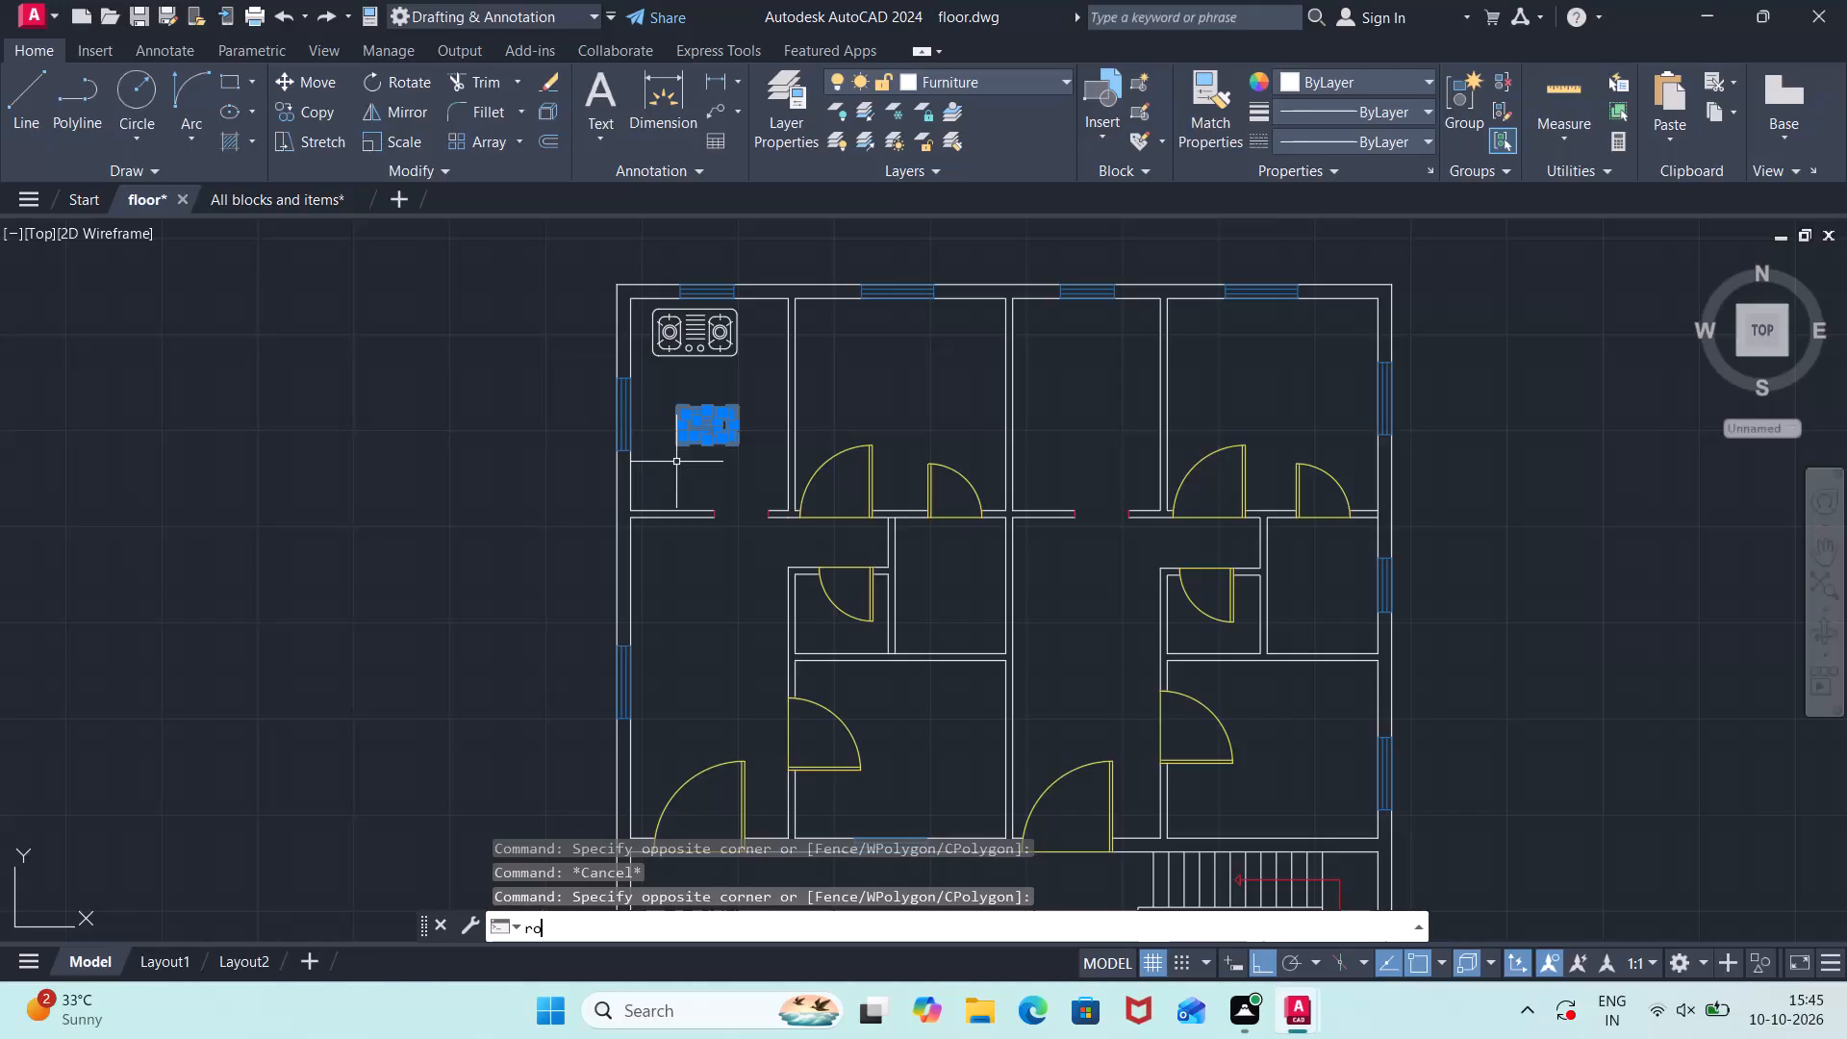
pyautogui.press('Return')
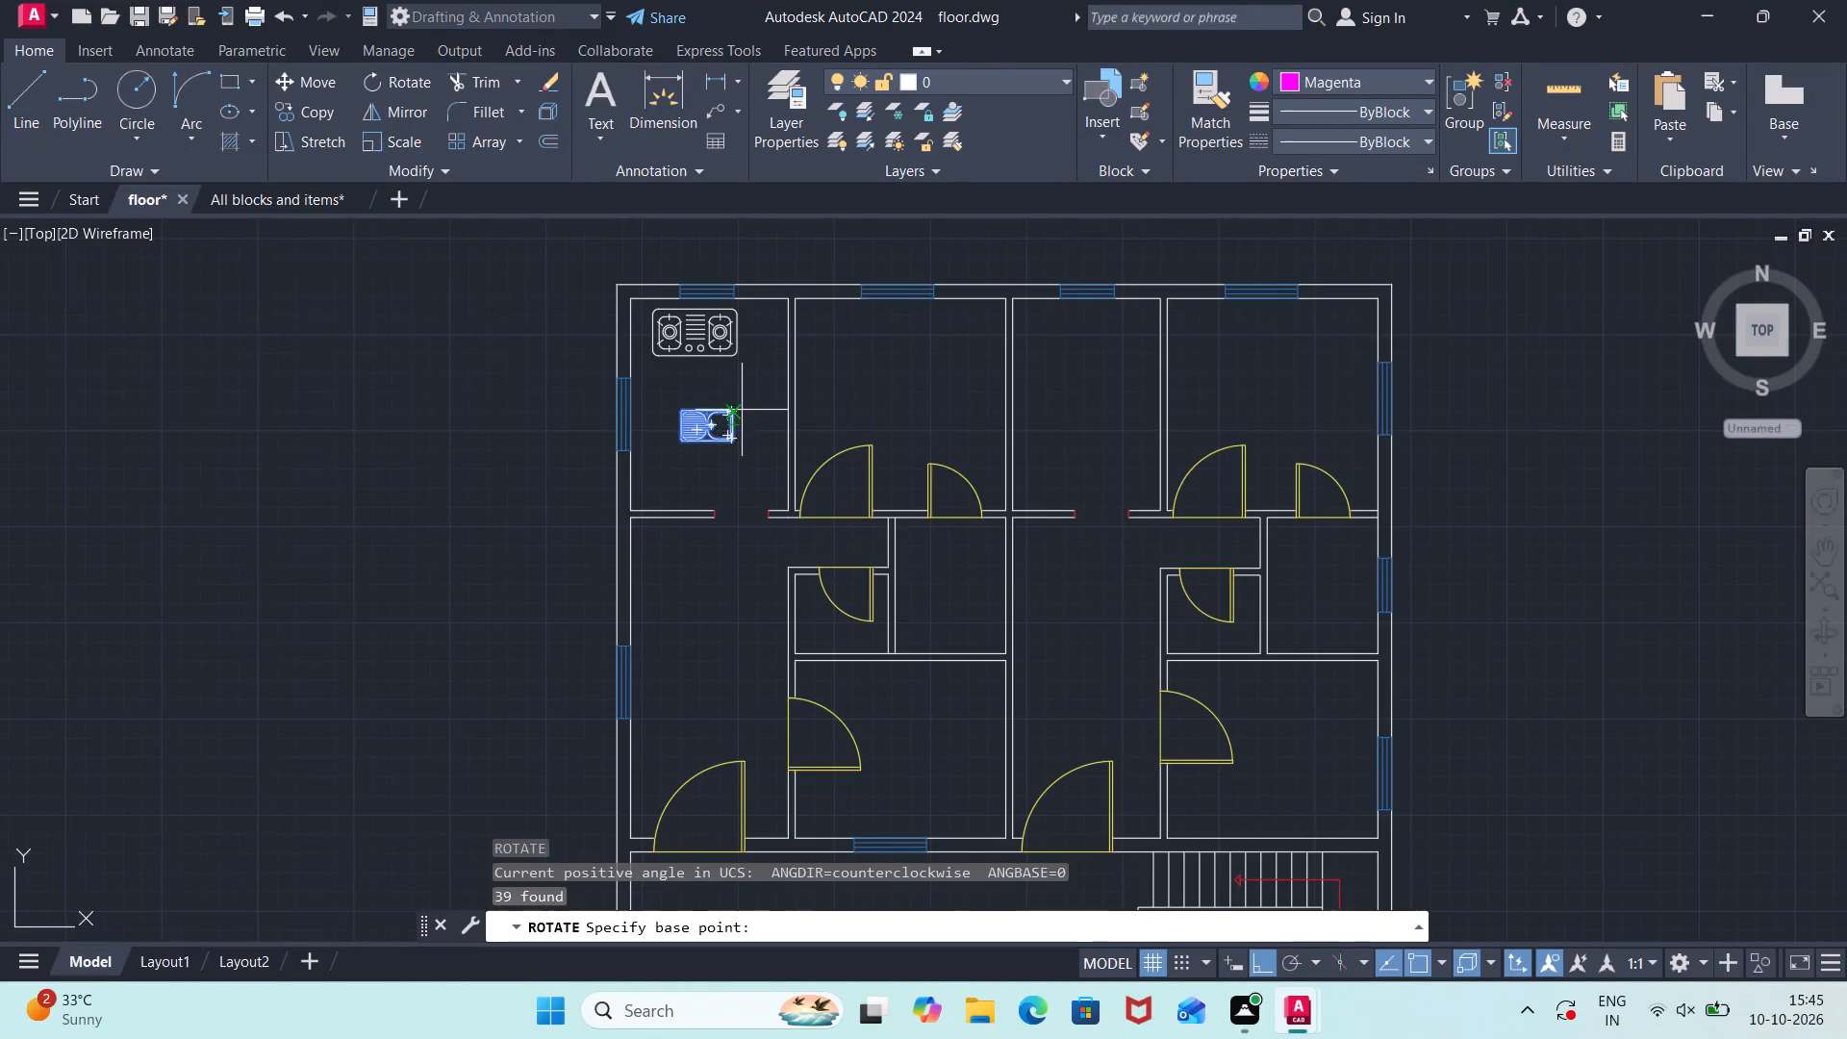
pyautogui.scroll(2, 741, 410)
pyautogui.click(711, 408)
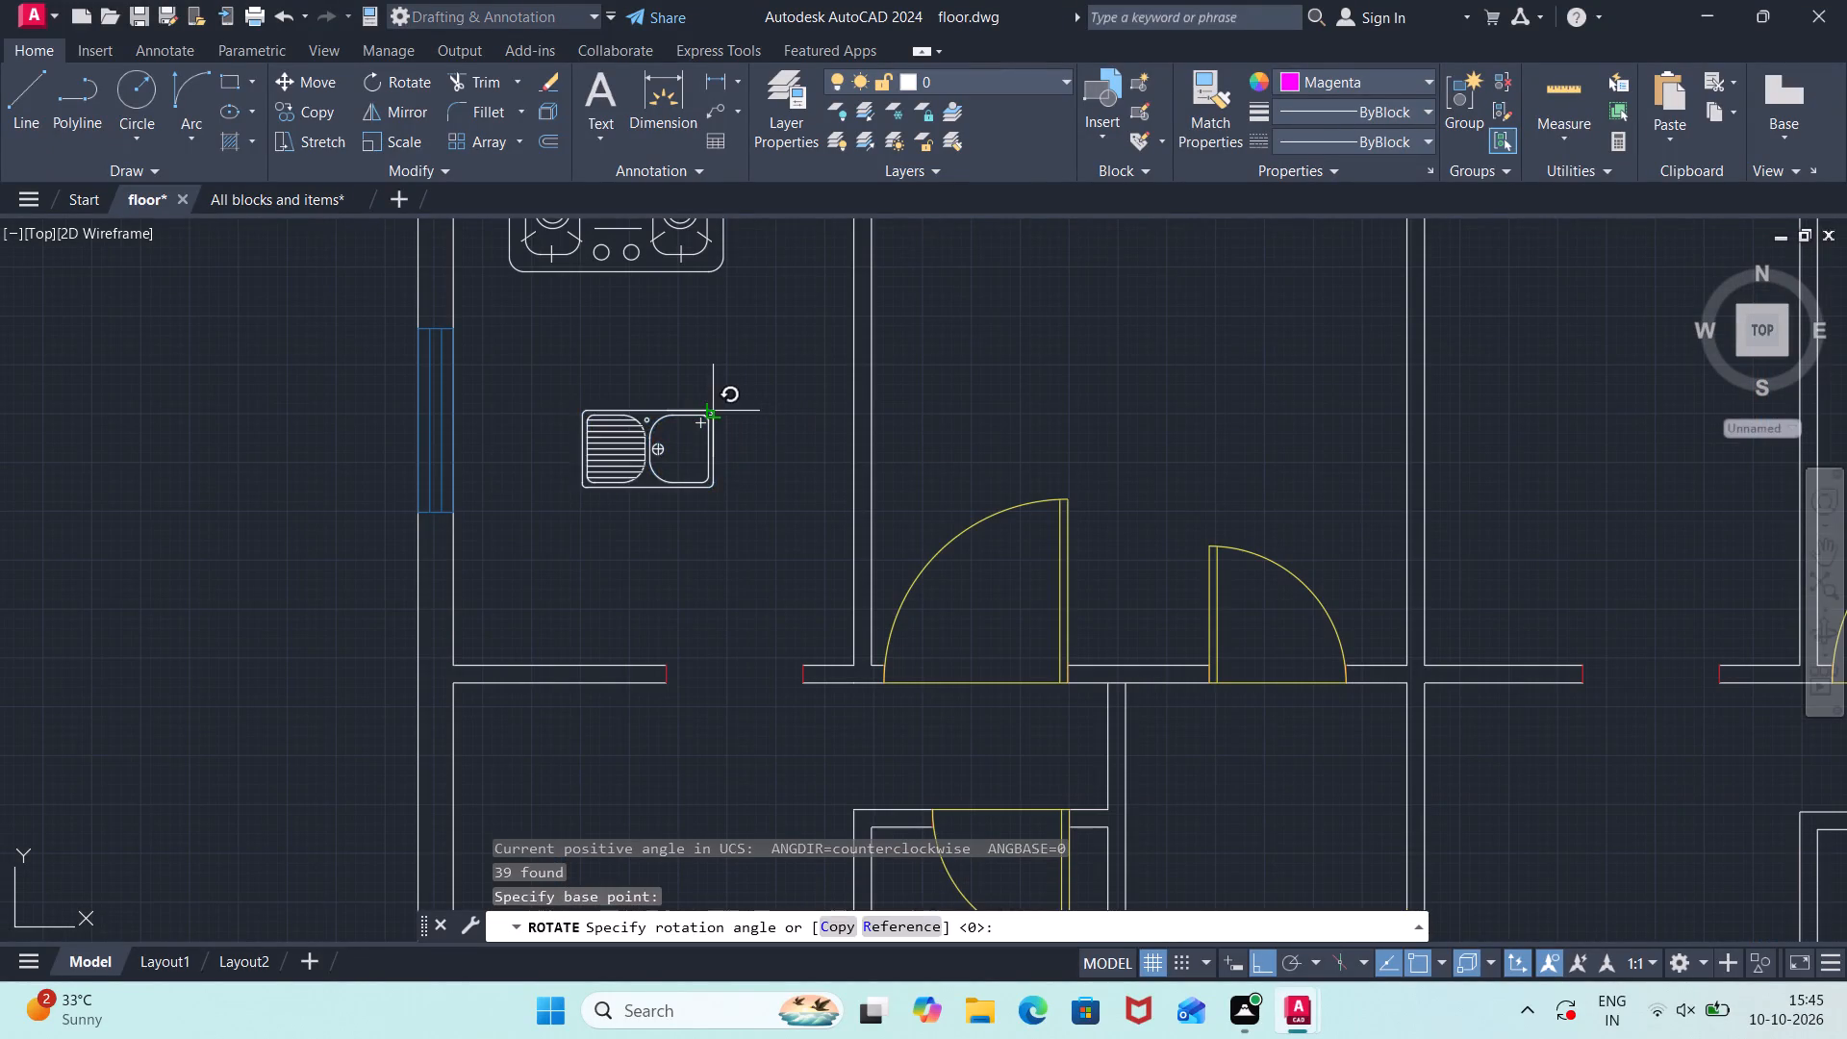
pyautogui.click(695, 386)
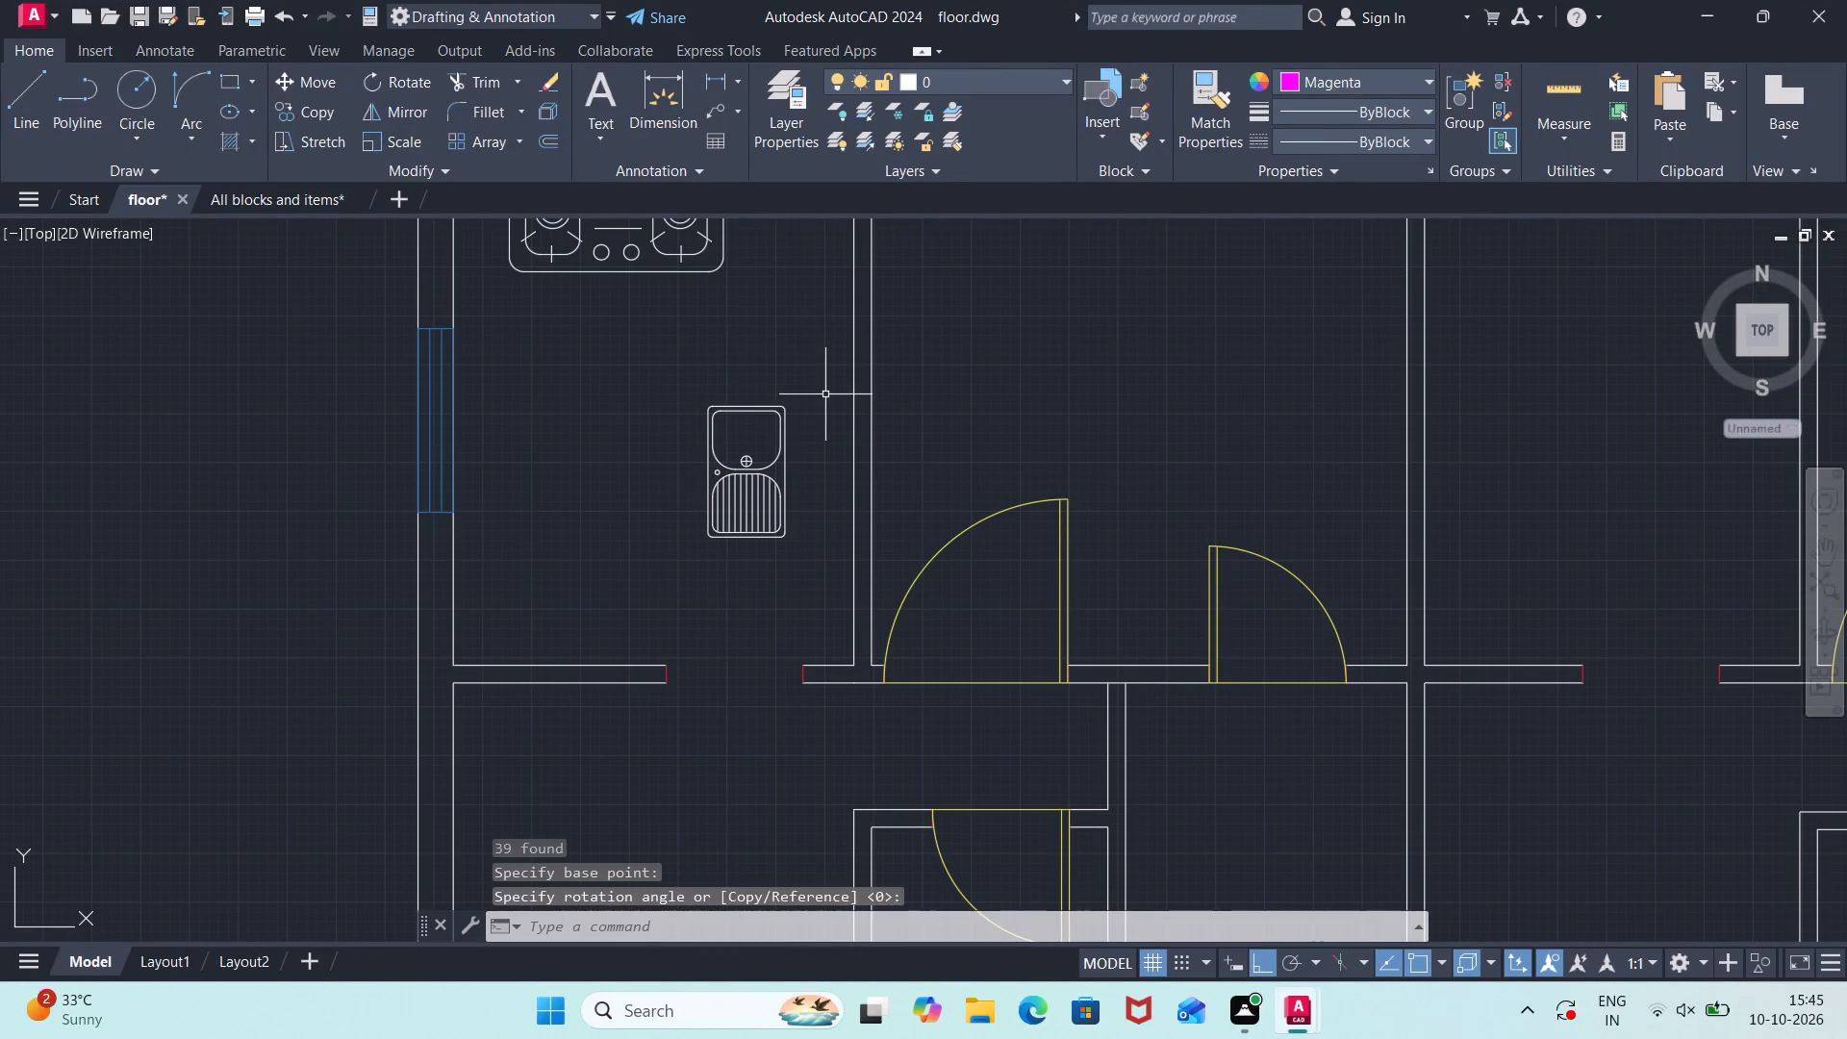
# Scale the rotated sink up freehand from its northeast corner.
pyautogui.moveTo(795, 393); pyautogui.dragTo(782, 423)
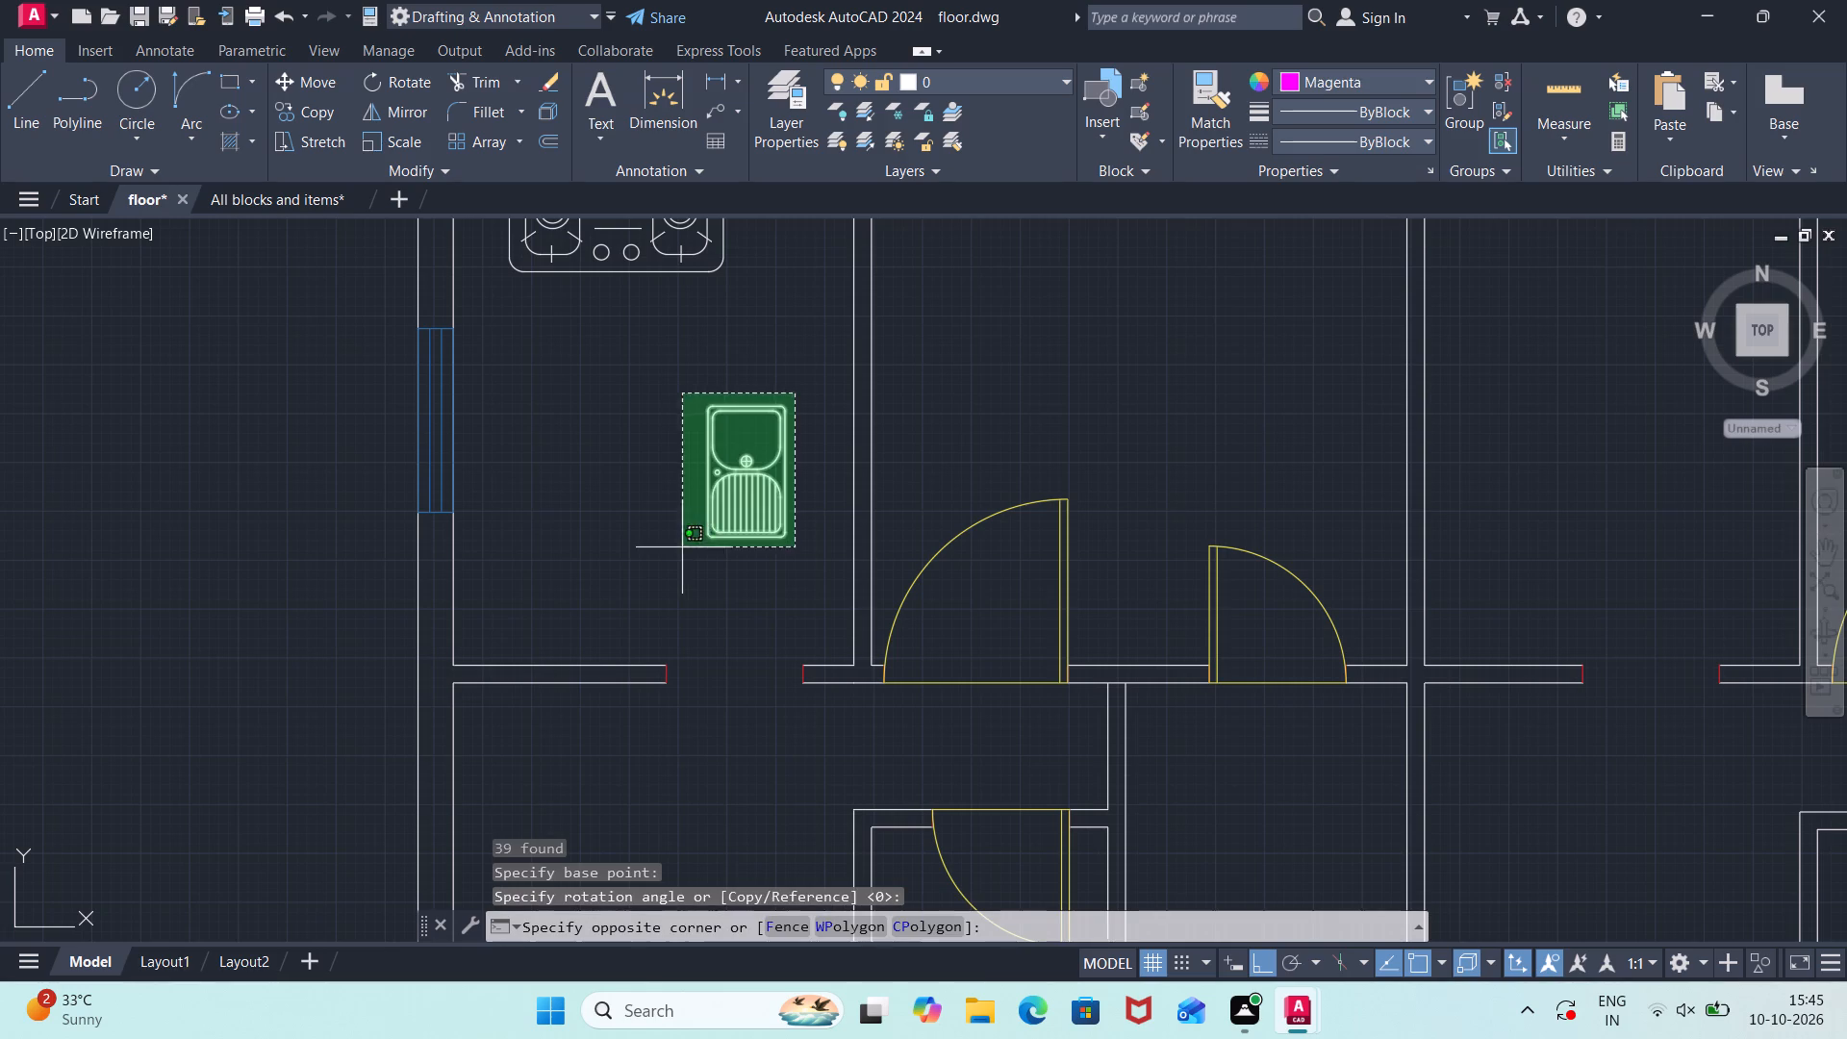
pyautogui.click(682, 547)
pyautogui.write('sc')
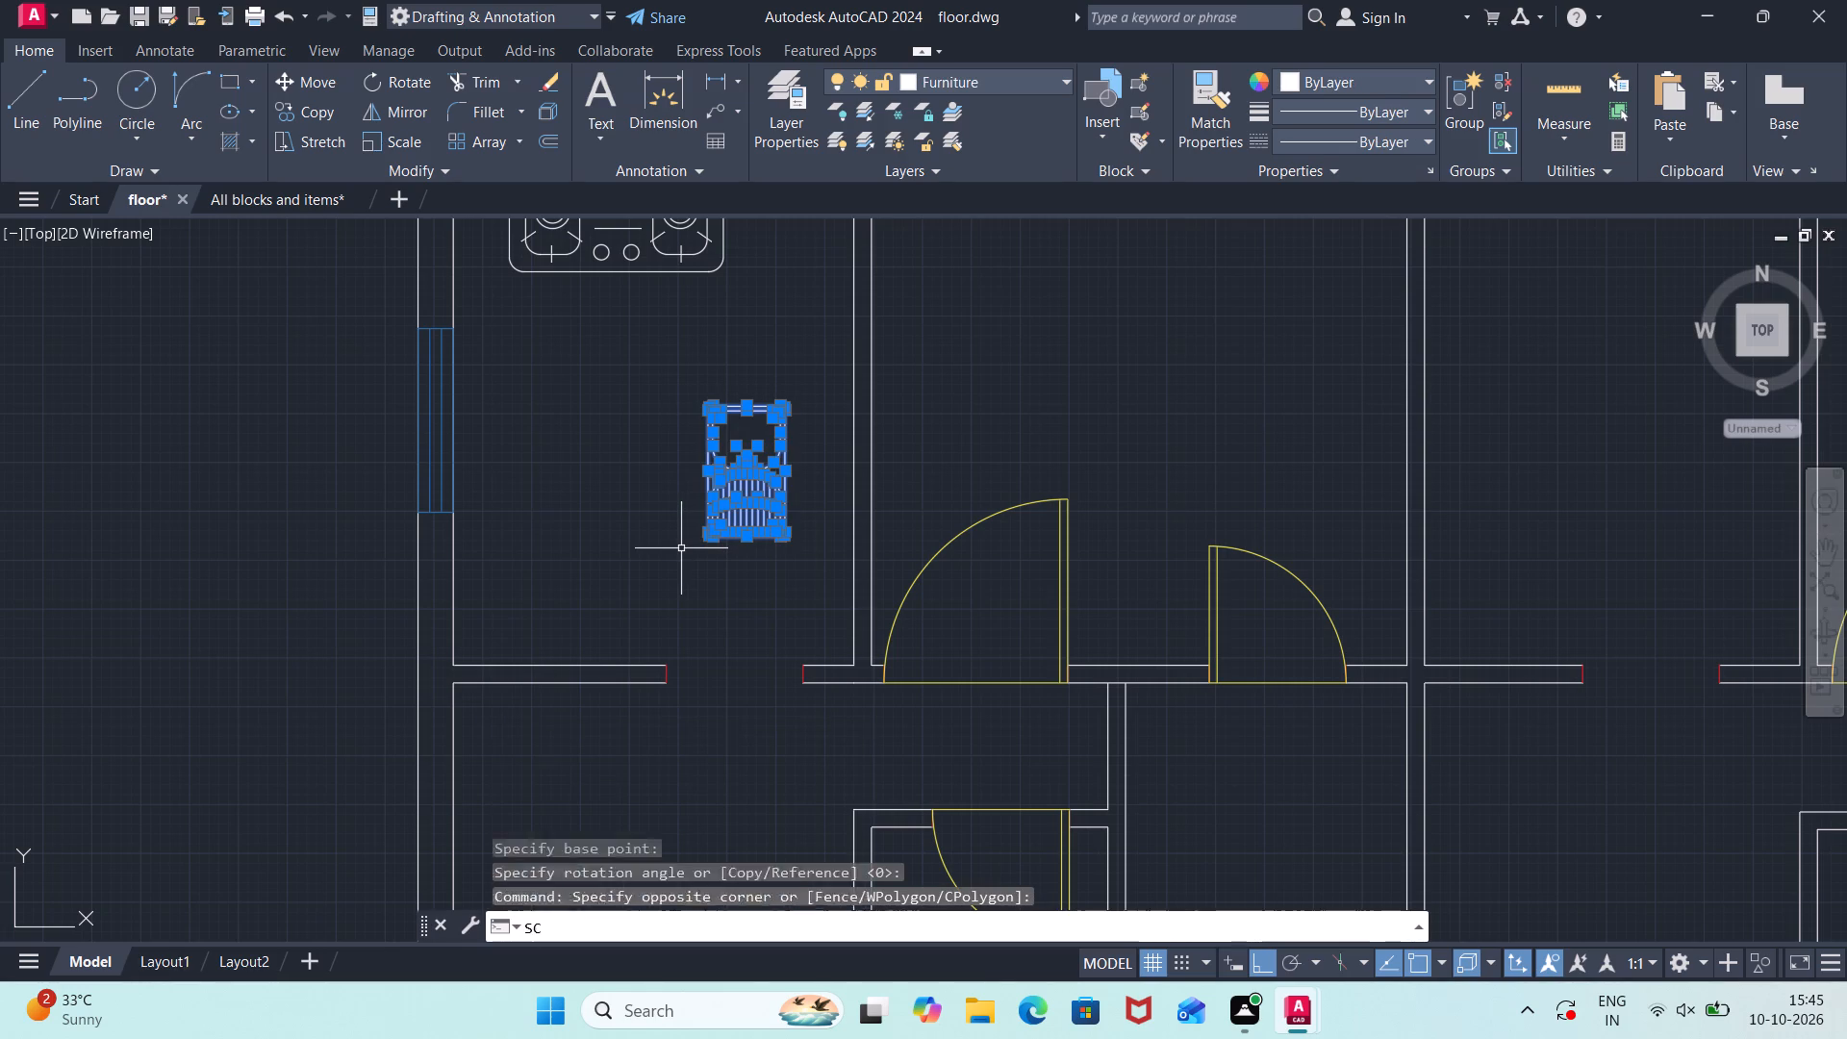
pyautogui.press('Return')
pyautogui.click(787, 405)
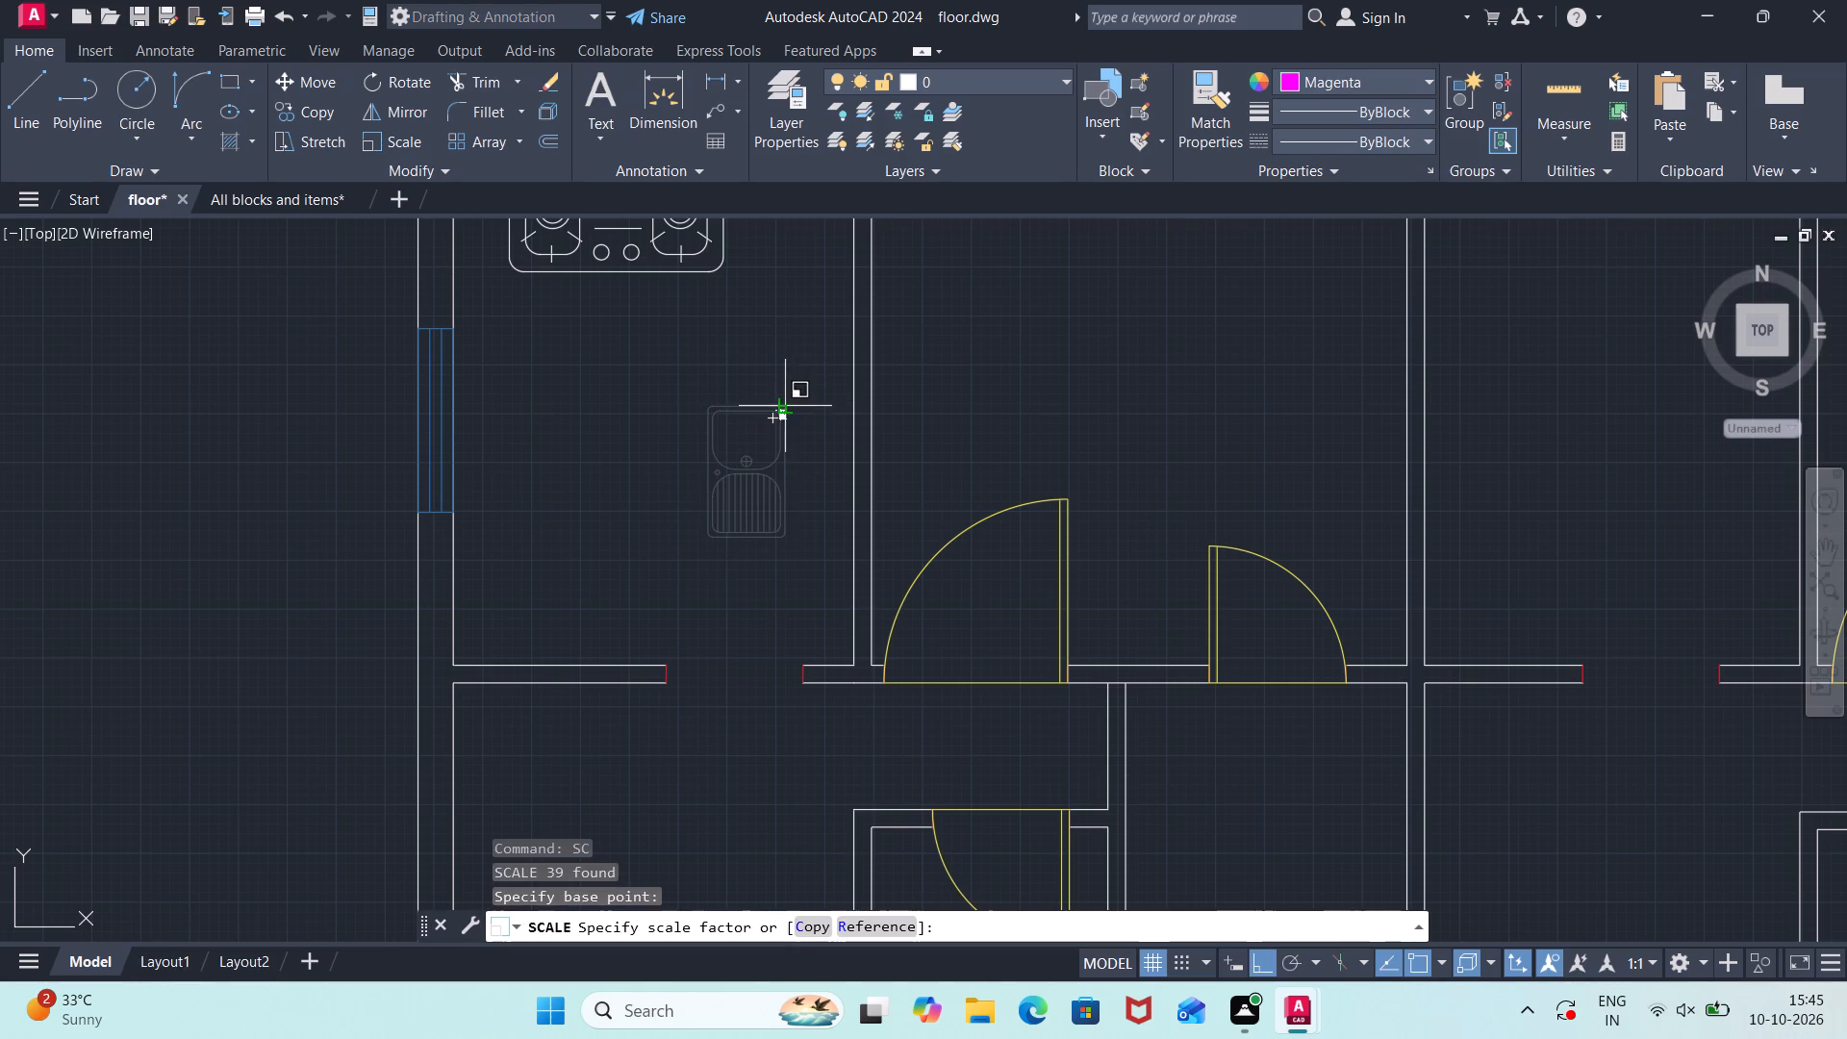
pyautogui.click(789, 321)
# Move the enlarged sink about 4'-4" straight west, close to the northwest room's west wall beside the window.
pyautogui.click(796, 343)
pyautogui.click(649, 602)
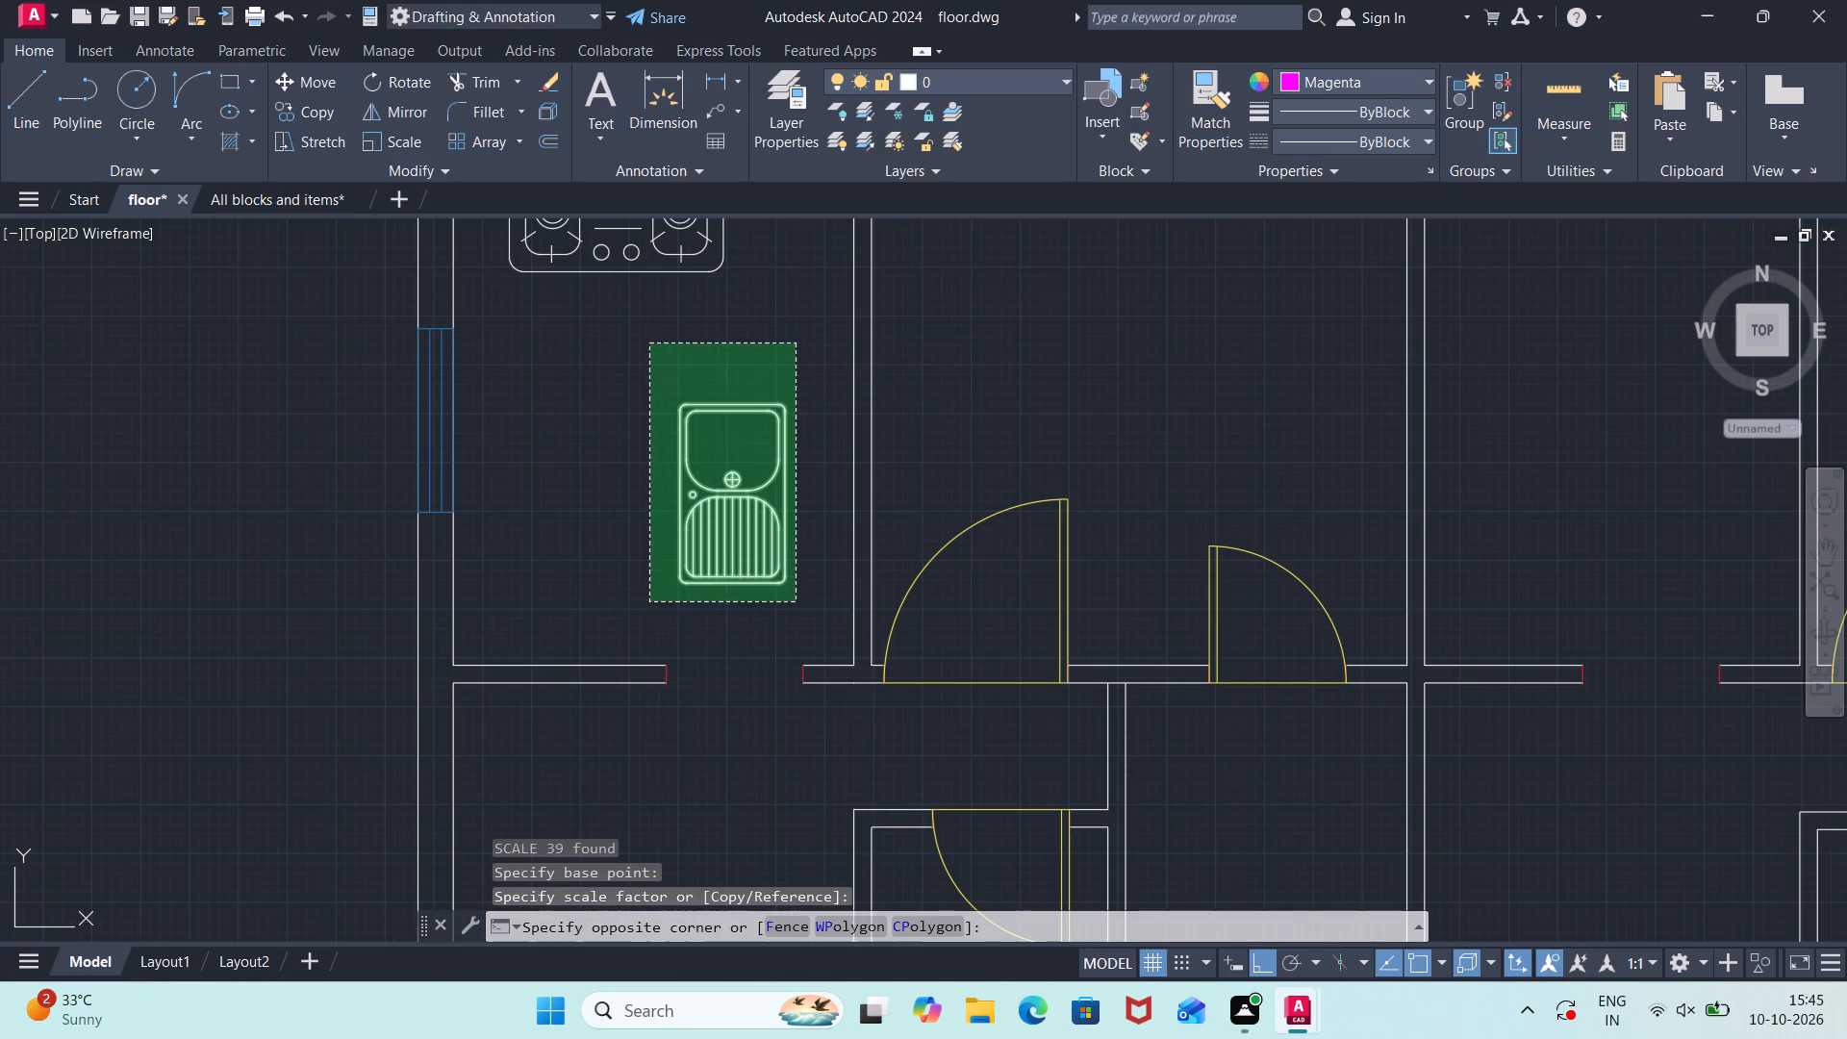
pyautogui.press('m')
pyautogui.press('Return')
pyautogui.click(682, 560)
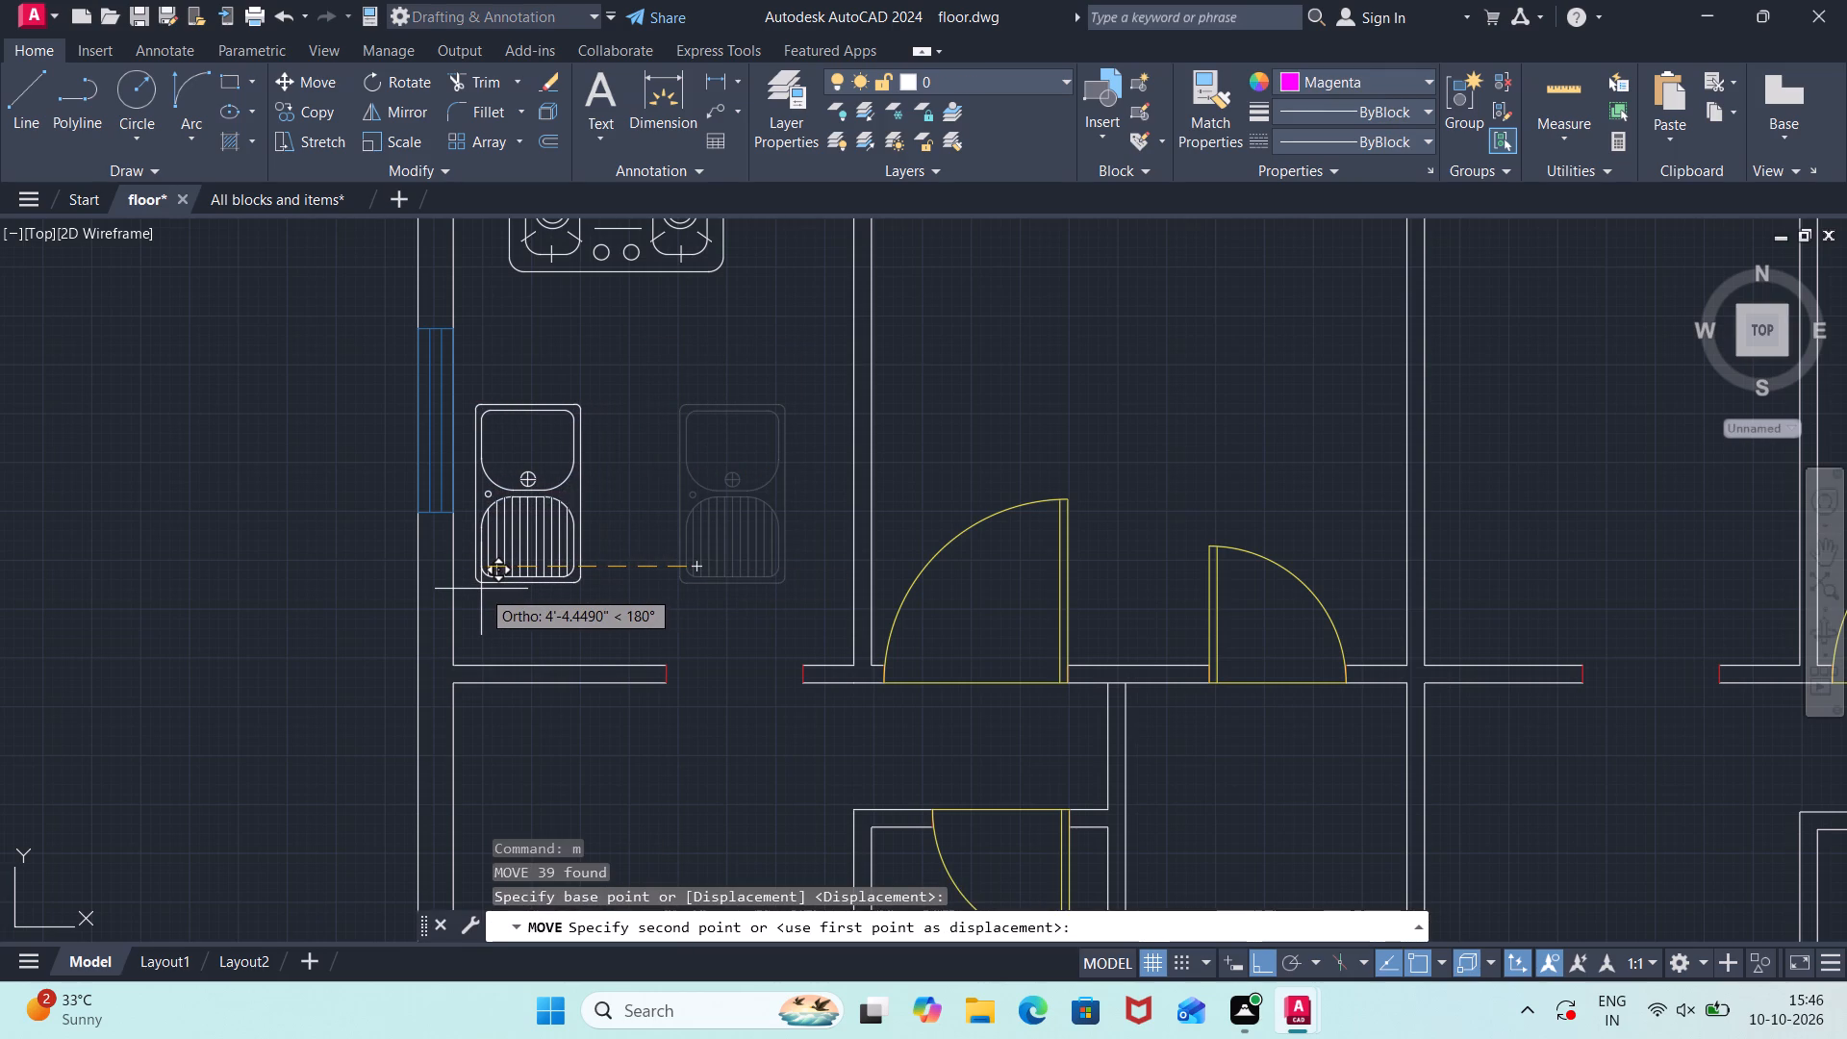
pyautogui.click(481, 614)
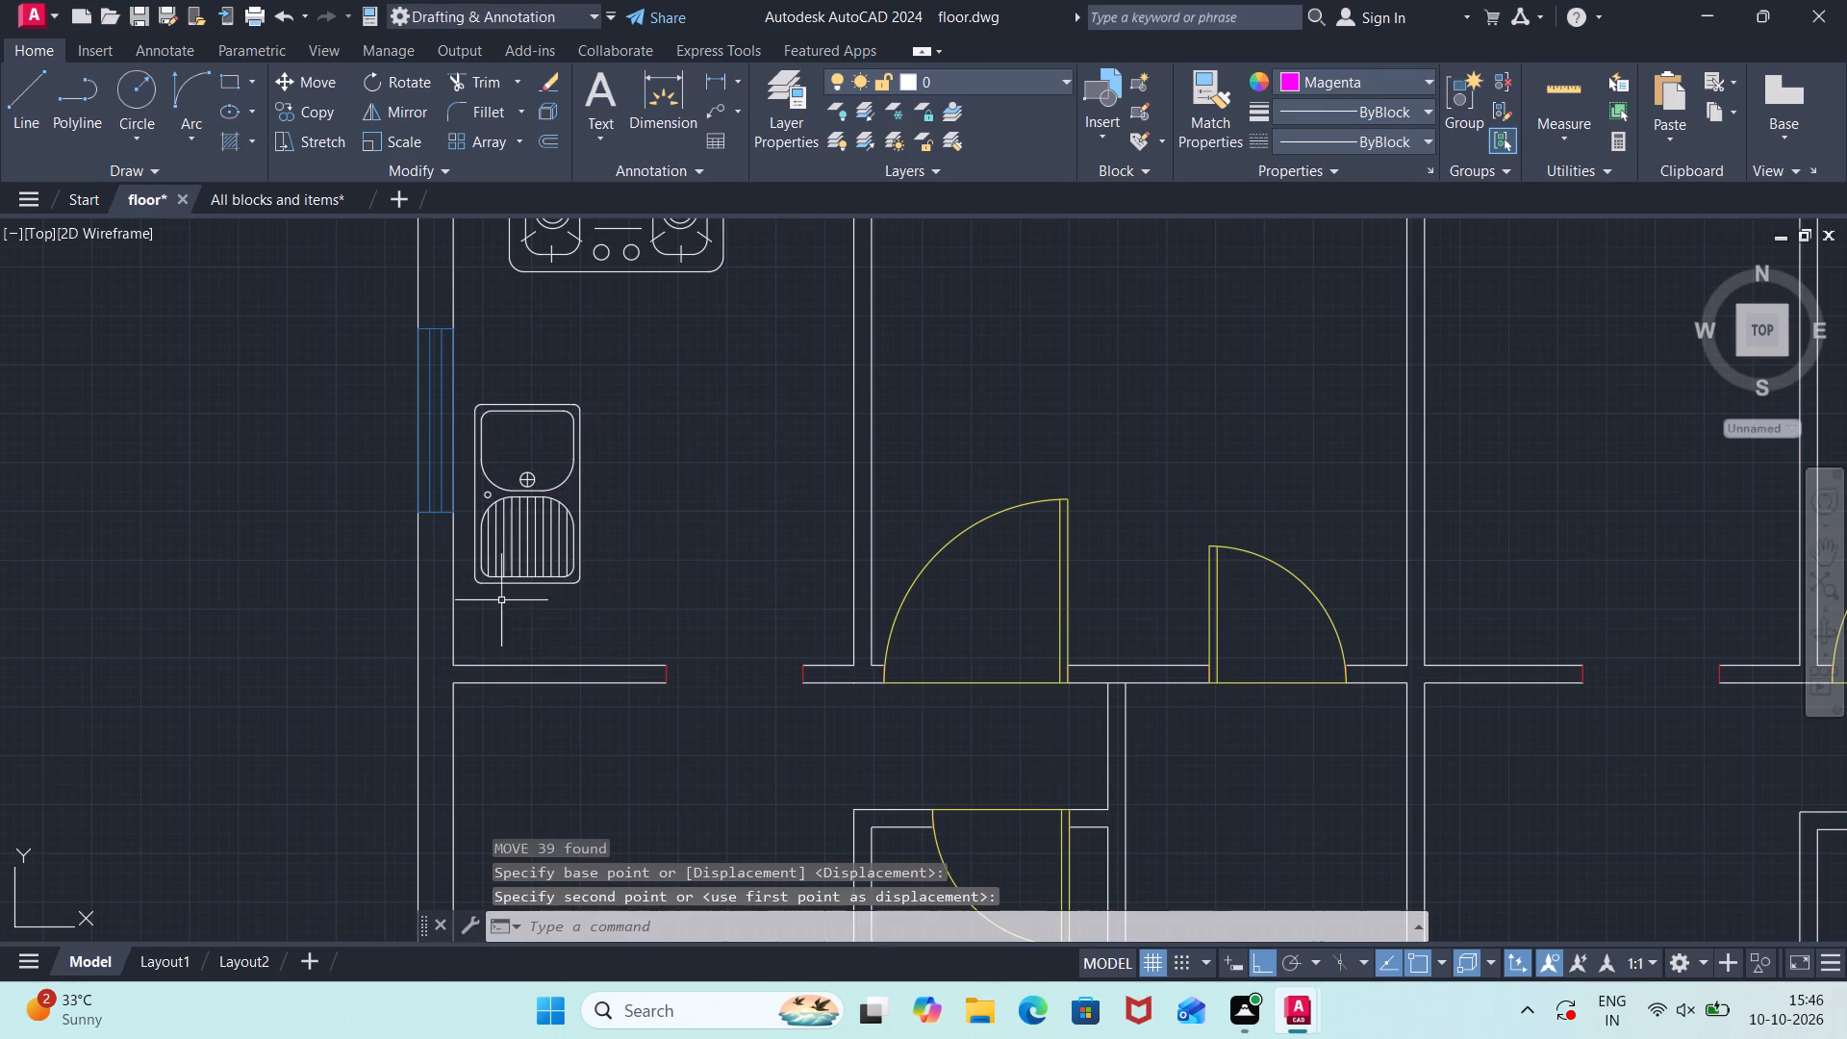
# Draw an L-shaped counter edge line from the northwest room's south wall north past the sink and east to its east wall.
pyautogui.scroll(-1, 629, 522)
pyautogui.press('l')
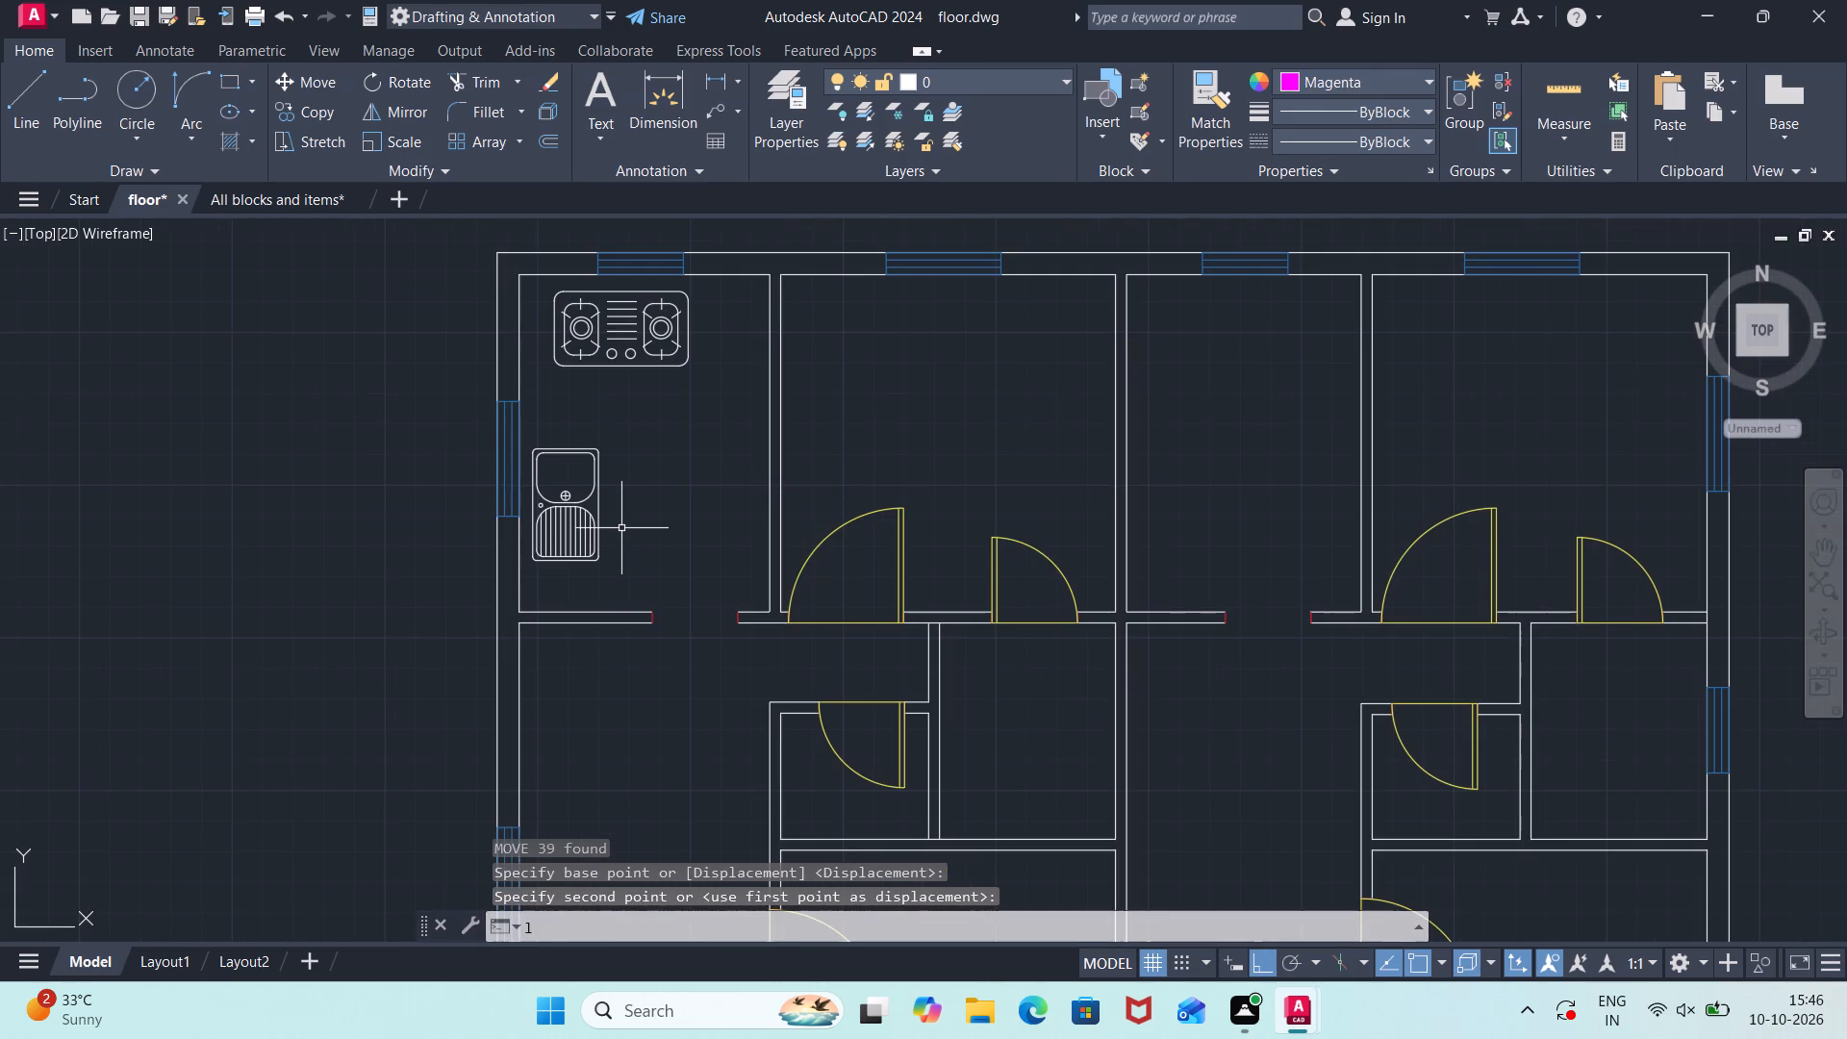
pyautogui.press('Return')
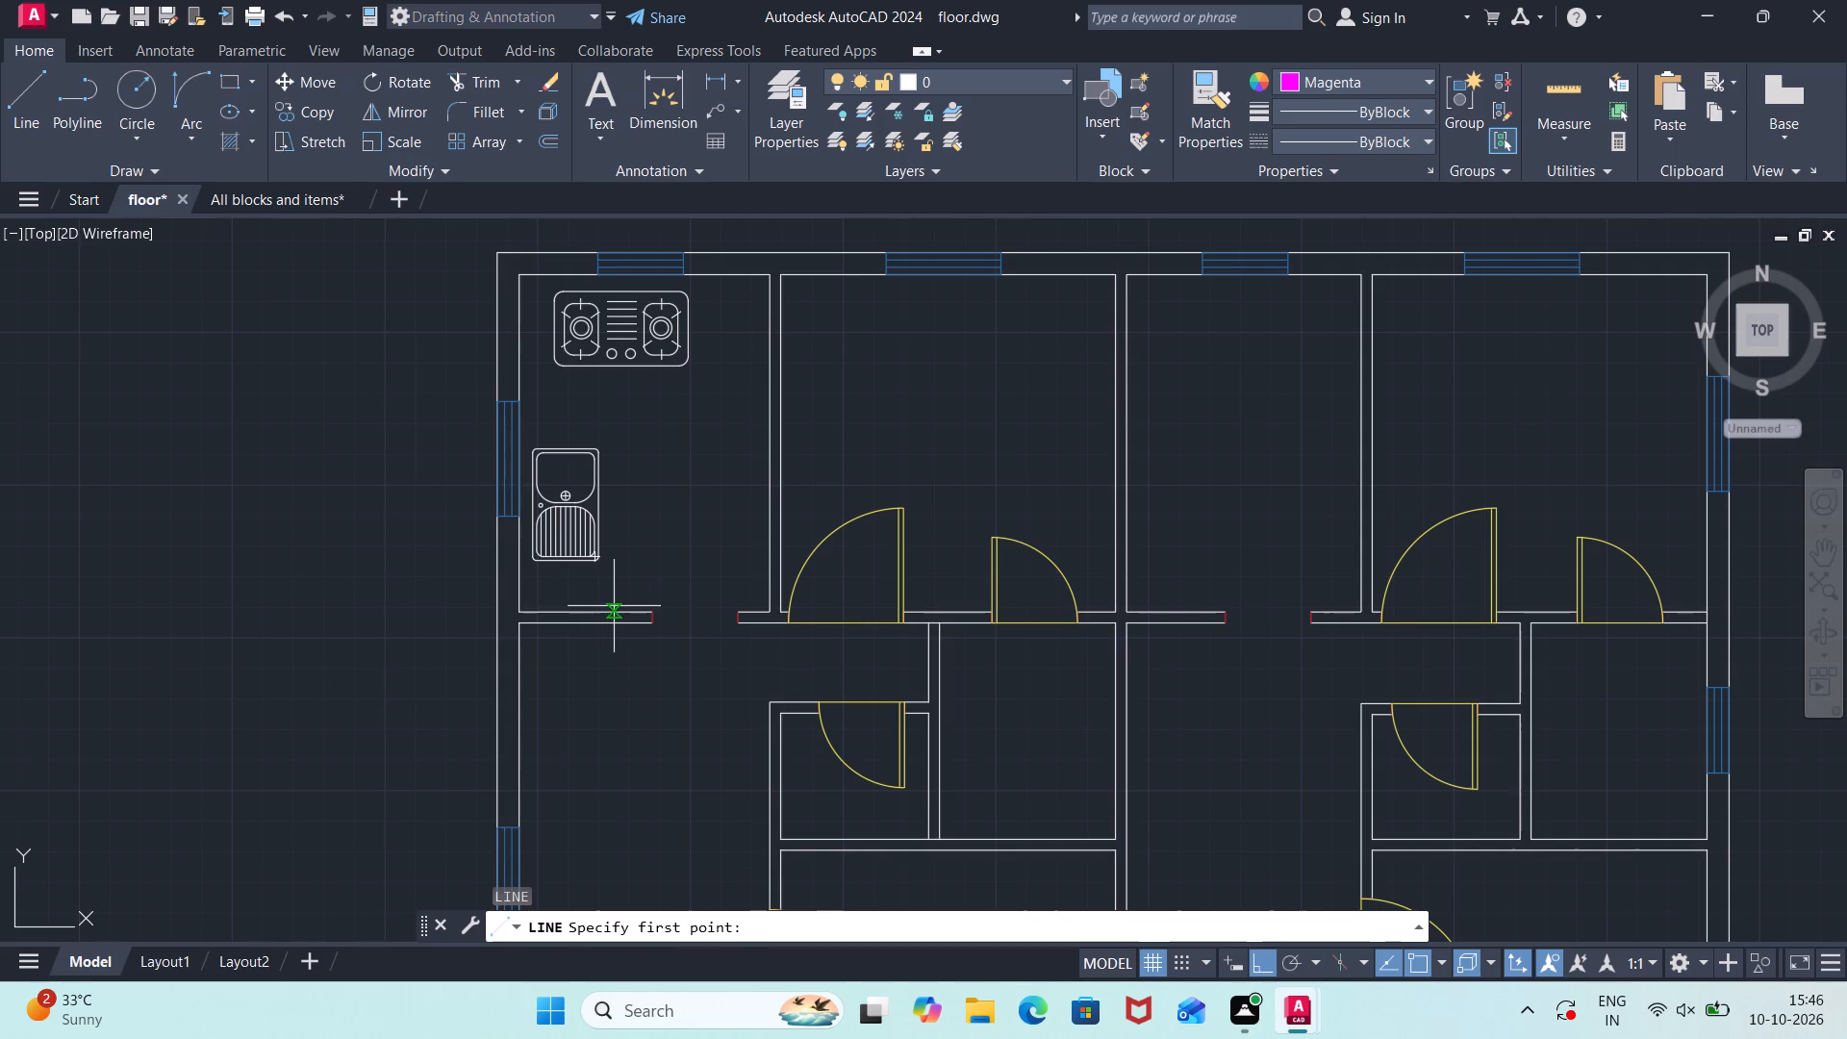
pyautogui.click(612, 608)
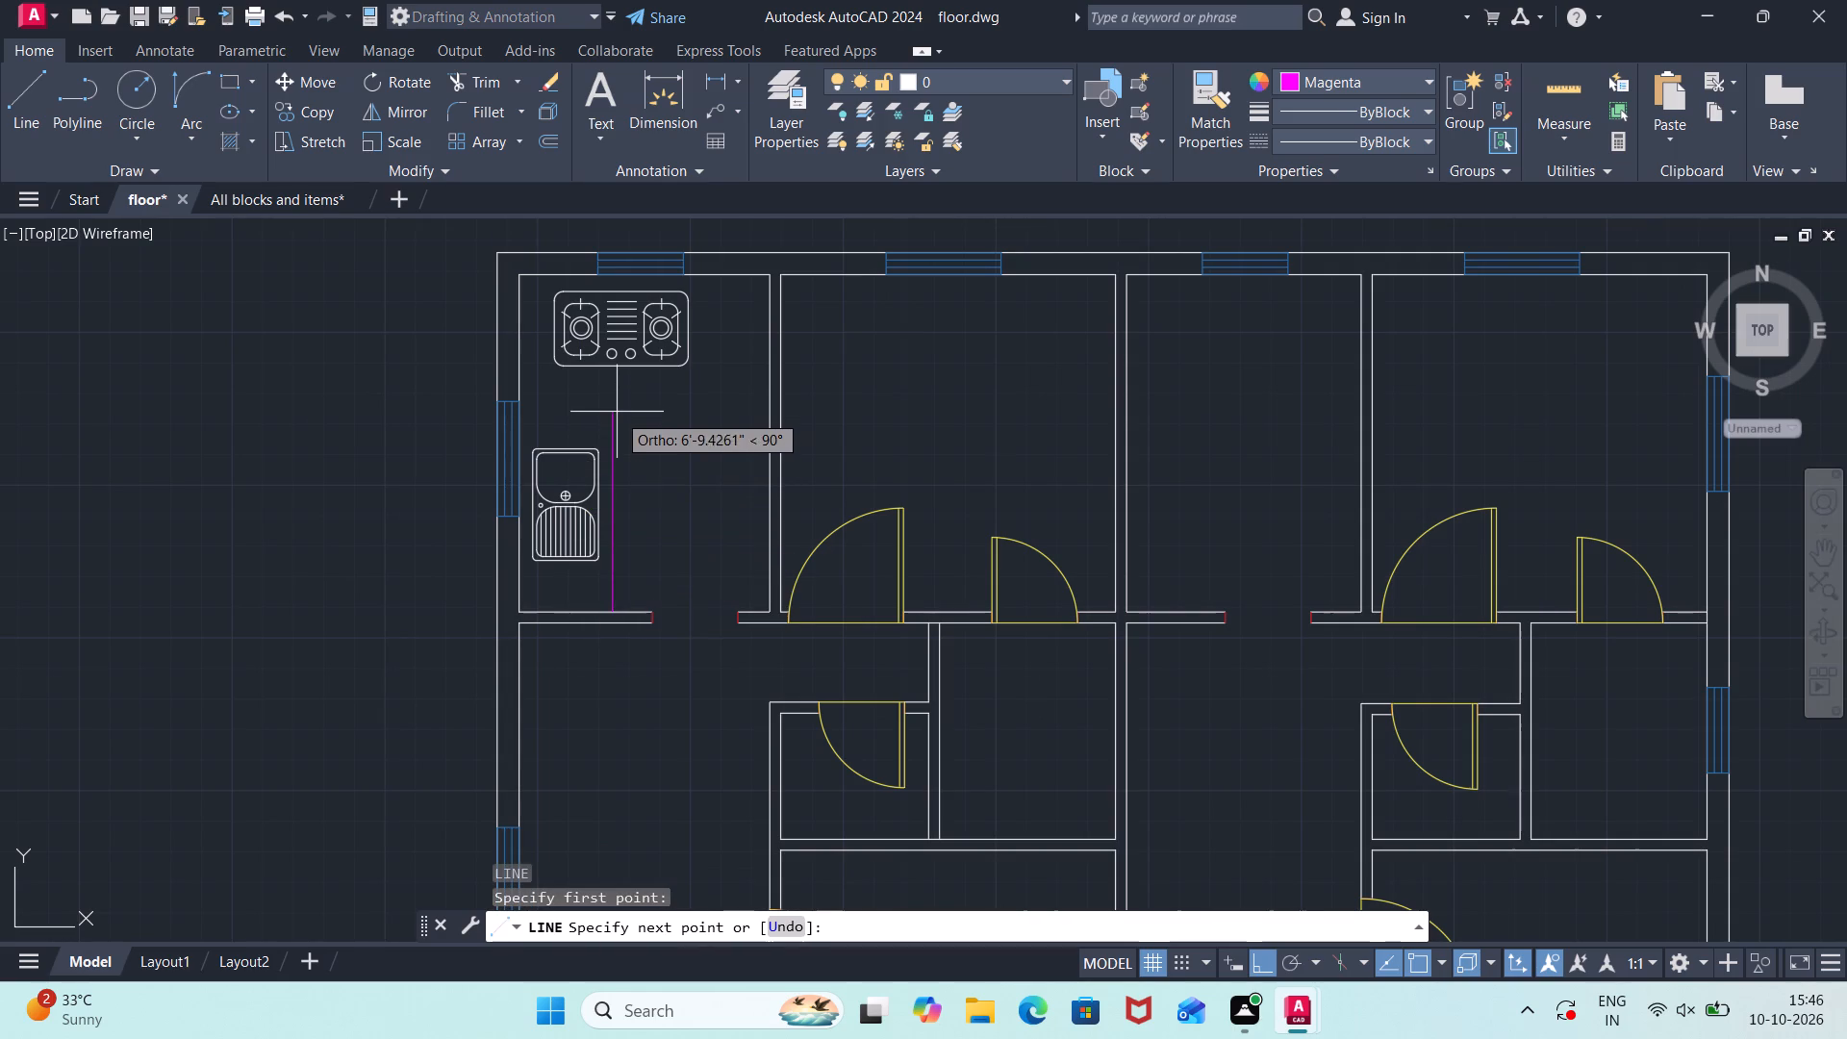
pyautogui.click(617, 395)
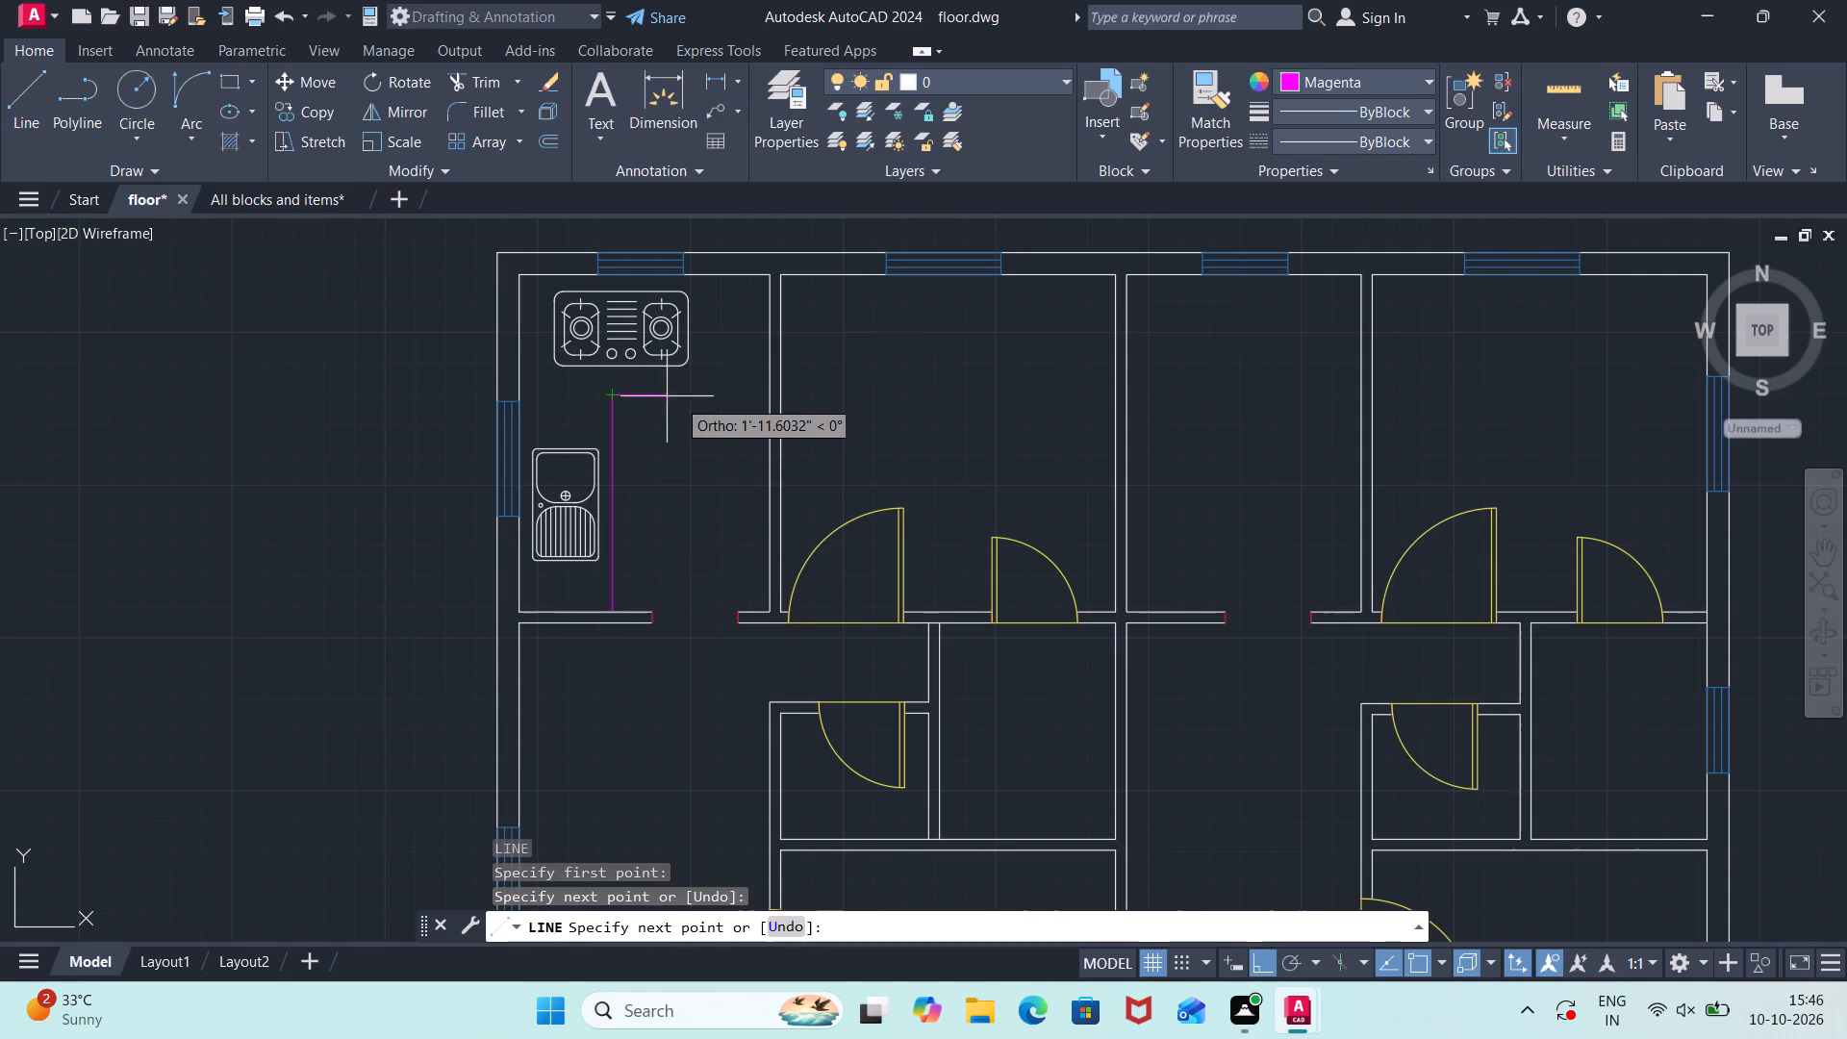
pyautogui.click(769, 395)
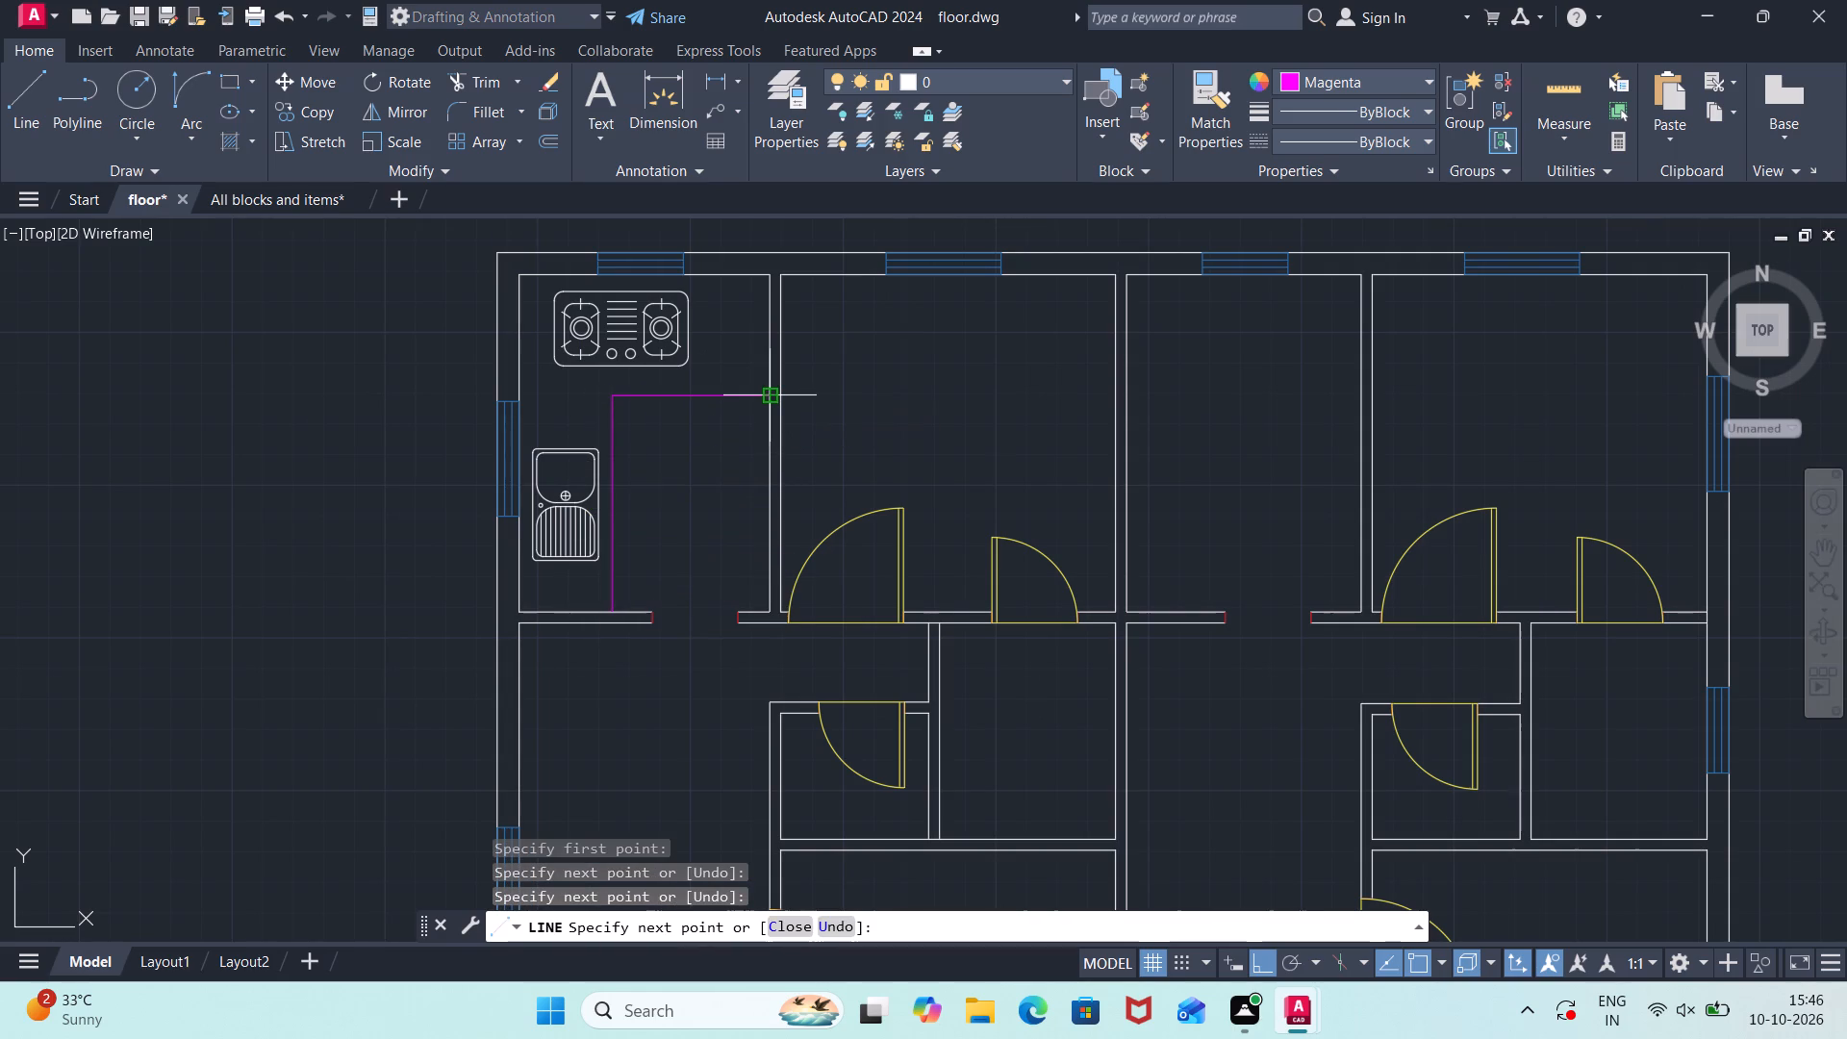
pyautogui.press('Escape')
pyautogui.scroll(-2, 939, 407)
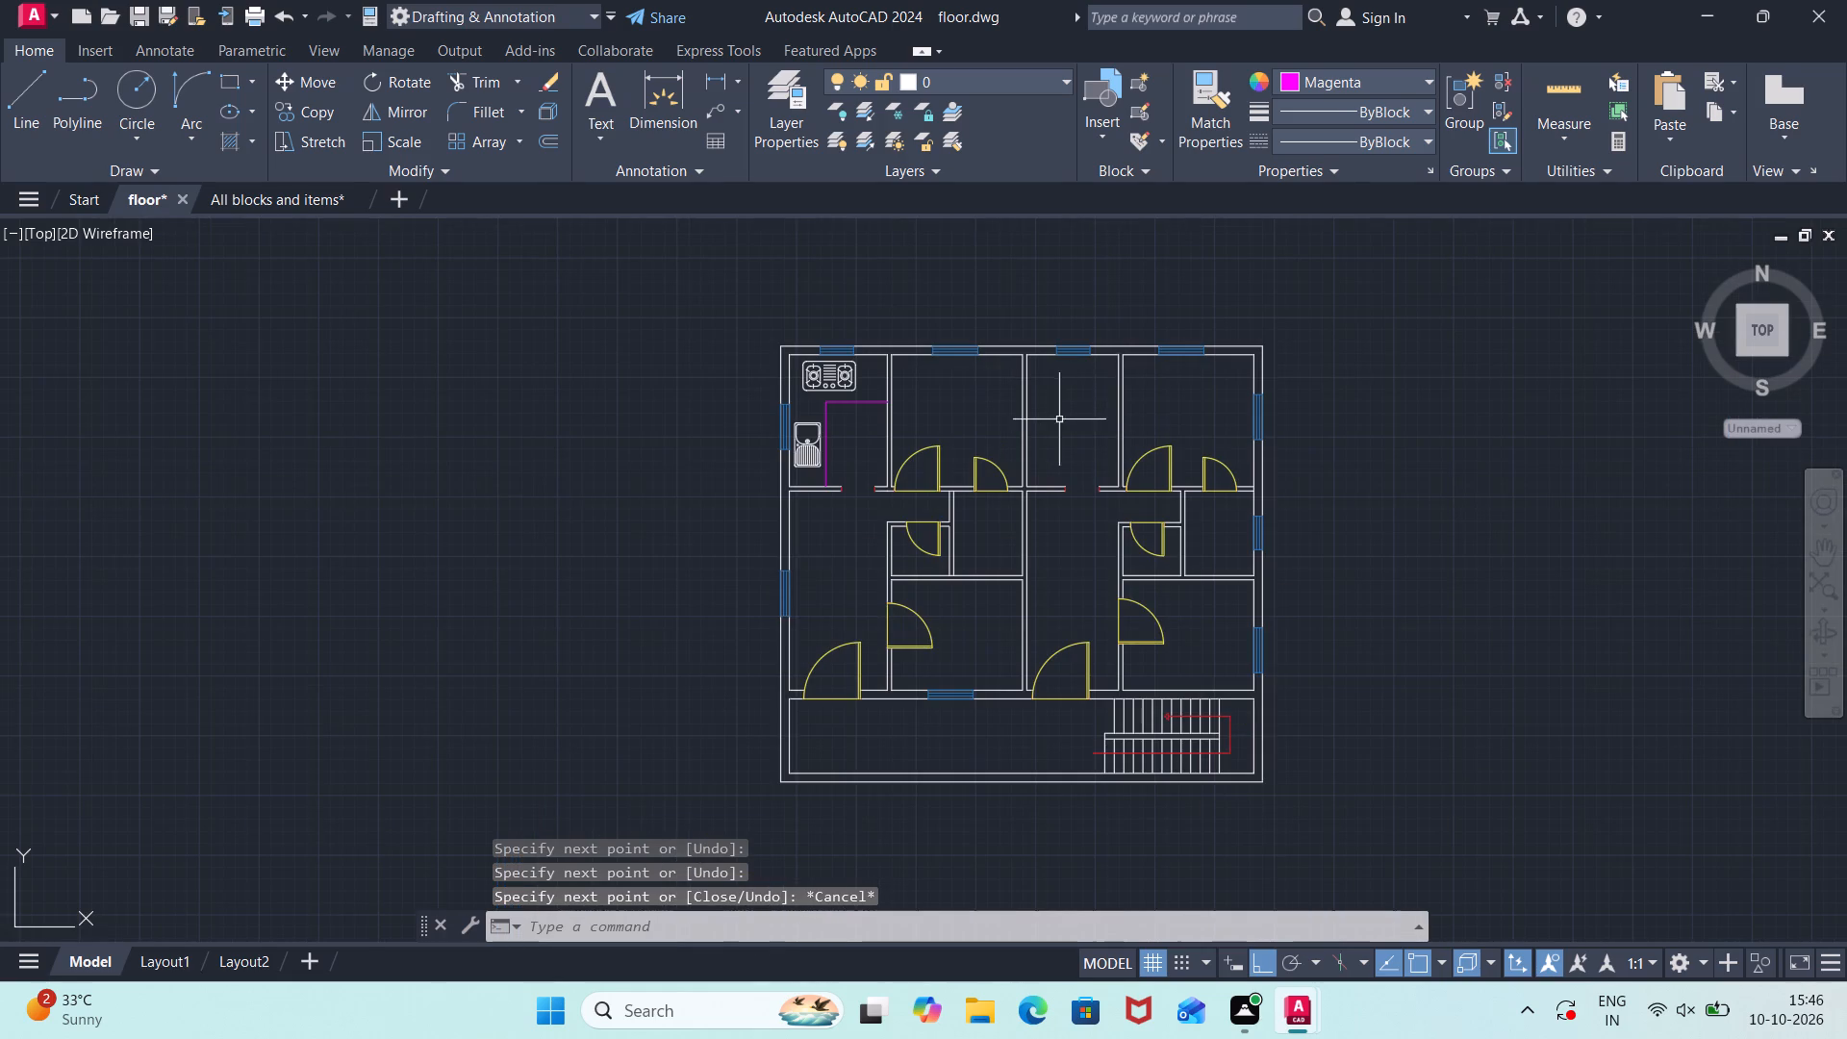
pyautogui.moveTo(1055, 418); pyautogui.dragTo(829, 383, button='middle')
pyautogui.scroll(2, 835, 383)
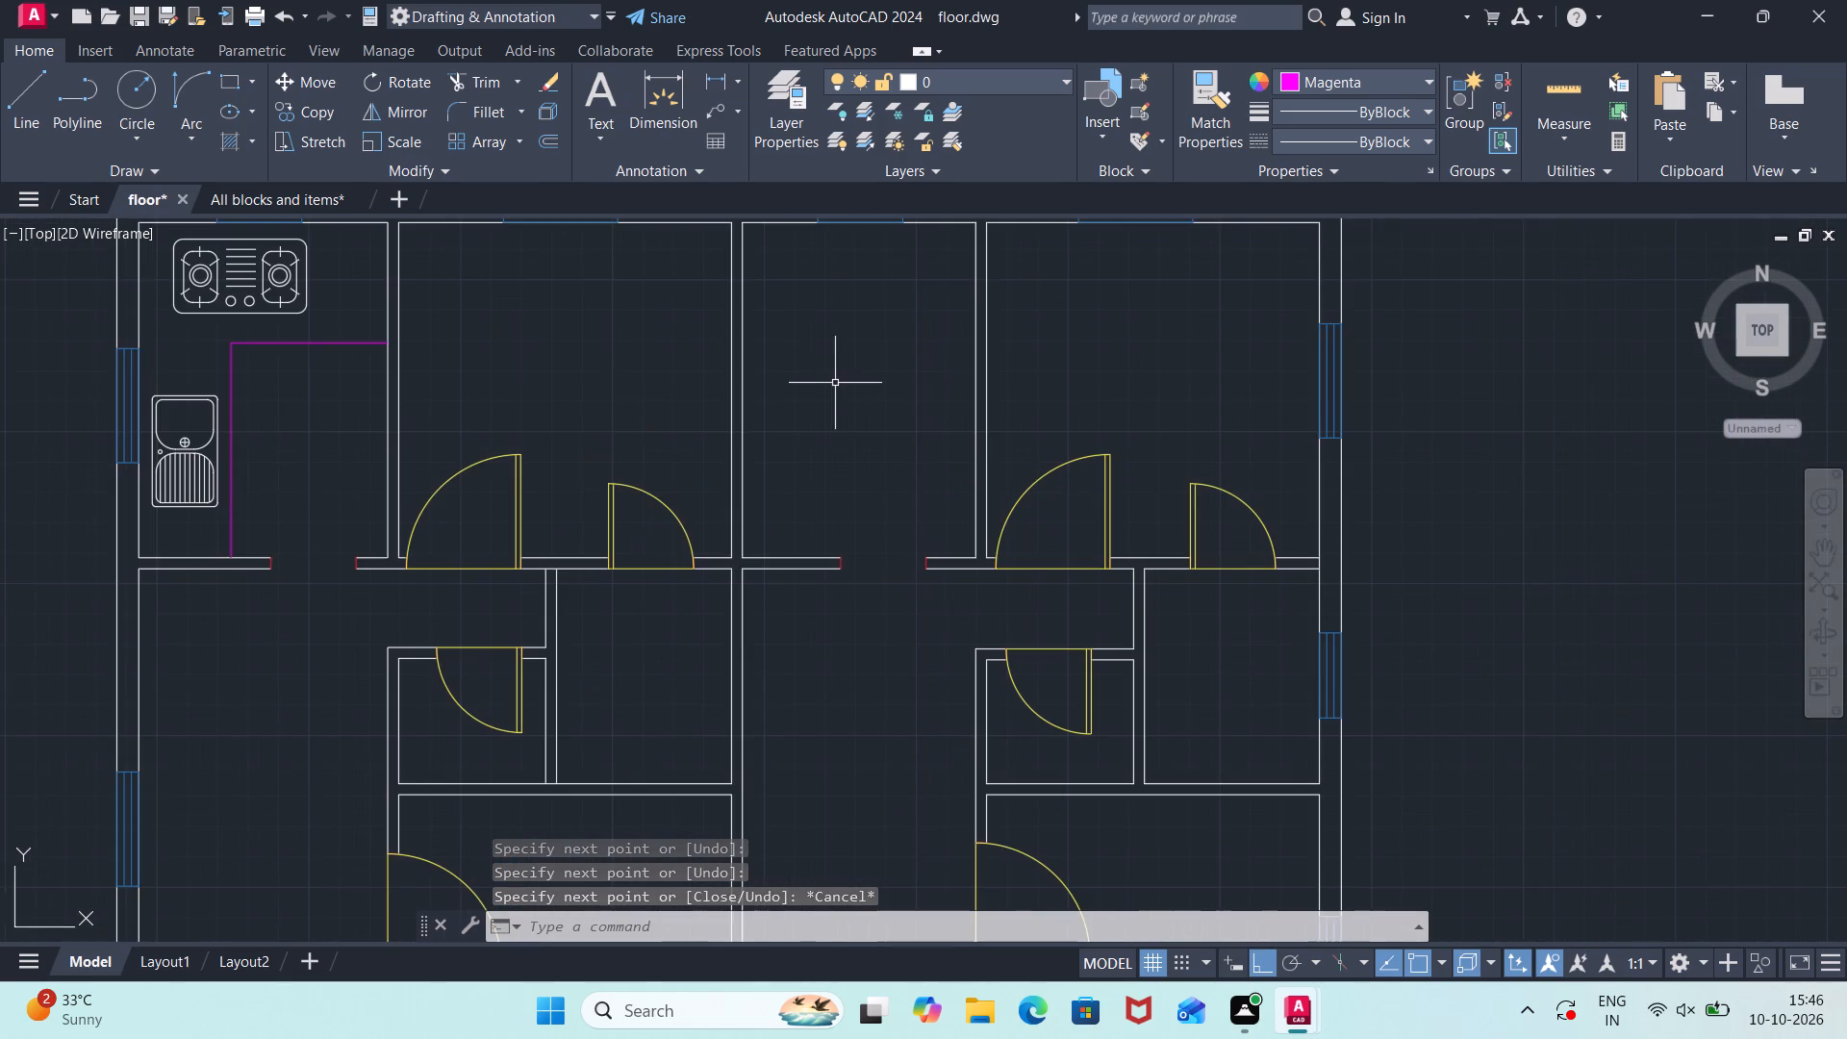
# Copy the small double-bowl sink below the triple-bowl sink in the All blocks and items drawing.
pyautogui.scroll(-1, 312, 295)
pyautogui.moveTo(341, 300); pyautogui.dragTo(504, 447, button='middle')
pyautogui.click(324, 195)
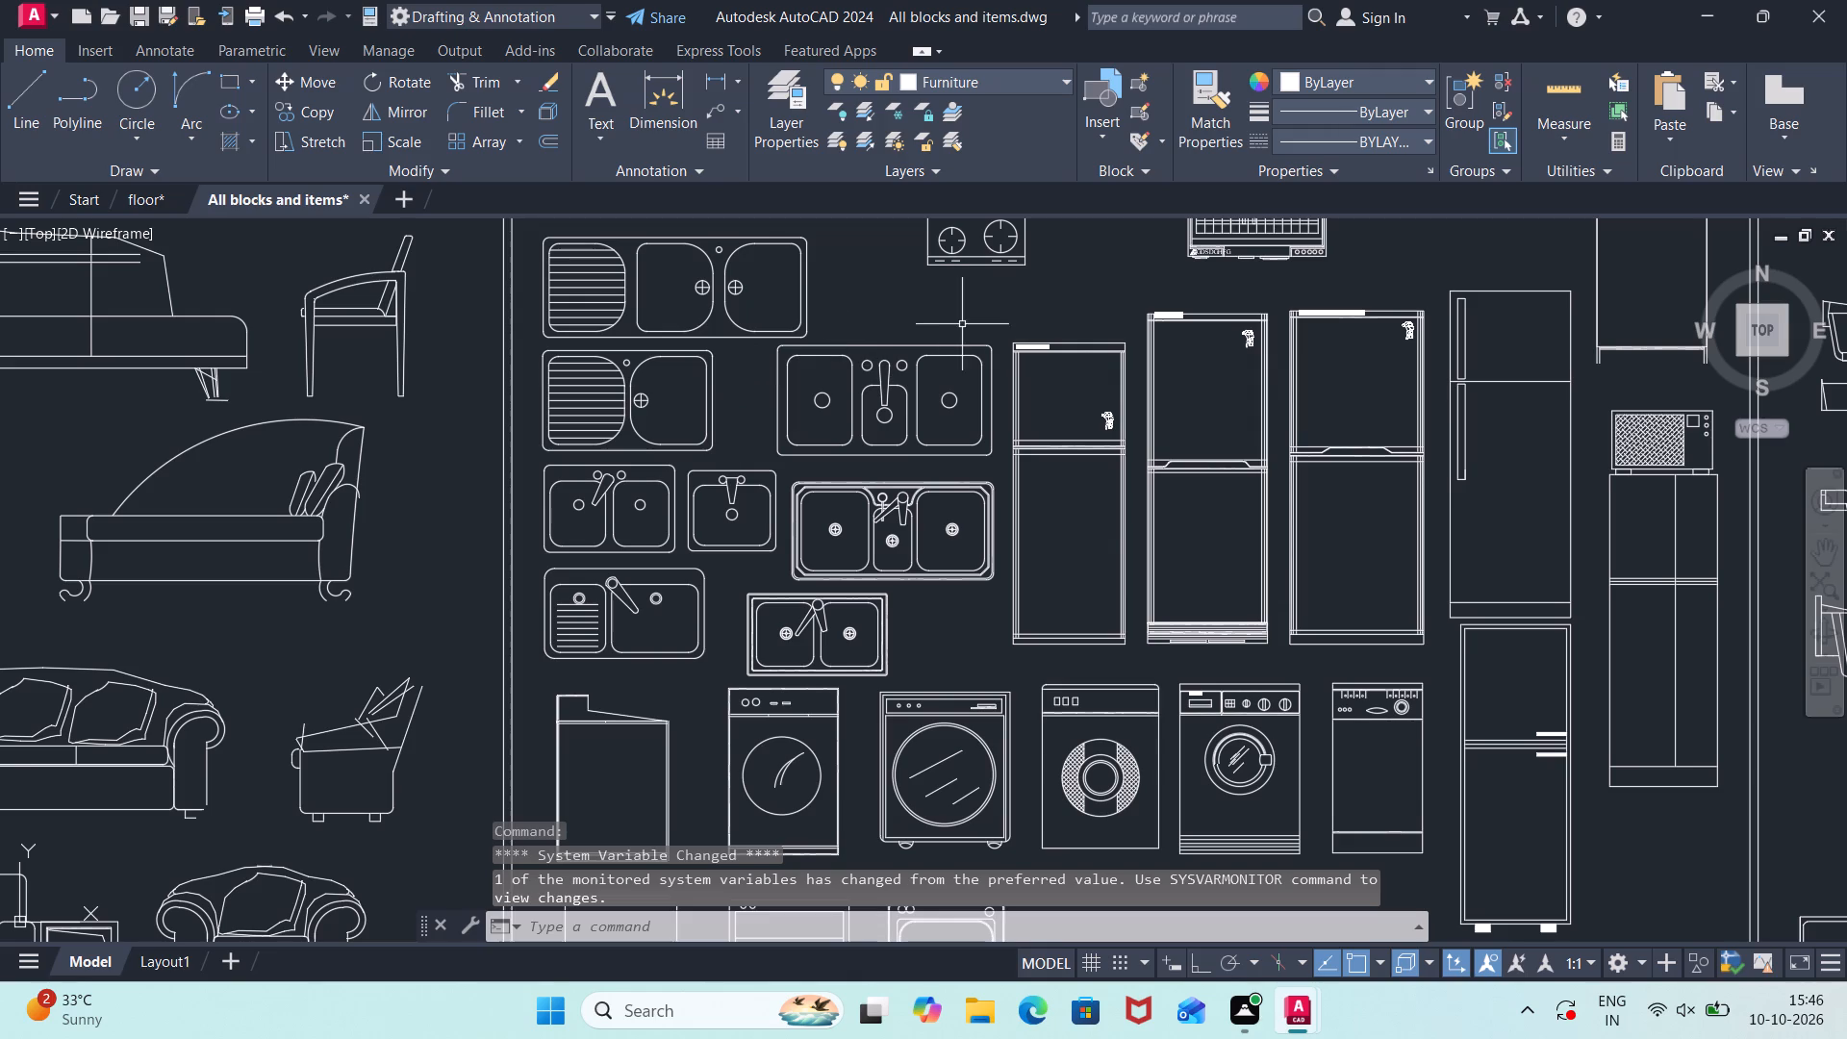
pyautogui.scroll(1, 910, 585)
pyautogui.click(891, 579)
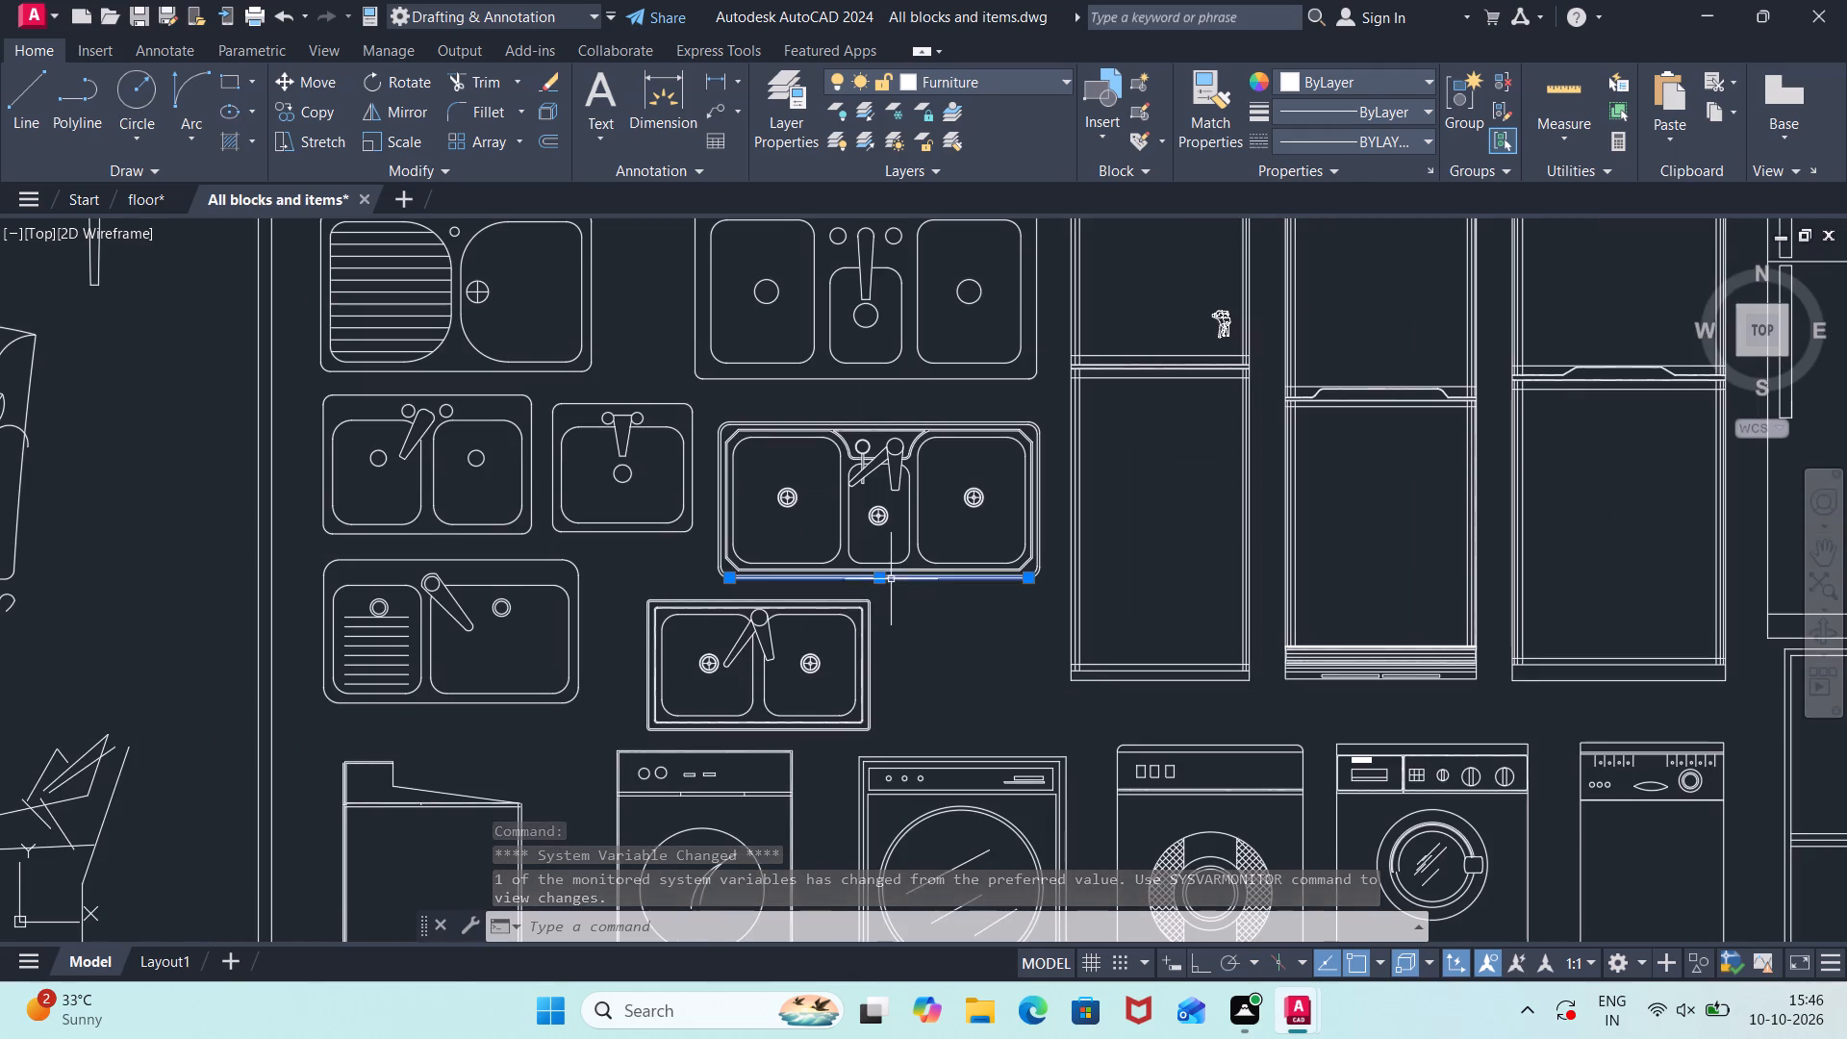
pyautogui.press('Escape')
pyautogui.click(896, 591)
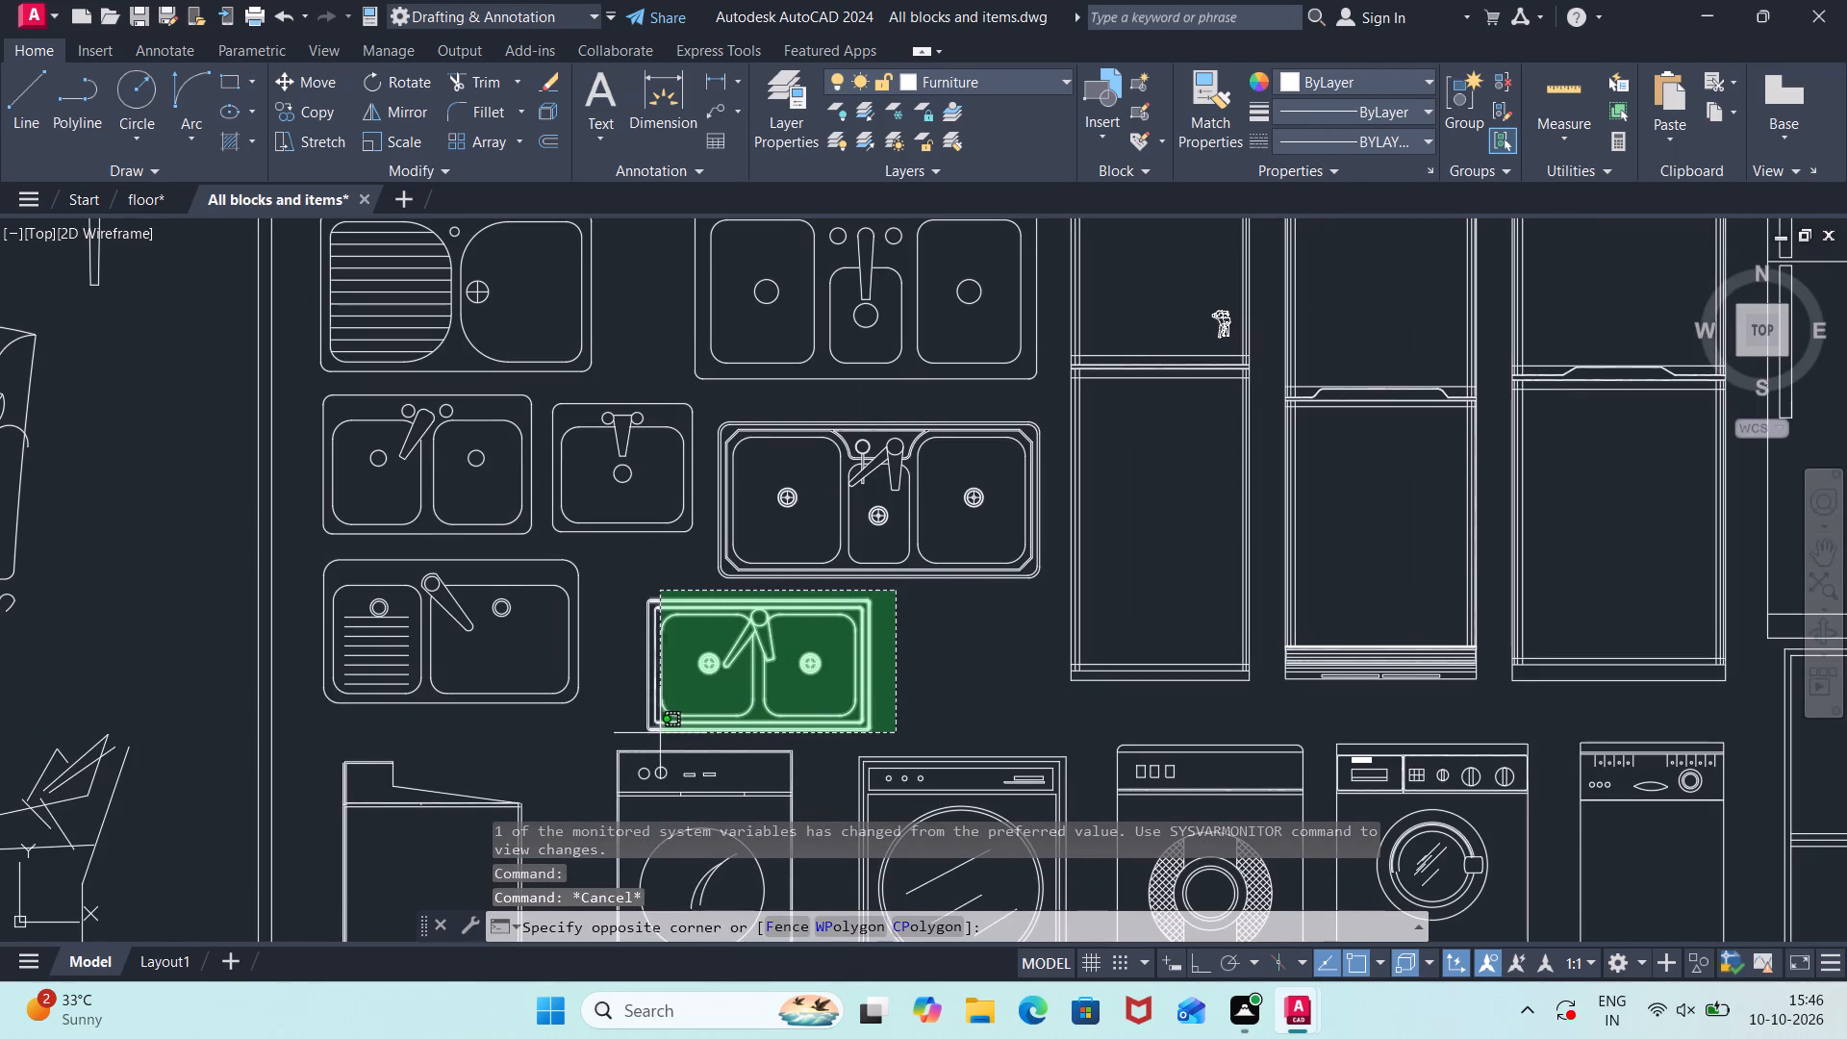
pyautogui.click(630, 745)
pyautogui.hotkey('ctrl', 'c')
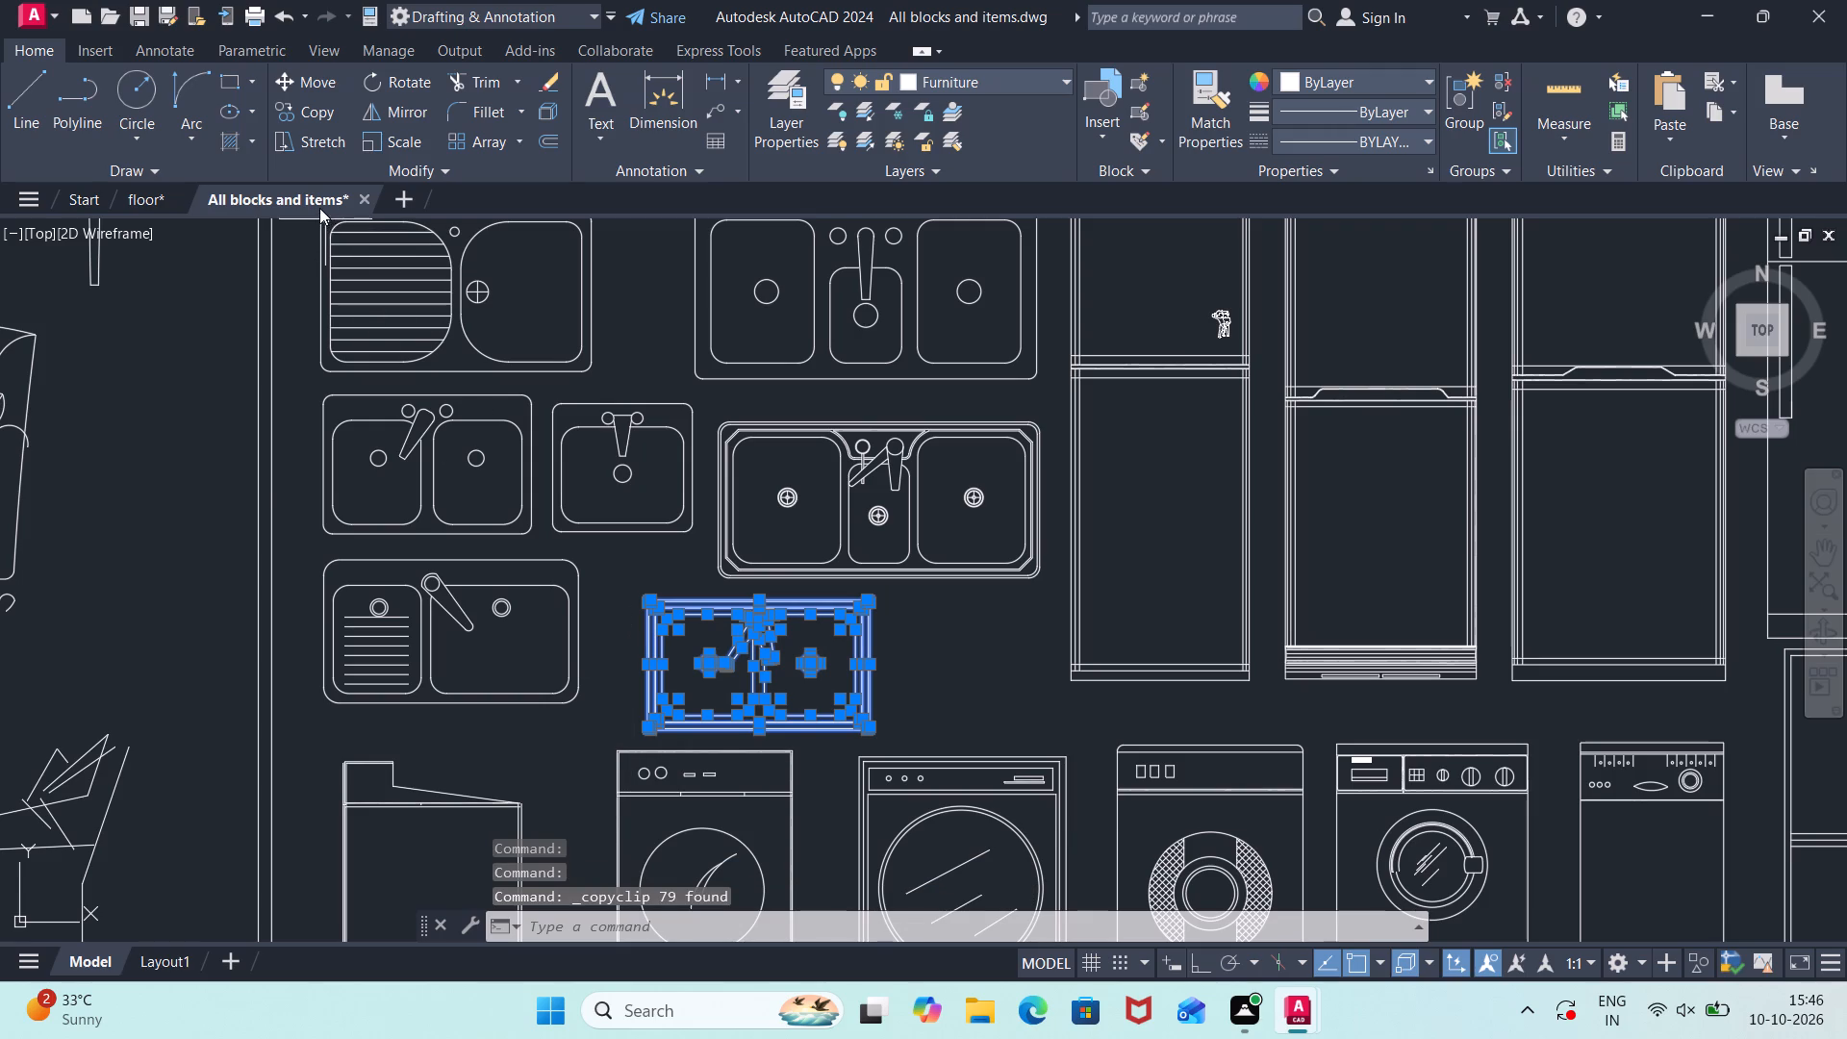
# Paste the double-bowl sink into the floor drawing, in the third room from the west along the north wall, below its window.
pyautogui.click(158, 197)
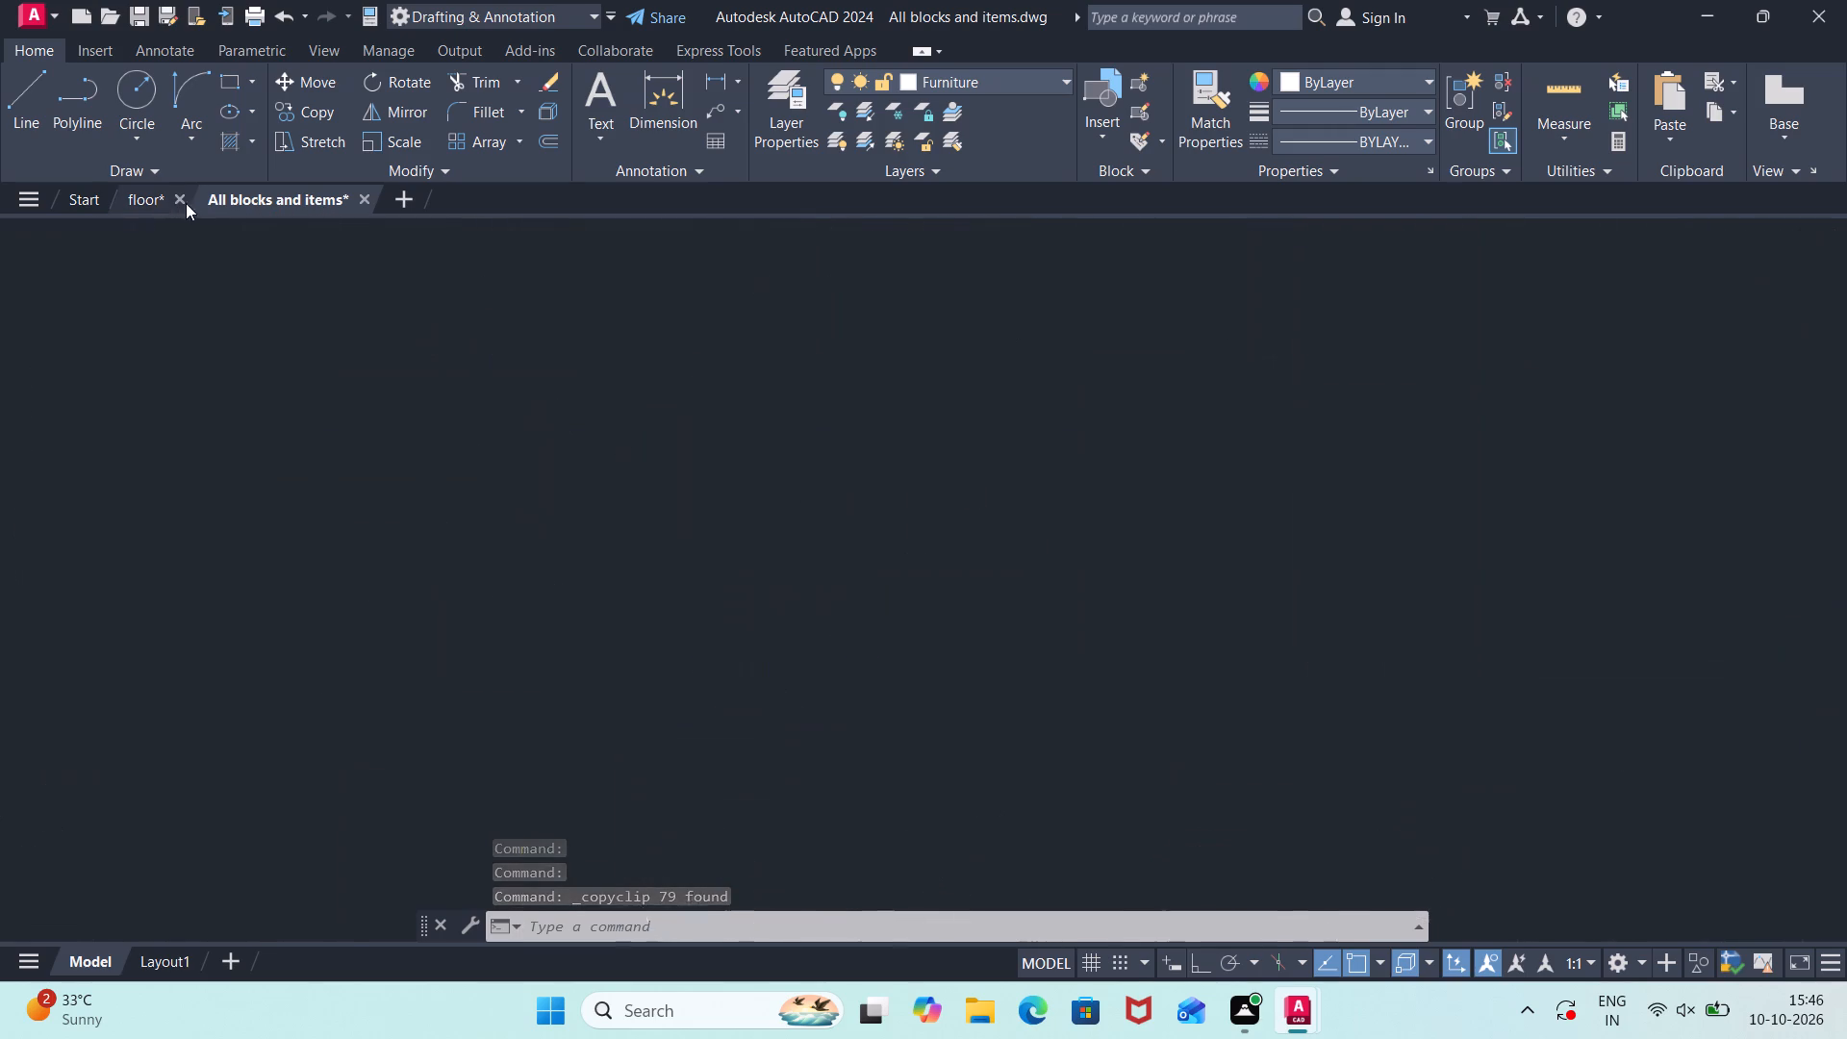
pyautogui.click(617, 428)
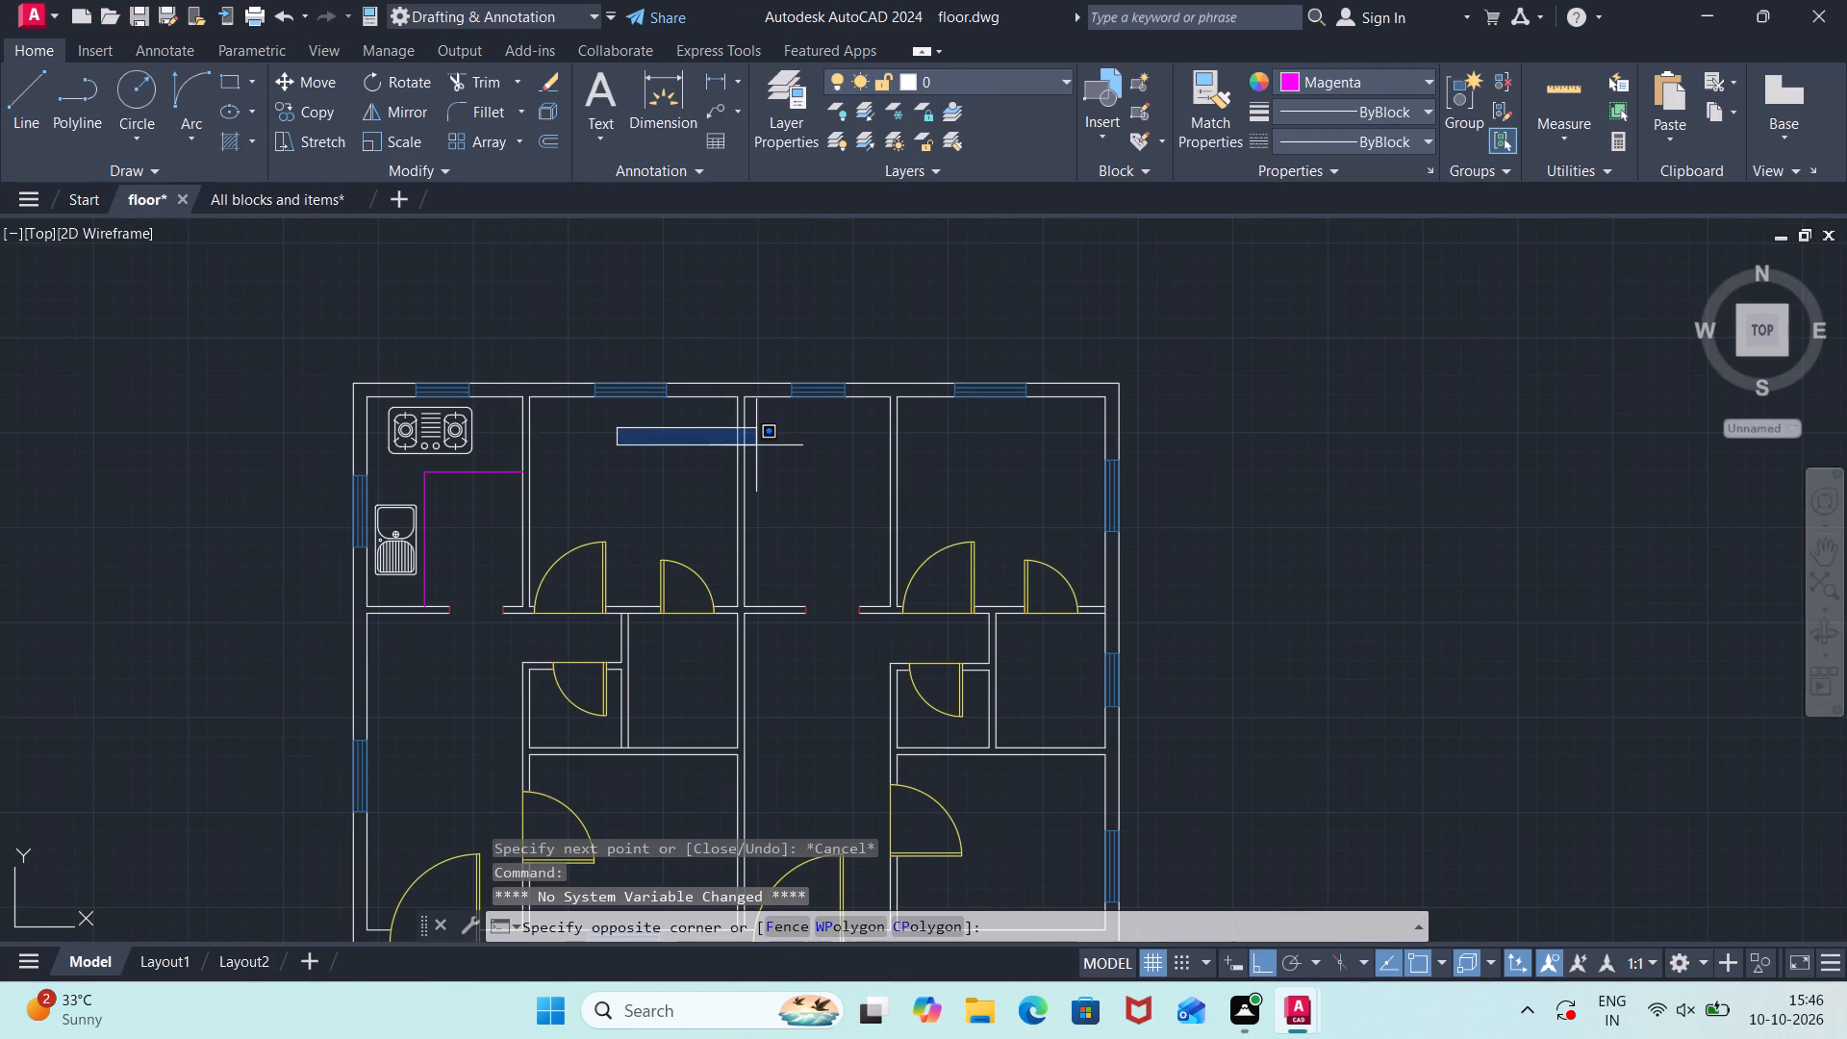
pyautogui.press('Escape')
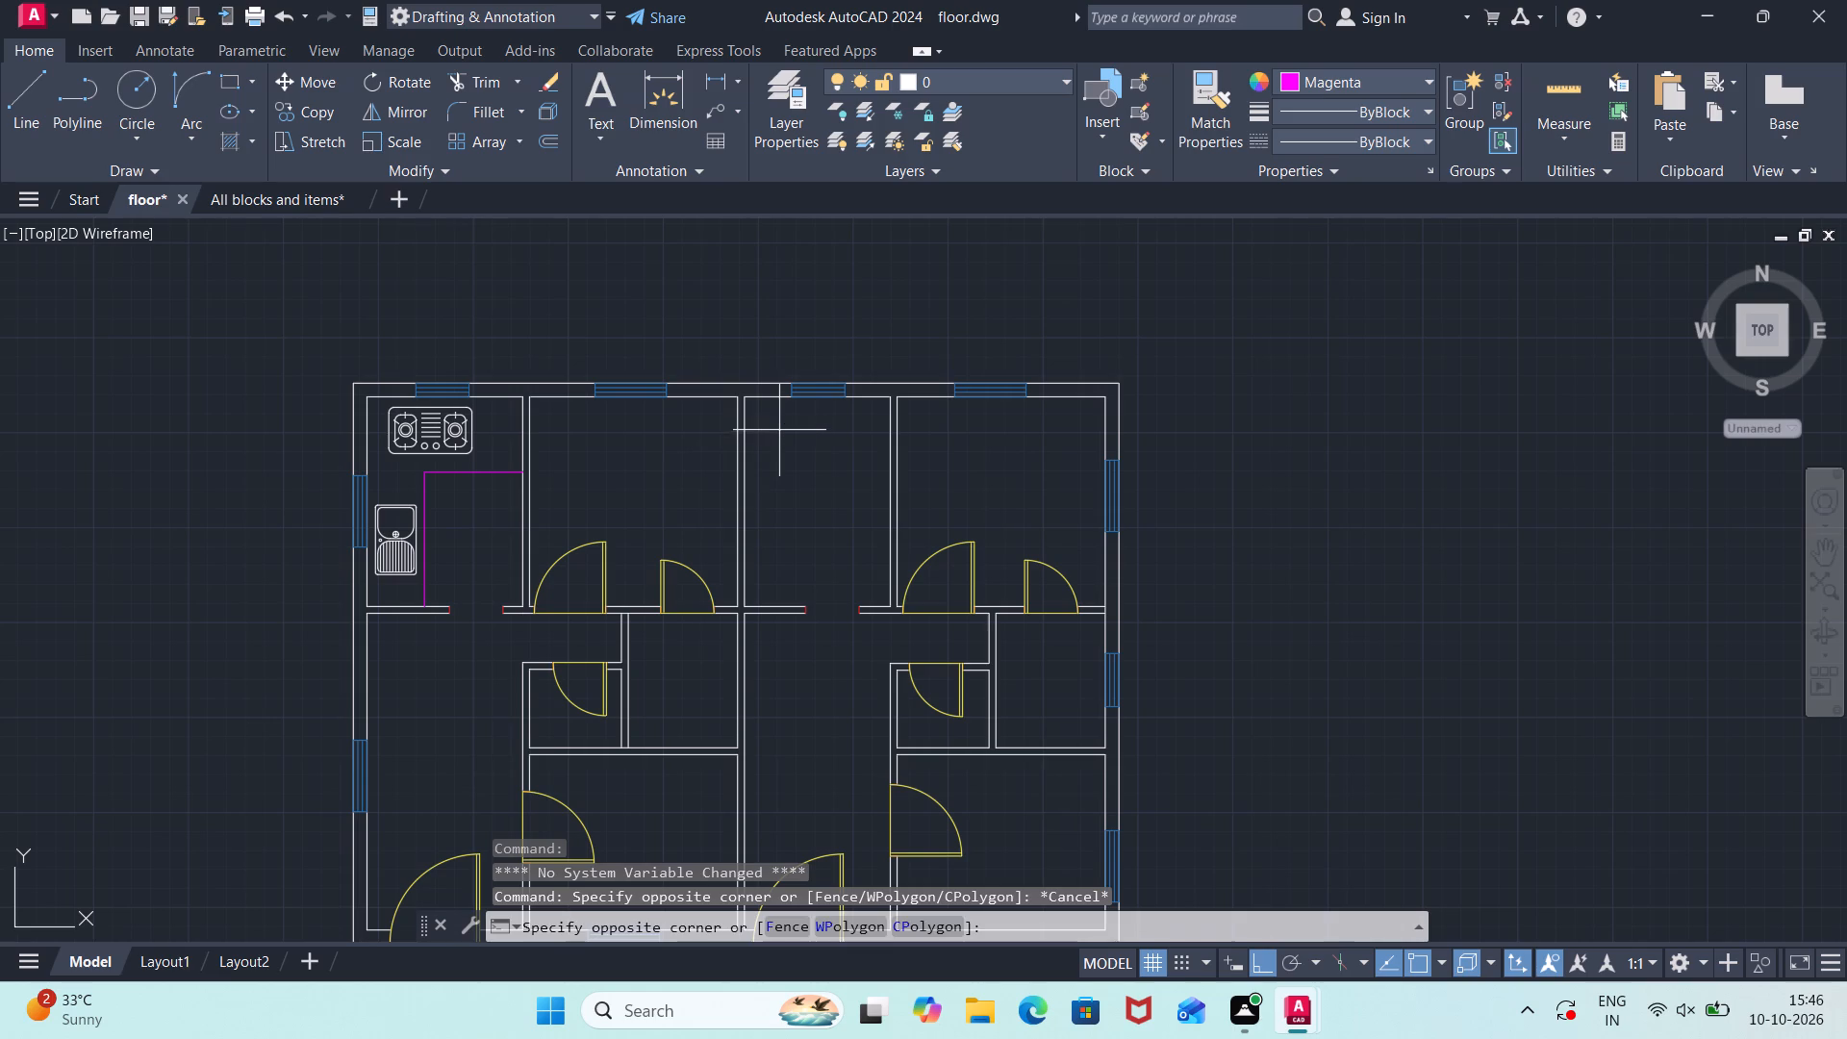
pyautogui.click(779, 430)
pyautogui.hotkey('ctrl', 'v')
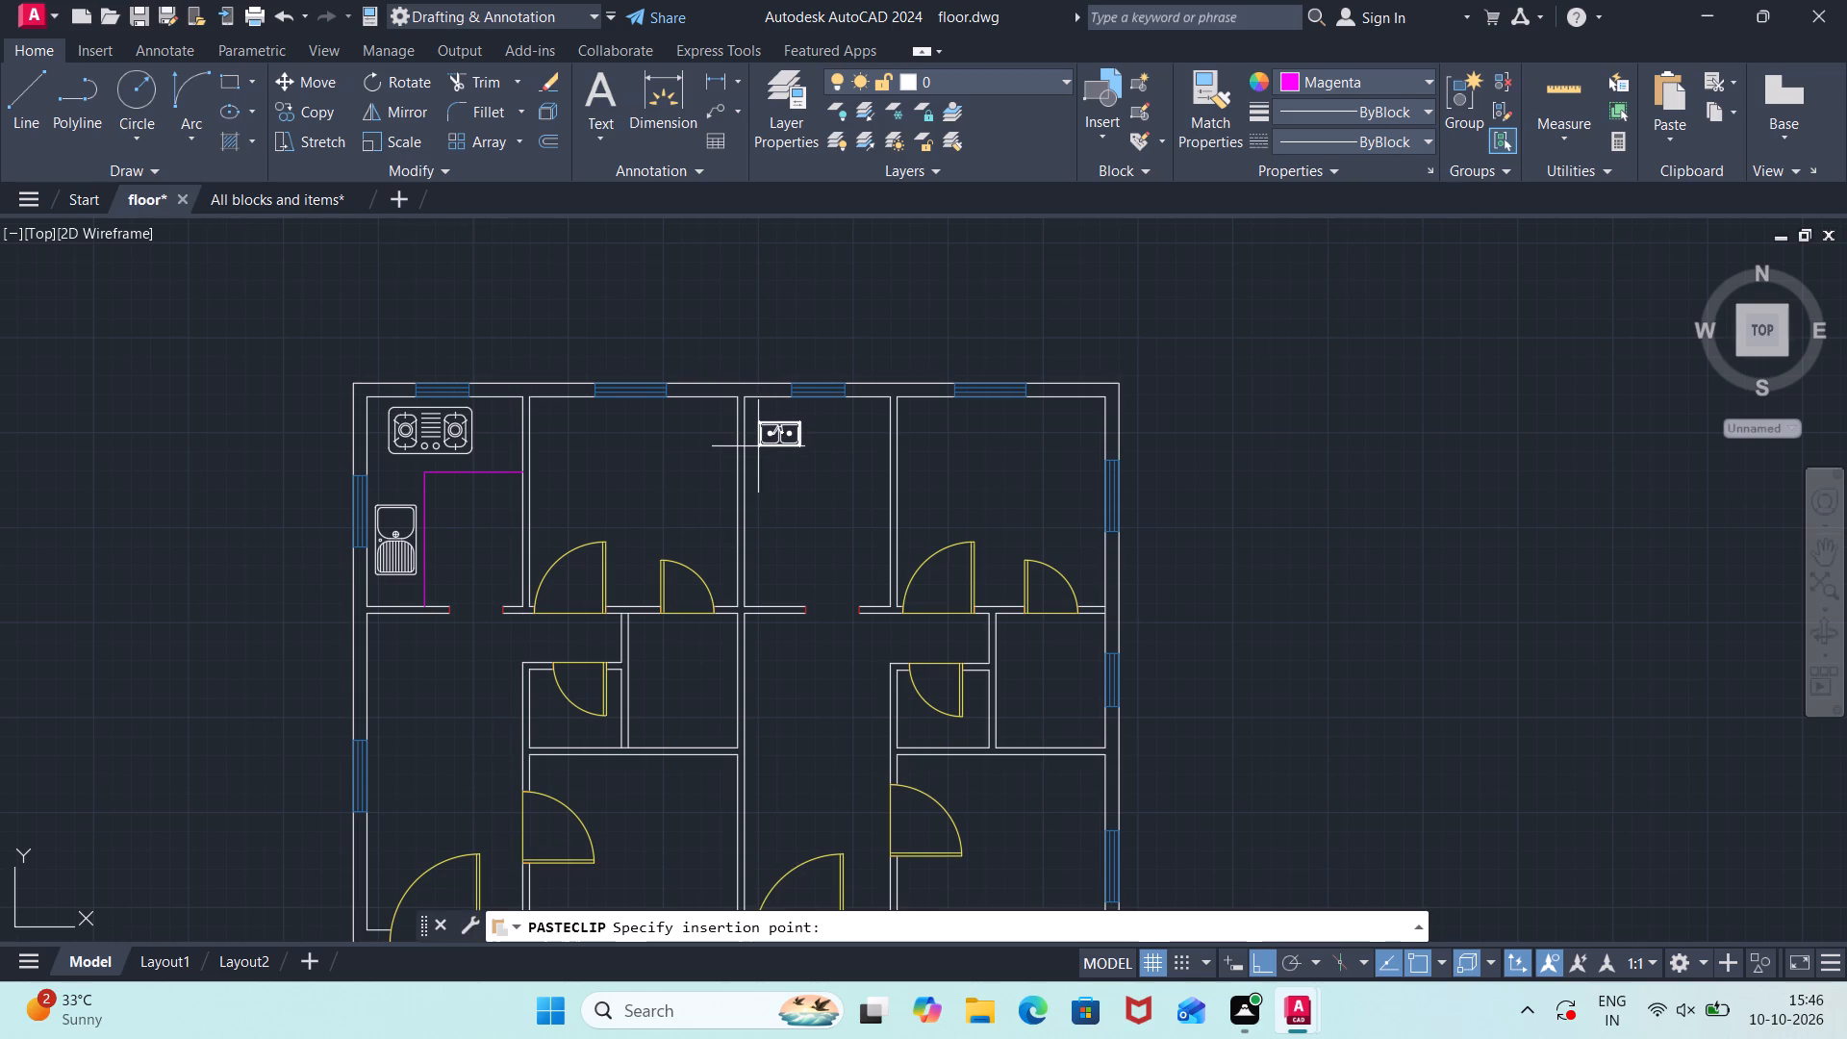
pyautogui.scroll(1, 766, 443)
pyautogui.click(800, 481)
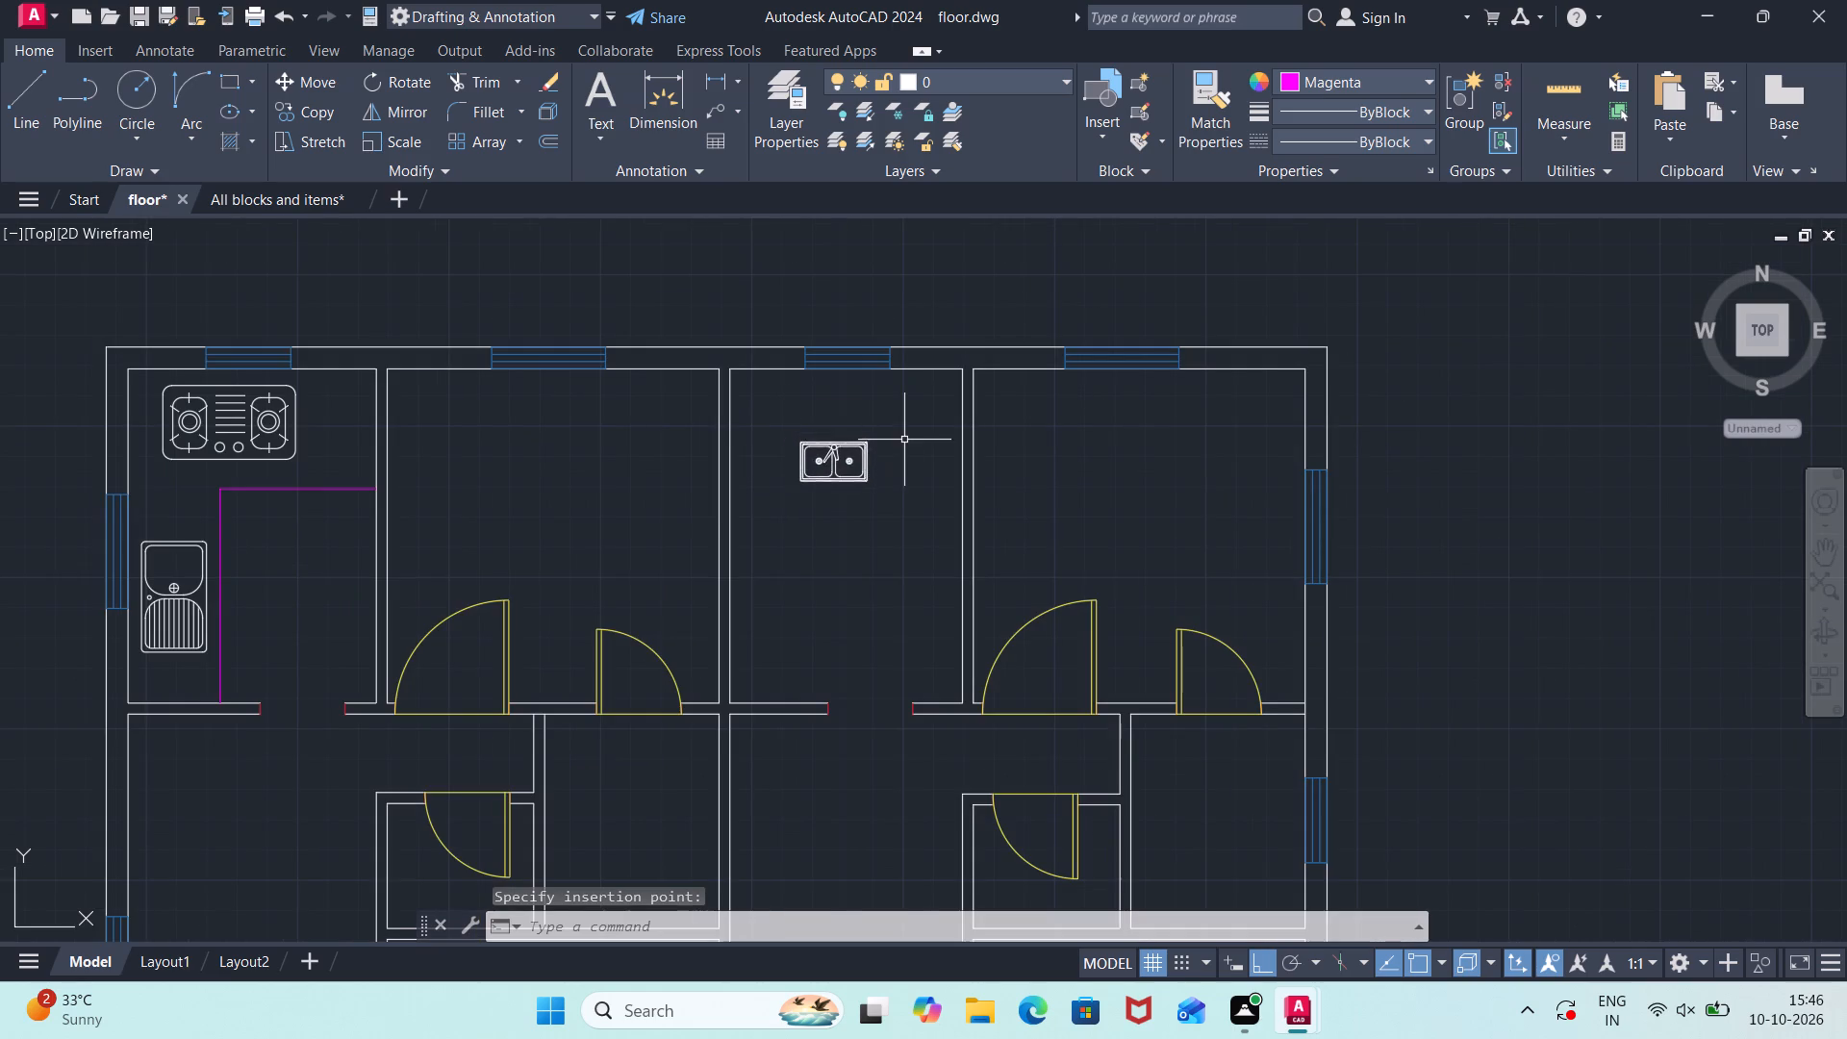
# Scale the pasted double-bowl sink up freehand from its southeast corner.
pyautogui.click(904, 439)
pyautogui.click(741, 522)
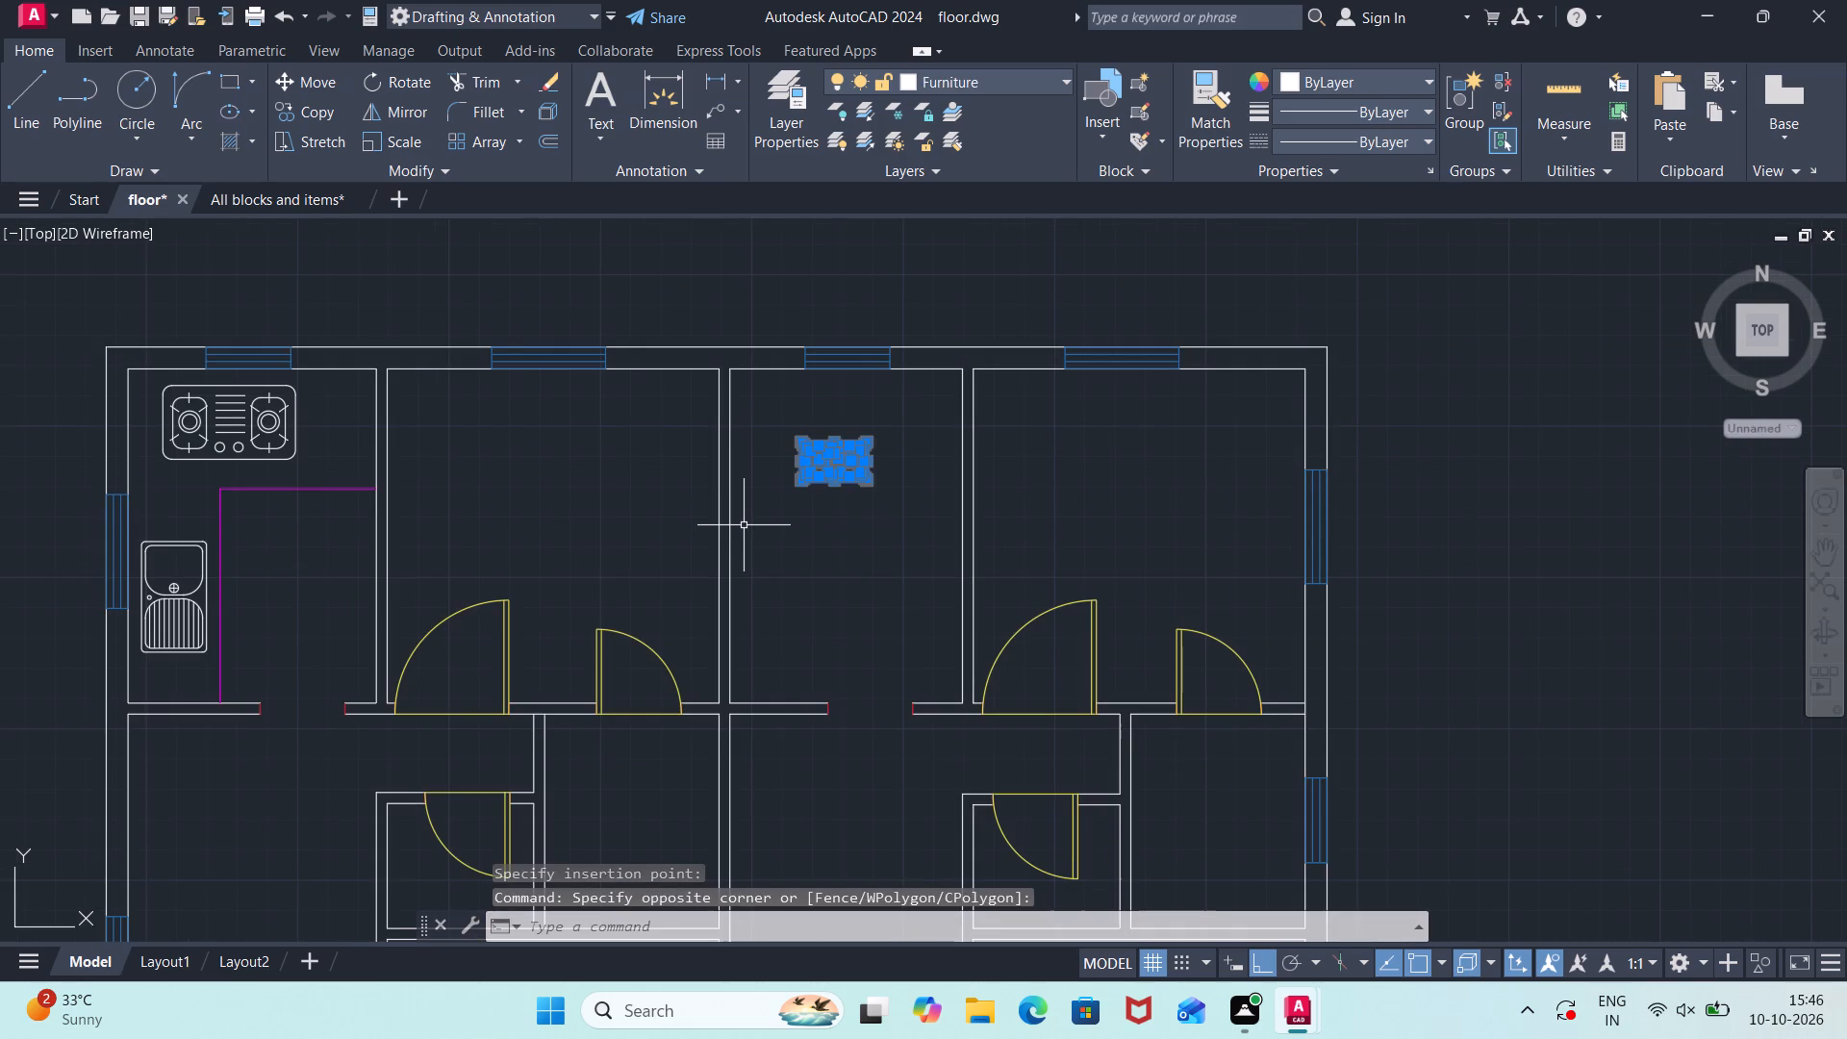
pyautogui.write('sc')
pyautogui.press('Return')
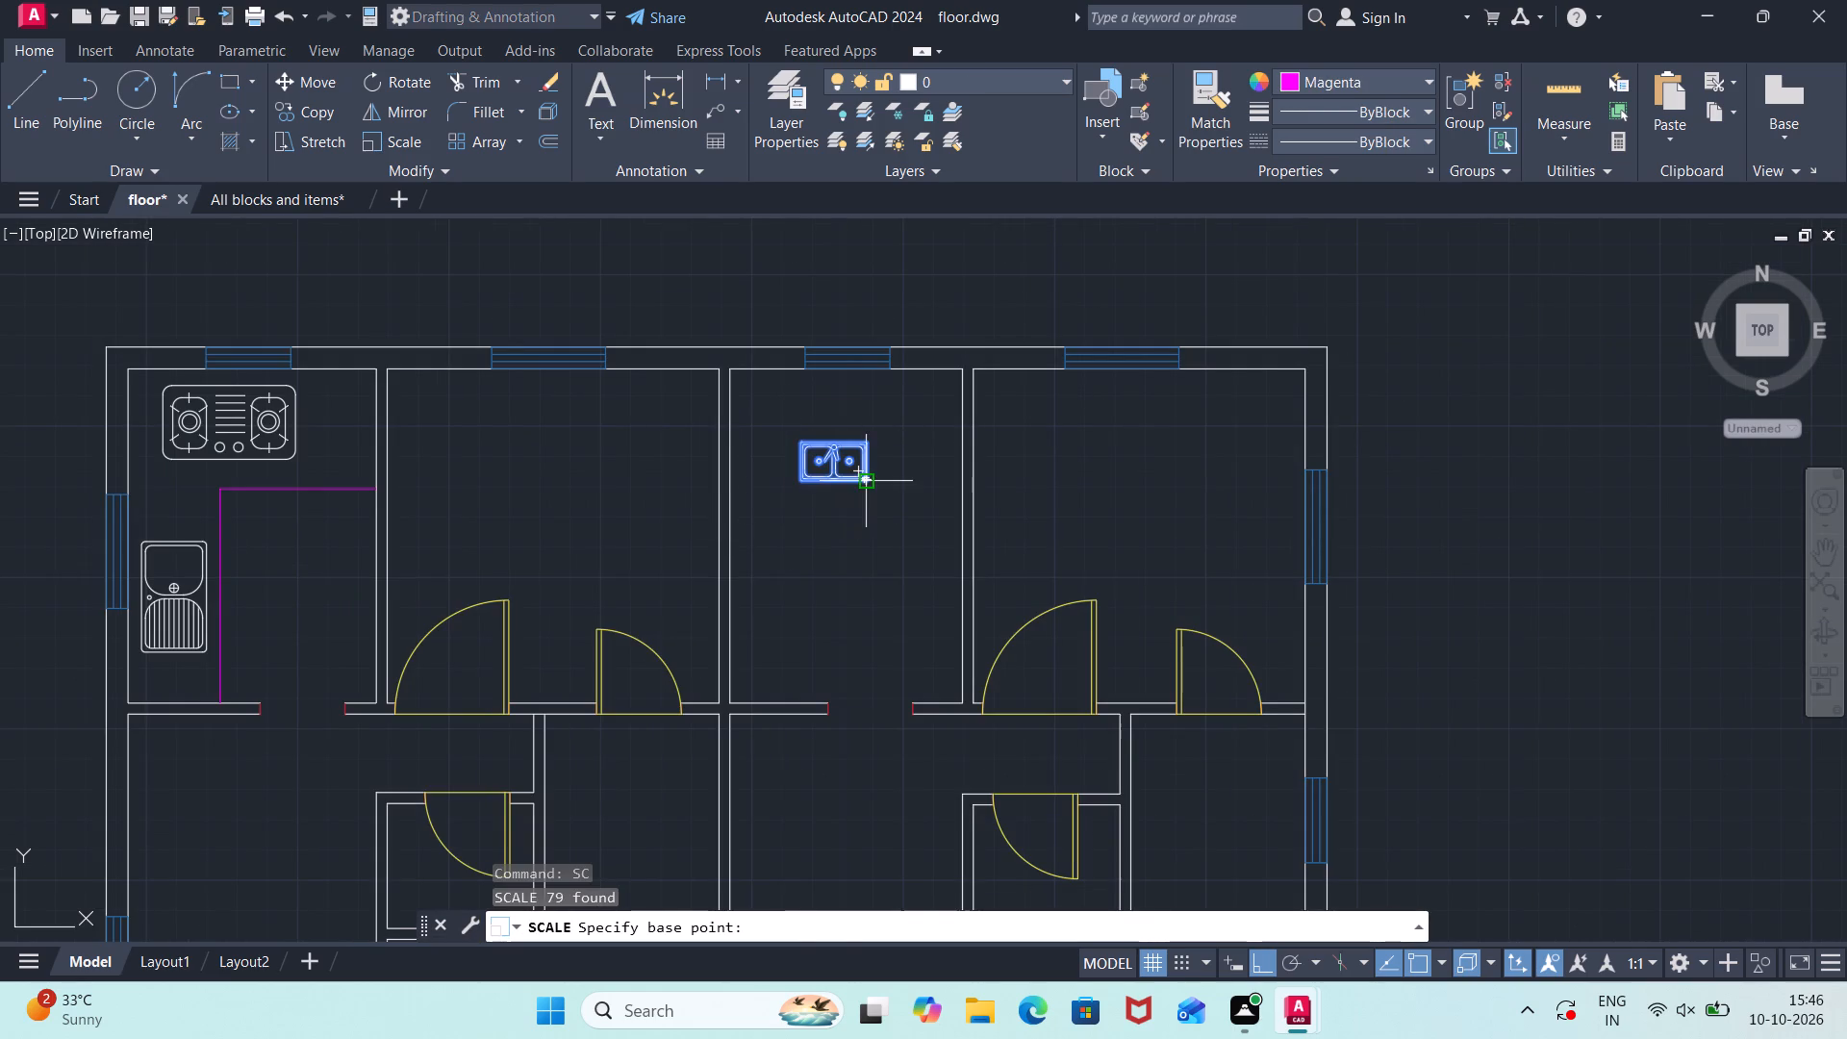
pyautogui.click(873, 478)
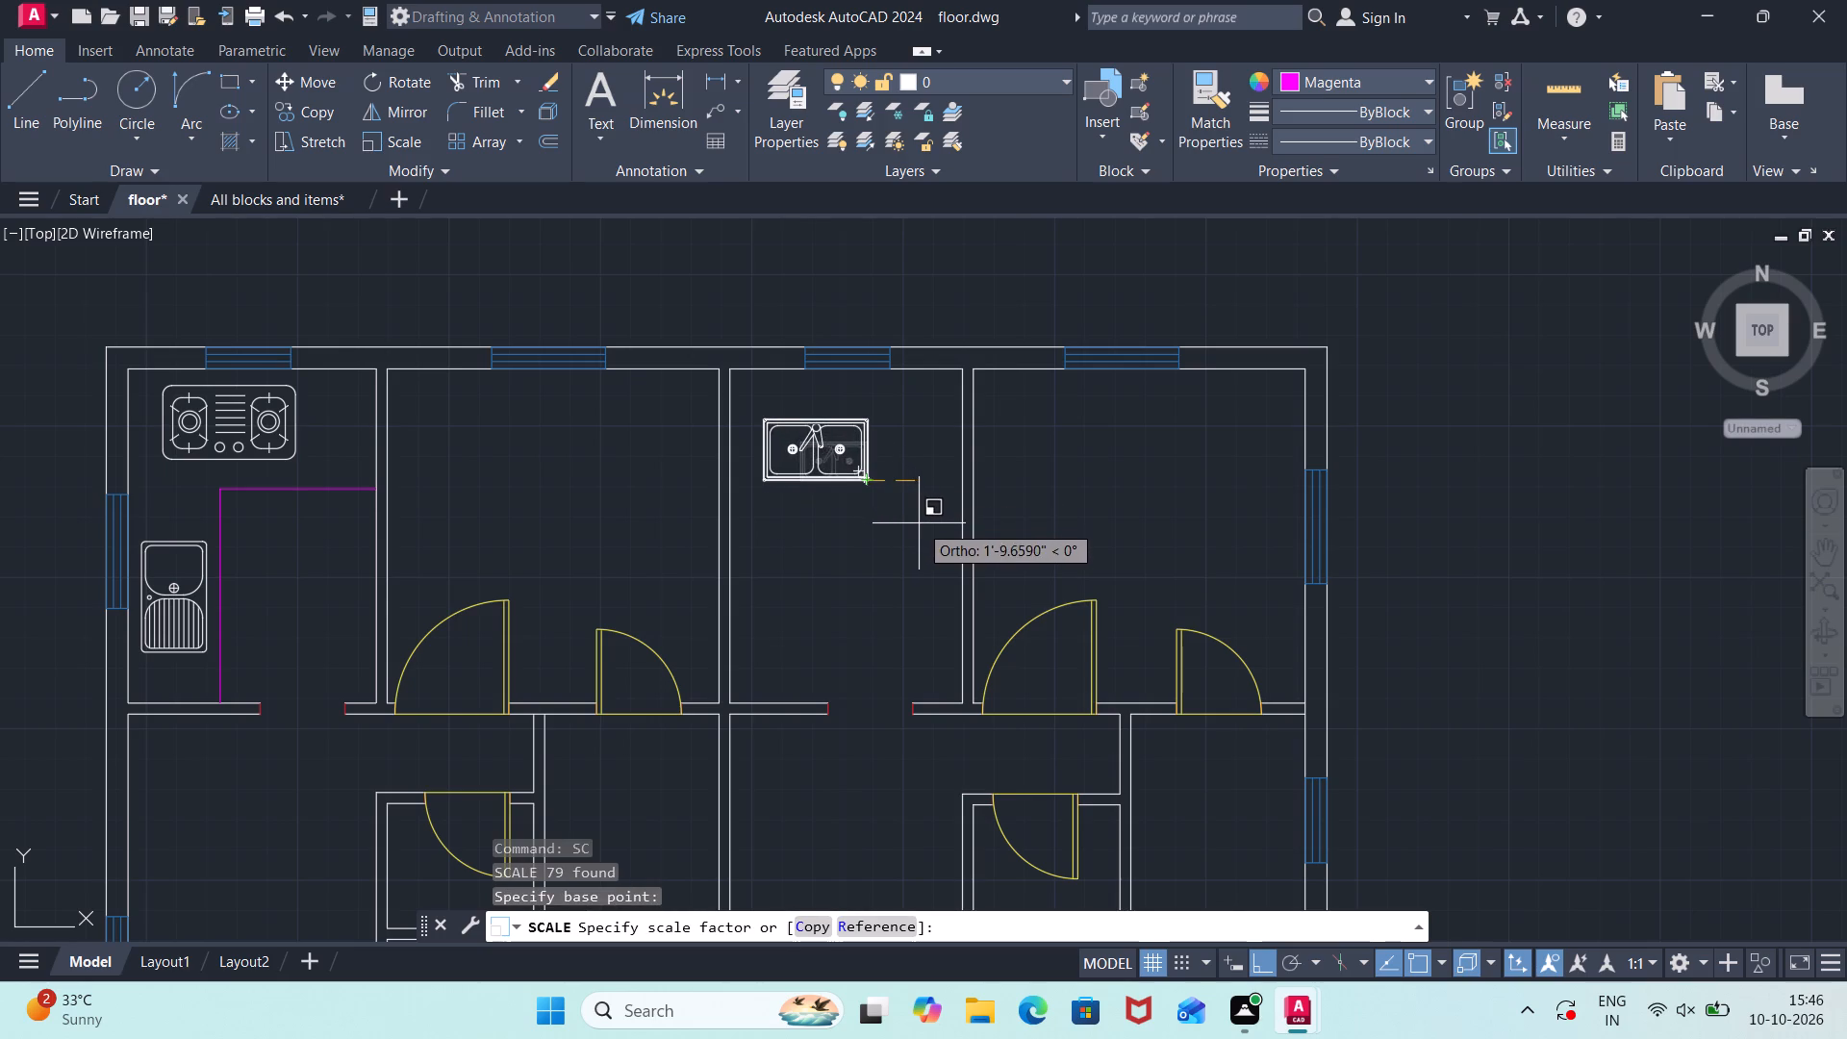
pyautogui.click(921, 524)
# Move the enlarged double-bowl sink about 1'-3" straight north, close to the north wall under the window.
pyautogui.click(884, 386)
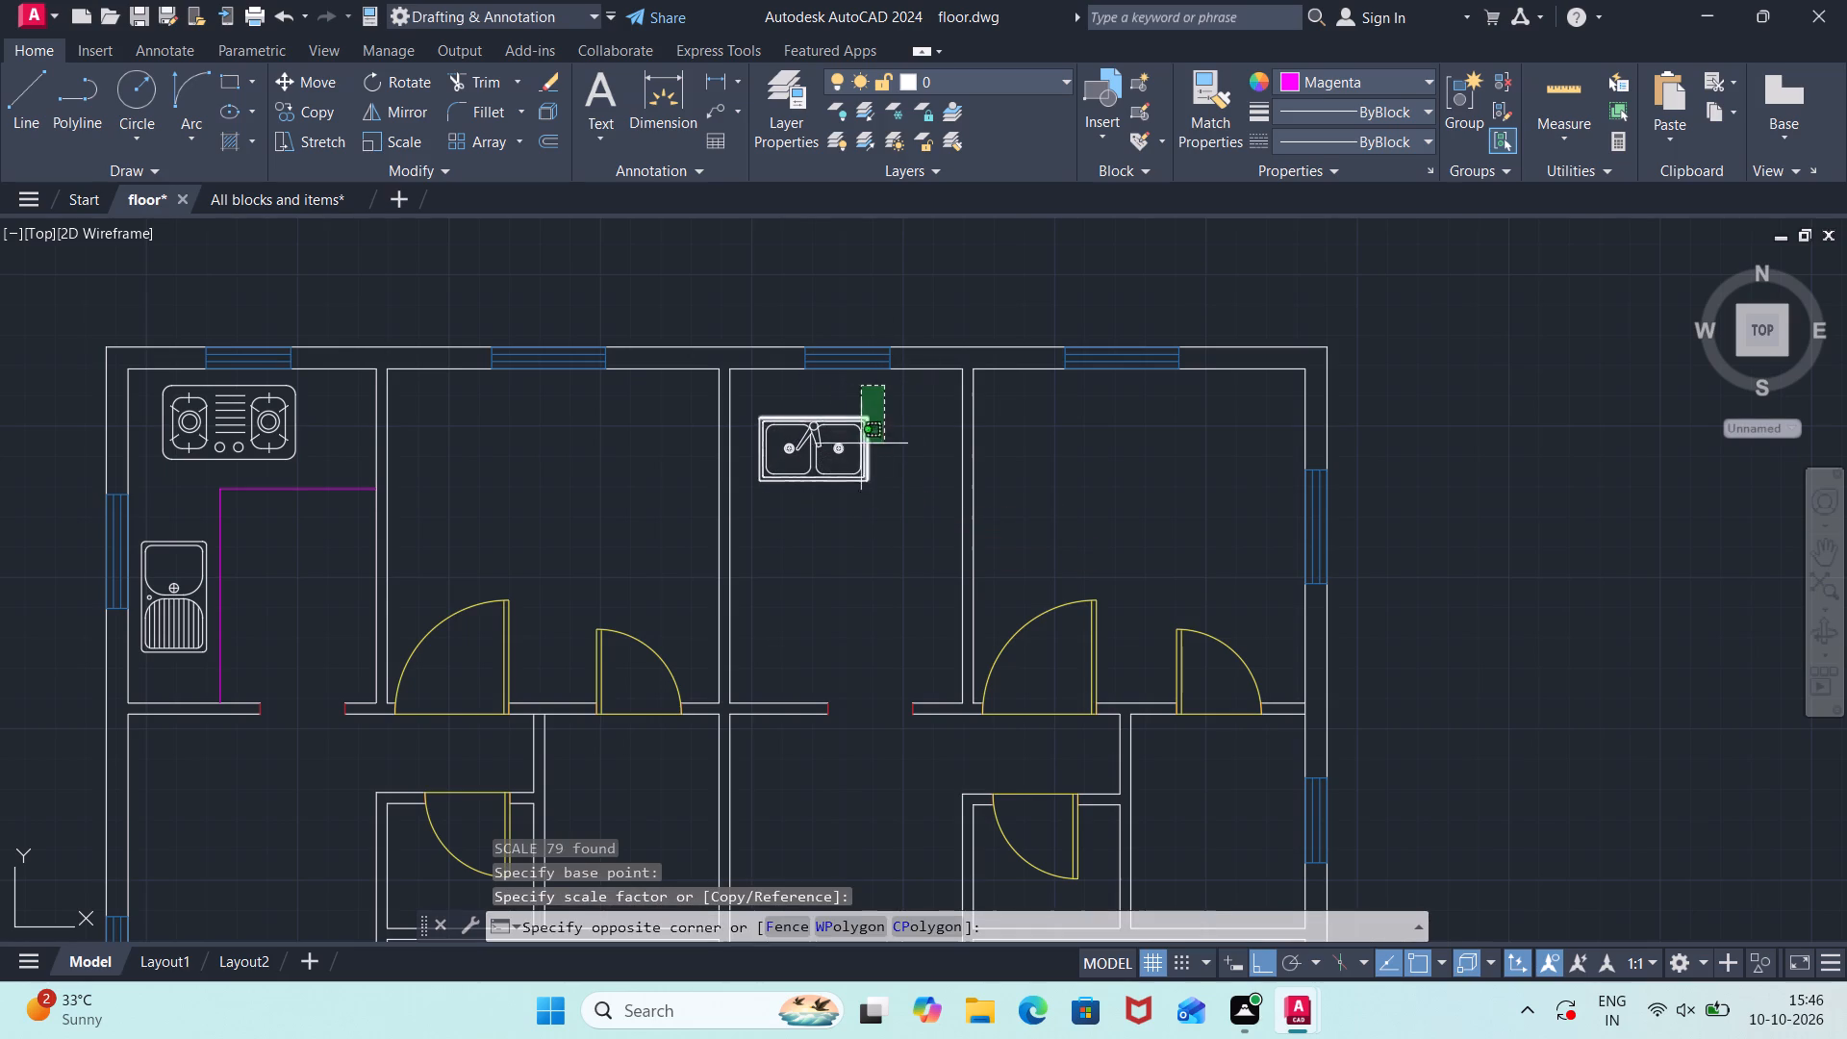
pyautogui.click(748, 508)
pyautogui.press('m')
pyautogui.press('Return')
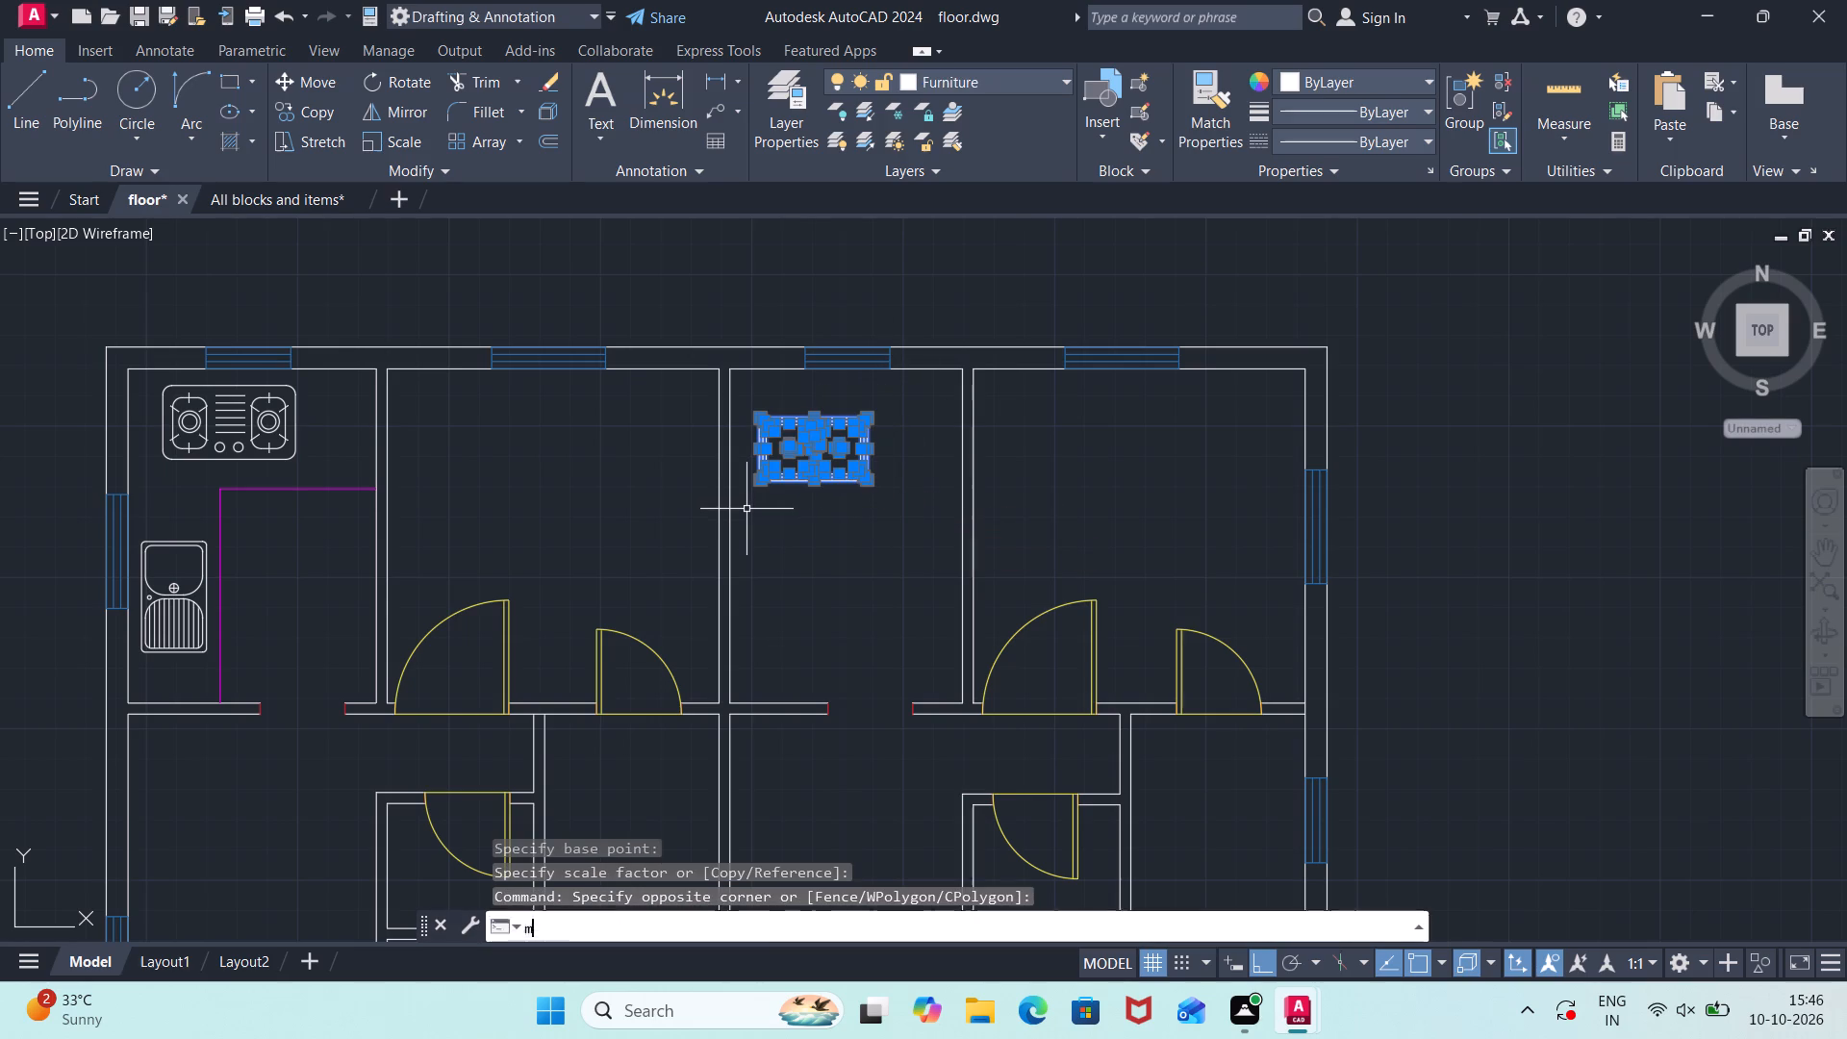
pyautogui.click(755, 418)
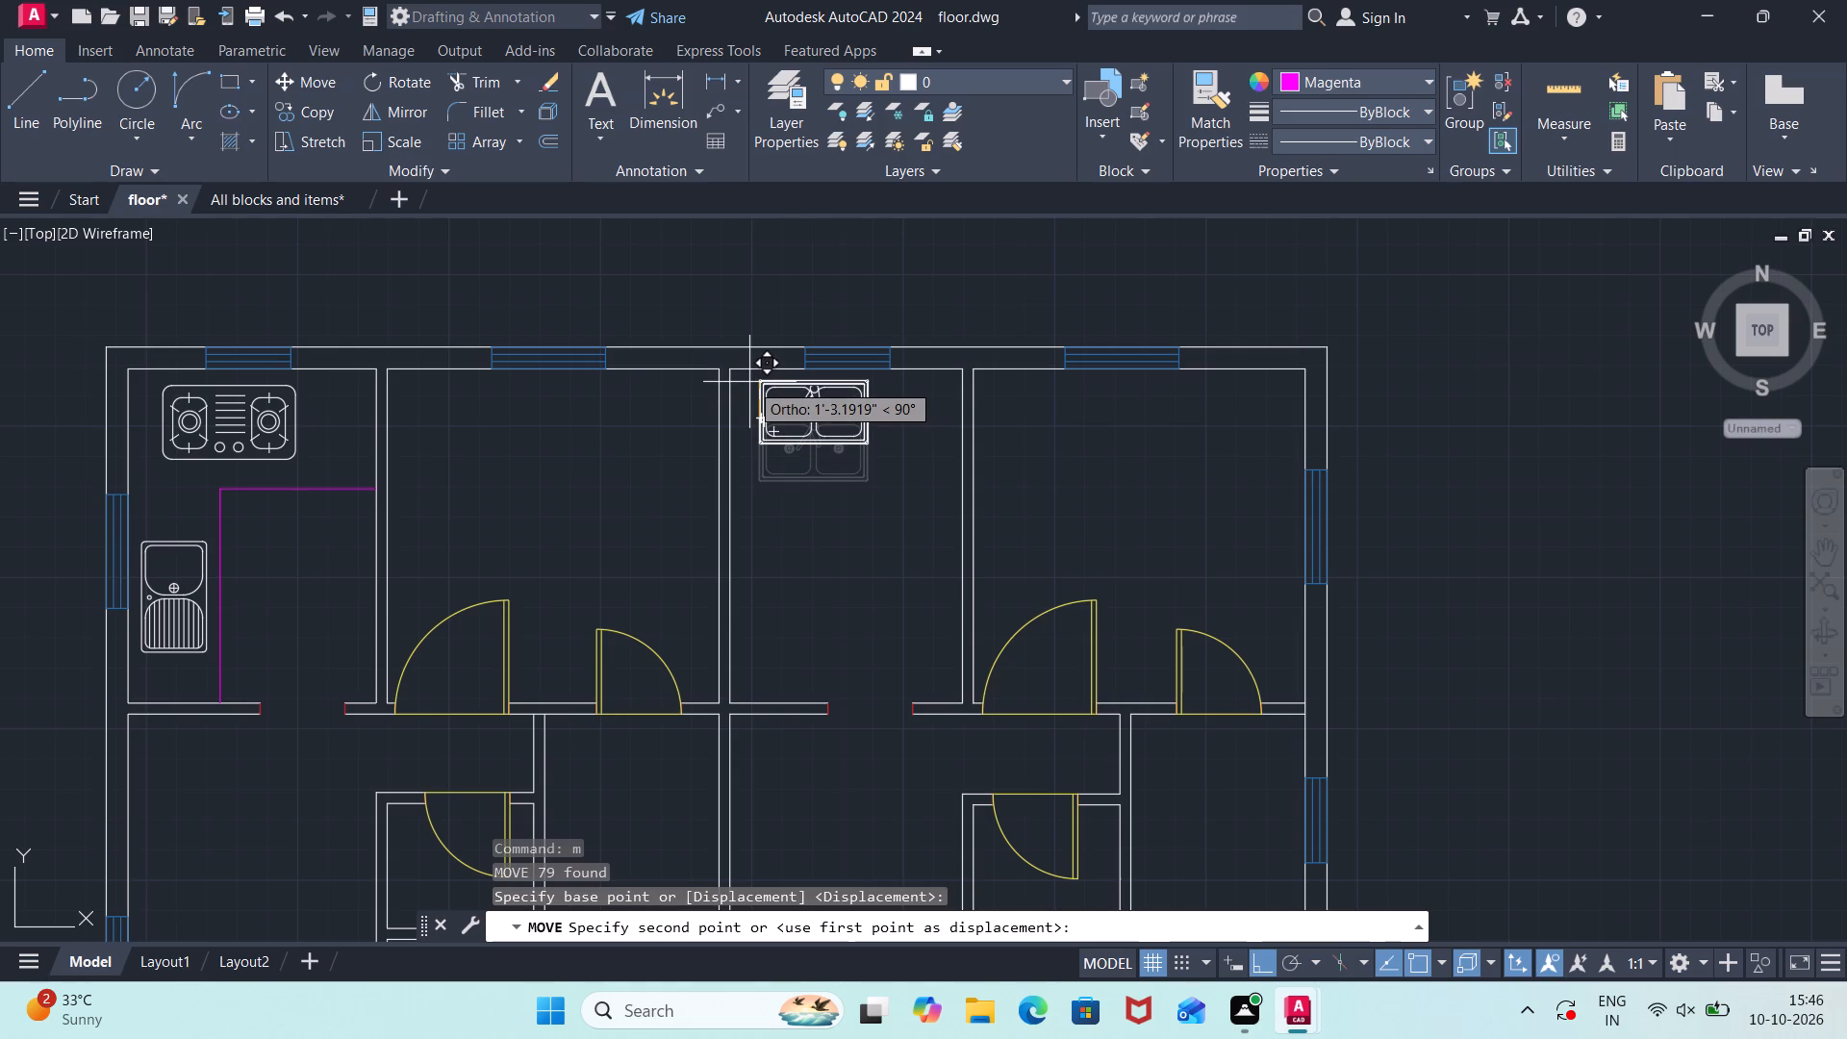
pyautogui.click(749, 382)
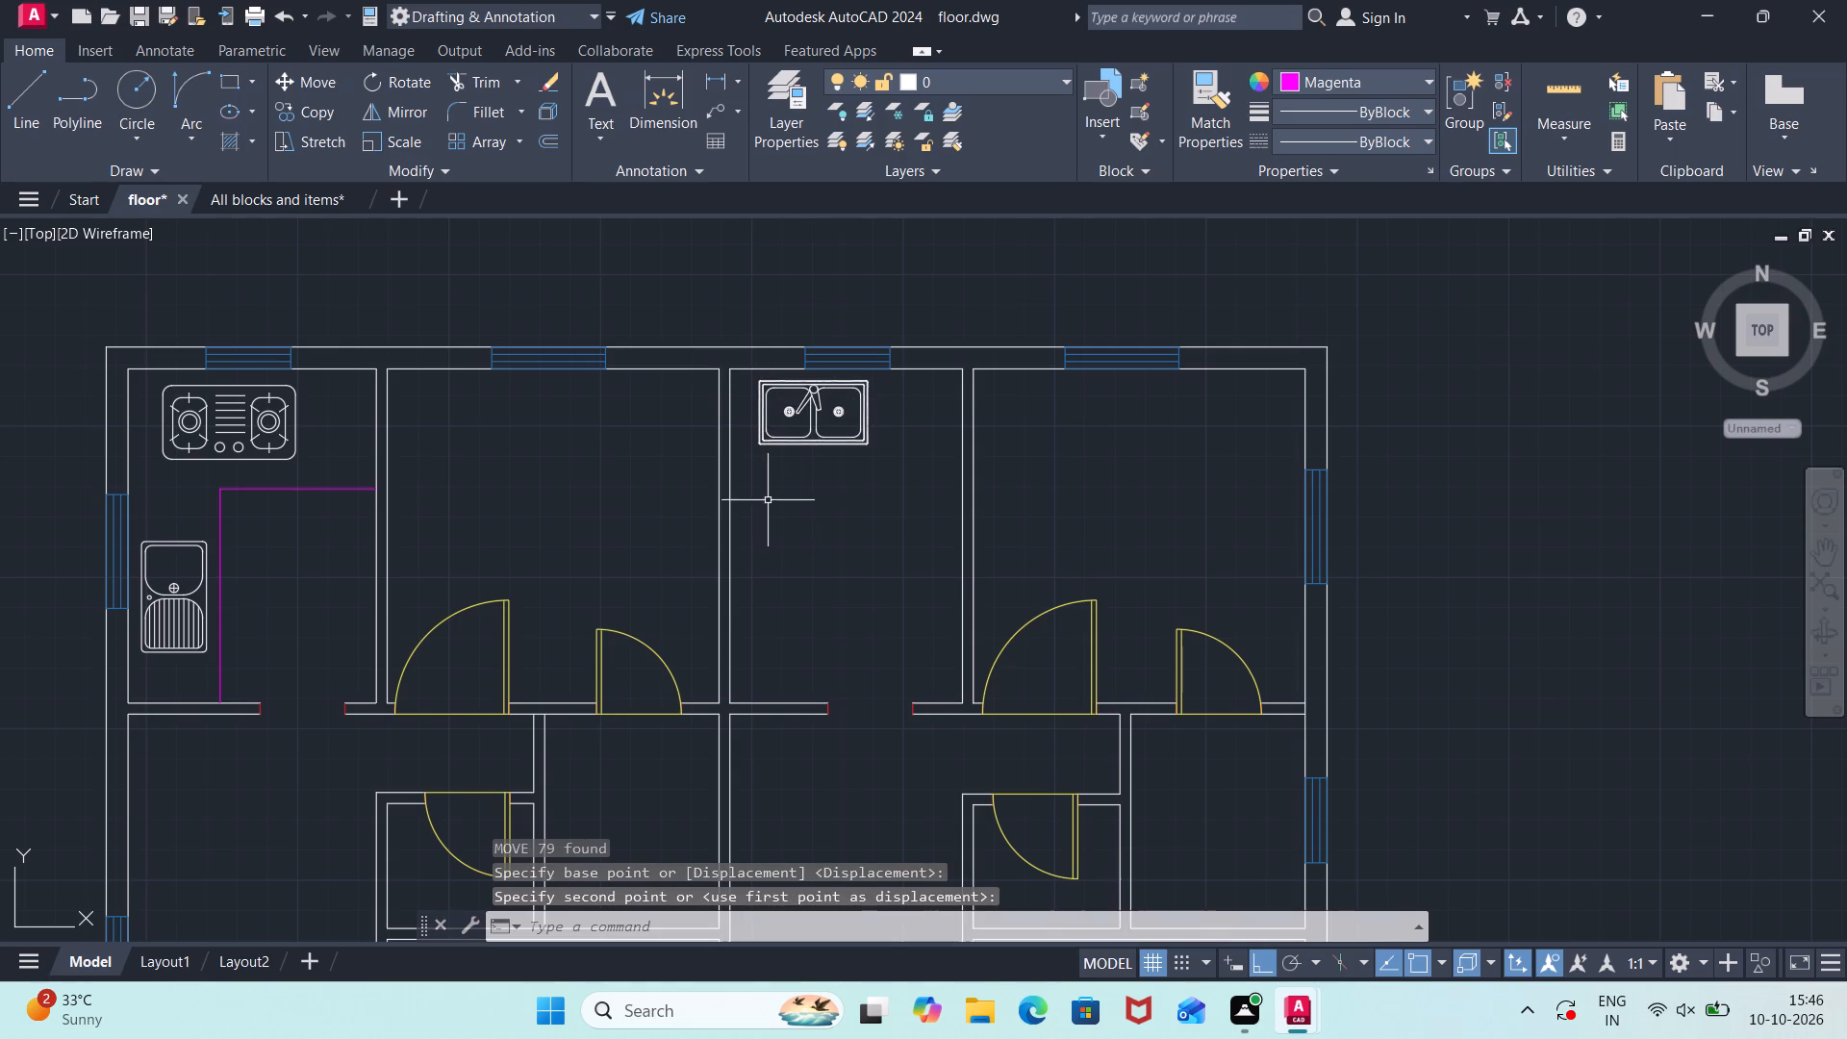
# Copy the northwest kitchen's drainboard sink into the third north room, against its west wall south of the double-bowl sink.
pyautogui.click(213, 533)
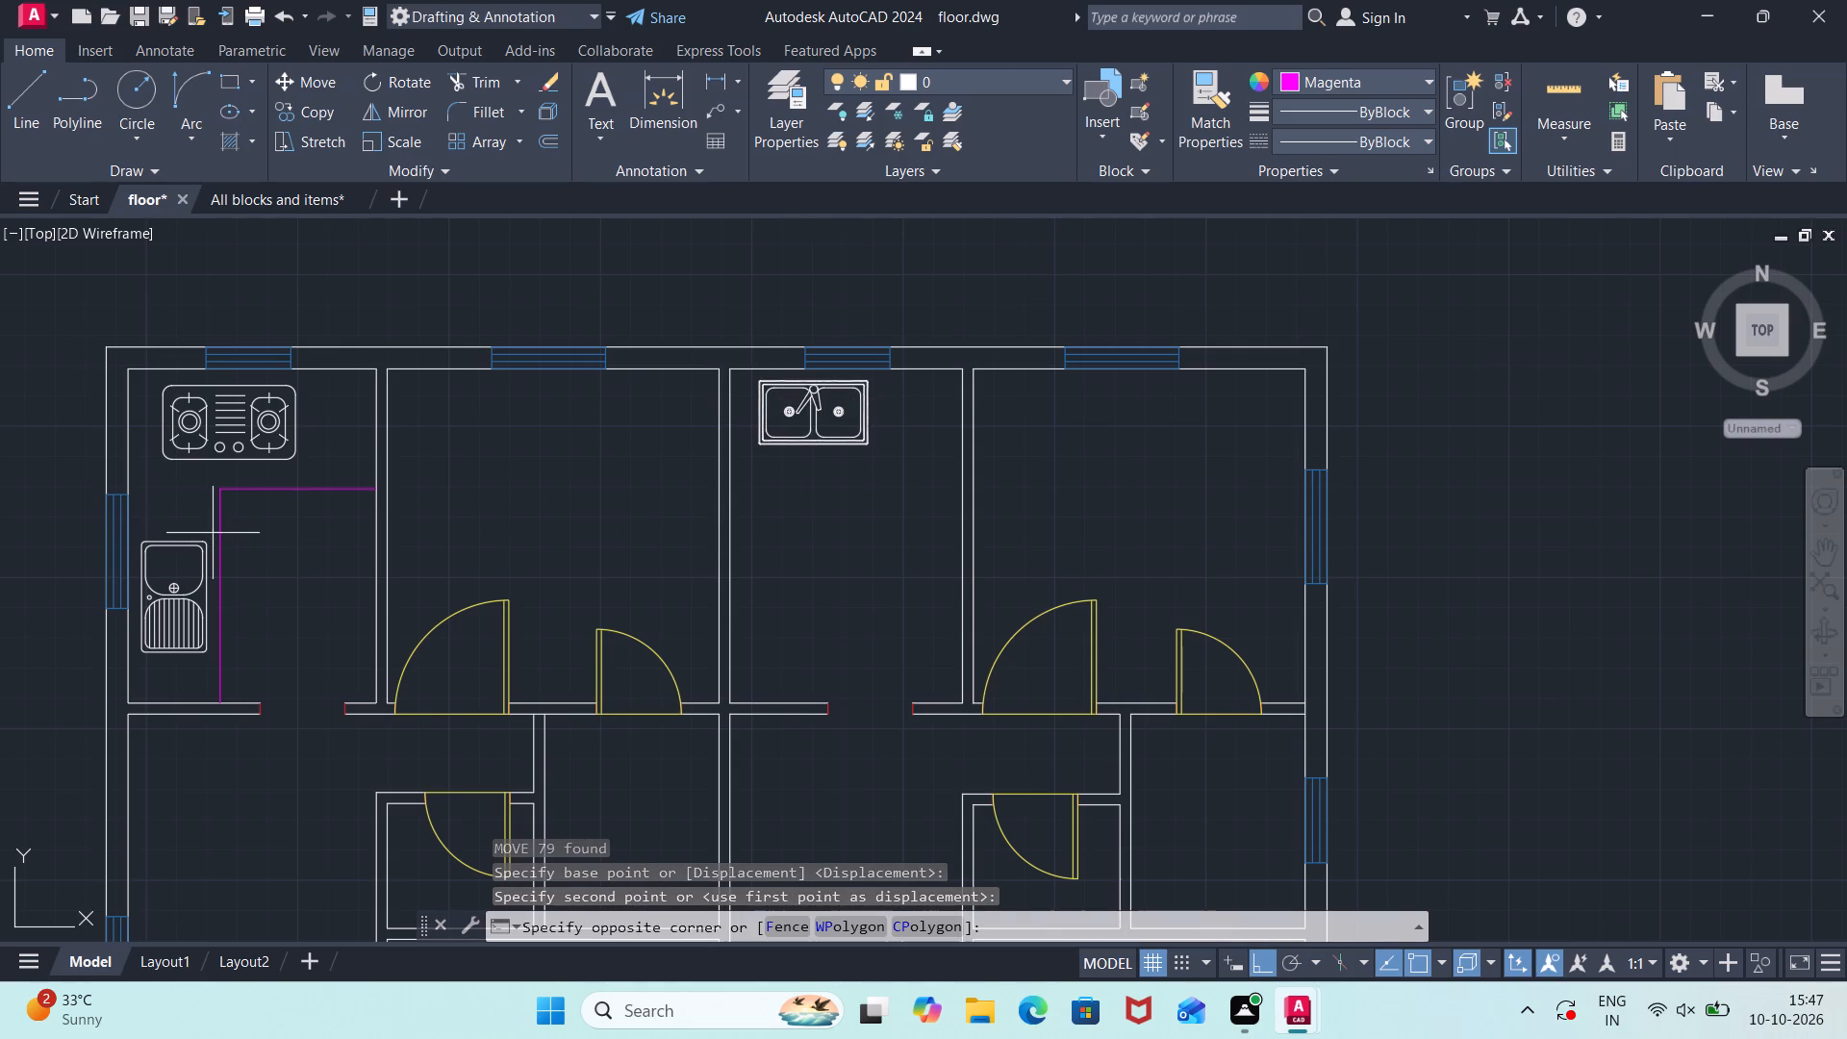
pyautogui.click(136, 678)
pyautogui.hotkey('ctrl', 'c')
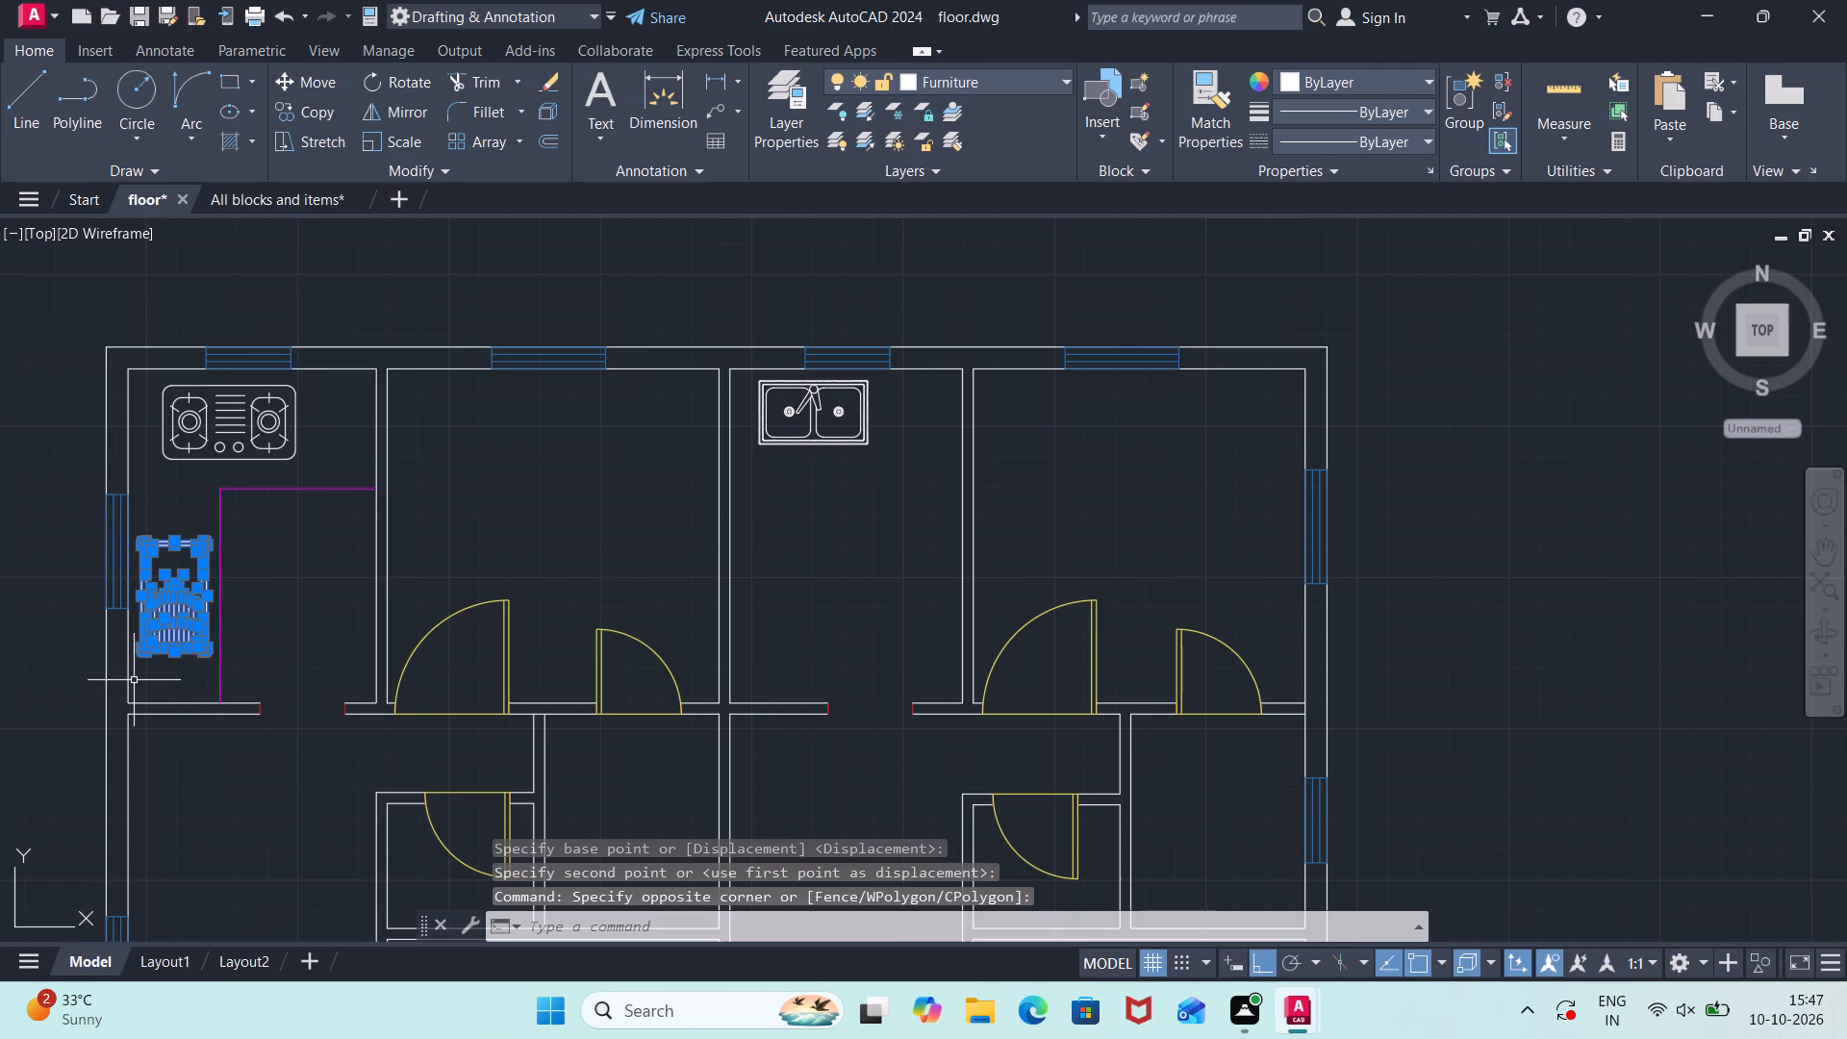
pyautogui.click(796, 592)
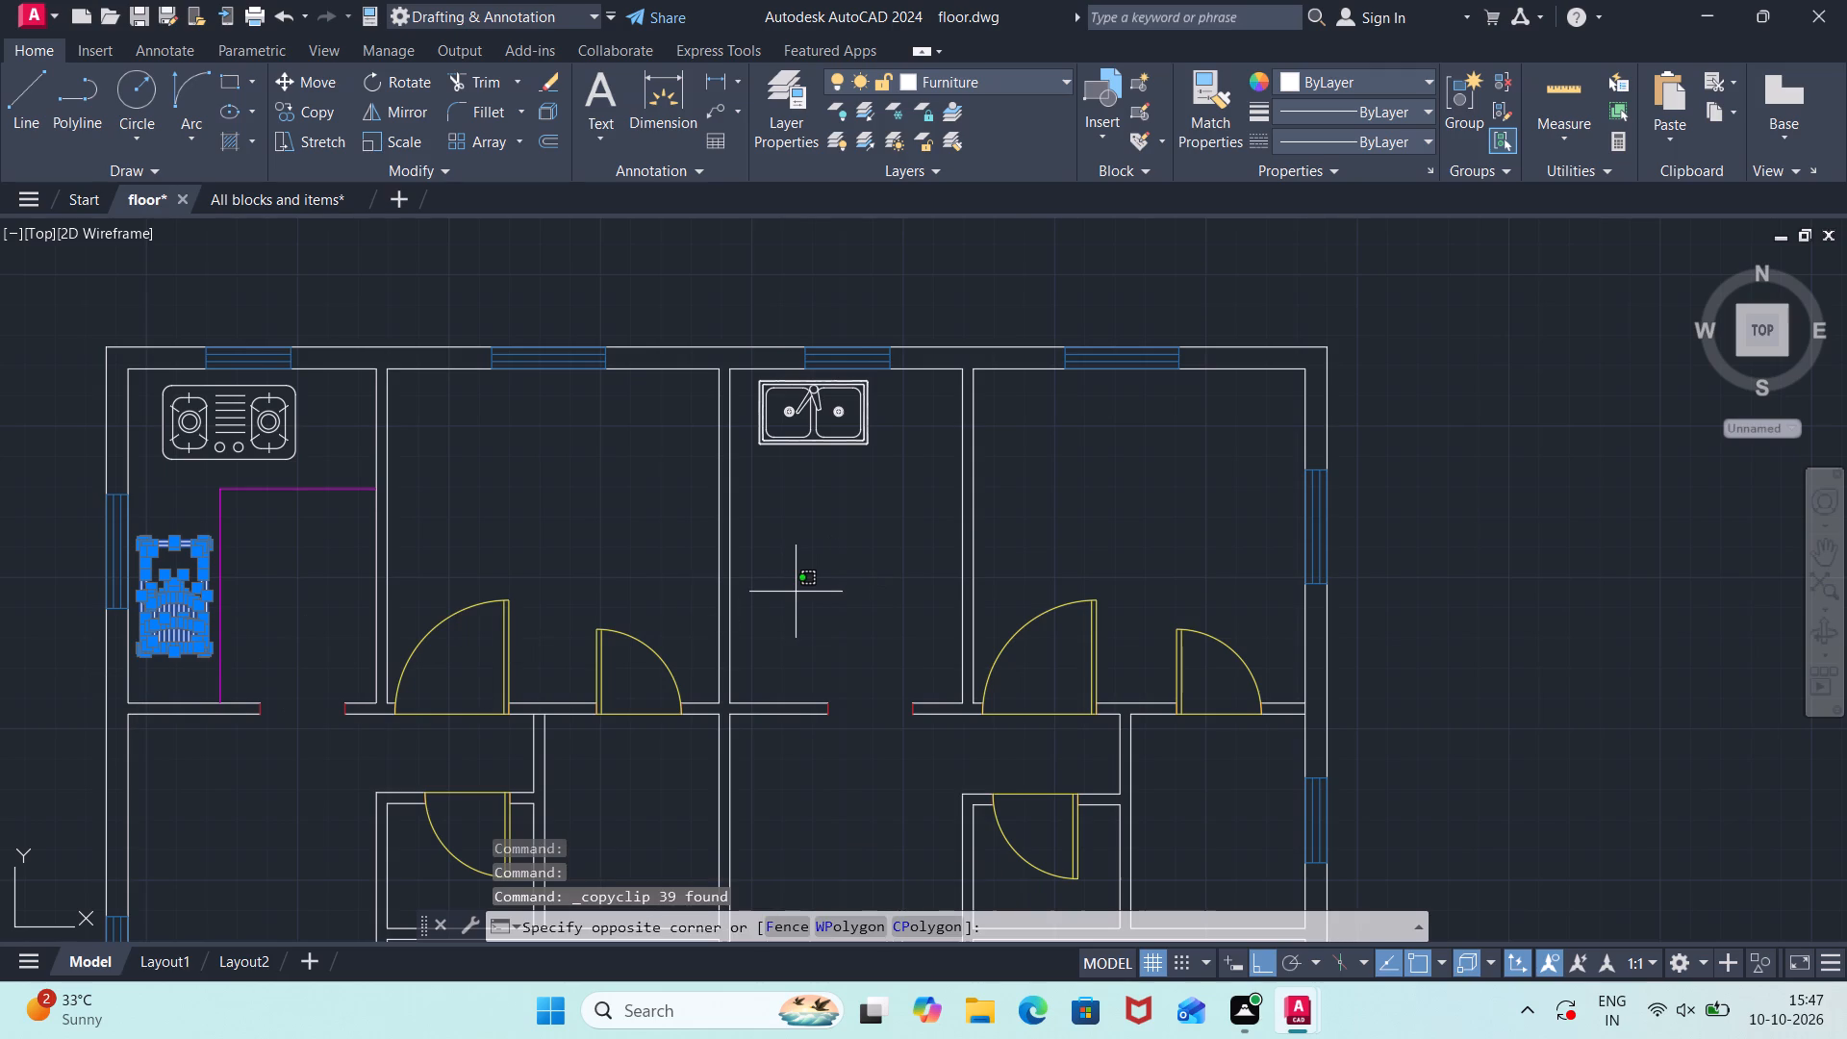
pyautogui.hotkey('ctrl', 'v')
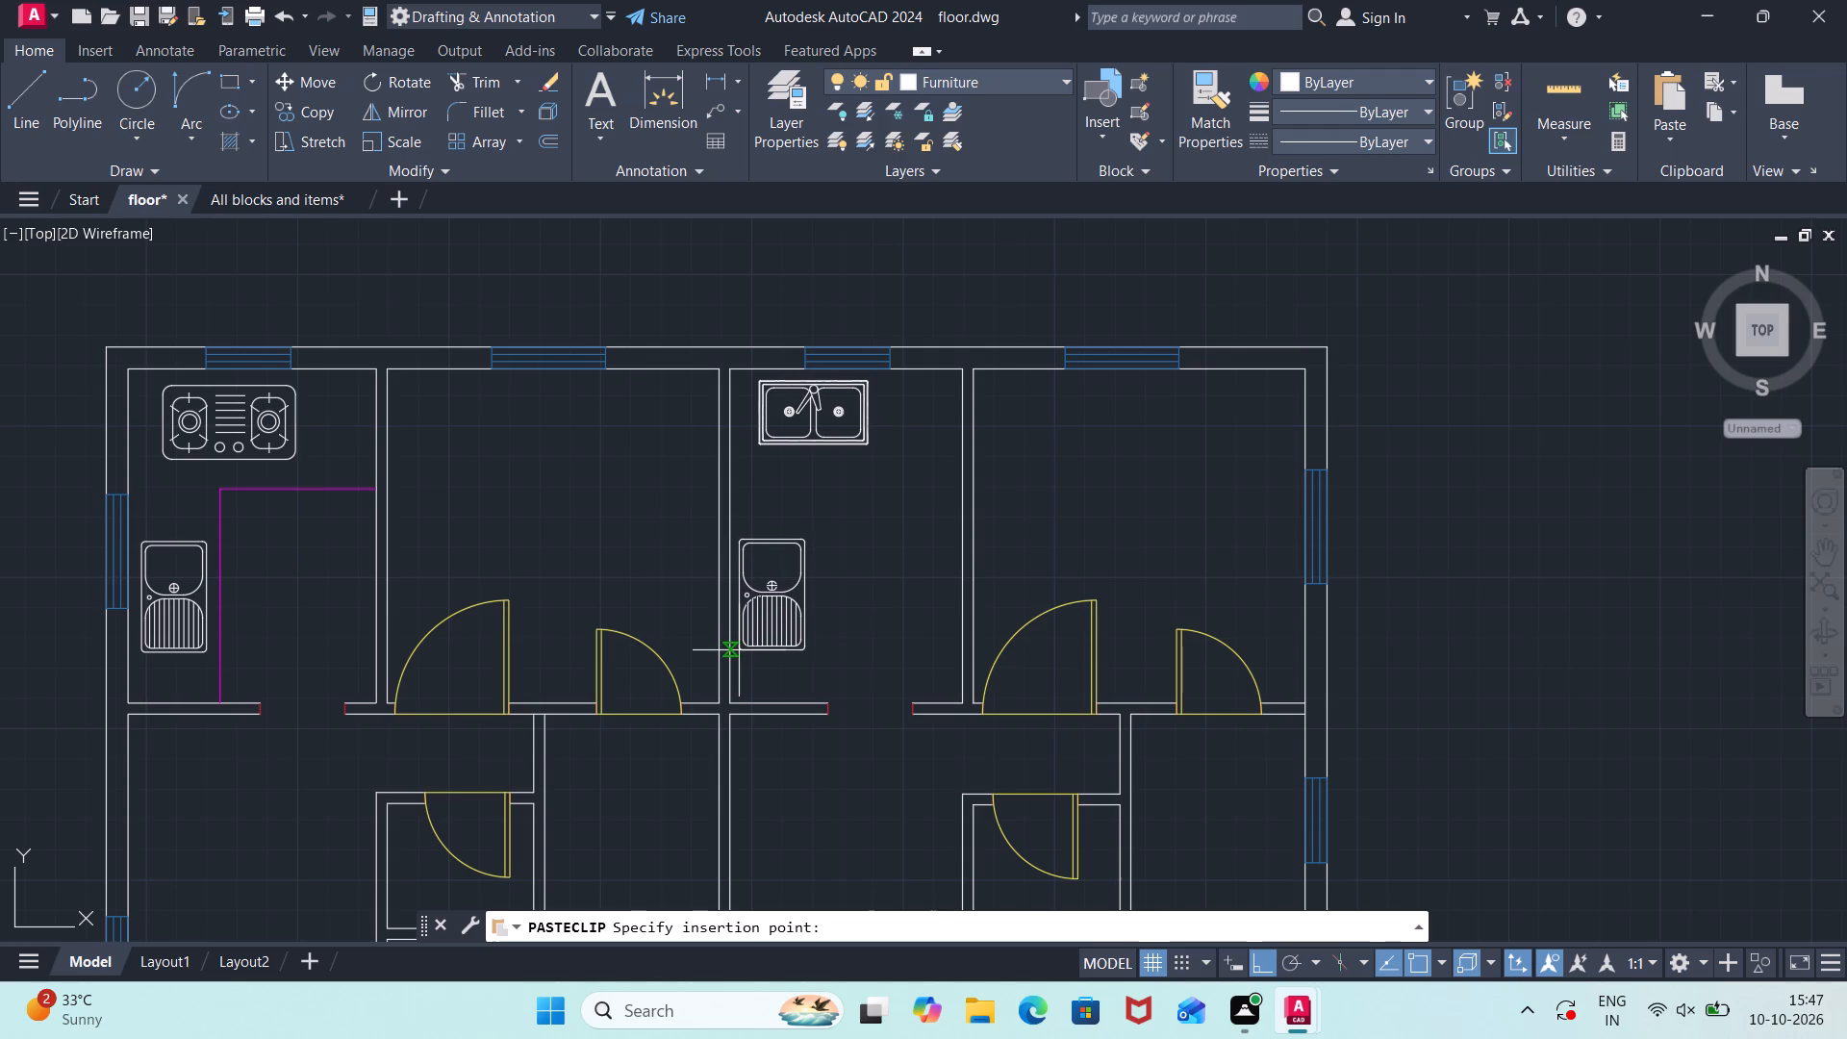
pyautogui.click(739, 650)
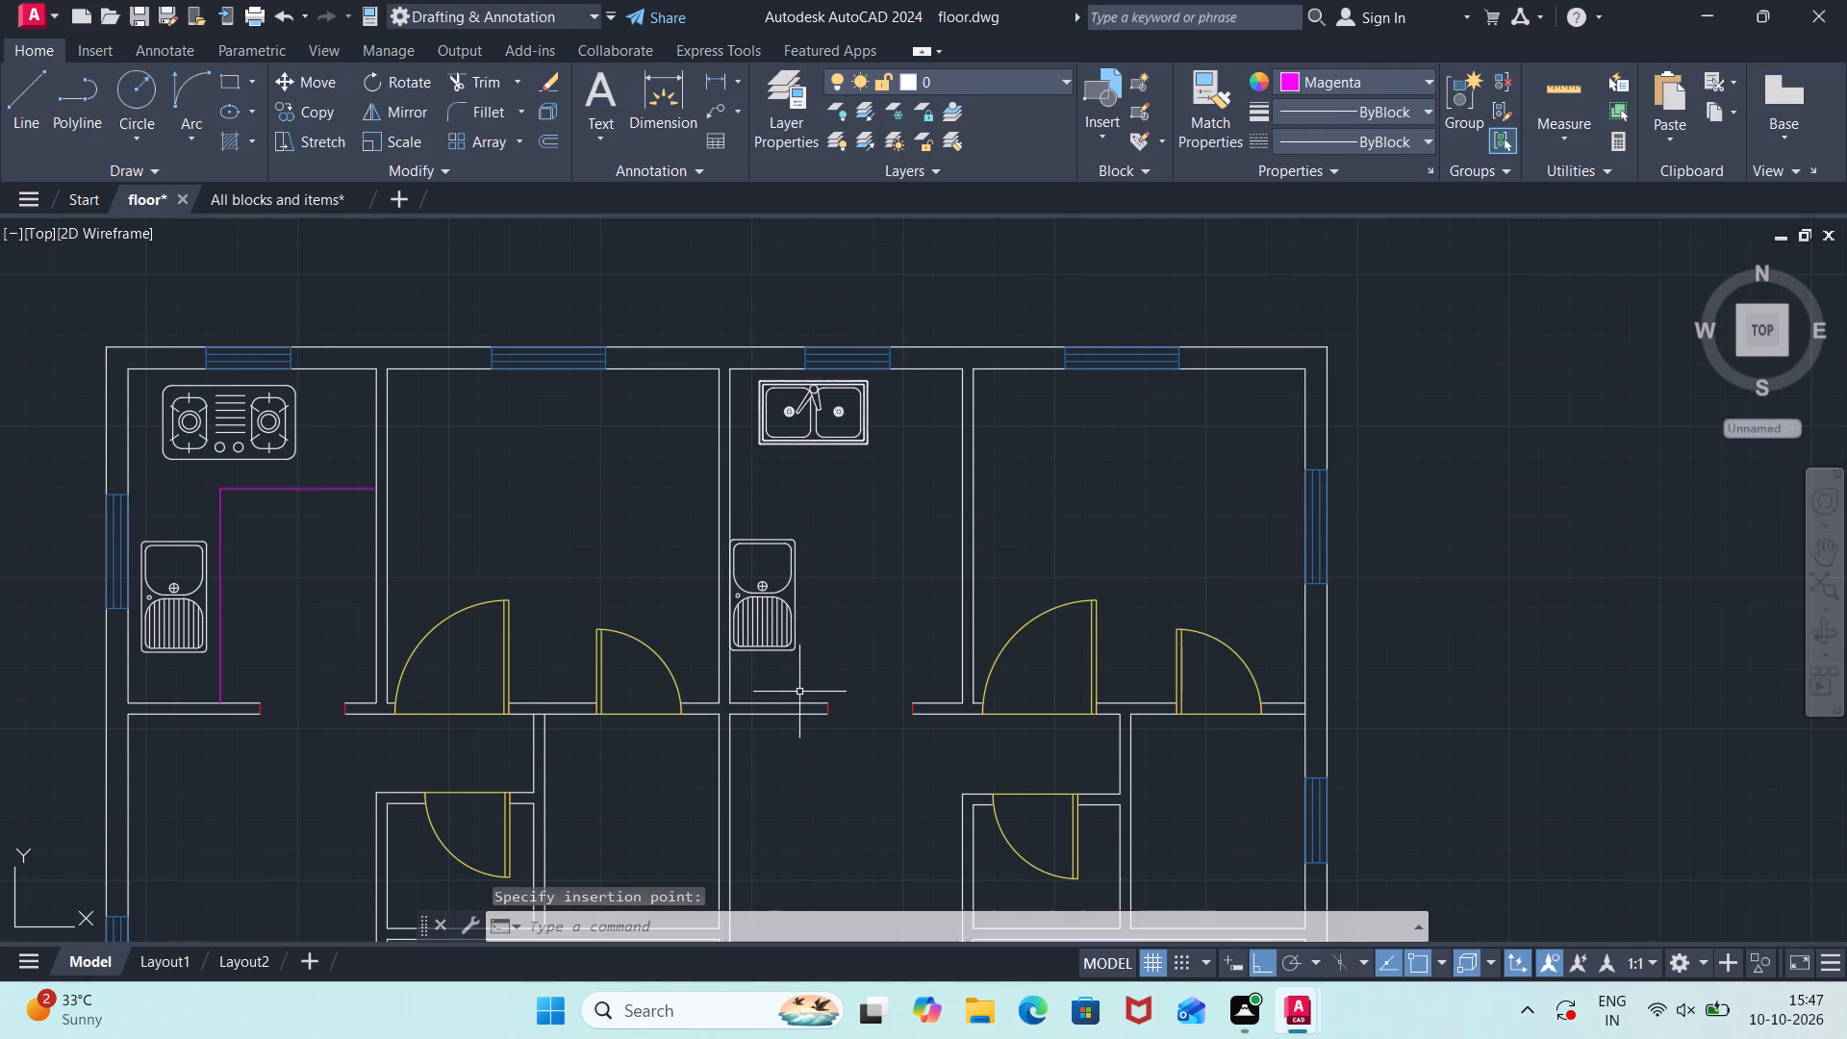
# Draw an L-shaped counter edge in the third north room, from its south wall about 7'-7" north, and east to its east wall.
pyautogui.press('l')
pyautogui.press('Return')
pyautogui.scroll(2, 784, 693)
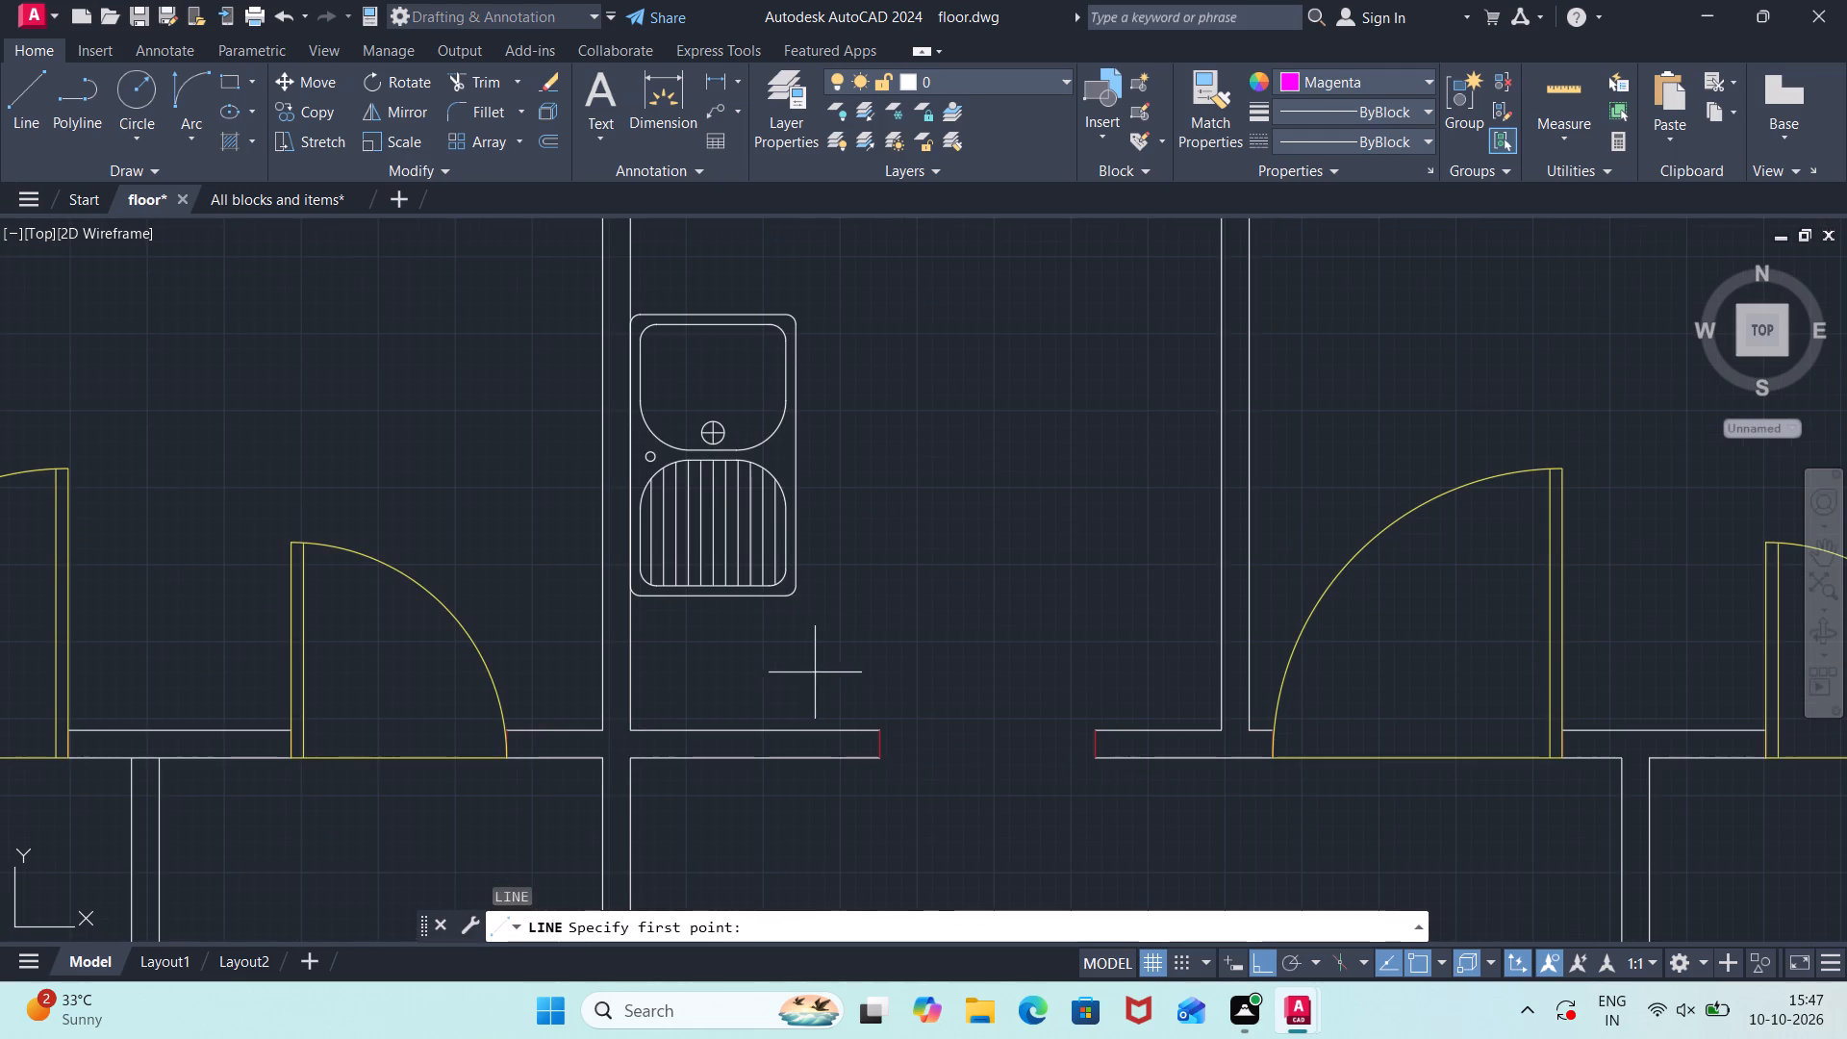
pyautogui.click(837, 723)
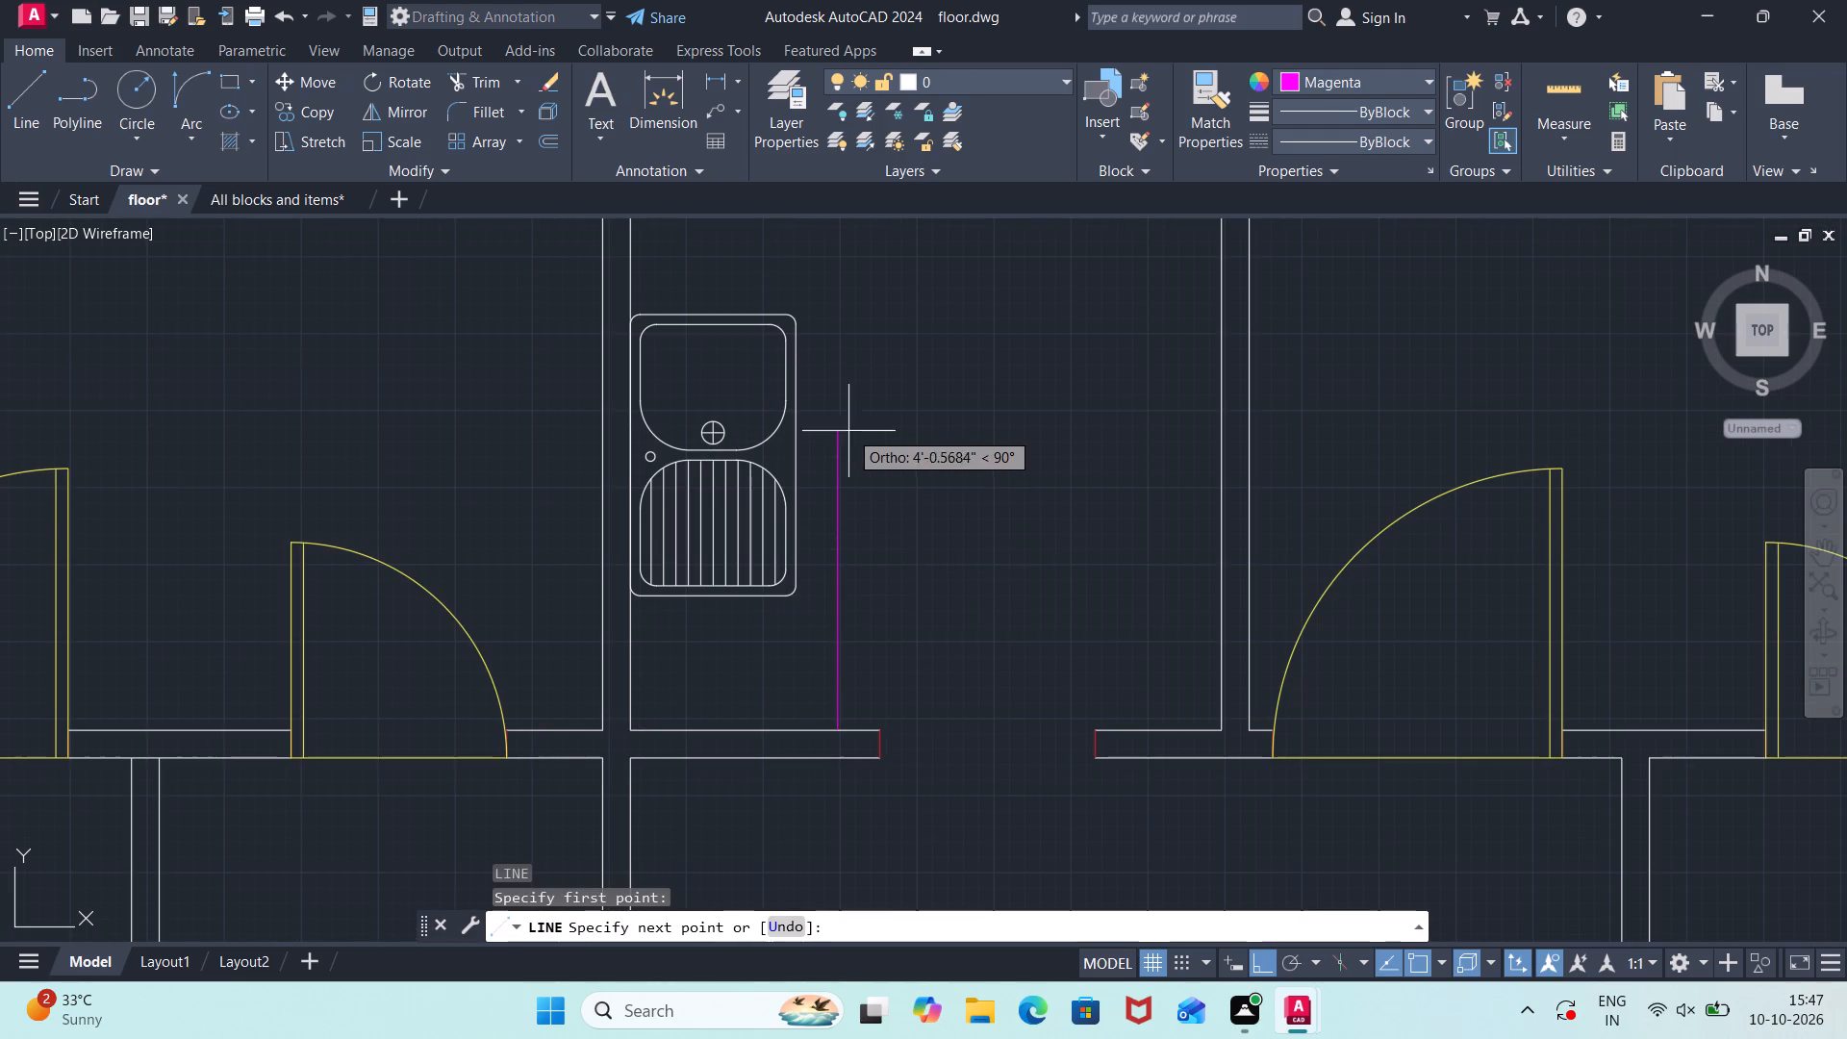
pyautogui.scroll(-2, 845, 394)
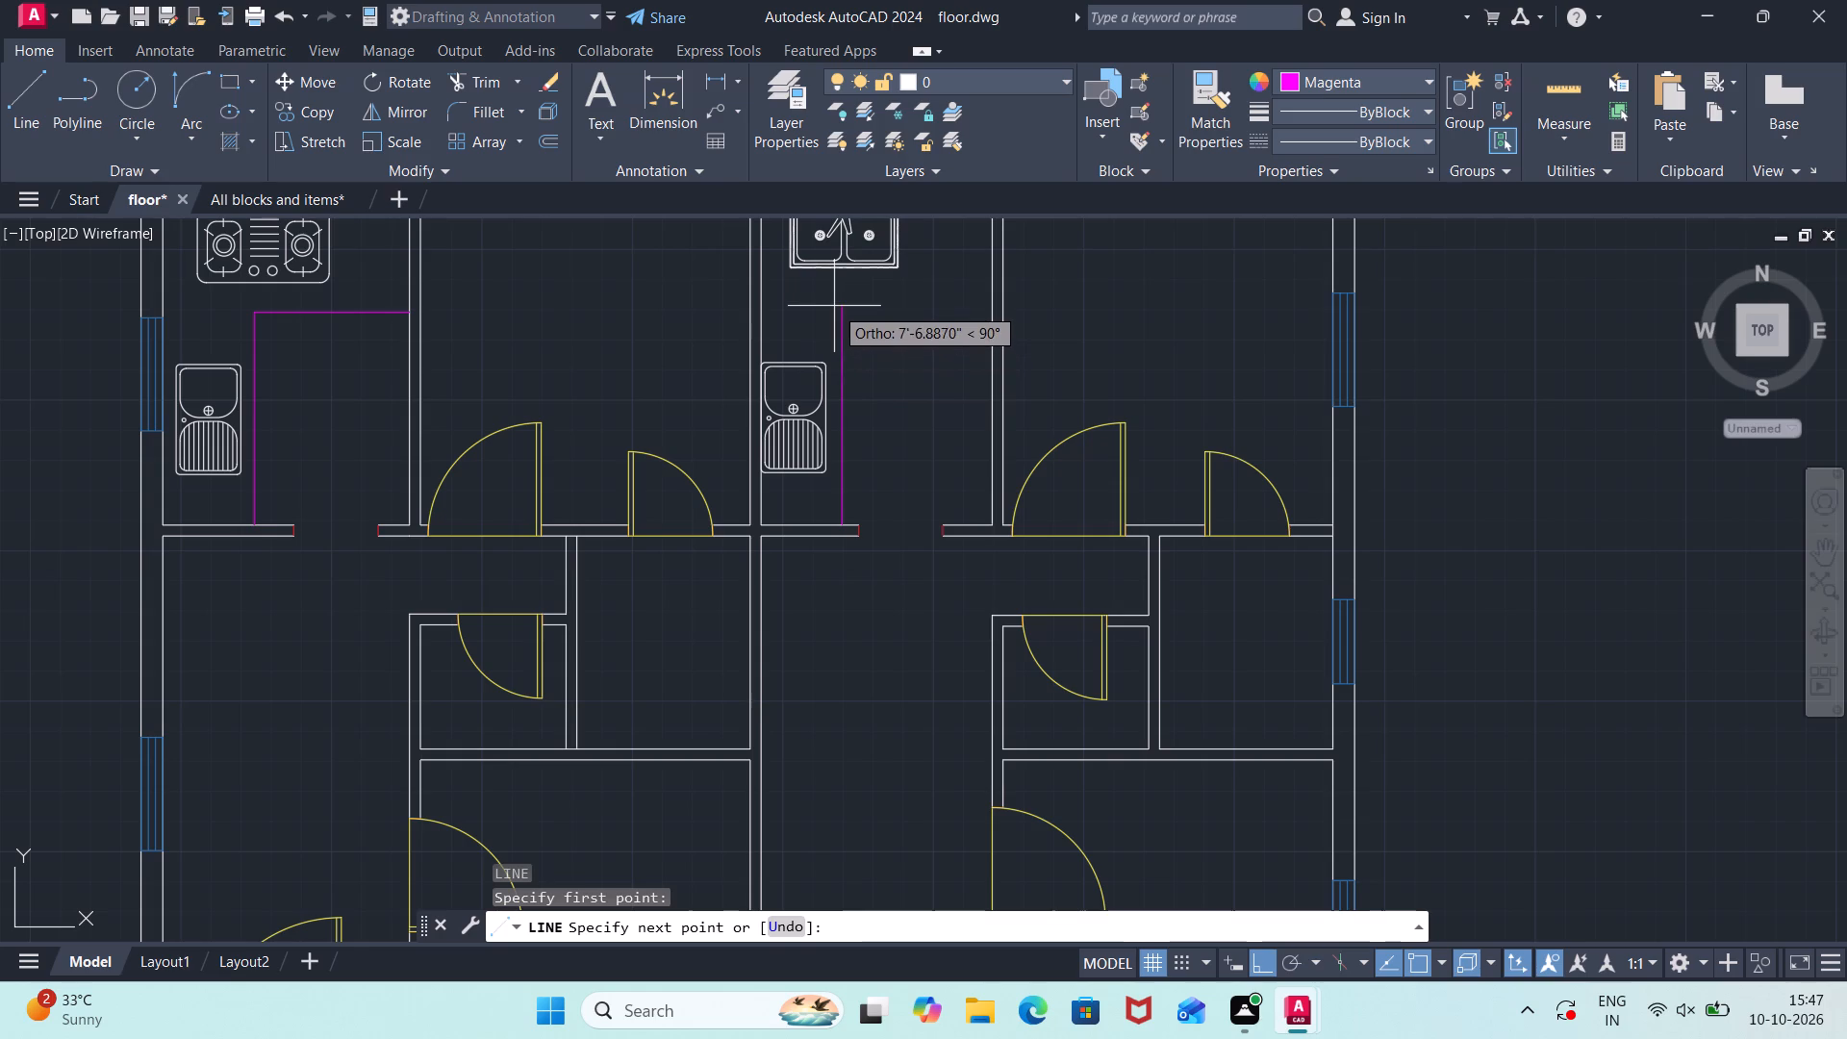
pyautogui.click(834, 304)
pyautogui.click(990, 301)
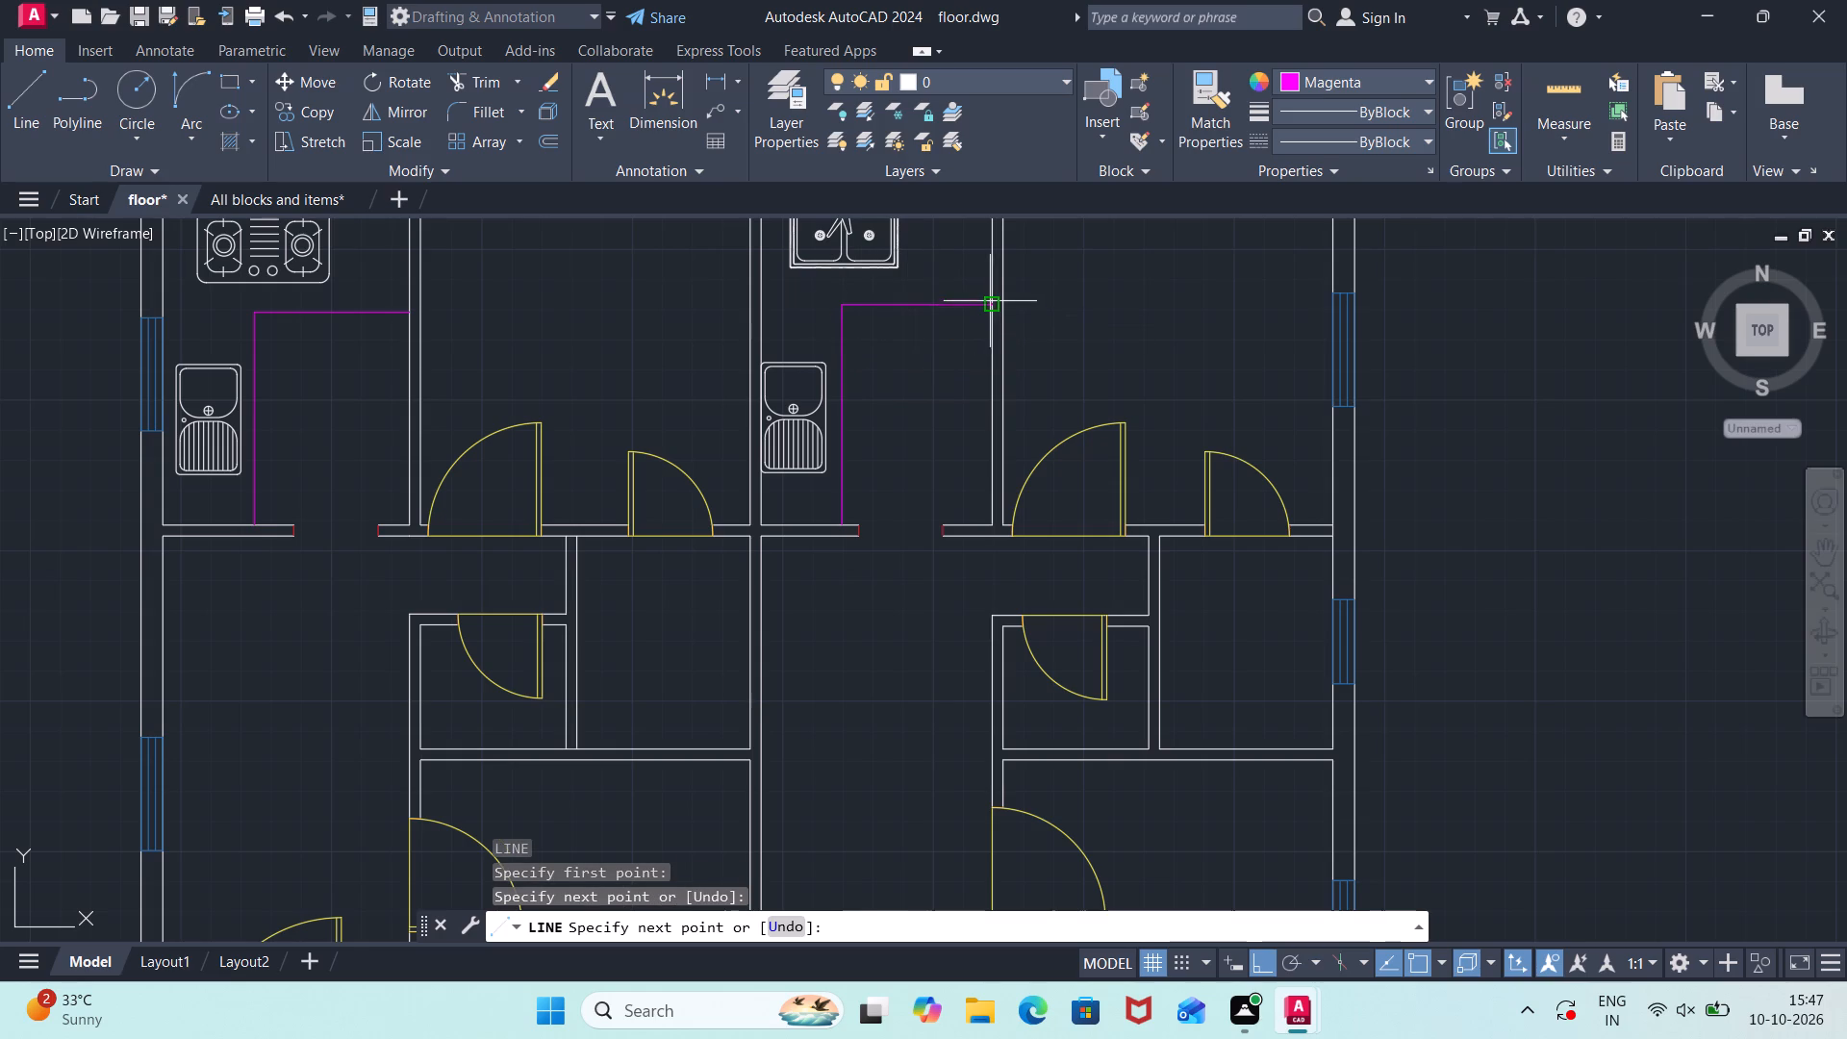
pyautogui.press('Escape')
# Draw a closed 4.5' wide by 6.25' long rectangle with lines in the empty area east of the floor plan.
pyautogui.scroll(-2, 1033, 335)
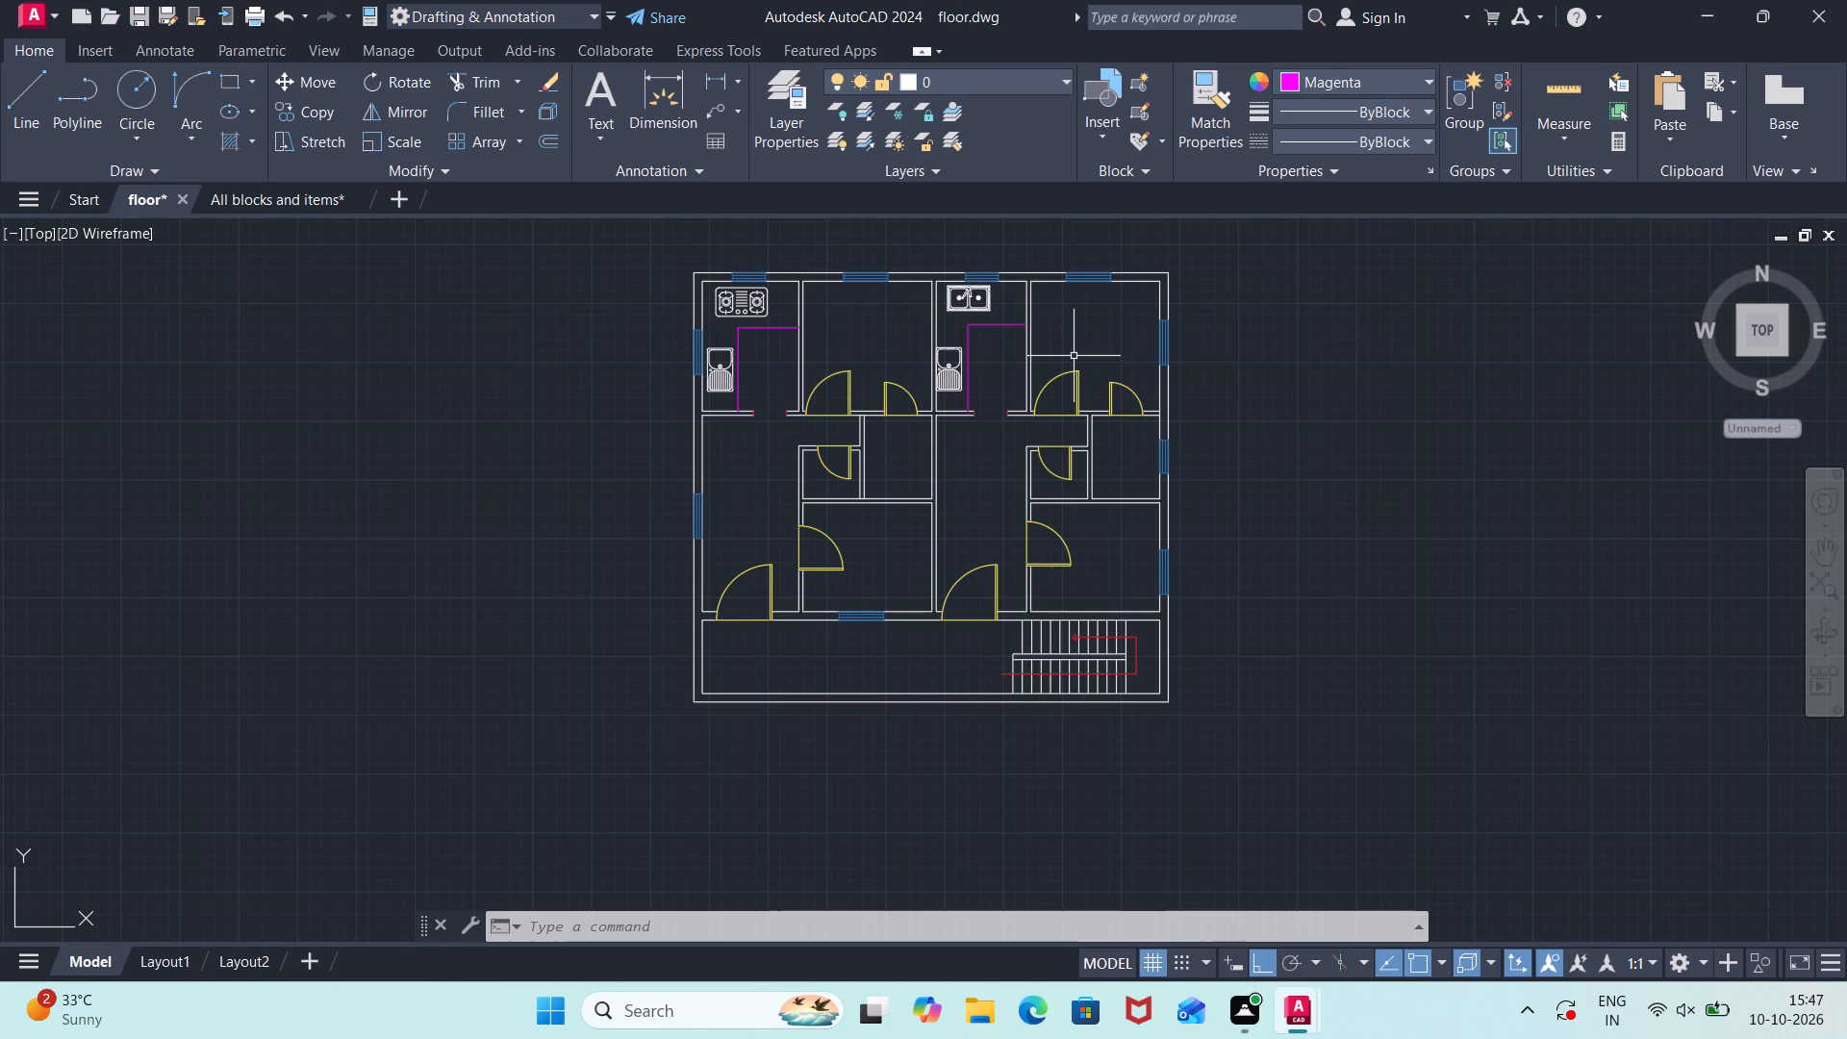
pyautogui.moveTo(1284, 570); pyautogui.dragTo(982, 700, button='middle')
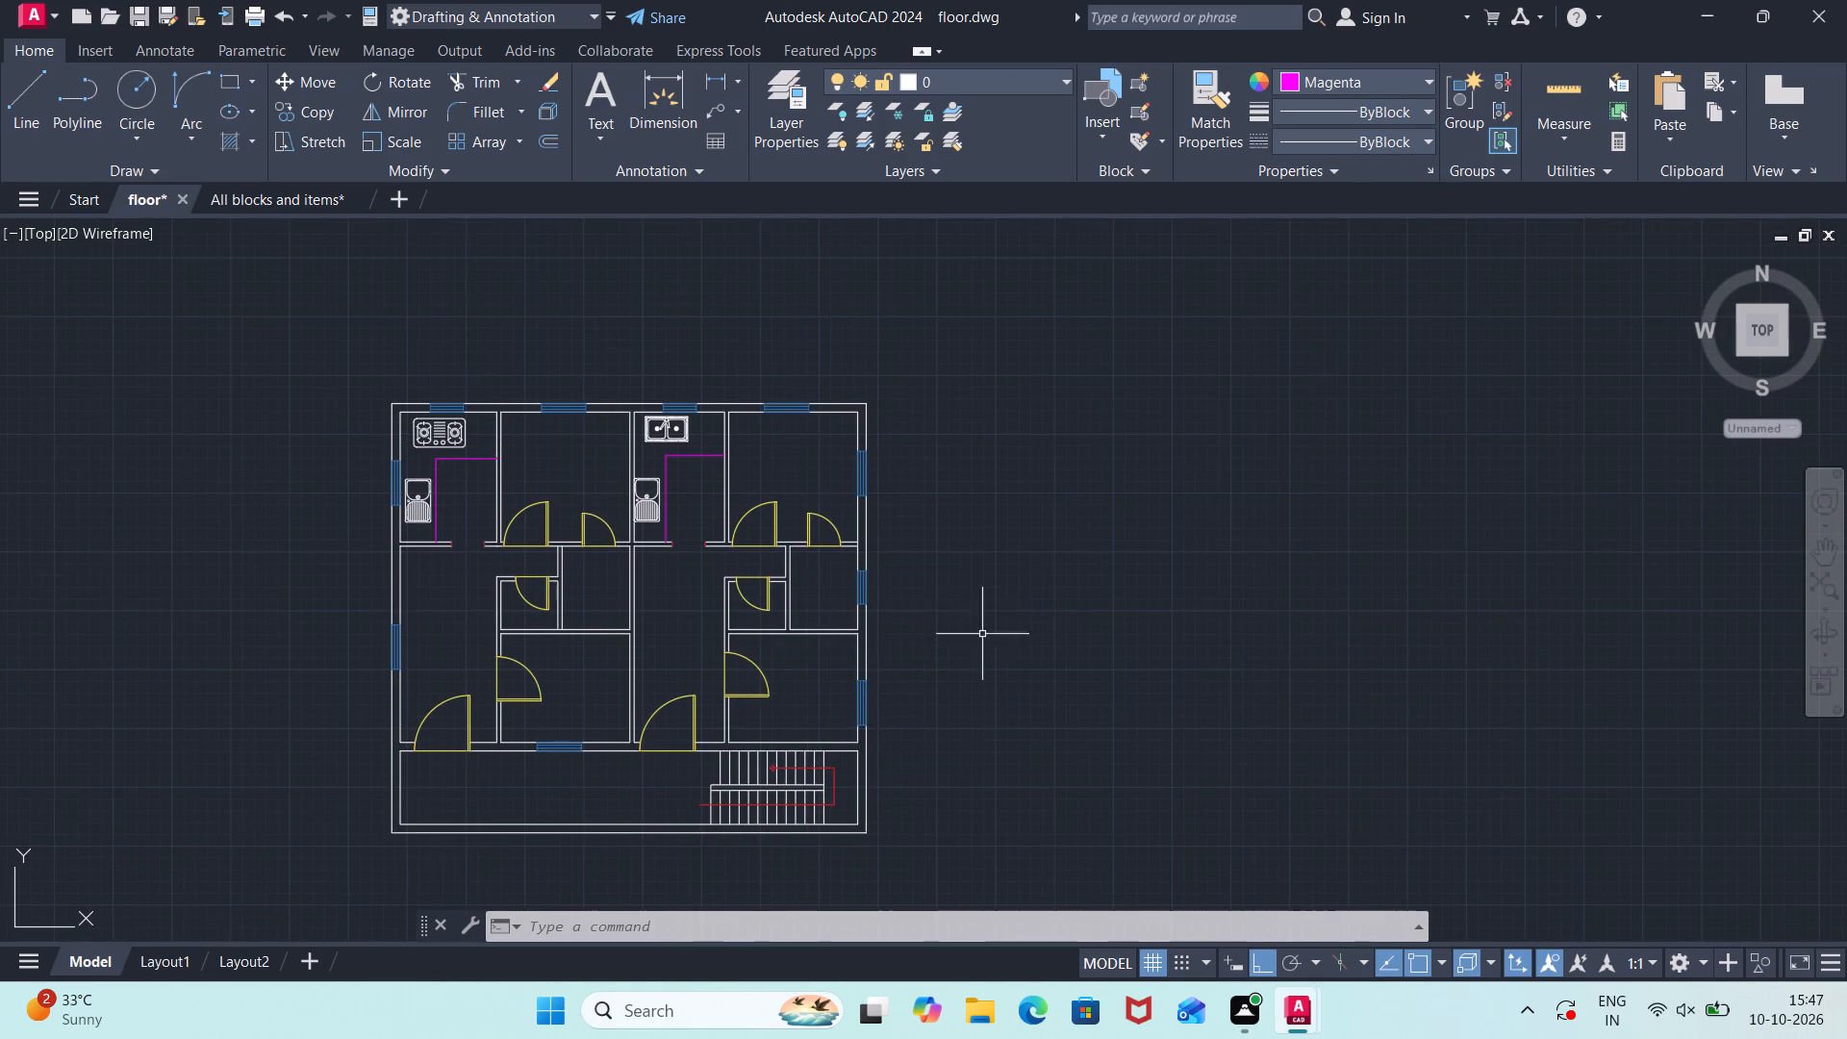
pyautogui.scroll(1, 979, 590)
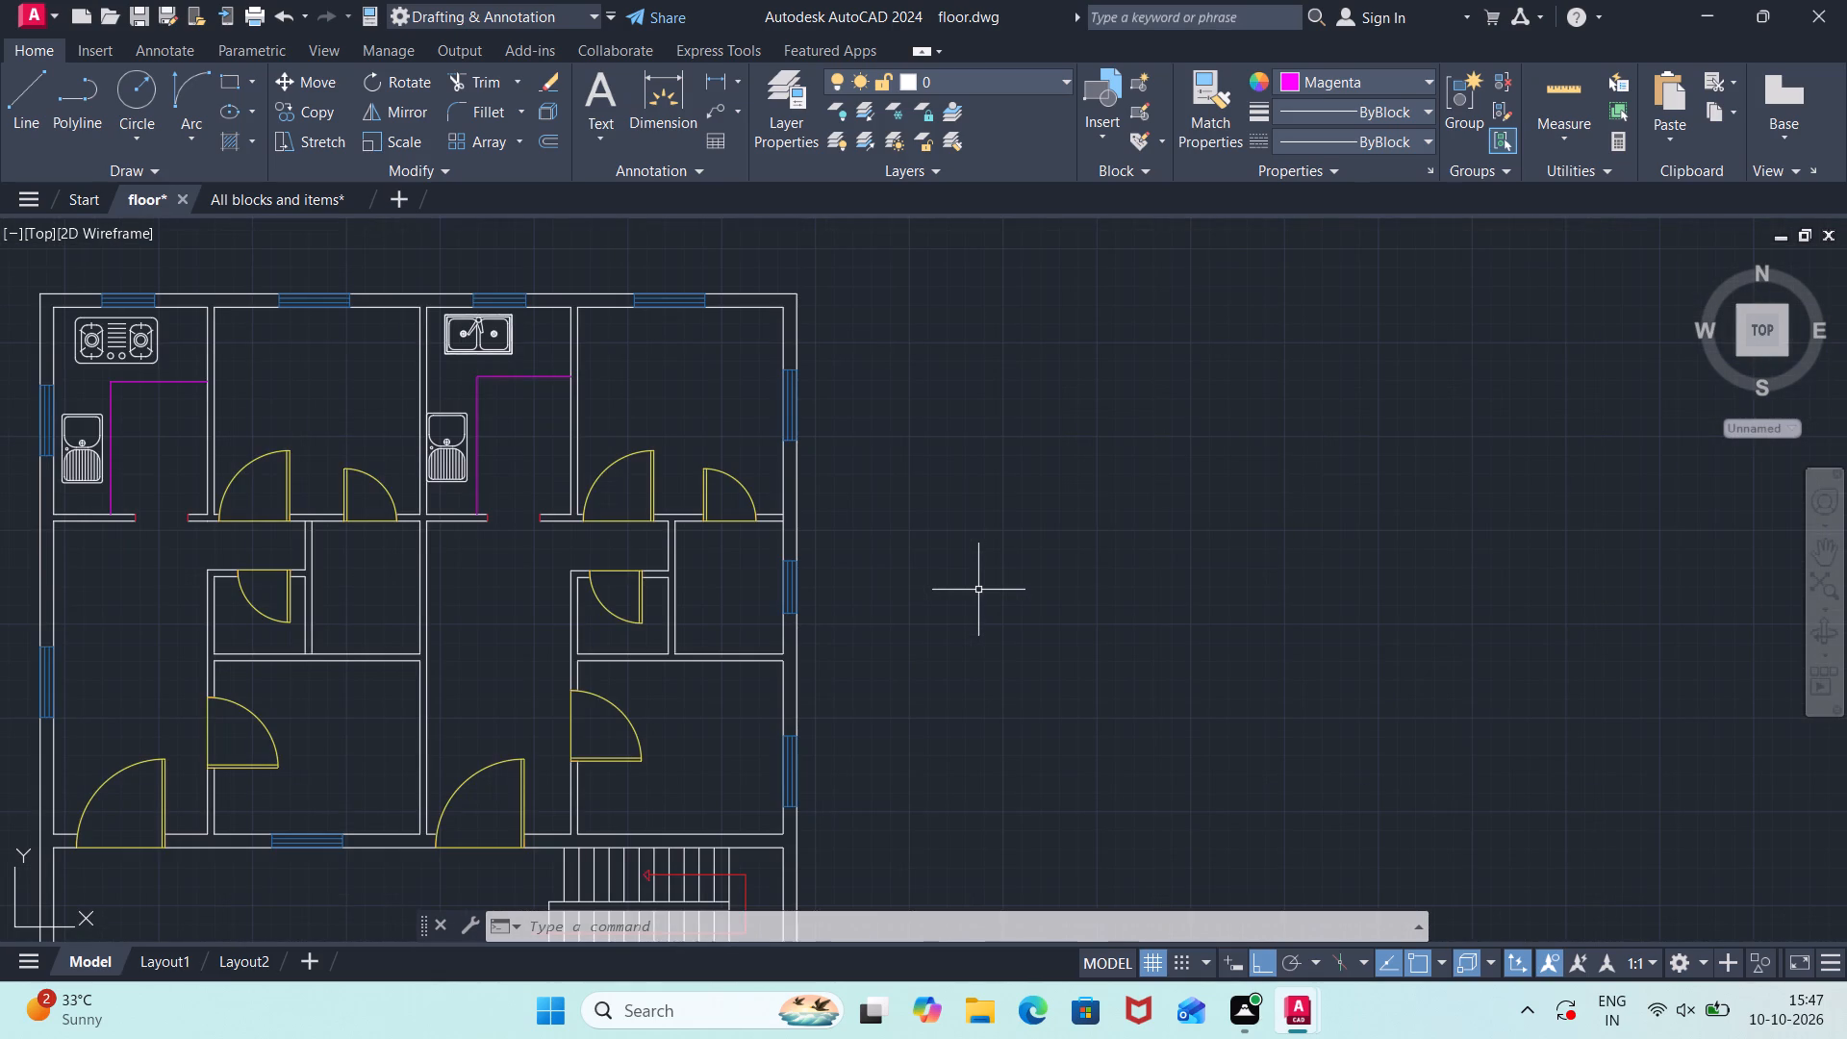
pyautogui.press('l')
pyautogui.press('Return')
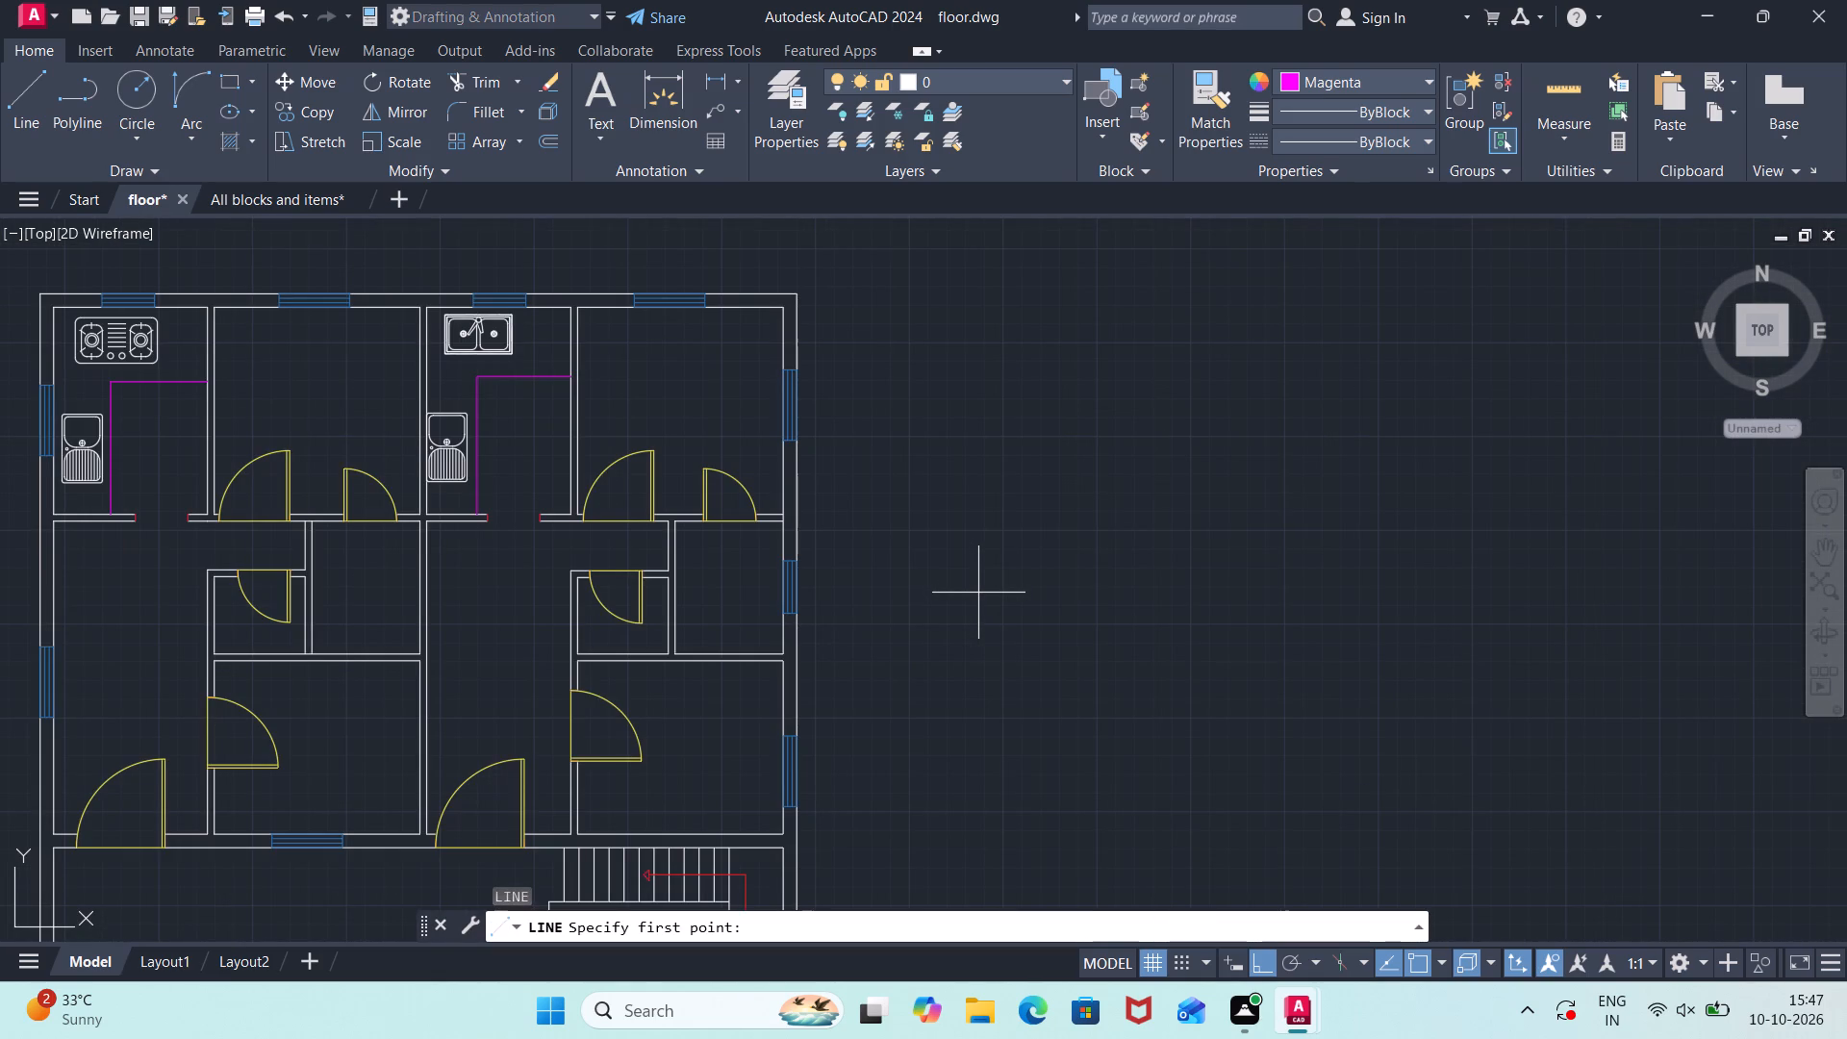
pyautogui.moveTo(1230, 475); pyautogui.dragTo(555, 565, button='middle')
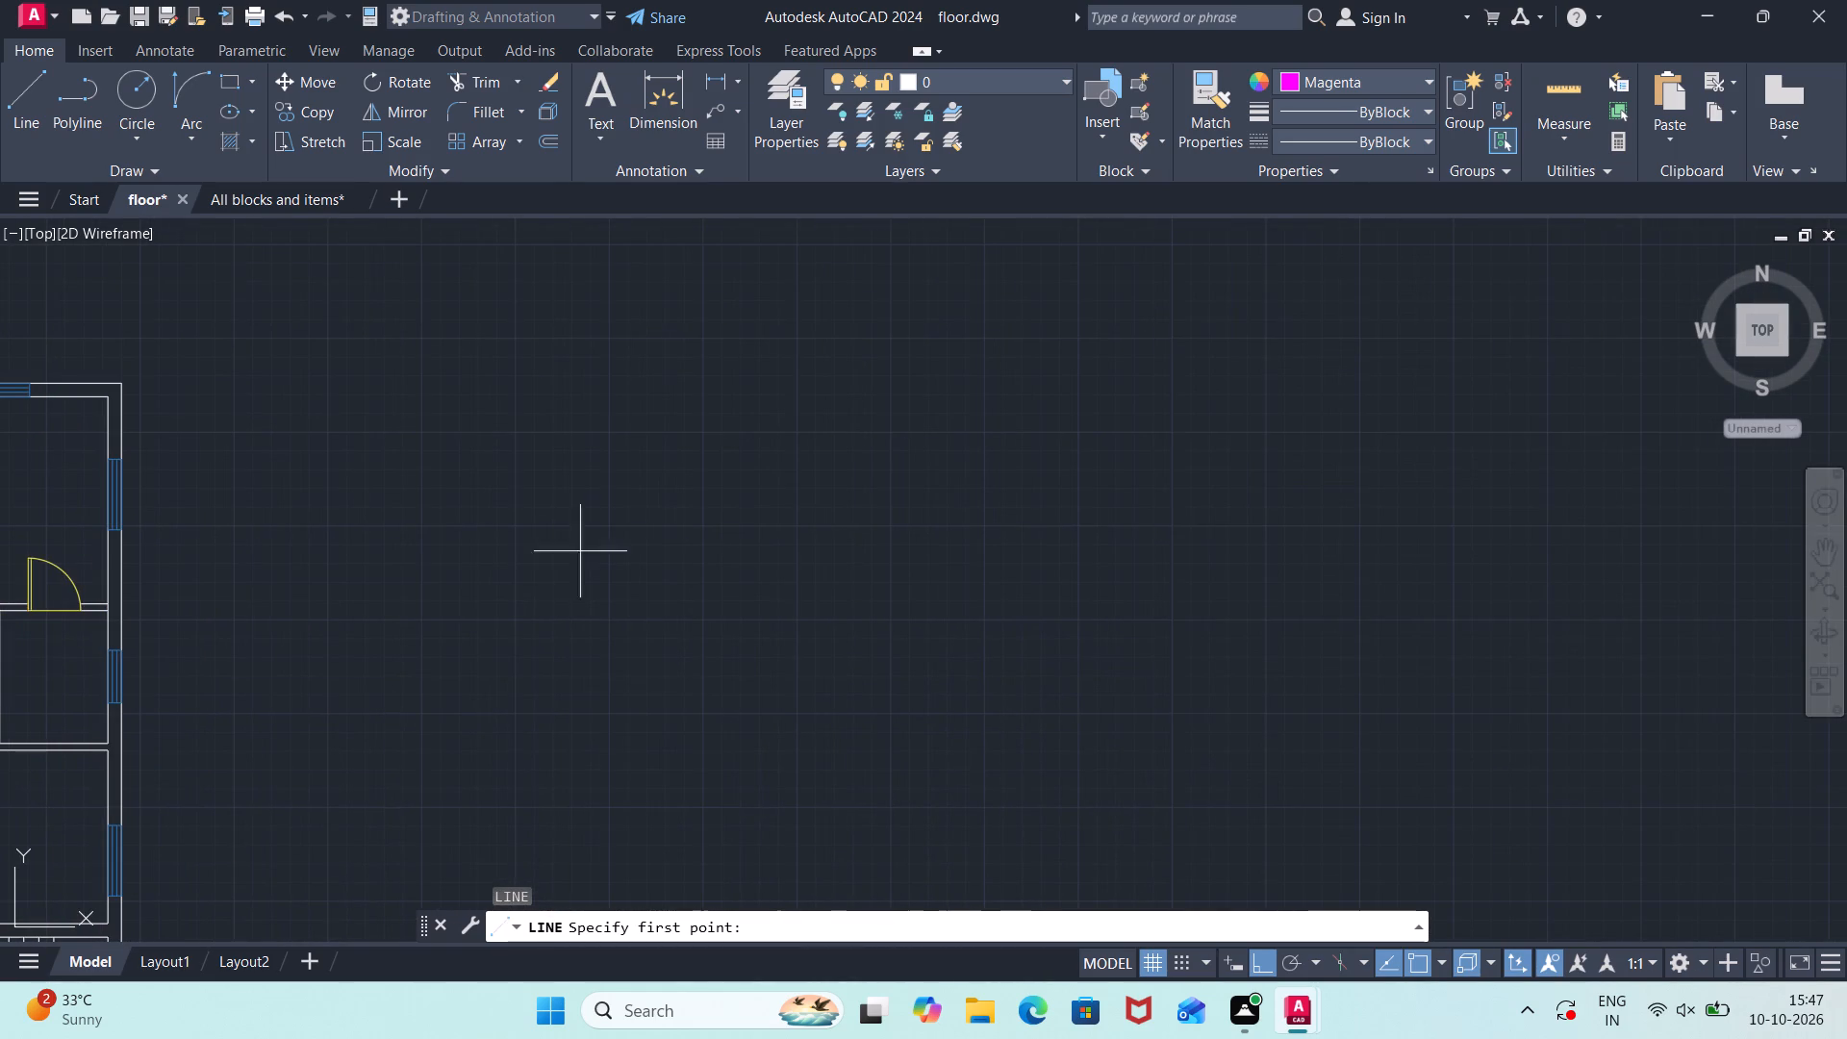
pyautogui.click(593, 542)
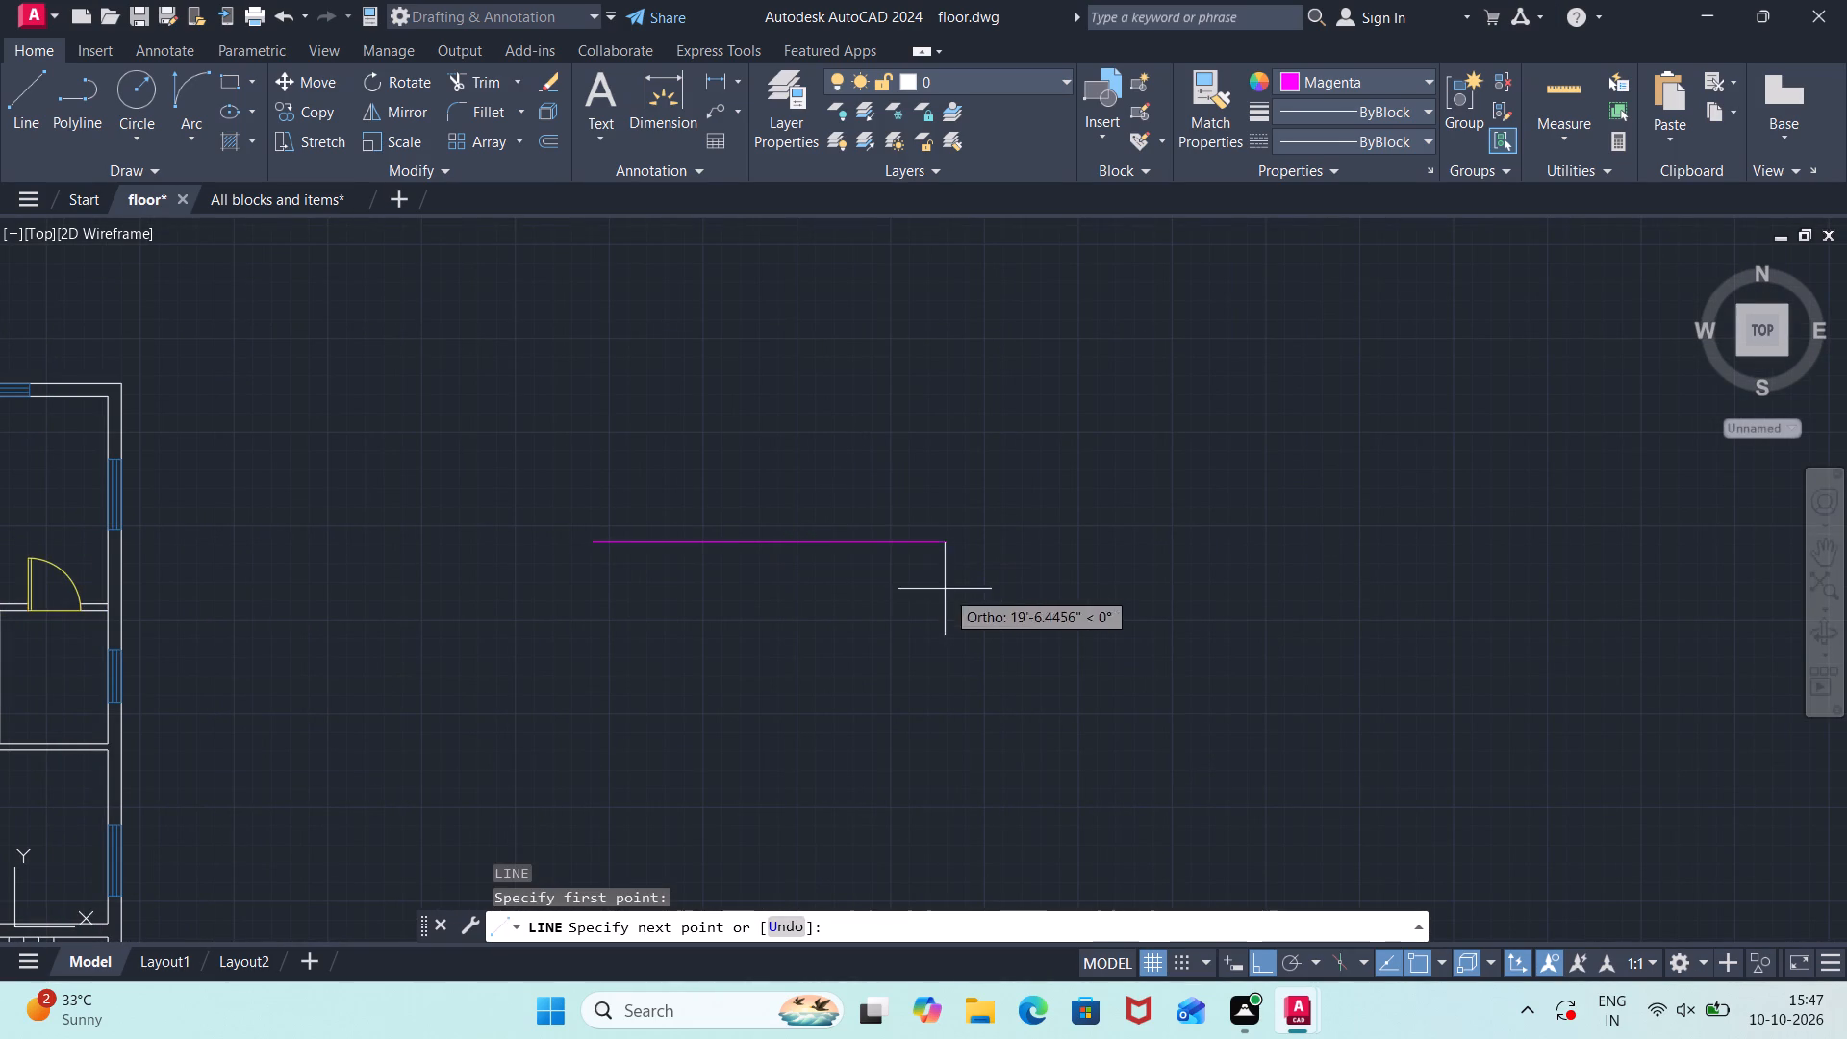
pyautogui.press('4')
pyautogui.write(".5'")
pyautogui.press('Return')
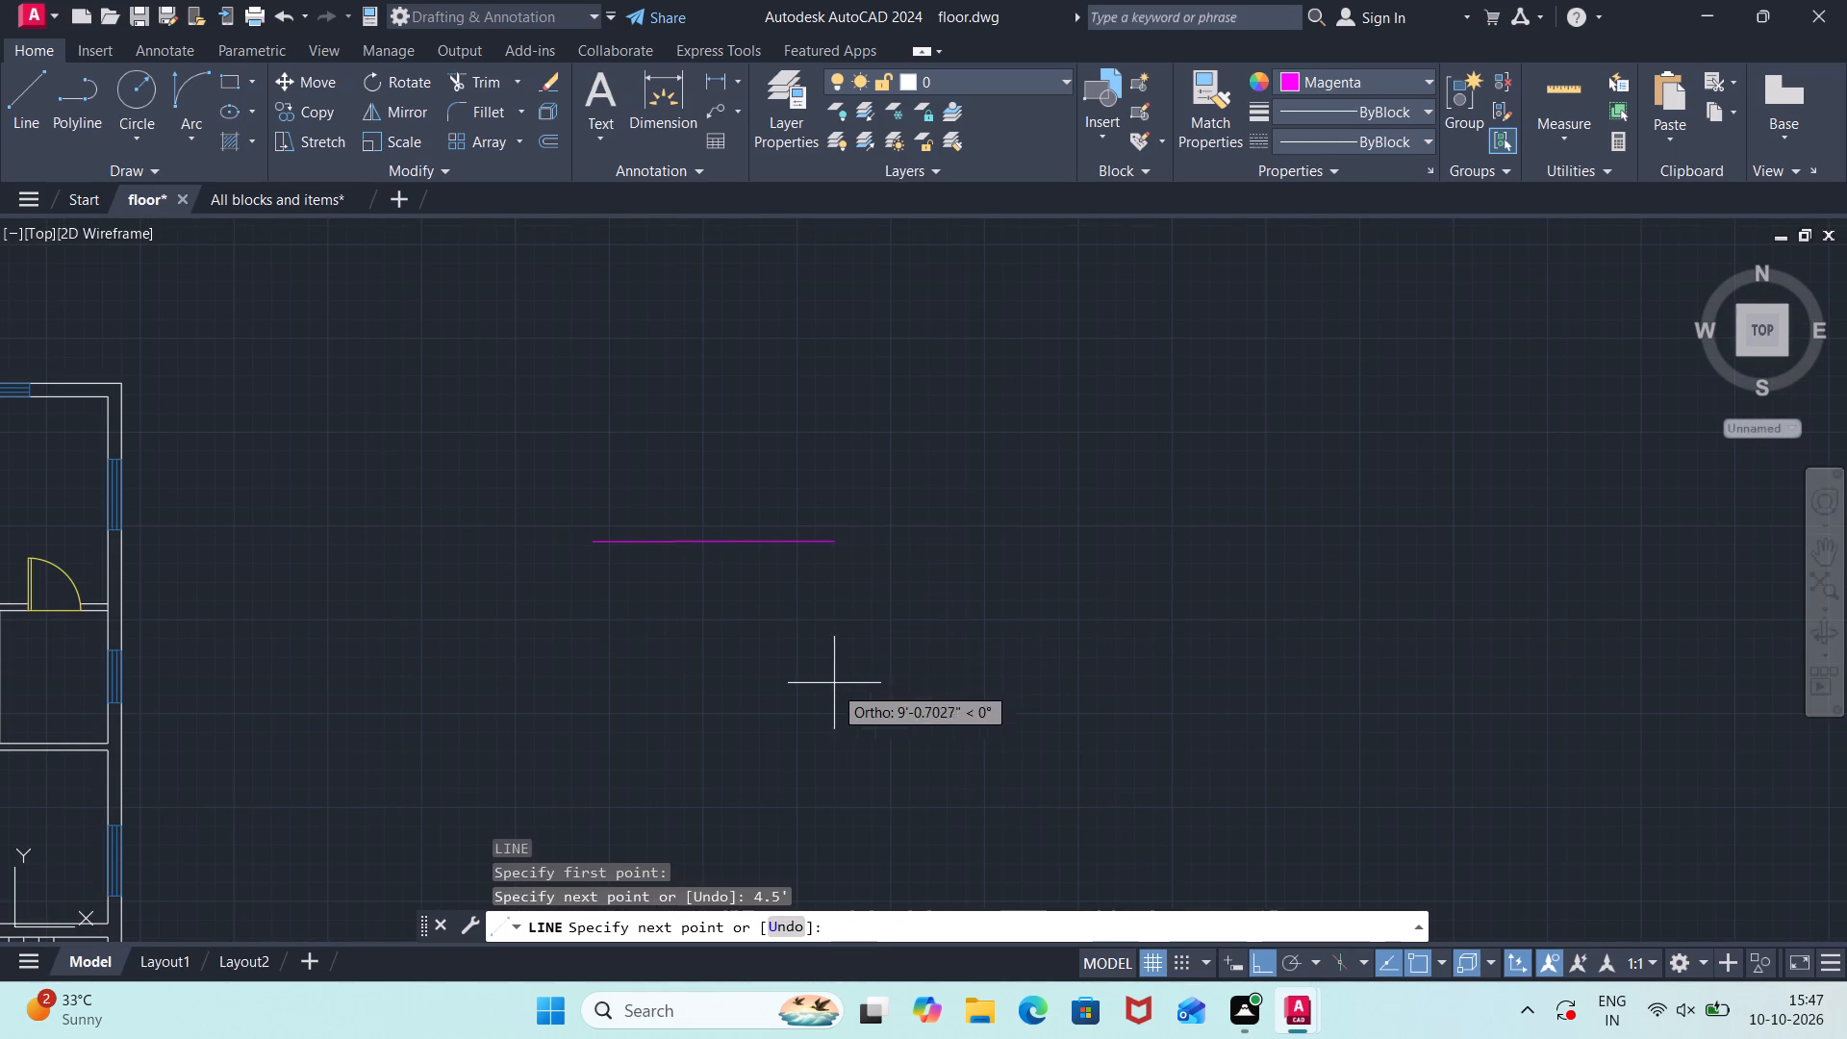
pyautogui.scroll(2, 688, 722)
pyautogui.moveTo(597, 697); pyautogui.dragTo(819, 852, button='middle')
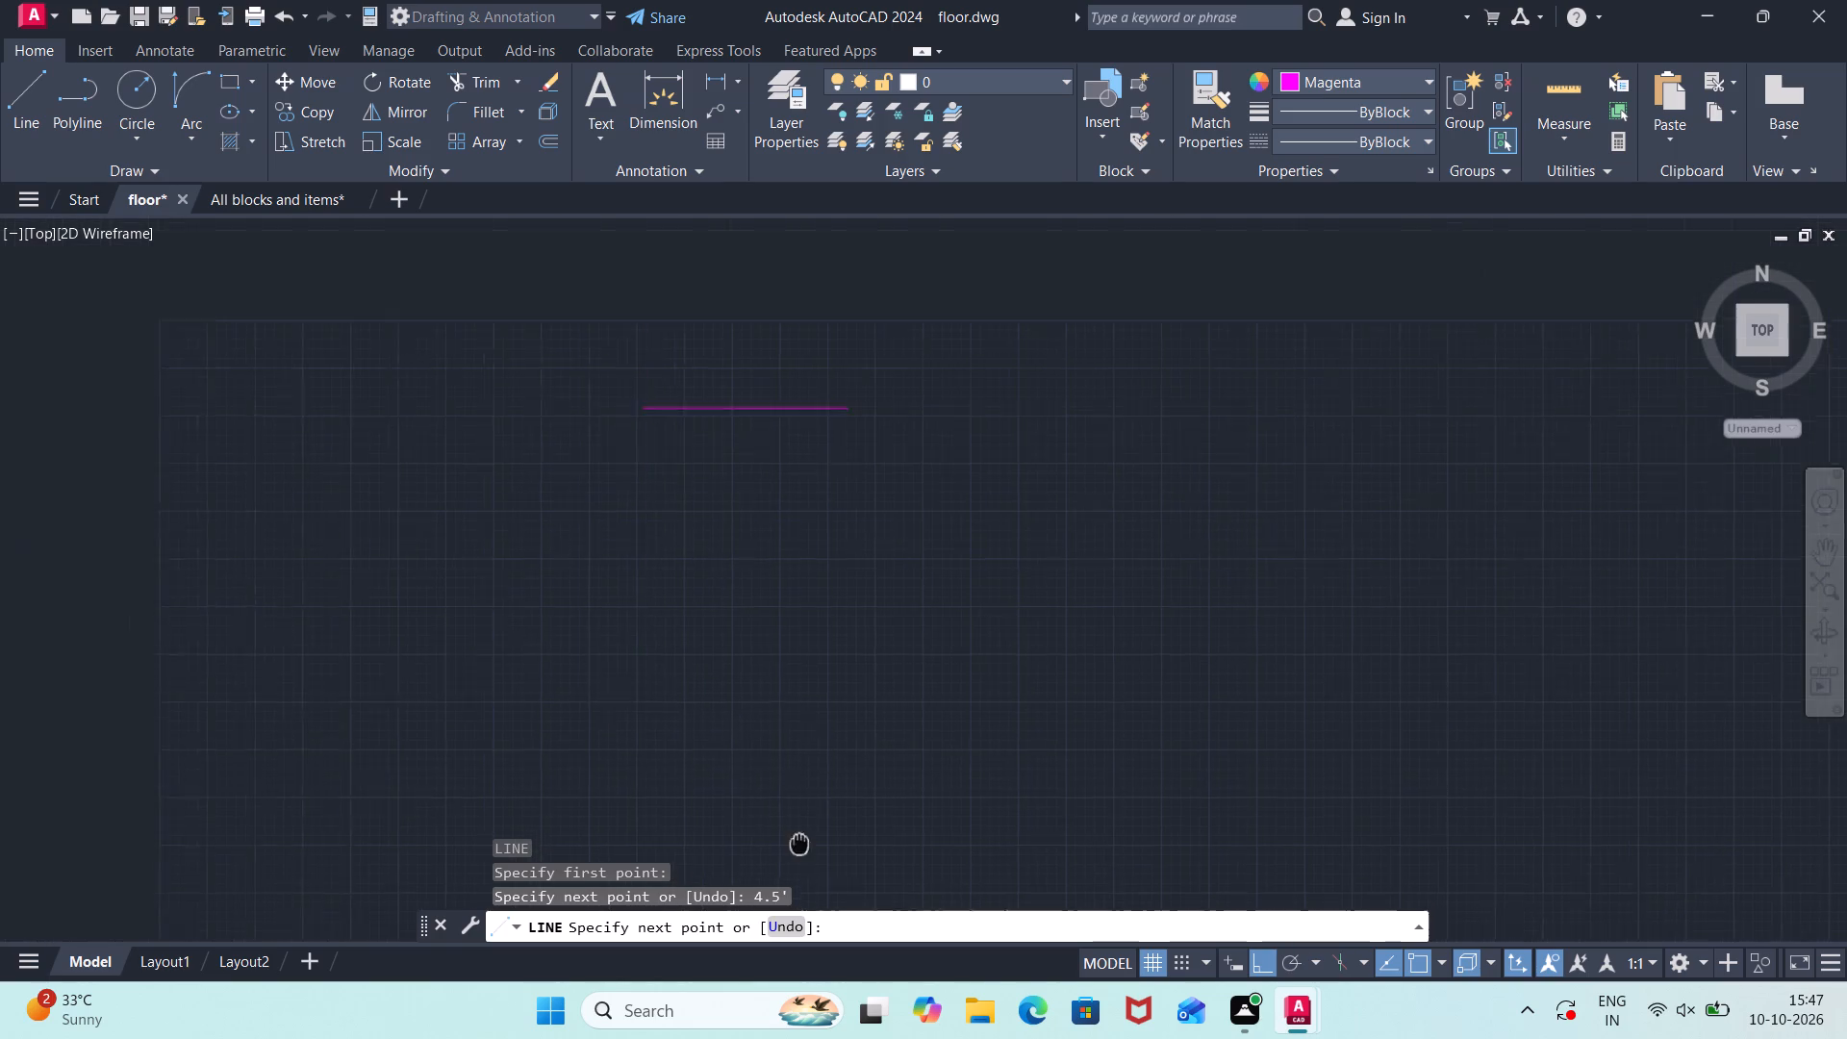
pyautogui.moveTo(819, 852); pyautogui.dragTo(988, 934, button='middle')
pyautogui.write("6.25'")
pyautogui.press('Return')
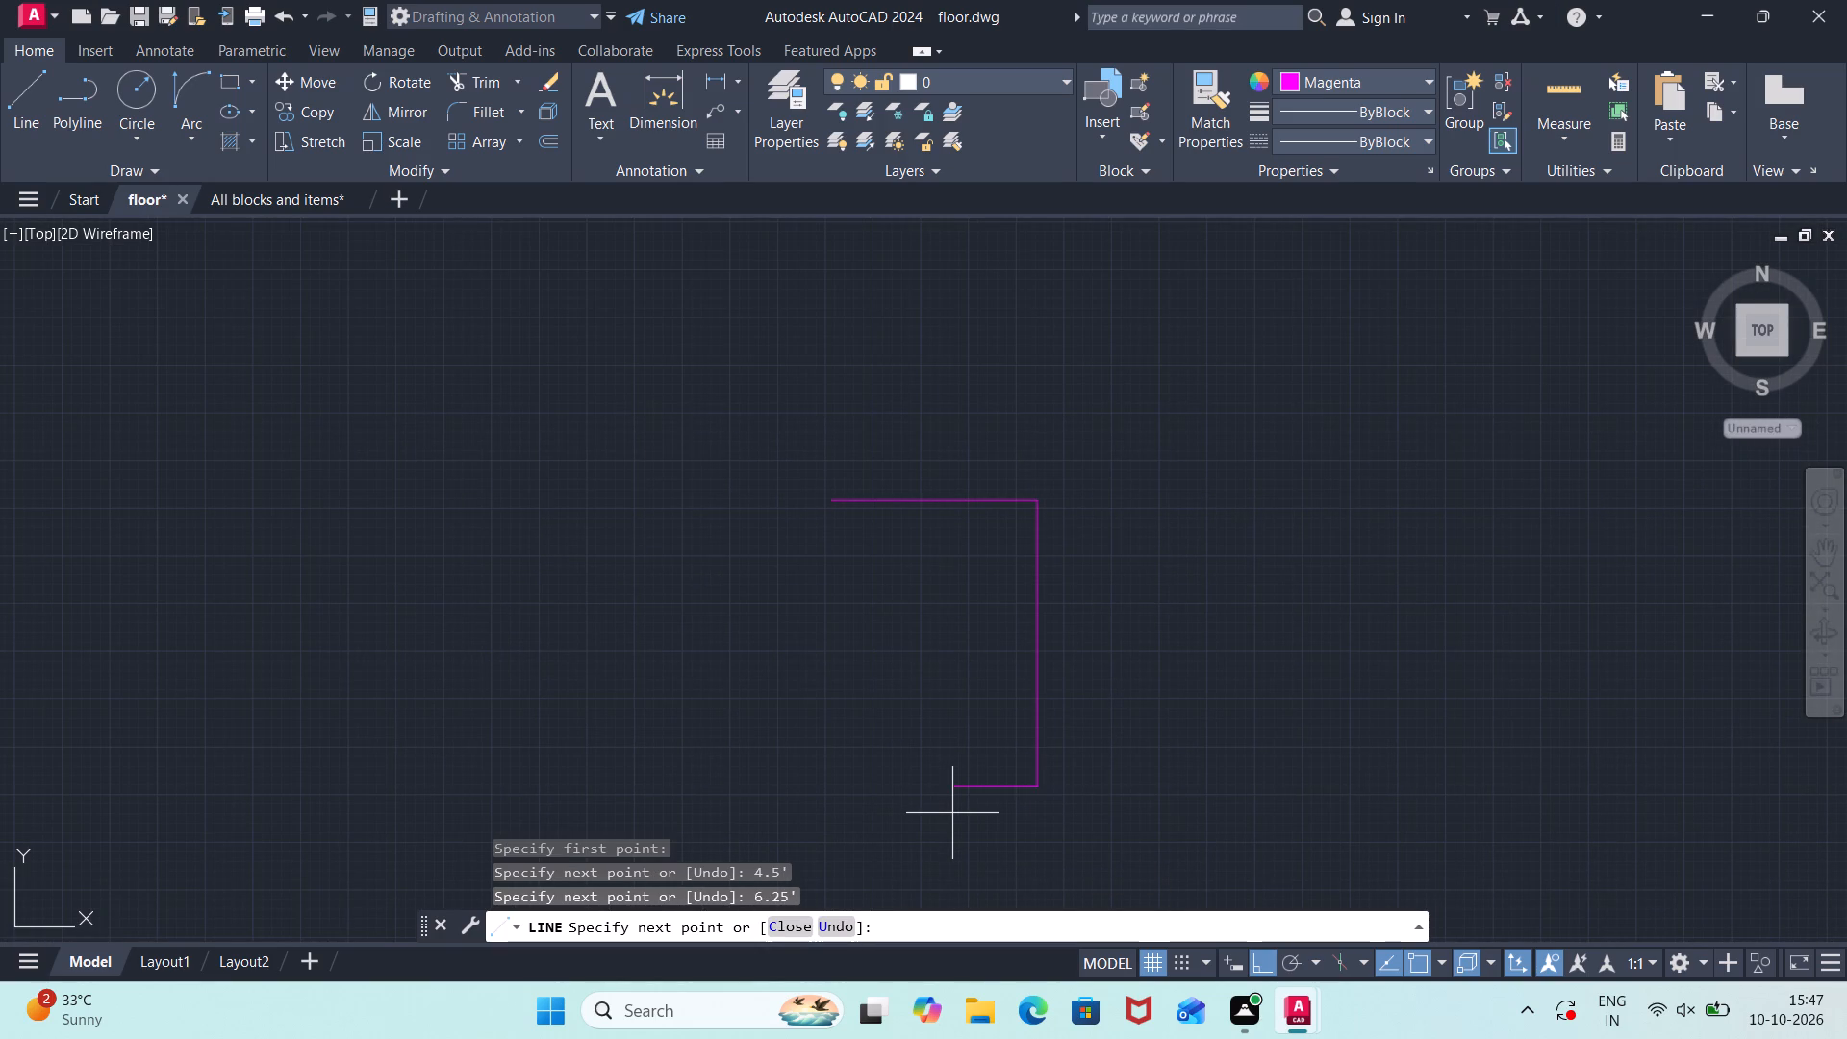
pyautogui.press('4')
pyautogui.write(".5'")
pyautogui.press('Return')
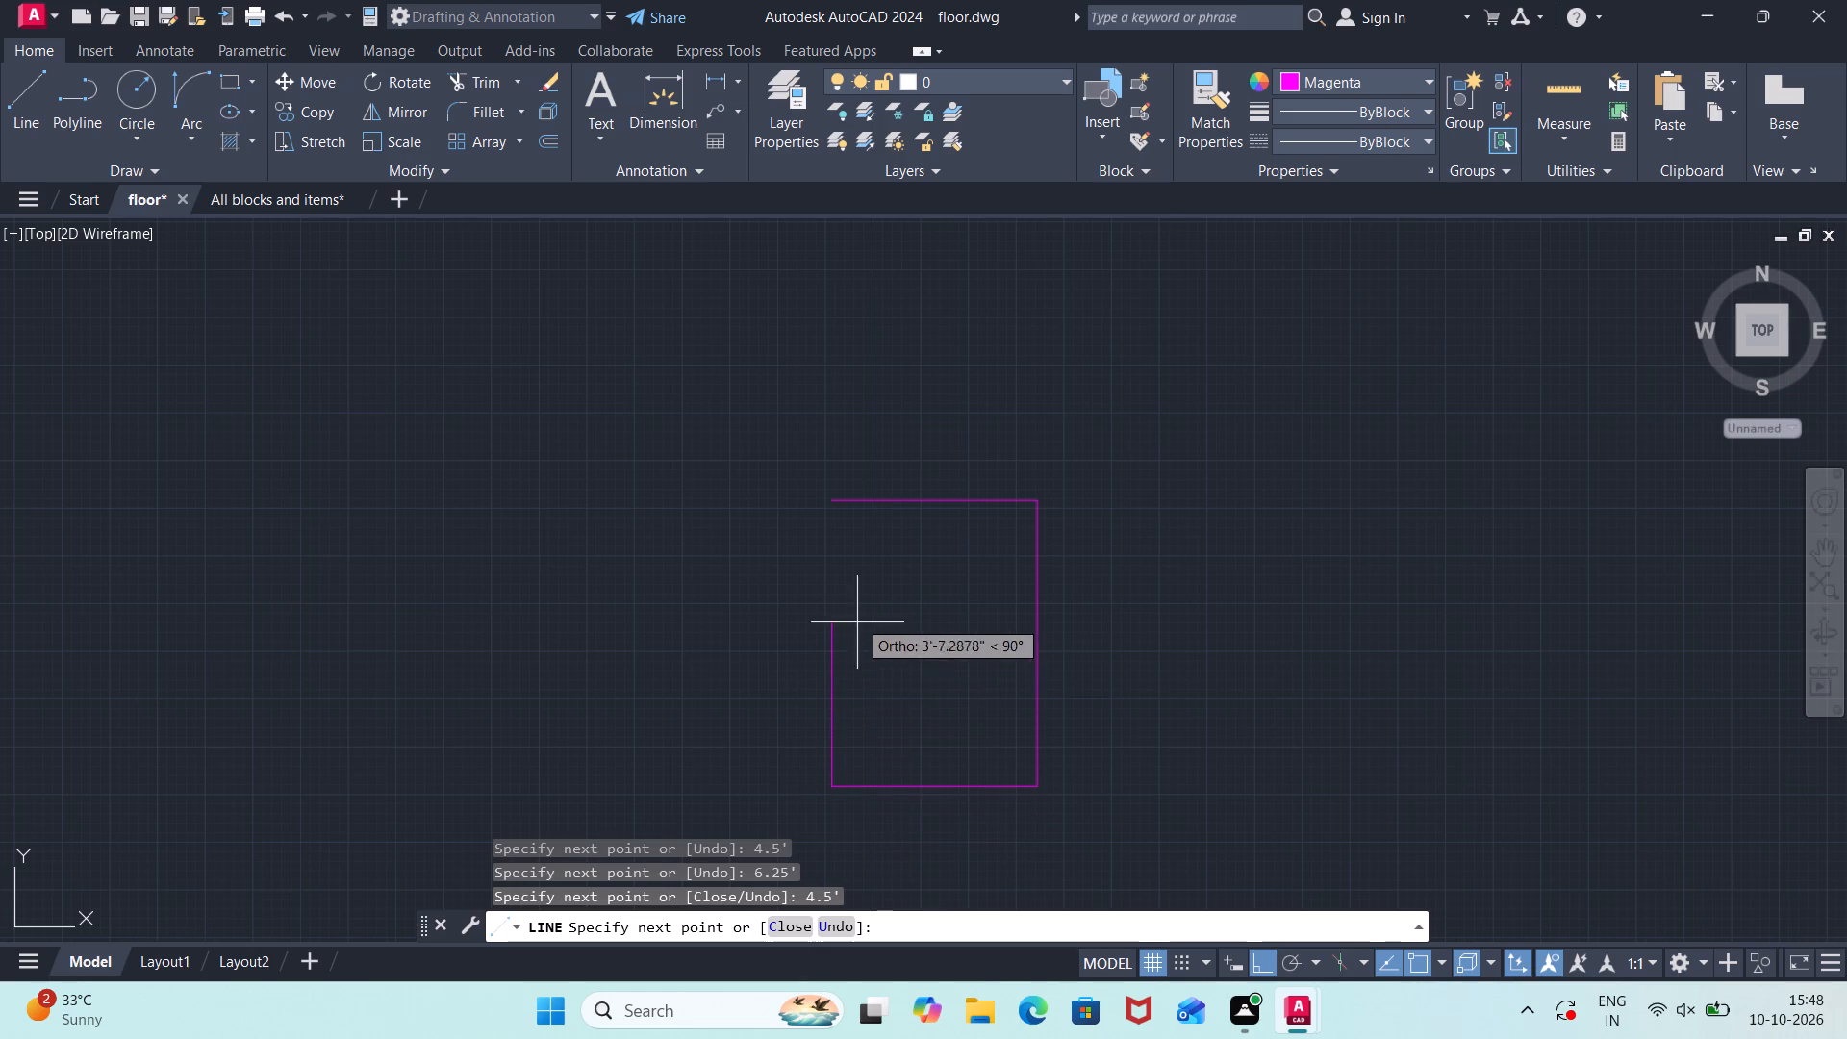
pyautogui.click(833, 498)
pyautogui.press('Escape')
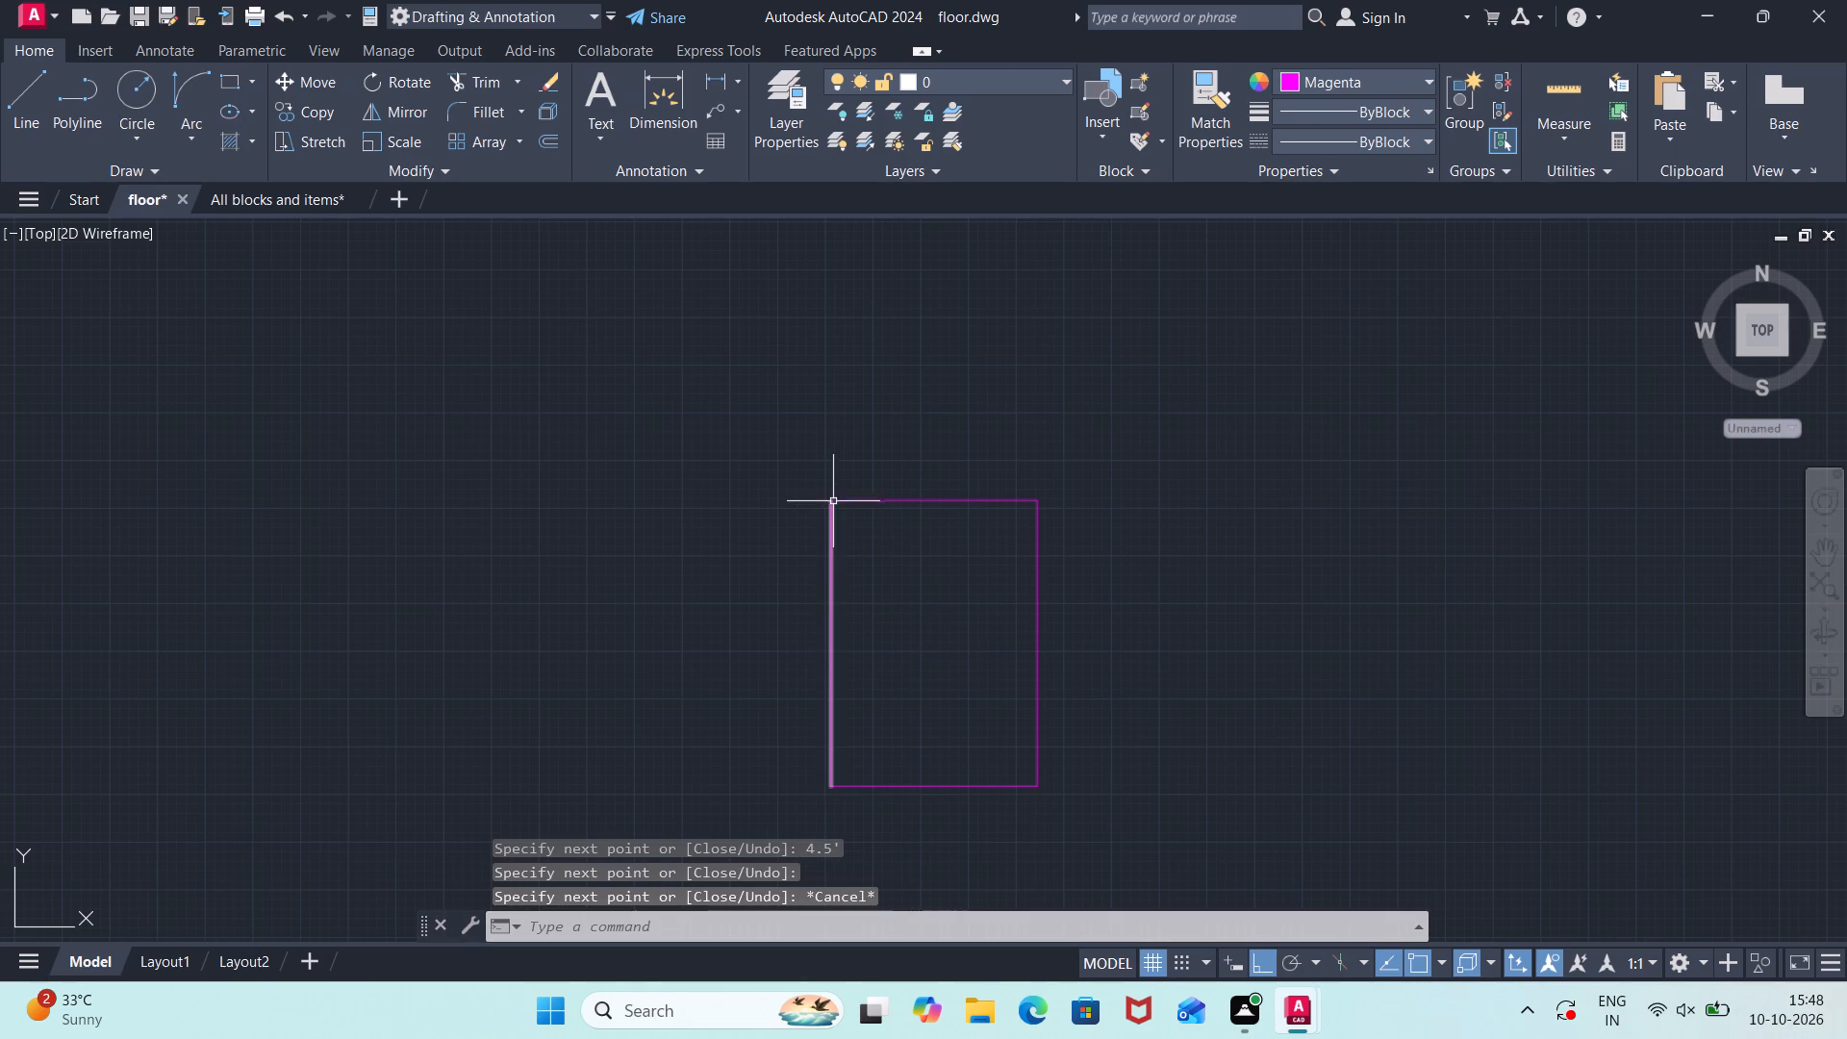
# Offset all four sides of the new rectangle inward by 1".
pyautogui.scroll(2, 885, 596)
pyautogui.scroll(-1, 886, 596)
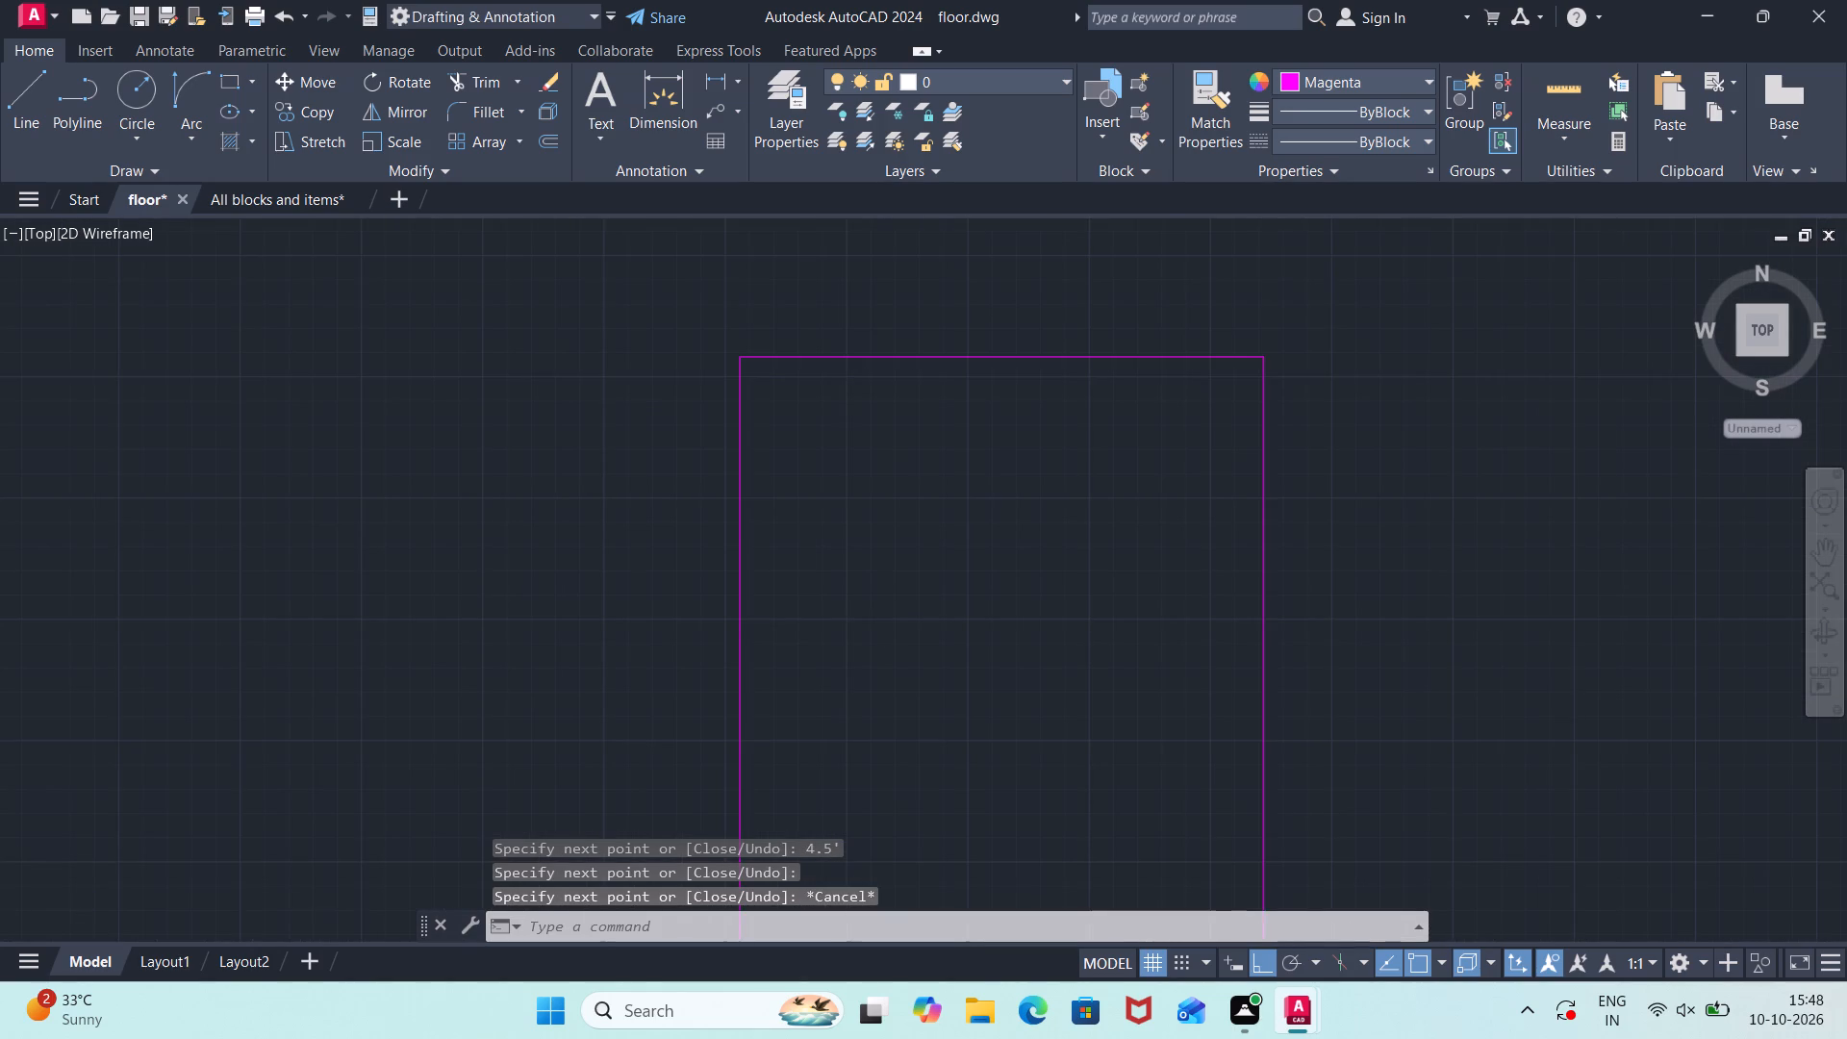
pyautogui.write('of')
pyautogui.press('Return')
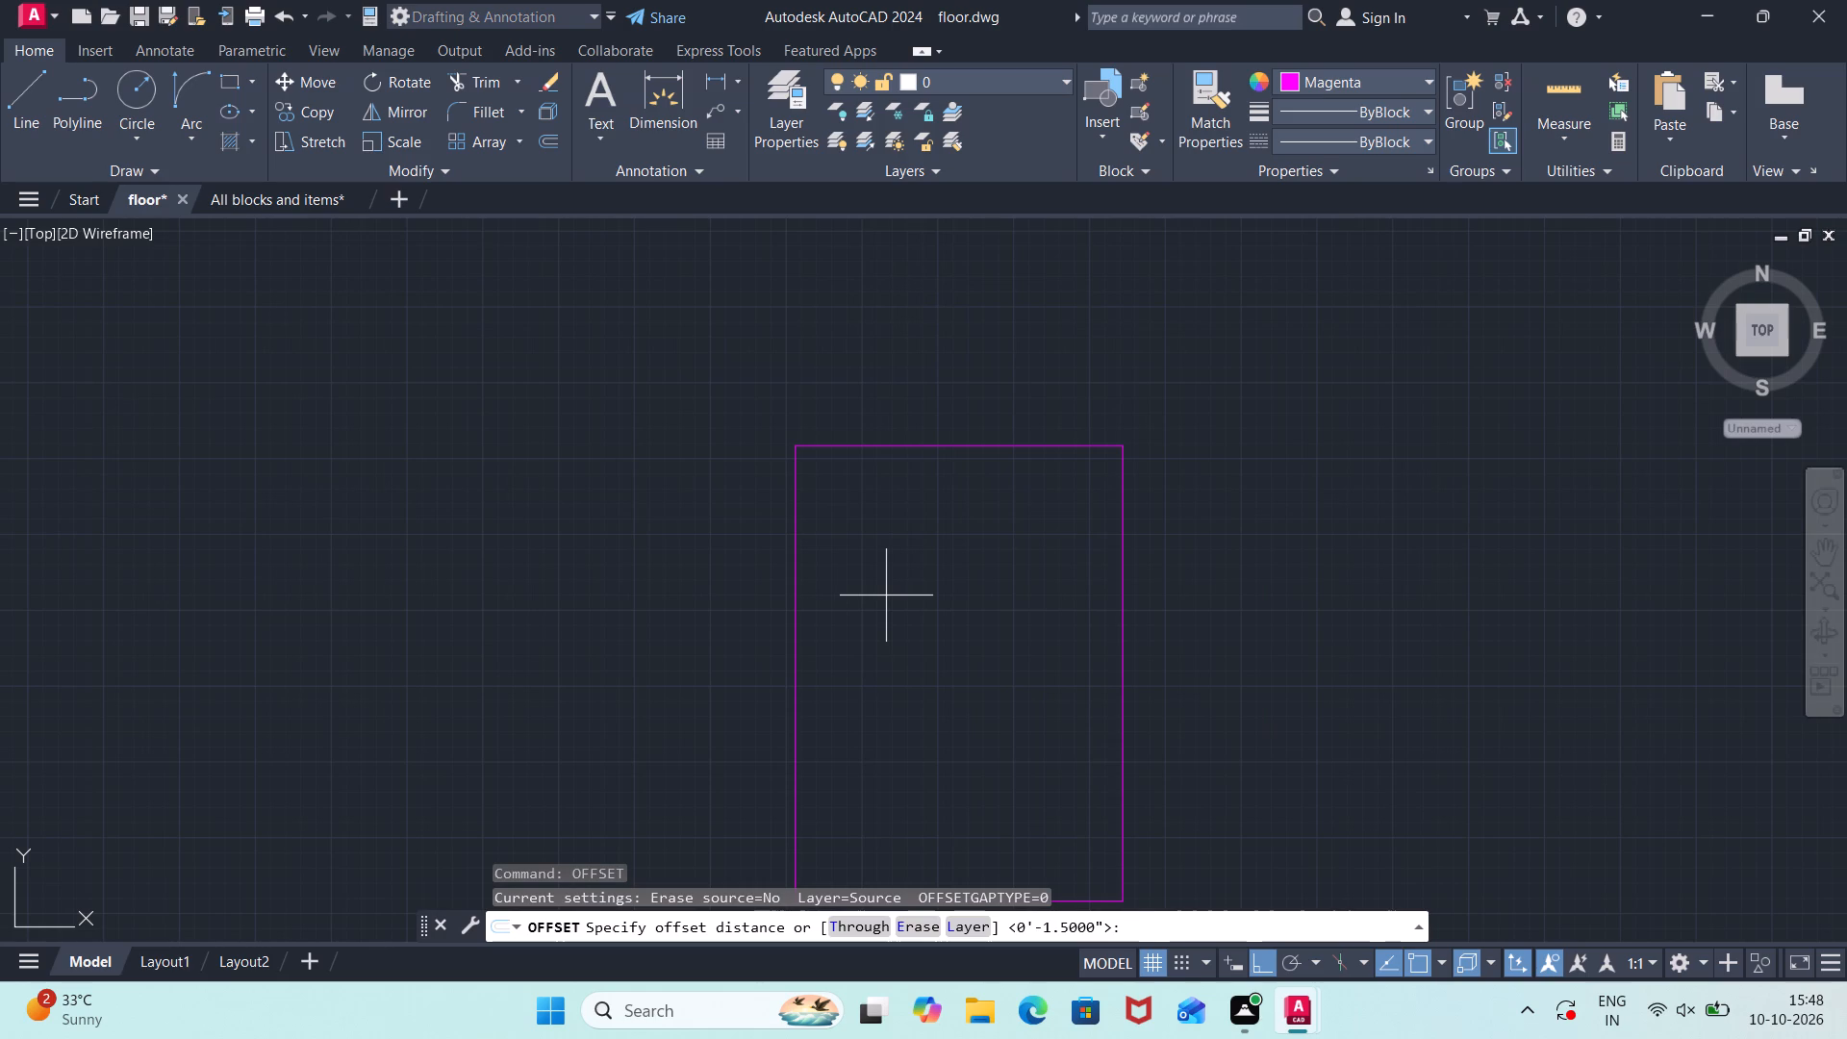
pyautogui.write('1"')
pyautogui.press('Return')
pyautogui.click(797, 680)
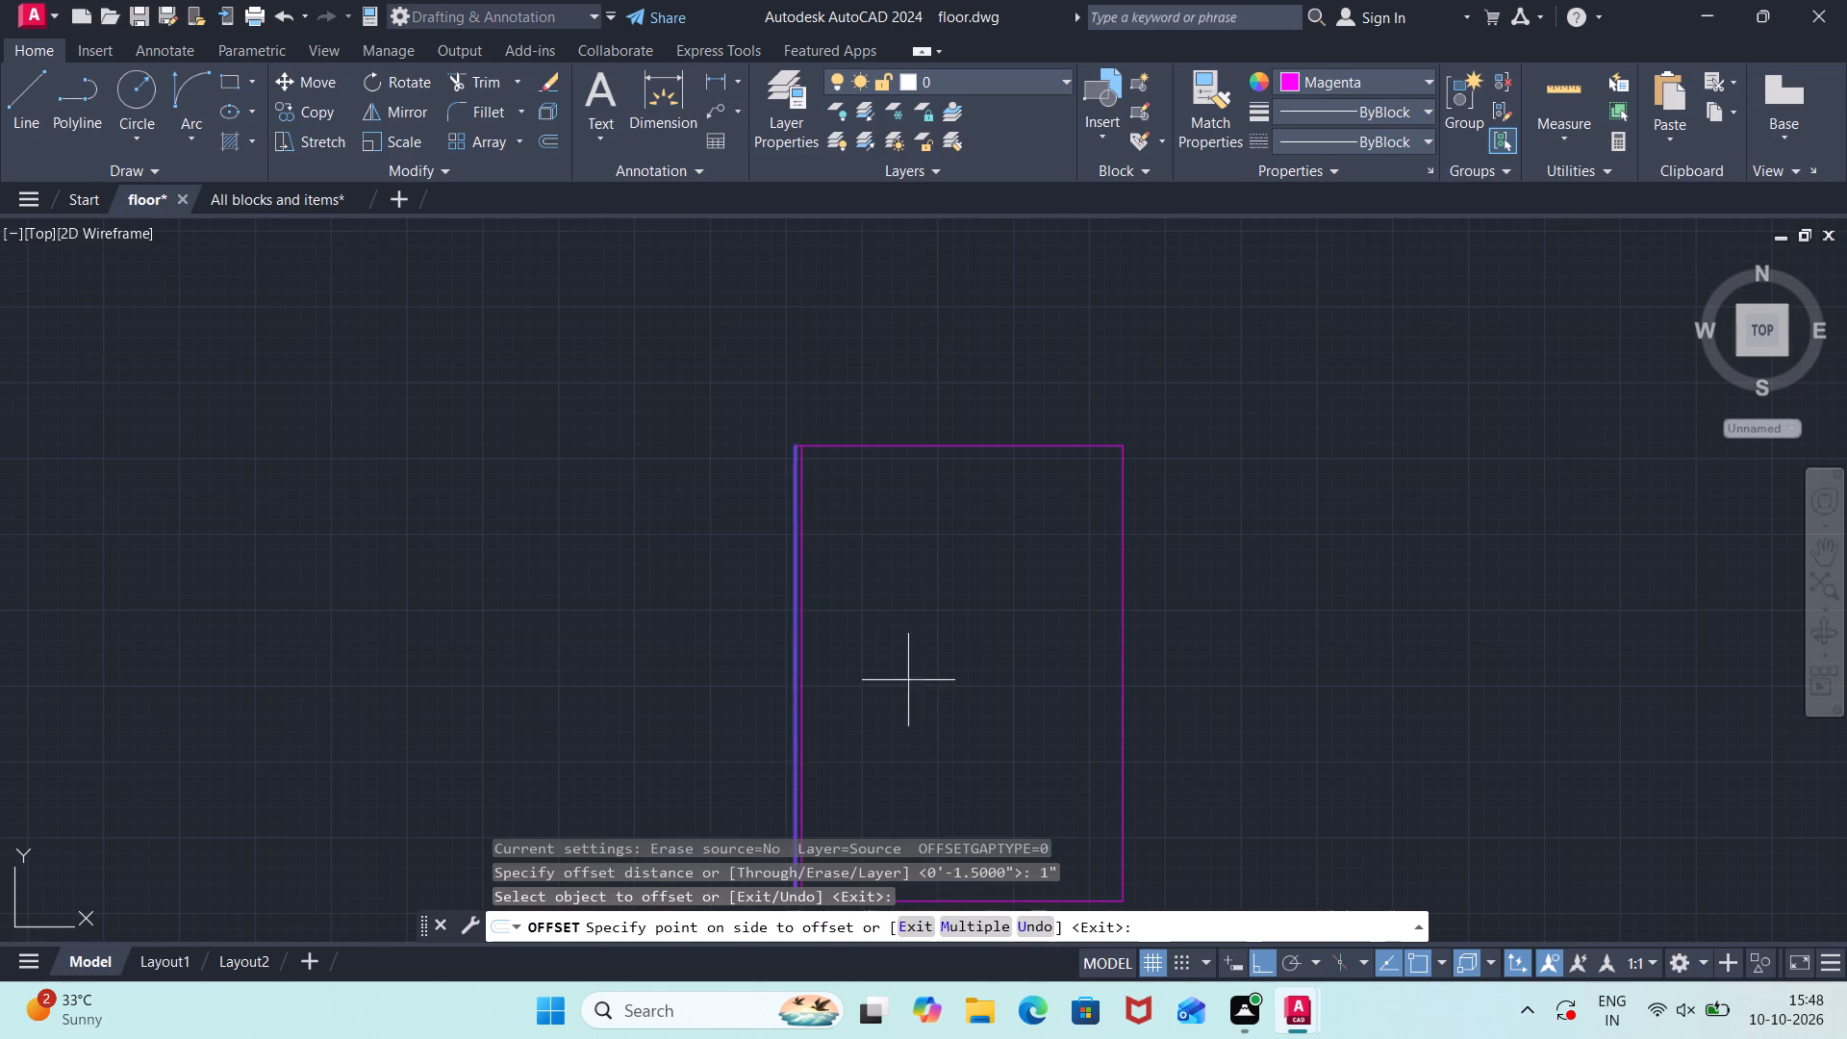
pyautogui.click(908, 680)
pyautogui.click(929, 448)
pyautogui.click(930, 506)
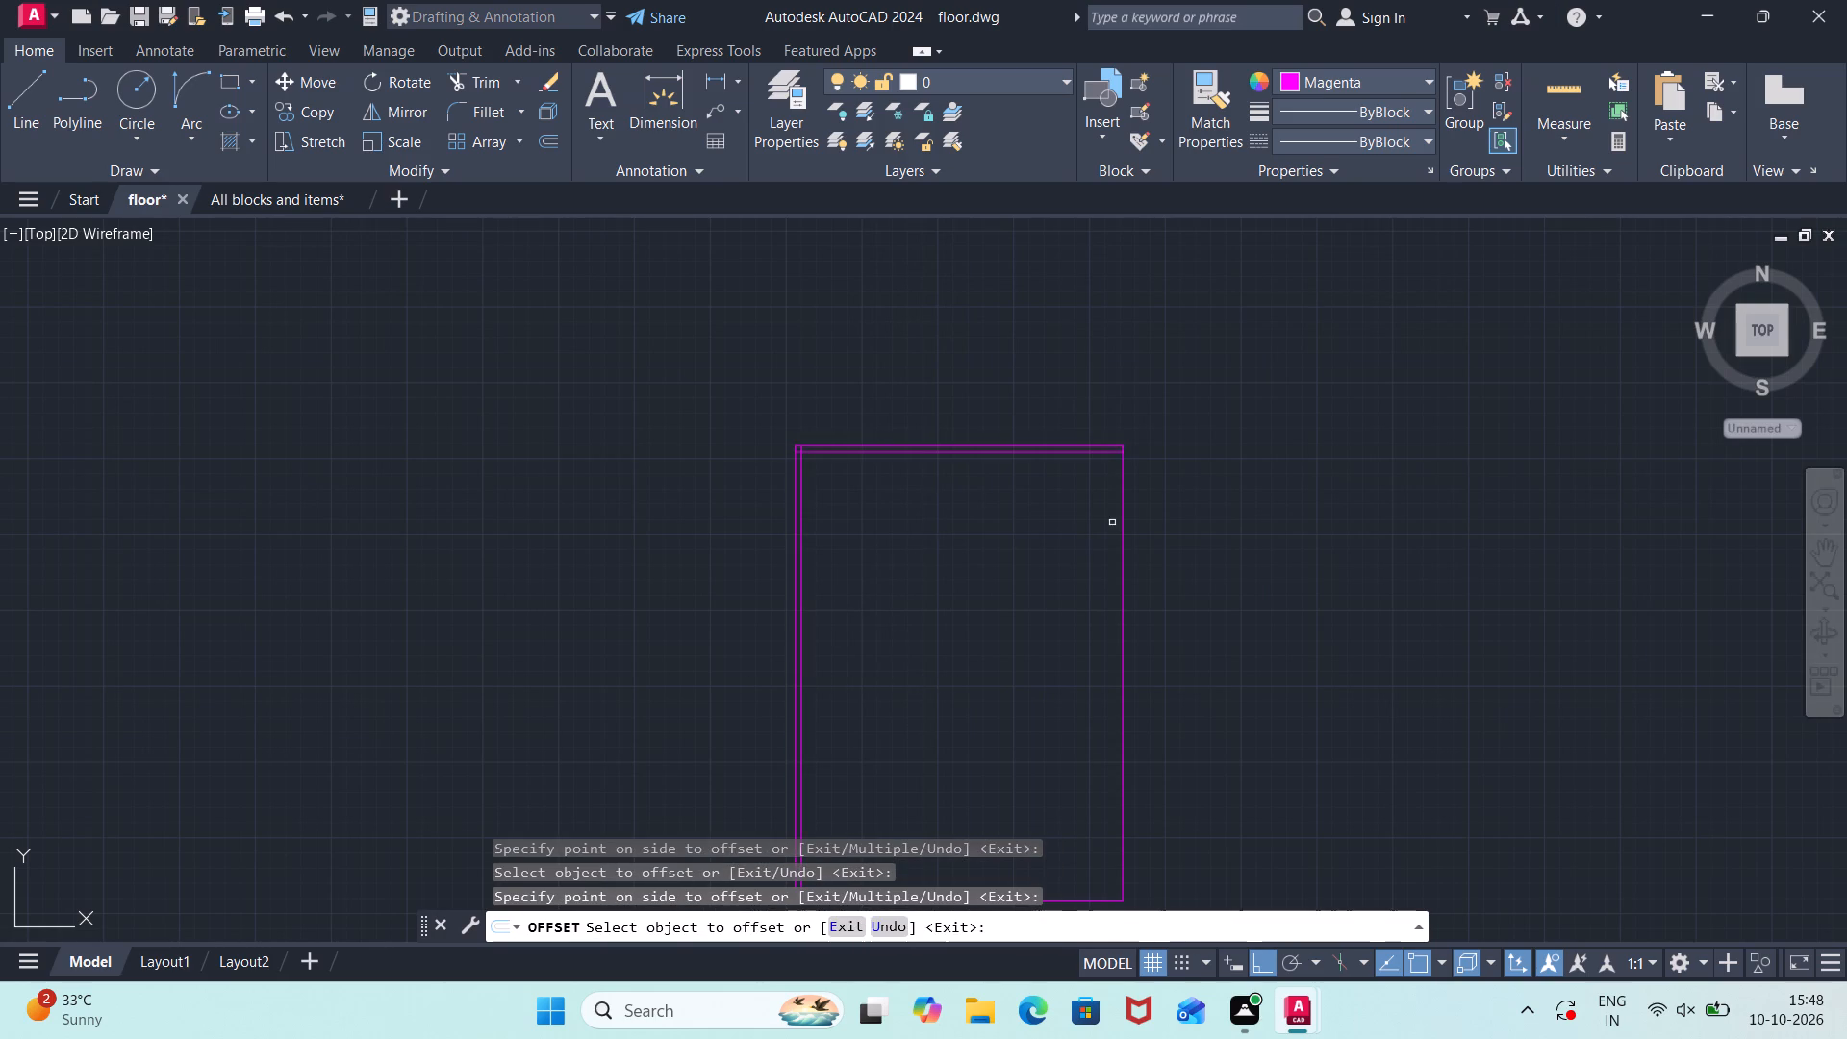
pyautogui.click(1123, 531)
pyautogui.click(1047, 580)
pyautogui.moveTo(1032, 662); pyautogui.dragTo(1029, 483, button='middle')
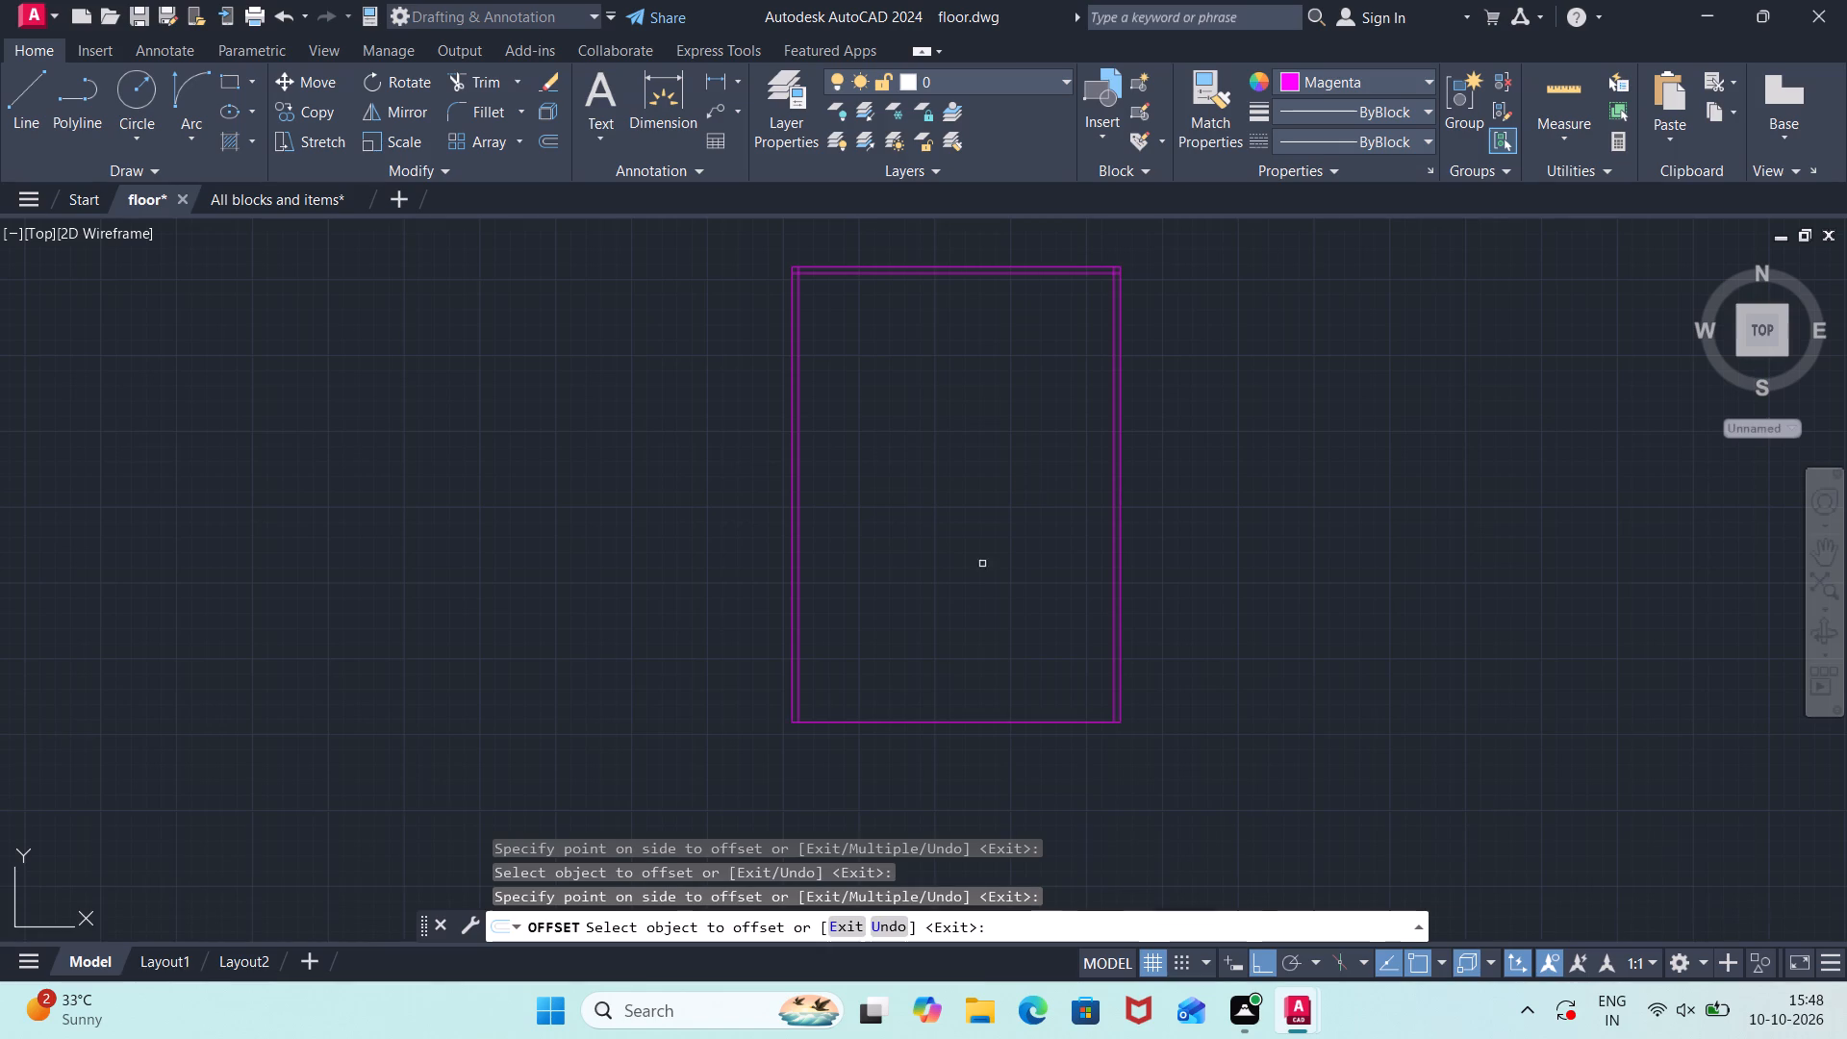
pyautogui.click(957, 722)
pyautogui.click(948, 663)
pyautogui.press('Escape')
# Trim the overlapping inner line ends at the rectangle's southwest and southeast corners.
pyautogui.scroll(2, 947, 659)
pyautogui.scroll(-1, 947, 658)
pyautogui.write('tr')
pyautogui.press('Return')
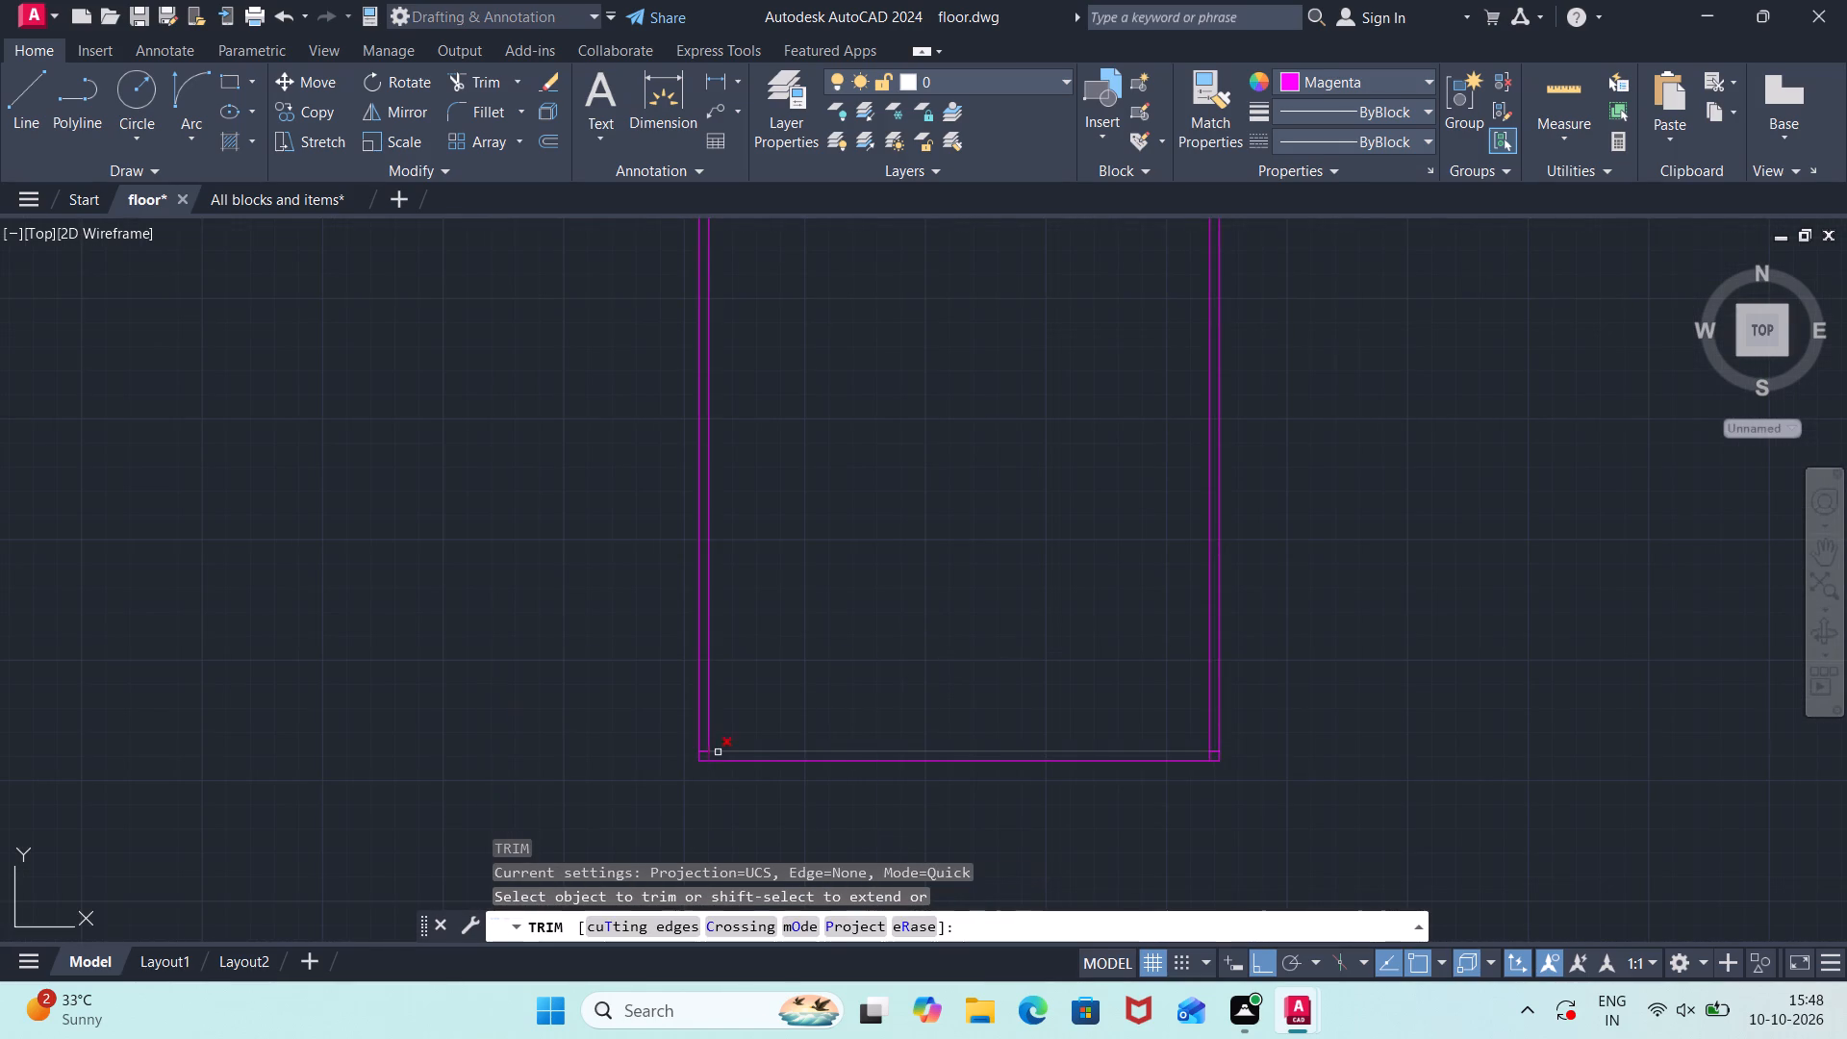
pyautogui.scroll(2, 714, 755)
pyautogui.click(704, 760)
pyautogui.click(689, 763)
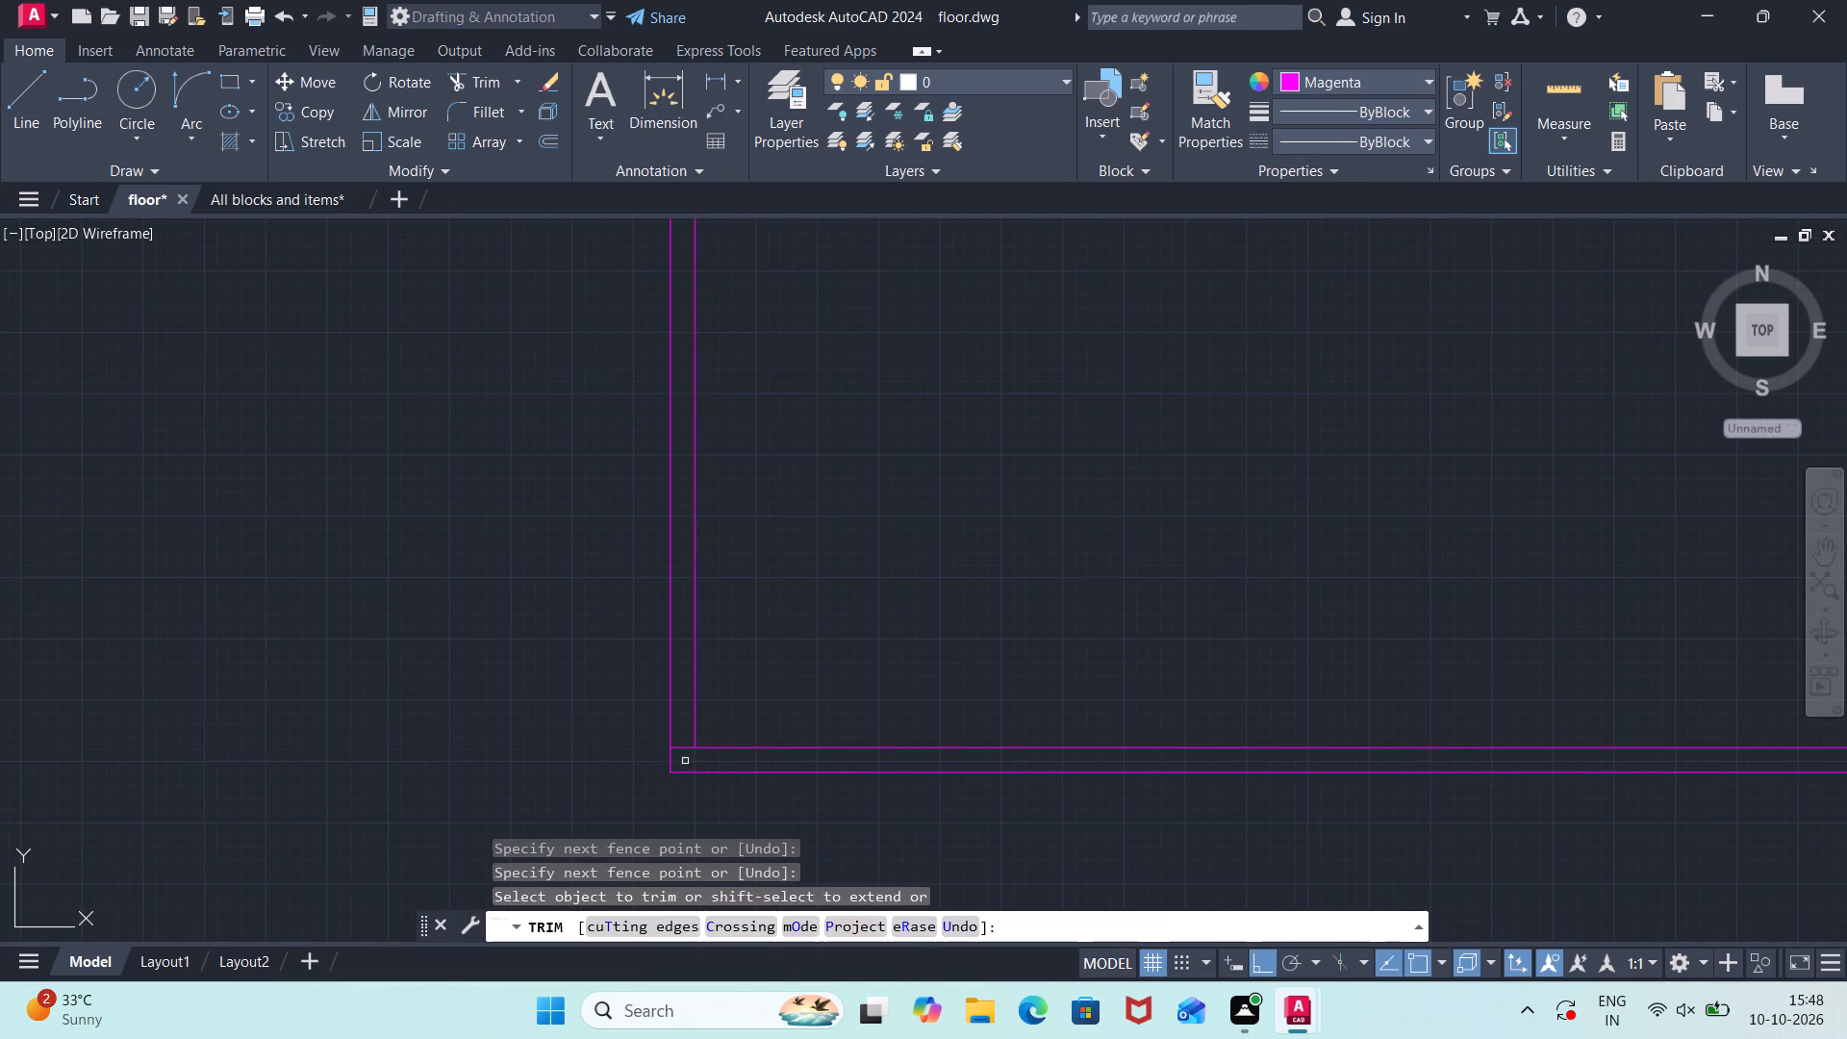
pyautogui.click(685, 761)
pyautogui.click(681, 730)
pyautogui.scroll(-1, 996, 858)
pyautogui.moveTo(1220, 861); pyautogui.dragTo(1128, 853, button='middle')
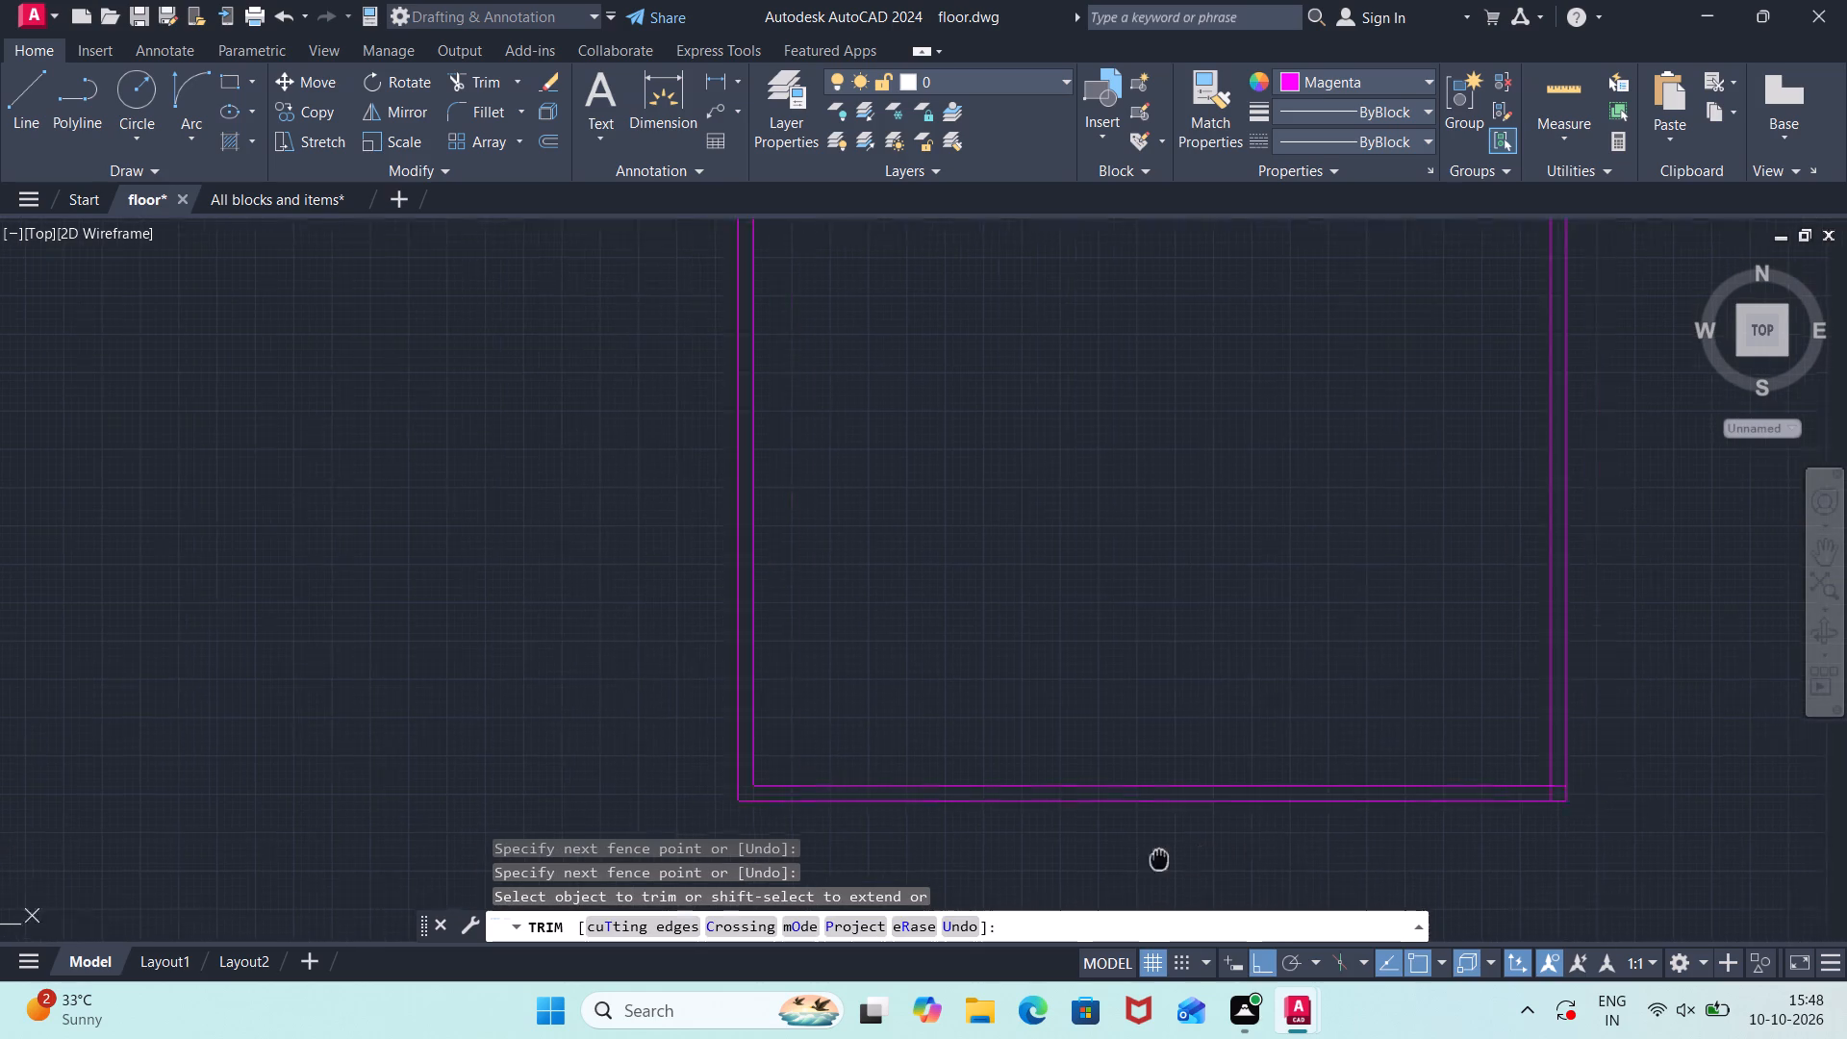
pyautogui.moveTo(1128, 853); pyautogui.dragTo(823, 849, button='middle')
pyautogui.scroll(1, 1229, 779)
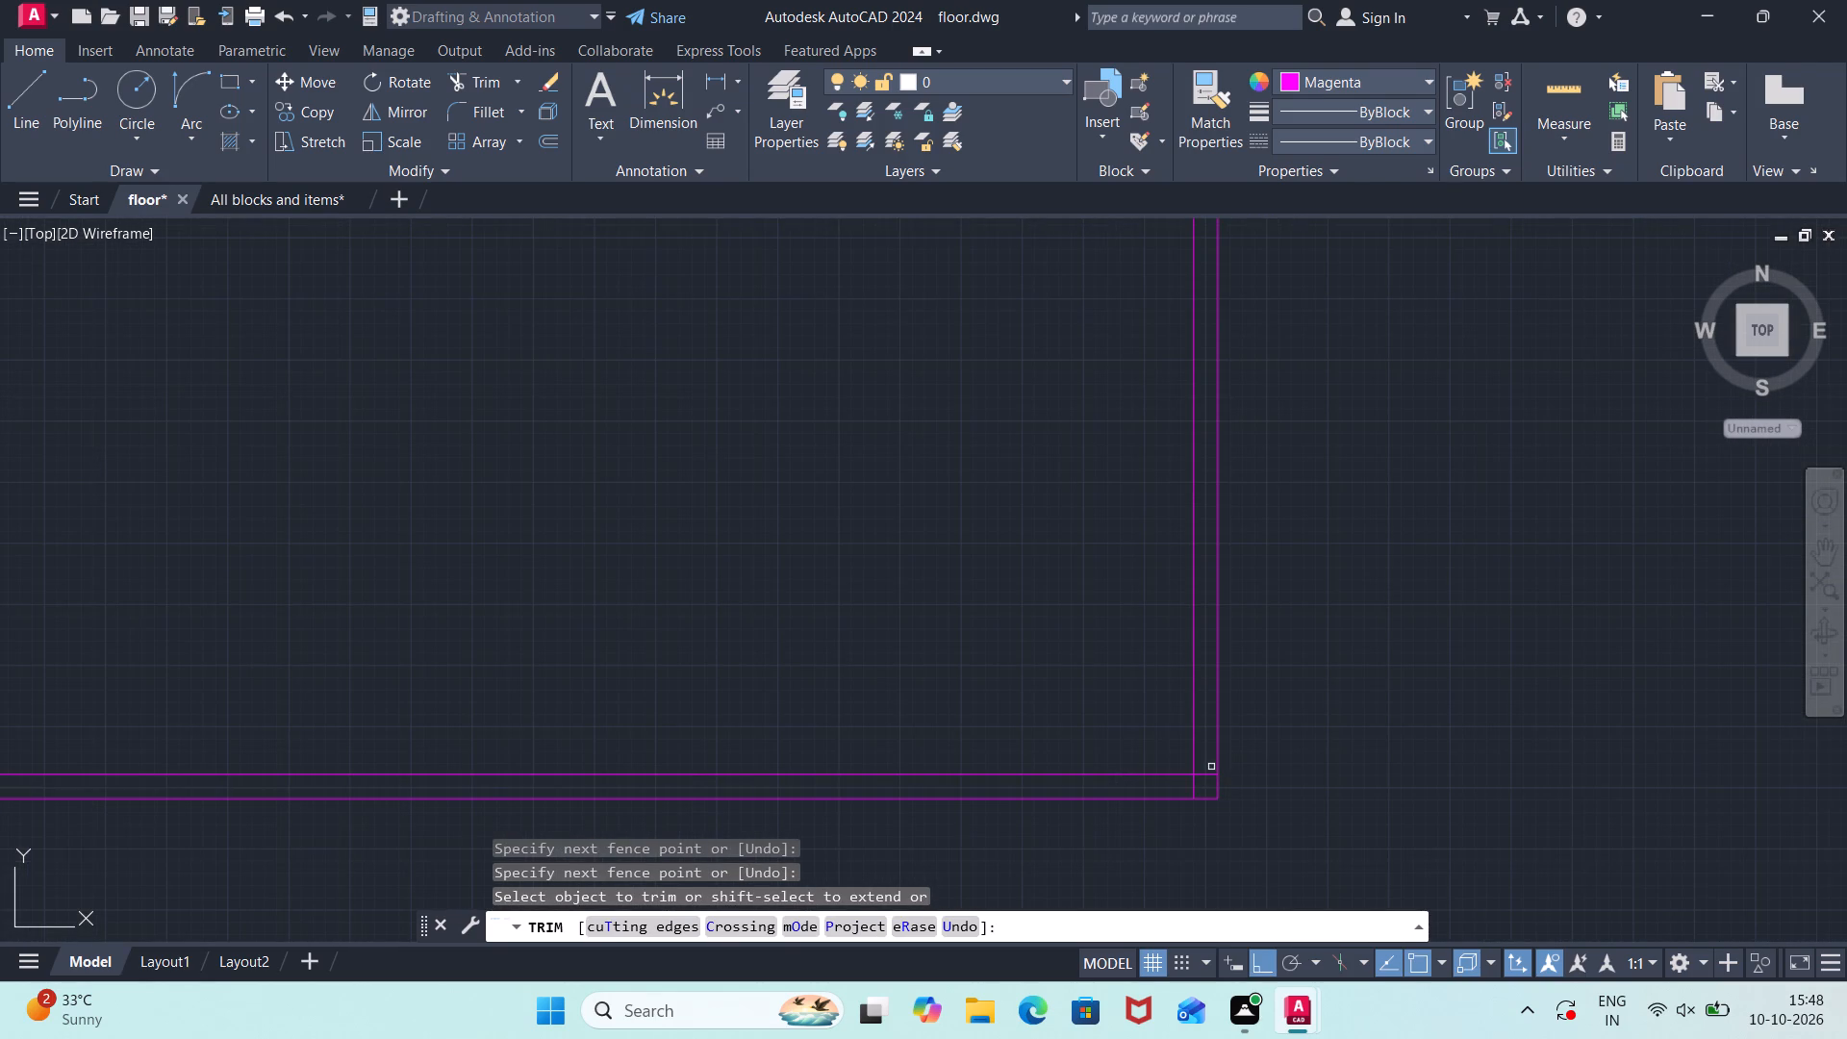
pyautogui.click(1210, 767)
pyautogui.click(1176, 792)
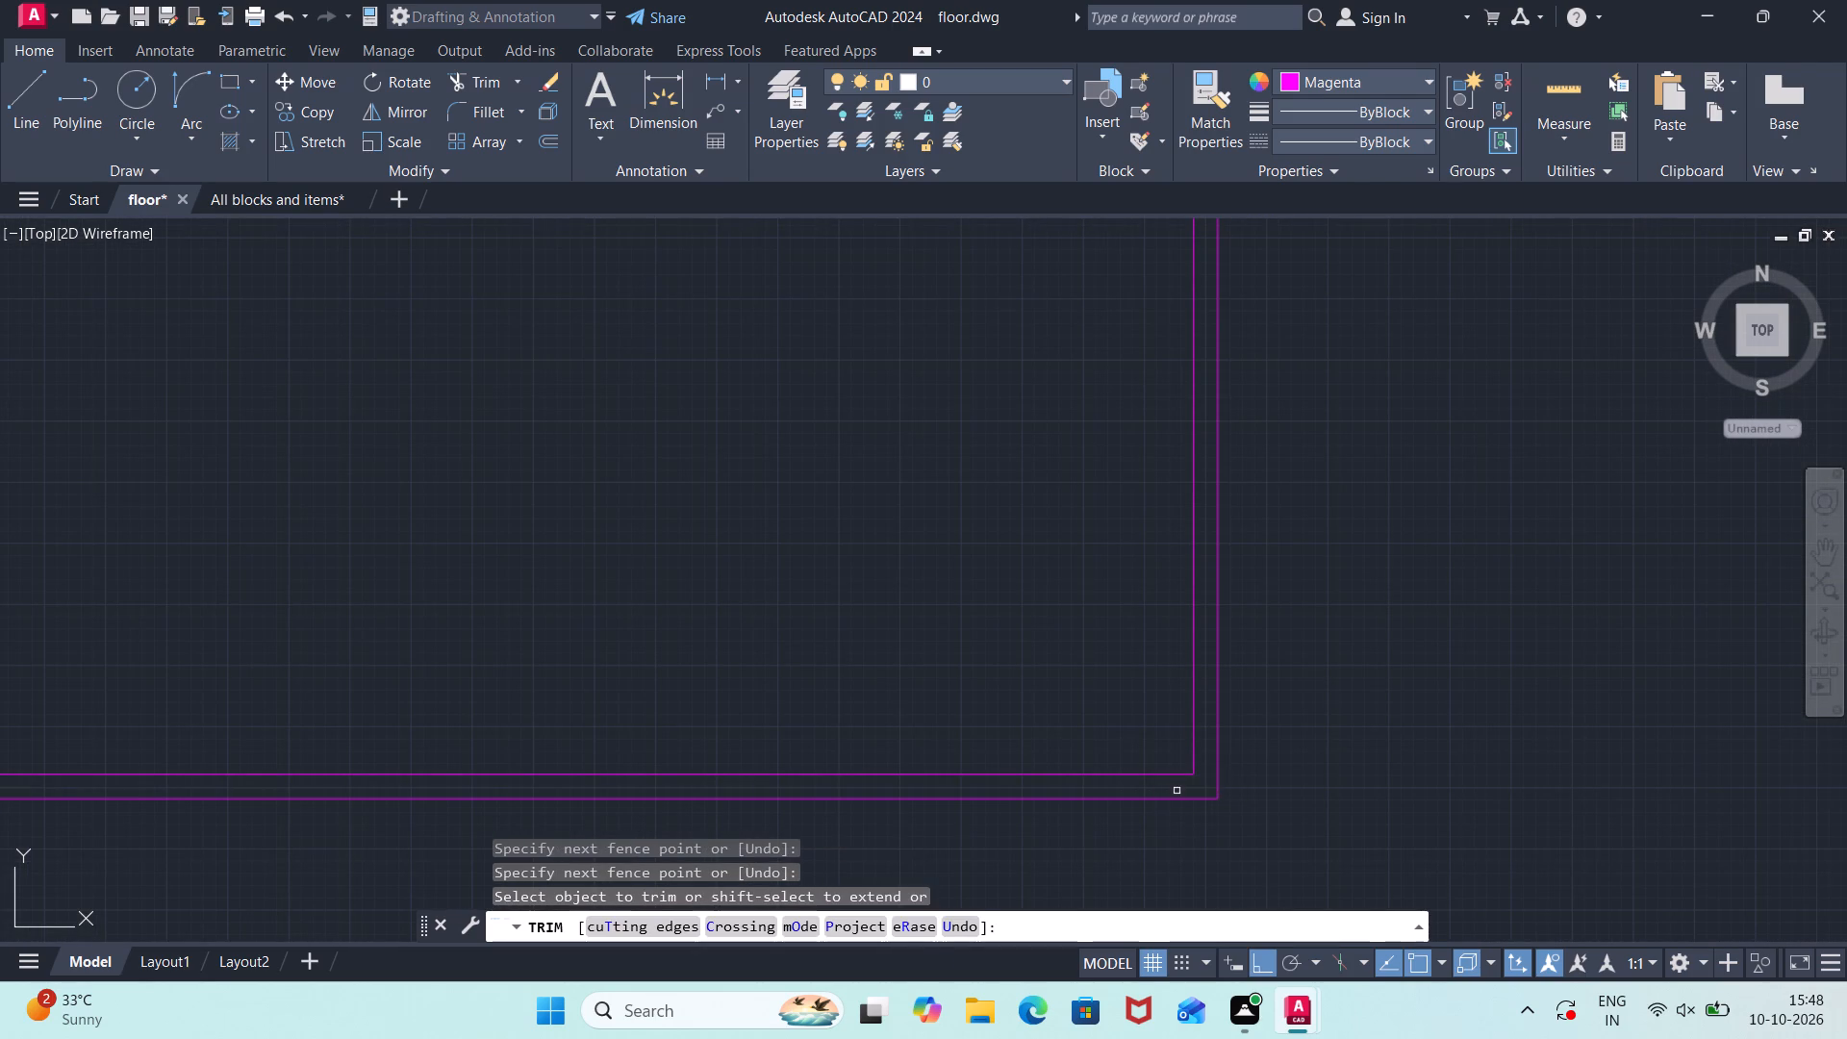
# Trim the overlapping inner line ends at the rectangle's northeast and northwest corners.
pyautogui.scroll(-2, 1300, 714)
pyautogui.moveTo(1125, 495); pyautogui.dragTo(1124, 806, button='middle')
pyautogui.moveTo(1083, 521); pyautogui.dragTo(1079, 689, button='middle')
pyautogui.middleClick(1122, 548)
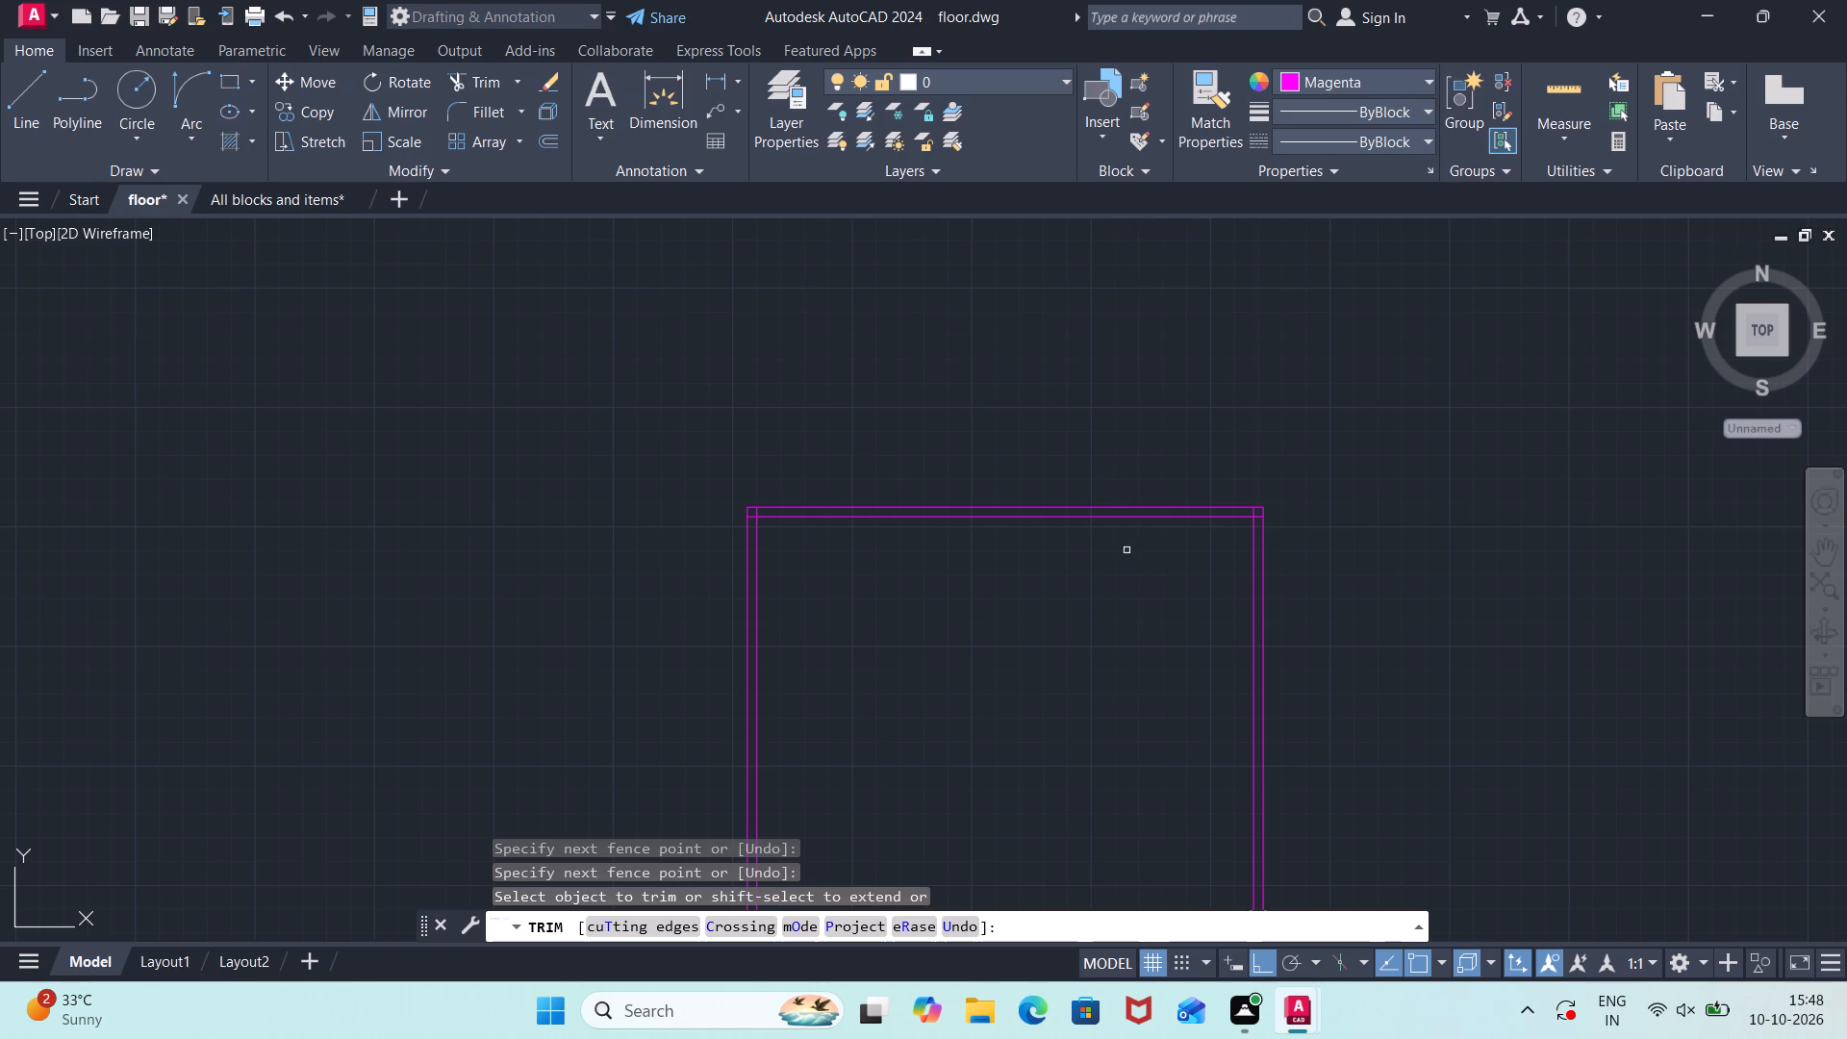
pyautogui.scroll(1, 1127, 549)
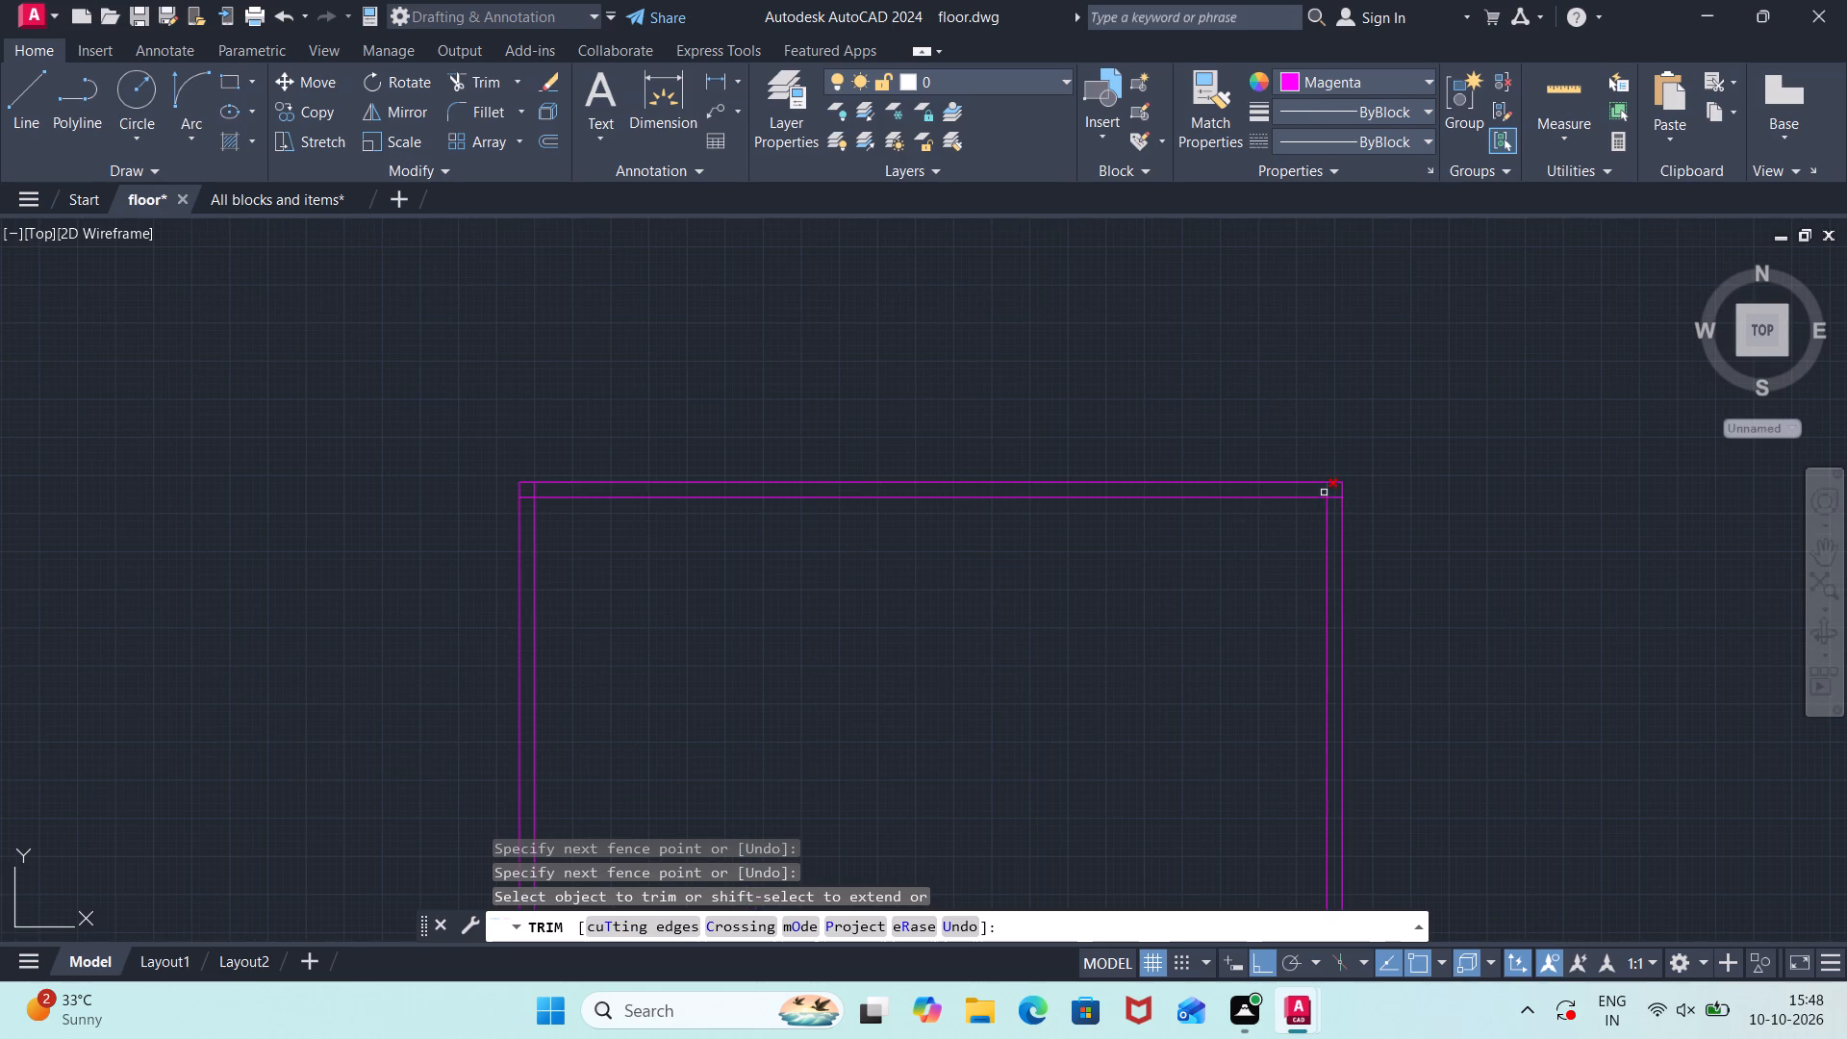
pyautogui.click(1324, 490)
pyautogui.click(1335, 500)
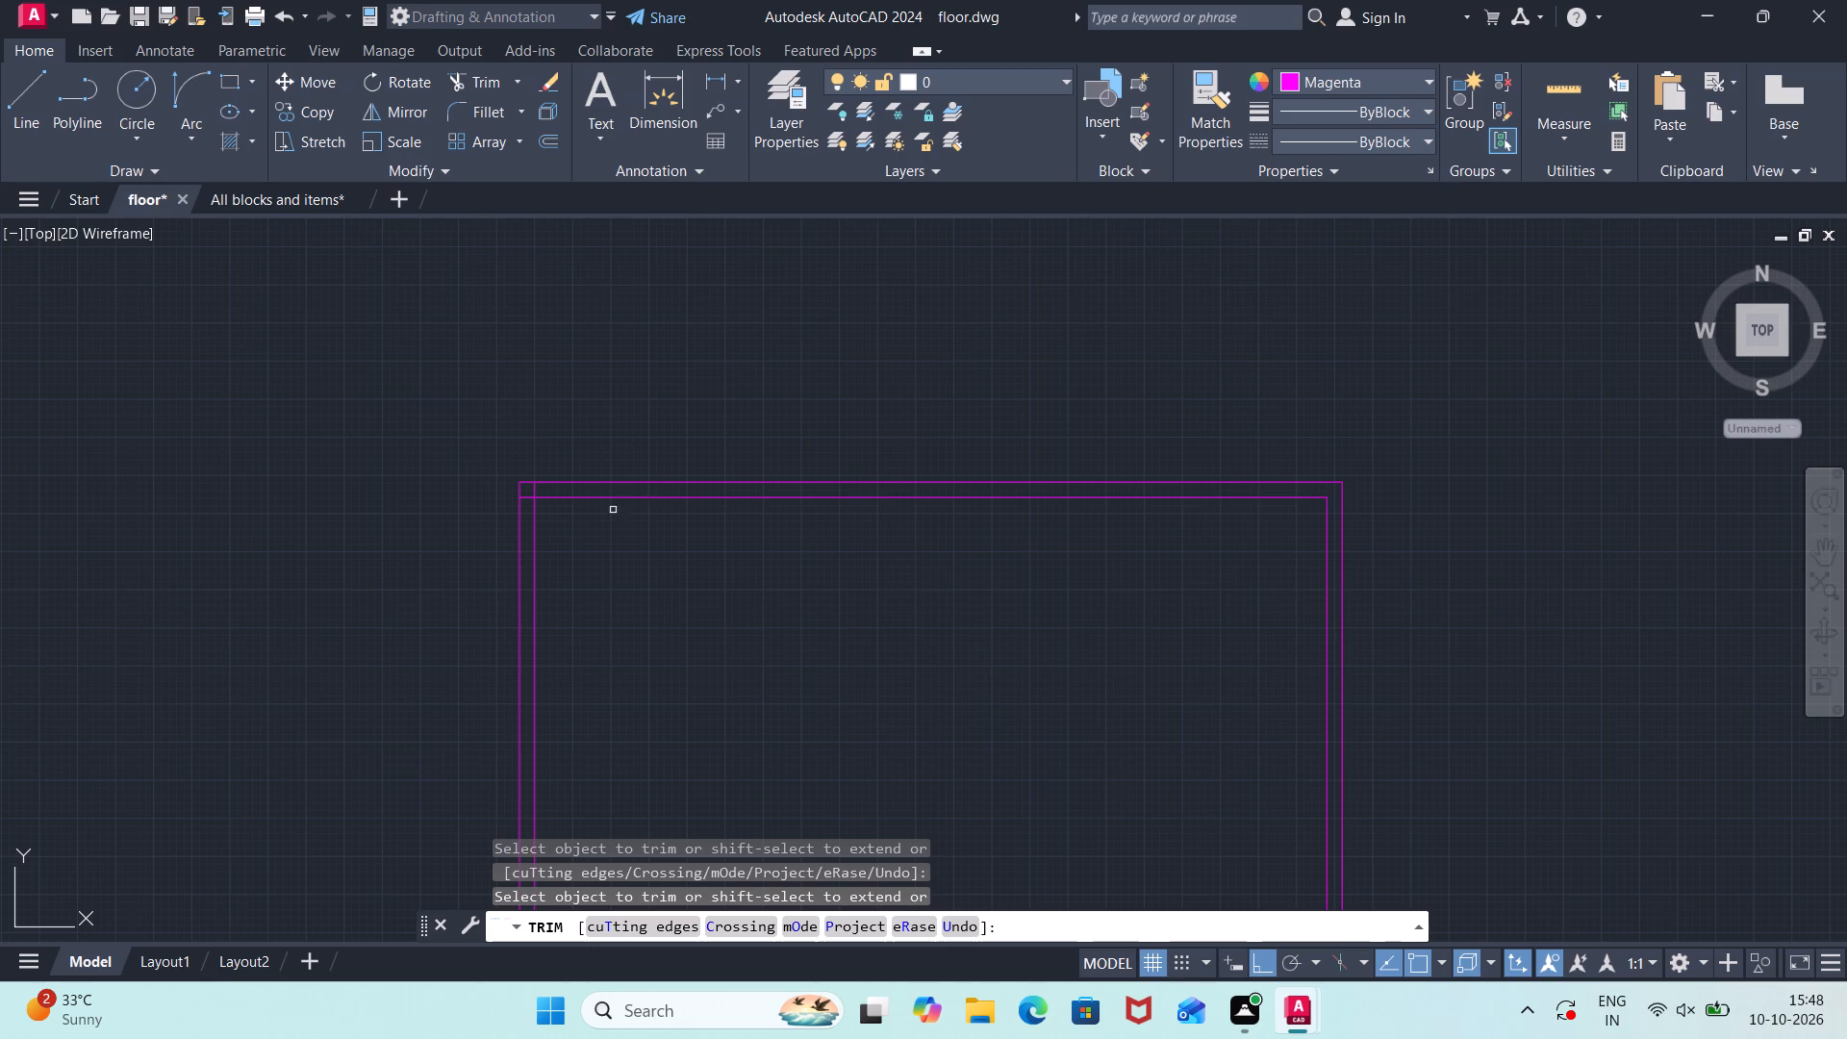
pyautogui.scroll(1, 611, 510)
pyautogui.click(485, 478)
pyautogui.click(472, 490)
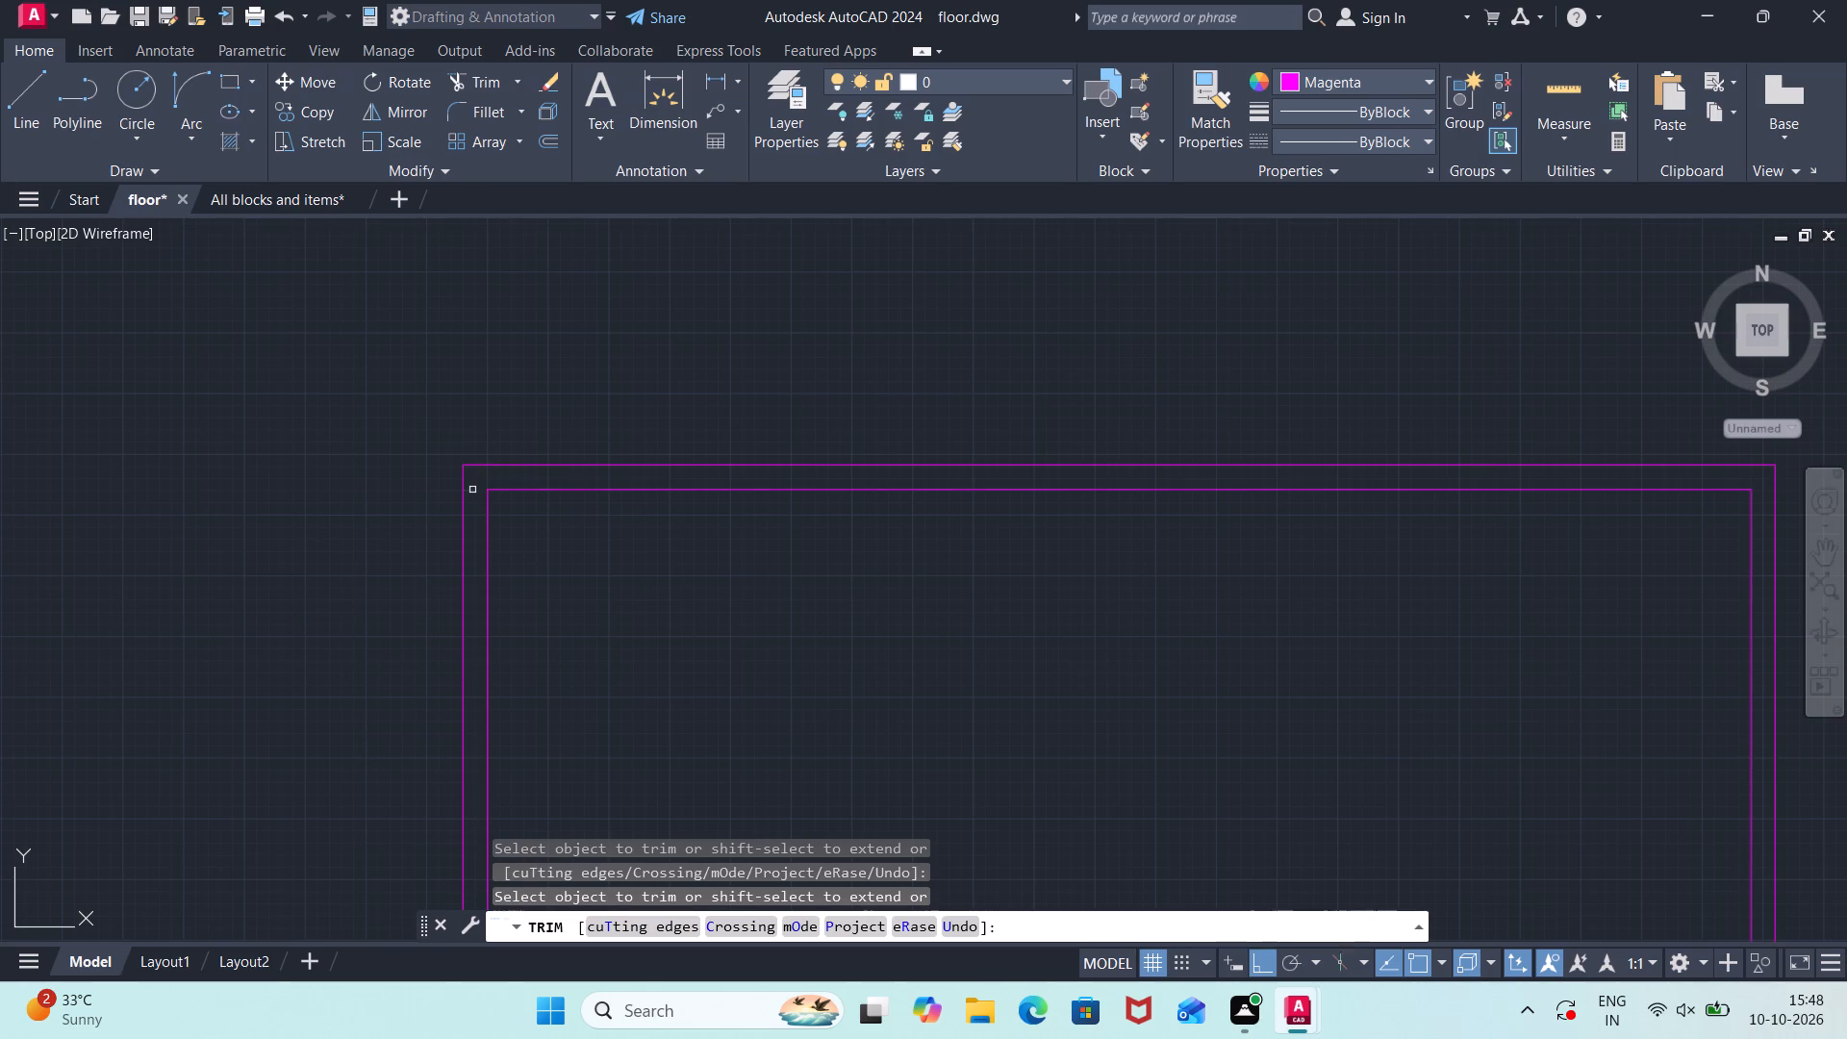
pyautogui.scroll(-2, 636, 628)
pyautogui.scroll(-1, 718, 669)
pyautogui.moveTo(719, 670); pyautogui.dragTo(746, 544, button='middle')
pyautogui.press('Escape')
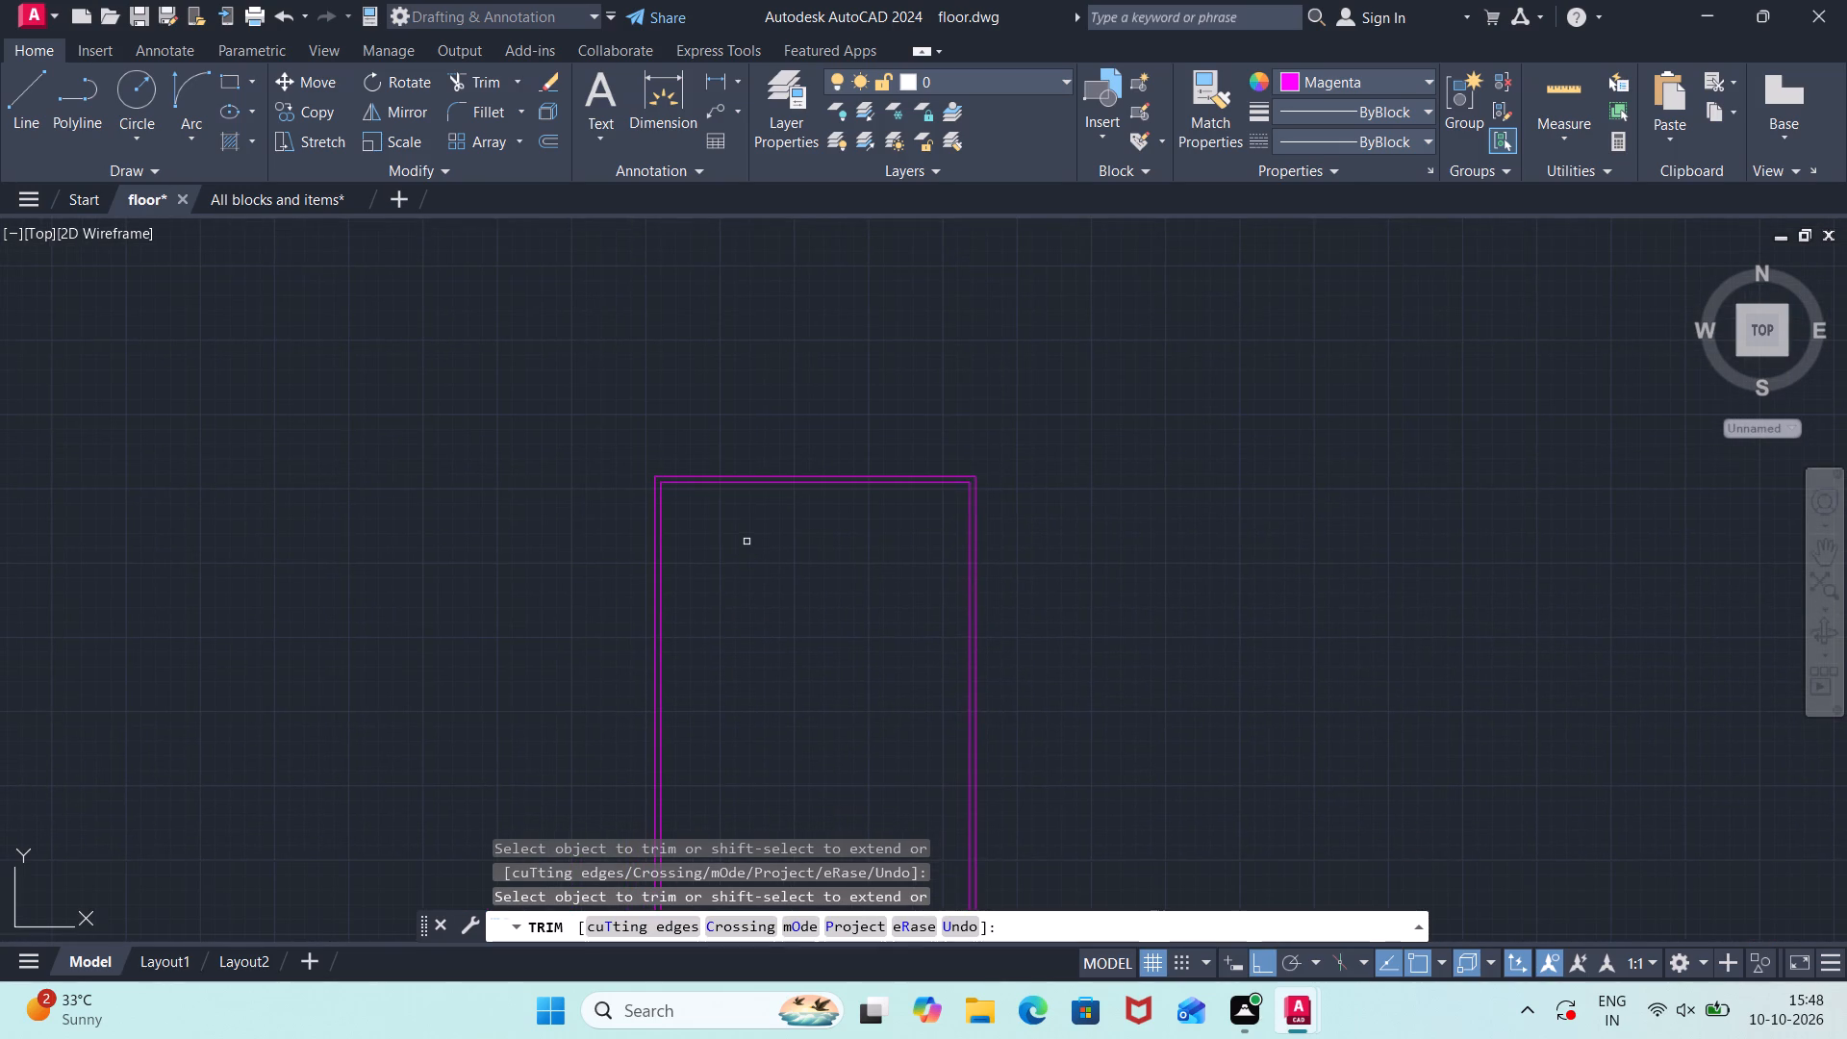
# Draw a horizontal line between the rectangle's outer west and east edges, about a quarter of its length below the north edge.
pyautogui.press('l')
pyautogui.press('Return')
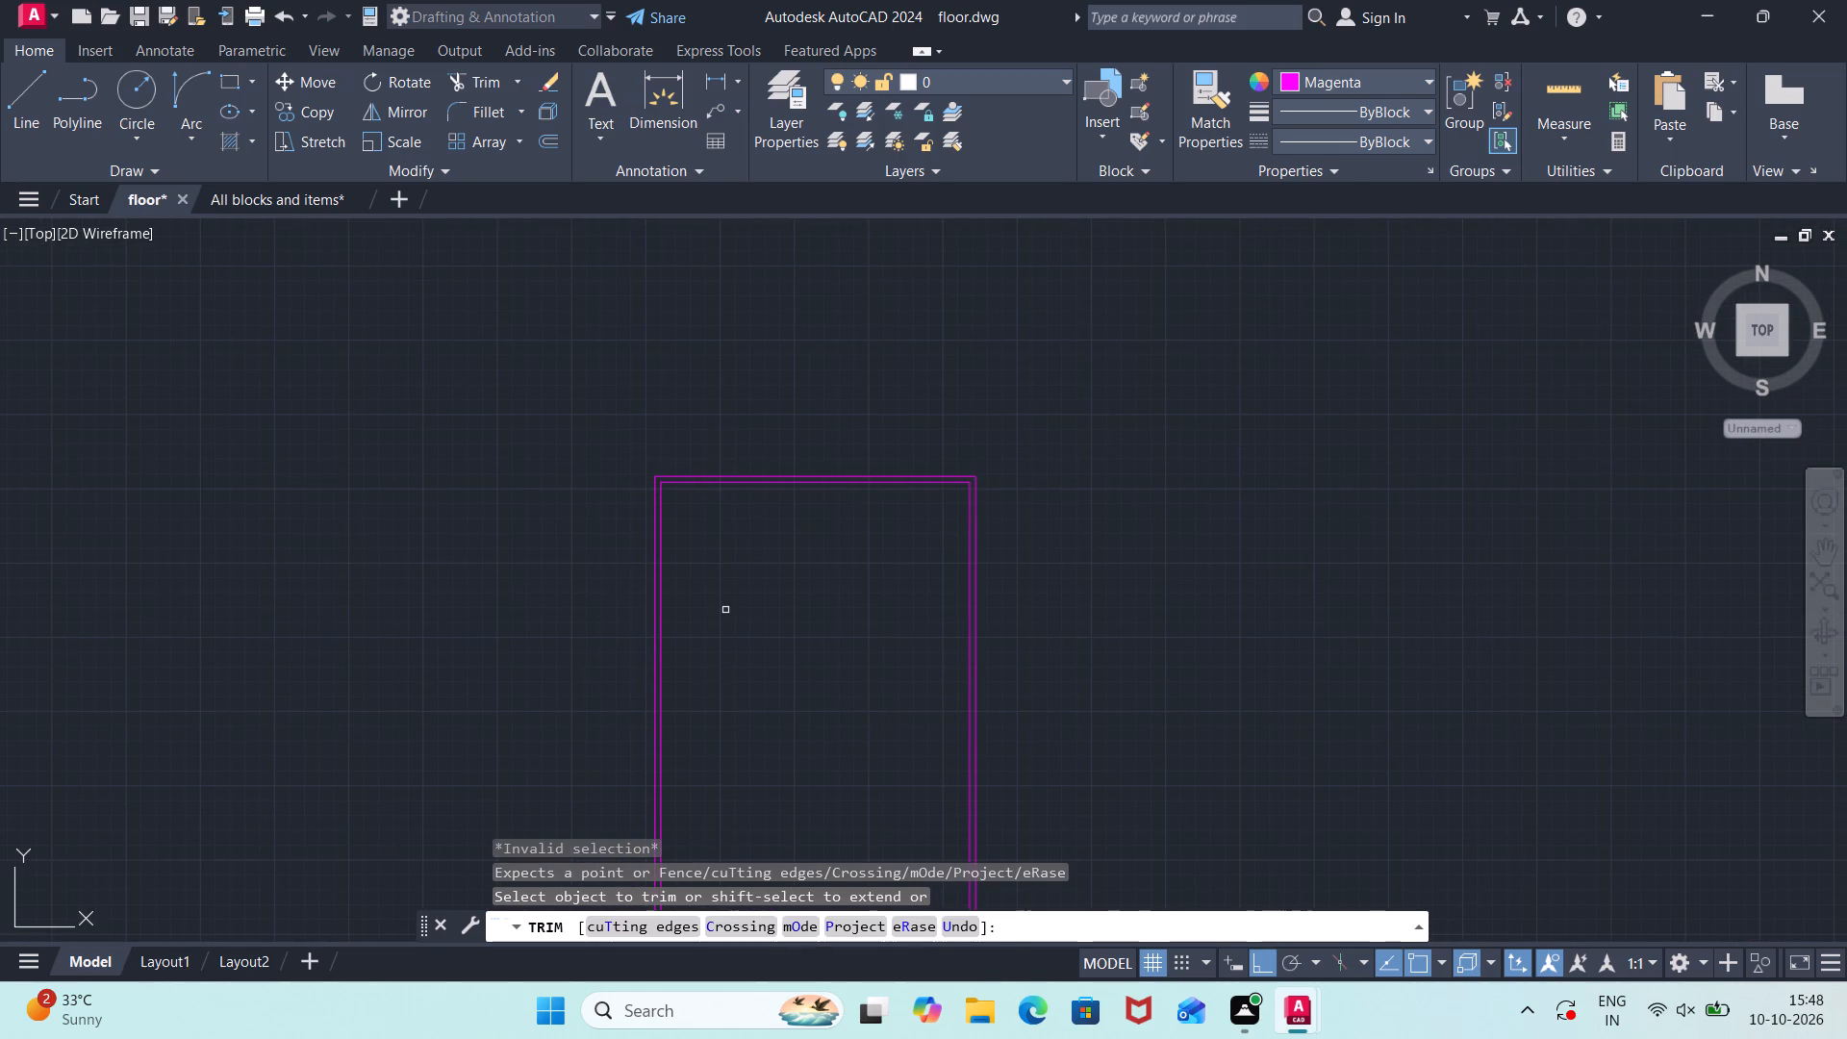
pyautogui.press('Escape')
pyautogui.press('l')
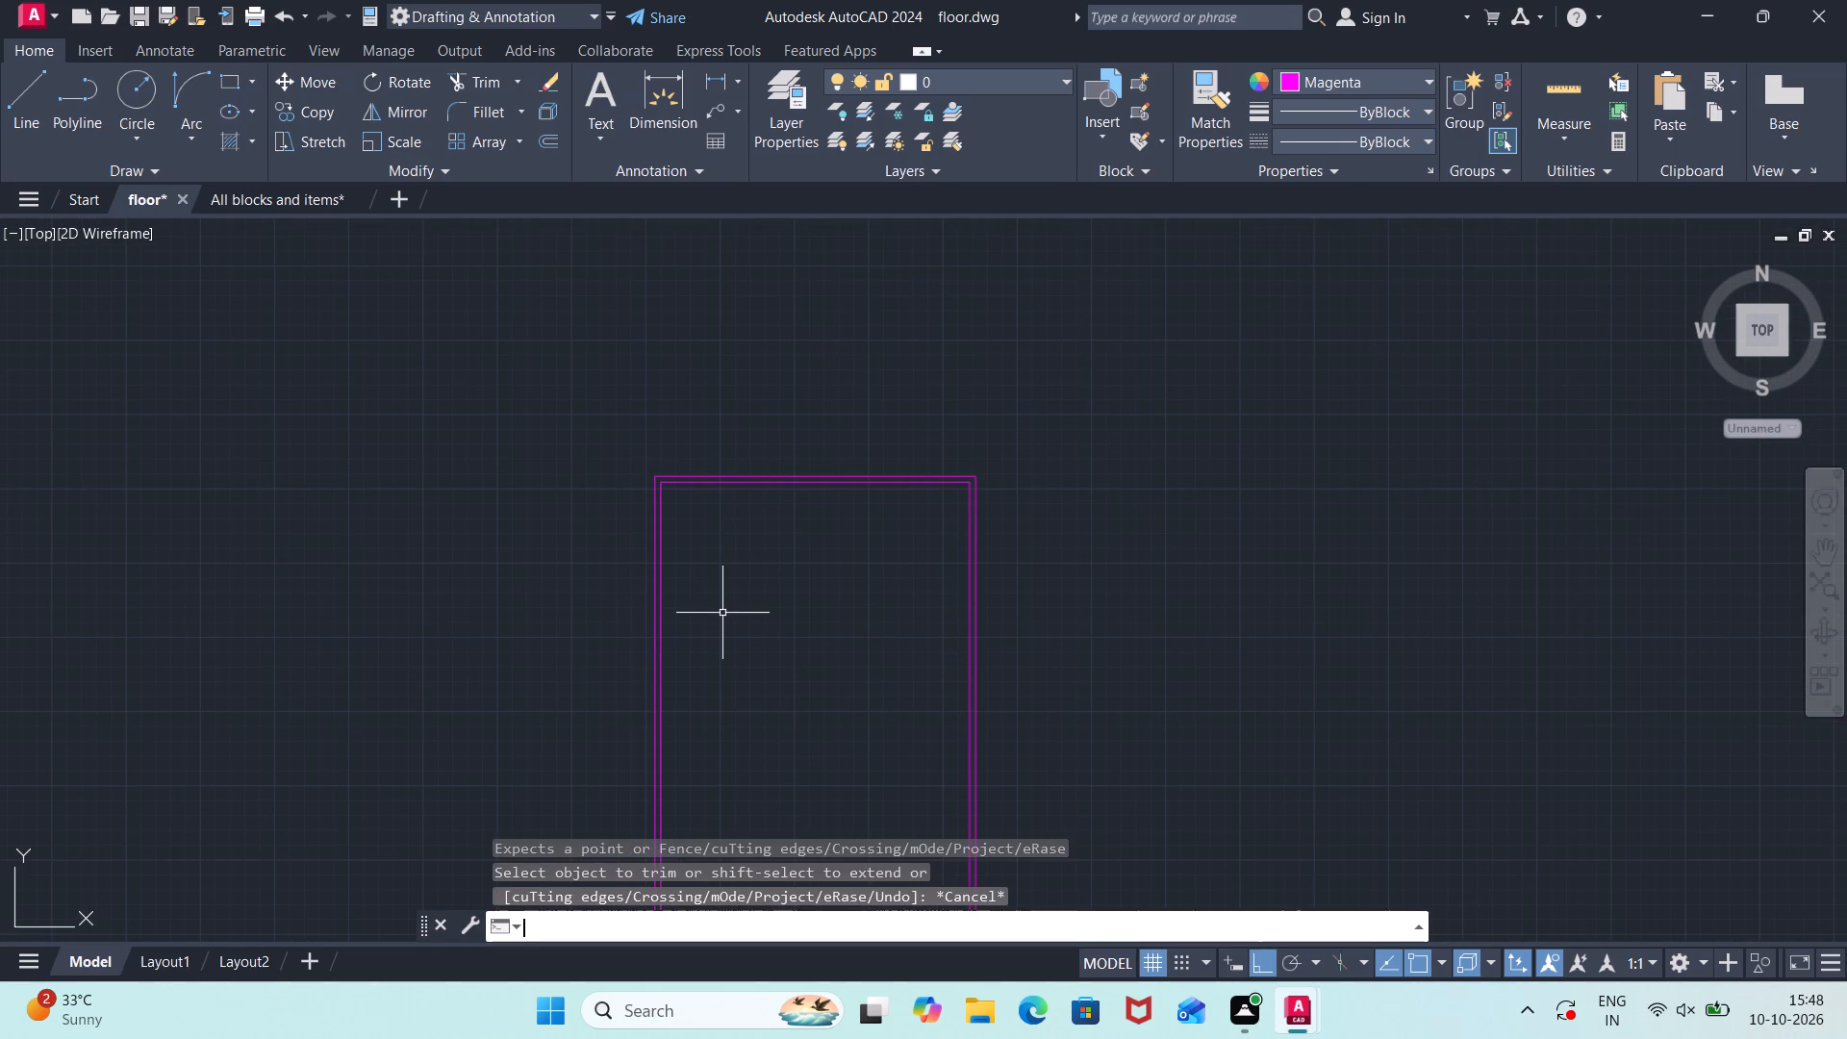
pyautogui.press('Return')
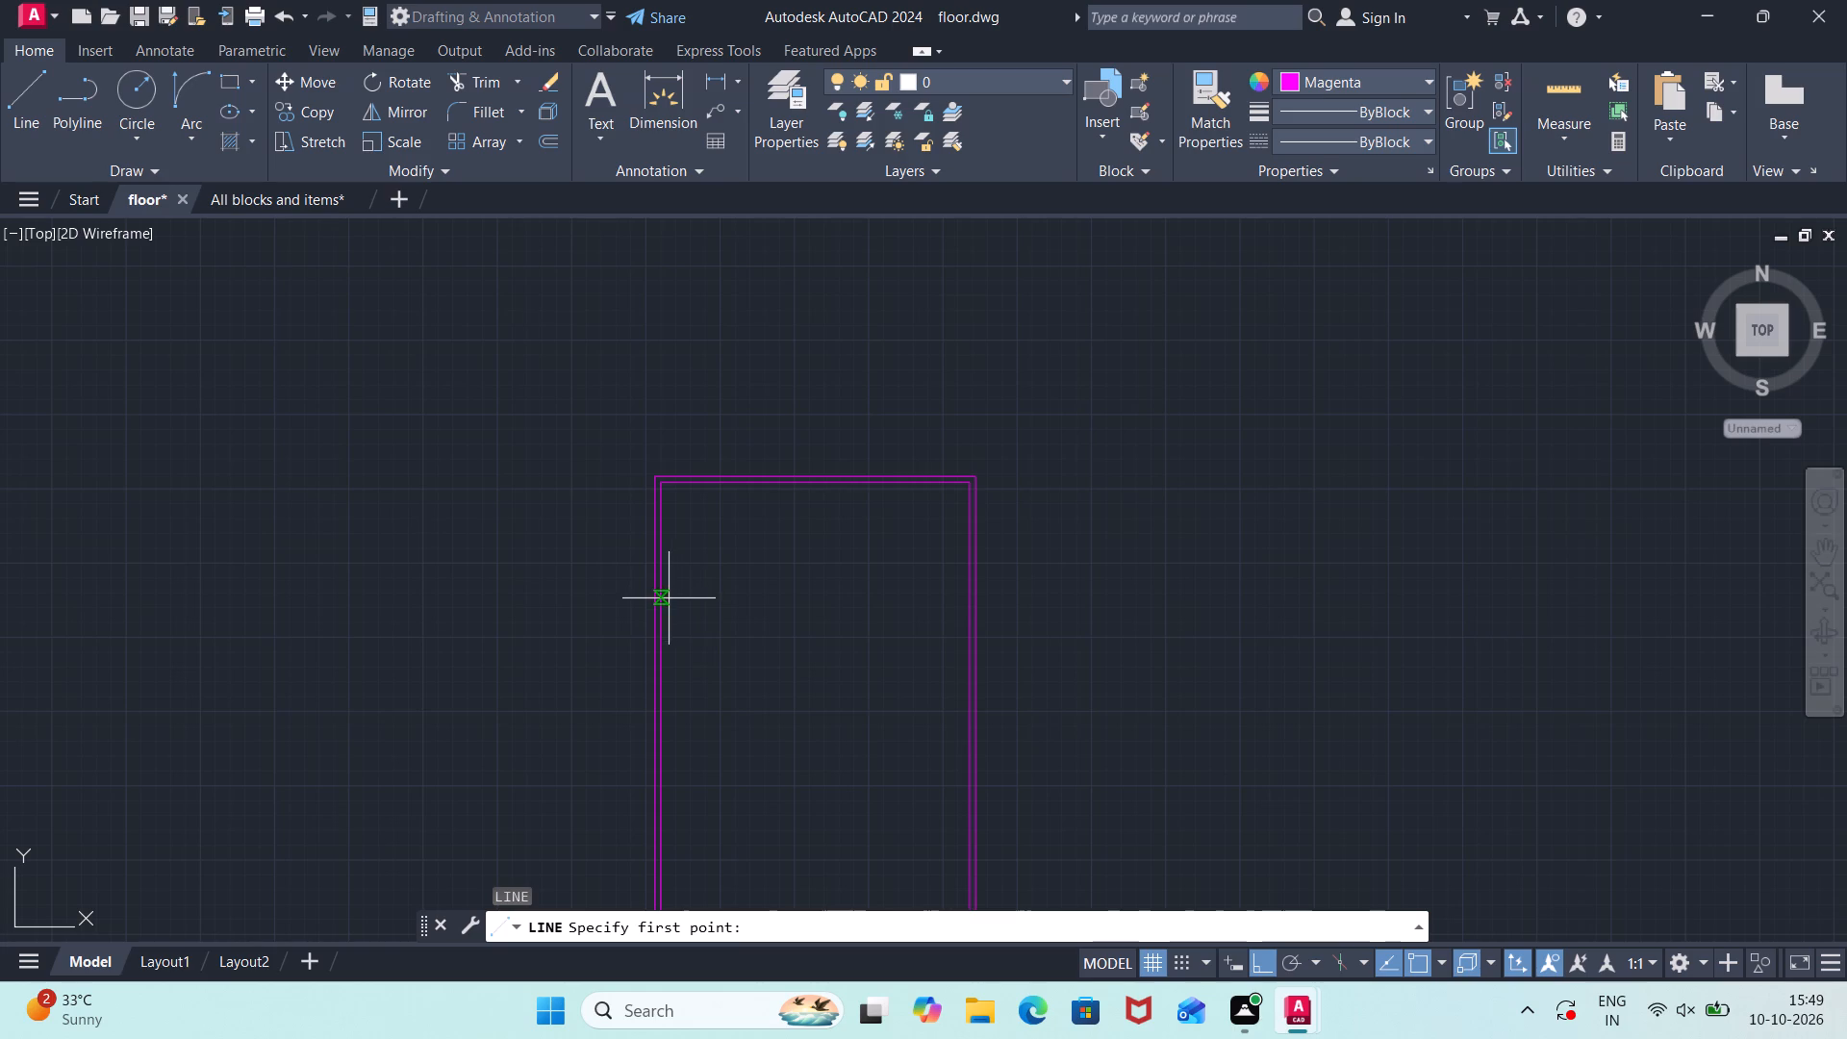
pyautogui.scroll(2, 651, 591)
pyautogui.click(651, 591)
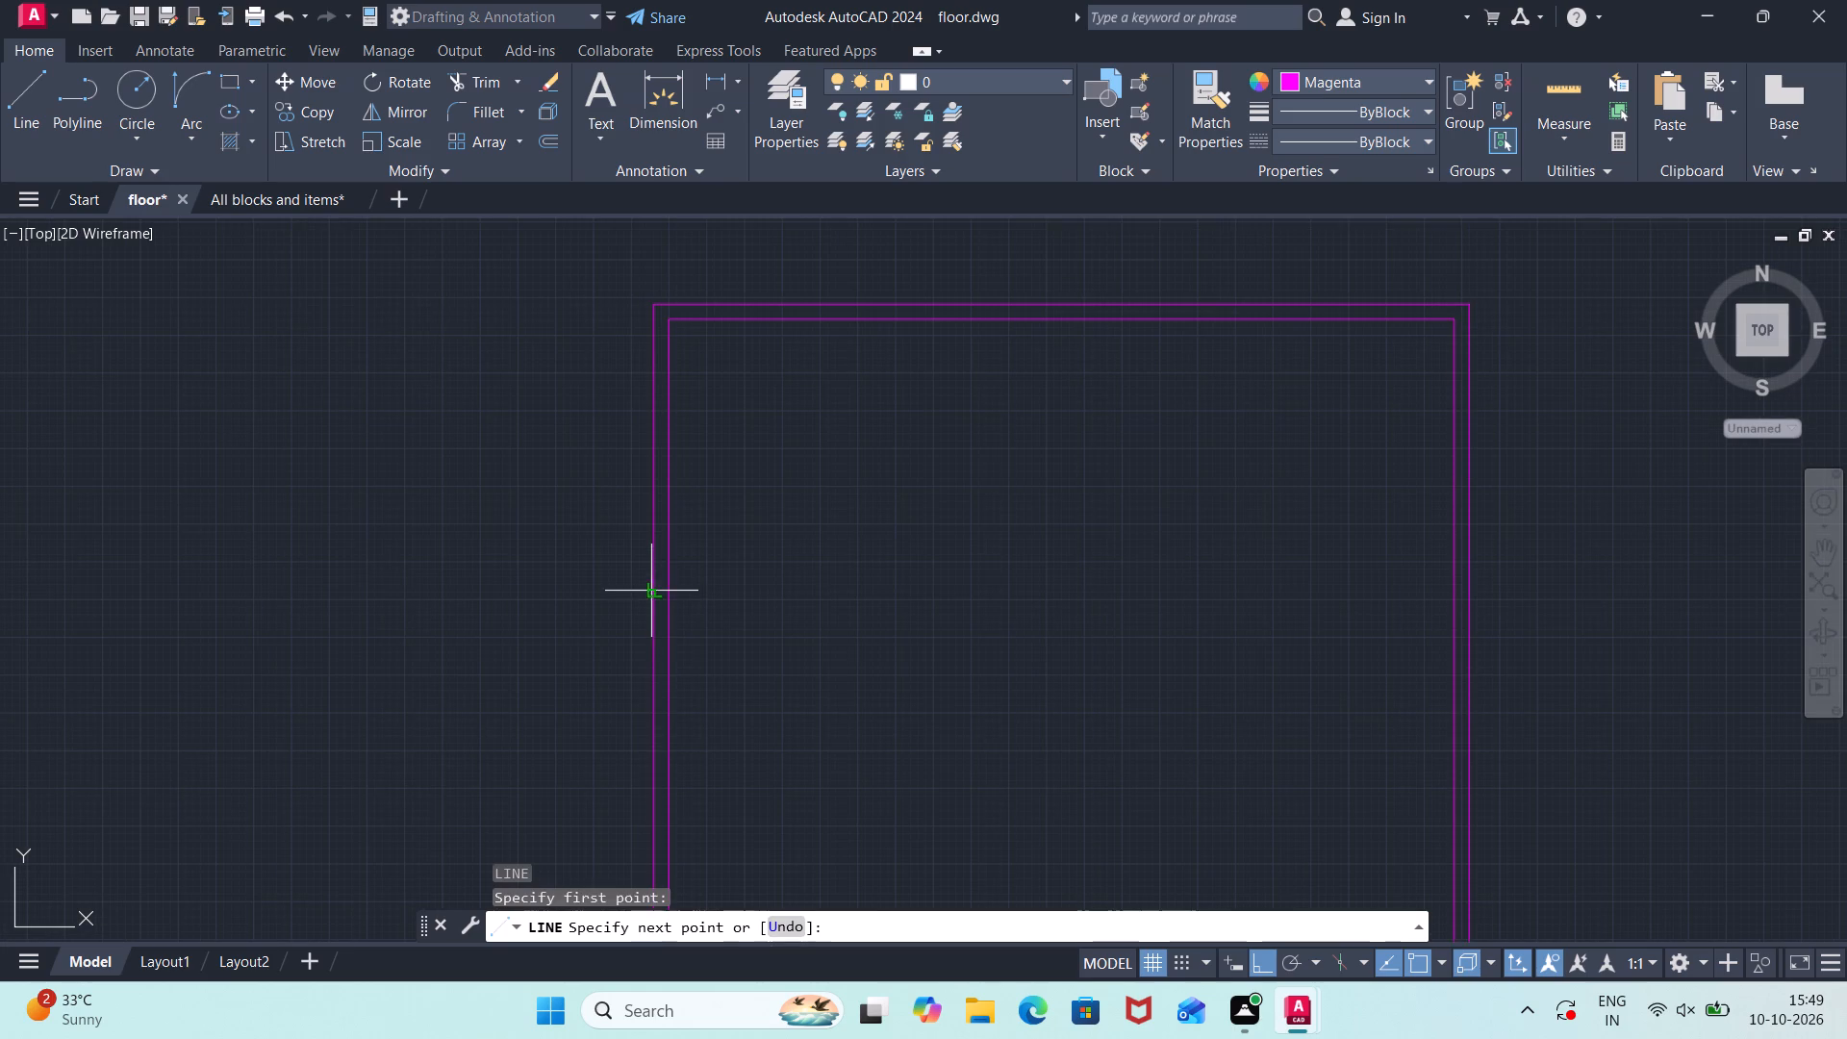
pyautogui.click(1475, 589)
pyautogui.press('Escape')
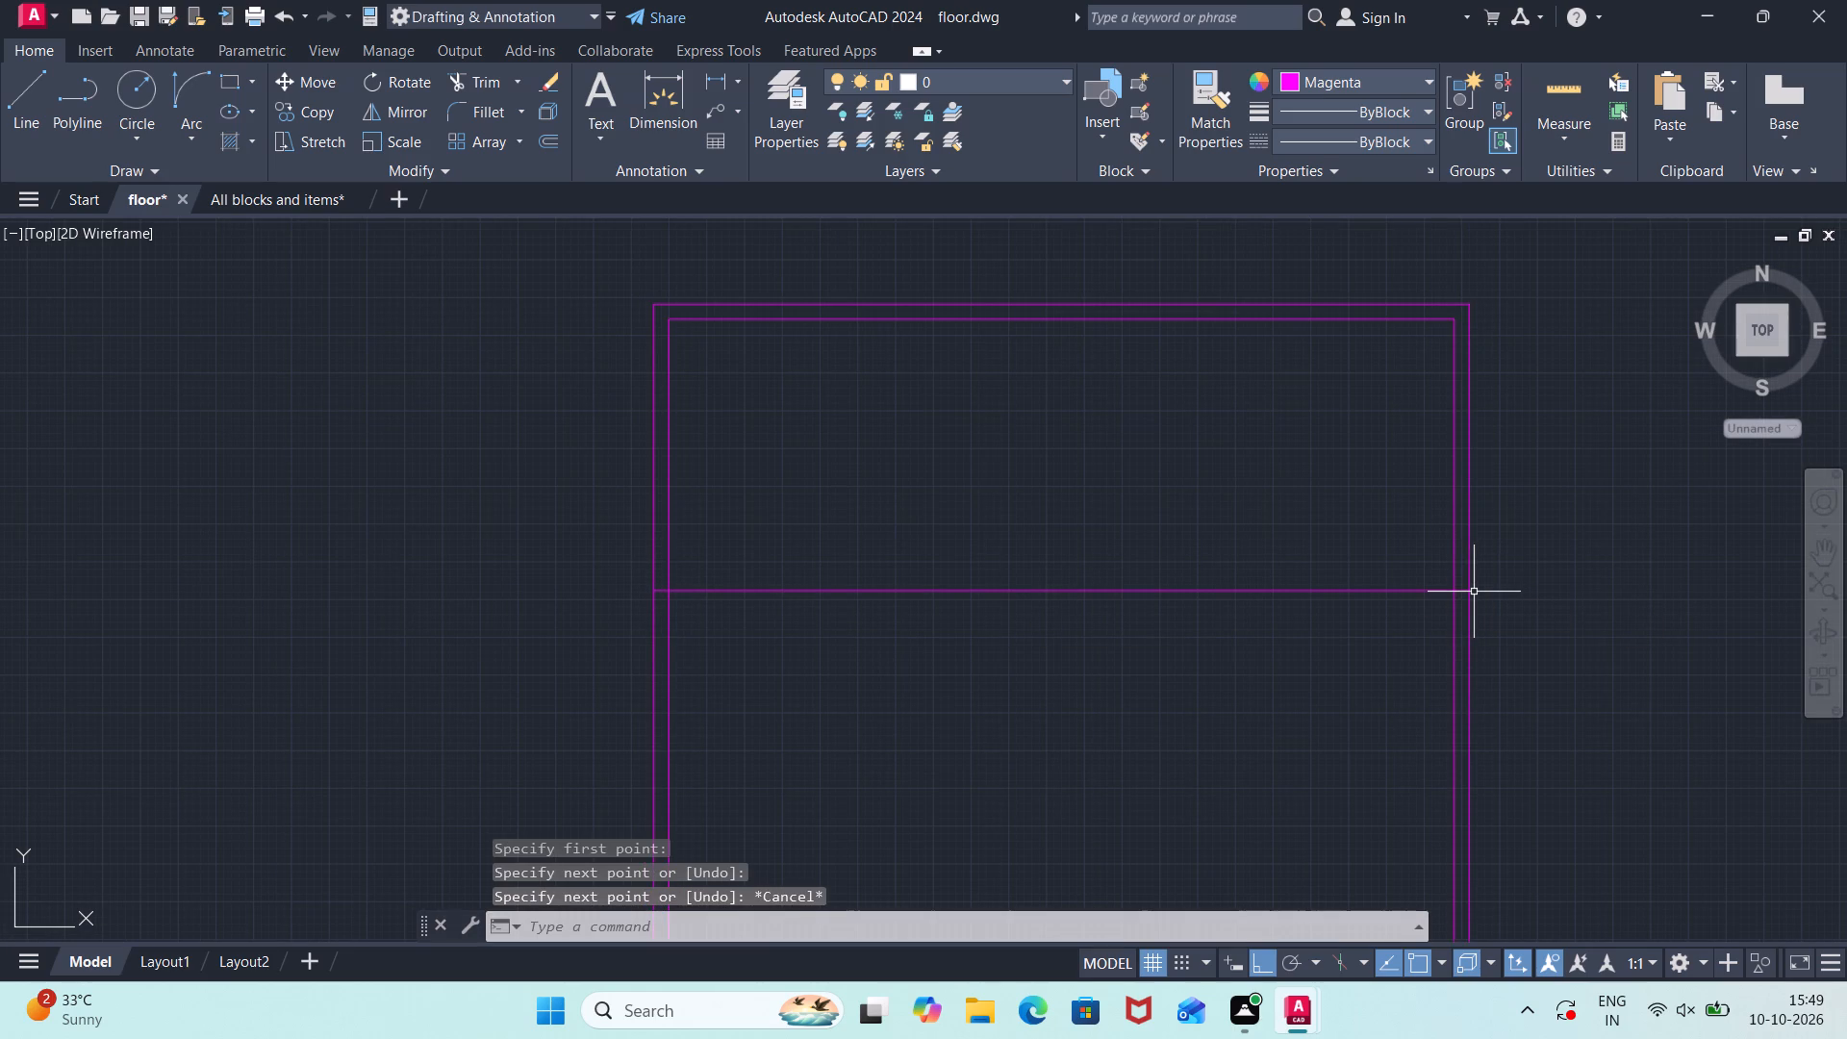
# Offset the horizontal divider line 1" toward the rectangle's north edge.
pyautogui.press('o')
pyautogui.write('ff')
pyautogui.press('Return')
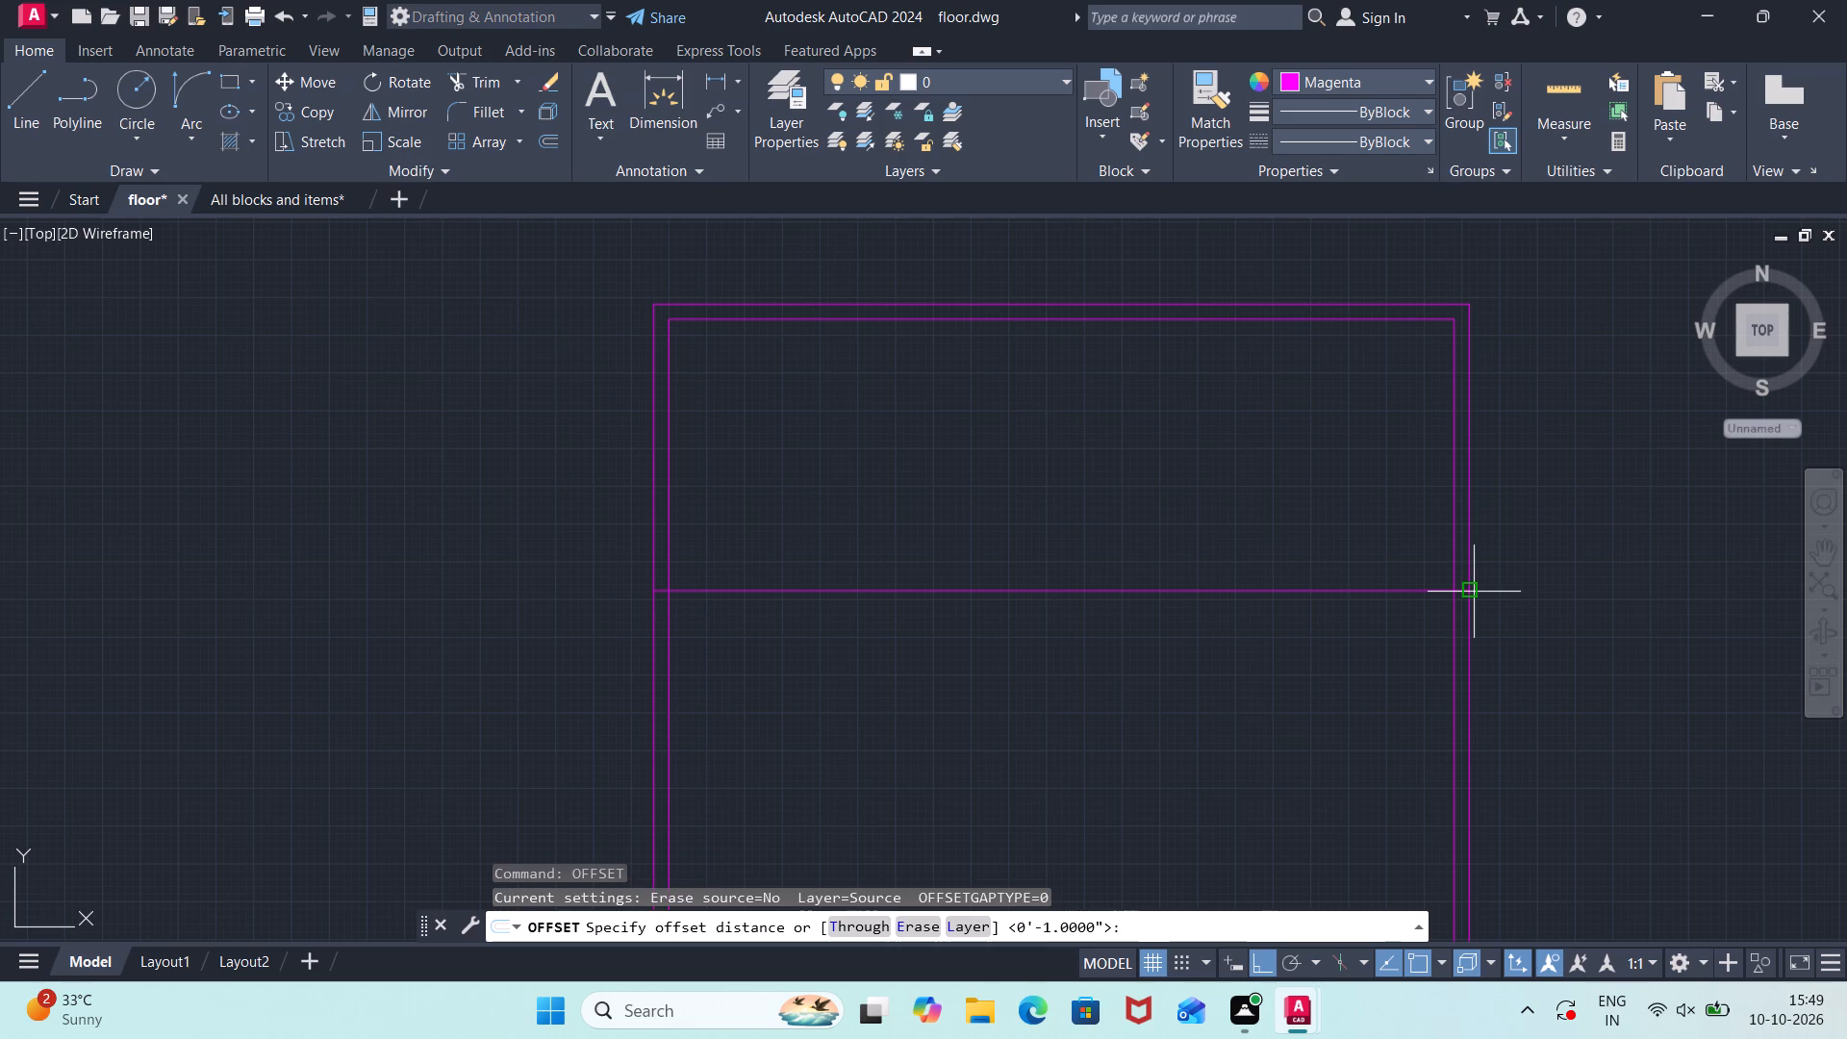
pyautogui.press('Return')
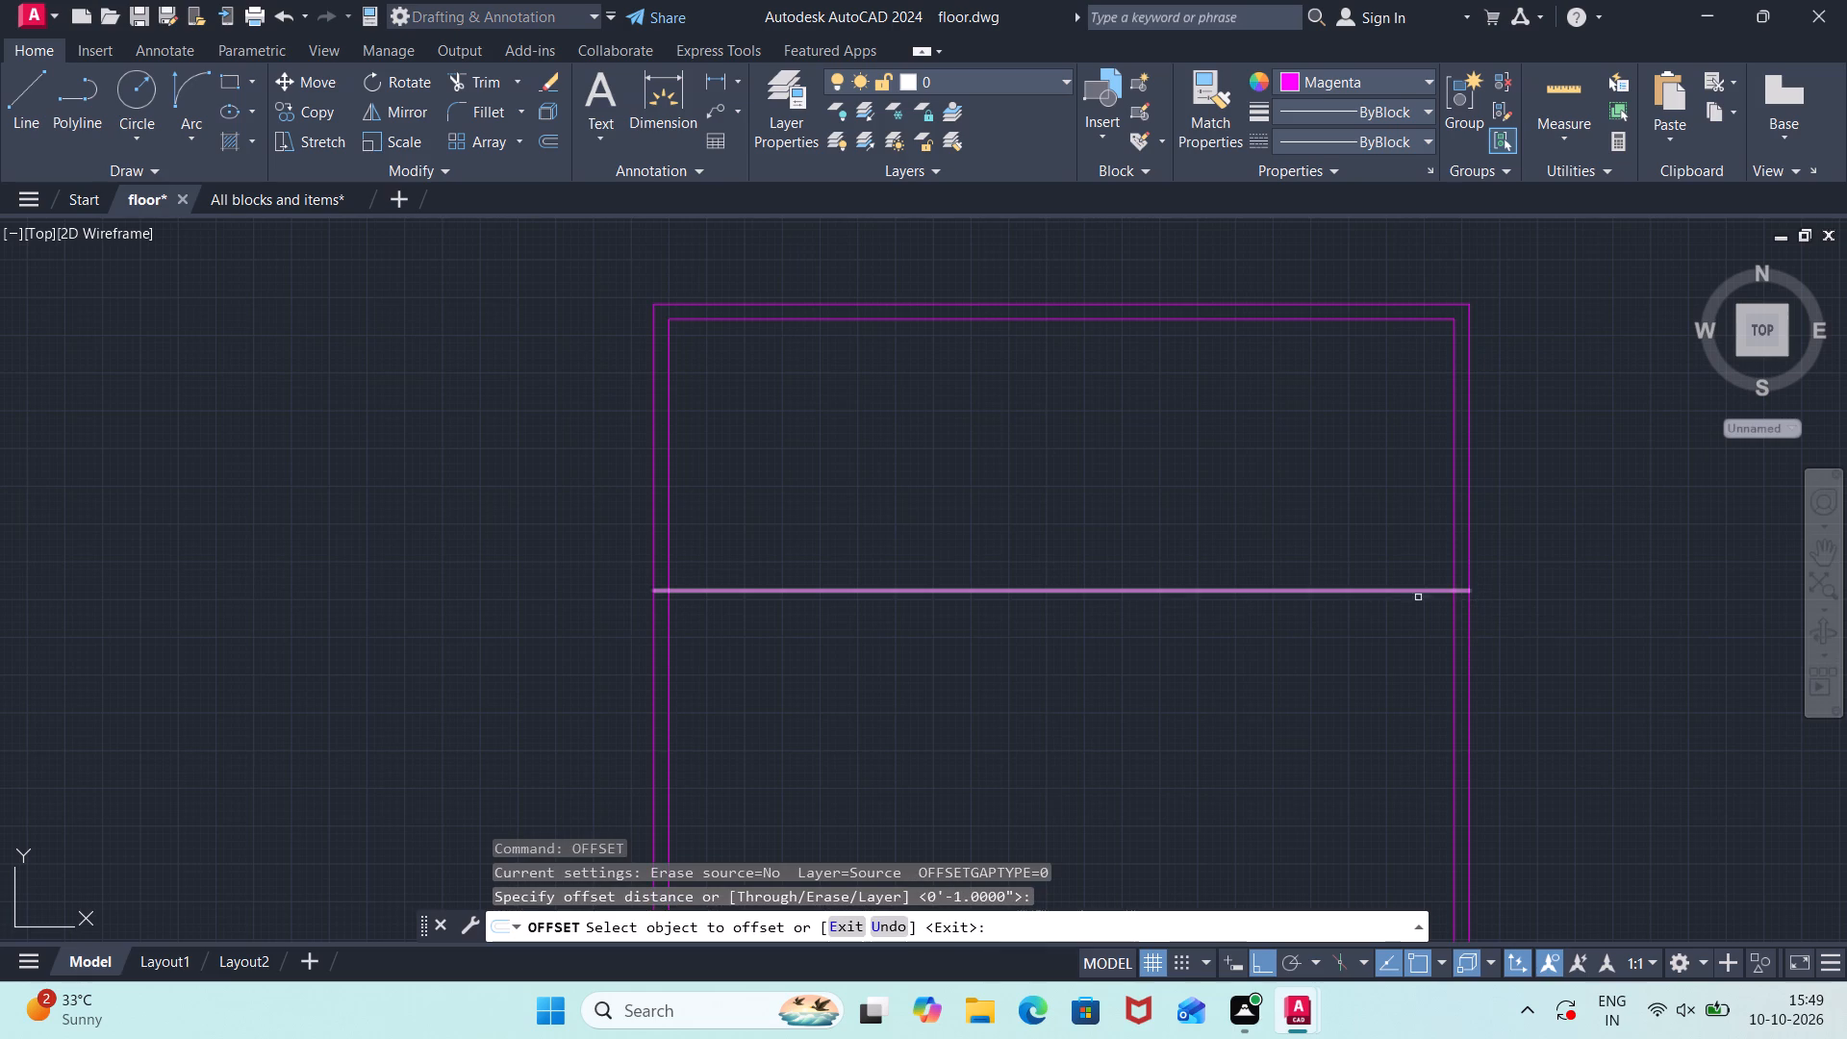
pyautogui.click(1370, 592)
pyautogui.click(1346, 547)
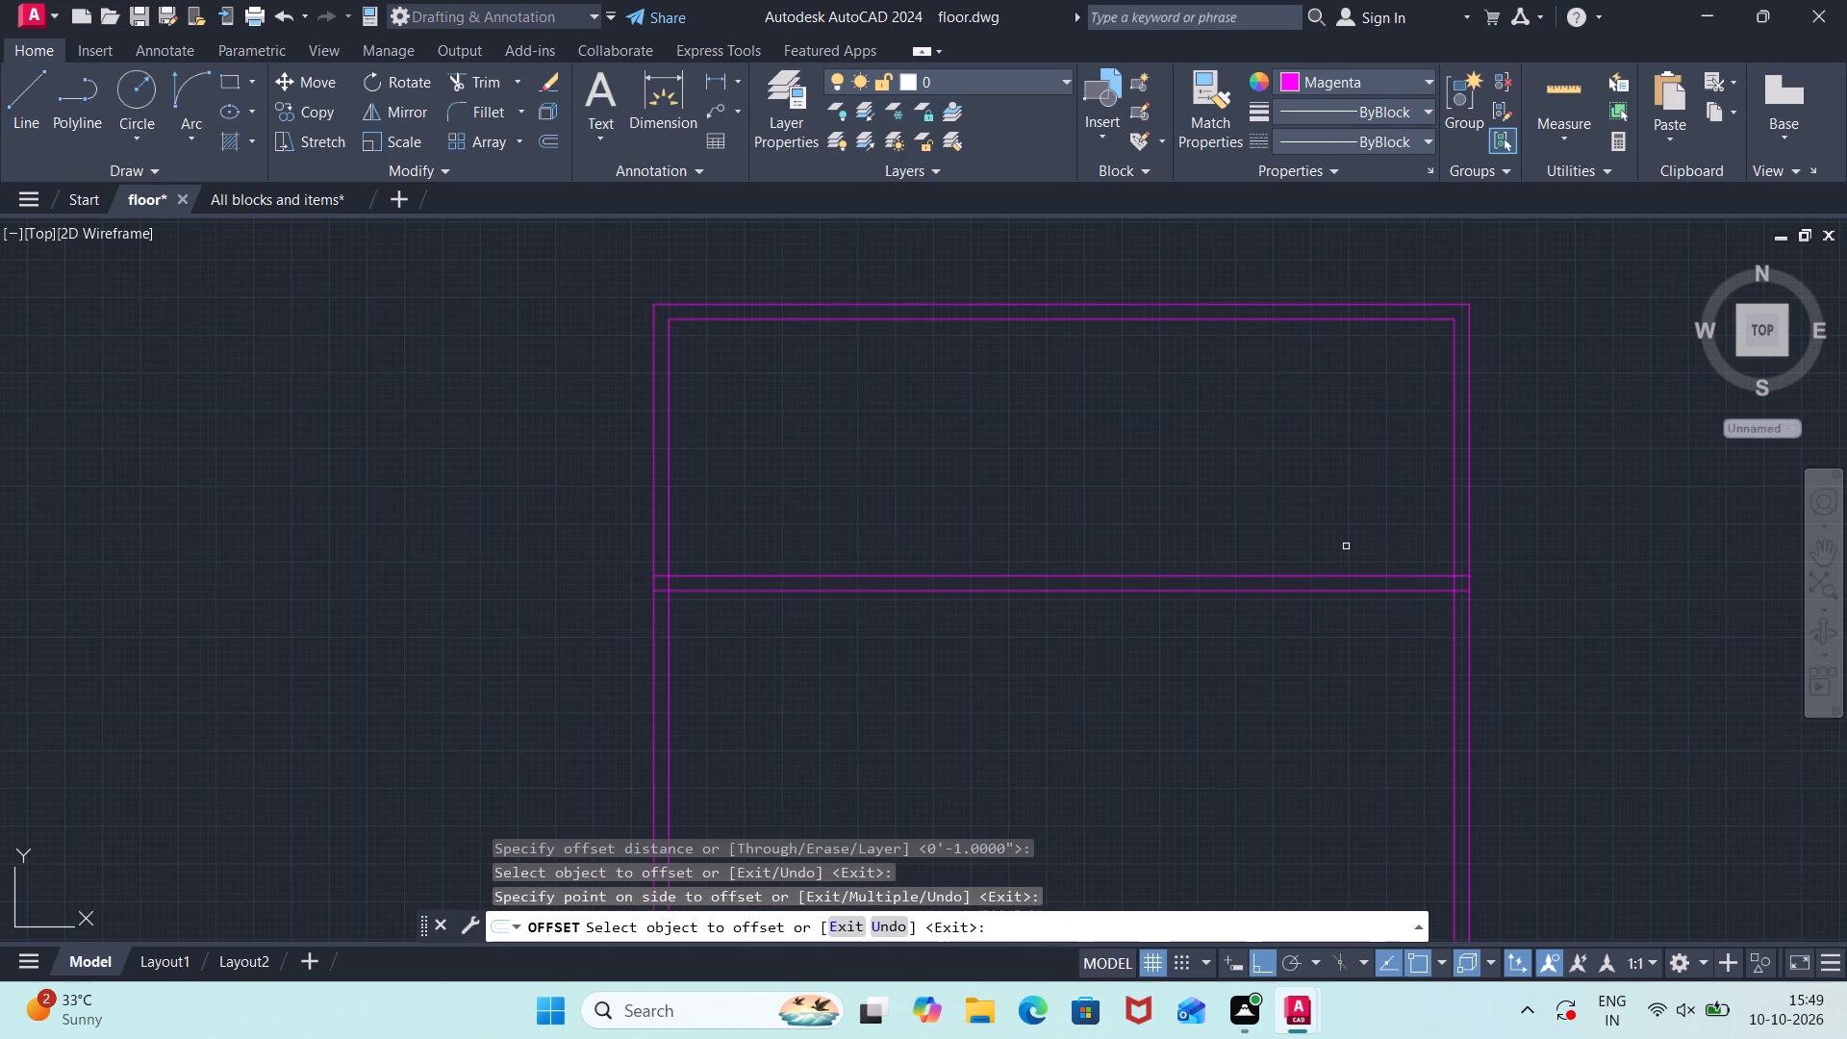
pyautogui.press('Escape')
# Trim the overlapping line segments where the double divider meets the west double edge.
pyautogui.scroll(-1, 1234, 646)
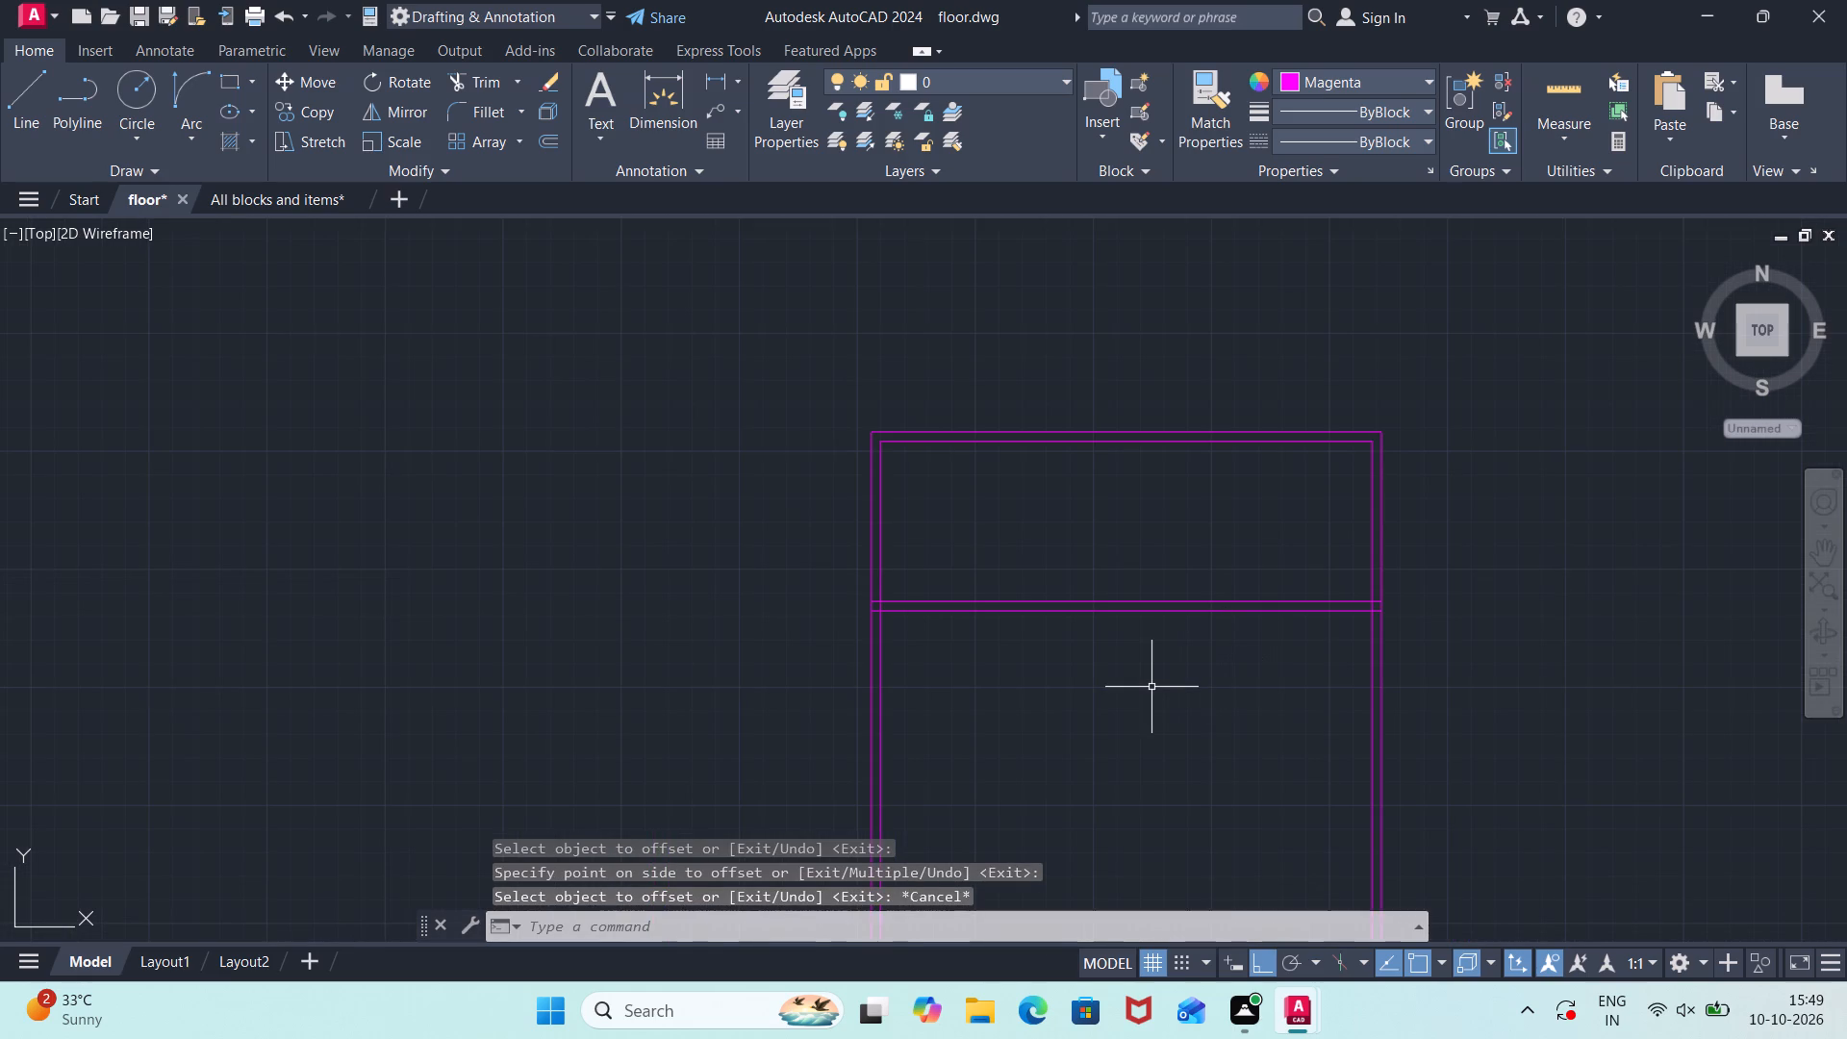
pyautogui.write('tr')
pyautogui.press('Return')
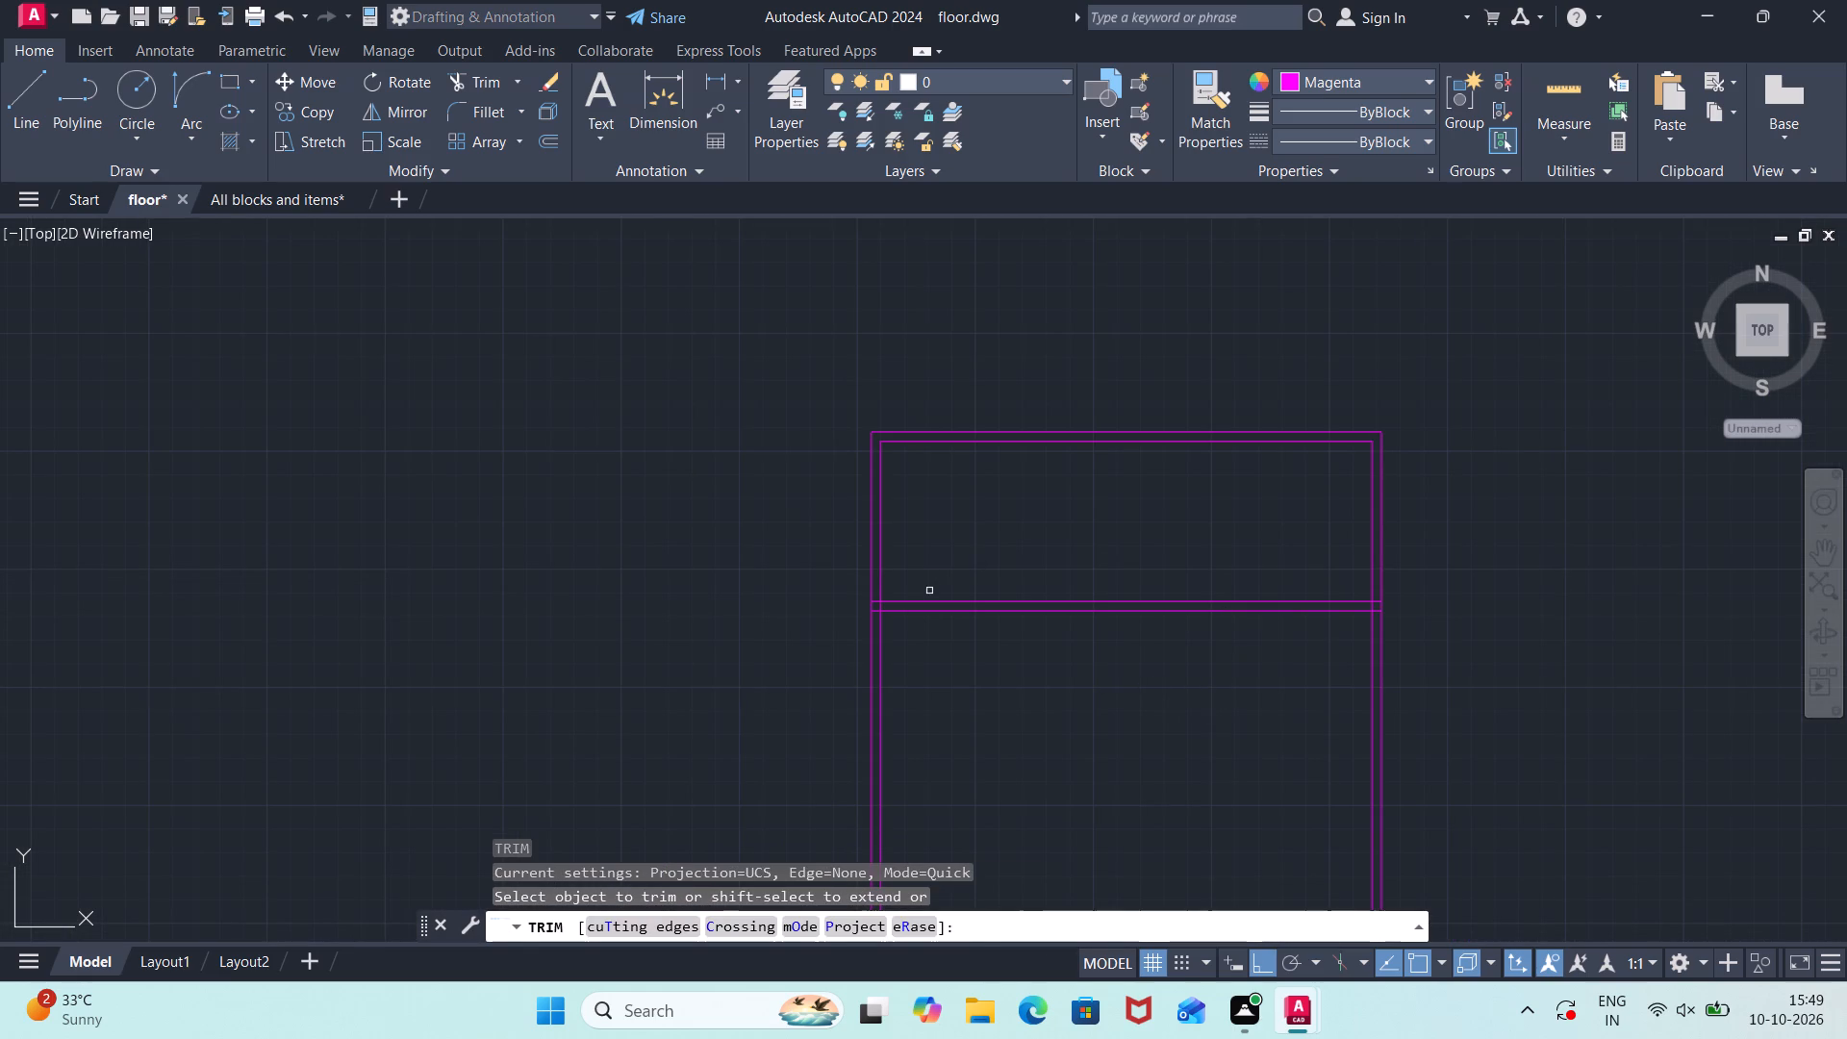
pyautogui.scroll(2, 901, 606)
pyautogui.click(845, 615)
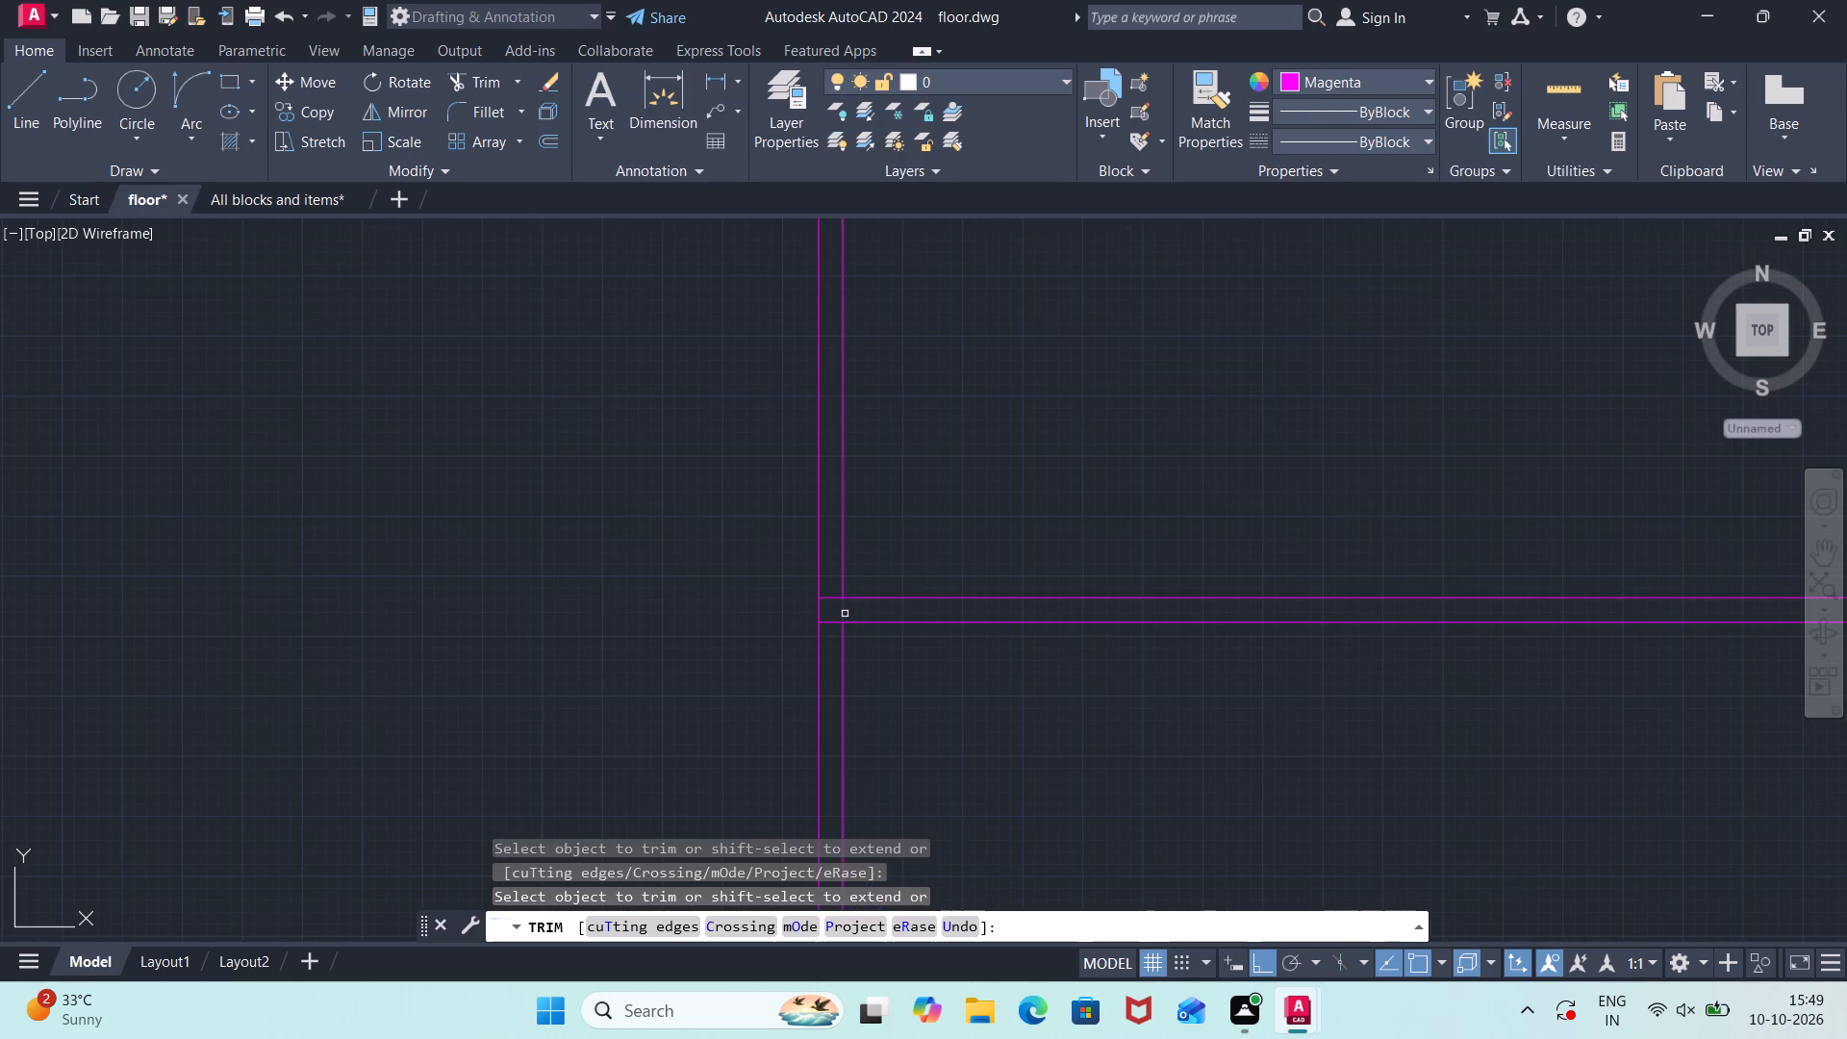
pyautogui.click(827, 598)
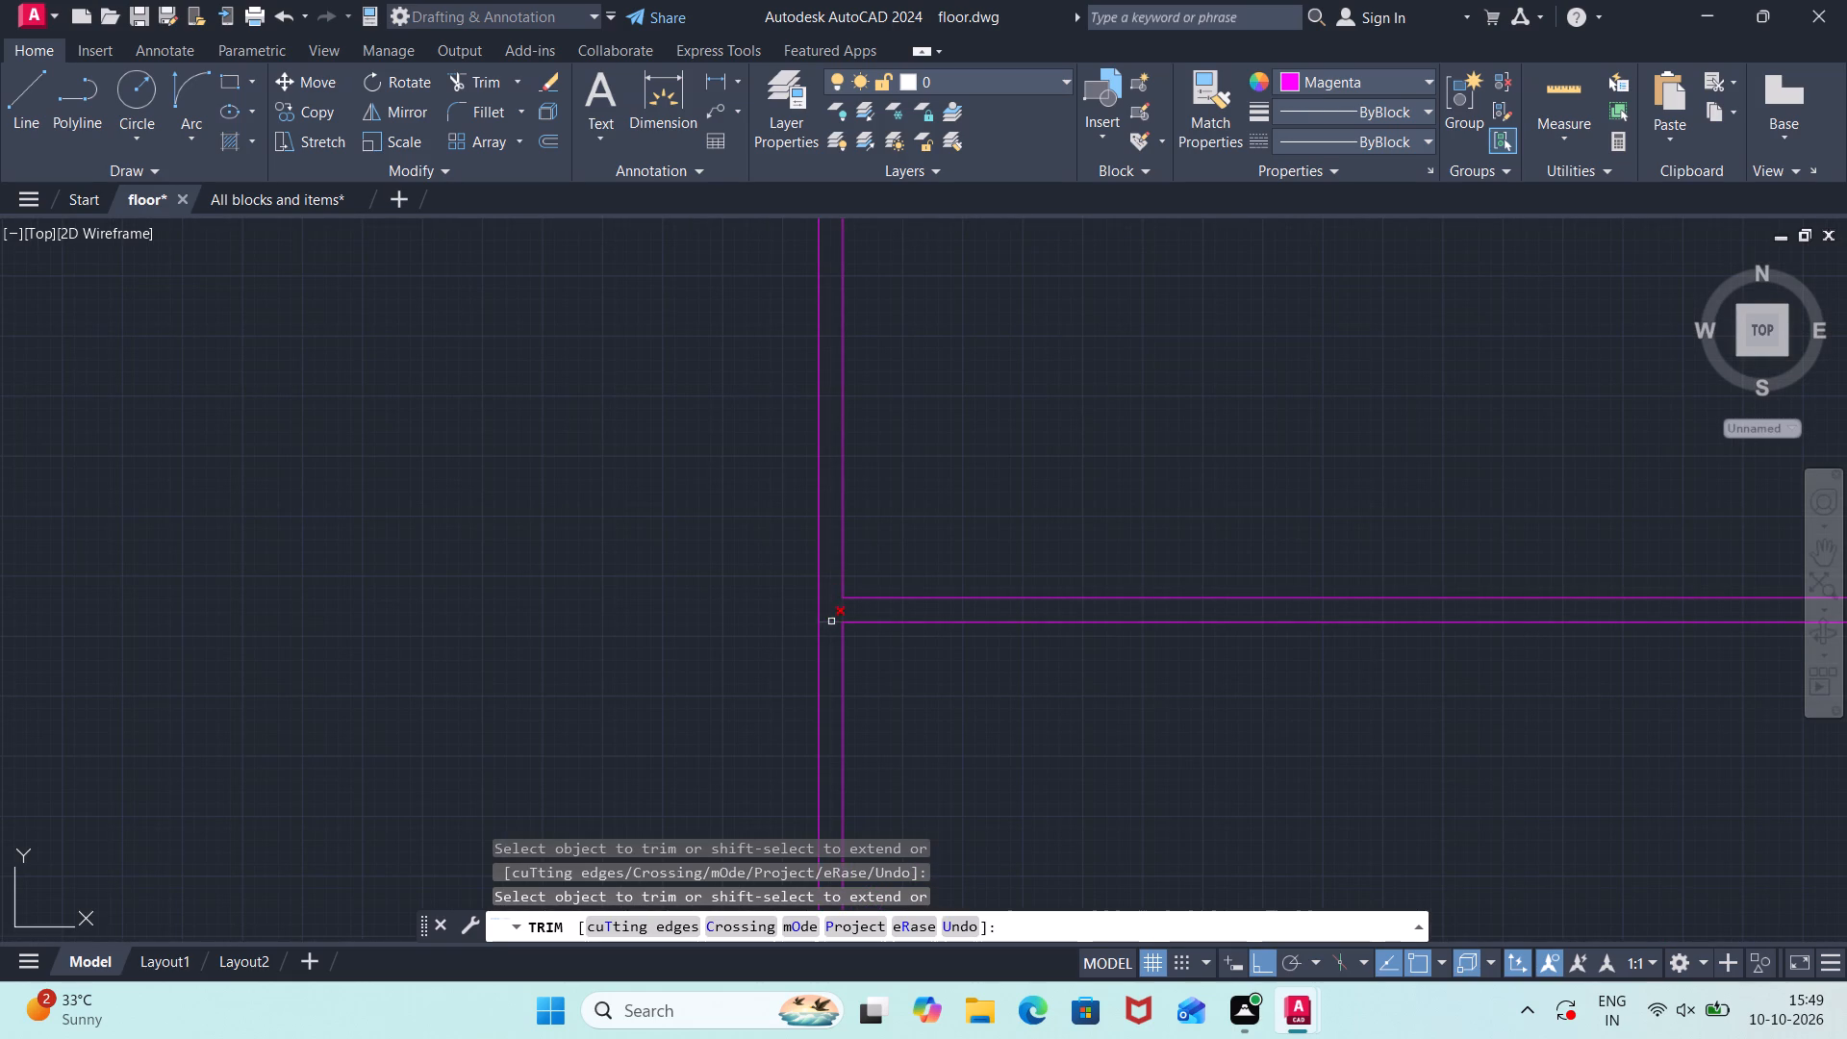
pyautogui.click(831, 621)
# Trim the overlapping line segments where the double divider meets the east double edge.
pyautogui.scroll(-2, 1056, 704)
pyautogui.moveTo(1354, 741); pyautogui.dragTo(1033, 707, button='middle')
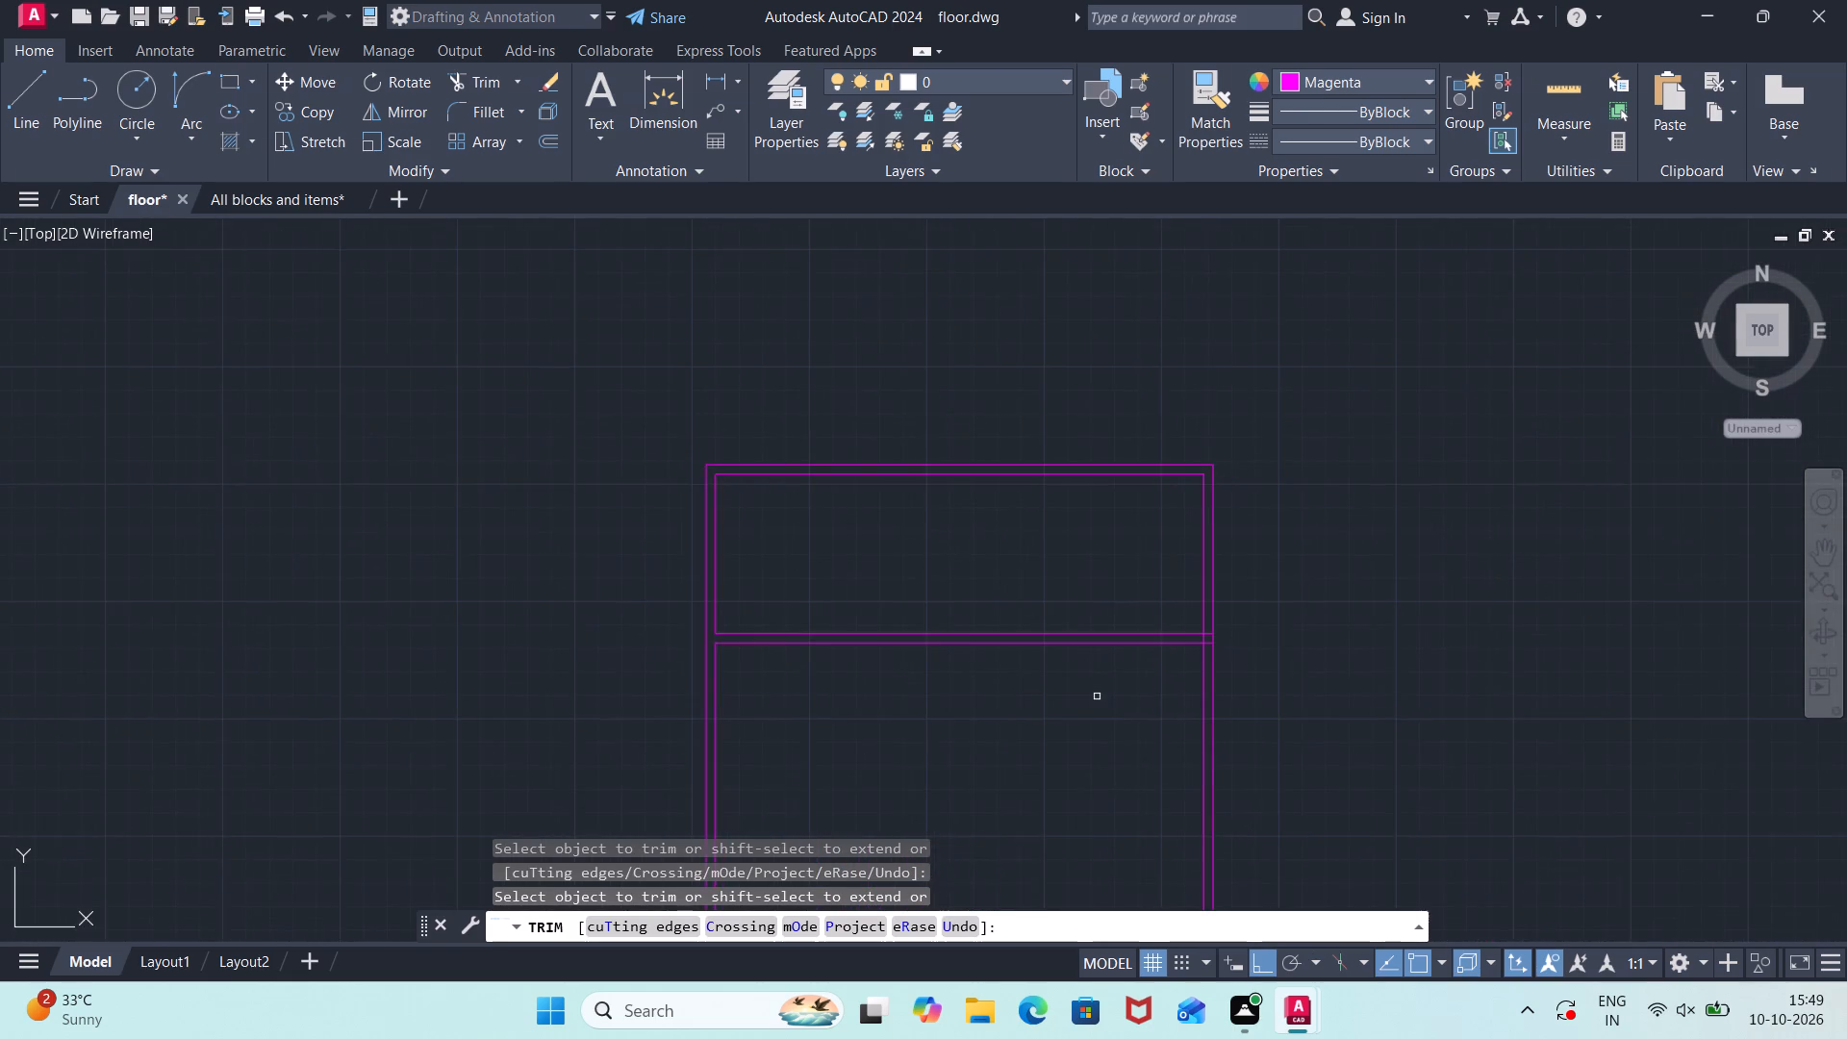
pyautogui.scroll(2, 1202, 662)
pyautogui.click(1211, 614)
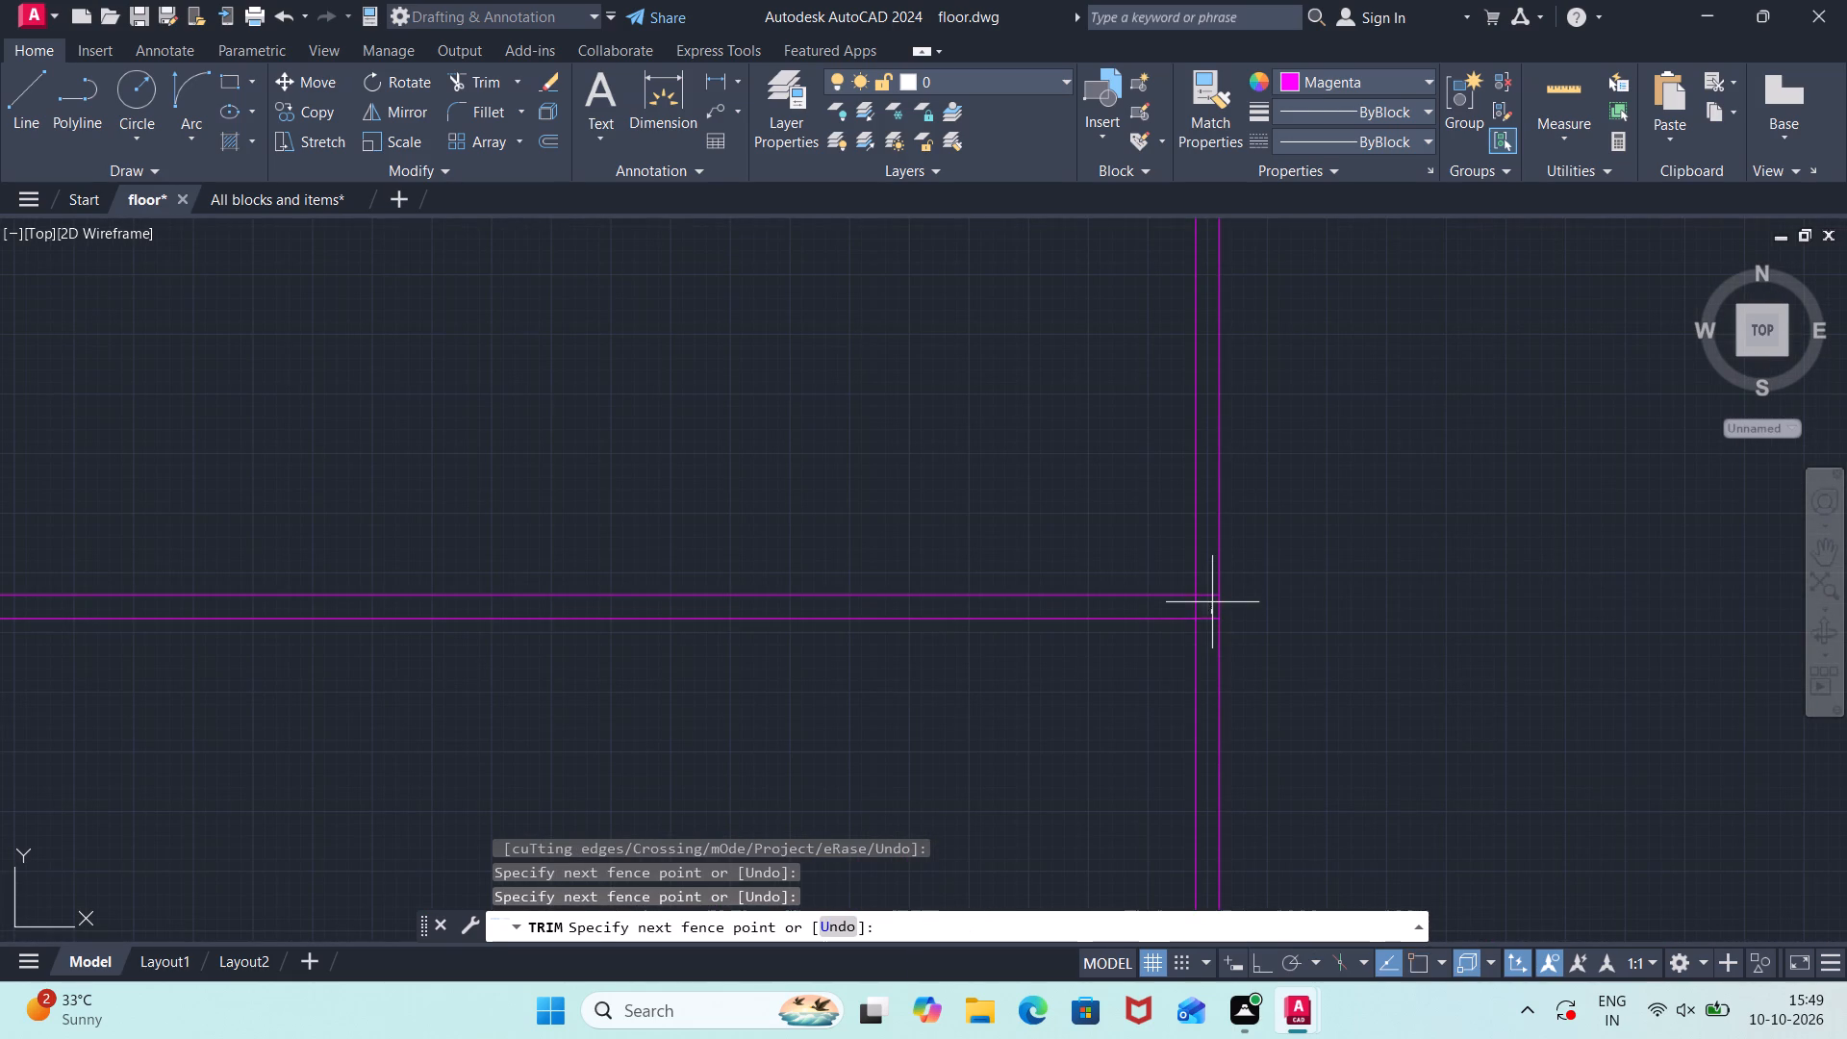
pyautogui.click(1211, 576)
pyautogui.click(1207, 579)
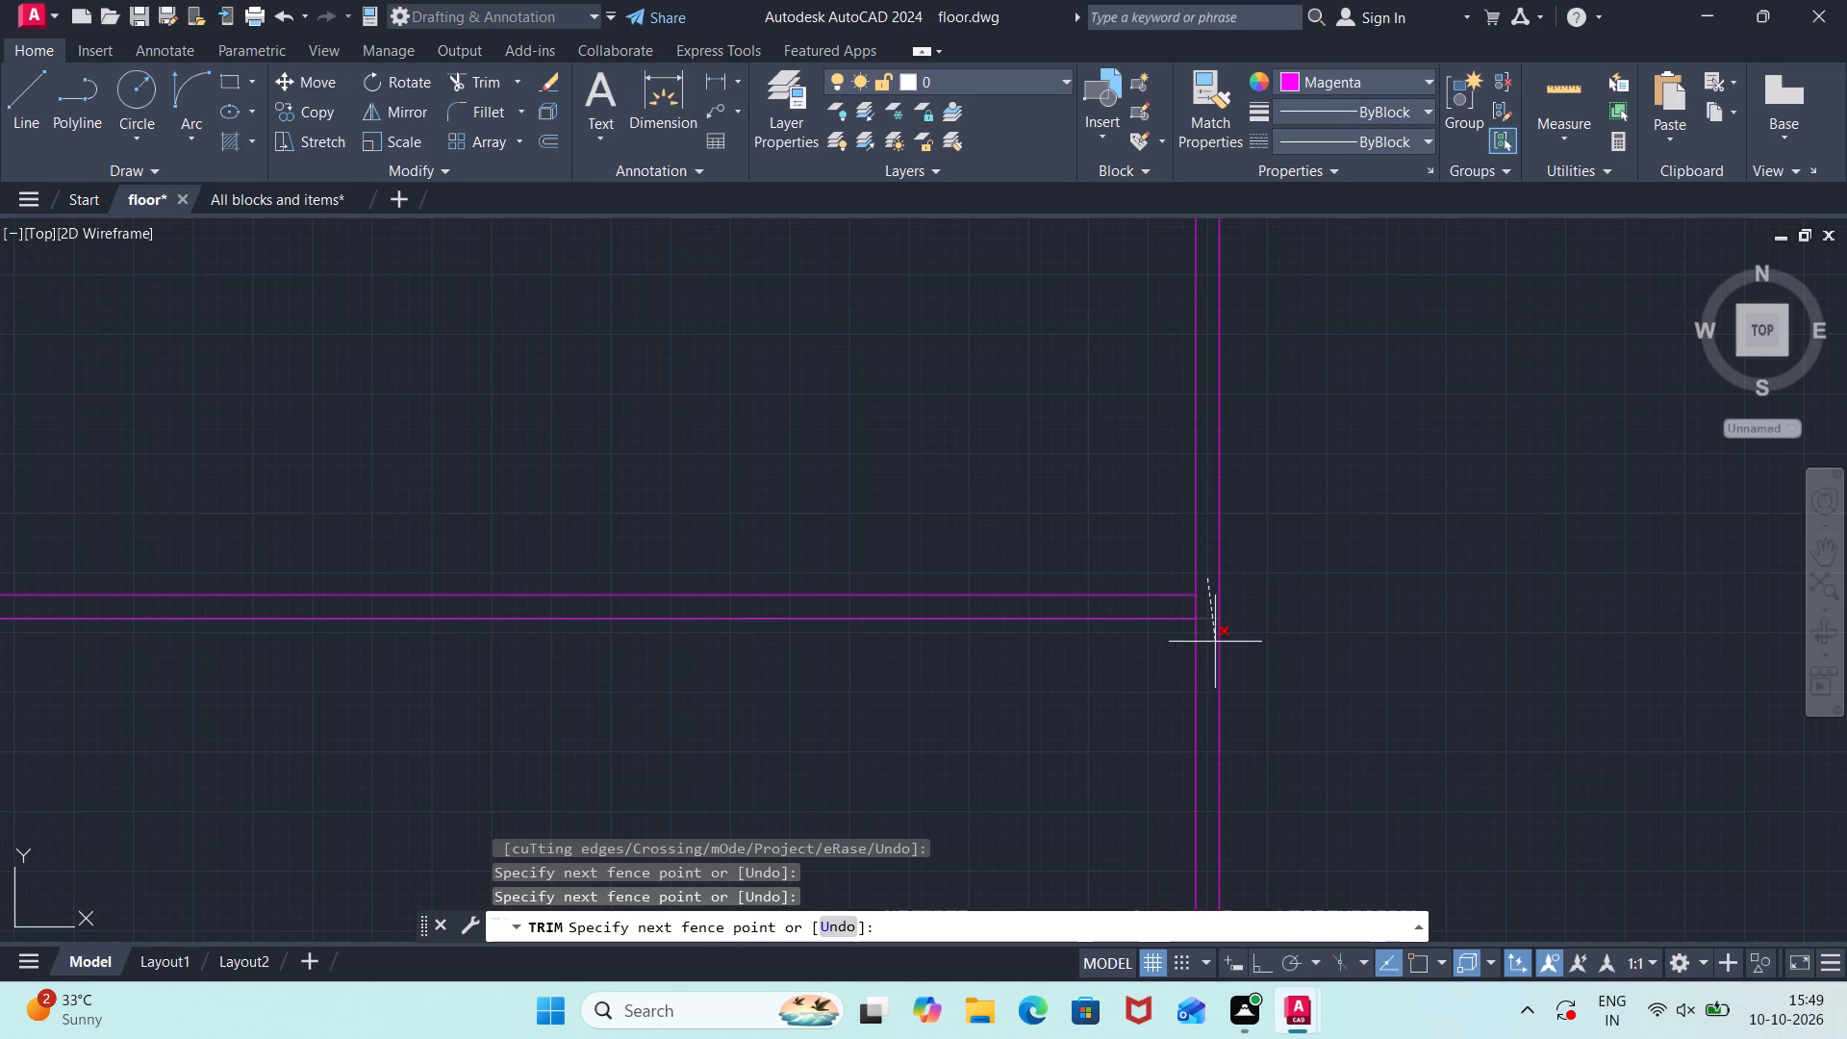
pyautogui.click(1213, 646)
pyautogui.click(1196, 604)
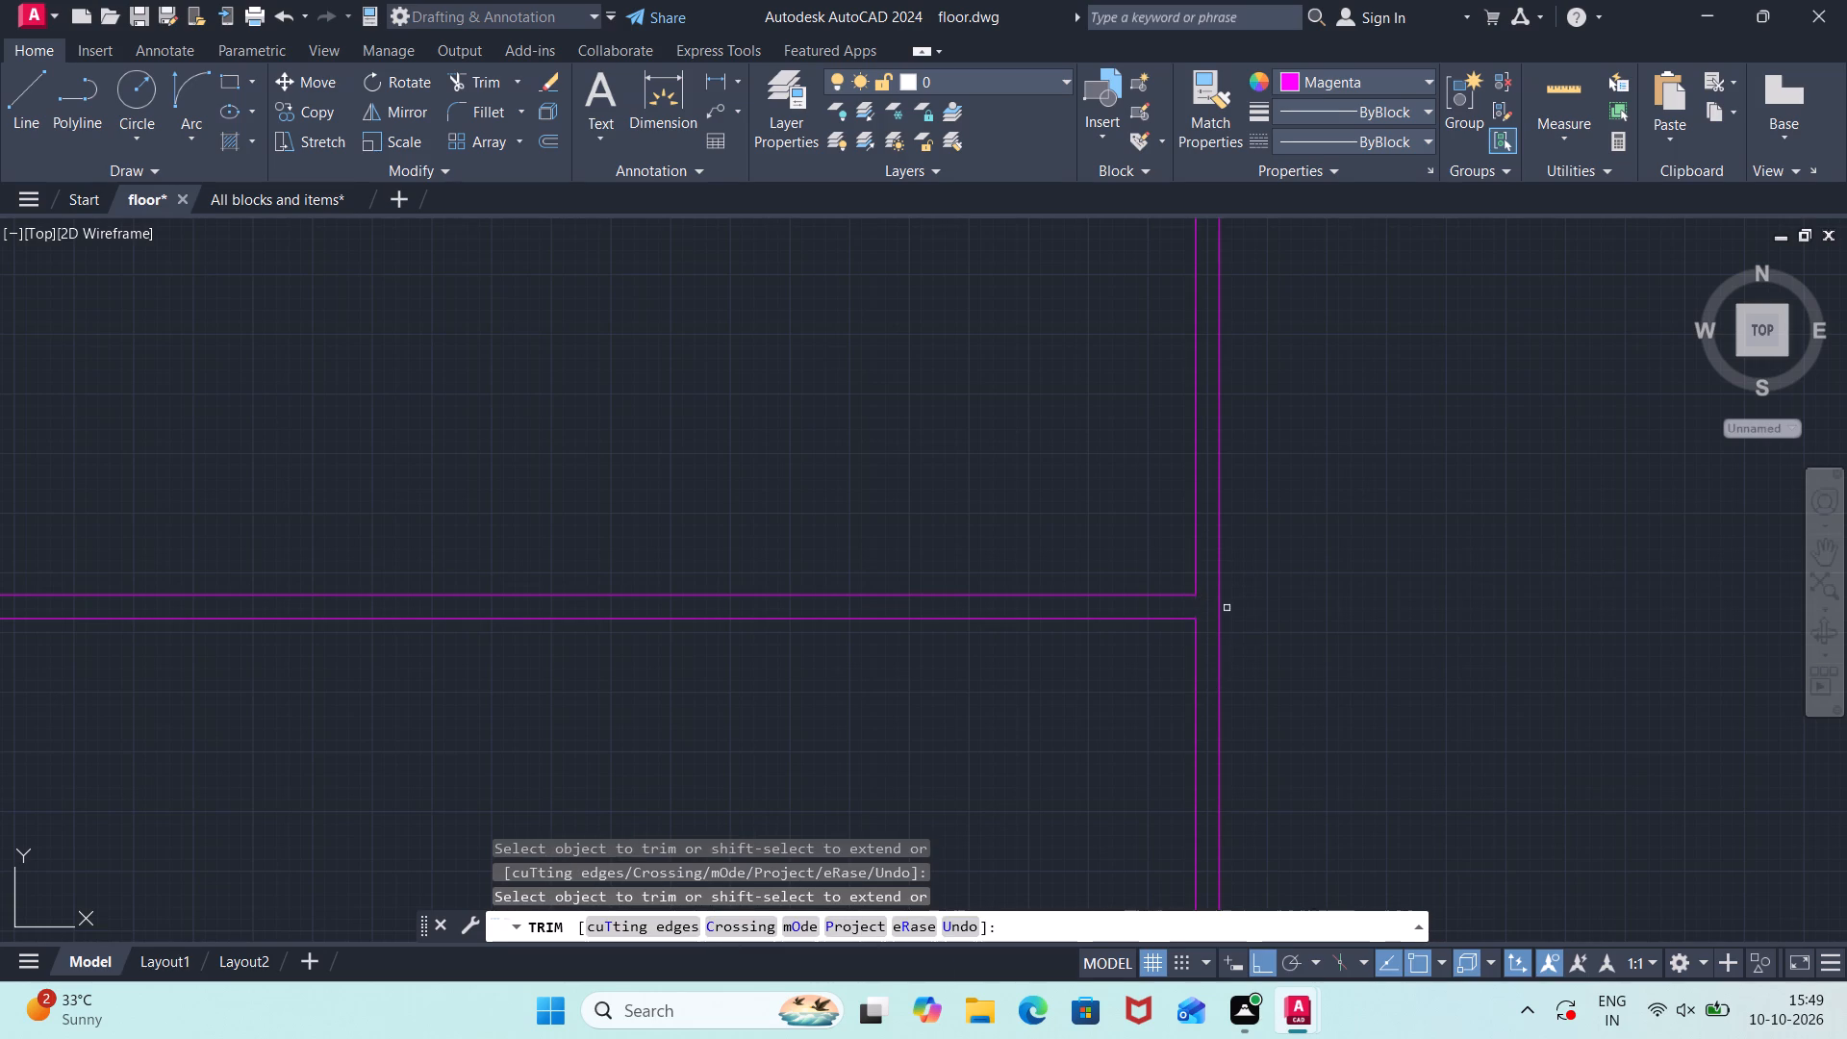
pyautogui.scroll(-2, 1454, 602)
pyautogui.press('Escape')
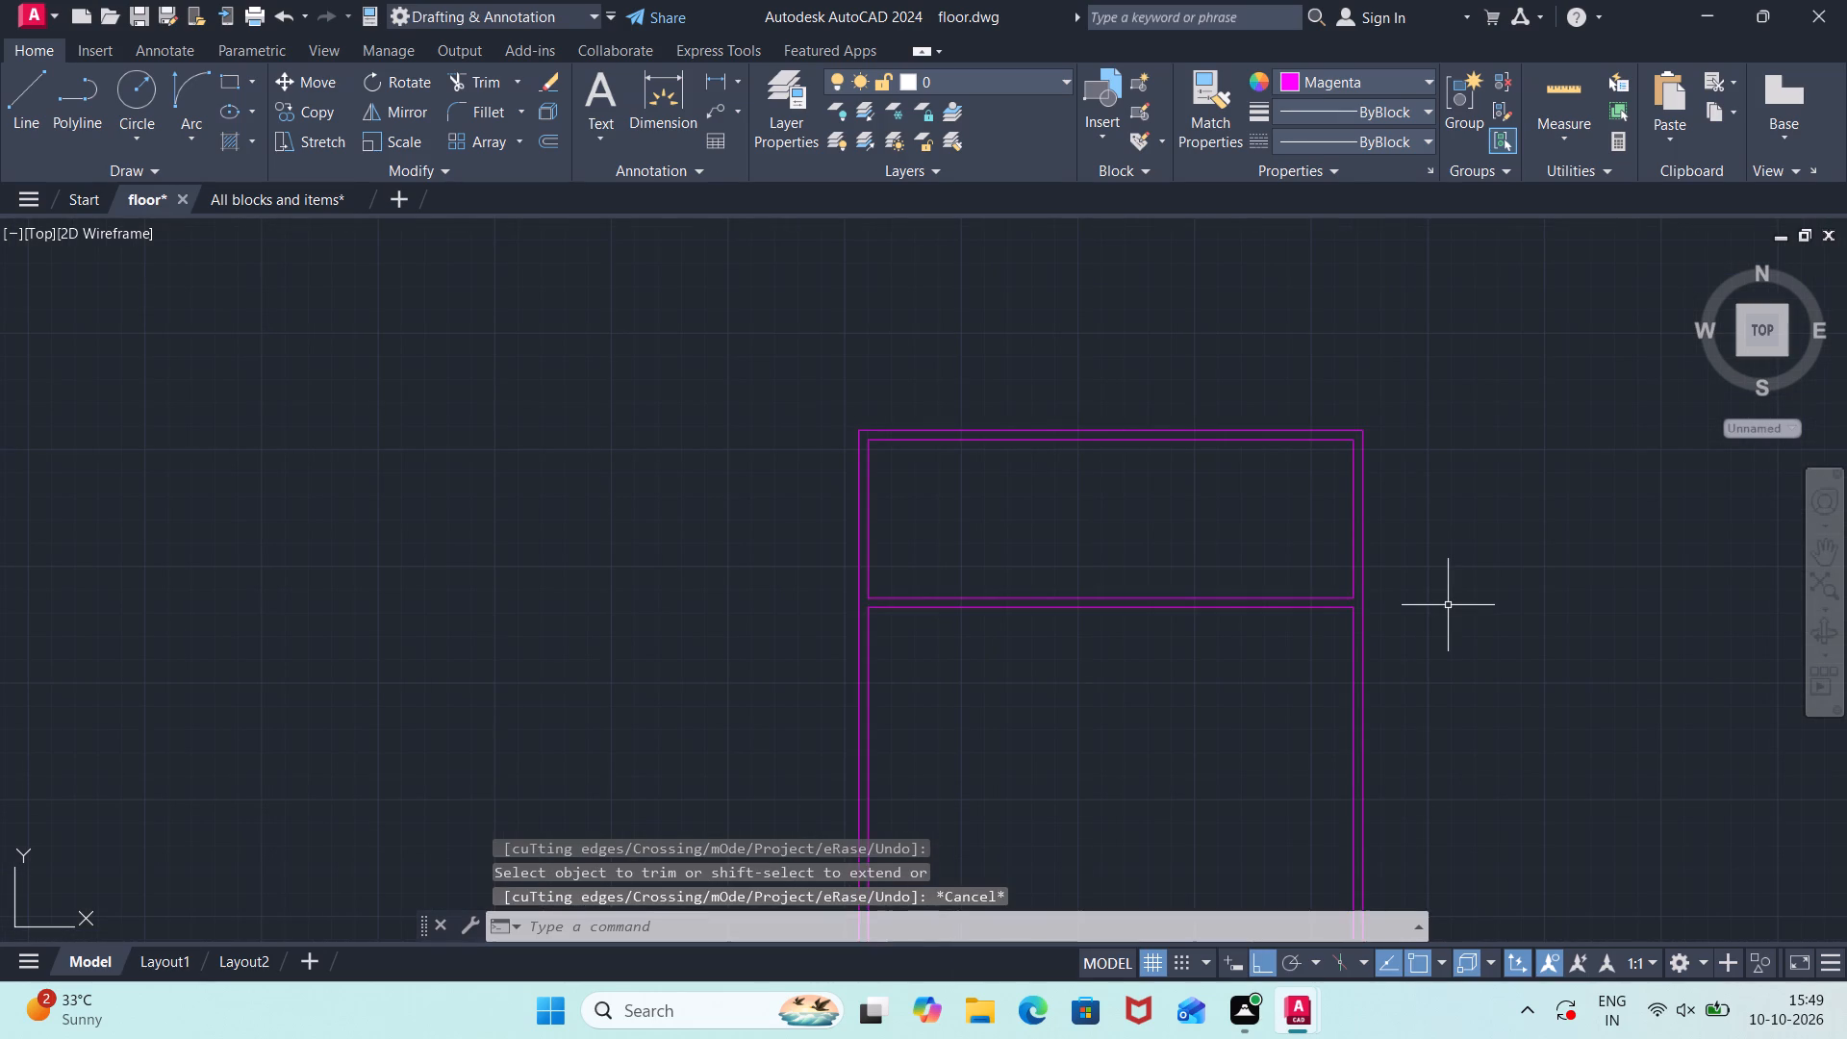
# Draw a triangle from the southern divider line's midpoint diagonally to the inner west edge, 1' east, and back to the midpoint.
pyautogui.press('l')
pyautogui.press('Return')
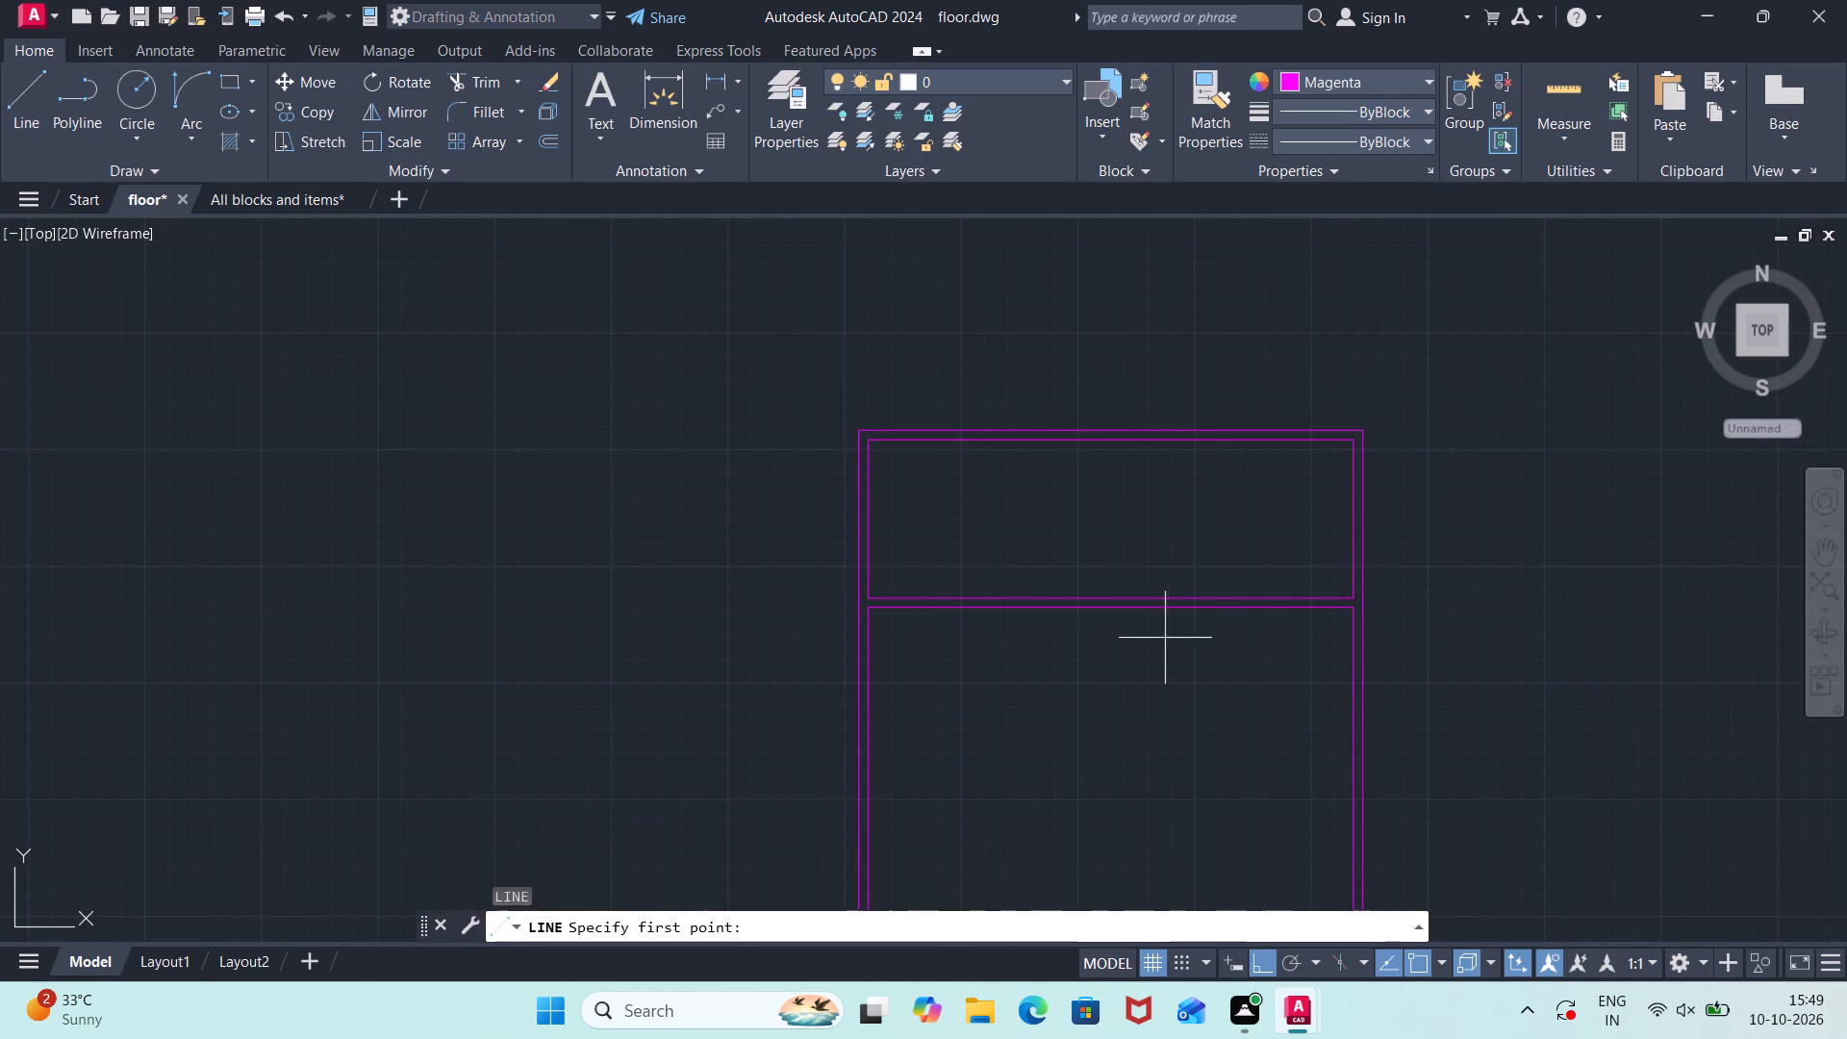
pyautogui.click(1118, 608)
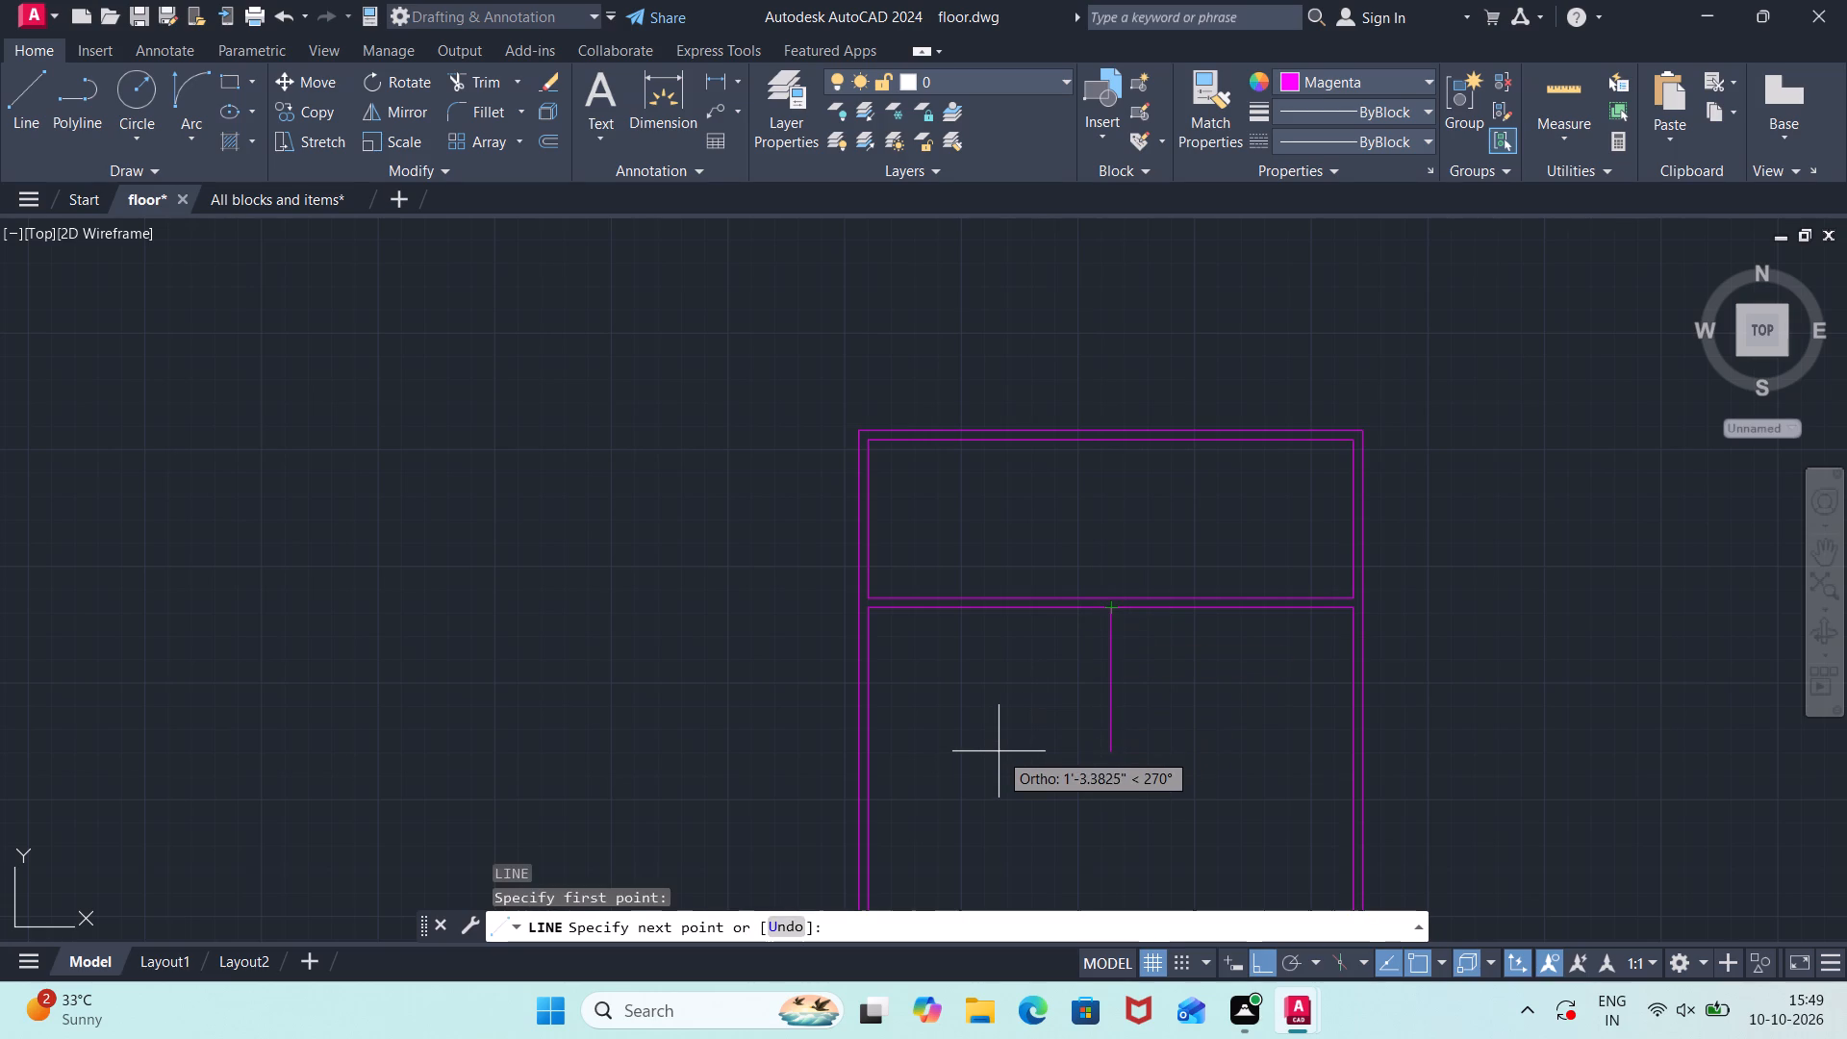
pyautogui.press('F8')
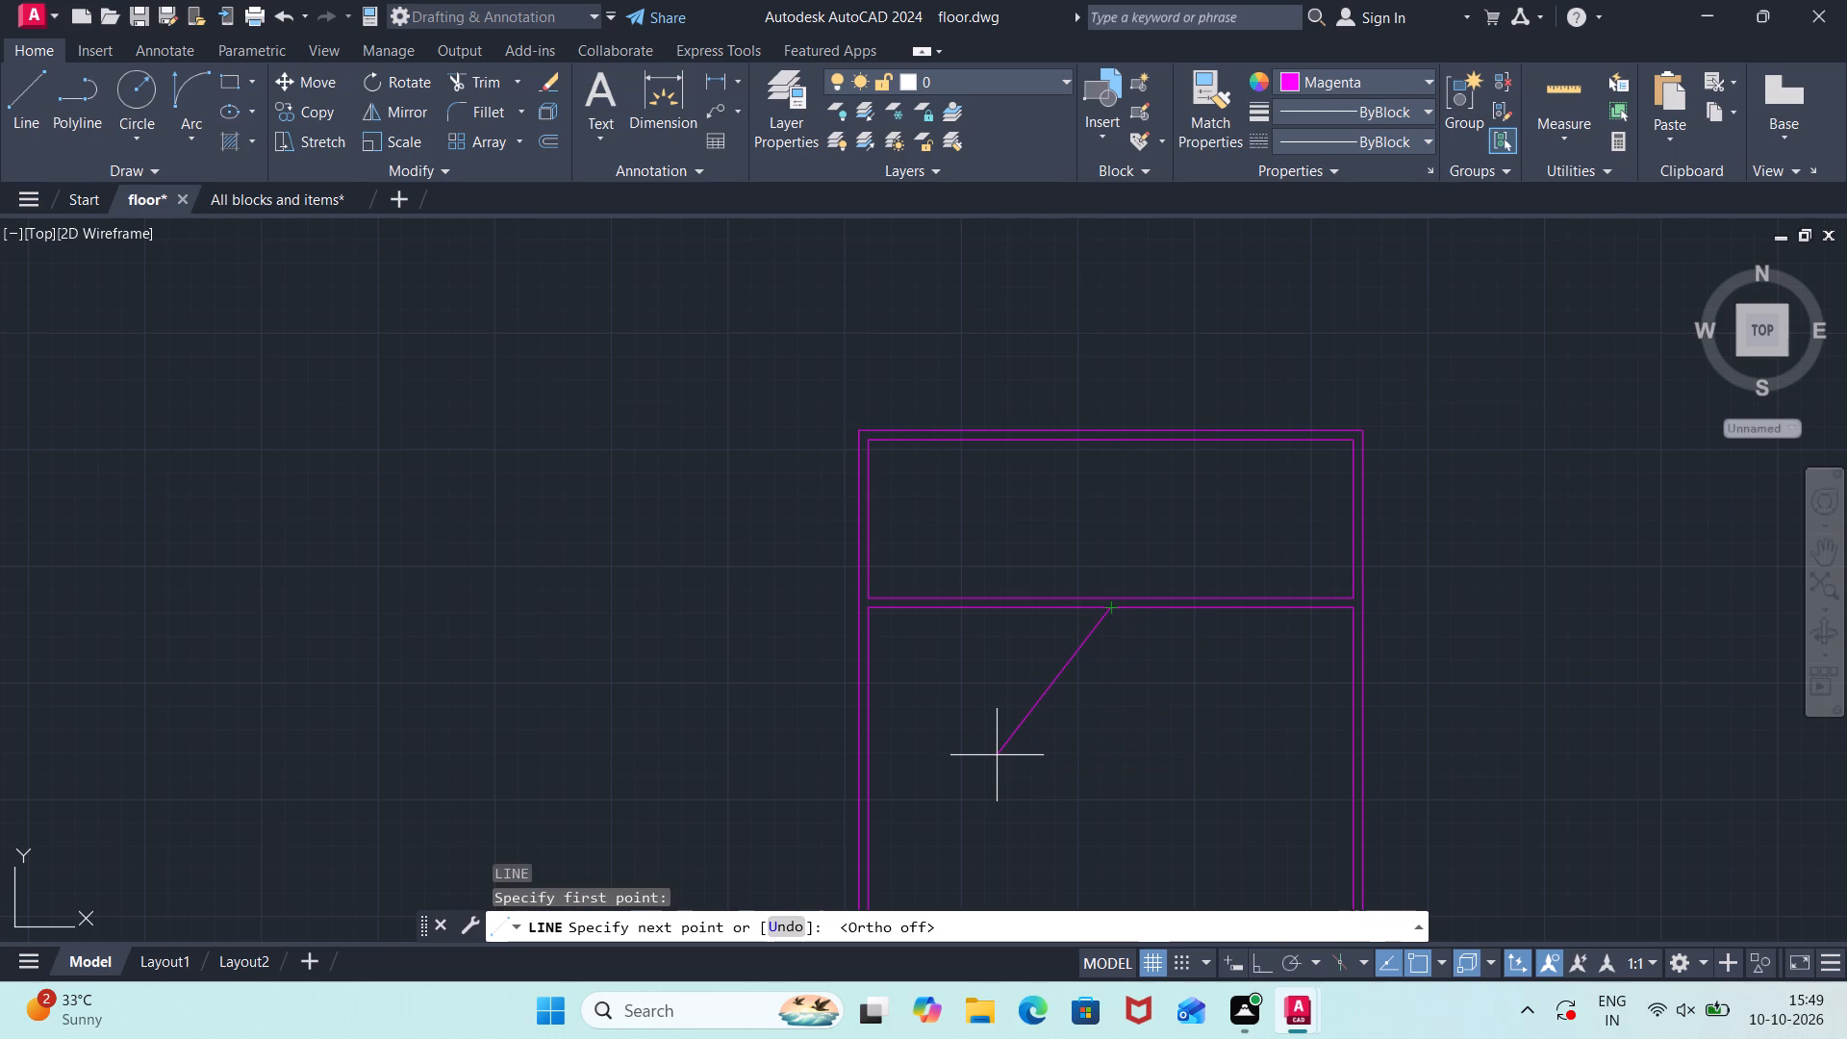
pyautogui.scroll(-1, 961, 781)
pyautogui.middleClick(960, 781)
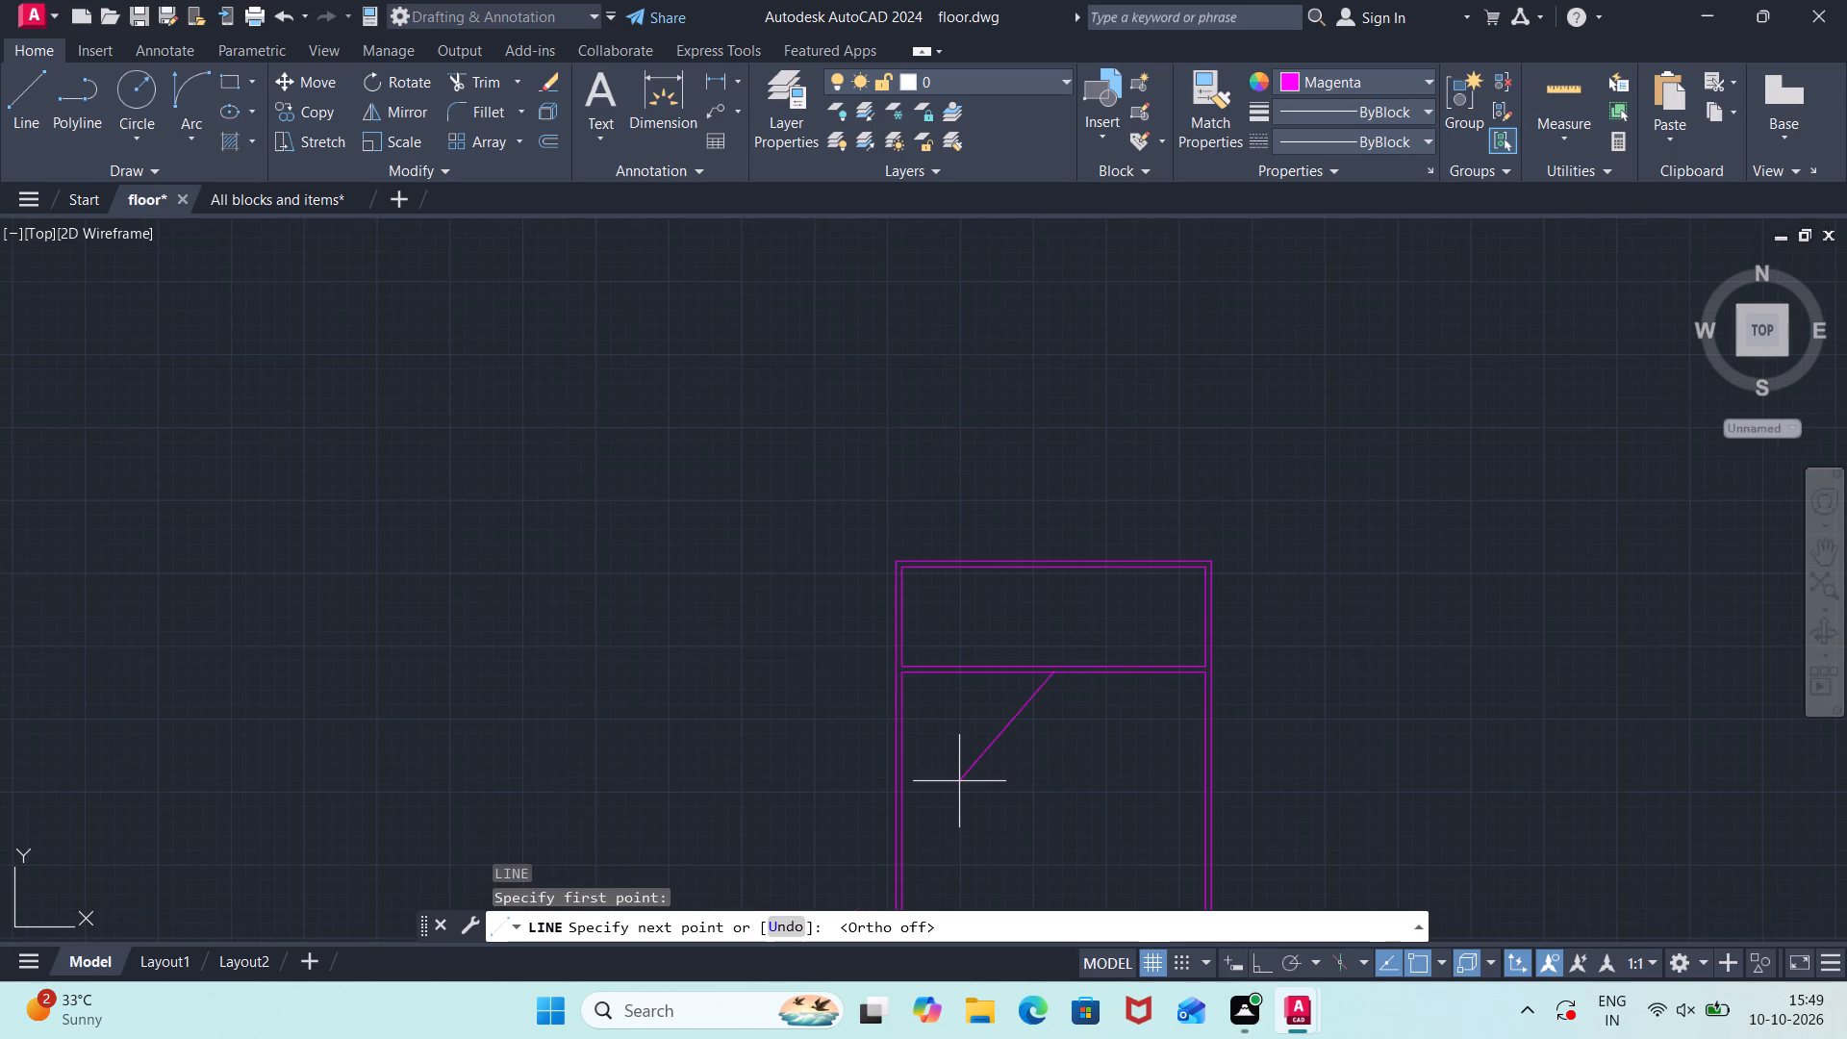
pyautogui.moveTo(959, 780); pyautogui.dragTo(959, 670, button='middle')
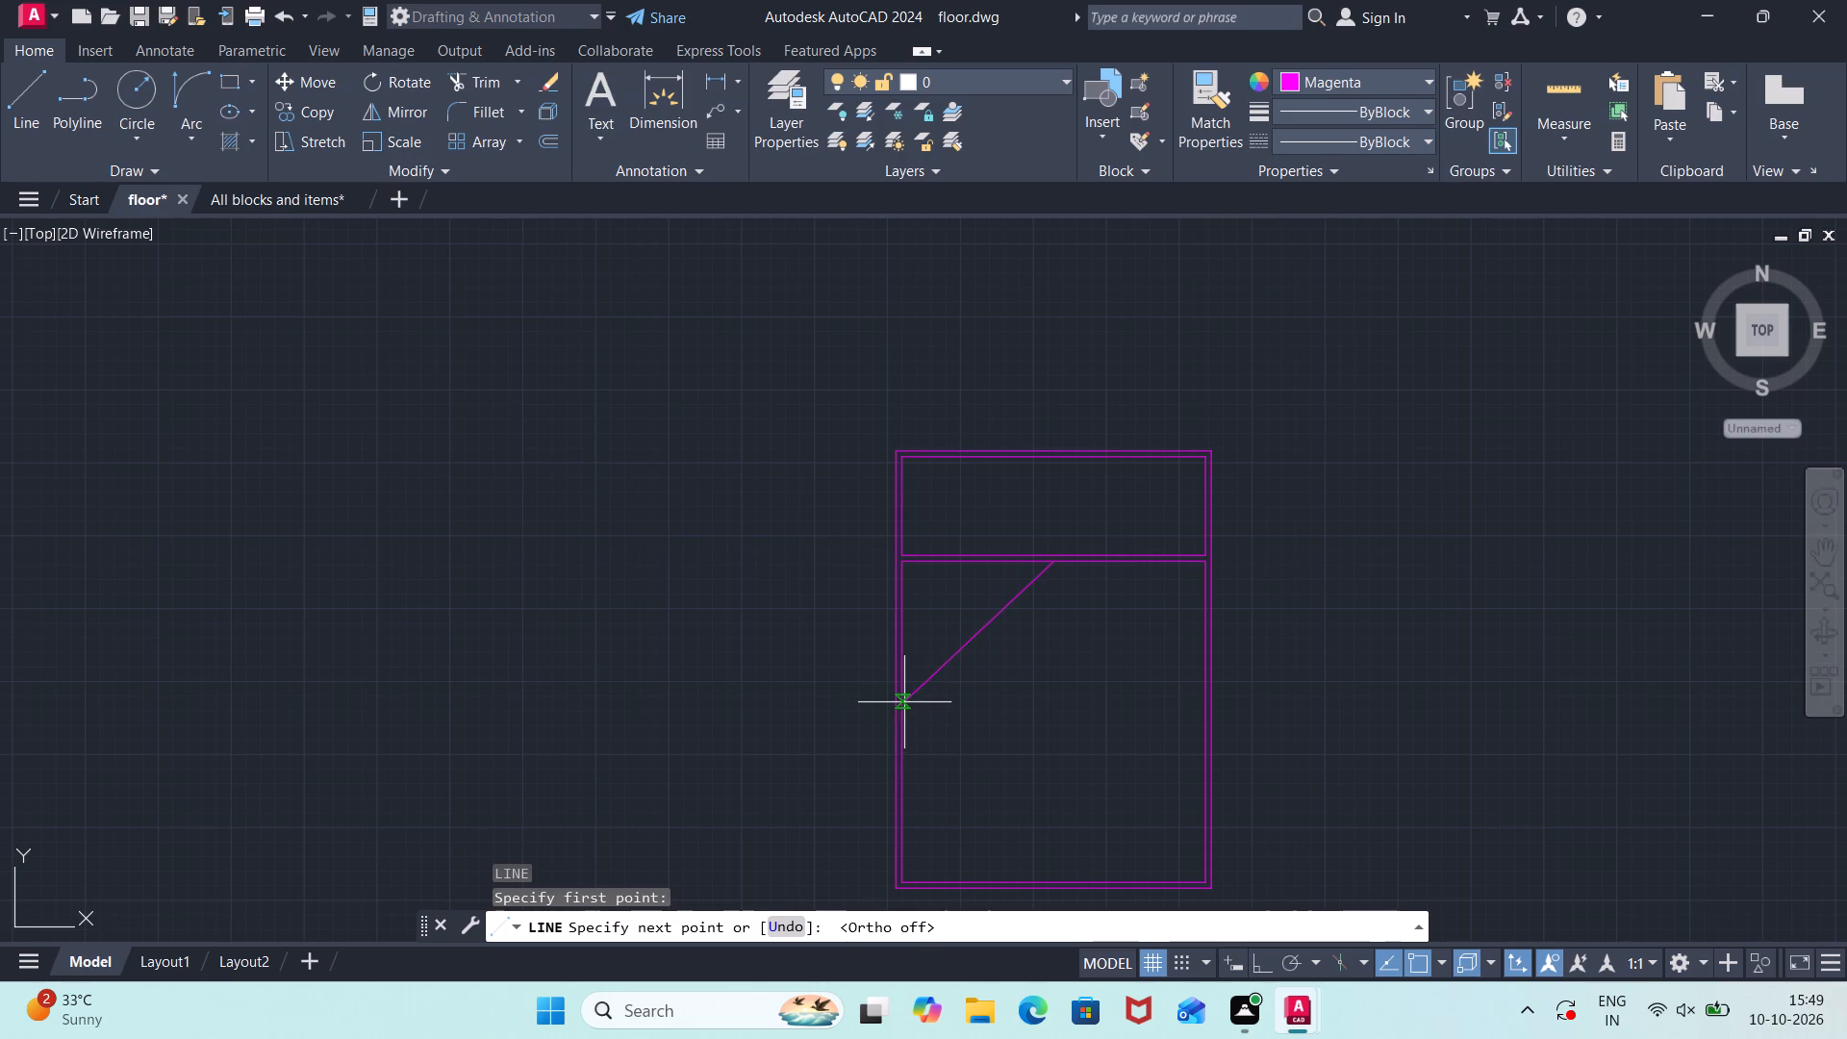
pyautogui.click(904, 702)
pyautogui.write("1'")
pyautogui.press('Return')
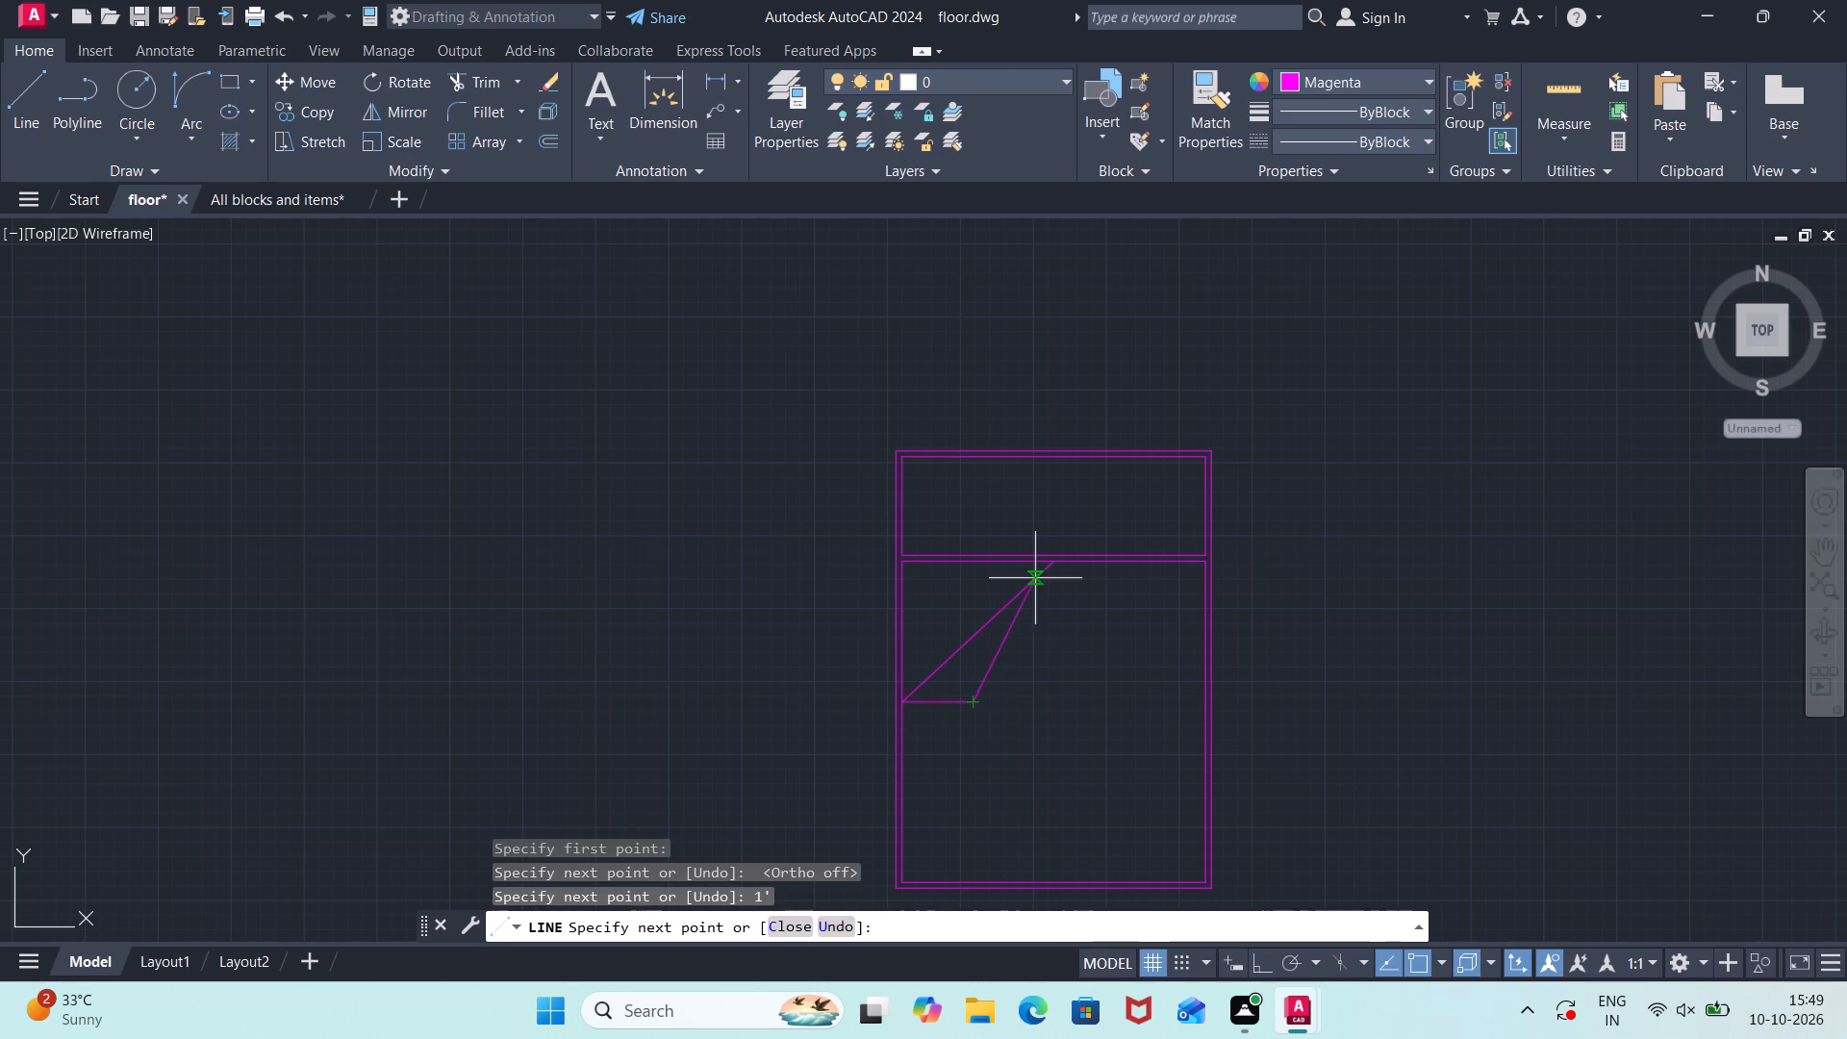
pyautogui.click(1053, 560)
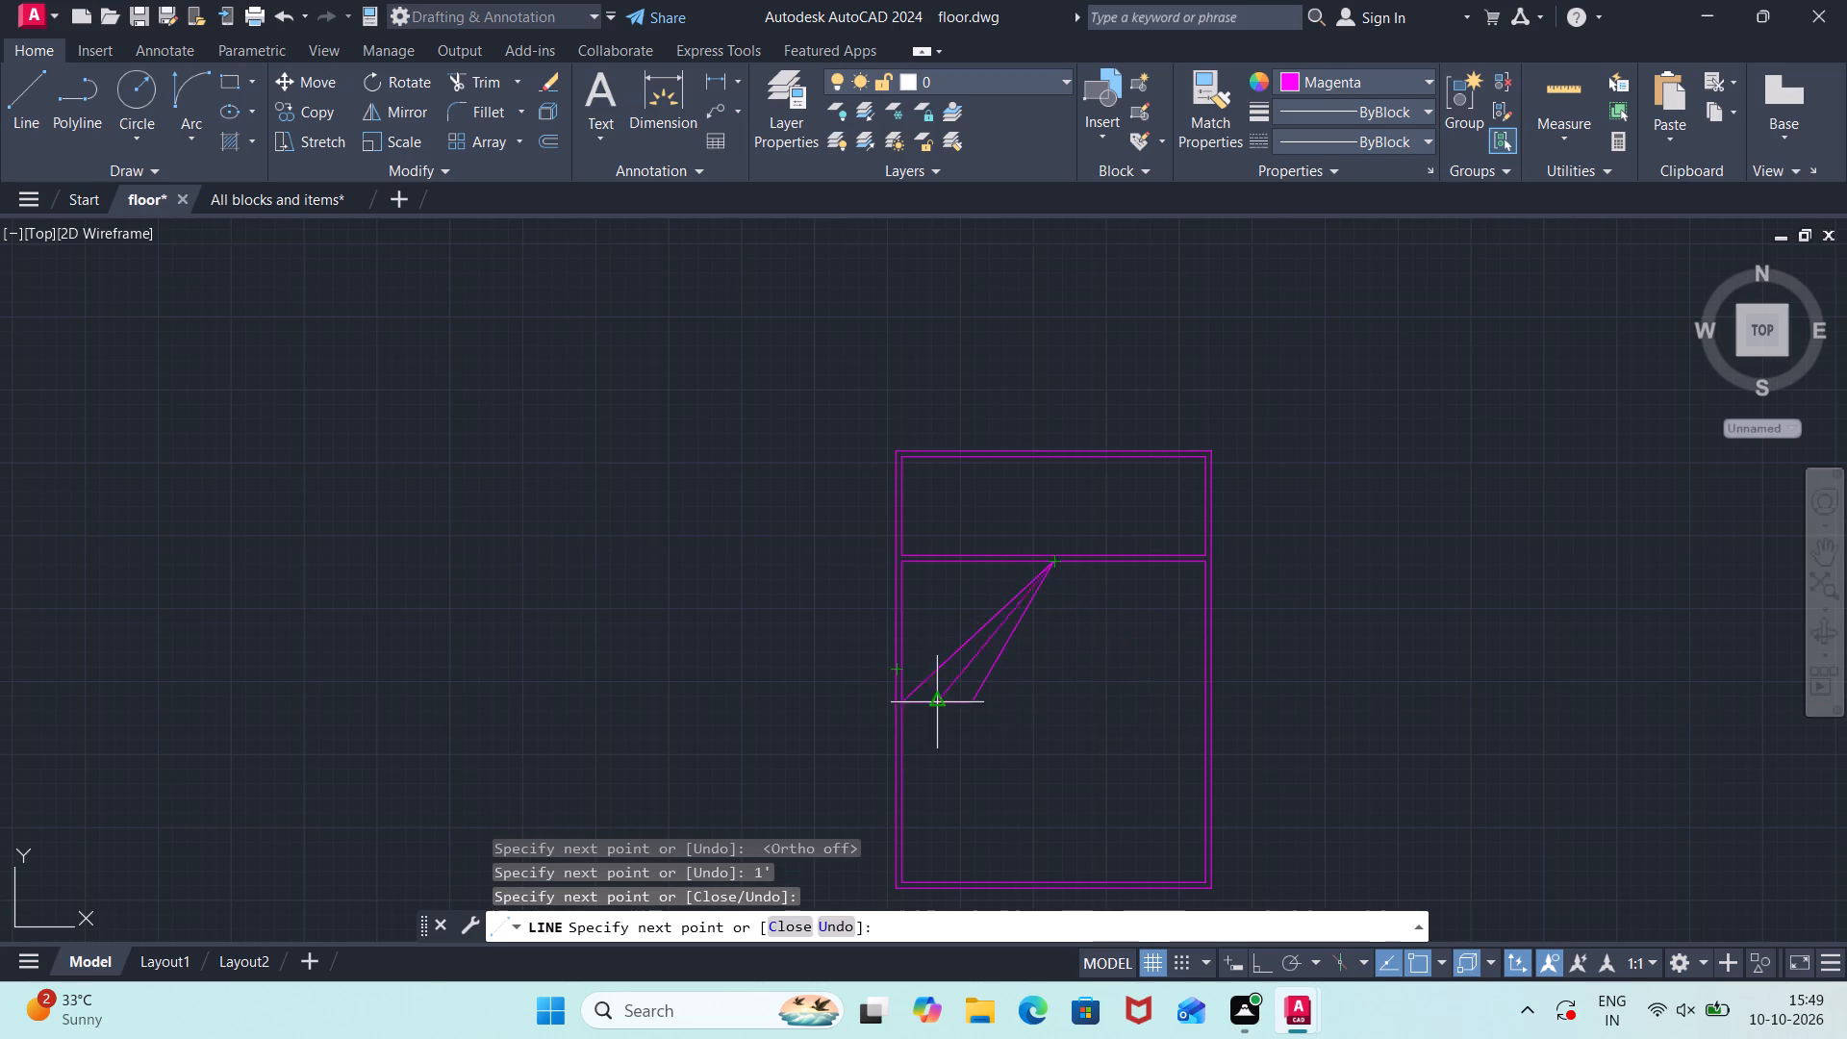
# Continue the line diagonally to the inner east edge, 1' west, and back to the divider midpoint, mirroring the west triangle.
pyautogui.click(1206, 697)
pyautogui.write("1'")
pyautogui.press('Return')
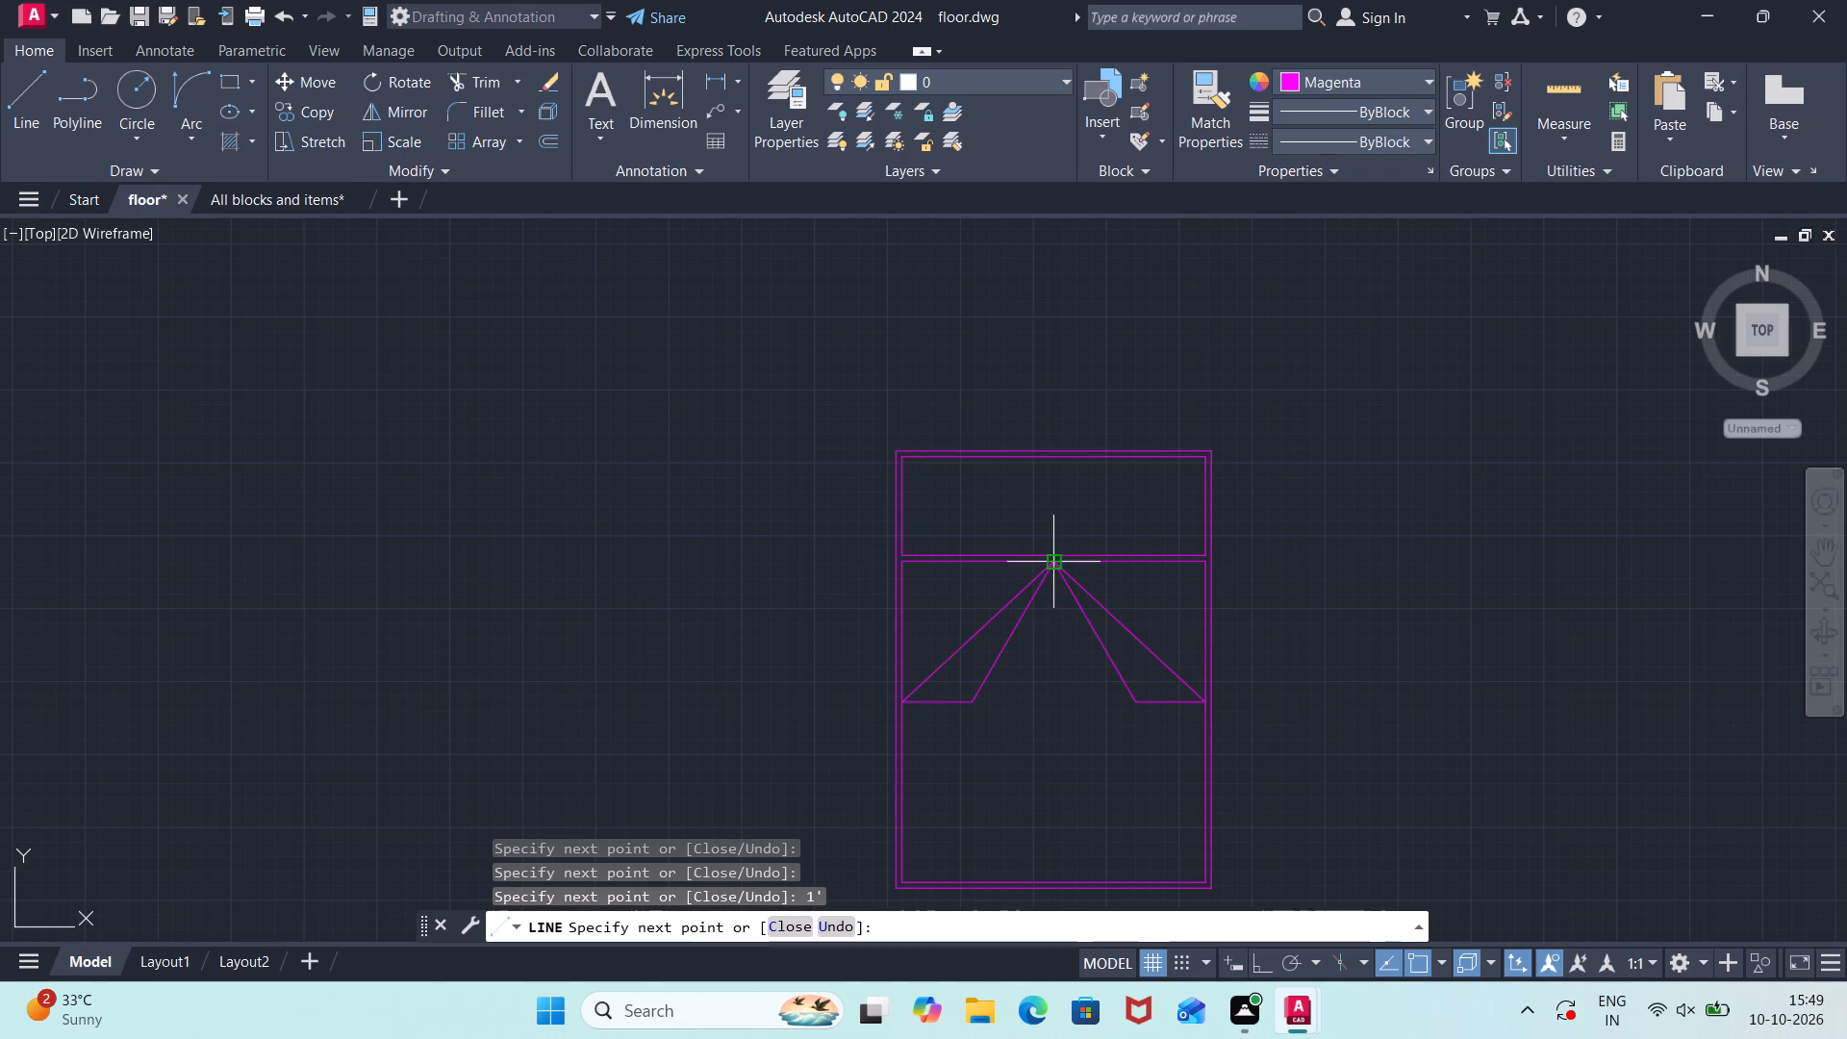
pyautogui.click(1055, 564)
pyautogui.press('Escape')
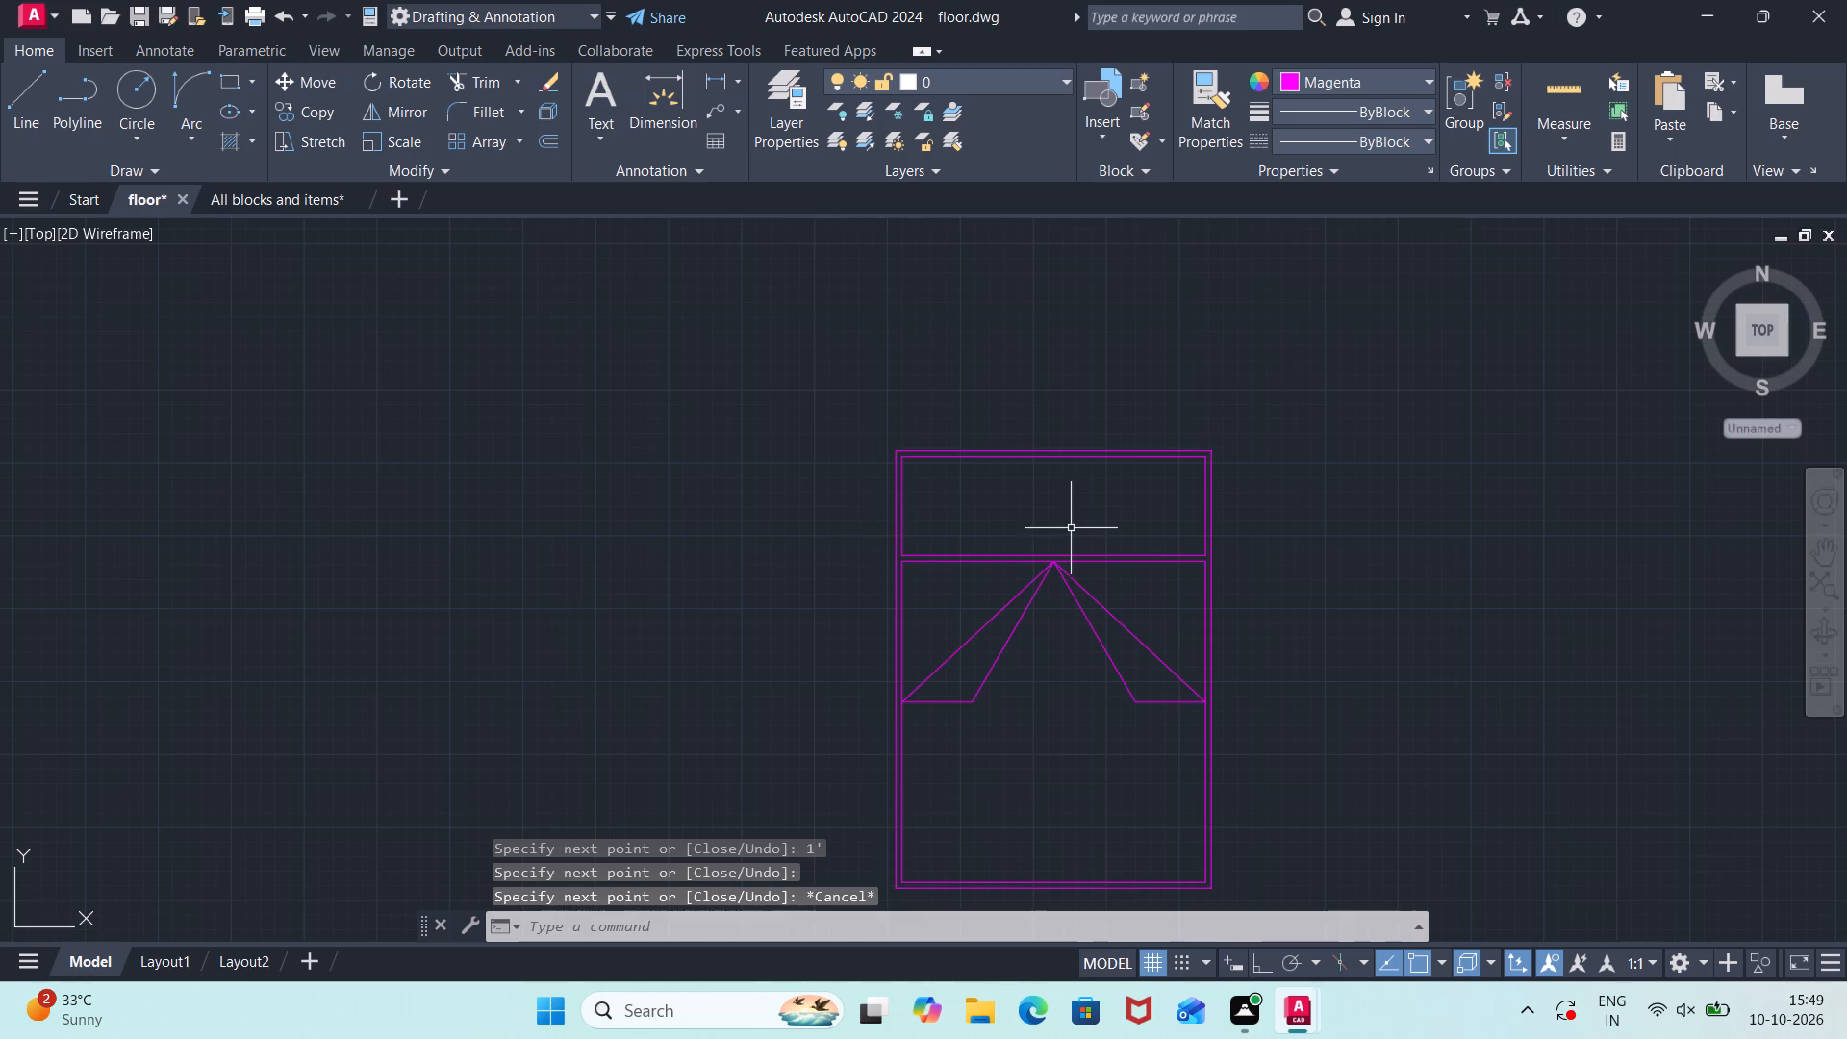
# Draw a vertical line from the northern divider line's midpoint to the inner north edge, halving the north compartment.
pyautogui.scroll(4, 1040, 568)
pyautogui.scroll(9, 1115, 530)
pyautogui.scroll(-6, 1115, 529)
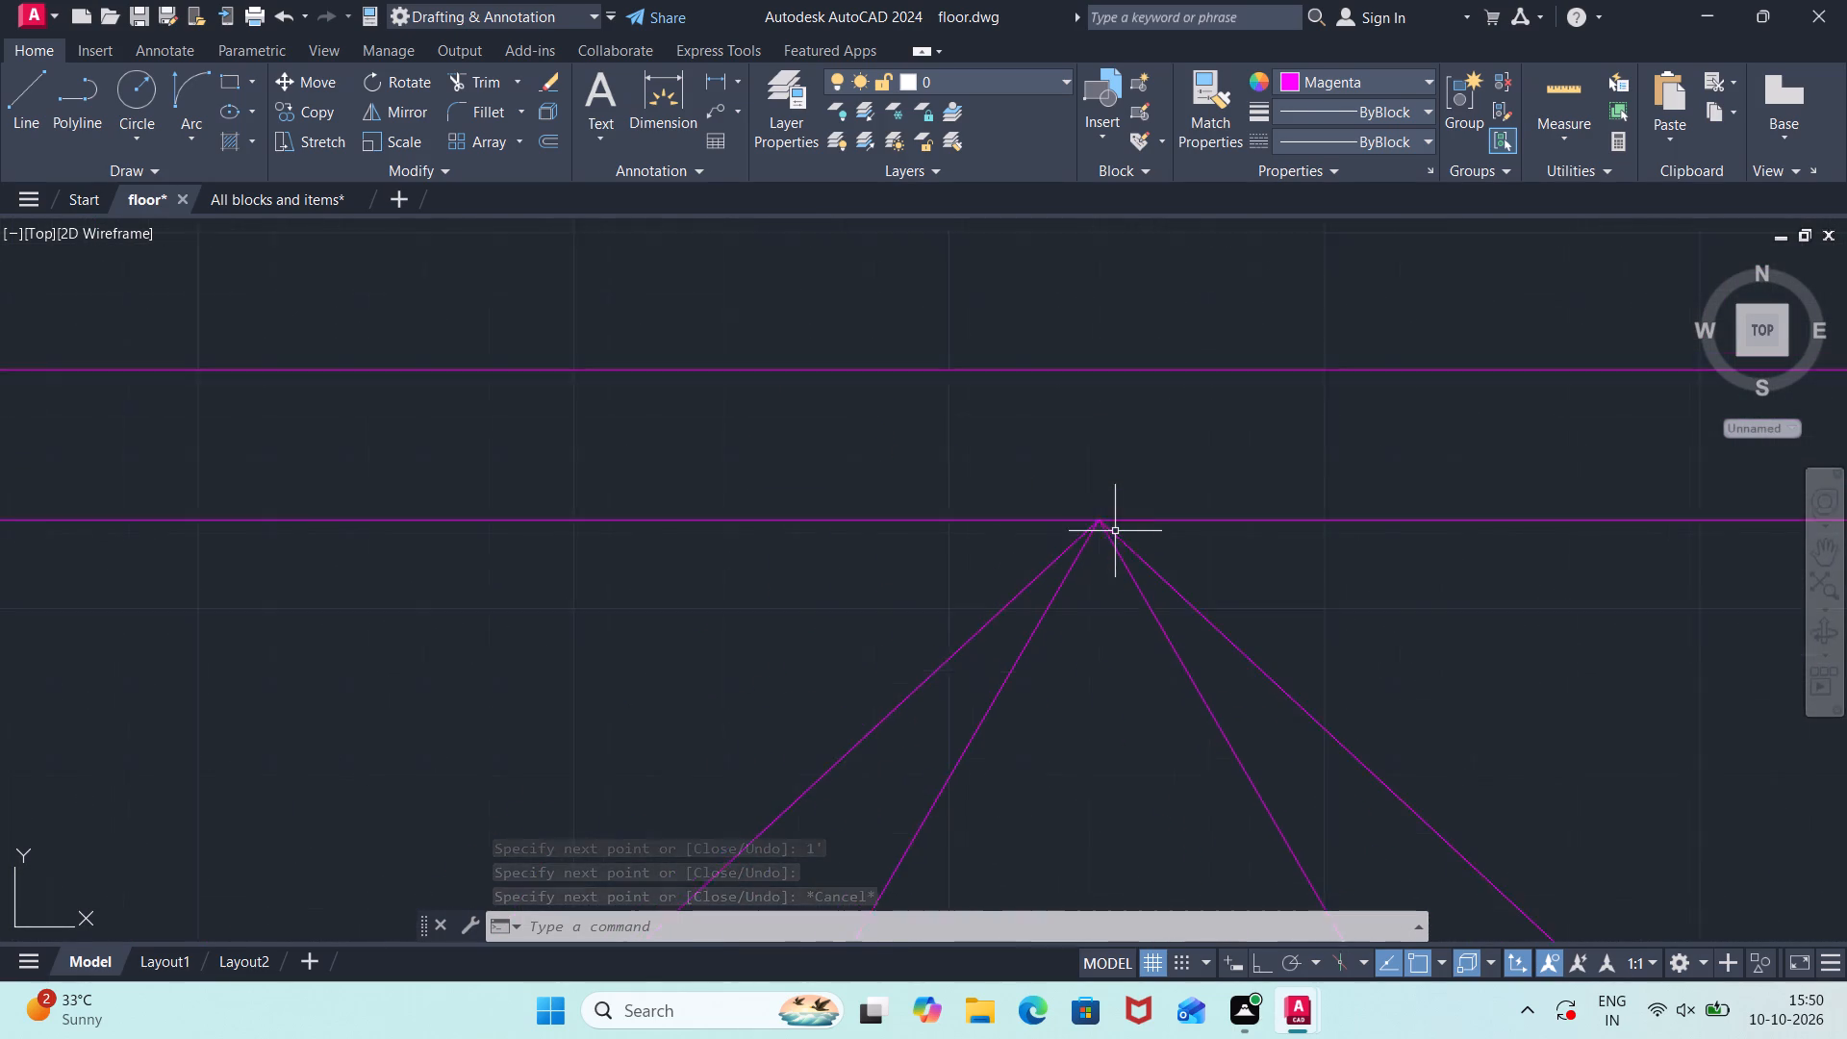
pyautogui.scroll(-4, 1115, 531)
pyautogui.scroll(-3, 1361, 626)
pyautogui.moveTo(1365, 601); pyautogui.dragTo(1204, 473, button='middle')
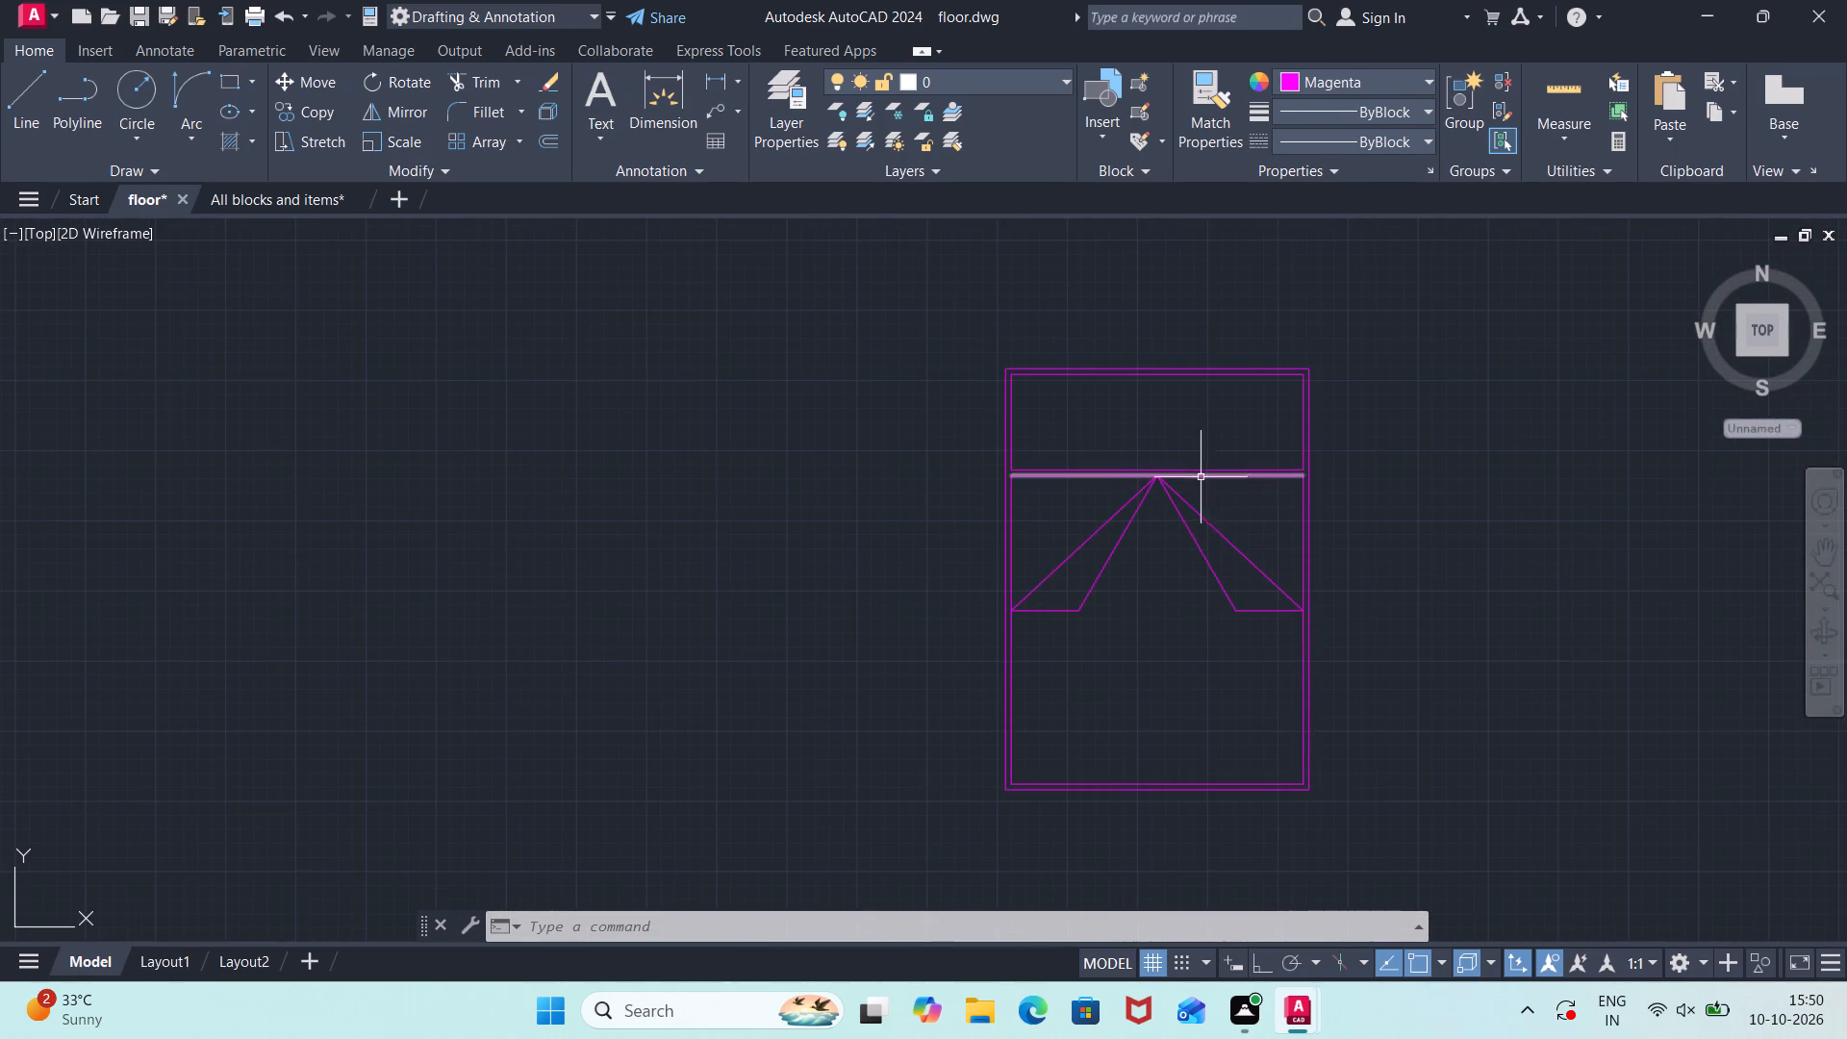
pyautogui.press('l')
pyautogui.press('Return')
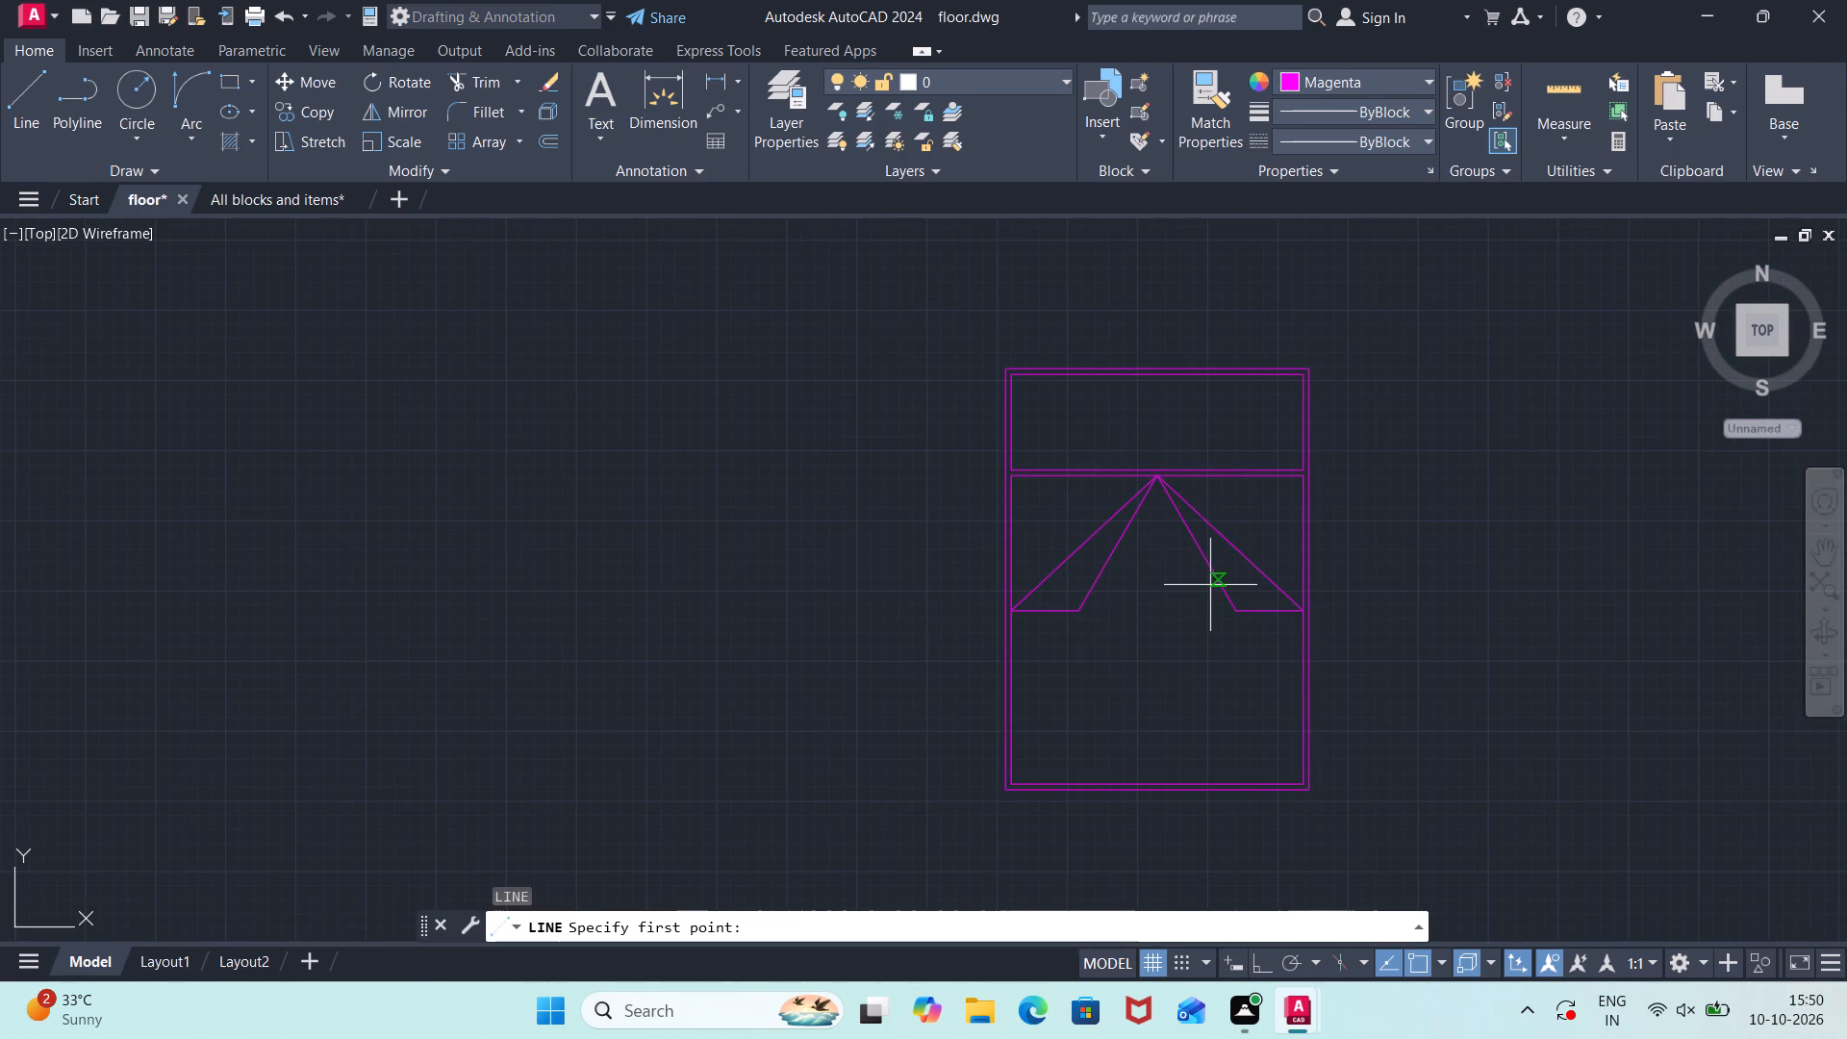
pyautogui.click(1152, 466)
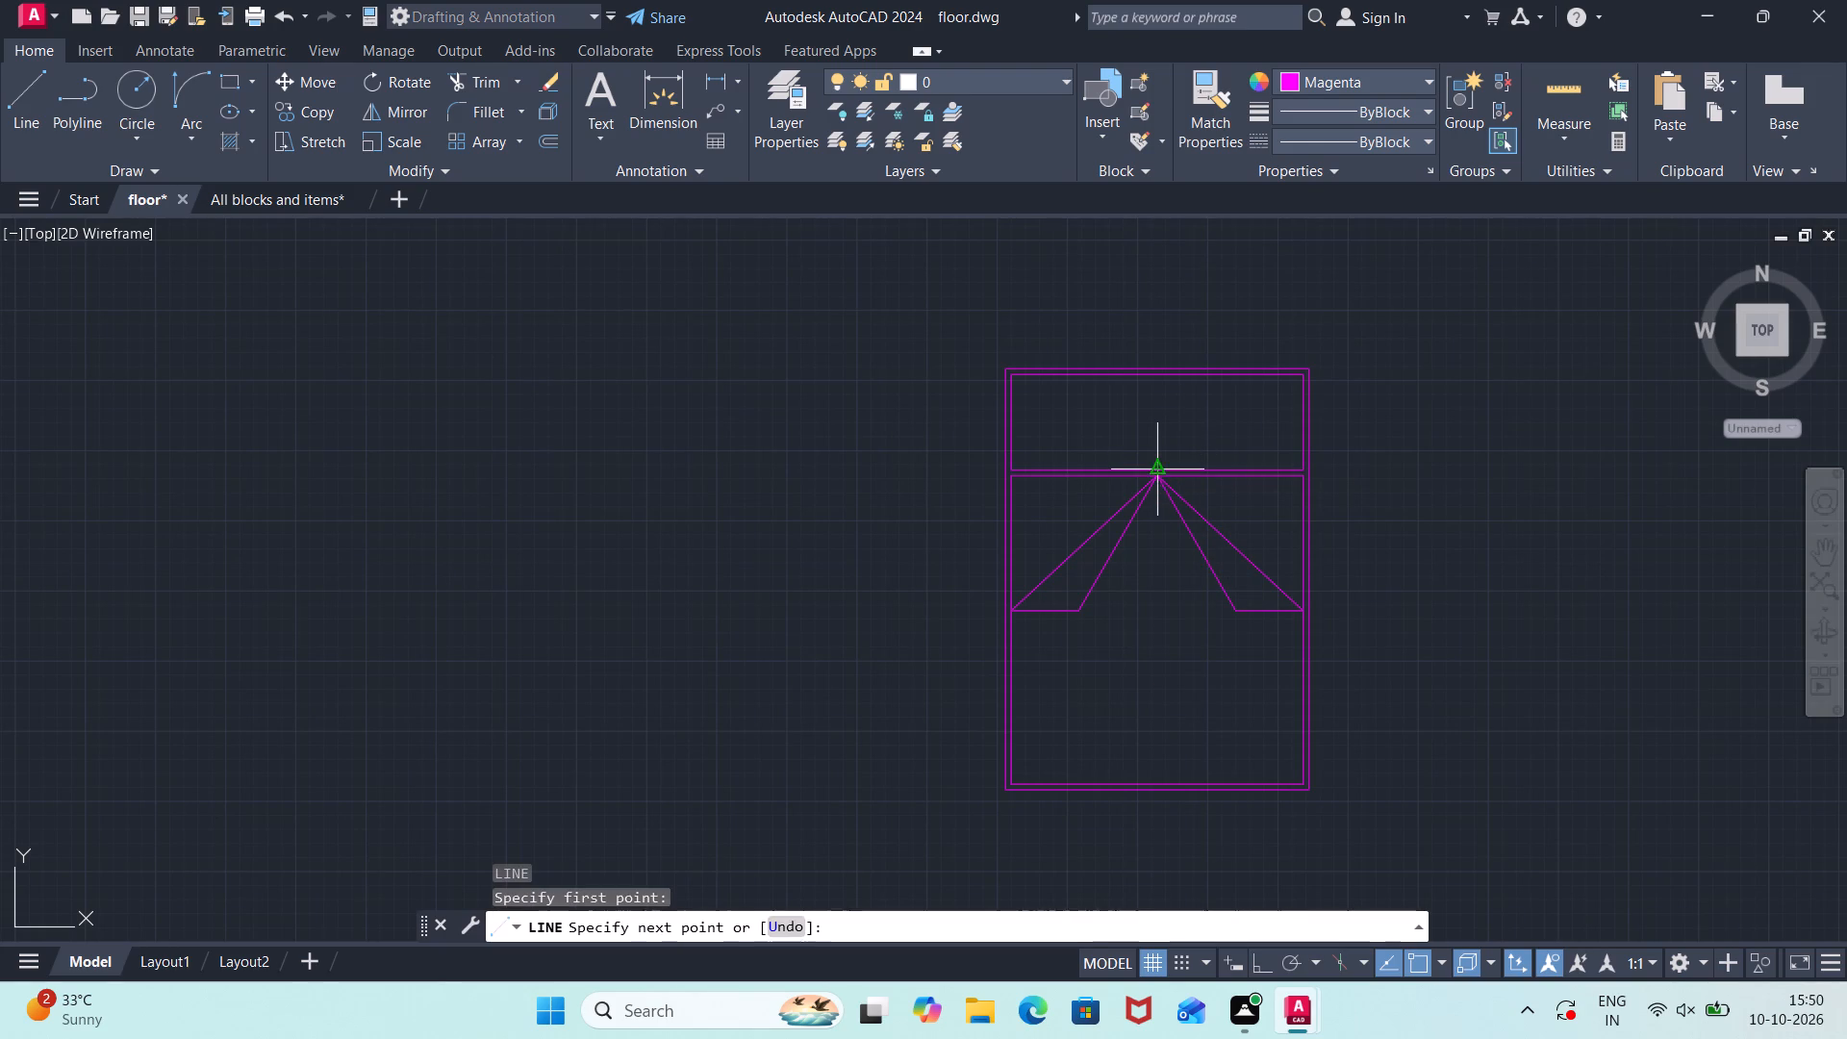
pyautogui.click(1156, 372)
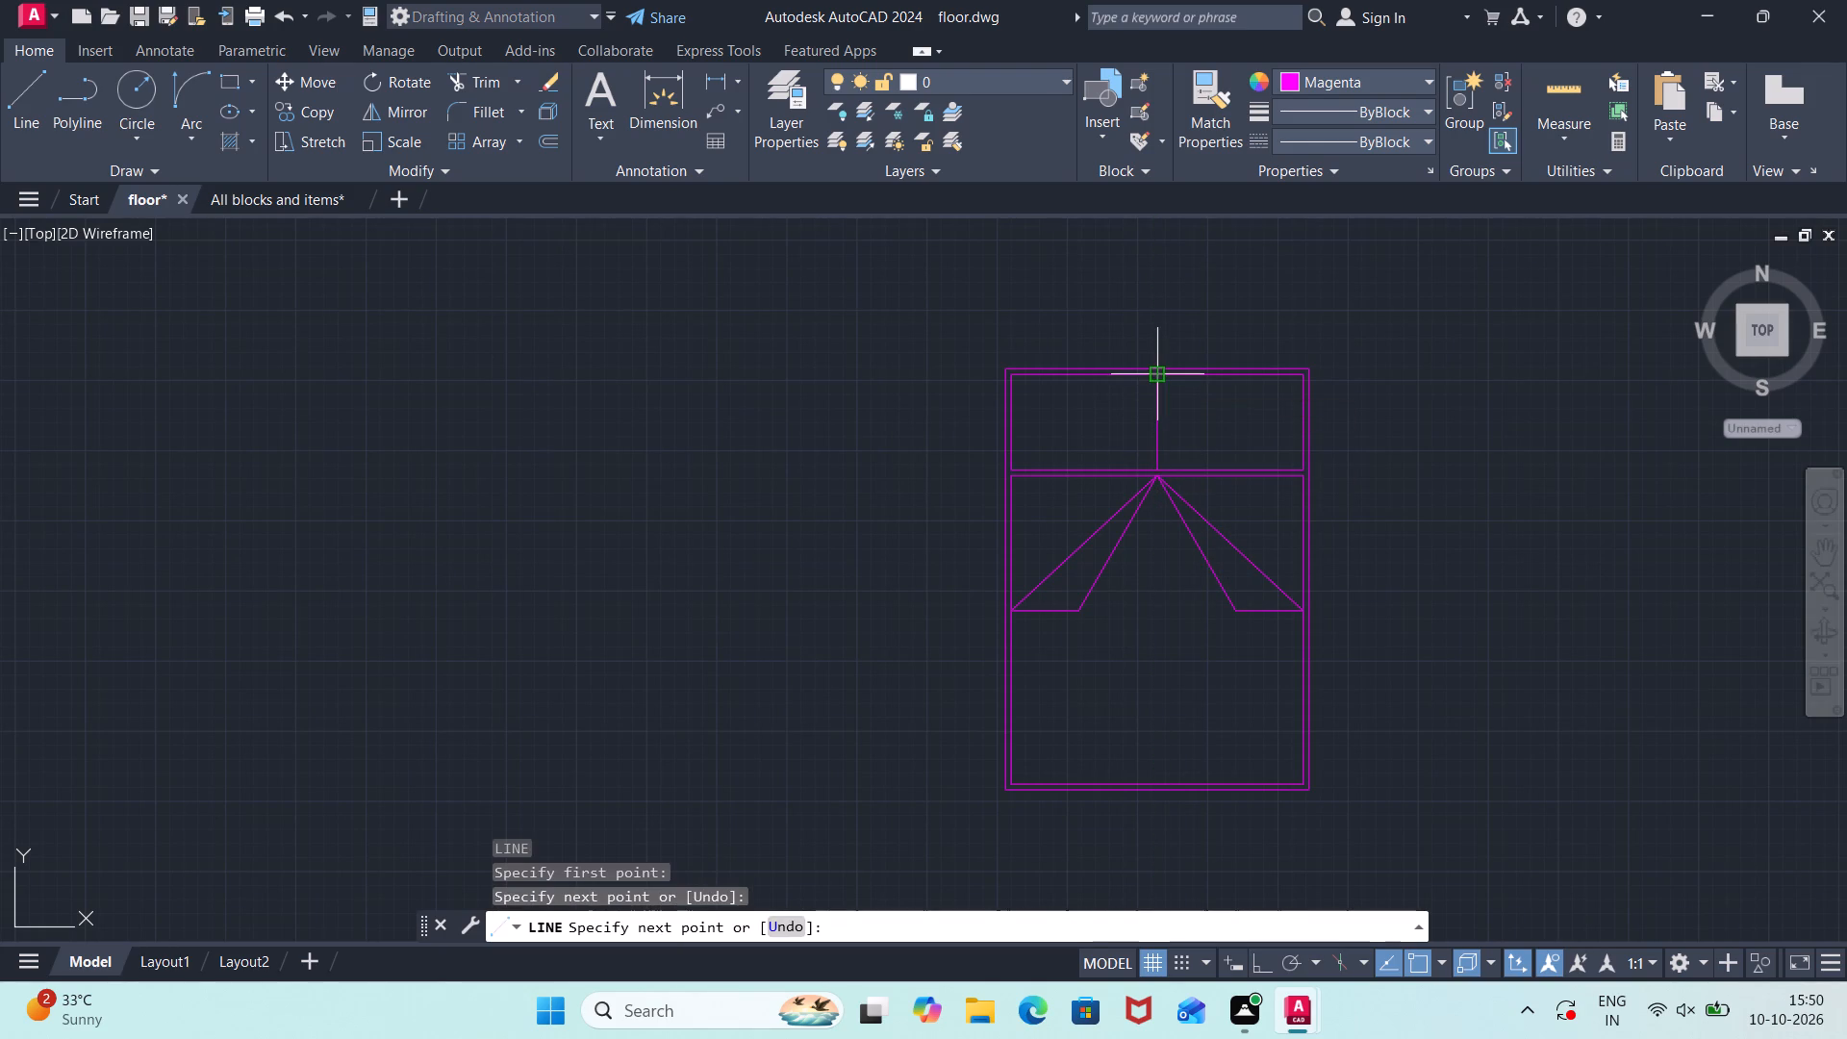
pyautogui.press('Escape')
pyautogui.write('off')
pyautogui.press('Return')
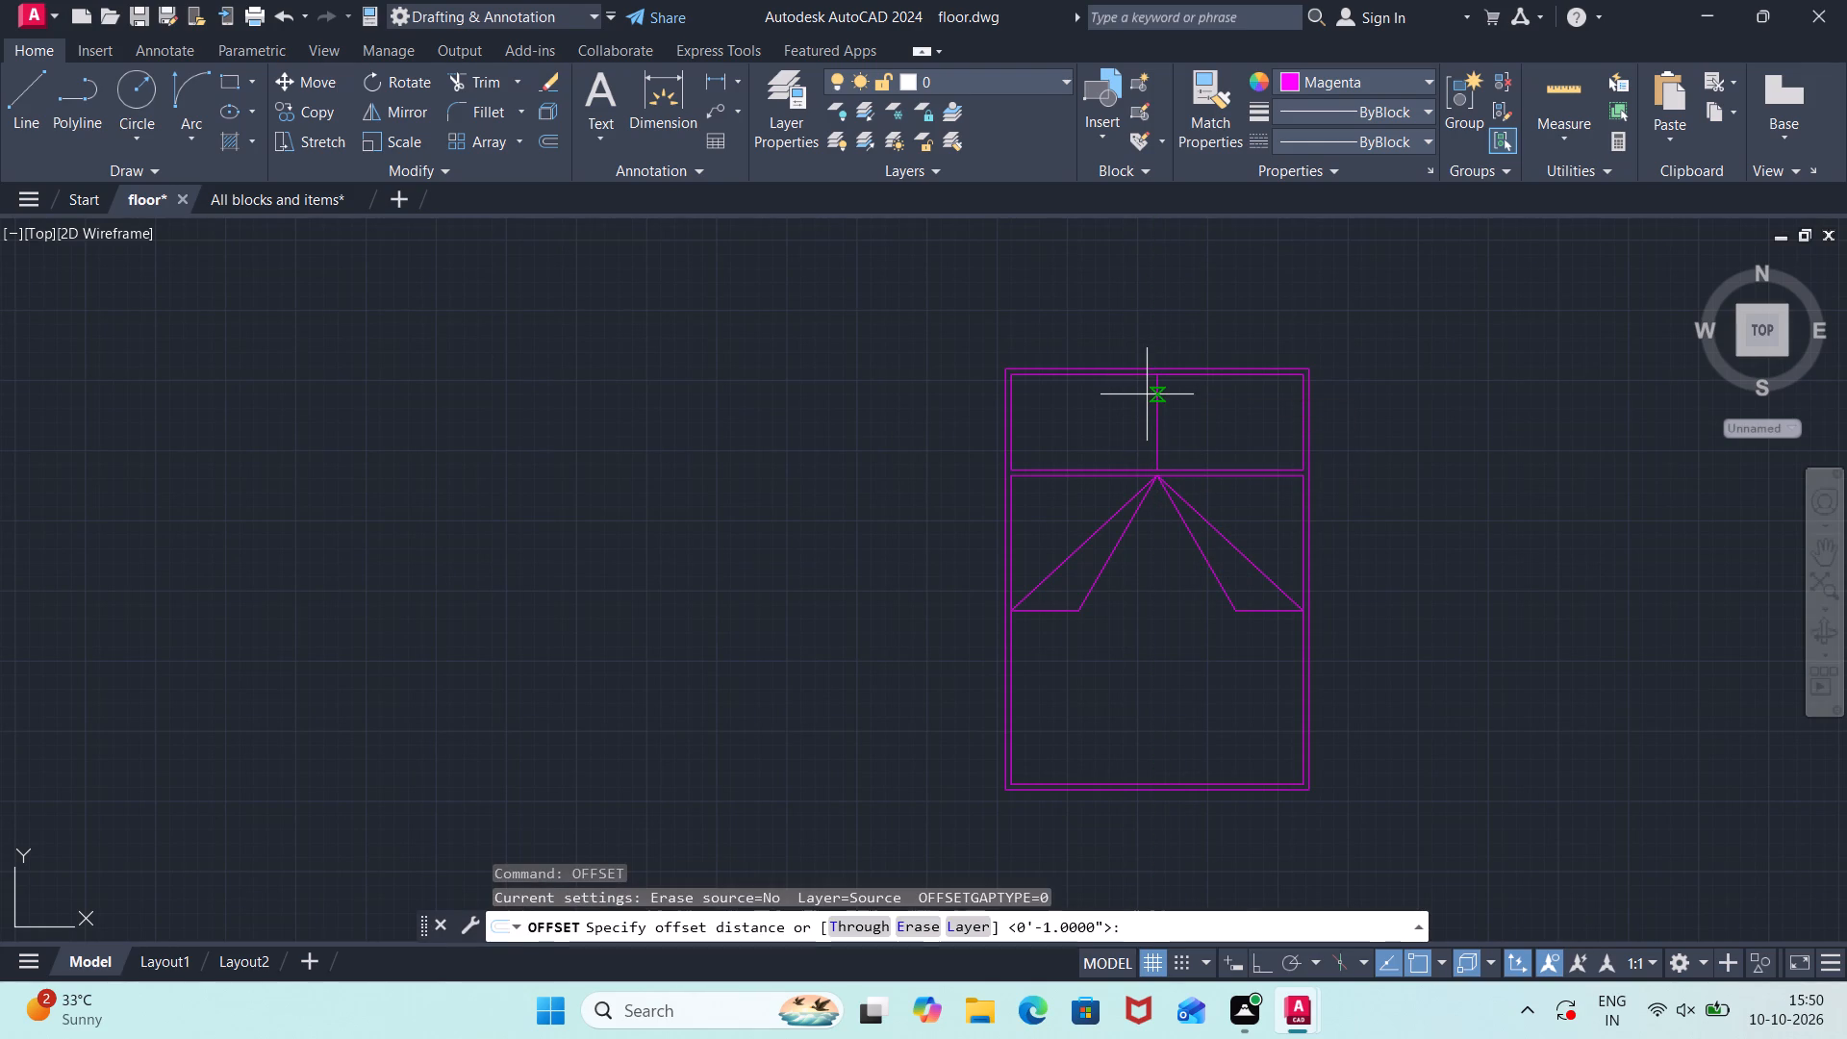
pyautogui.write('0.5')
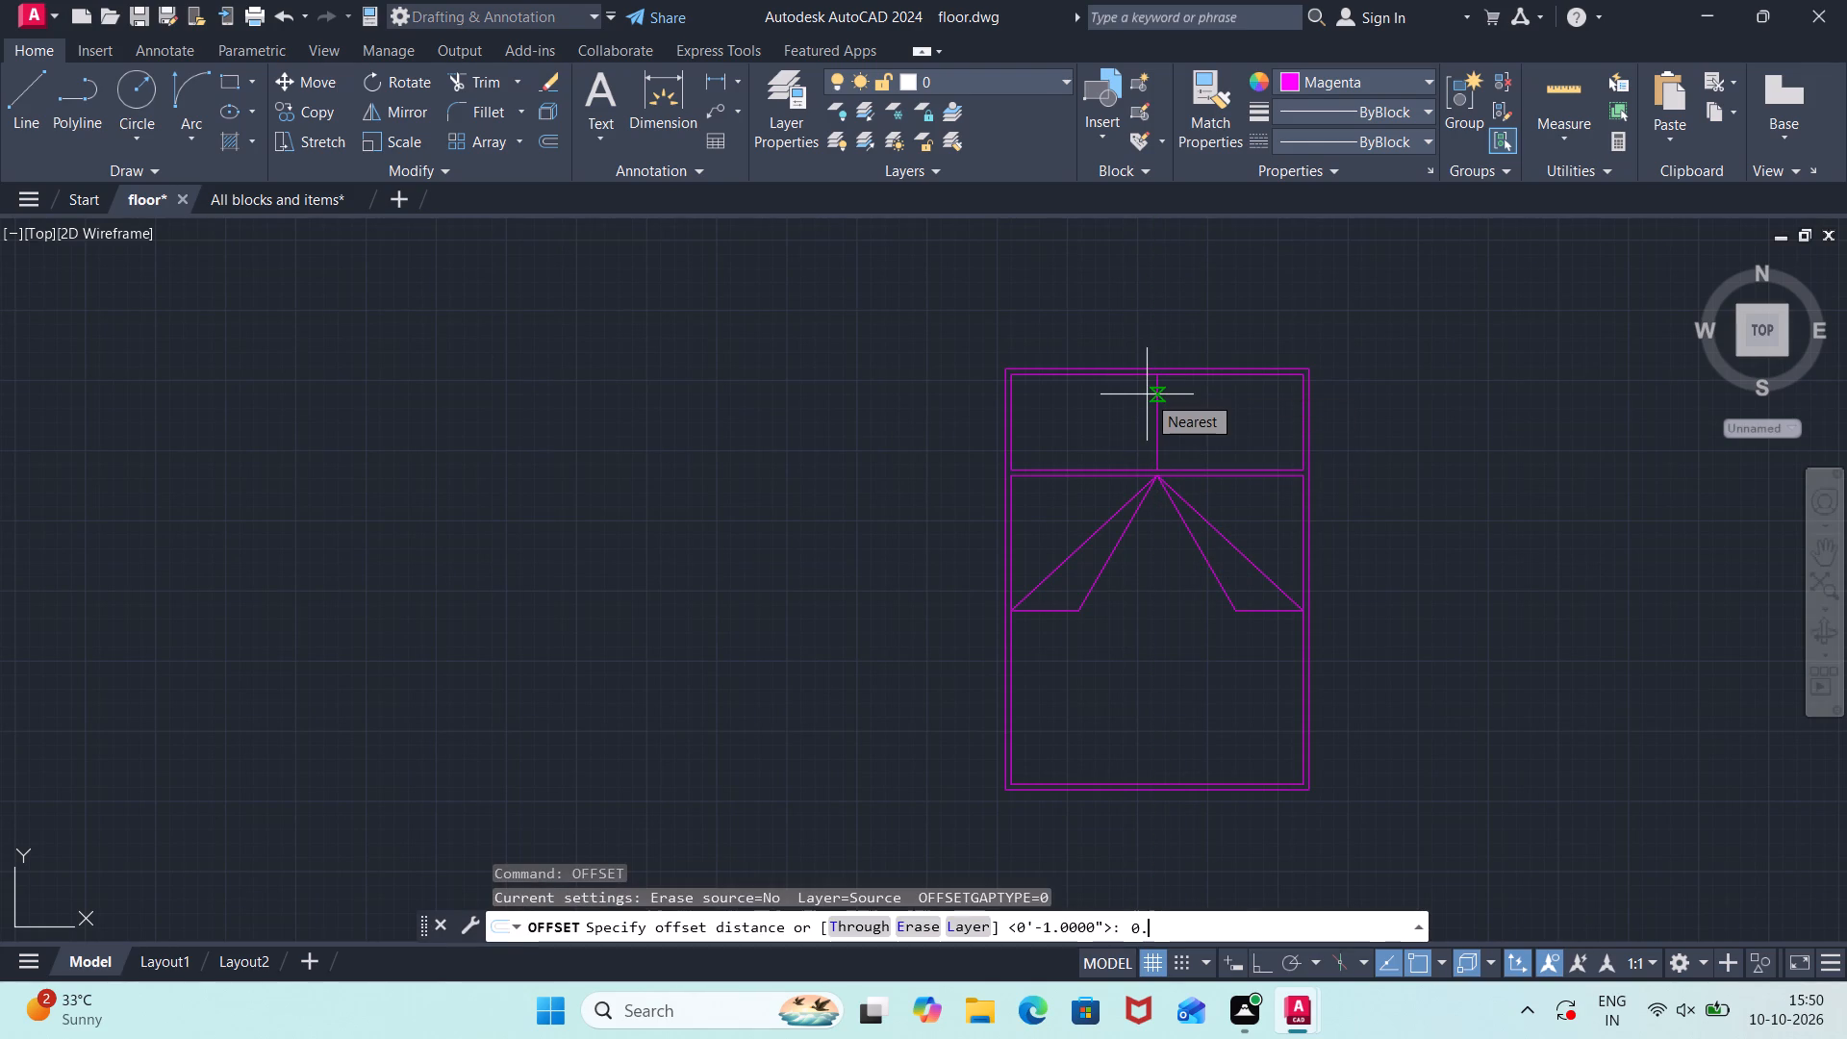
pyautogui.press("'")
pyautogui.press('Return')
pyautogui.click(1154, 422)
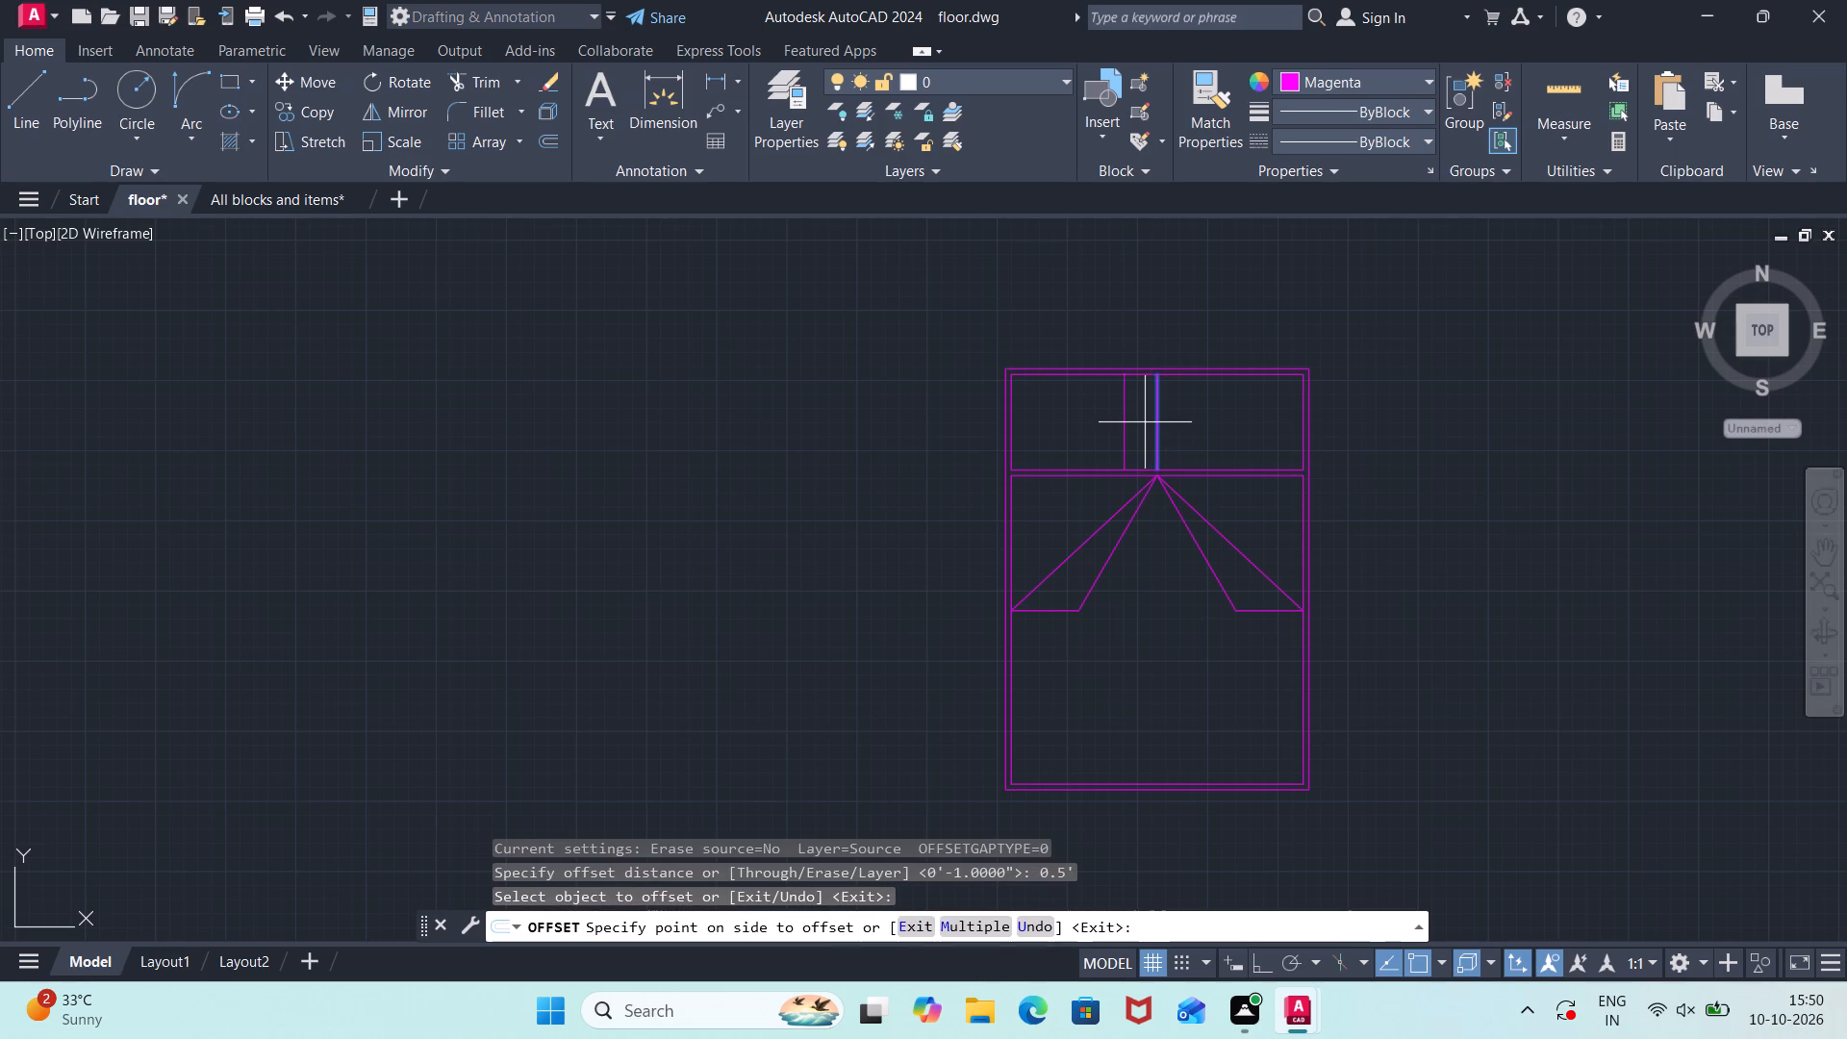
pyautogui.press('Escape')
# Offset the vertical line halving the bed's north compartment by 0.5" to both the west and the east.
pyautogui.scroll(2, 1146, 425)
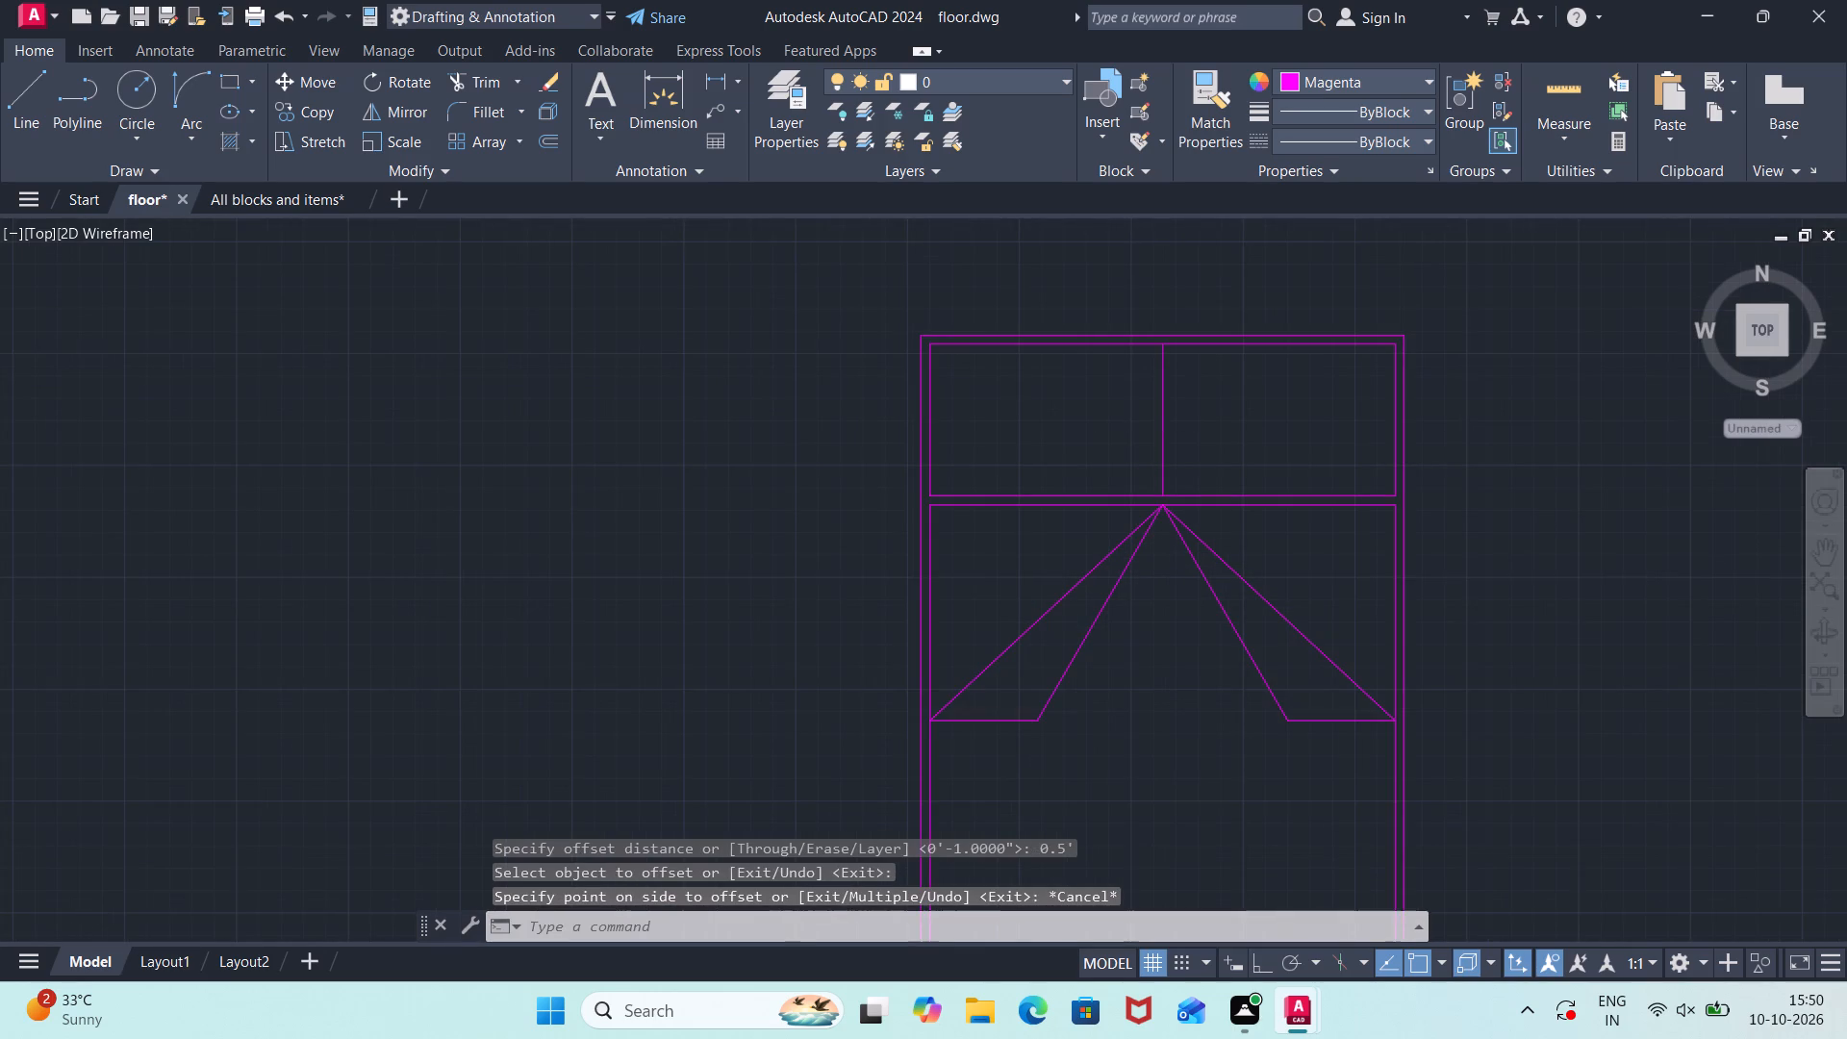
pyautogui.scroll(-1, 1174, 446)
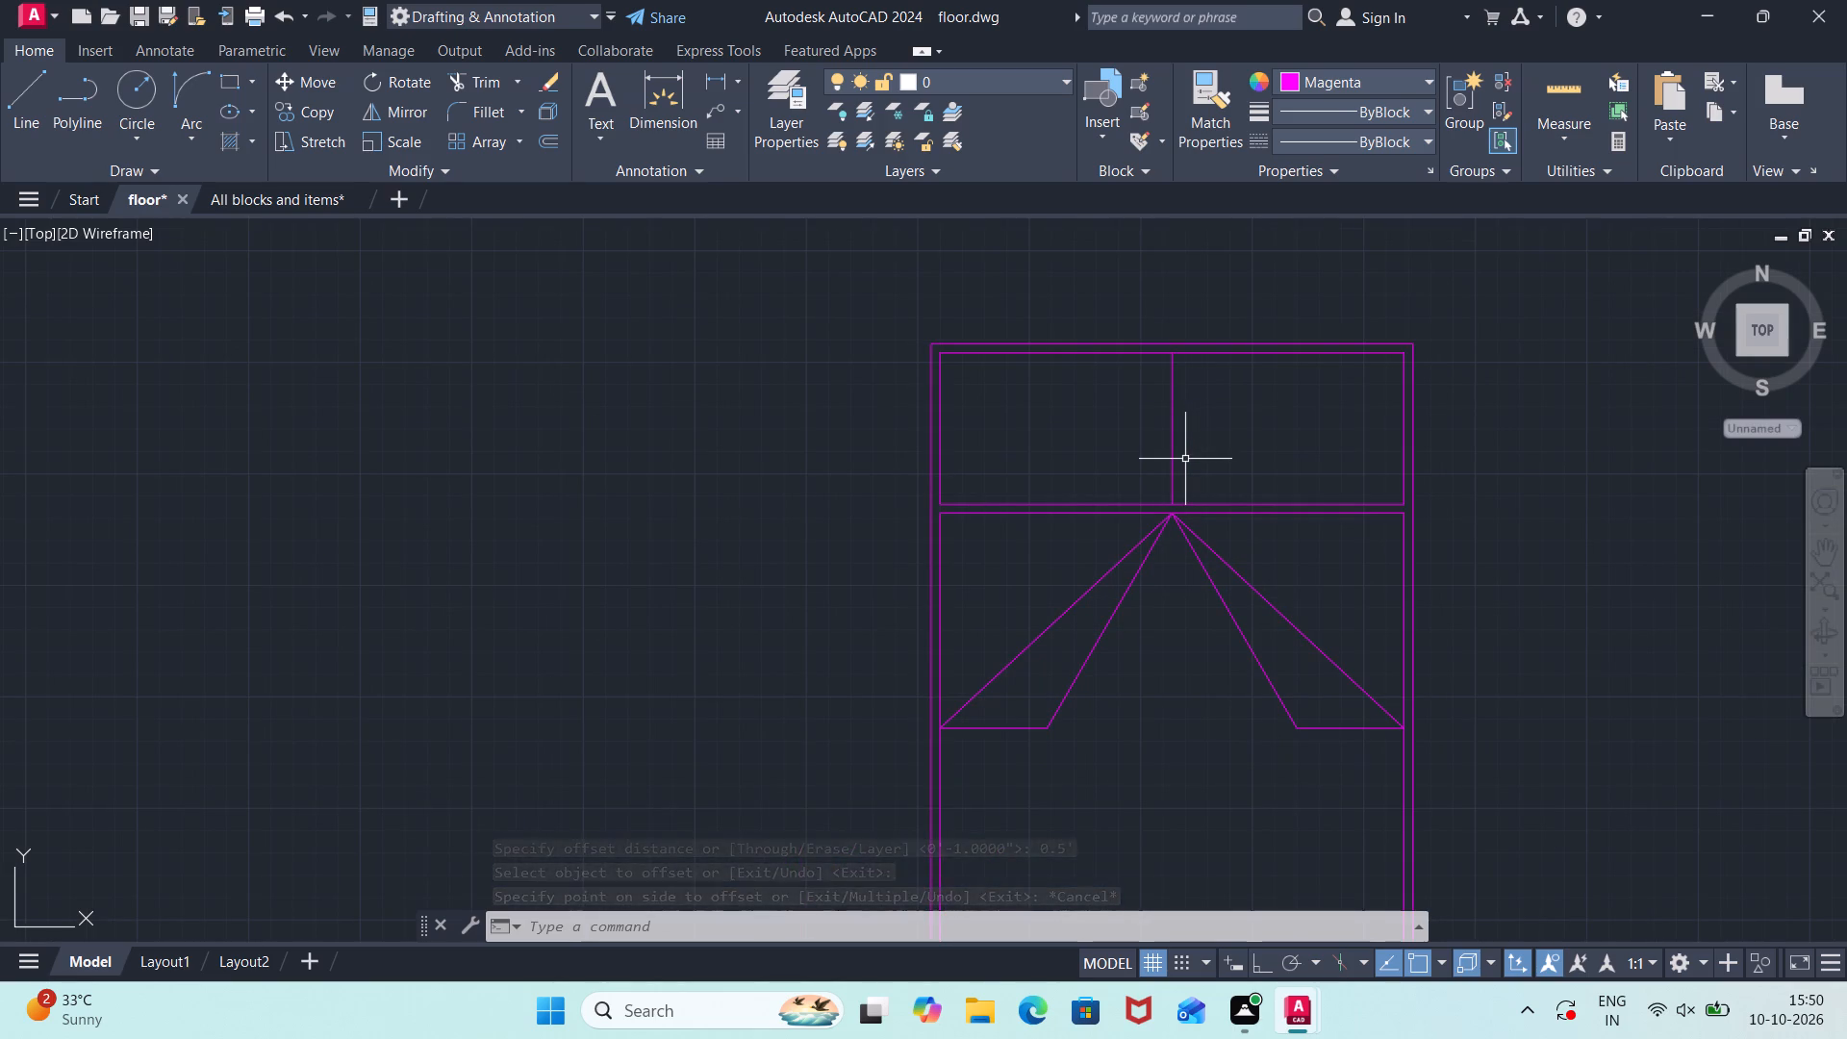
pyautogui.press('space')
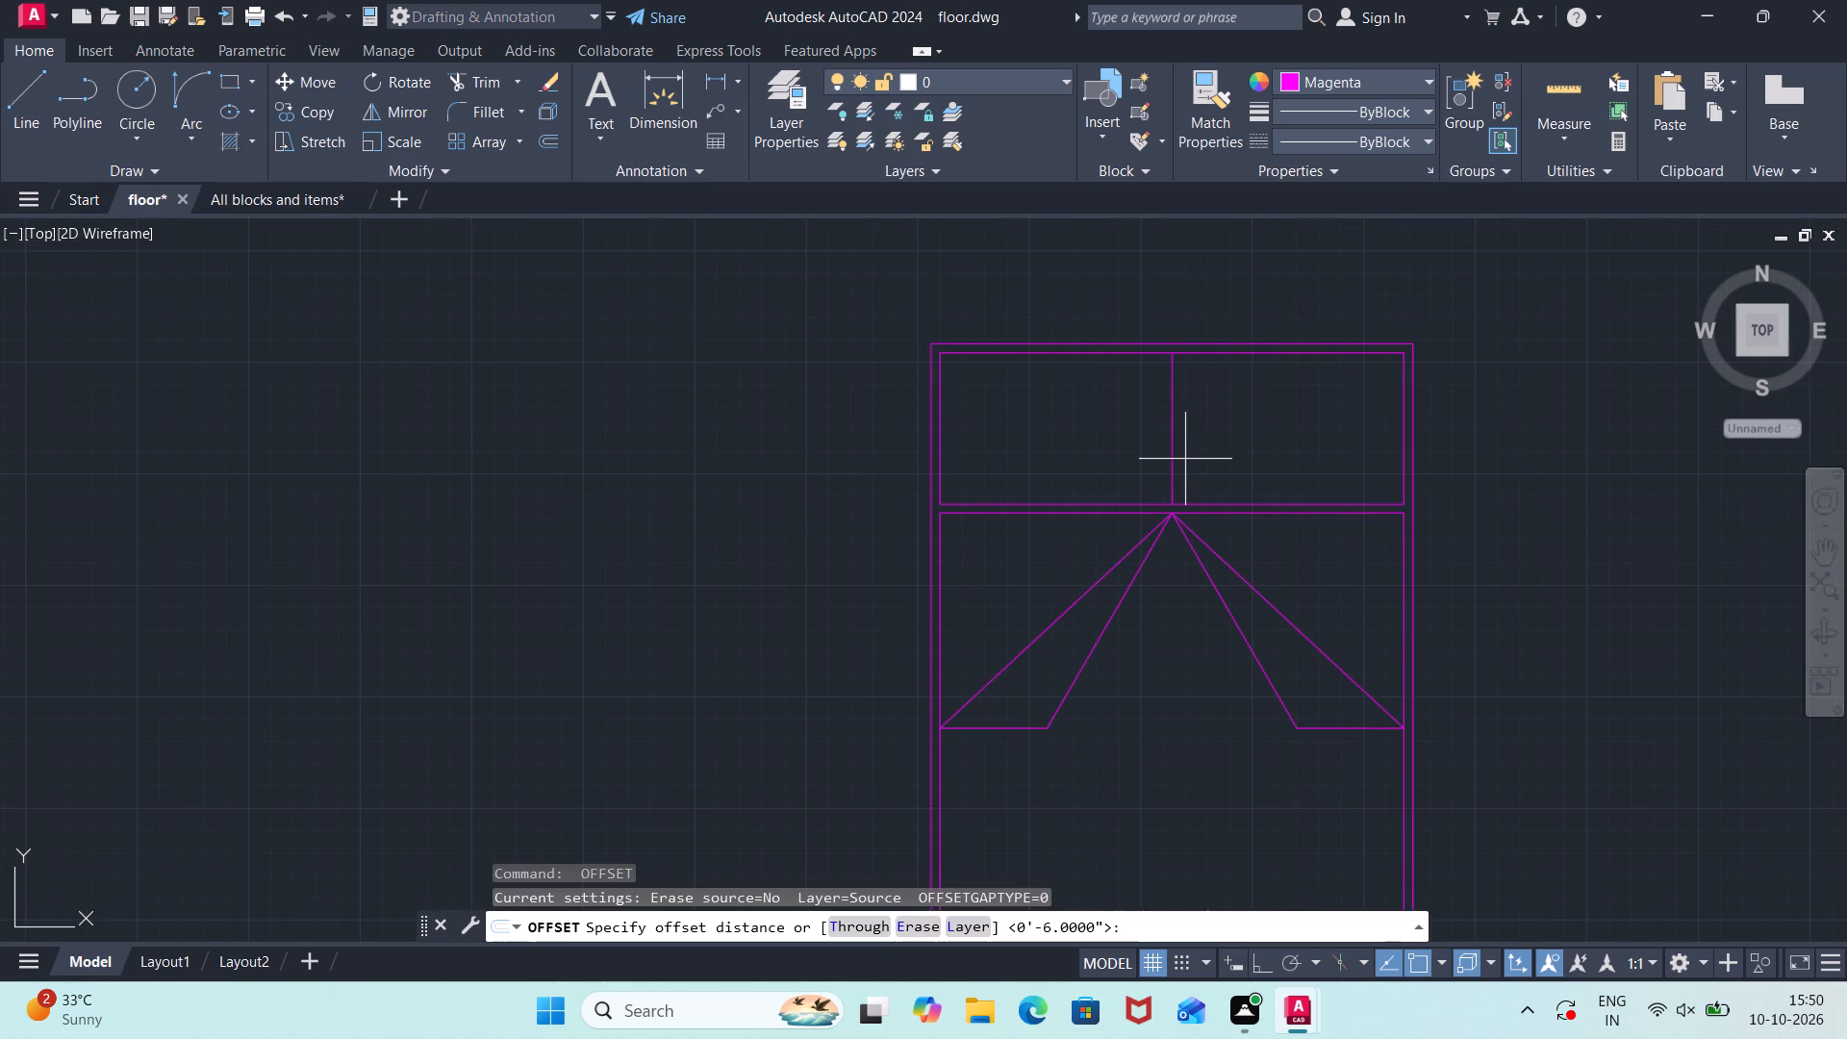
pyautogui.write('0.5"')
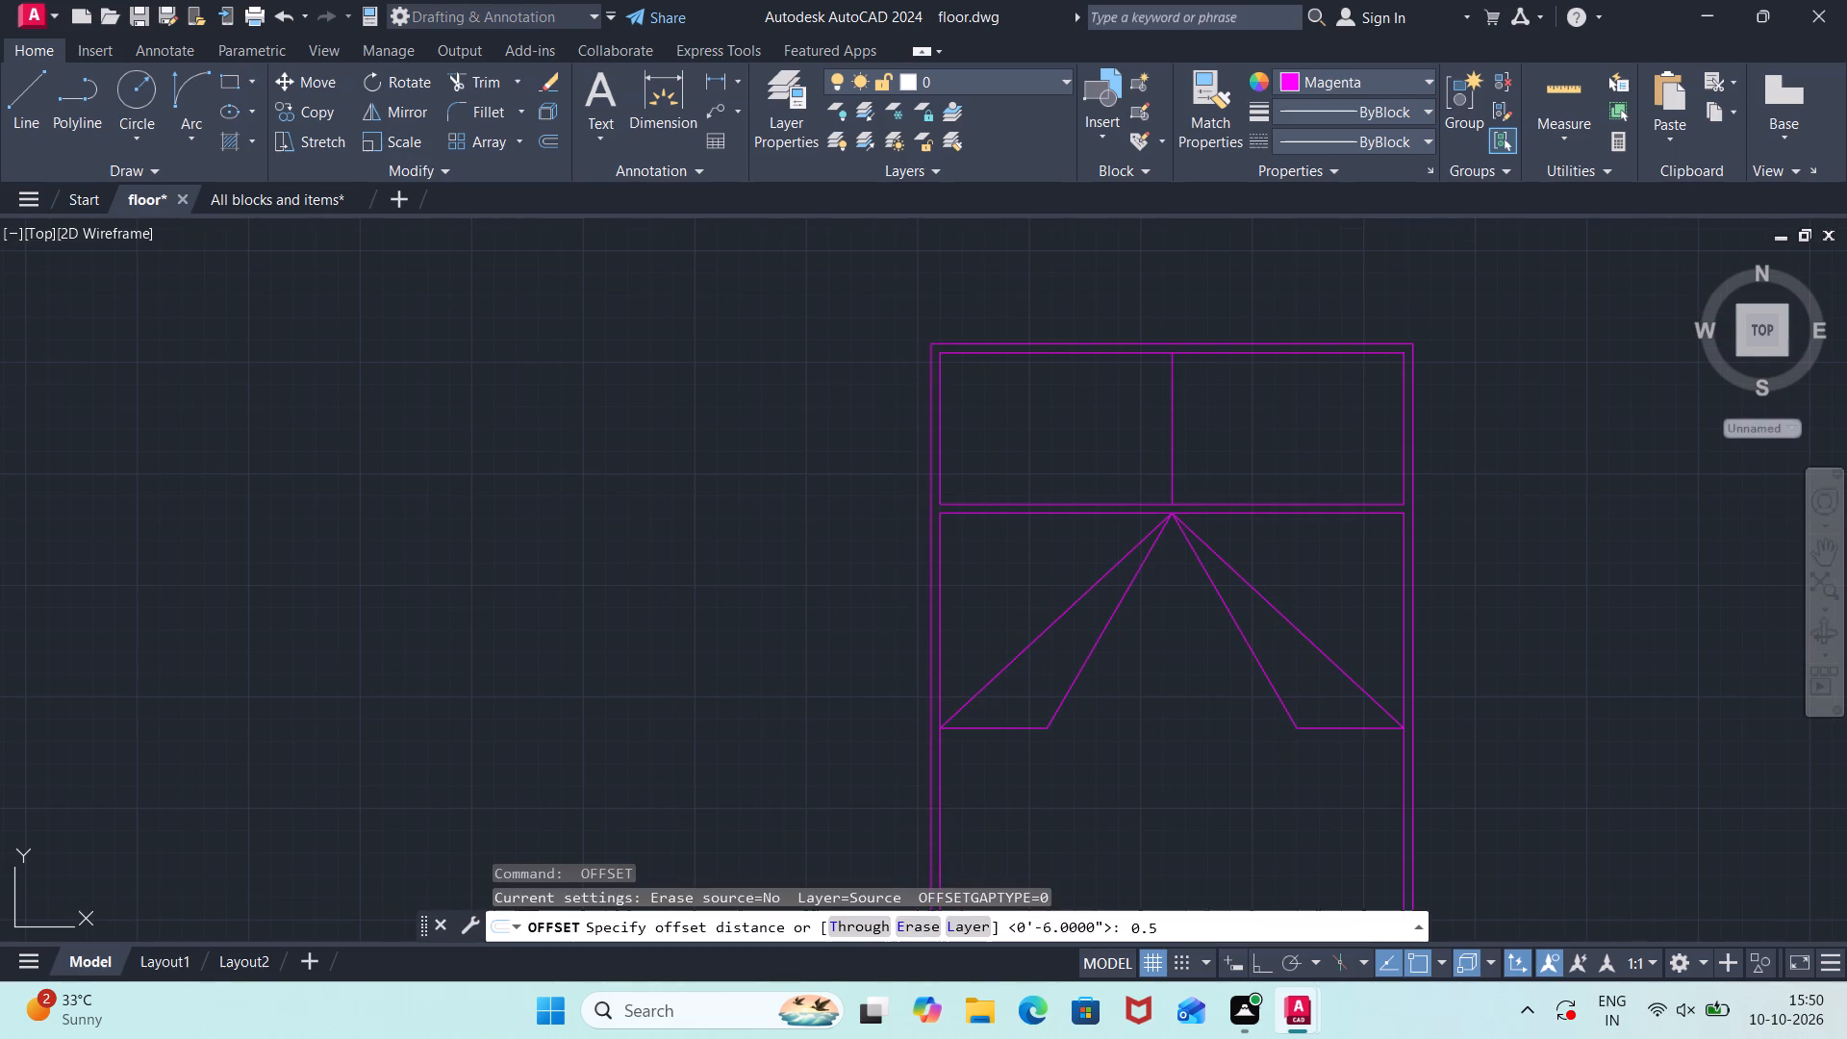
pyautogui.press('Return')
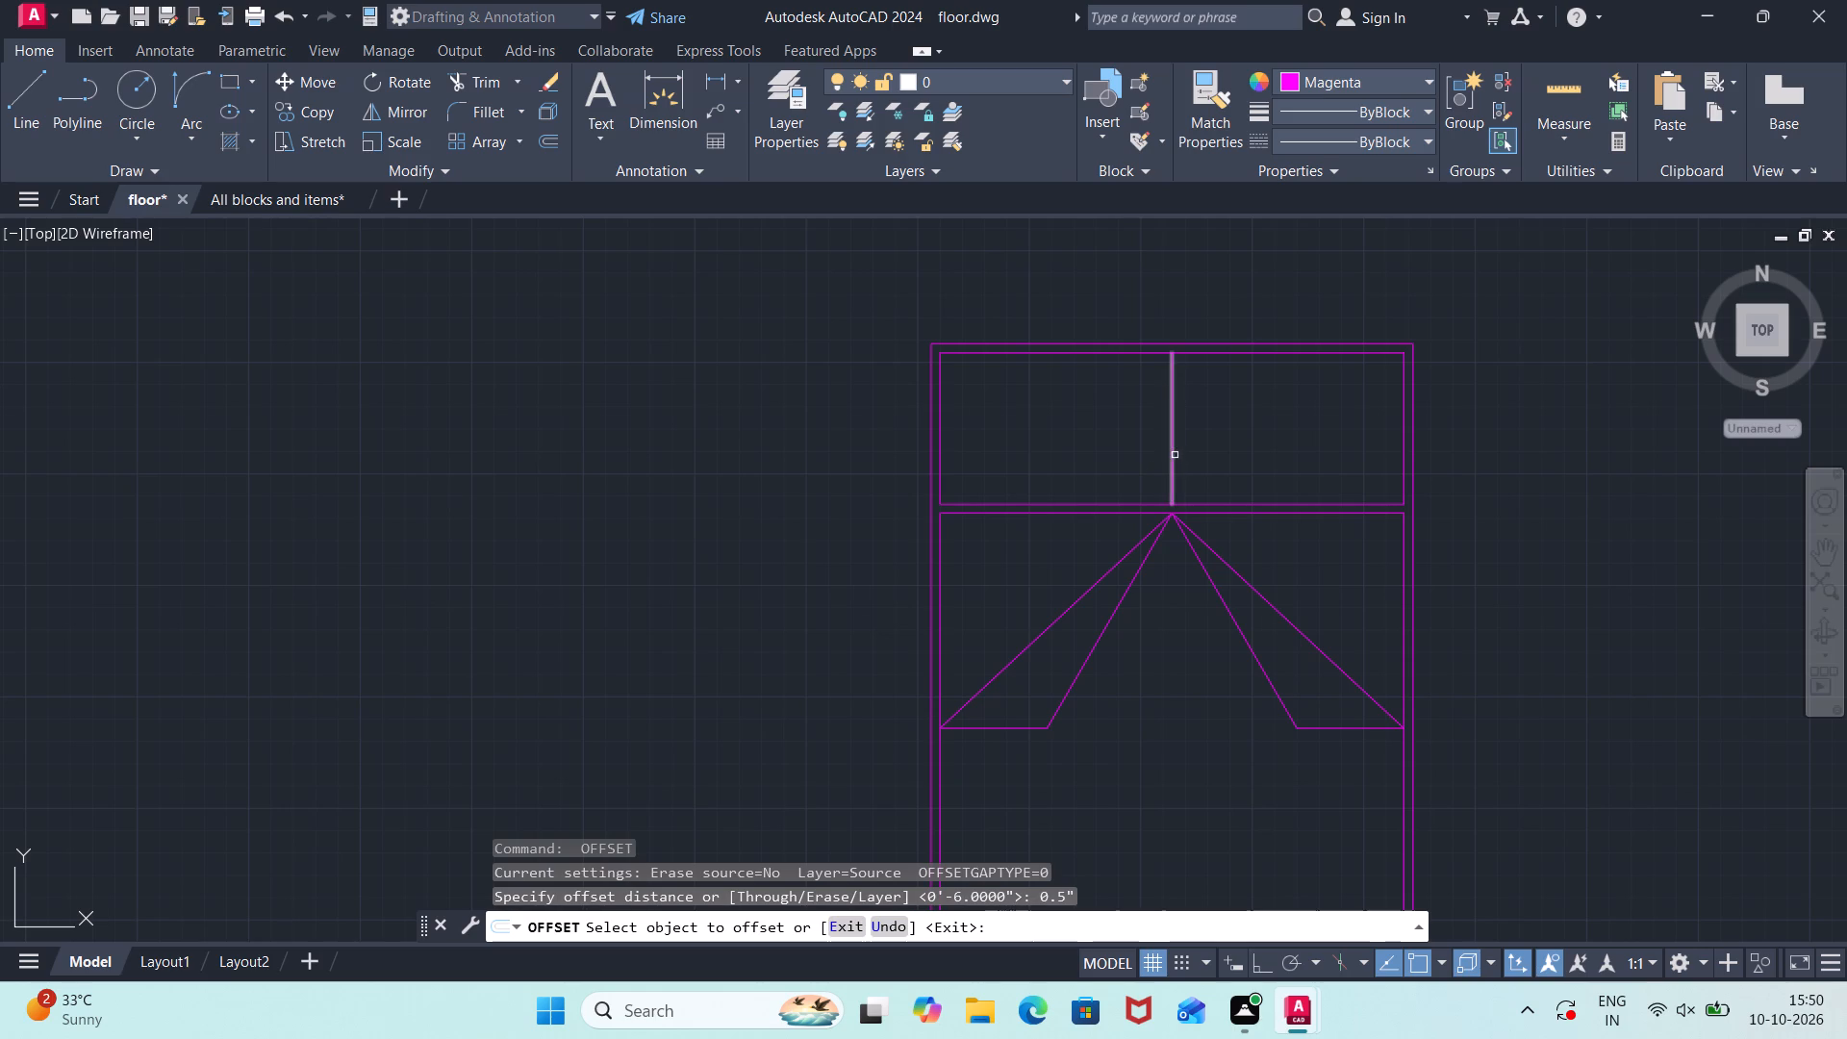
pyautogui.click(1175, 455)
pyautogui.click(1120, 466)
pyautogui.click(1173, 459)
pyautogui.click(1206, 453)
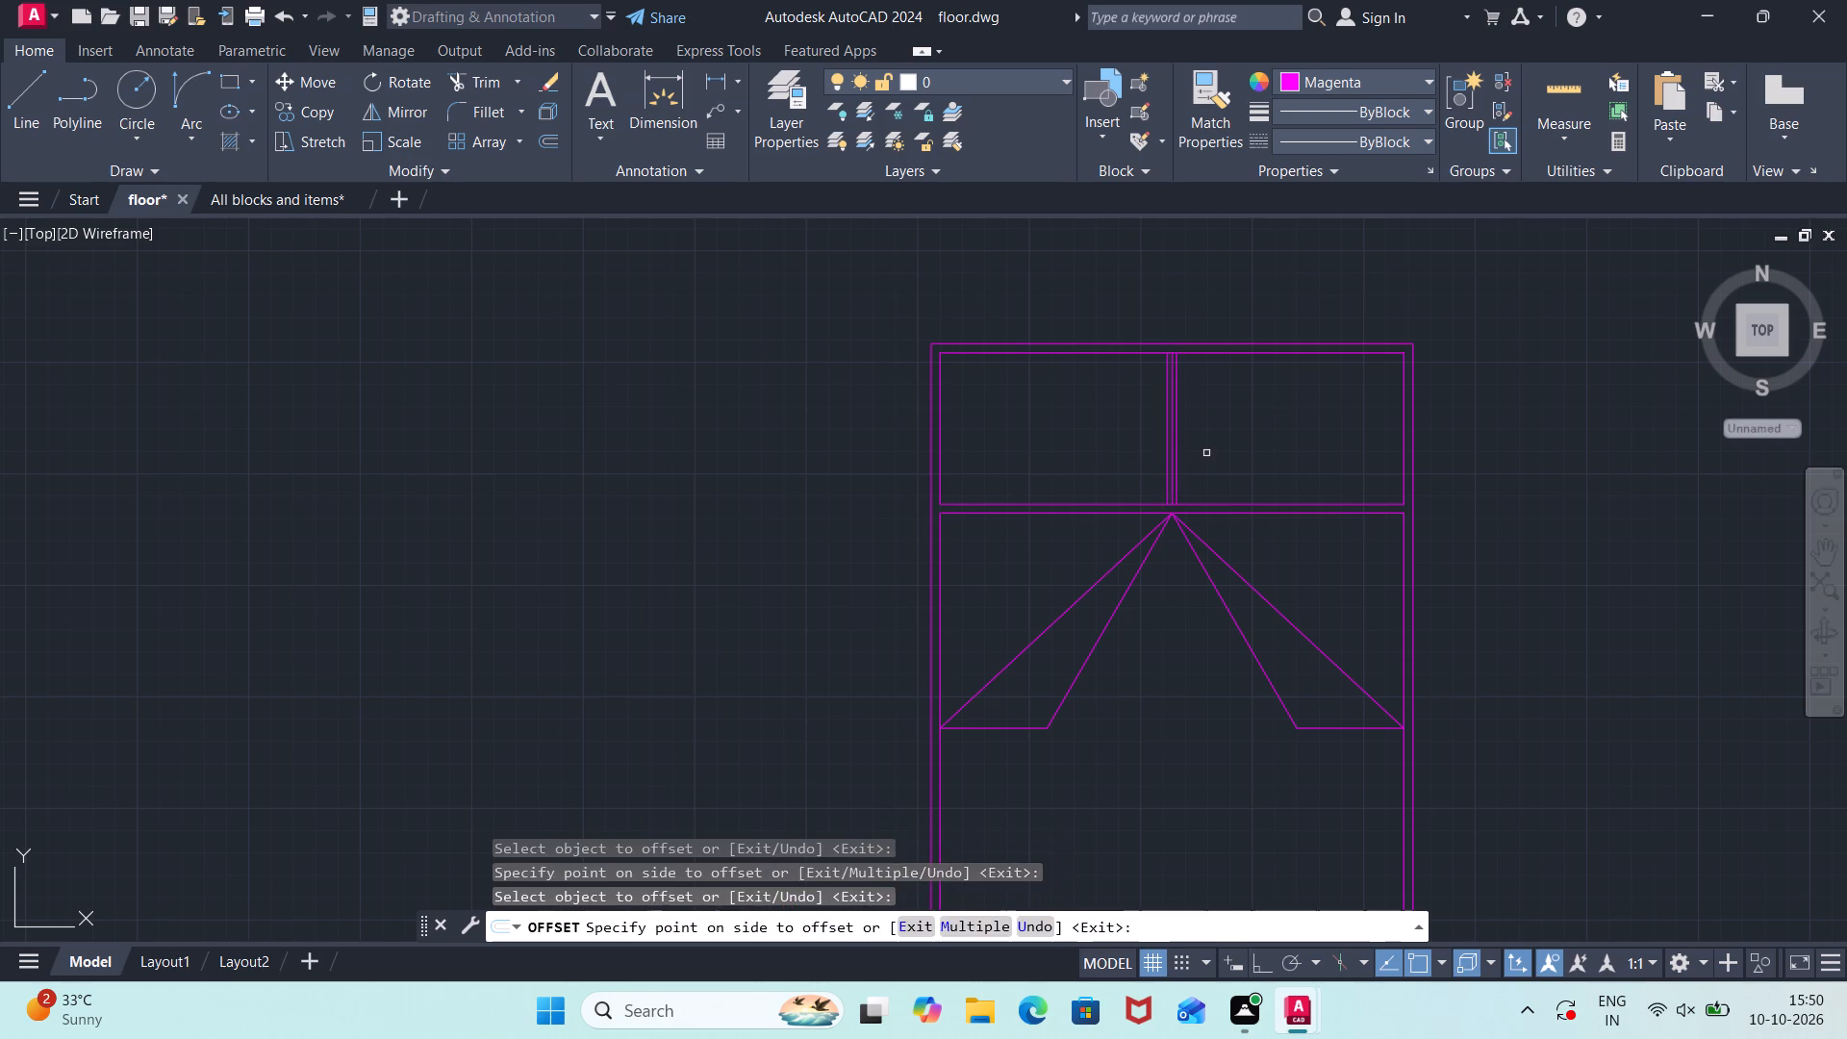
pyautogui.press('Escape')
# Delete the original centre line between the two offset lines in the north compartment.
pyautogui.click(1172, 469)
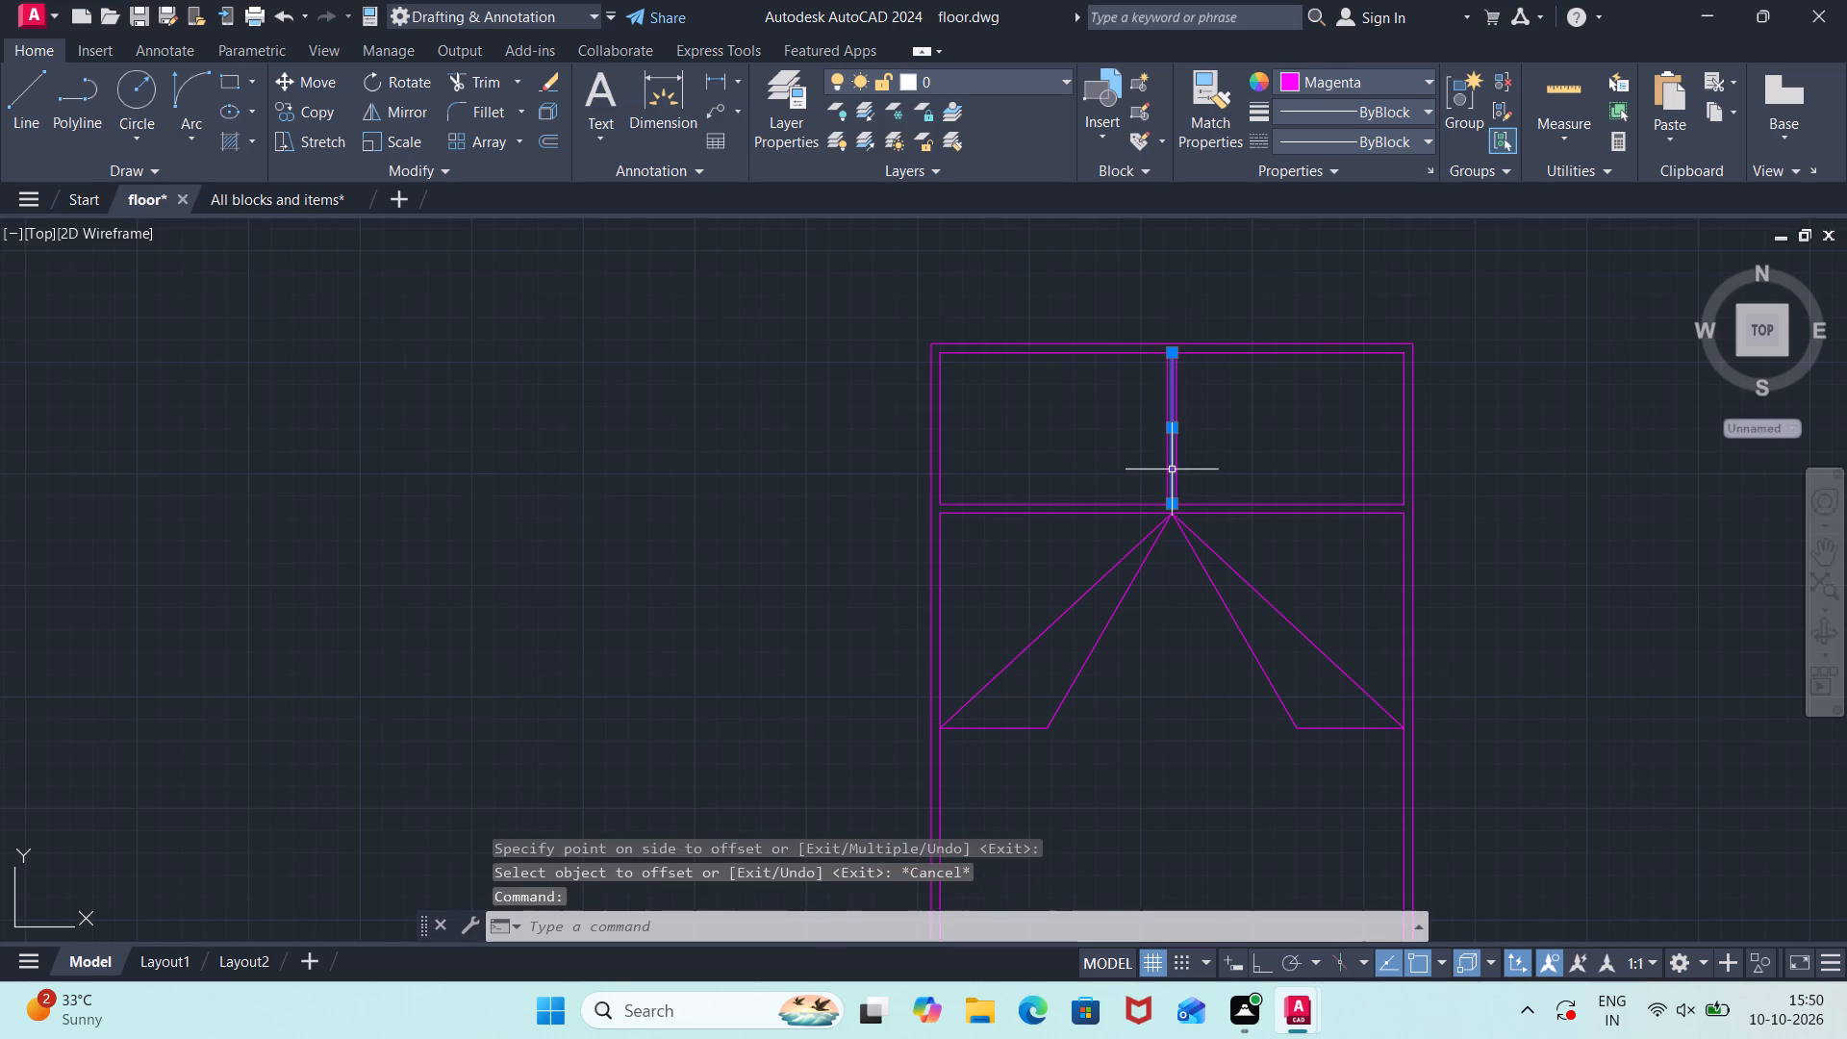
pyautogui.press('Delete')
# Trim the short segments between the two vertical lines on the northern divider line and on the inner north edge.
pyautogui.scroll(1, 1172, 469)
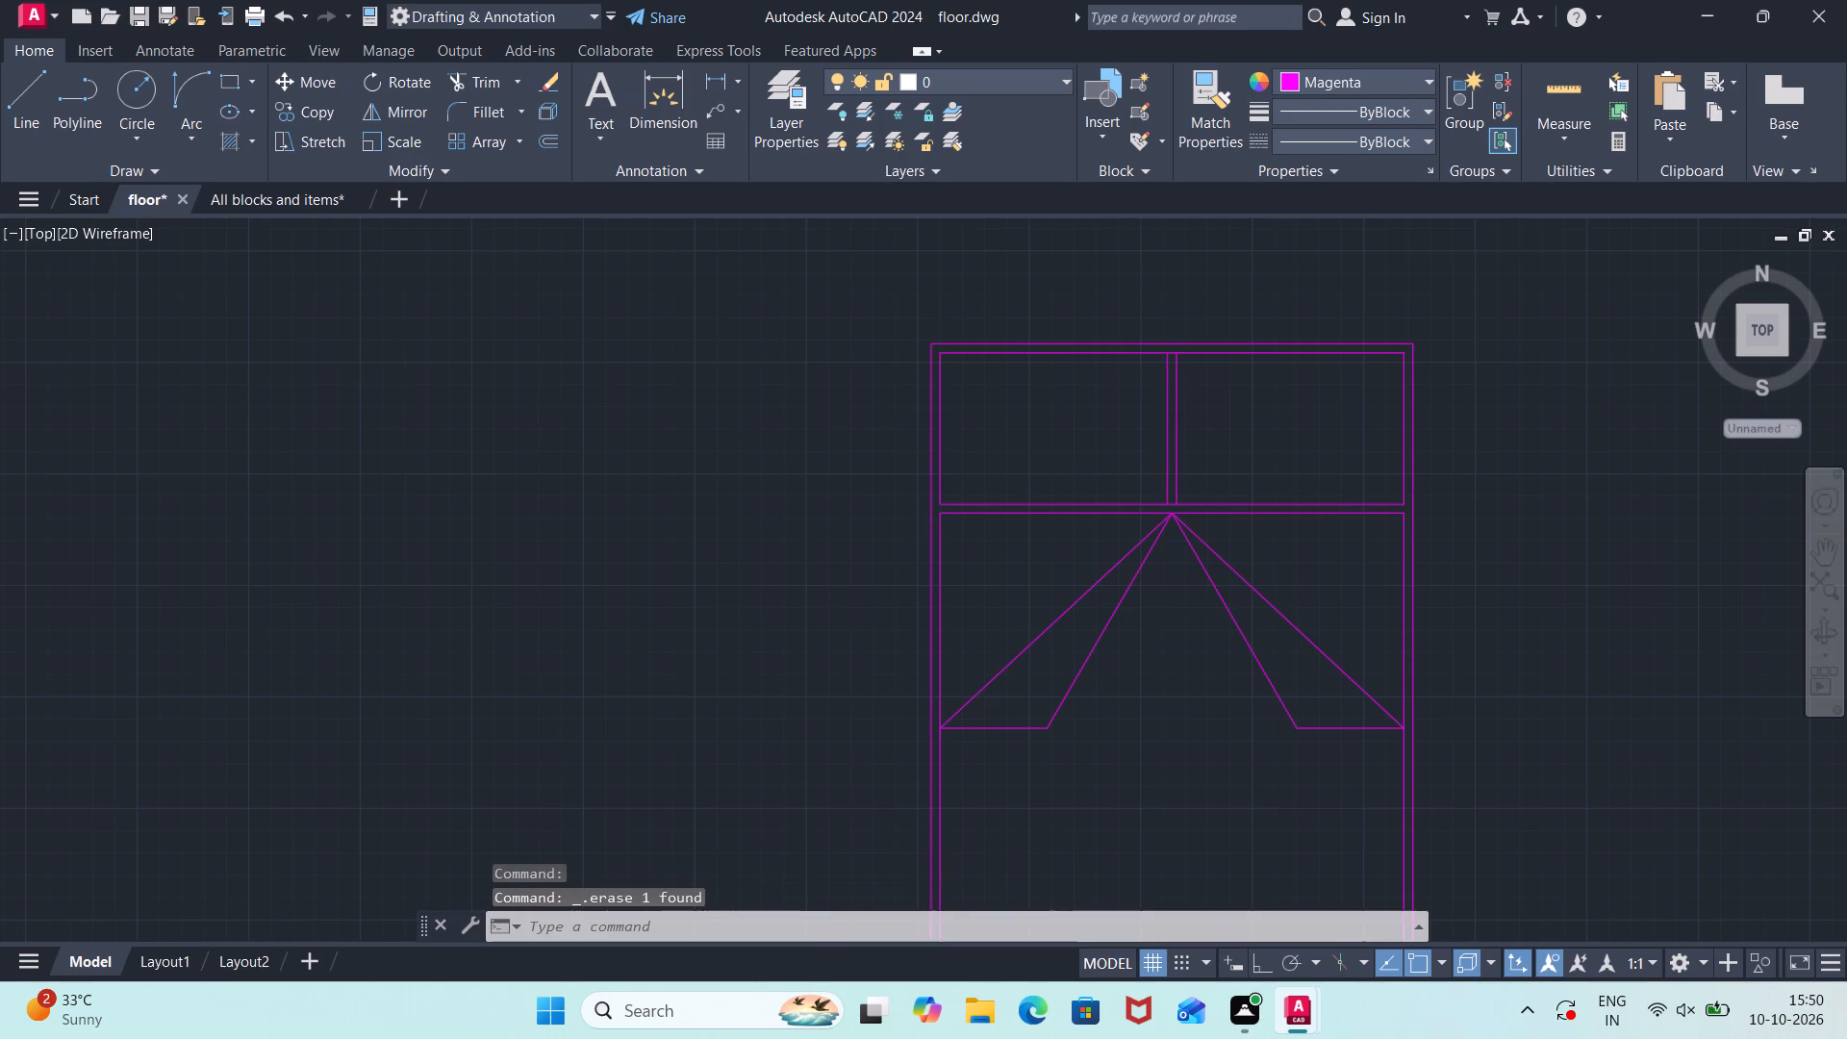
pyautogui.write('tr')
pyautogui.press('Return')
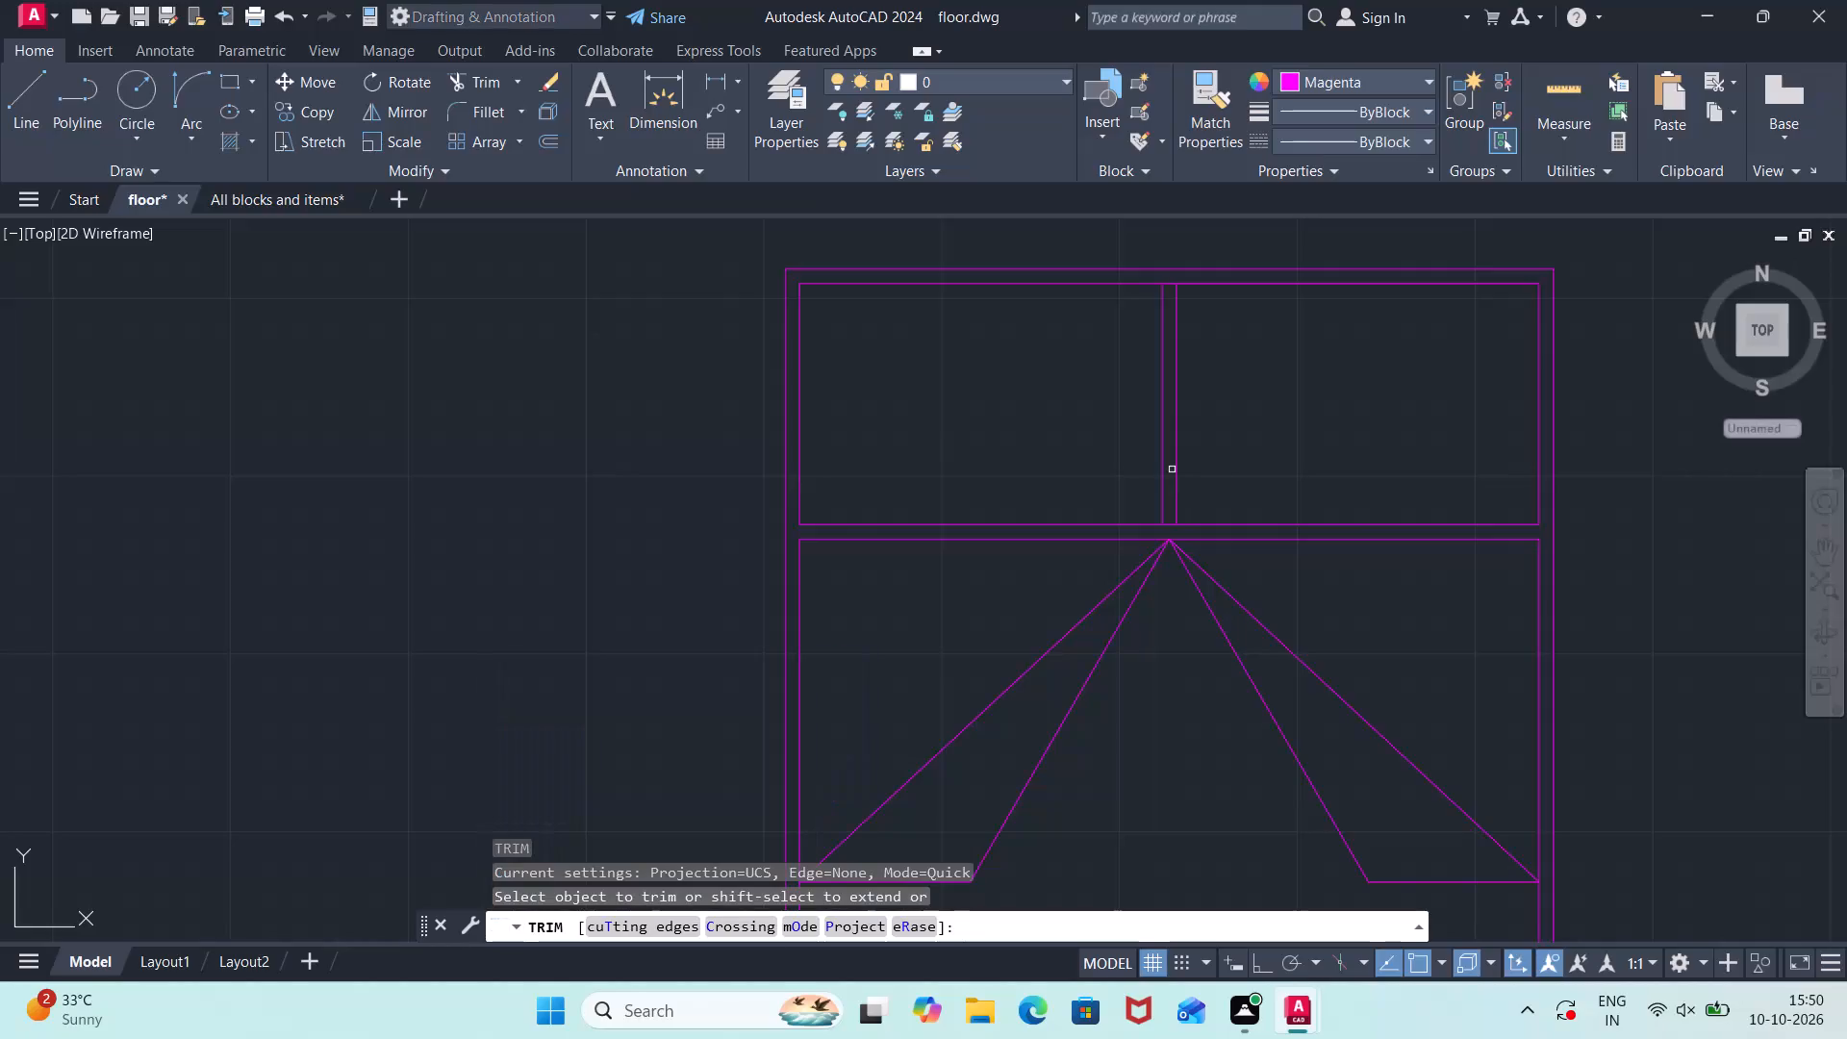
pyautogui.click(1169, 523)
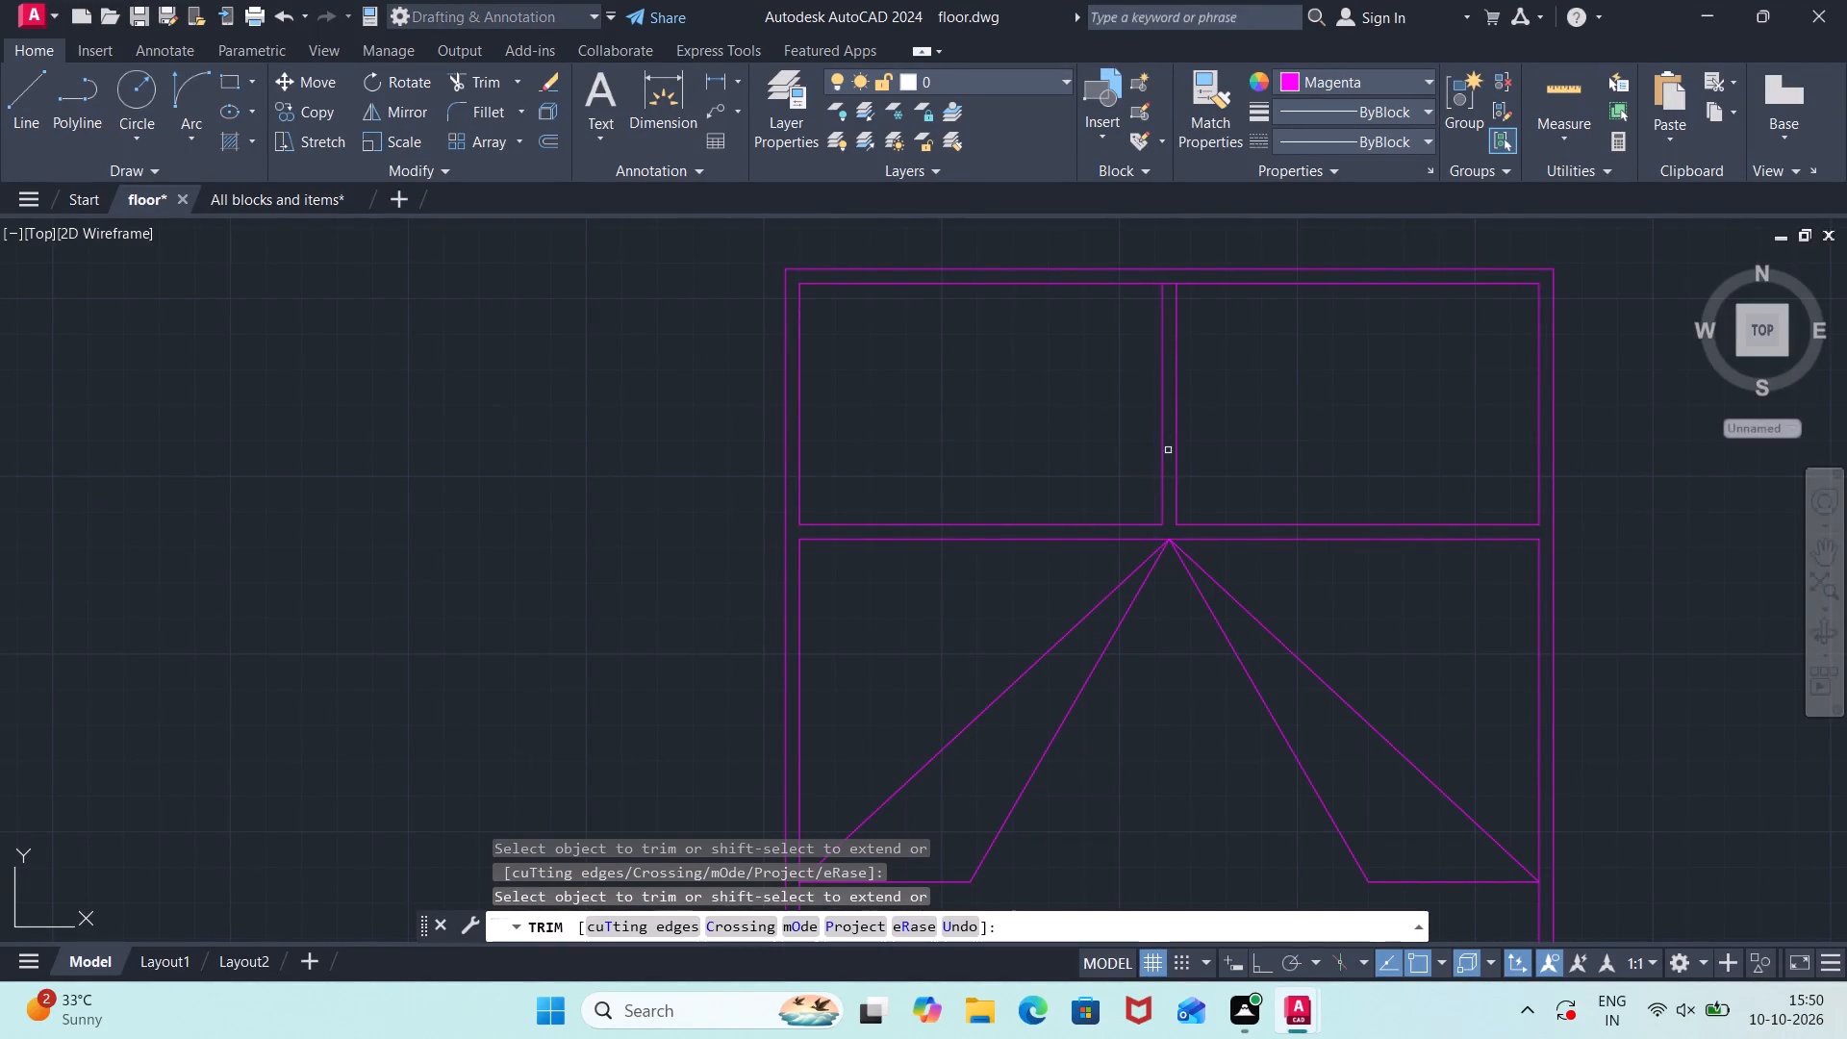
pyautogui.click(1168, 286)
pyautogui.scroll(-3, 1148, 417)
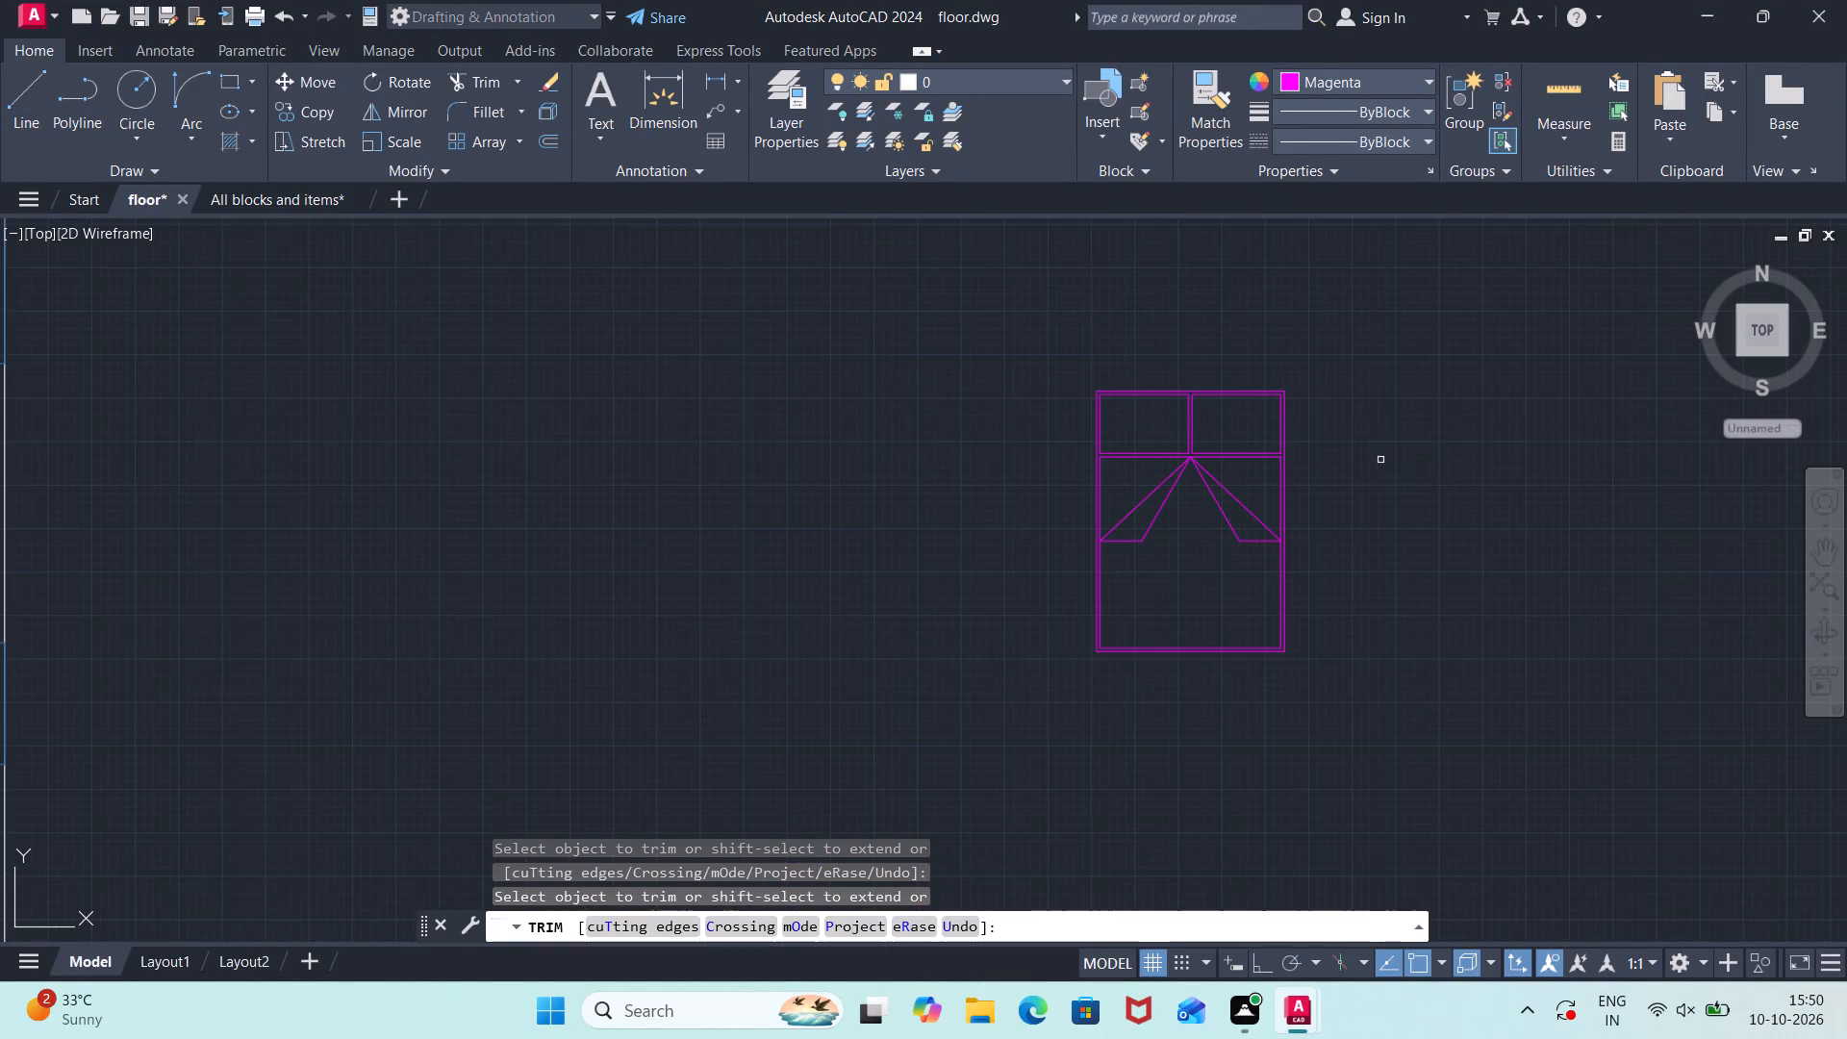
pyautogui.moveTo(1381, 460); pyautogui.dragTo(759, 492, button='middle')
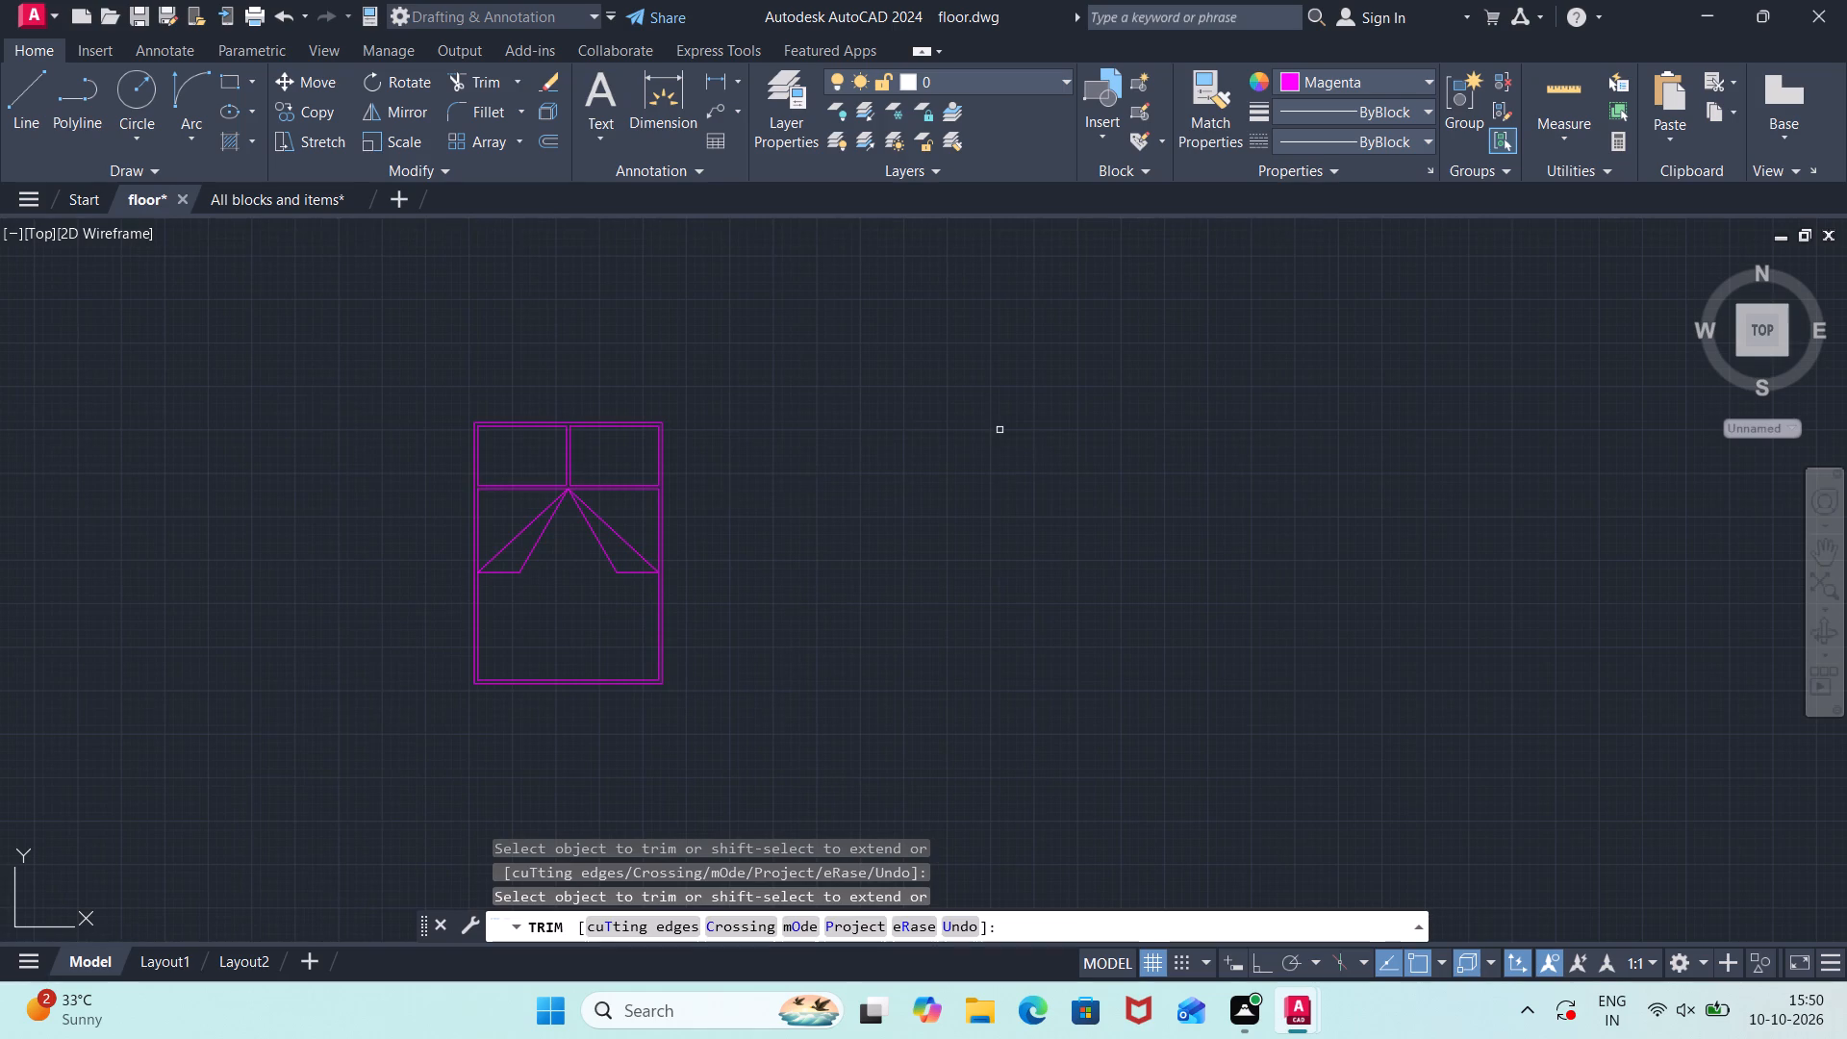
pyautogui.press('Escape')
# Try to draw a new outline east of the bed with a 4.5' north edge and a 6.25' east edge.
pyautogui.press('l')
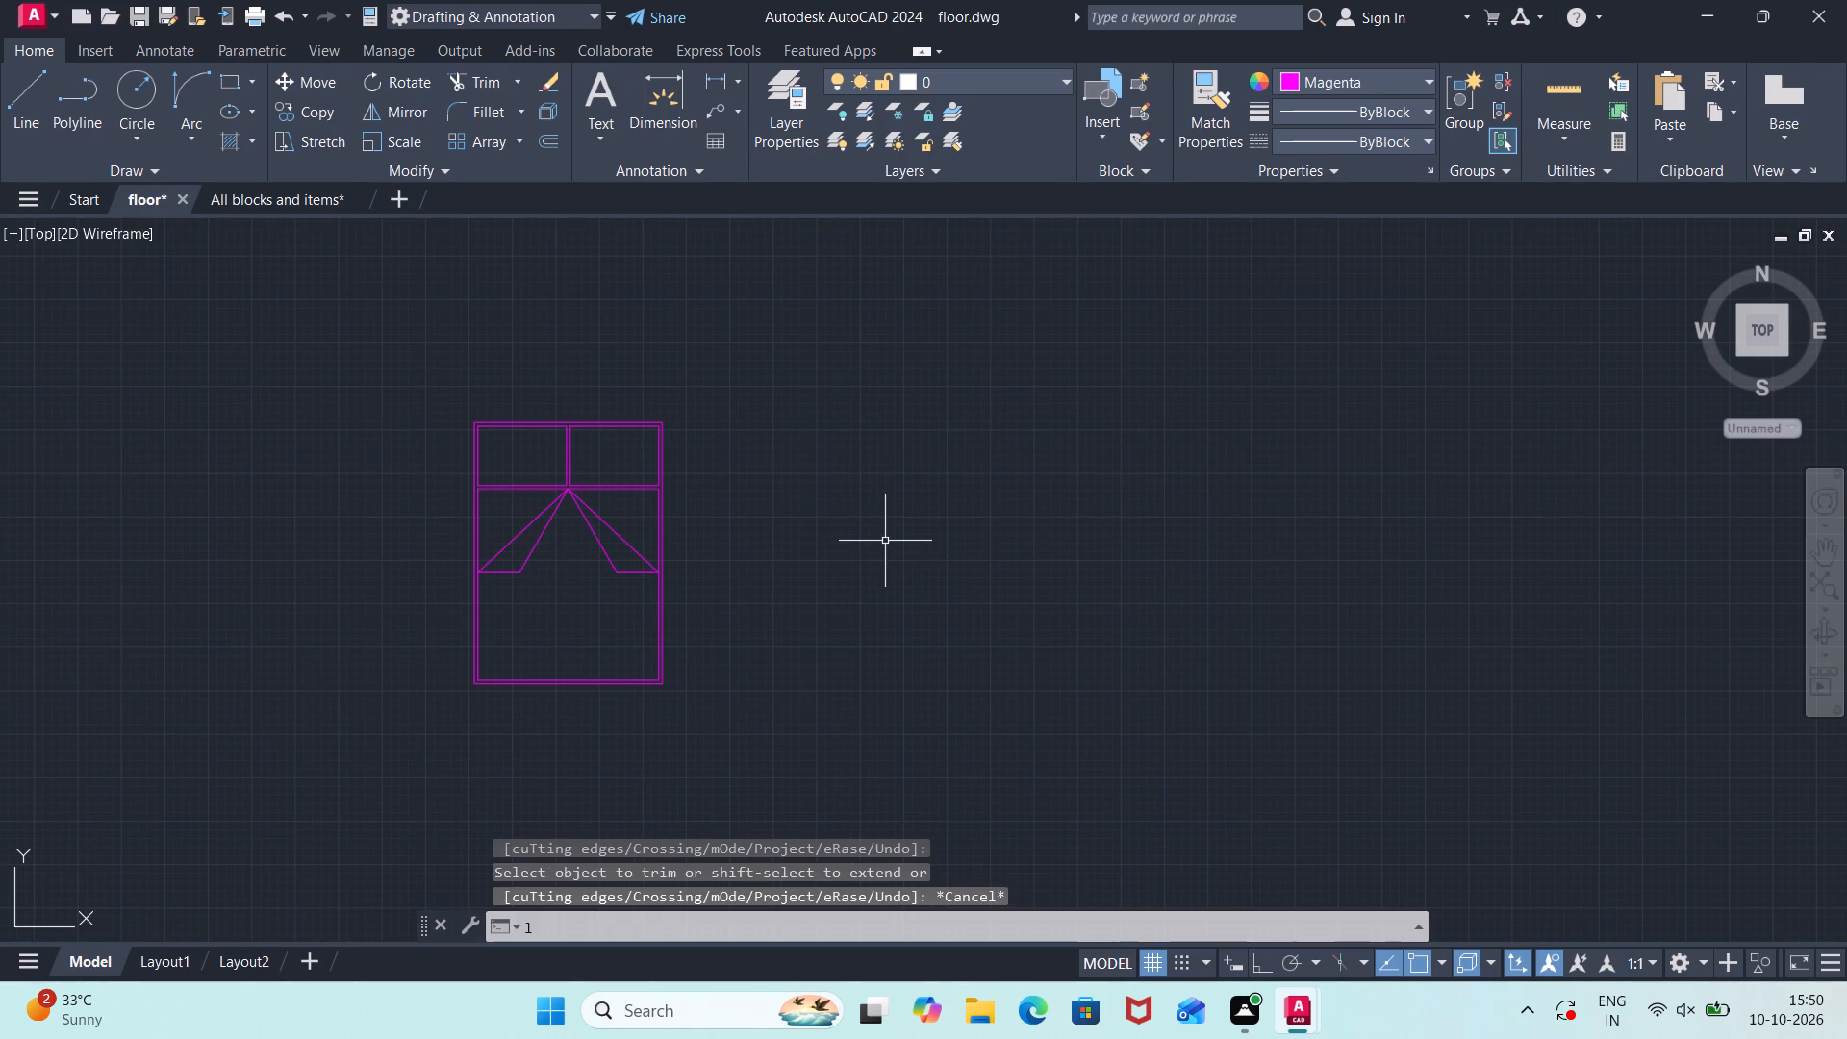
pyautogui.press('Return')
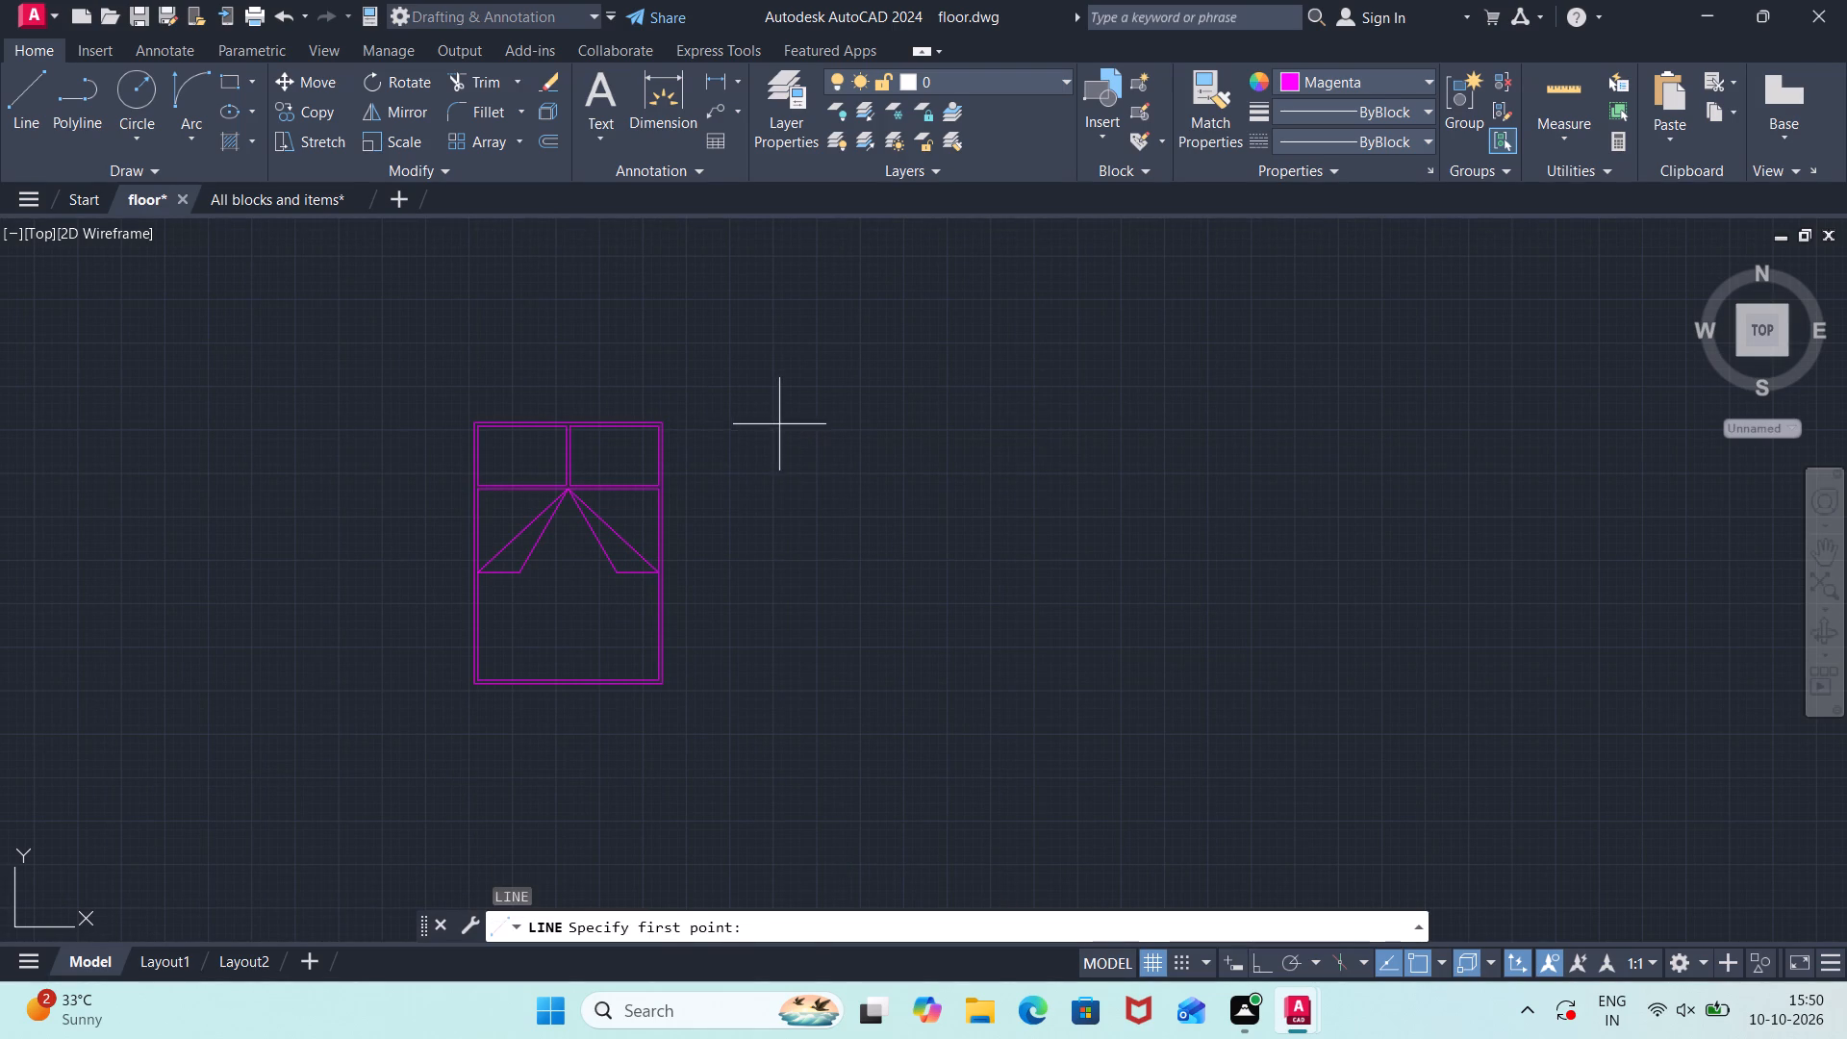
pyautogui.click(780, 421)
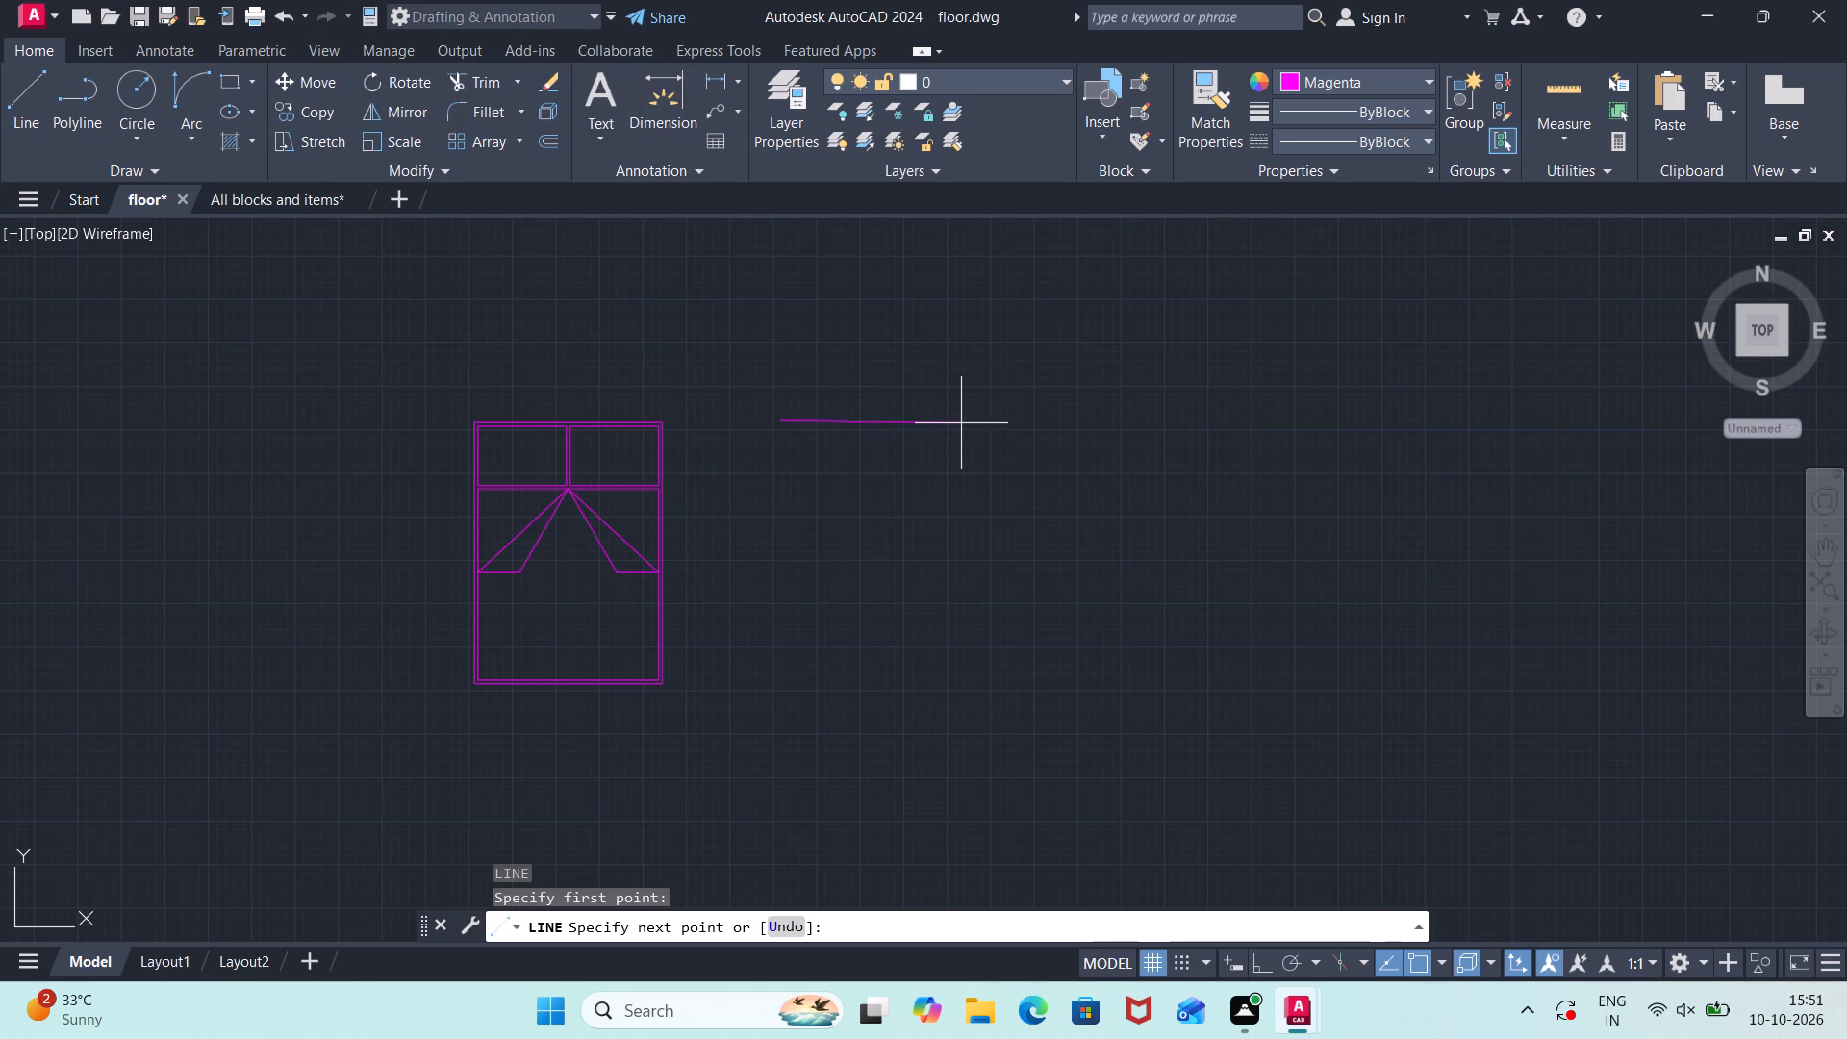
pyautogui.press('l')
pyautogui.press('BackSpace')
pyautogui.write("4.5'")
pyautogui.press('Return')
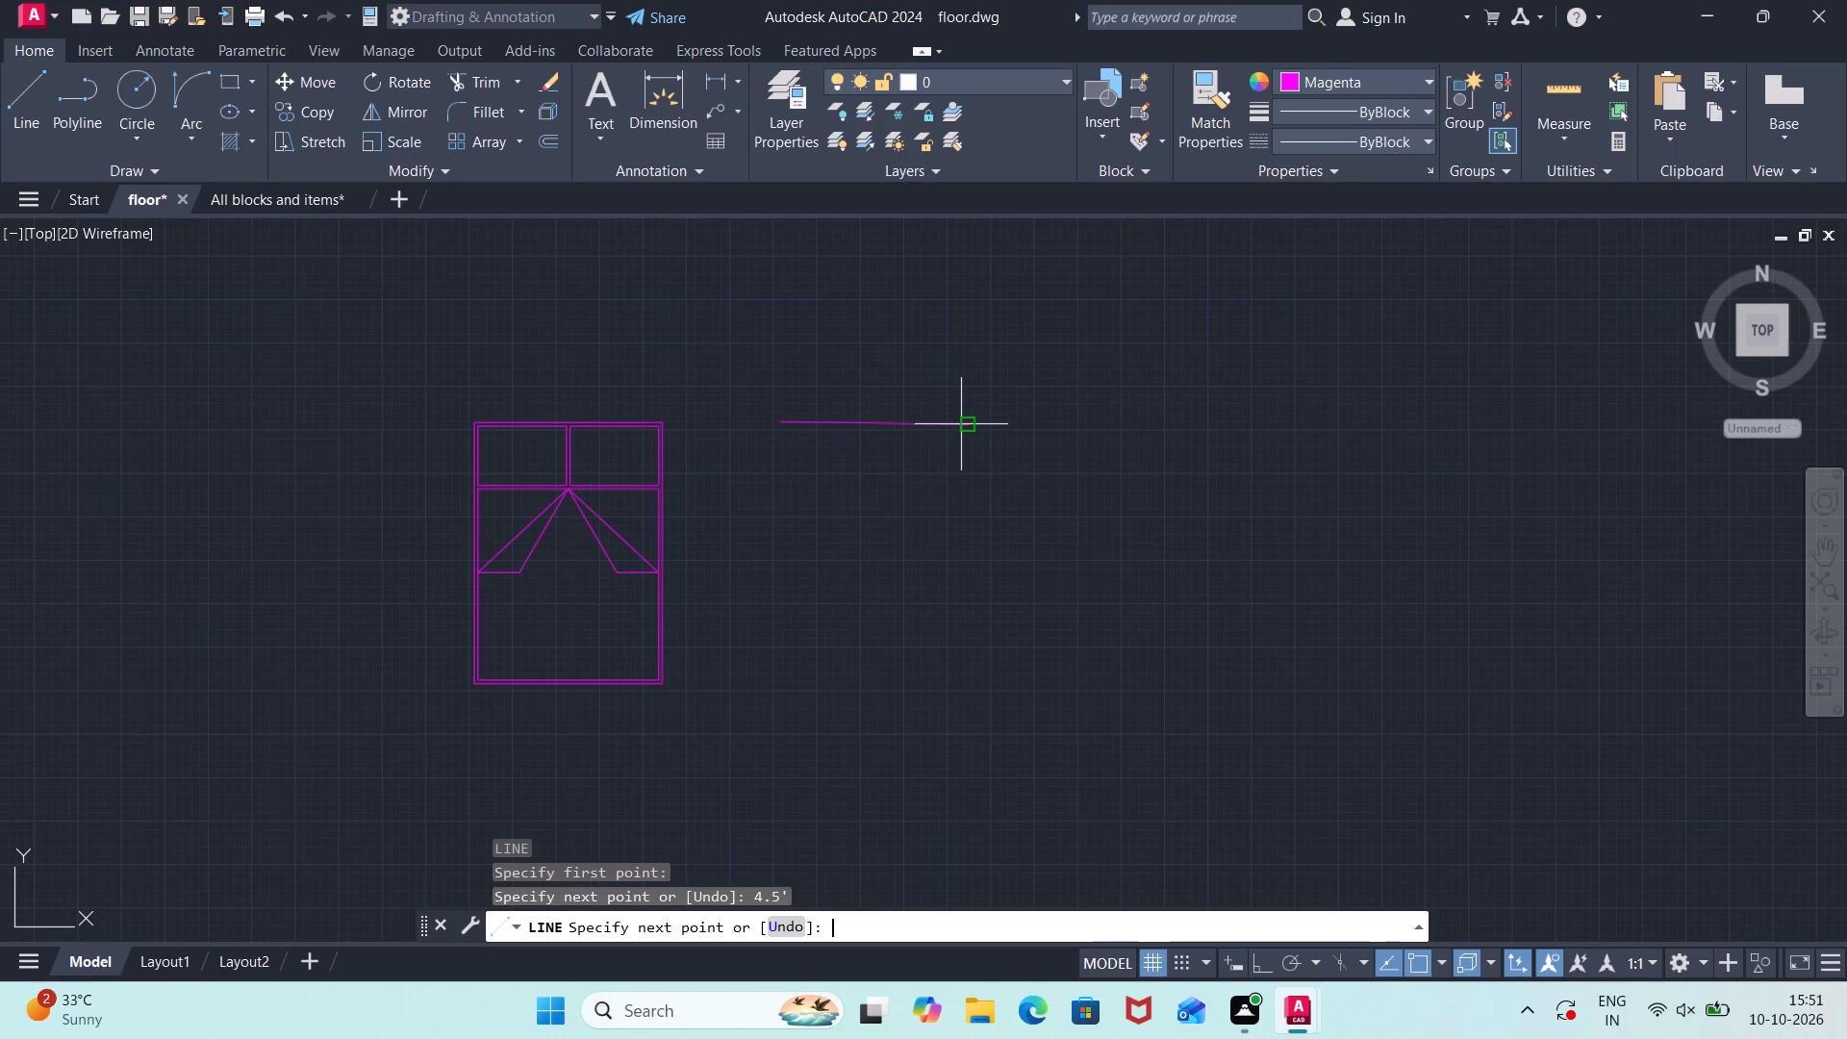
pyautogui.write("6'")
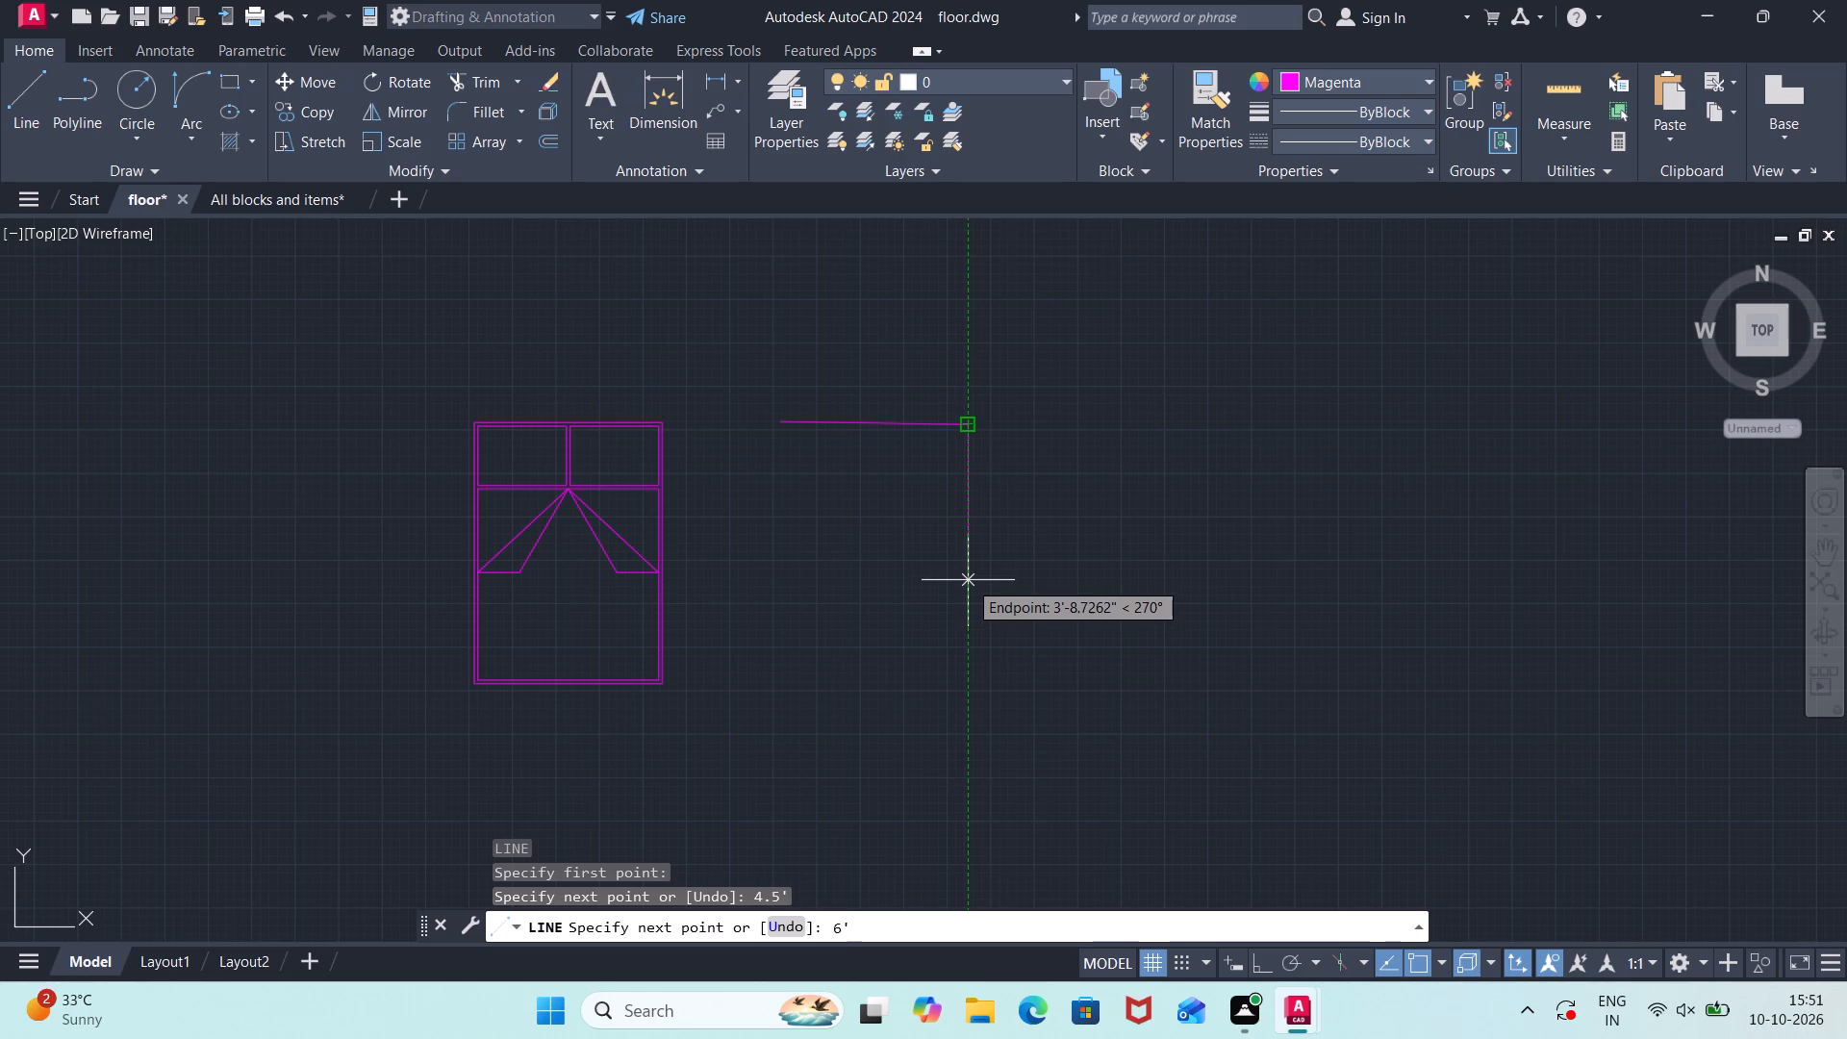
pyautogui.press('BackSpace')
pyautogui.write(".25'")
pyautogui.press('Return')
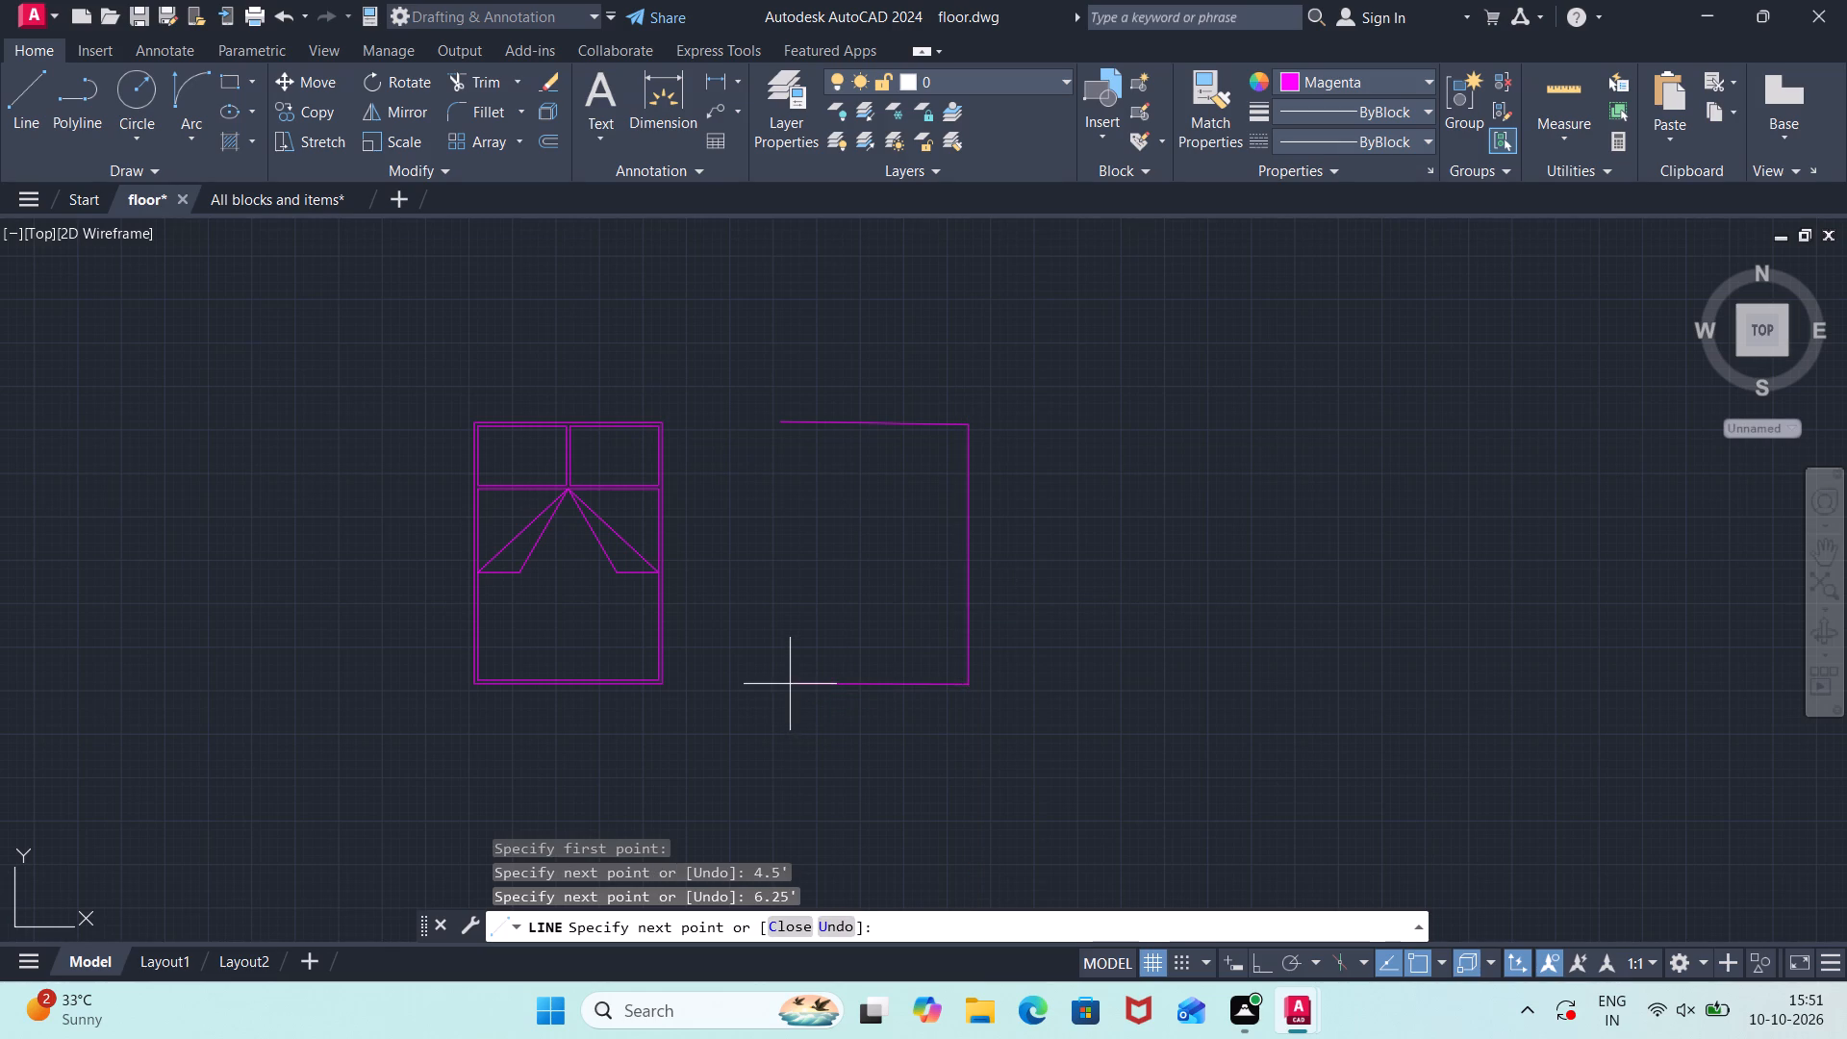
# Turn on Ortho mode and erase the two lines just drawn east of the bed.
pyautogui.press('F8')
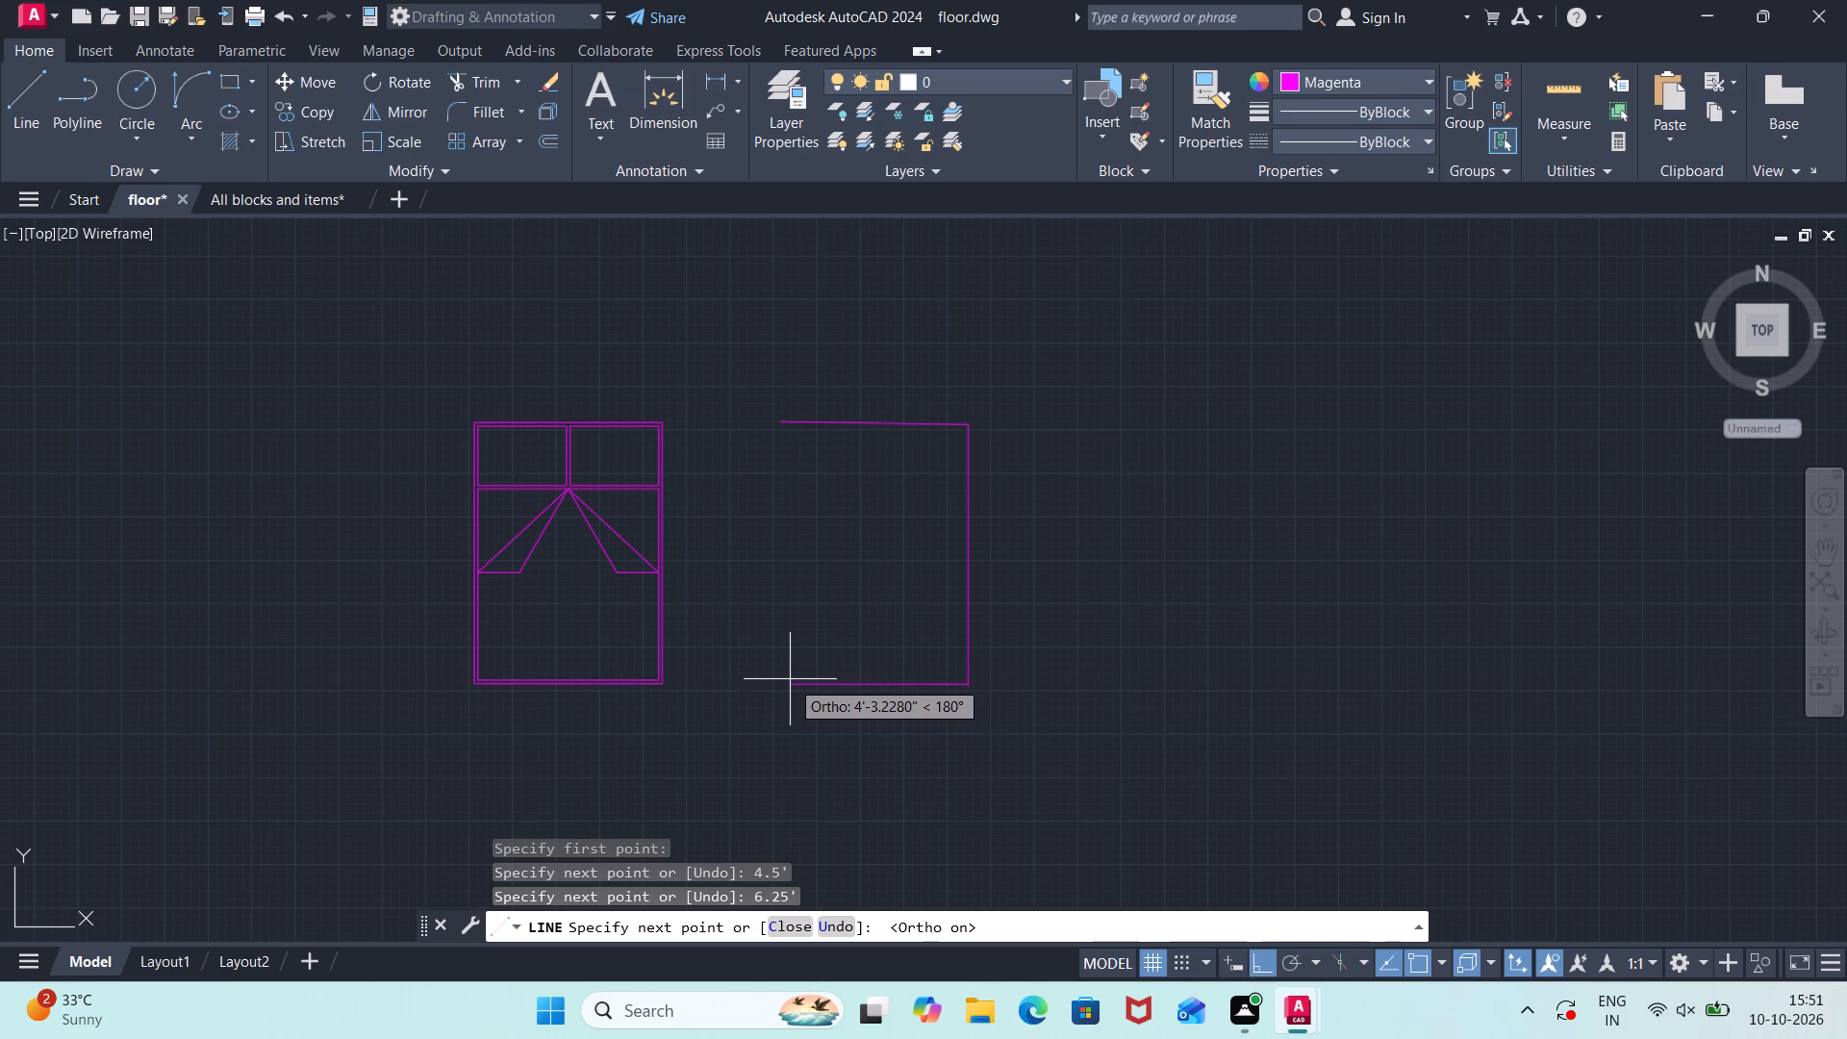
pyautogui.press('Escape')
pyautogui.click(1042, 357)
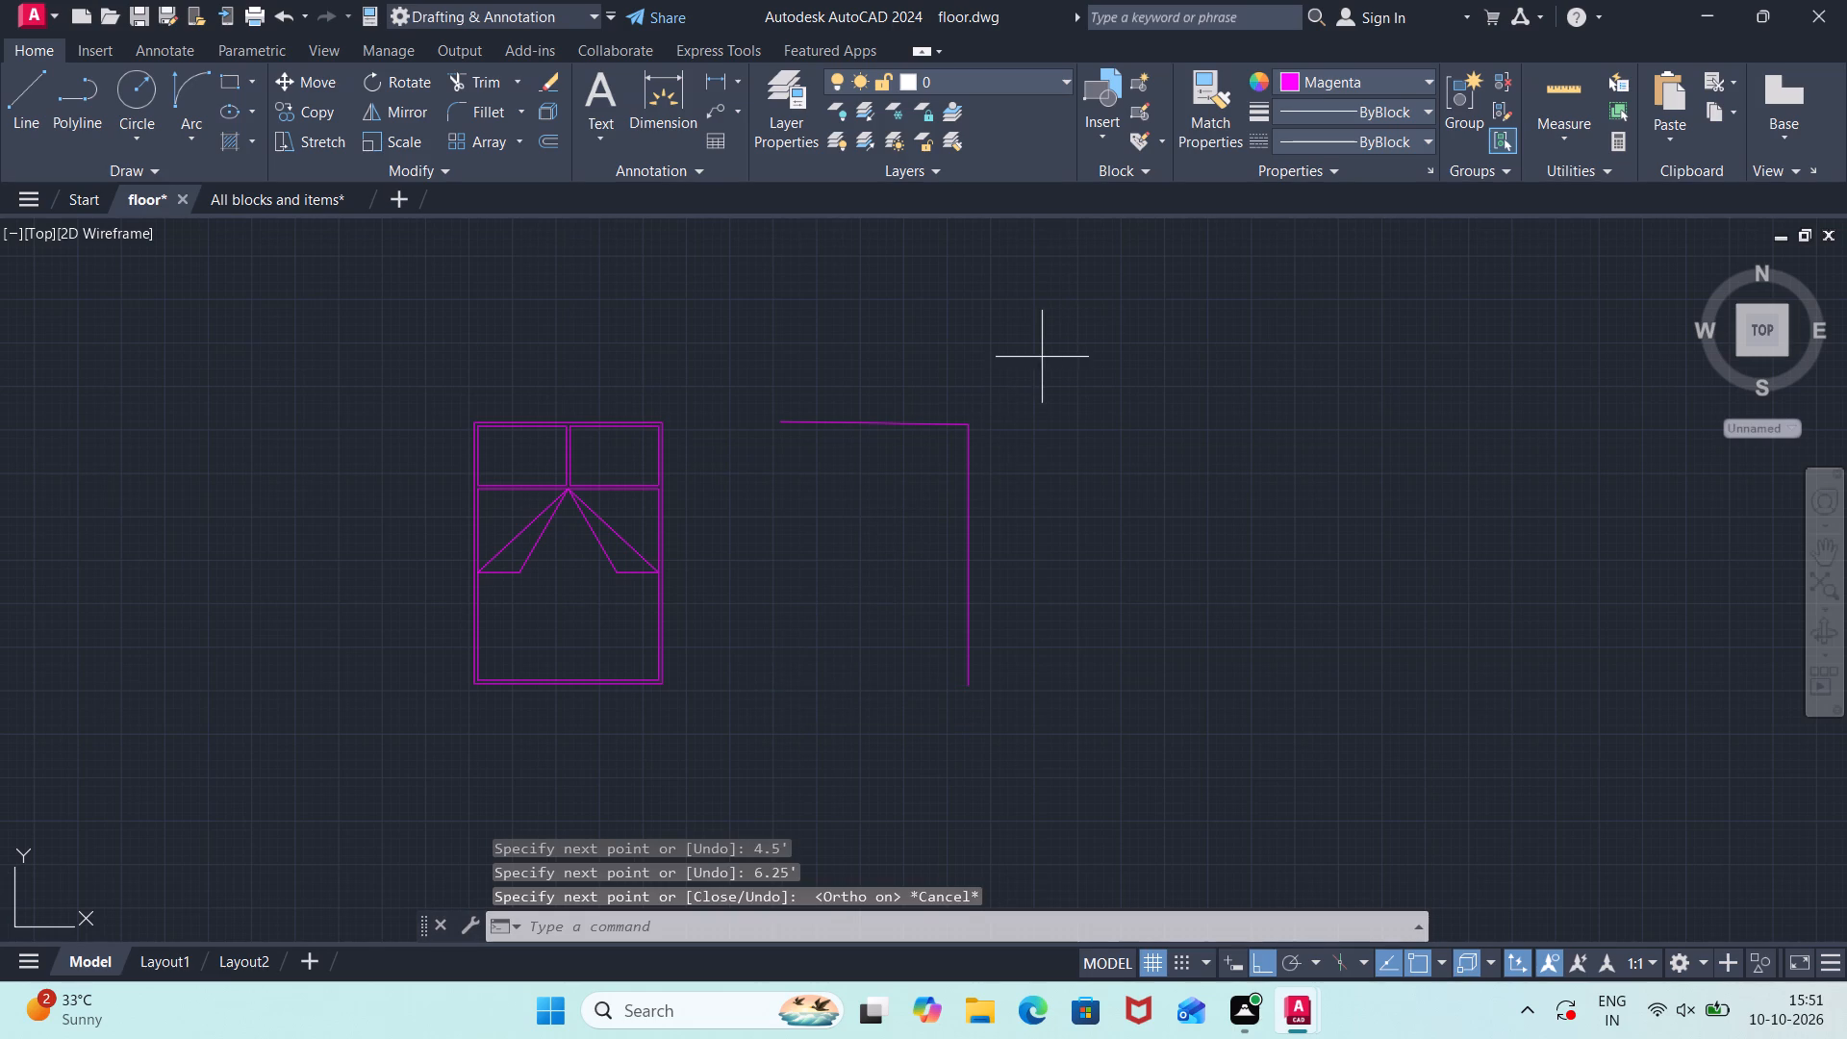
pyautogui.click(821, 558)
pyautogui.press('Delete')
# Draw a 4.5' horizontal line east of the bed as the north edge of a new outline.
pyautogui.press('l')
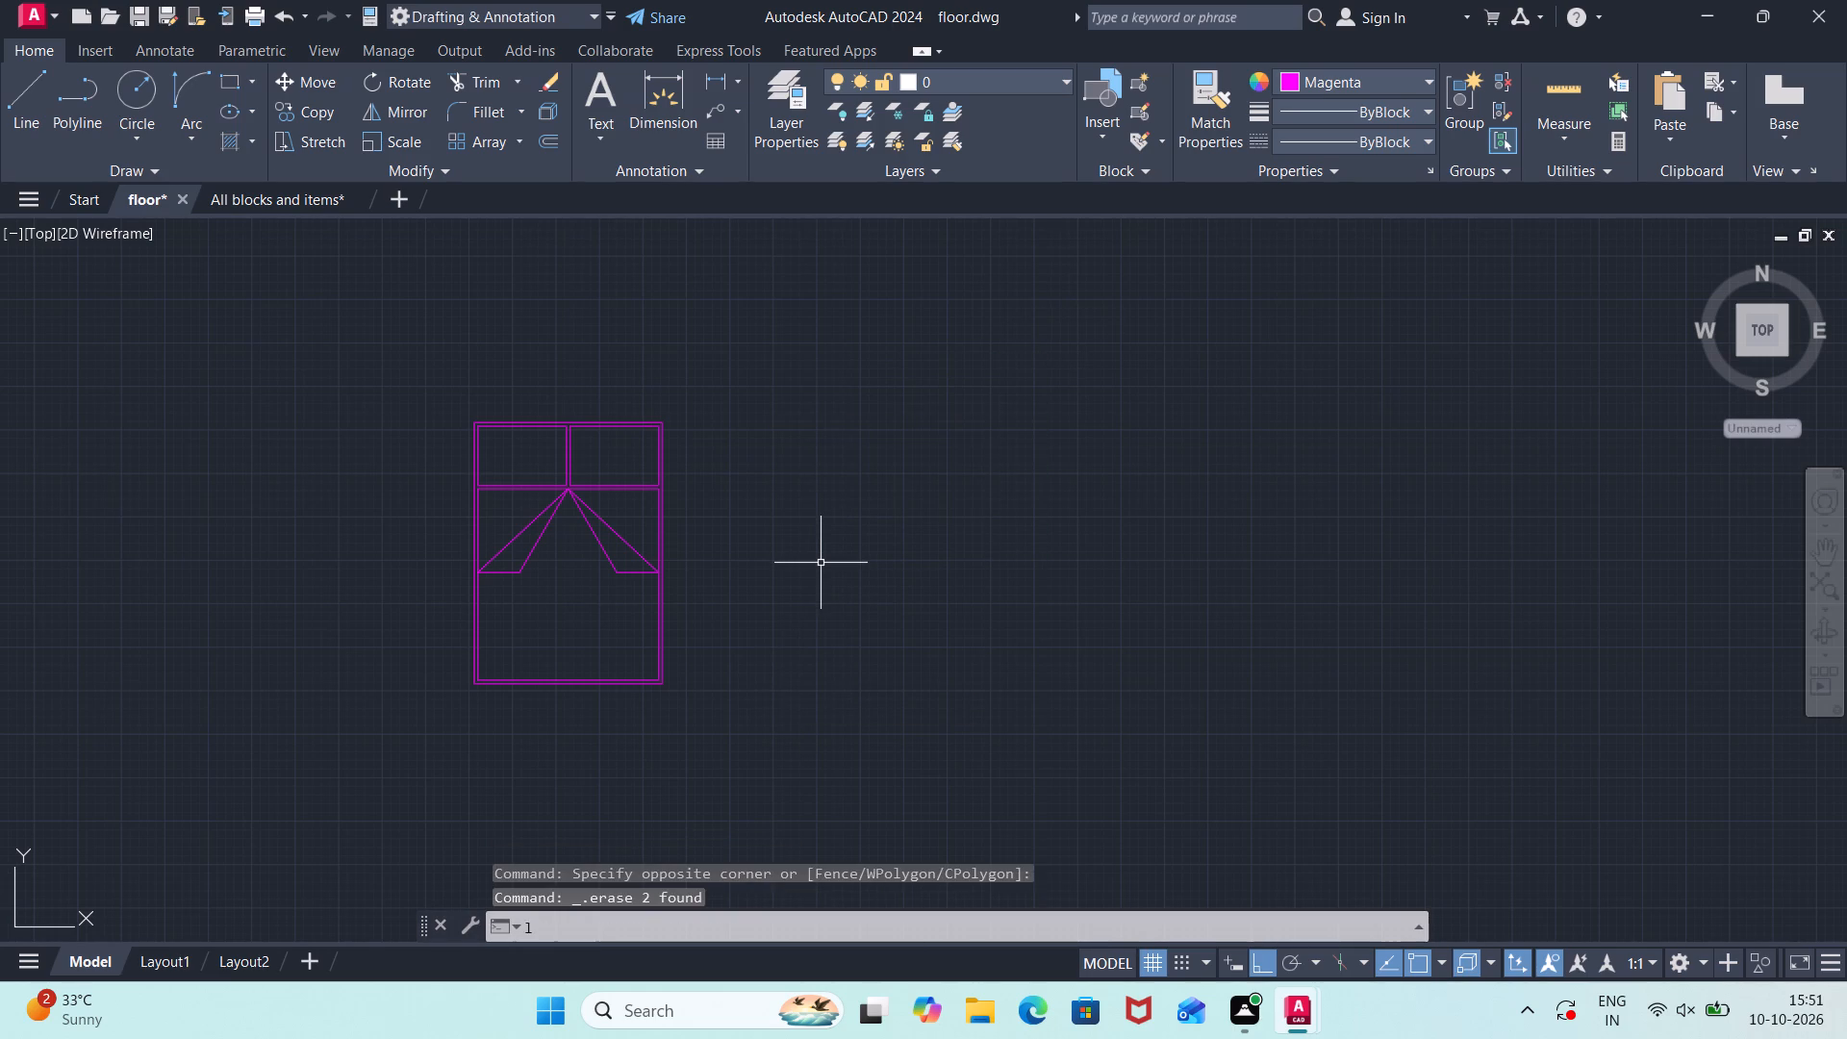
pyautogui.press('Return')
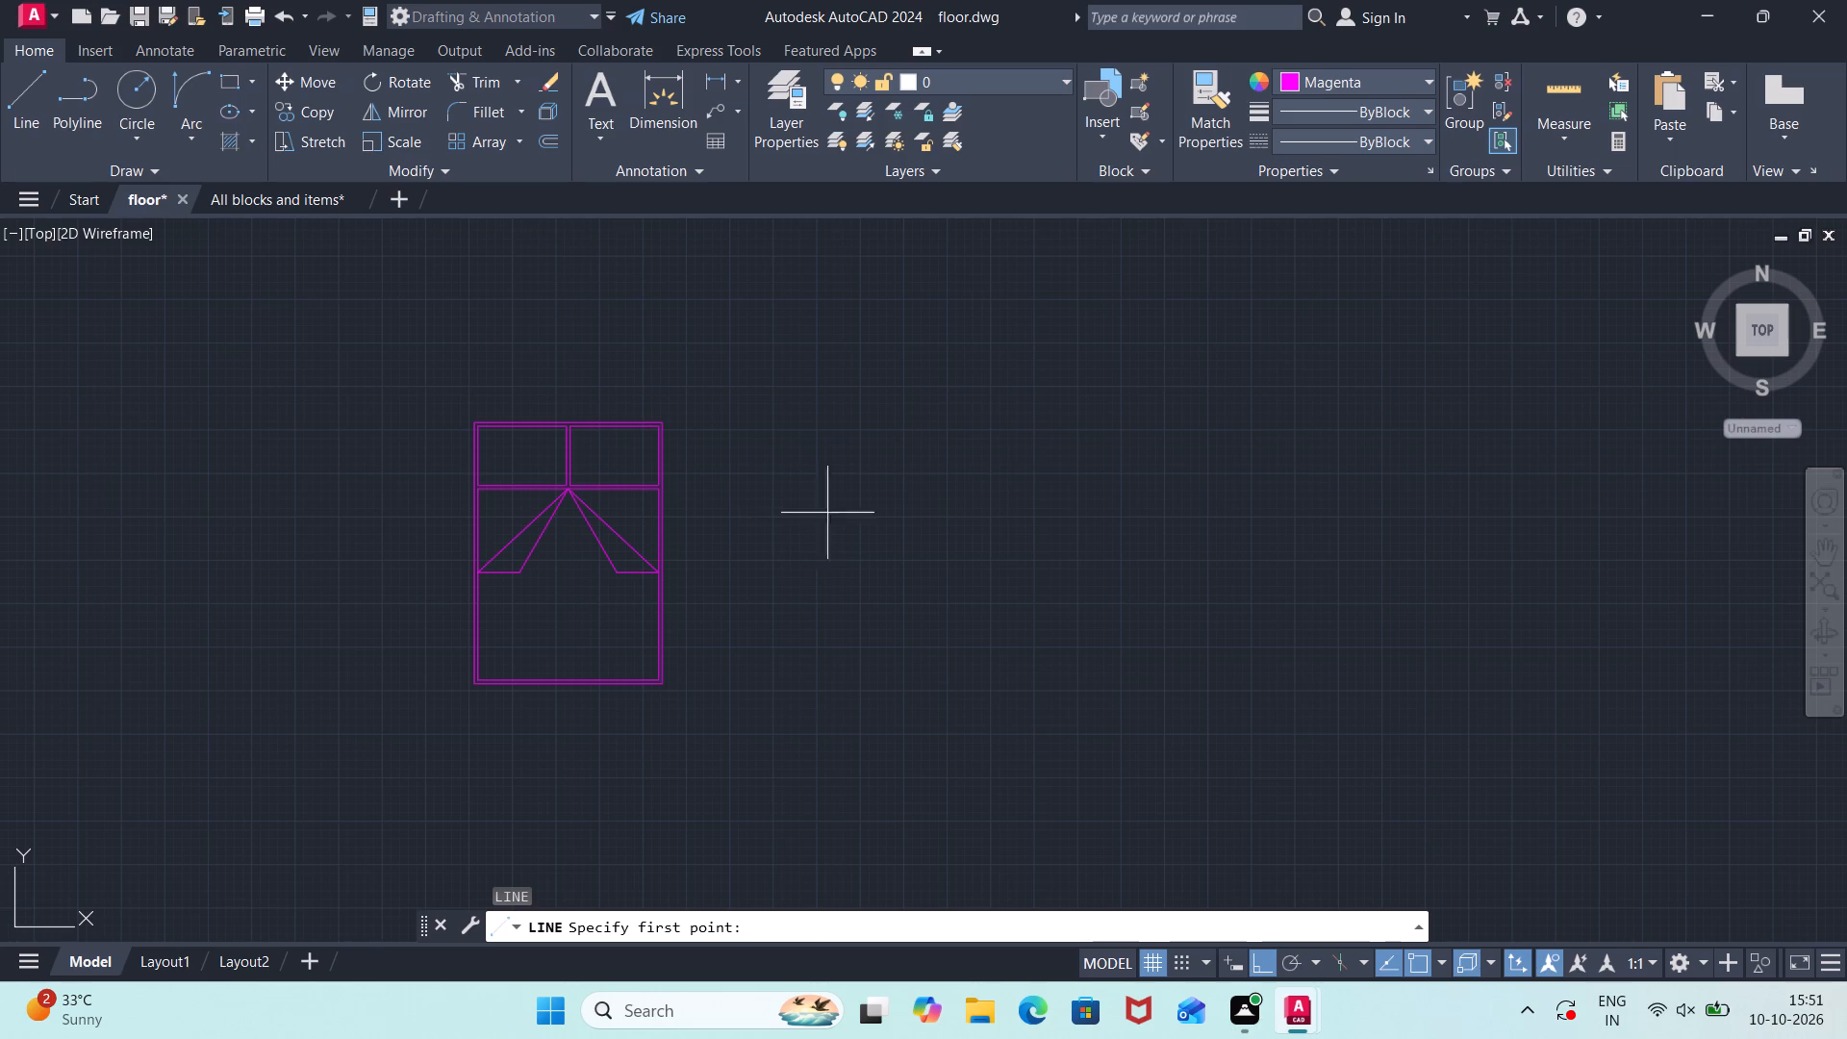
pyautogui.click(898, 505)
pyautogui.write('4.5')
pyautogui.press("'")
pyautogui.press('Return')
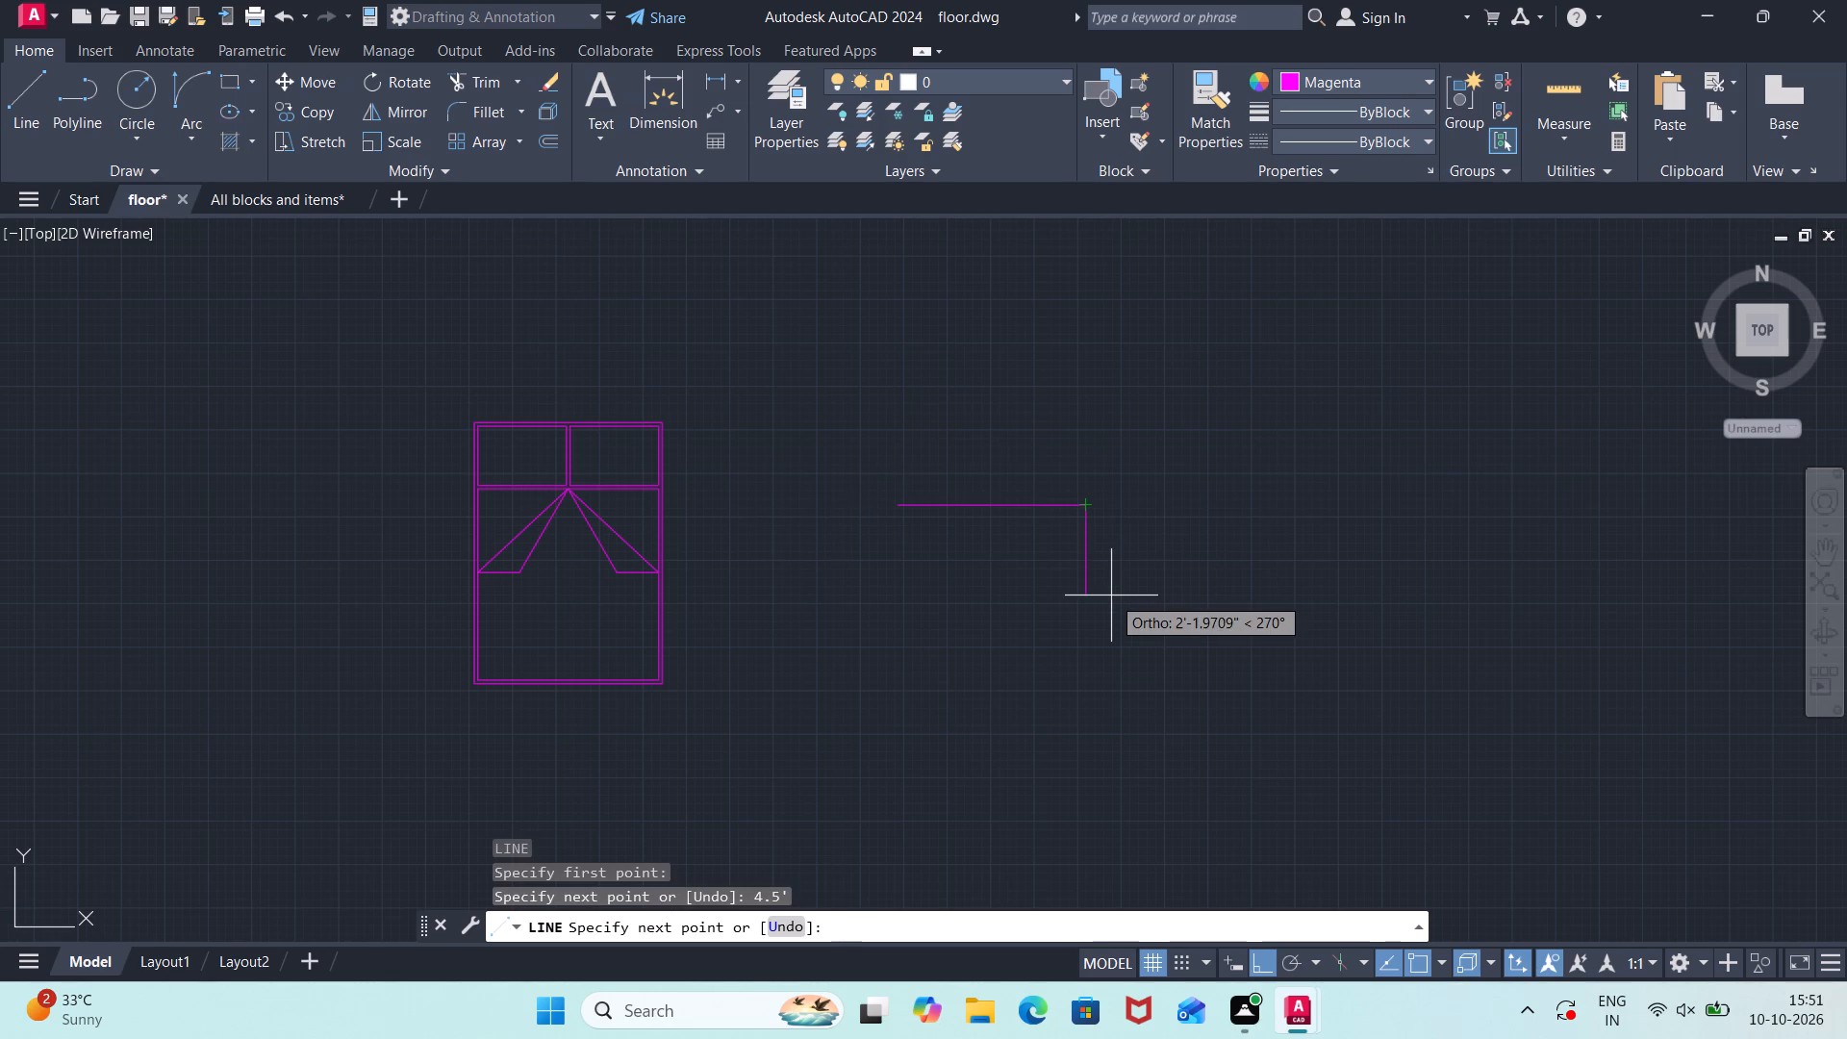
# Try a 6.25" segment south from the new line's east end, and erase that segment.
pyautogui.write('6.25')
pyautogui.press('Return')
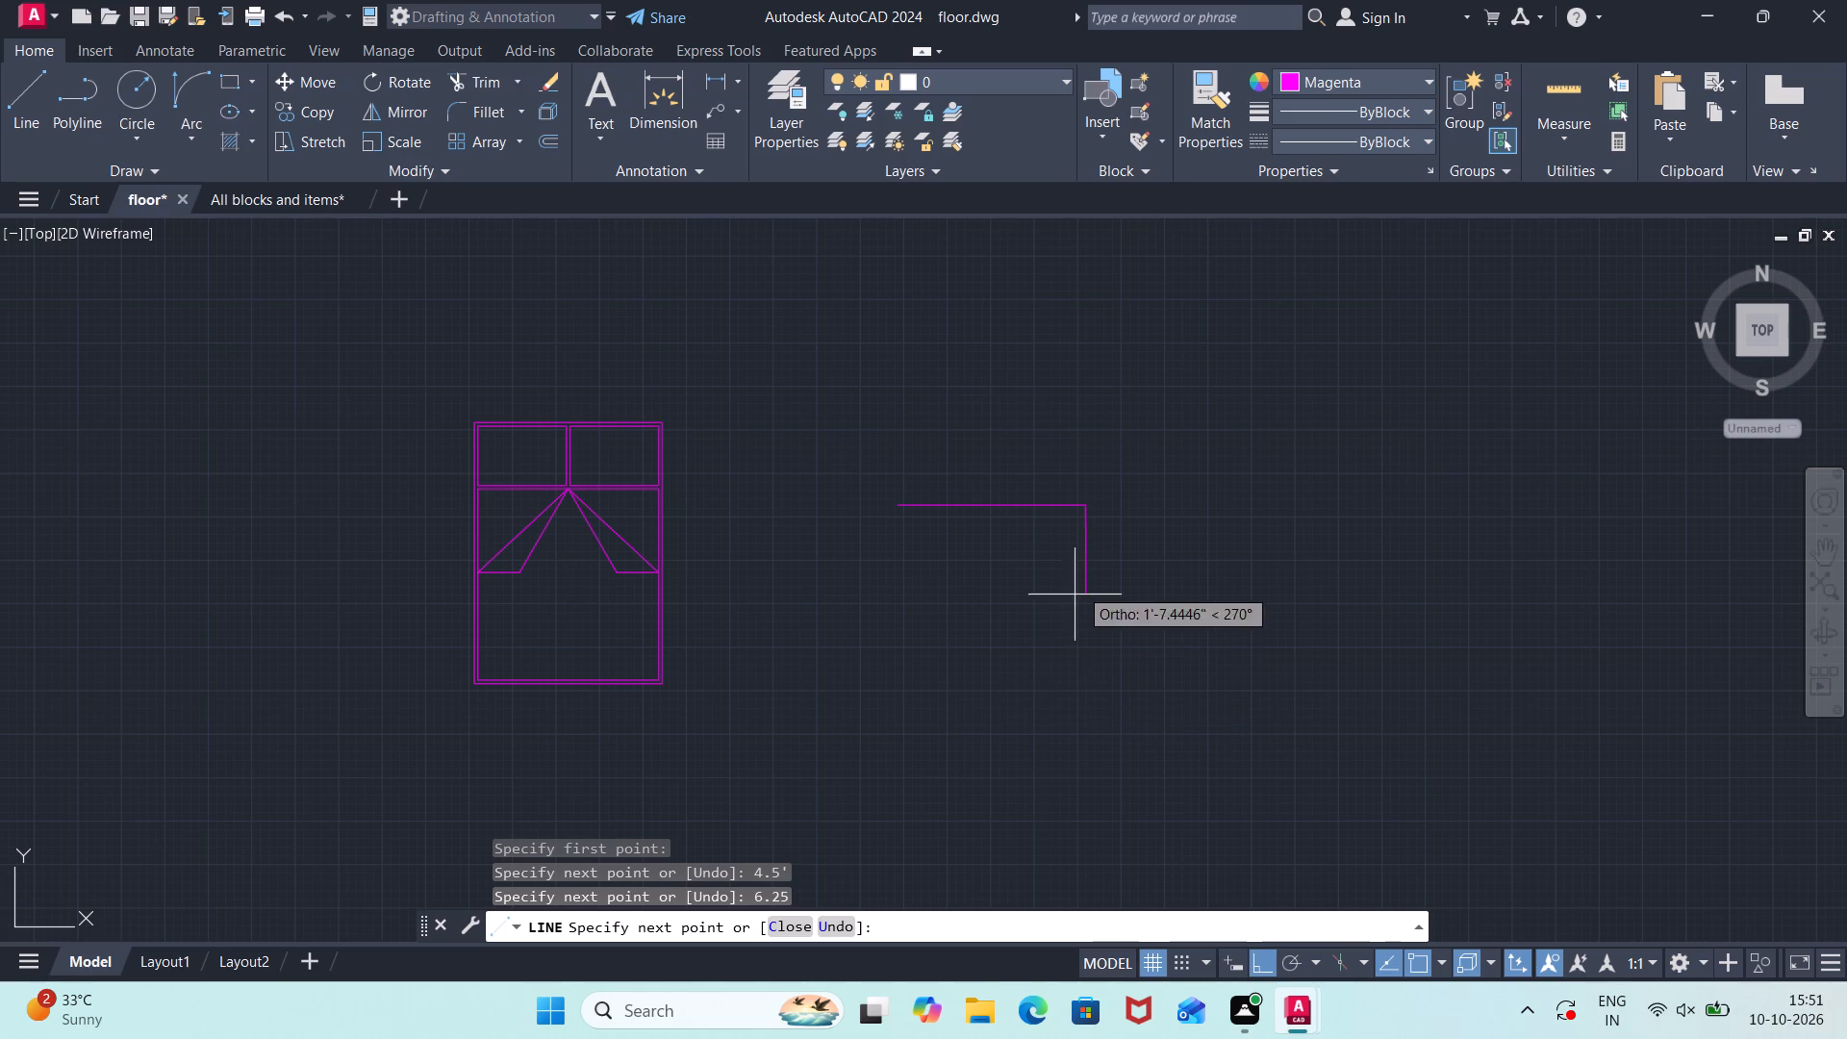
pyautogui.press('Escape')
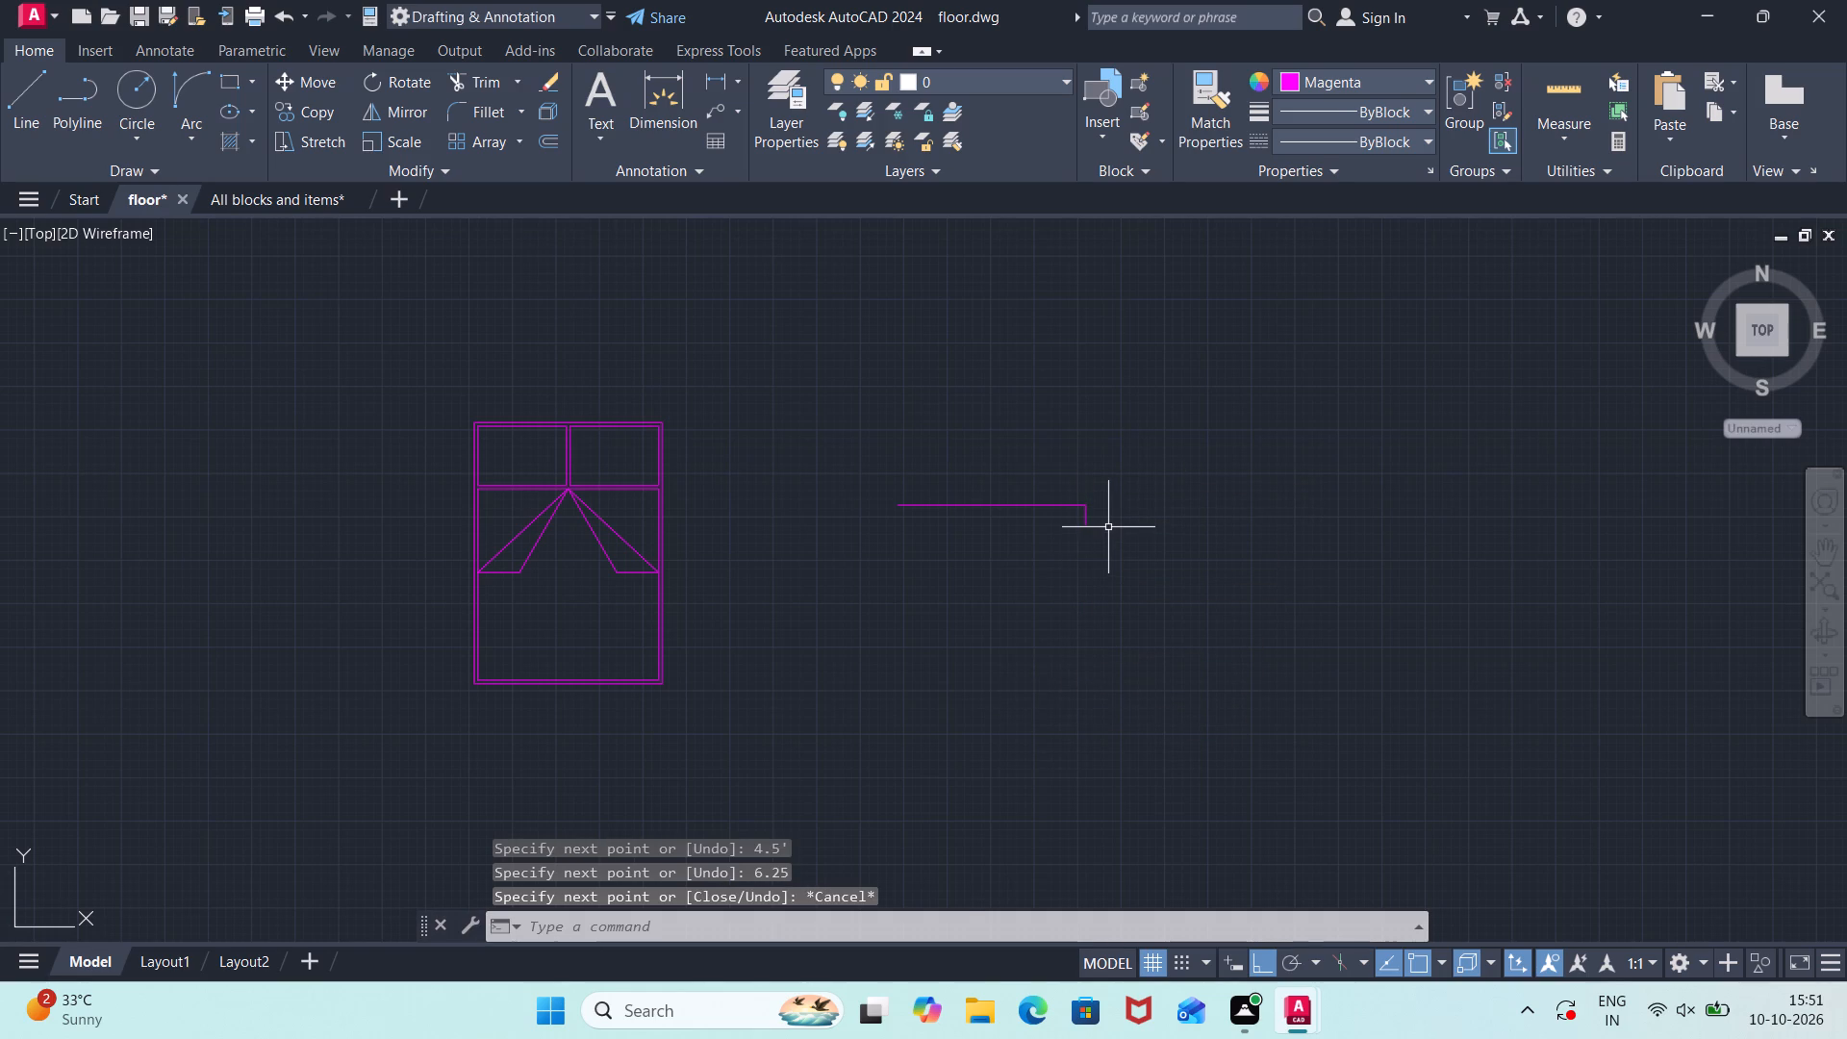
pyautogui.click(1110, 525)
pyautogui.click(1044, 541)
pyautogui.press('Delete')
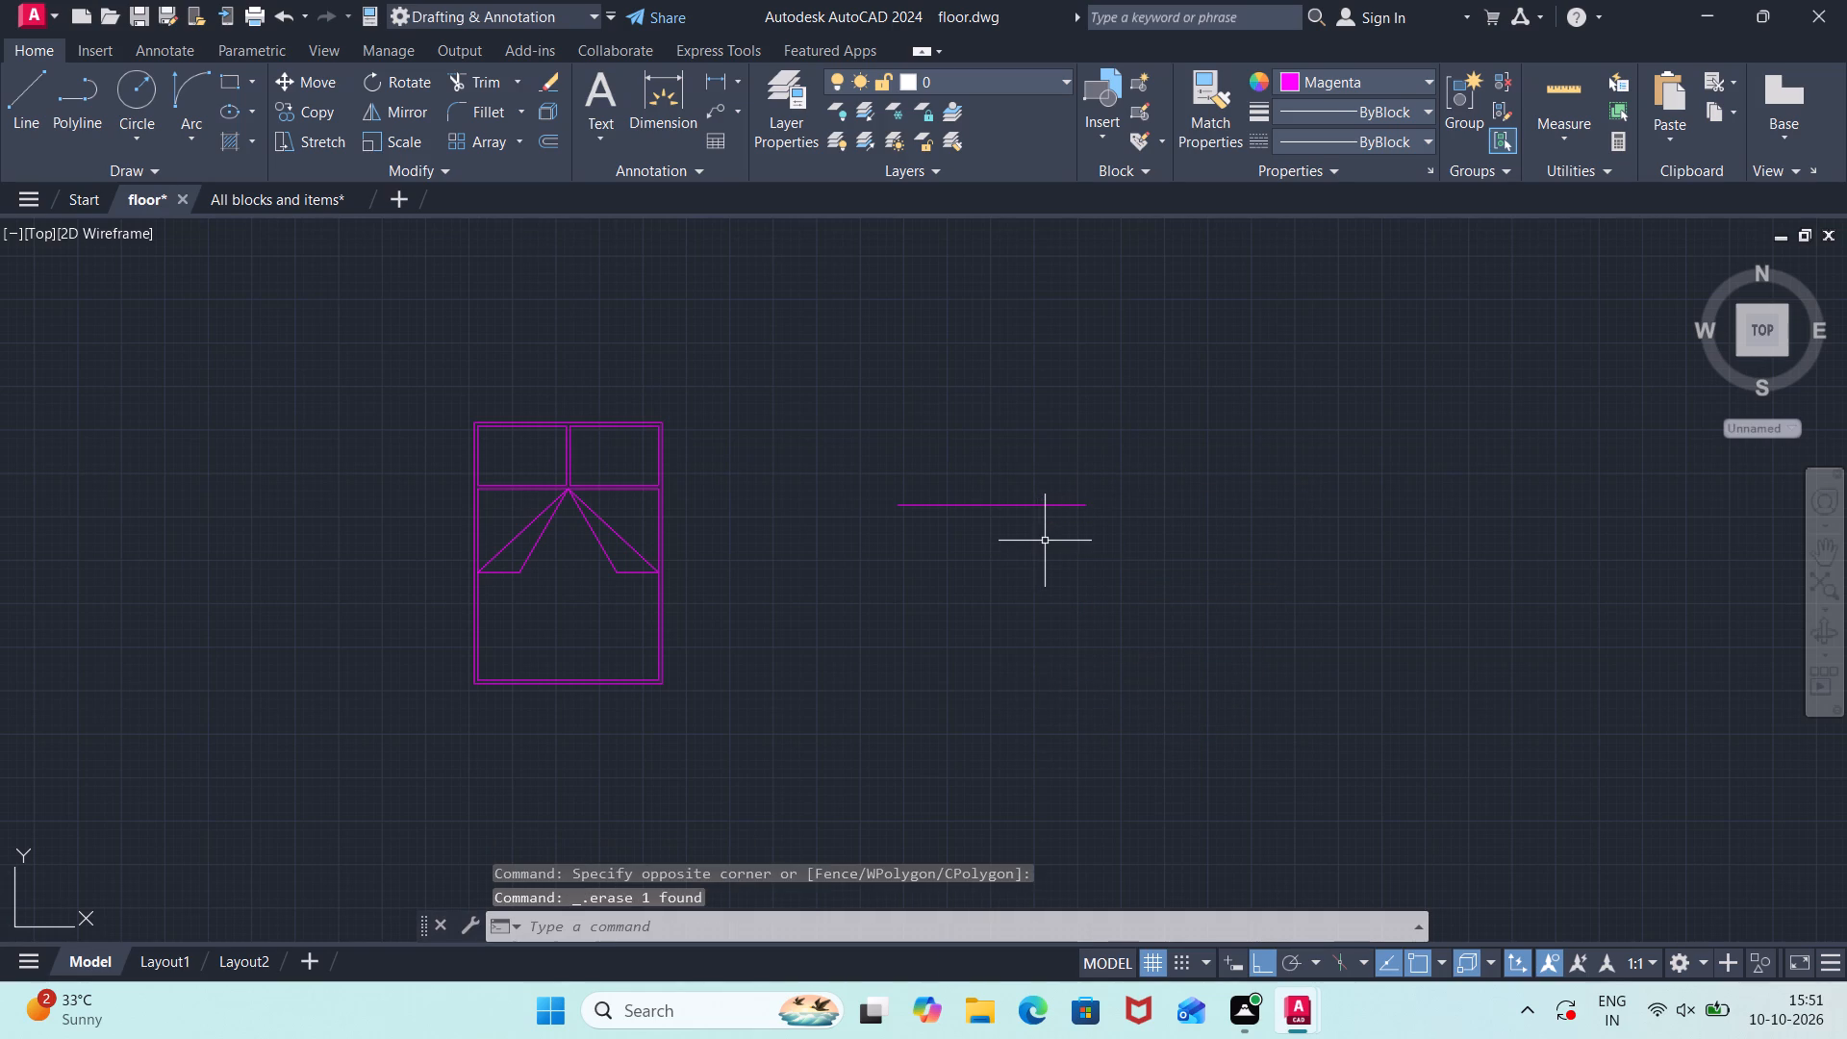
# Complete the rectangle from the line's east end: 6.25' south, 4.5' west, and back up to the line's west end.
pyautogui.press('l')
pyautogui.press('Return')
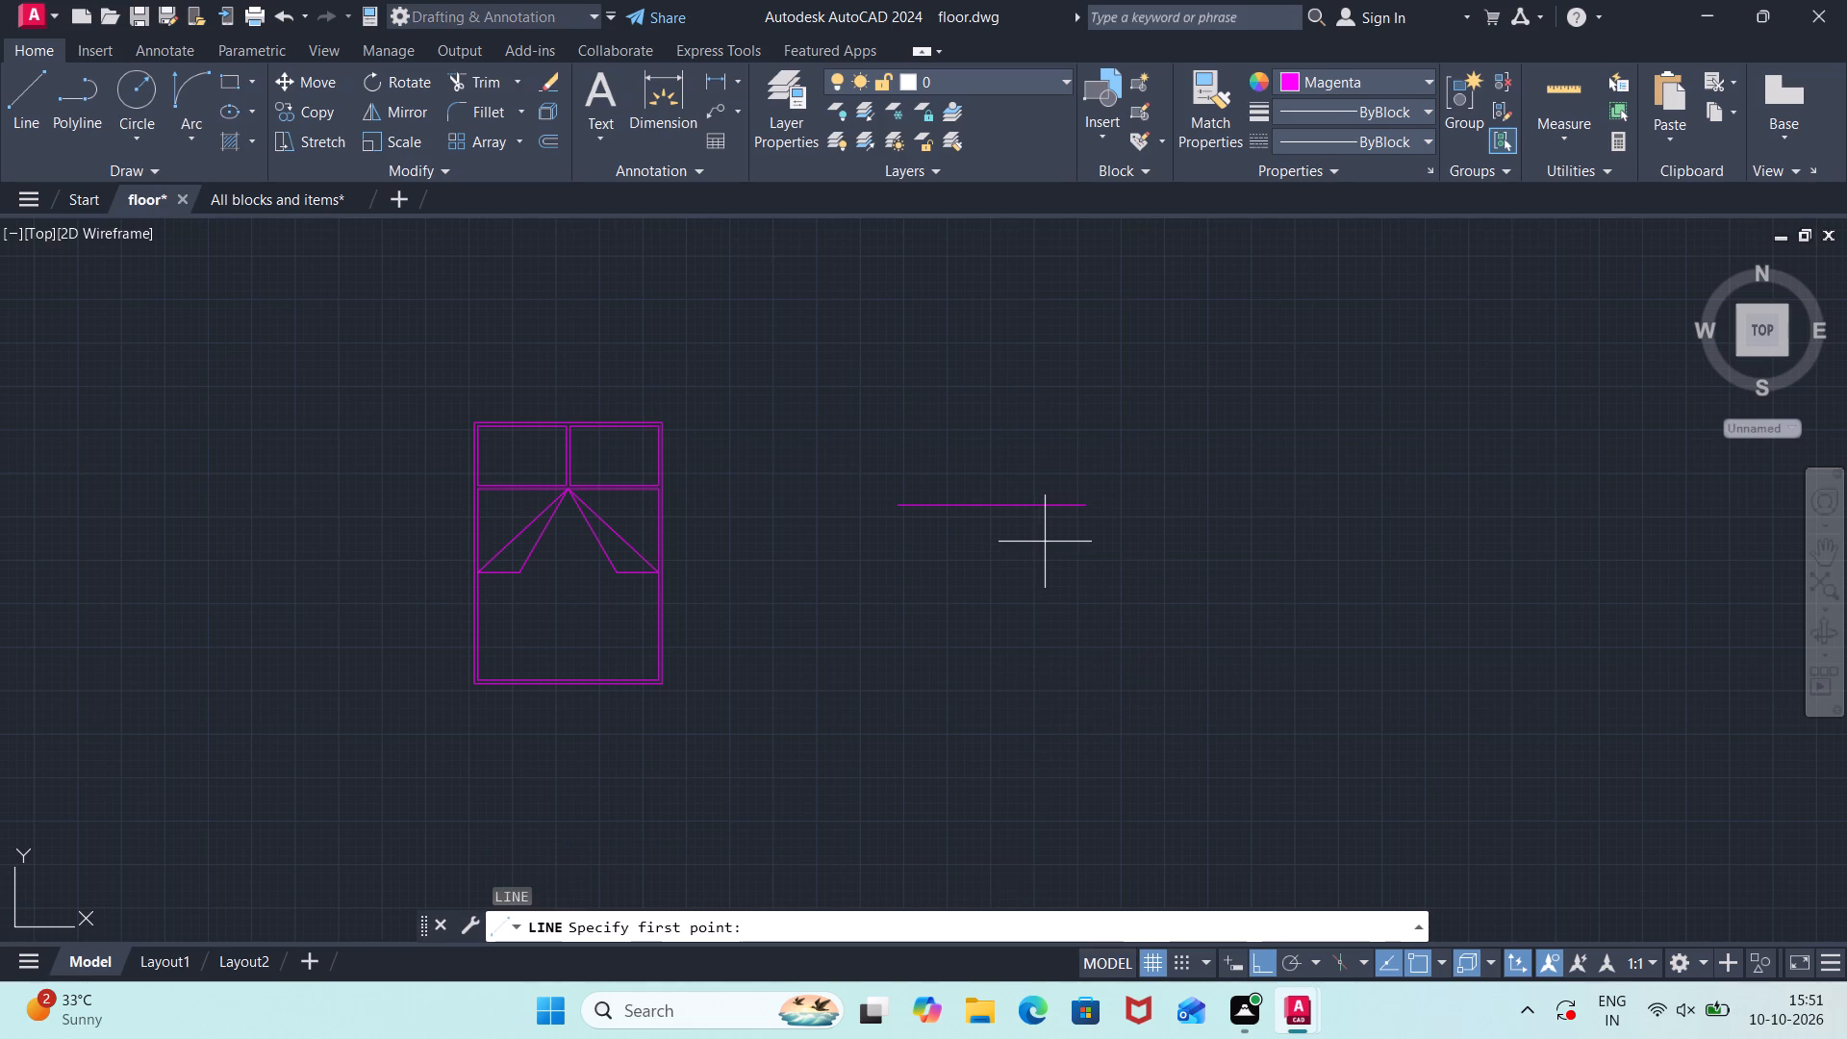
pyautogui.click(1081, 504)
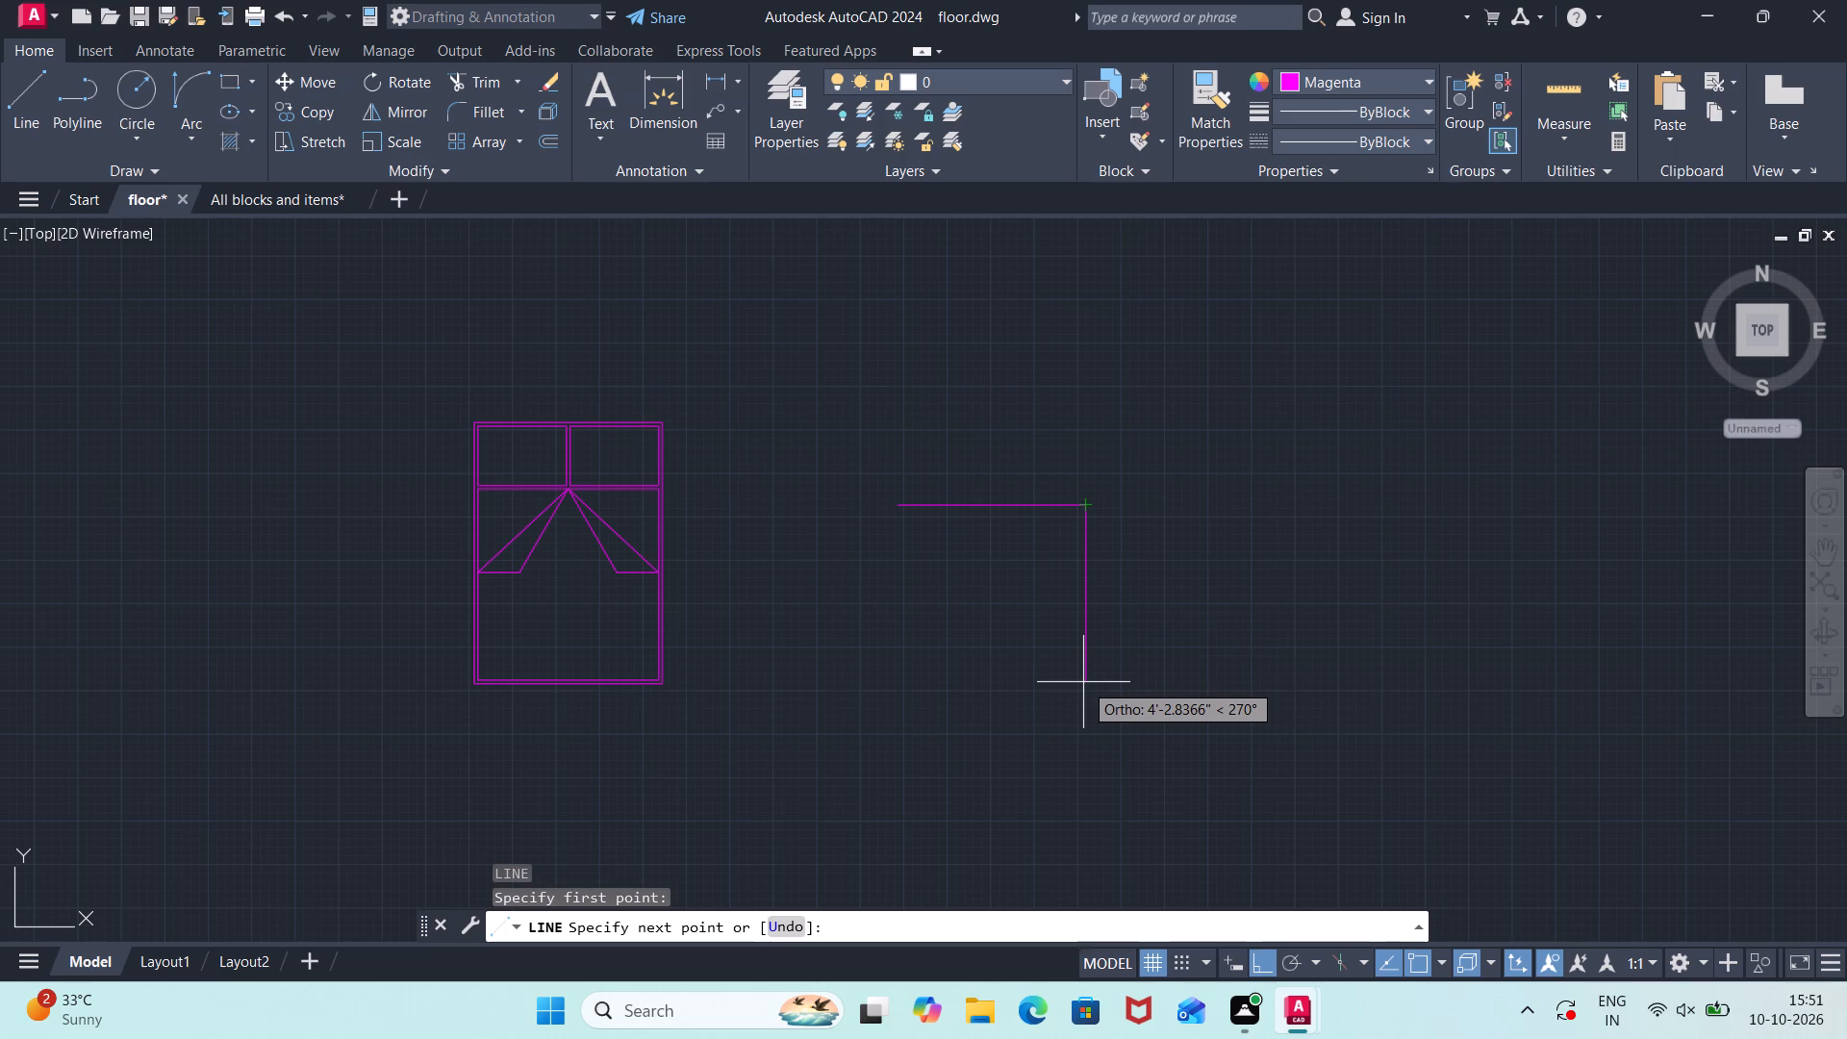
pyautogui.write('6.25')
pyautogui.press("'")
pyautogui.press('Return')
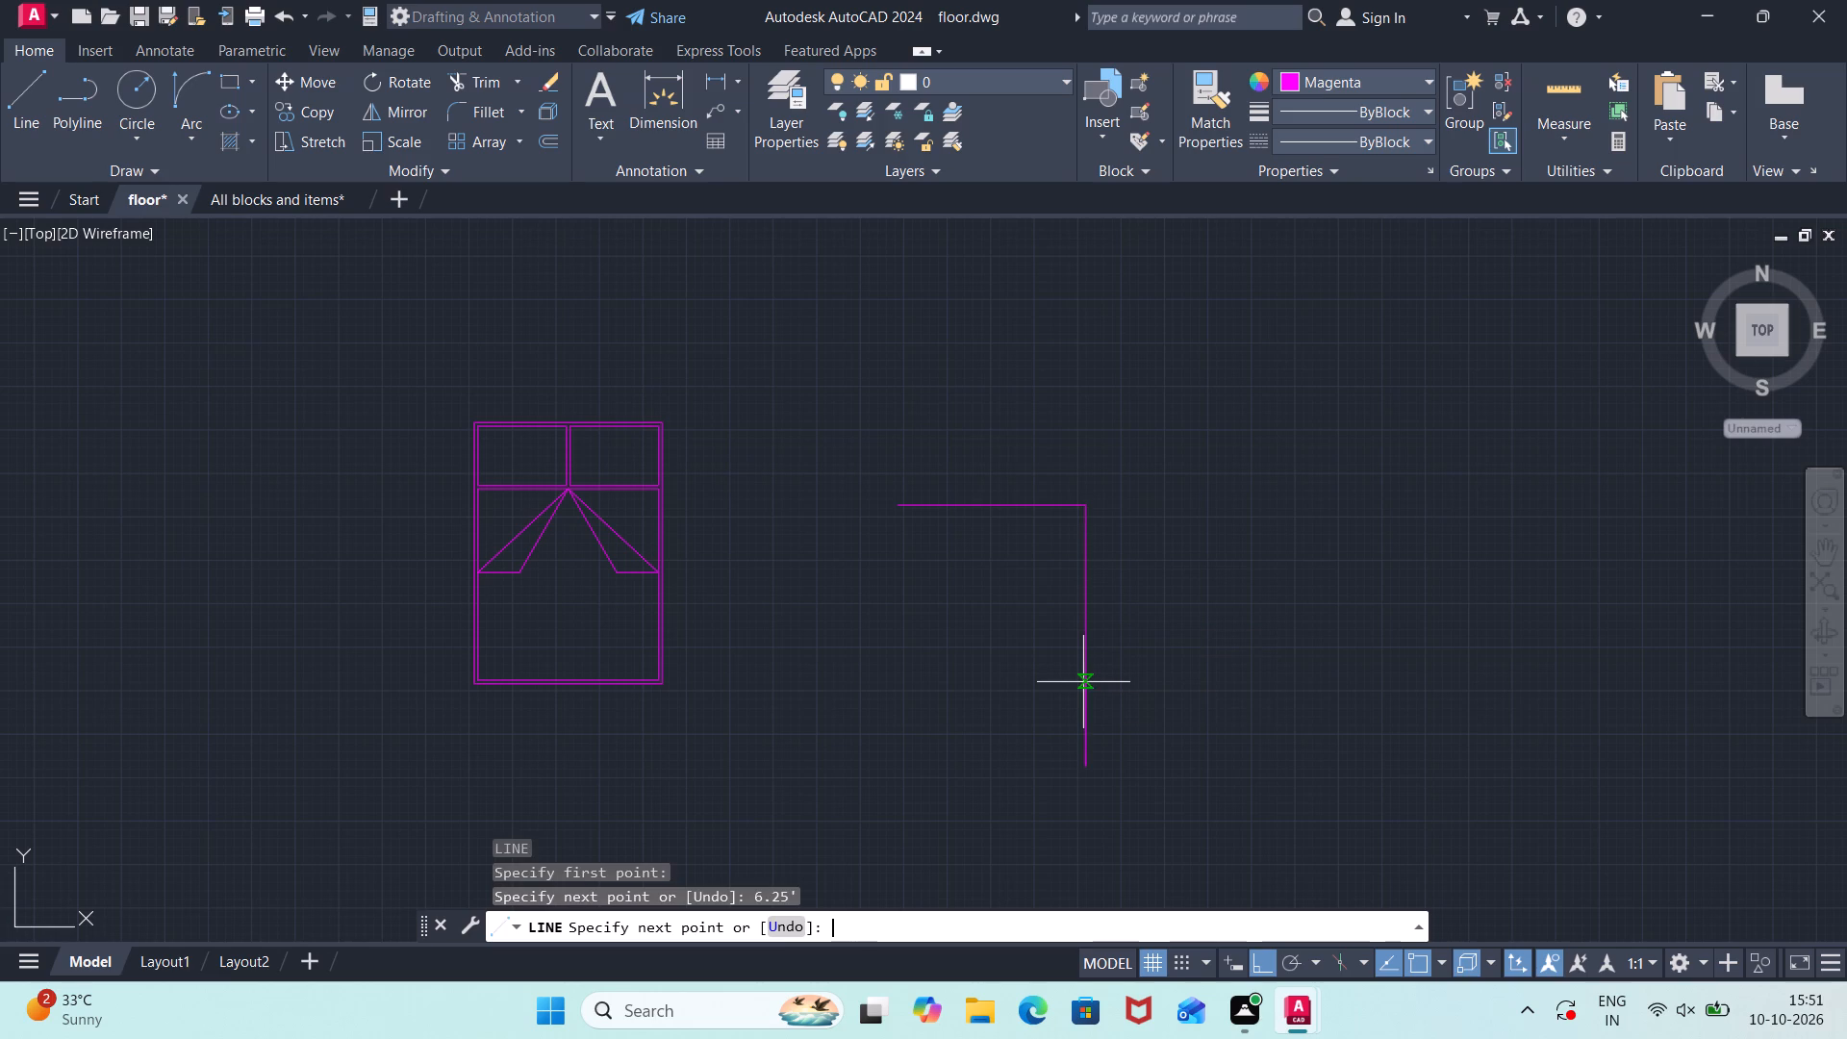
pyautogui.write('4.')
pyautogui.write("5'")
pyautogui.press('Return')
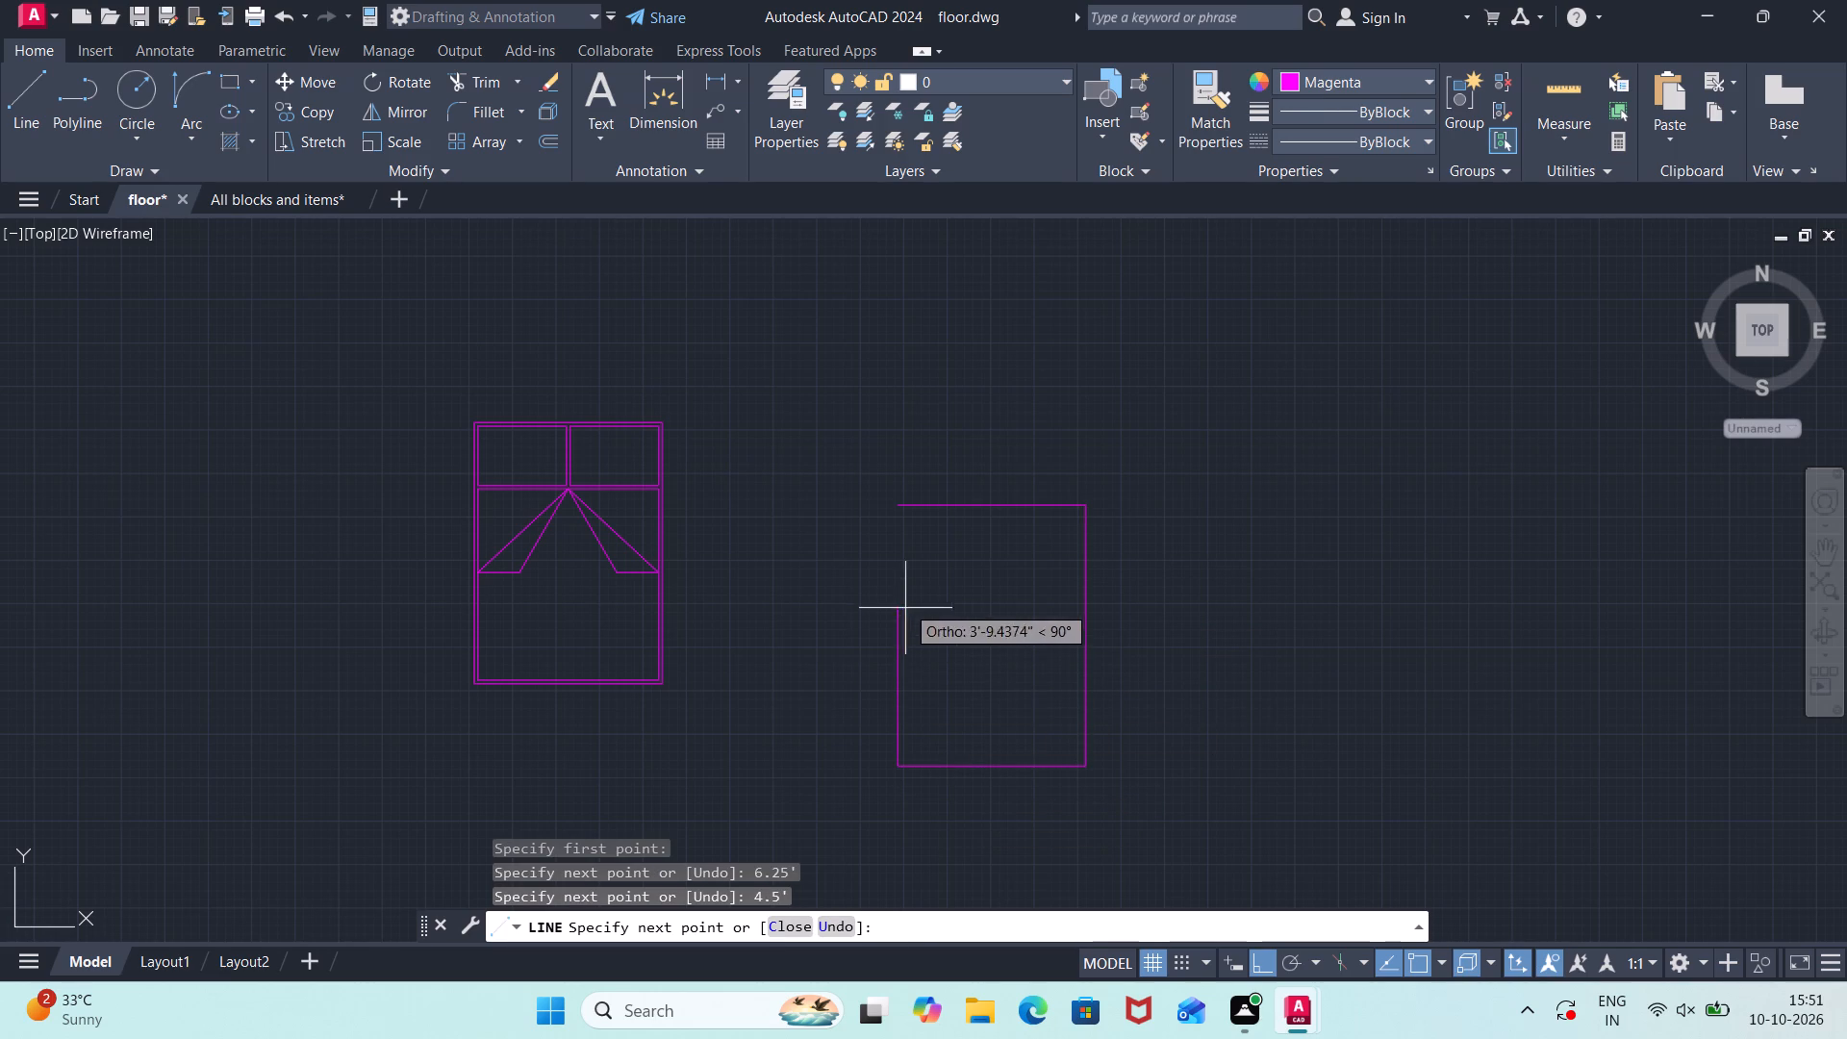
pyautogui.click(901, 504)
pyautogui.press('Escape')
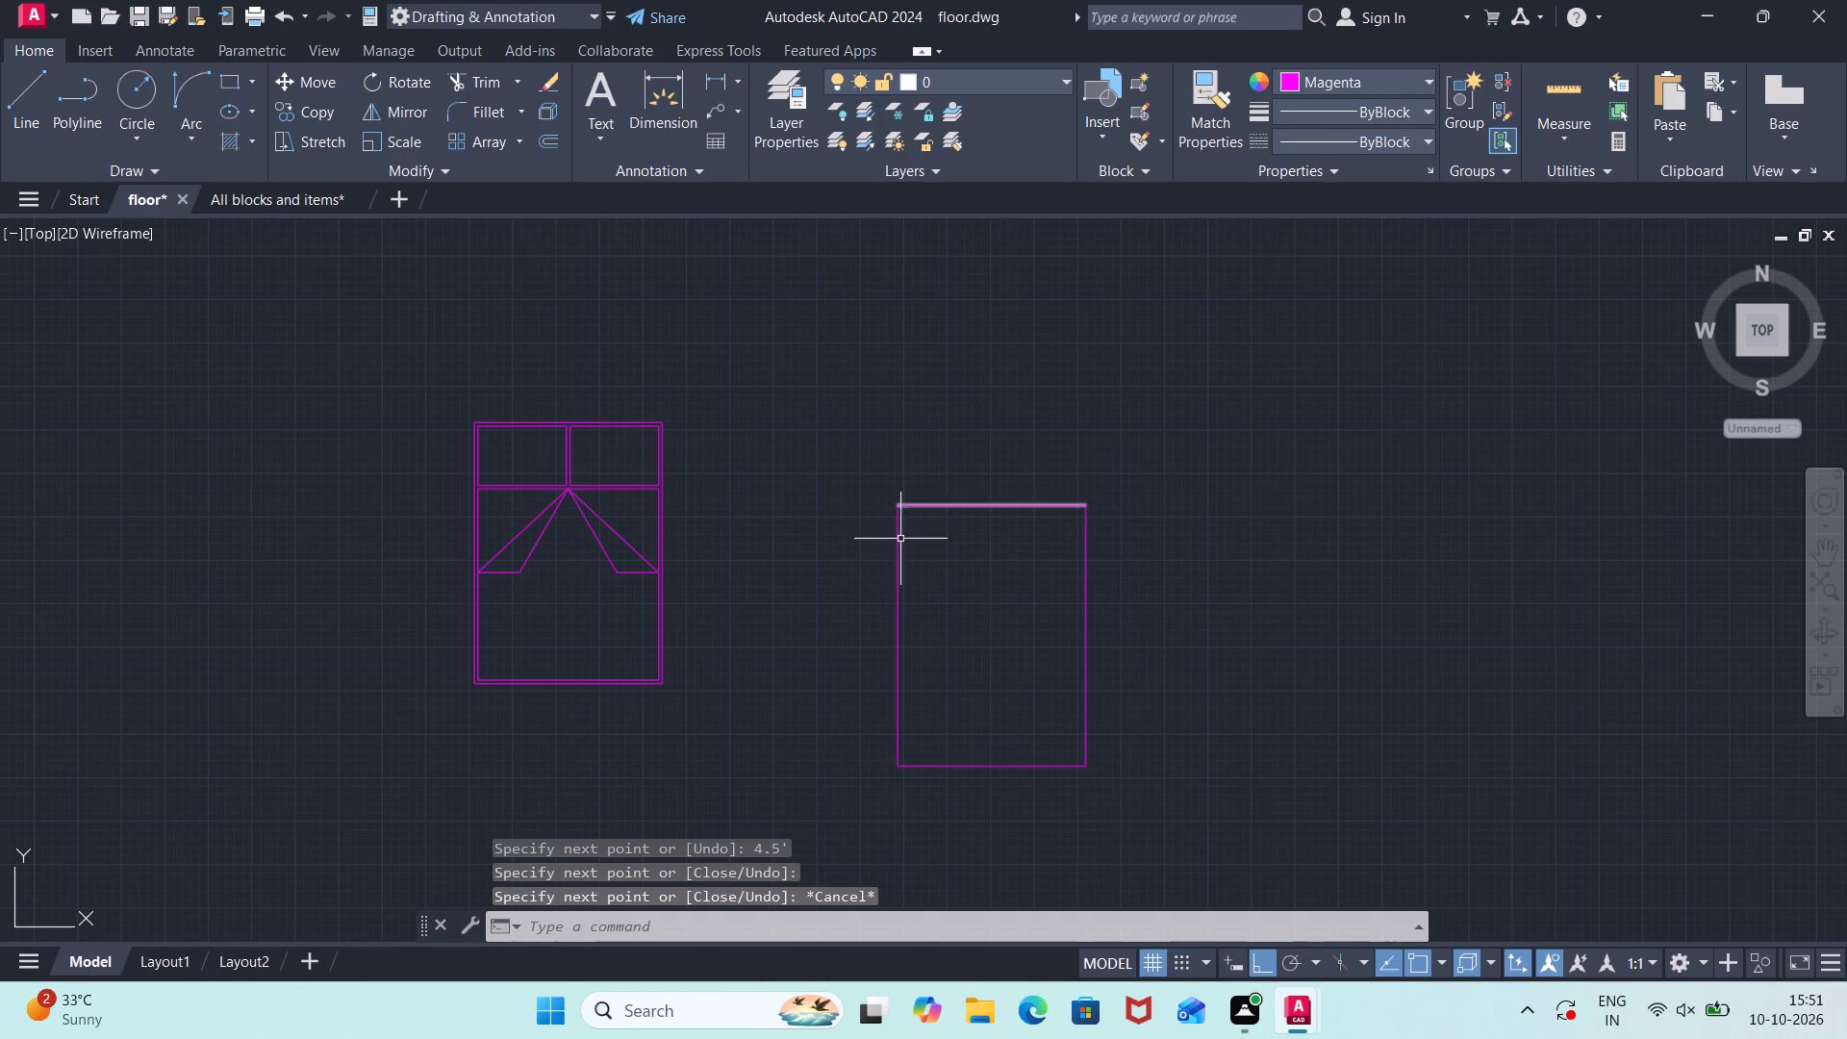
# Offset all four edges of the new rectangle east of the bed inward by 1".
pyautogui.press('o')
pyautogui.write('ff')
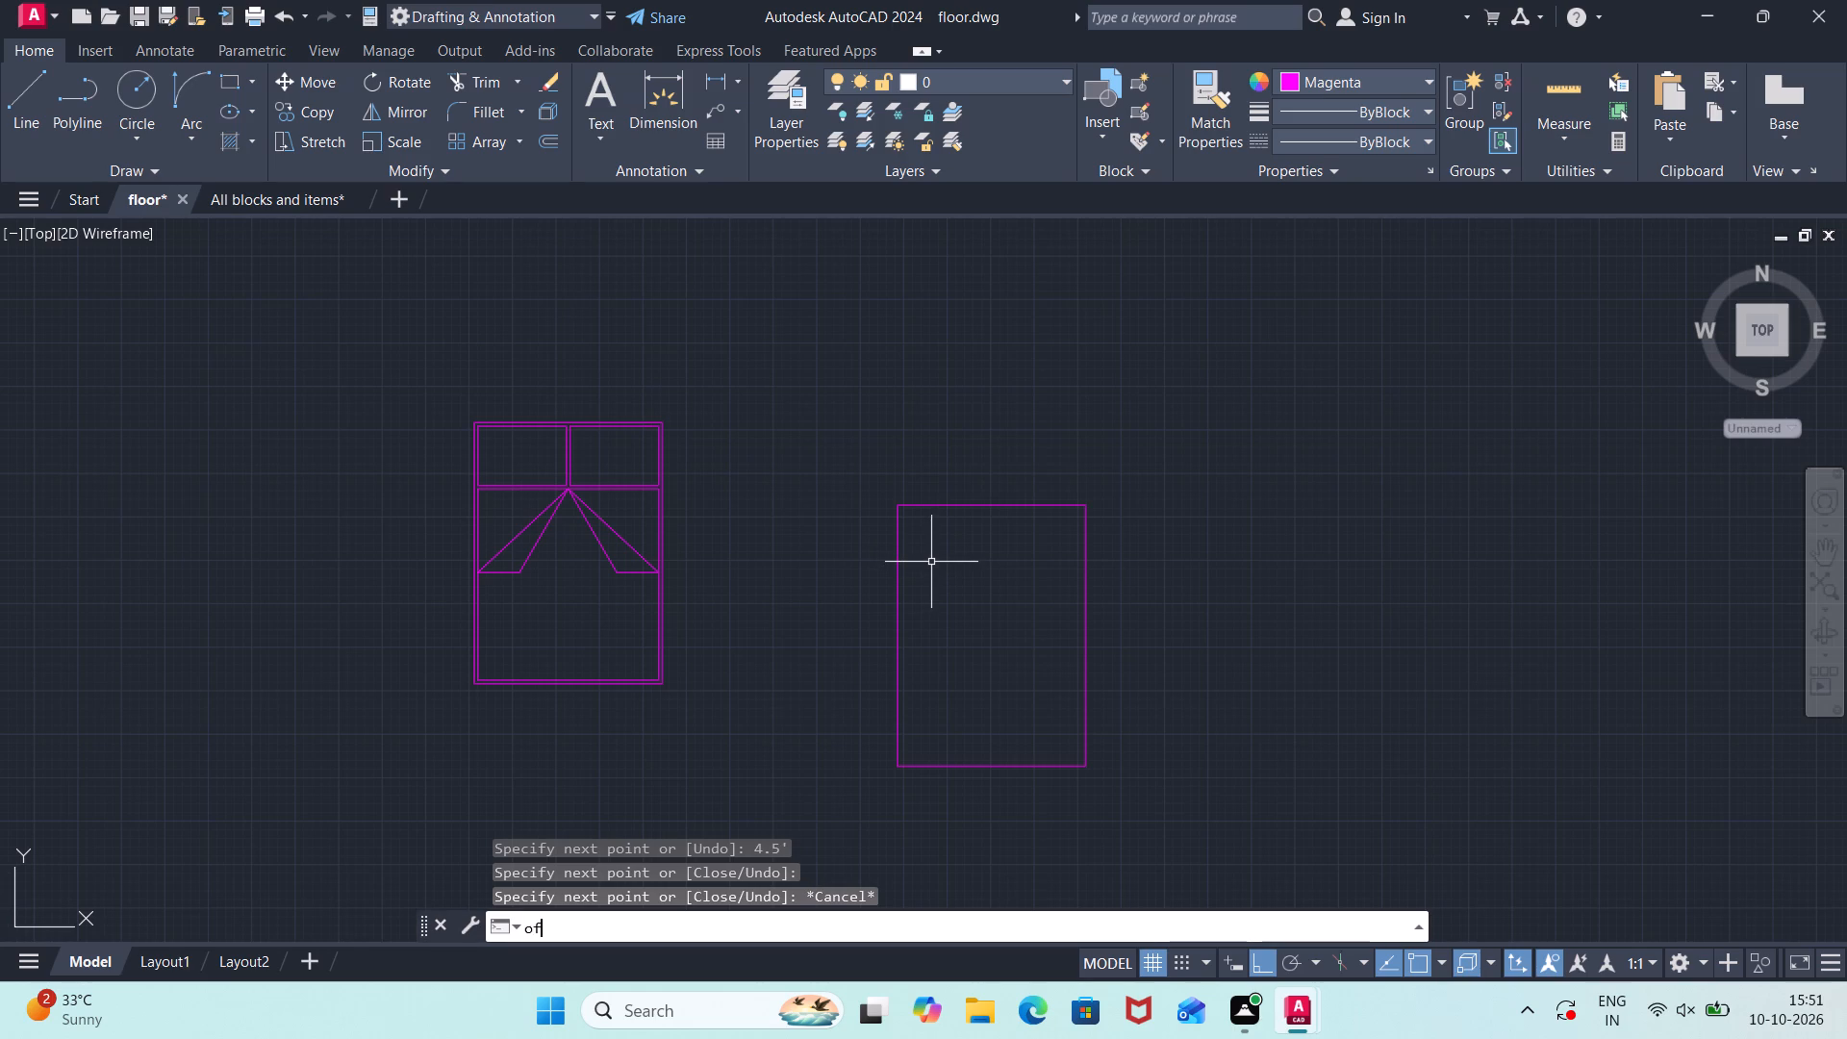
pyautogui.press('Return')
pyautogui.press('1')
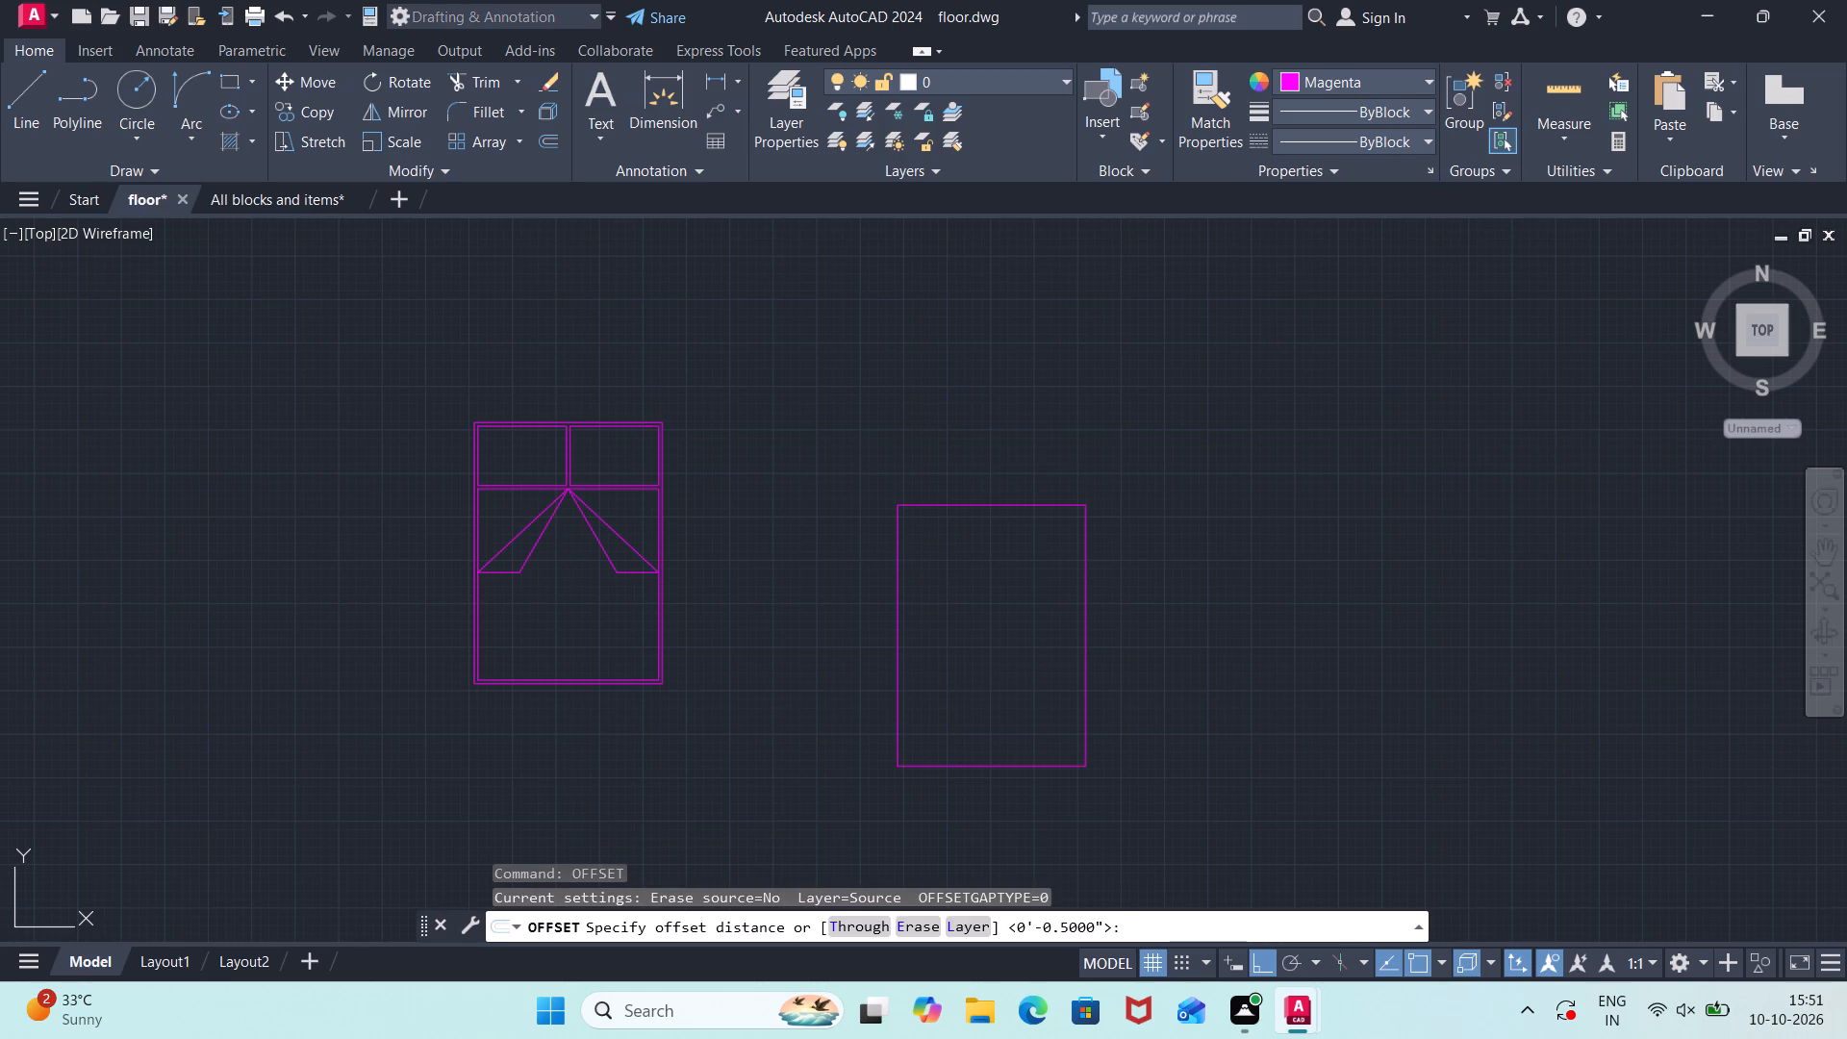
pyautogui.hotkey('shift', '"')
pyautogui.press('Return')
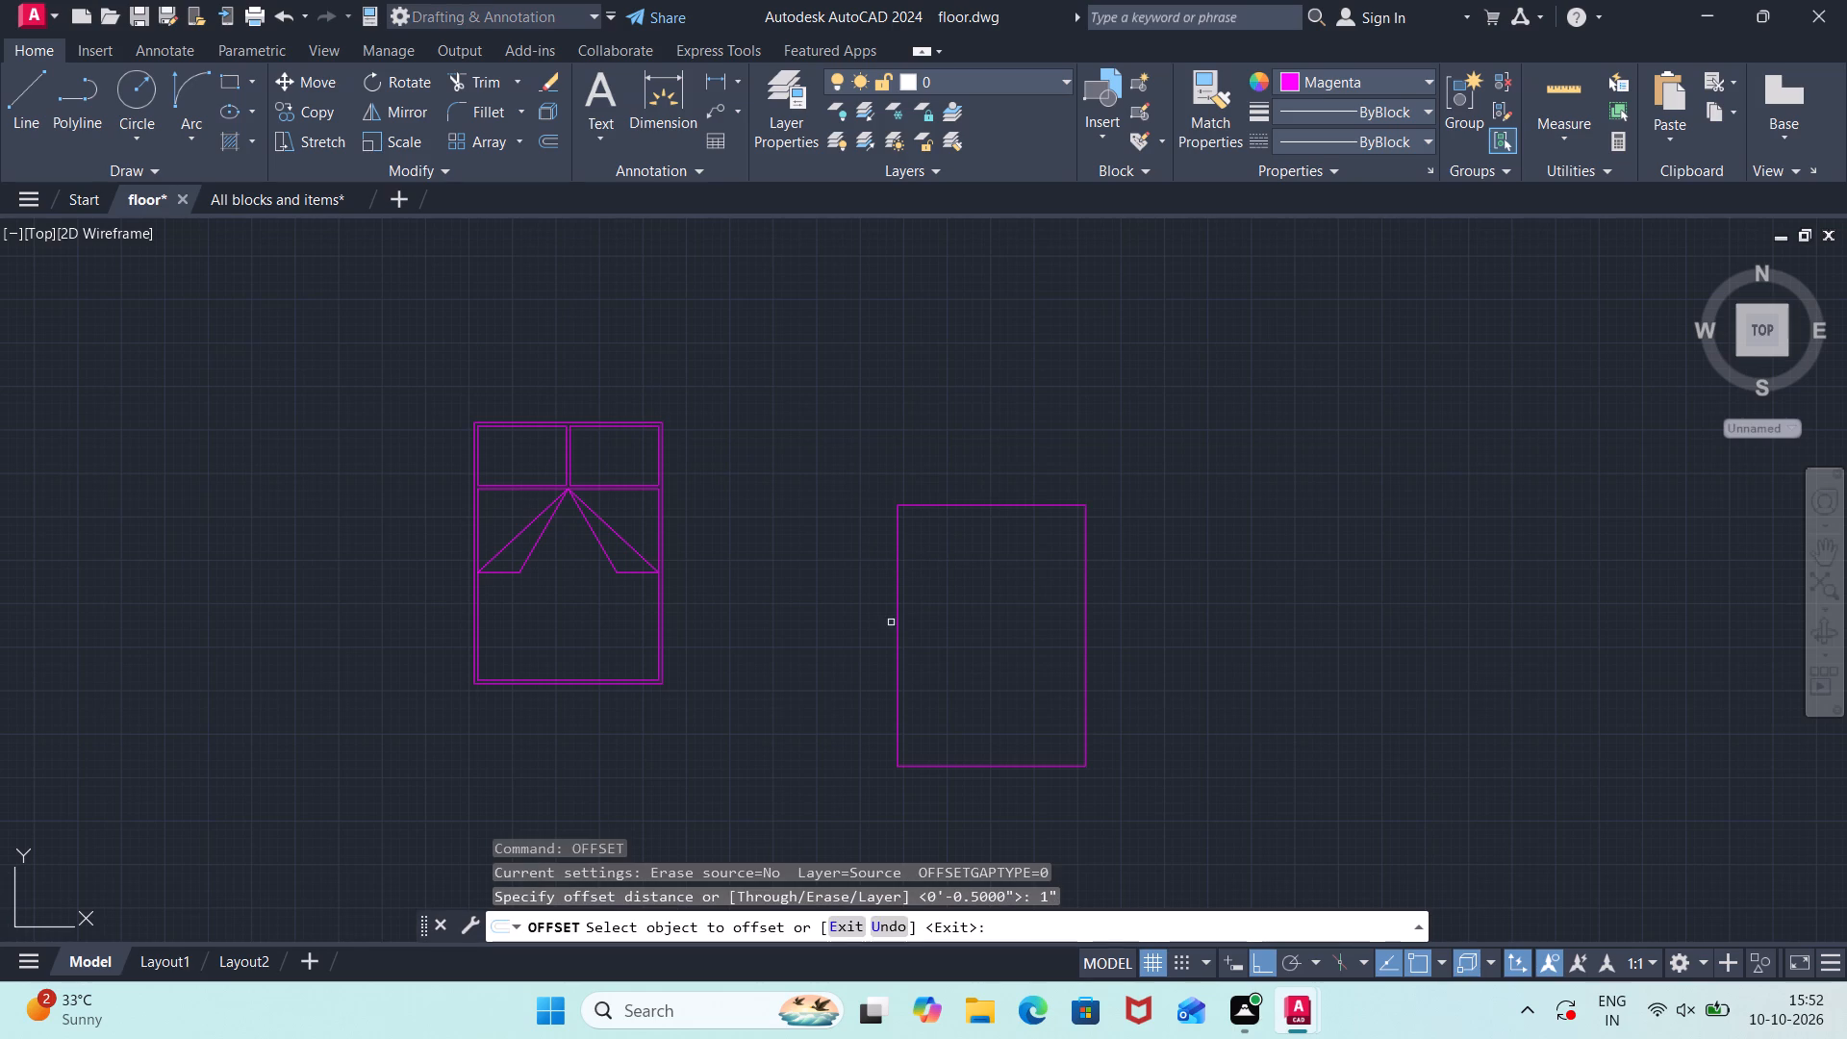
pyautogui.click(894, 634)
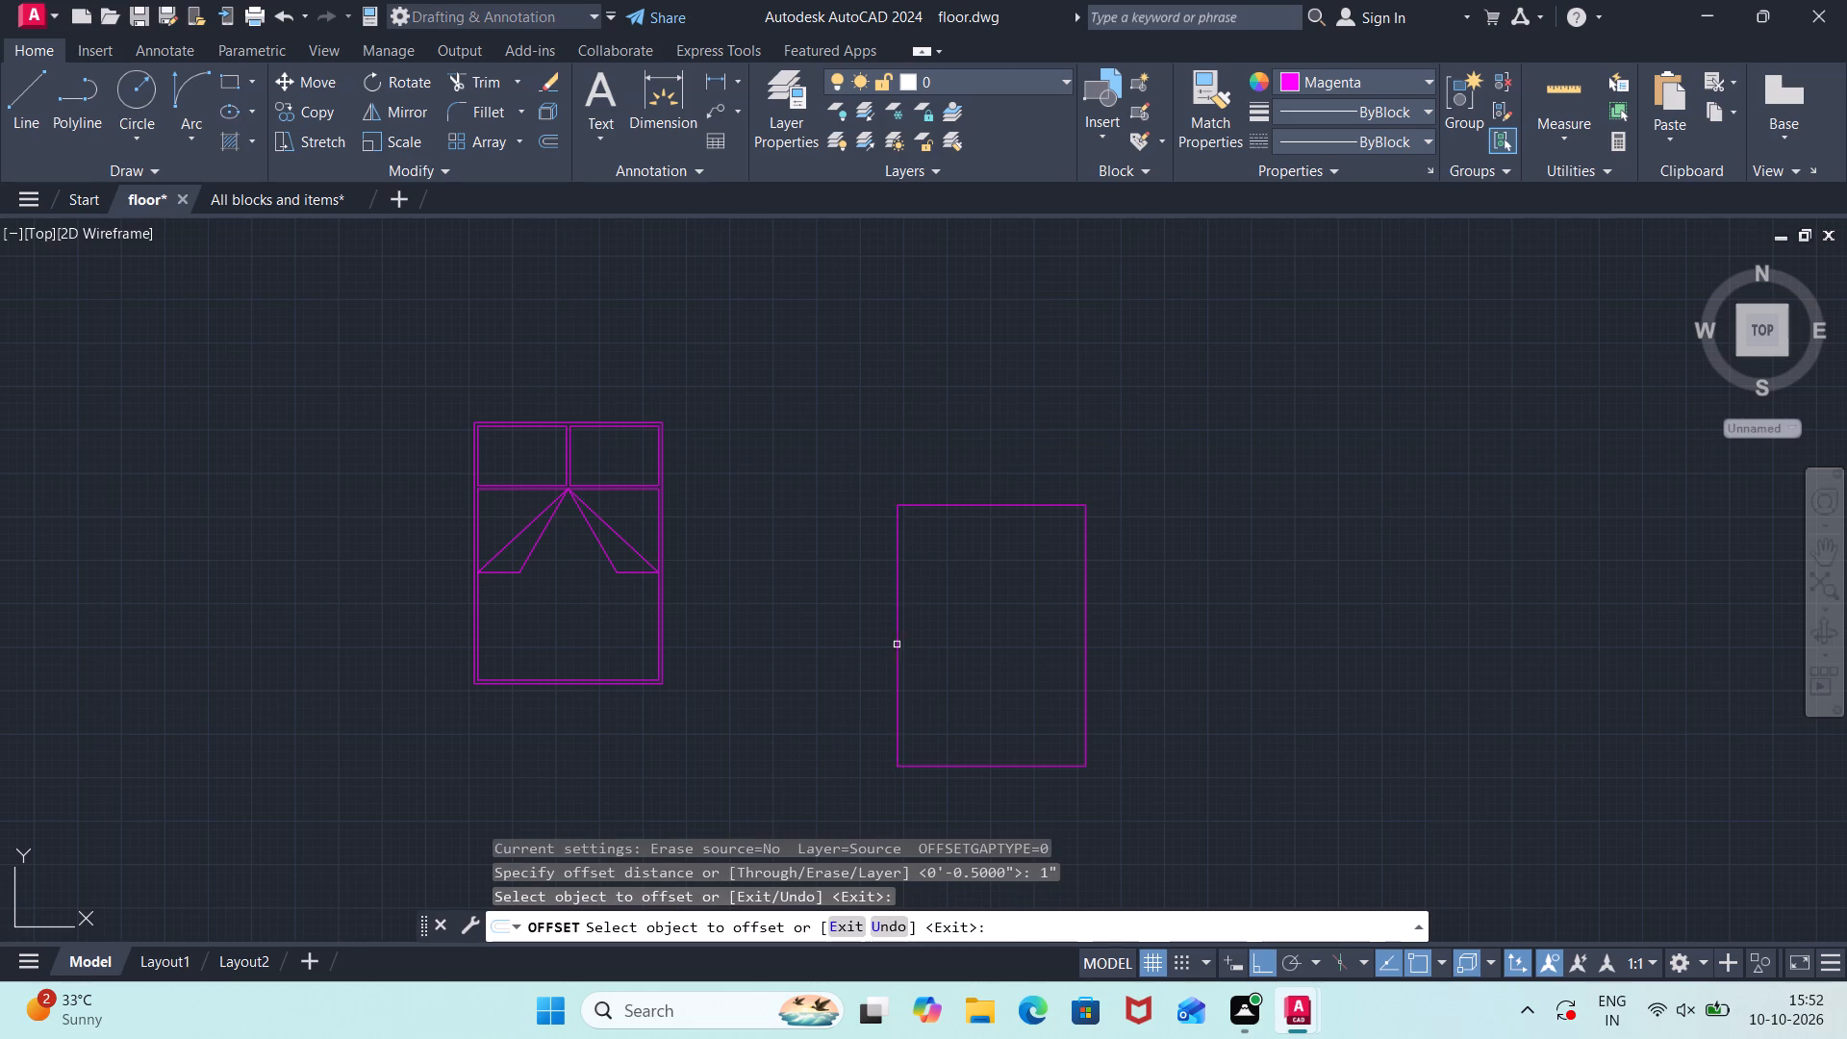
pyautogui.click(897, 645)
pyautogui.click(989, 643)
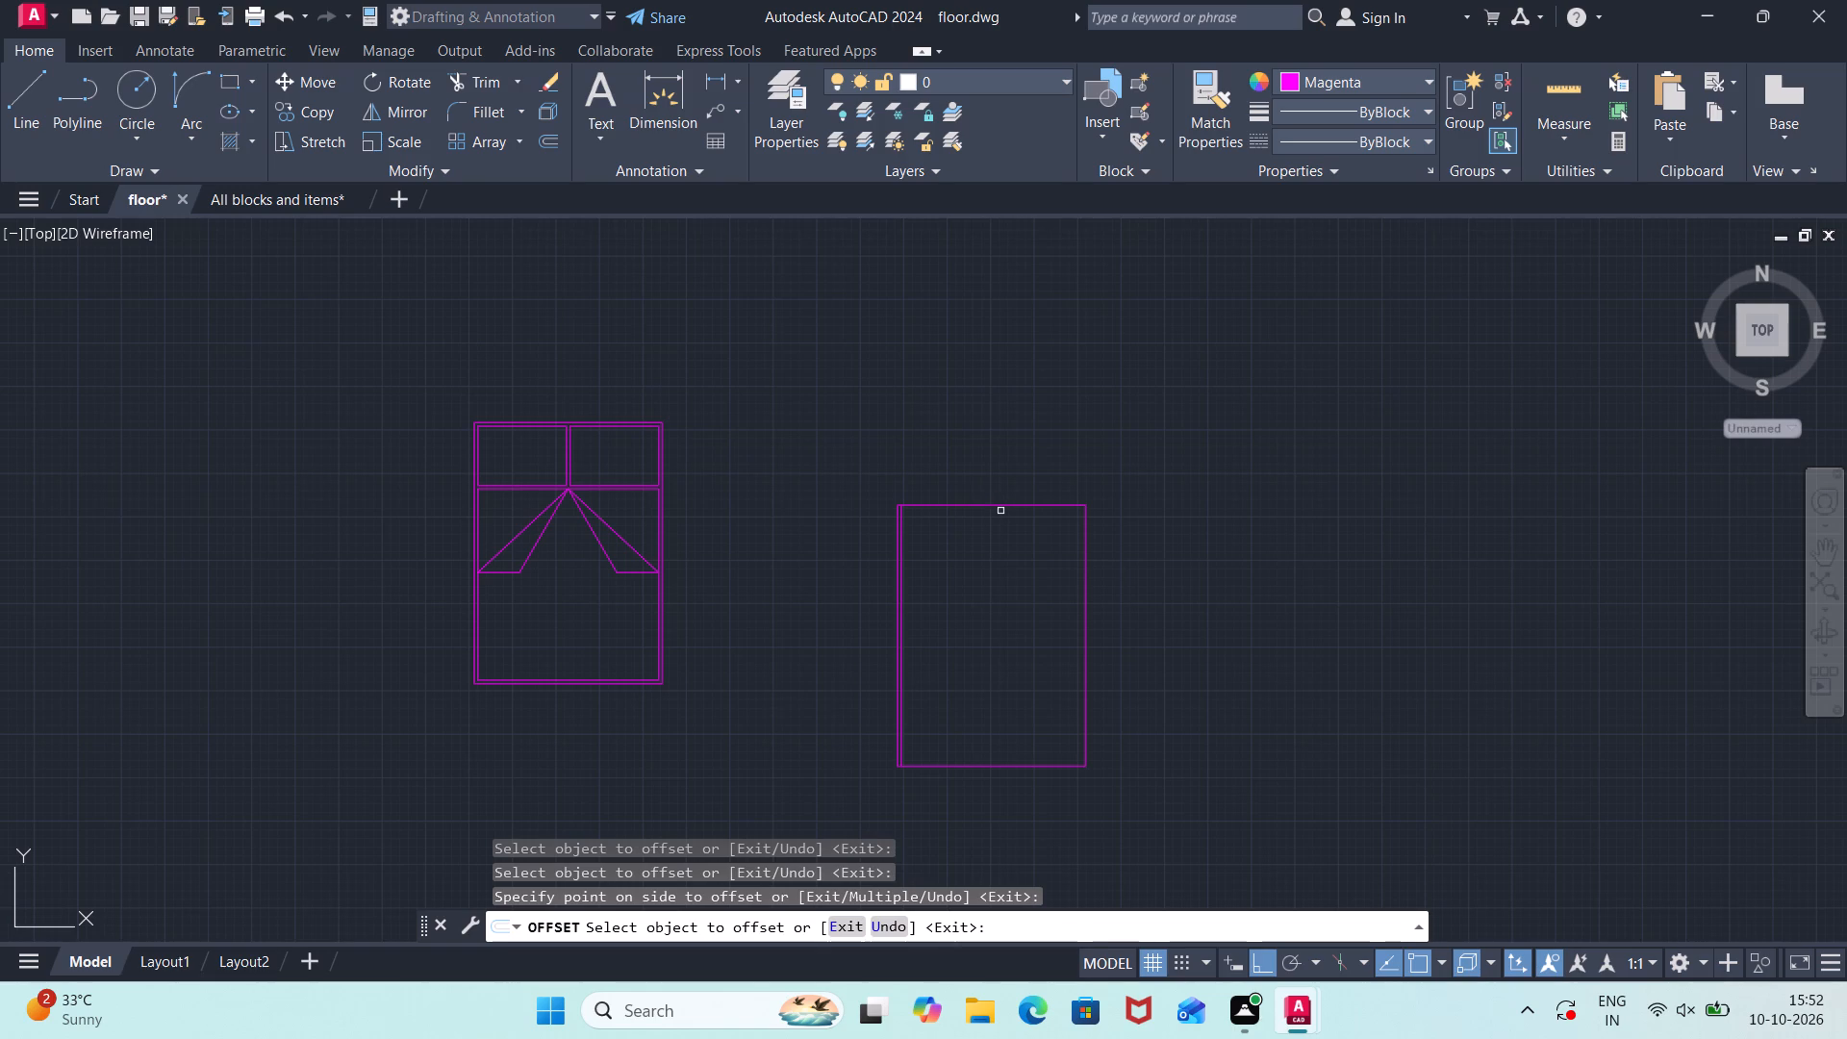
pyautogui.click(1000, 499)
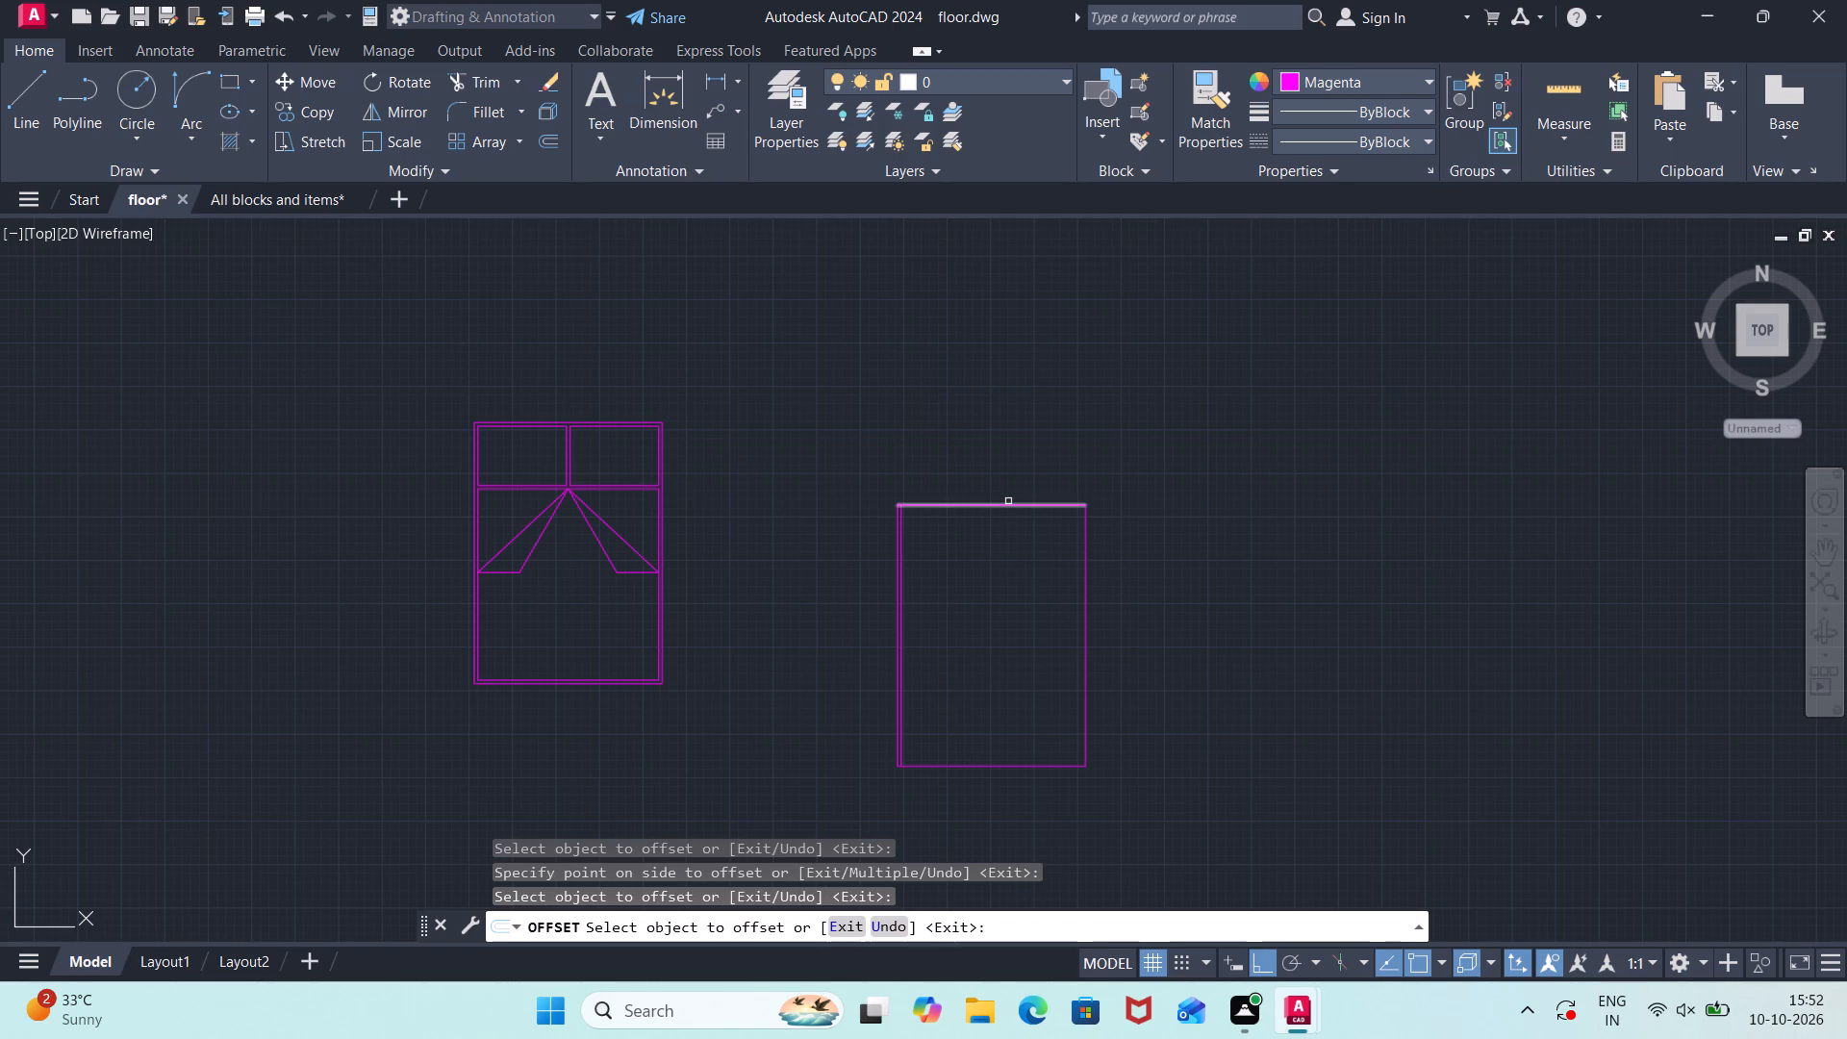
pyautogui.click(1008, 499)
pyautogui.click(1011, 503)
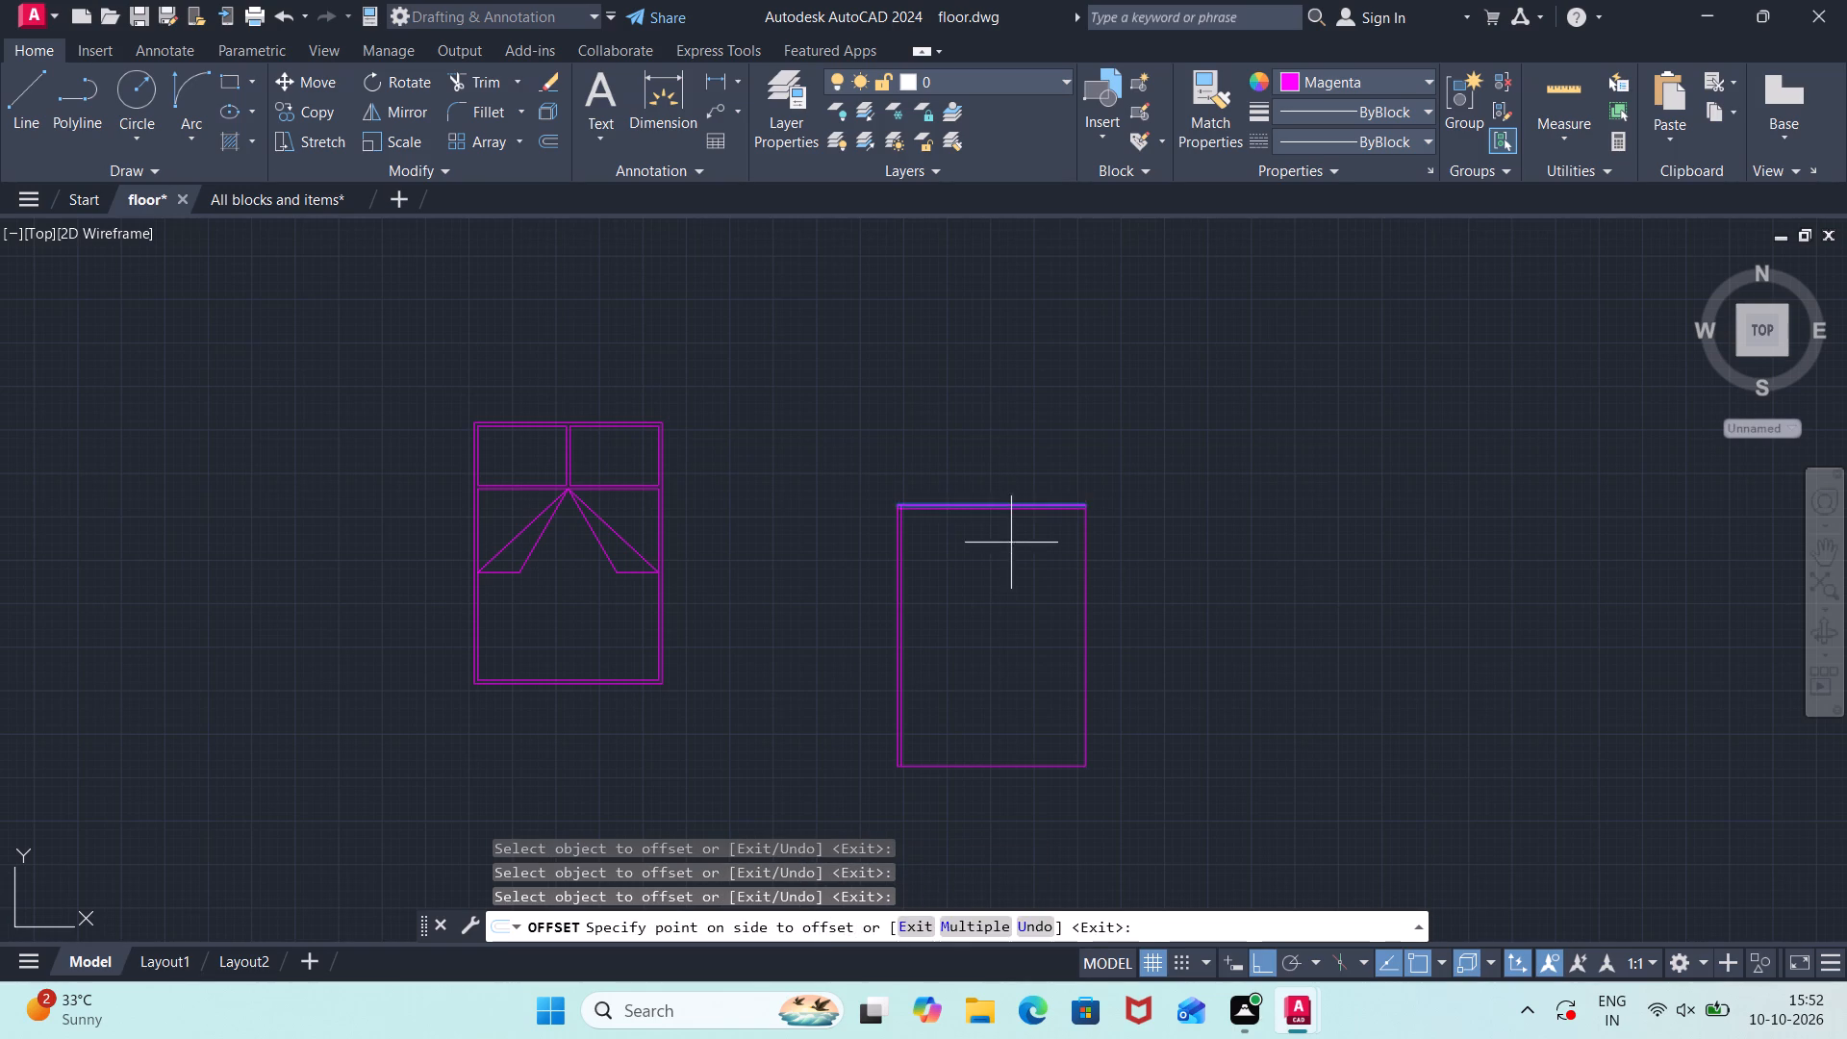
pyautogui.click(1011, 545)
pyautogui.click(1086, 596)
pyautogui.click(1045, 624)
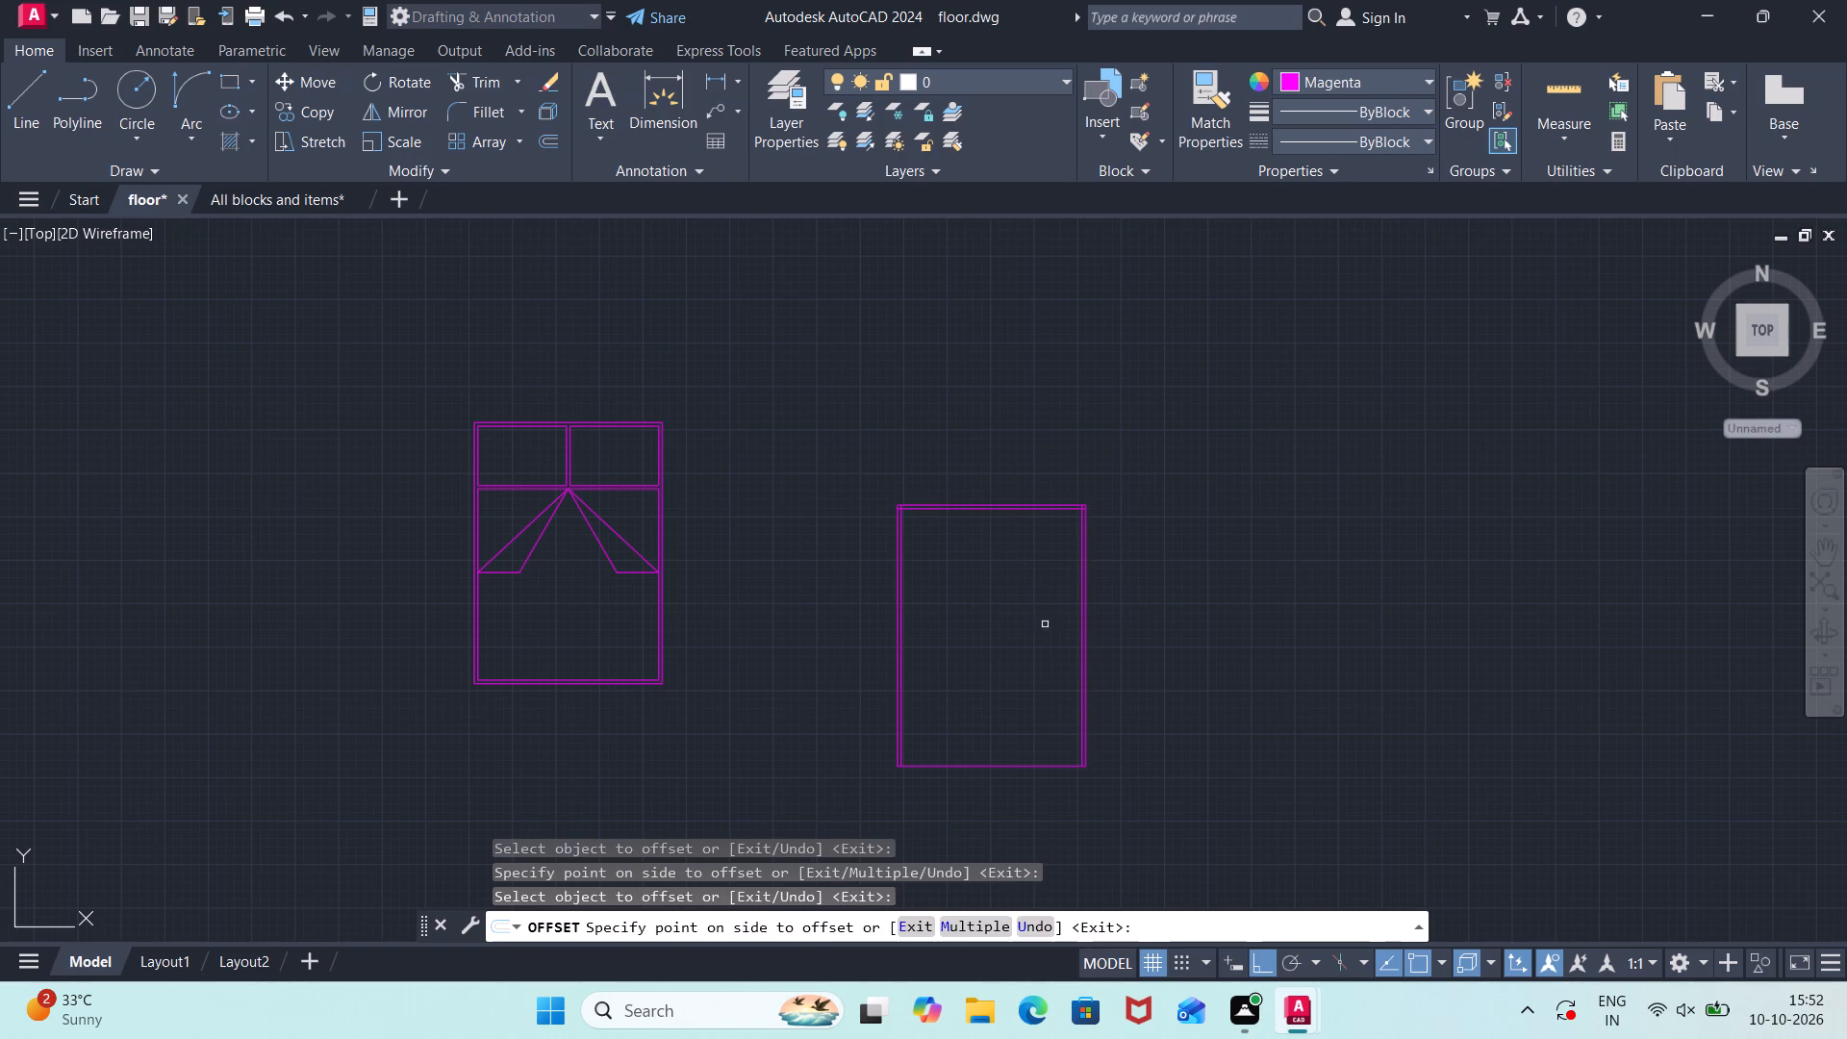
pyautogui.click(1067, 769)
pyautogui.click(1040, 703)
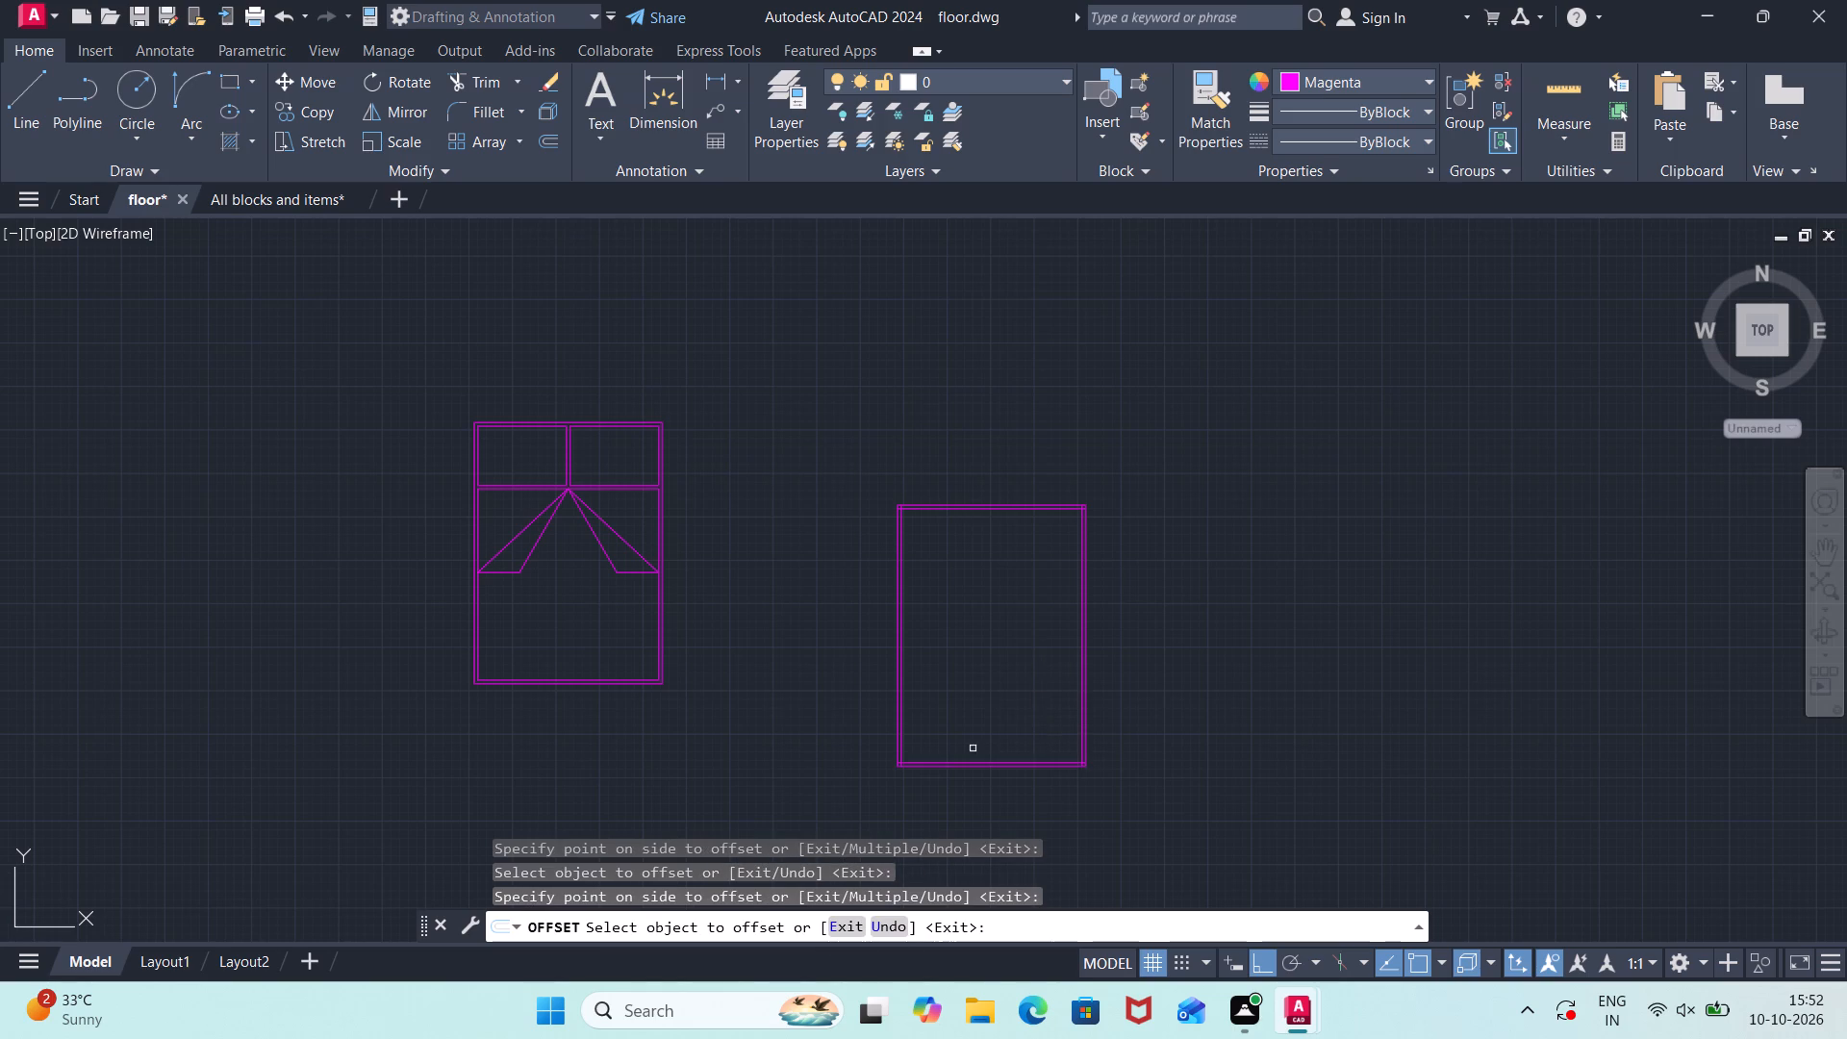
pyautogui.scroll(3, 970, 750)
pyautogui.press('Escape')
# Trim the overlapping ends of the offset lines at the rectangle's southwest and southeast inner corners.
pyautogui.scroll(-2, 969, 751)
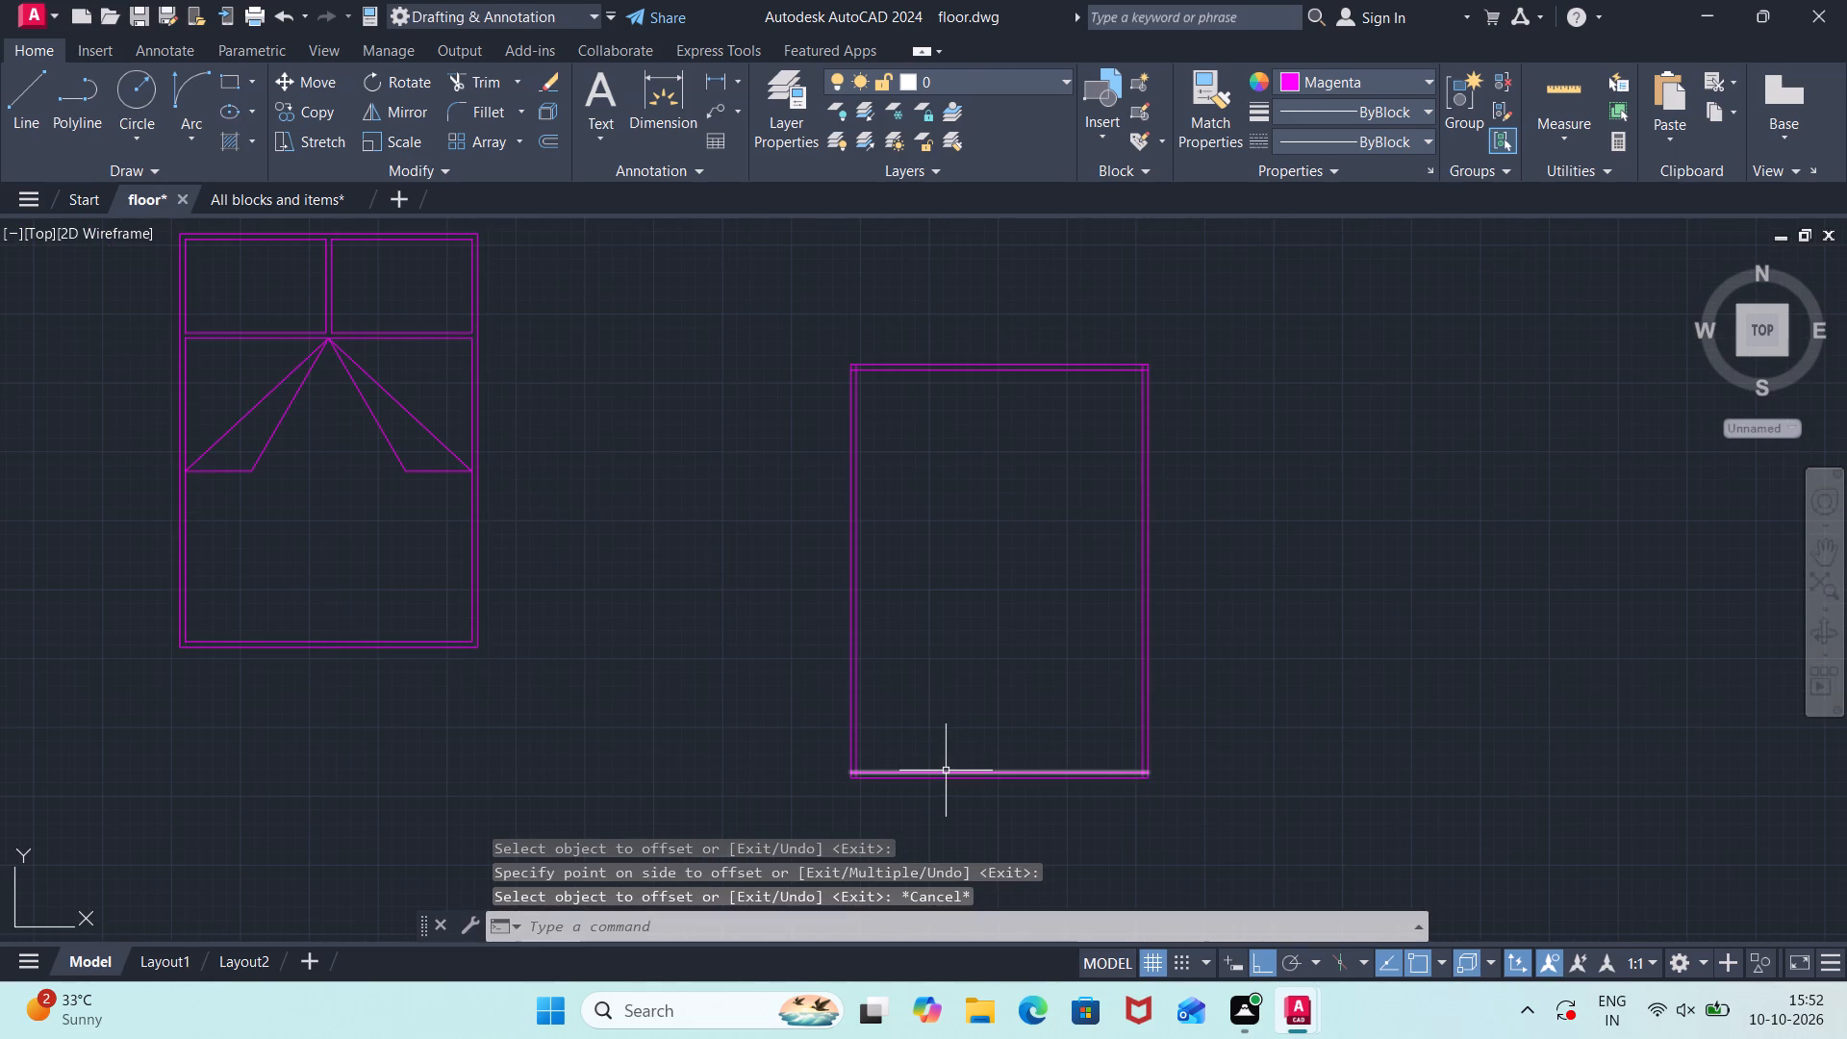
pyautogui.write('tr')
pyautogui.press('Return')
pyautogui.scroll(2, 943, 769)
pyautogui.click(715, 775)
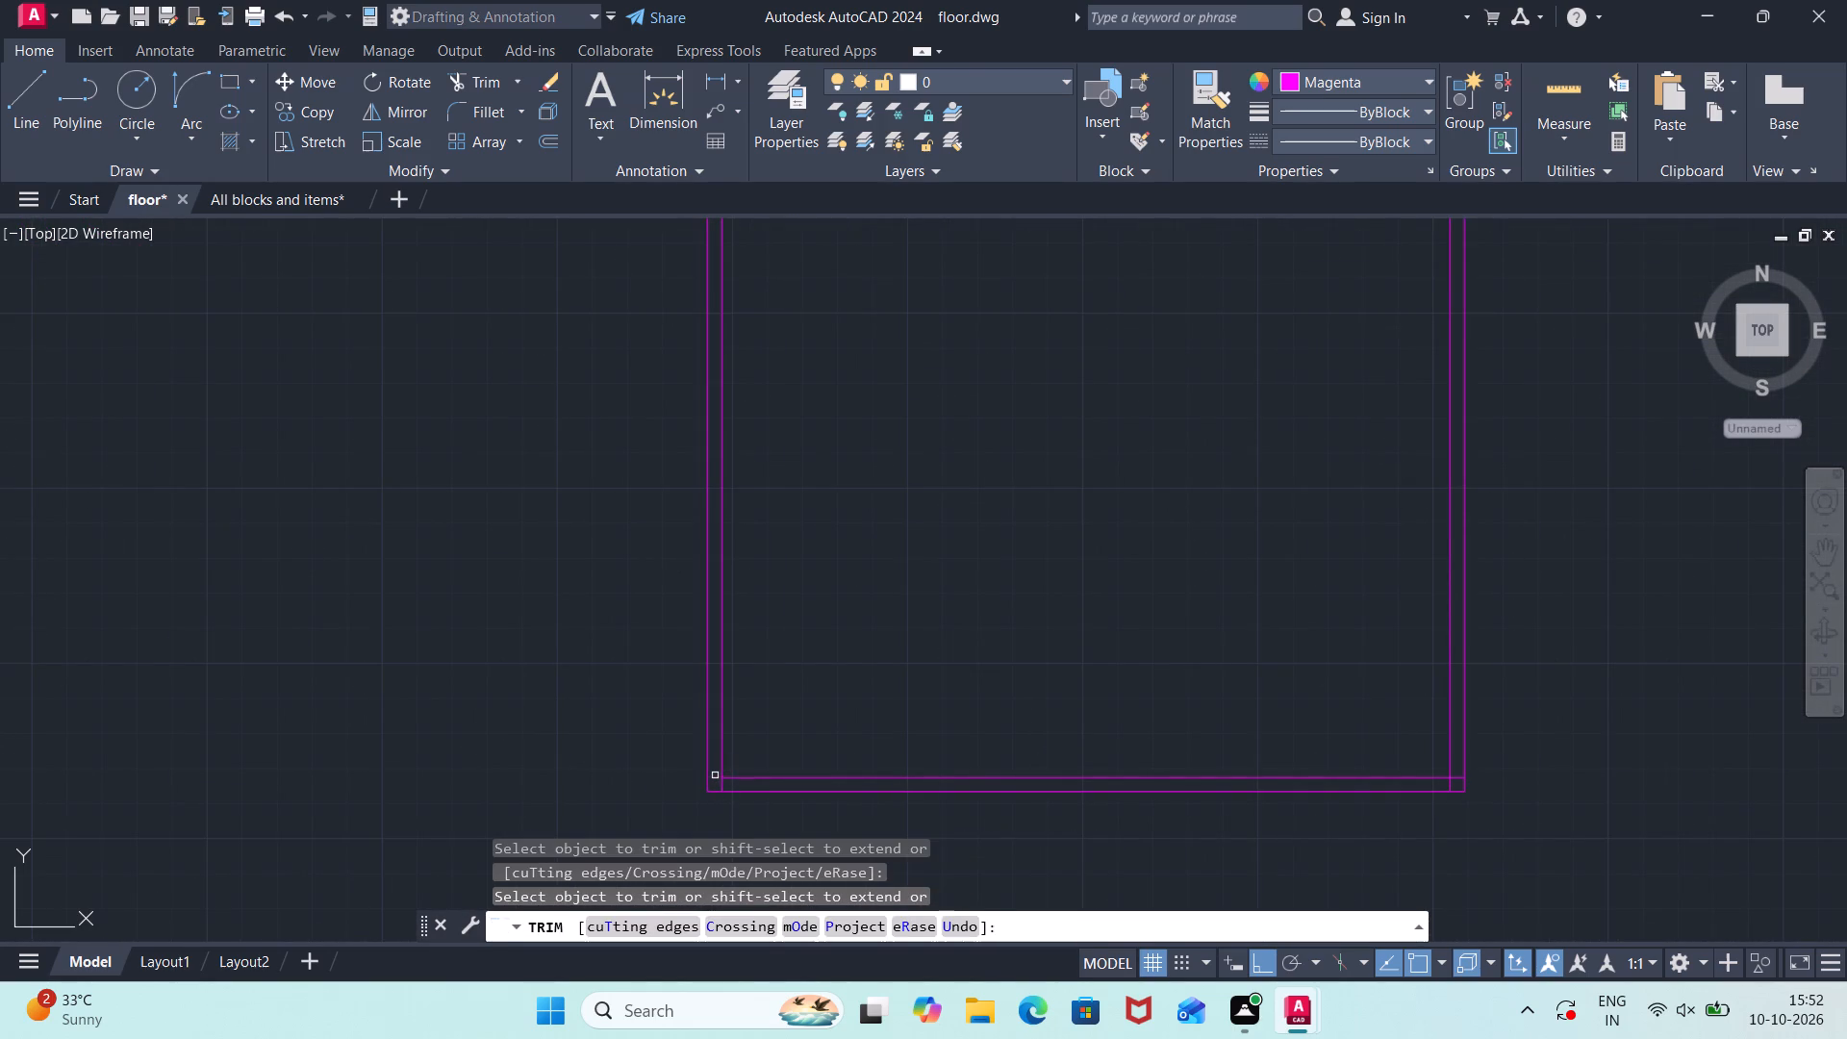
pyautogui.click(719, 789)
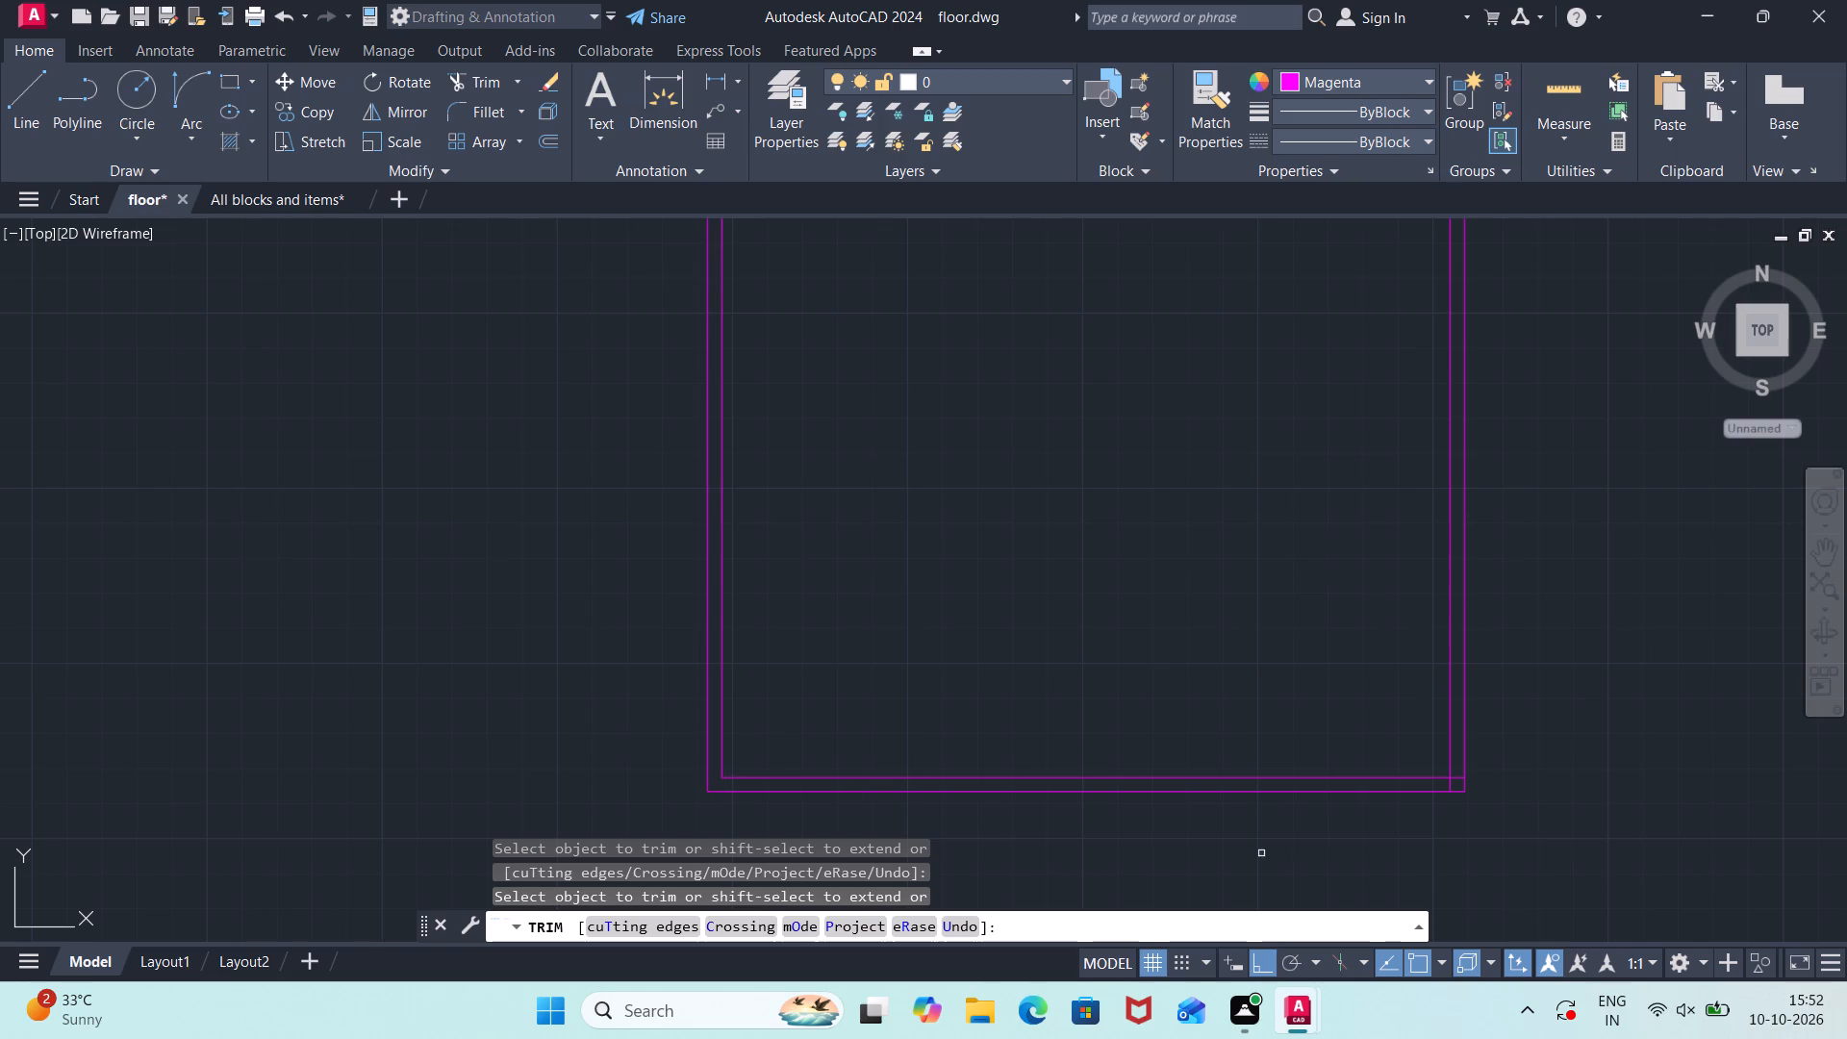
pyautogui.click(1455, 779)
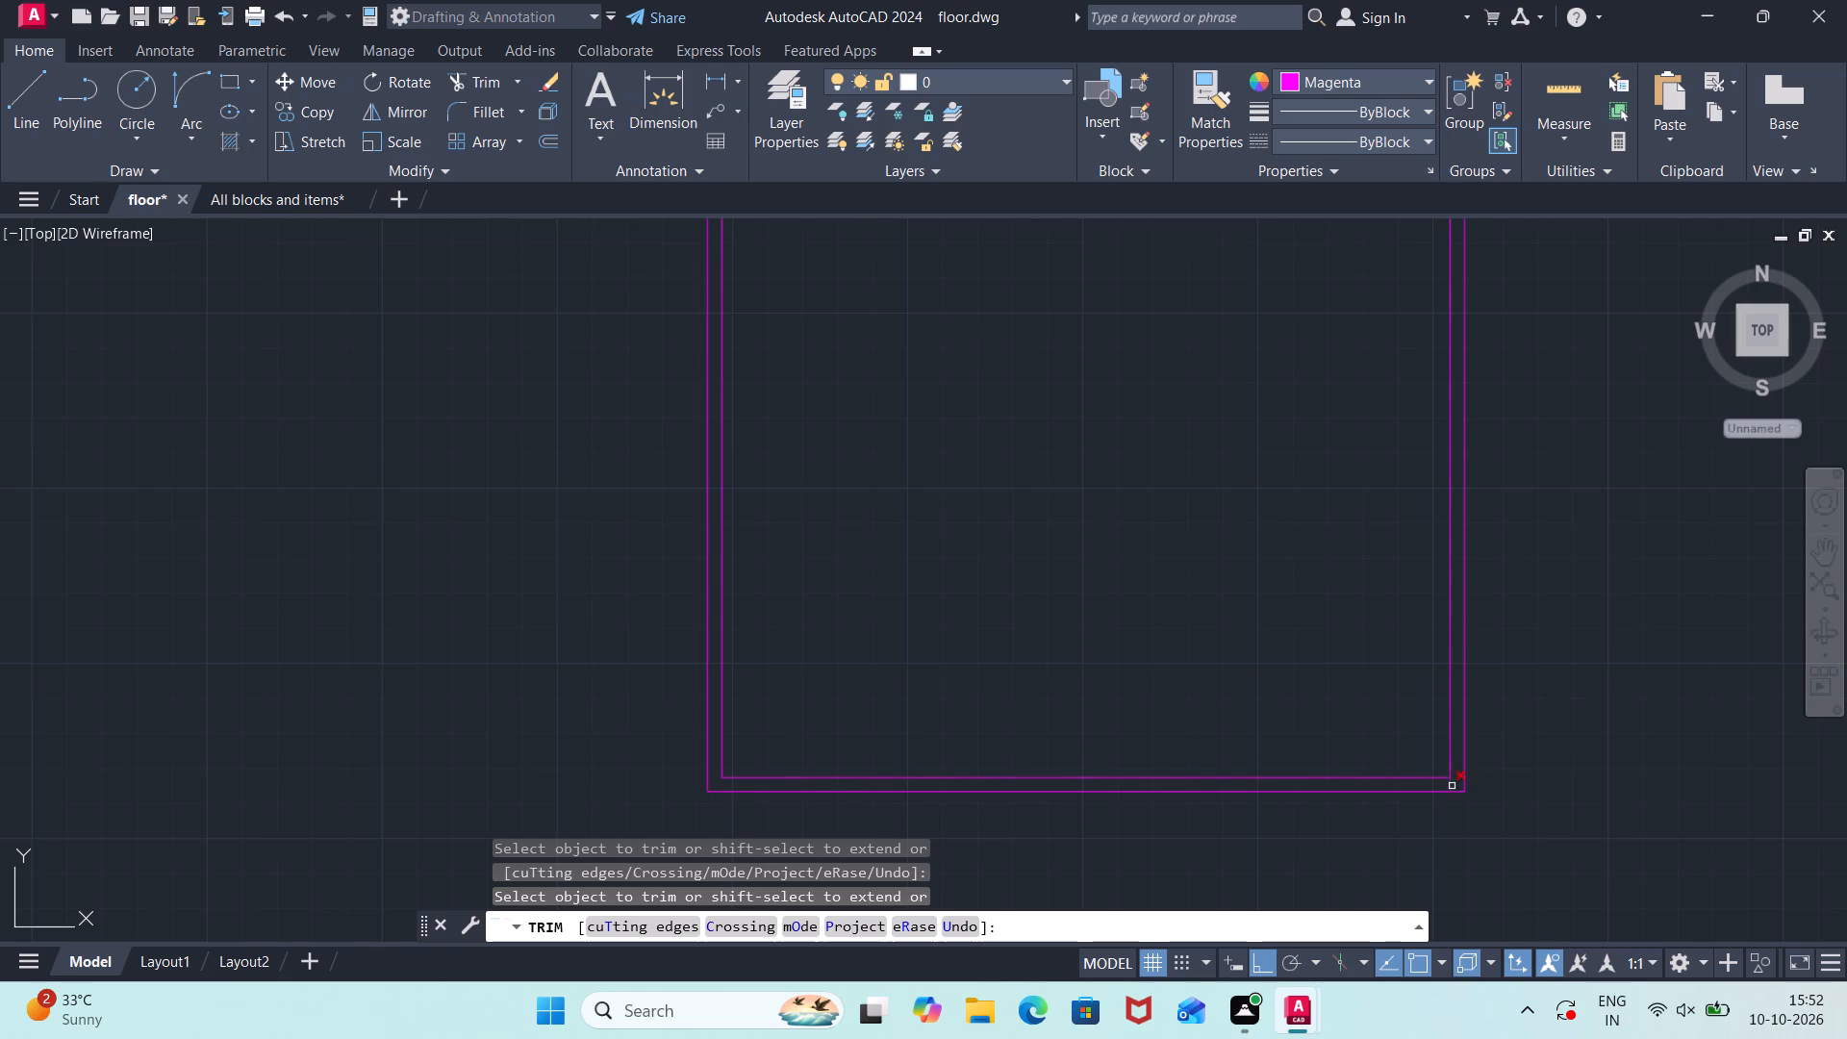
pyautogui.click(1452, 786)
# Trim the overlapping ends of the offset lines at the rectangle's northwest and northeast inner corners.
pyautogui.scroll(-1, 1205, 620)
pyautogui.moveTo(1204, 617); pyautogui.dragTo(1212, 858, button='middle')
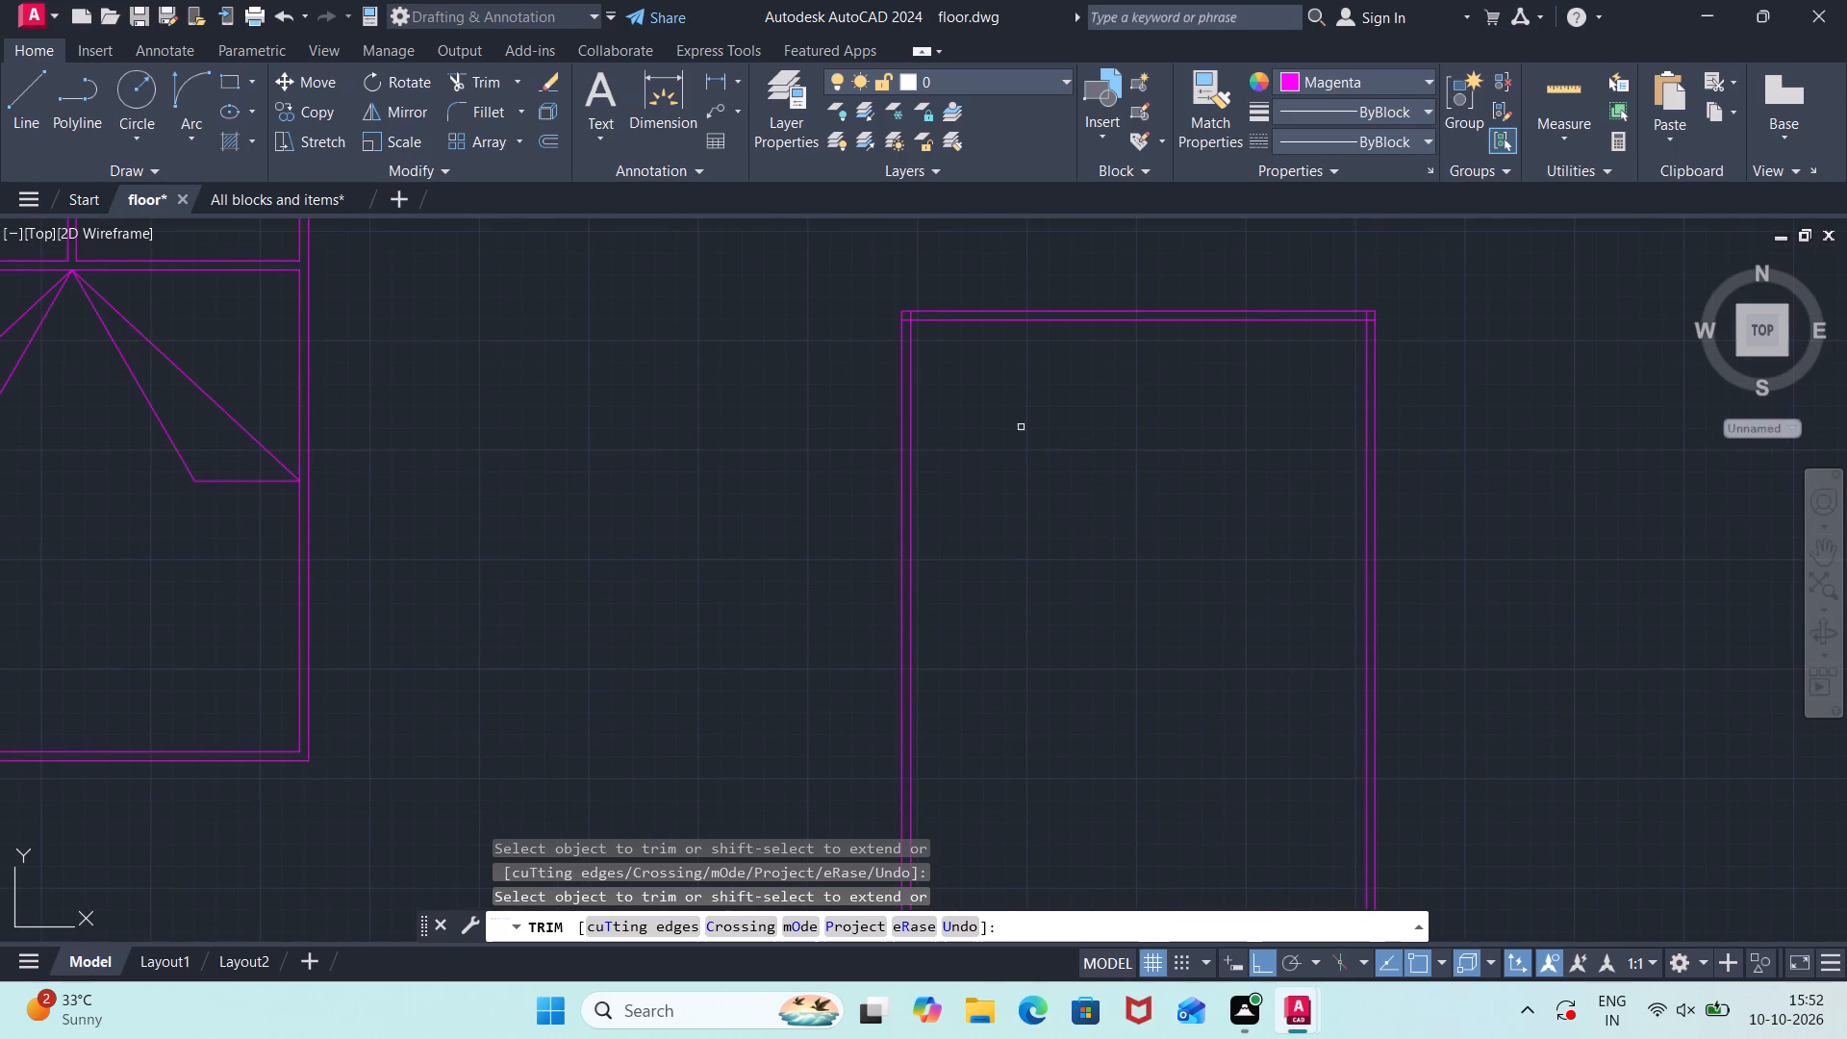
pyautogui.moveTo(1013, 423); pyautogui.dragTo(1119, 754, button='middle')
pyautogui.scroll(1, 1046, 660)
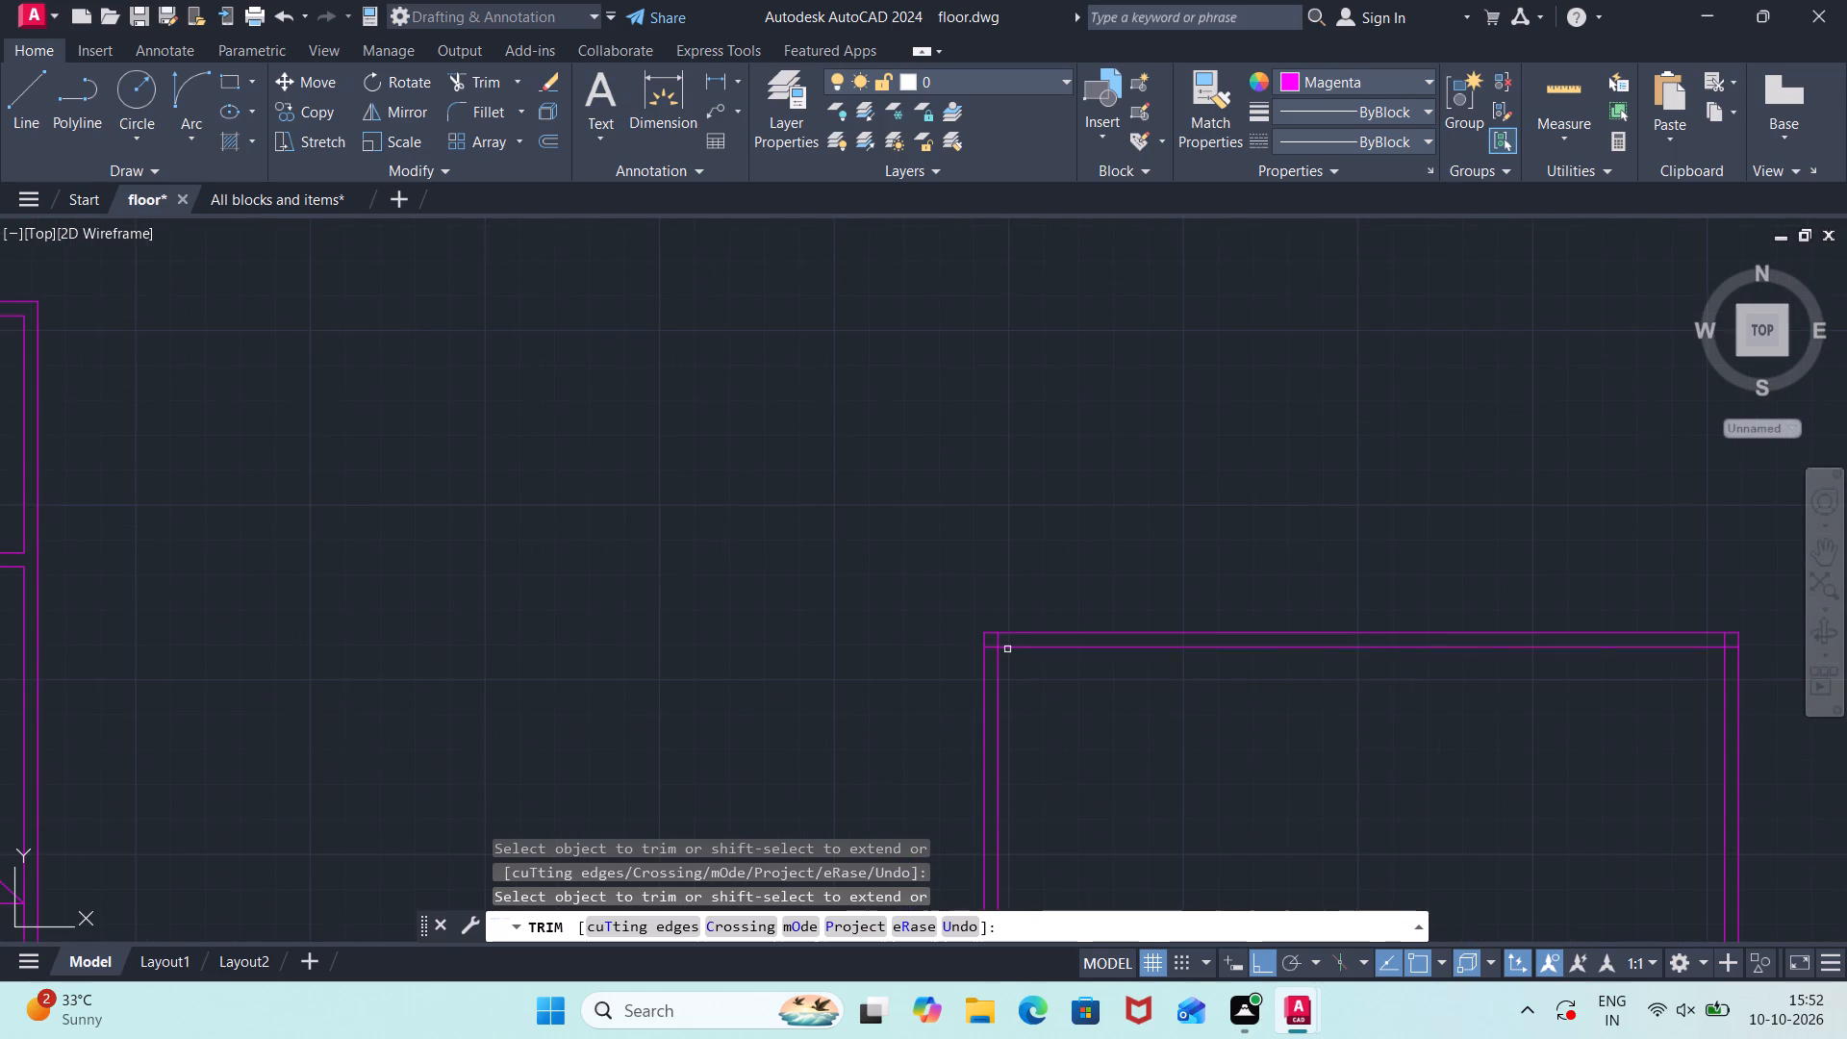
pyautogui.click(997, 637)
pyautogui.click(989, 646)
pyautogui.scroll(-3, 1172, 717)
pyautogui.moveTo(1212, 725); pyautogui.dragTo(756, 706, button='middle')
pyautogui.scroll(3, 912, 655)
pyautogui.moveTo(803, 749); pyautogui.dragTo(1012, 623, button='middle')
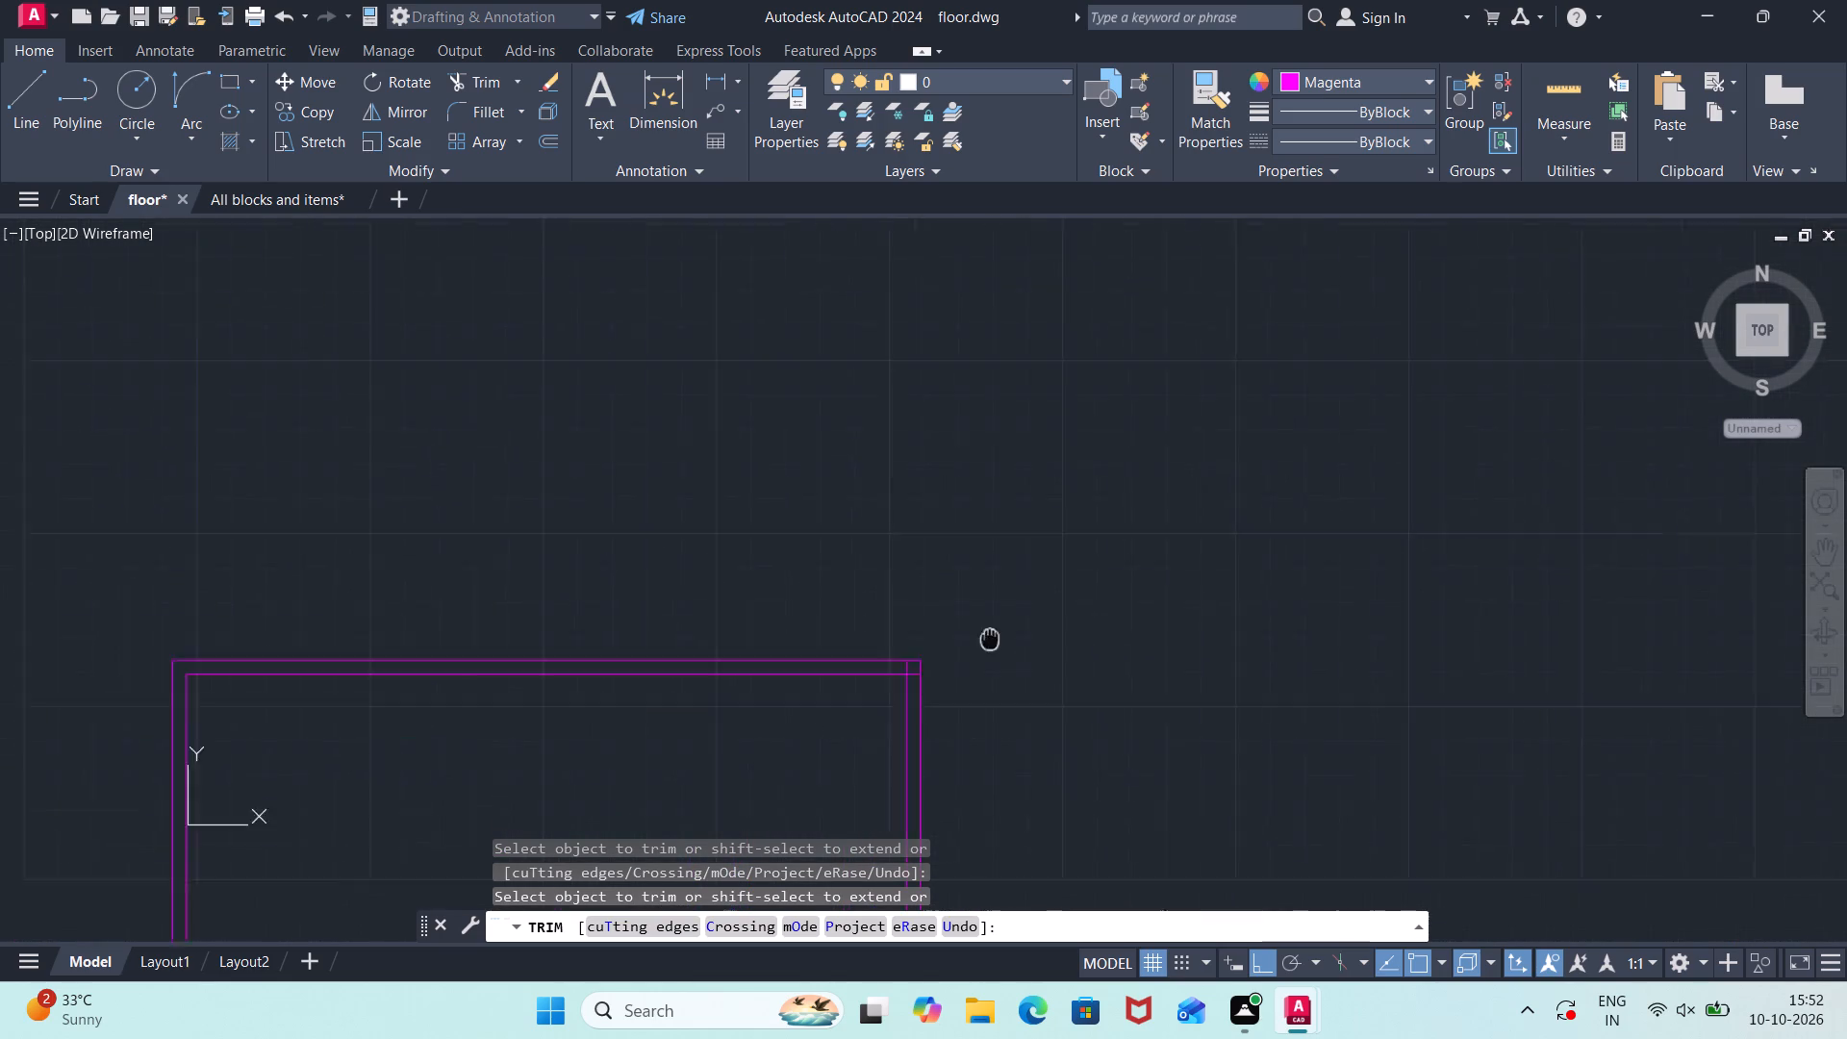
pyautogui.moveTo(1012, 623); pyautogui.dragTo(1082, 562, button='middle')
pyautogui.click(1021, 592)
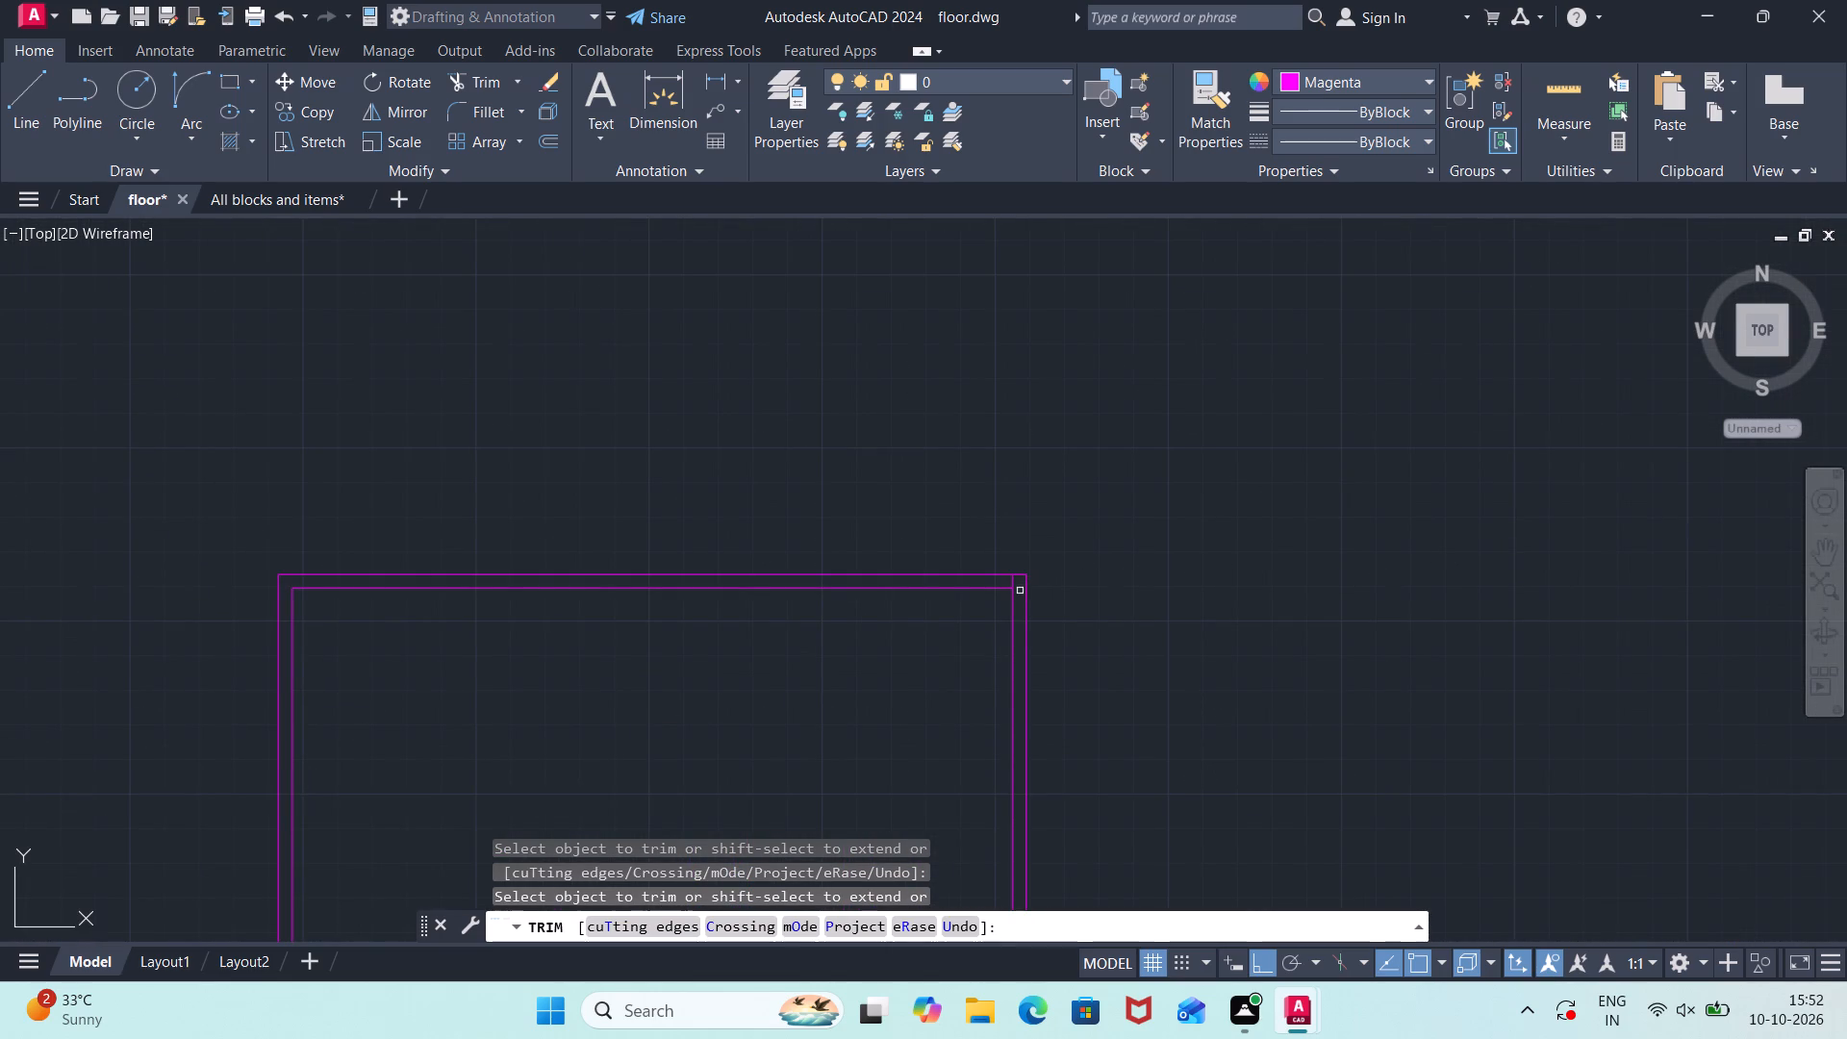
pyautogui.click(1011, 581)
pyautogui.scroll(-3, 1103, 601)
pyautogui.moveTo(1108, 631); pyautogui.dragTo(1113, 603, button='middle')
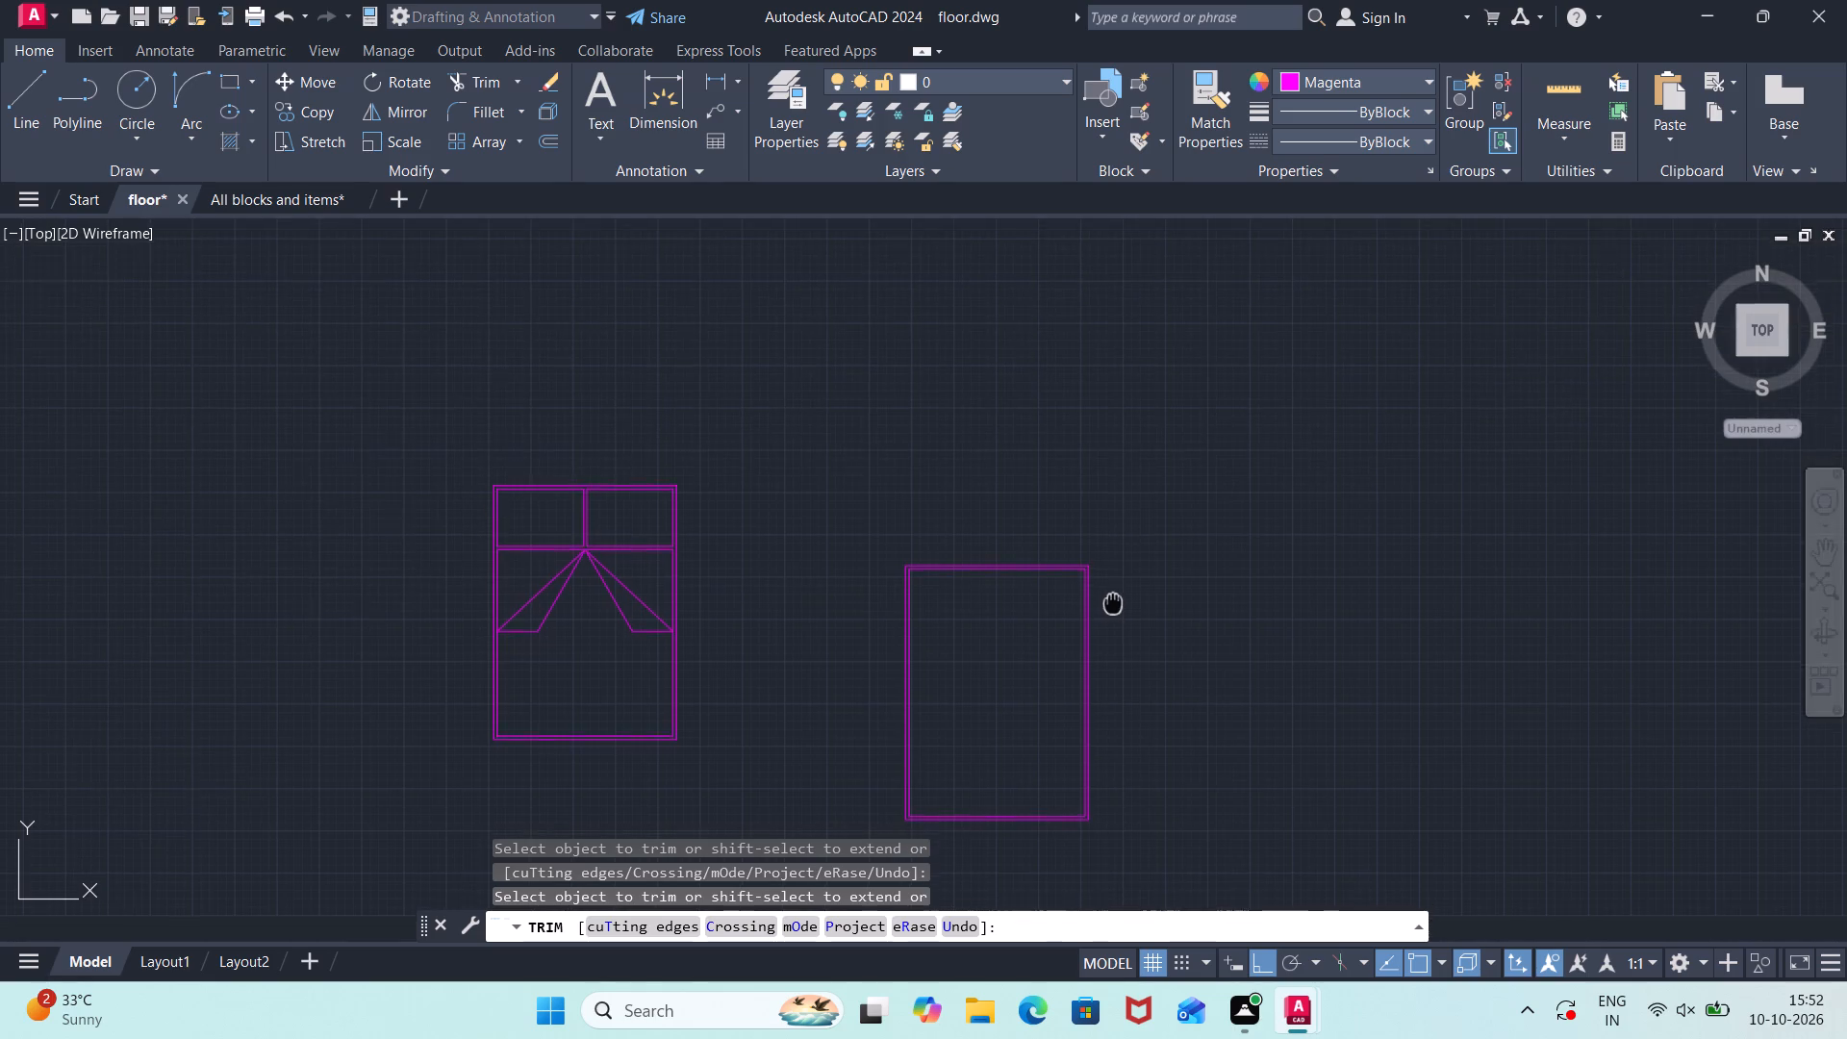
pyautogui.moveTo(1113, 603); pyautogui.dragTo(1124, 579, button='middle')
pyautogui.press('Escape')
# Draw a horizontal line between the outer west and east edges, about a quarter of the way down from the north edge.
pyautogui.press('l')
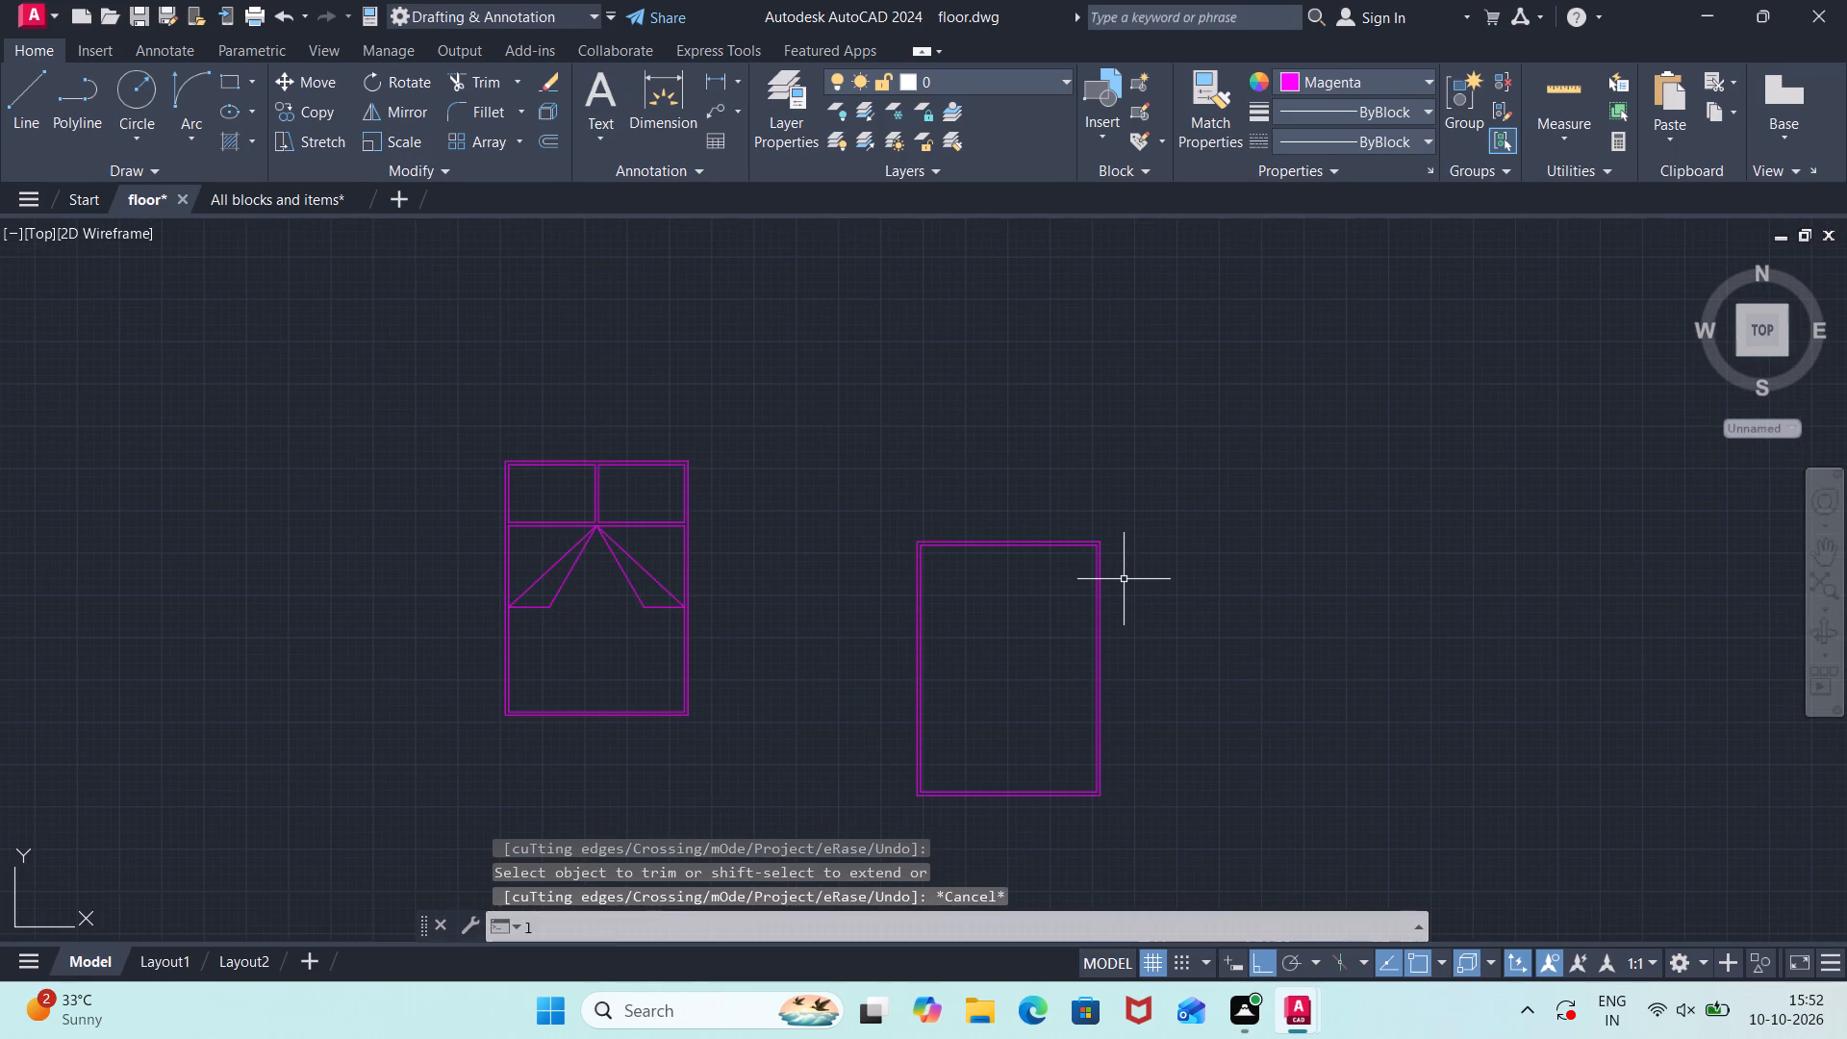
pyautogui.press('Return')
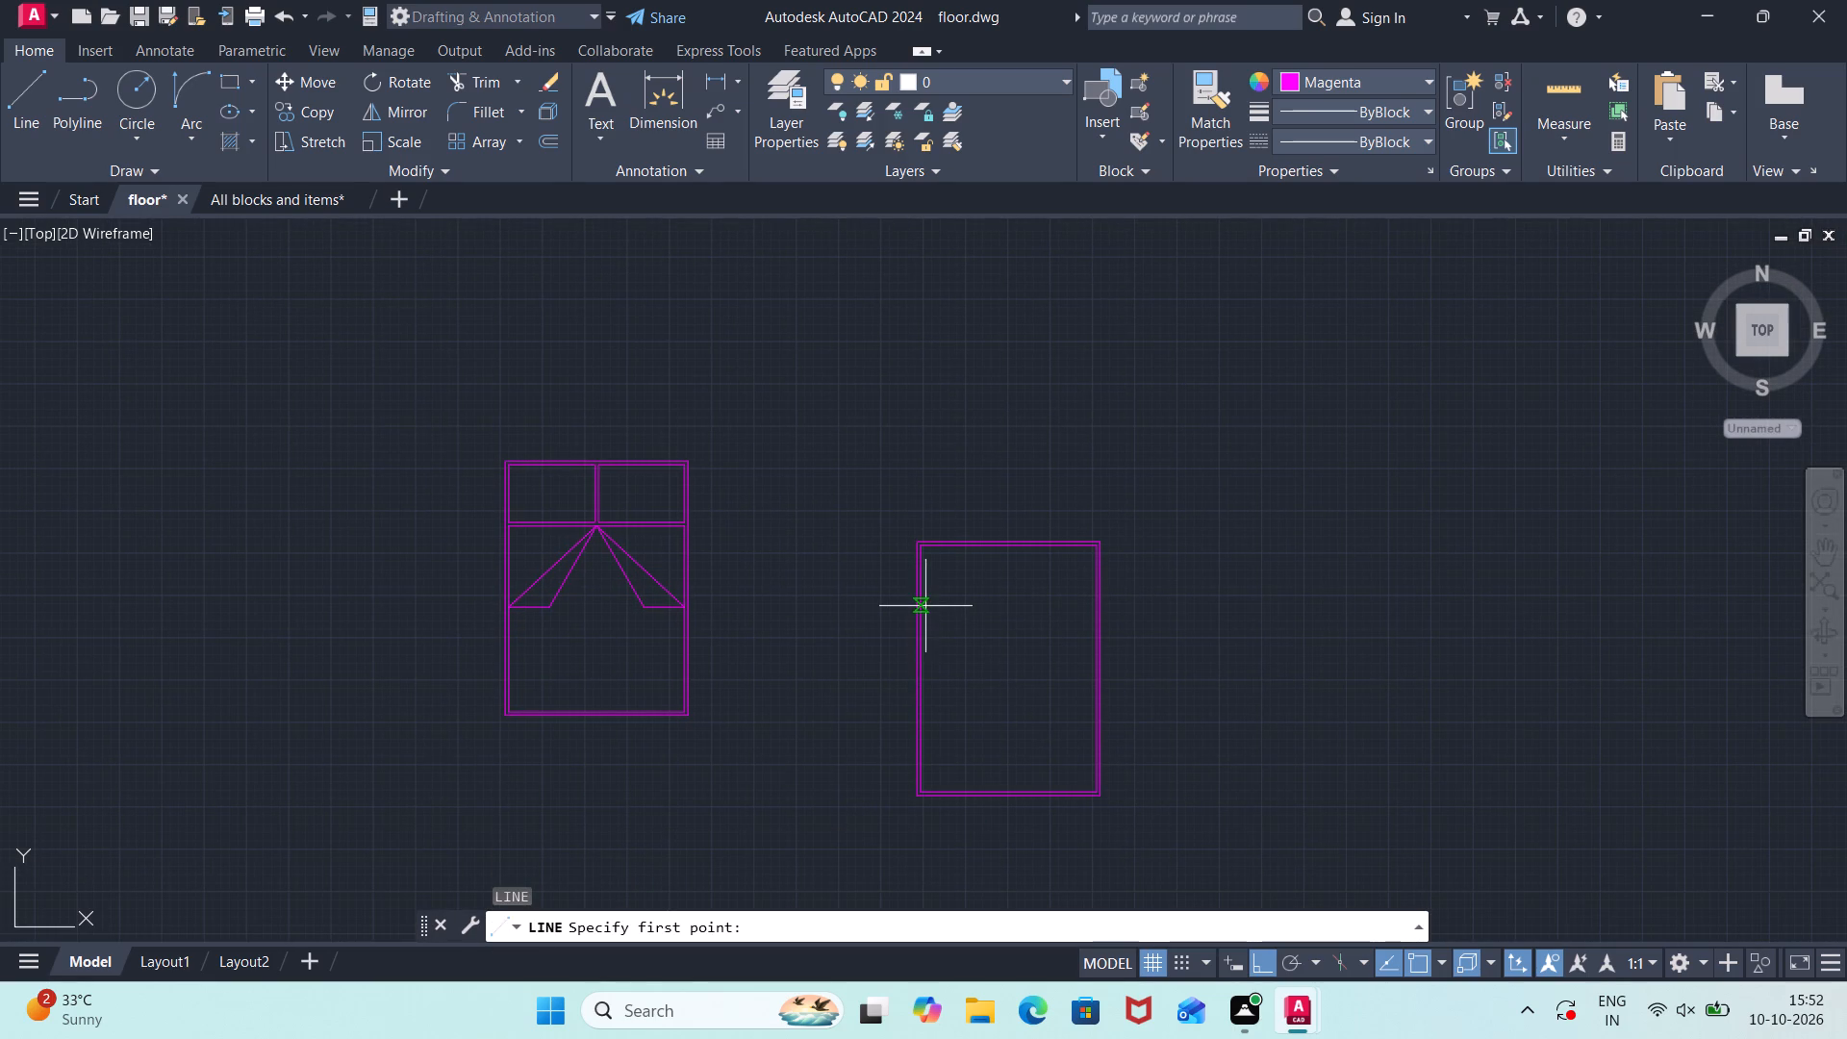
pyautogui.scroll(2, 915, 600)
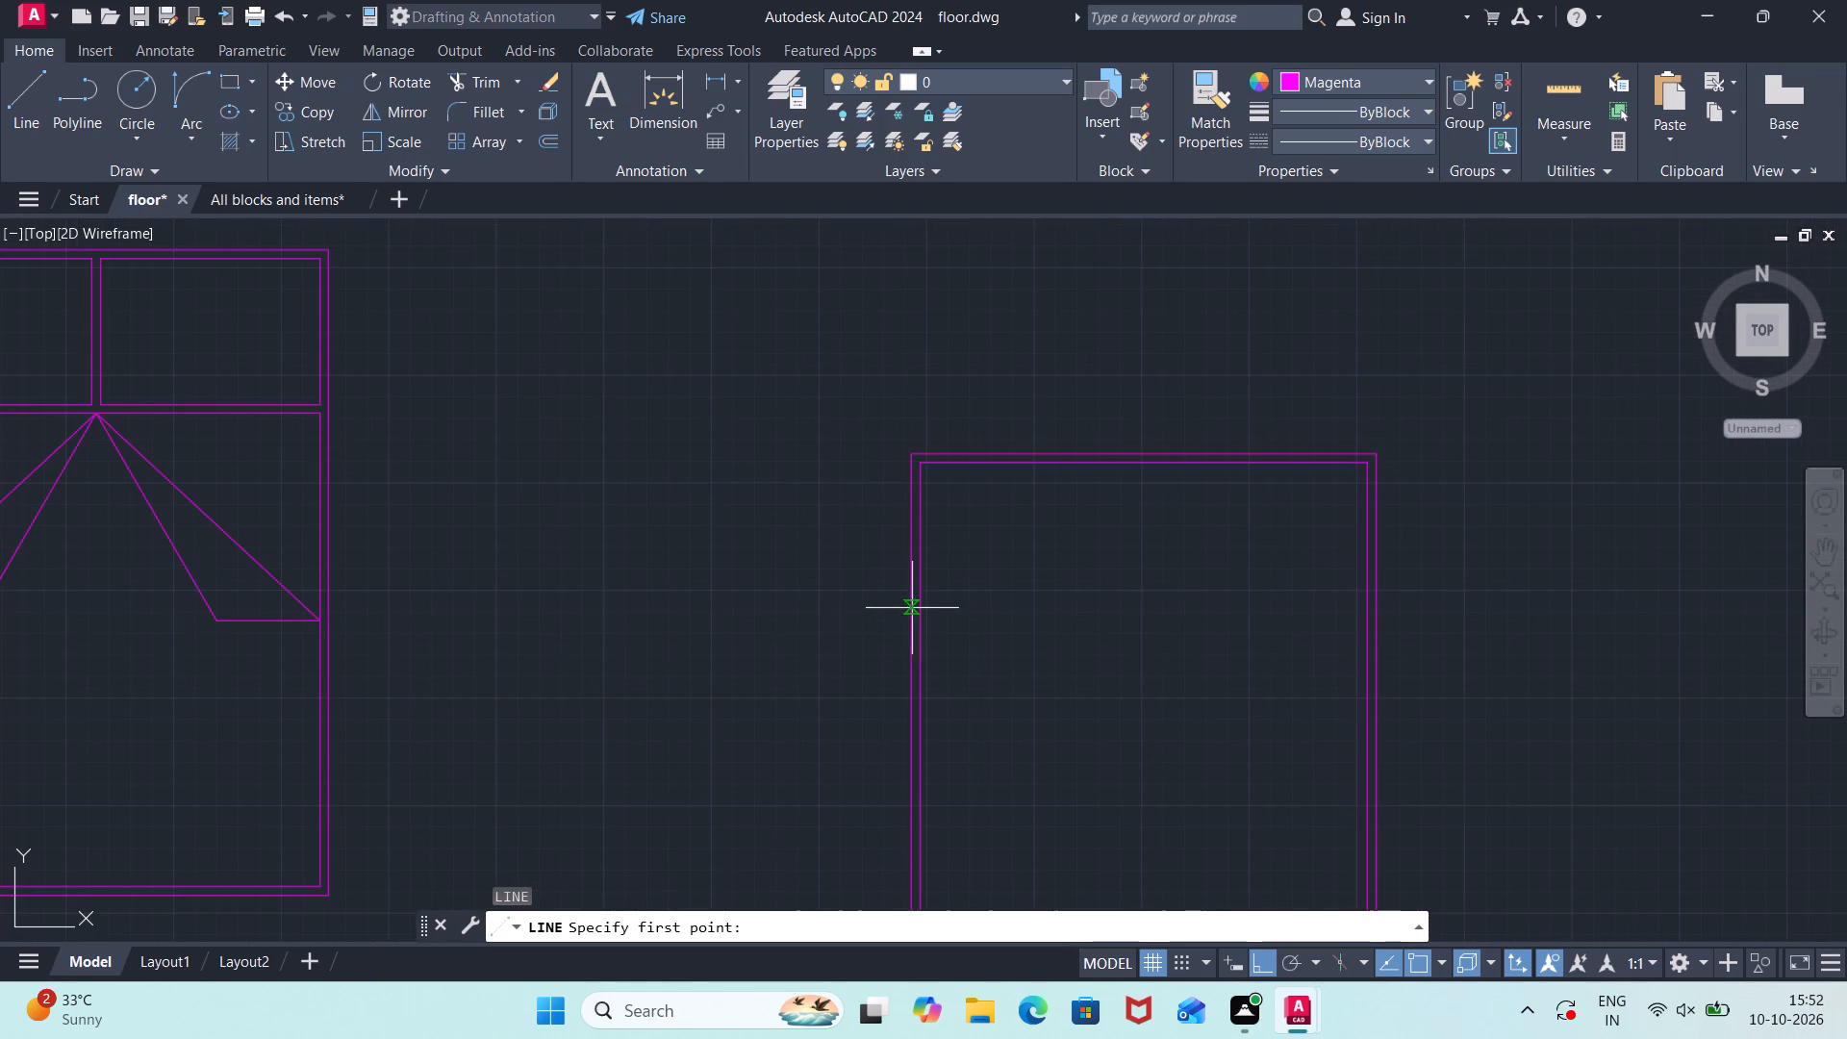
pyautogui.click(906, 613)
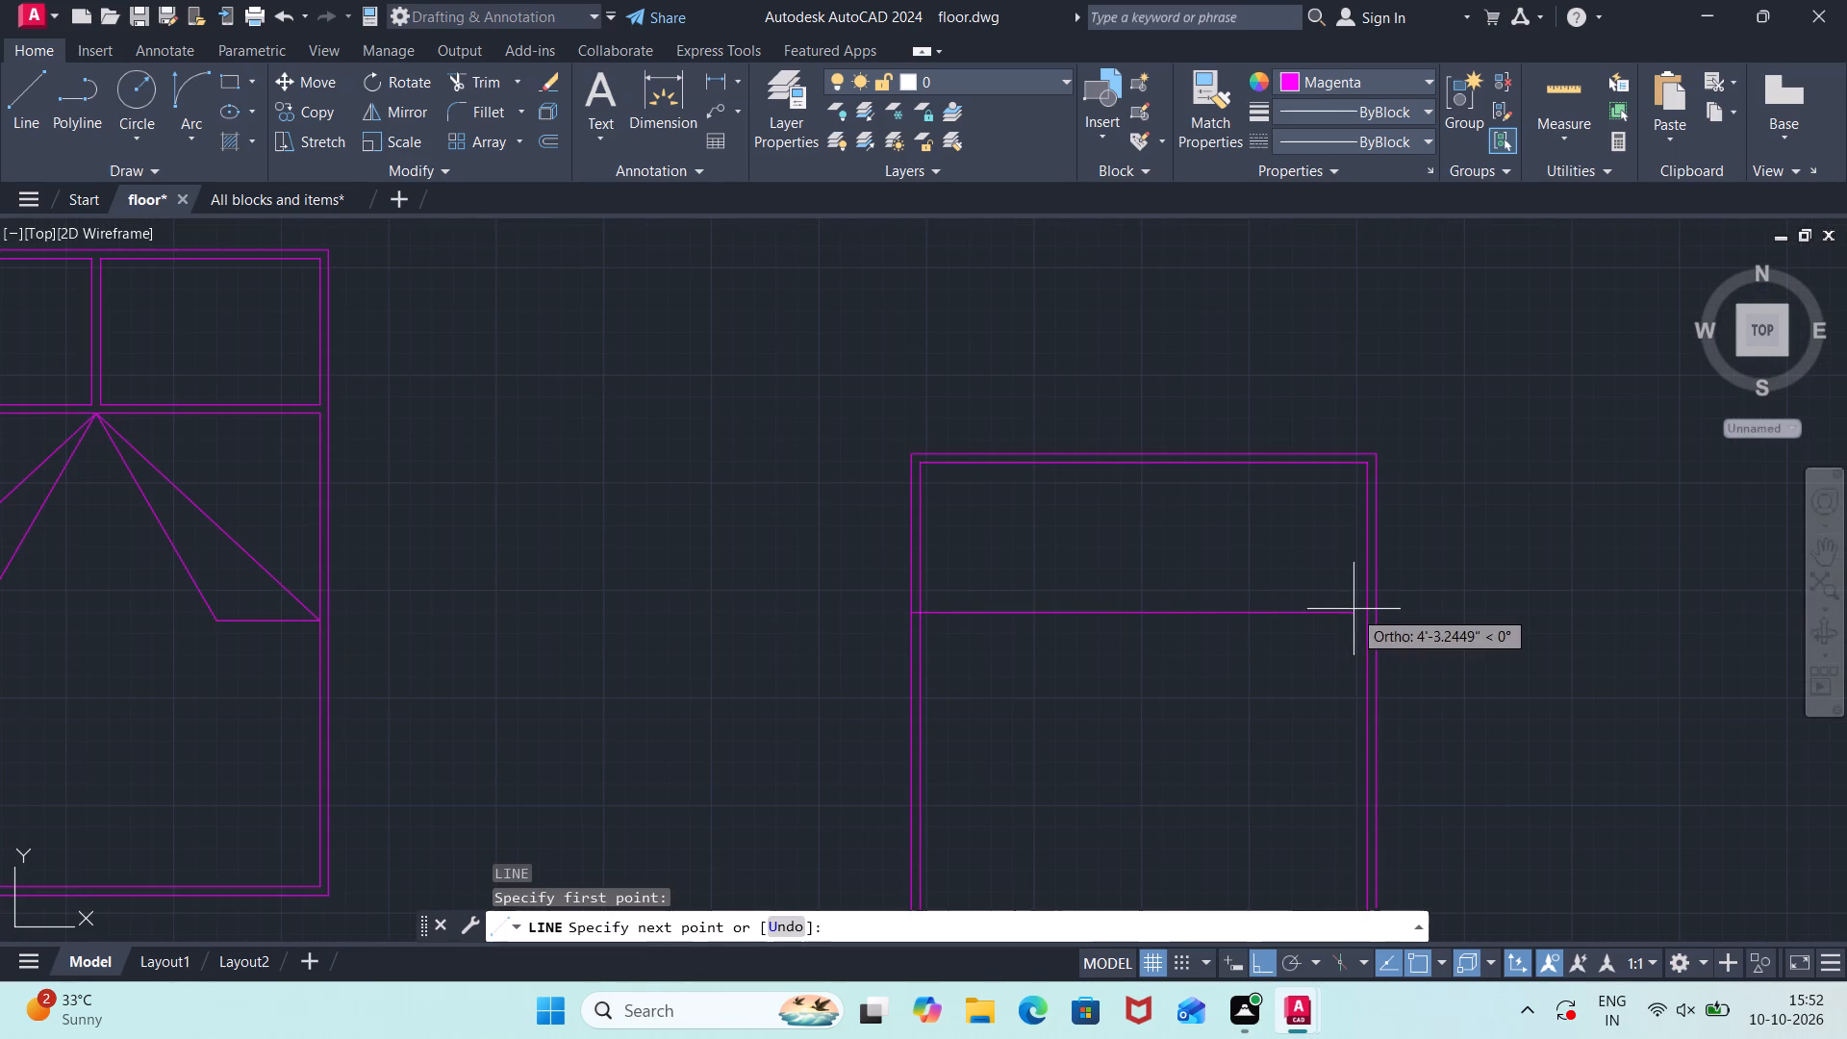
pyautogui.click(1379, 614)
pyautogui.press('Escape')
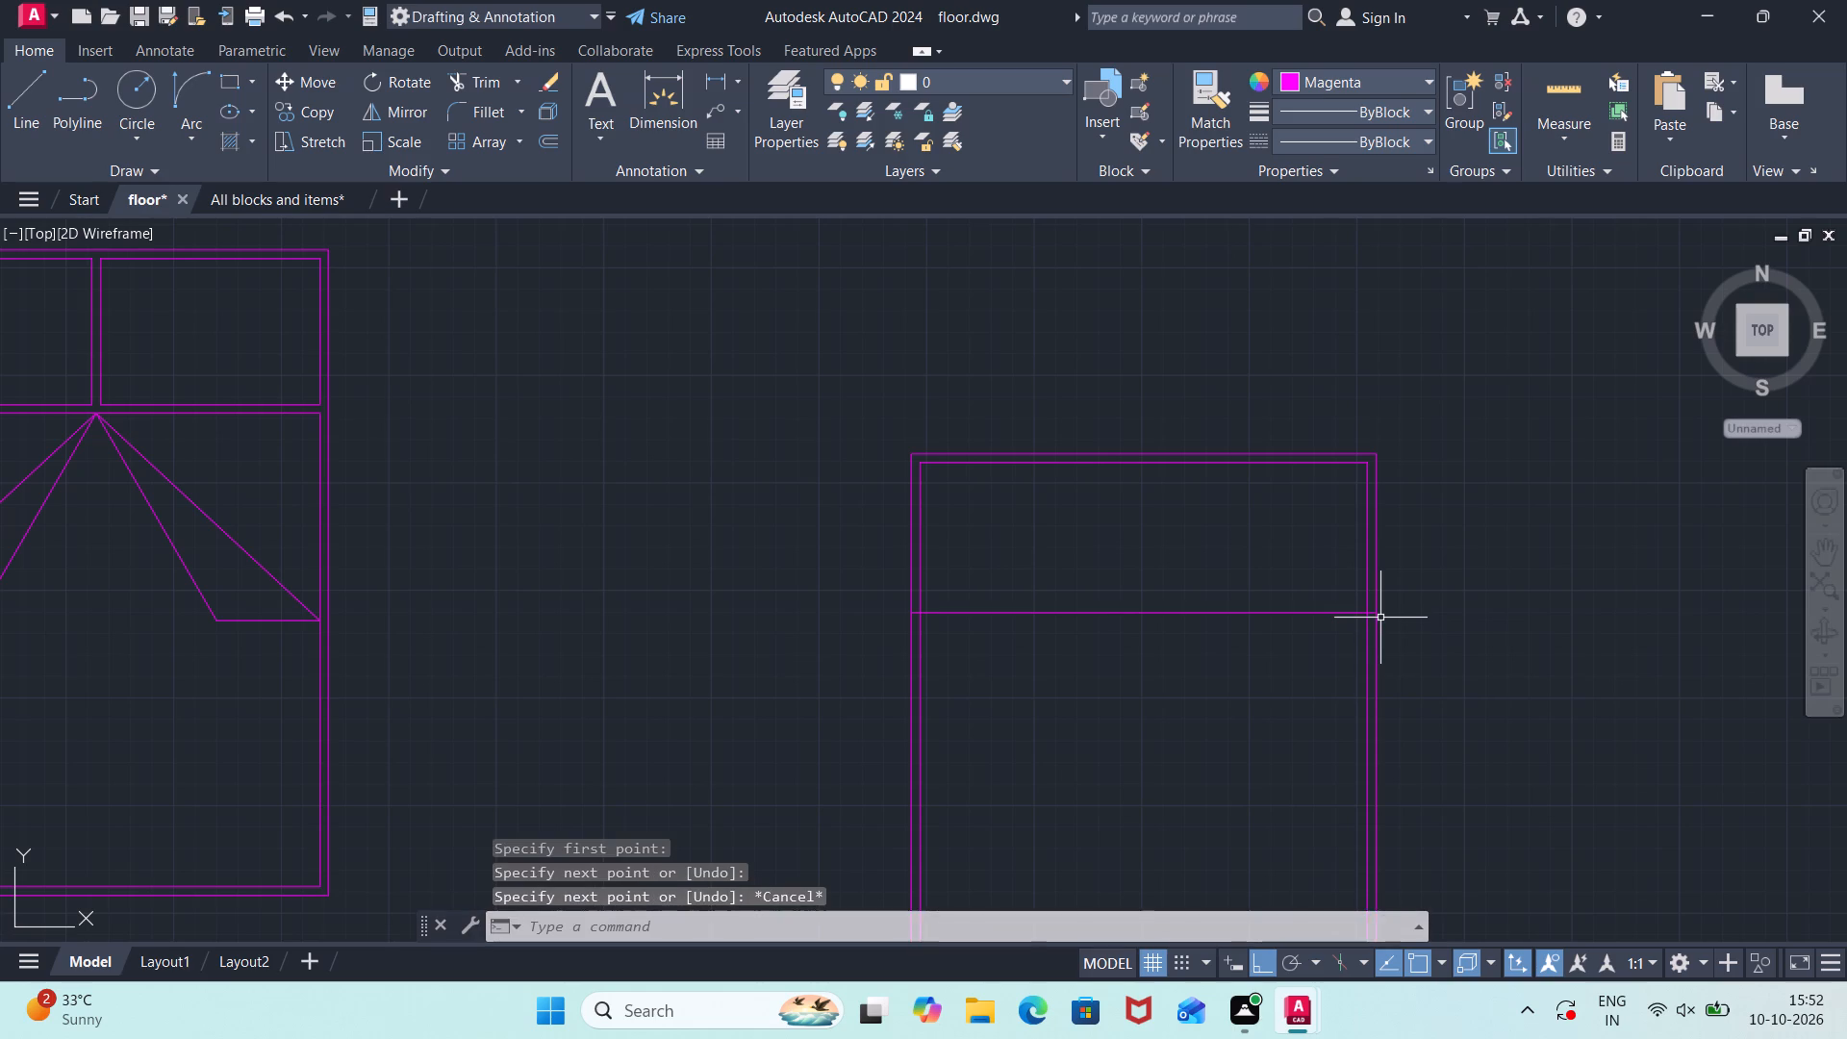
# Offset the new horizontal dividing line 1" to the north.
pyautogui.write('off')
pyautogui.press('Return')
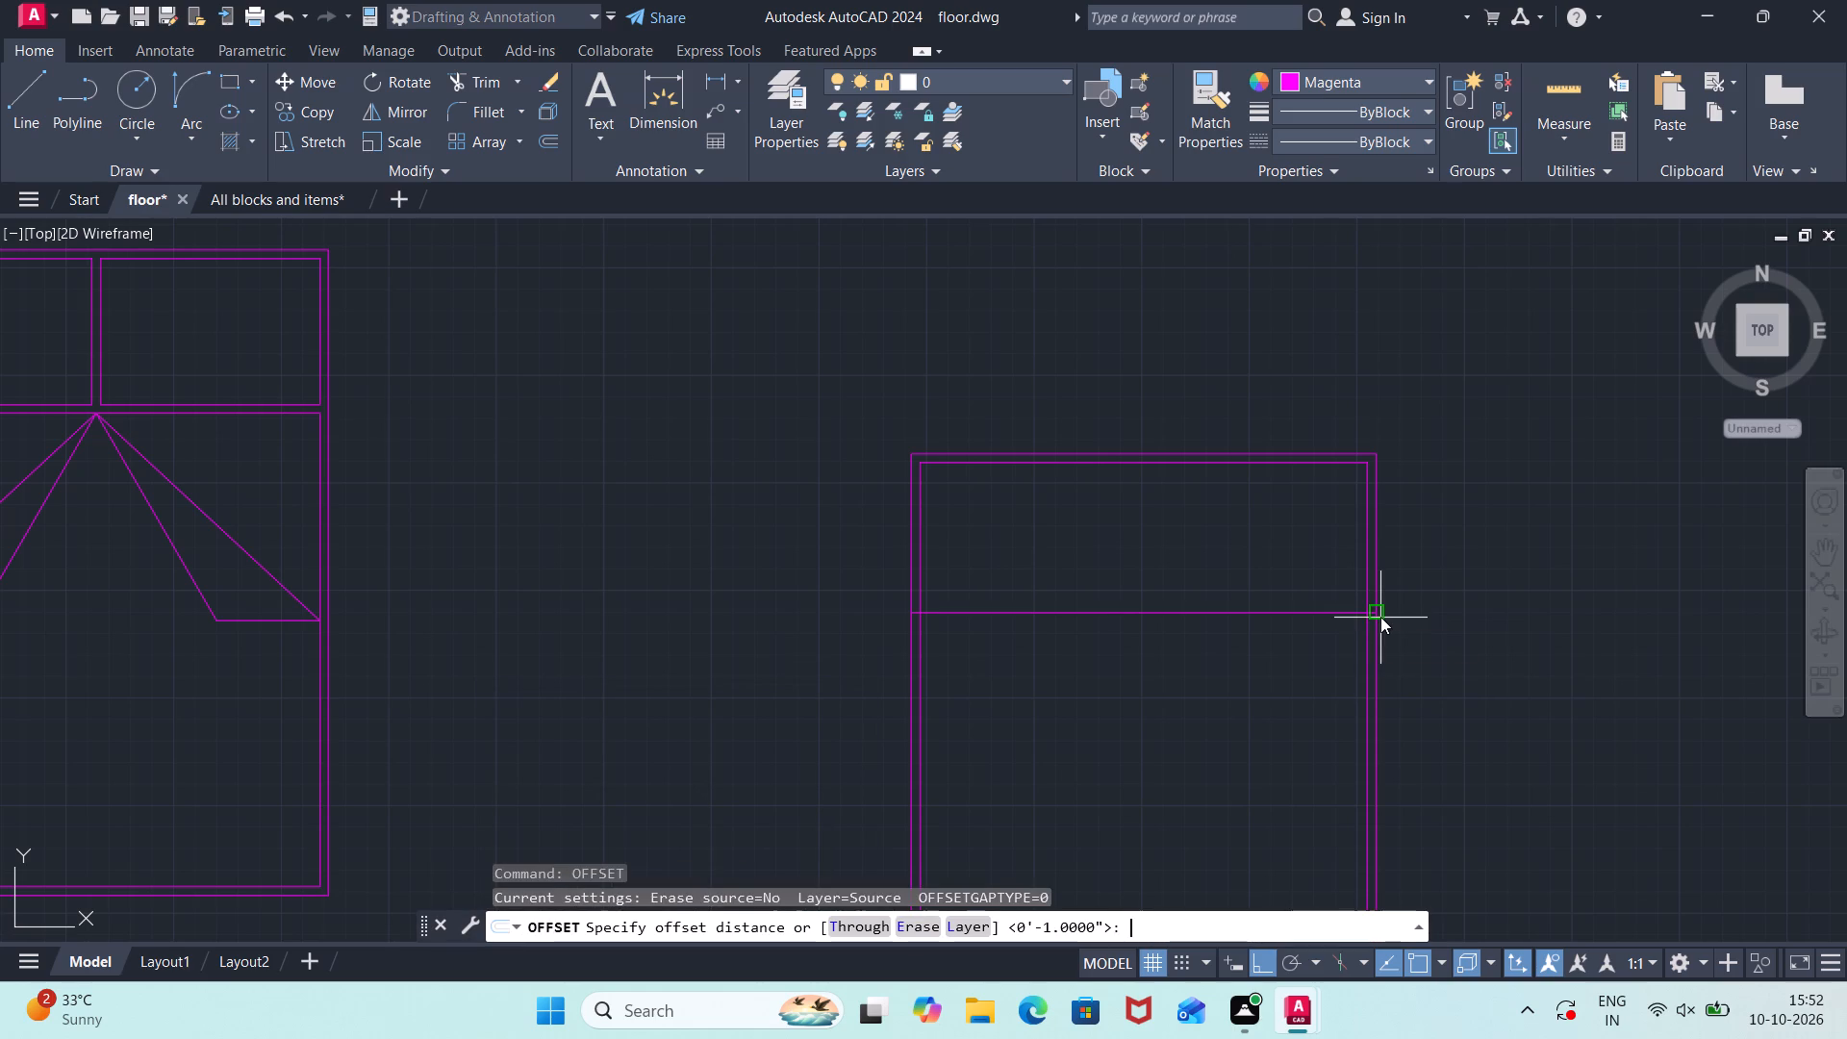
pyautogui.press('Return')
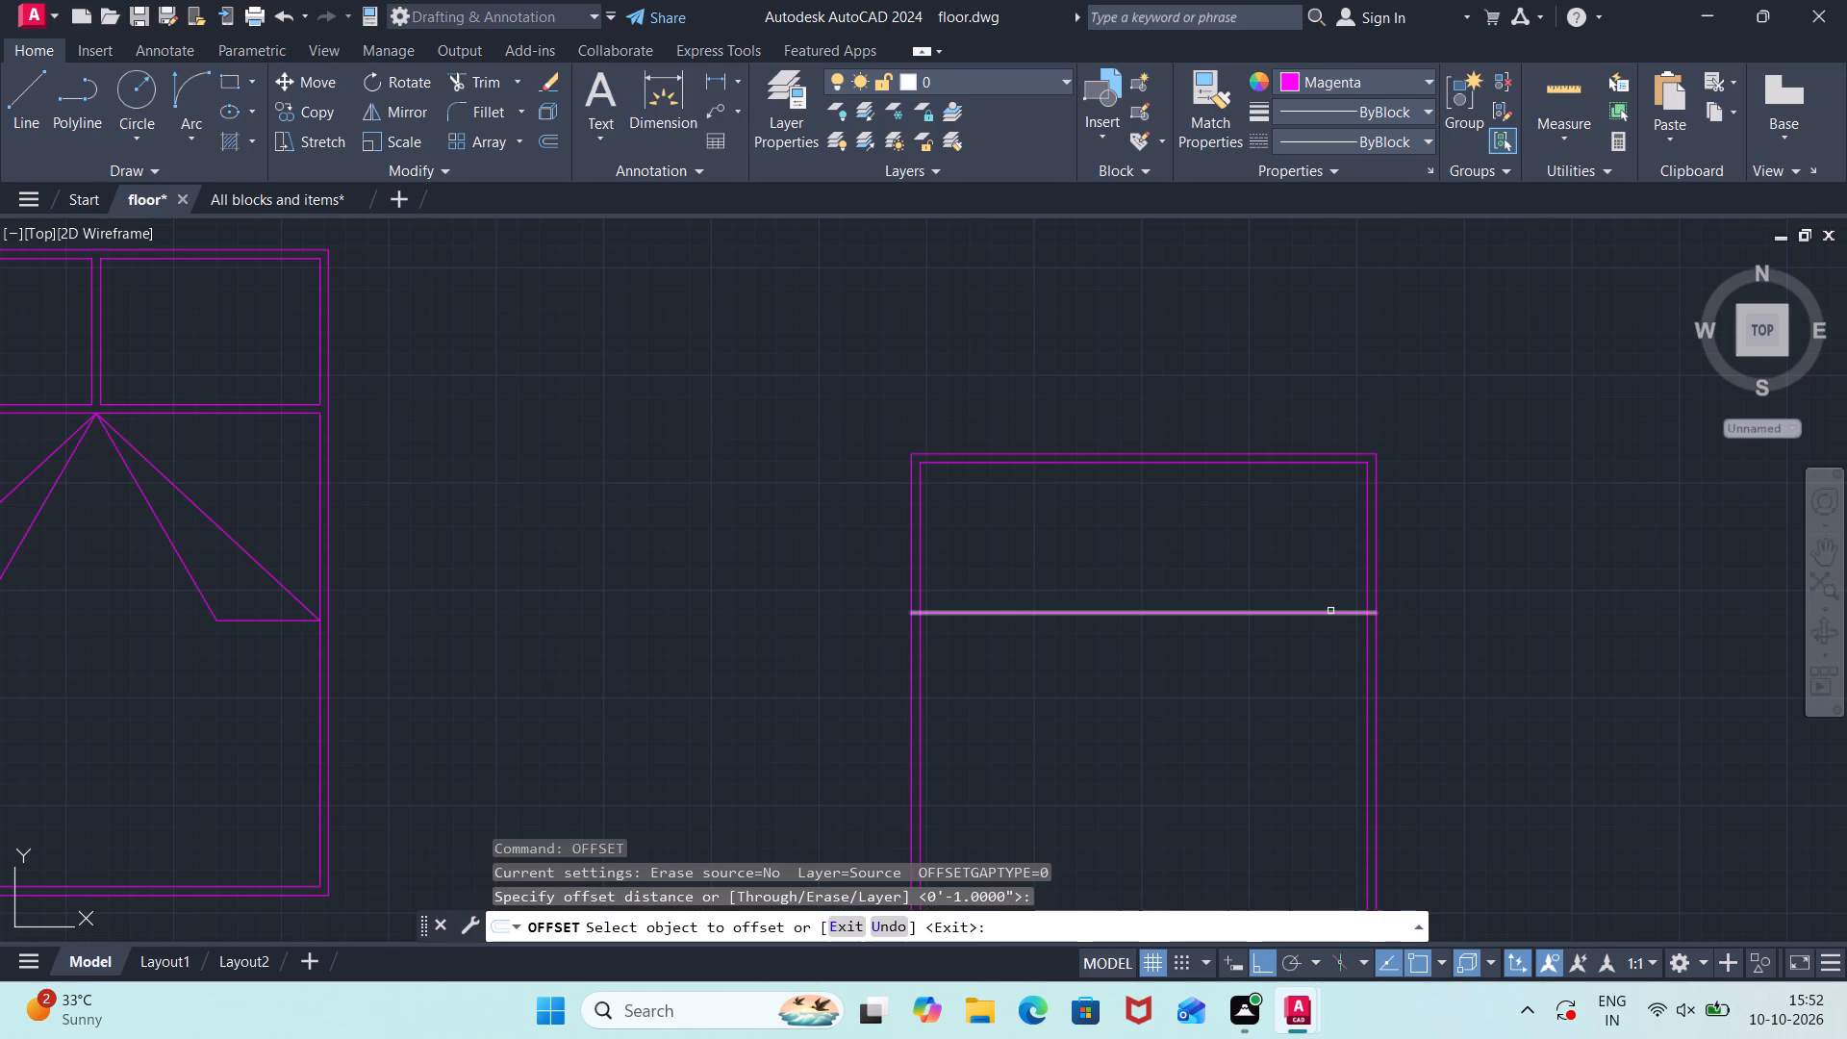
pyautogui.click(1330, 611)
pyautogui.click(1319, 578)
pyautogui.press('Escape')
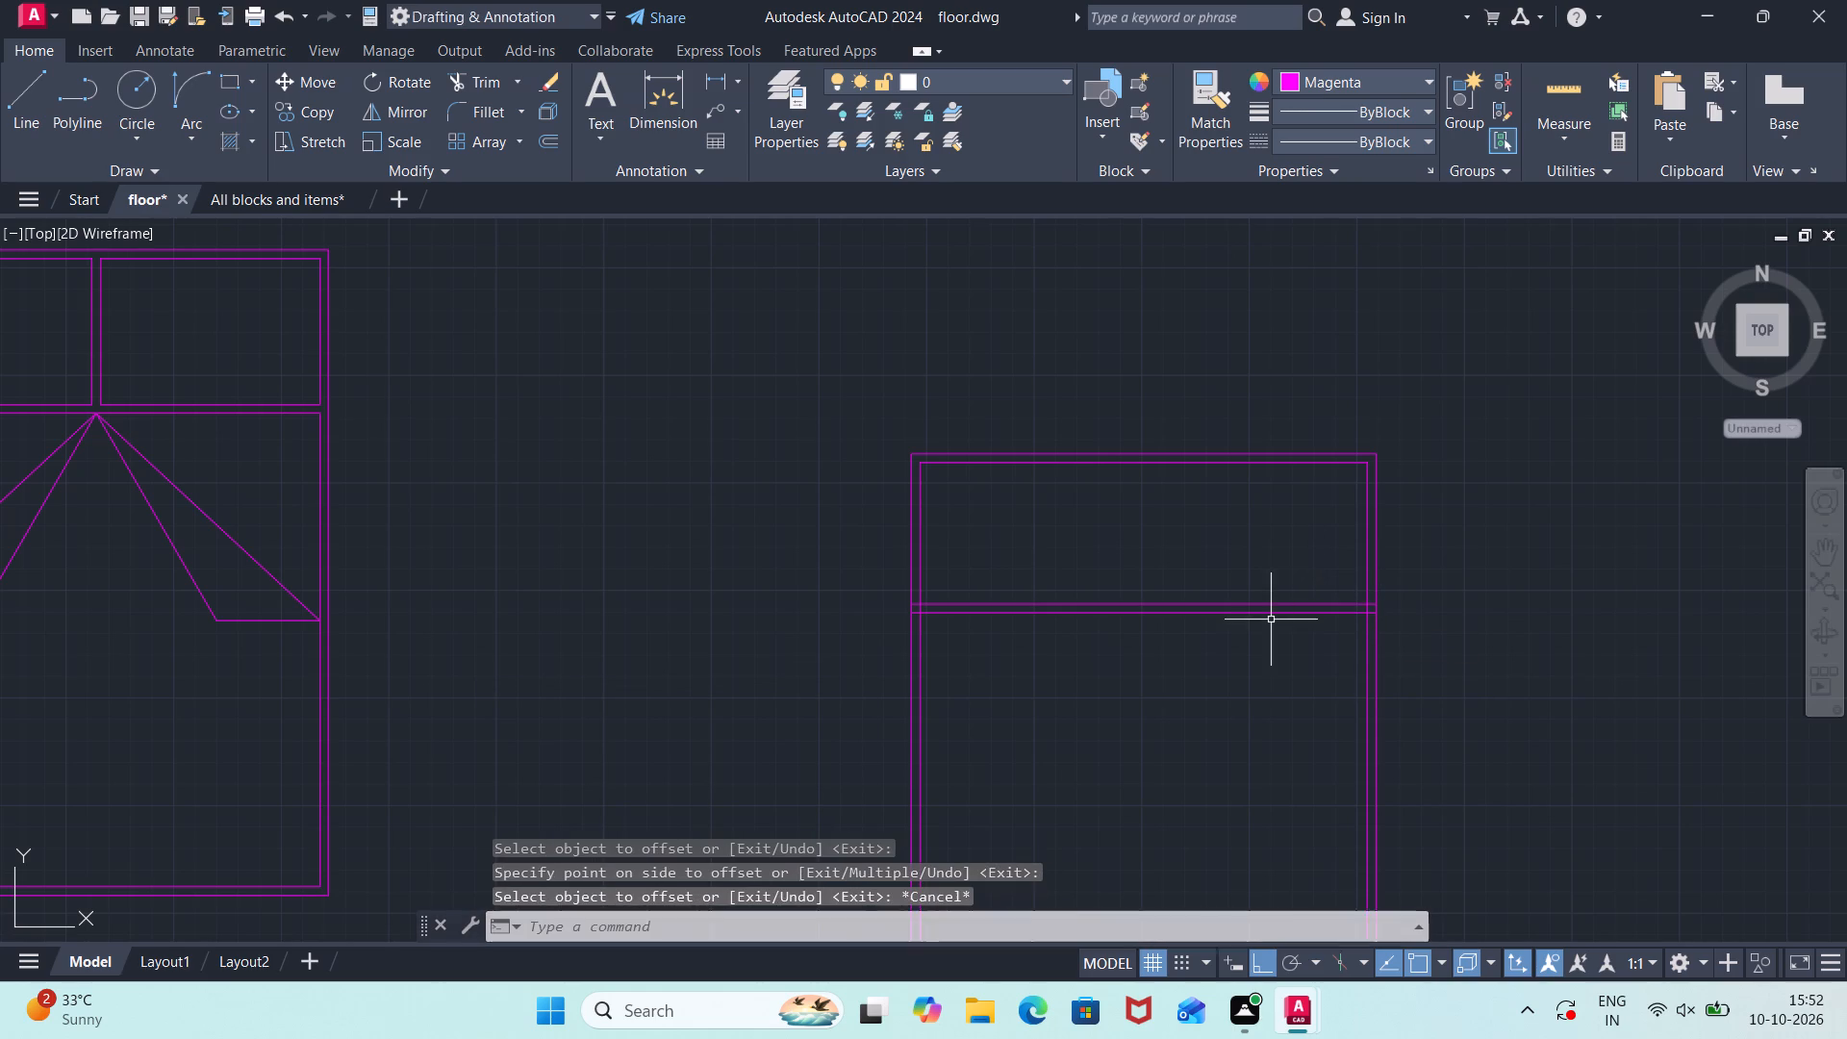
pyautogui.scroll(-1, 1234, 666)
pyautogui.scroll(1, 1126, 674)
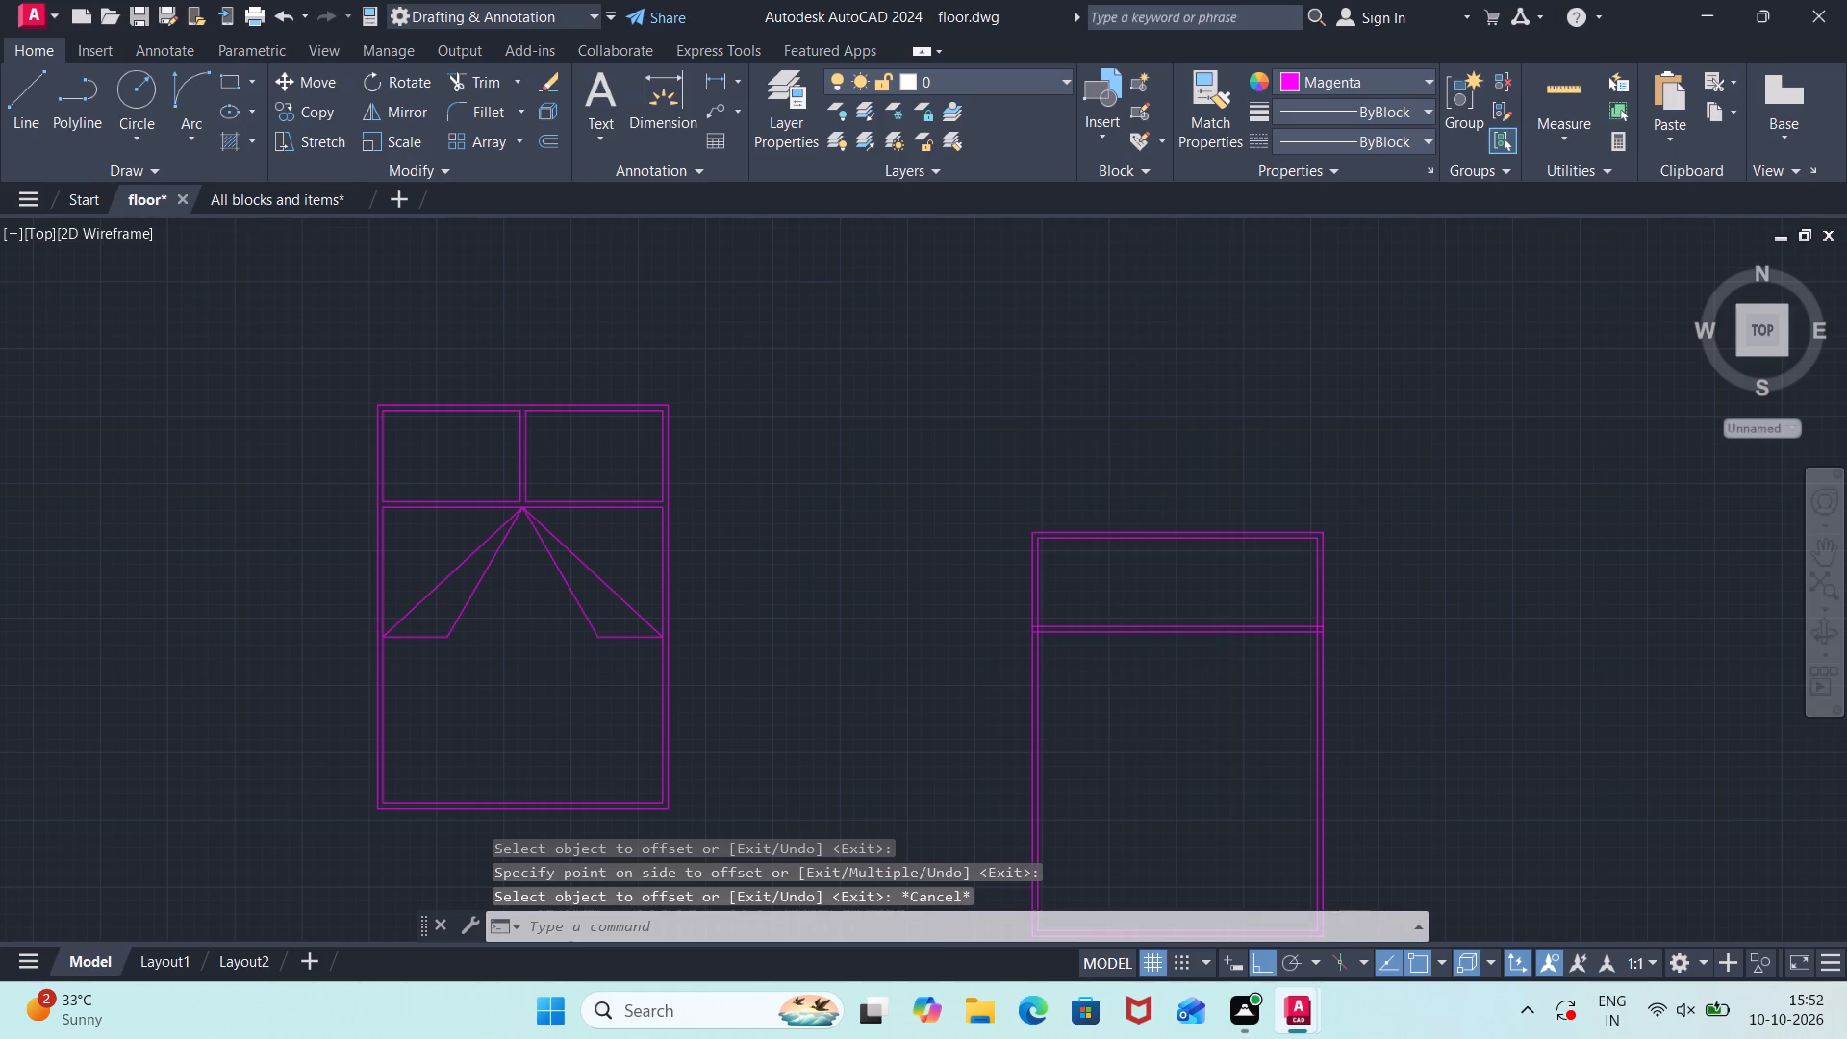
pyautogui.press('Escape')
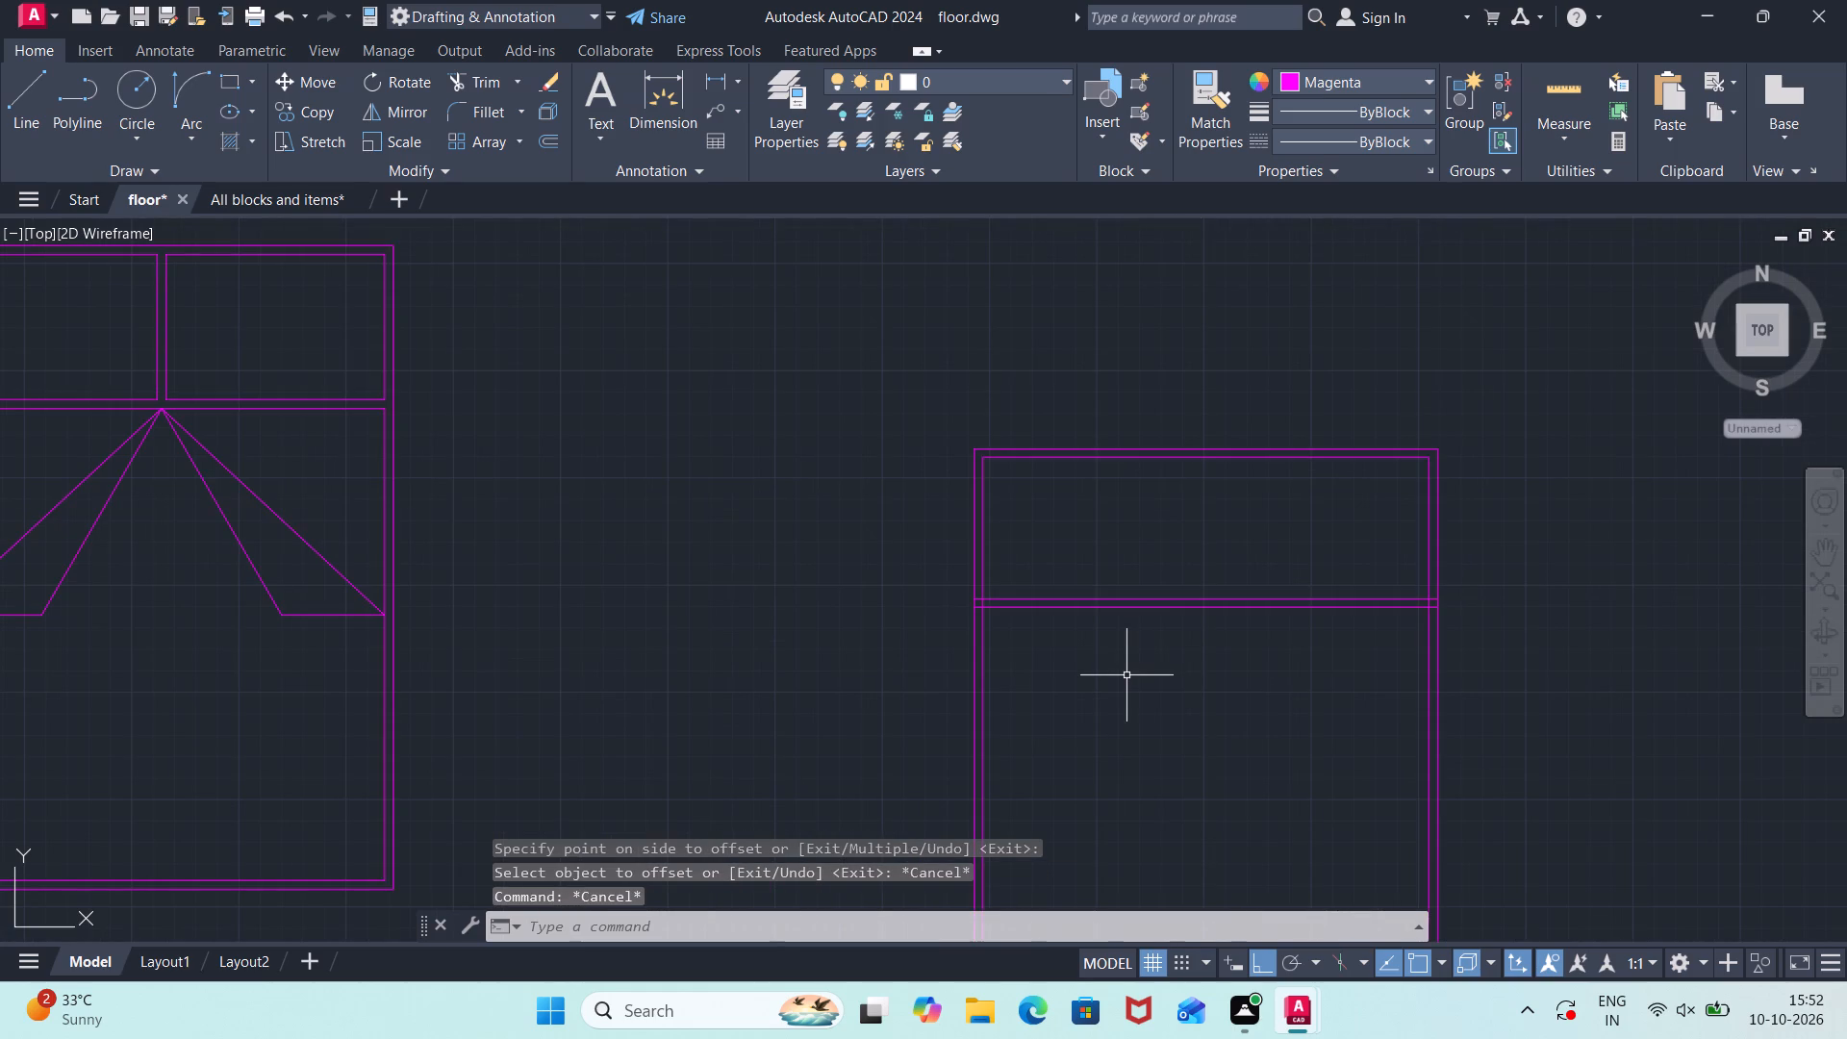
# Trim the overlapping segments where the double dividing line meets the inner border at the second bed's west and east sides.
pyautogui.write('tr')
pyautogui.press('Return')
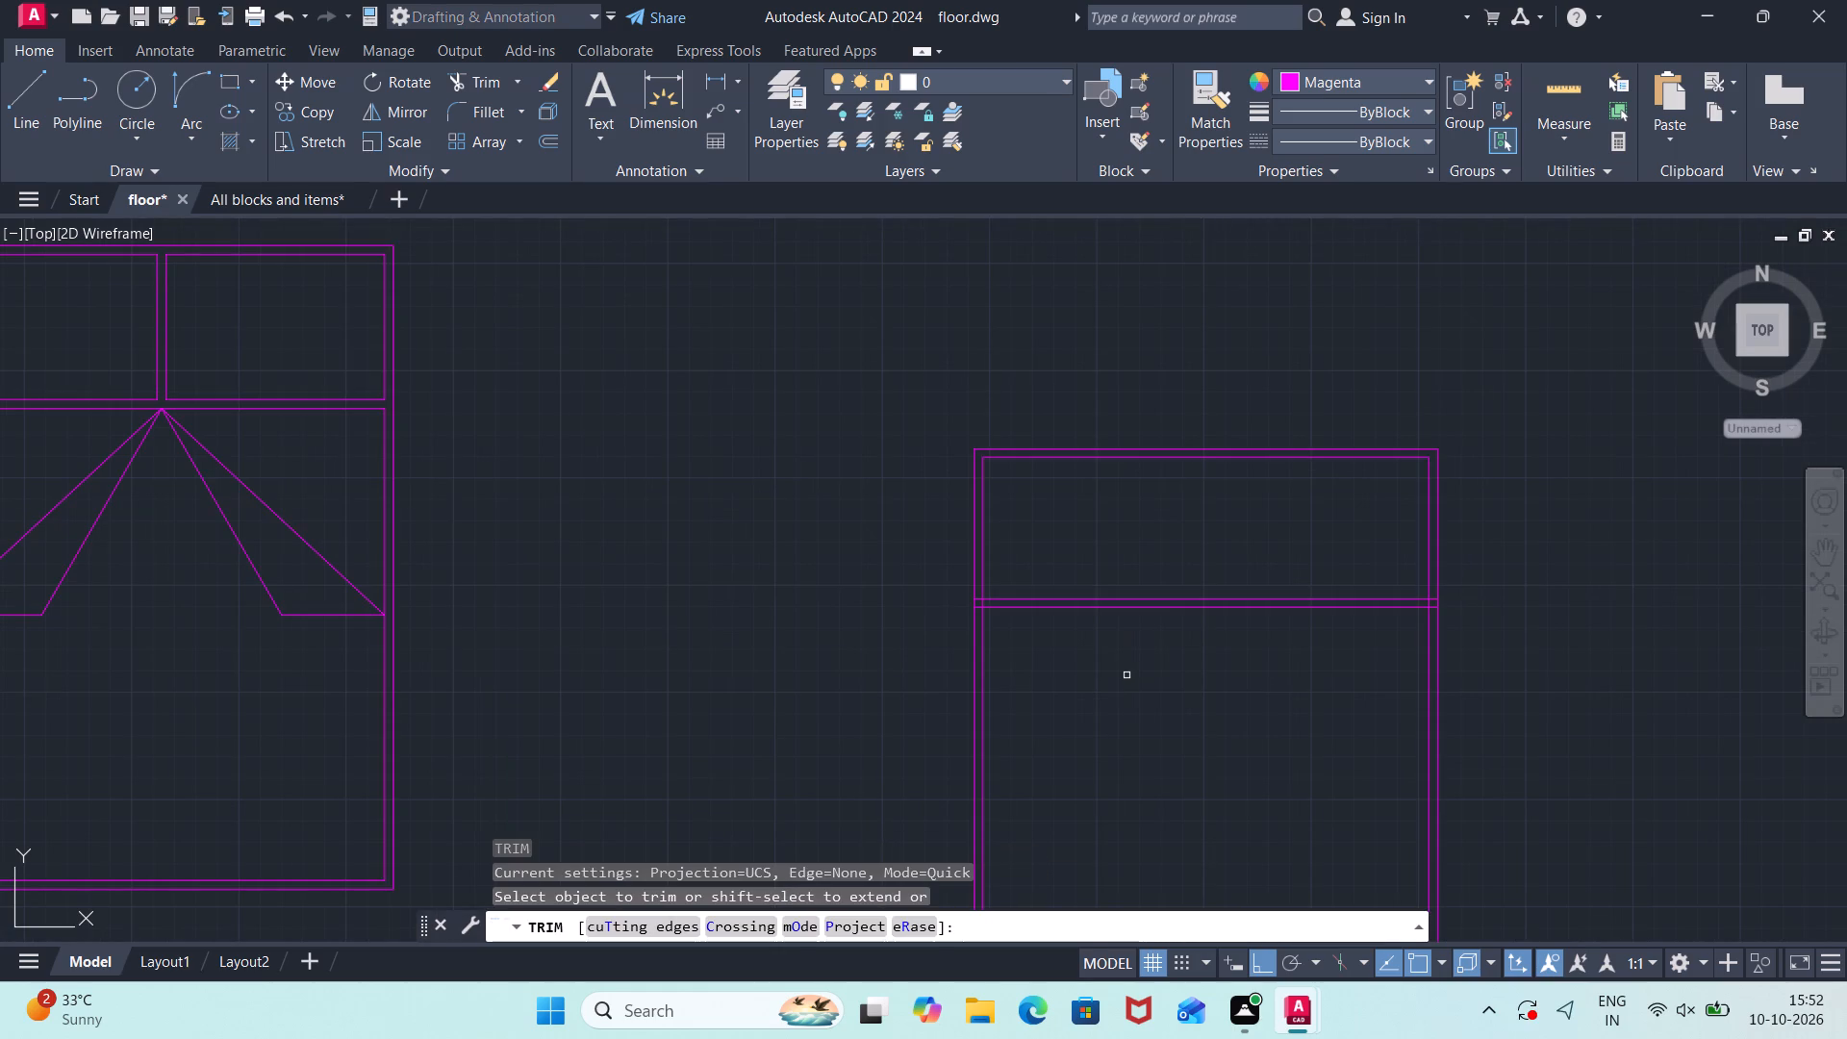
pyautogui.scroll(1, 1126, 674)
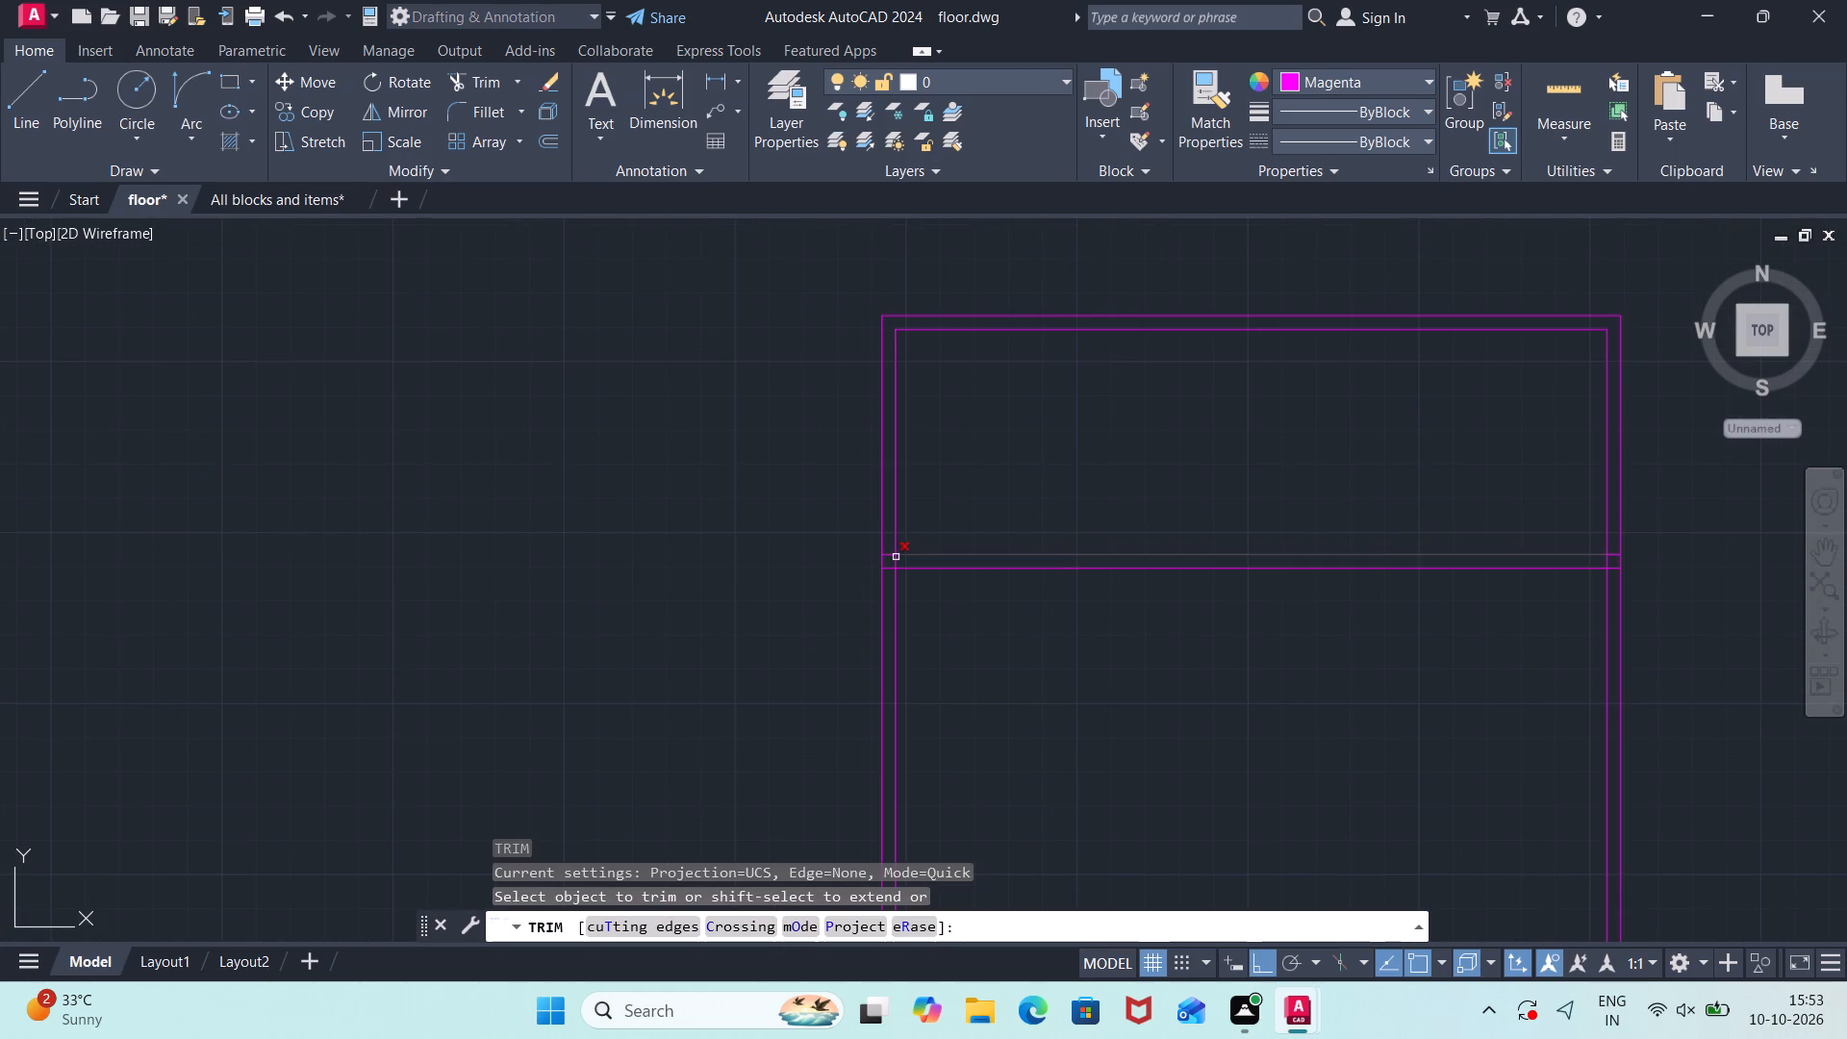
pyautogui.click(893, 566)
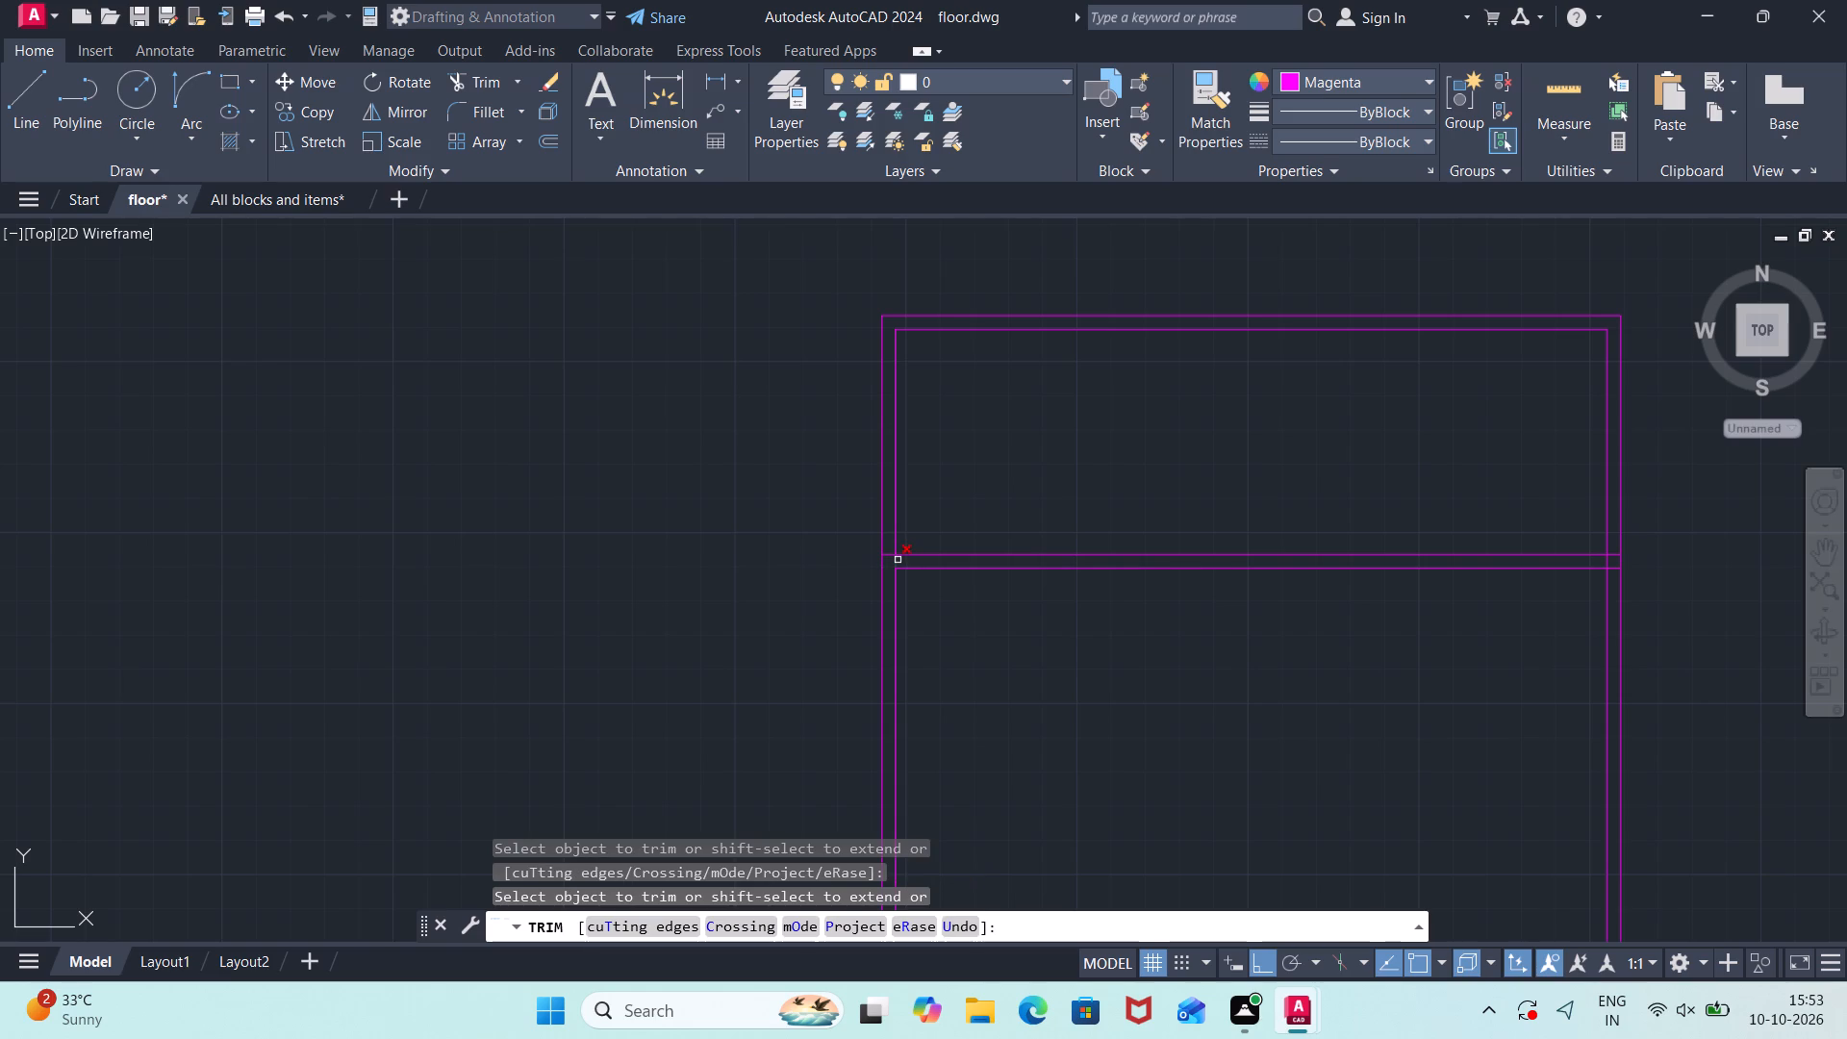
pyautogui.click(898, 560)
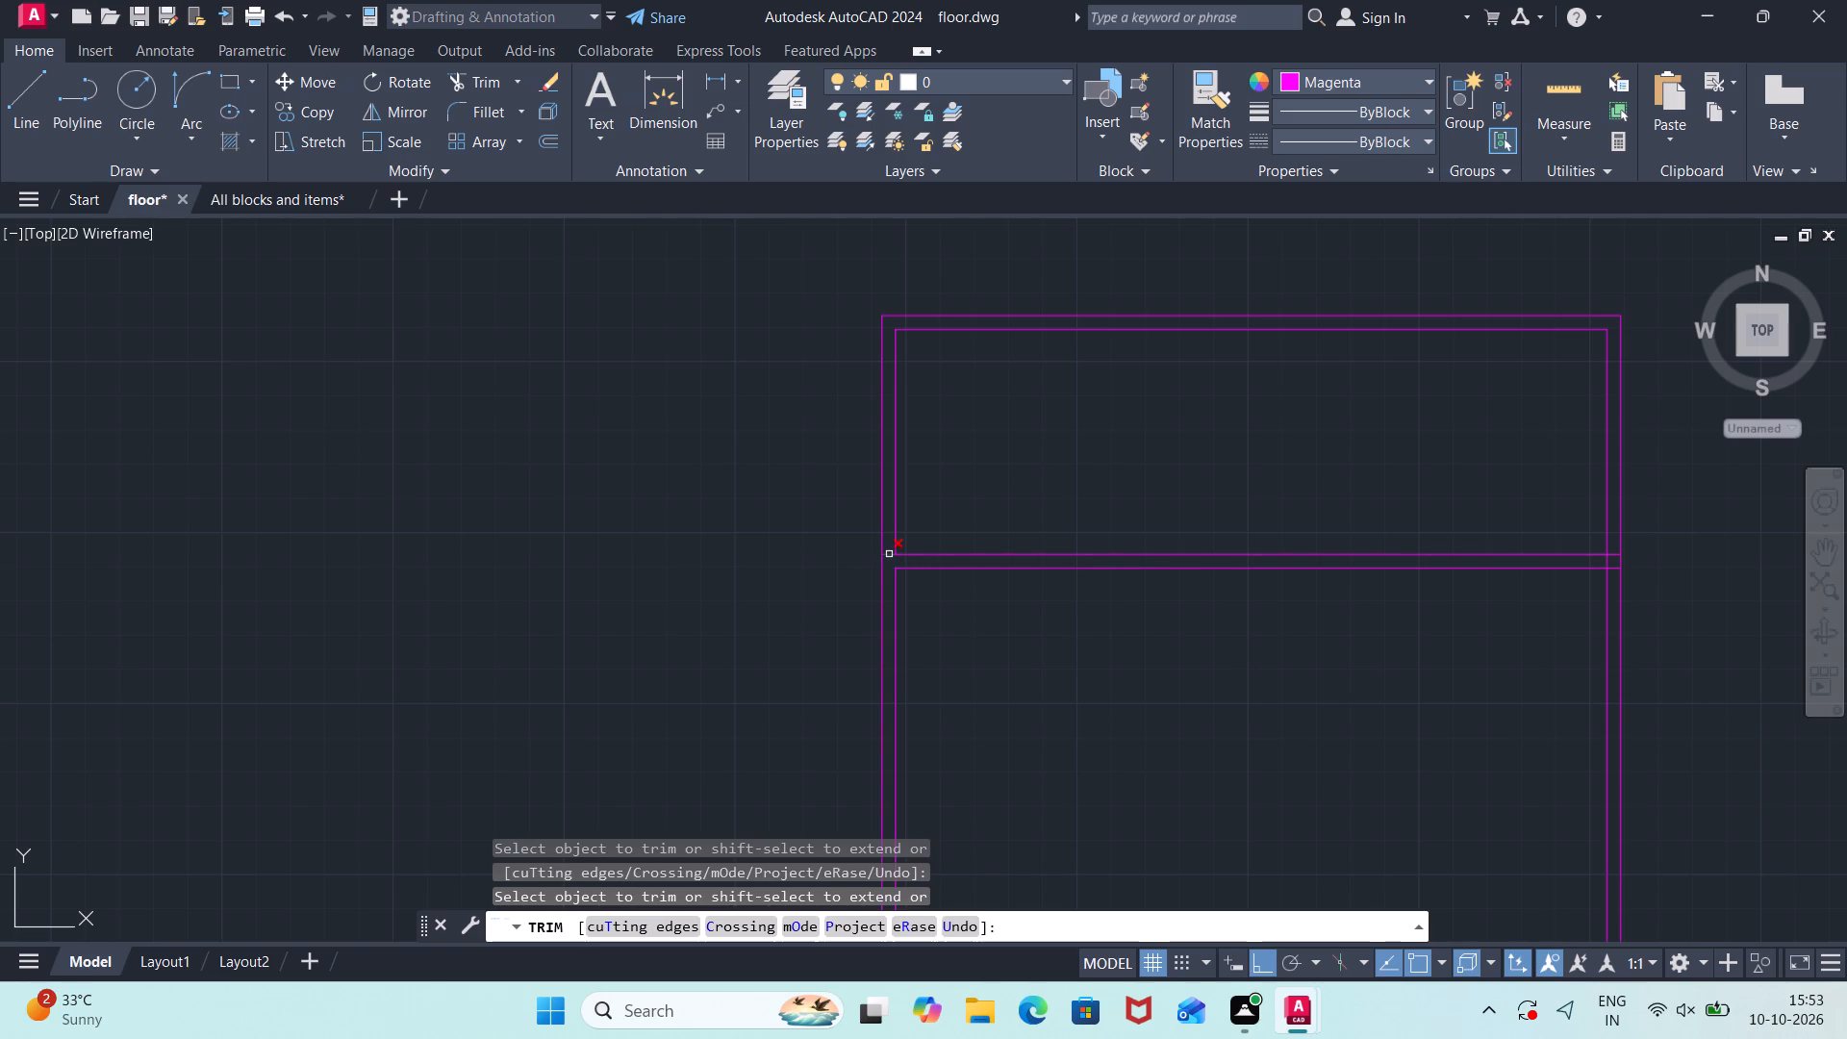
pyautogui.click(889, 552)
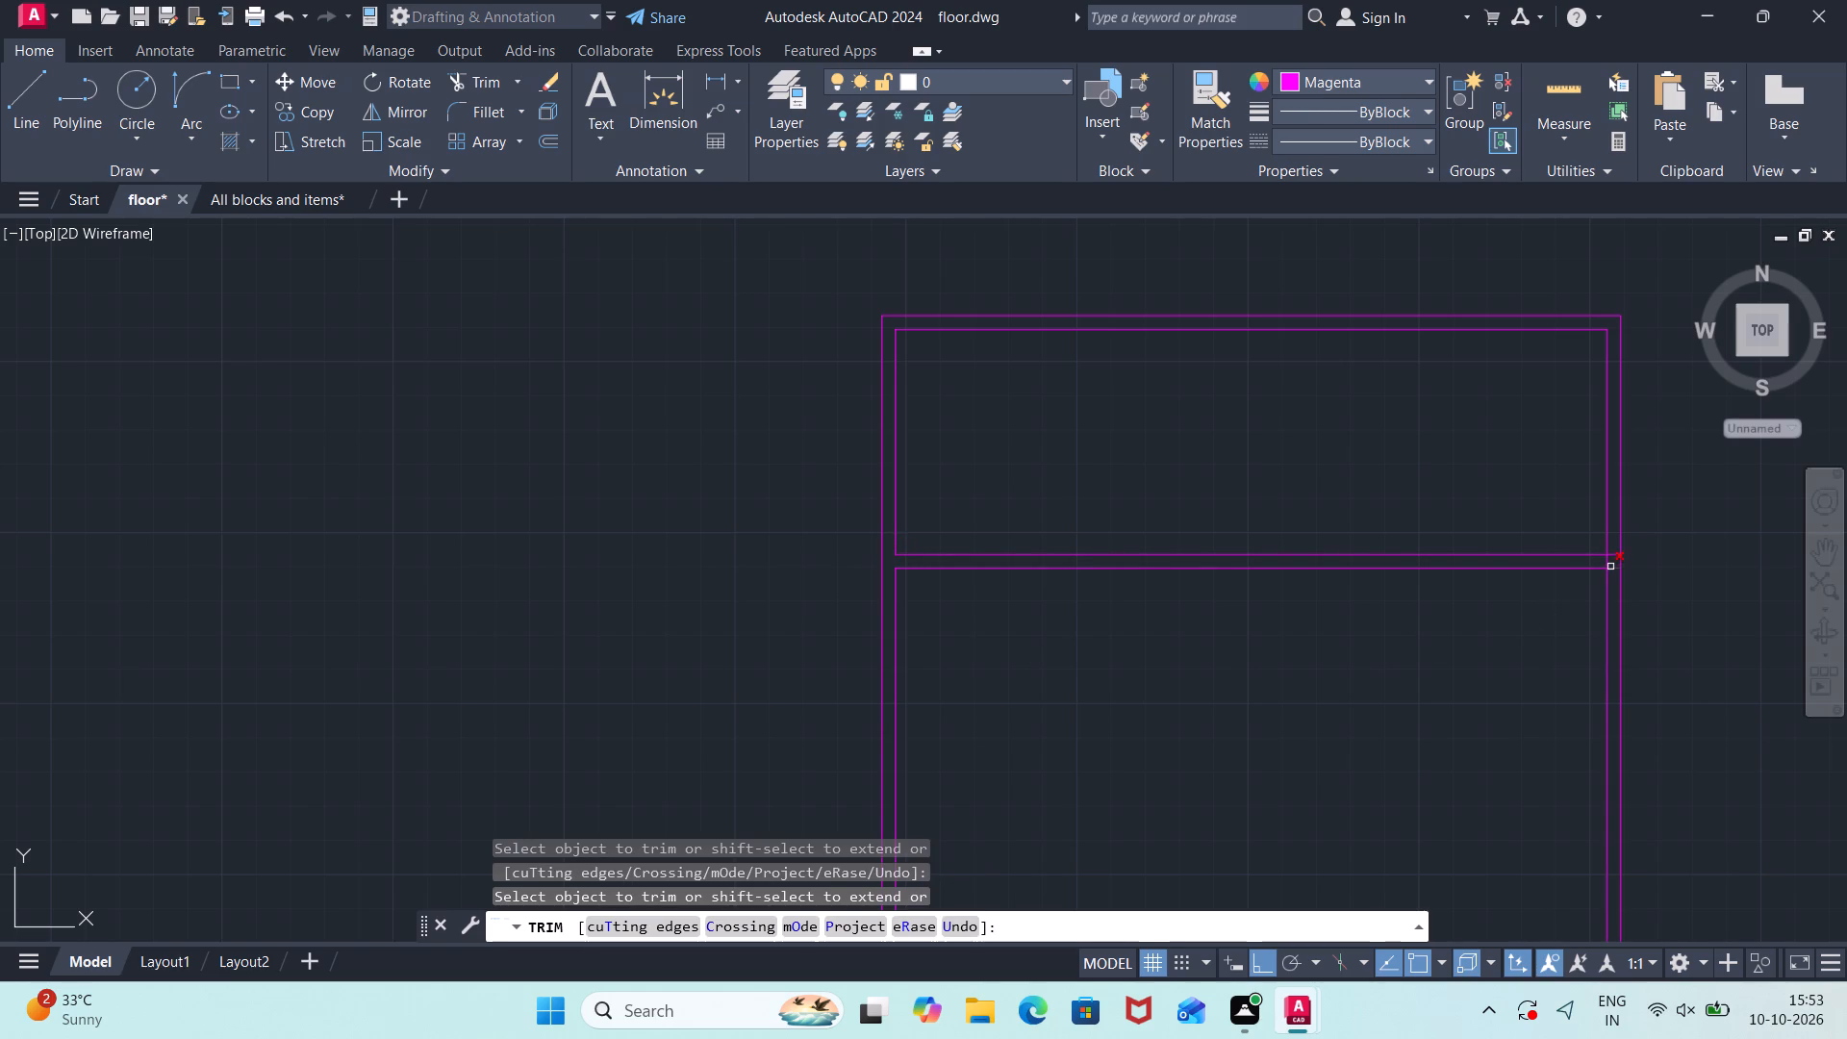
pyautogui.click(1611, 563)
pyautogui.click(1598, 562)
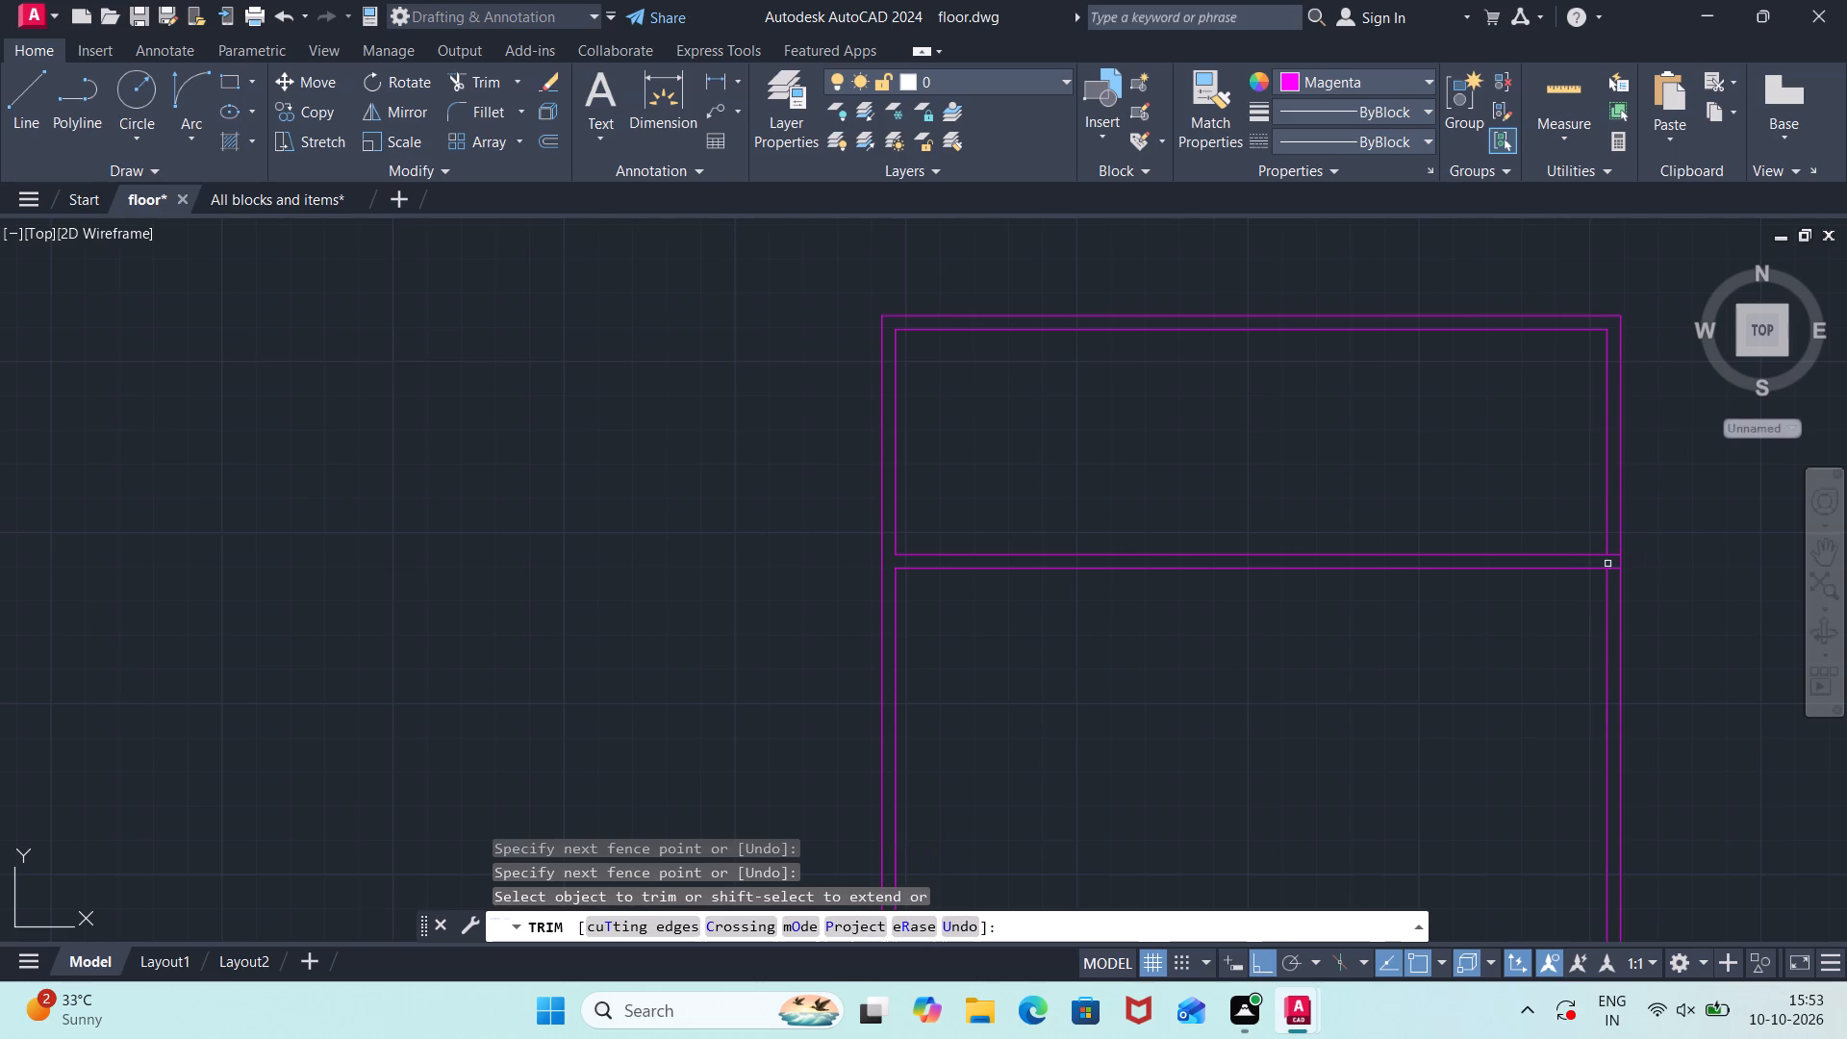
pyautogui.click(1615, 571)
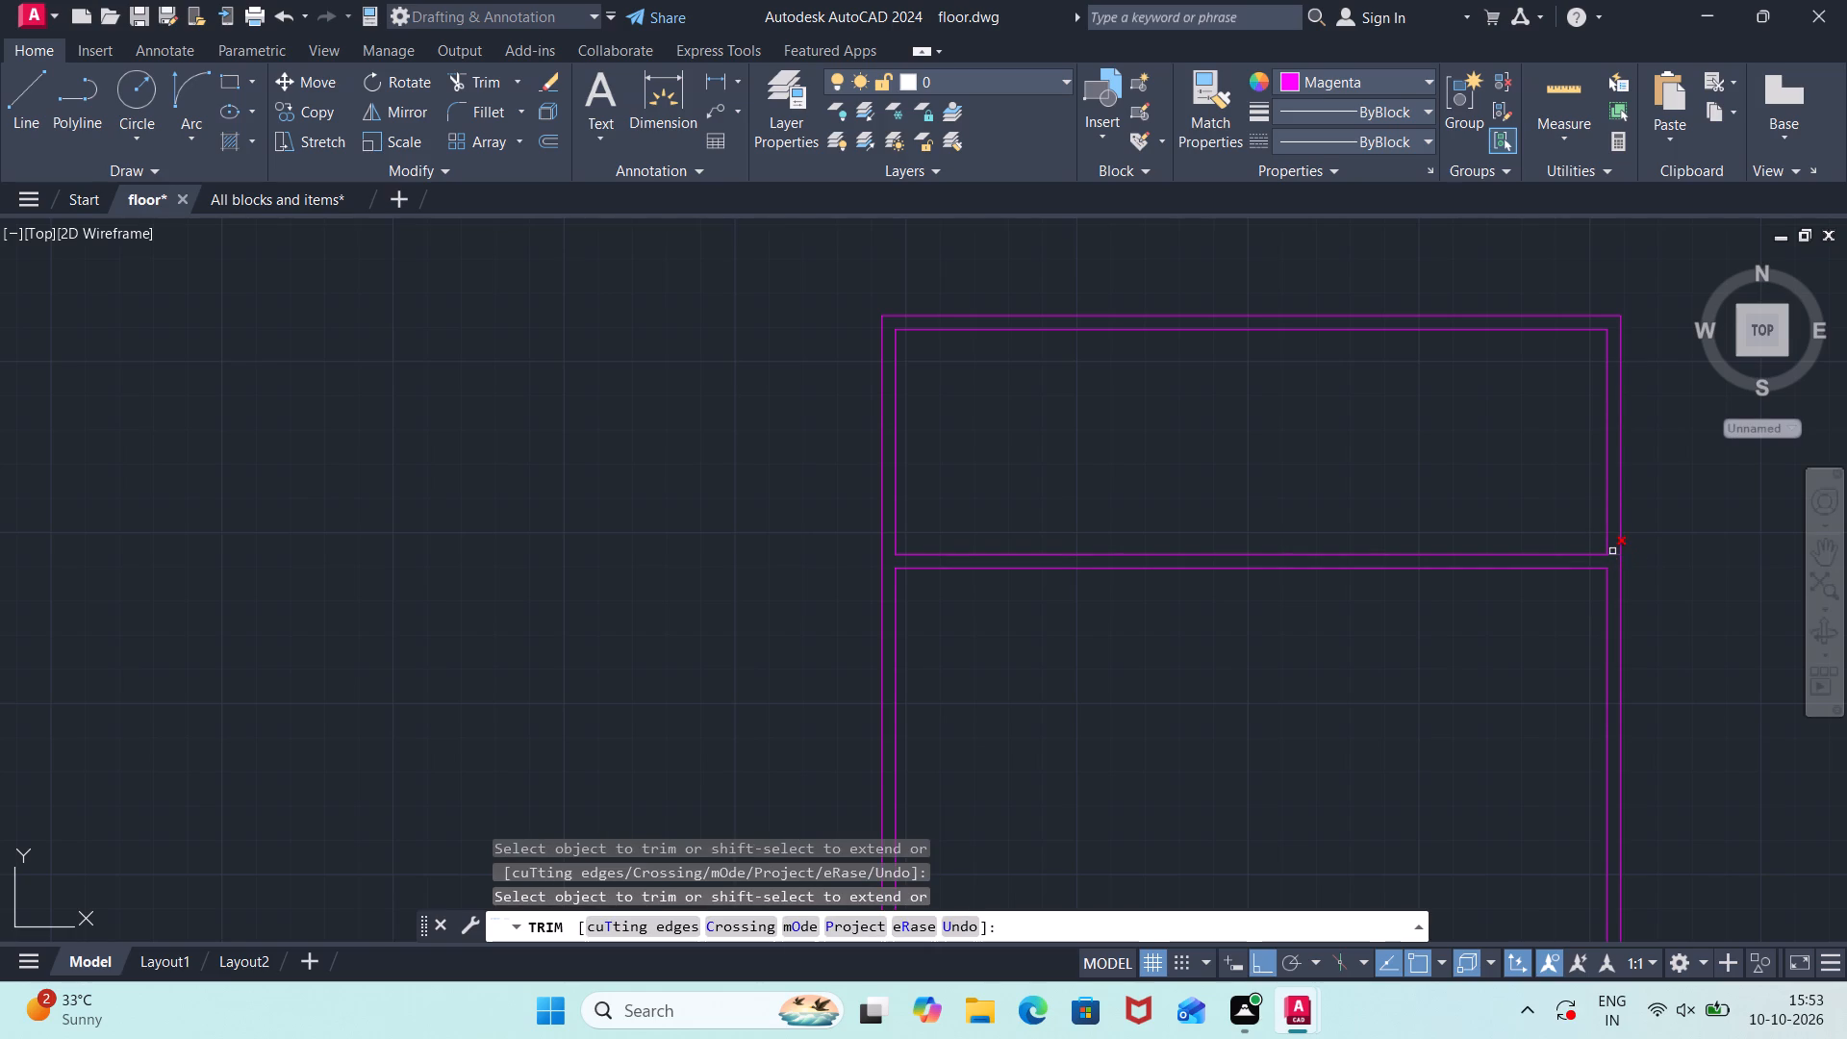
pyautogui.click(1612, 551)
# With Ortho off, draw the west fold from the divider's midpoint diagonally to the inner west edge, 1' east, and back to the midpoint.
pyautogui.scroll(-2, 1297, 776)
pyautogui.moveTo(1269, 778); pyautogui.dragTo(1206, 595, button='middle')
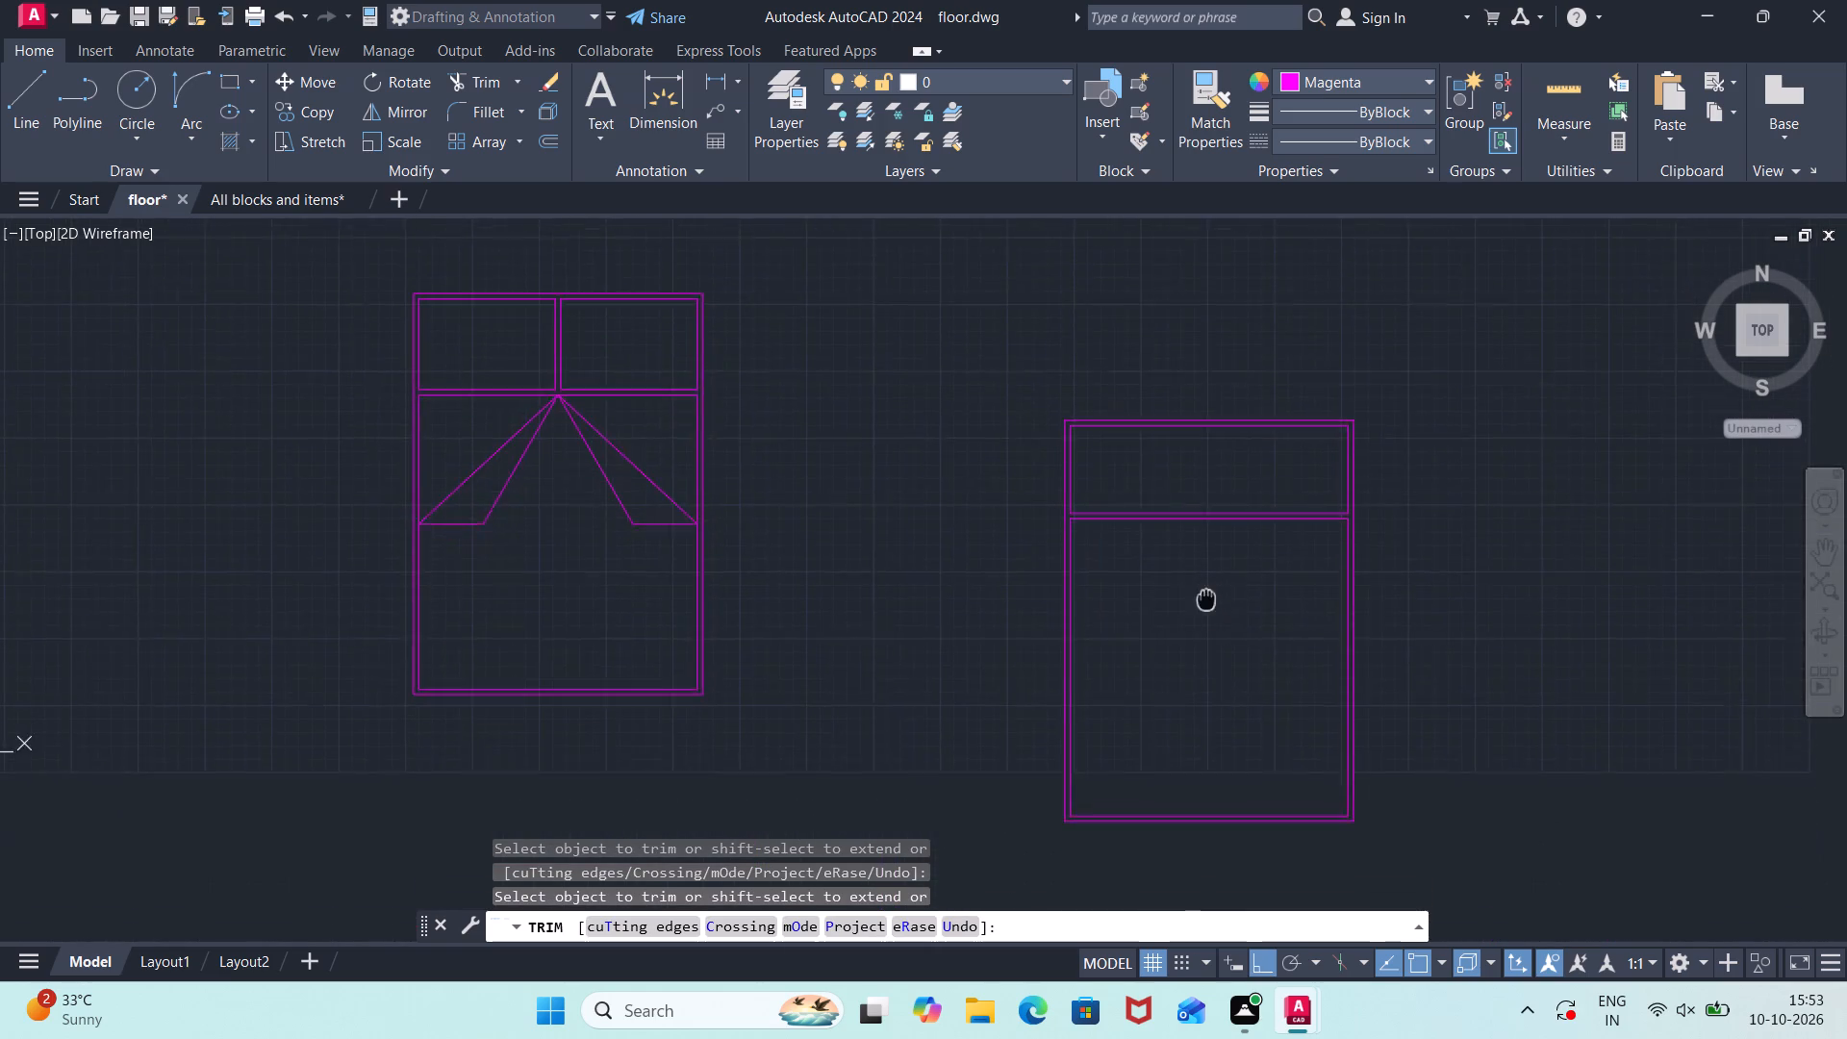
pyautogui.moveTo(1206, 595); pyautogui.dragTo(1205, 589, button='middle')
pyautogui.press('l')
pyautogui.press('Return')
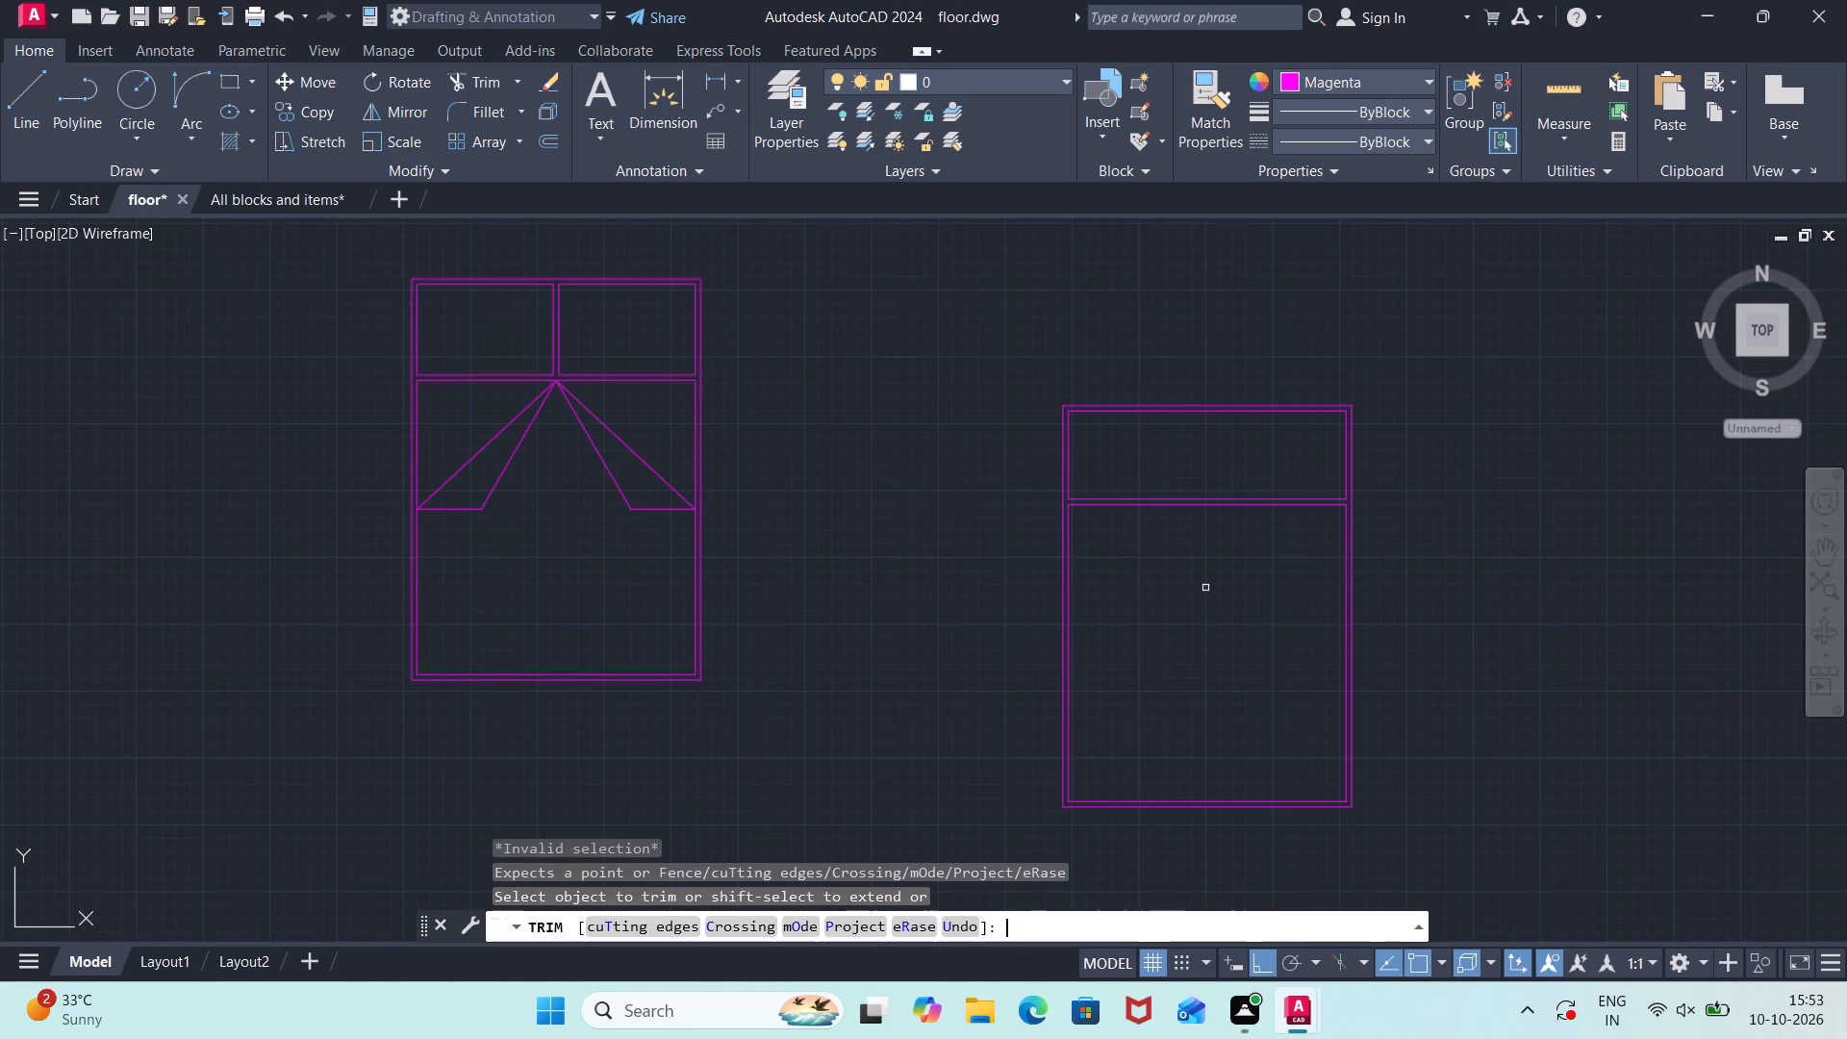
pyautogui.press('F8')
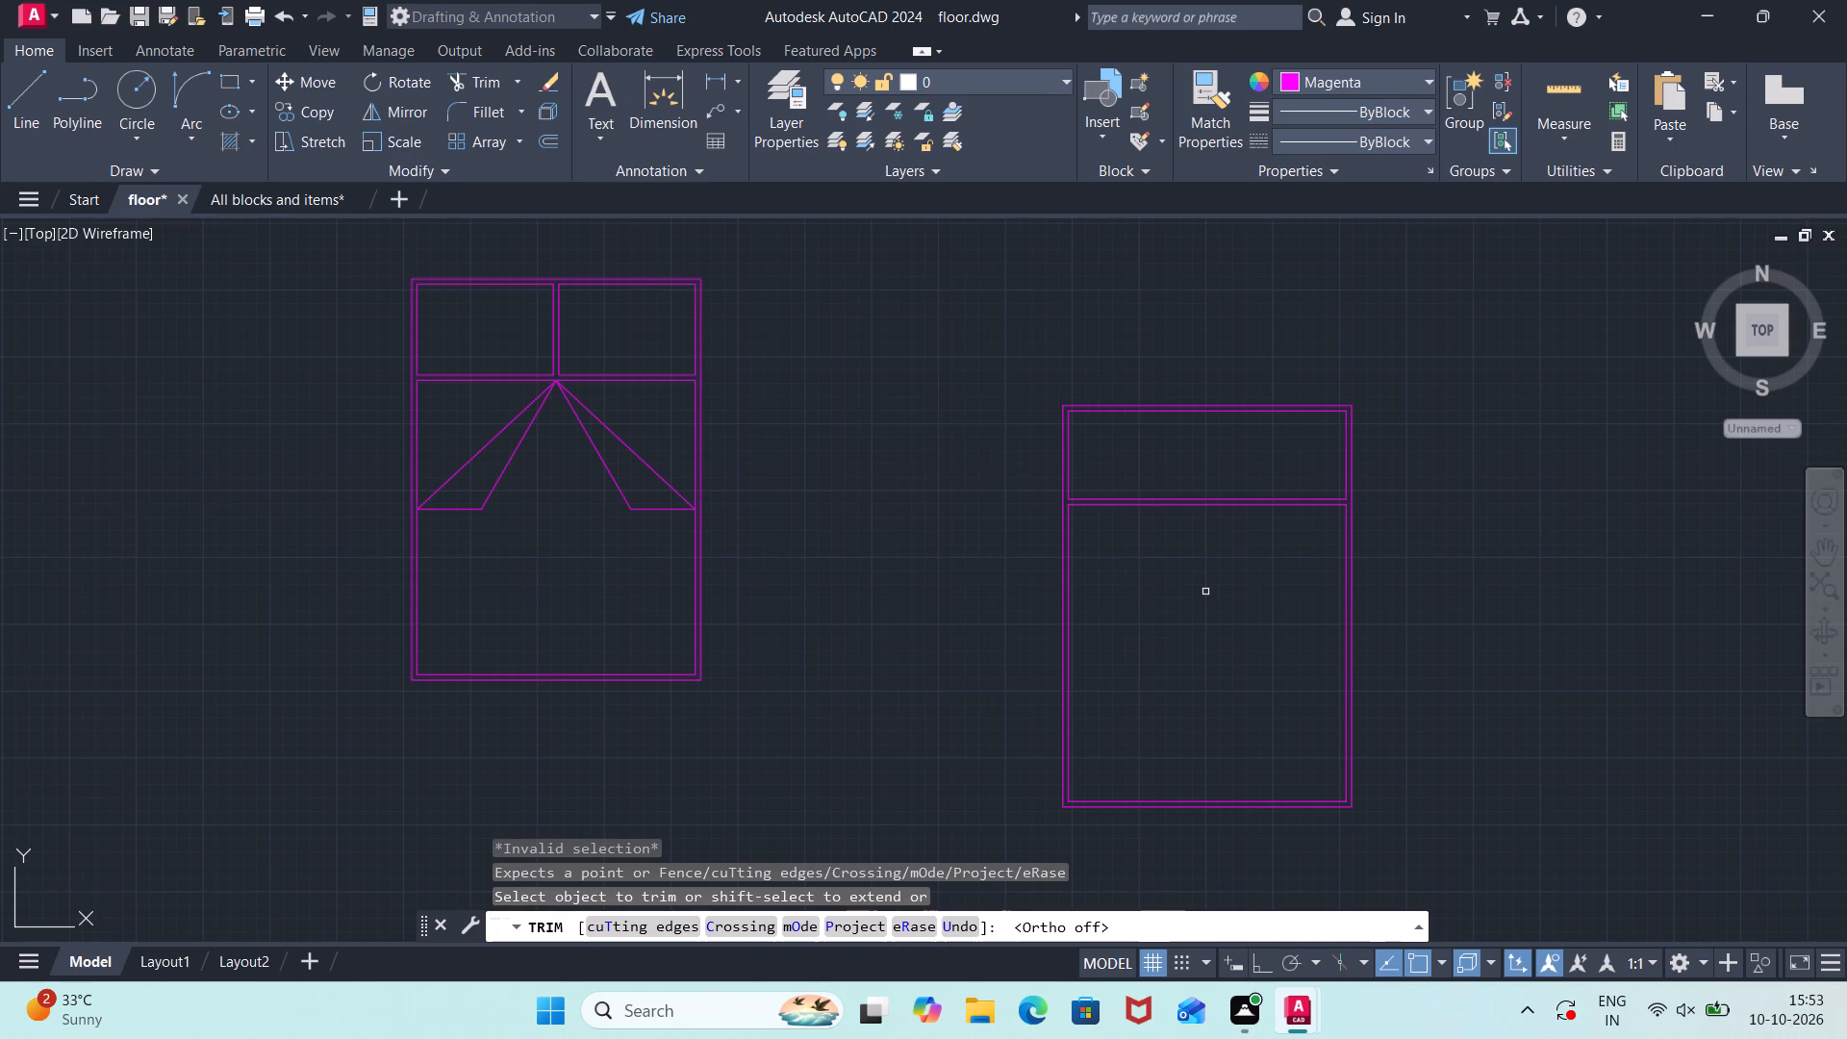
pyautogui.press('Escape')
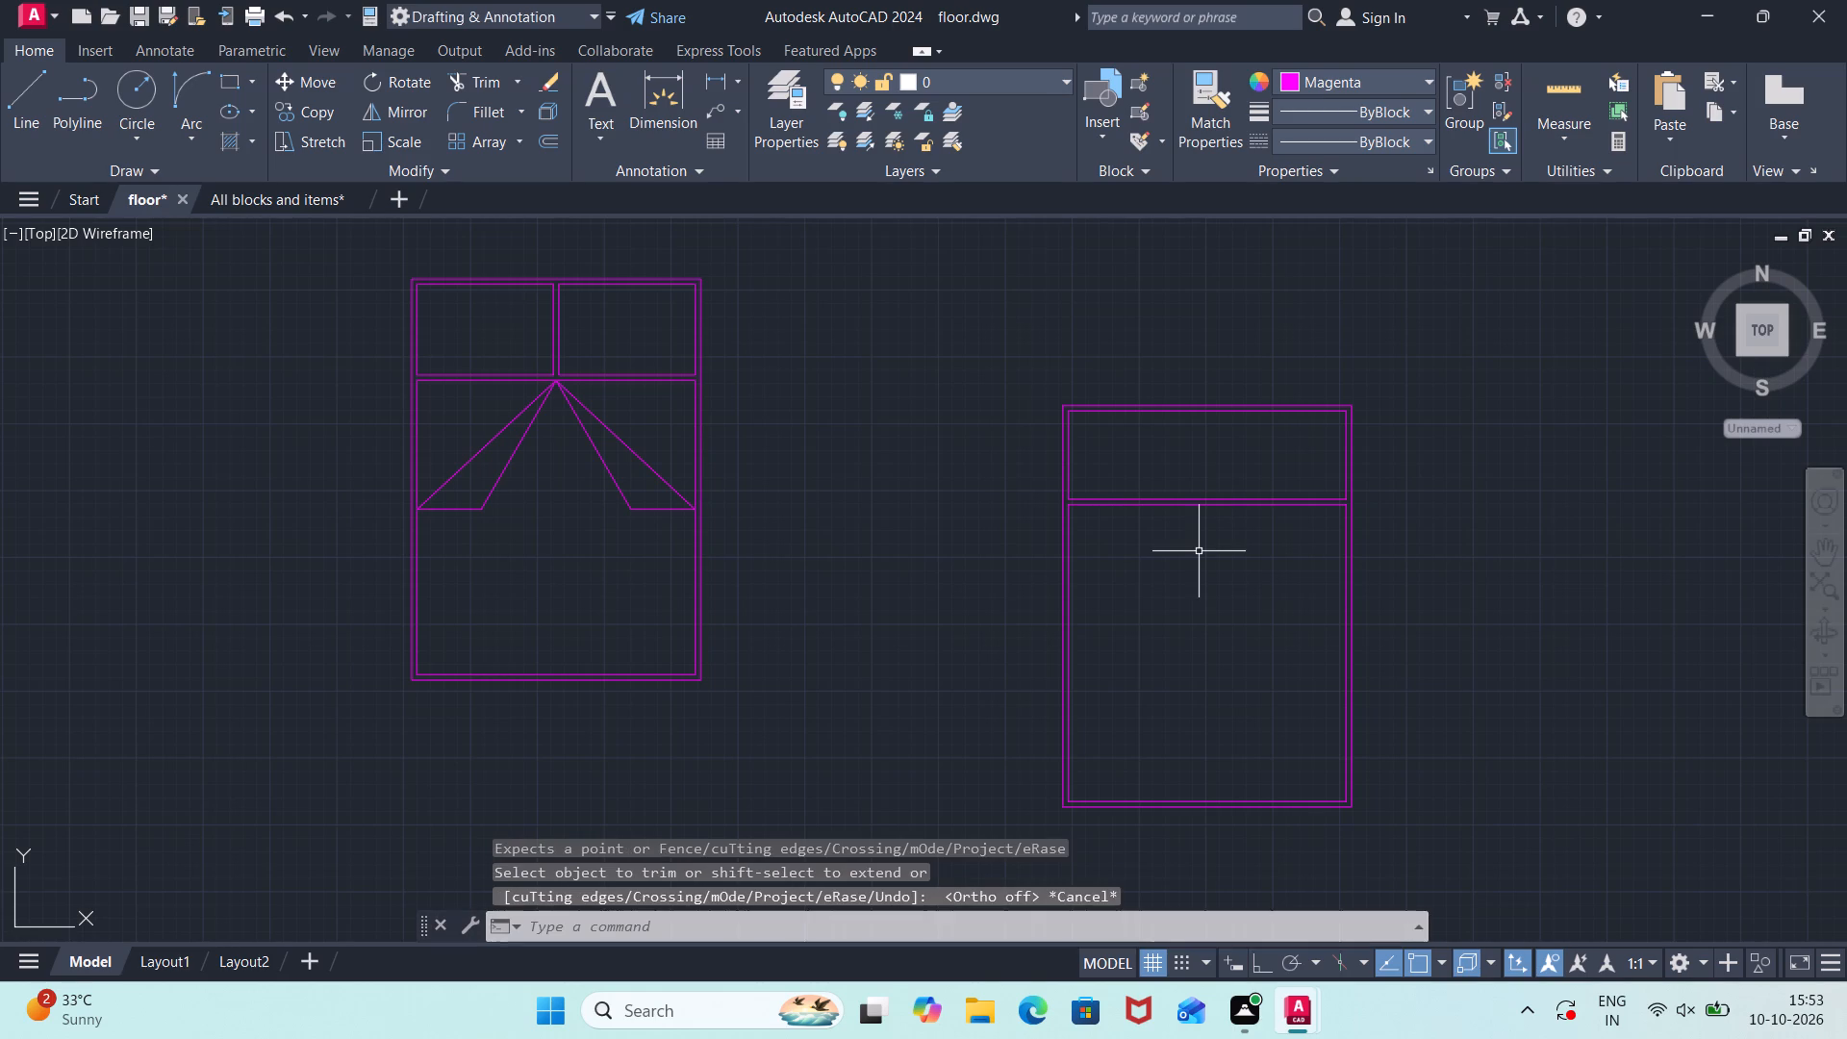
pyautogui.press('l')
pyautogui.press('Return')
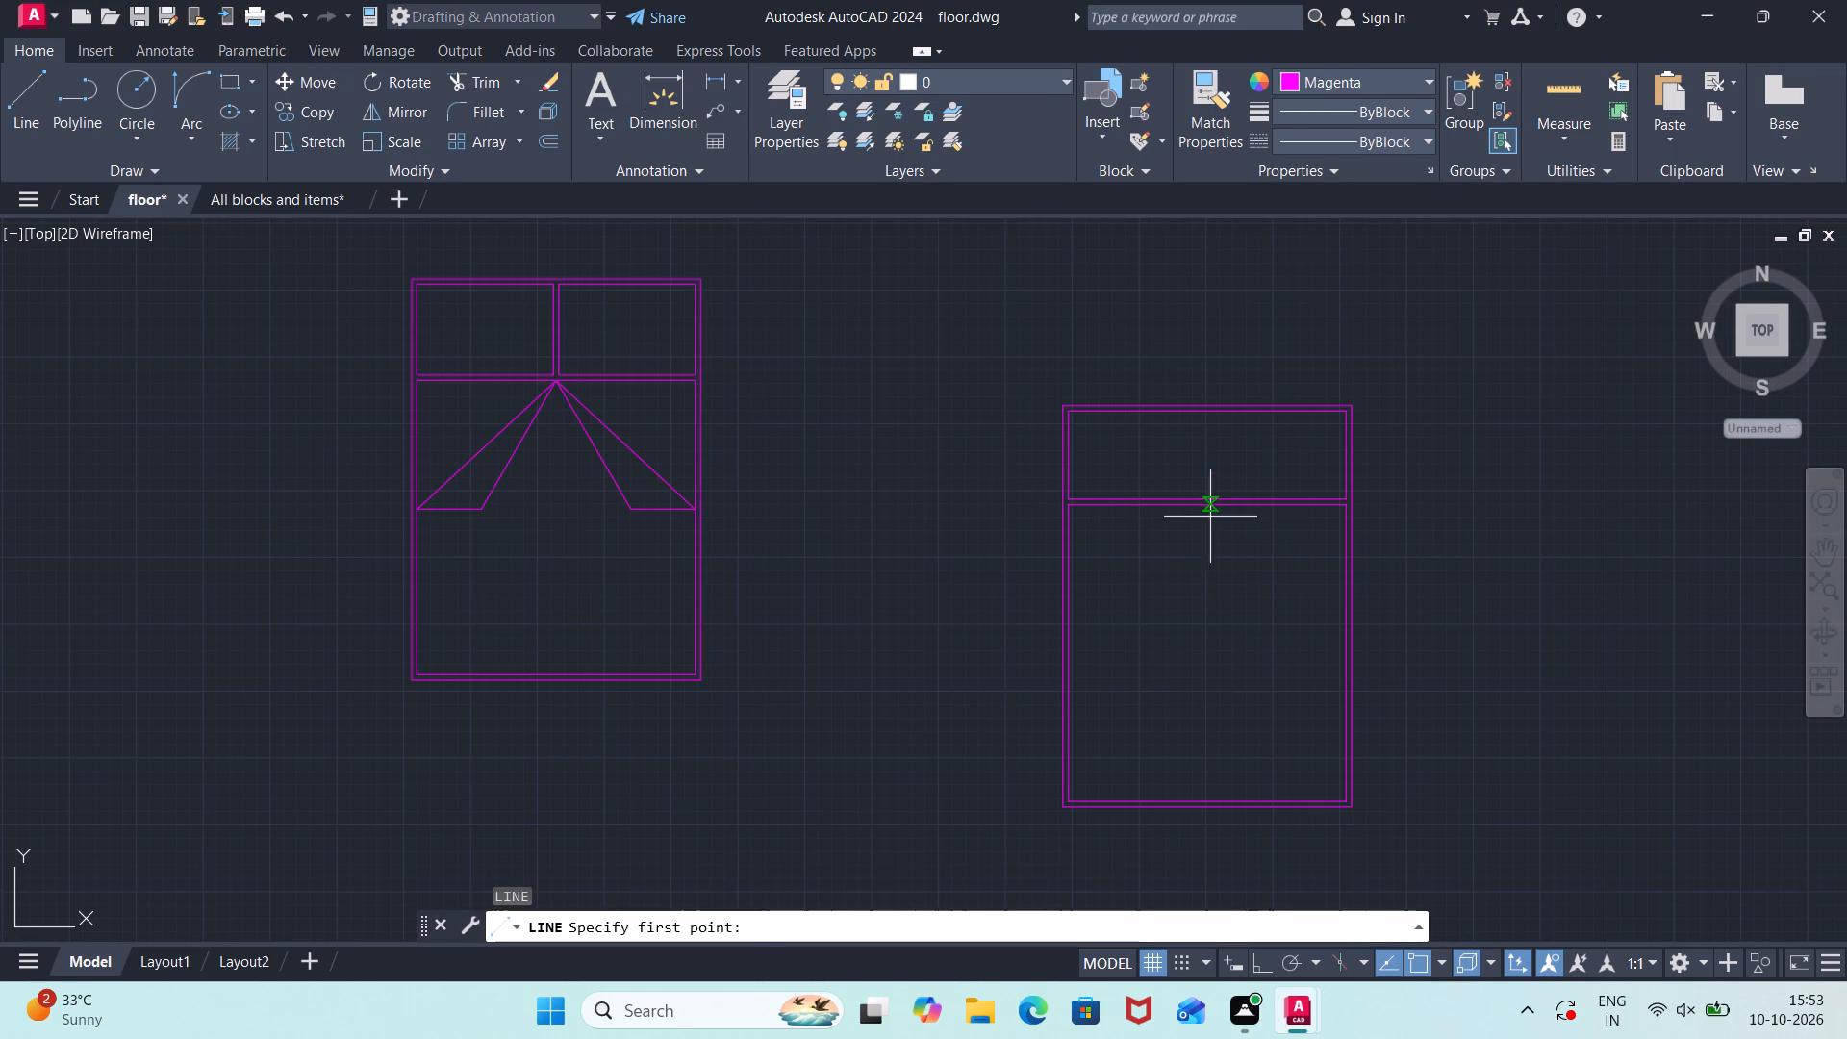
pyautogui.click(1203, 498)
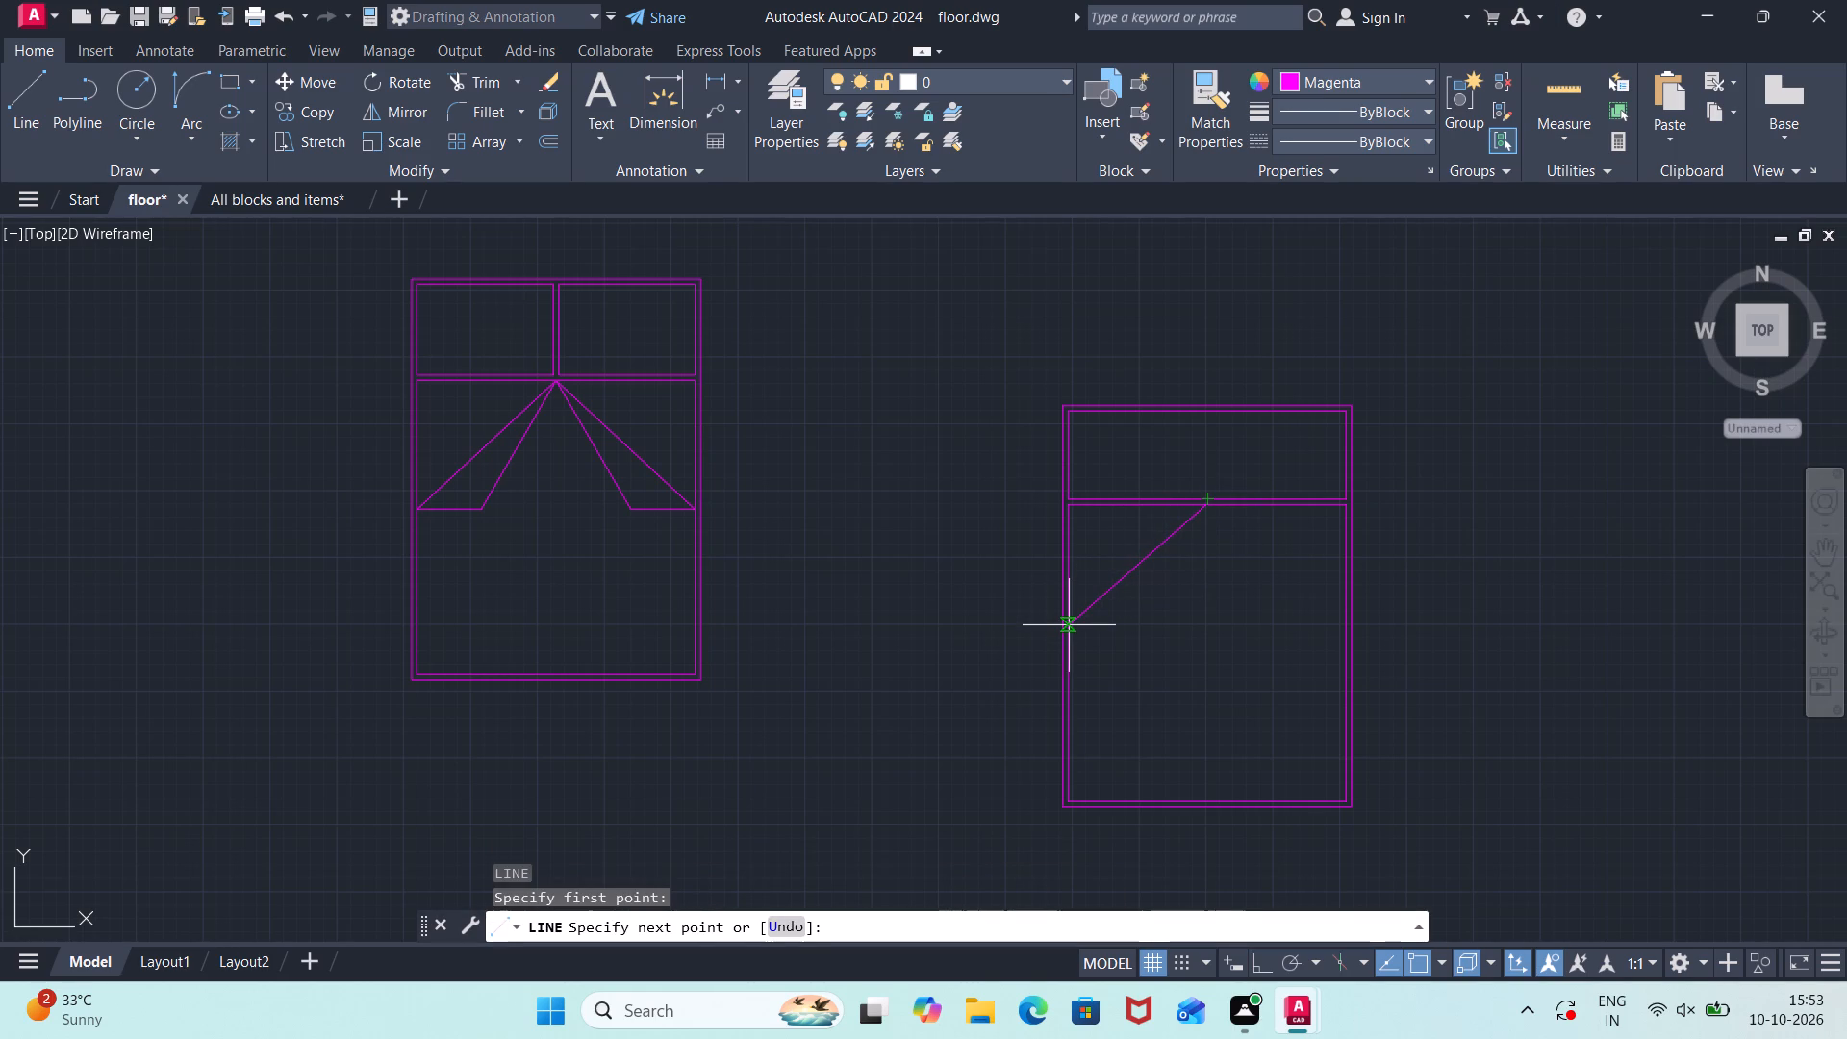
pyautogui.click(1069, 625)
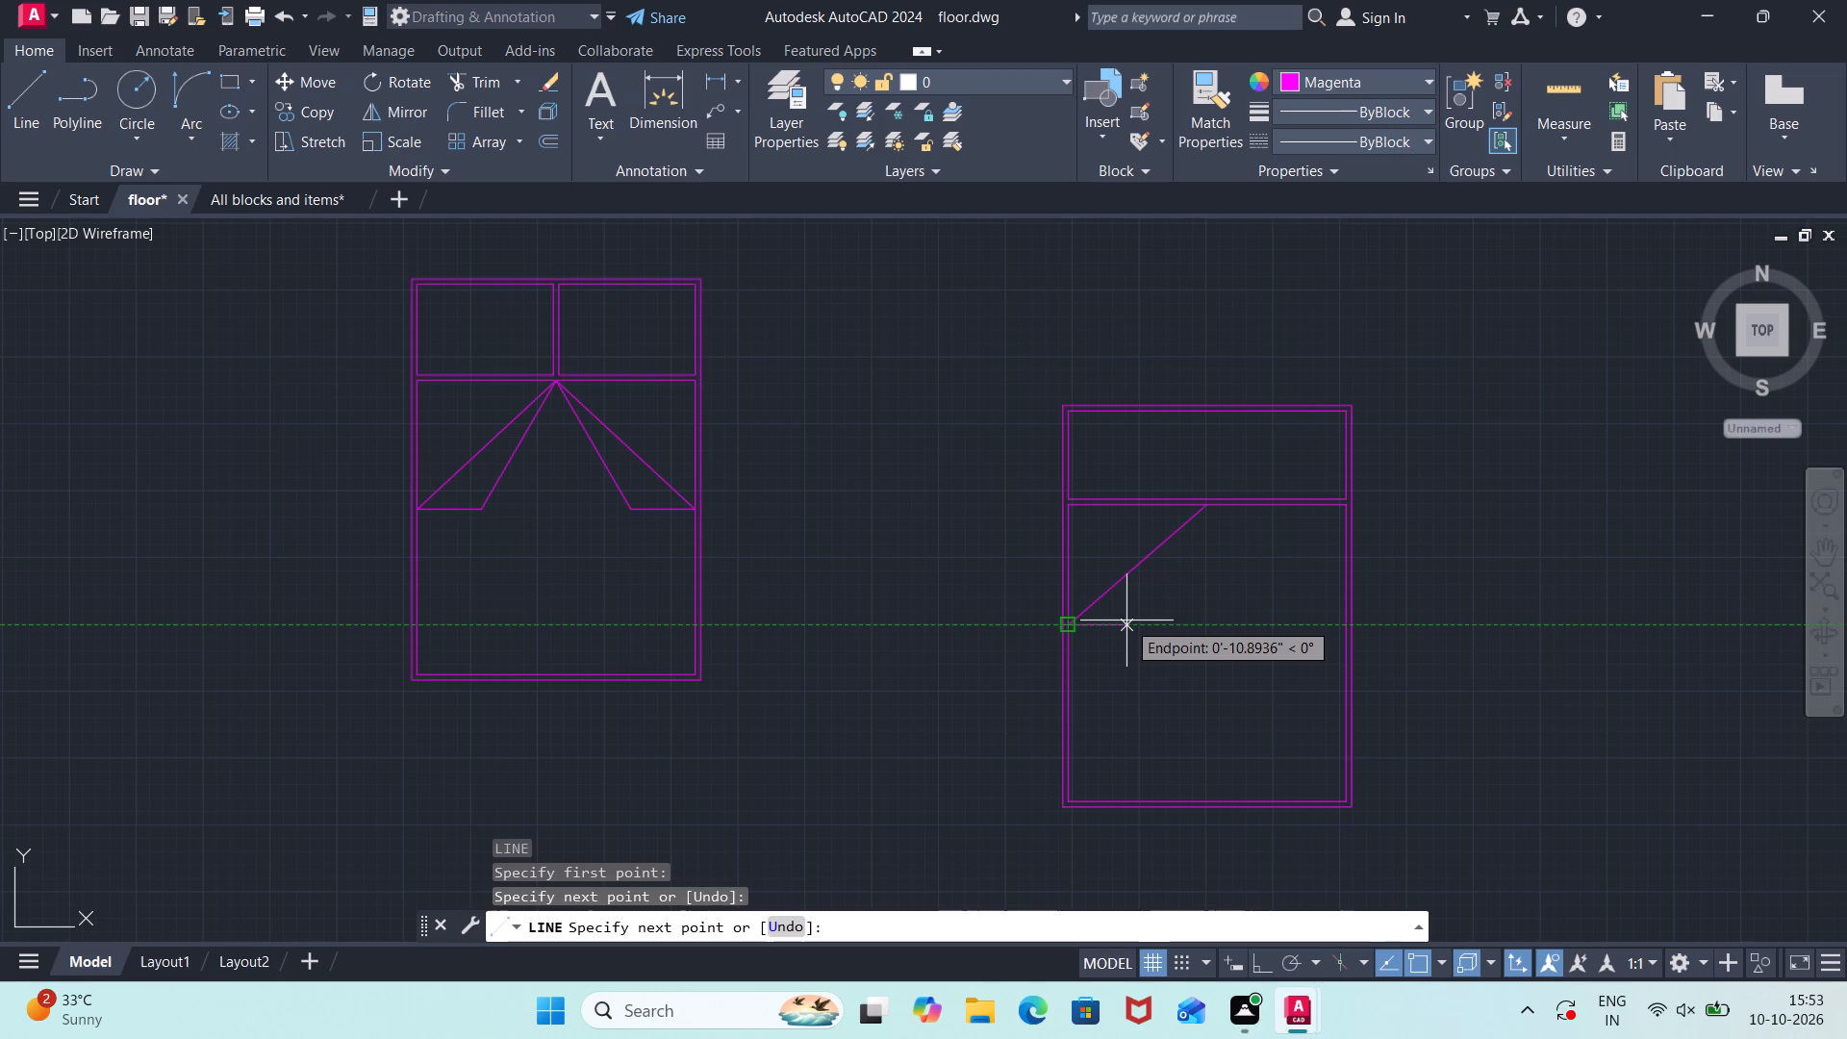
pyautogui.write("1'")
pyautogui.press('Return')
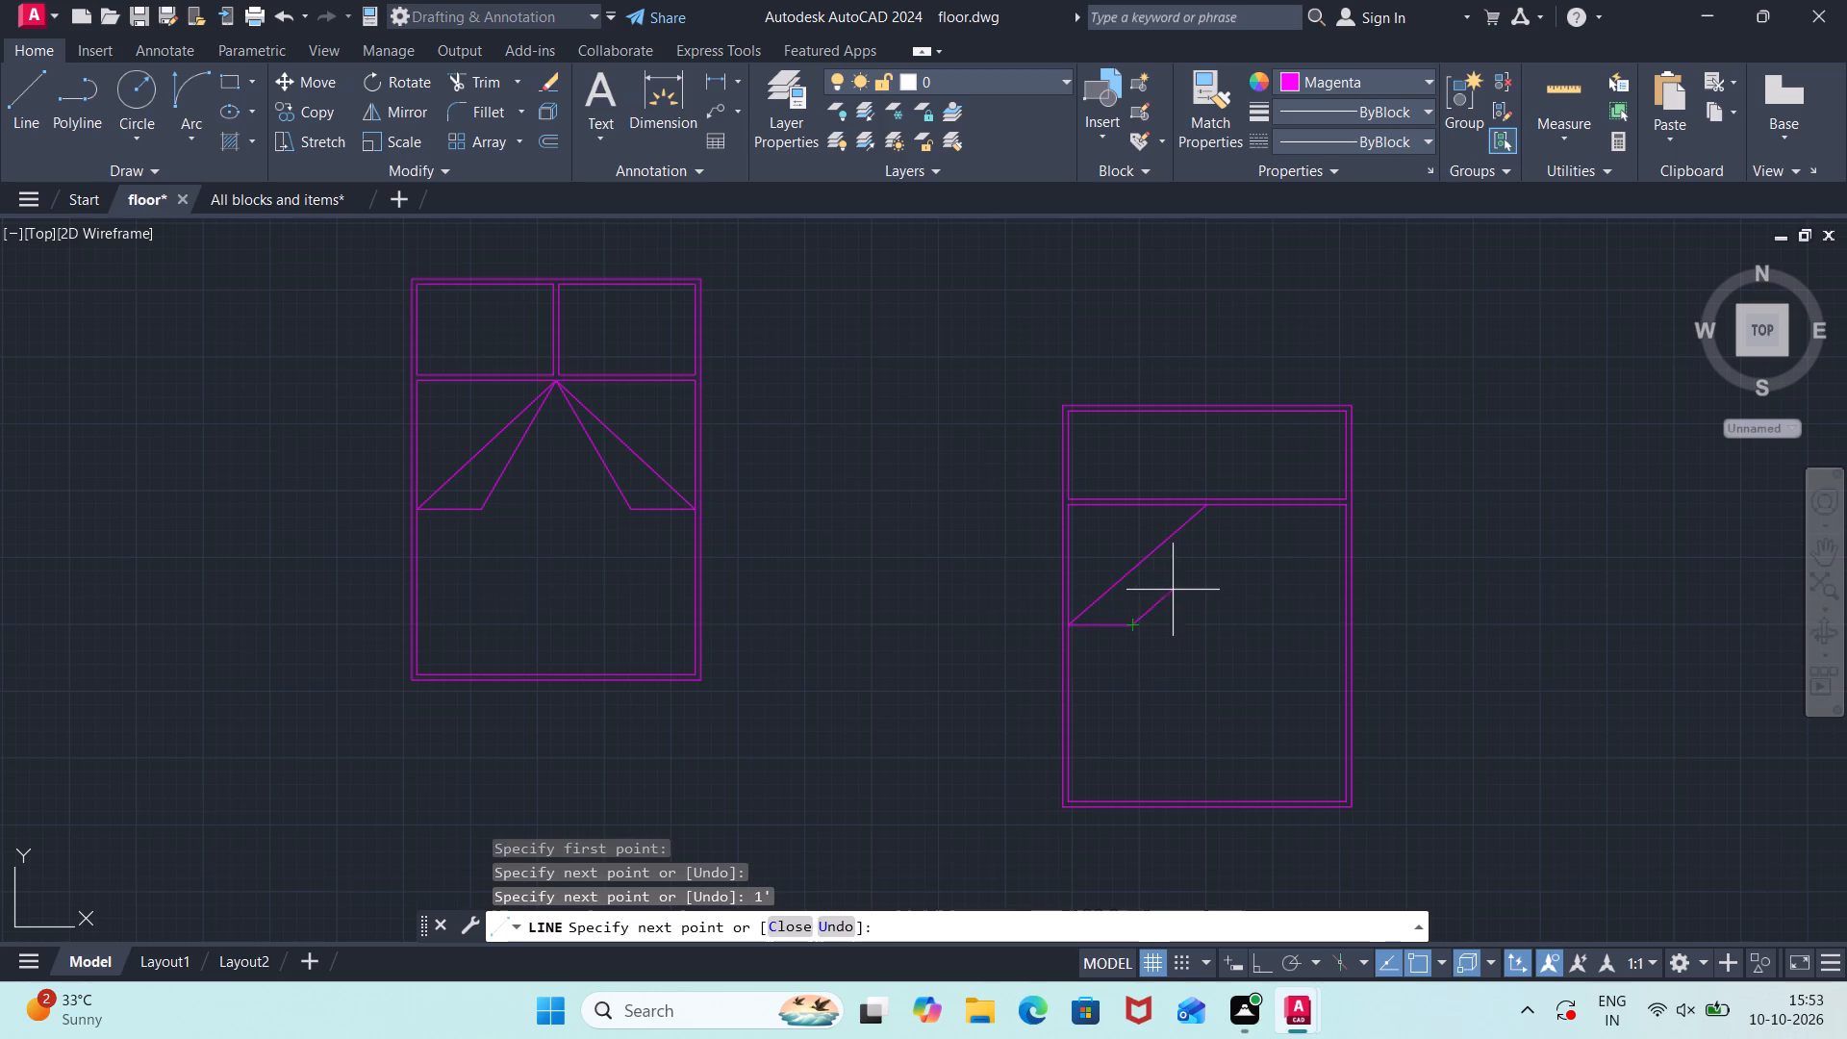
pyautogui.click(1212, 506)
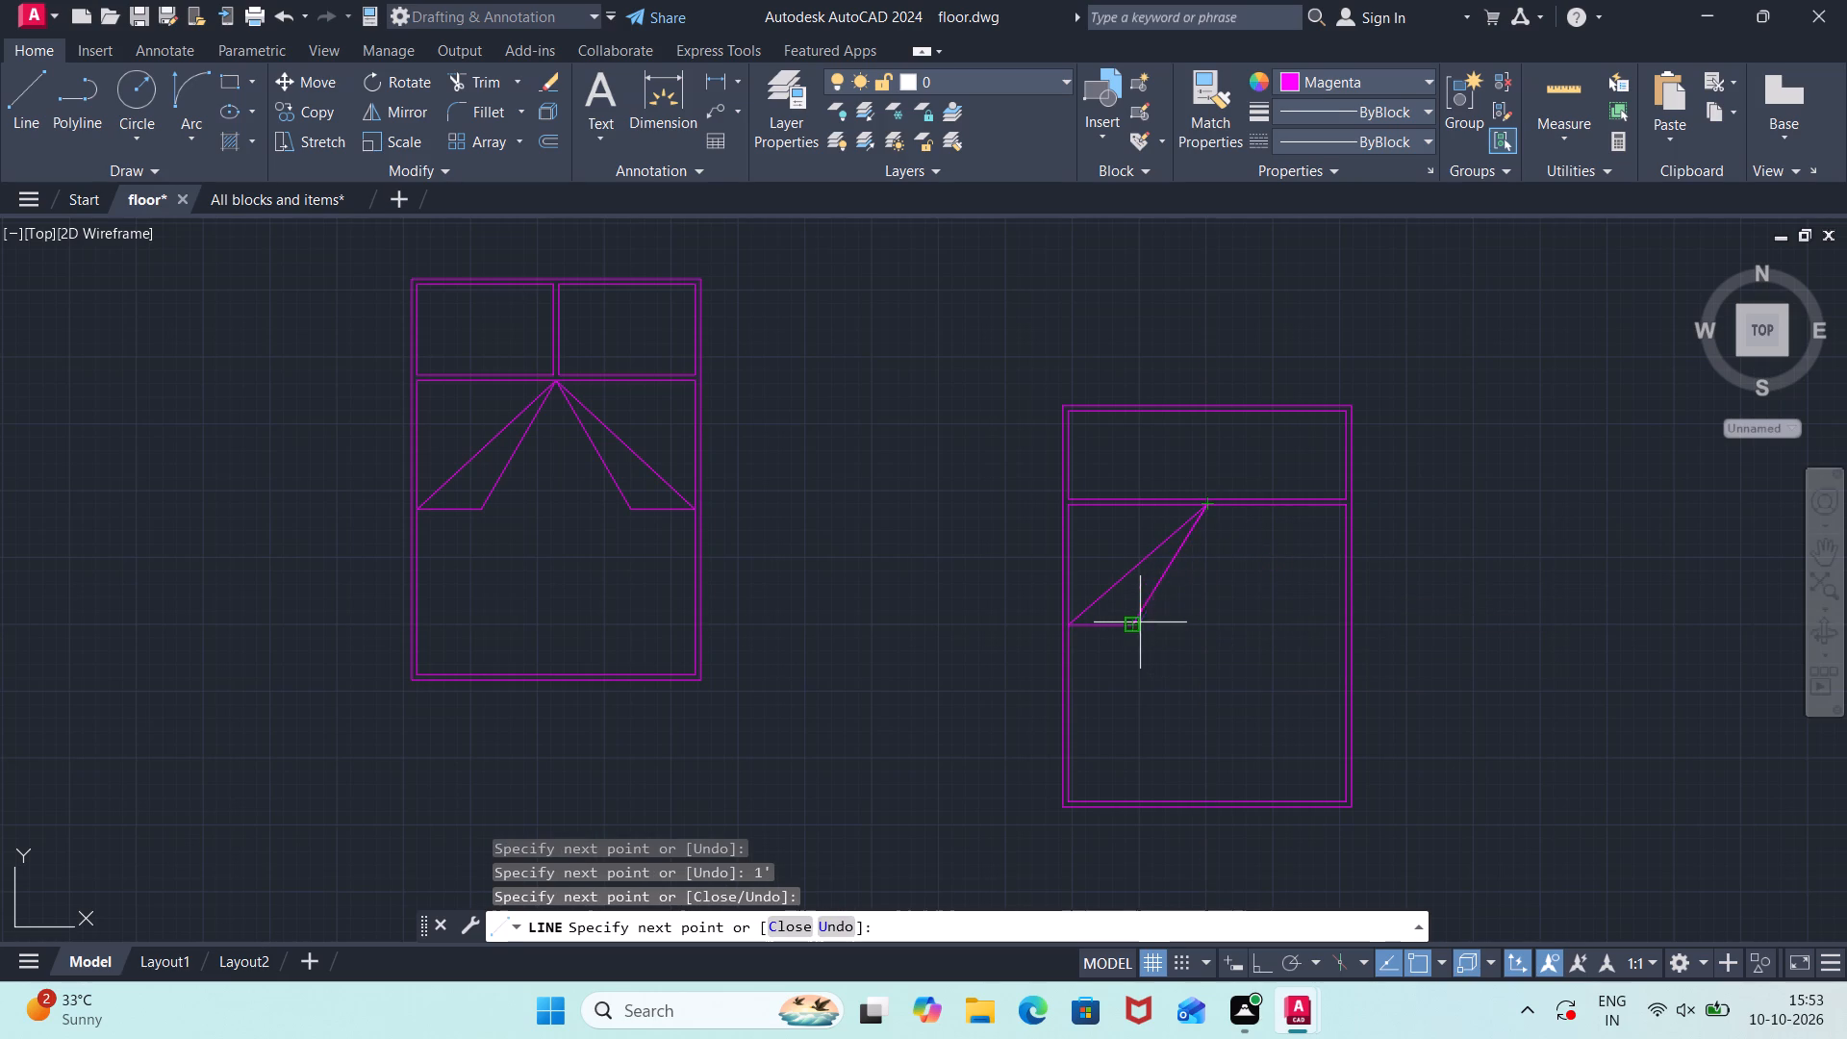
# Continue with the matching east fold: diagonally to the inner east edge, 1' west, and back to the divider's midpoint.
pyautogui.click(1346, 621)
pyautogui.write("1'")
pyautogui.press('Return')
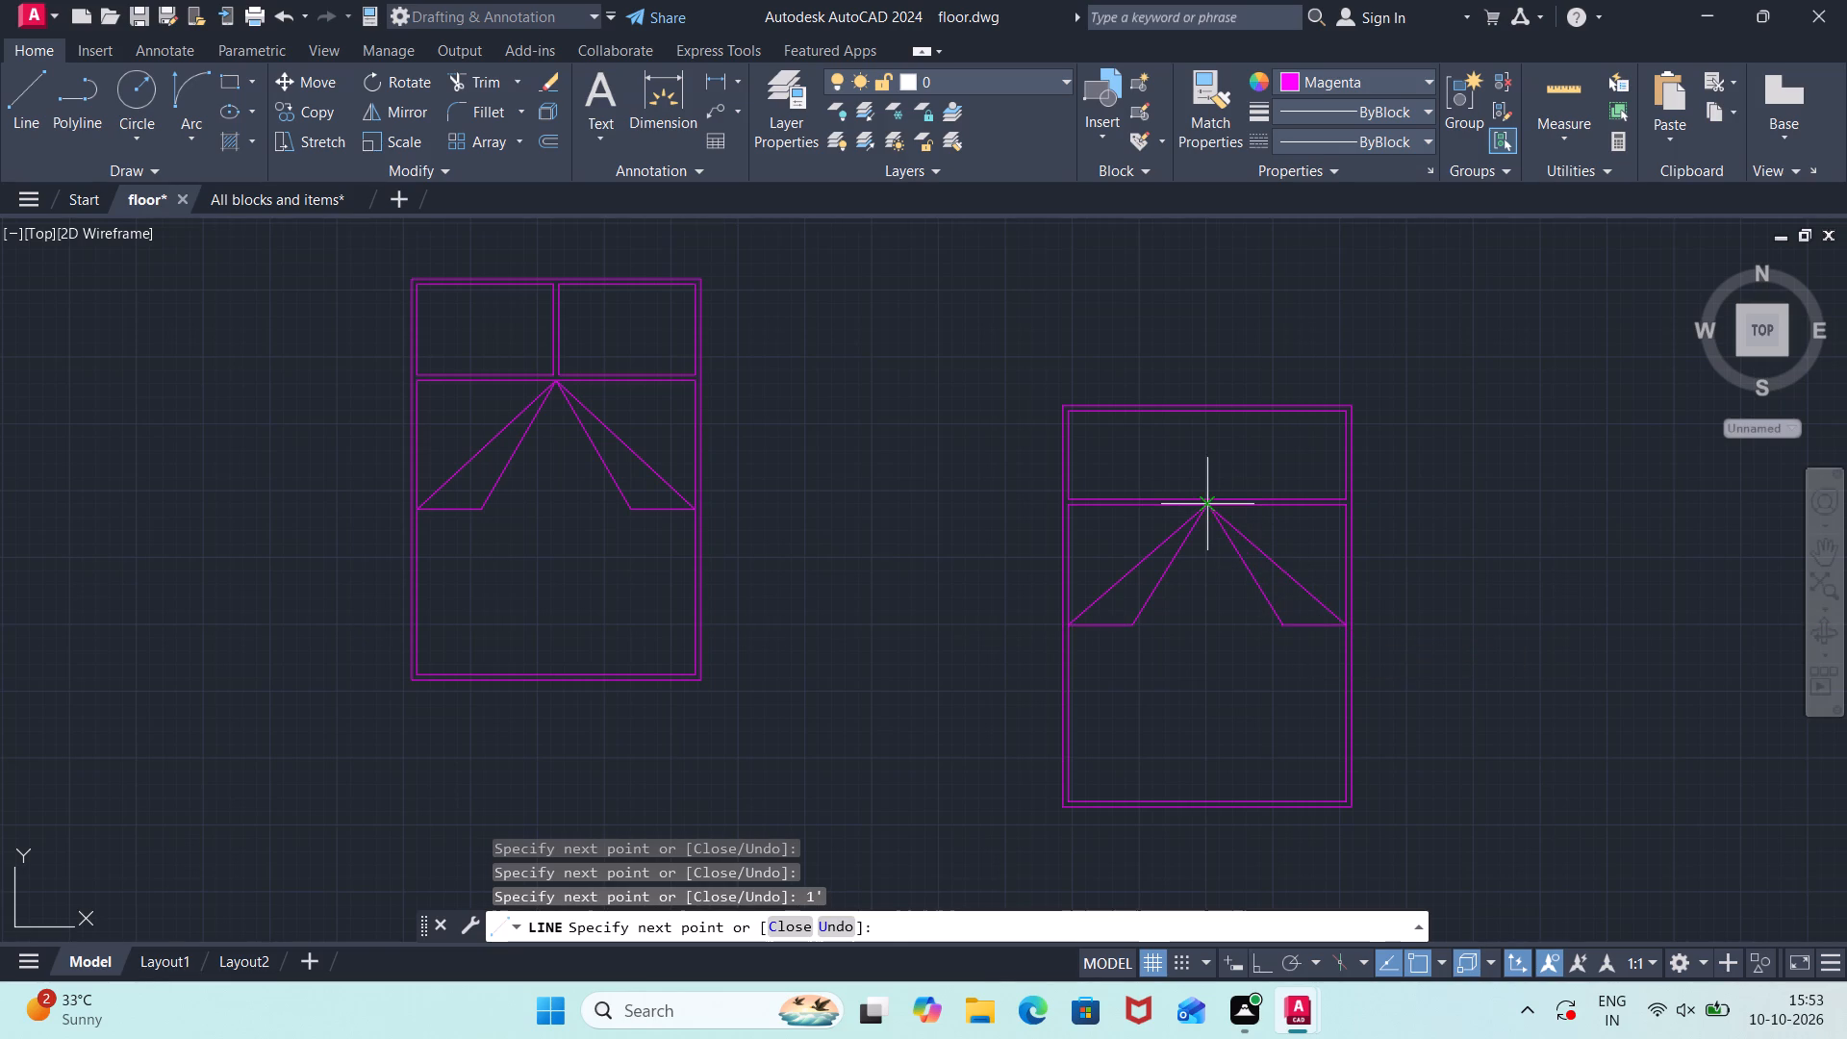
pyautogui.click(1204, 498)
pyautogui.press('Escape')
# Draw a vertical centre line from the divider's upper line midpoint to the inner north edge of the second bed.
pyautogui.scroll(2, 1204, 496)
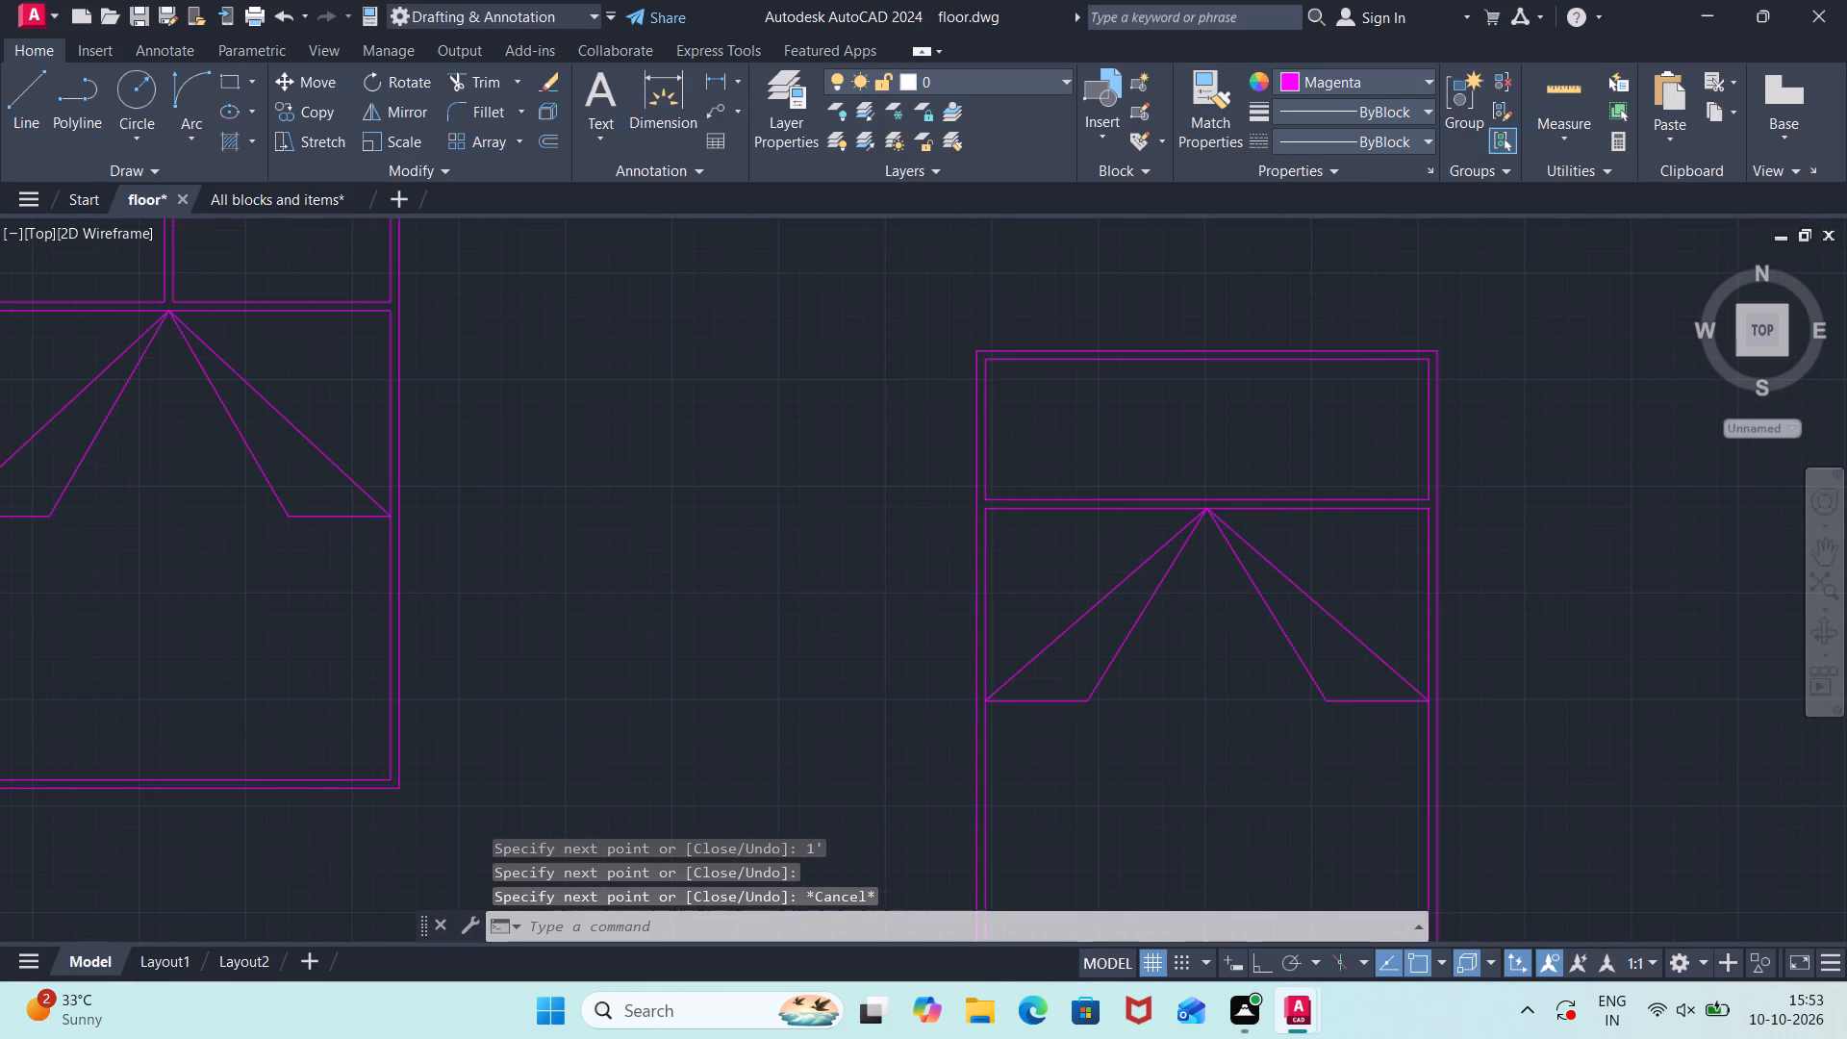
pyautogui.press('l')
pyautogui.press('Return')
pyautogui.click(1204, 492)
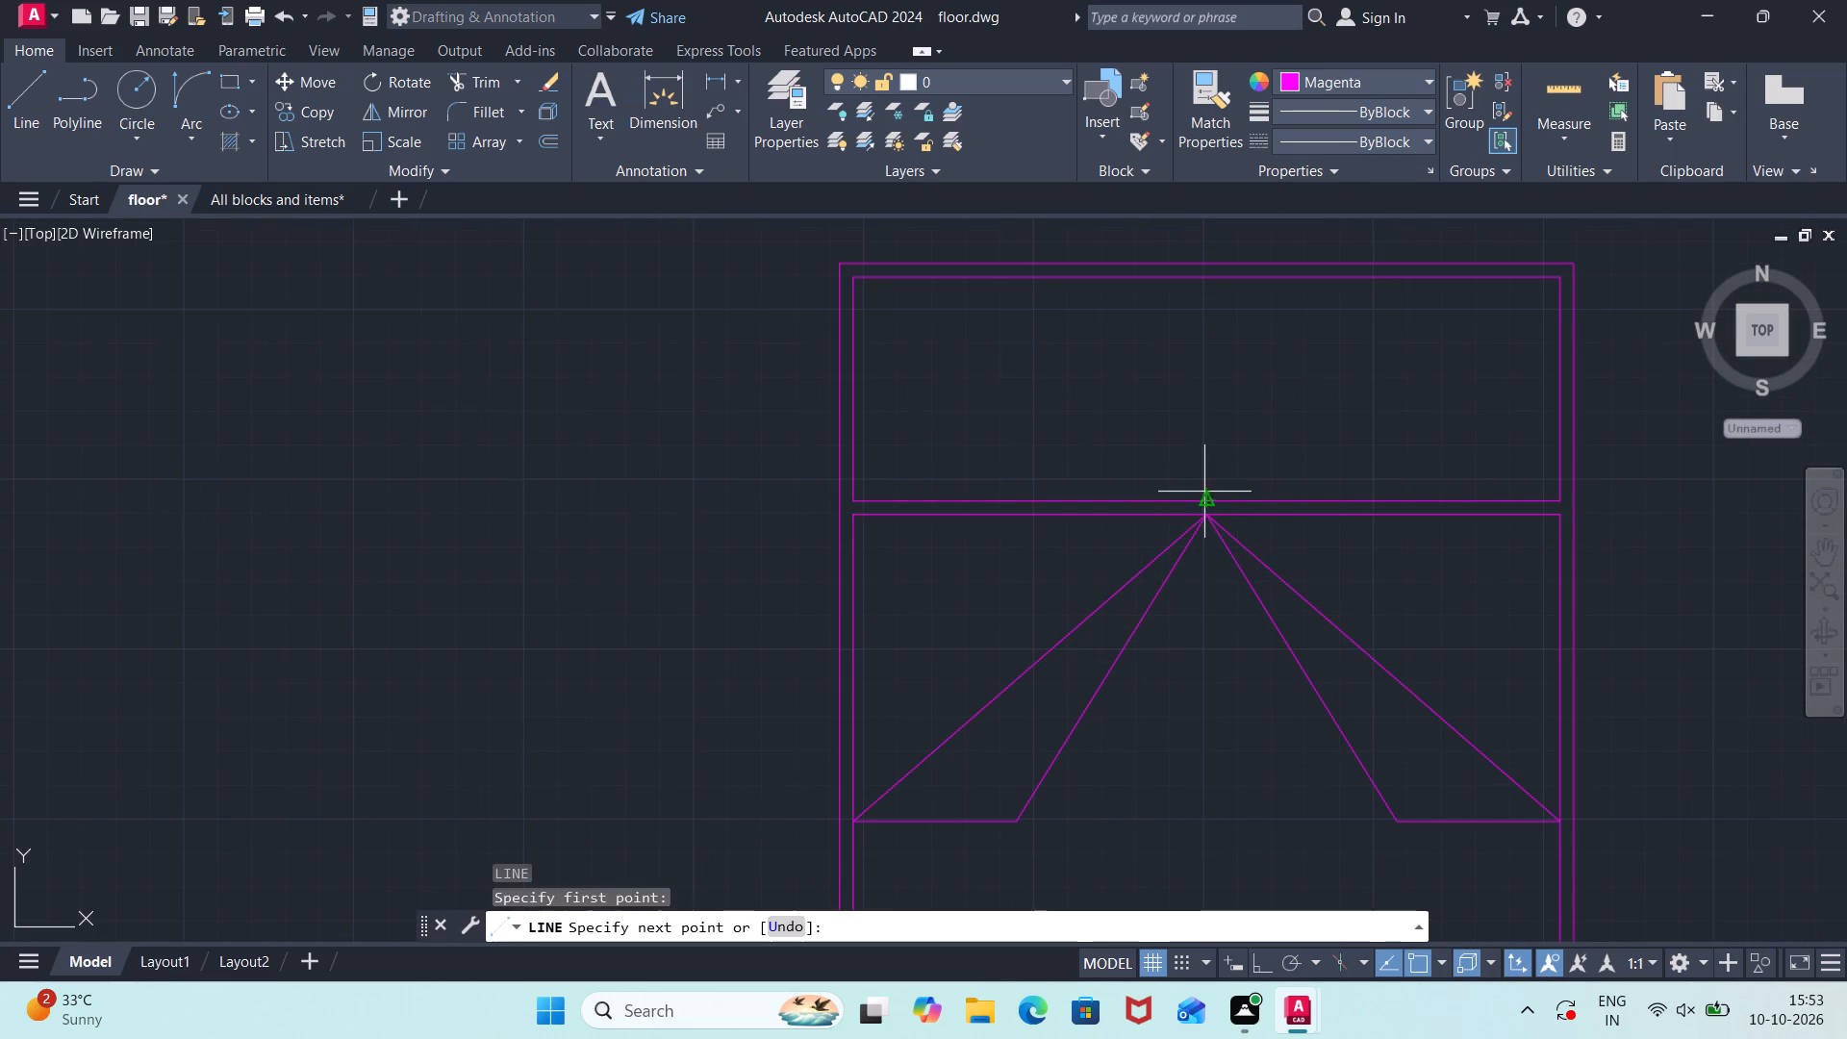
pyautogui.click(1198, 280)
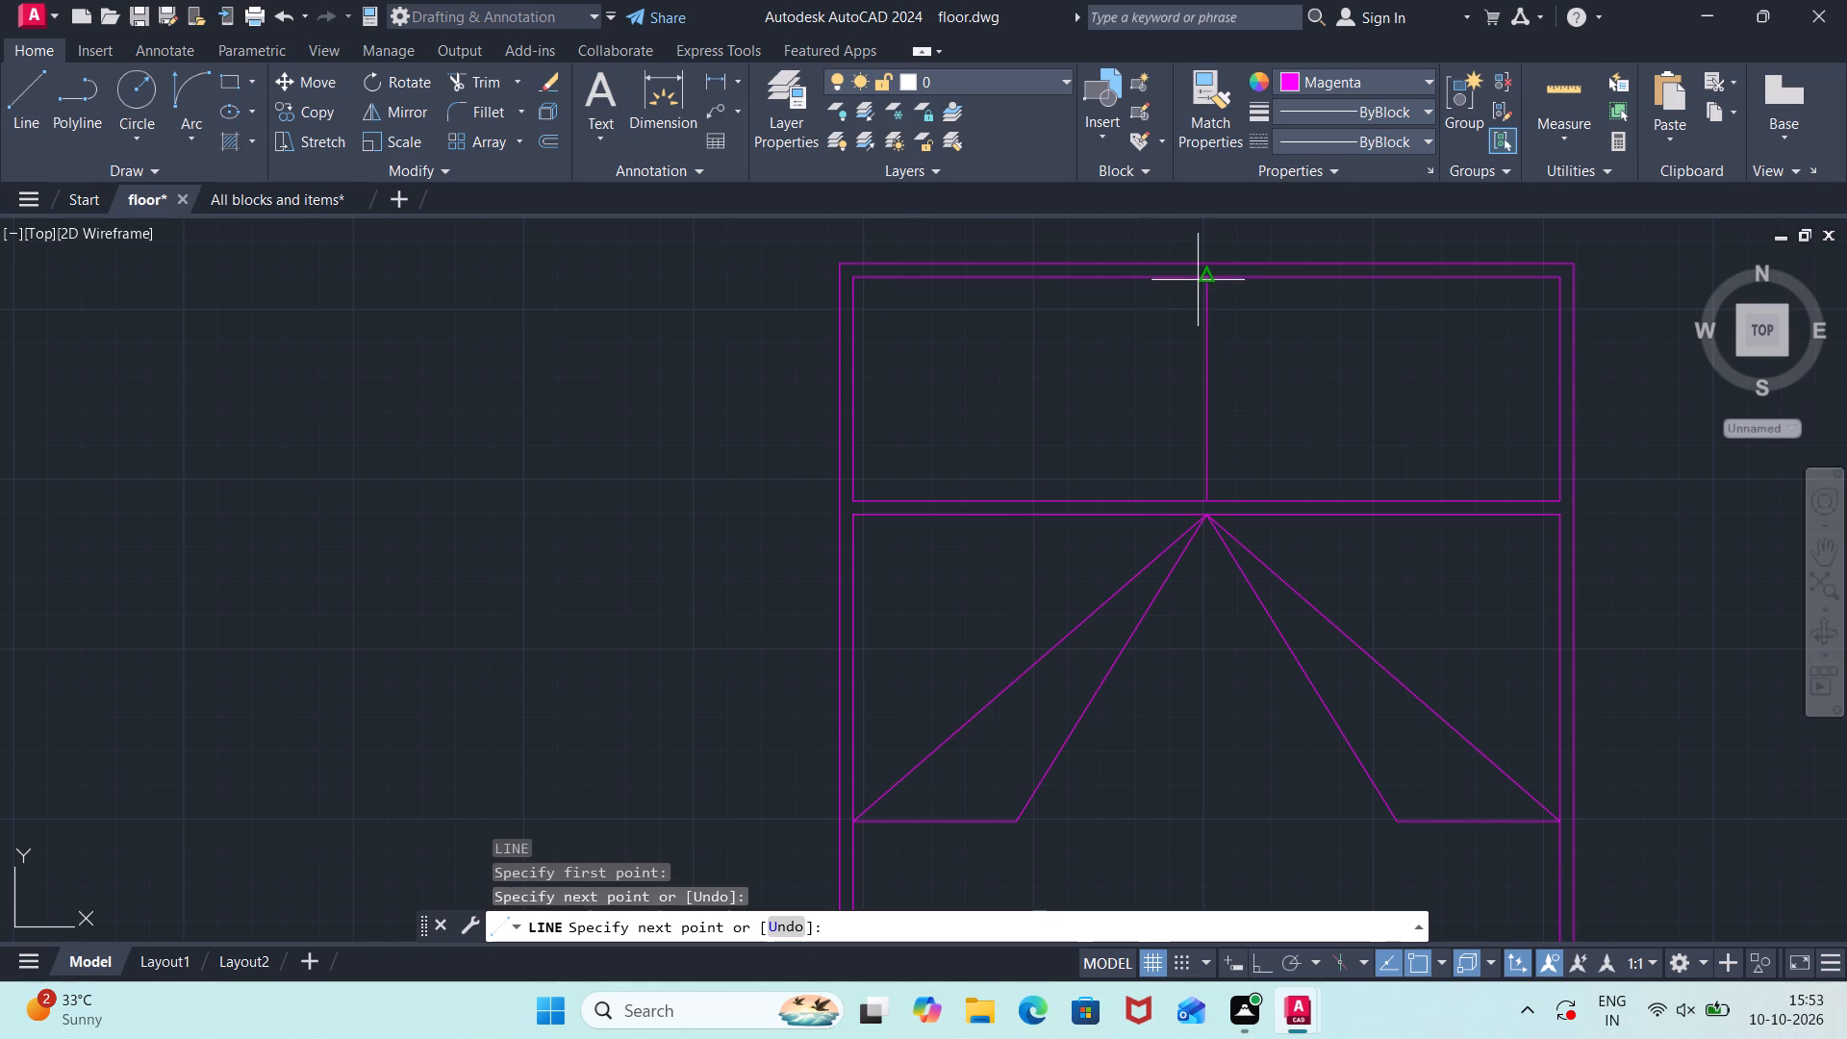
pyautogui.press('Escape')
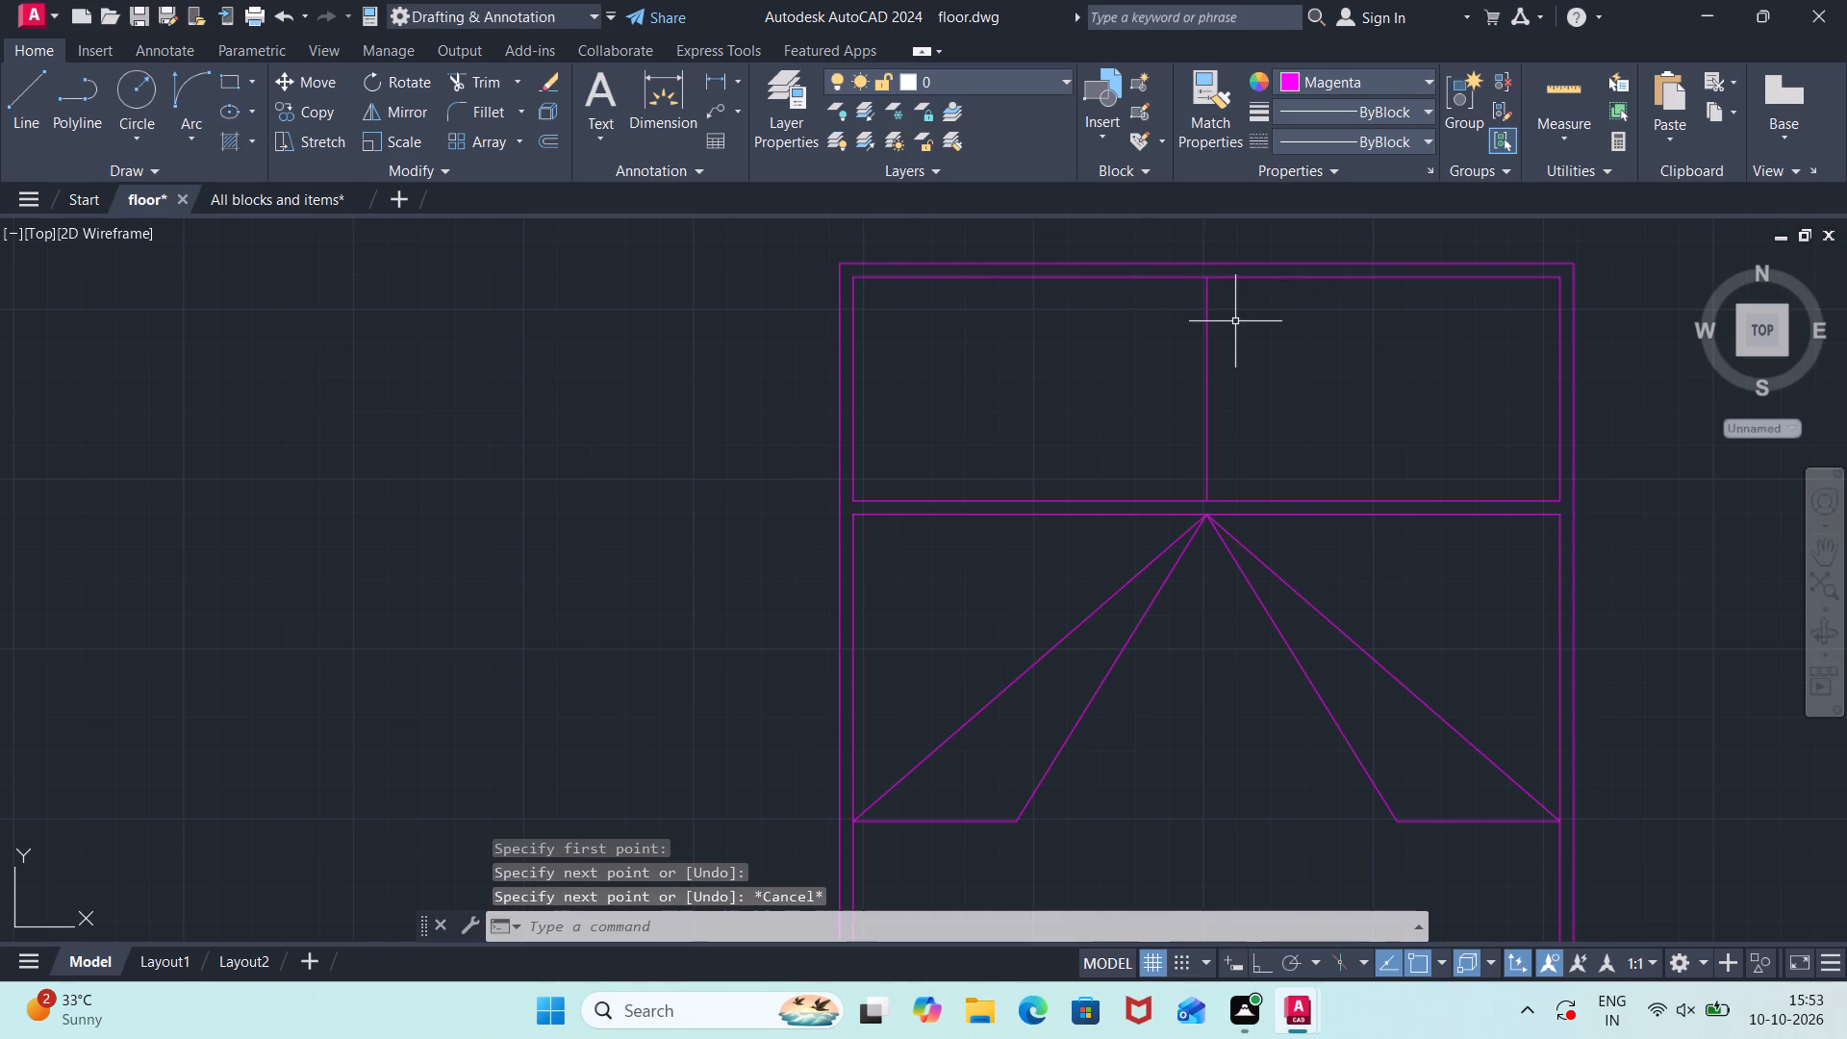
# Offset the vertical centre line 0.5" to the west and to the east.
pyautogui.write('off')
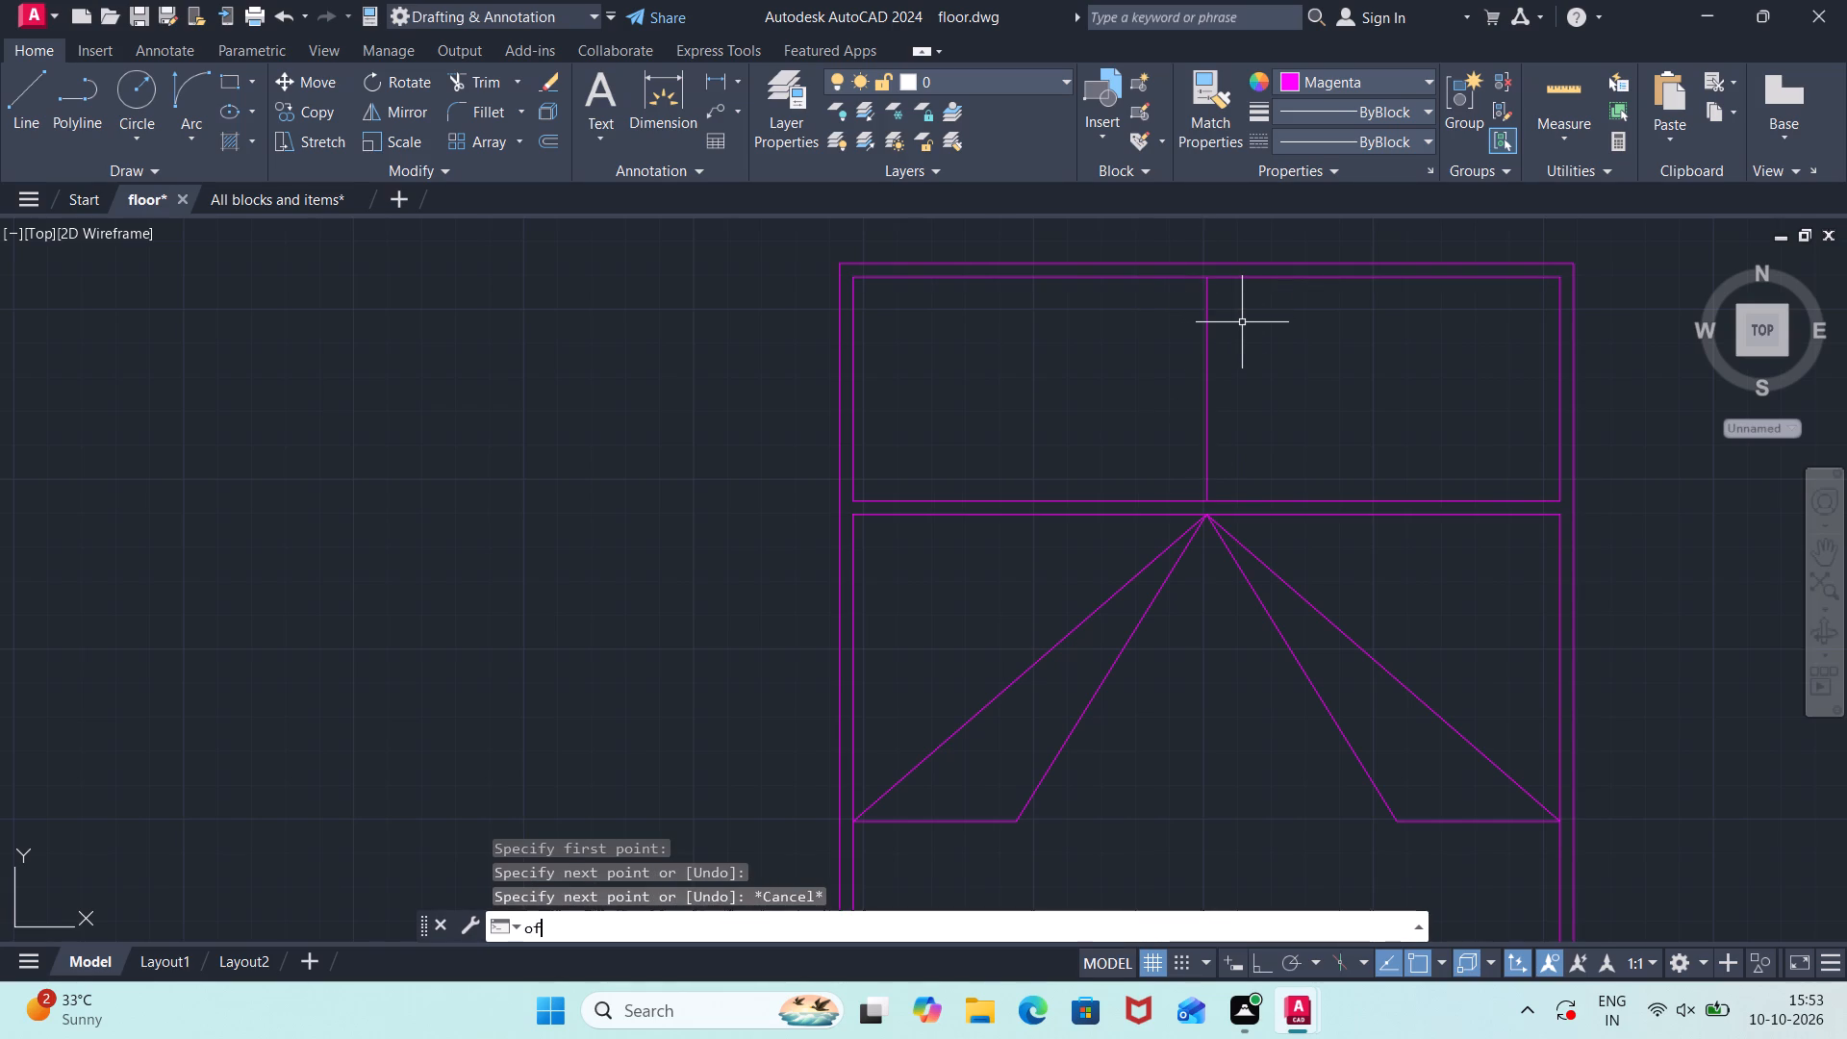
pyautogui.press('Return')
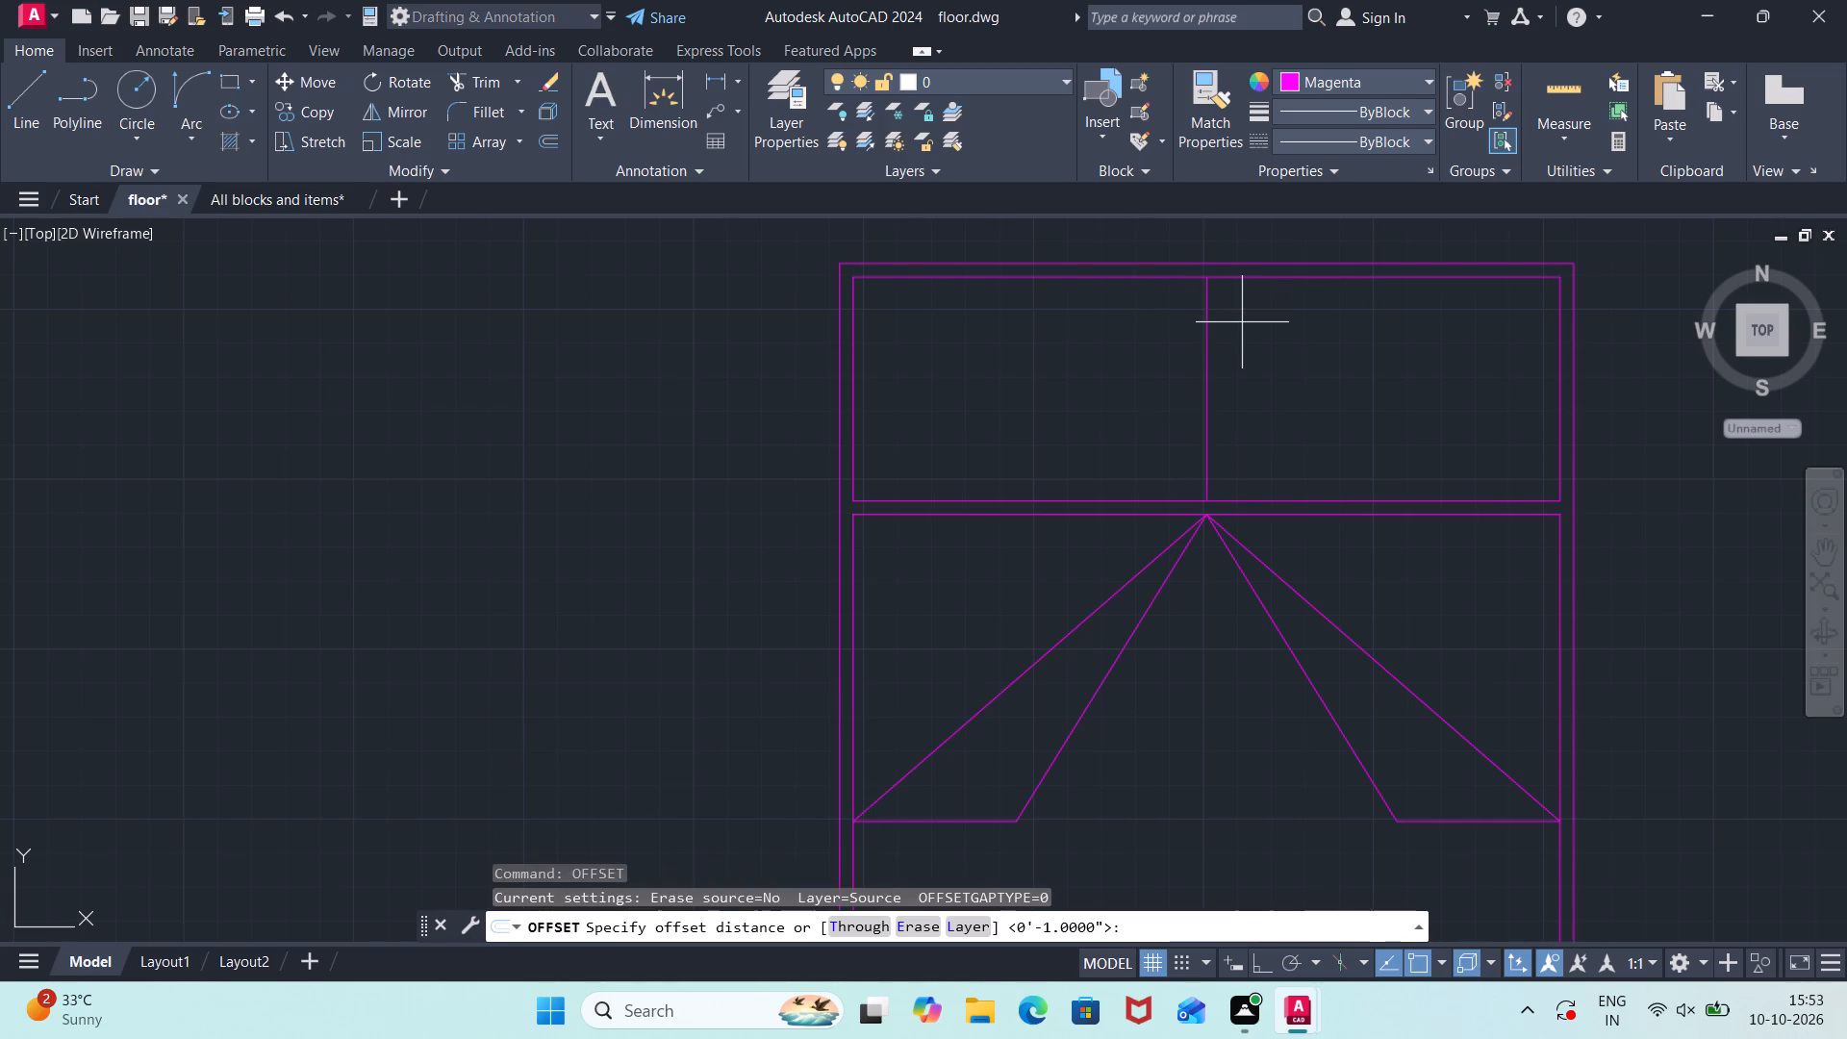
pyautogui.write('0.5"')
pyautogui.press('Return')
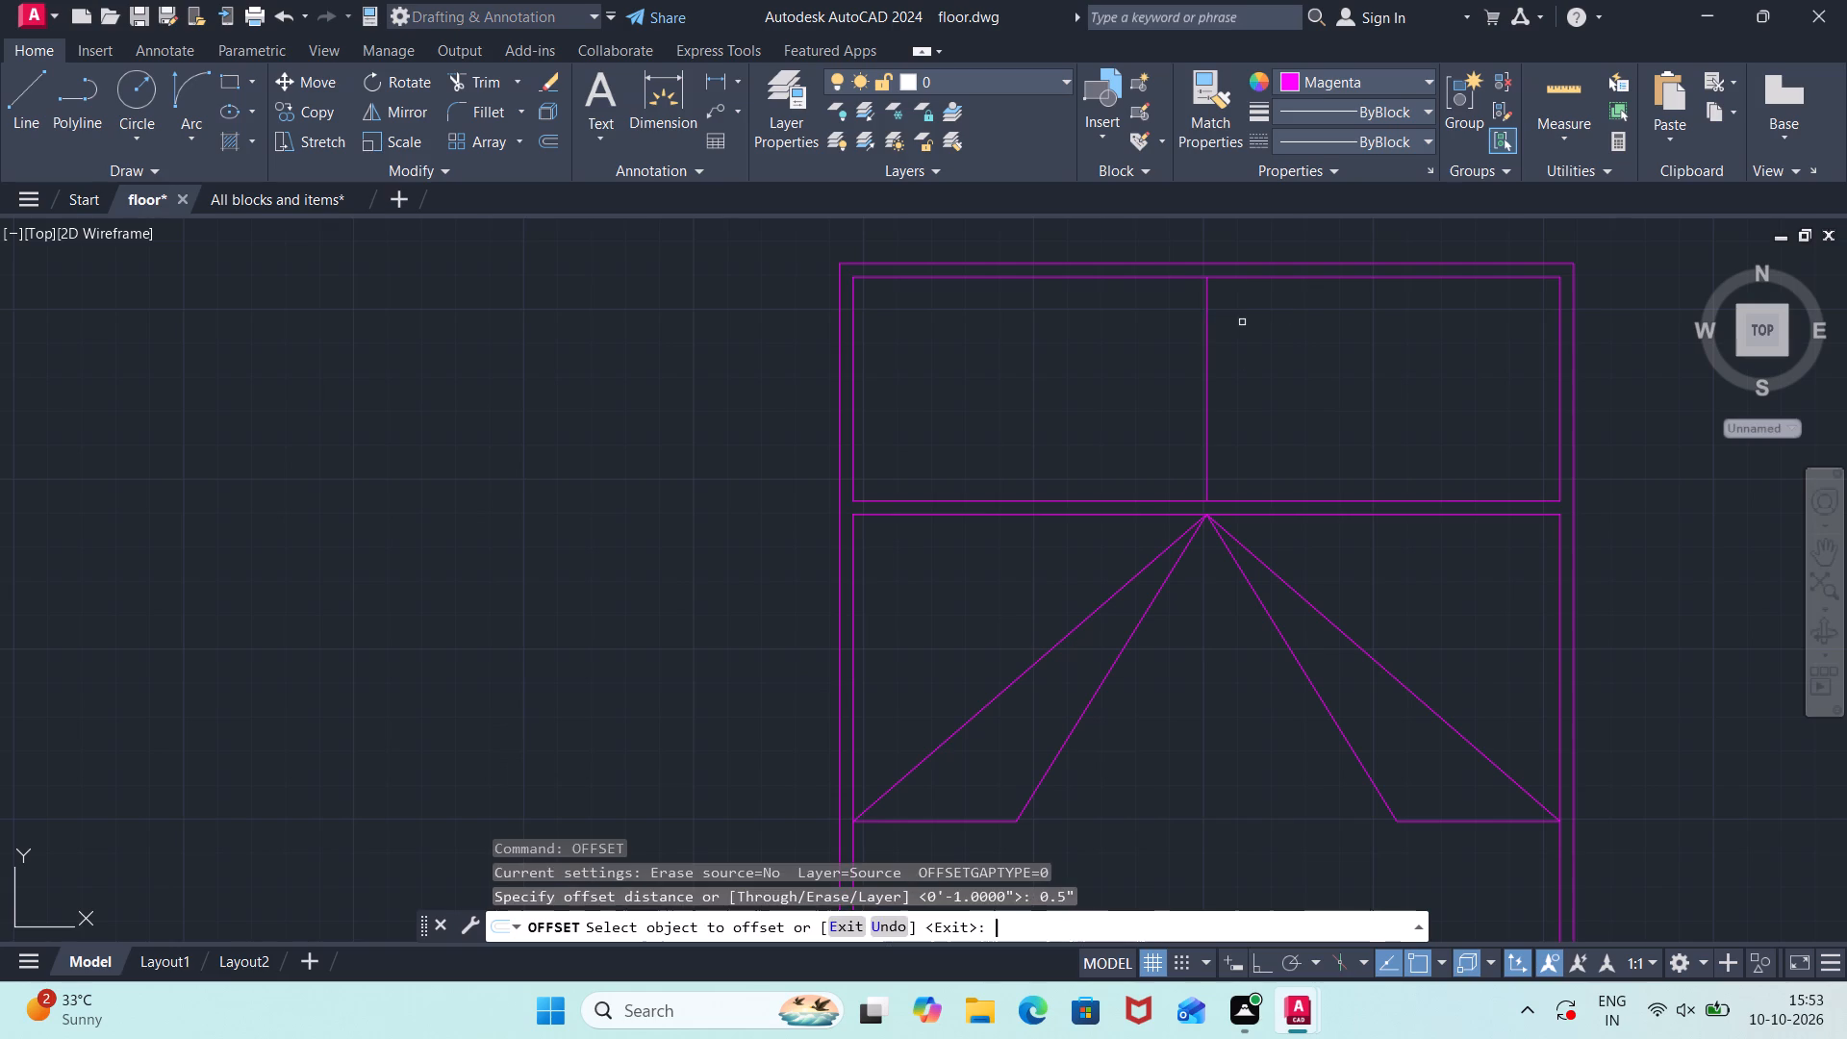
pyautogui.click(1202, 398)
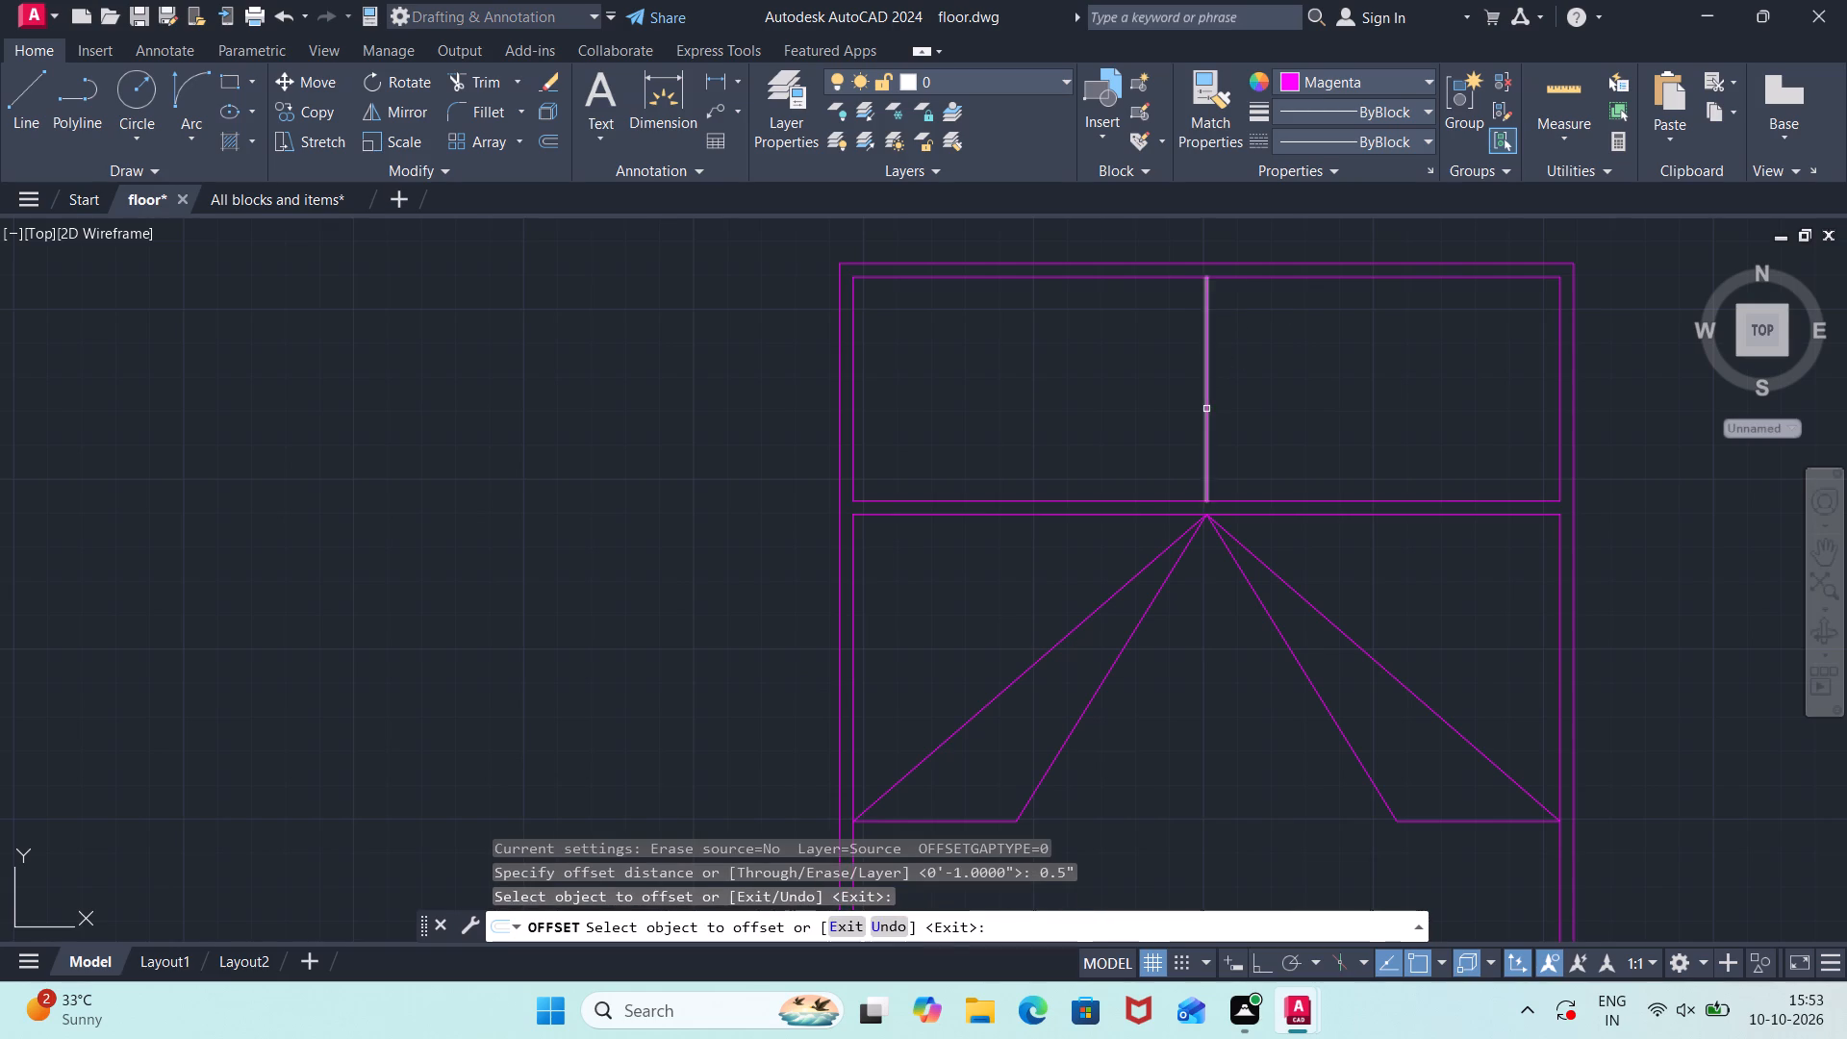
pyautogui.click(1206, 409)
pyautogui.click(1124, 430)
pyautogui.click(1209, 435)
pyautogui.click(1281, 448)
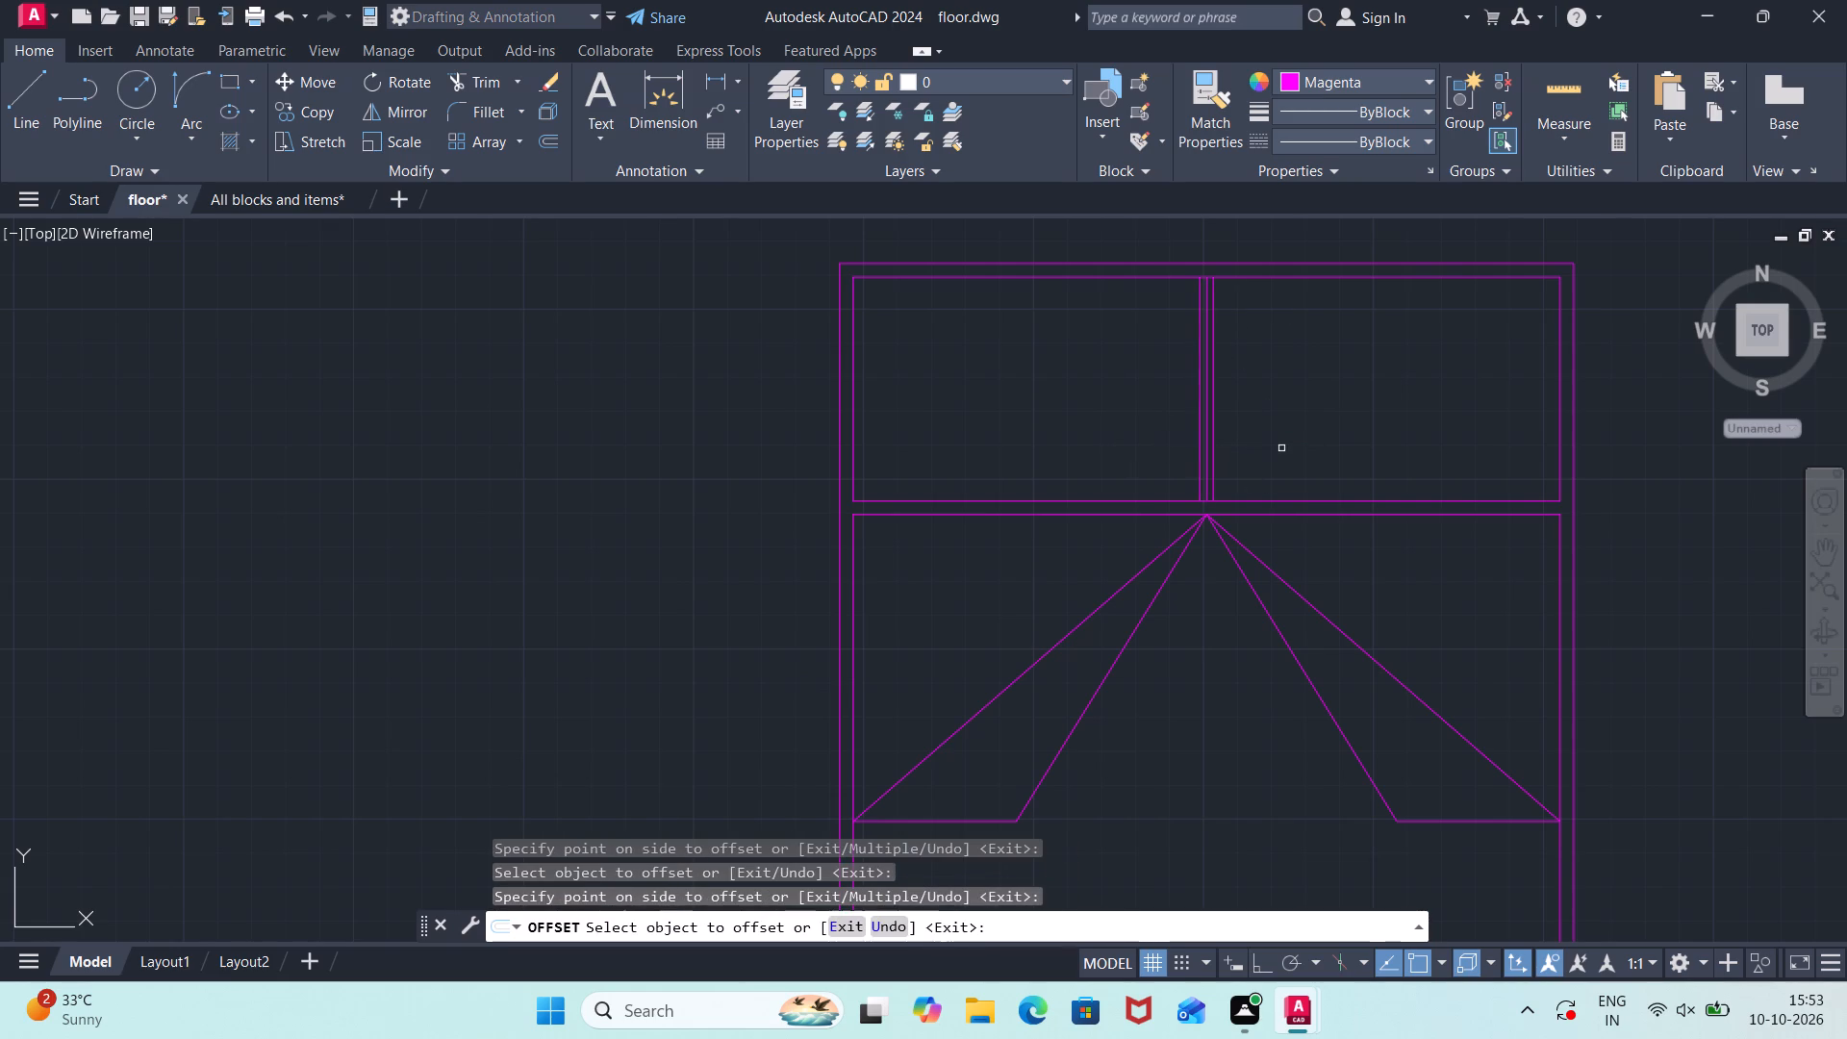
pyautogui.press('Escape')
# Erase the original centre line between the two offset lines in the second bed's pillow area.
pyautogui.click(1208, 449)
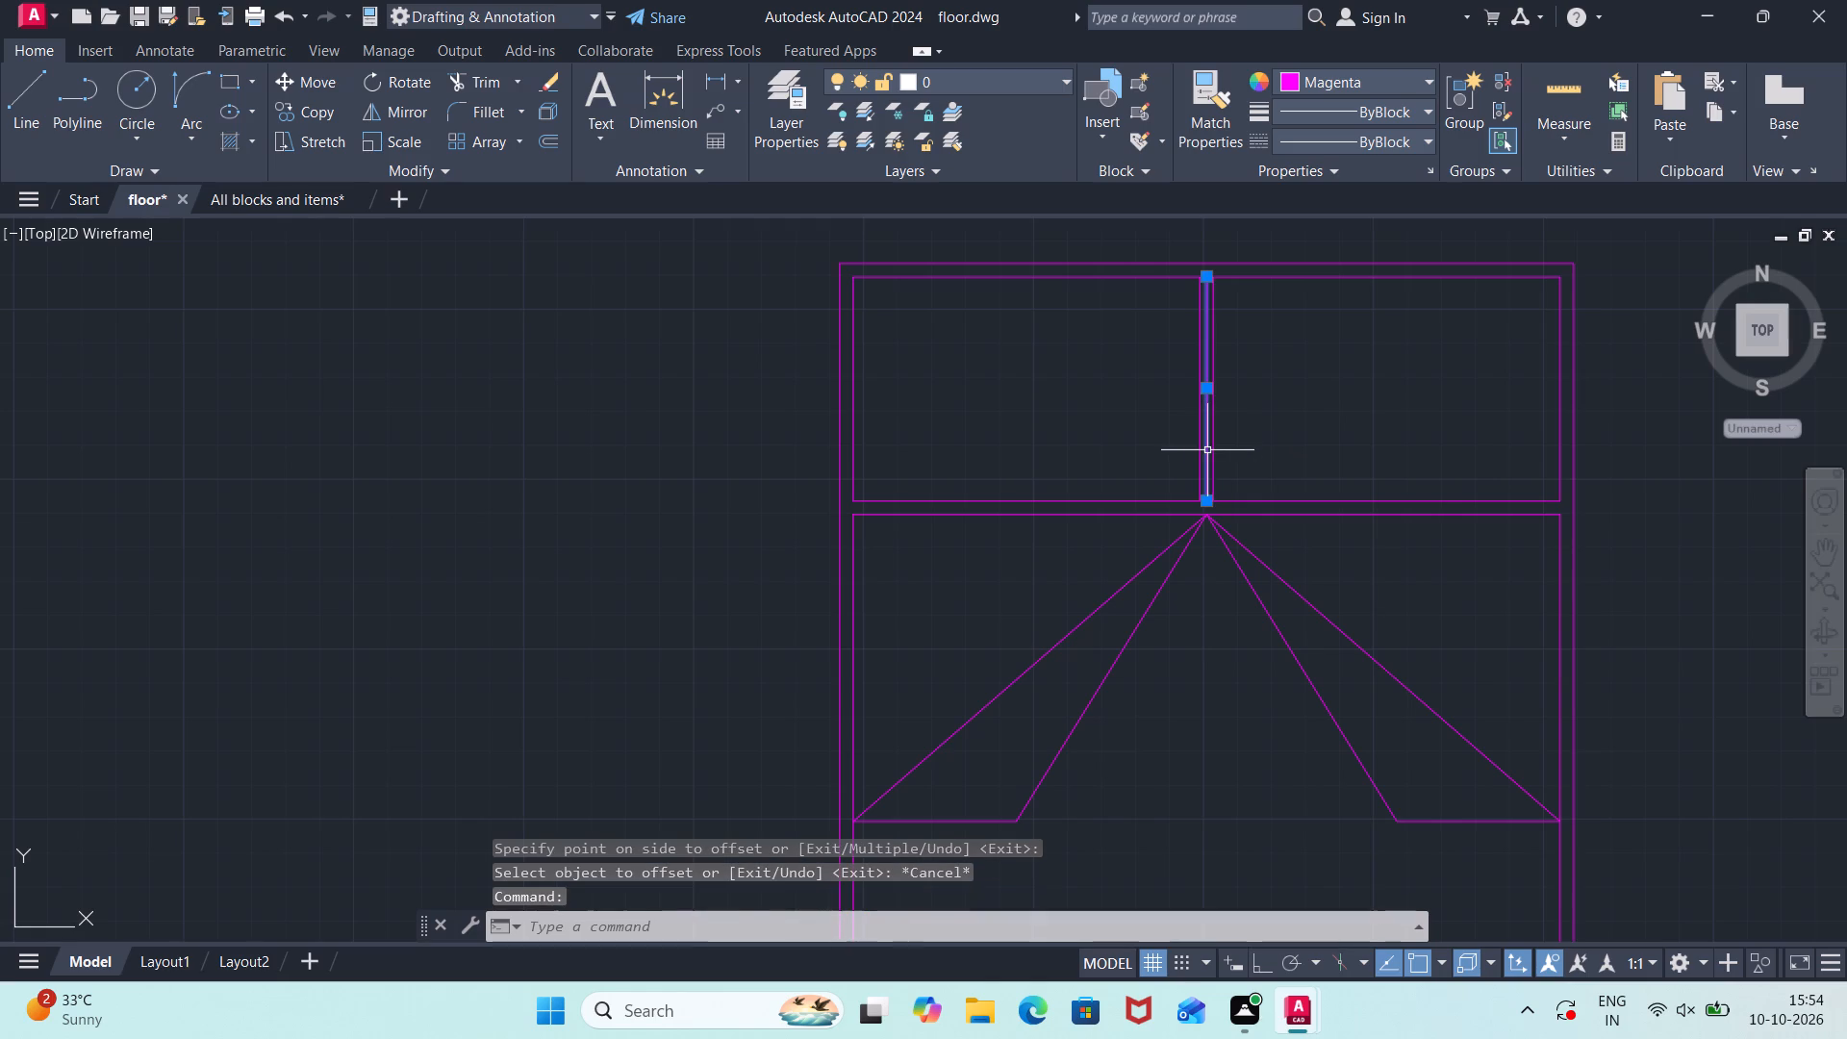
pyautogui.press('Delete')
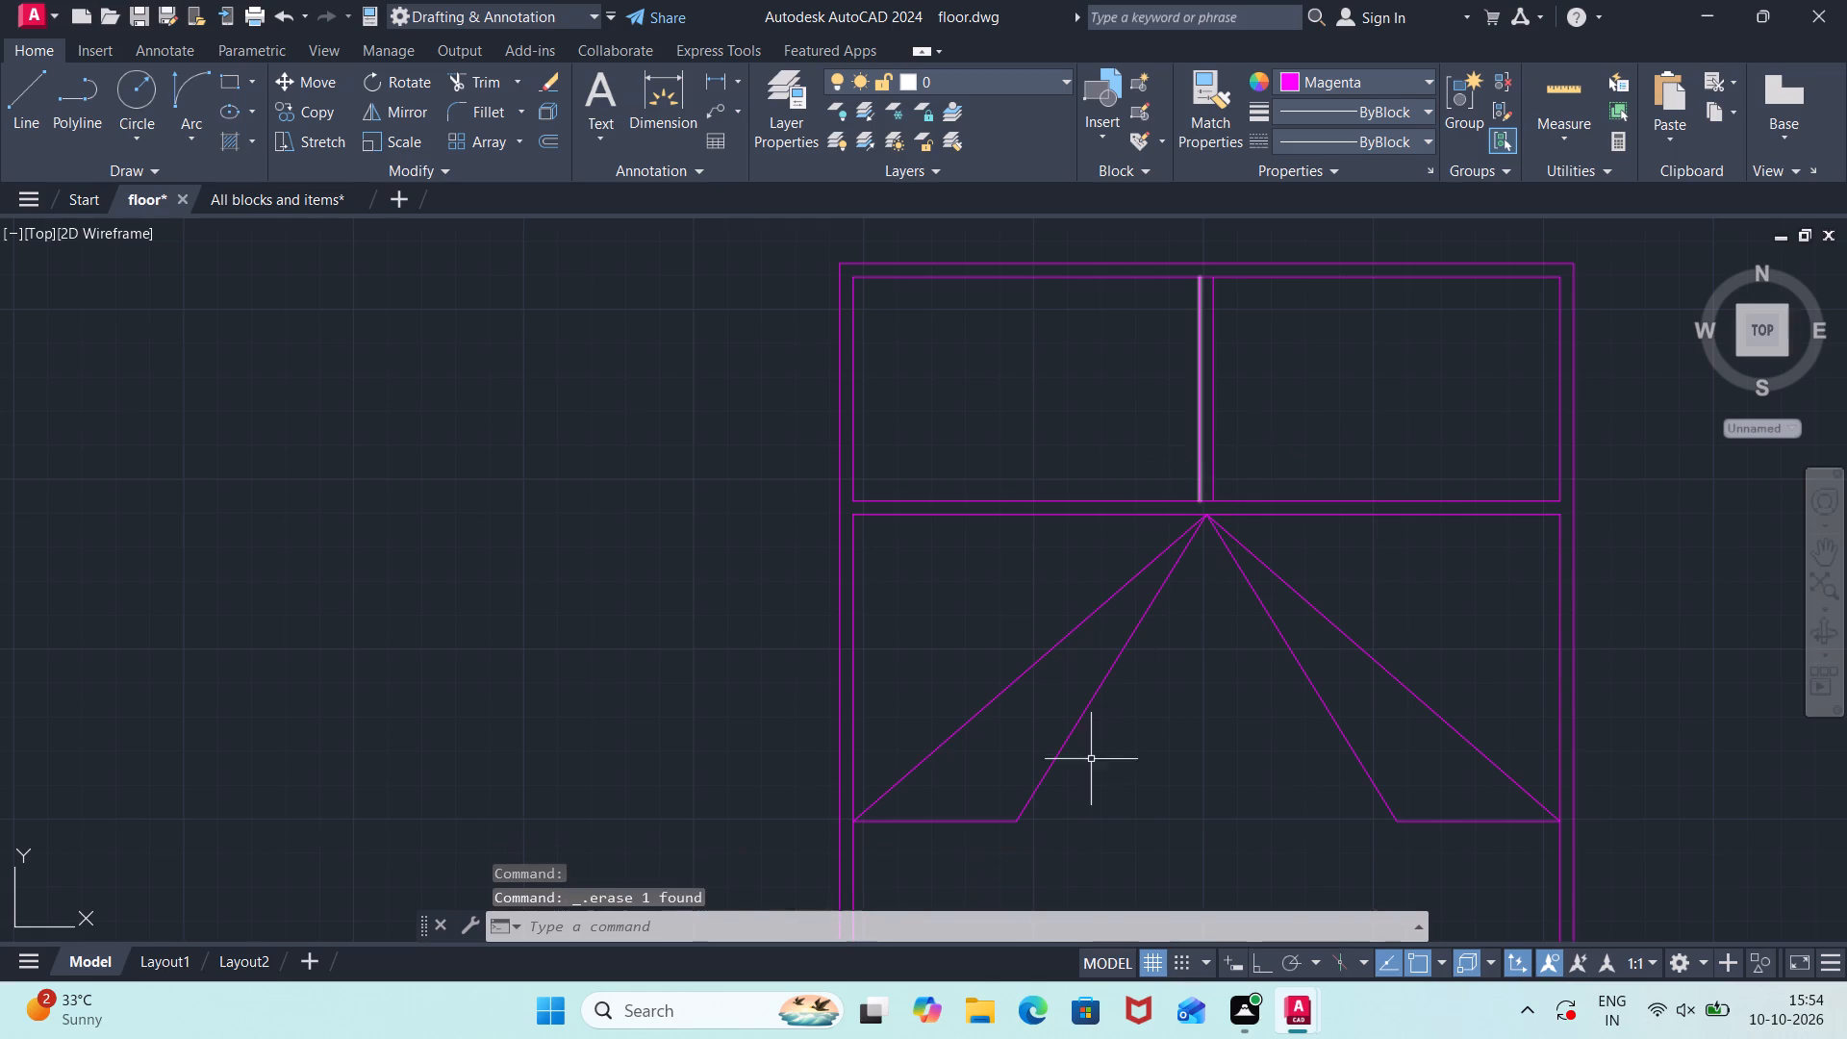
# Erase the two 1' horizontal fold lines at the west and east sides of the second bed.
pyautogui.click(1000, 818)
pyautogui.click(969, 843)
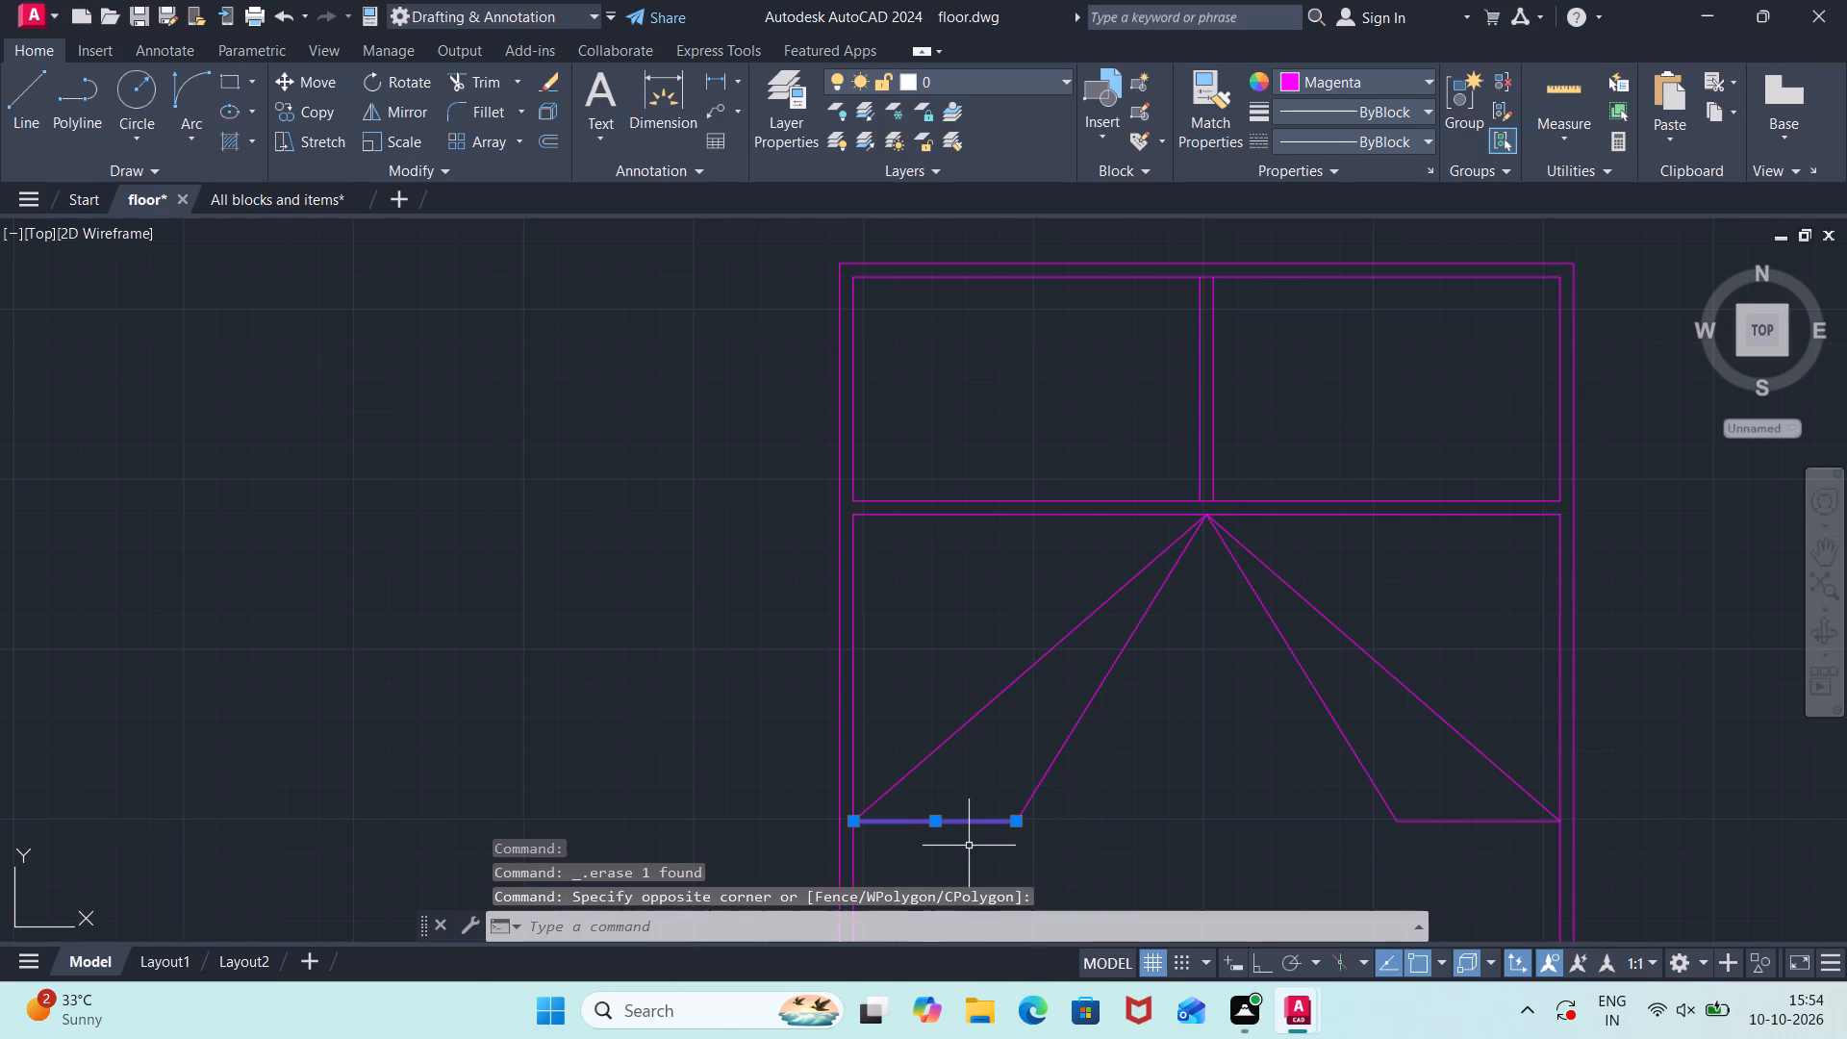
pyautogui.press('Delete')
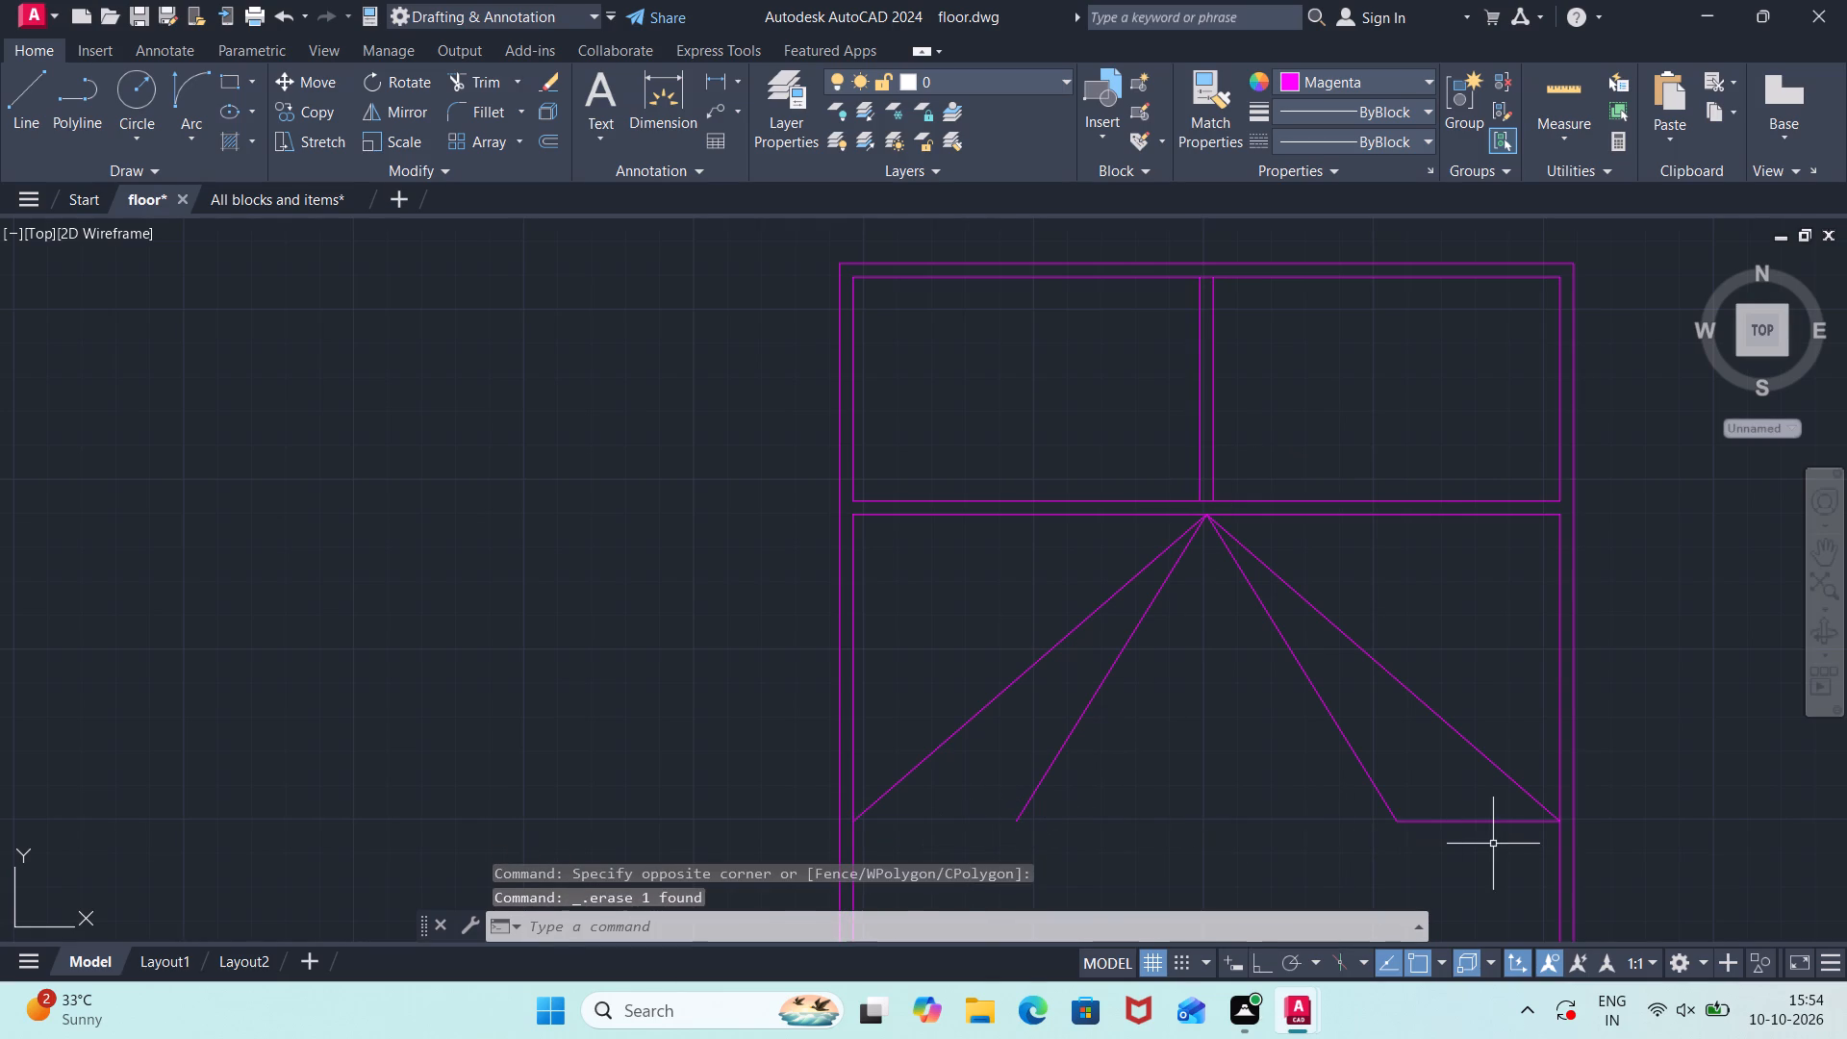
pyautogui.click(1491, 846)
pyautogui.click(1477, 808)
pyautogui.press('Delete')
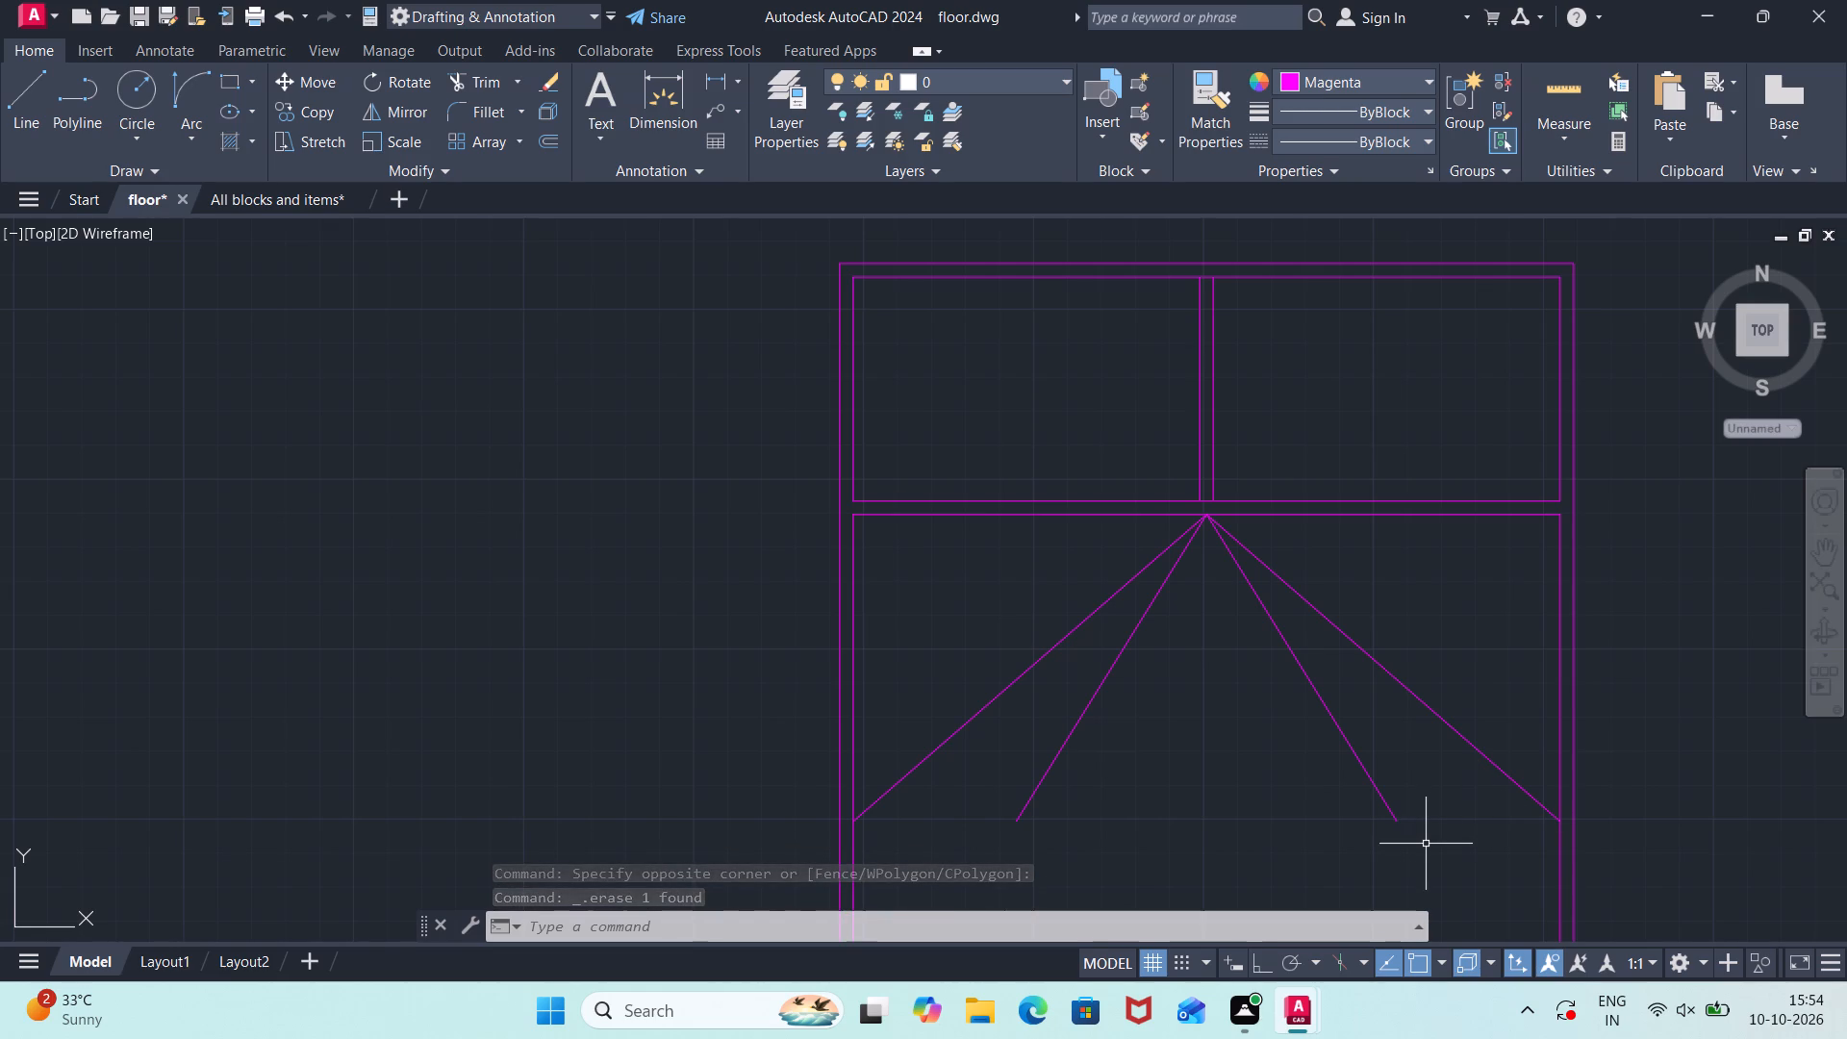
# Erase the two short horizontal fold lines at the west and east sides of the first bed.
pyautogui.scroll(-3, 665, 487)
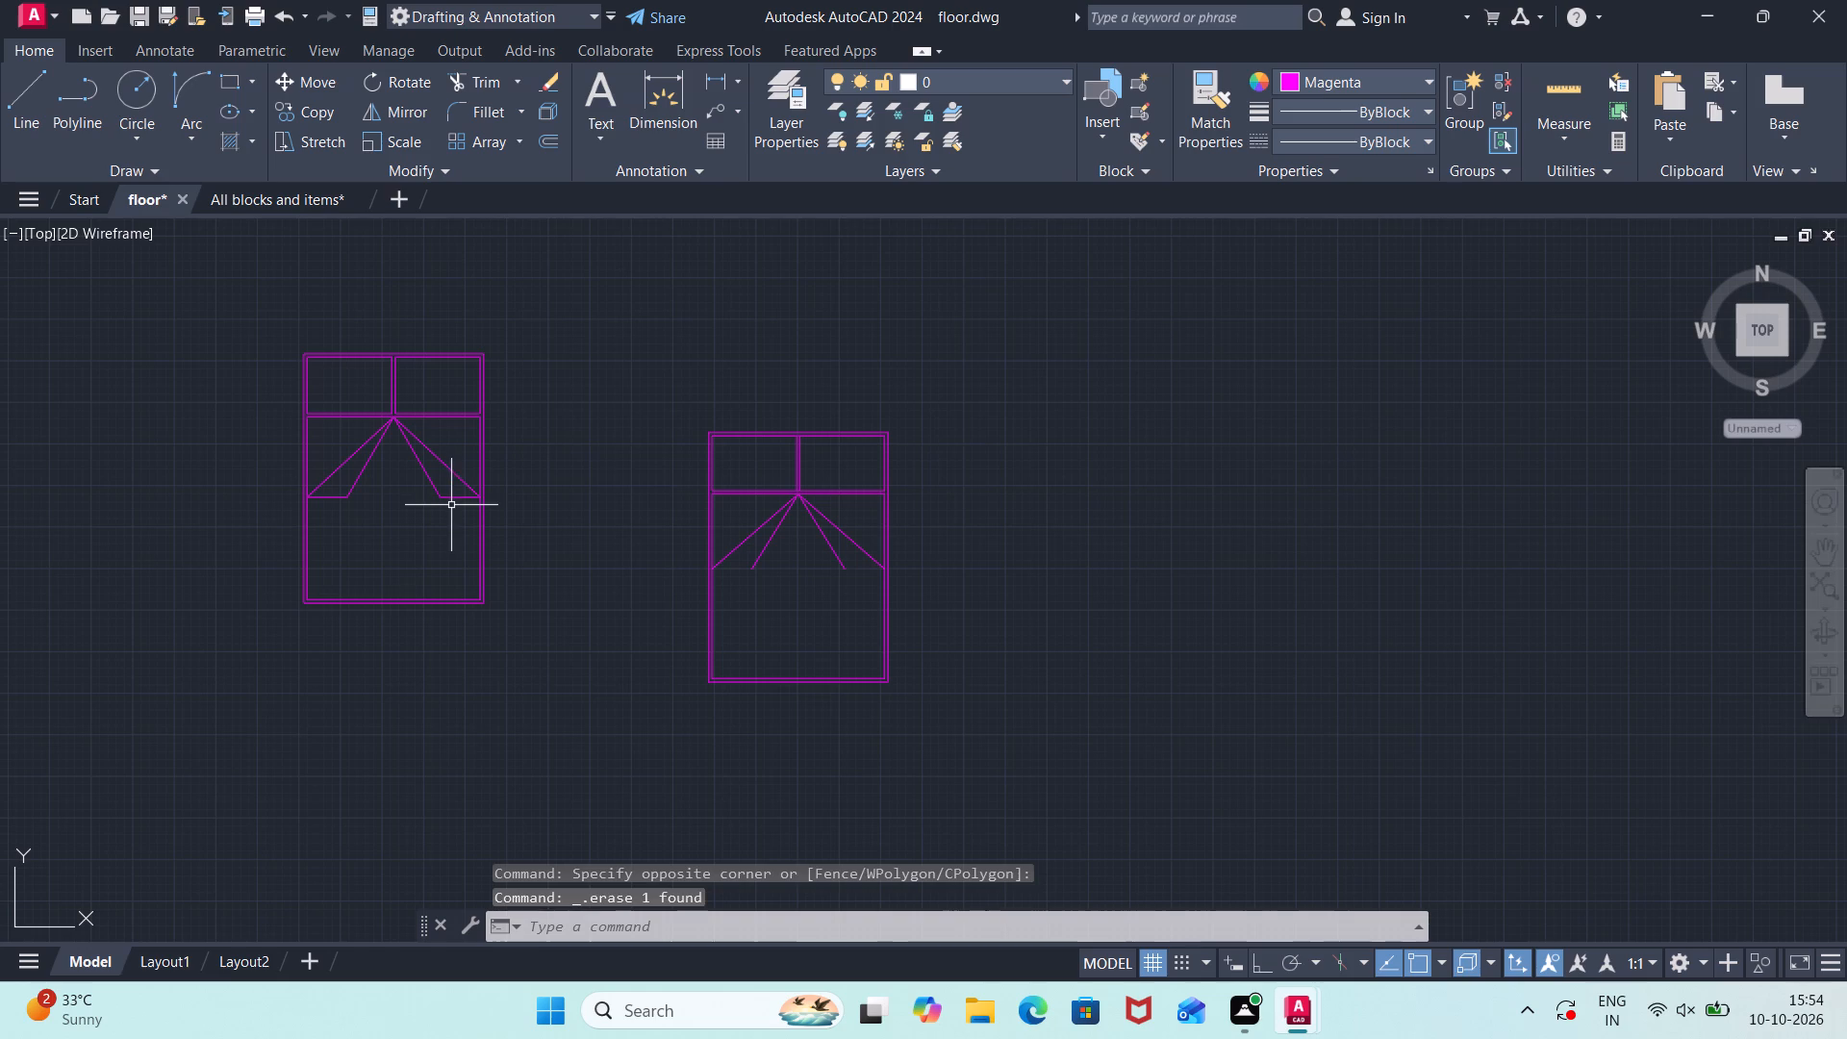
pyautogui.click(461, 497)
pyautogui.click(329, 494)
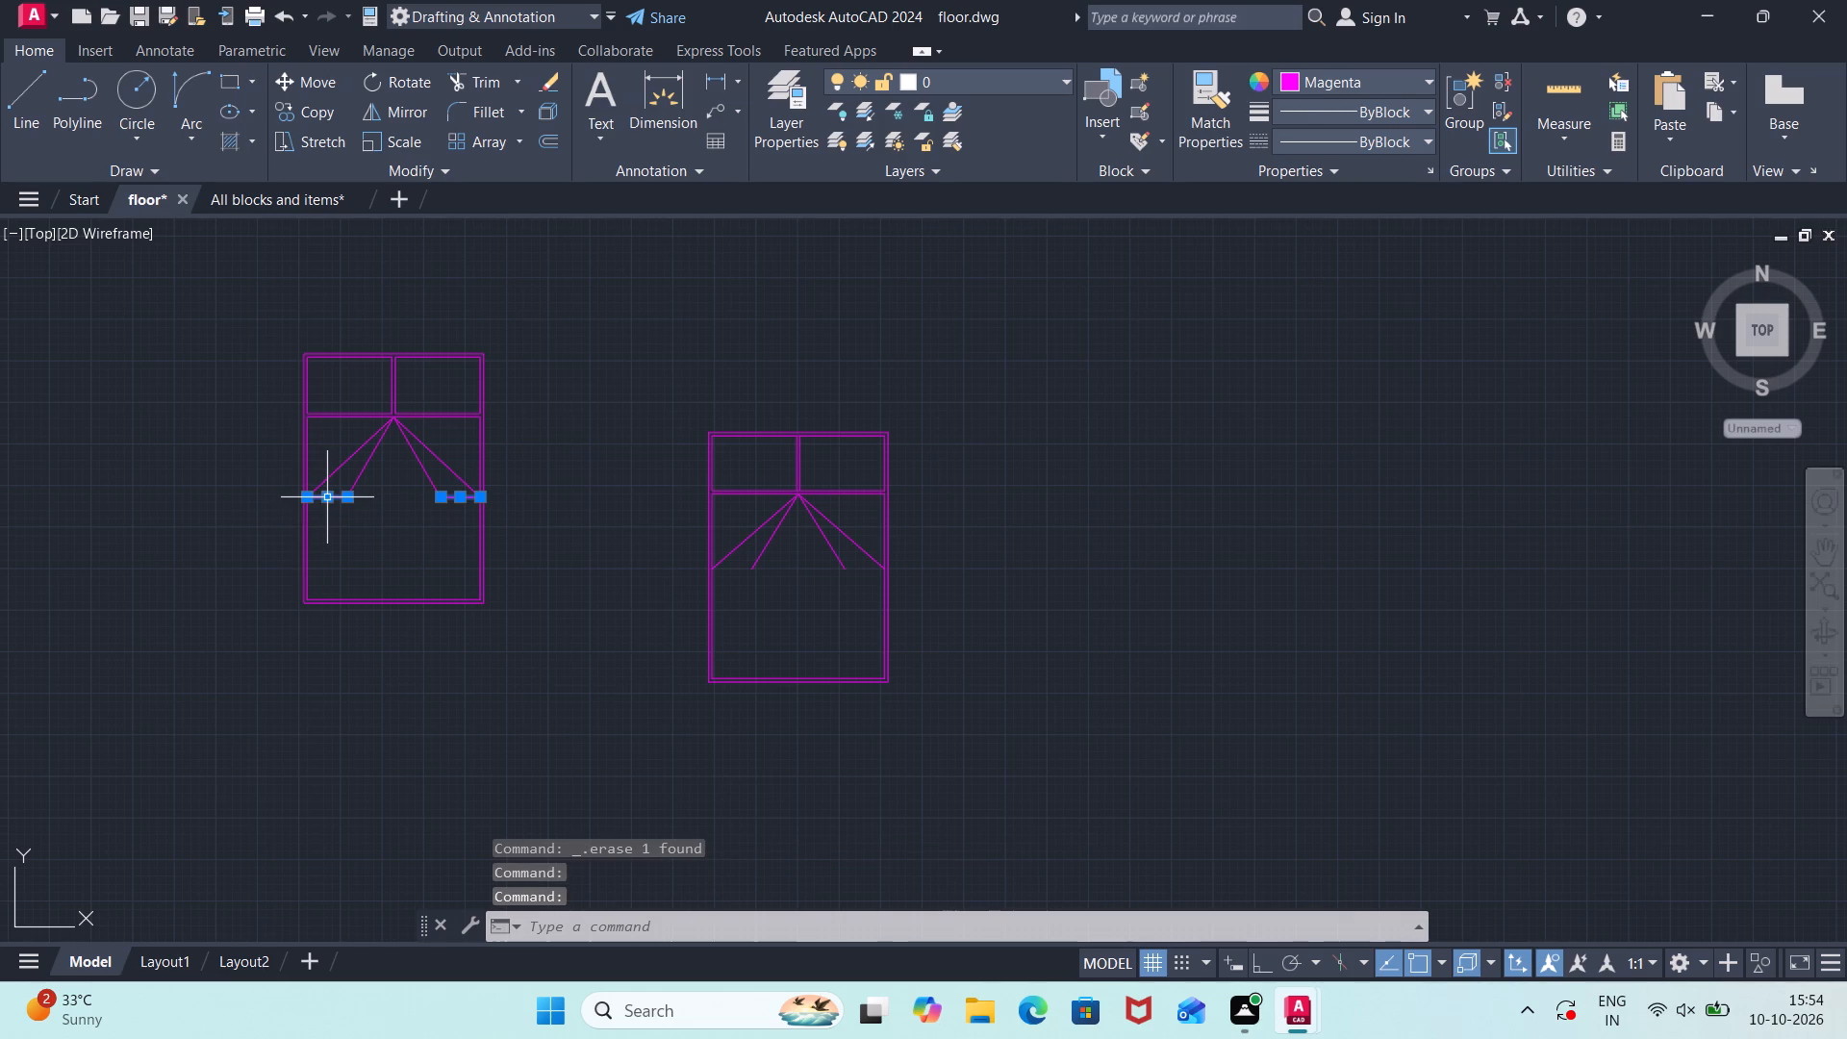
pyautogui.press('Delete')
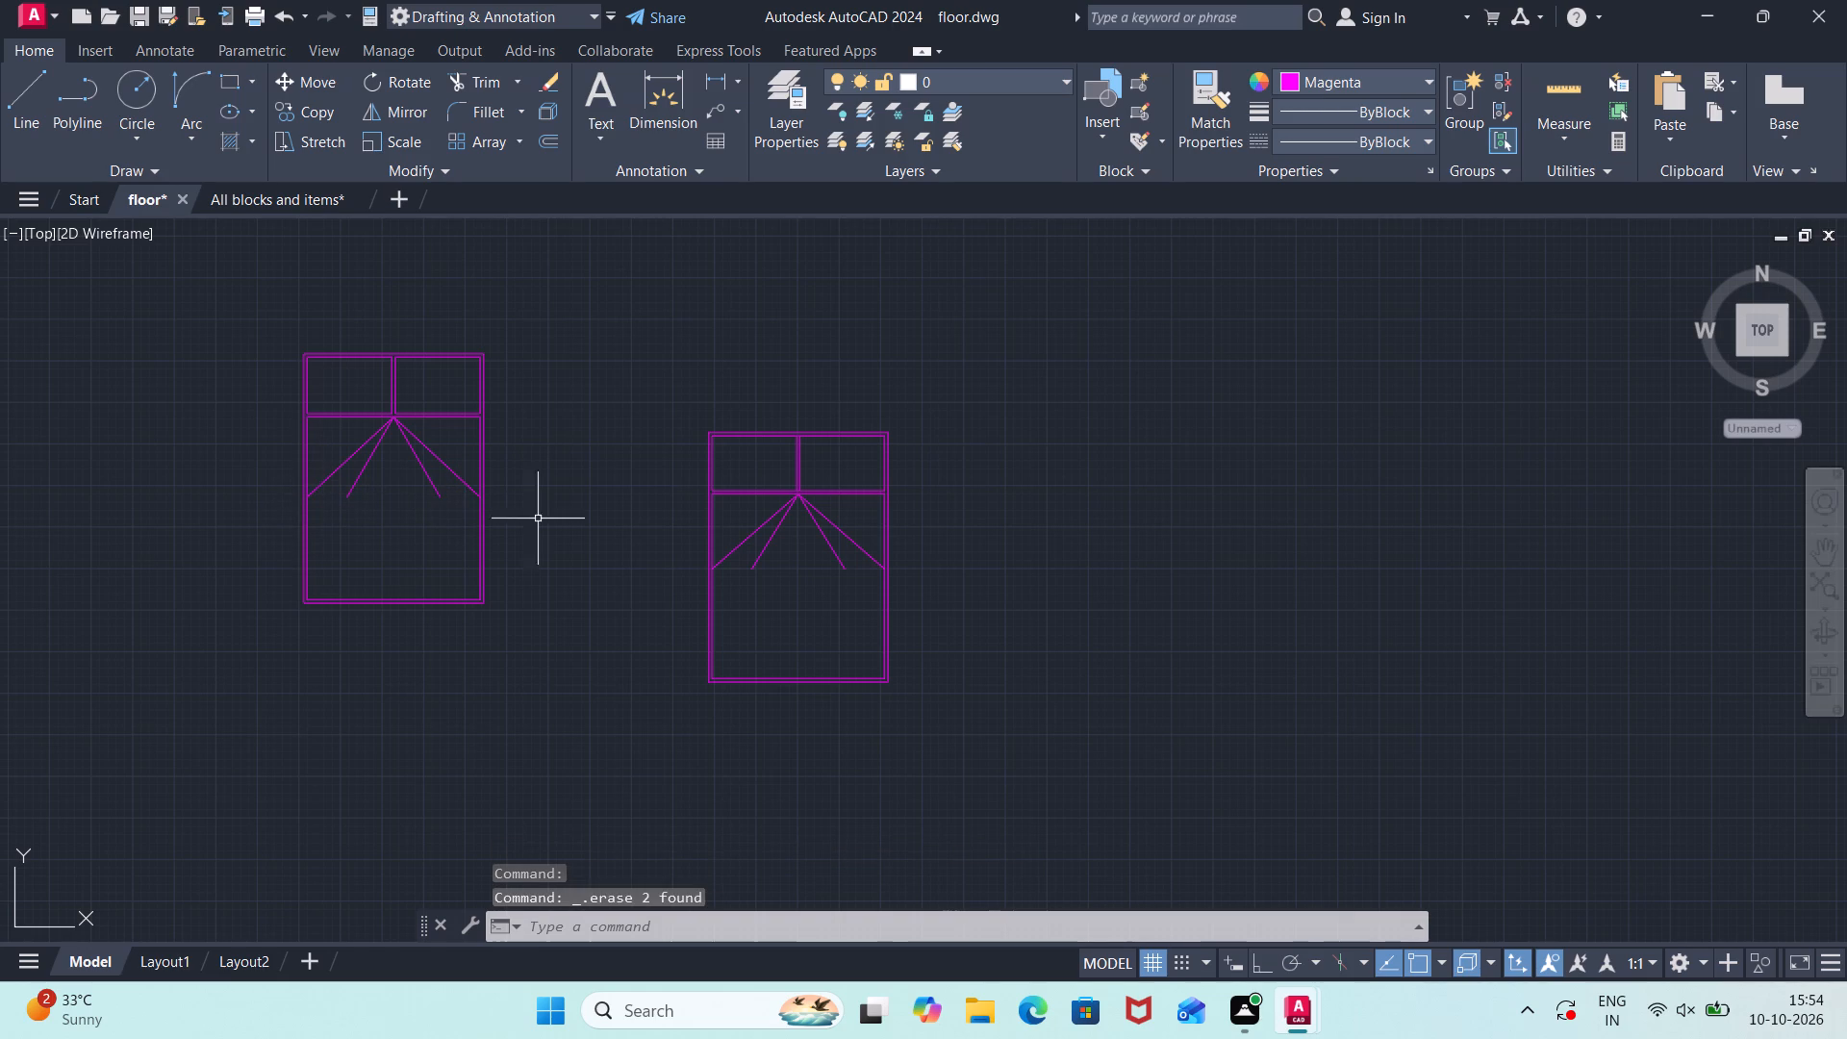
pyautogui.scroll(1, 585, 521)
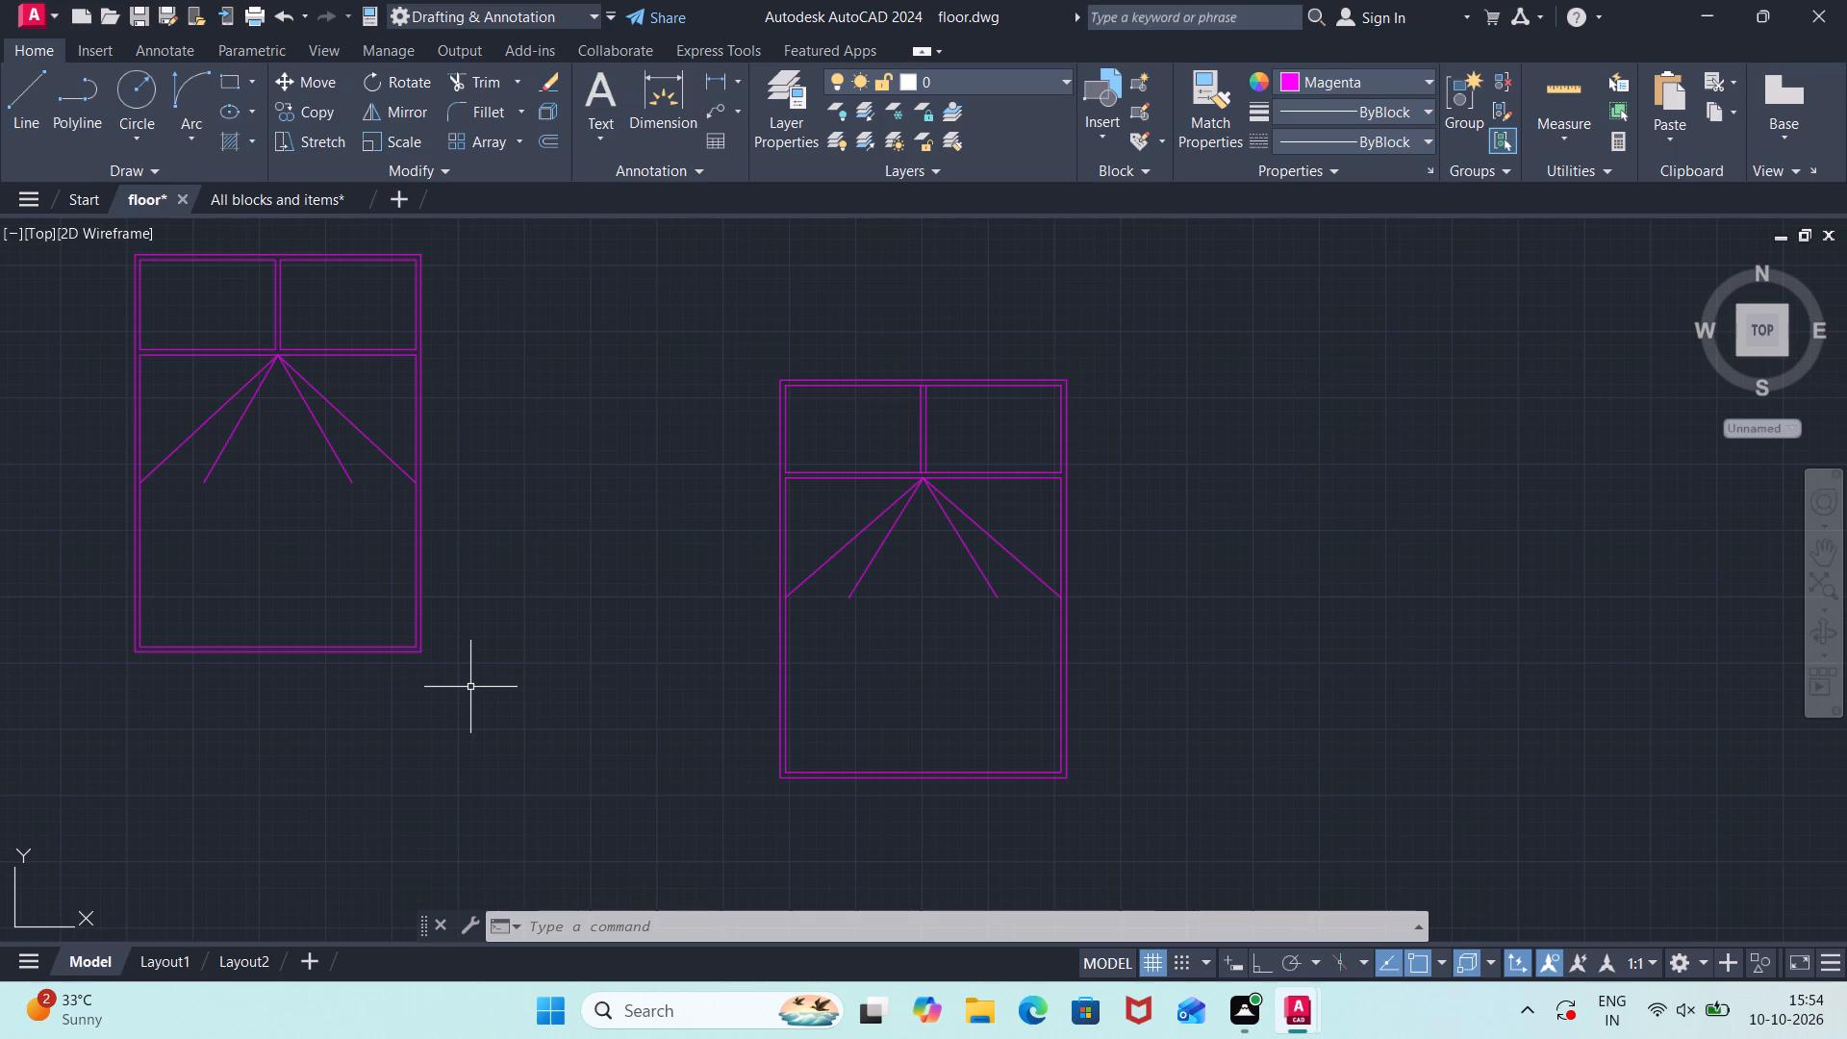
# Trim the short horizontal pieces between the two centre lines at the south and north ends of the eastern bed's pillow area.
pyautogui.scroll(2, 950, 547)
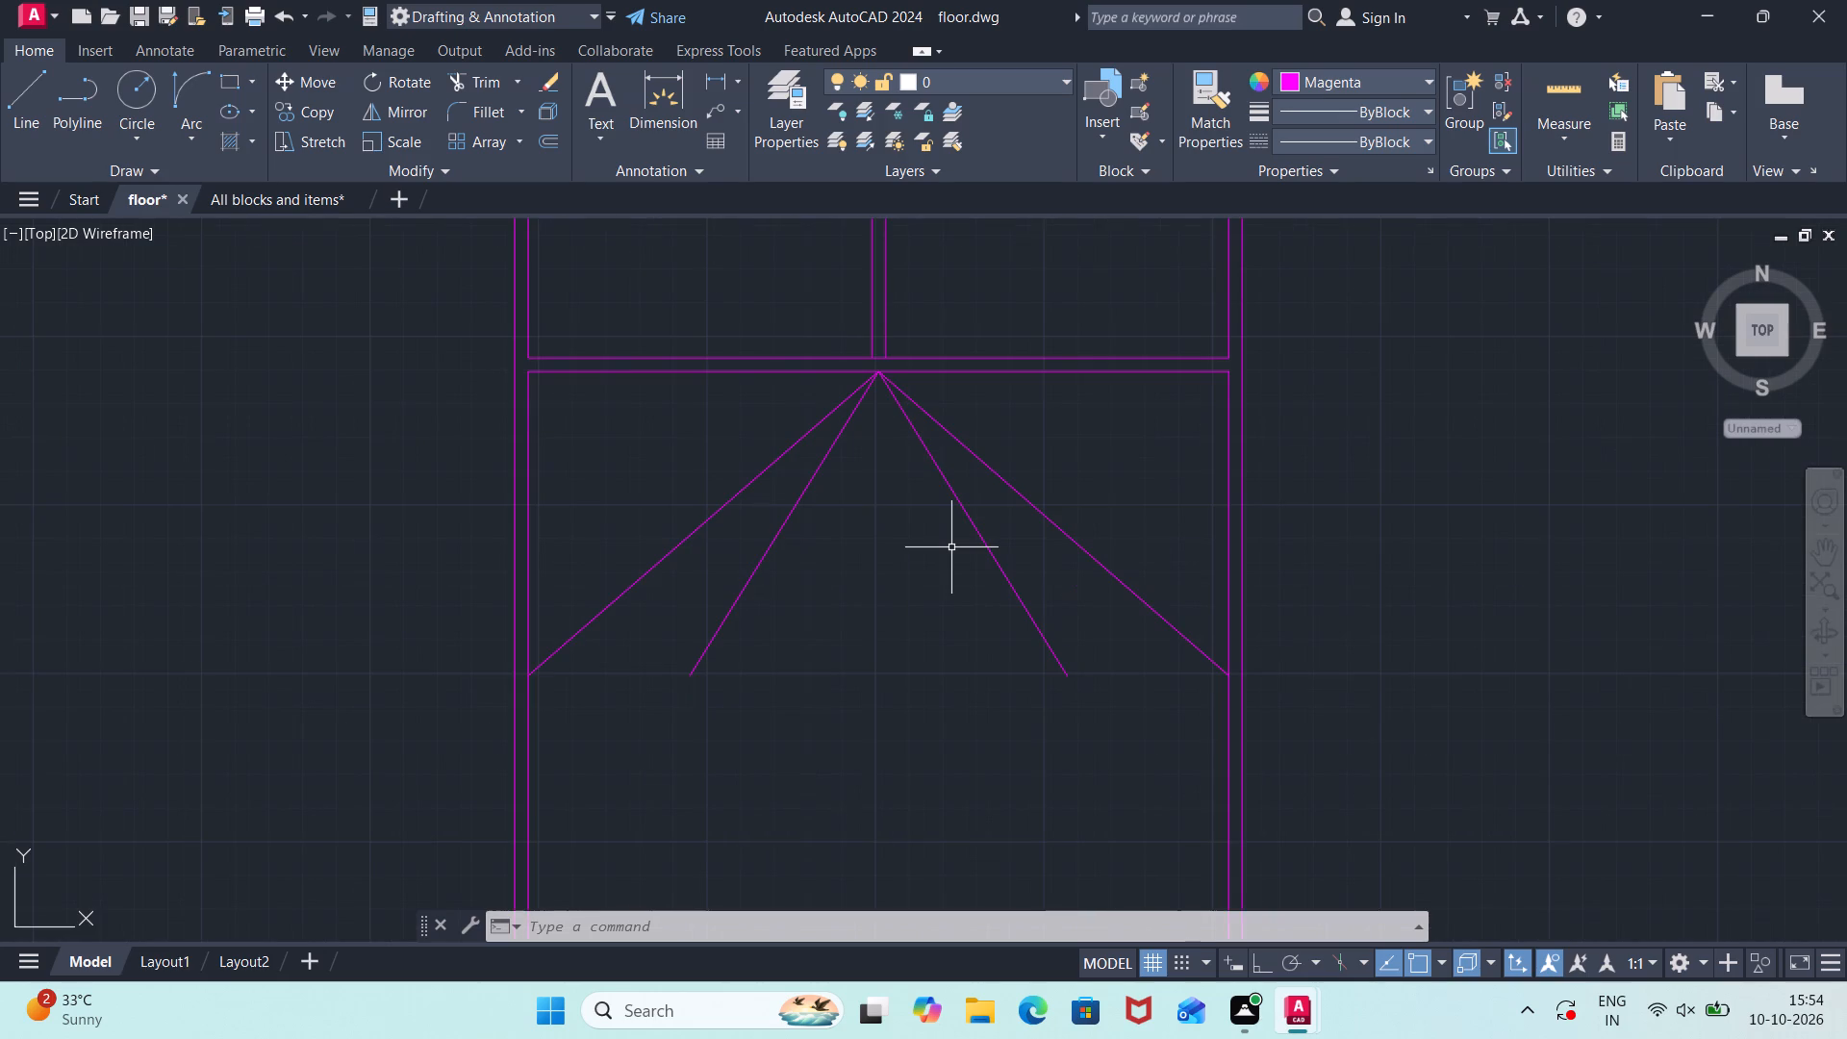
pyautogui.write('tr')
pyautogui.press('Return')
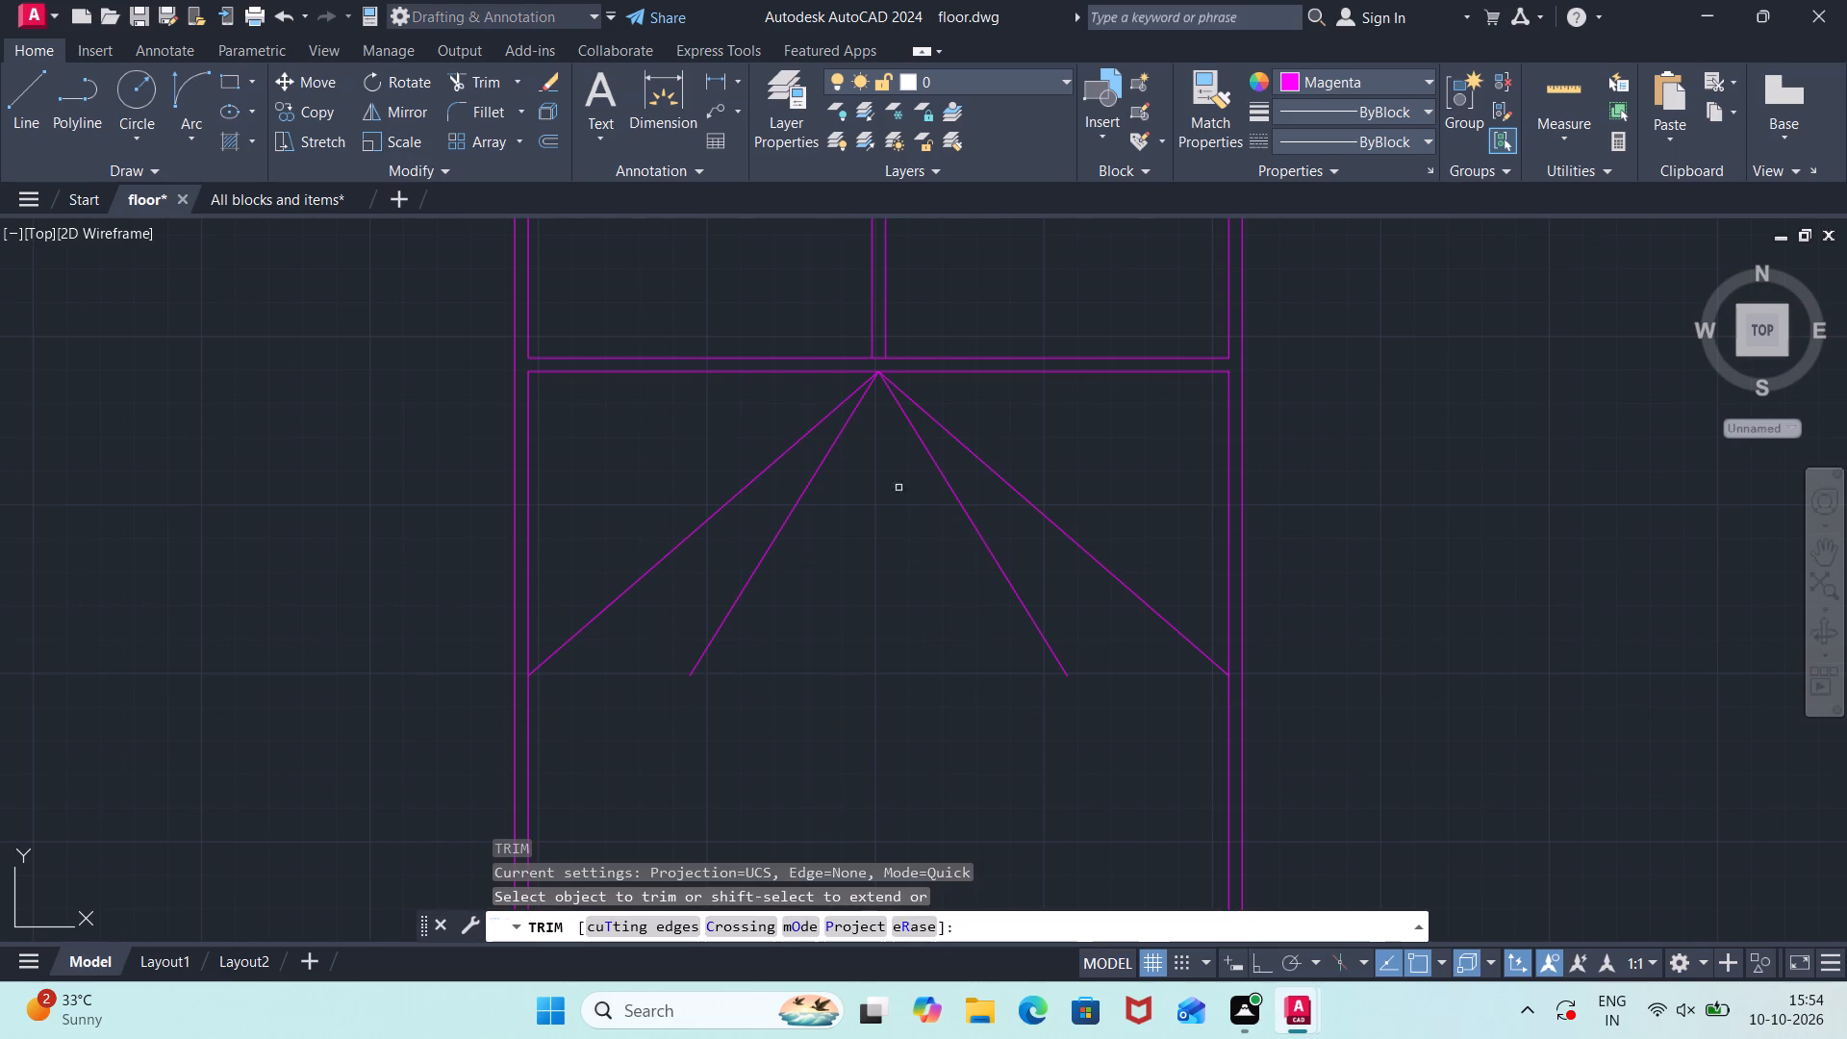
pyautogui.click(877, 357)
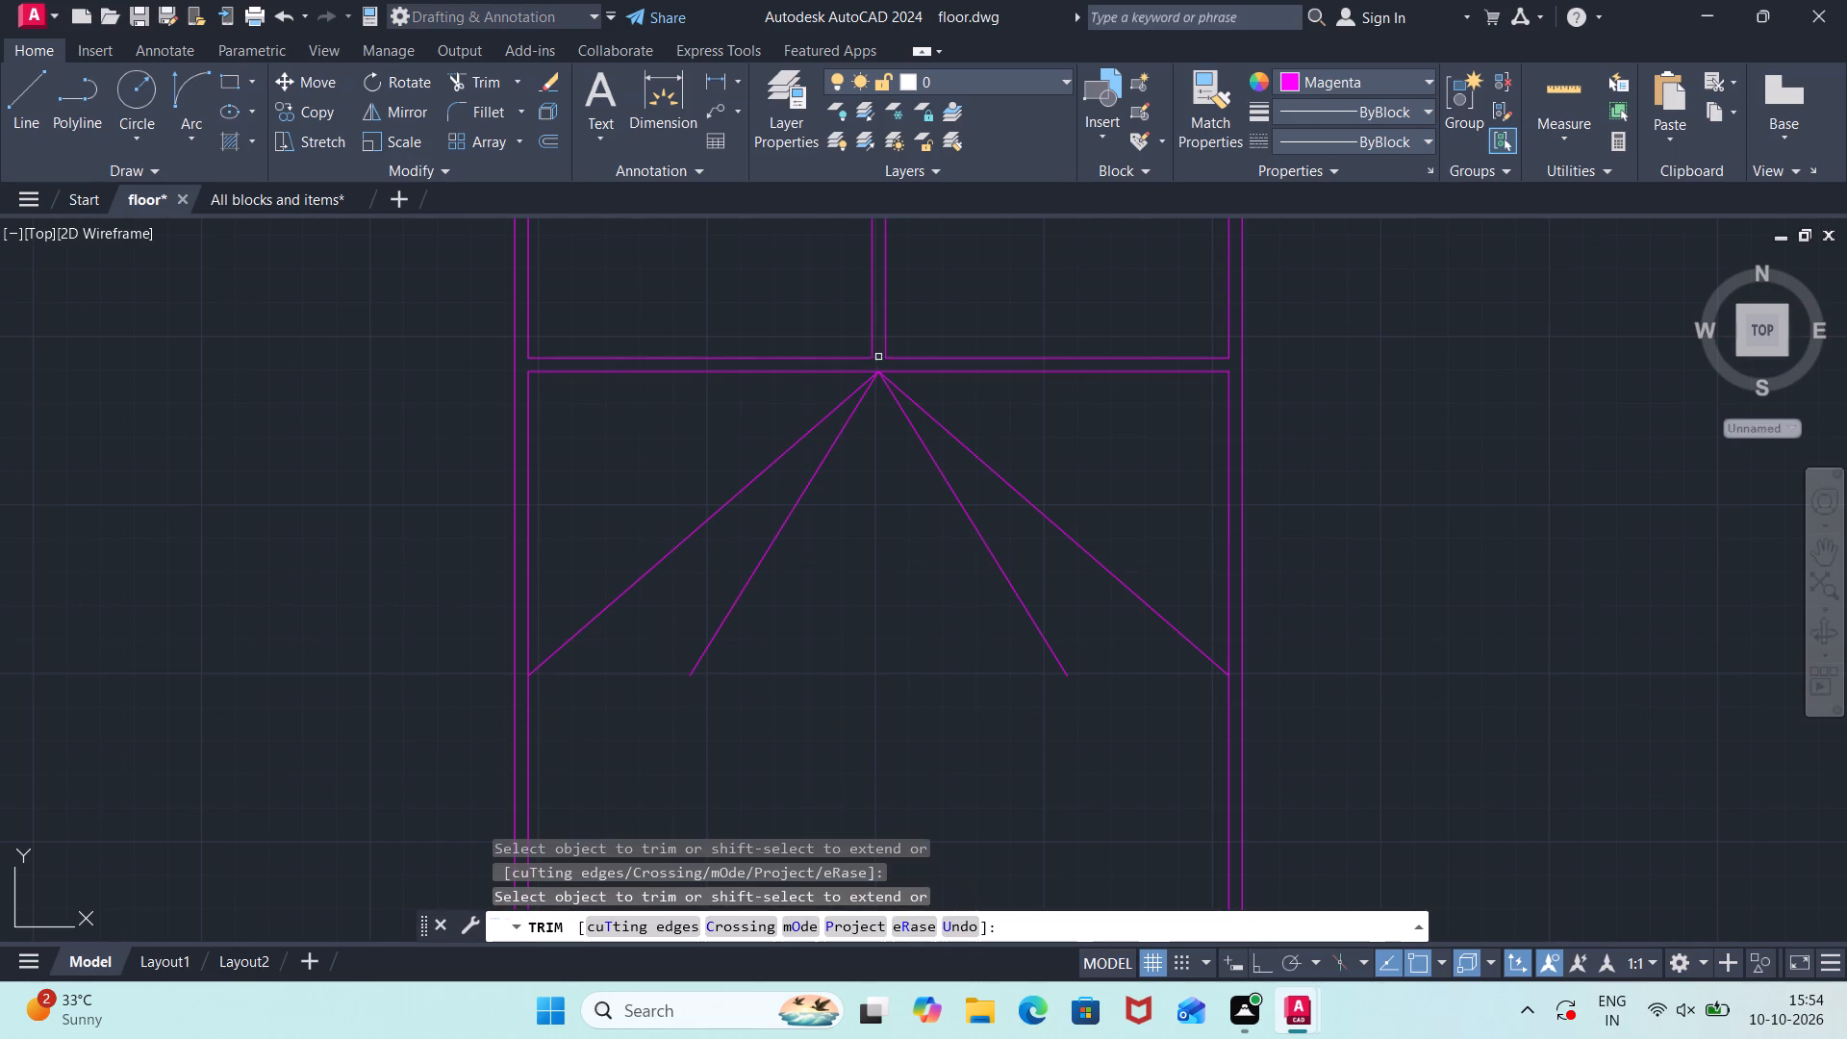
pyautogui.scroll(-1, 1081, 313)
pyautogui.moveTo(1081, 311); pyautogui.dragTo(1110, 401, button='middle')
pyautogui.scroll(1, 987, 305)
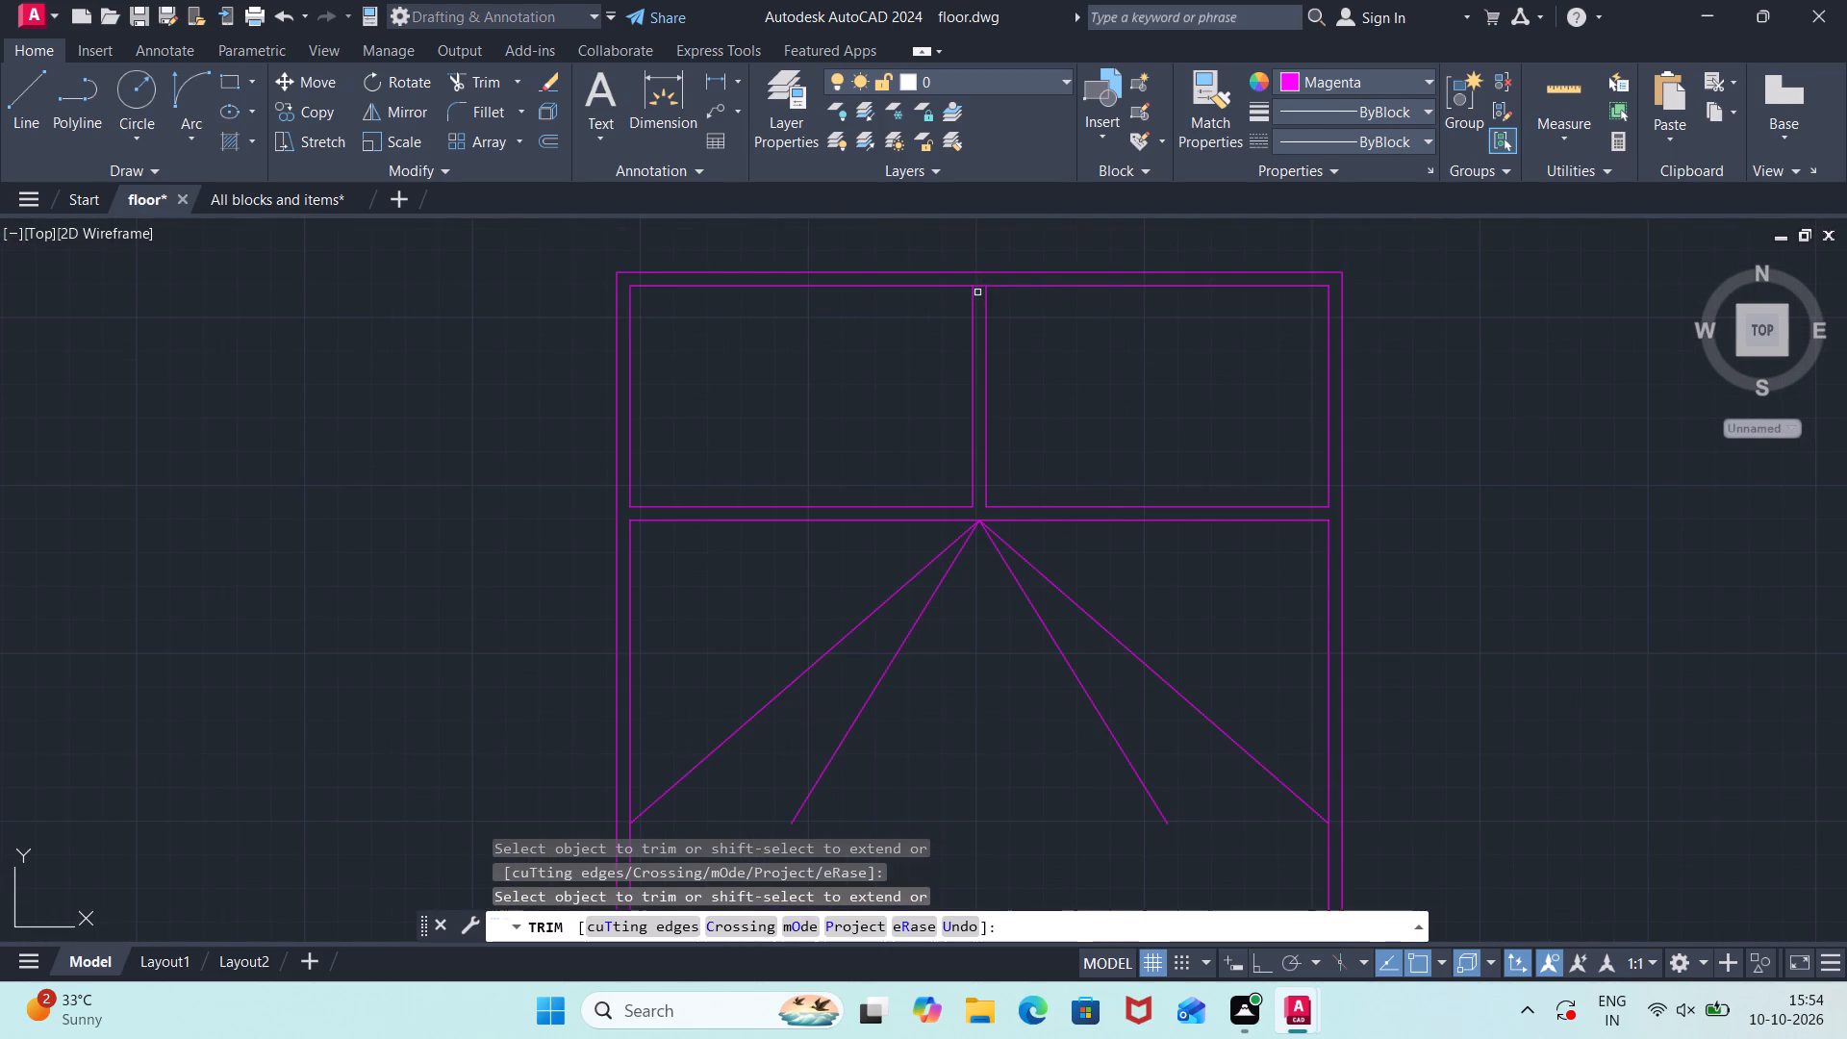
pyautogui.click(977, 290)
pyautogui.click(978, 283)
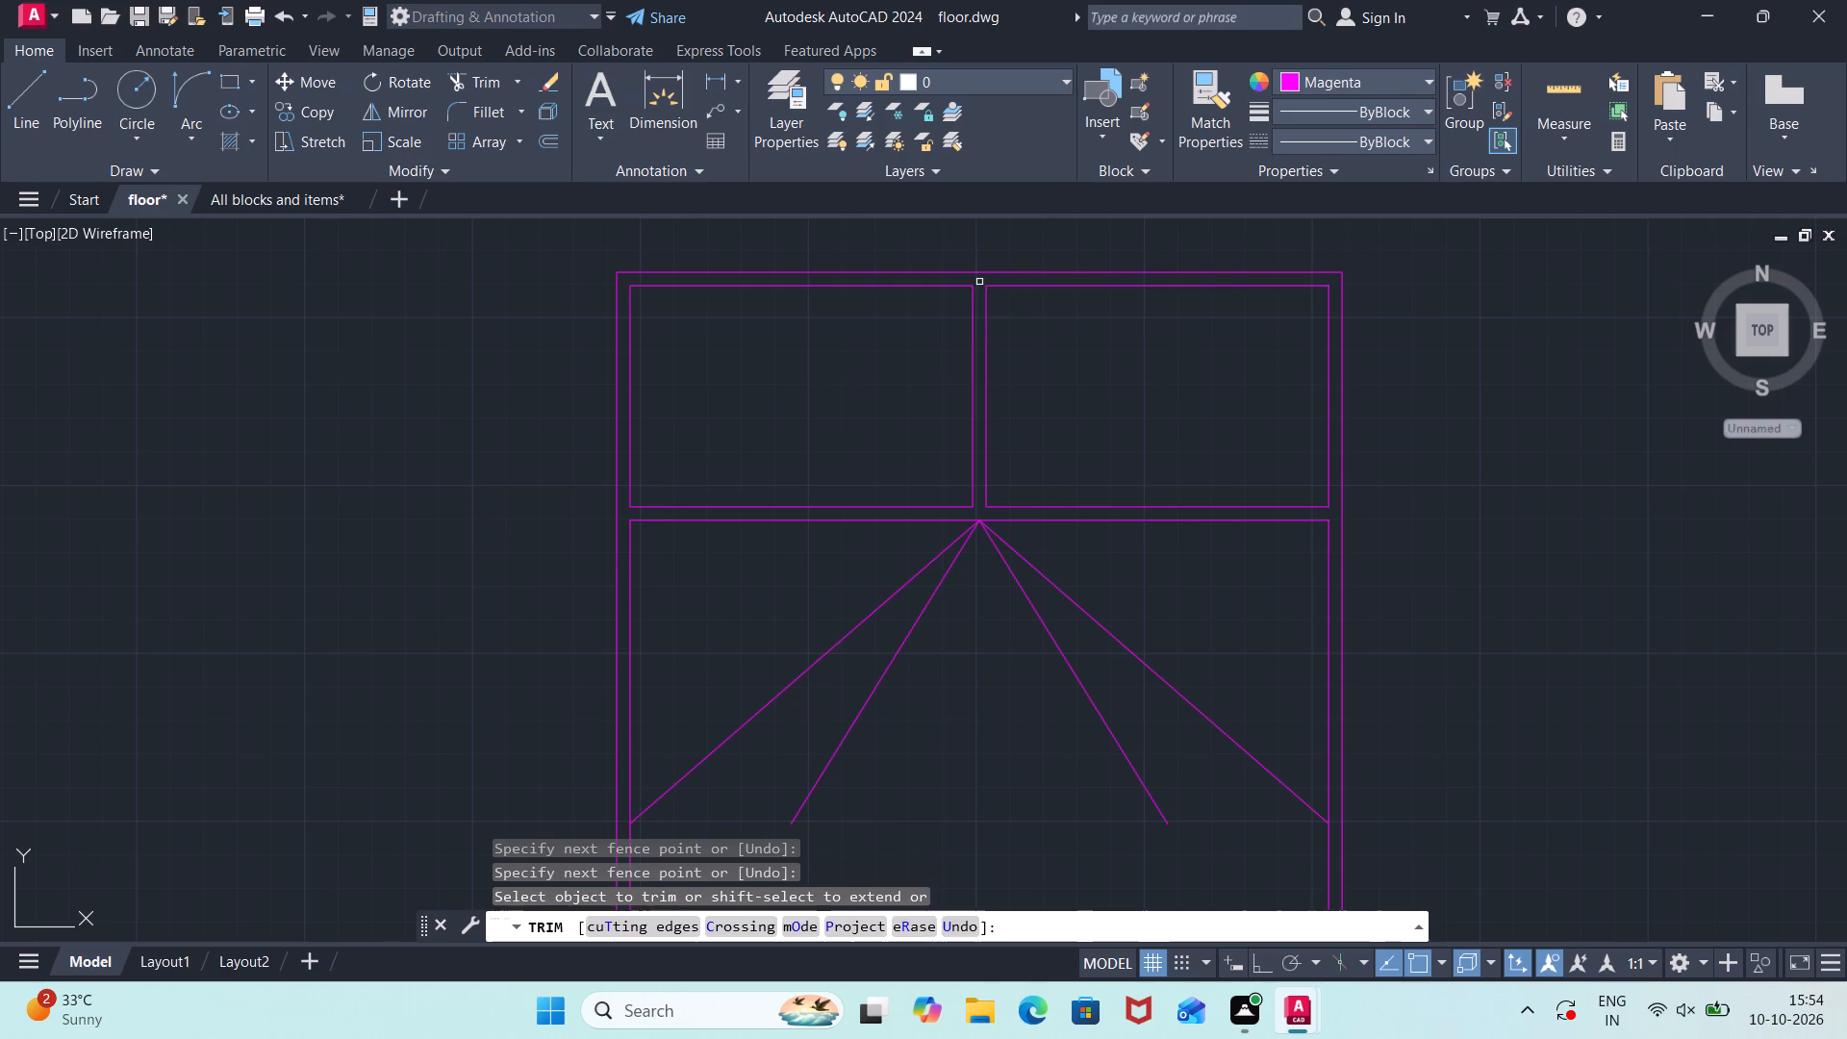
pyautogui.scroll(-1, 1563, 396)
pyautogui.moveTo(1486, 589); pyautogui.dragTo(800, 622, button='middle')
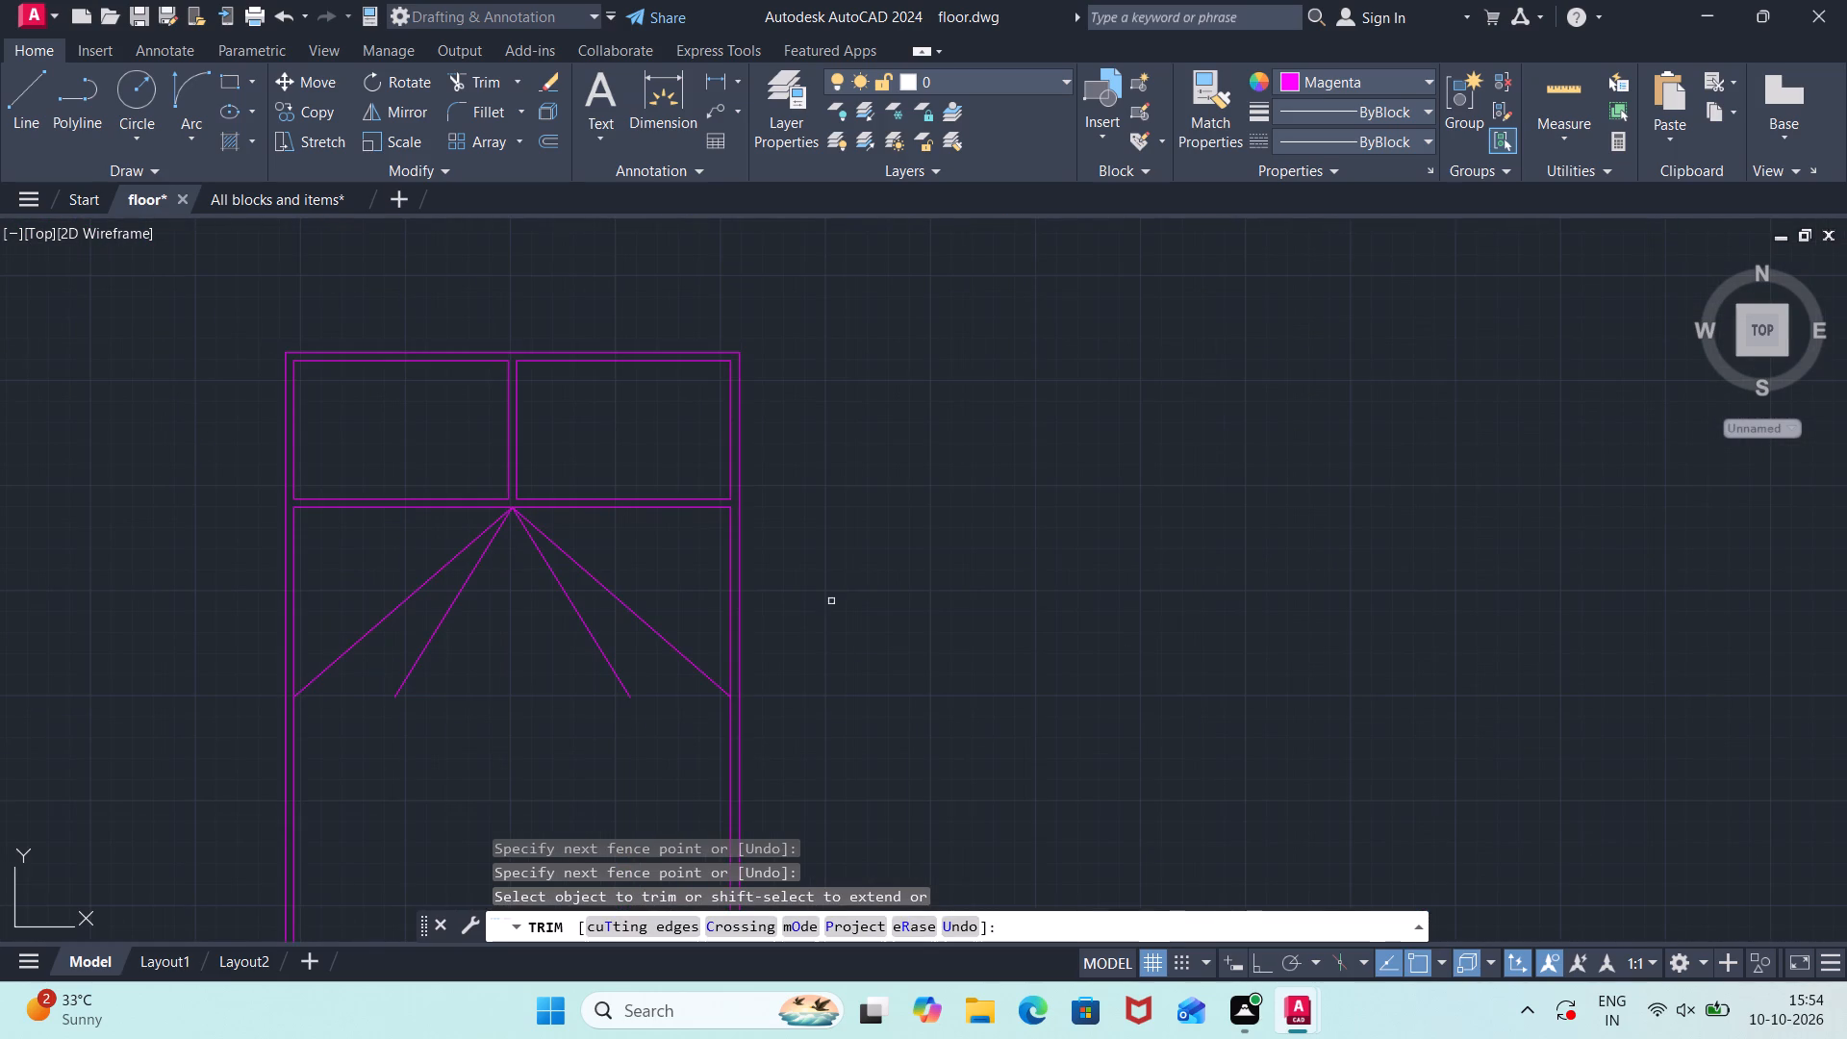
pyautogui.press('Escape')
# Draw a closed third bed outline east of the existing beds using orthogonal lines, 4.5' wide by 6.25' long.
pyautogui.press('l')
pyautogui.press('Return')
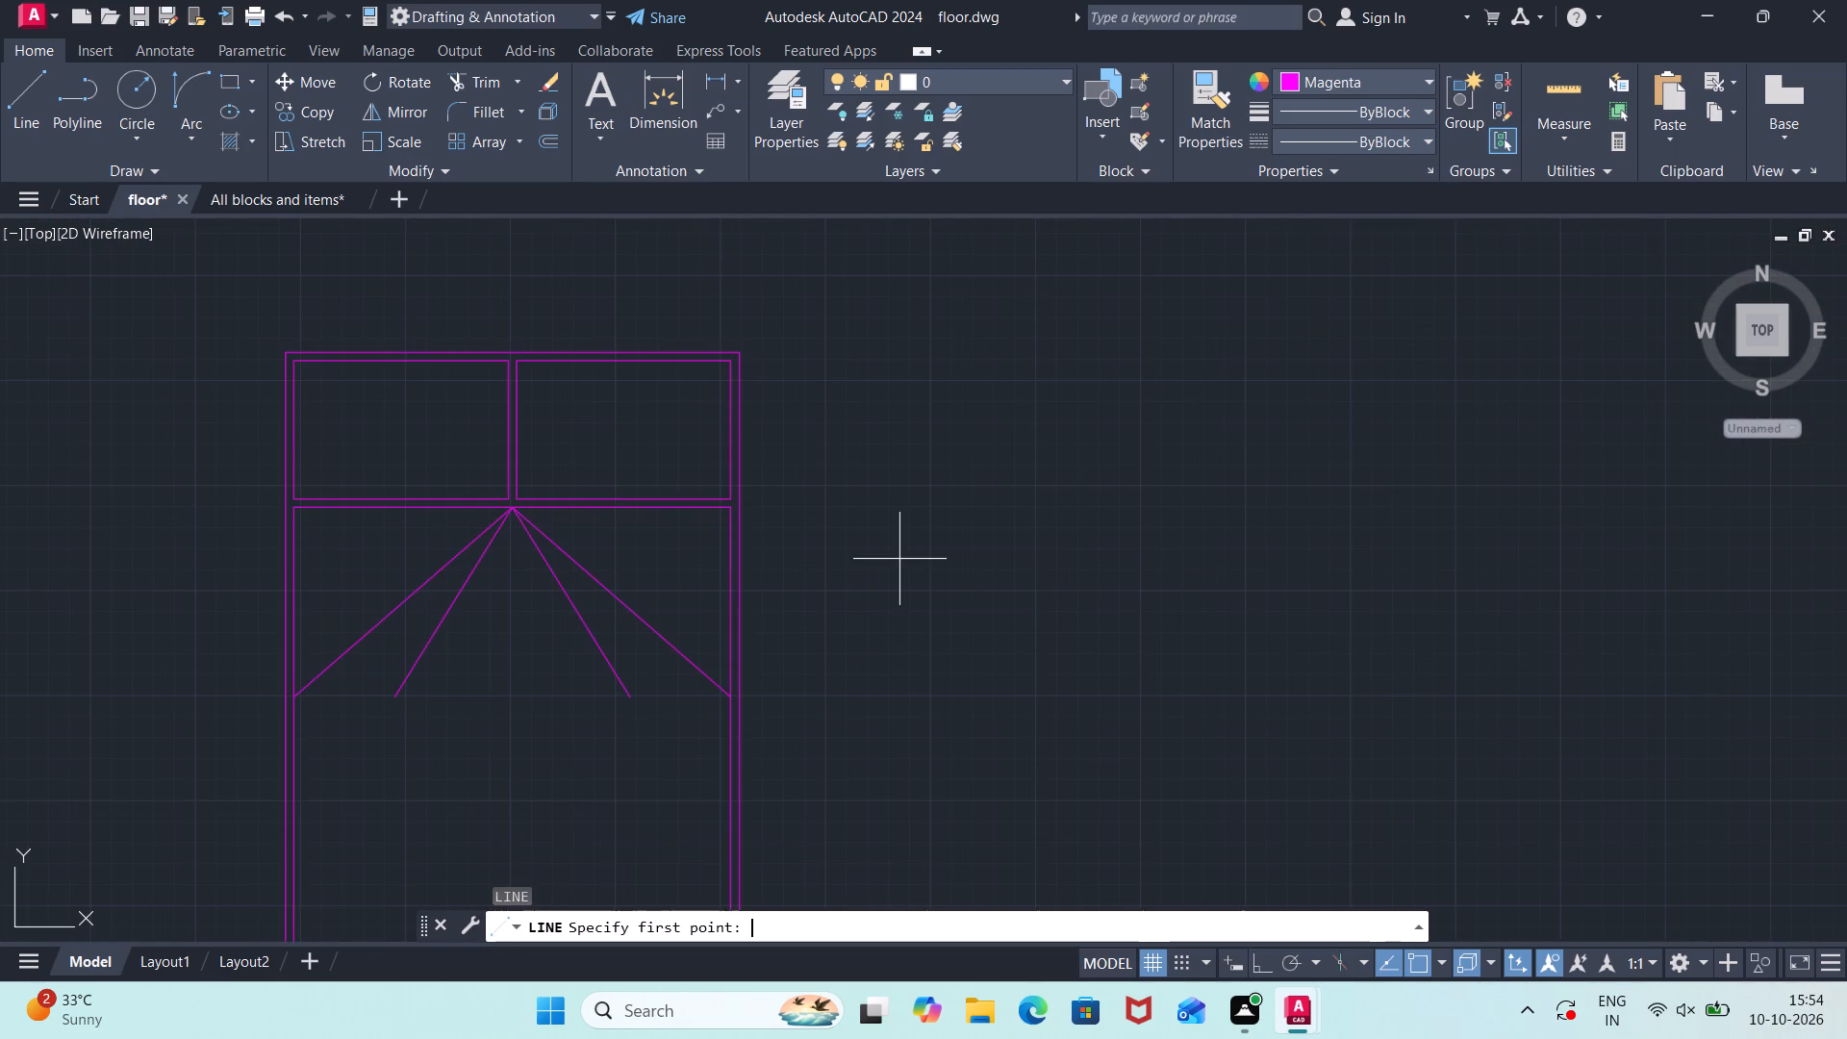
pyautogui.click(1017, 372)
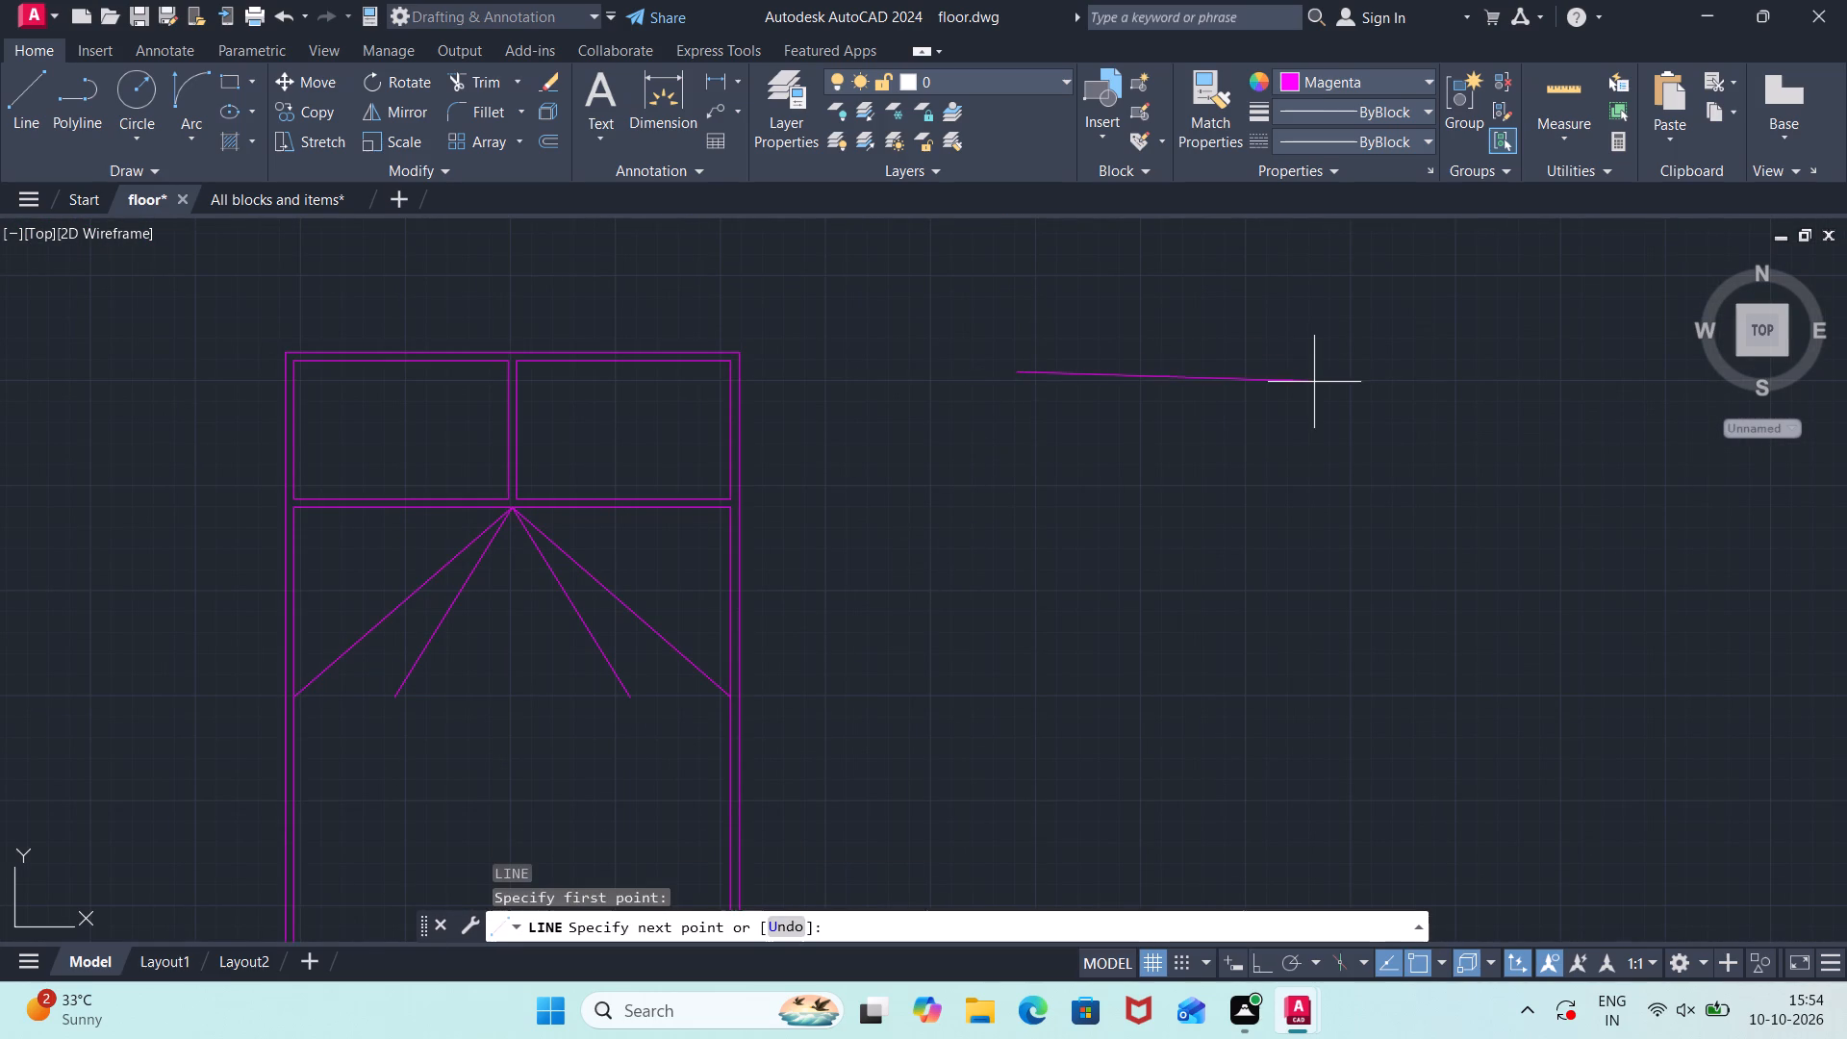
pyautogui.press('F8')
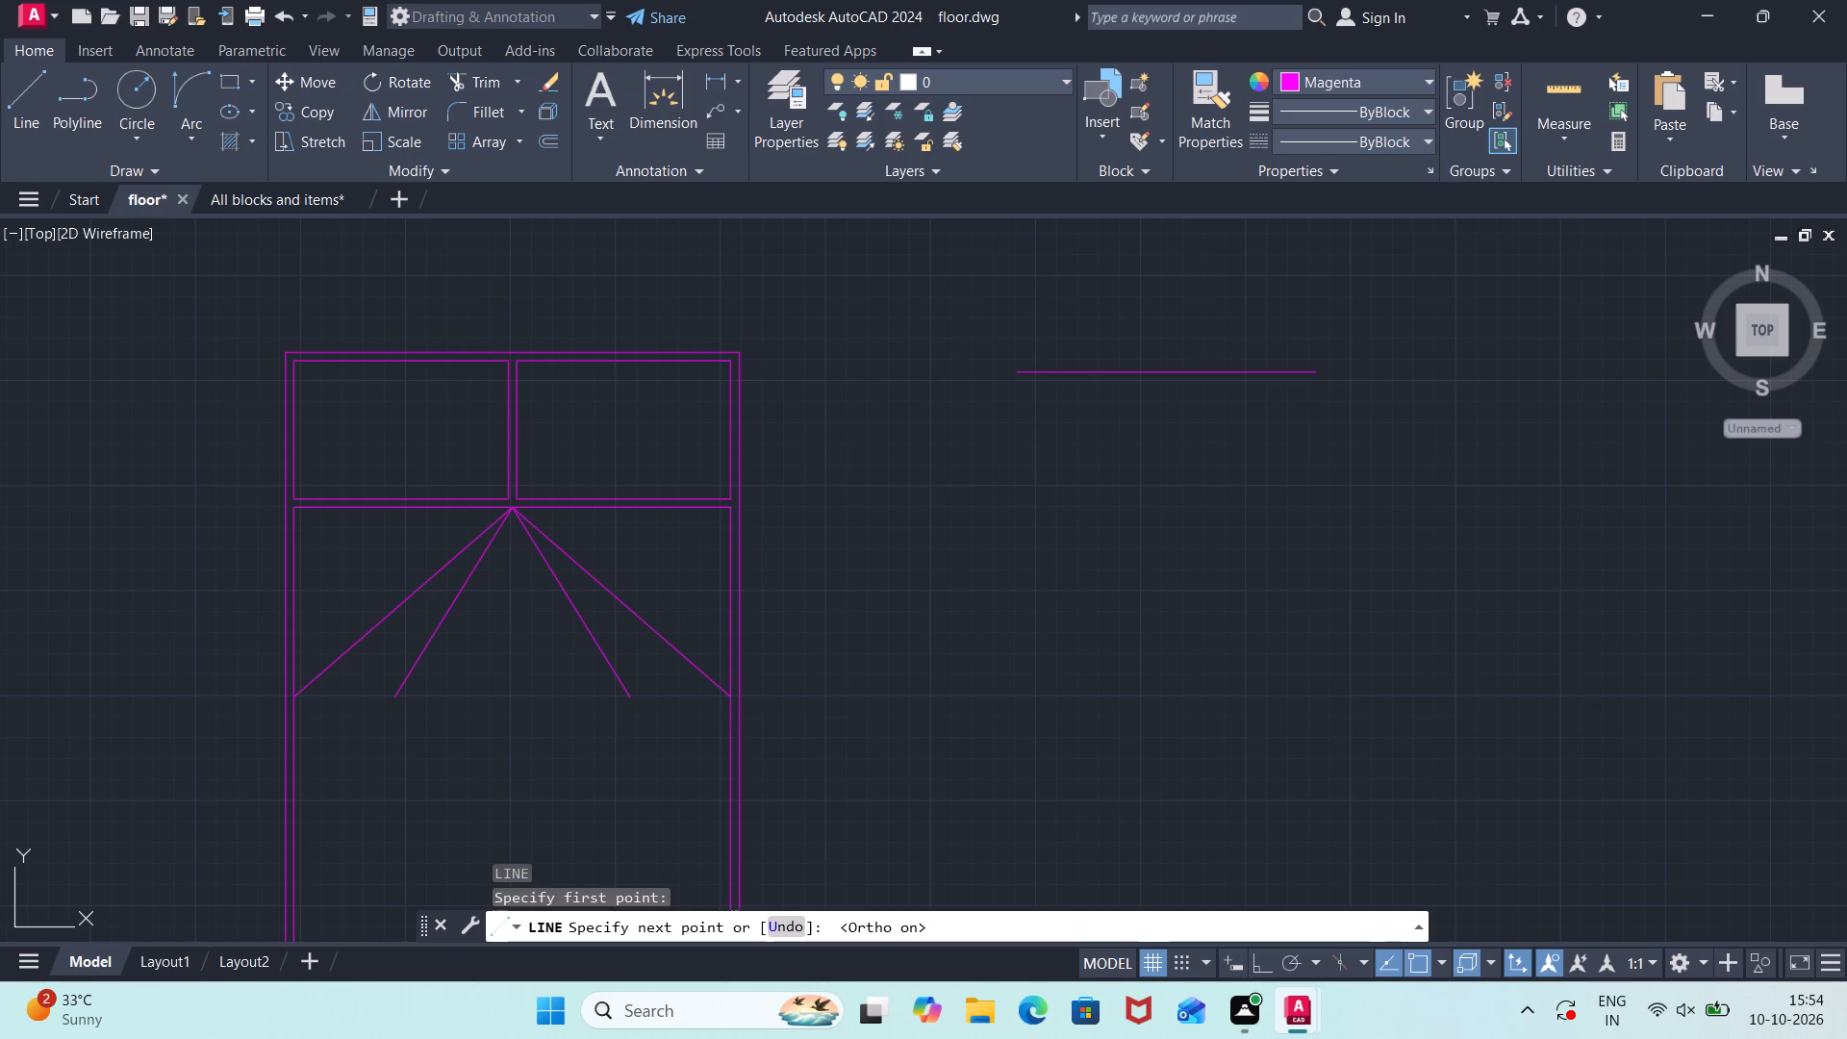
pyautogui.write("4.5'")
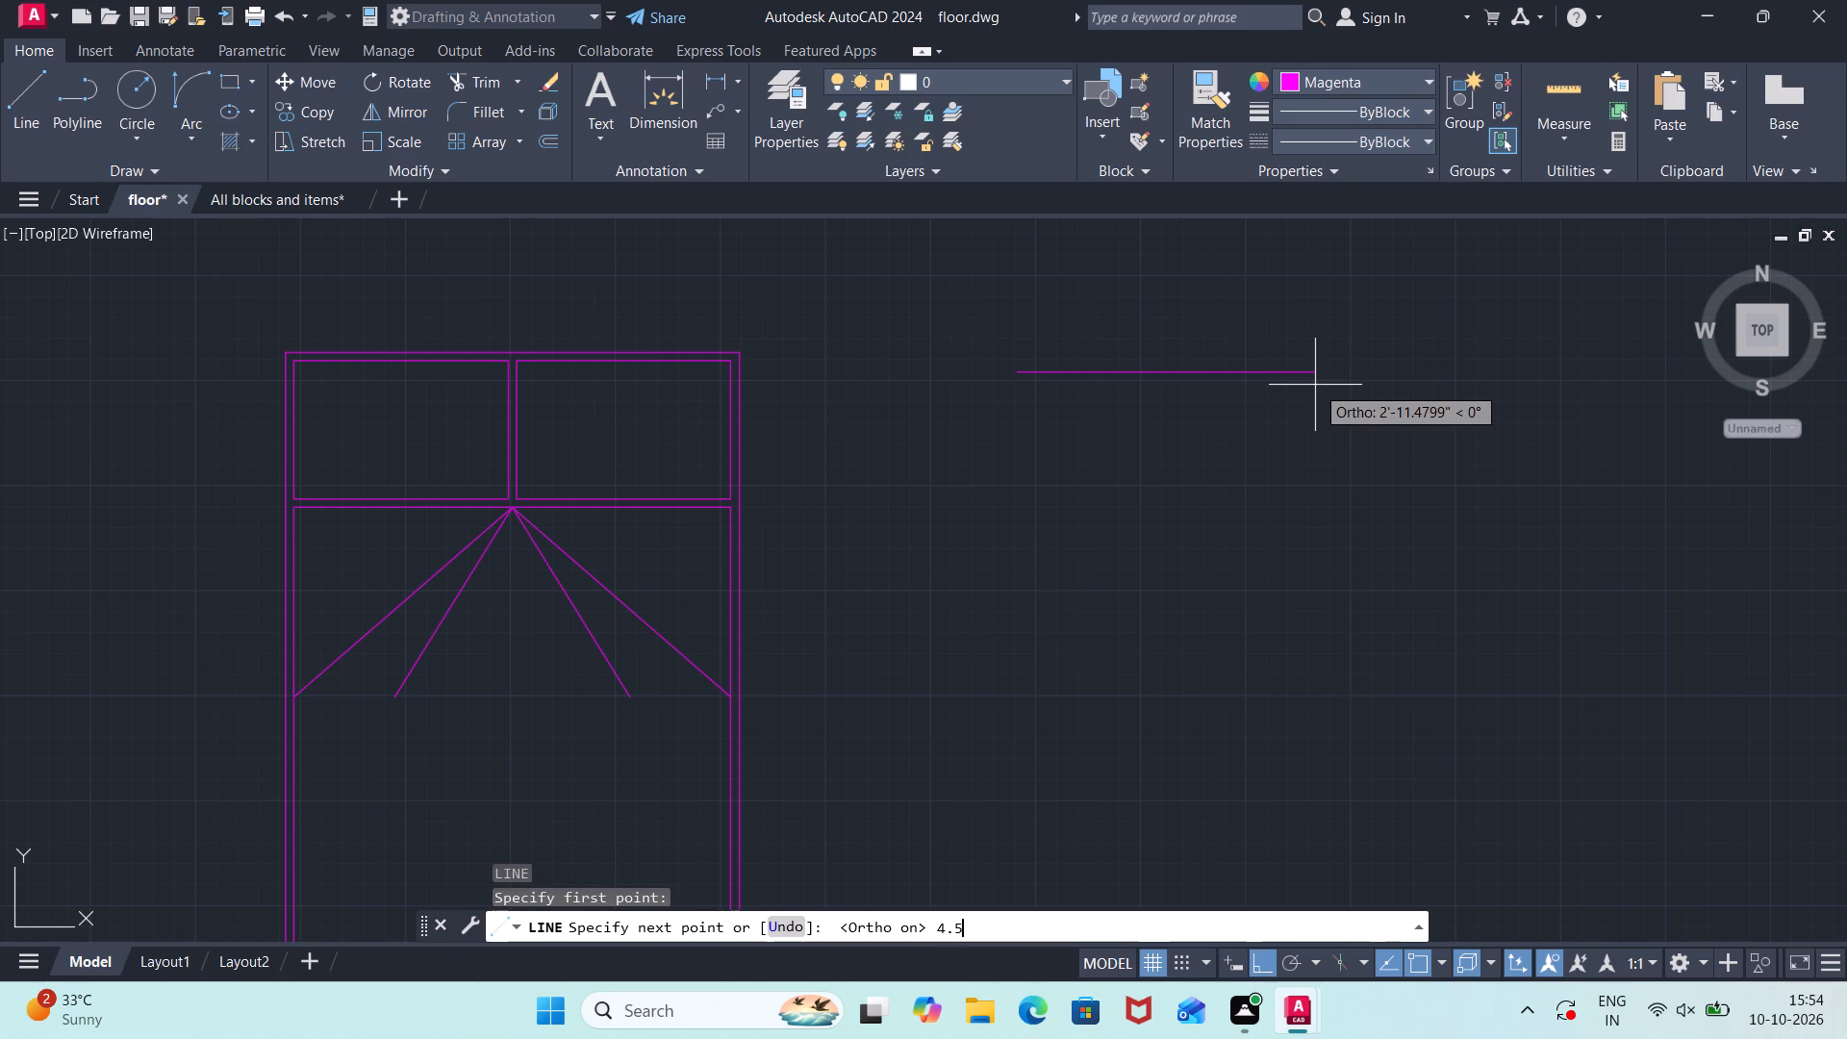
pyautogui.press('Return')
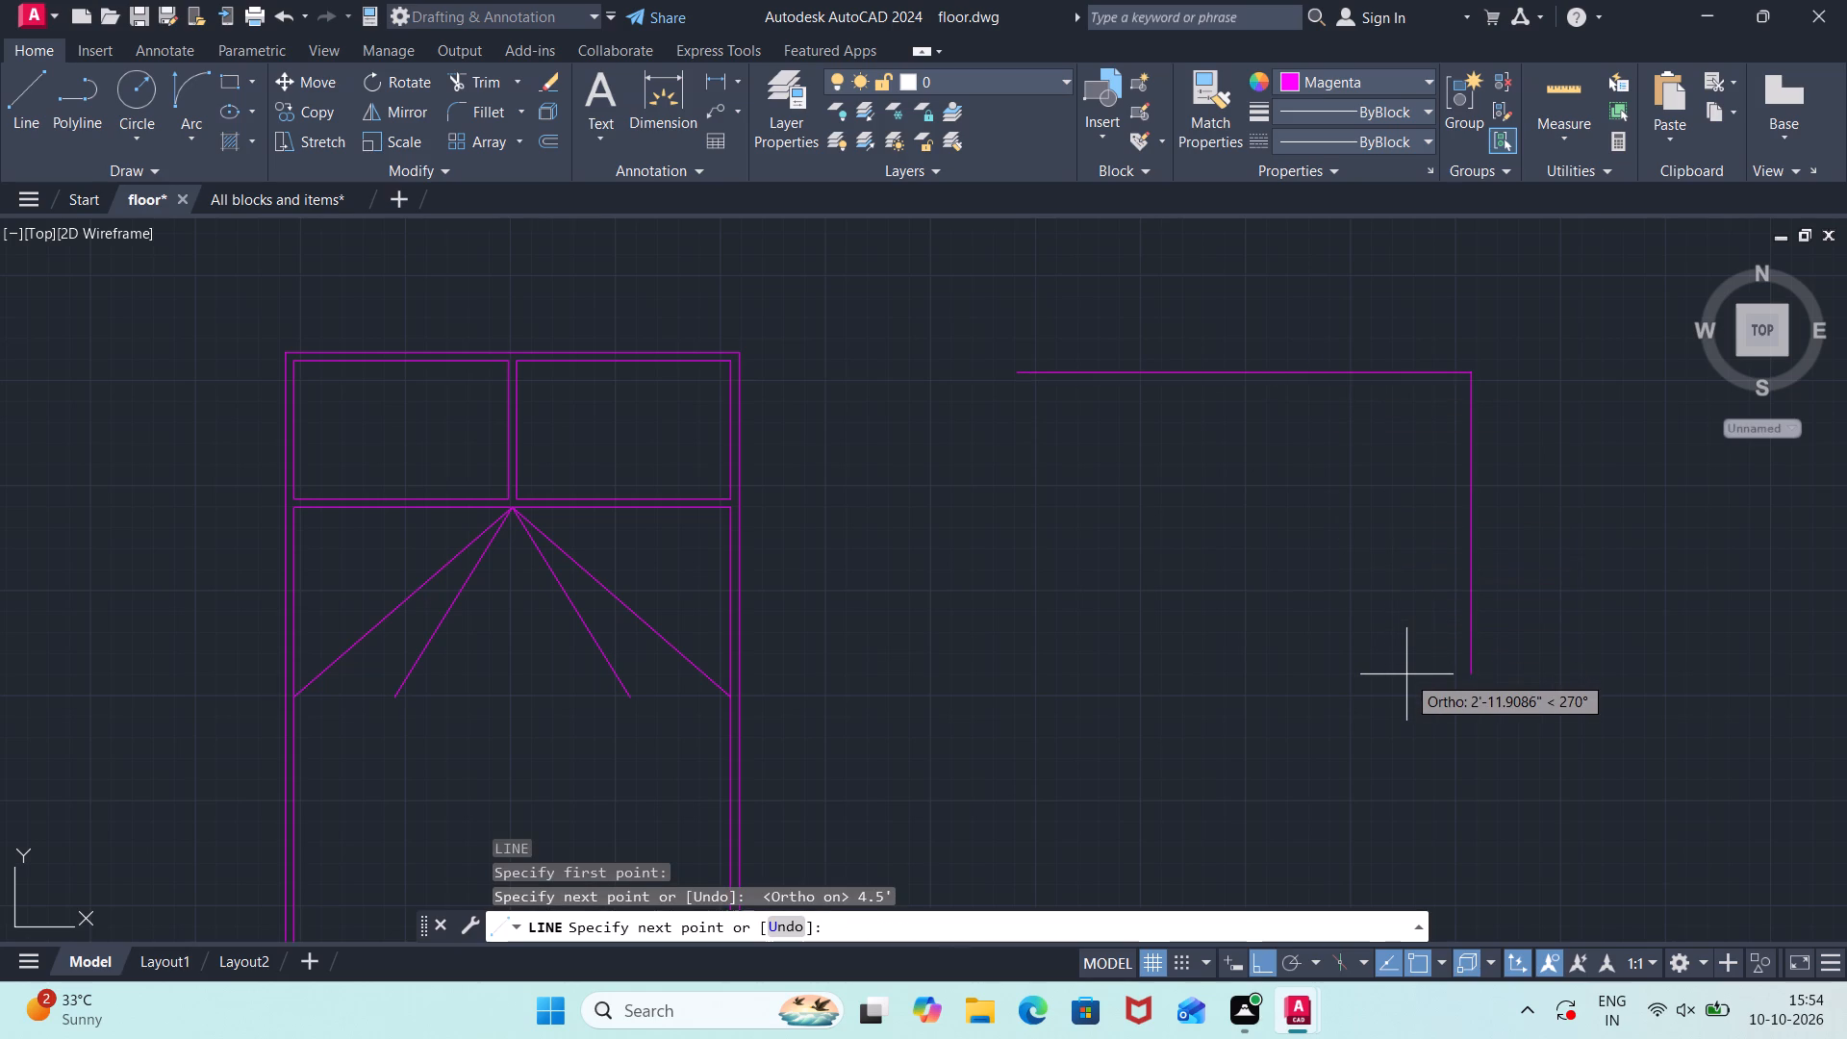
pyautogui.write("6.25'")
pyautogui.press('Return')
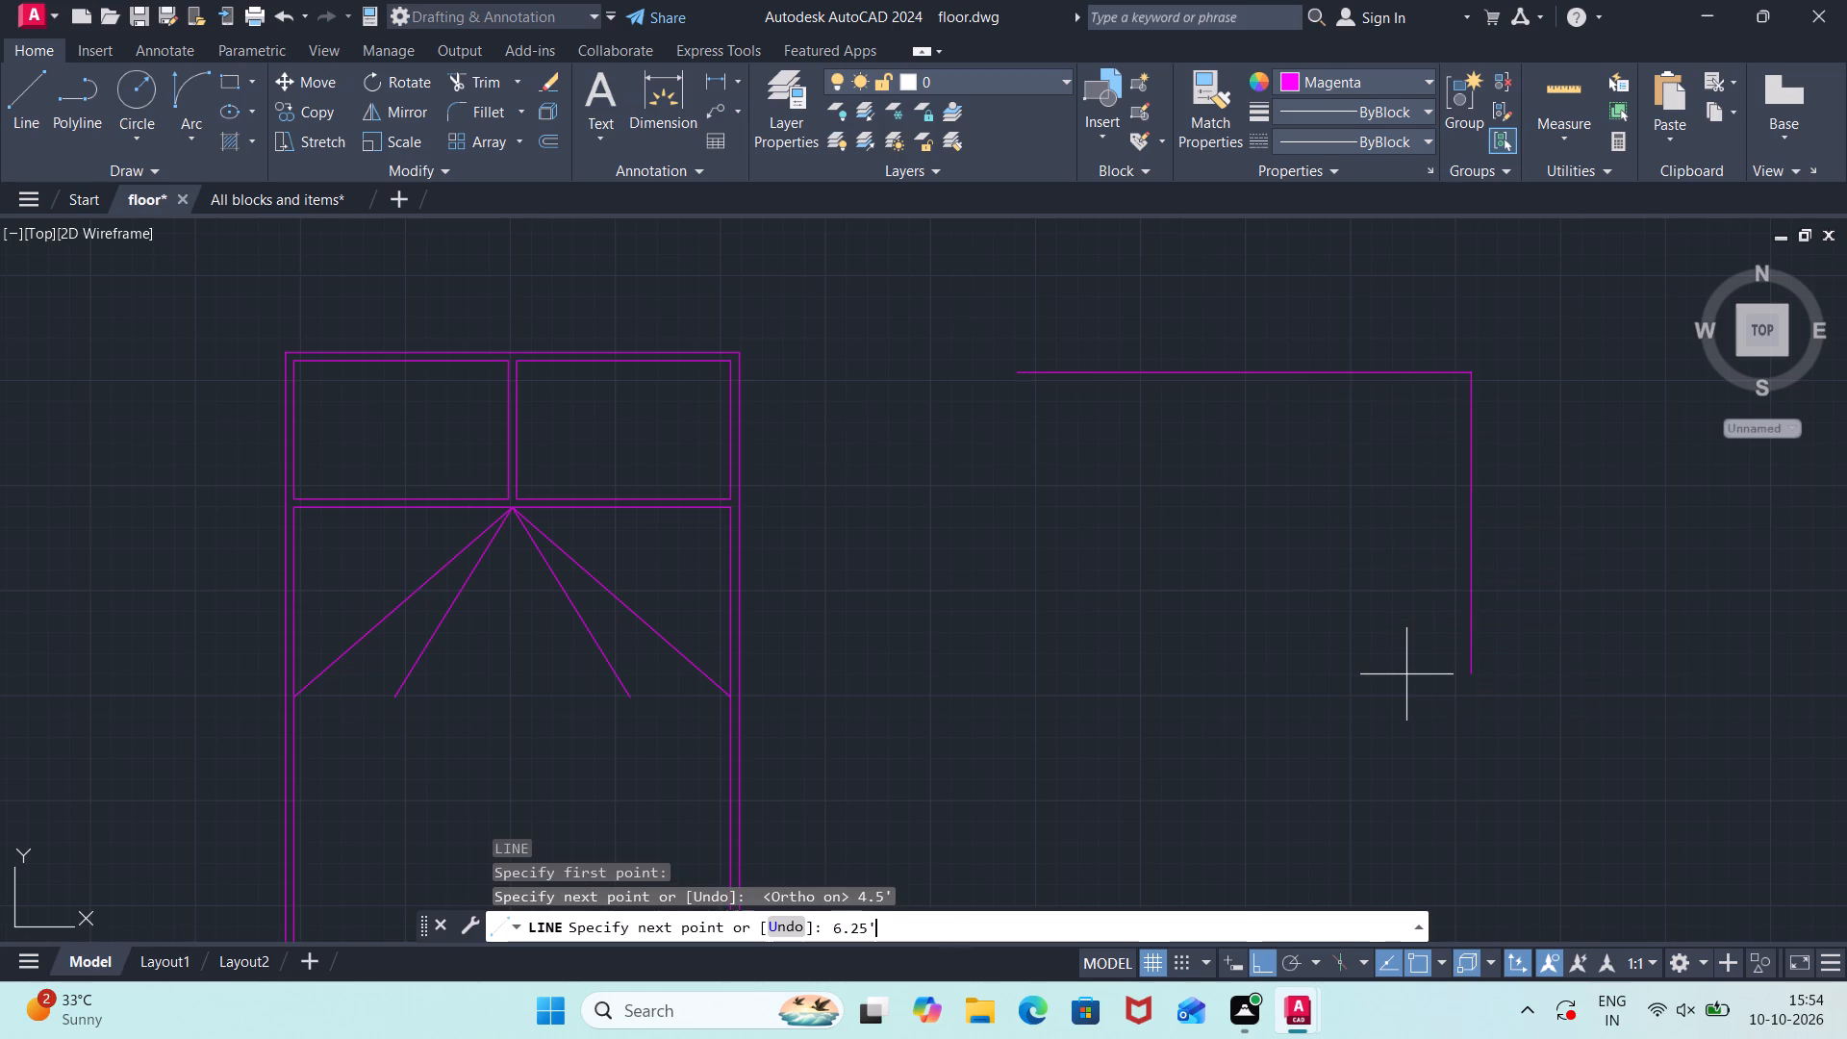
pyautogui.scroll(-3, 1409, 751)
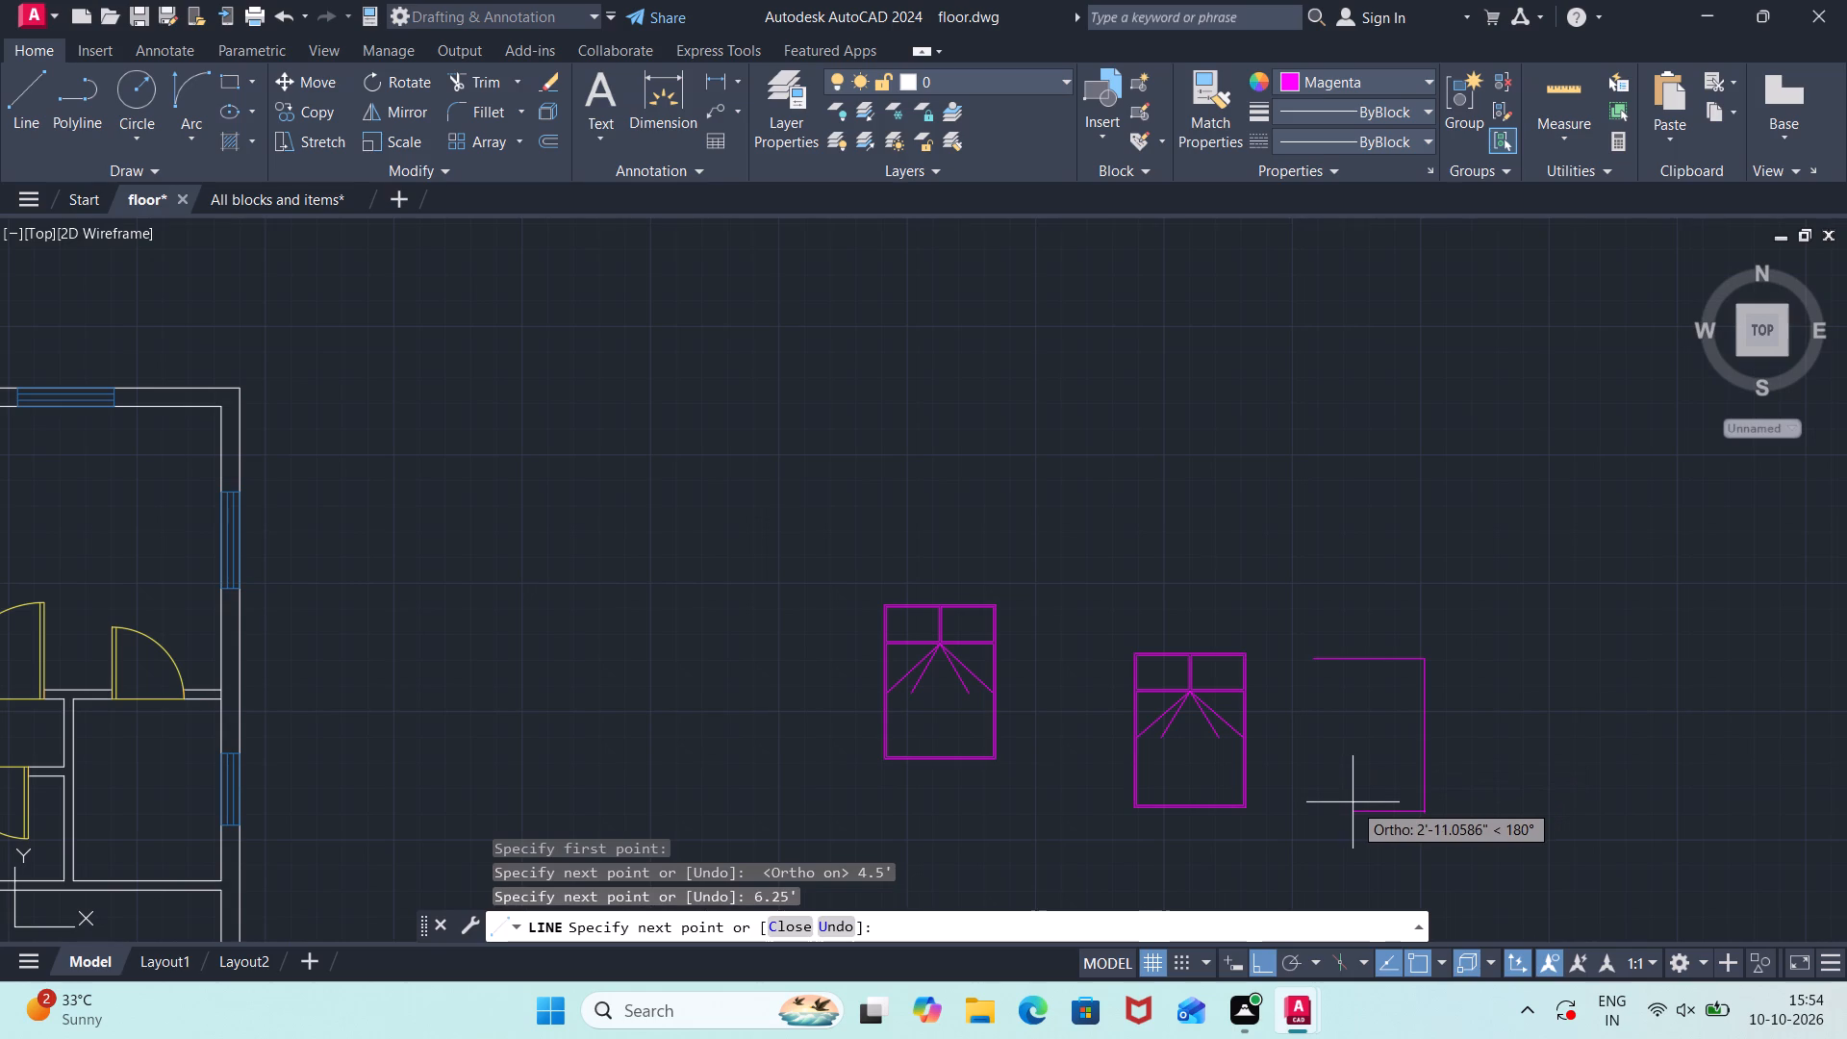
pyautogui.write("4.5'")
pyautogui.press('Return')
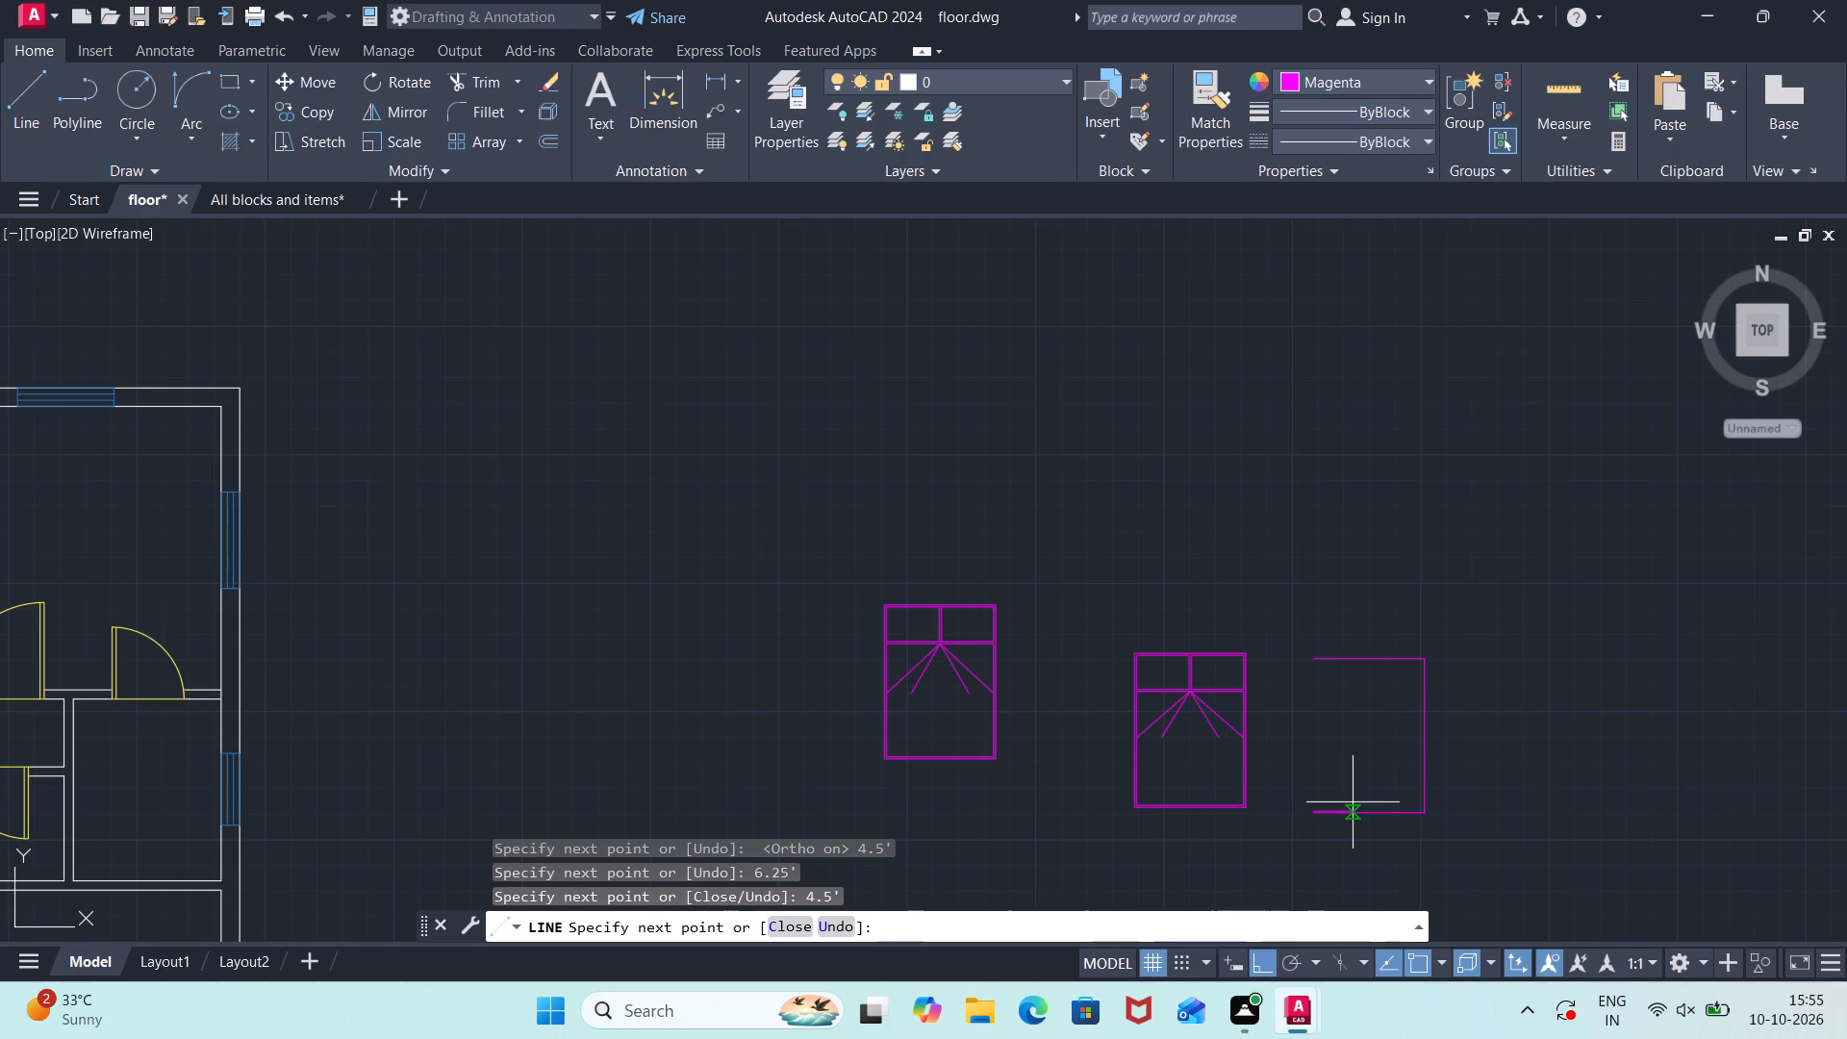
pyautogui.click(1315, 653)
pyautogui.press('Escape')
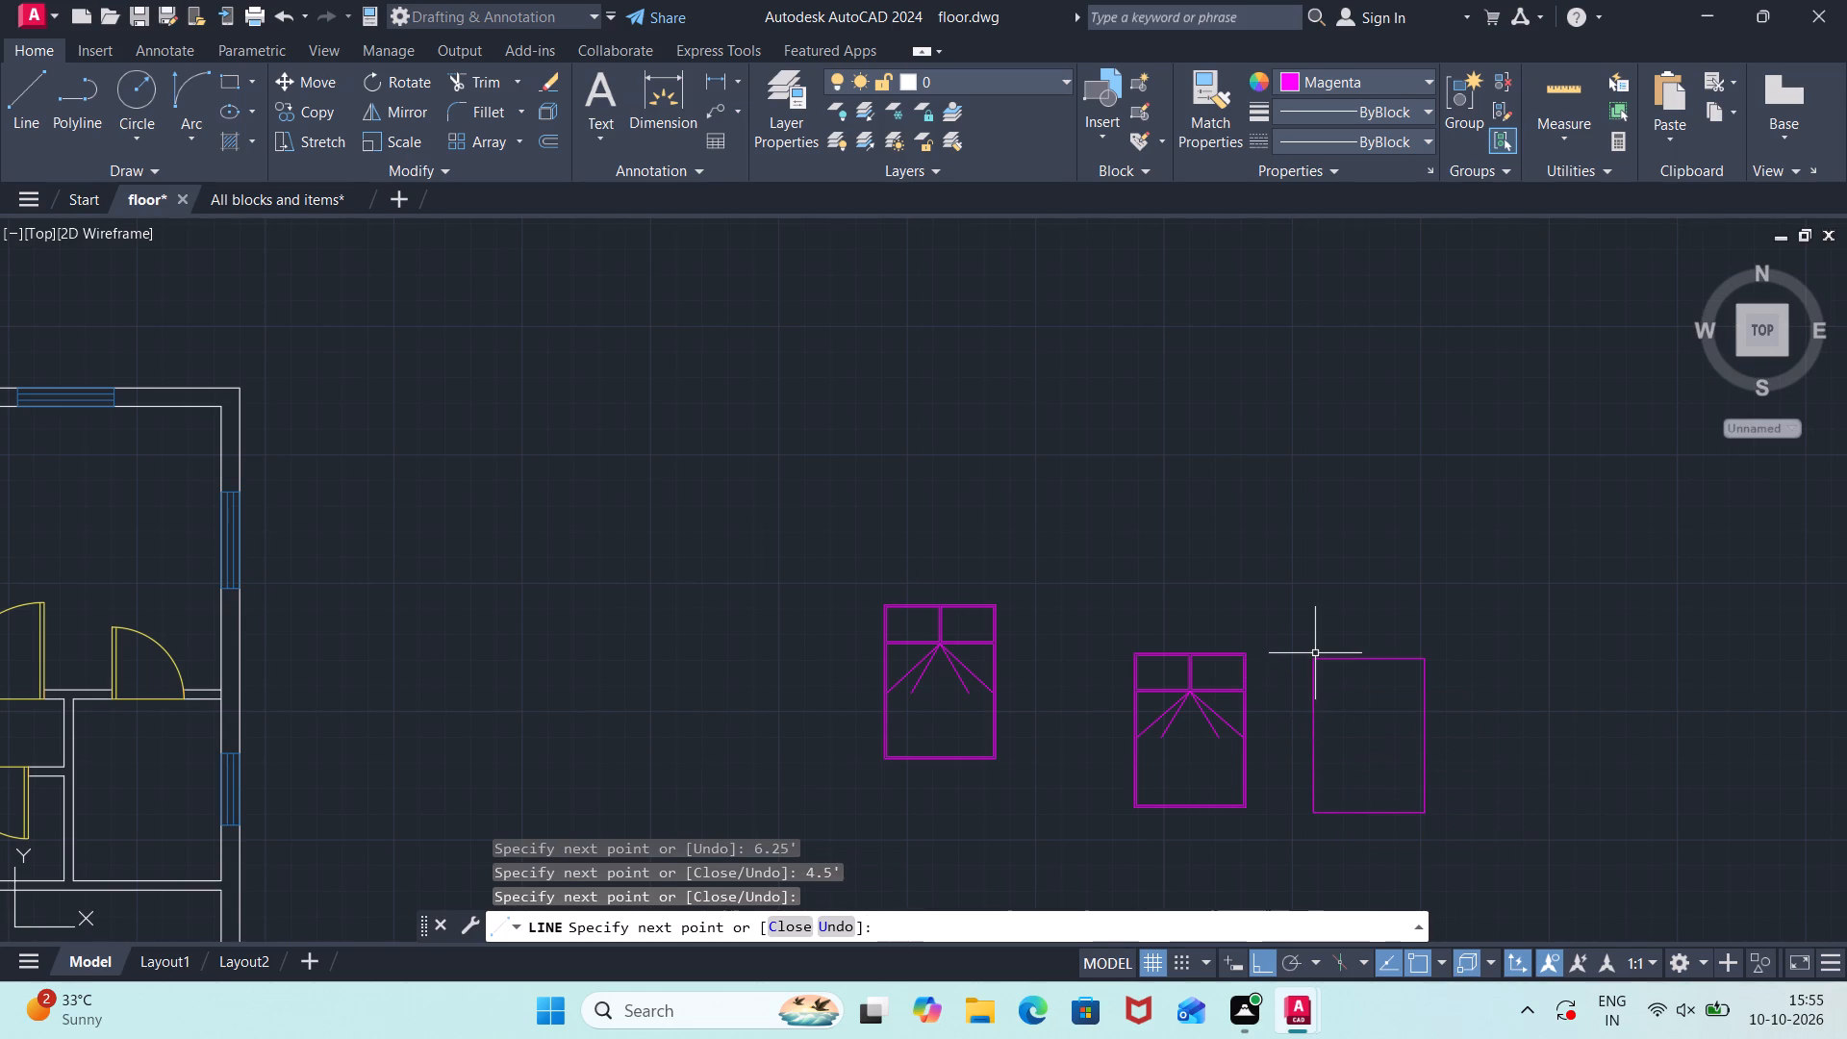
# Offset all four sides of the third bed outline 1" inward to form its inset border.
pyautogui.scroll(2, 1371, 683)
pyautogui.moveTo(1371, 698); pyautogui.dragTo(1248, 452, button='middle')
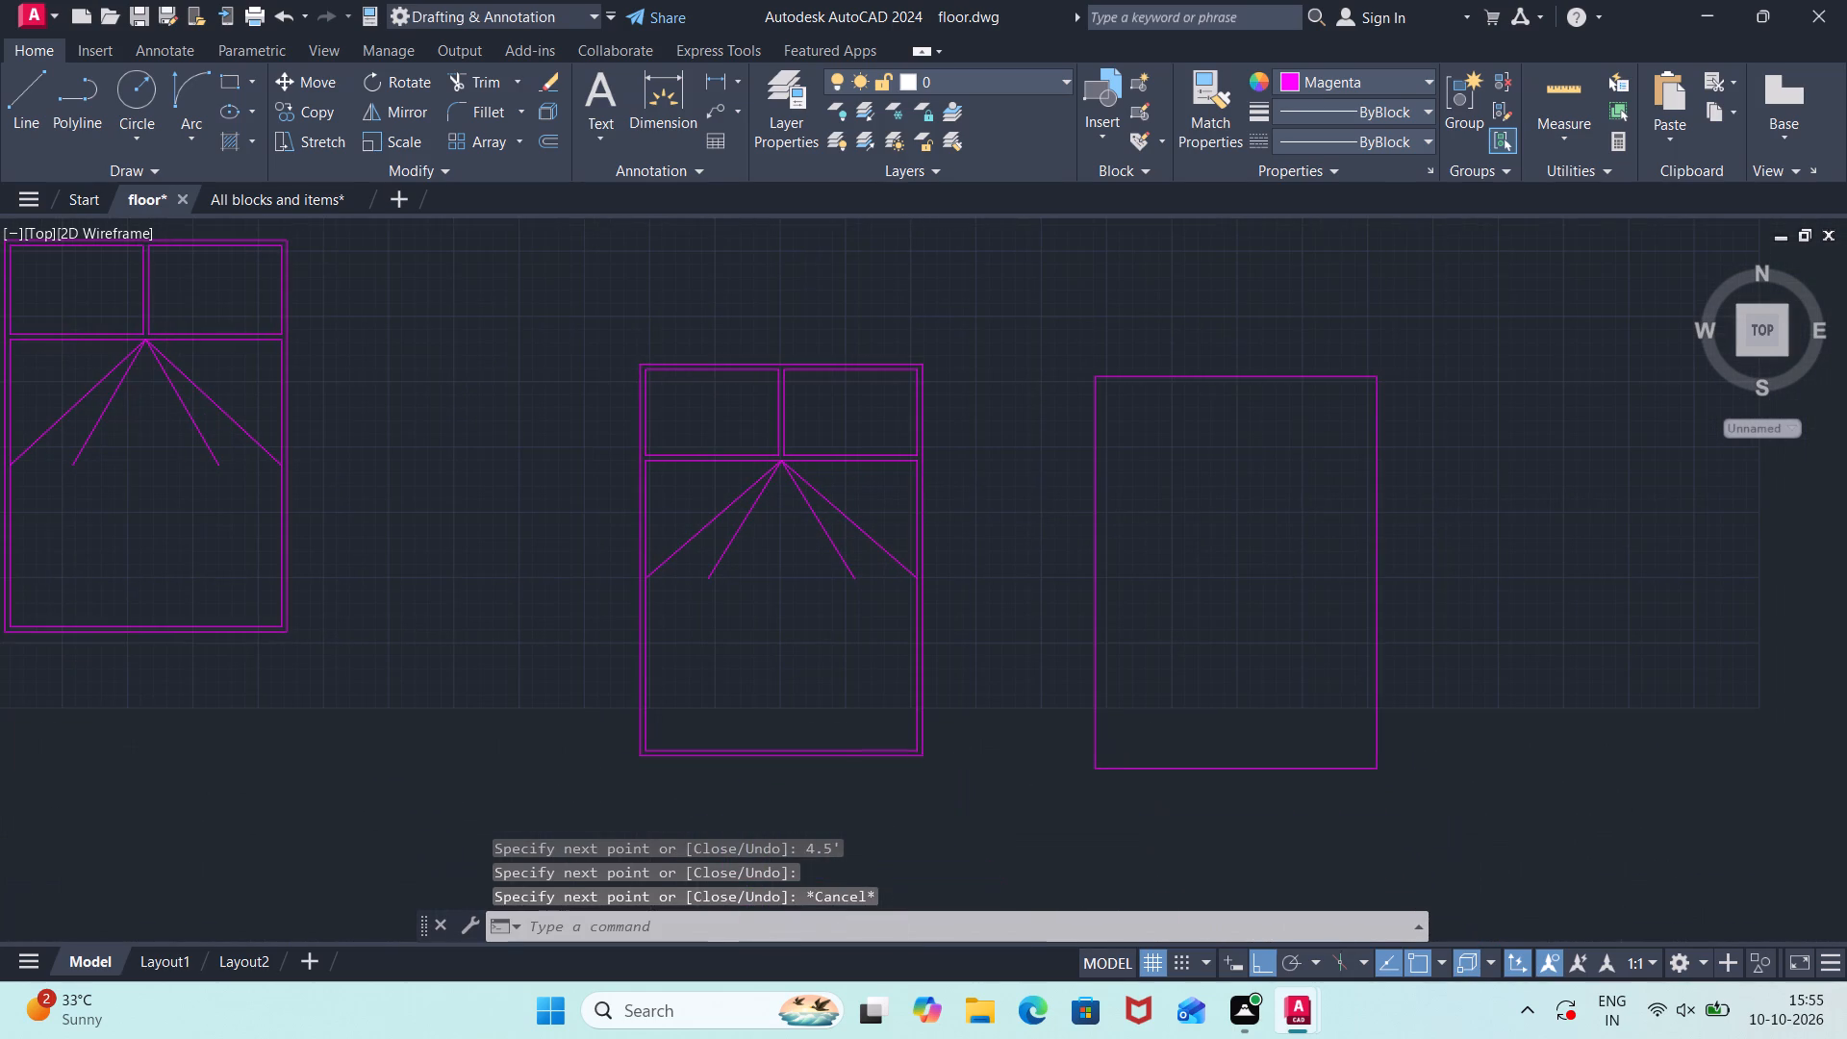
pyautogui.write('off')
pyautogui.press('Return')
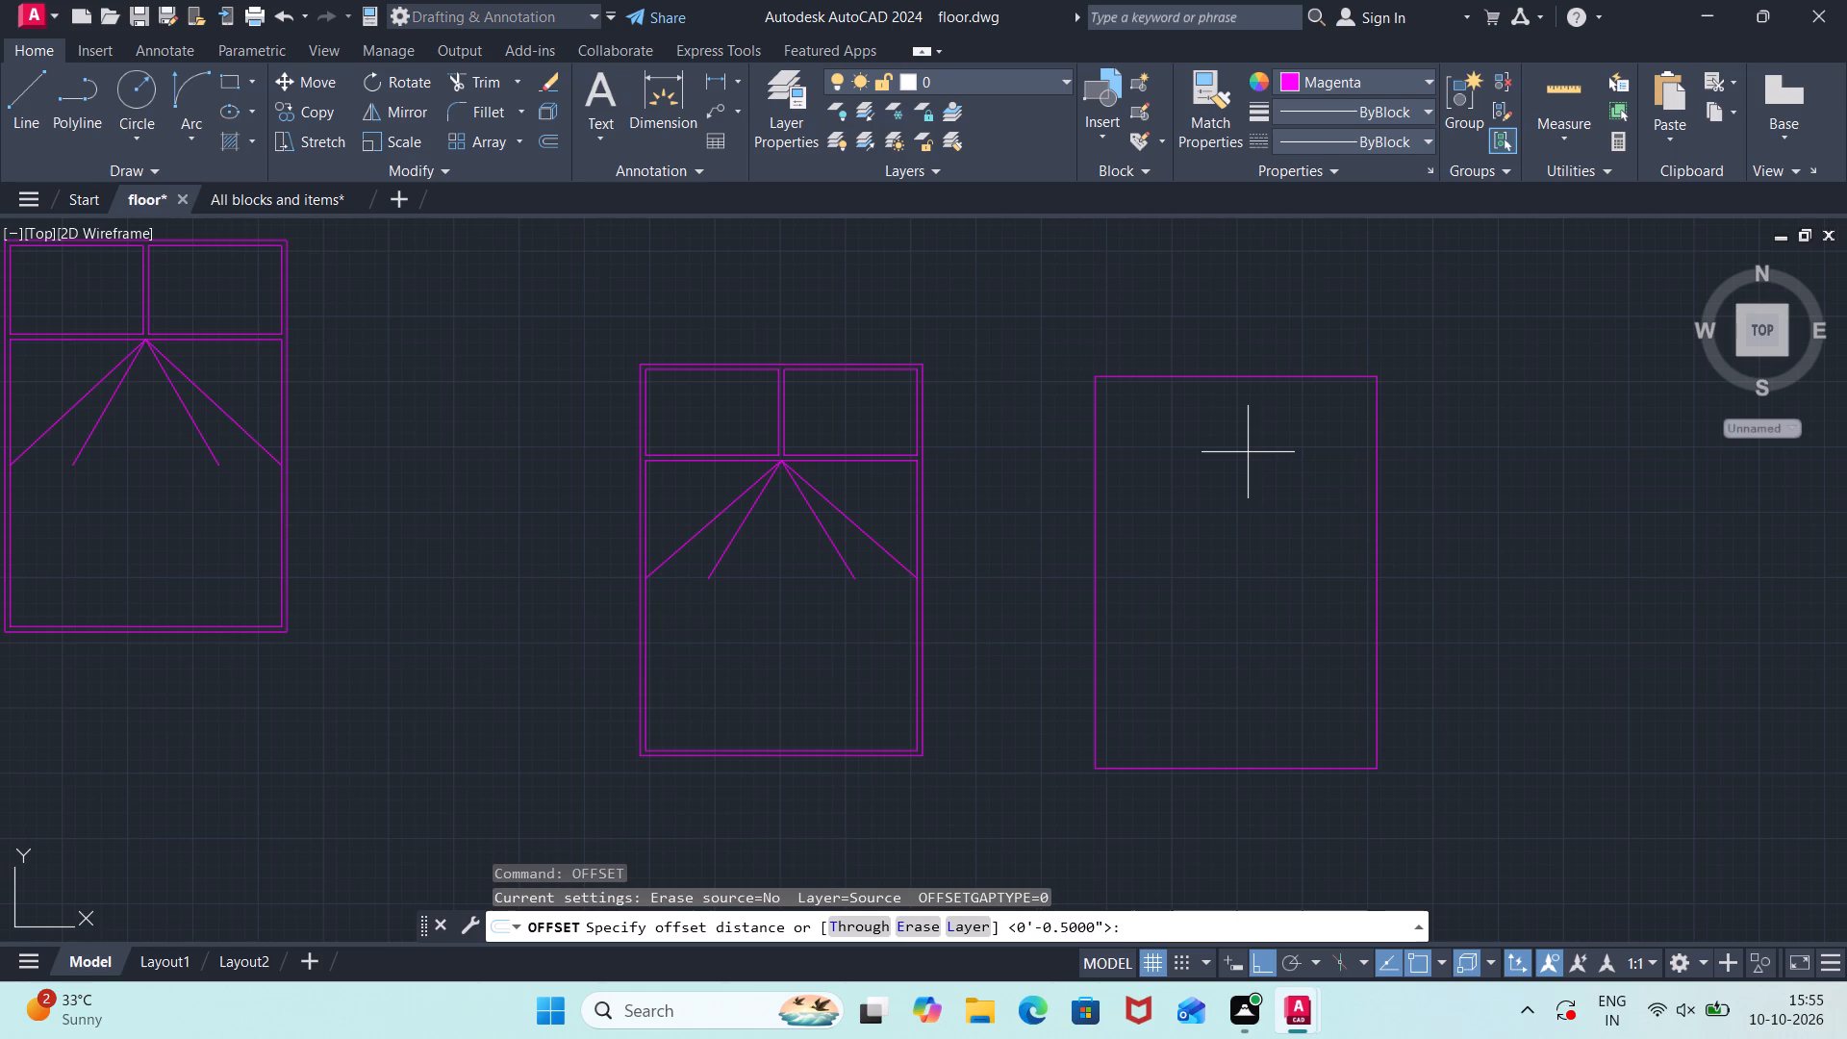
pyautogui.press('1')
pyautogui.hotkey('shift', '"')
pyautogui.press('Return')
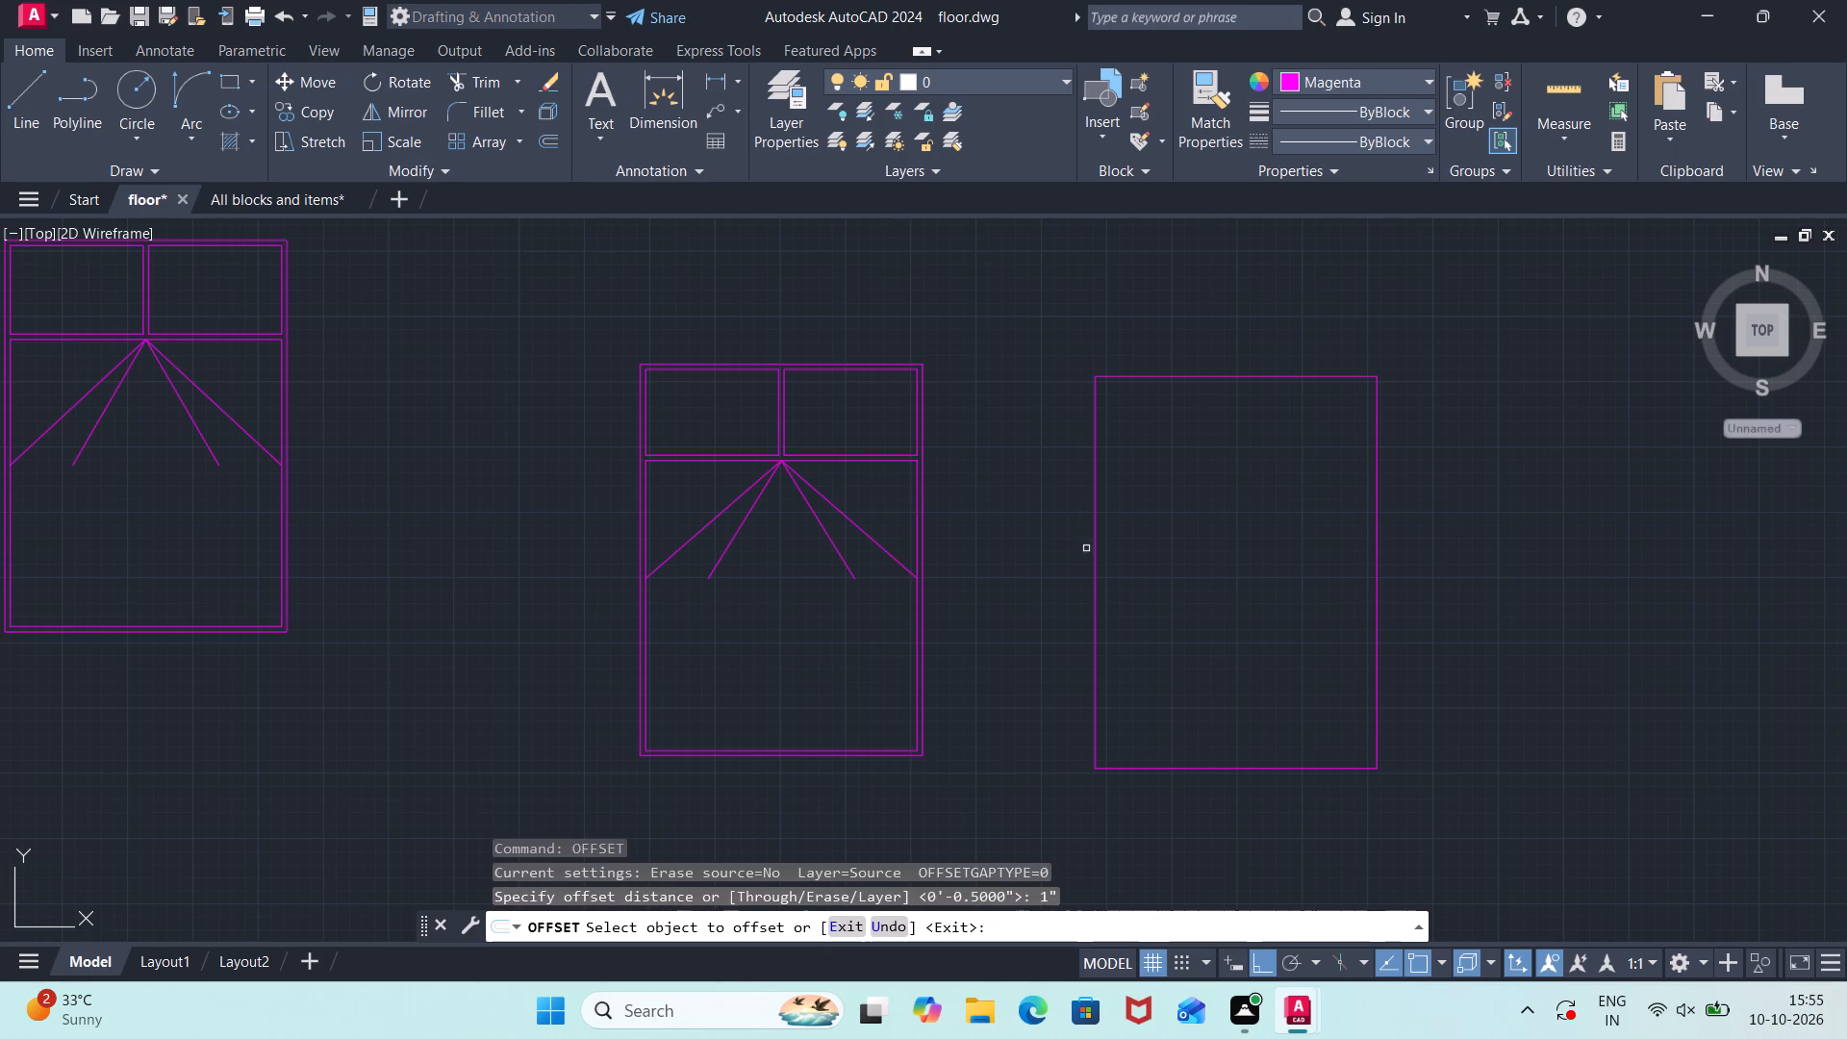
pyautogui.click(1093, 558)
pyautogui.click(1174, 548)
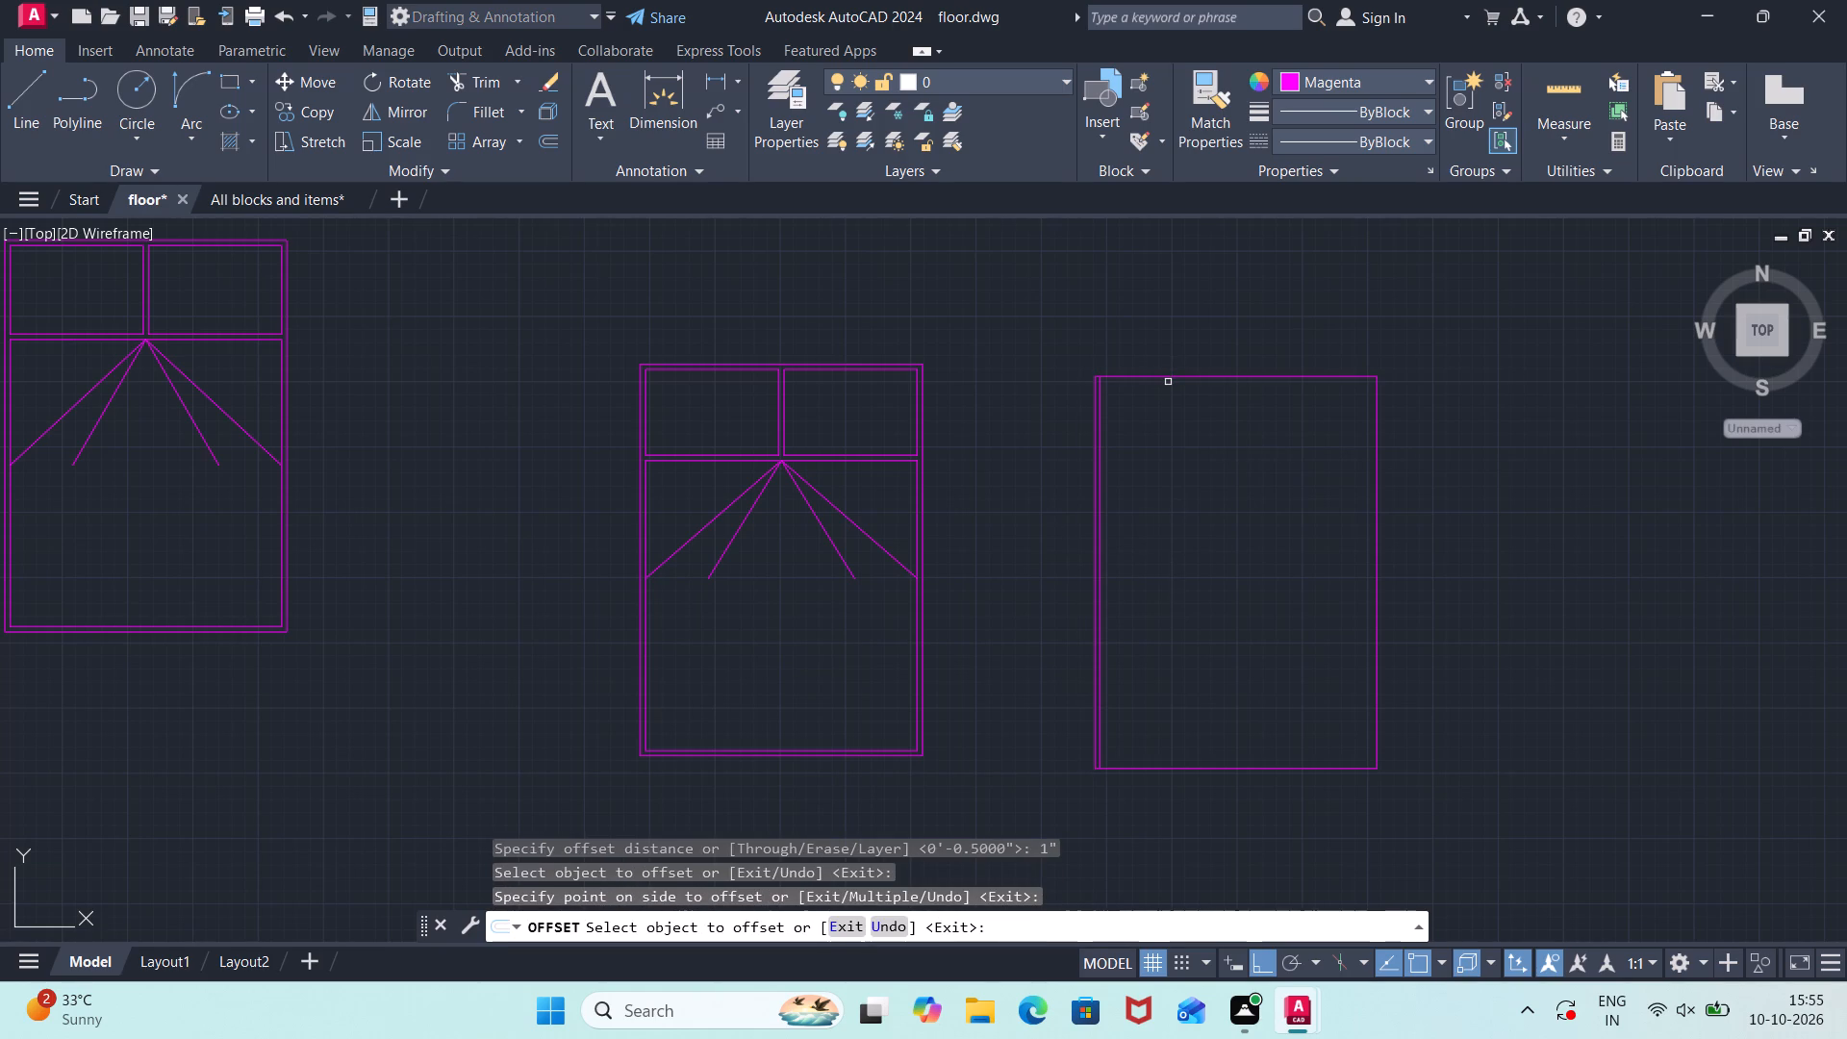
pyautogui.click(1177, 373)
pyautogui.click(1161, 445)
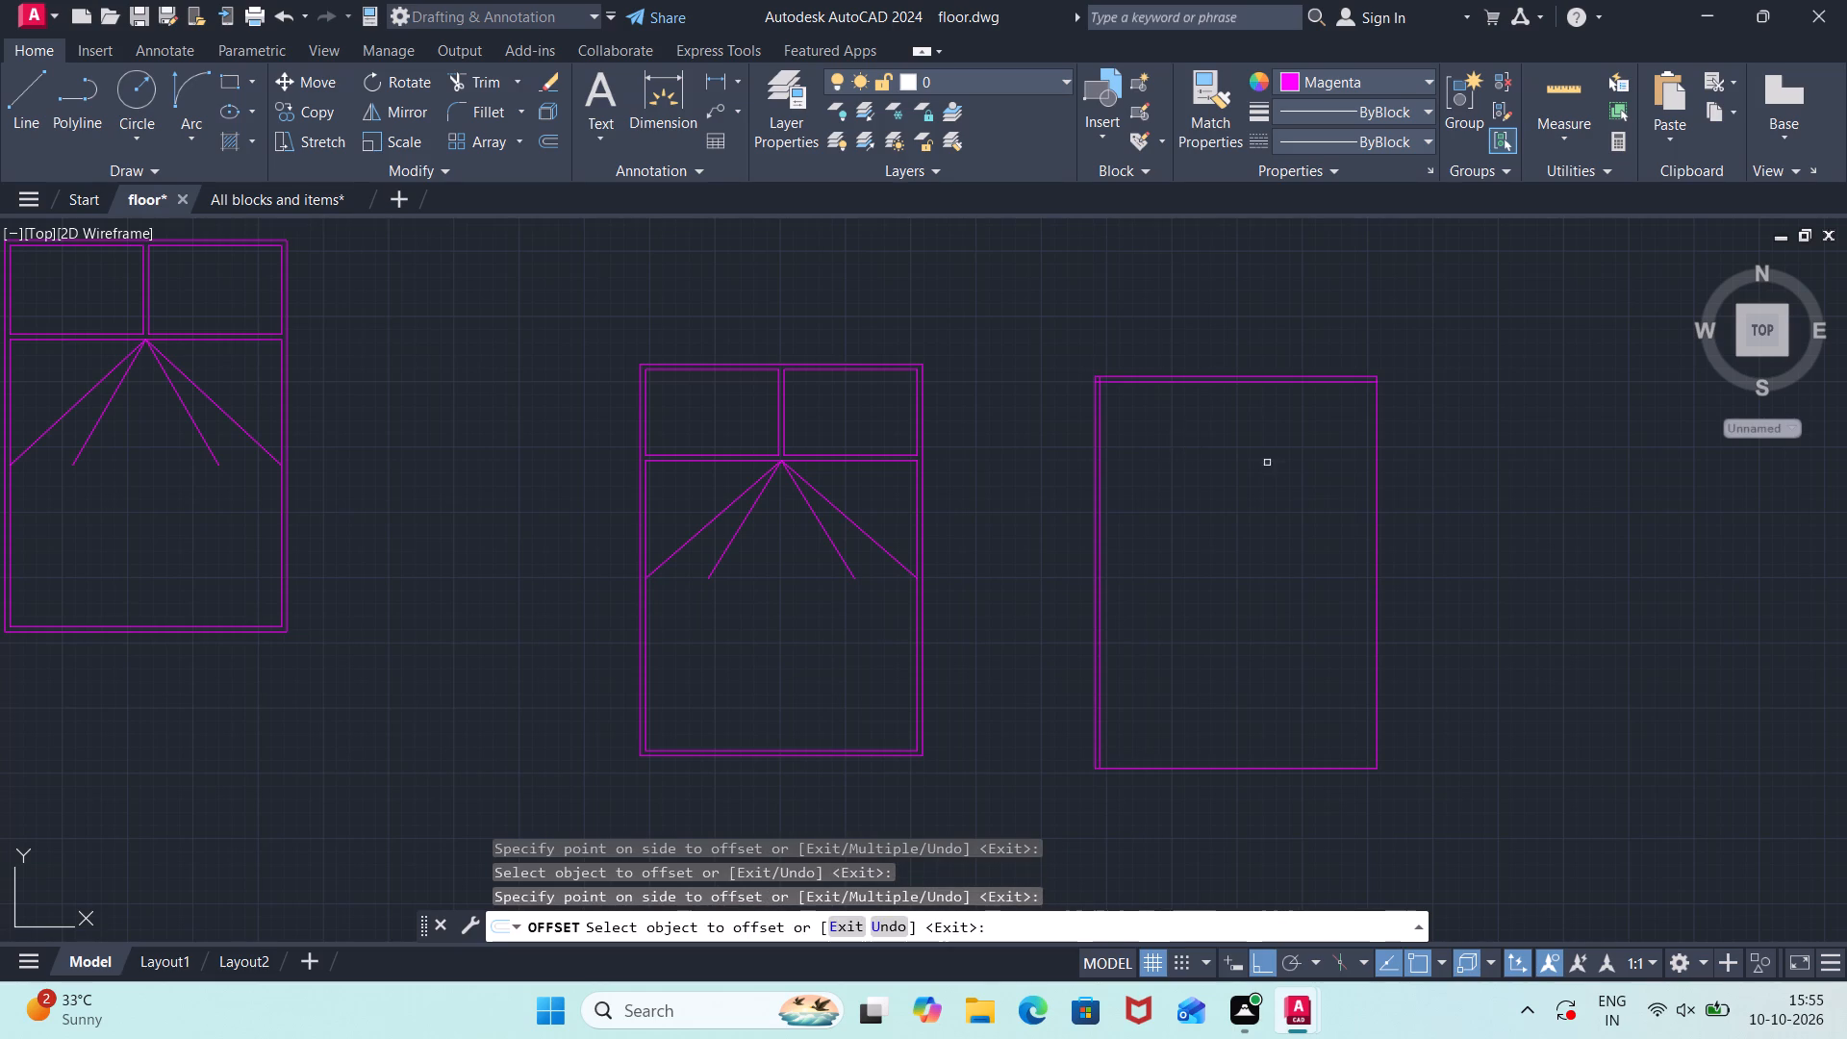
pyautogui.click(1377, 497)
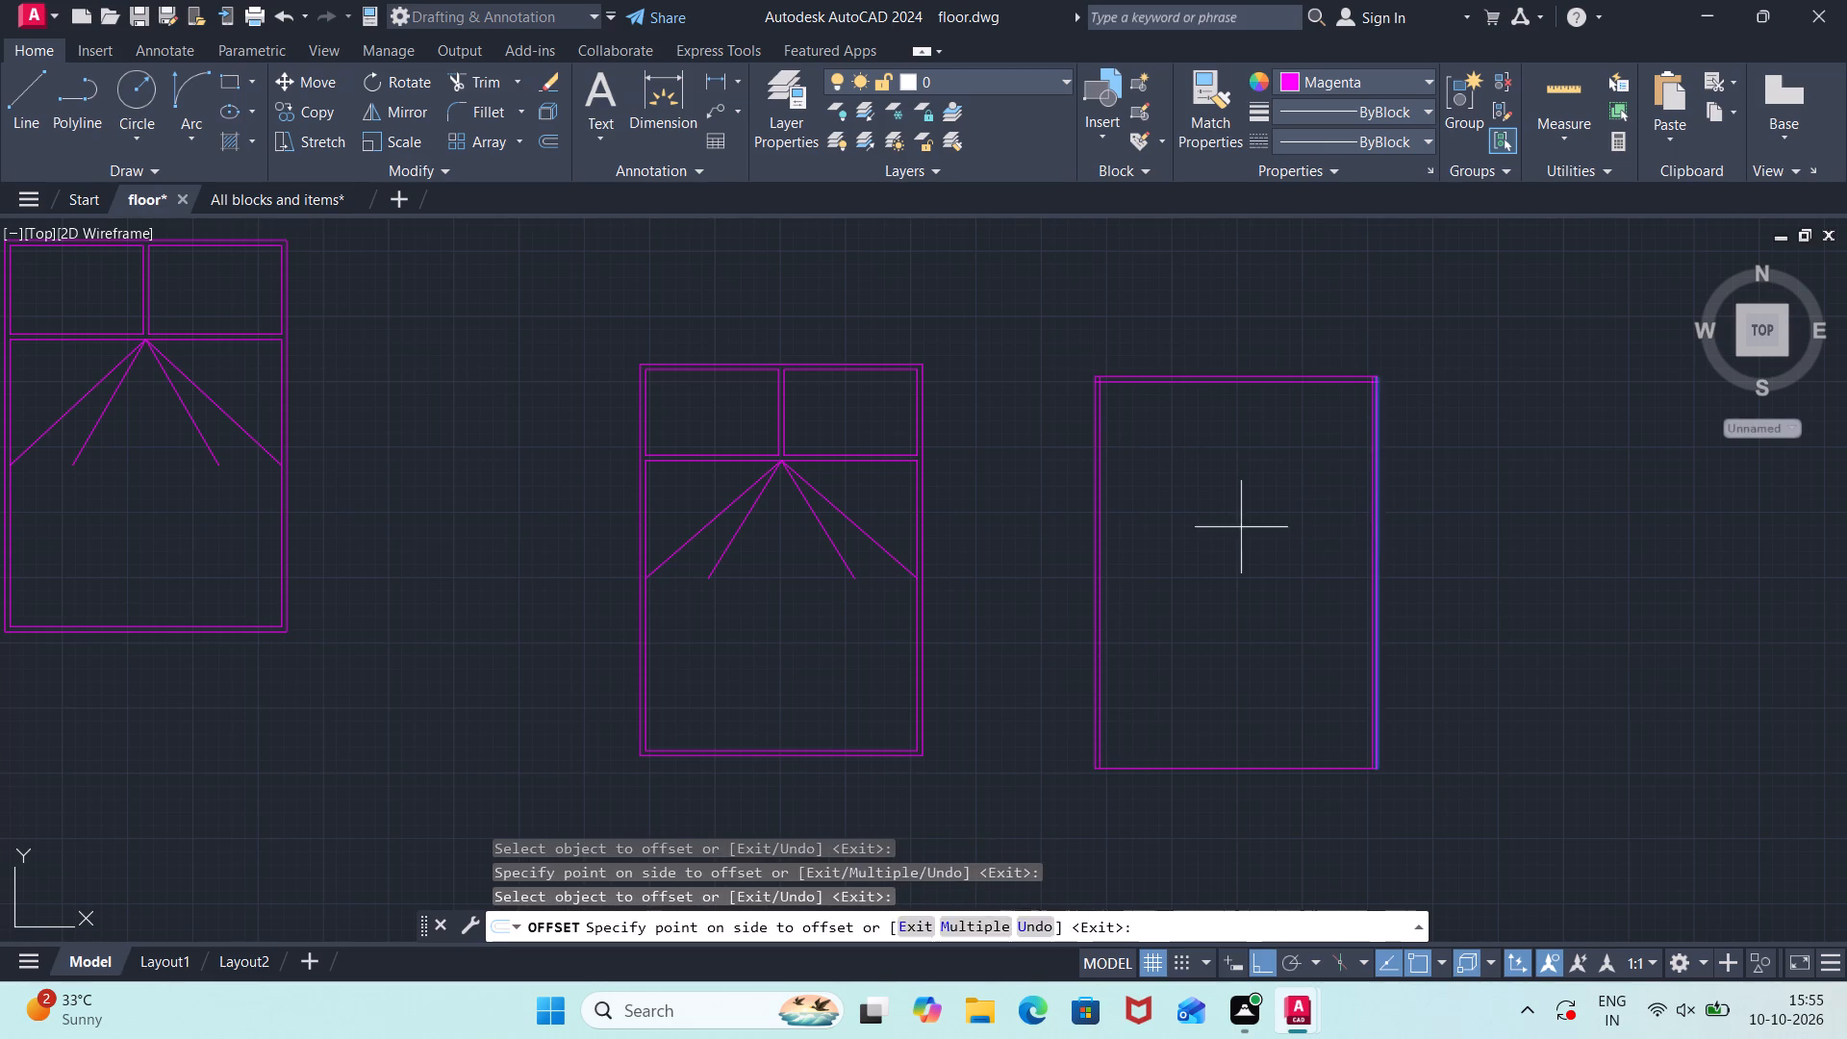
pyautogui.click(1241, 528)
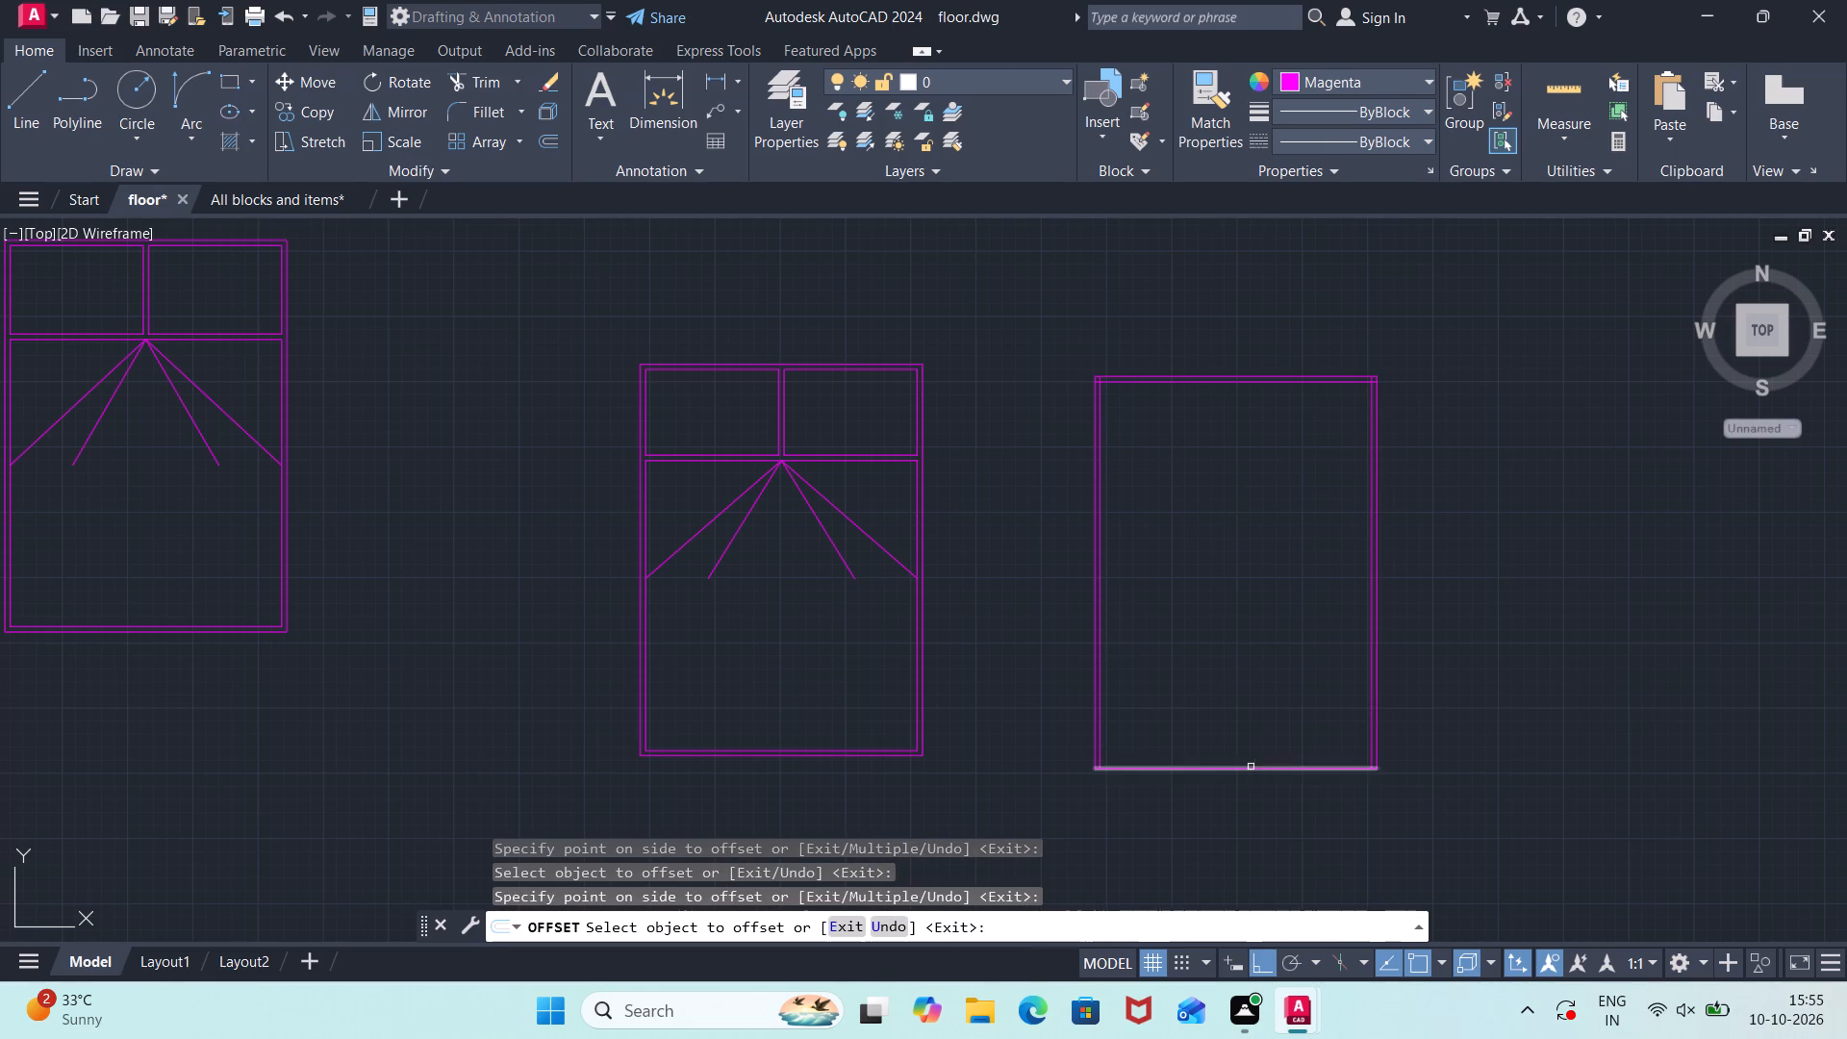
pyautogui.click(1249, 770)
pyautogui.click(1246, 716)
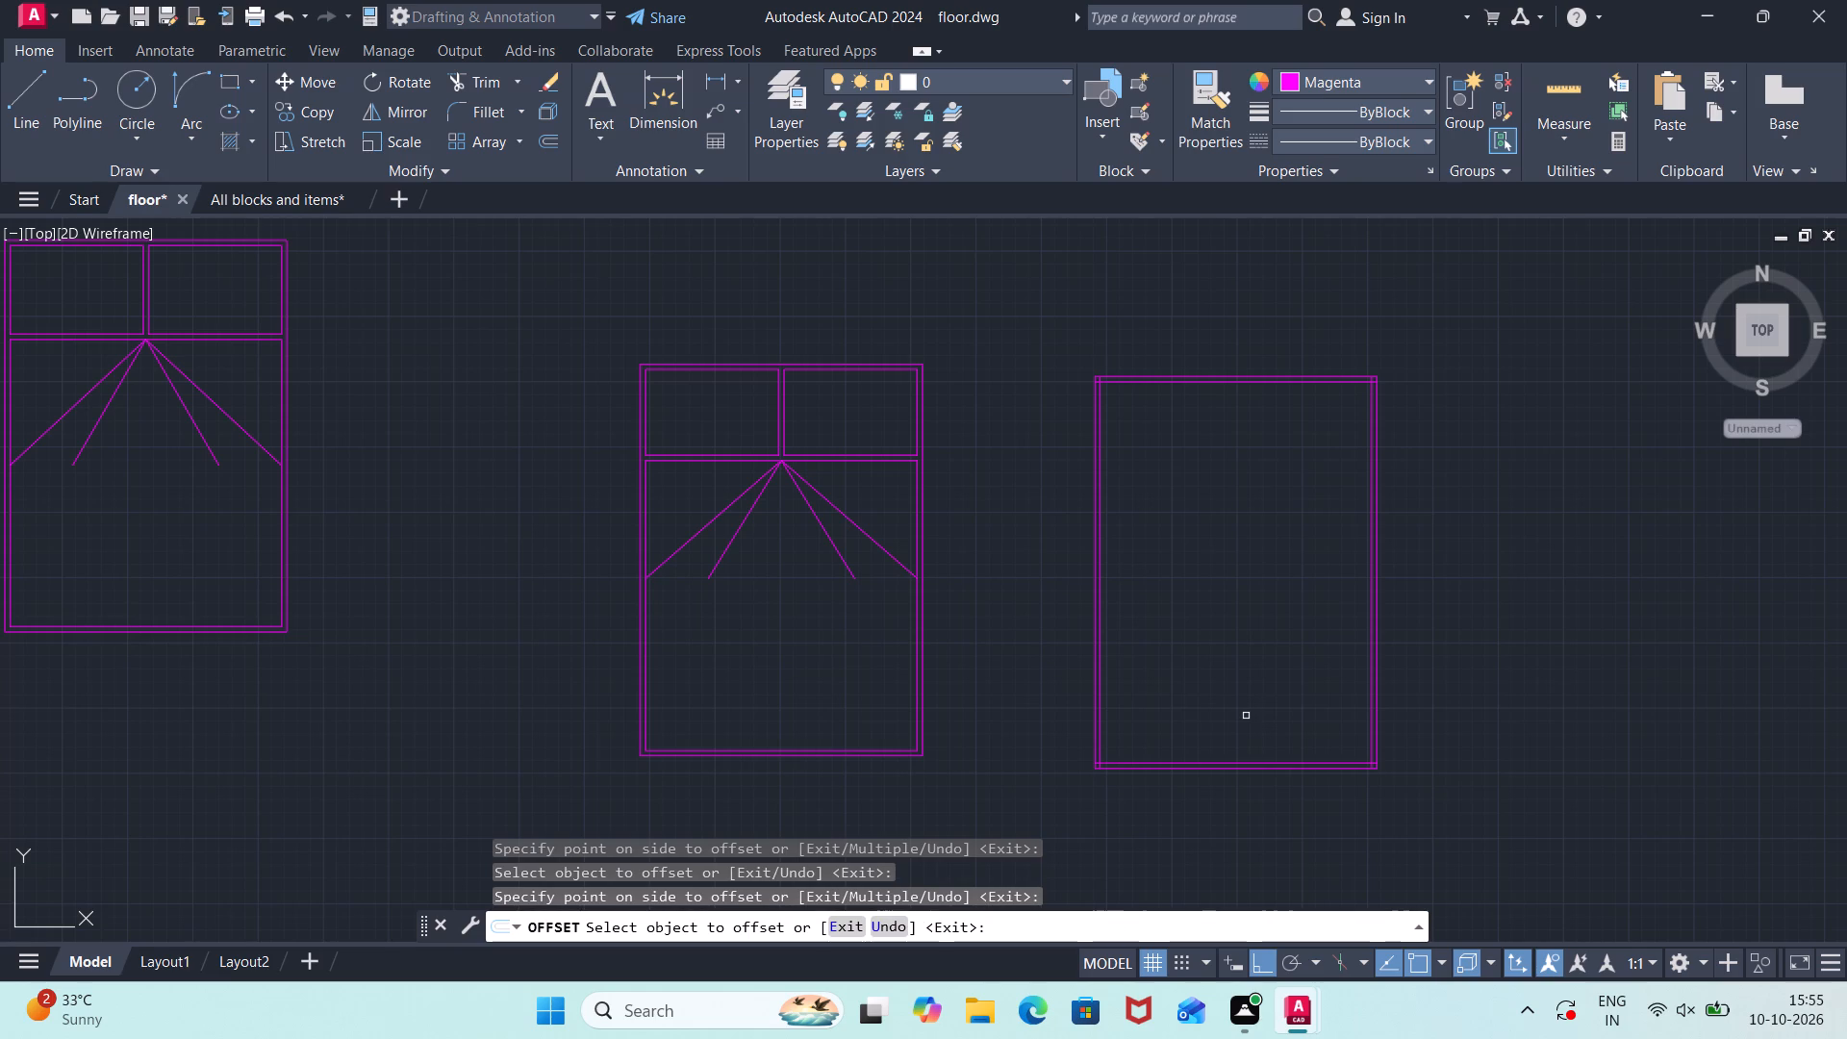
pyautogui.scroll(2, 1246, 716)
pyautogui.moveTo(1061, 739); pyautogui.dragTo(1186, 515, button='middle')
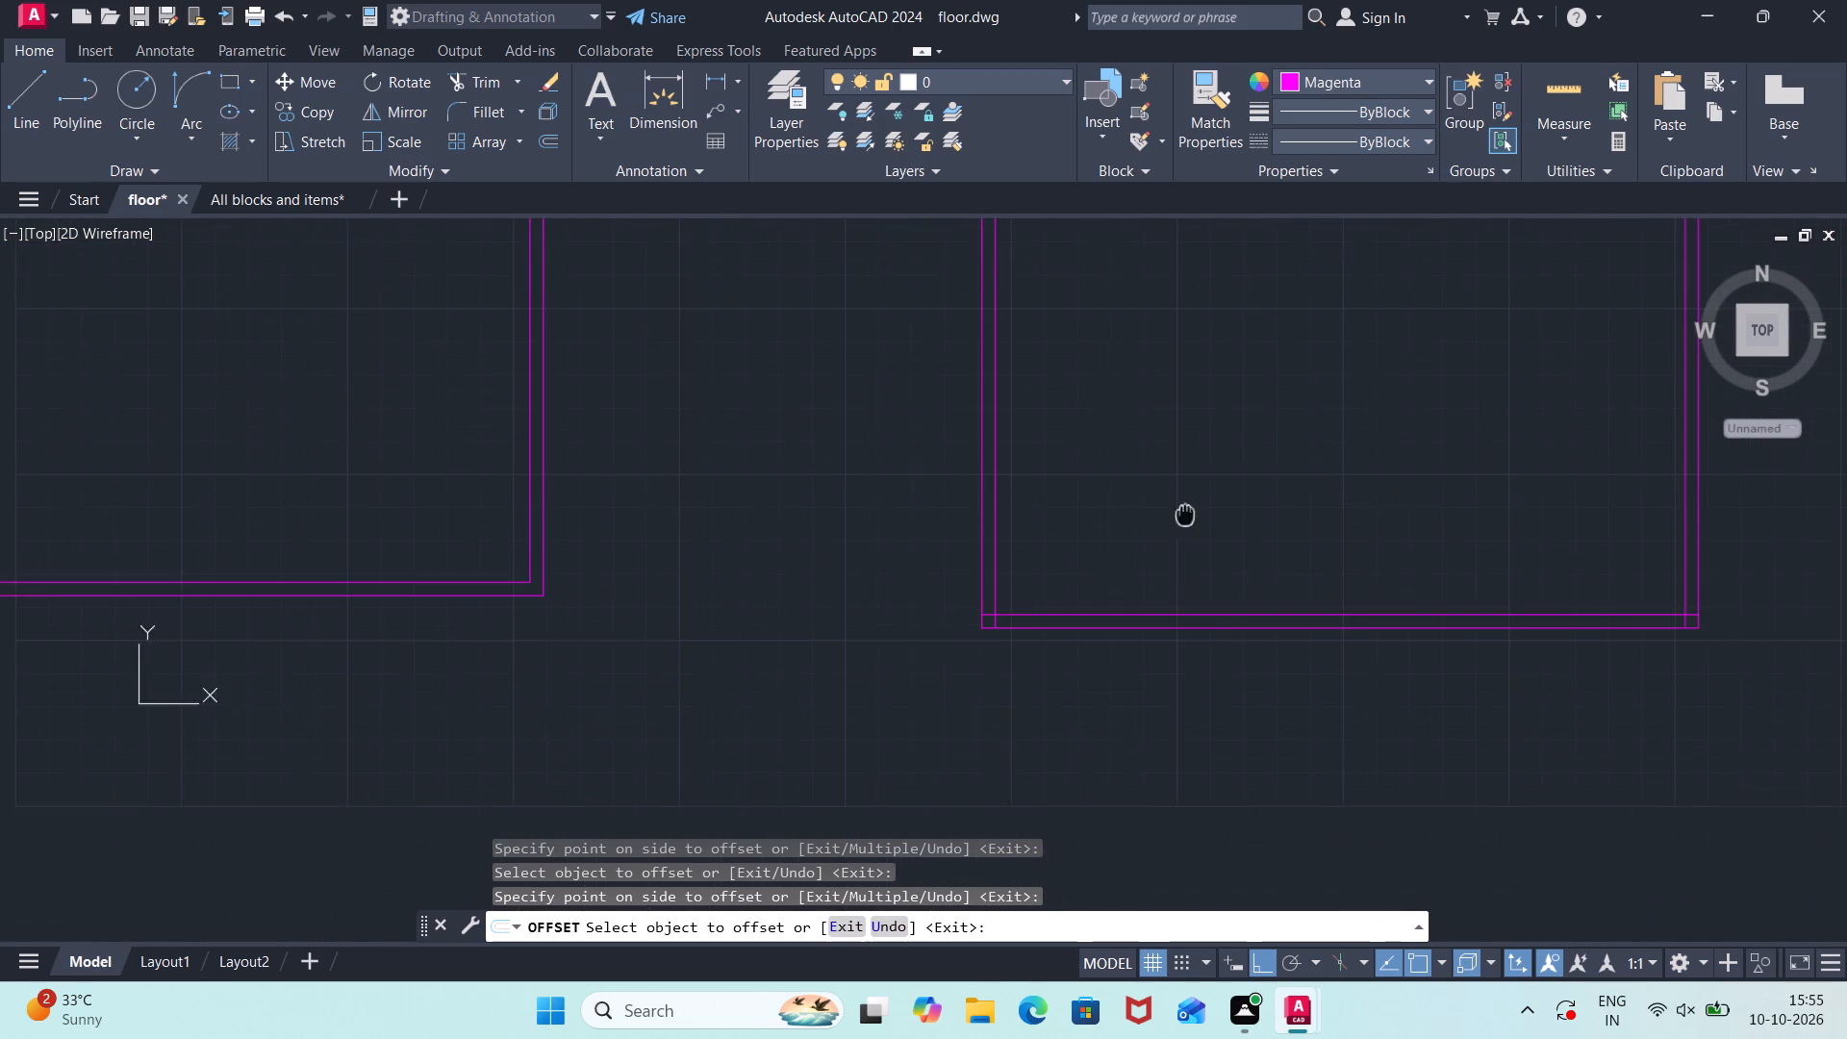
pyautogui.press('Escape')
# Trim the overlapping inset line ends at the southwest and southeast corners of the third bed.
pyautogui.write('tr')
pyautogui.press('Return')
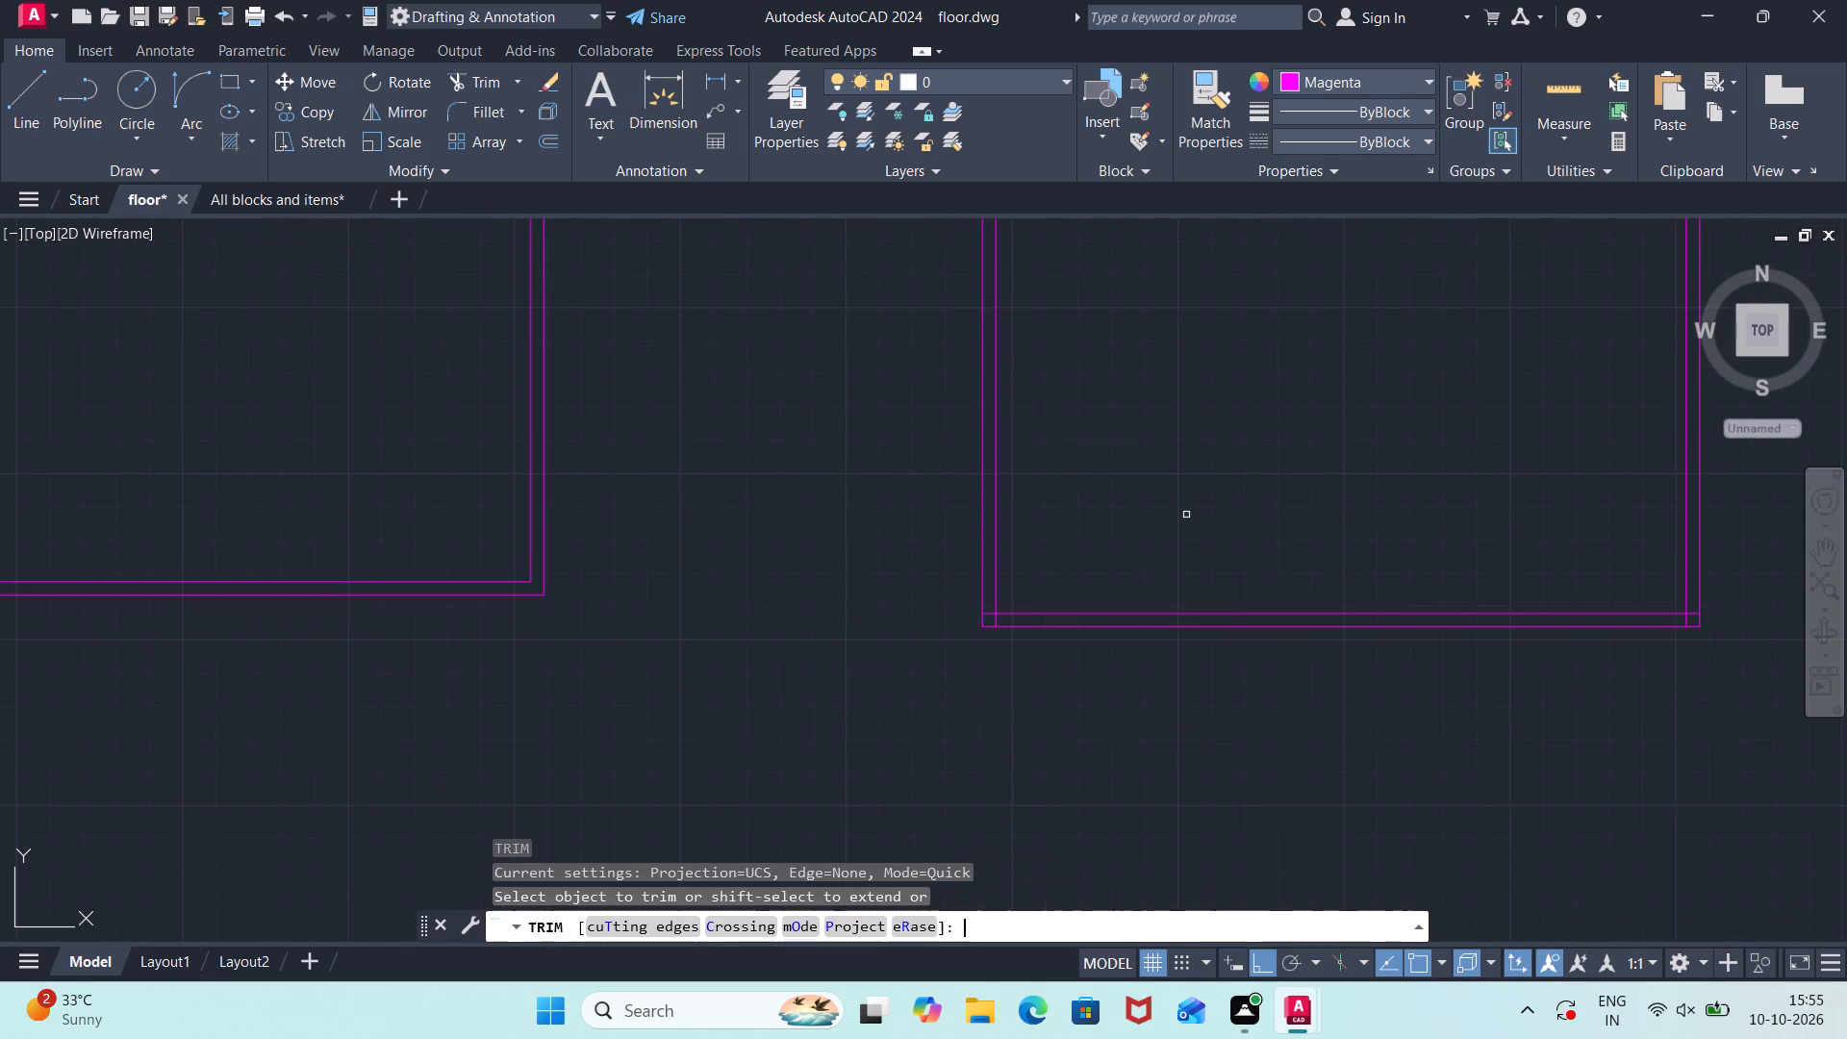
pyautogui.scroll(1, 992, 615)
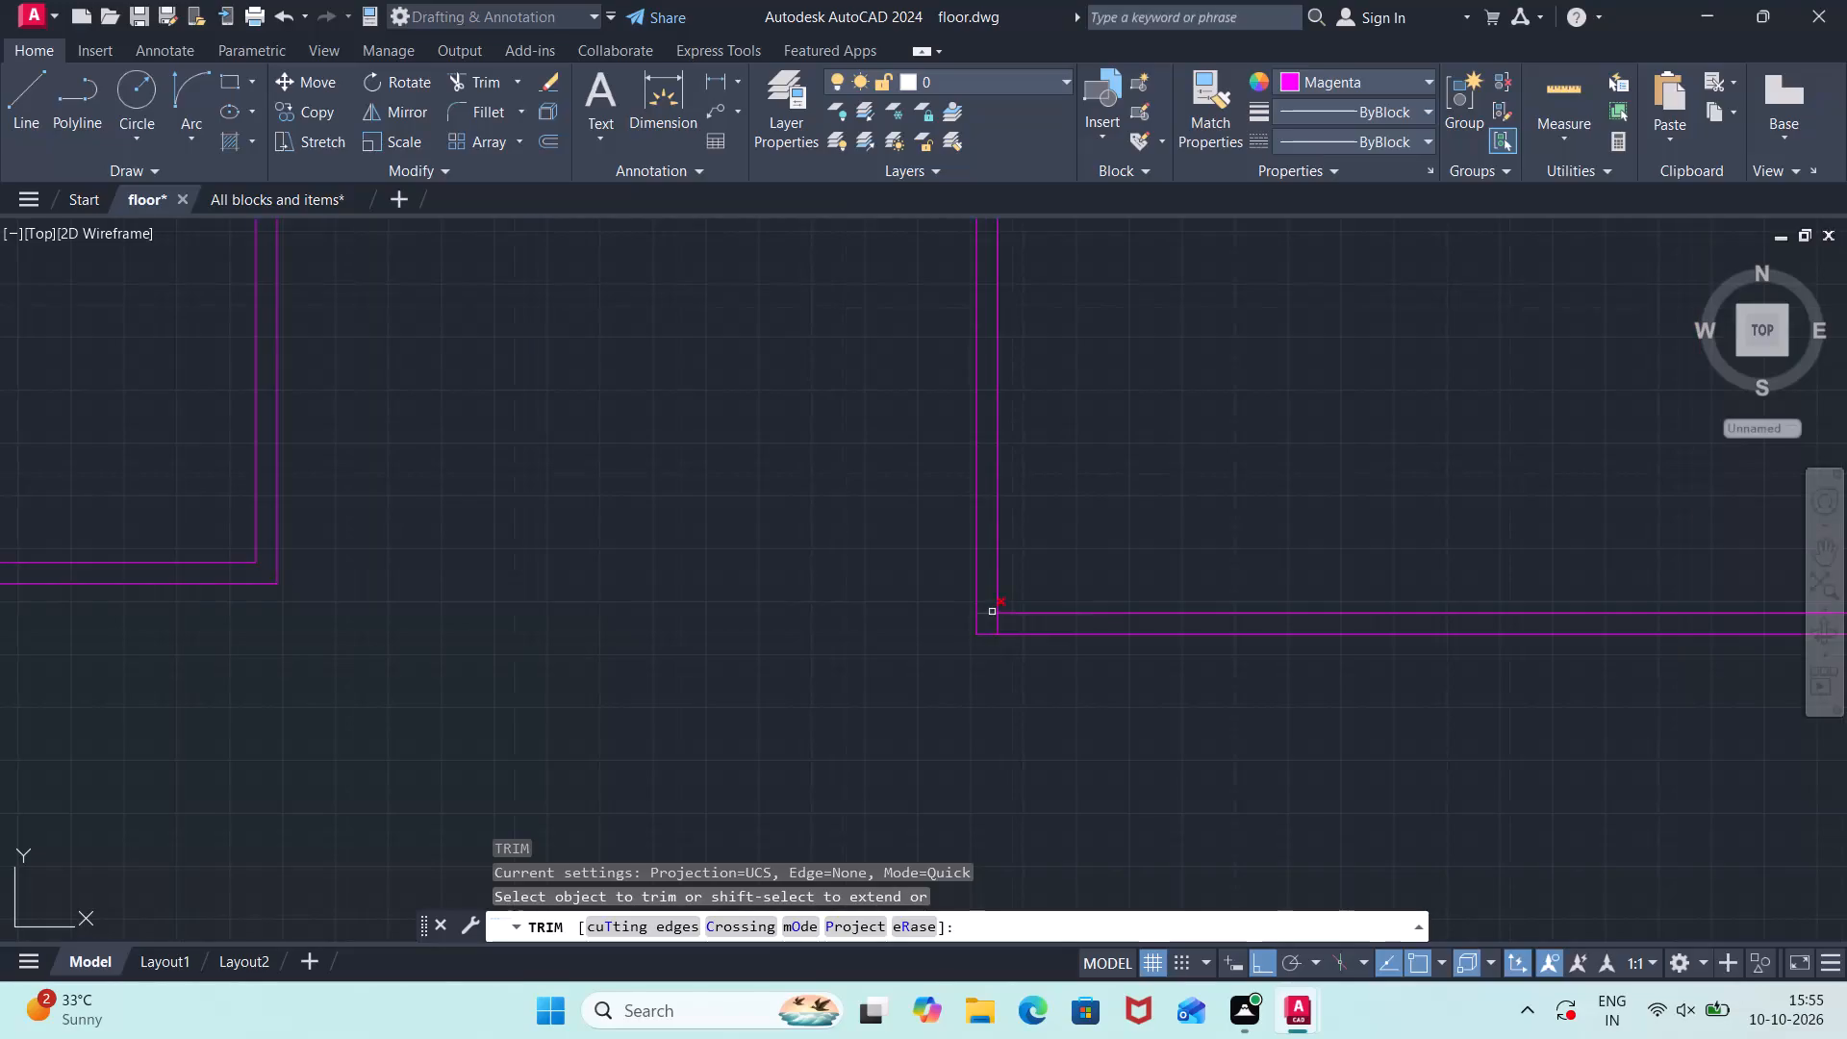
pyautogui.click(992, 611)
pyautogui.click(999, 622)
pyautogui.scroll(-2, 1368, 646)
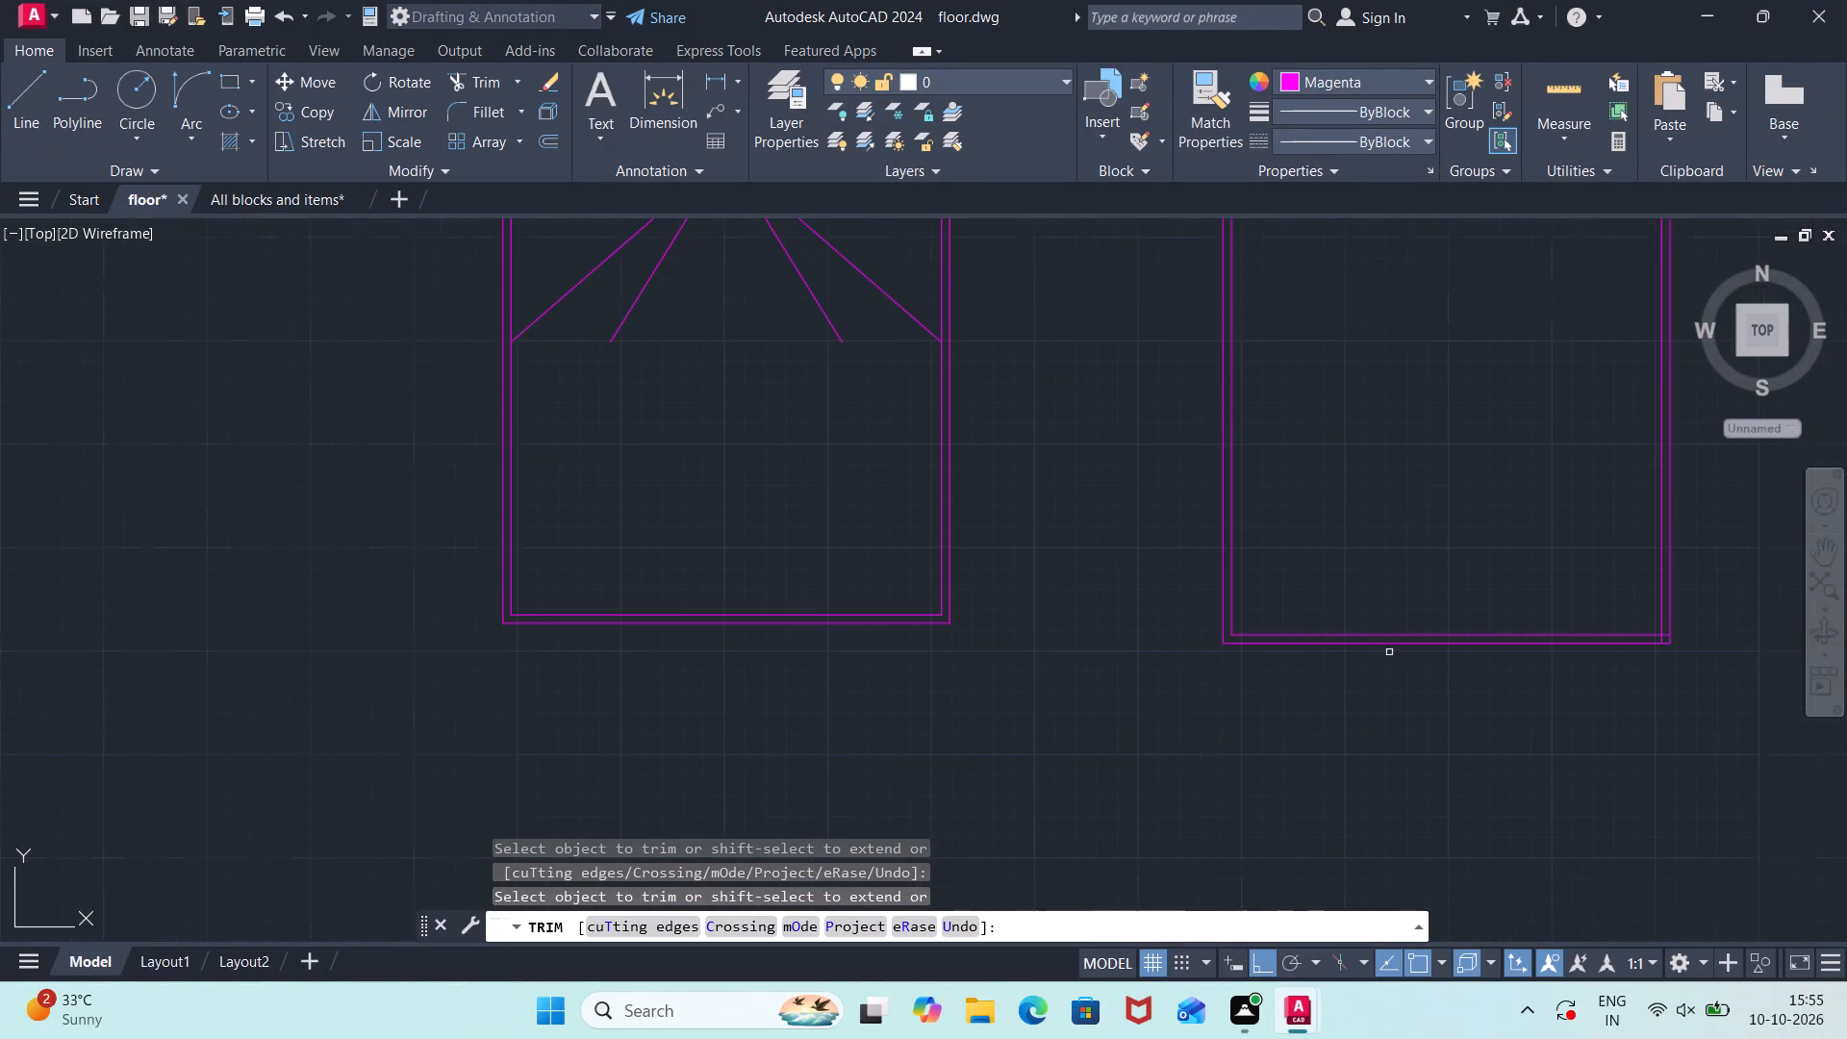
pyautogui.moveTo(1393, 650); pyautogui.dragTo(958, 709, button='middle')
pyautogui.scroll(2, 1268, 680)
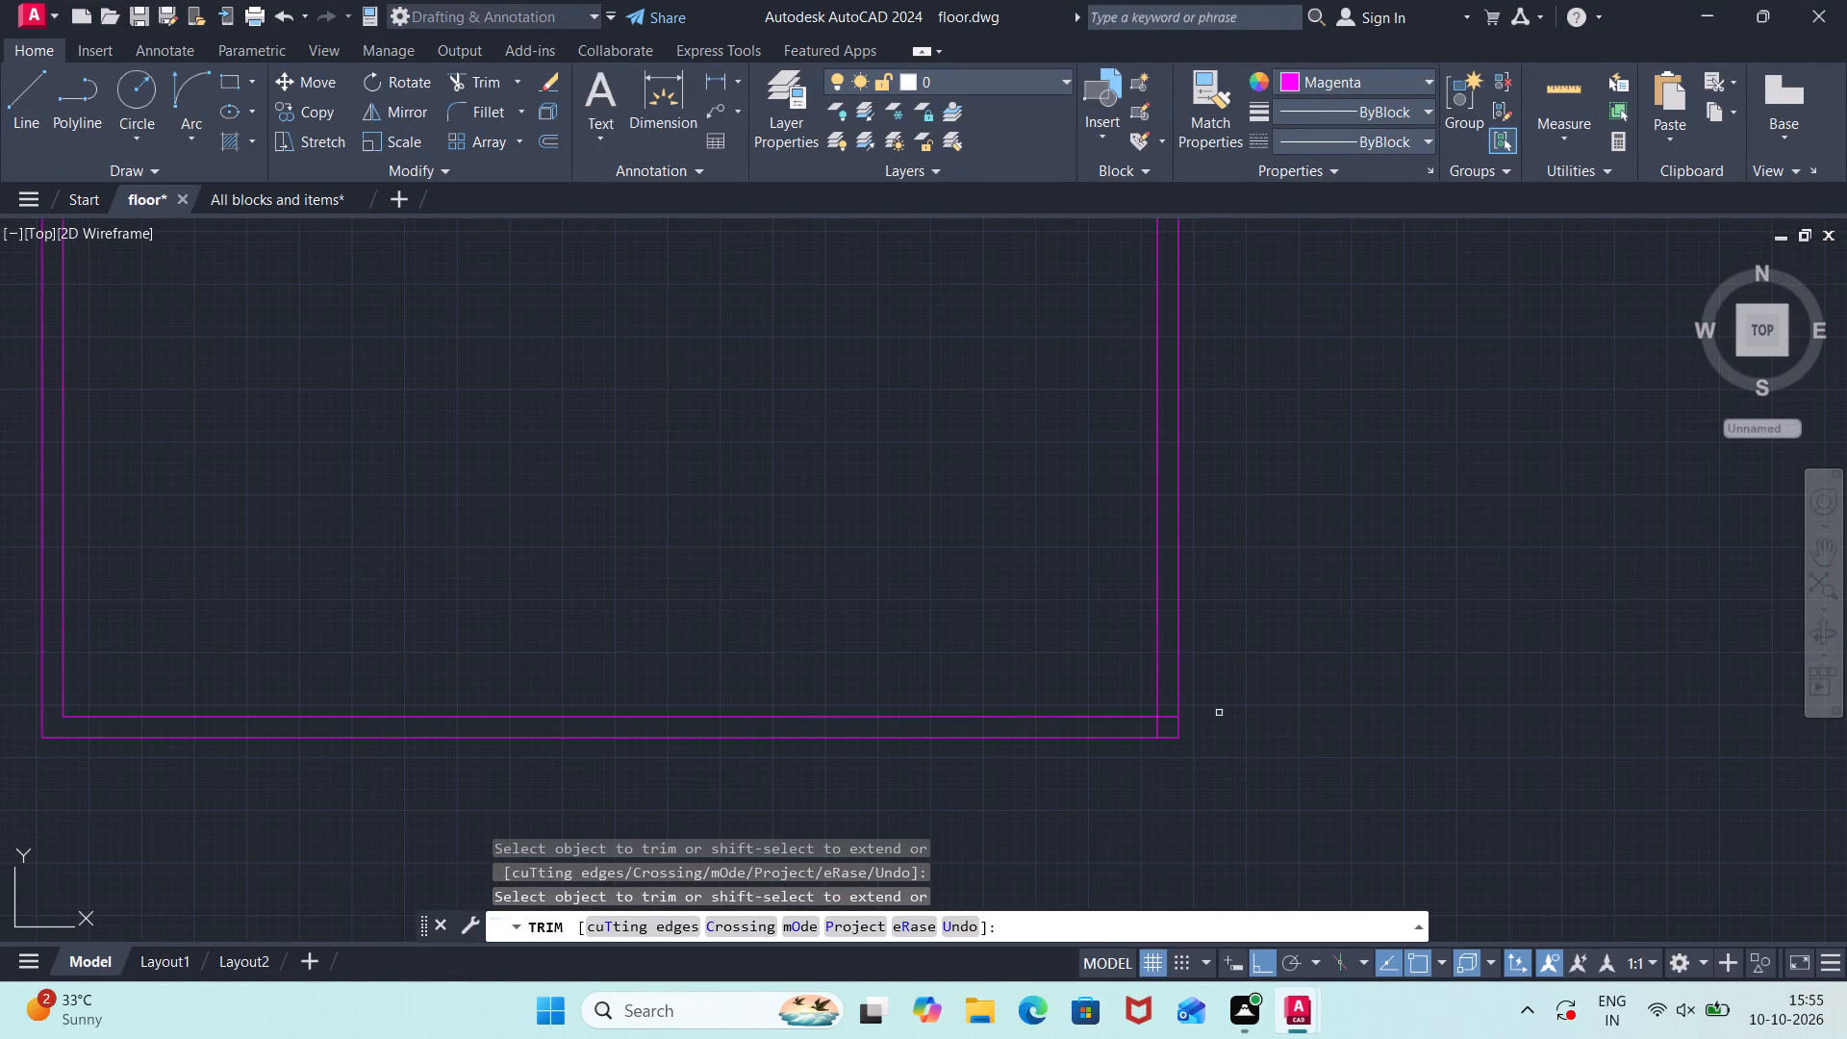
pyautogui.click(1162, 718)
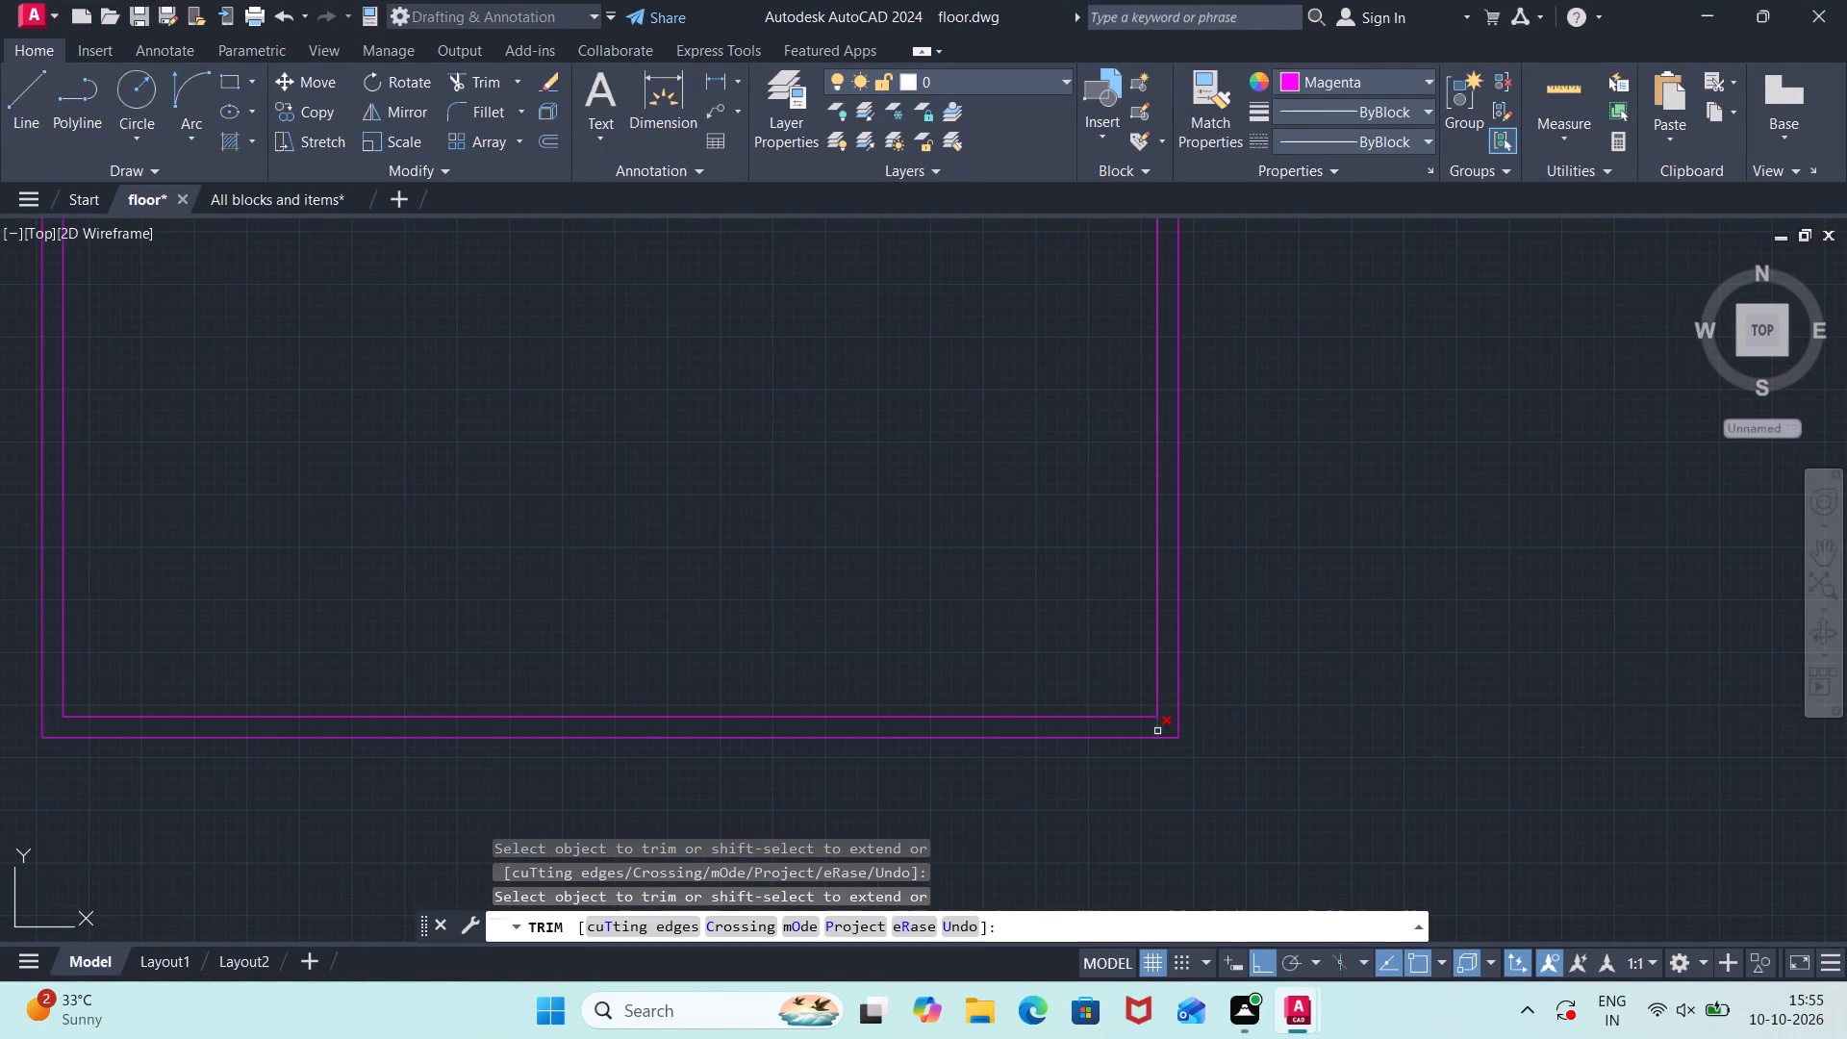
pyautogui.click(1158, 730)
# Trim the overlapping inset line ends at the northeast and northwest corners of the third bed.
pyautogui.scroll(-1, 1090, 653)
pyautogui.moveTo(1090, 650); pyautogui.dragTo(1201, 976, button='middle')
pyautogui.scroll(-1, 1099, 619)
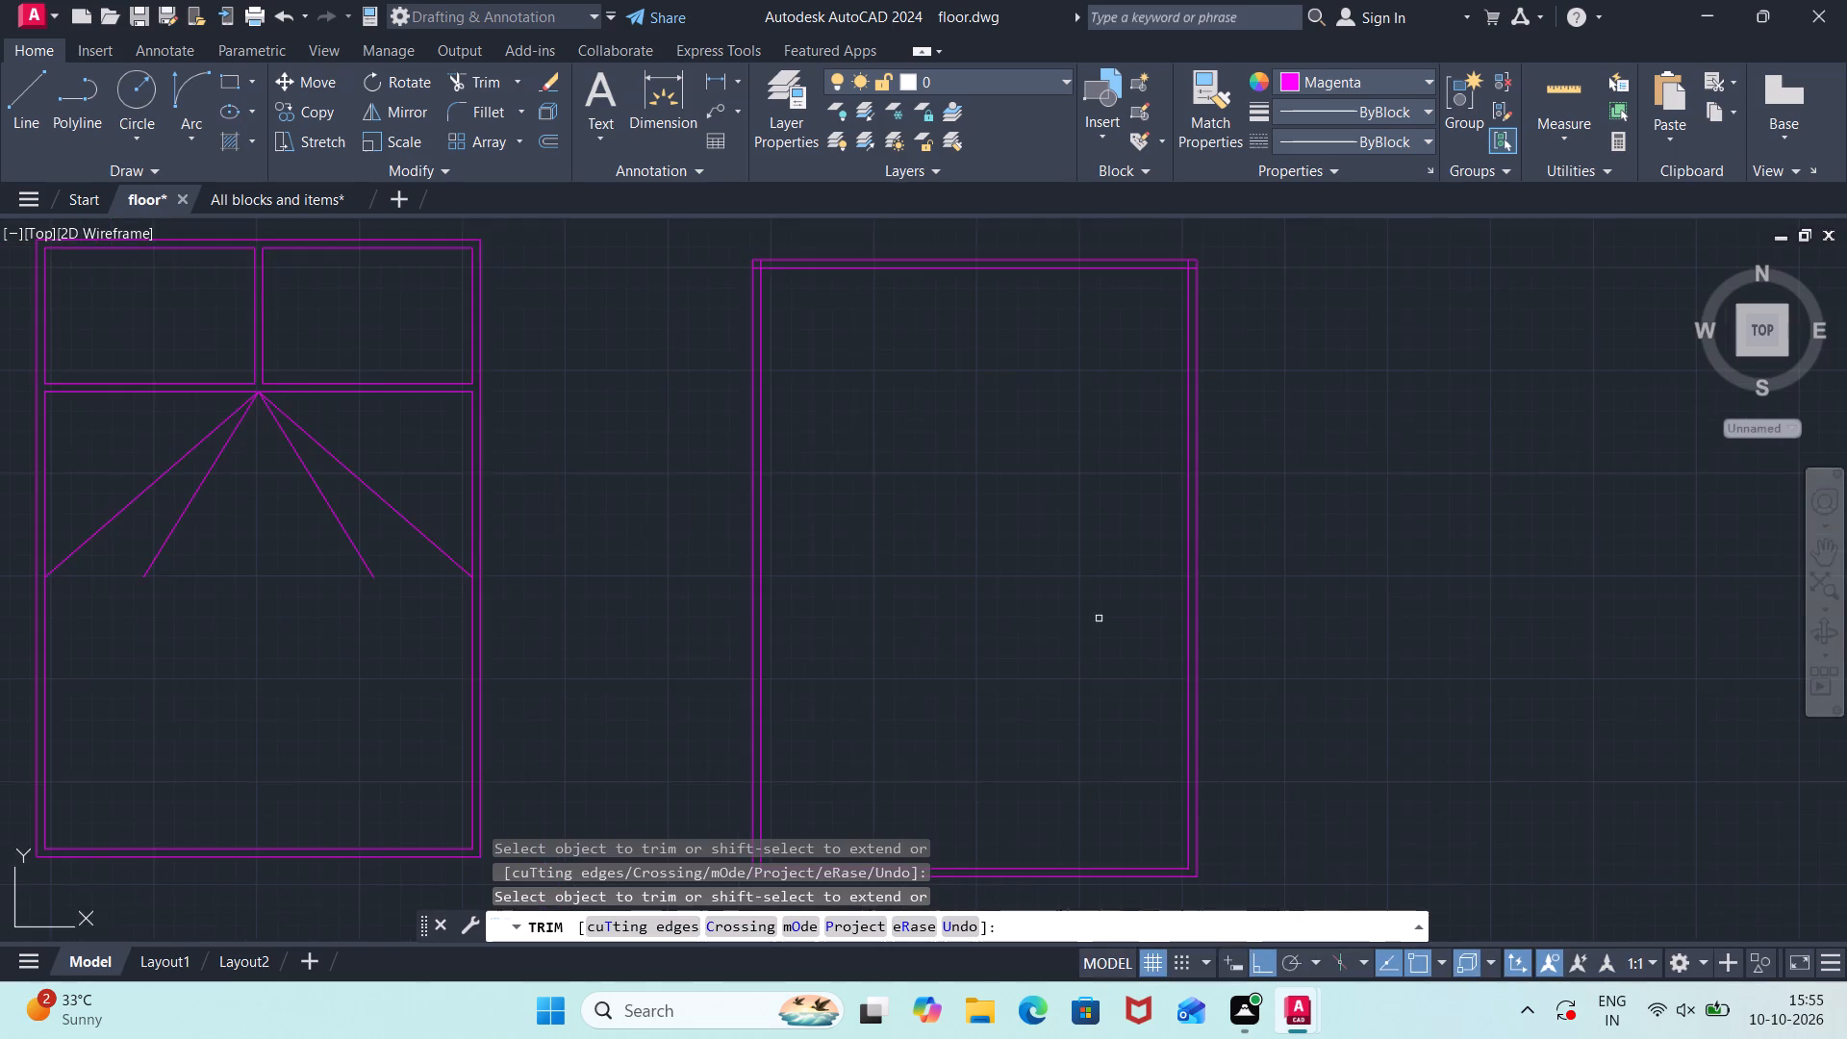
pyautogui.moveTo(1098, 614); pyautogui.dragTo(1177, 832, button='middle')
pyautogui.scroll(2, 1300, 456)
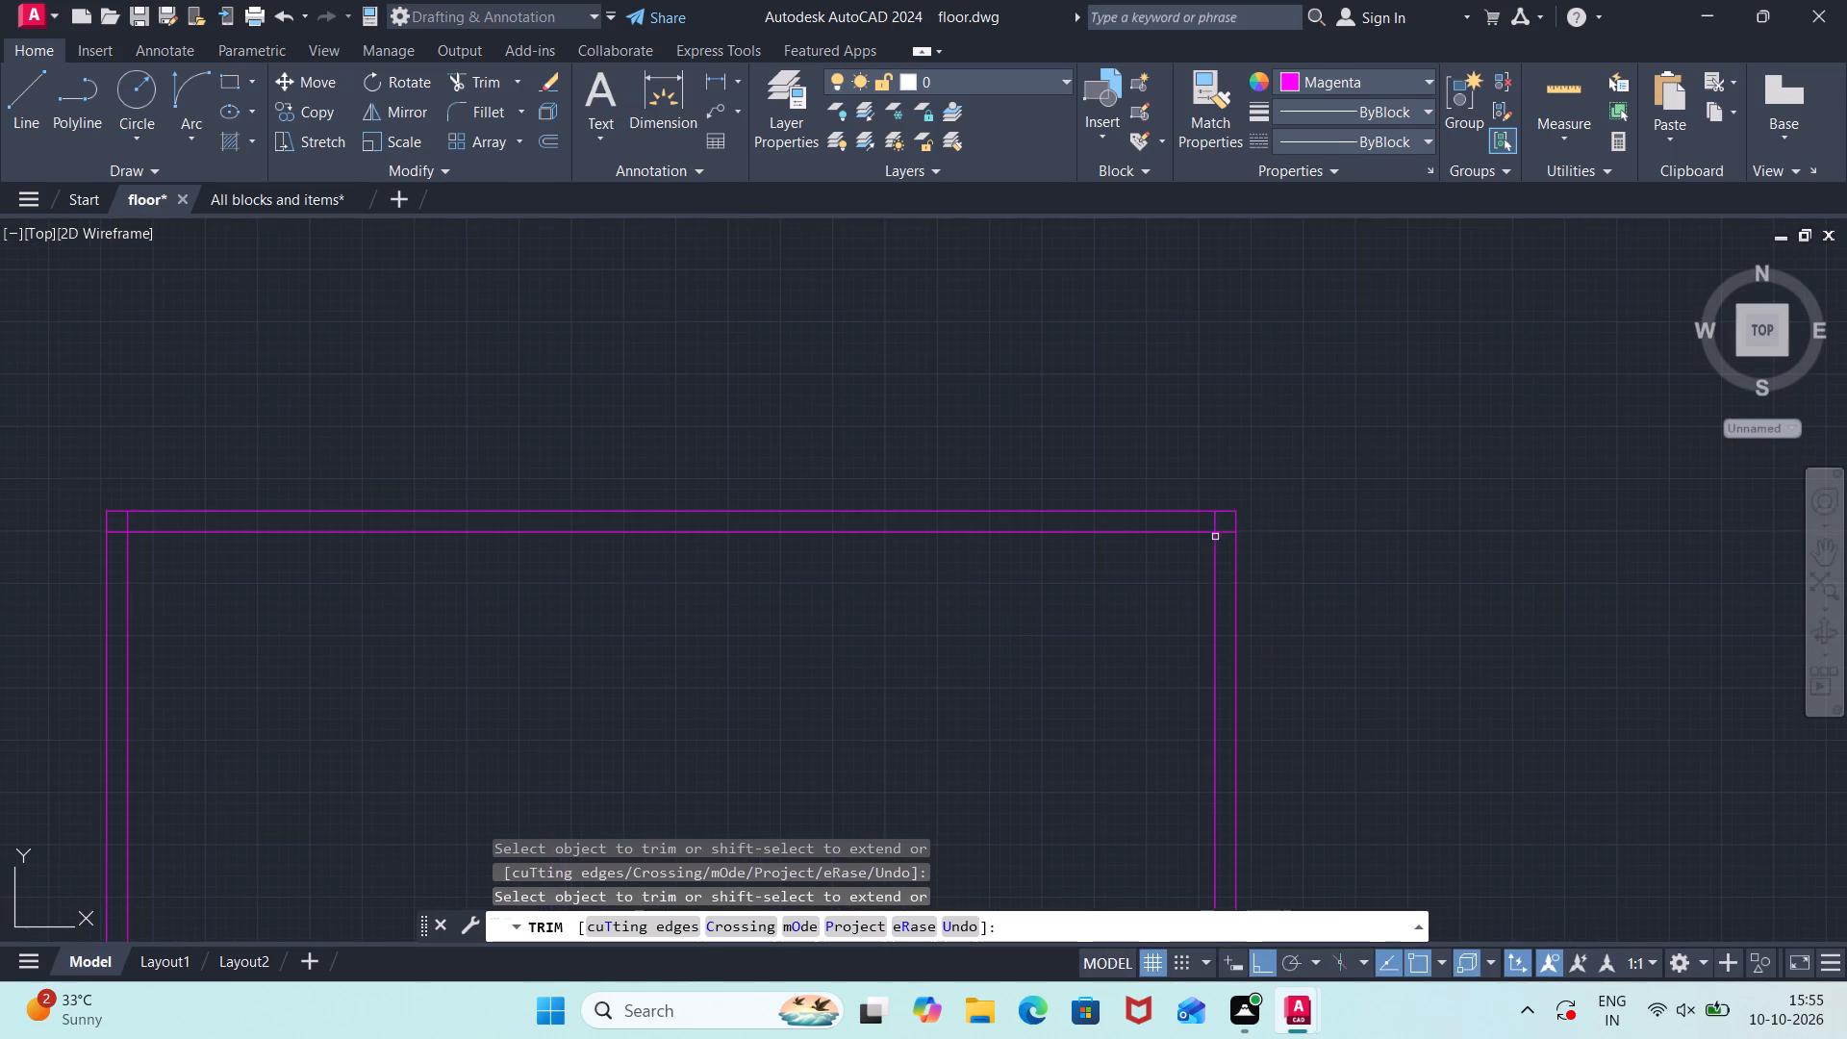
pyautogui.click(1227, 530)
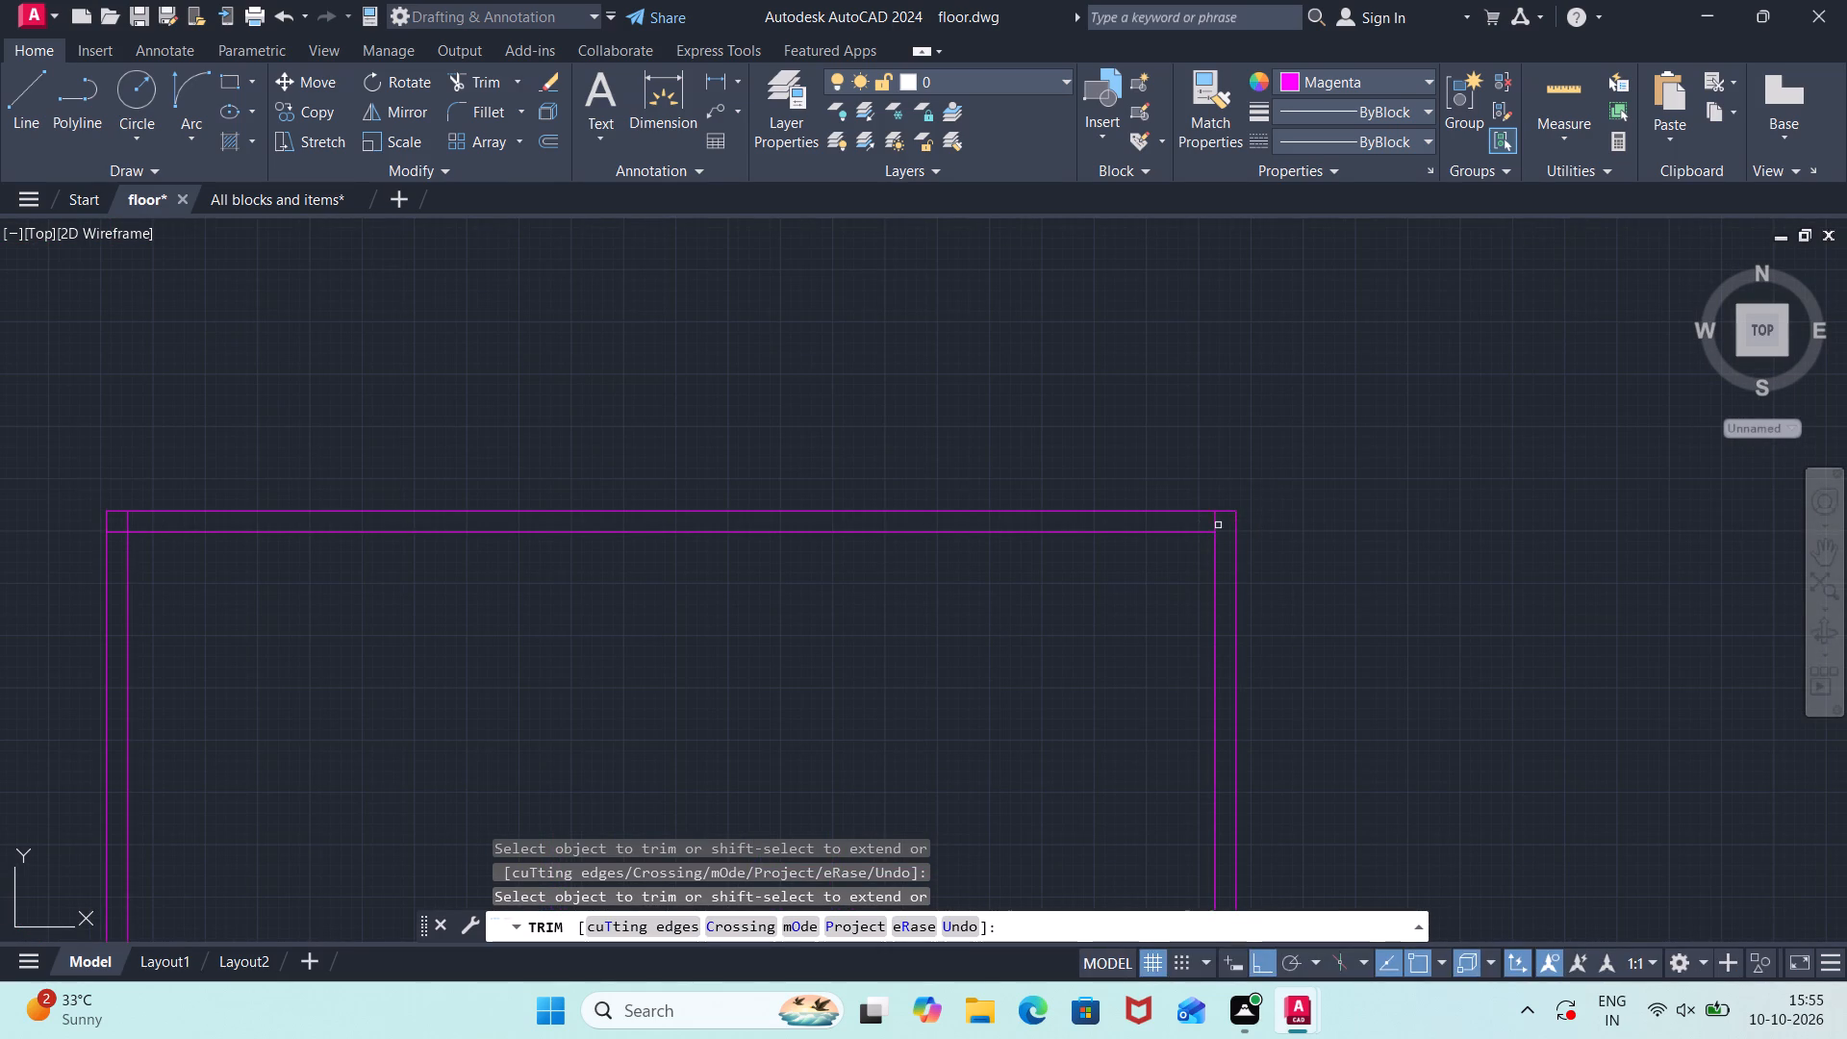
pyautogui.click(1218, 525)
pyautogui.scroll(-2, 899, 664)
pyautogui.moveTo(767, 684); pyautogui.dragTo(1616, 650, button='middle')
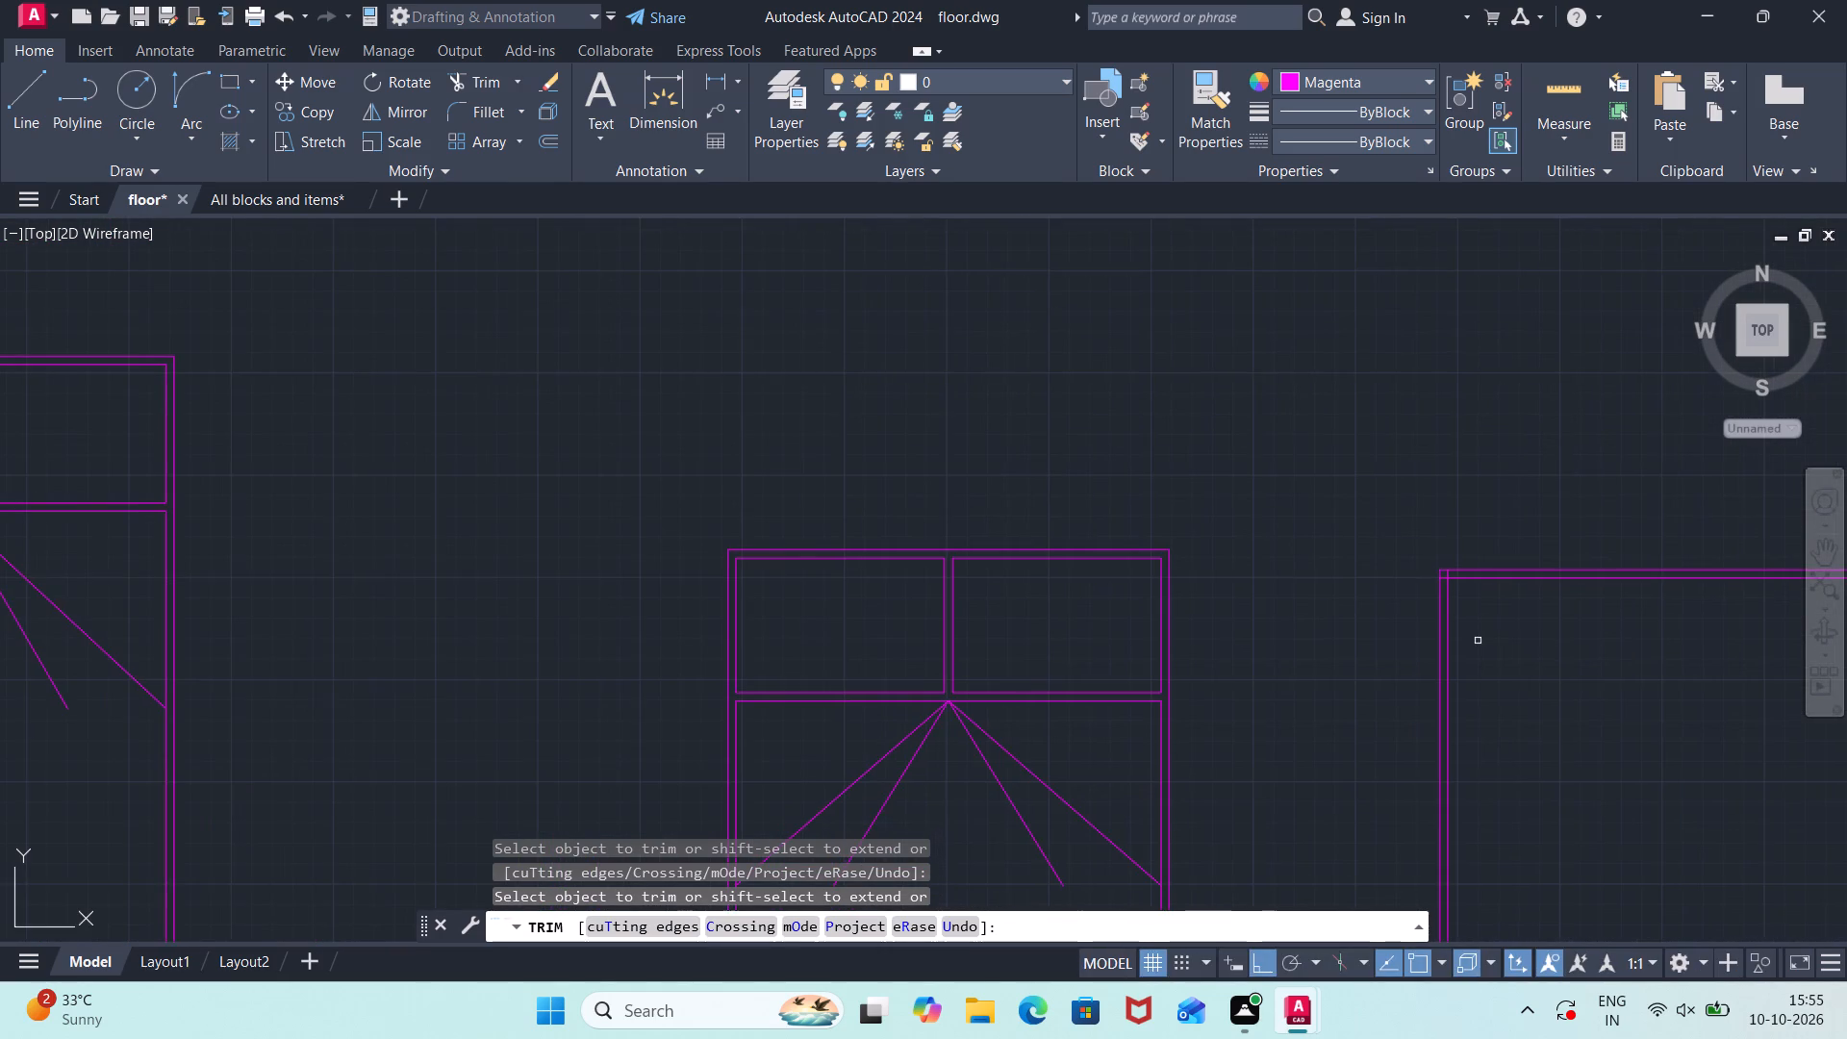
pyautogui.scroll(2, 1431, 620)
pyautogui.scroll(1, 1476, 539)
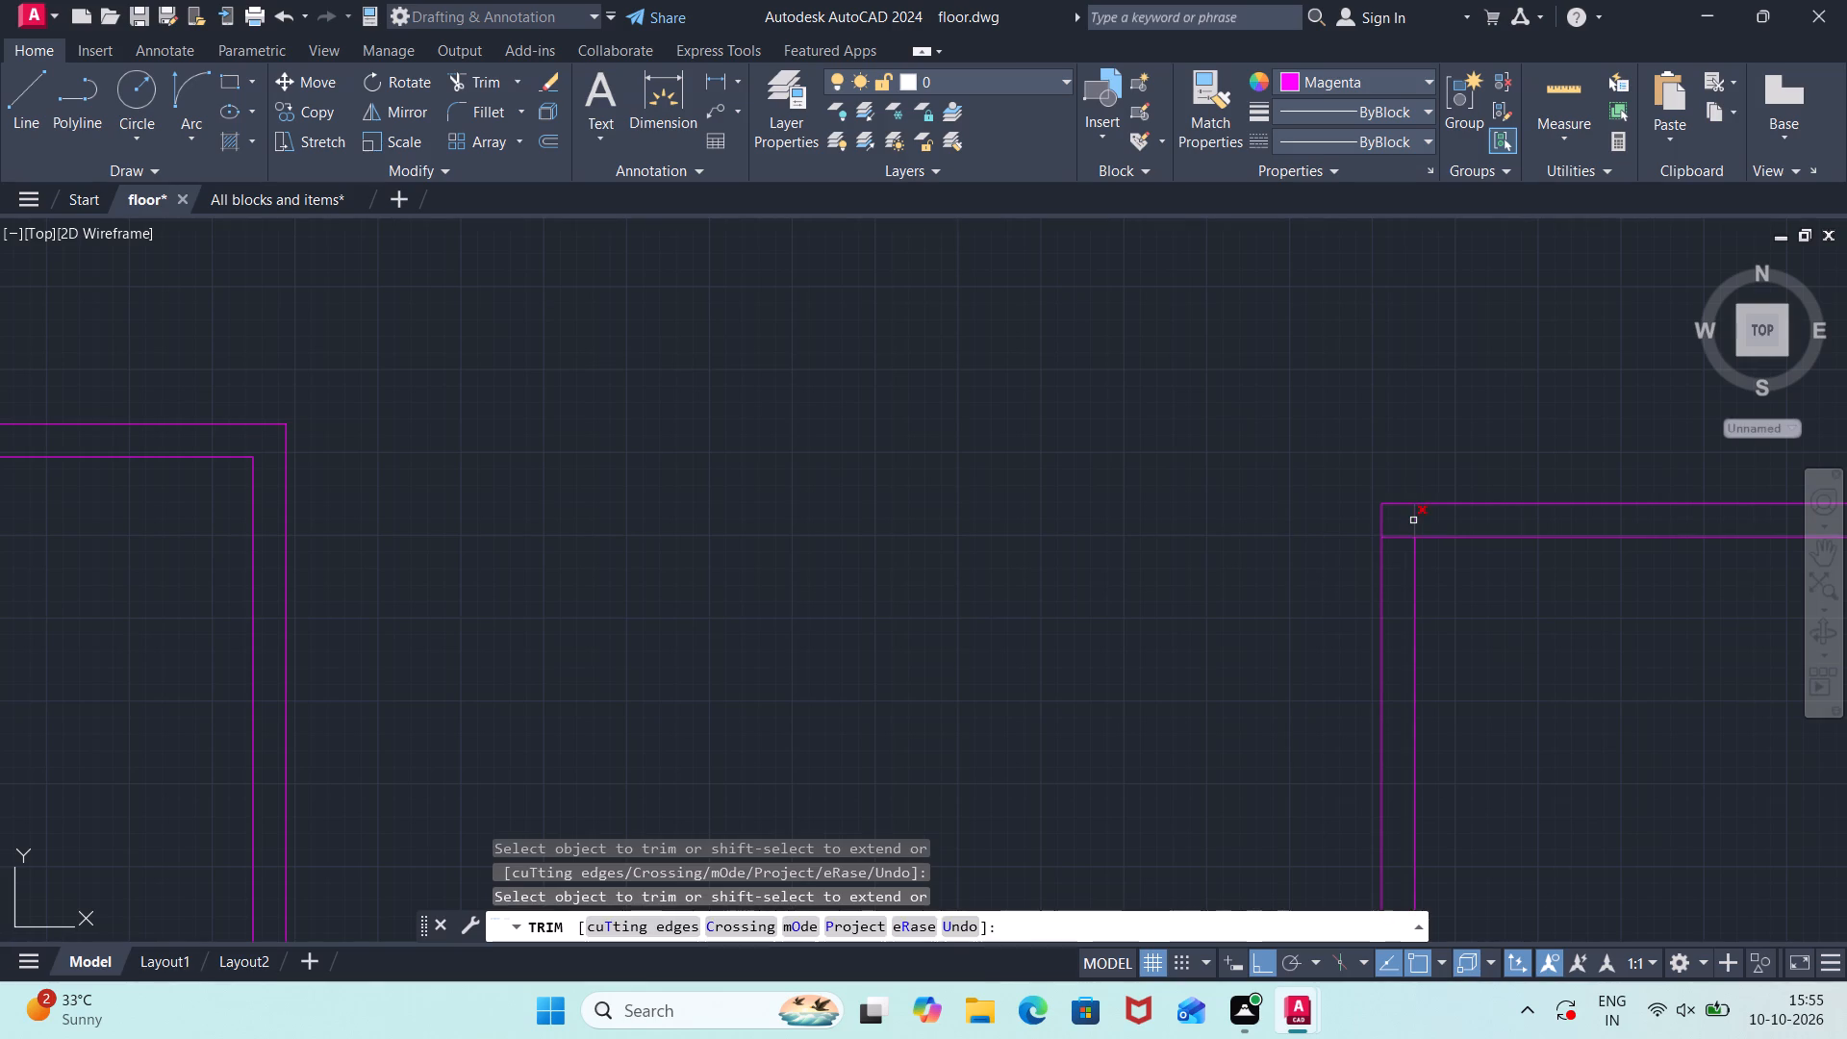
pyautogui.click(1413, 519)
pyautogui.click(1399, 542)
pyautogui.click(1395, 529)
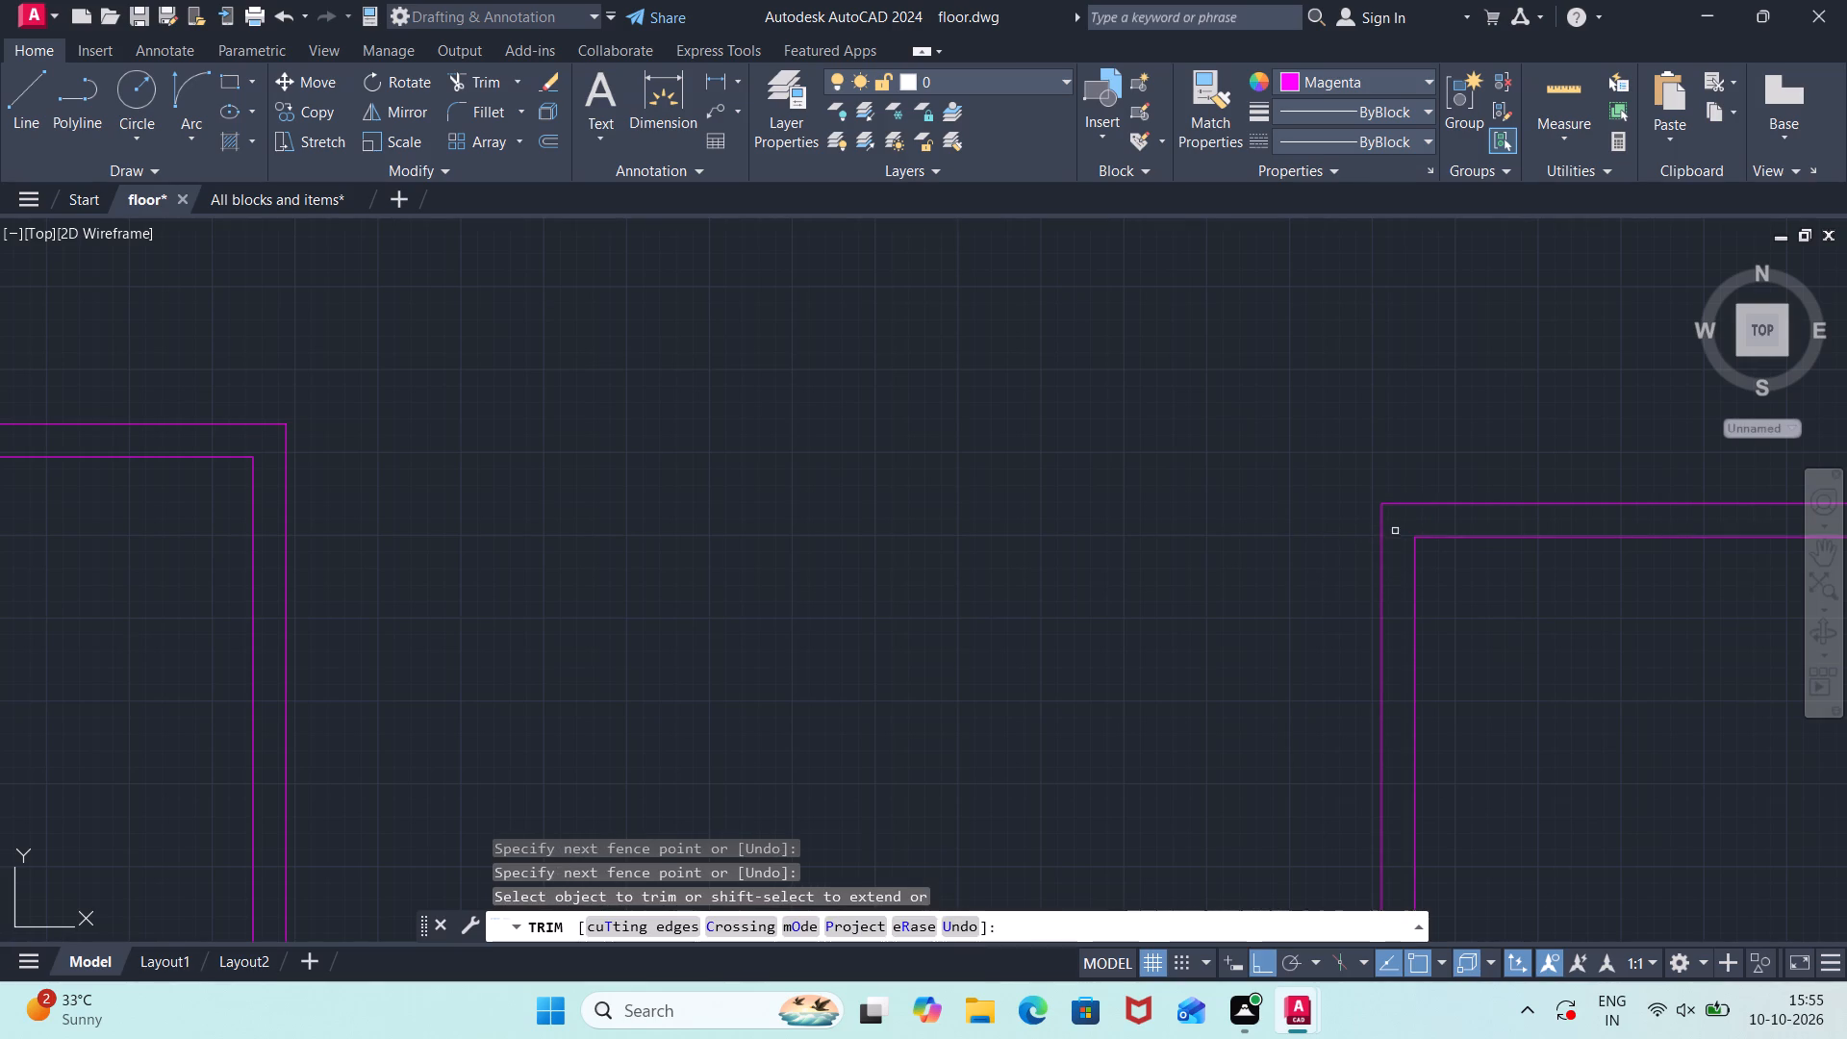
pyautogui.scroll(-3, 1480, 640)
pyautogui.moveTo(1607, 674); pyautogui.dragTo(1150, 304, button='middle')
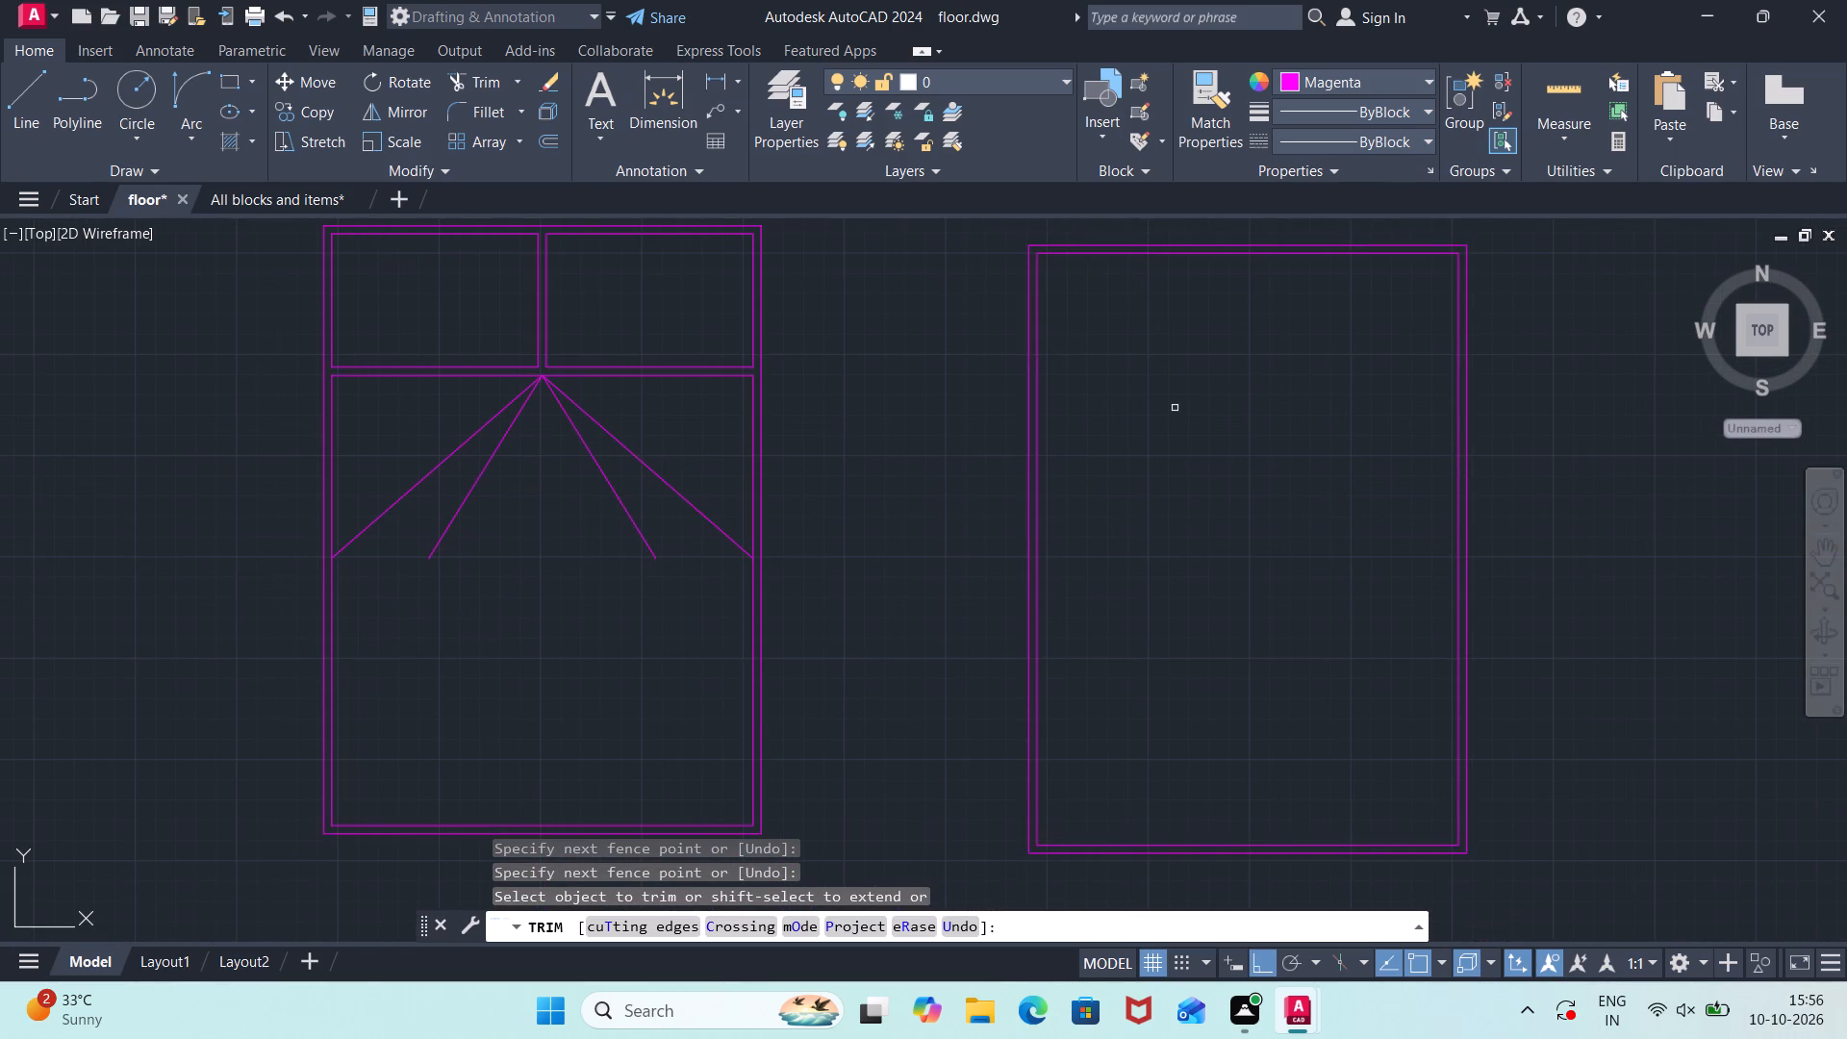
pyautogui.press('Escape')
# Draw a horizontal line across the third bed between its outer side edges, marking the south edge of the pillow area.
pyautogui.press('l')
pyautogui.press('Return')
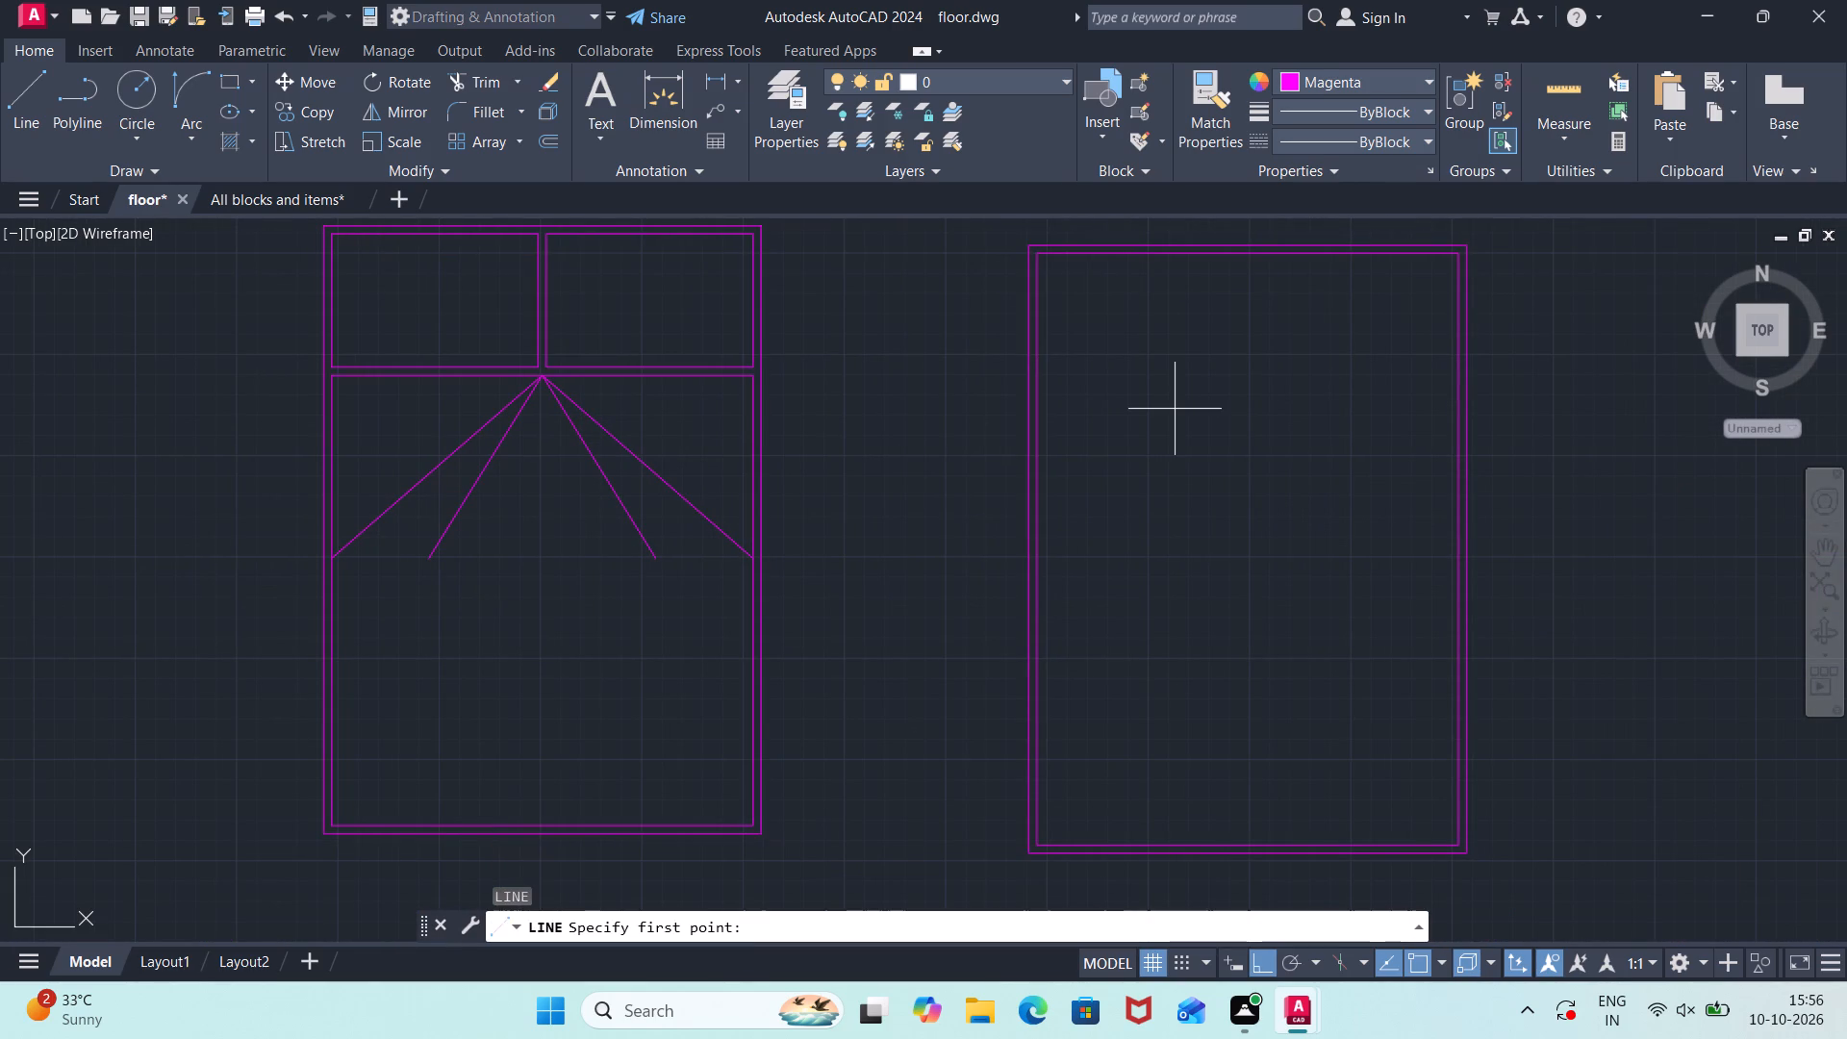
pyautogui.click(1024, 377)
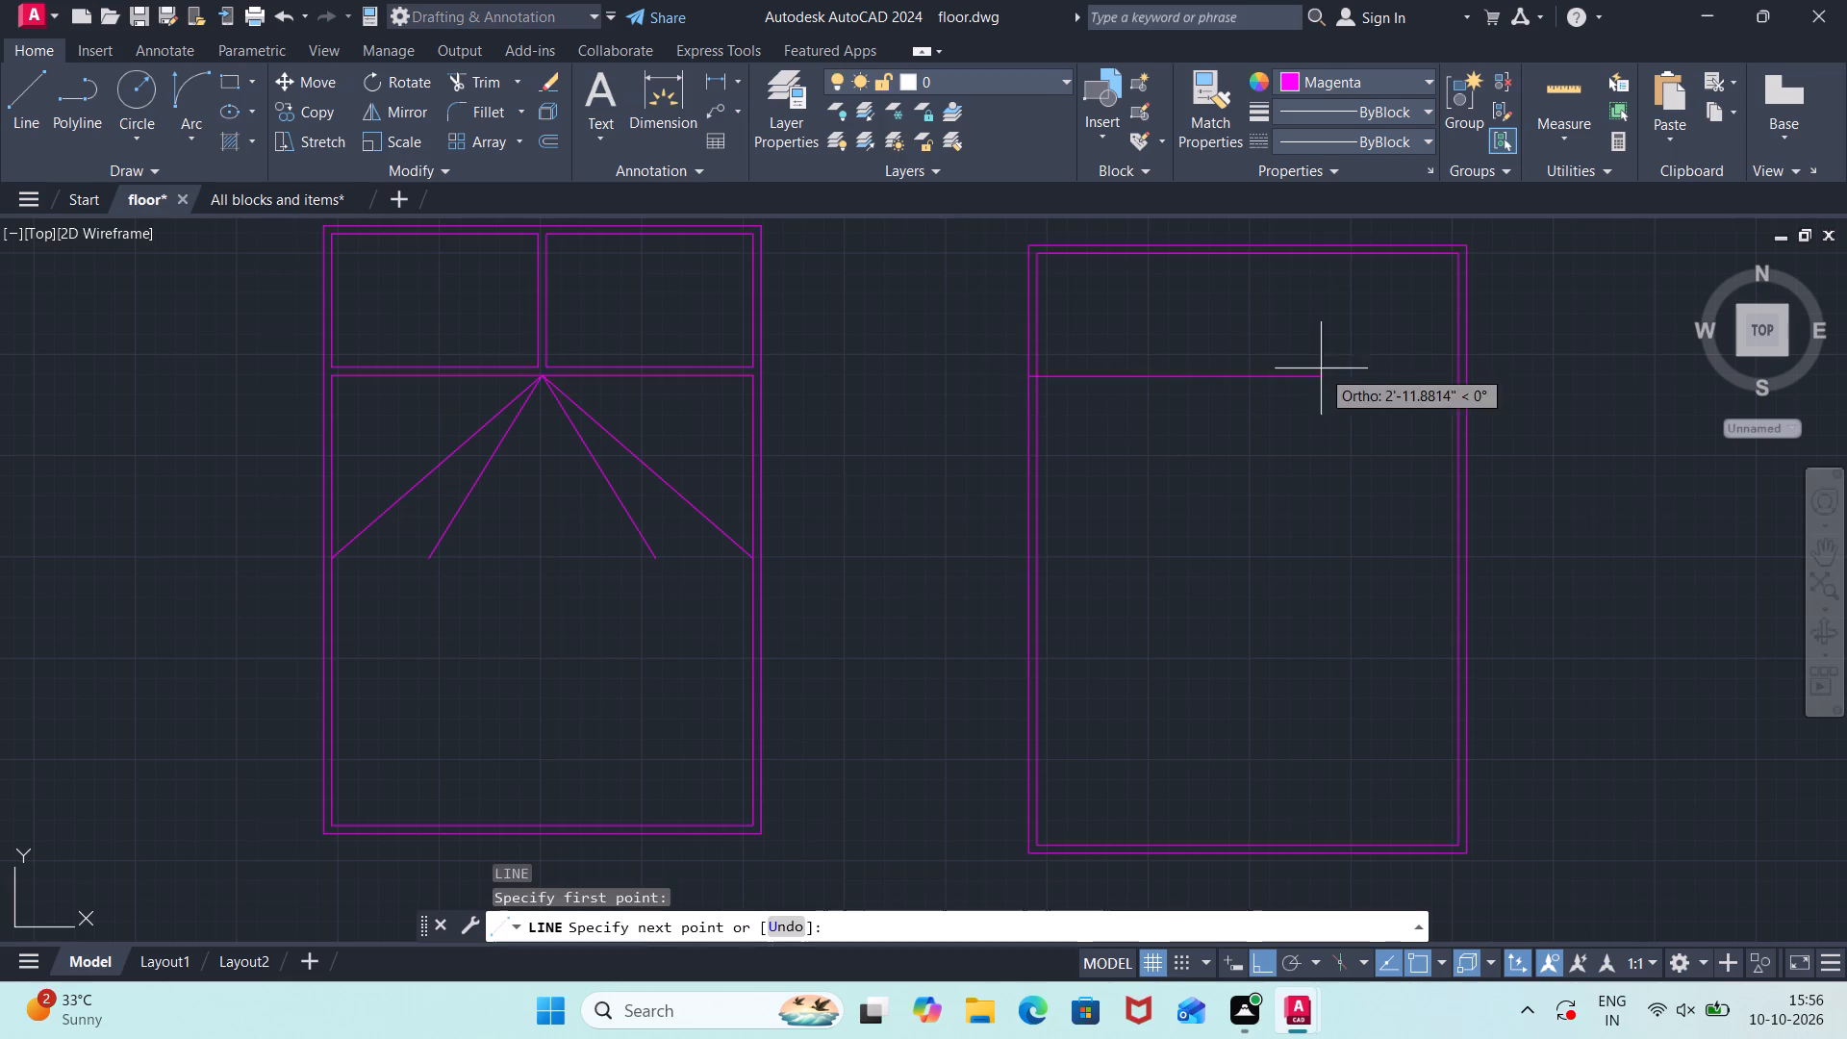
pyautogui.click(1466, 373)
pyautogui.press('Escape')
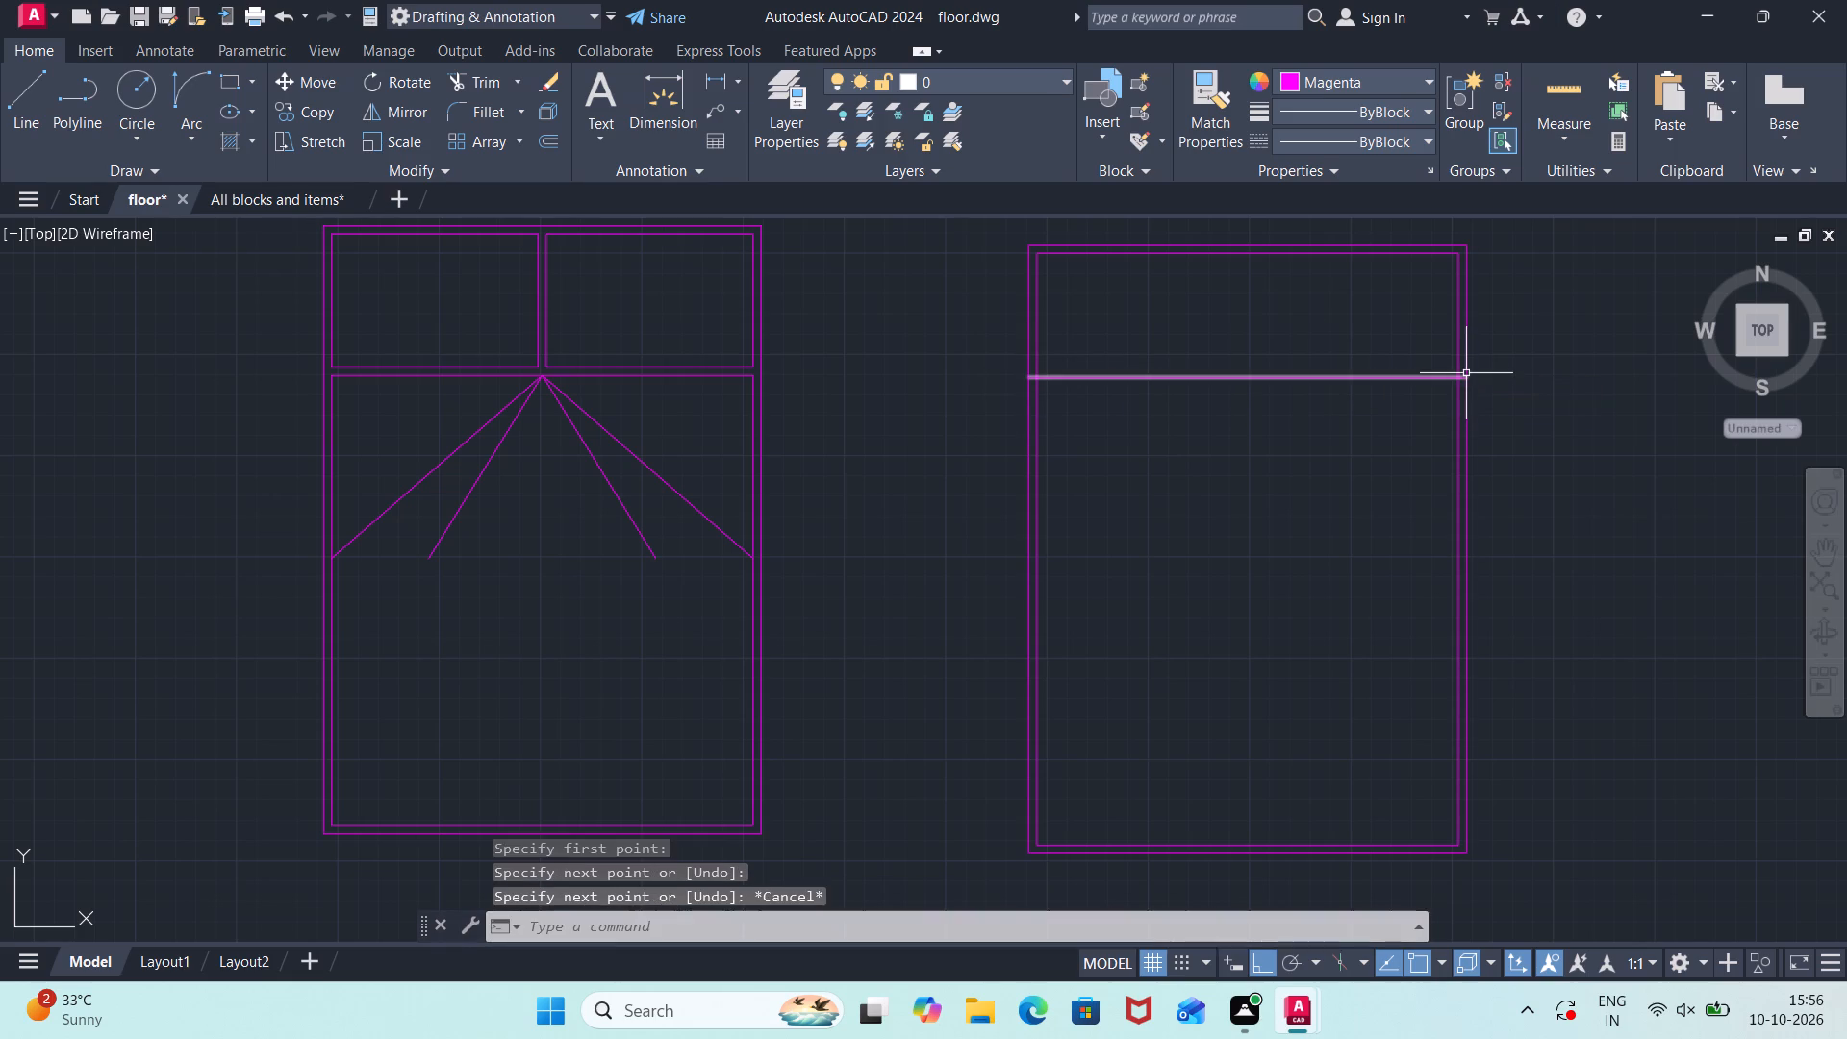
pyautogui.press('space')
pyautogui.press('Escape')
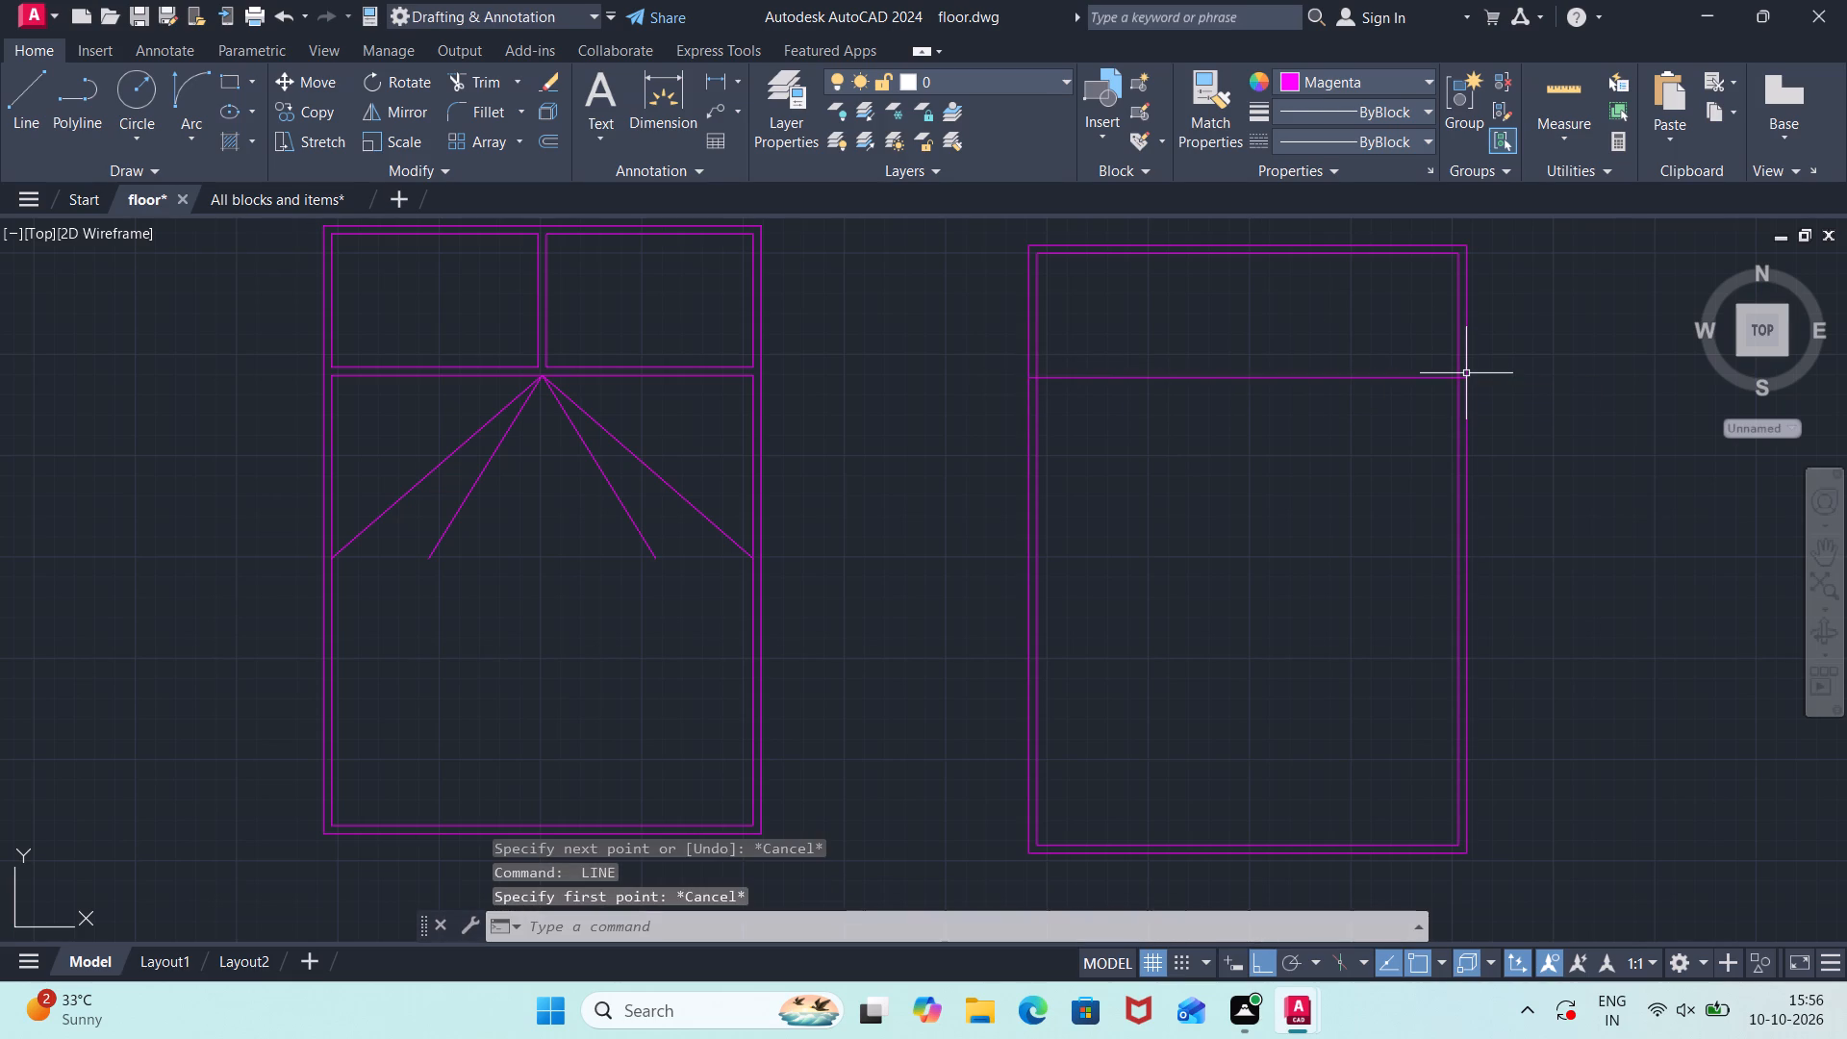
# Offset the third bed's horizontal pillow line 1" to the south.
pyautogui.write('off')
pyautogui.press('Return')
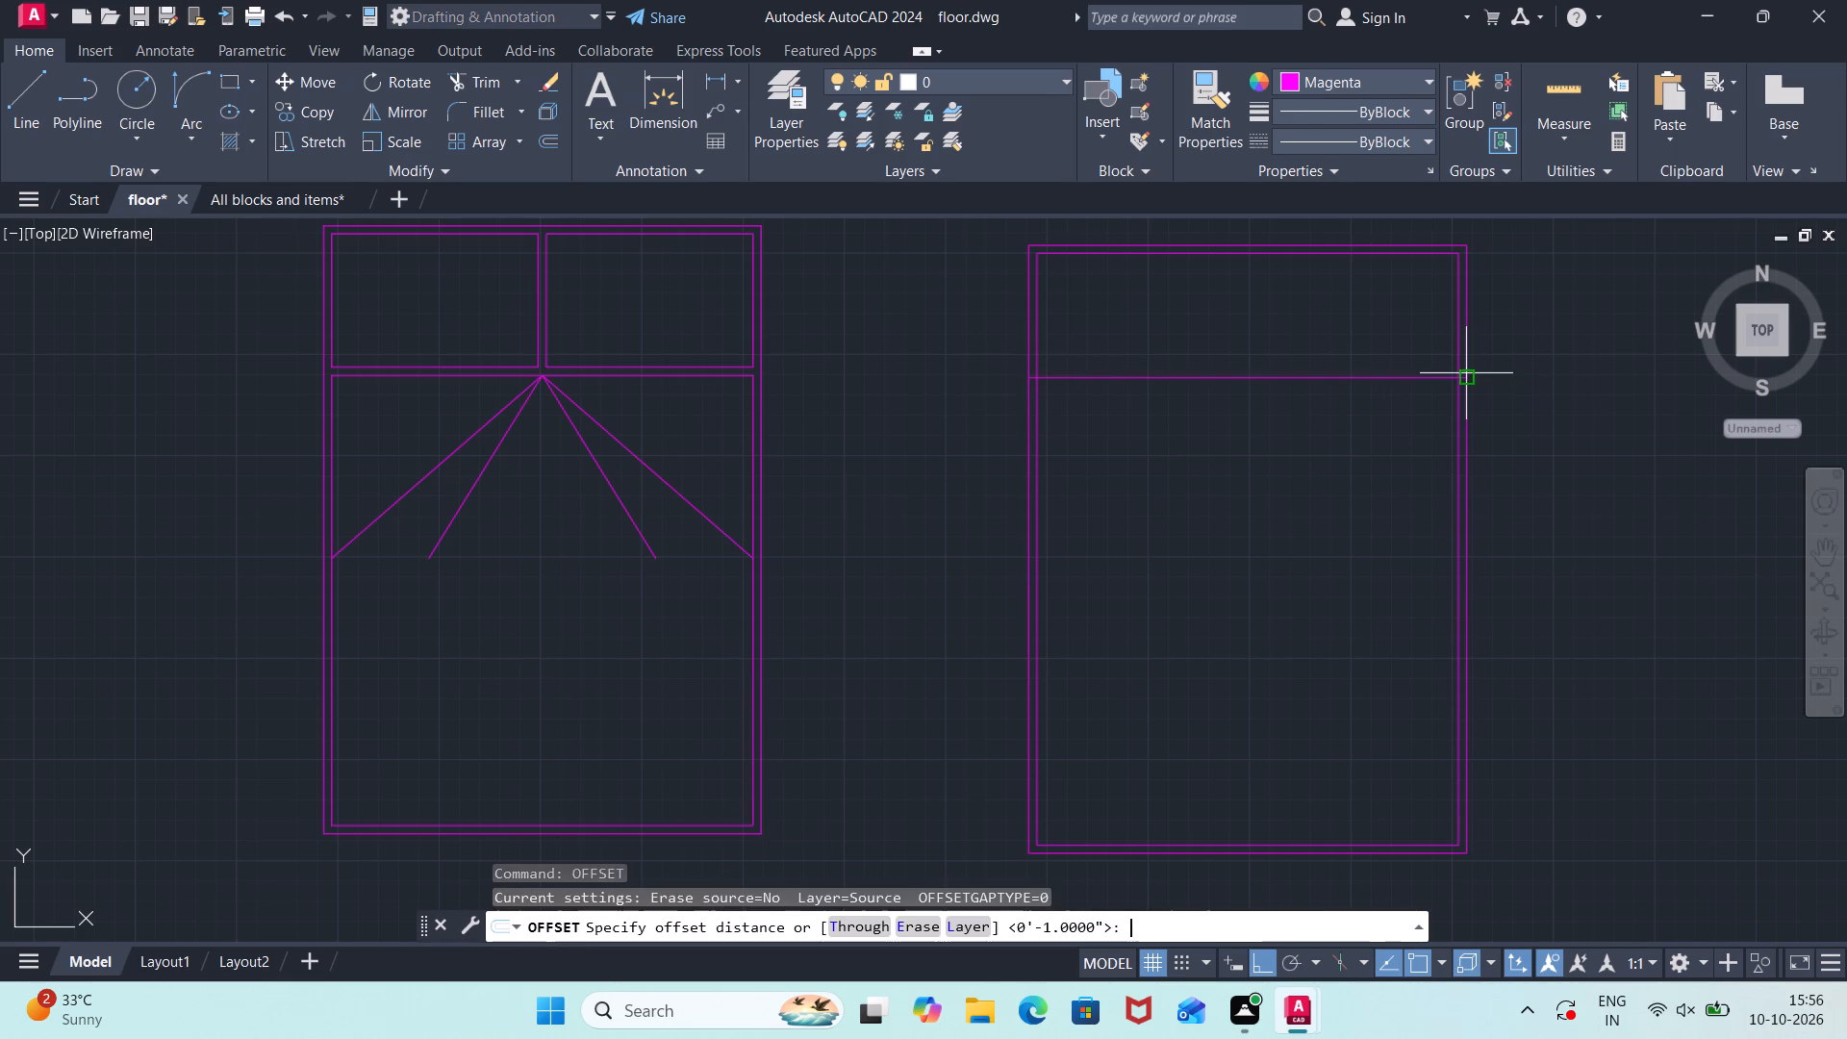
pyautogui.press('Return')
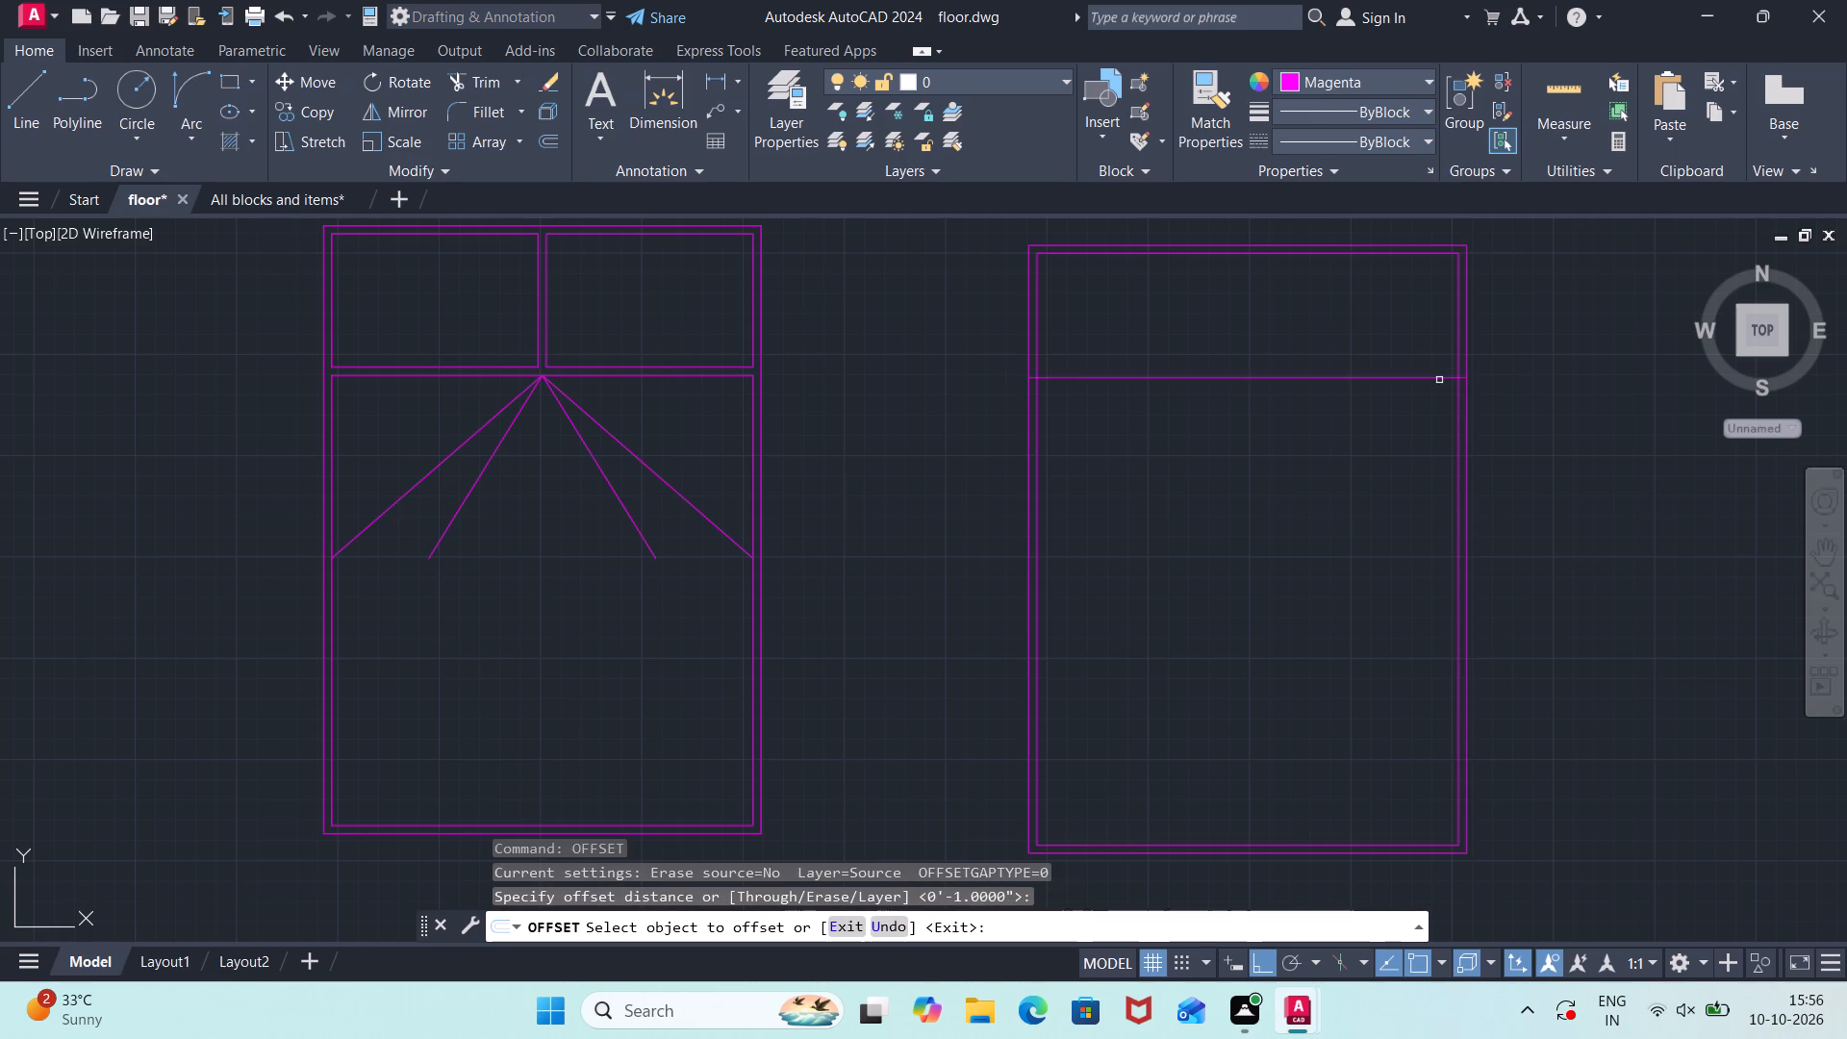
pyautogui.click(1438, 380)
pyautogui.click(1438, 409)
pyautogui.press('Escape')
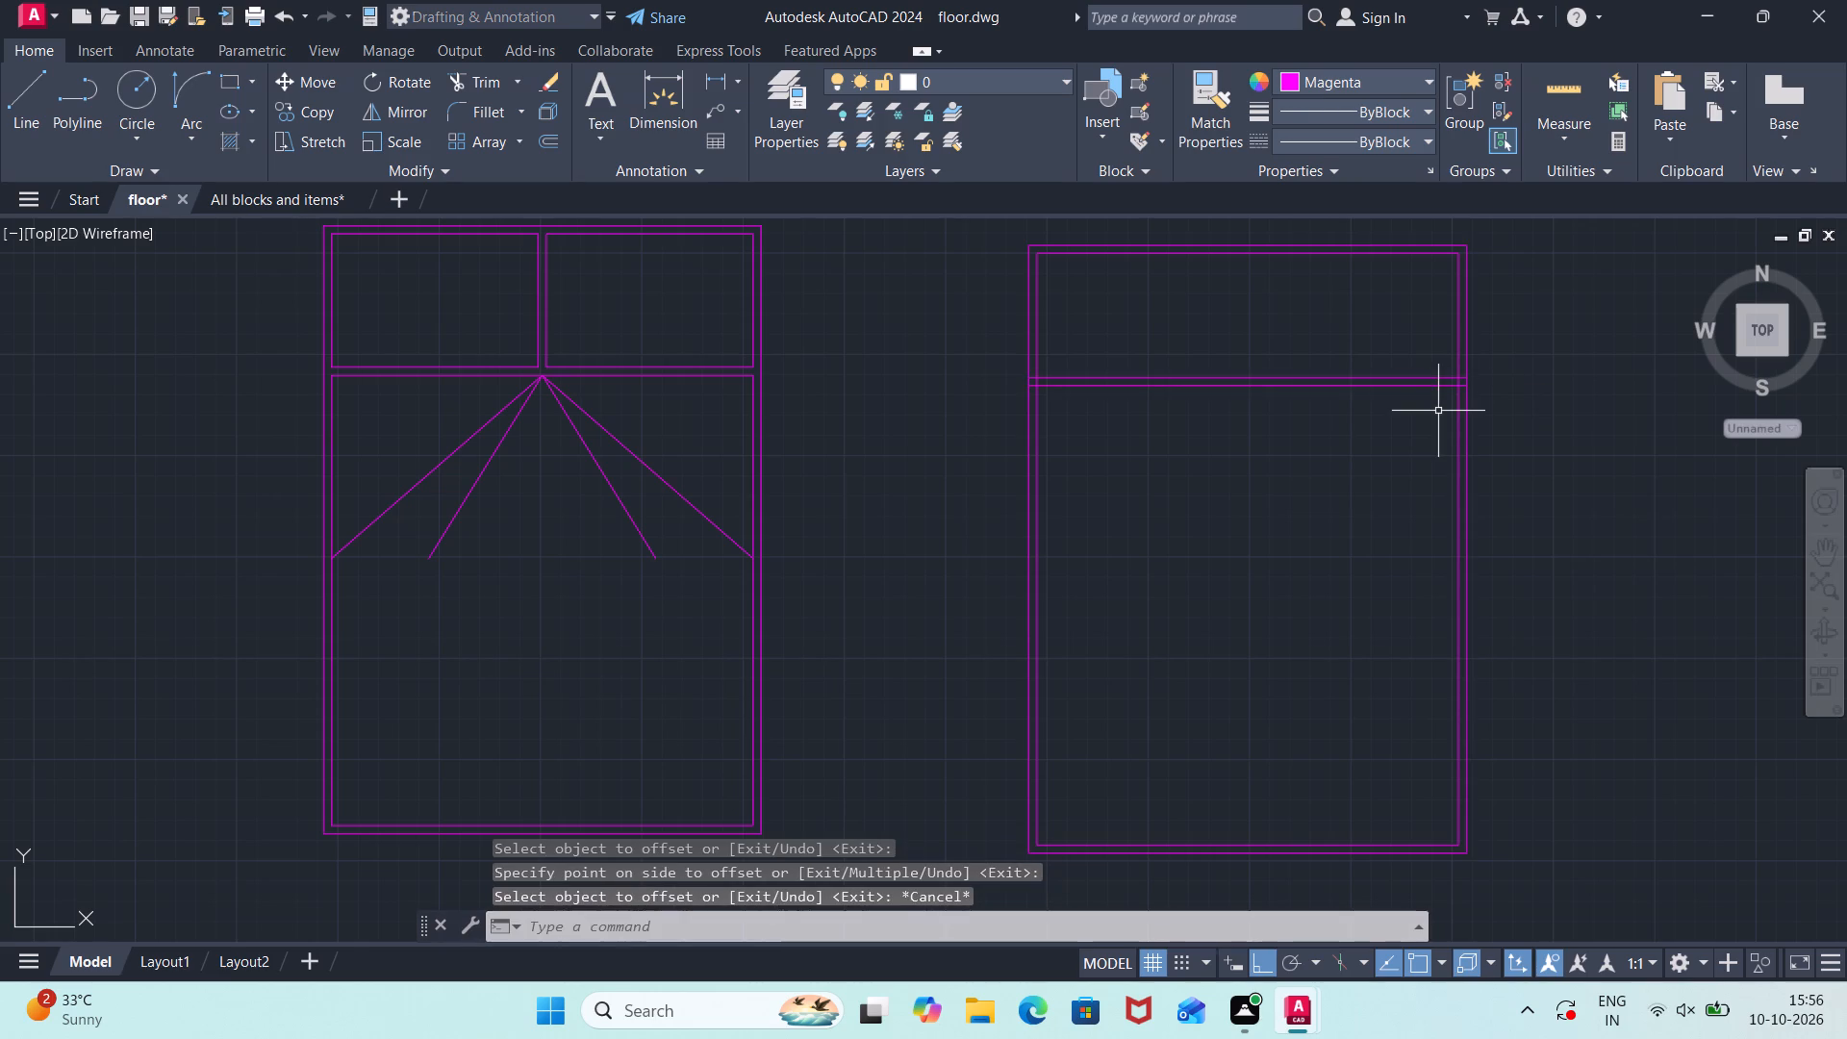
# With ortho off, draw the blanket fold lines from the lower divider's midpoint to both inset sides, returning from points 1' inward on each side.
pyautogui.press('l')
pyautogui.press('Return')
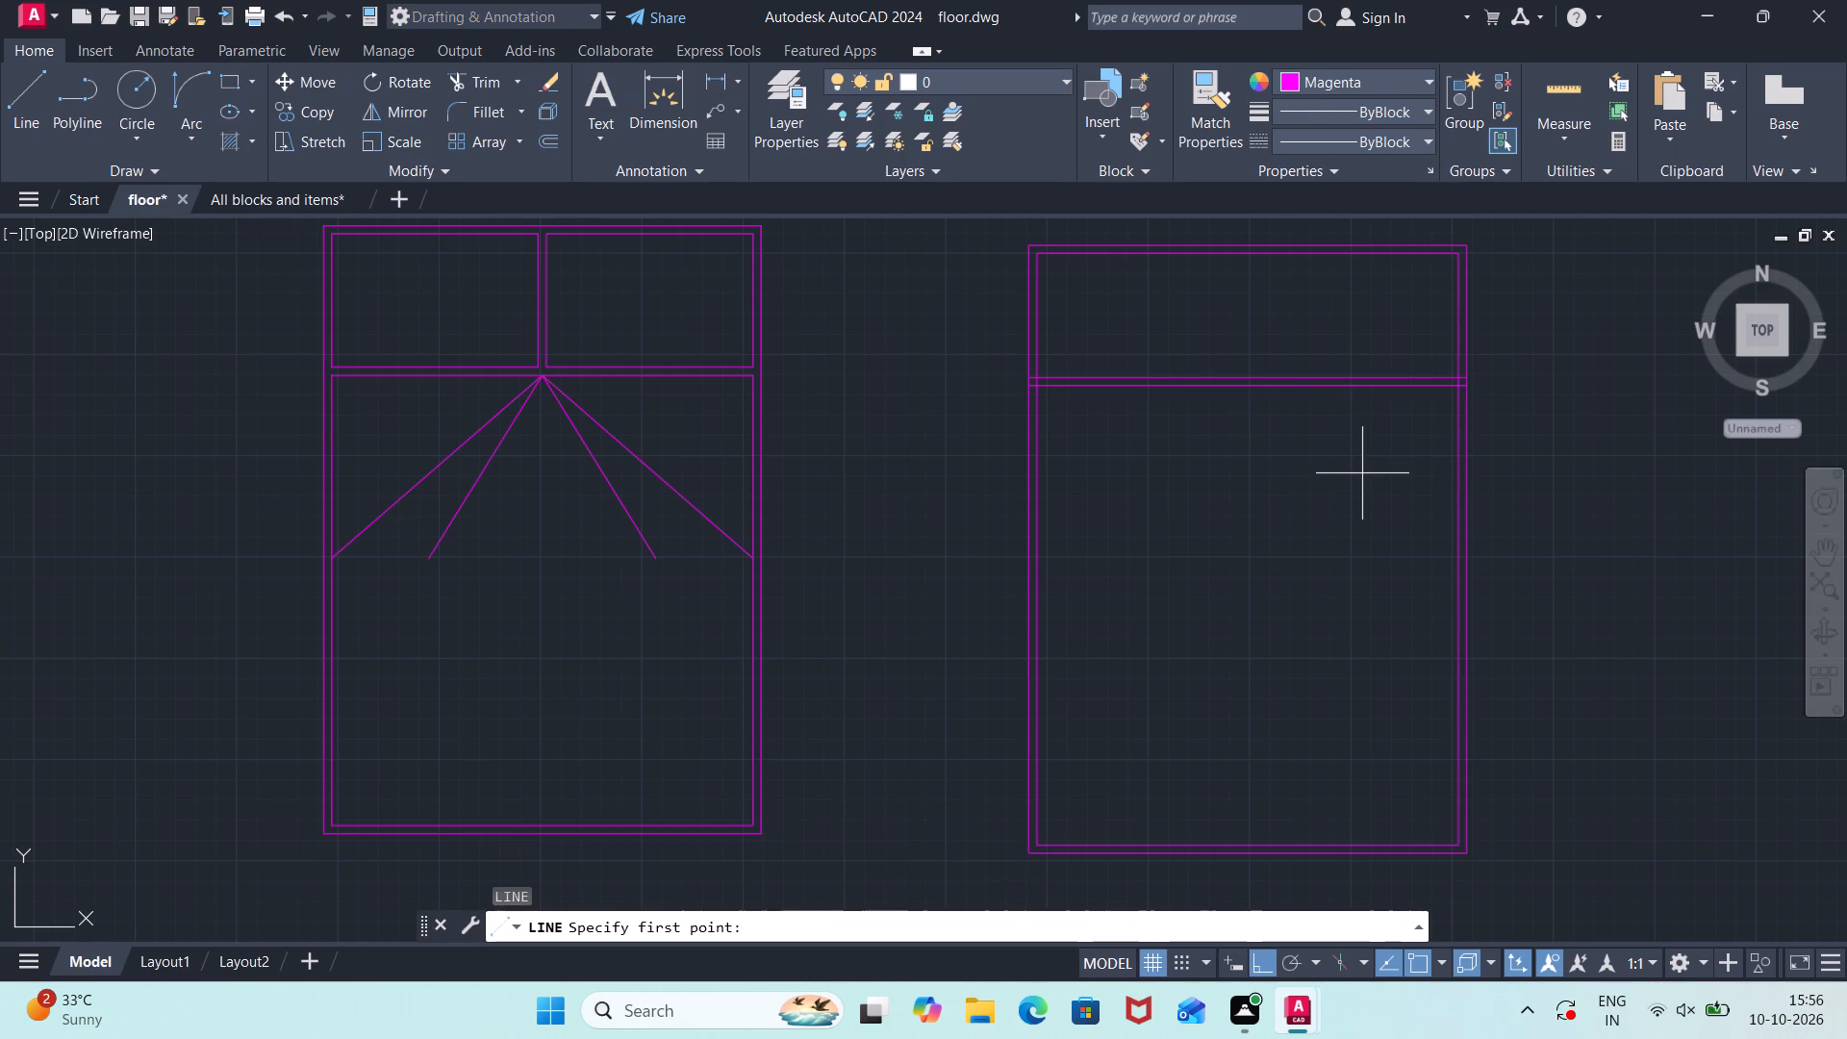
pyautogui.press('F8')
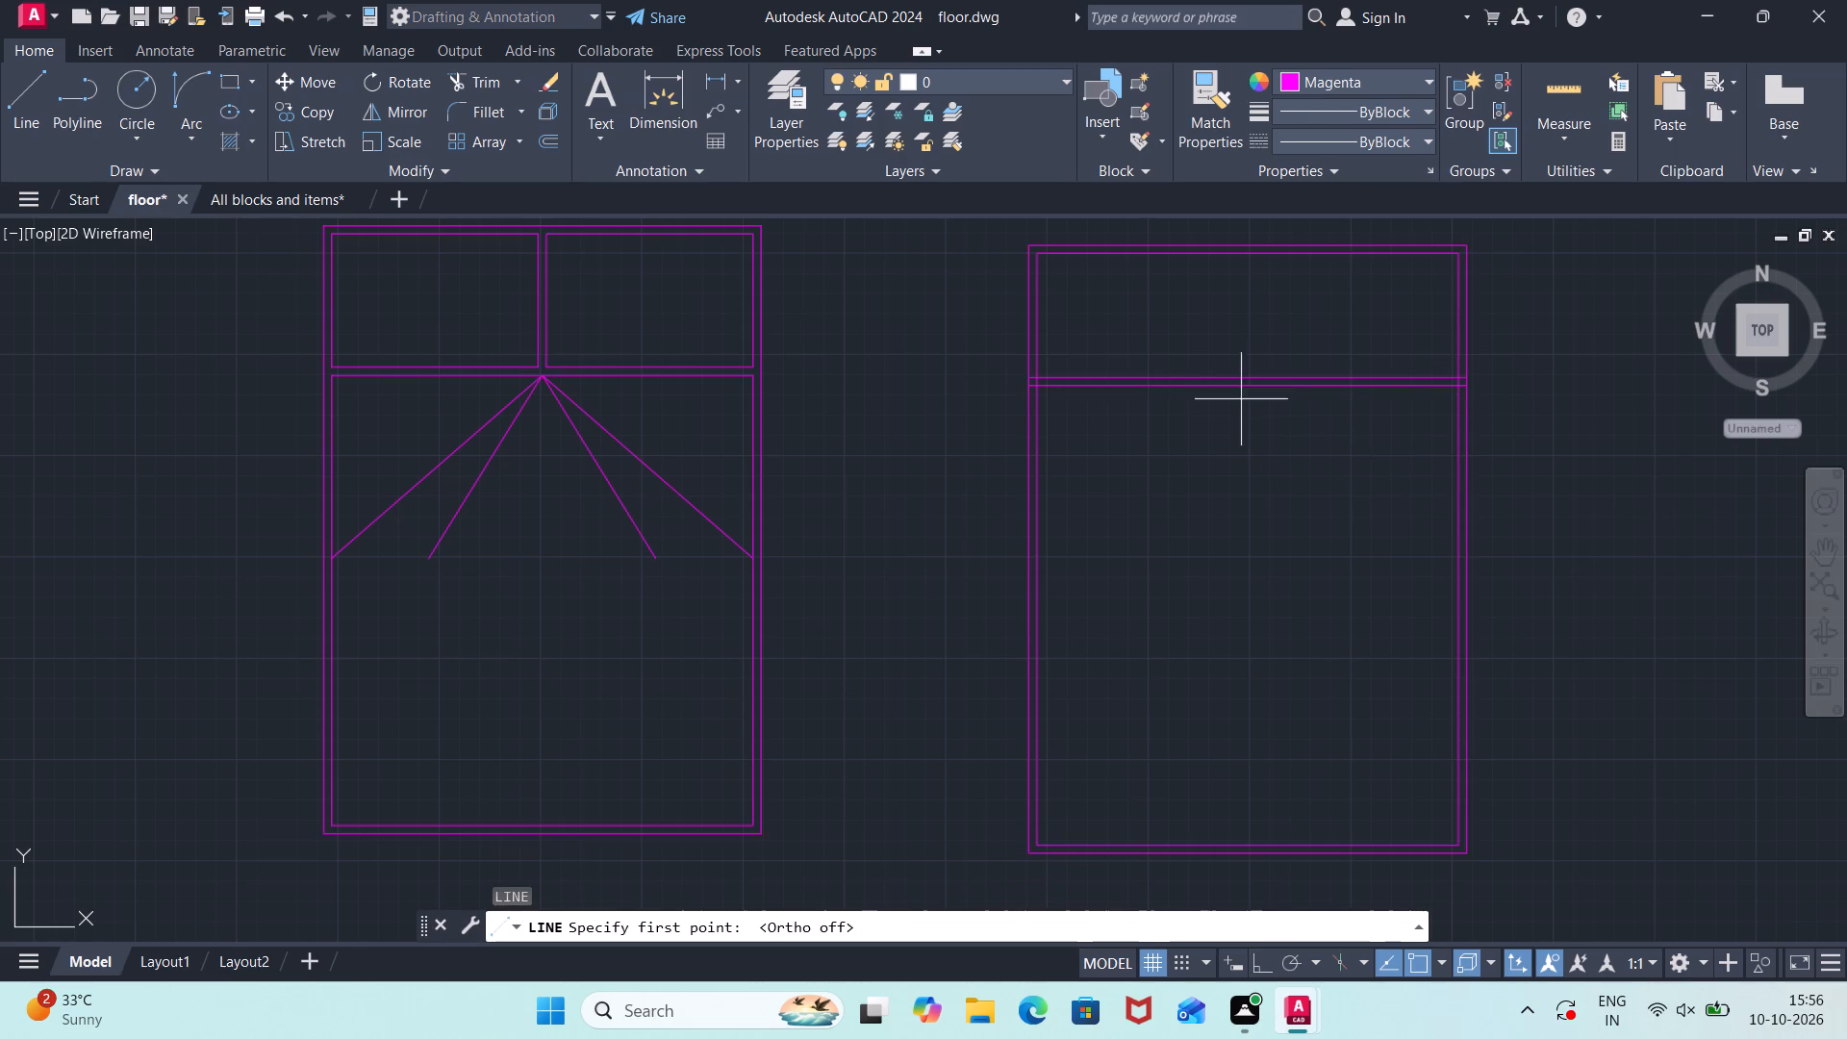
pyautogui.click(1254, 383)
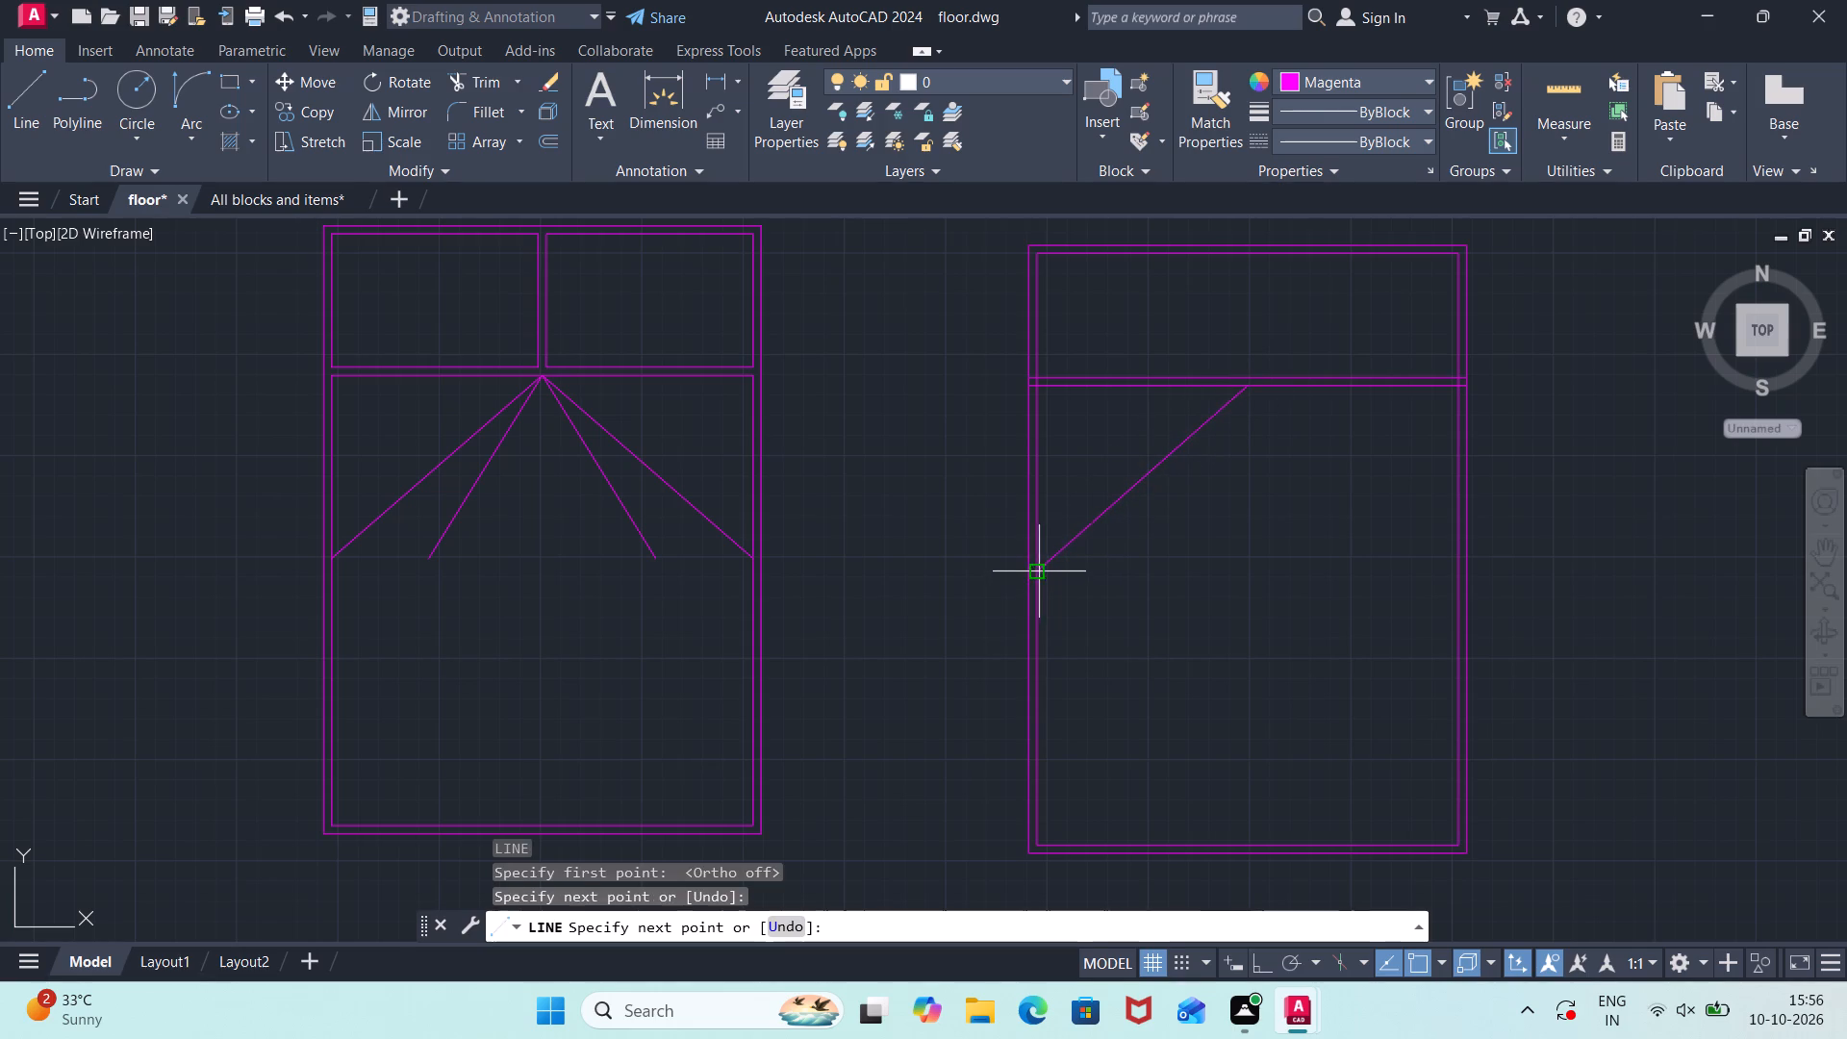
pyautogui.click(1039, 571)
pyautogui.write("1'")
pyautogui.press('Return')
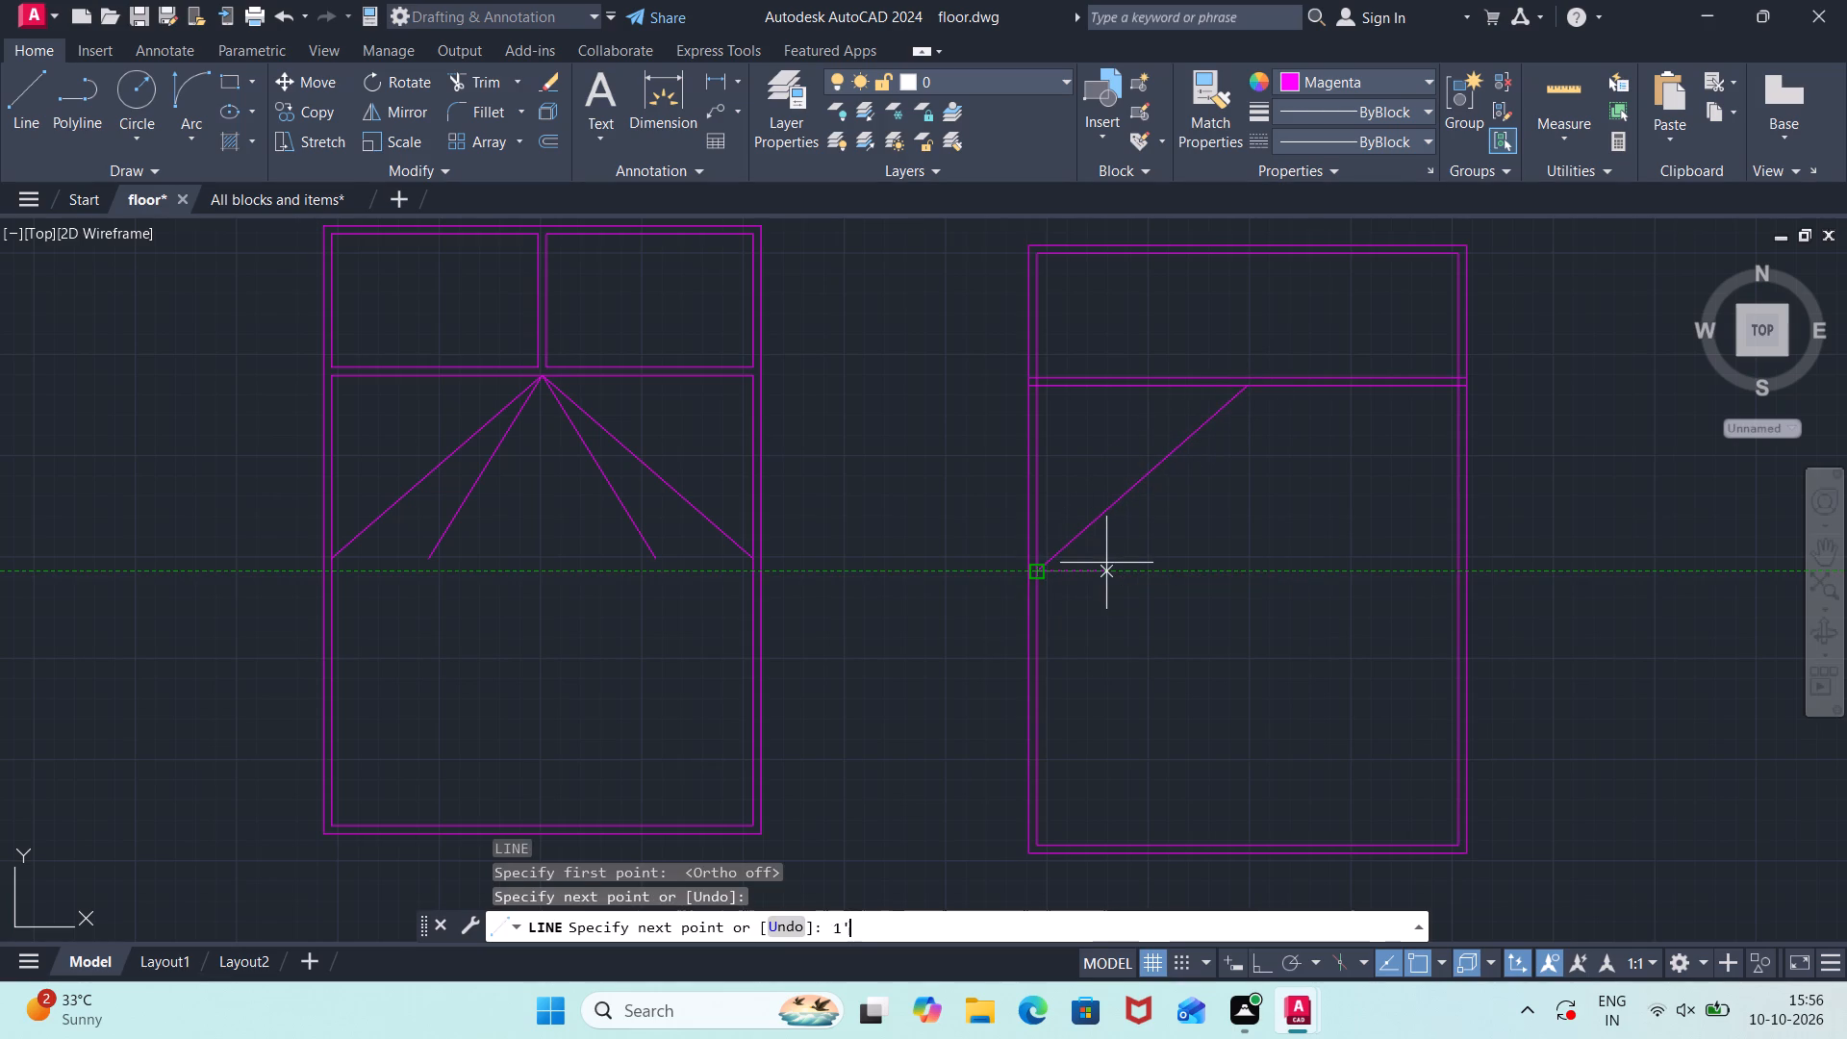
pyautogui.click(1251, 386)
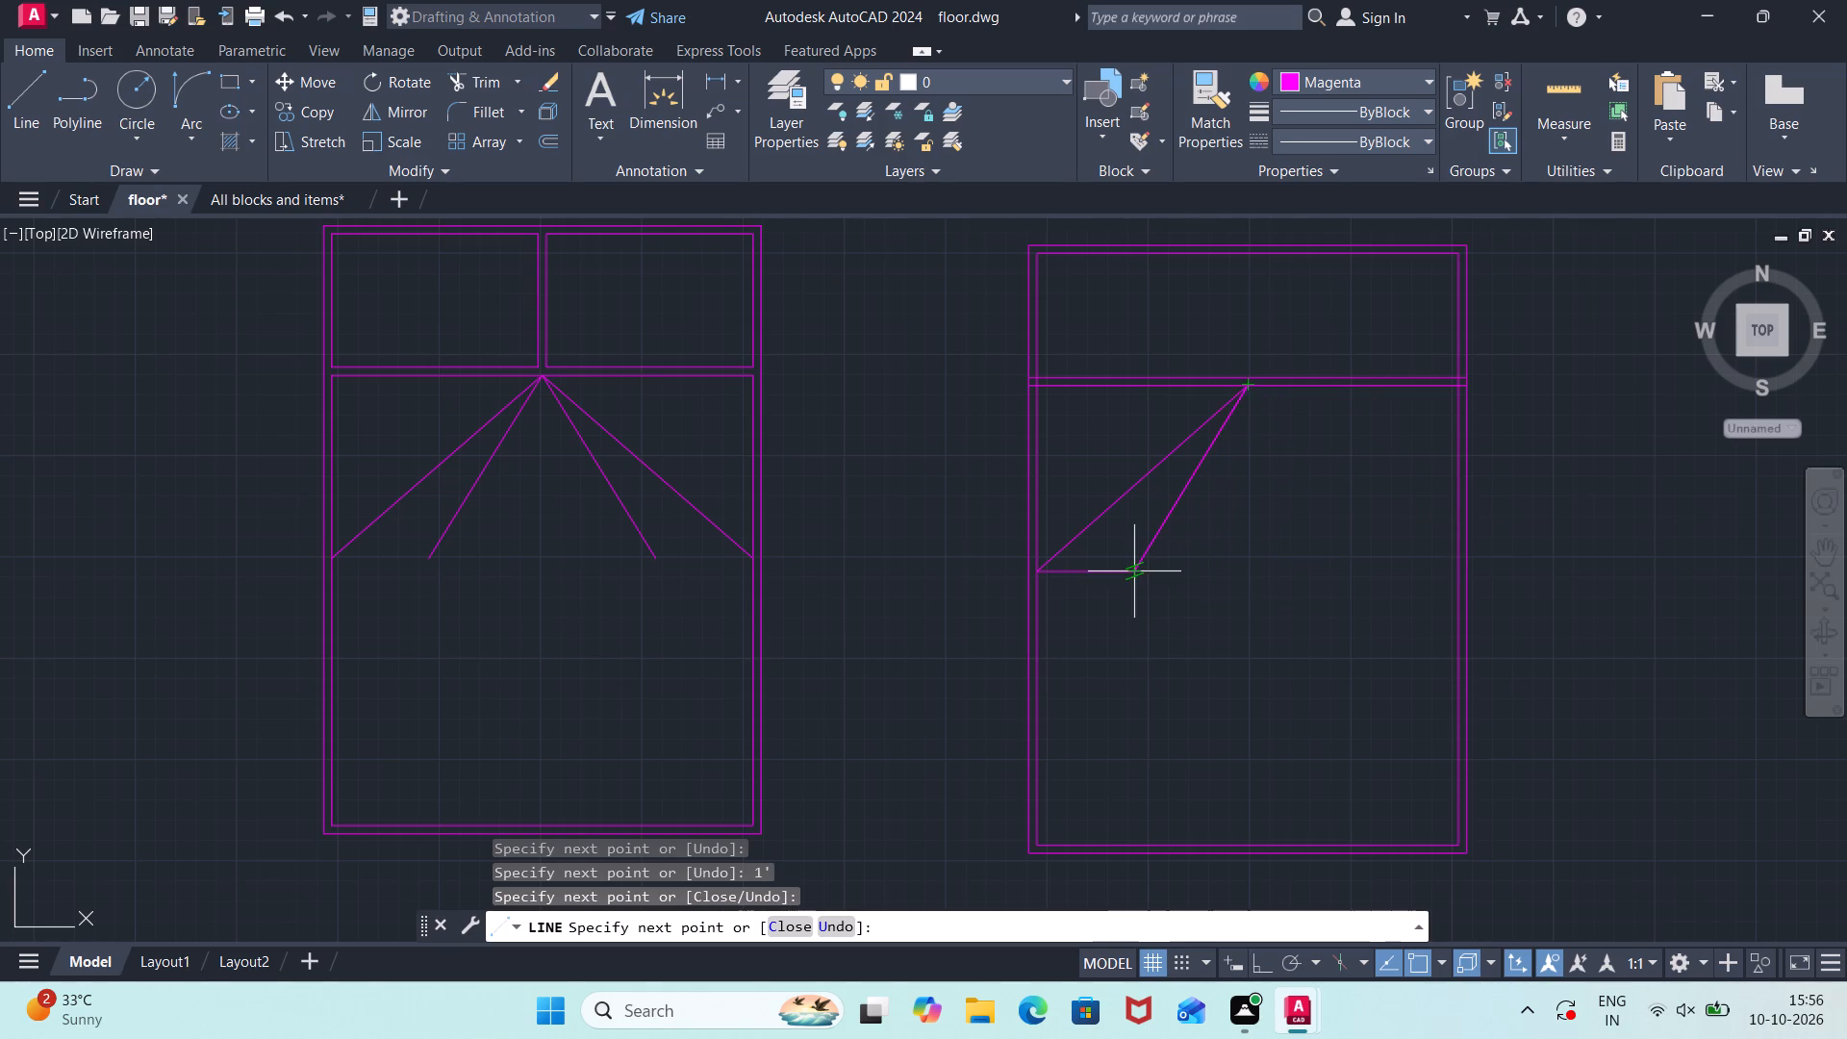
pyautogui.click(1457, 576)
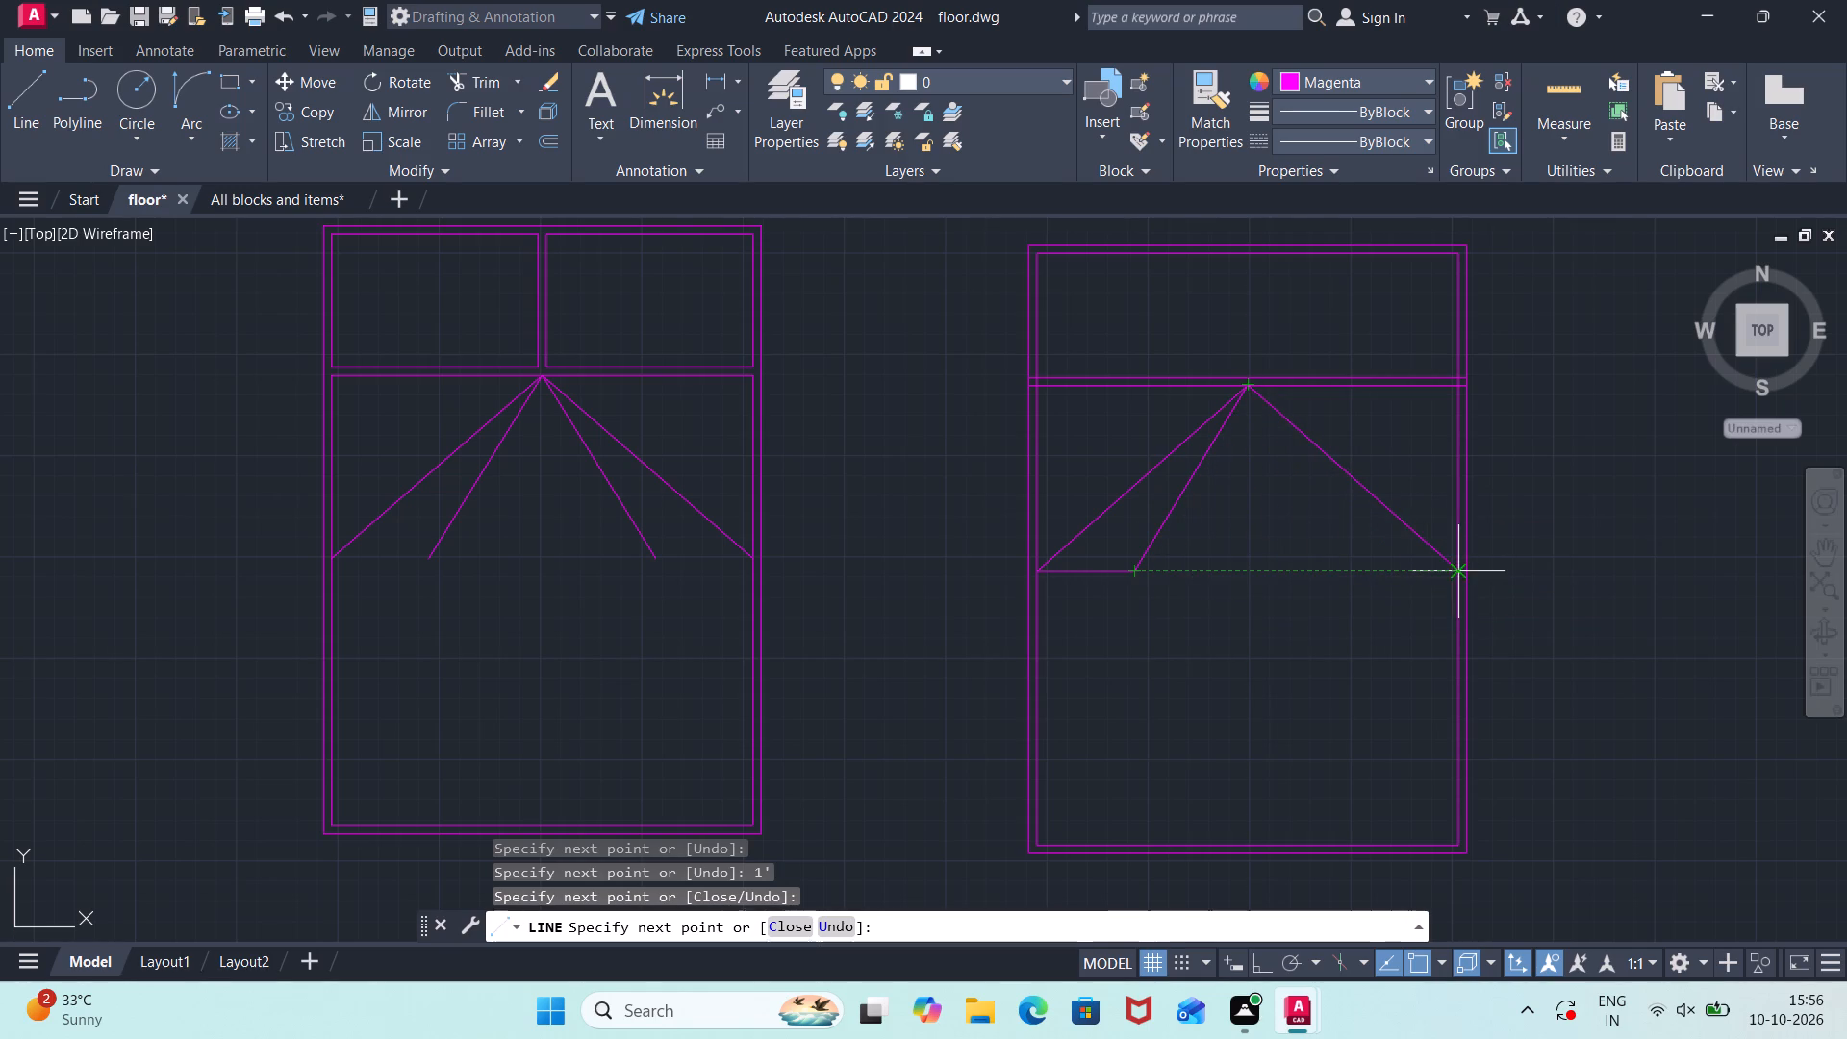
pyautogui.write("1'")
pyautogui.press('Return')
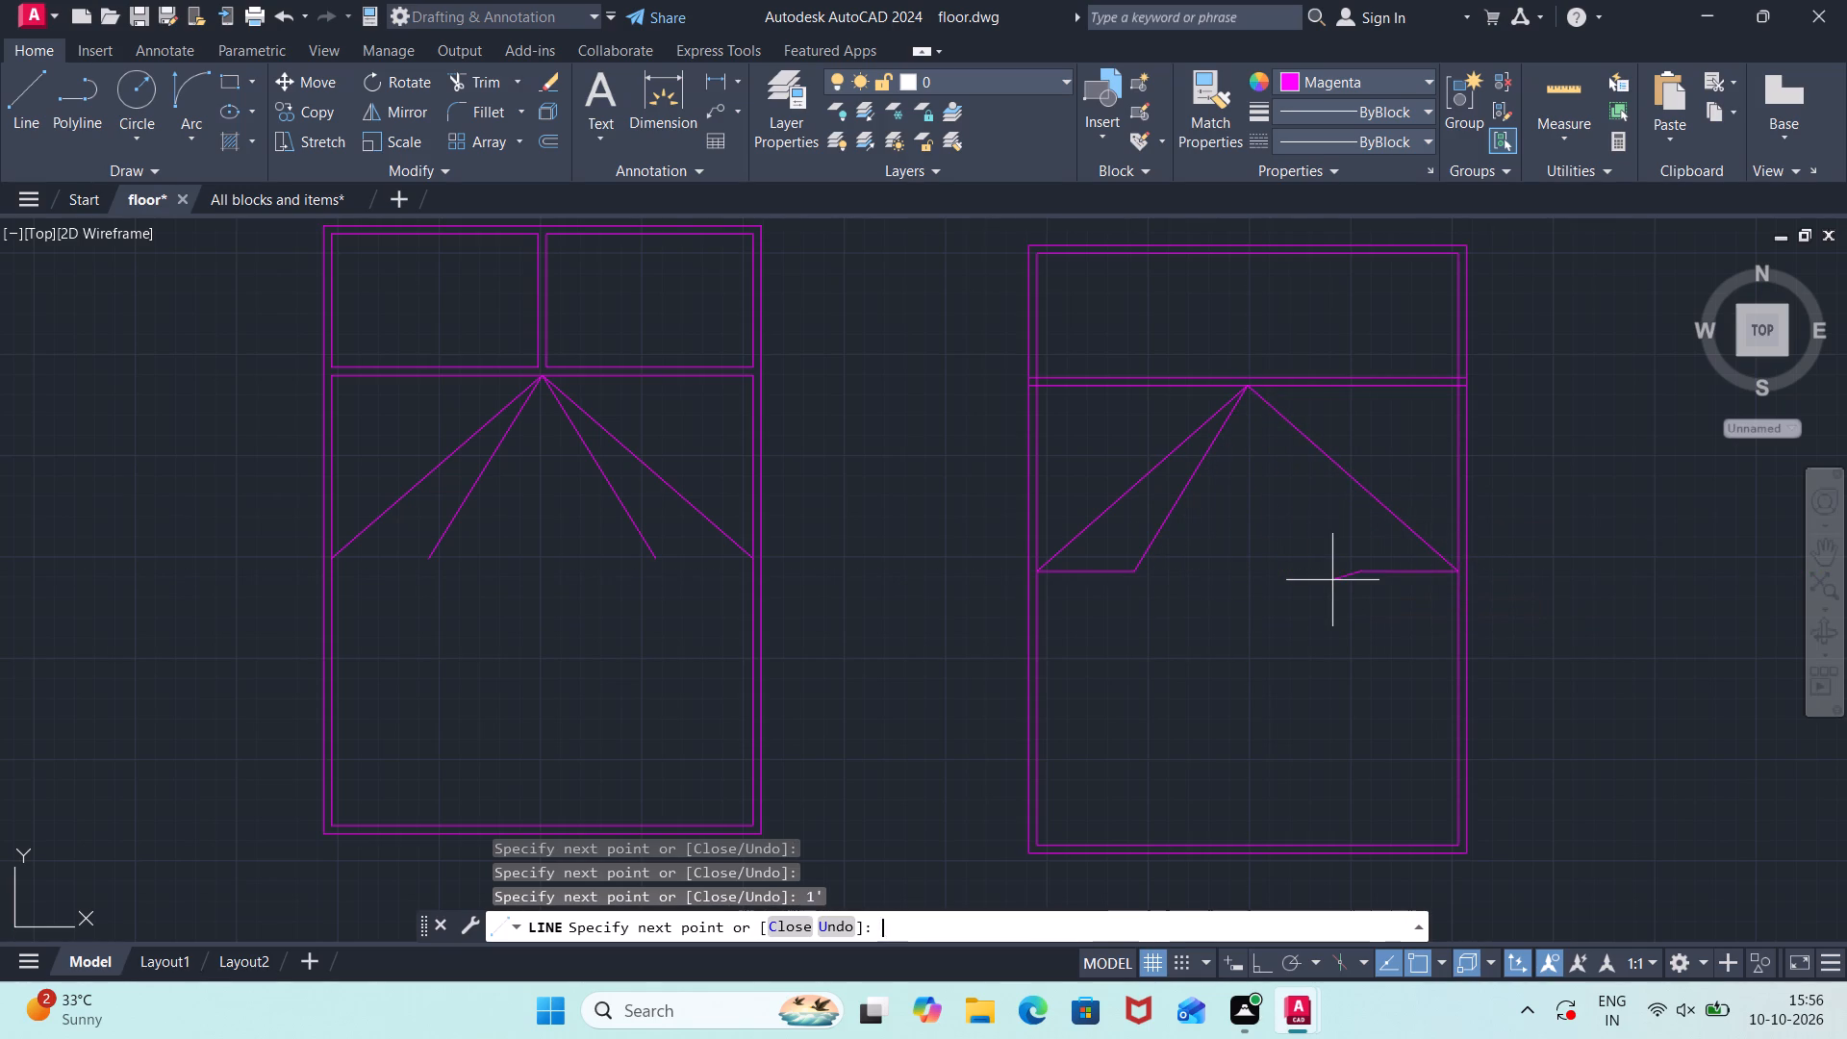
pyautogui.click(1249, 383)
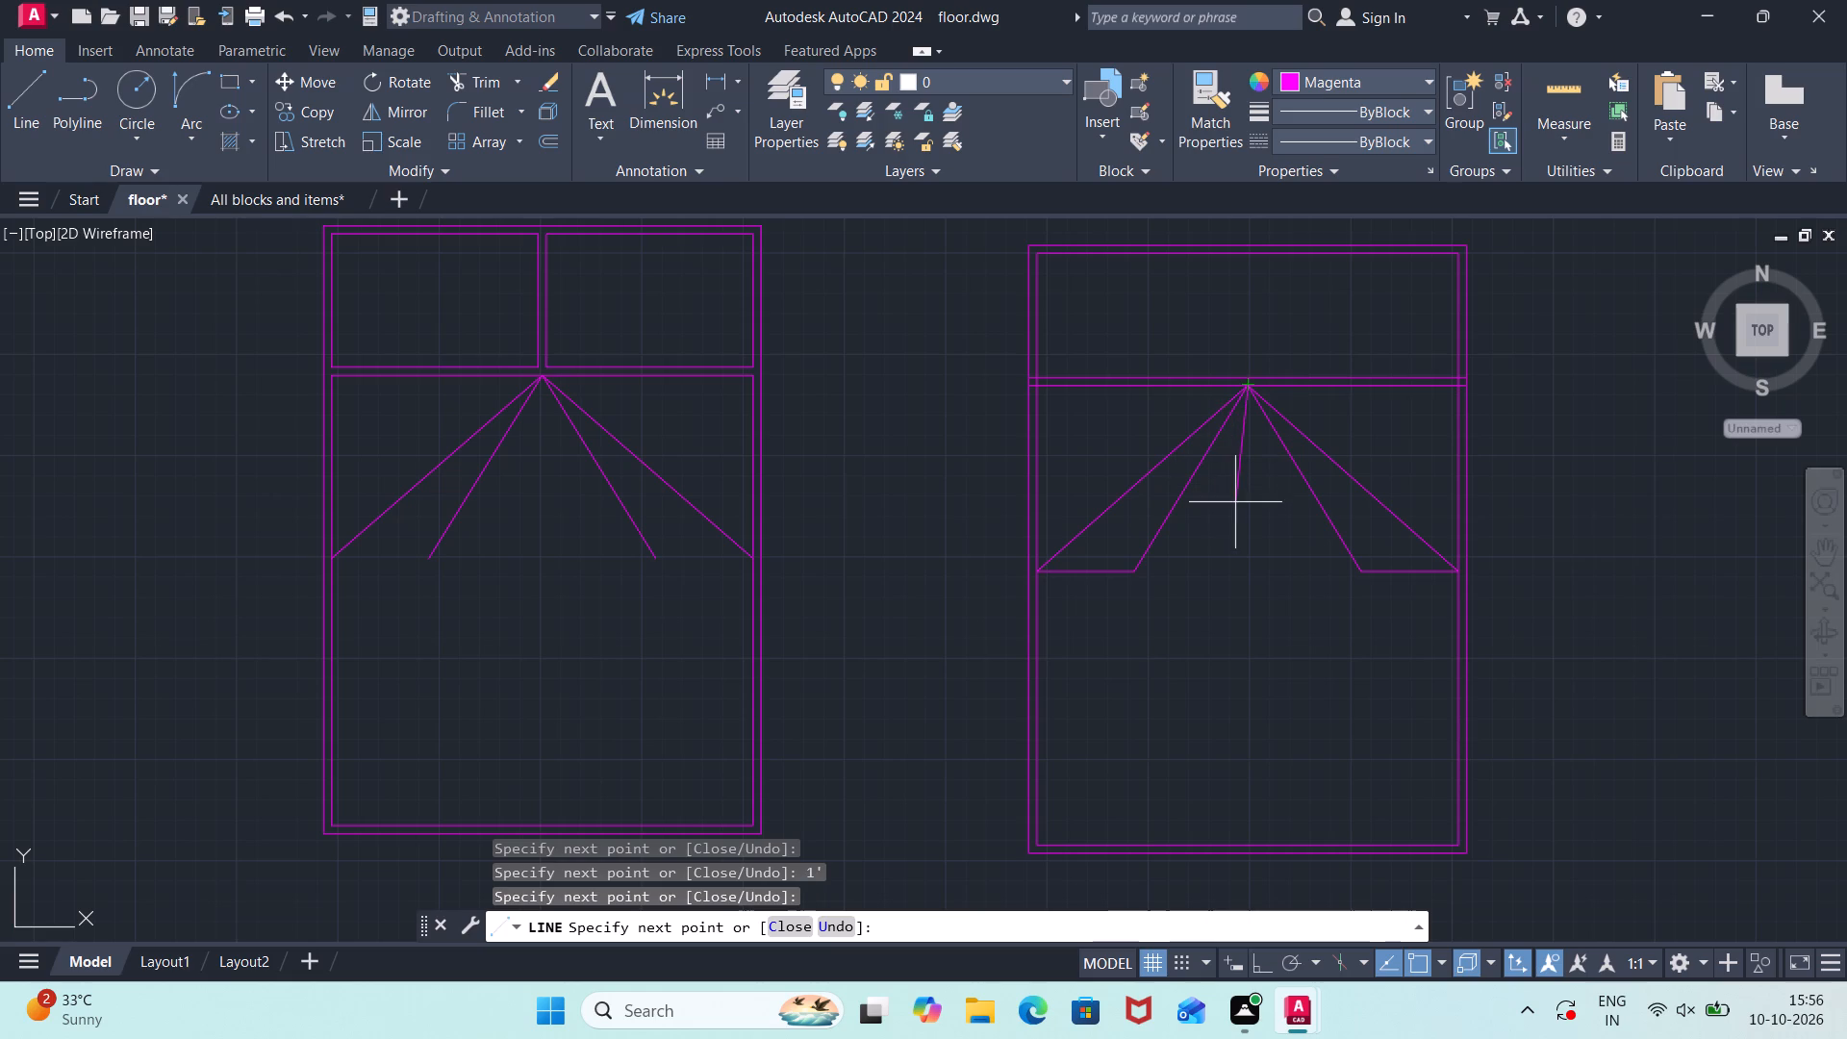
pyautogui.press('Escape')
# Delete the two 1' horizontal segments at the bottom of the third bed's fold lines.
pyautogui.click(1109, 569)
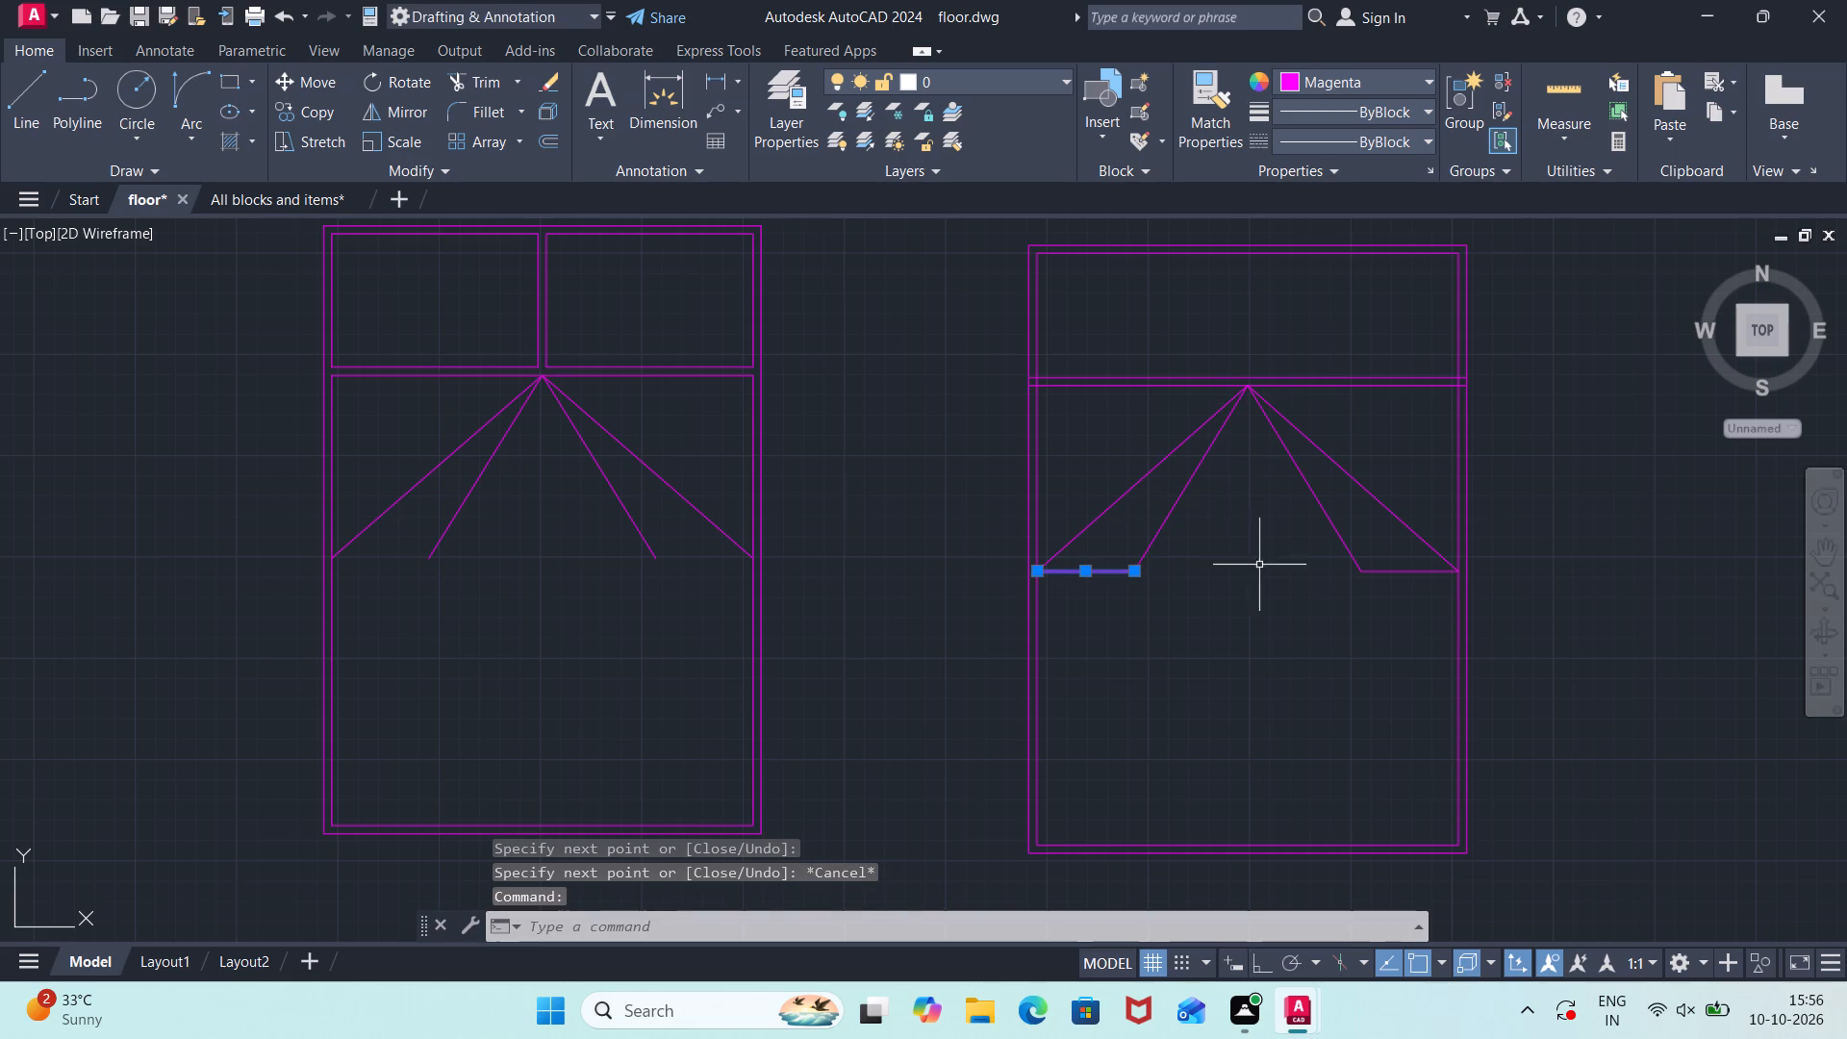
pyautogui.click(1402, 568)
pyautogui.click(1386, 604)
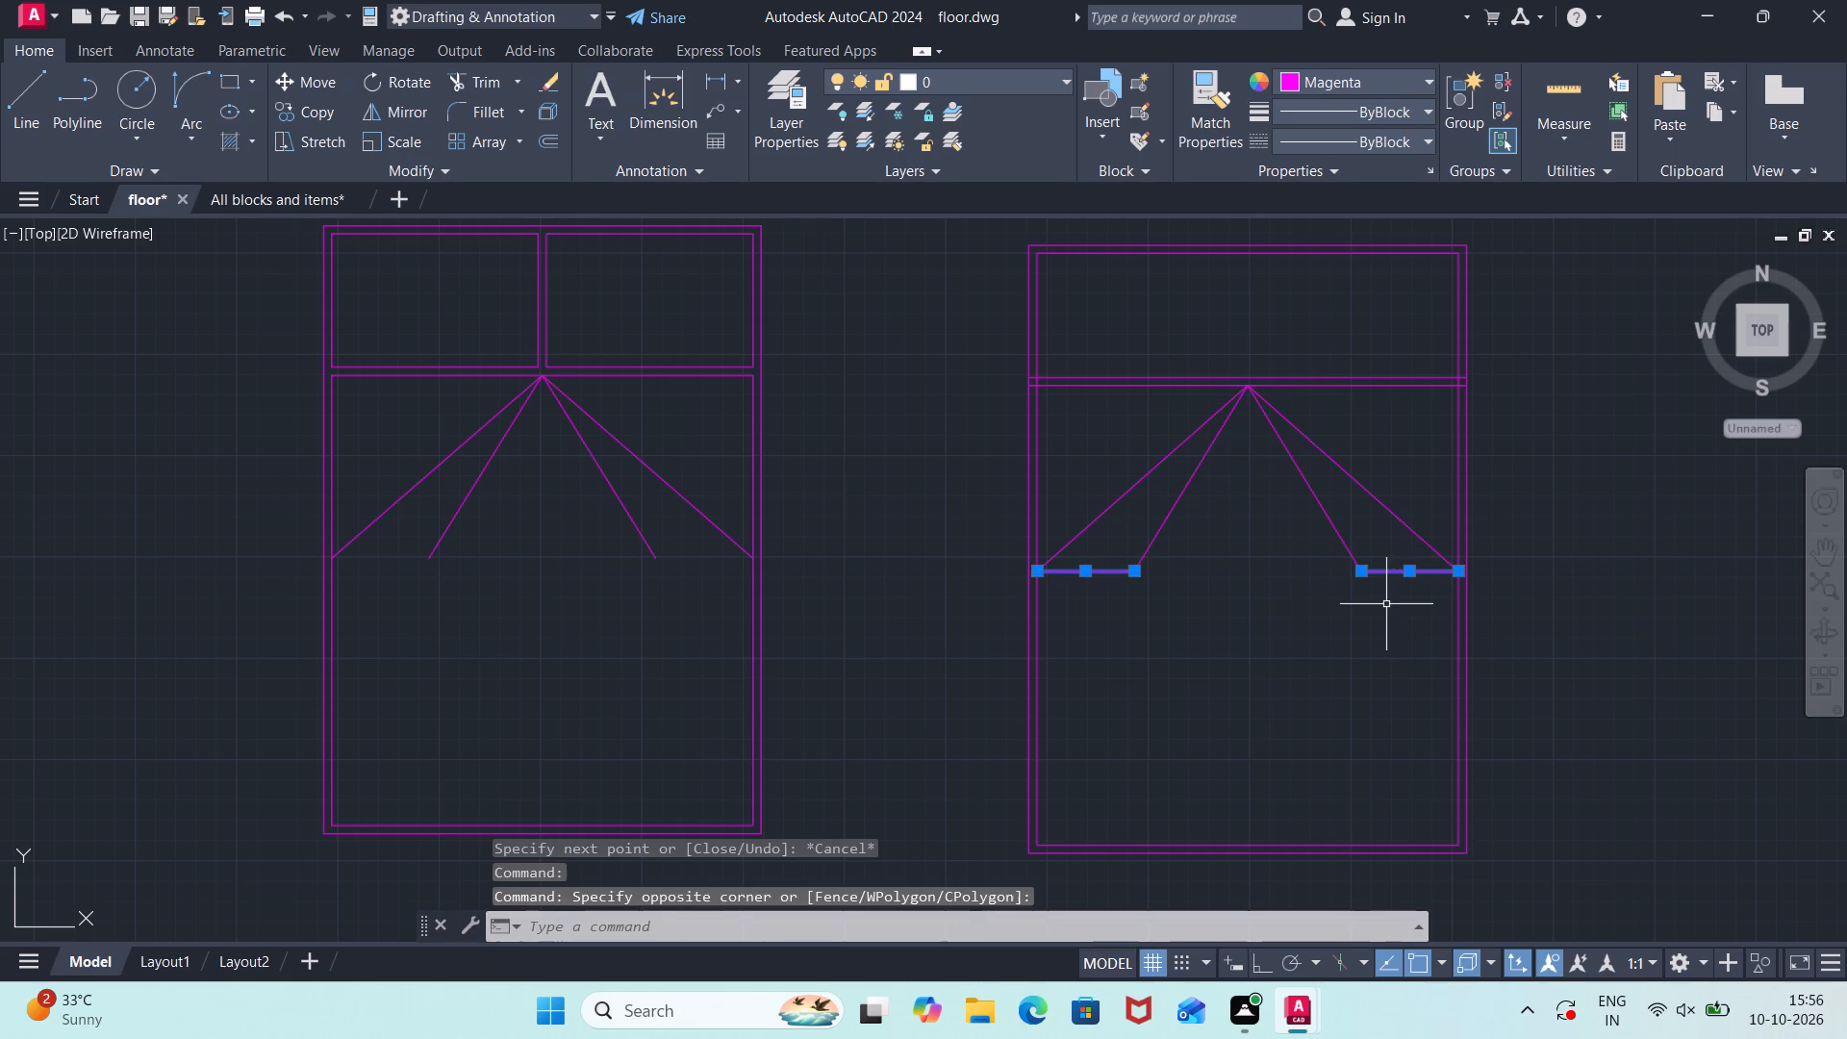
pyautogui.press('Delete')
# Draw a vertical centre line through the third bed's pillow area from the upper divider line's midpoint to the inset north edge.
pyautogui.press('l')
pyautogui.press('Return')
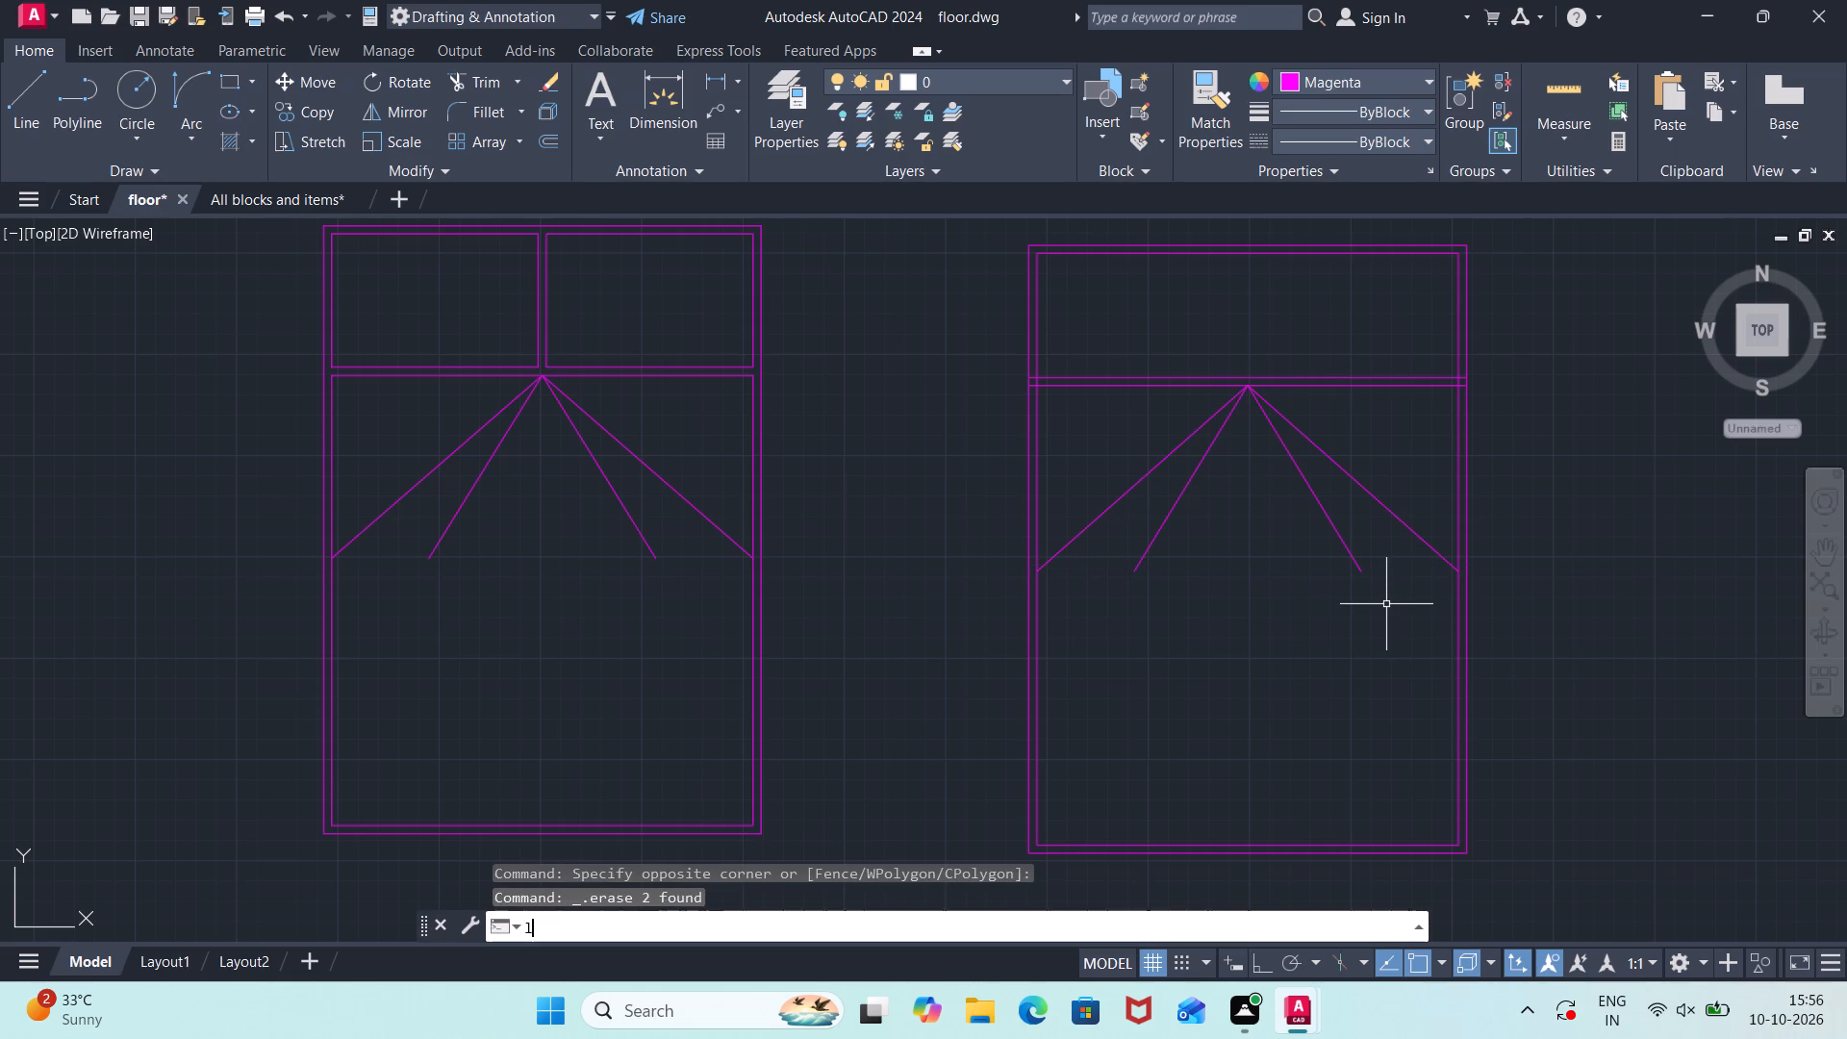
pyautogui.click(1245, 375)
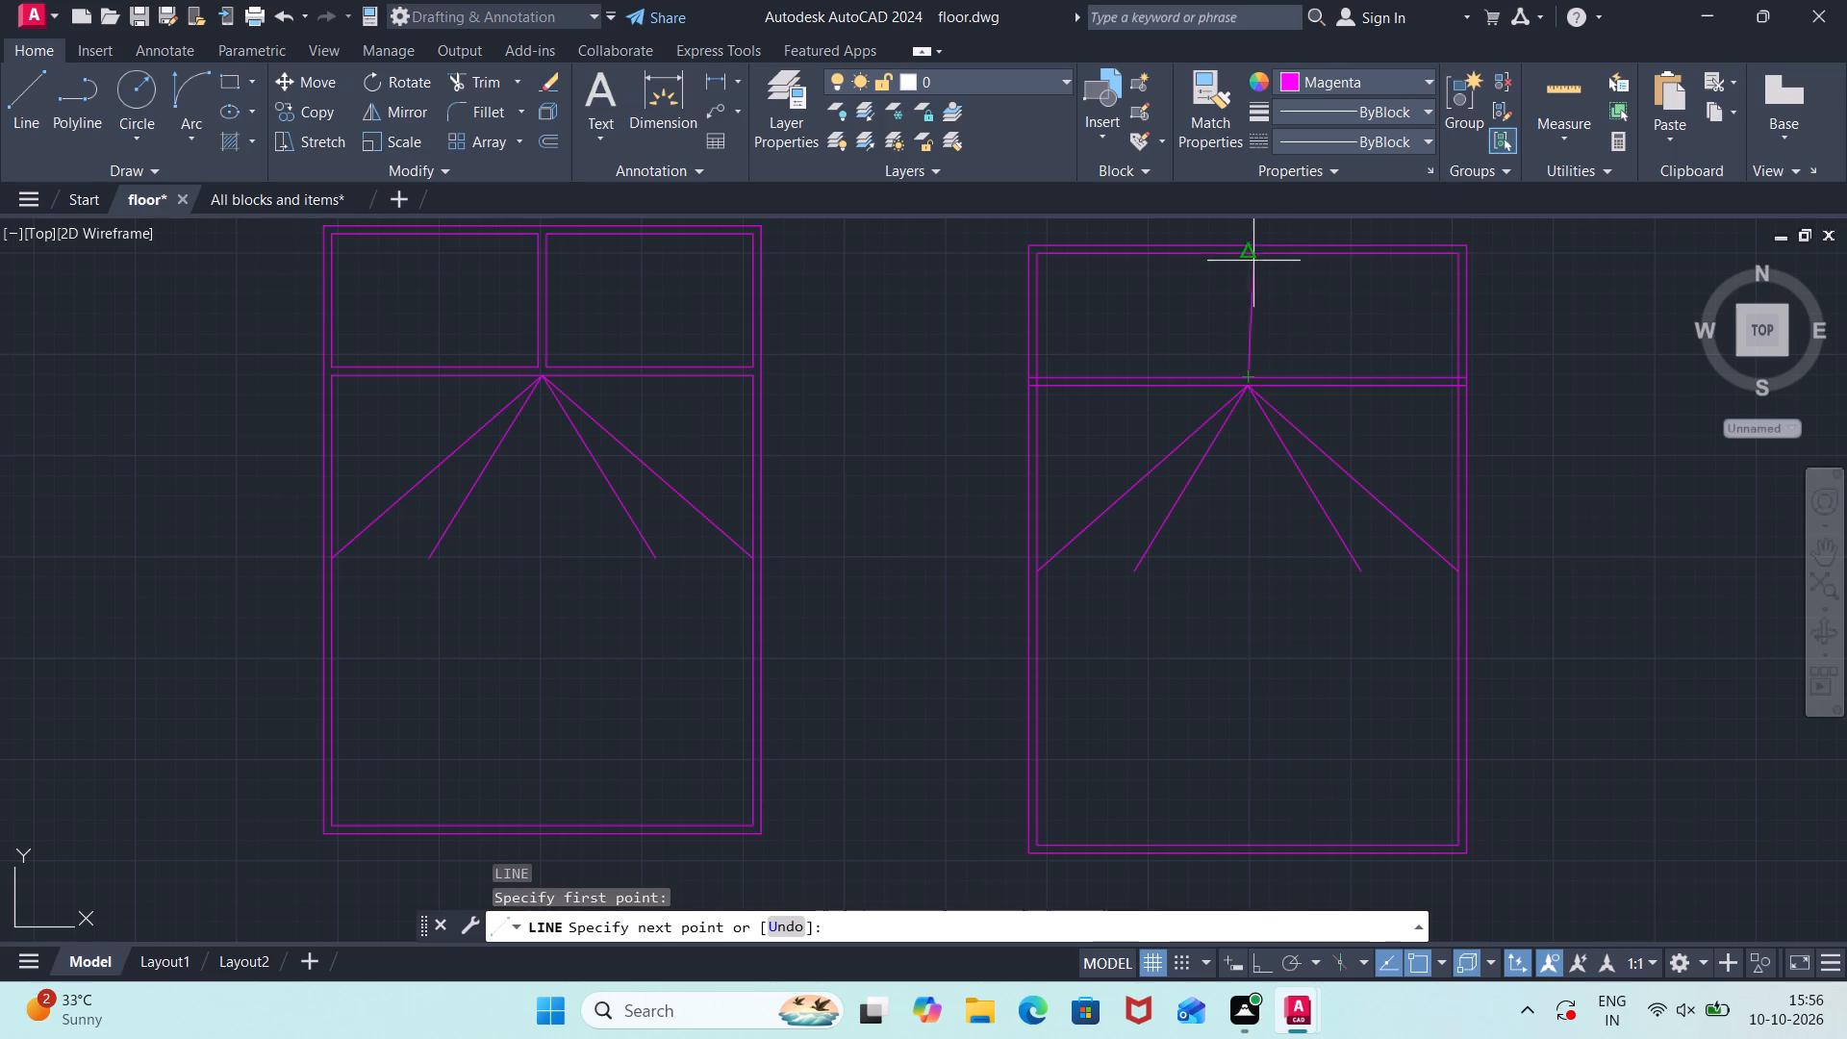
pyautogui.click(1254, 259)
pyautogui.press('Escape')
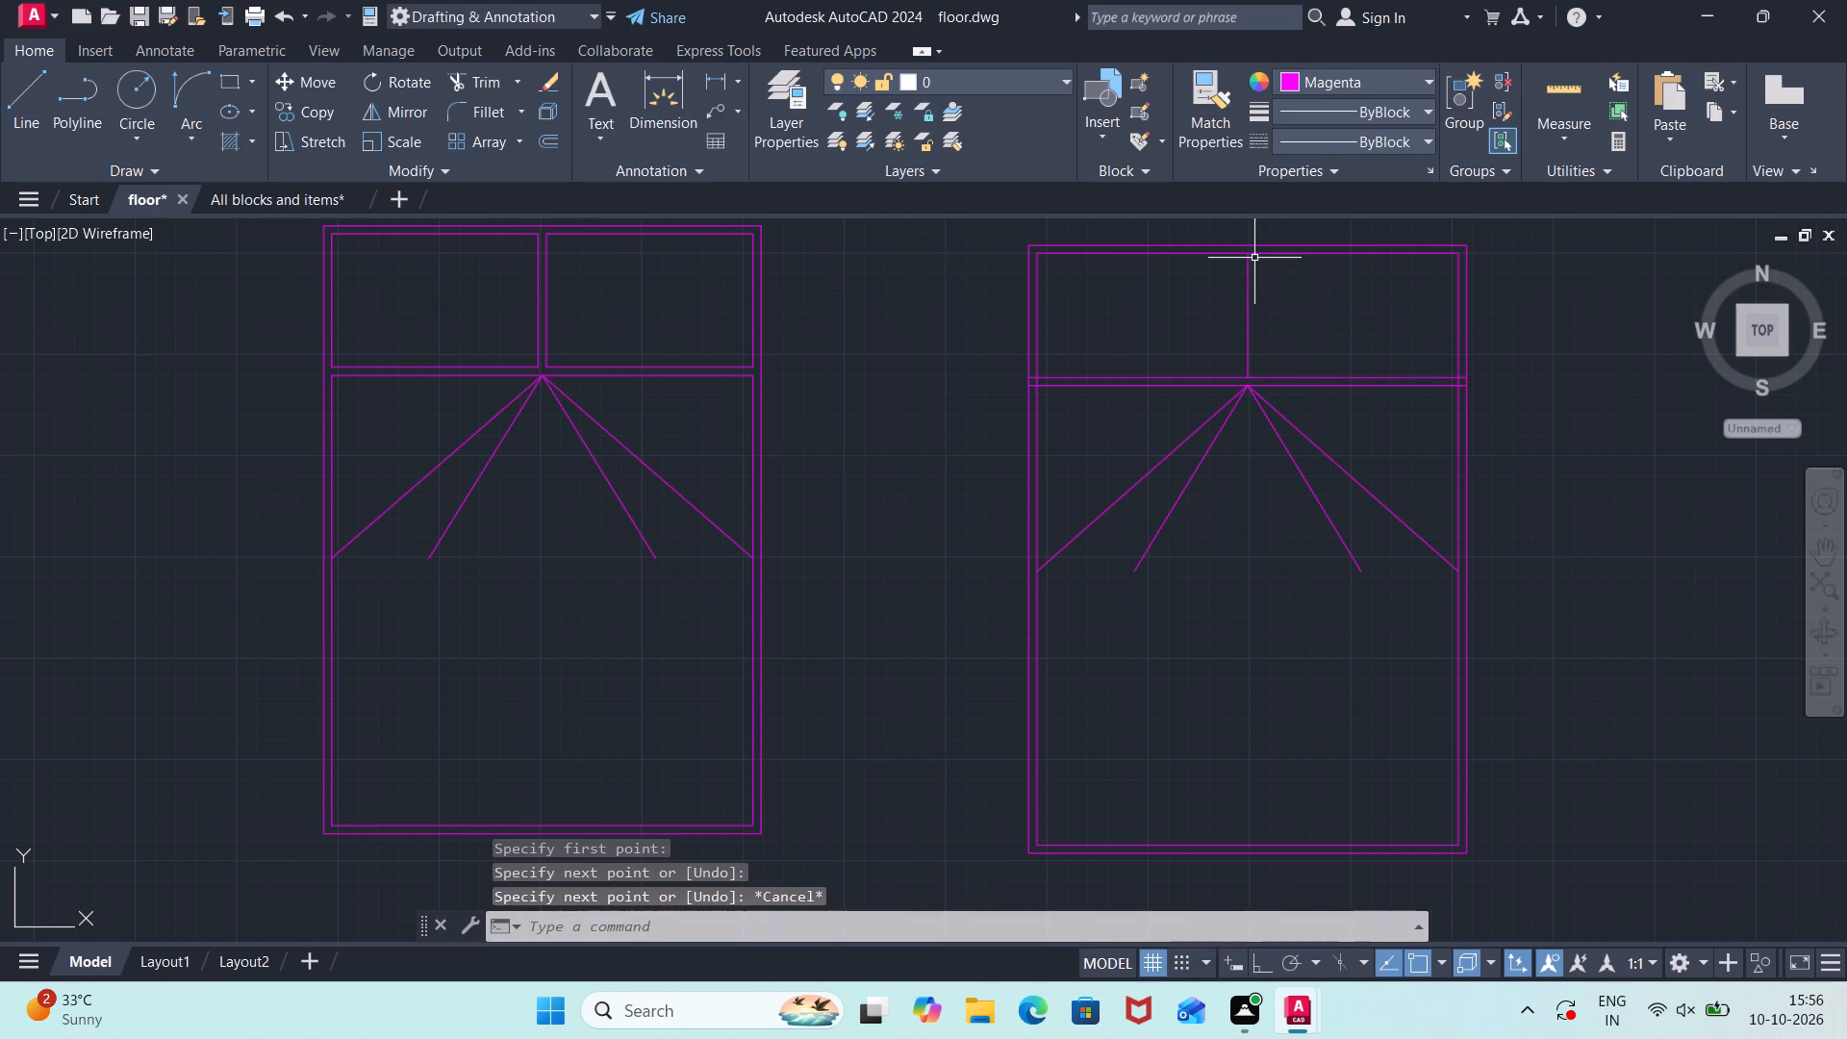
# Offset the pillow area's vertical centre line 0.5" to both the west and east sides.
pyautogui.write('off')
pyautogui.press('Return')
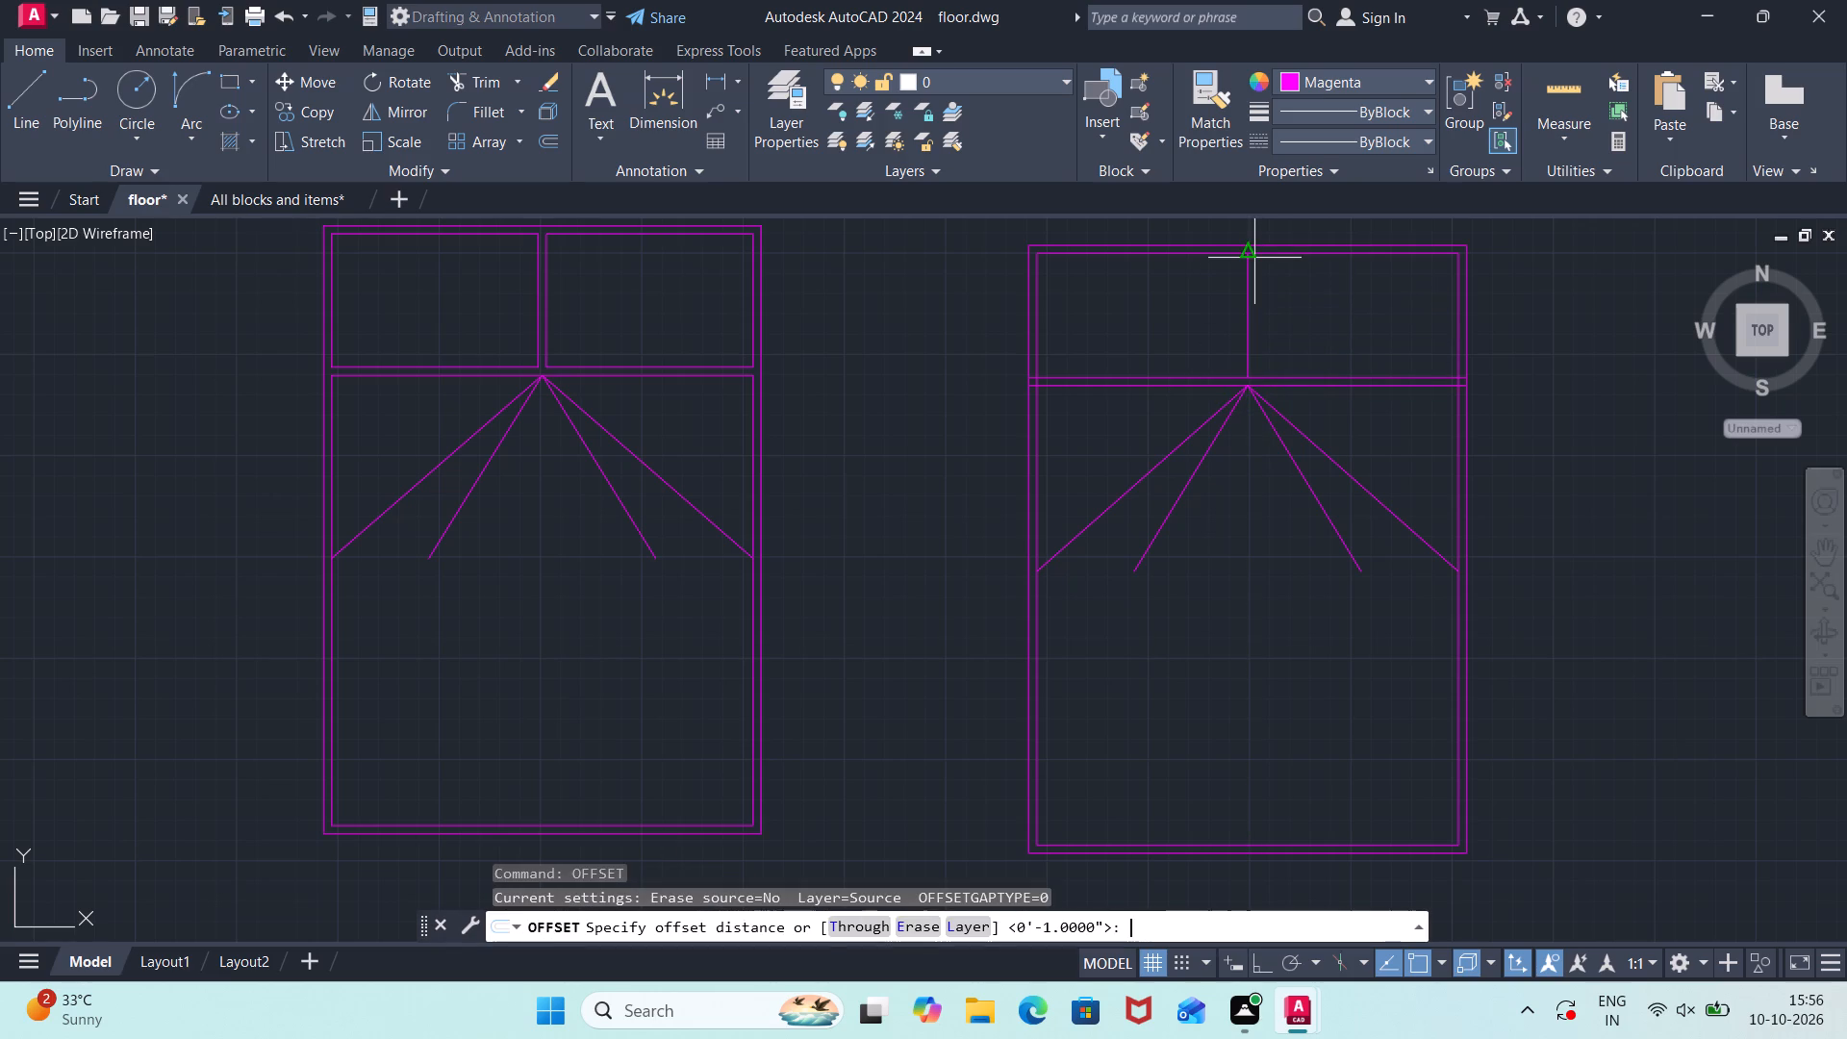
pyautogui.write('0.5"')
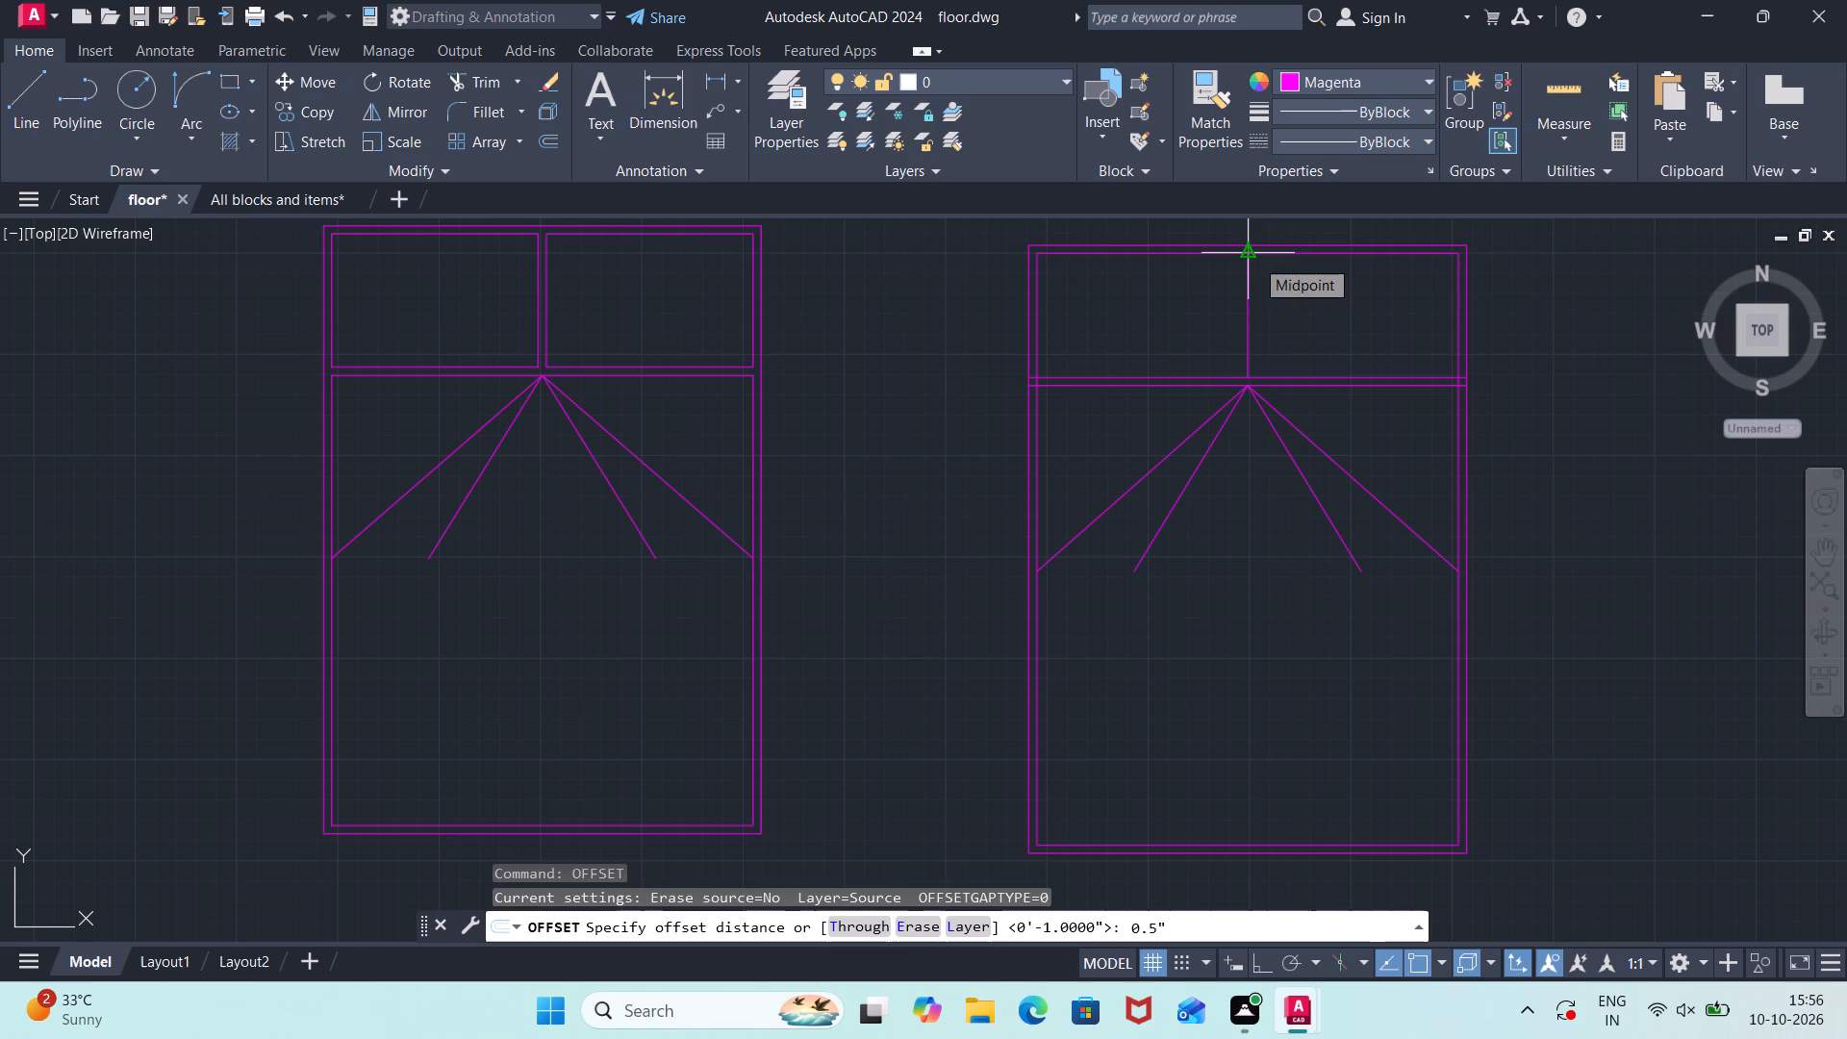
pyautogui.press('Return')
pyautogui.click(1245, 295)
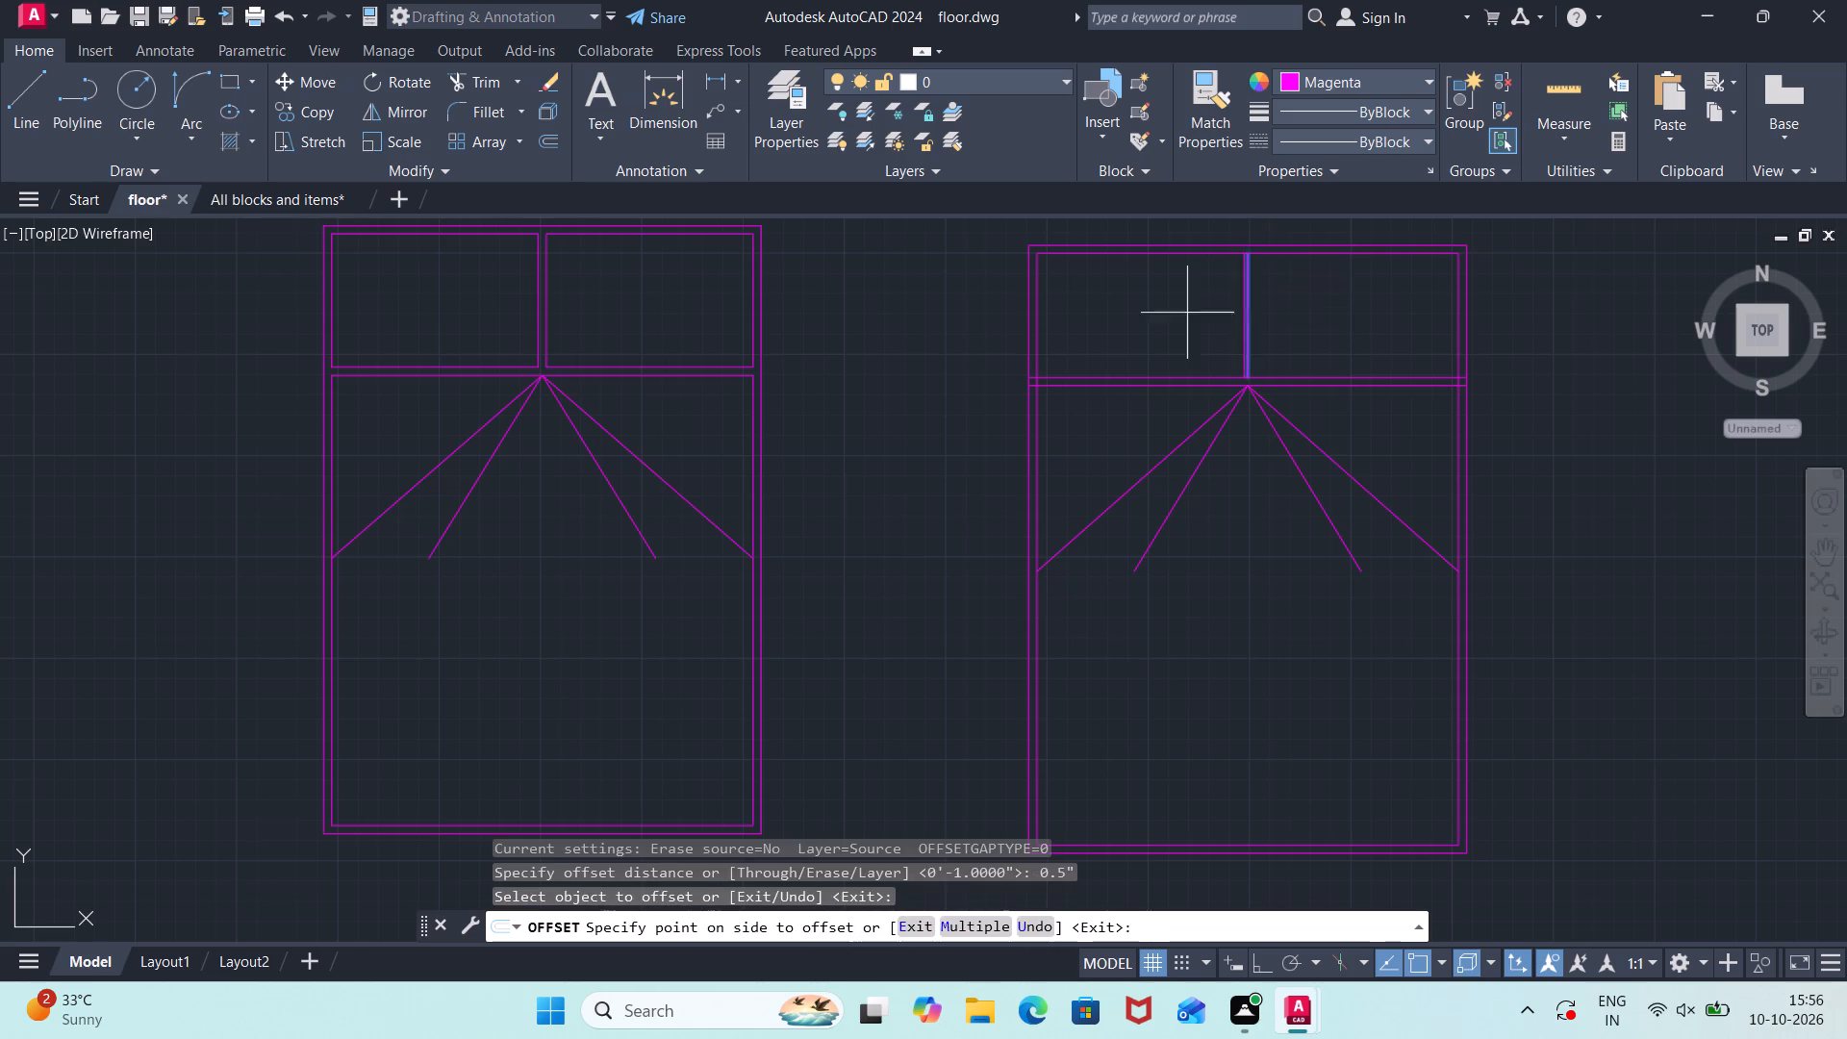
pyautogui.click(1127, 319)
pyautogui.click(1247, 337)
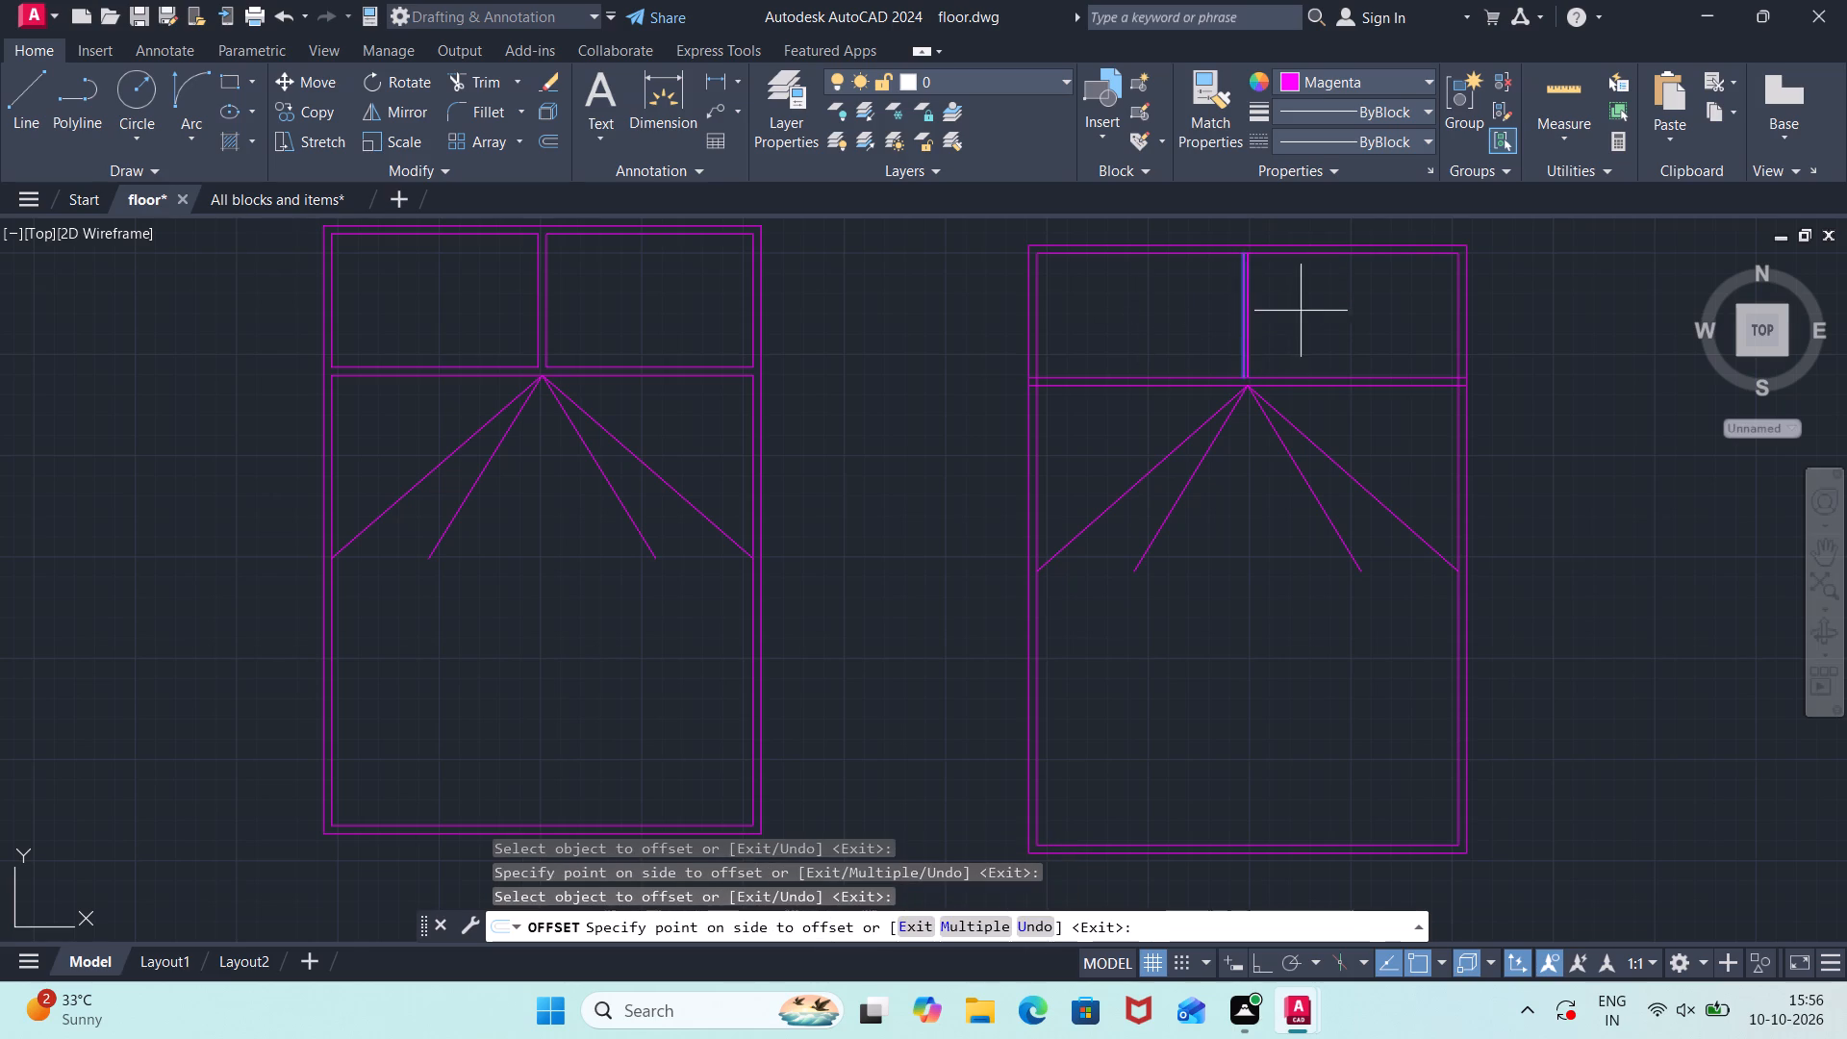
pyautogui.scroll(2, 1263, 335)
pyautogui.click(1219, 362)
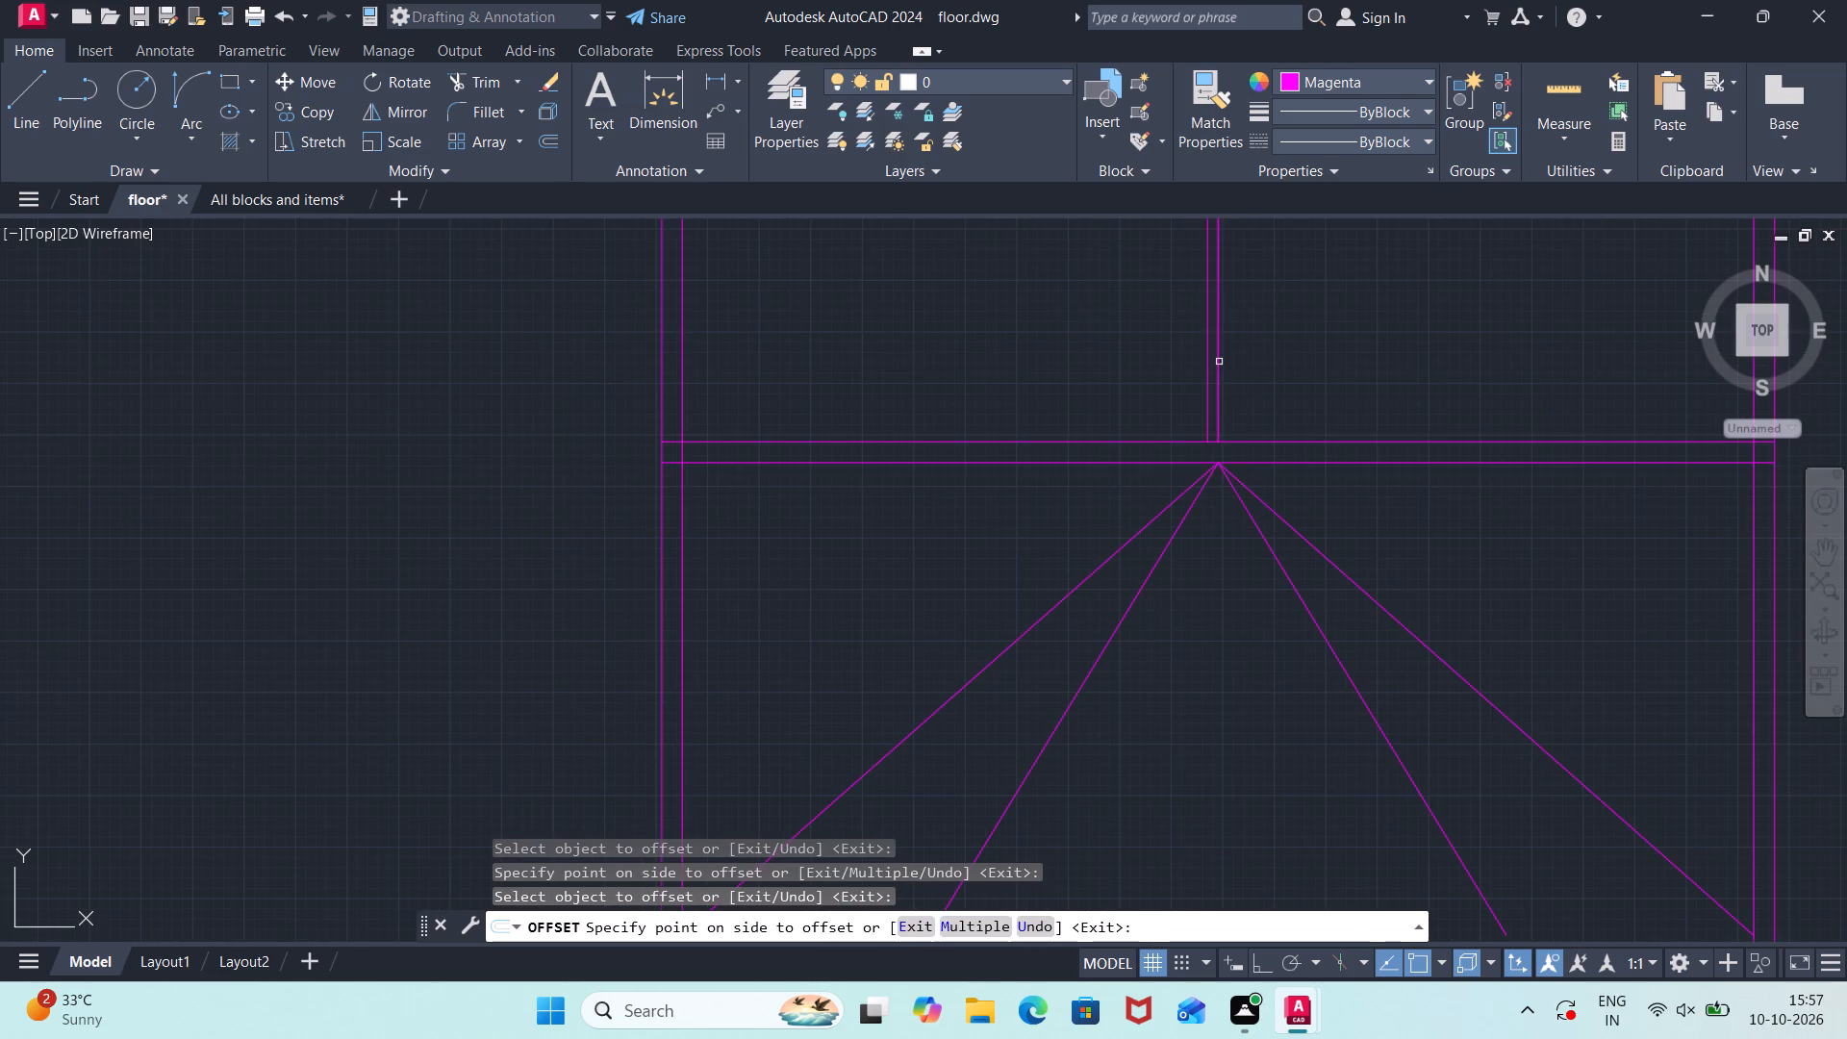
pyautogui.click(1219, 364)
pyautogui.click(1336, 348)
pyautogui.scroll(-2, 1258, 366)
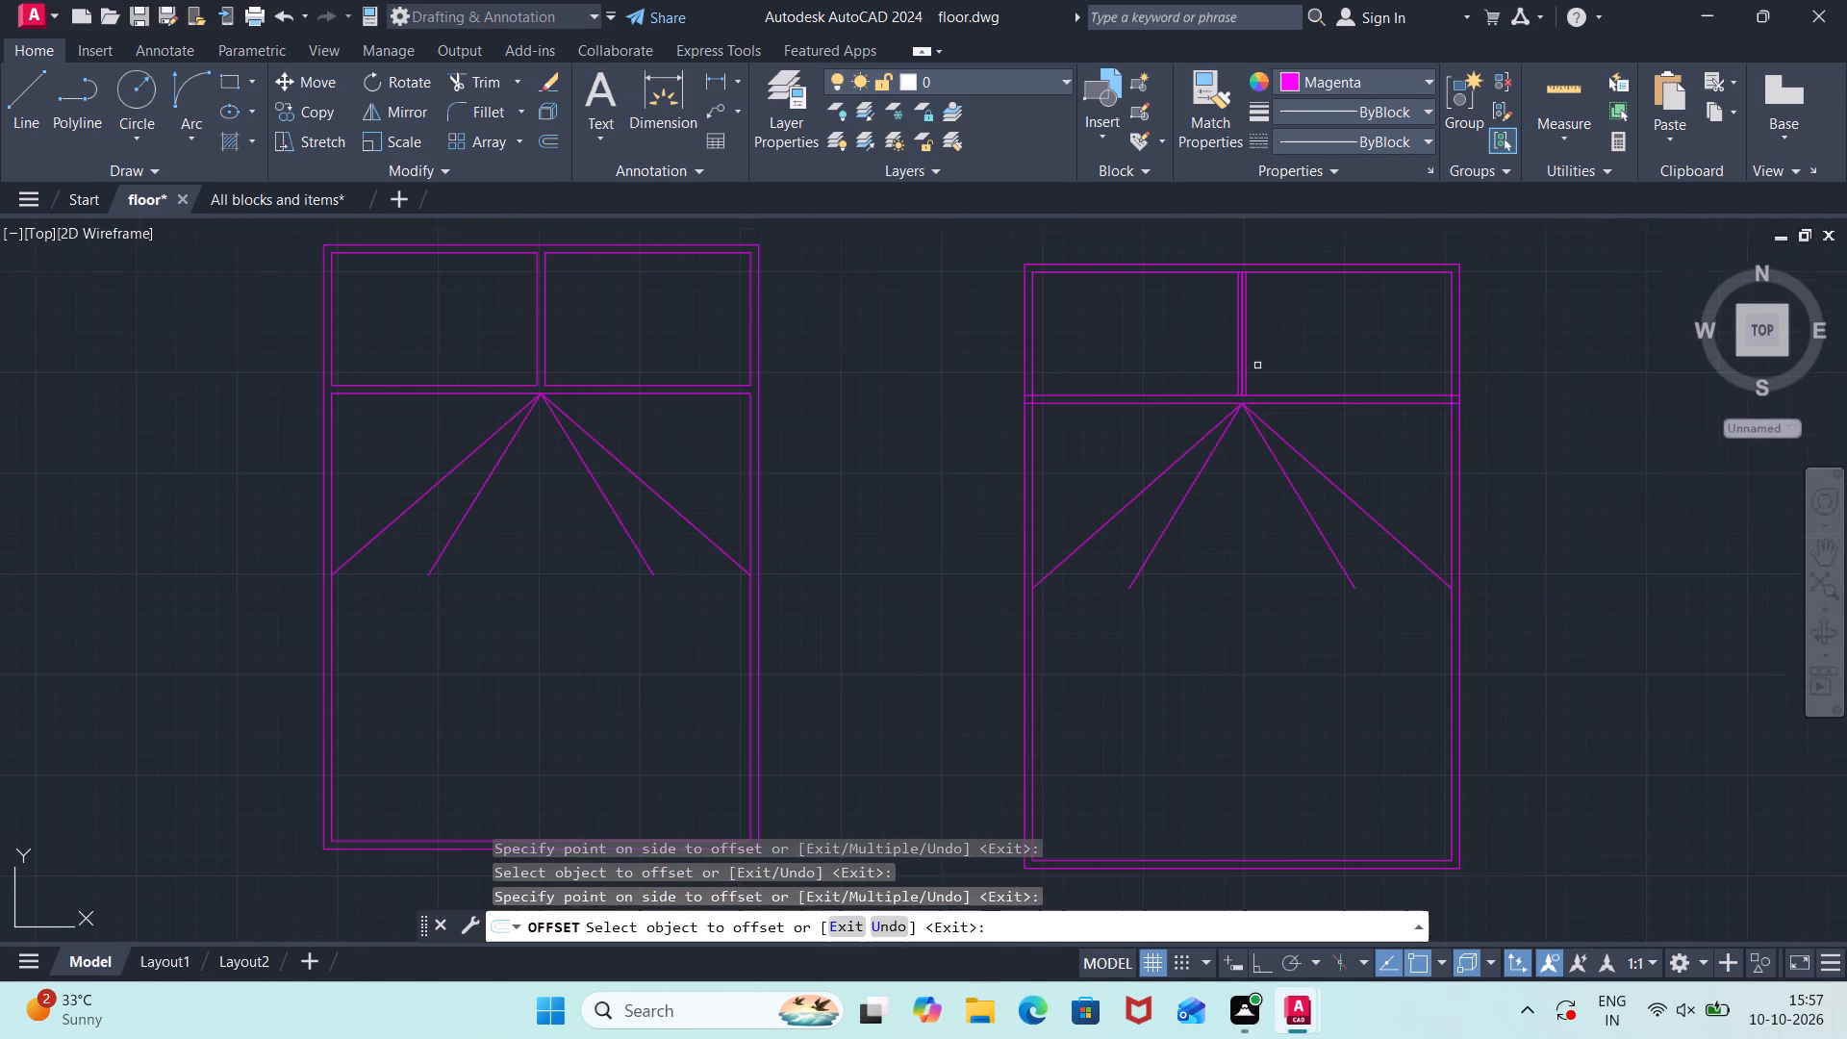
pyautogui.press('Escape')
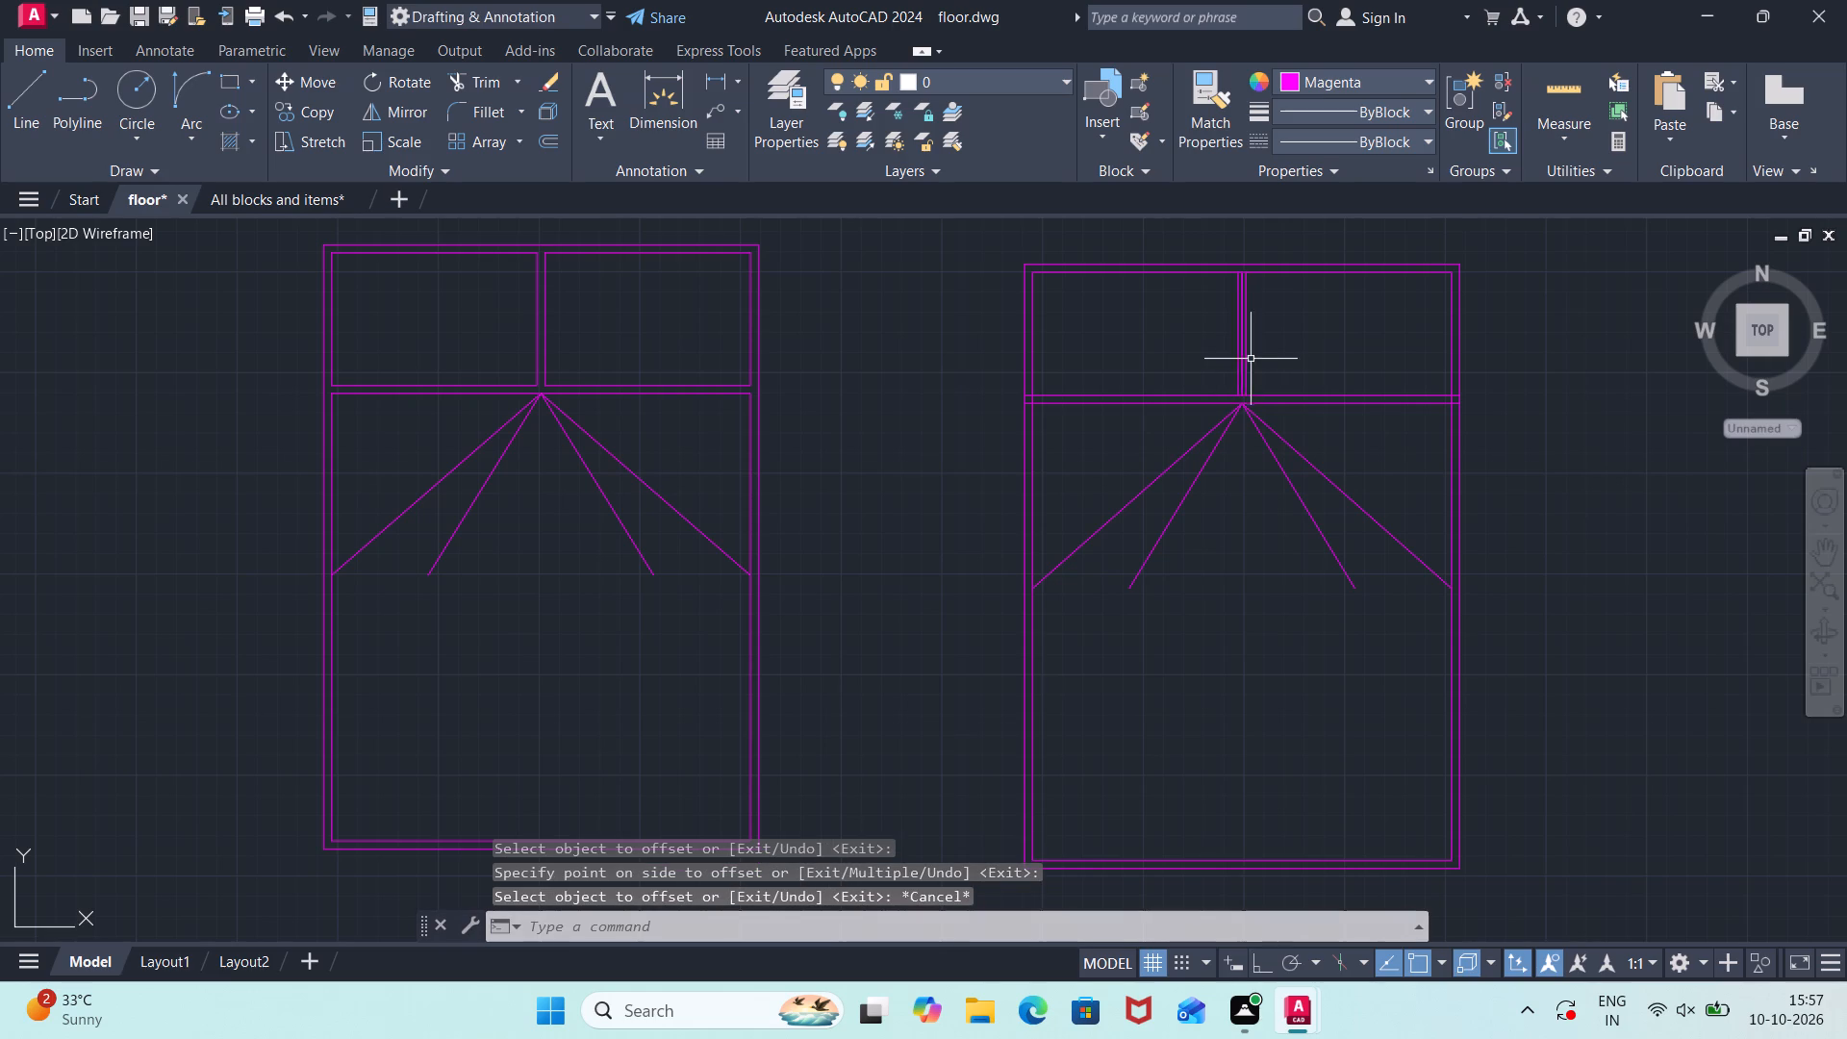
# Delete the pillow divider's original centre line and the leftover line beside it on the third bed, keeping the two outer offset lines.
pyautogui.click(1242, 366)
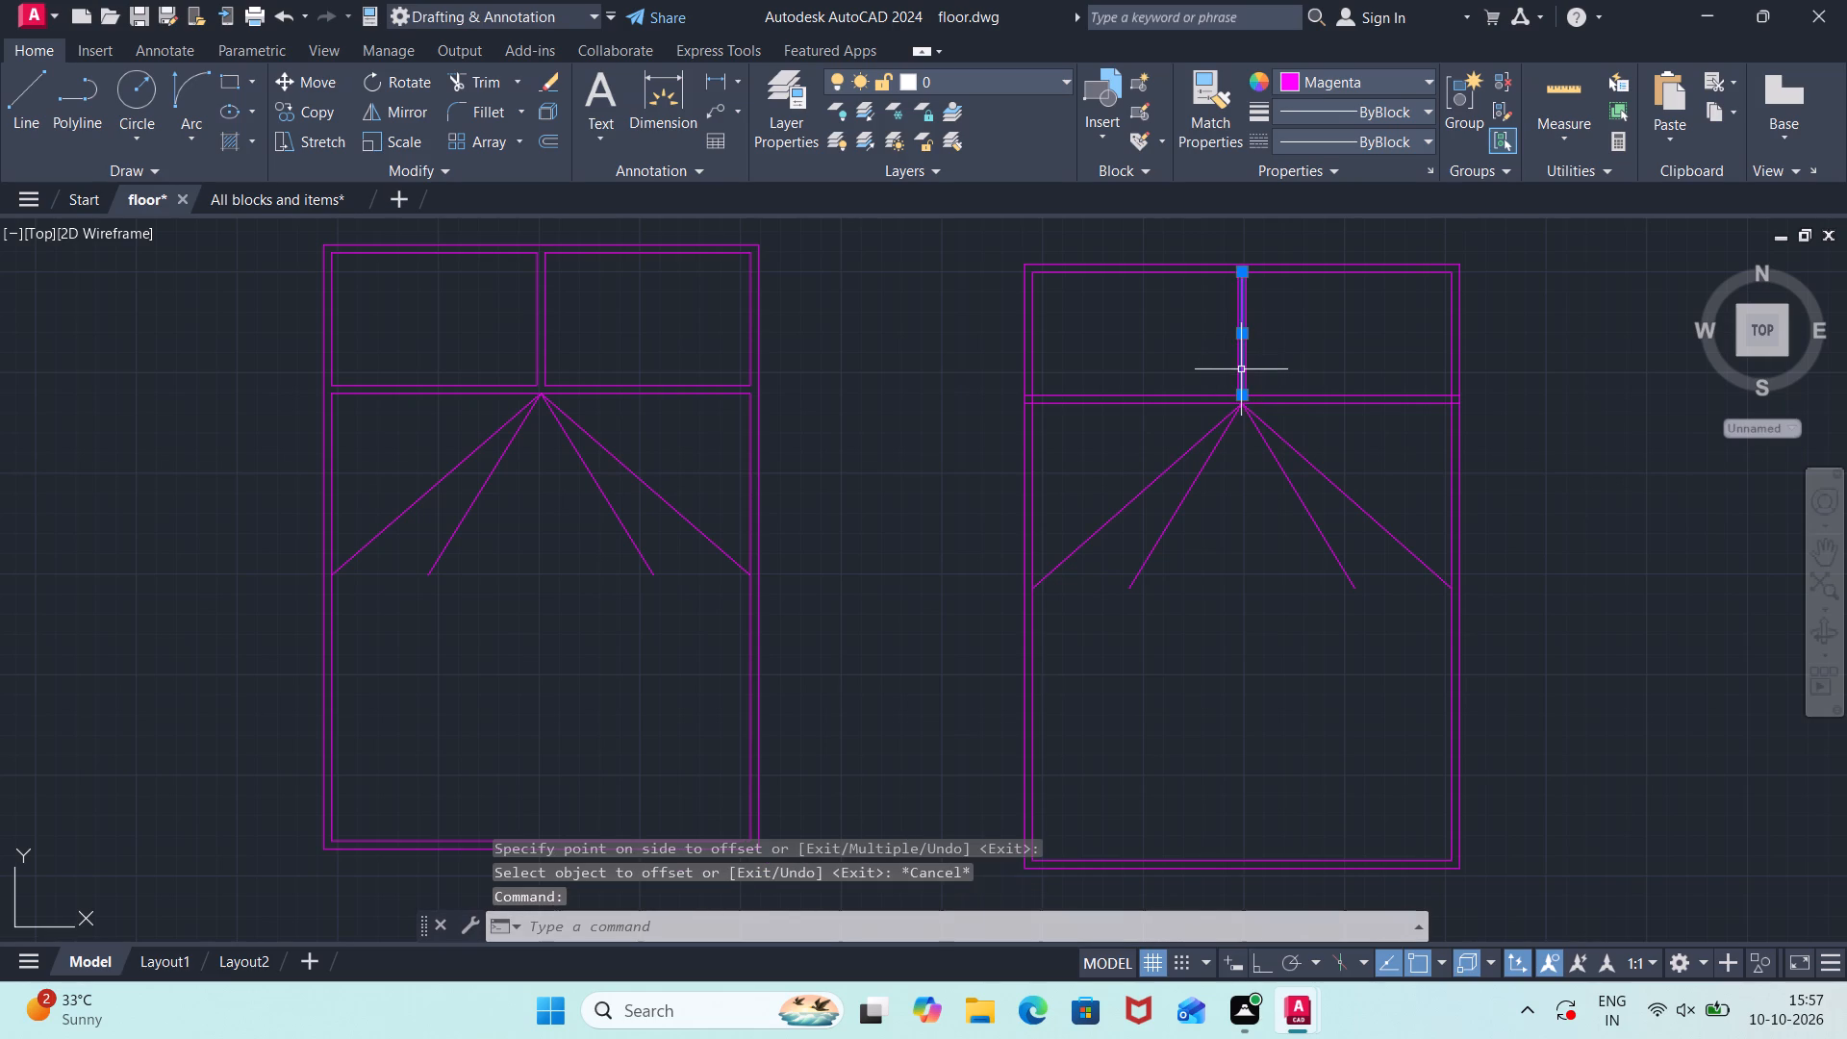
pyautogui.press('Delete')
pyautogui.scroll(3, 1240, 370)
pyautogui.click(1240, 368)
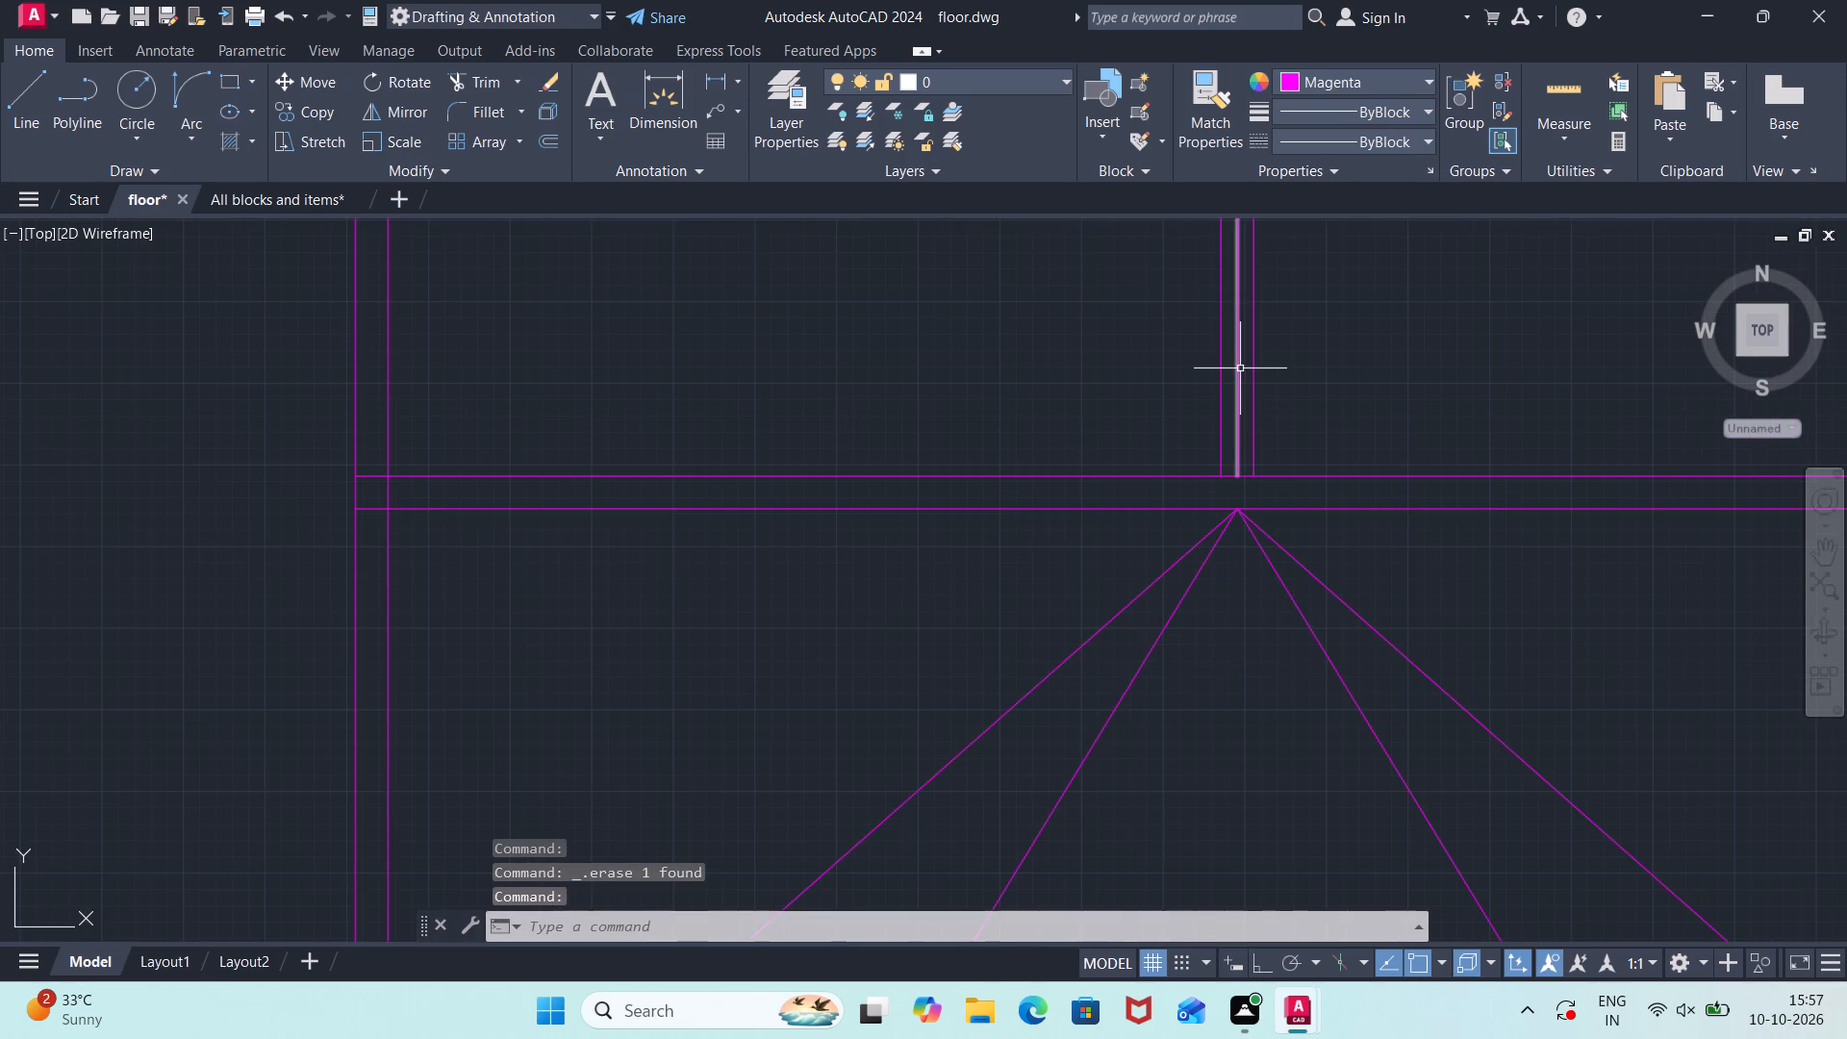
pyautogui.press('Delete')
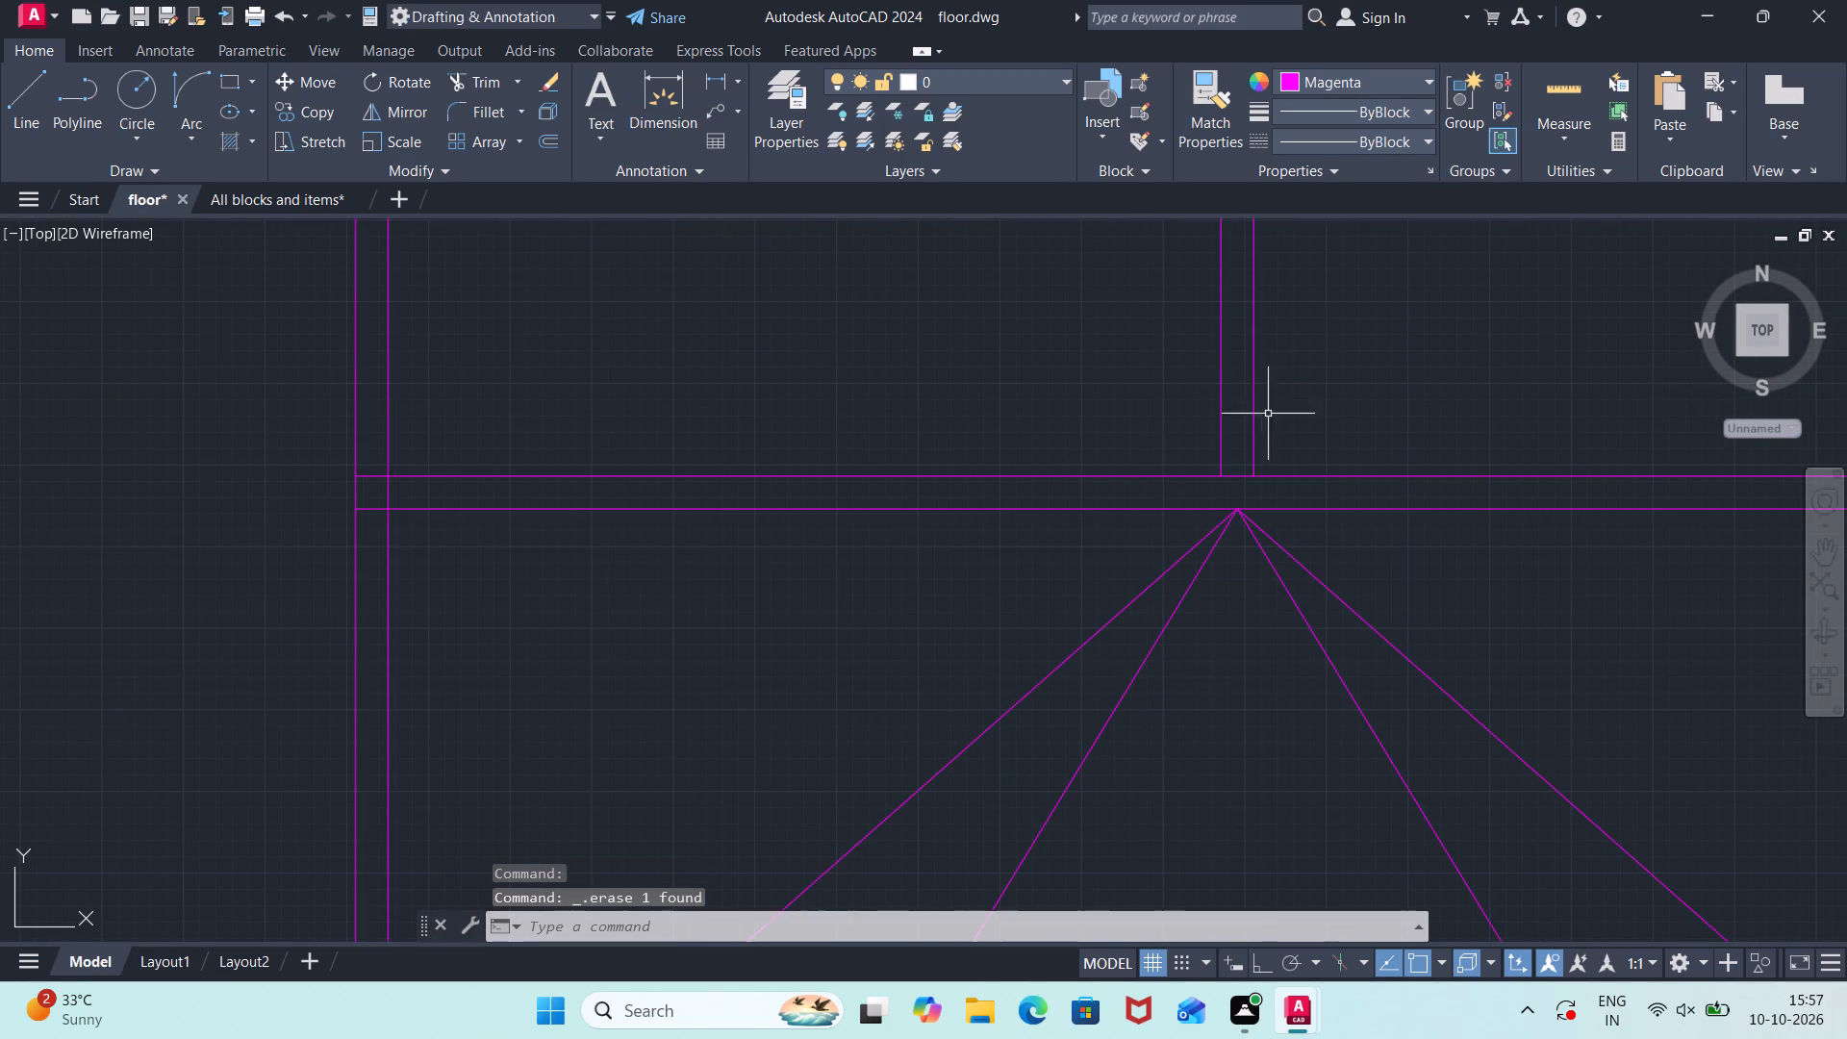
# Trim the third bed's horizontal divider between the two vertical pillow lines, and clear the overlaps where it meets the west inset side.
pyautogui.scroll(-4, 1280, 415)
pyautogui.write('tr')
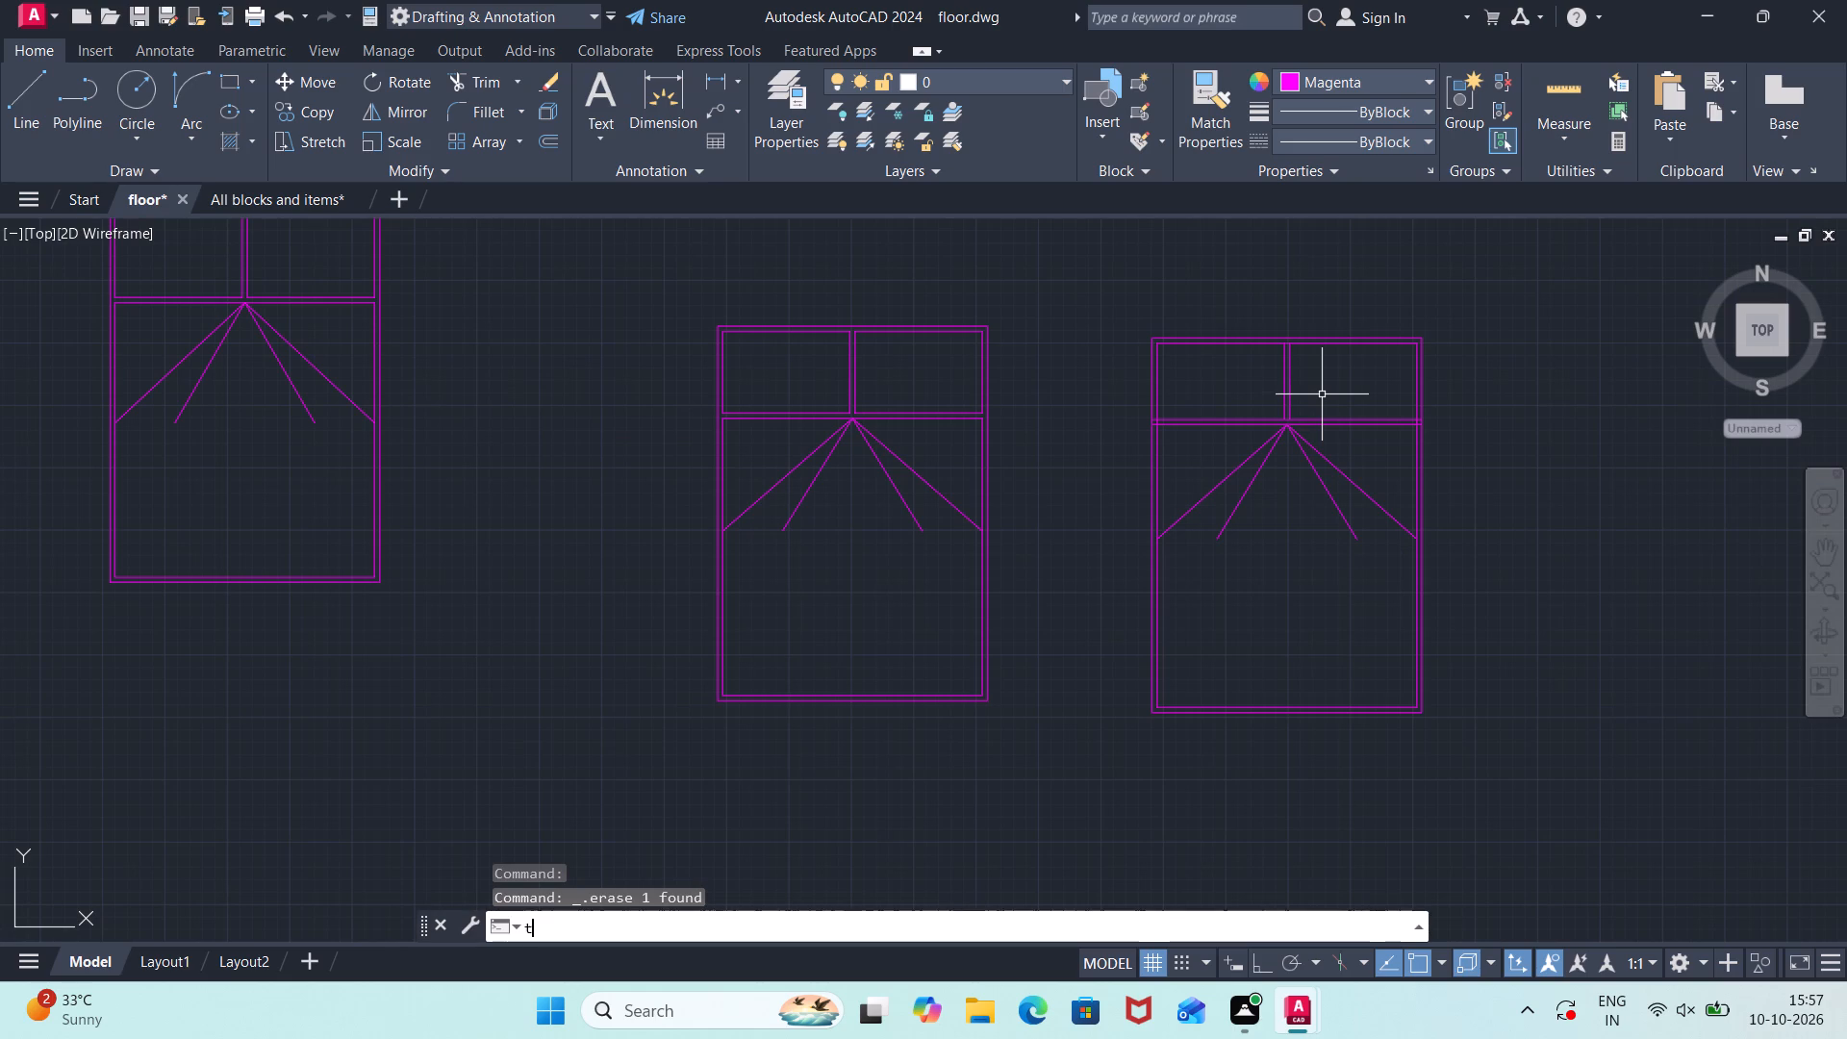
pyautogui.press('Return')
pyautogui.scroll(3, 1321, 392)
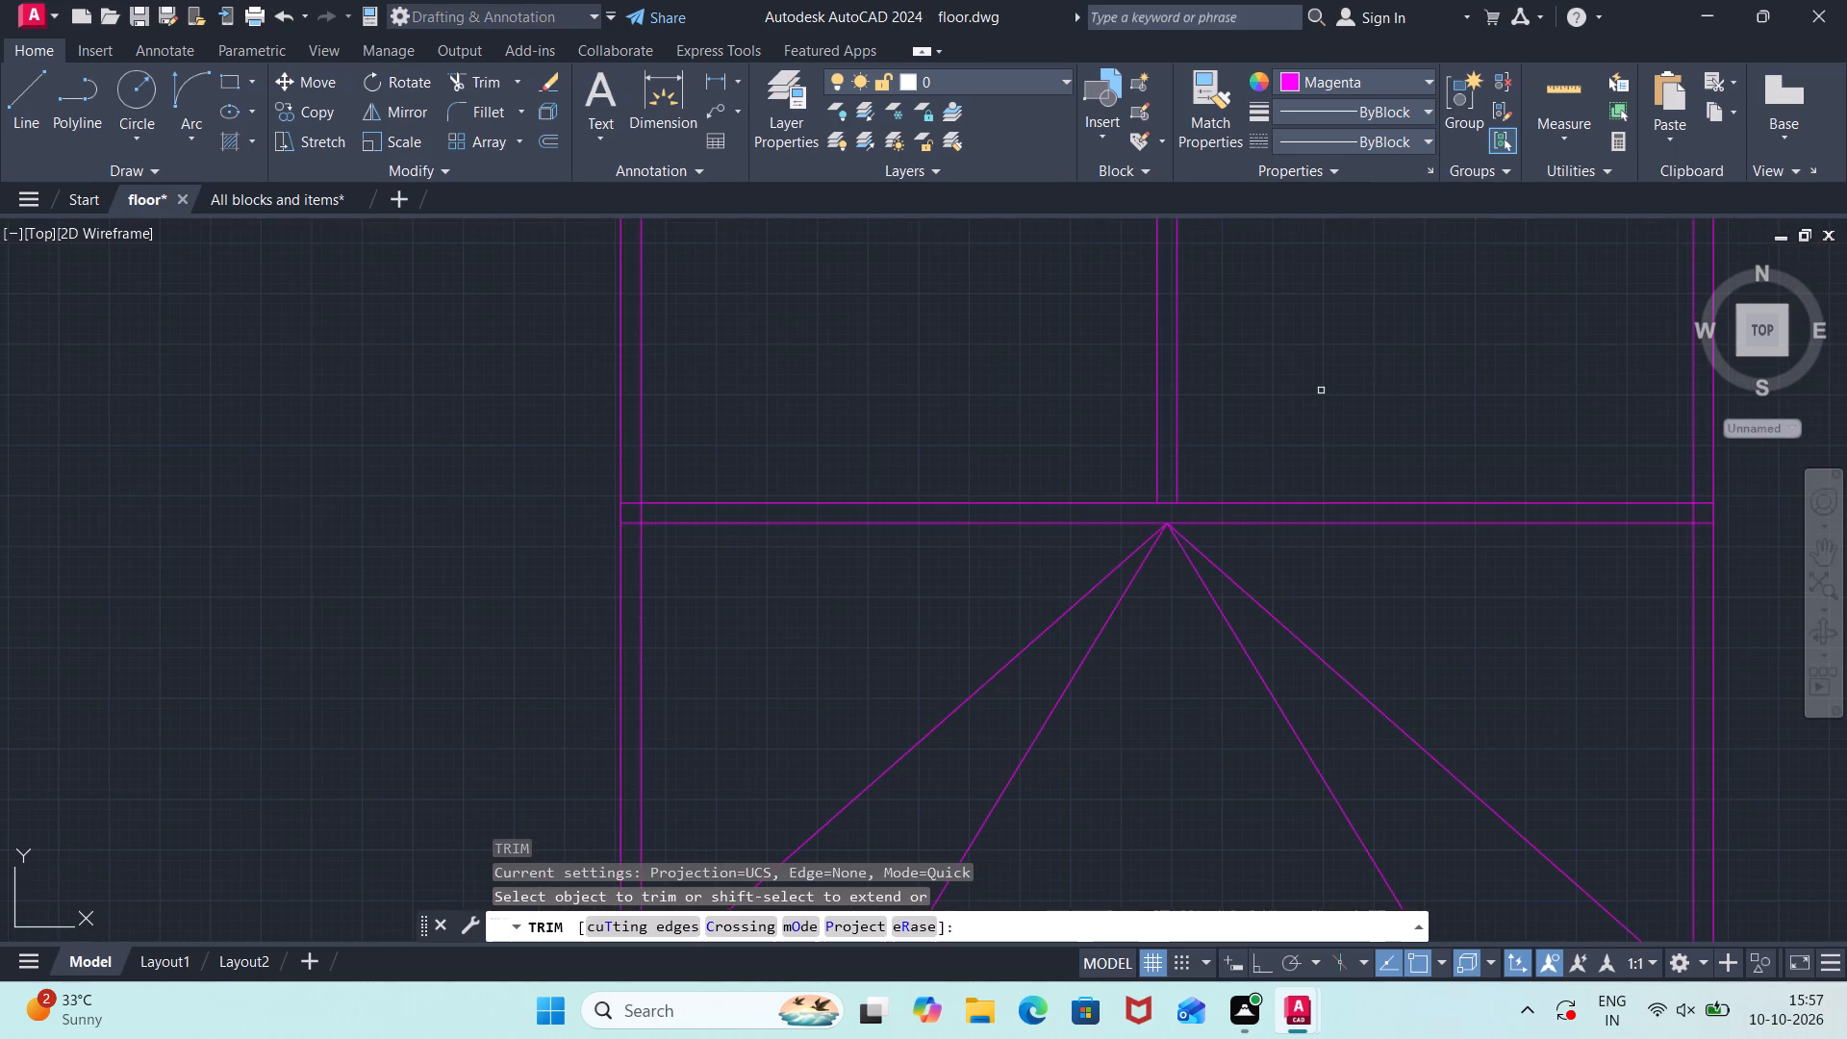
pyautogui.click(1168, 499)
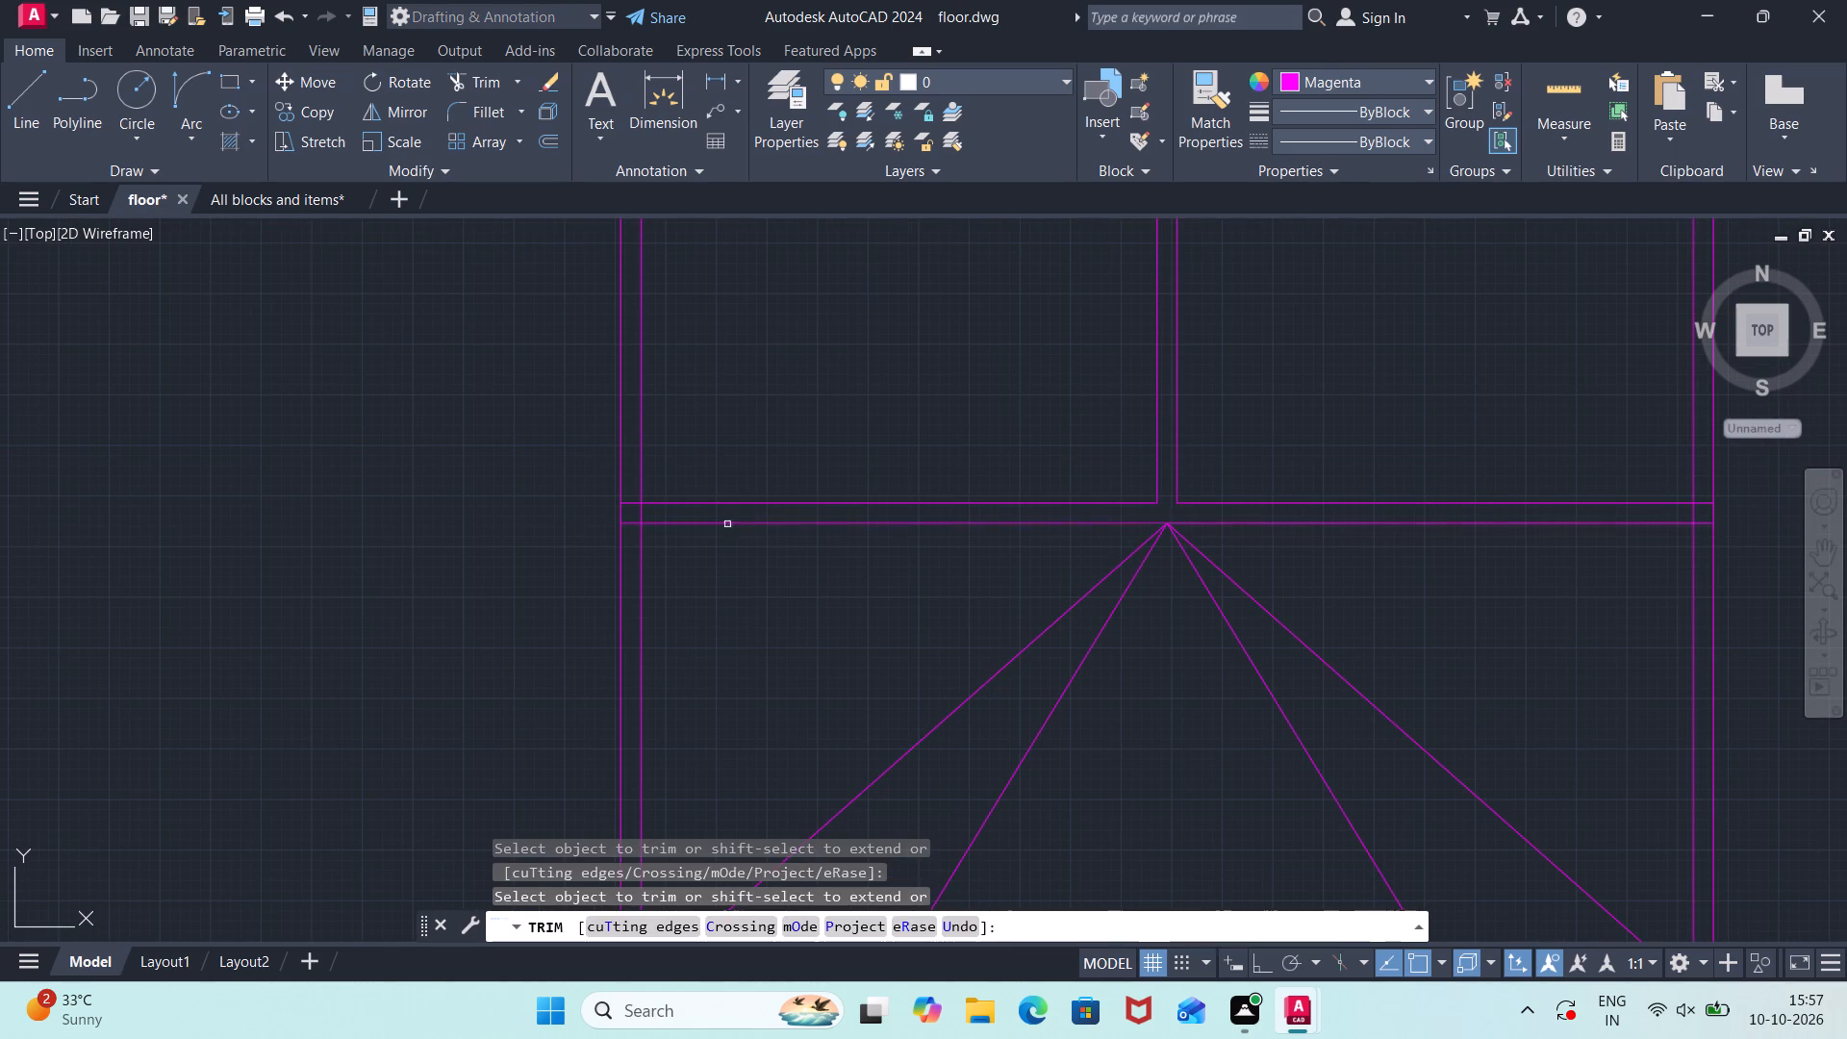
pyautogui.click(631, 520)
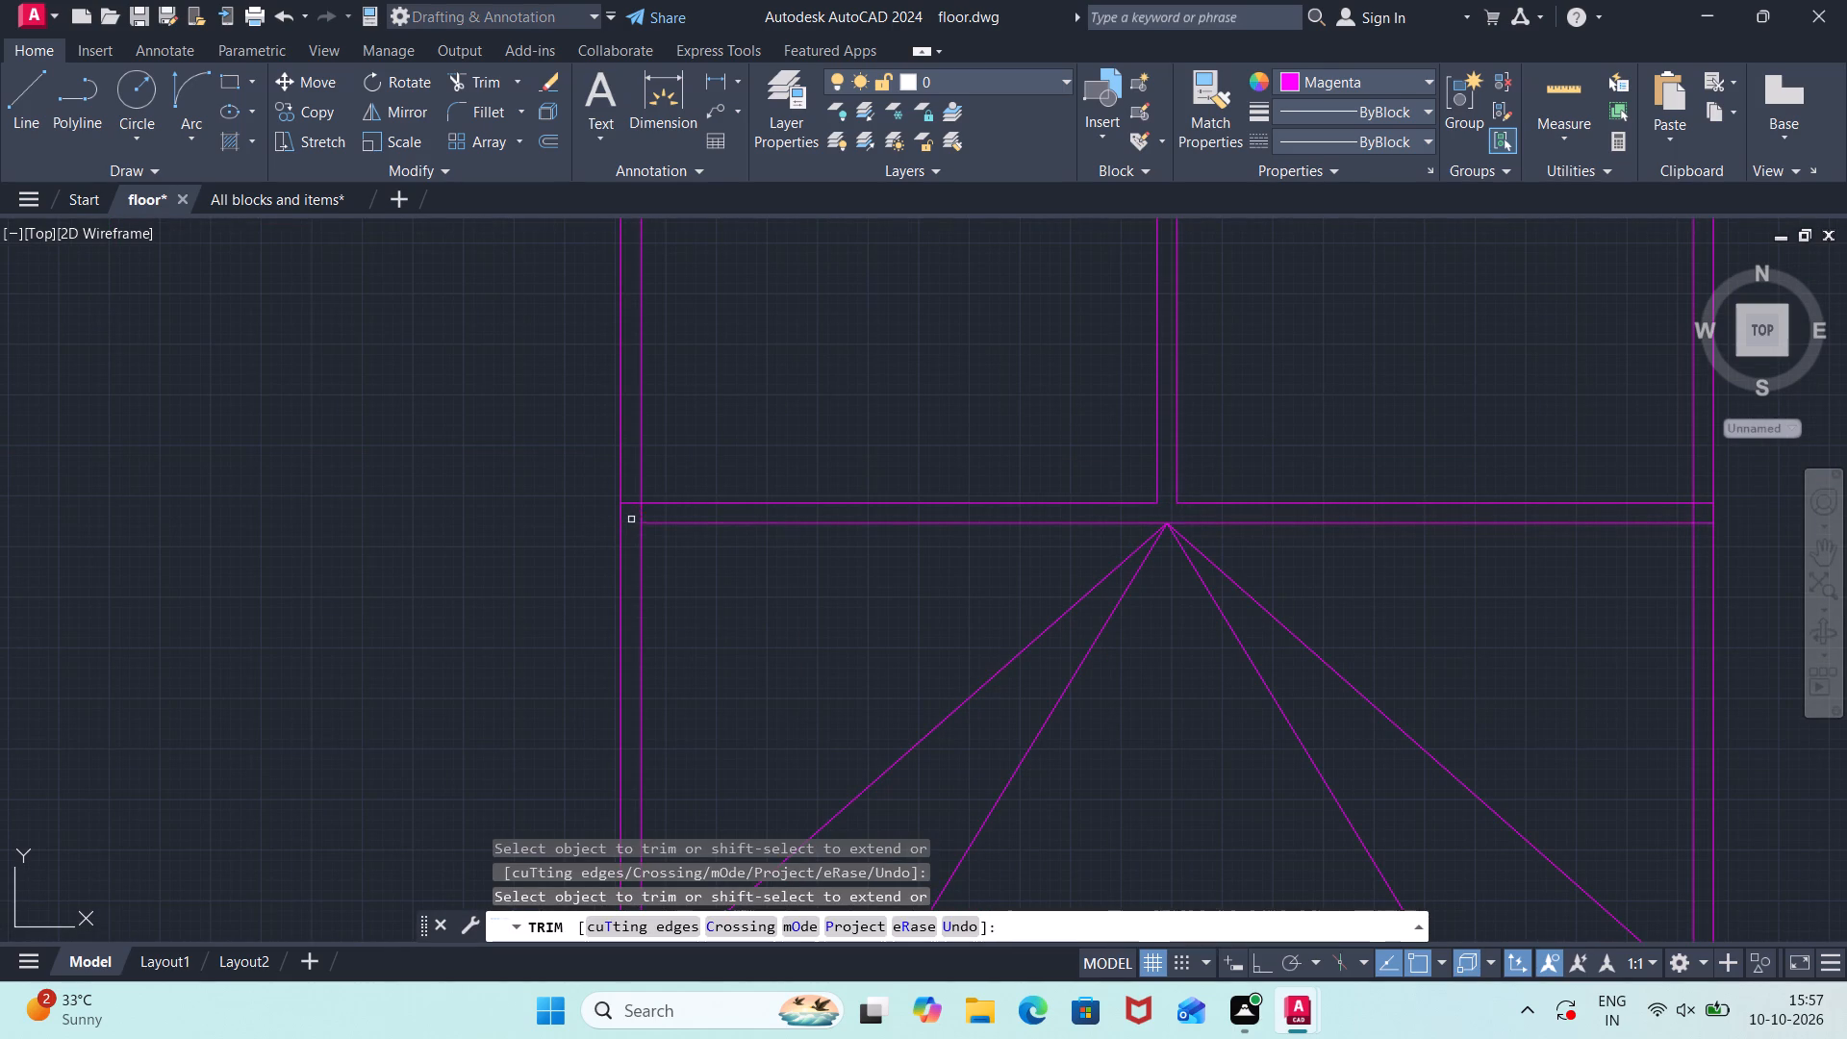
pyautogui.click(634, 495)
pyautogui.click(634, 504)
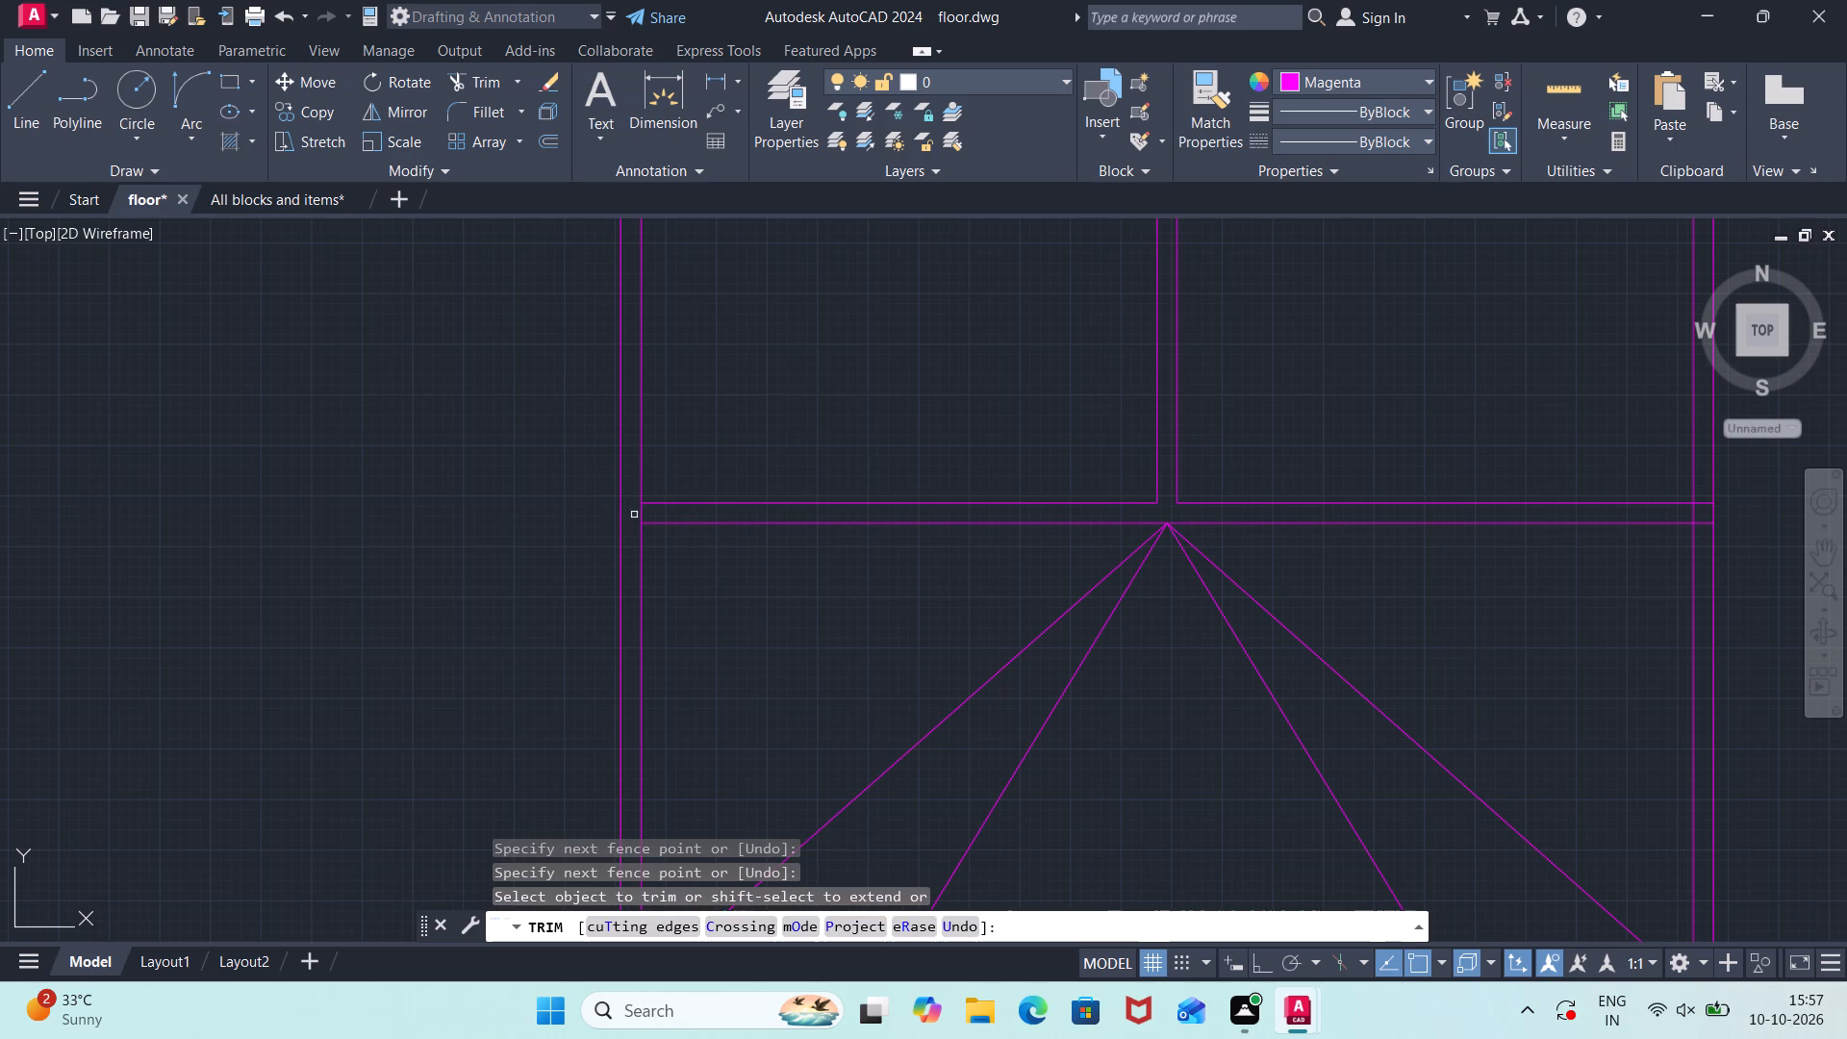
pyautogui.click(643, 515)
# Trim the third bed's divider overlaps at the east inset side and the inset north edge between the two vertical pillow lines.
pyautogui.scroll(-2, 979, 600)
pyautogui.scroll(4, 1315, 561)
pyautogui.click(1024, 596)
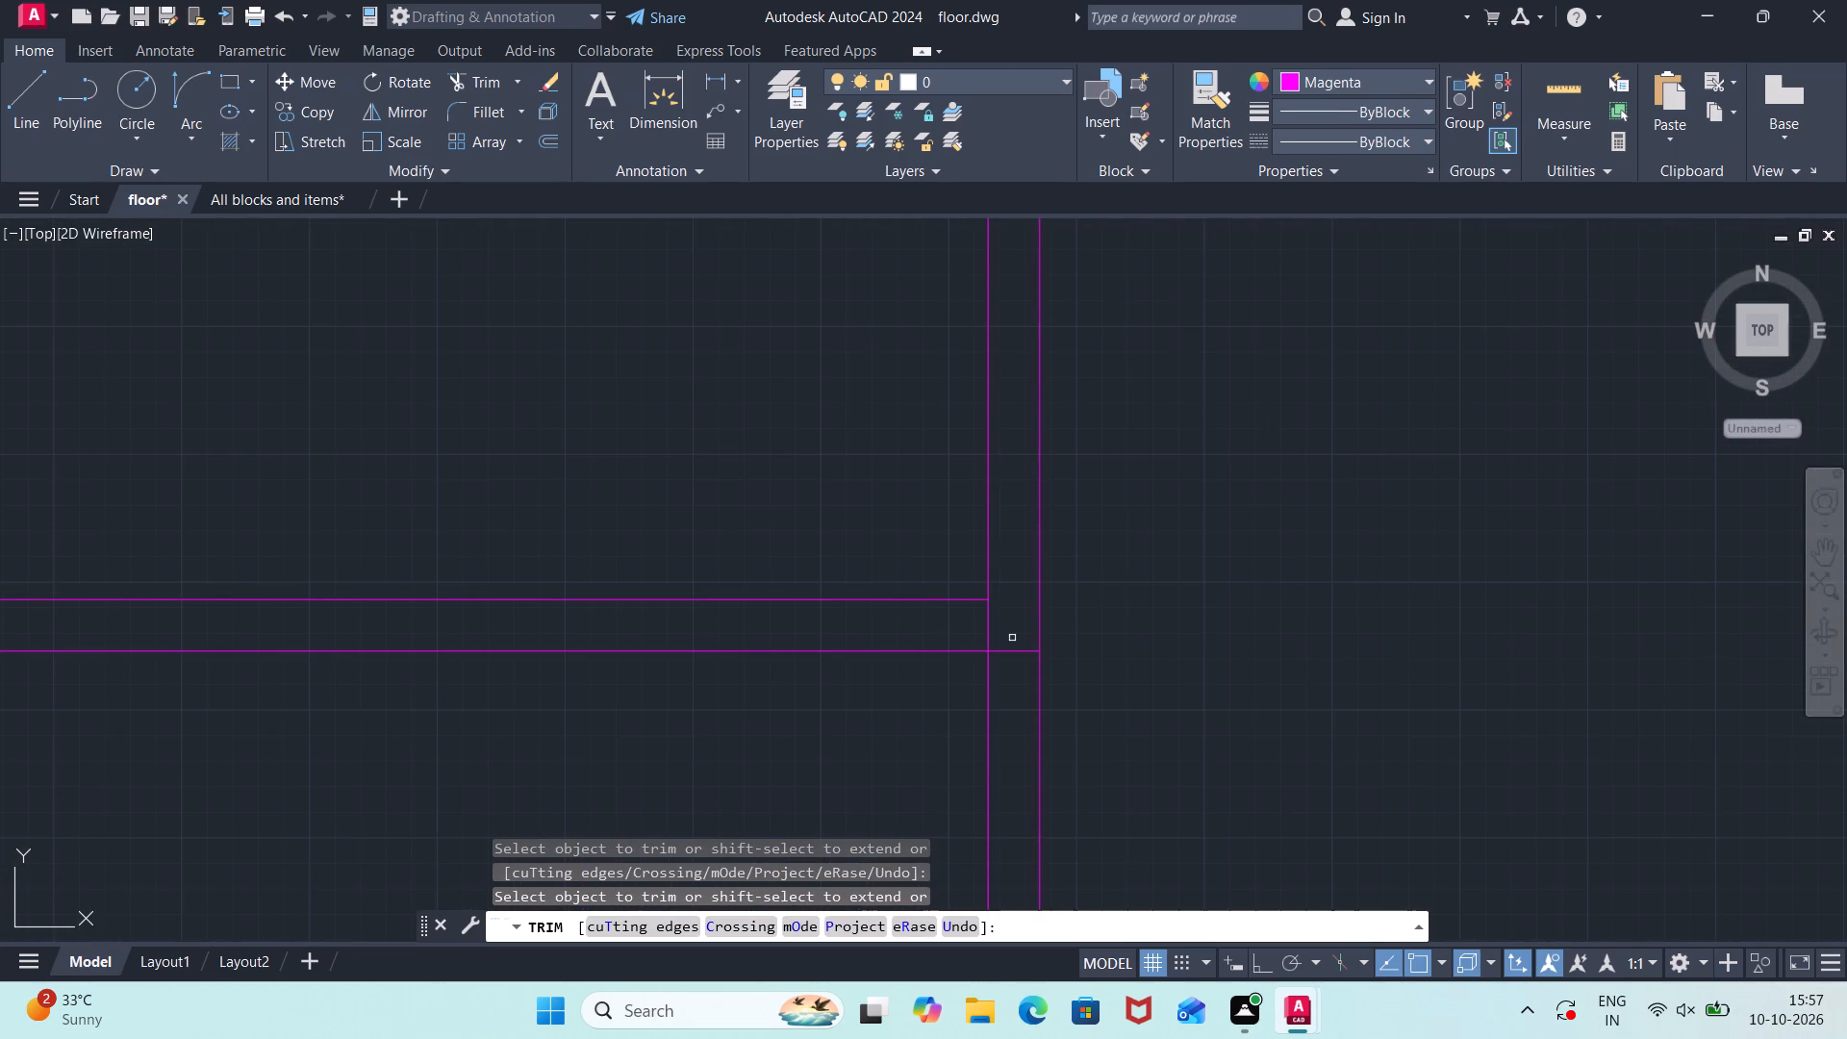
pyautogui.click(1011, 652)
pyautogui.click(992, 623)
pyautogui.scroll(-3, 1017, 576)
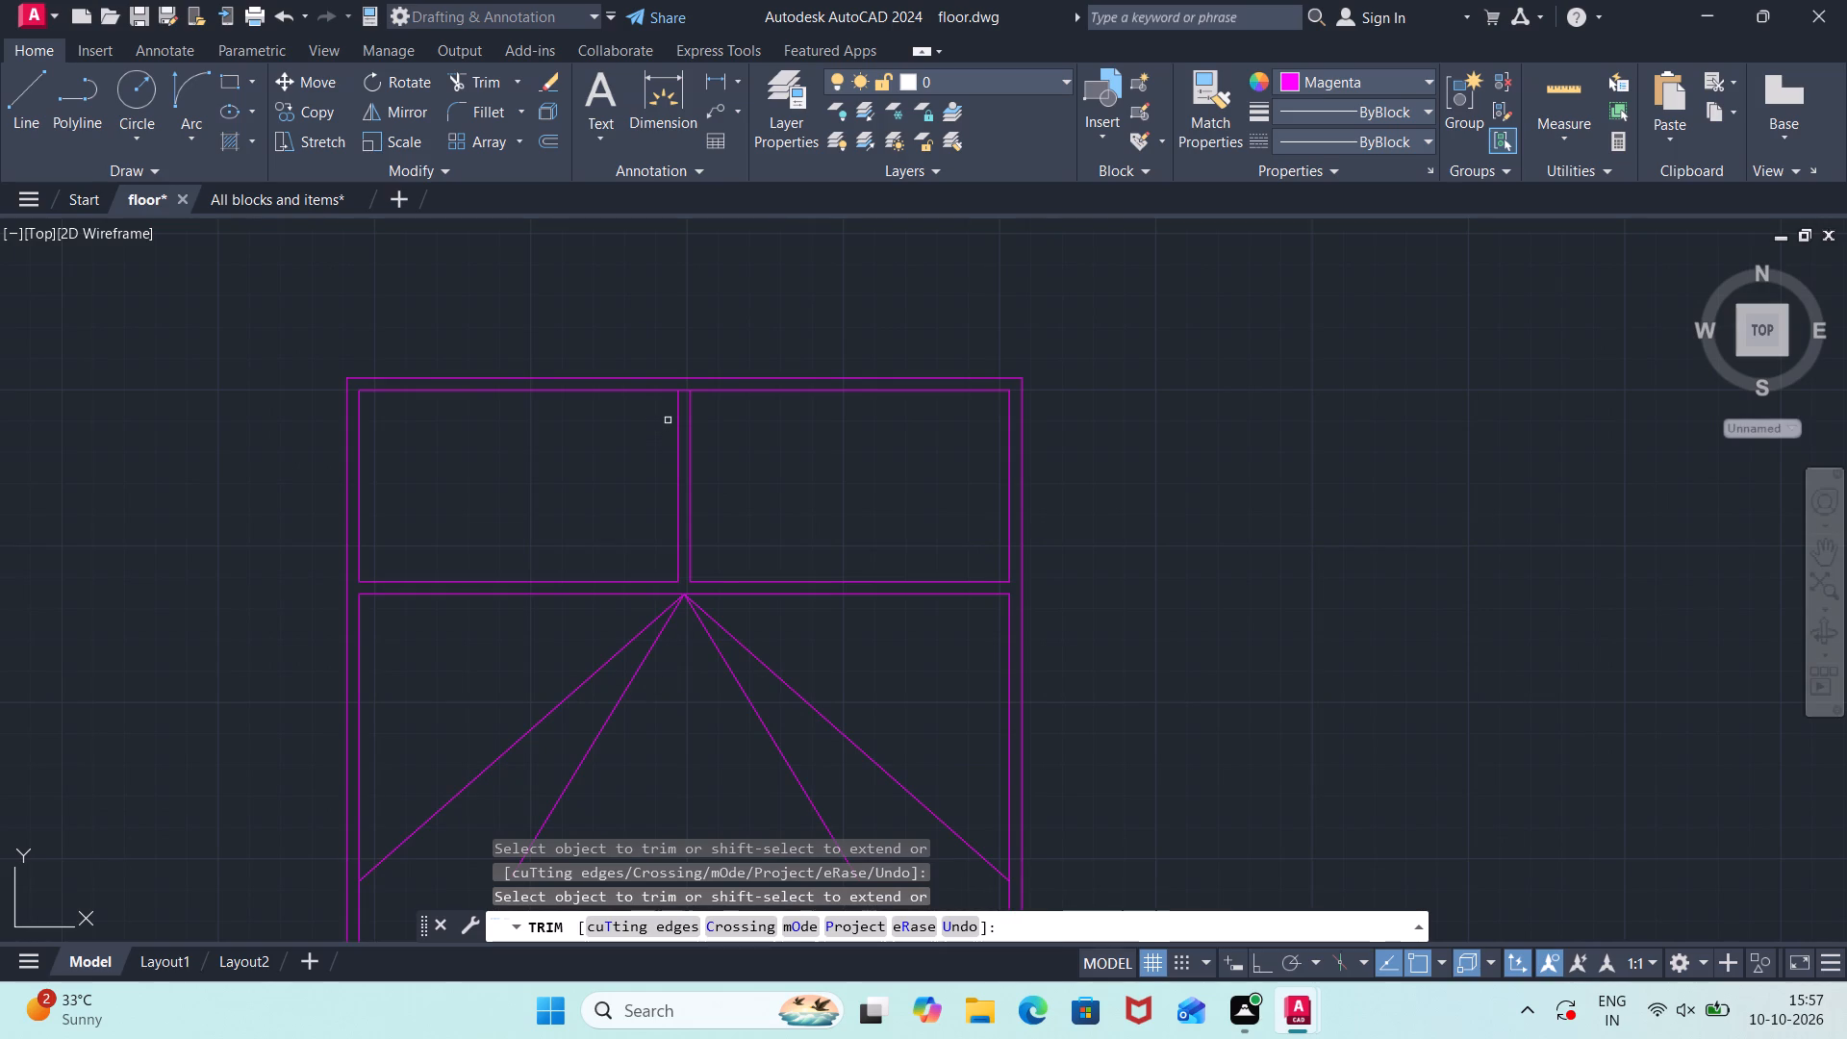
pyautogui.scroll(1, 668, 420)
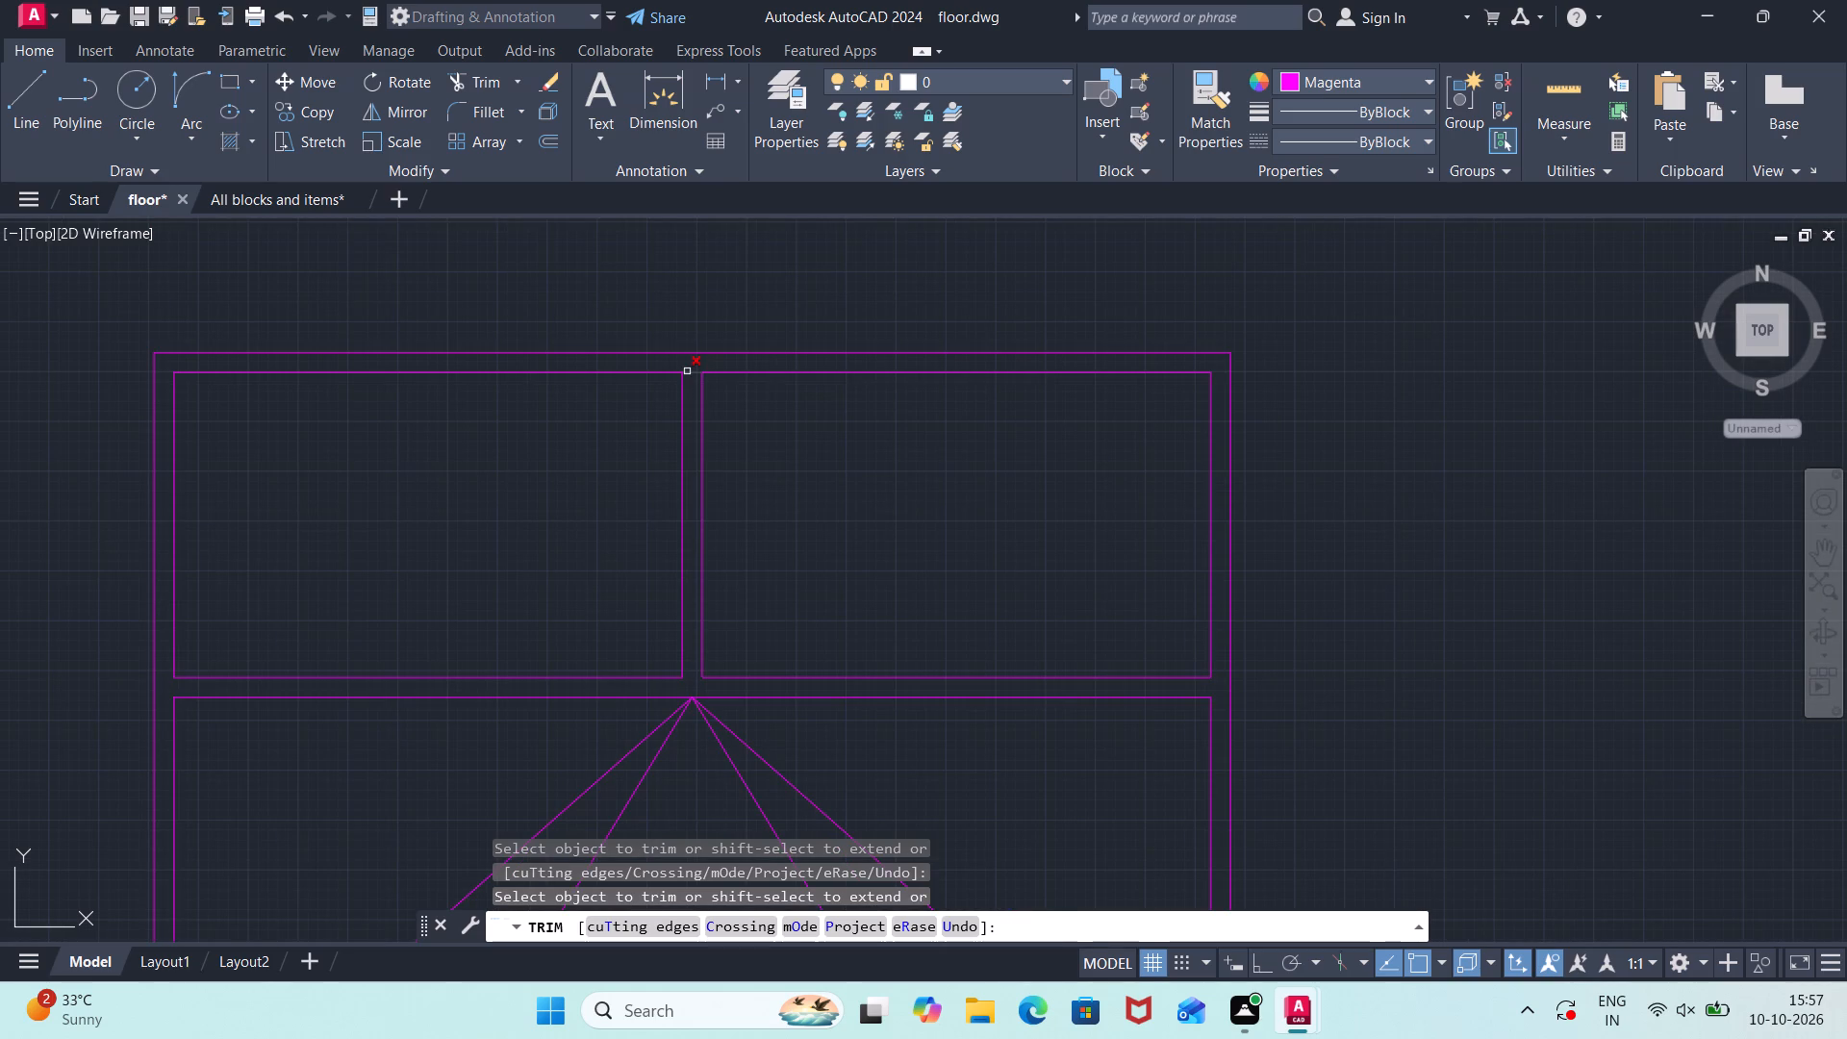
pyautogui.click(687, 369)
pyautogui.scroll(-3, 812, 467)
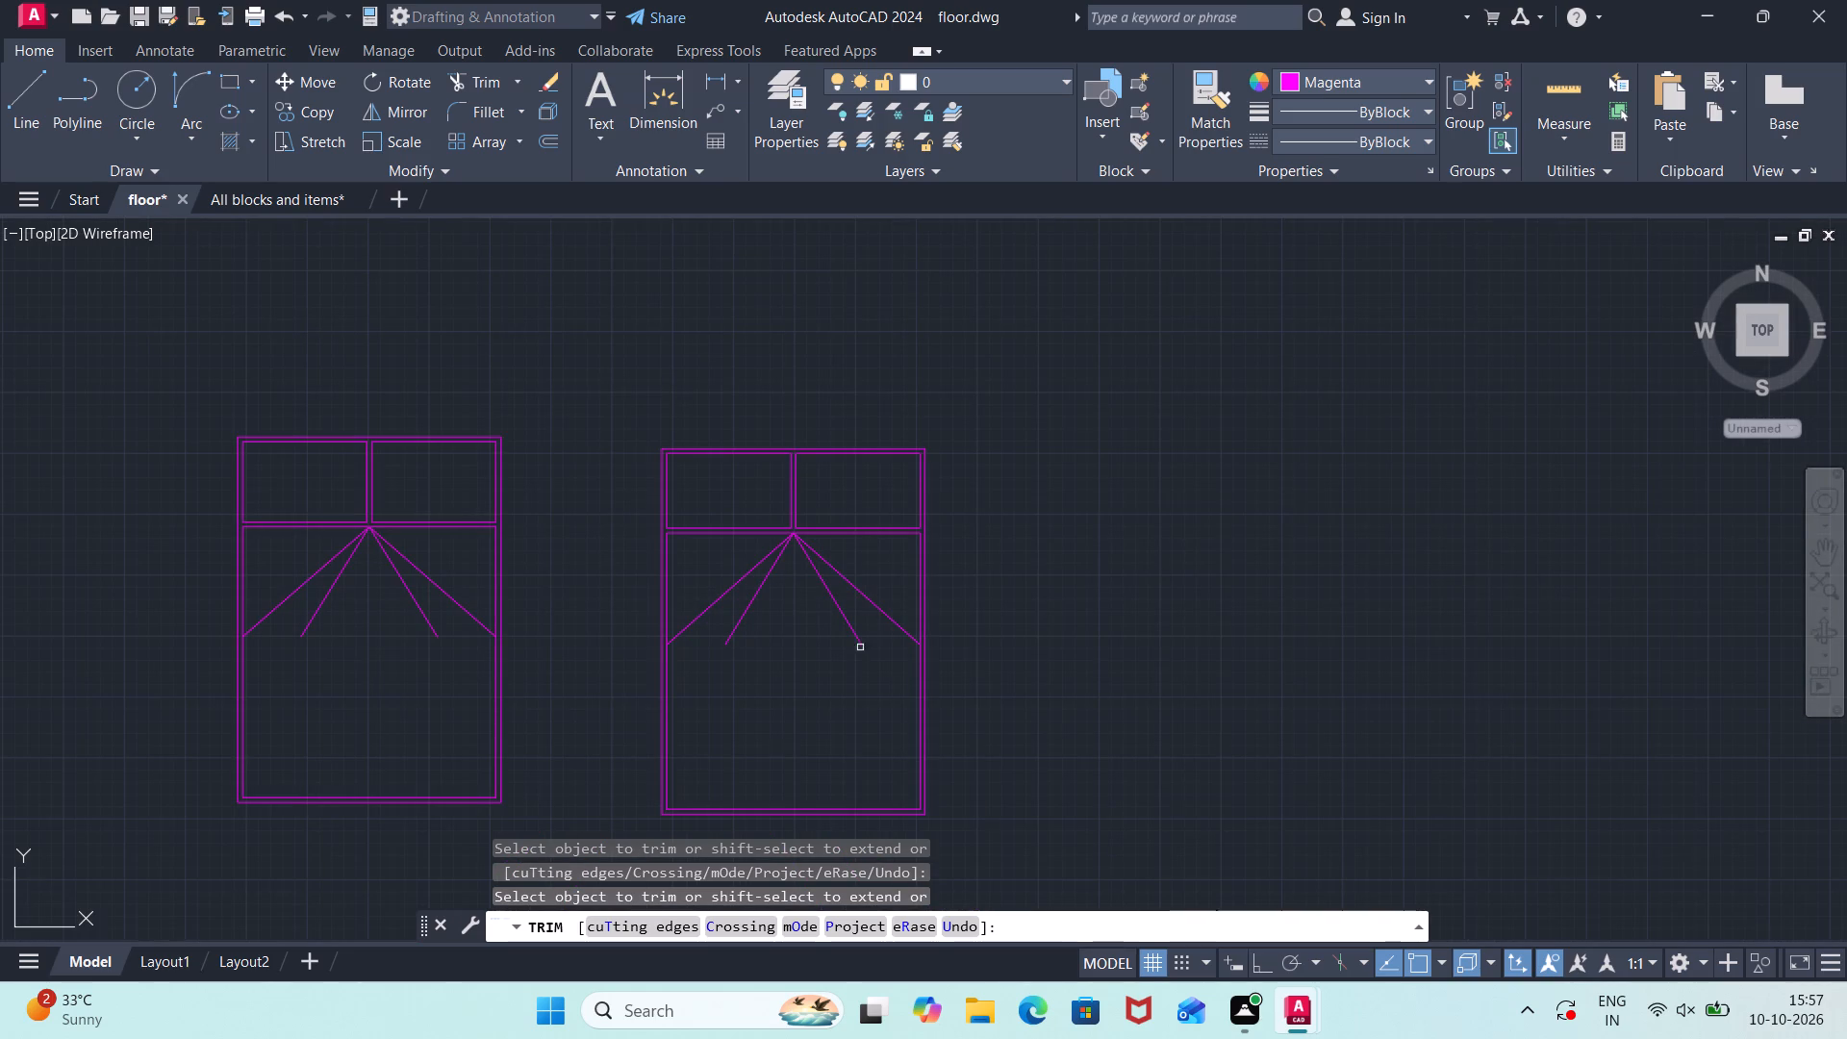
pyautogui.moveTo(857, 723); pyautogui.dragTo(960, 696, button='middle')
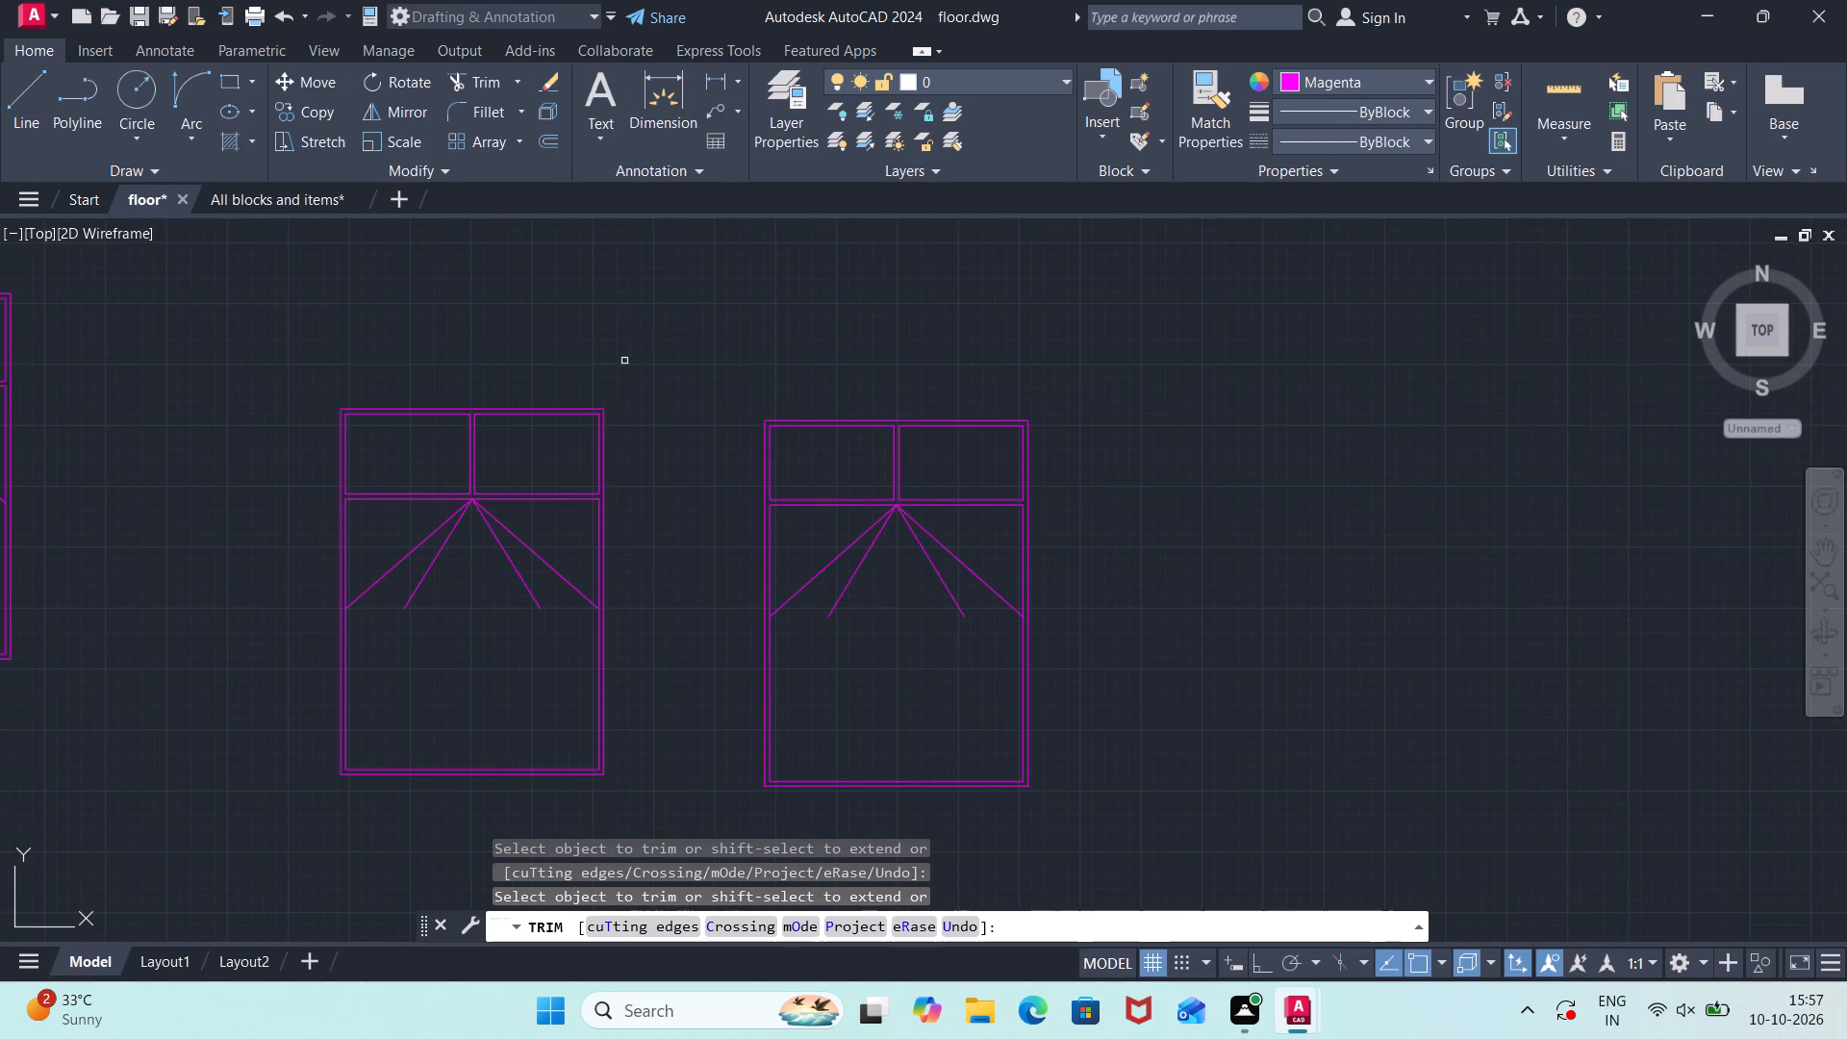
pyautogui.press('Escape')
# Draw a start-end-direction arc bulging north between the lower ends of the middle bed's two west fold lines.
pyautogui.click(175, 115)
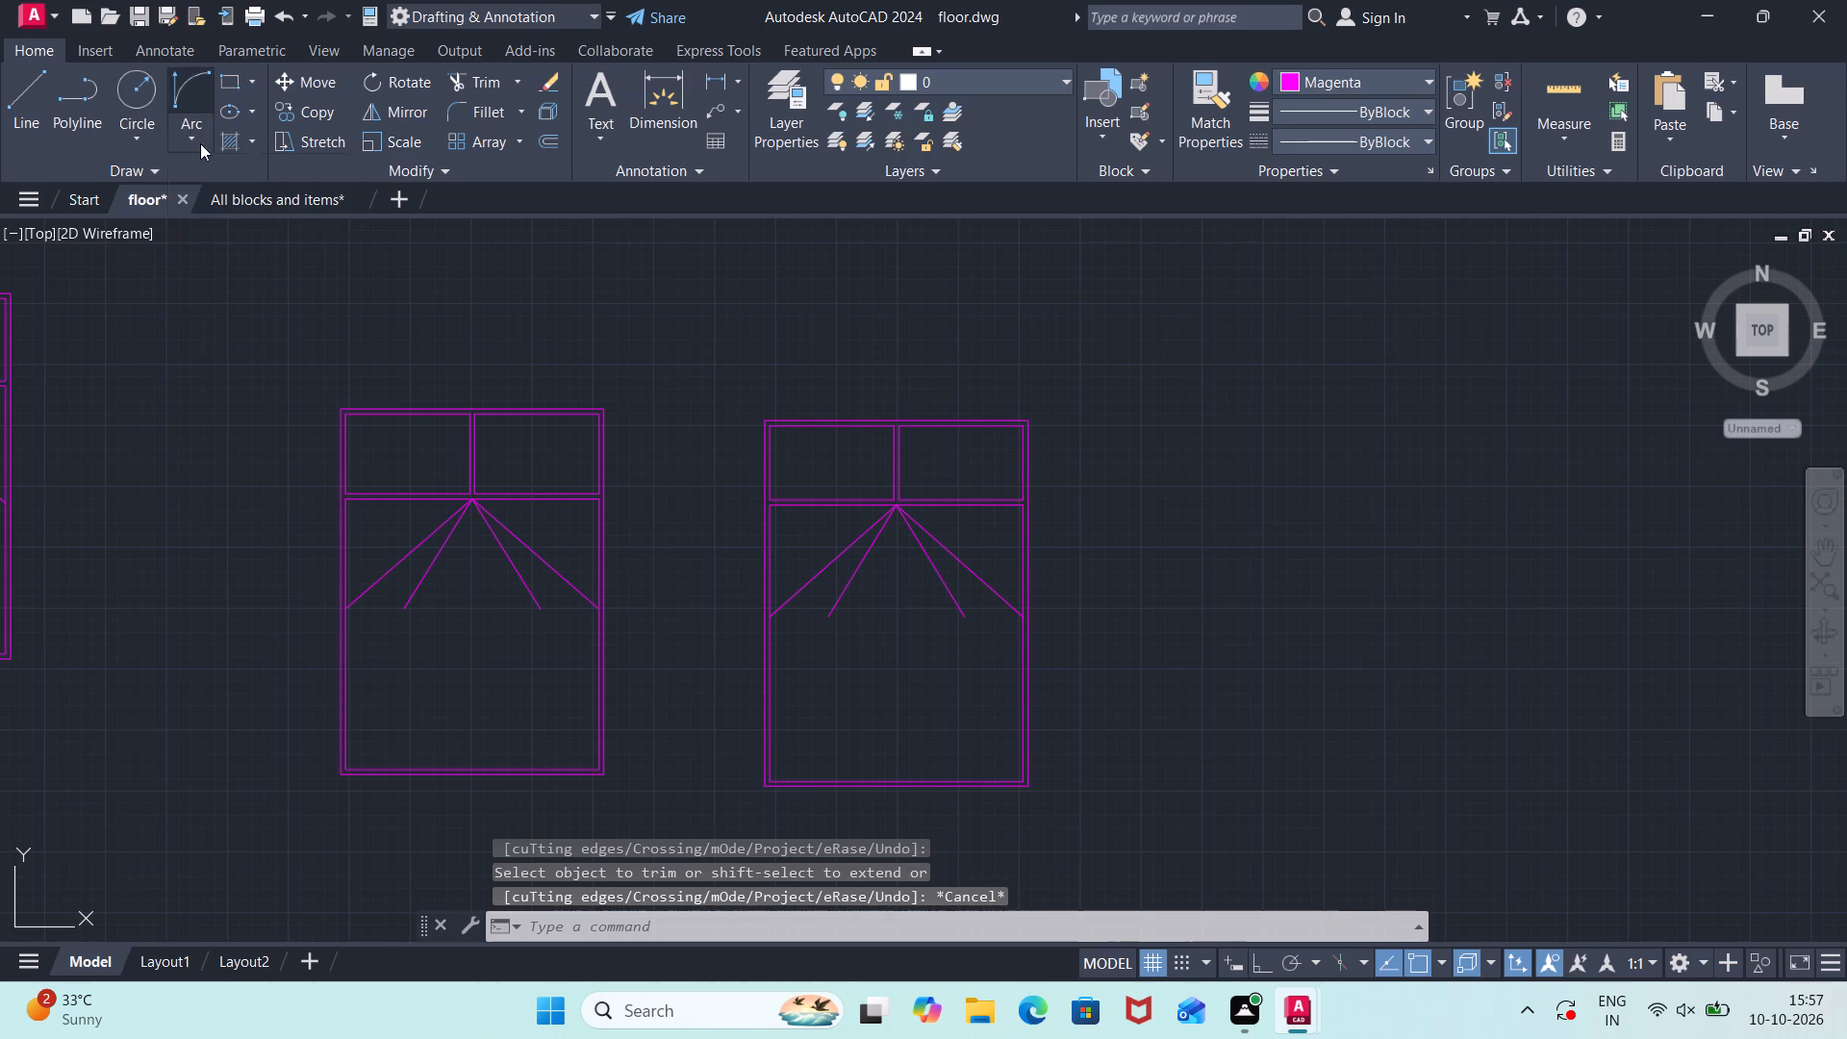
pyautogui.click(278, 429)
pyautogui.scroll(3, 357, 588)
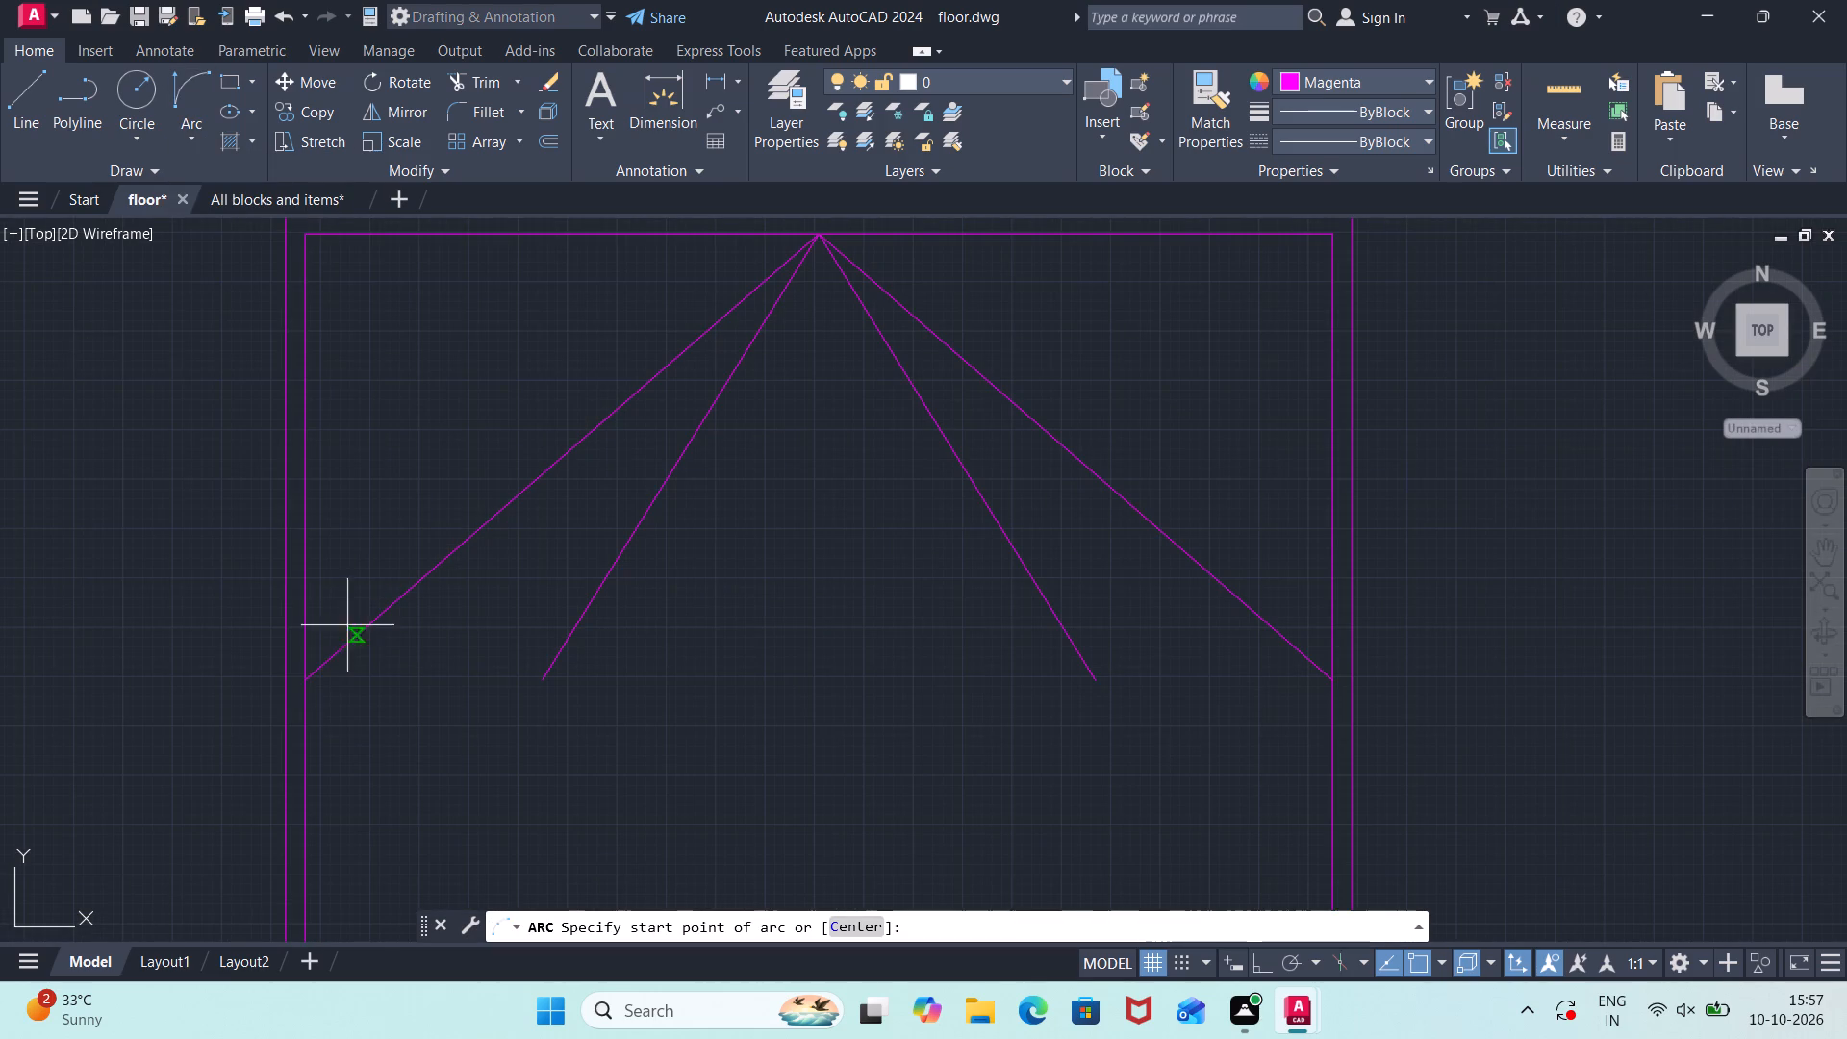
pyautogui.click(307, 682)
pyautogui.click(540, 677)
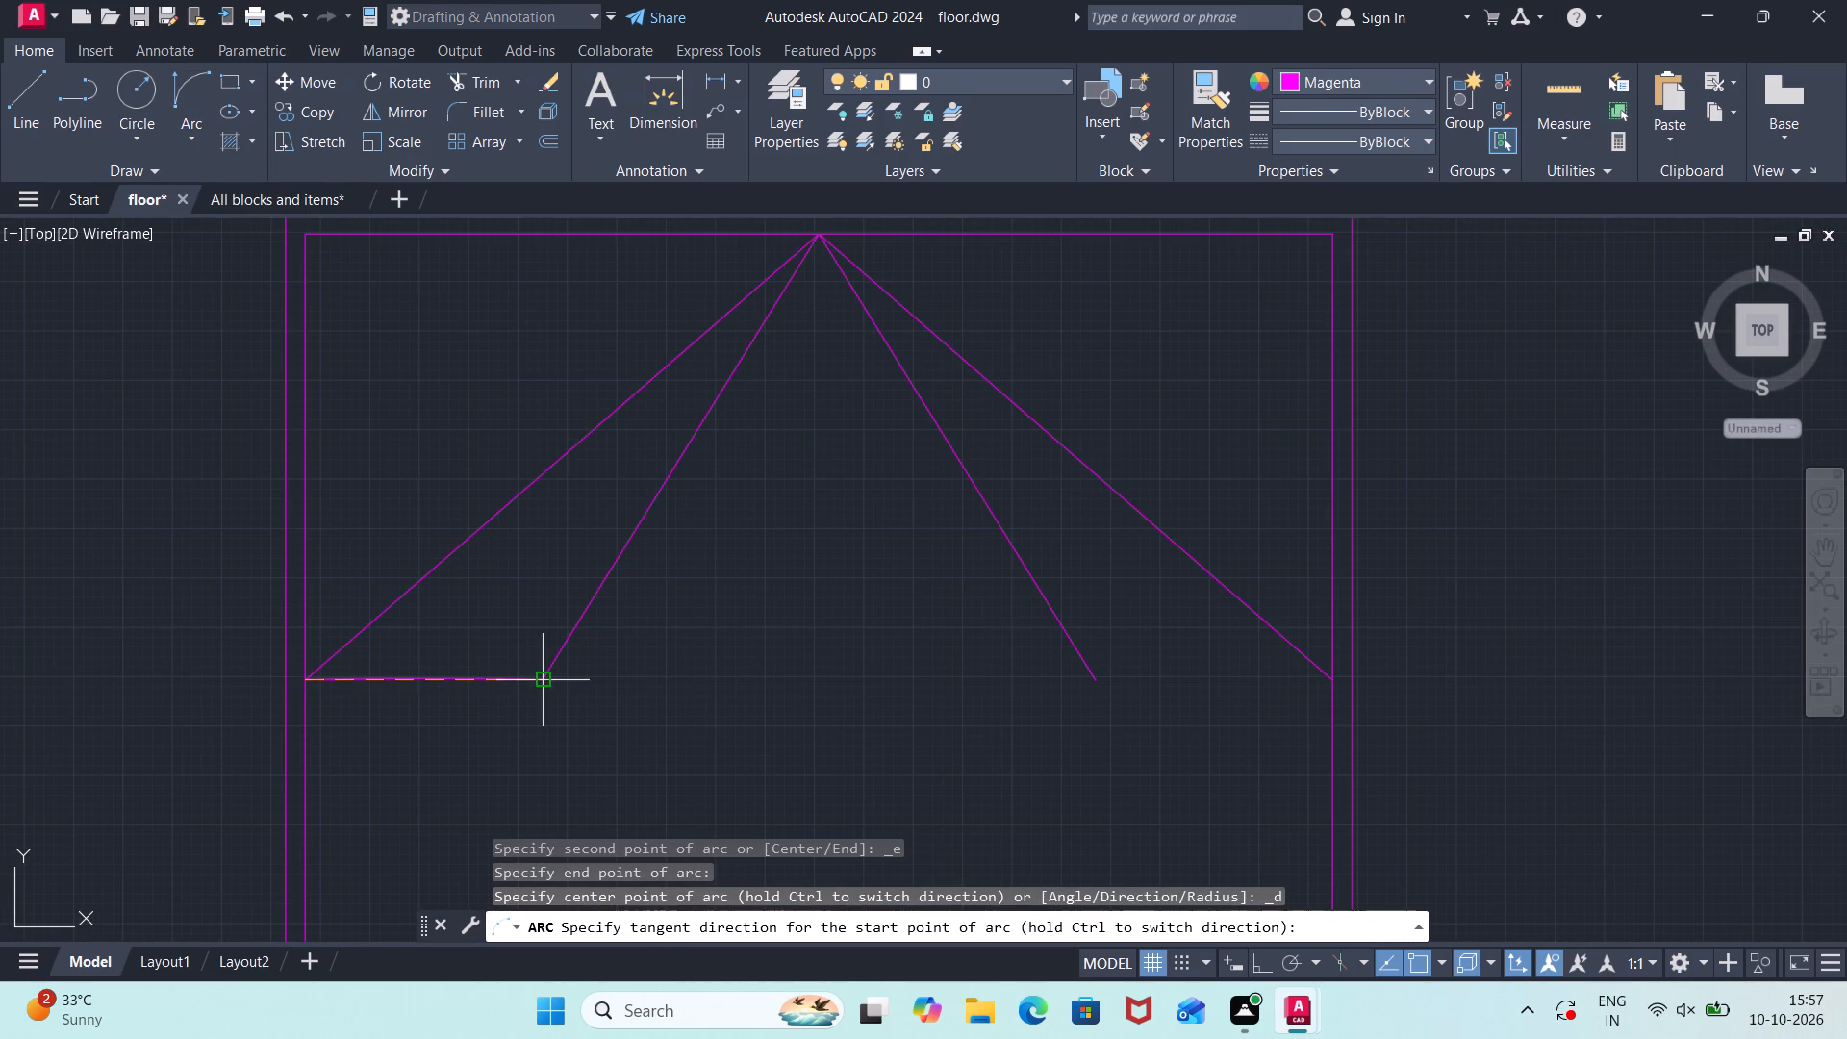
pyautogui.click(548, 577)
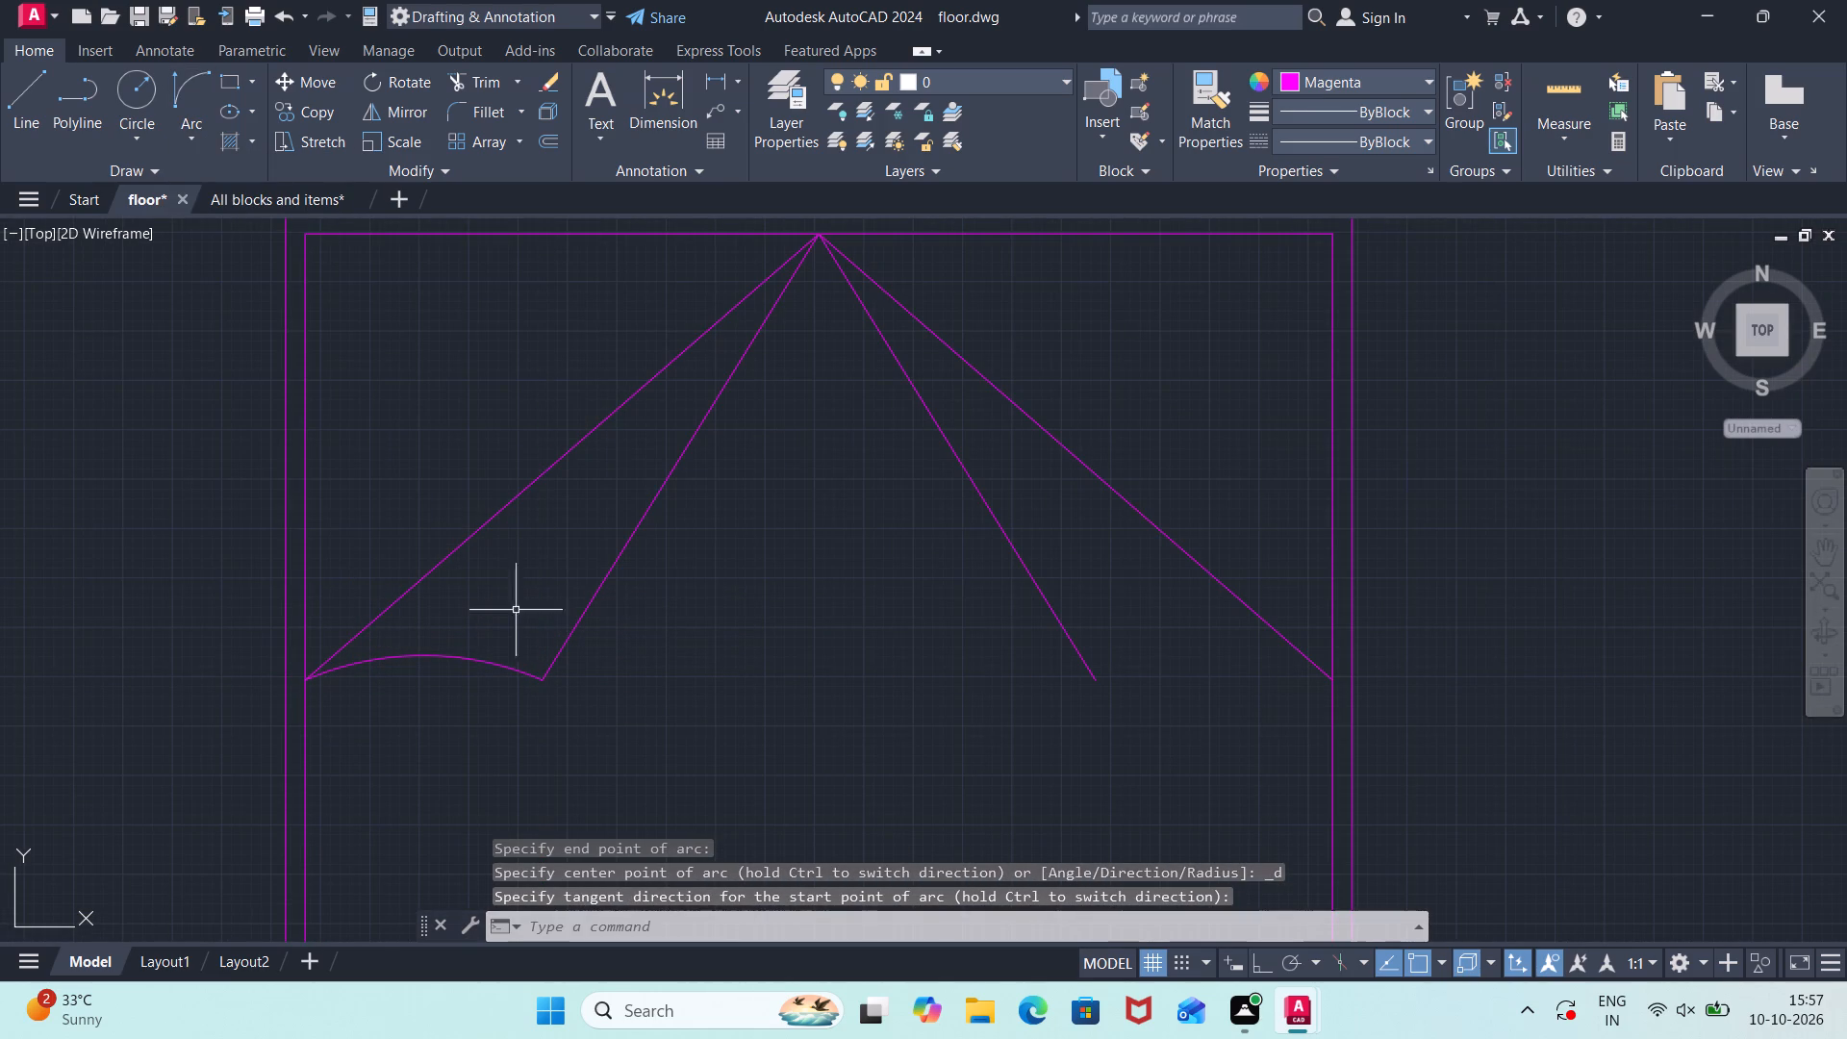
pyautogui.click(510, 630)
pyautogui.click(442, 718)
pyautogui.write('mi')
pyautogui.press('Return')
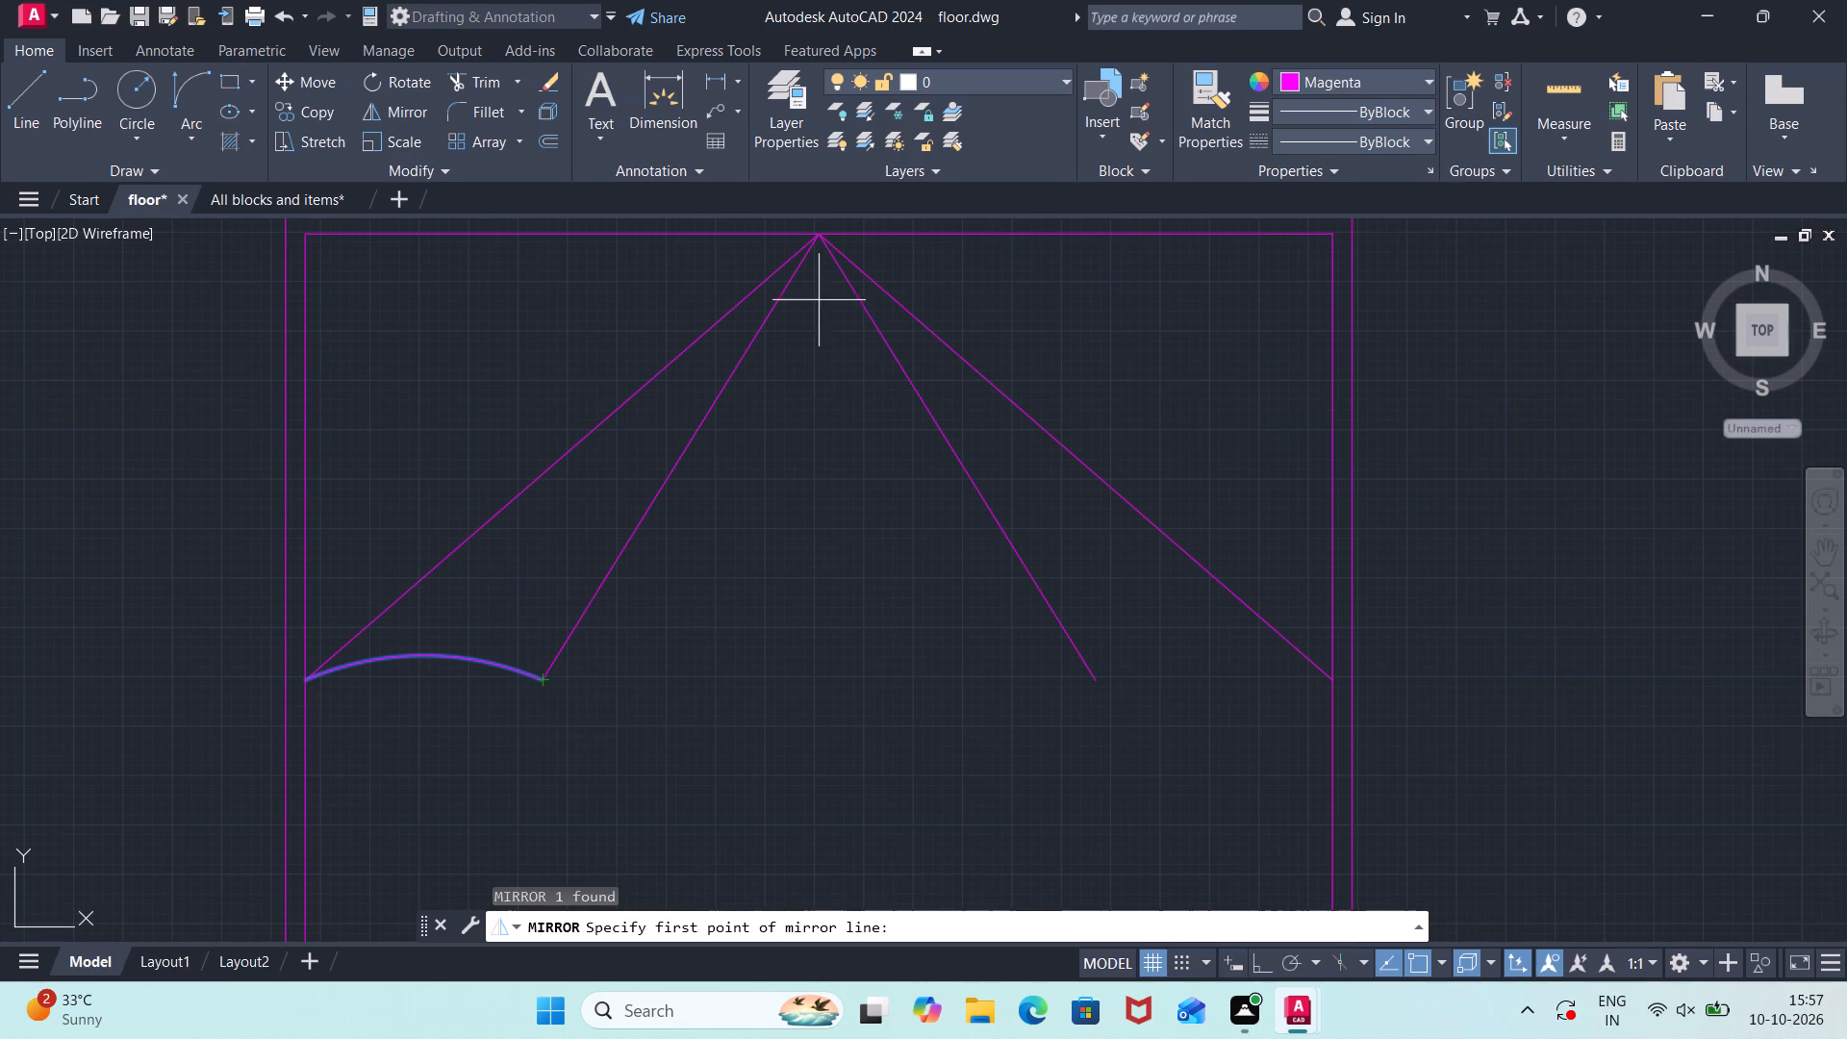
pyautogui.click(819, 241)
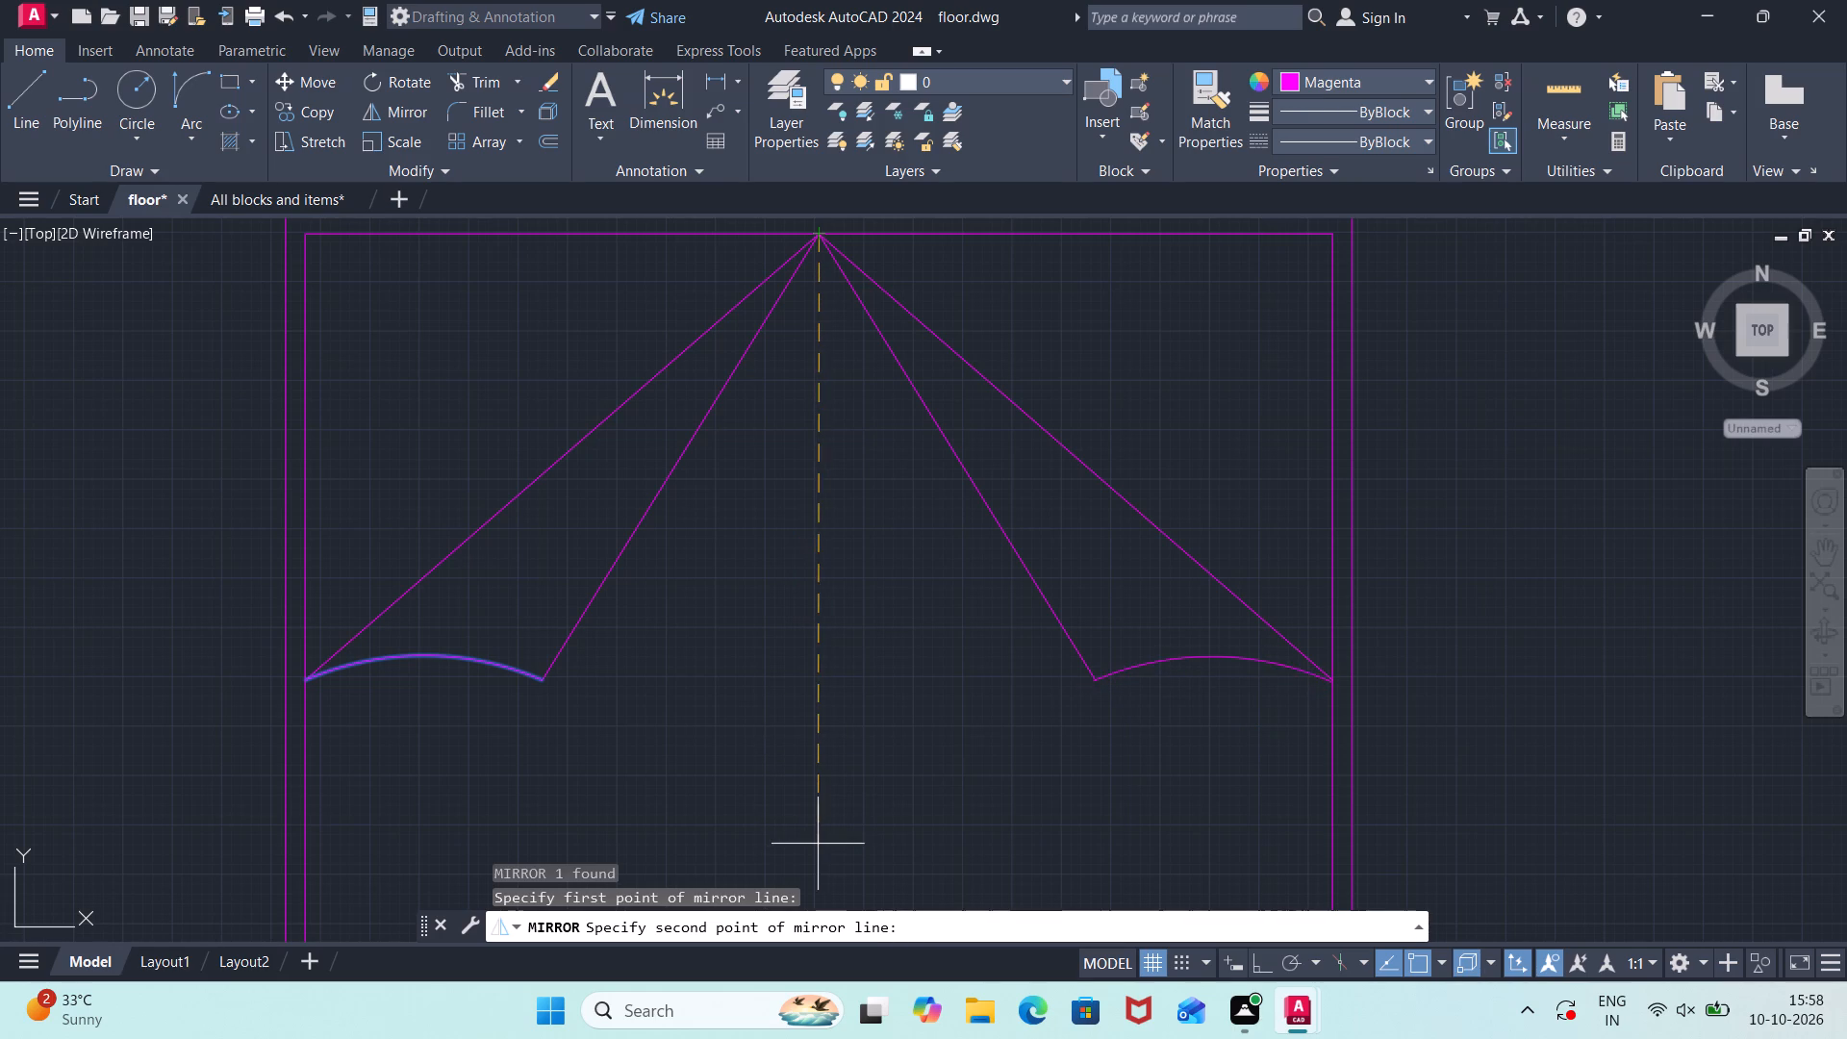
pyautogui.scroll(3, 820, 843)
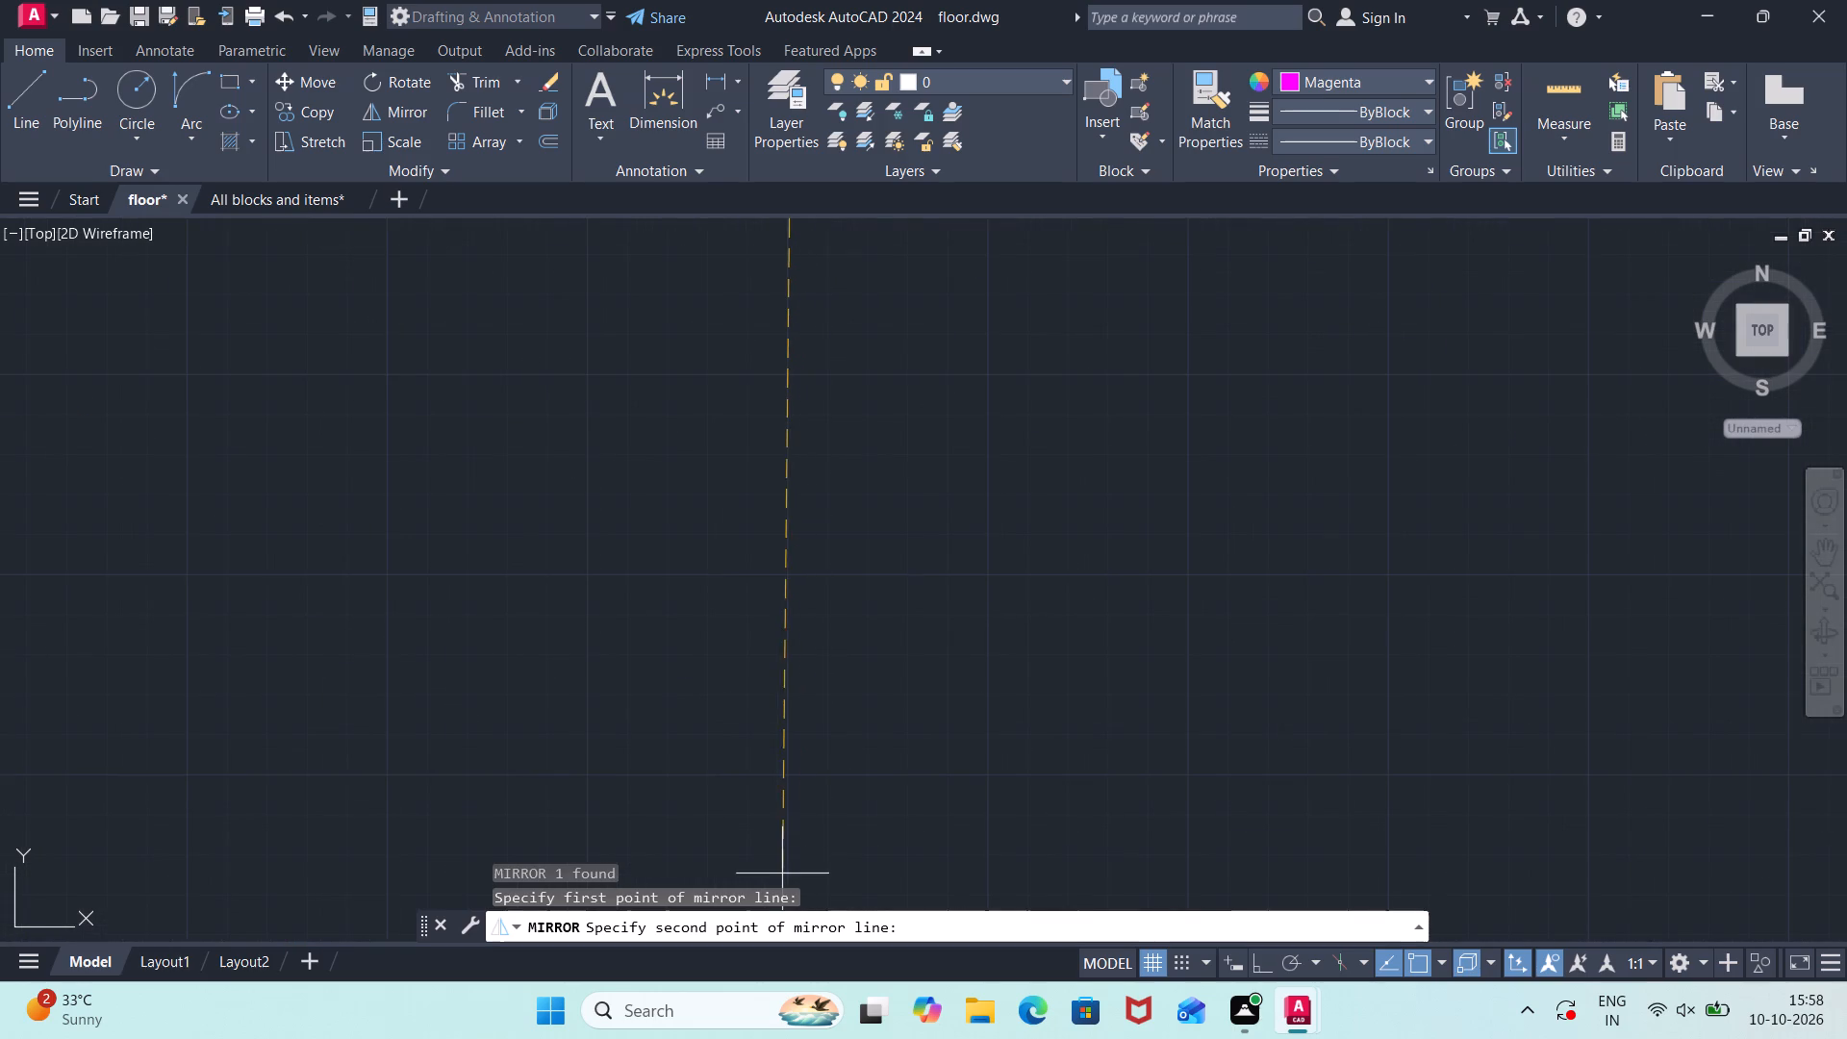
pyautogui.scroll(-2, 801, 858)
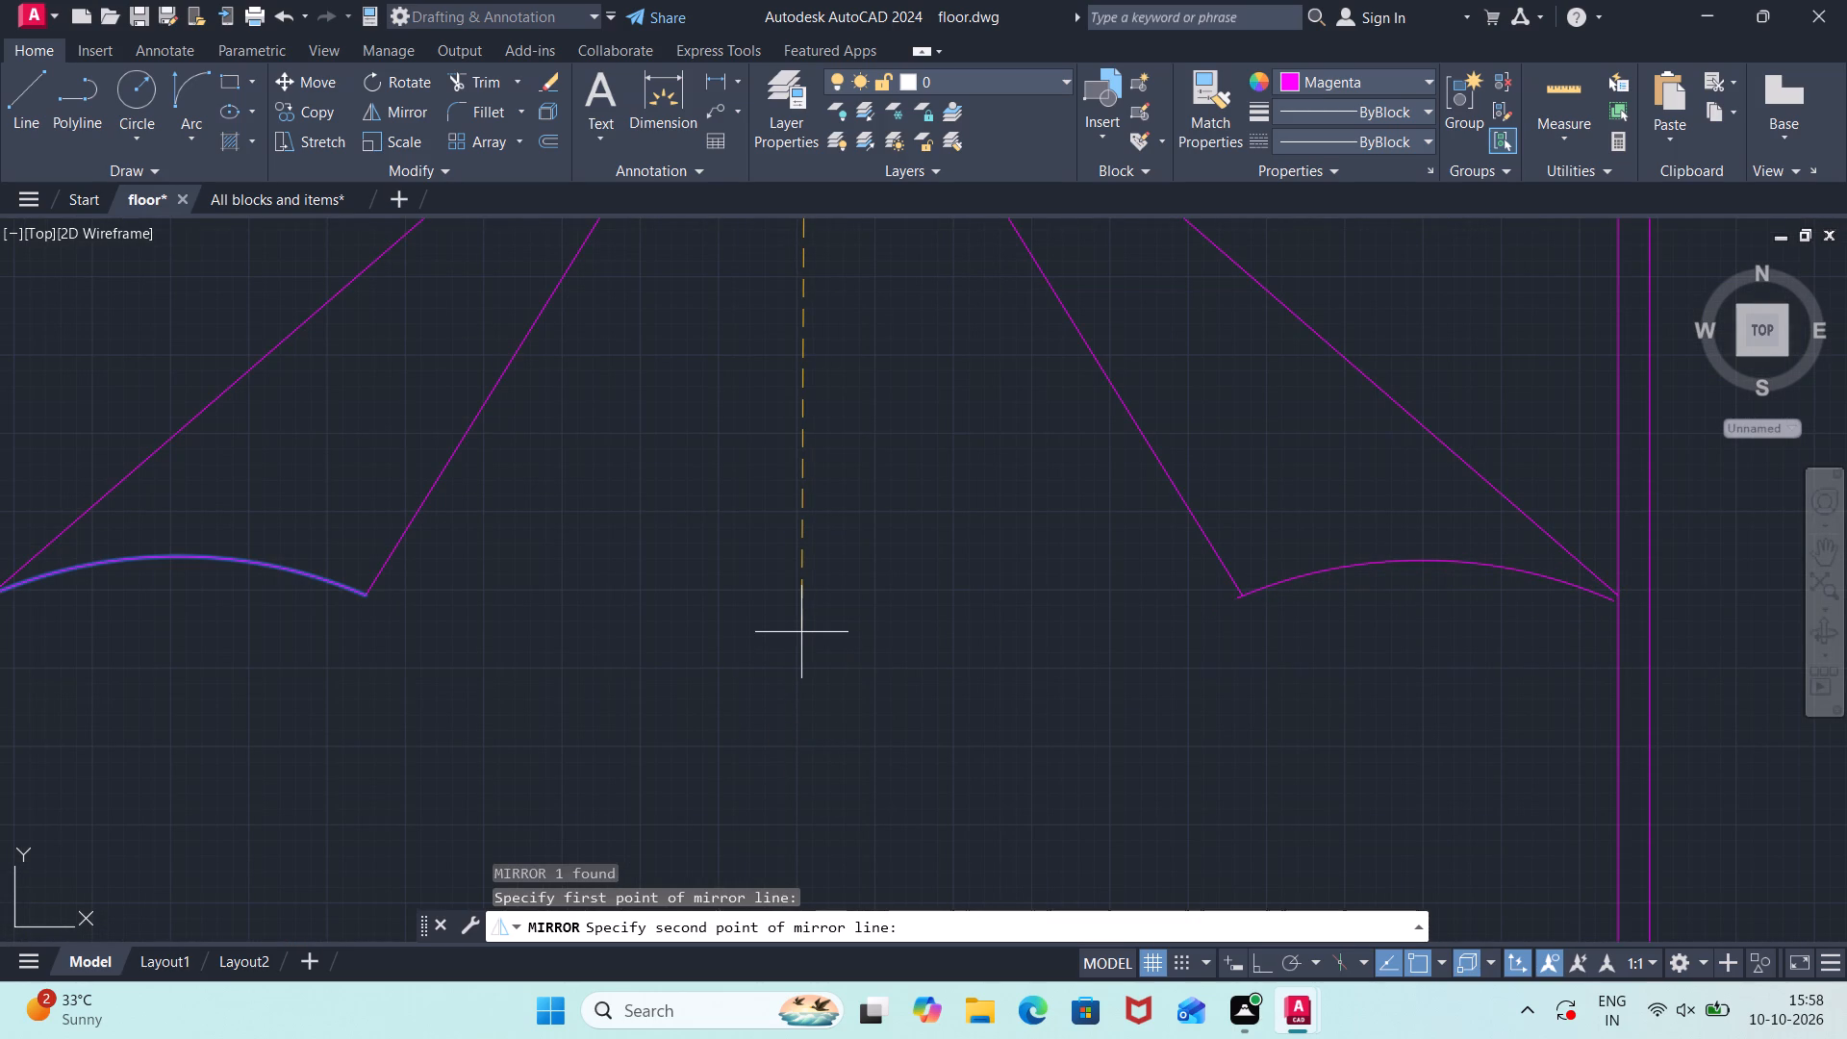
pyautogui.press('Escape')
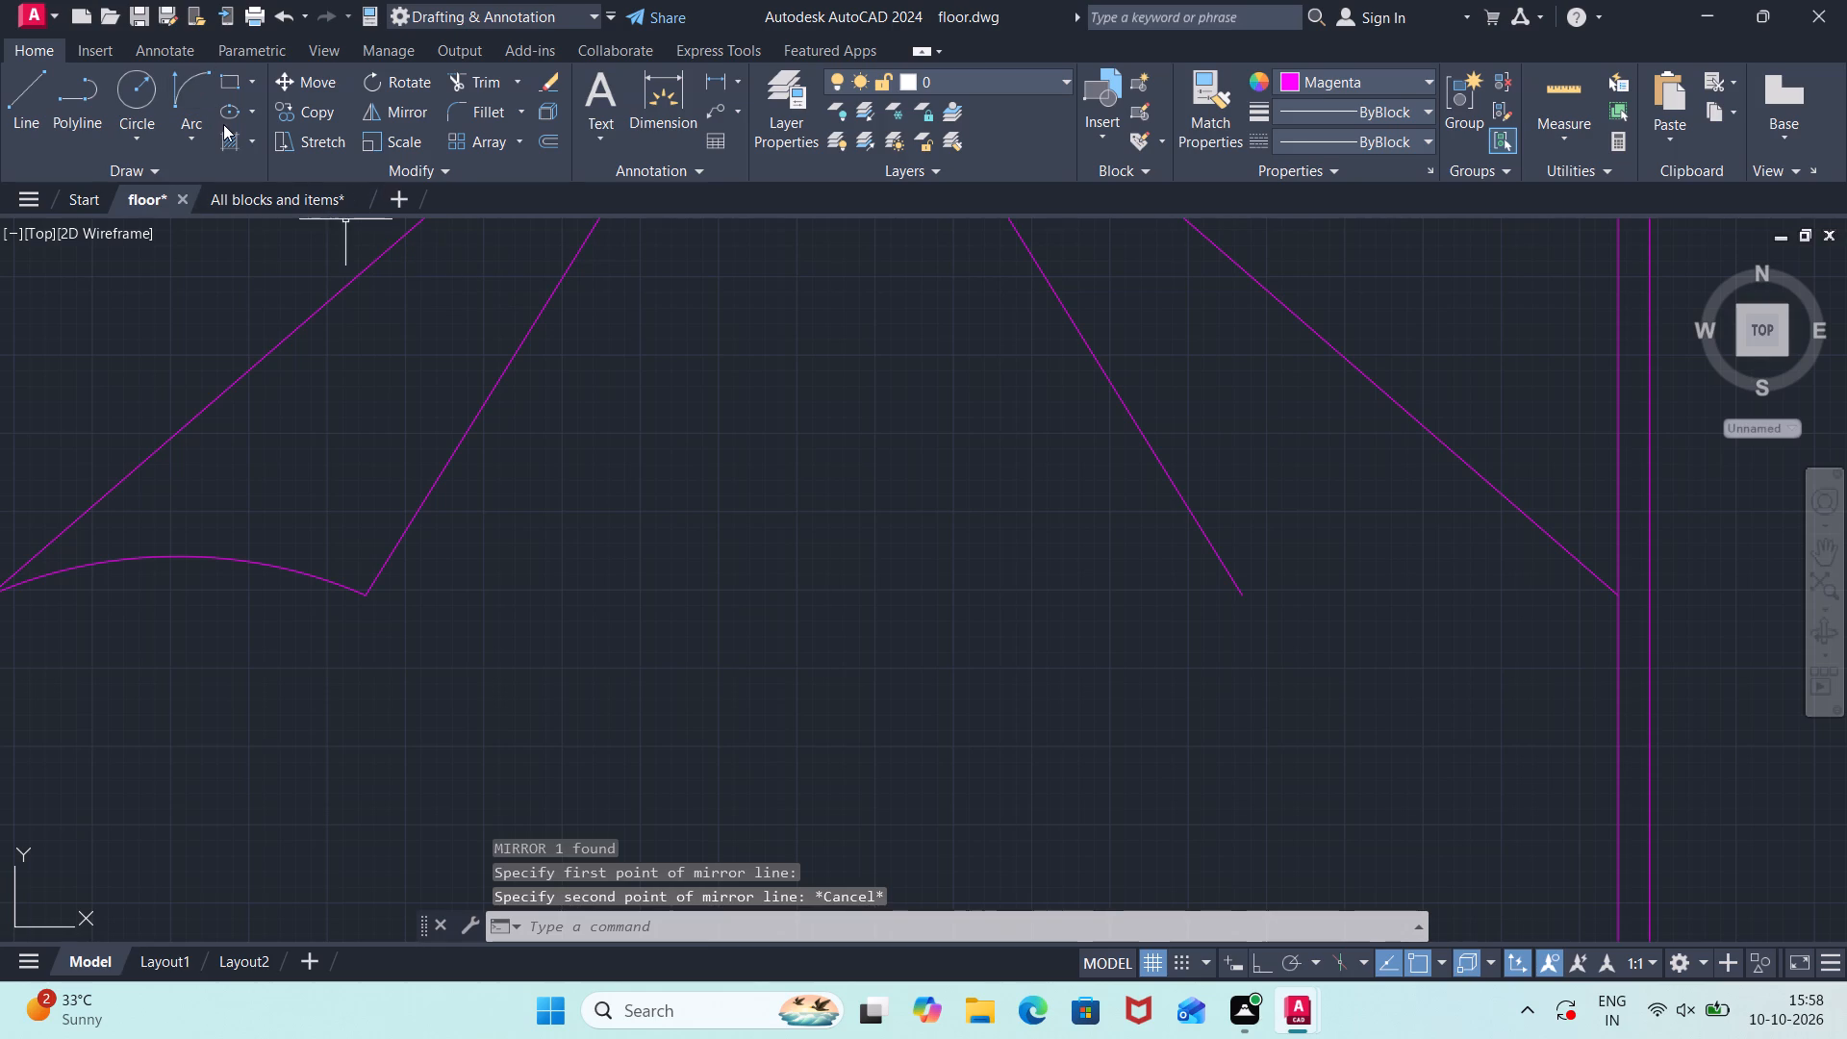
# Draw a matching start-end-direction arc bulging north between the lower ends of the middle bed's two east fold lines.
pyautogui.click(191, 115)
pyautogui.click(281, 436)
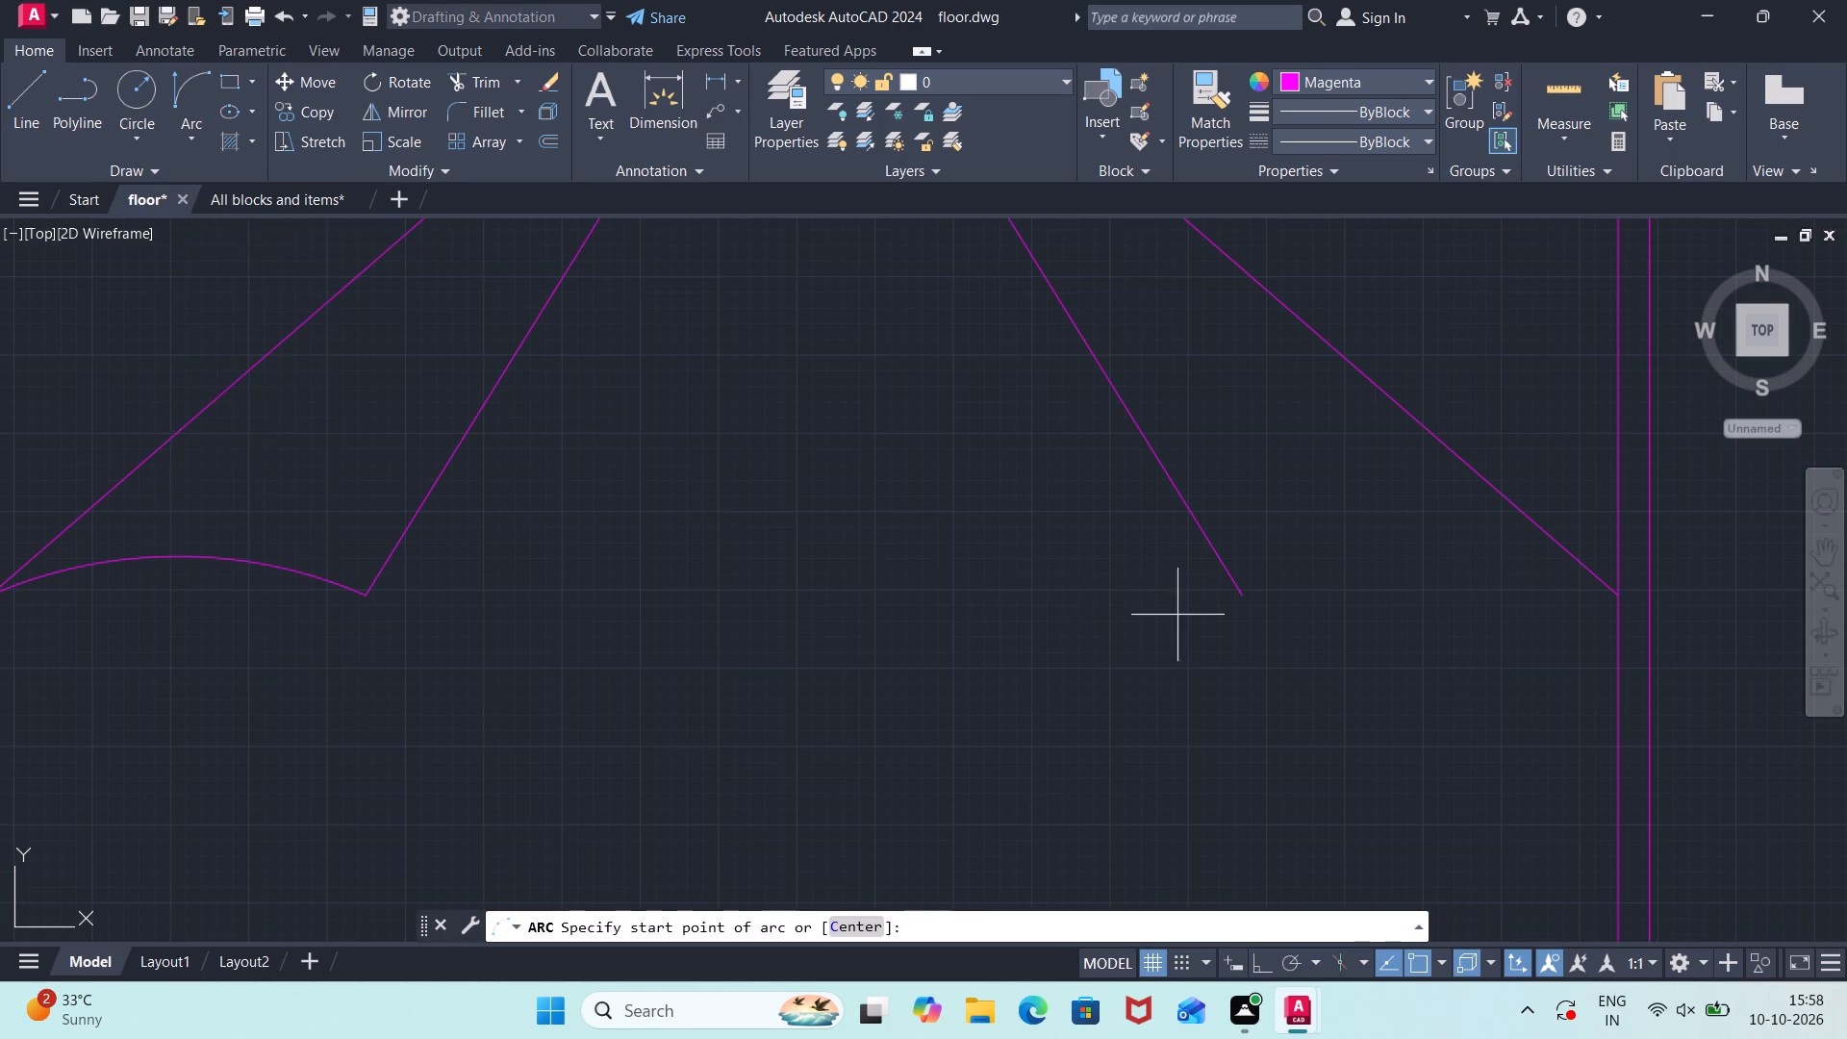
pyautogui.scroll(-1, 1204, 618)
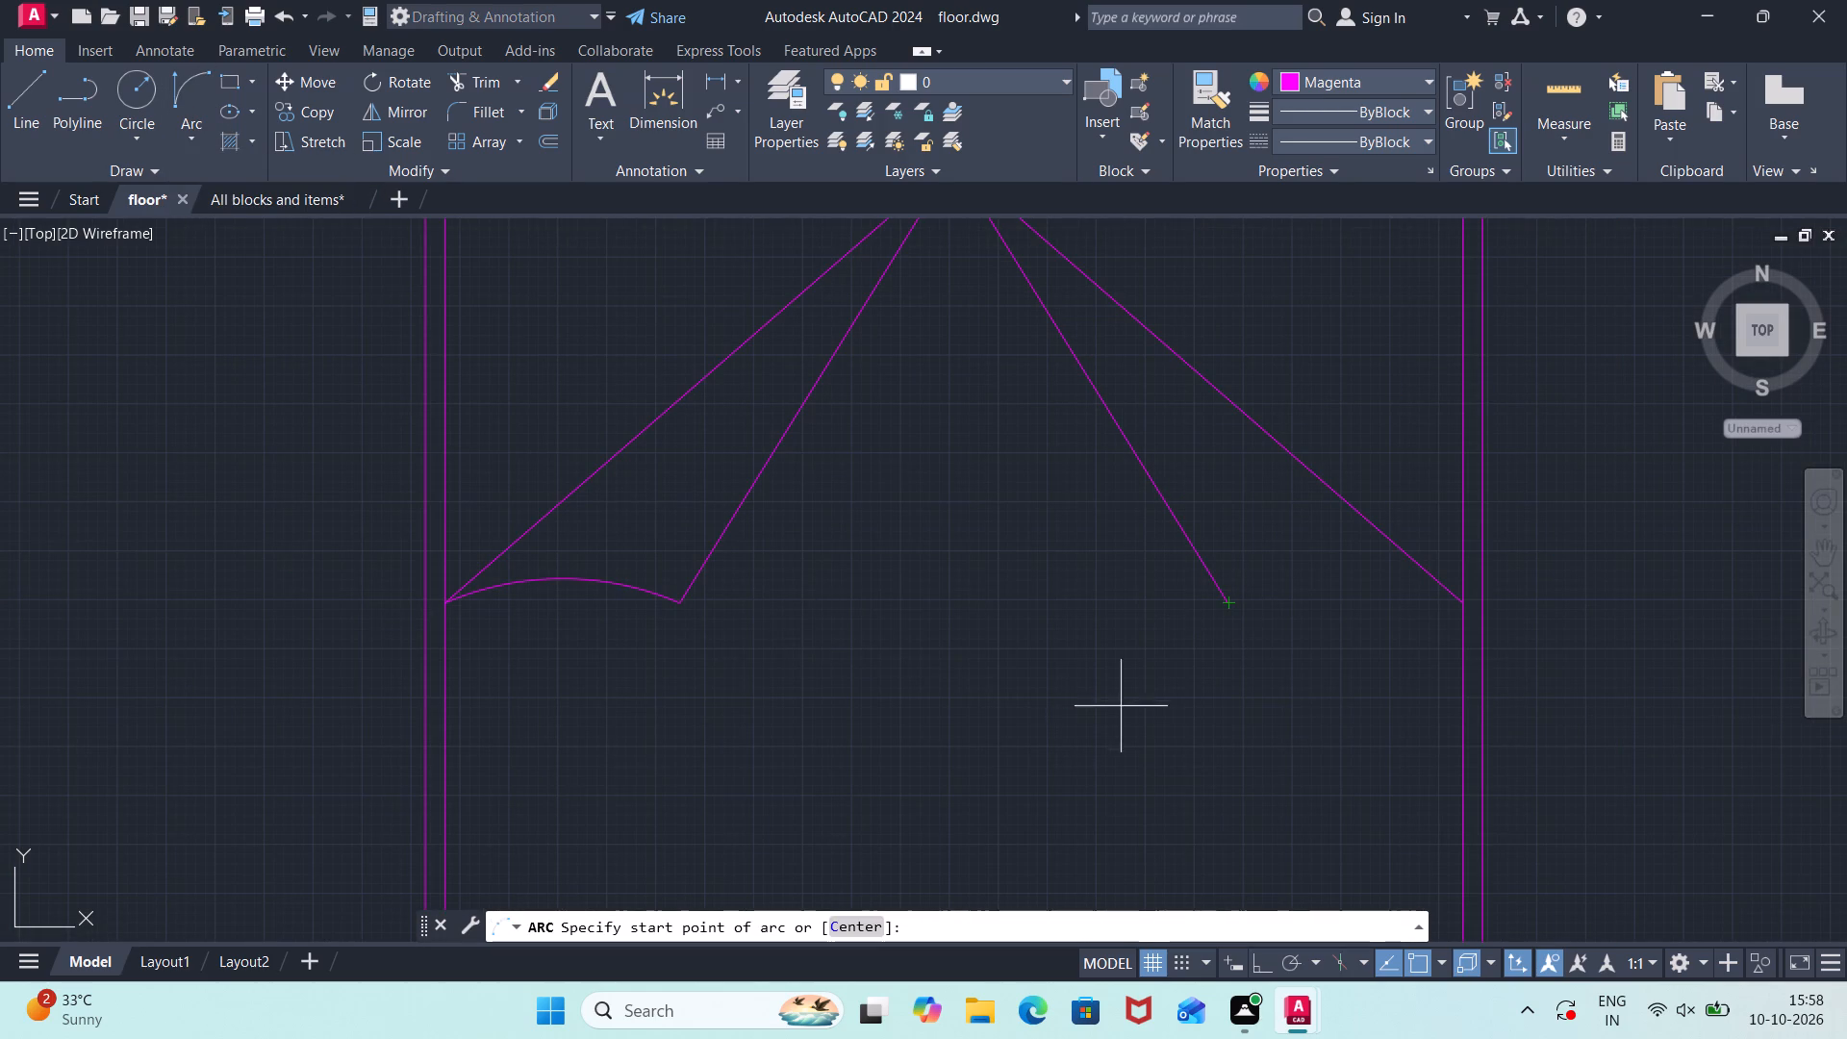
pyautogui.click(1466, 606)
pyautogui.click(1228, 600)
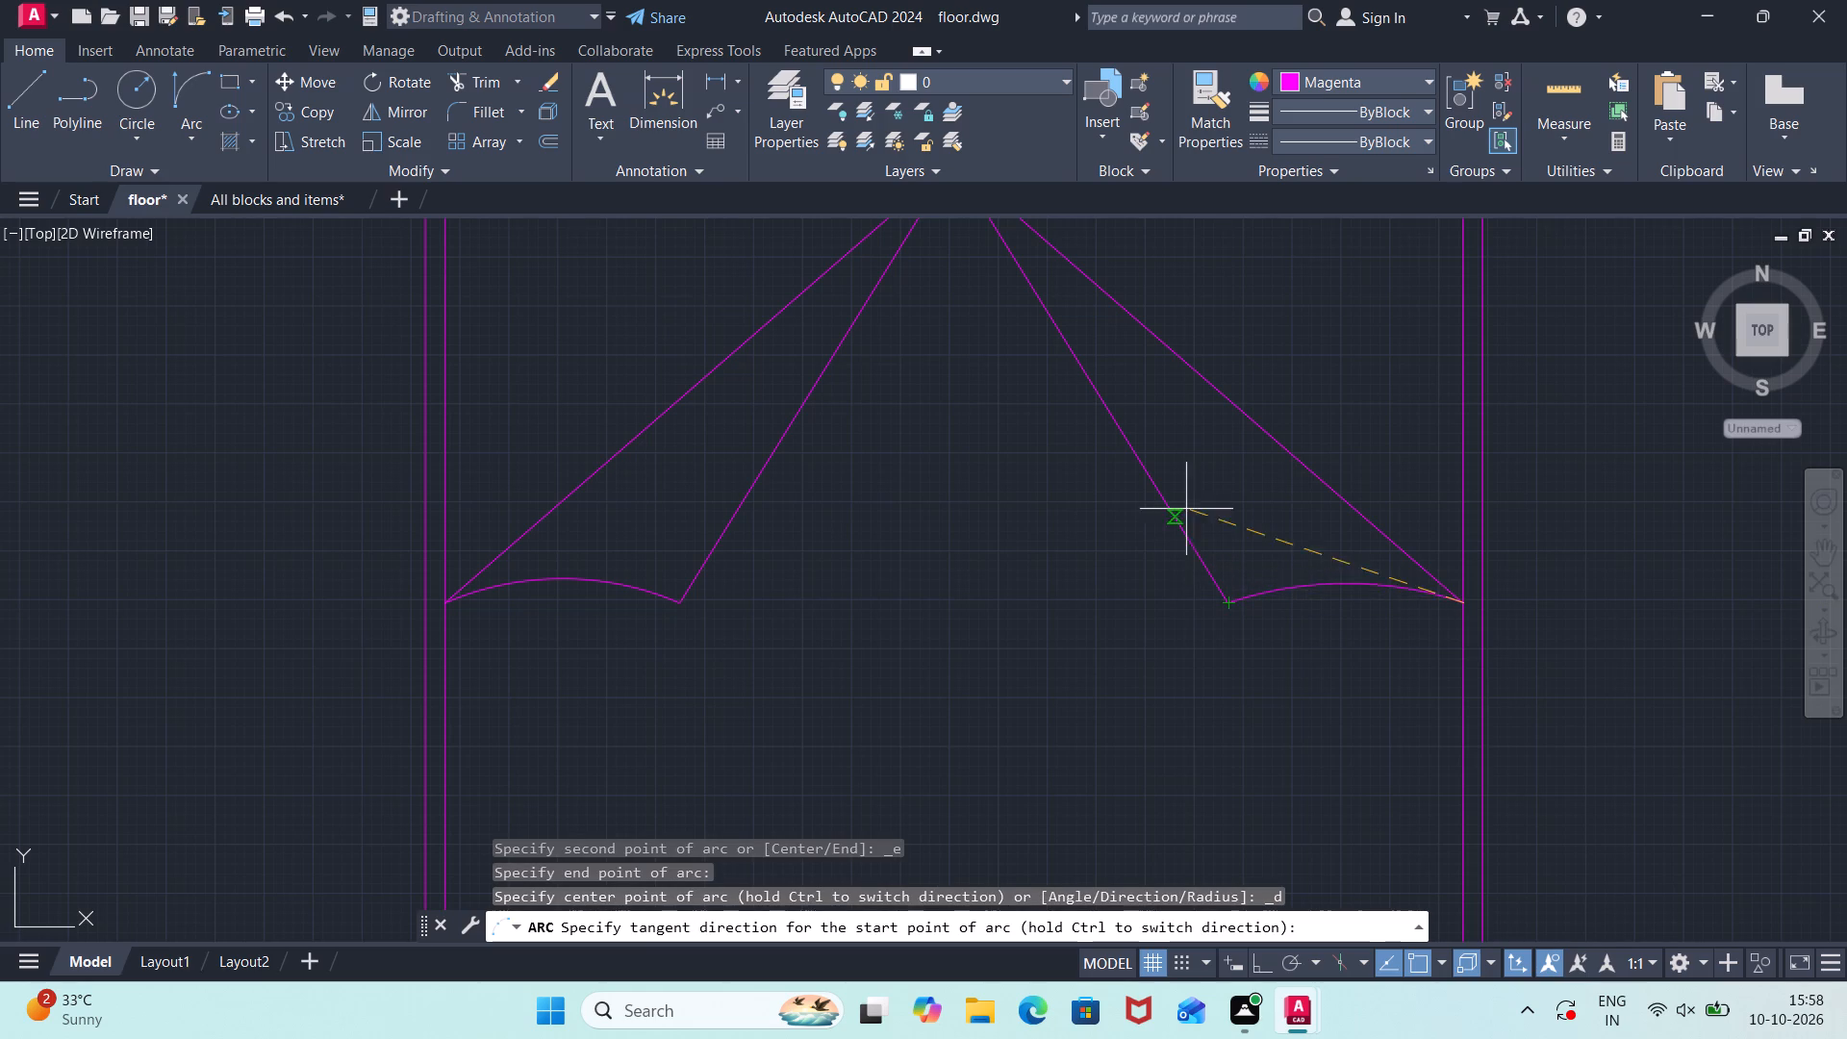
pyautogui.click(1177, 468)
# Draw start-end-direction arcs bulging north between the lower ends of the westernmost bed's fold lines, on both the east and west sides.
pyautogui.scroll(-4, 1354, 522)
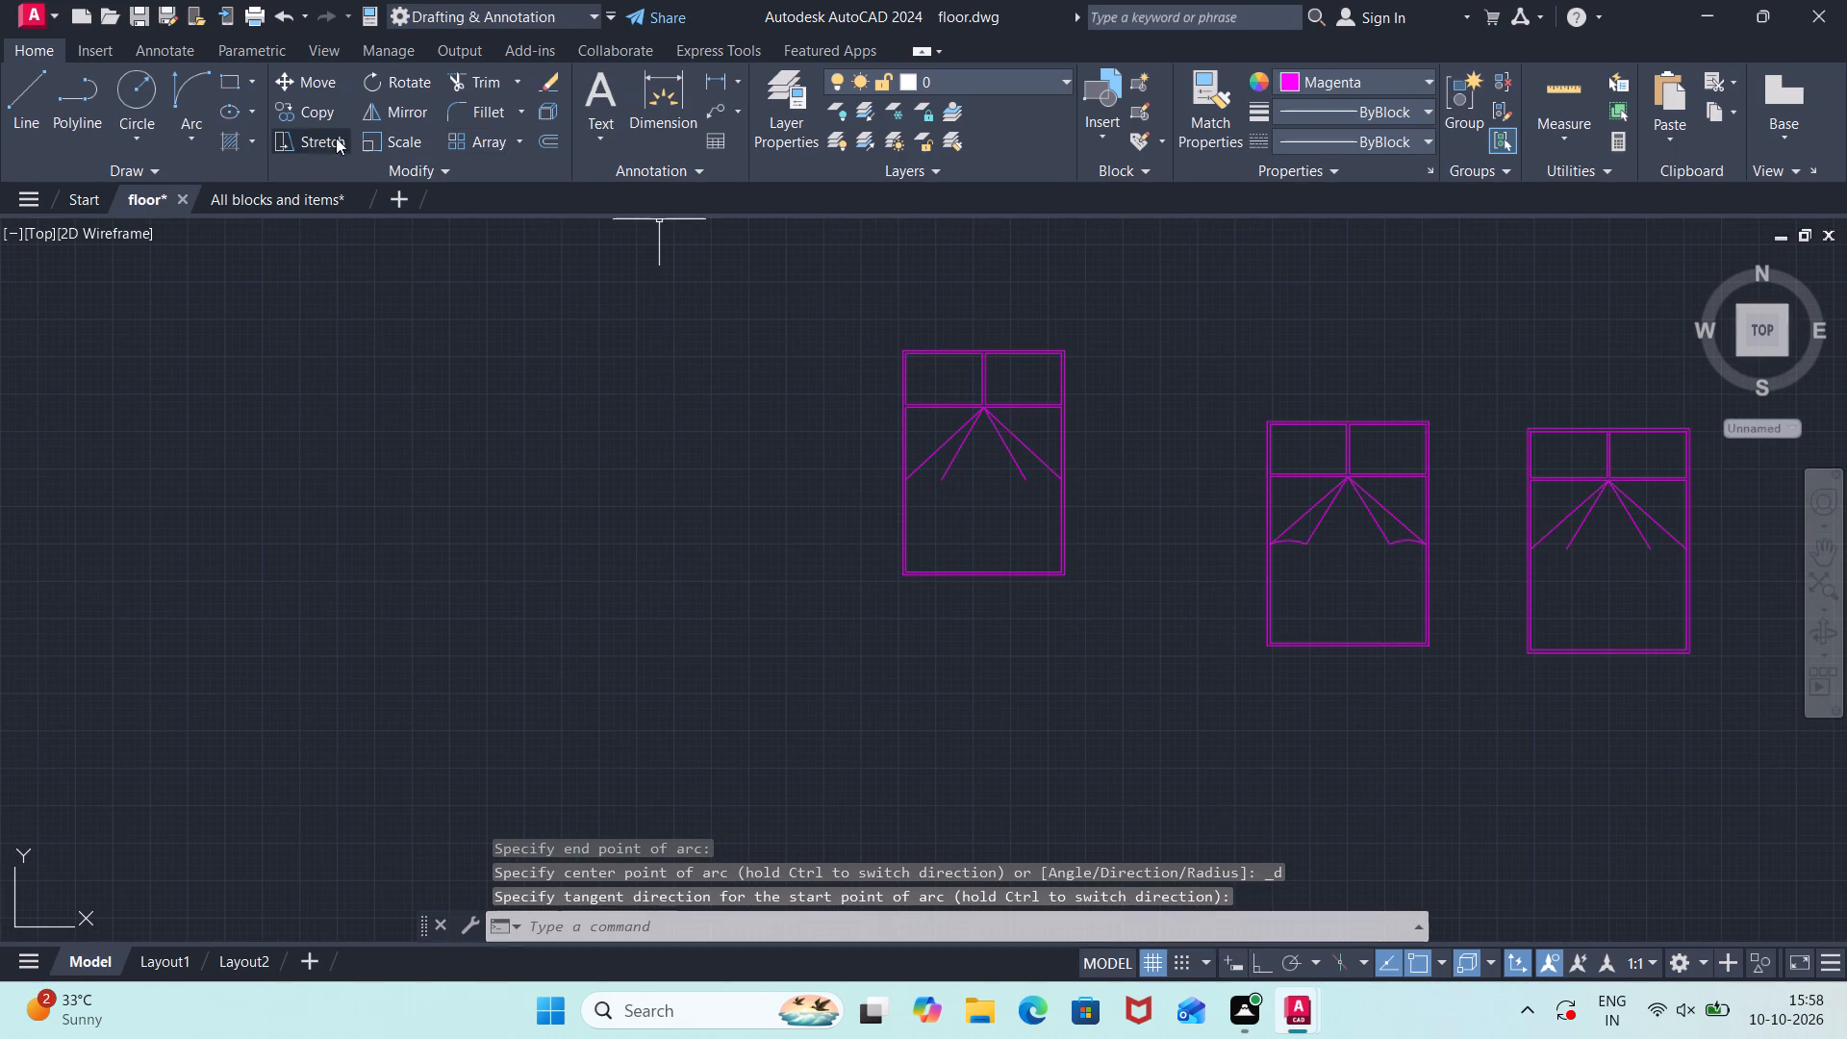
pyautogui.click(164, 123)
pyautogui.click(201, 127)
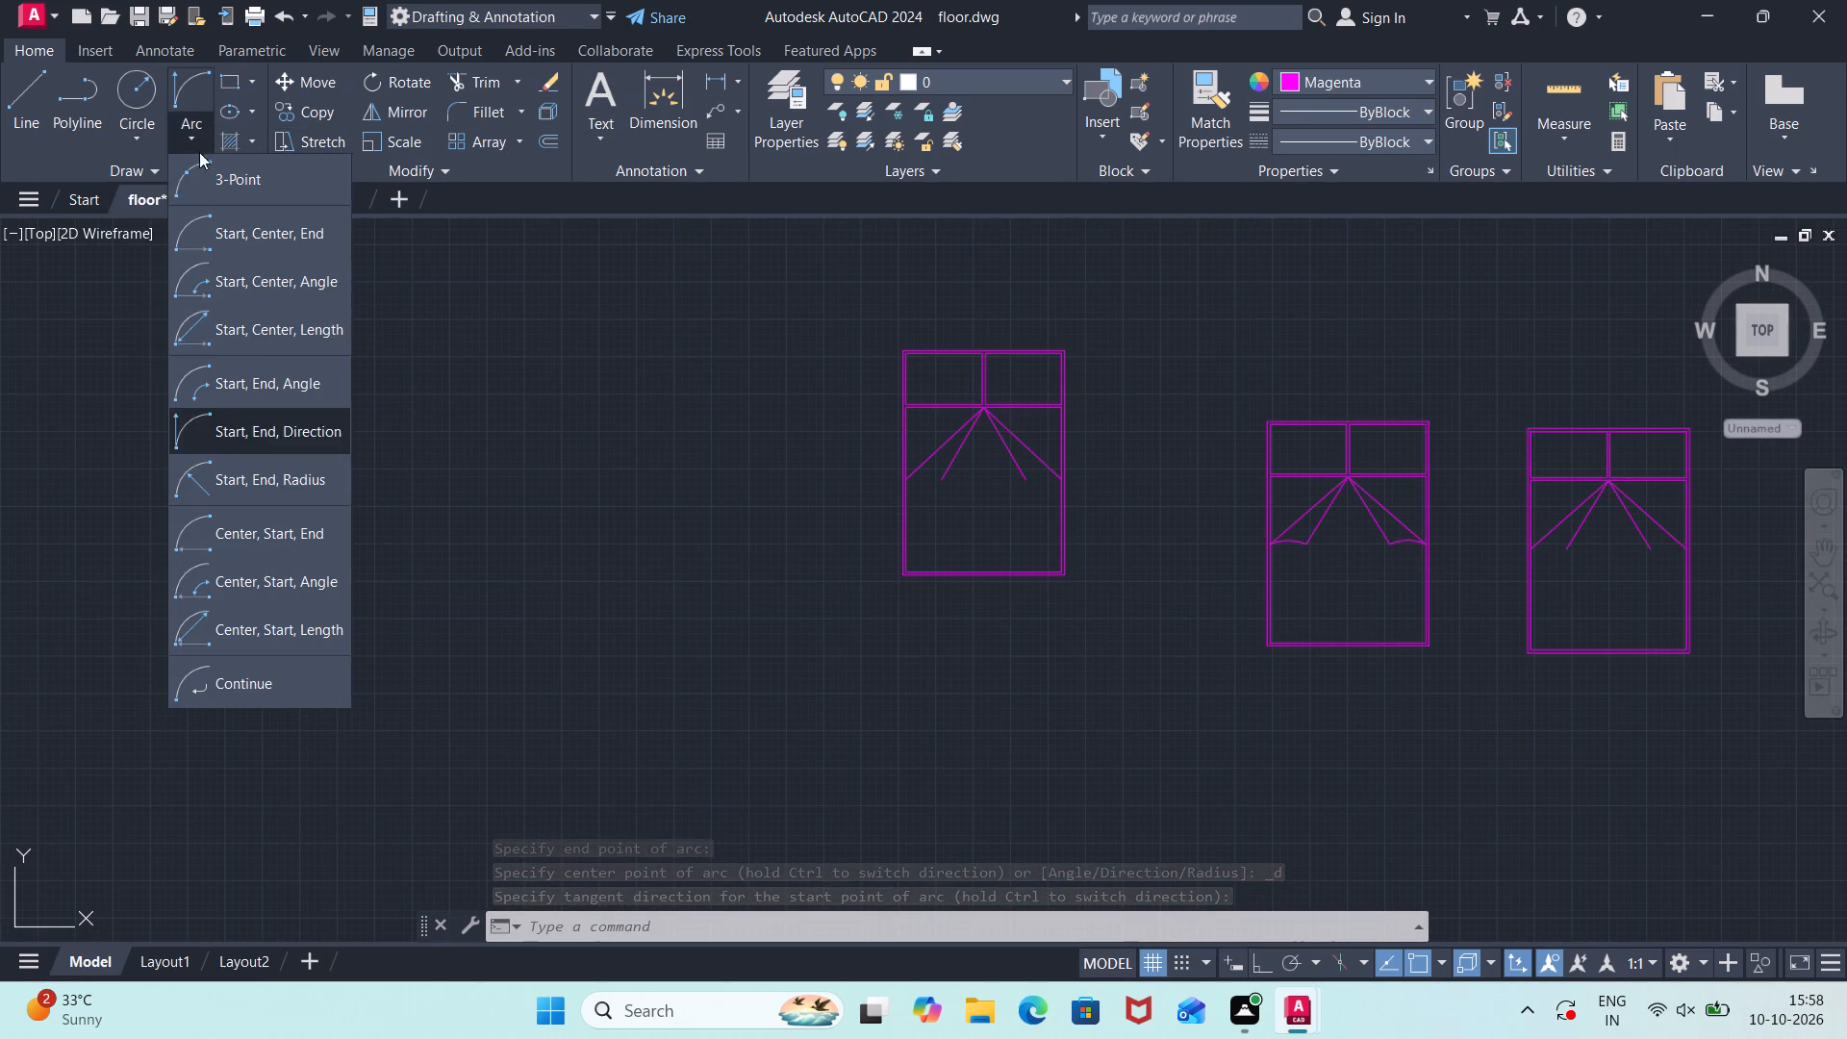
pyautogui.click(279, 441)
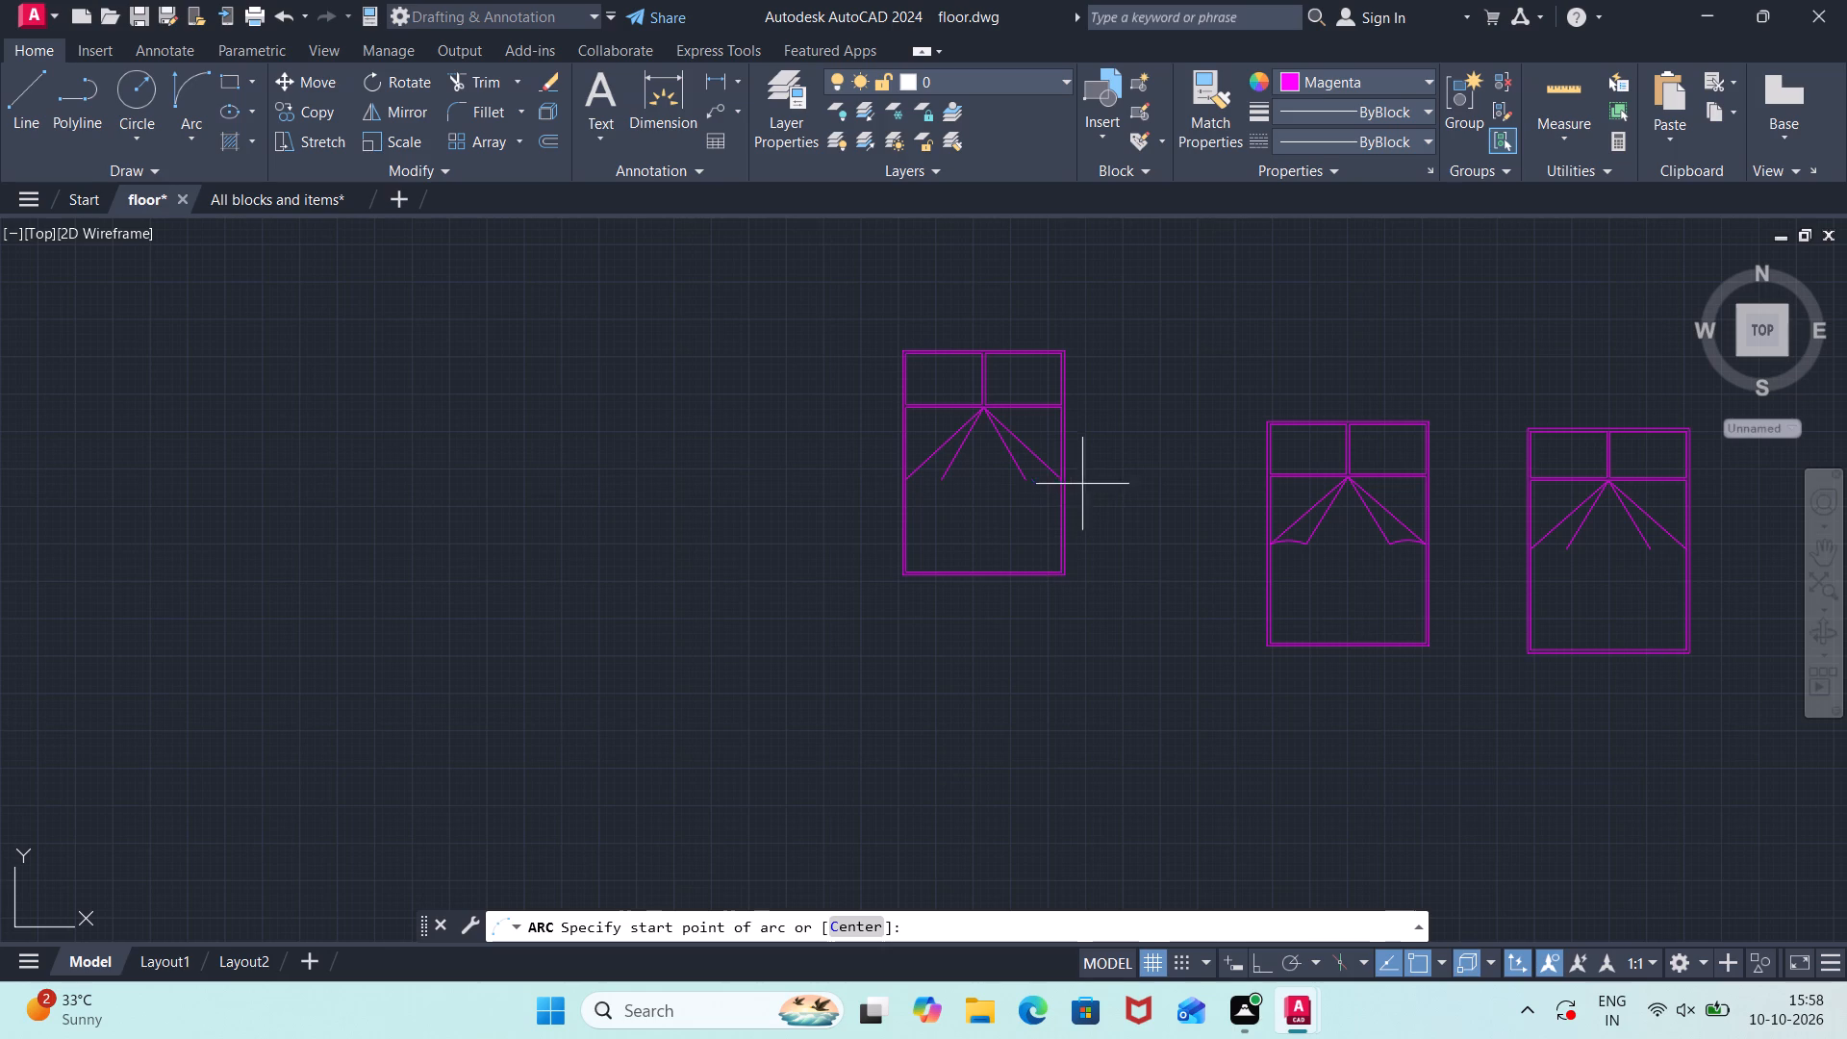
pyautogui.click(1063, 480)
pyautogui.click(1023, 475)
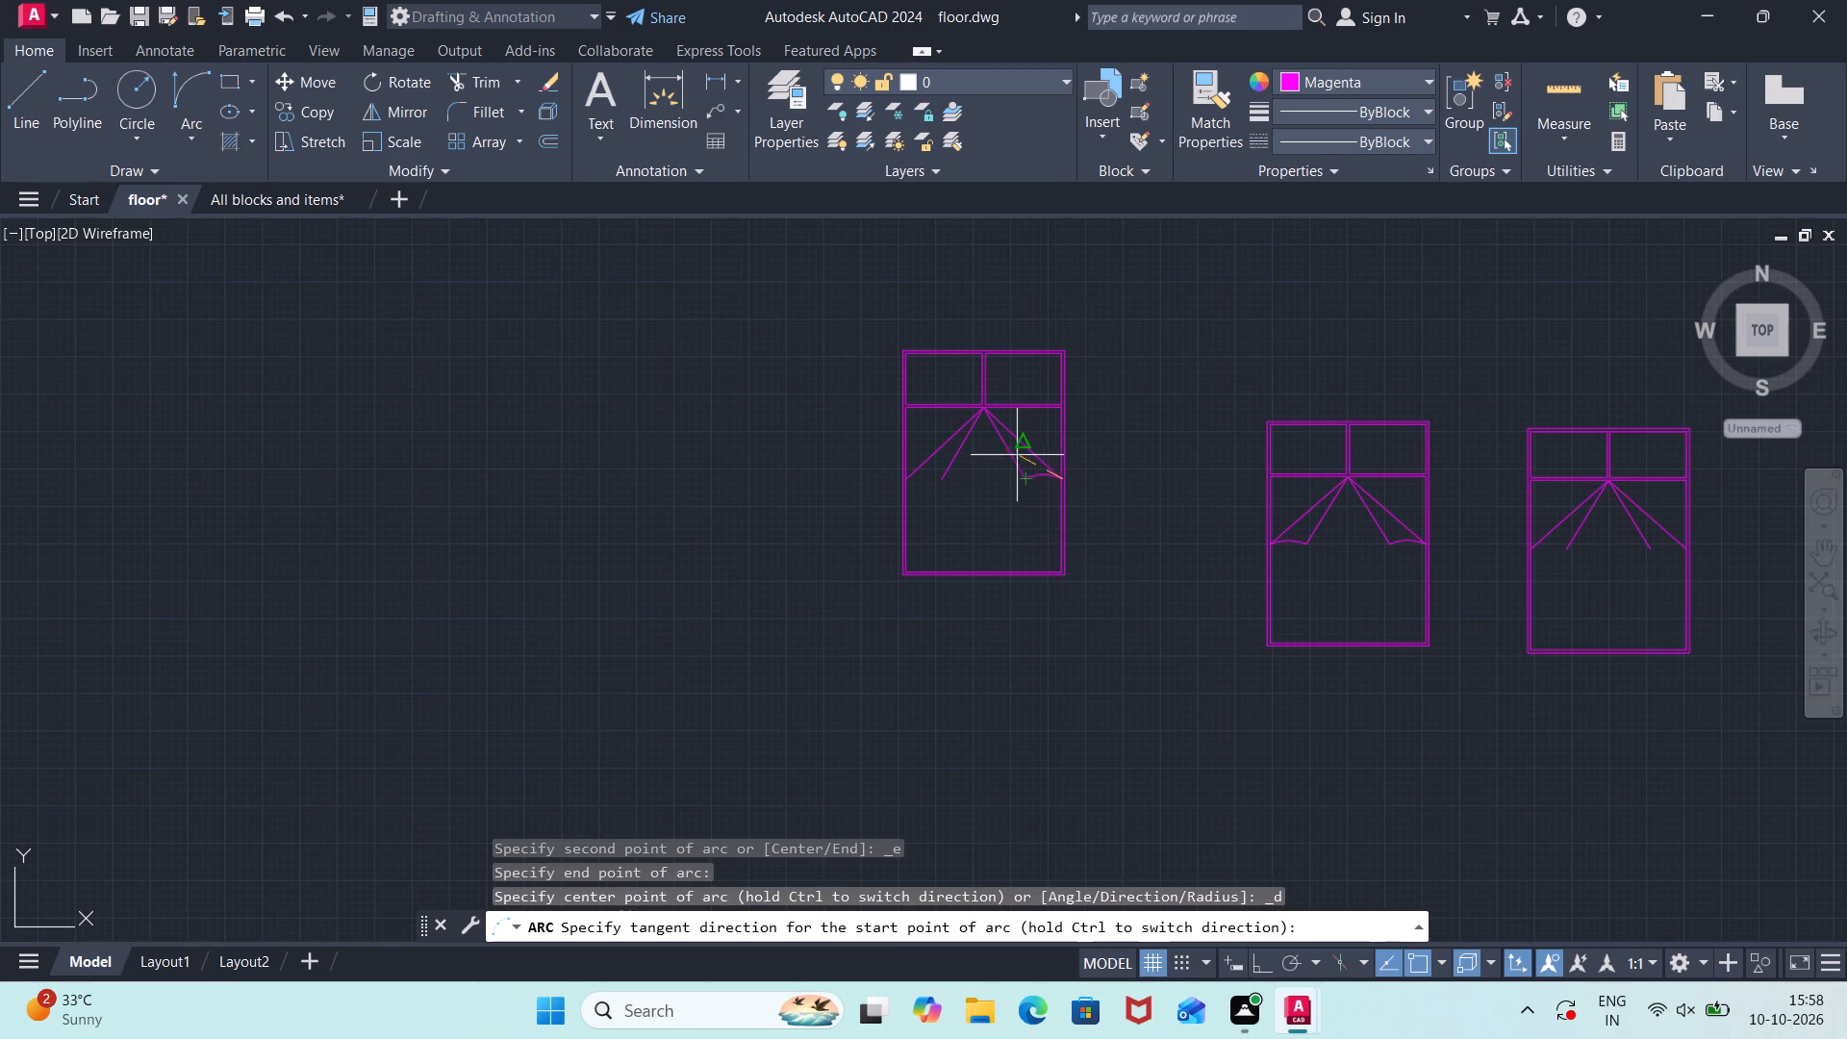
pyautogui.click(1014, 449)
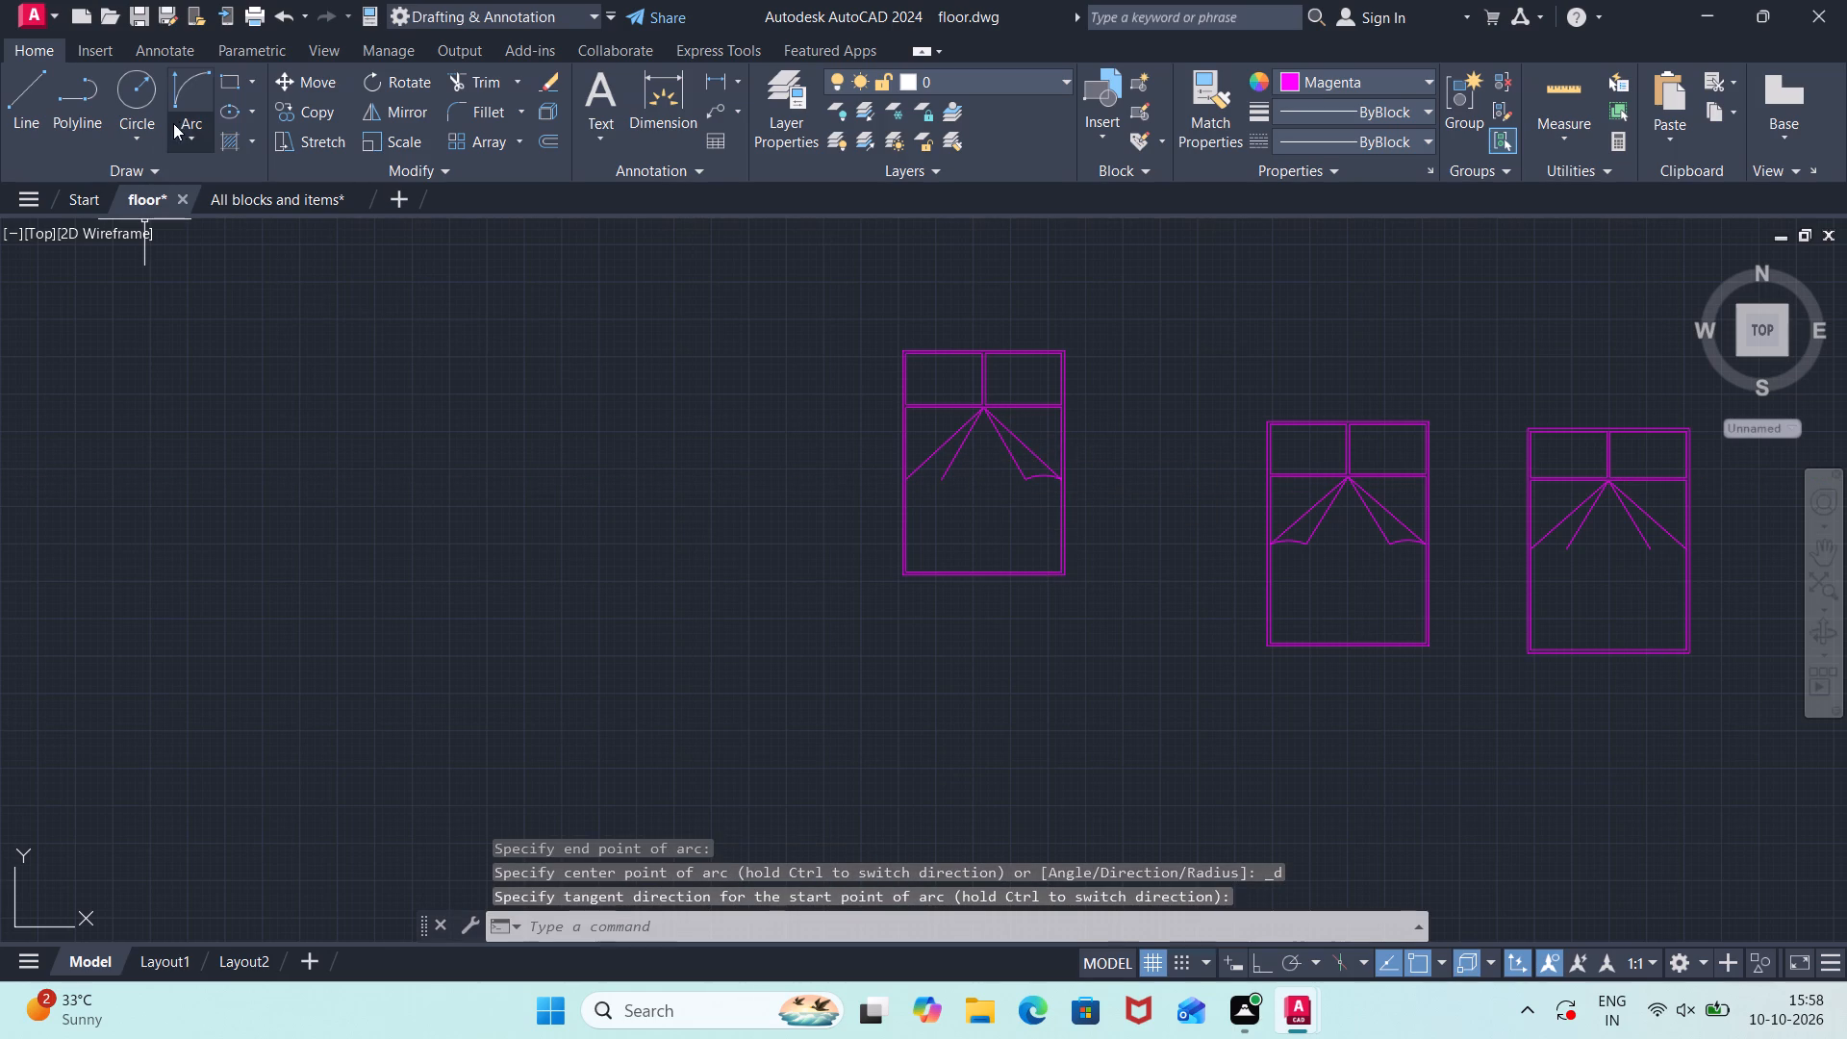
pyautogui.click(180, 120)
pyautogui.click(267, 427)
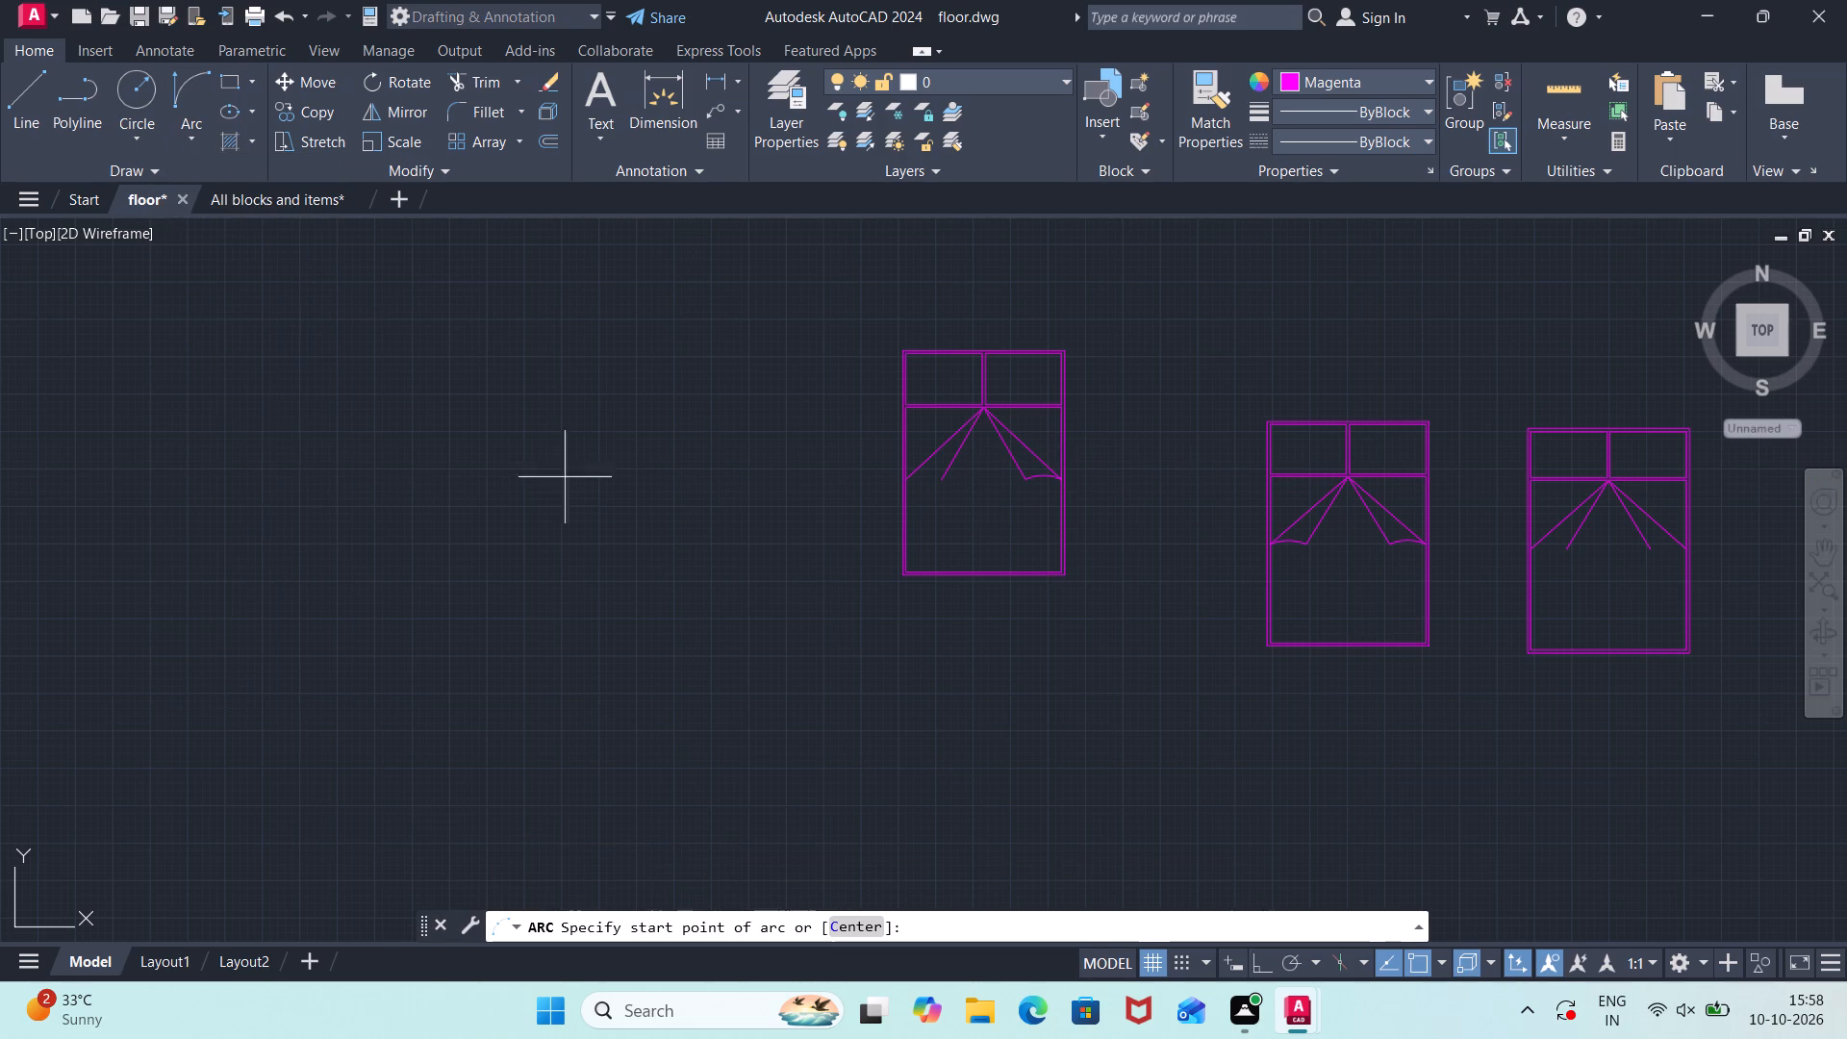
pyautogui.scroll(2, 980, 510)
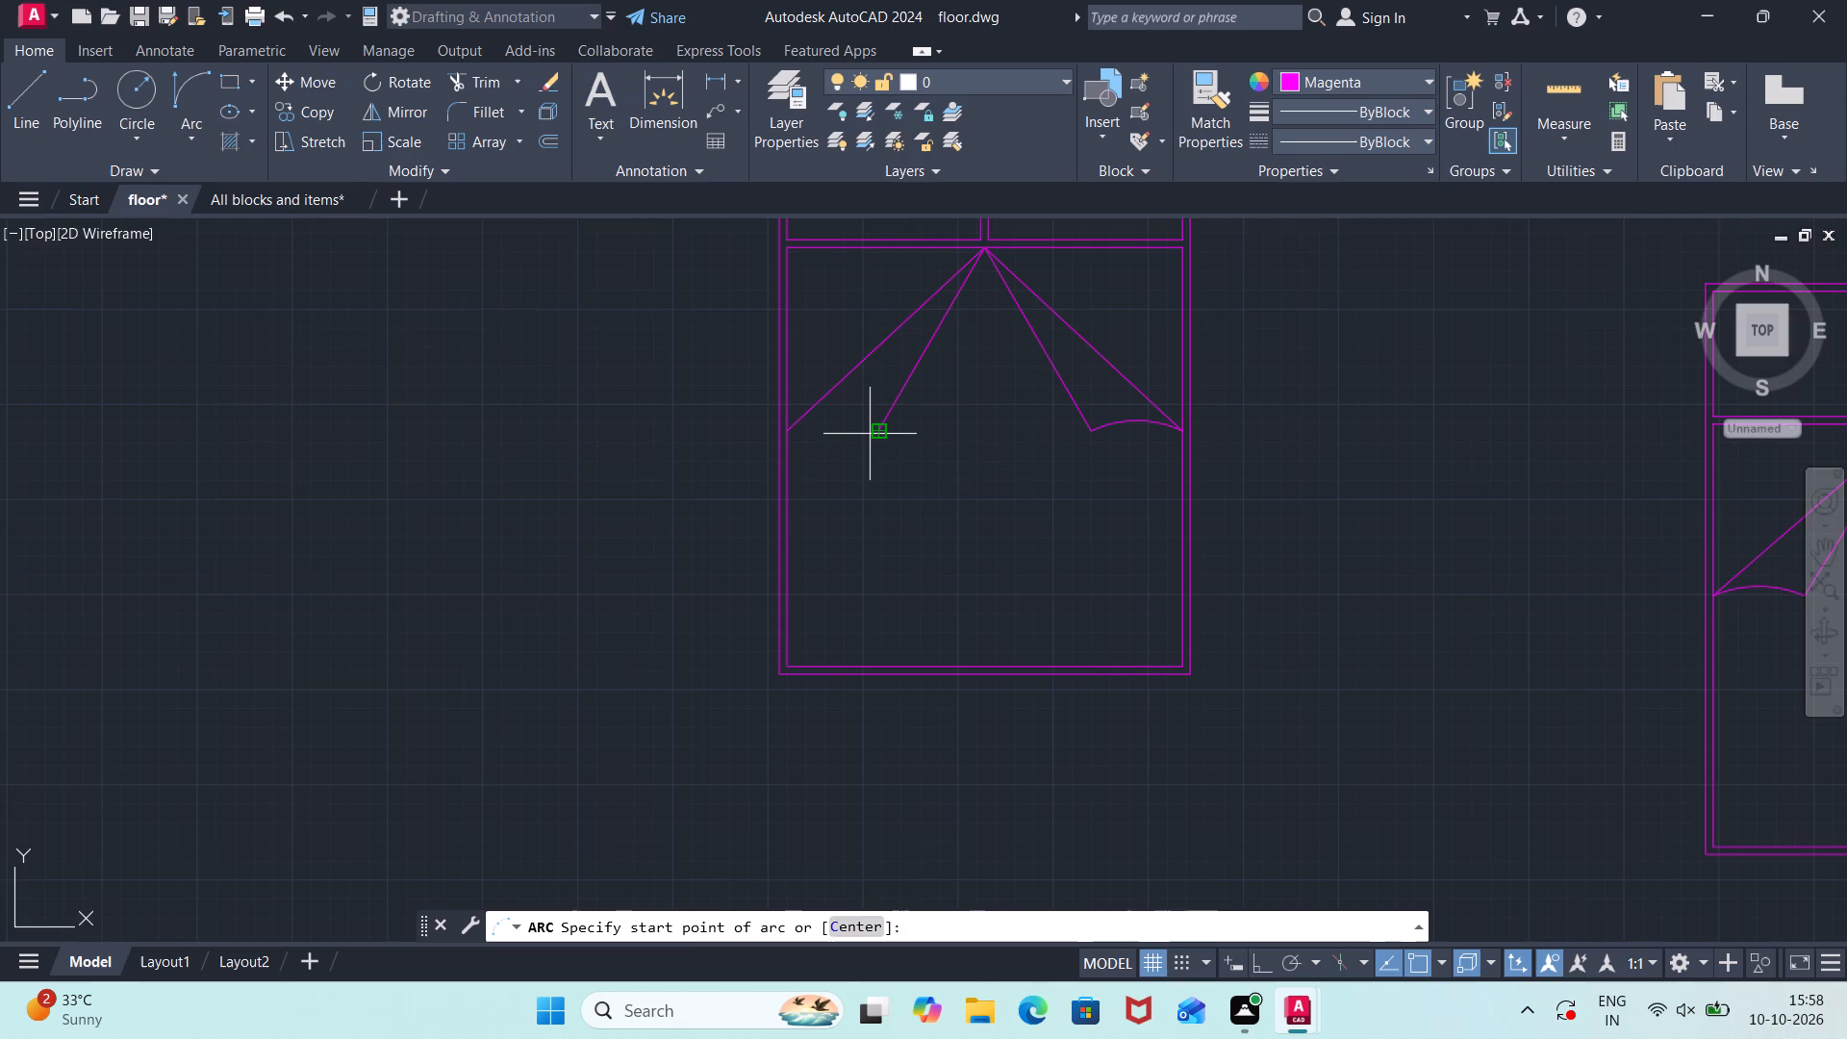
pyautogui.click(870, 434)
pyautogui.click(781, 430)
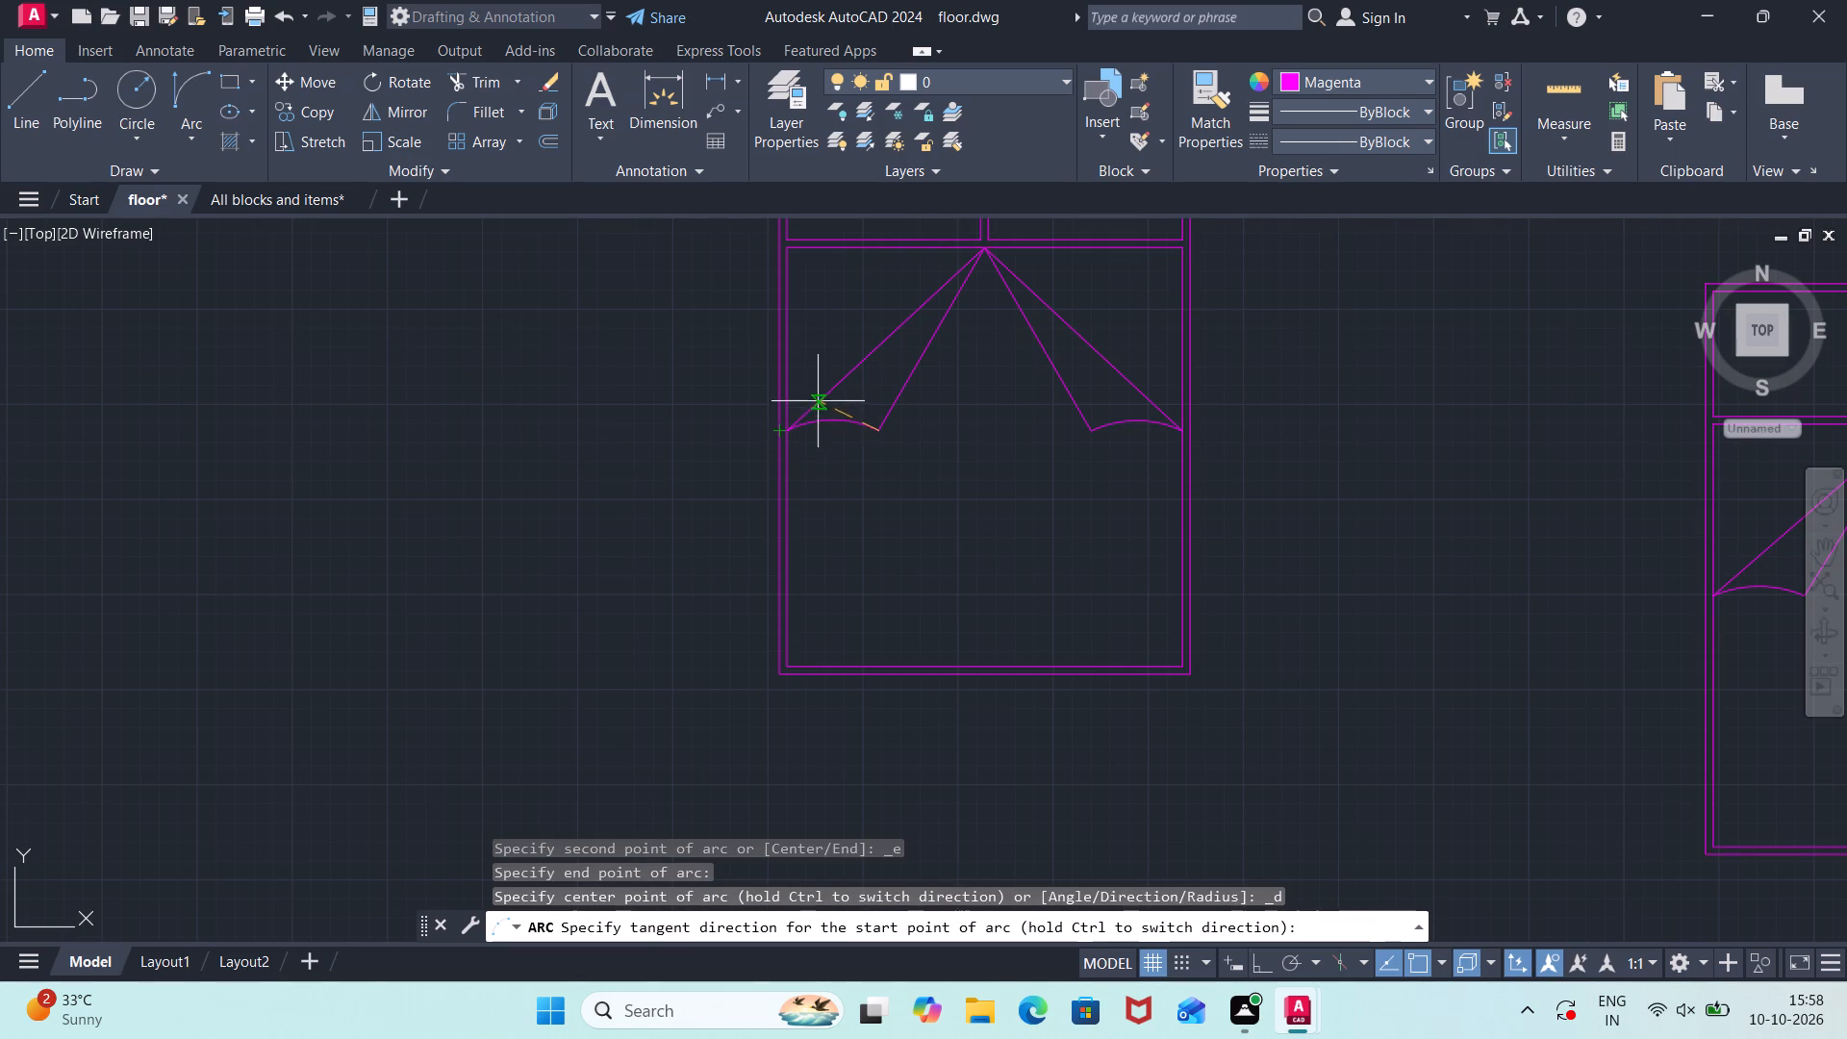
pyautogui.click(811, 408)
pyautogui.scroll(-2, 1294, 406)
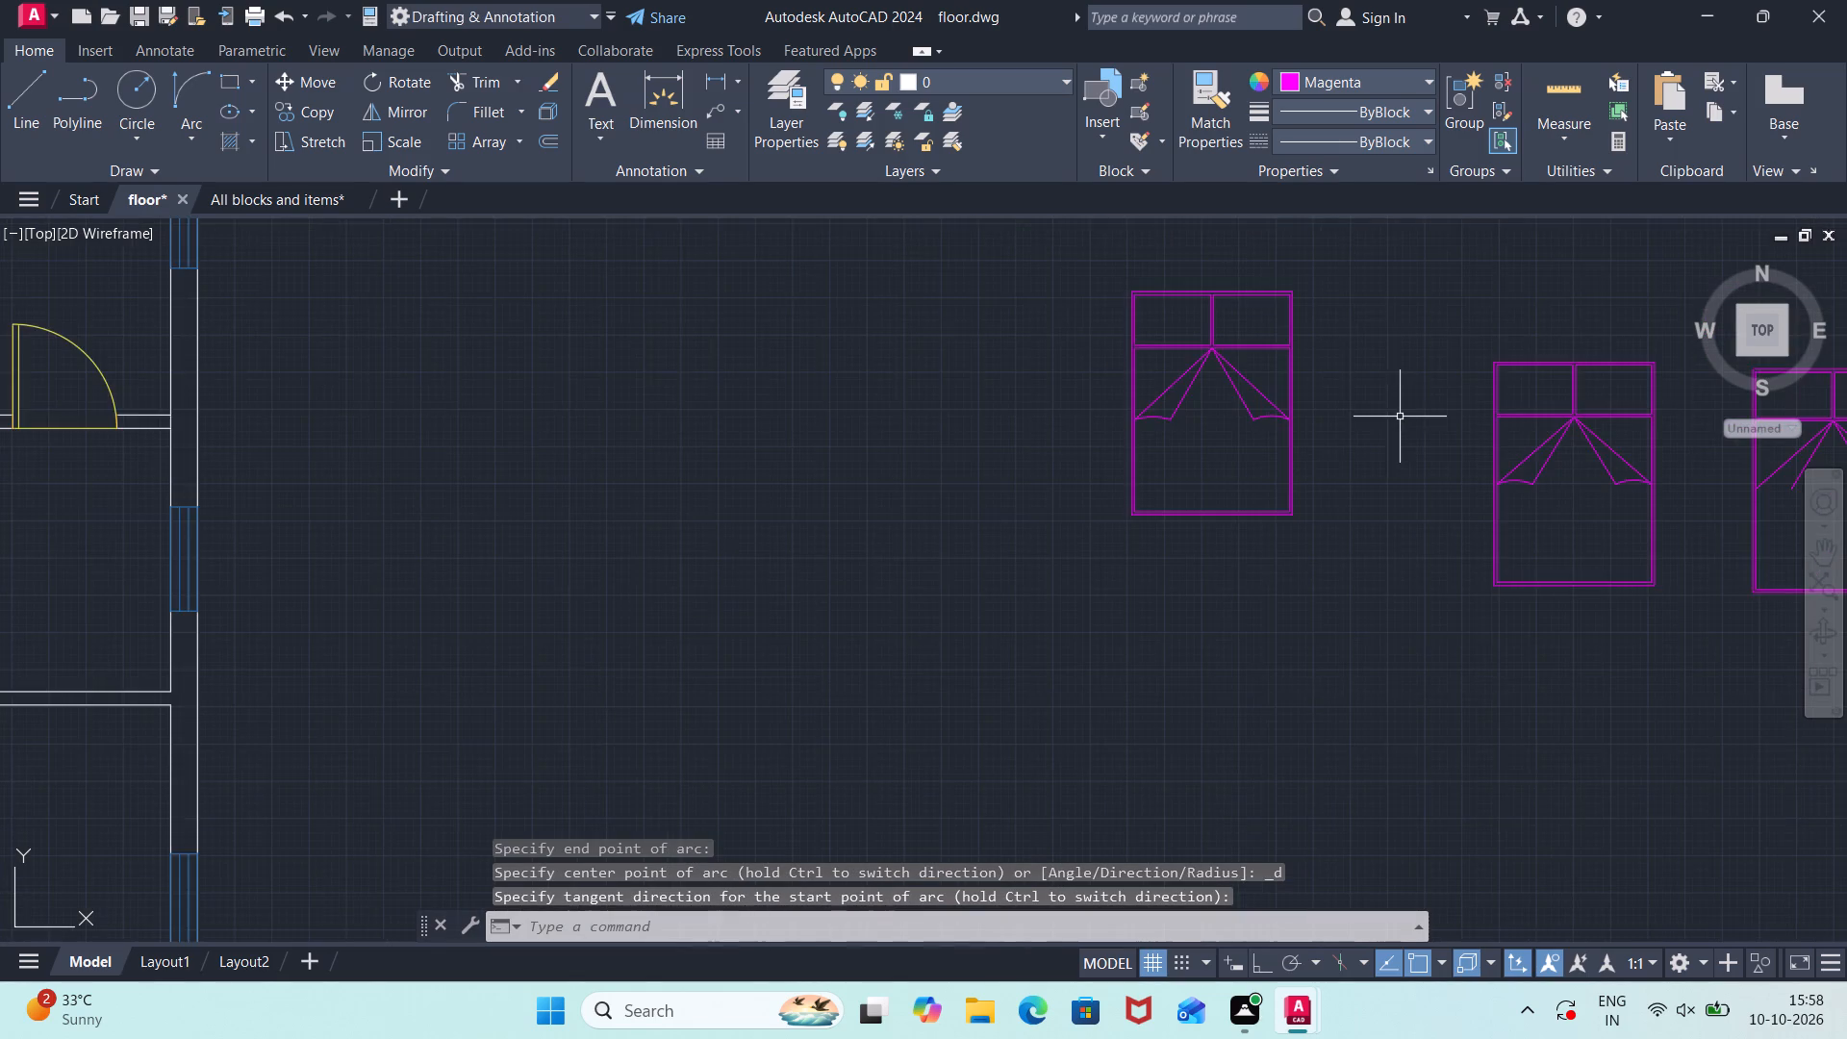
# Draw start-end-direction arcs bulging north between the lower ends of the easternmost bed's fold lines, on both the east and west sides.
pyautogui.moveTo(1400, 418); pyautogui.dragTo(477, 433, button='middle')
pyautogui.click(173, 139)
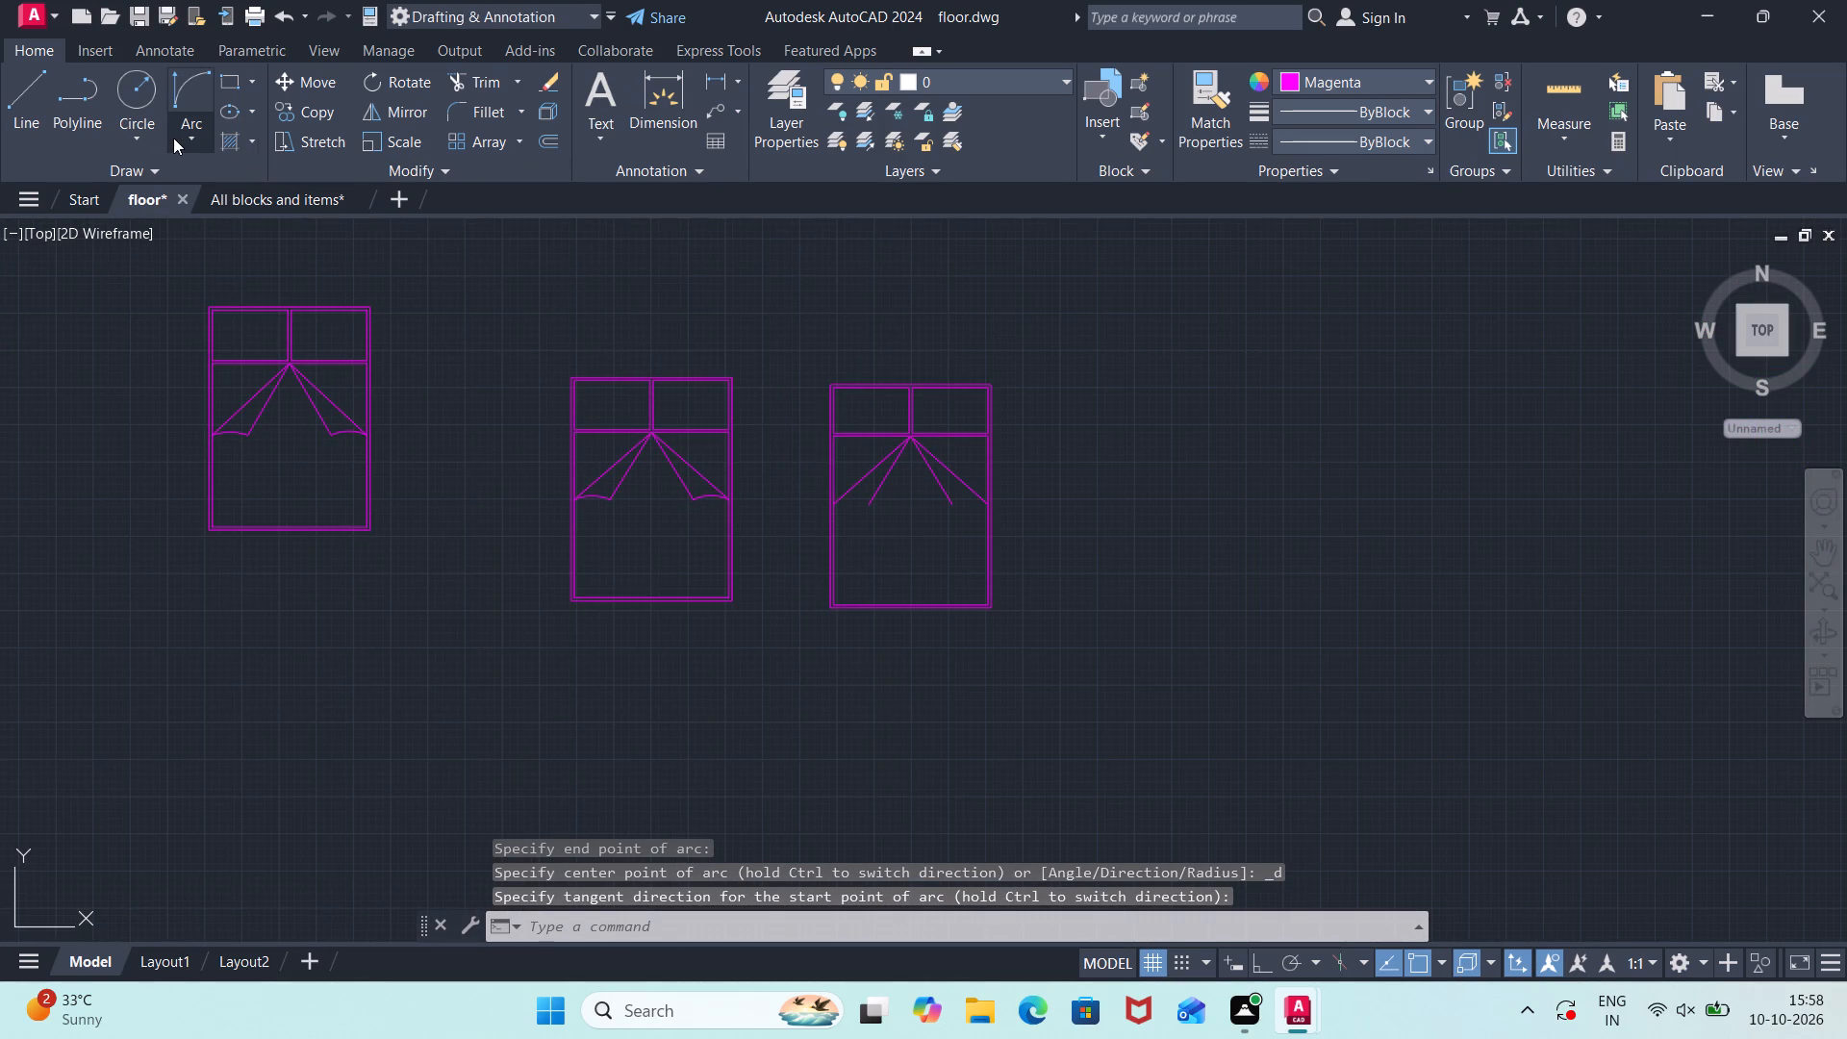
pyautogui.click(306, 431)
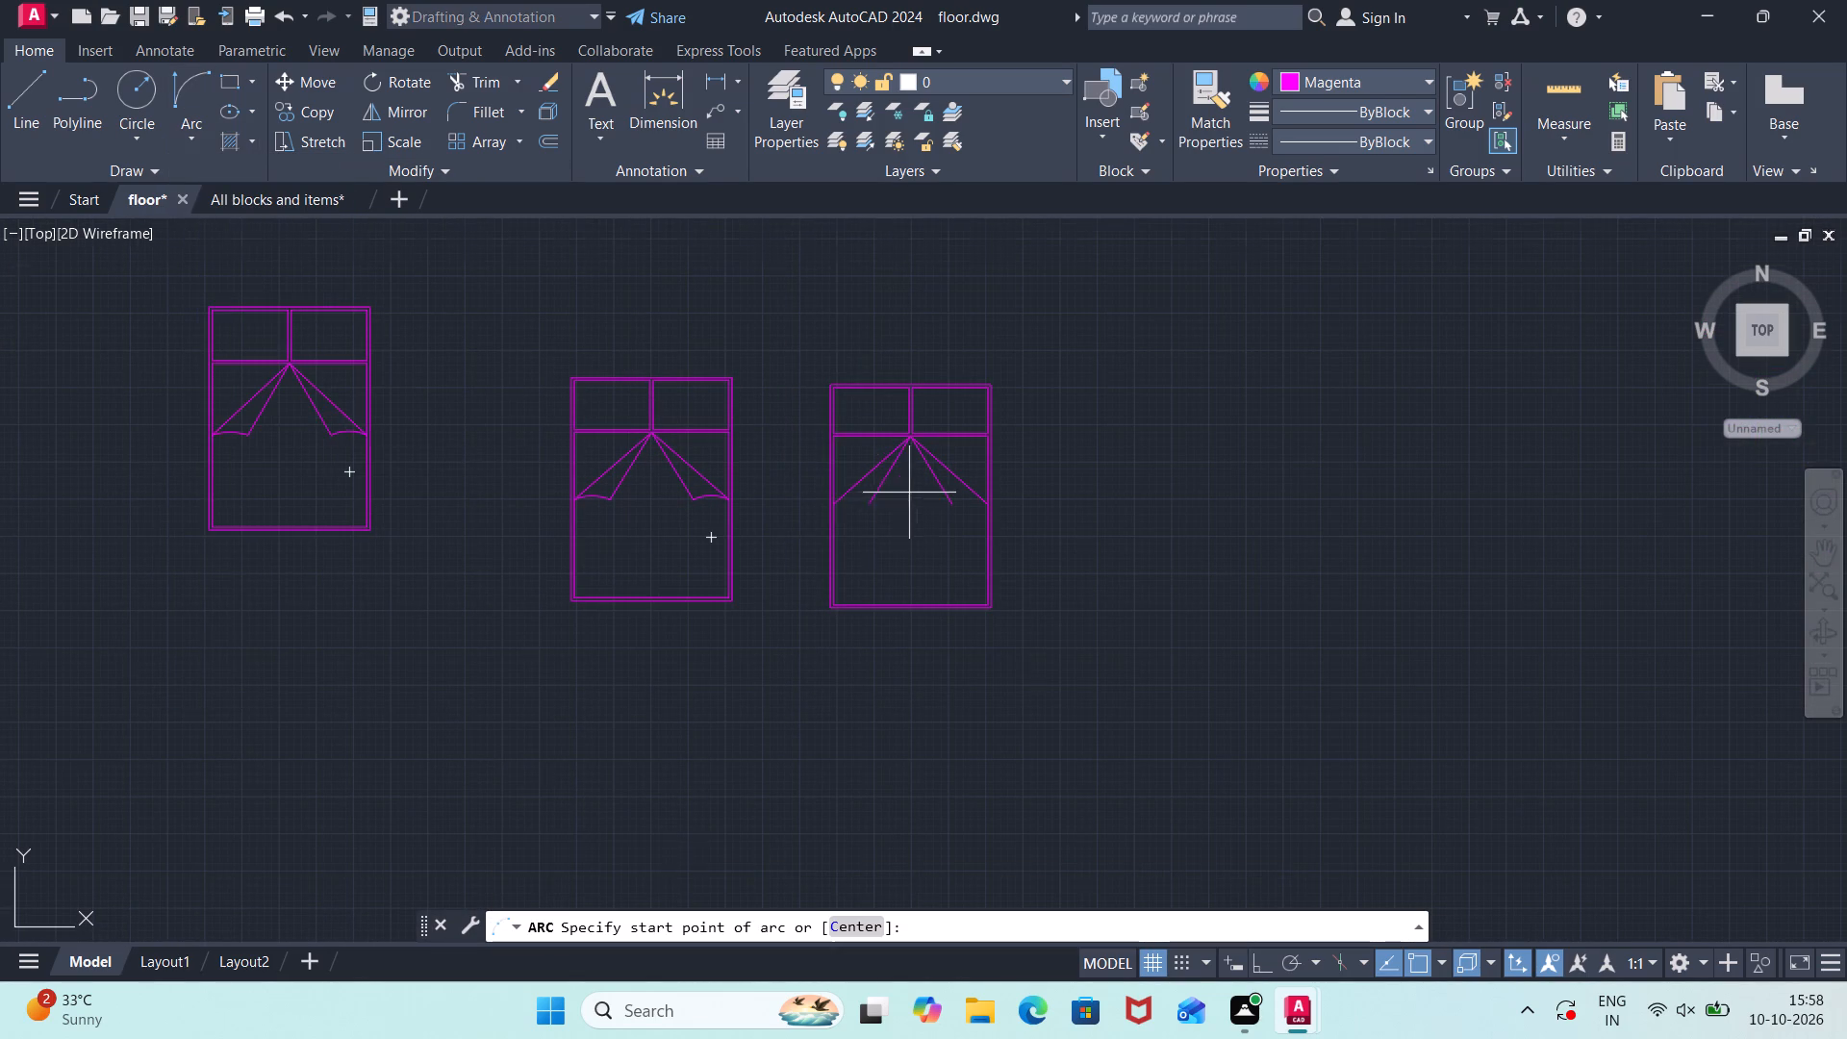
pyautogui.scroll(2, 911, 492)
pyautogui.click(1099, 525)
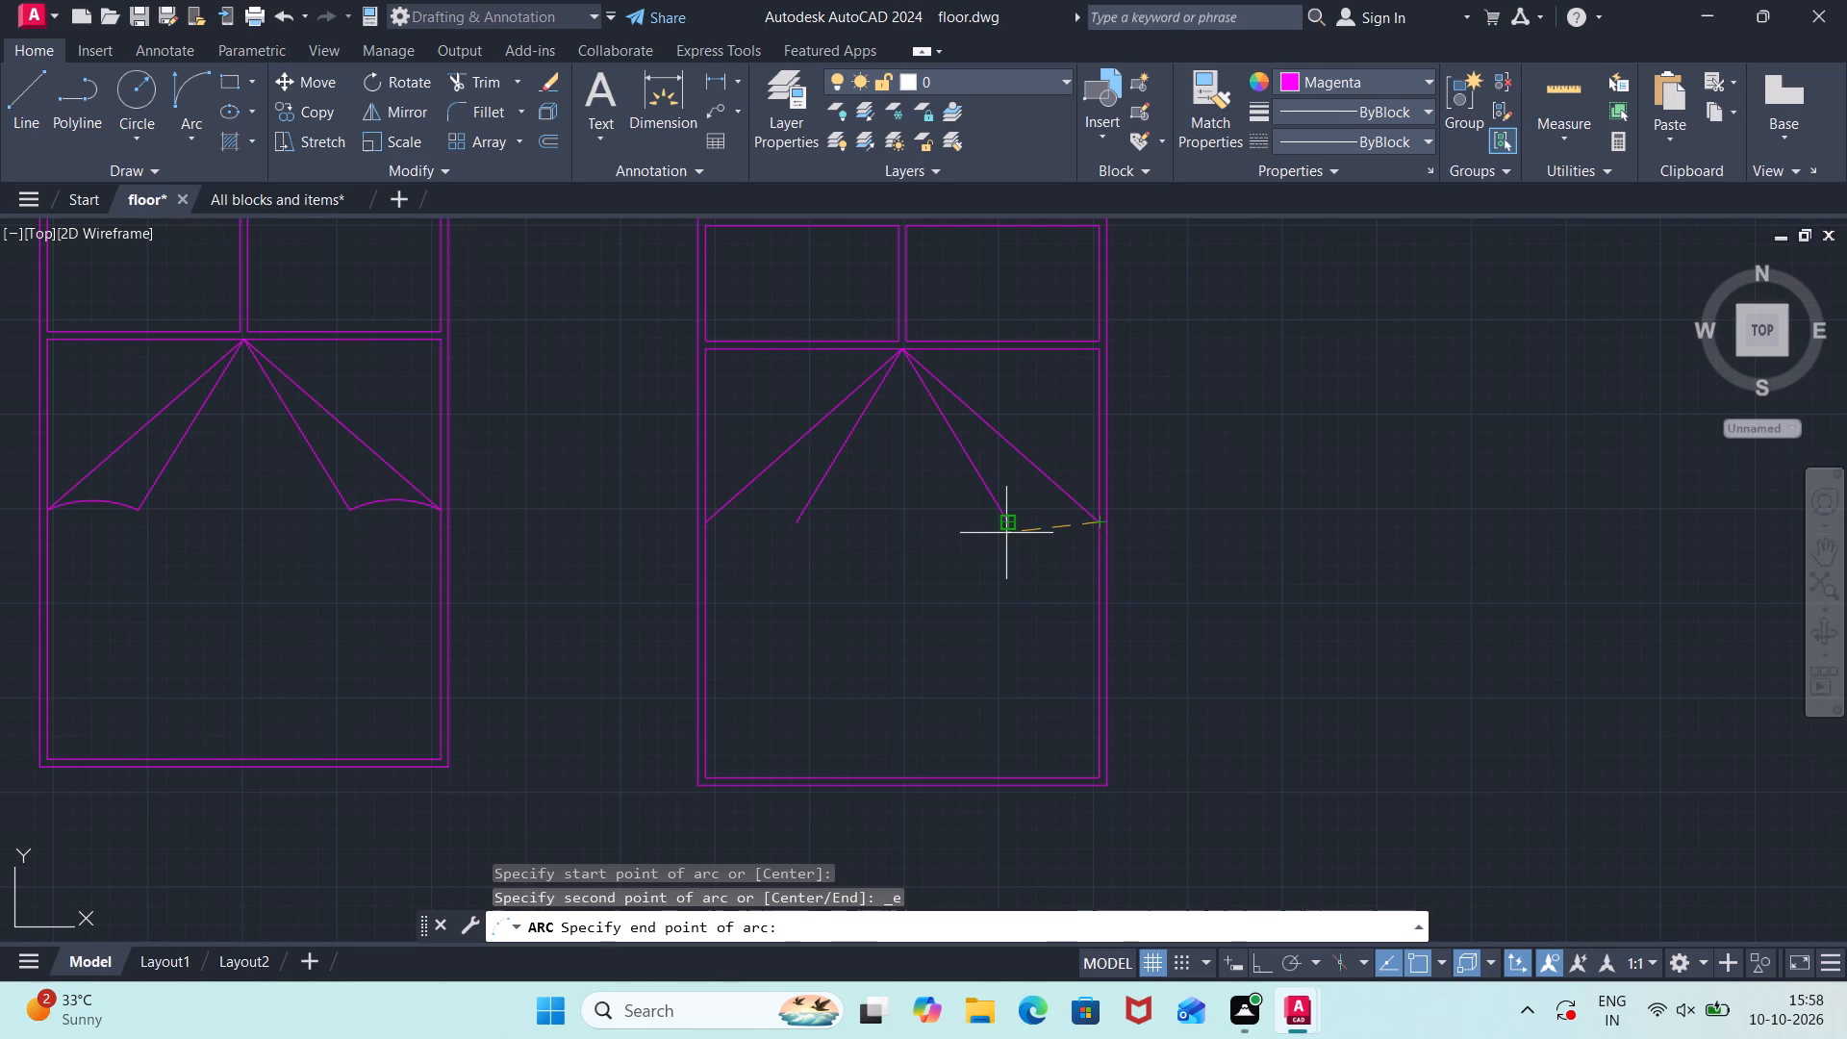
pyautogui.click(1004, 522)
pyautogui.click(994, 473)
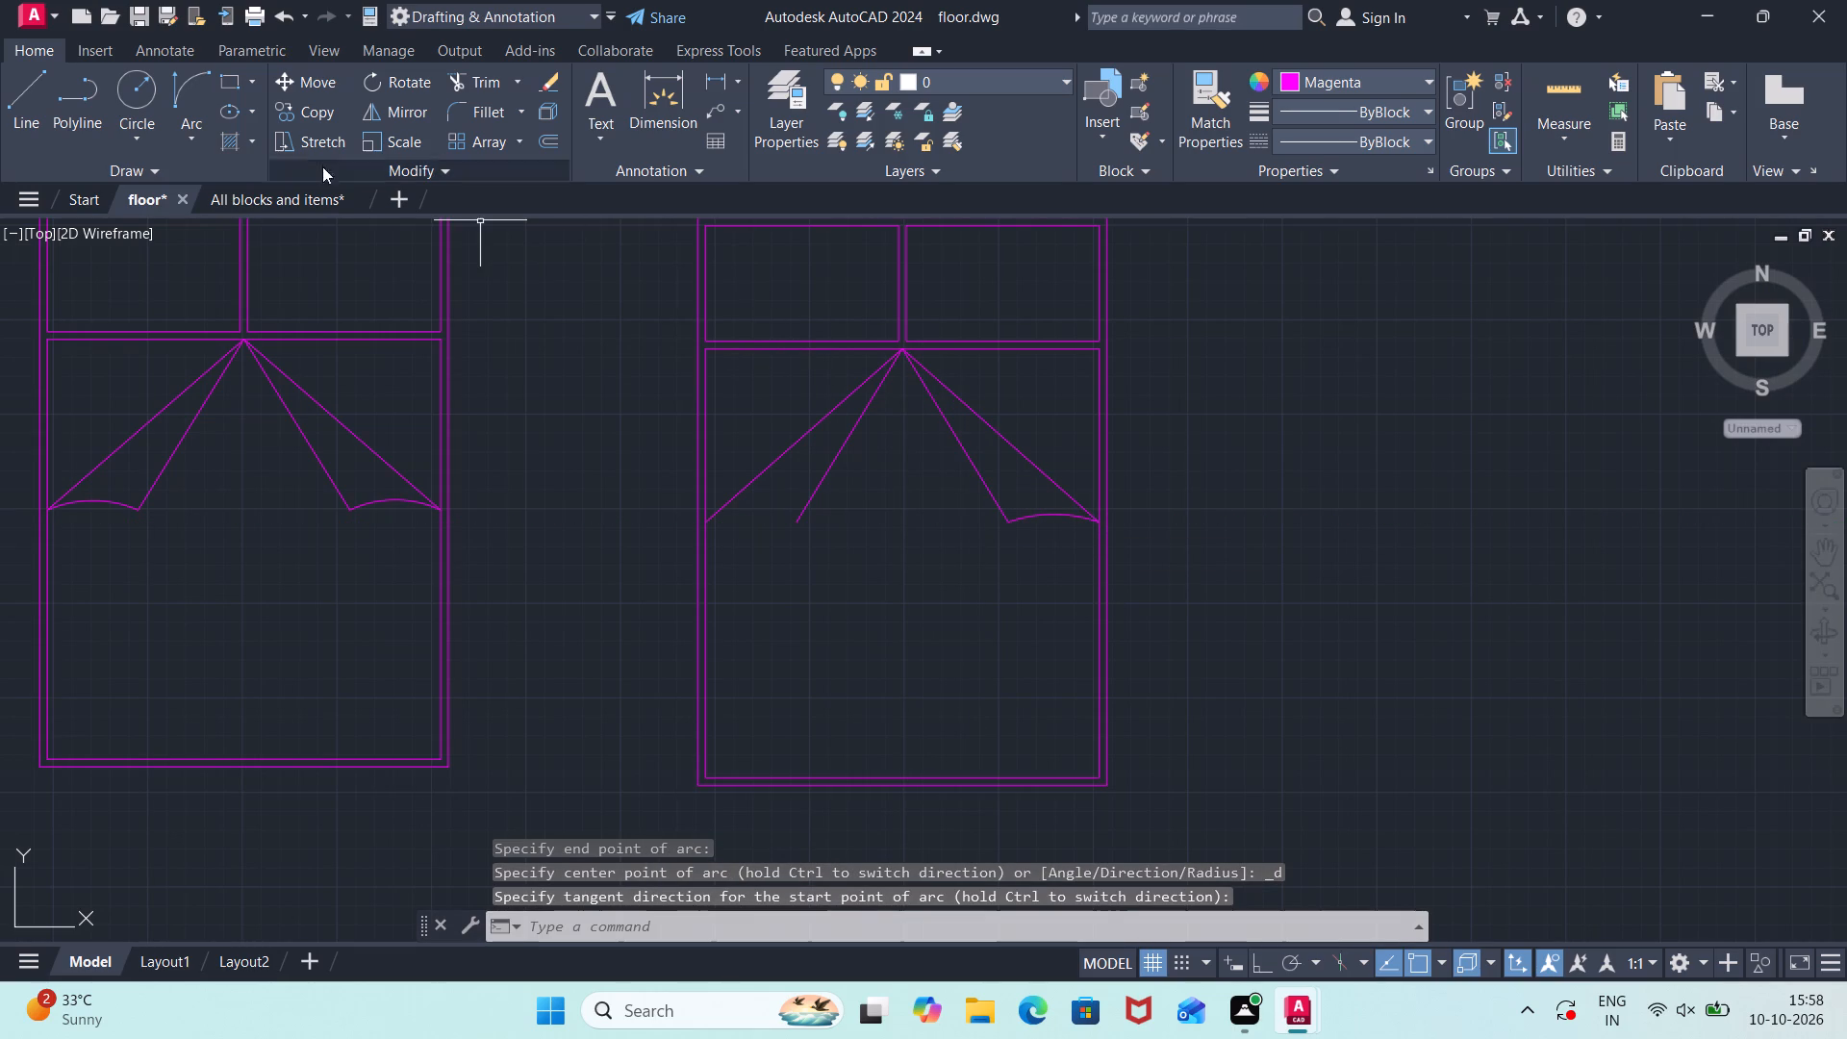
pyautogui.click(198, 120)
pyautogui.click(246, 428)
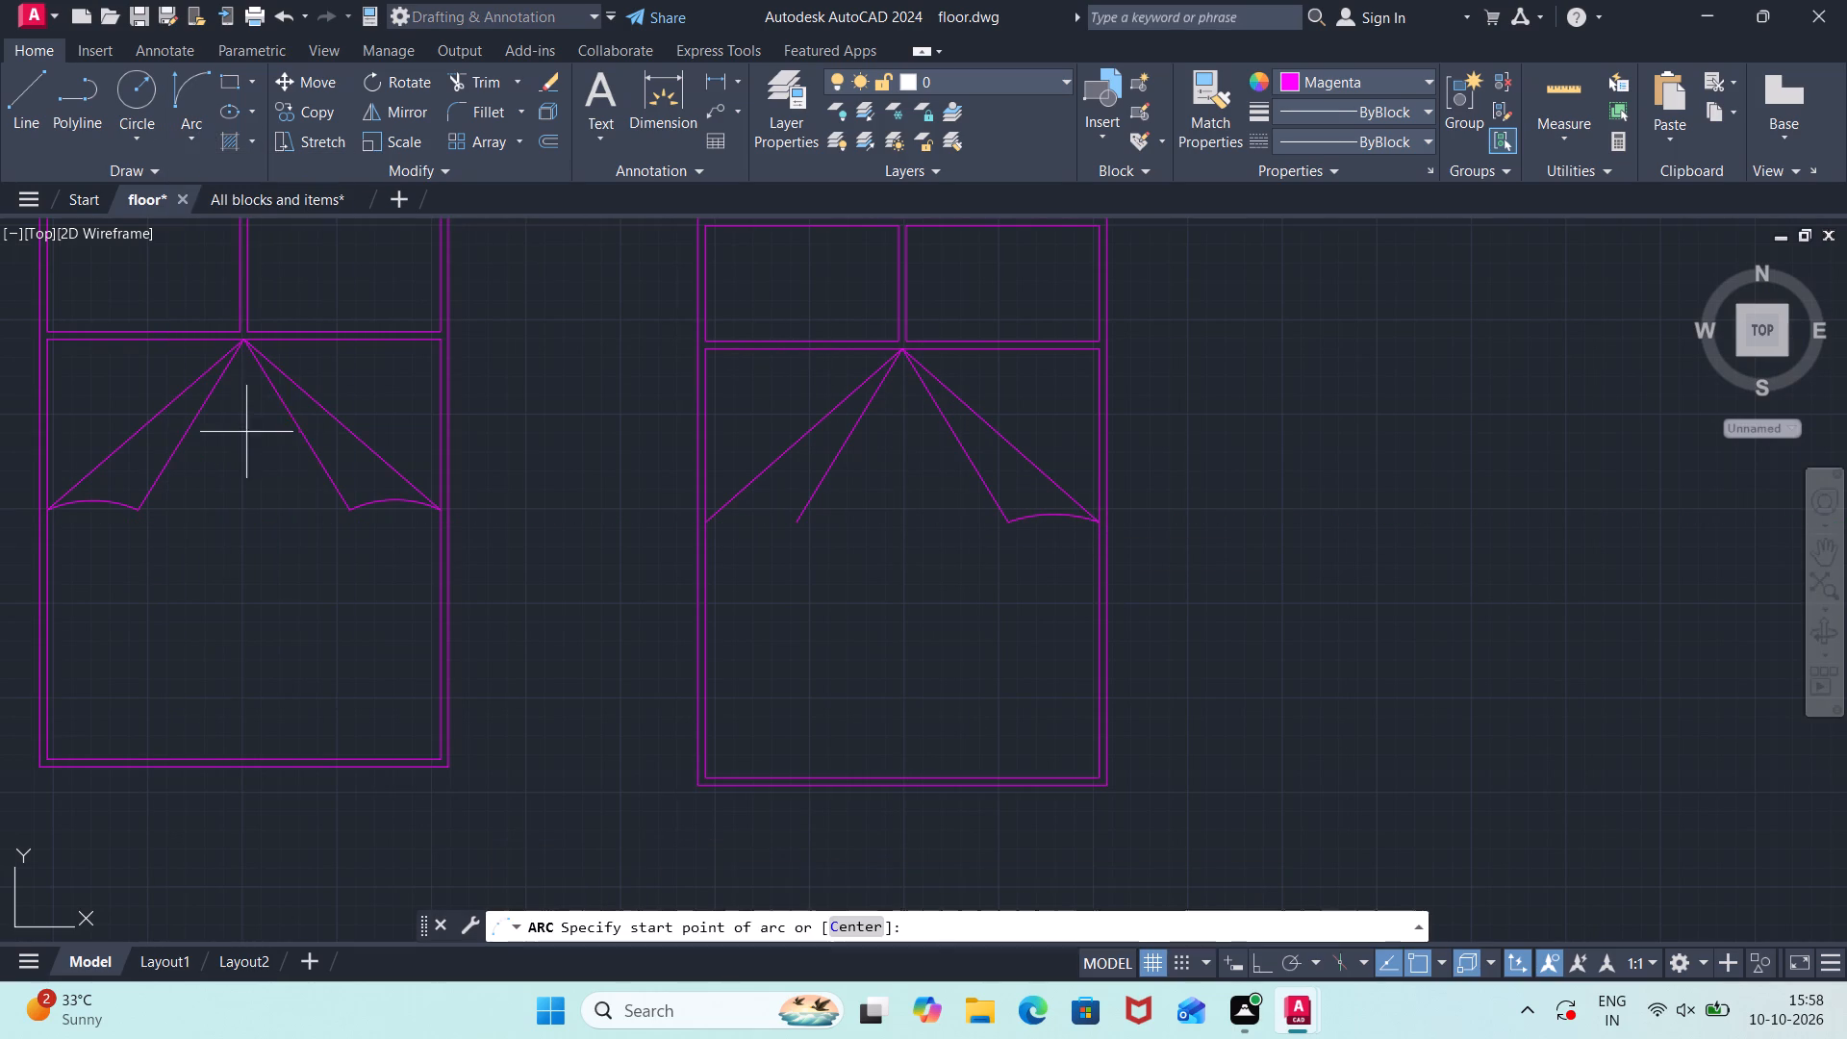
pyautogui.click(709, 519)
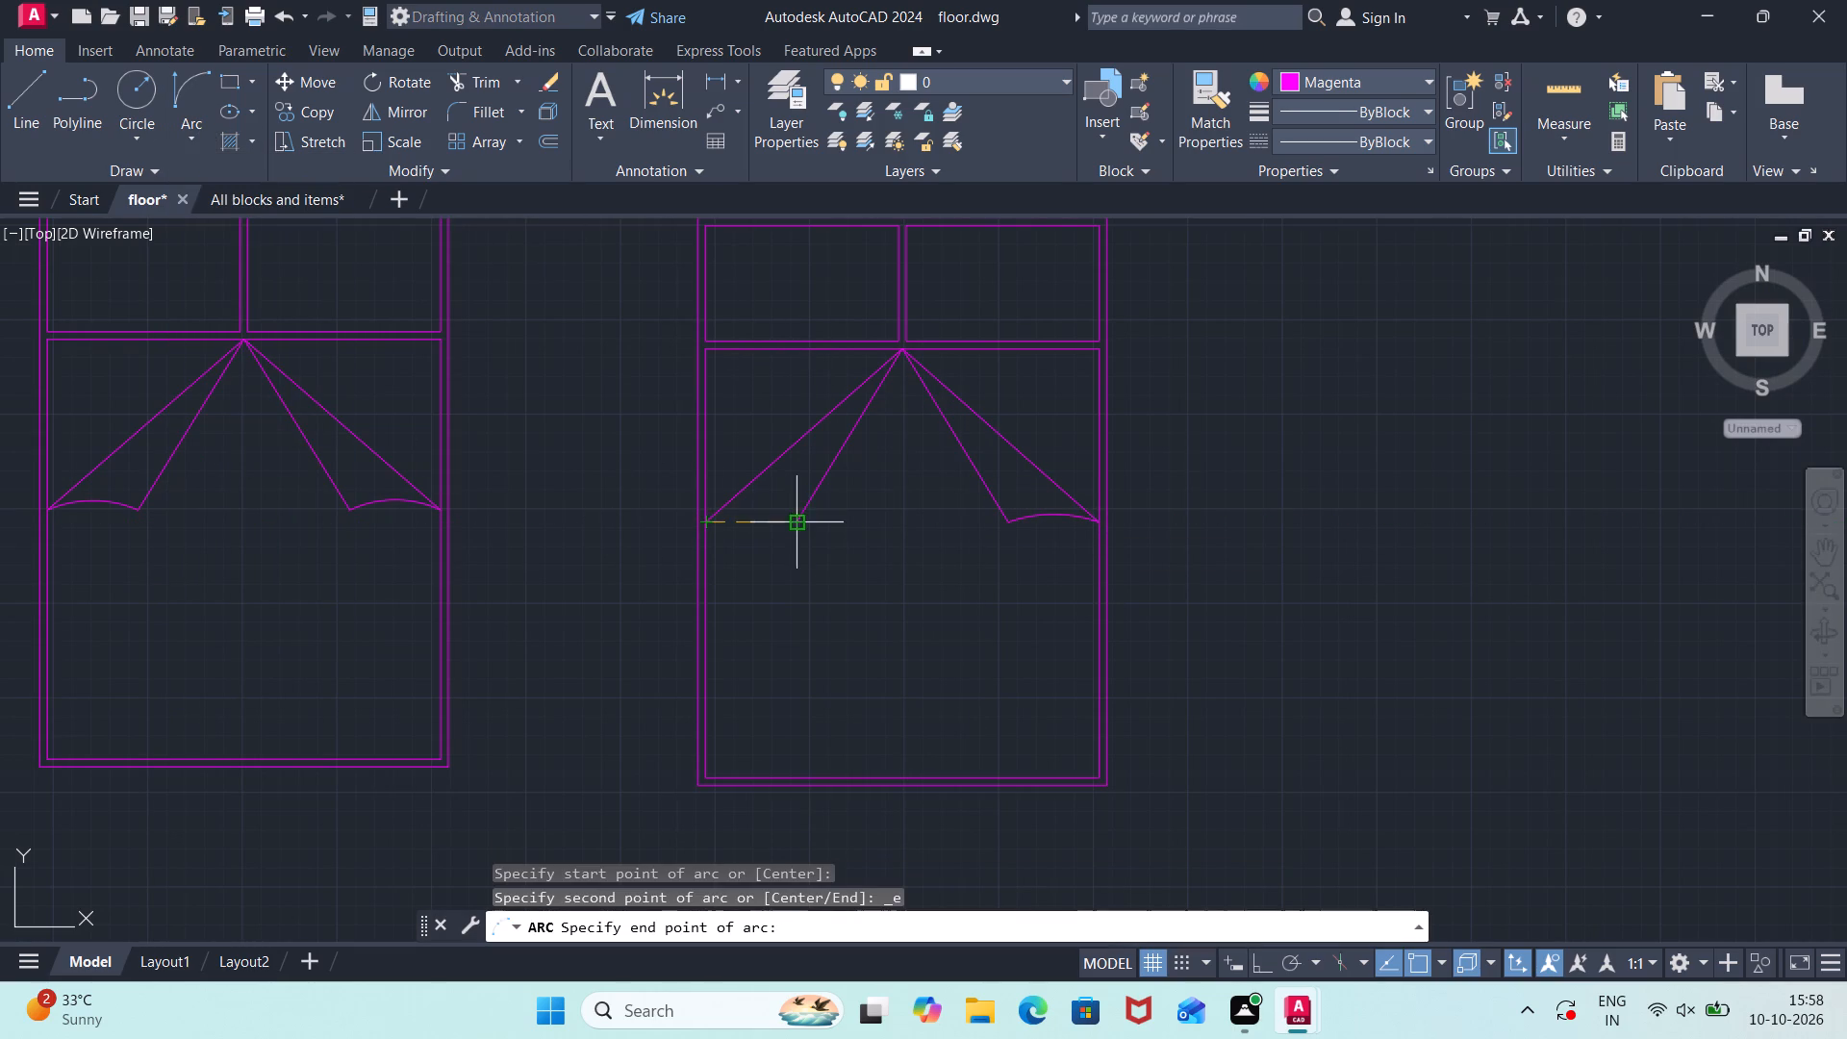
pyautogui.click(790, 528)
pyautogui.click(796, 463)
pyautogui.scroll(-2, 983, 499)
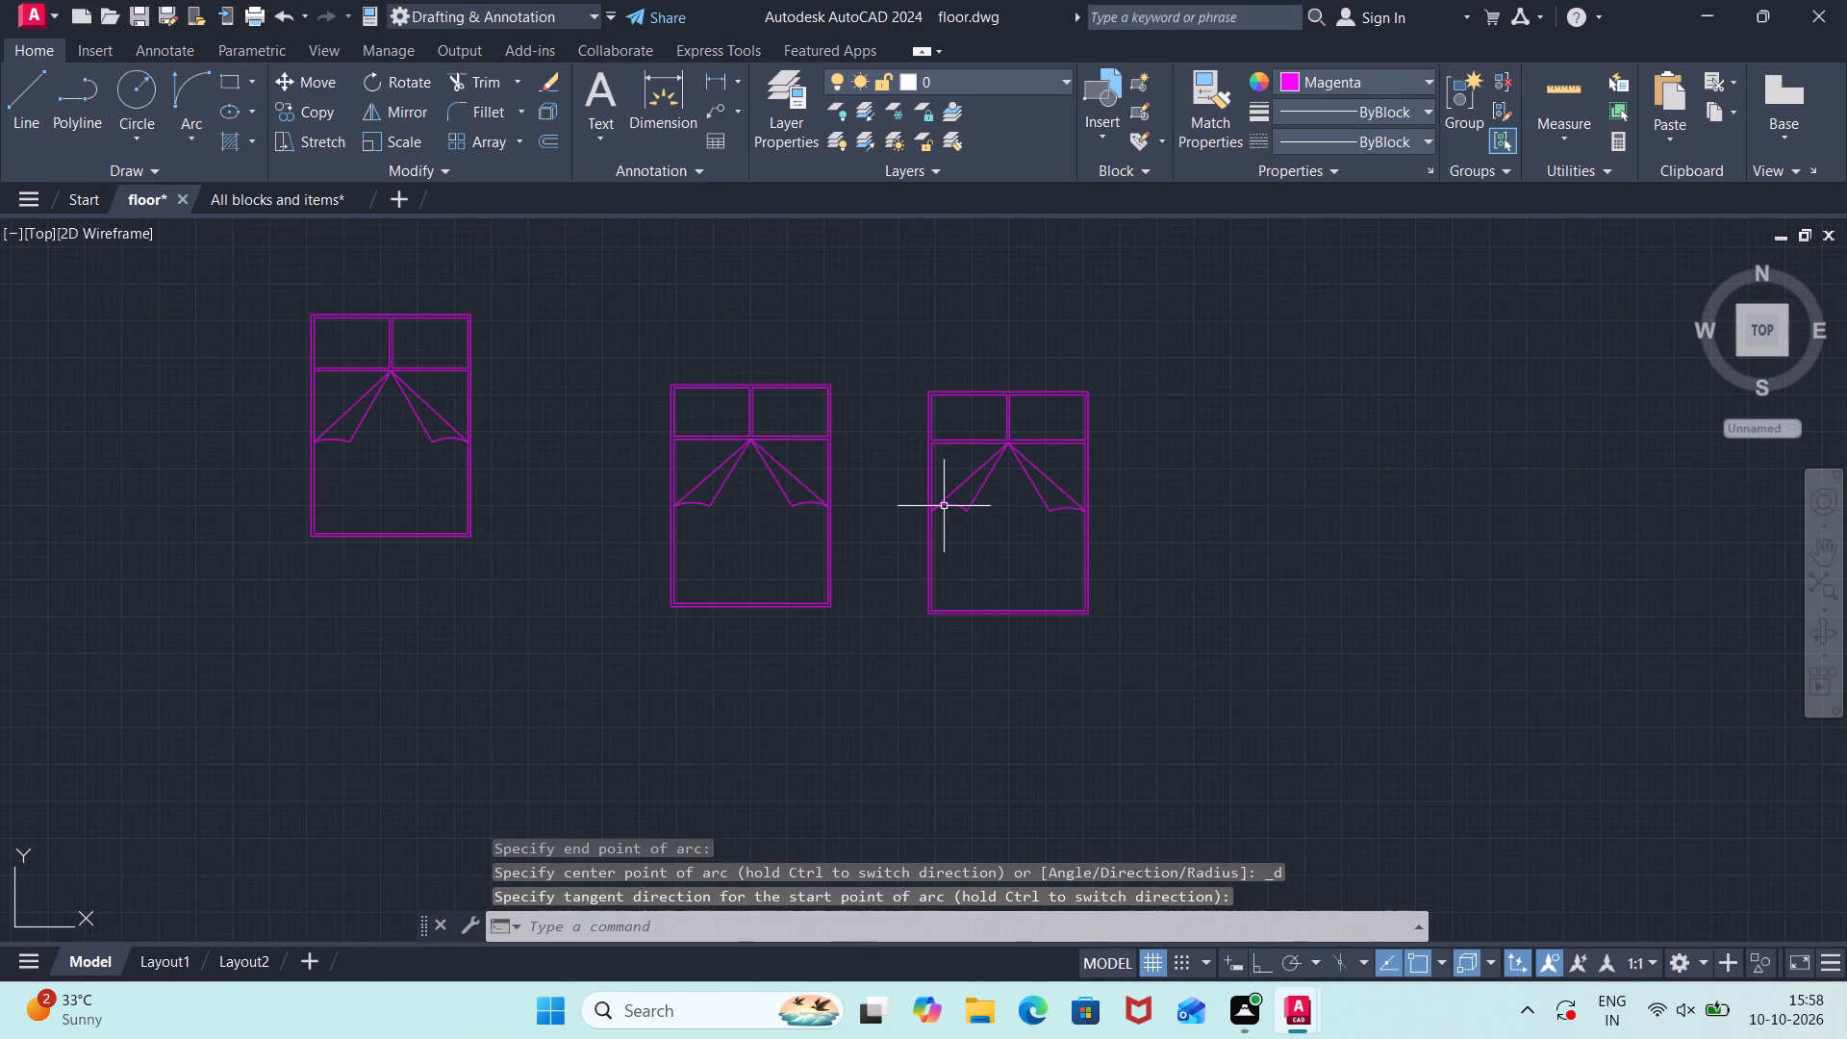
# Move the westernmost bed by its southwest corner into the north bedroom between the two kitchens, with its pillows toward the north window.
pyautogui.scroll(-1, 924, 334)
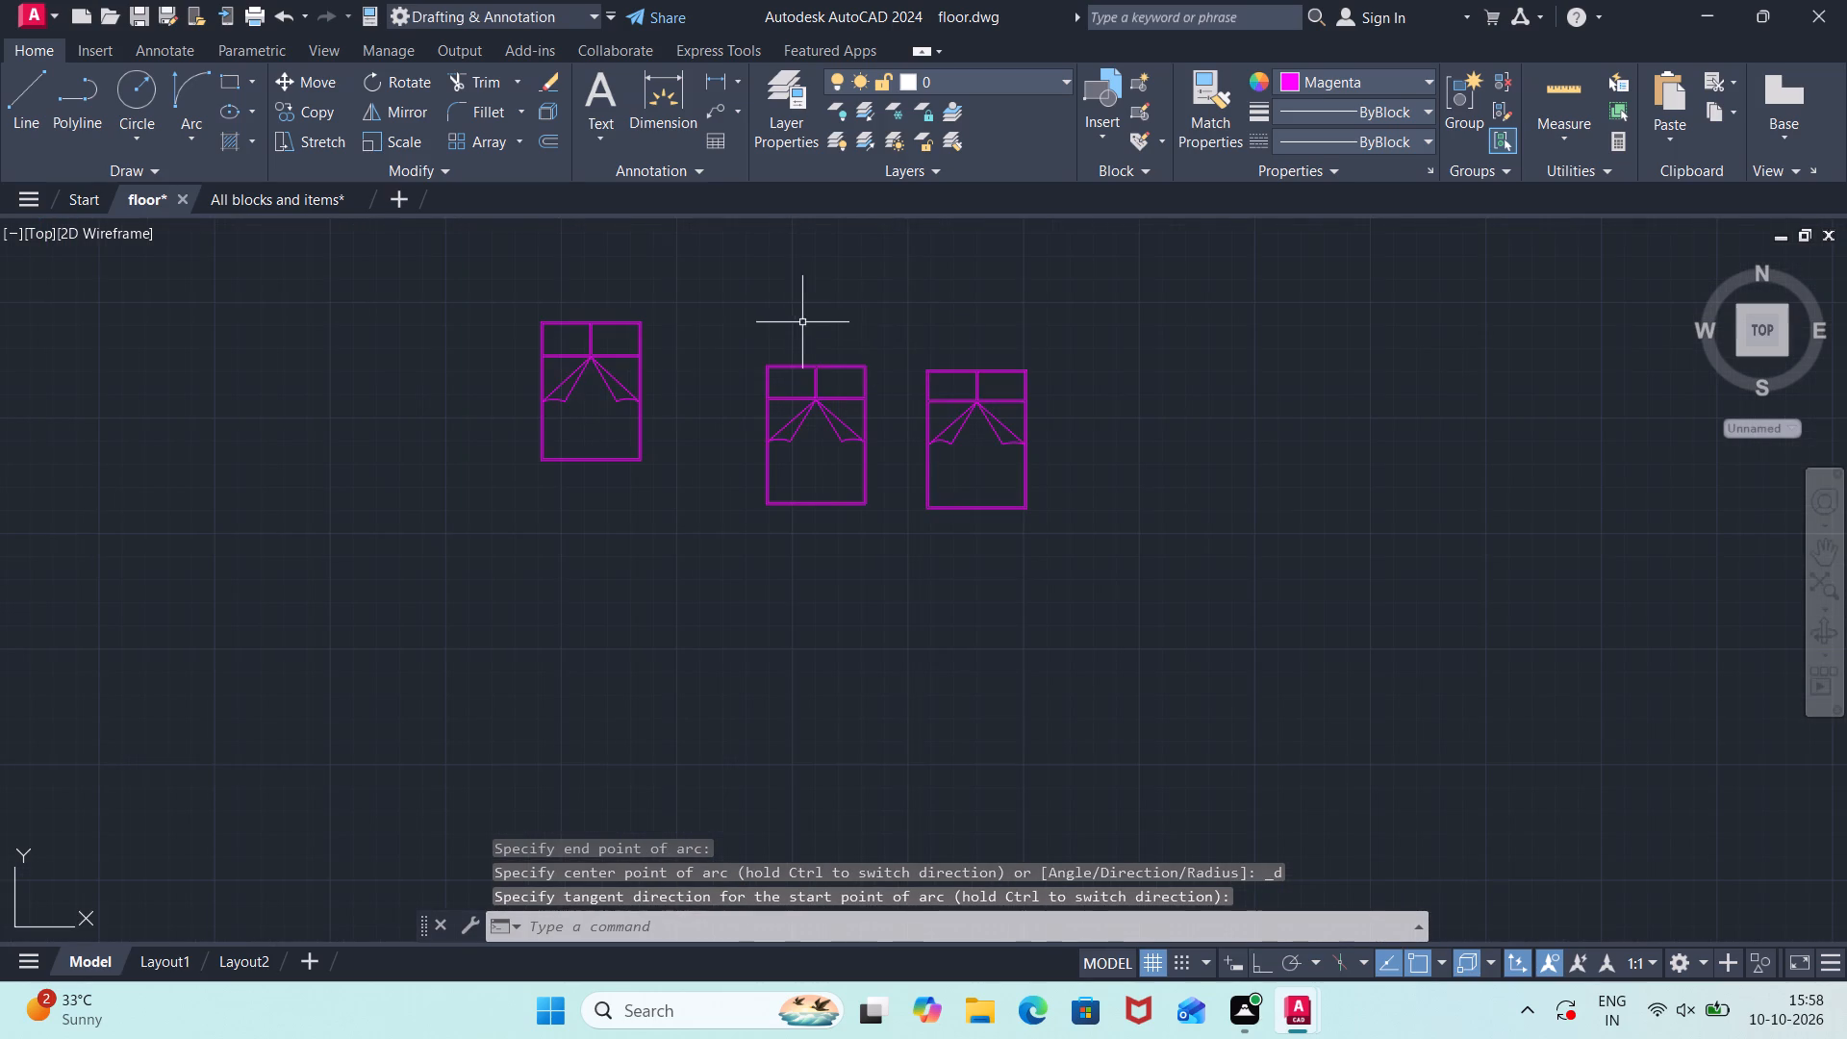
pyautogui.moveTo(701, 335); pyautogui.dragTo(870, 499, button='middle')
pyautogui.click(860, 451)
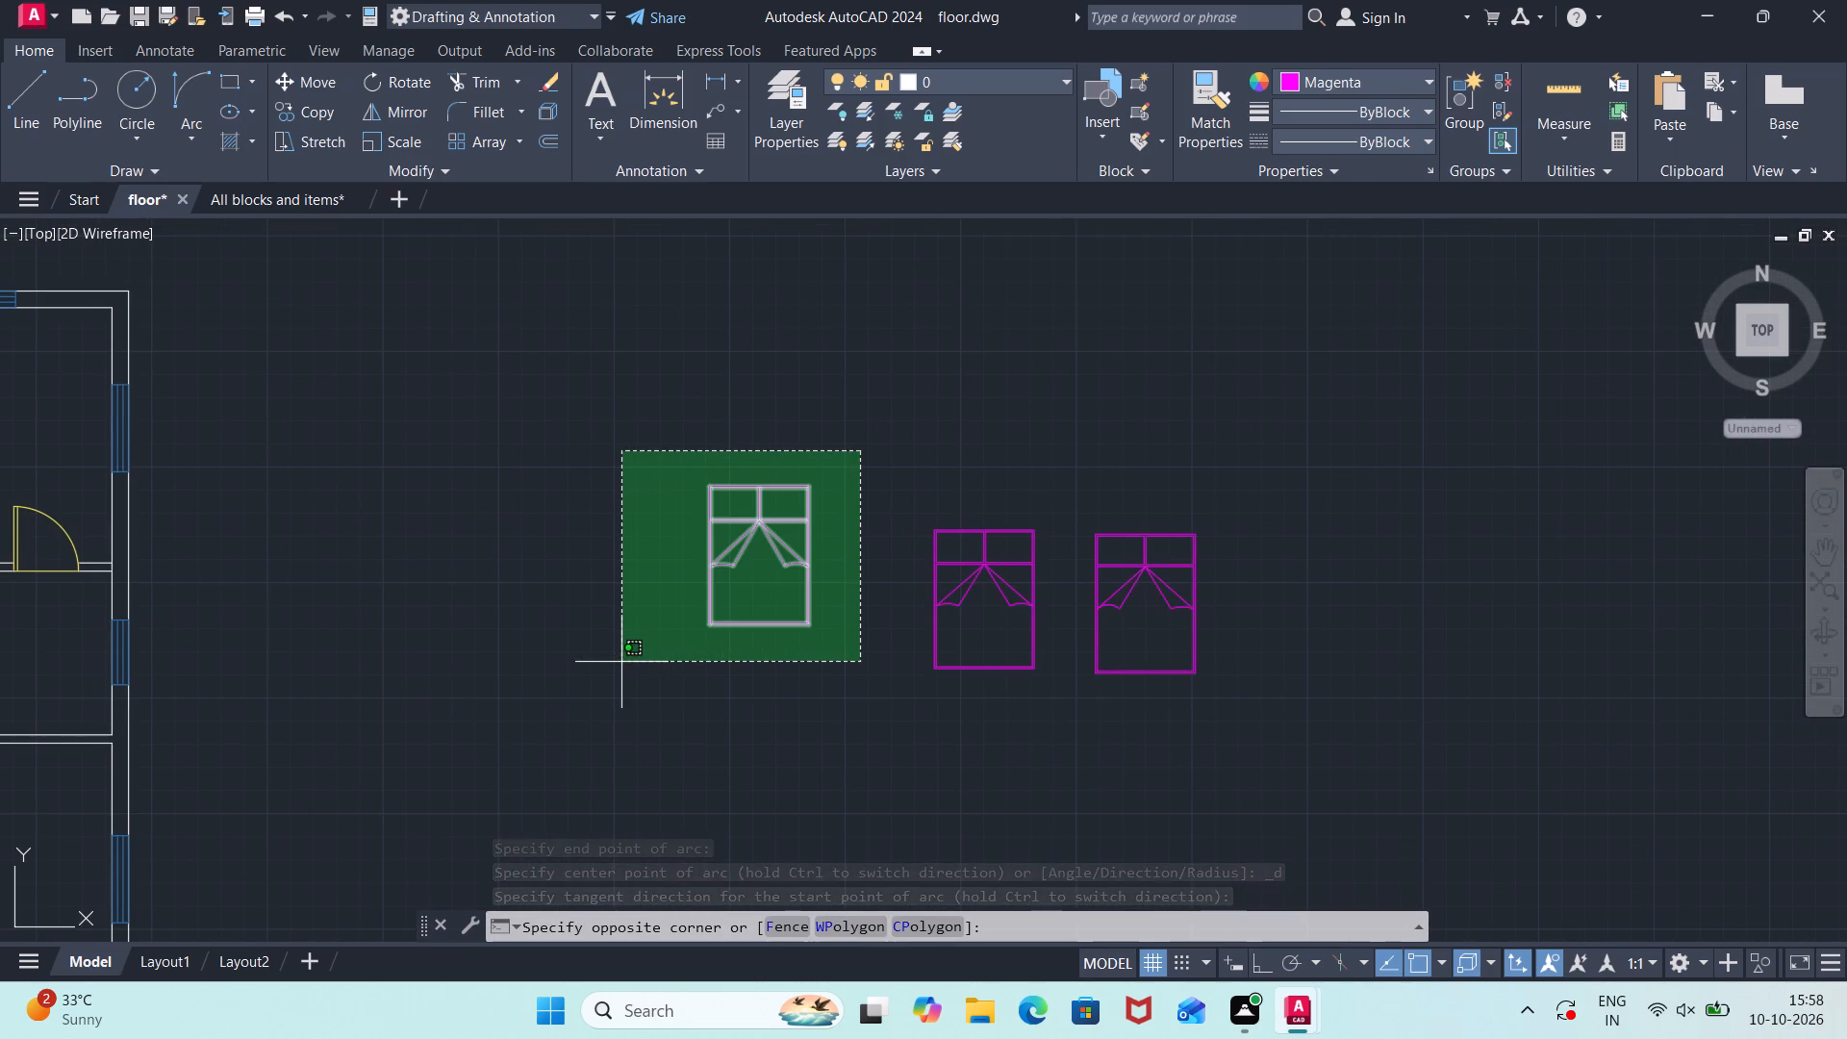
pyautogui.click(621, 664)
pyautogui.press('m')
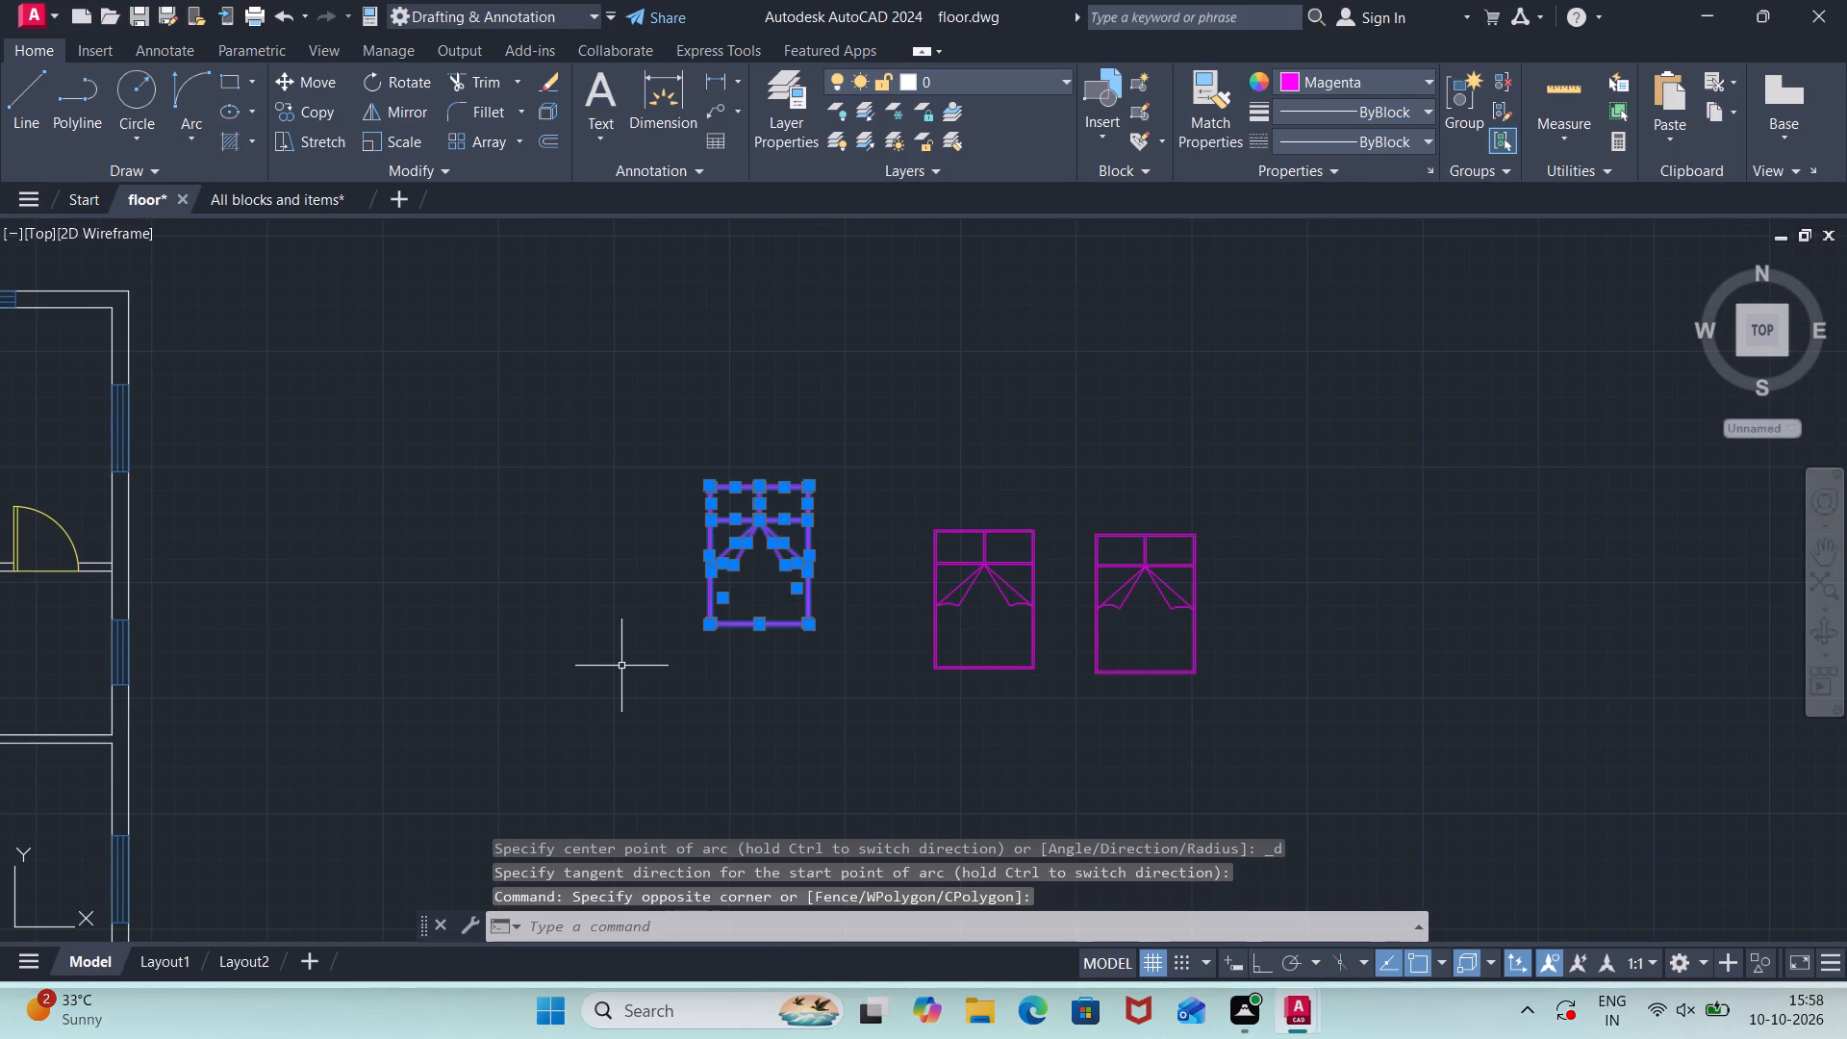
pyautogui.press('Return')
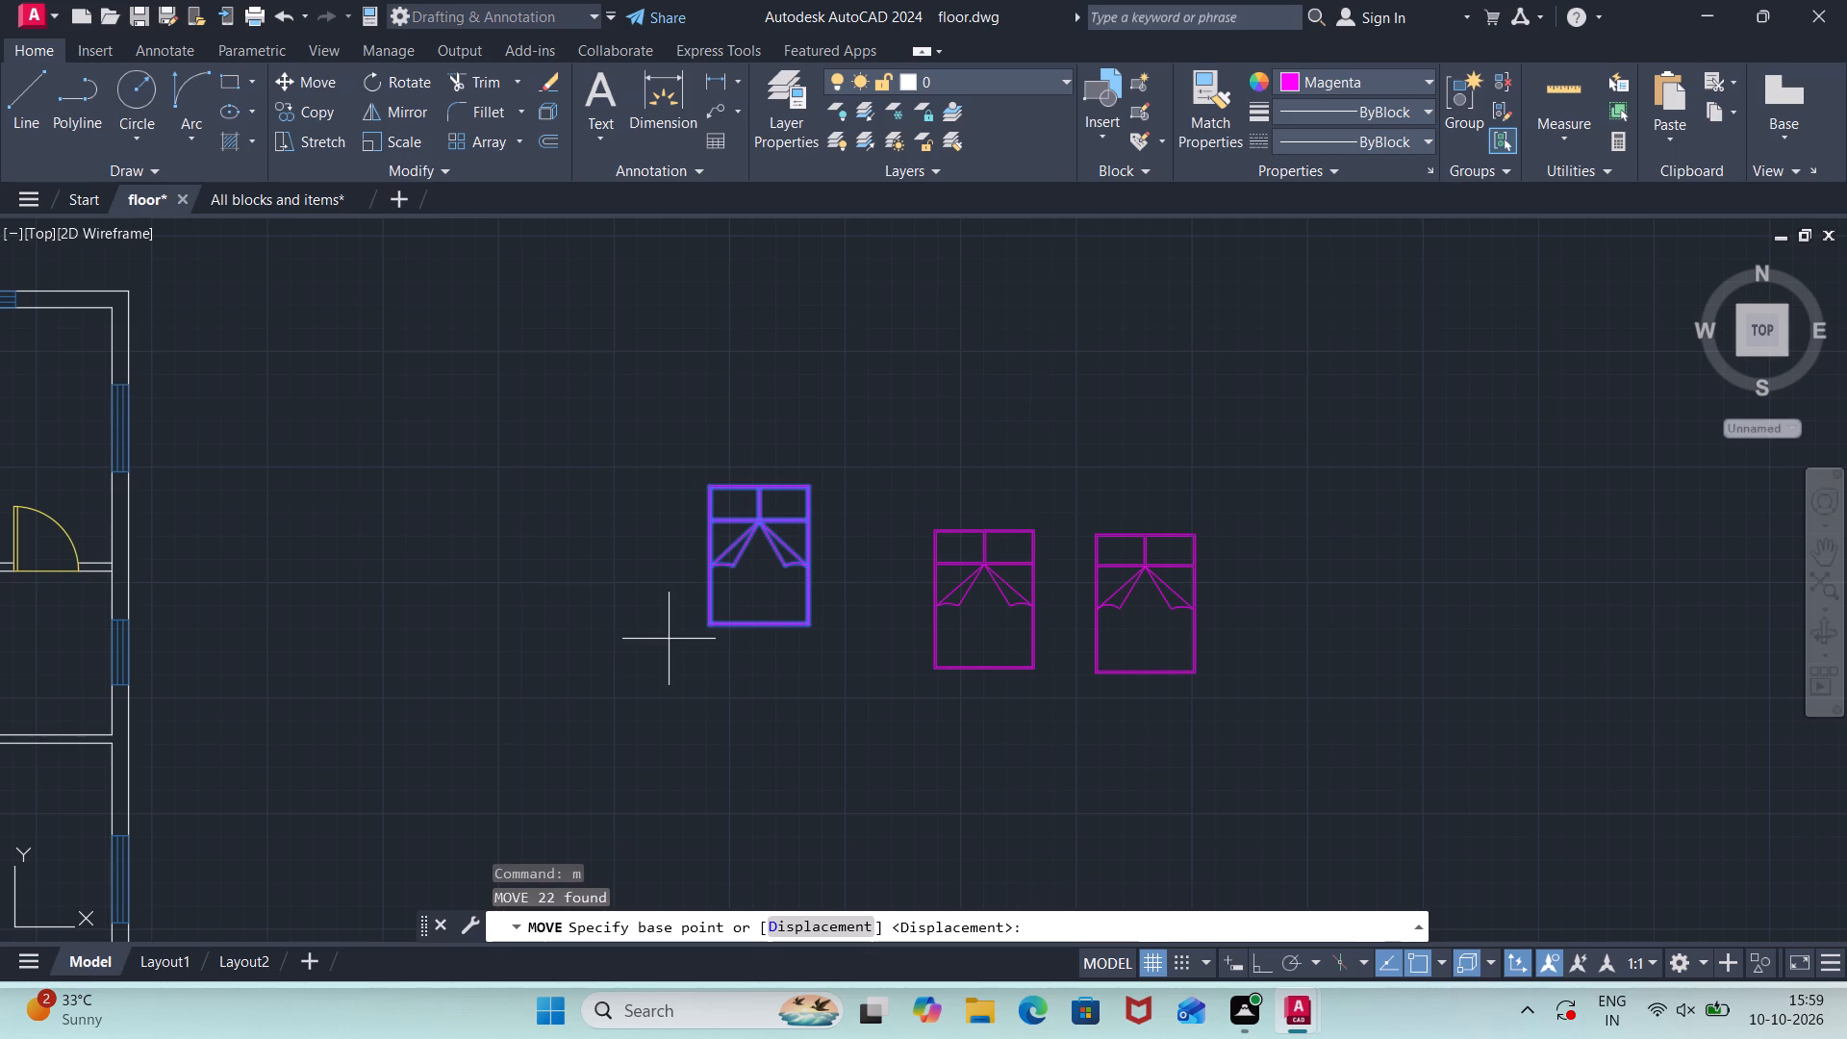
pyautogui.click(710, 630)
pyautogui.scroll(-1, 576, 687)
pyautogui.moveTo(526, 703); pyautogui.dragTo(947, 487, button='middle')
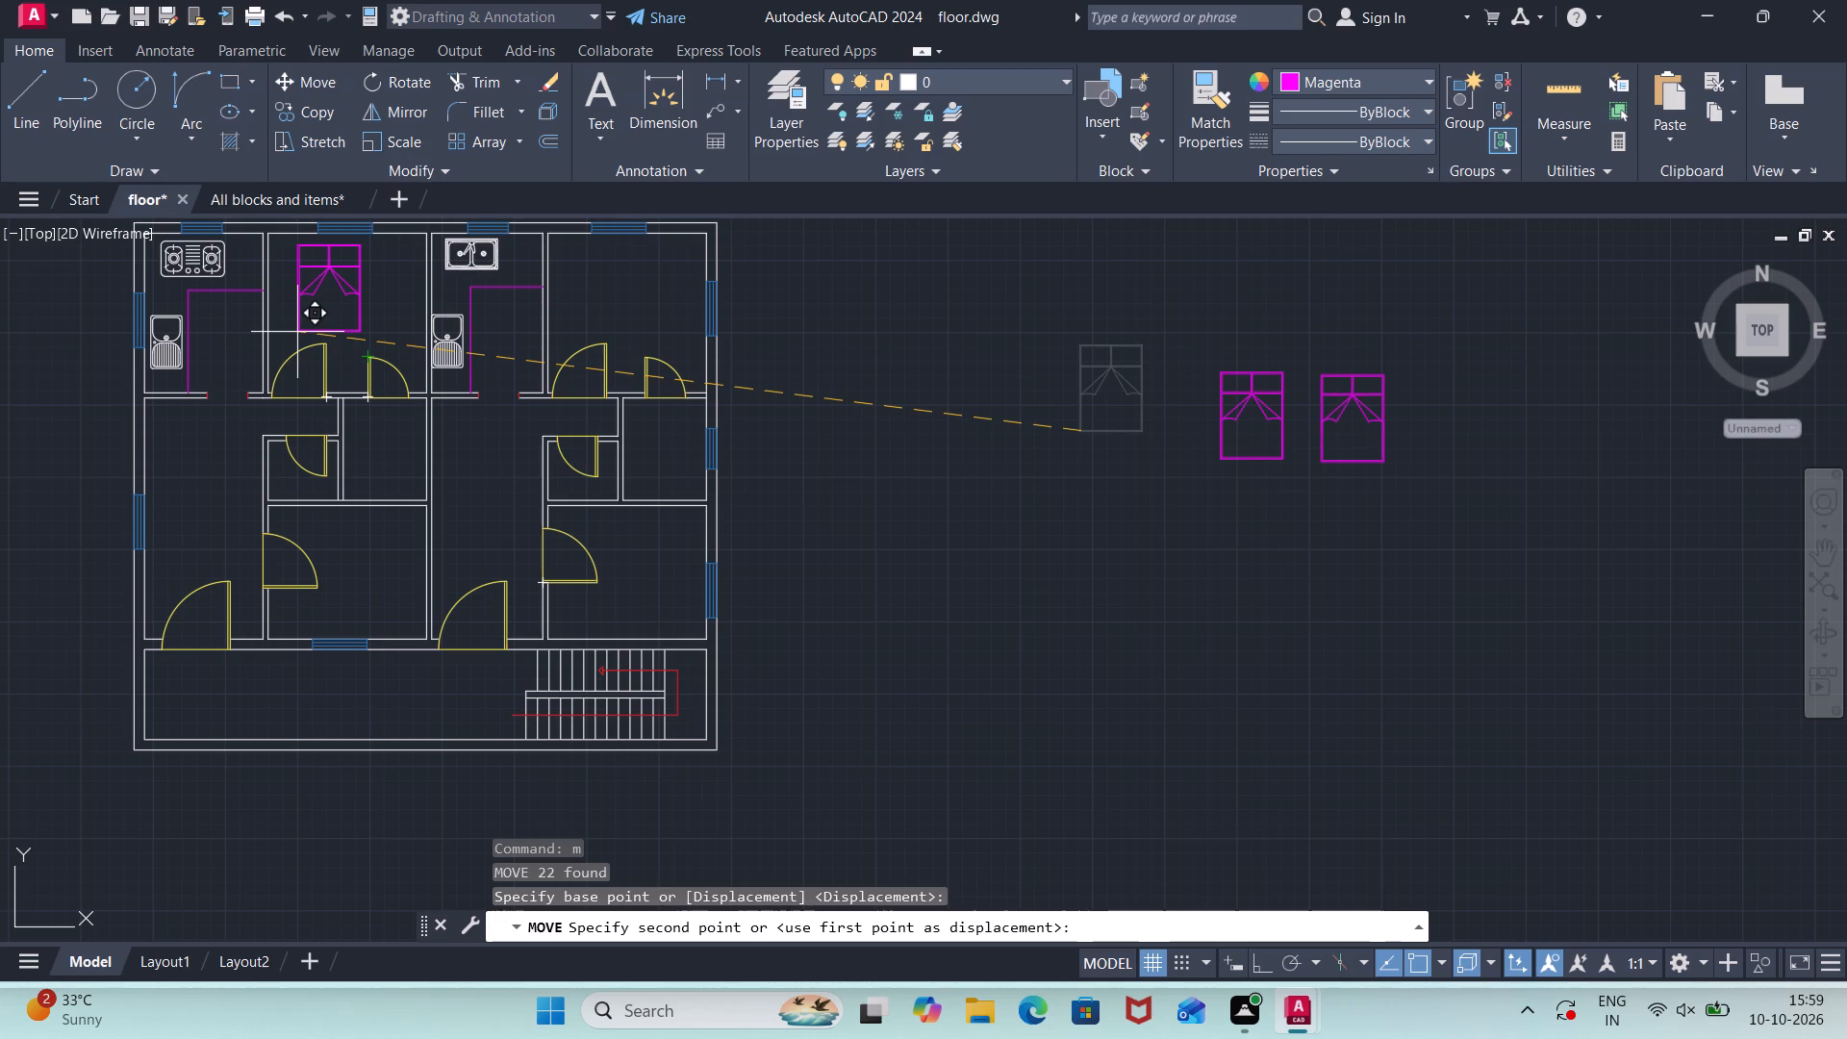
pyautogui.scroll(2, 297, 332)
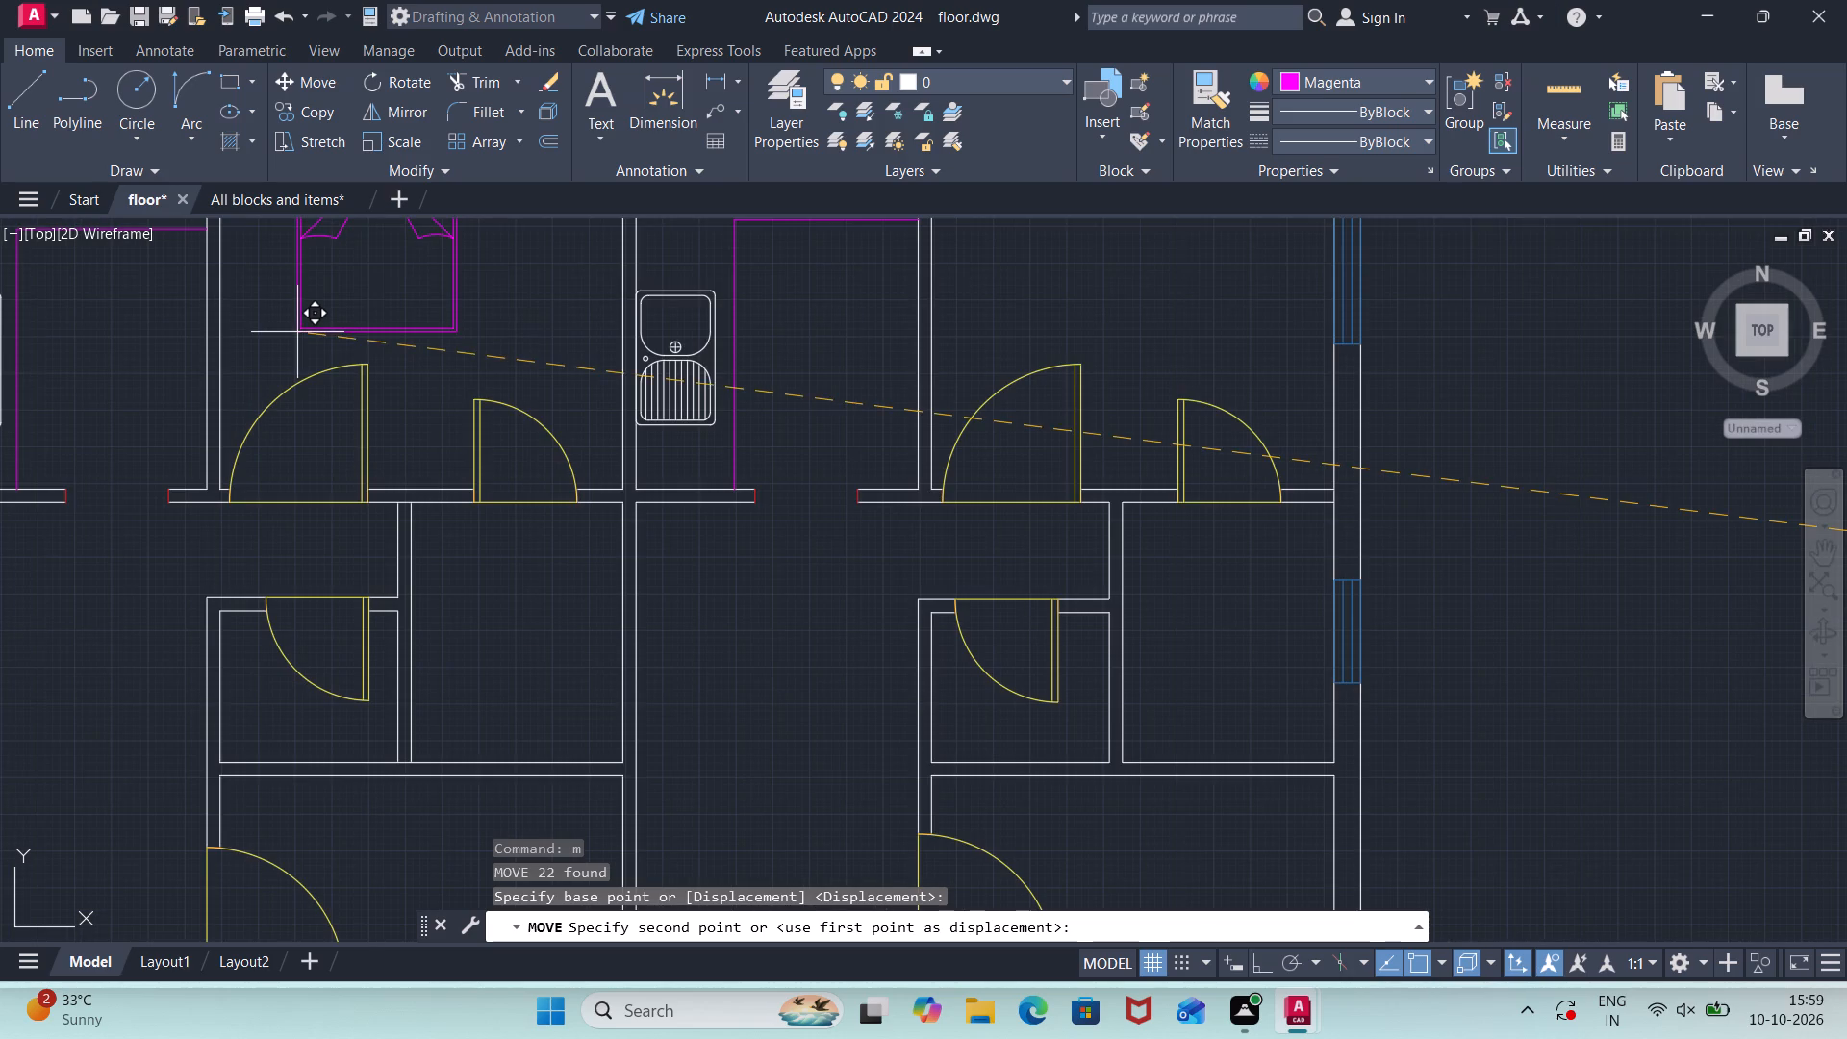
pyautogui.scroll(-1, 374, 362)
pyautogui.moveTo(374, 360); pyautogui.dragTo(386, 473, button='middle')
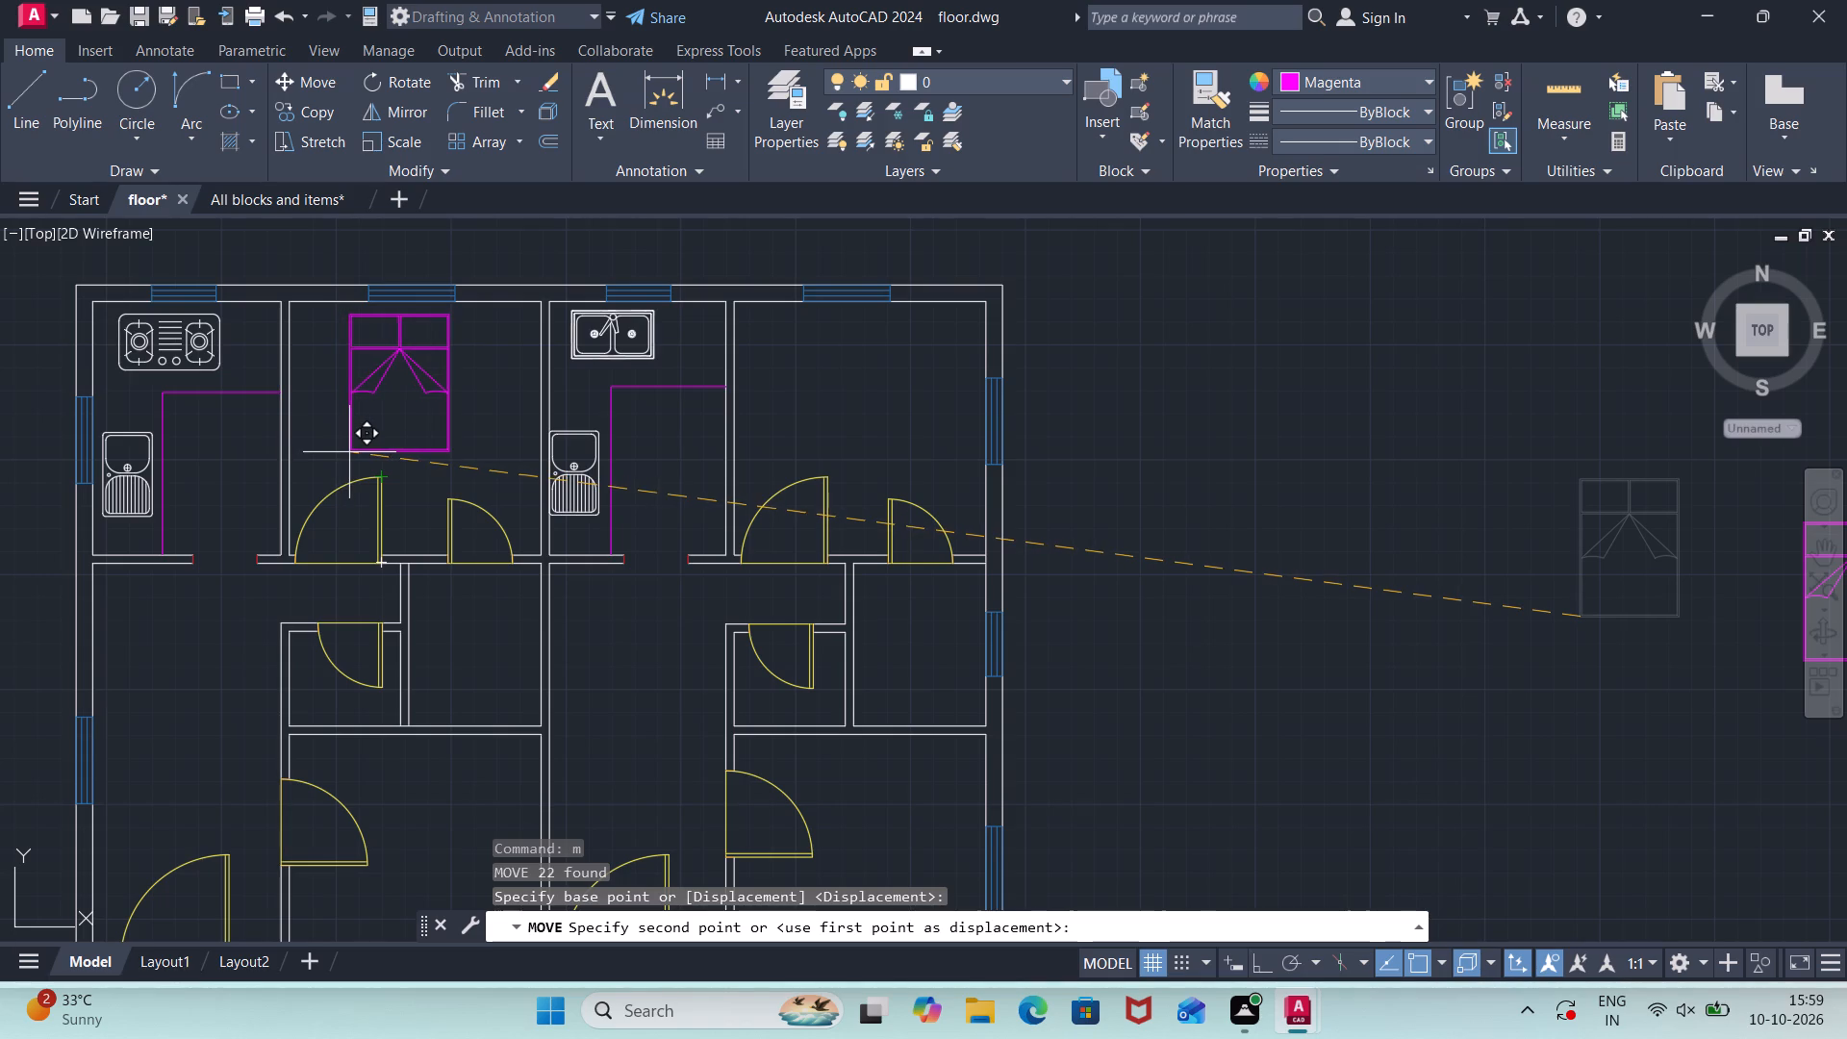
pyautogui.click(360, 448)
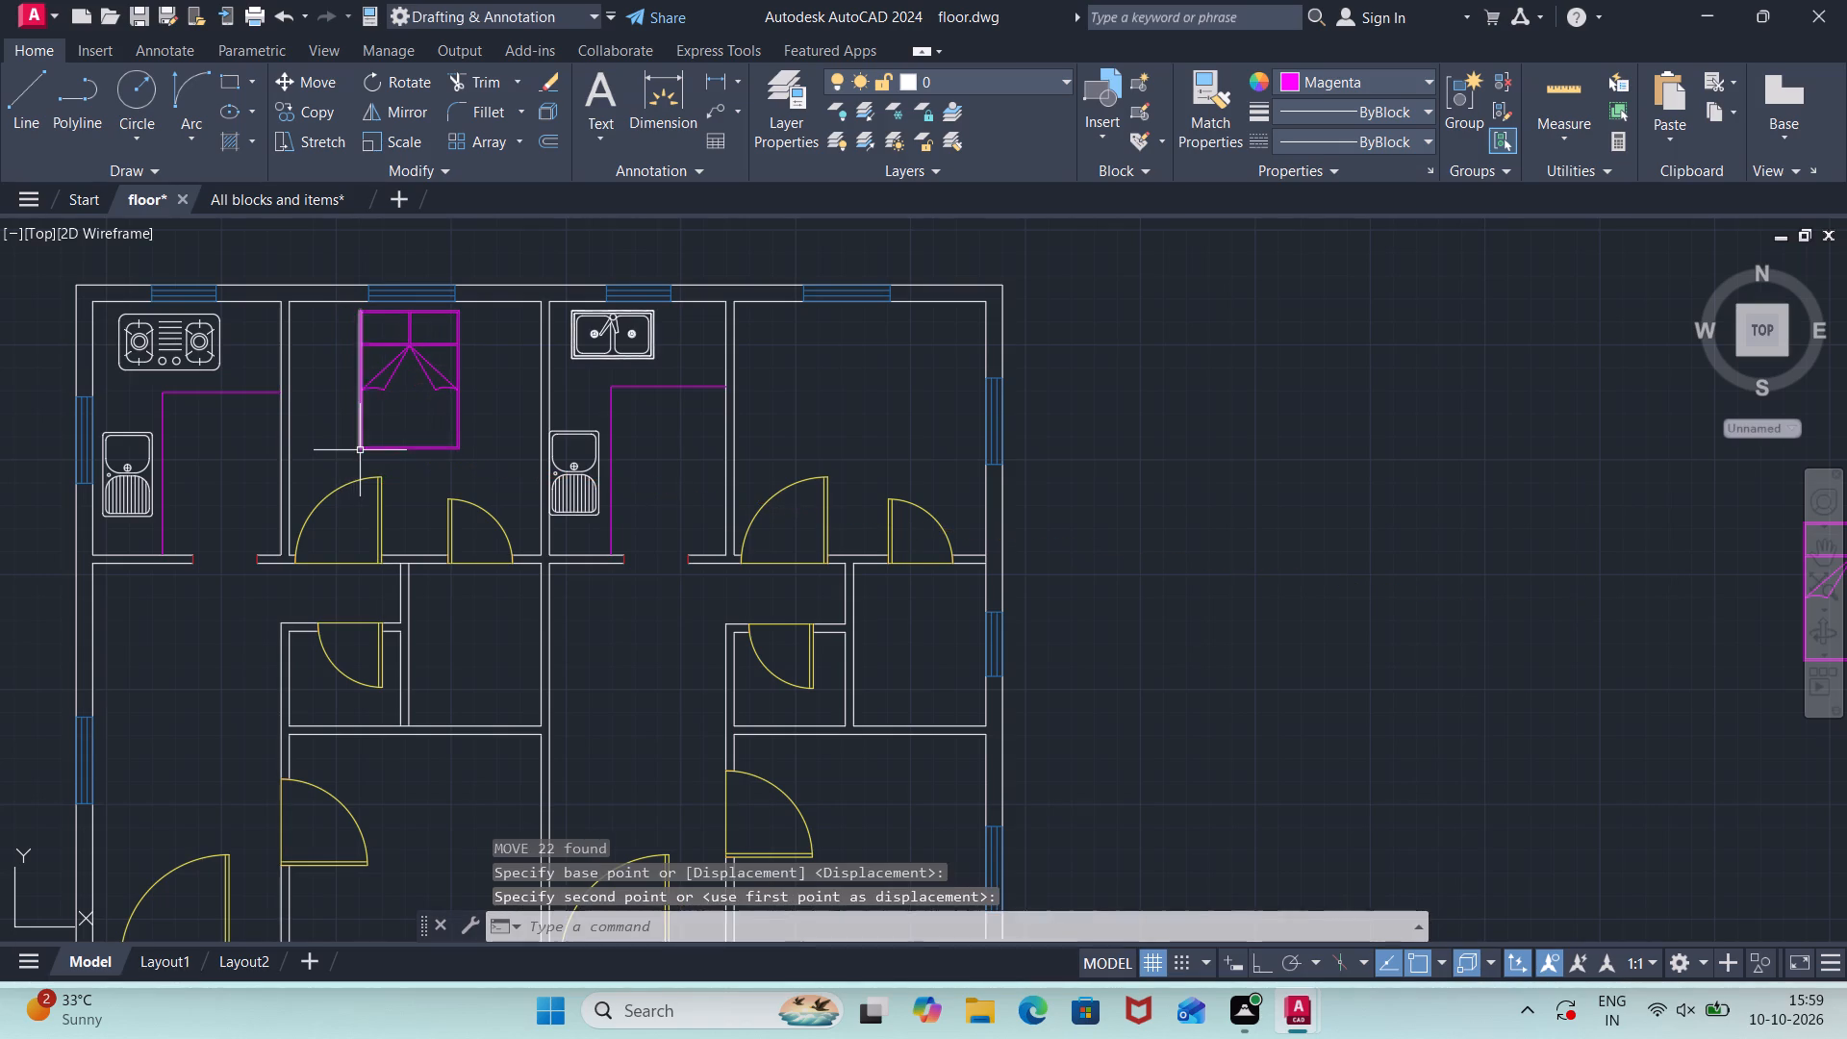
# Move the western one of the two remaining beds by its northwest corner into the northeast bedroom, against the north wall below the window.
pyautogui.scroll(3, 487, 381)
pyautogui.scroll(-3, 487, 371)
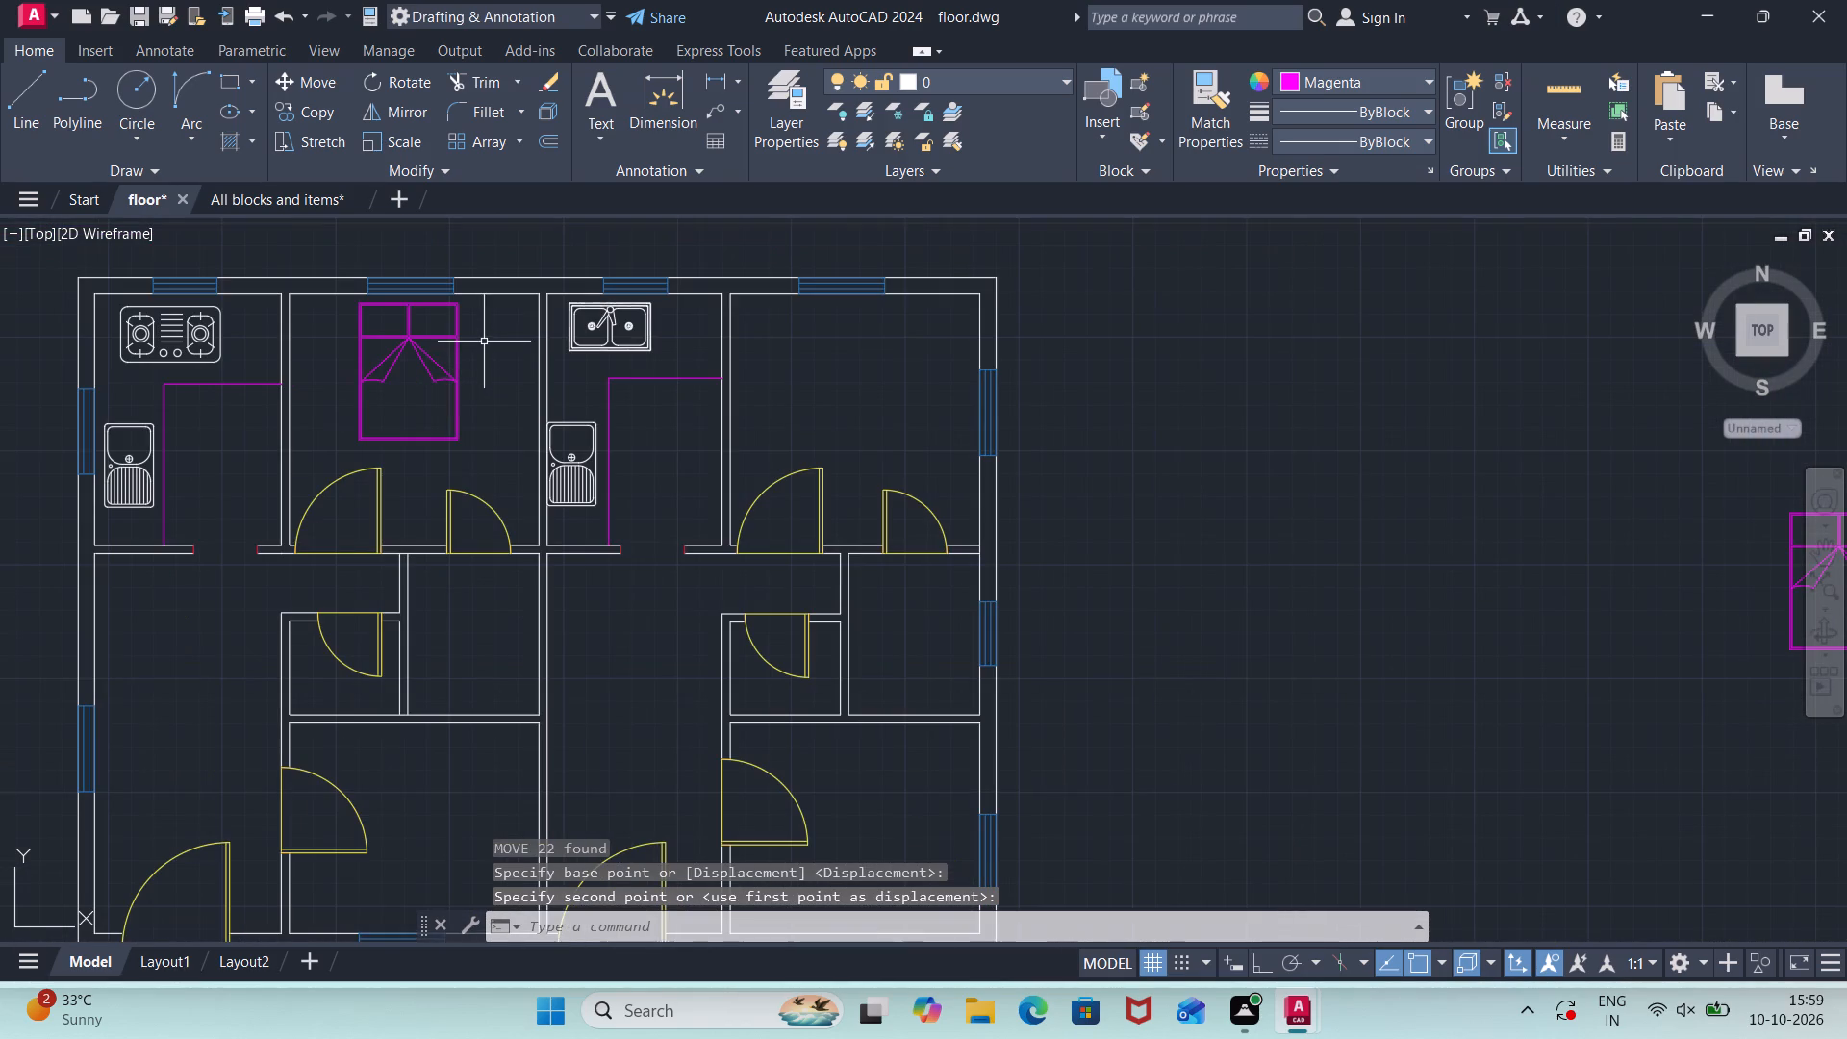
pyautogui.scroll(-1, 1275, 518)
pyautogui.moveTo(1490, 595); pyautogui.dragTo(993, 515, button='middle')
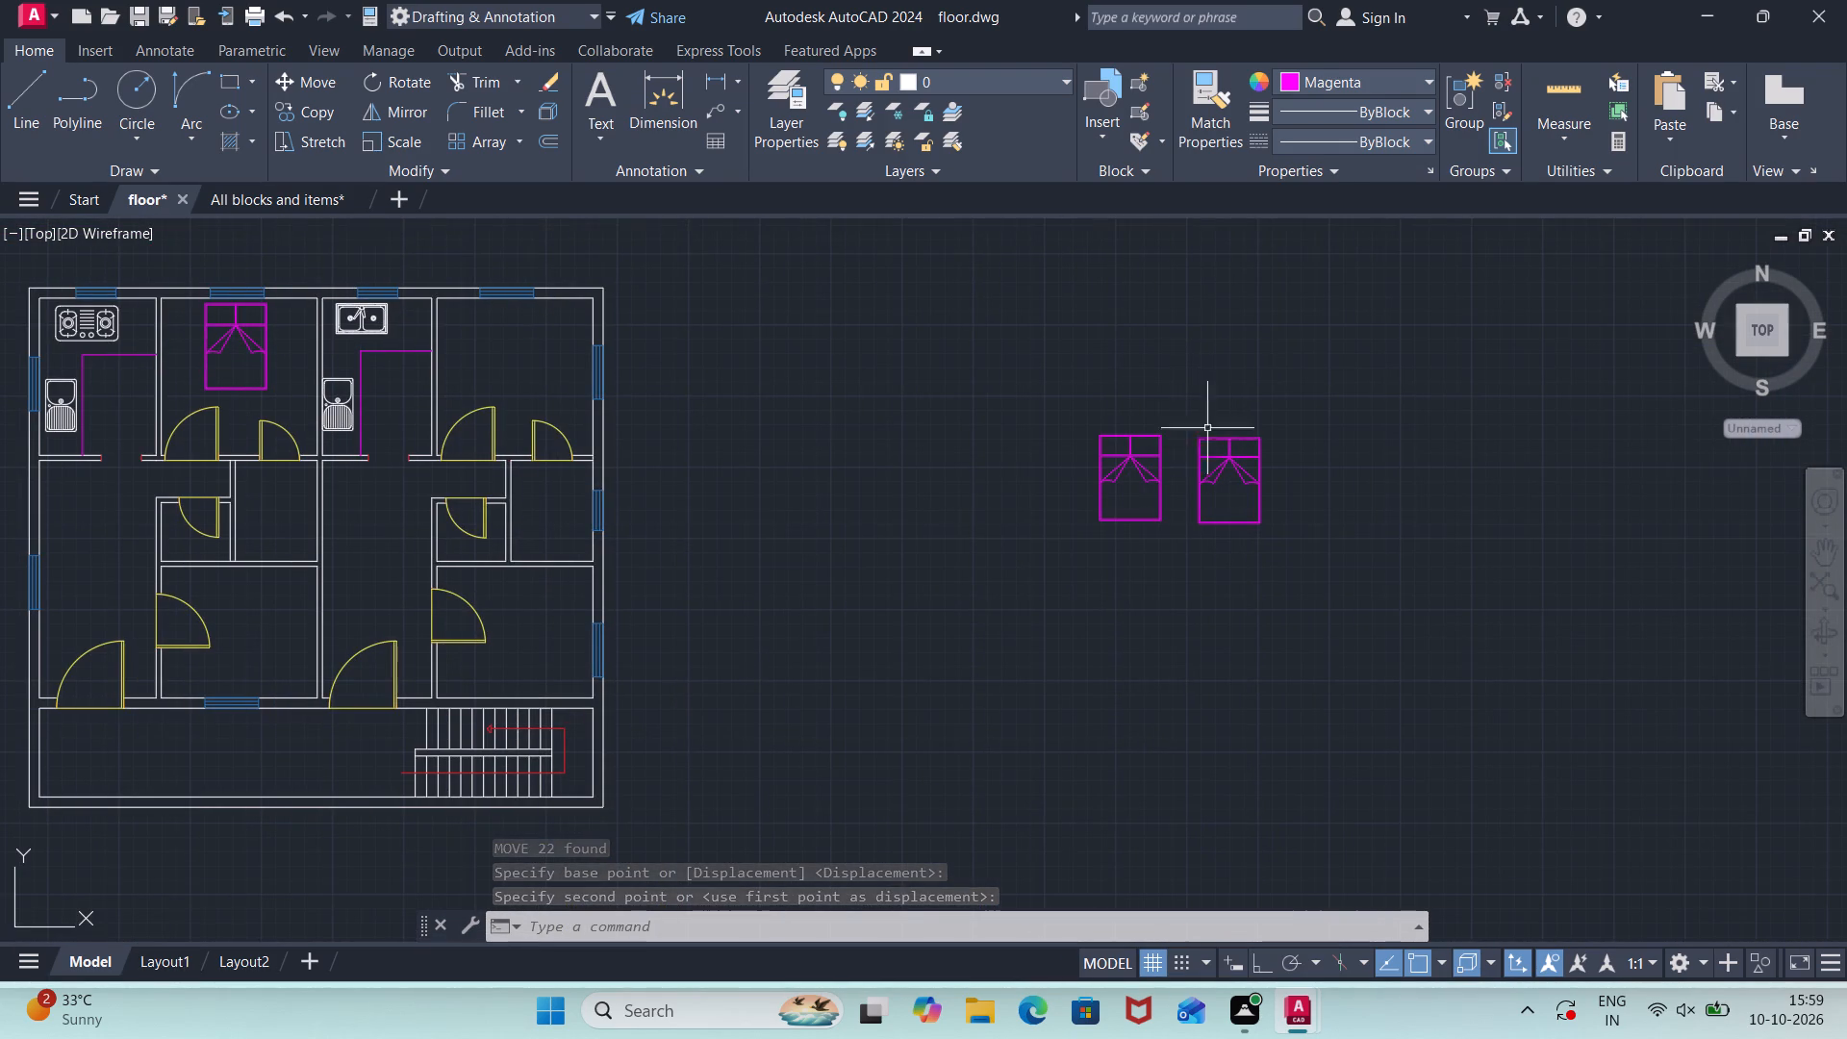
pyautogui.click(1178, 398)
pyautogui.click(1008, 570)
pyautogui.press('m')
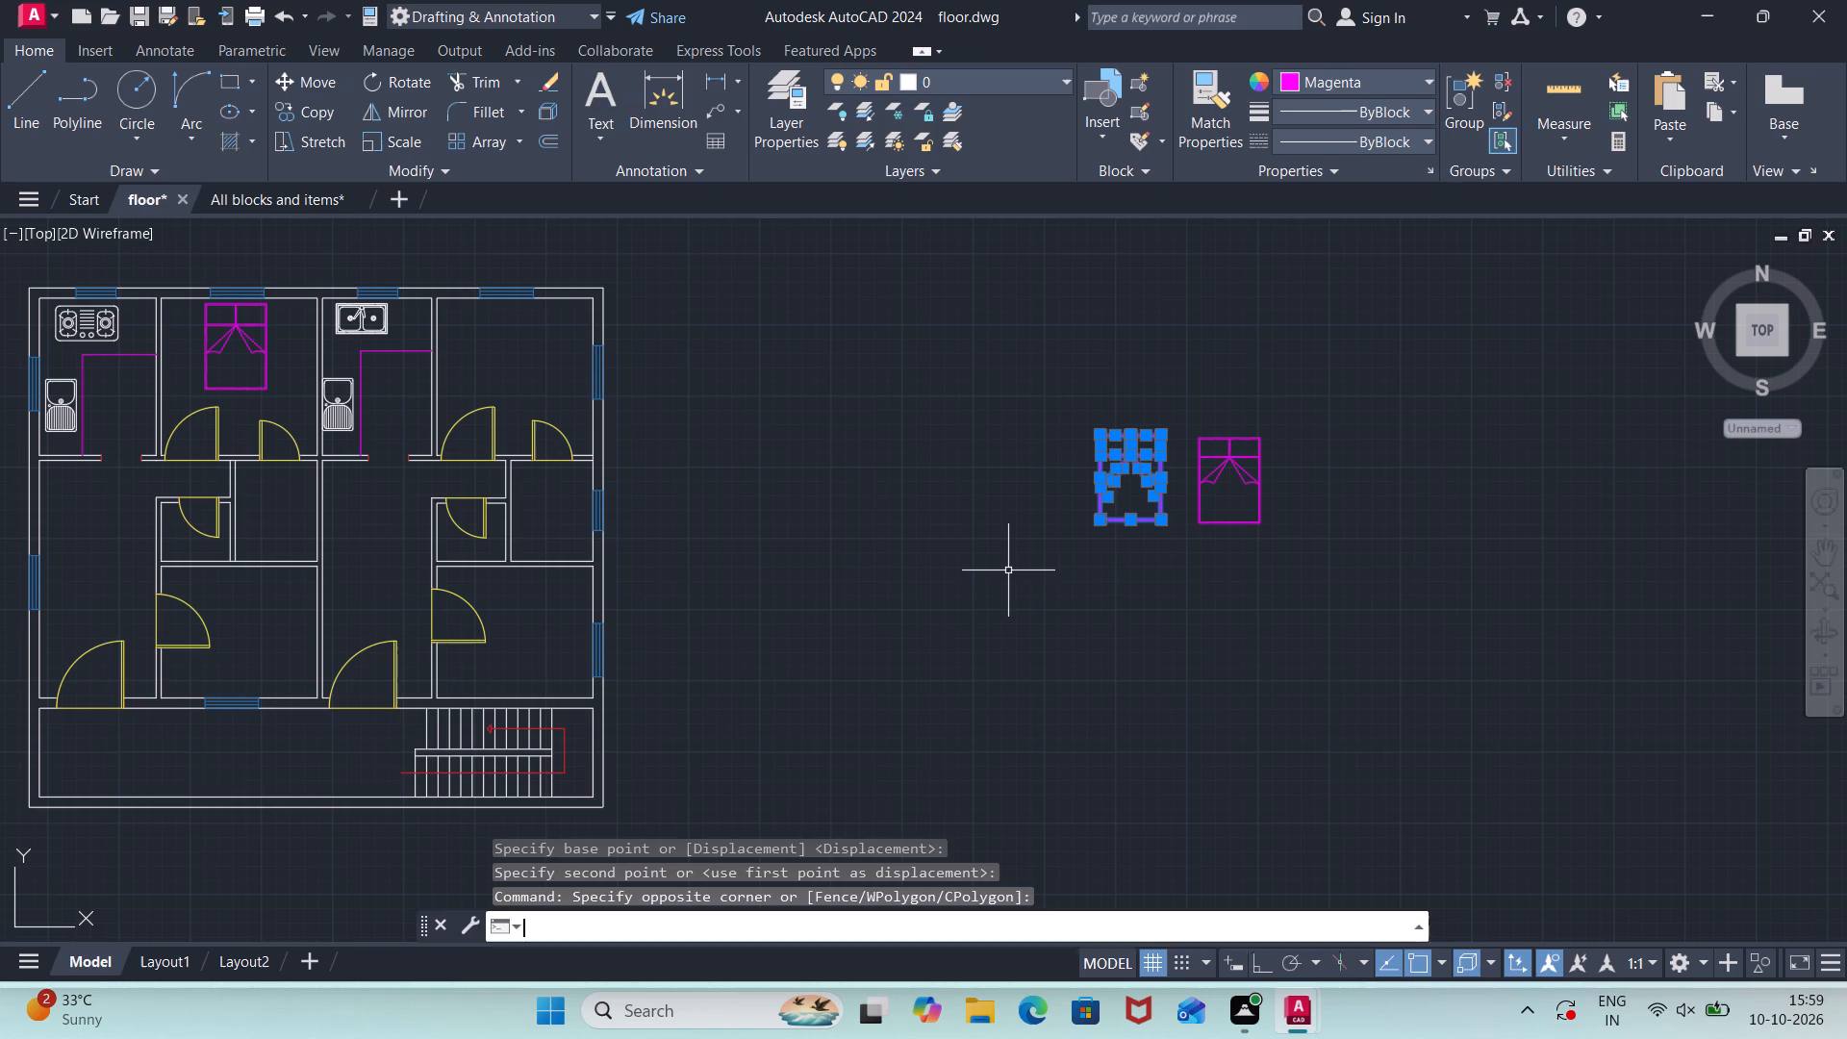
pyautogui.press('Return')
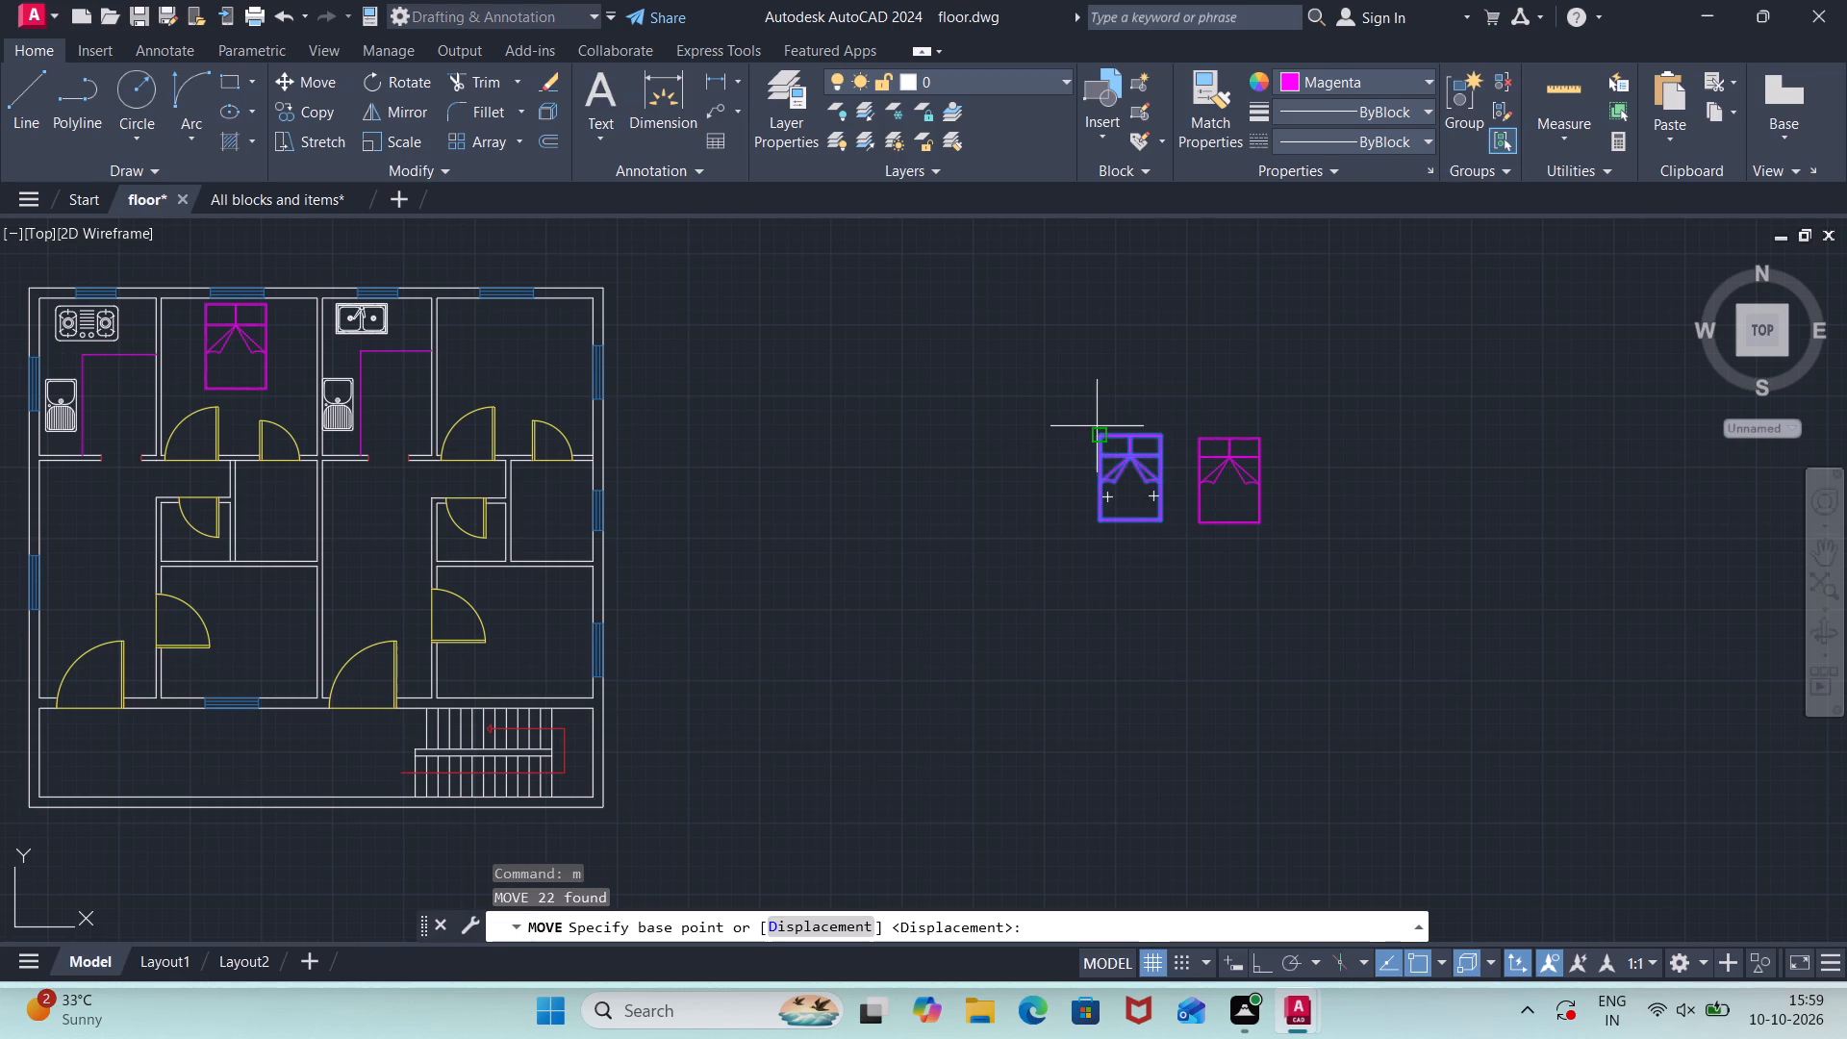
pyautogui.click(1096, 440)
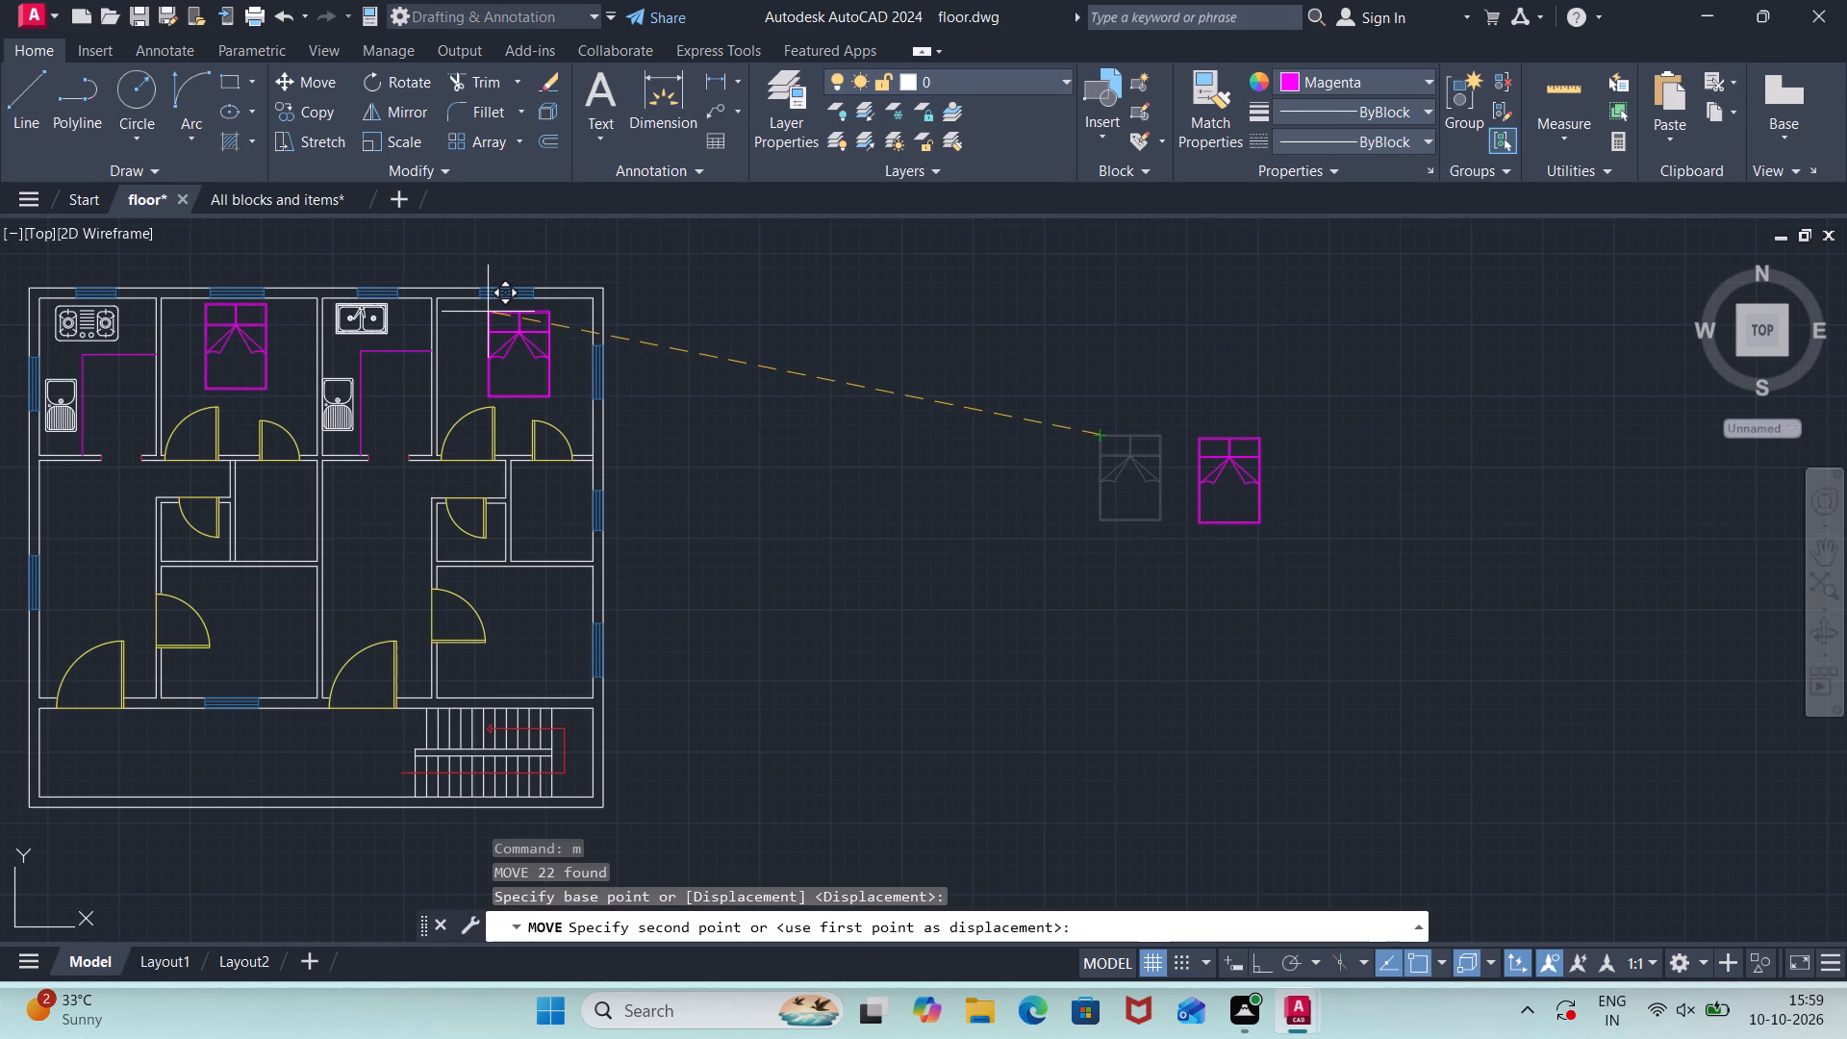
pyautogui.click(488, 310)
# Select the whole northeast bedroom bed and move it slightly south so its head stands clear of the north wall.
pyautogui.scroll(4, 504, 300)
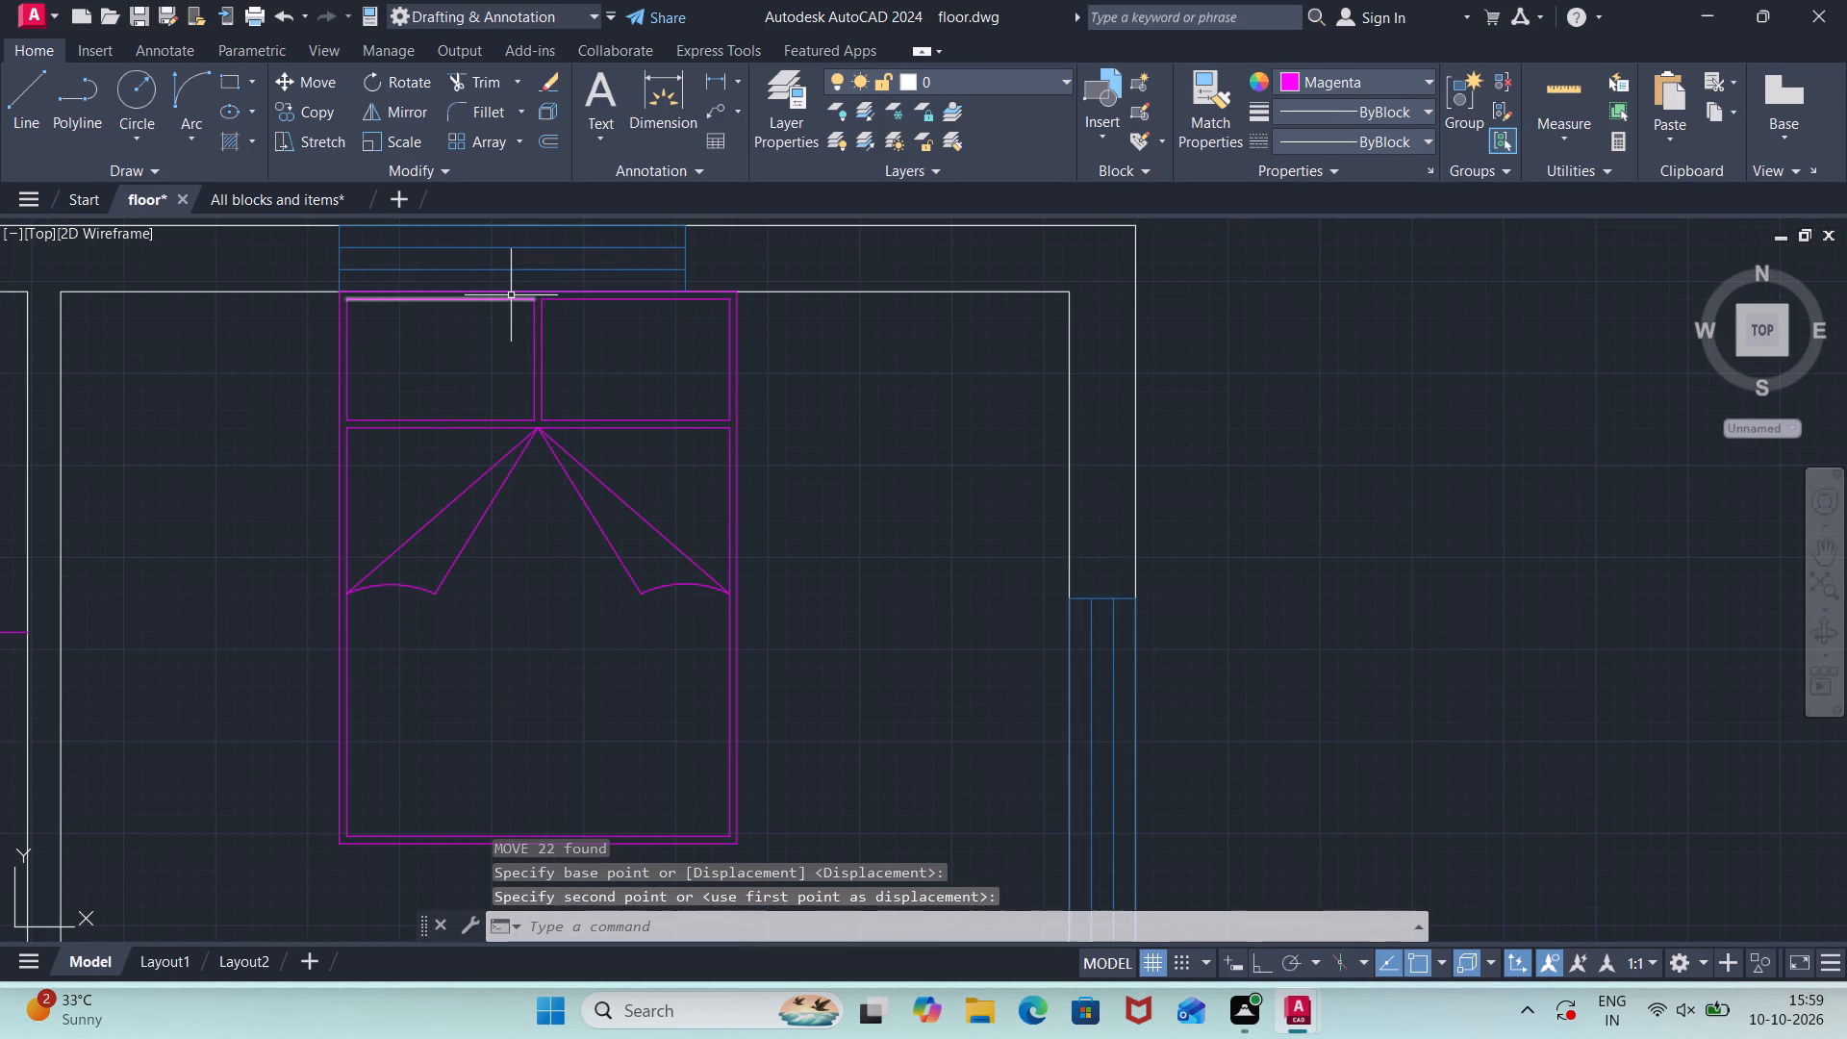
pyautogui.click(517, 290)
pyautogui.click(513, 299)
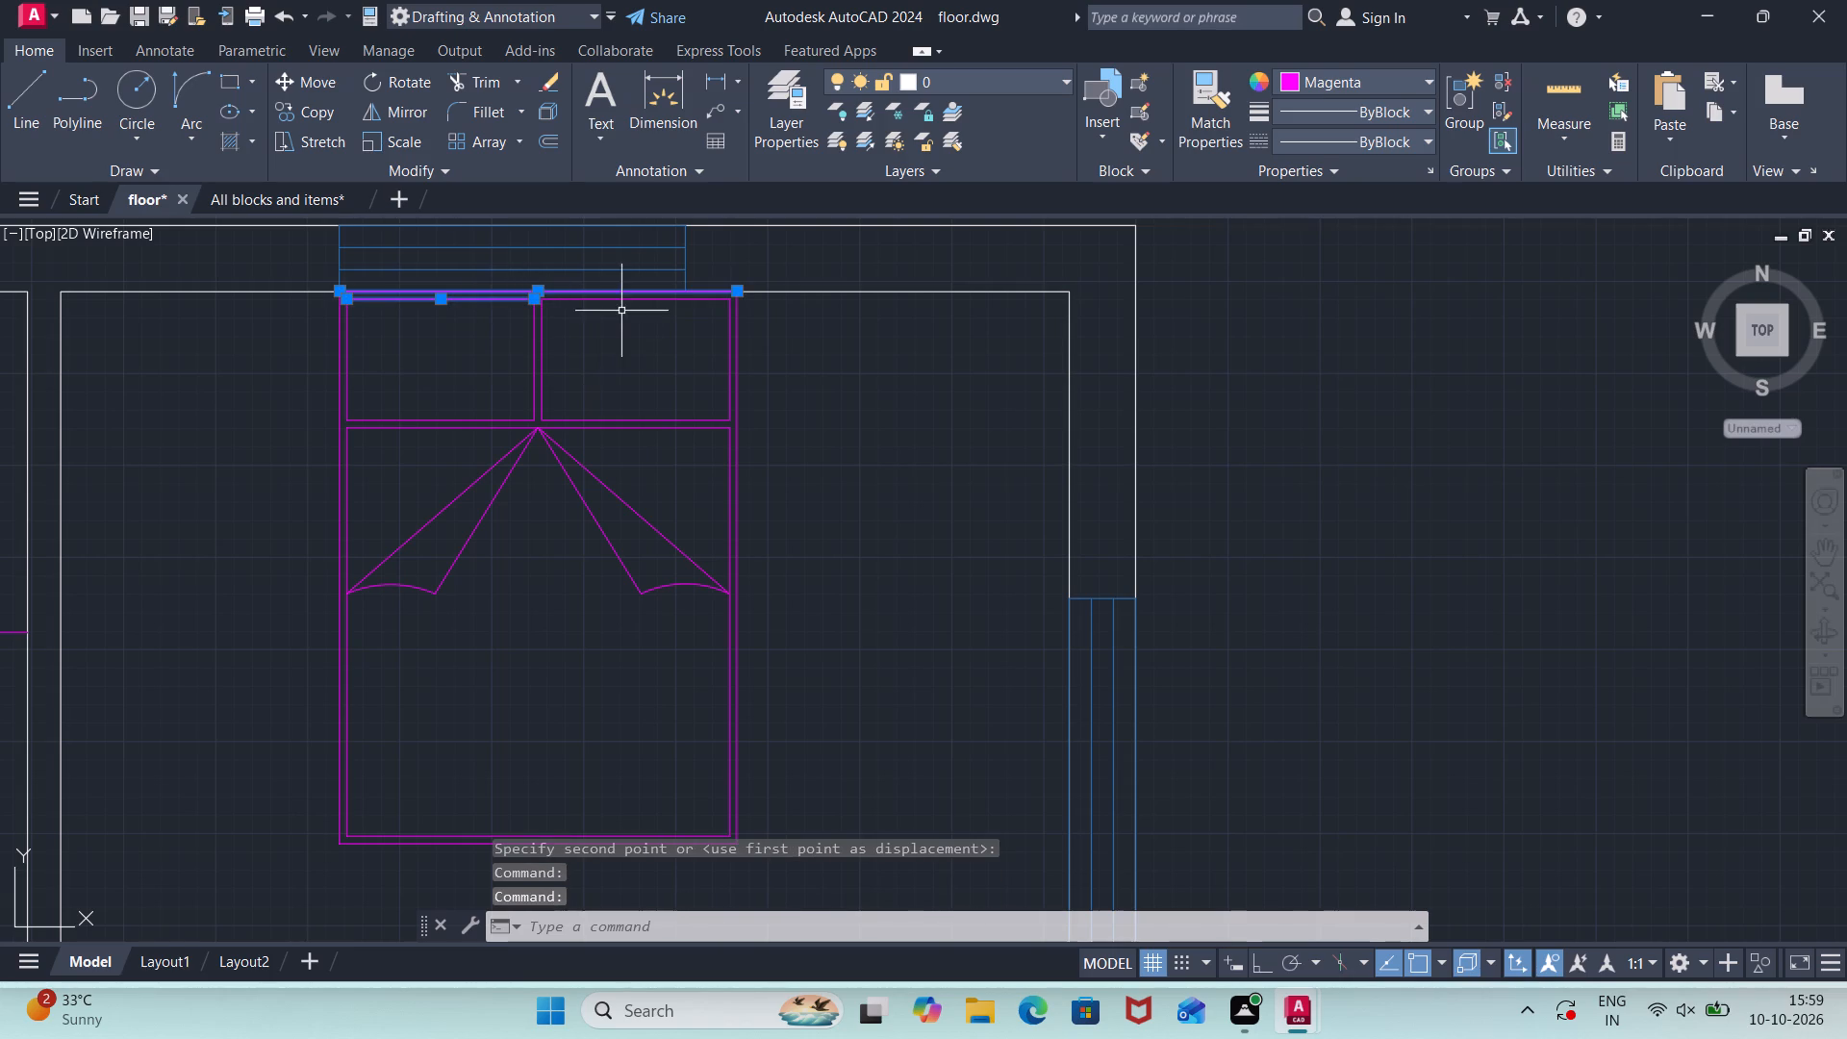
pyautogui.click(628, 296)
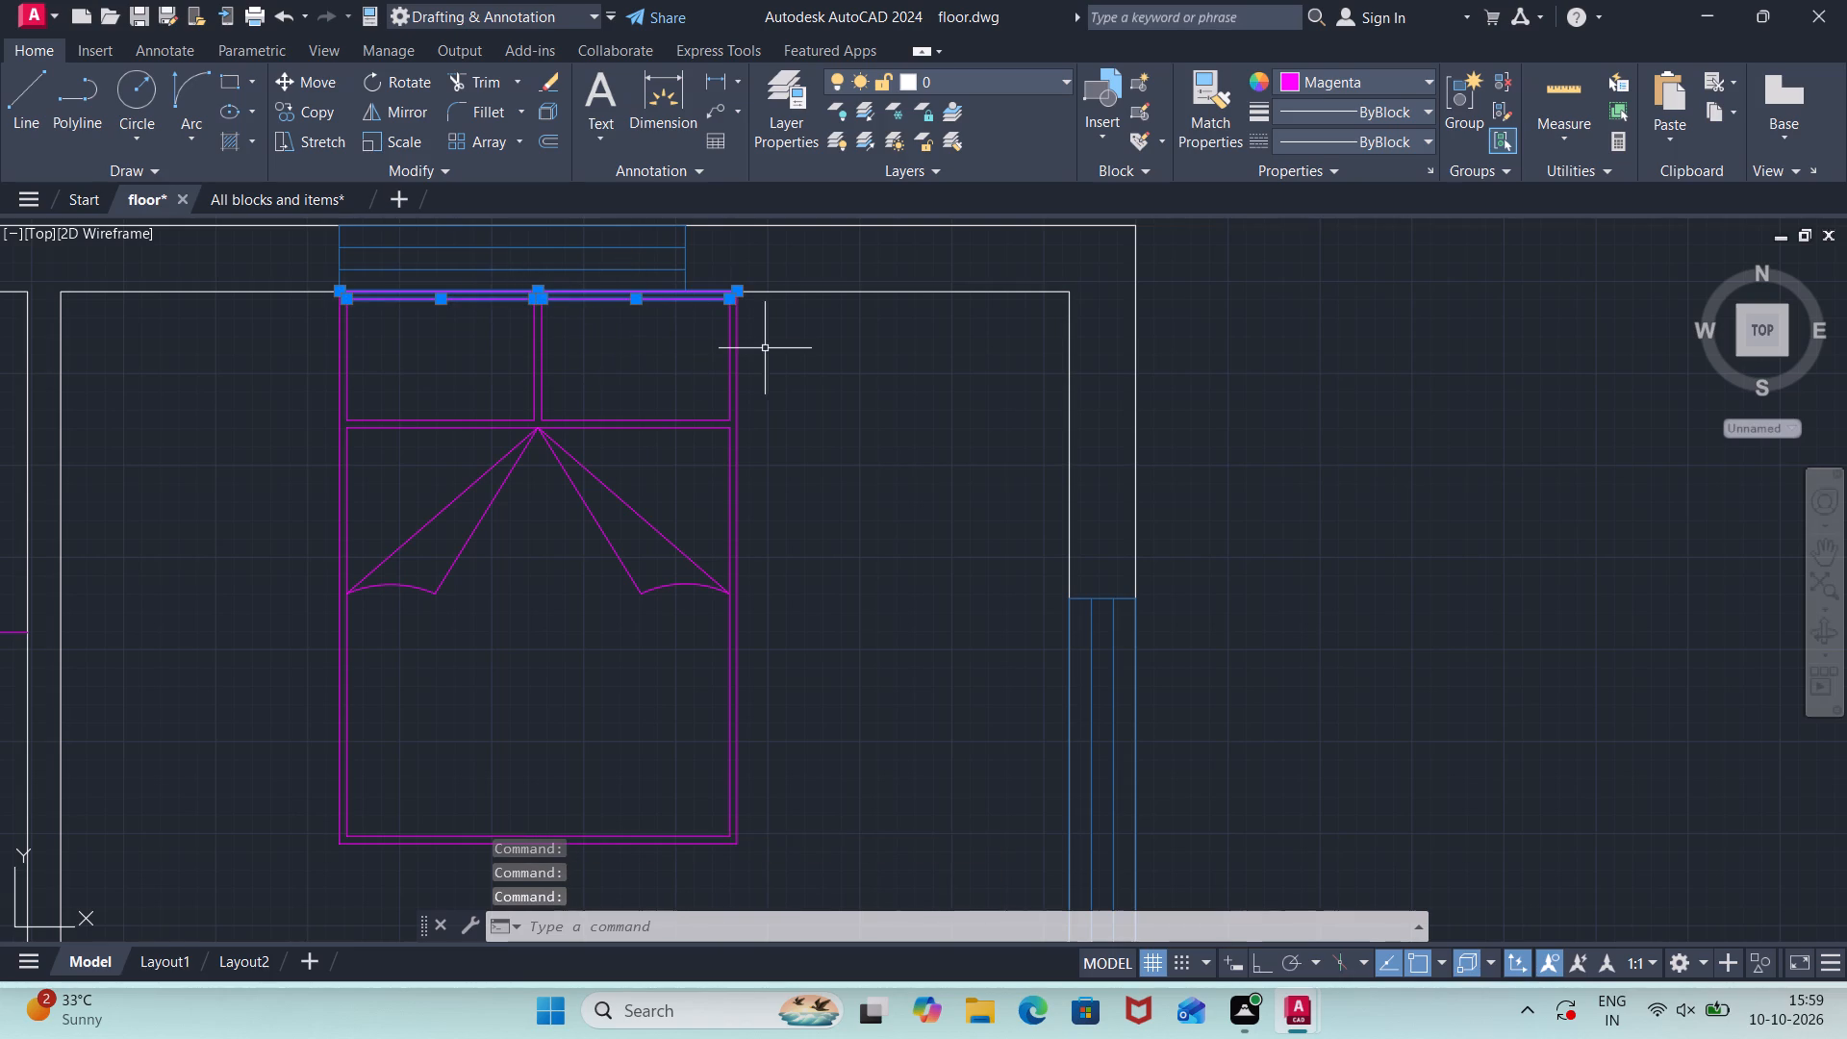
pyautogui.click(771, 342)
pyautogui.click(266, 677)
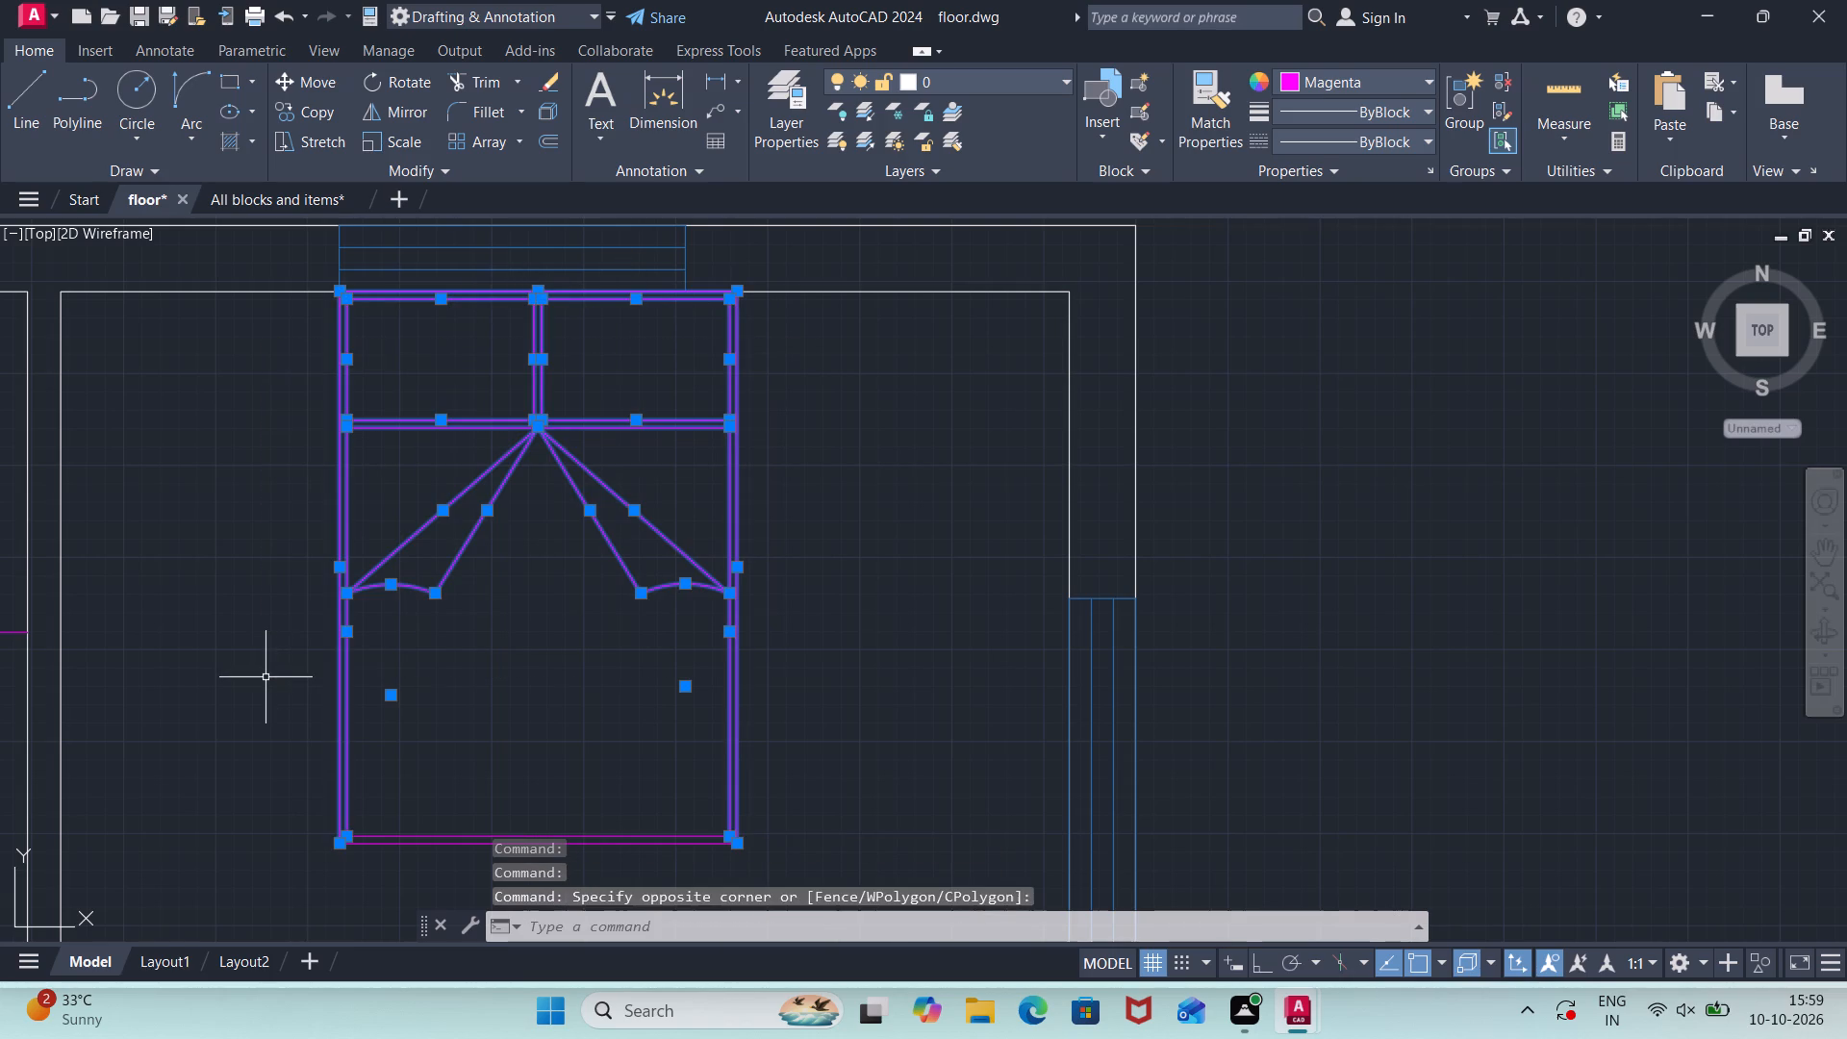
pyautogui.moveTo(472, 730); pyautogui.dragTo(532, 627, button='middle')
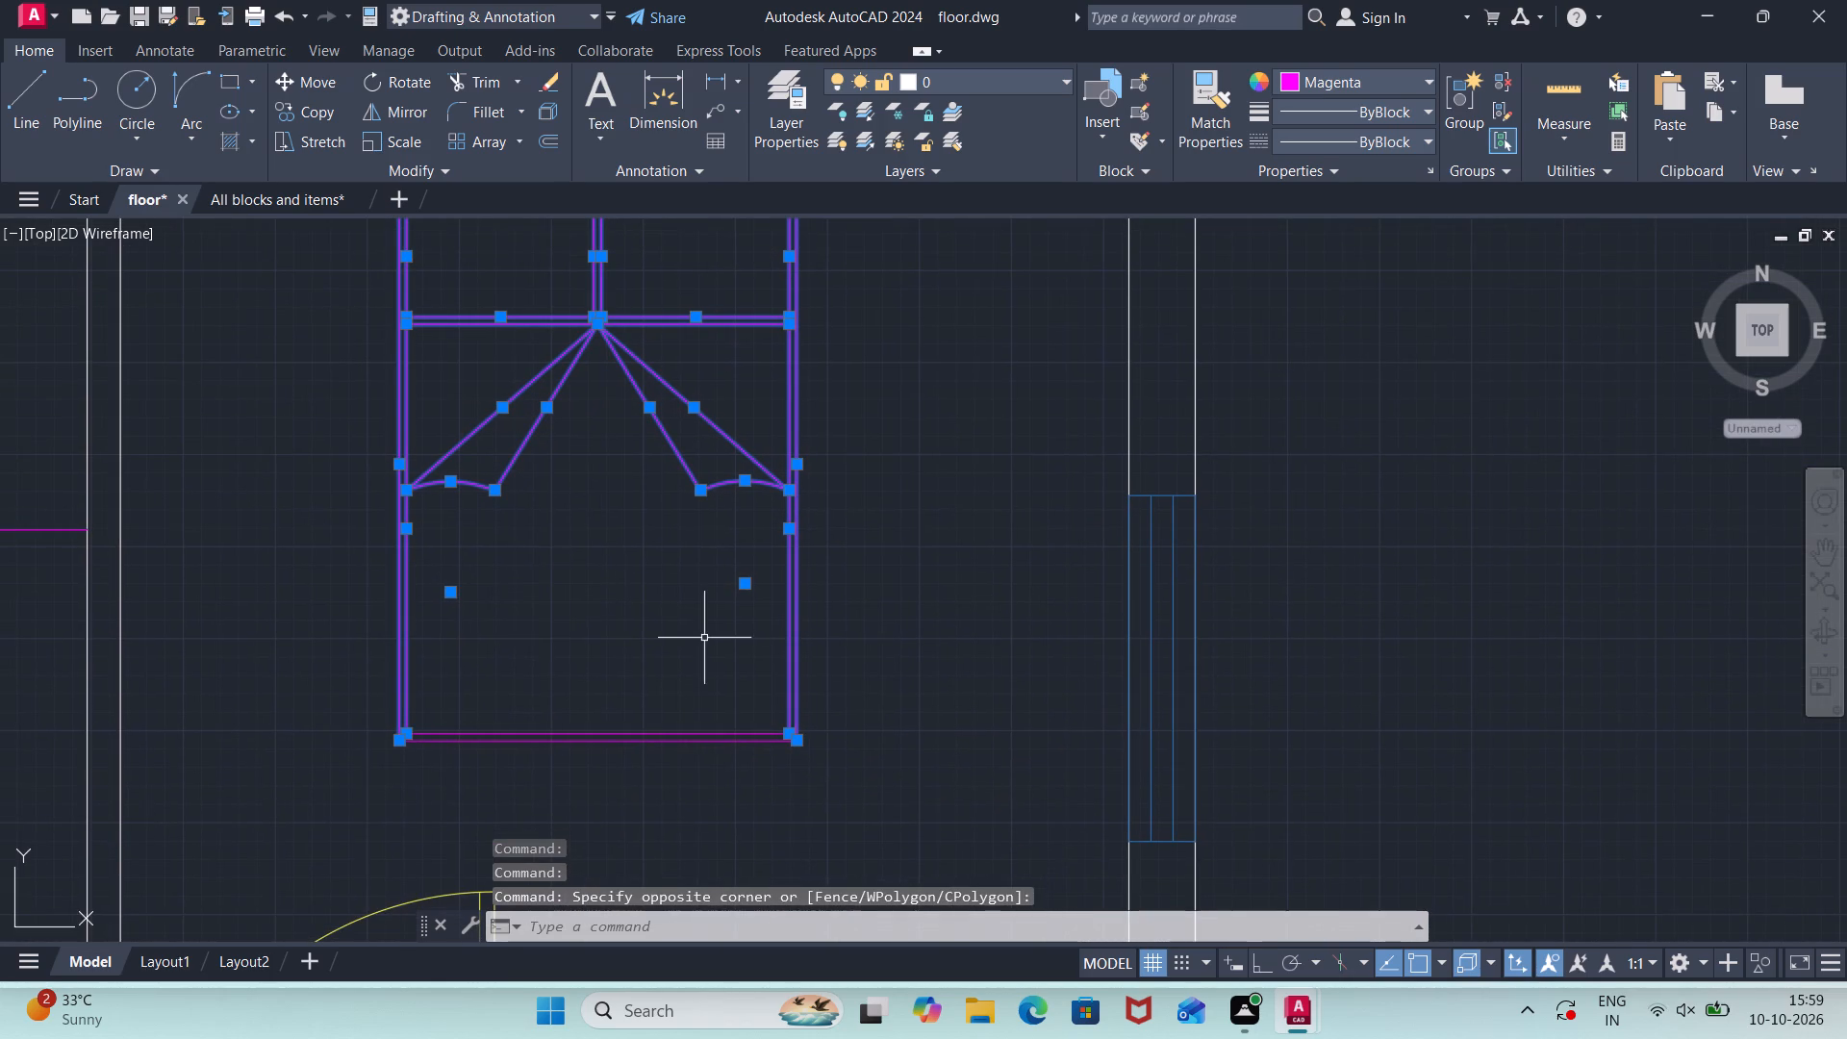
pyautogui.moveTo(715, 644); pyautogui.dragTo(695, 666)
pyautogui.click(613, 800)
pyautogui.press('m')
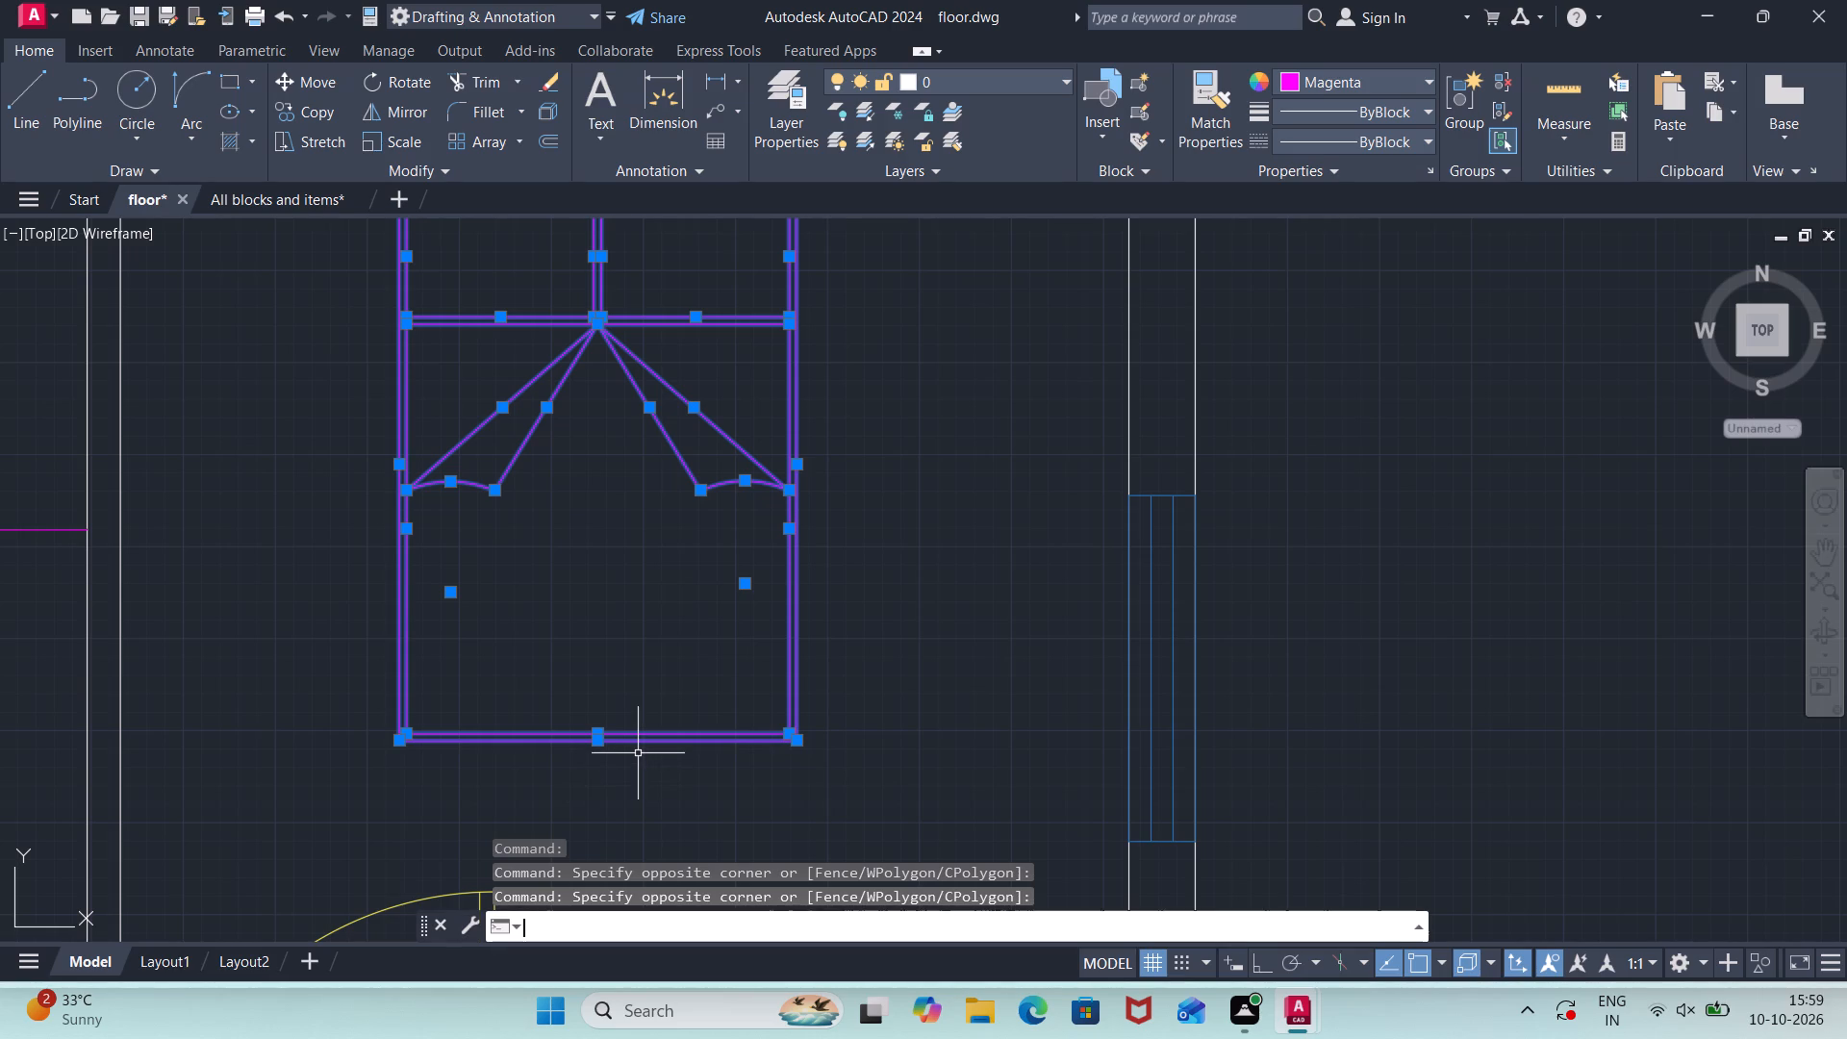
pyautogui.press('Return')
pyautogui.click(796, 734)
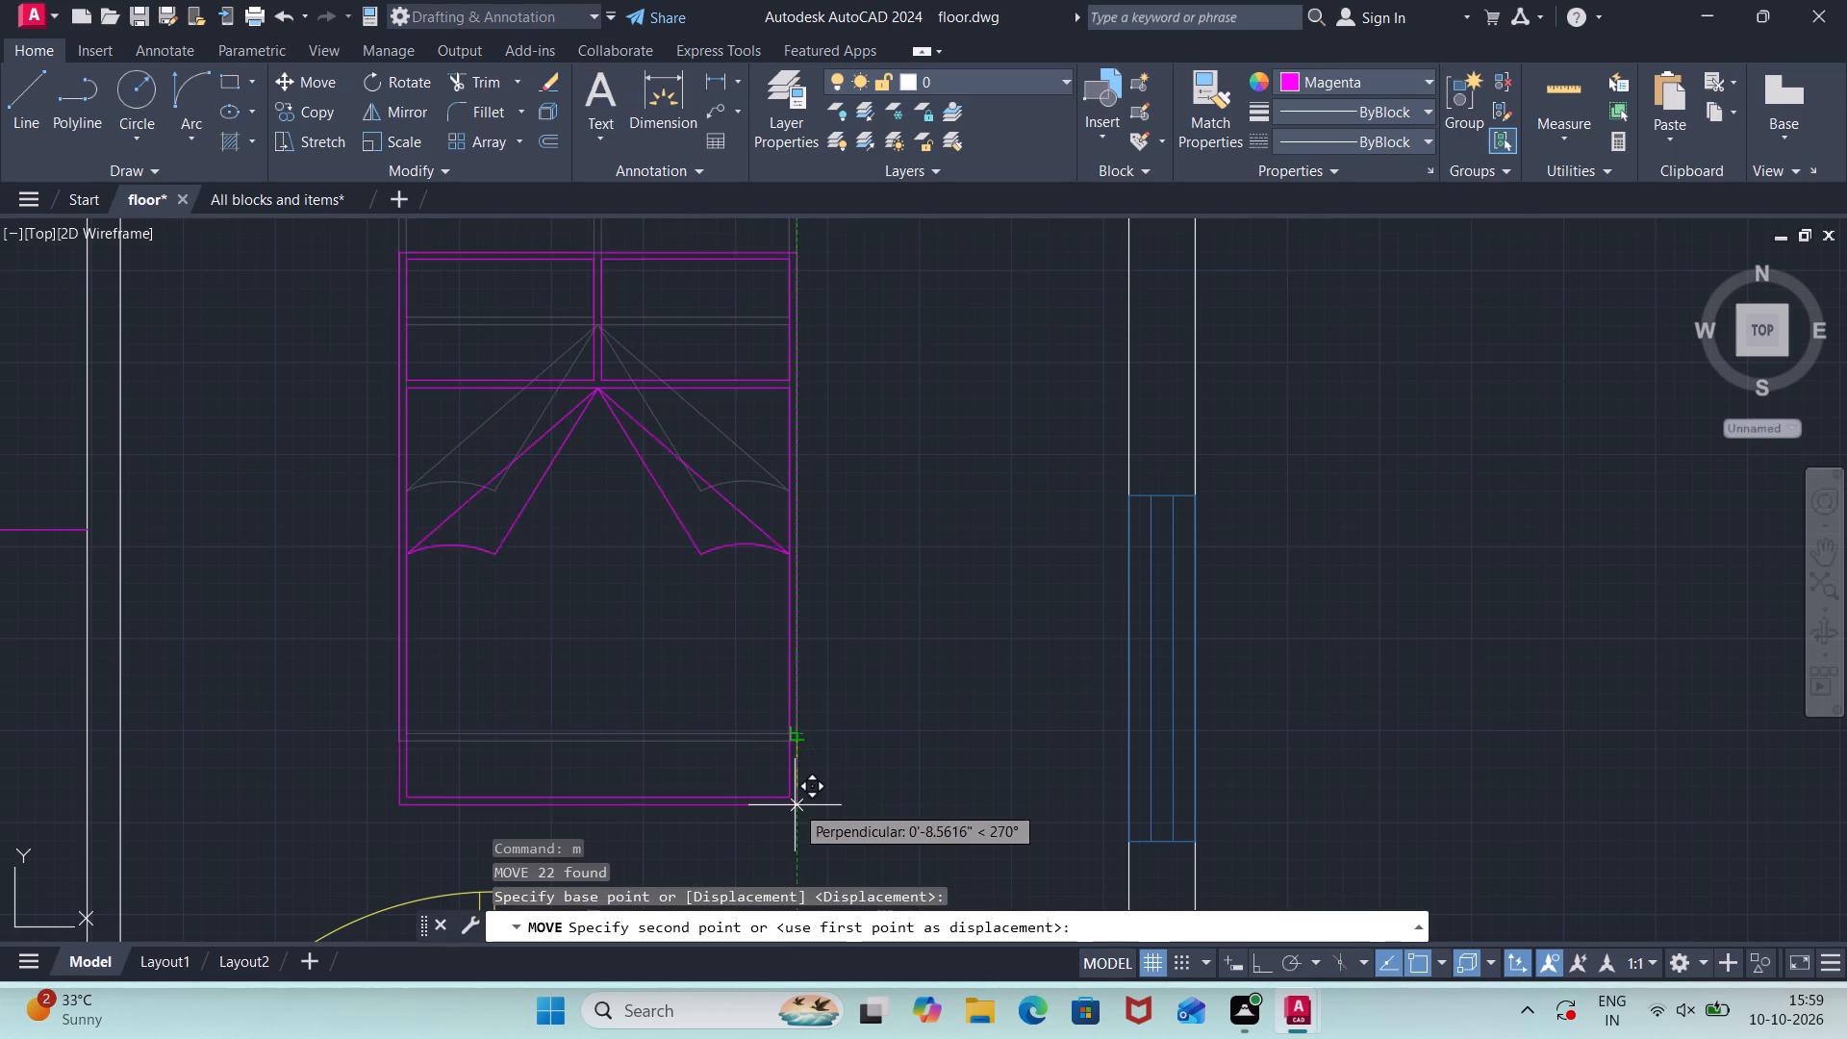
pyautogui.click(807, 789)
# Rotate the last bed outside the plan 90 degrees clockwise about its northeast corner so its pillows face east.
pyautogui.scroll(-3, 885, 746)
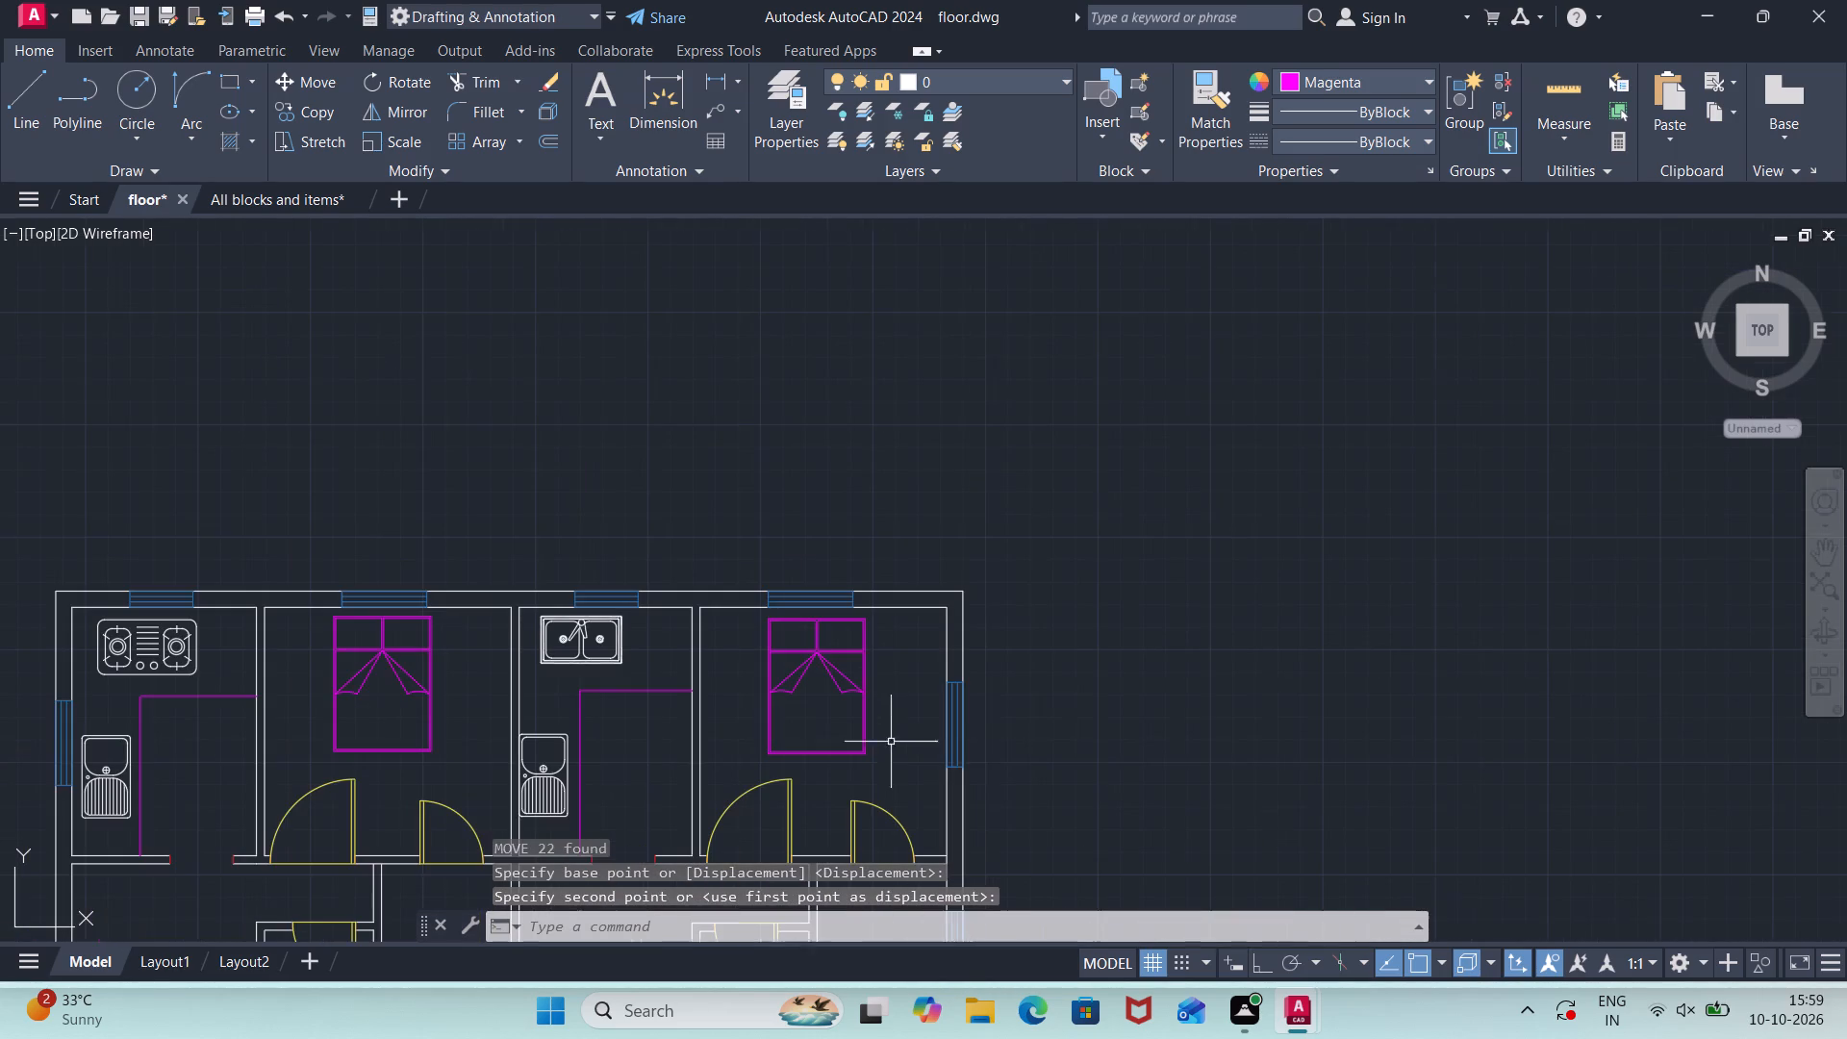
pyautogui.moveTo(1134, 732); pyautogui.dragTo(444, 373, button='middle')
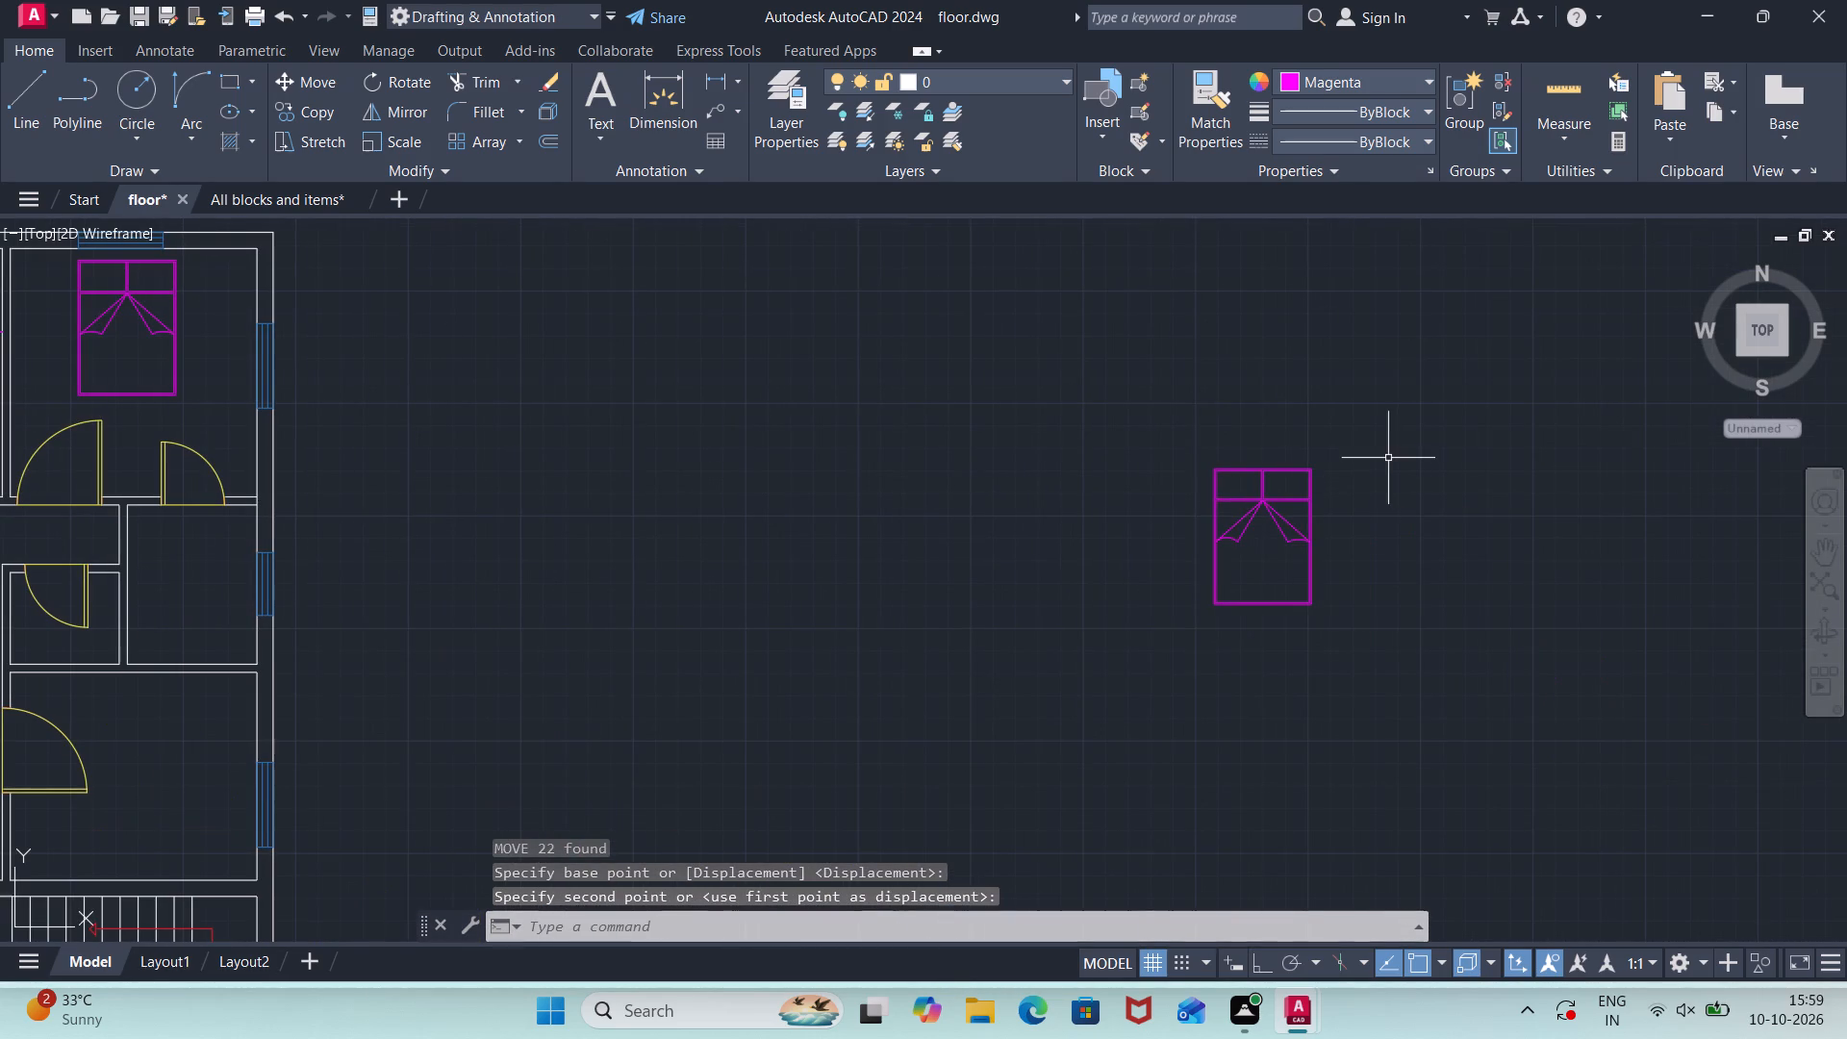
pyautogui.moveTo(1386, 451); pyautogui.dragTo(1326, 496)
pyautogui.click(957, 761)
pyautogui.write('ro')
pyautogui.press('Return')
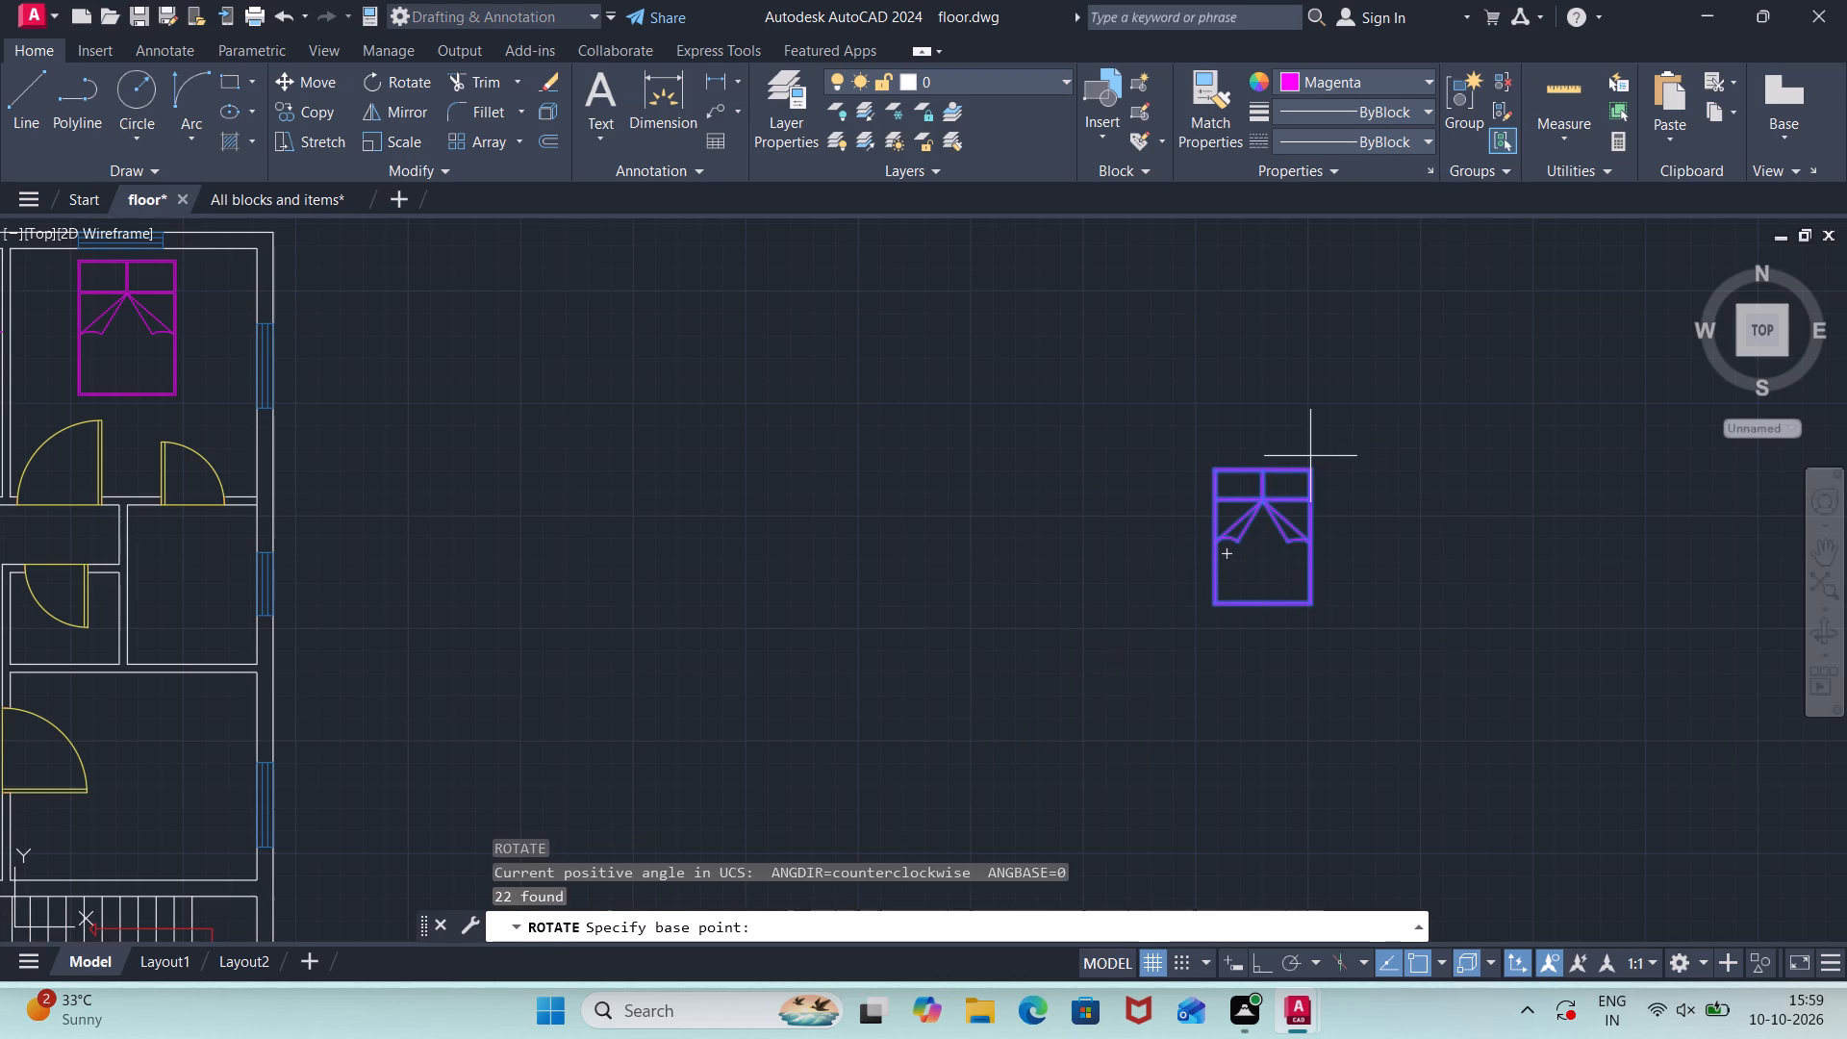
pyautogui.click(1303, 470)
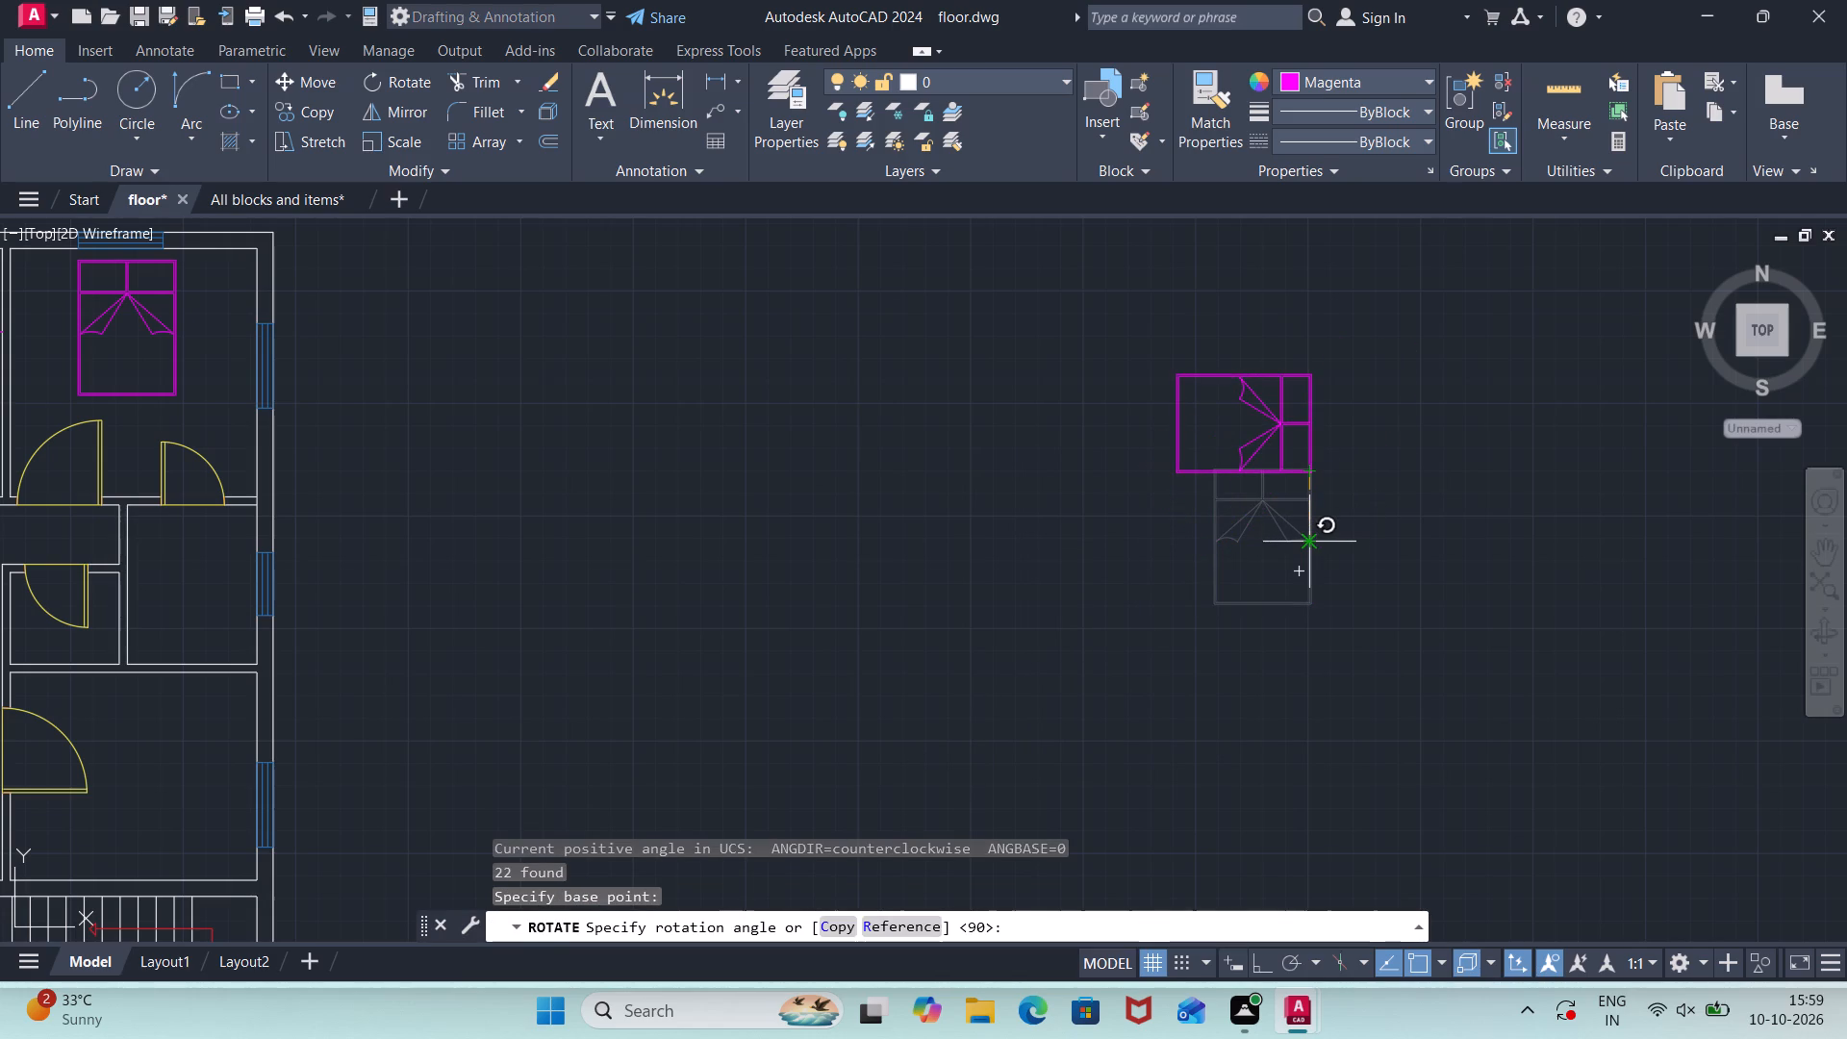
pyautogui.click(1314, 545)
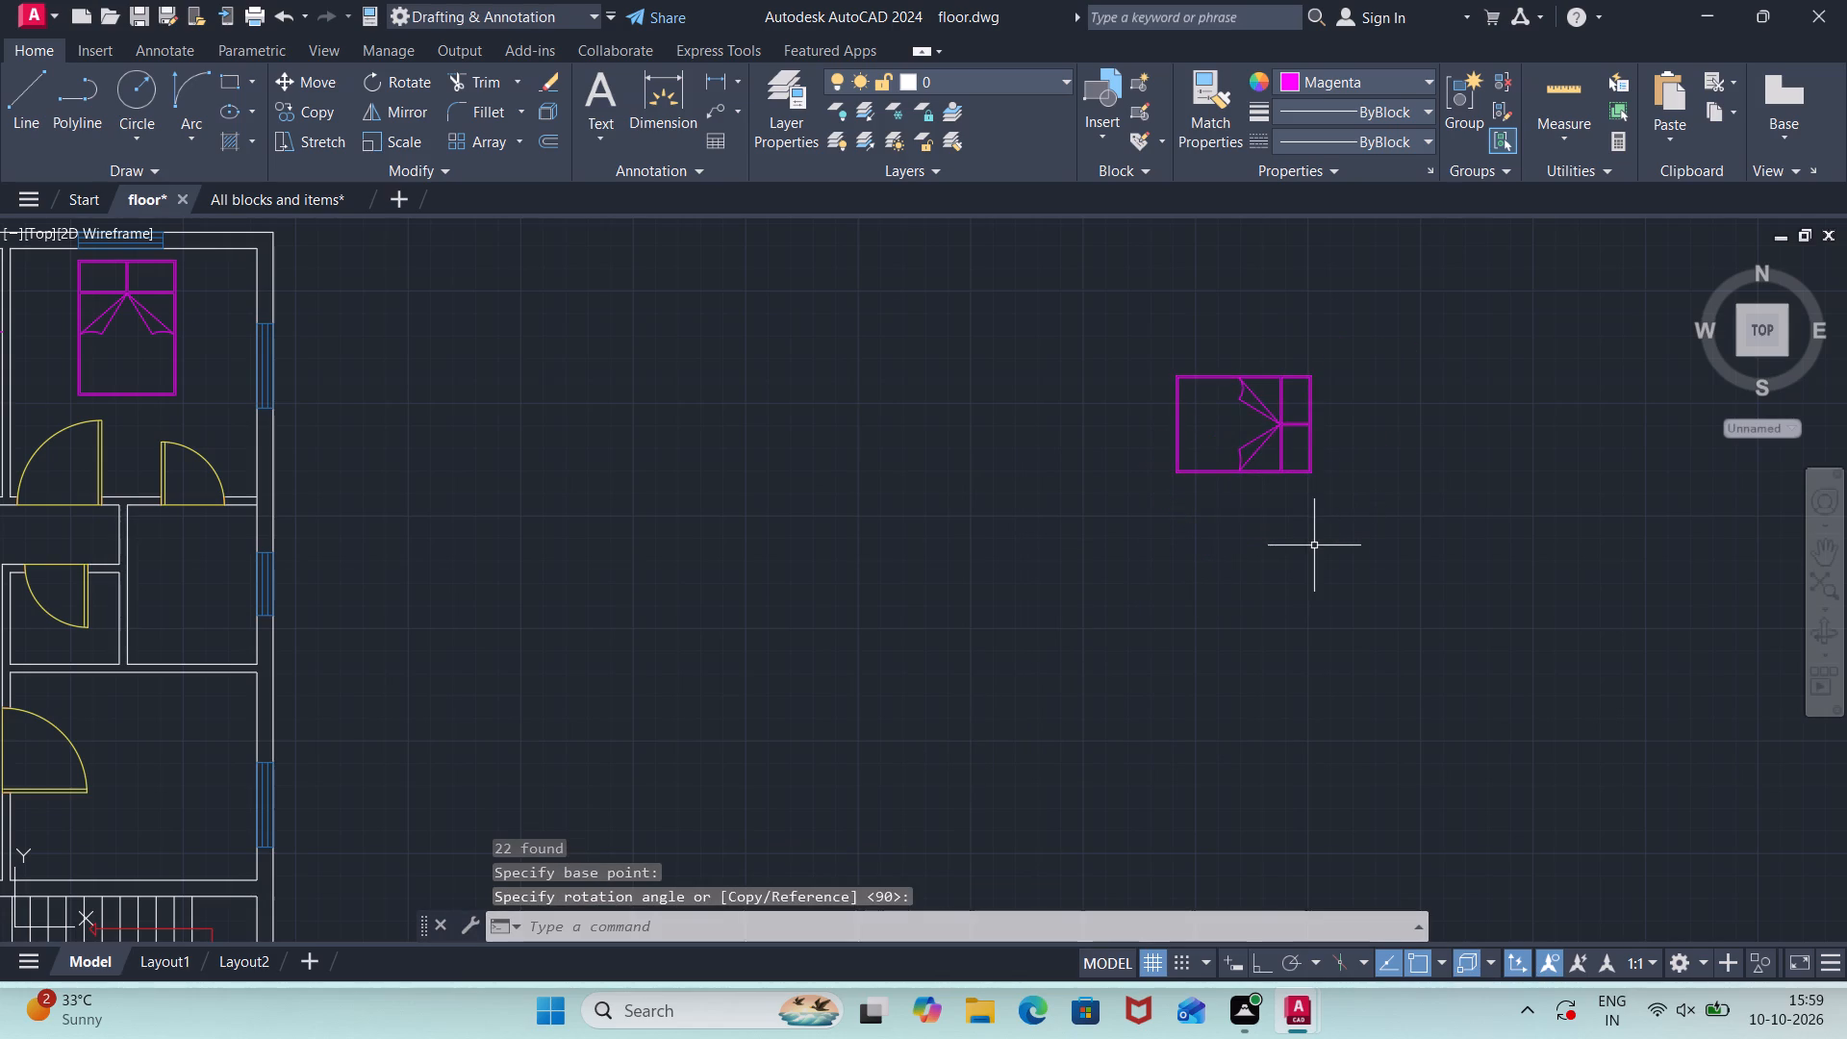
# Move the last bed by its southeast corner into the southeast bedroom, with its pillows close to the east wall window.
pyautogui.click(1415, 317)
pyautogui.click(1079, 582)
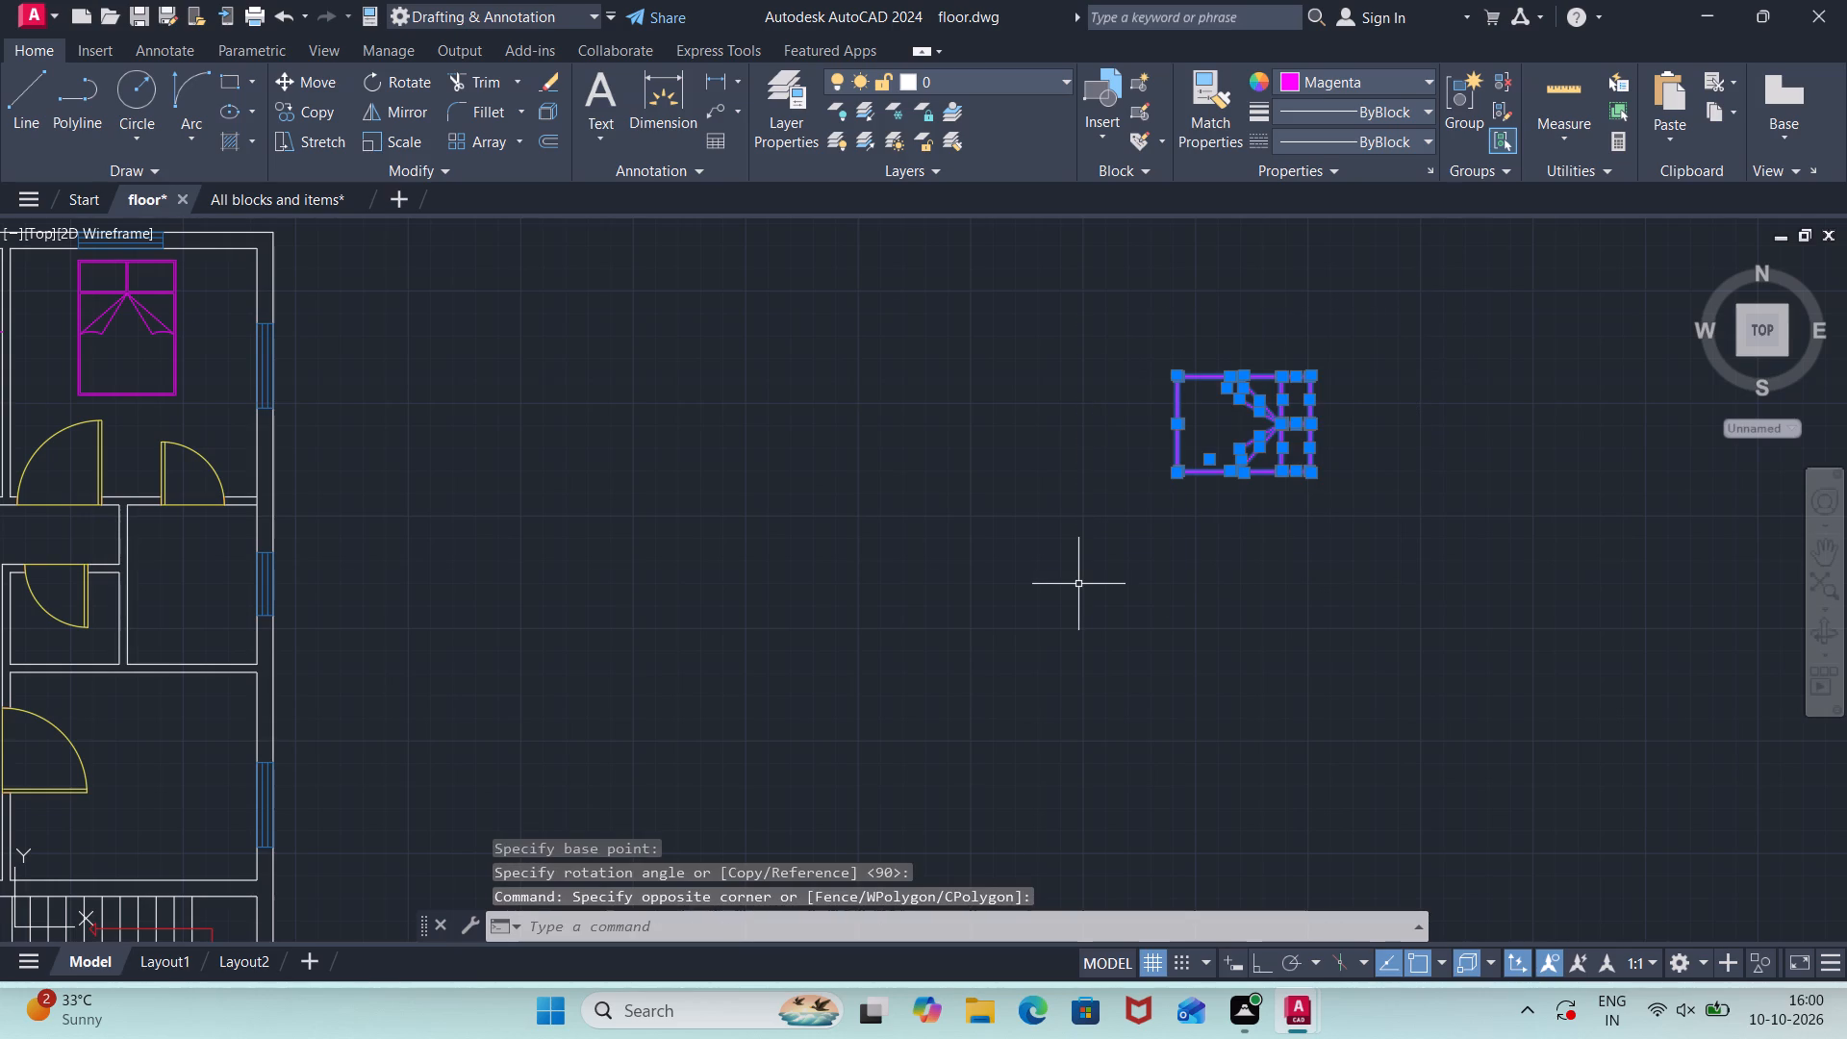
pyautogui.press('m')
pyautogui.press('Return')
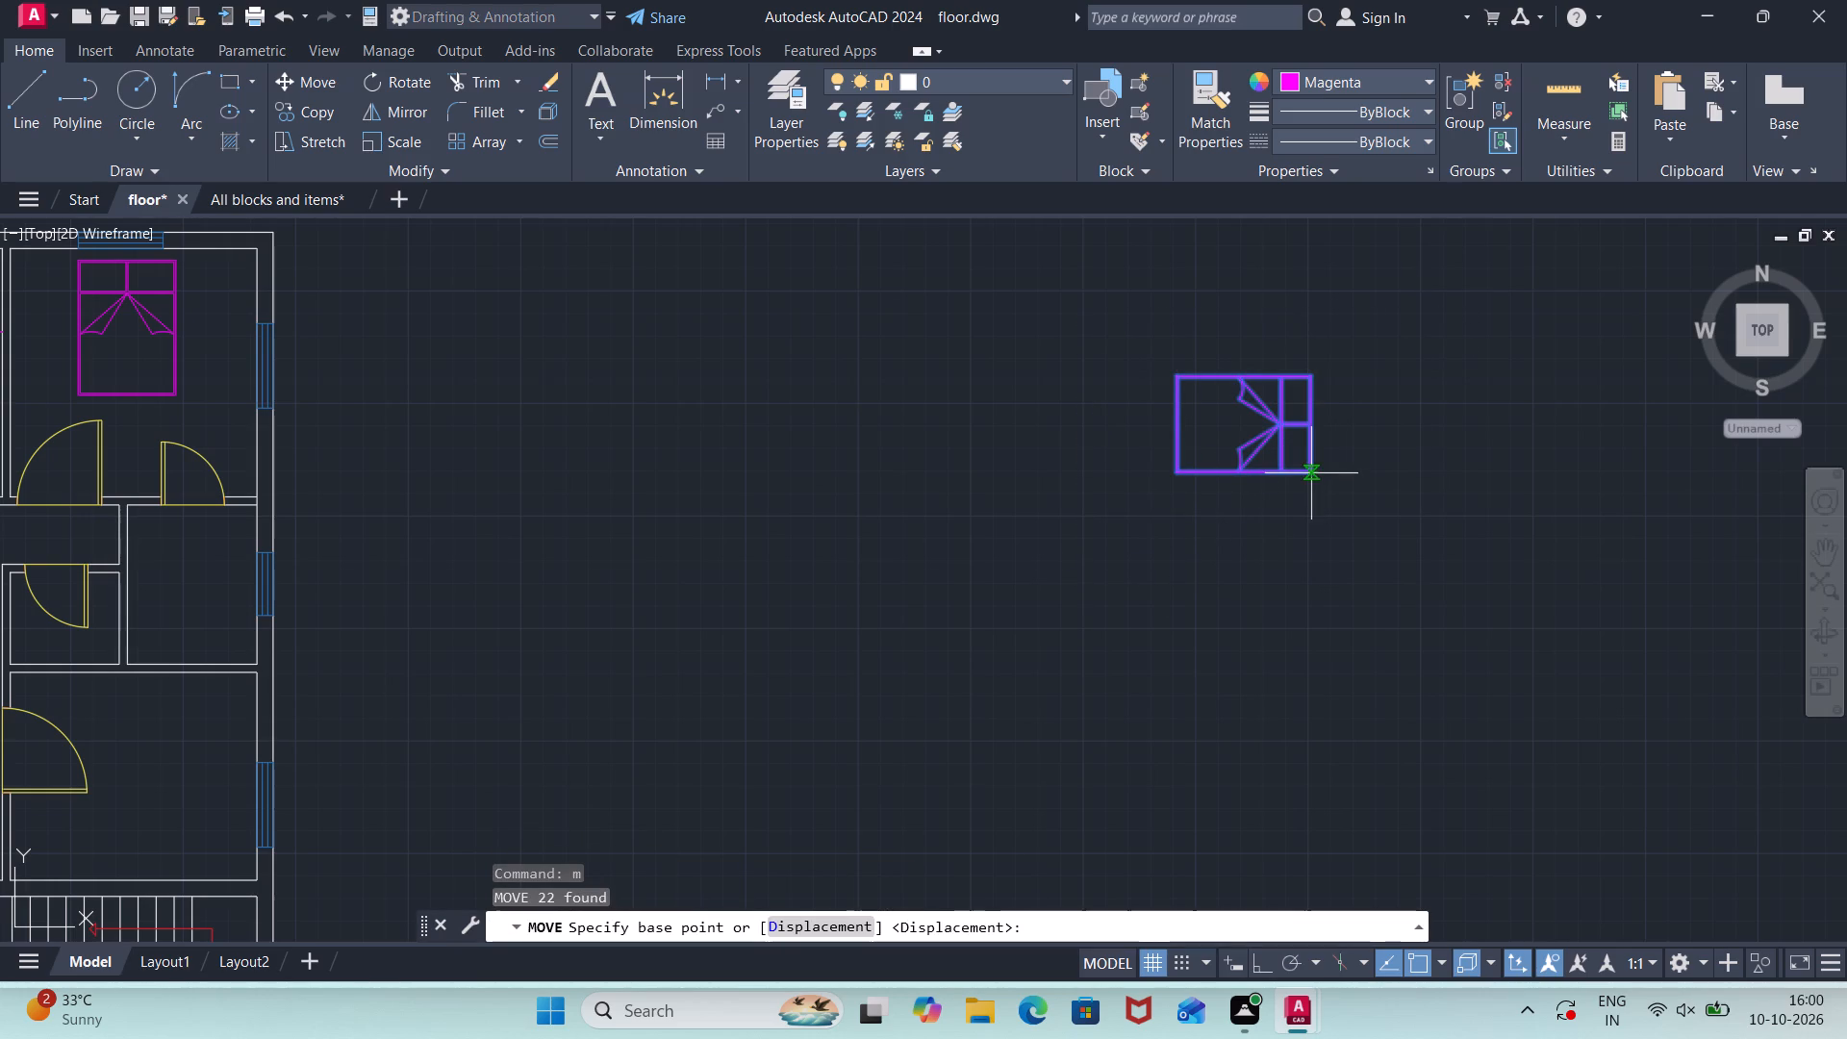
pyautogui.click(1315, 478)
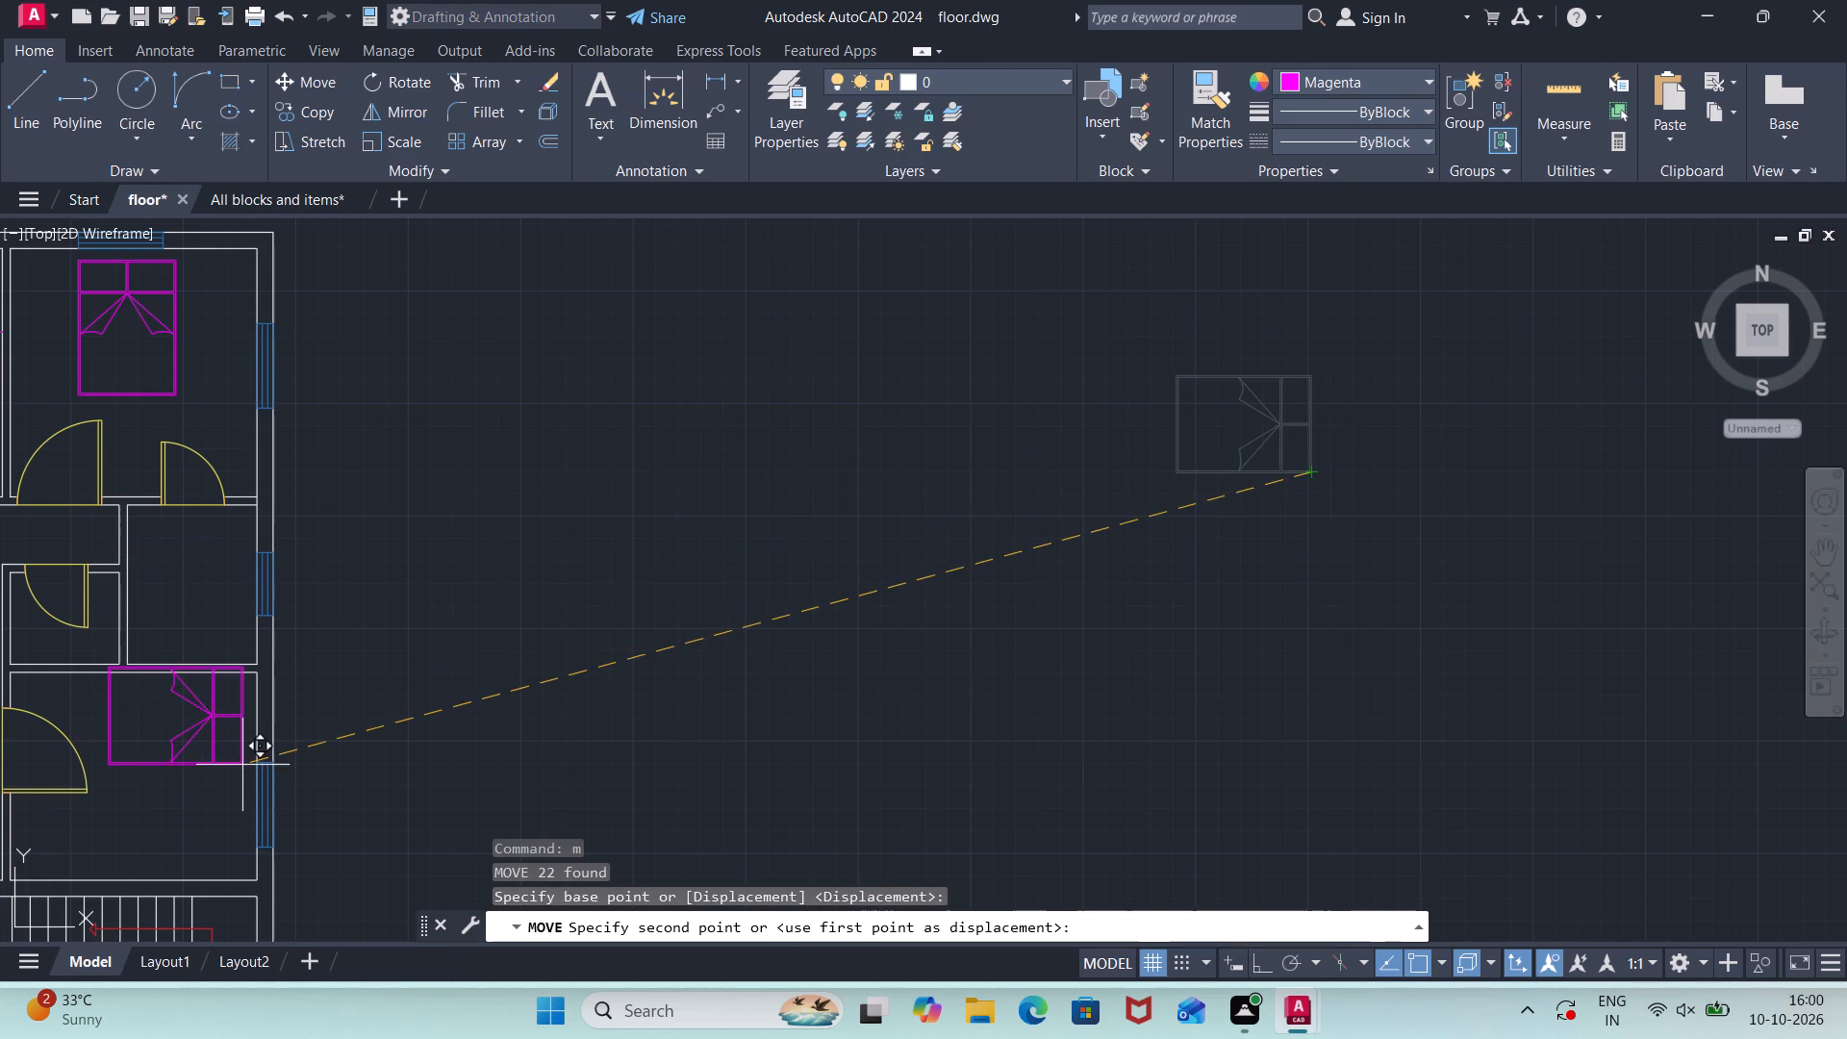
pyautogui.moveTo(217, 789); pyautogui.dragTo(530, 666, button='middle')
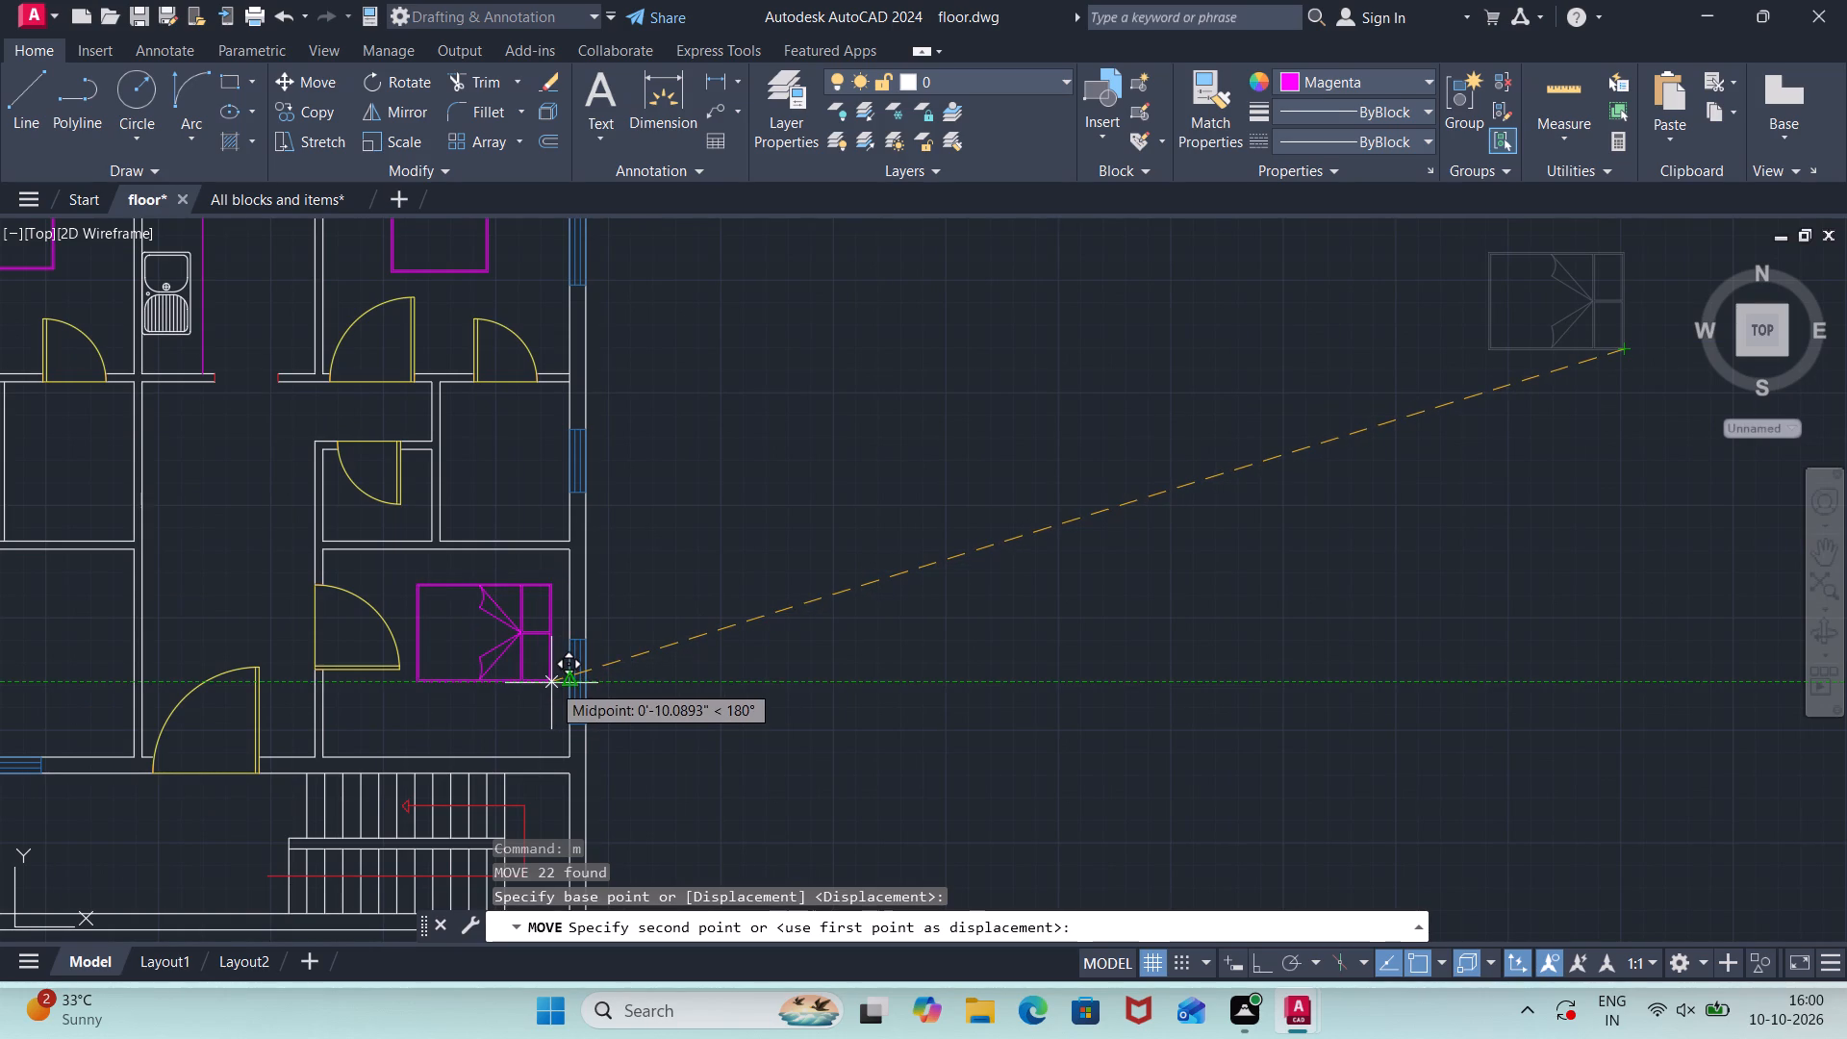
pyautogui.click(552, 681)
# Draw a new bed outline 4.5' wide by 6.25' long with orthogonal lines in the empty space east of the plan.
pyautogui.scroll(-2, 647, 632)
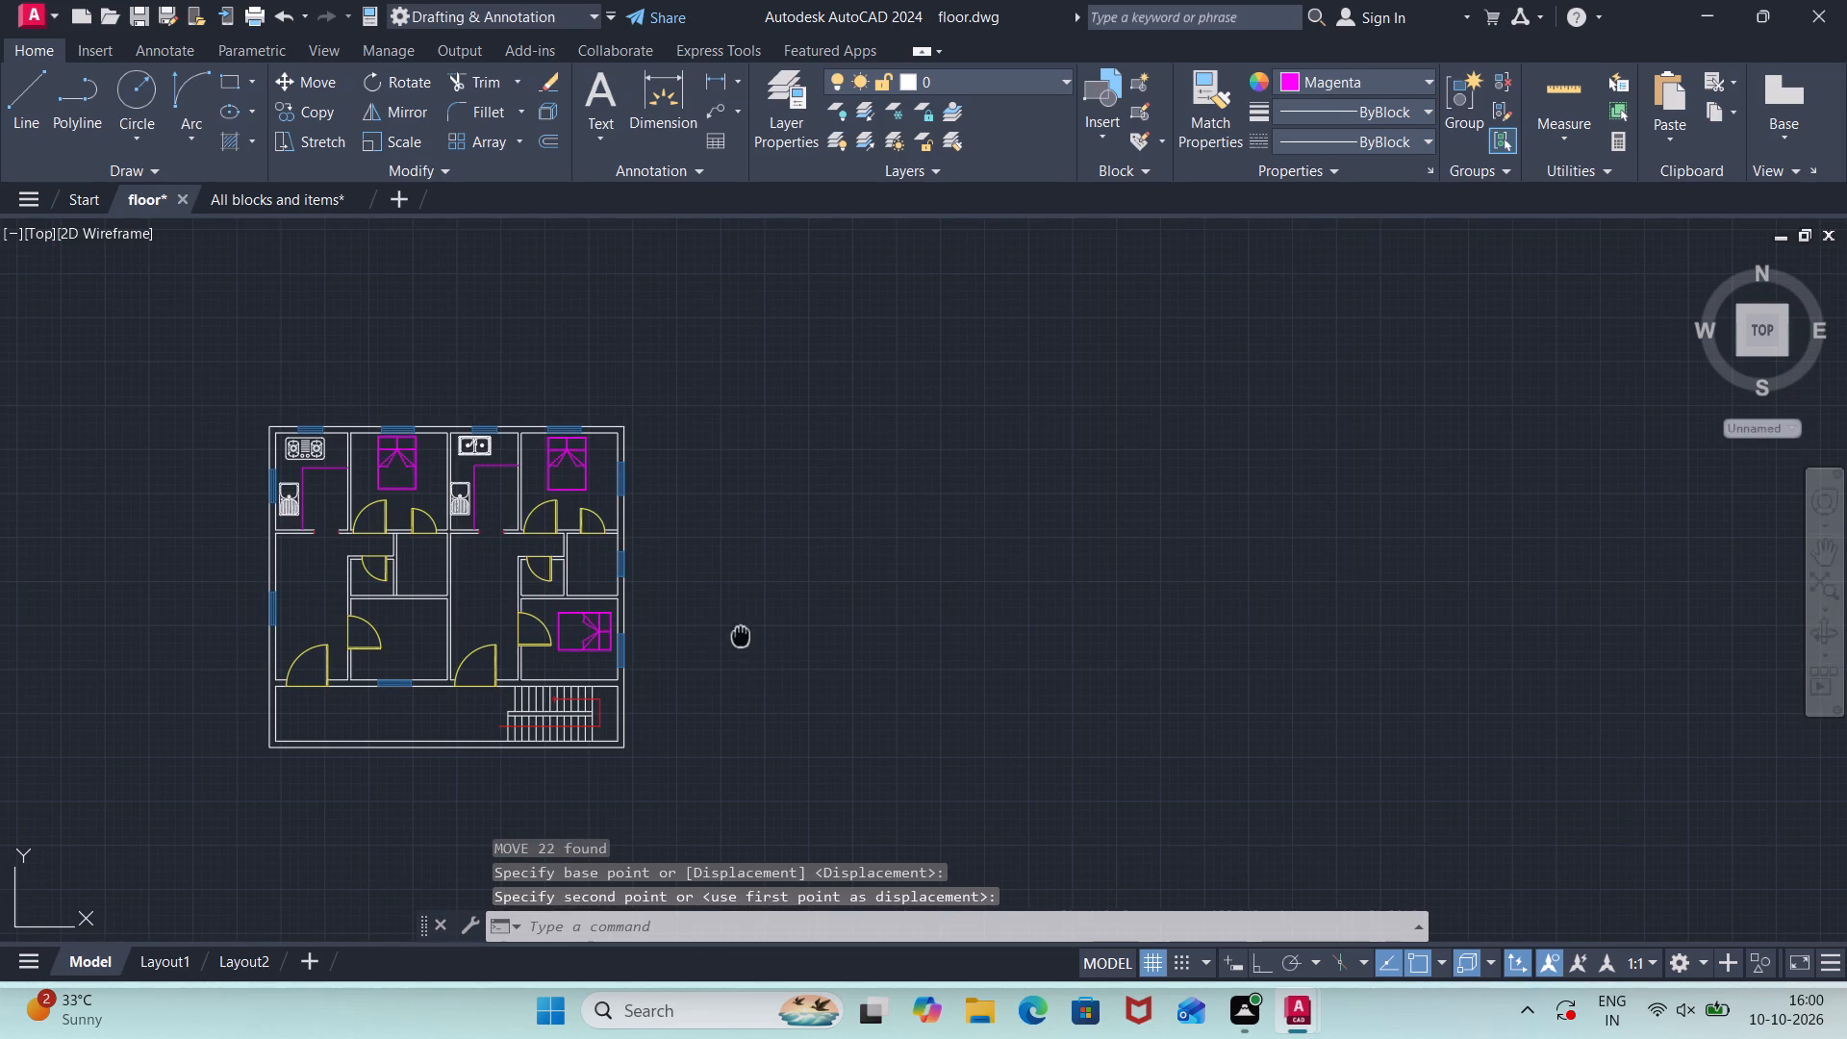
pyautogui.middleClick(741, 636)
pyautogui.scroll(2, 741, 636)
pyautogui.press('l')
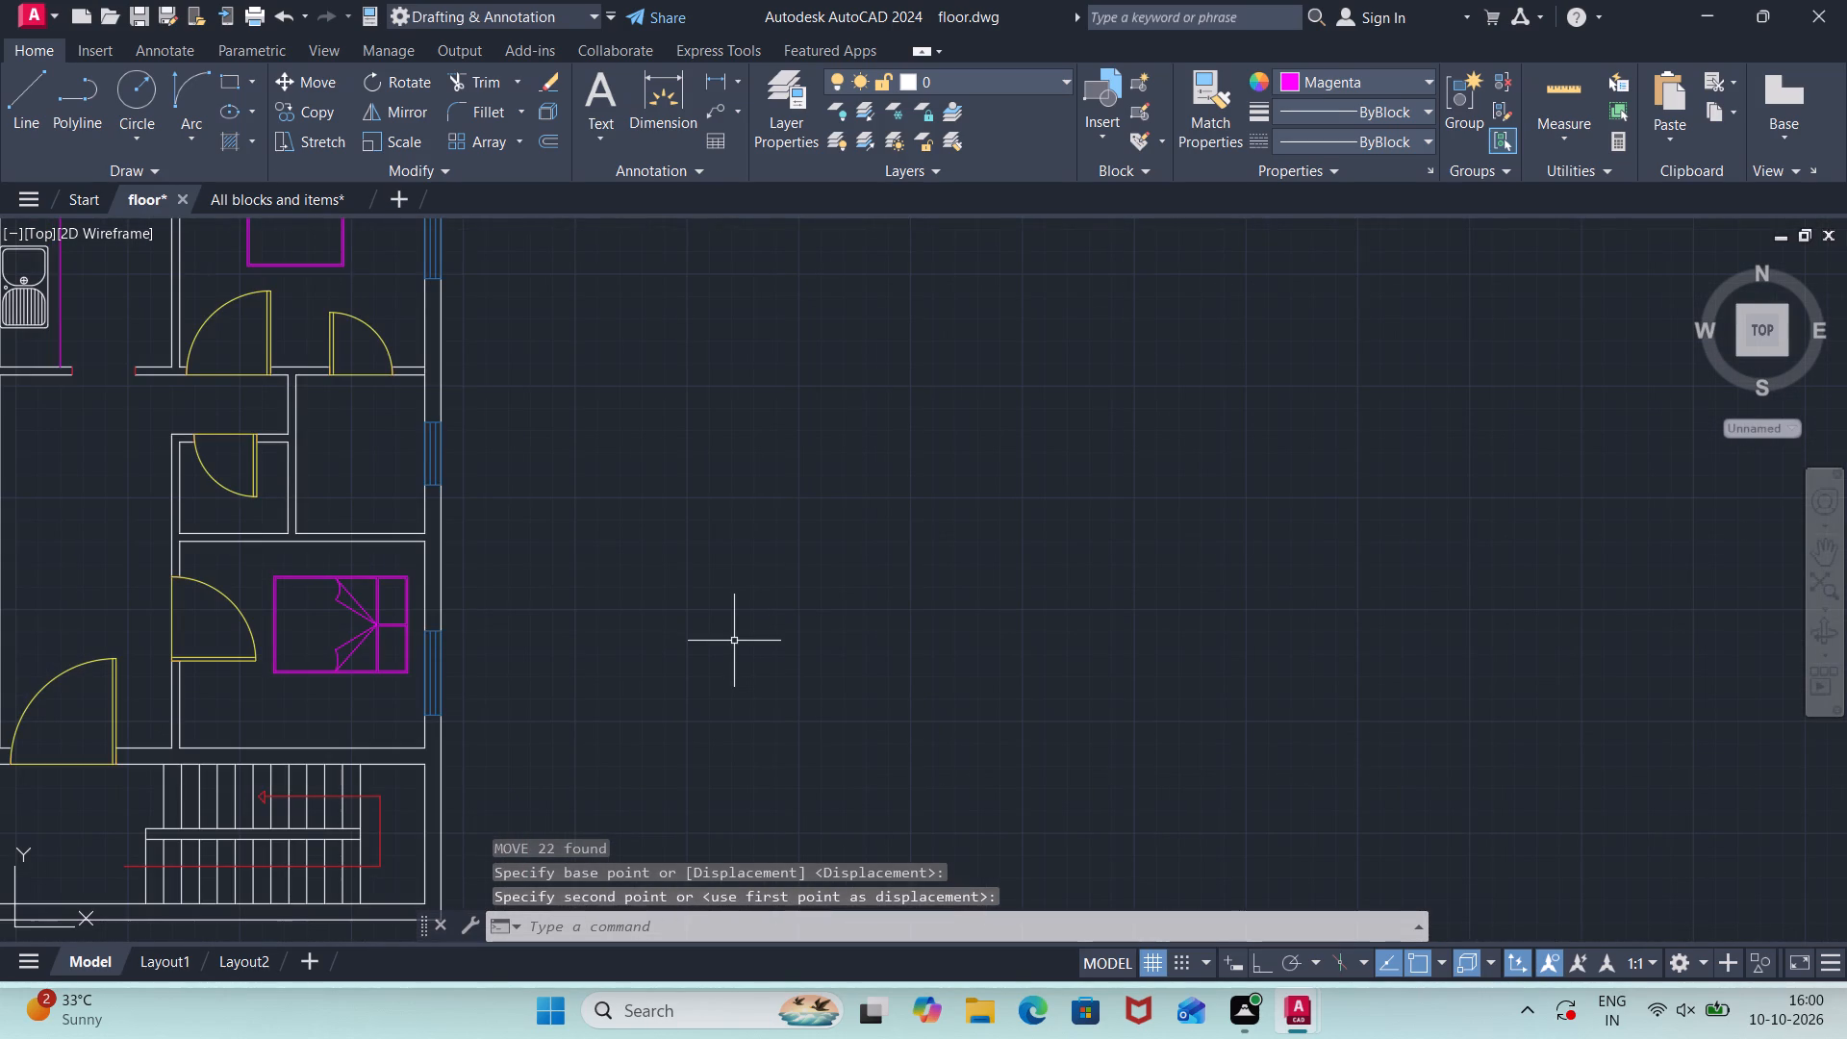
pyautogui.press('Return')
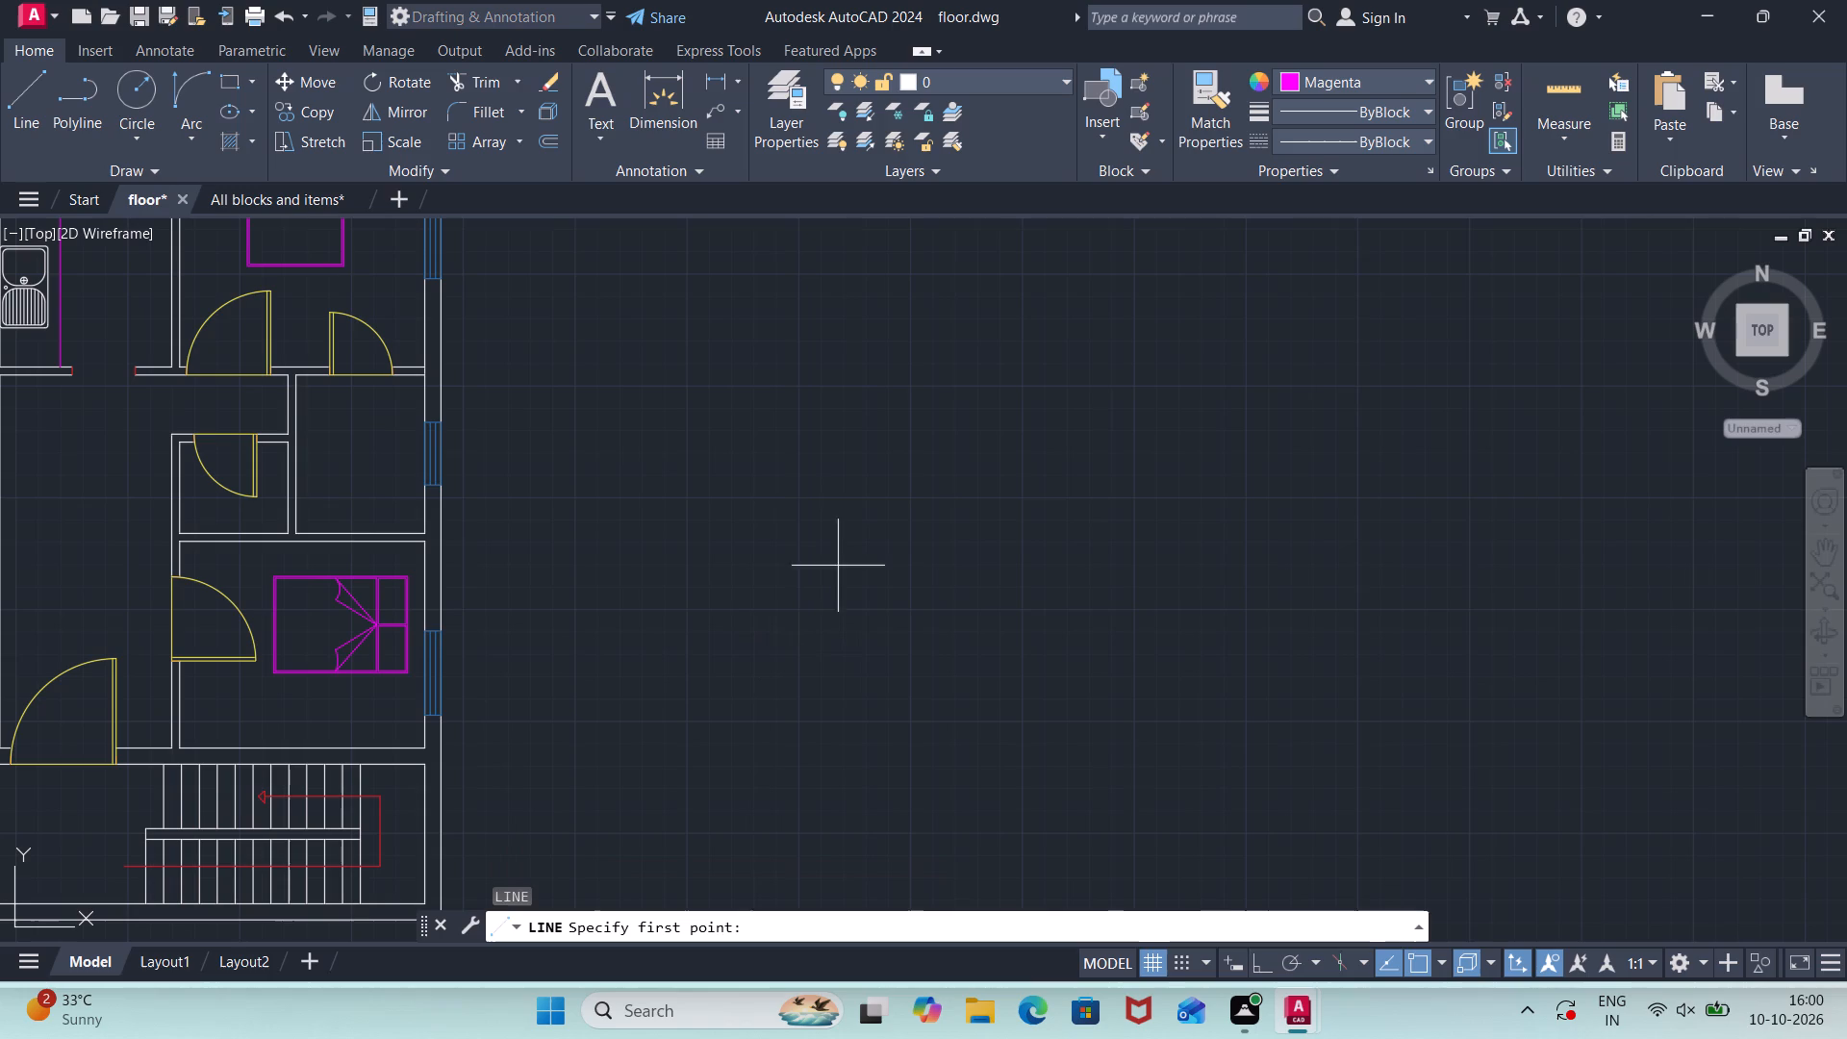
pyautogui.click(794, 477)
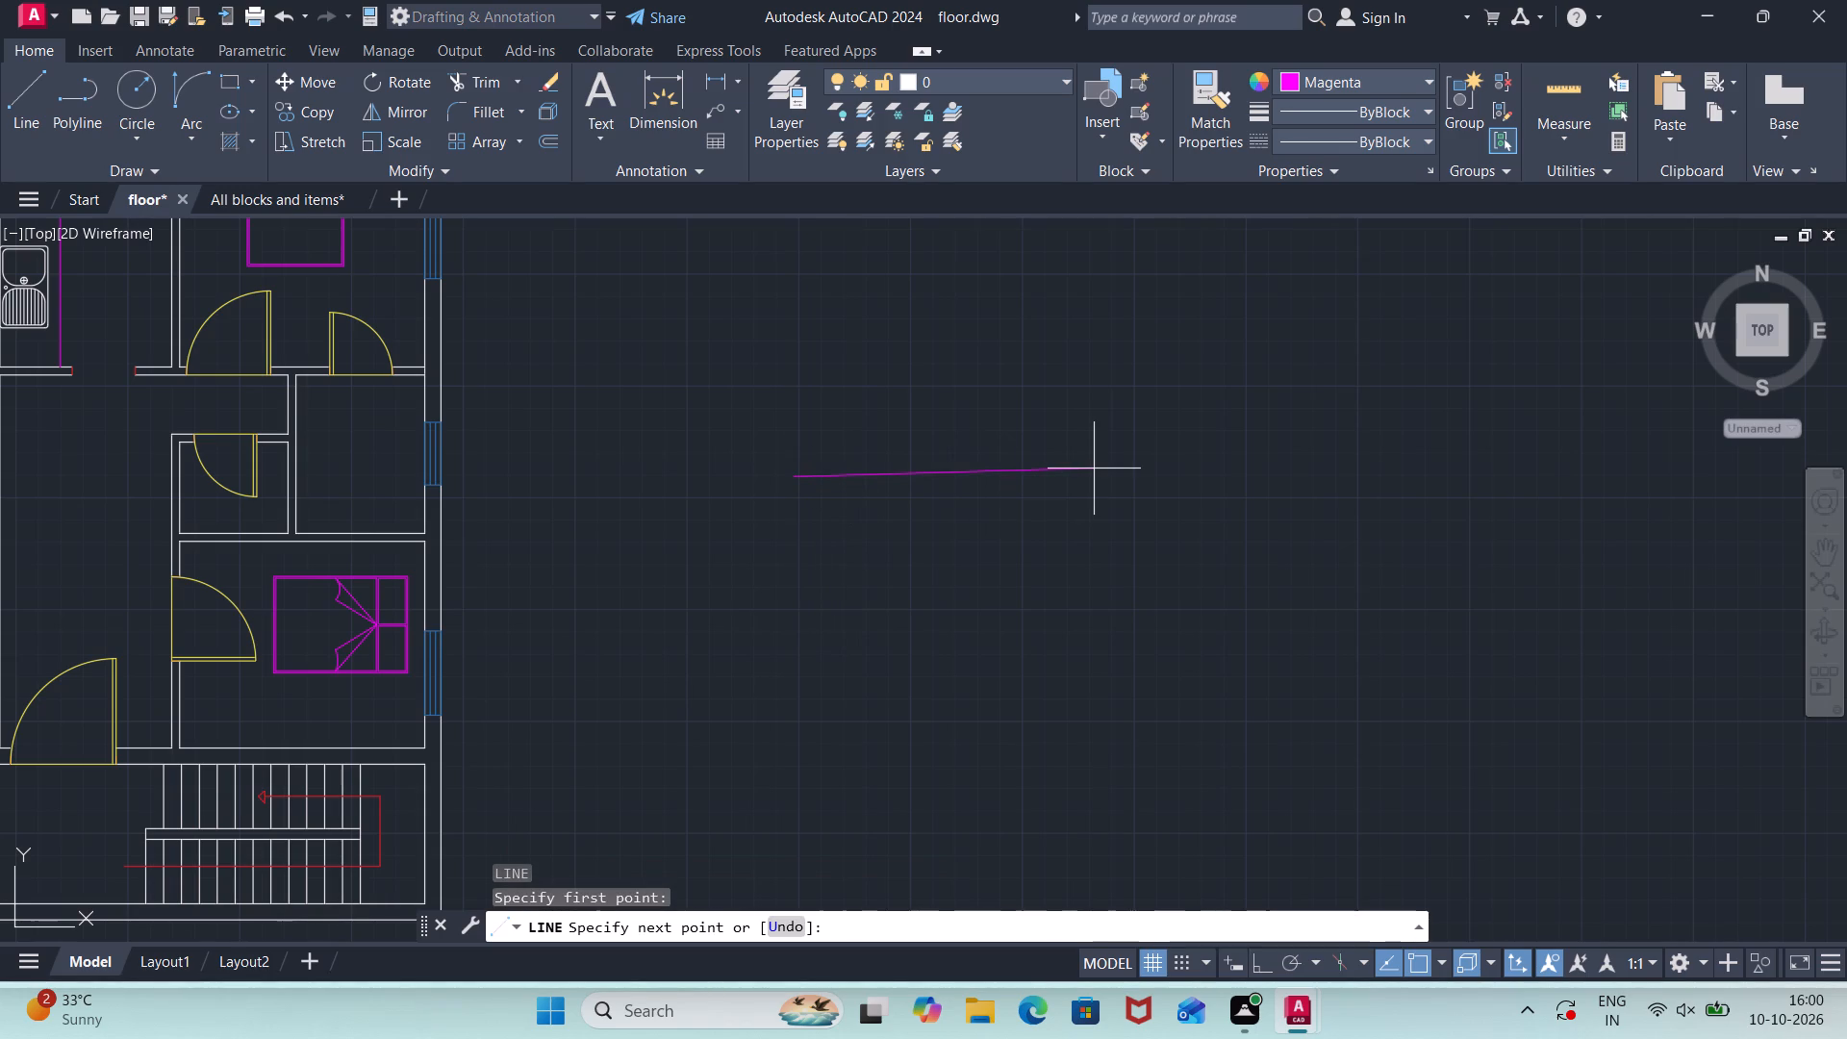
pyautogui.press('F8')
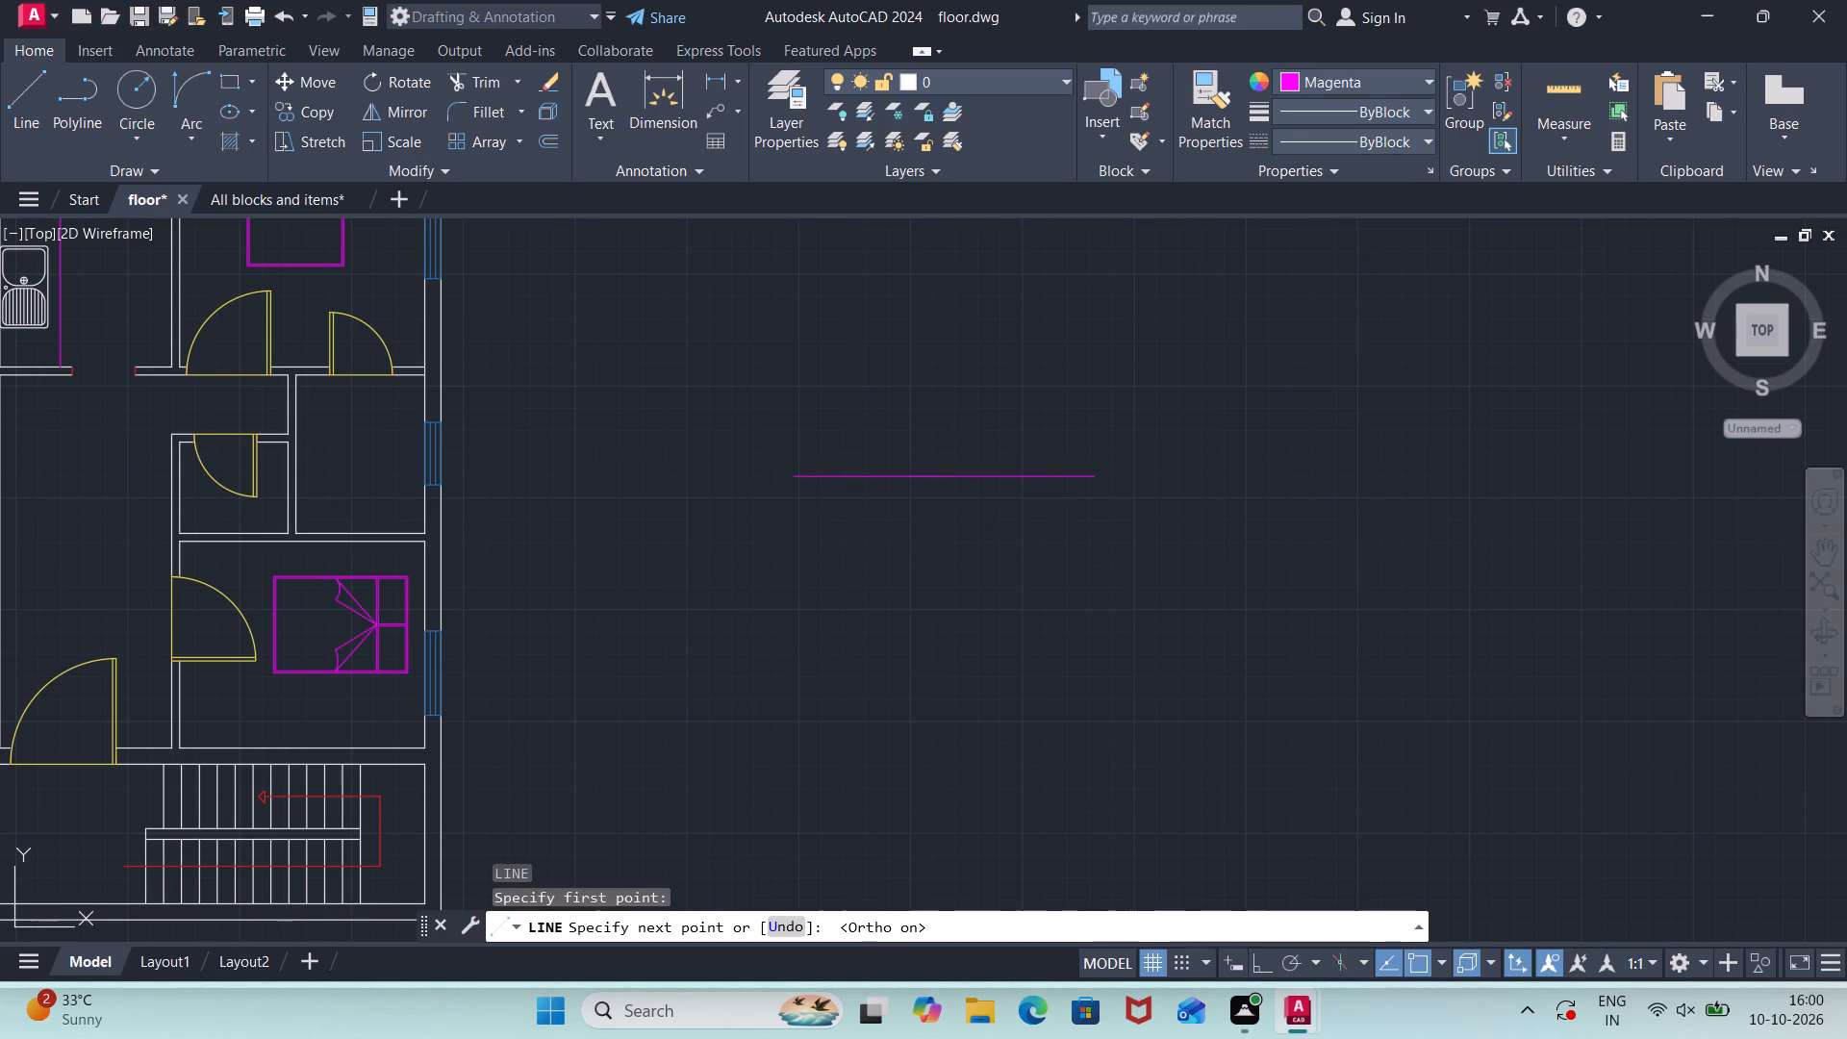
pyautogui.write("4.5'")
pyautogui.press('Return')
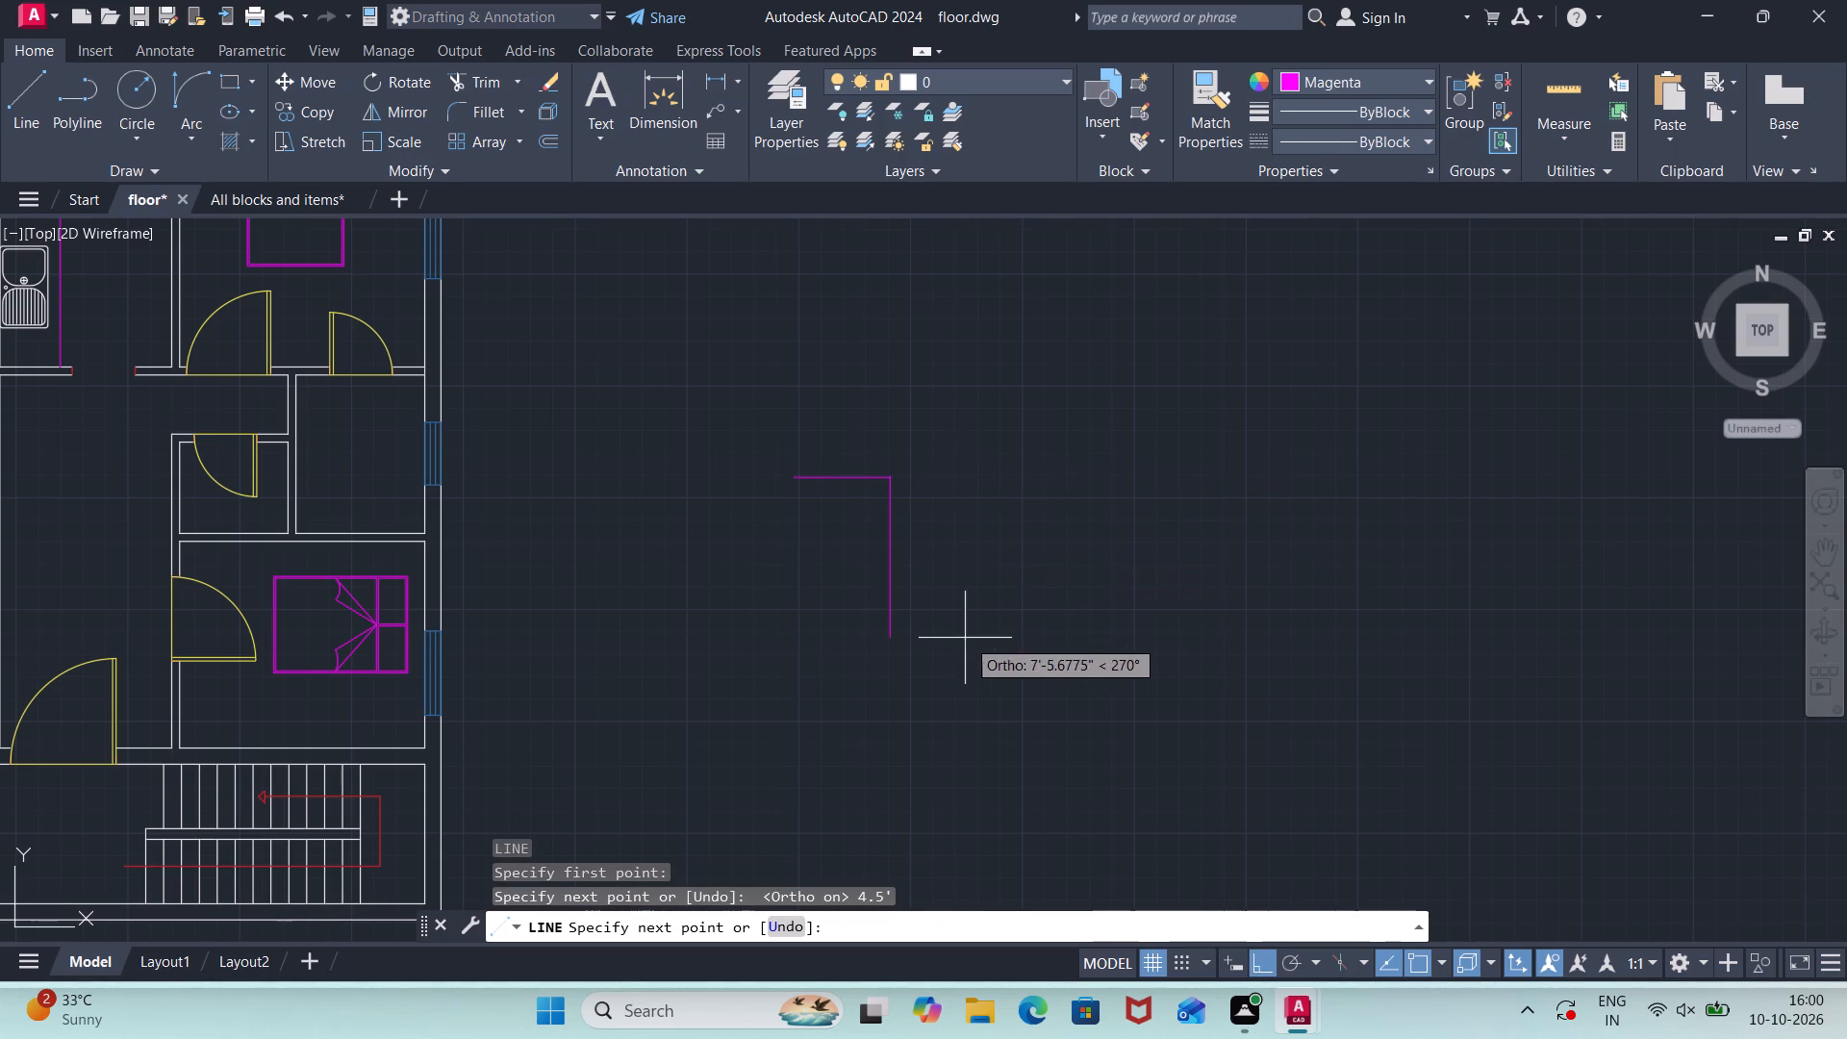
pyautogui.write("6.25'")
pyautogui.press('Return')
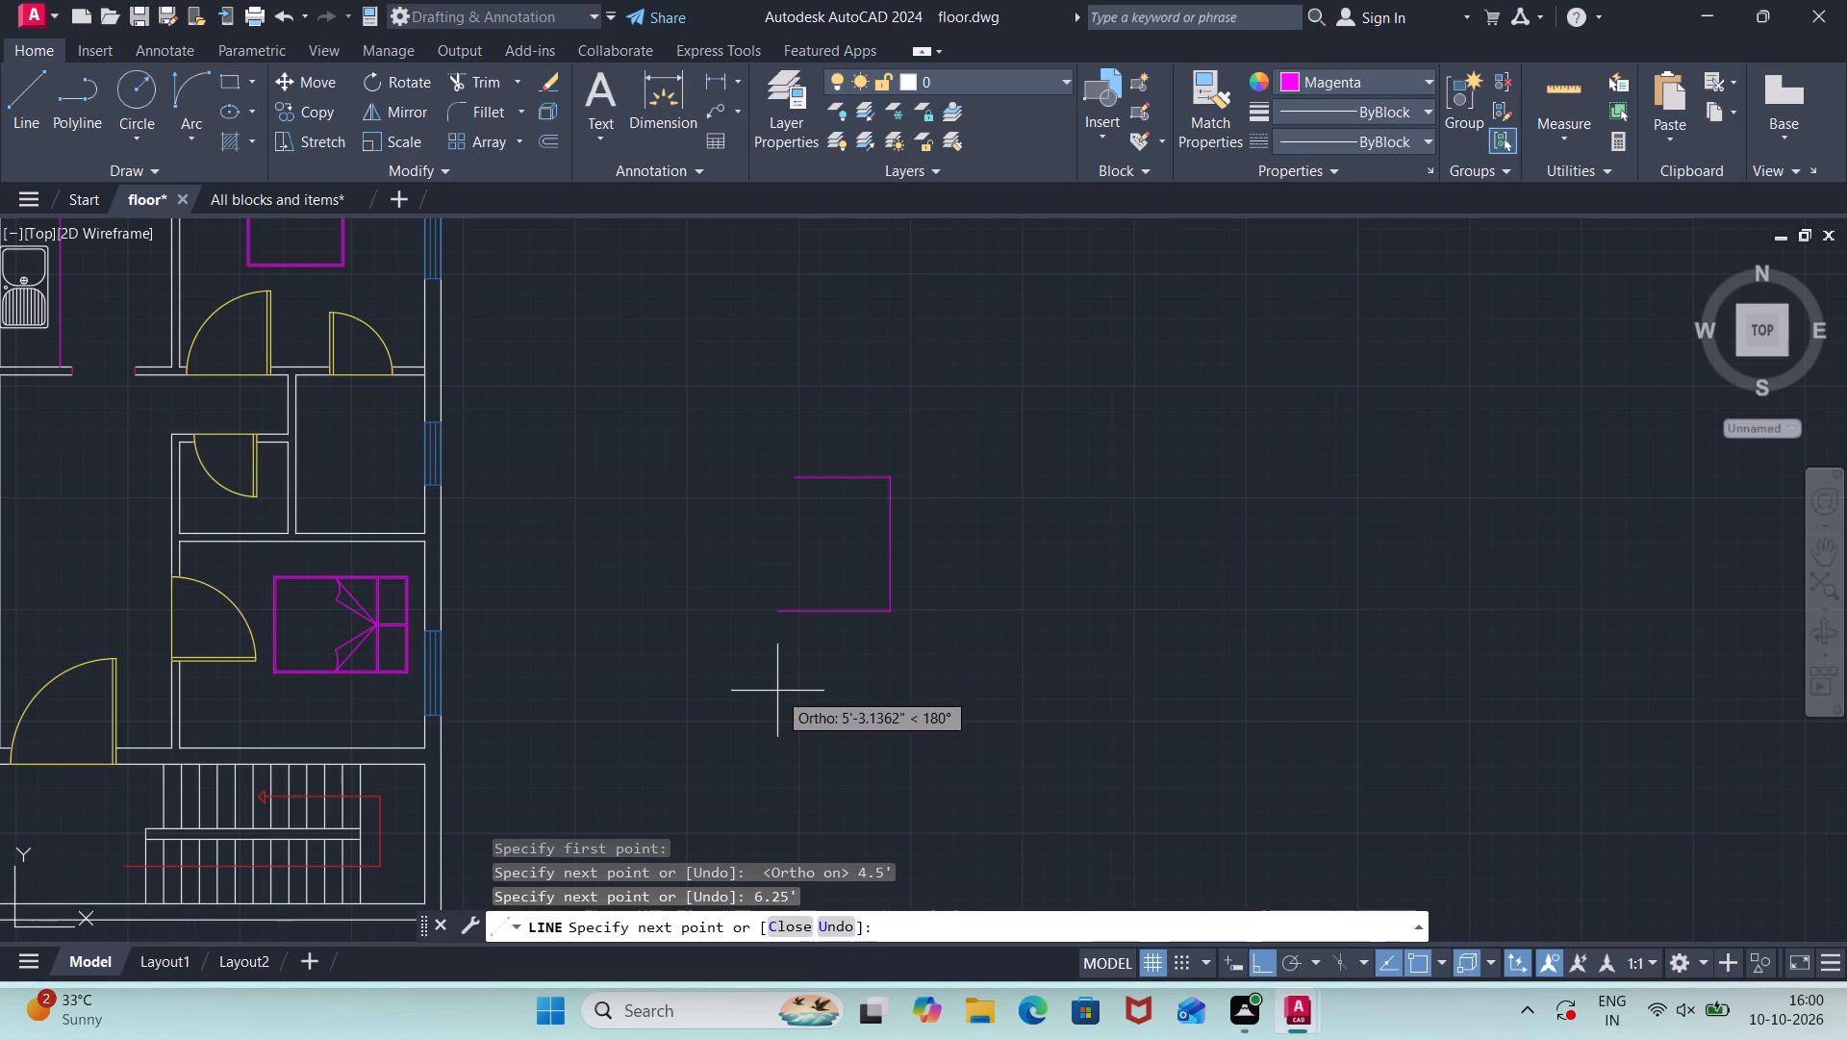
pyautogui.write("4.5'")
pyautogui.press('Return')
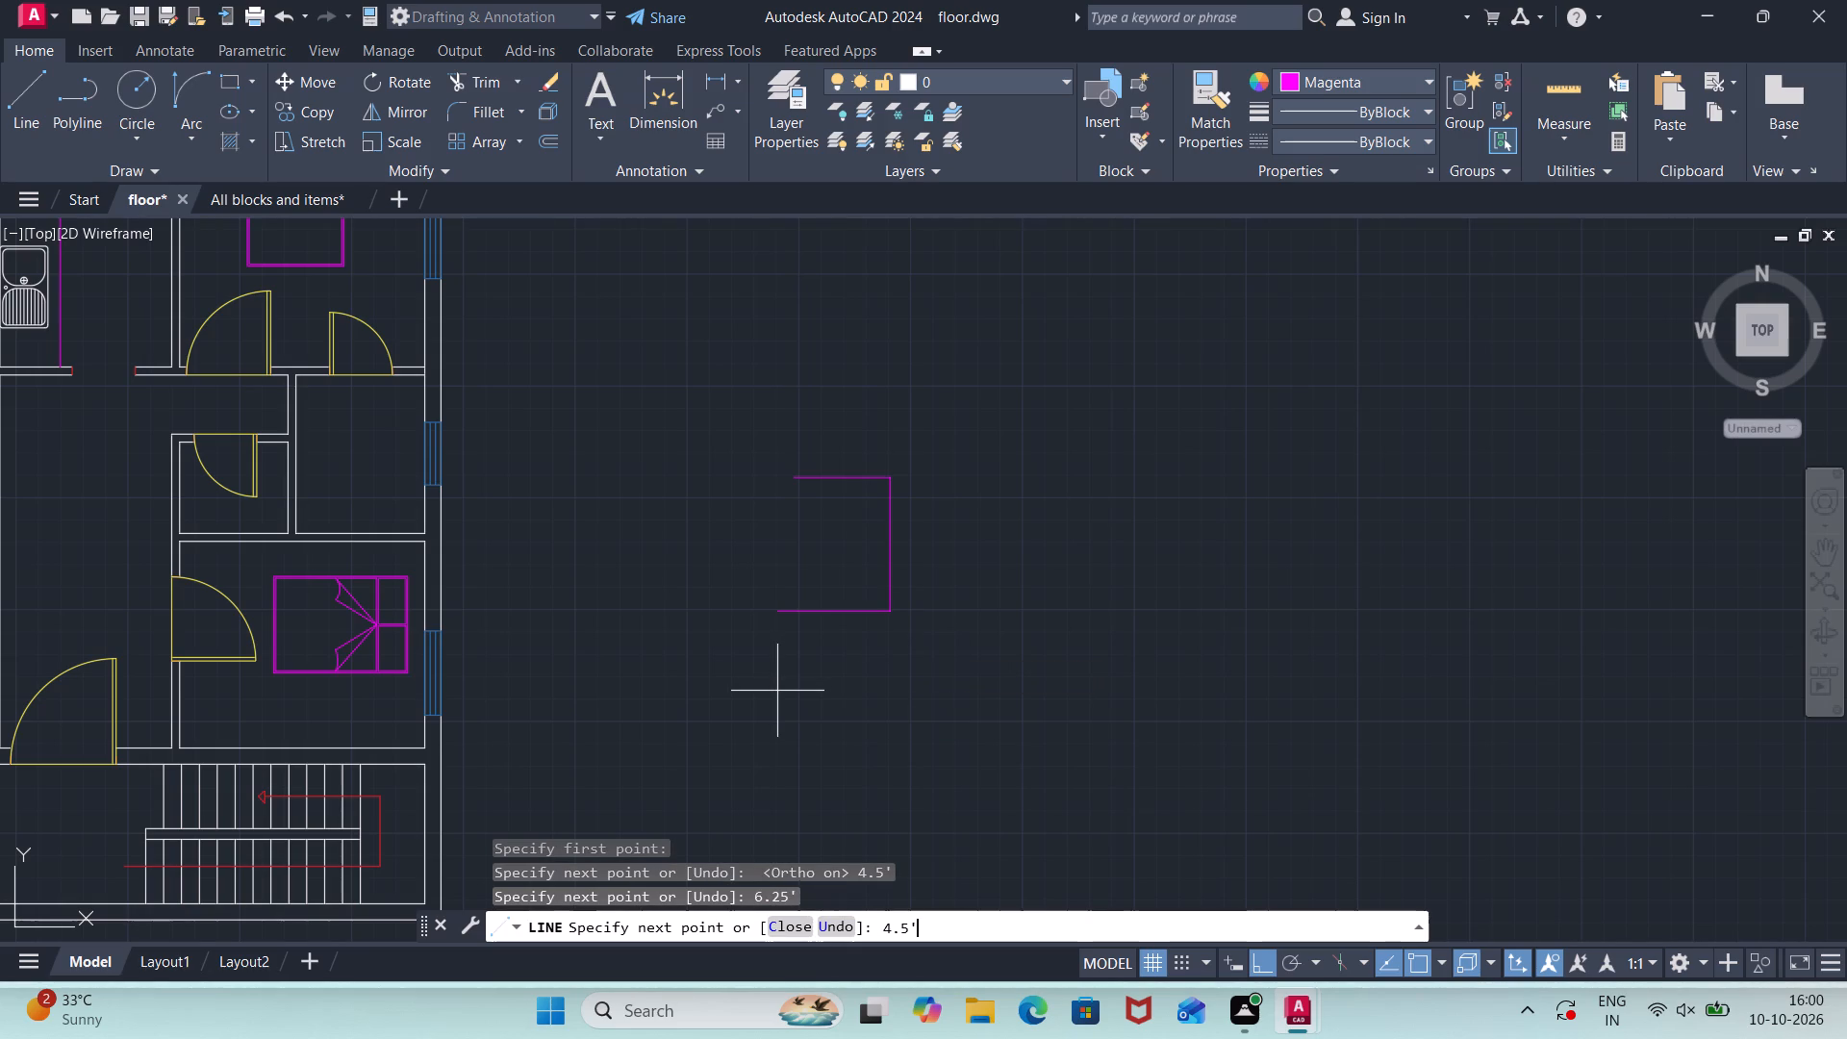
pyautogui.click(795, 475)
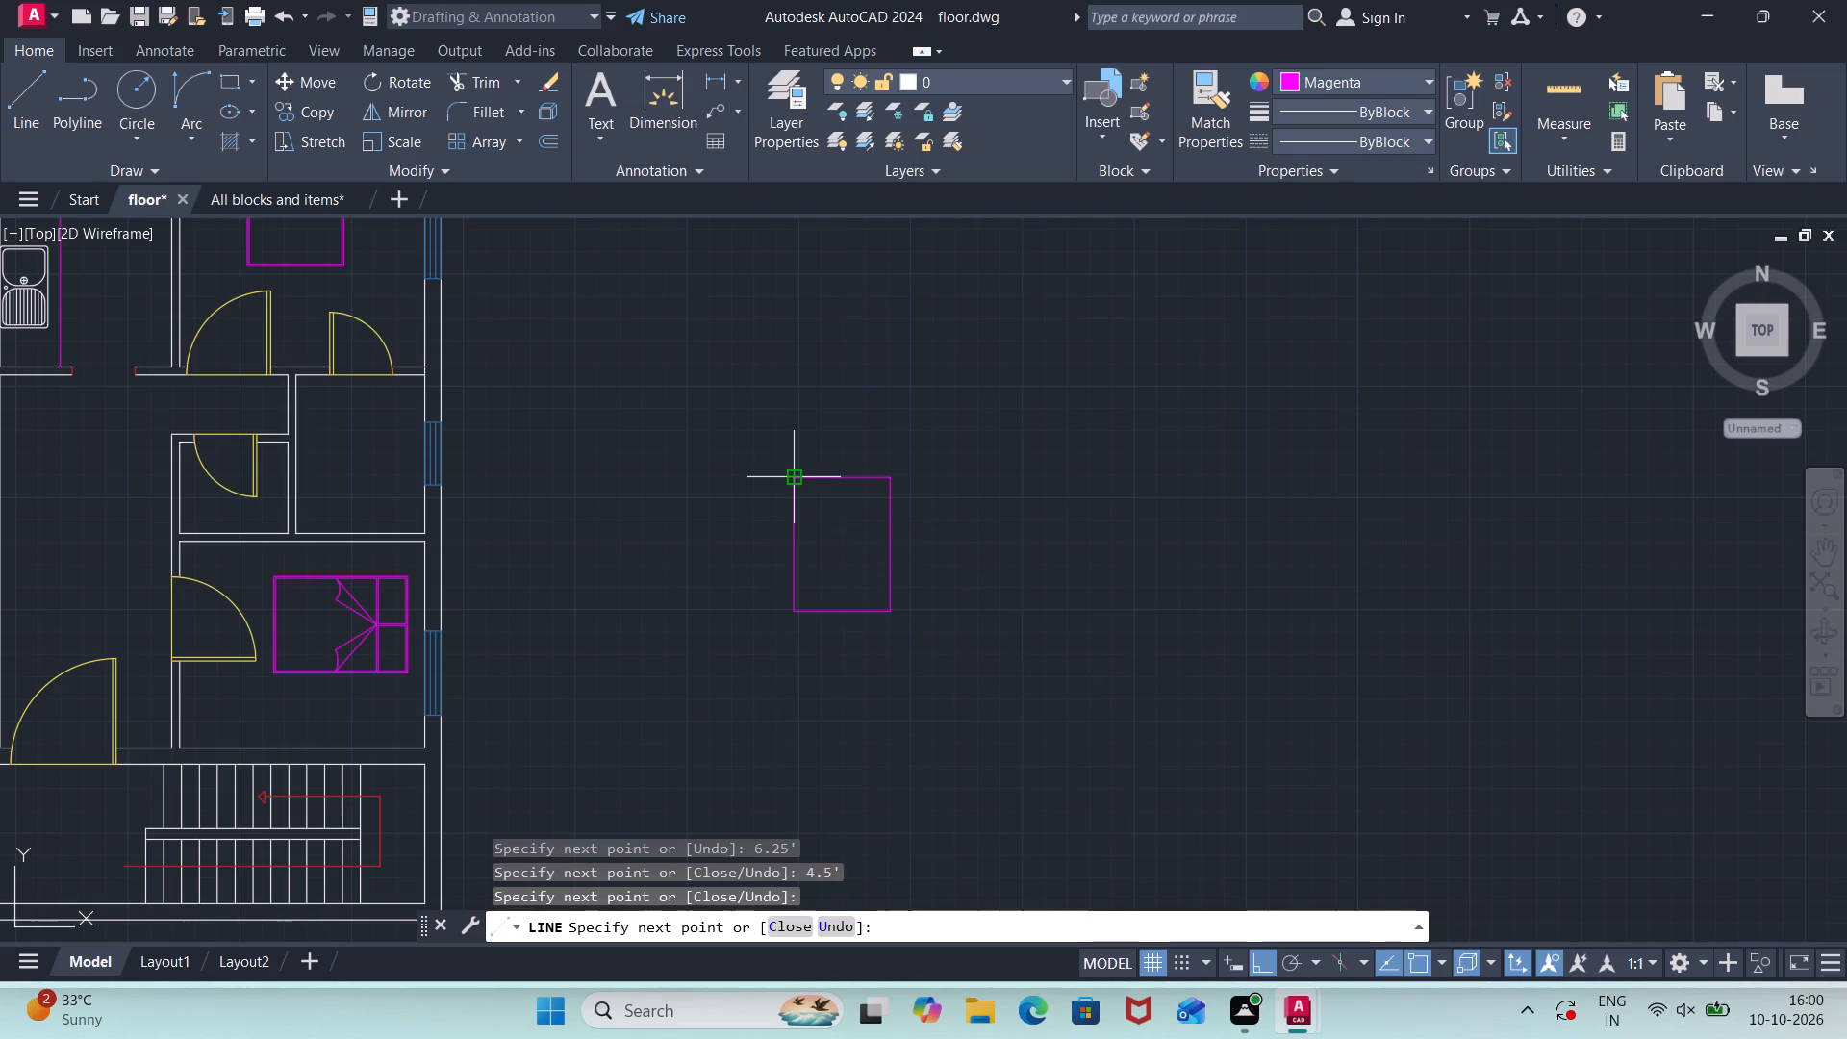
pyautogui.press('Escape')
# Offset all four sides of the new bed outline 1" inward.
pyautogui.scroll(3, 795, 474)
pyautogui.moveTo(875, 579); pyautogui.dragTo(858, 459, button='middle')
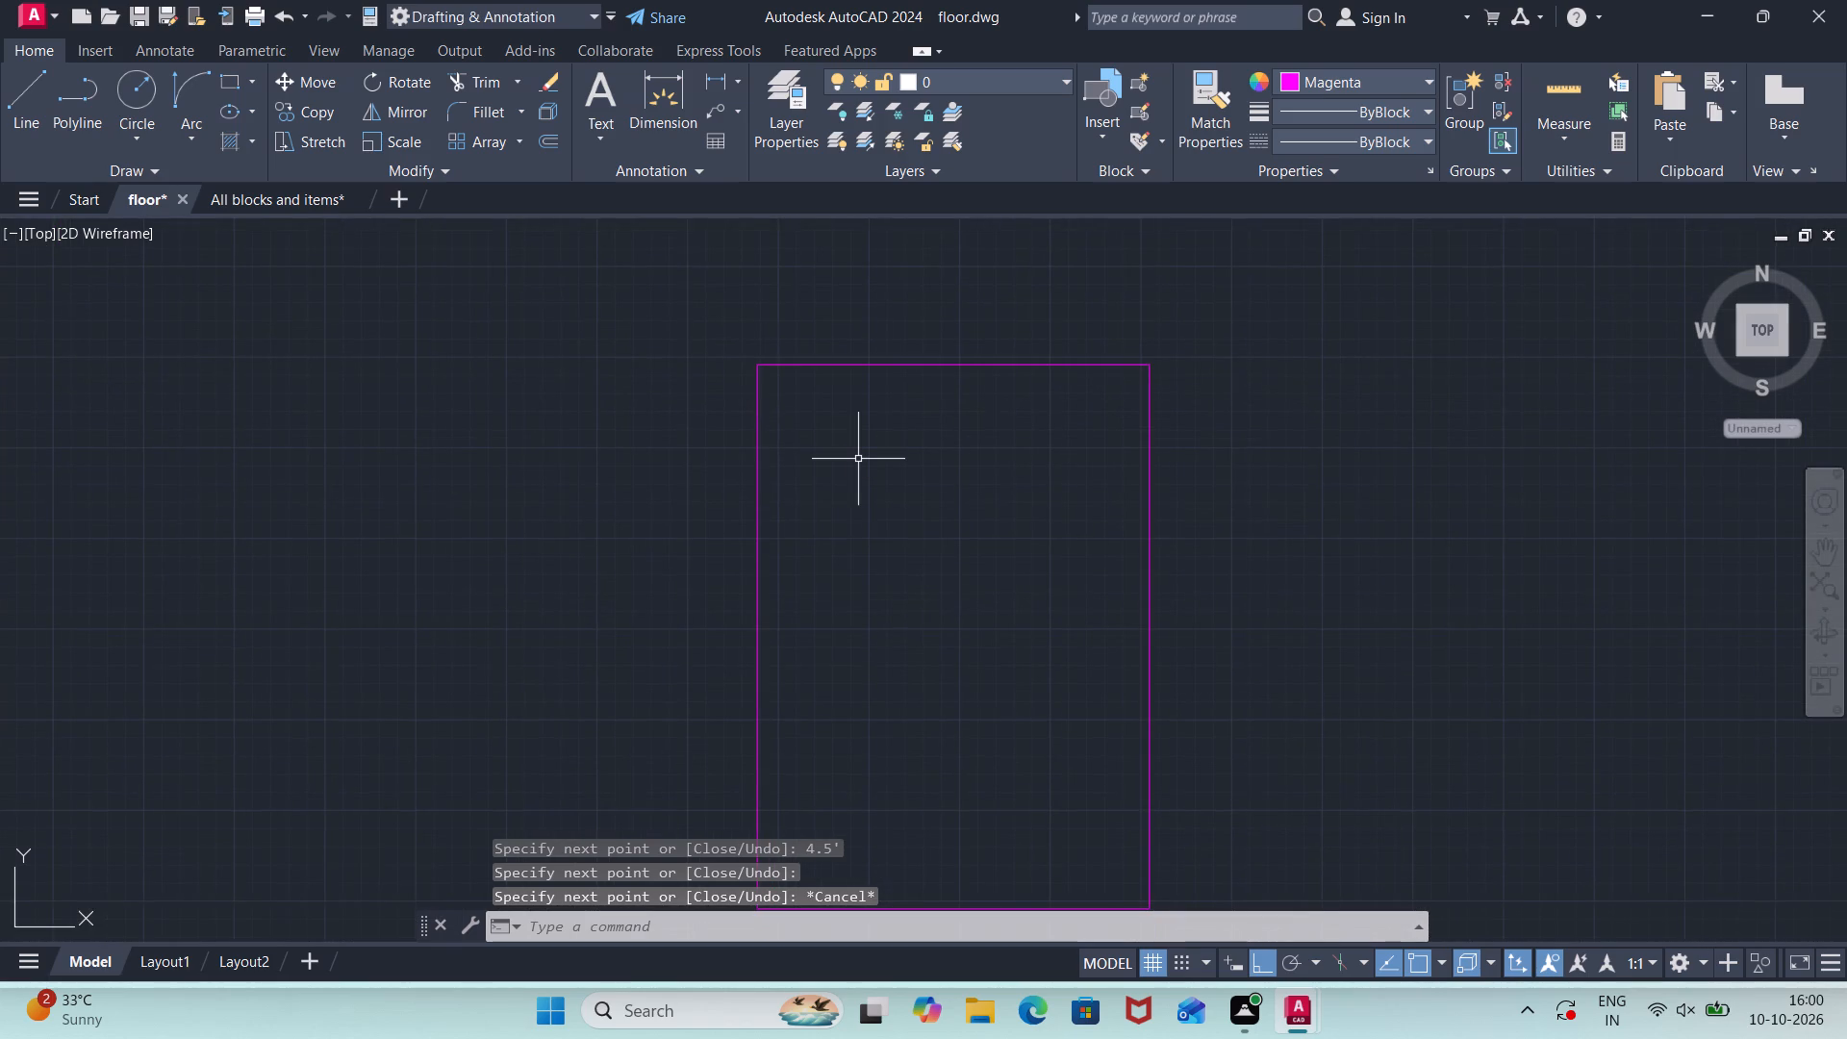
pyautogui.press('o')
pyautogui.write('ff')
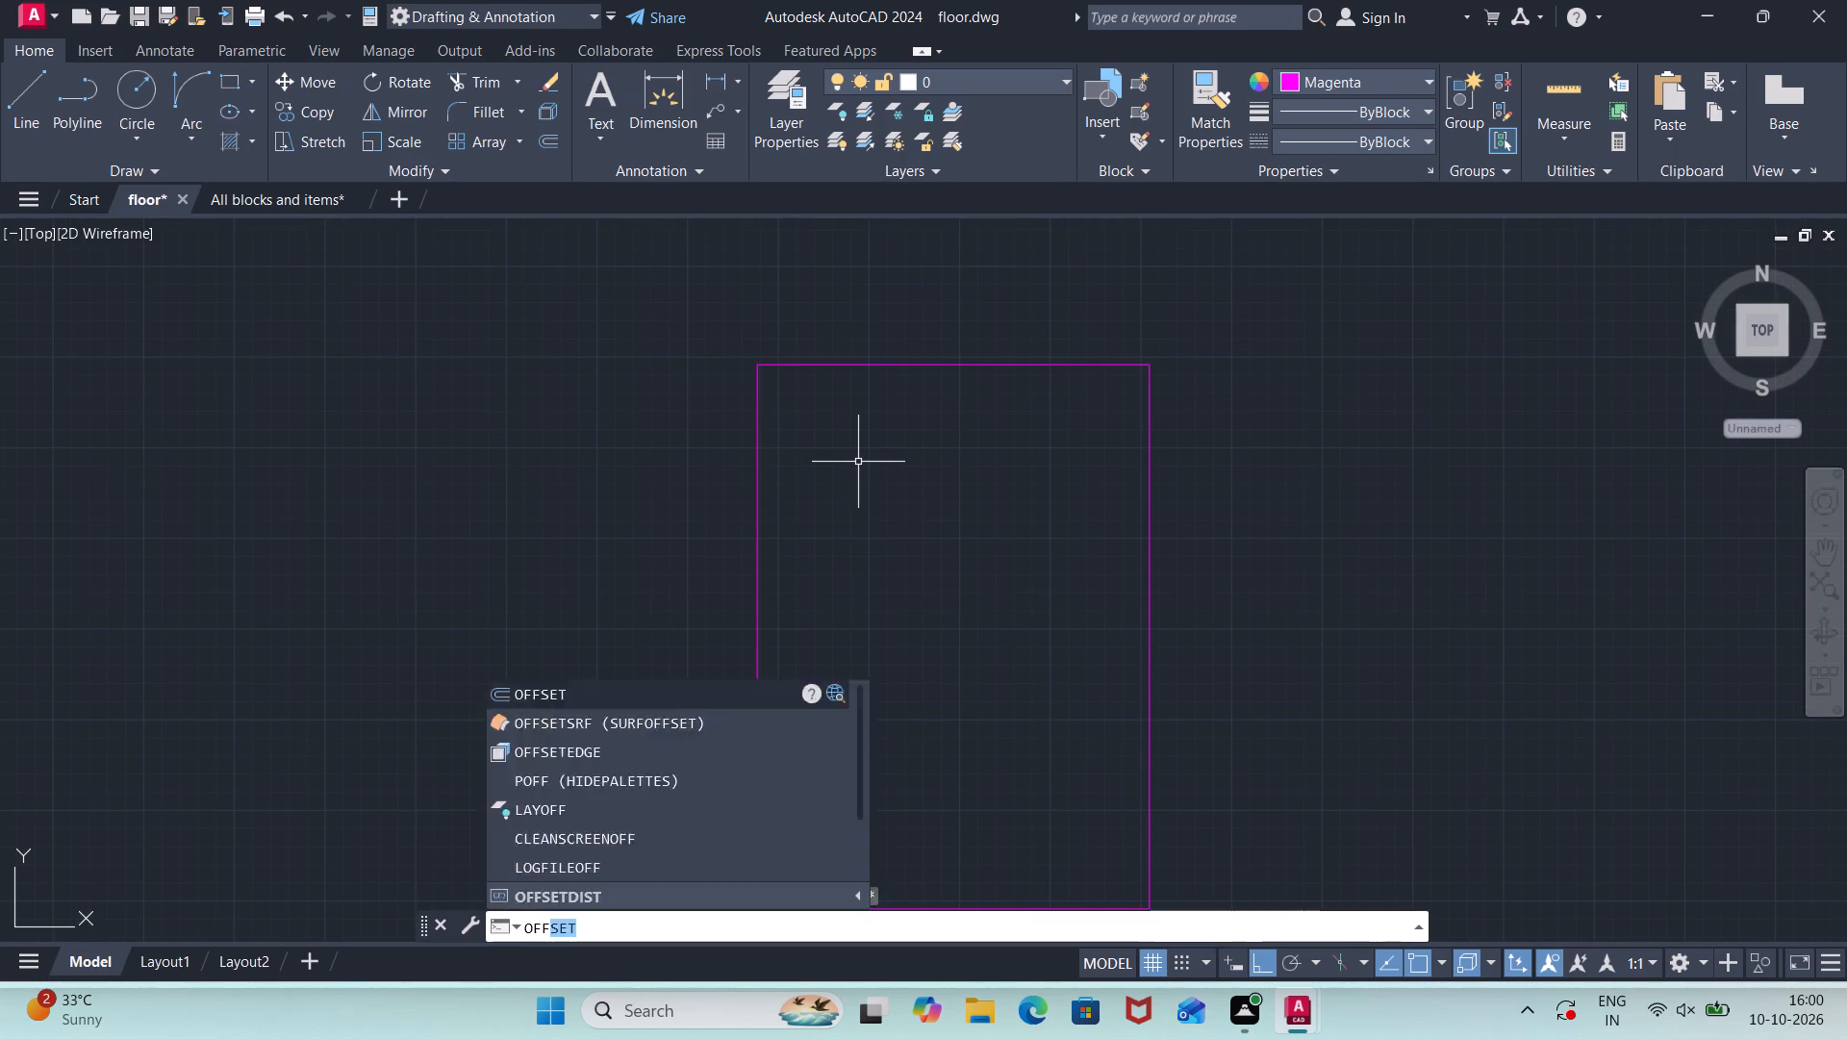
pyautogui.press('Return')
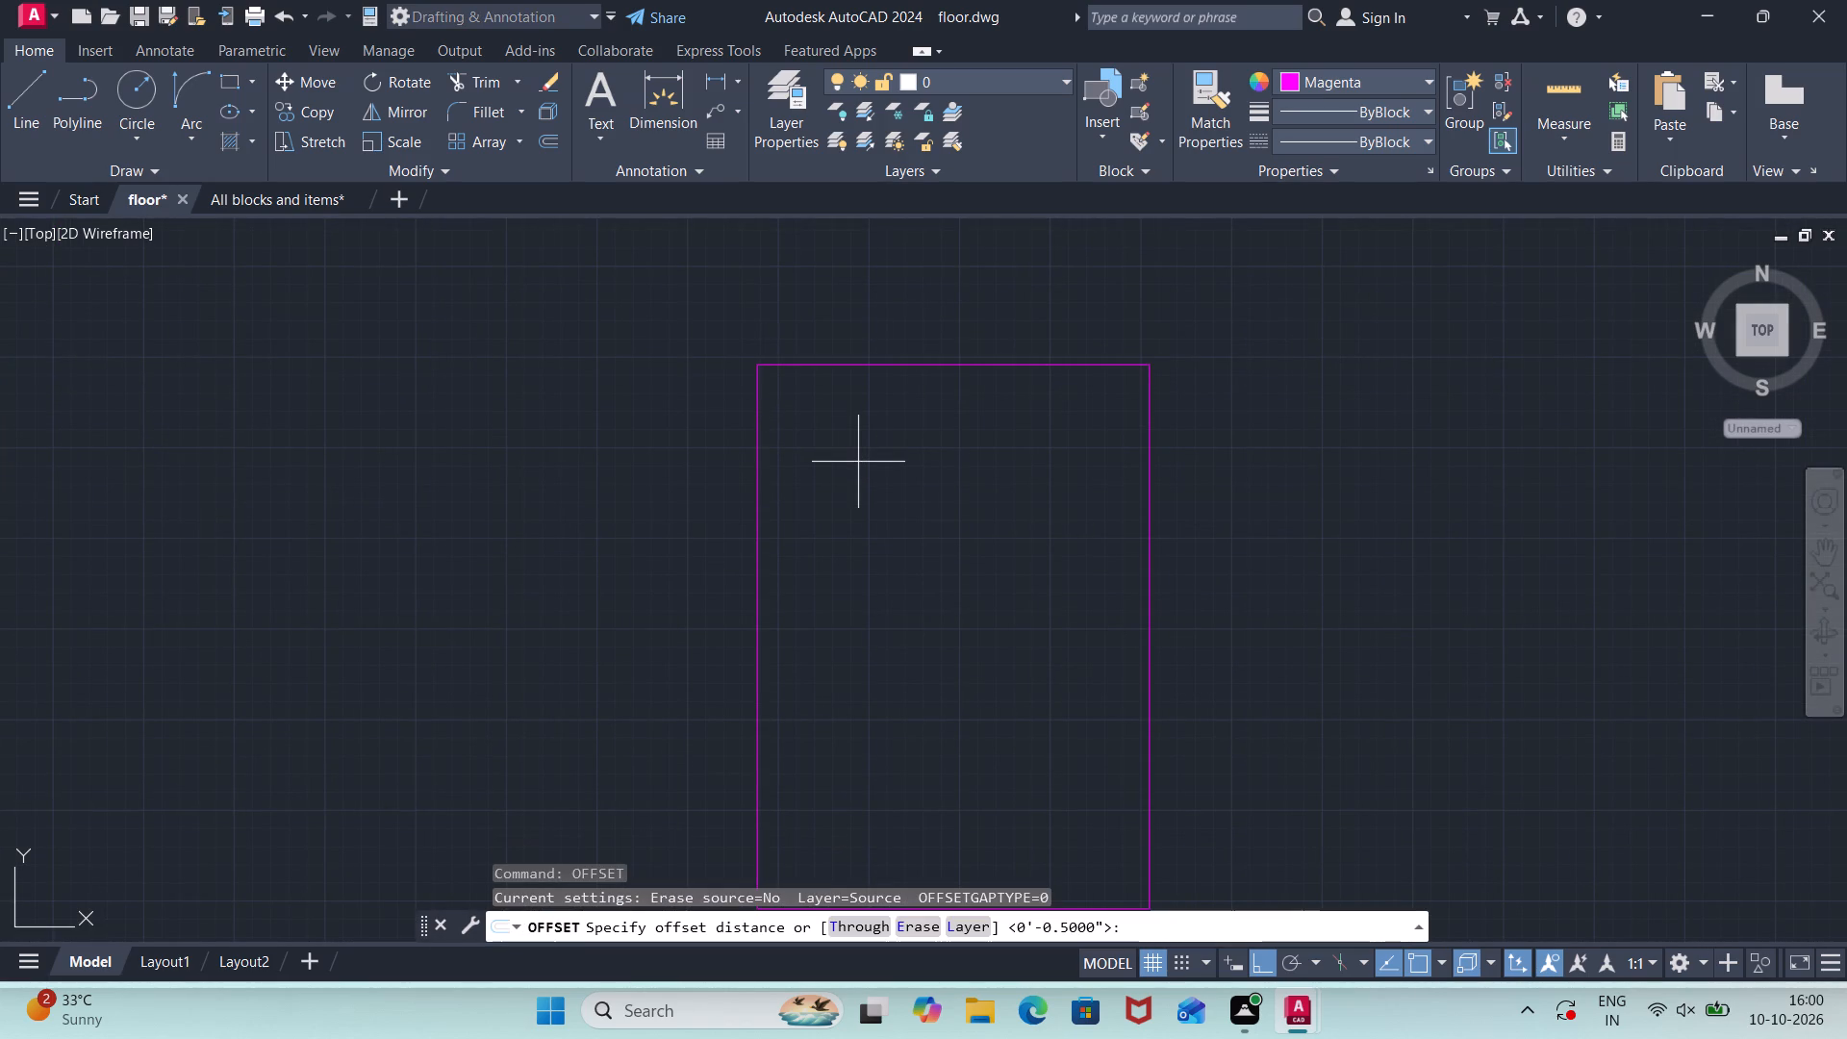
pyautogui.write('1"')
pyautogui.press('Return')
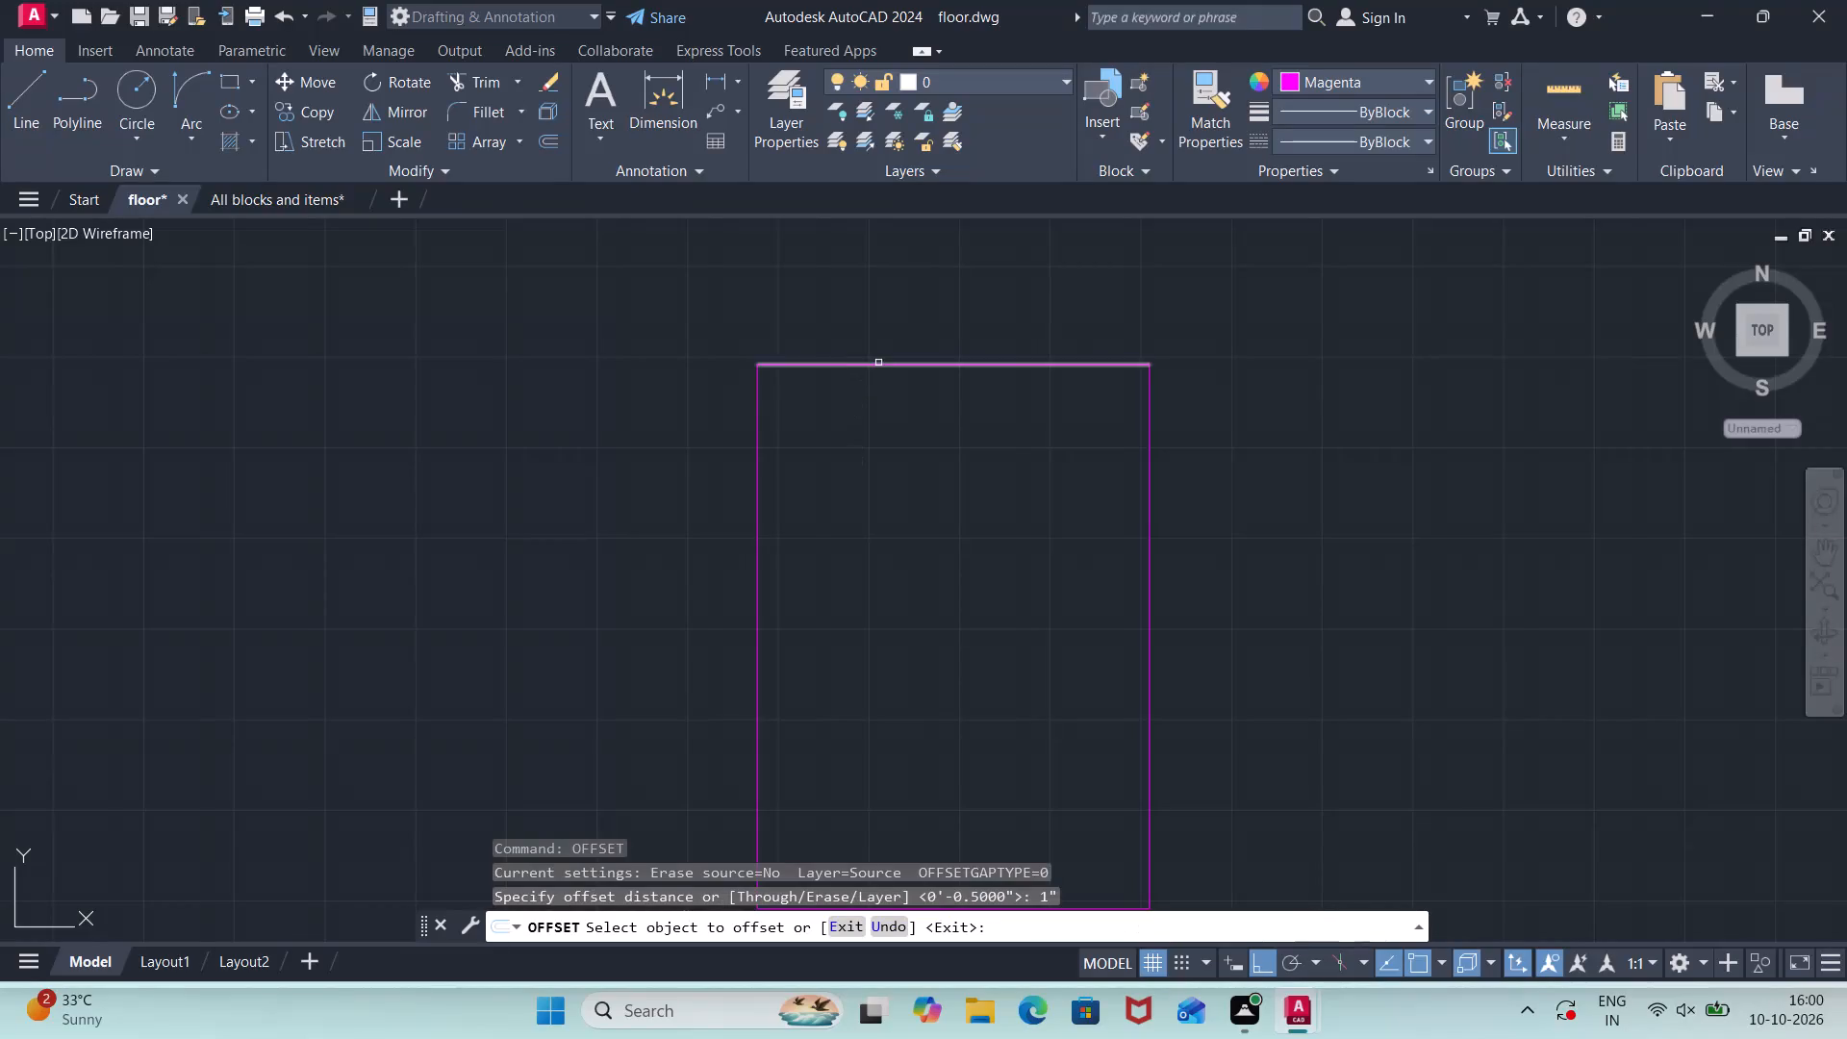
pyautogui.click(878, 360)
pyautogui.click(882, 368)
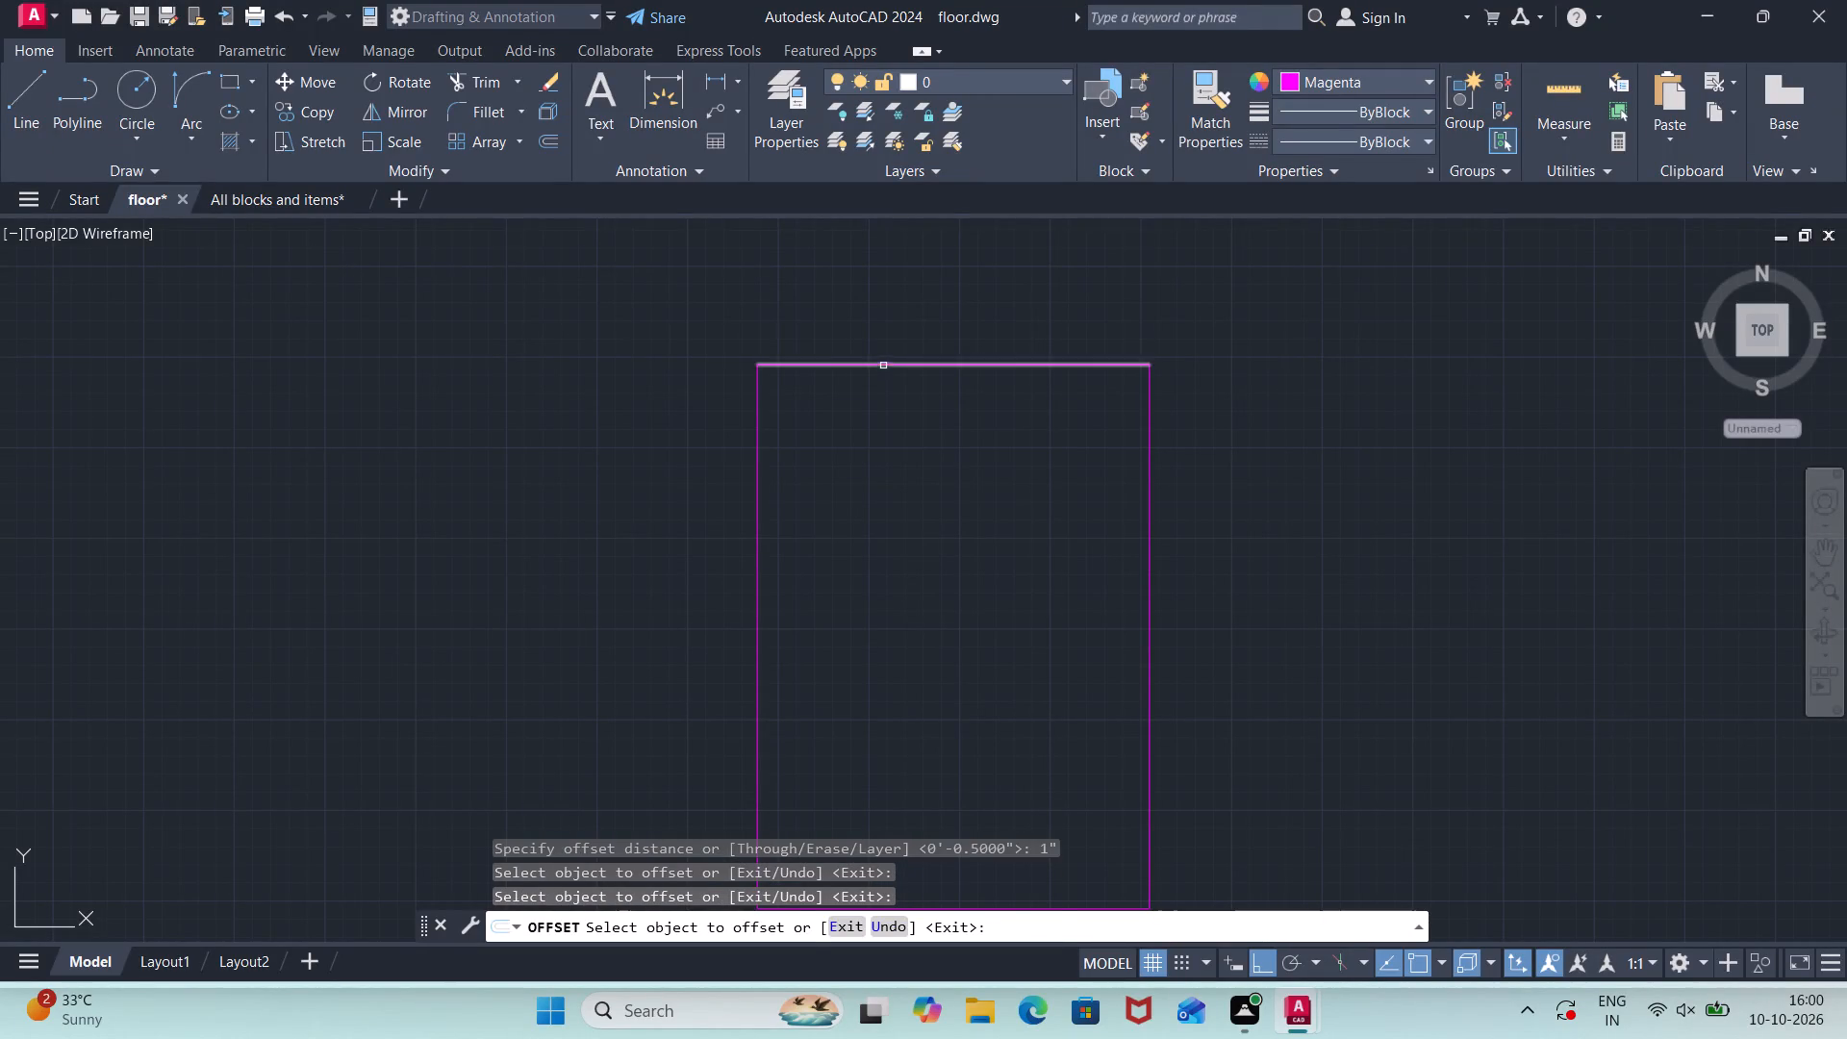
pyautogui.click(883, 366)
pyautogui.click(885, 438)
pyautogui.click(757, 538)
pyautogui.click(816, 529)
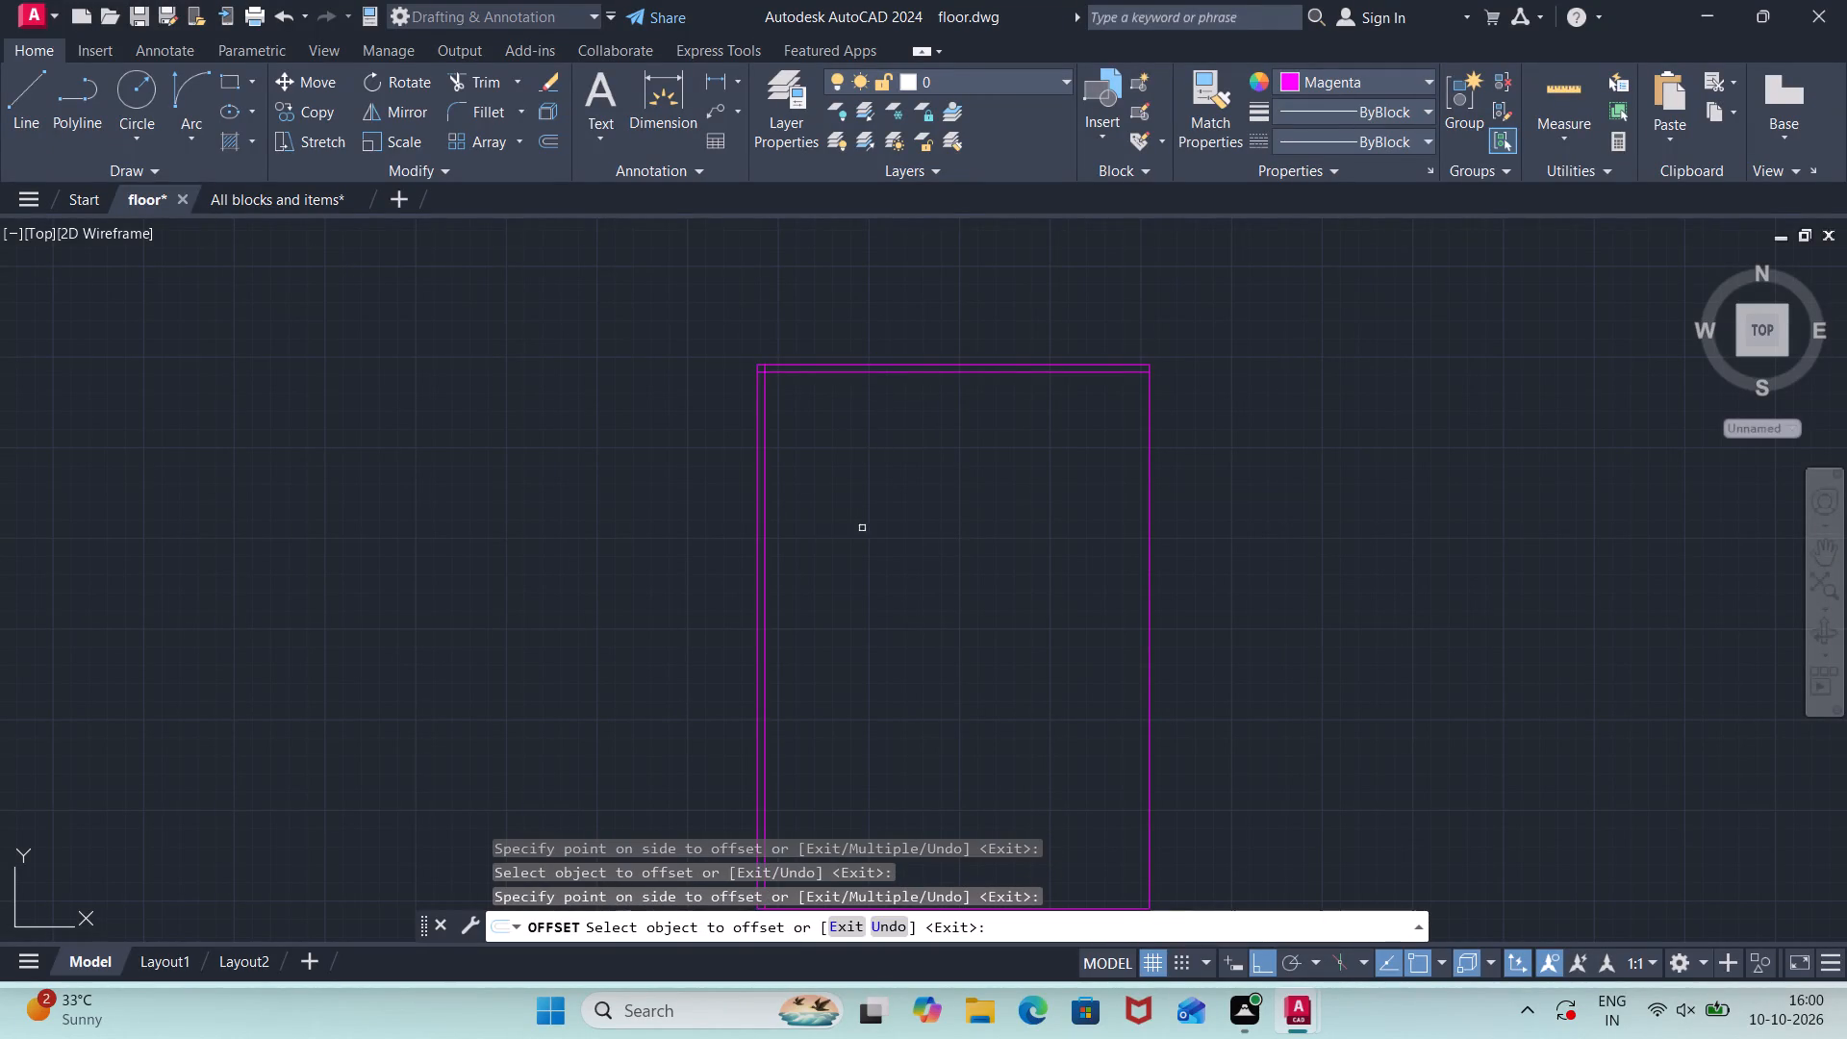
pyautogui.click(1147, 557)
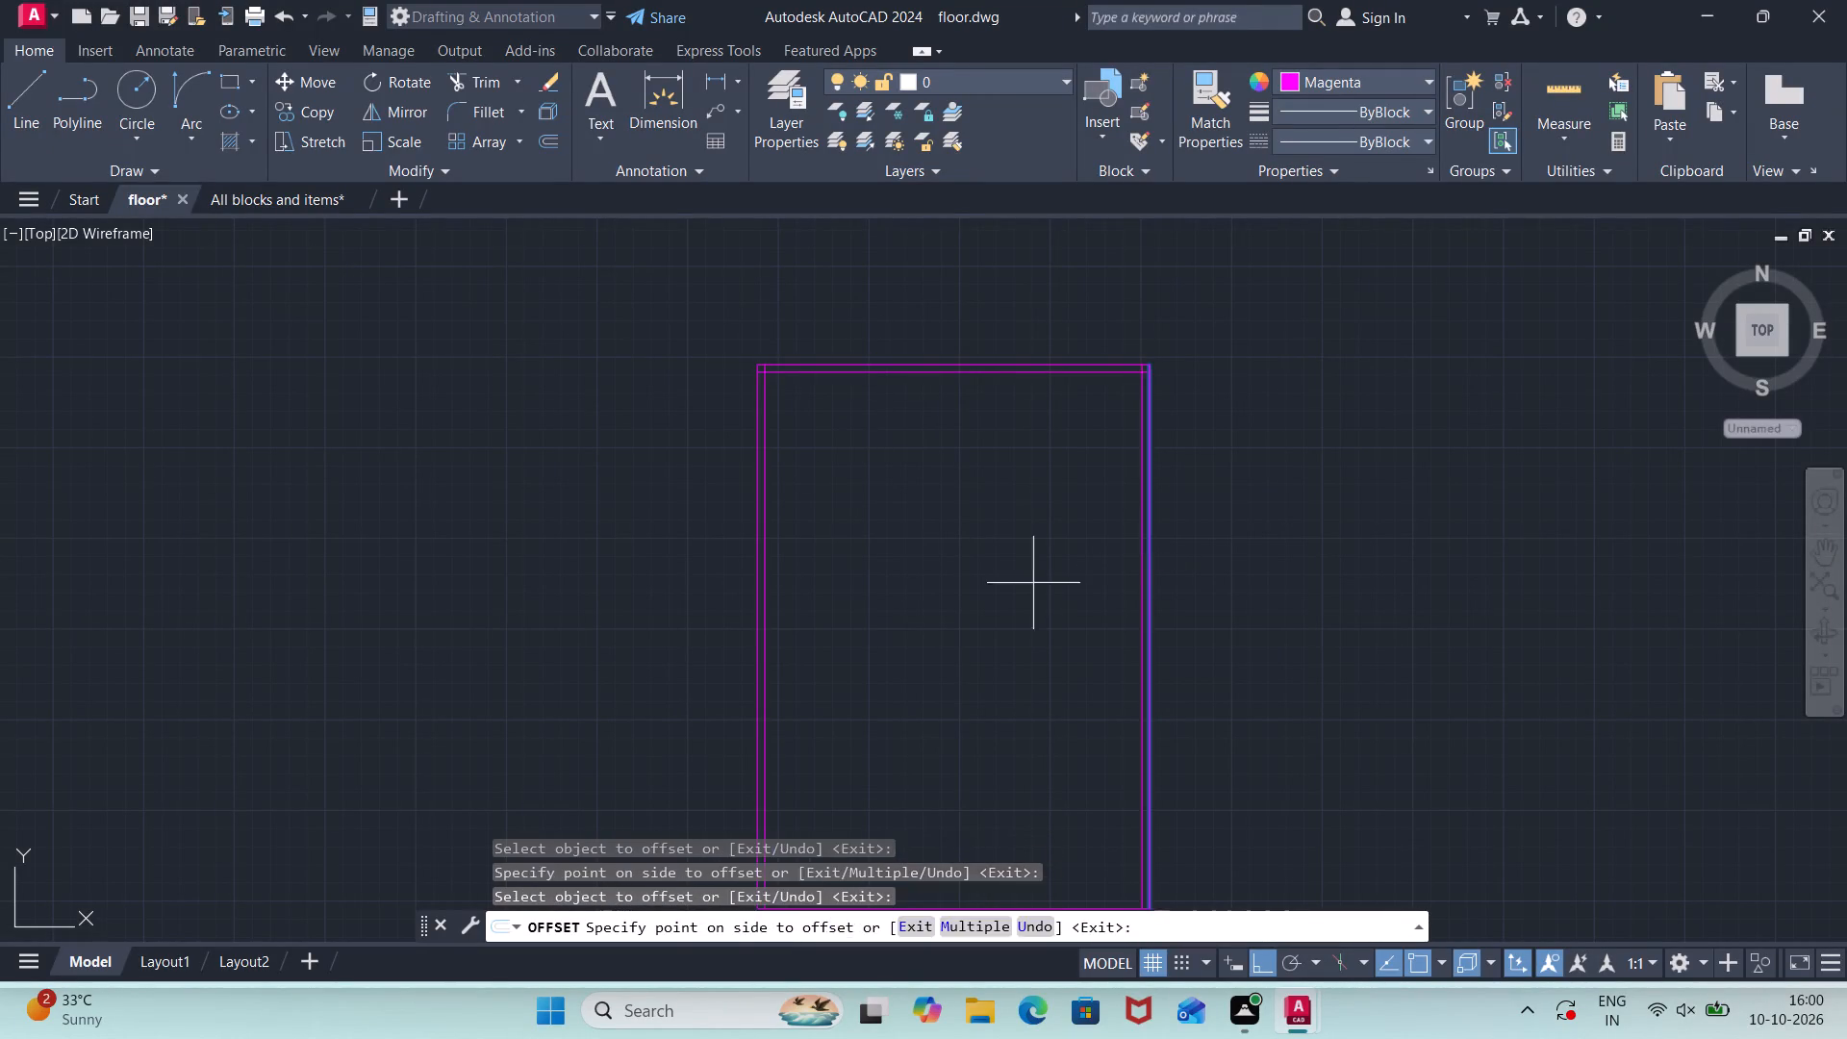
pyautogui.click(974, 593)
pyautogui.scroll(-1, 992, 598)
pyautogui.moveTo(993, 643); pyautogui.dragTo(956, 528, button='middle')
pyautogui.click(926, 678)
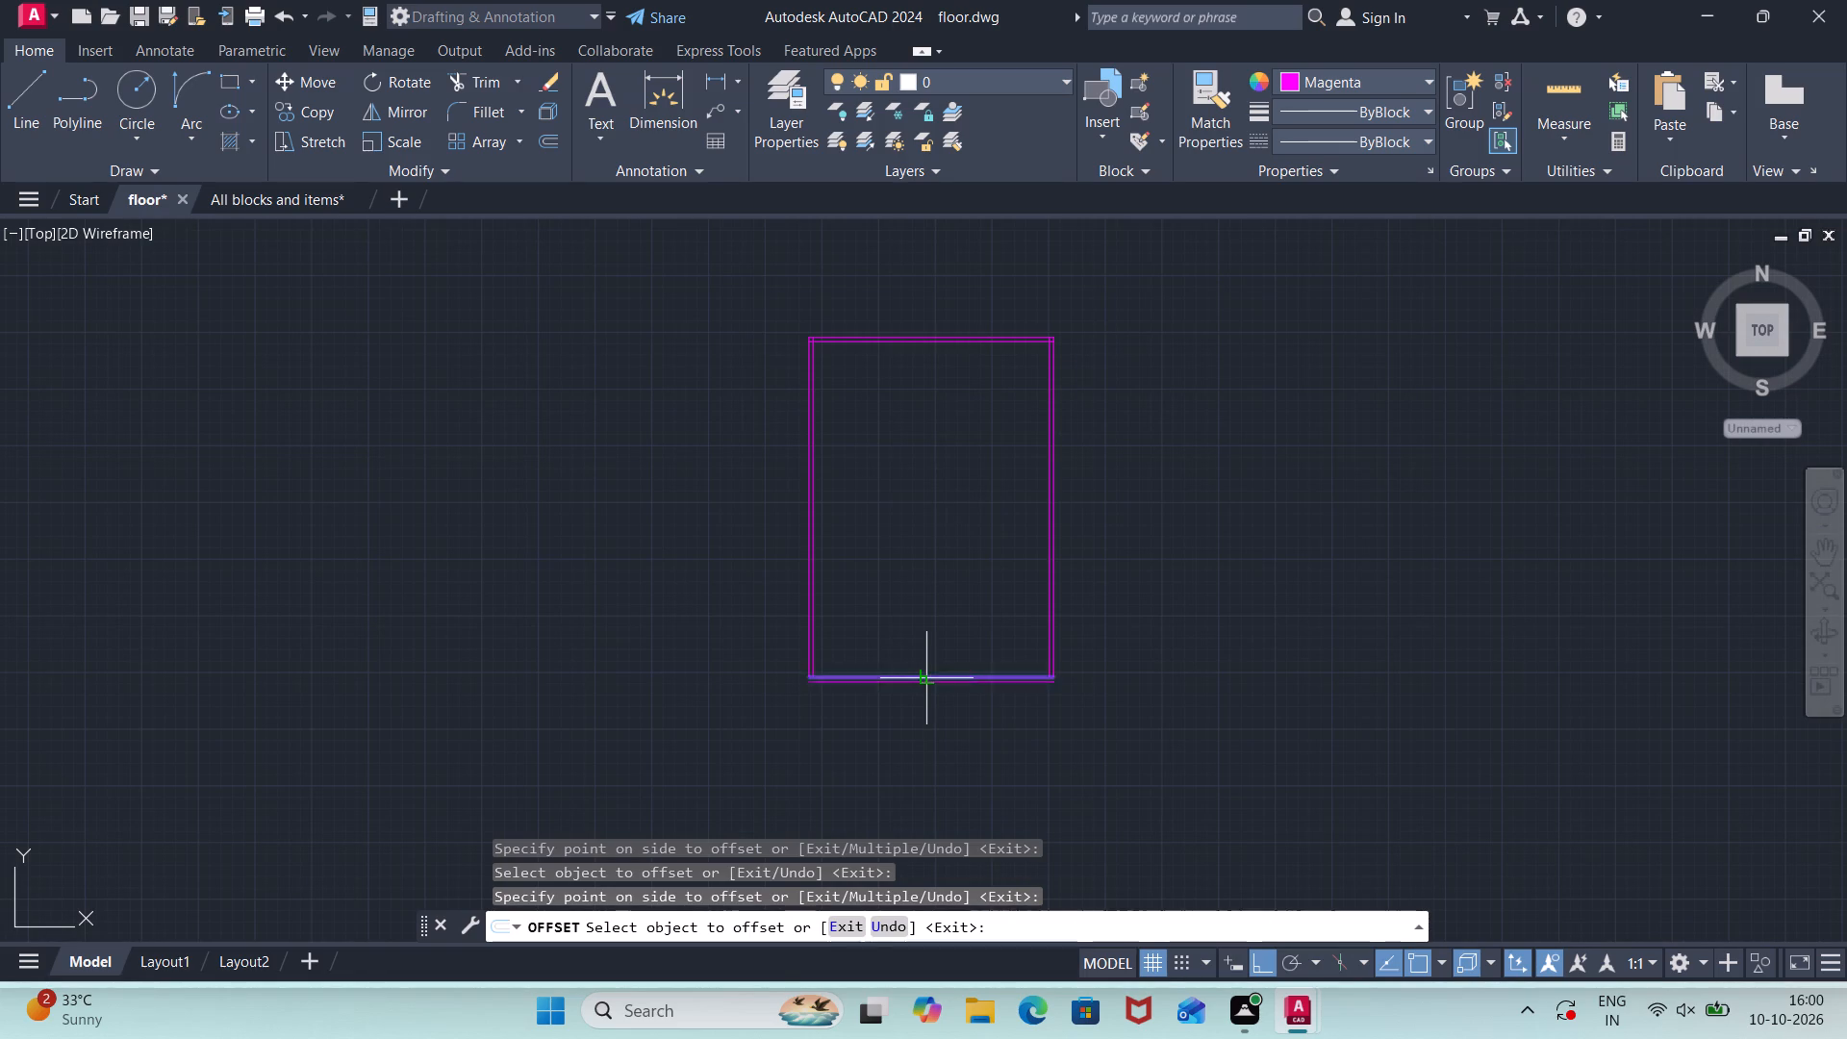
pyautogui.click(916, 615)
pyautogui.scroll(1, 901, 638)
pyautogui.press('Escape')
# Trim the overlapping inner line ends at the two south corners of the new bed frame.
pyautogui.scroll(1, 901, 639)
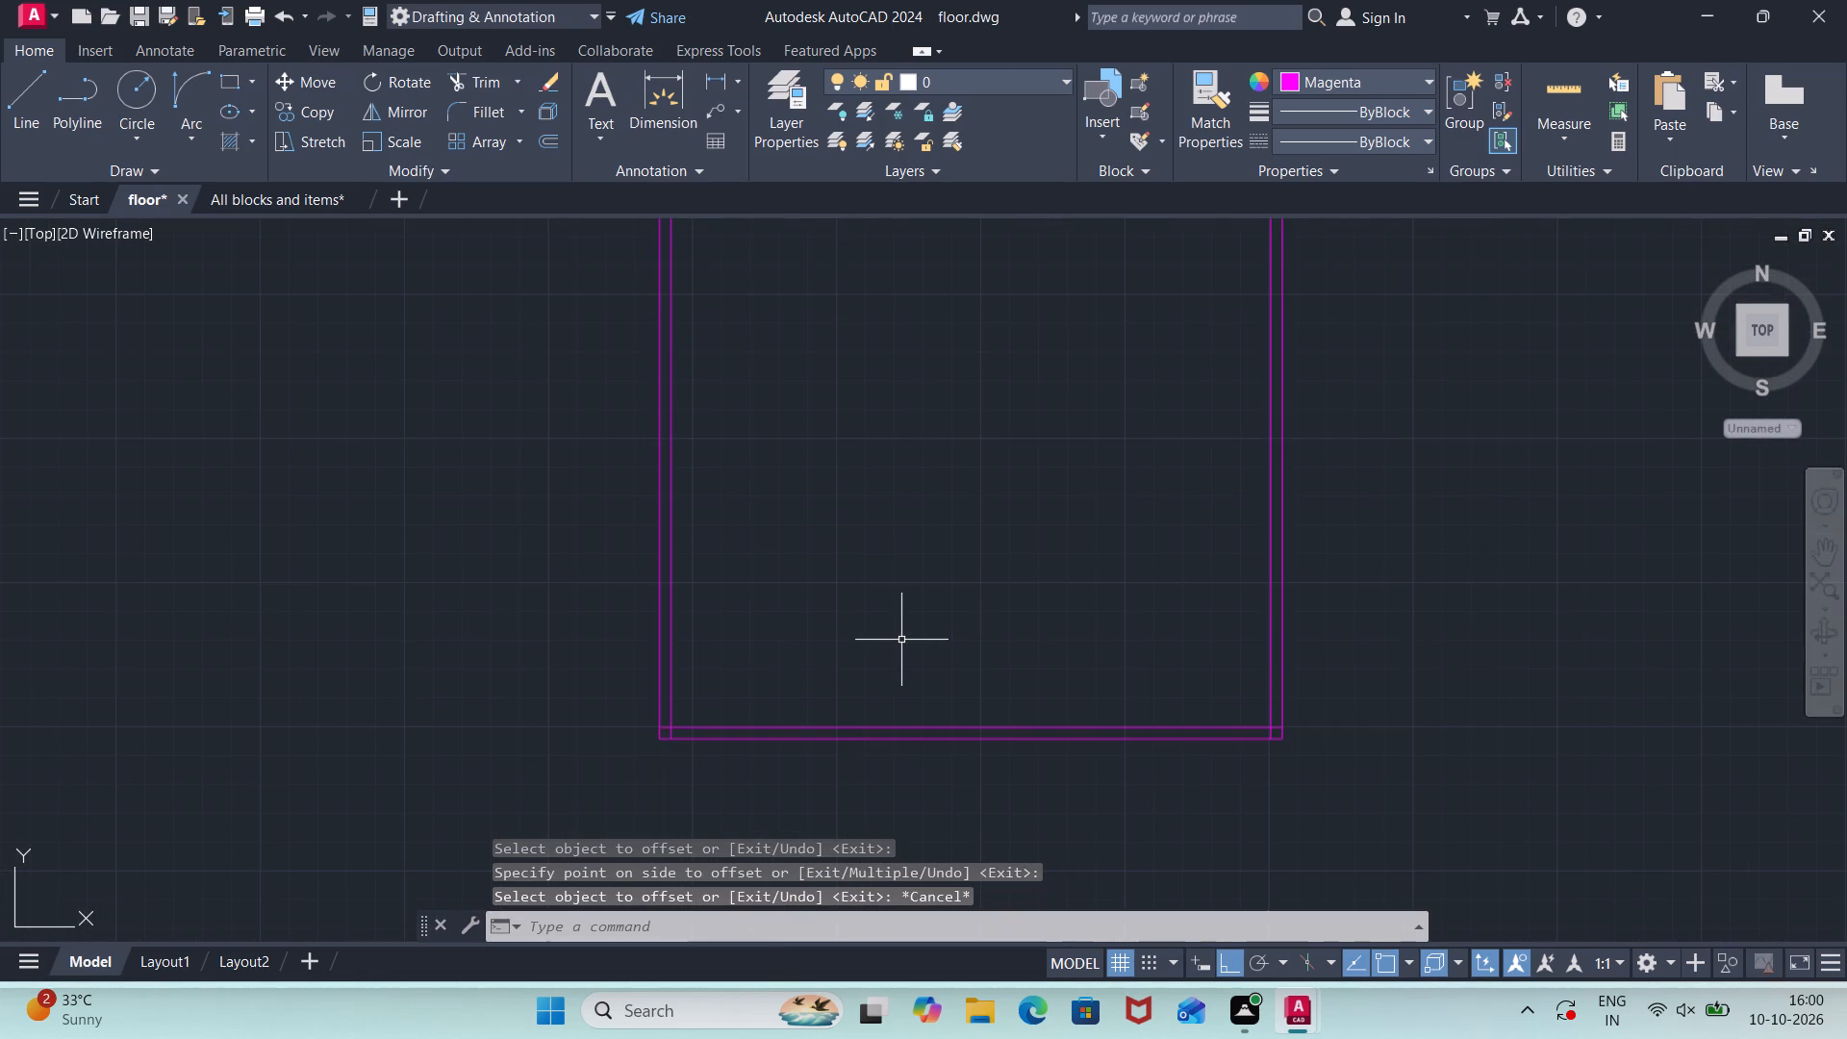
pyautogui.write('tr')
pyautogui.press('Return')
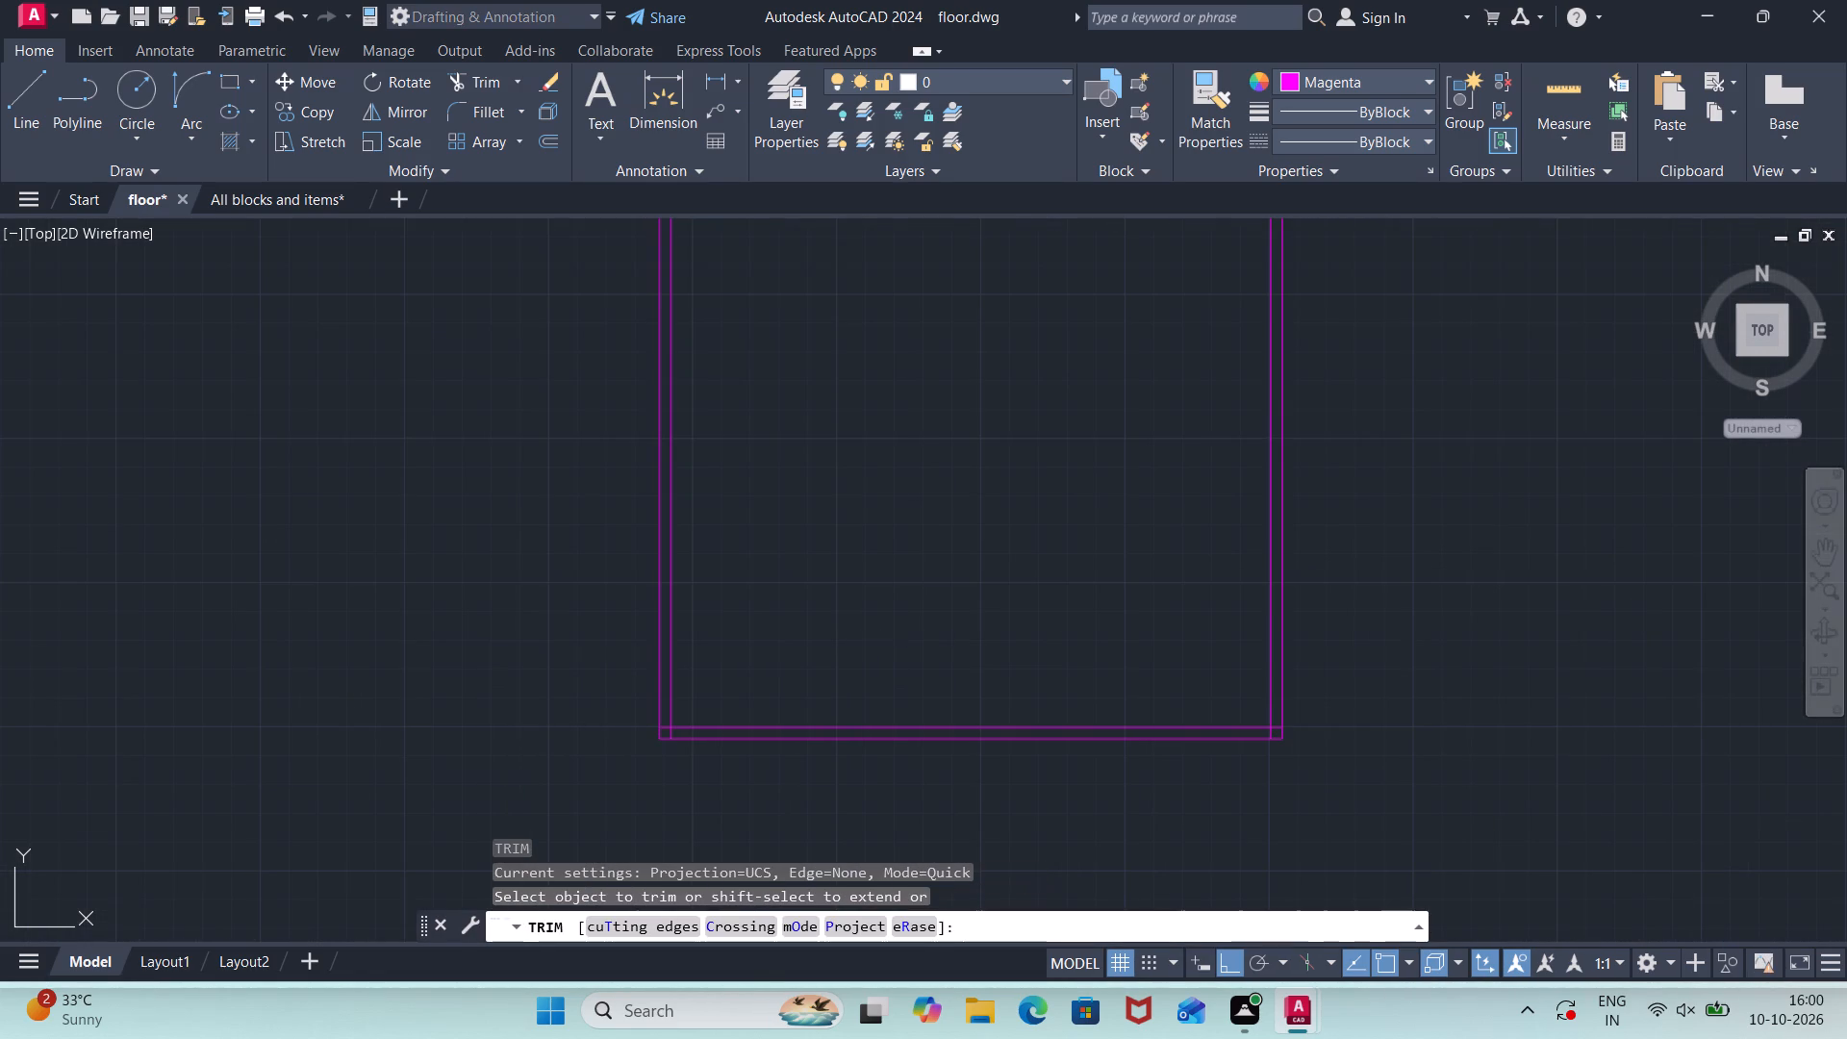
pyautogui.scroll(2, 657, 824)
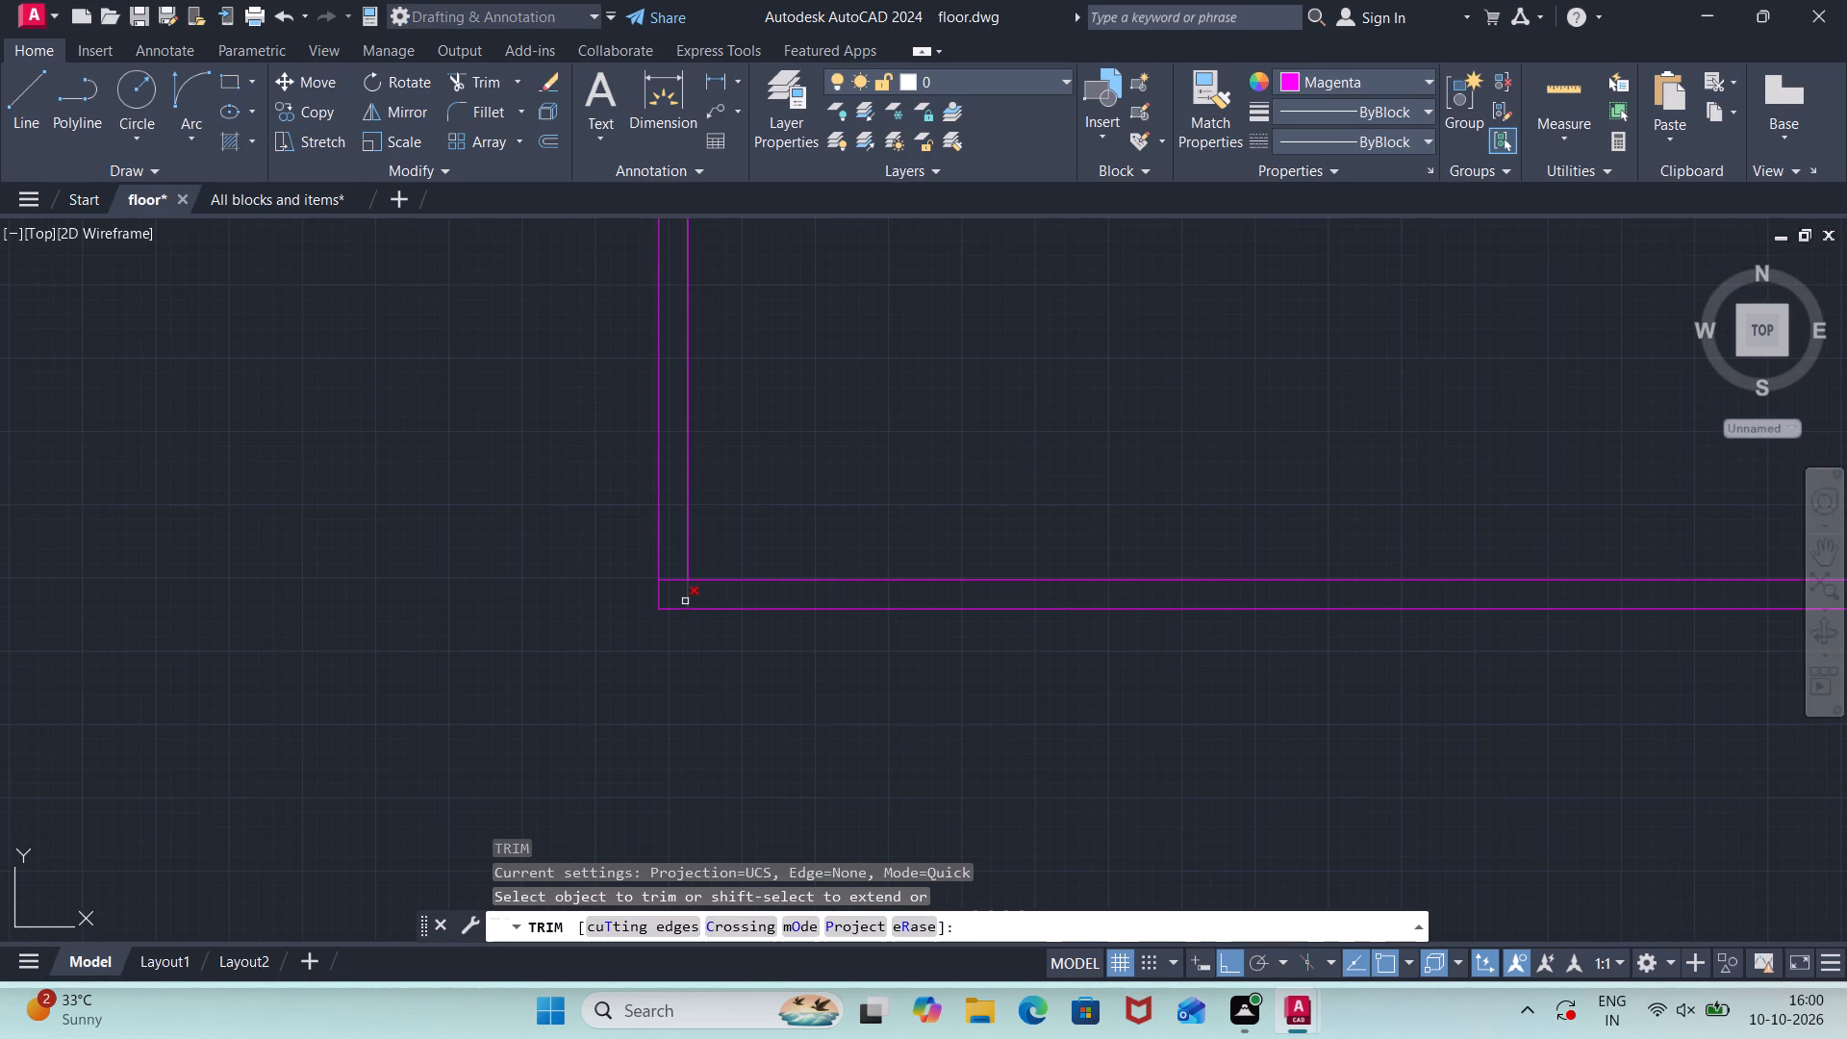
pyautogui.click(685, 600)
pyautogui.click(674, 580)
pyautogui.scroll(-2, 1201, 759)
pyautogui.moveTo(1559, 753); pyautogui.dragTo(1306, 843, button='middle')
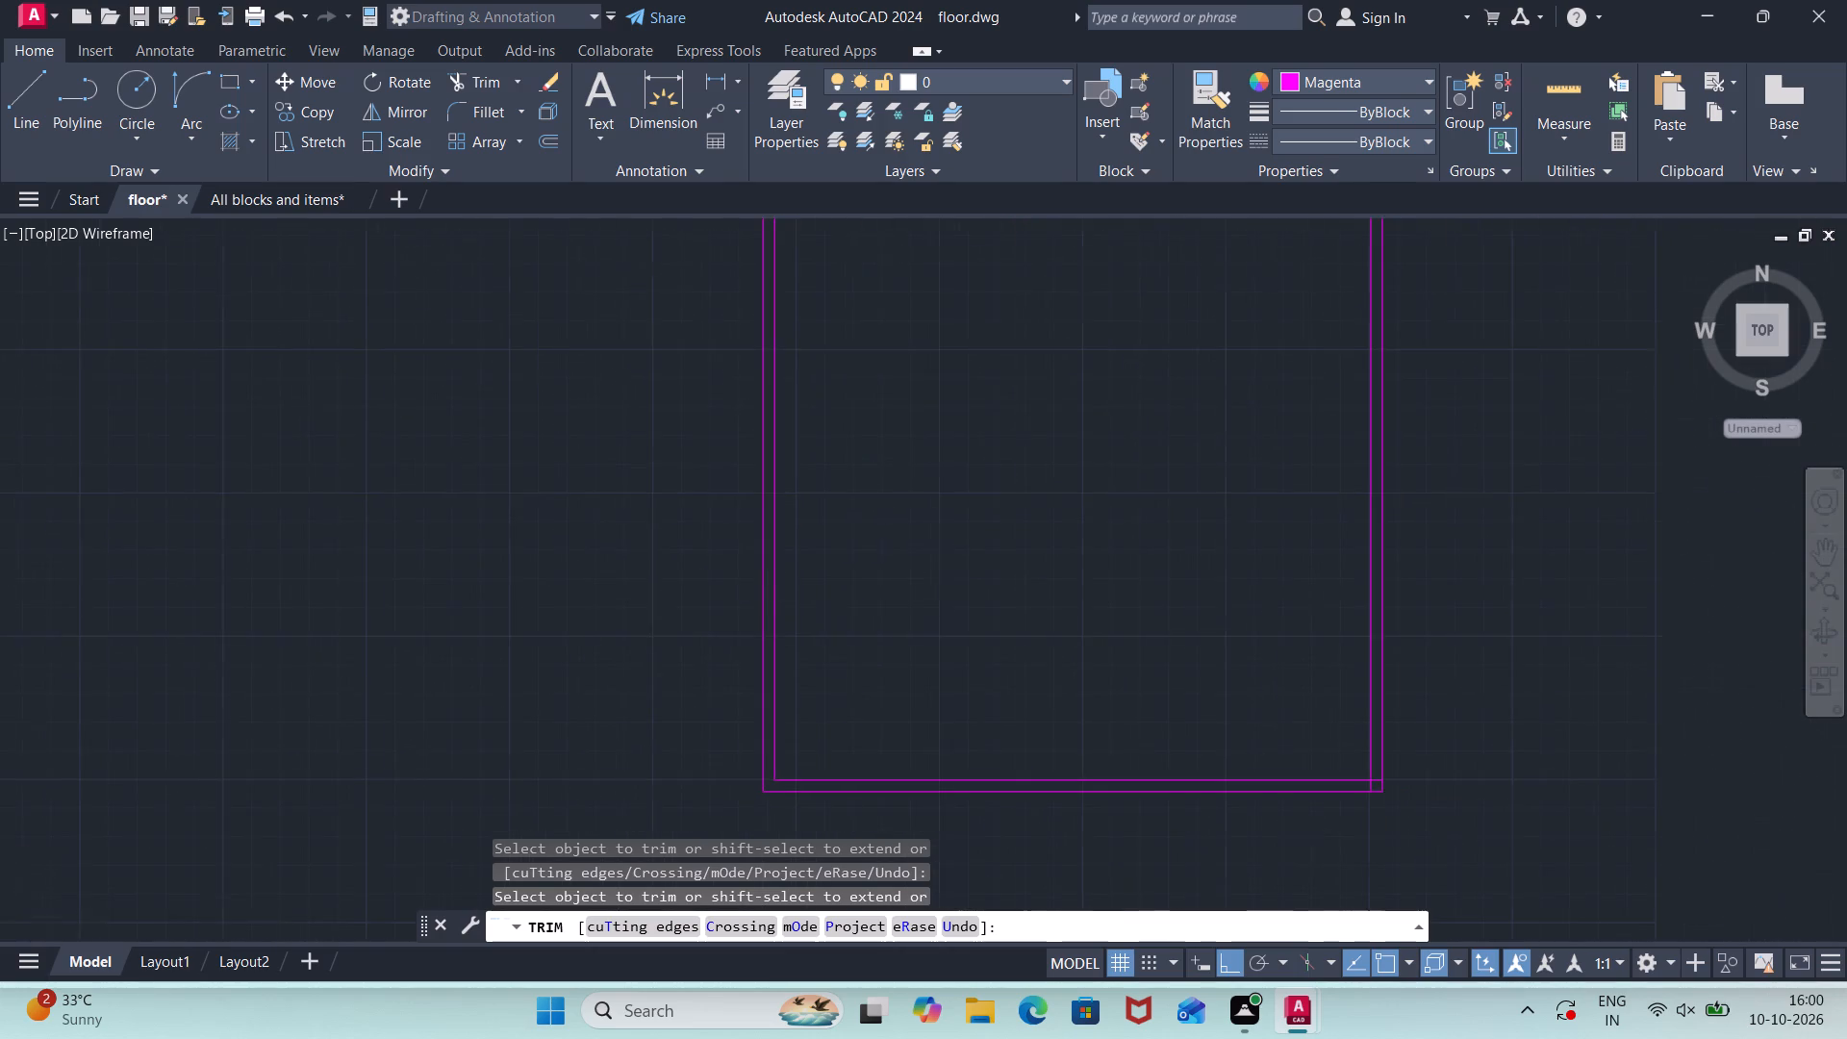
pyautogui.scroll(2, 1354, 818)
pyautogui.click(1401, 717)
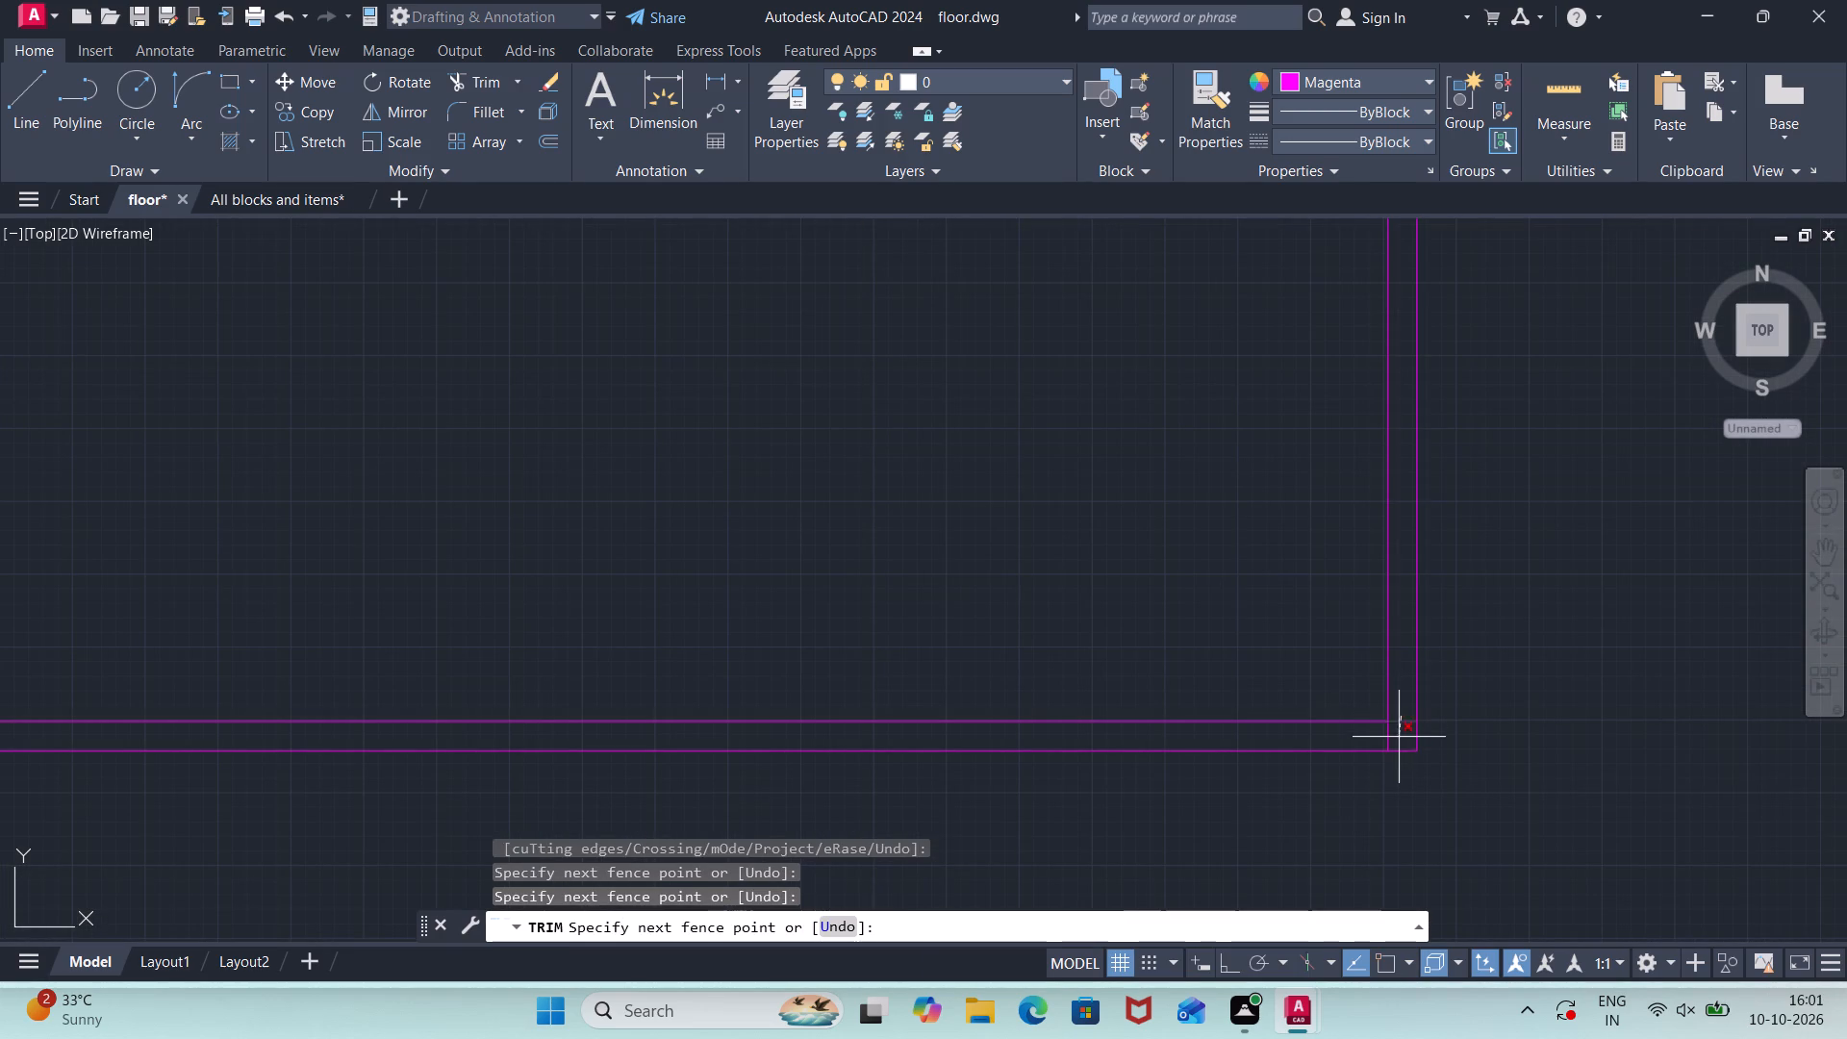
pyautogui.doubleClick(1399, 740)
pyautogui.click(1374, 736)
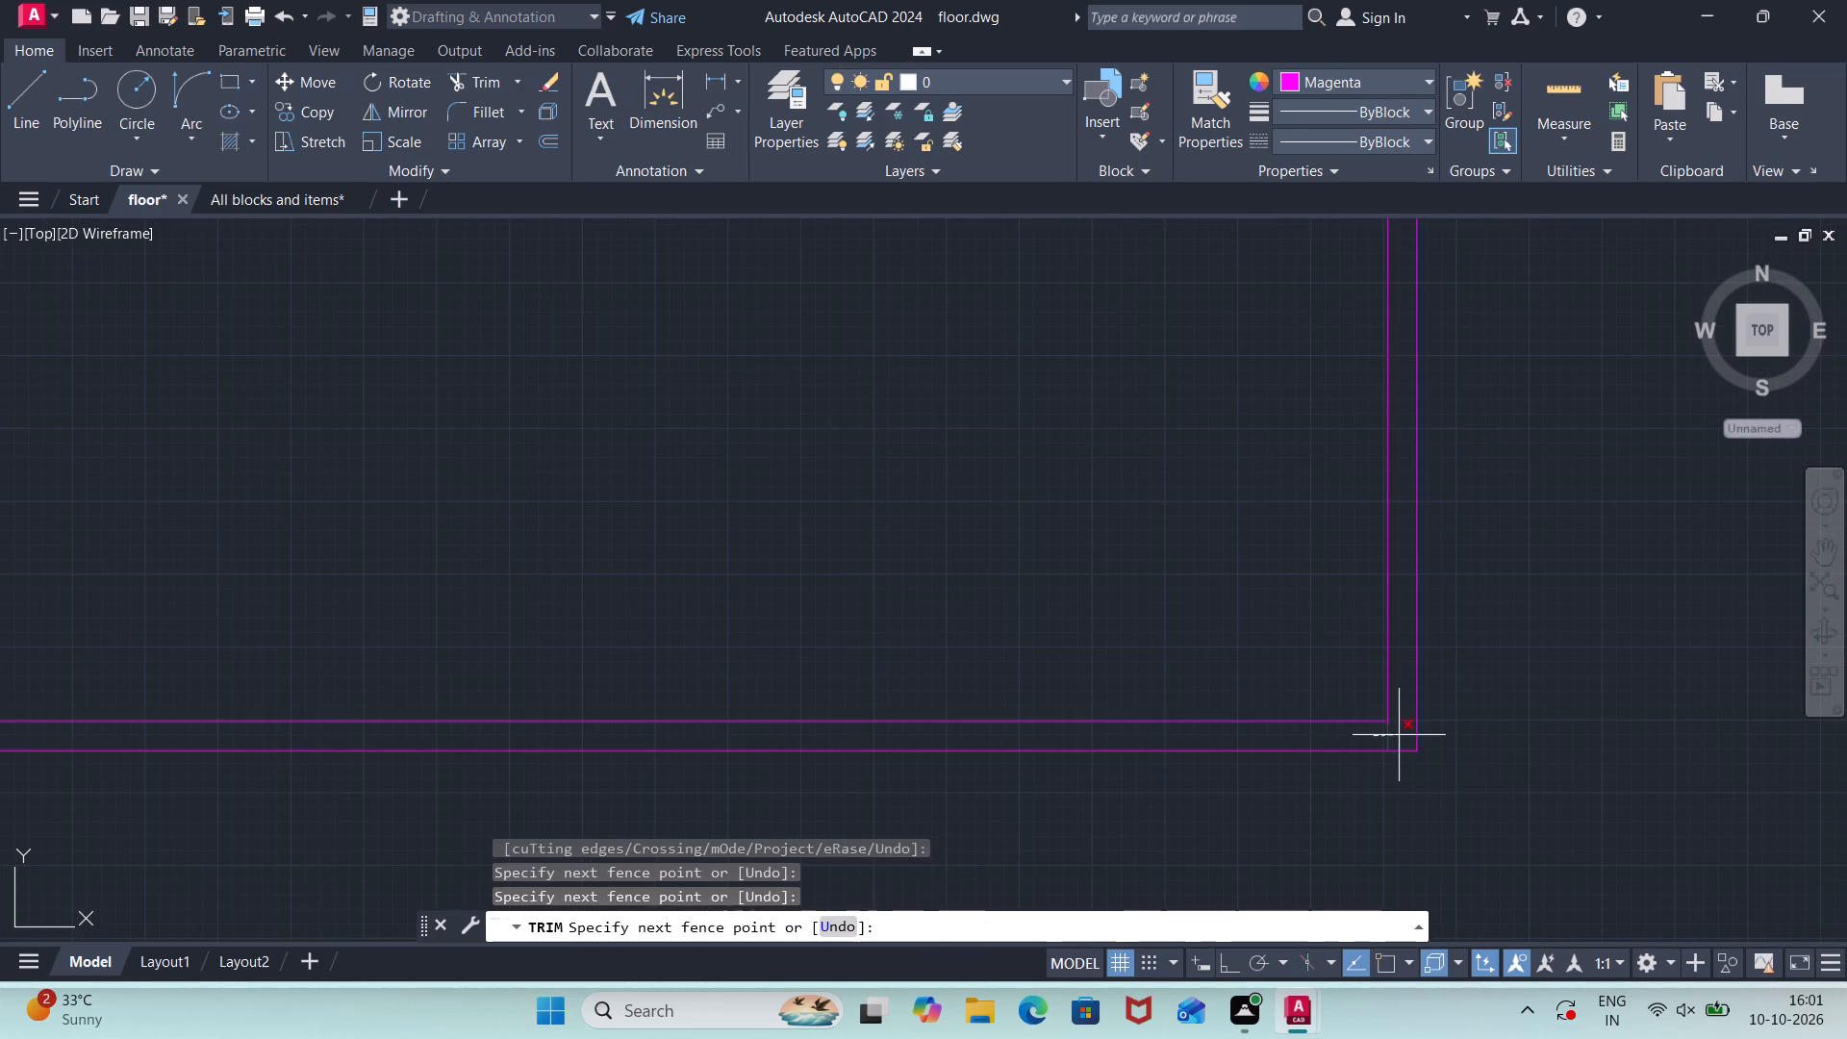
pyautogui.click(1399, 735)
# Trim the overlapping inner line ends at the two north corners of the new bed frame.
pyautogui.scroll(-2, 1225, 621)
pyautogui.moveTo(1212, 607); pyautogui.dragTo(1249, 952, button='middle')
pyautogui.scroll(-1, 1248, 933)
pyautogui.scroll(-2, 1250, 742)
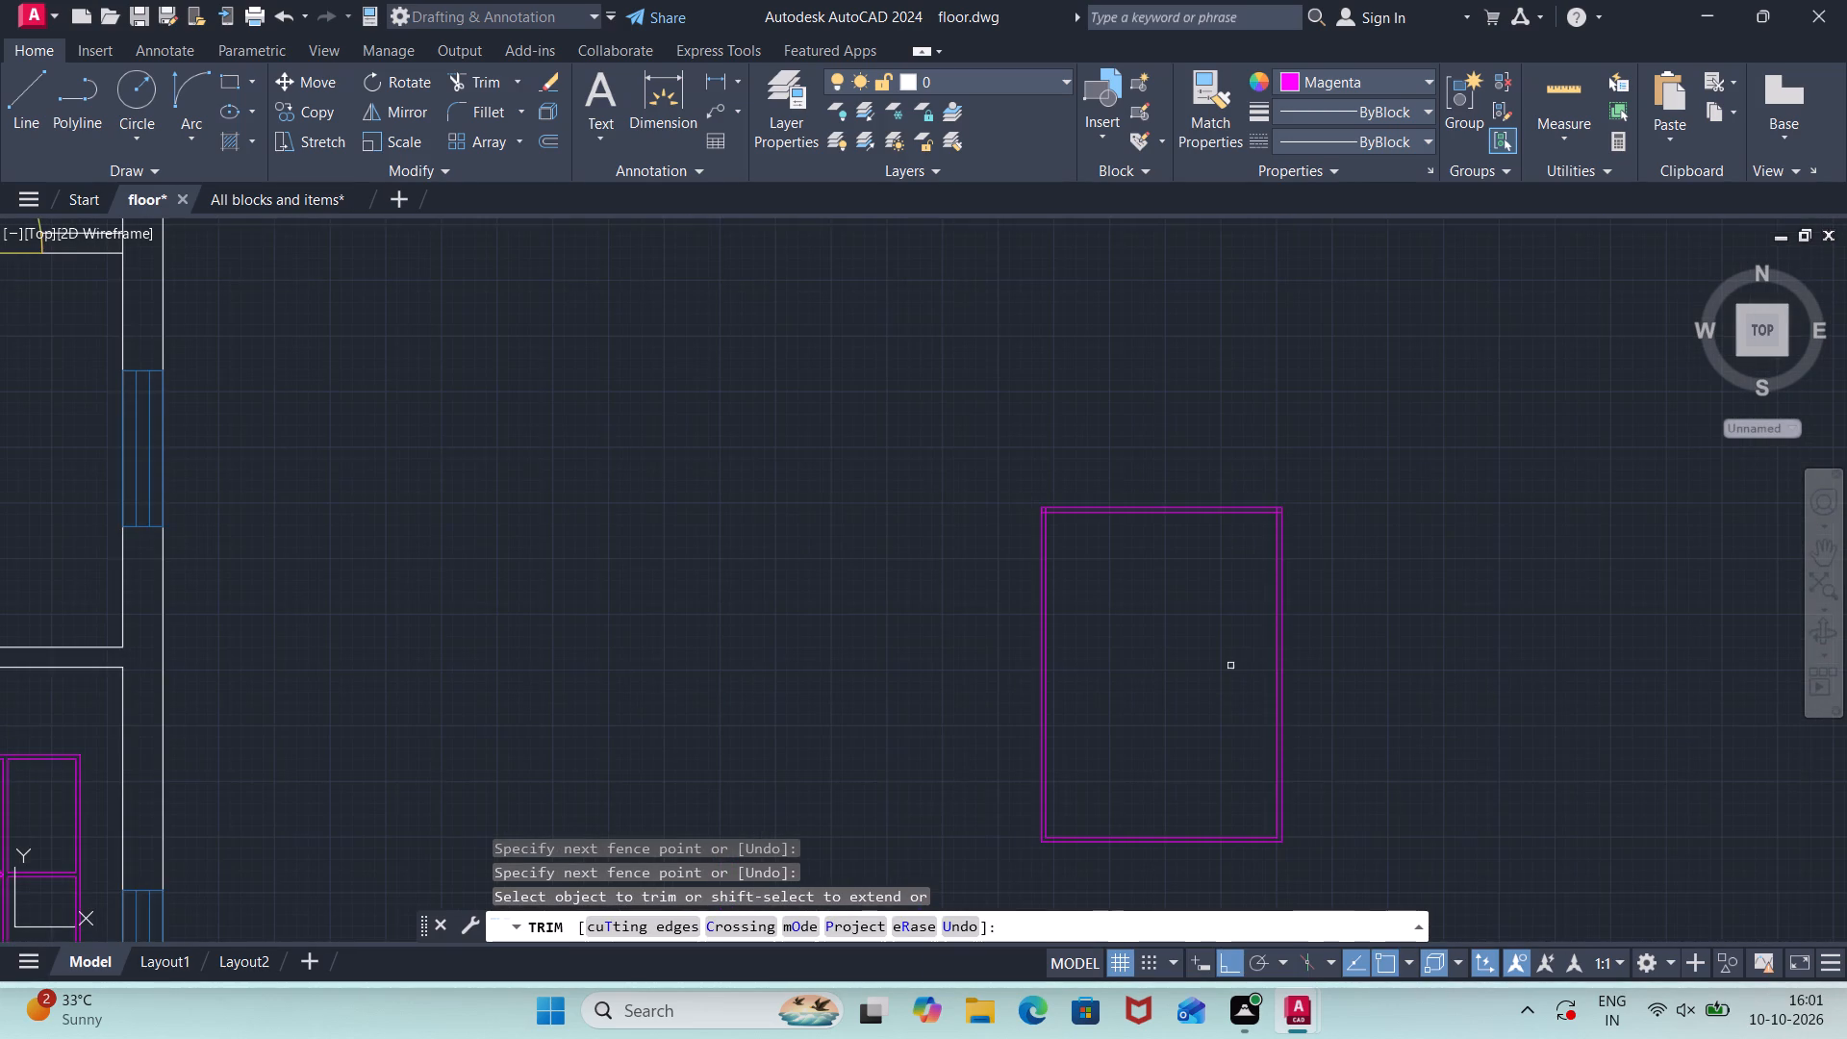
pyautogui.scroll(4, 1287, 475)
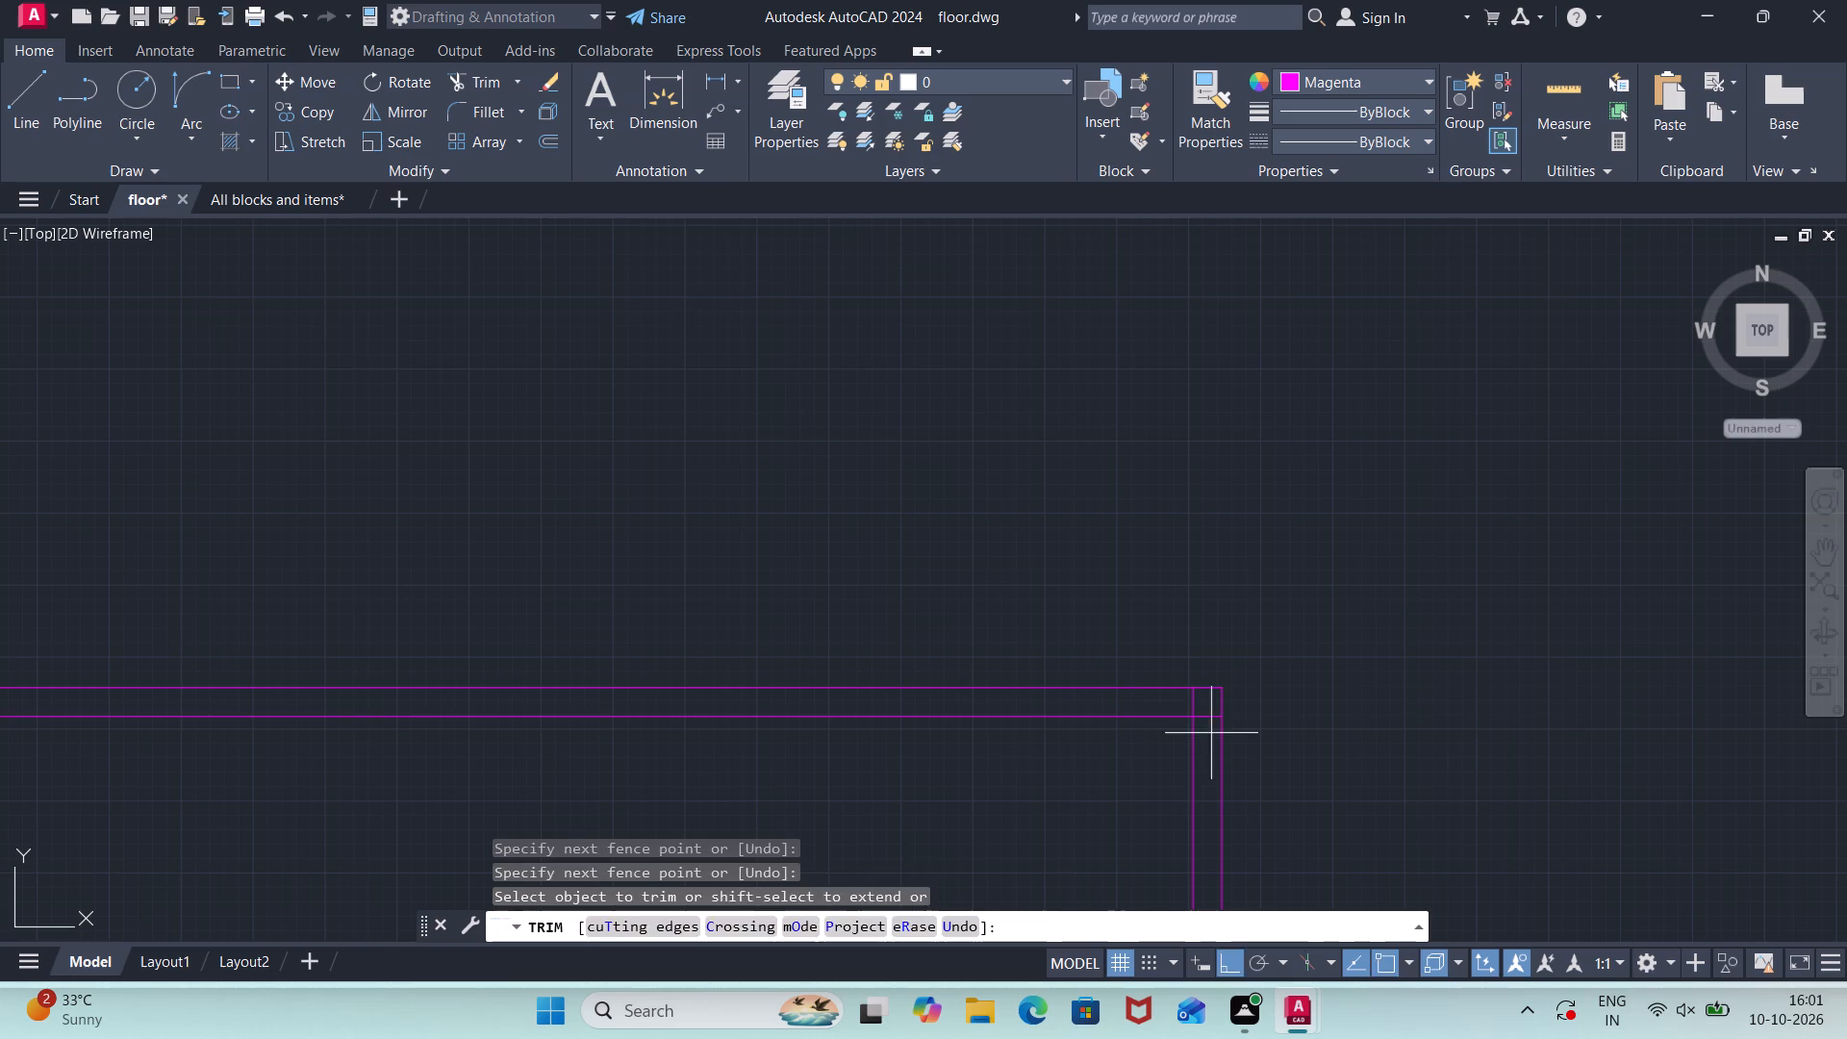
pyautogui.click(1211, 733)
pyautogui.click(1204, 708)
pyautogui.click(1204, 703)
pyautogui.click(1165, 703)
pyautogui.scroll(-1, 1097, 771)
pyautogui.moveTo(1013, 811); pyautogui.dragTo(1846, 527, button='middle')
pyautogui.scroll(1, 1339, 460)
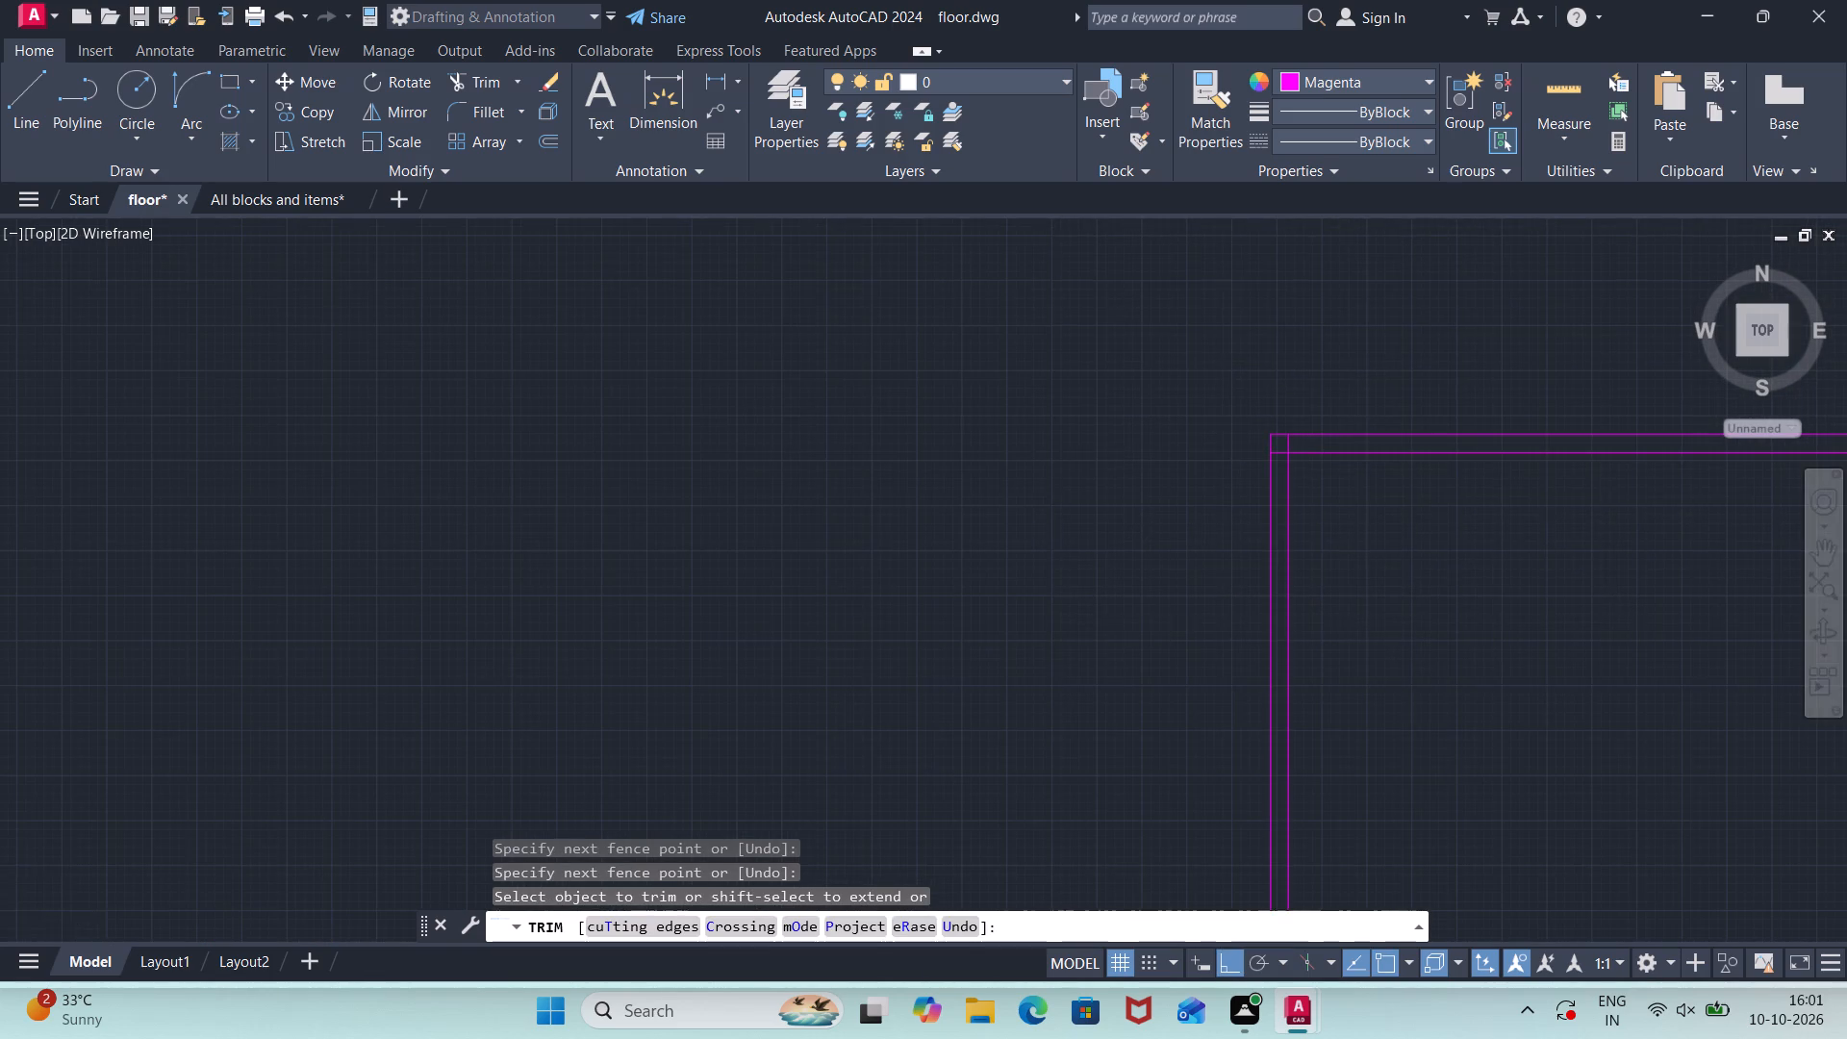
pyautogui.click(1270, 430)
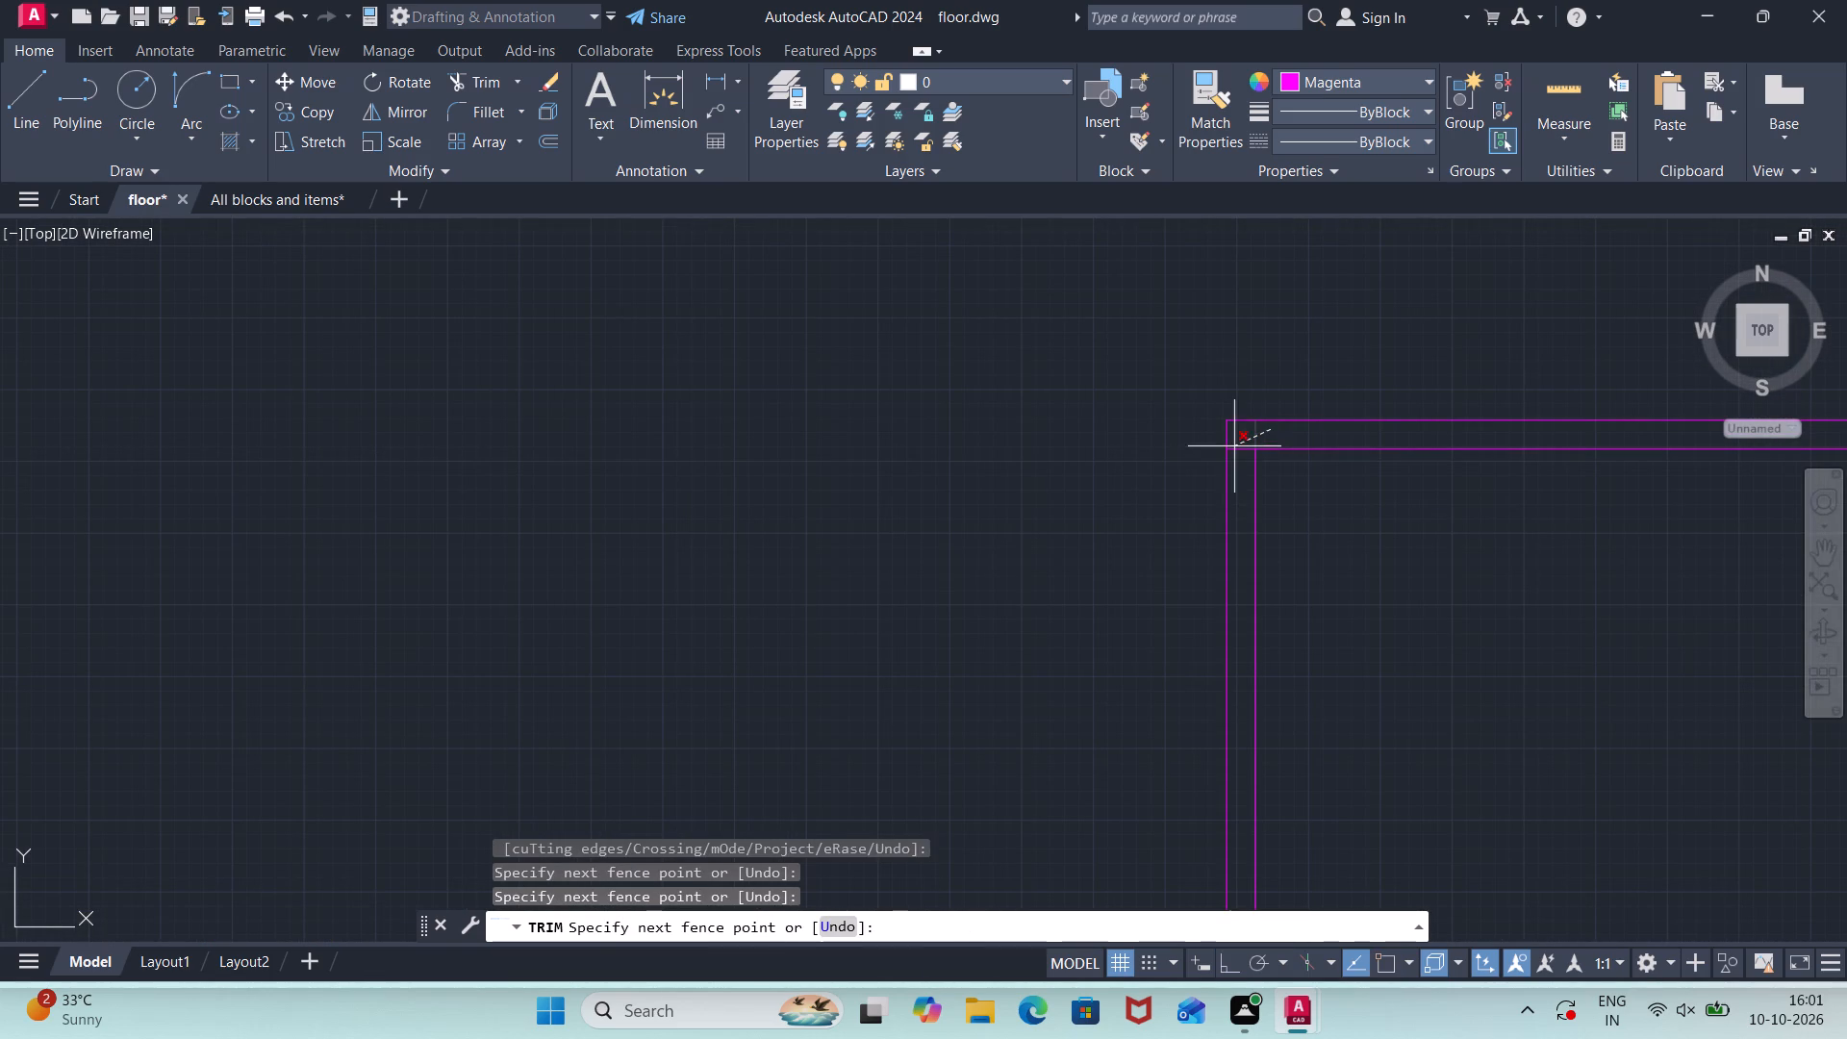
pyautogui.click(1236, 459)
pyautogui.scroll(-4, 1325, 531)
pyautogui.moveTo(1503, 642); pyautogui.dragTo(1440, 569, button='middle')
pyautogui.press('Escape')
# Draw a horizontal line across the full width of the new bed, a little below its north end.
pyautogui.press('l')
pyautogui.press('Return')
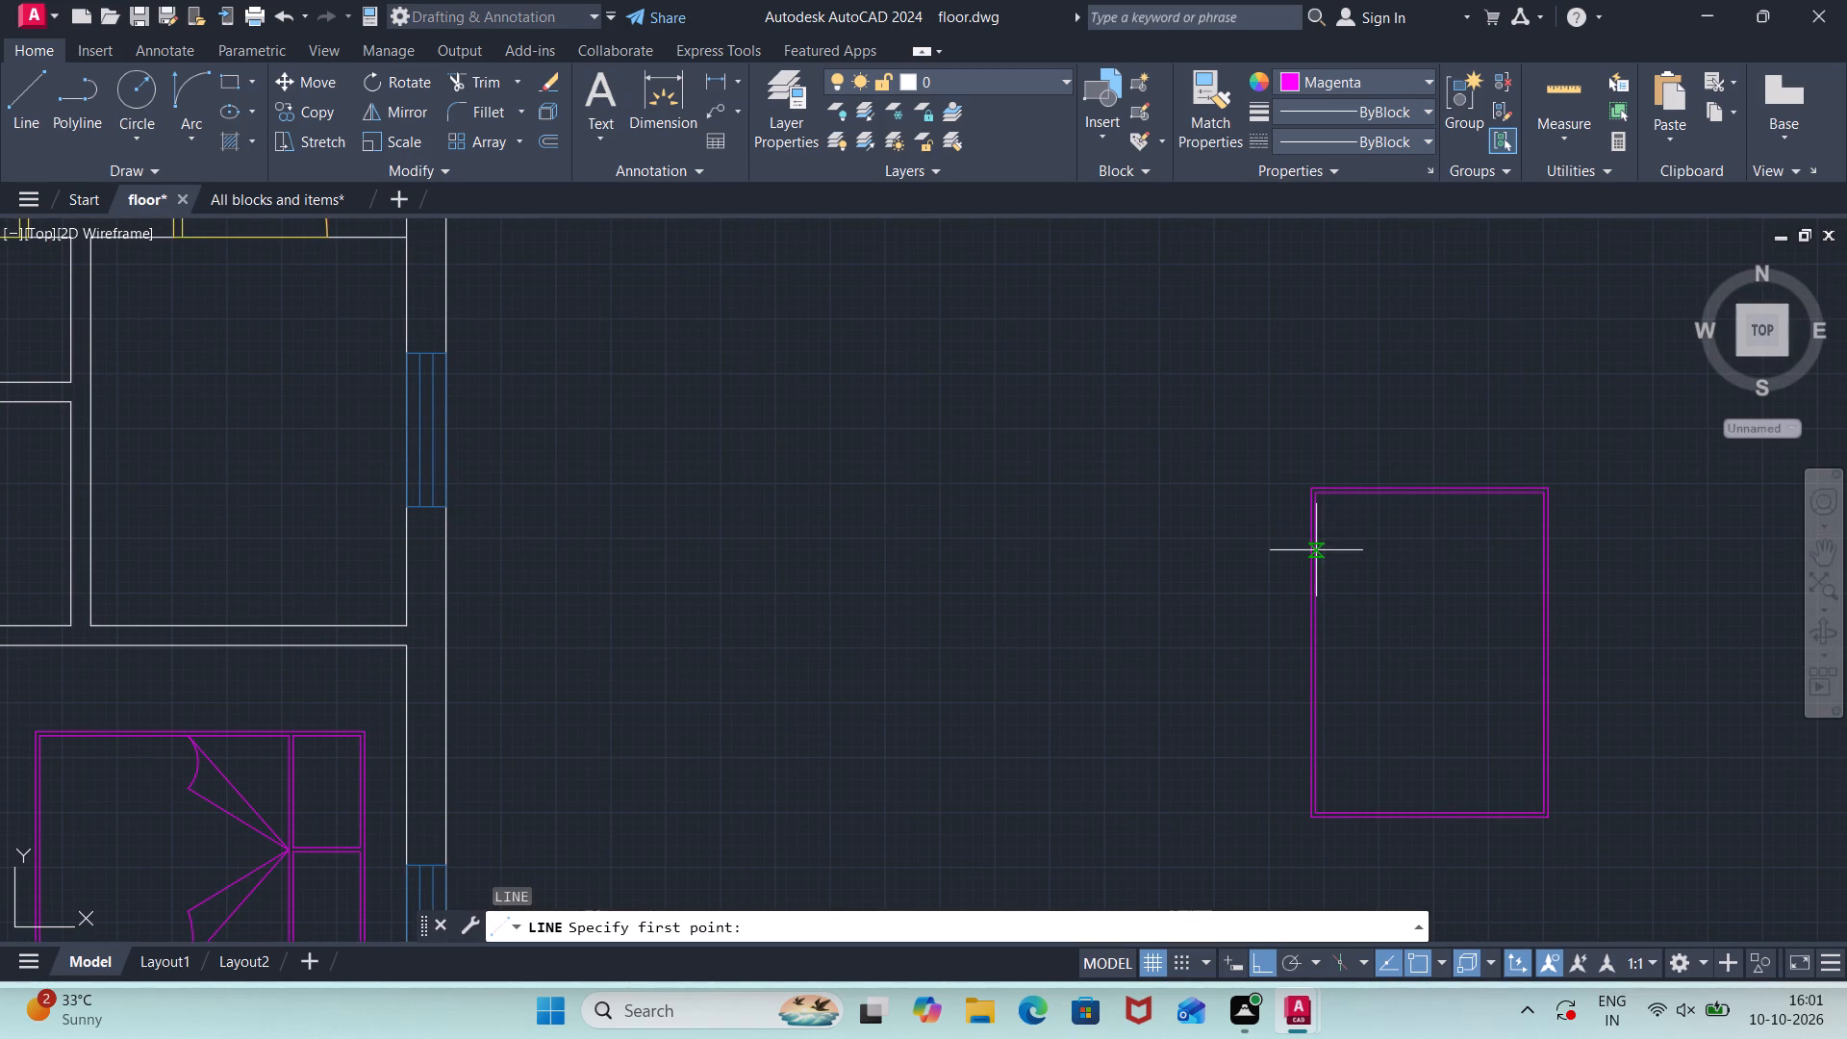
pyautogui.scroll(4, 1315, 551)
pyautogui.click(1276, 536)
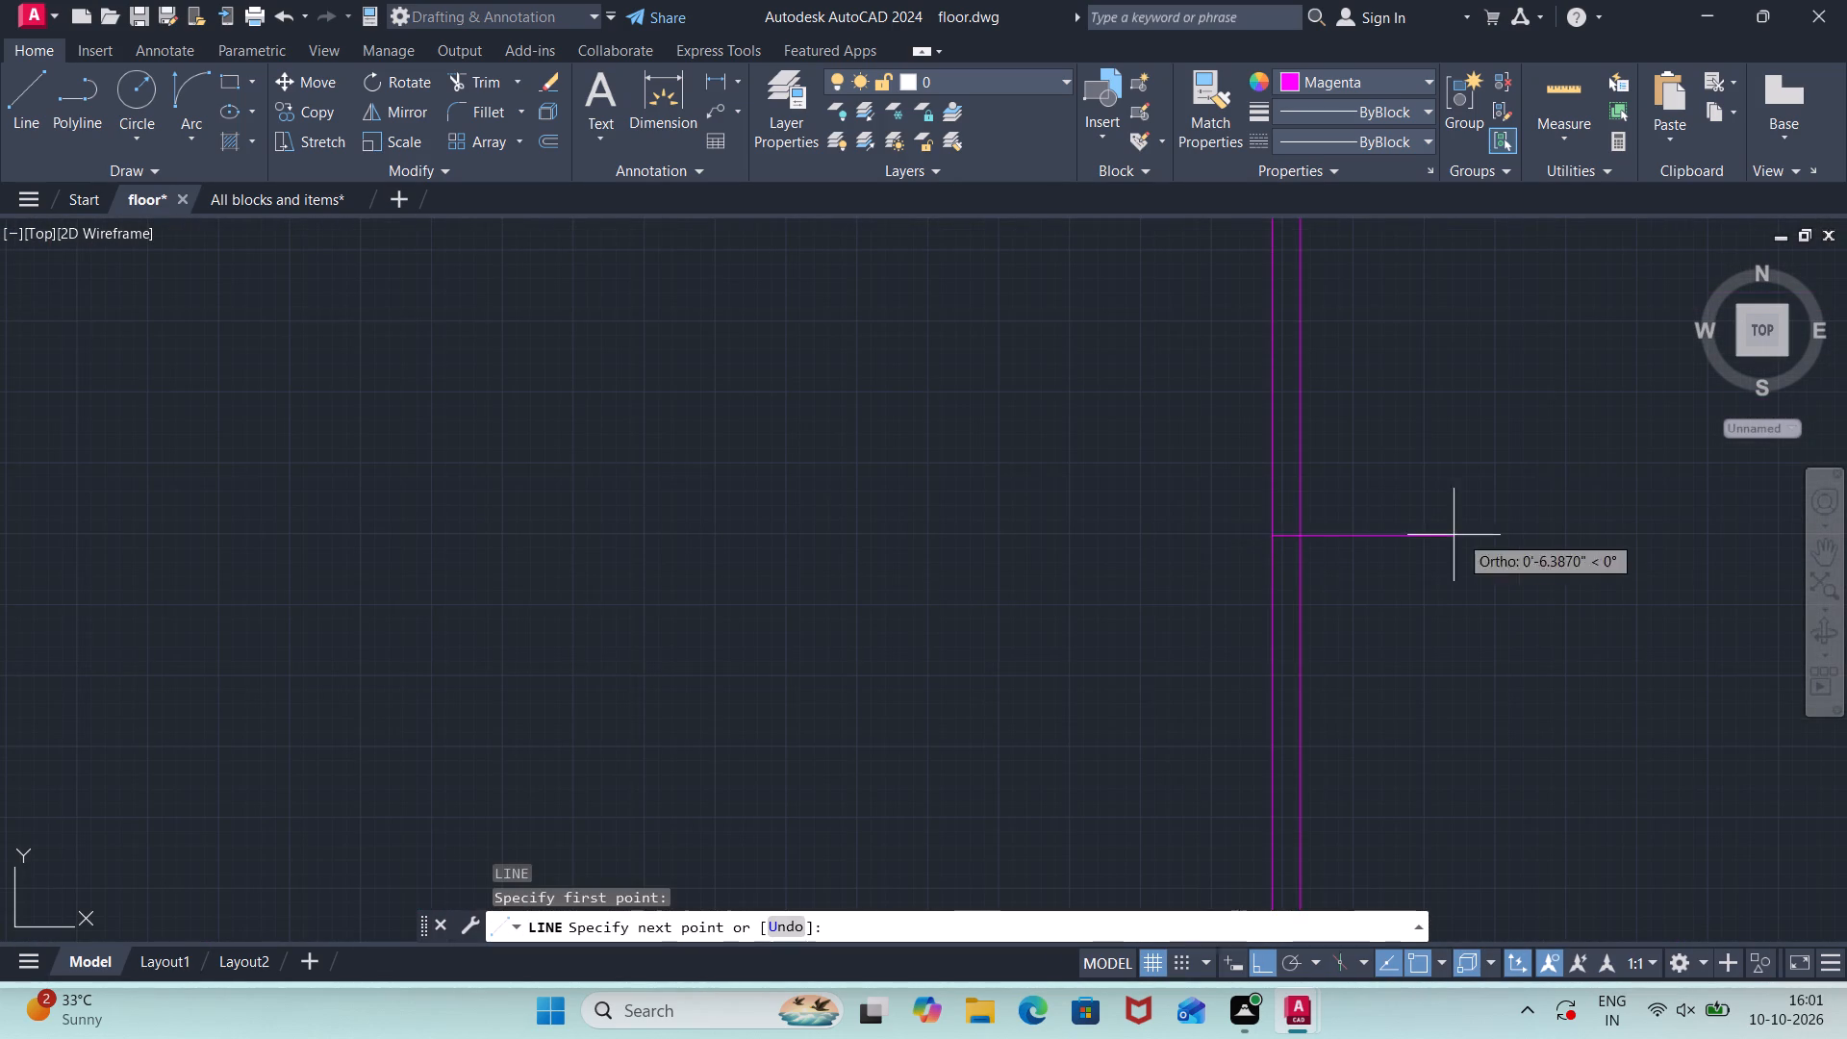
pyautogui.scroll(-2, 1590, 536)
pyautogui.moveTo(1590, 536); pyautogui.dragTo(746, 554, button='middle')
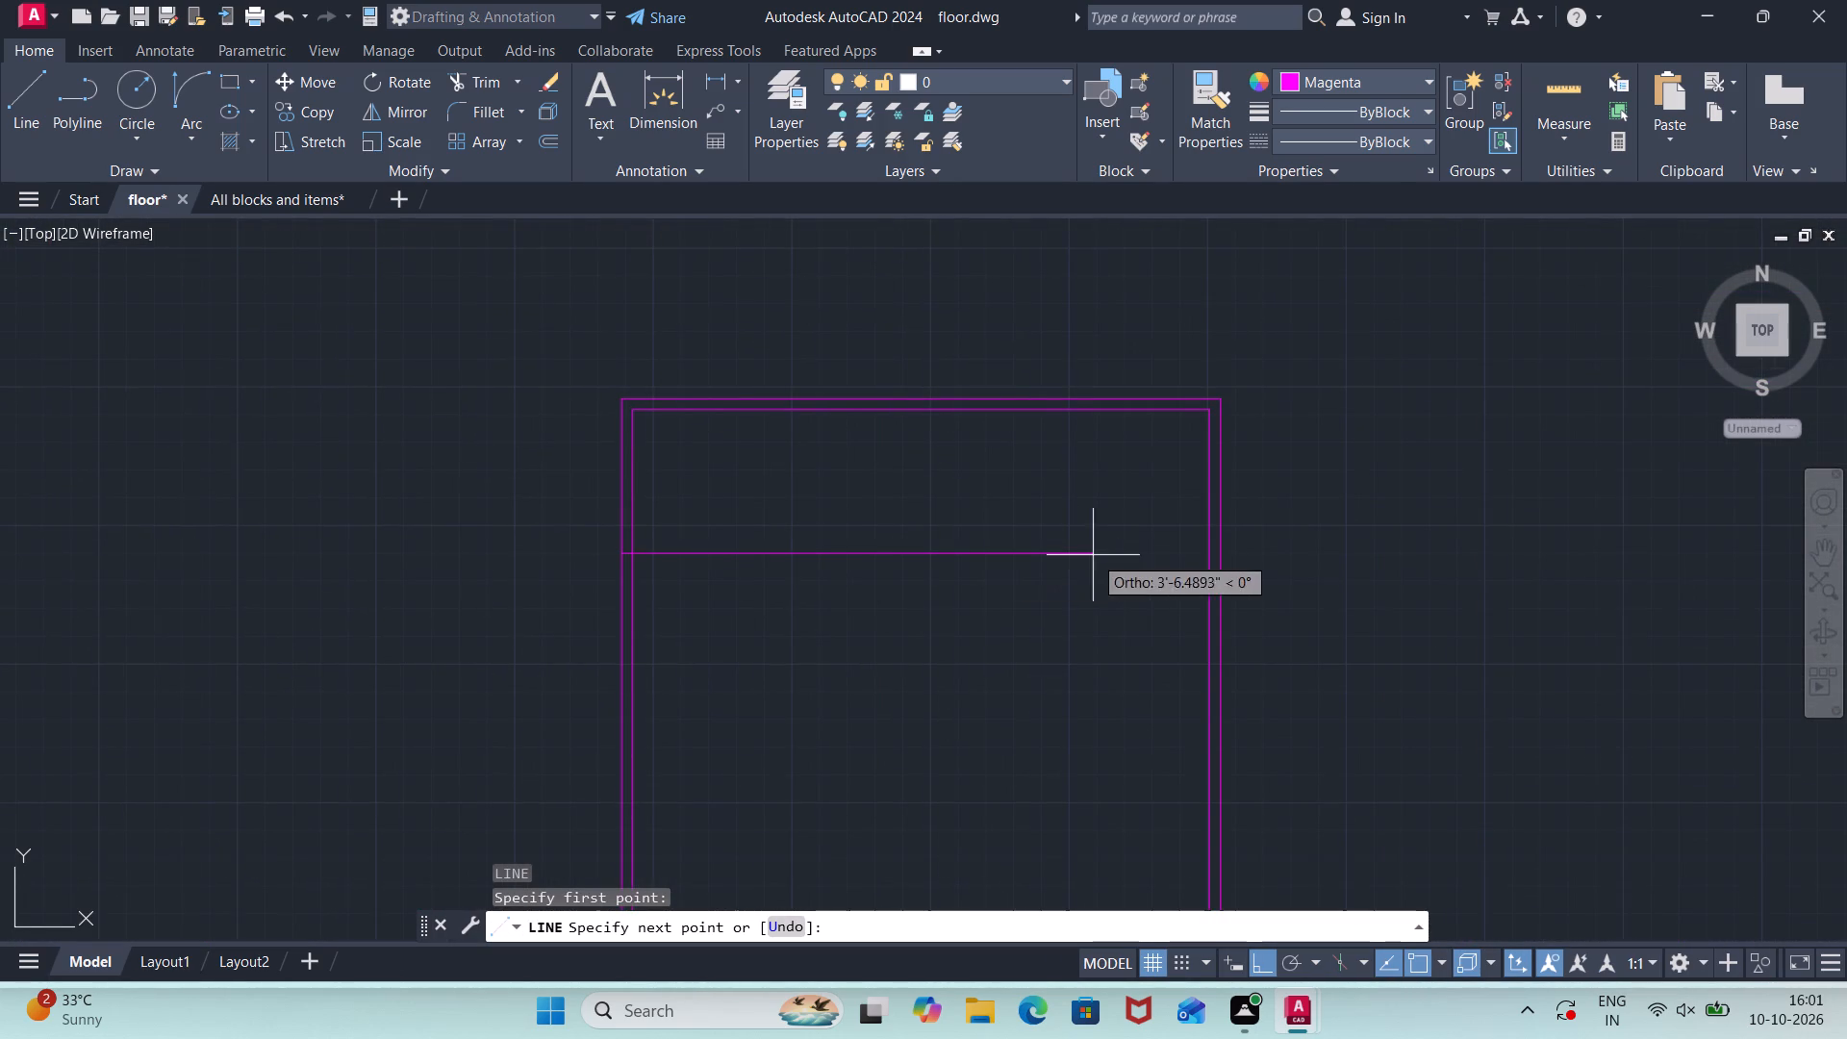
pyautogui.click(1219, 554)
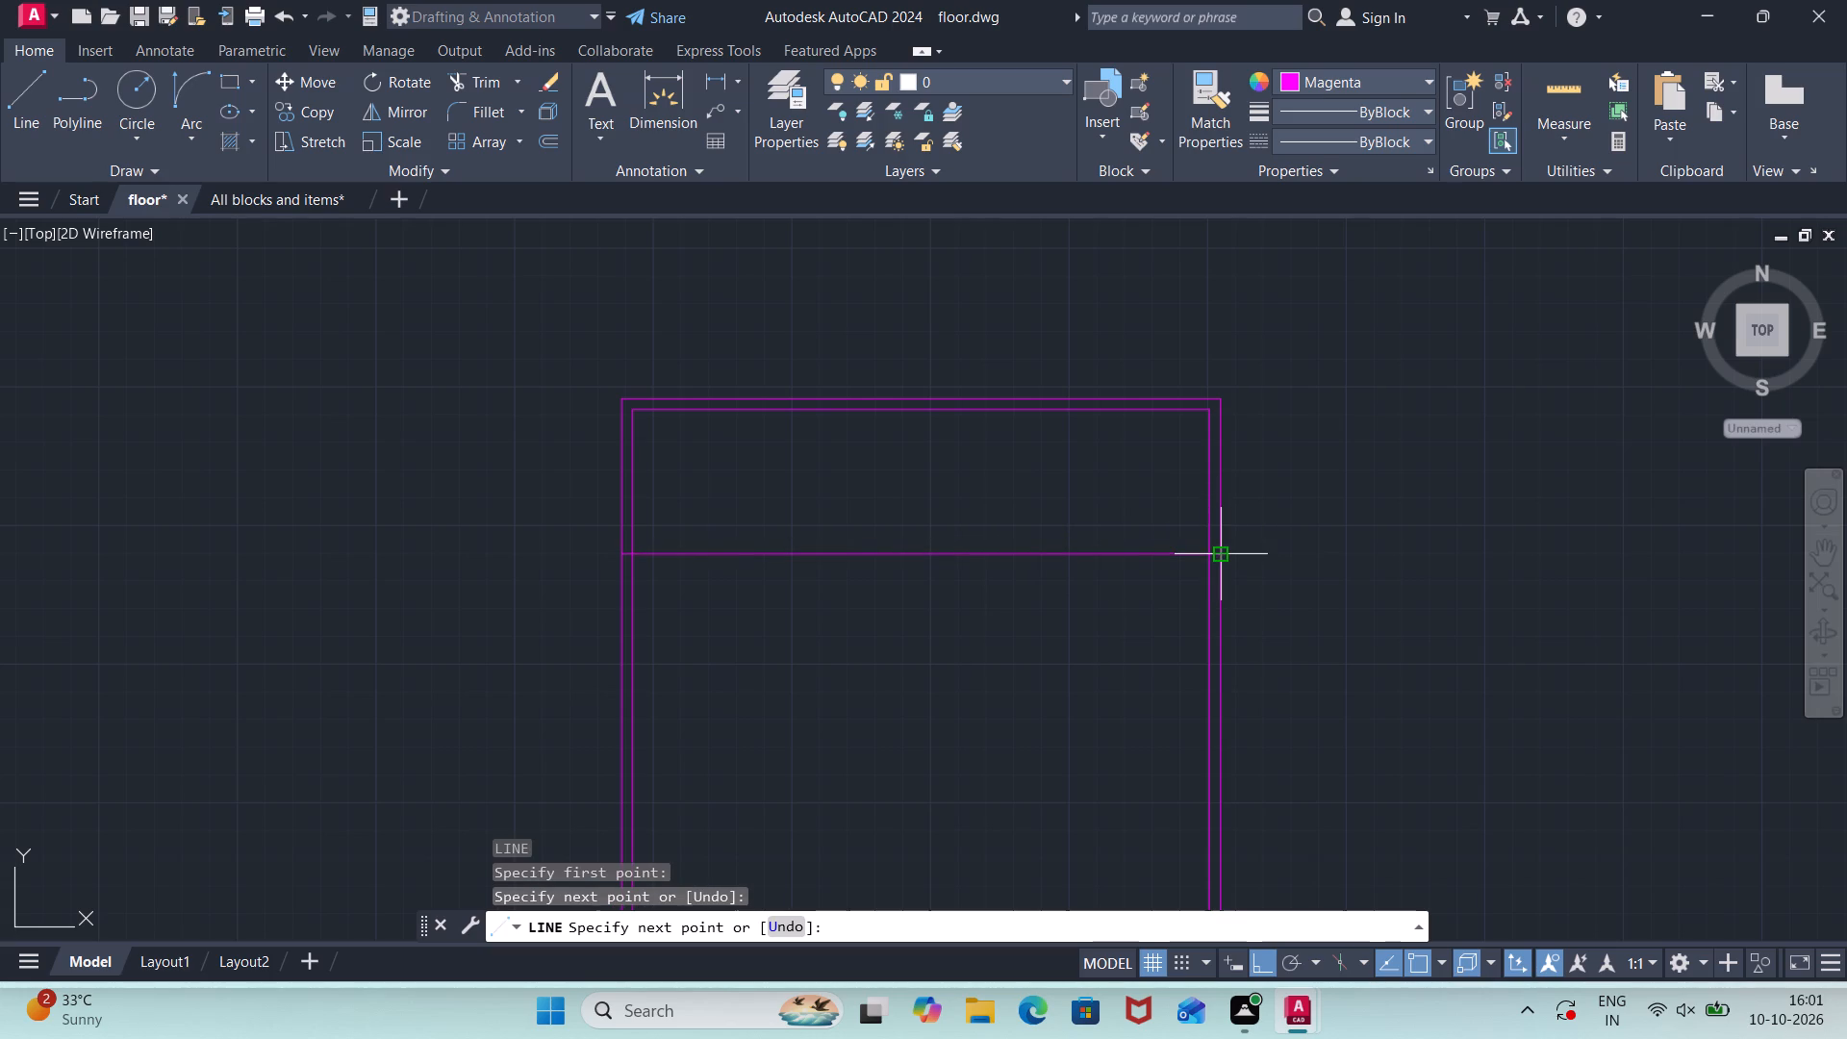
pyautogui.press('Escape')
# Offset the new cross line 1" south, and offset the resulting line another 1" south.
pyautogui.press('o')
pyautogui.write('ff')
pyautogui.press('Return')
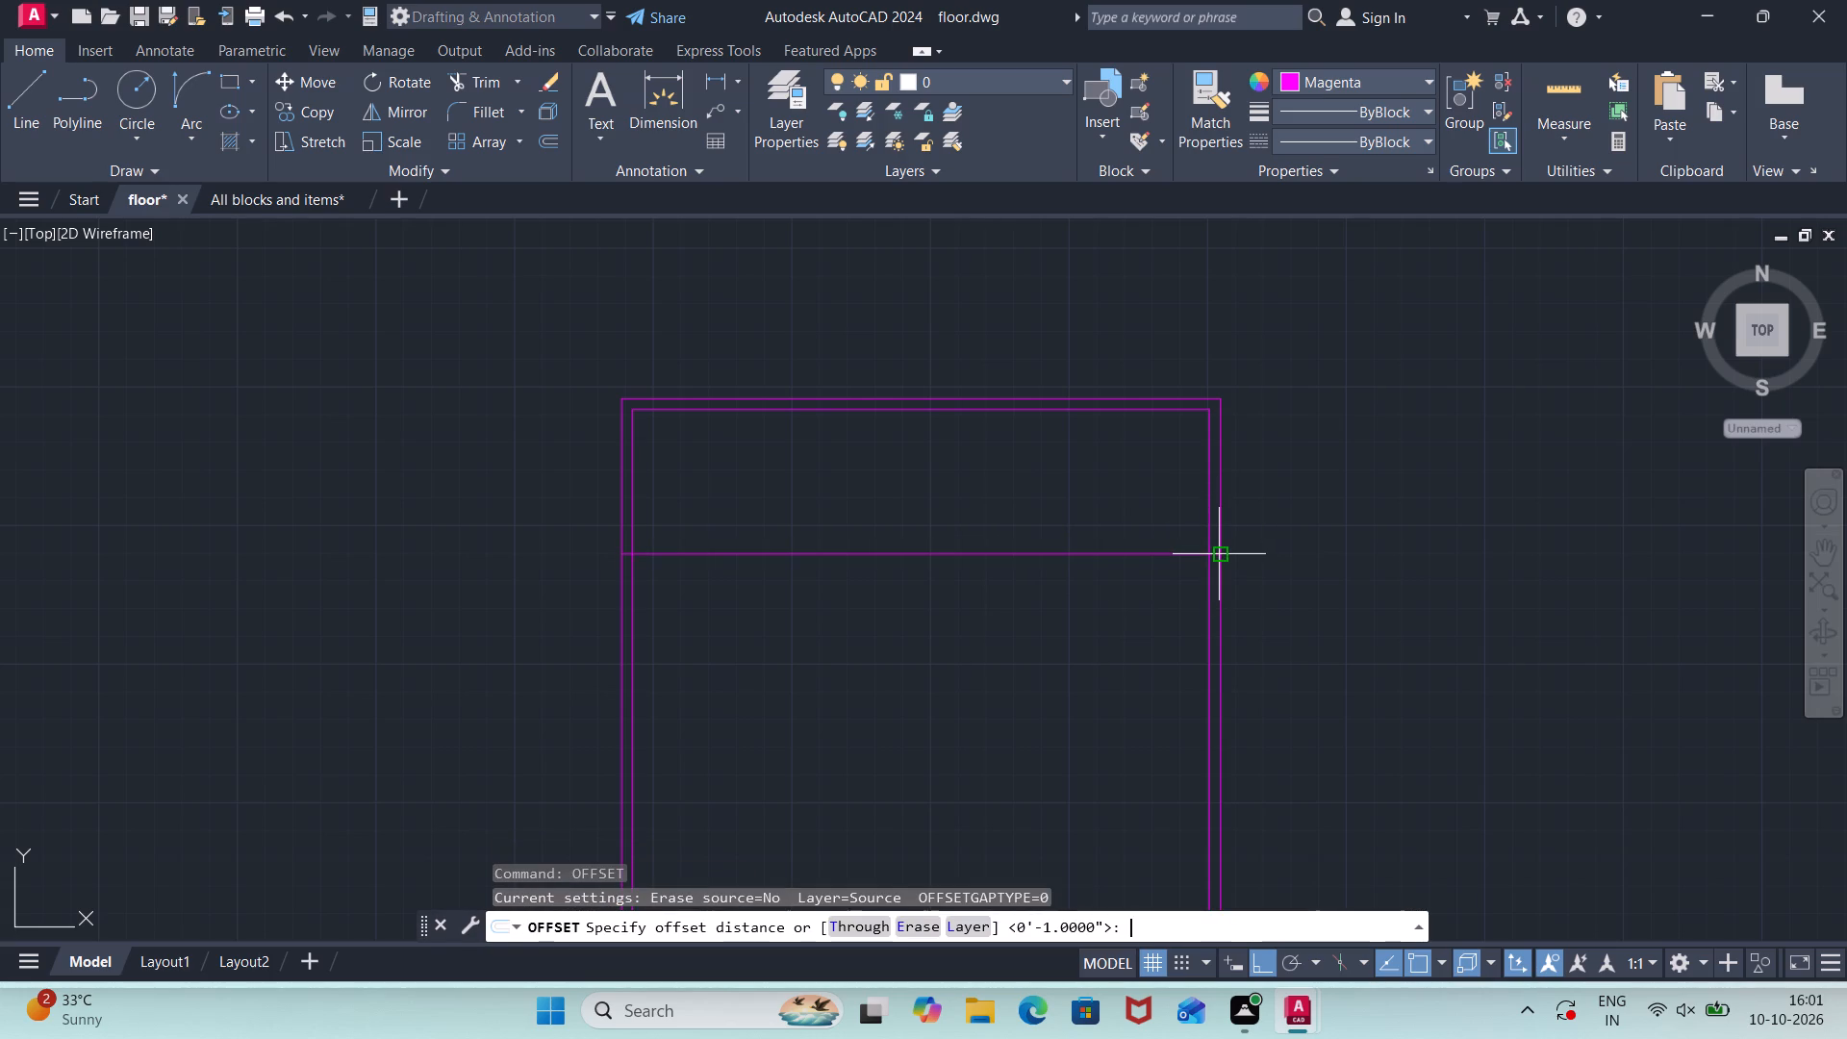
pyautogui.press('Return')
pyautogui.click(1205, 556)
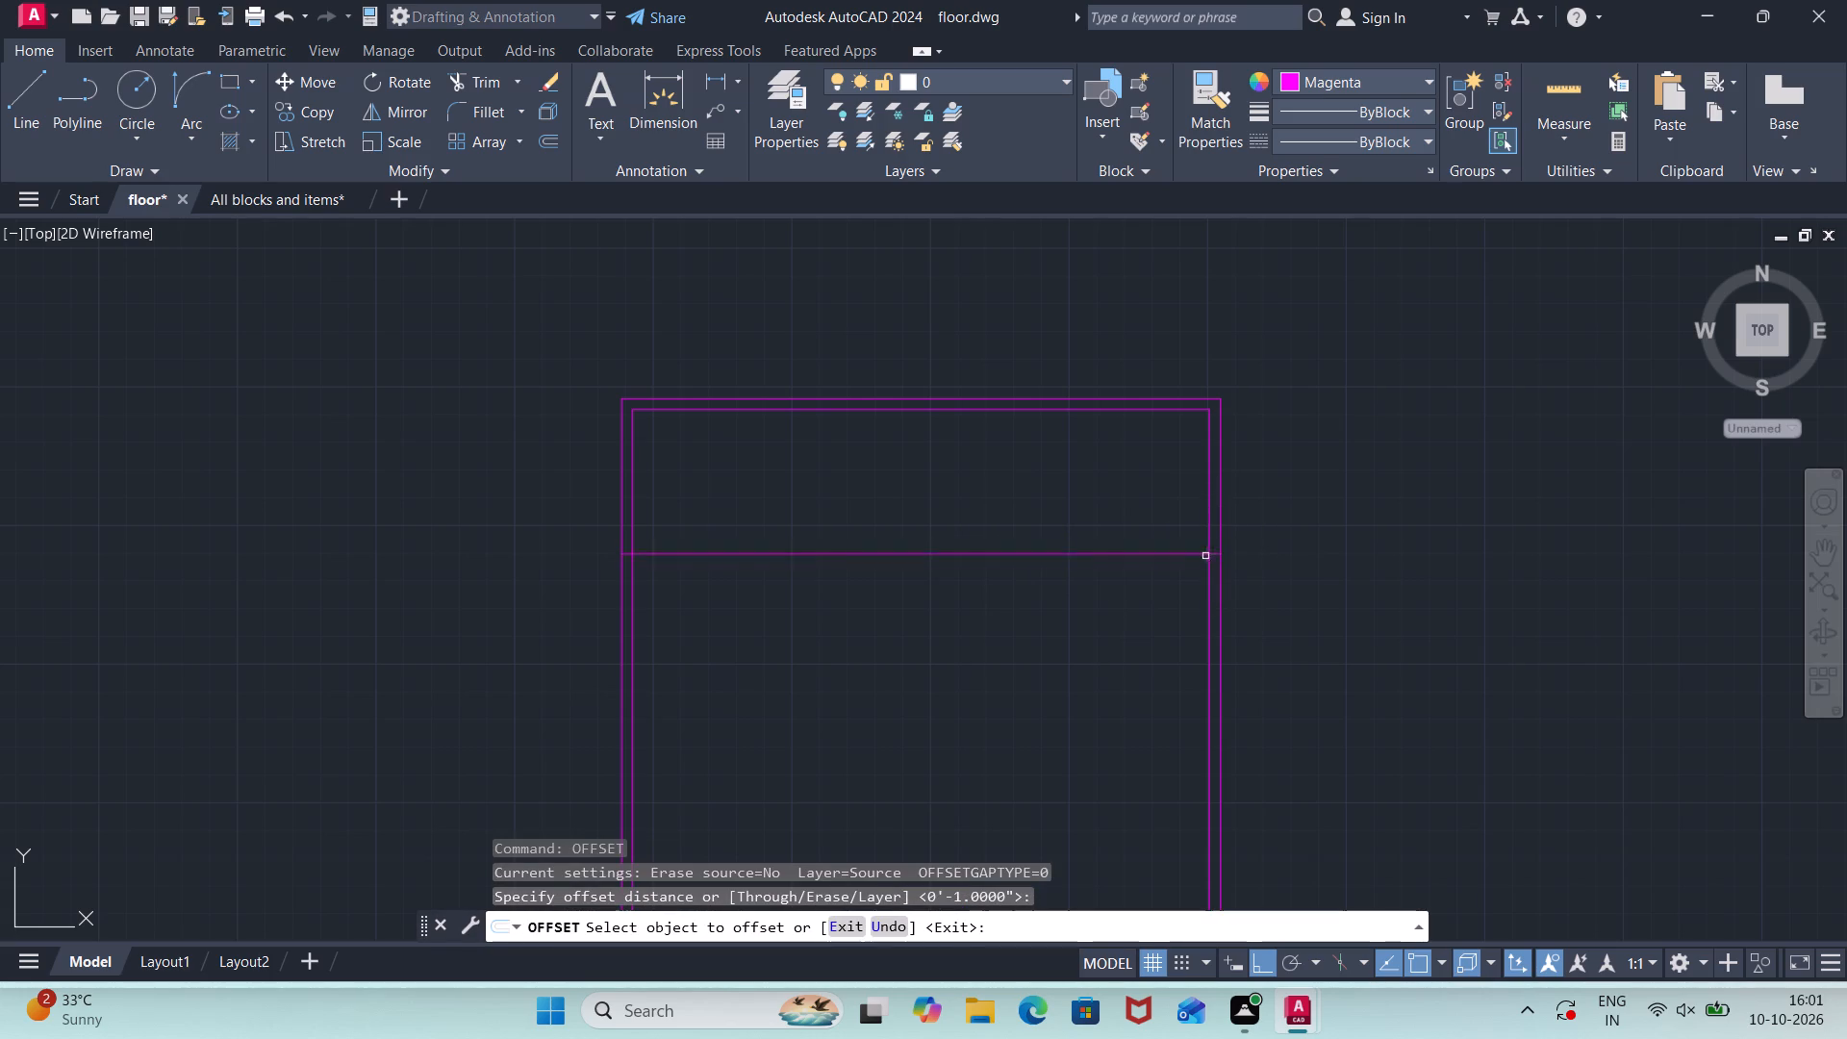
pyautogui.click(1180, 606)
pyautogui.scroll(-4, 1170, 607)
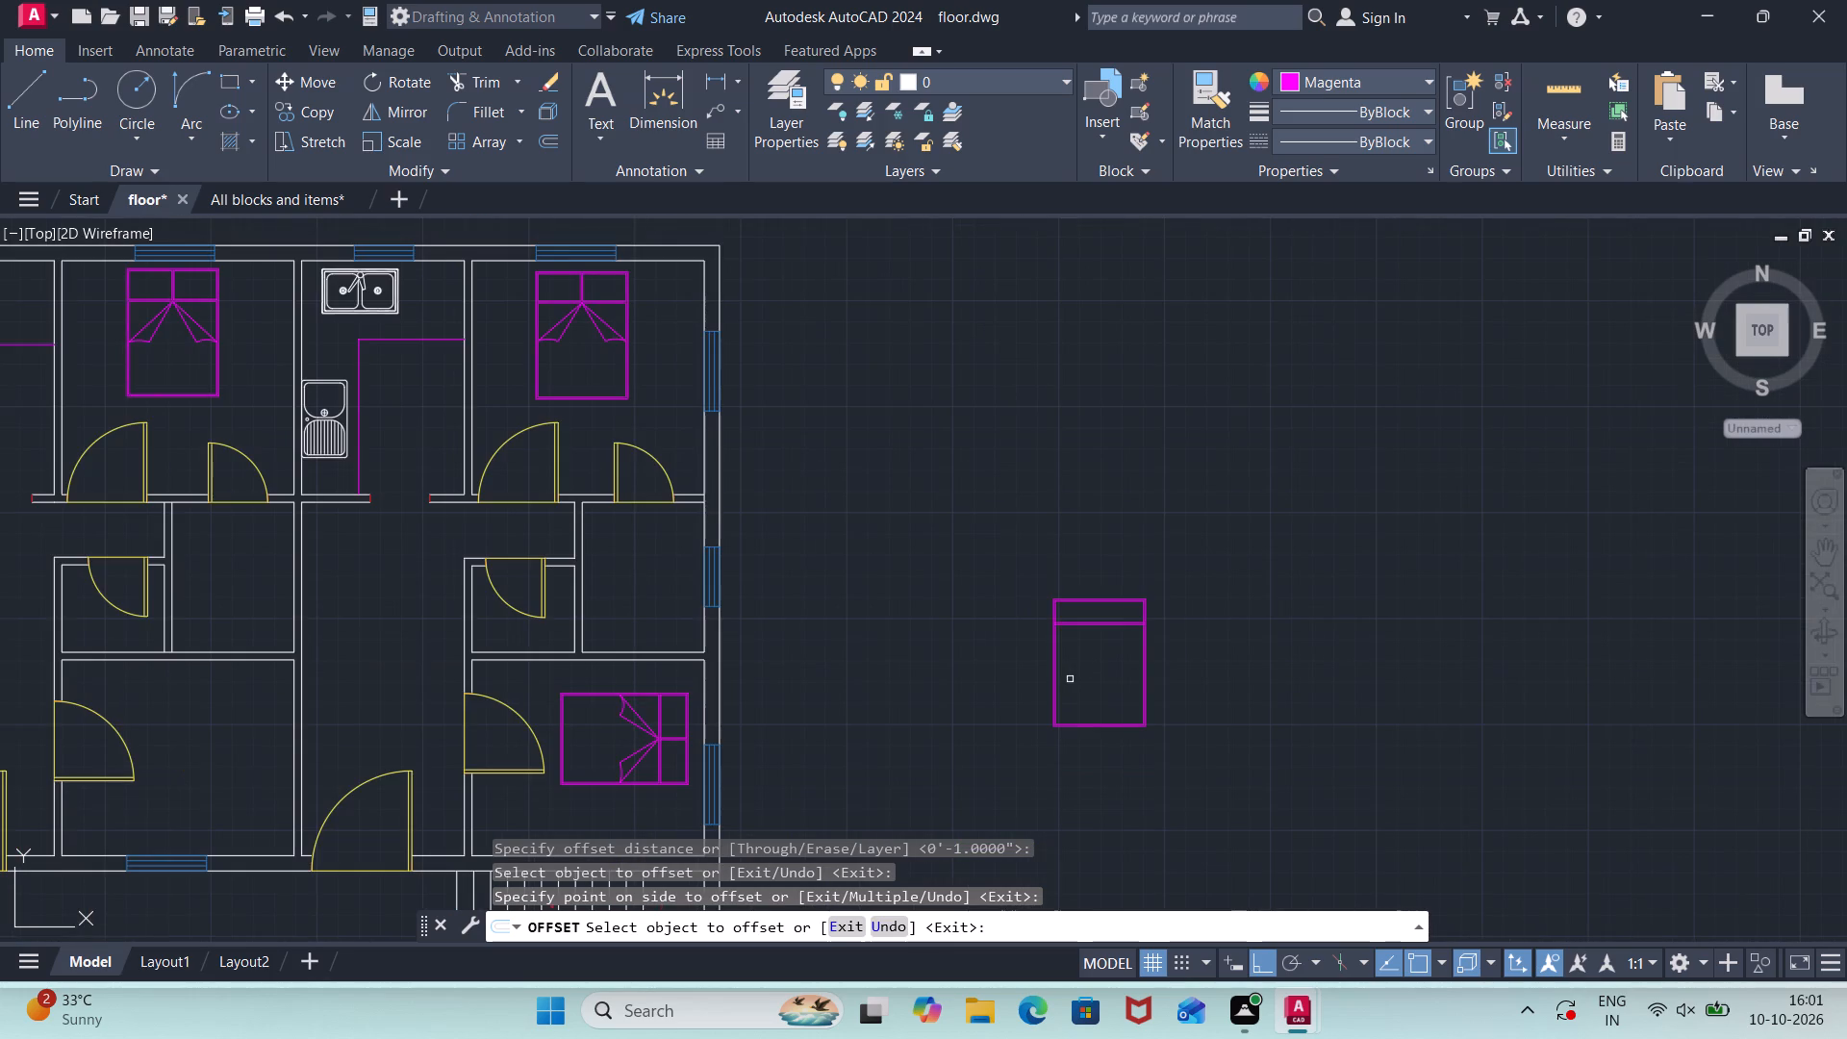
pyautogui.press('Escape')
pyautogui.press('space')
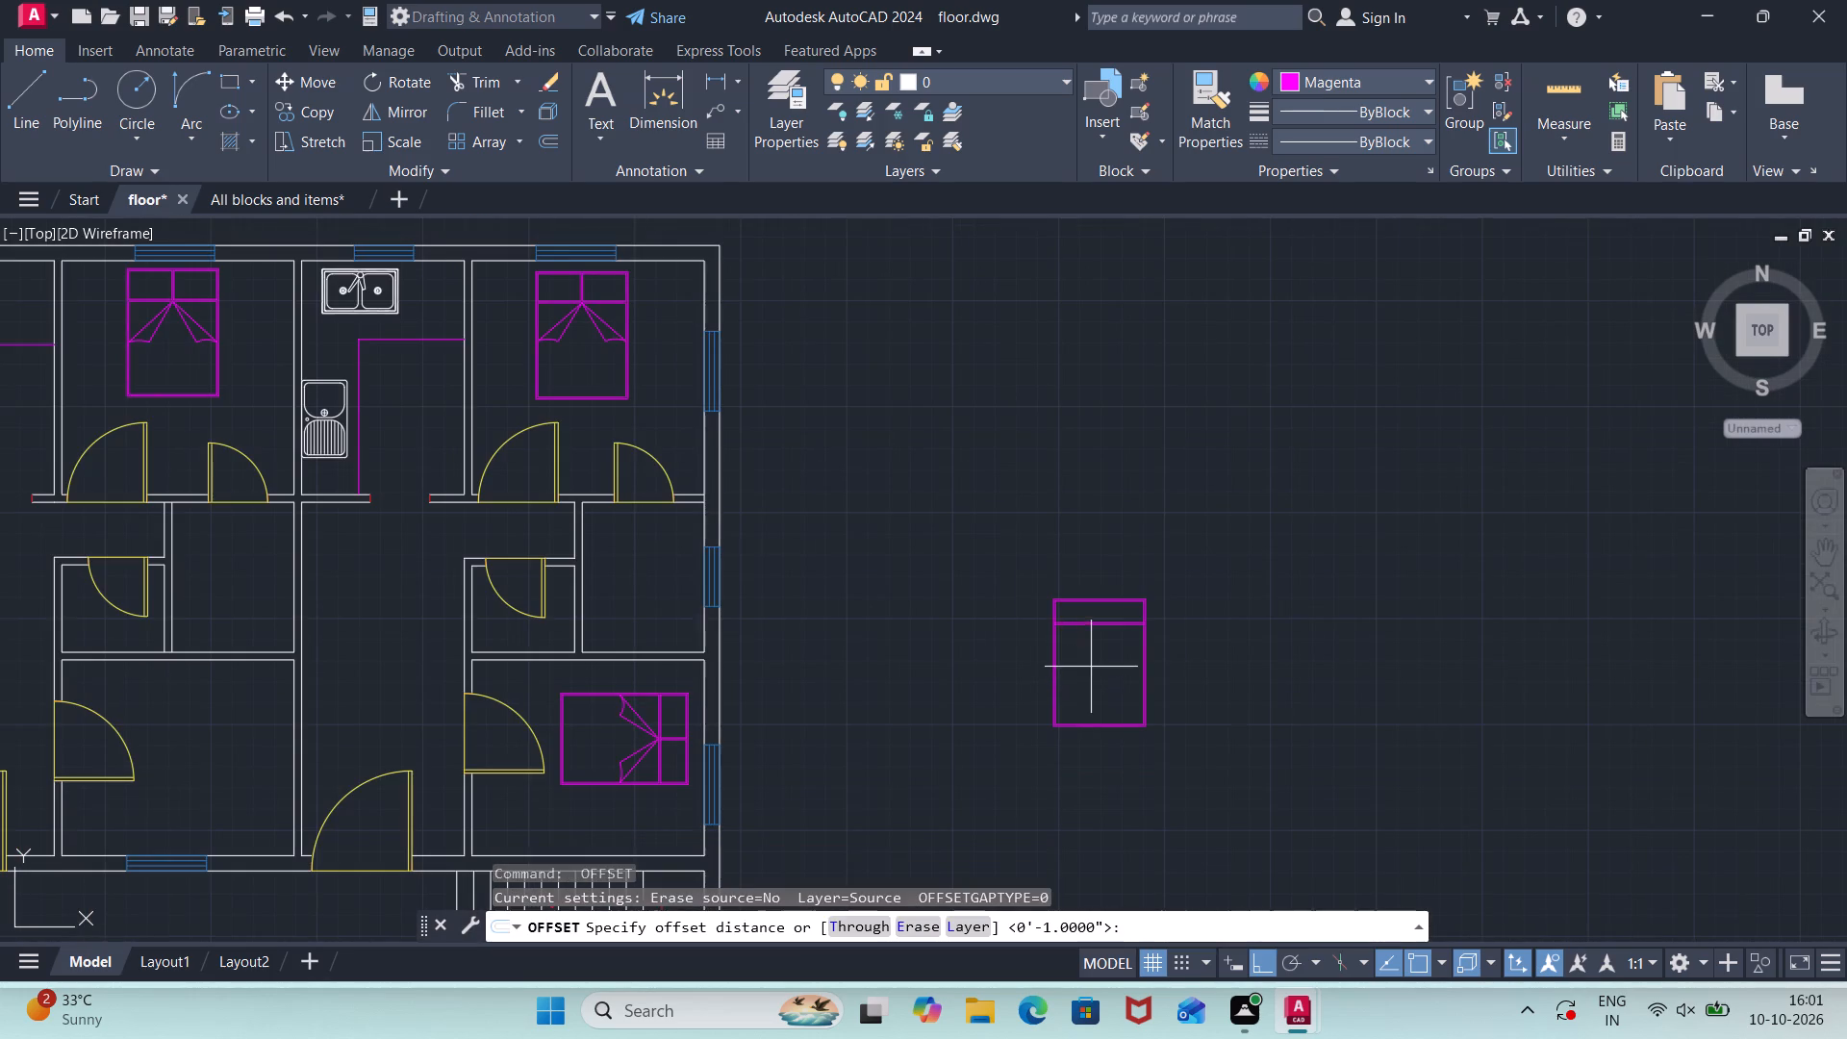
pyautogui.scroll(3, 1091, 666)
pyautogui.press('space')
pyautogui.click(1157, 509)
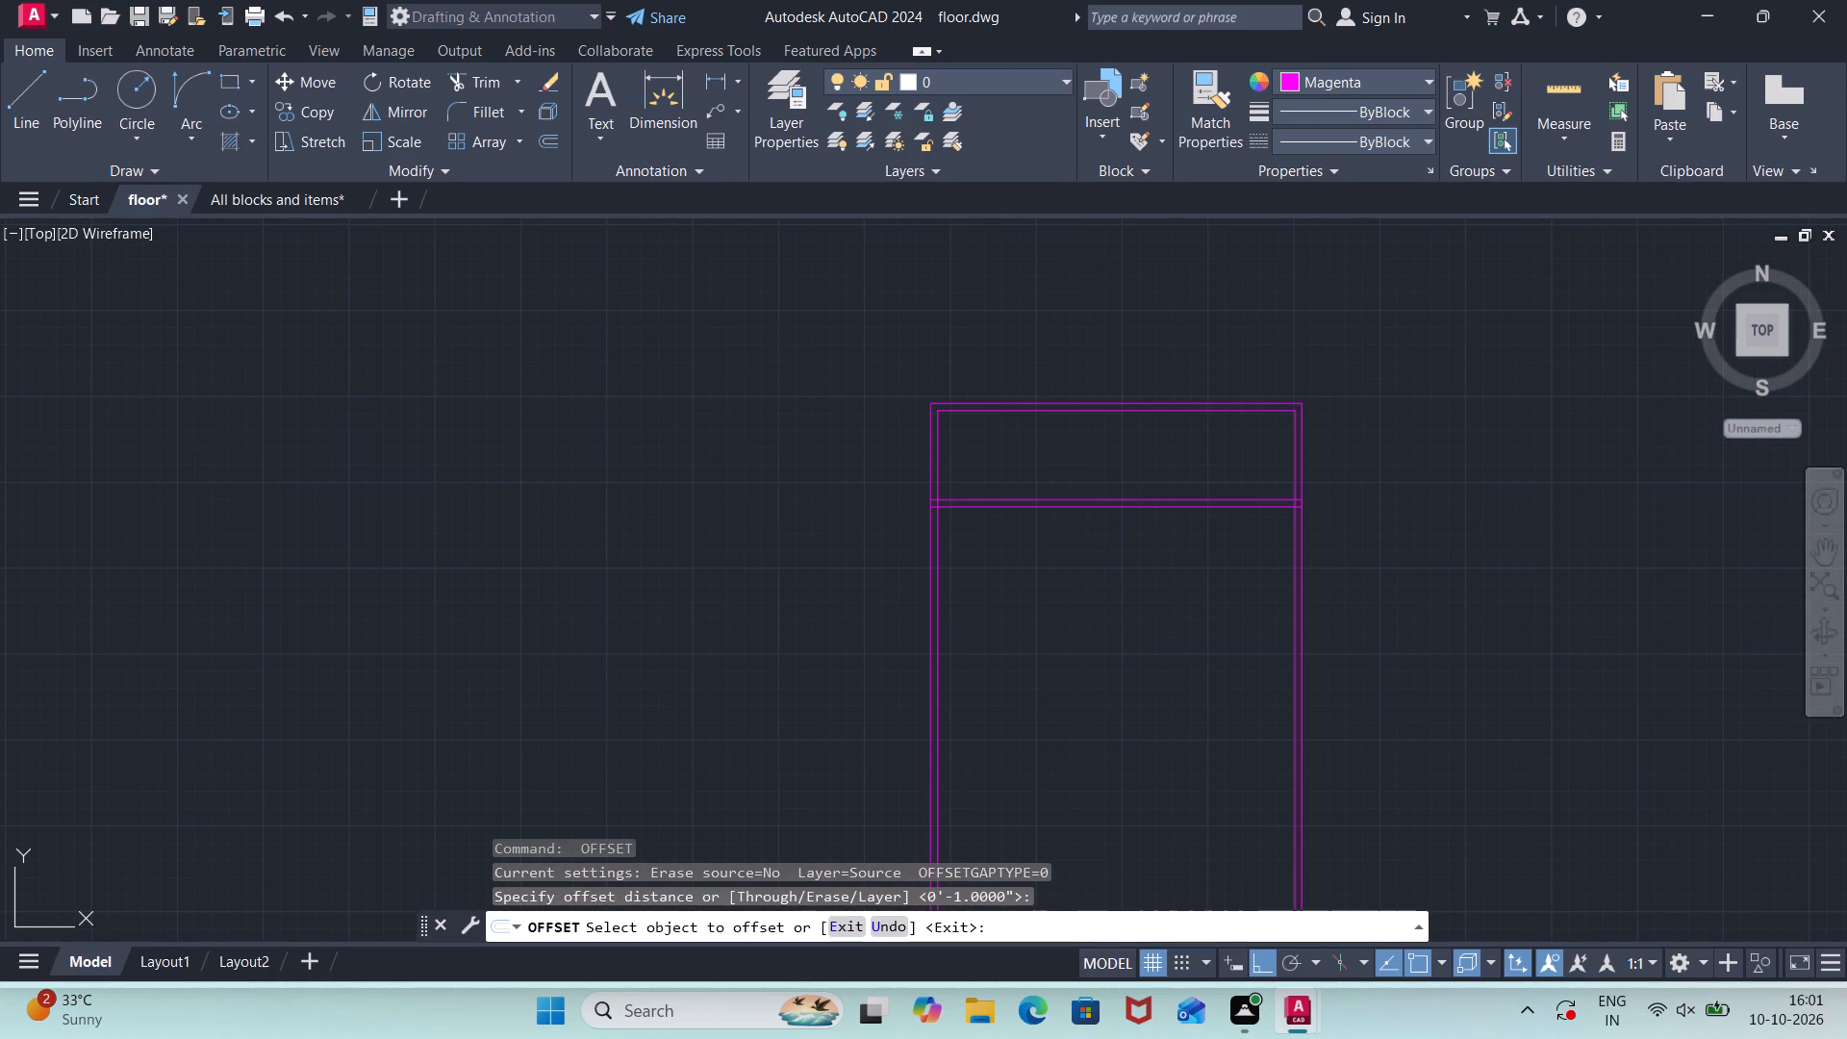
pyautogui.click(1161, 541)
pyautogui.press('Escape')
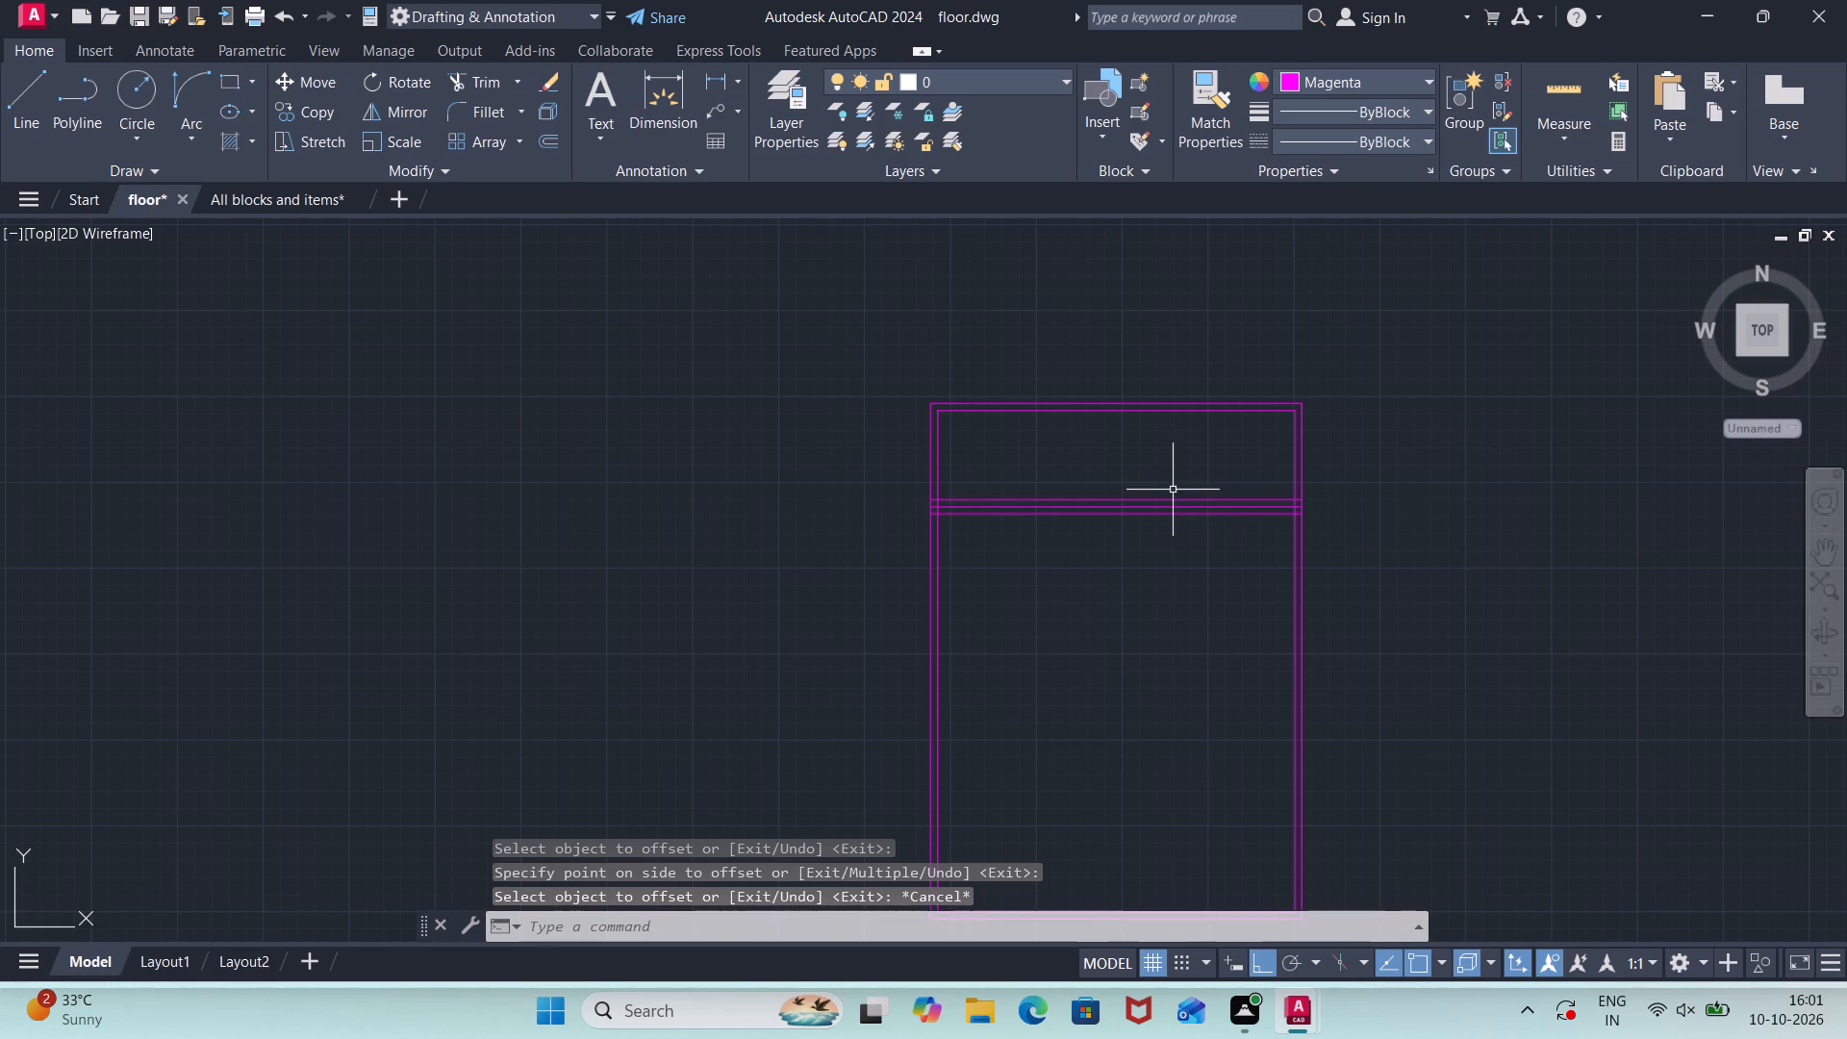
# Delete the northernmost of the three cross lines on the new bed.
pyautogui.click(1175, 498)
pyautogui.press('Delete')
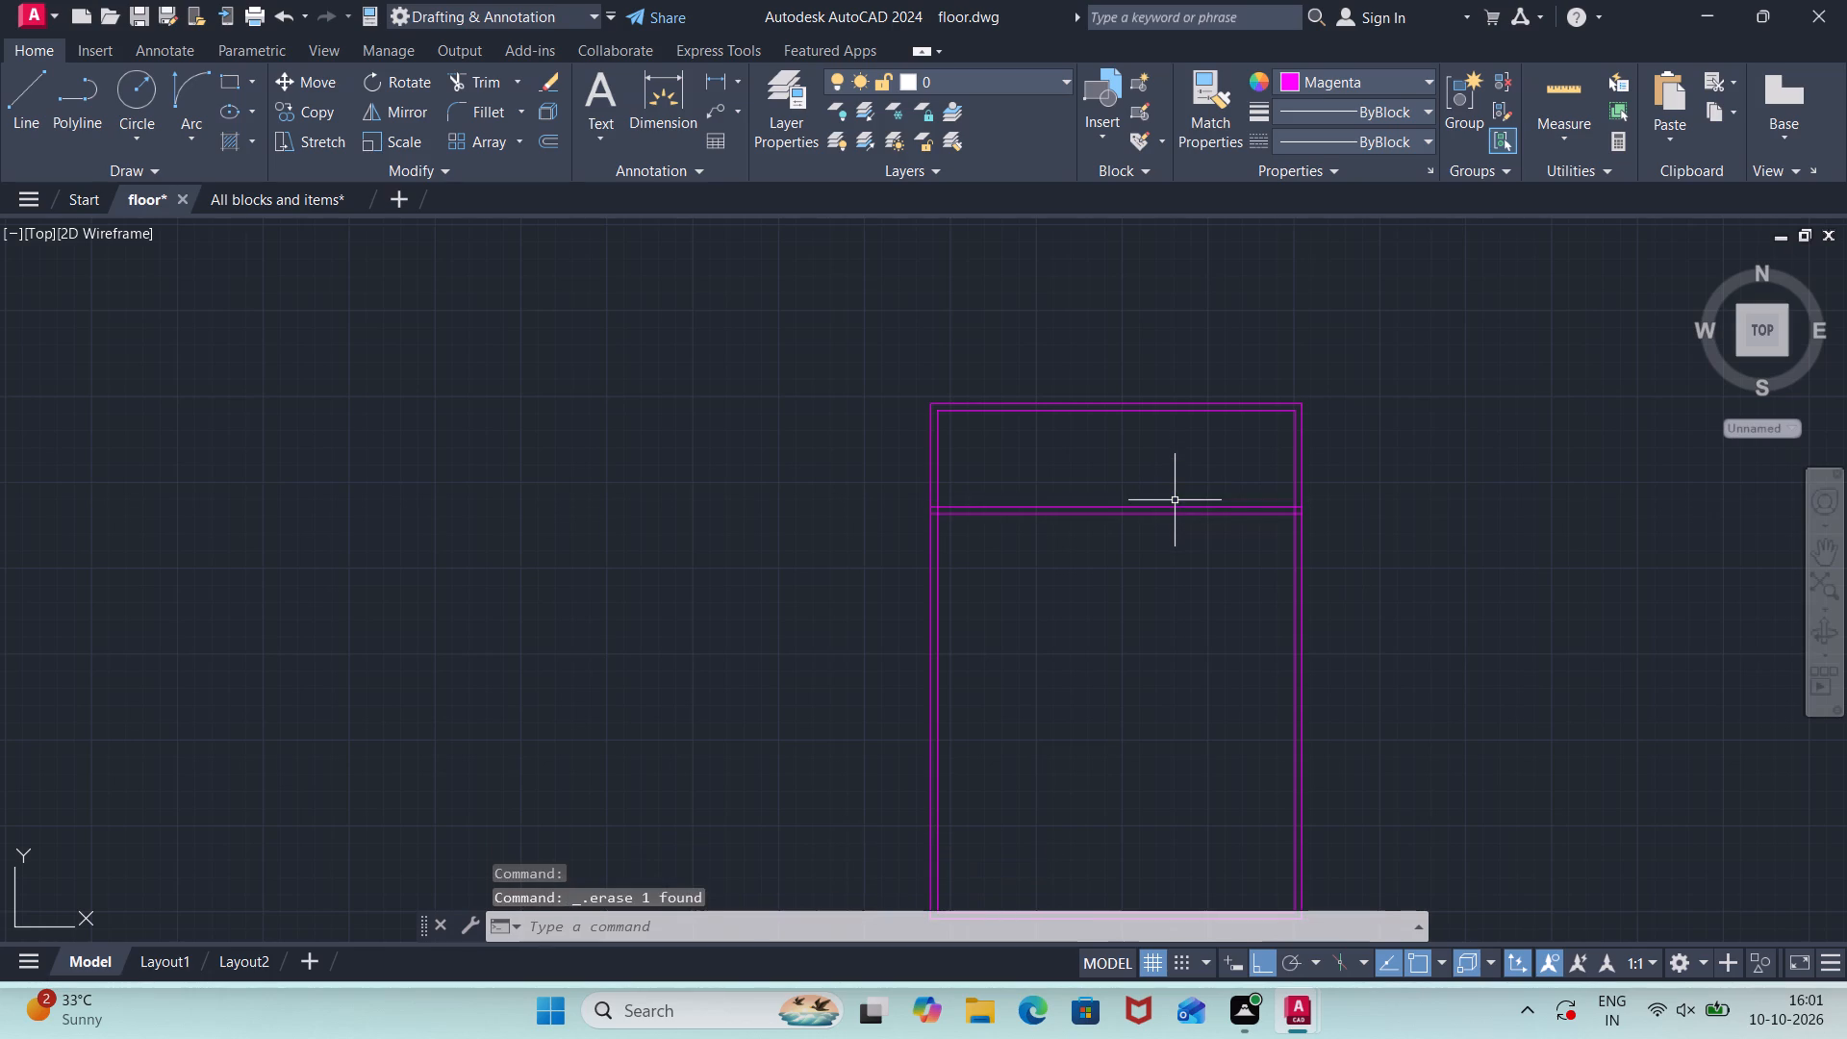
# Draw two mirrored blanket folds from the lower cross line's midpoint to the inner side edges, each with a 1' horizontal base.
pyautogui.press('l')
pyautogui.press('Return')
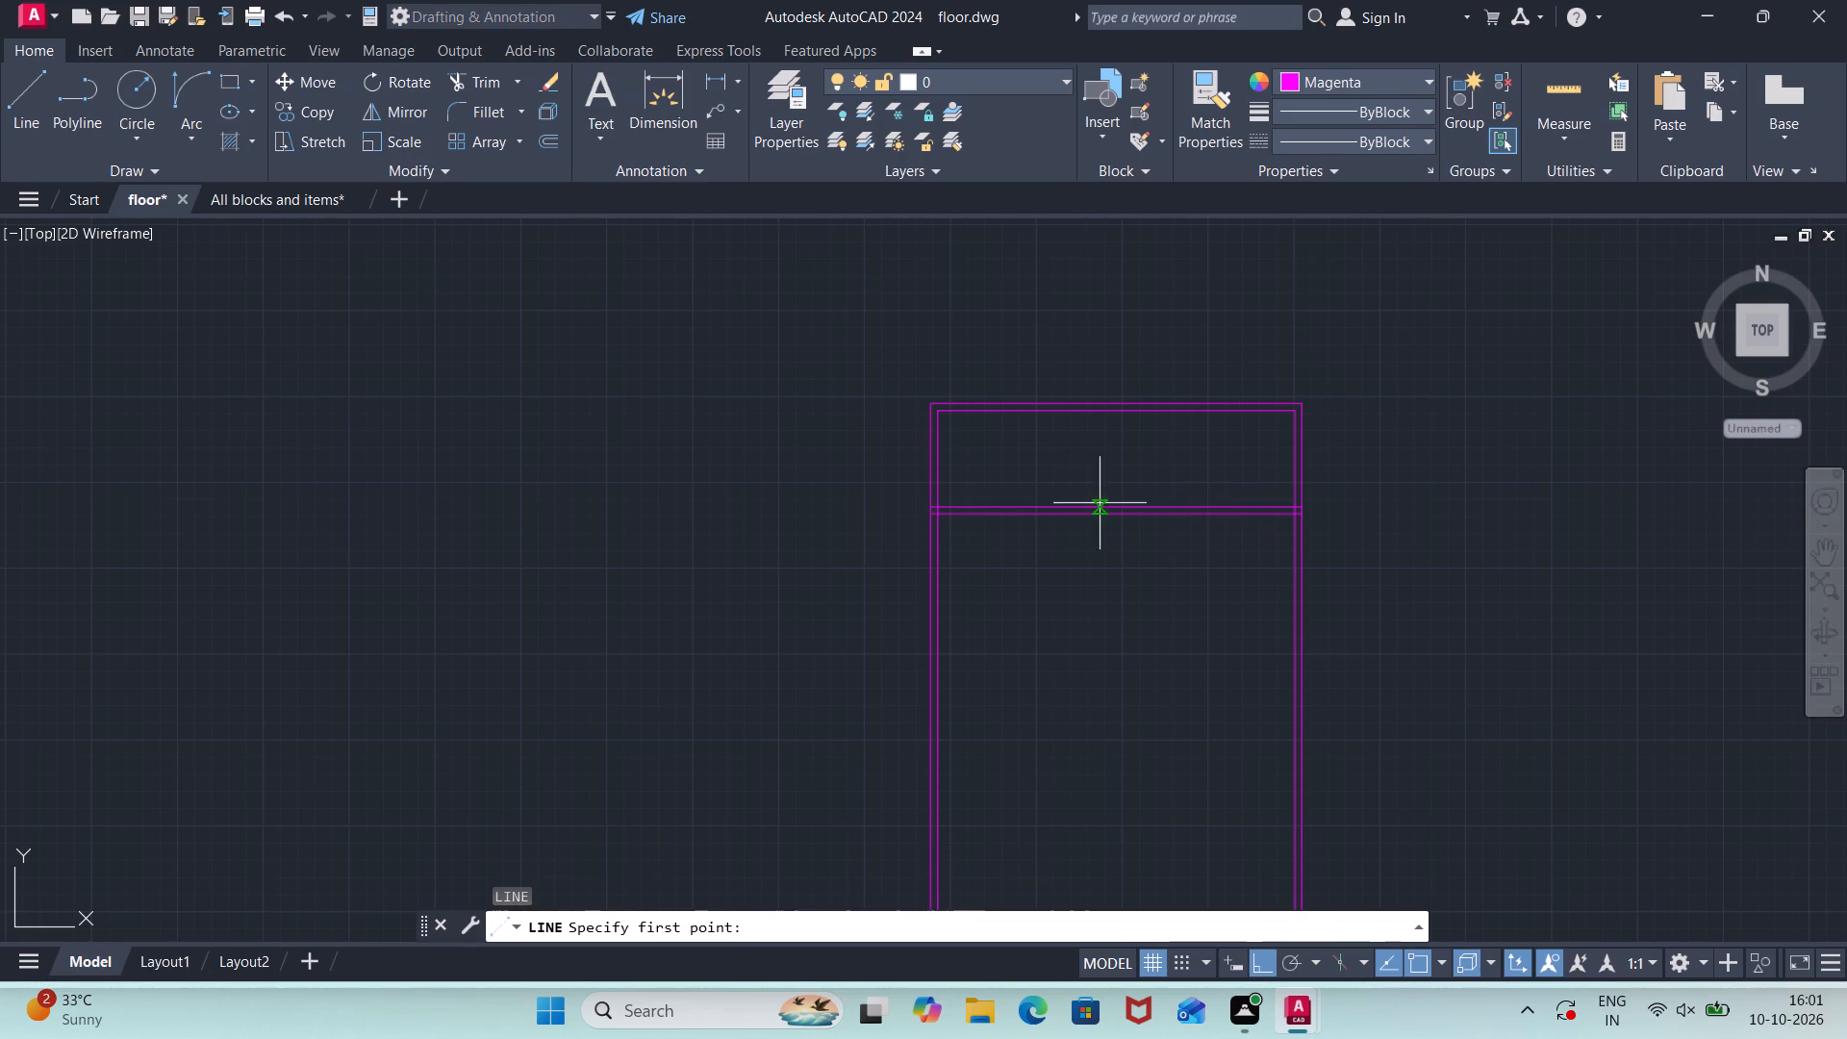
pyautogui.click(1123, 517)
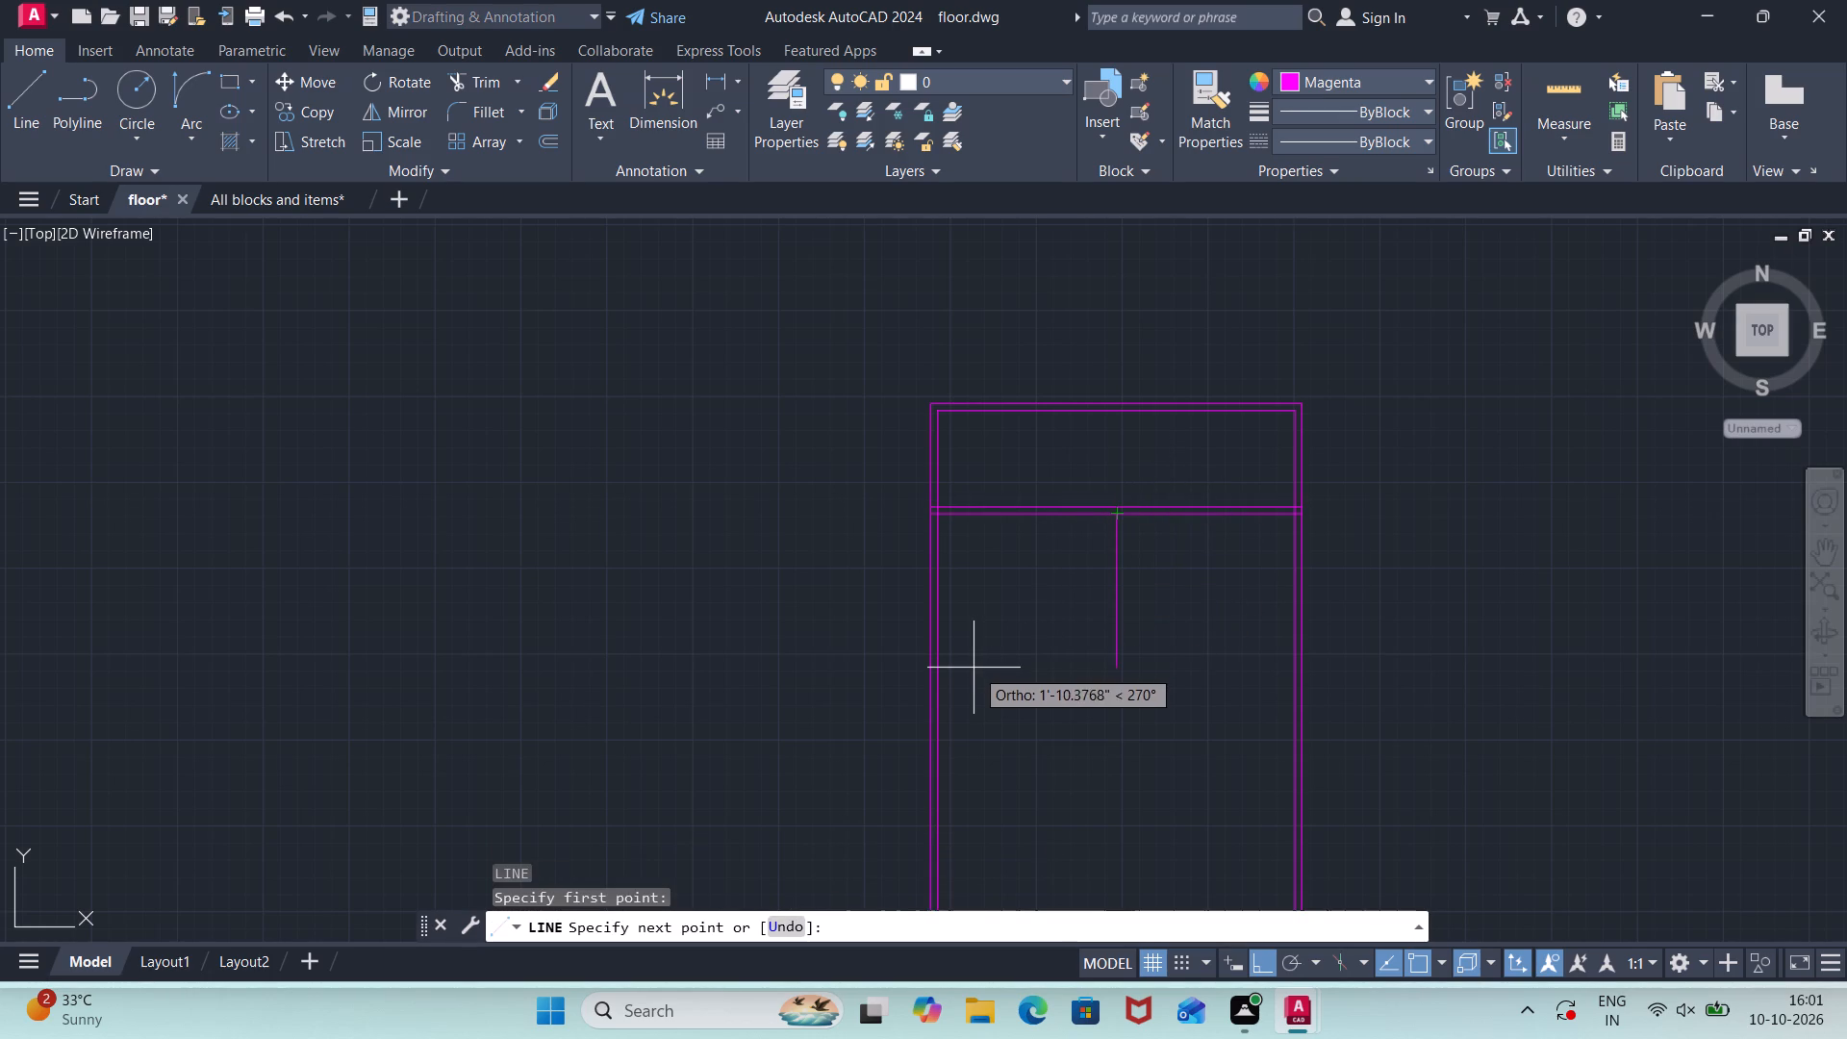
pyautogui.press('F8')
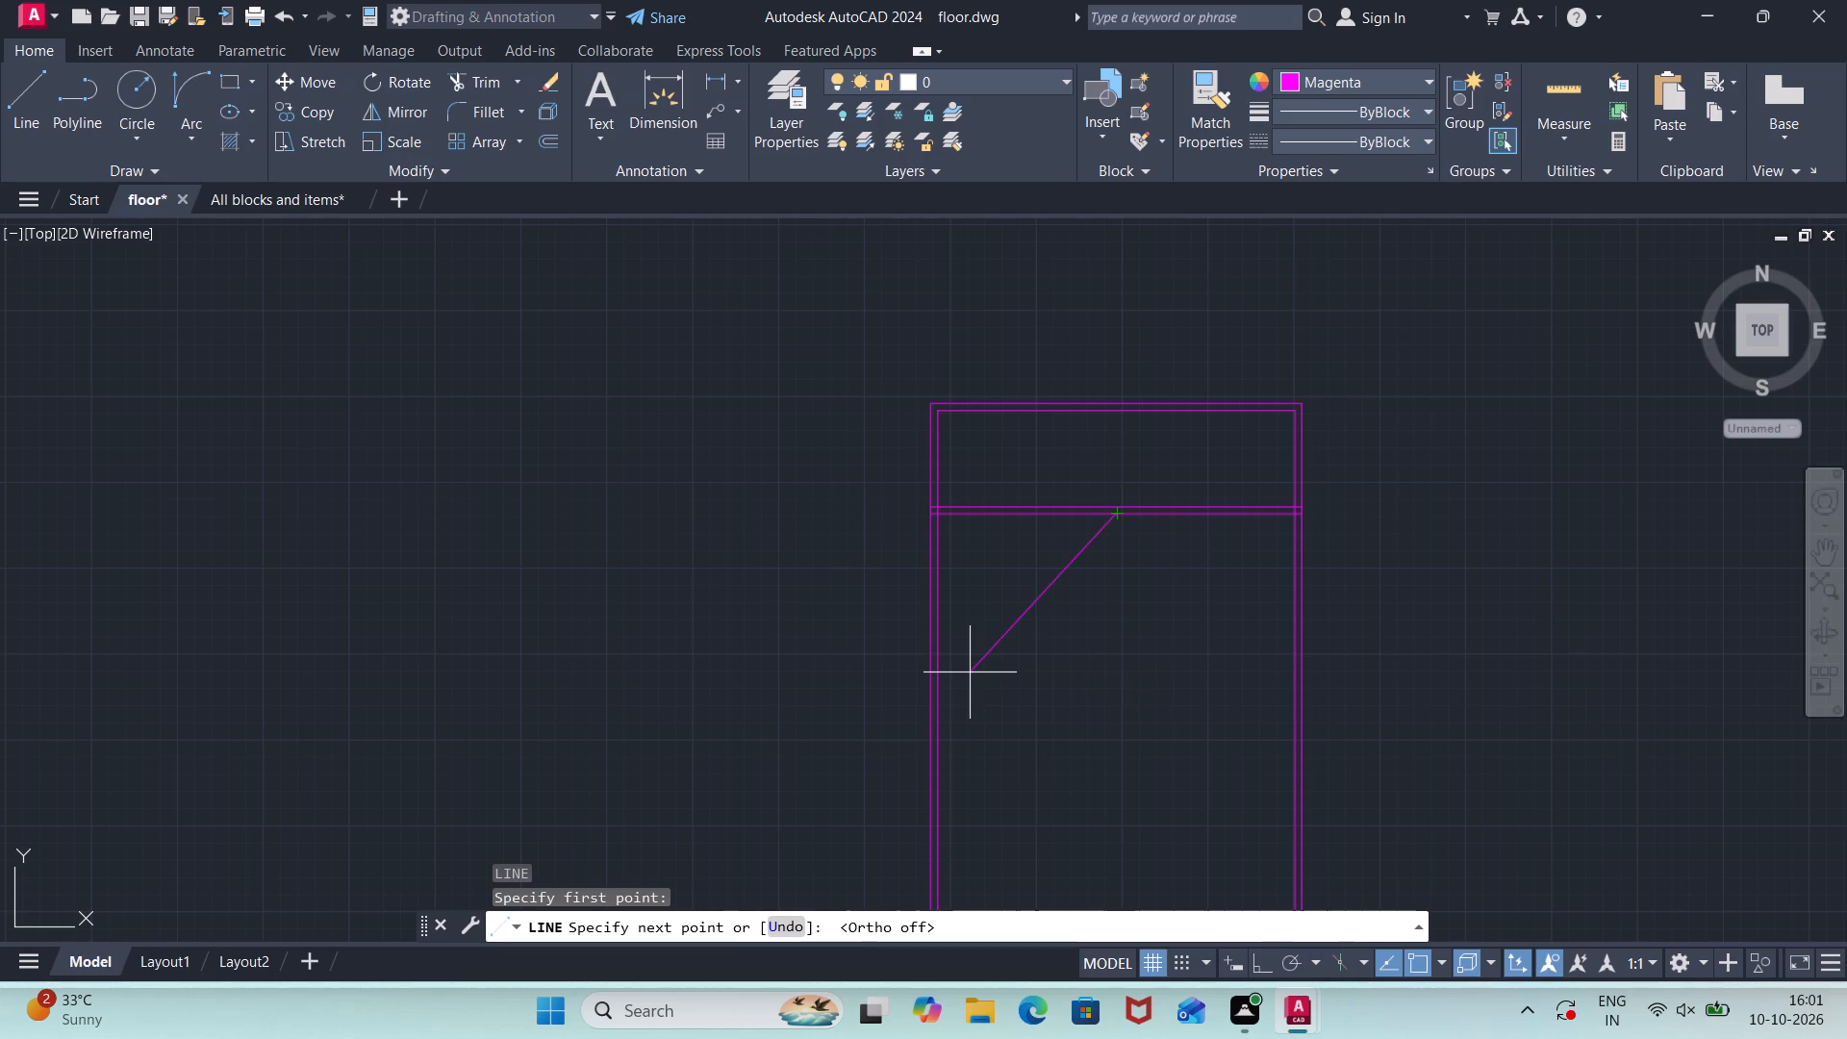
pyautogui.click(939, 721)
pyautogui.write("1'")
pyautogui.press('Return')
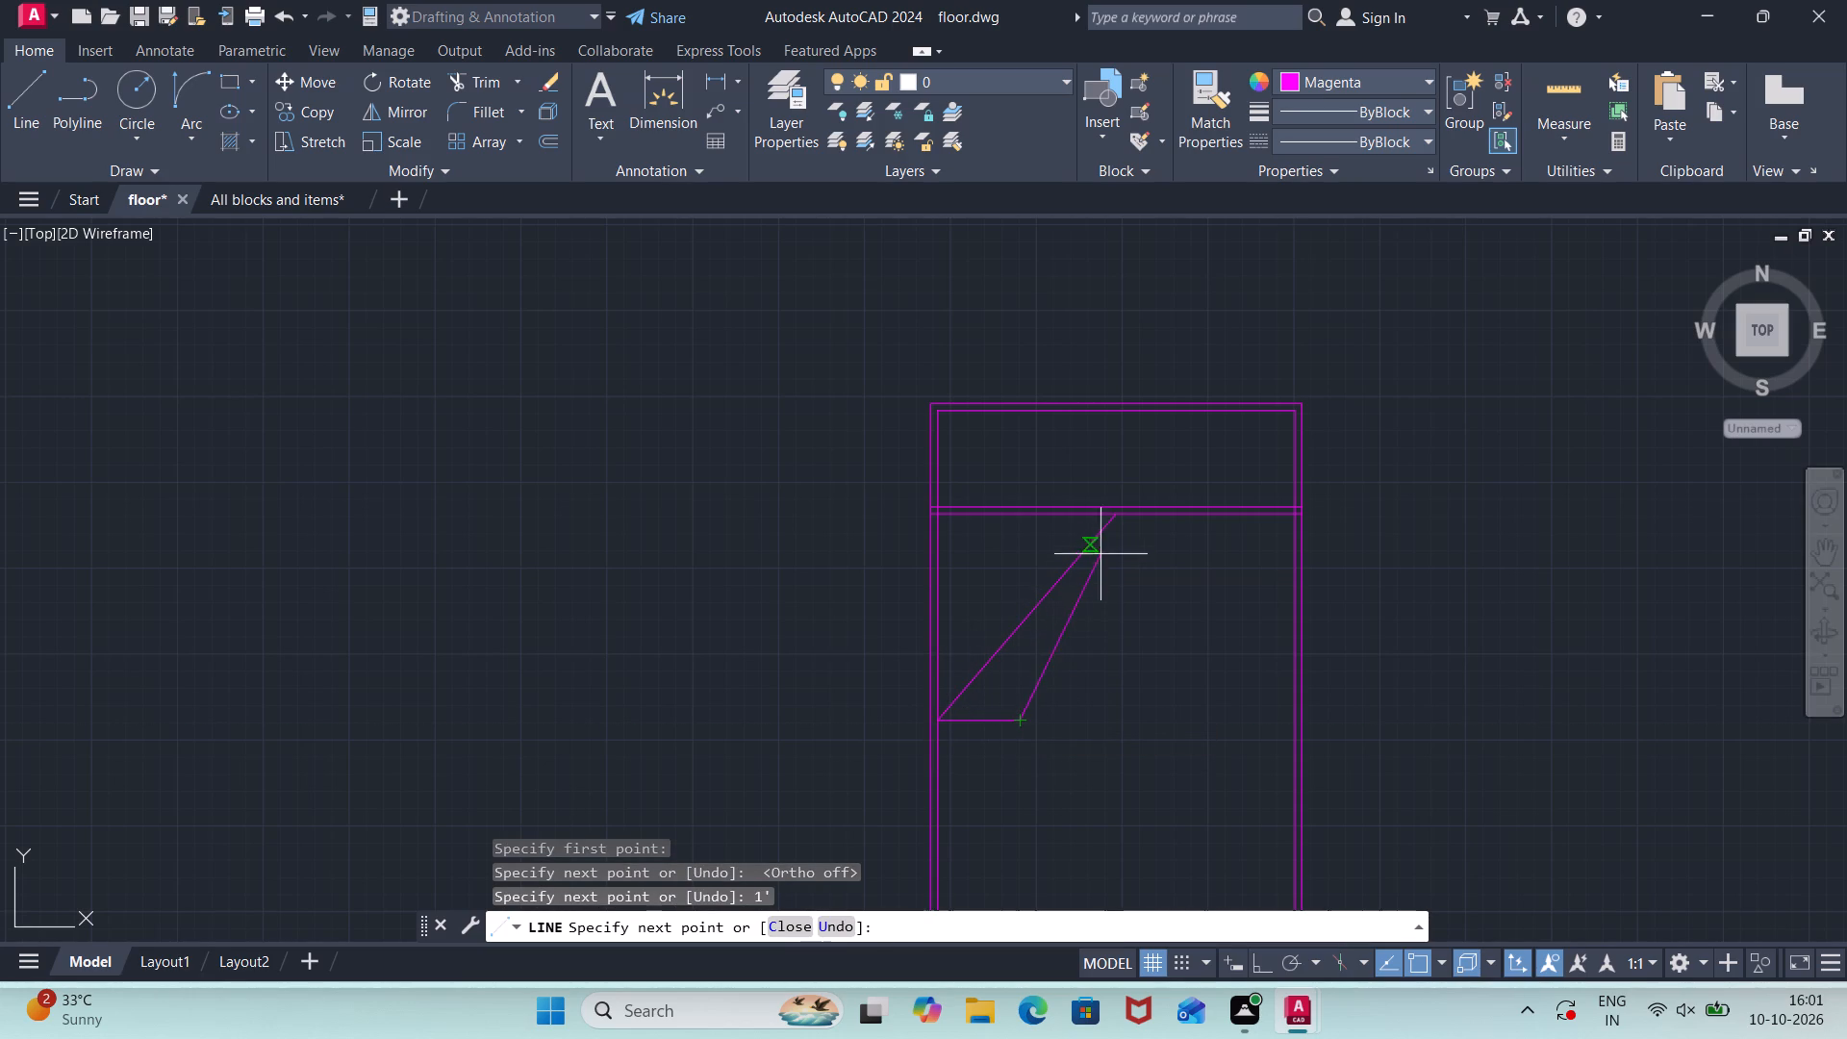
pyautogui.click(1118, 517)
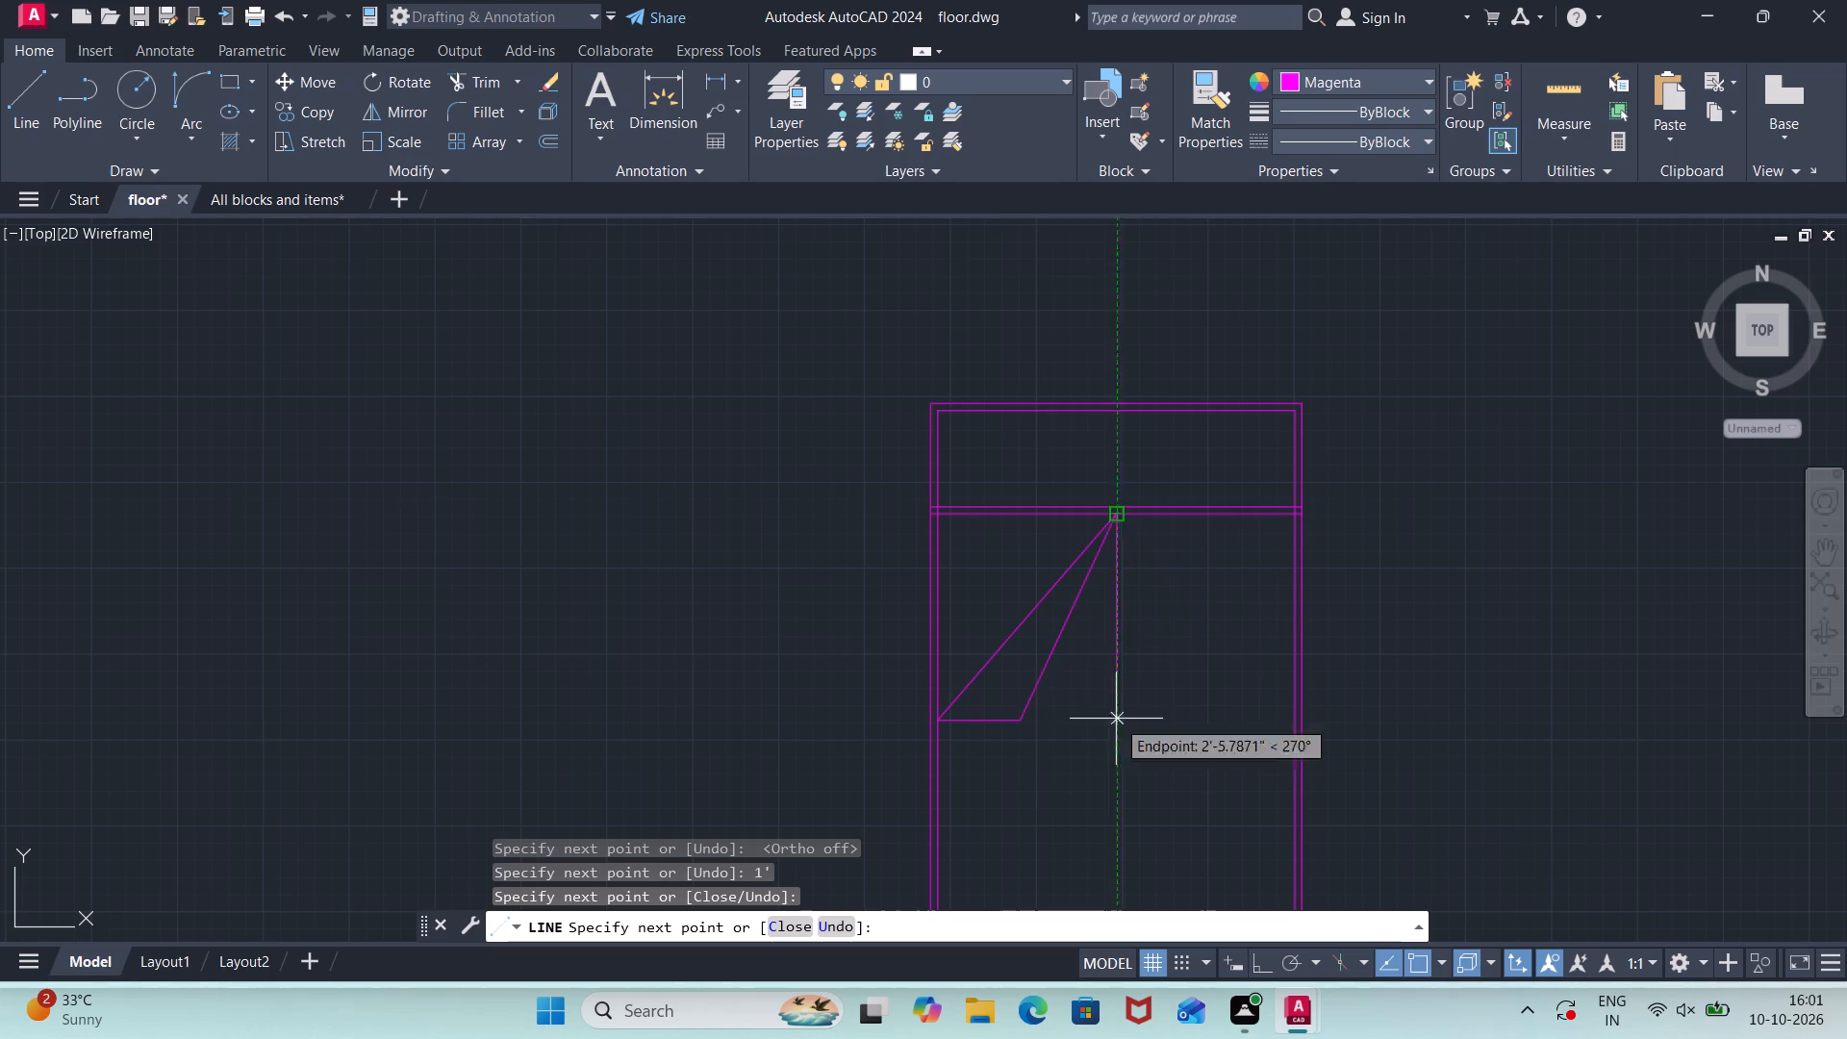
pyautogui.click(1293, 717)
pyautogui.write("1'")
pyautogui.press('Return')
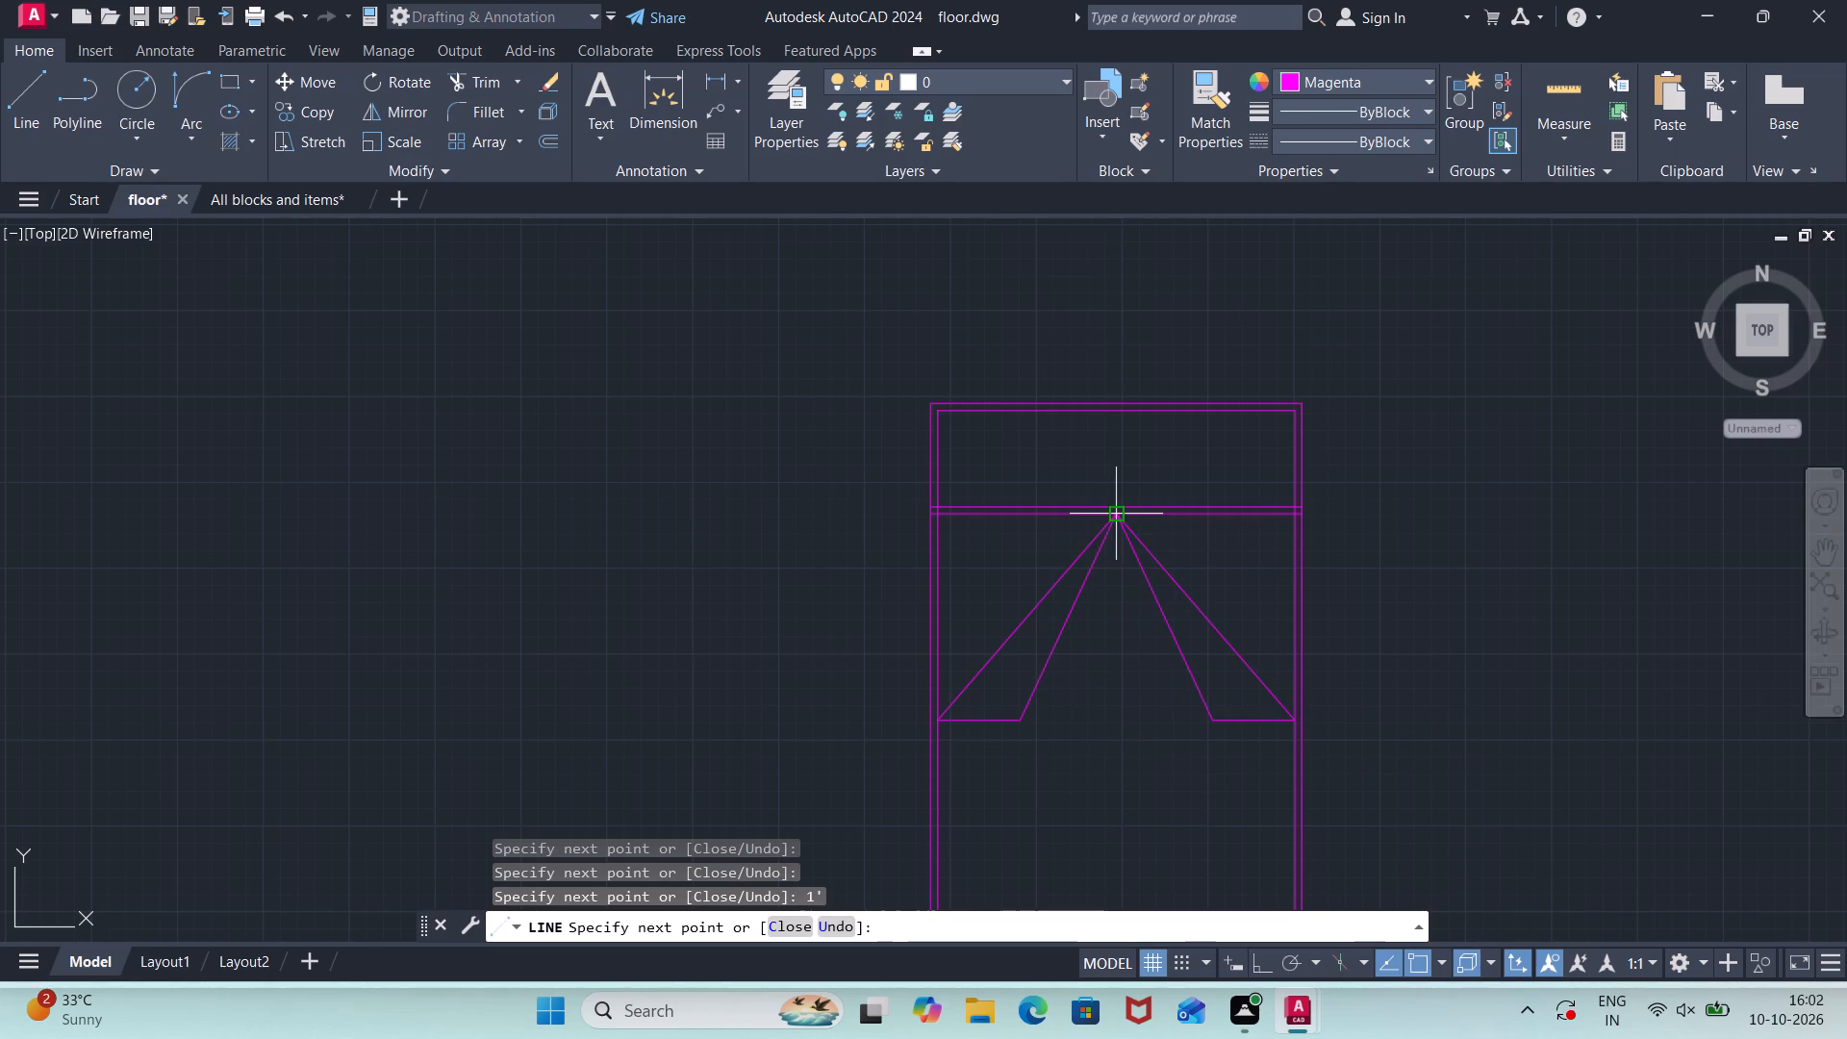
pyautogui.click(1122, 510)
pyautogui.press('Escape')
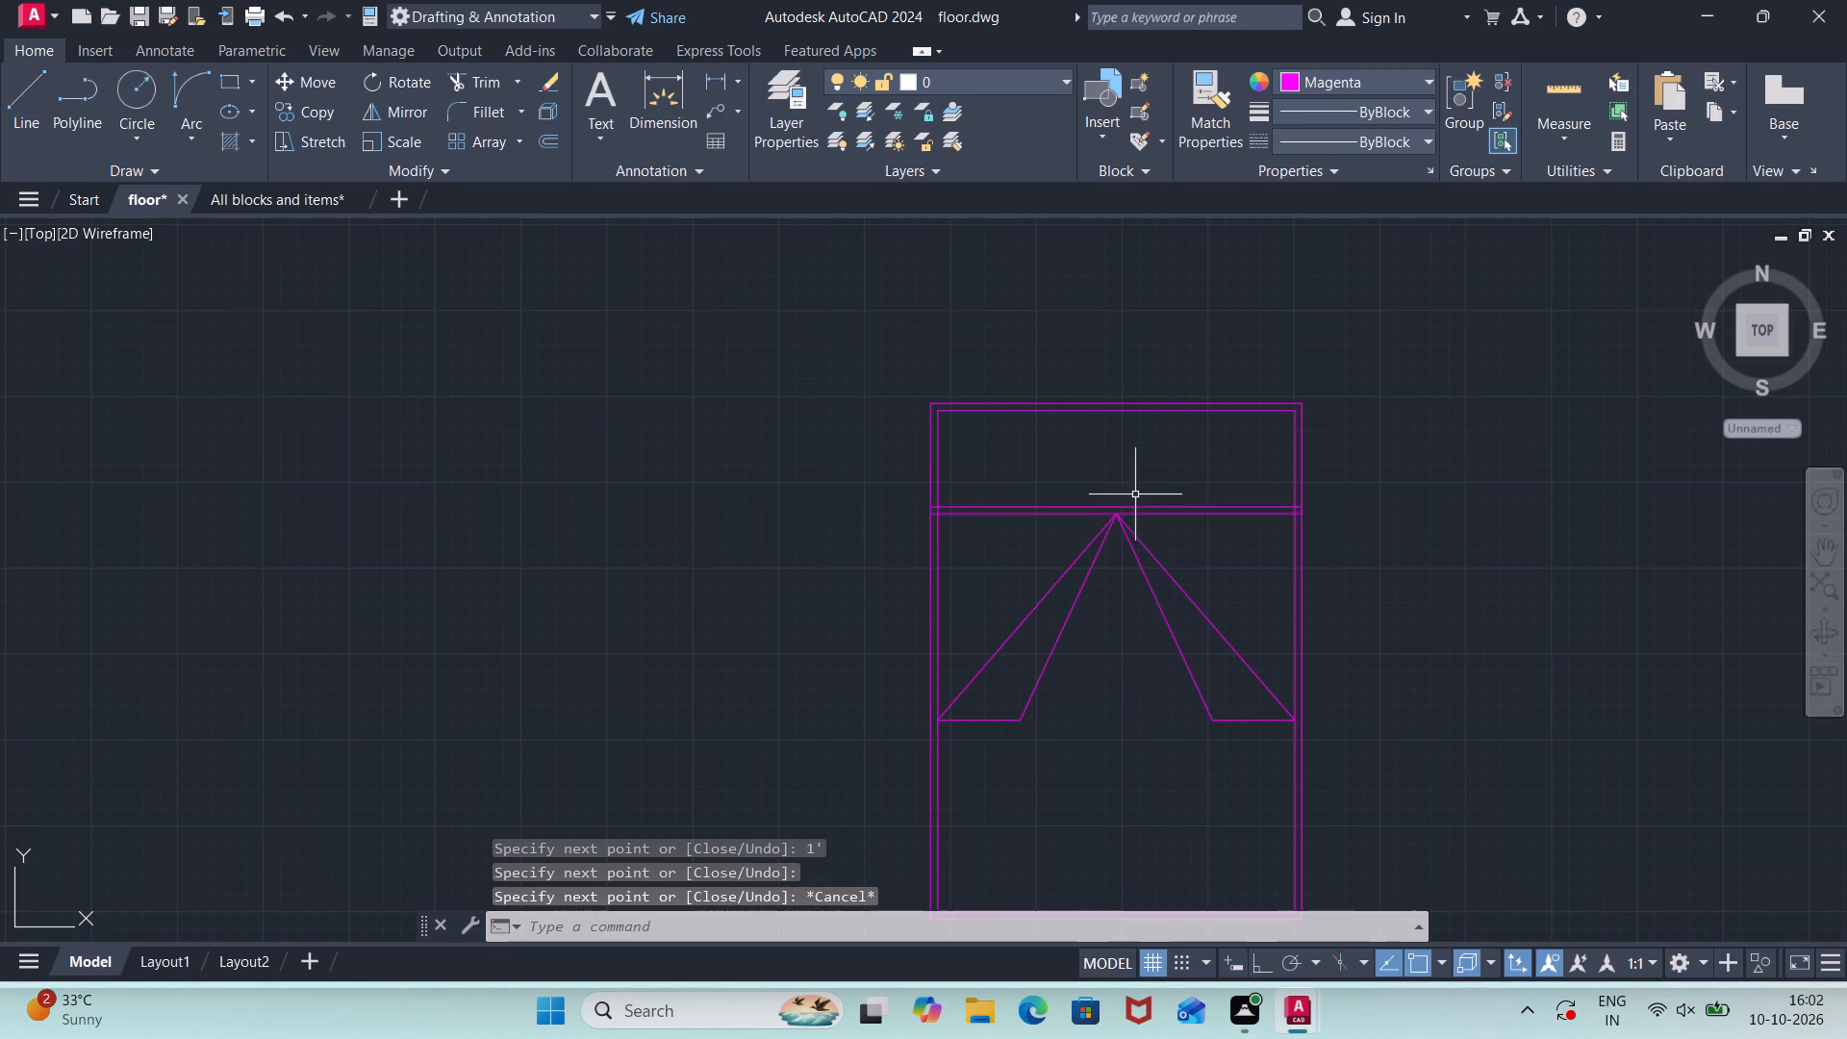
# Draw a vertical line from the upper cross line's midpoint to the inner north edge of the bed, dividing the pillow area.
pyautogui.scroll(3, 1129, 500)
pyautogui.scroll(-3, 1108, 543)
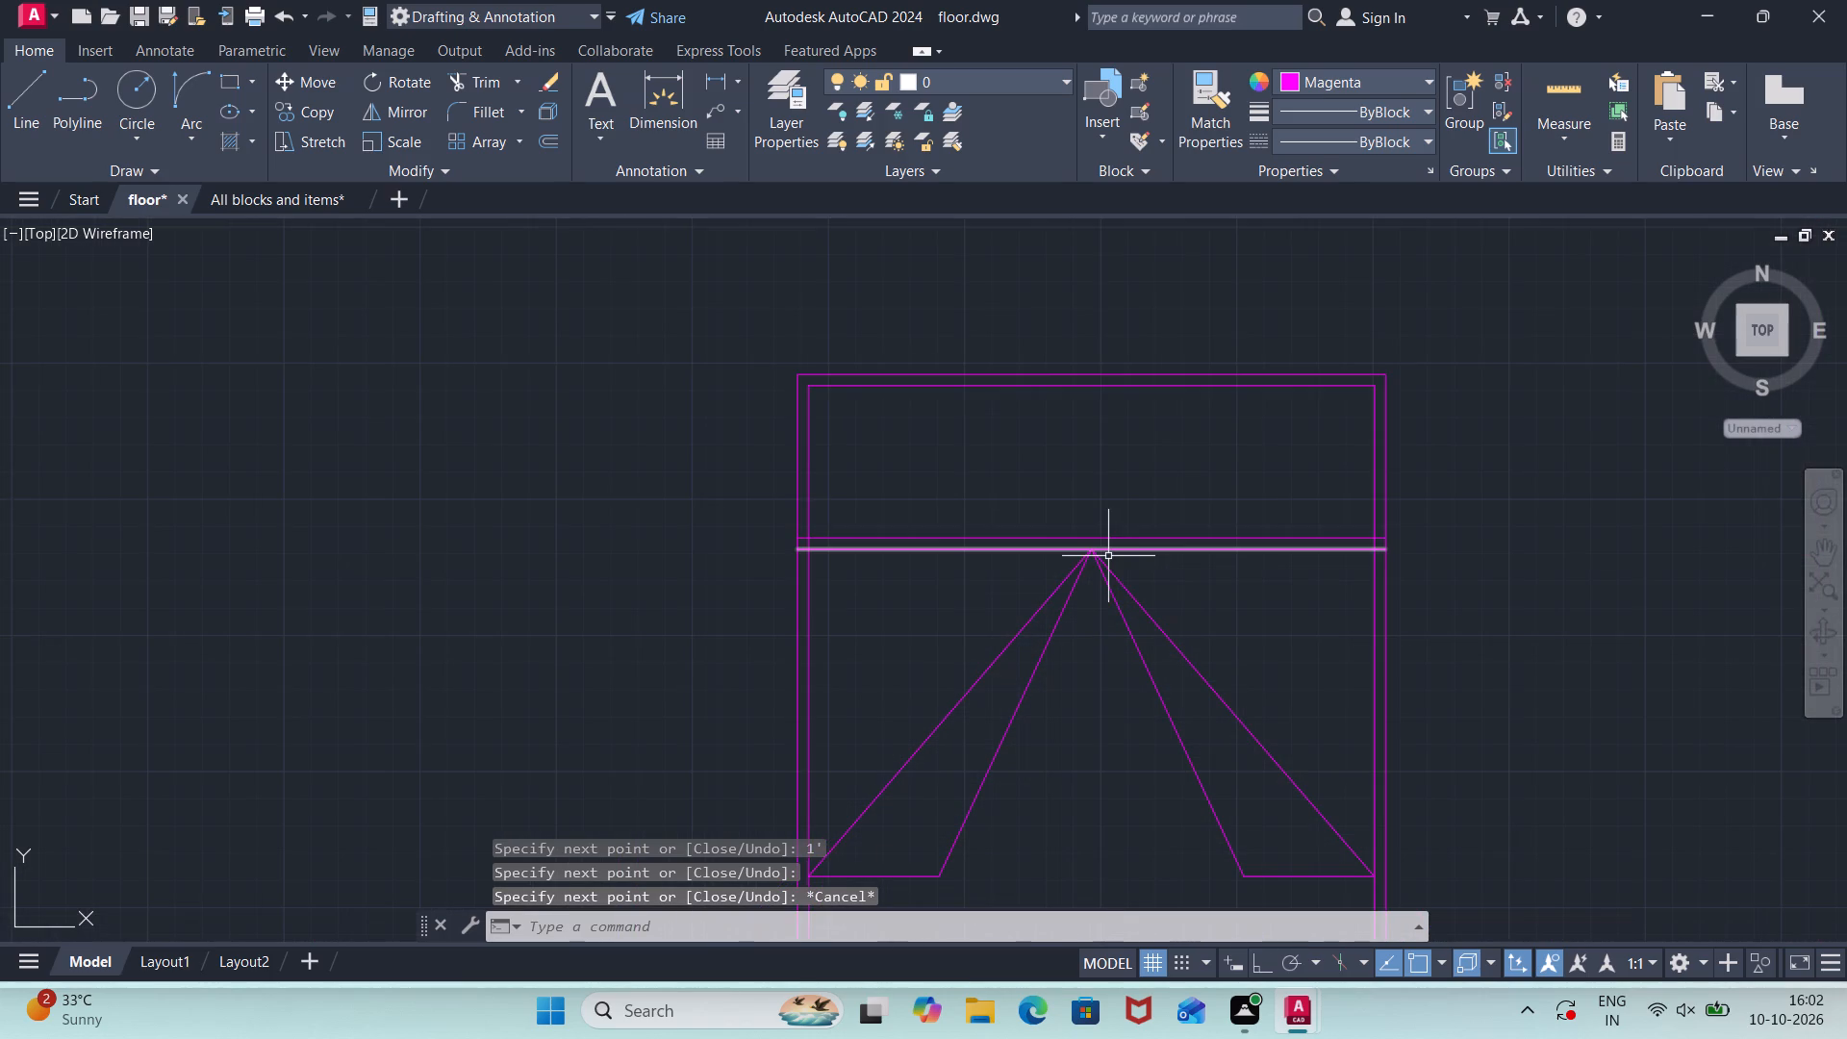
pyautogui.press('l')
pyautogui.press('Return')
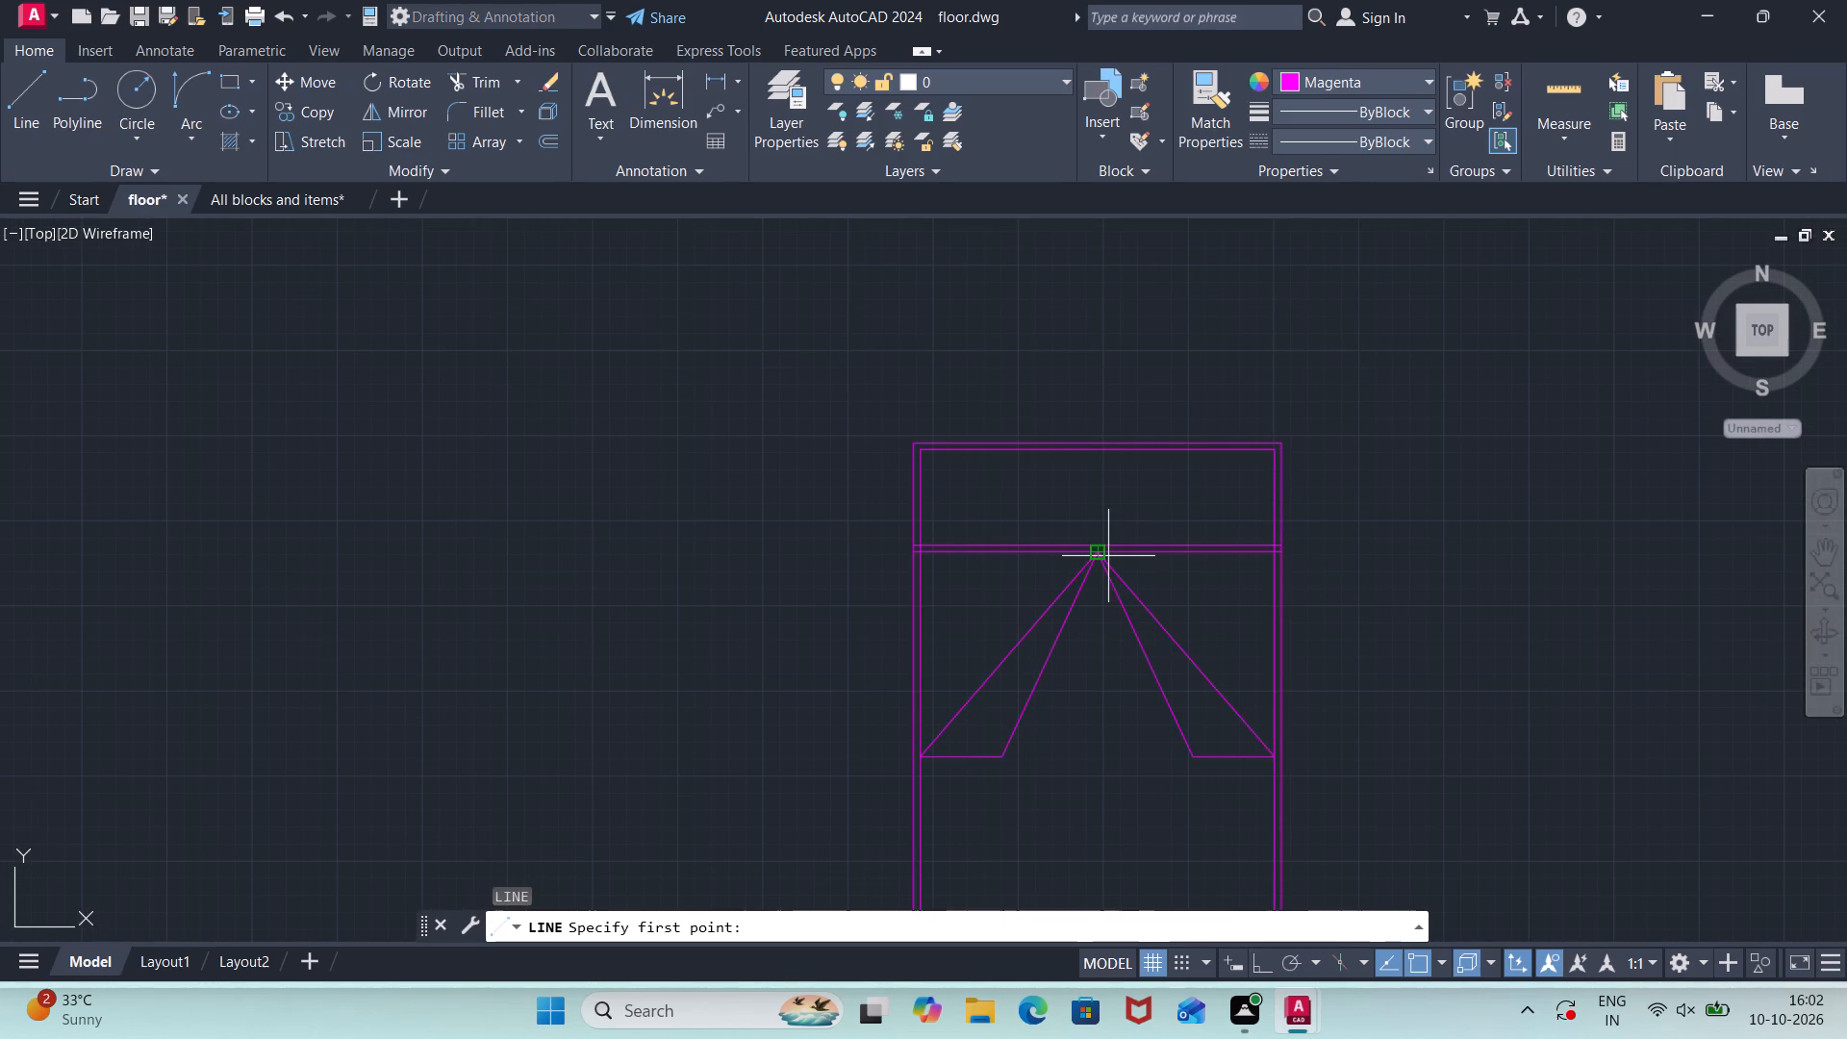
pyautogui.click(1099, 540)
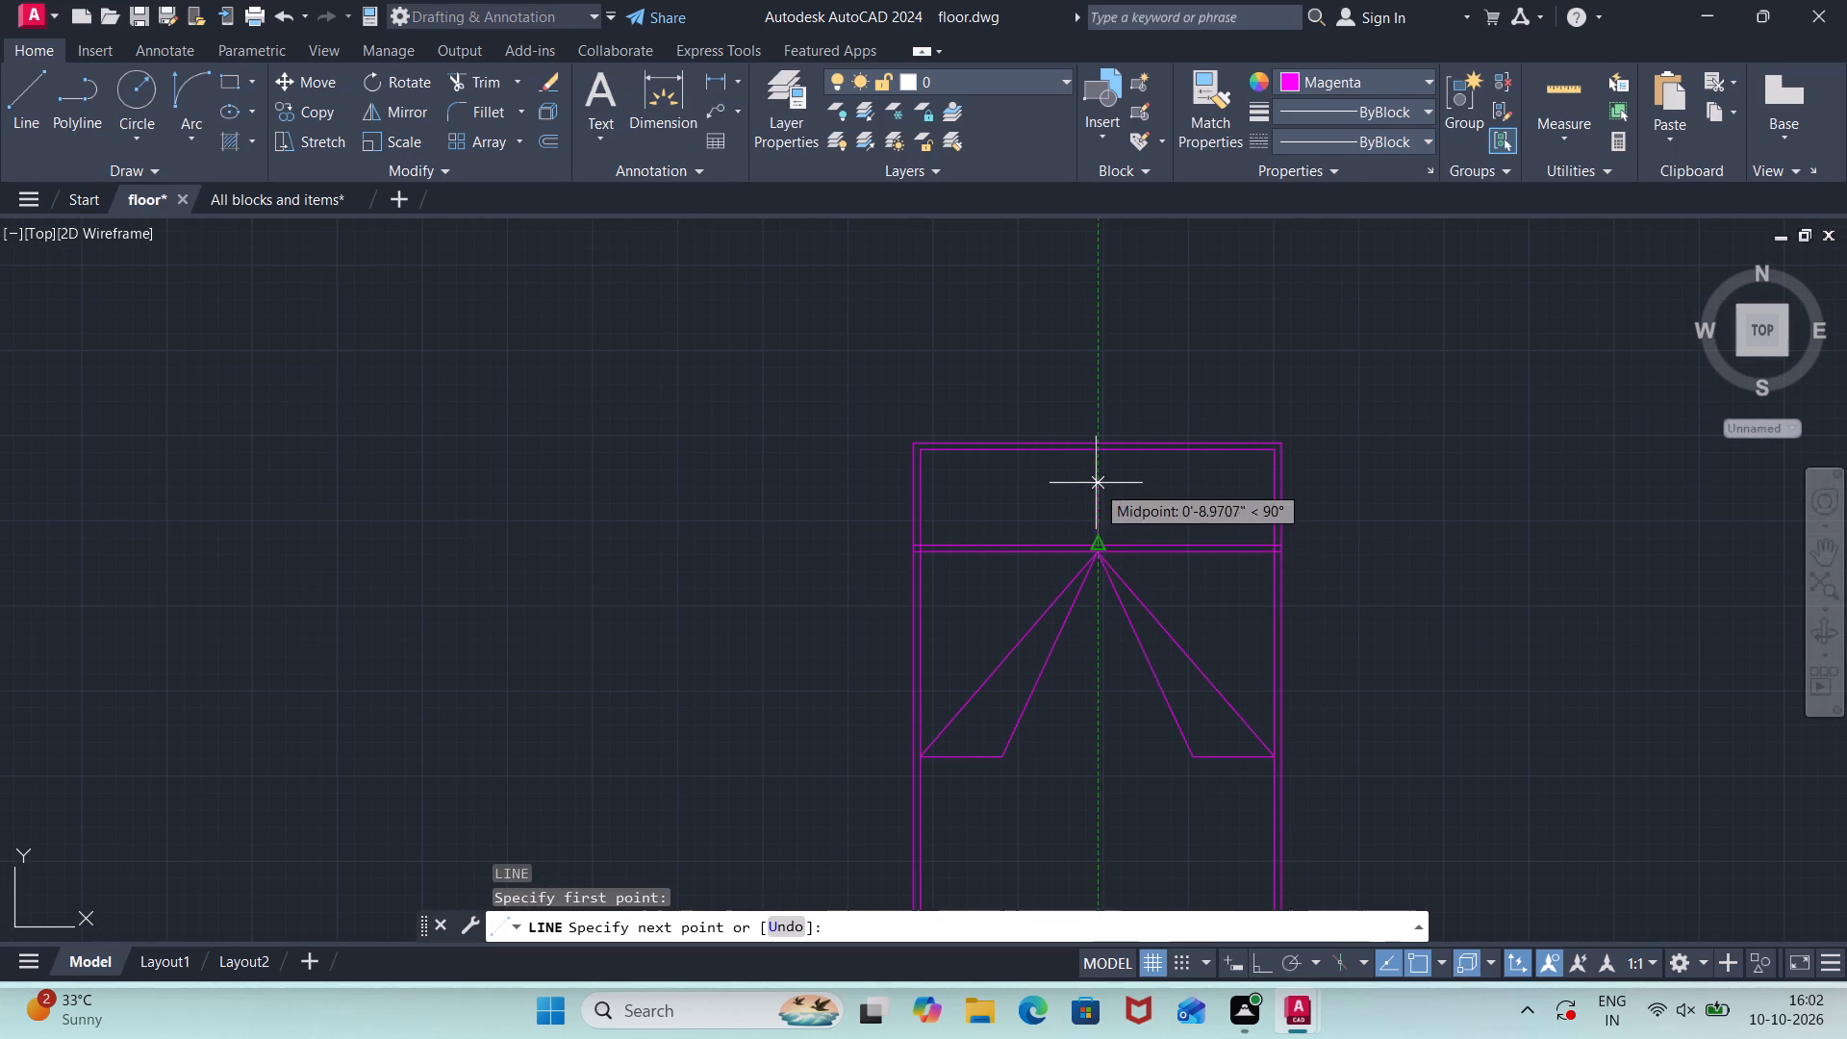
pyautogui.click(1101, 450)
pyautogui.press('Escape')
# Offset the vertical pillow divider 0.5" to both its west and east sides.
pyautogui.scroll(-2, 1101, 449)
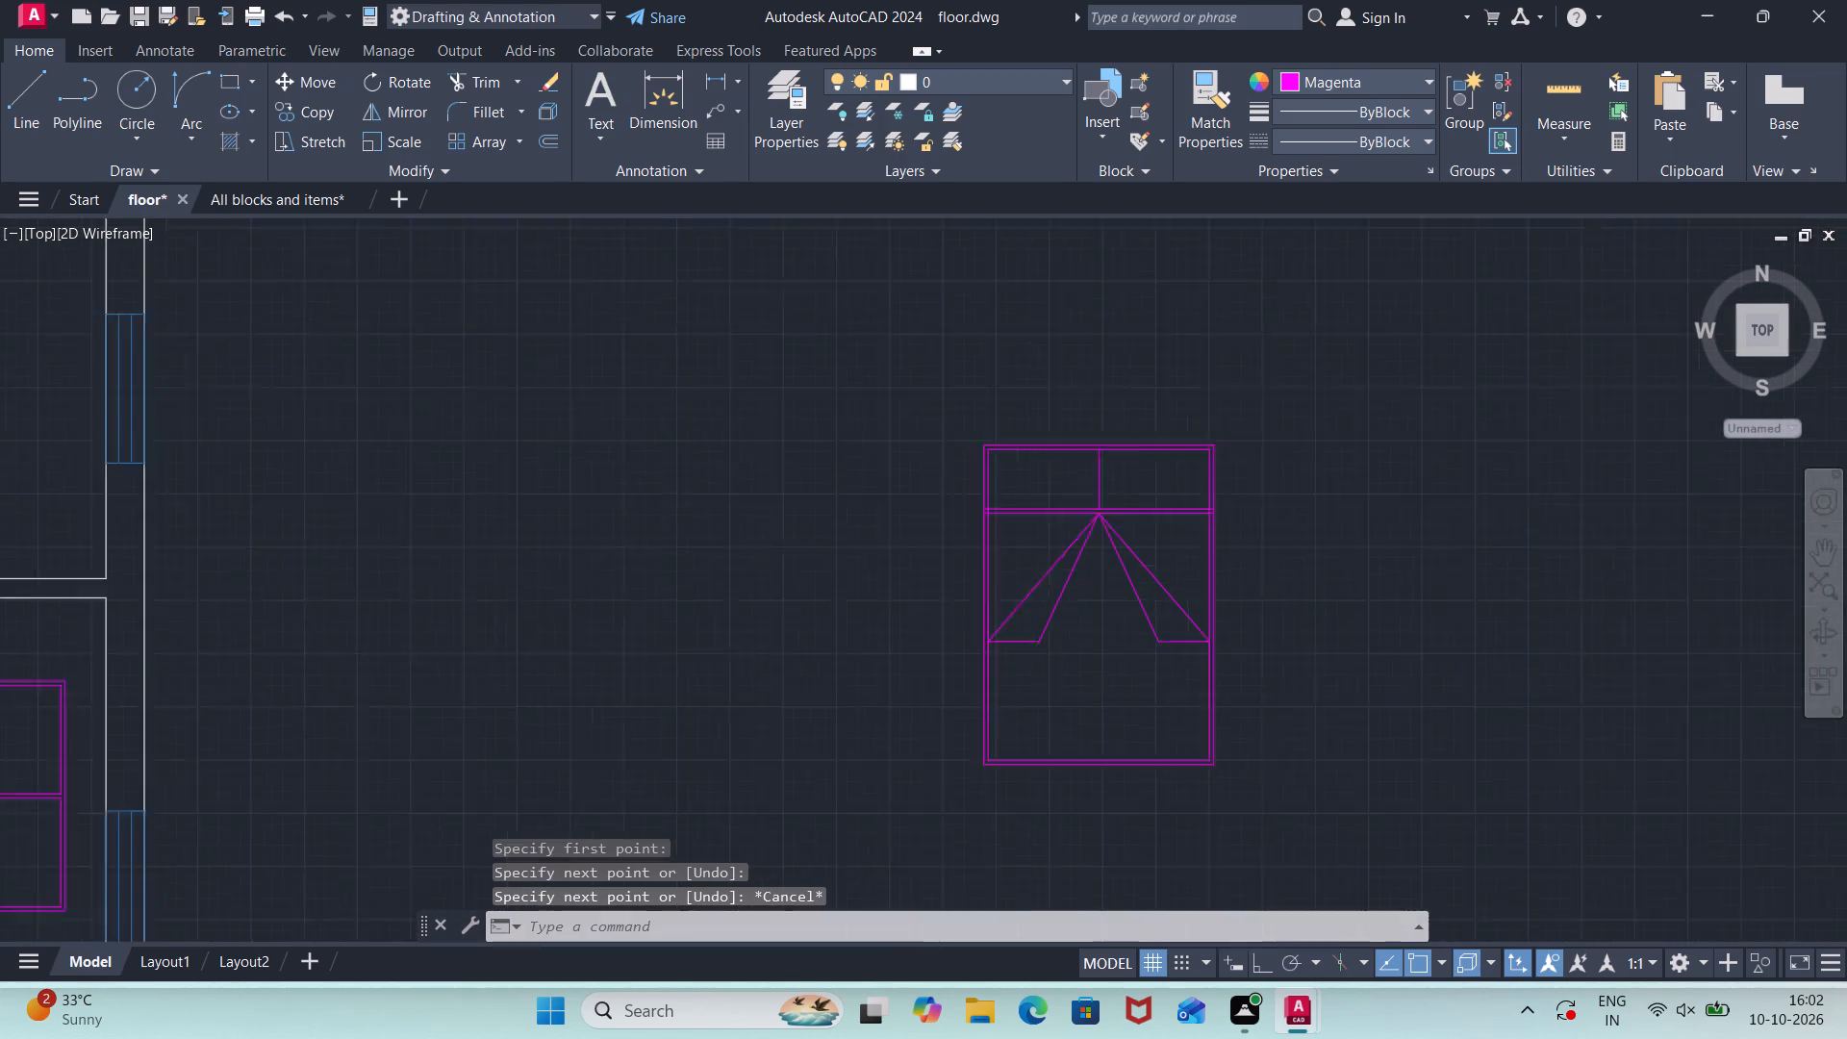
pyautogui.scroll(-1, 1101, 449)
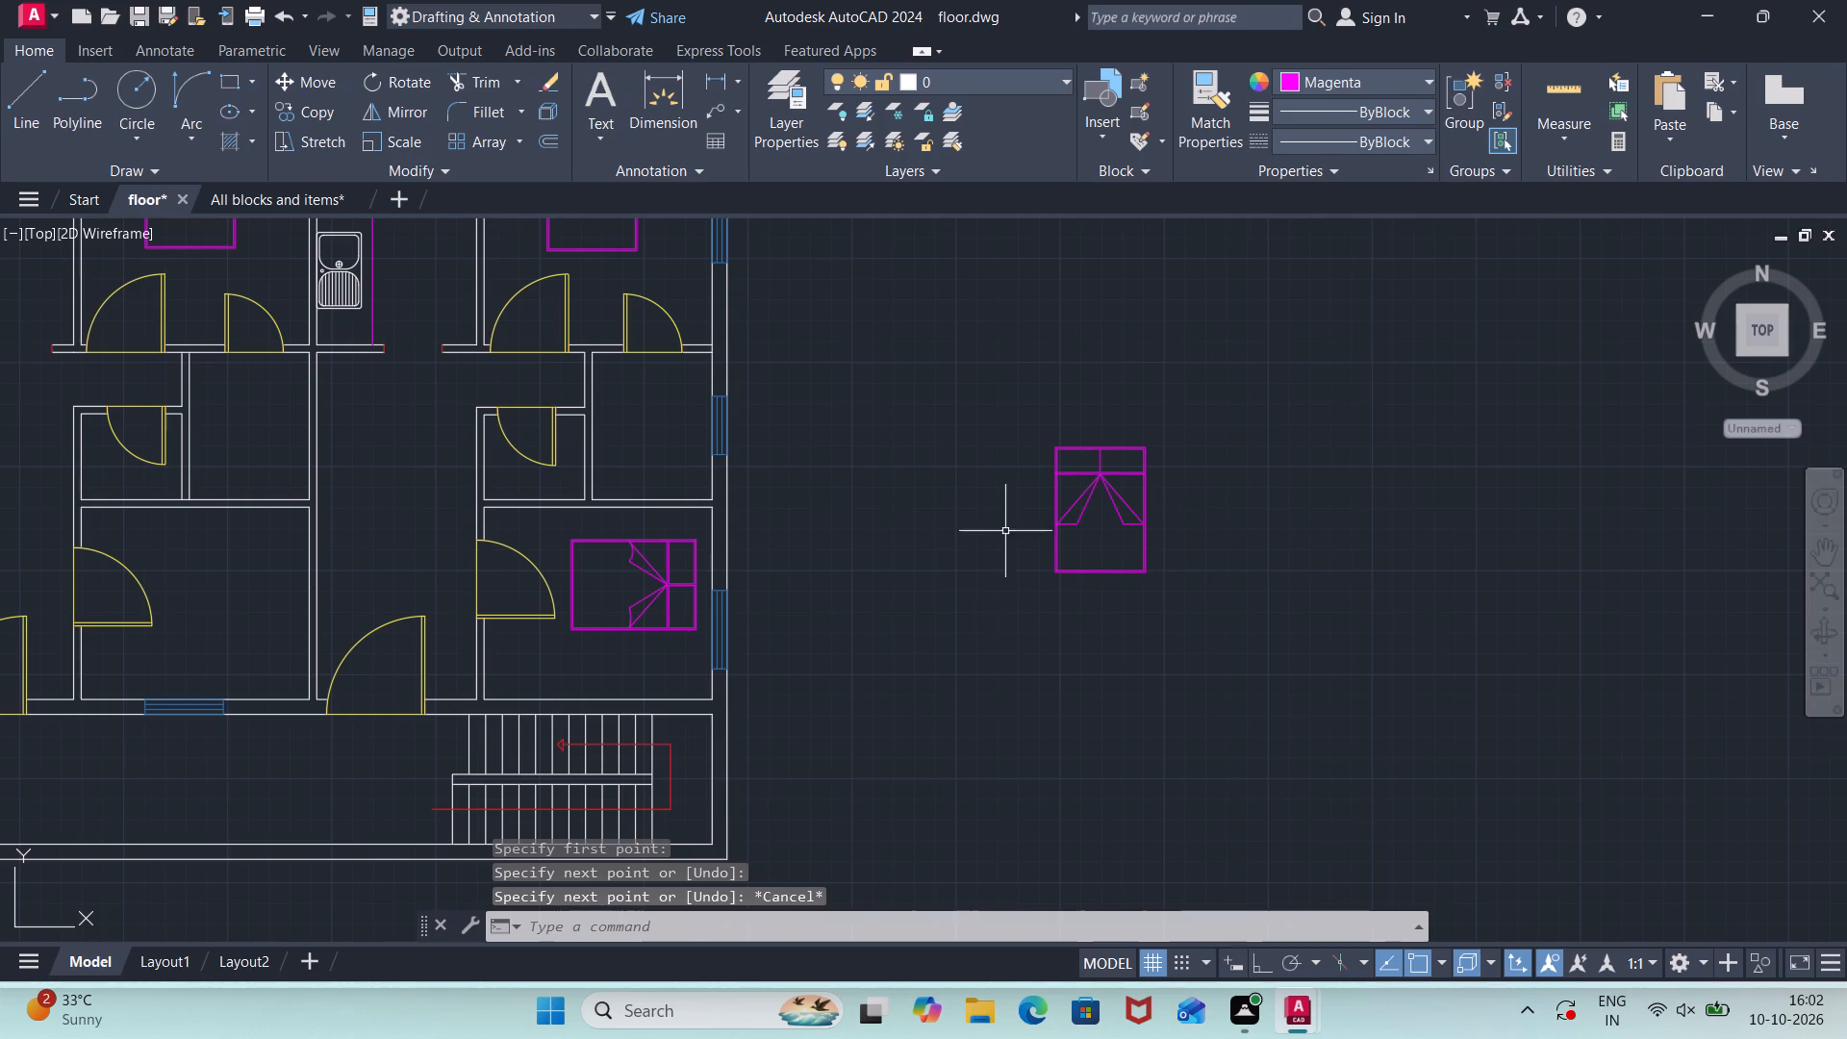
pyautogui.scroll(4, 1098, 538)
pyautogui.moveTo(1105, 452); pyautogui.dragTo(1133, 863, button='middle')
pyautogui.scroll(1, 1105, 452)
pyautogui.moveTo(1109, 640); pyautogui.dragTo(1107, 861, button='middle')
pyautogui.scroll(-1, 1108, 894)
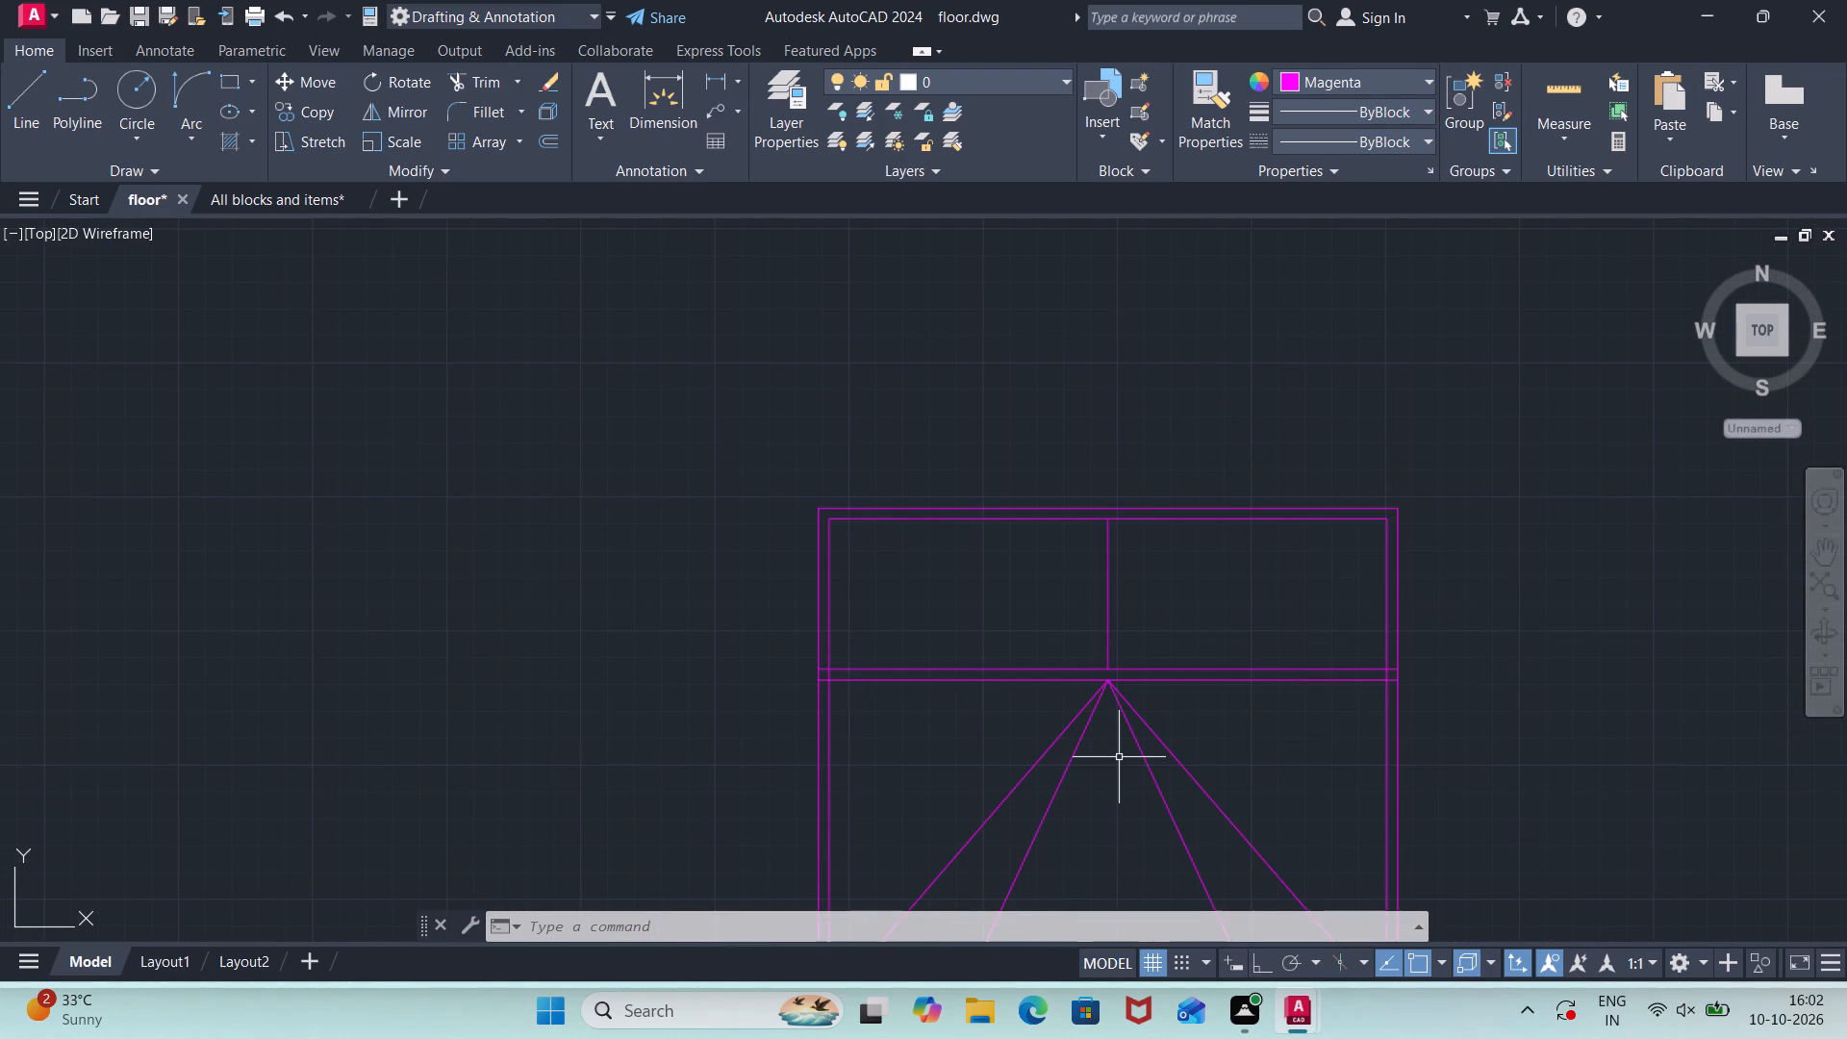
pyautogui.press('o')
pyautogui.press('f')
pyautogui.press('Return')
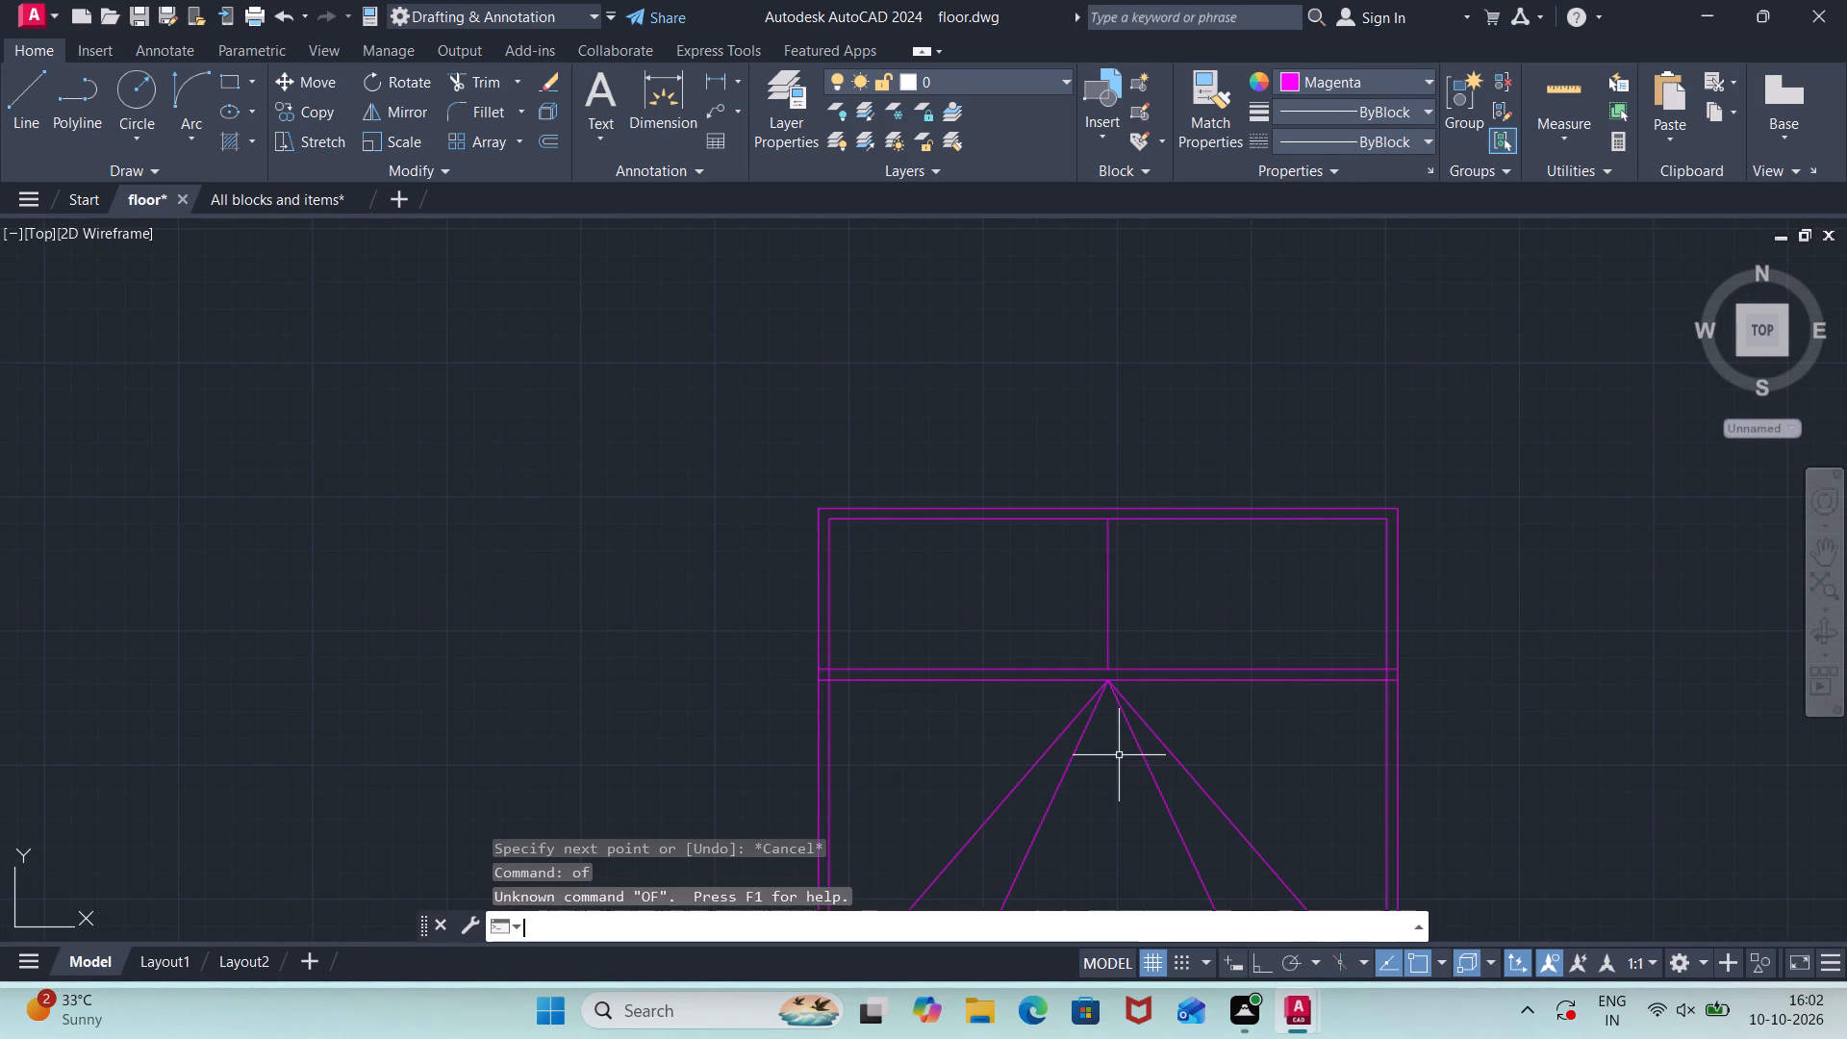
pyautogui.press('Escape')
pyautogui.write('off')
pyautogui.press('Return')
pyautogui.press("'")
pyautogui.write('0.5')
pyautogui.hotkey('shift', '"')
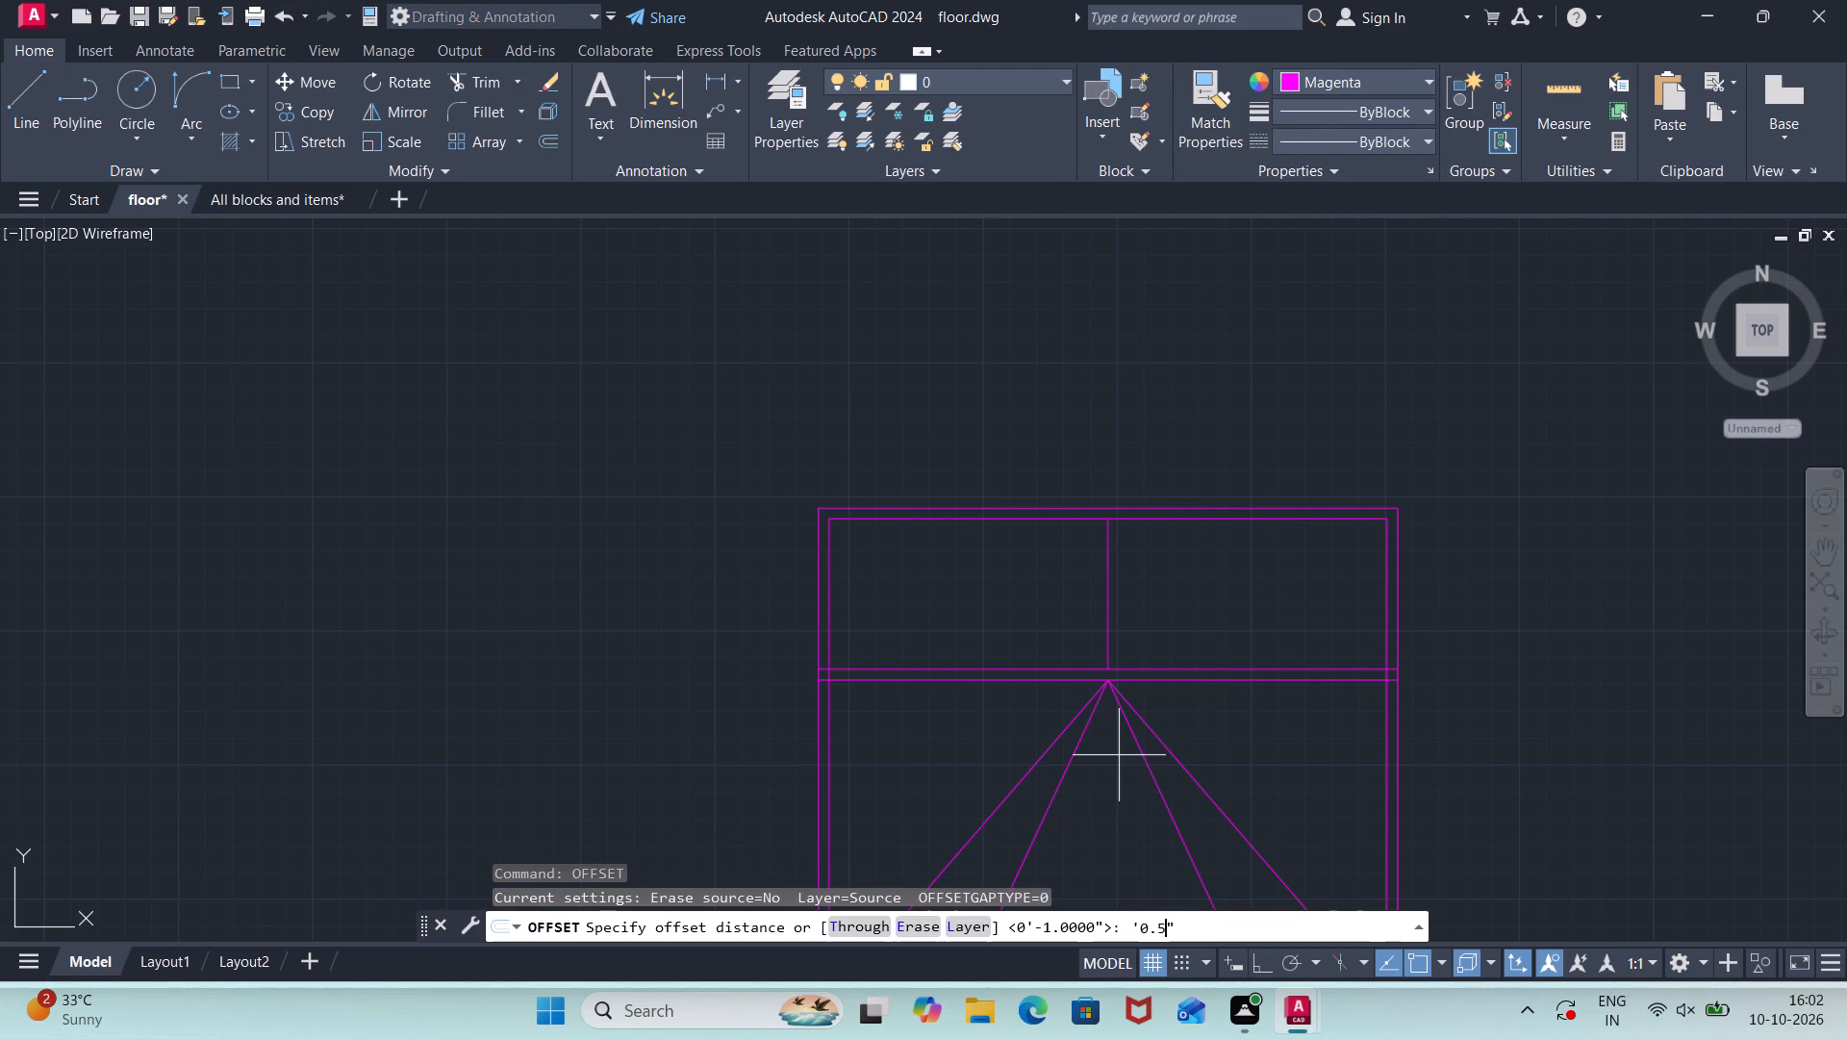
pyautogui.press('Return')
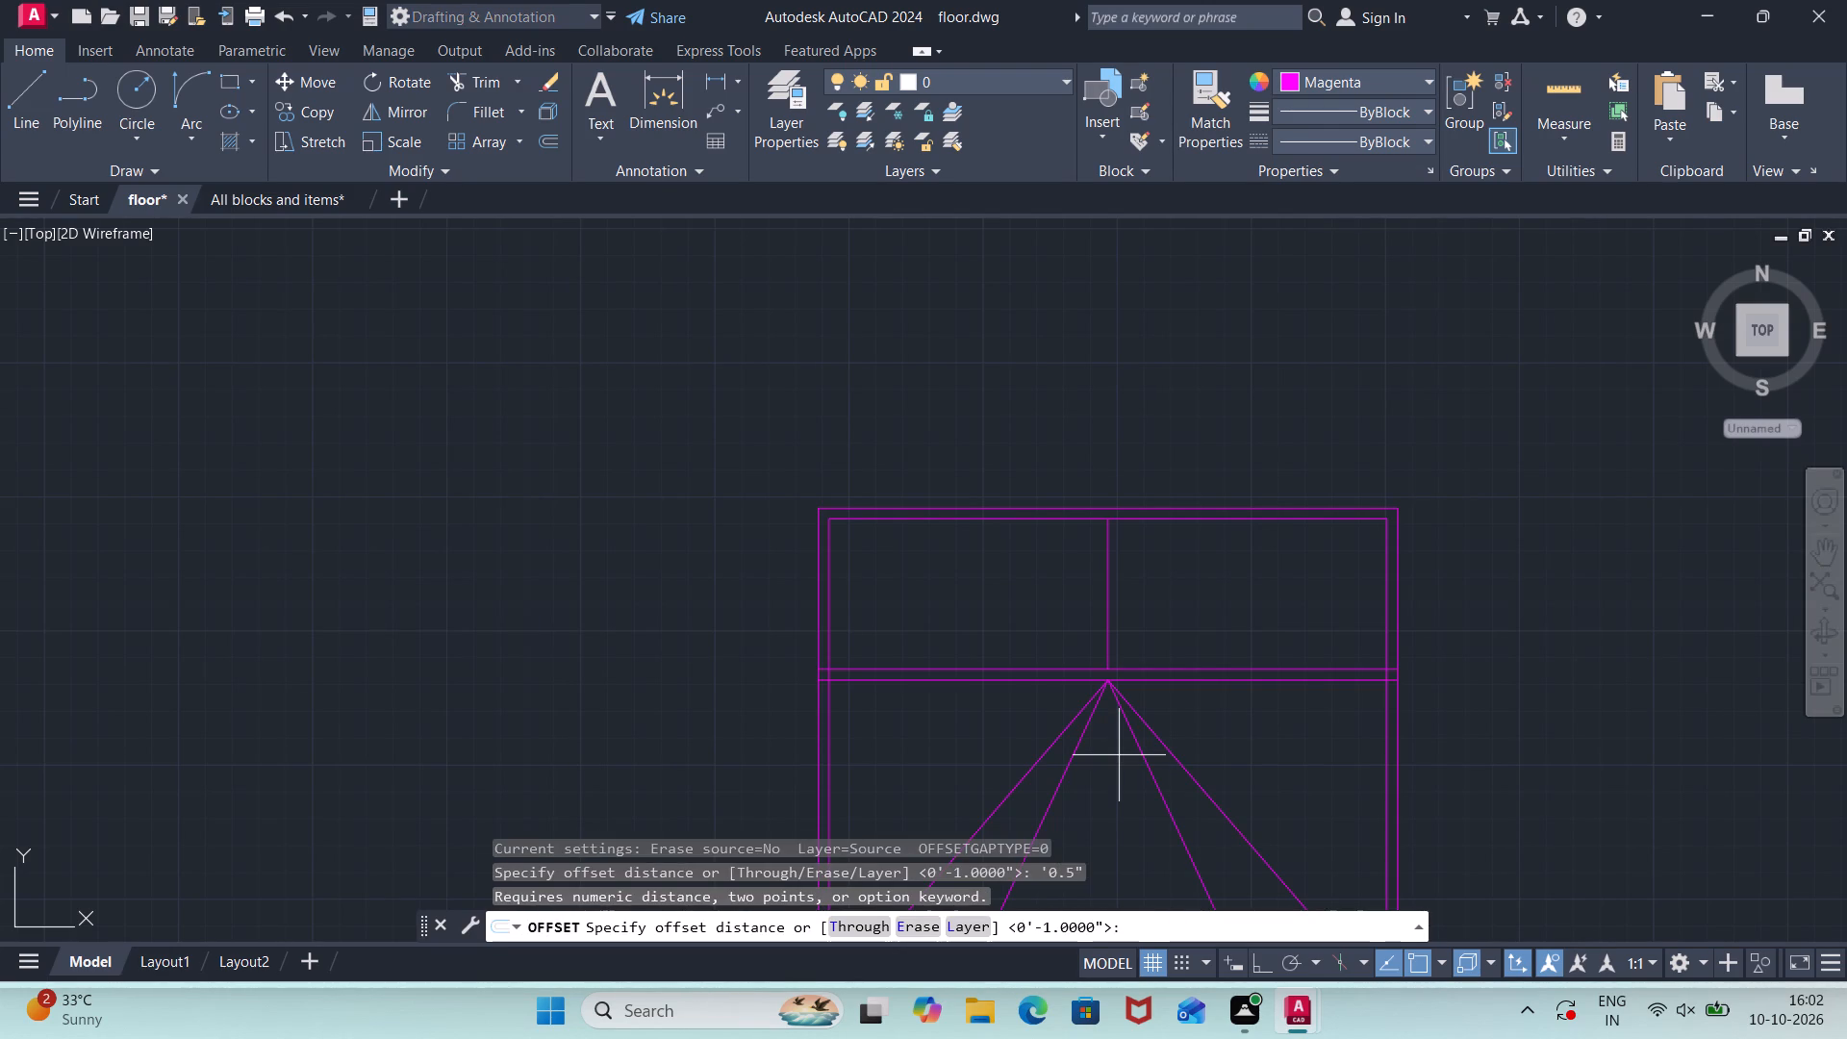
pyautogui.write('0.5"')
pyautogui.press('Return')
pyautogui.click(1110, 625)
pyautogui.click(1001, 623)
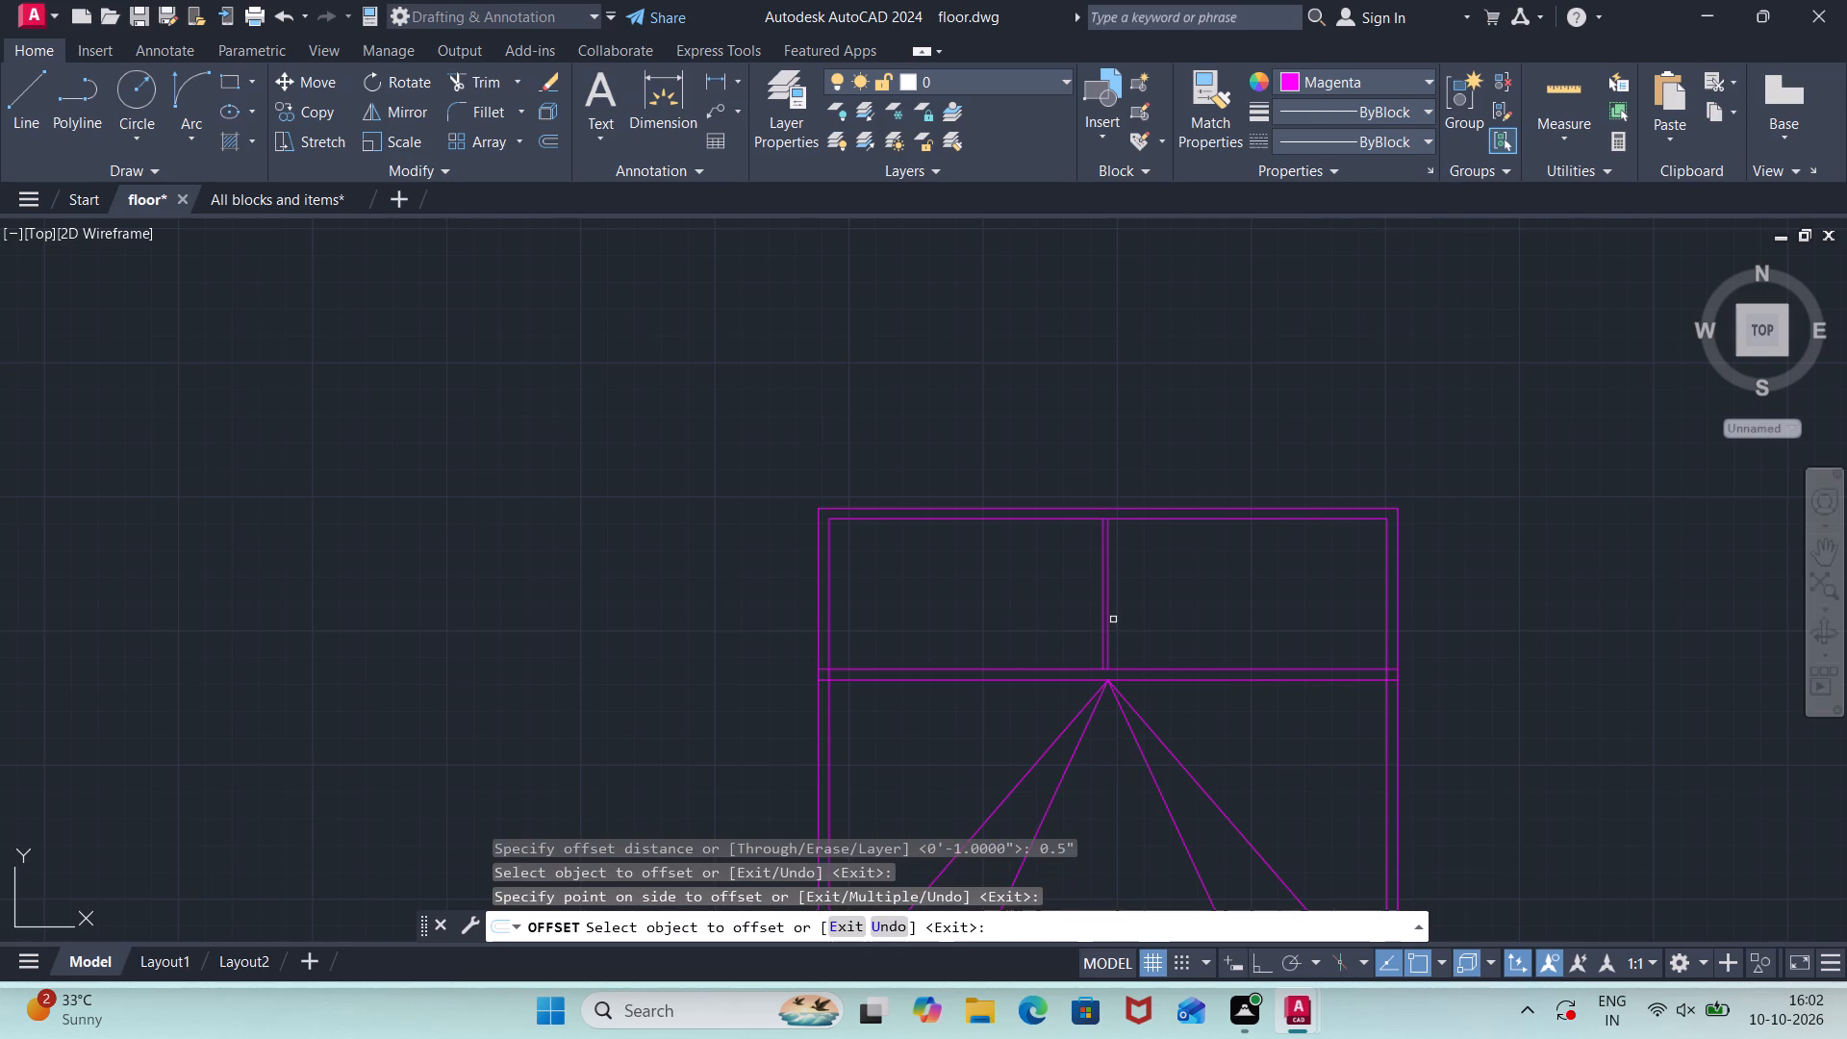
pyautogui.click(1105, 627)
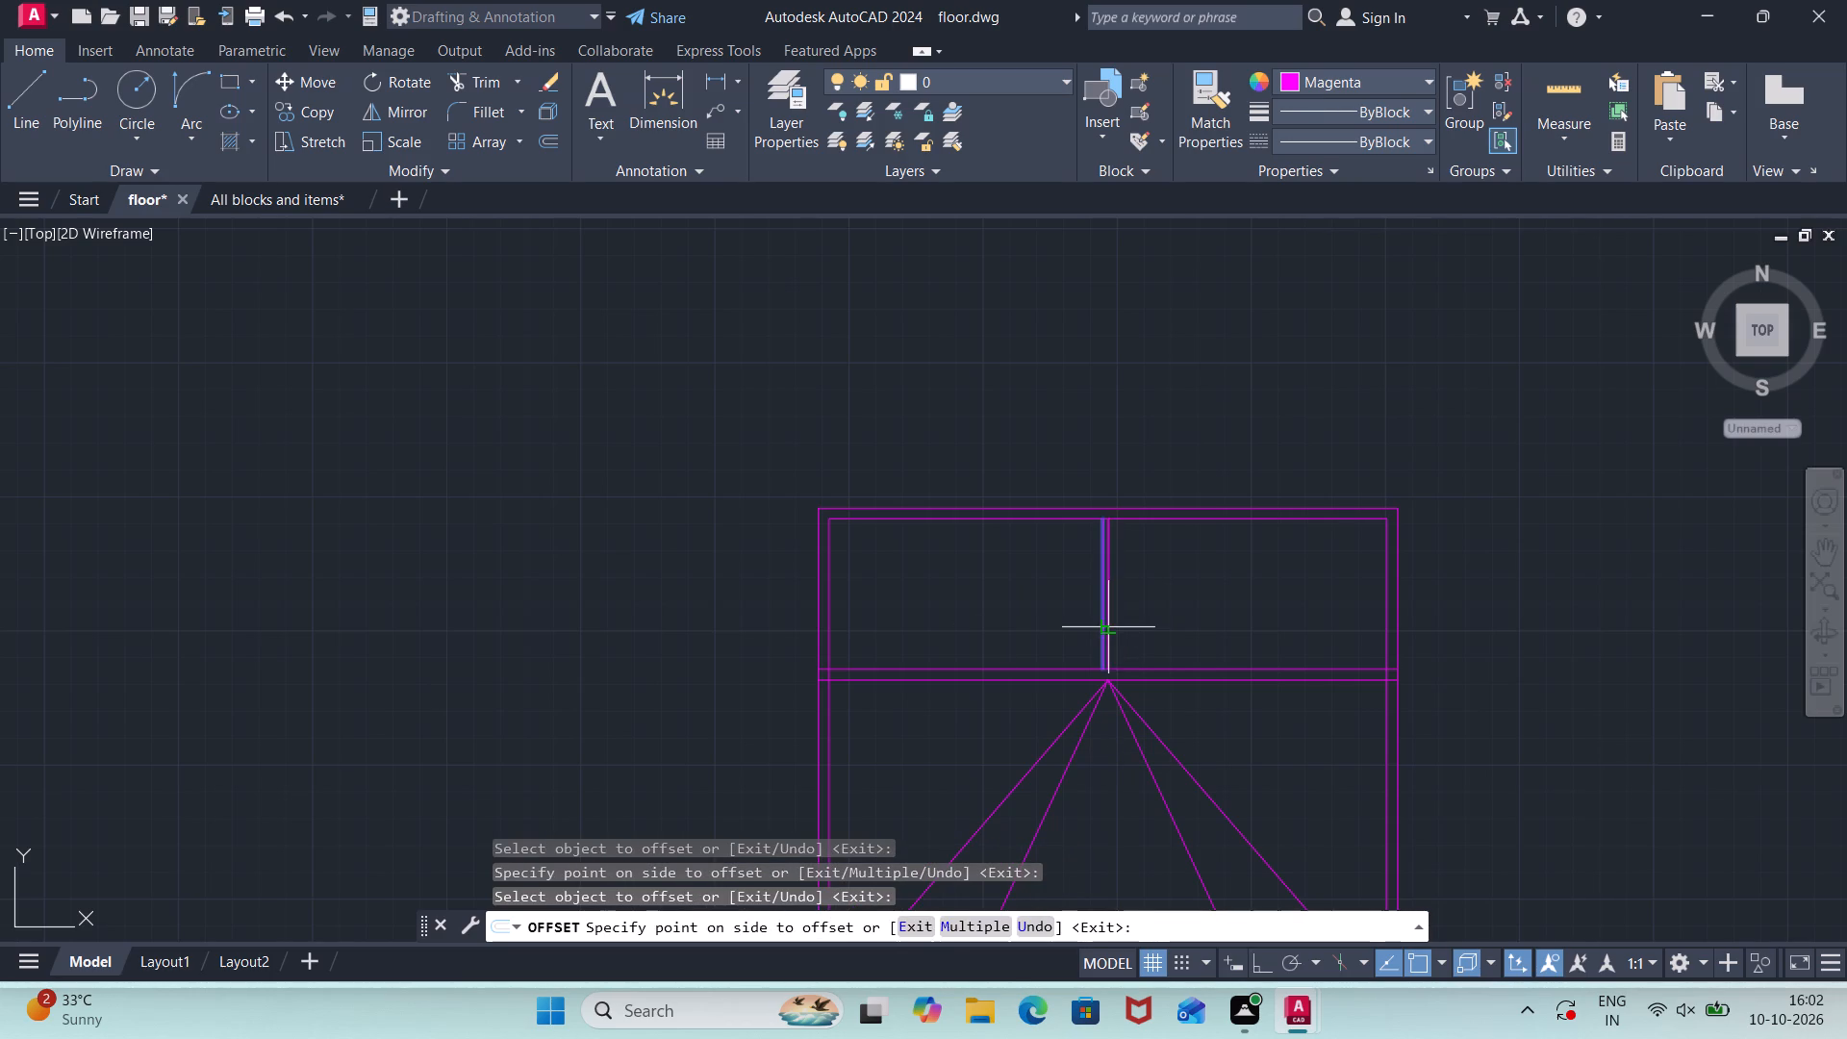
pyautogui.click(1114, 630)
pyautogui.click(1111, 641)
pyautogui.click(1163, 630)
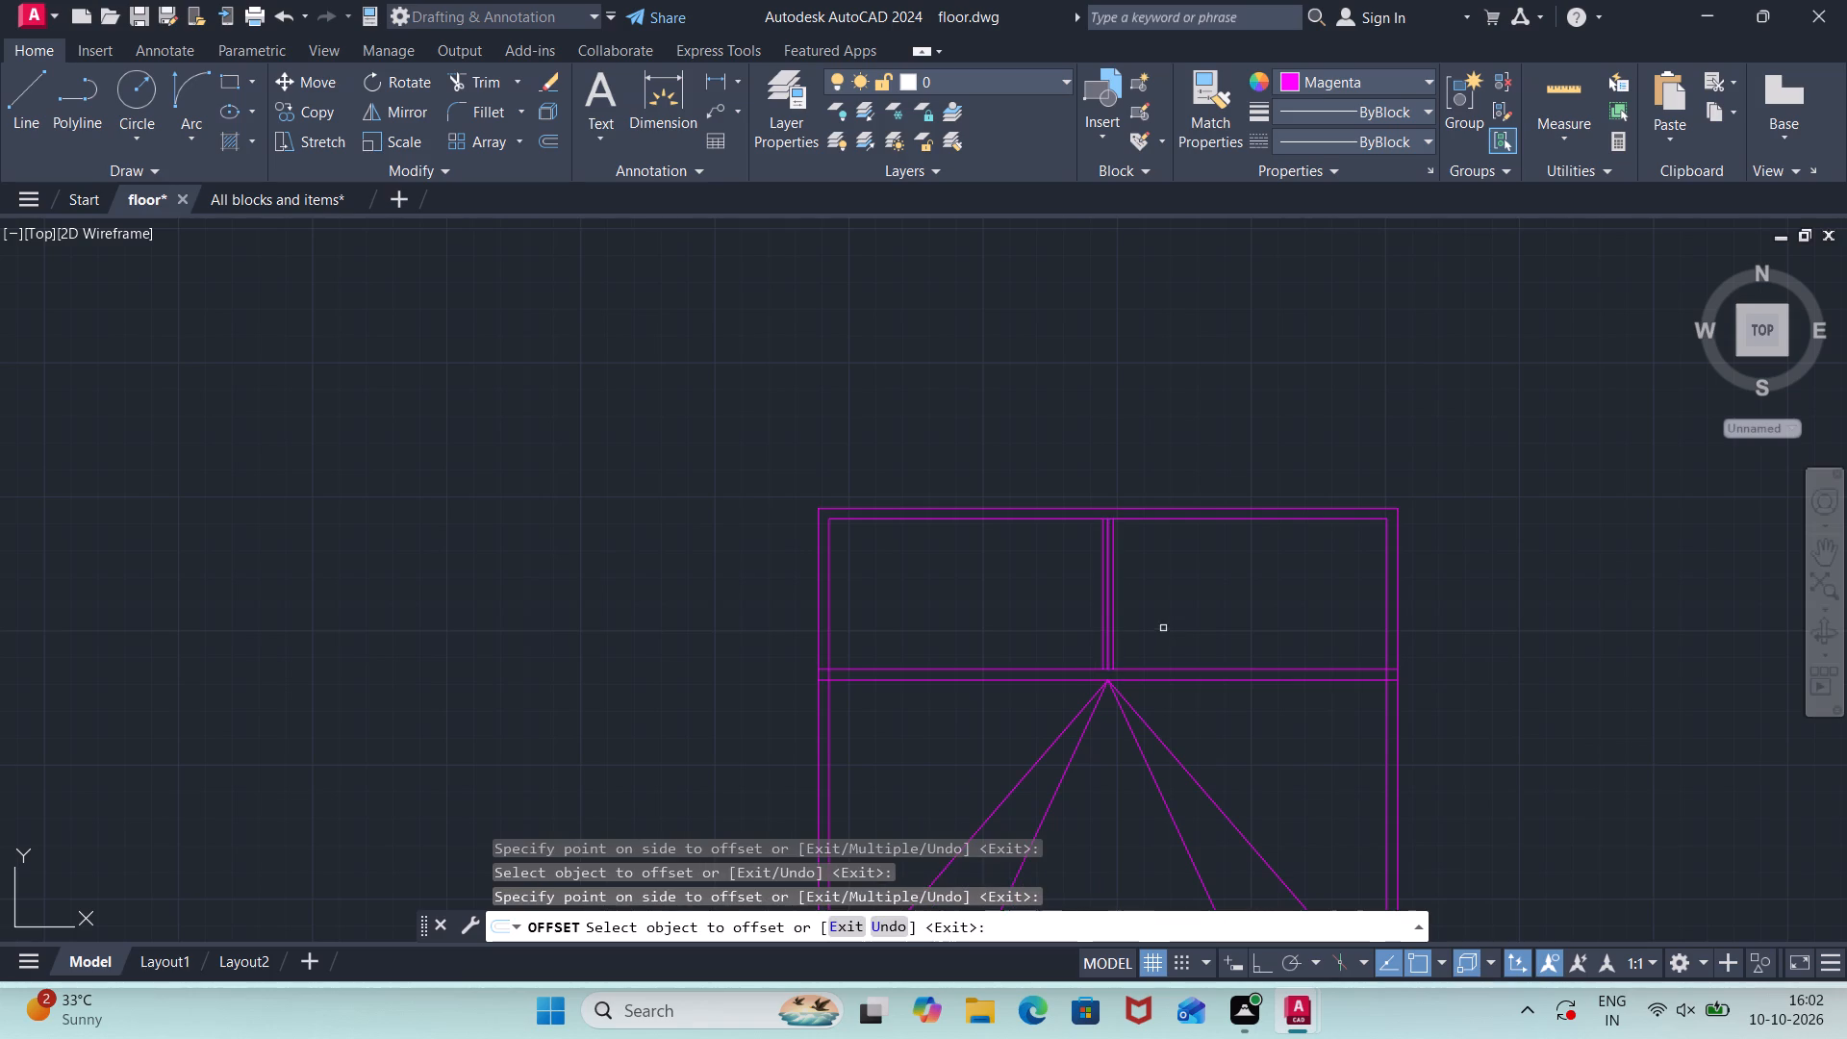
pyautogui.scroll(2, 1074, 678)
pyautogui.press('Escape')
# Delete the original middle divider line and its overlapping duplicate, keeping only the two outer divider lines.
pyautogui.click(1160, 628)
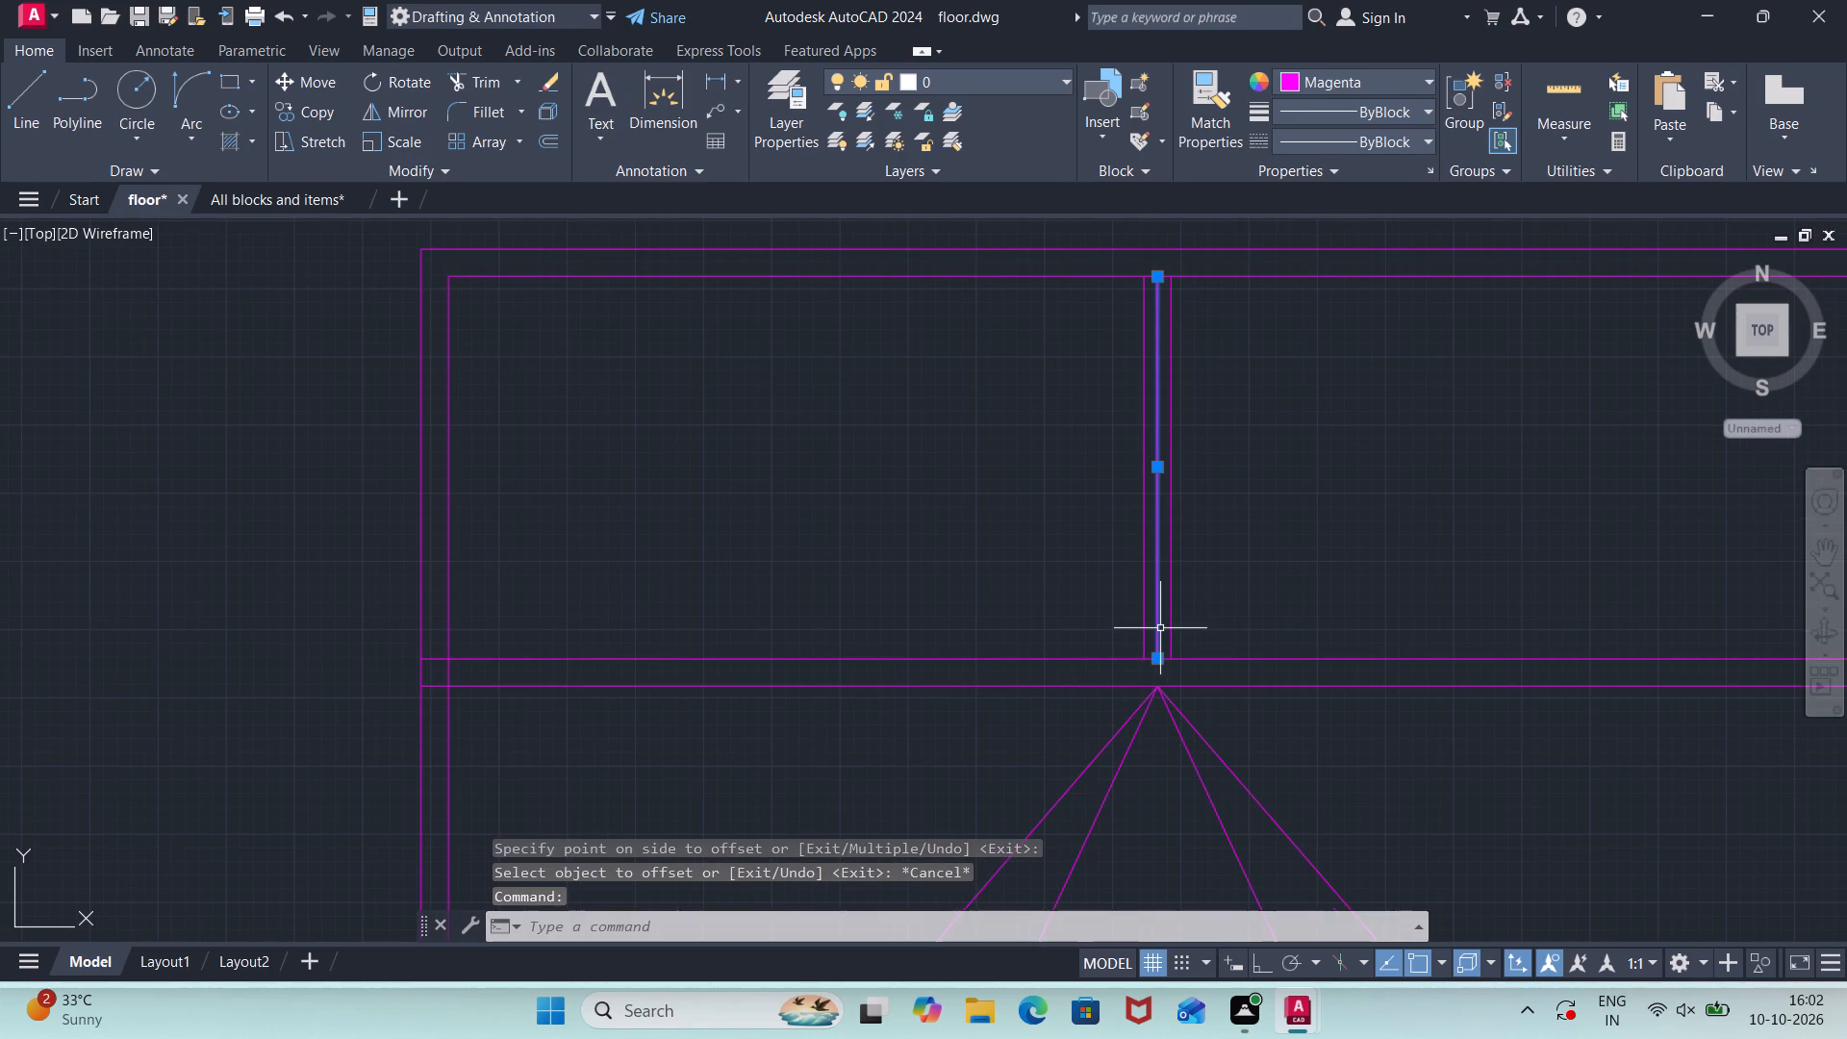
pyautogui.press('Delete')
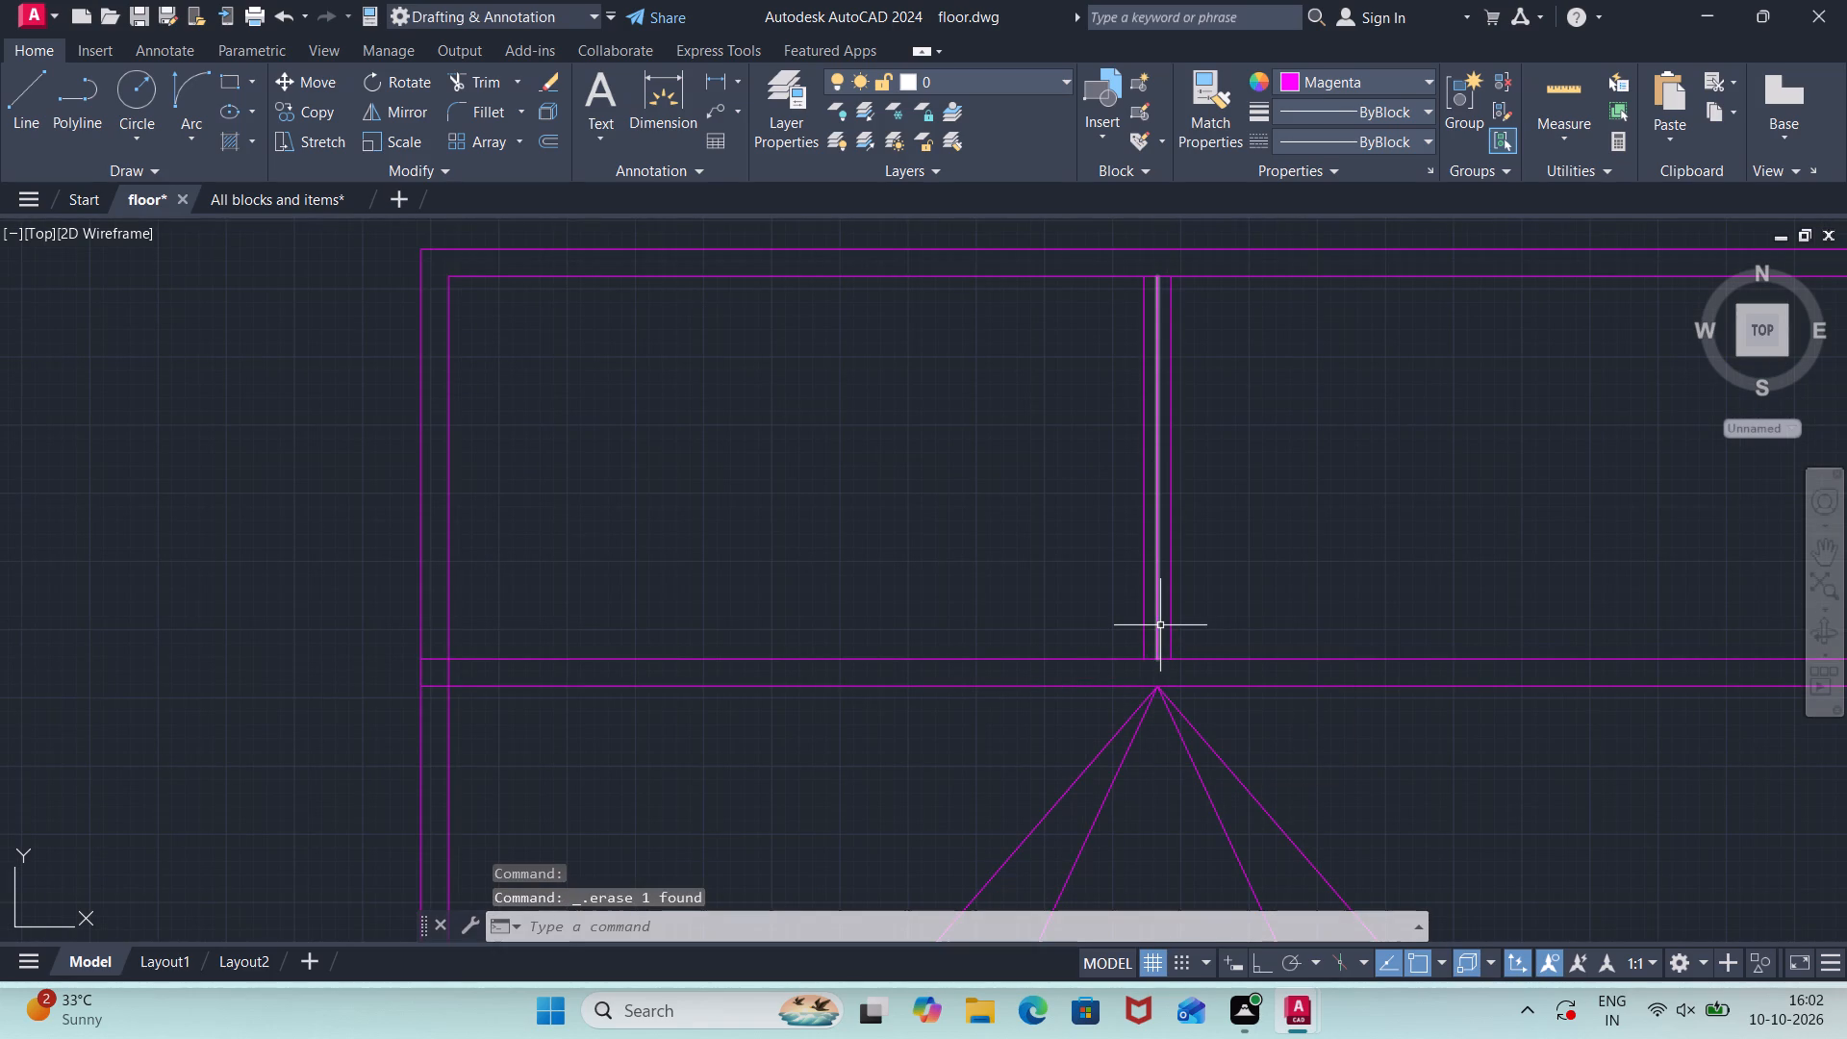
pyautogui.click(1160, 621)
pyautogui.press('Delete')
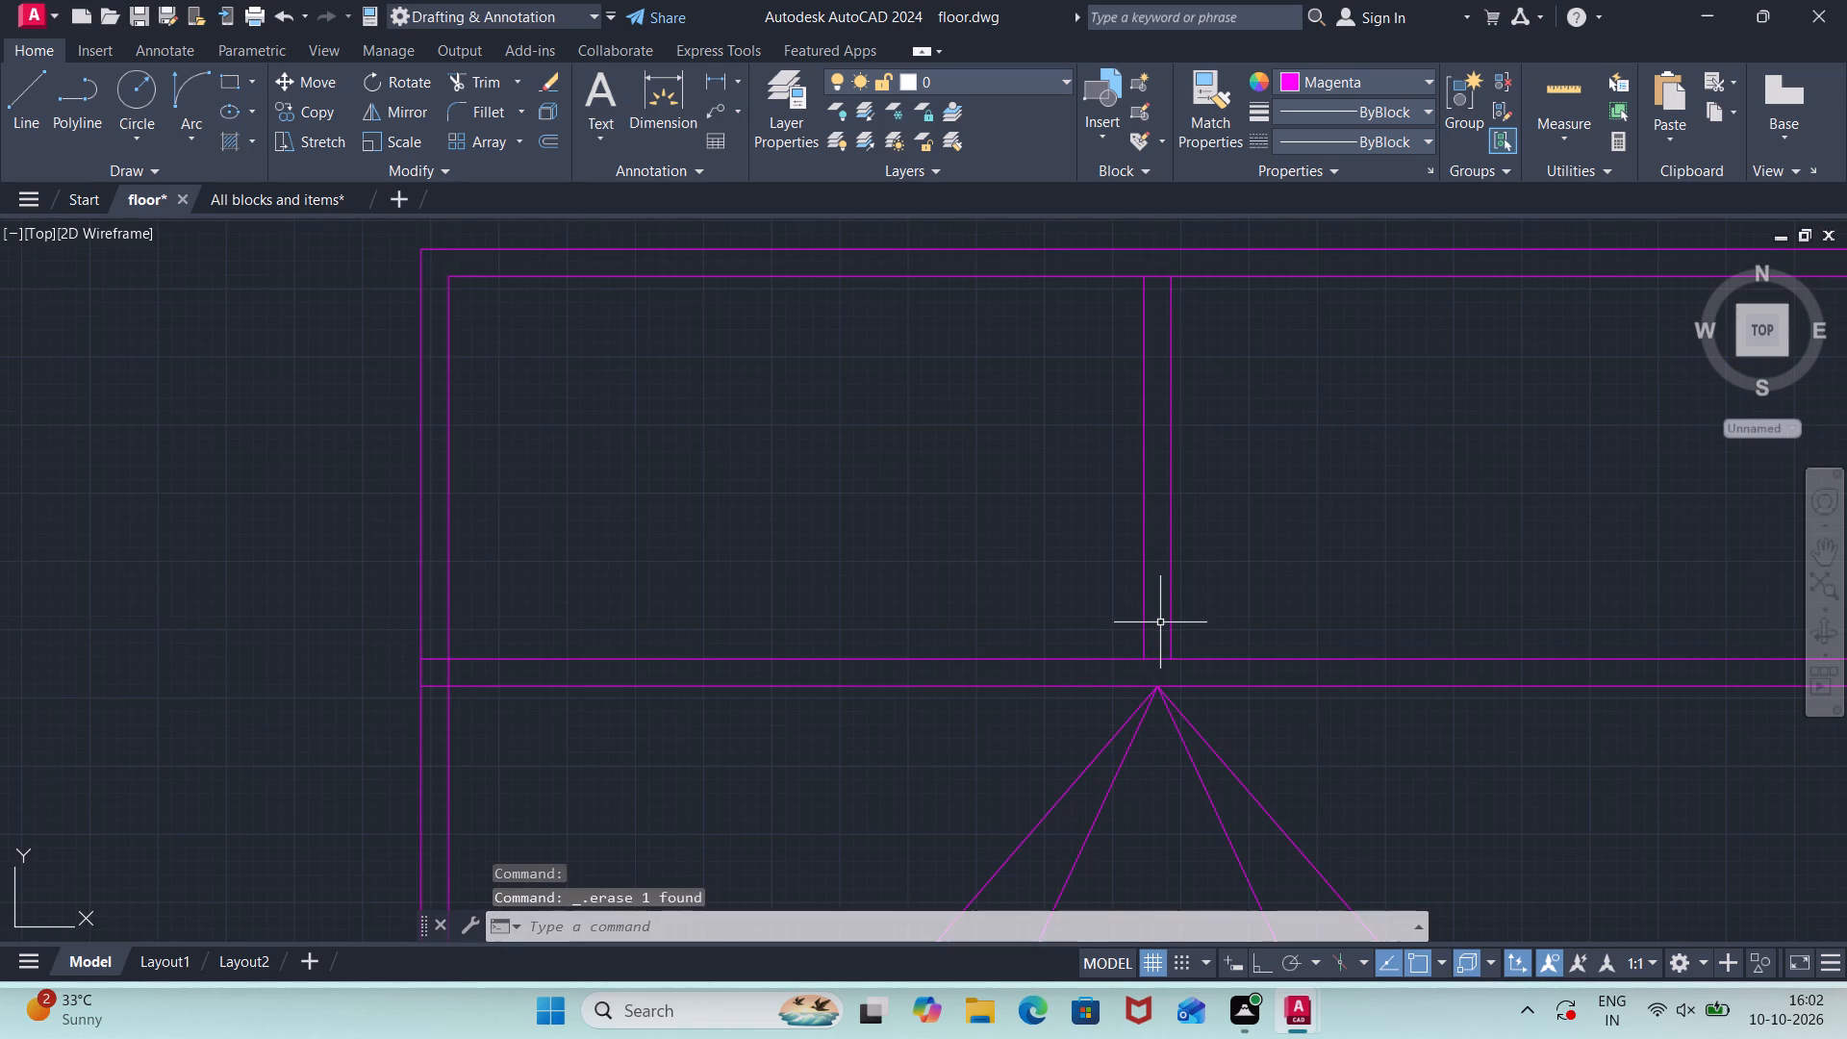
pyautogui.scroll(-3, 1176, 622)
pyautogui.moveTo(1296, 660); pyautogui.dragTo(1266, 527, button='middle')
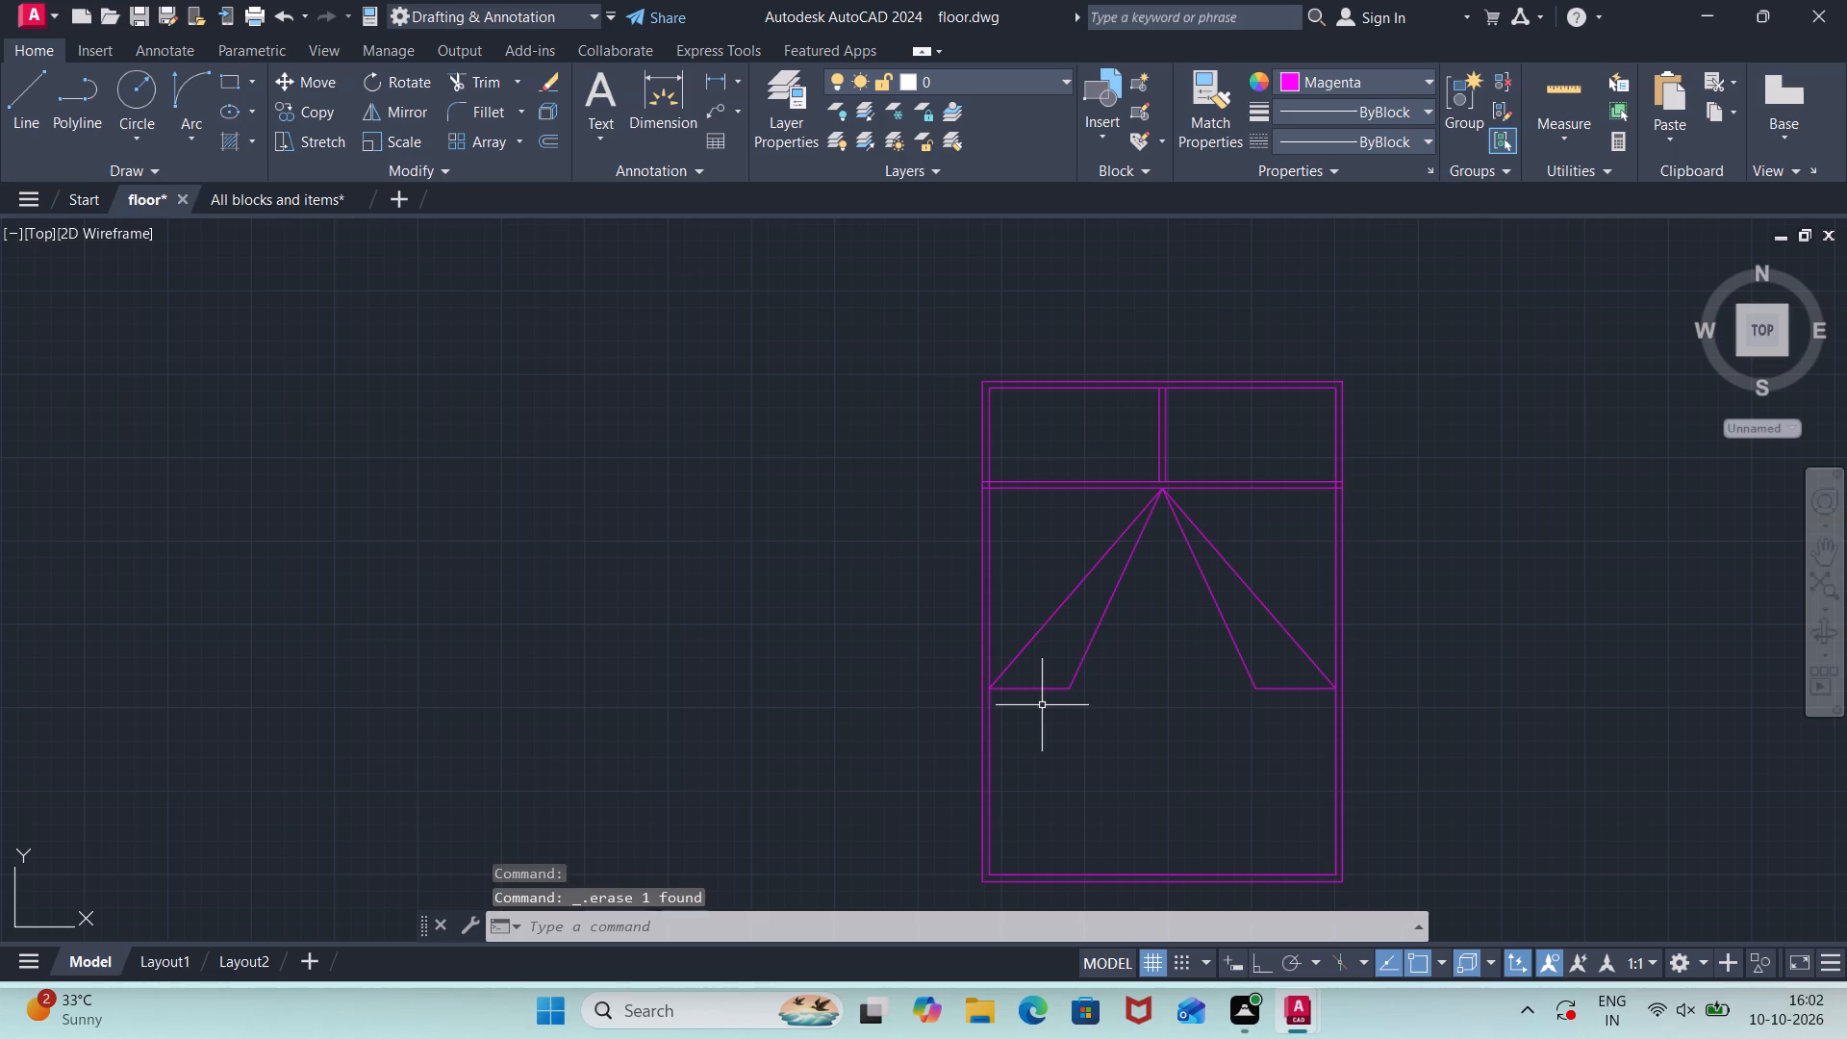
# Delete the horizontal base lines of both blanket folds on the new bed.
pyautogui.click(1048, 689)
pyautogui.press('Delete')
pyautogui.click(1309, 698)
pyautogui.click(1287, 668)
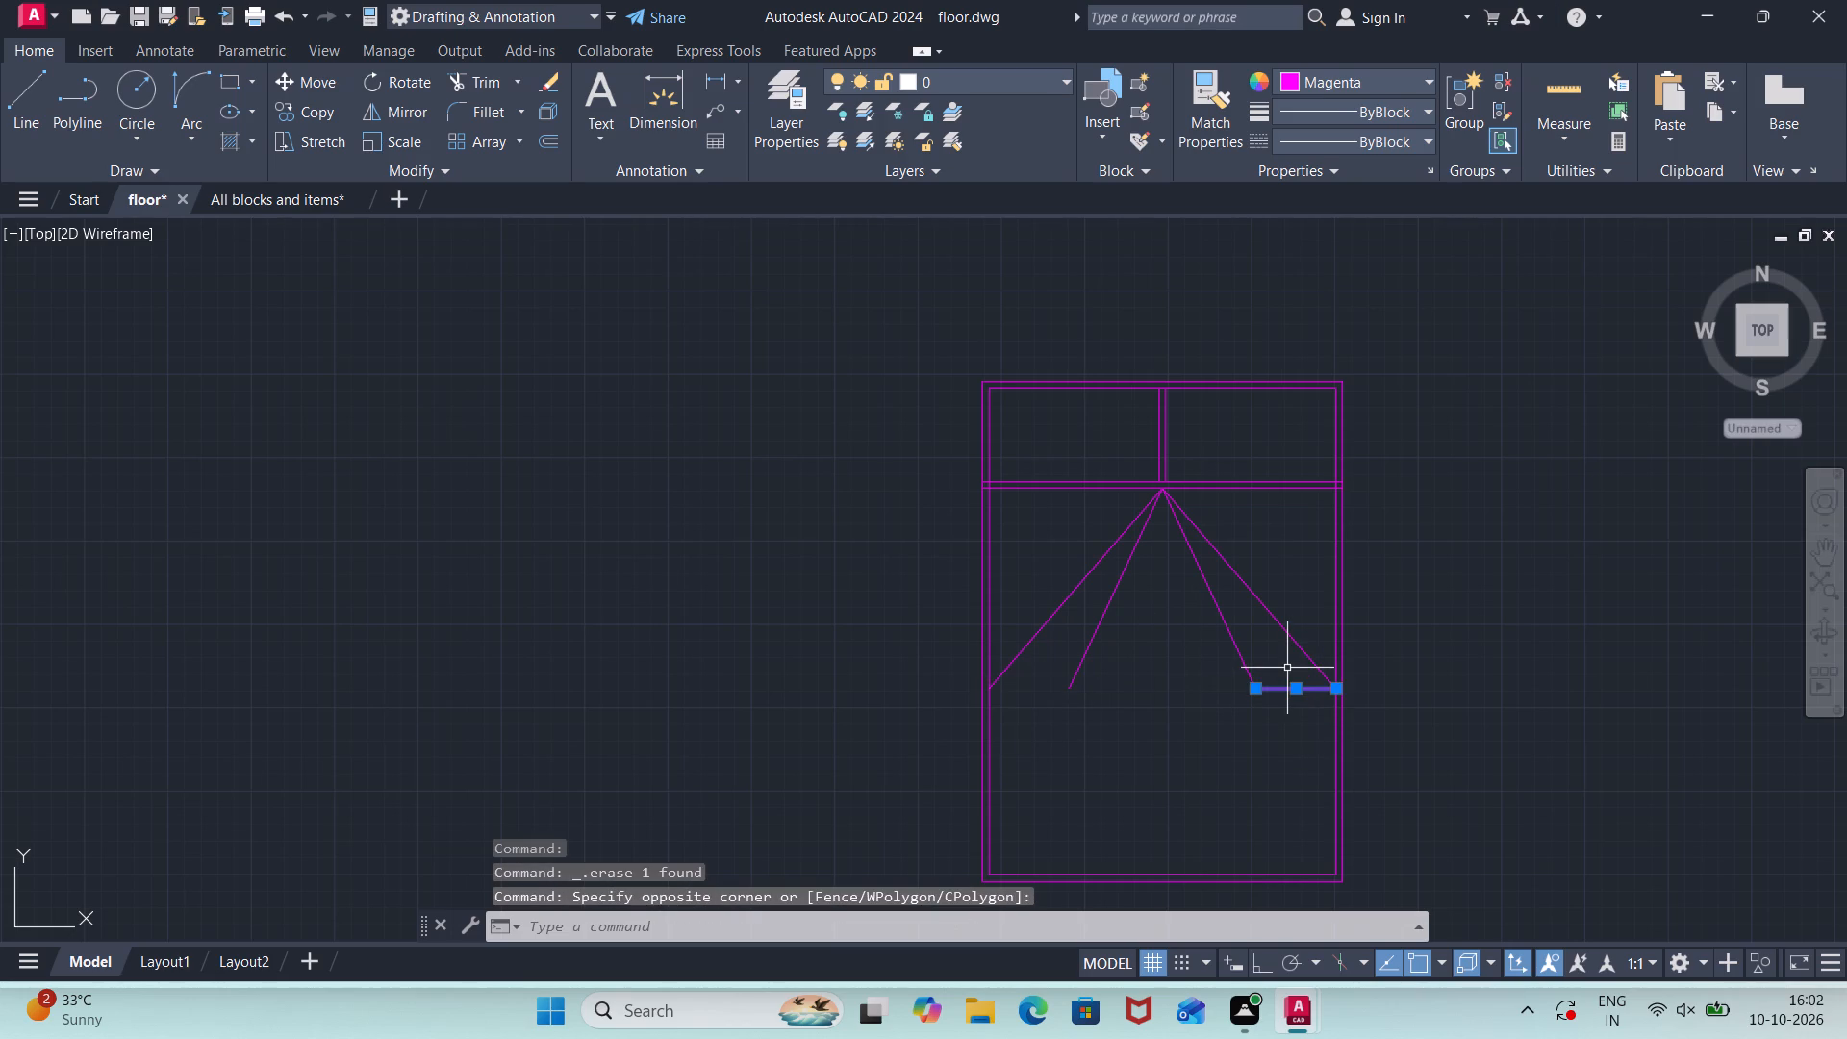
pyautogui.press('Delete')
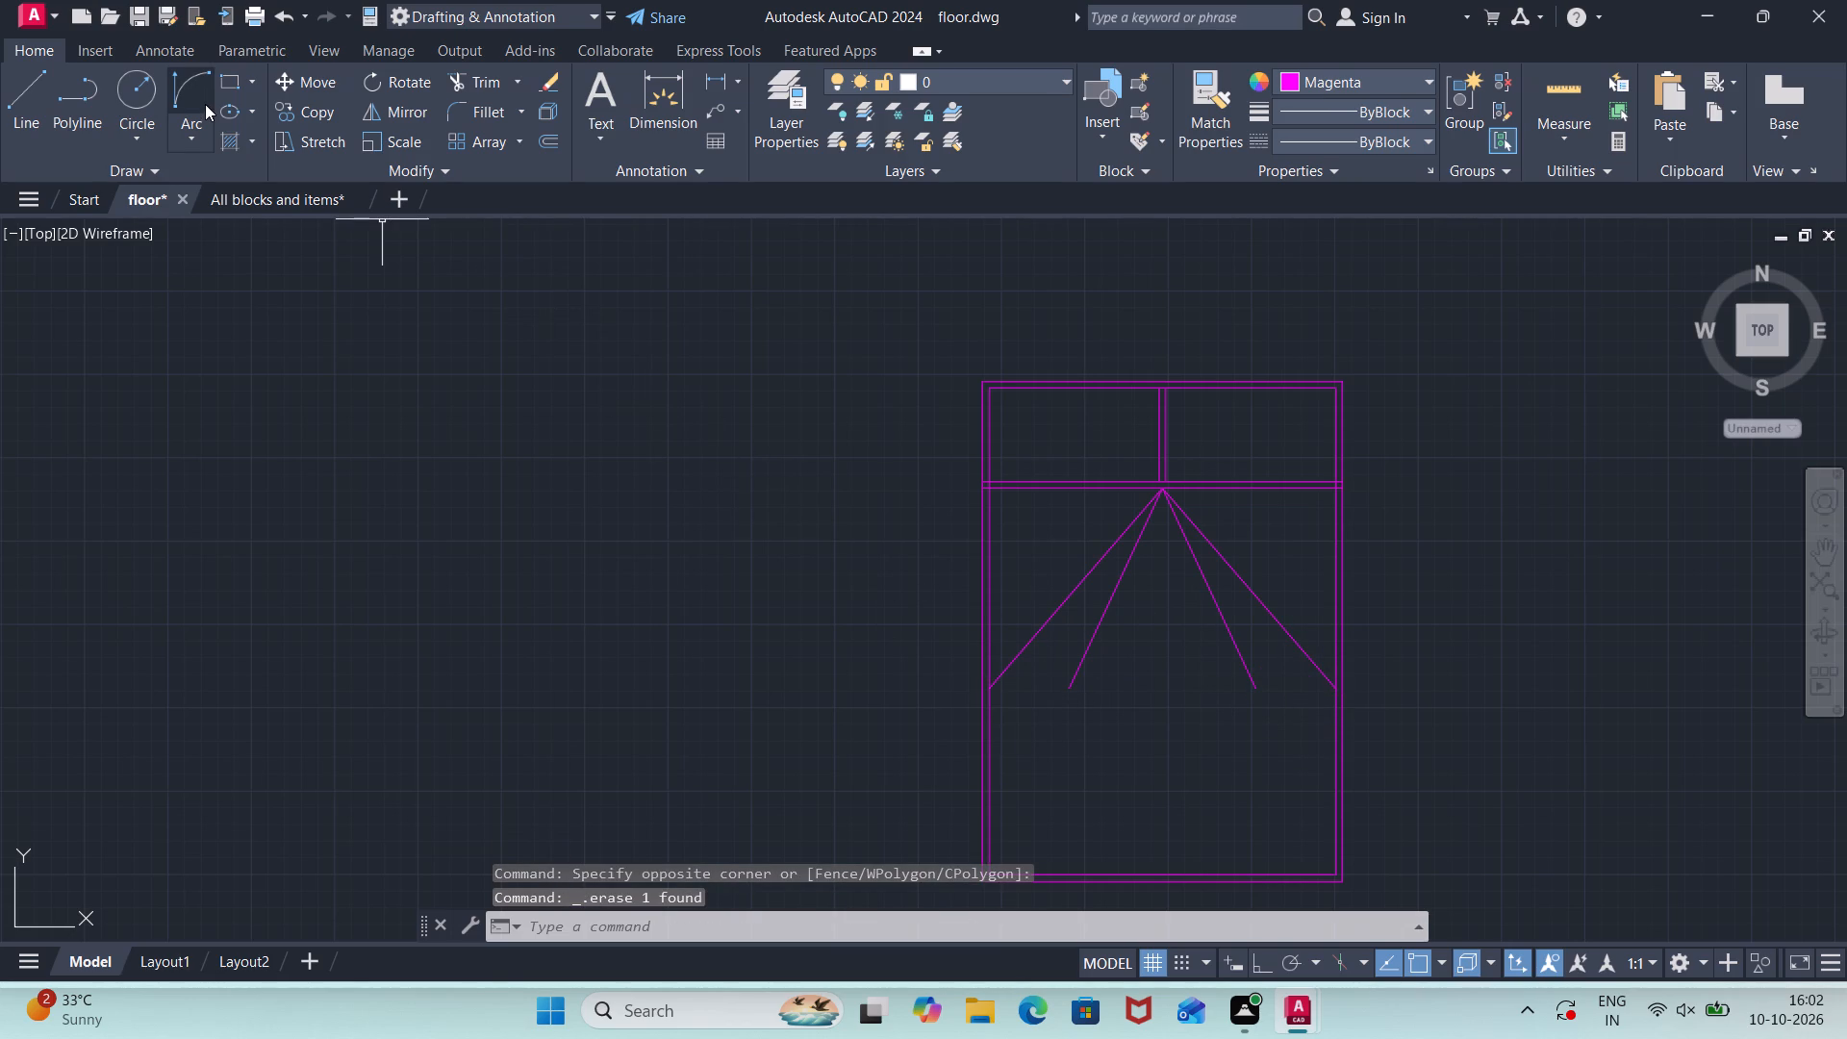
# Draw shallow upward-bulging Start, End, Direction arcs between the lower endpoints of each blanket fold's two slanted lines.
pyautogui.click(205, 104)
pyautogui.click(194, 138)
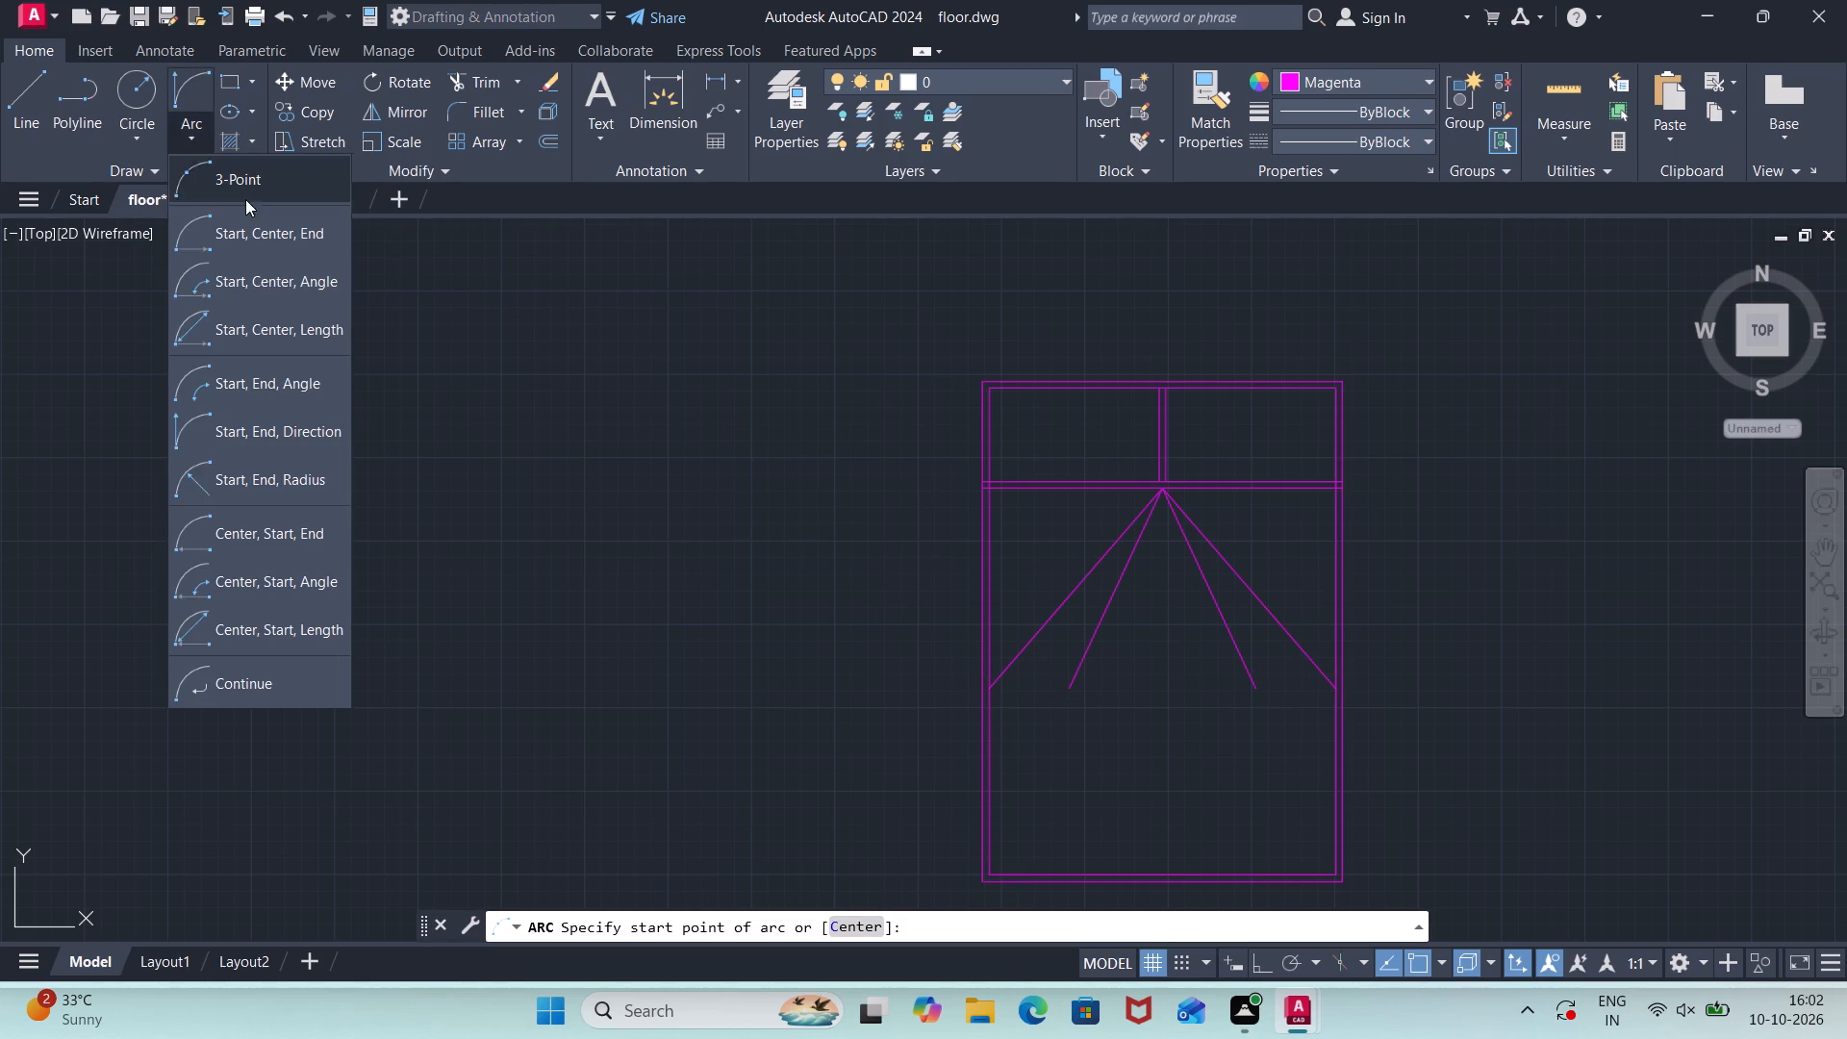
pyautogui.click(300, 438)
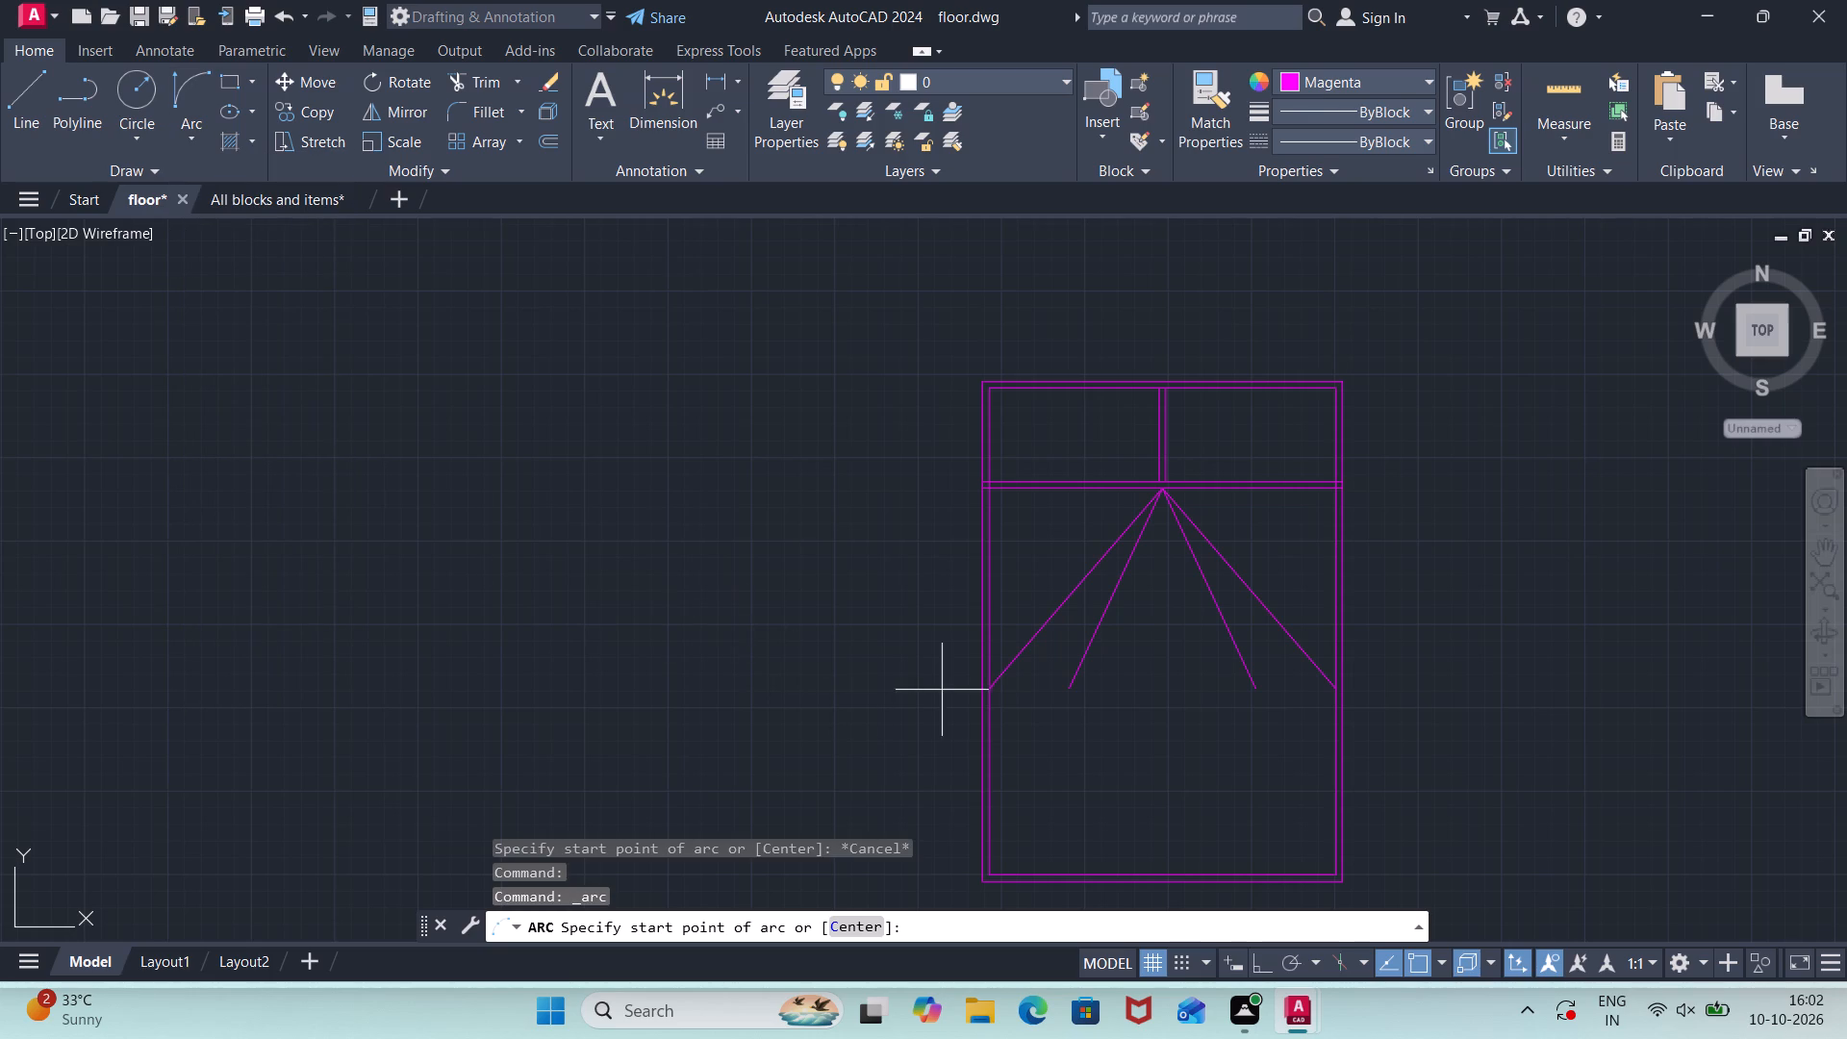
pyautogui.click(992, 694)
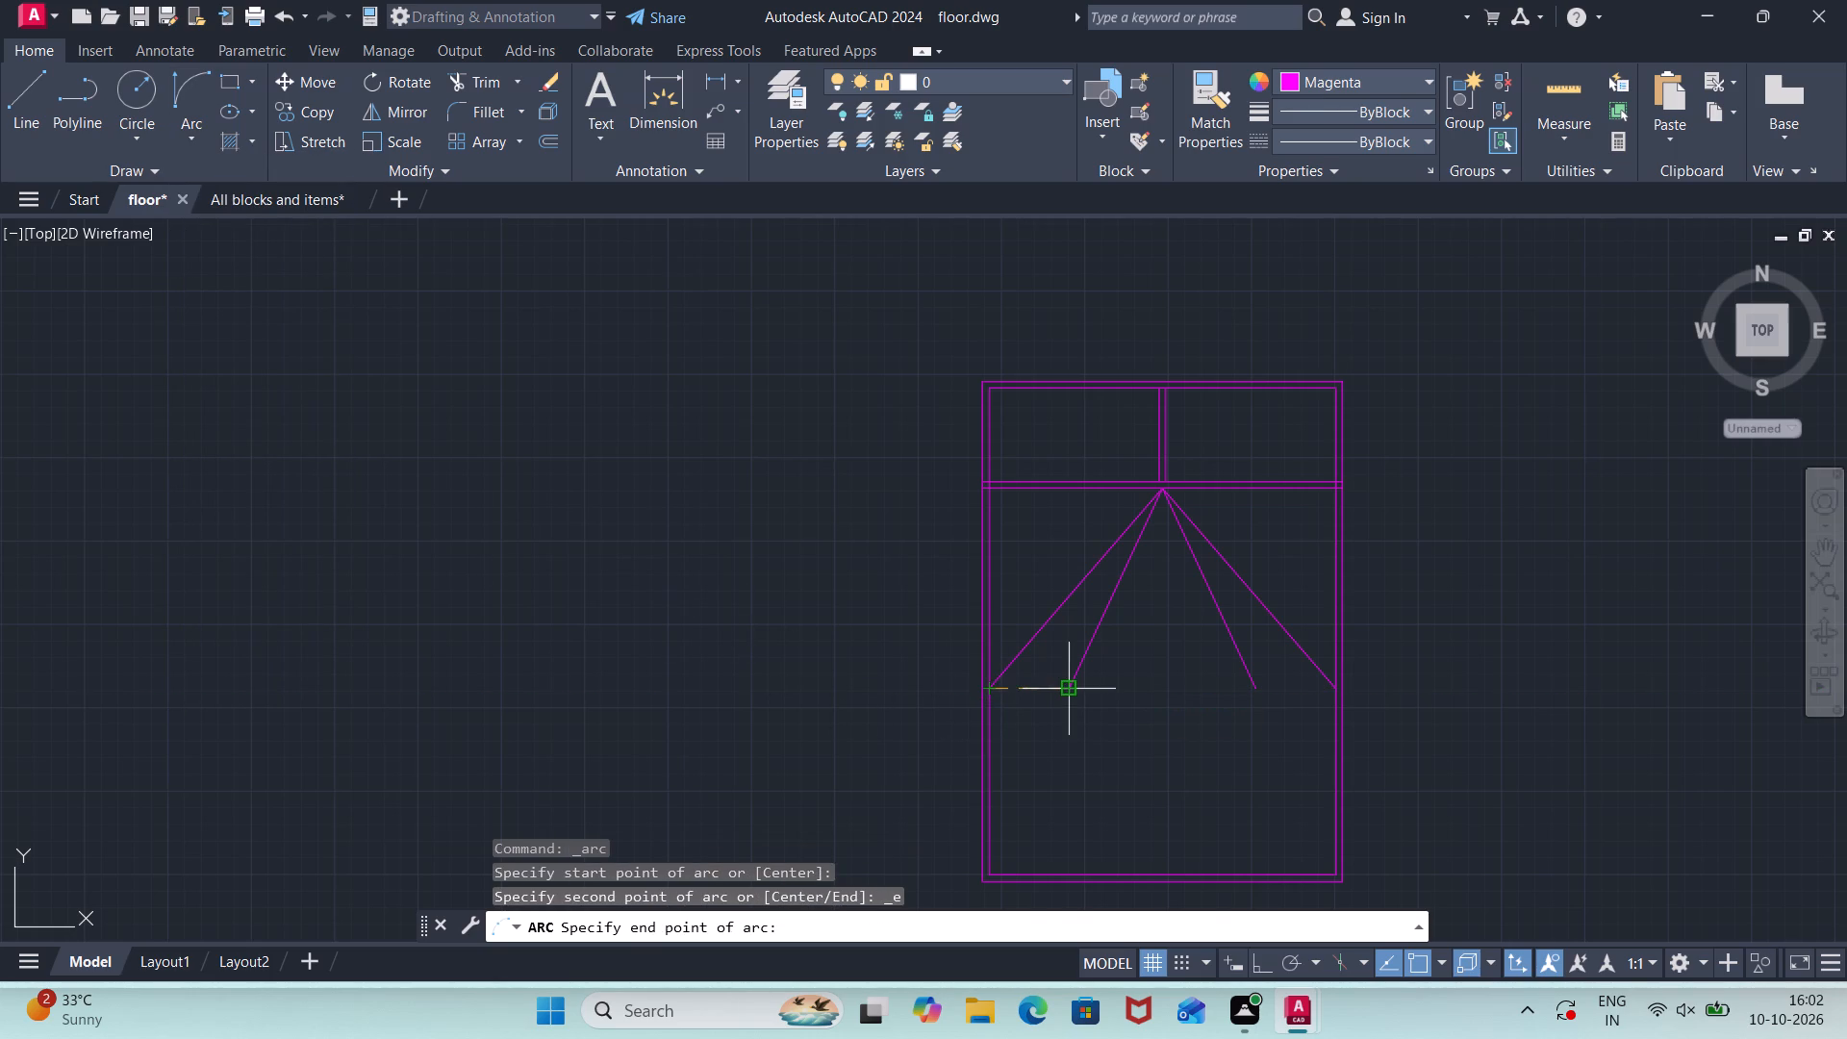
pyautogui.click(1067, 685)
pyautogui.click(1062, 648)
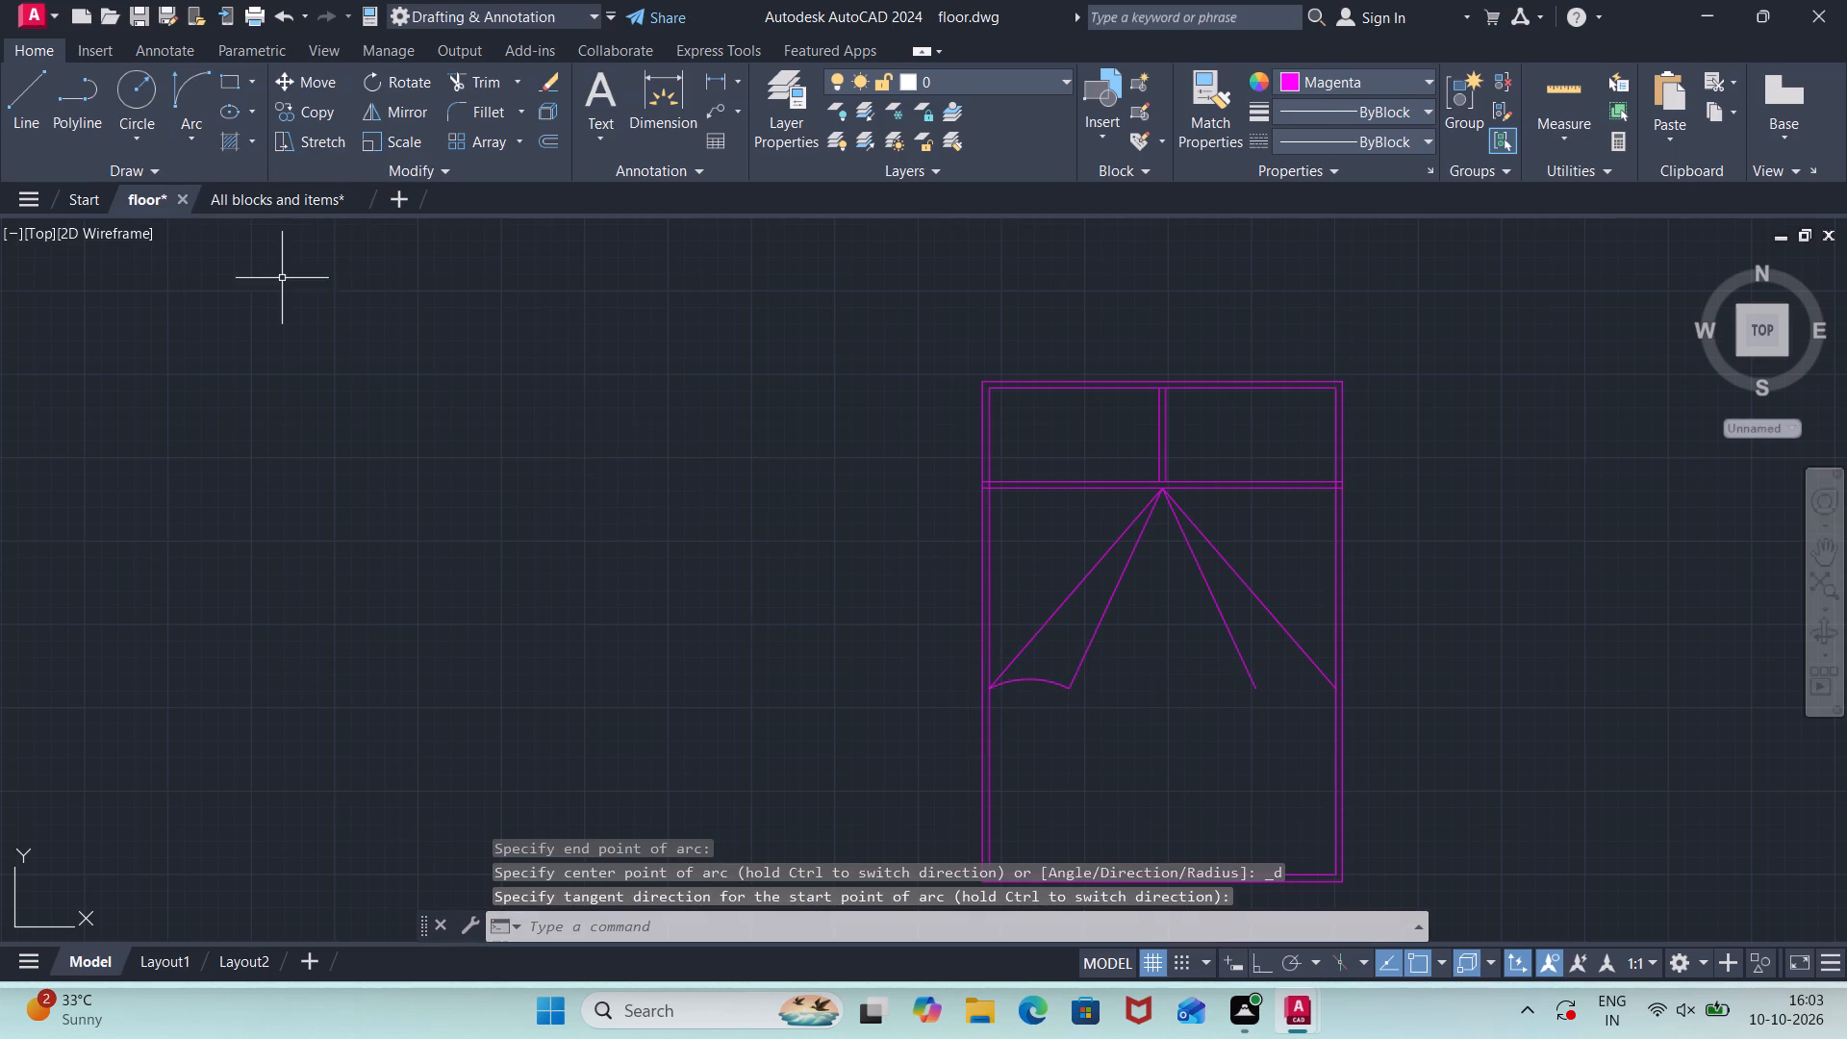
pyautogui.click(207, 124)
pyautogui.click(306, 425)
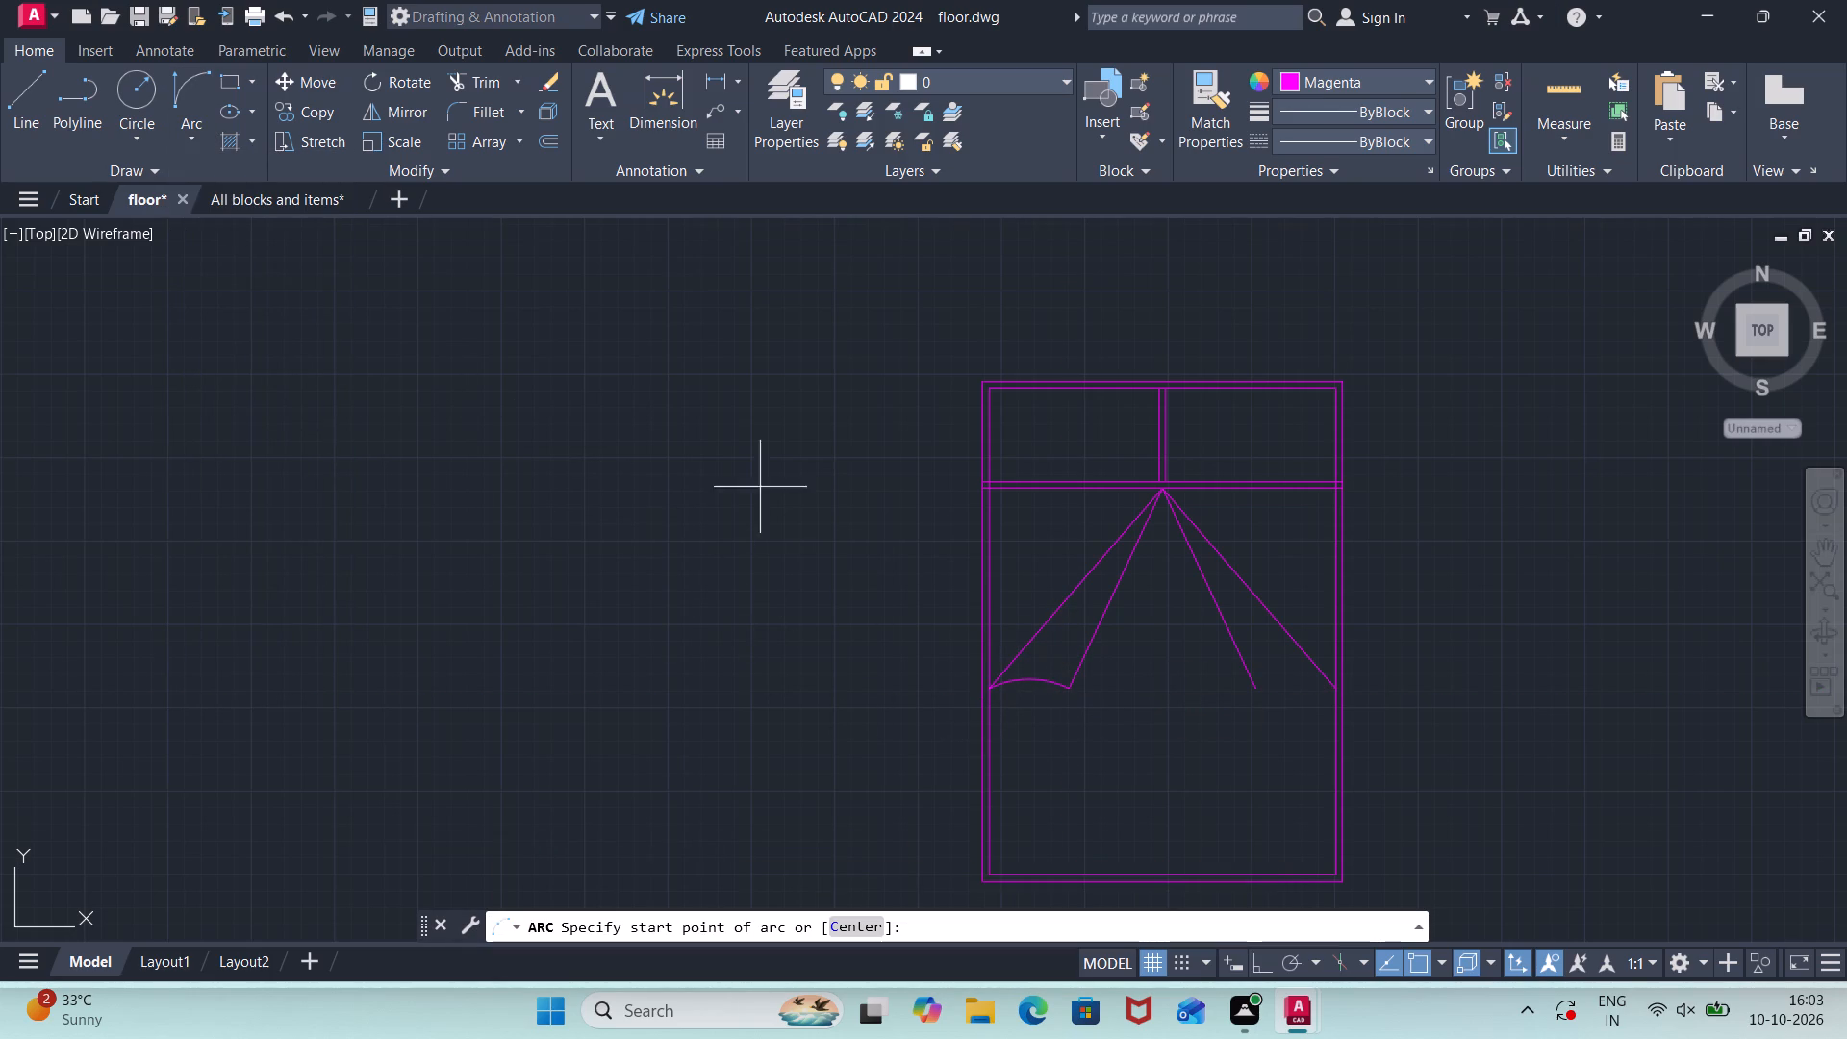
pyautogui.click(1337, 685)
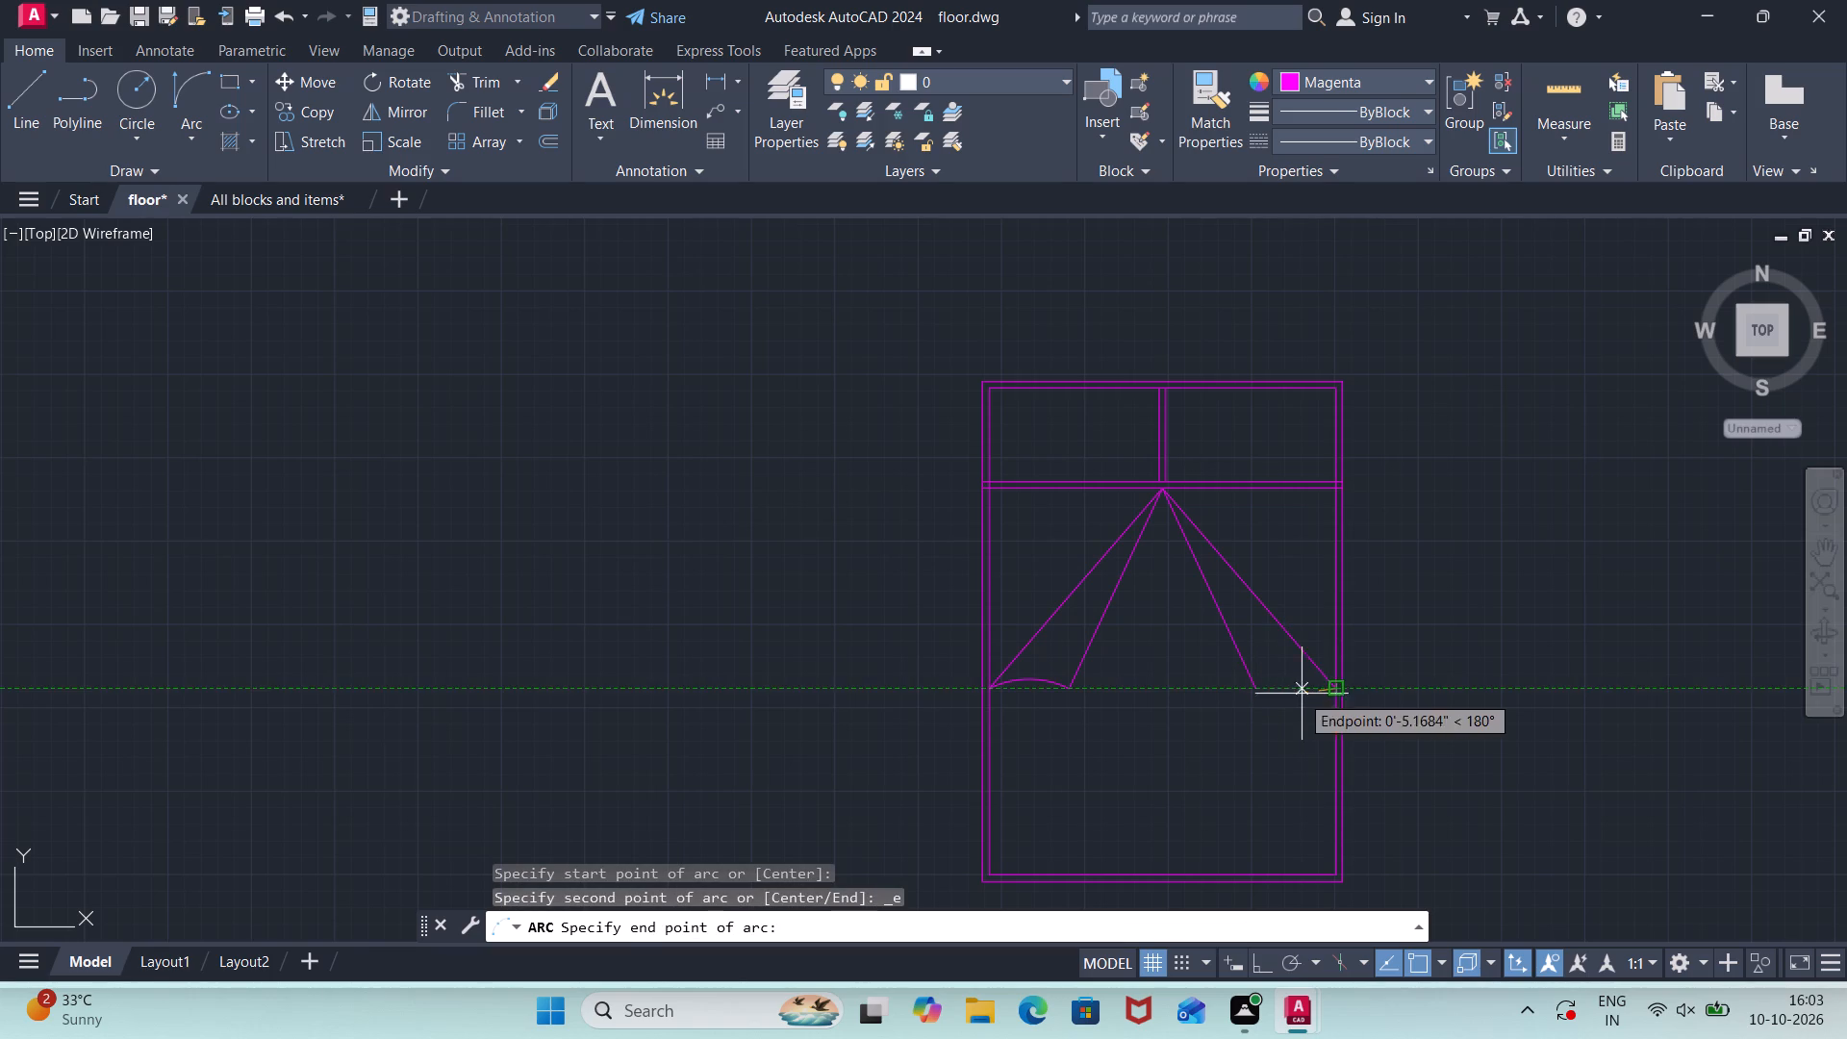
pyautogui.click(1258, 690)
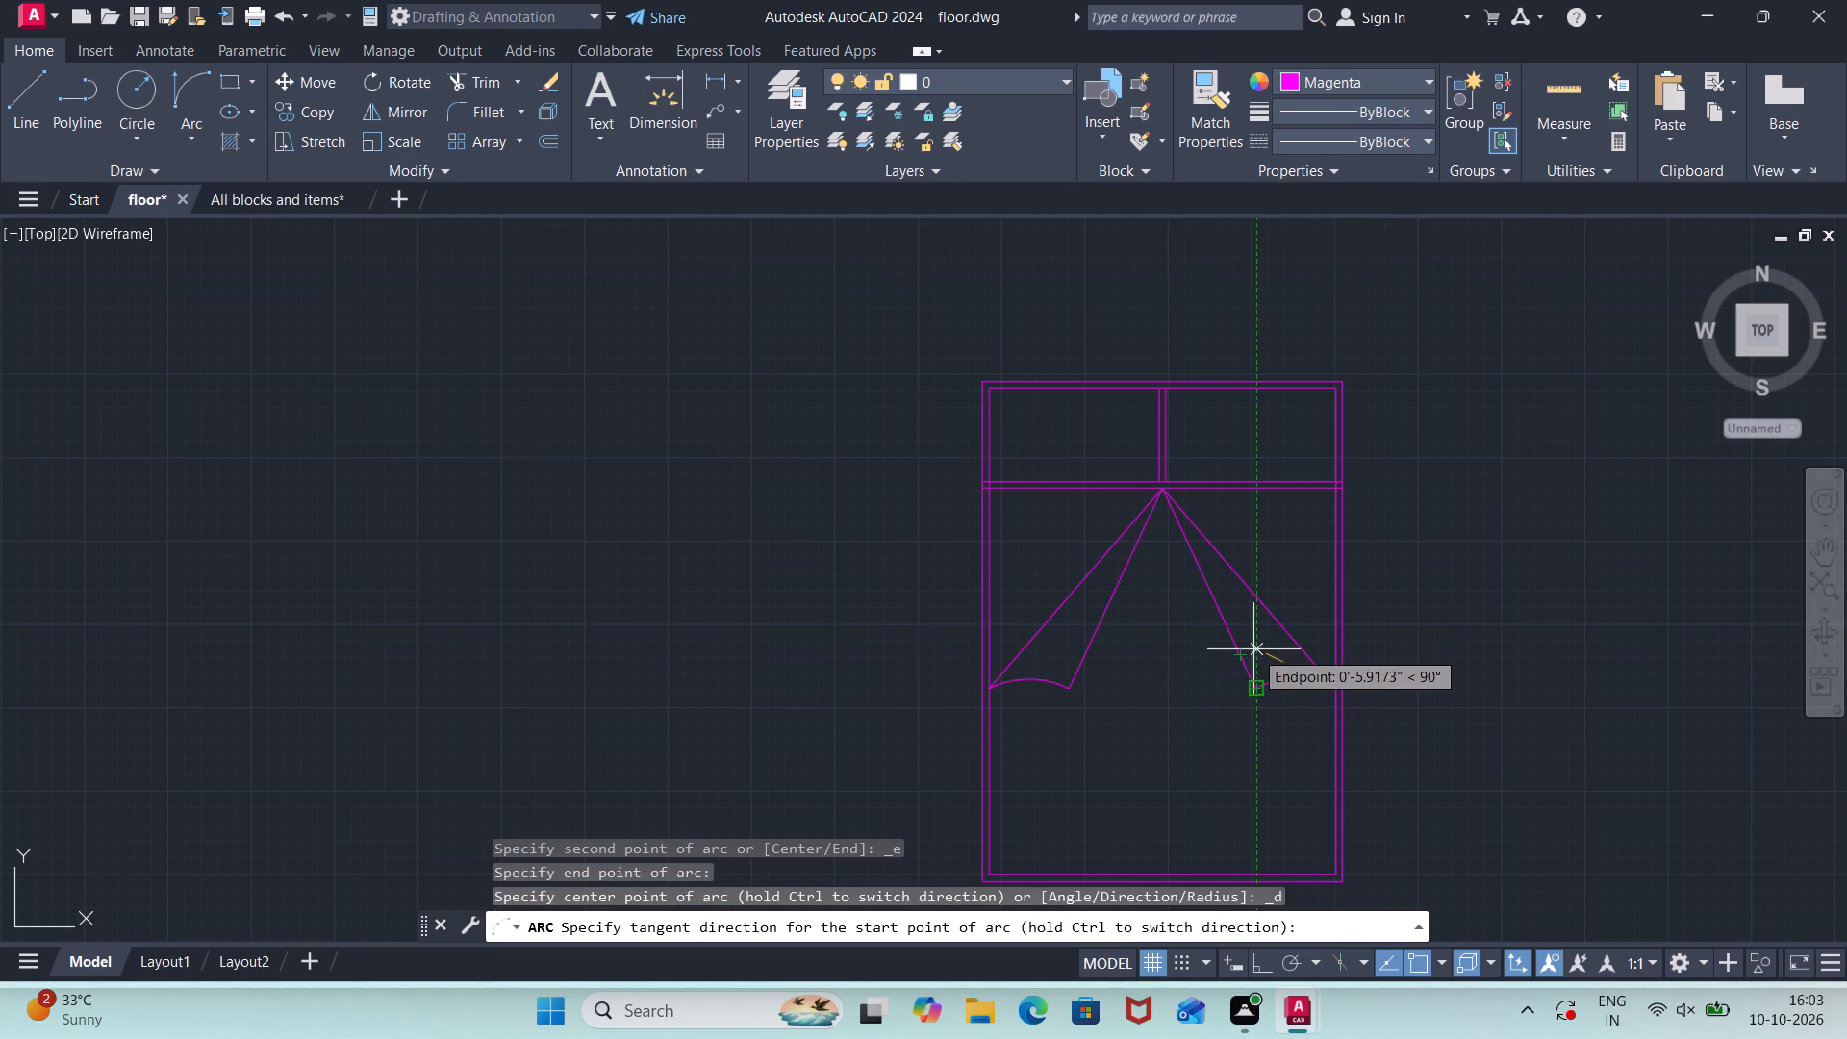
pyautogui.click(1253, 645)
# Trim the cross-line ends, the inner side edges between them, and the segments between the pillow dividers, separating two pillow outlines from the blanket outline.
pyautogui.scroll(-2, 1147, 672)
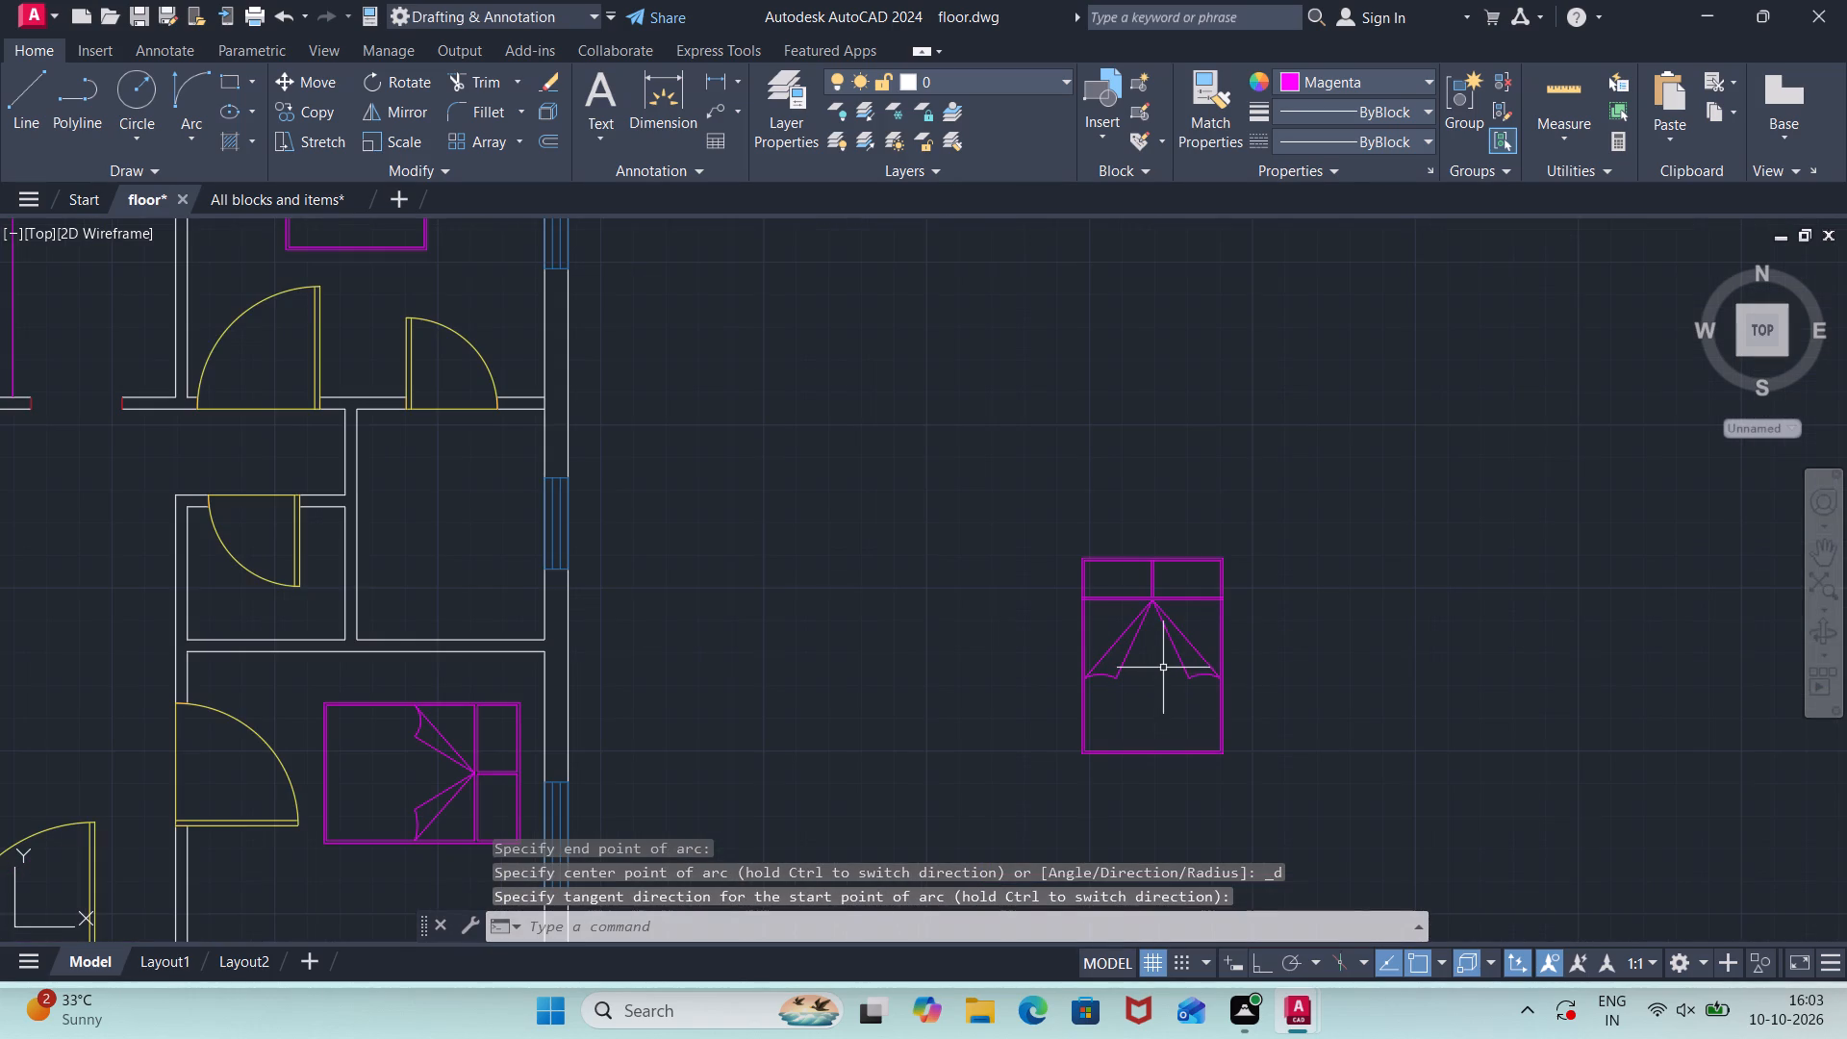
pyautogui.scroll(4, 1162, 621)
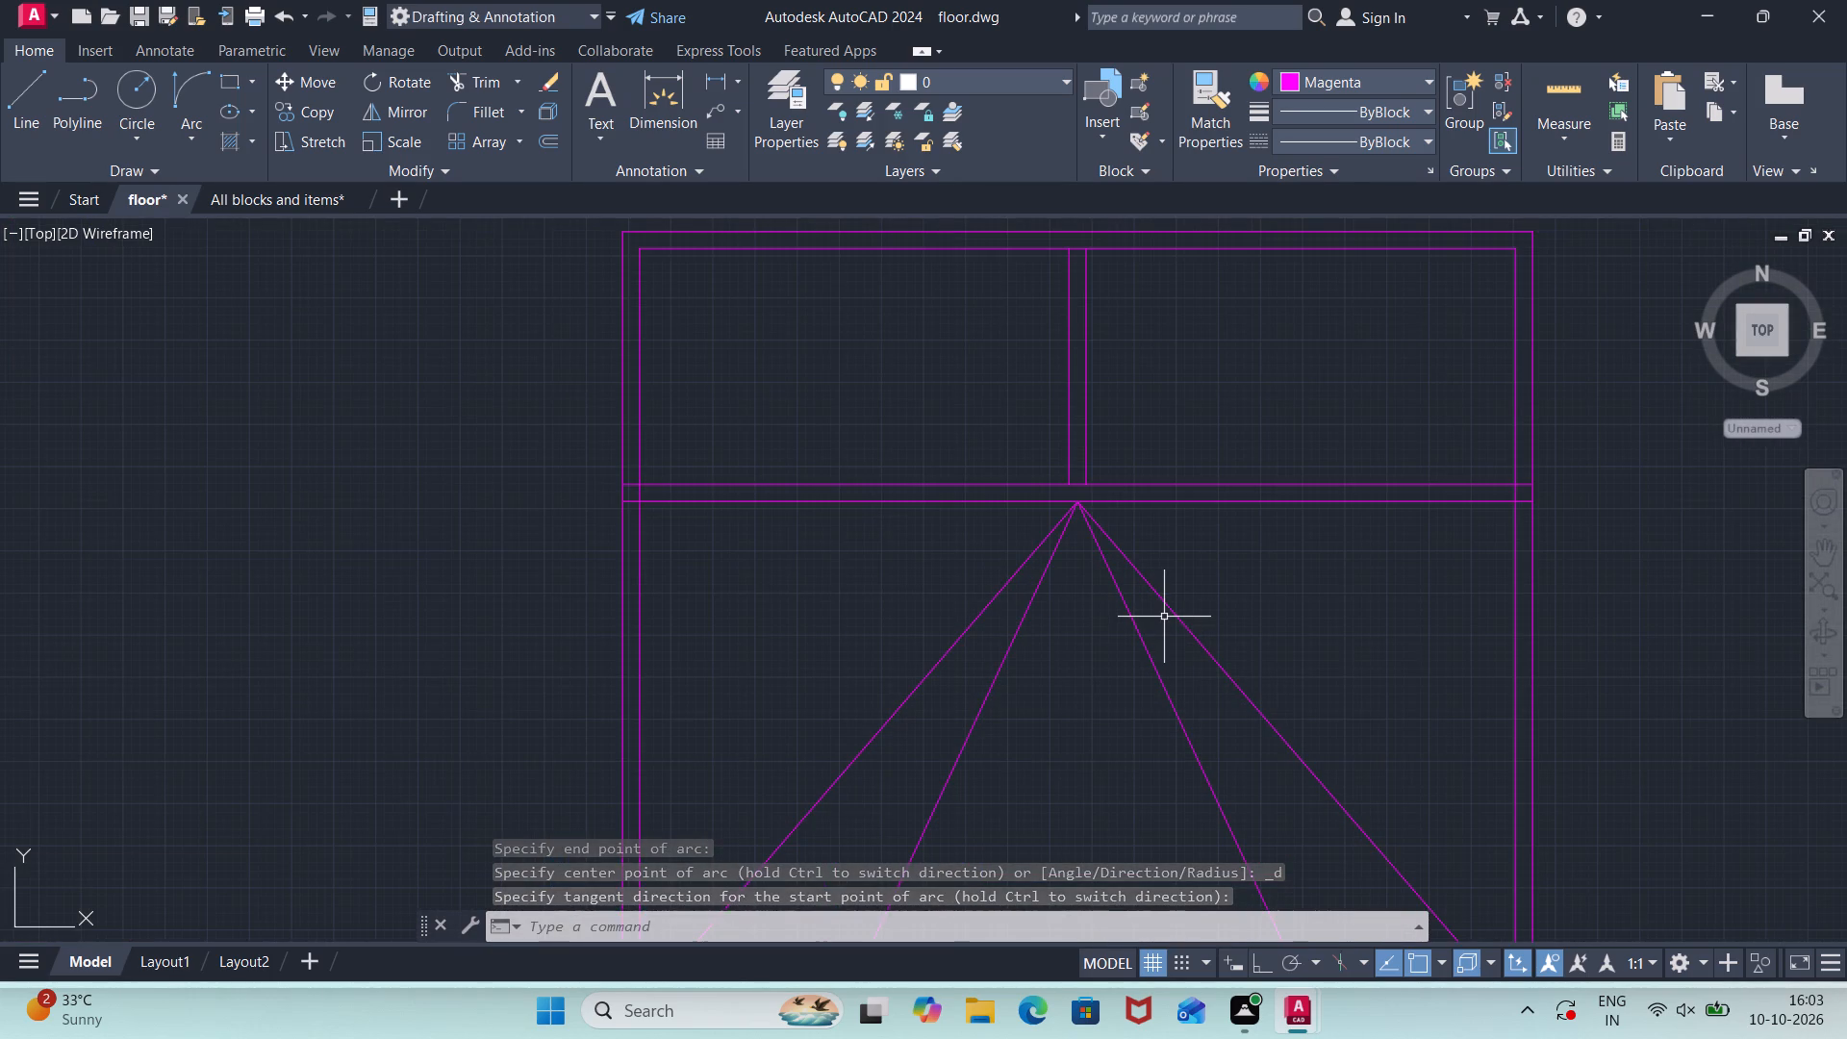
pyautogui.write('tr')
pyautogui.press('Return')
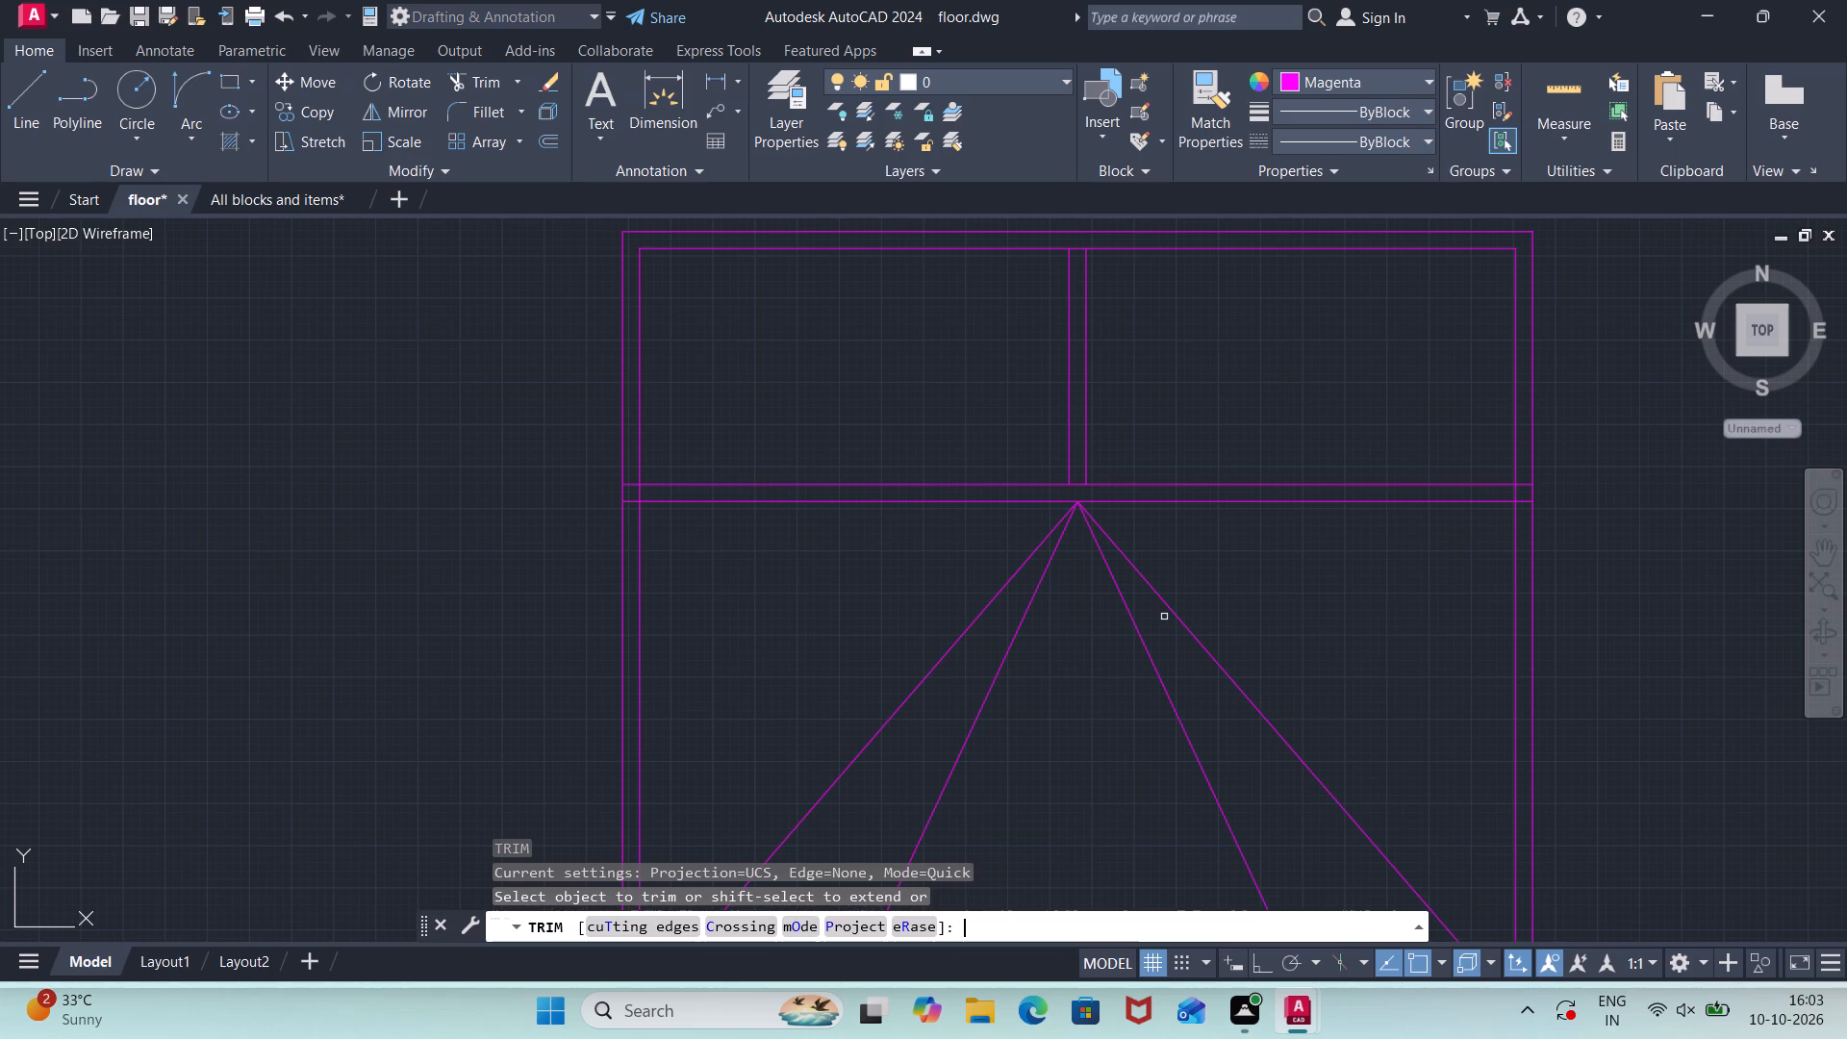
pyautogui.click(627, 502)
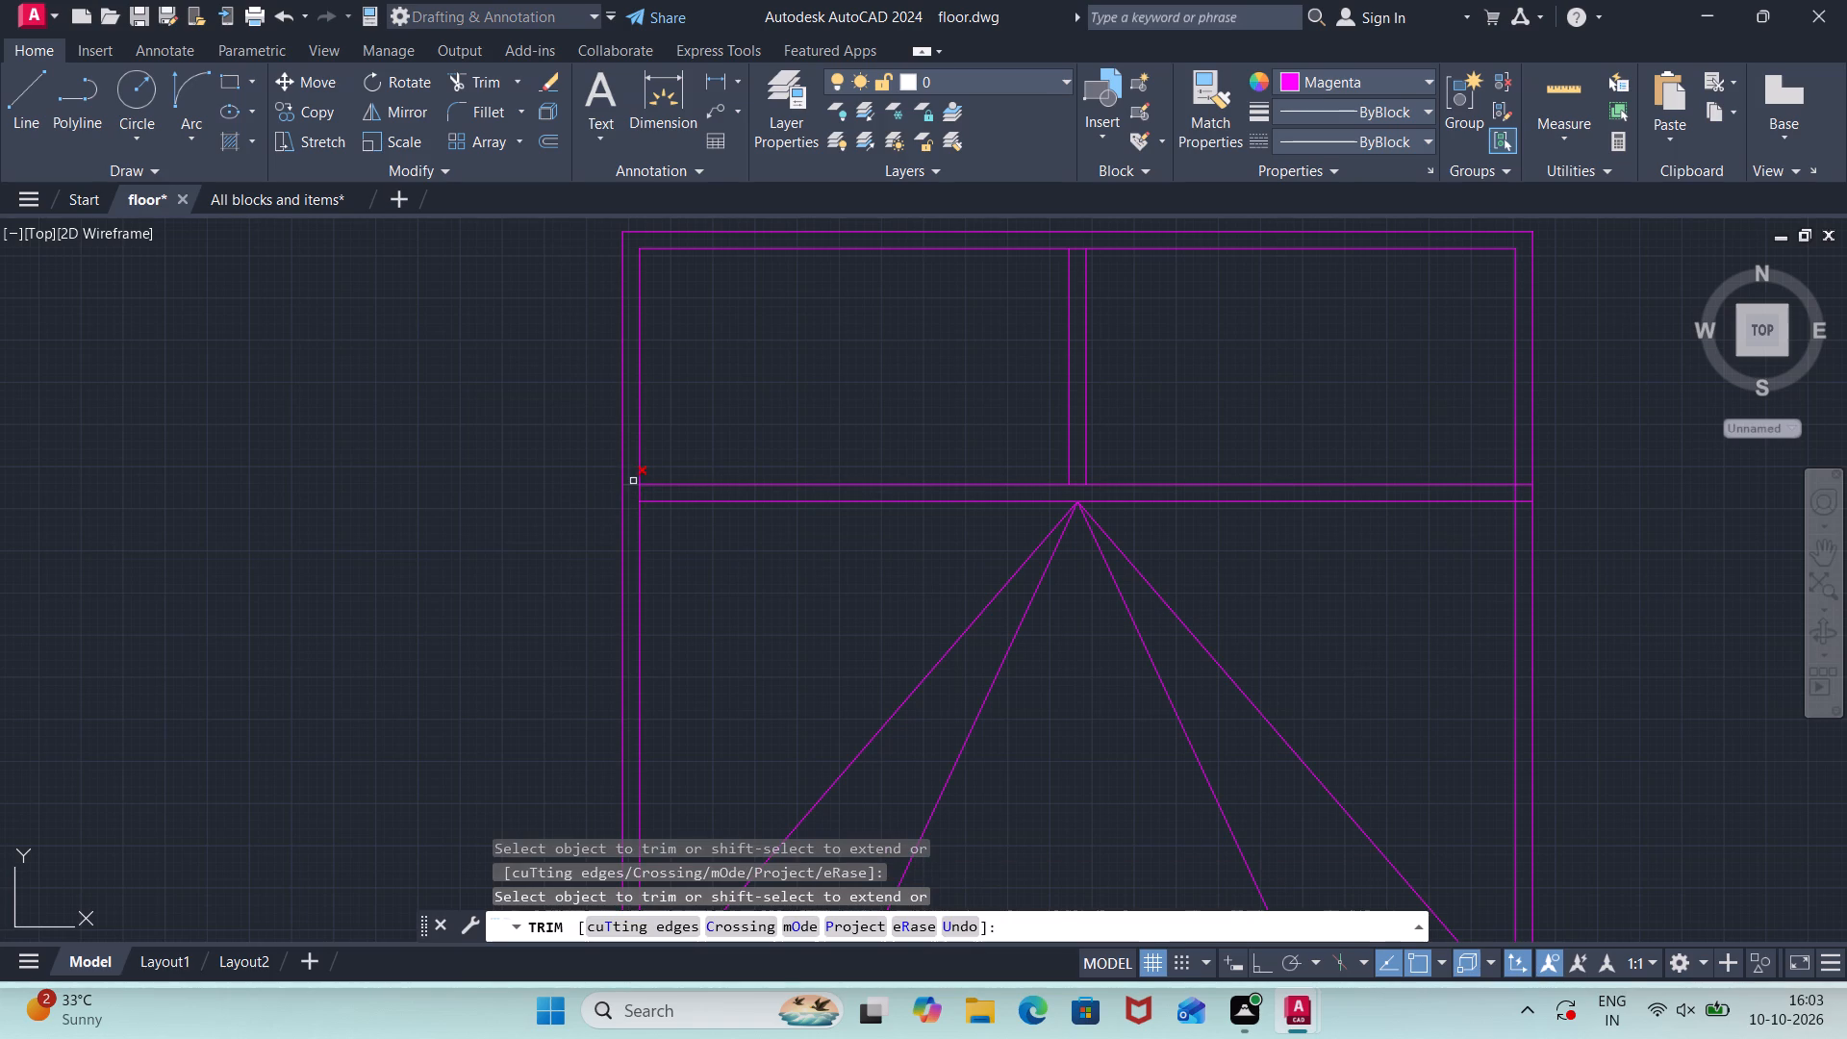
pyautogui.click(633, 481)
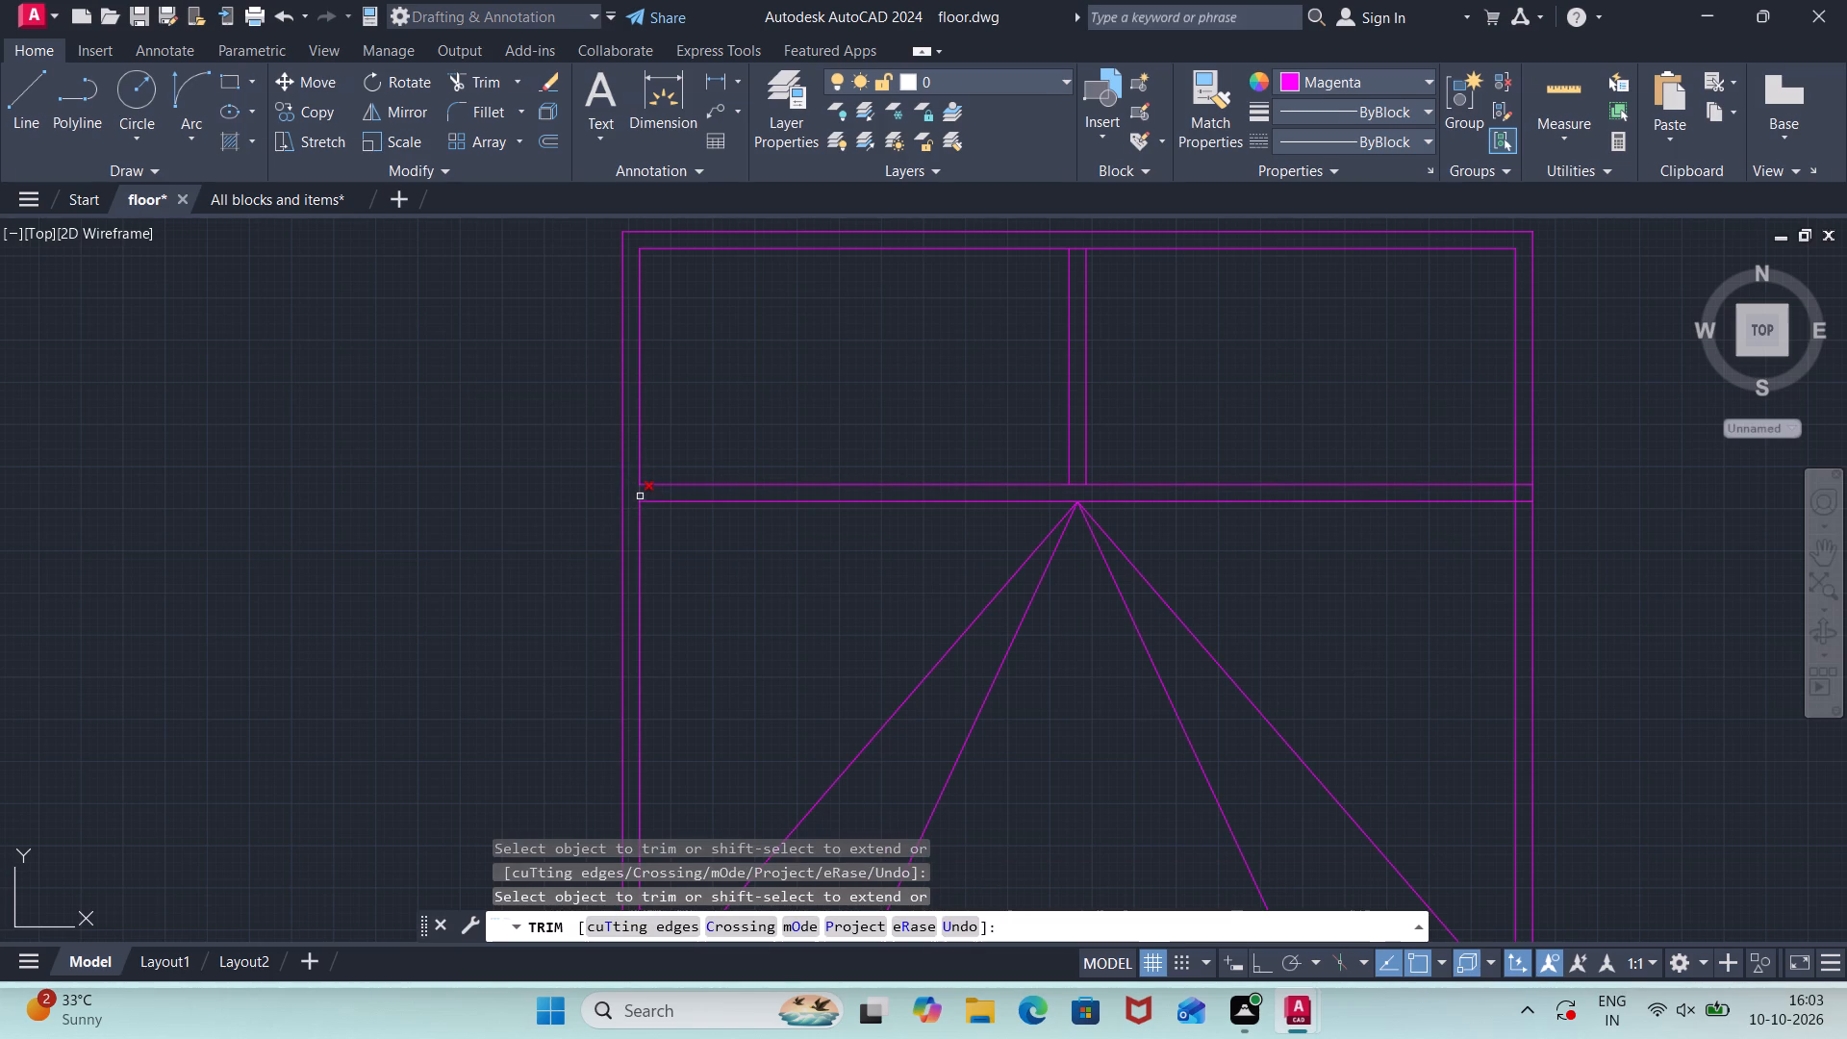
pyautogui.click(640, 496)
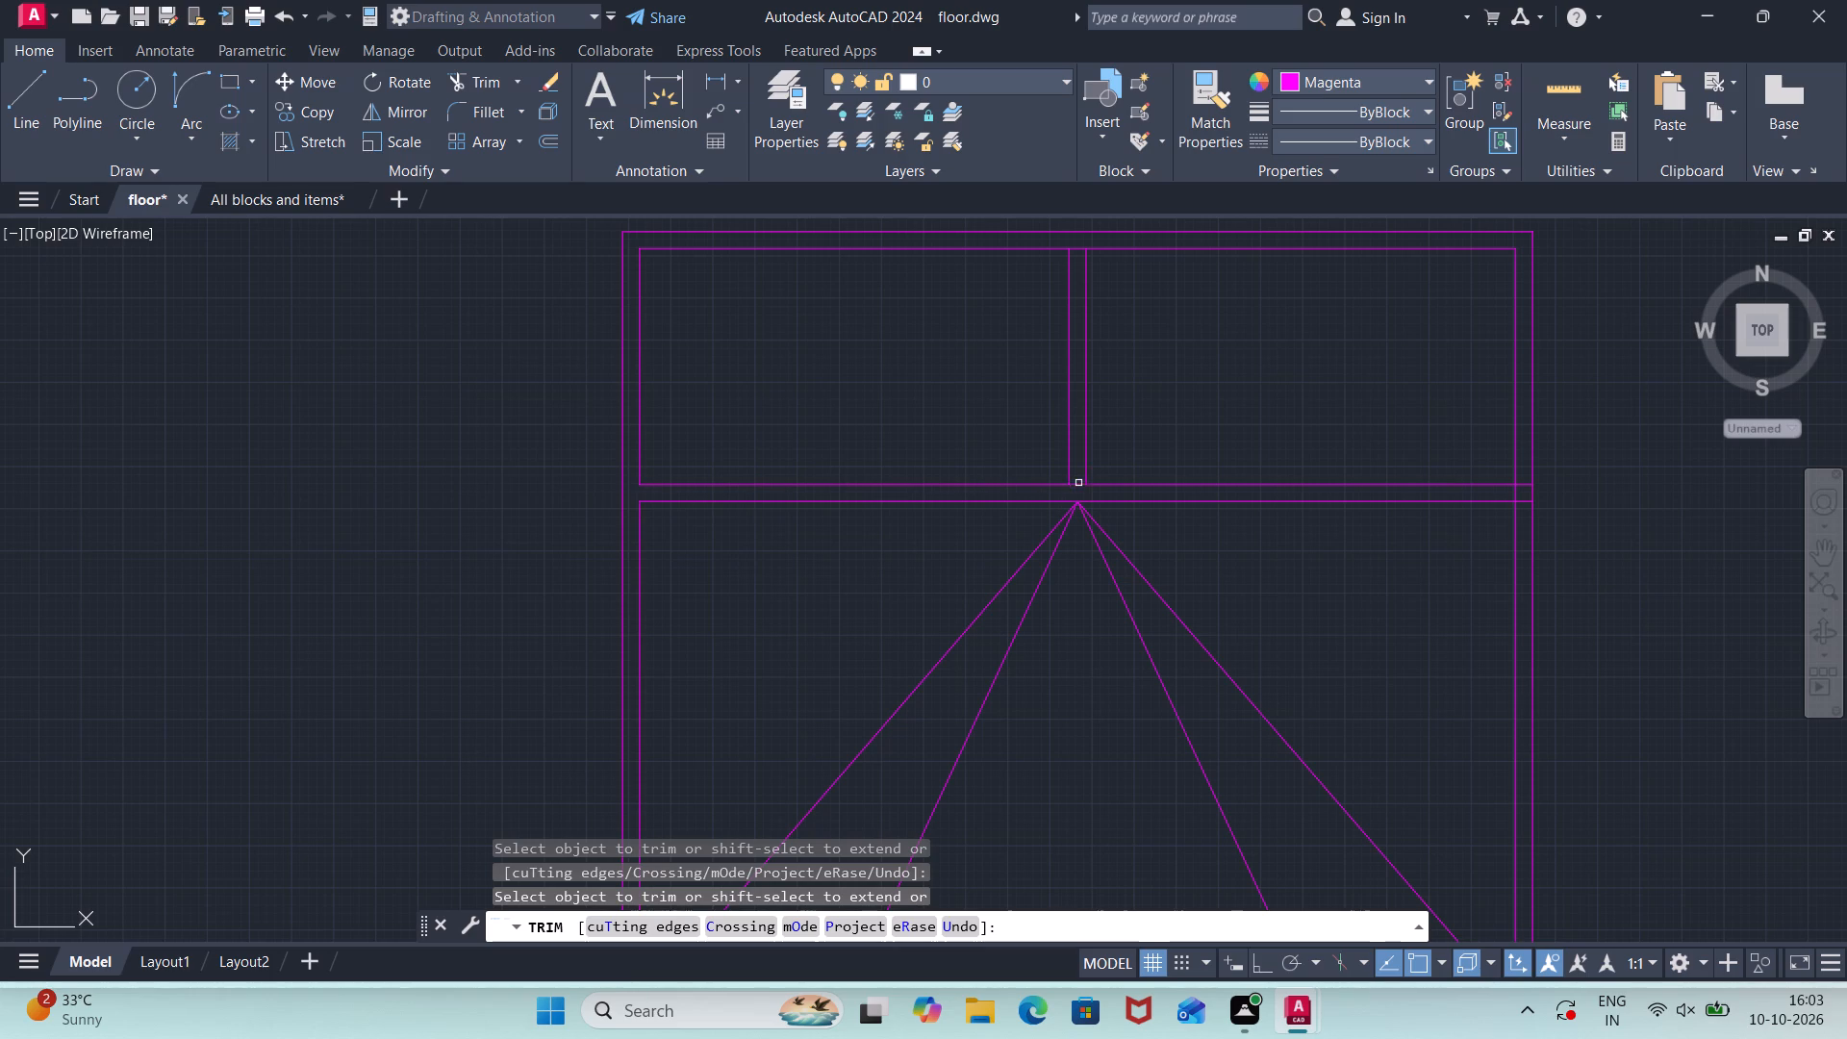
pyautogui.click(1078, 483)
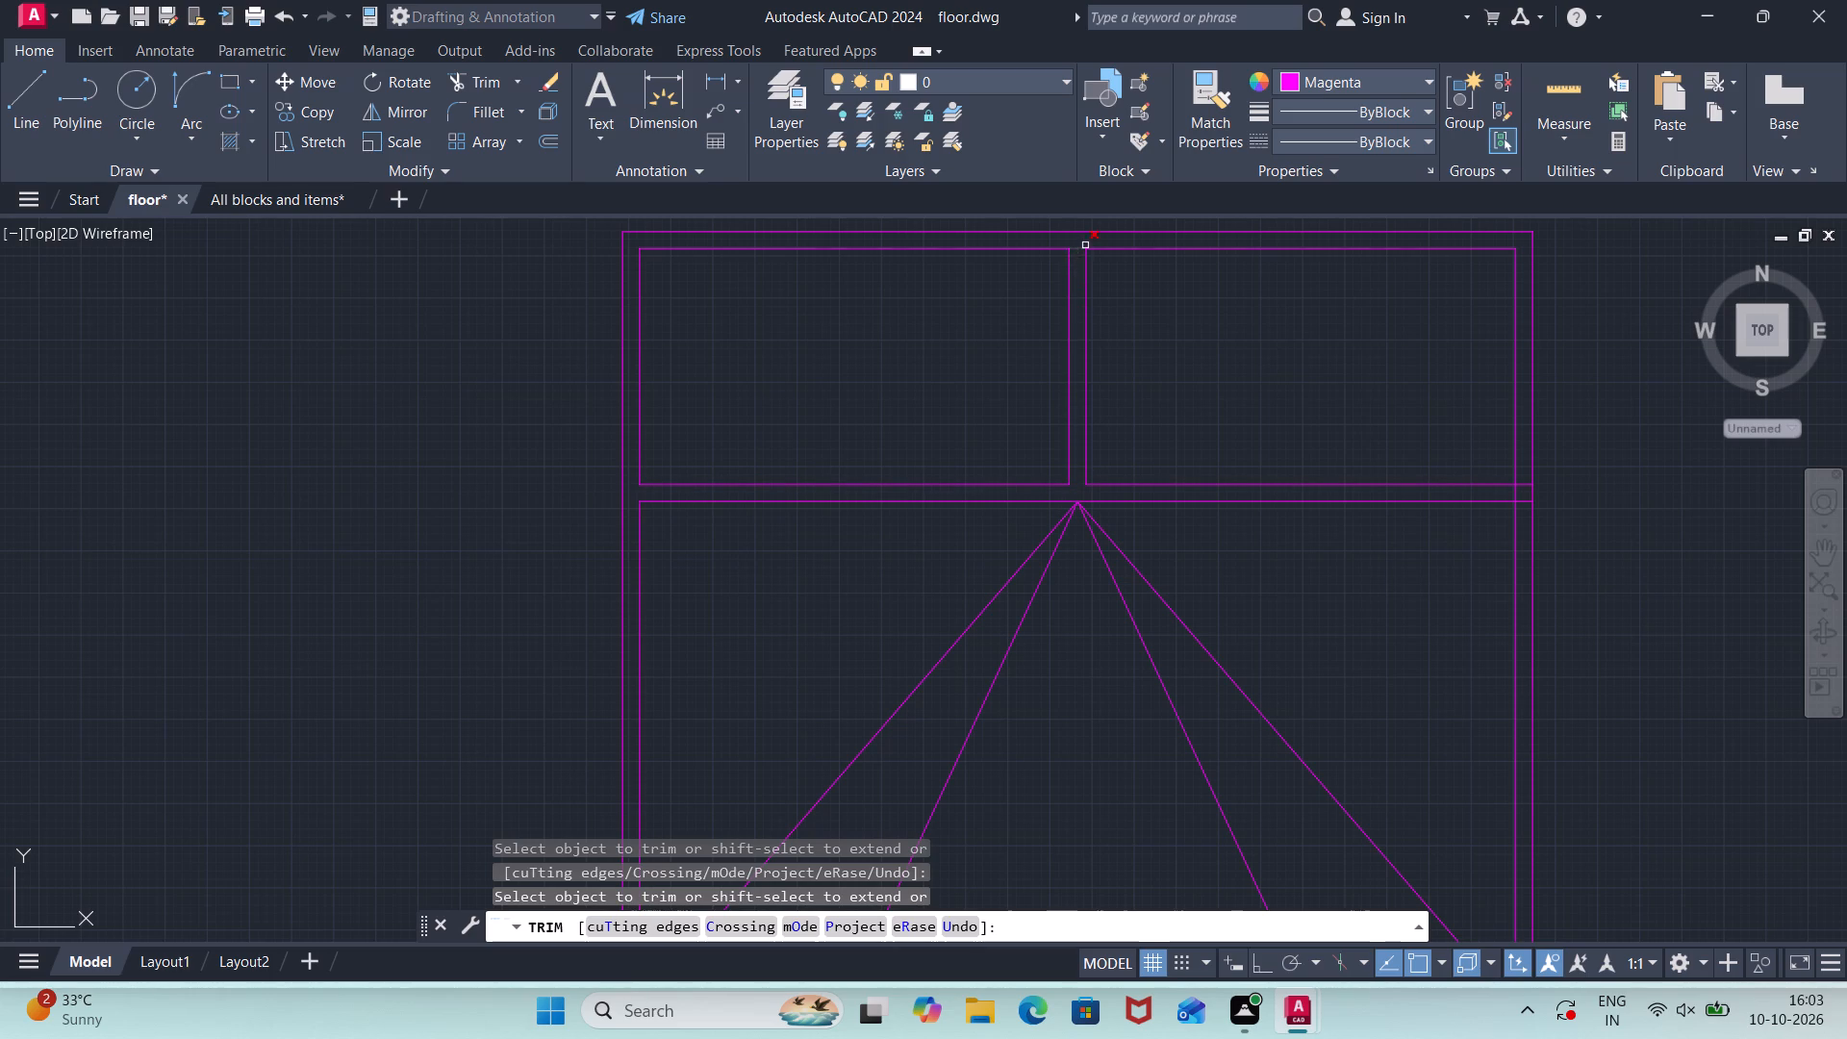
pyautogui.click(1076, 242)
pyautogui.click(1076, 257)
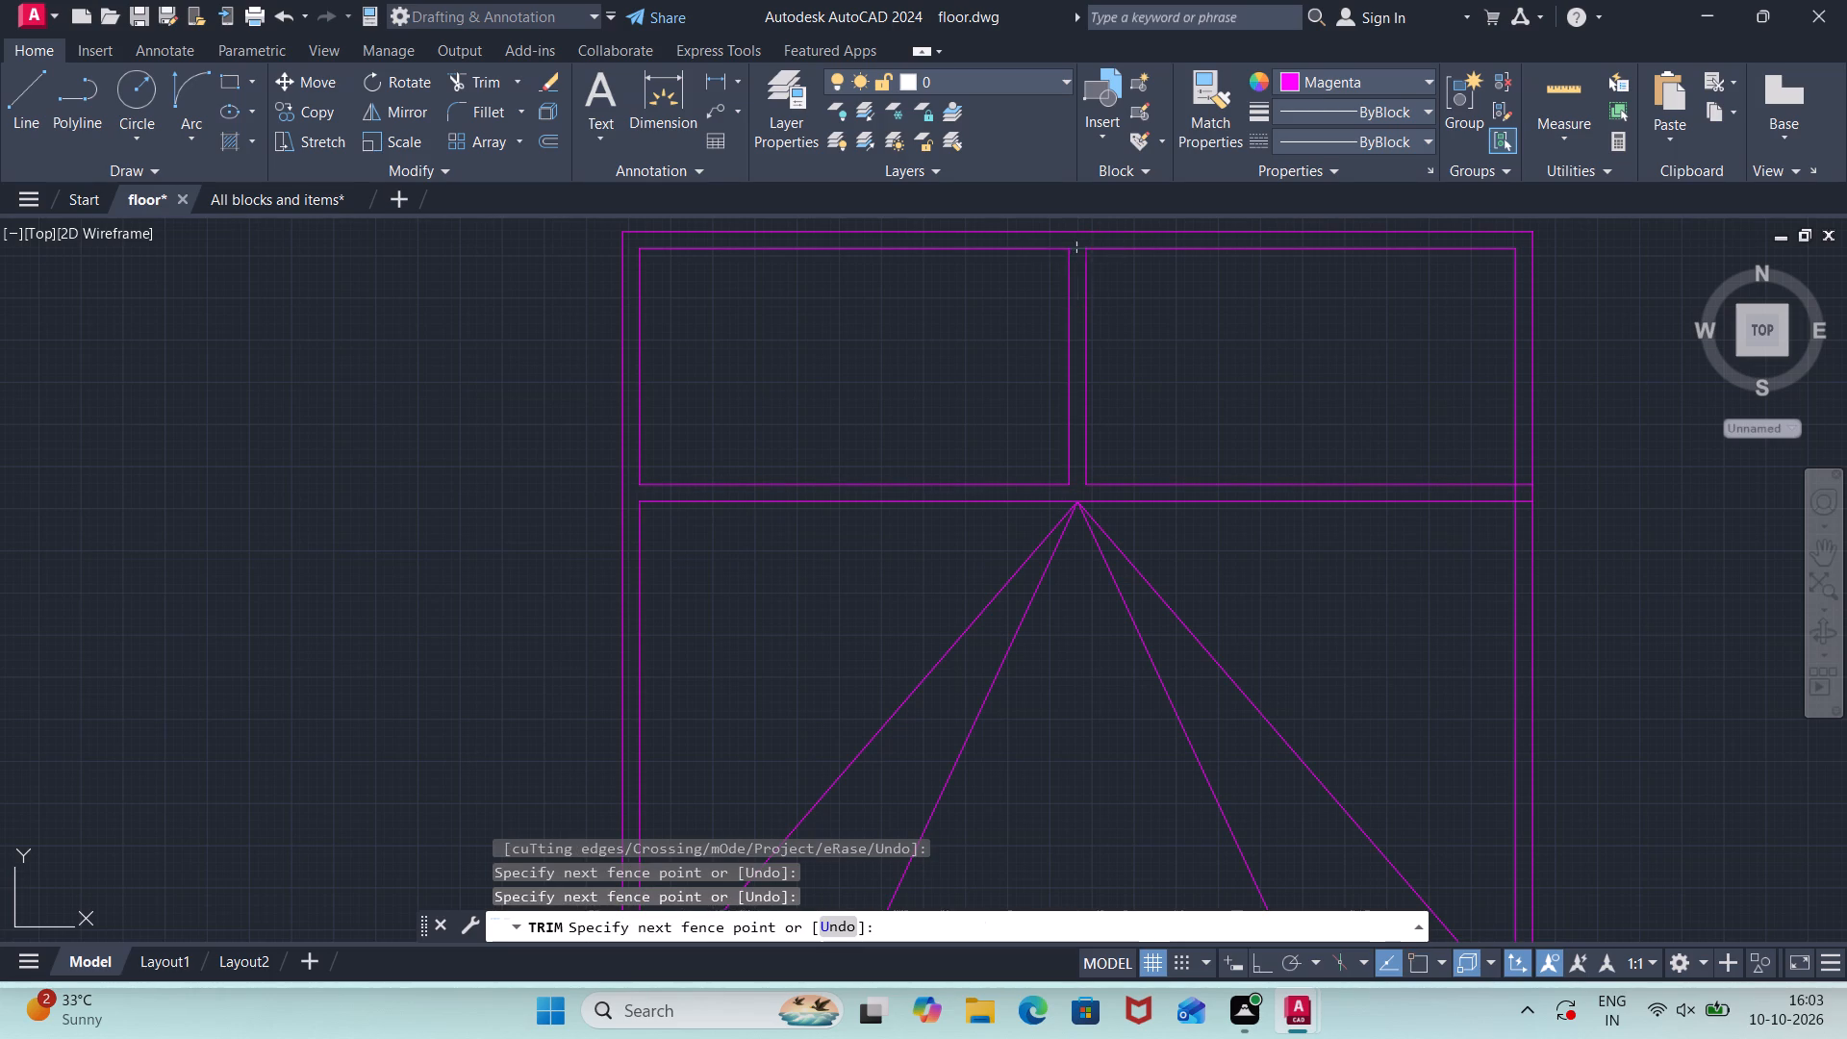
pyautogui.click(1524, 517)
pyautogui.click(1524, 471)
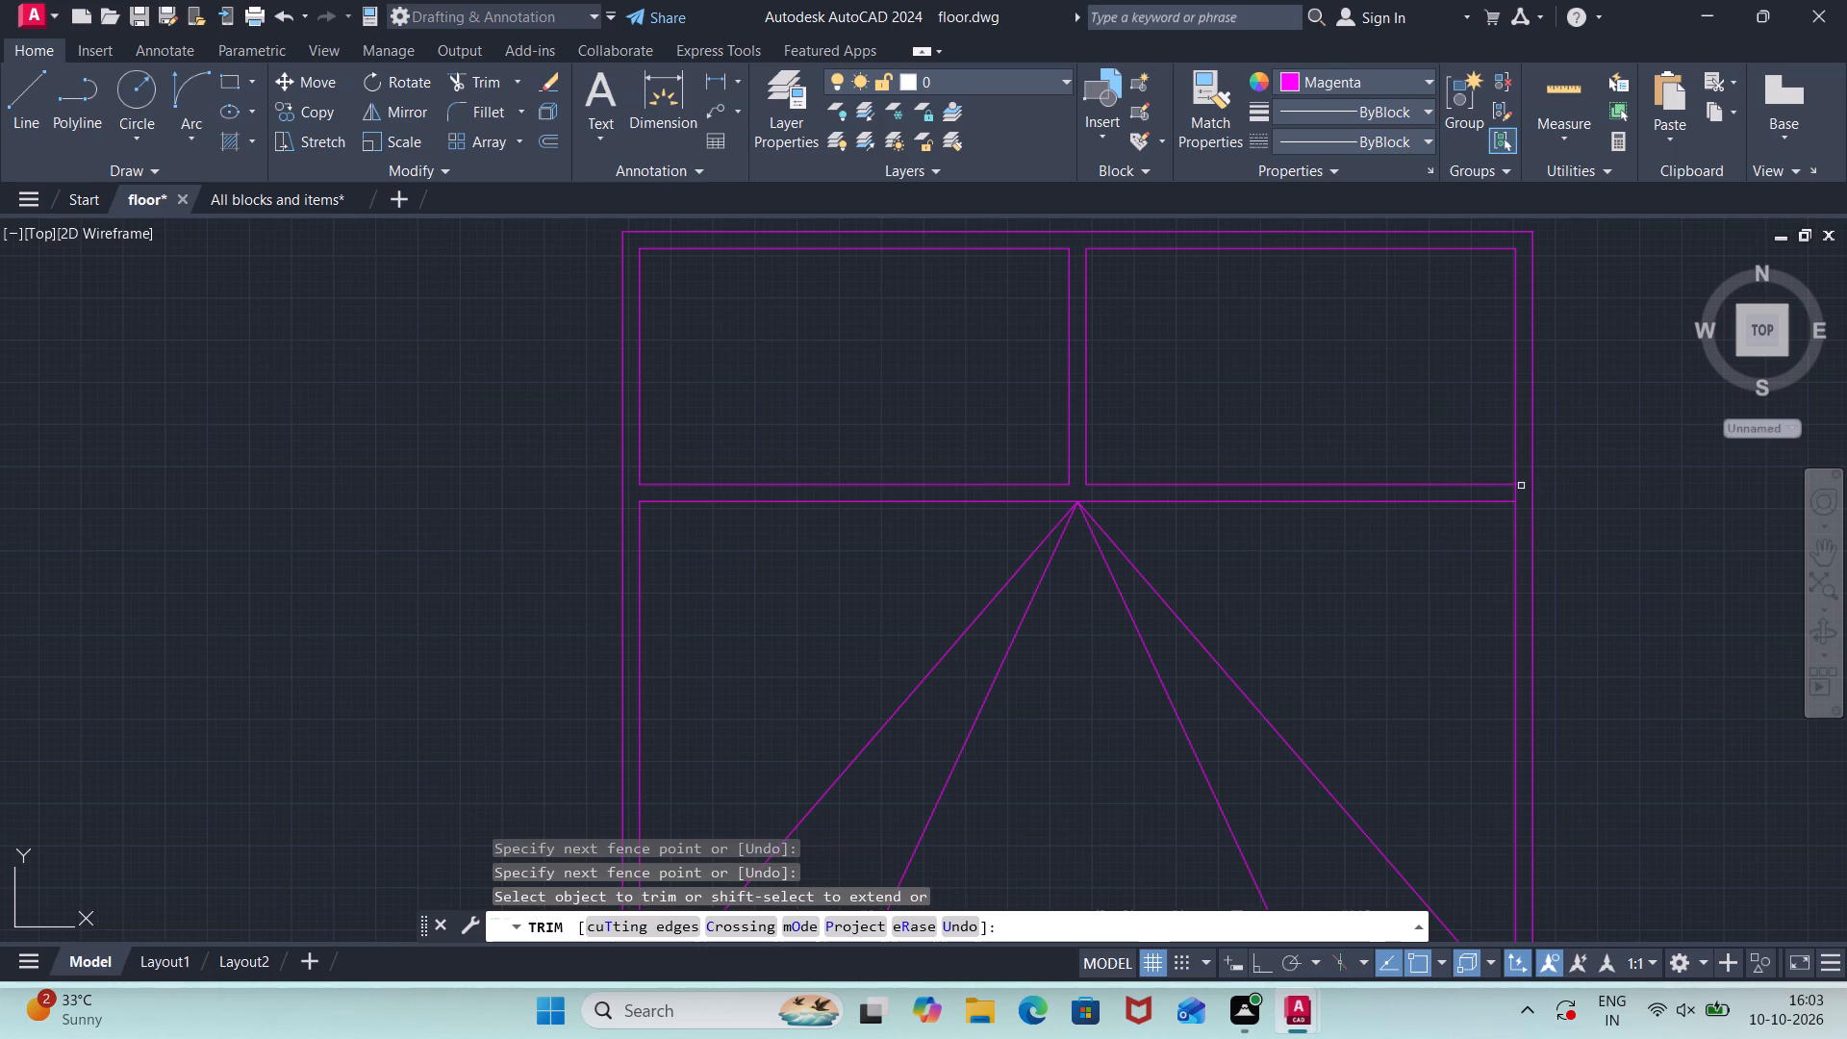
pyautogui.click(1517, 492)
pyautogui.scroll(-2, 1638, 504)
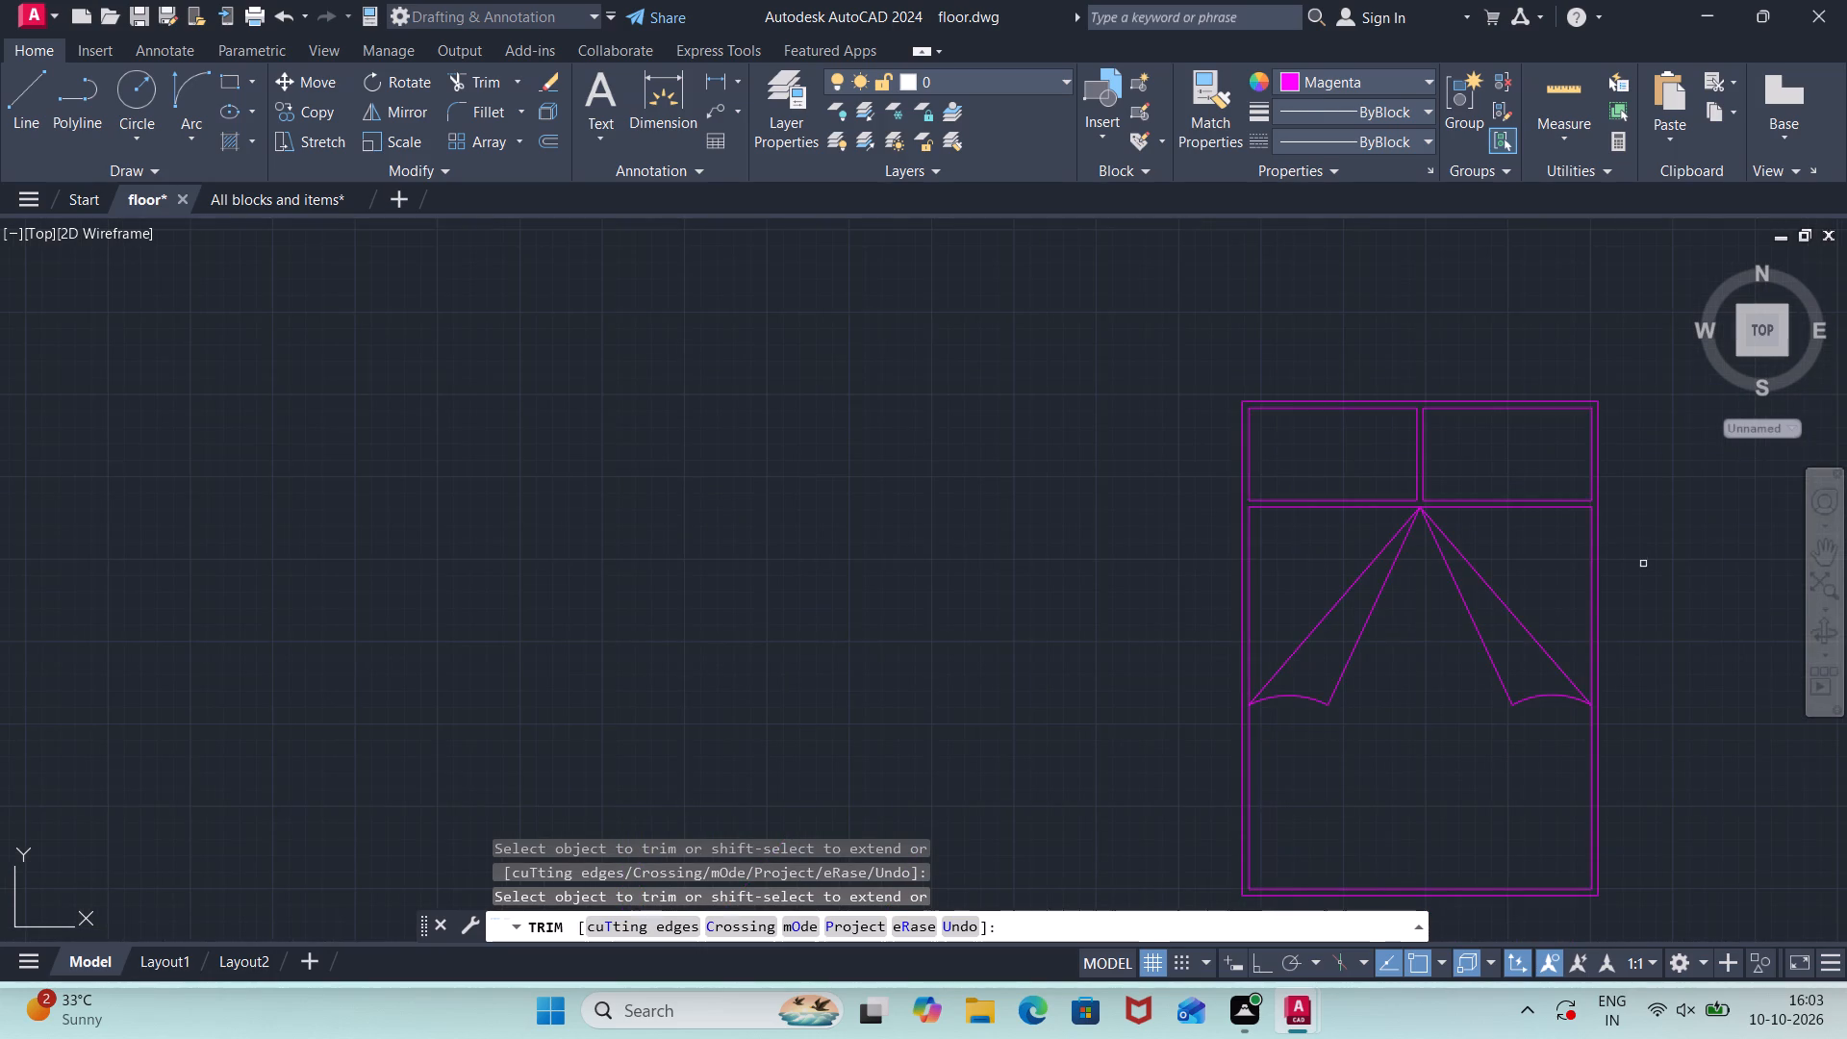
pyautogui.moveTo(1647, 565); pyautogui.dragTo(1428, 401, button='middle')
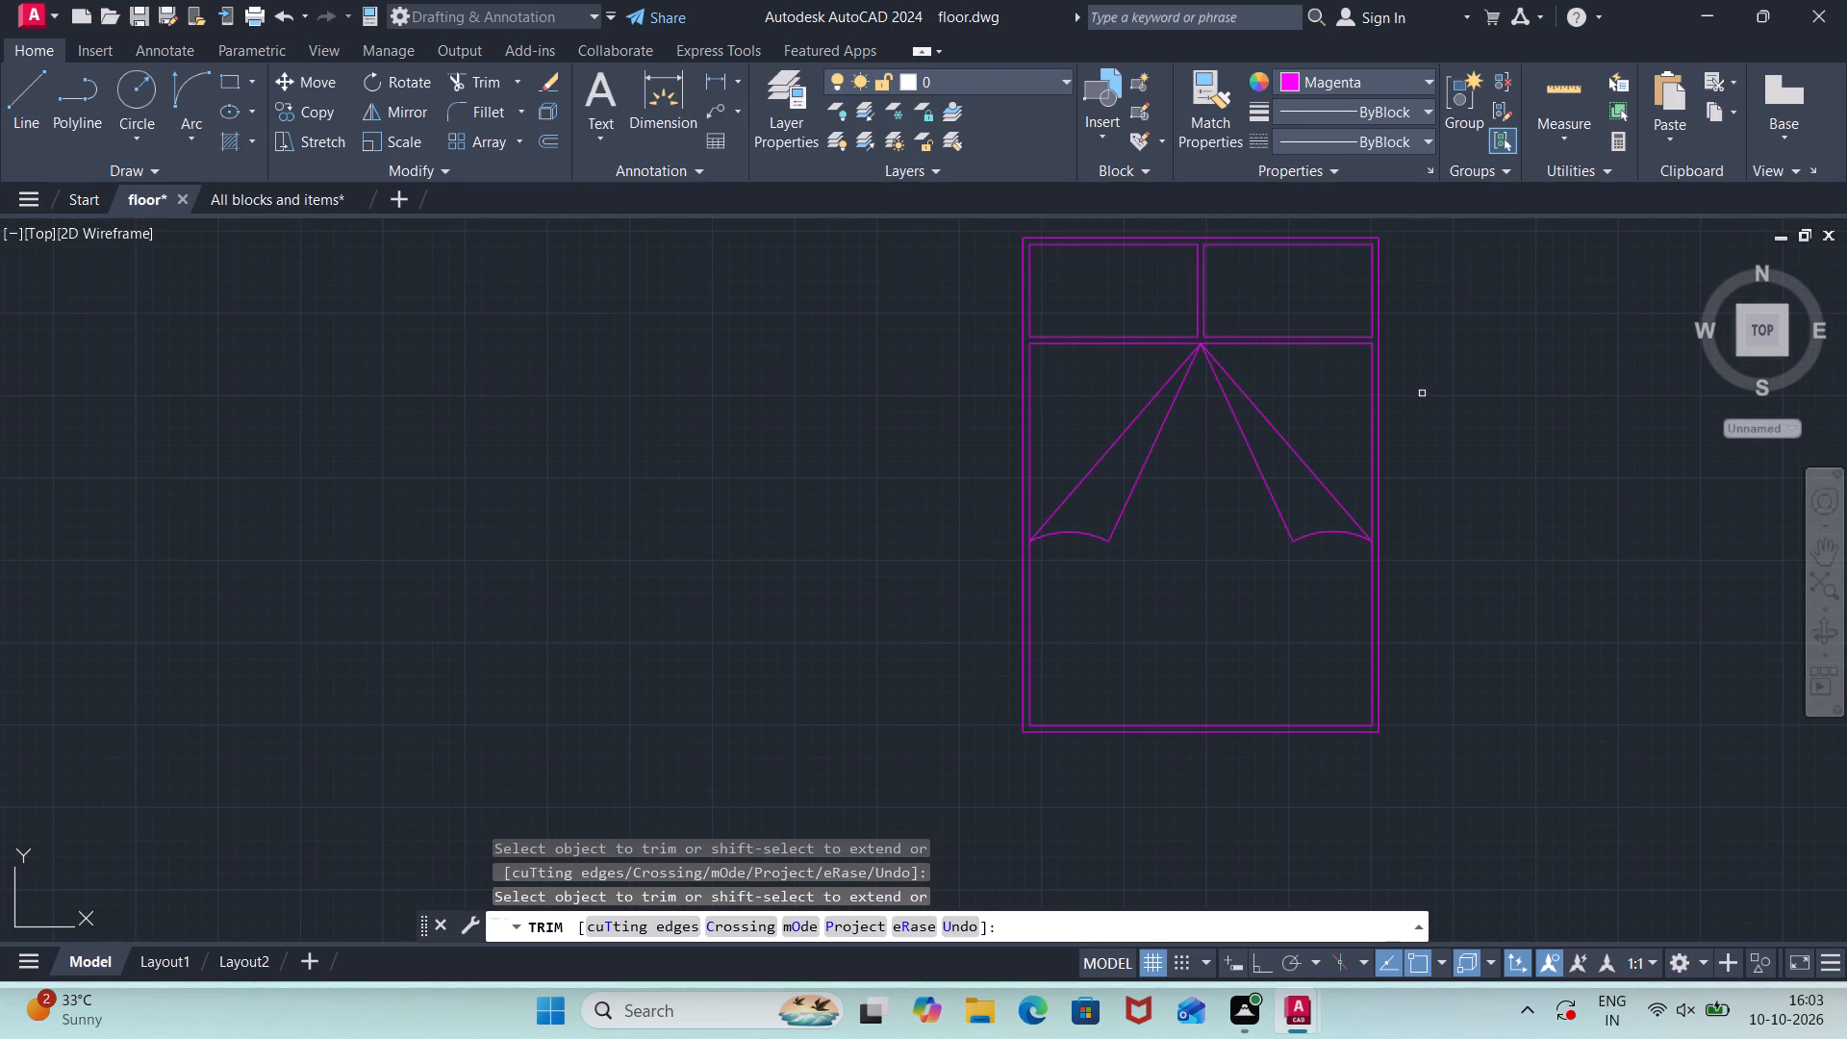
pyautogui.press('Escape')
# Rotate the whole new bed about its northeast corner so that its pillows face east.
pyautogui.scroll(-2, 1401, 403)
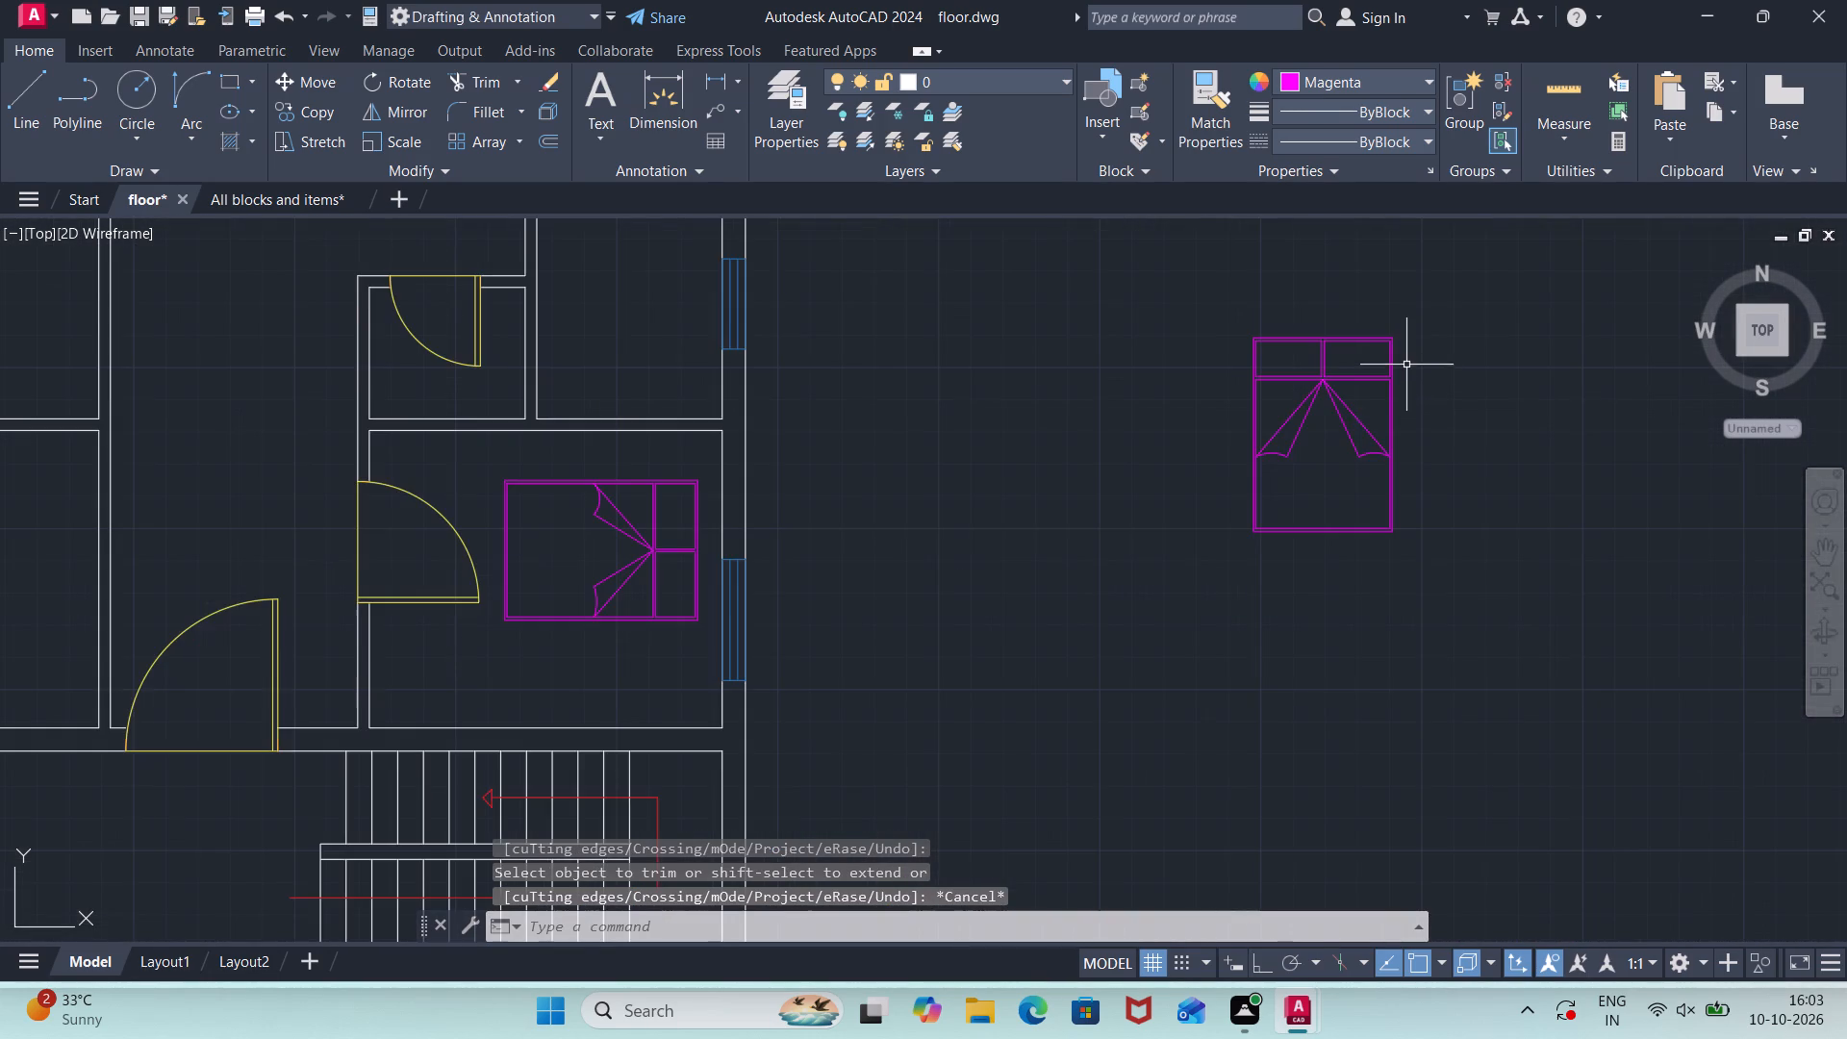
pyautogui.scroll(-2, 1406, 365)
pyautogui.click(1424, 324)
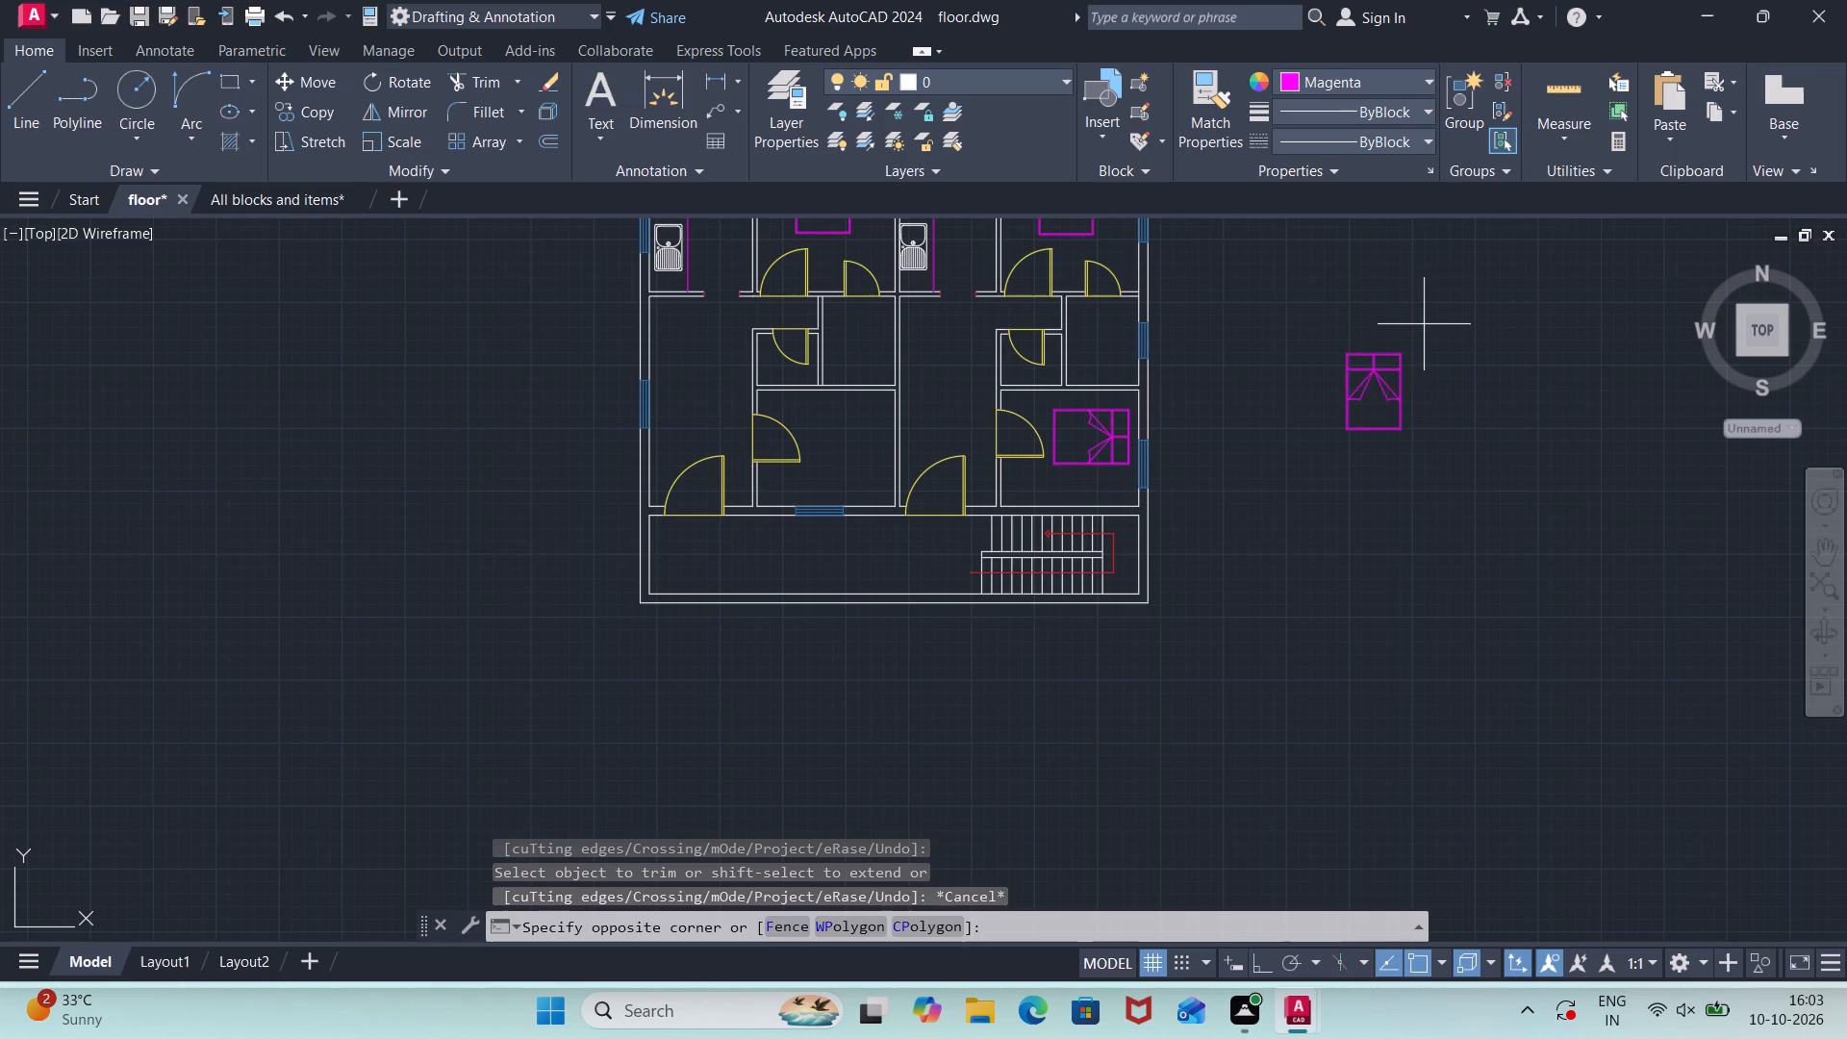
pyautogui.click(1265, 464)
pyautogui.write('ro')
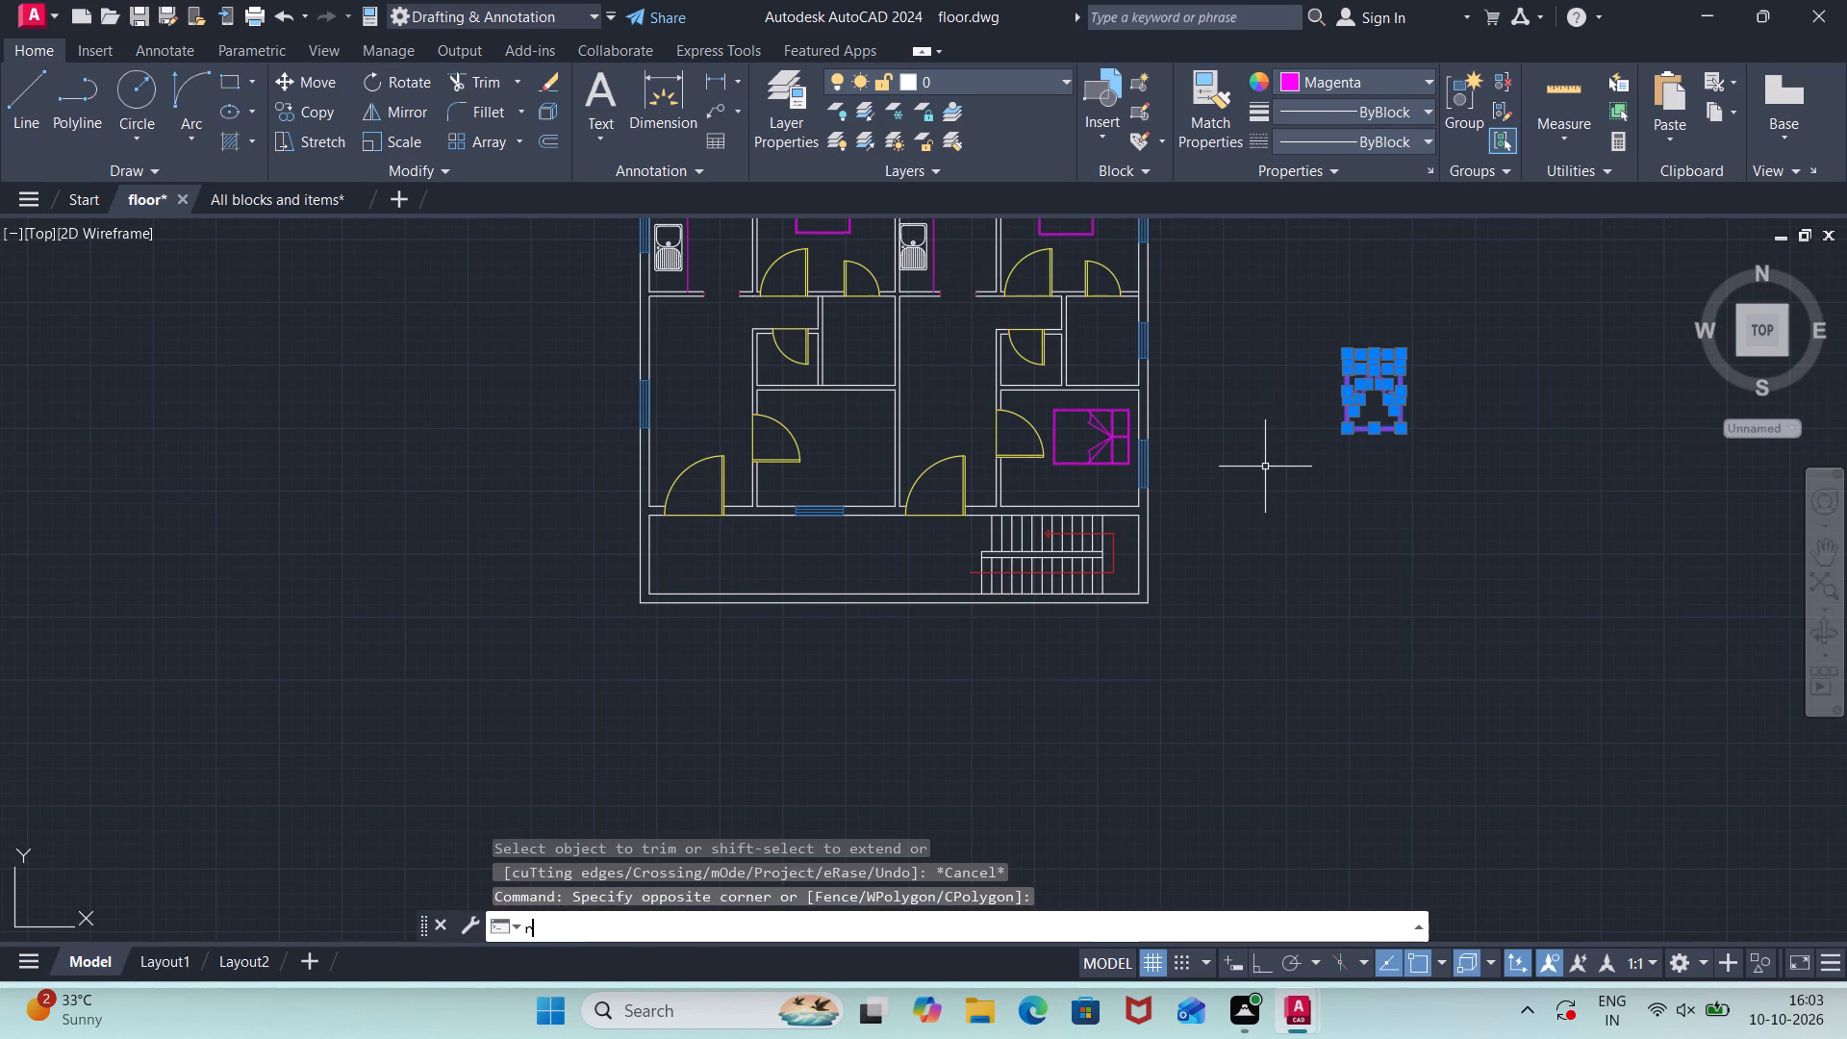
pyautogui.press('Return')
pyautogui.click(1395, 354)
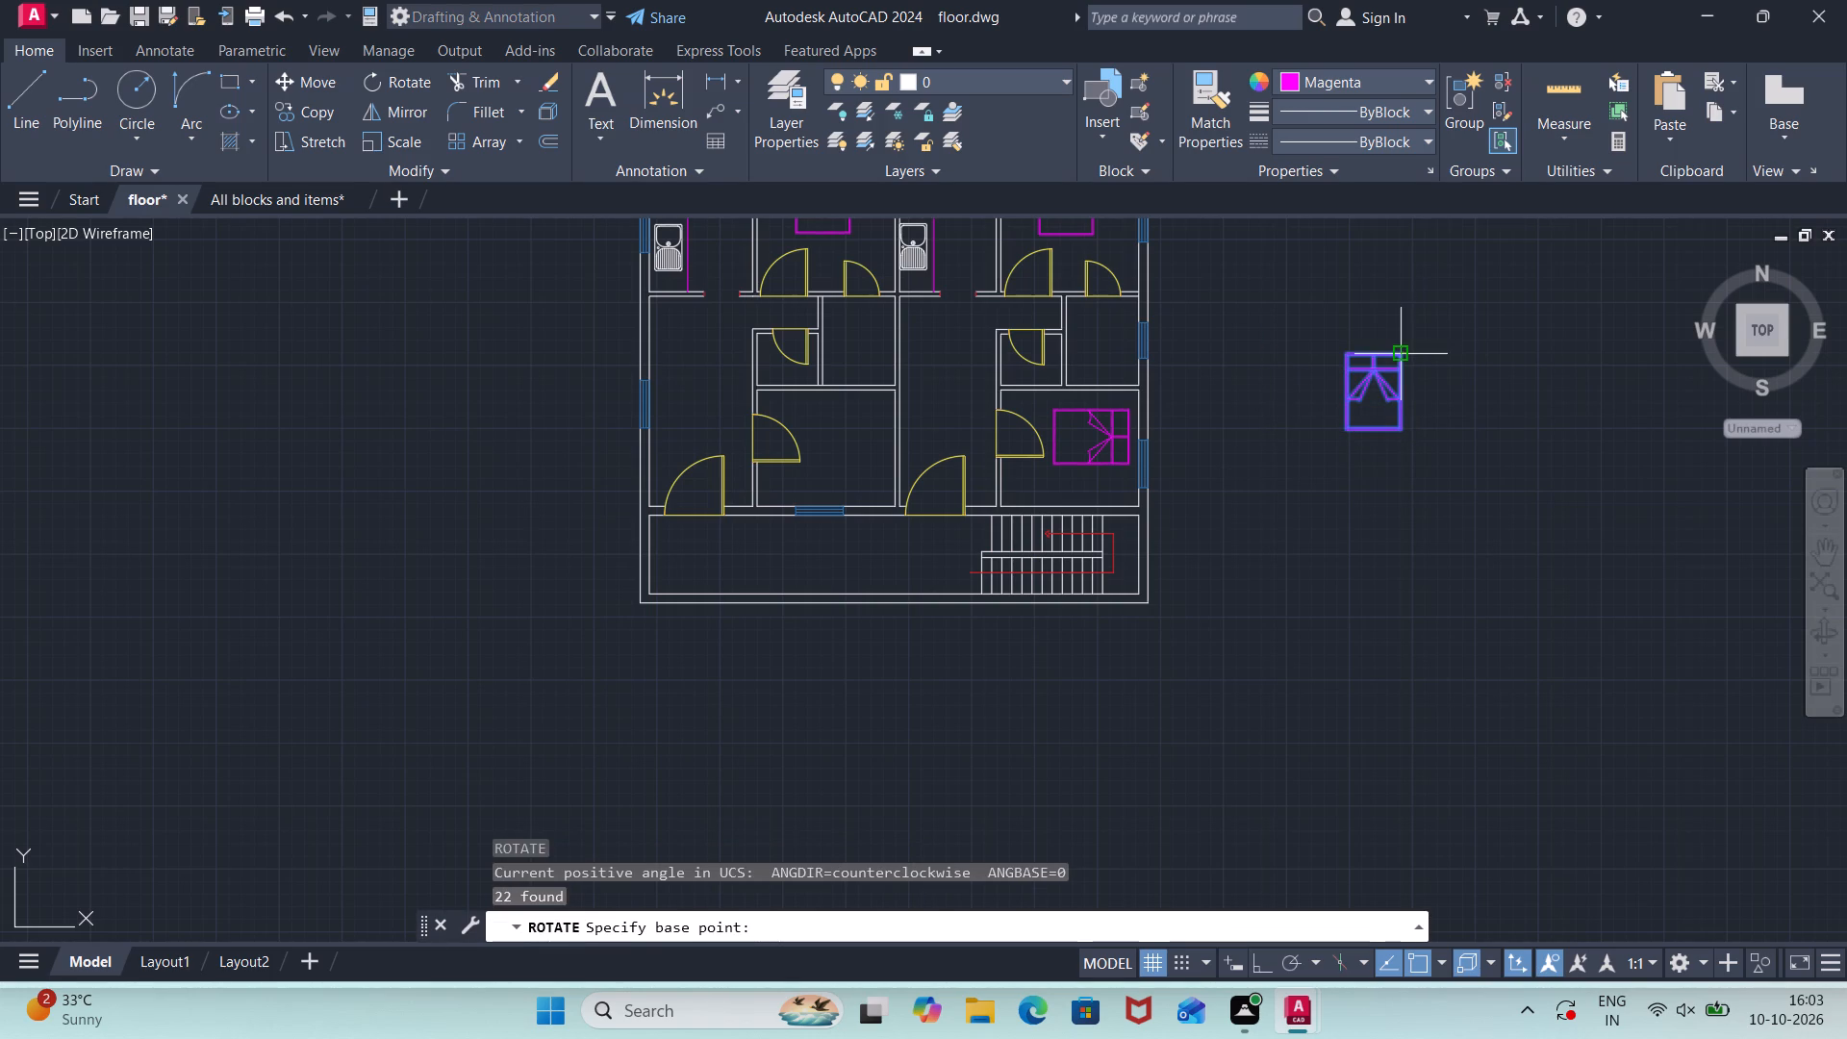
pyautogui.click(1401, 487)
# Move the rotated bed into the west unit's empty southern bedroom, with its pillow end near the east wall.
pyautogui.click(1425, 277)
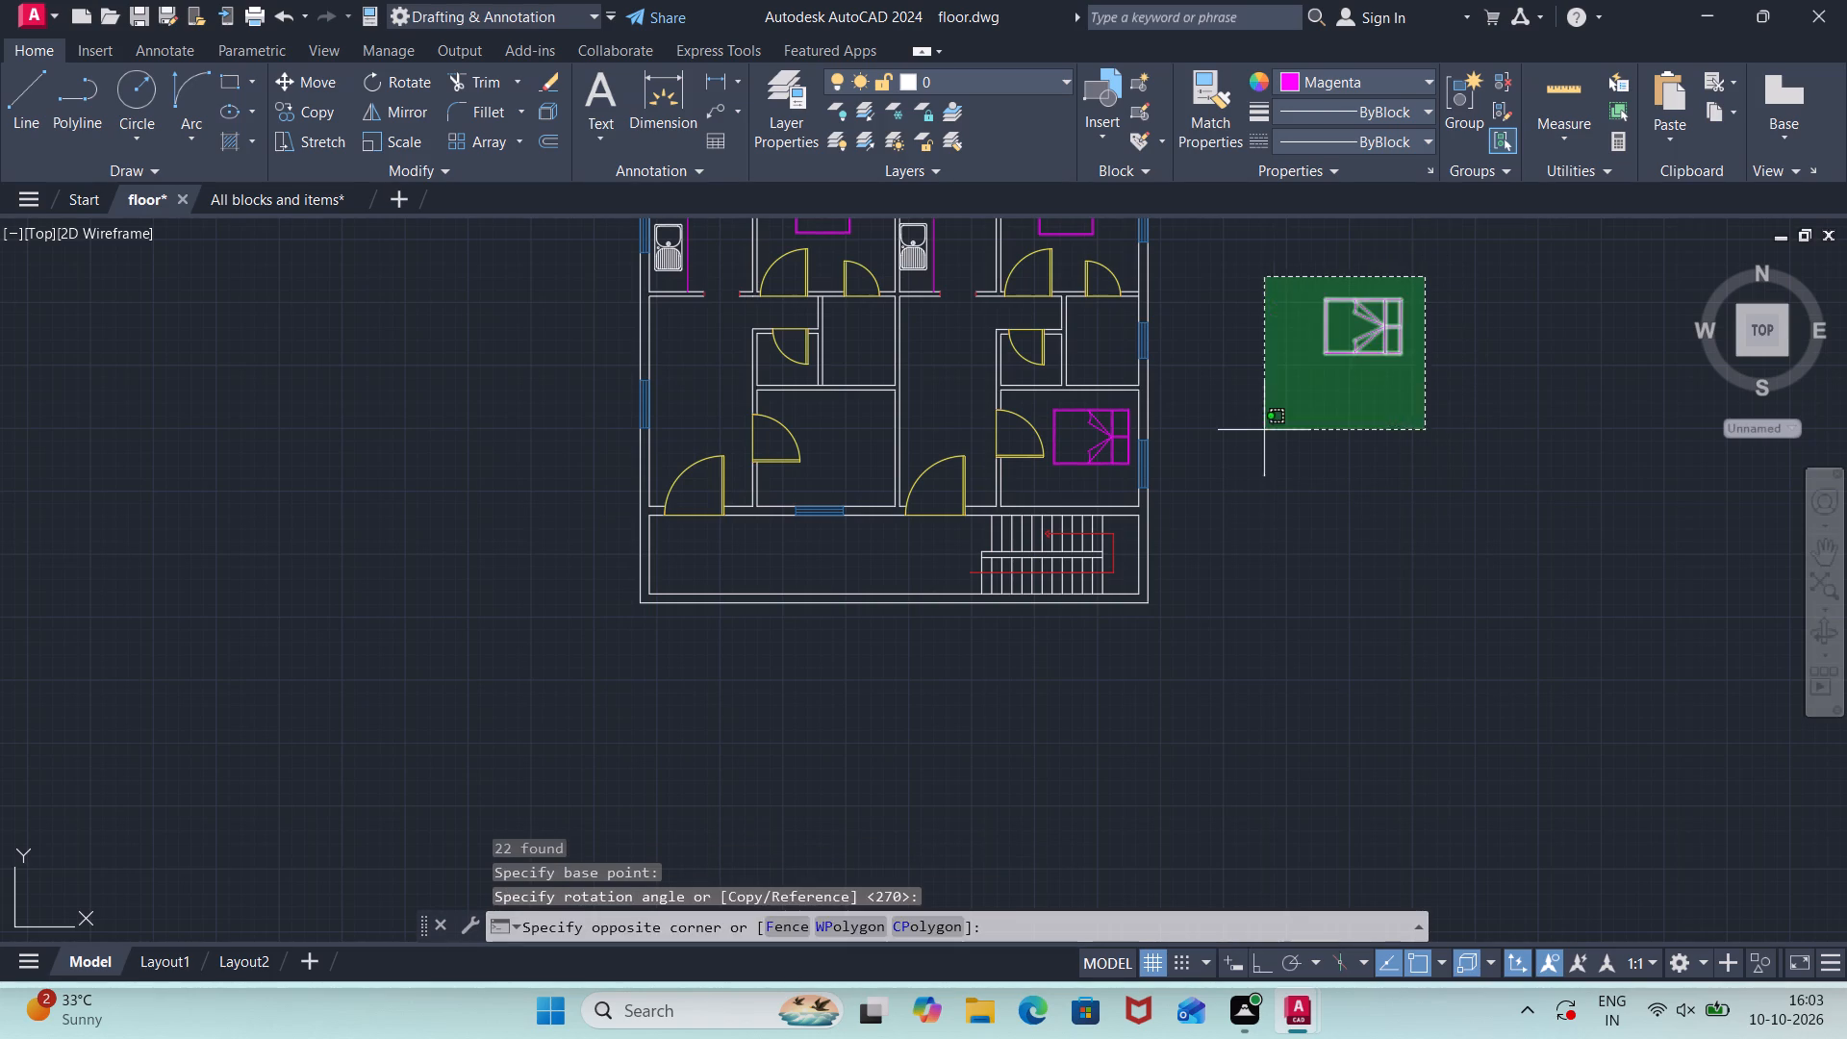
pyautogui.click(1236, 446)
pyautogui.press('m')
pyautogui.press('Return')
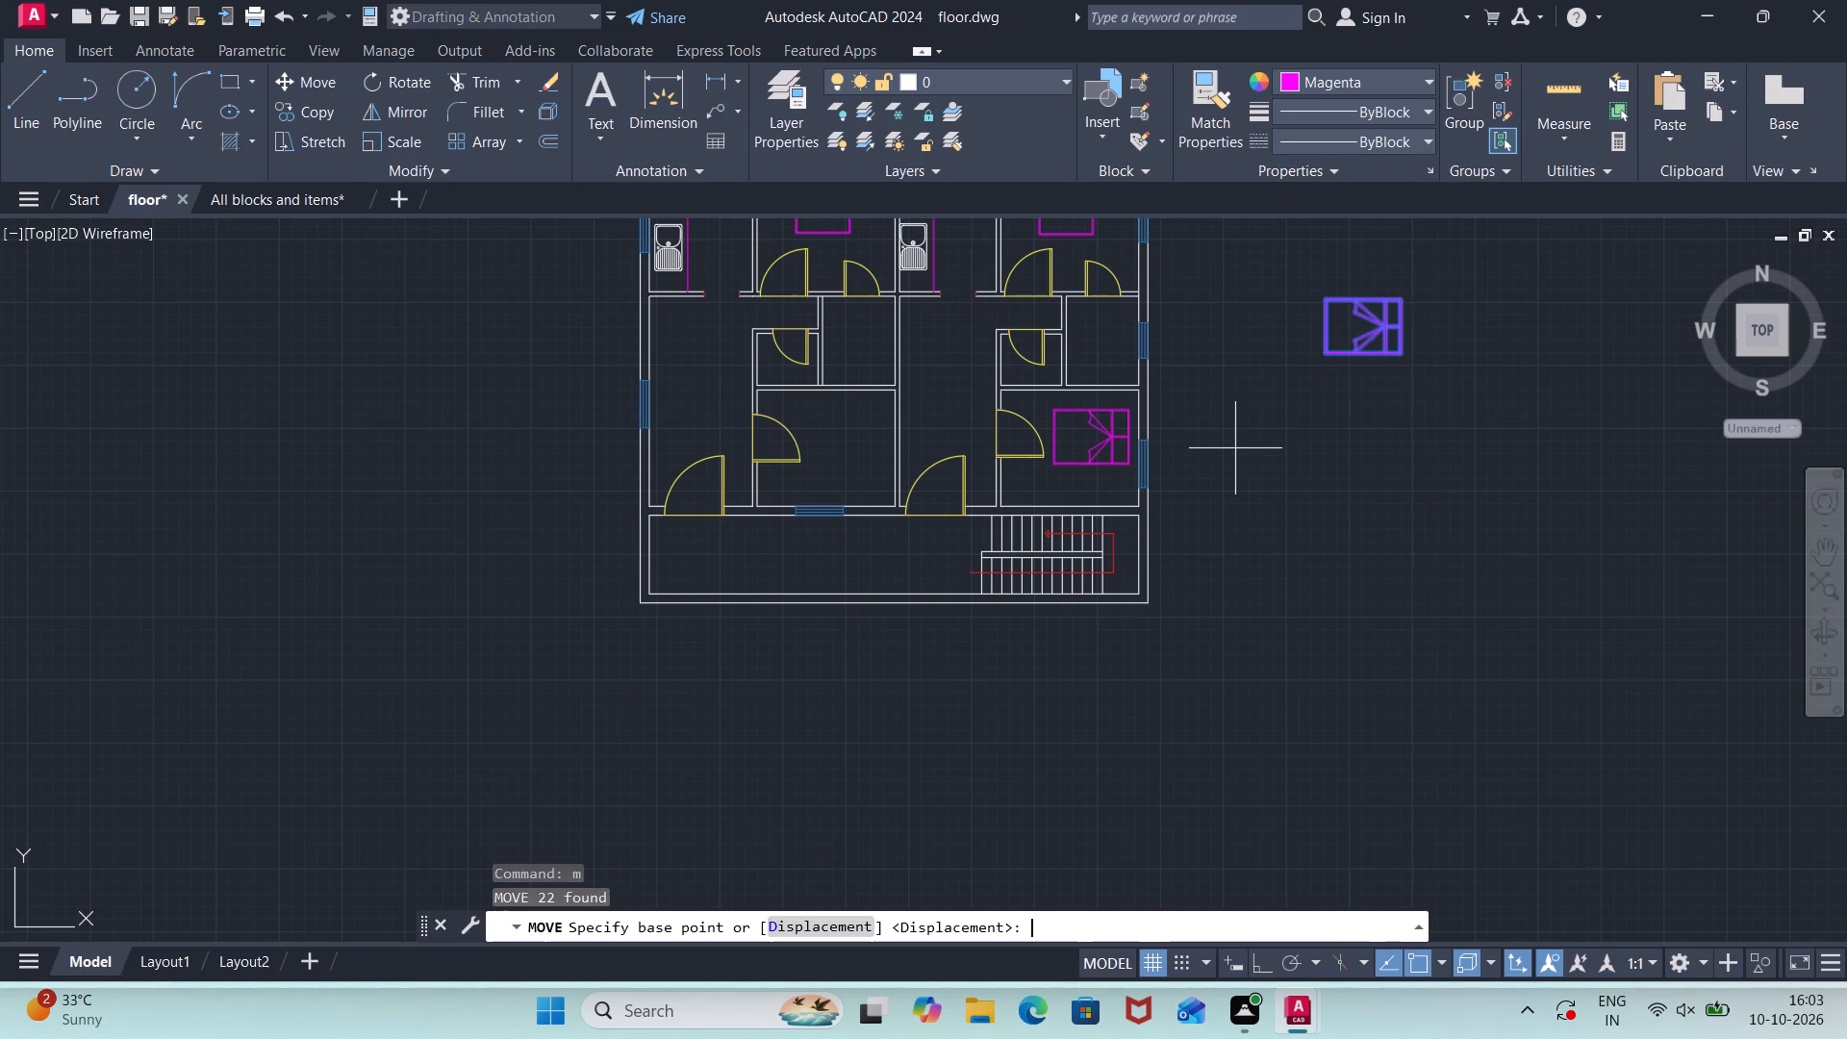
pyautogui.click(1407, 342)
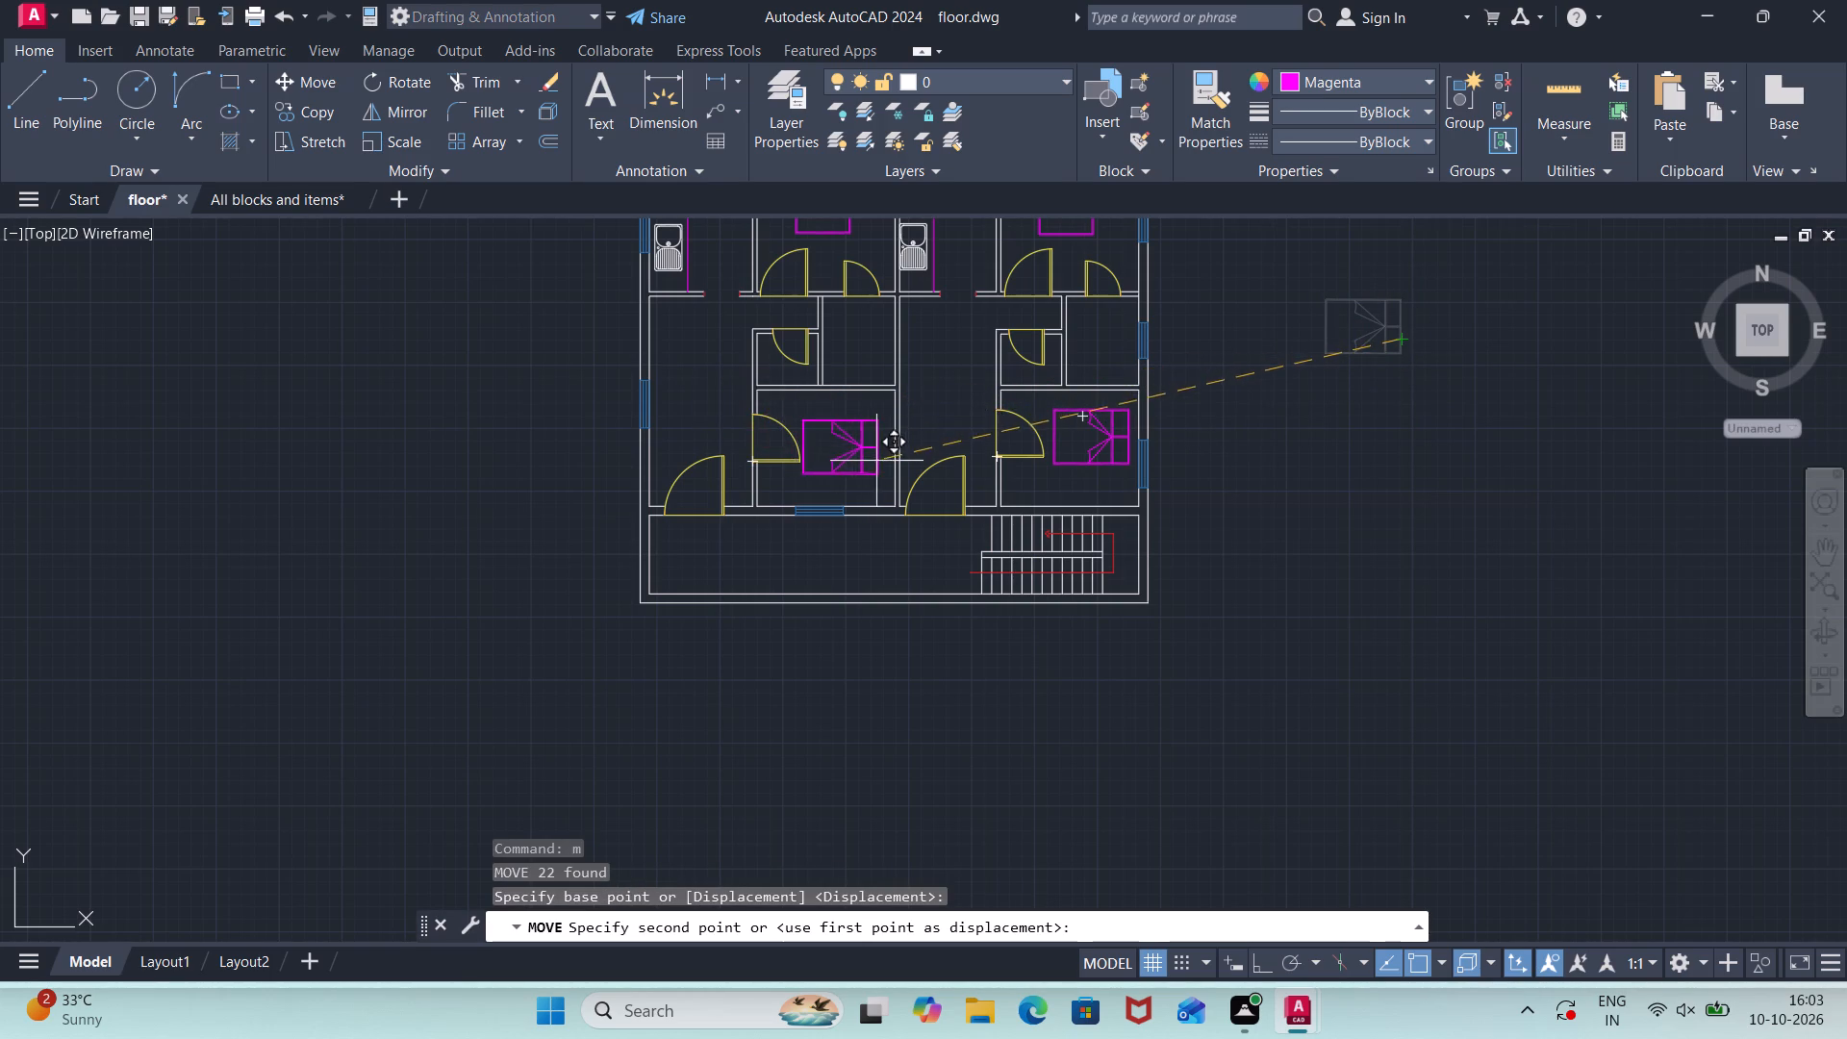
pyautogui.scroll(3, 883, 461)
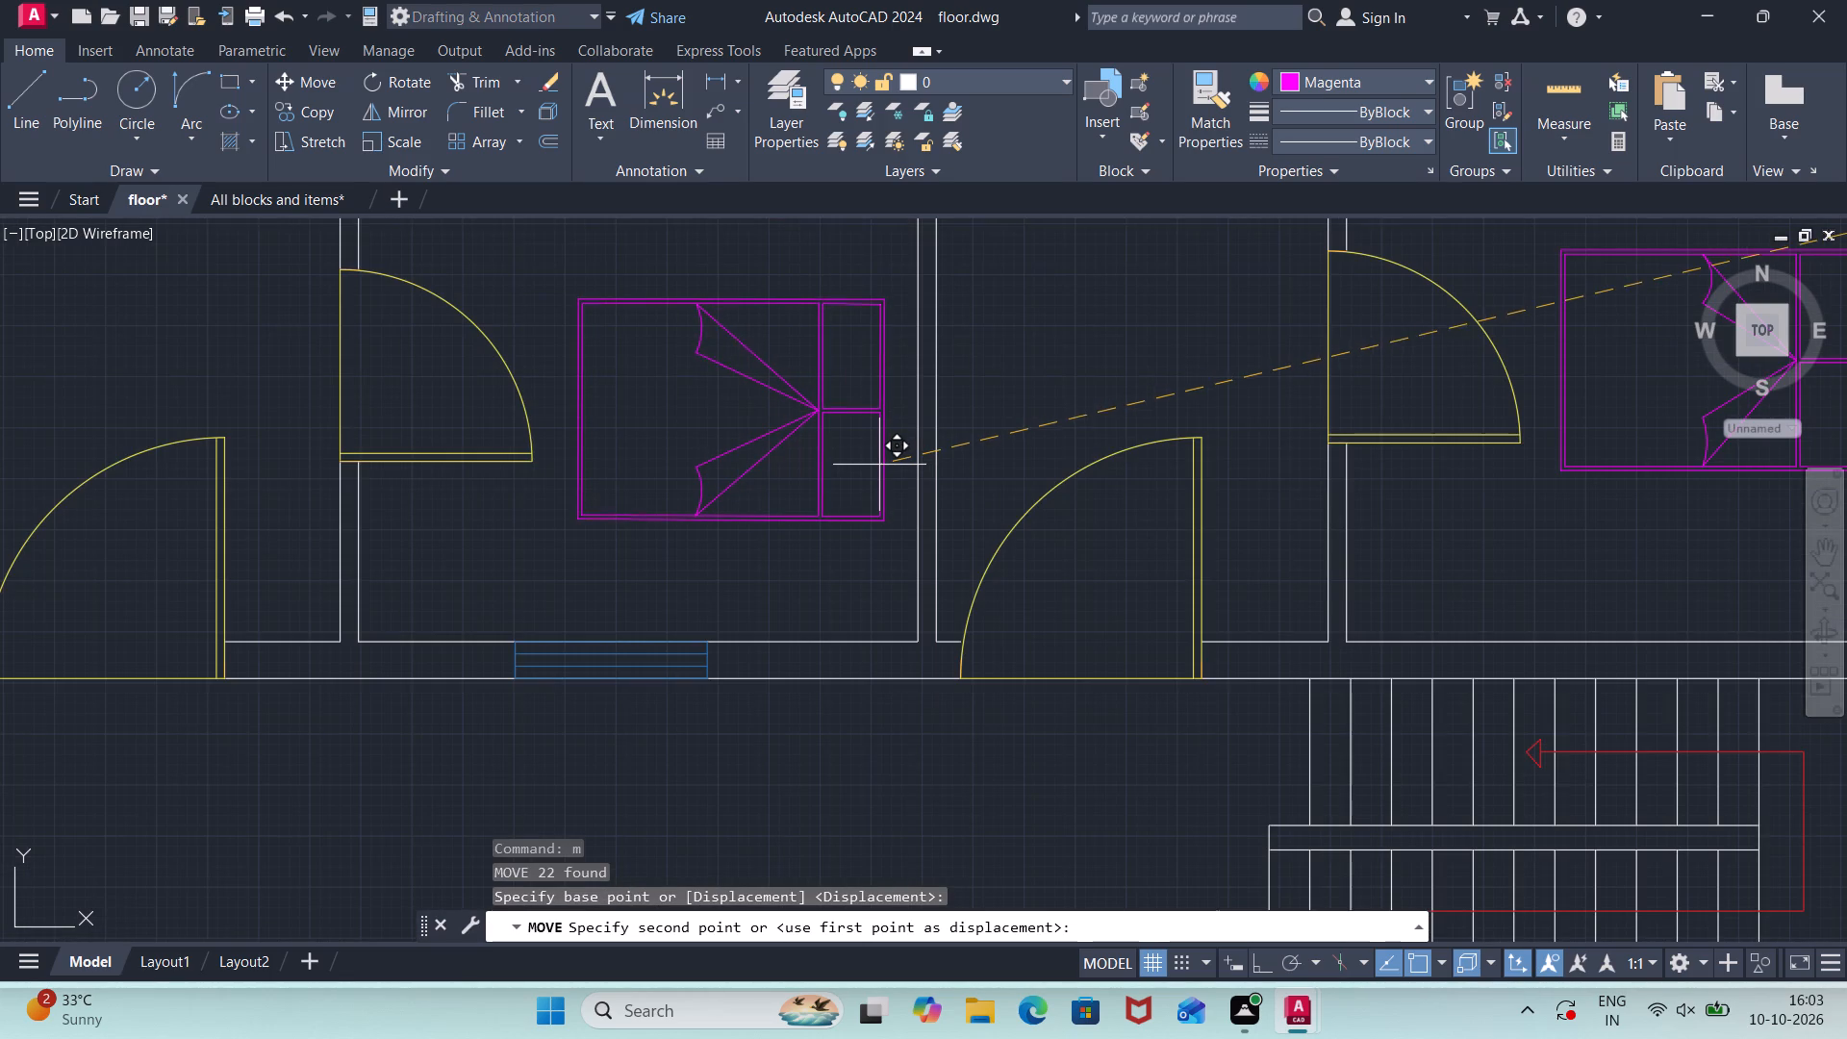
pyautogui.click(896, 464)
# Set the current object color to Green for a new item beside the plan.
pyautogui.scroll(-3, 1073, 441)
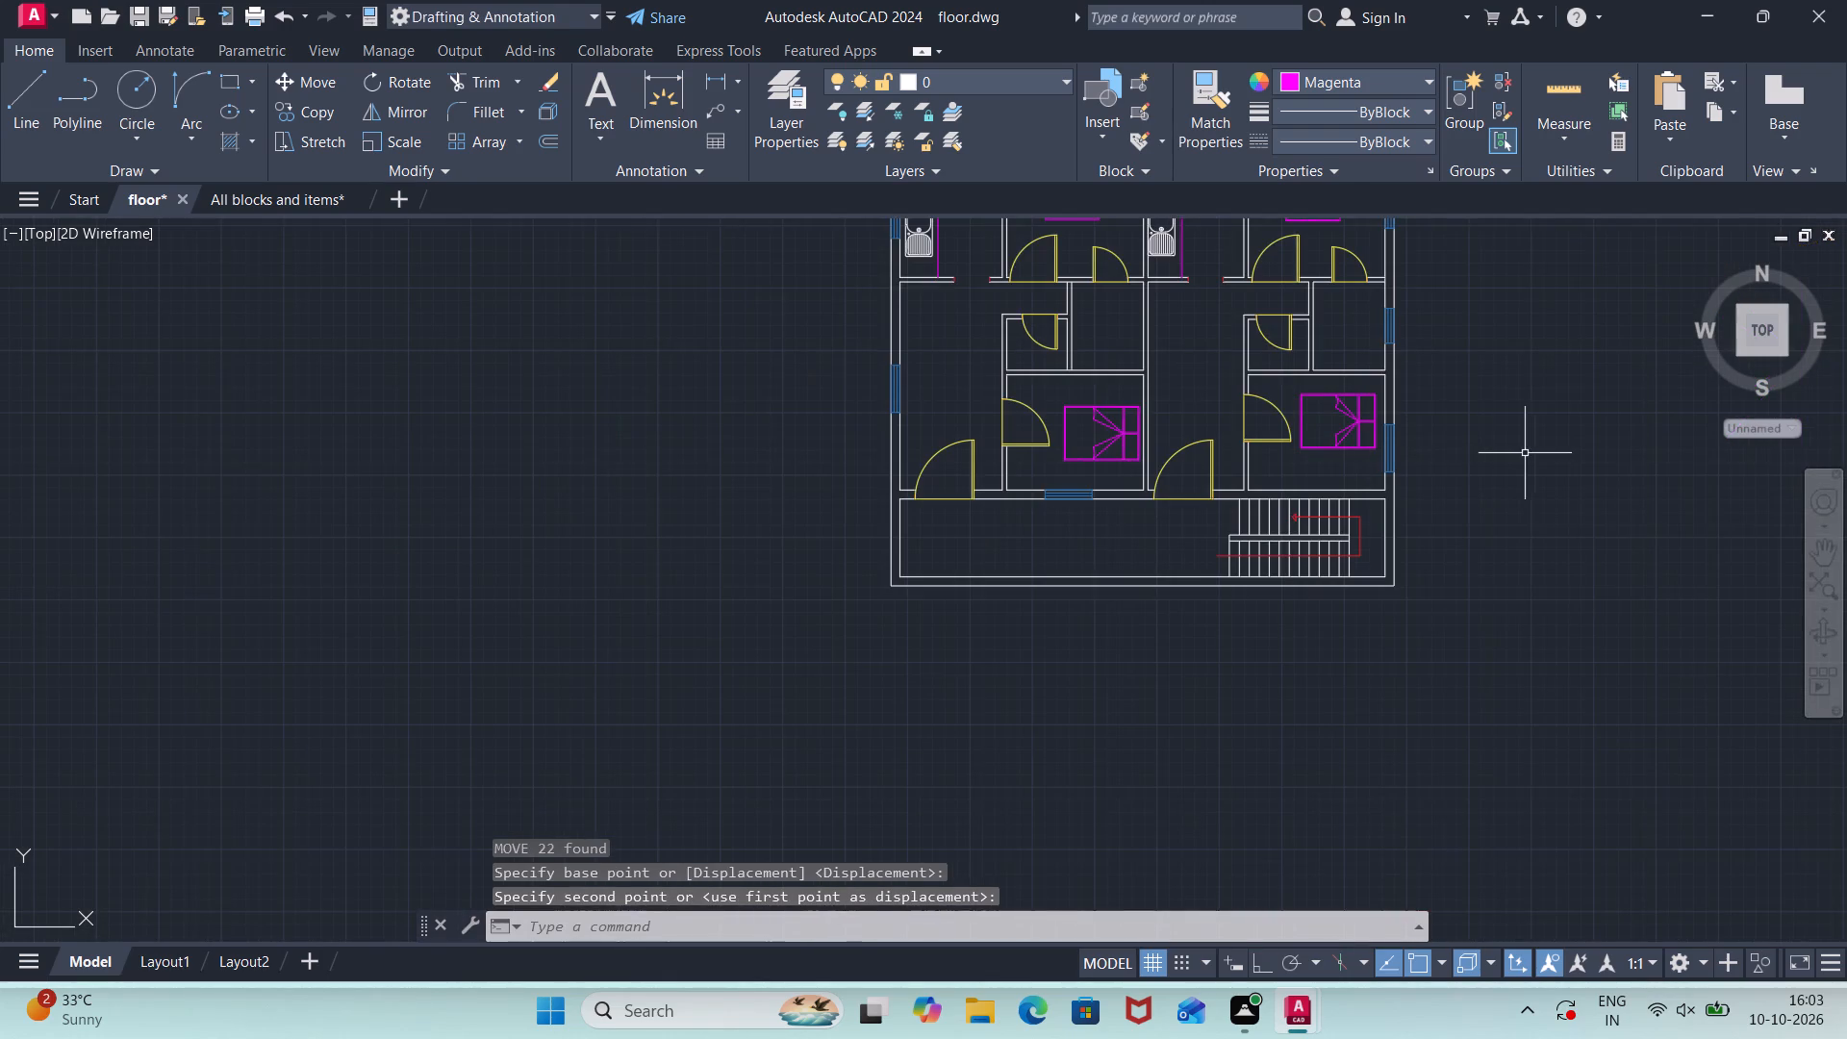
pyautogui.moveTo(1526, 453); pyautogui.dragTo(1300, 713, button='middle')
pyautogui.scroll(1, 1231, 588)
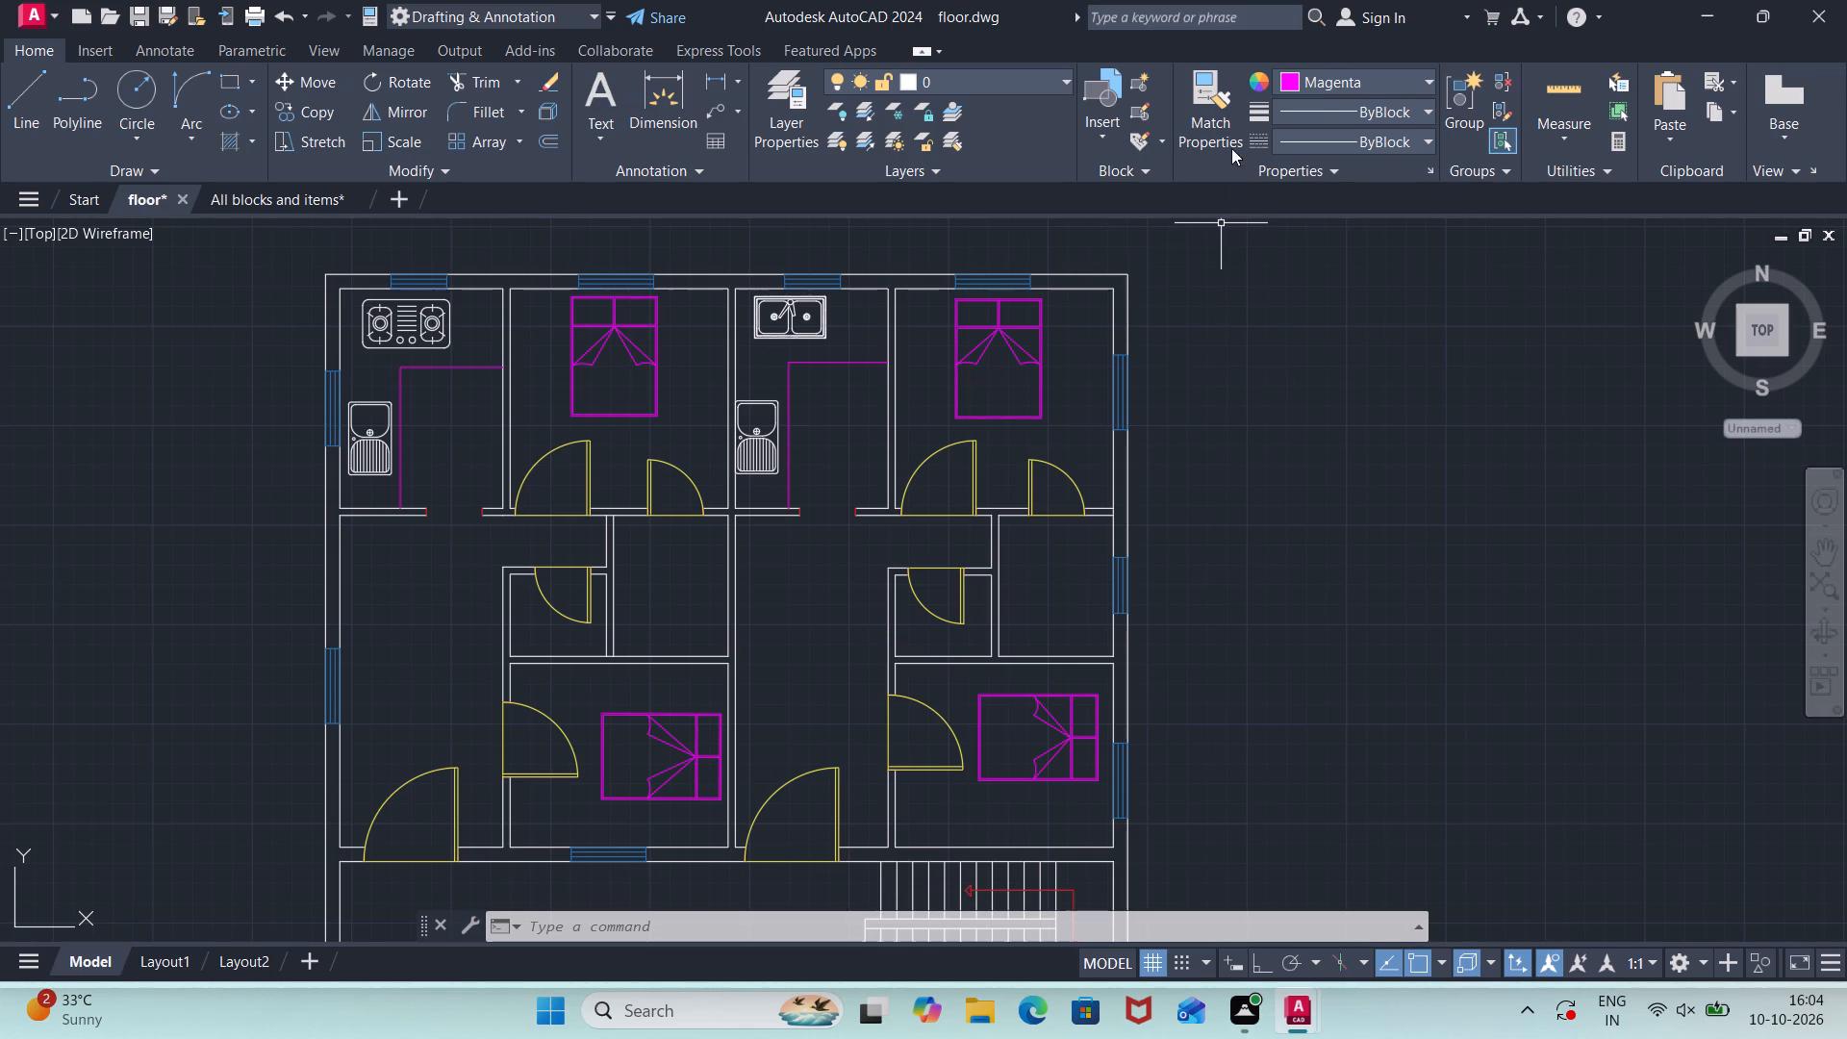
pyautogui.click(1287, 71)
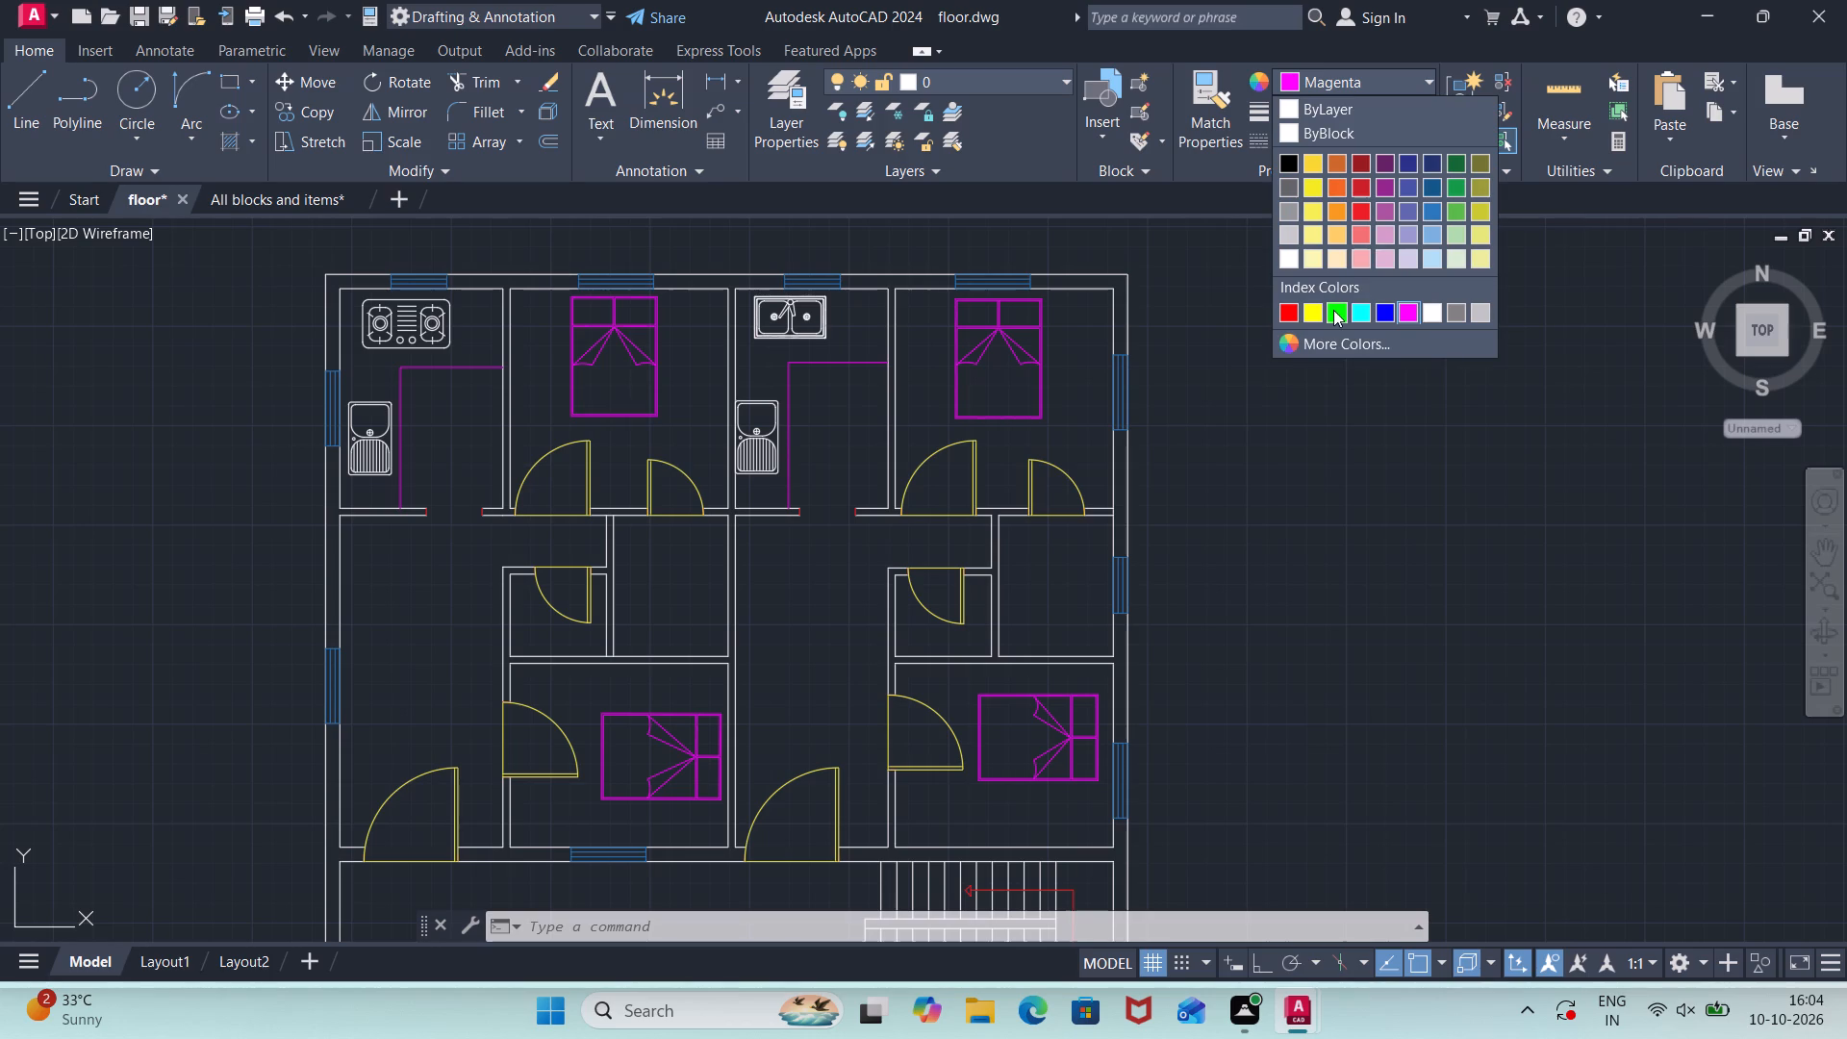
pyautogui.click(1333, 306)
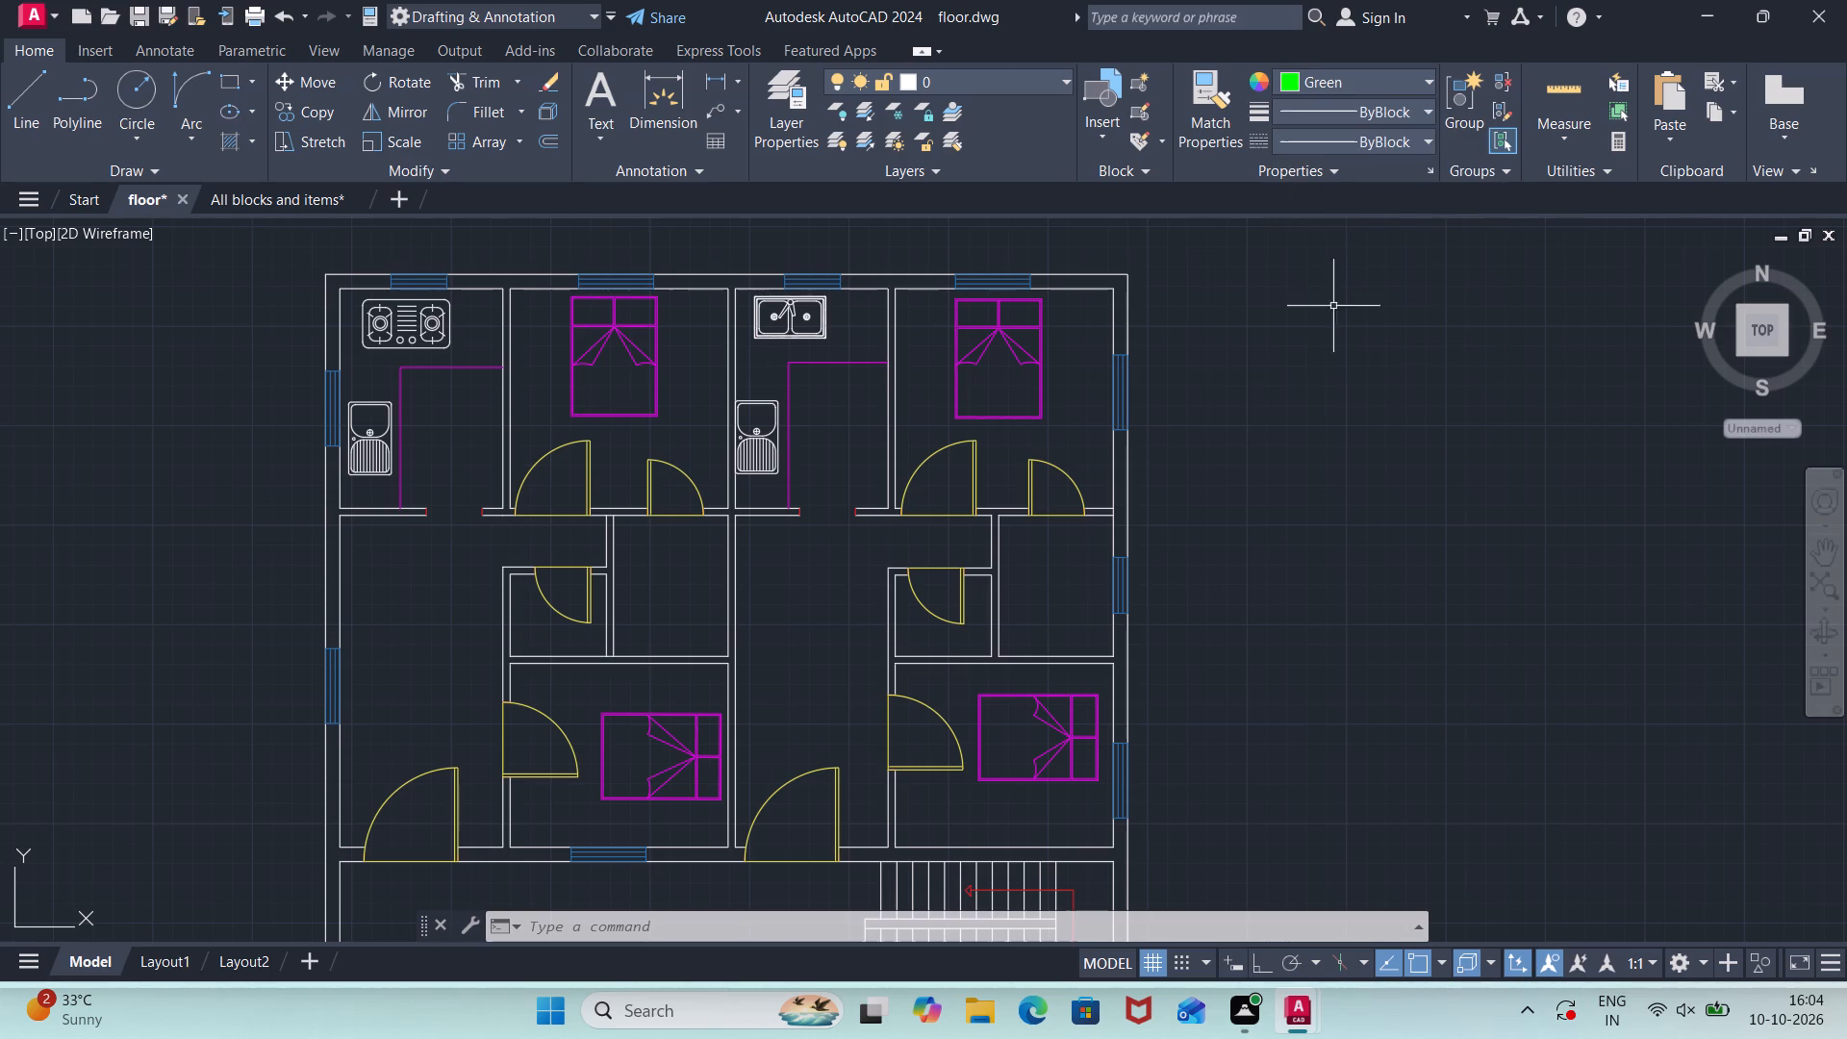
# With Ortho on, draw a closed rectangle of lines 8" wide and 18" tall in the empty area east of the plan.
pyautogui.press('l')
pyautogui.press('Return')
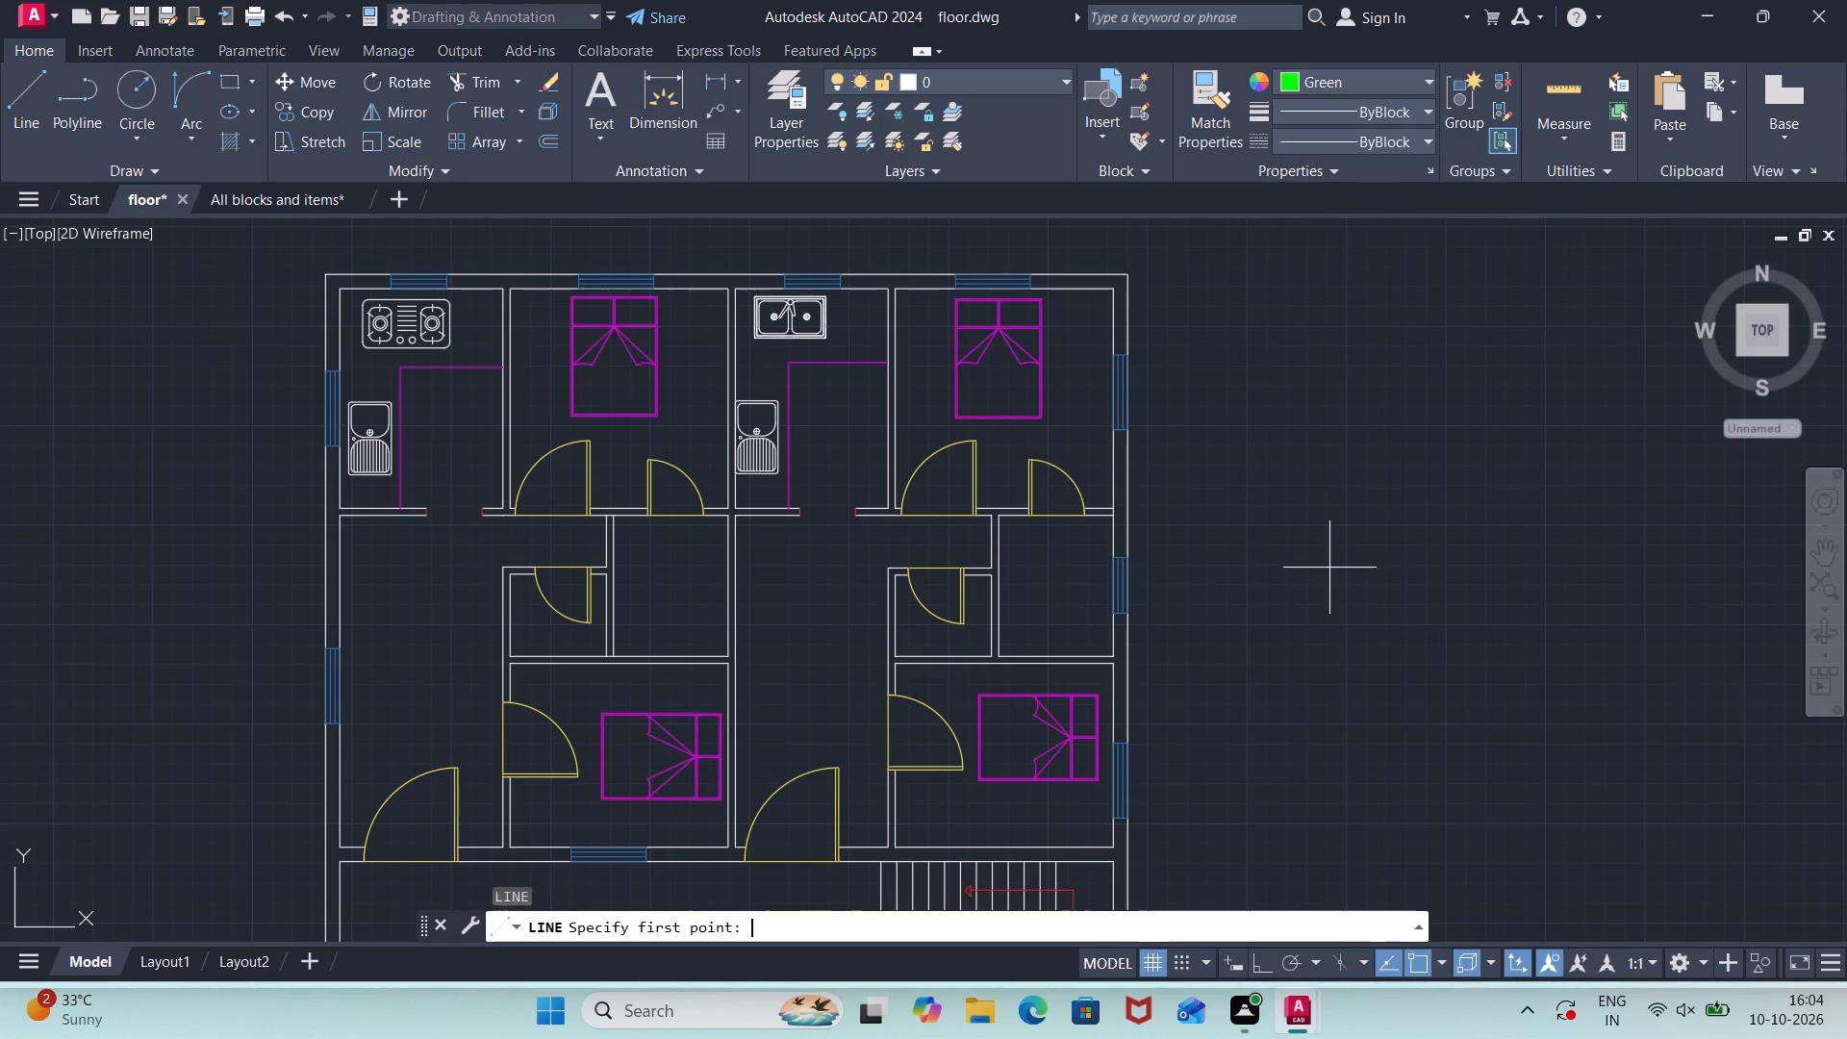
pyautogui.click(1310, 570)
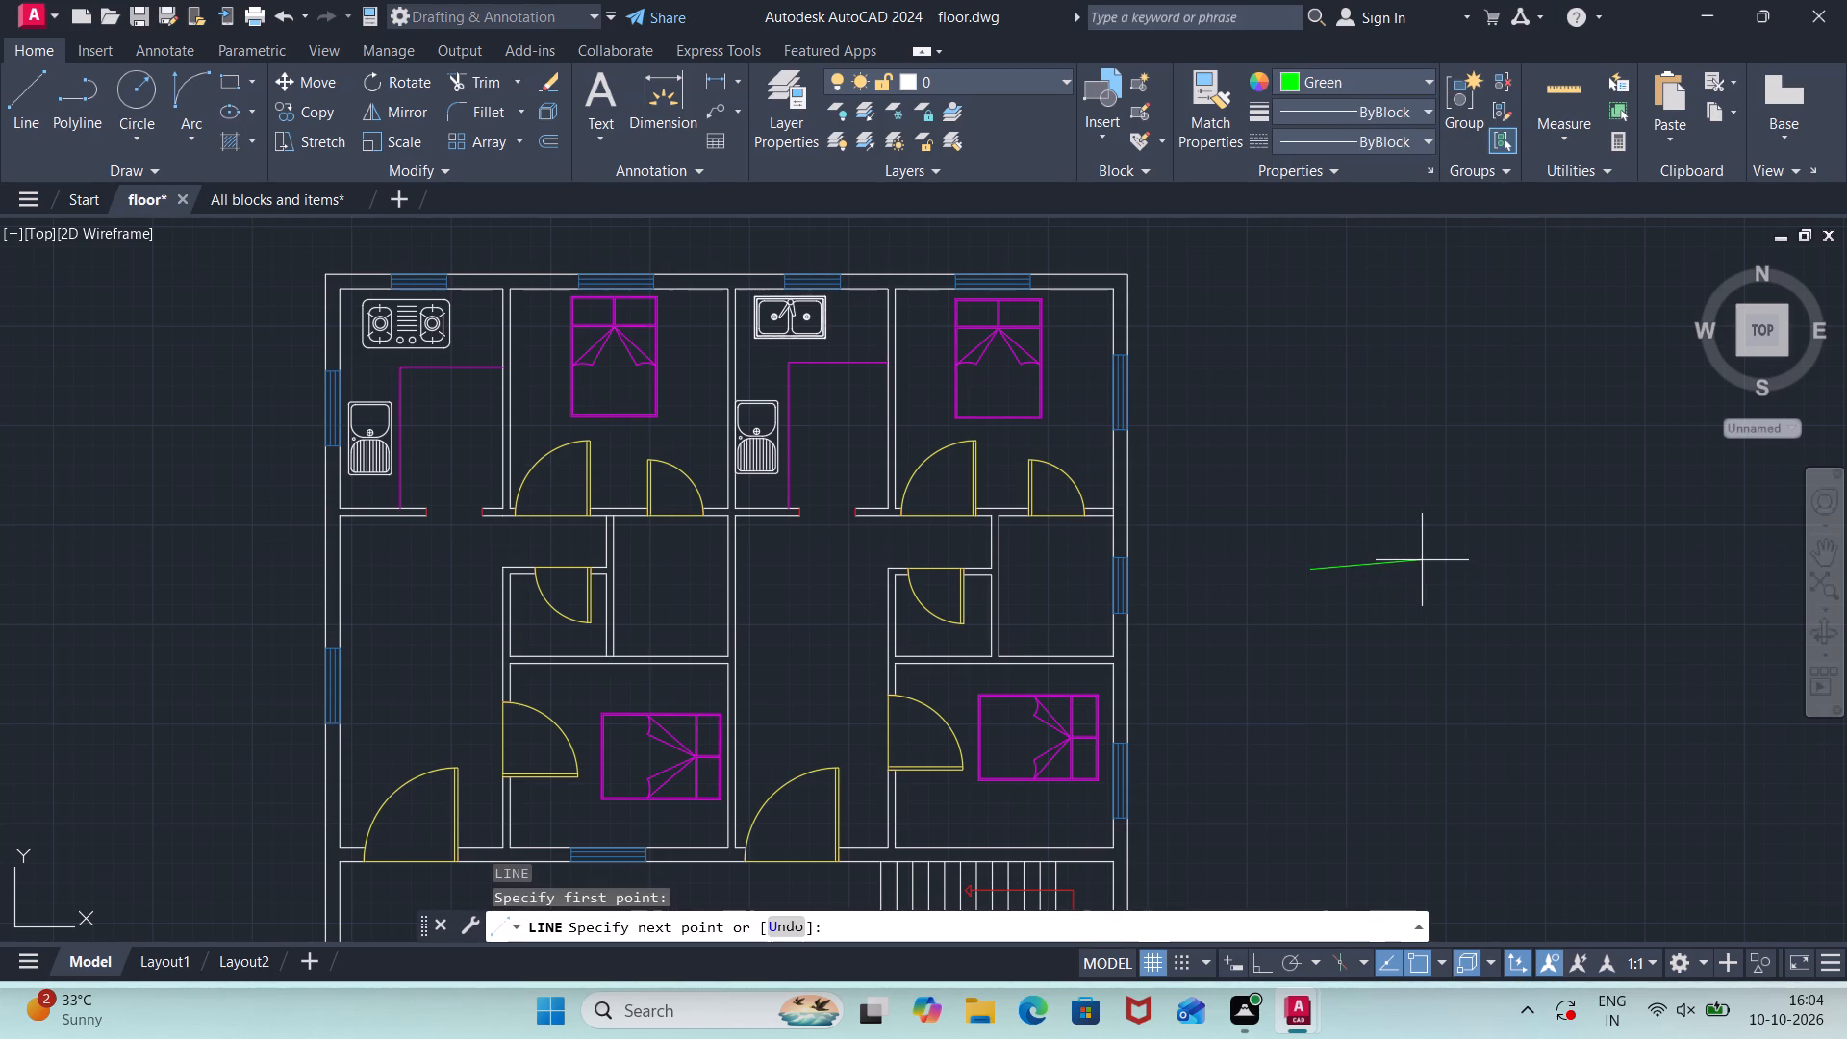
pyautogui.press('F8')
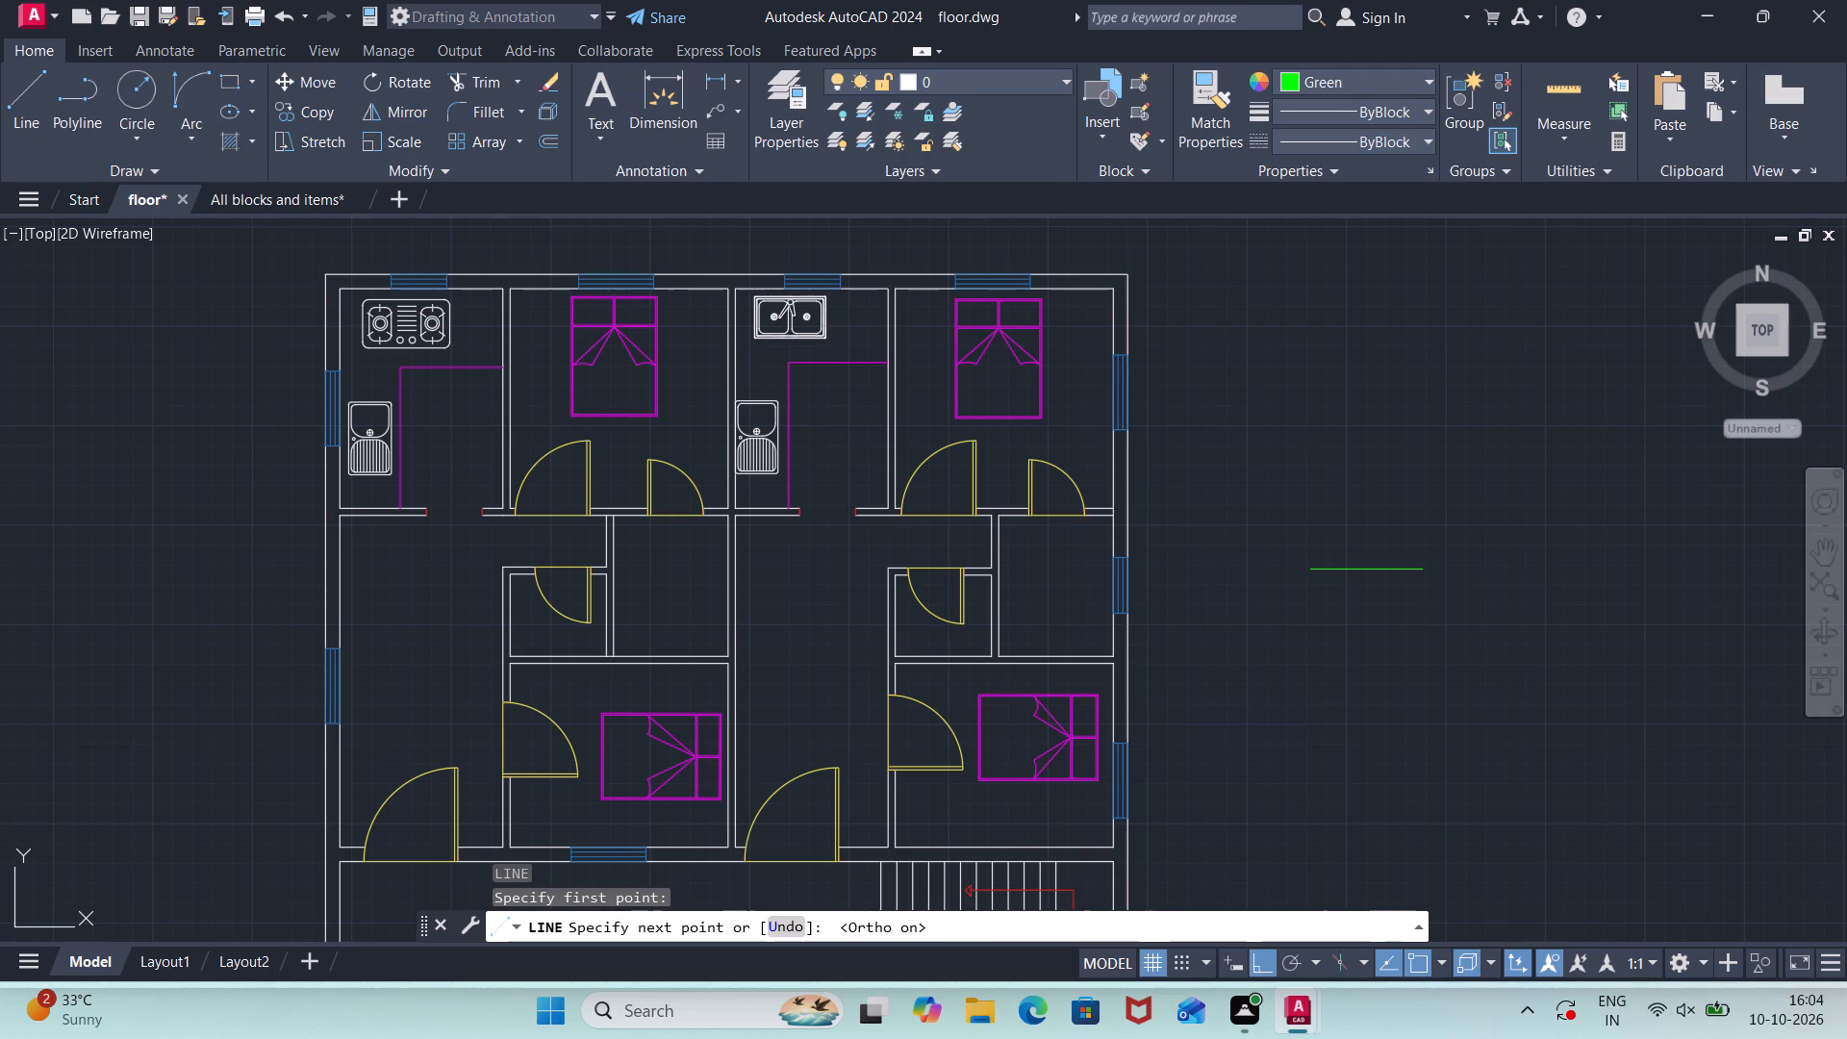
pyautogui.write('8"')
pyautogui.press('Return')
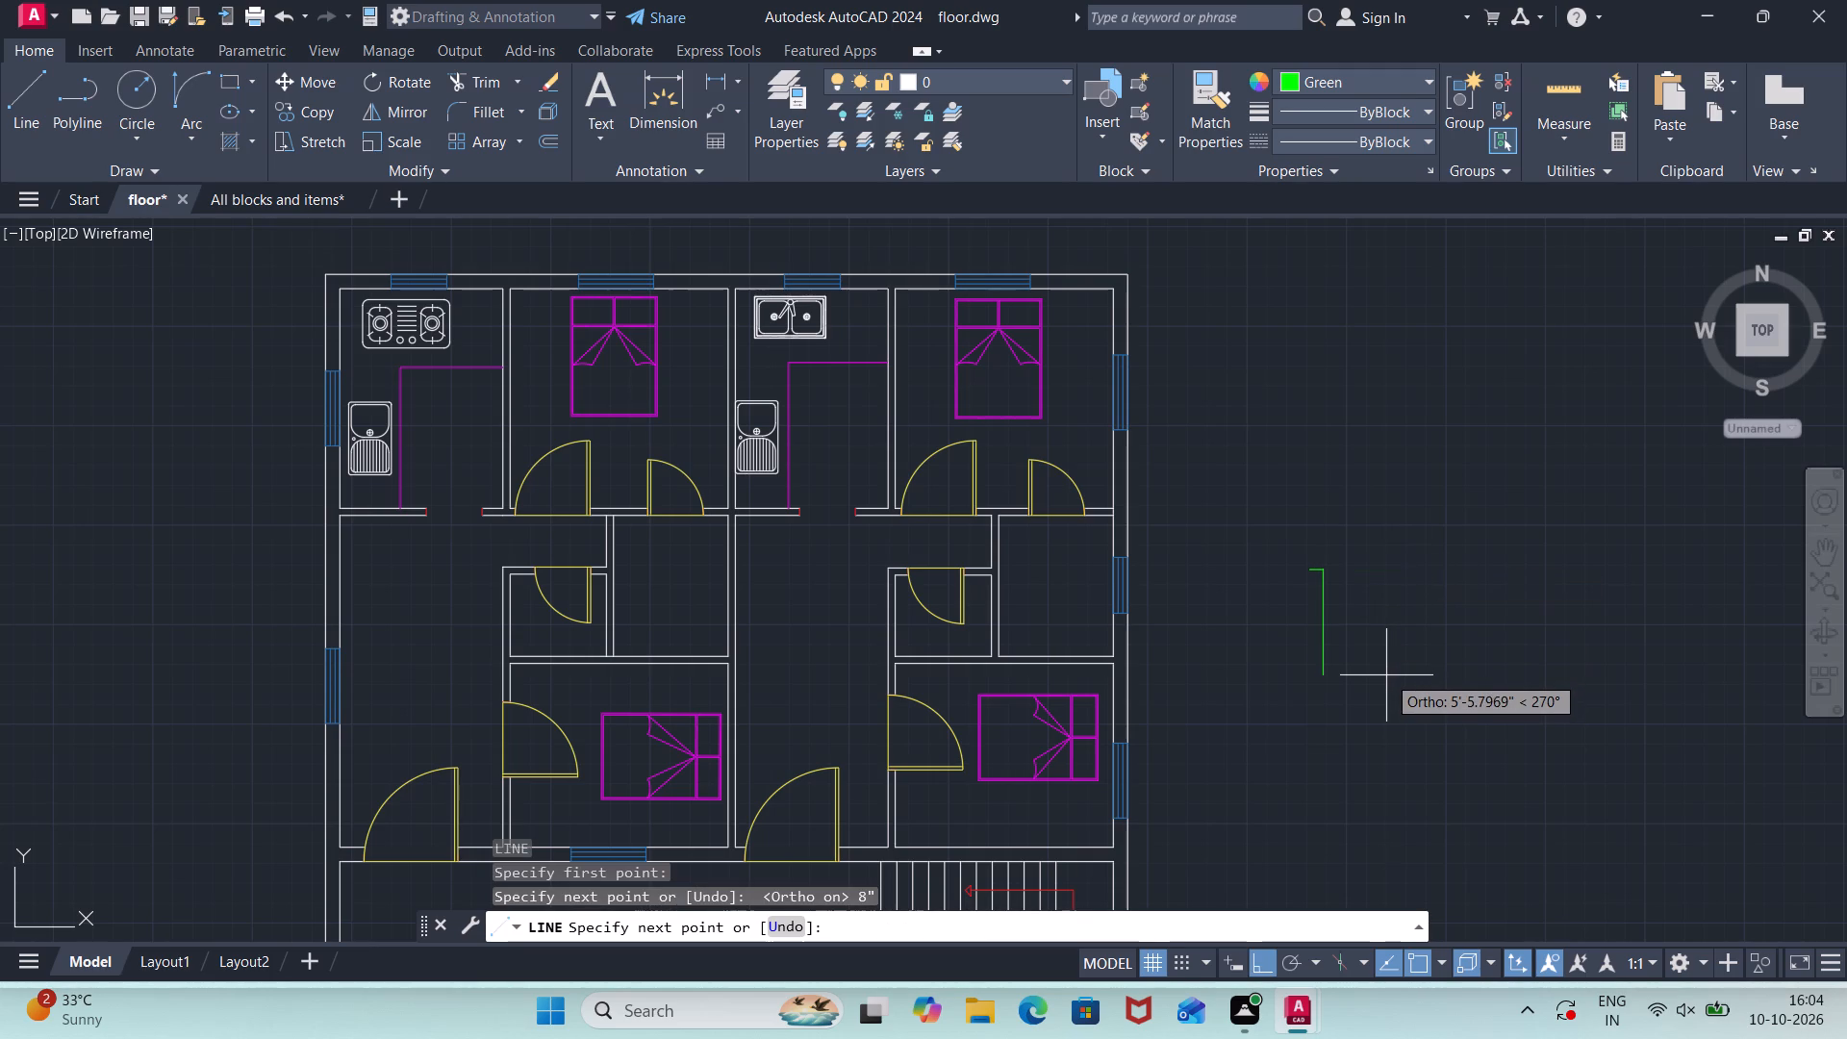
pyautogui.write('18"')
pyautogui.press('Return')
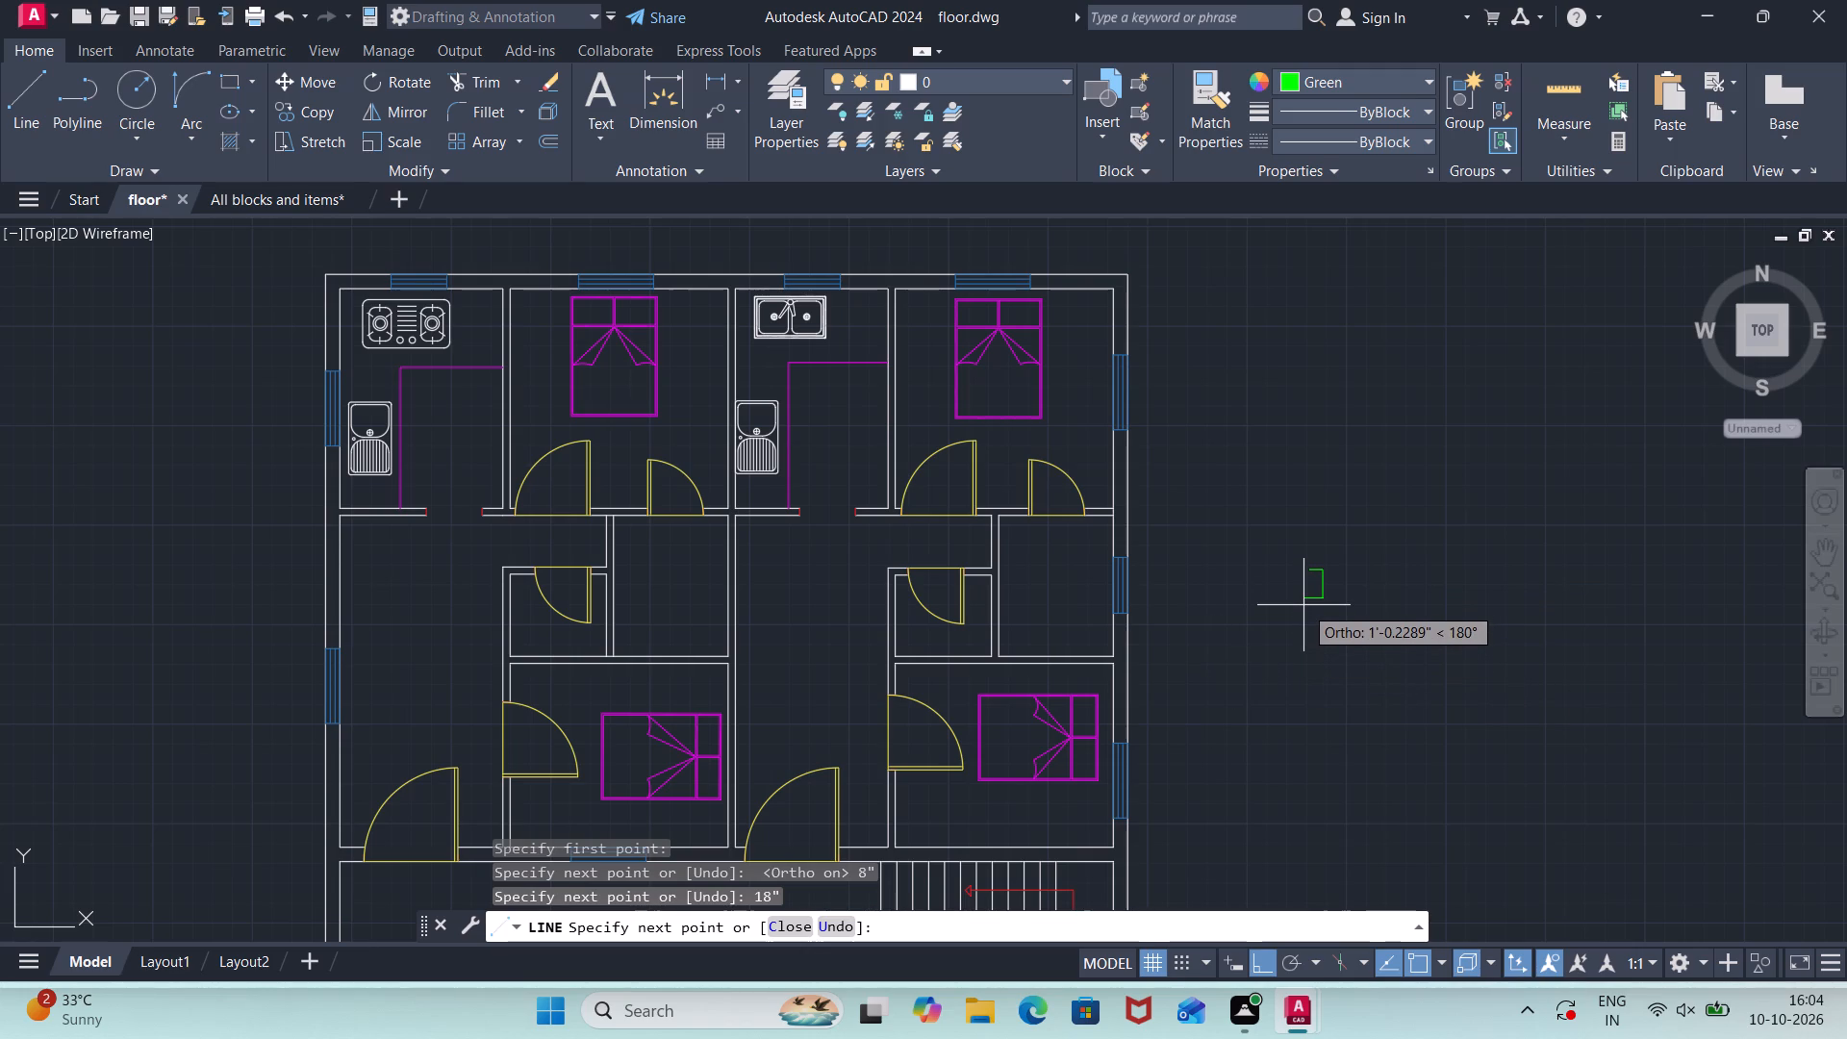
pyautogui.write('8"')
pyautogui.press('Return')
pyautogui.scroll(1, 1303, 605)
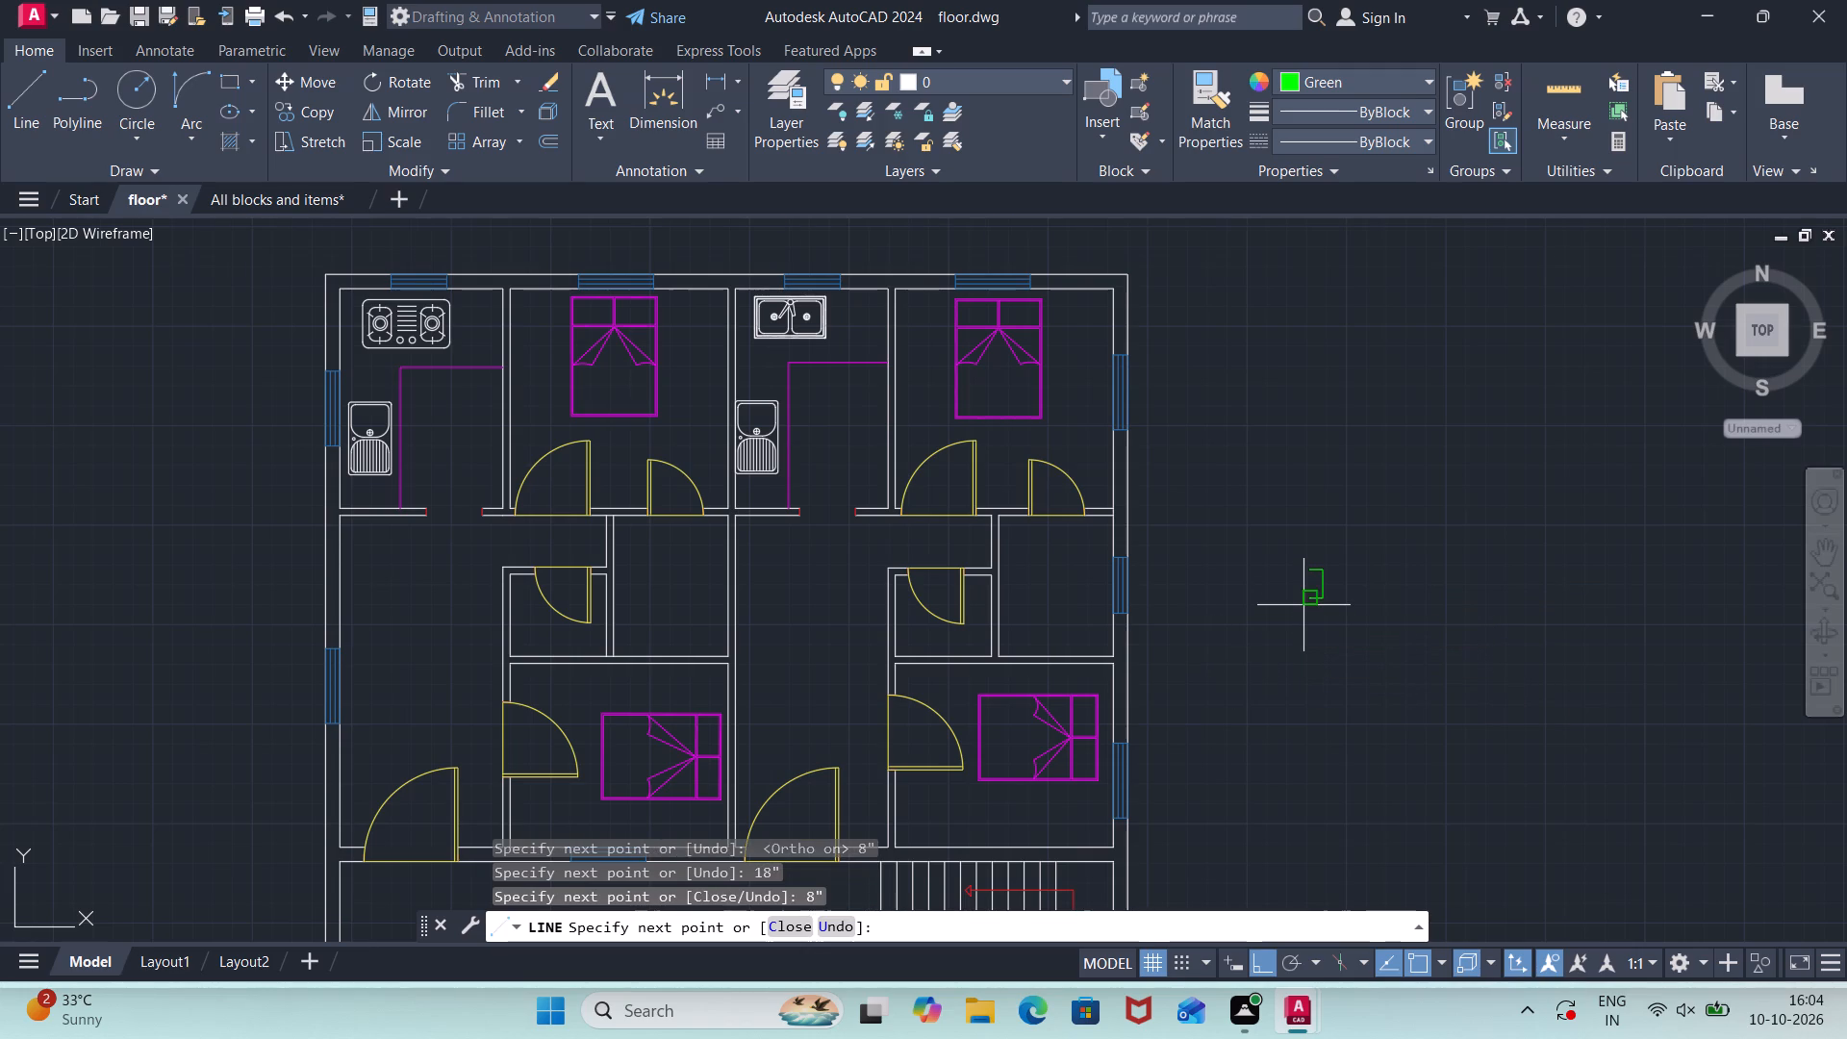
pyautogui.scroll(3, 1314, 556)
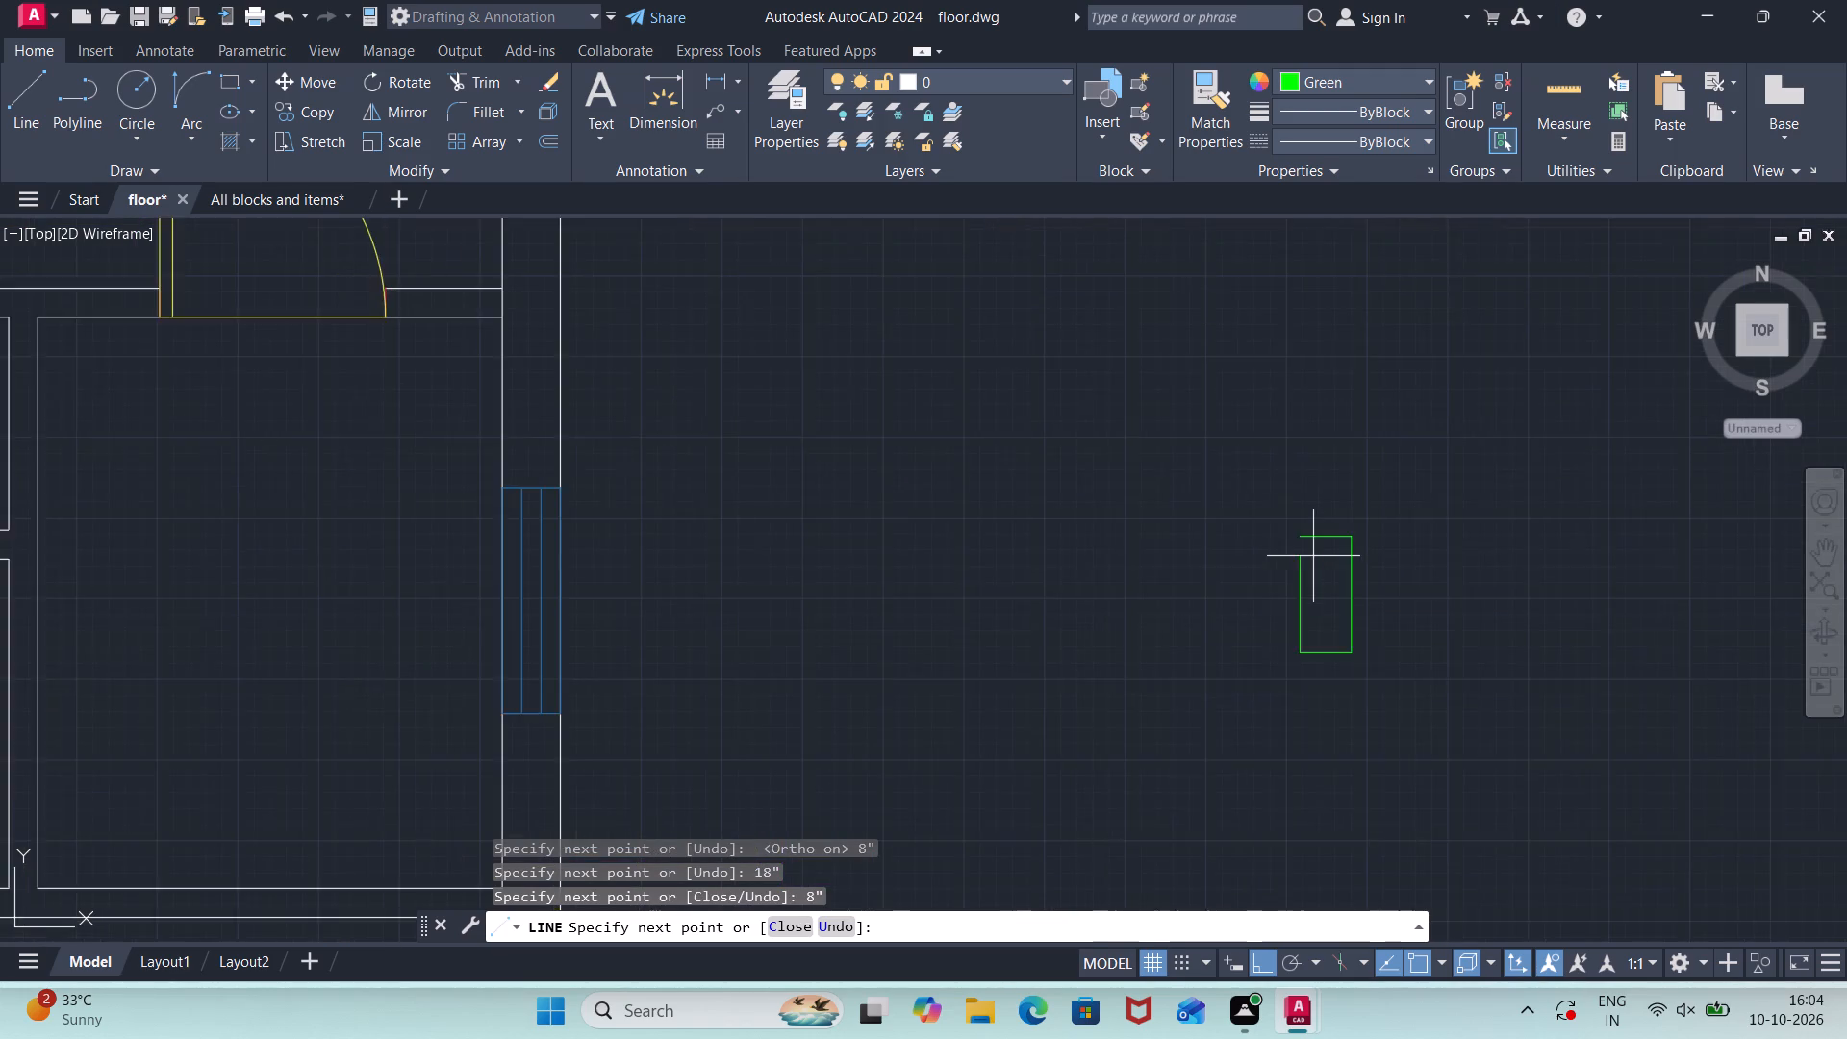
pyautogui.click(1294, 523)
pyautogui.press('Escape')
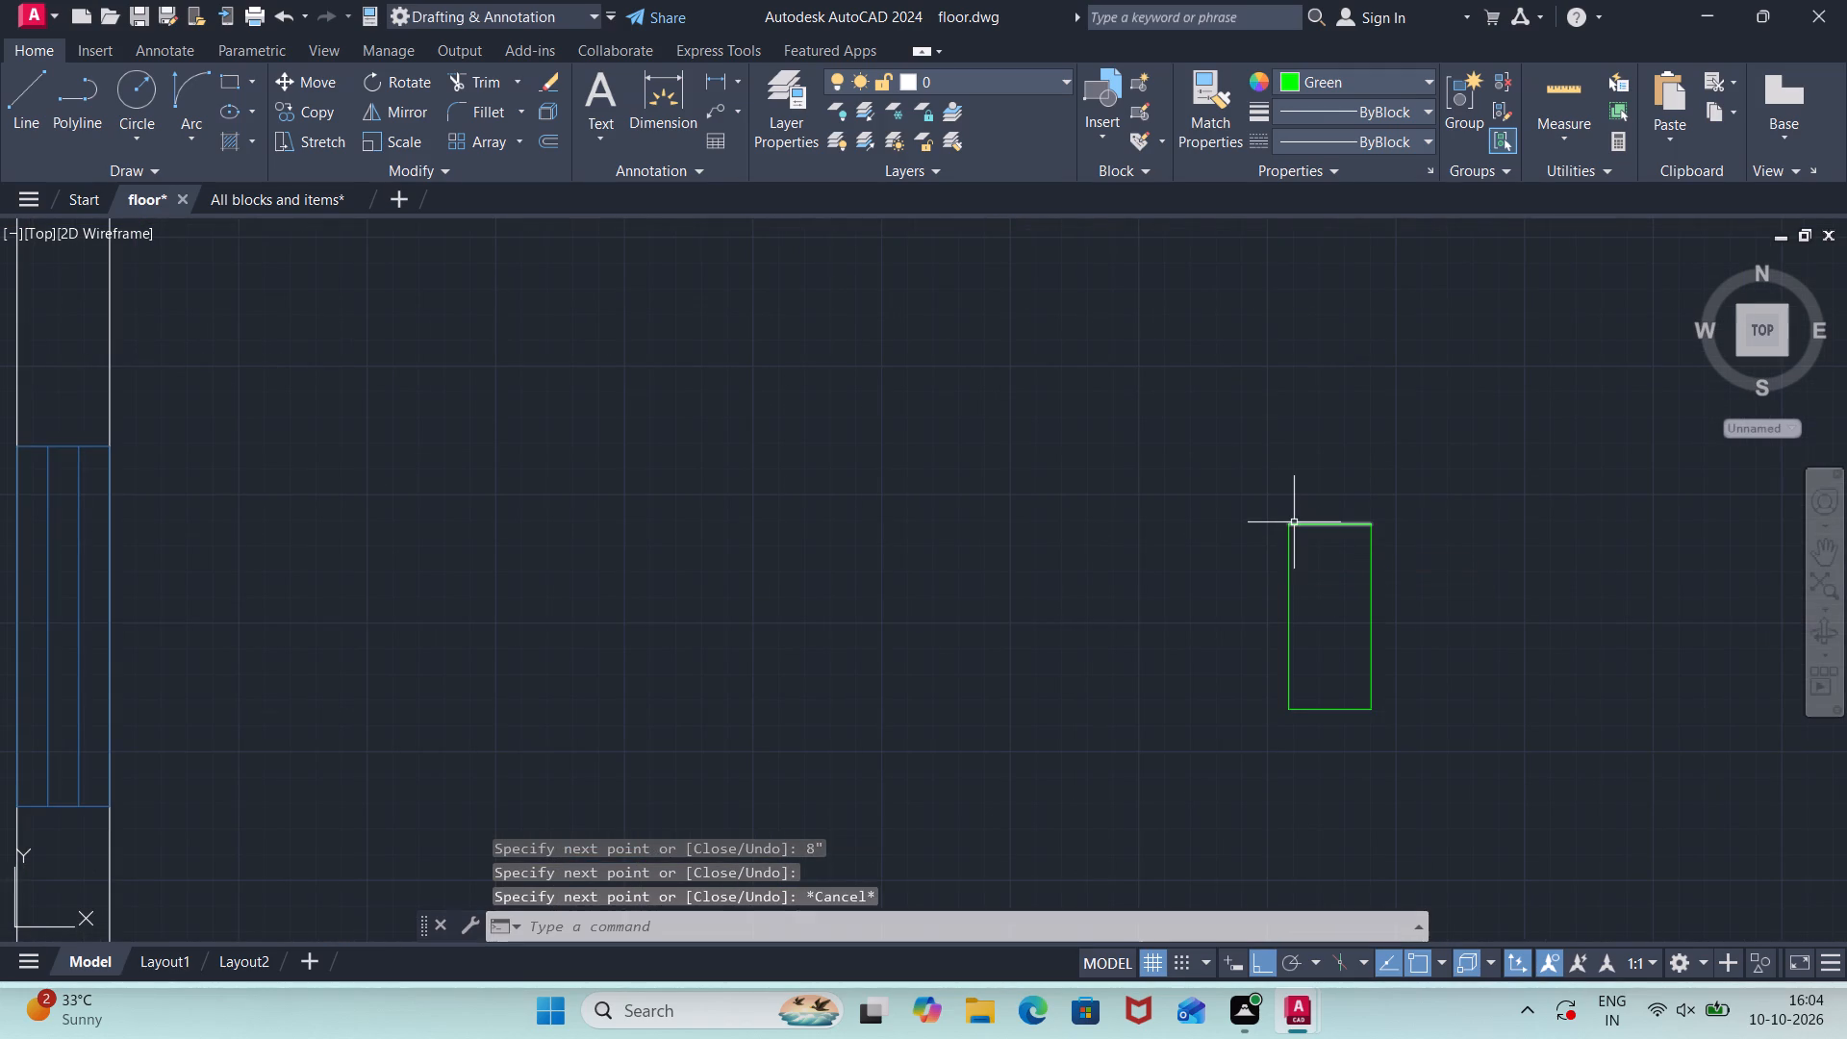
# Rotate the green rectangle a quarter turn so that its long sides run east-west.
pyautogui.scroll(-1, 1333, 583)
pyautogui.scroll(-1, 1272, 657)
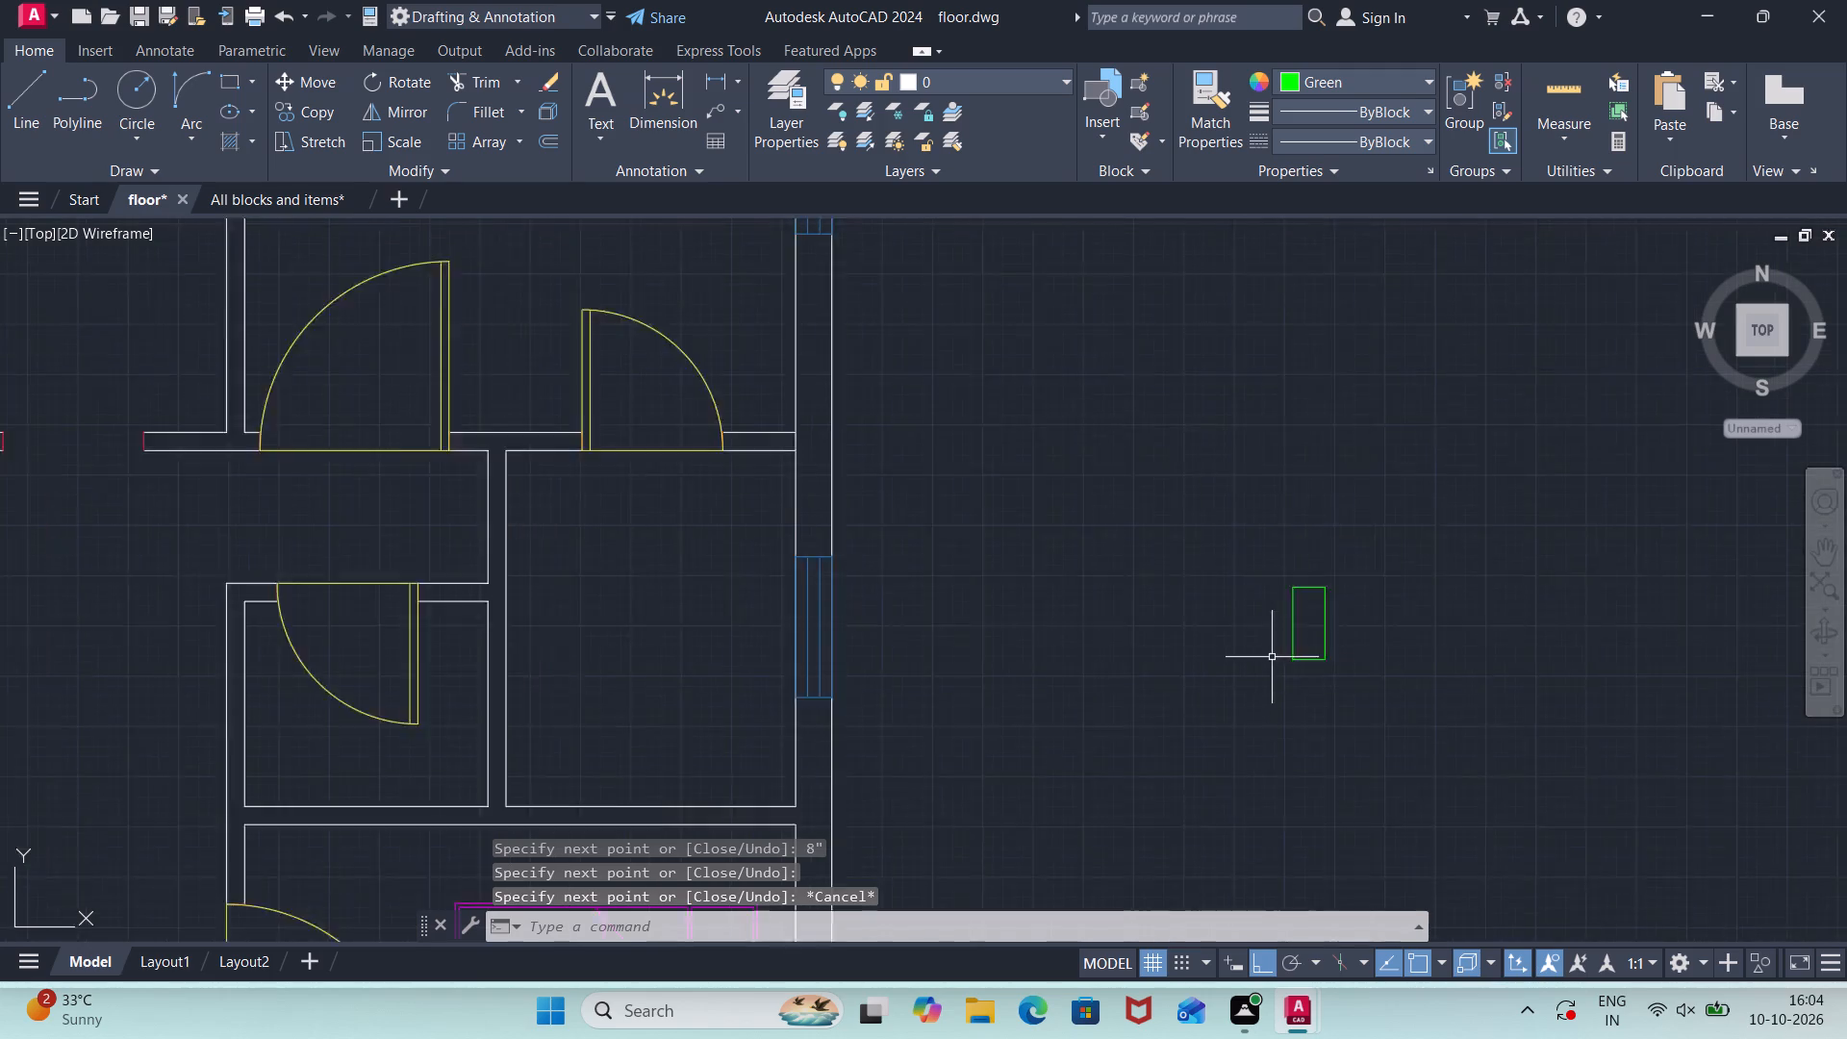
pyautogui.scroll(-1, 1272, 657)
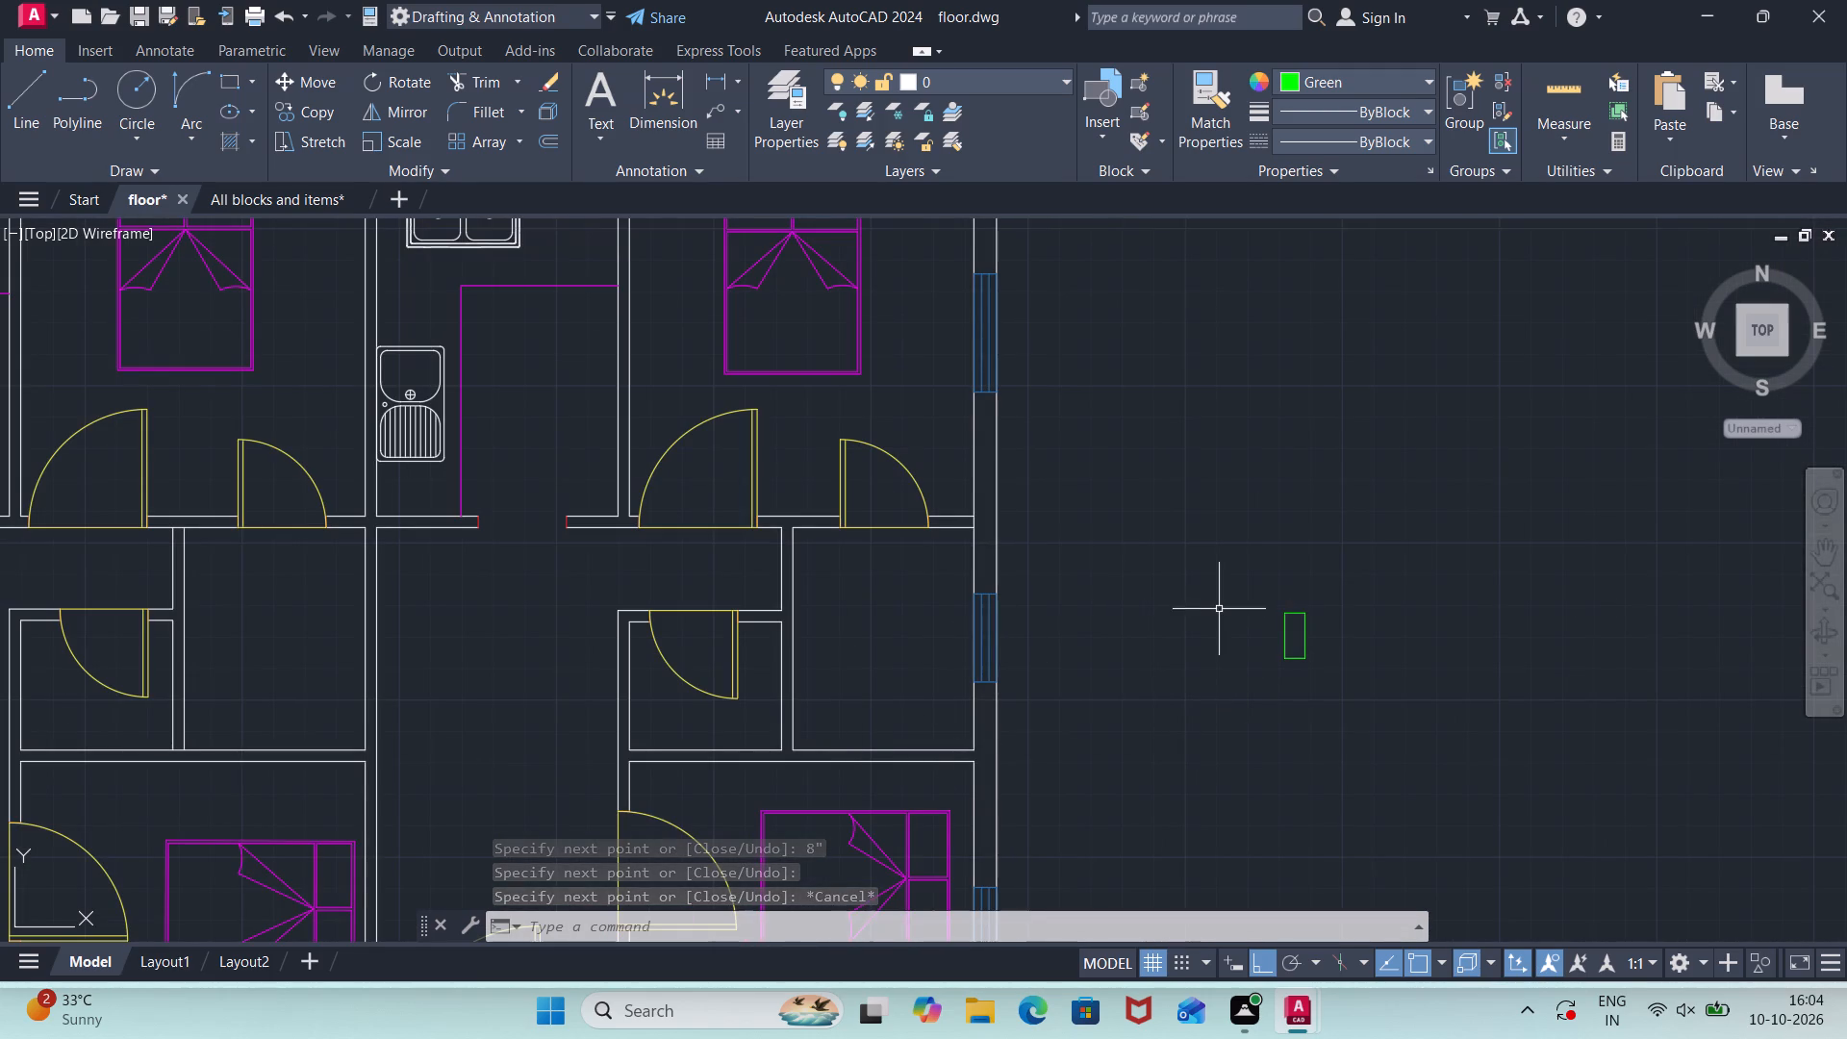
pyautogui.scroll(-1, 915, 662)
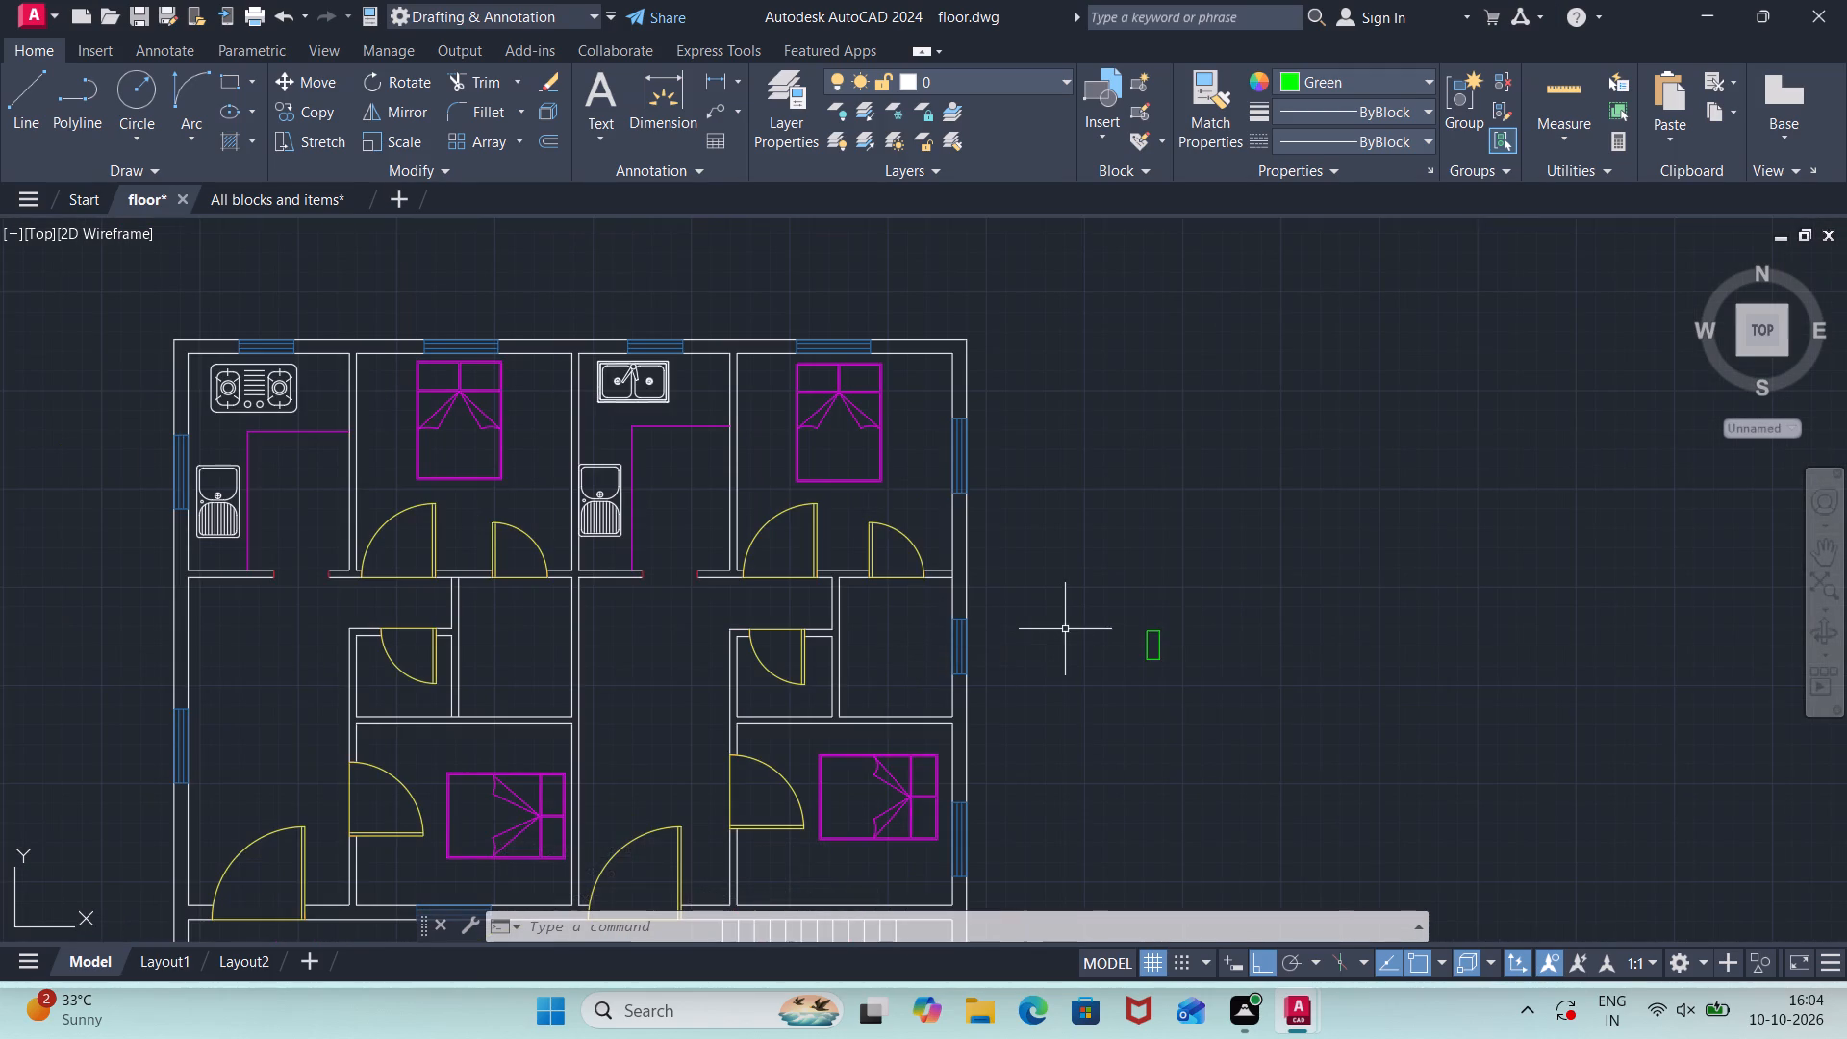
pyautogui.click(1126, 623)
pyautogui.click(1194, 684)
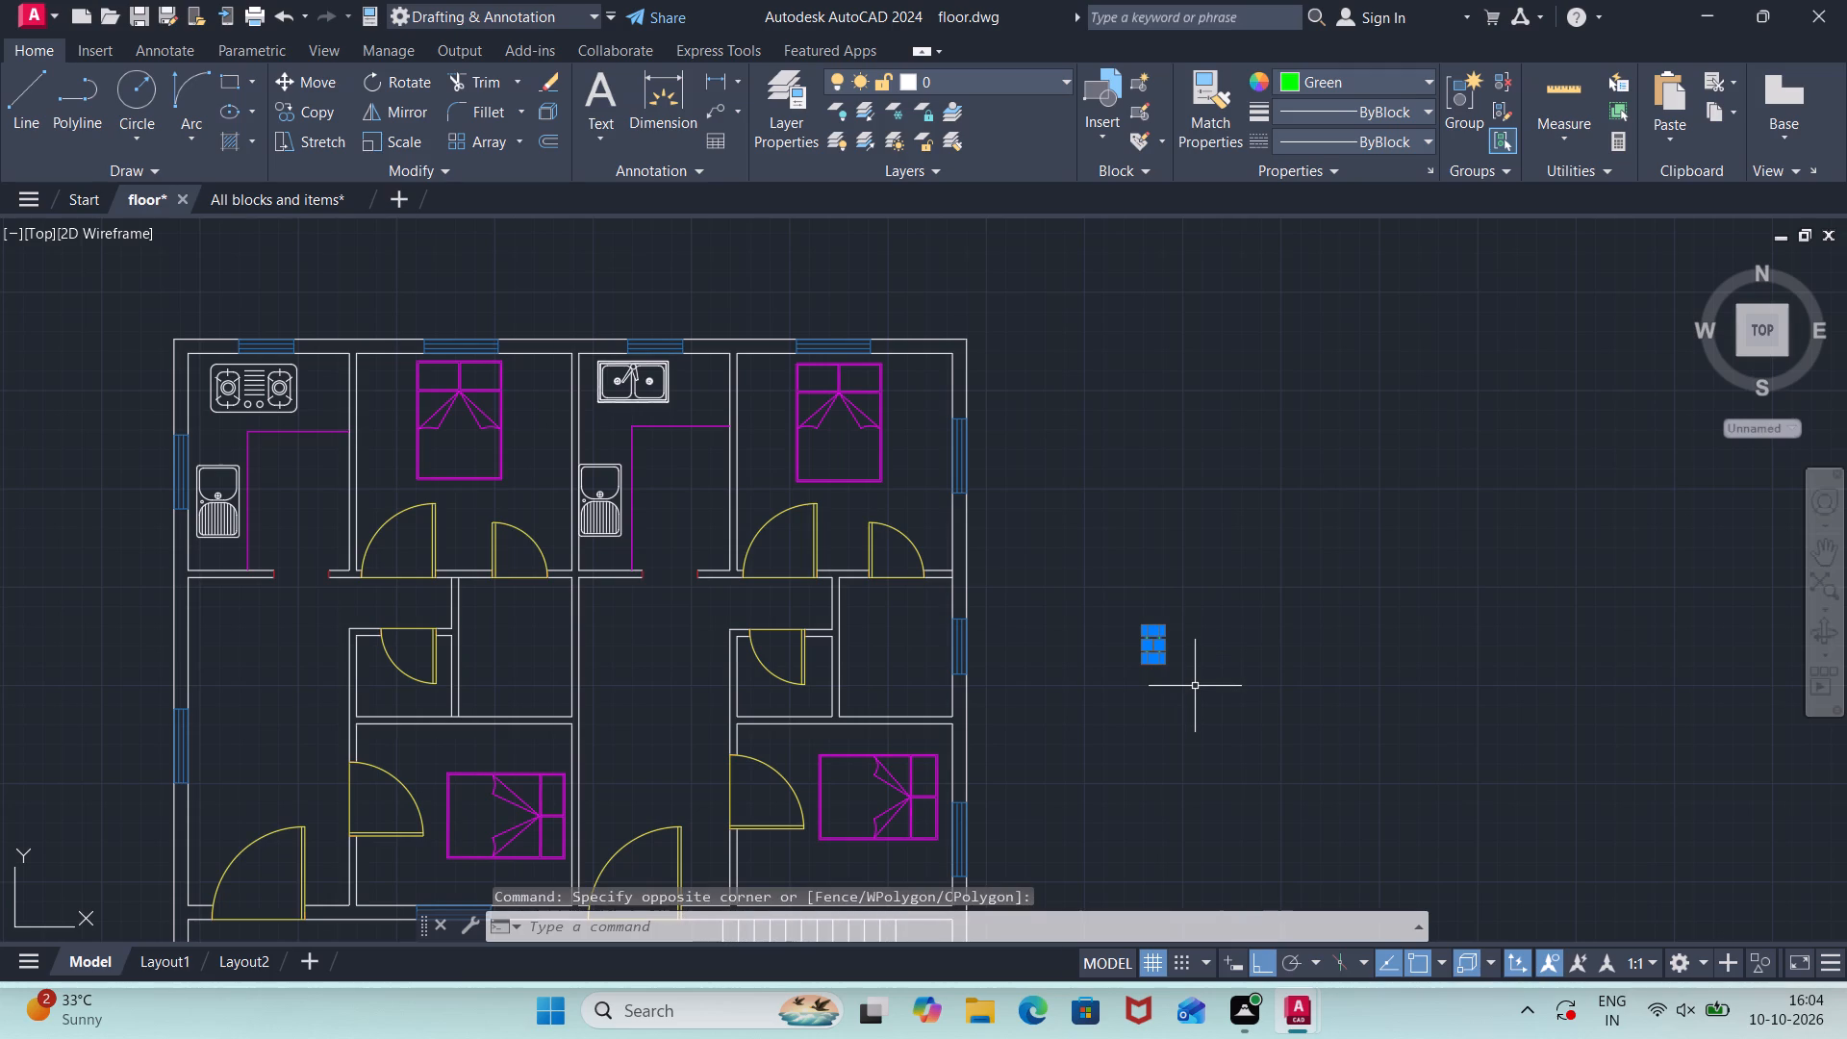
pyautogui.write('ro')
pyautogui.press('Return')
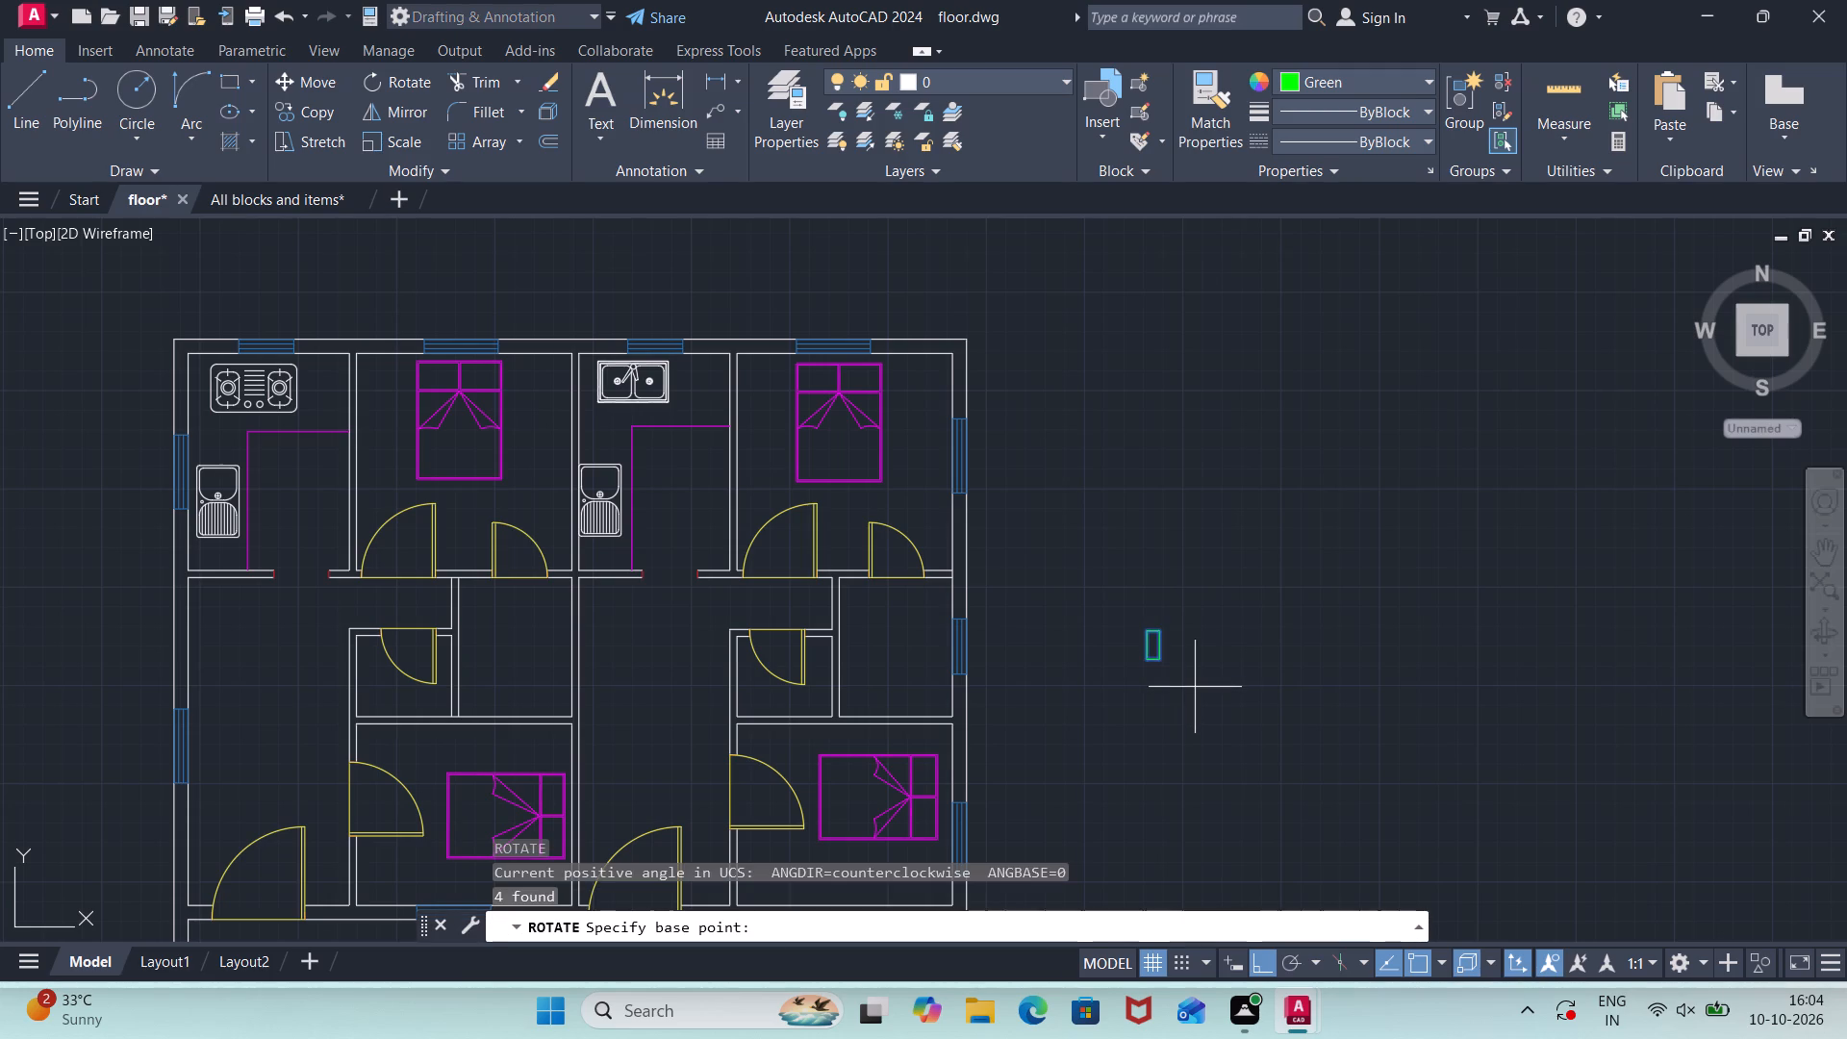
pyautogui.click(1163, 653)
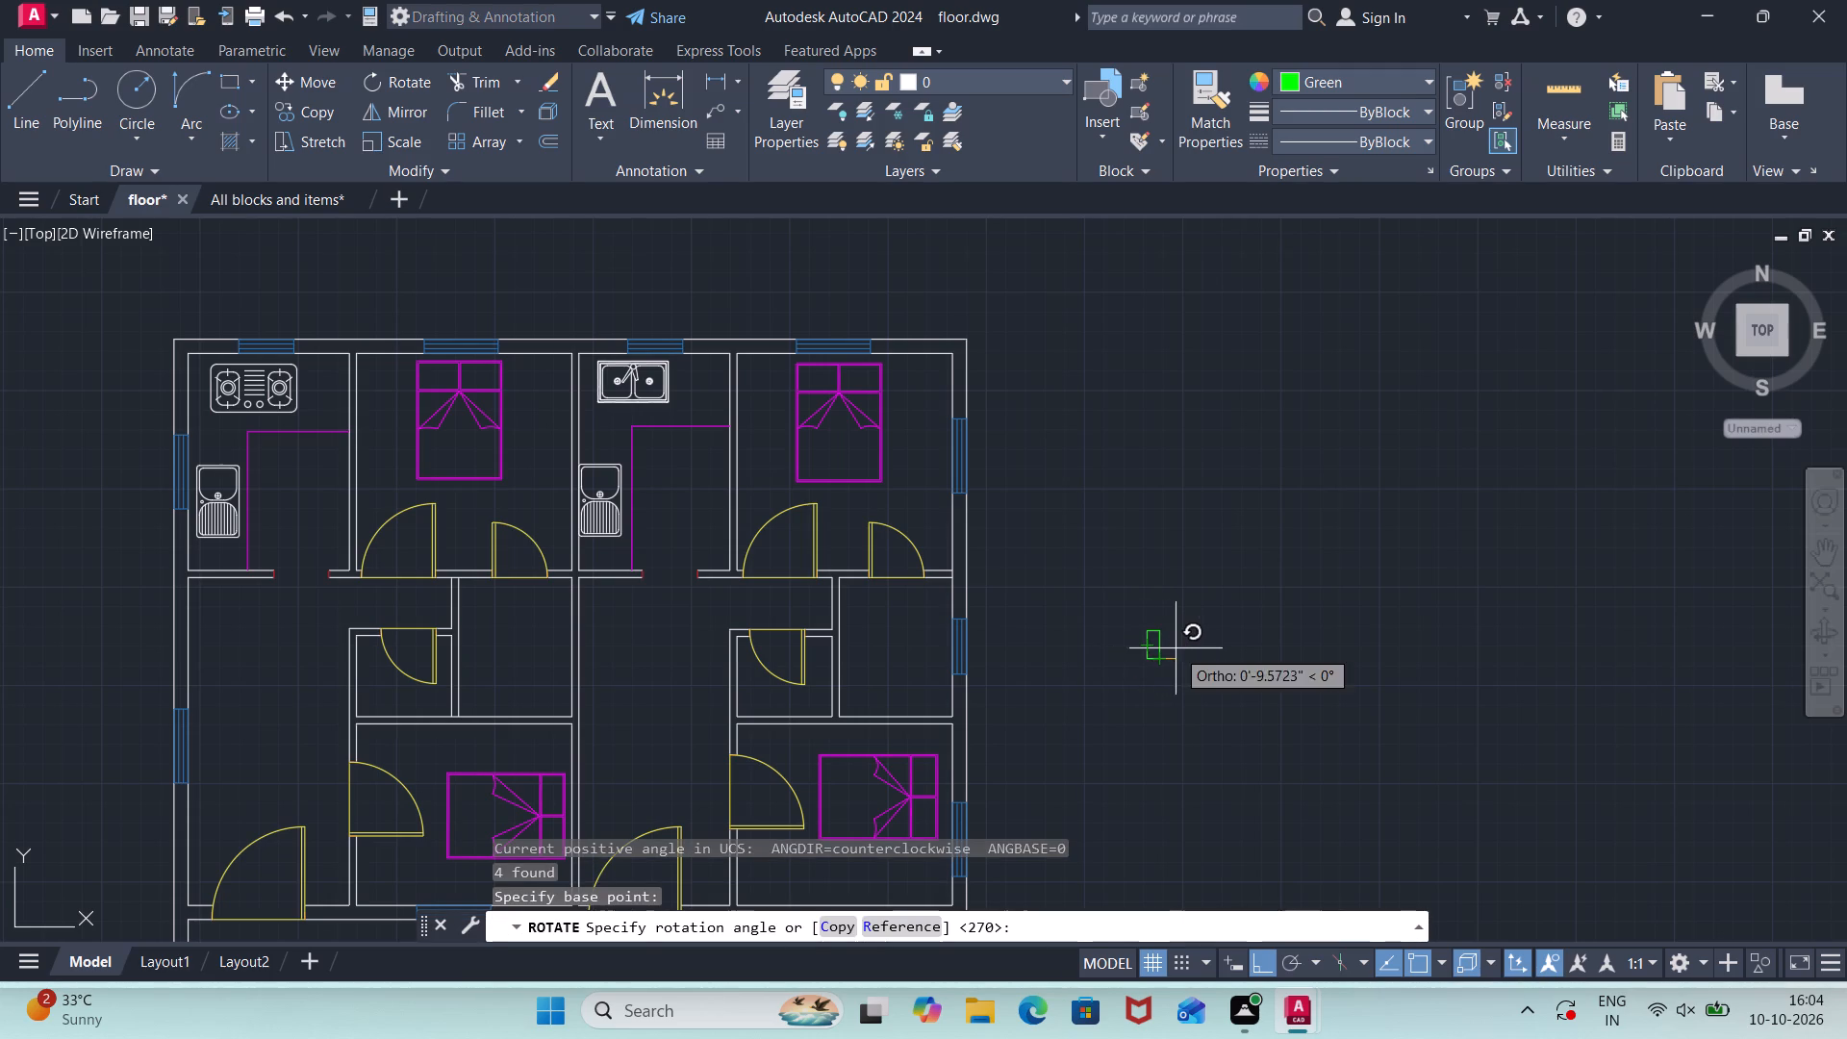
pyautogui.click(1153, 646)
# Draw an ellipse from the midpoint of the rectangle's south side, with a 20" axis running south and a 7" distance to the other axis.
pyautogui.scroll(3, 1142, 691)
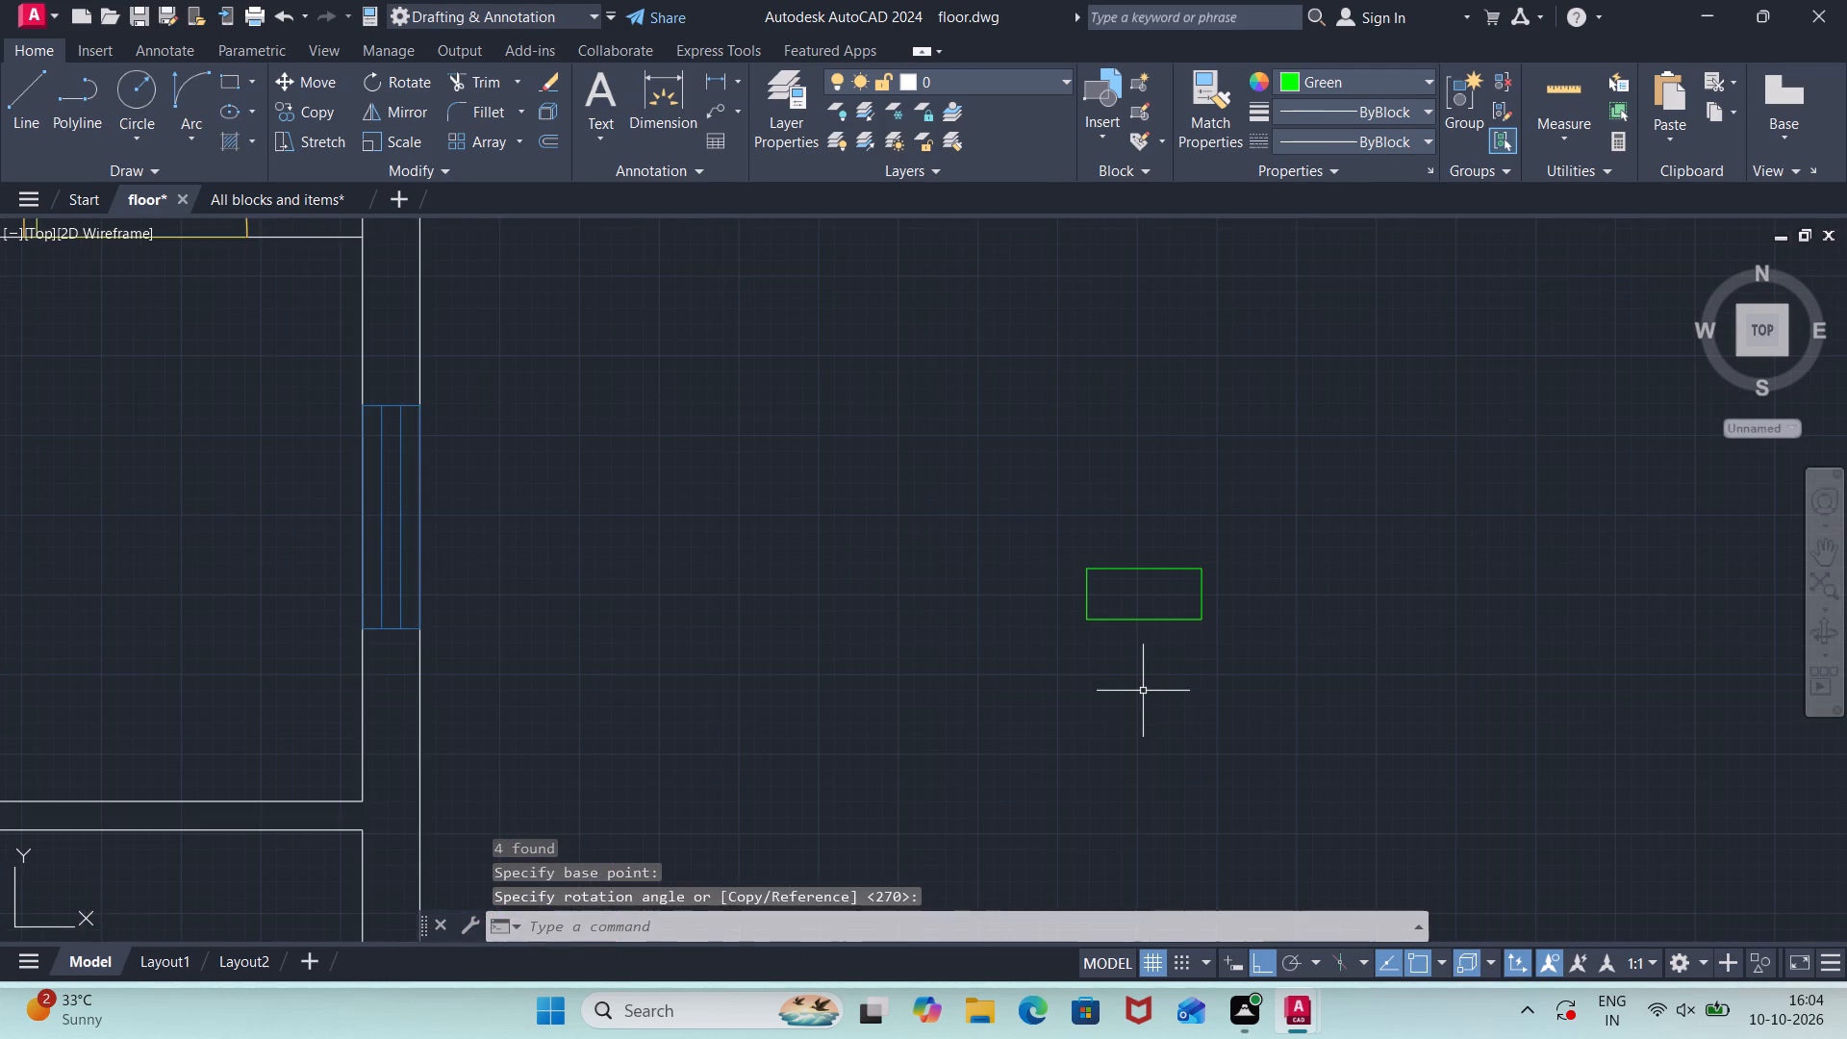
pyautogui.scroll(-3, 1143, 691)
pyautogui.scroll(2, 1144, 692)
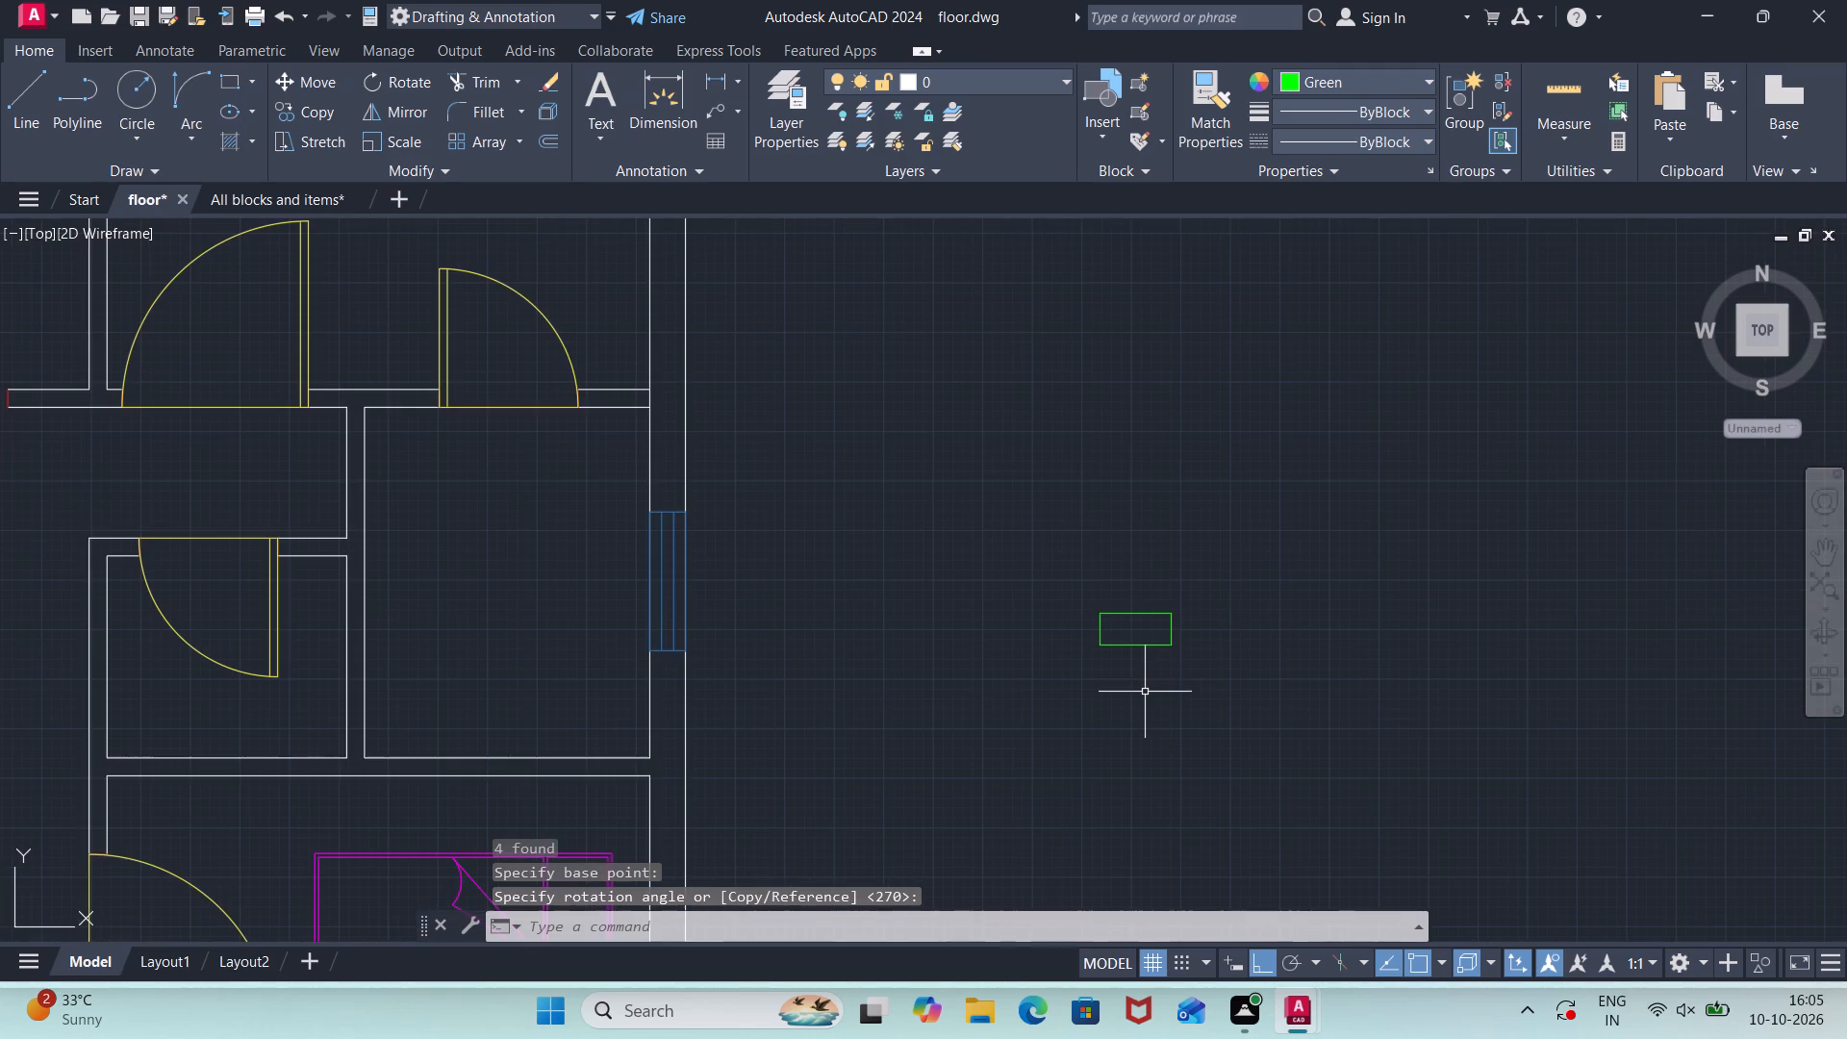
pyautogui.write('el')
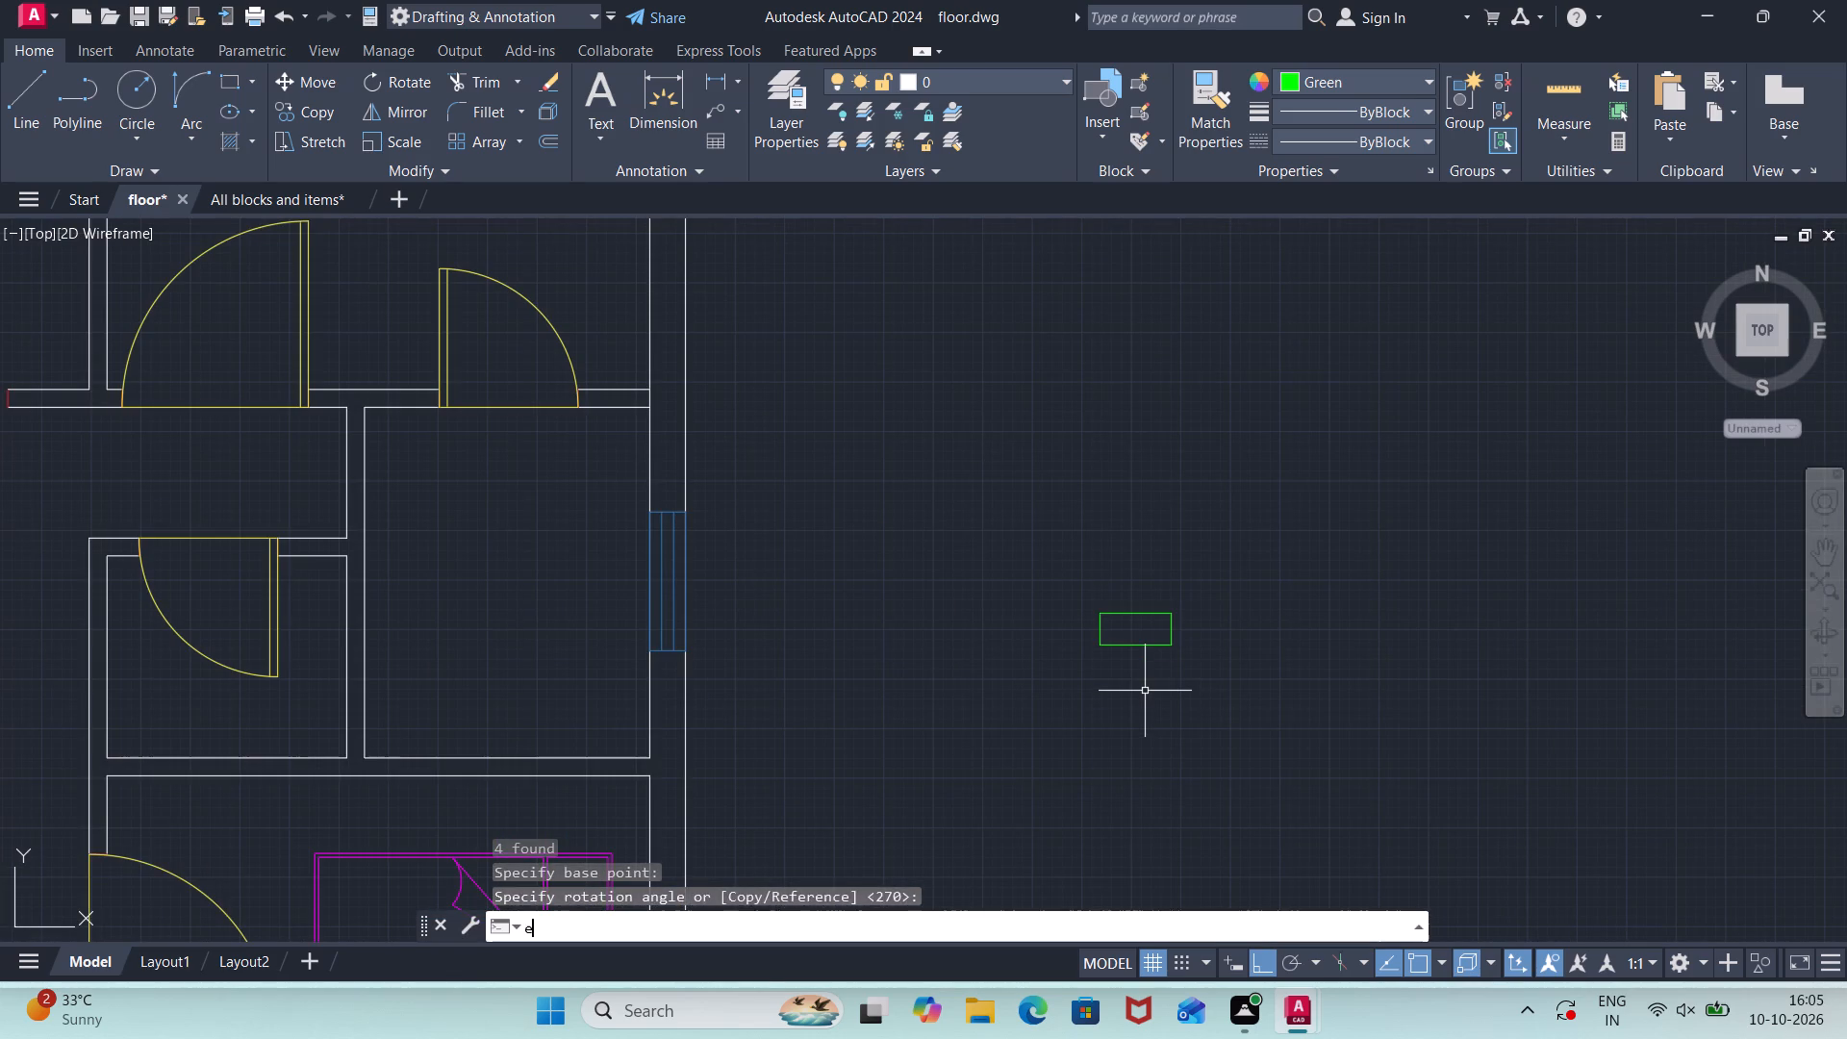
pyautogui.press('Return')
pyautogui.scroll(1, 1145, 690)
pyautogui.click(1126, 613)
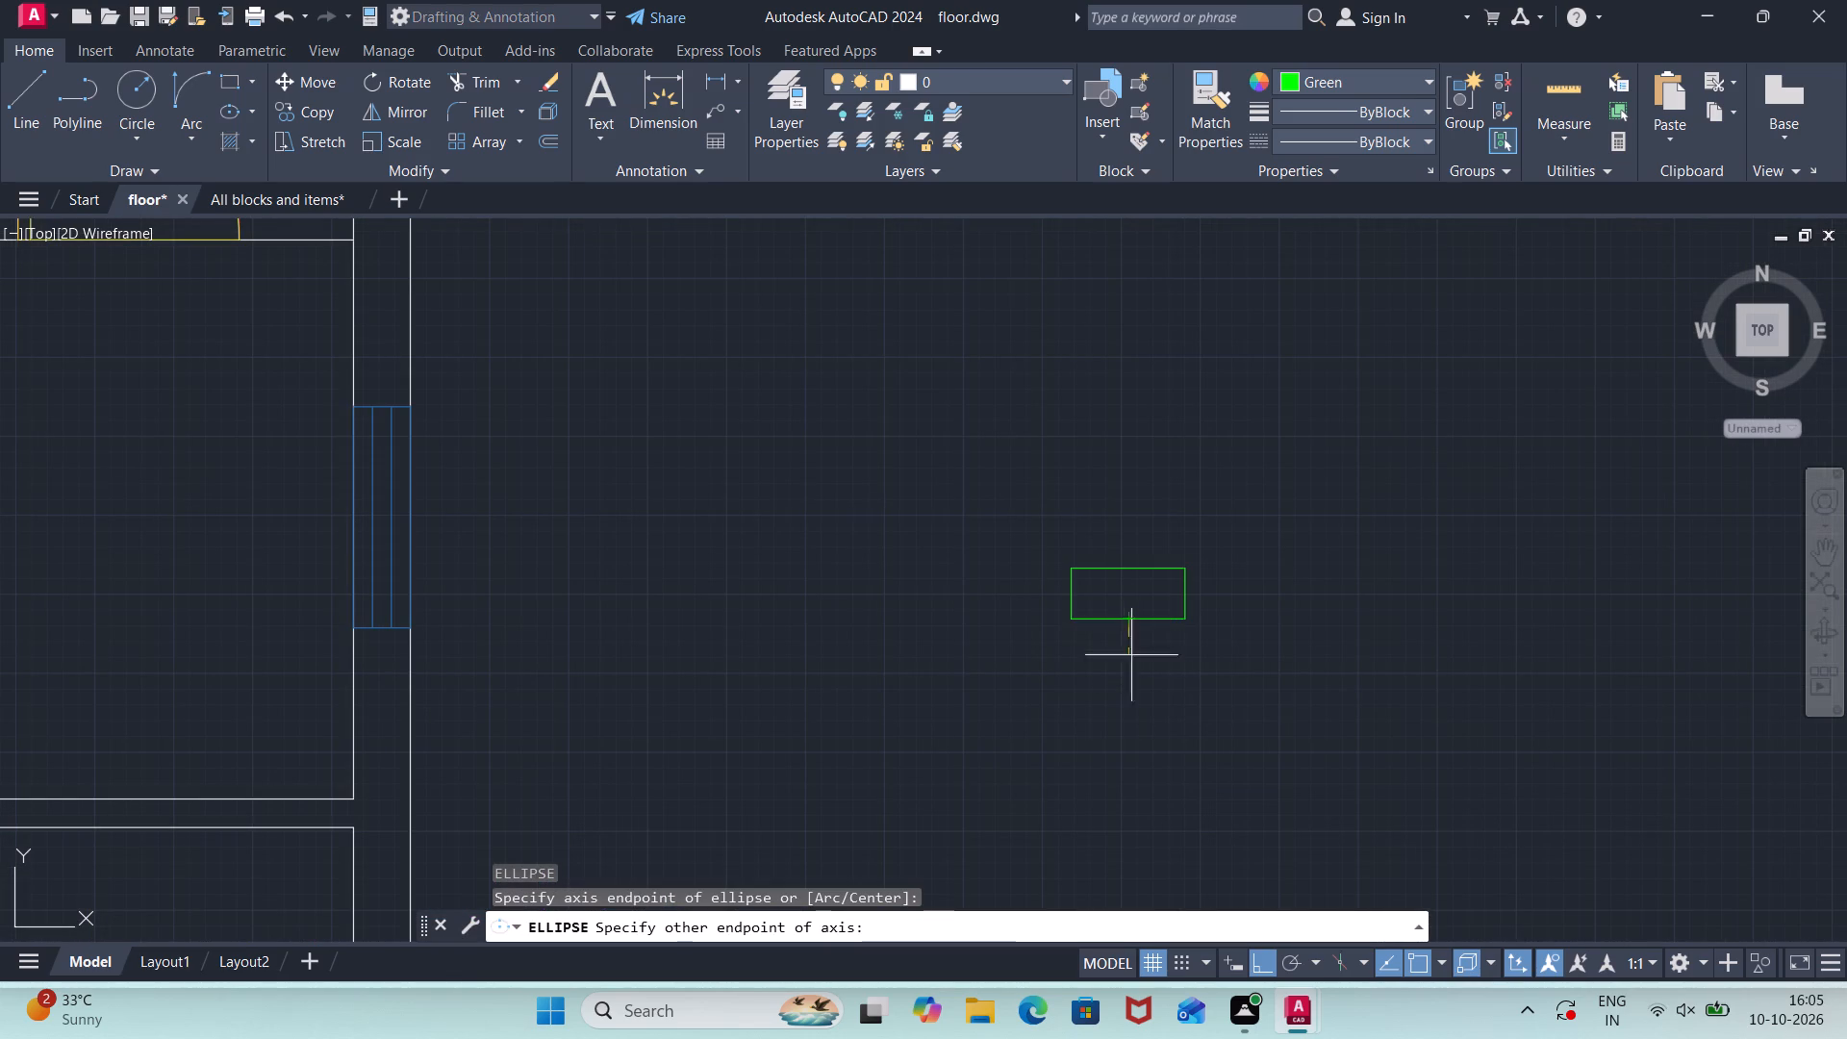
pyautogui.write('20')
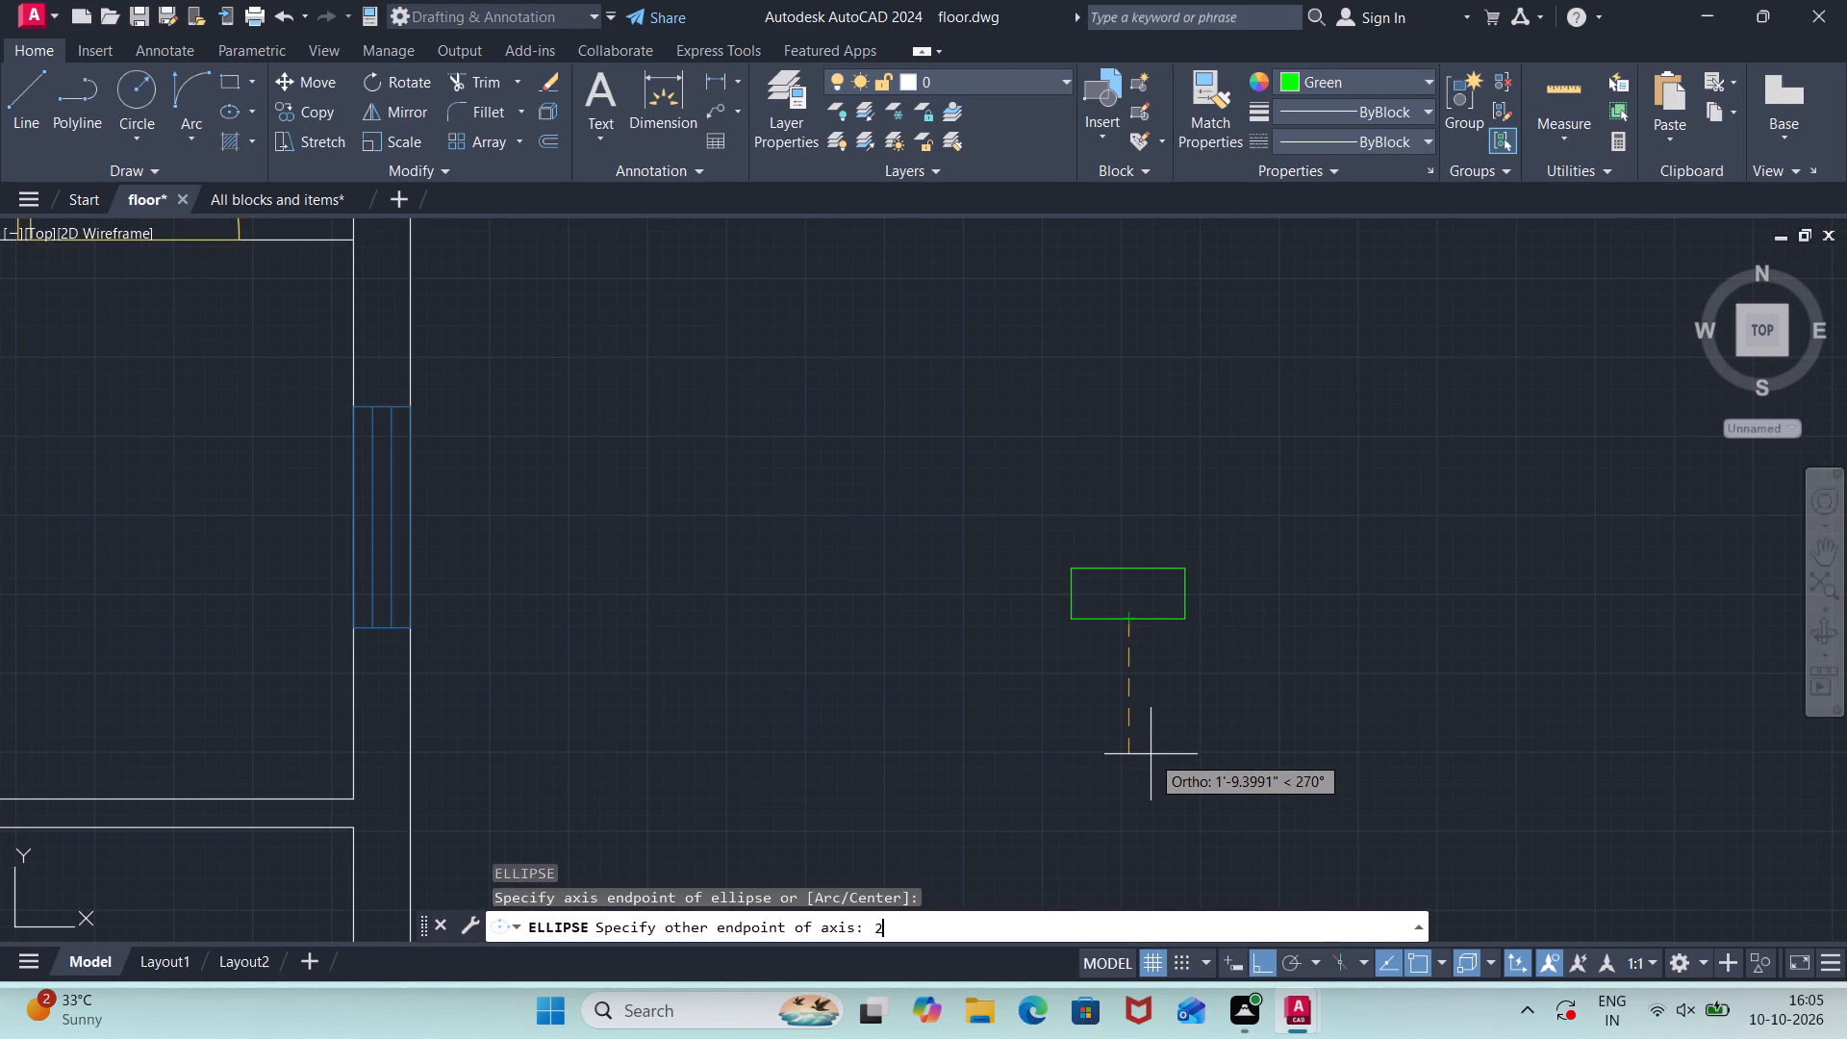
pyautogui.hotkey('shift', '"')
pyautogui.press('Return')
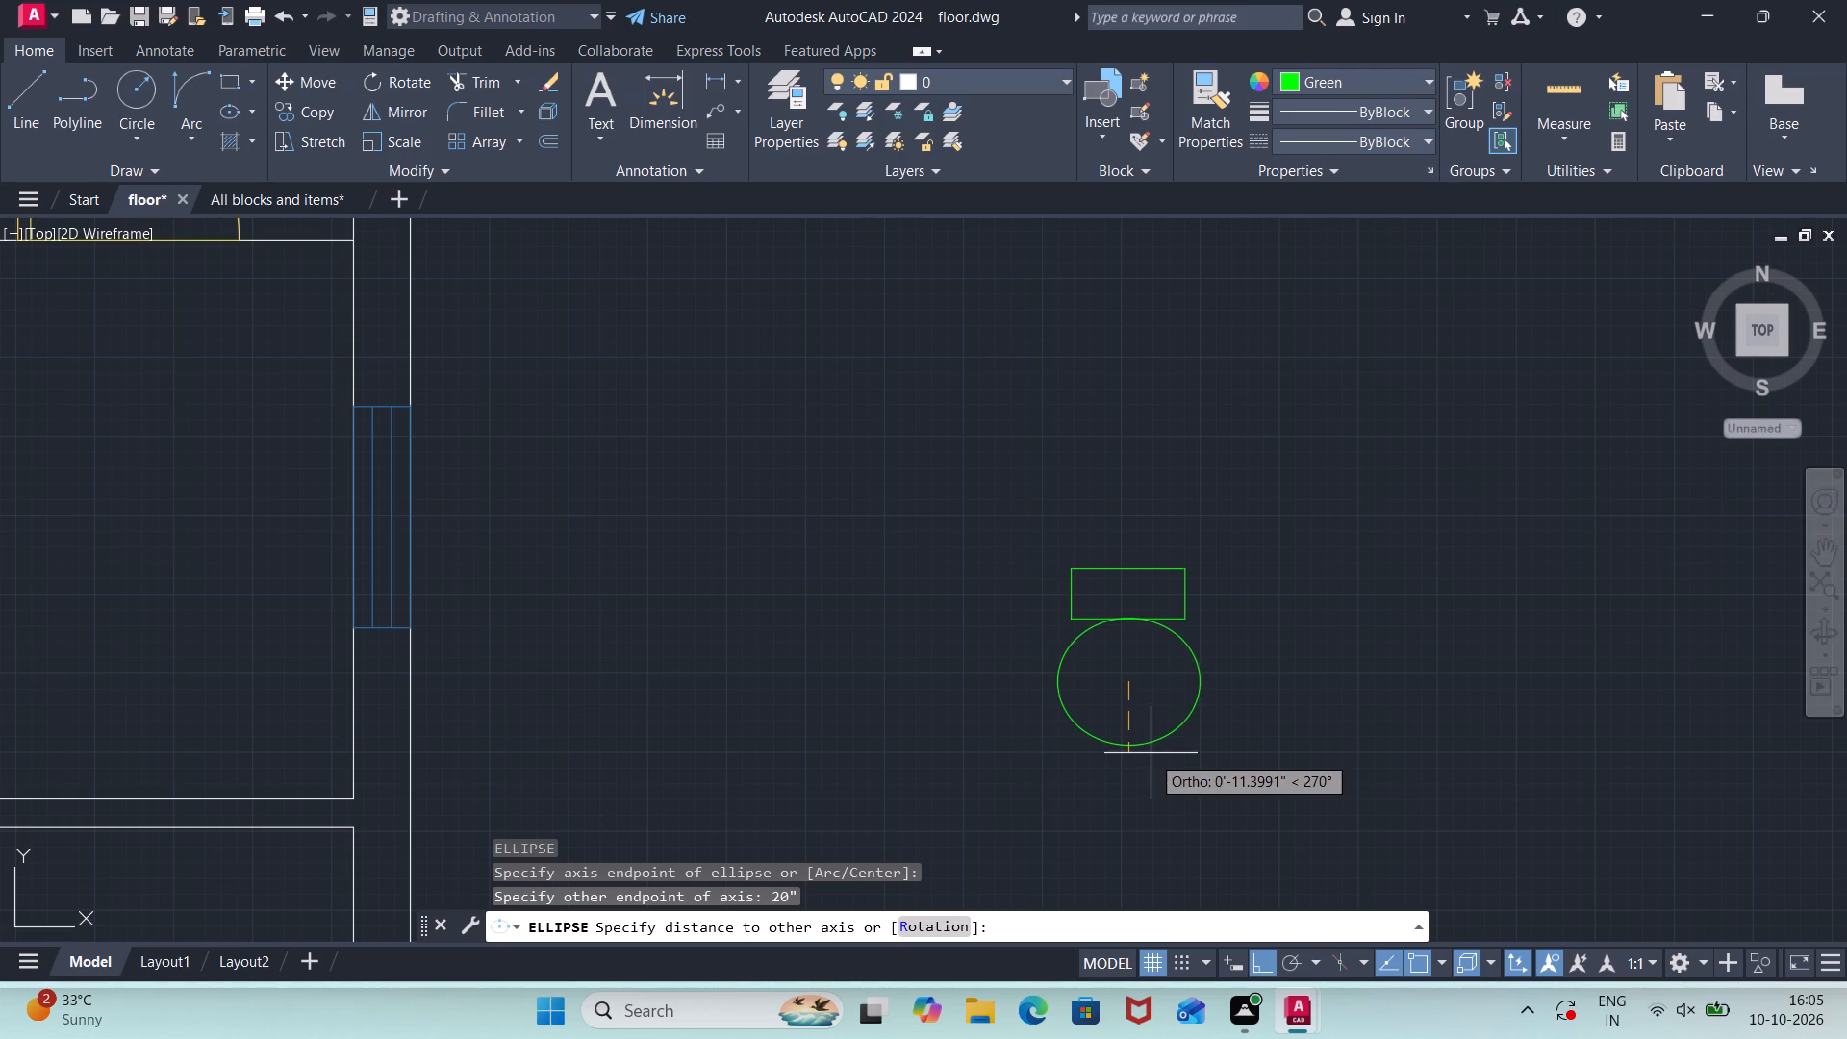
pyautogui.write('7"')
pyautogui.press('Return')
# Move the ellipse 30" straight north, to the other side of the rectangle.
pyautogui.click(1185, 685)
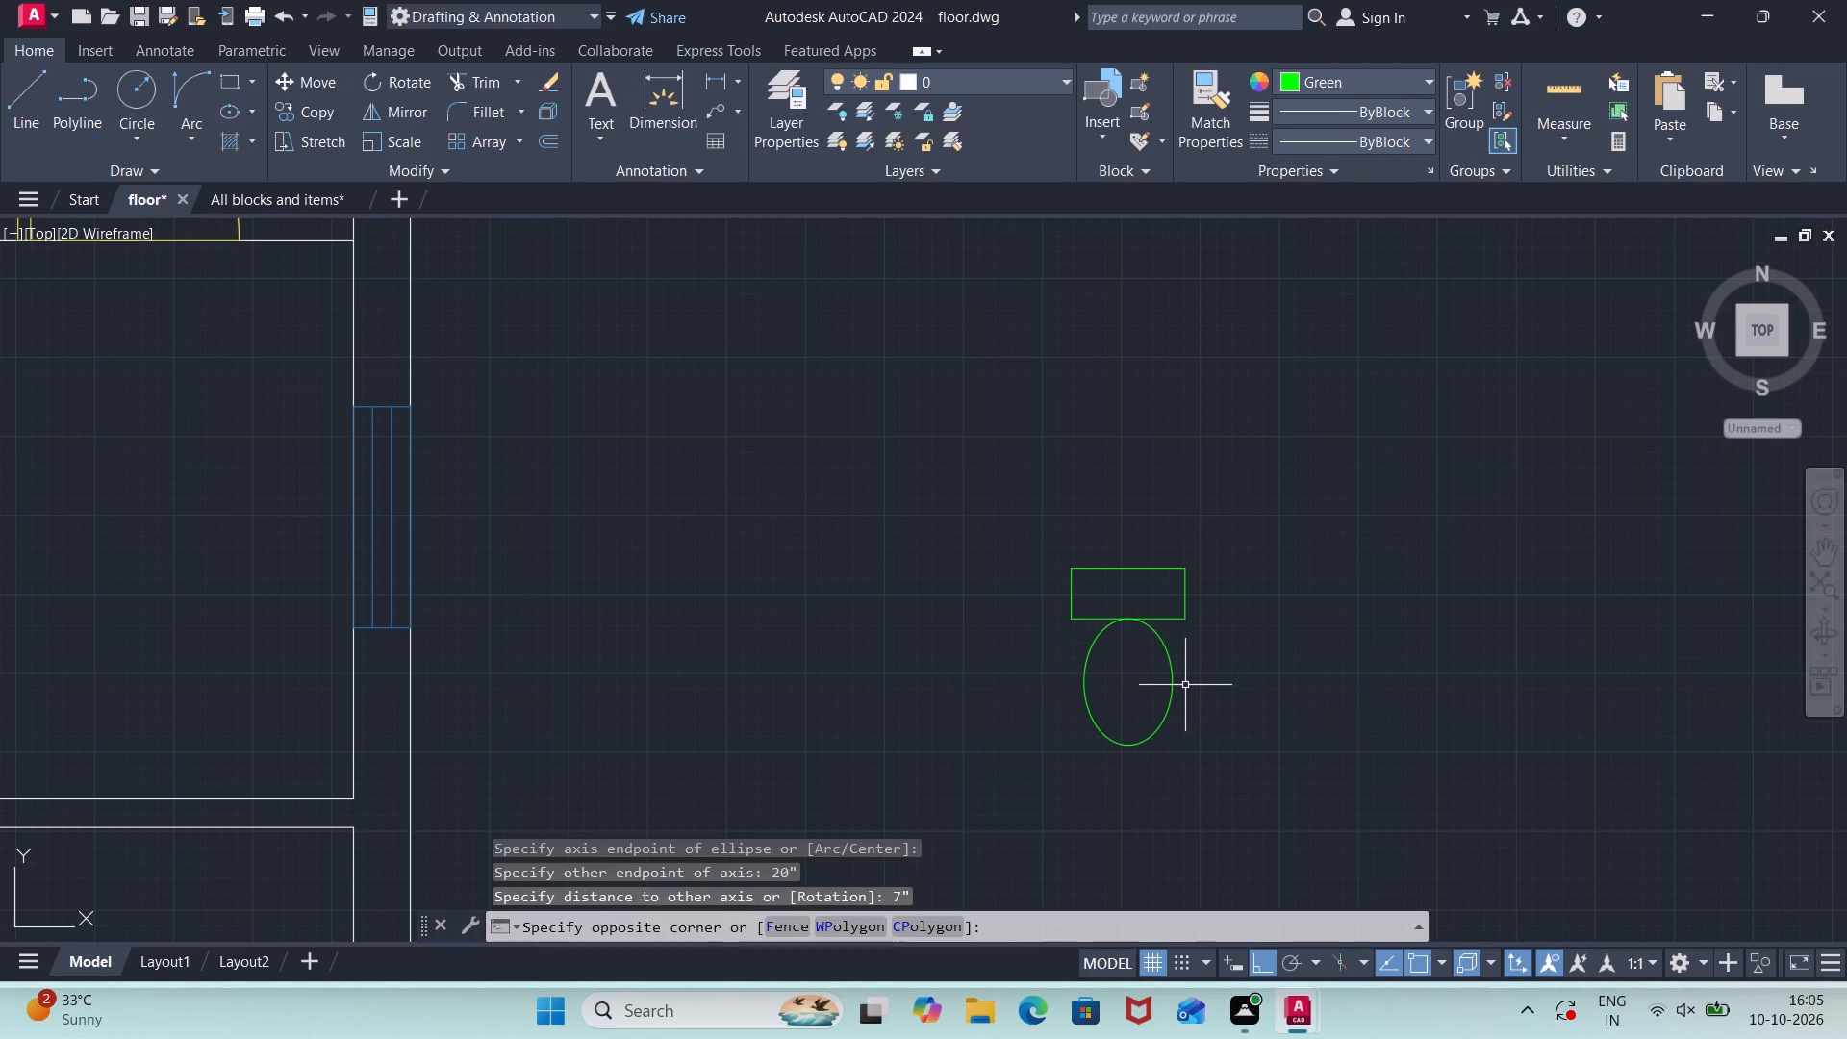
pyautogui.click(1114, 728)
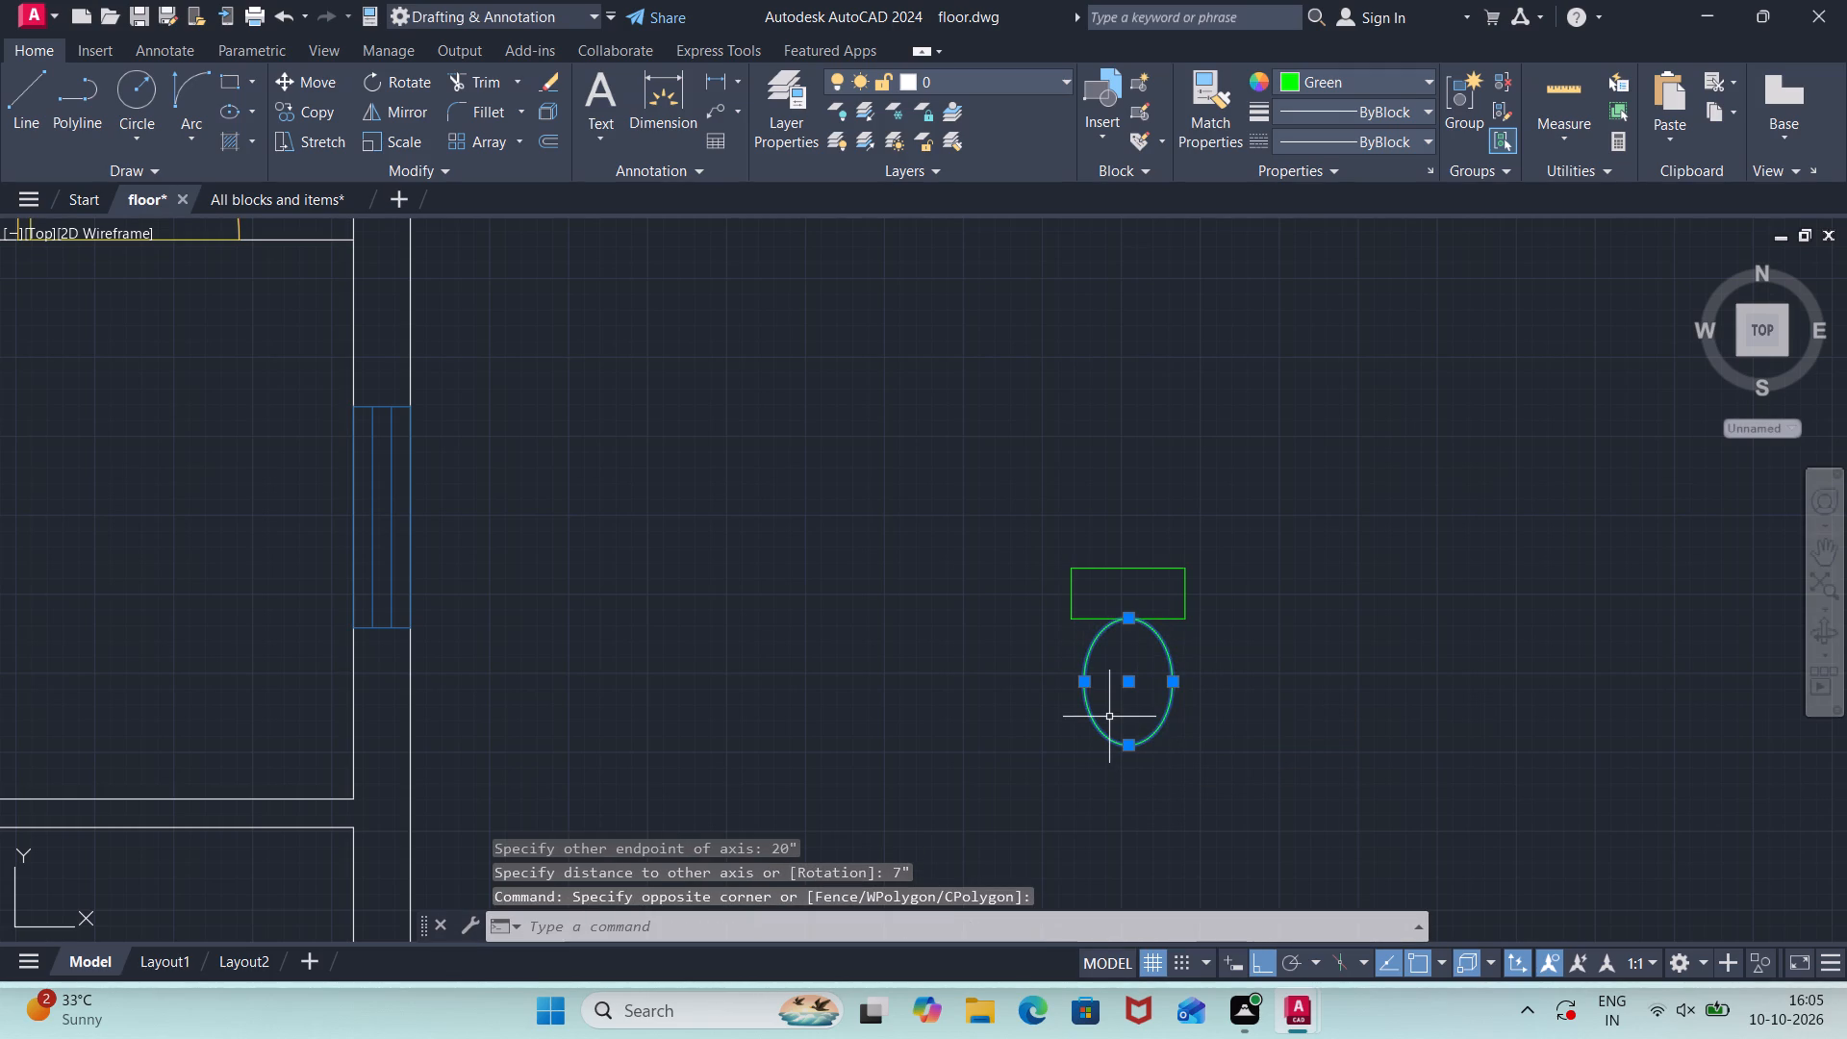
pyautogui.press('m')
pyautogui.press('Return')
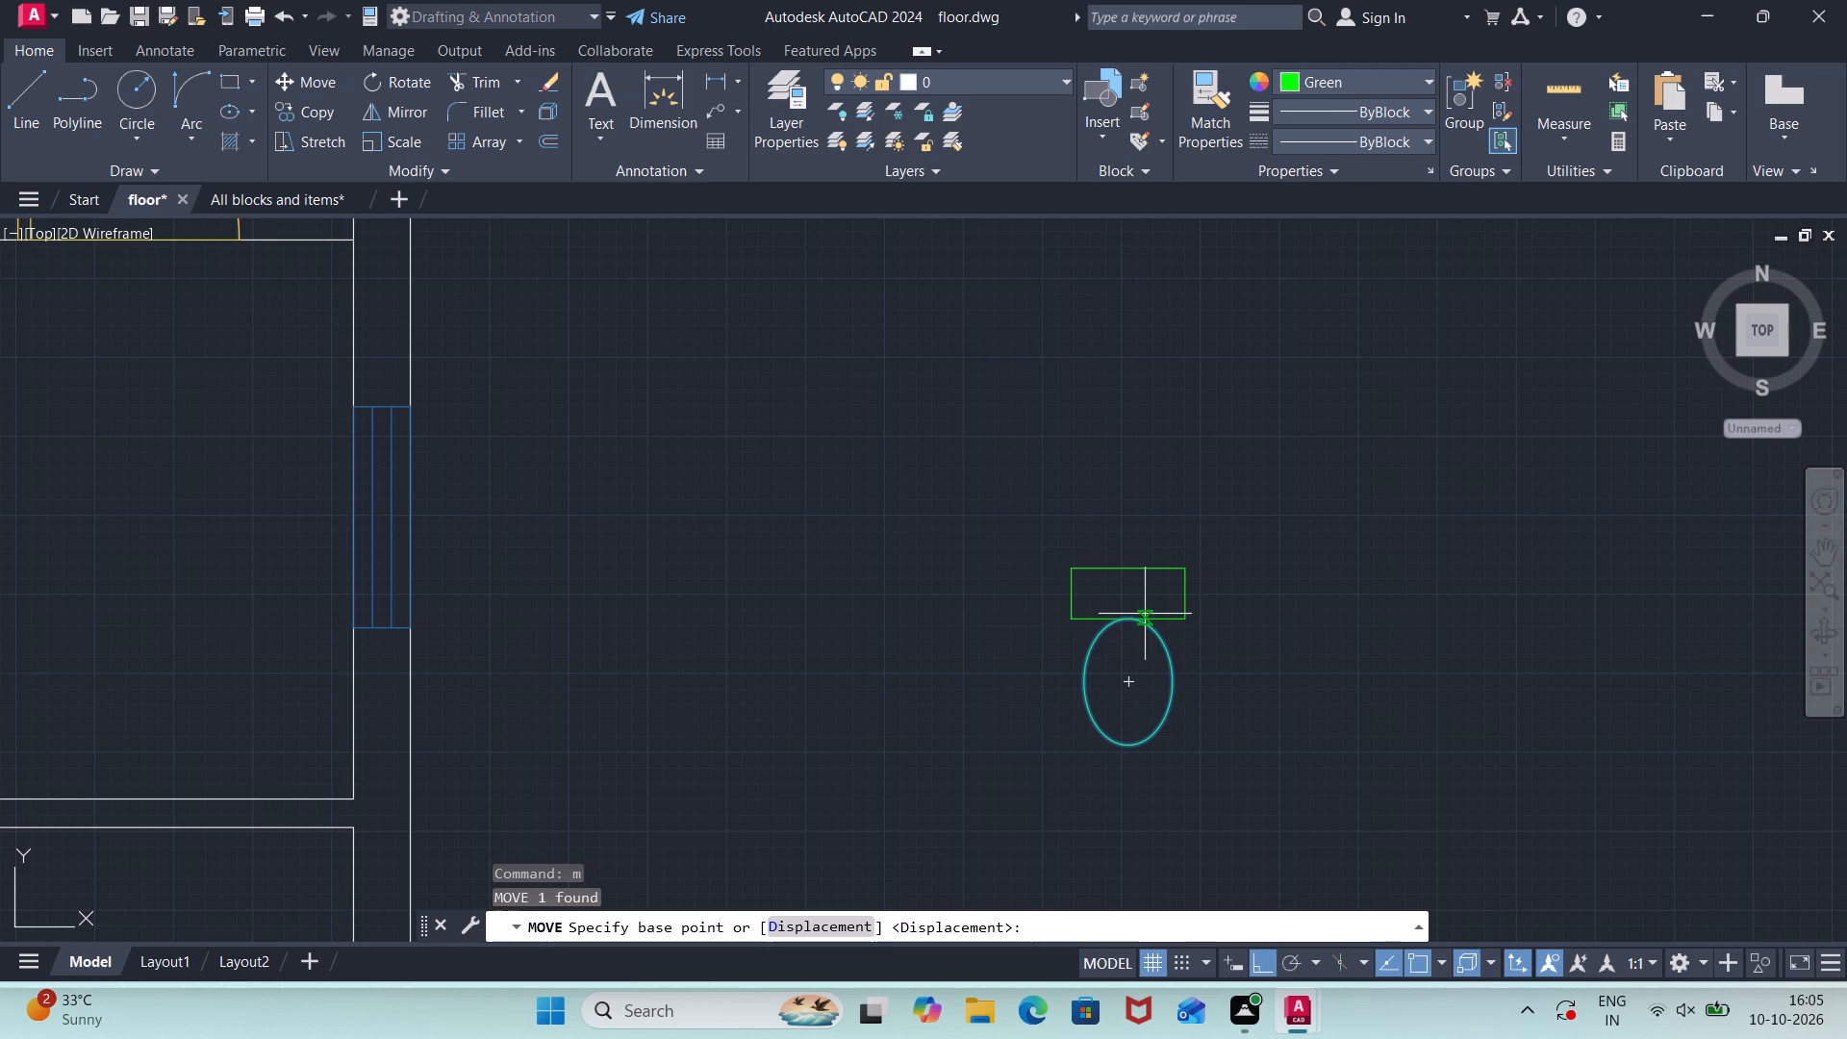
pyautogui.click(1133, 617)
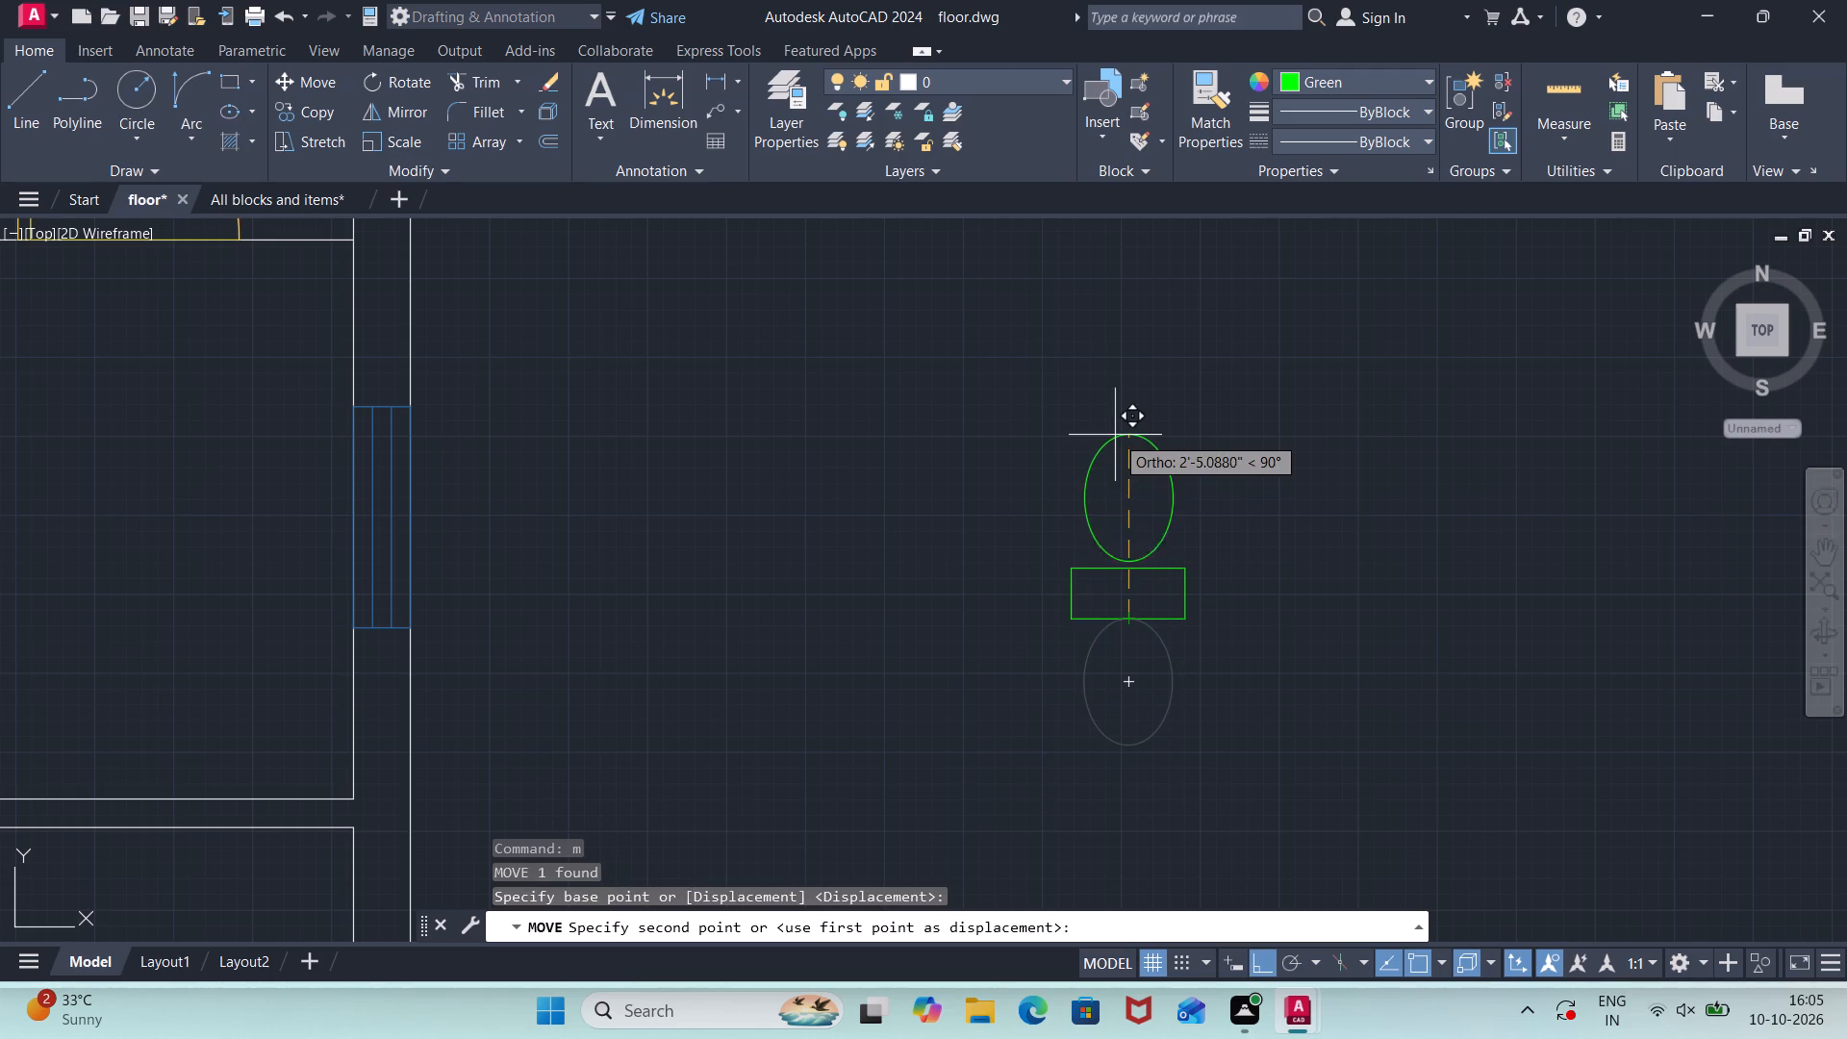
pyautogui.write('30"')
pyautogui.press('Return')
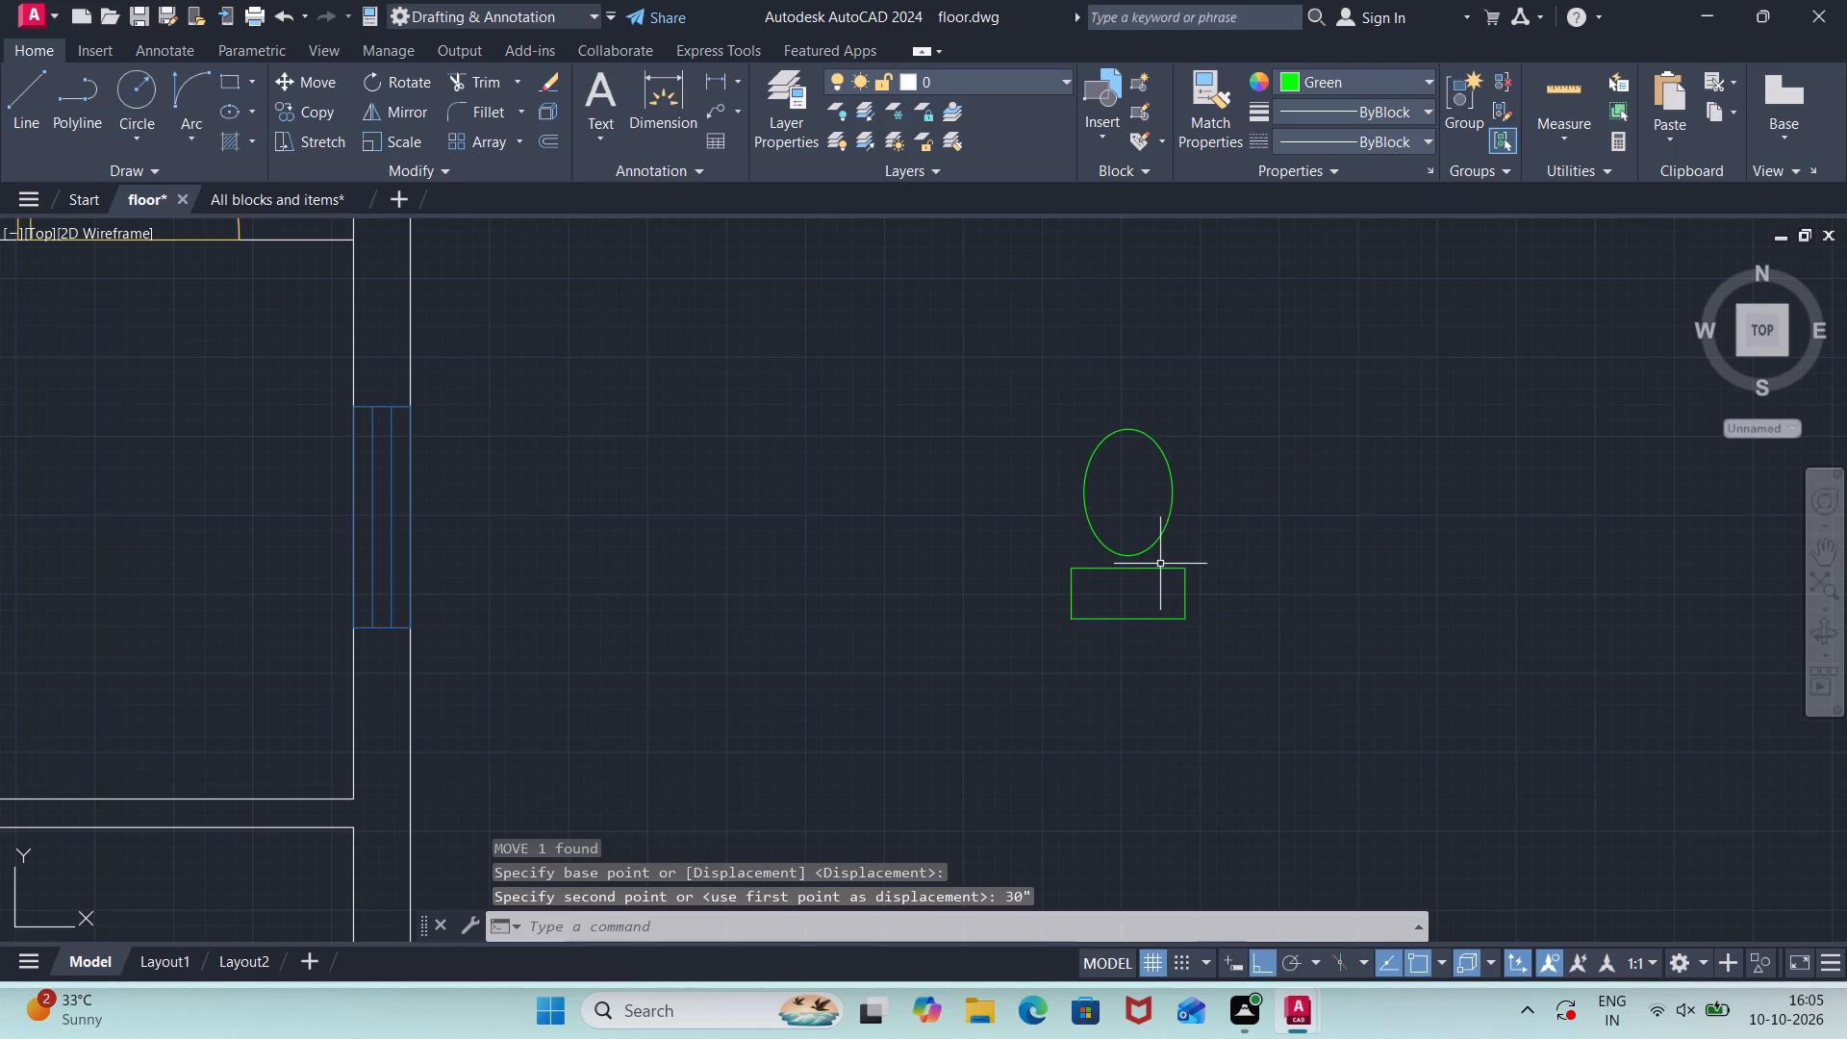
# Draw a 2" line straight north from the rectangle's northeast corner.
pyautogui.press('l')
pyautogui.press('Return')
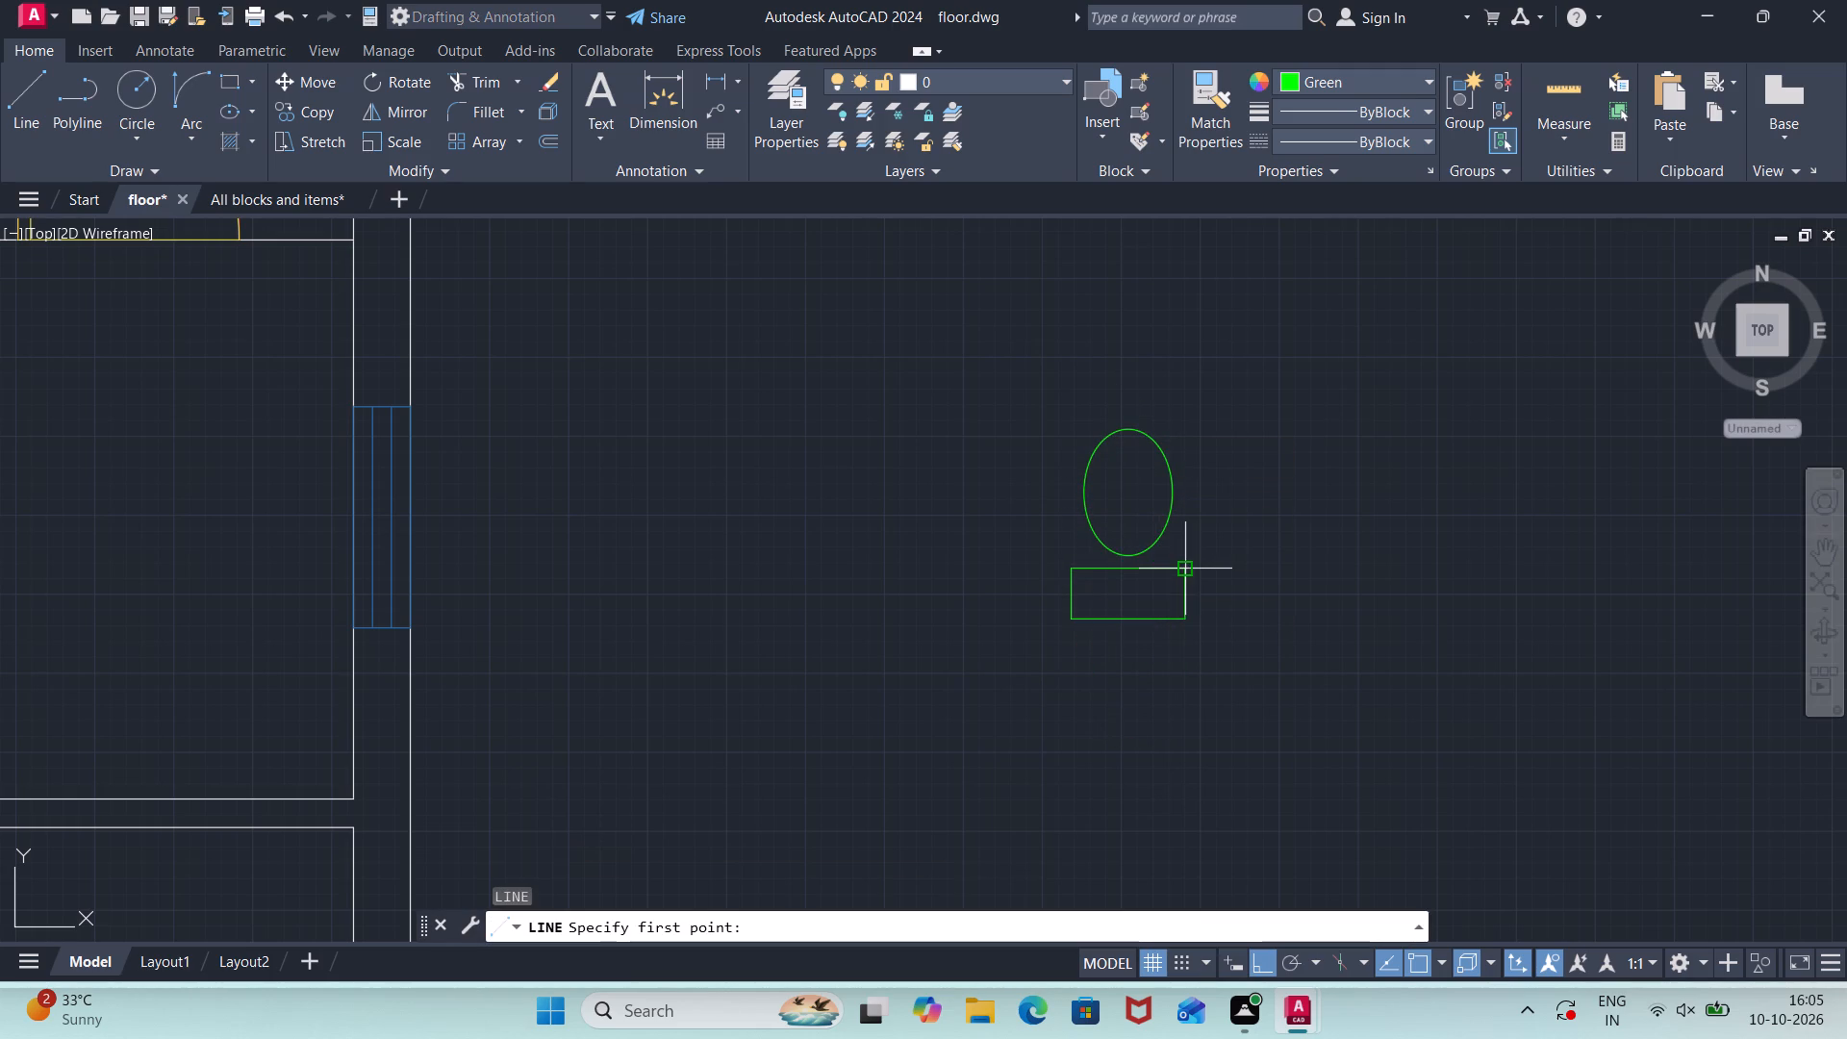
pyautogui.click(1180, 564)
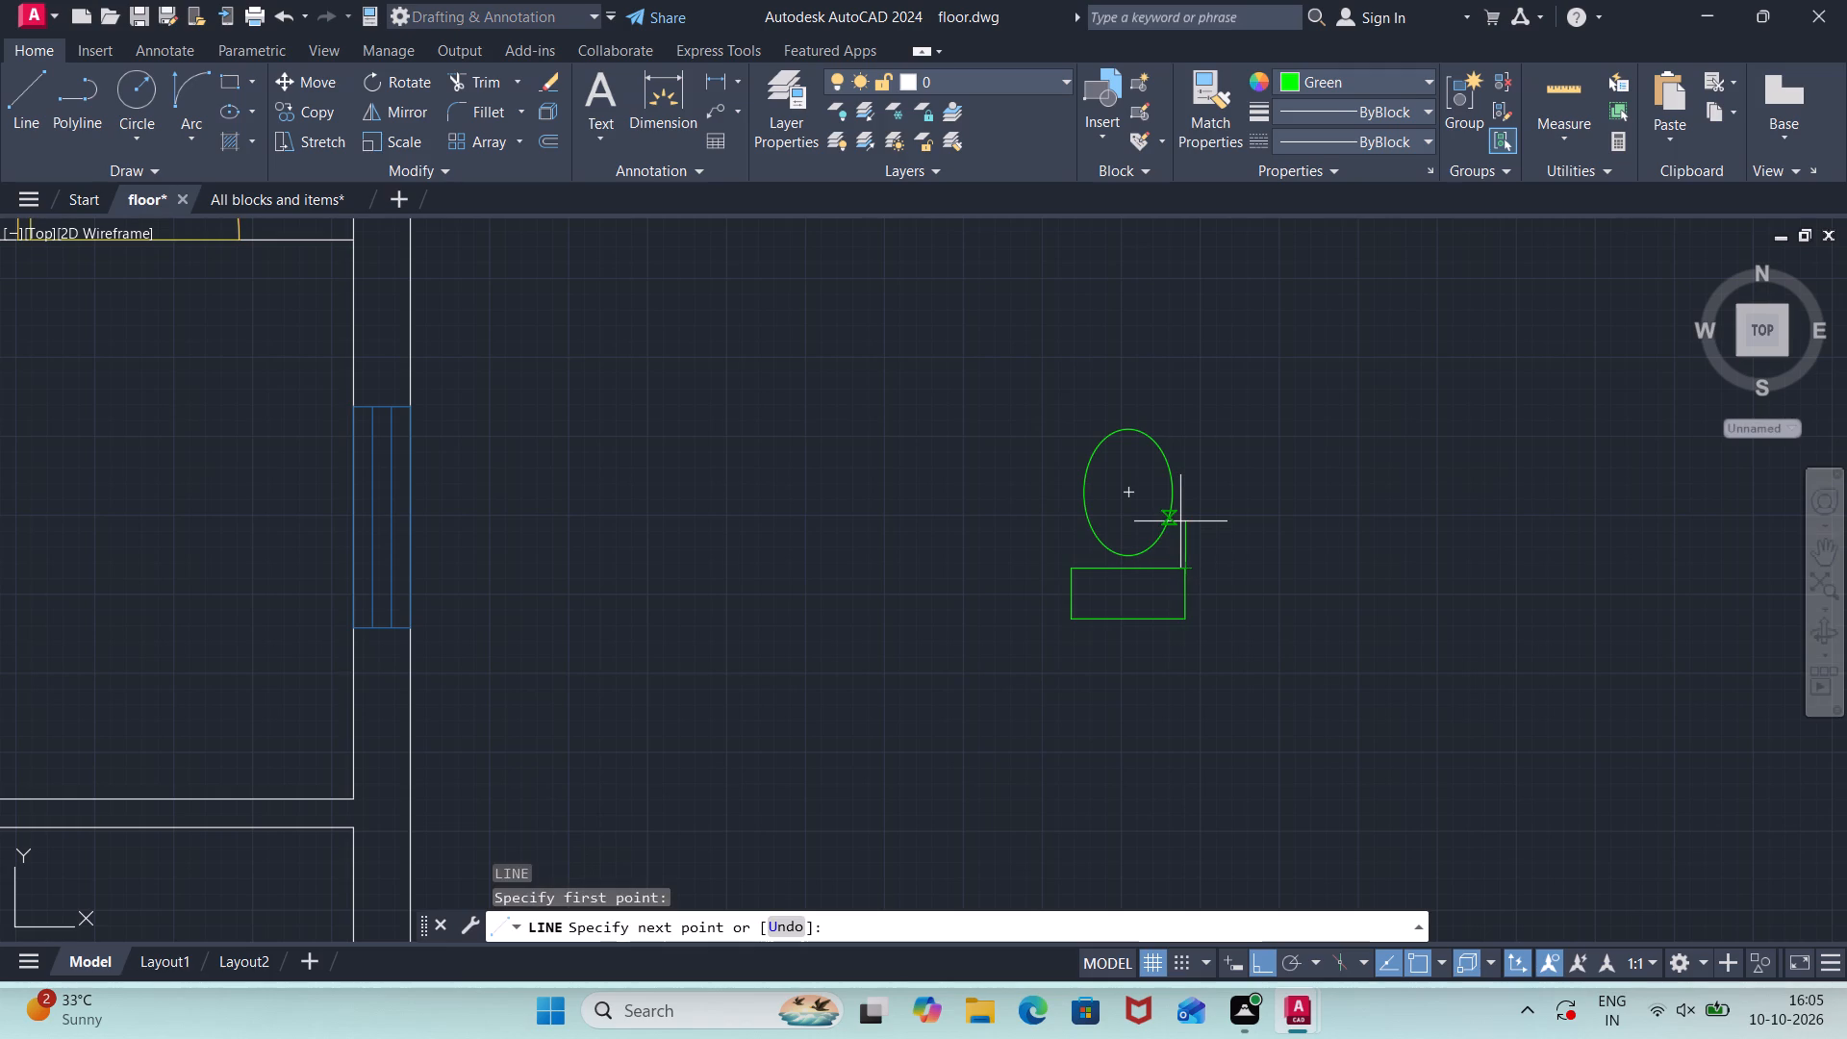
pyautogui.write('2"')
pyautogui.press('Return')
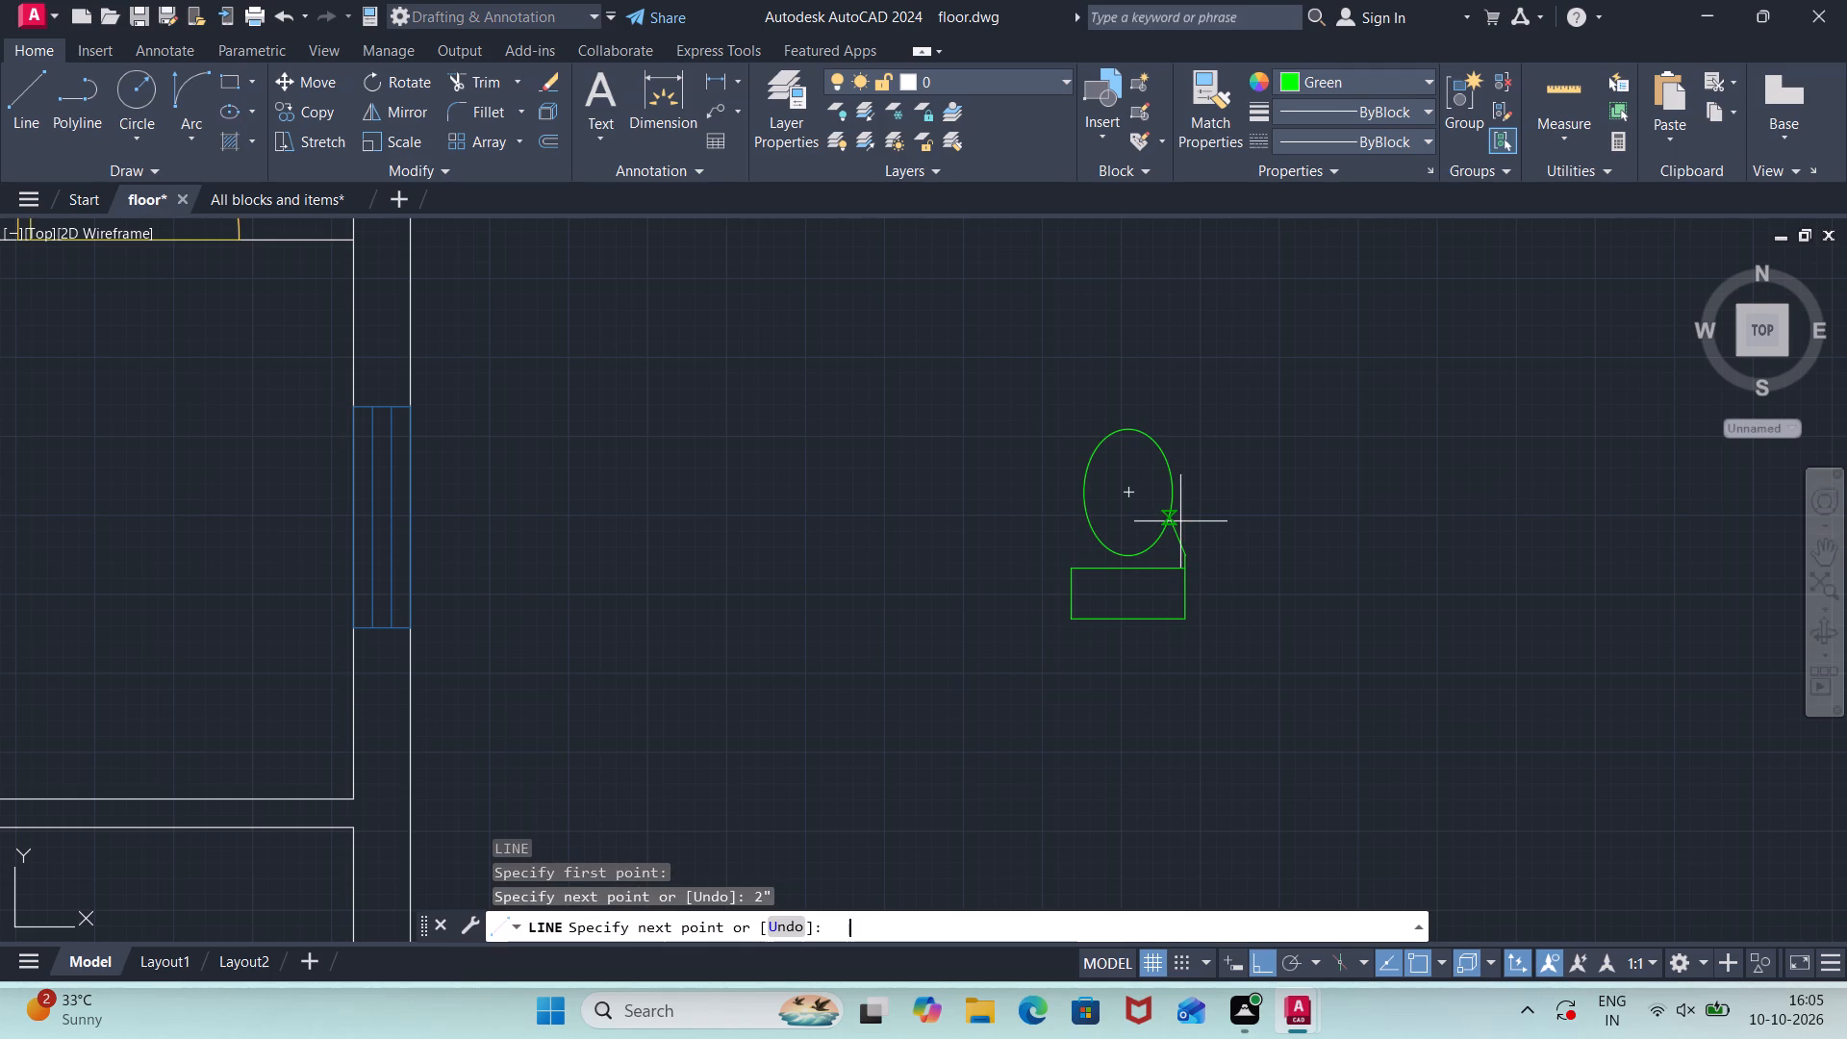
pyautogui.press('Escape')
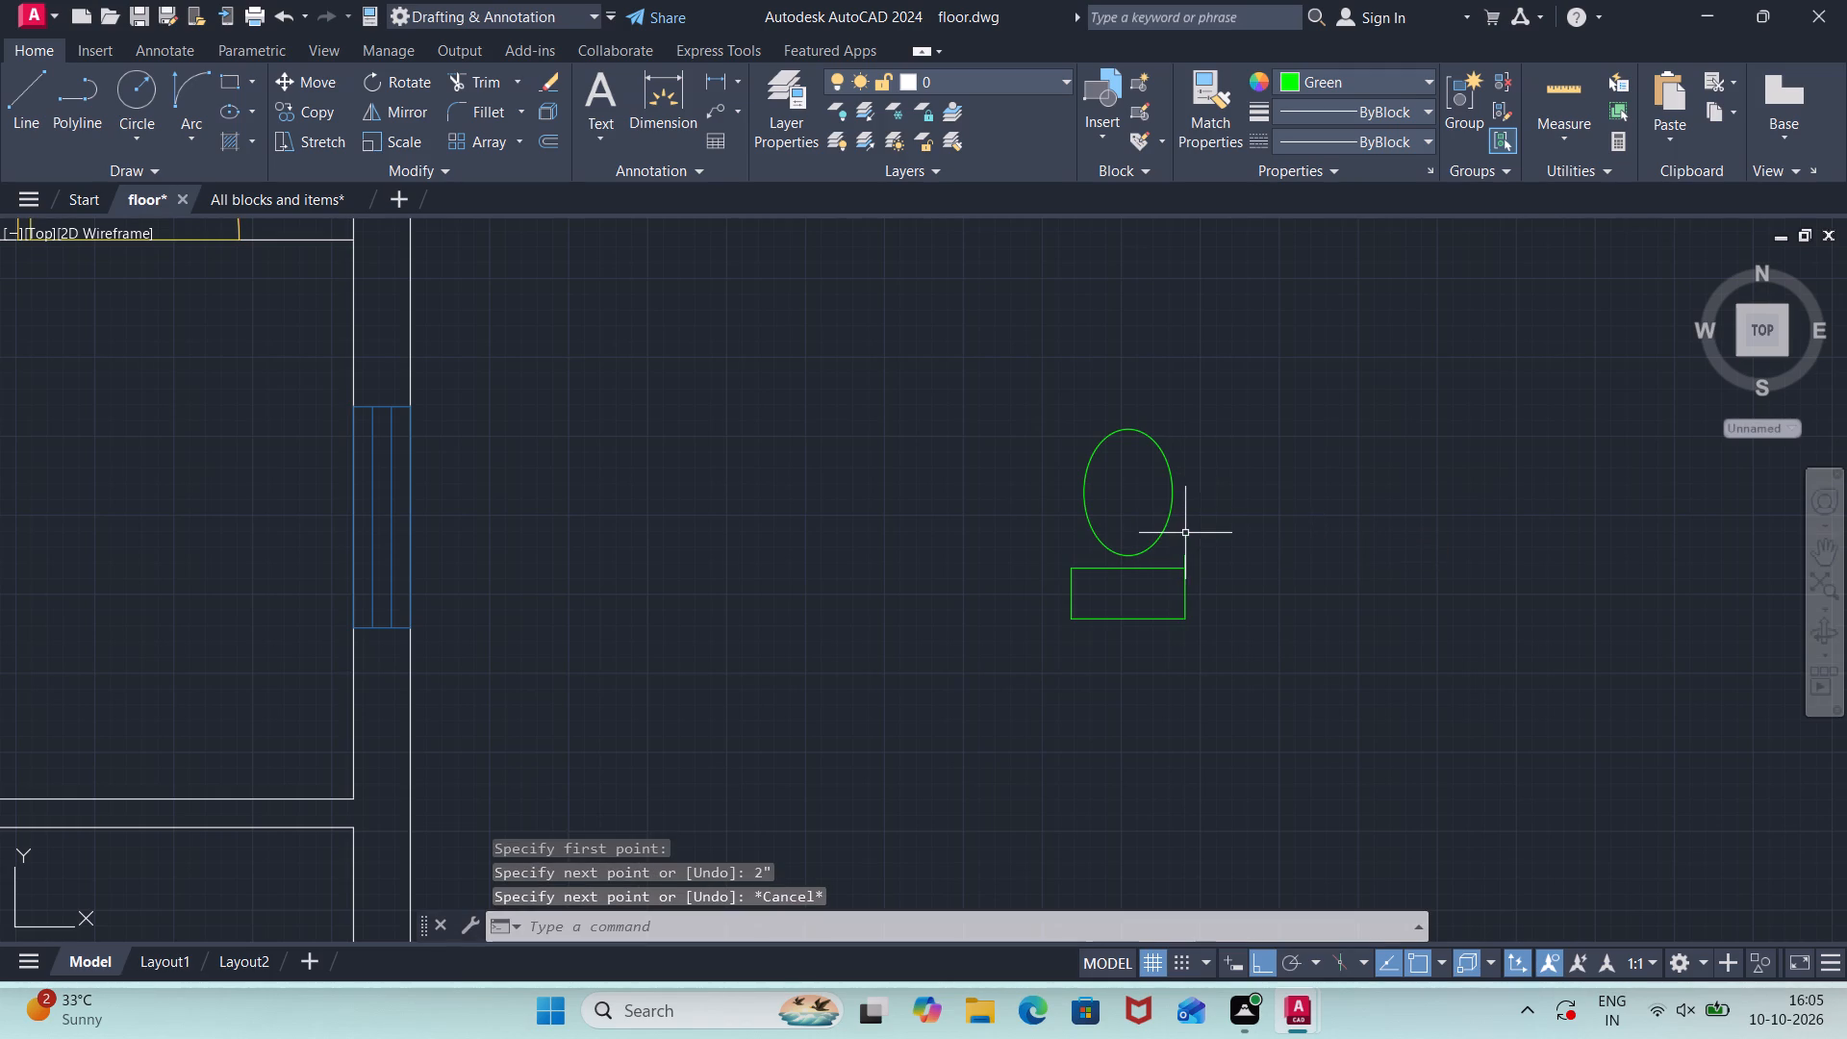
# Draw a vertical line about 4.4" long straight north from the green rectangle's northwest corner.
pyautogui.press(';')
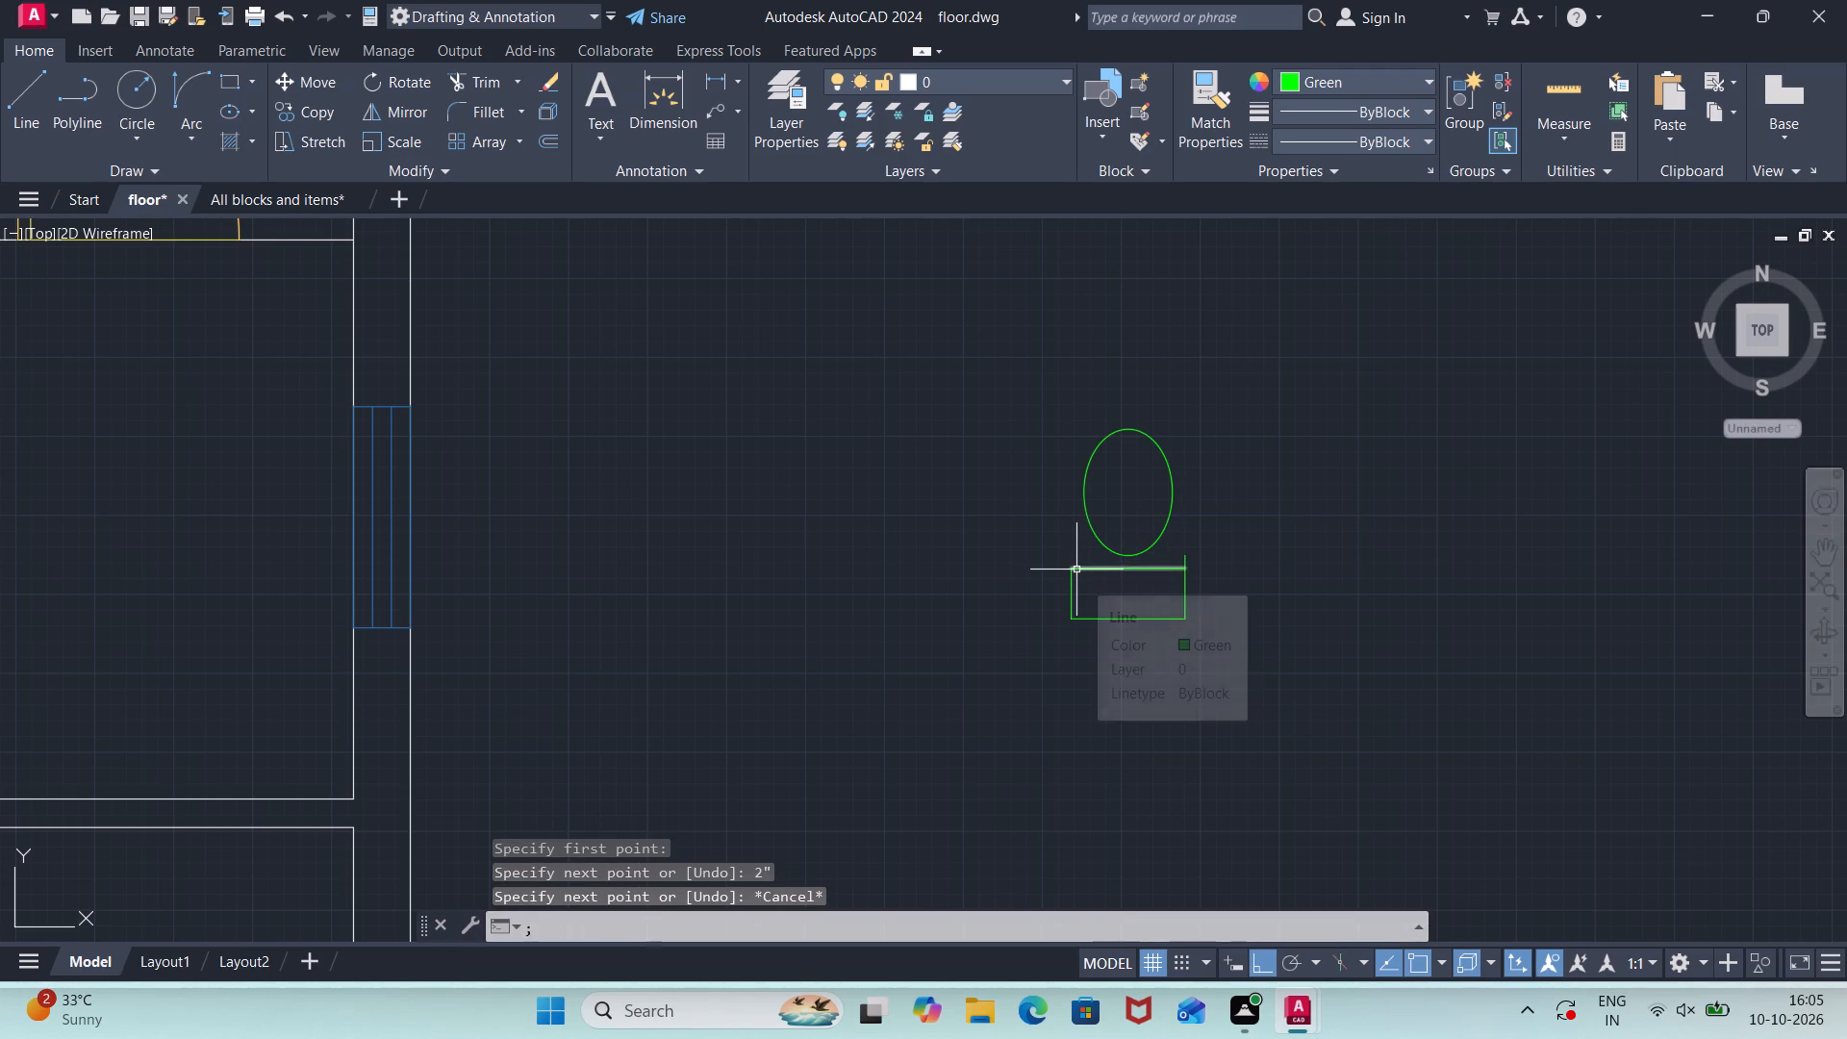
pyautogui.press('Escape')
pyautogui.press('l')
pyautogui.press('Return')
pyautogui.click(1076, 567)
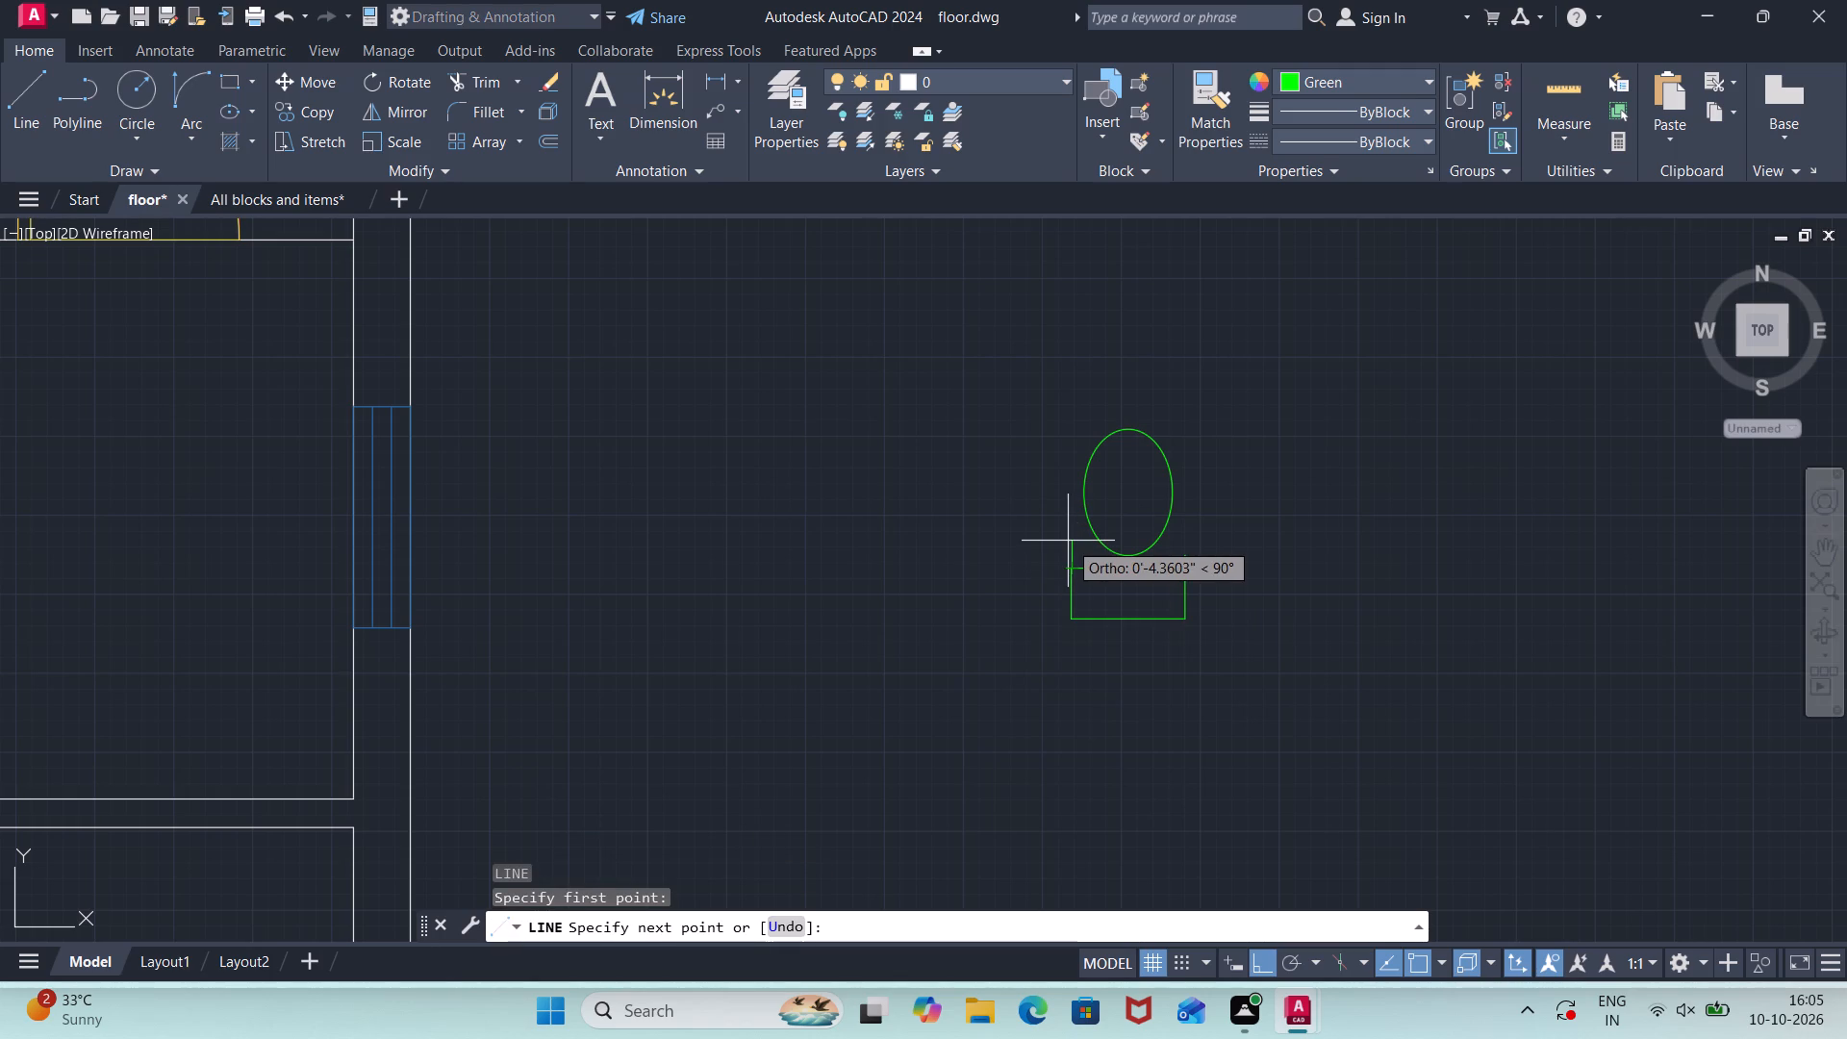
pyautogui.click(1068, 540)
pyautogui.press('Escape')
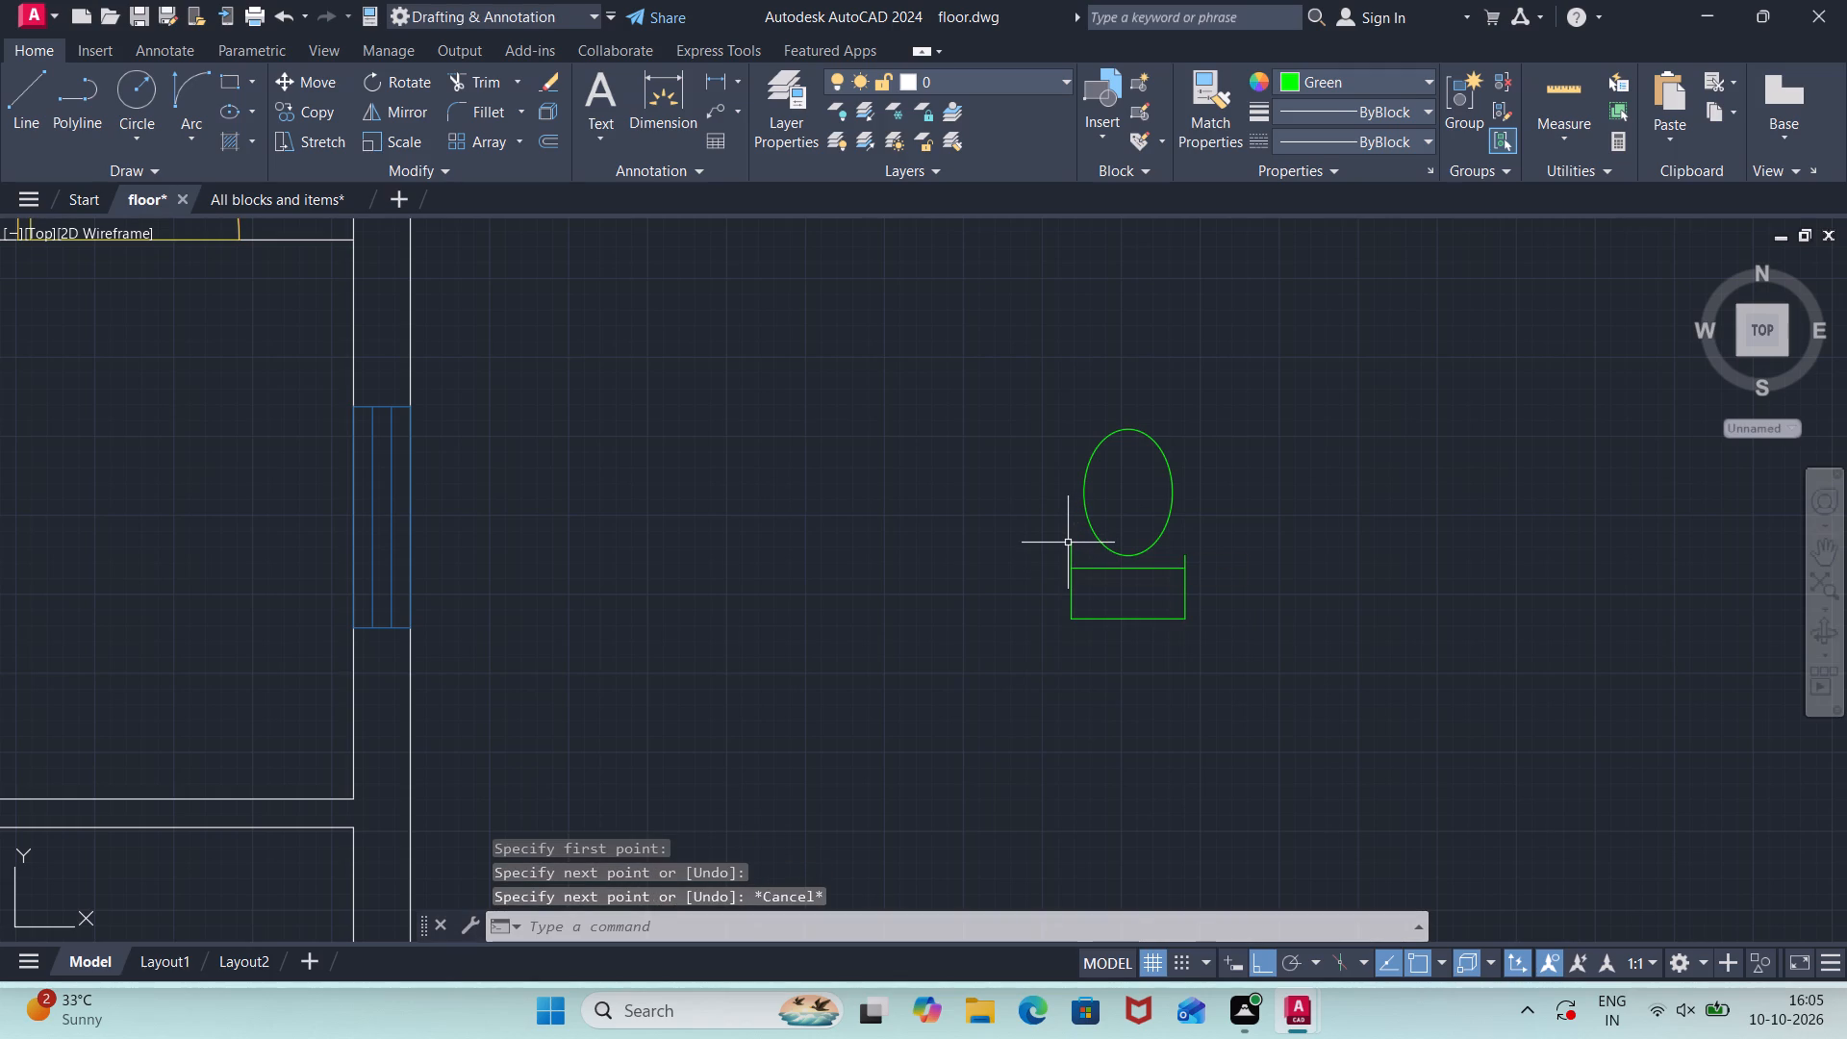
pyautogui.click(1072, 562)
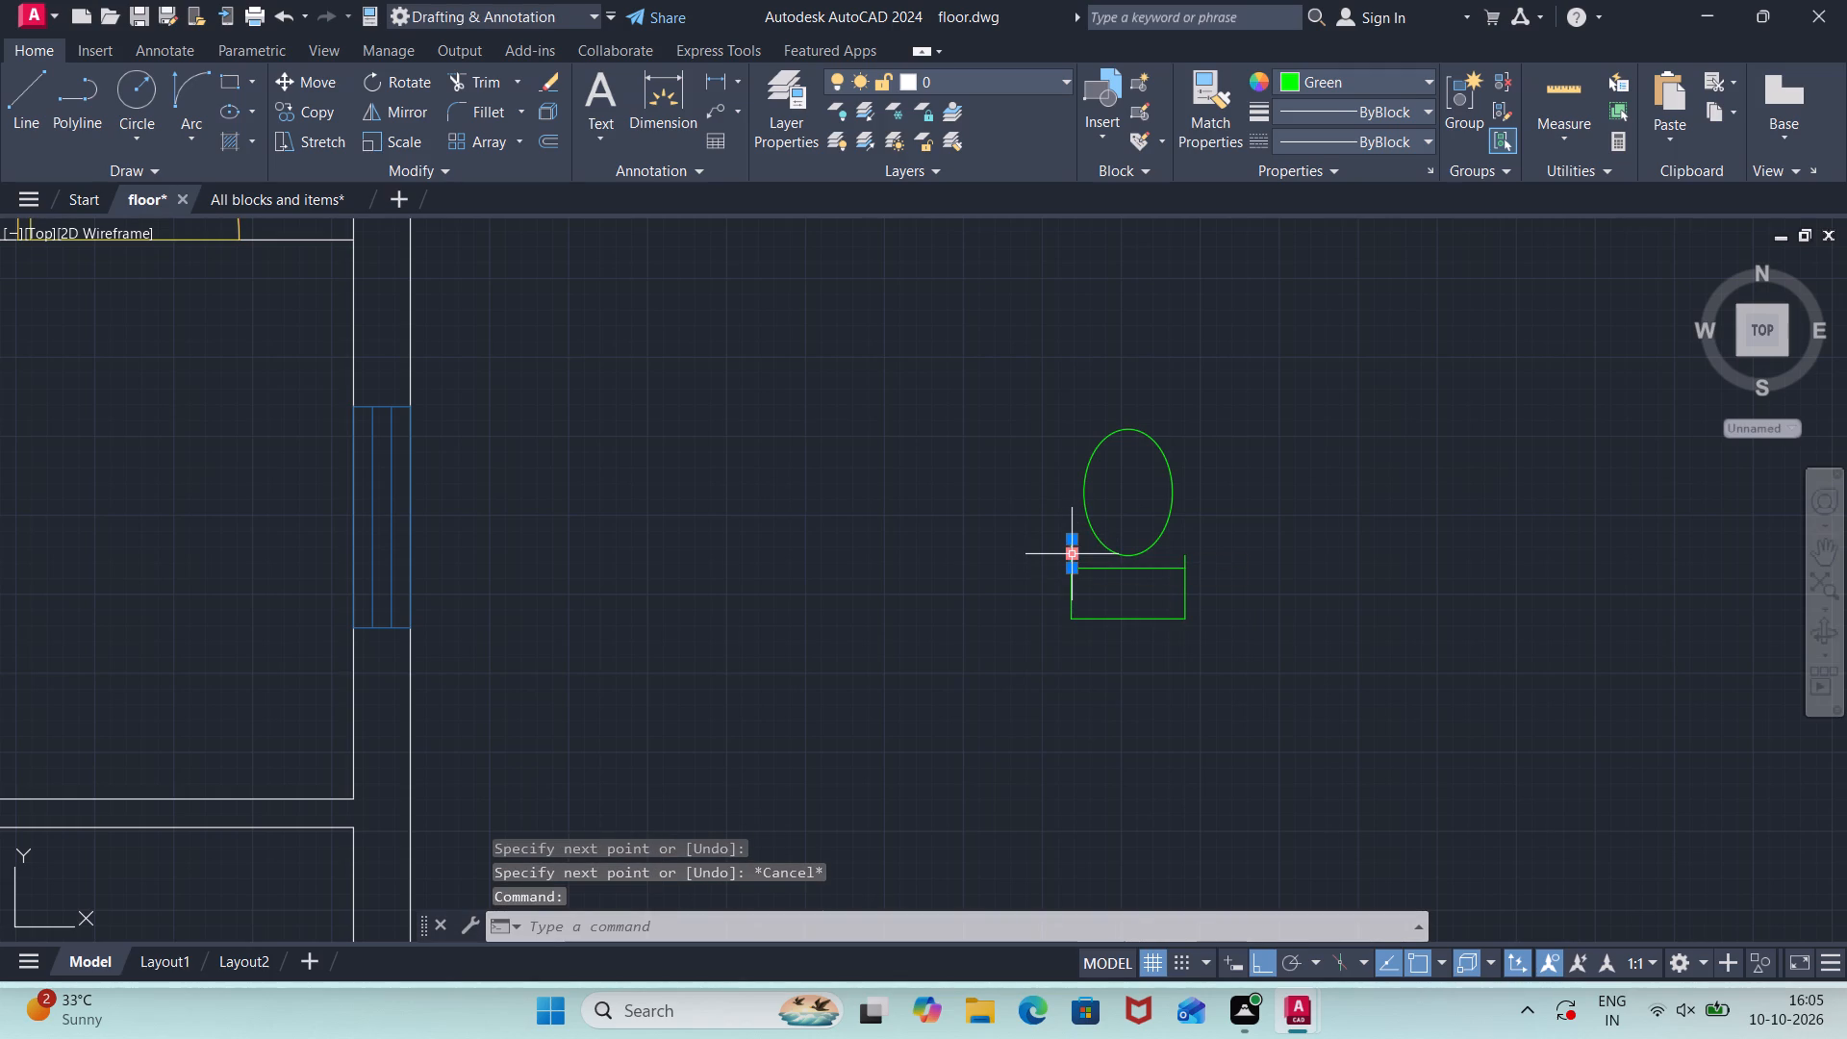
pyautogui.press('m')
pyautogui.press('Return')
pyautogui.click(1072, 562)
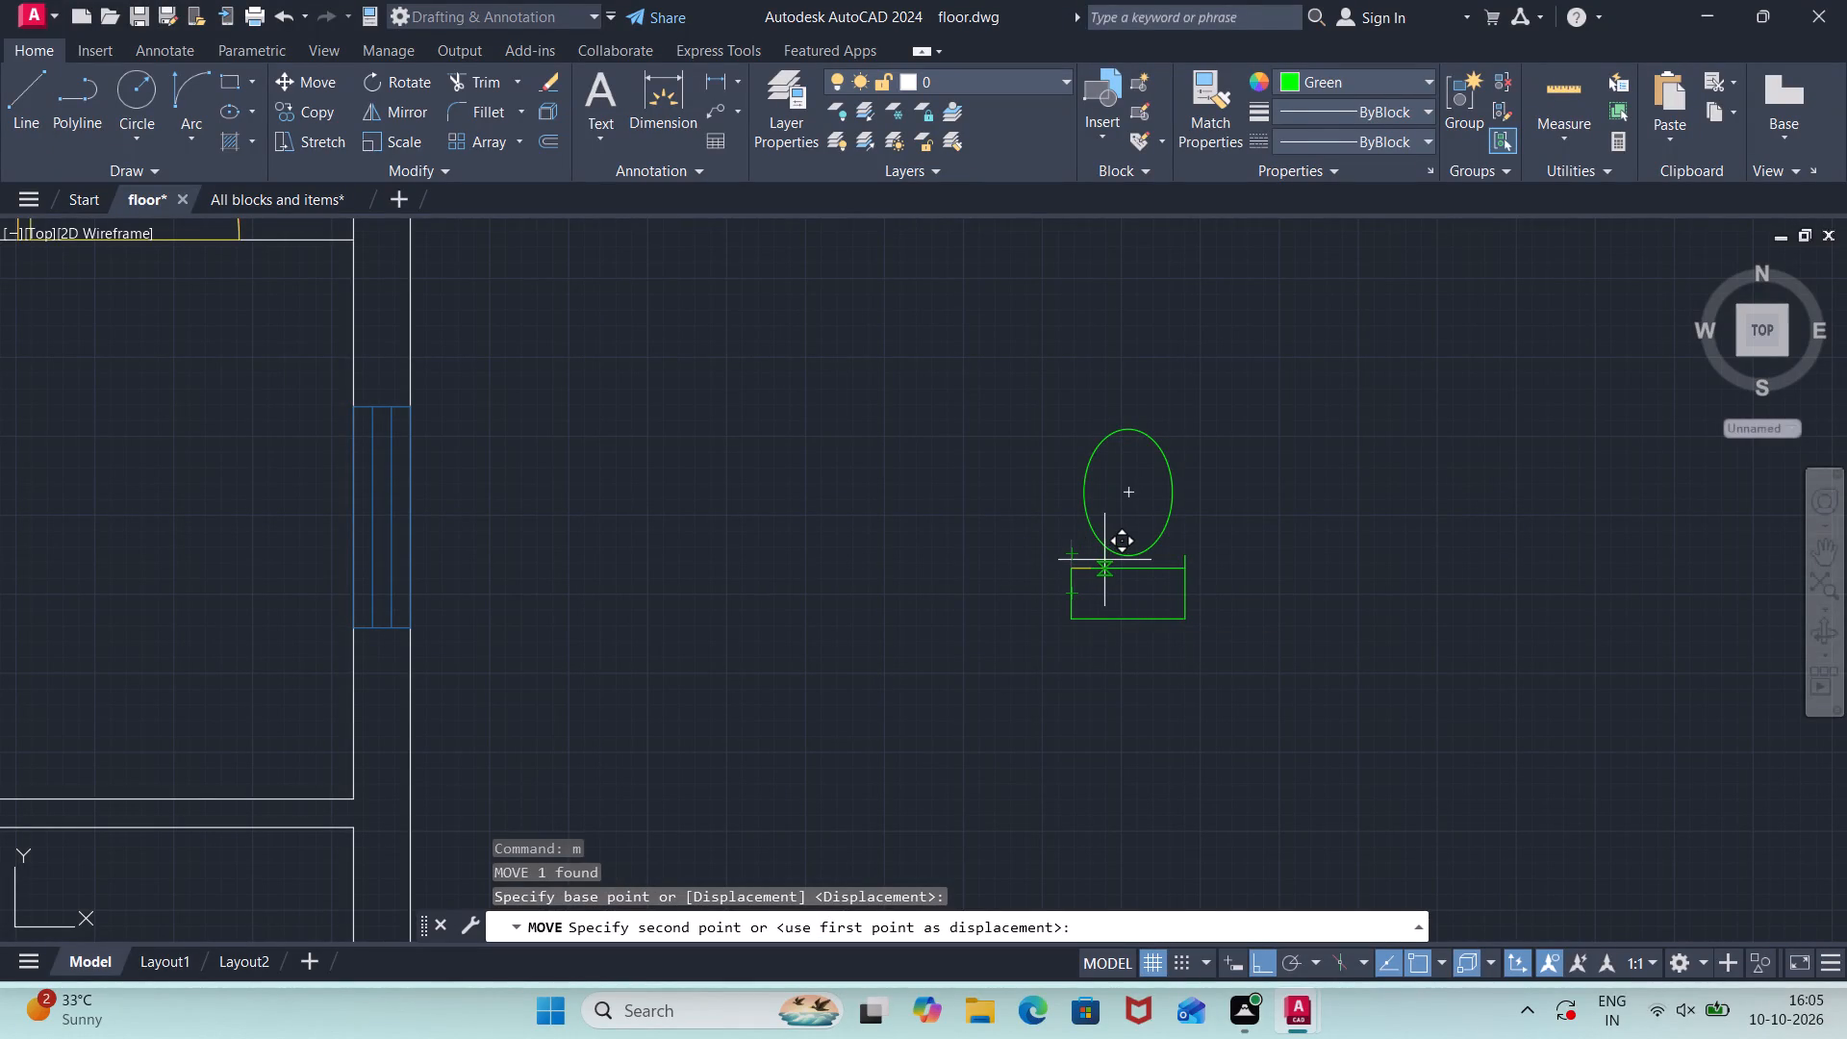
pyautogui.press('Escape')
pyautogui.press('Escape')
# Move the short vertical line at the rectangle's northwest corner 3" east along the rectangle's north side.
pyautogui.scroll(3, 976, 572)
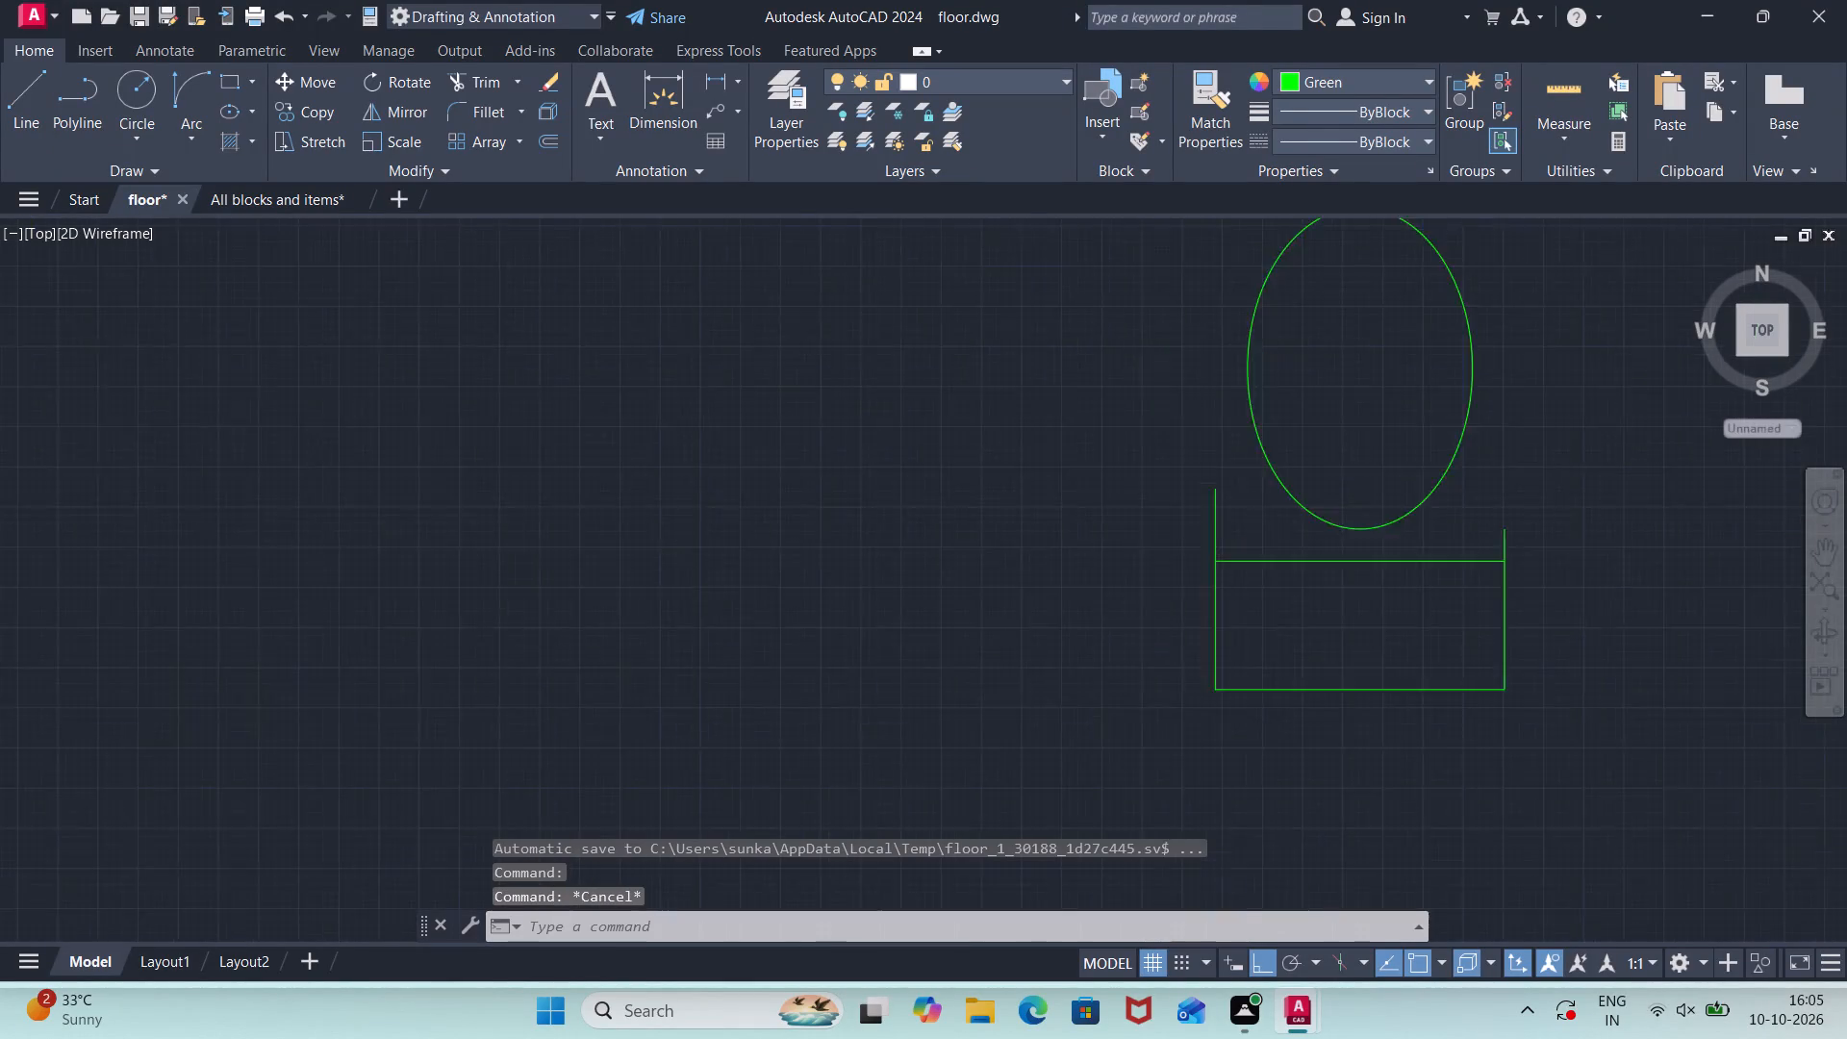
pyautogui.click(1397, 483)
pyautogui.click(1286, 520)
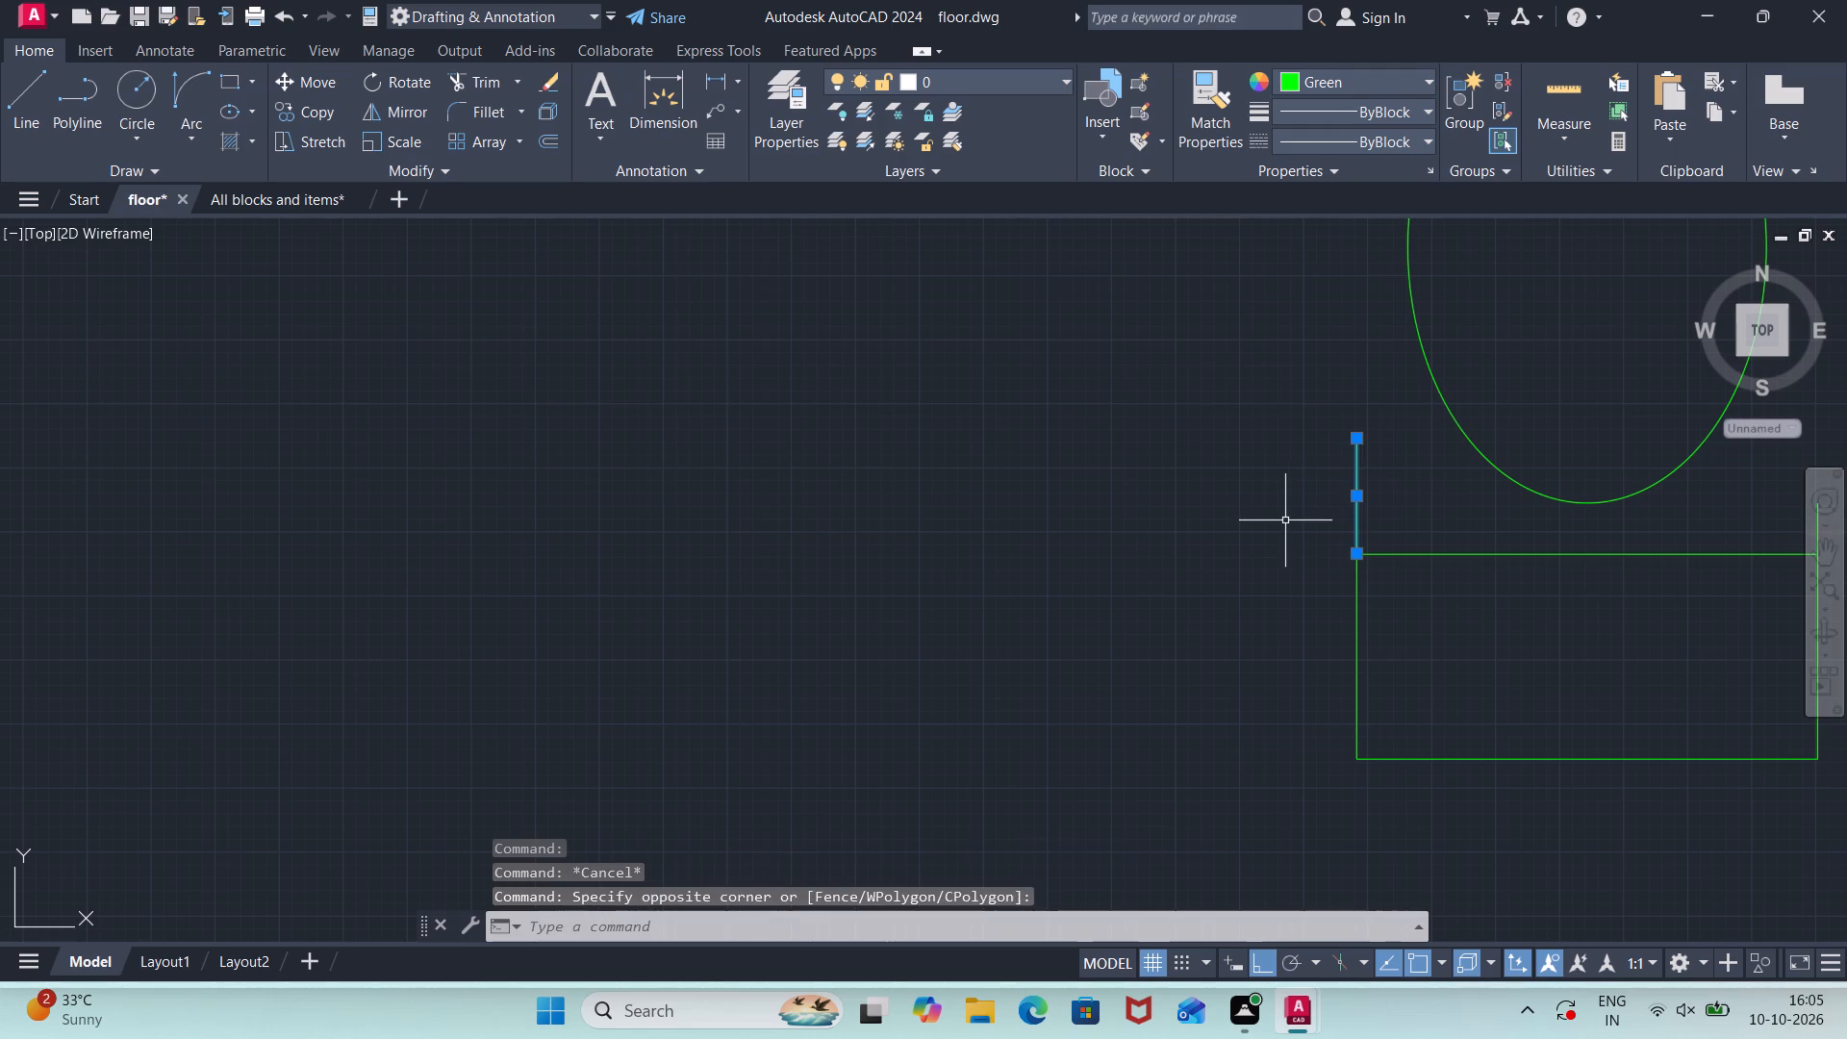
pyautogui.press('m')
pyautogui.press('Return')
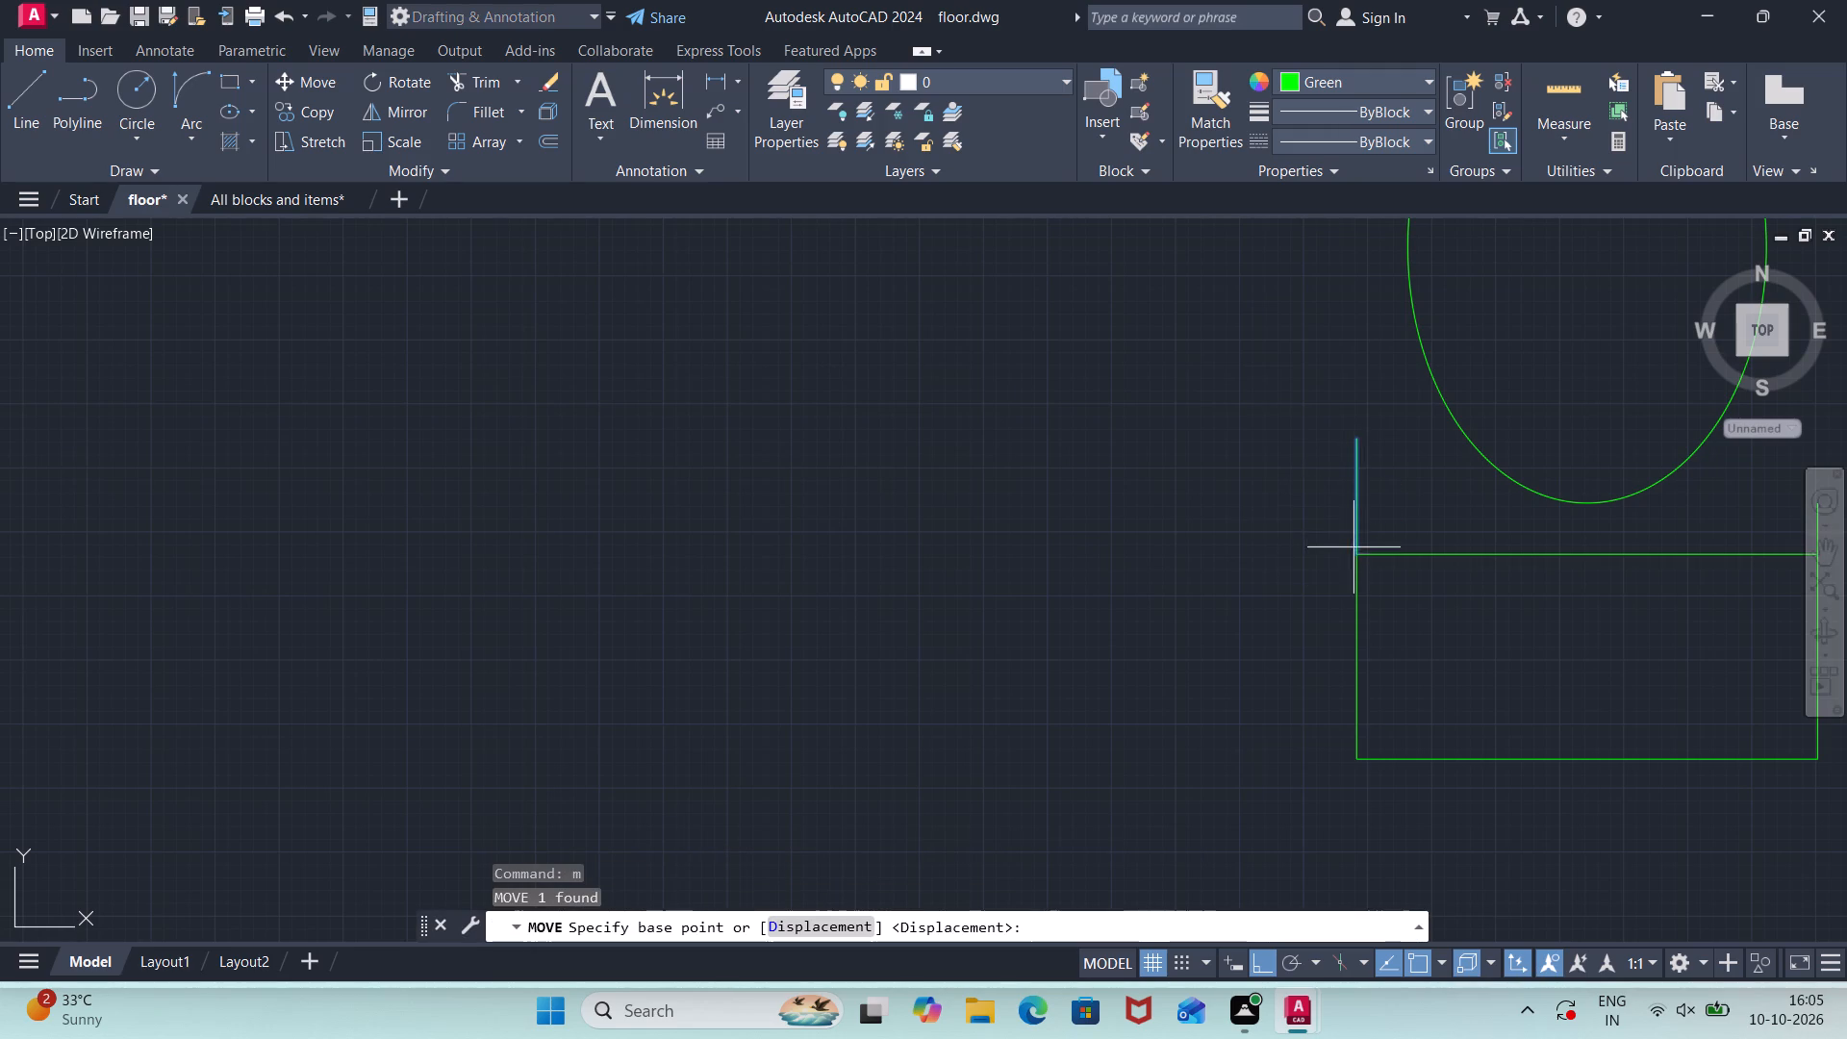
pyautogui.click(1356, 545)
pyautogui.write('3"')
pyautogui.press('Return')
# Move the short vertical line at the rectangle's northeast corner 3" west along the rectangle's north side.
pyautogui.scroll(-2, 1528, 550)
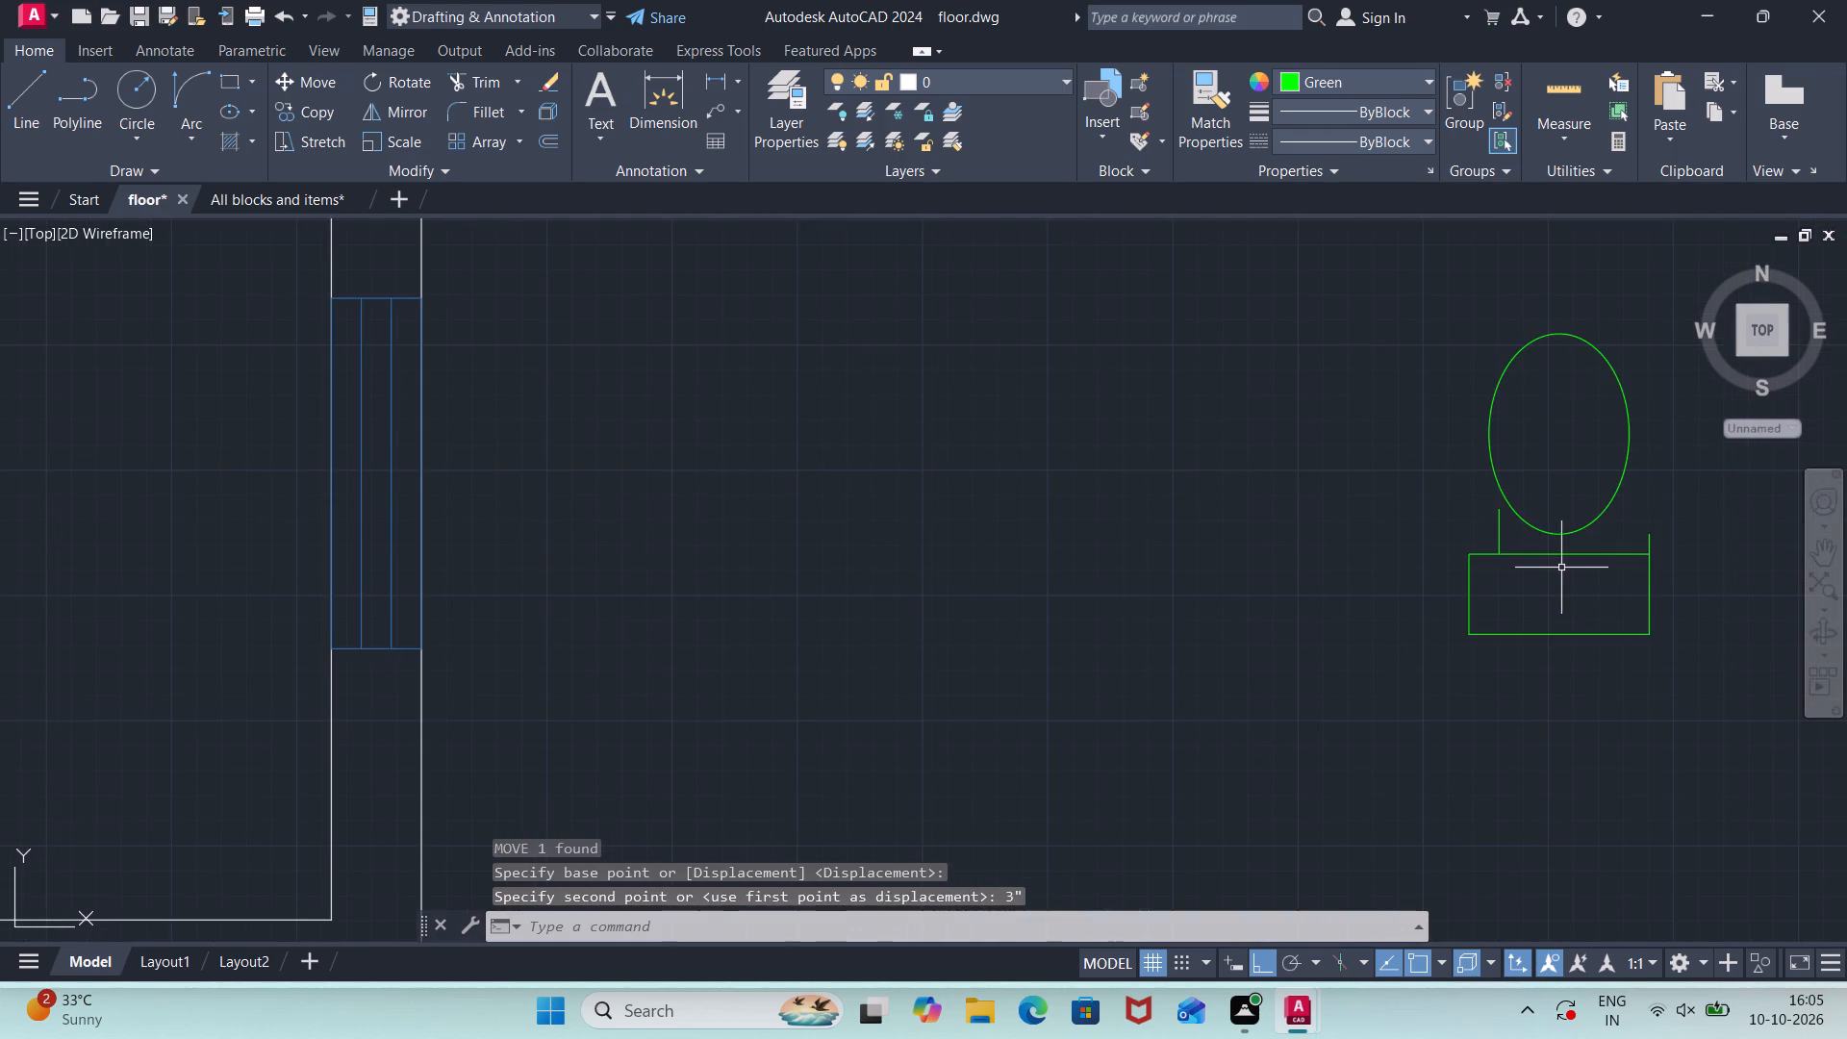
pyautogui.moveTo(1565, 575); pyautogui.dragTo(1379, 618, button='middle')
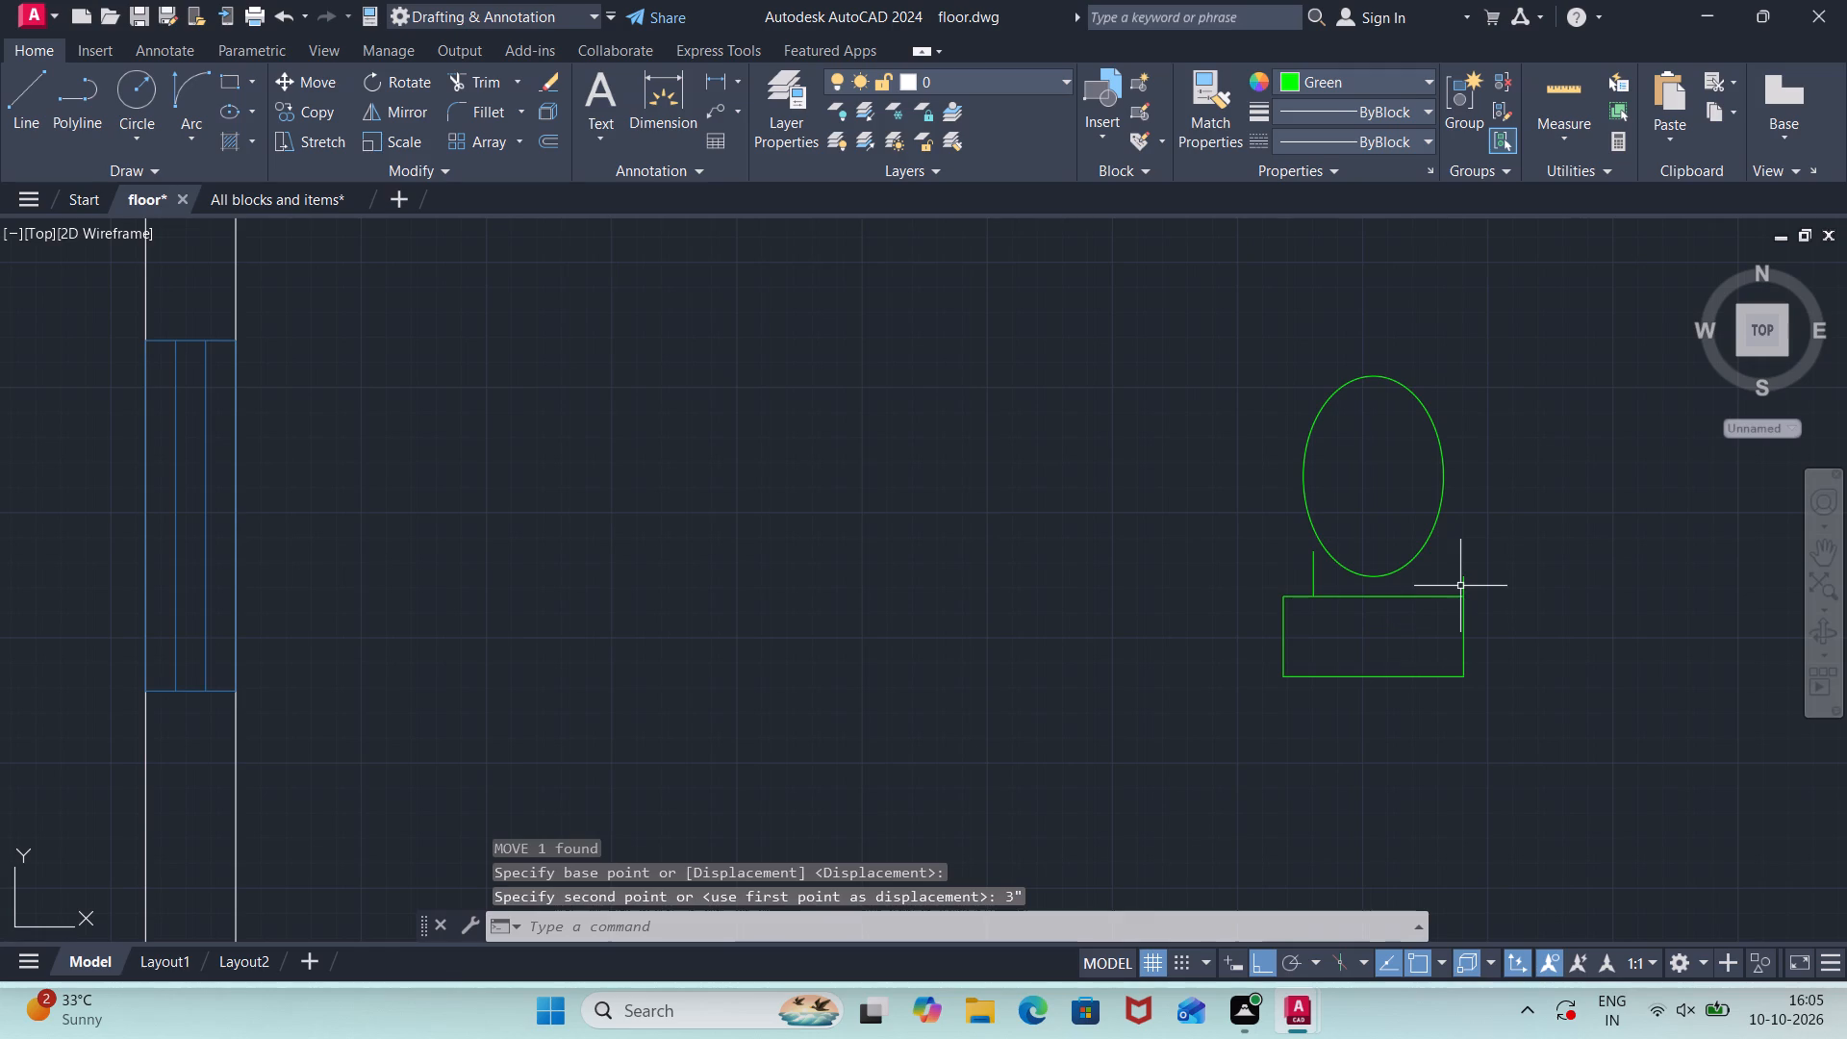
pyautogui.click(1465, 584)
pyautogui.press('m')
pyautogui.press('Return')
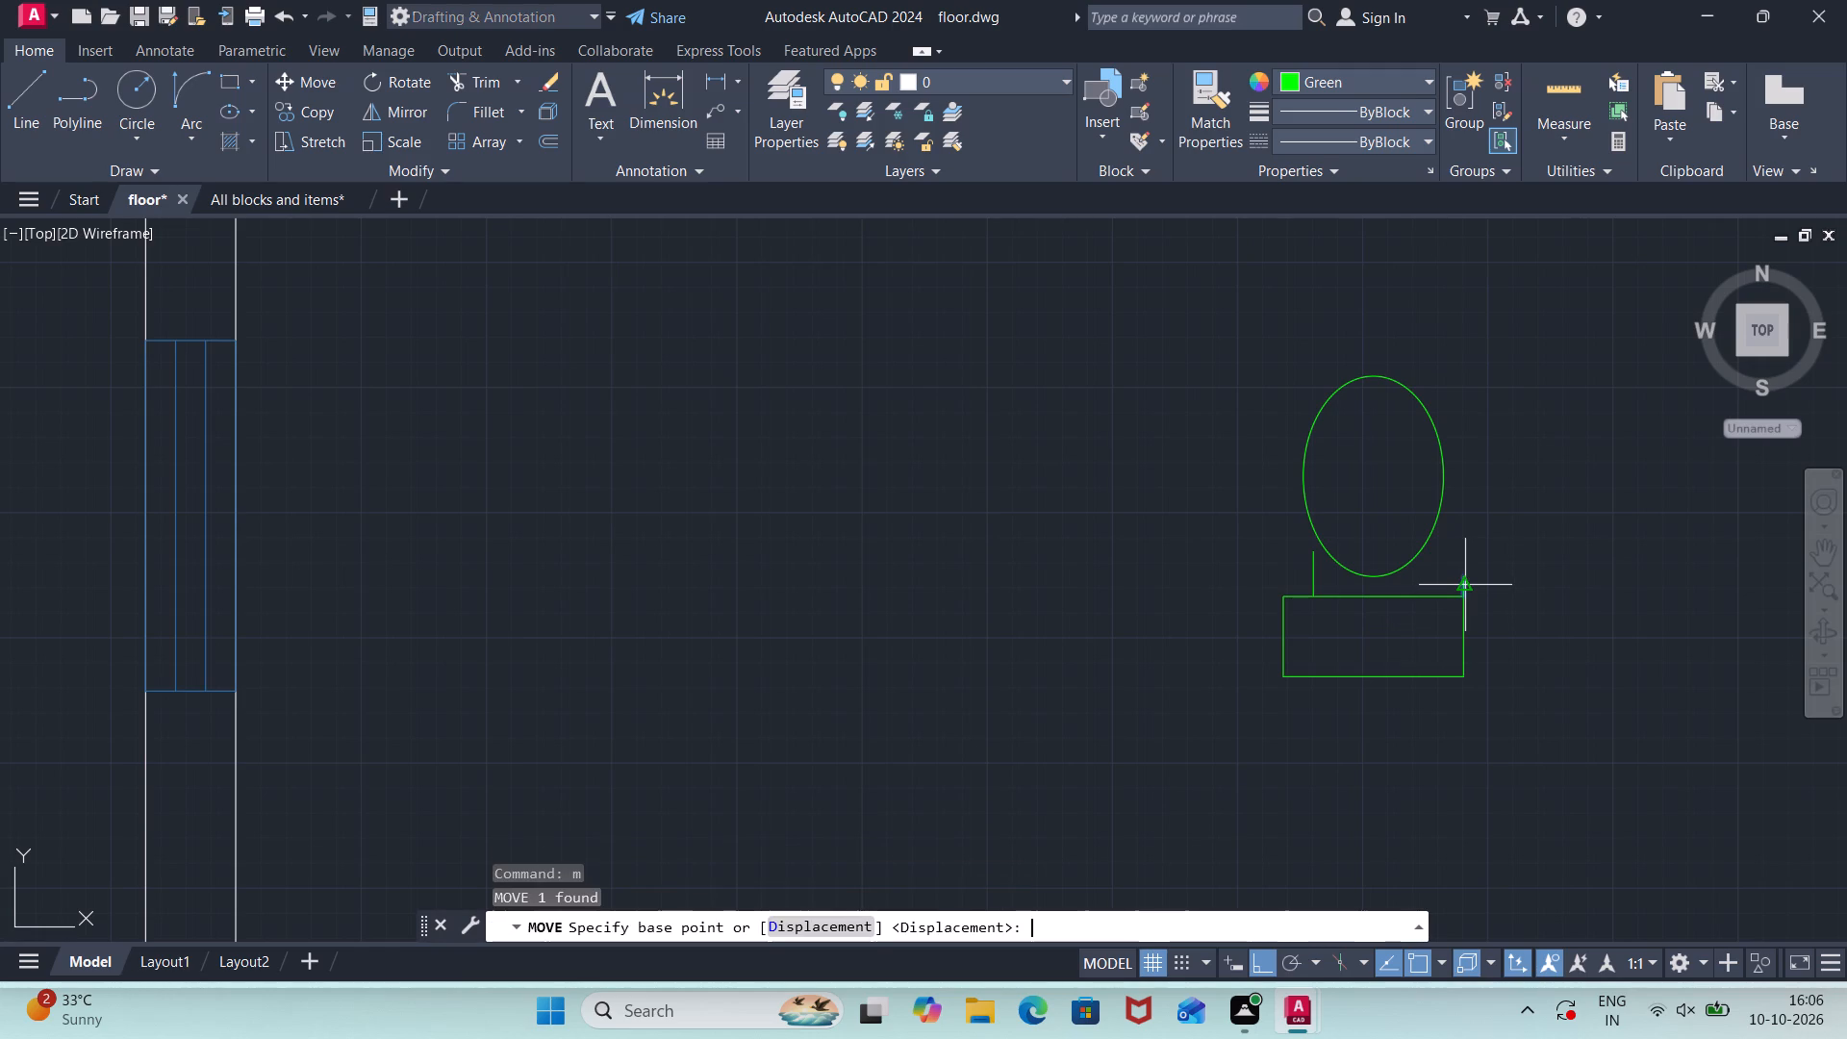
pyautogui.scroll(3, 1466, 584)
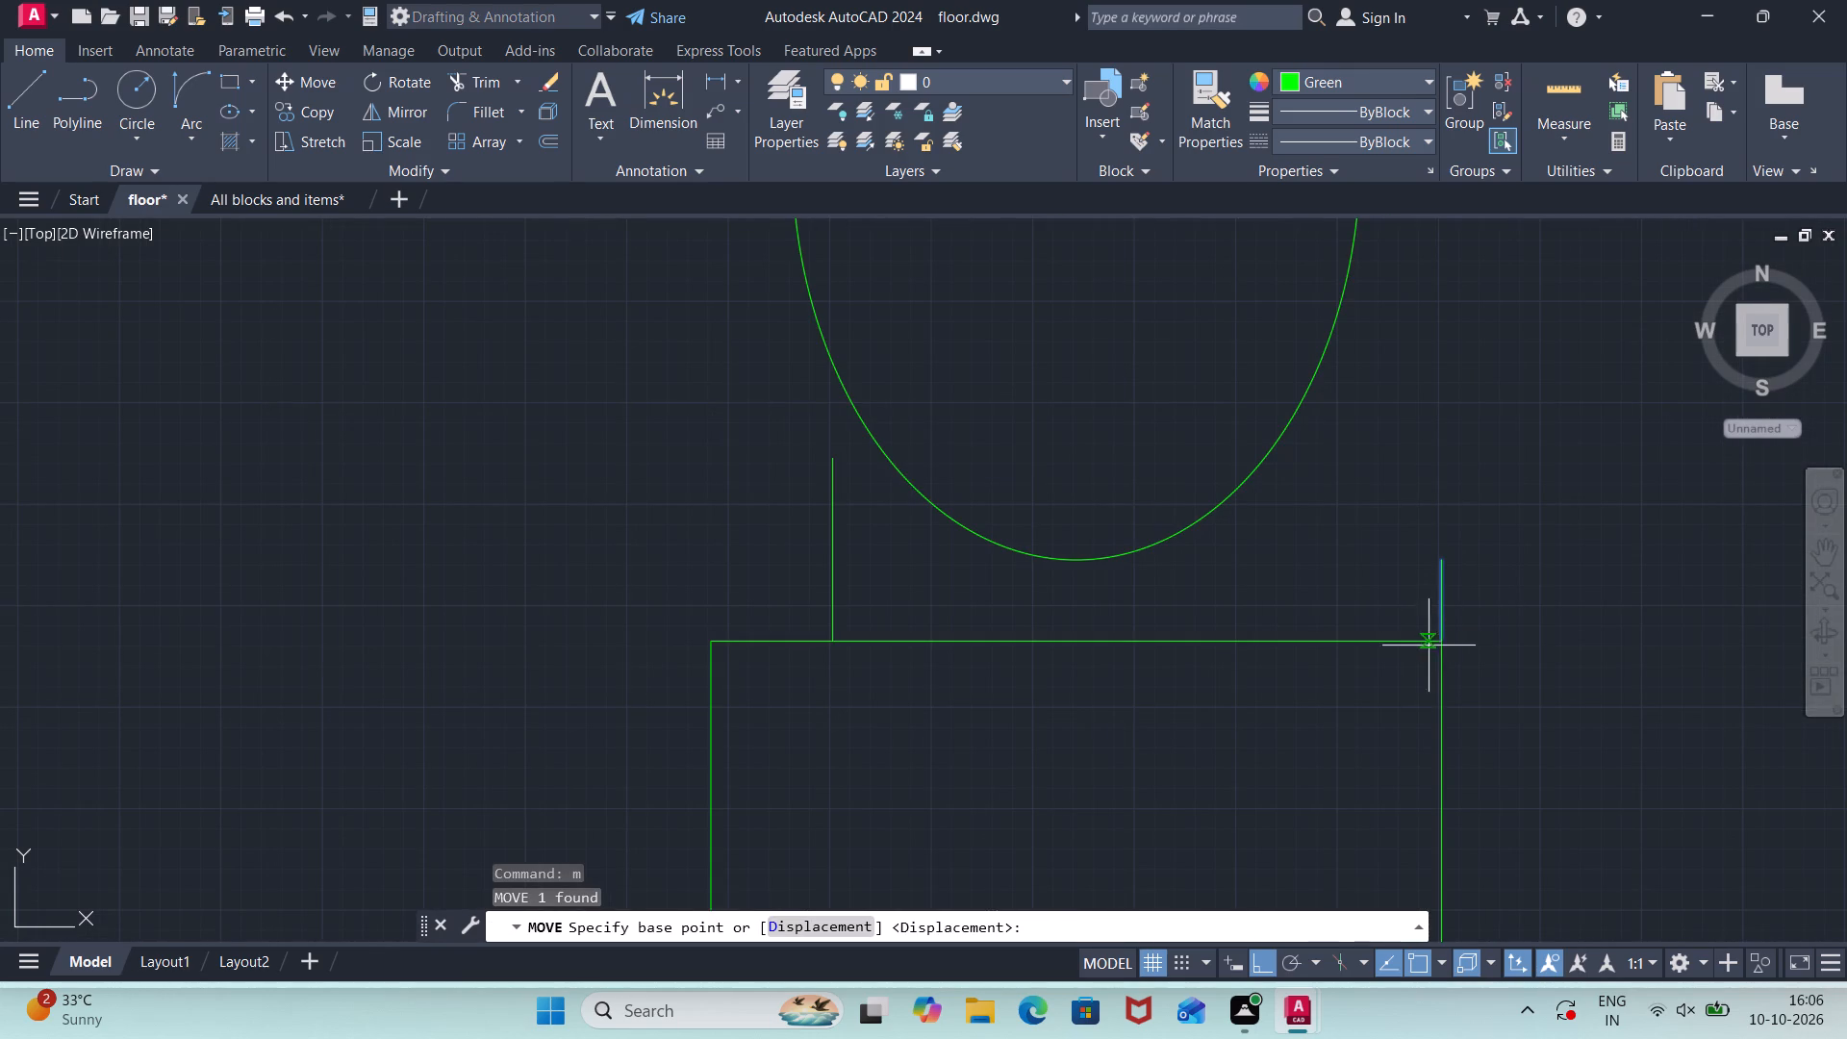
pyautogui.click(1446, 637)
pyautogui.write('3"')
pyautogui.press('Return')
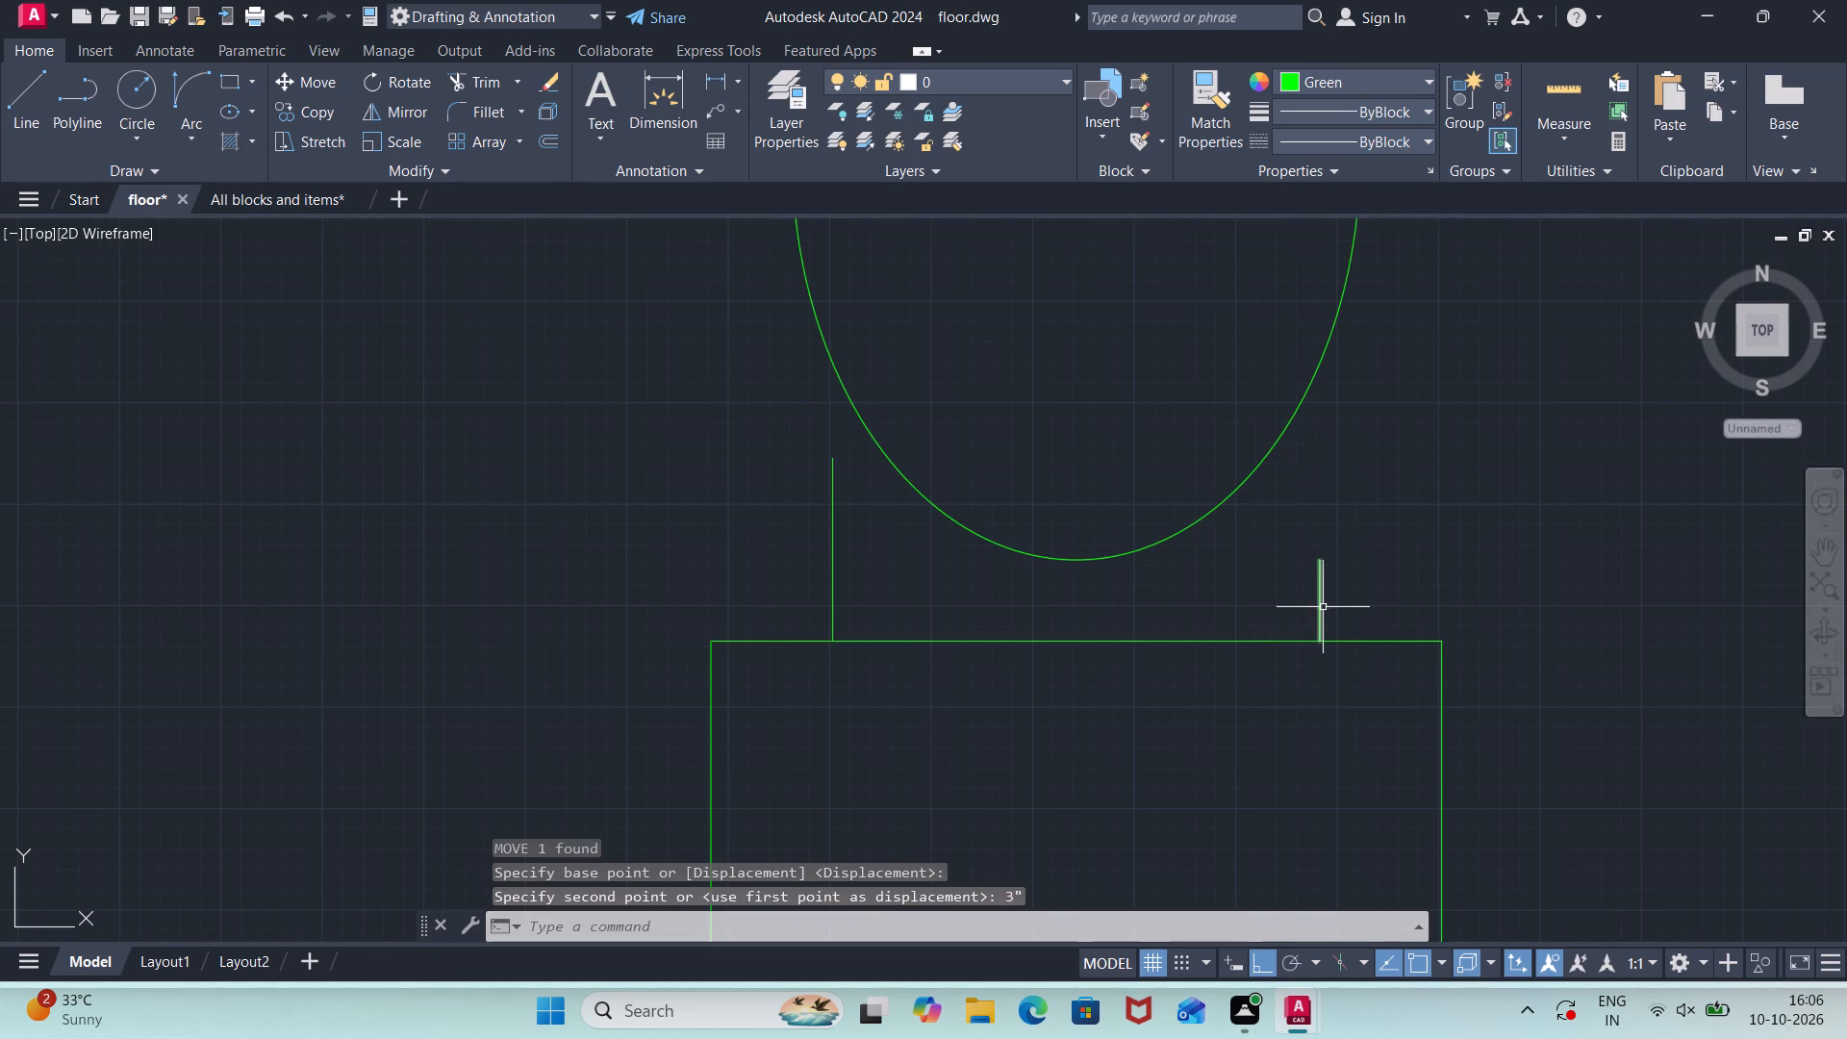
# Stretch the north end of the eastern short line up to the ellipse's east side, slanting it slightly outward.
pyautogui.click(1323, 605)
pyautogui.click(1323, 563)
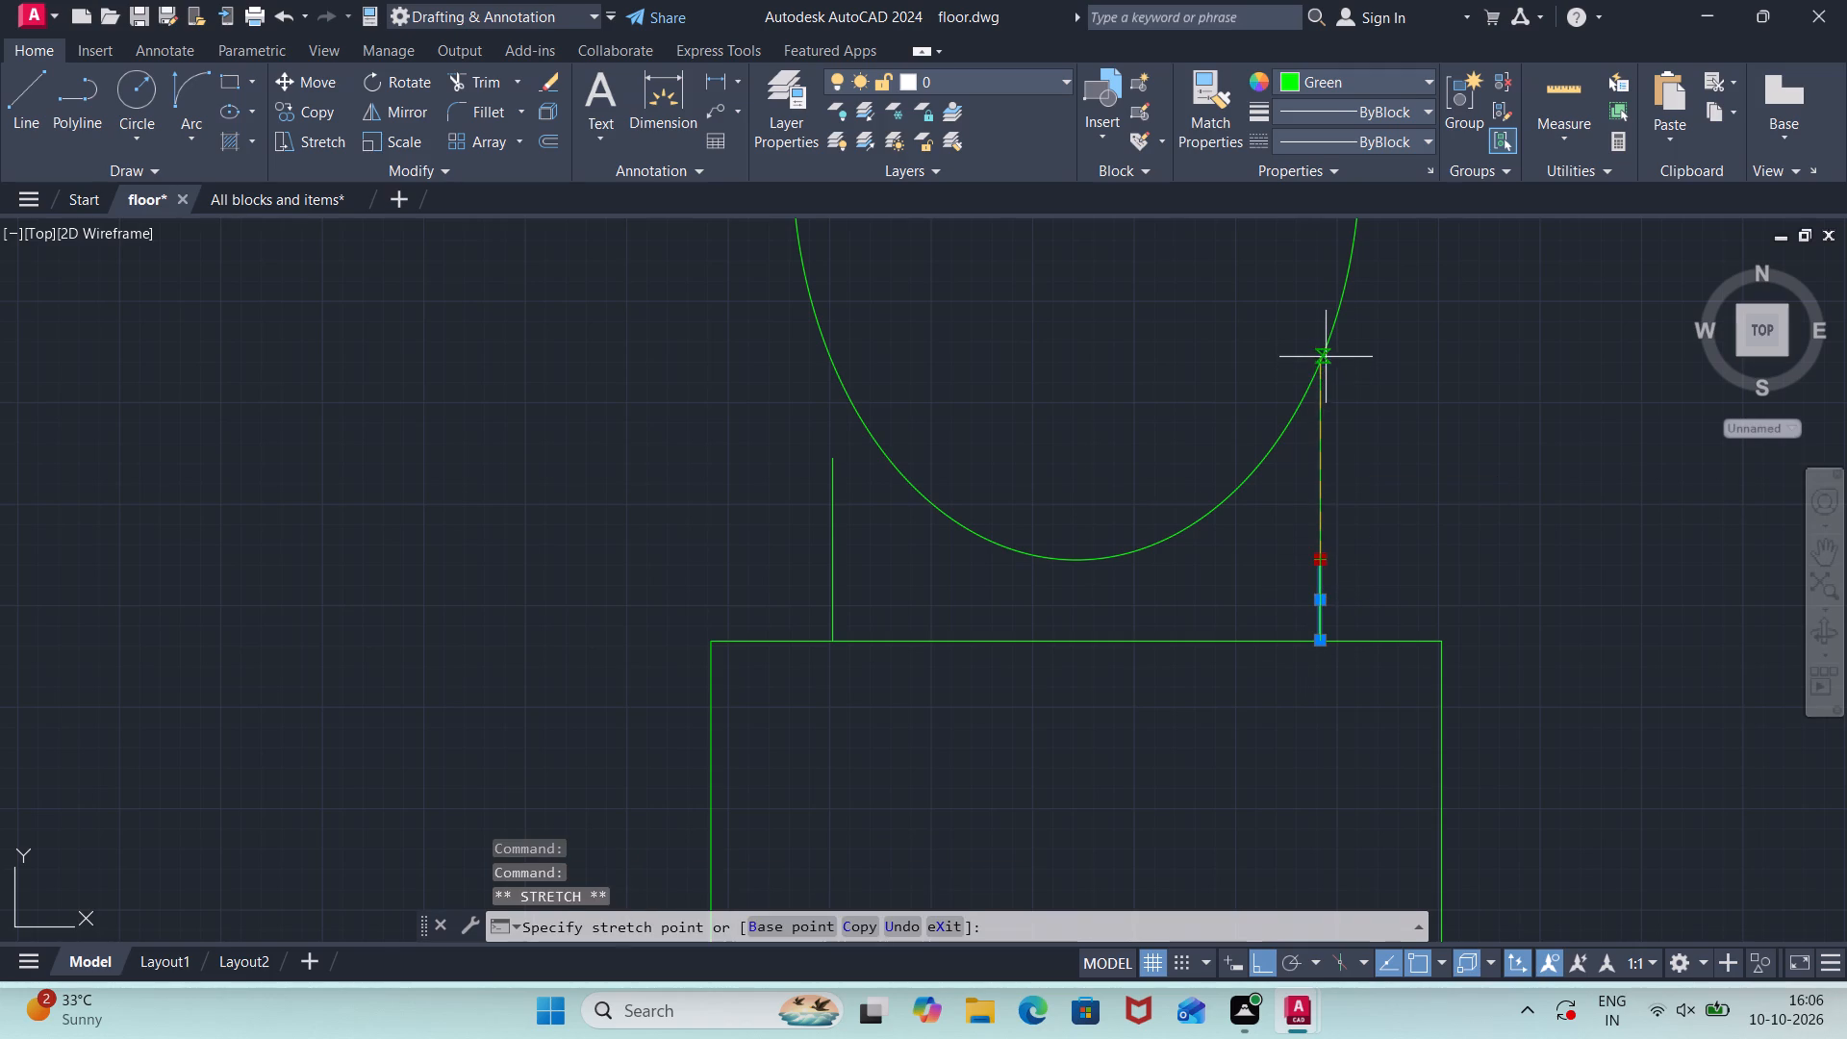
pyautogui.moveTo(1340, 275); pyautogui.dragTo(1311, 396, button='middle')
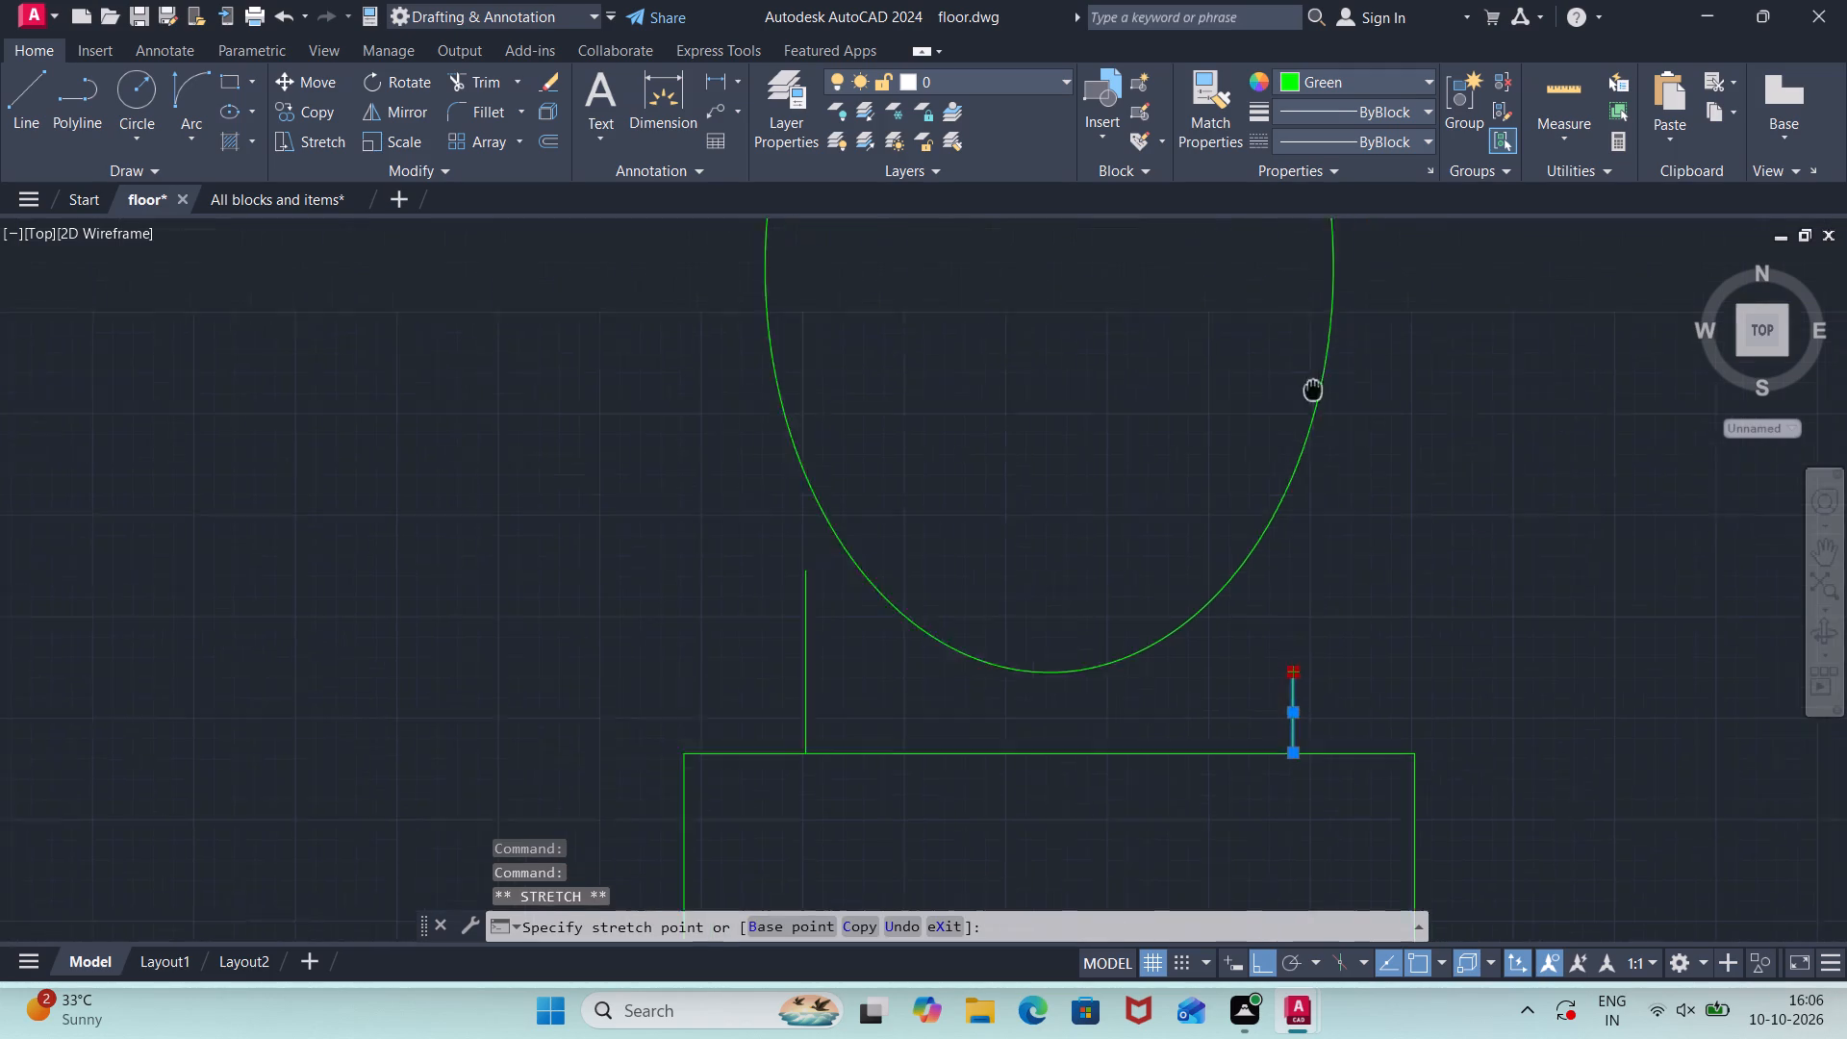
pyautogui.moveTo(1311, 396); pyautogui.dragTo(1285, 474, button='middle')
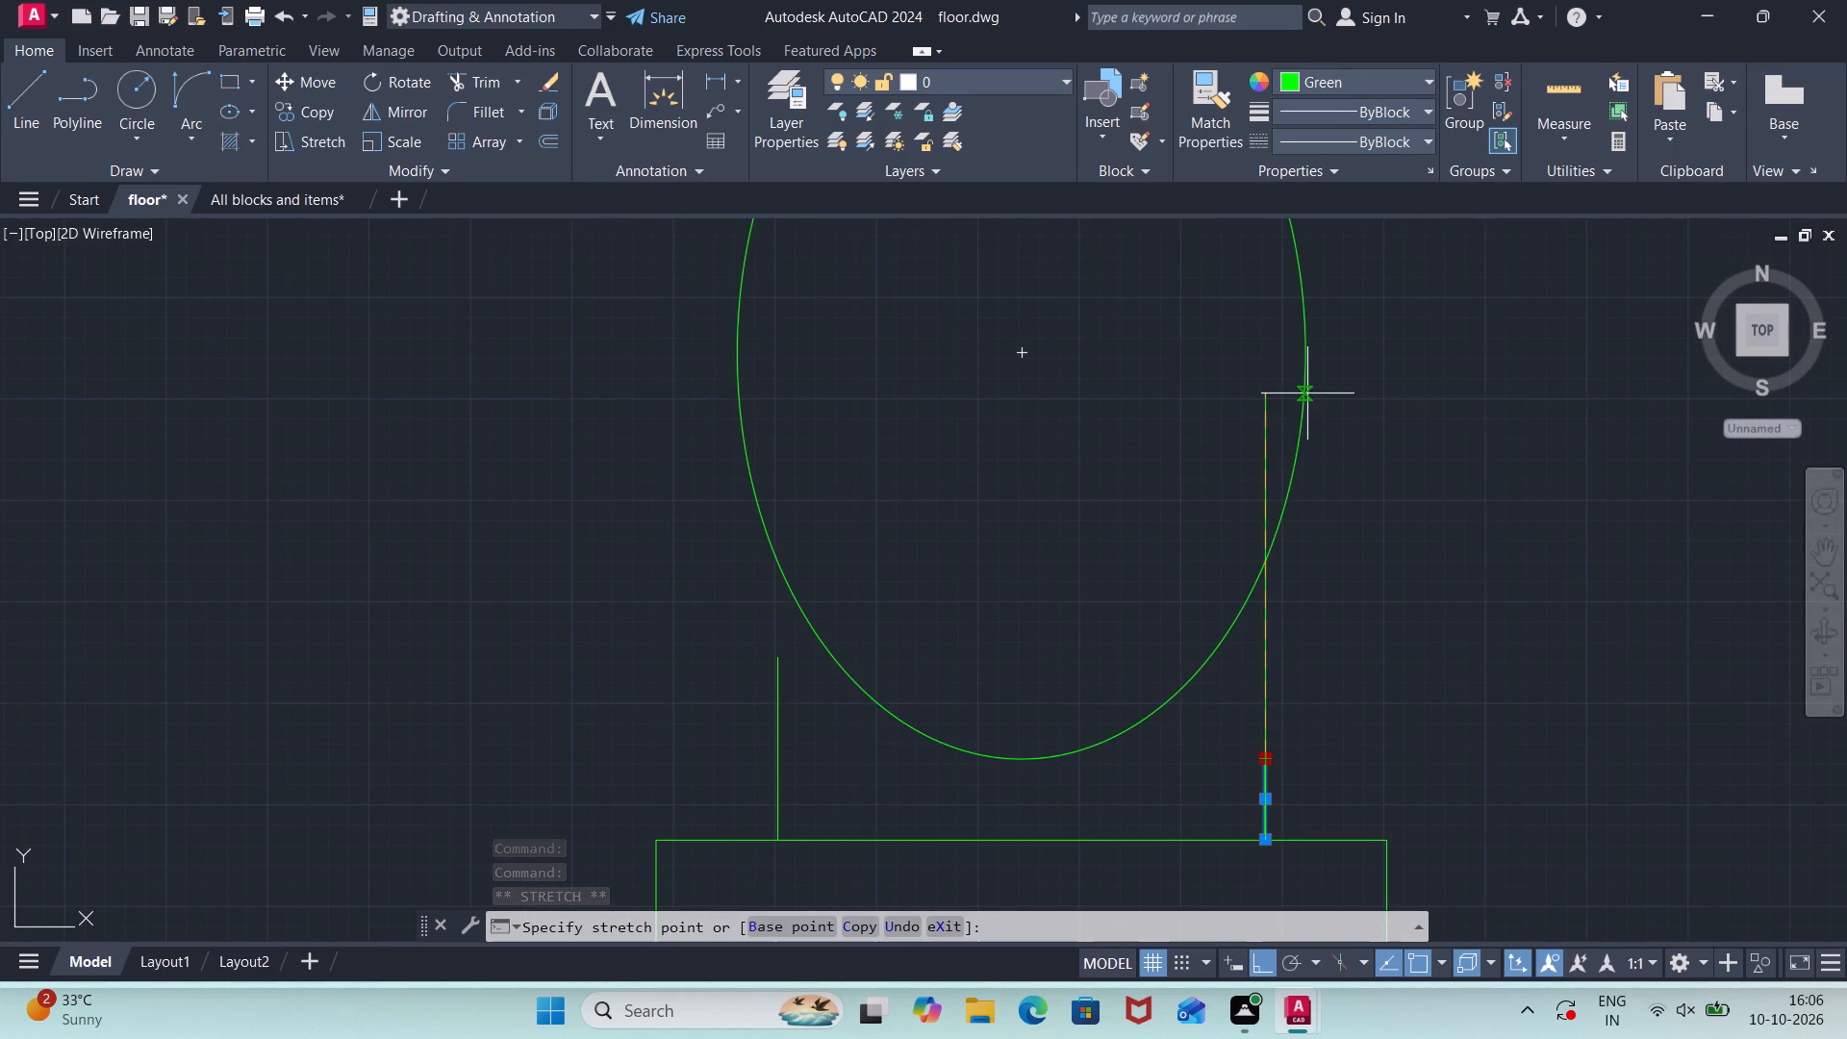
pyautogui.click(1307, 415)
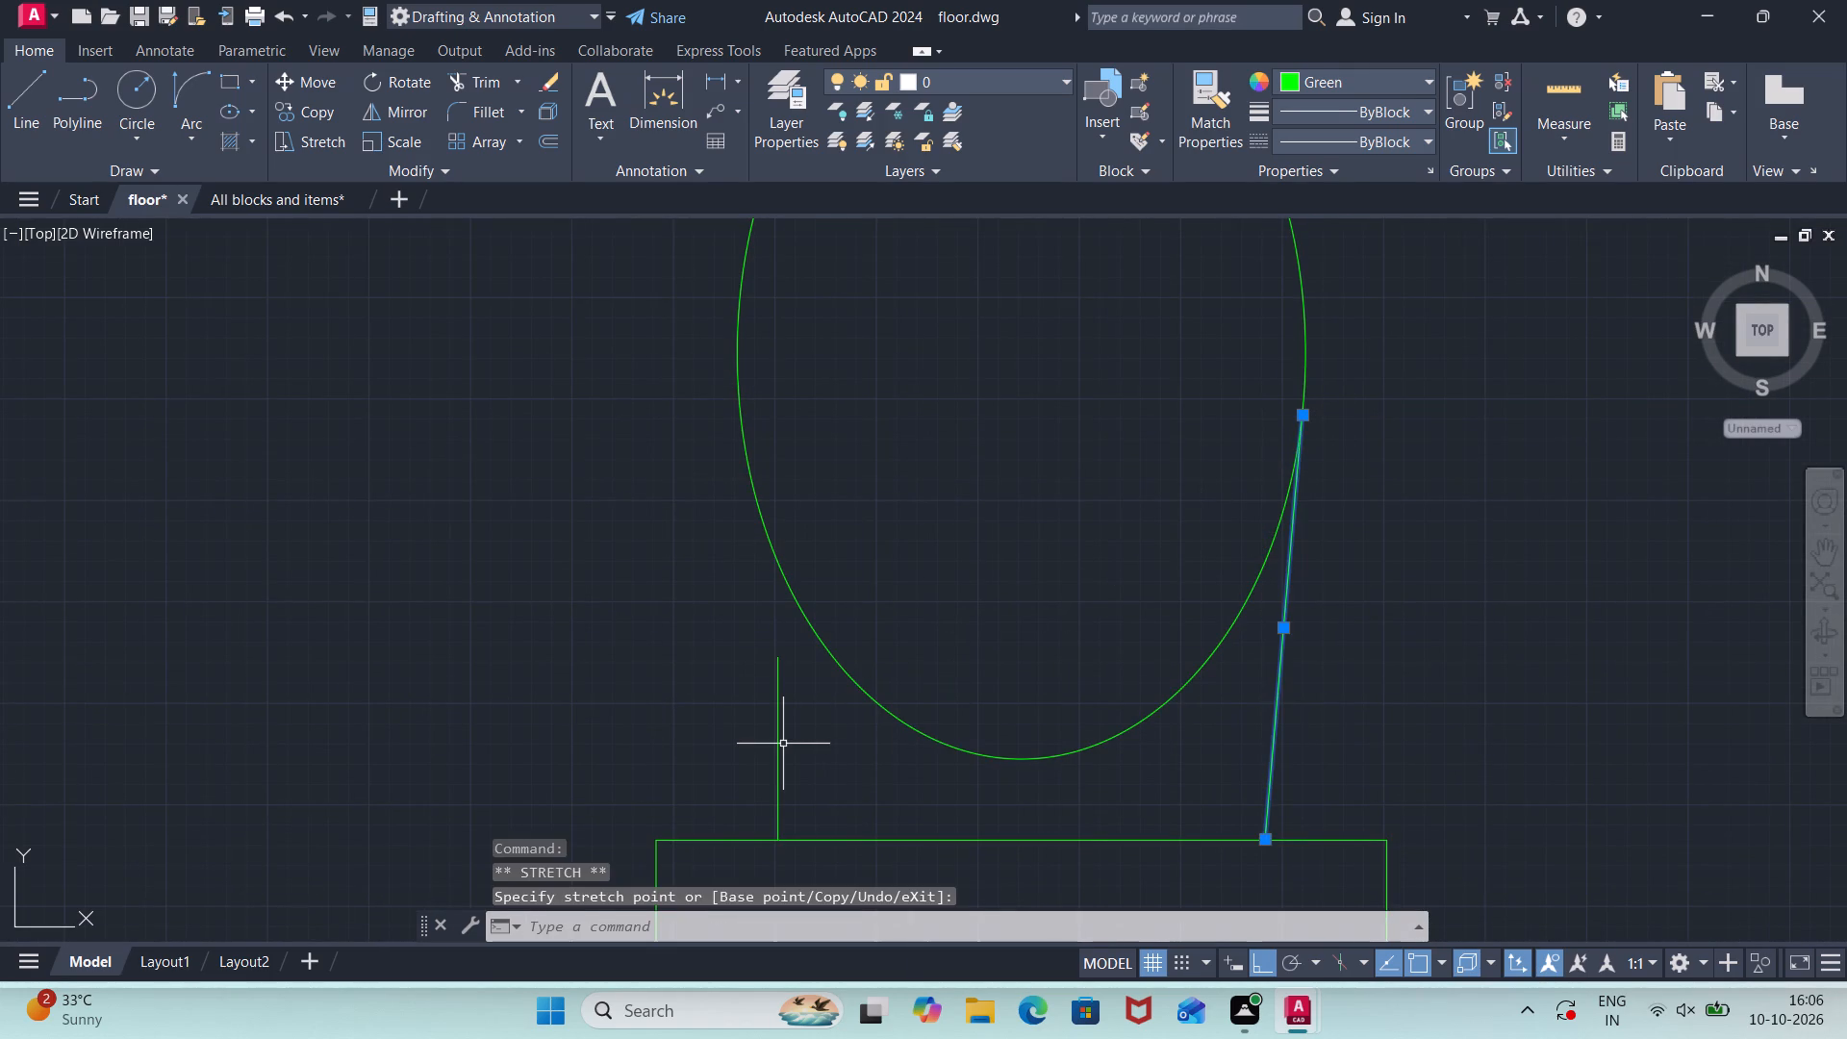
# Stretch the north end of the western short line up to the ellipse's west side, slanting it slightly outward.
pyautogui.click(773, 748)
pyautogui.click(803, 735)
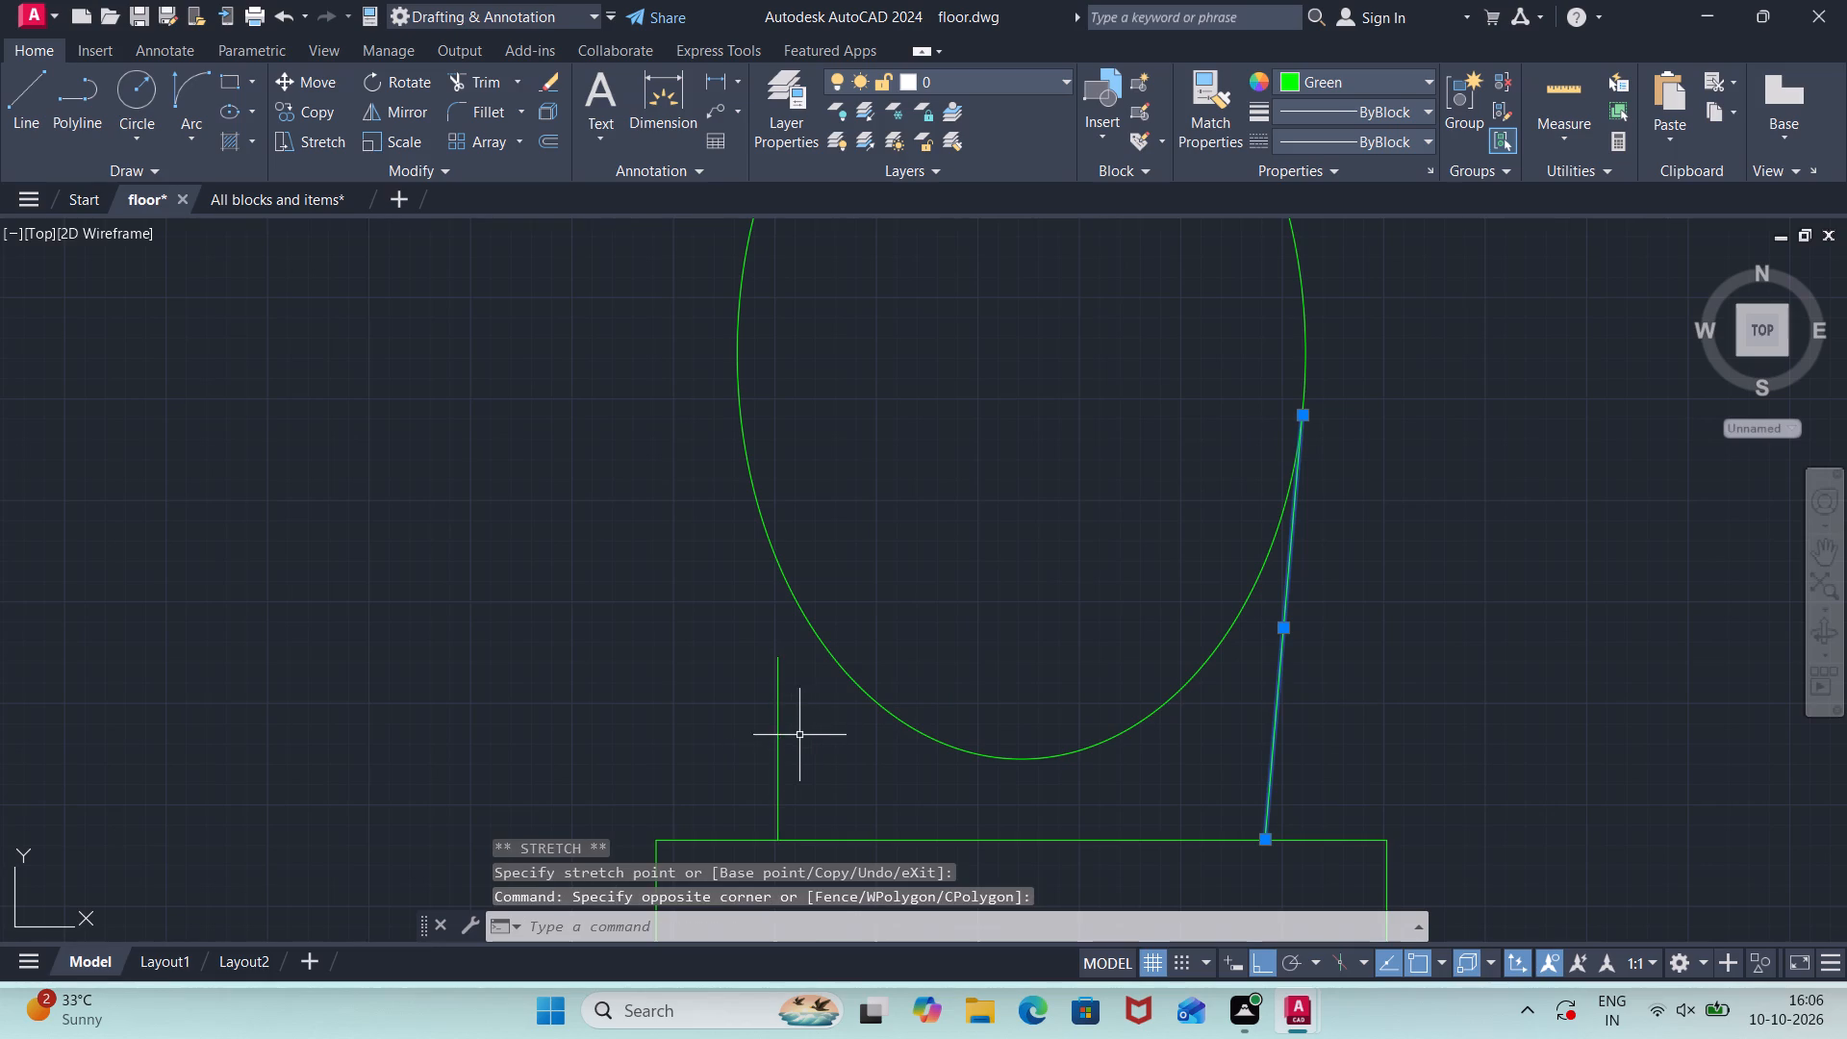
pyautogui.click(766, 741)
pyautogui.click(795, 726)
pyautogui.click(807, 718)
pyautogui.click(765, 746)
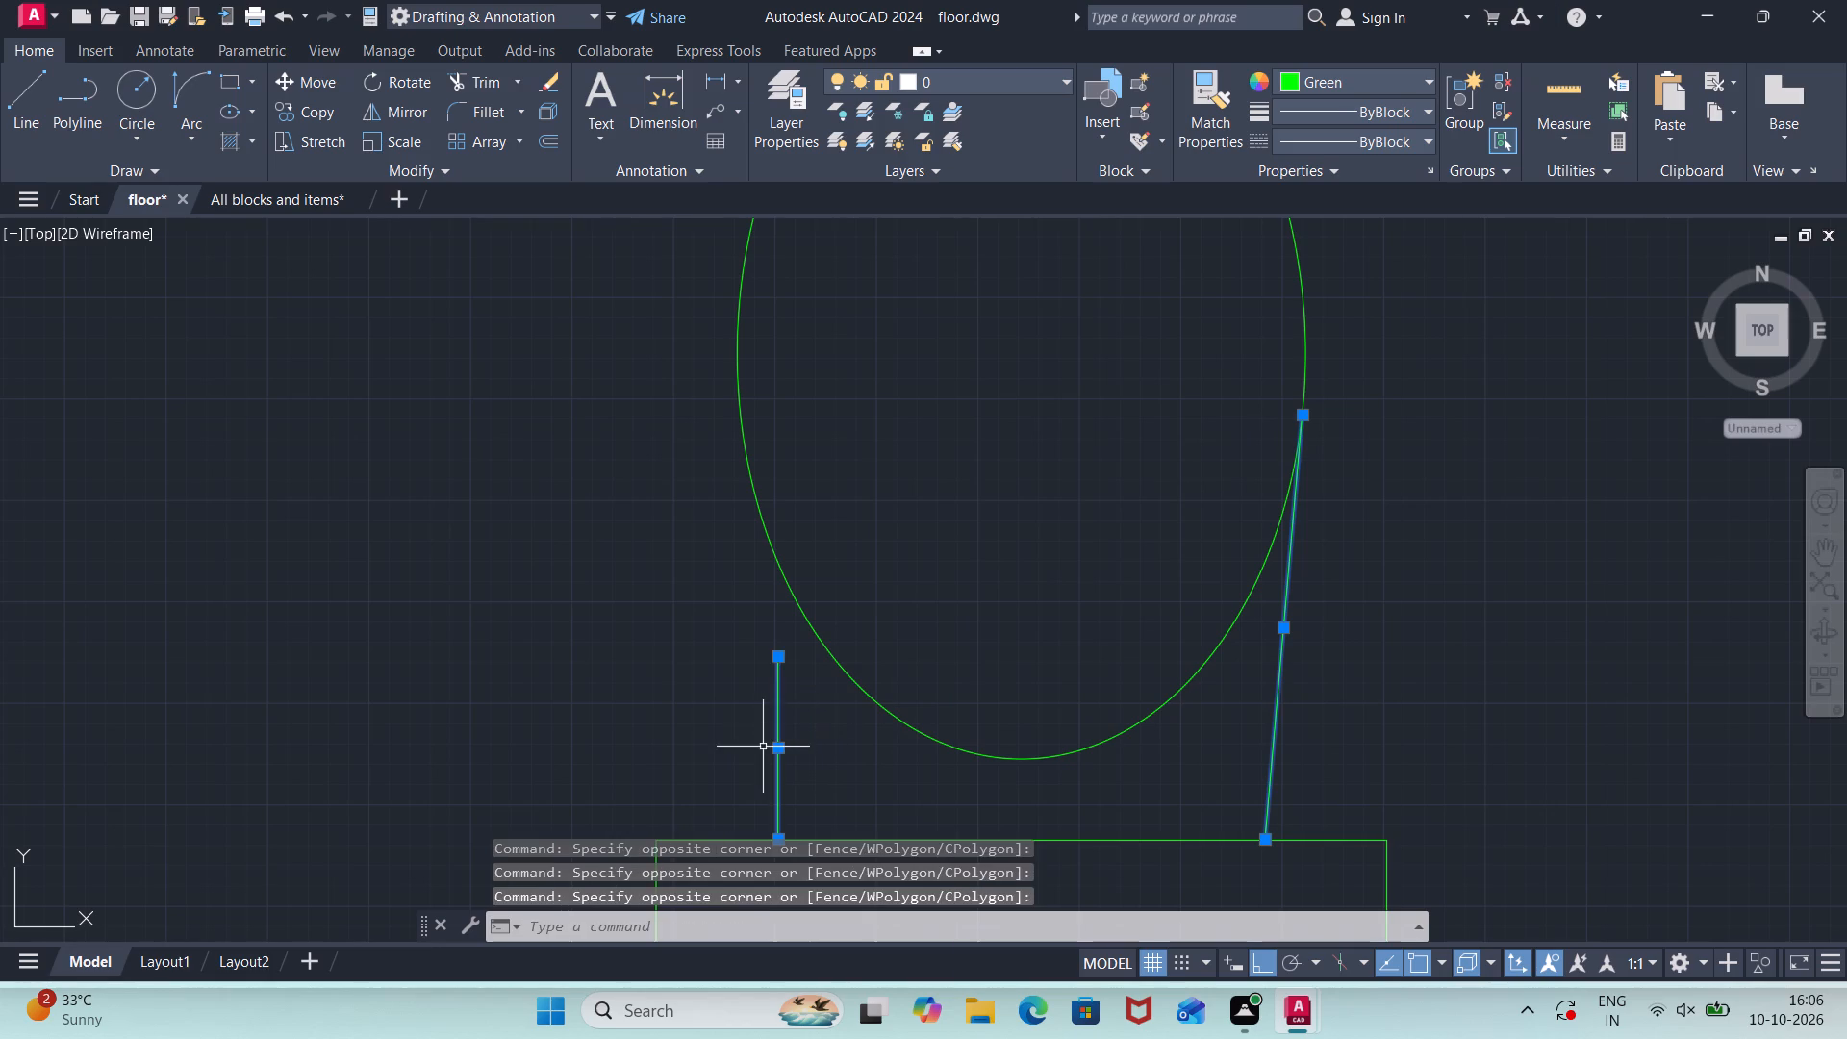
pyautogui.click(770, 653)
pyautogui.click(784, 663)
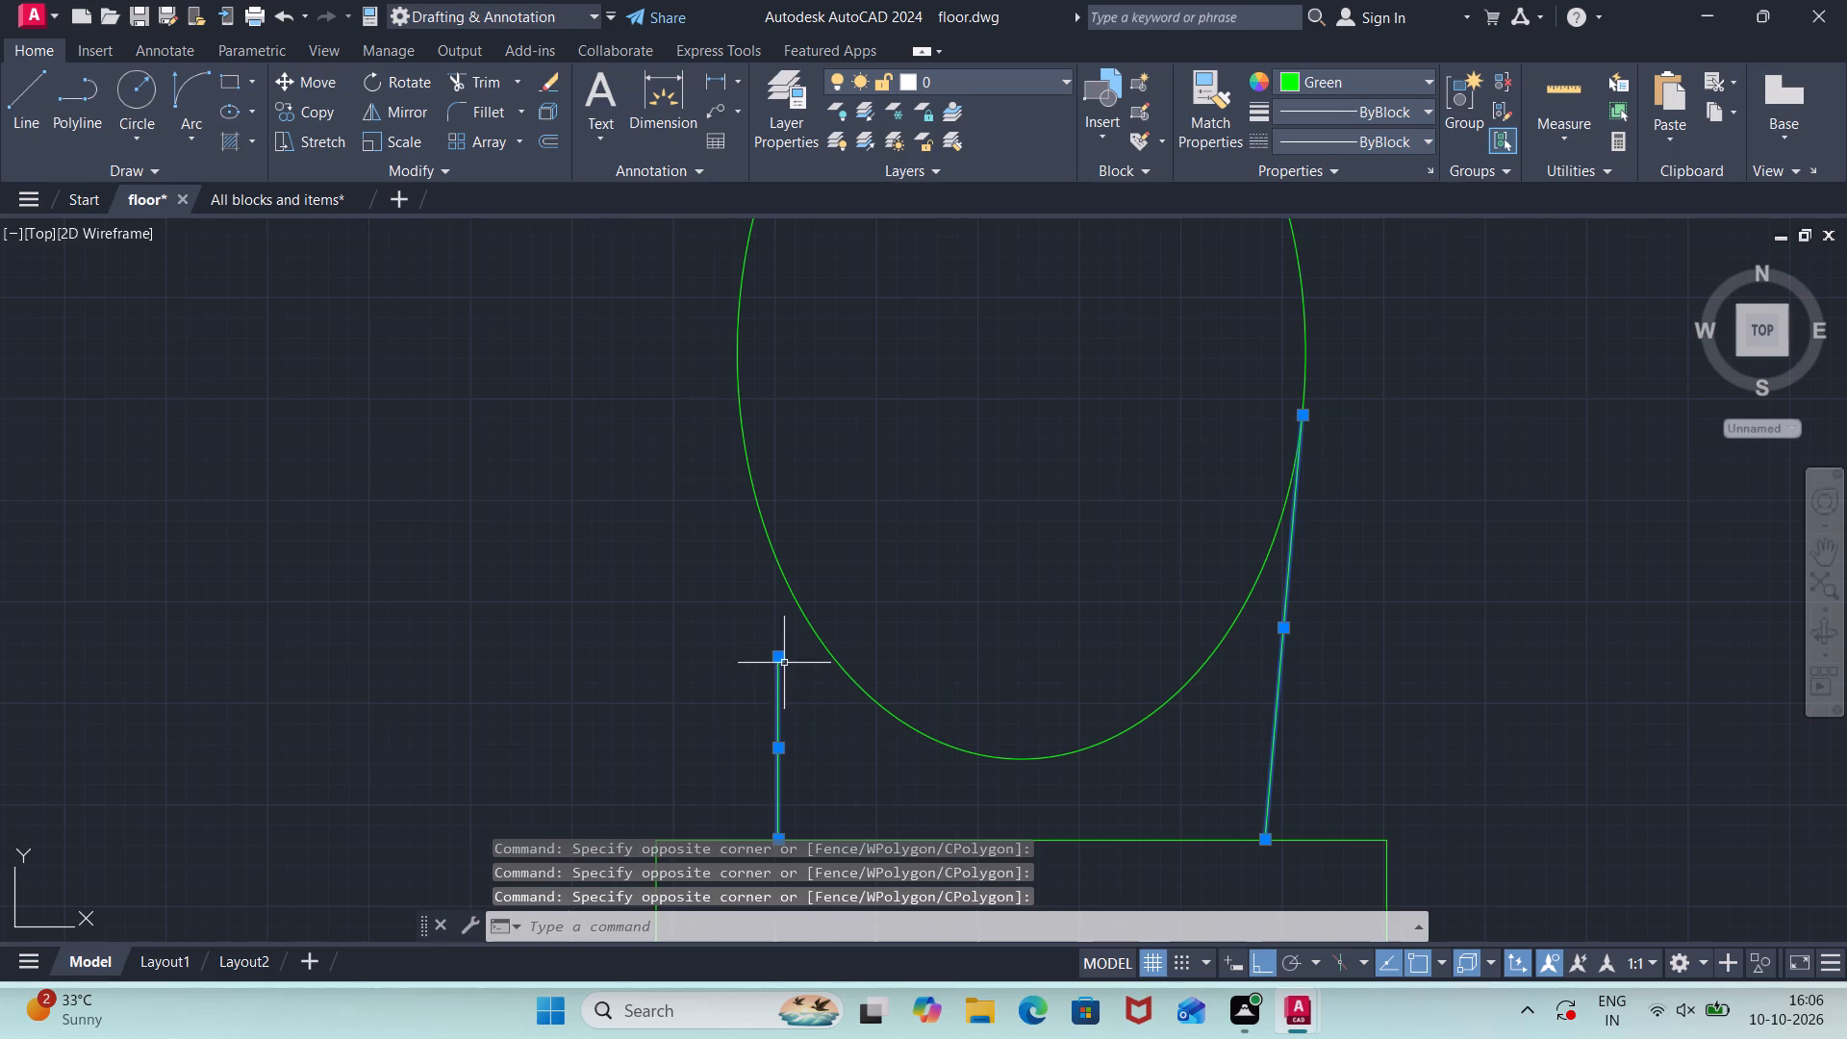
pyautogui.click(783, 664)
pyautogui.click(779, 656)
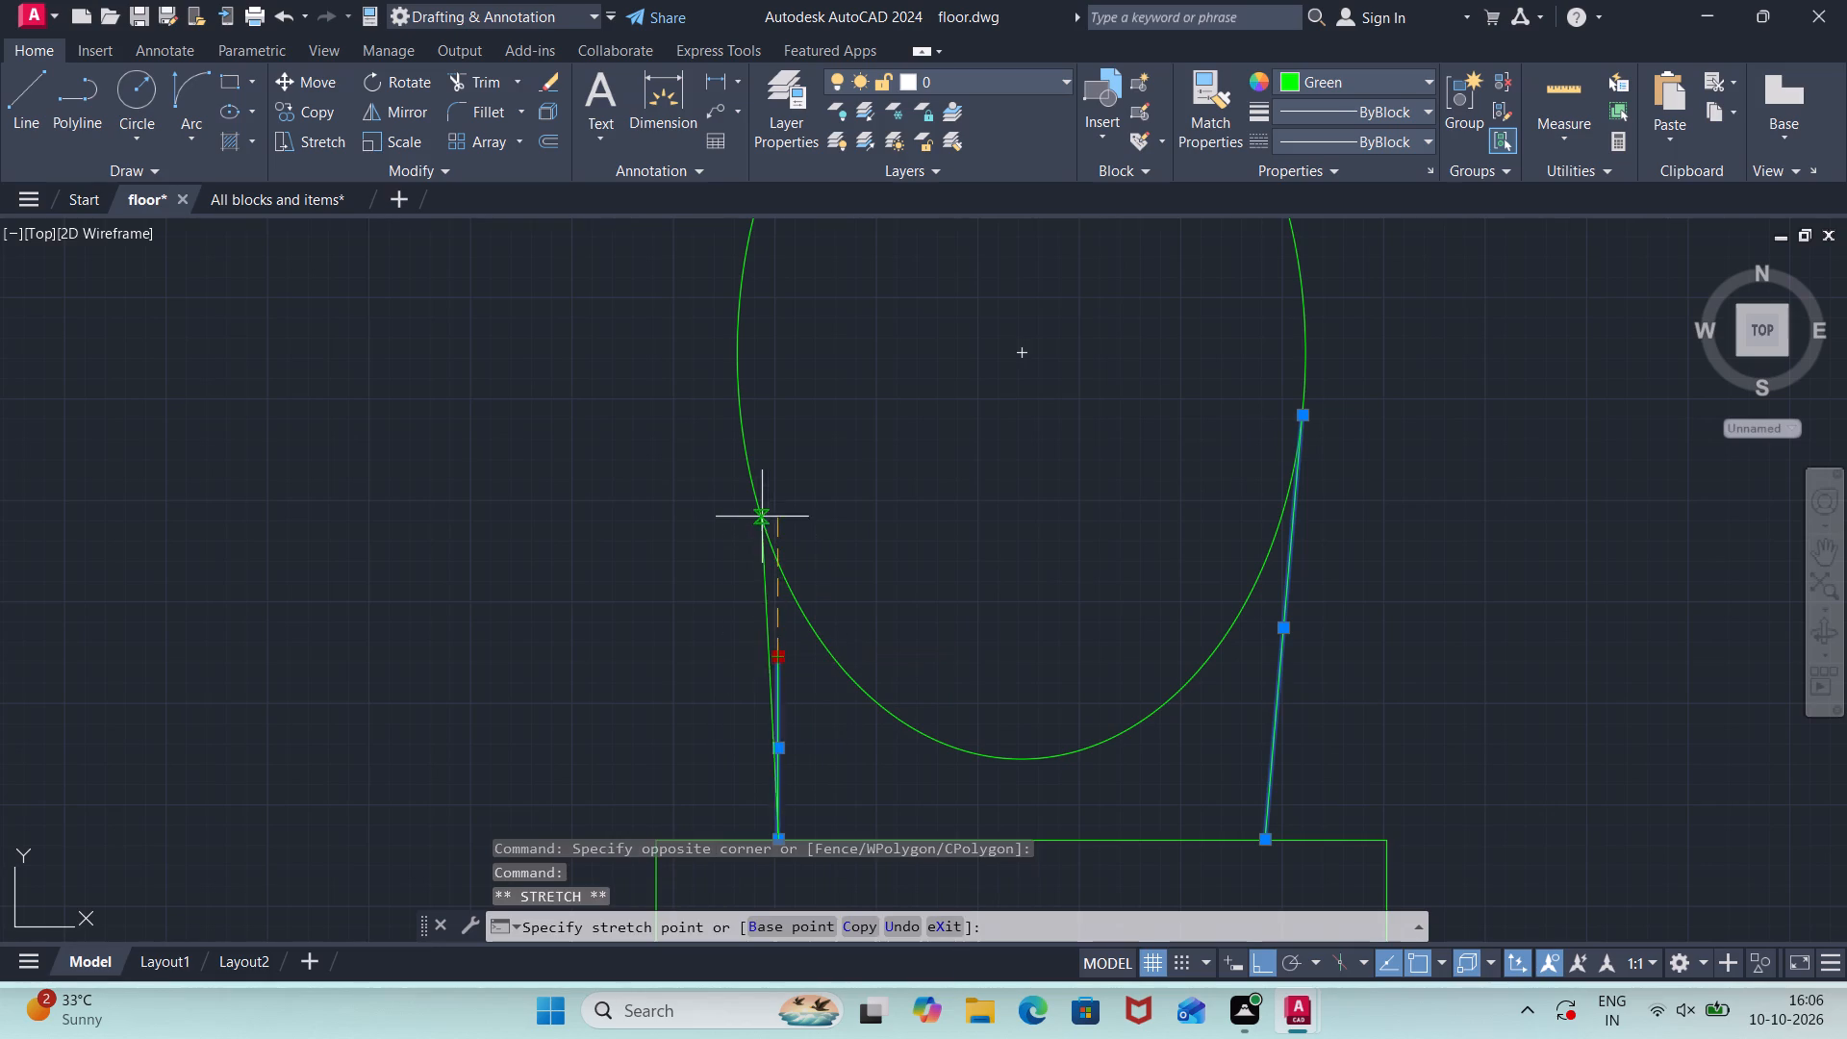
pyautogui.click(741, 443)
pyautogui.scroll(-3, 874, 517)
pyautogui.press('Escape')
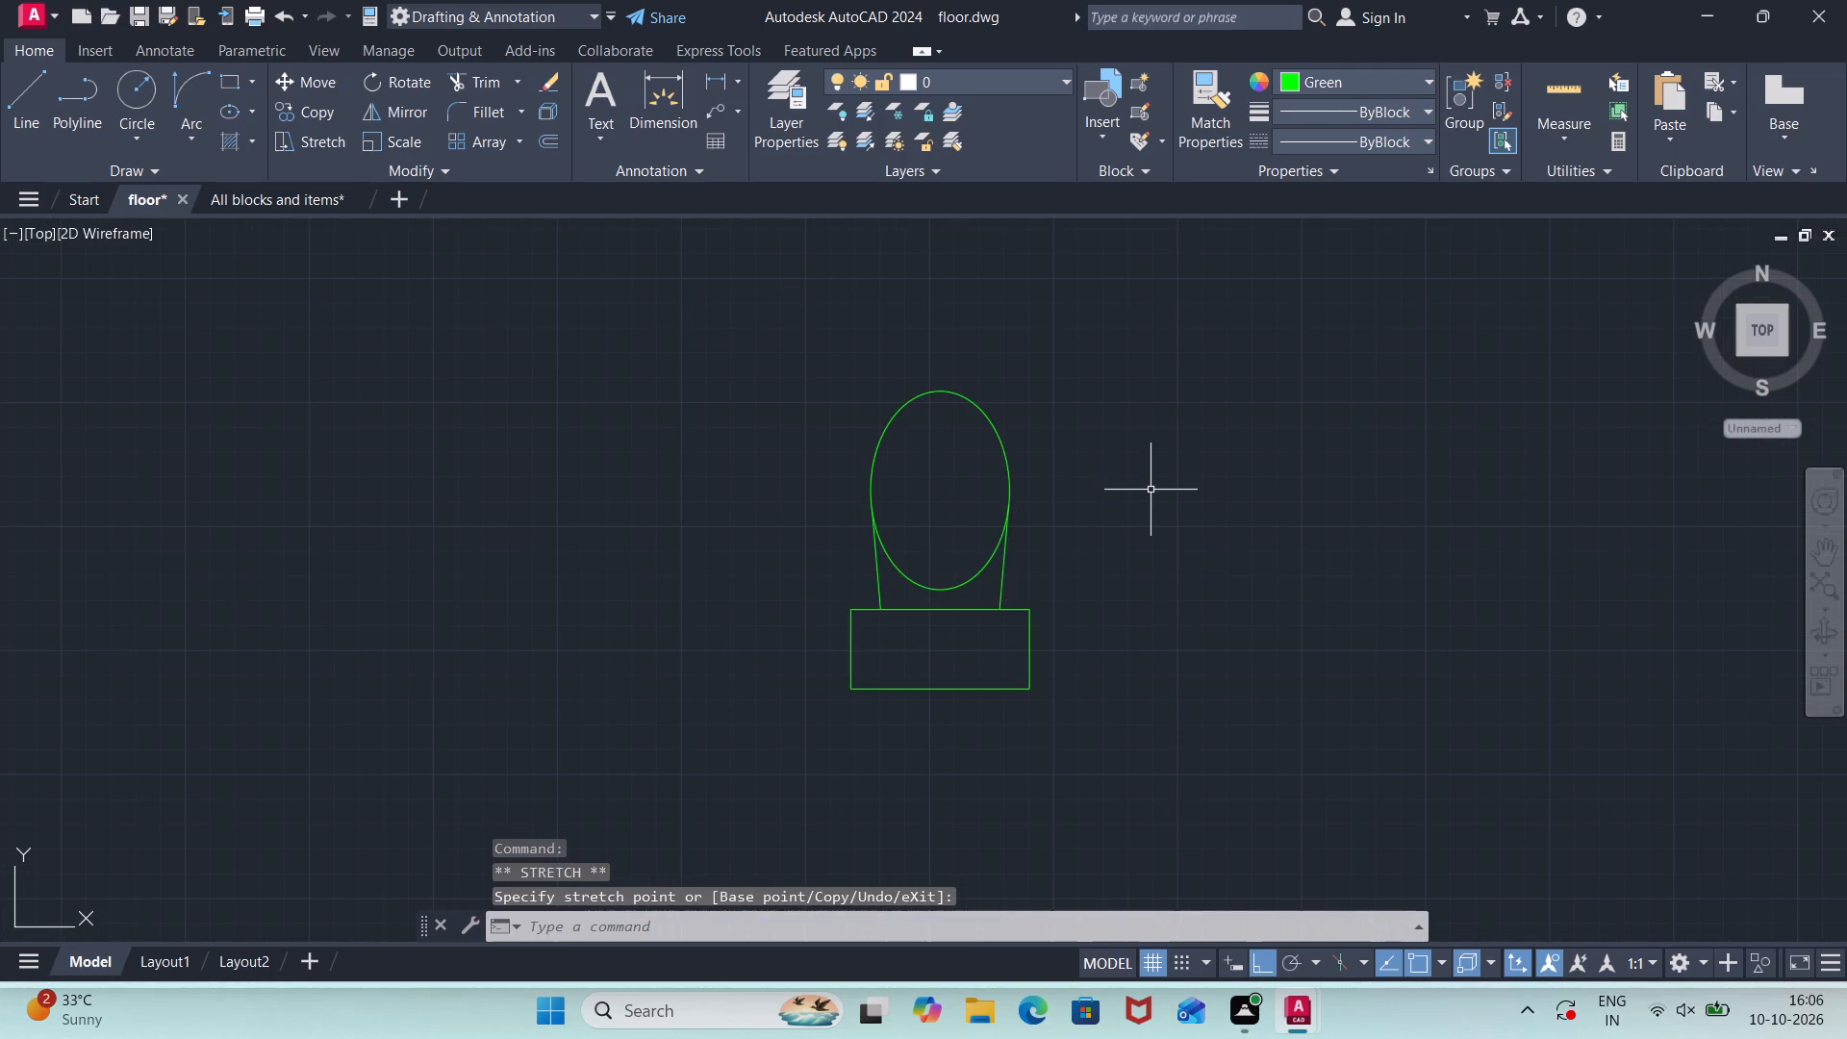
# Fillet all four corners of the green rectangle with a 3" radius, using the Multiple option.
pyautogui.press('f')
pyautogui.press('Return')
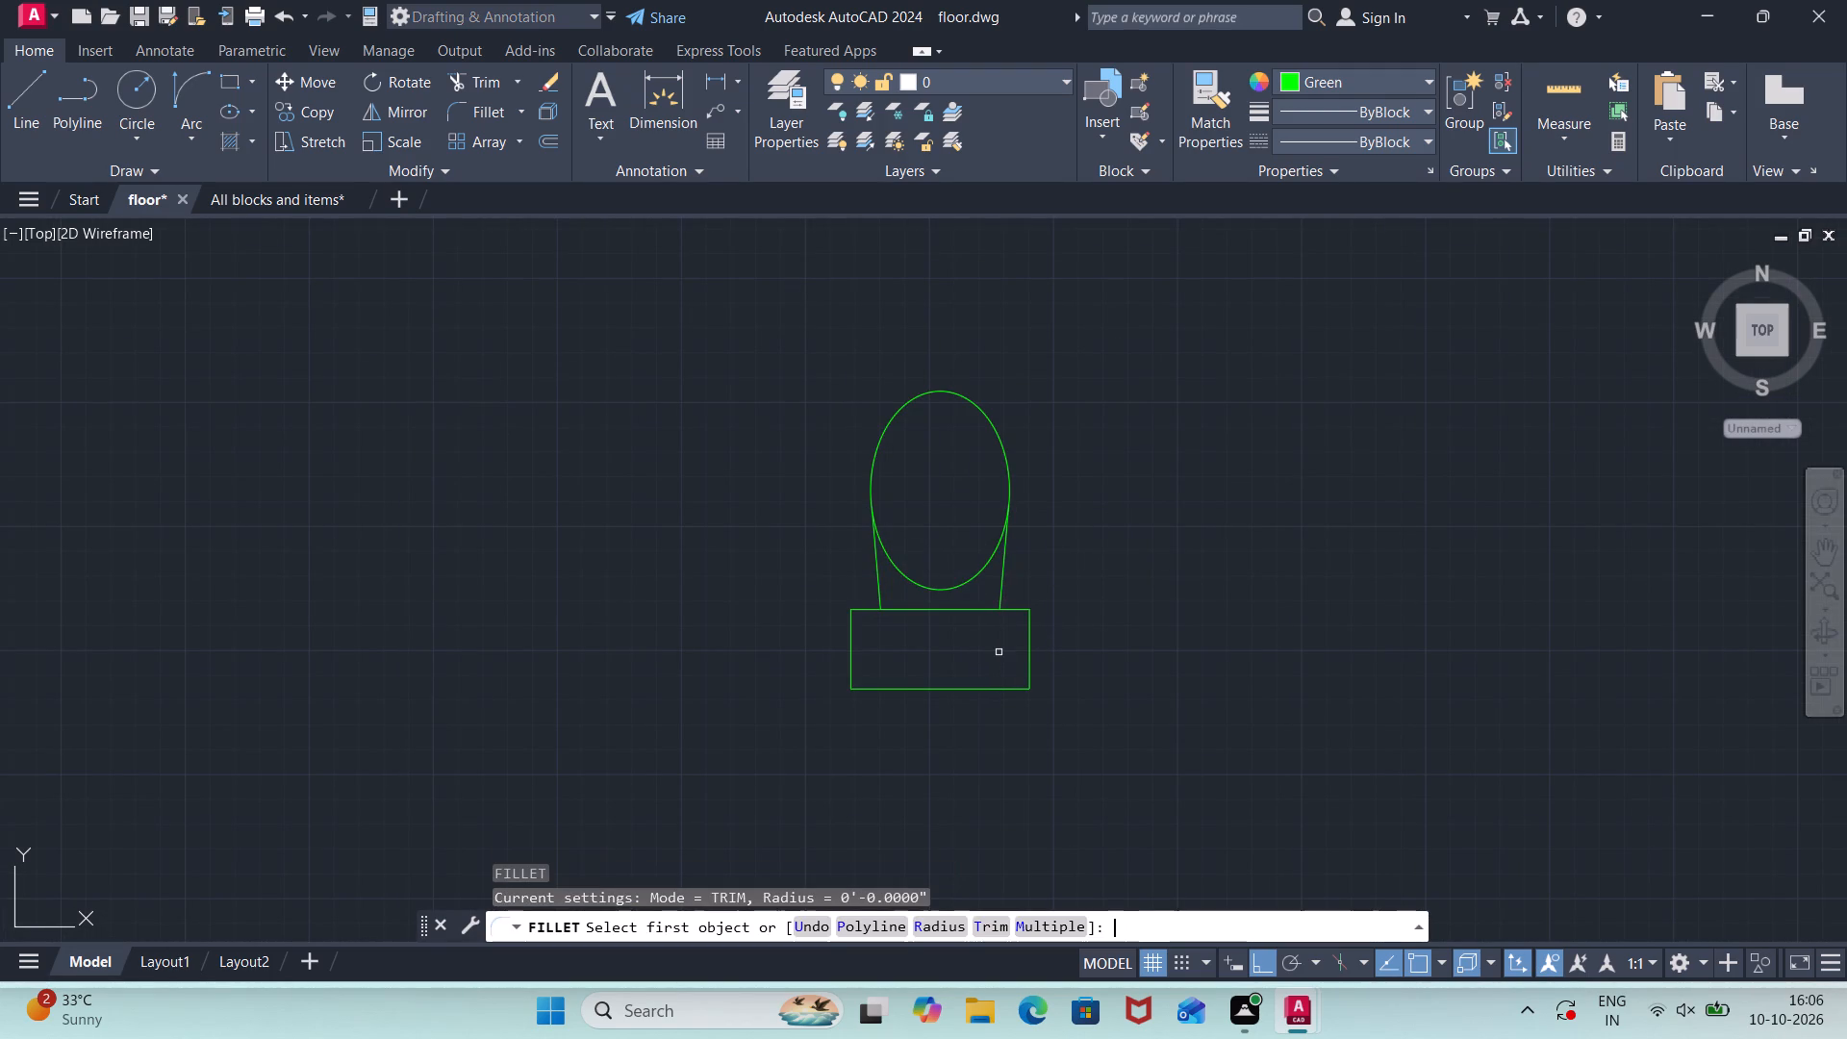
pyautogui.press('r')
pyautogui.press('Return')
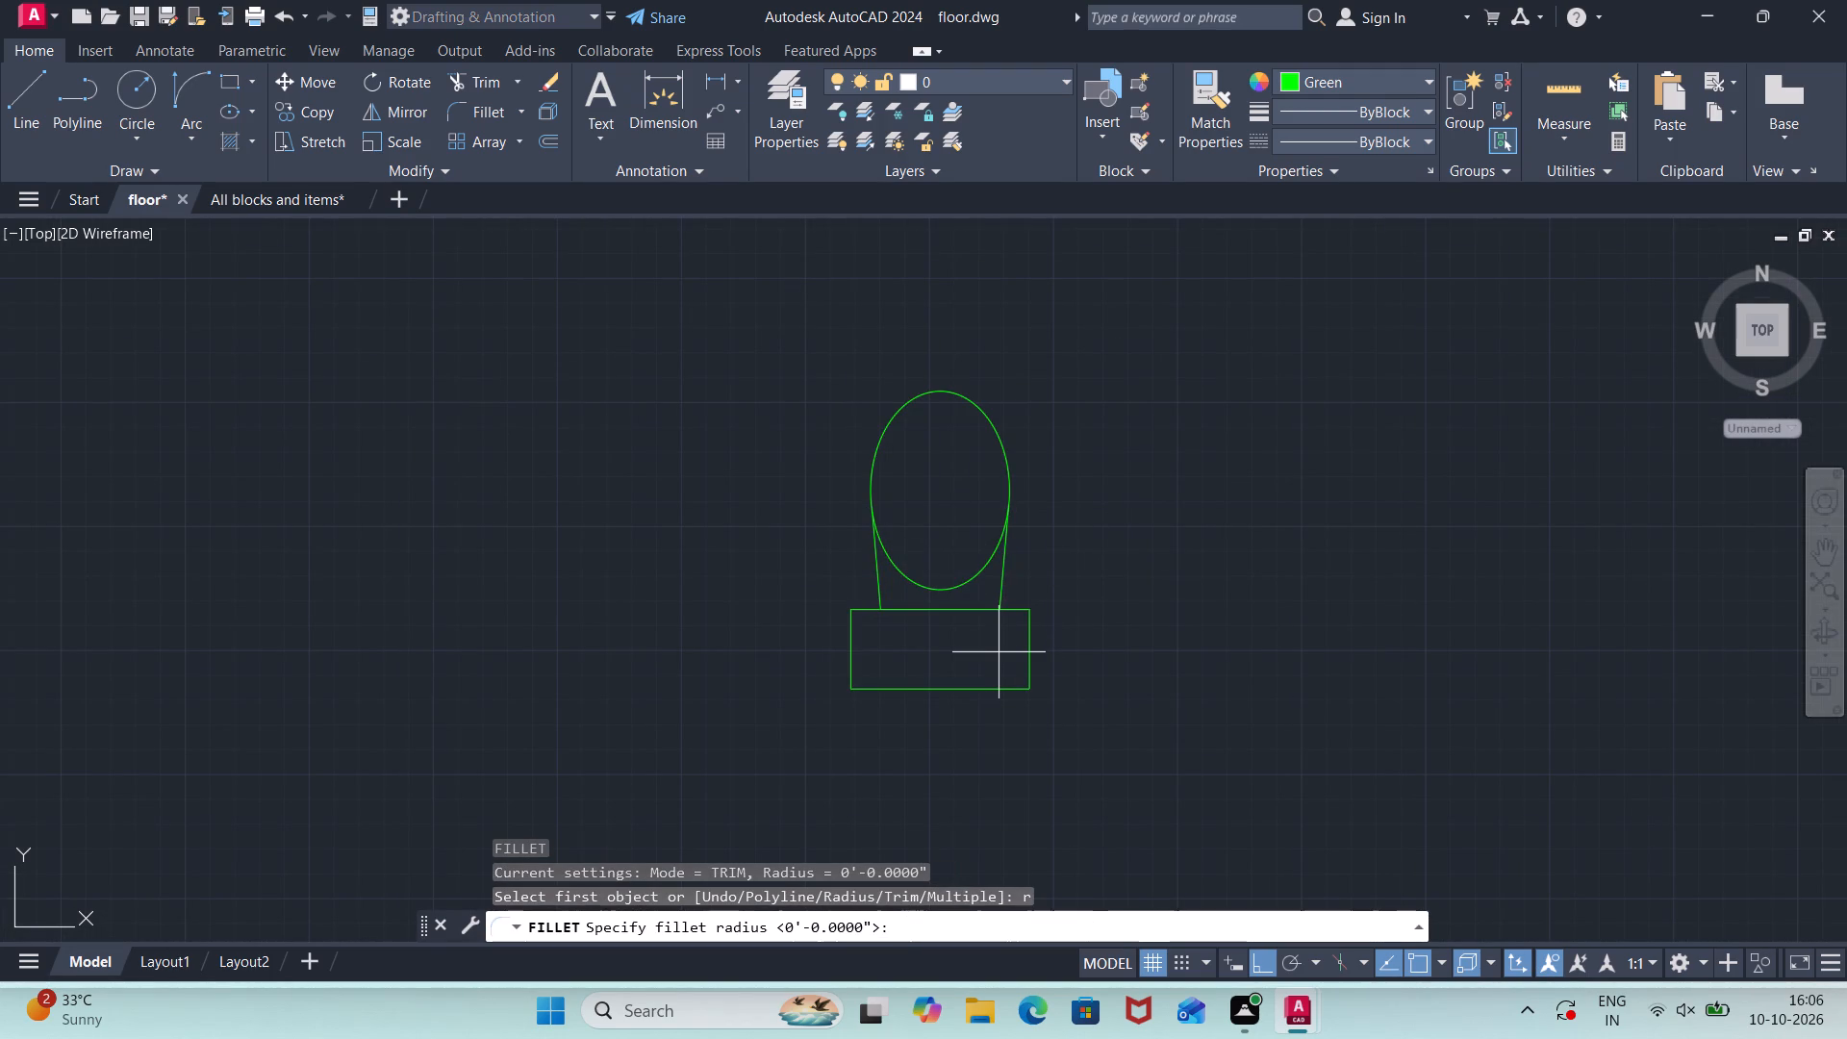
pyautogui.write('3"')
pyautogui.press('Return')
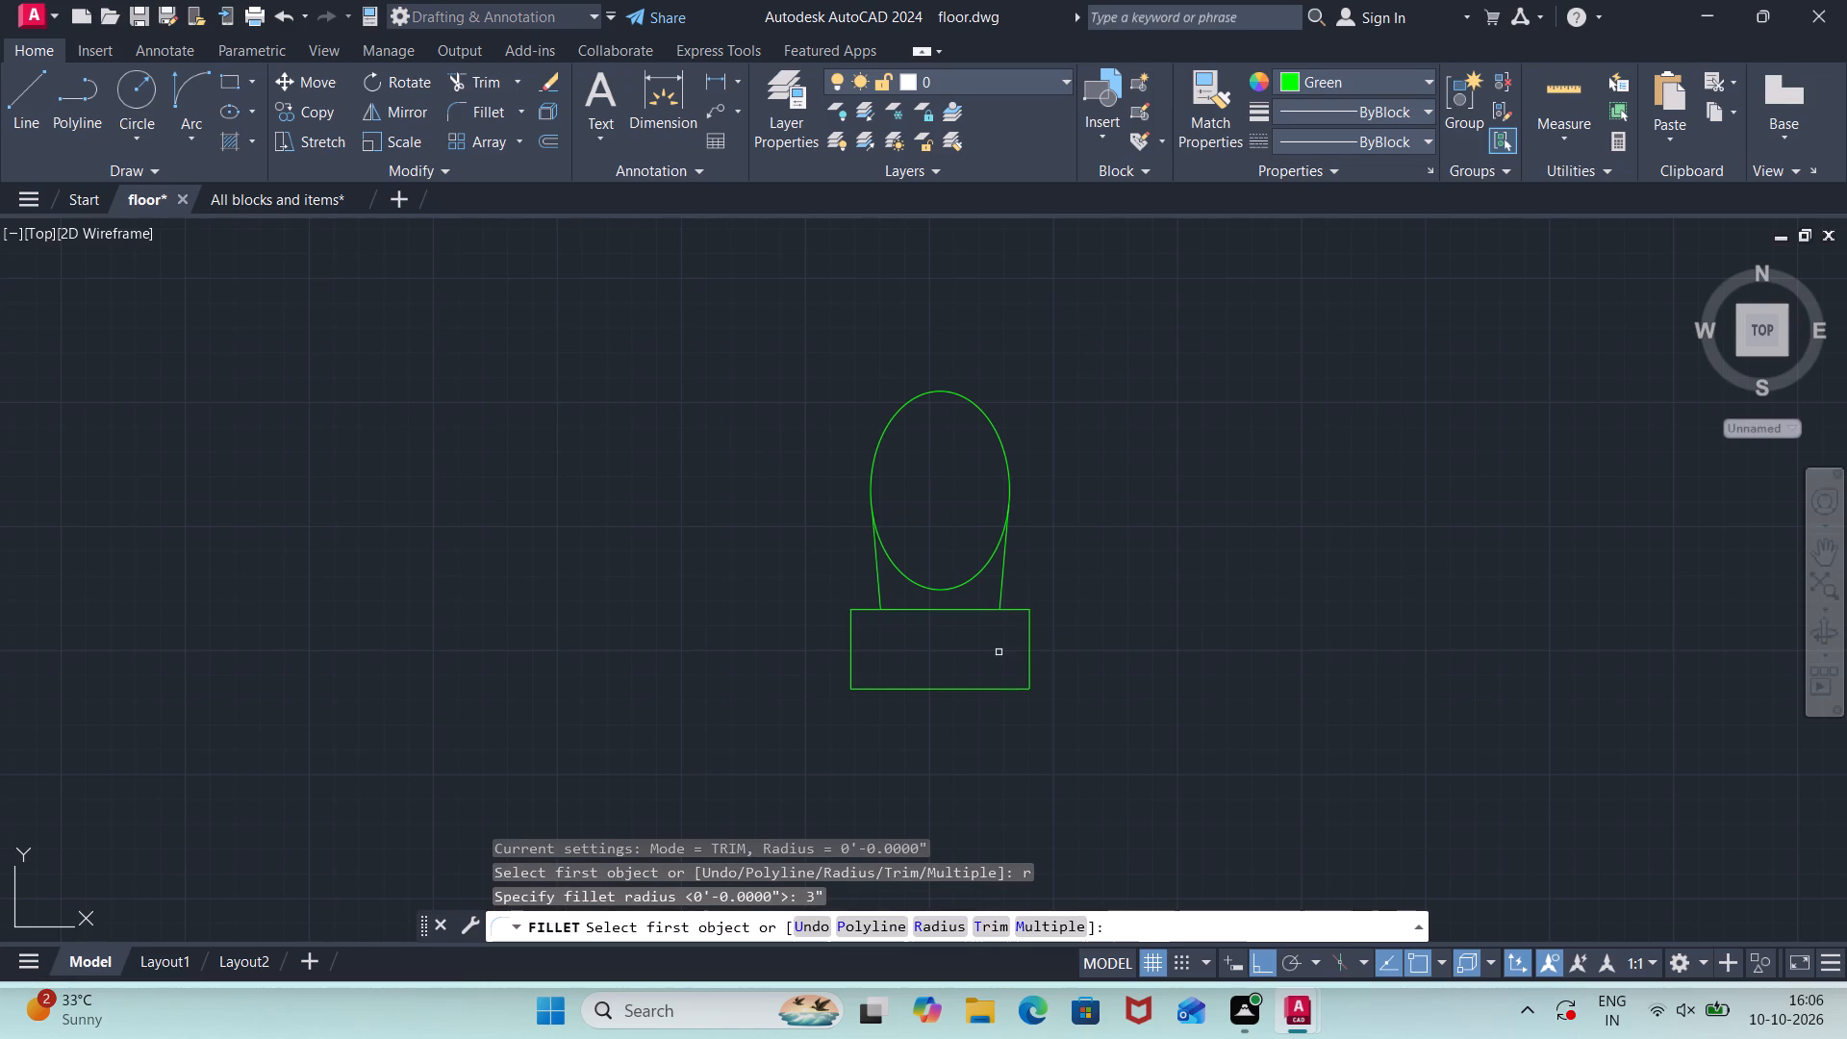
pyautogui.press('m')
pyautogui.press('Return')
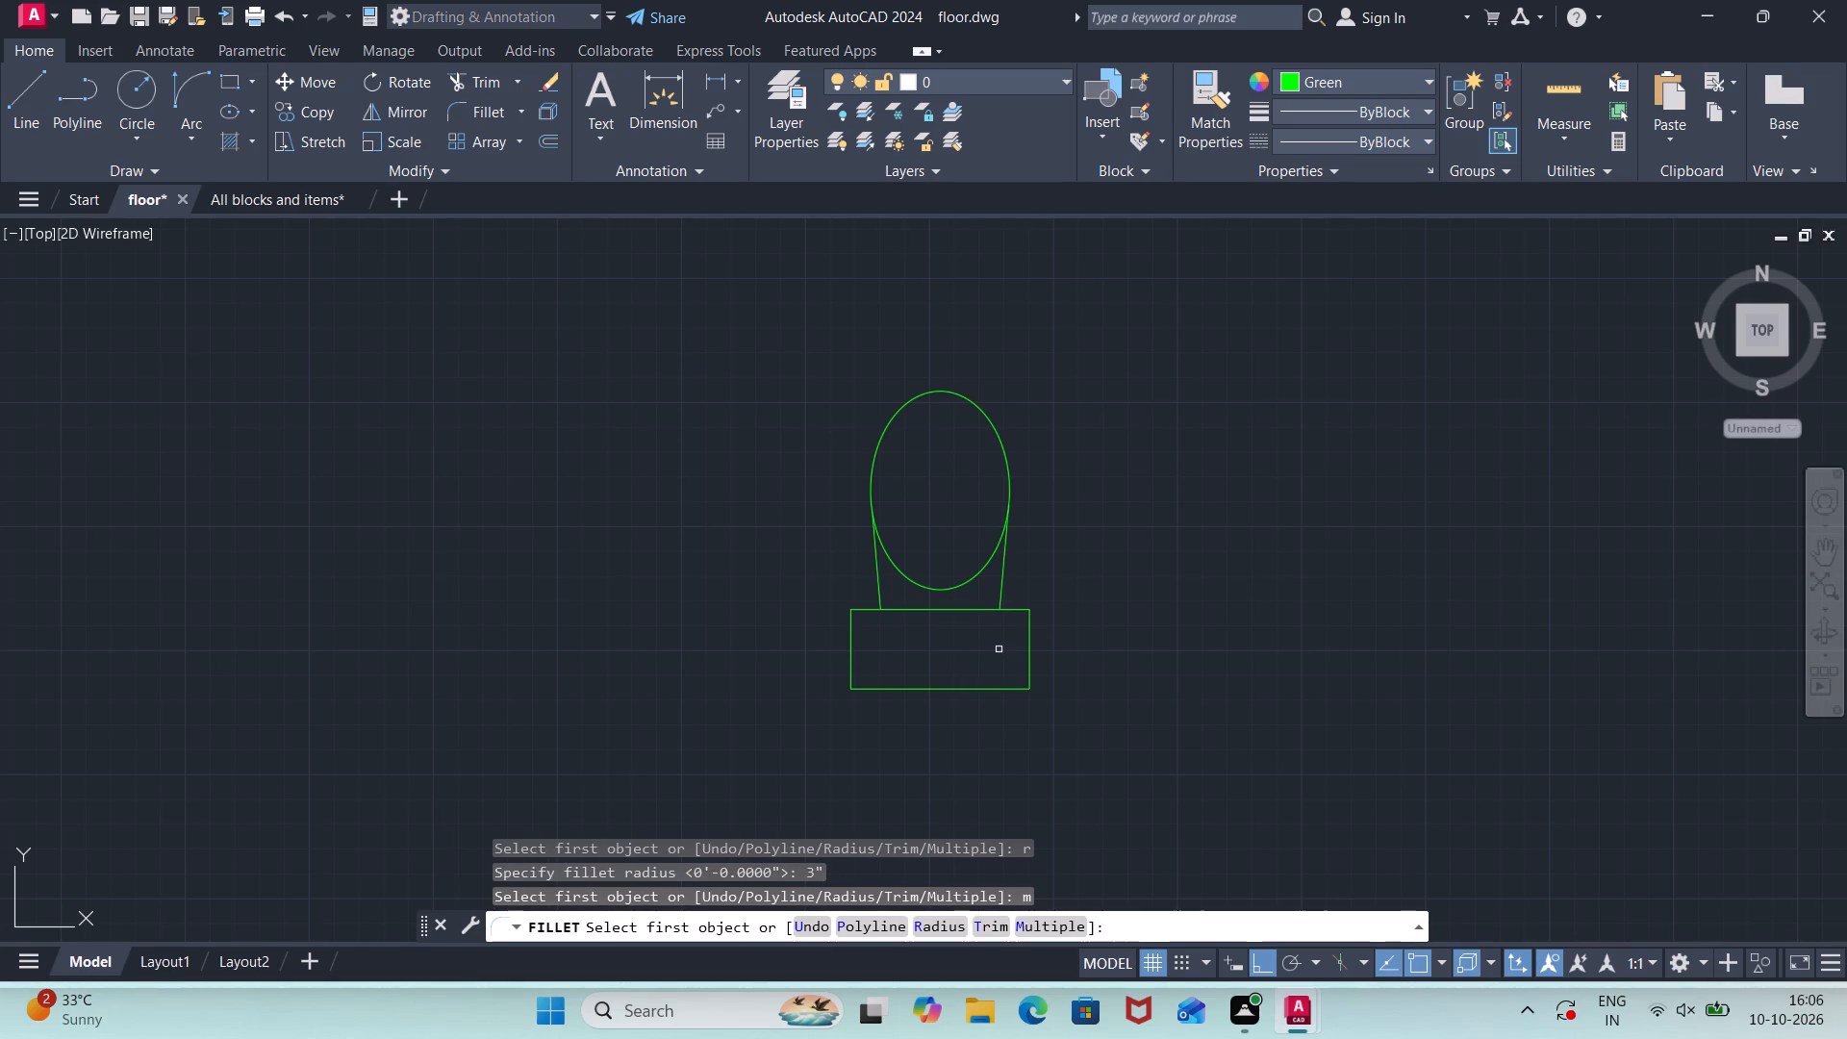
pyautogui.click(1009, 607)
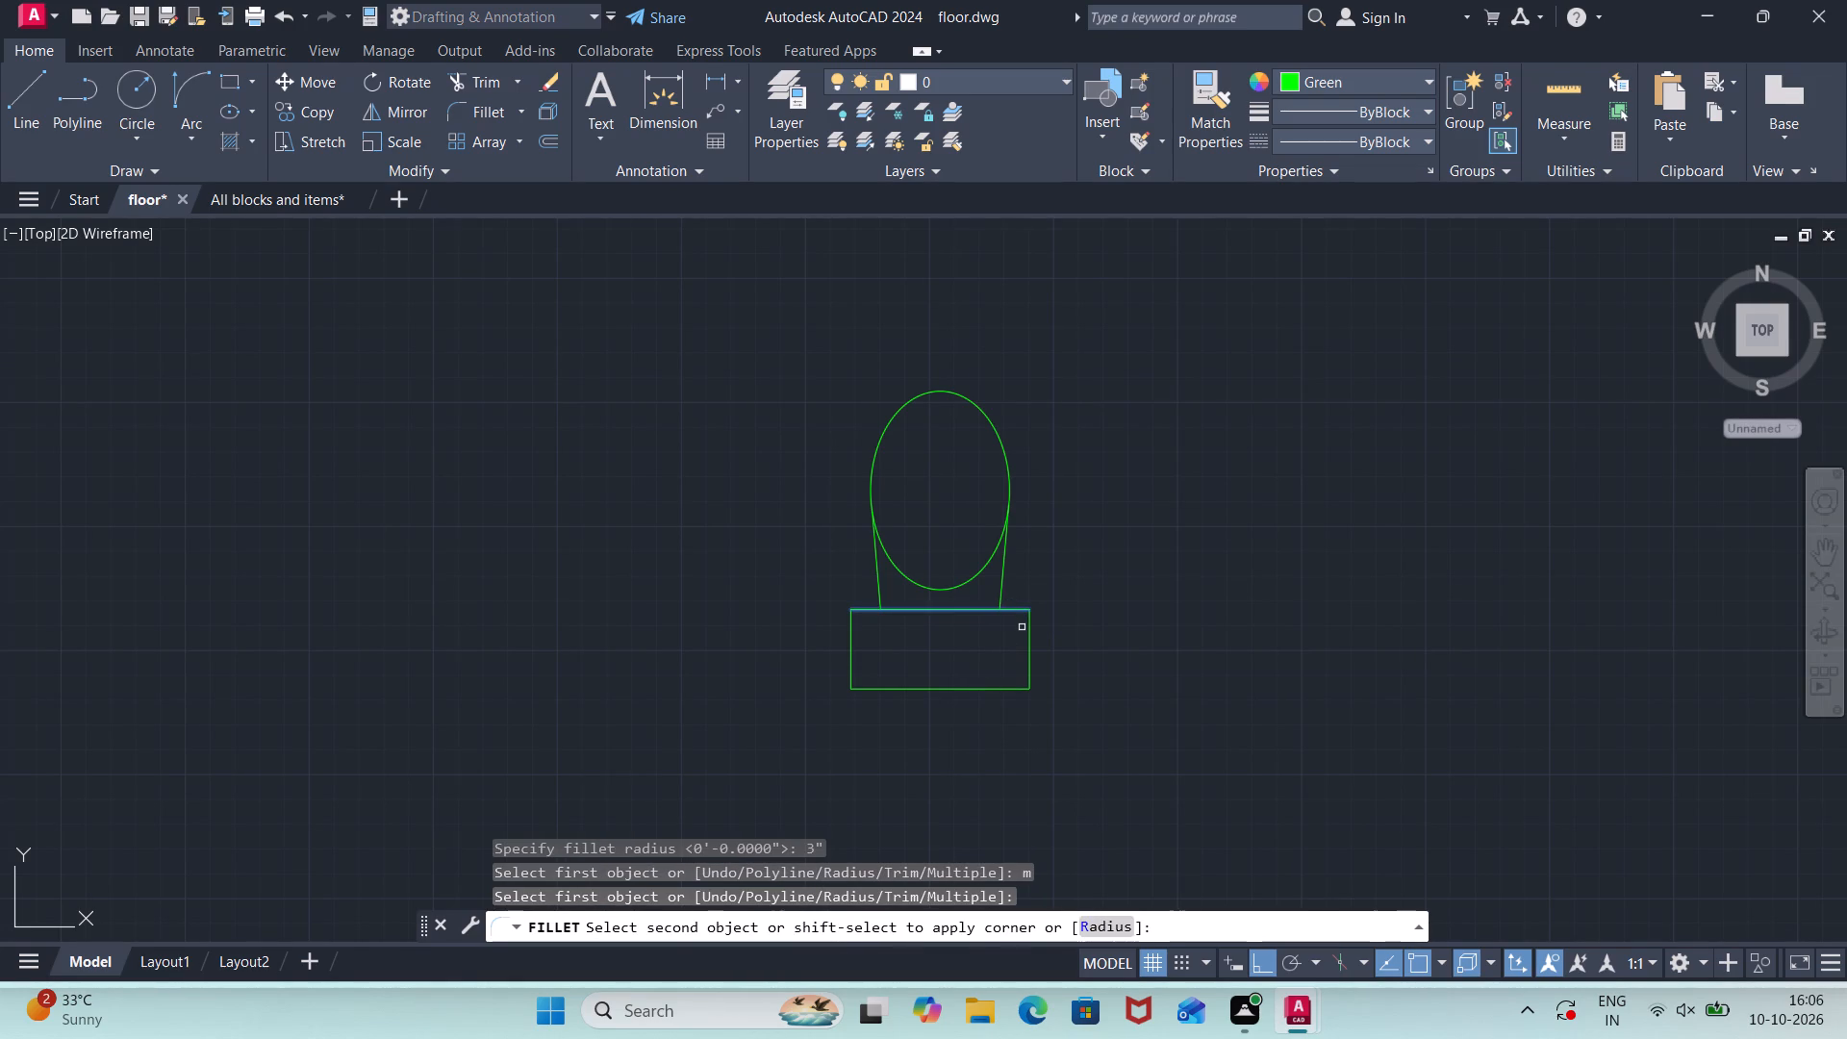
pyautogui.click(1028, 631)
pyautogui.click(1030, 669)
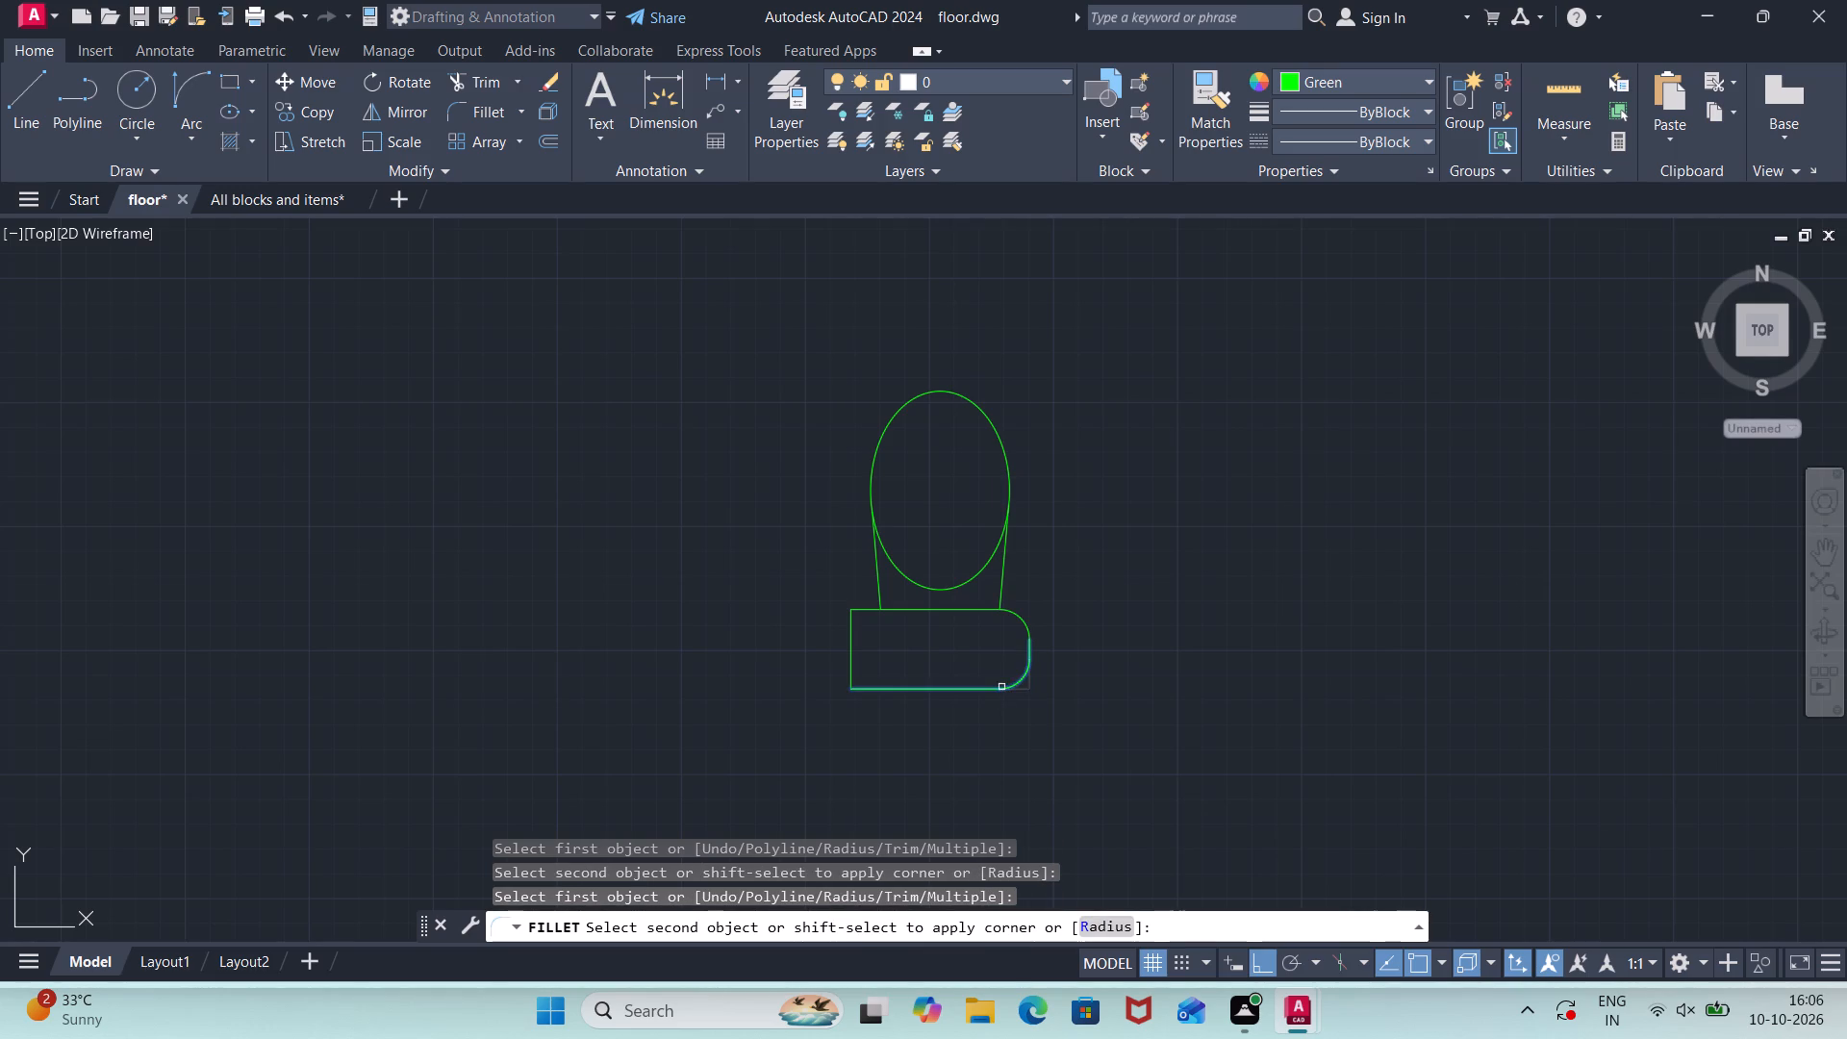
pyautogui.click(1001, 687)
pyautogui.click(870, 690)
pyautogui.click(848, 681)
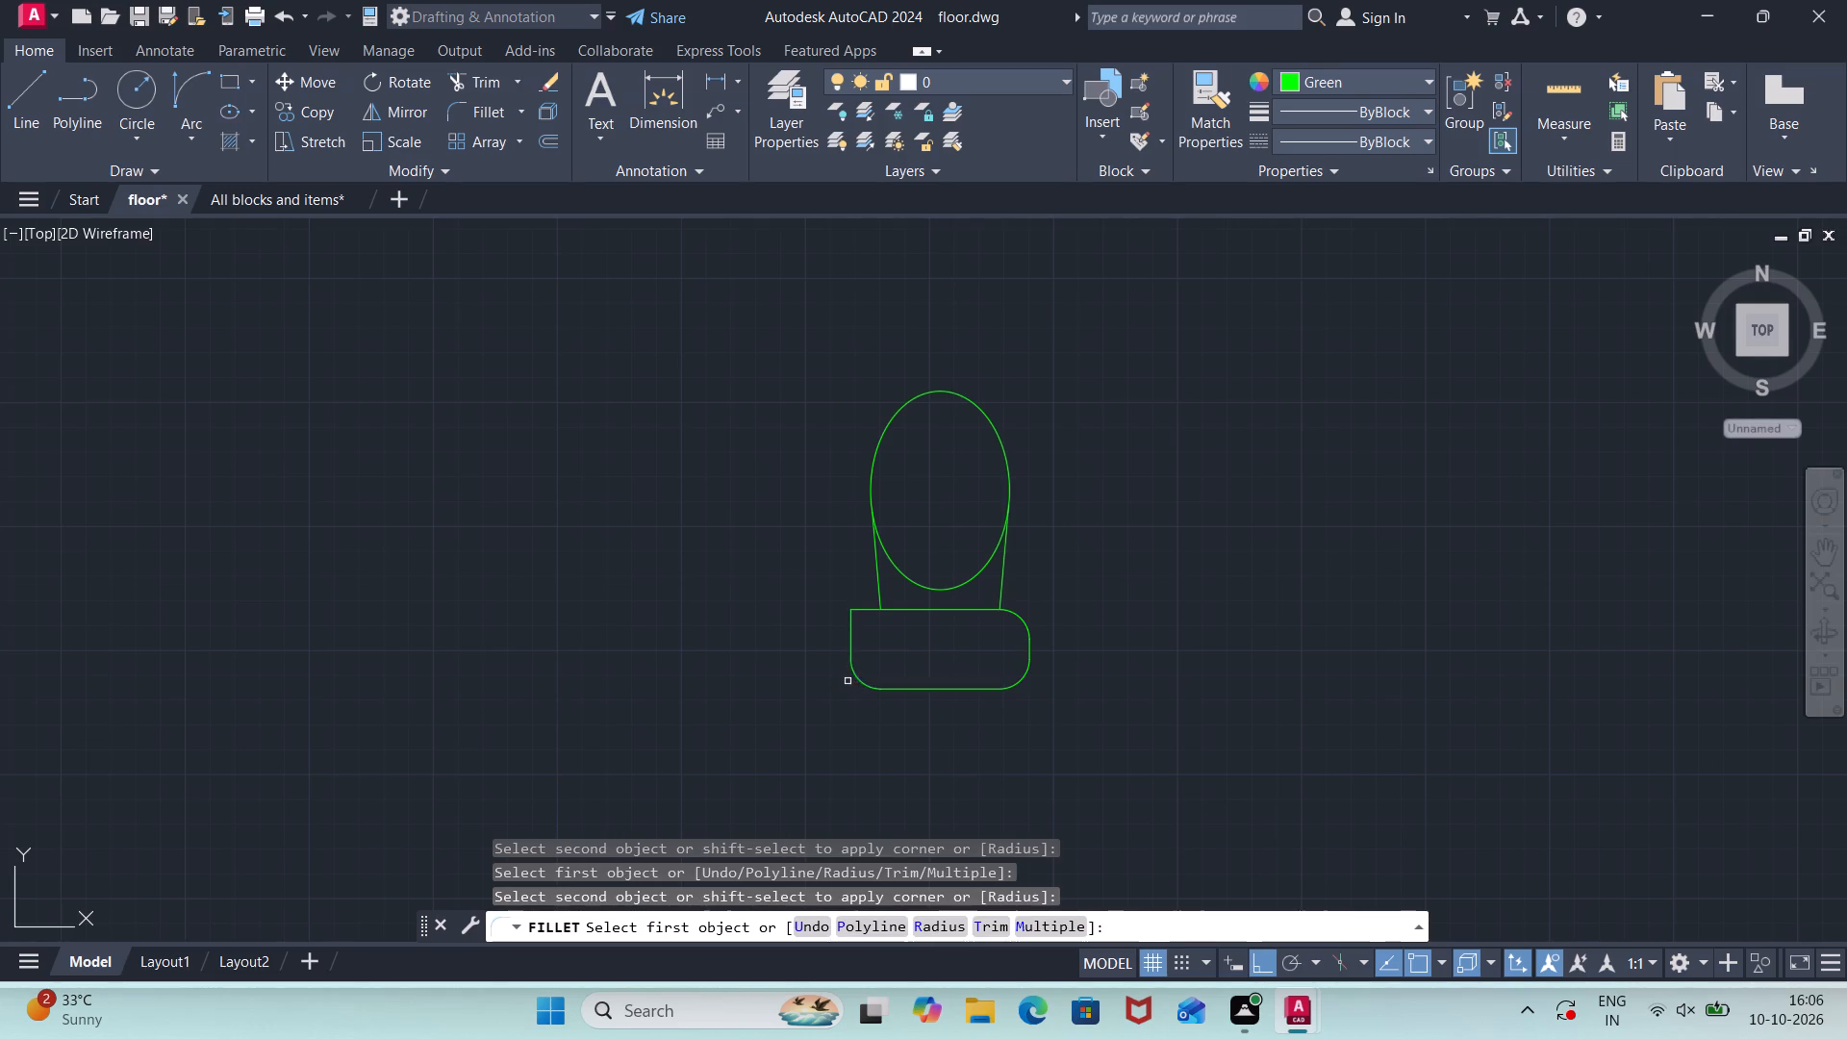
pyautogui.click(849, 632)
pyautogui.click(861, 611)
pyautogui.scroll(-2, 798, 674)
pyautogui.press('Escape')
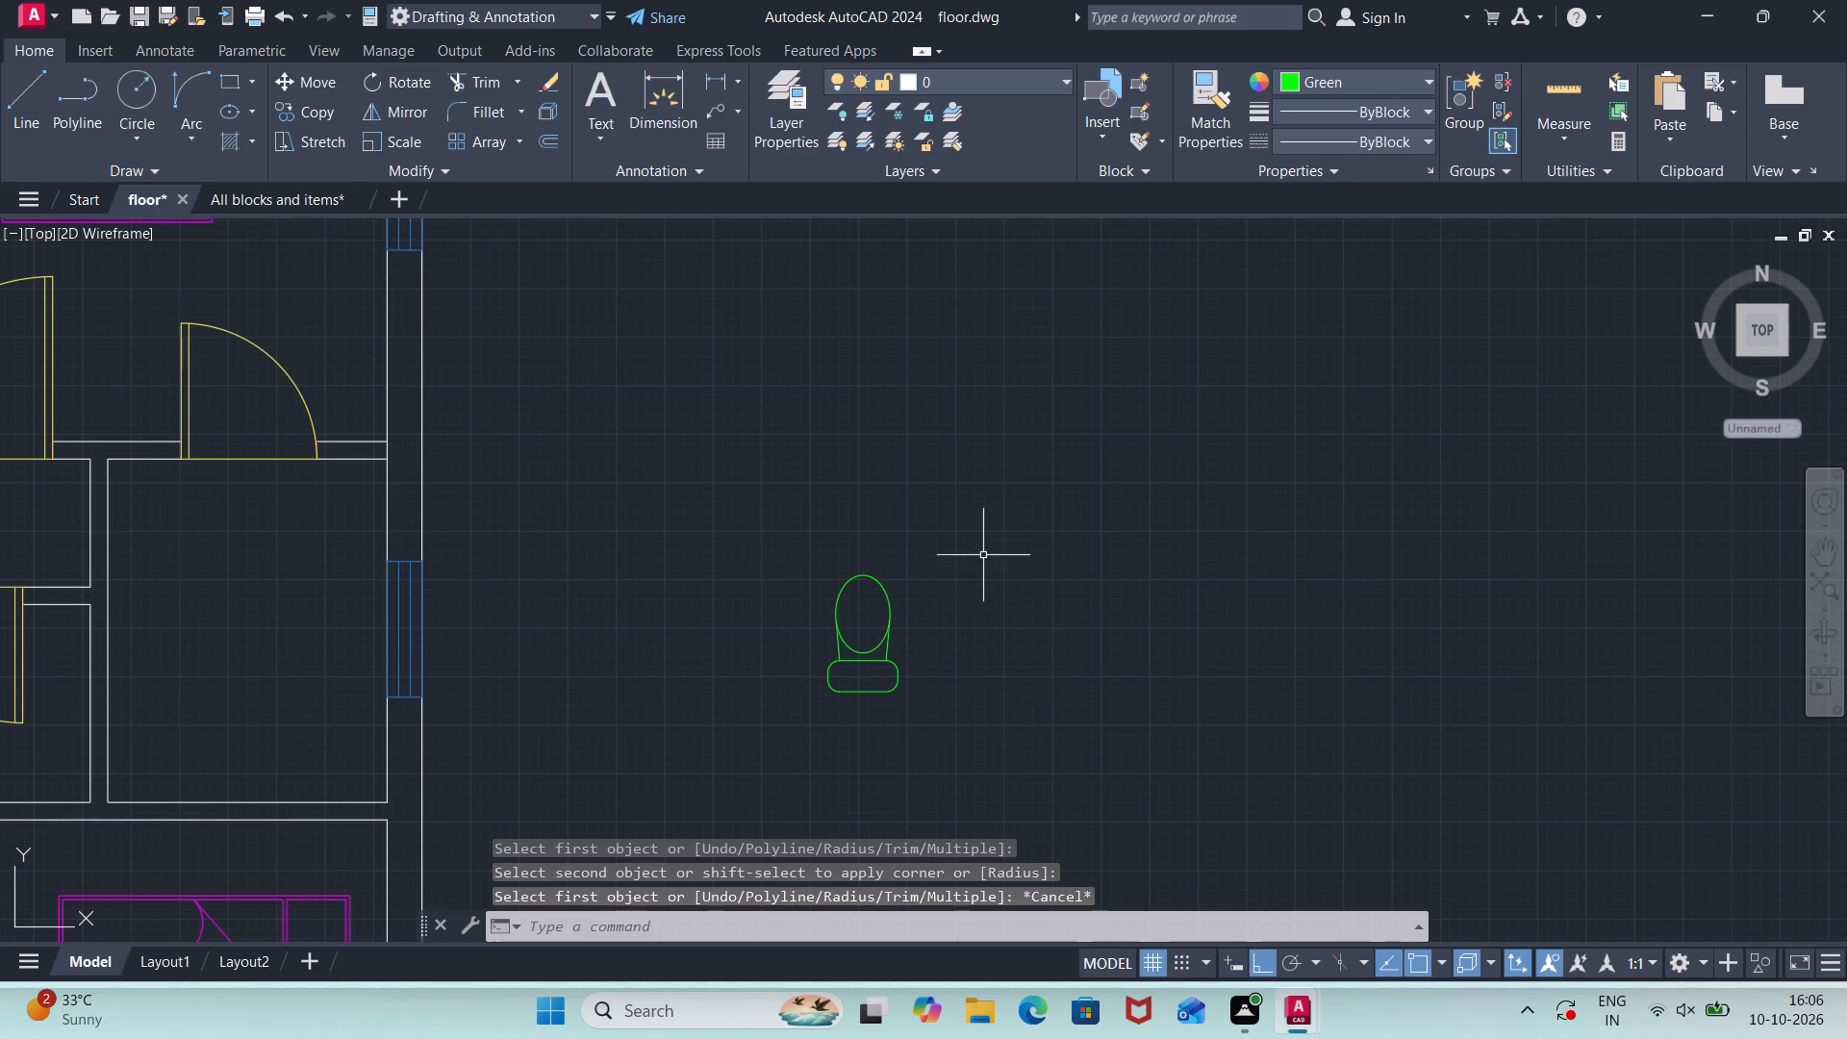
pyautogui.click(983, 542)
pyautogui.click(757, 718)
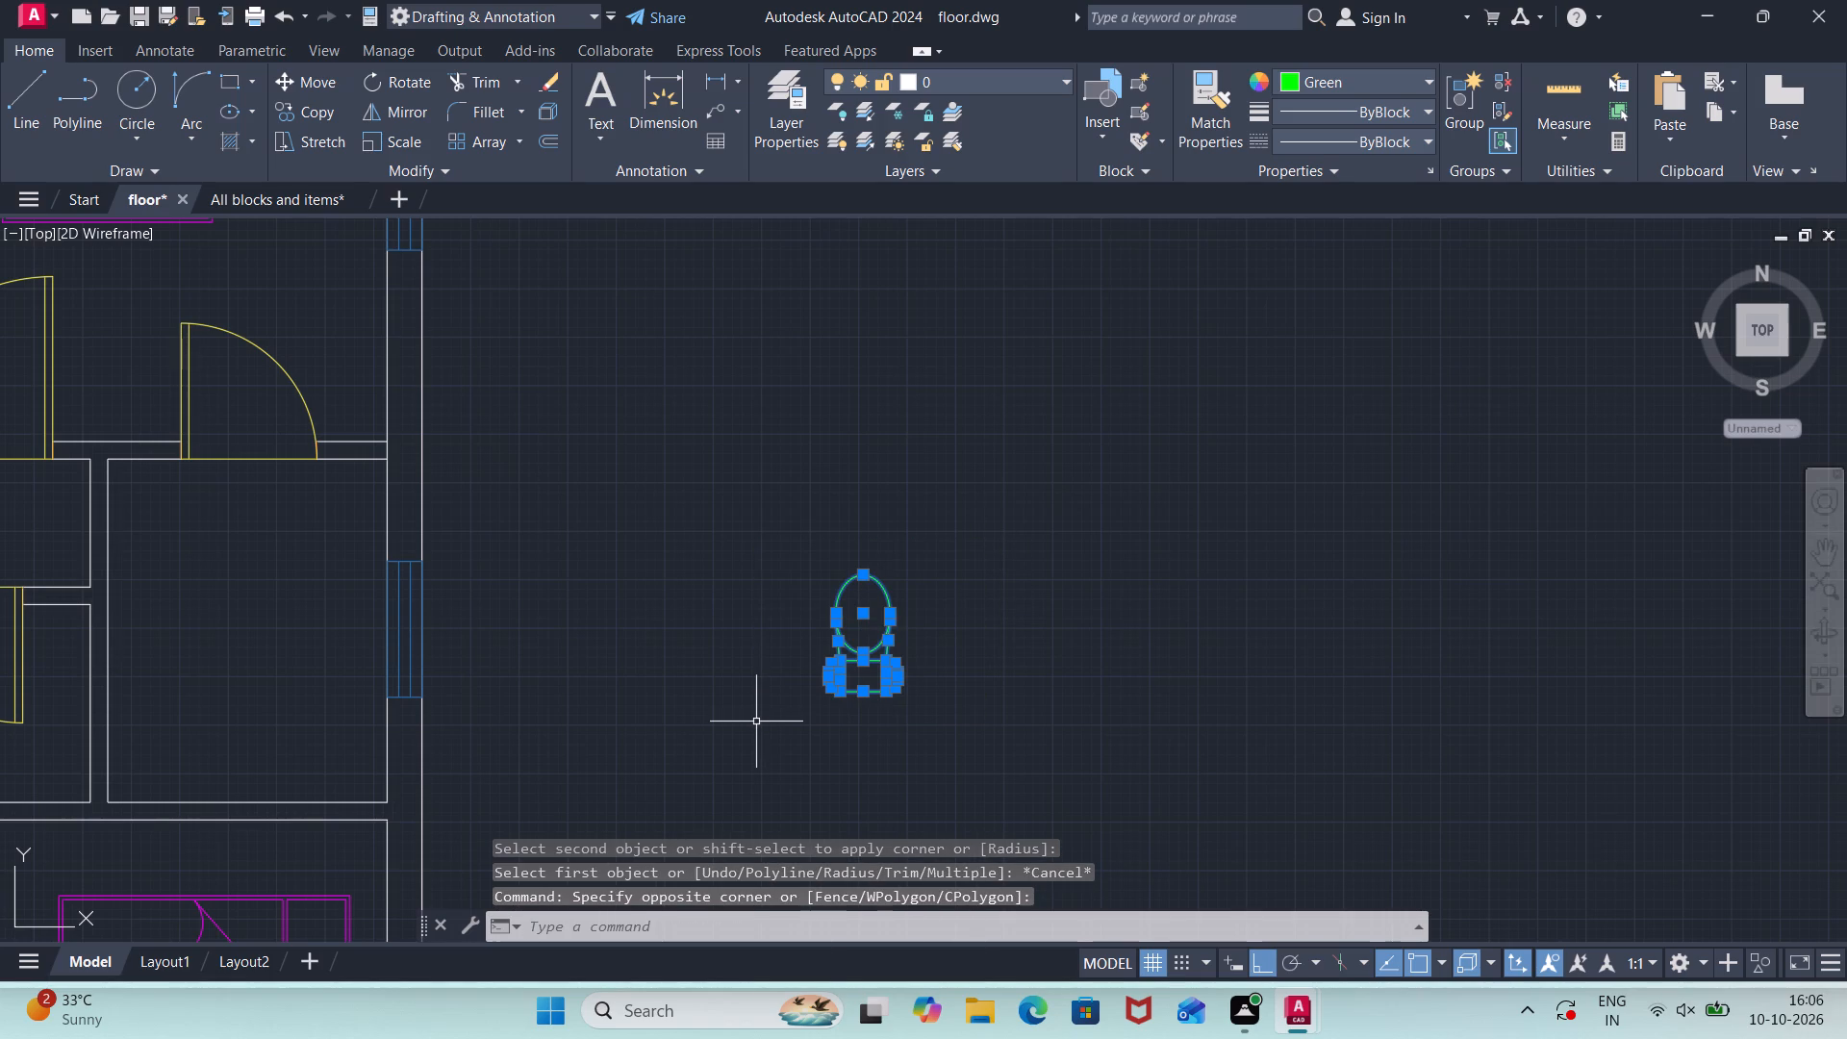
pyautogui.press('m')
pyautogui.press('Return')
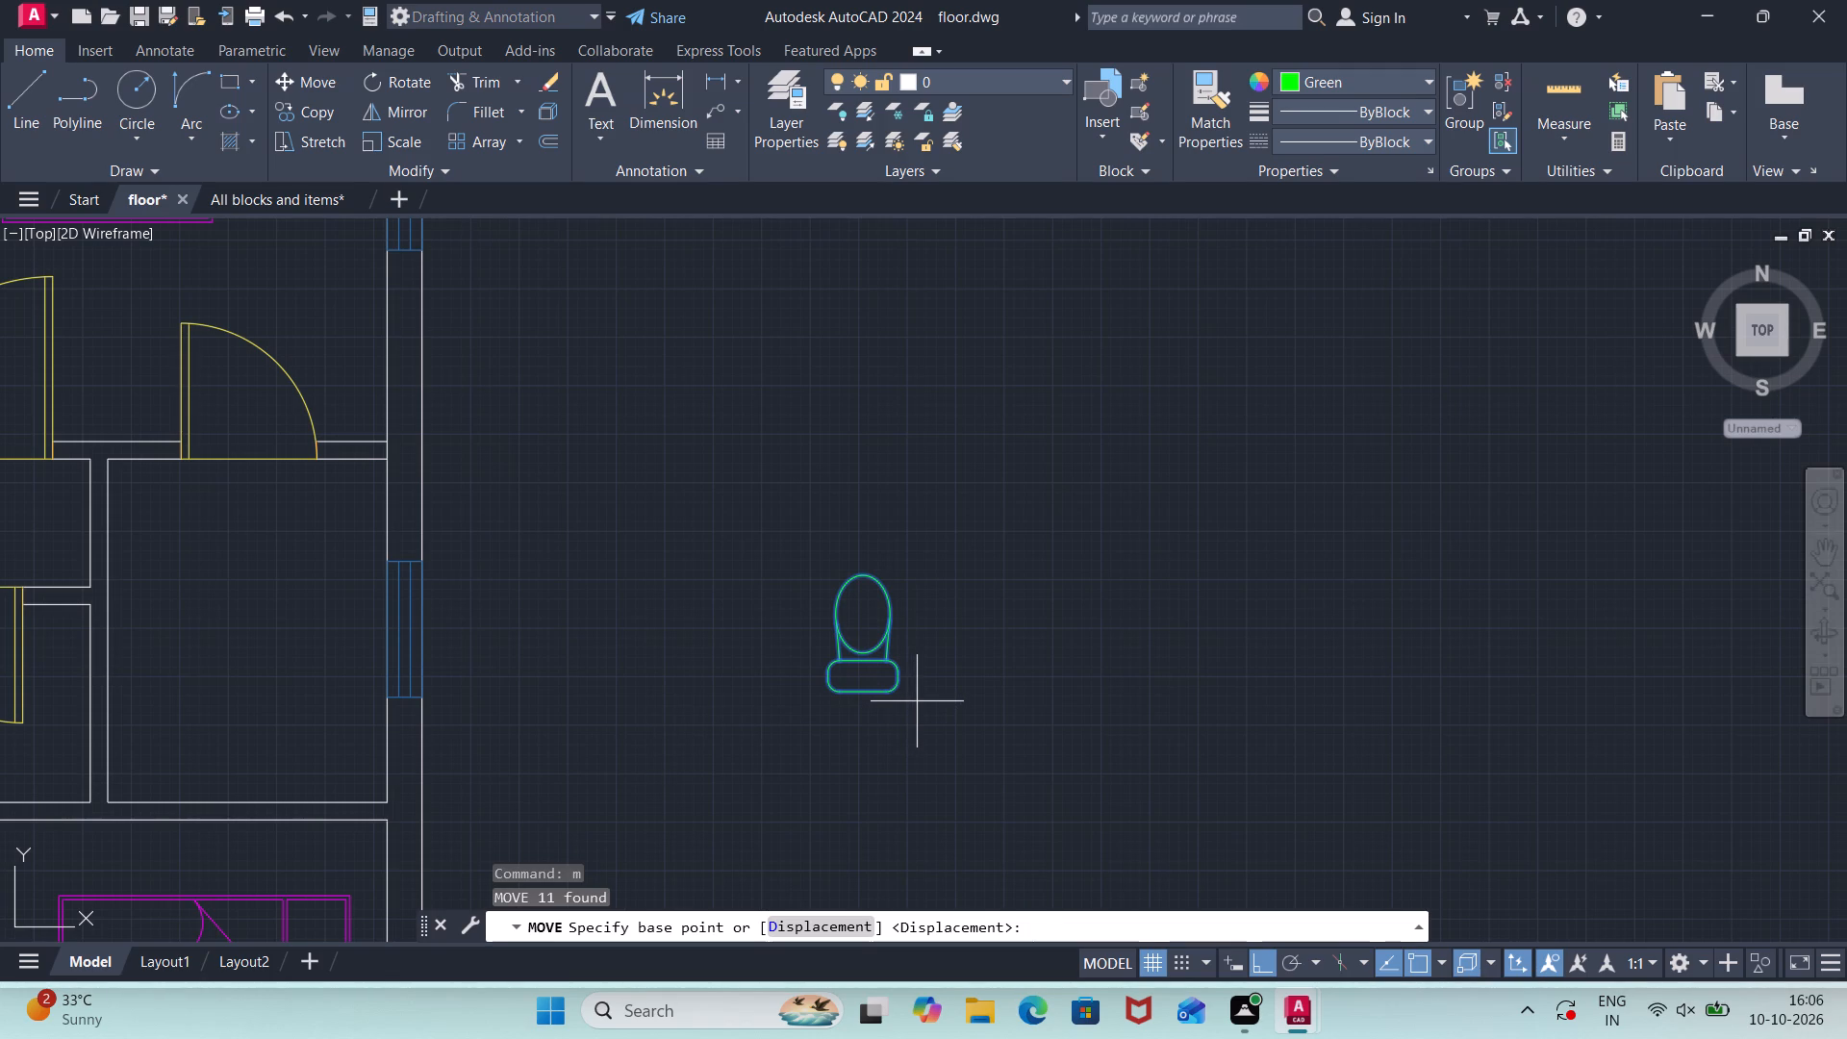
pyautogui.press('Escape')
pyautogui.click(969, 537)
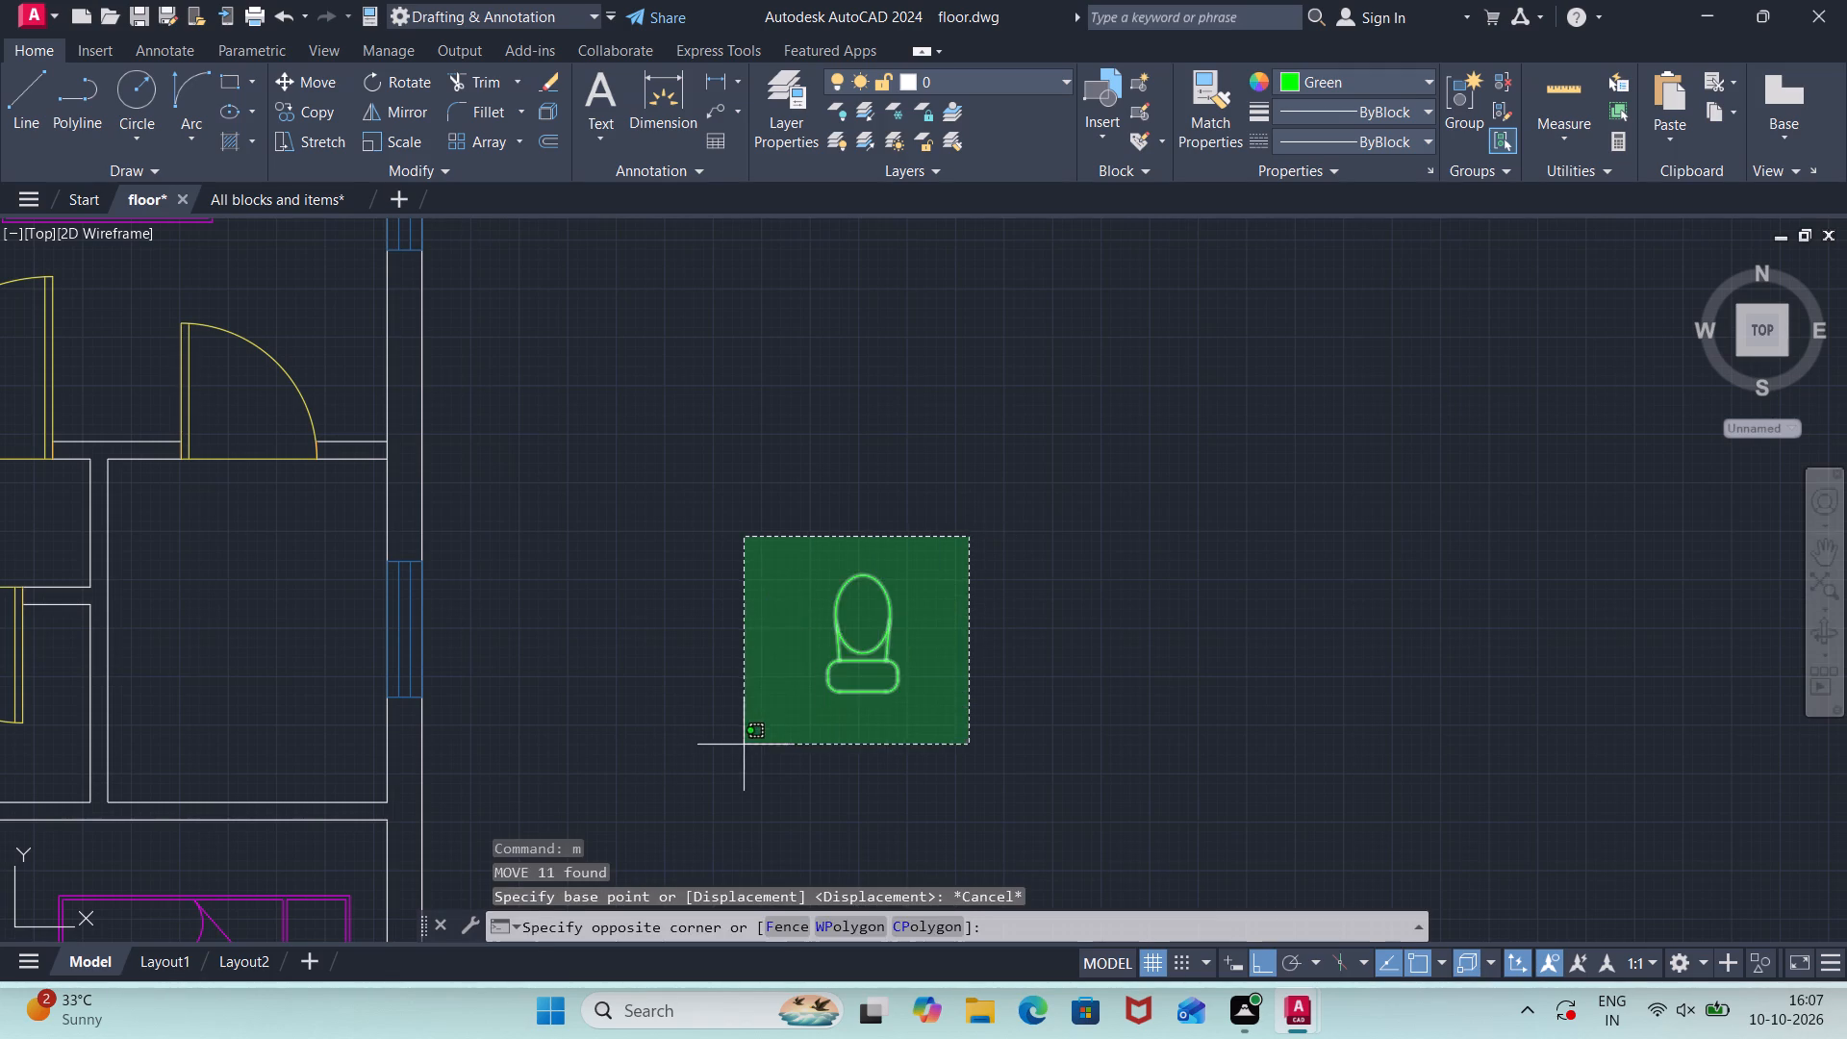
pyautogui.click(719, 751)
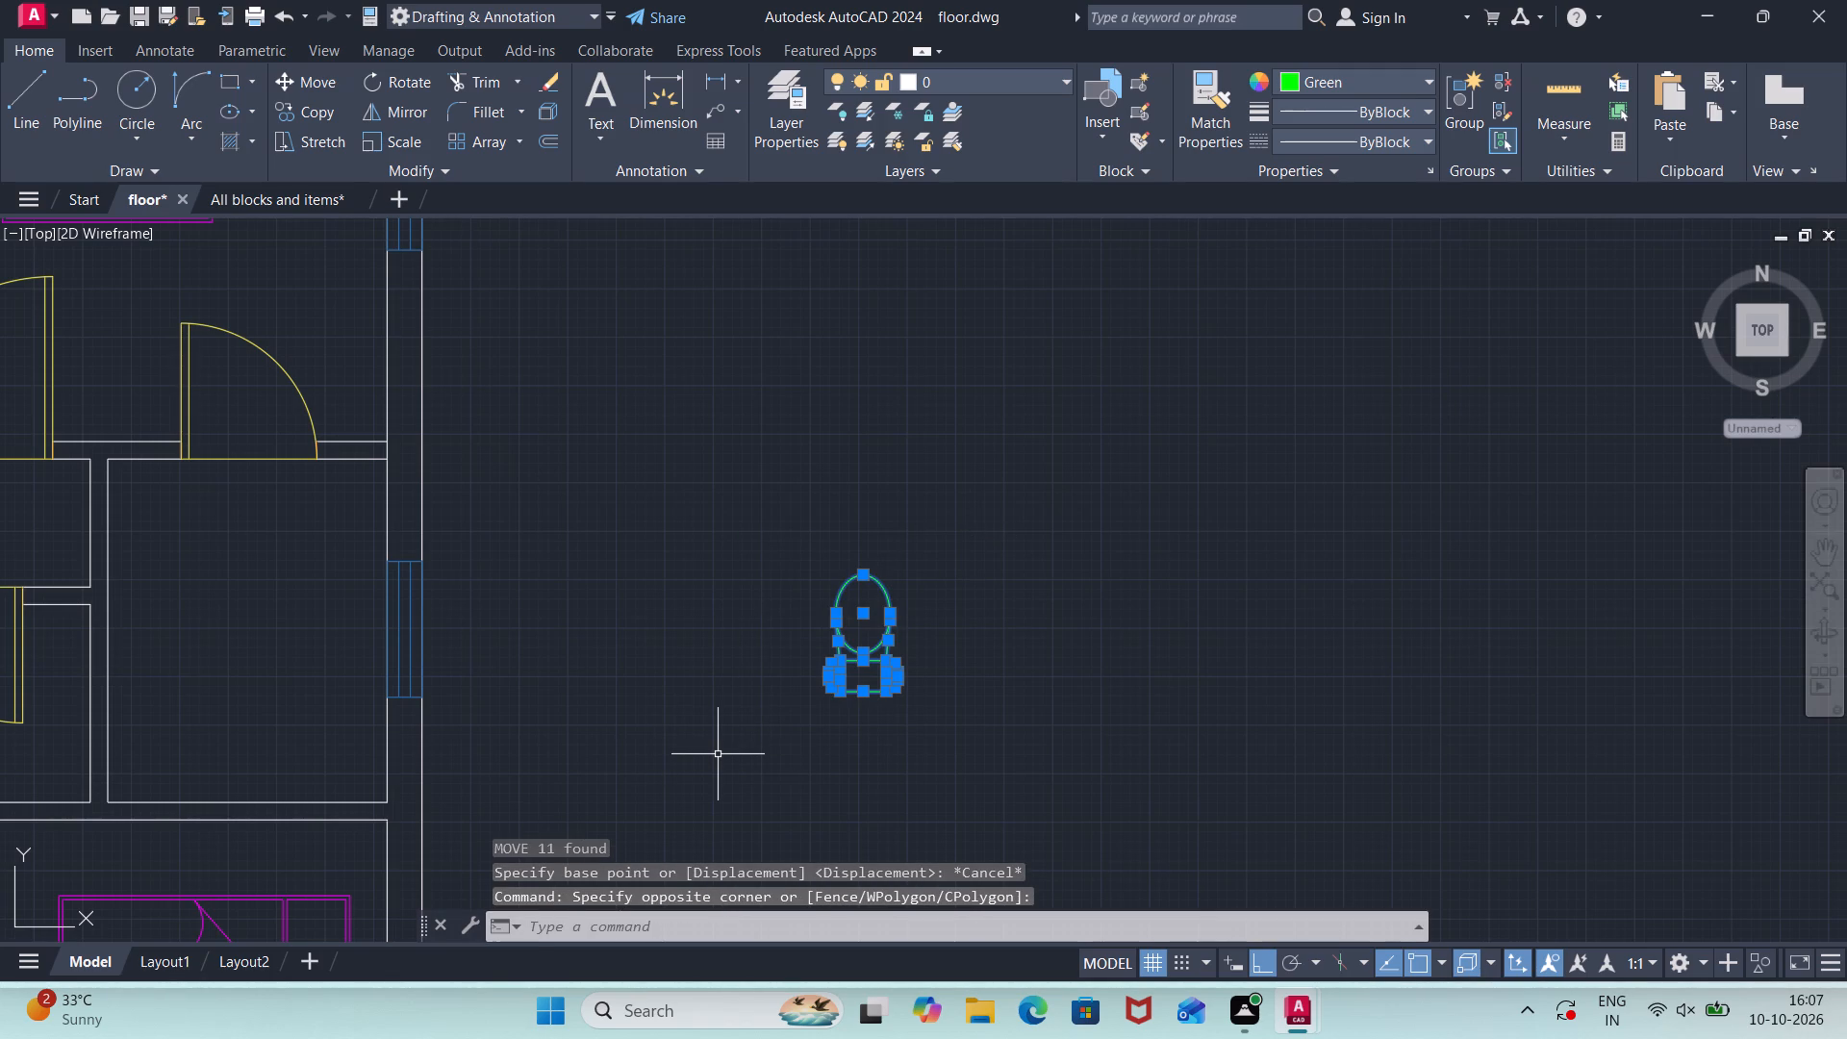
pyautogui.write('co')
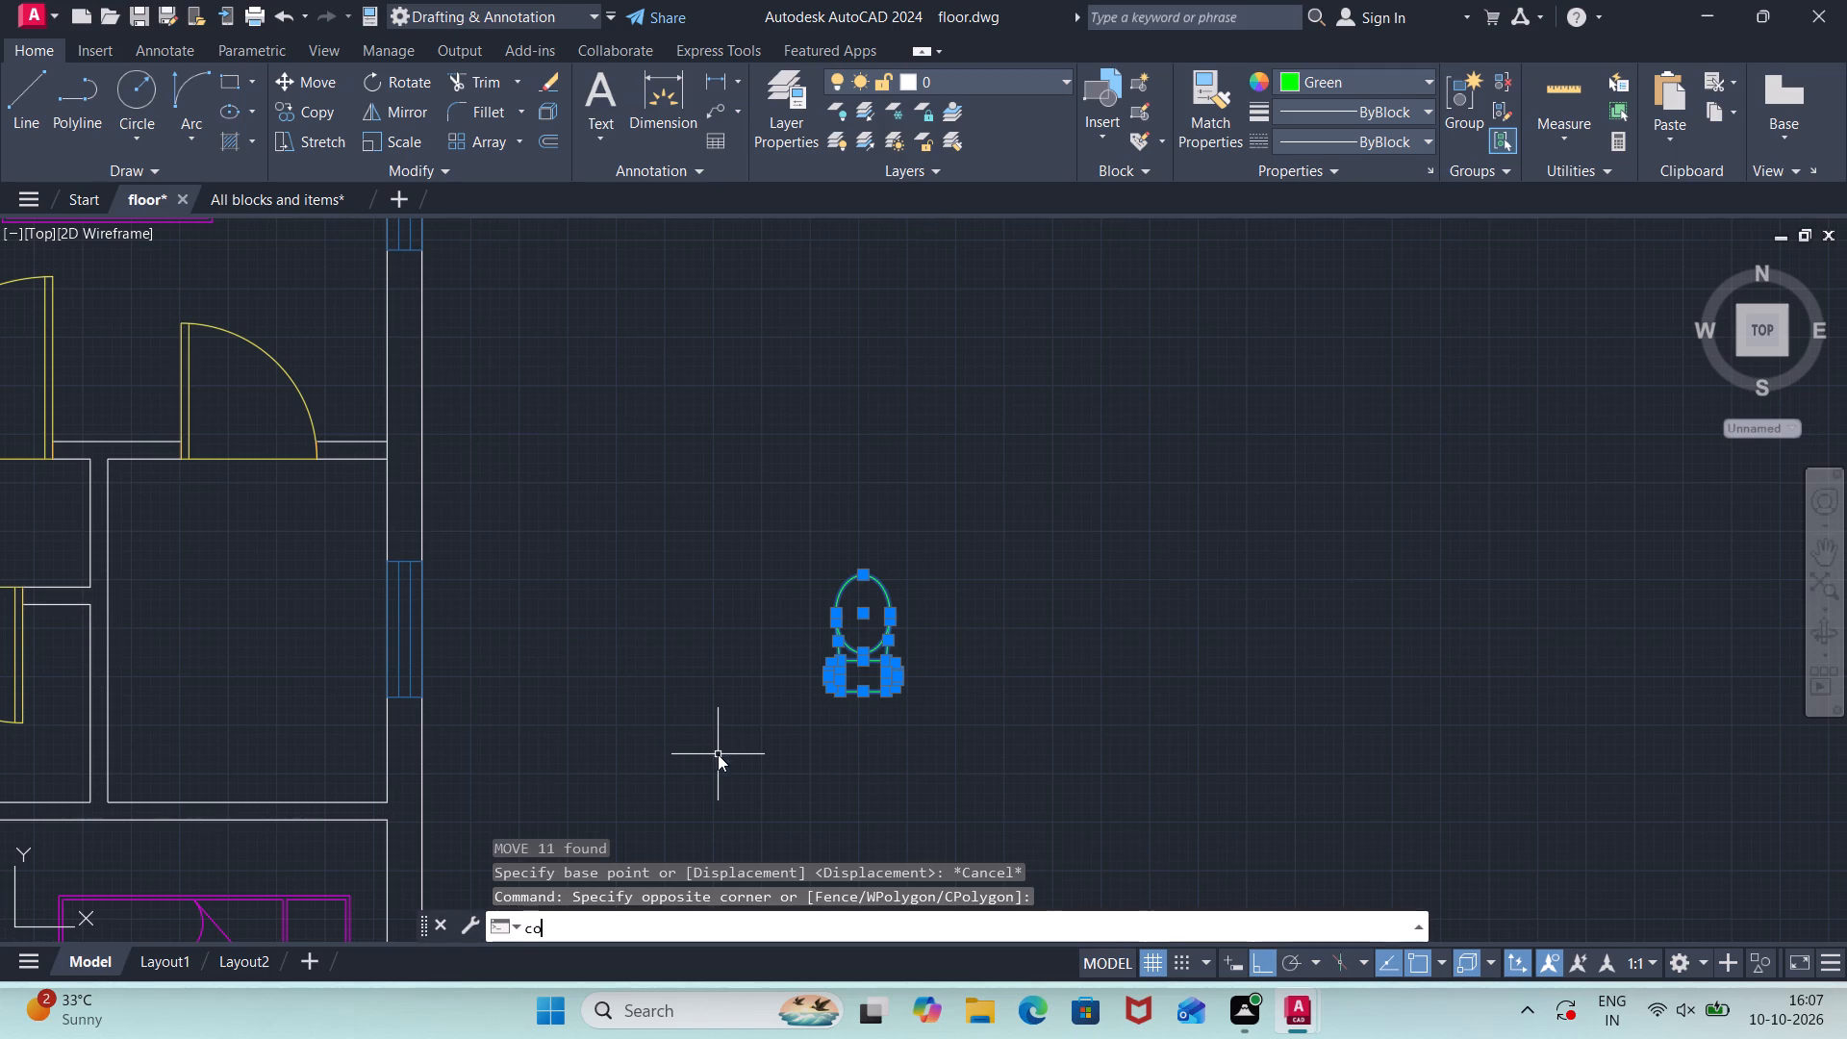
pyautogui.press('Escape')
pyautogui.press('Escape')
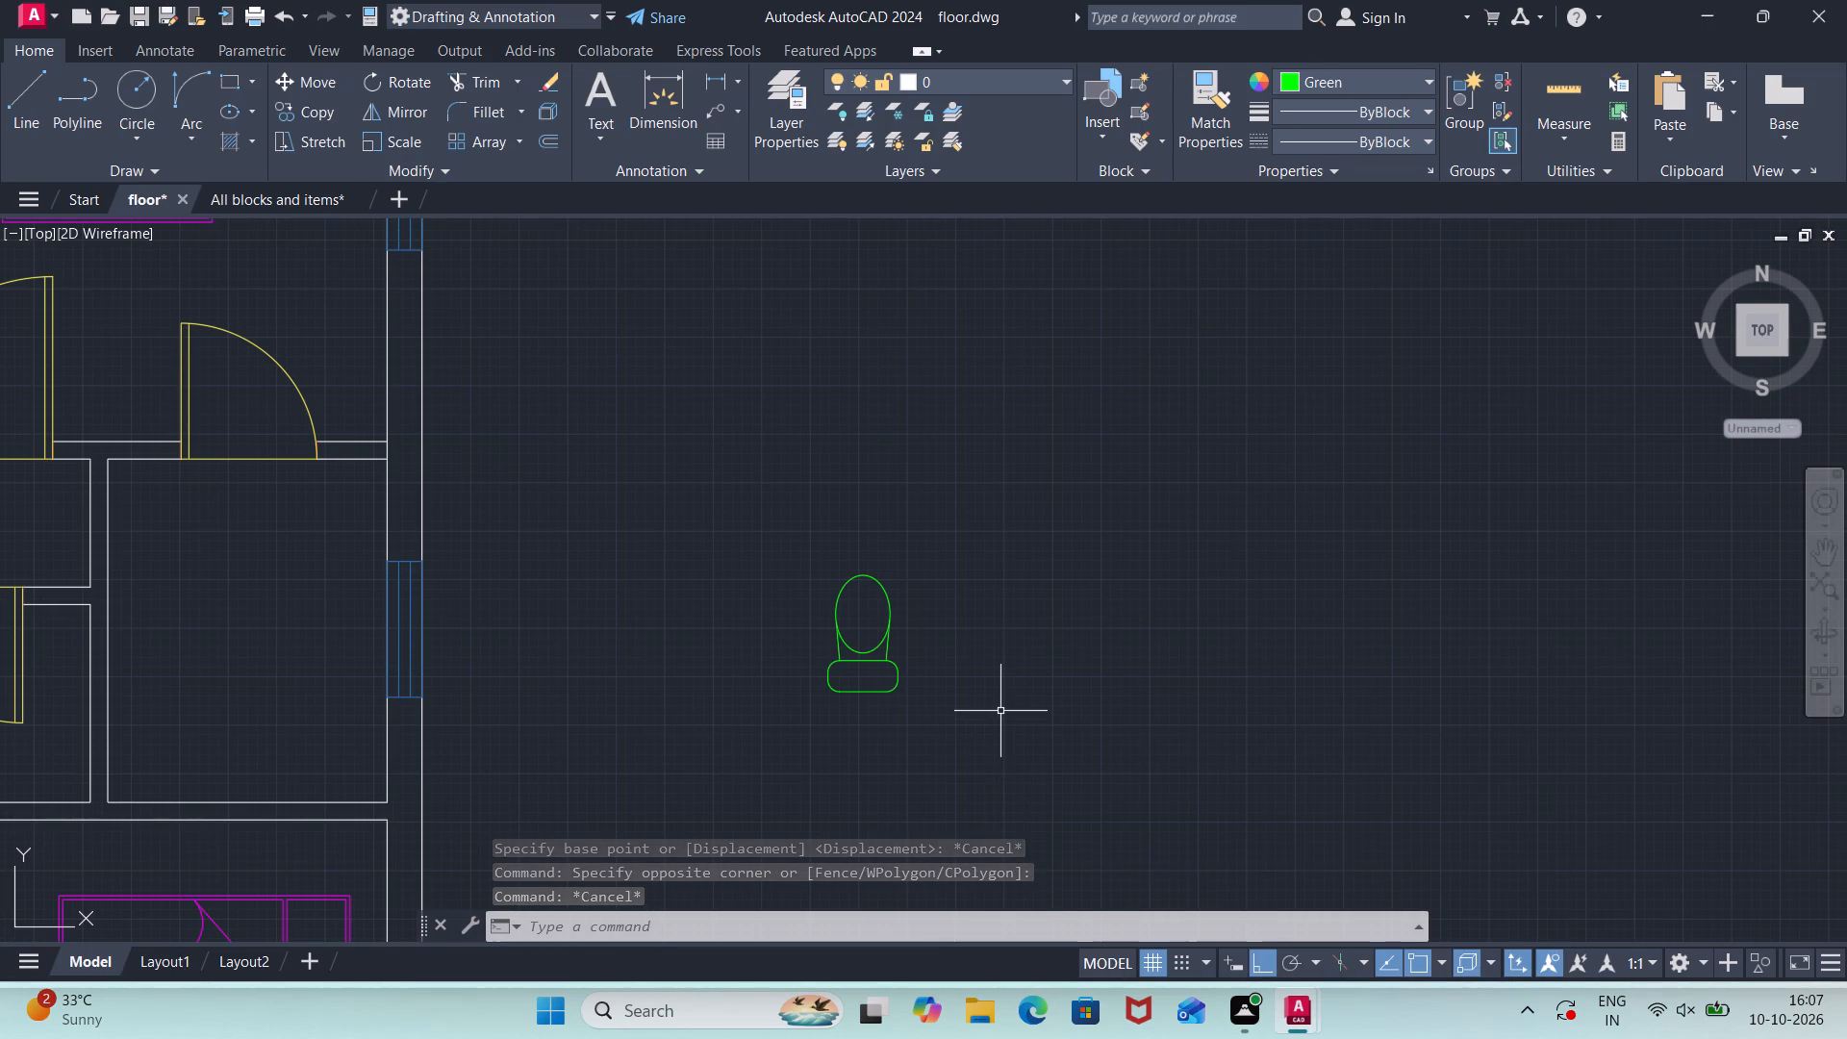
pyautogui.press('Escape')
# Draw an 18" wide by 8" high rectangle from lines just east of the green toilet, level with its tank.
pyautogui.scroll(2, 964, 689)
pyautogui.press('l')
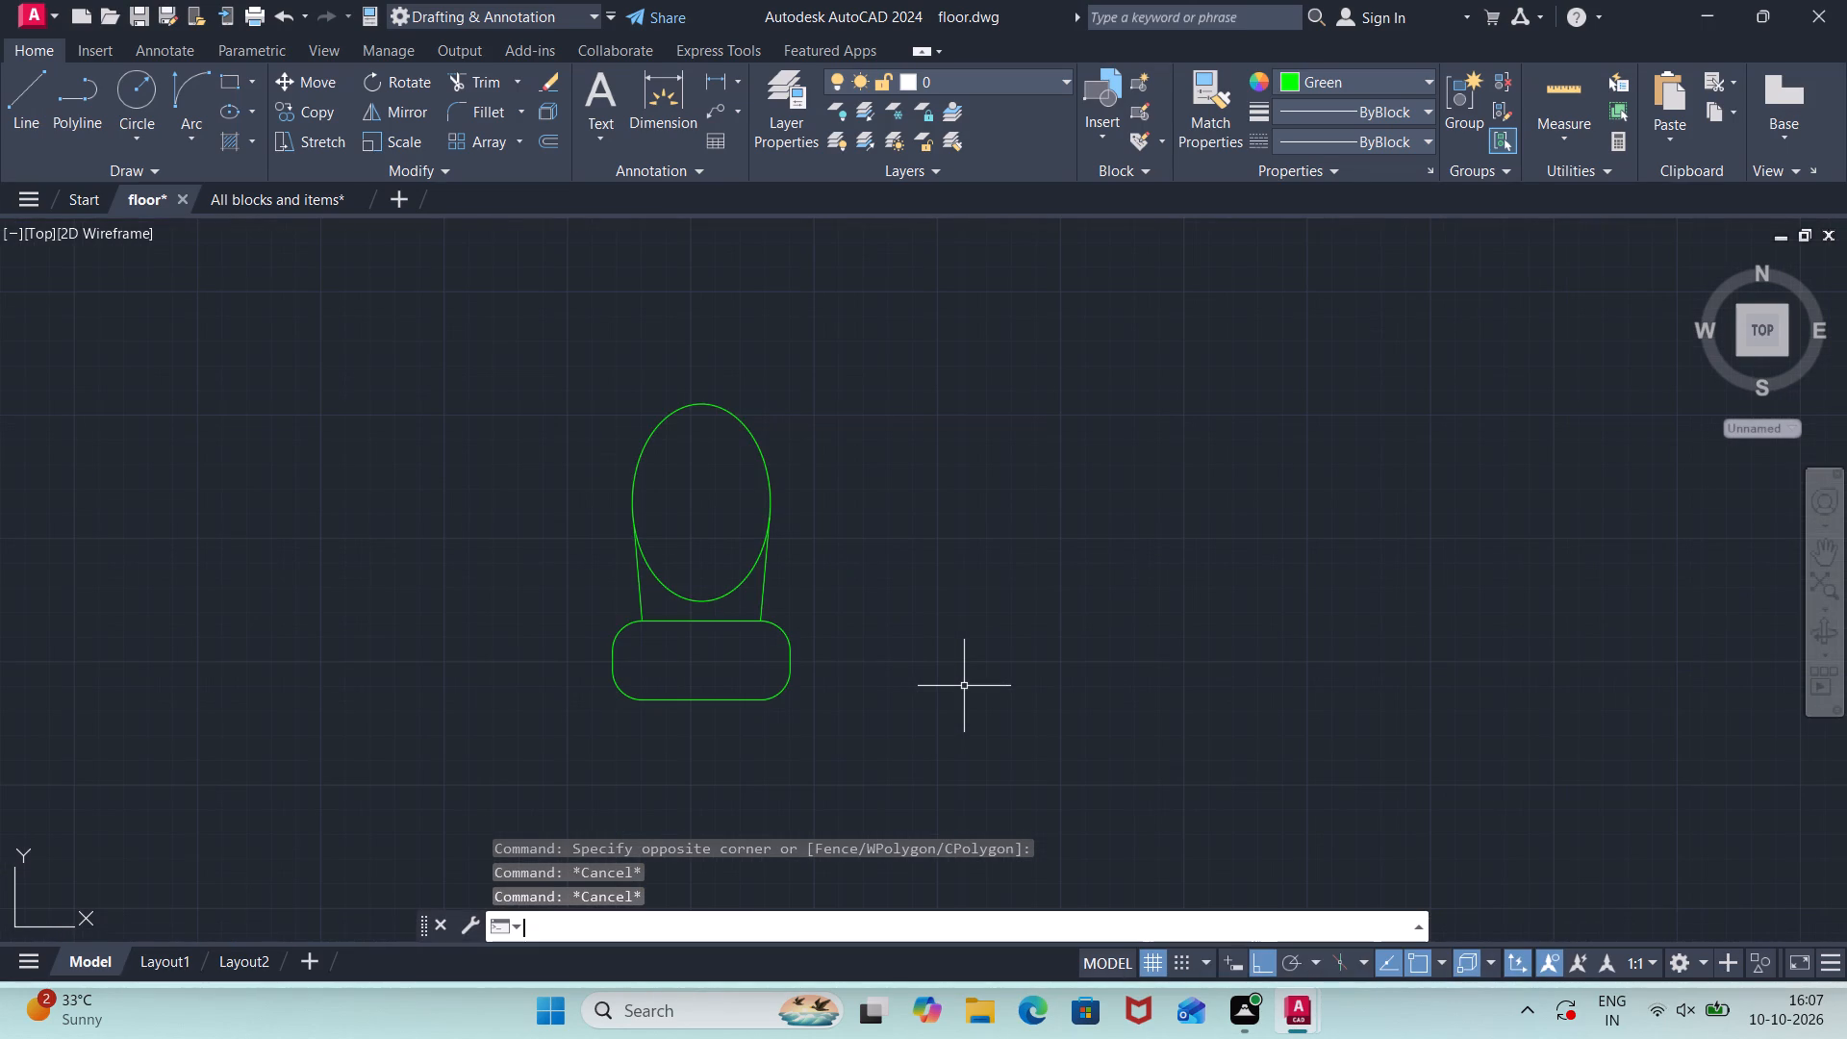
pyautogui.press('Return')
pyautogui.click(901, 700)
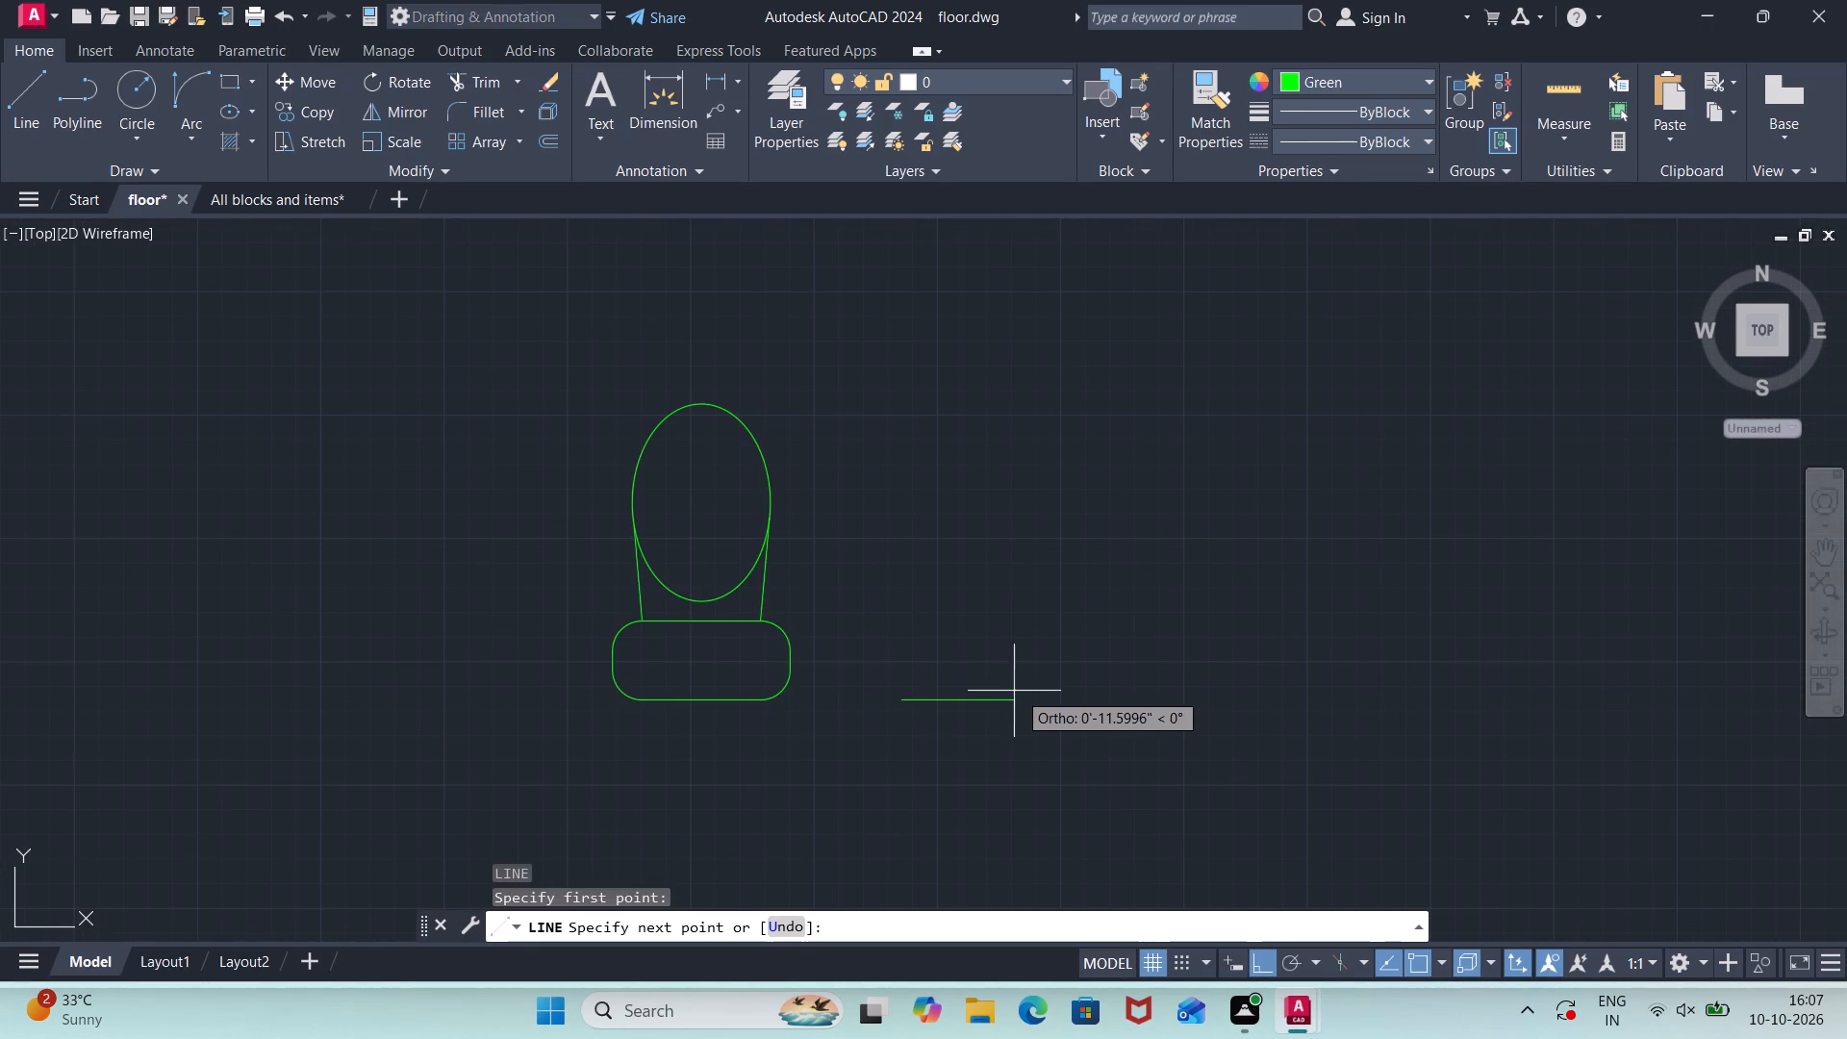
pyautogui.write('8"')
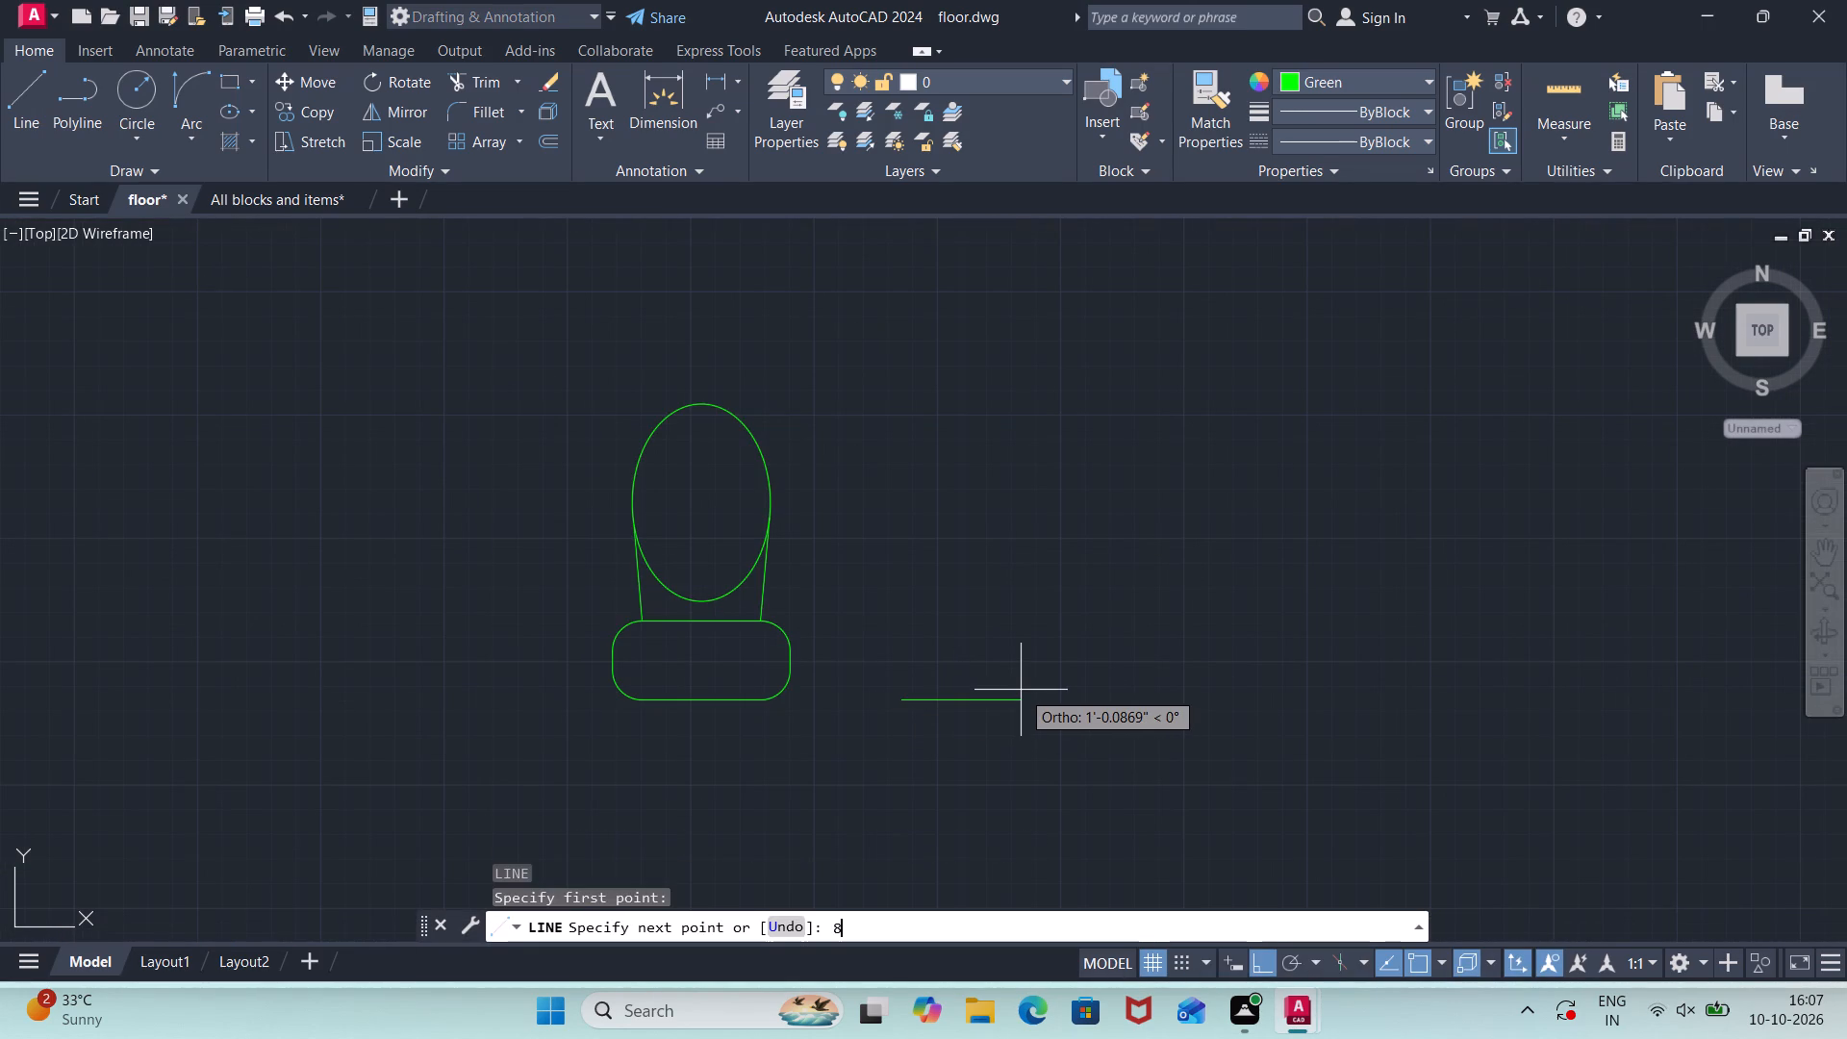
pyautogui.press('BackSpace')
pyautogui.press('BackSpace')
pyautogui.write('18"')
pyautogui.press('Return')
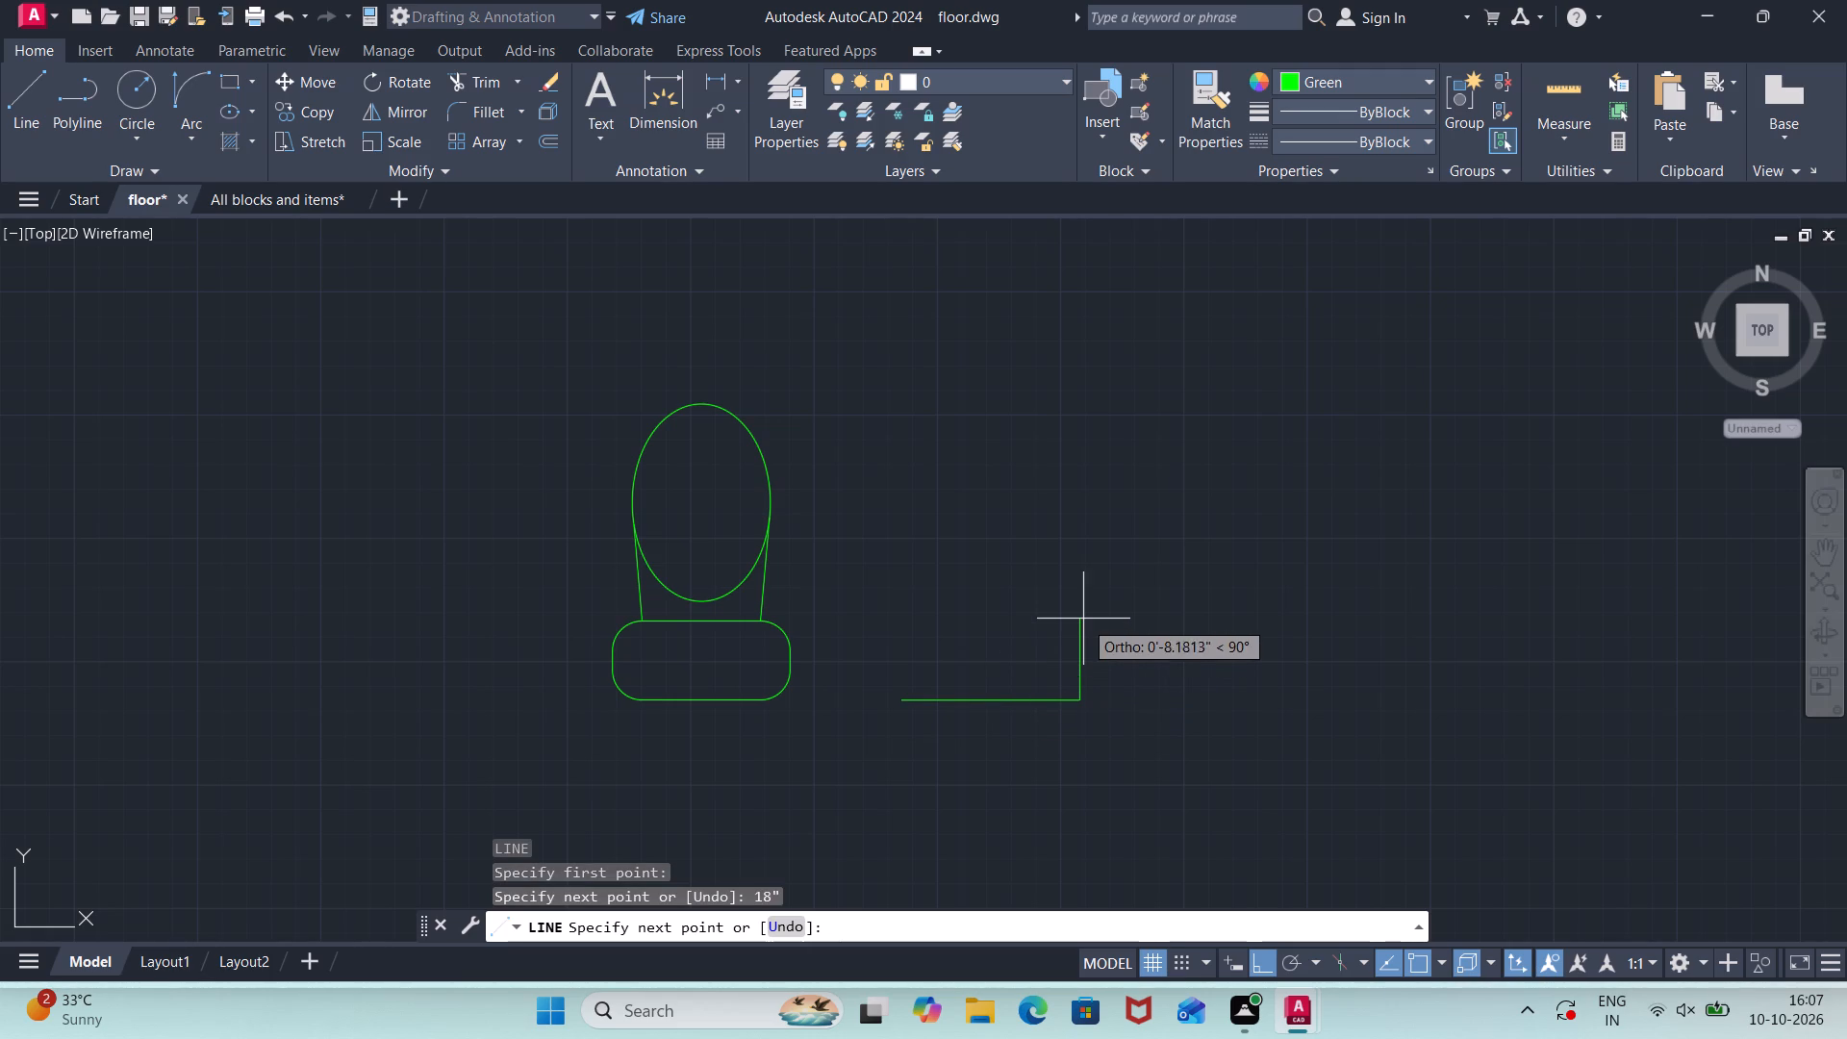
pyautogui.write('8"')
pyautogui.press('Return')
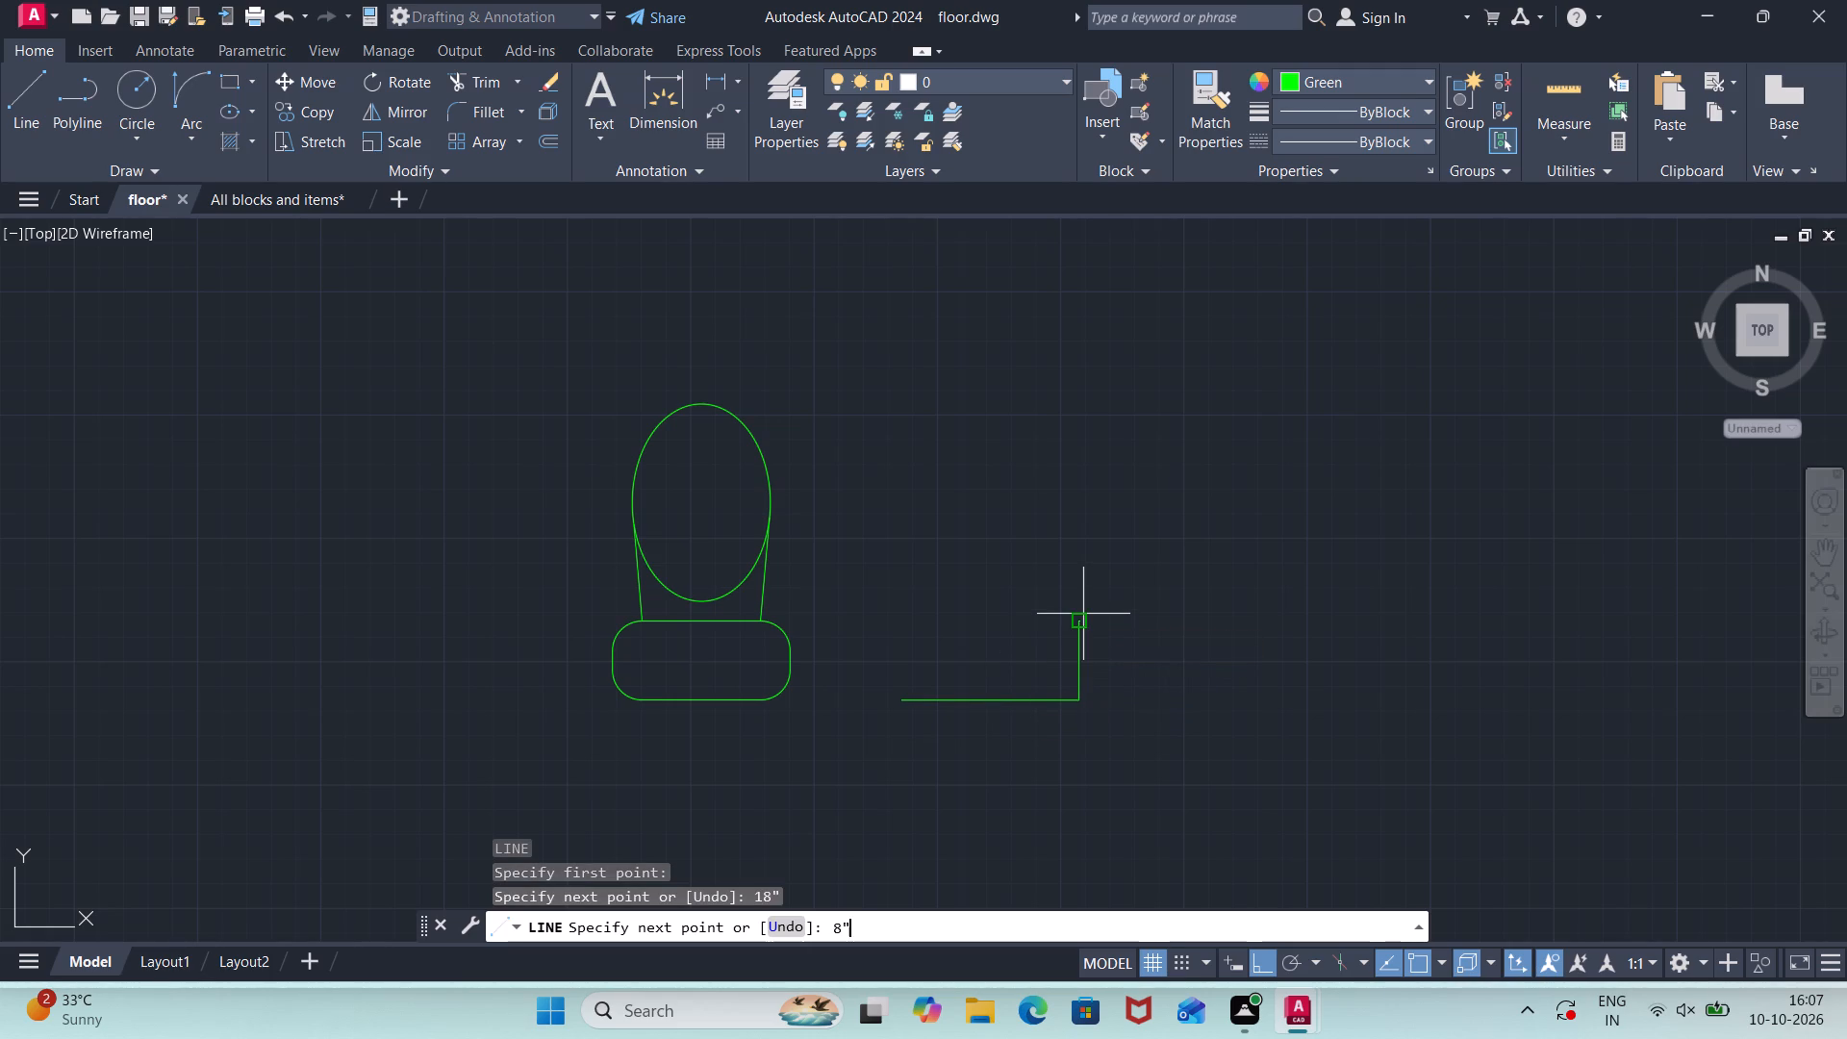
pyautogui.write('18"')
pyautogui.press('Return')
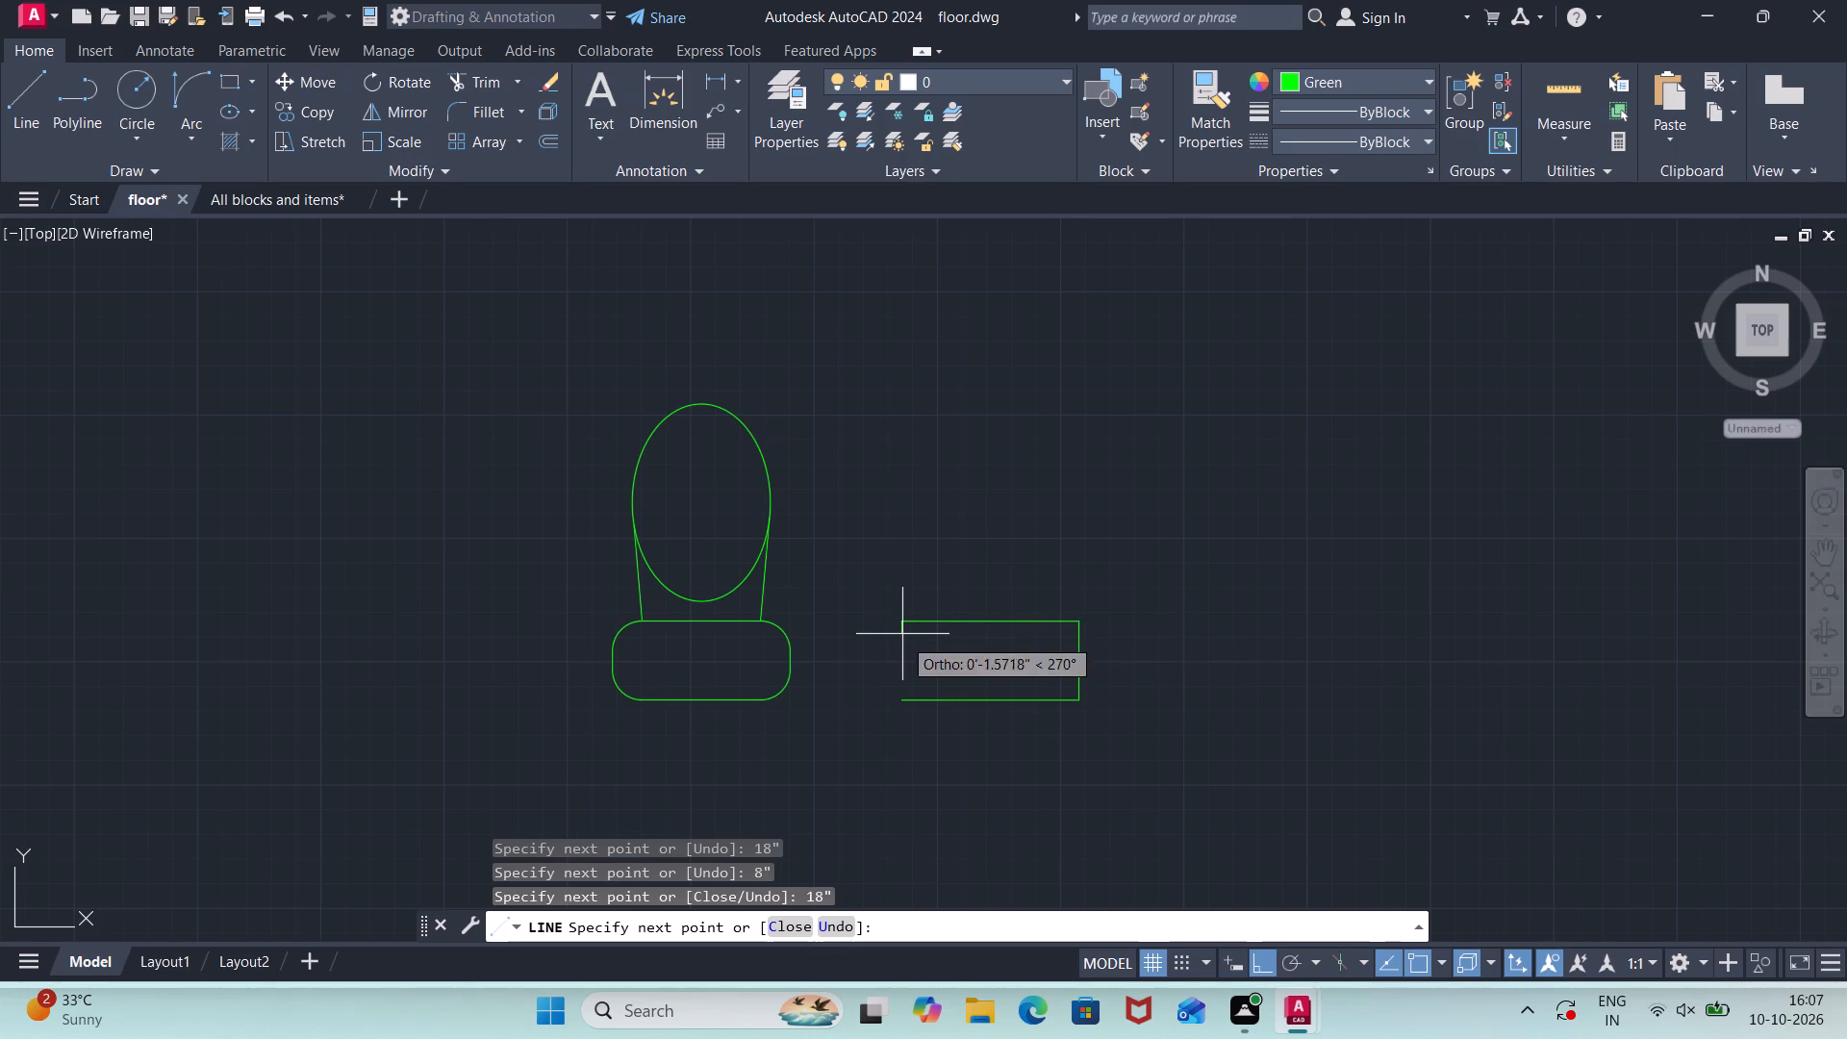
pyautogui.click(902, 699)
pyautogui.press('Escape')
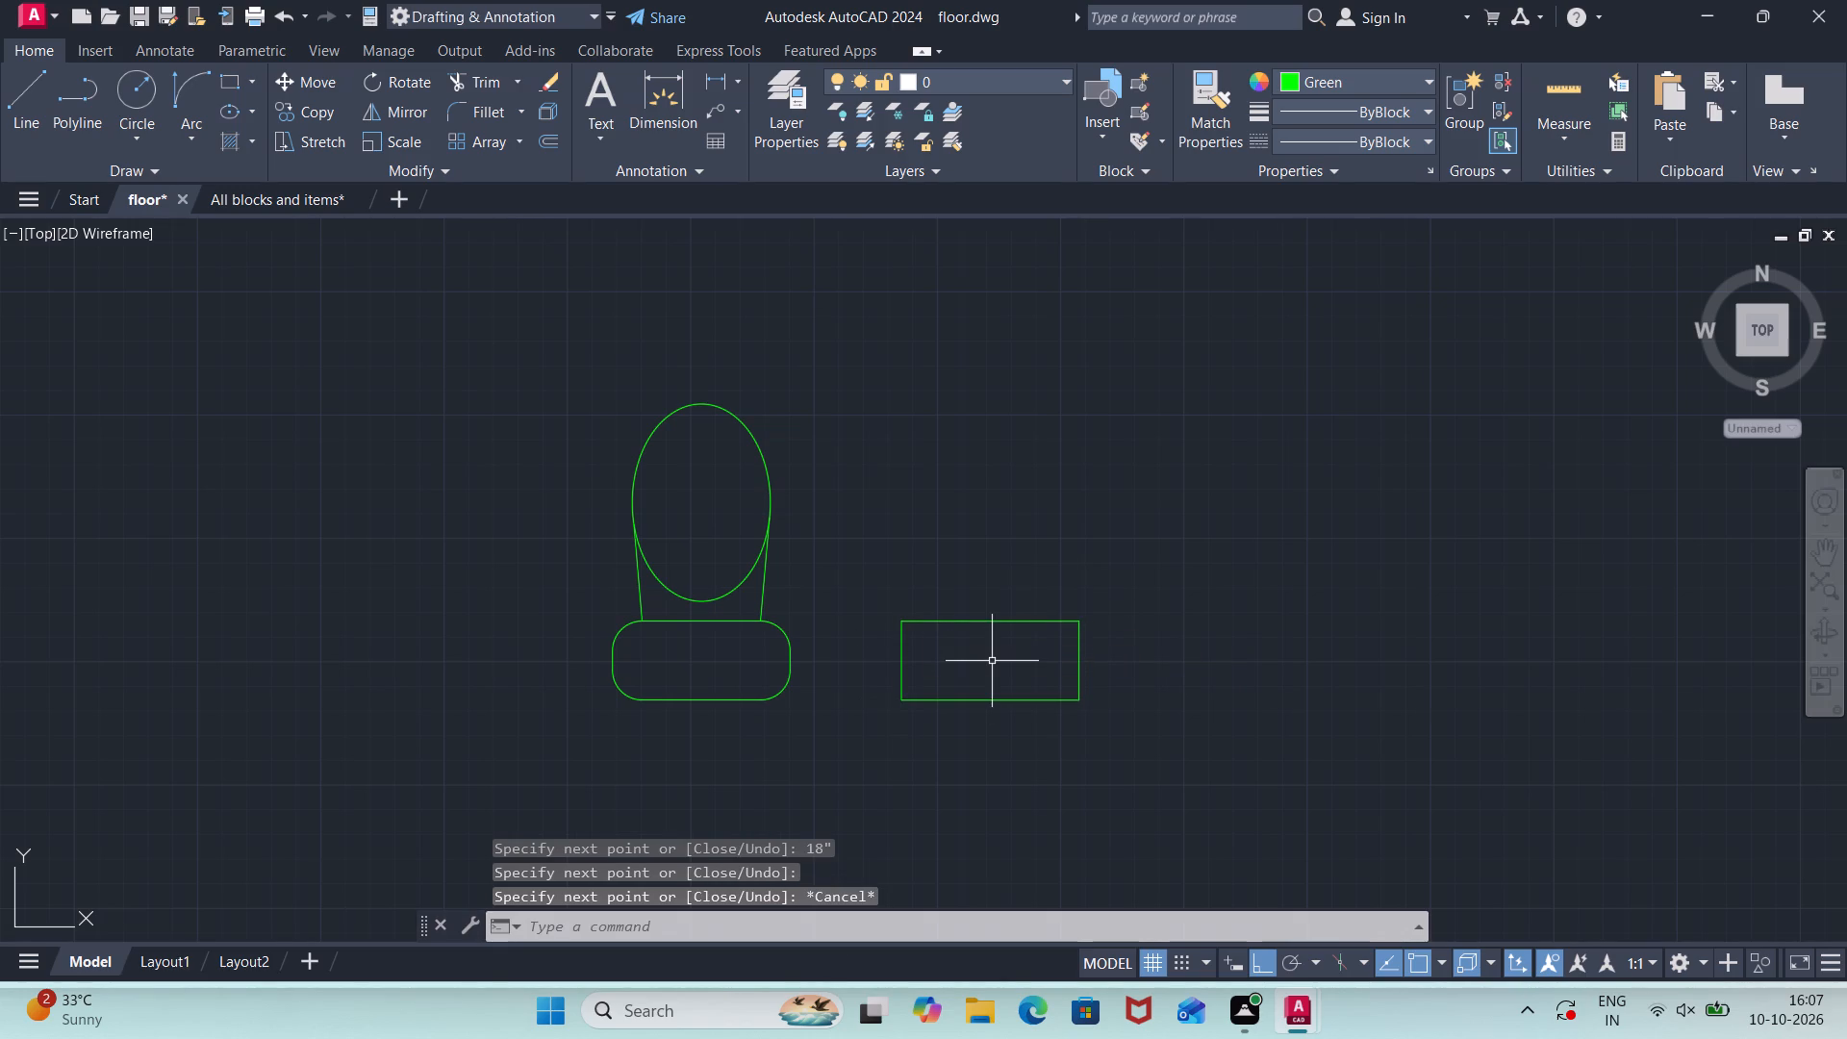
# Draw an ellipse from the new rectangle's south side midpoint, with a 20" axis running south and a 7" half-width.
pyautogui.write('el')
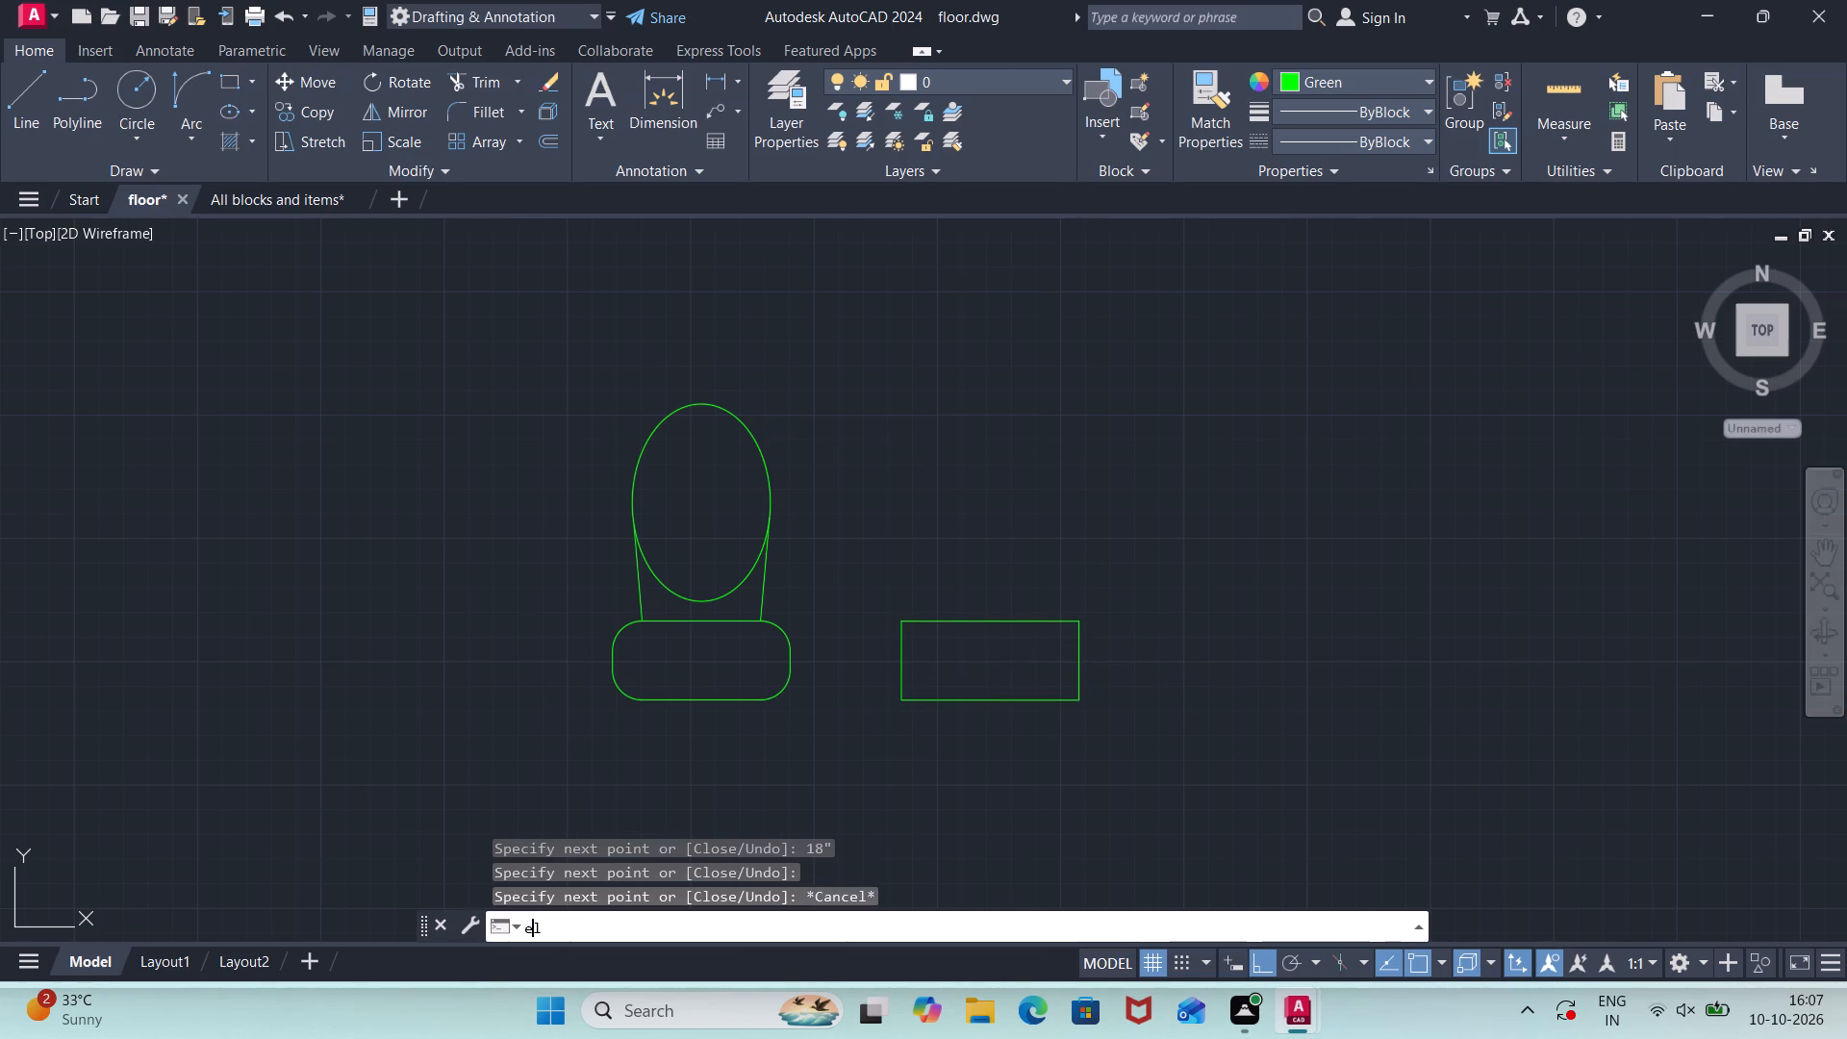
pyautogui.press('Return')
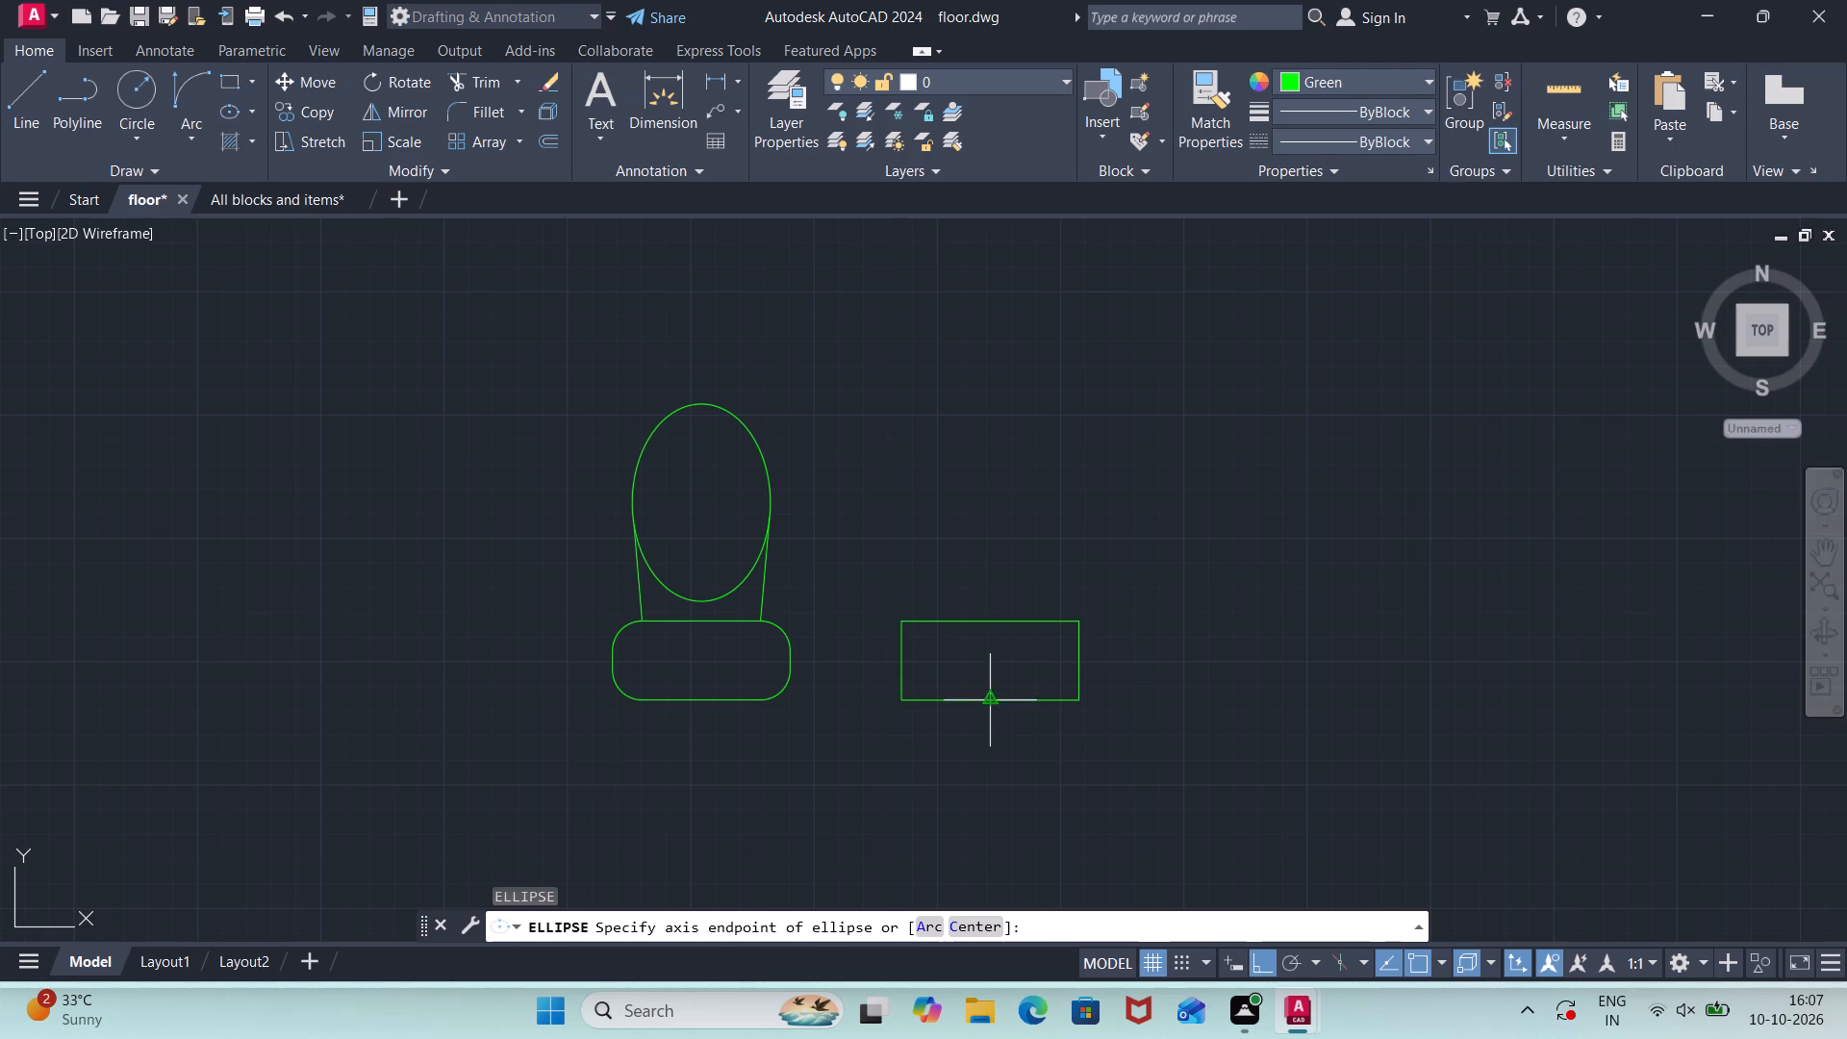
pyautogui.click(991, 705)
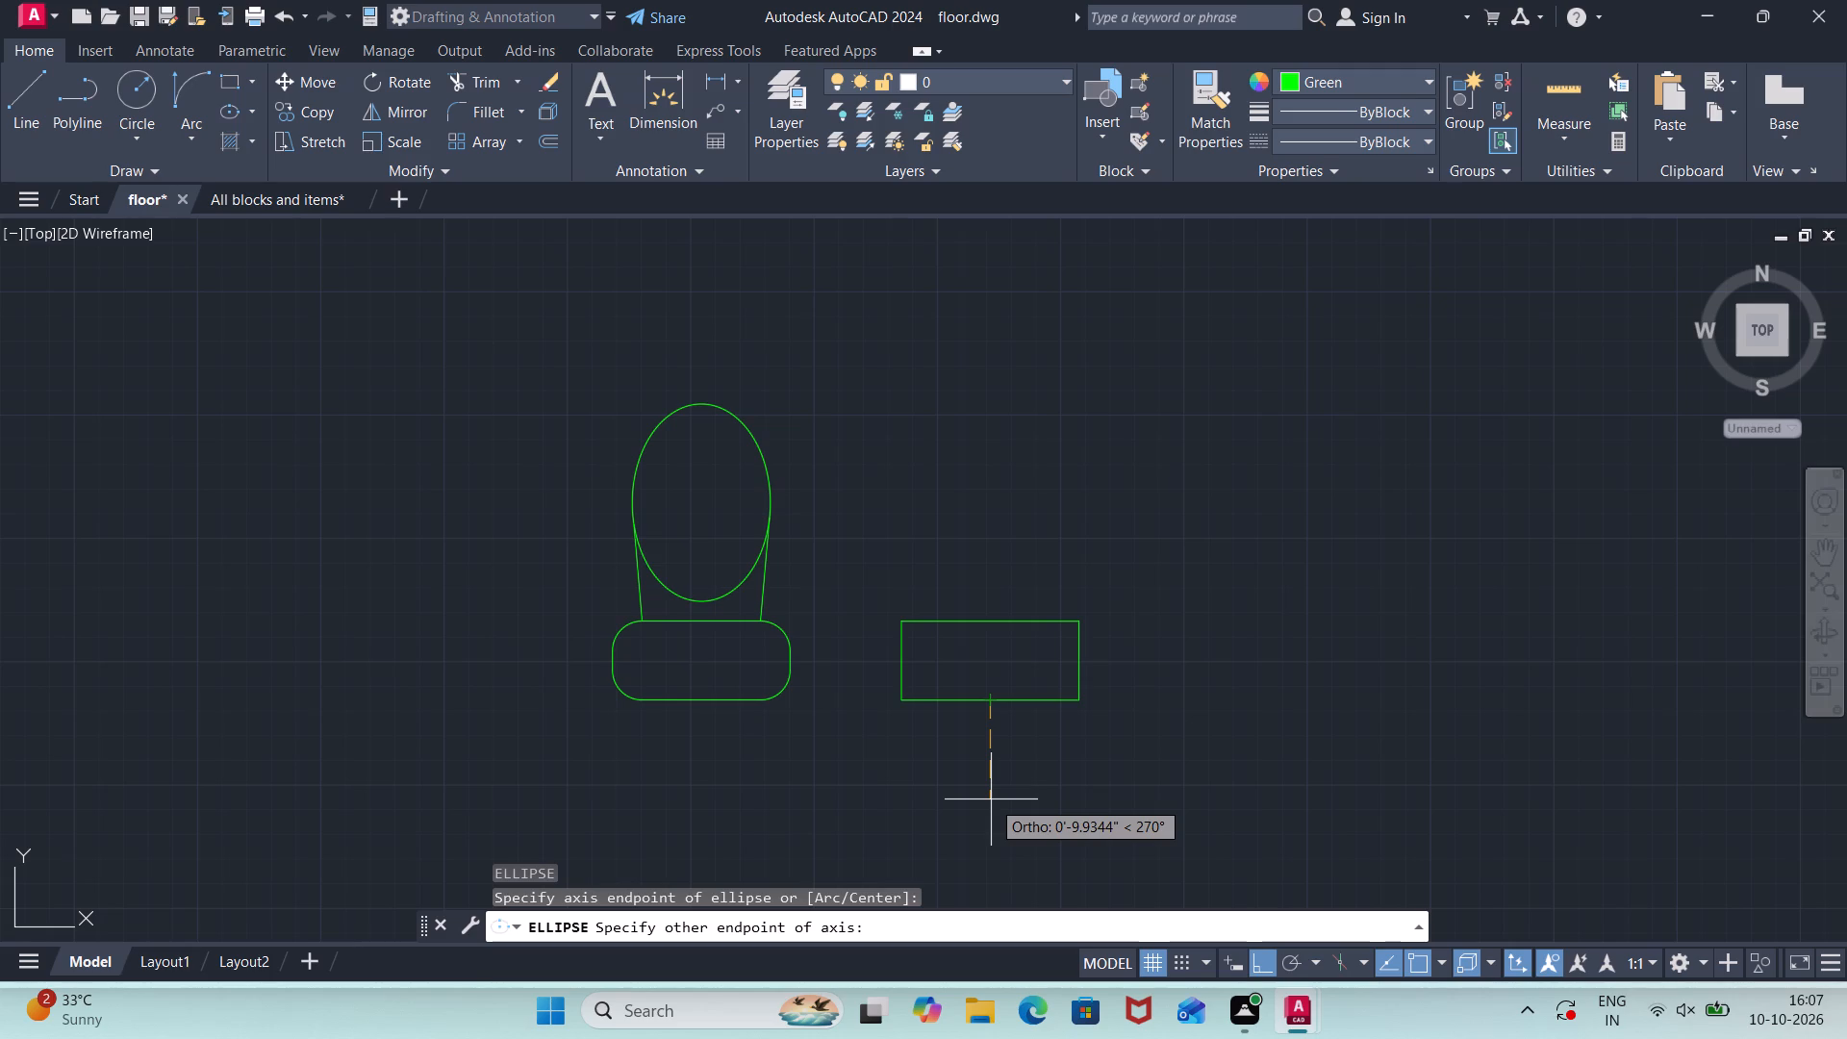
pyautogui.write('20')
pyautogui.hotkey('shift', '"')
pyautogui.press('Return')
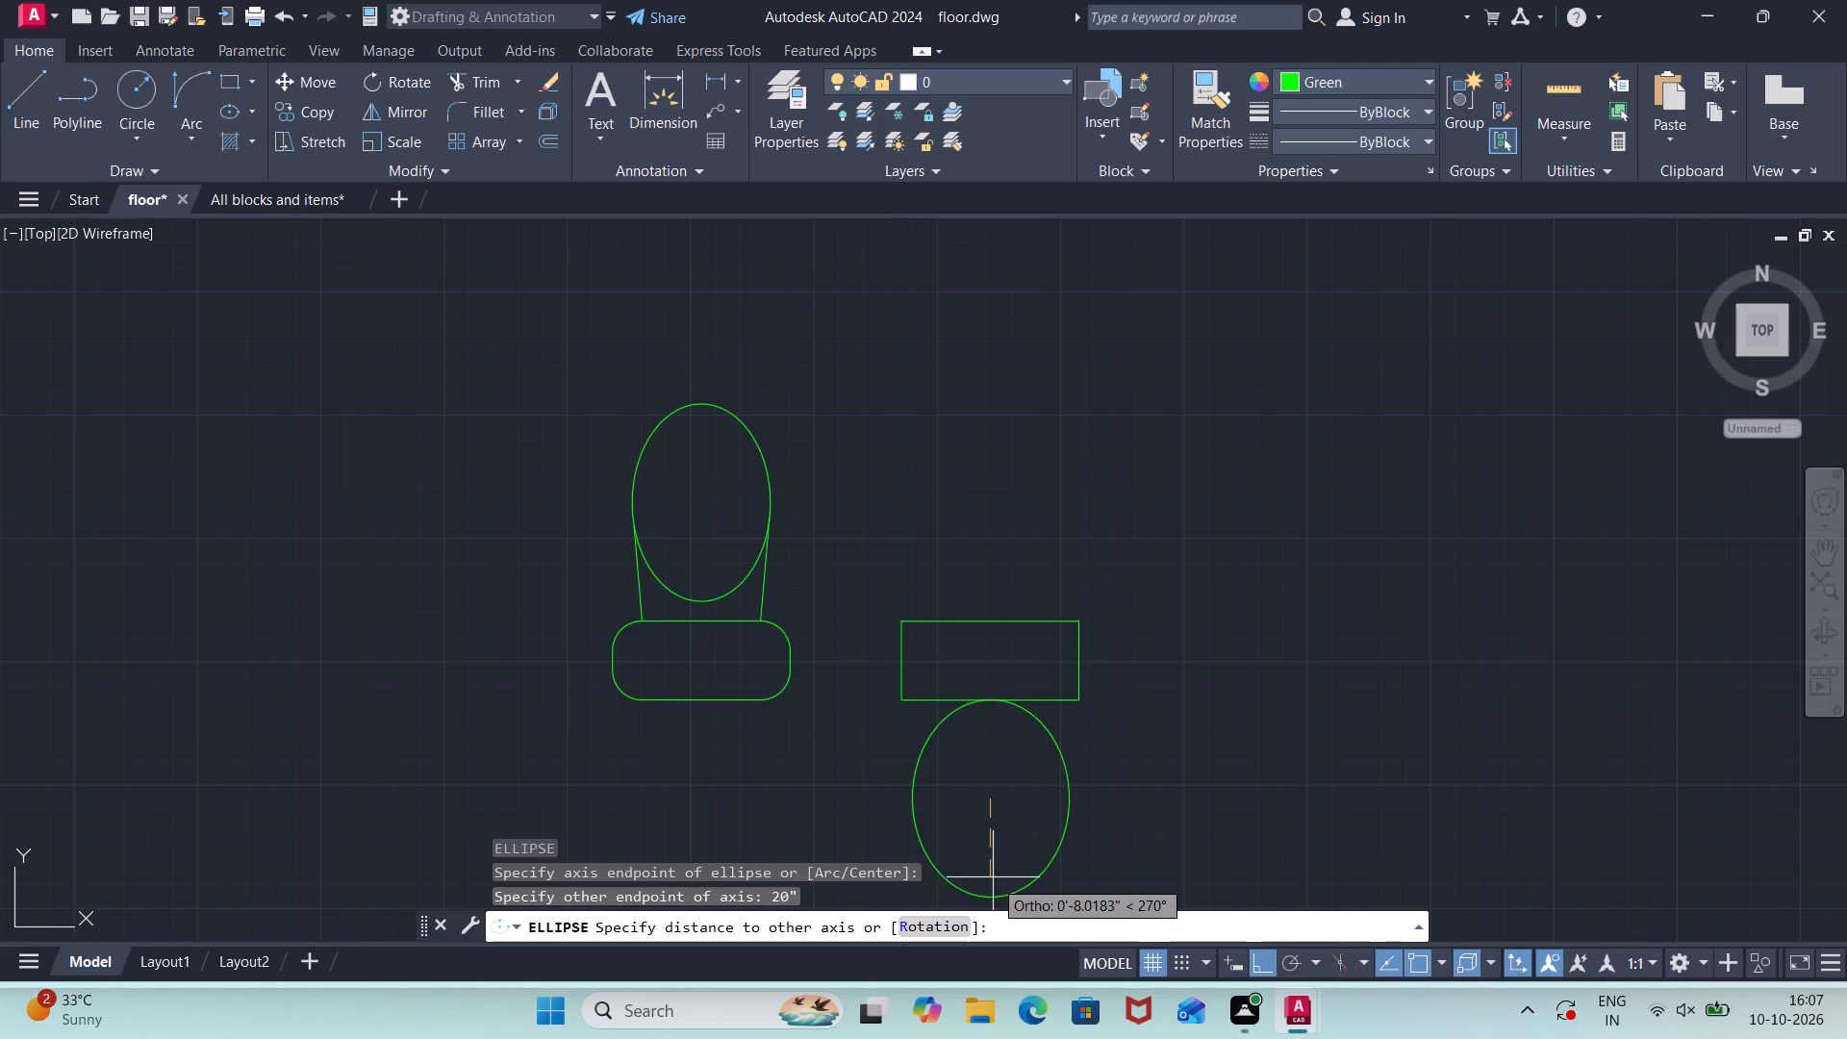
pyautogui.write('7"')
pyautogui.press('Return')
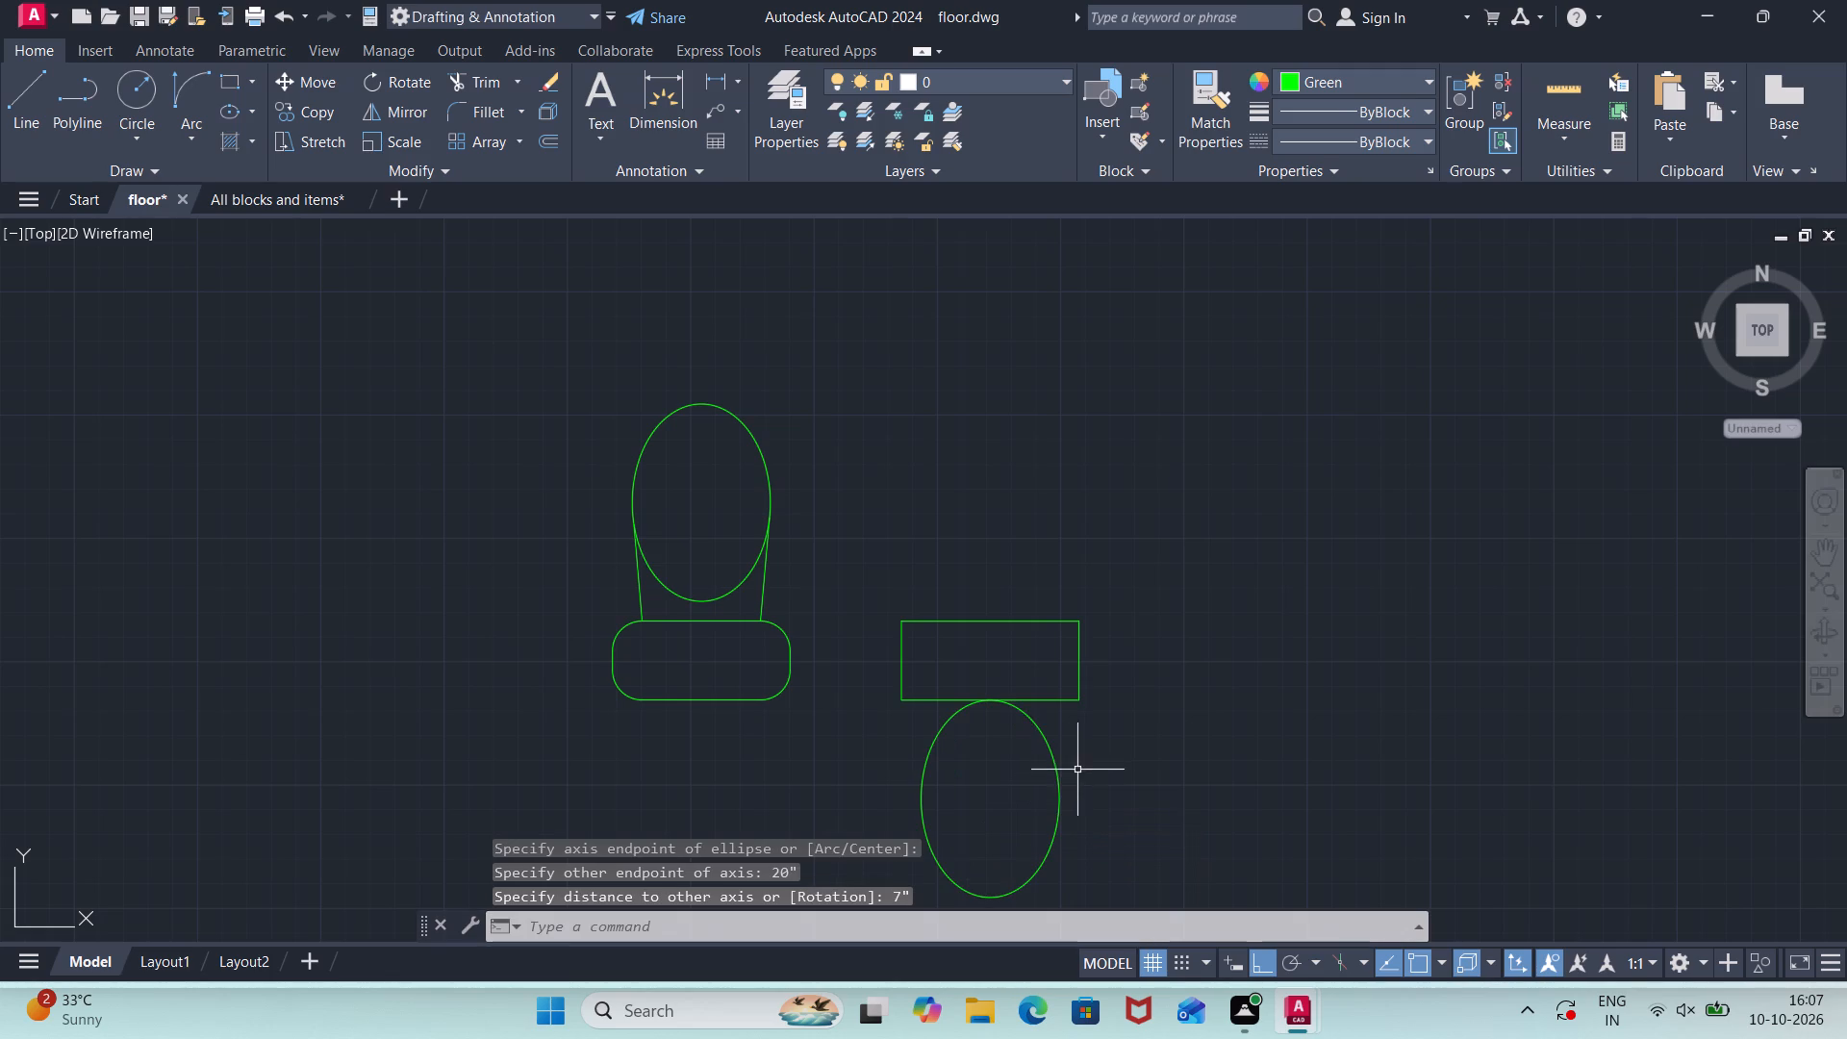
# Move the new ellipse 30" north so it sits above the rectangle.
pyautogui.click(1058, 788)
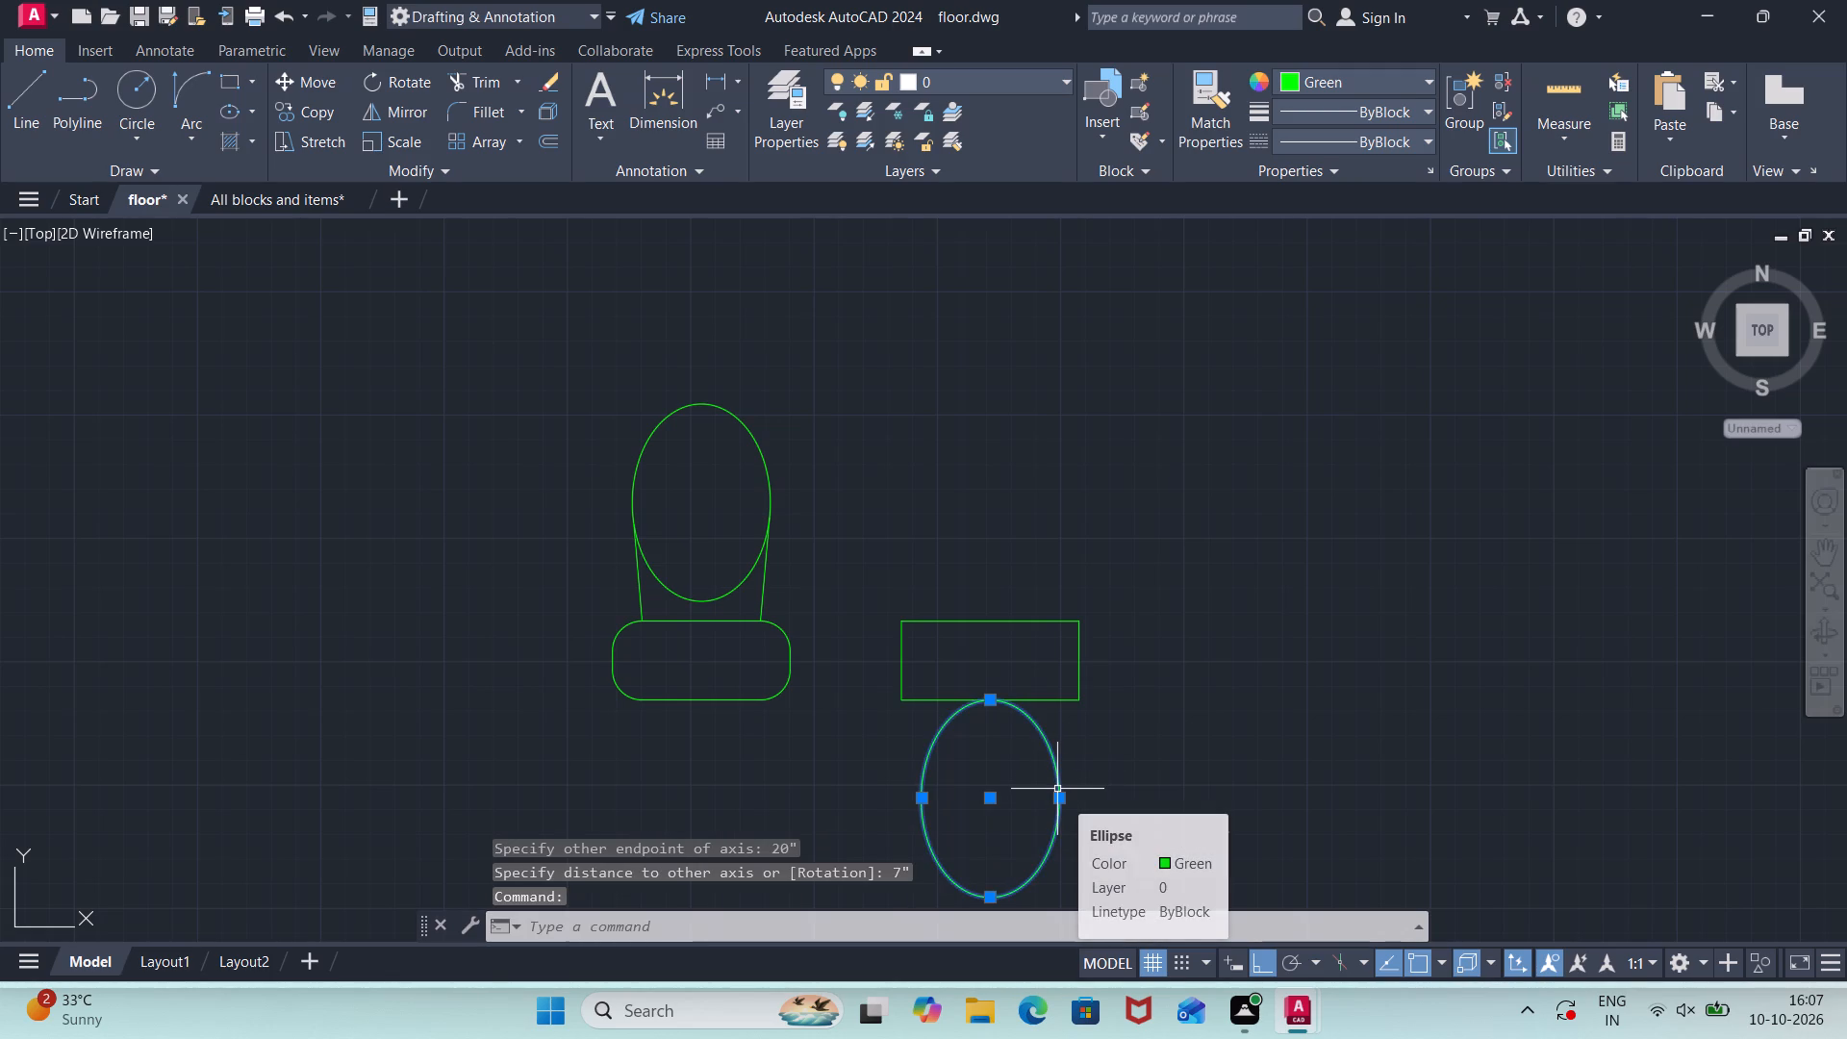
pyautogui.press('m')
pyautogui.press('Return')
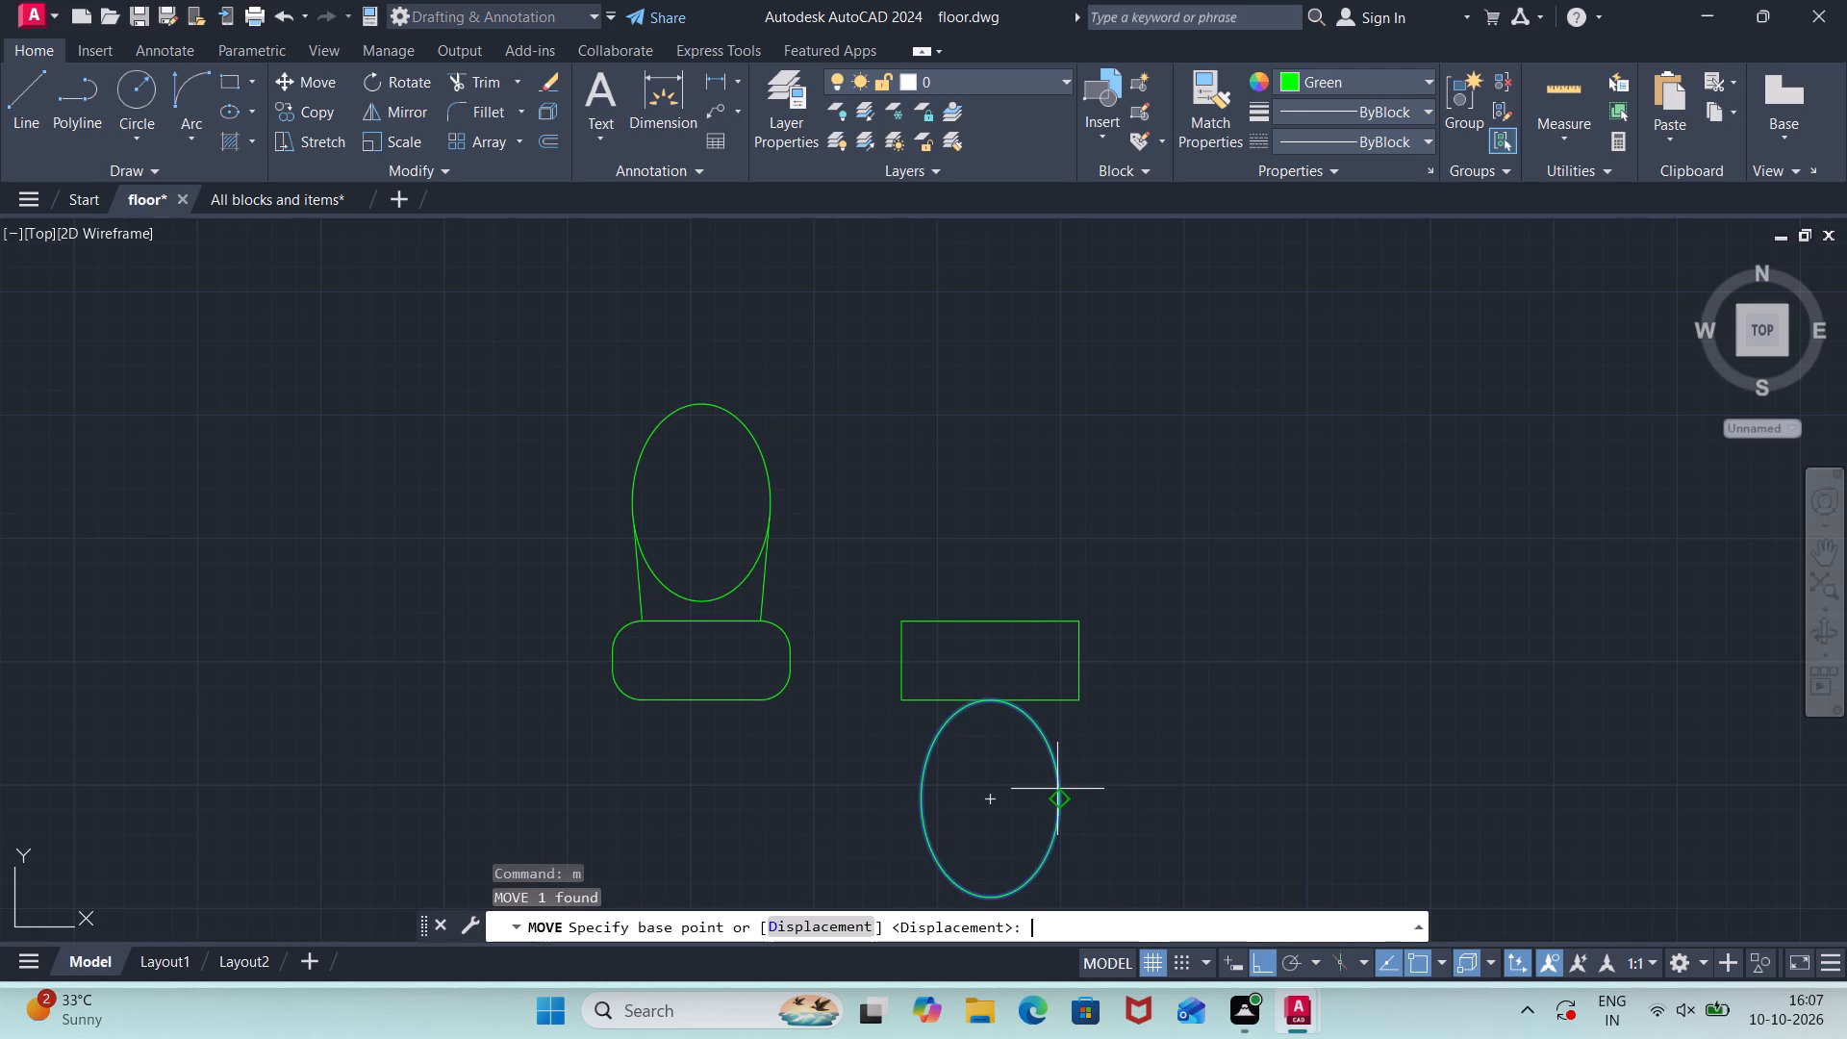
pyautogui.click(987, 695)
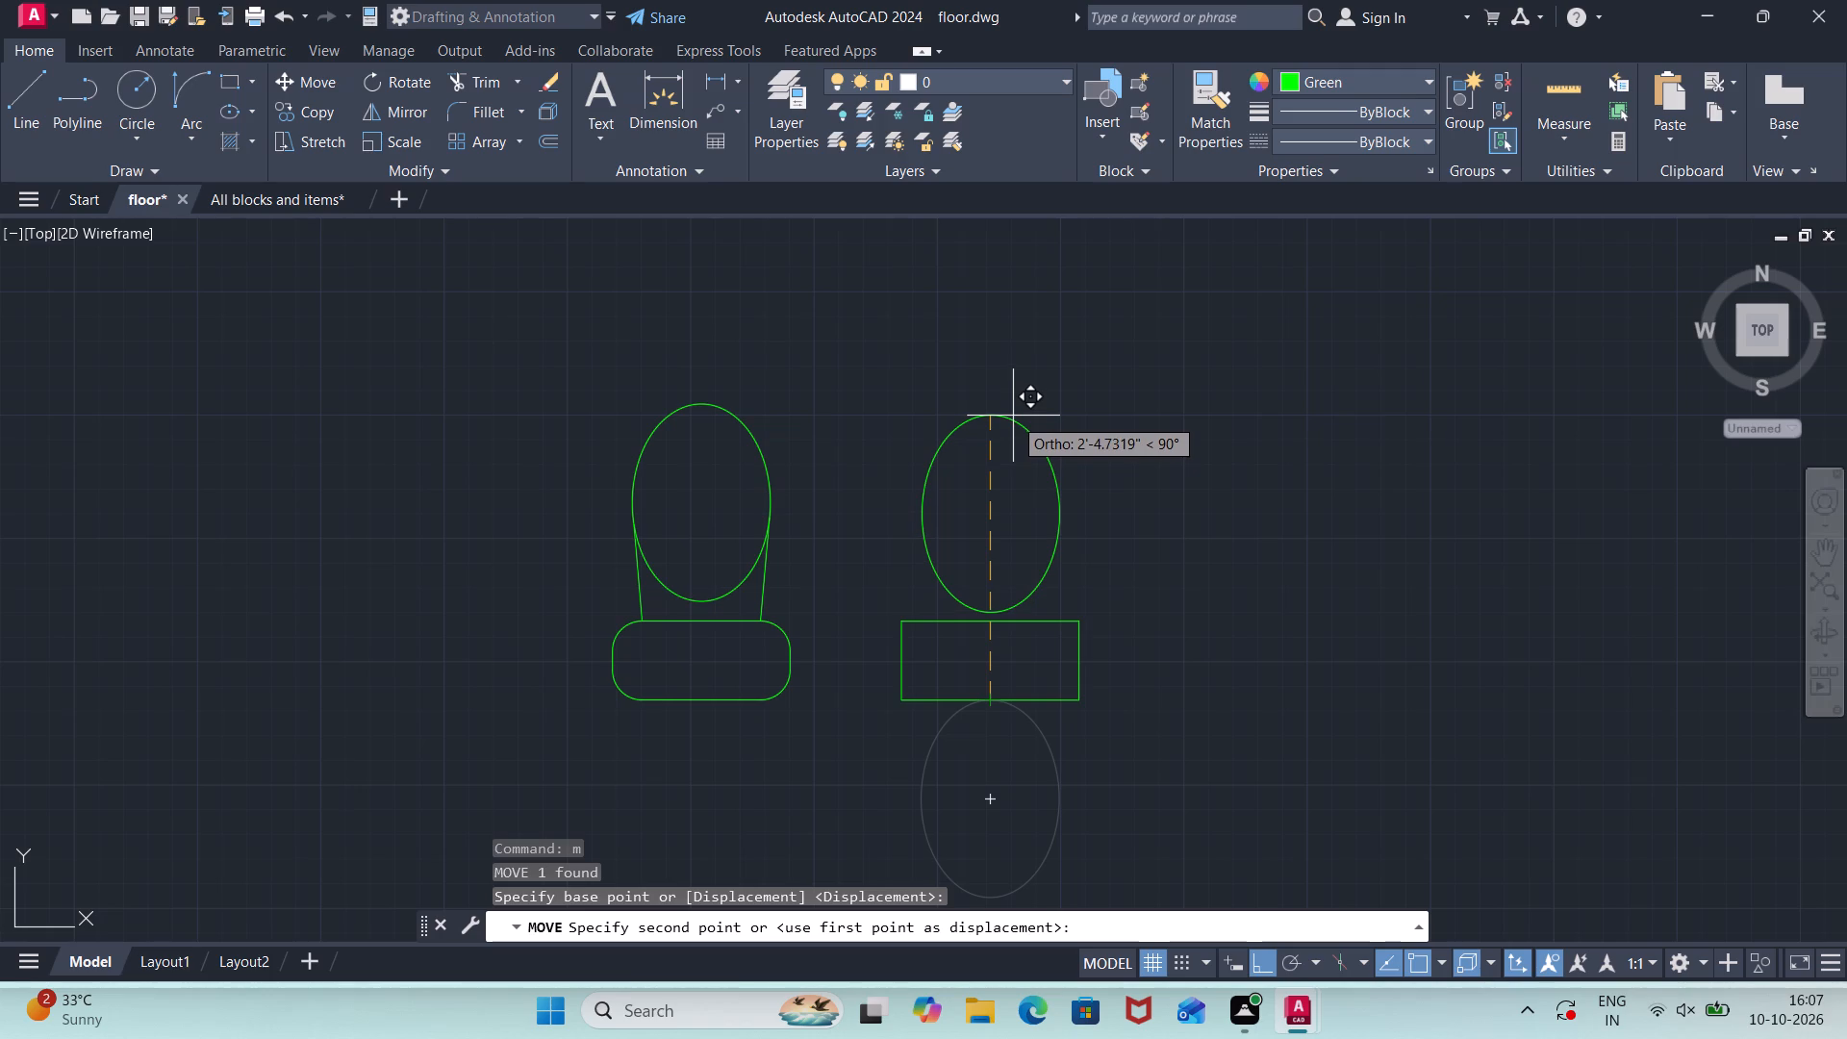
pyautogui.write('30"')
pyautogui.press('Return')
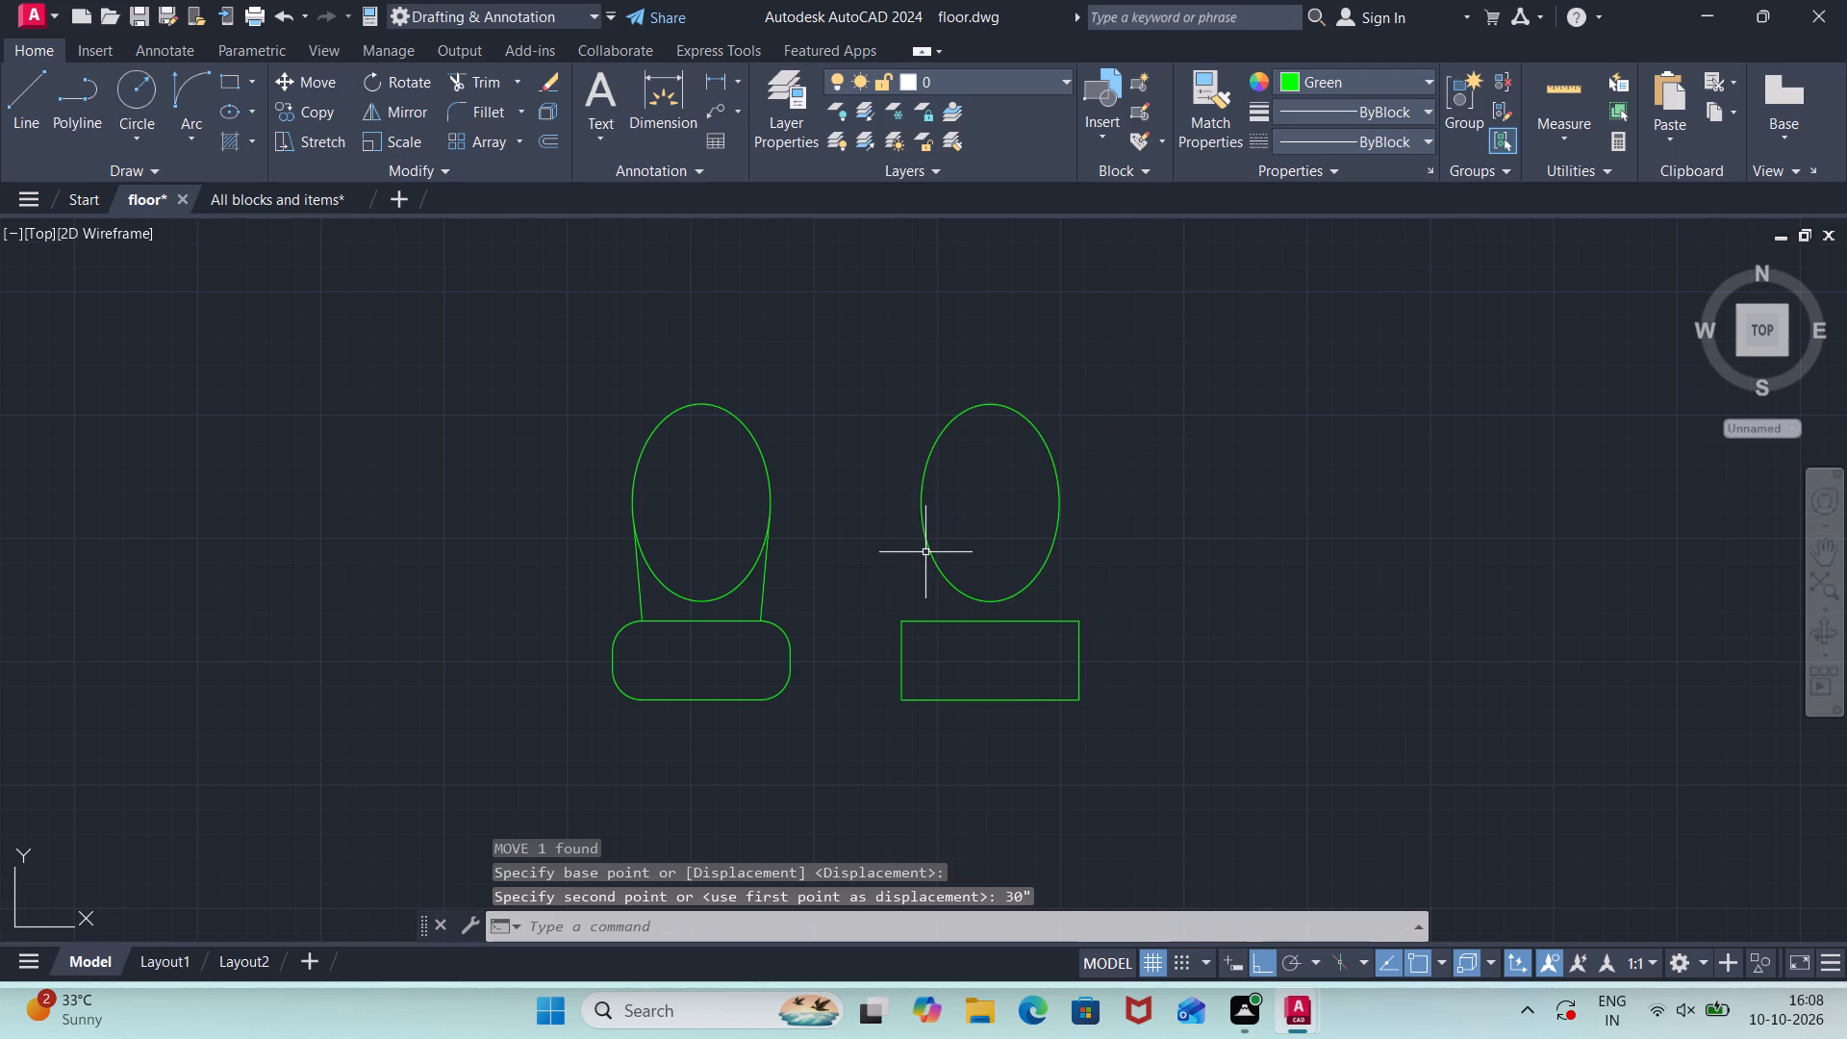
# Draw short vertical lines going north from the new rectangle's northwest and northeast corners.
pyautogui.press('l')
pyautogui.press('Return')
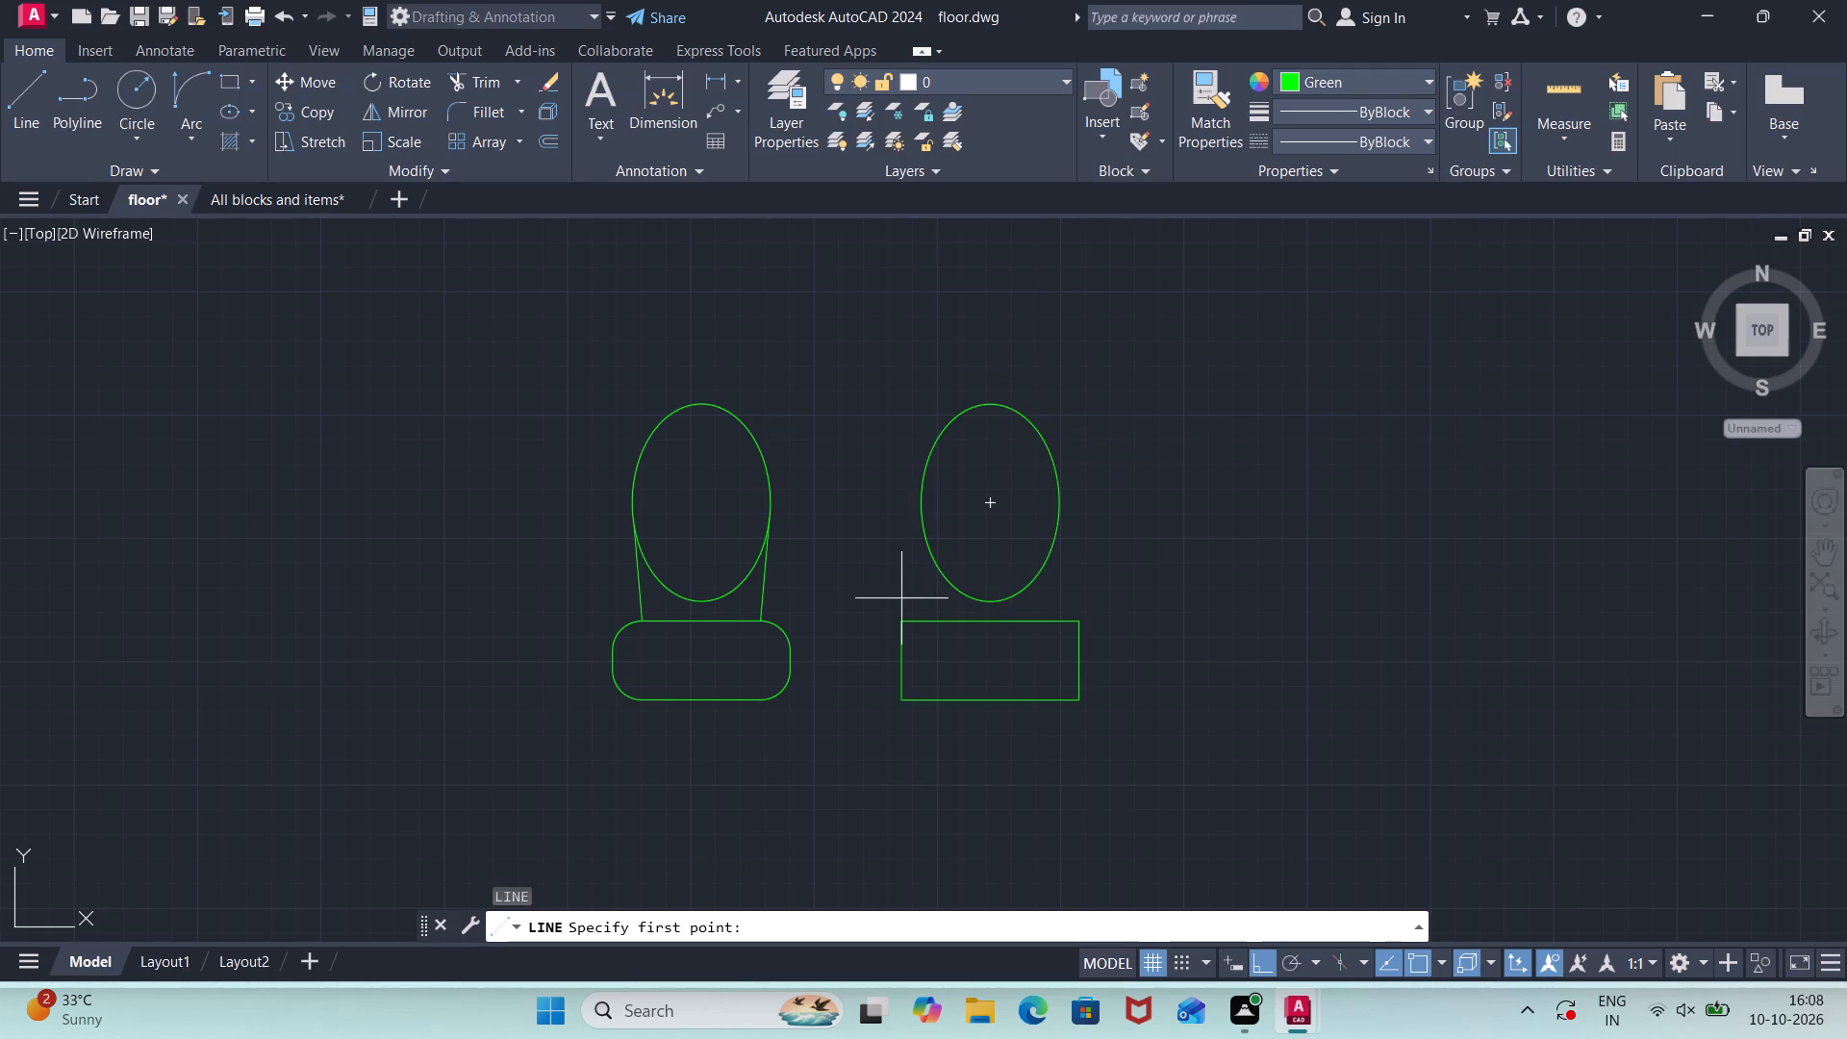
pyautogui.click(902, 619)
pyautogui.click(895, 568)
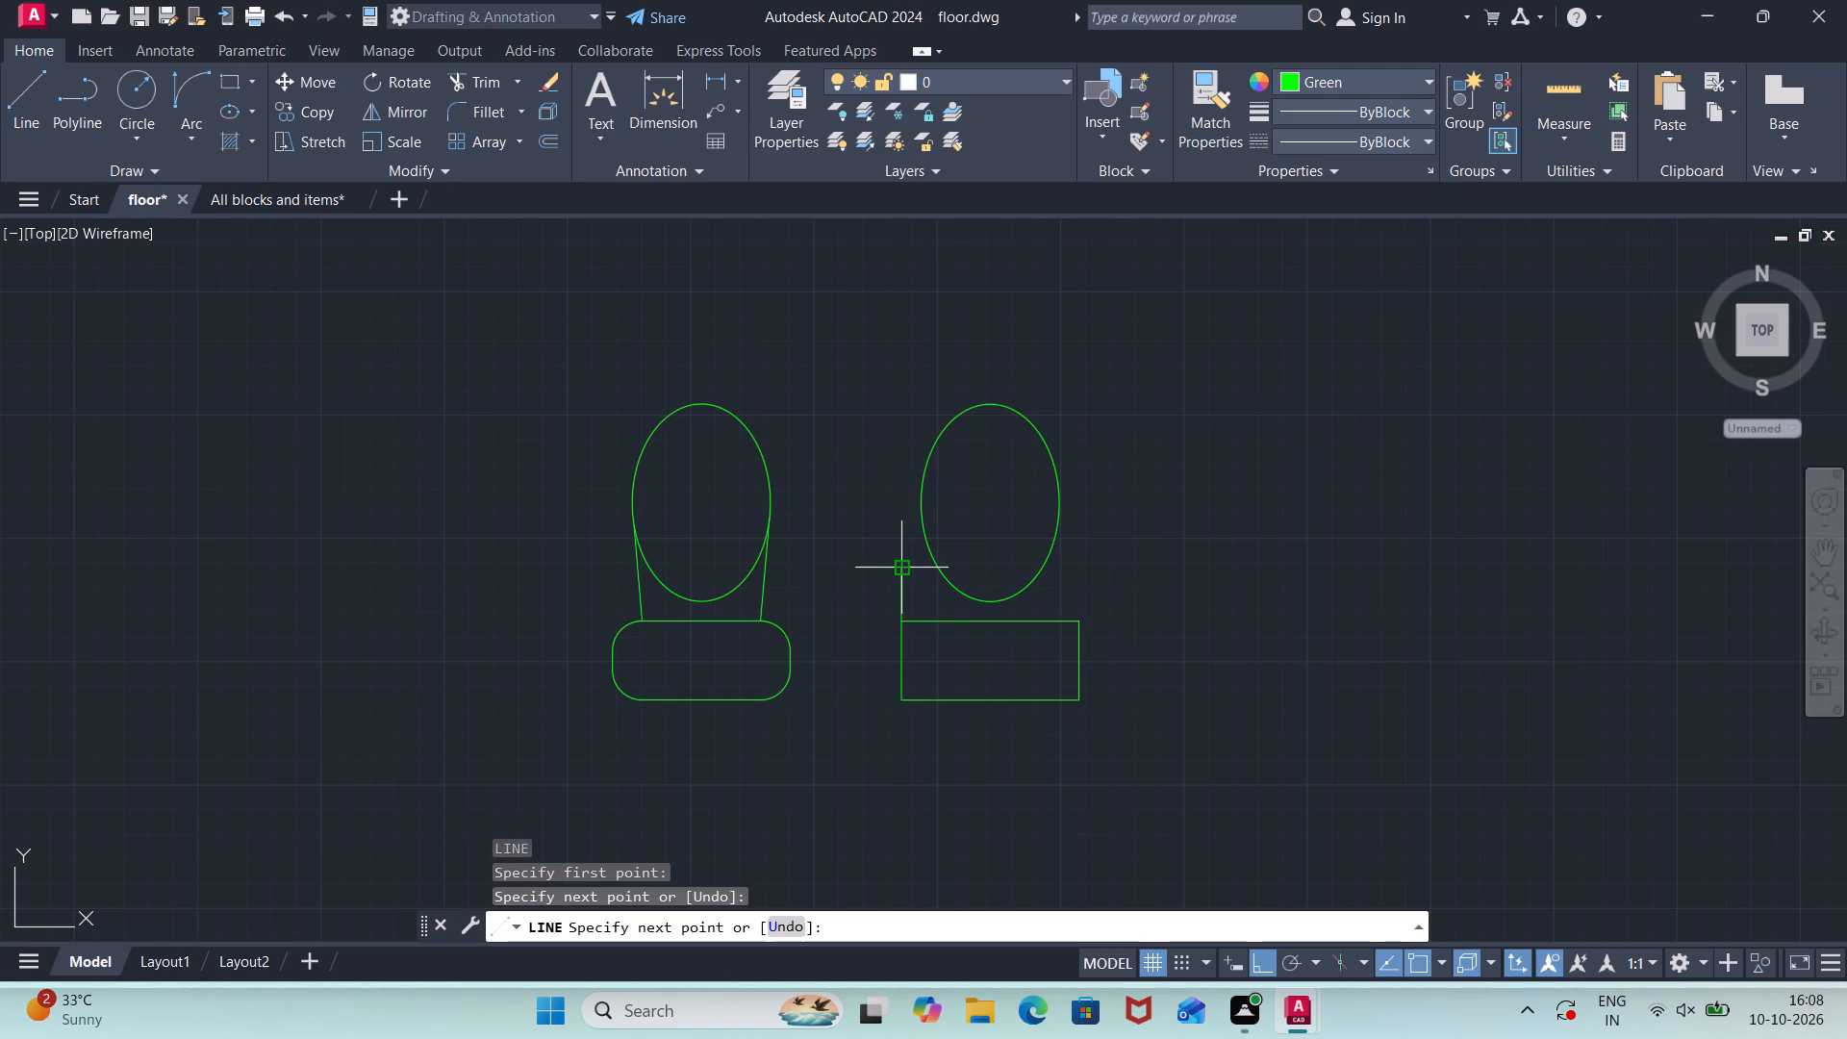
pyautogui.press('Escape')
pyautogui.press('l')
pyautogui.press('Return')
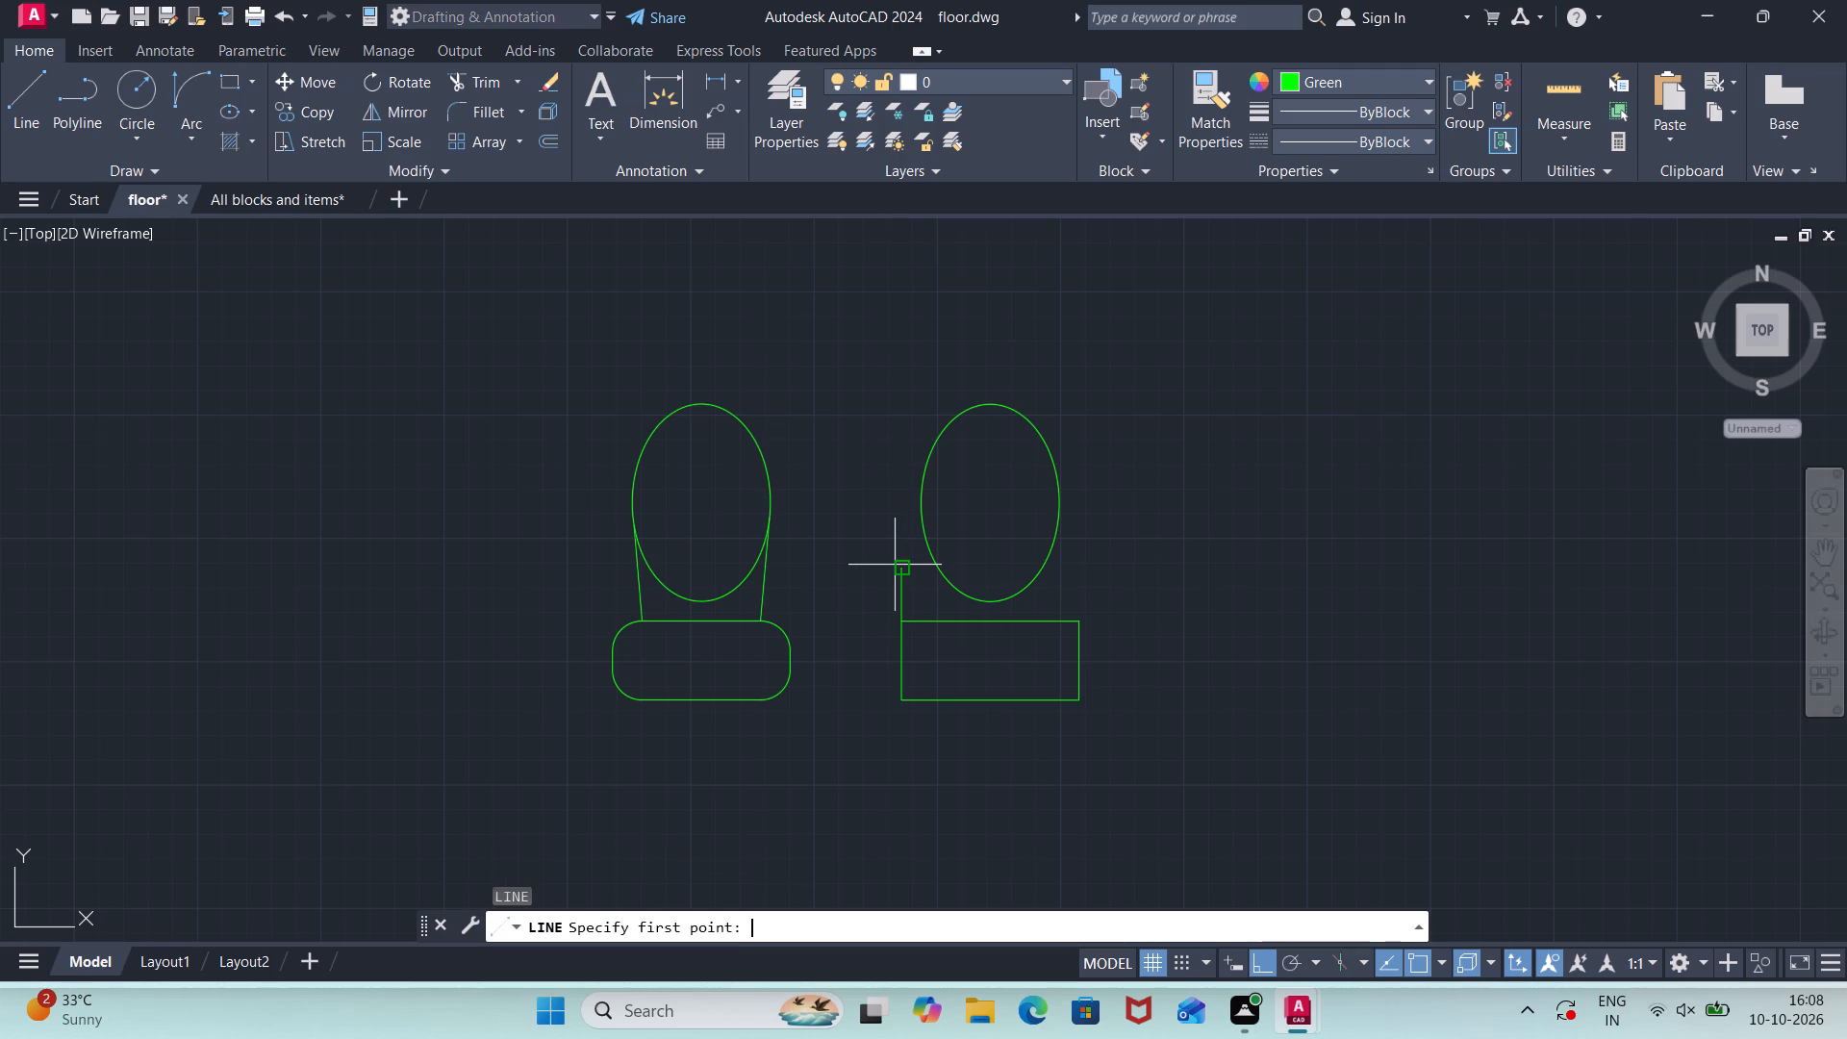
pyautogui.click(1076, 621)
pyautogui.click(1076, 555)
pyautogui.press('Escape')
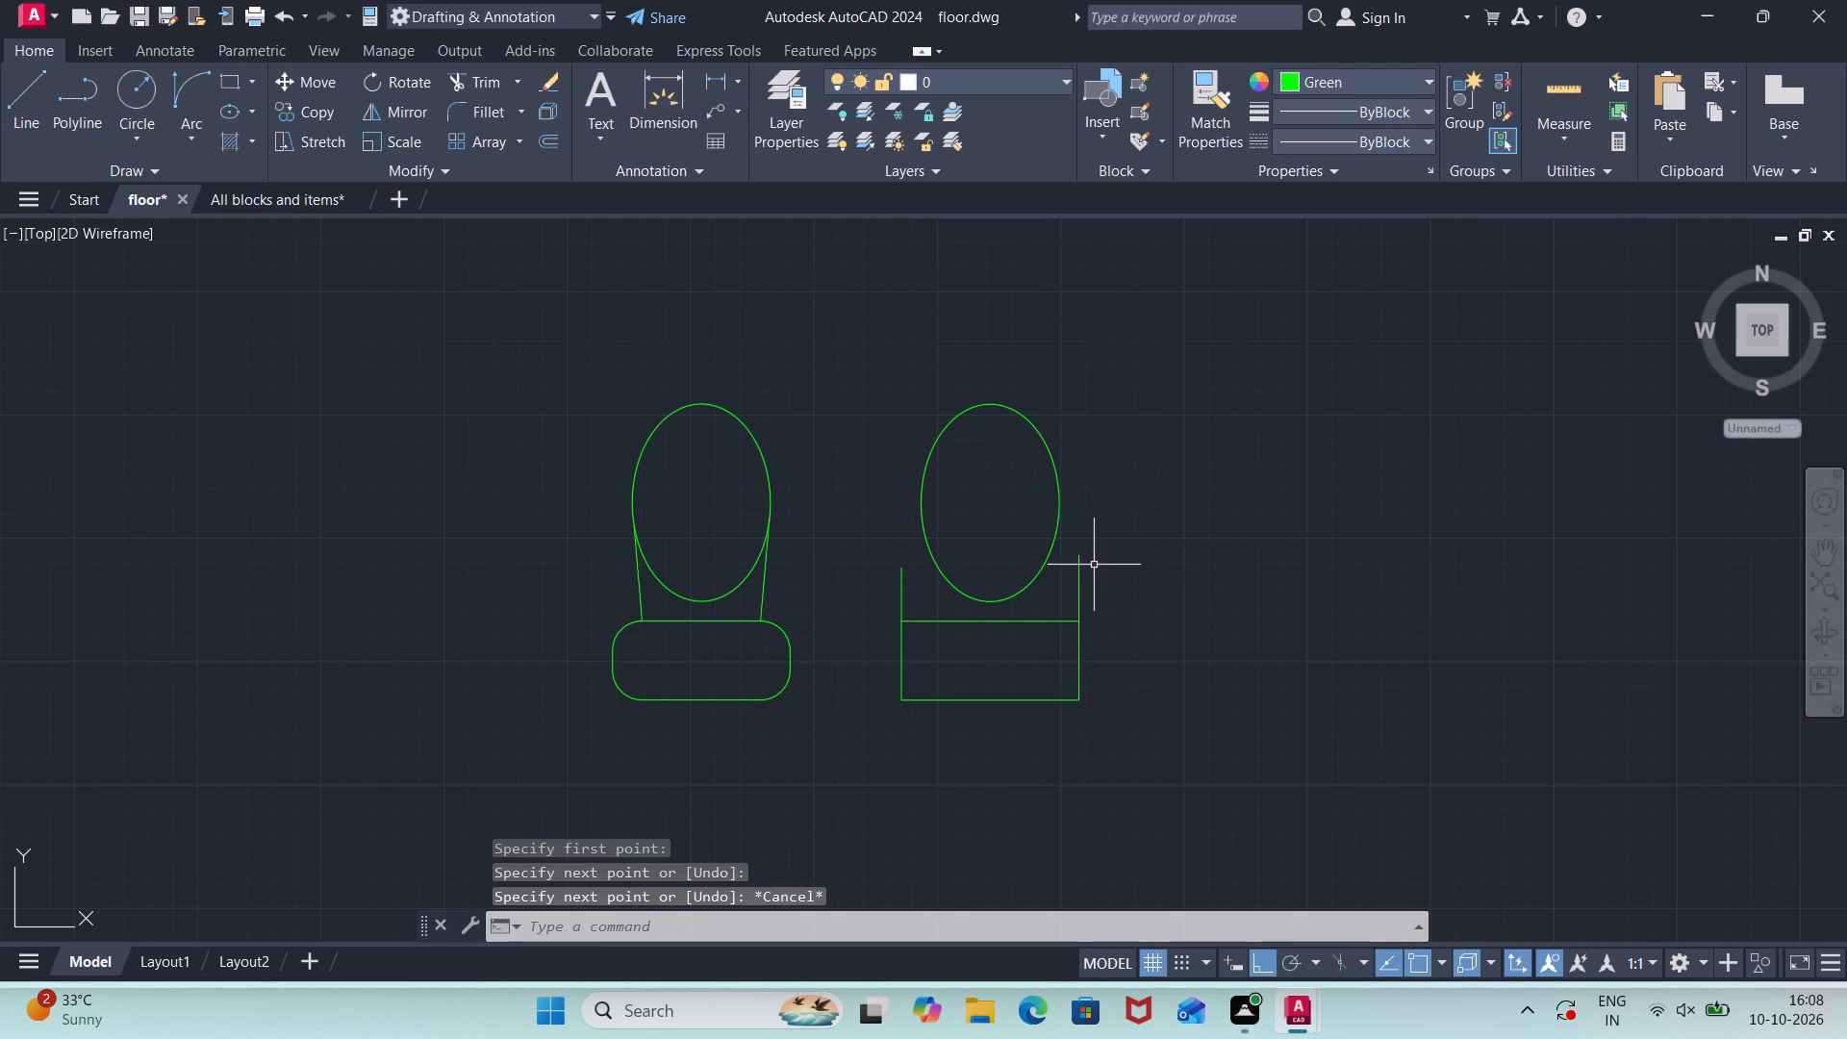
# Move the short vertical line at the new rectangle's northeast corner 3" west along its north side.
pyautogui.click(1079, 578)
pyautogui.press('m')
pyautogui.press('Return')
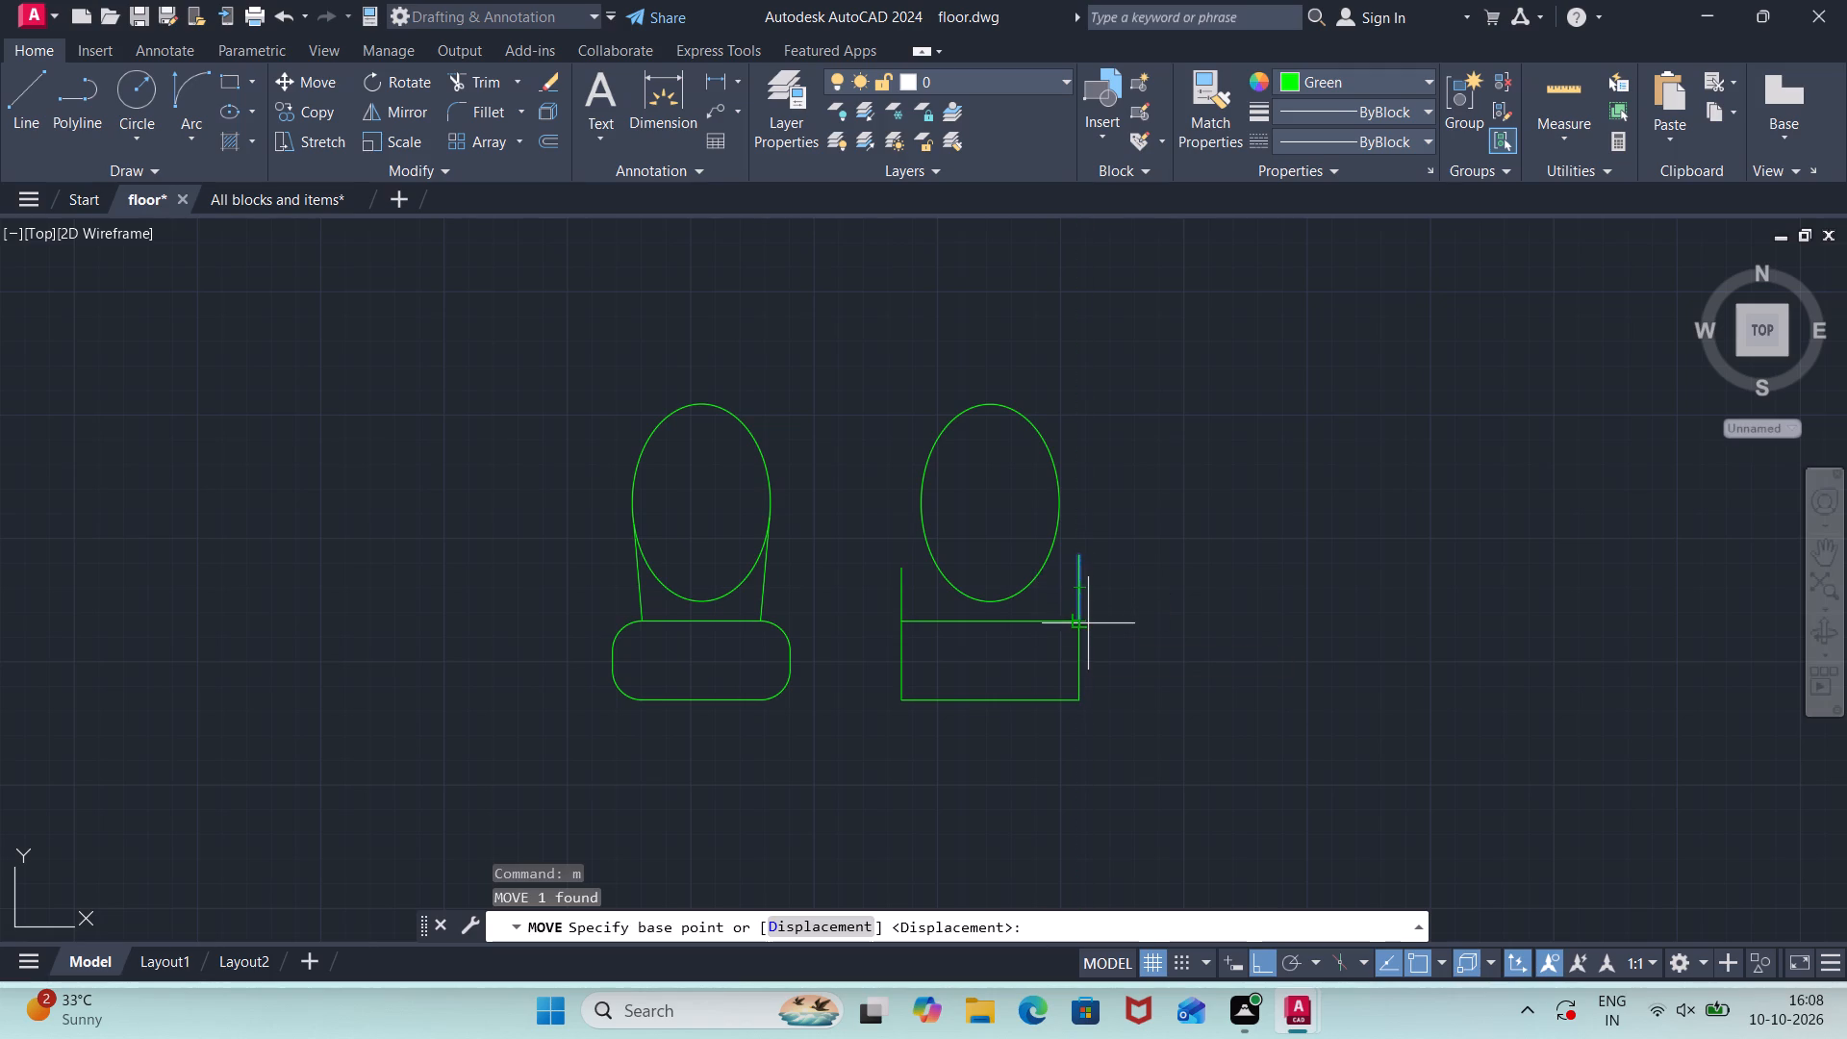
pyautogui.click(1083, 623)
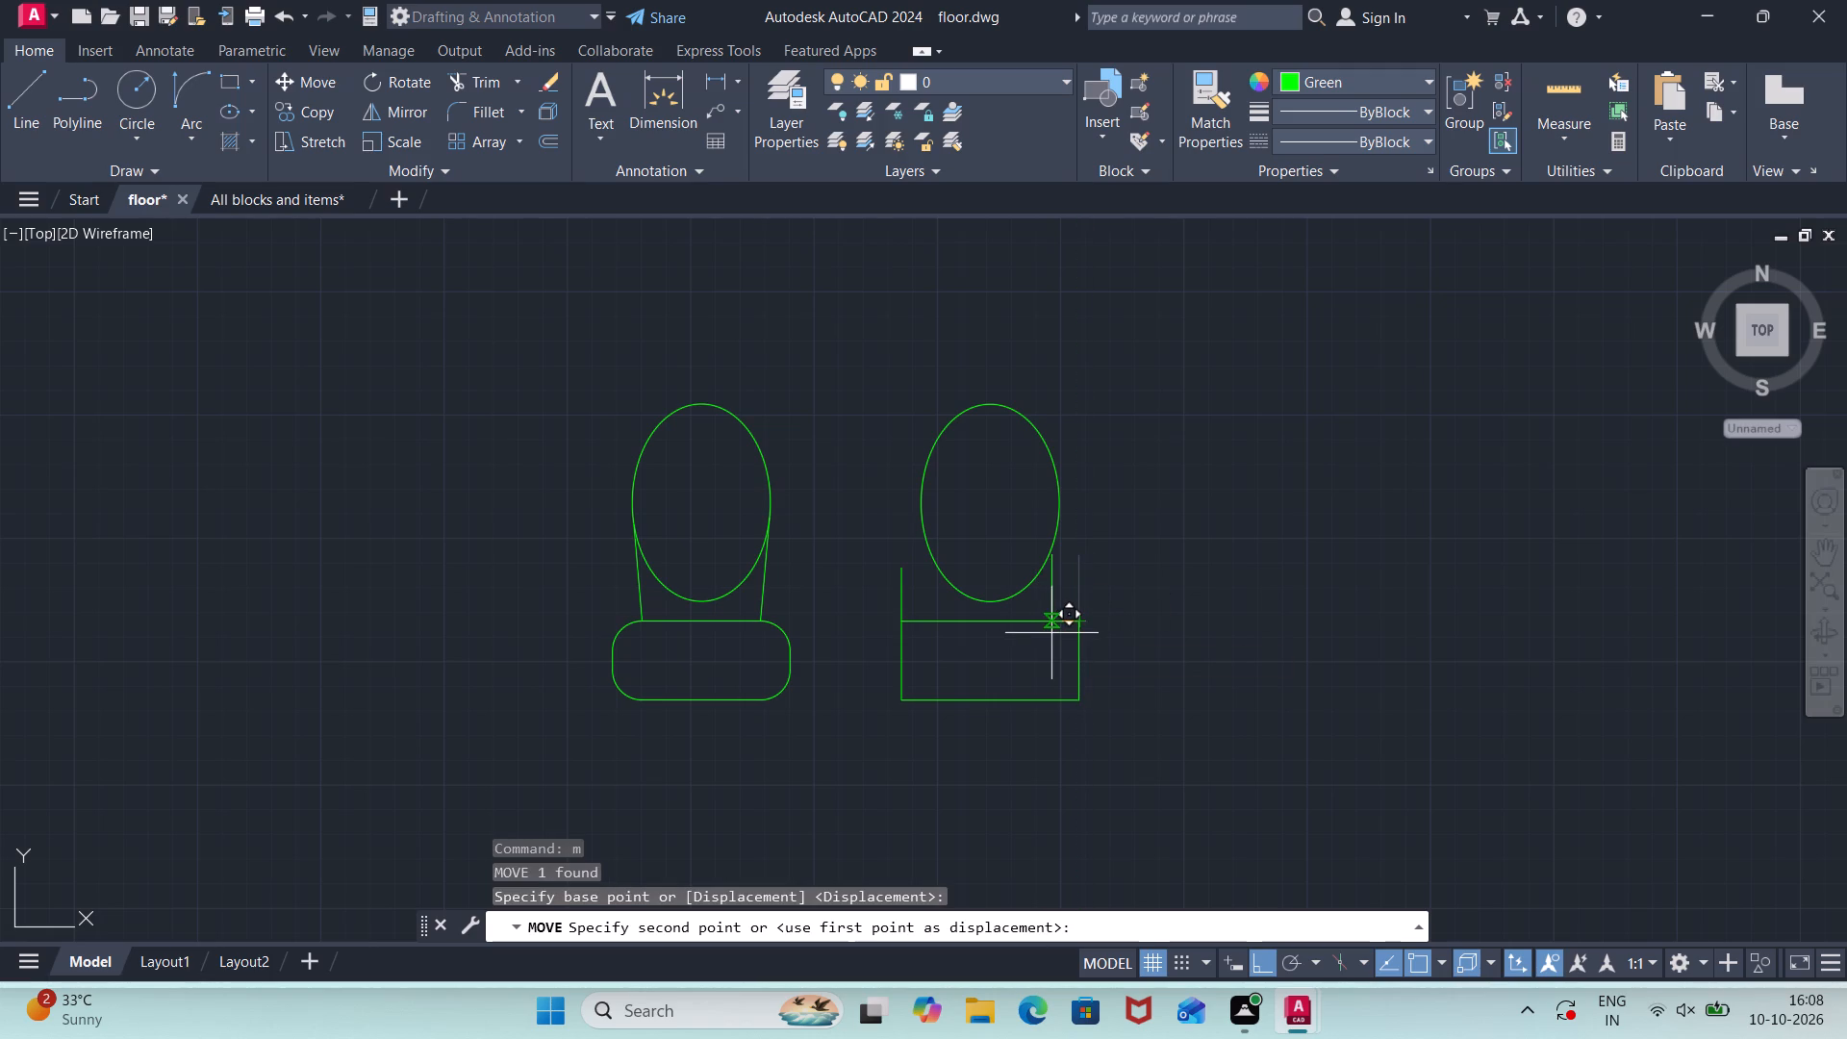
pyautogui.write('3"')
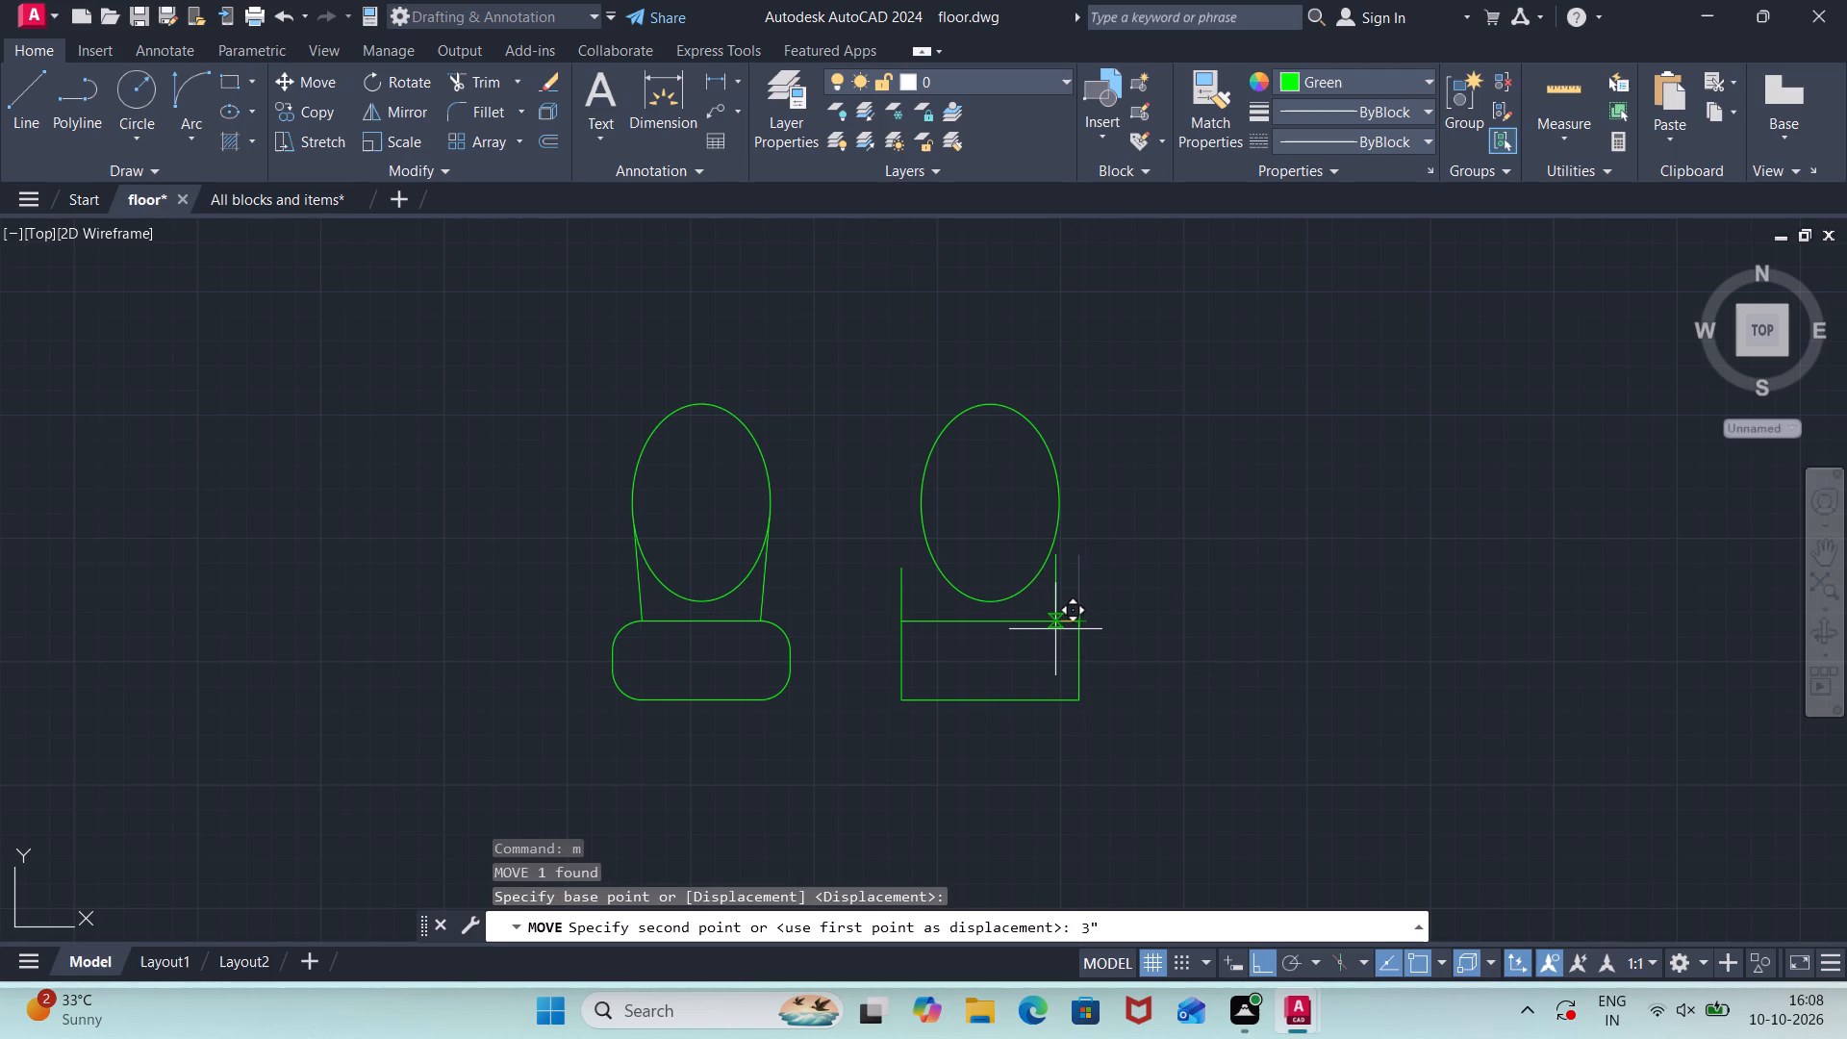
pyautogui.press('Return')
# Move the short vertical line at the new rectangle's northwest corner 3" east along its north side.
pyautogui.scroll(2, 1055, 623)
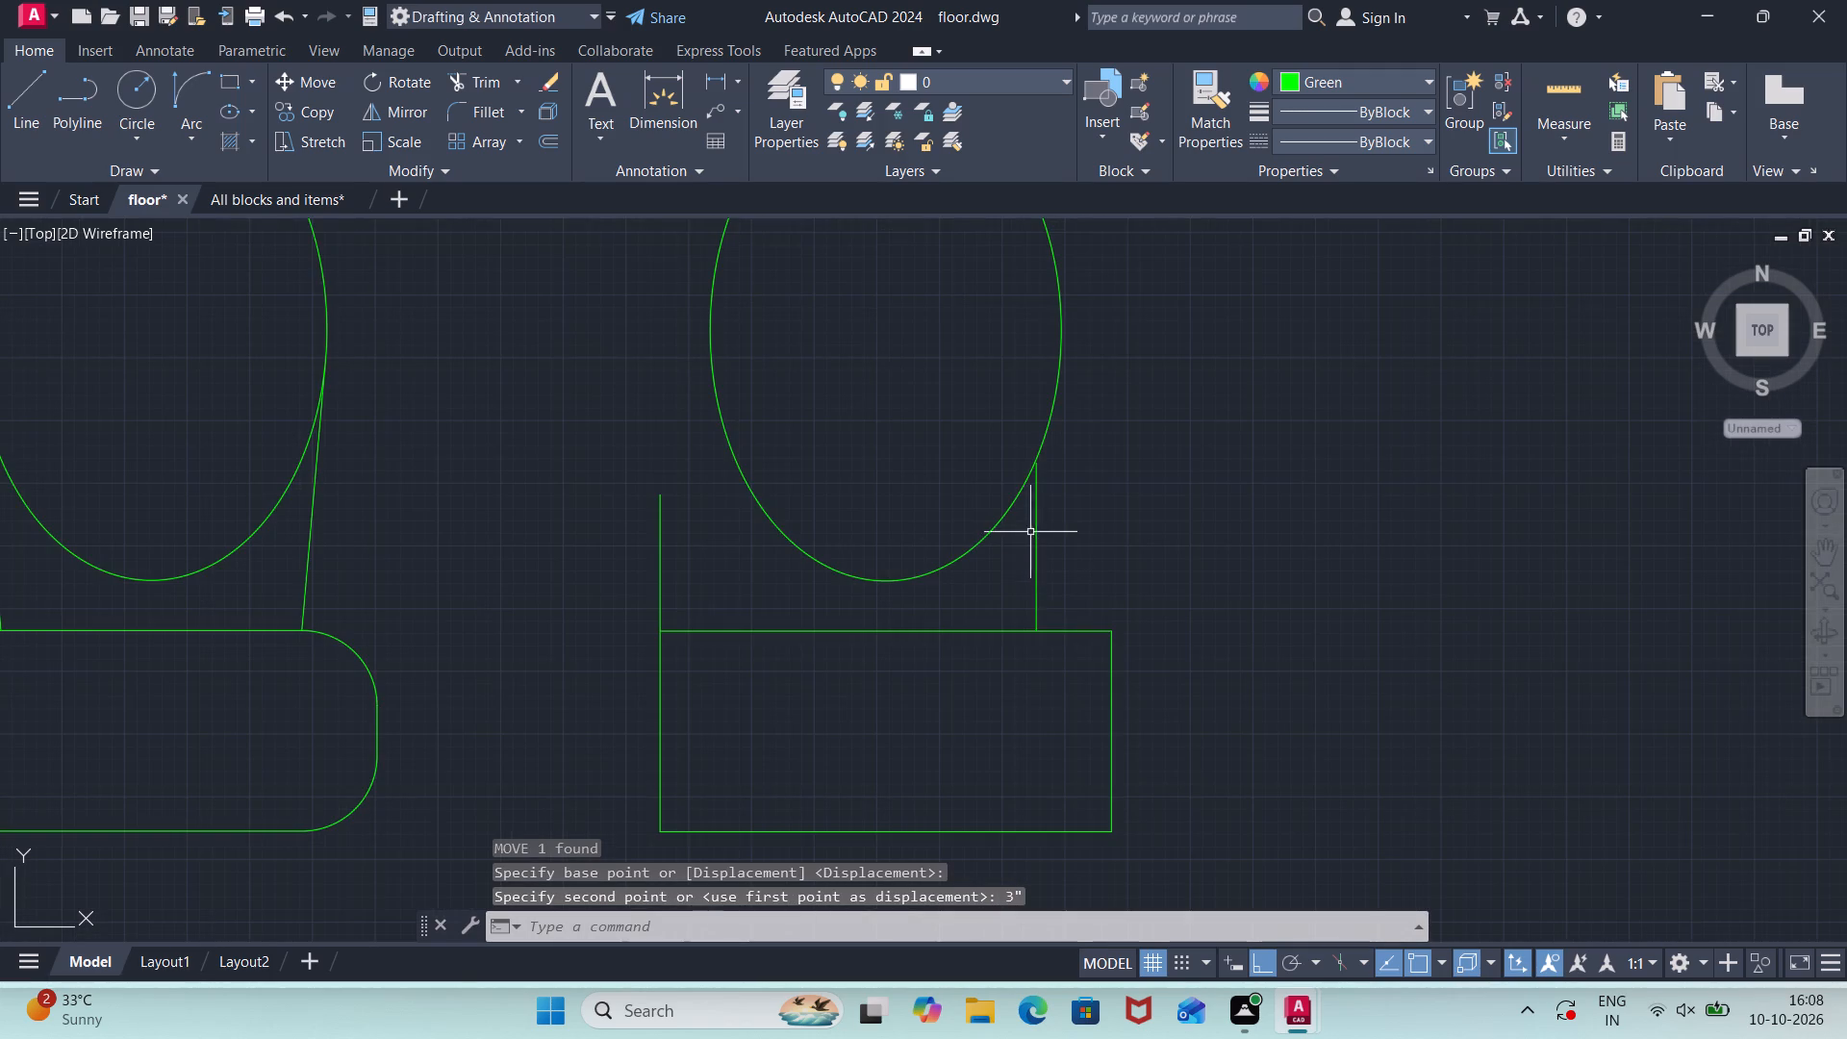
pyautogui.click(660, 596)
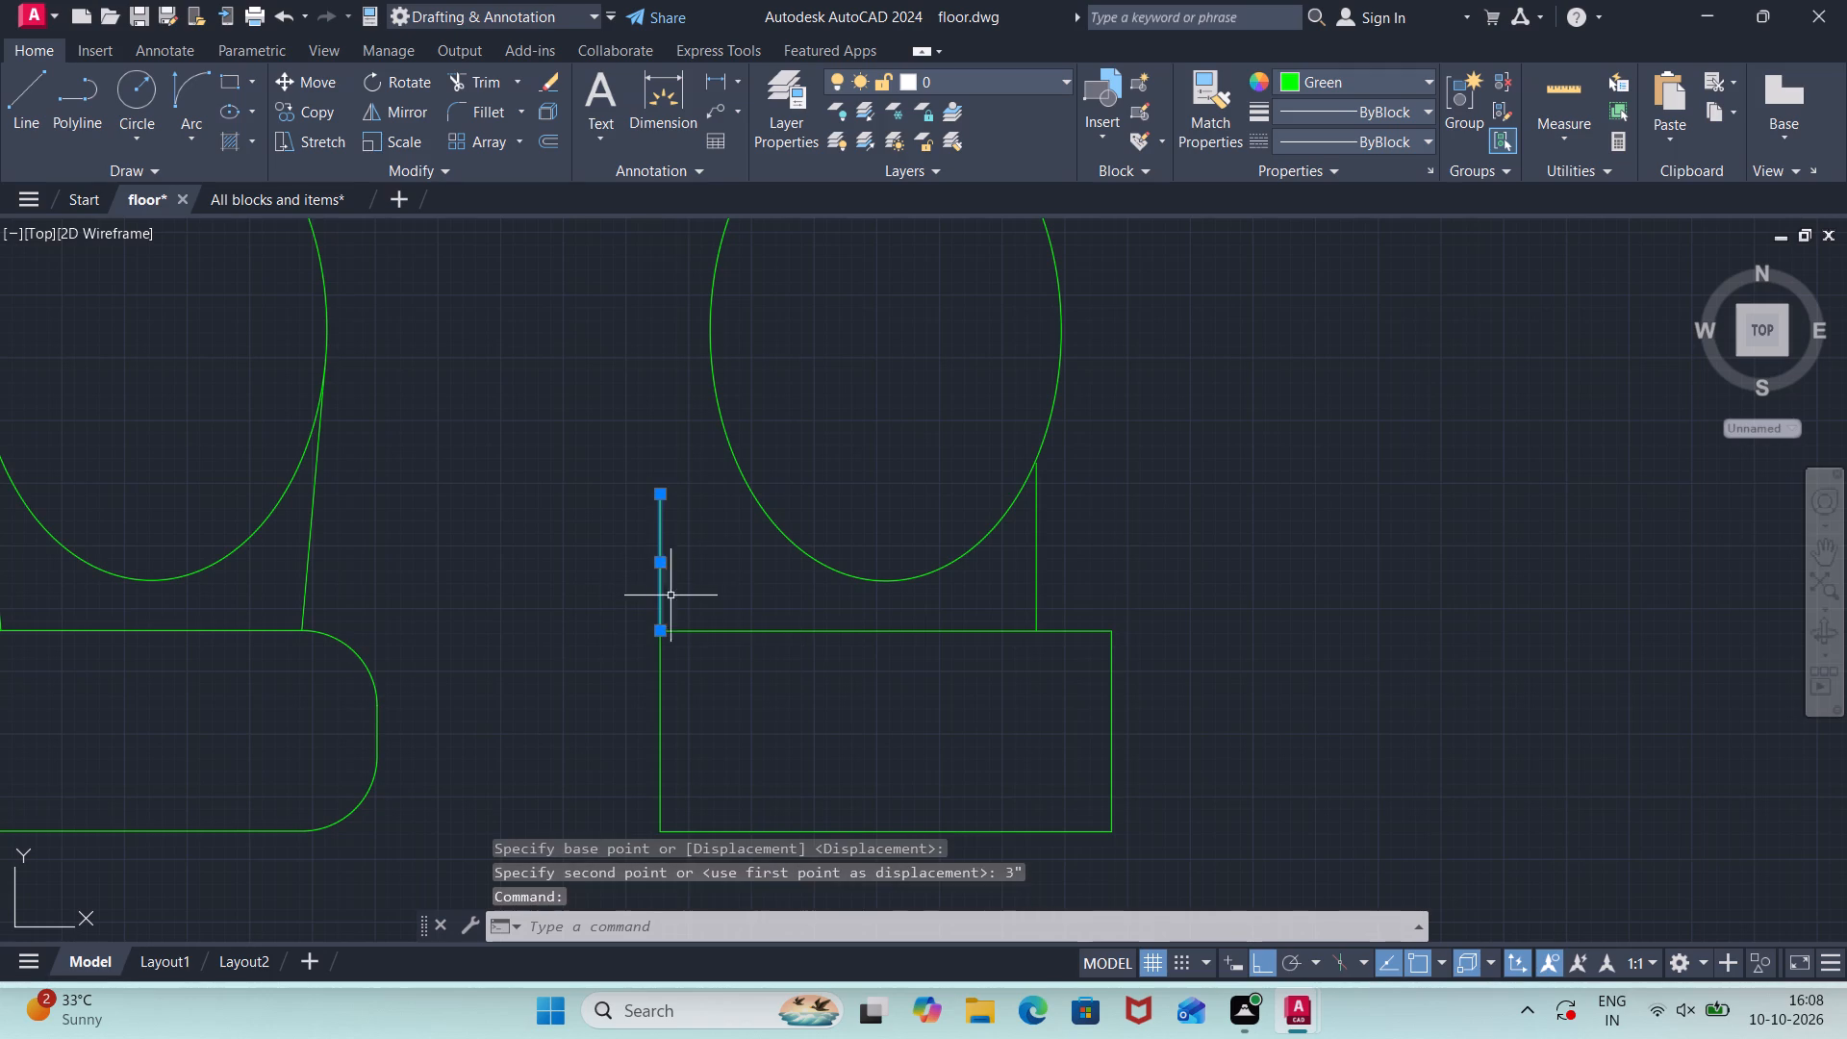
pyautogui.press('m')
pyautogui.press('Return')
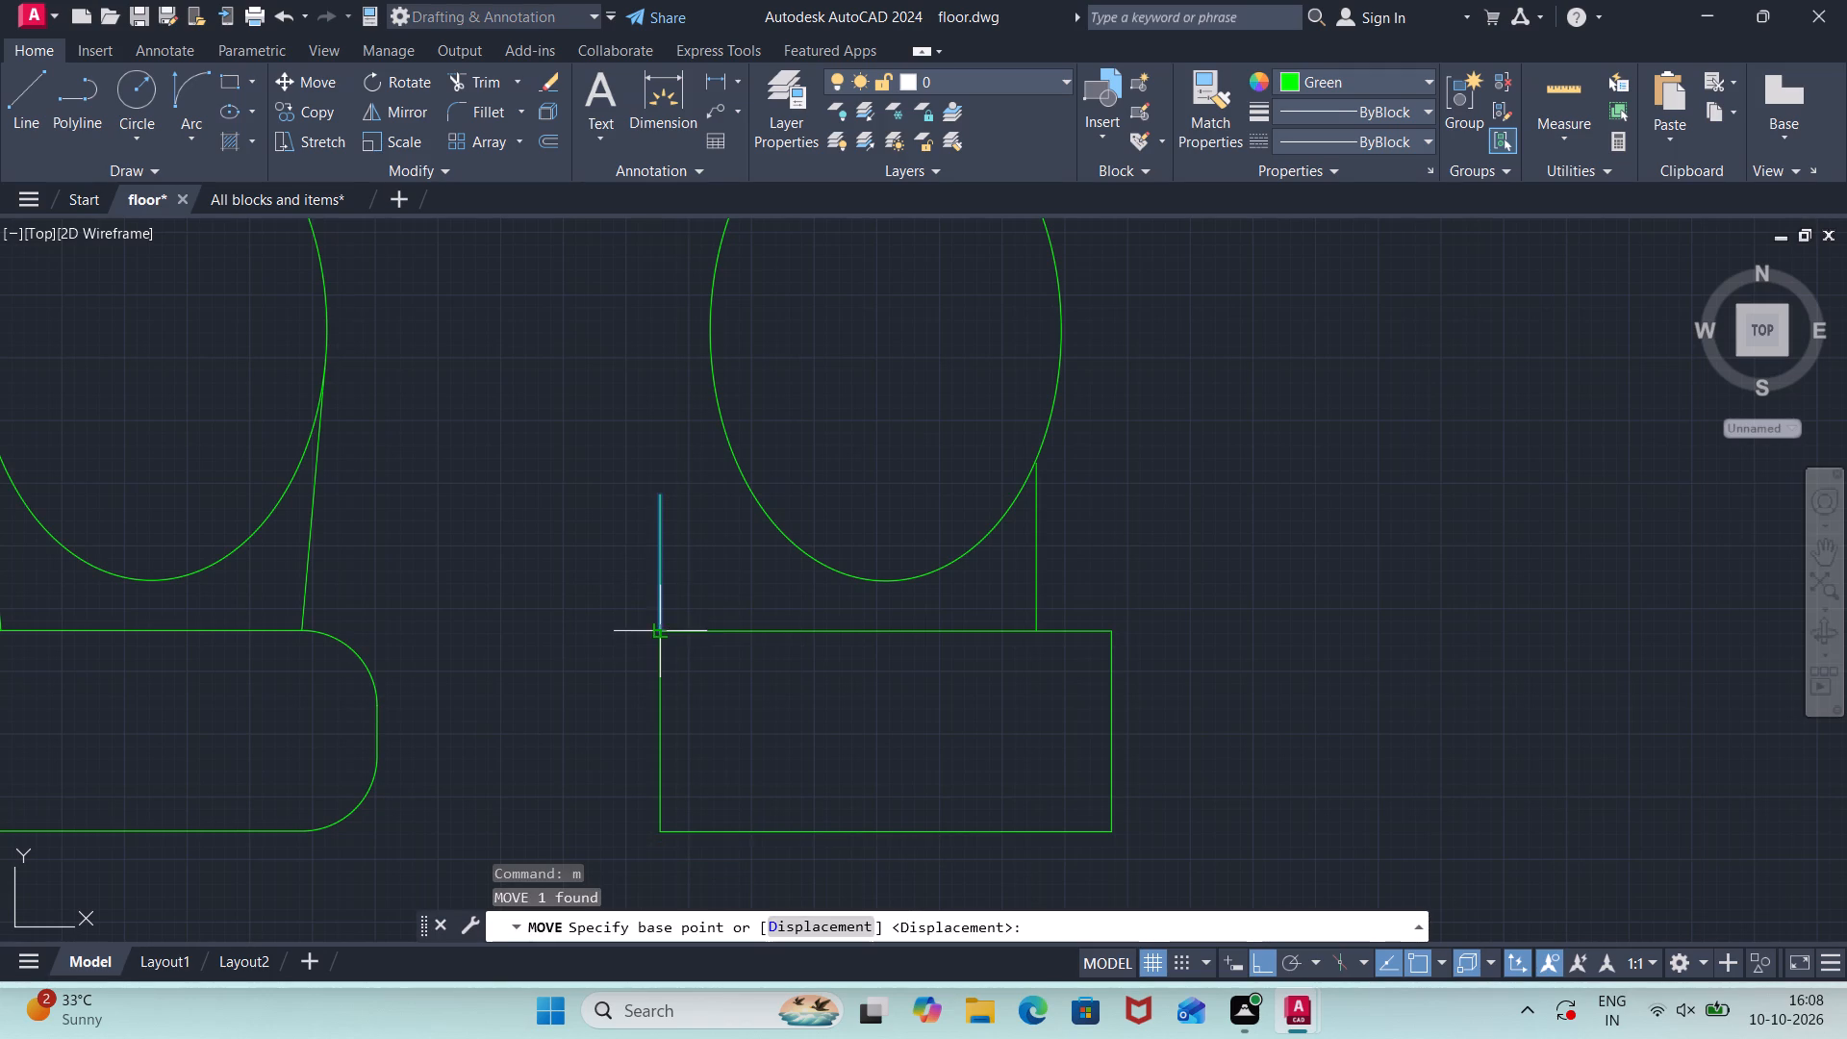
pyautogui.click(661, 631)
pyautogui.write('3"')
pyautogui.press('Return')
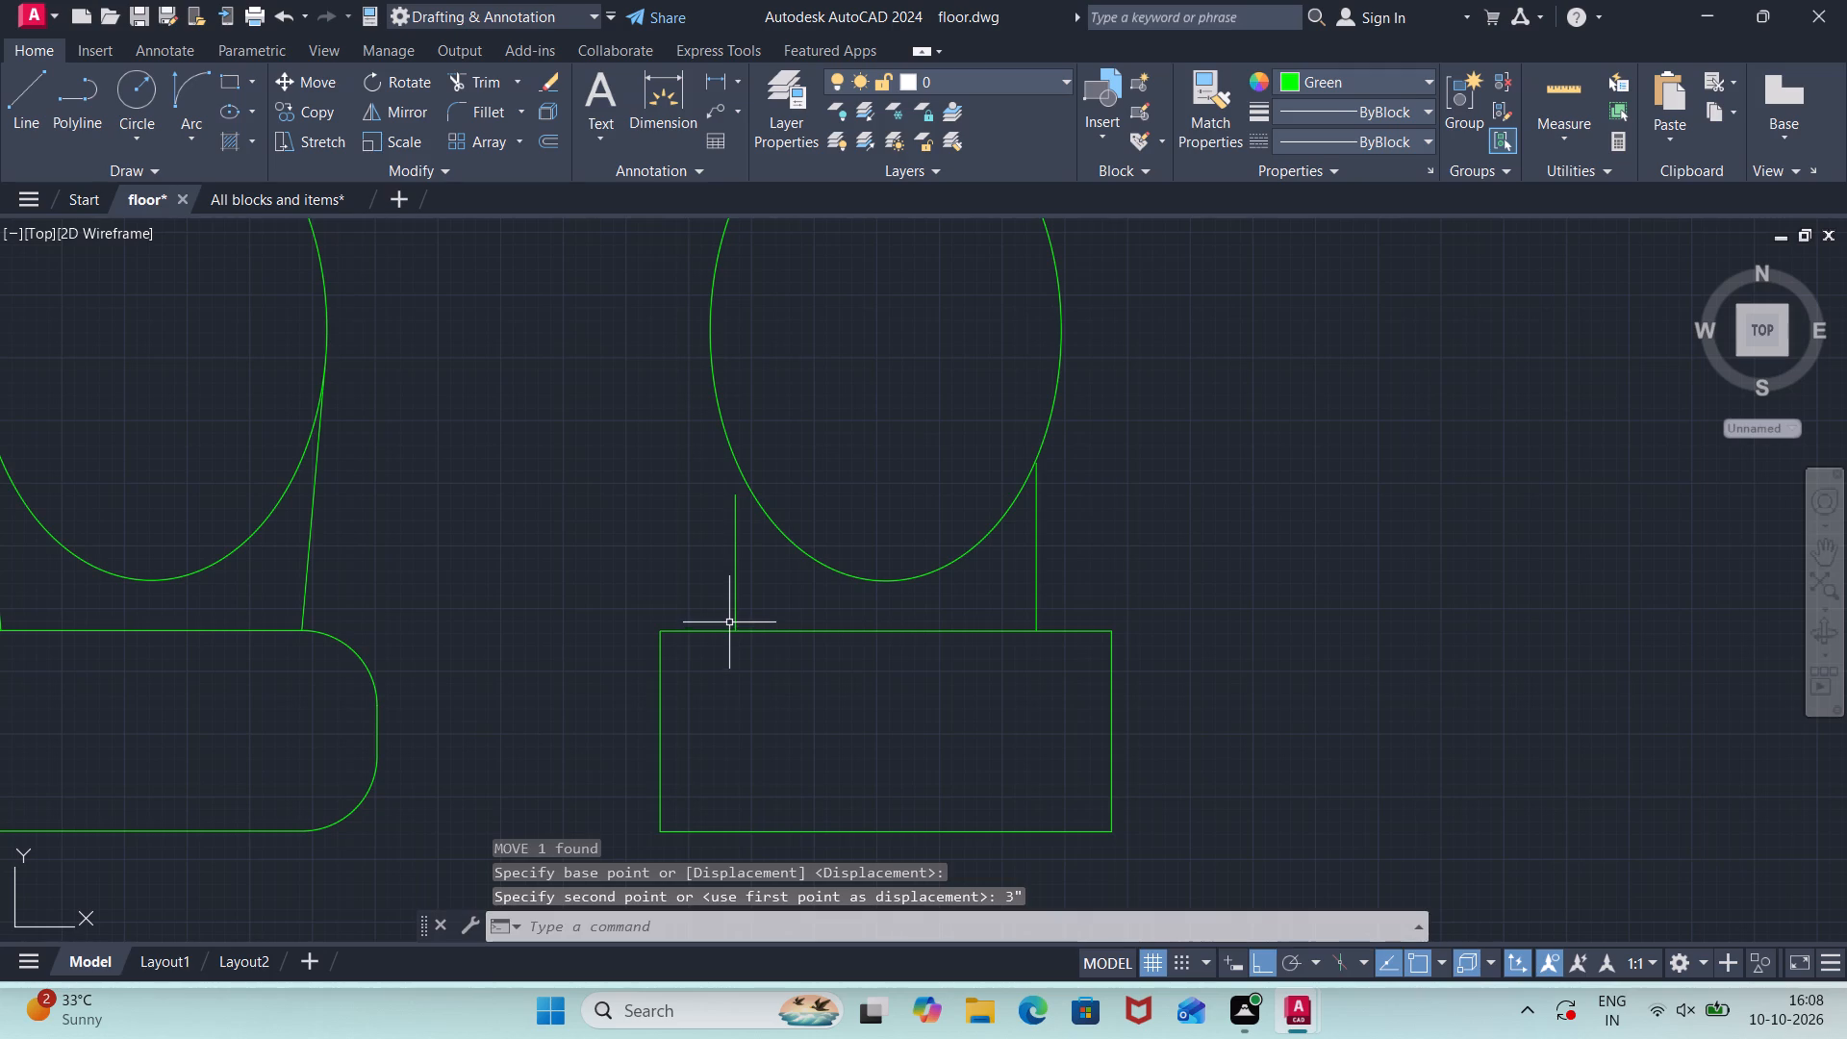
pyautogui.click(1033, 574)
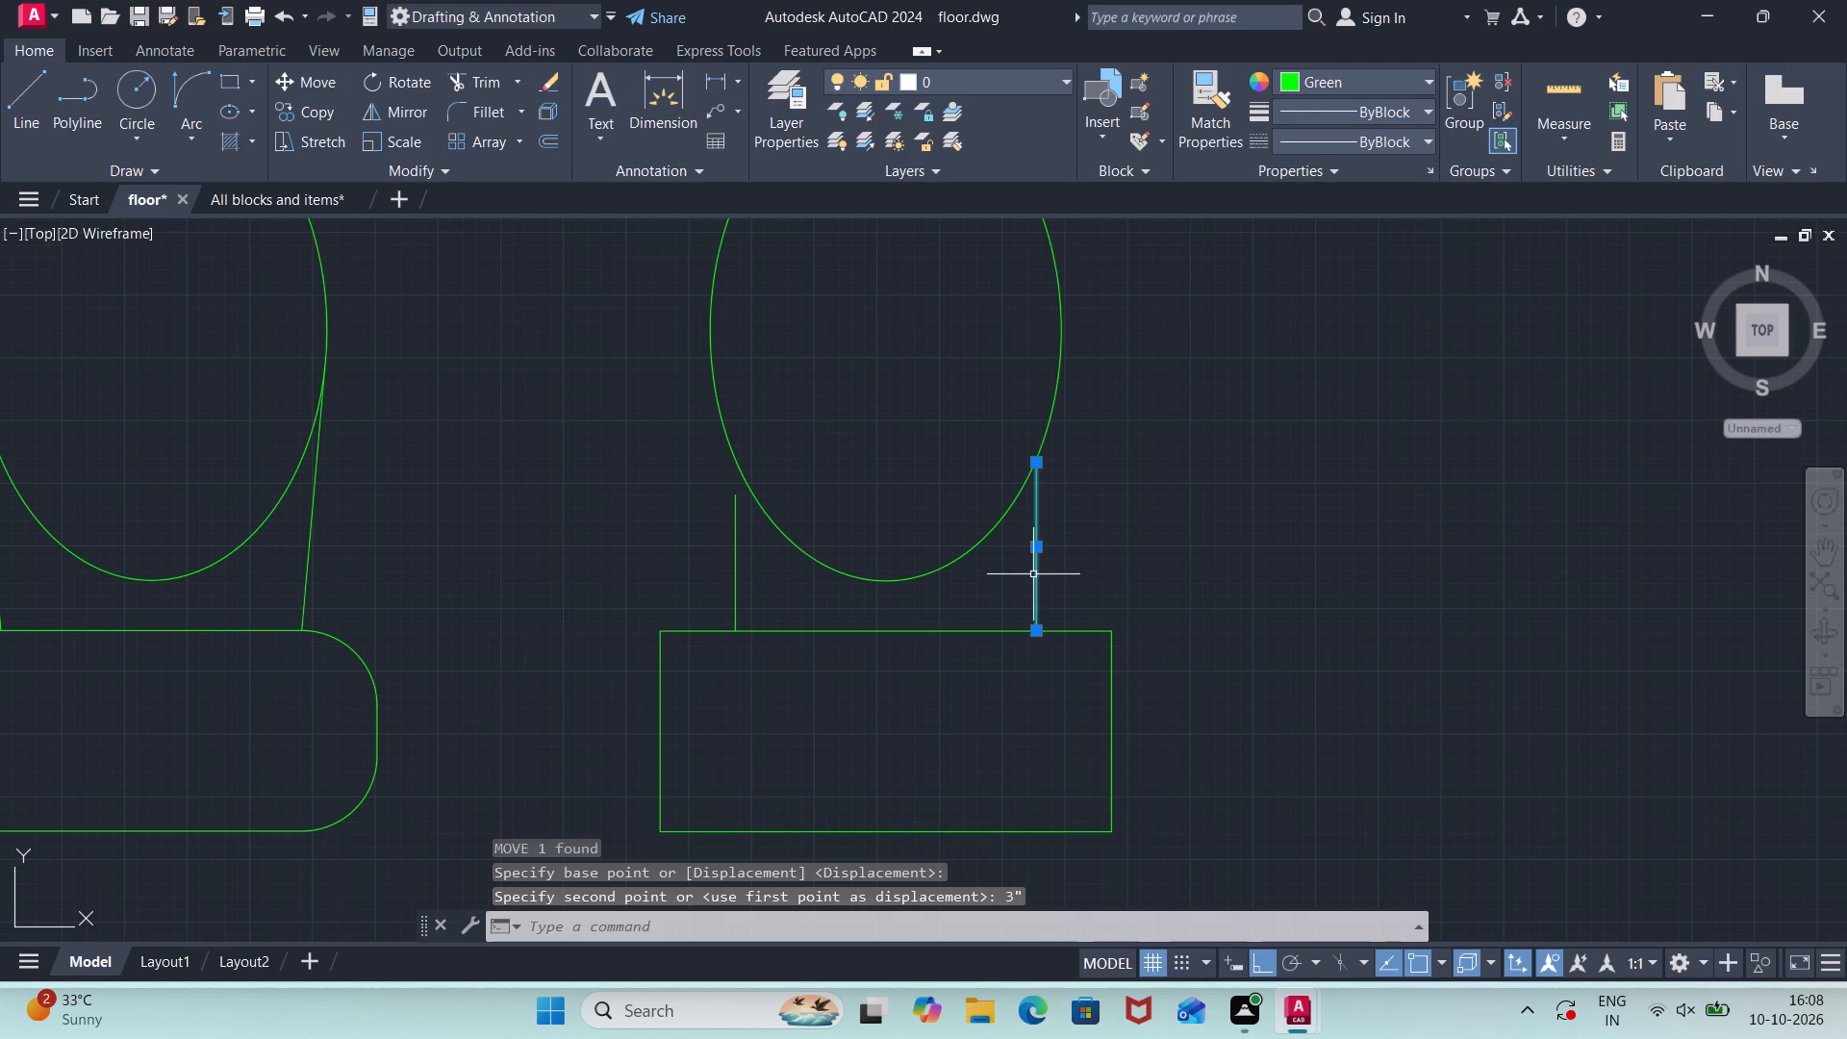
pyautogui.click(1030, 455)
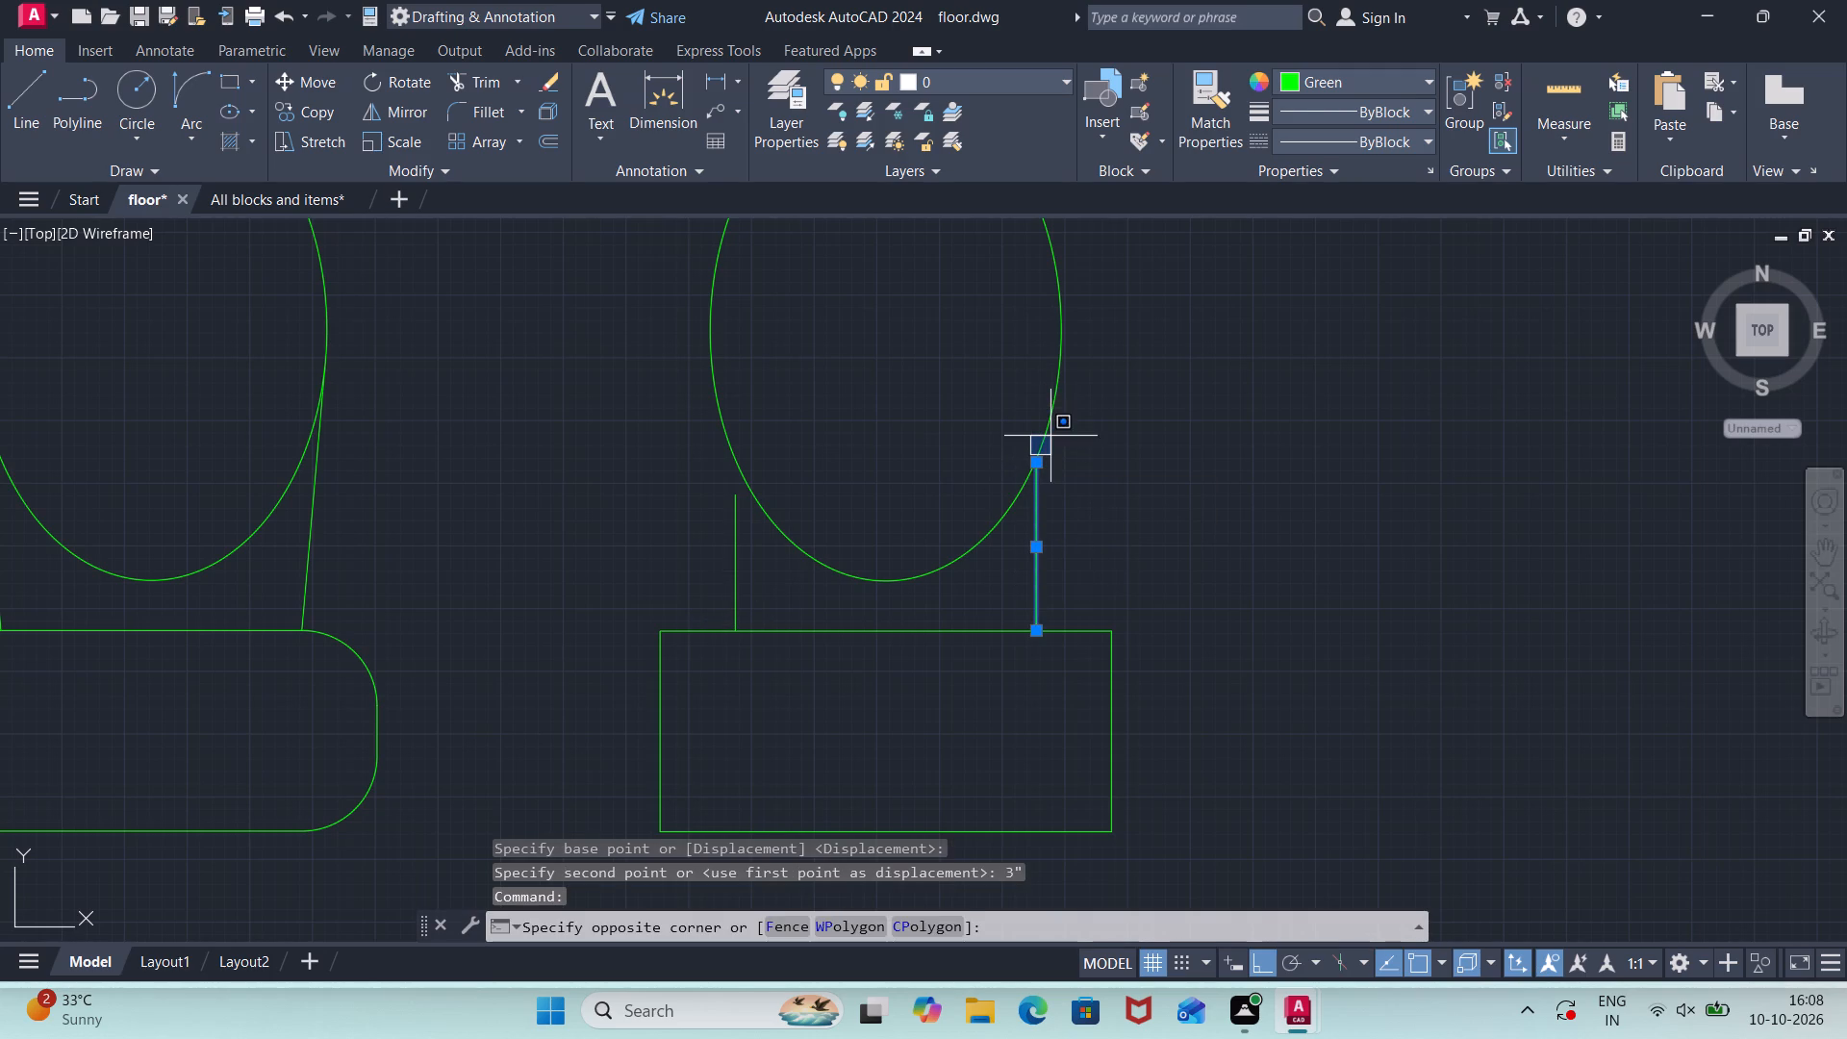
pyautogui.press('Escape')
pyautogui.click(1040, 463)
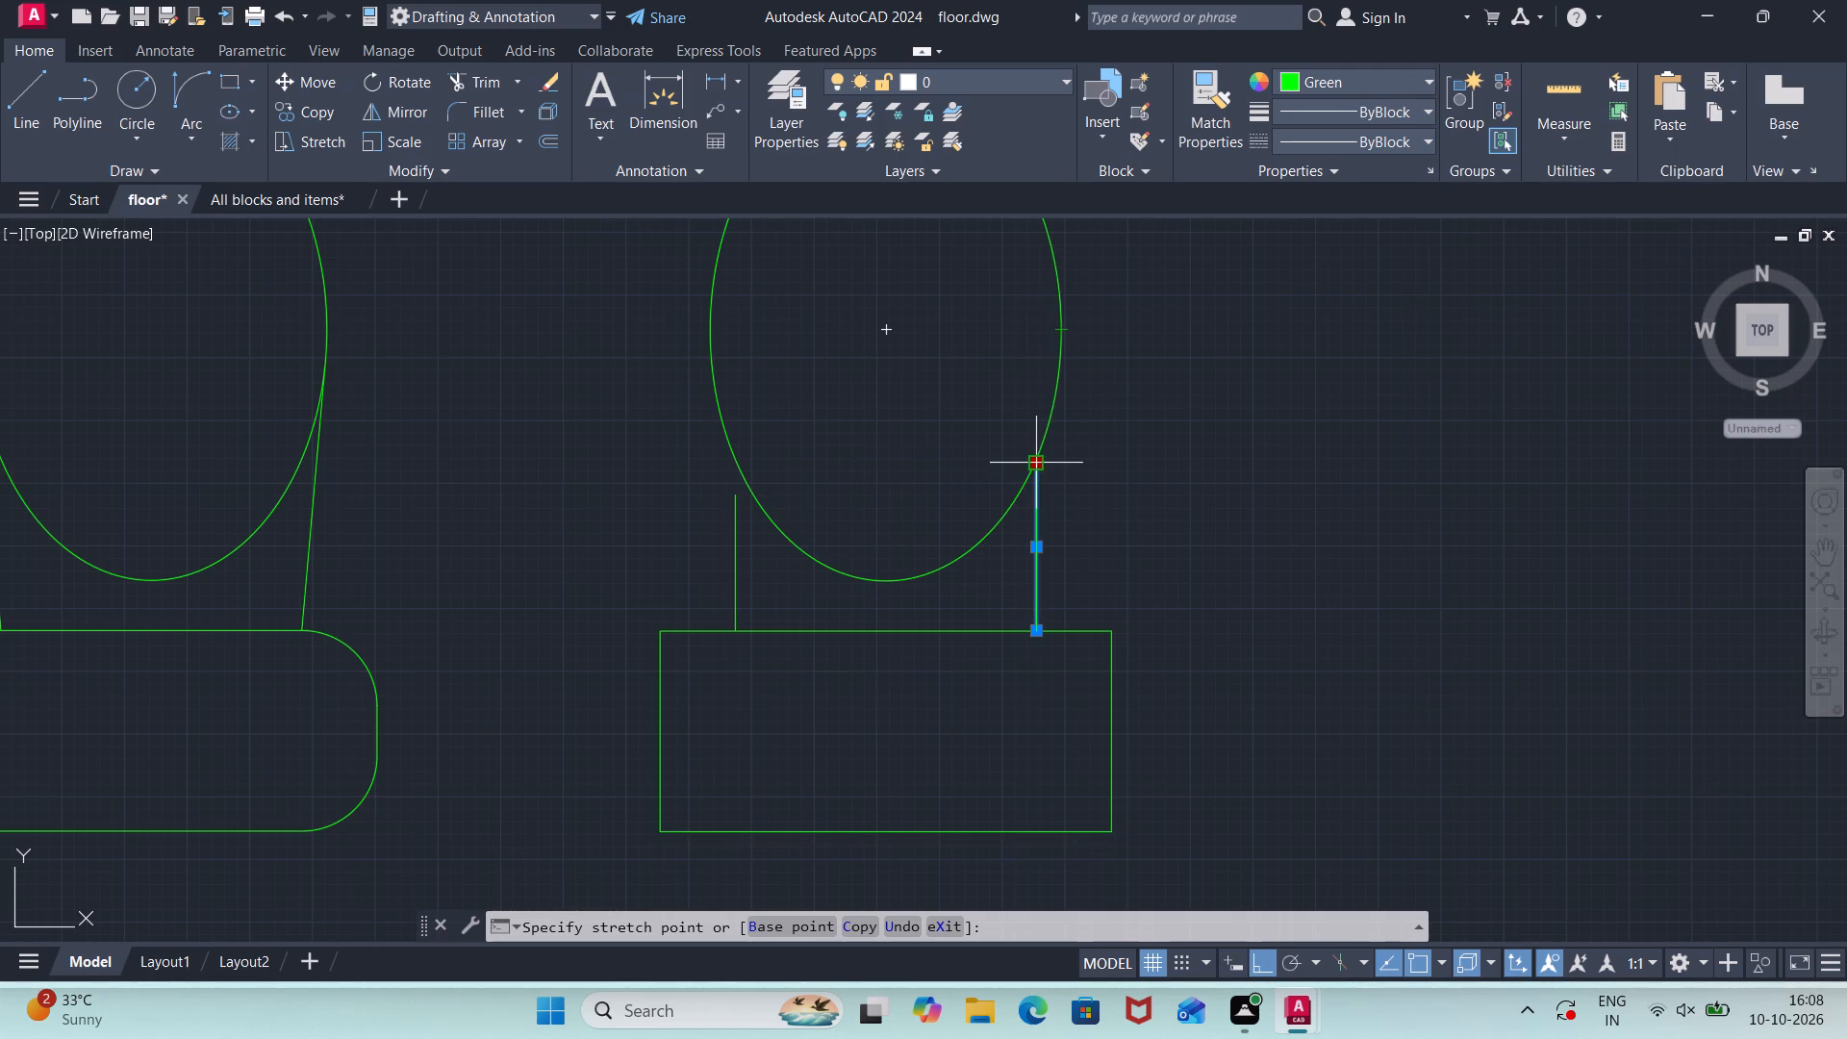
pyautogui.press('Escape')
# Stretch the north end of the new toilet's west connecting line onto the ellipse's west side, so the line slants outward.
pyautogui.click(735, 539)
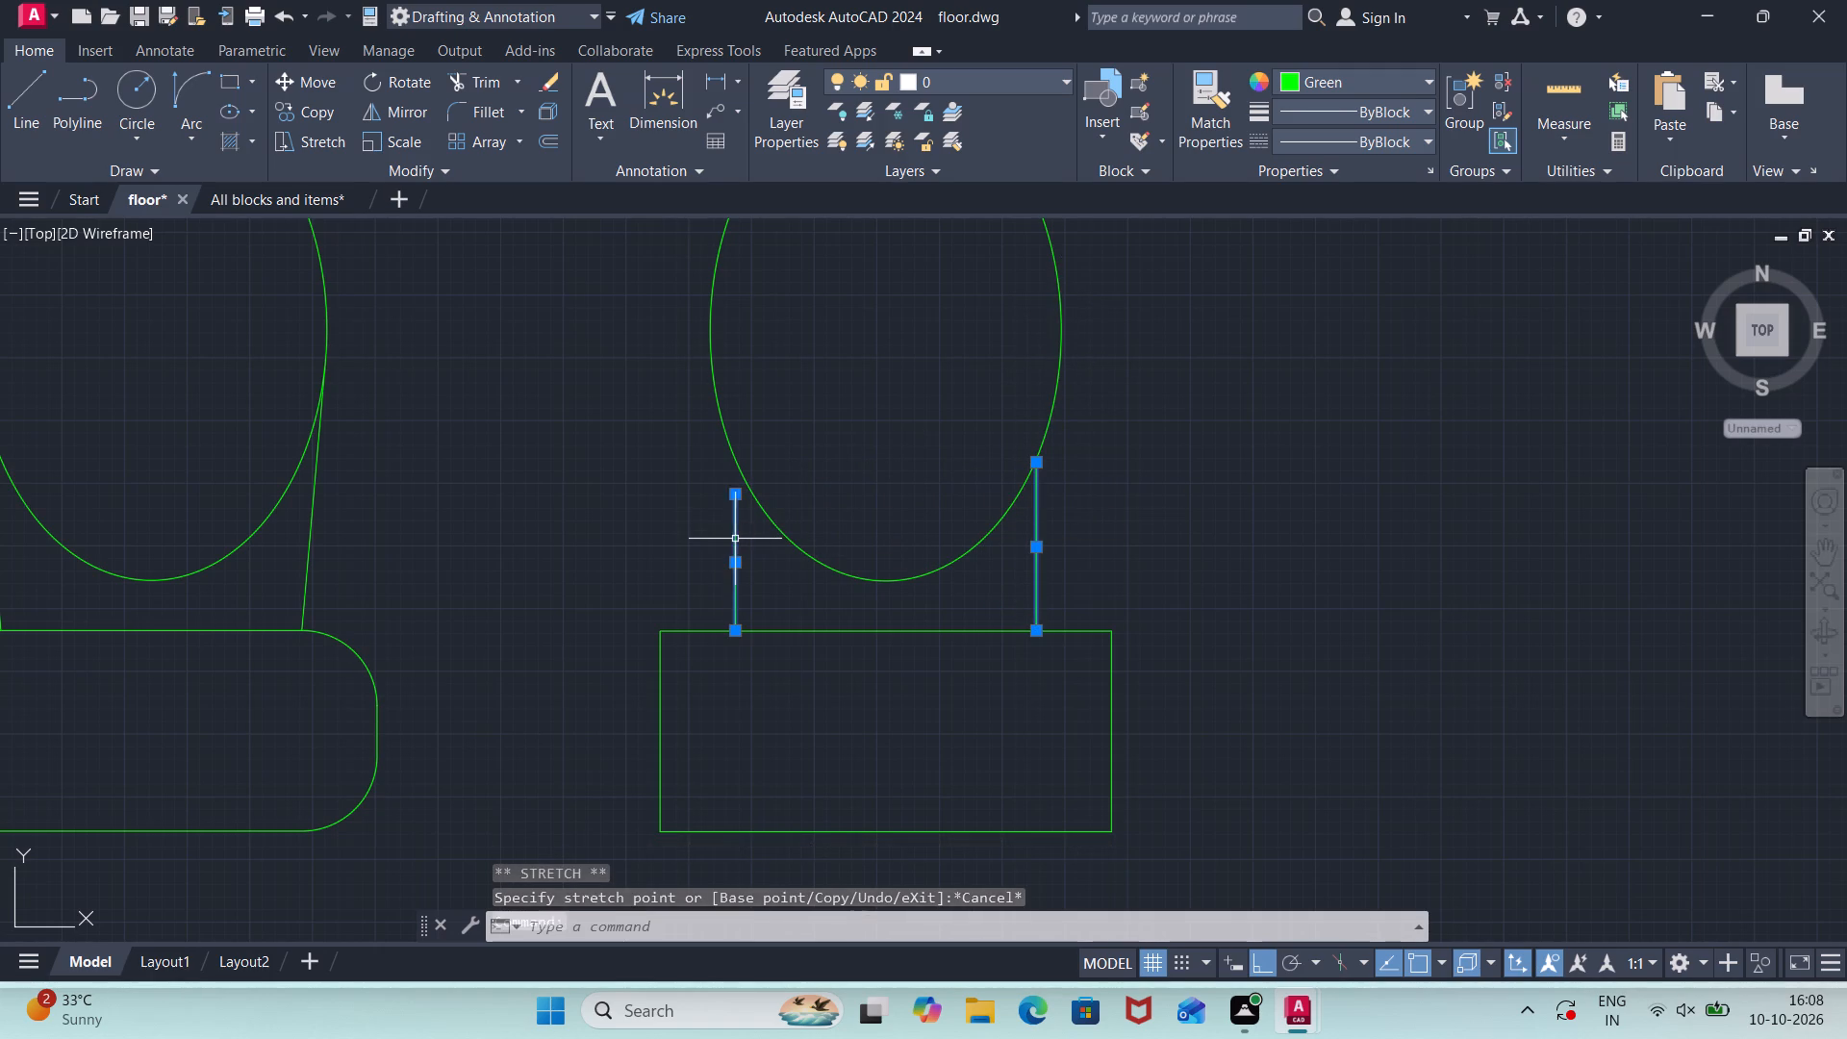
pyautogui.click(740, 493)
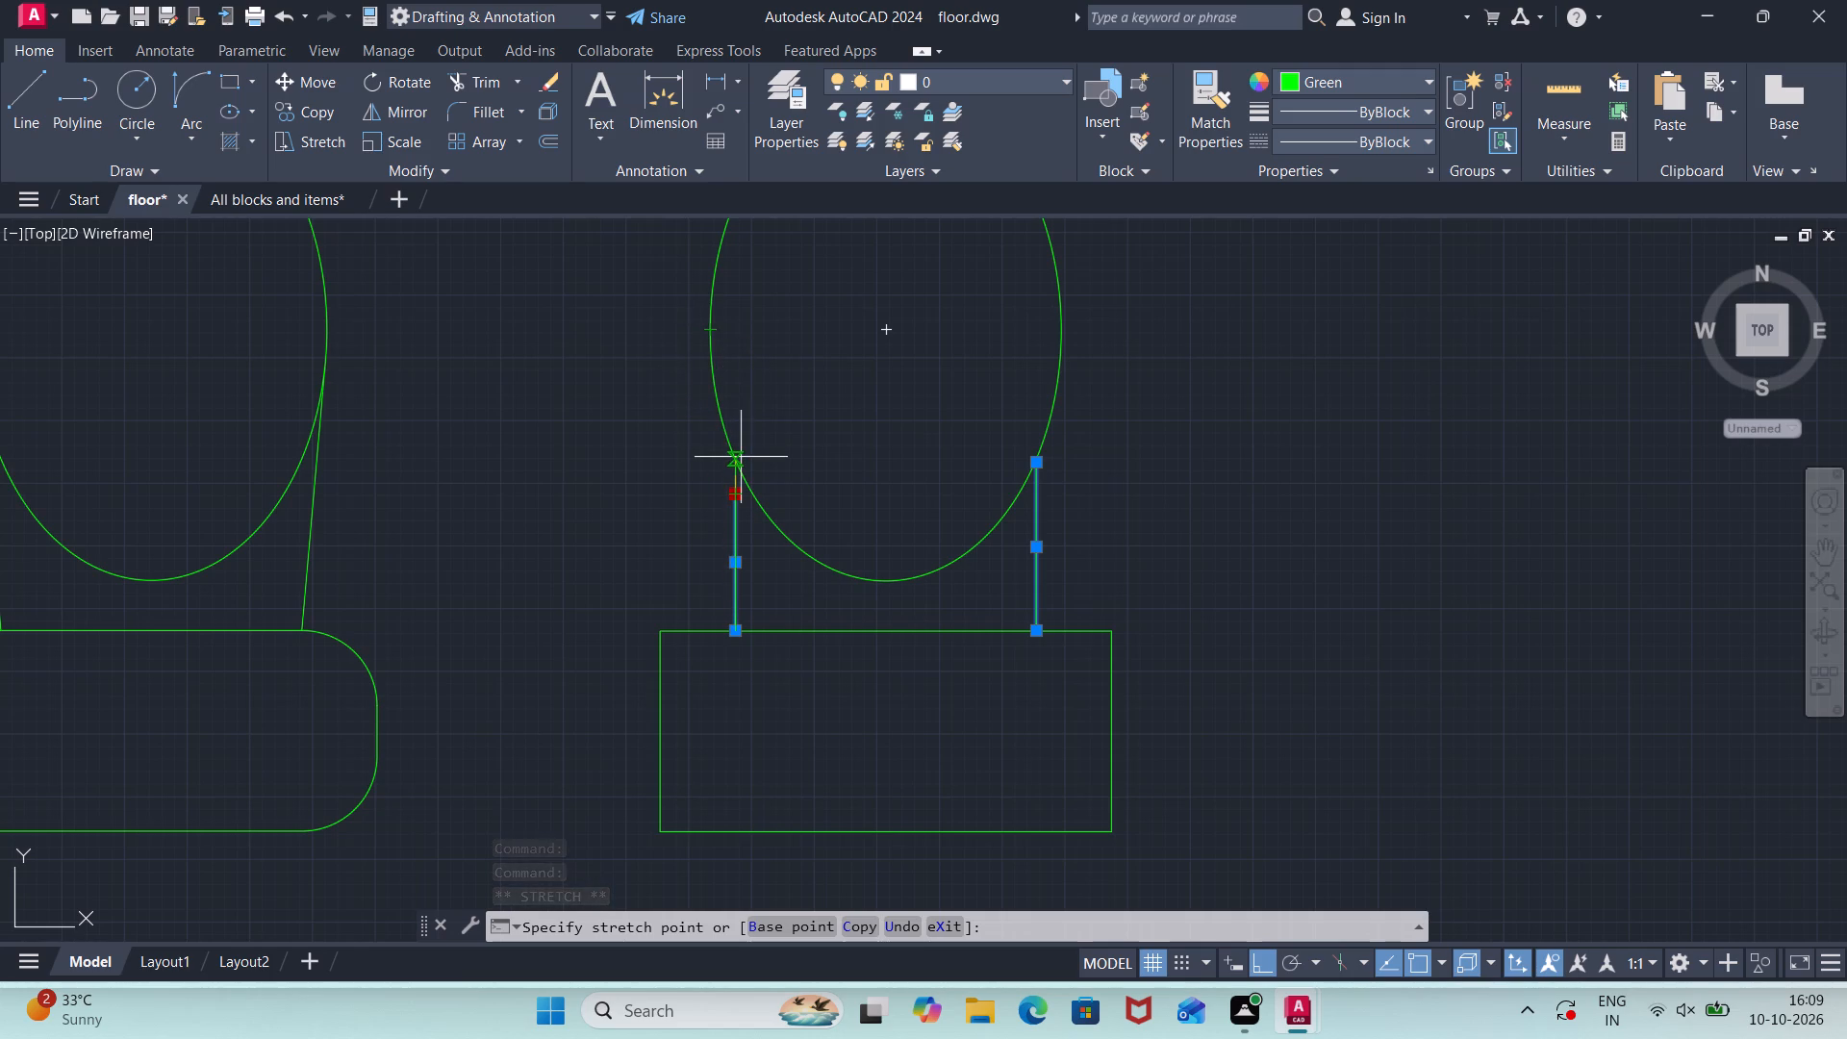
pyautogui.press('F8')
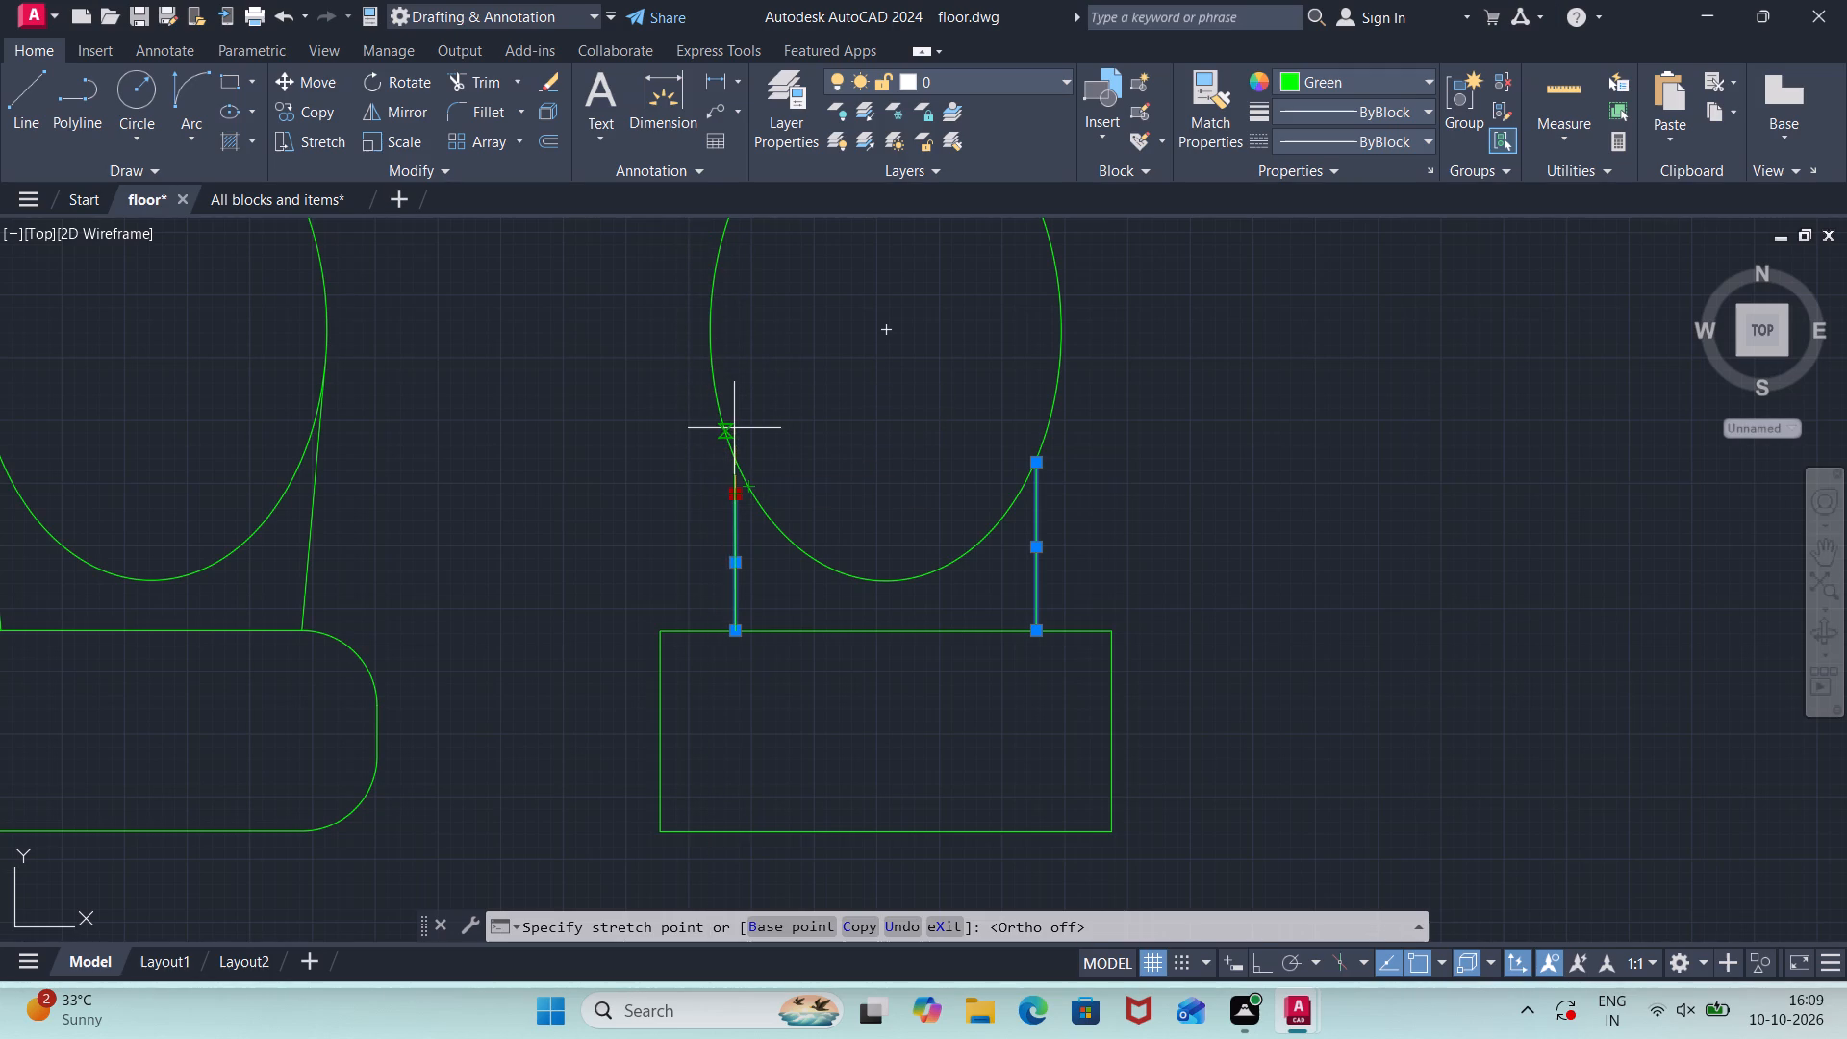
pyautogui.press('F8')
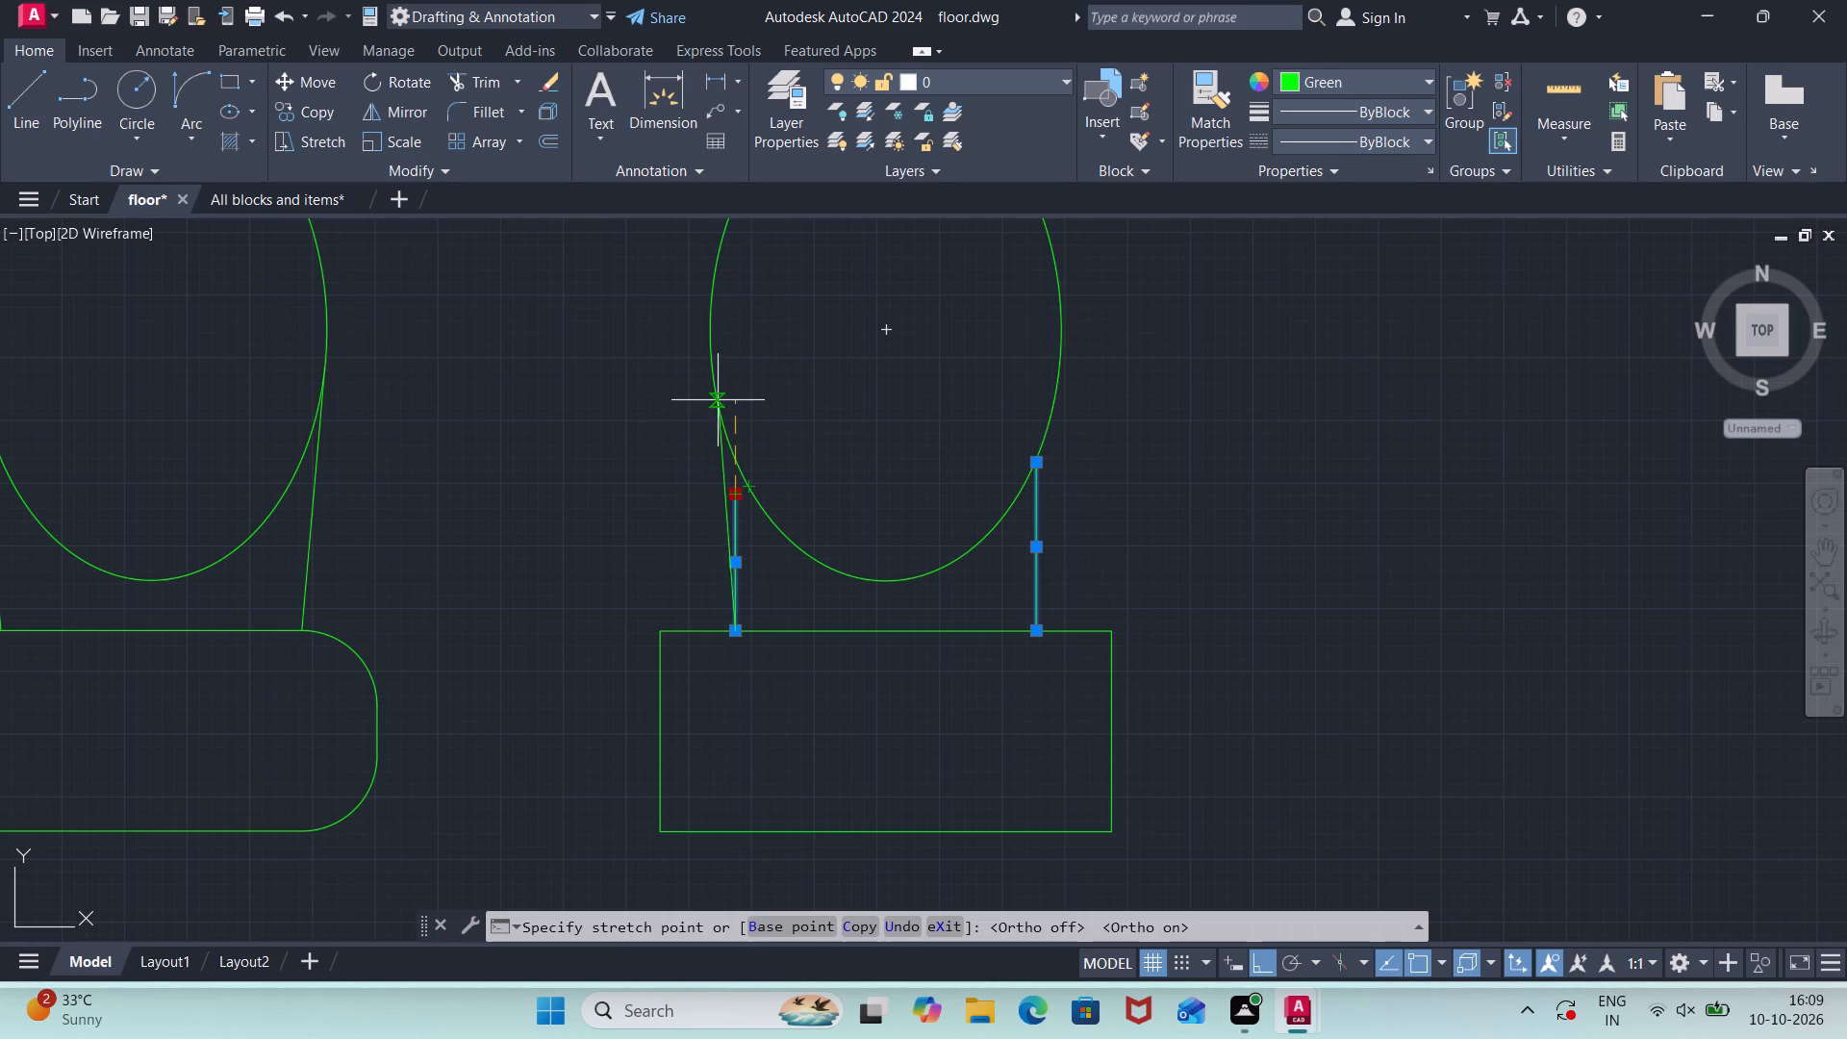
pyautogui.click(712, 393)
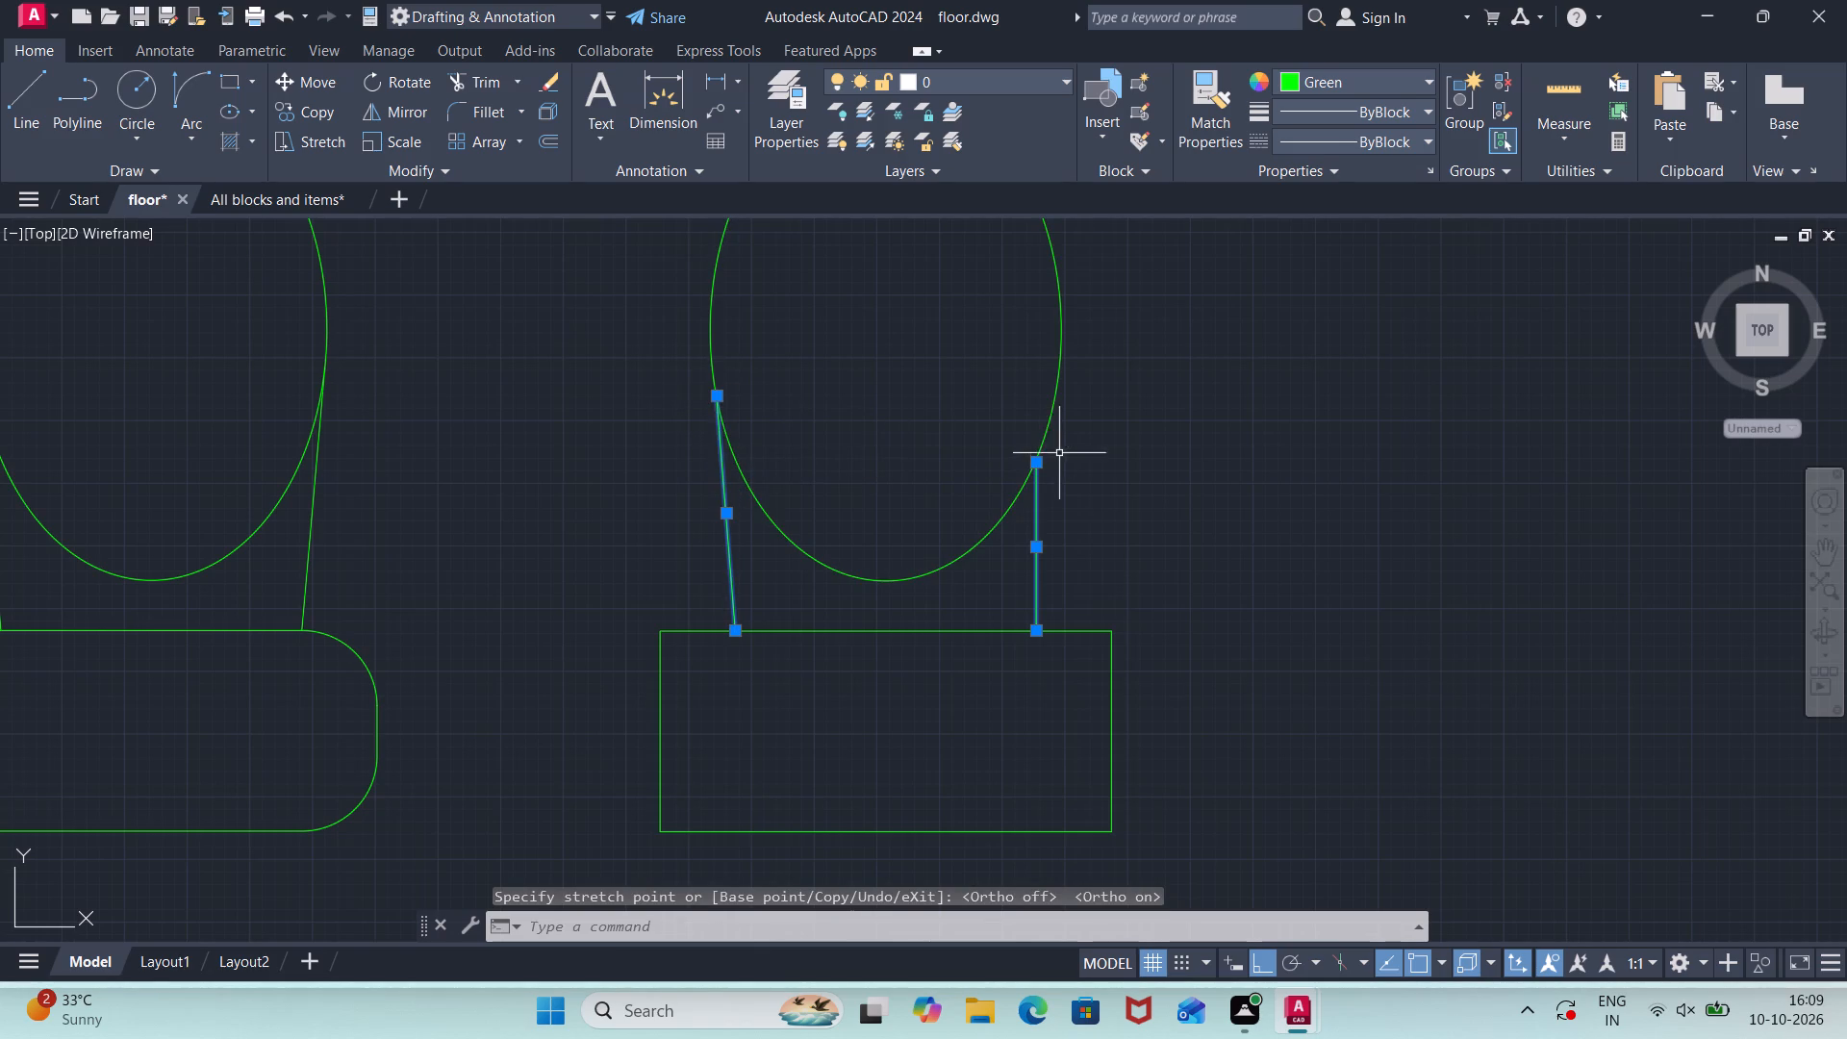
# Stretch the north end of the east connecting line onto the ellipse's east side, level with the west line's upper end.
pyautogui.click(1036, 460)
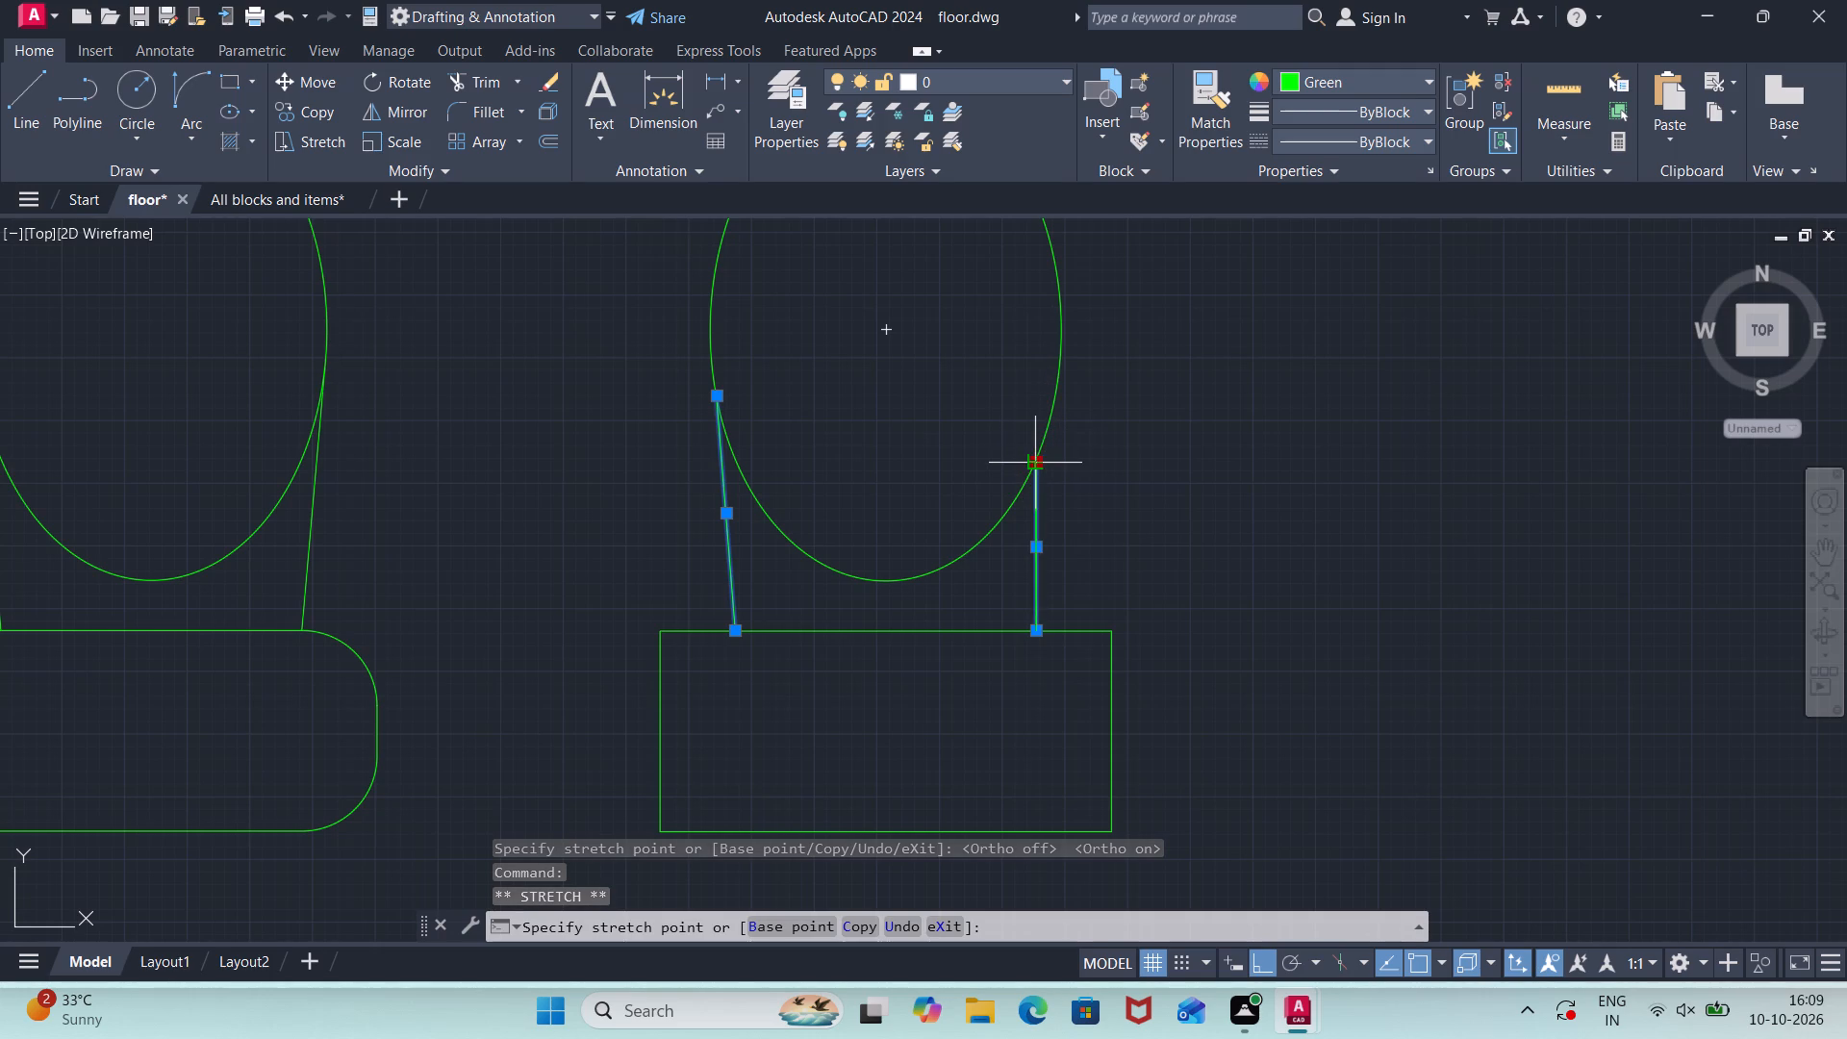
pyautogui.click(1044, 435)
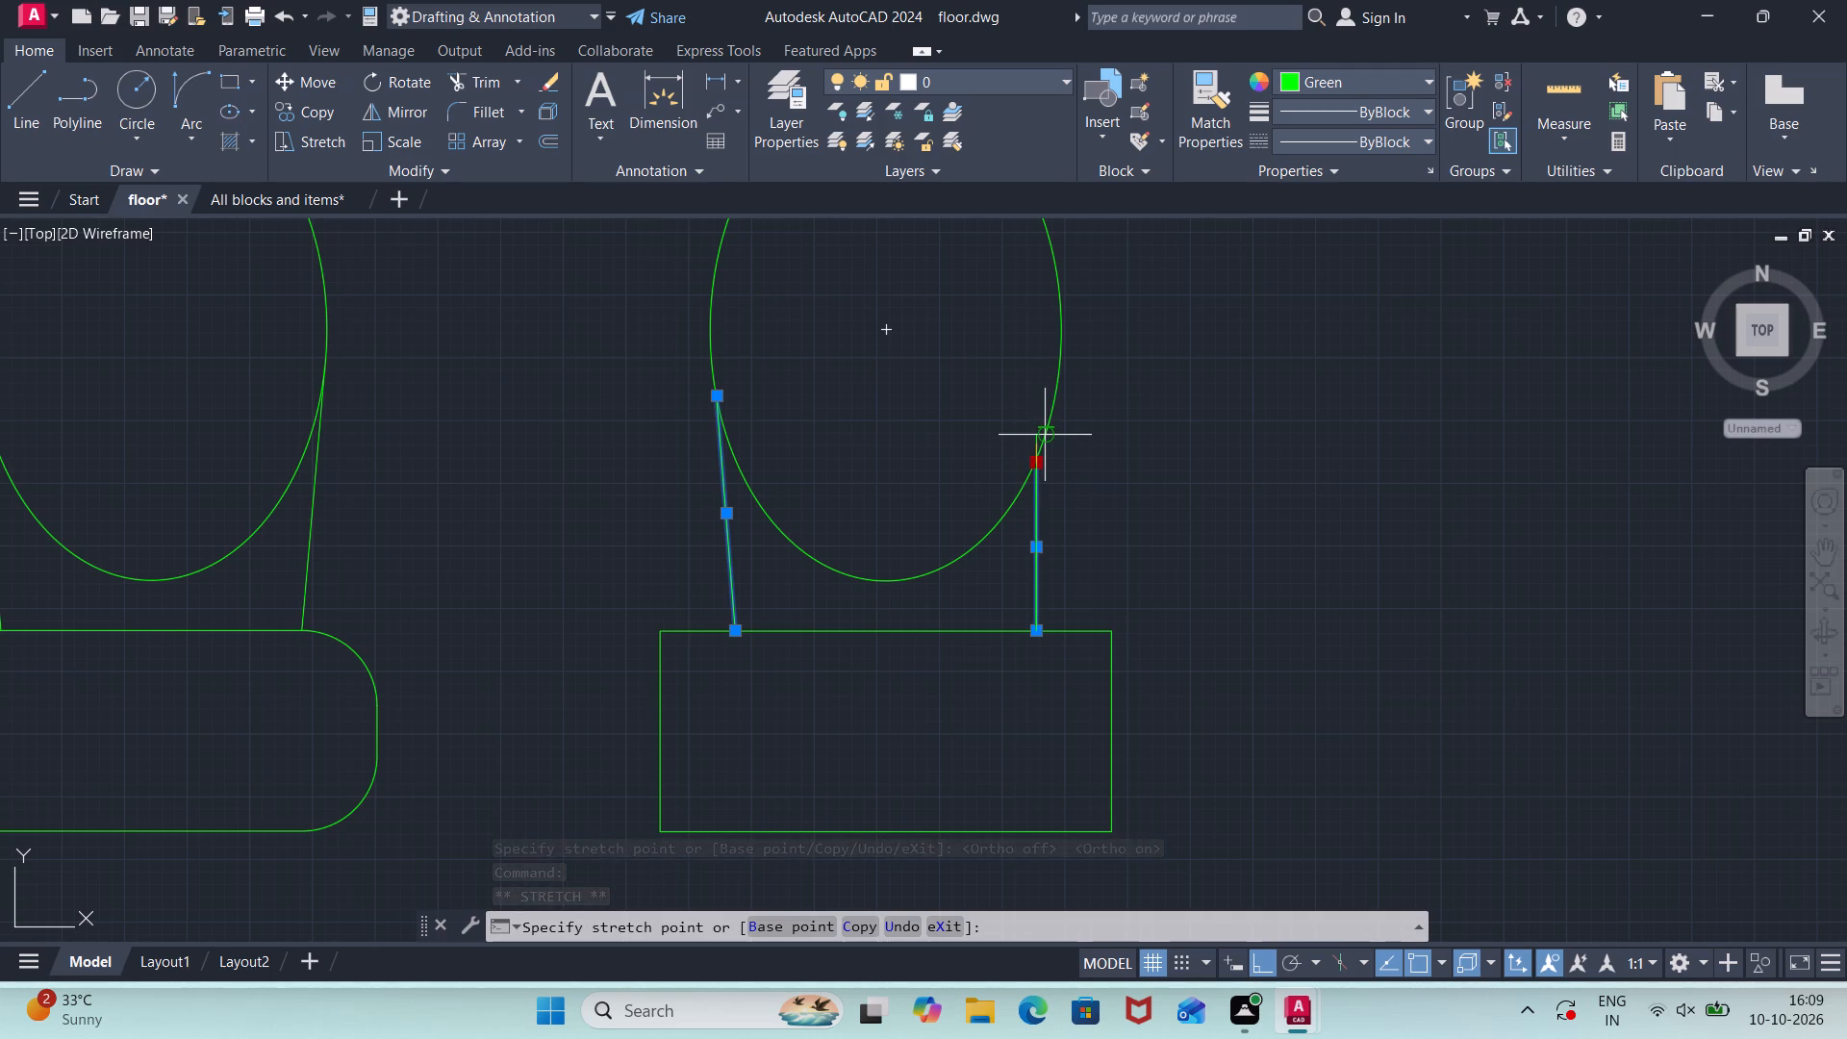
pyautogui.scroll(-1, 889, 608)
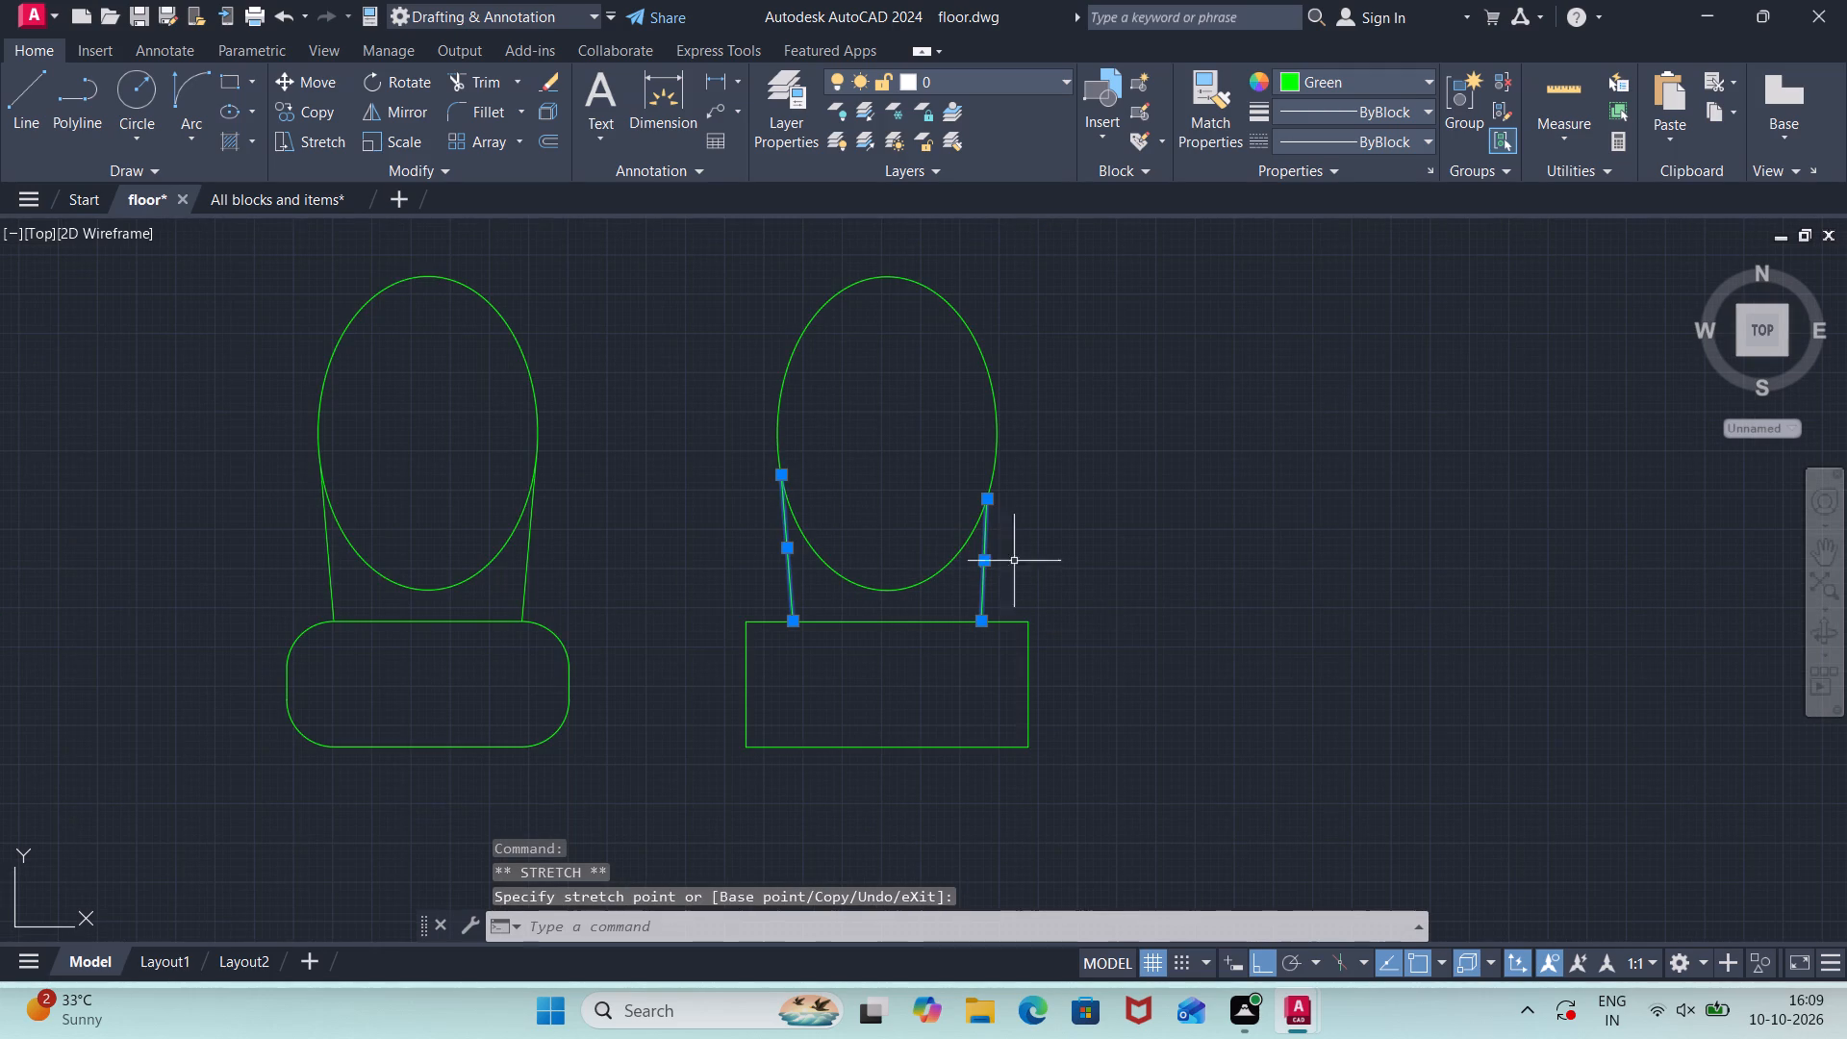
pyautogui.click(986, 500)
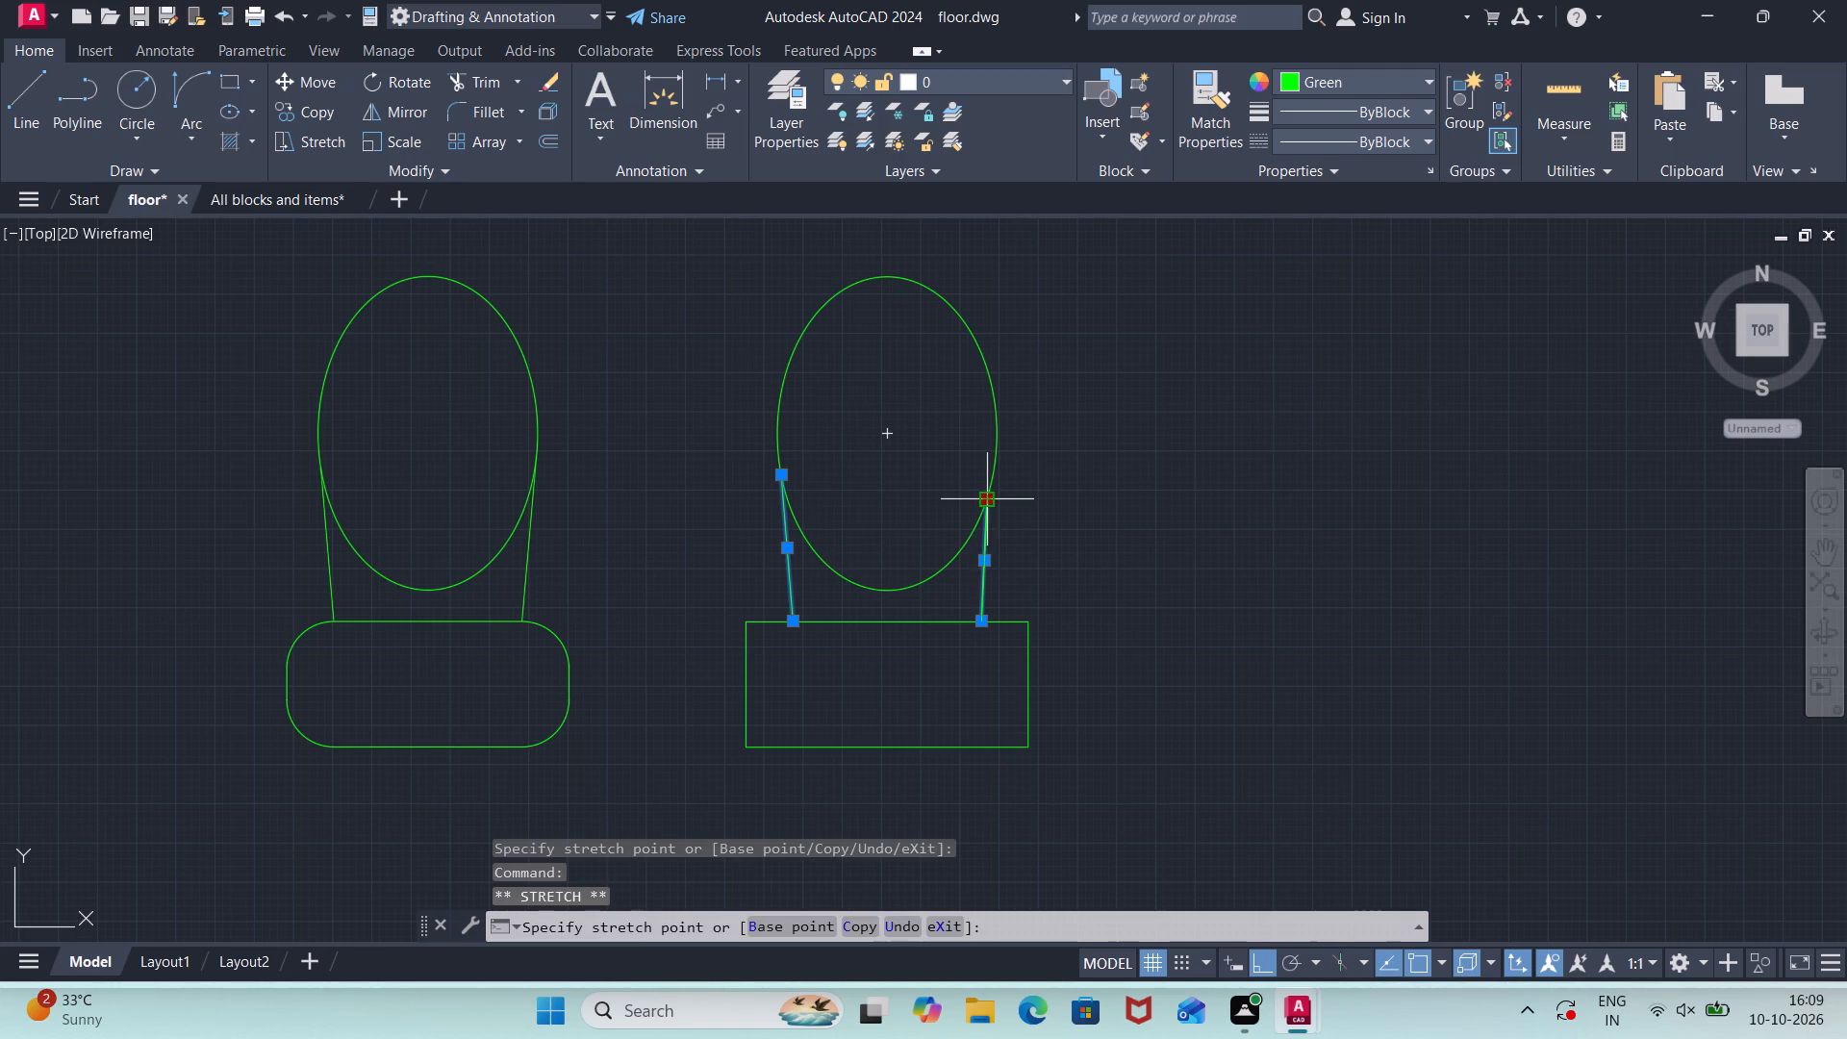
pyautogui.click(989, 494)
pyautogui.click(987, 501)
pyautogui.scroll(3, 1003, 455)
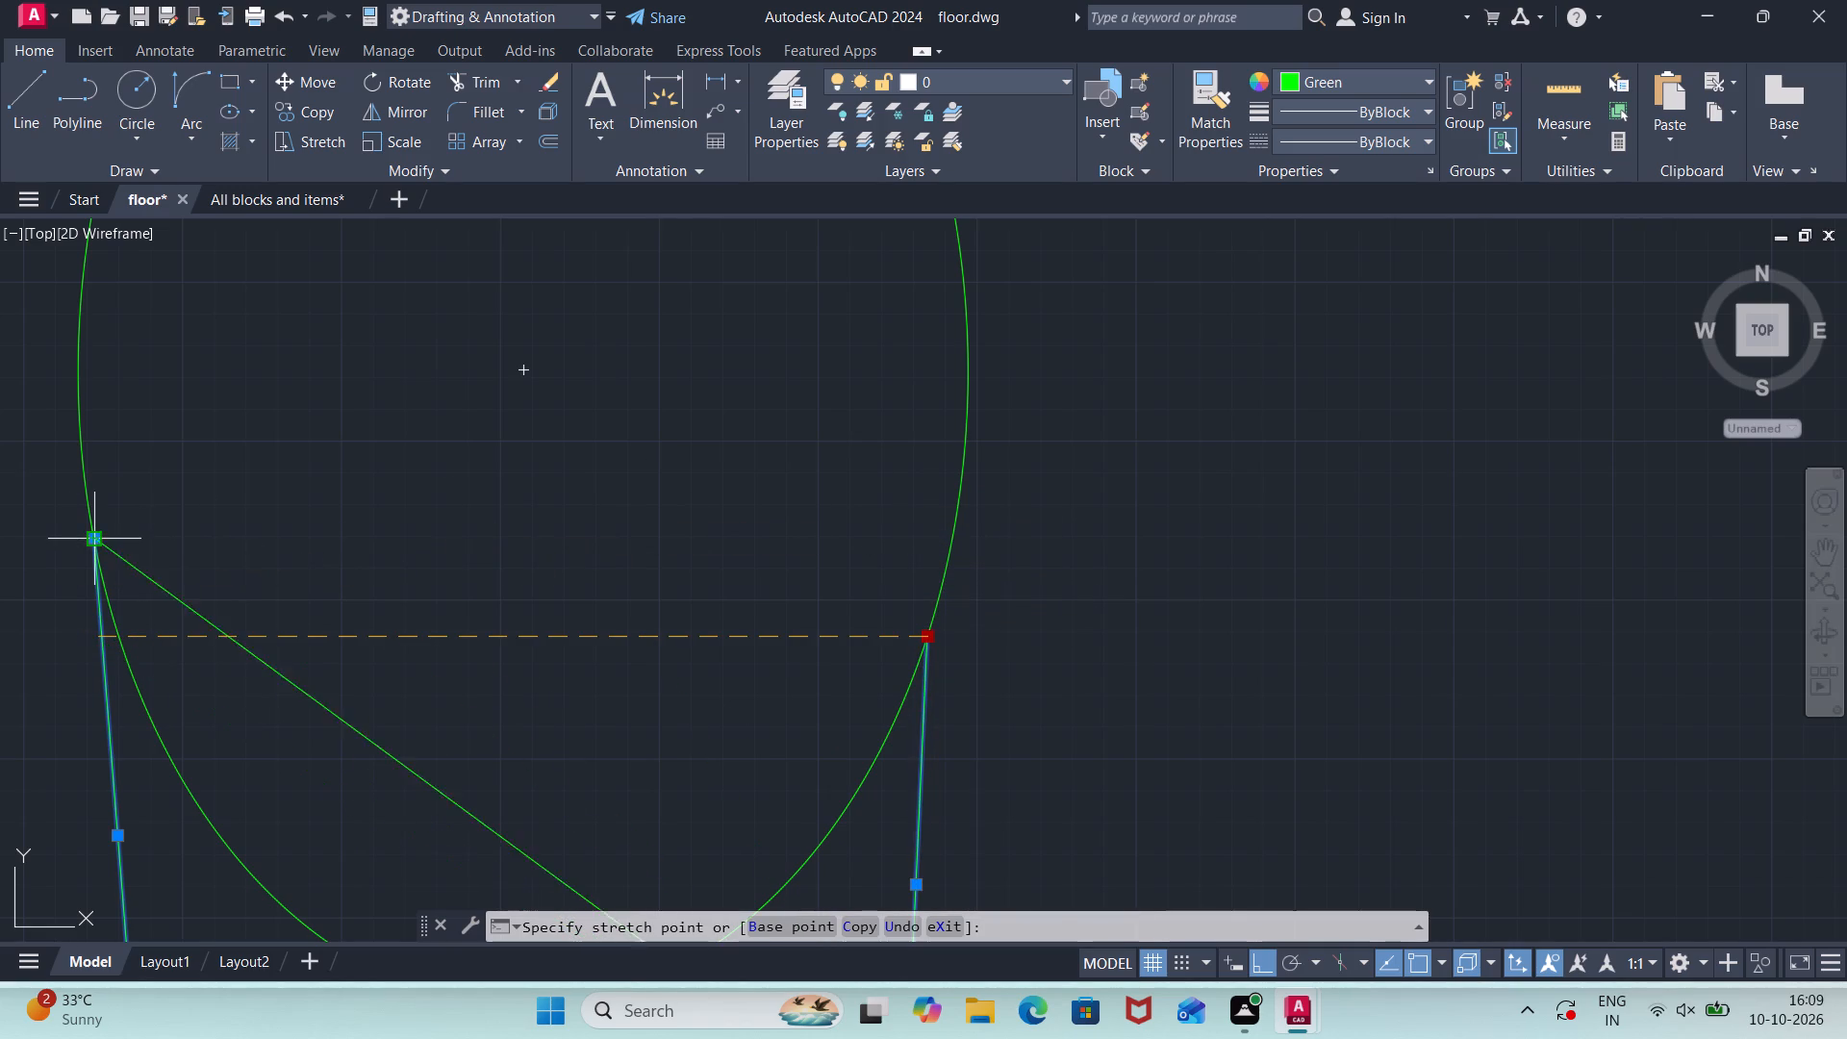
pyautogui.scroll(-2, 319, 543)
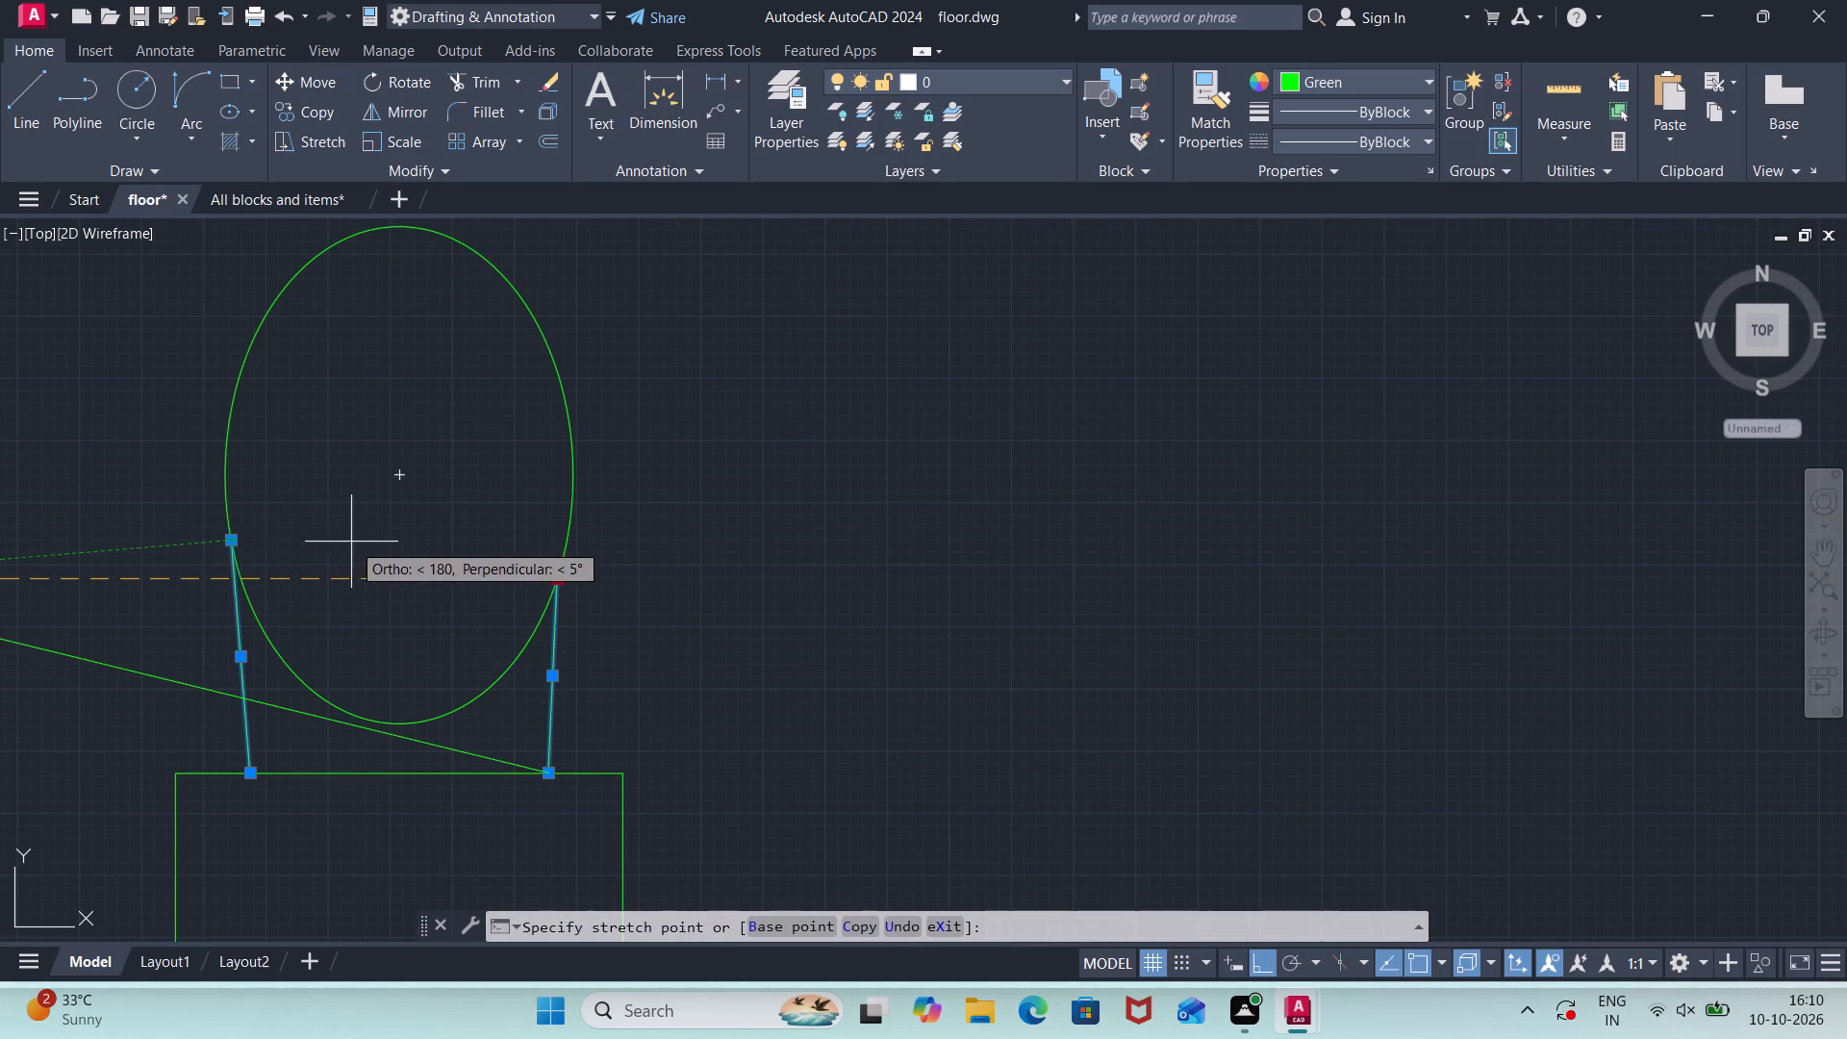
pyautogui.click(570, 539)
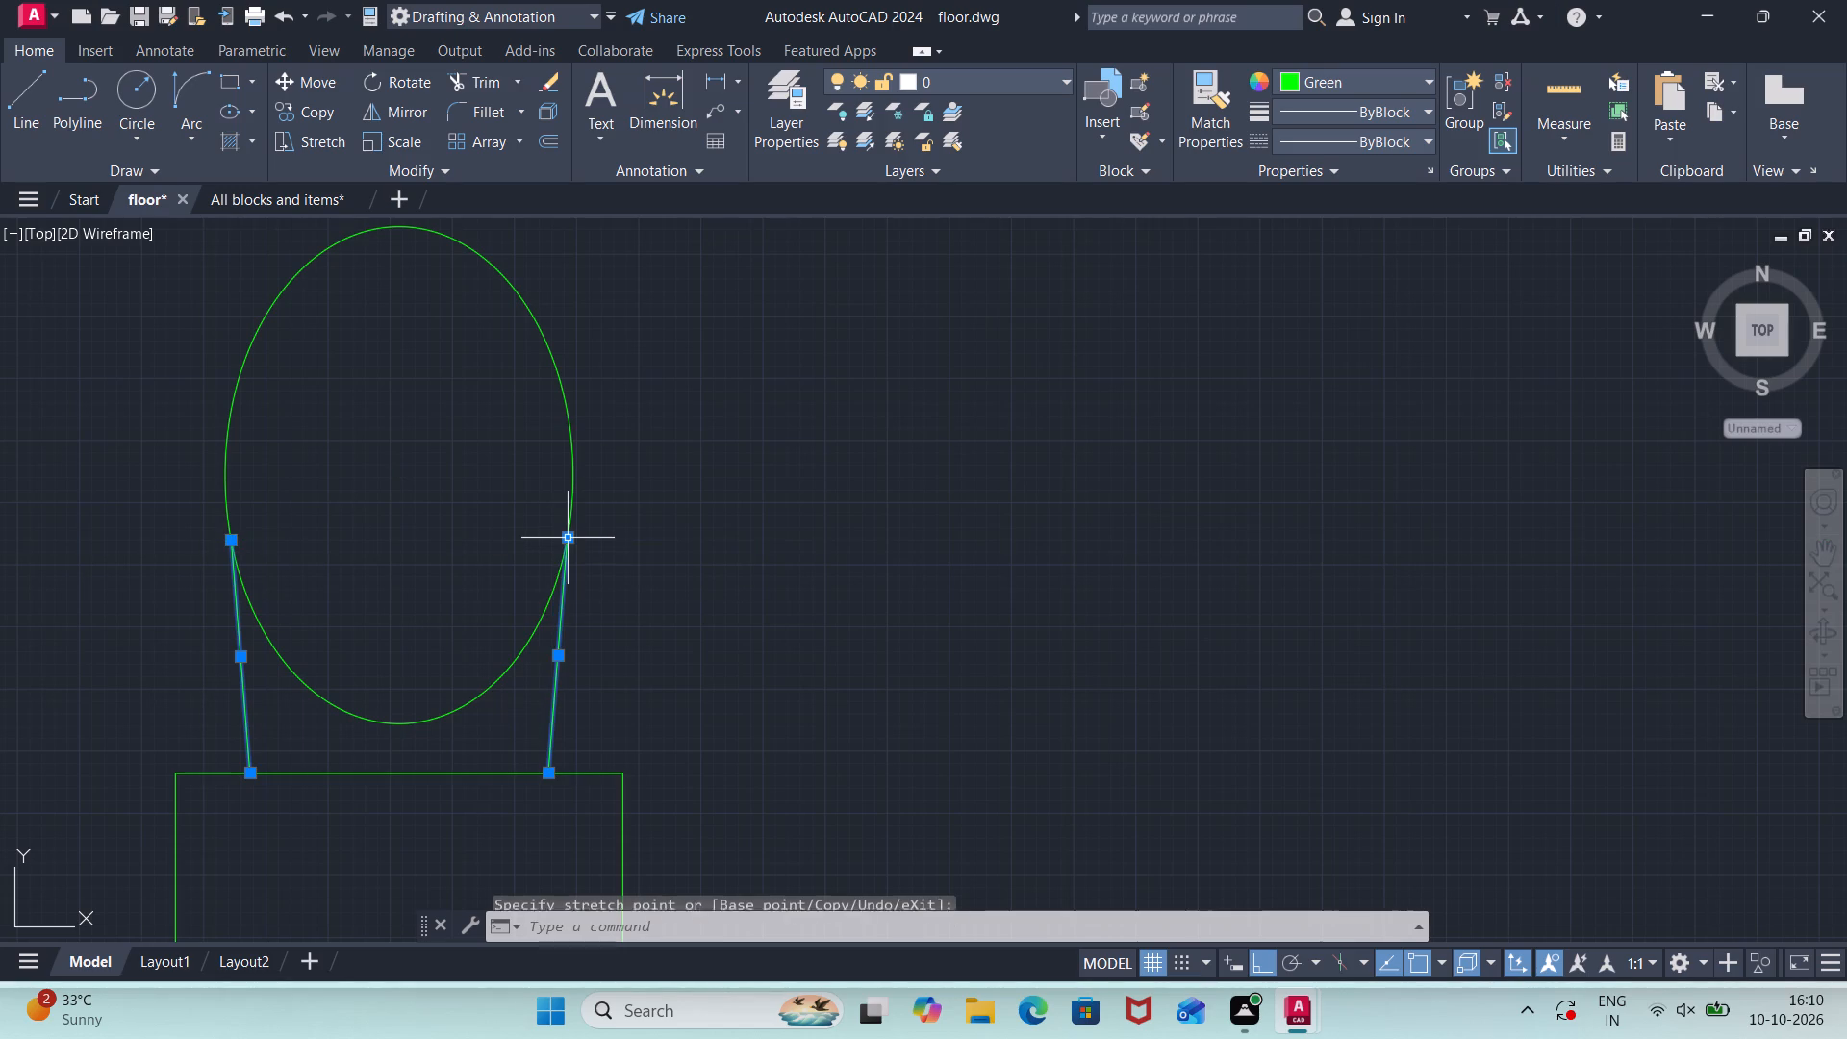
pyautogui.scroll(-2, 572, 594)
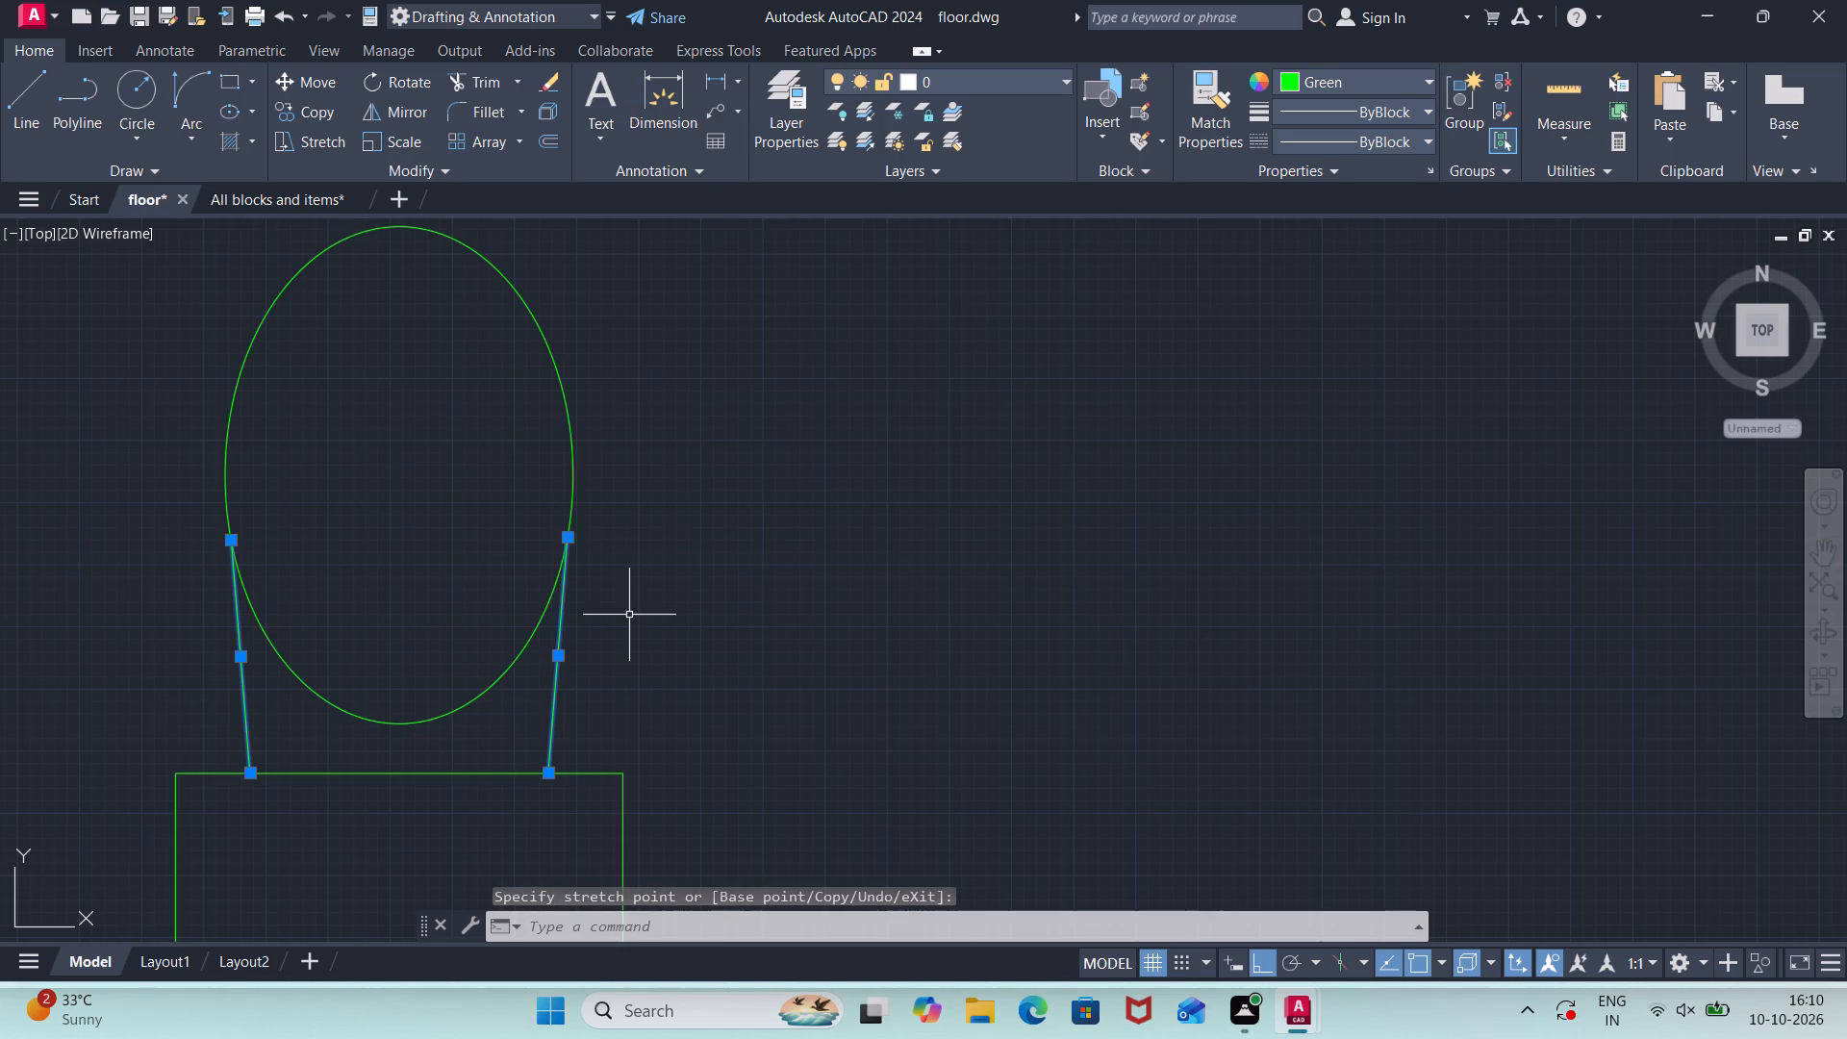
pyautogui.scroll(-3, 647, 670)
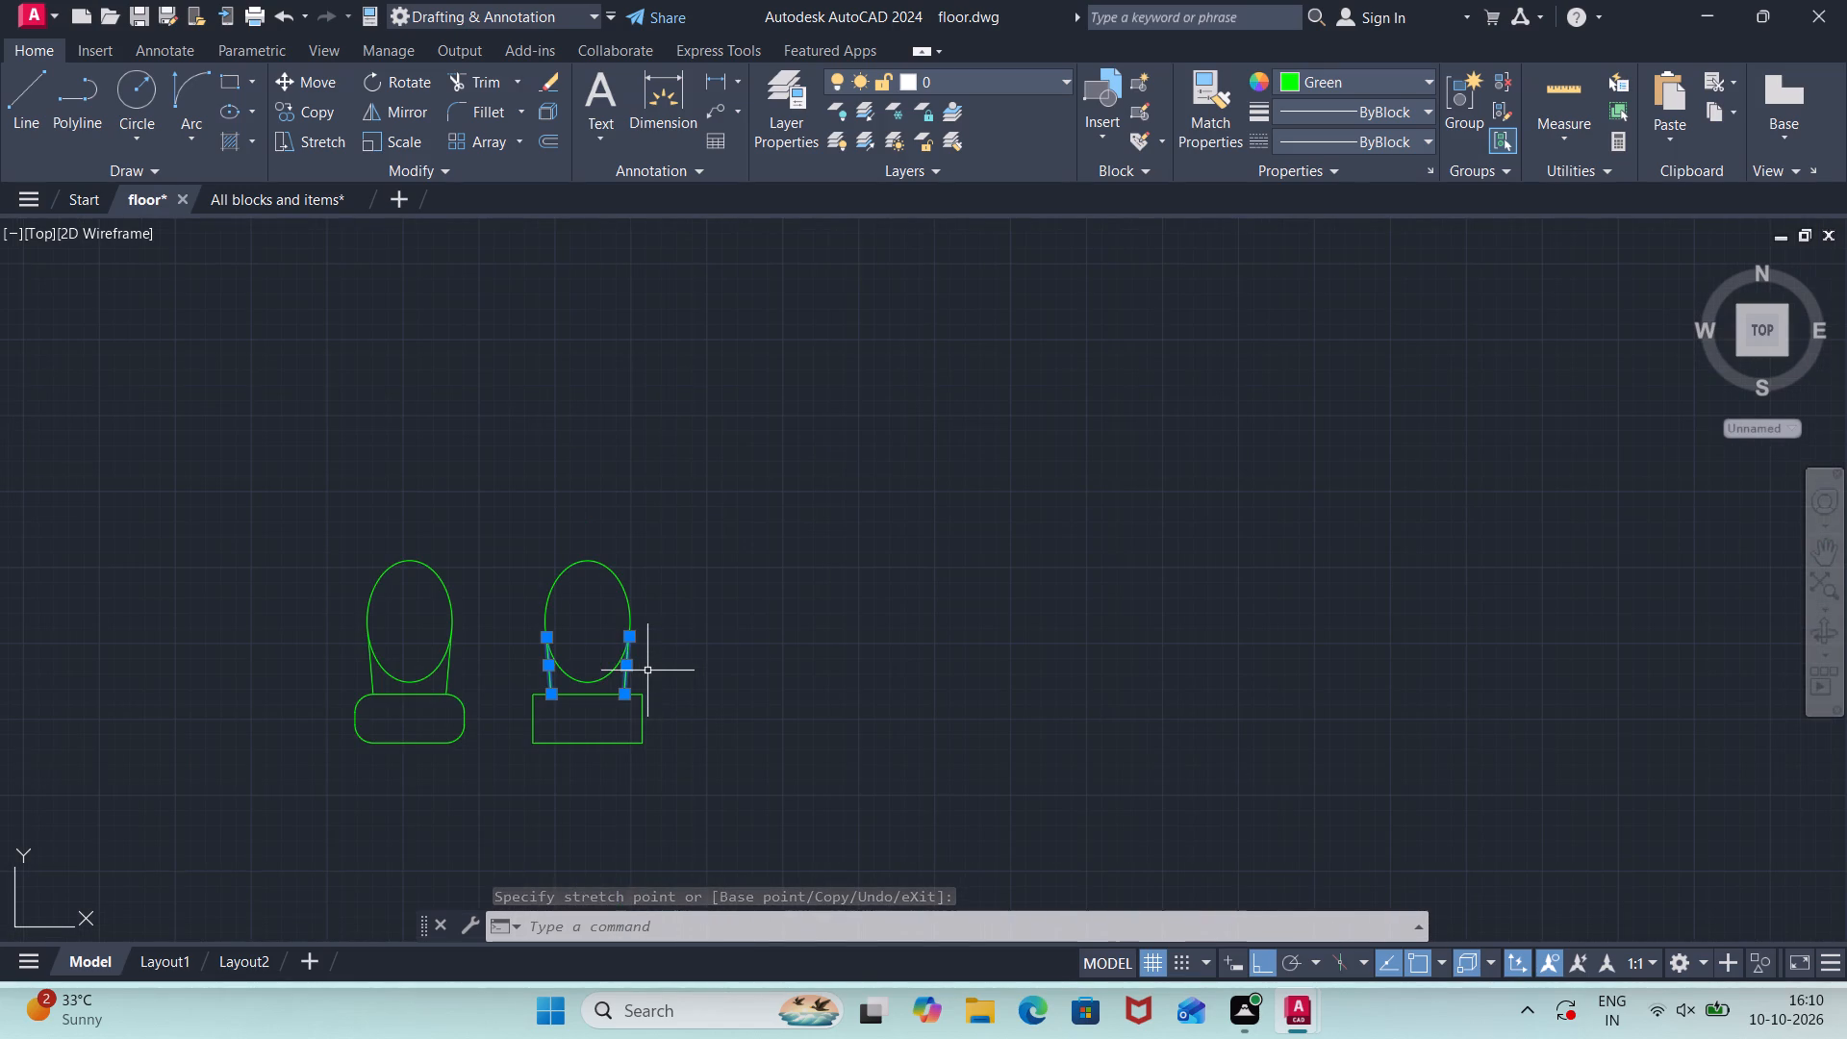
pyautogui.scroll(4, 647, 671)
pyautogui.scroll(-3, 647, 672)
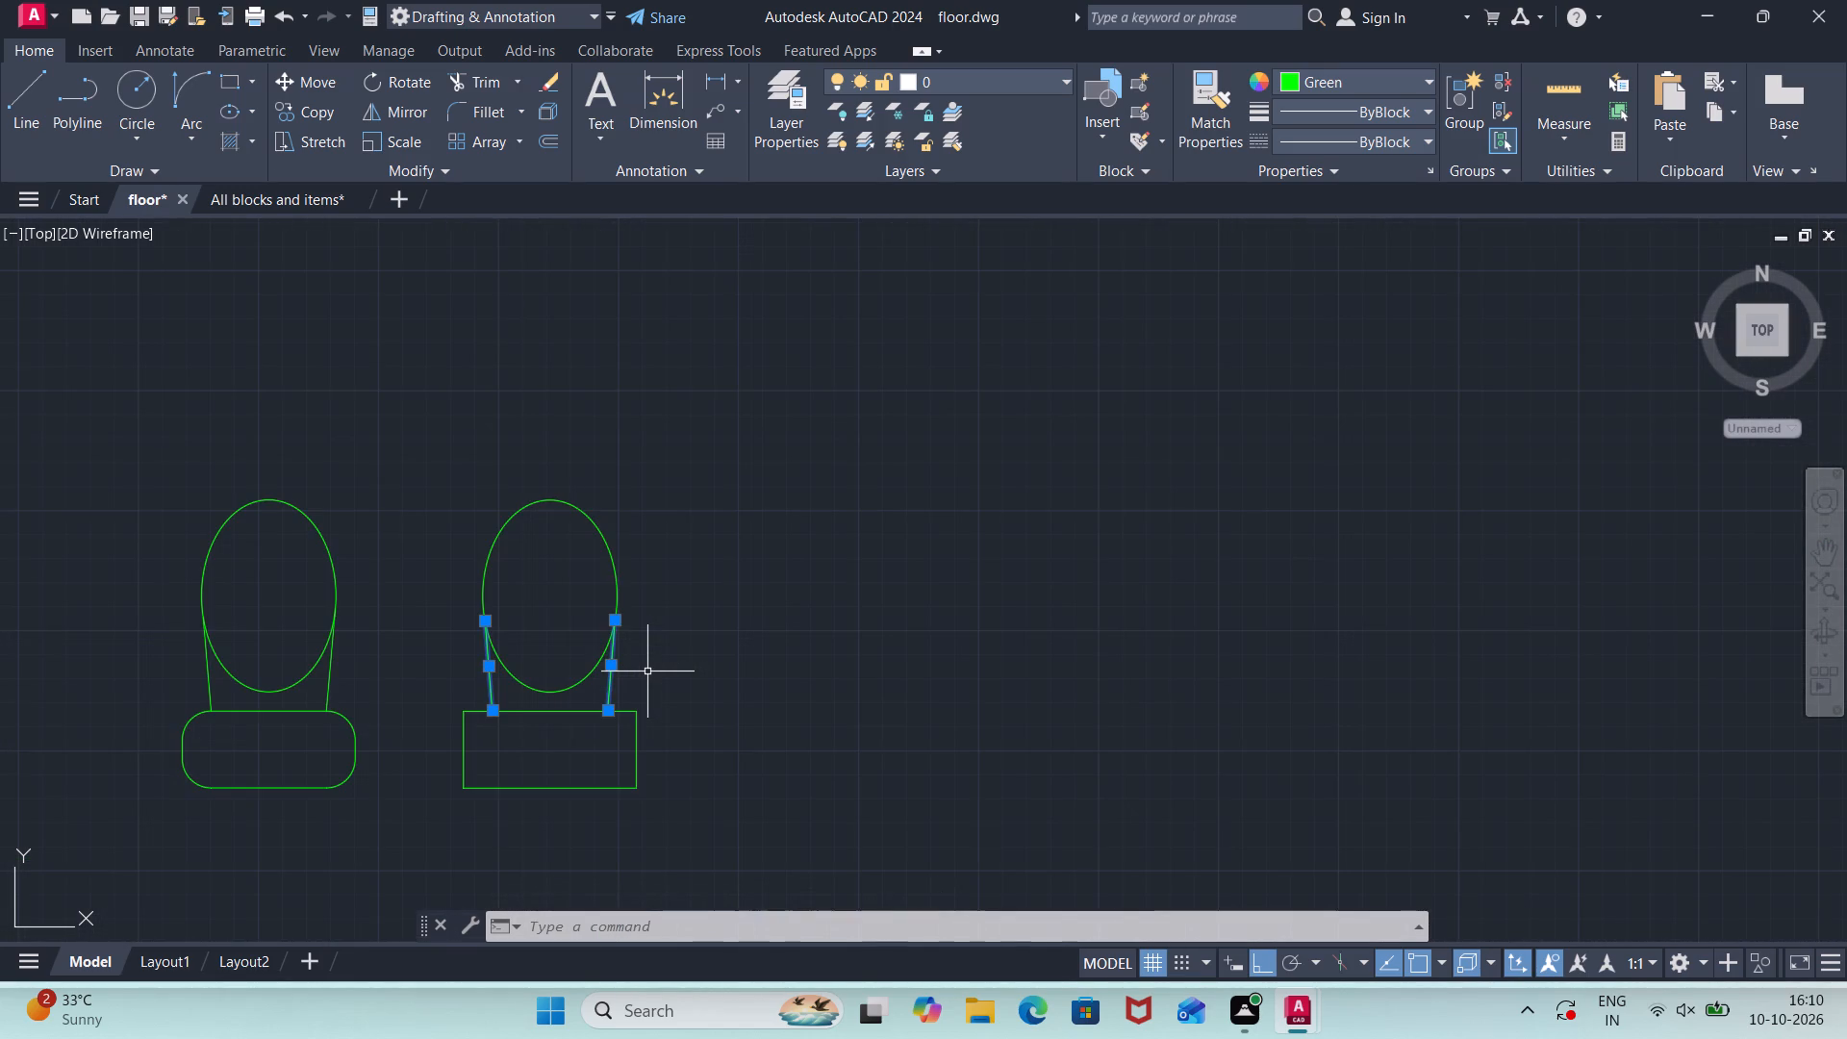
pyautogui.press('Escape')
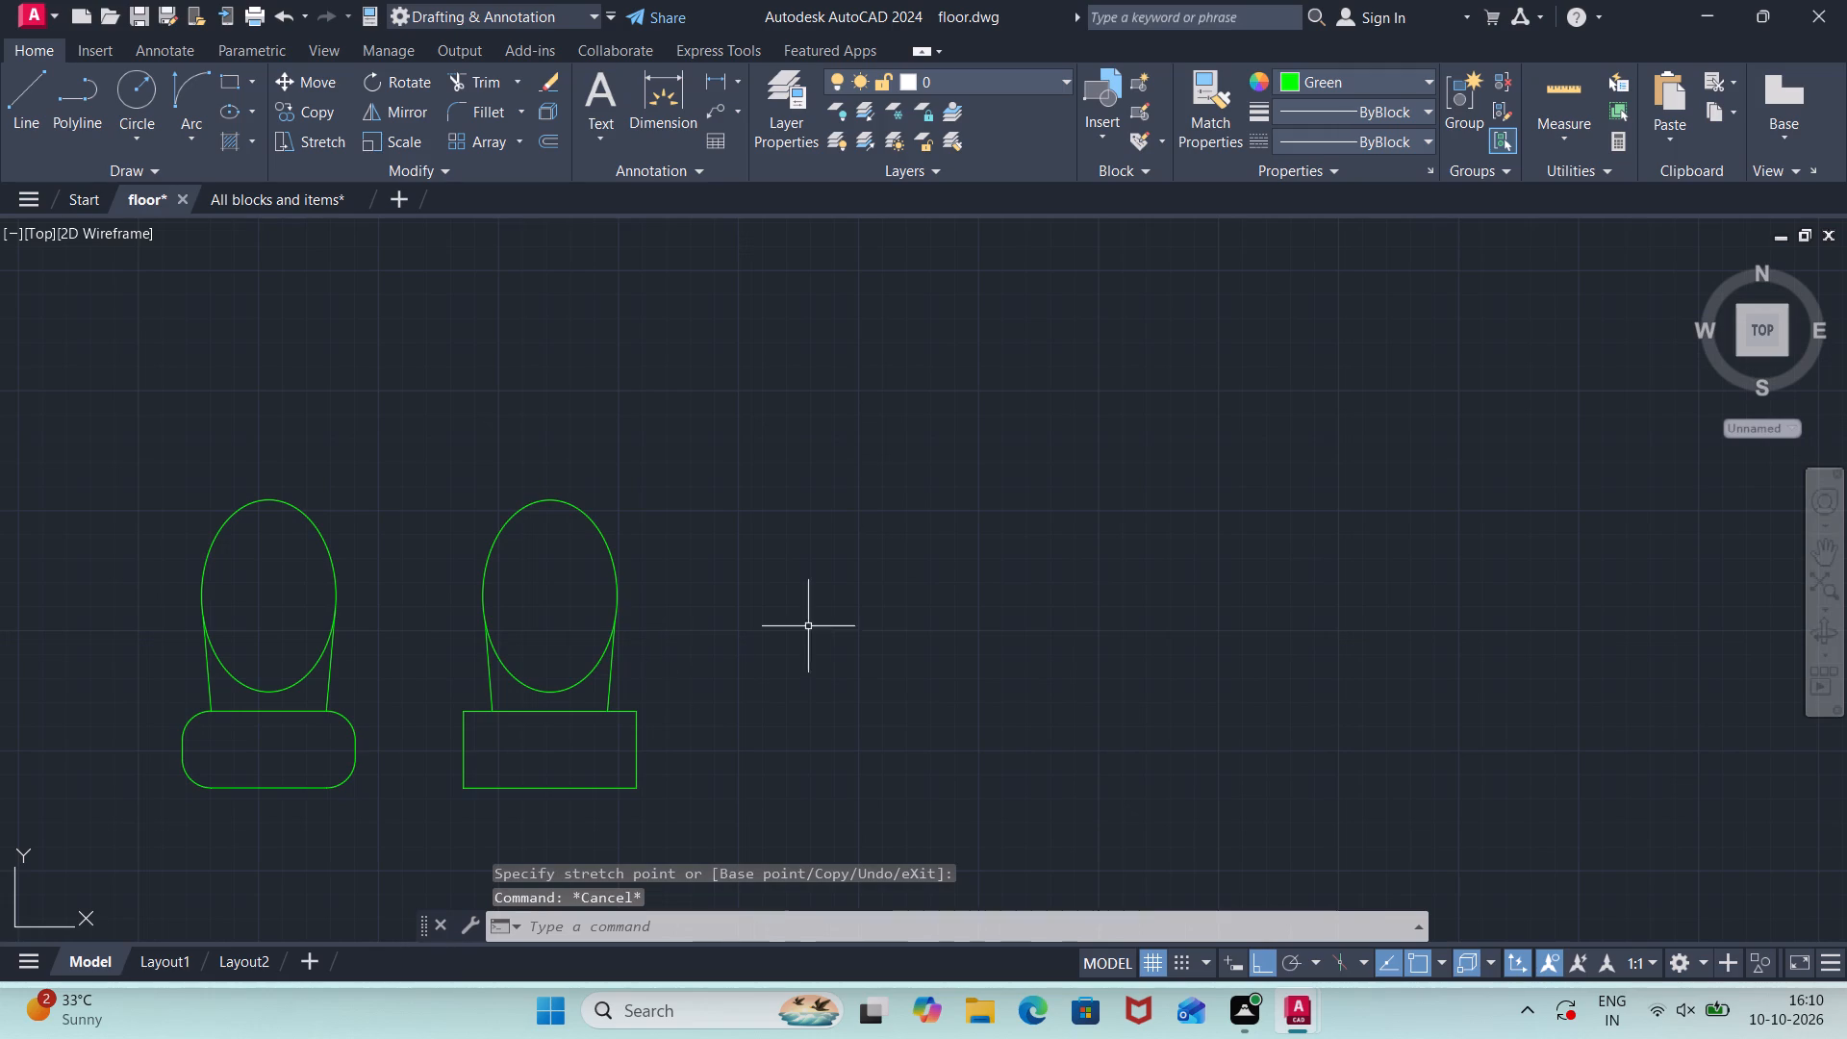
# Fillet all four corners of the new toilet's tank rectangle with a 3" radius, using the Multiple option.
pyautogui.scroll(3, 592, 667)
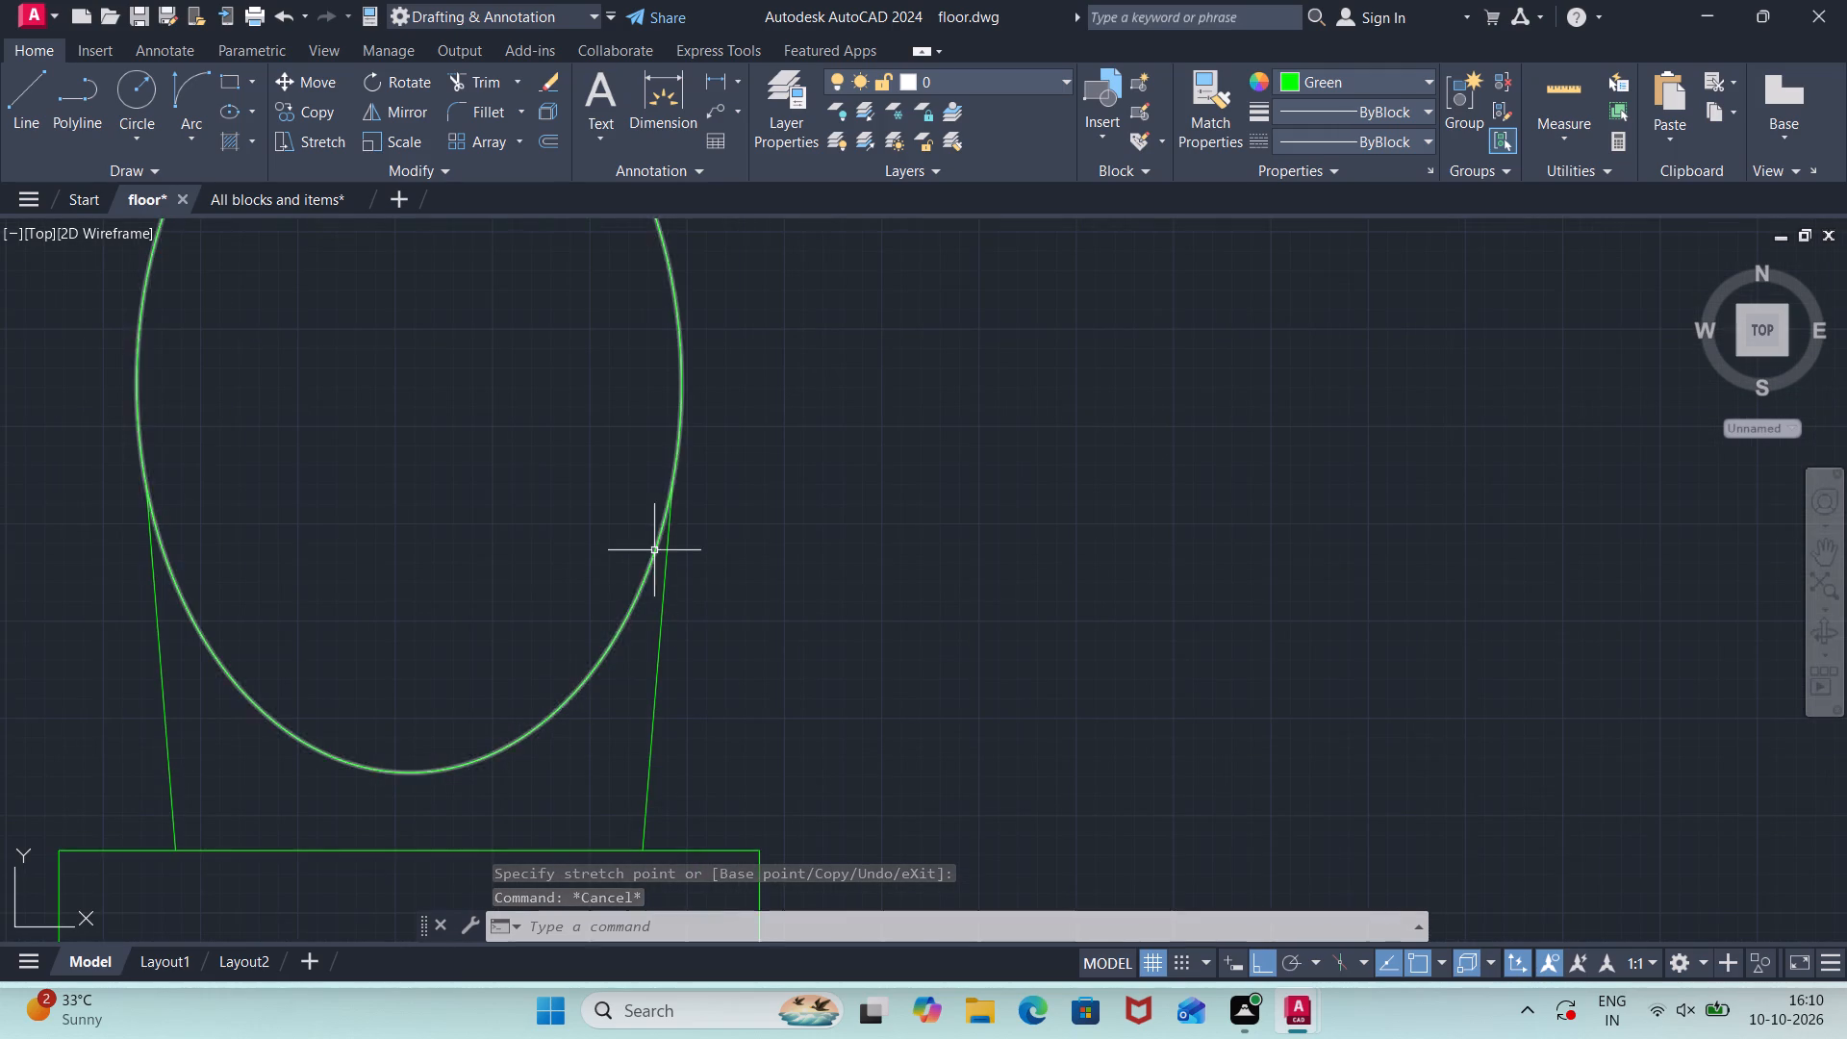
pyautogui.scroll(3, 654, 549)
pyautogui.scroll(-4, 653, 545)
pyautogui.scroll(-1, 806, 575)
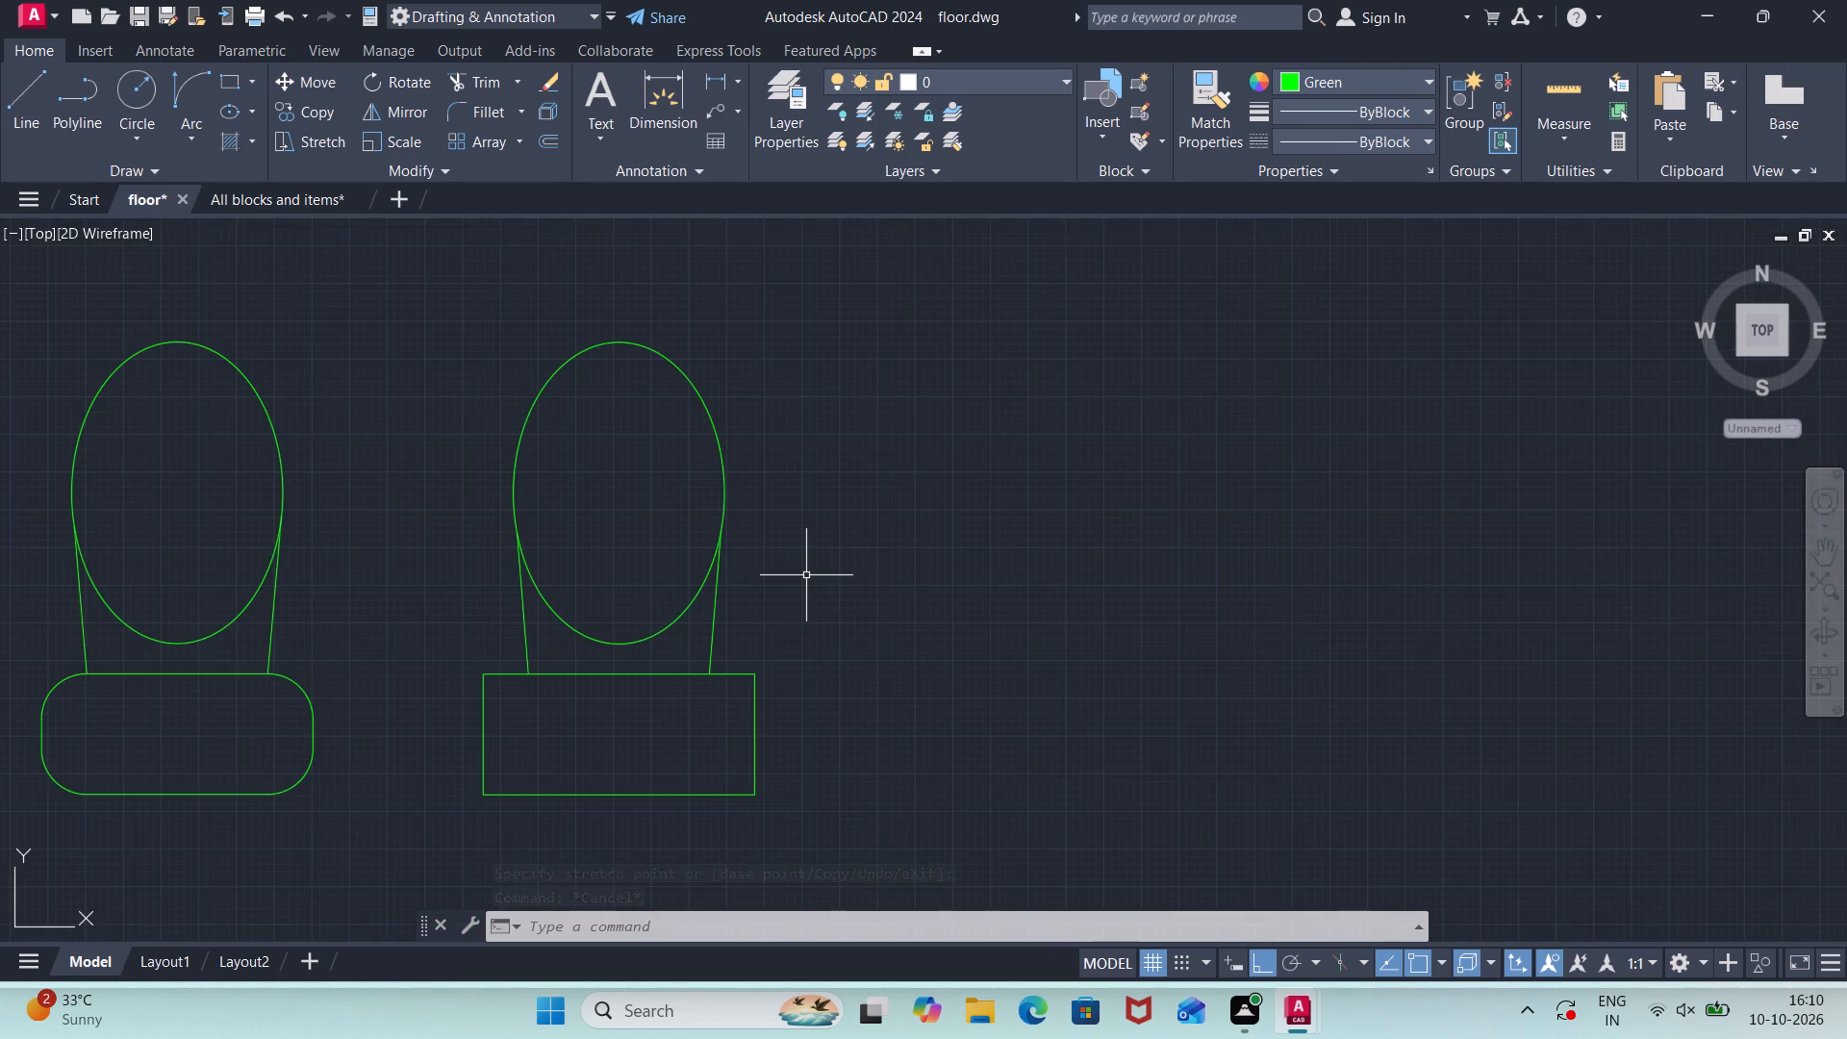
pyautogui.press('f')
pyautogui.press('Return')
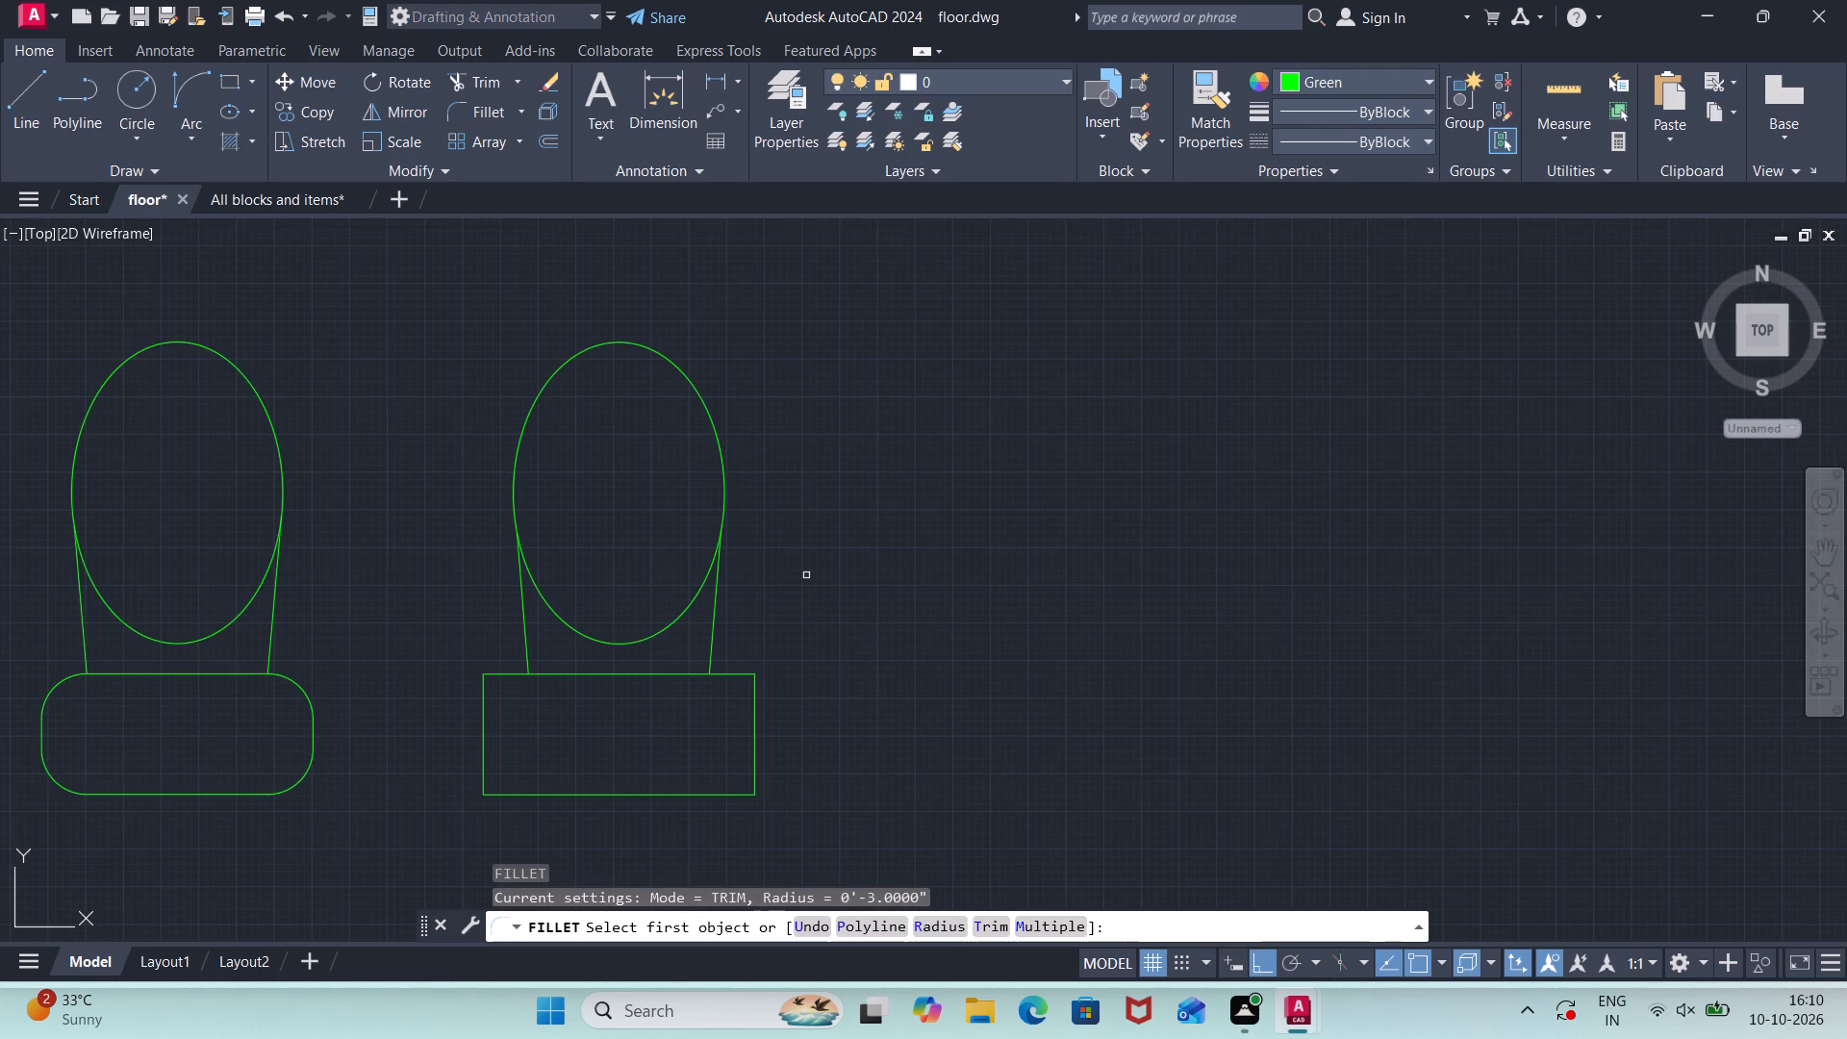
pyautogui.click(940, 917)
pyautogui.press('Return')
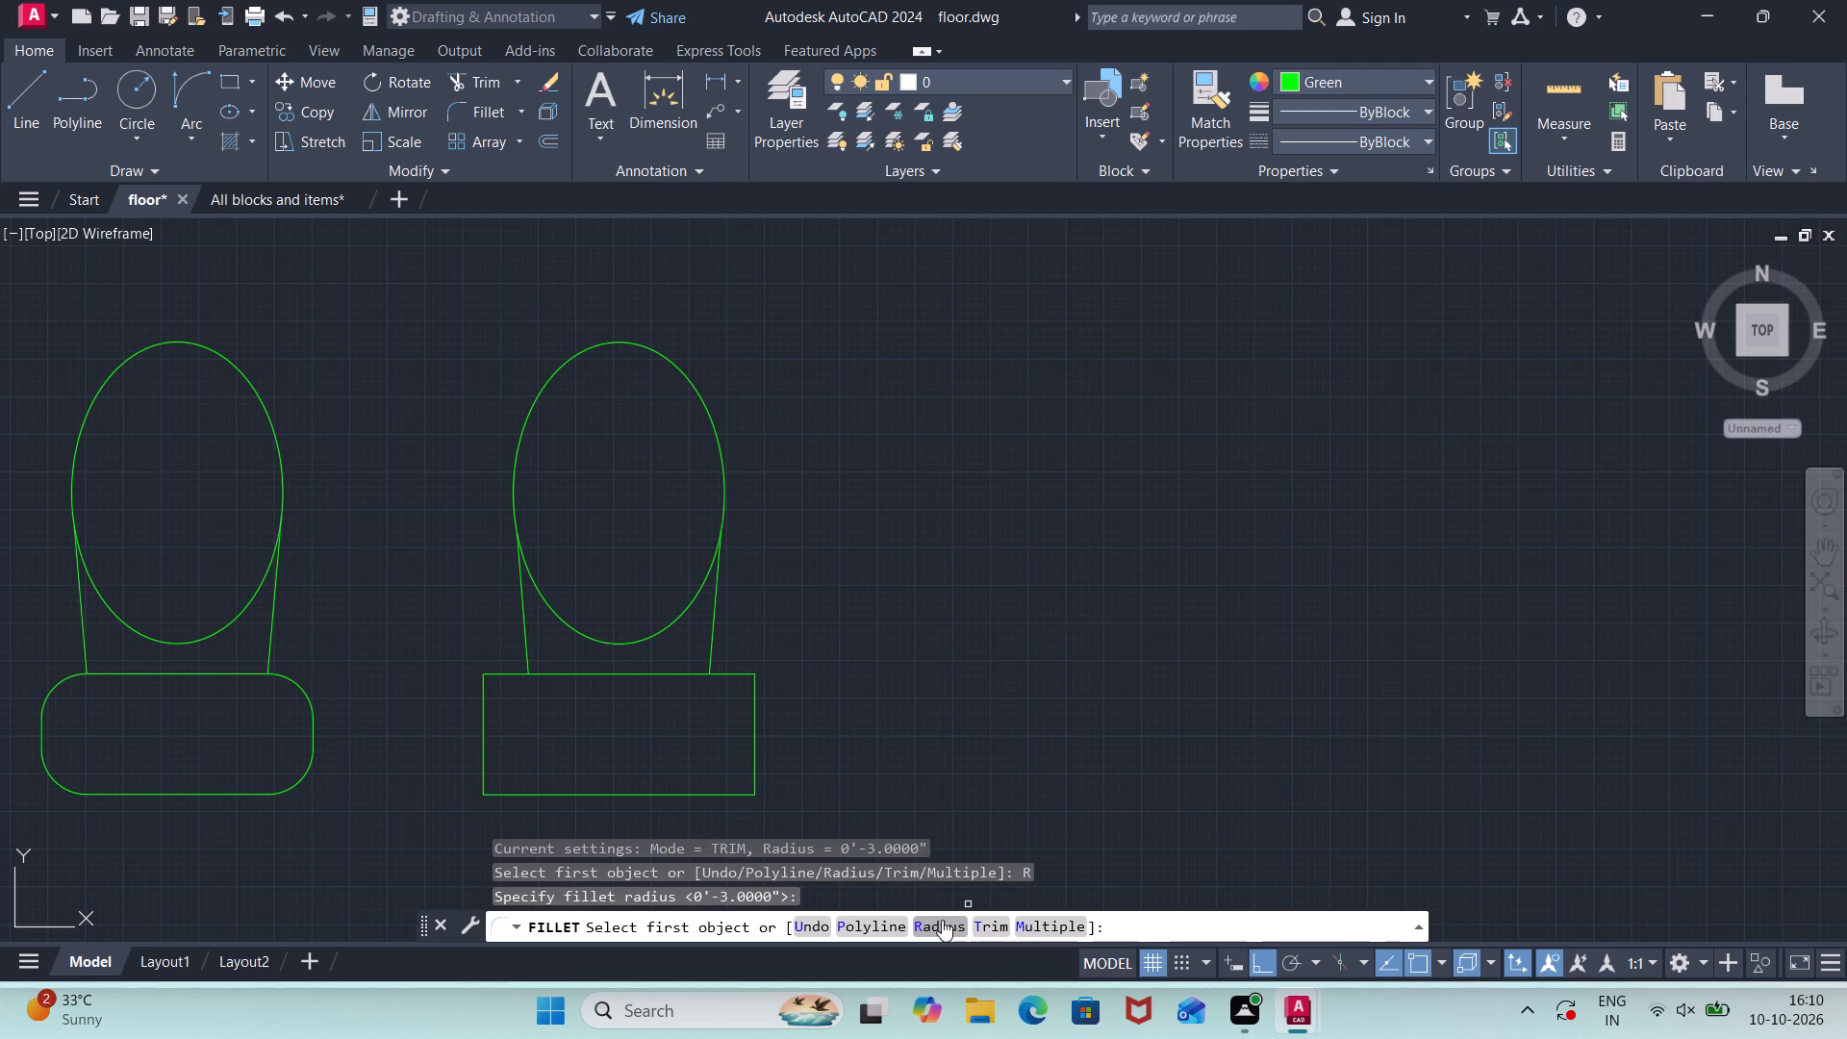
pyautogui.click(1050, 937)
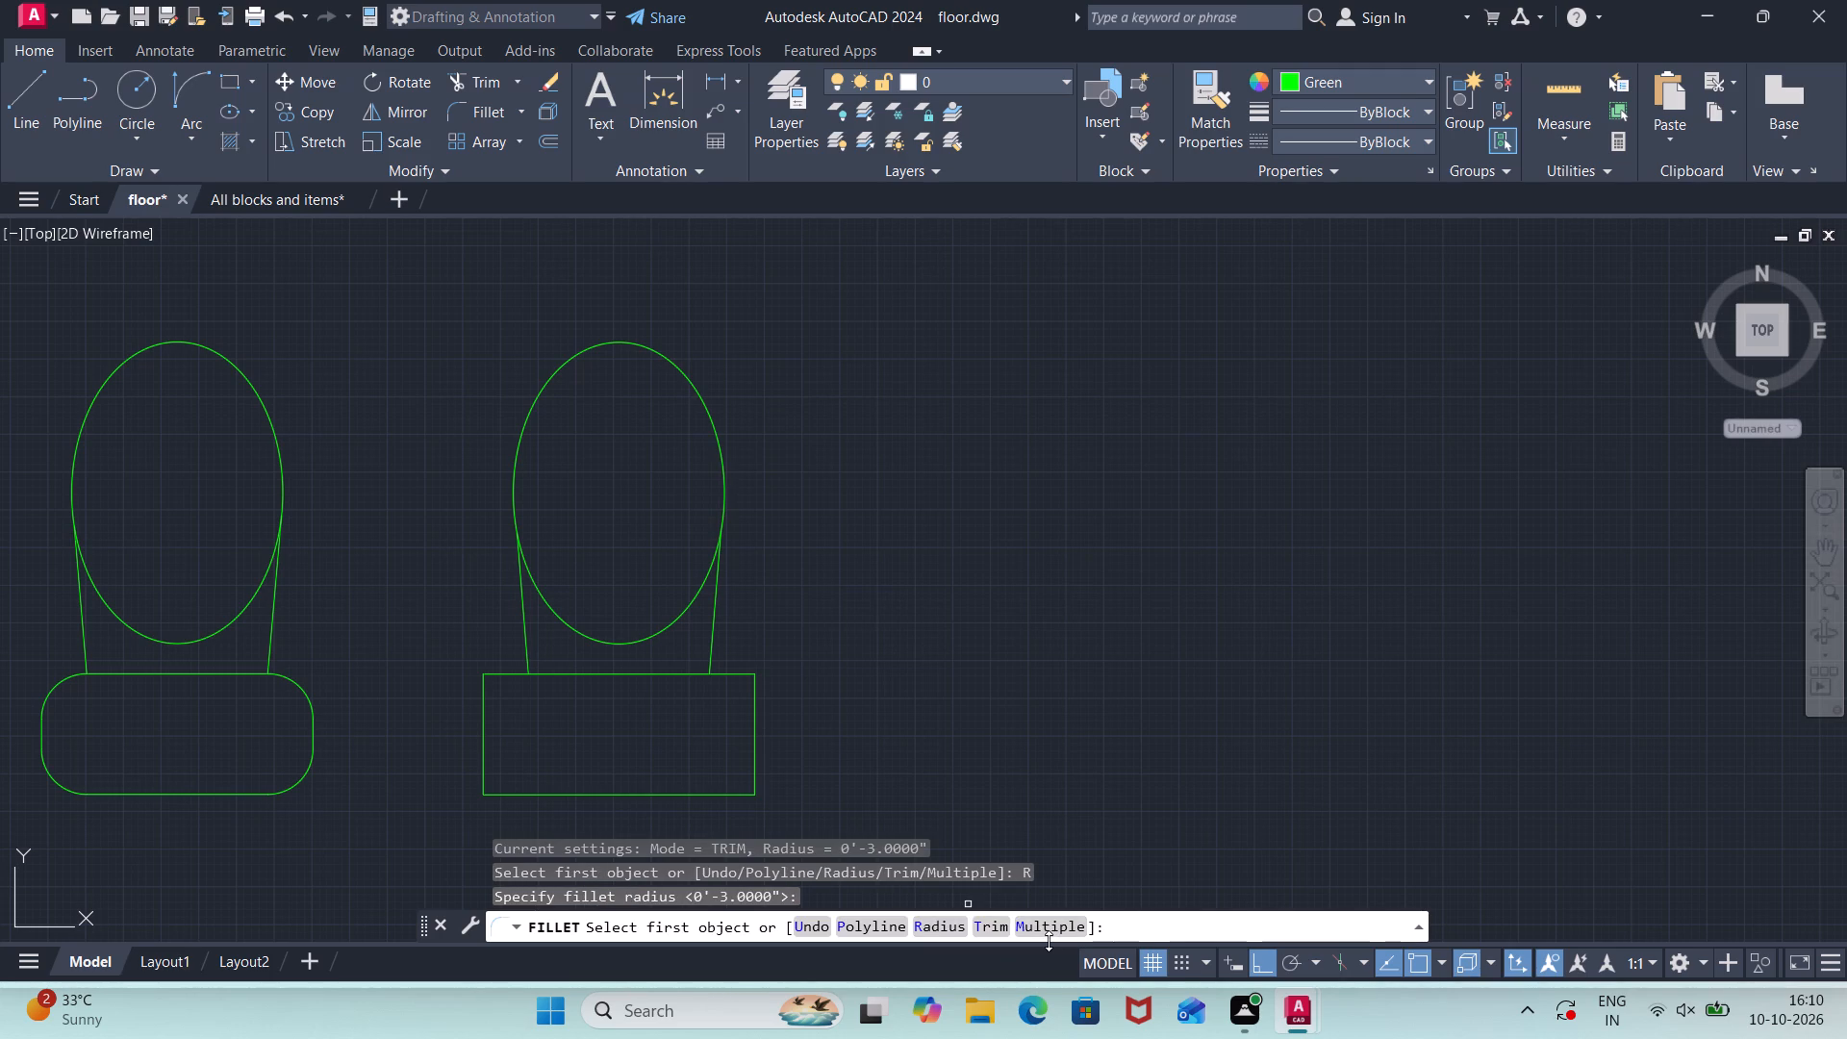
pyautogui.click(1046, 926)
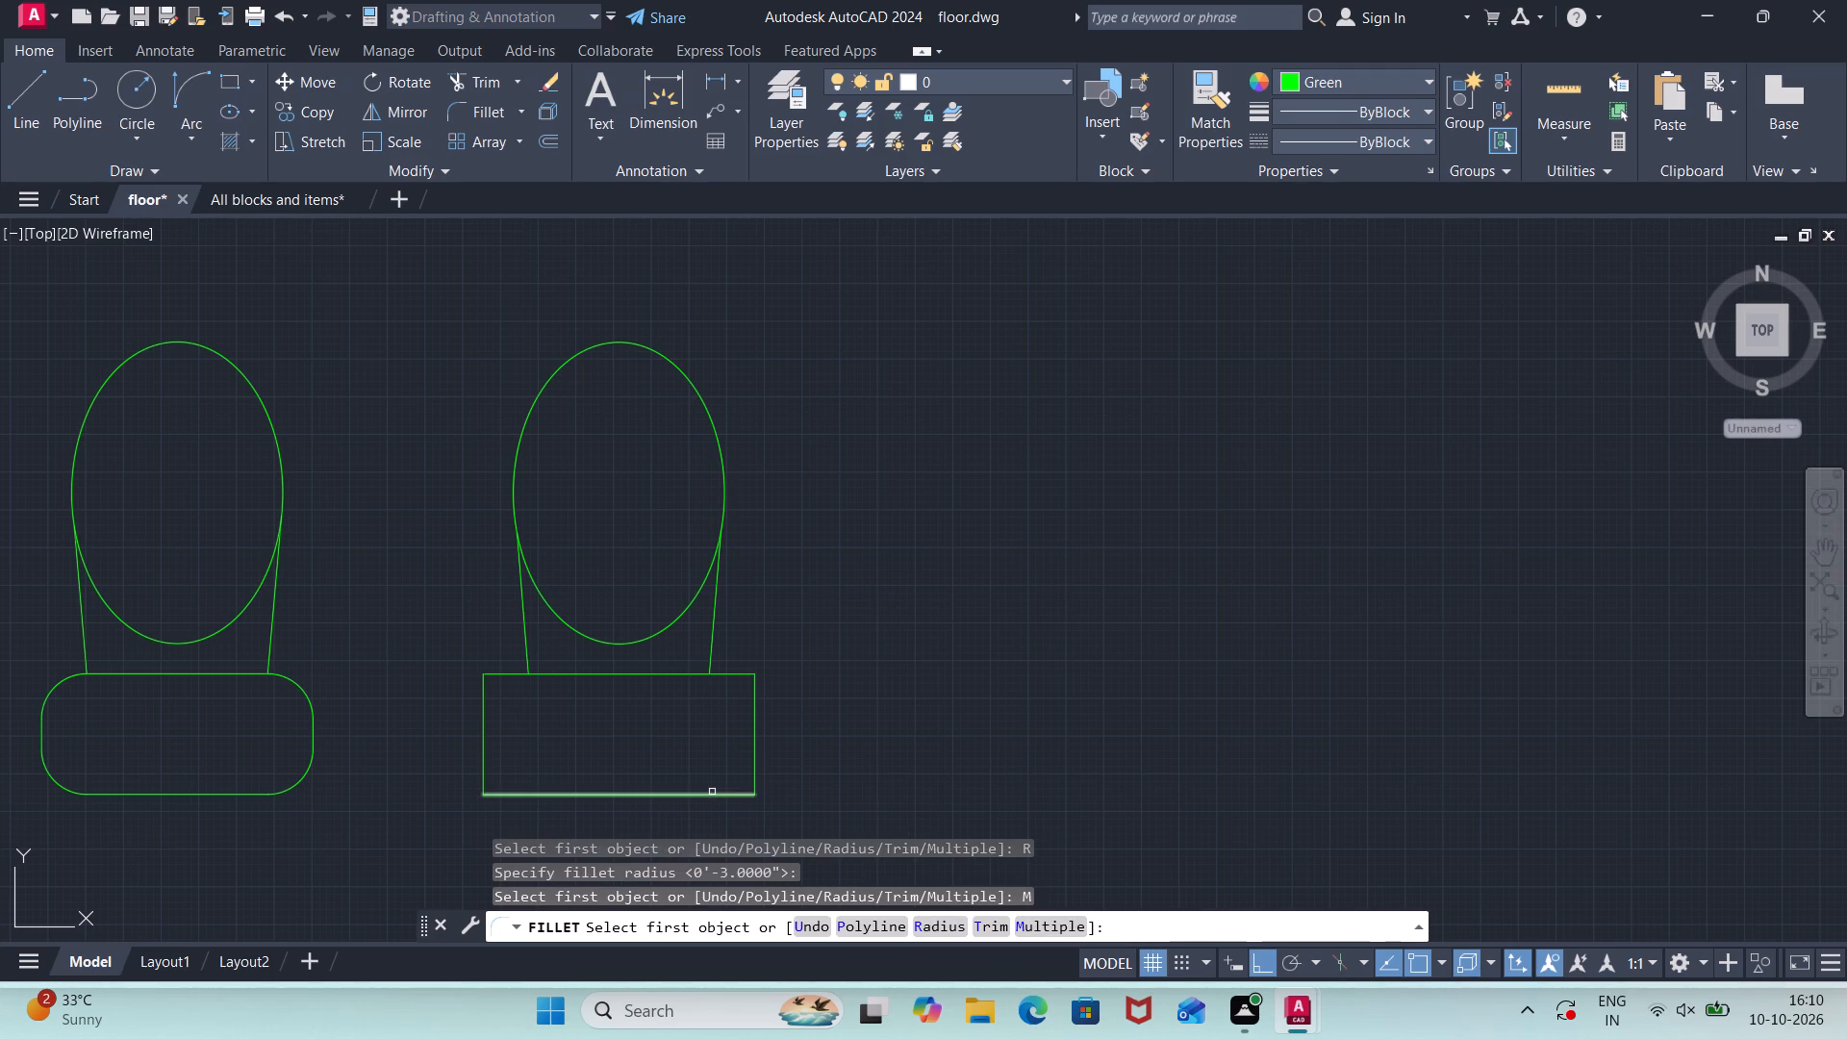
pyautogui.click(711, 792)
pyautogui.click(753, 766)
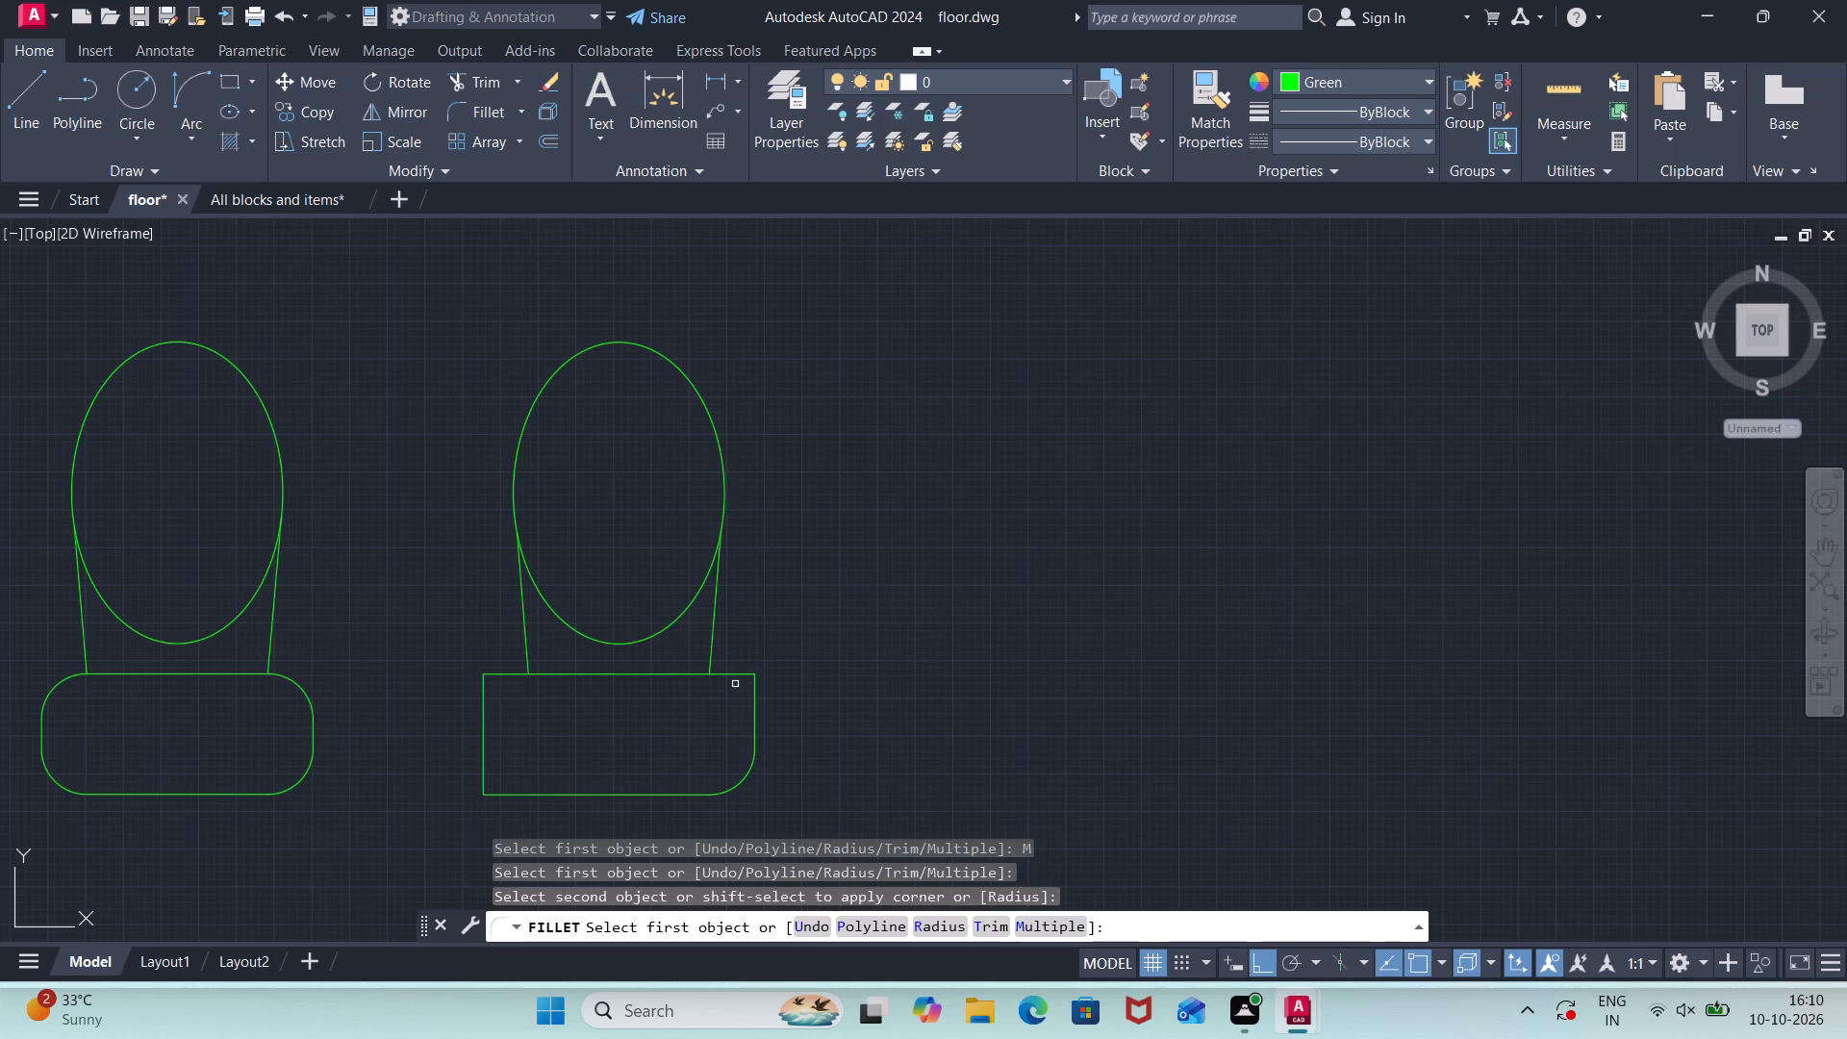
pyautogui.click(731, 673)
pyautogui.click(756, 703)
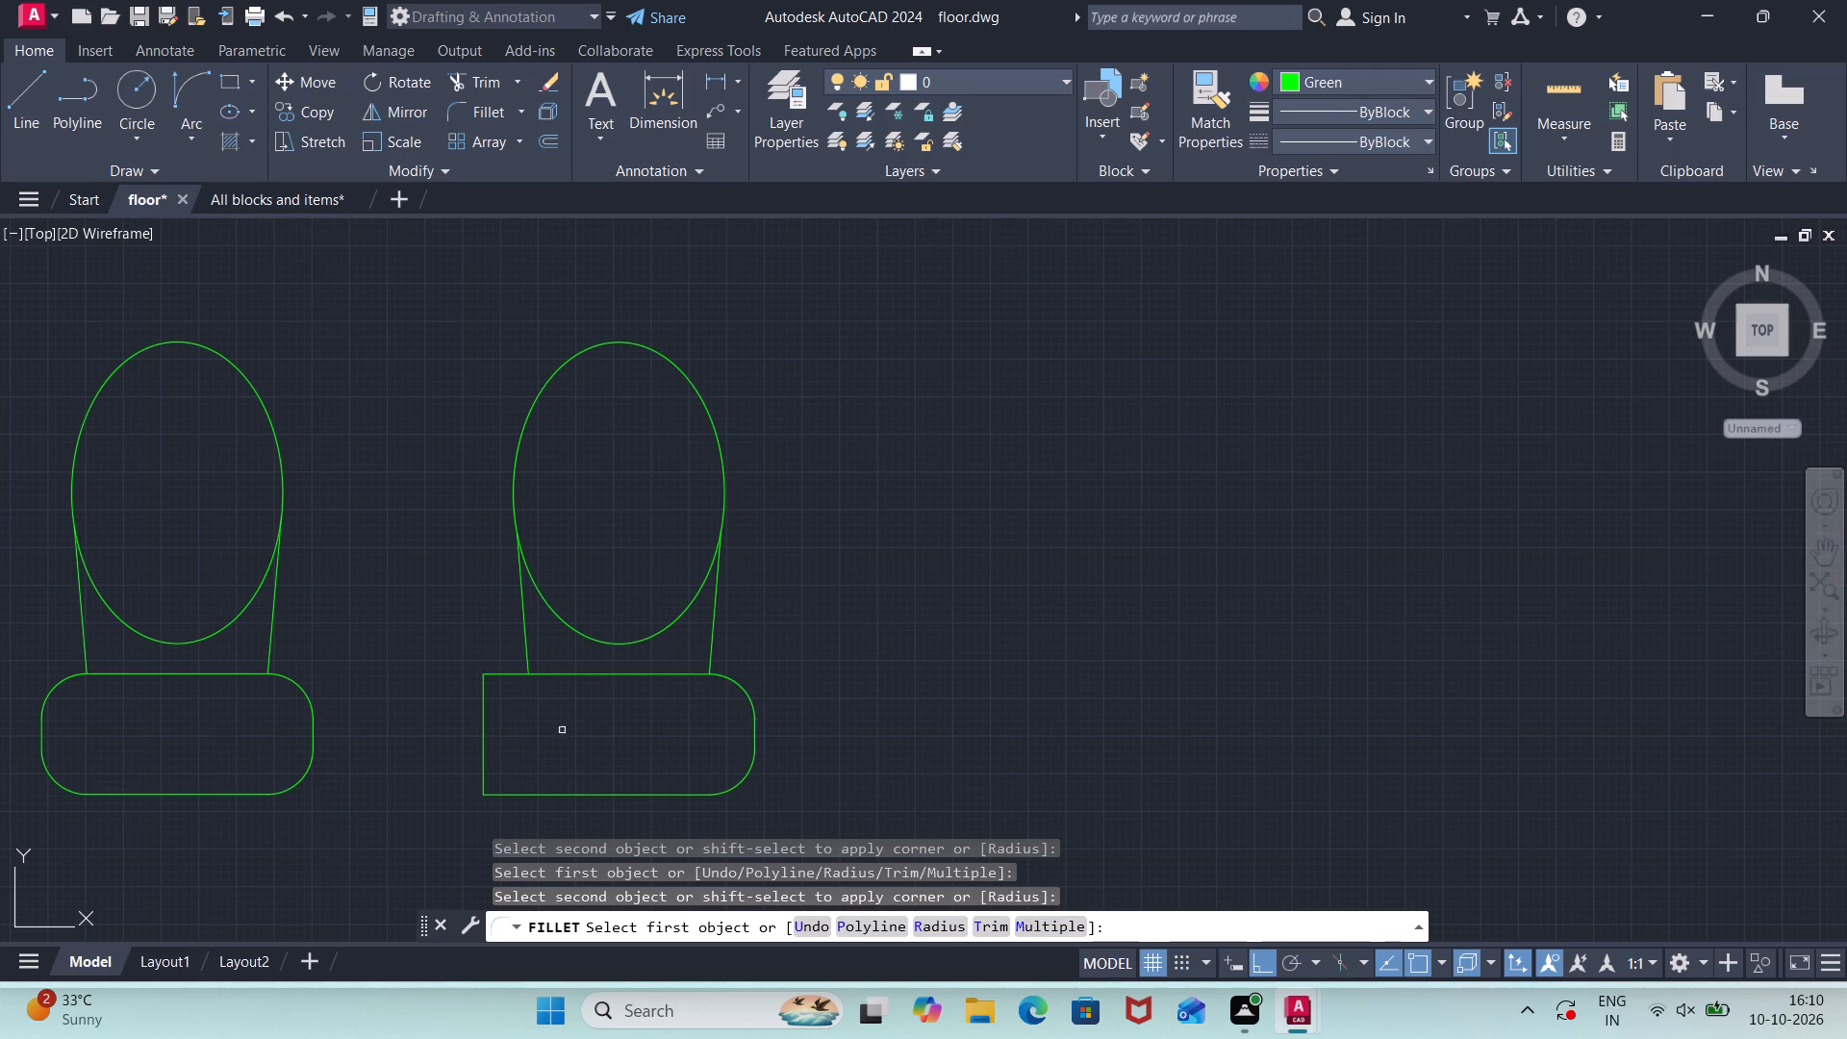
pyautogui.click(513, 676)
pyautogui.click(482, 708)
pyautogui.click(485, 777)
pyautogui.click(519, 797)
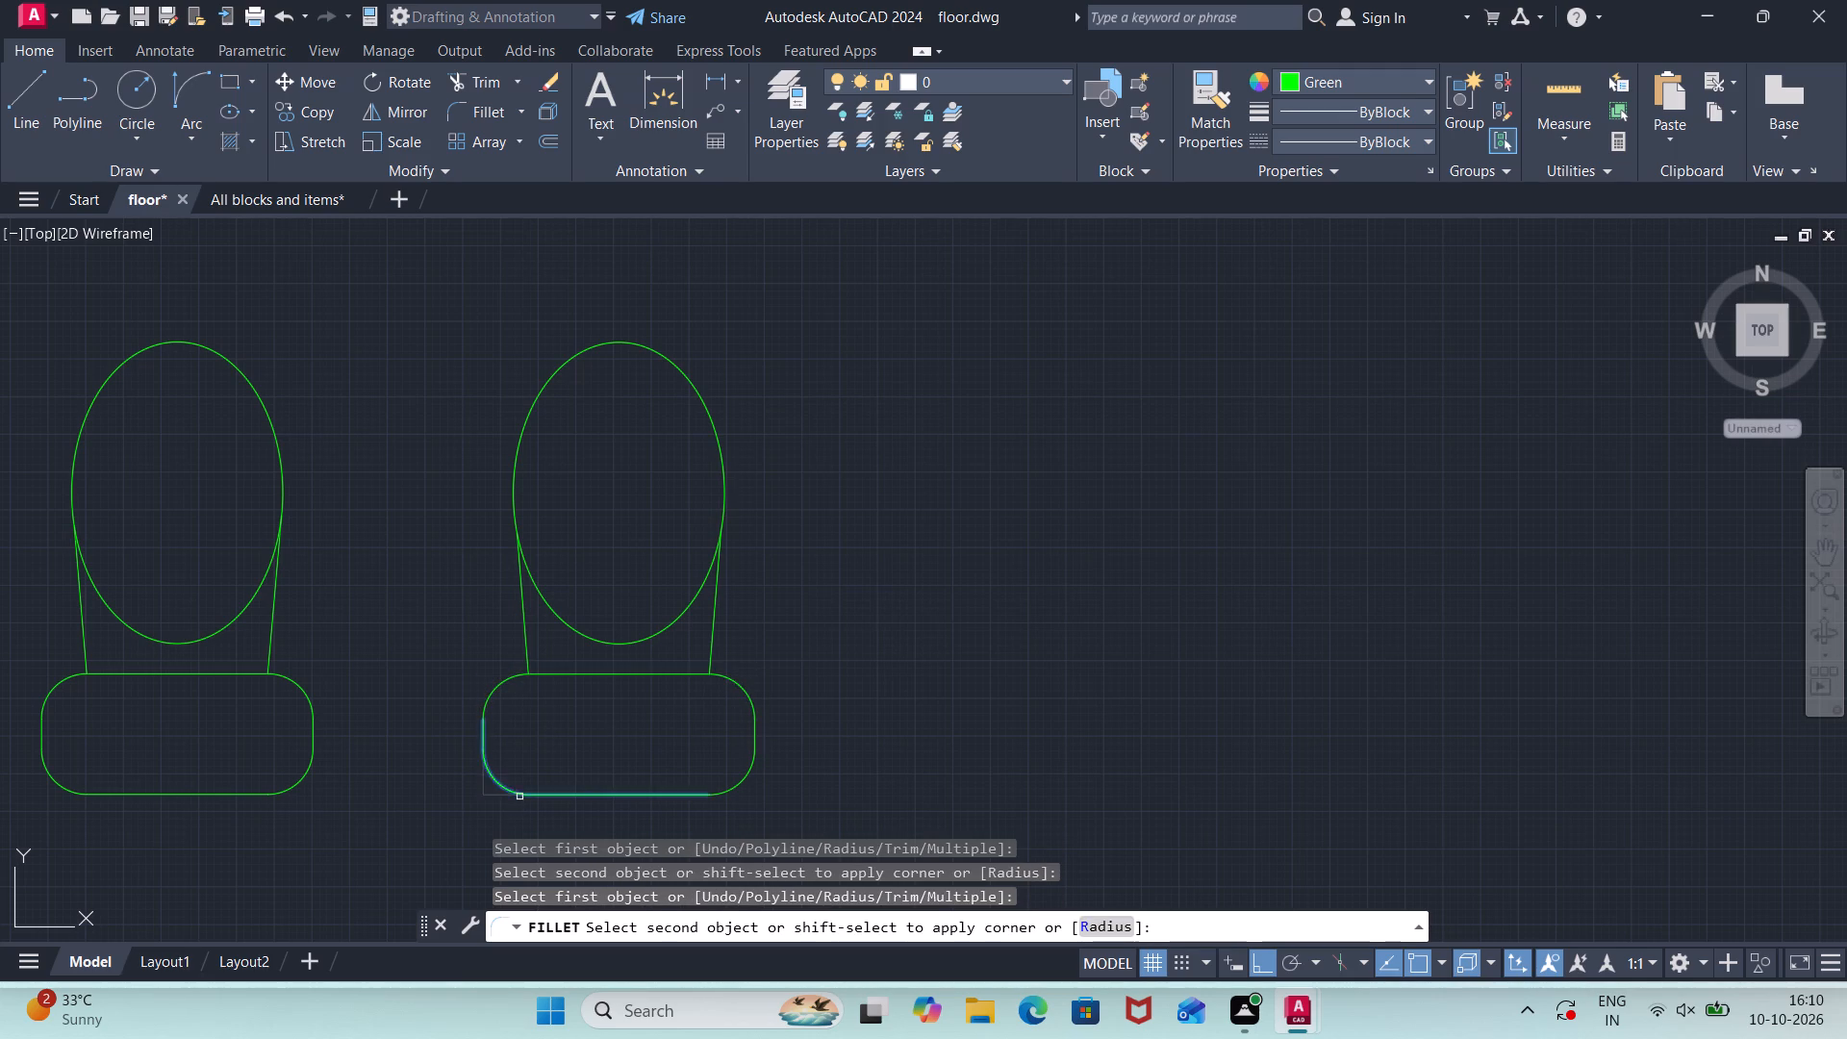
pyautogui.scroll(-2, 701, 742)
pyautogui.press('Escape')
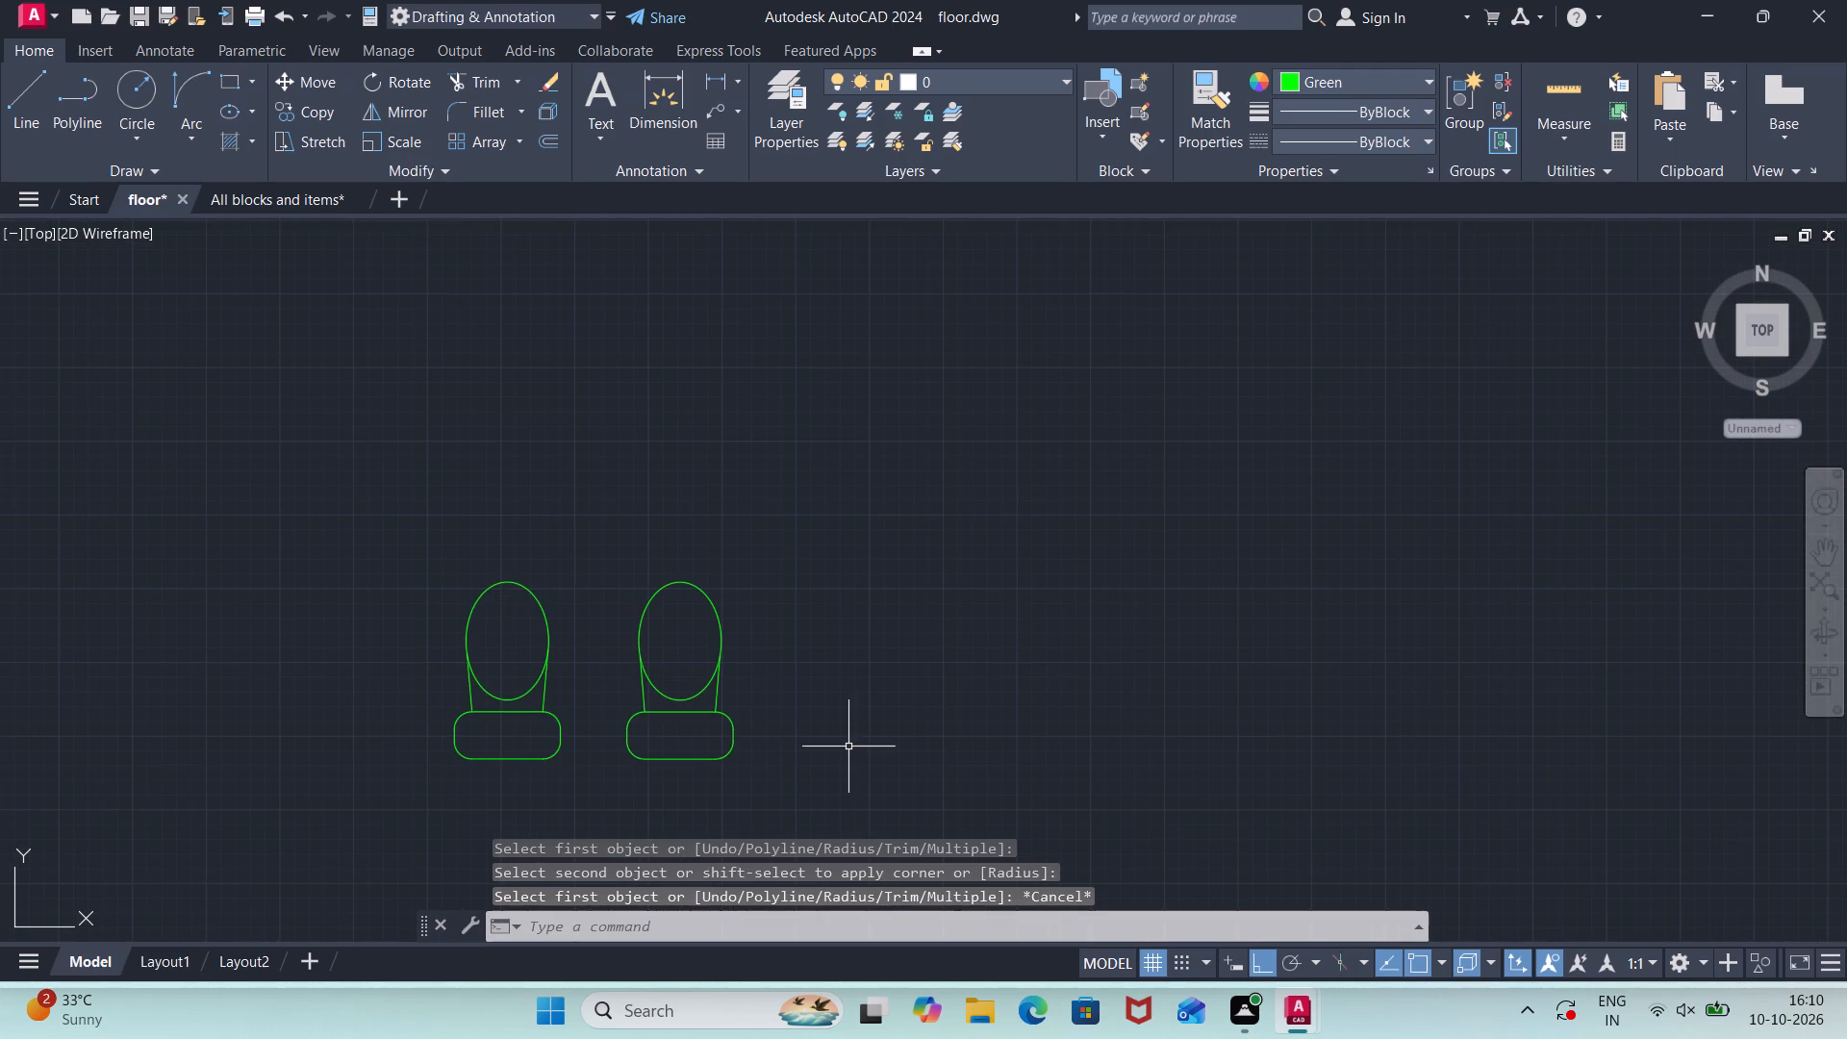
# Move the new east toilet from outside the plan to the south wall of the easternmost bathroom, near its southeast corner.
pyautogui.click(768, 534)
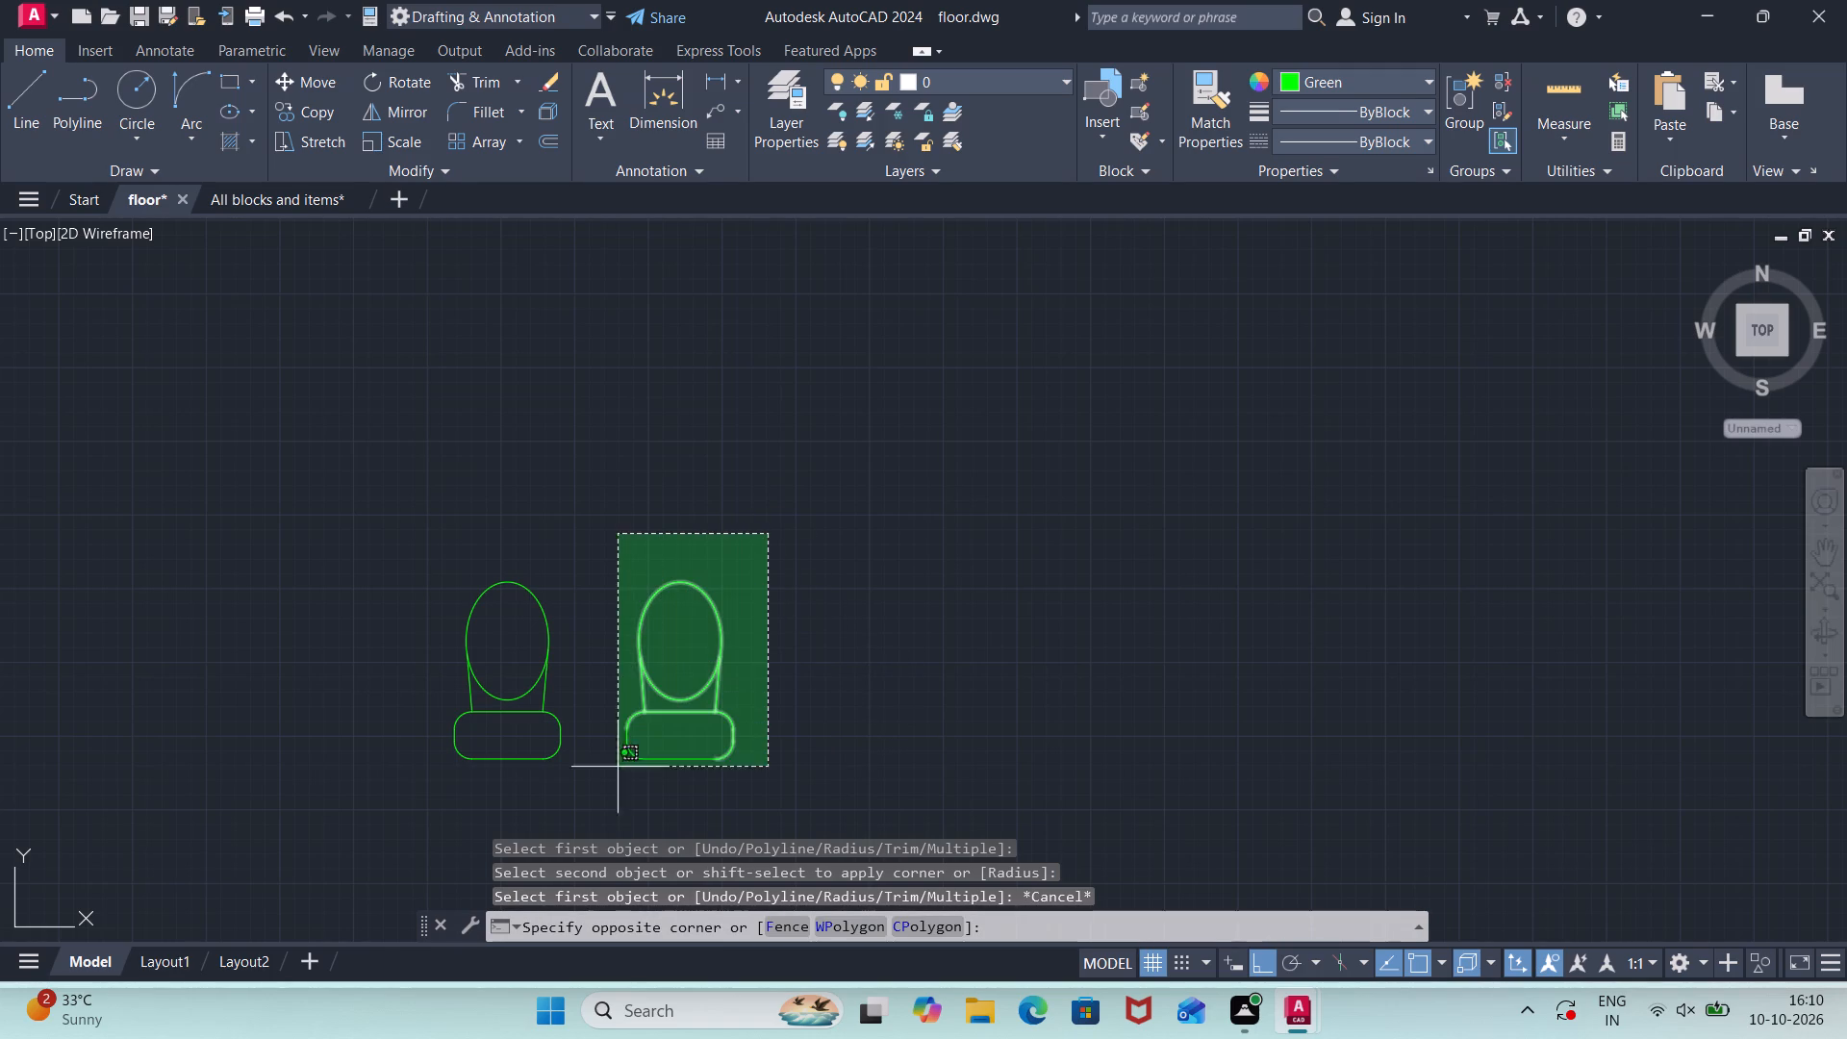
pyautogui.click(602, 788)
pyautogui.press('m')
pyautogui.press('Return')
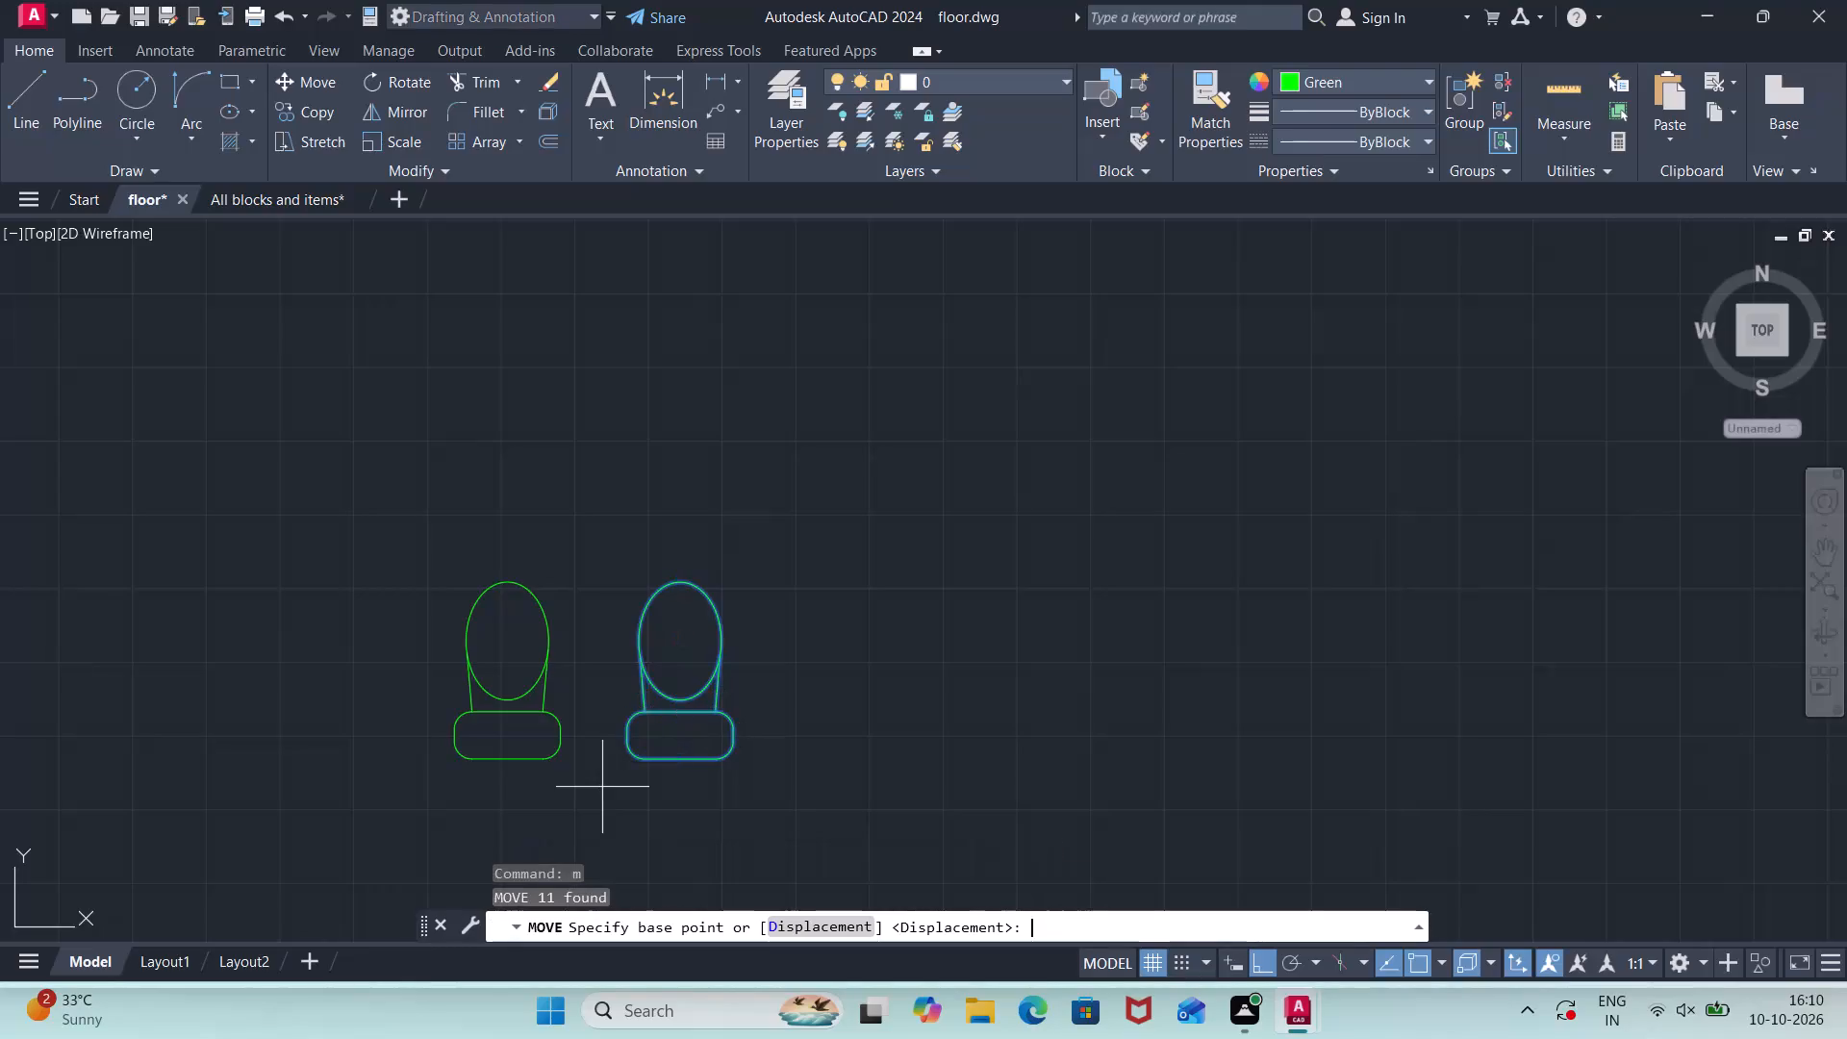
pyautogui.click(645, 751)
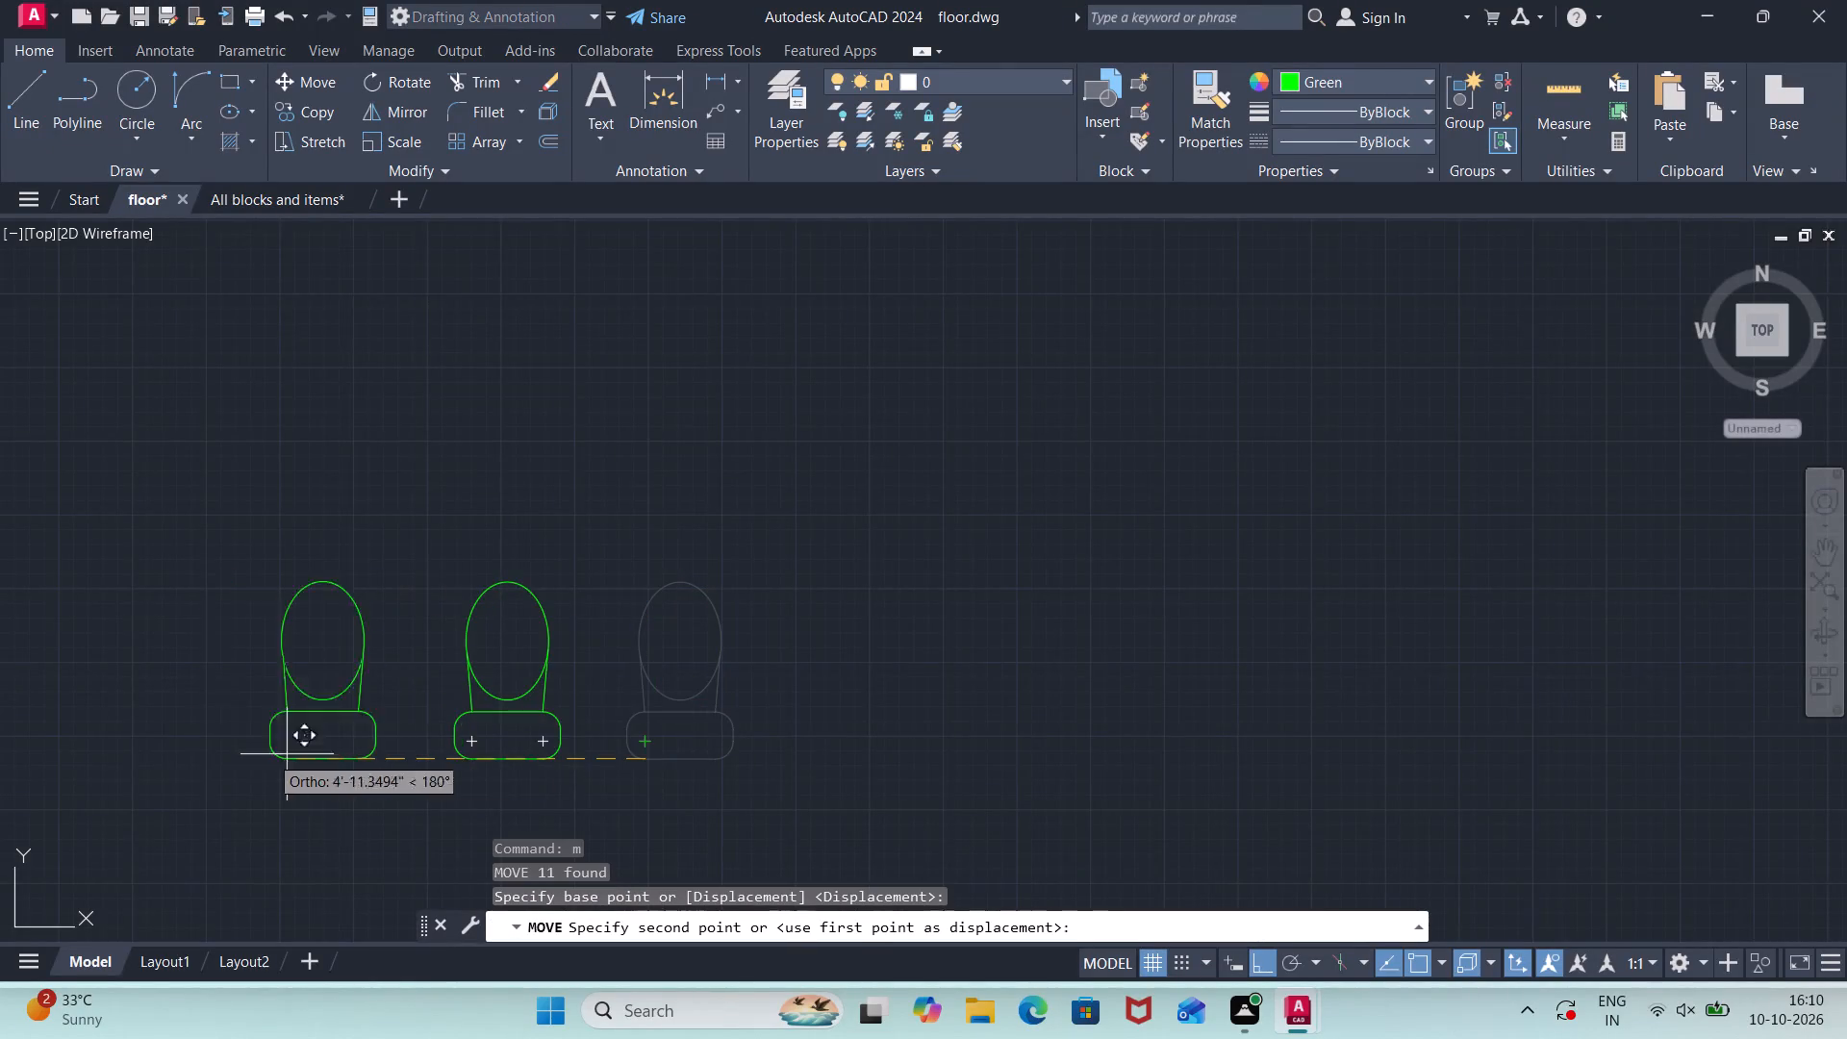
pyautogui.scroll(-1, 152, 755)
pyautogui.moveTo(151, 751); pyautogui.dragTo(1047, 662, button='middle')
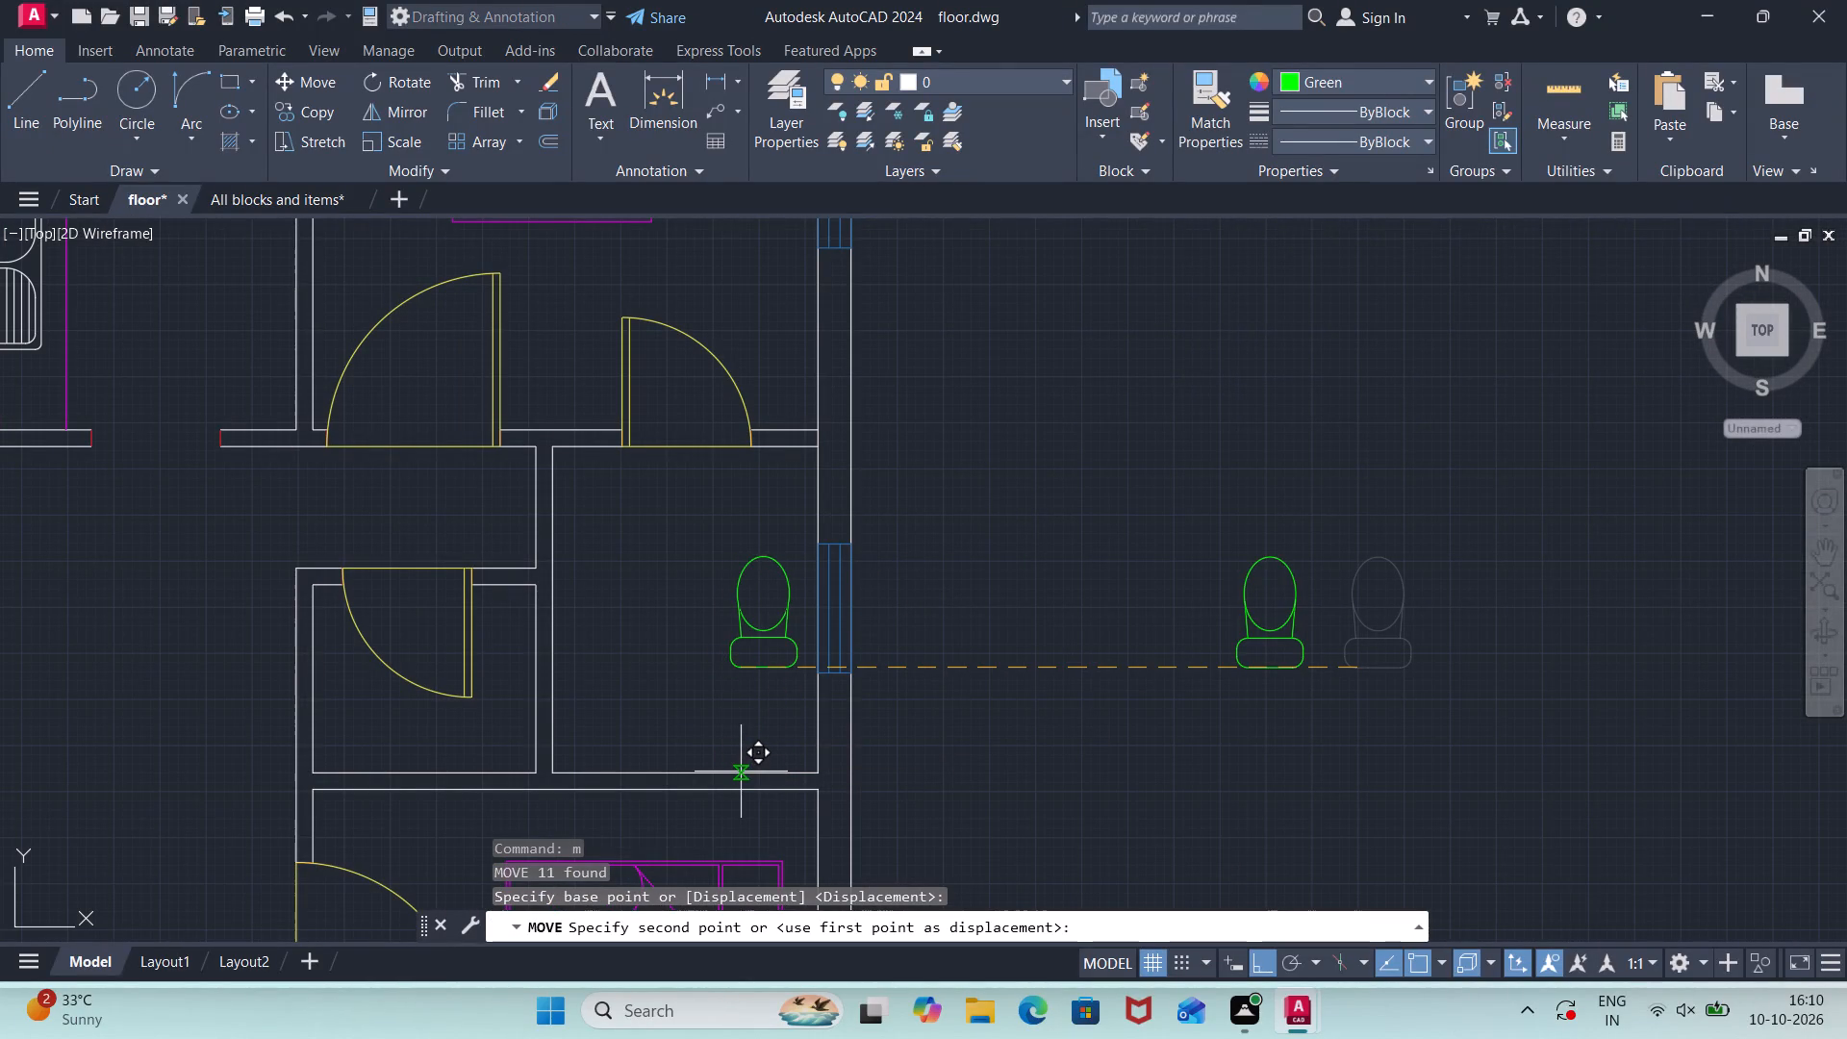
pyautogui.click(734, 772)
# Move the other toilet from outside the plan onto the south wall of the small adjoining room west of that bathroom.
pyautogui.scroll(-2, 982, 722)
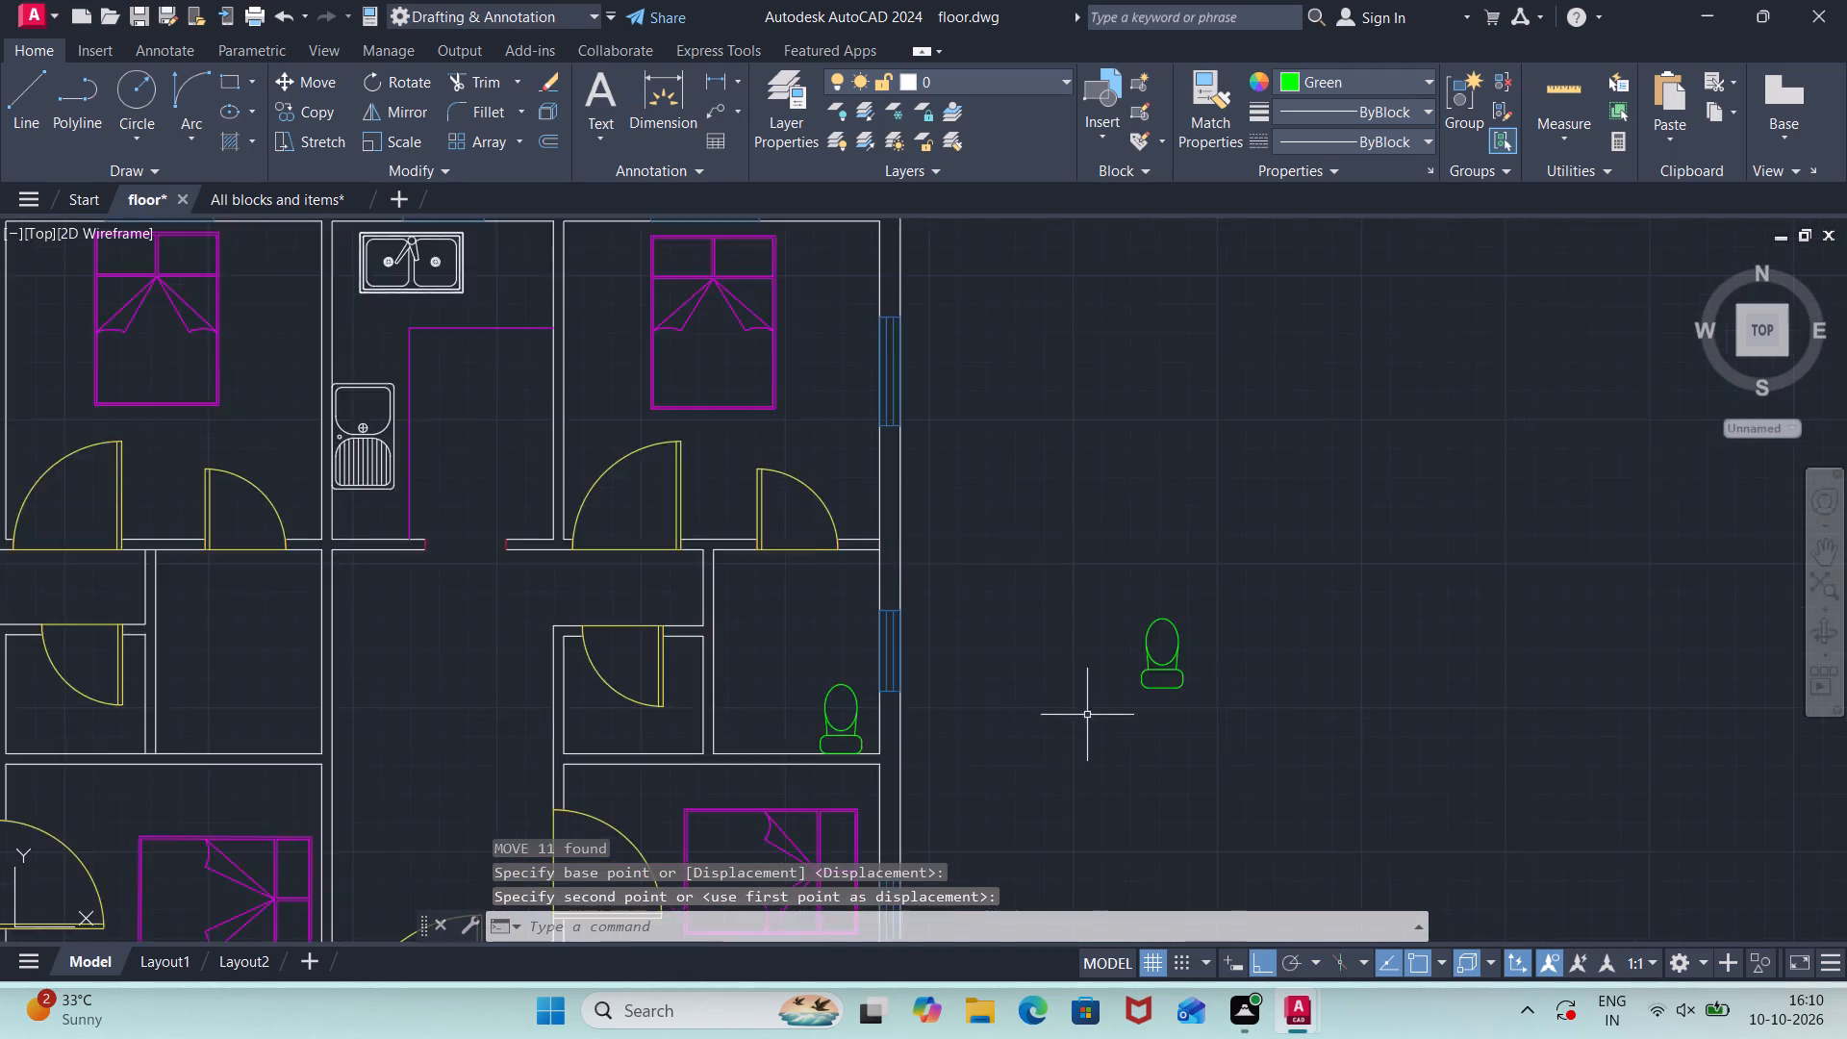
pyautogui.moveTo(1227, 617); pyautogui.dragTo(1214, 641)
pyautogui.click(1047, 746)
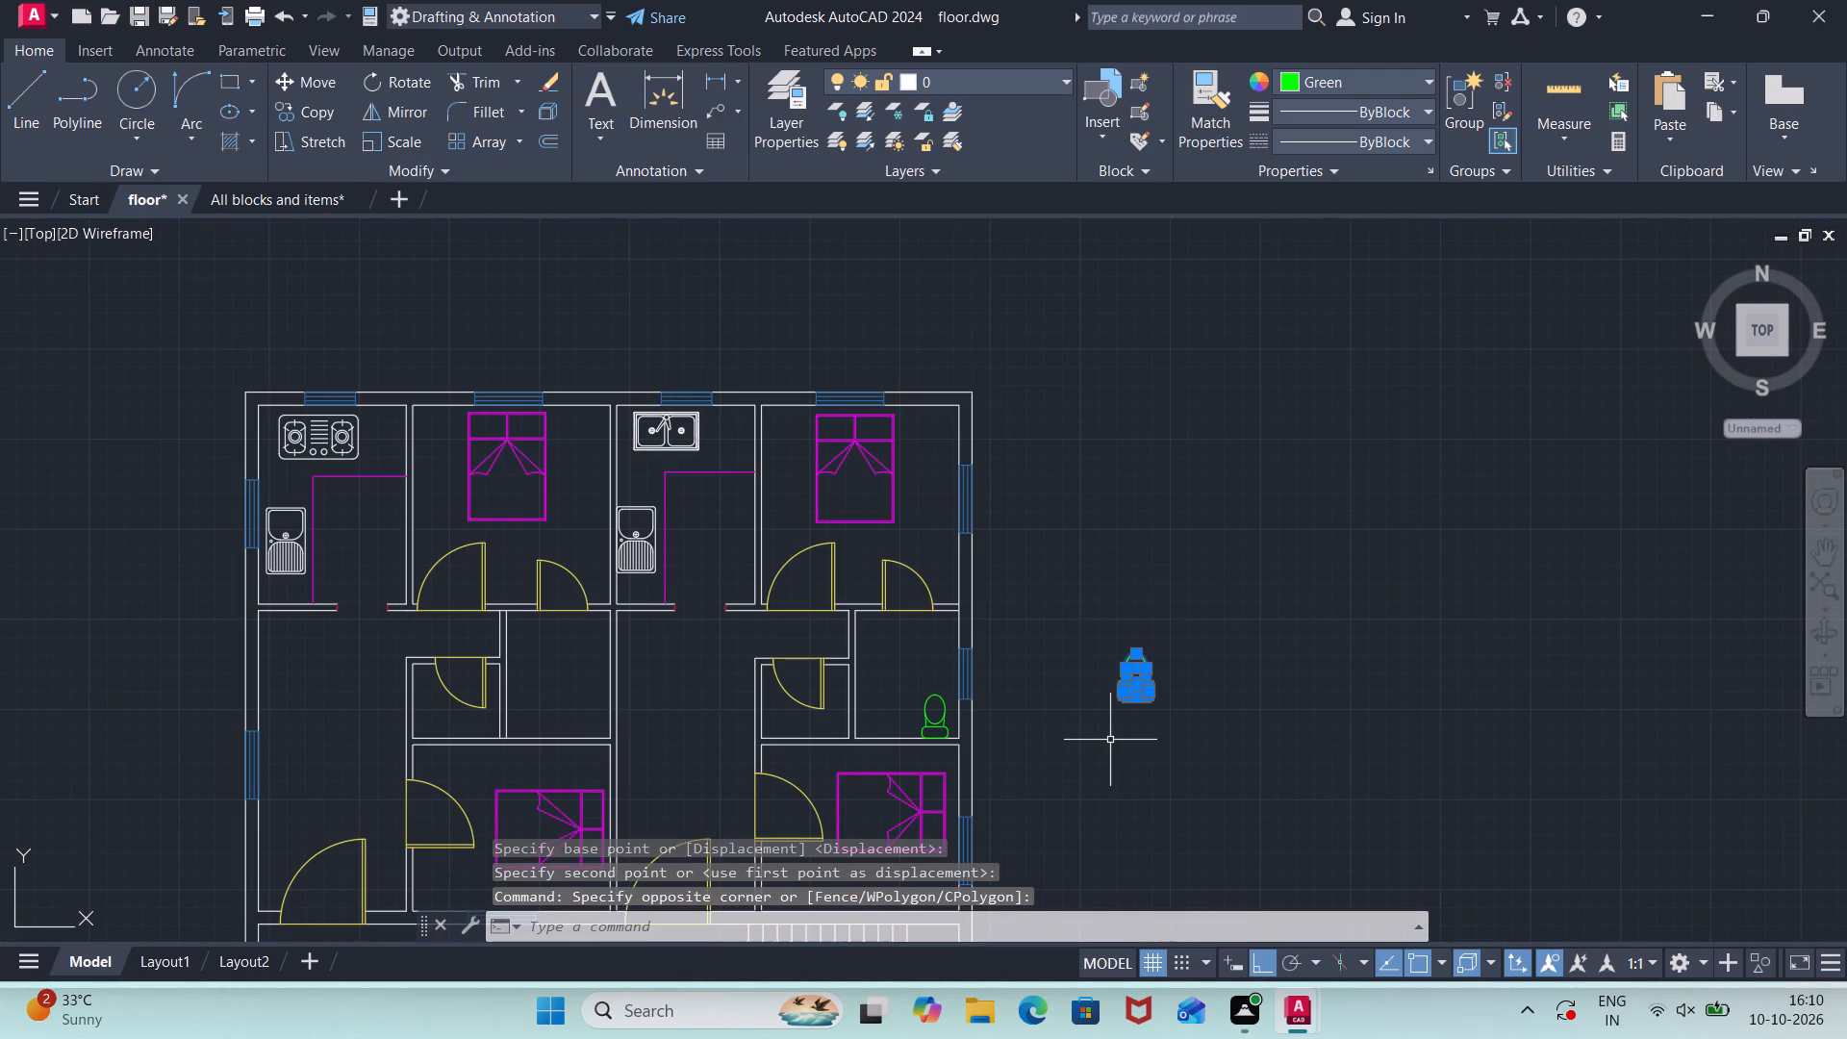
pyautogui.press('m')
pyautogui.press('Return')
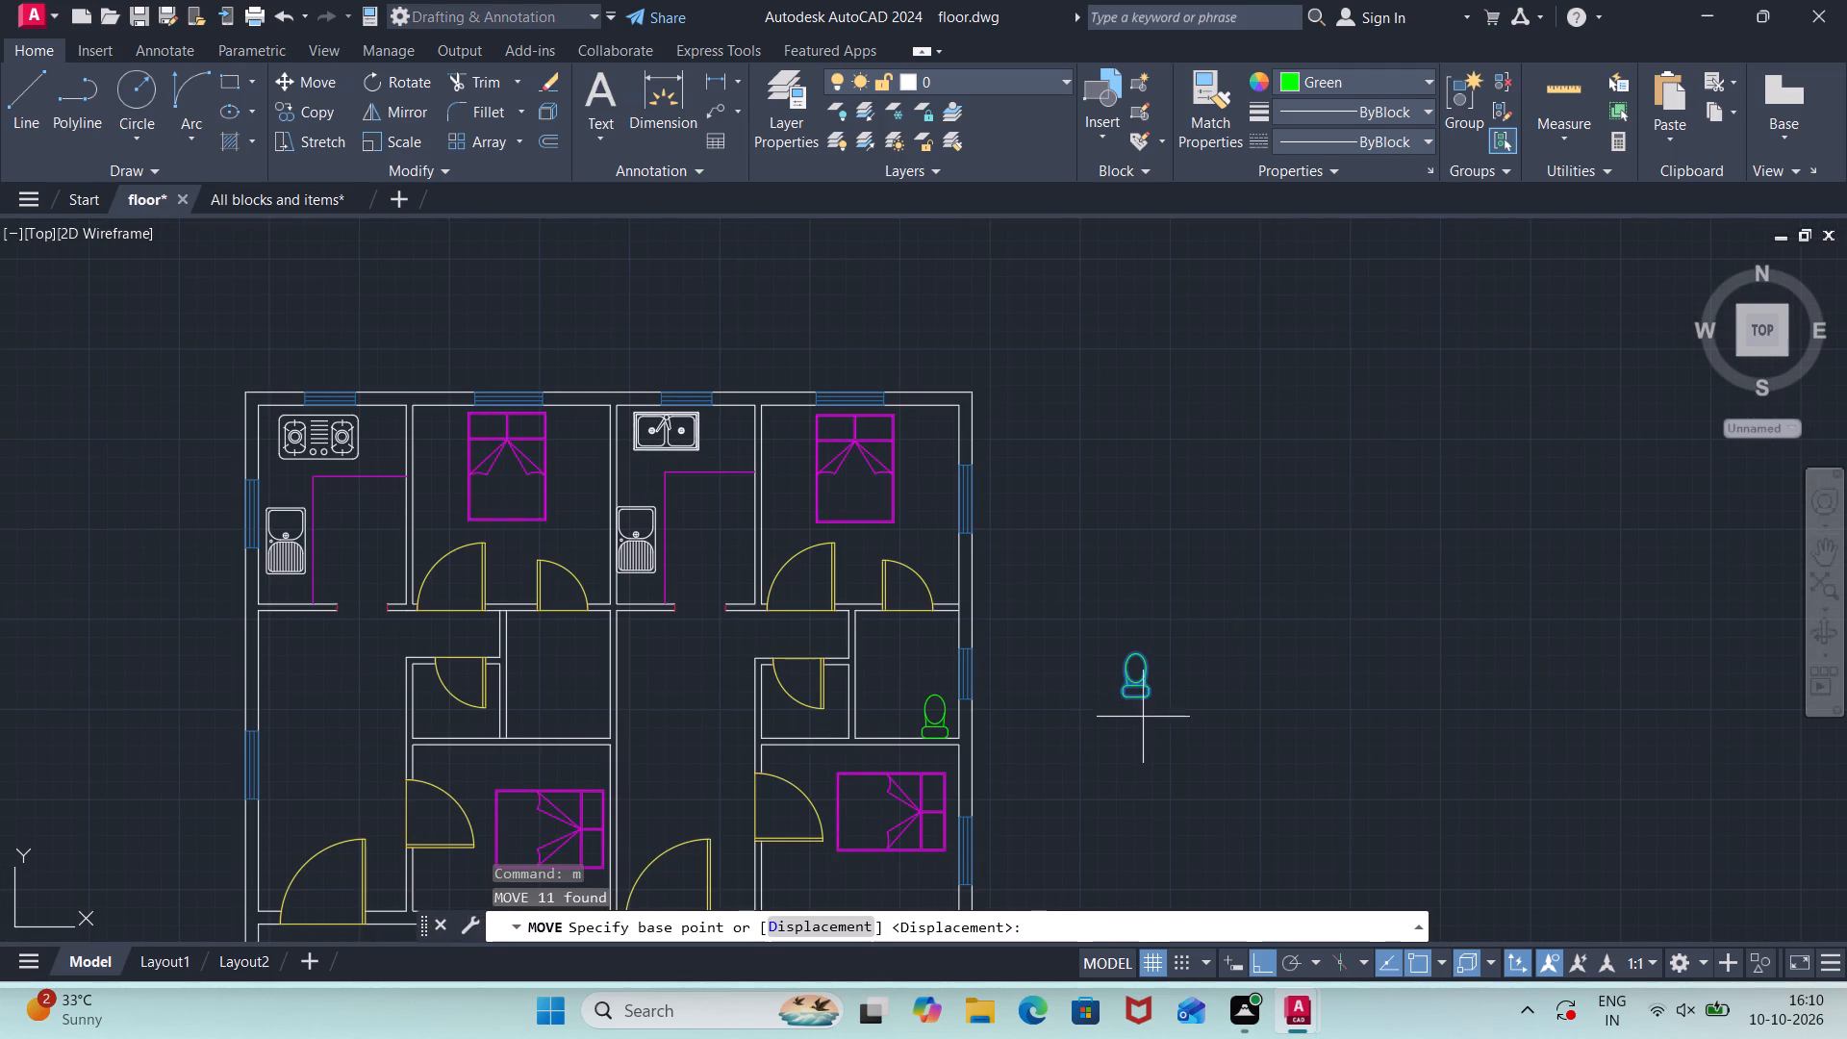
pyautogui.click(1135, 699)
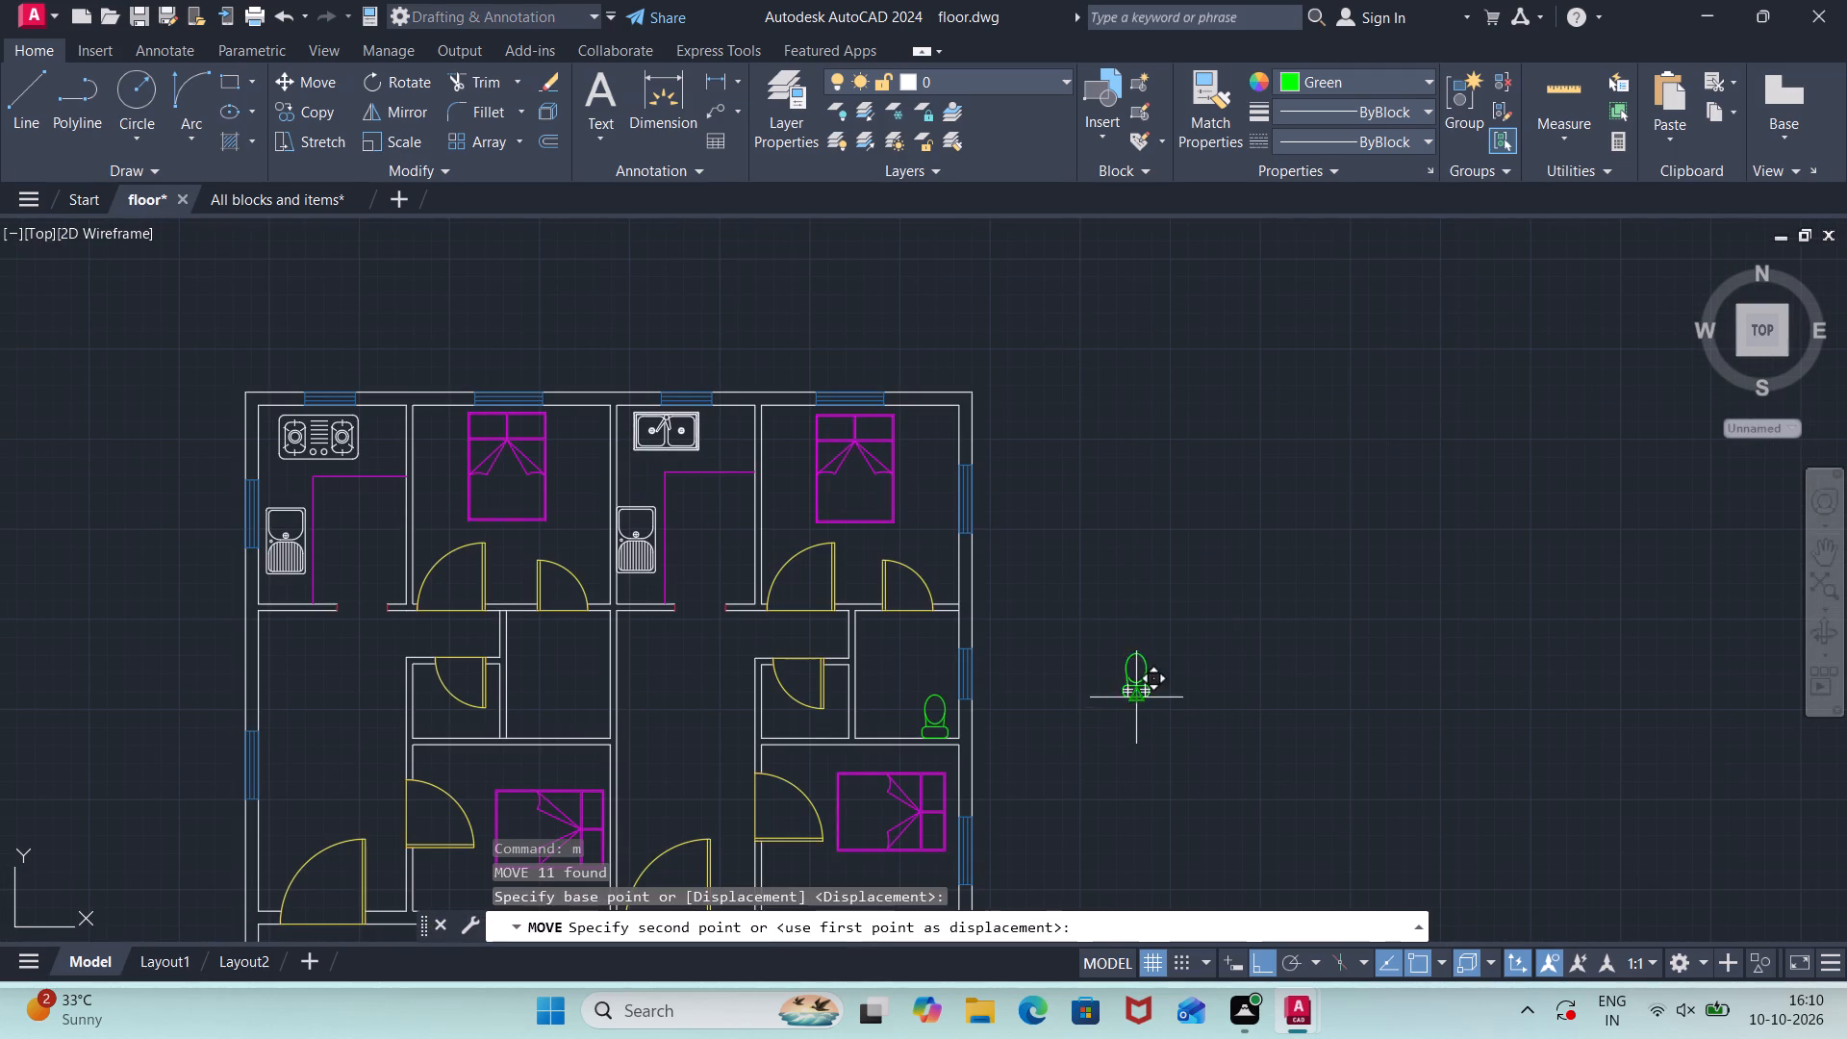
pyautogui.scroll(5, 818, 737)
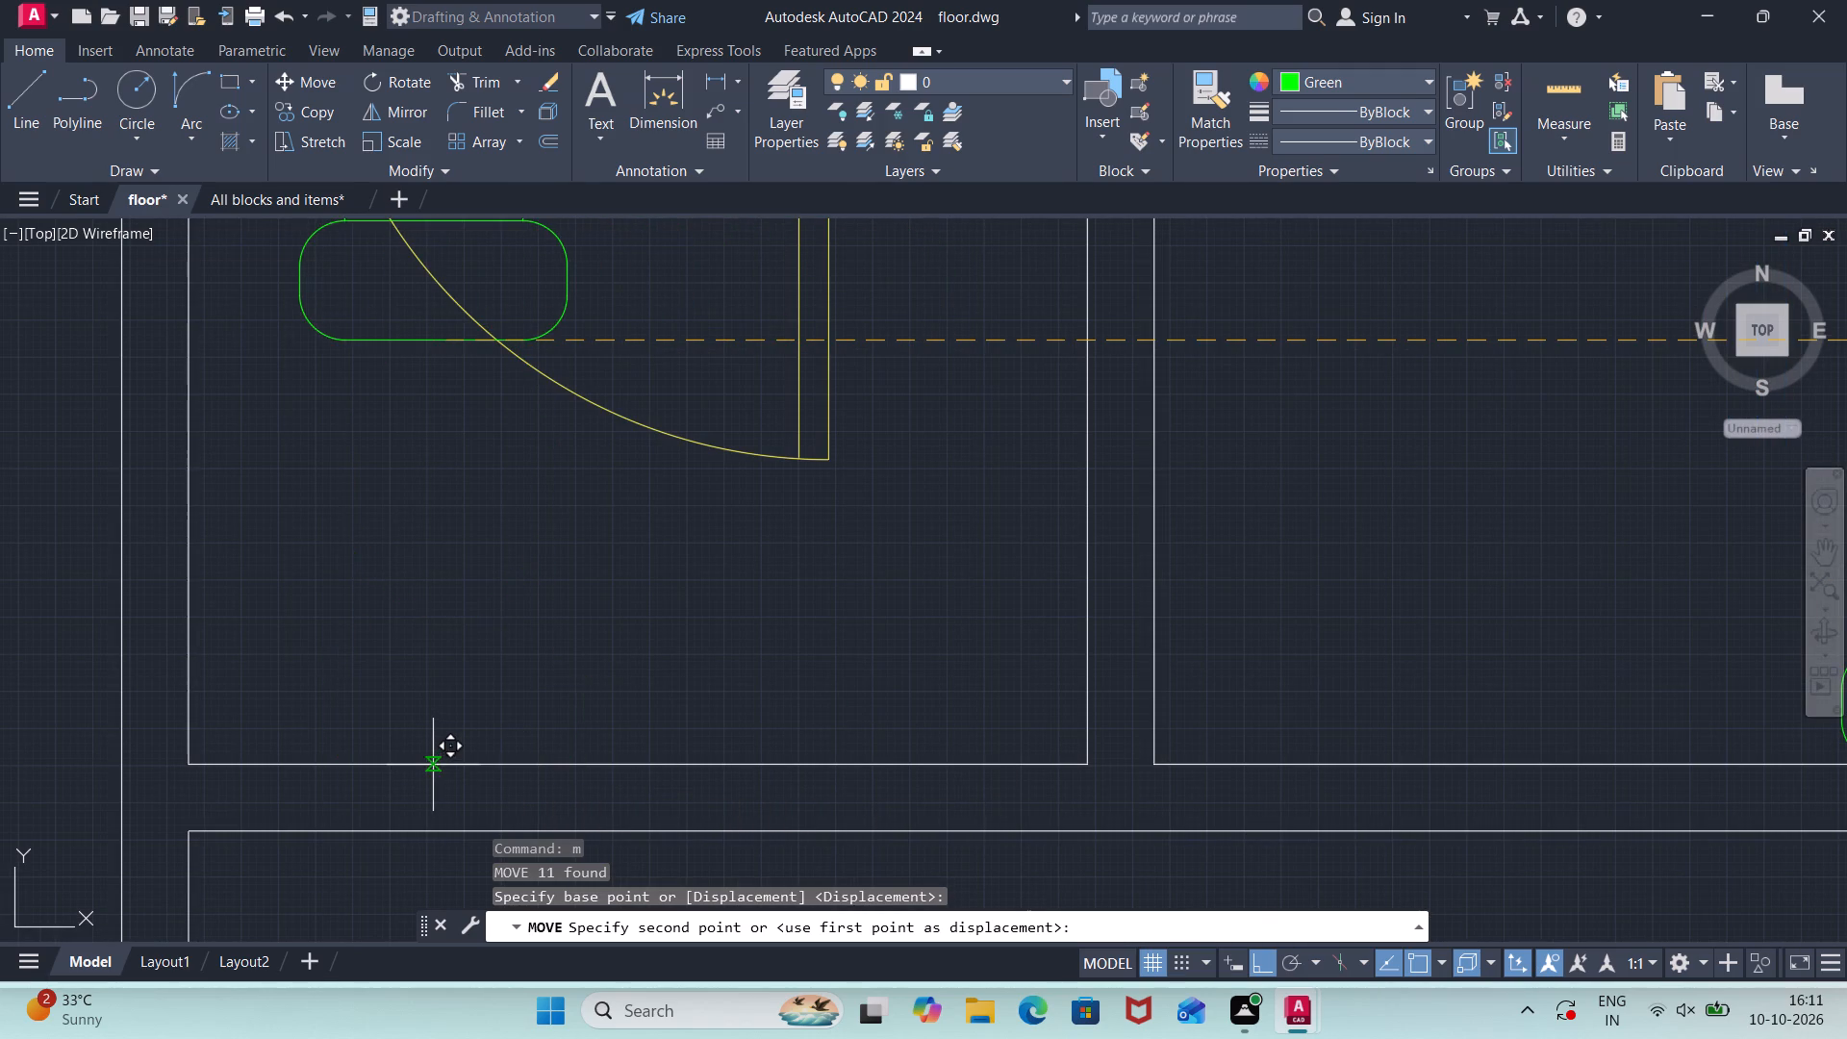
pyautogui.click(513, 773)
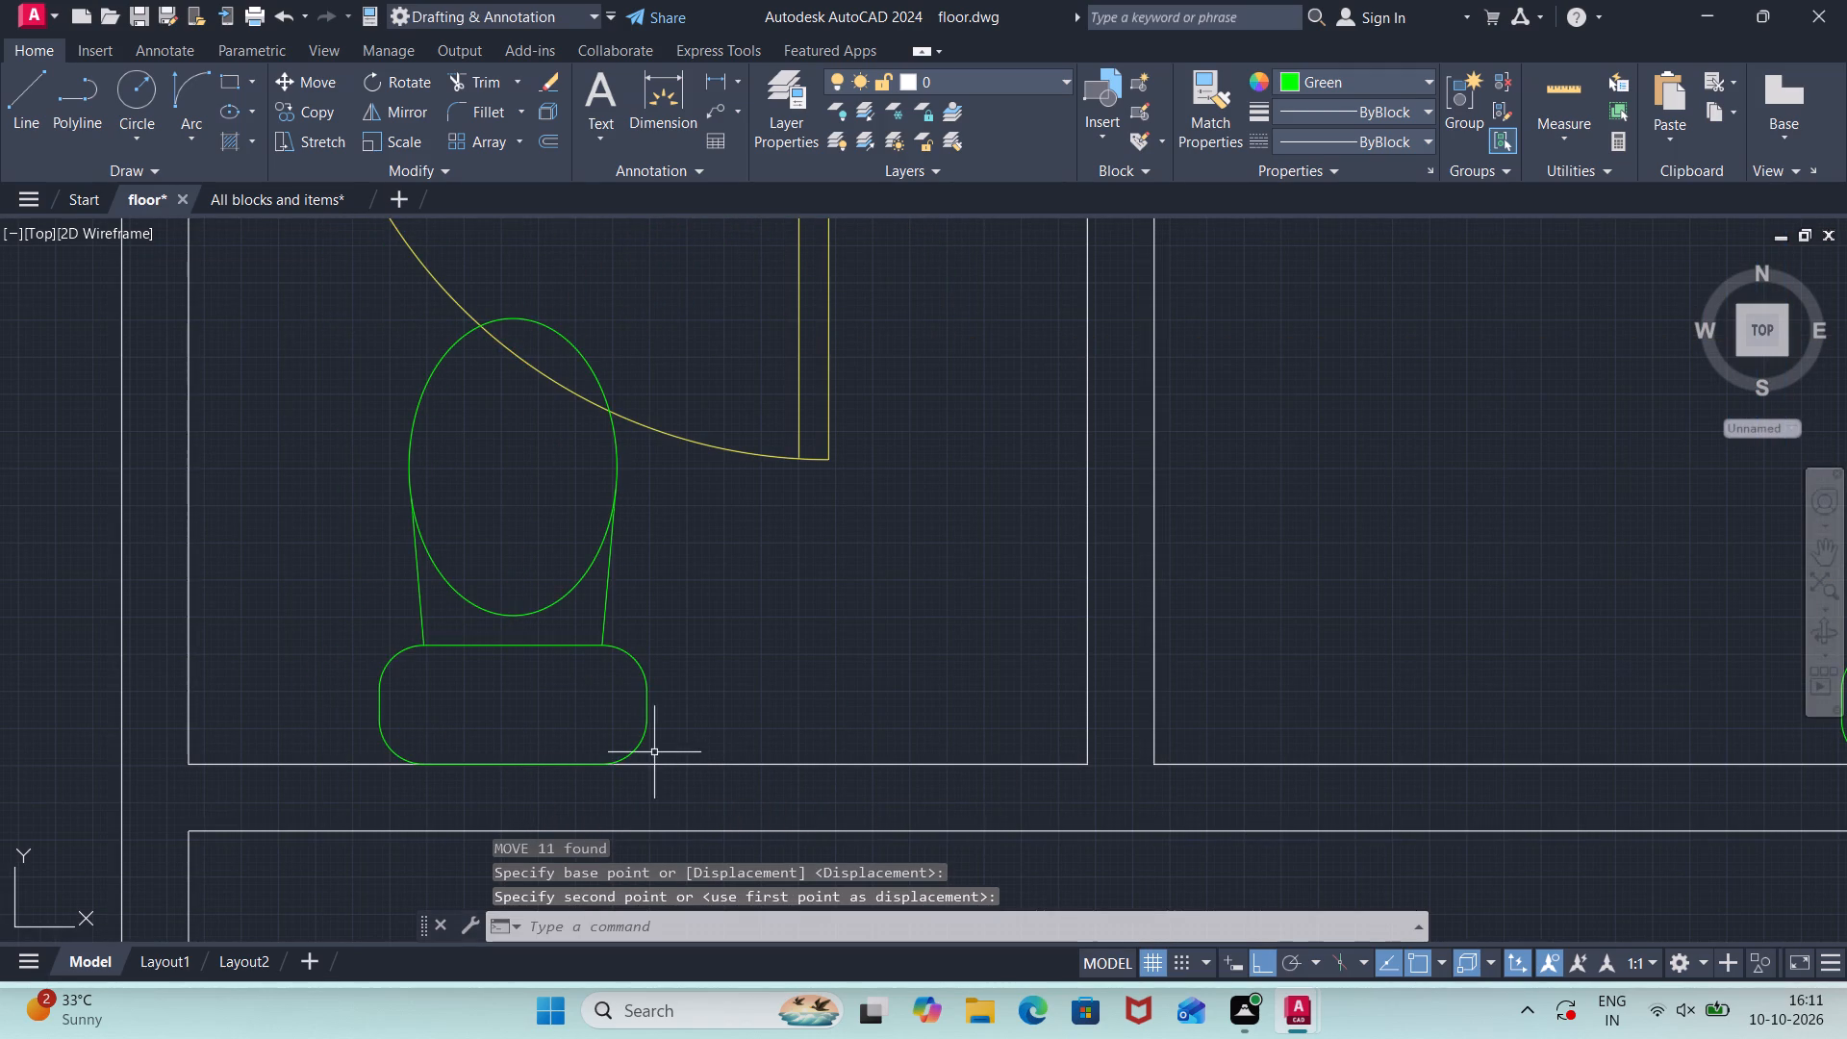
# Move the small room's toilet farther west, close to the room's southwest corner.
pyautogui.scroll(2, 763, 563)
pyautogui.scroll(-4, 636, 519)
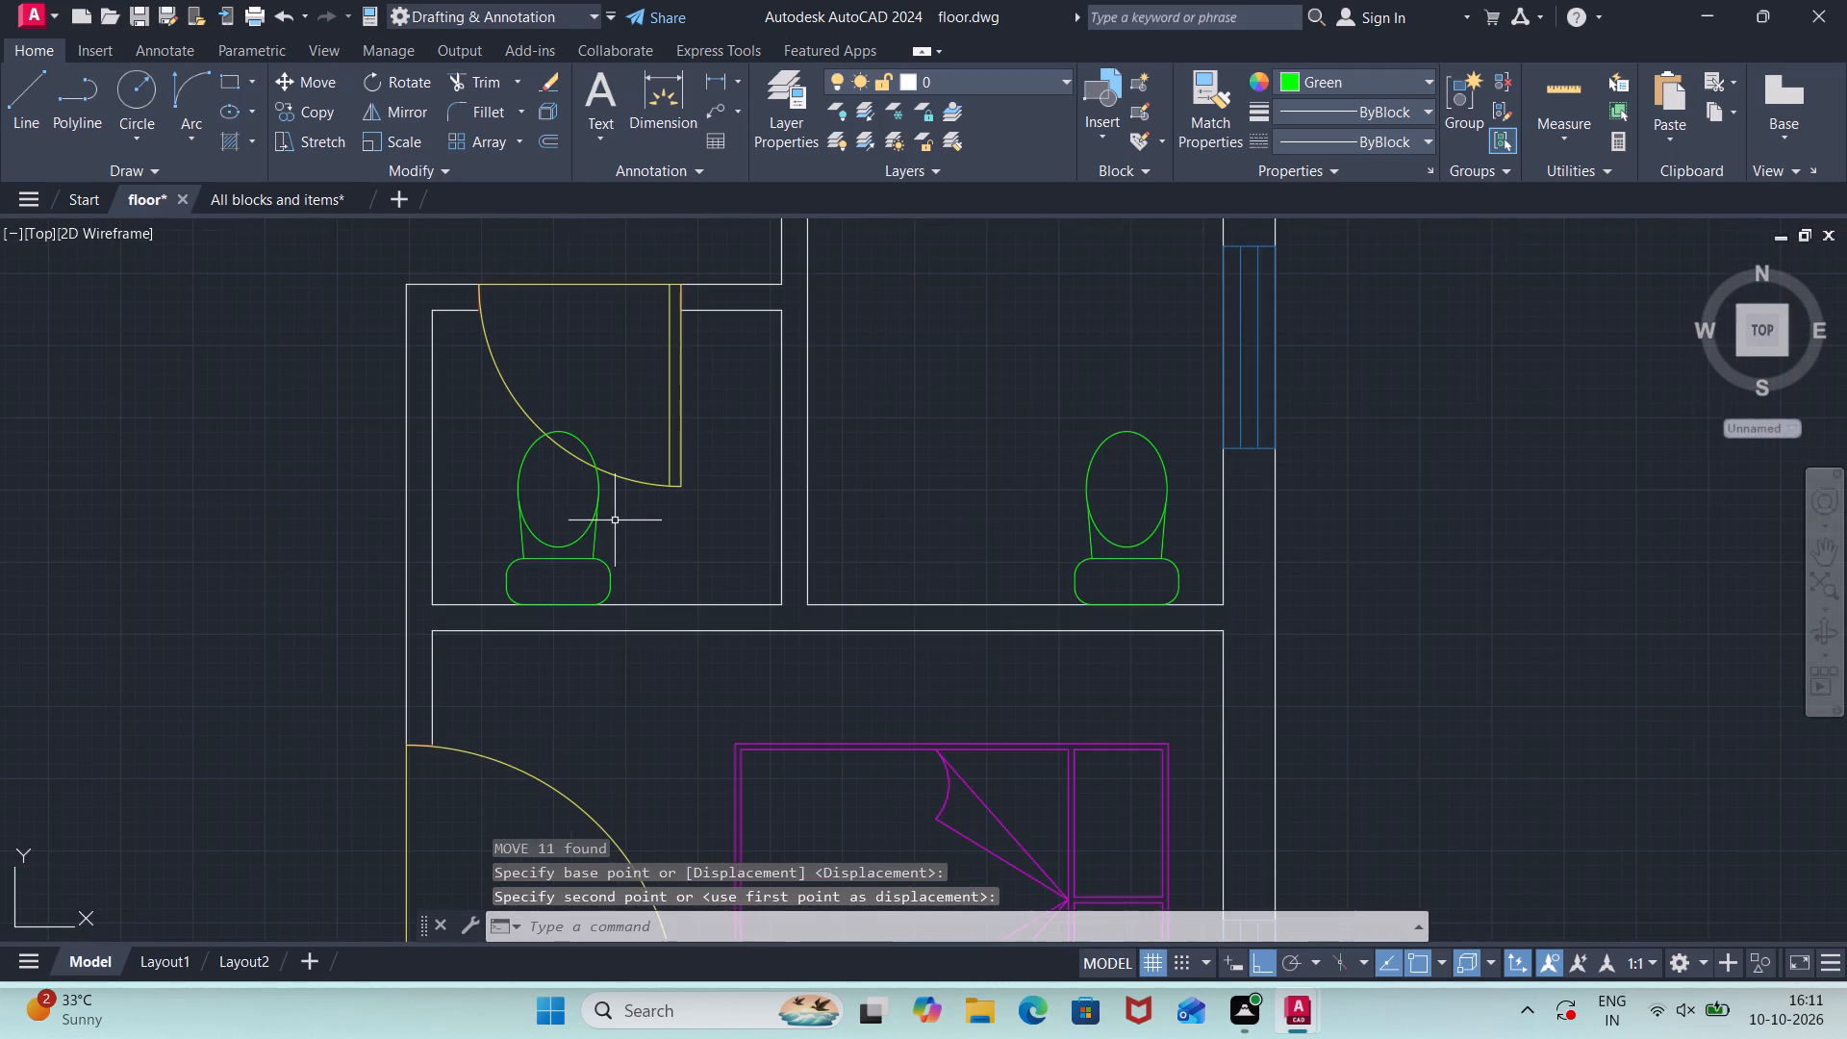
pyautogui.click(508, 436)
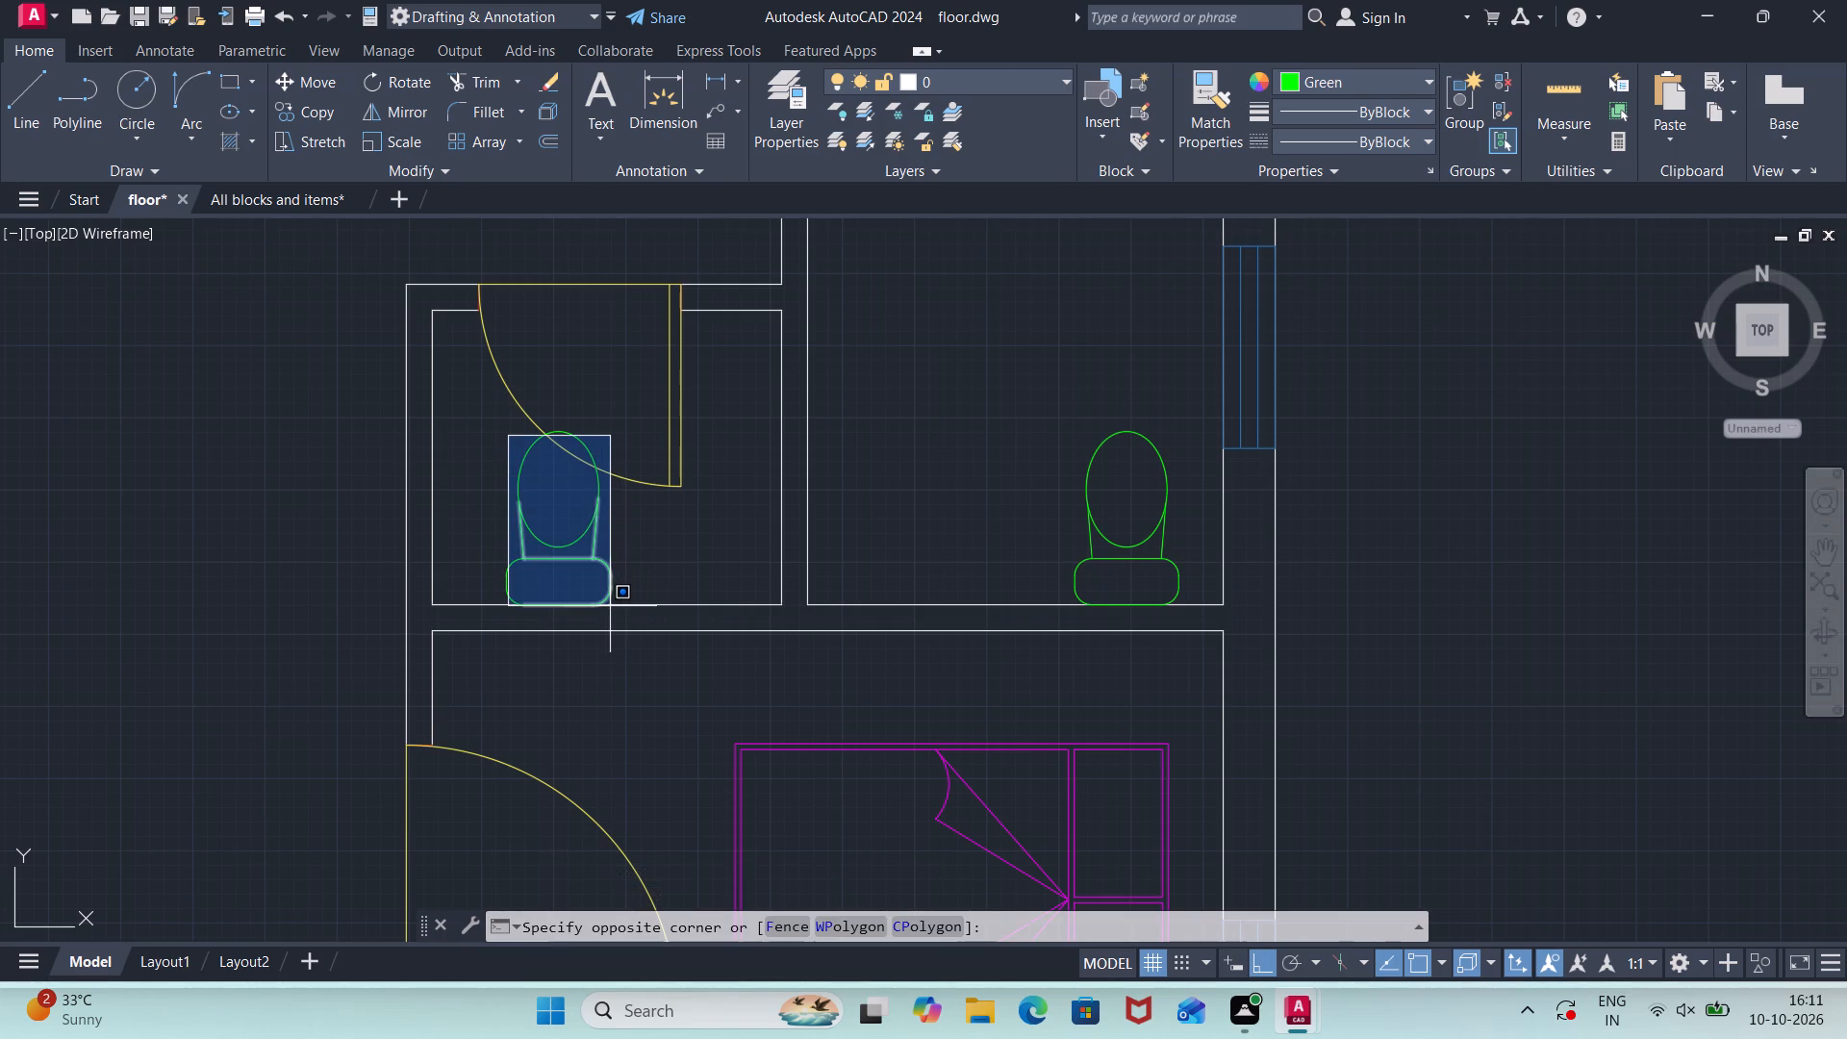
pyautogui.click(610, 606)
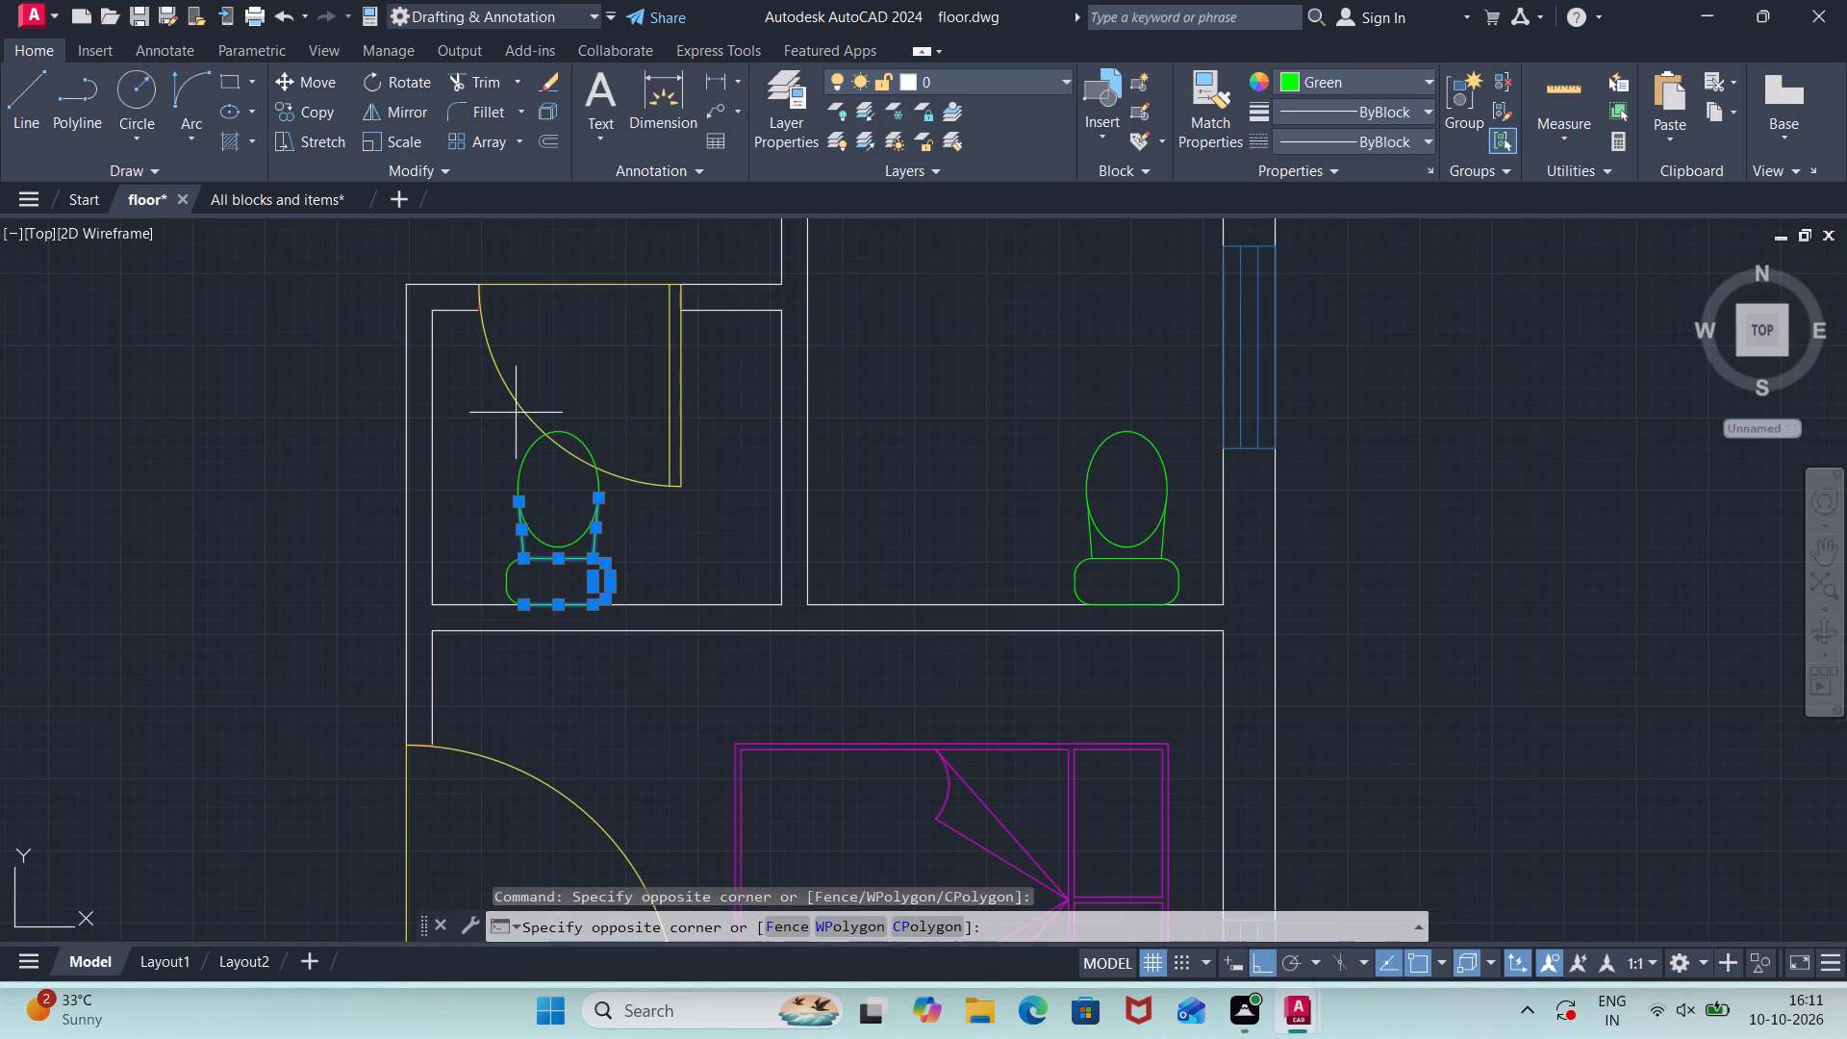
pyautogui.click(516, 413)
pyautogui.click(611, 547)
pyautogui.click(492, 543)
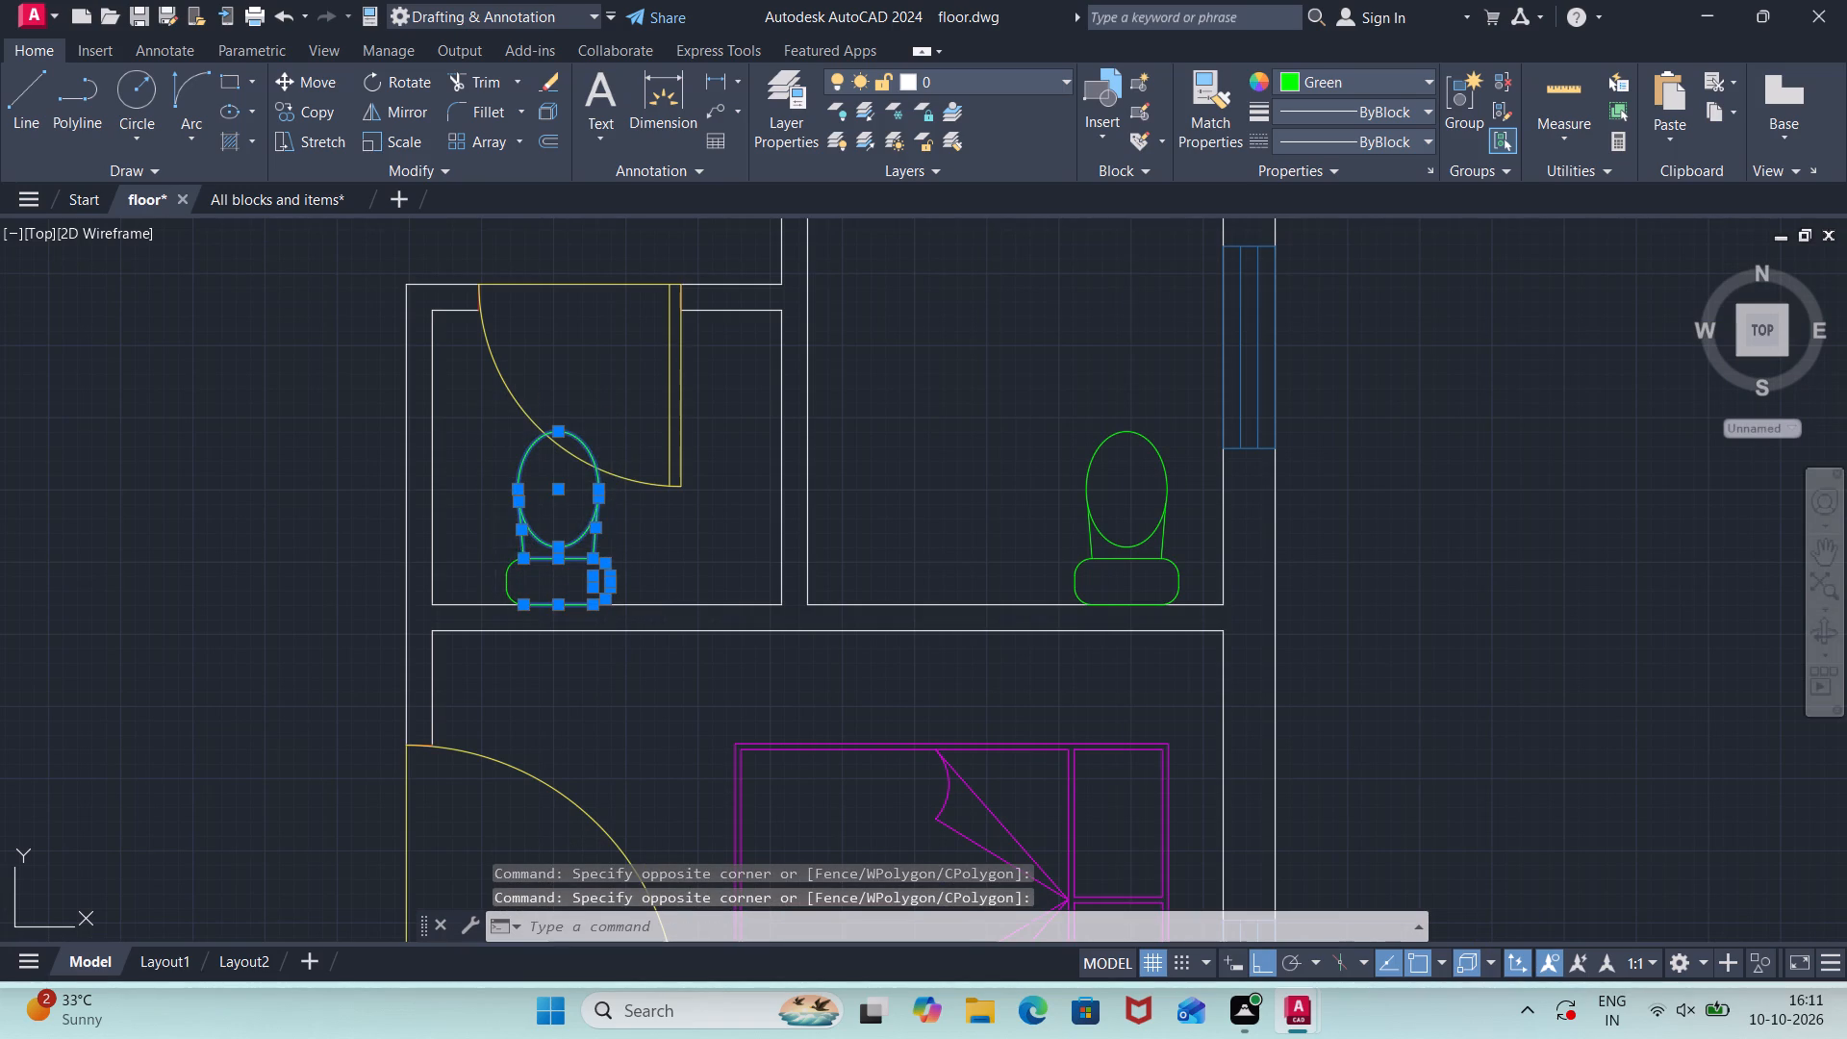
pyautogui.click(540, 615)
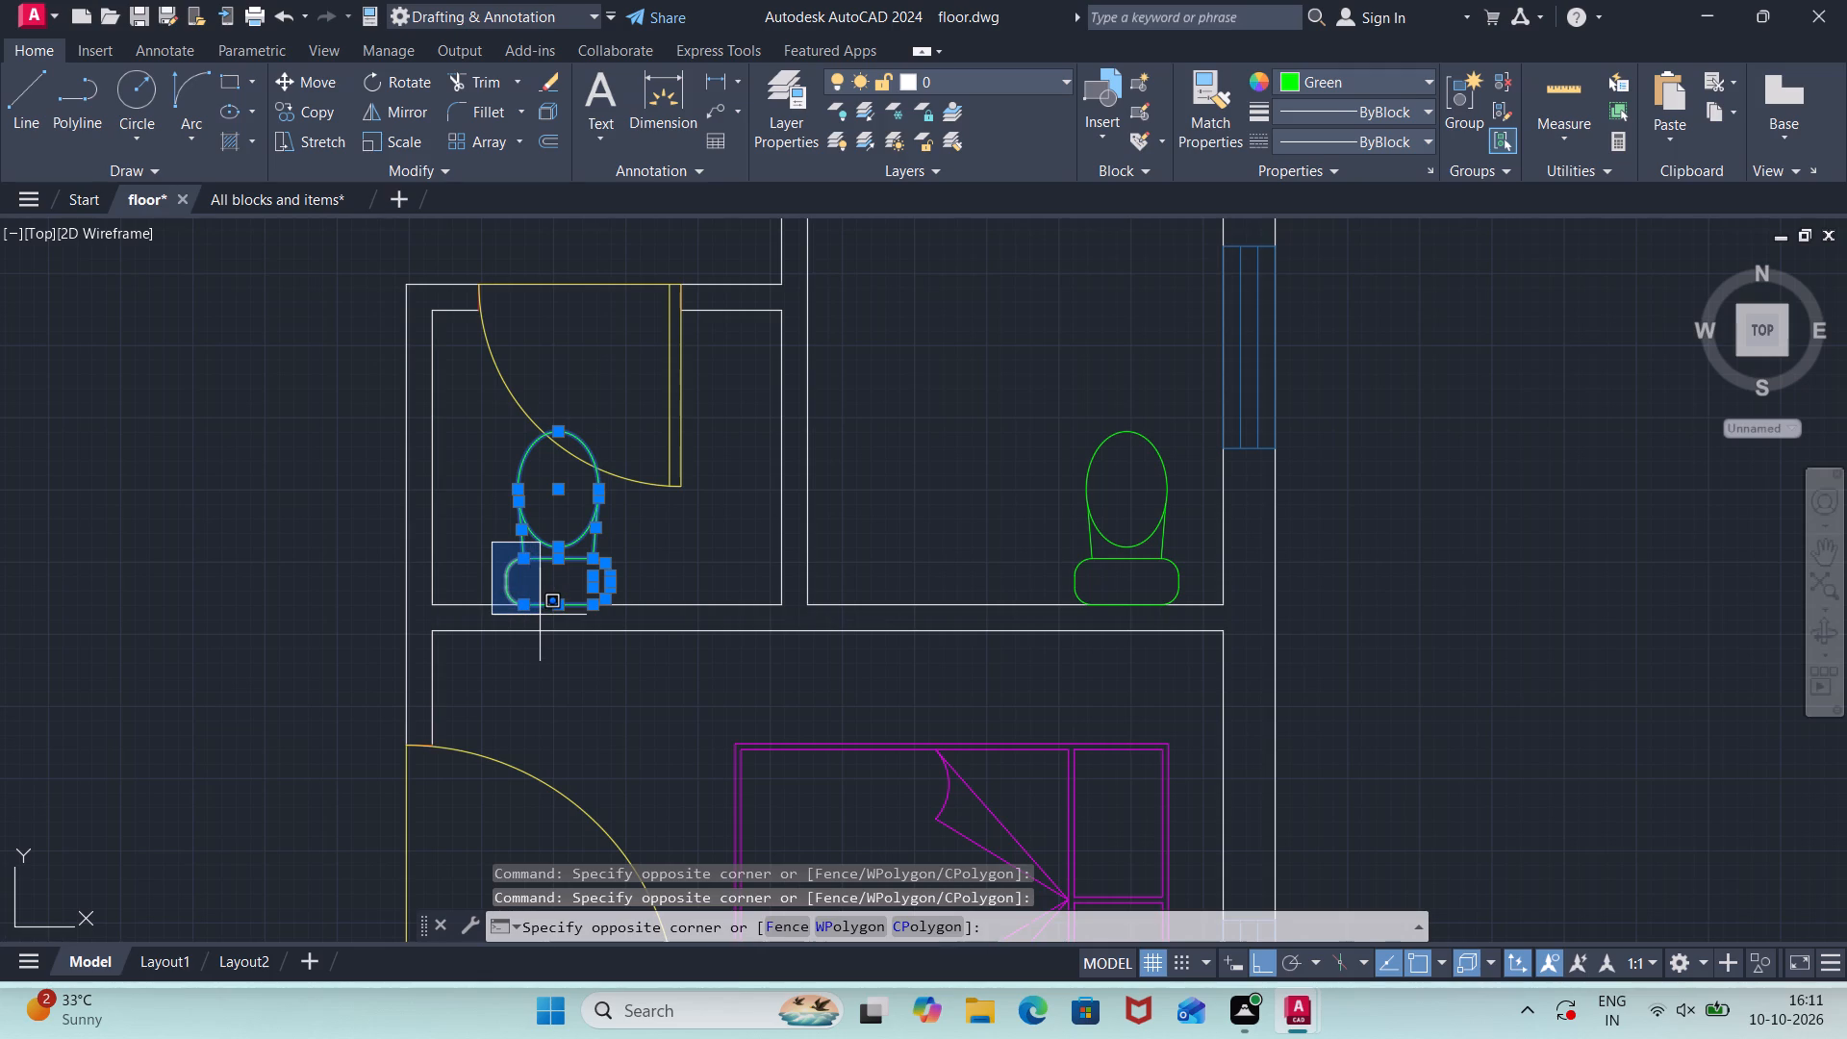
pyautogui.press('m')
pyautogui.press('Return')
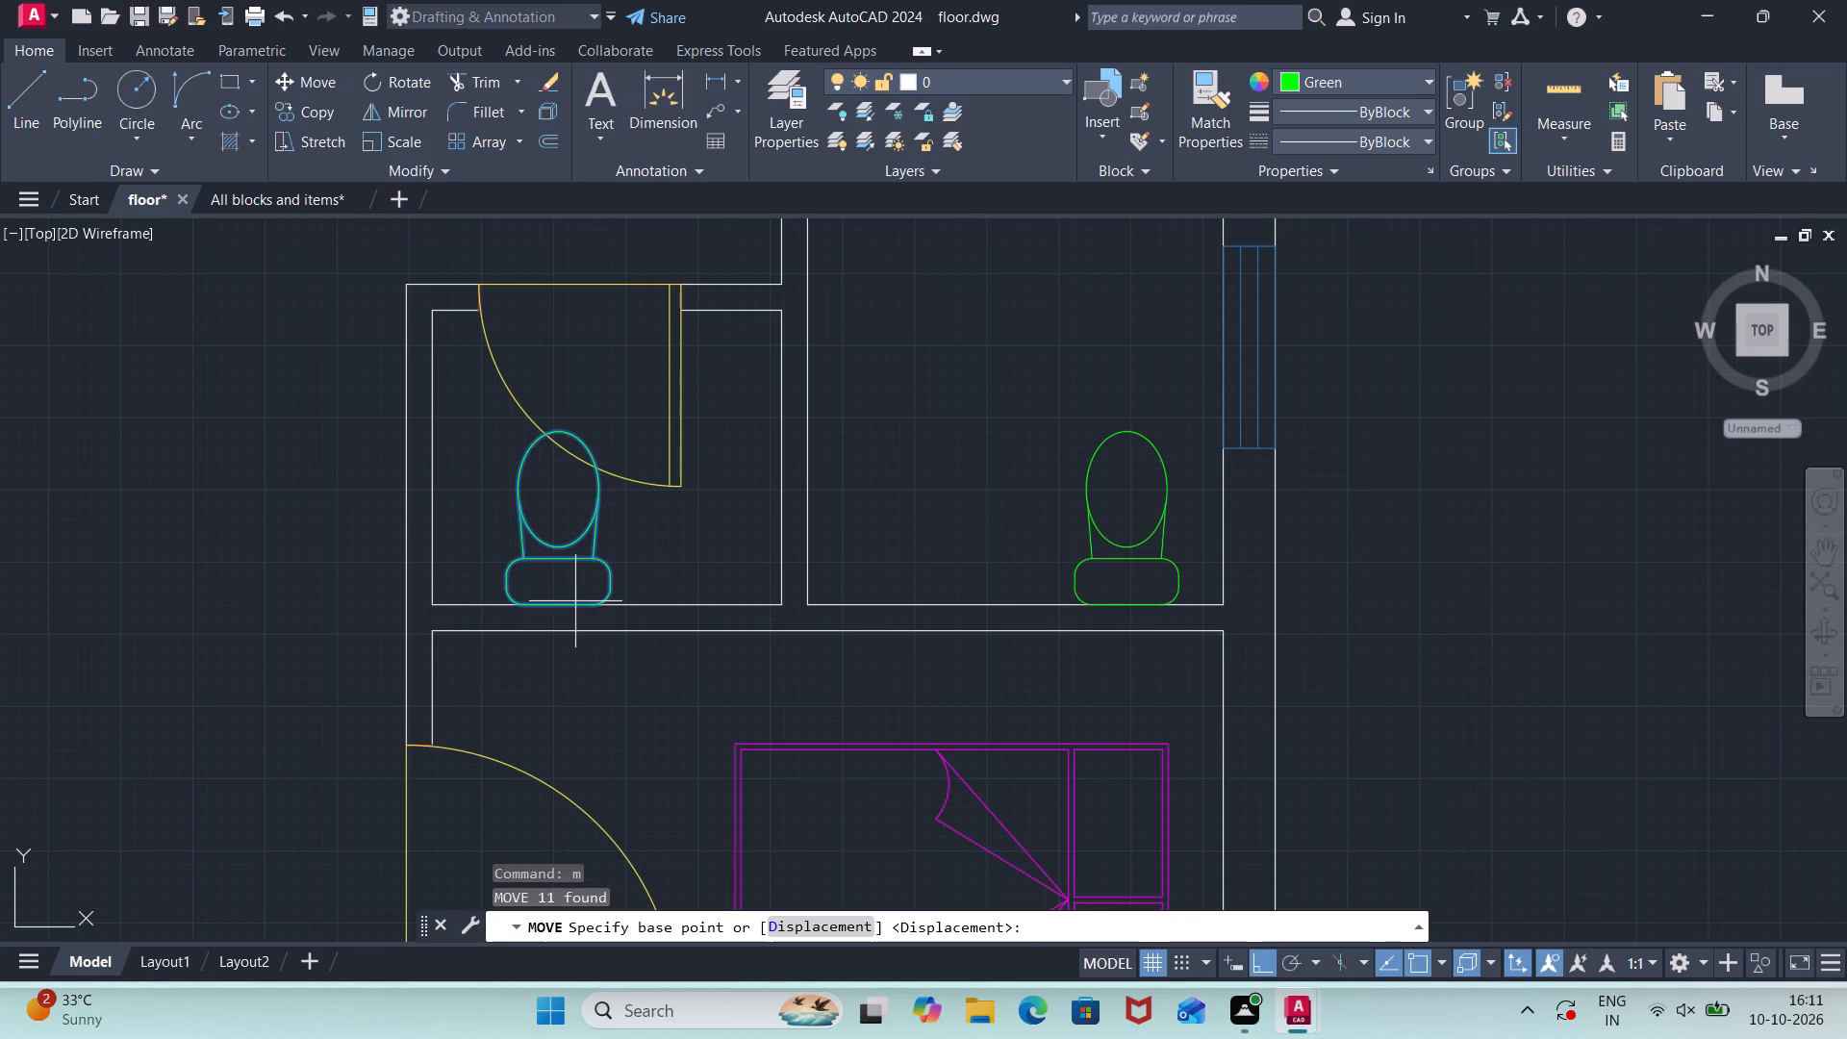
pyautogui.click(578, 595)
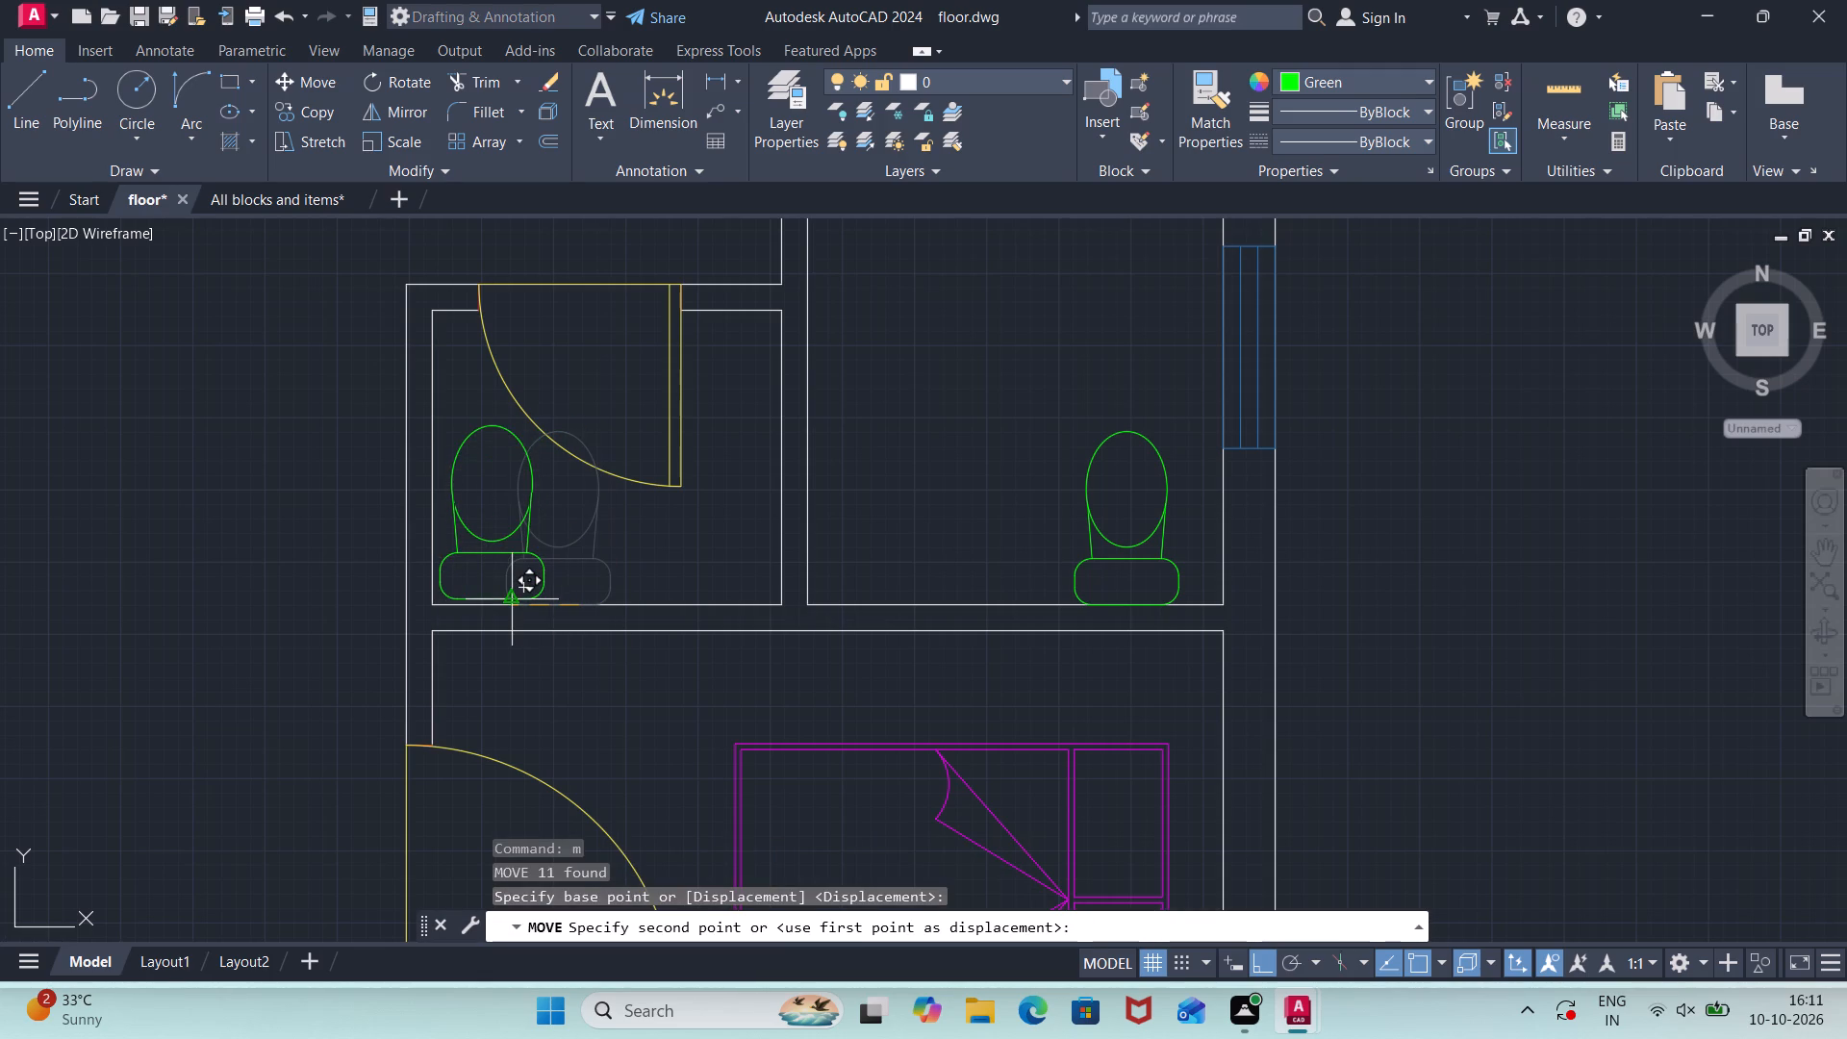
pyautogui.click(517, 599)
# Draw an 18" by 8" rectangle with lines in the empty area east of the plan for another toilet tank.
pyautogui.scroll(-1, 594, 605)
pyautogui.scroll(-1, 765, 587)
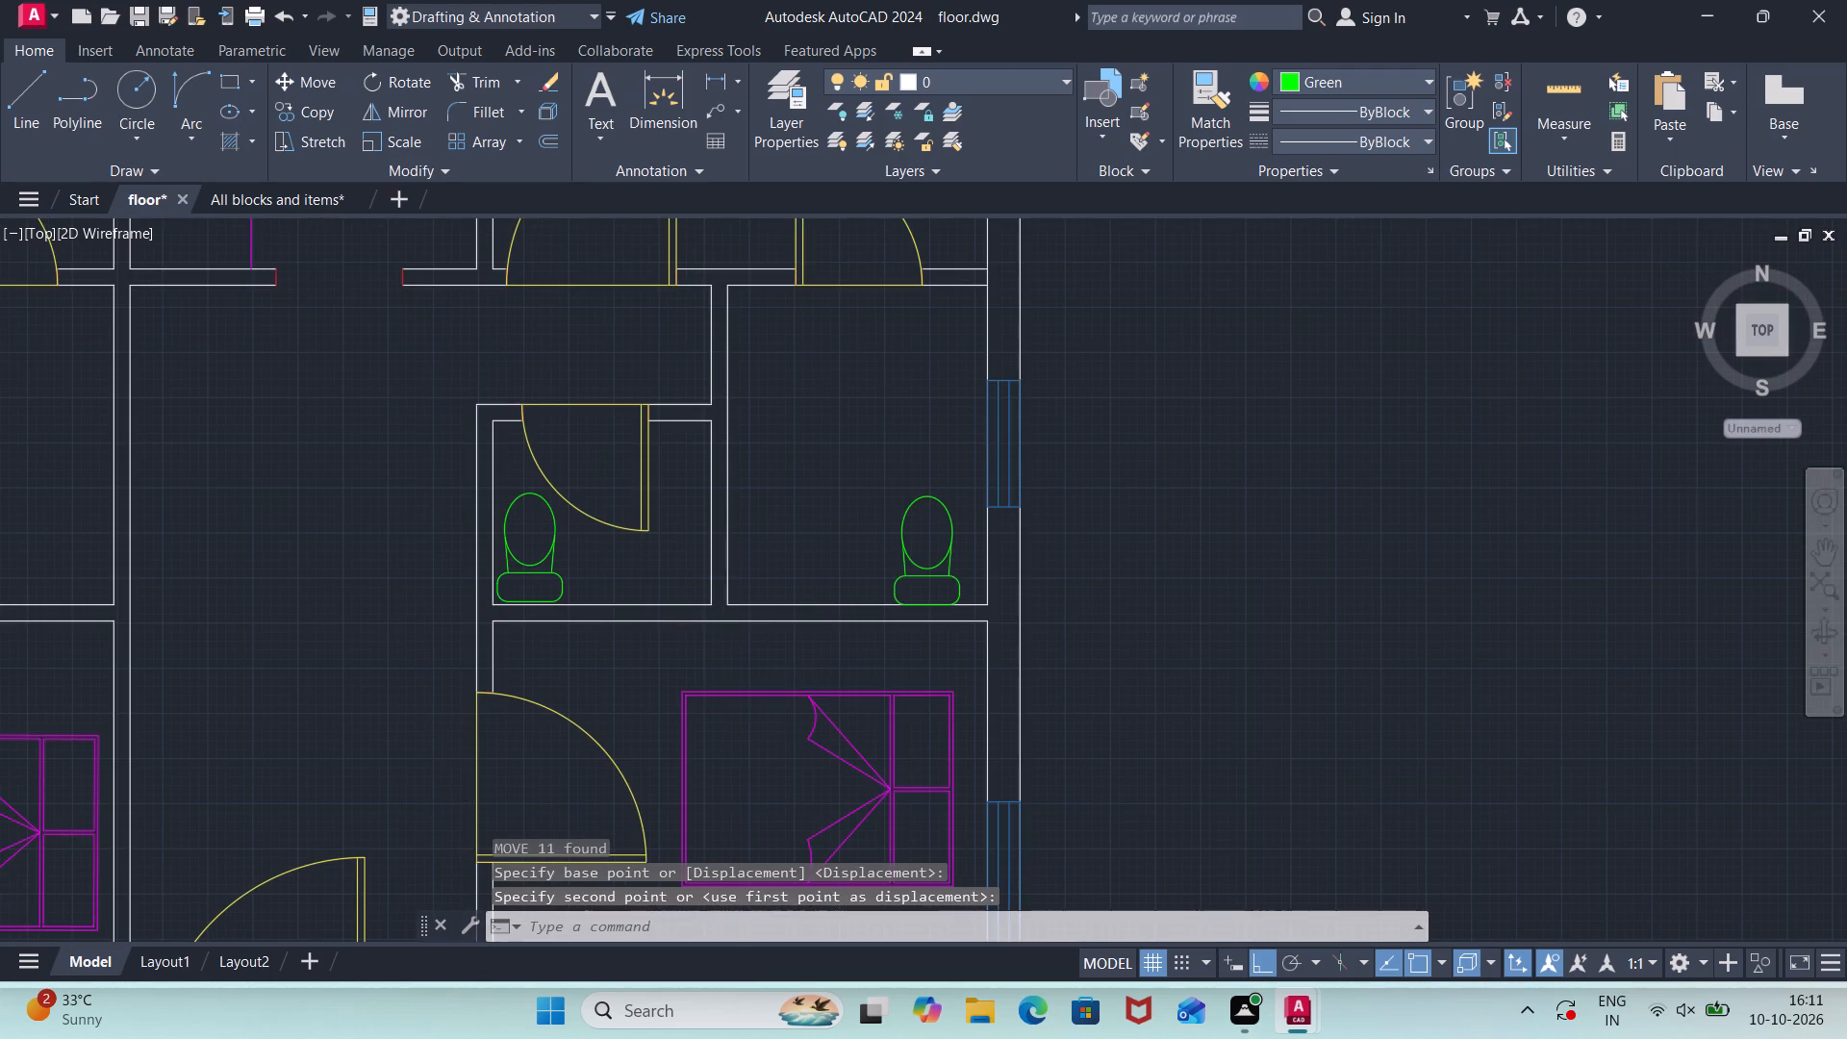
pyautogui.scroll(-1, 1065, 543)
pyautogui.moveTo(1134, 565); pyautogui.dragTo(1134, 563, button='middle')
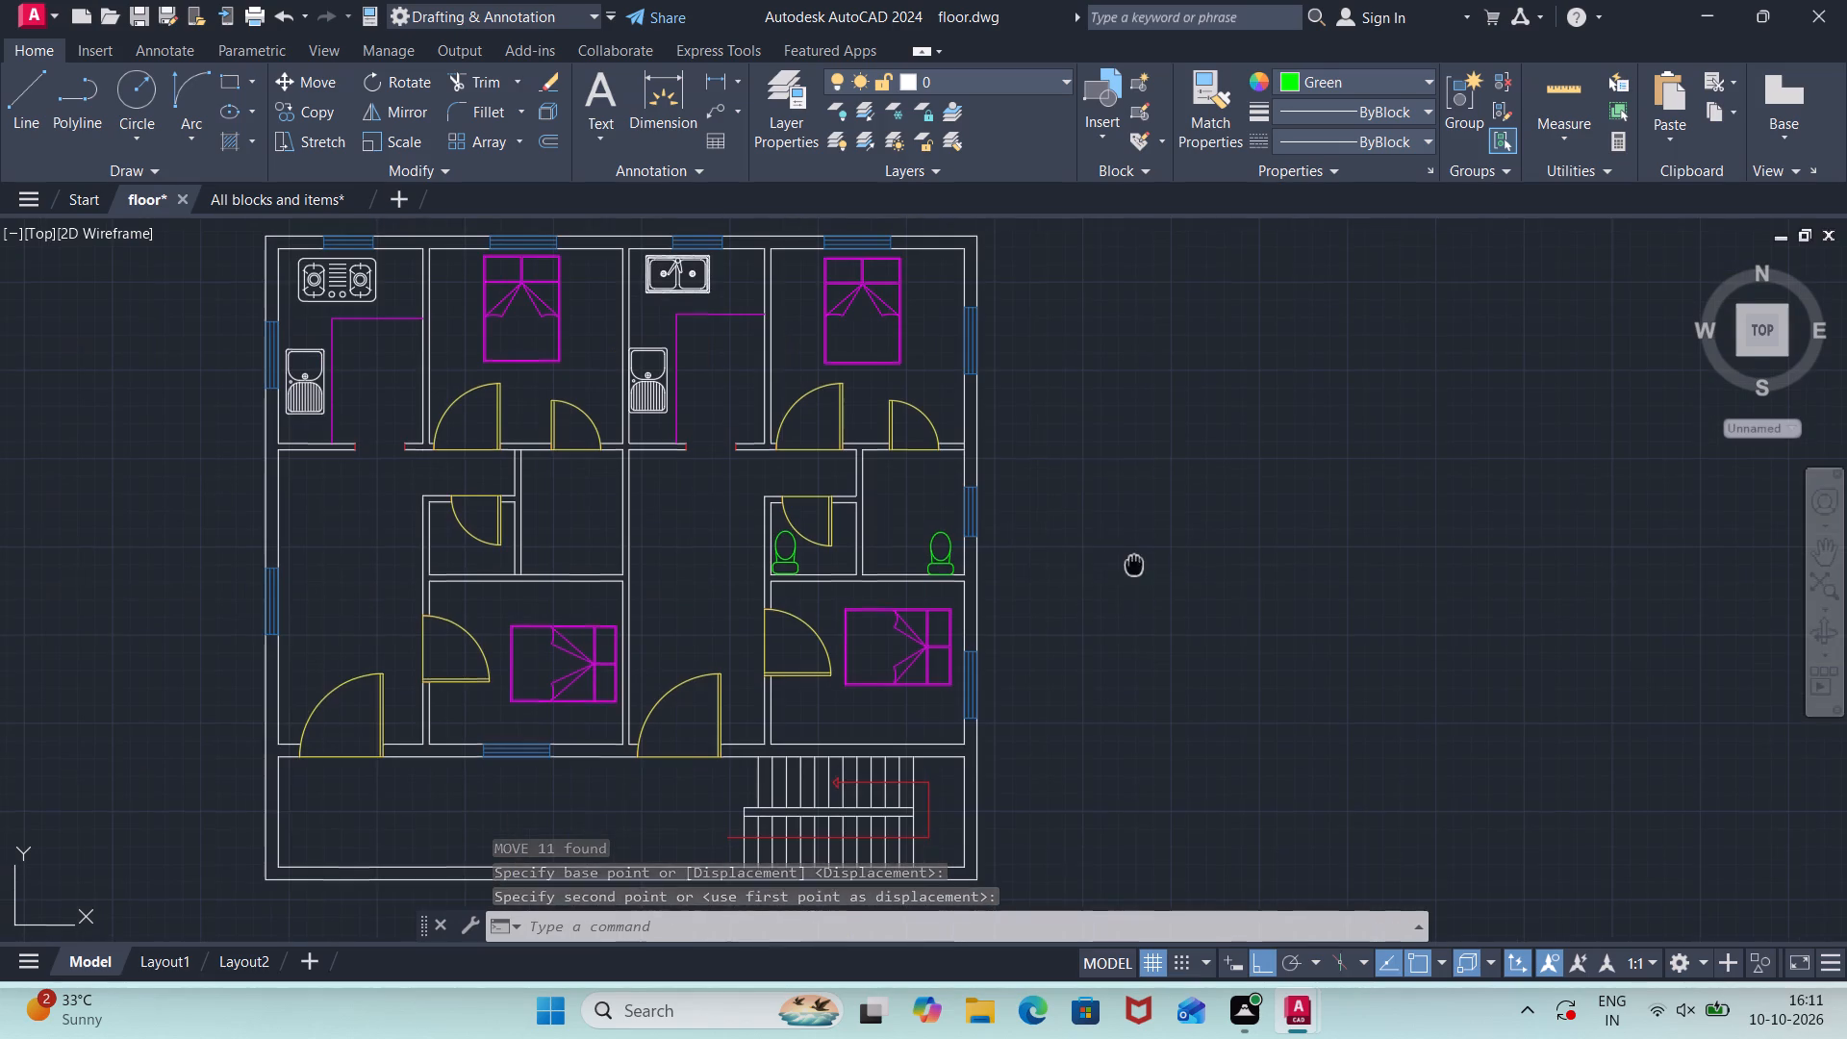
pyautogui.moveTo(1134, 563); pyautogui.dragTo(495, 653, button='middle')
pyautogui.scroll(2, 761, 627)
pyautogui.press('l')
pyautogui.press('Return')
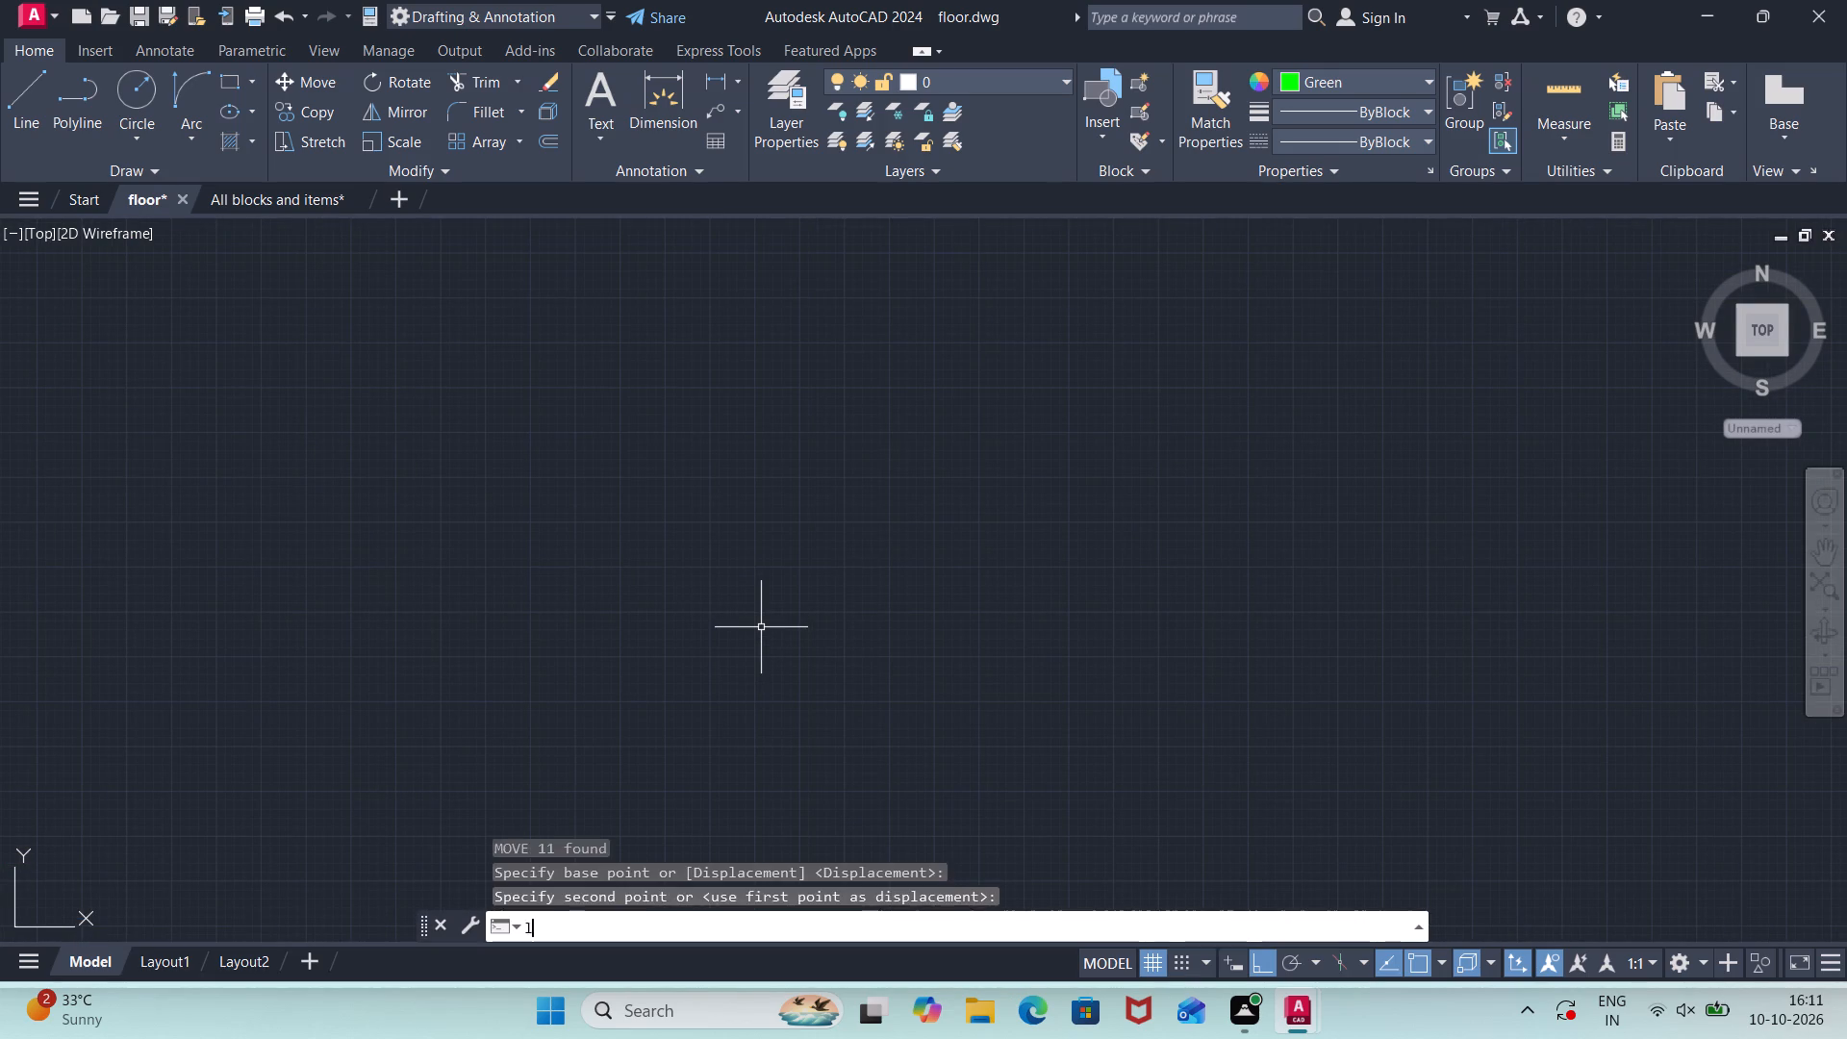
pyautogui.click(647, 717)
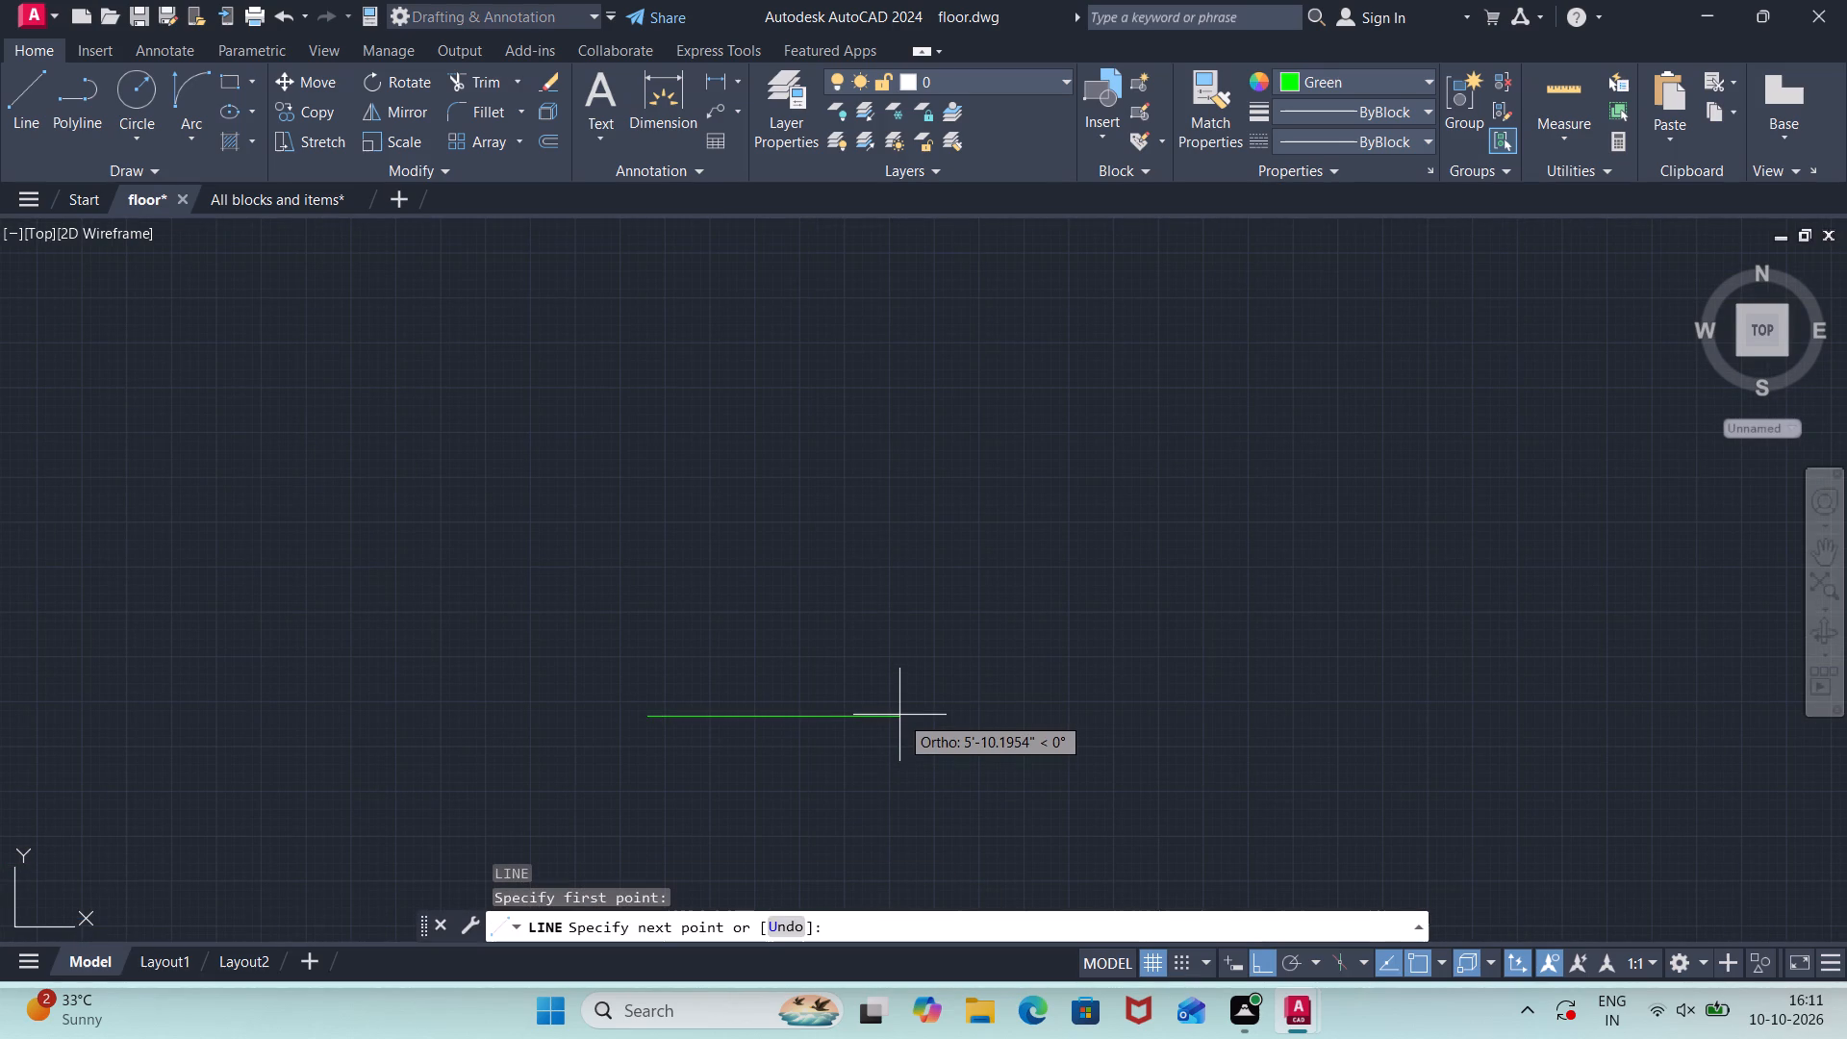
pyautogui.write('10')
pyautogui.press('BackSpace')
pyautogui.press('8')
pyautogui.hotkey('shift', '"')
pyautogui.press('Return')
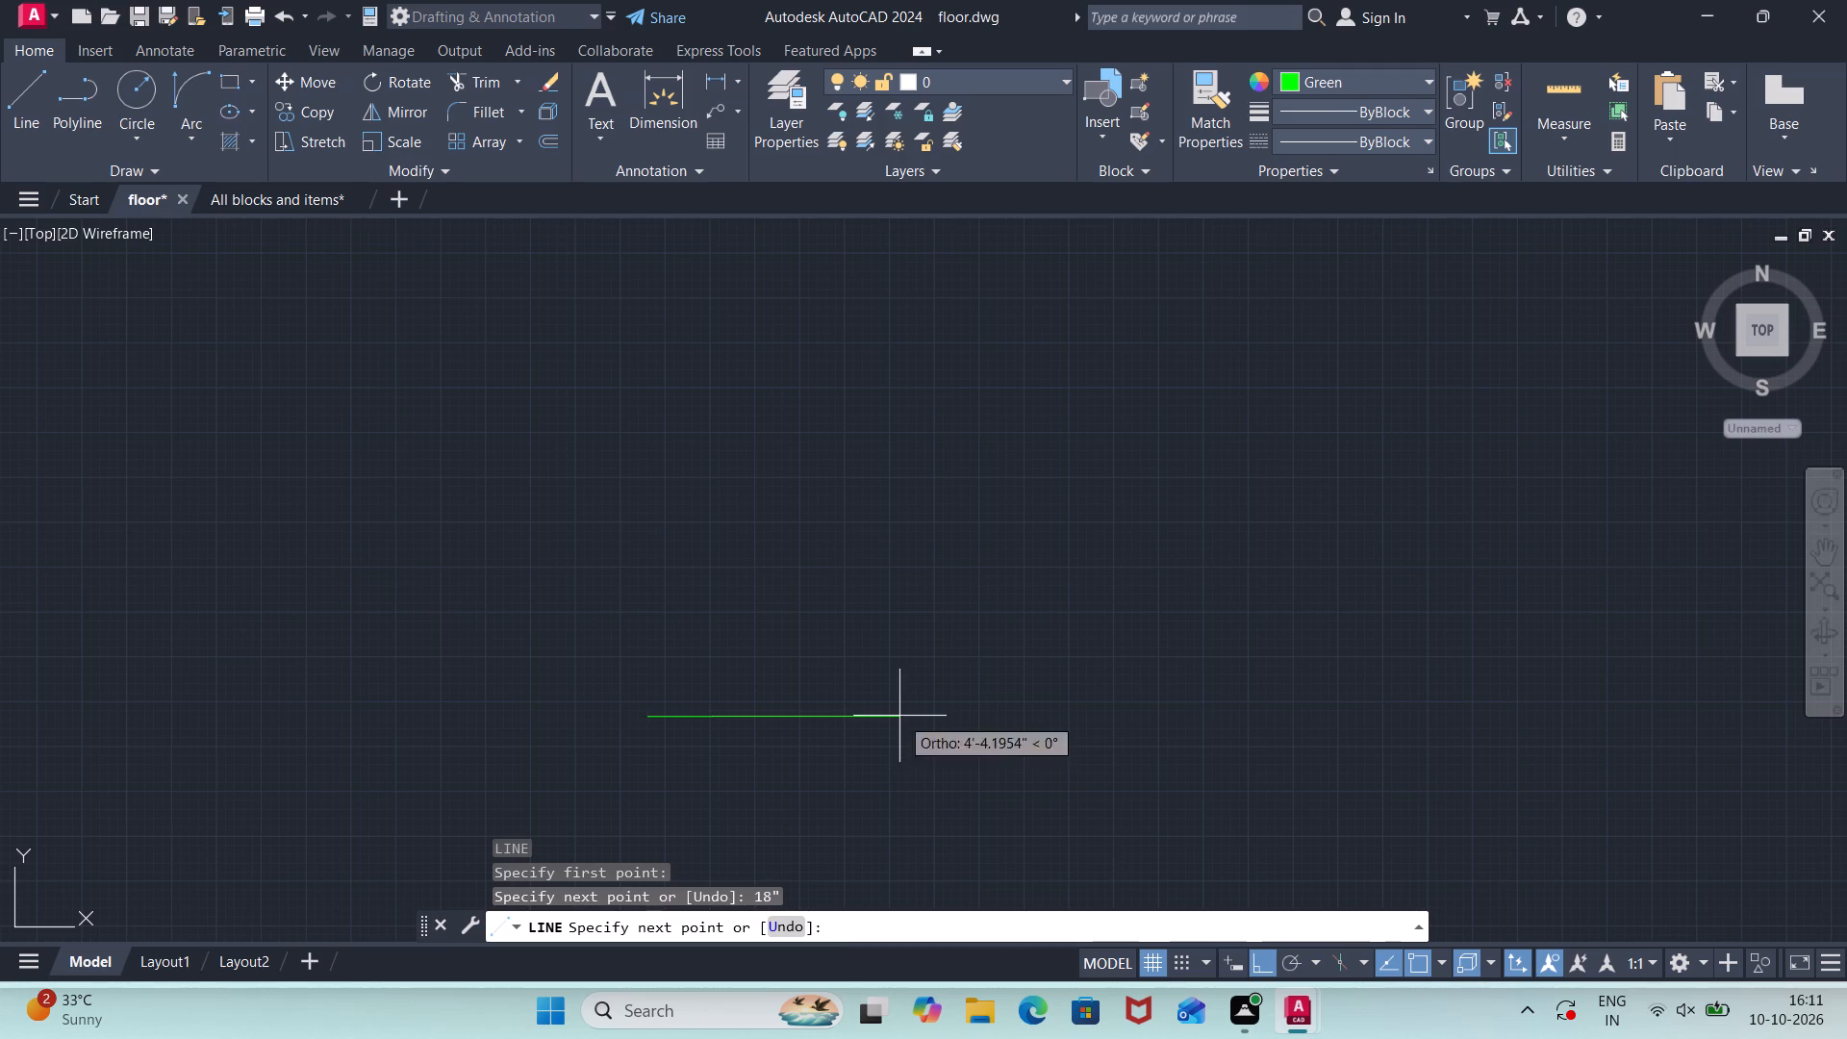
pyautogui.scroll(3, 712, 672)
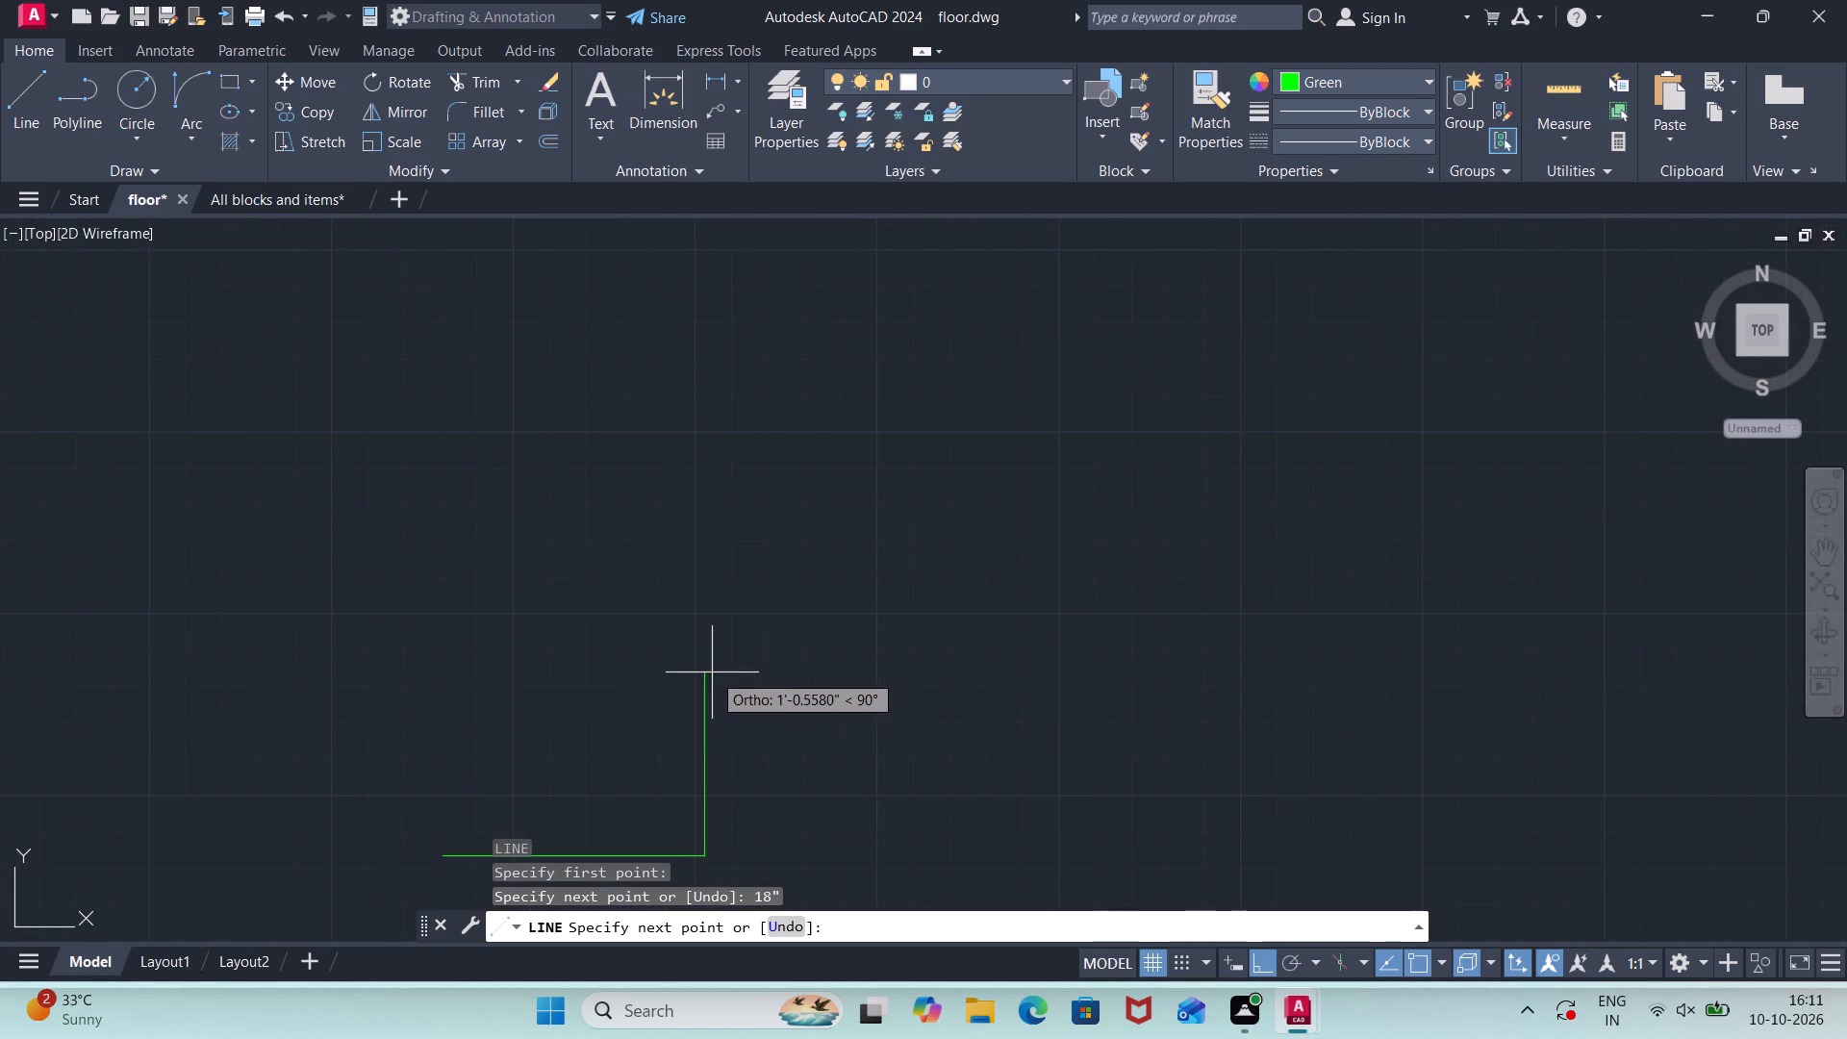
pyautogui.moveTo(678, 753); pyautogui.dragTo(754, 628, button='middle')
pyautogui.write('8"')
pyautogui.press('Return')
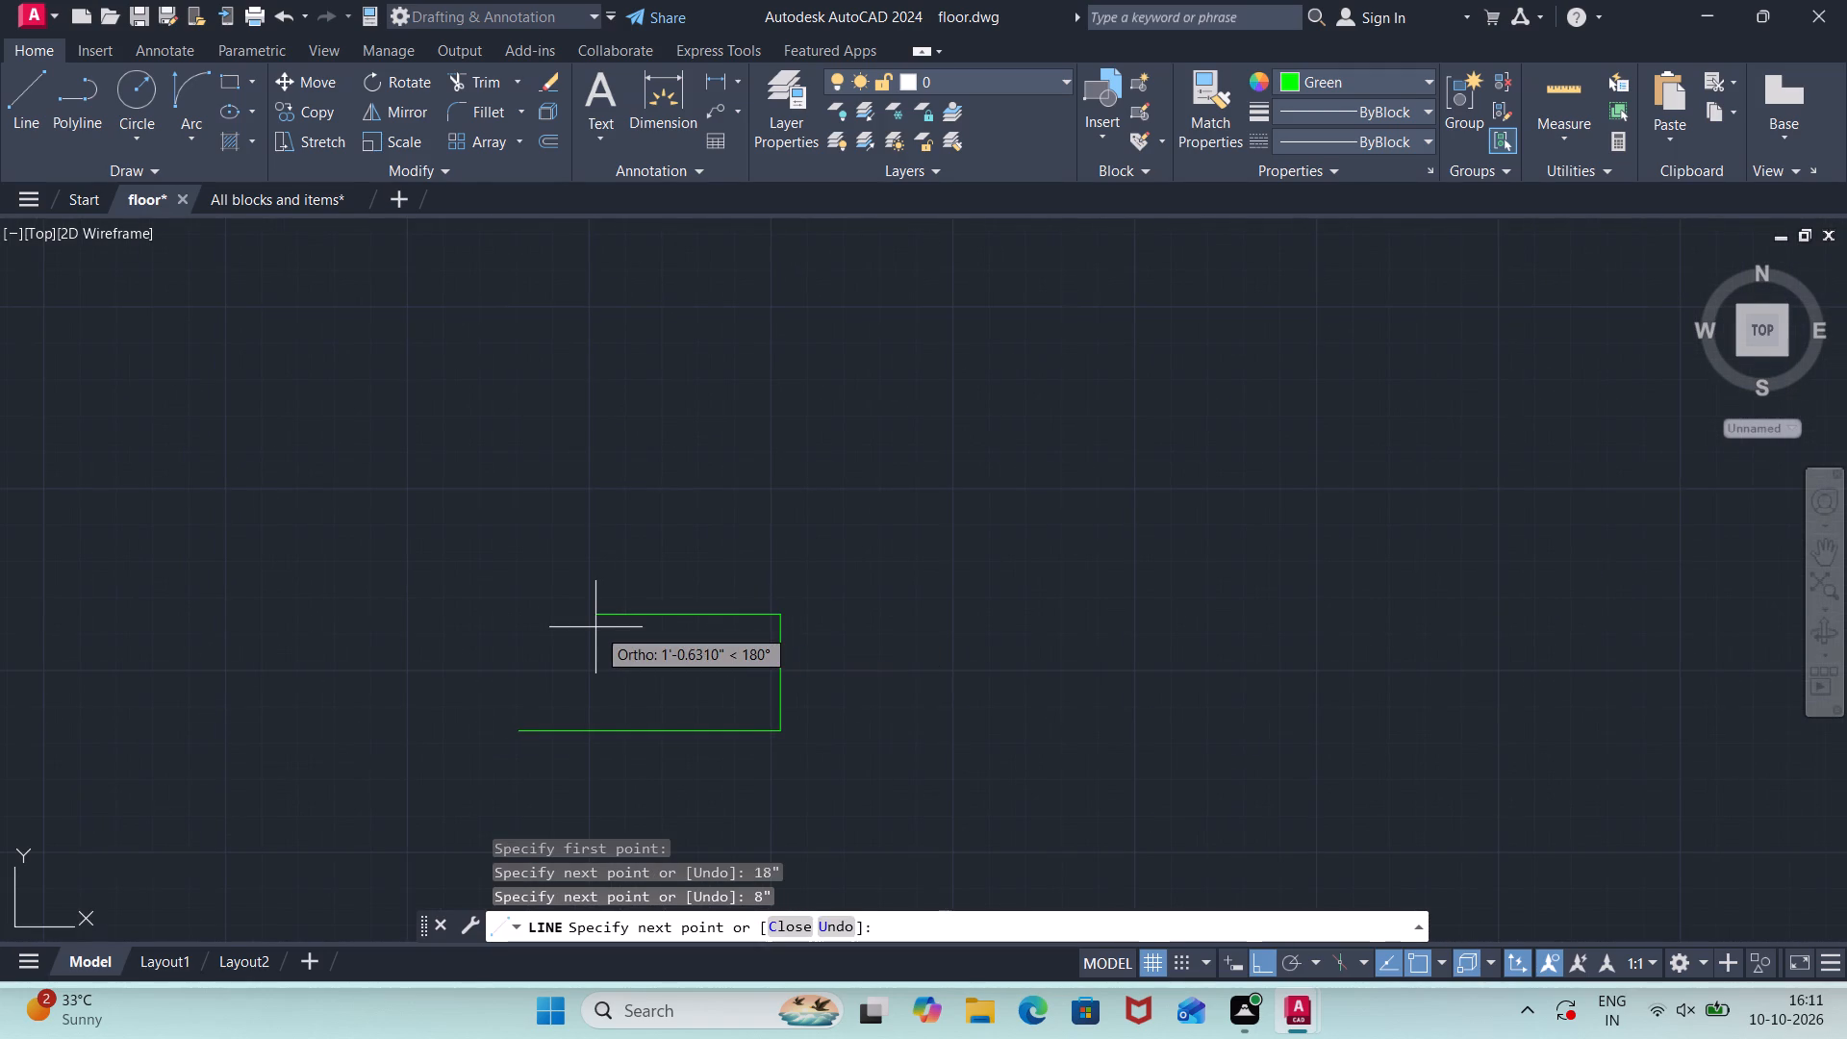
pyautogui.write('18"')
pyautogui.press('Return')
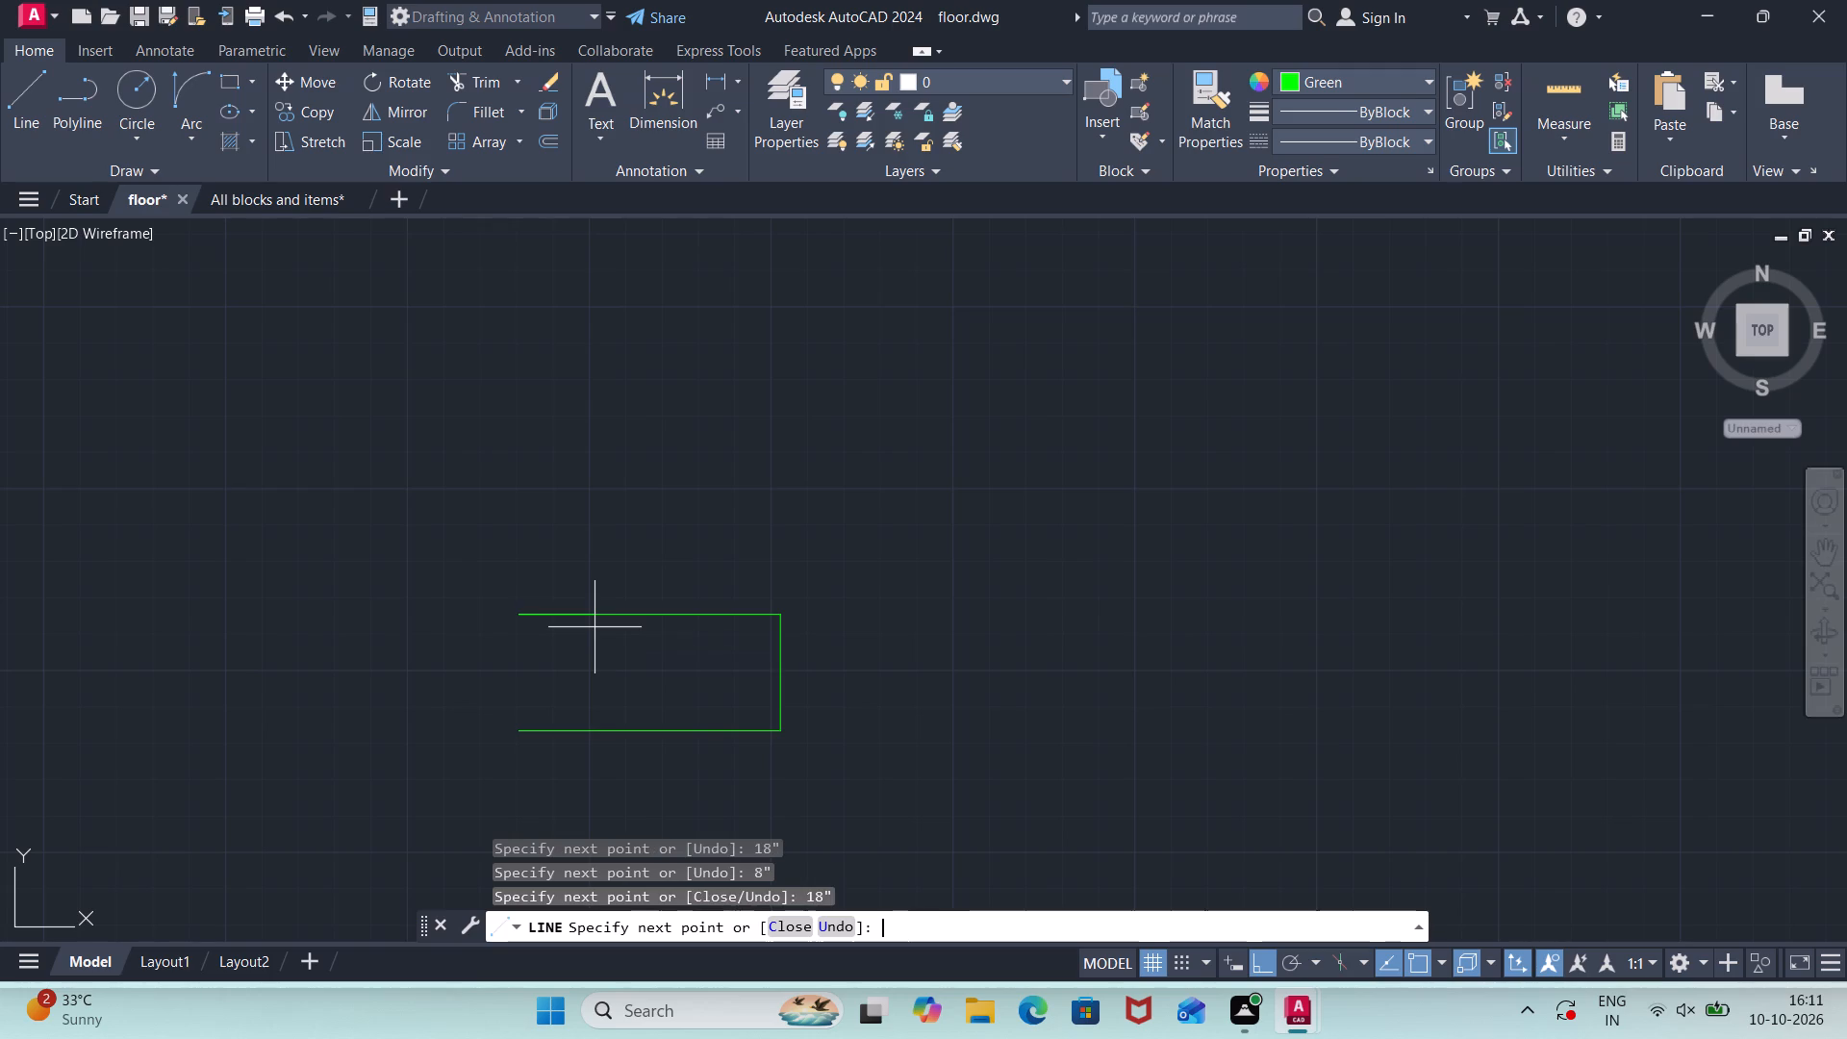
pyautogui.click(520, 732)
pyautogui.press('Escape')
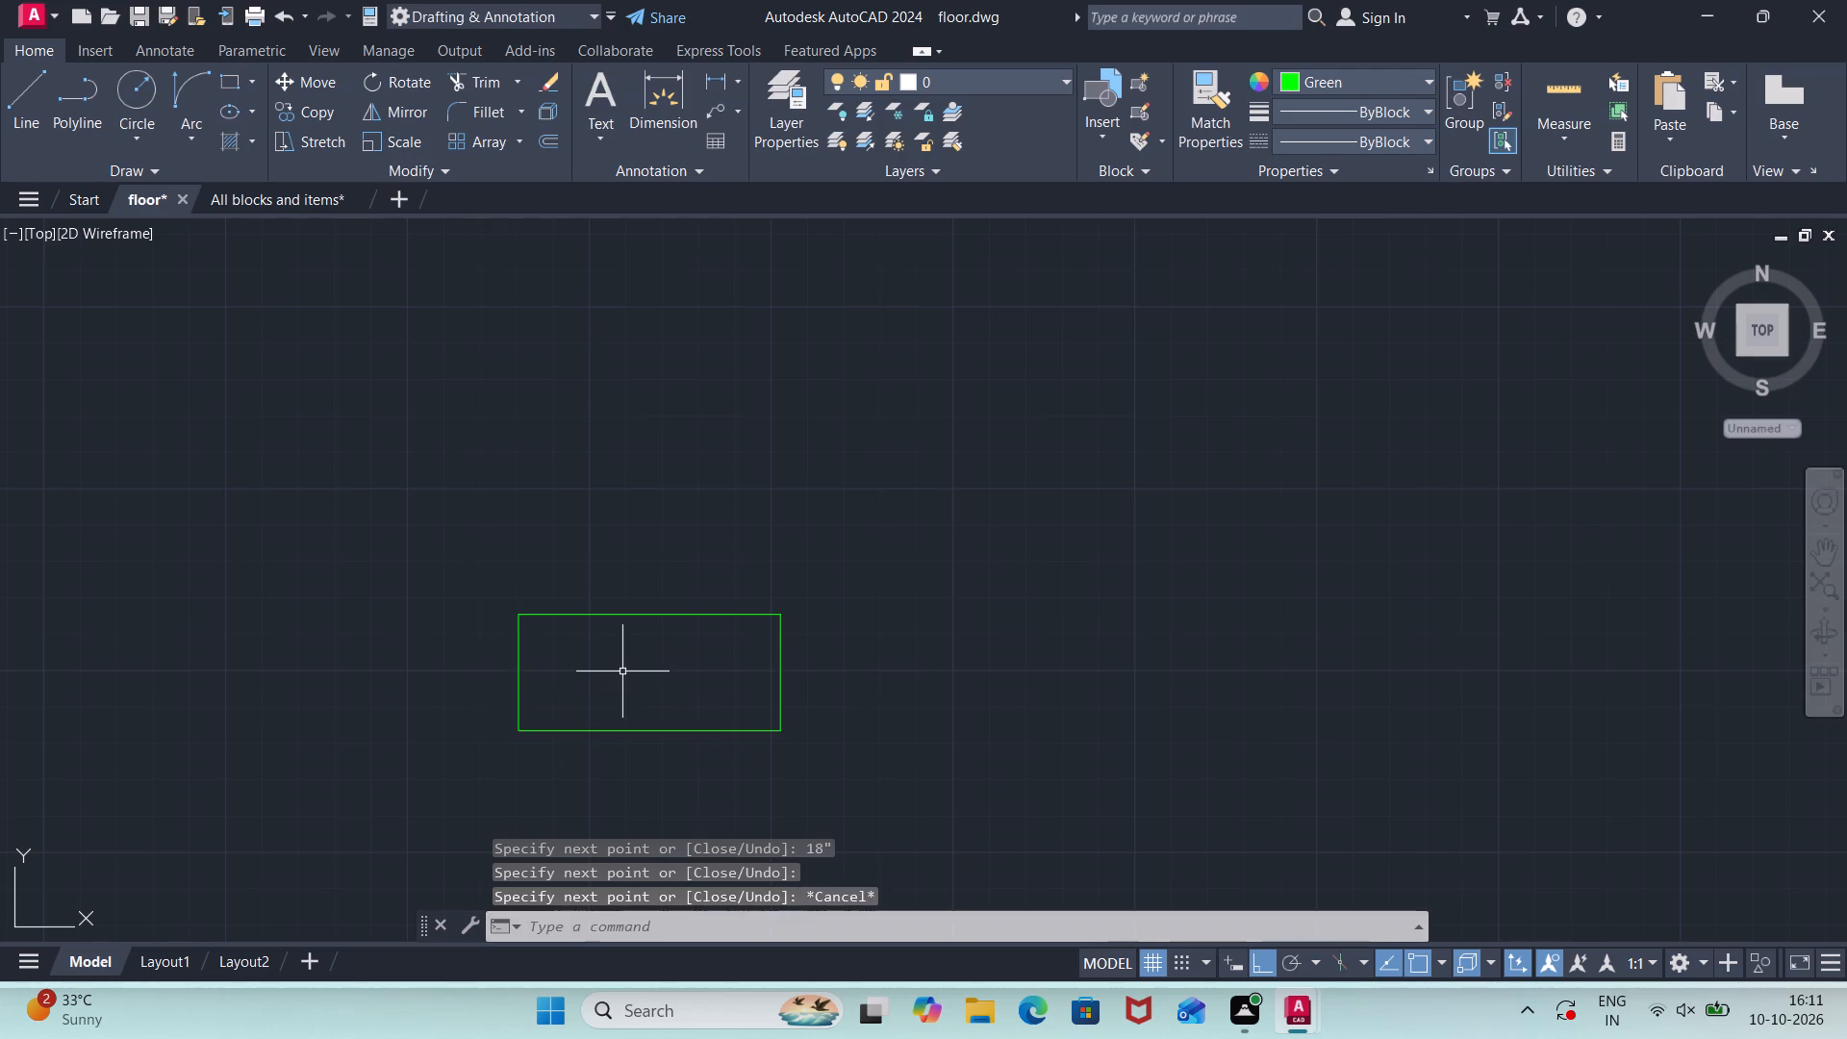
# Draw an ellipse from the midpoint of the new rectangle's south side, with a 20" southward axis and a 7" distance to the other axis.
pyautogui.write('el')
pyautogui.press('Return')
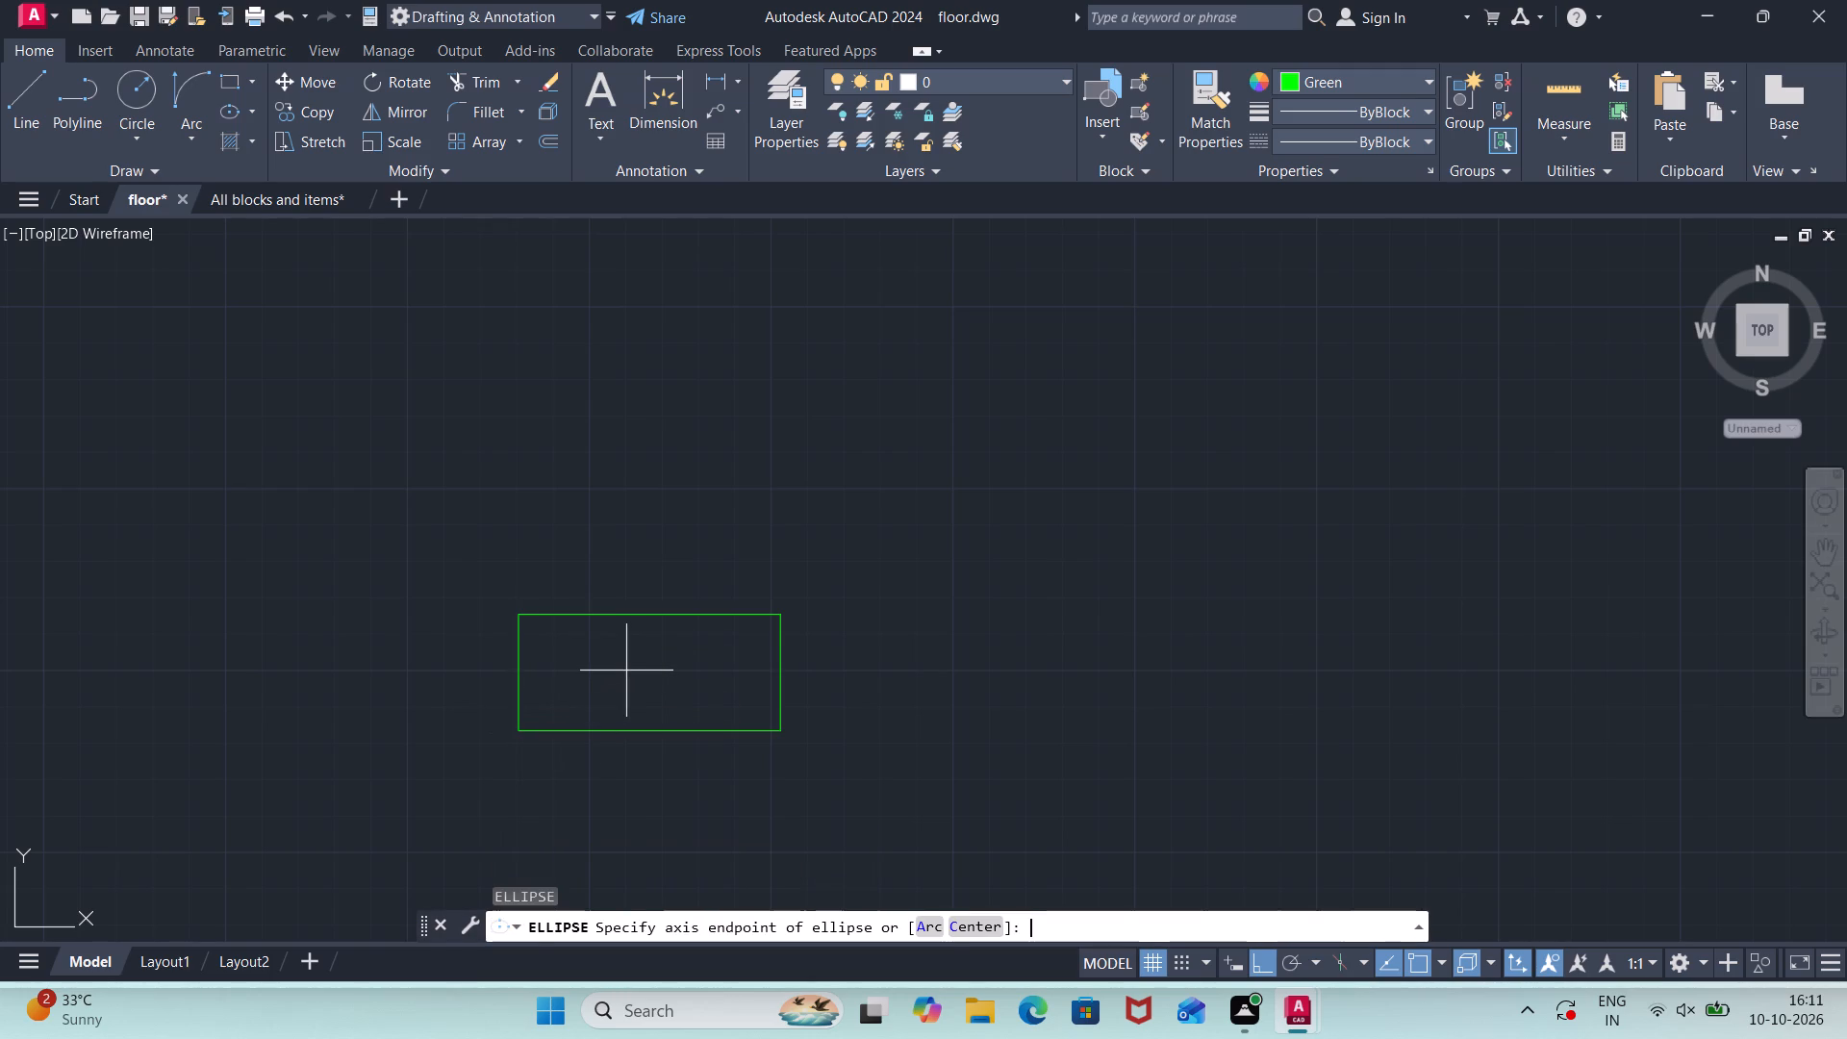
pyautogui.click(649, 738)
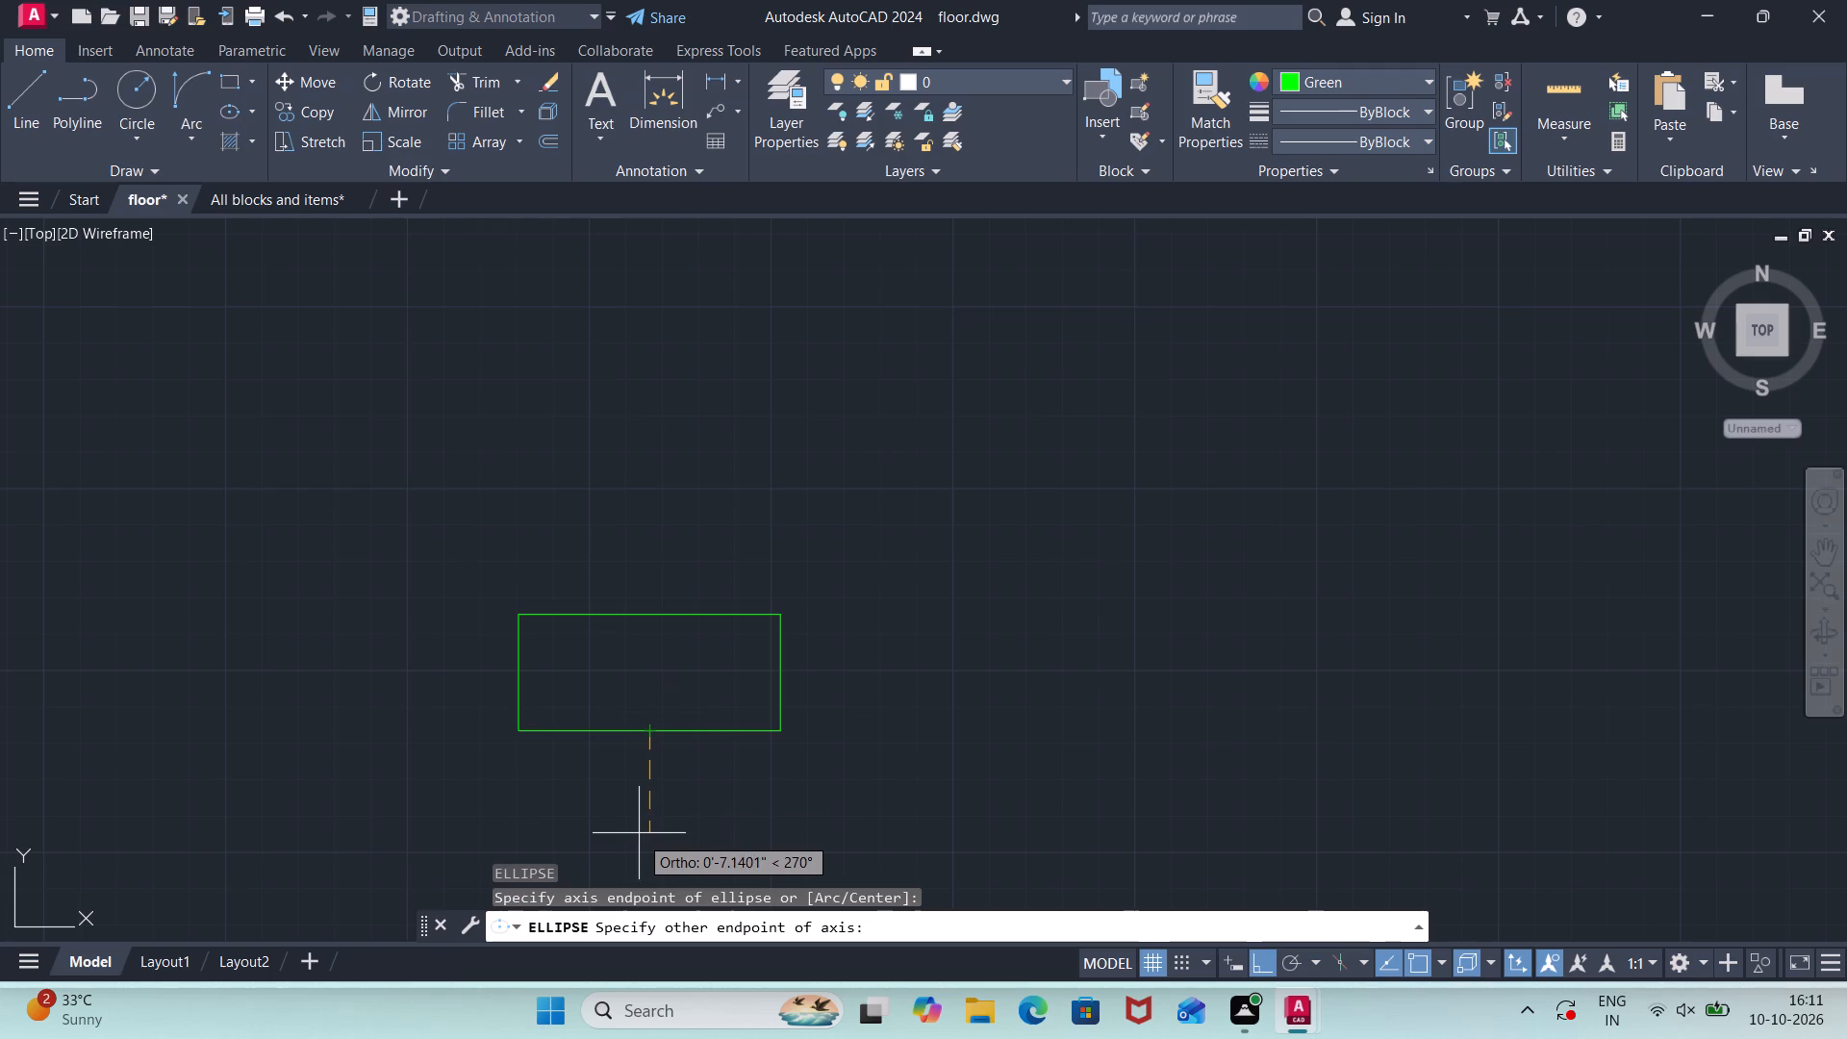
pyautogui.write('20"')
pyautogui.press('Return')
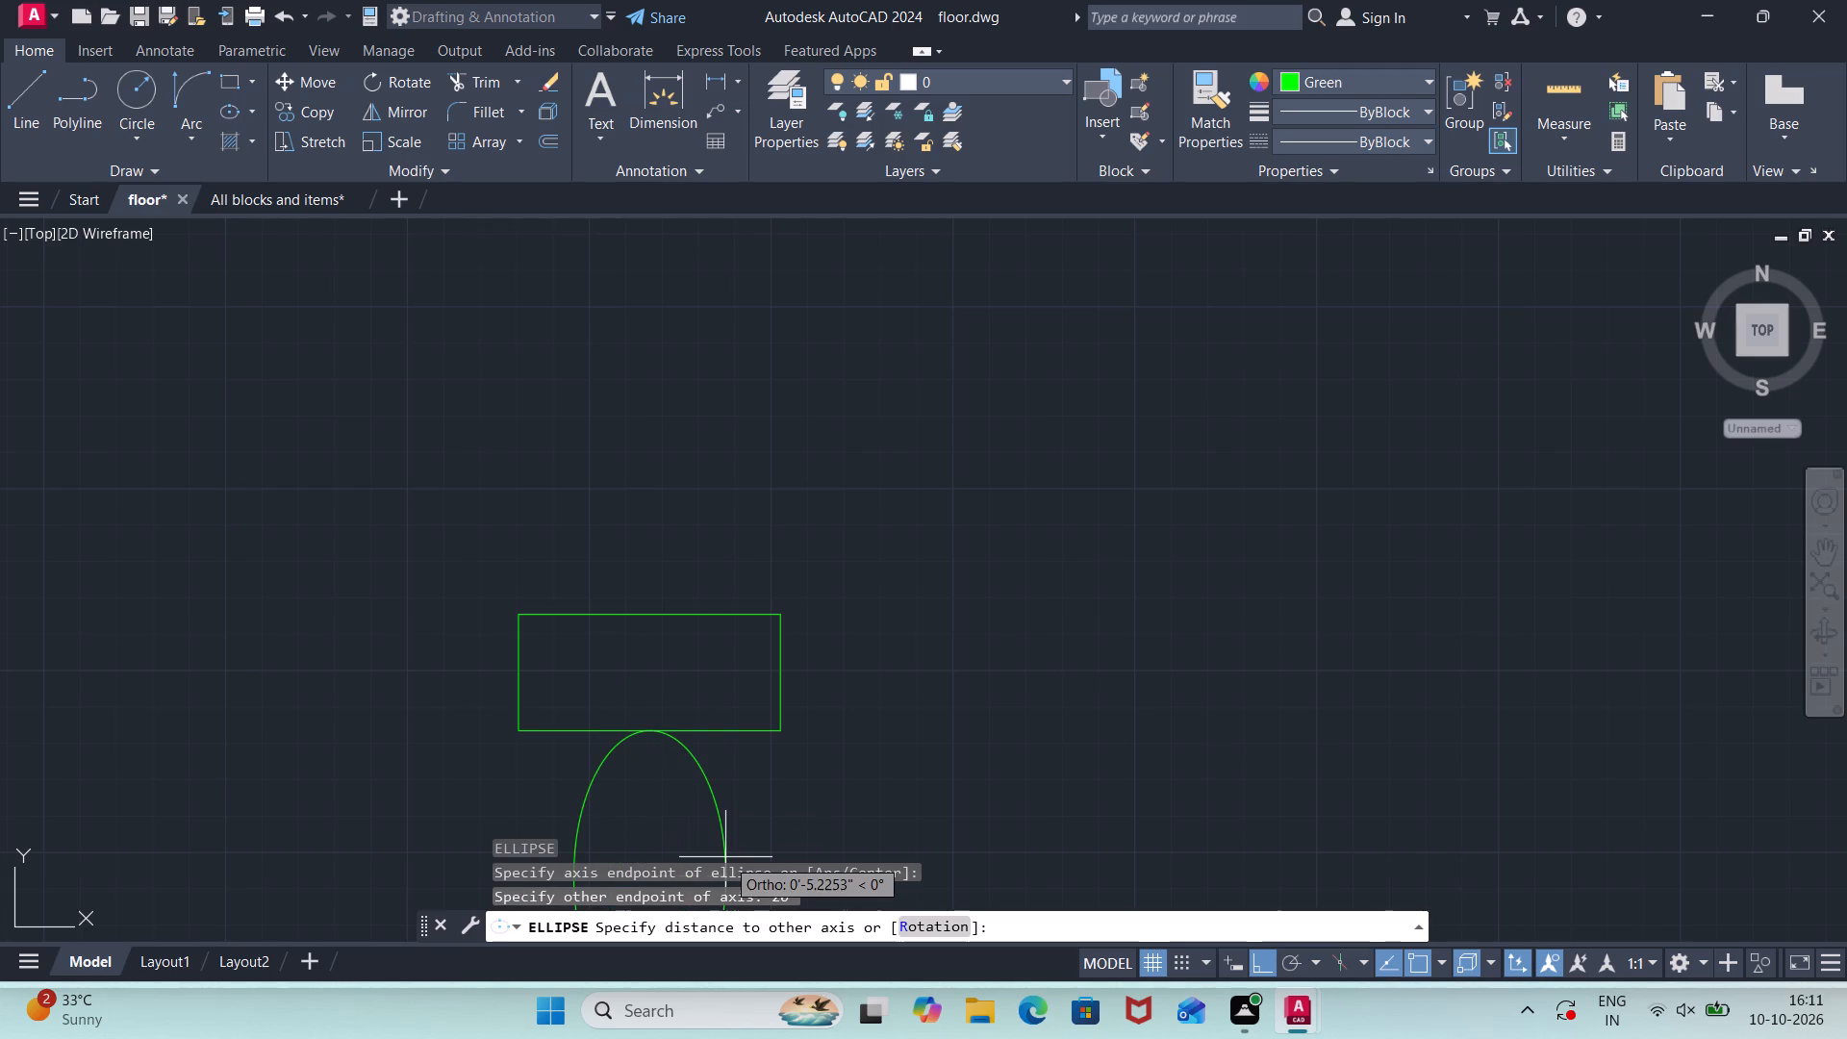
pyautogui.write('7"')
pyautogui.press('Return')
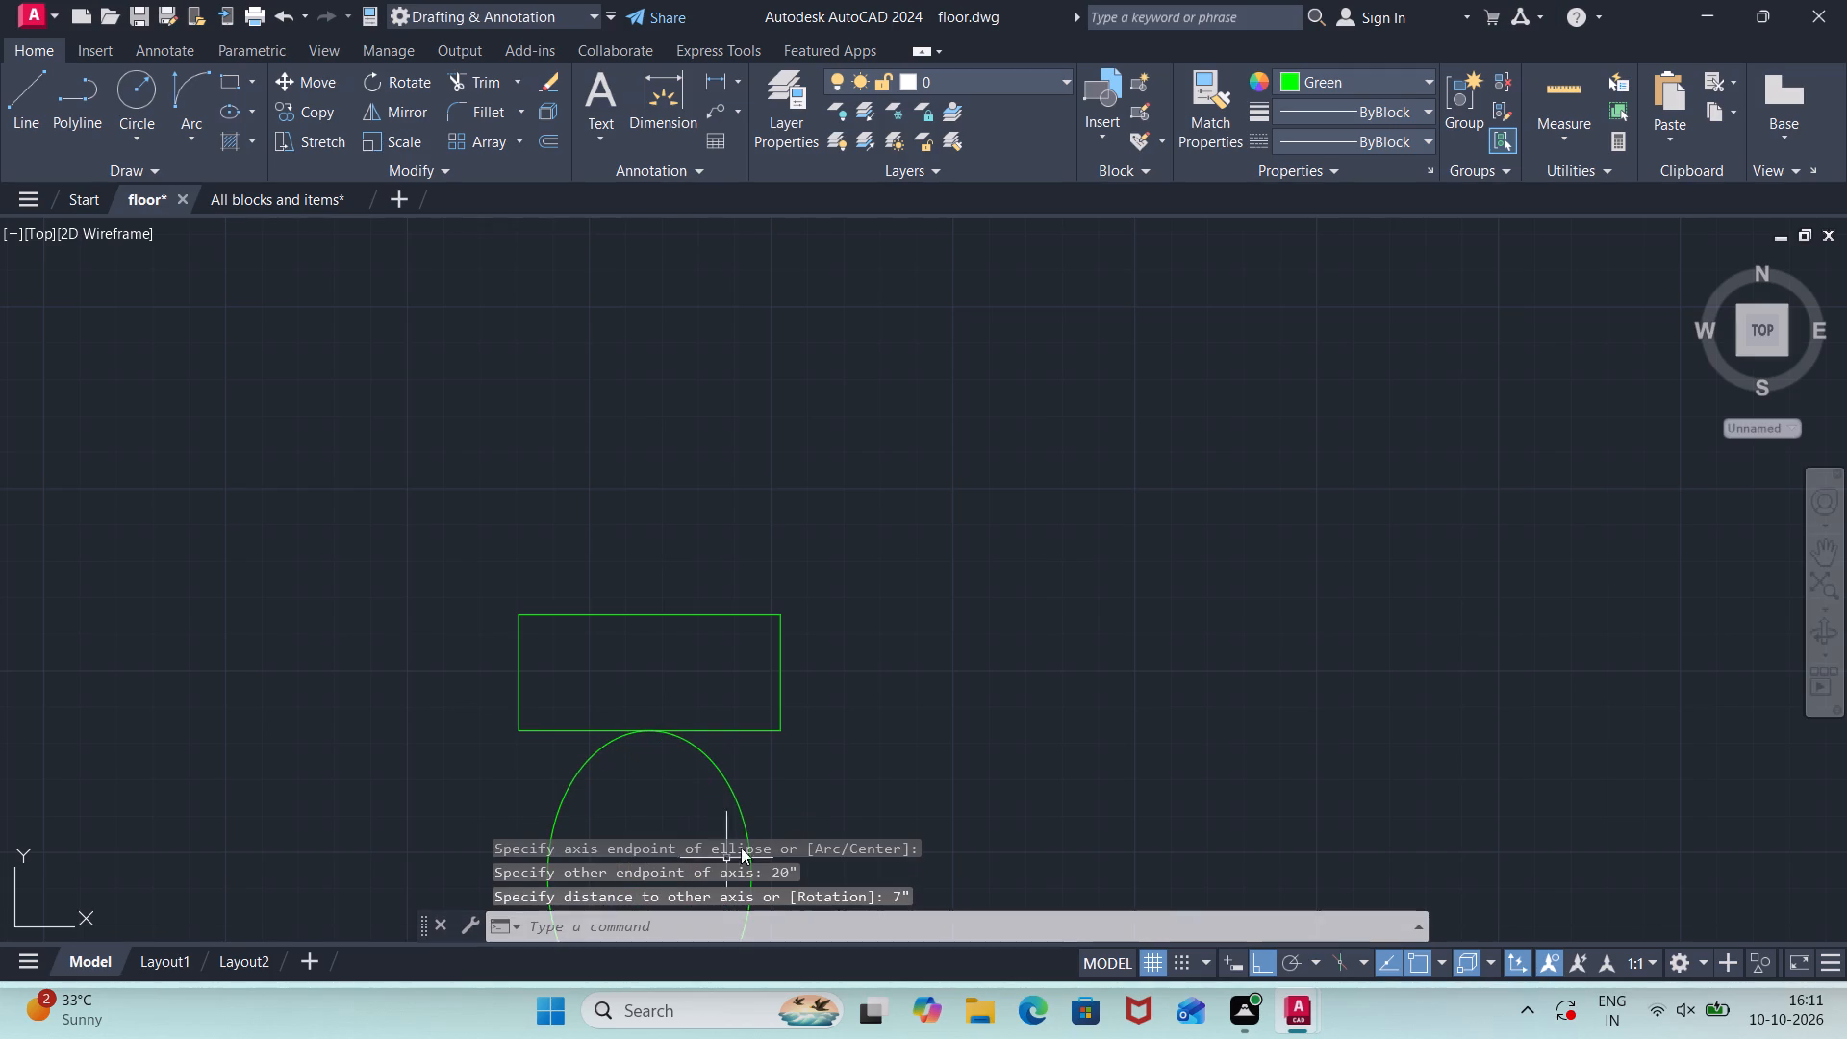
# Move the ellipse 30" north so it sits above the new tank rectangle.
pyautogui.scroll(-1, 760, 822)
pyautogui.moveTo(760, 817); pyautogui.dragTo(757, 676, button='middle')
pyautogui.click(757, 672)
pyautogui.click(518, 791)
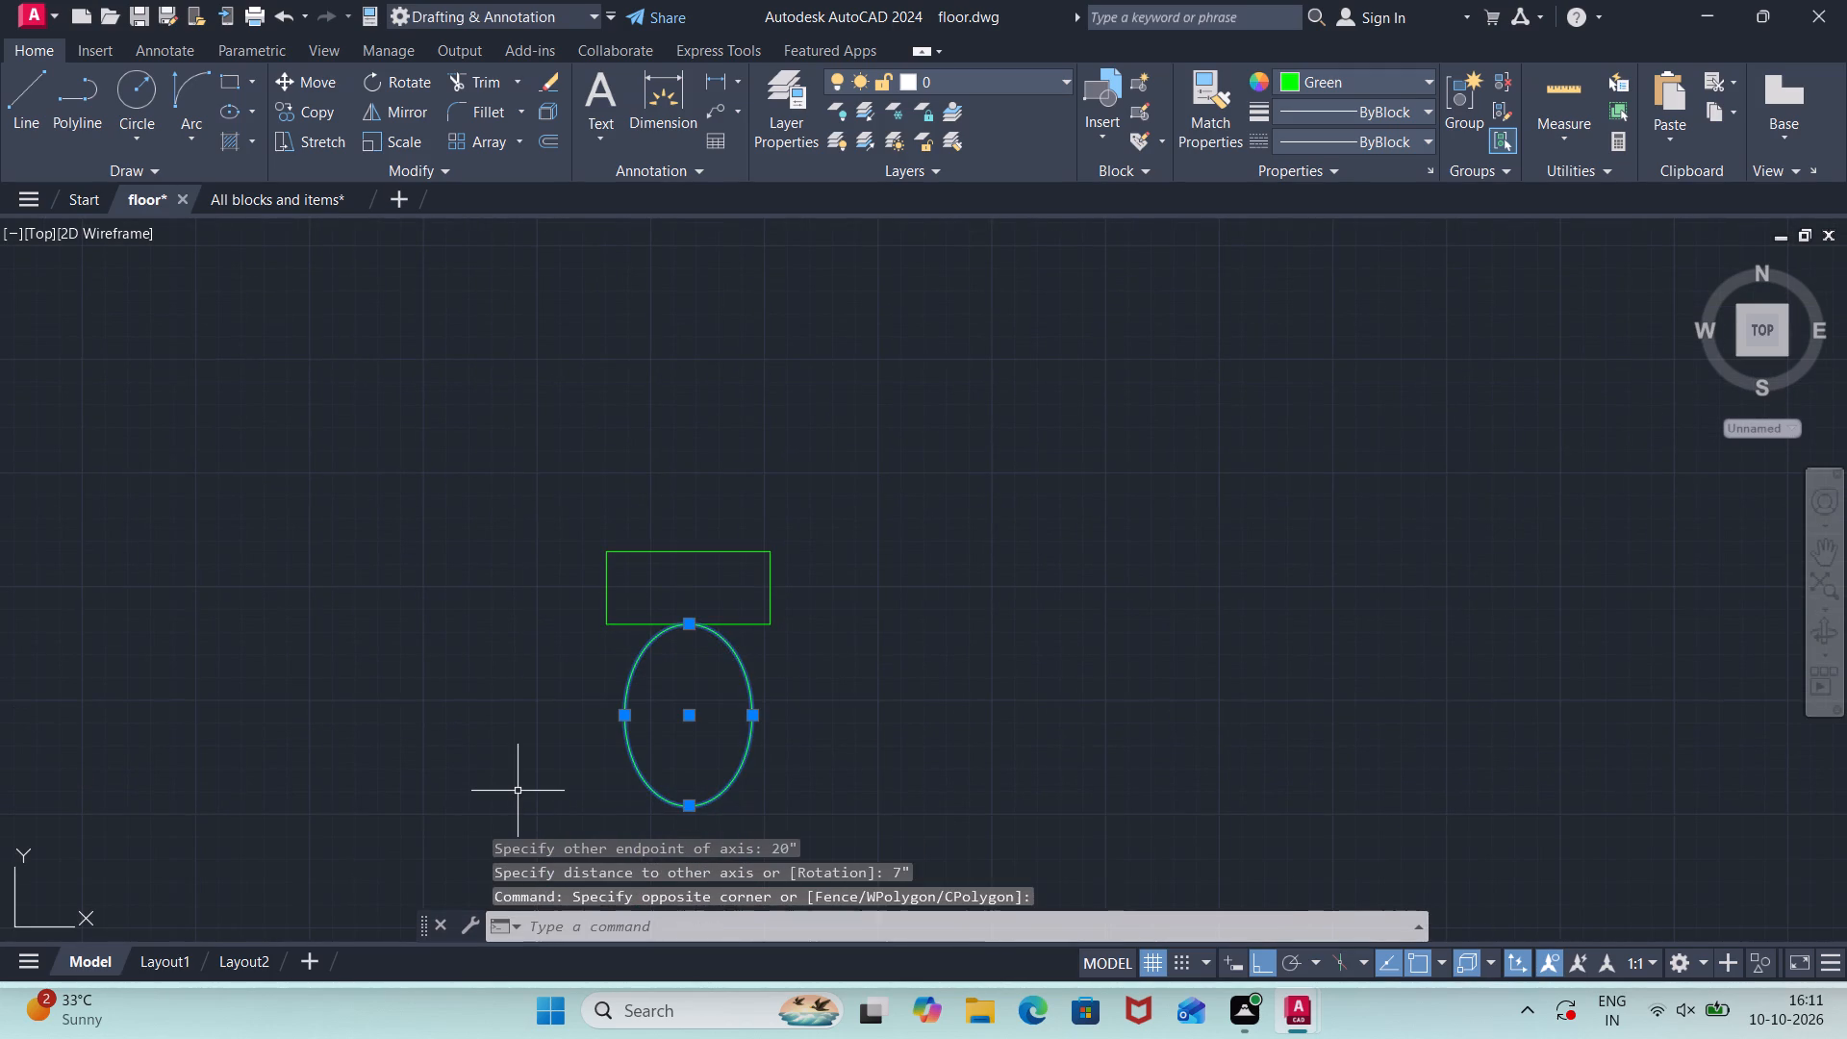
pyautogui.press('m')
pyautogui.press('Return')
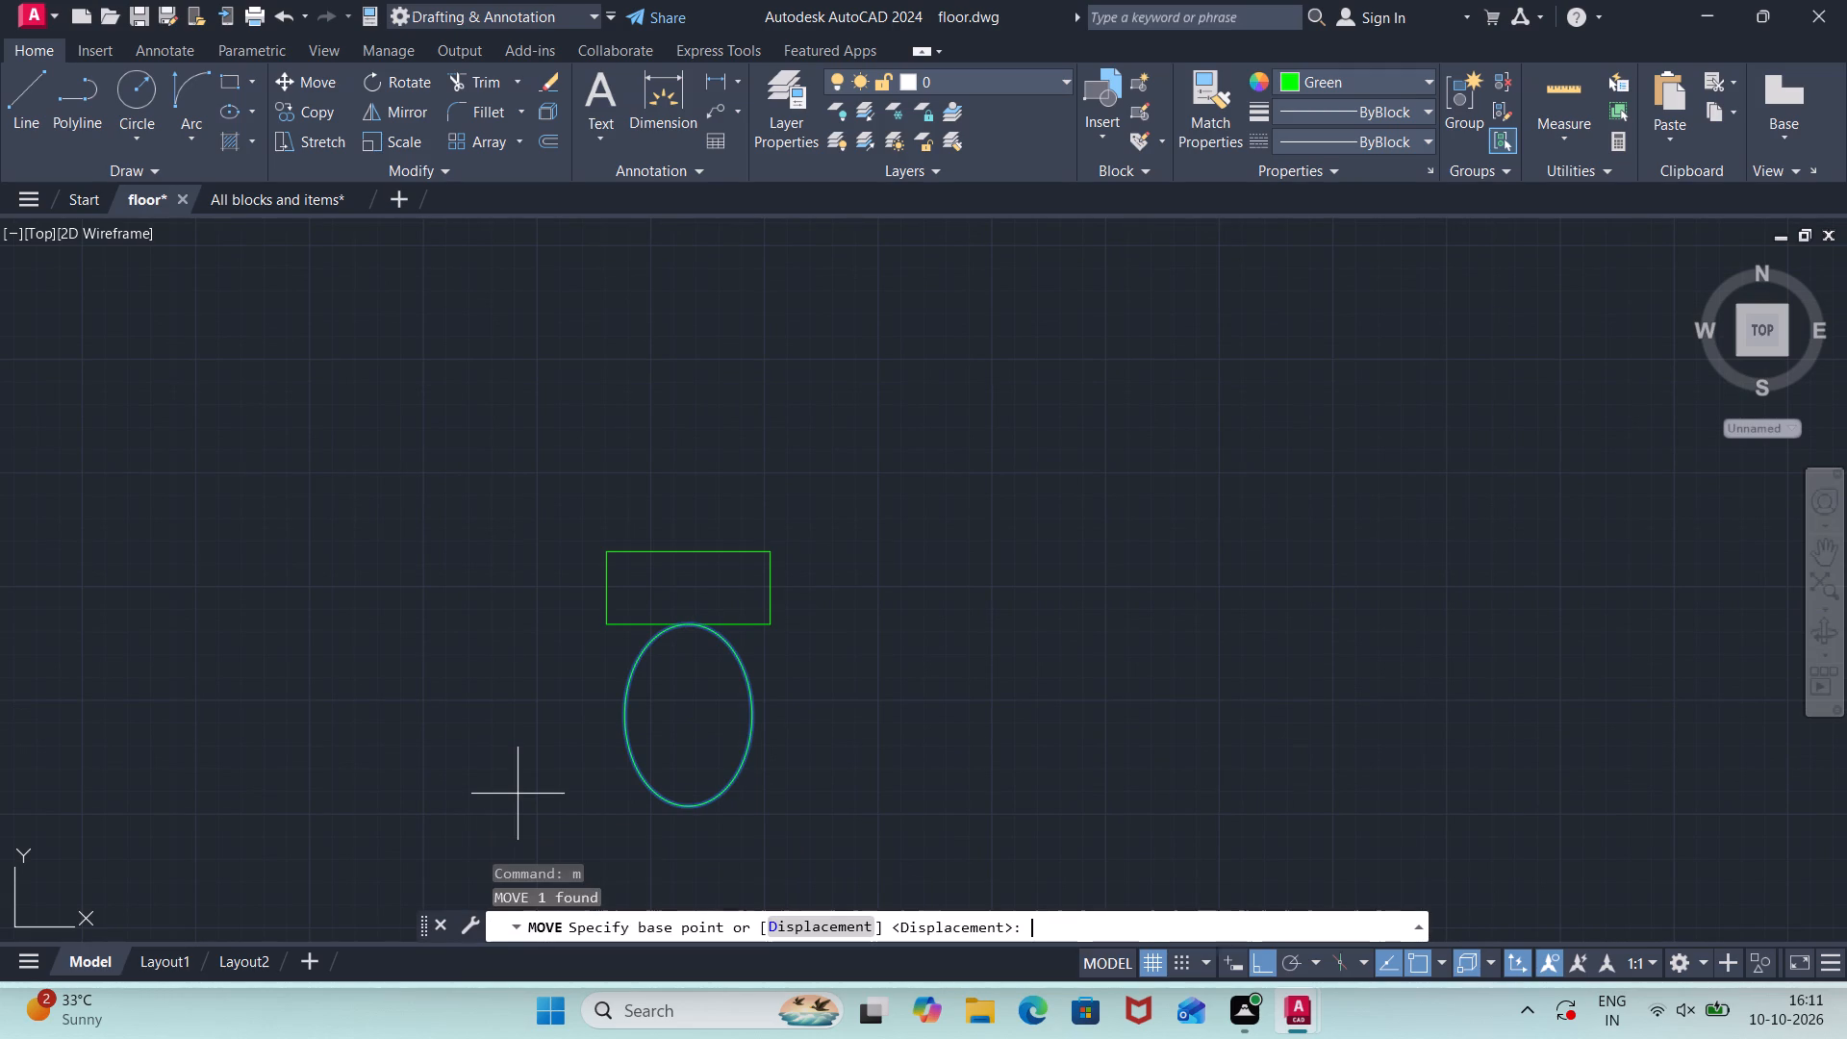
pyautogui.click(685, 625)
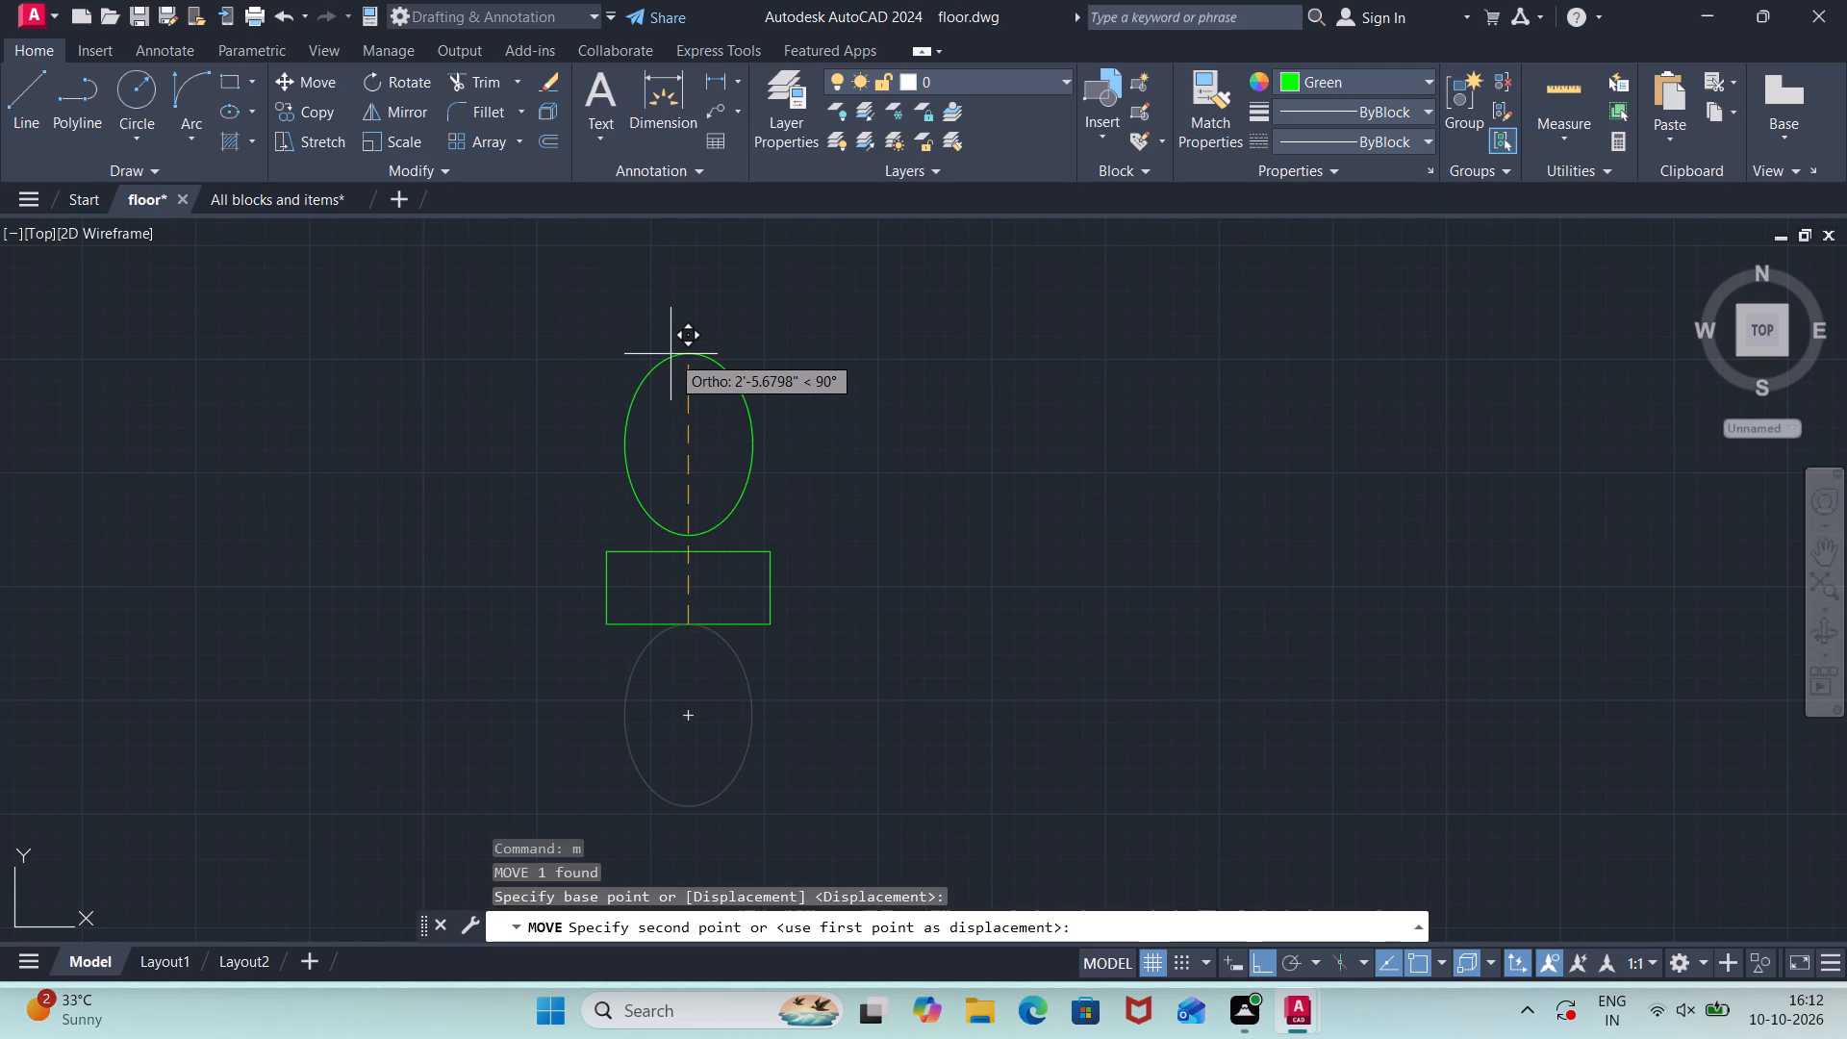
pyautogui.write('30"')
pyautogui.press('Return')
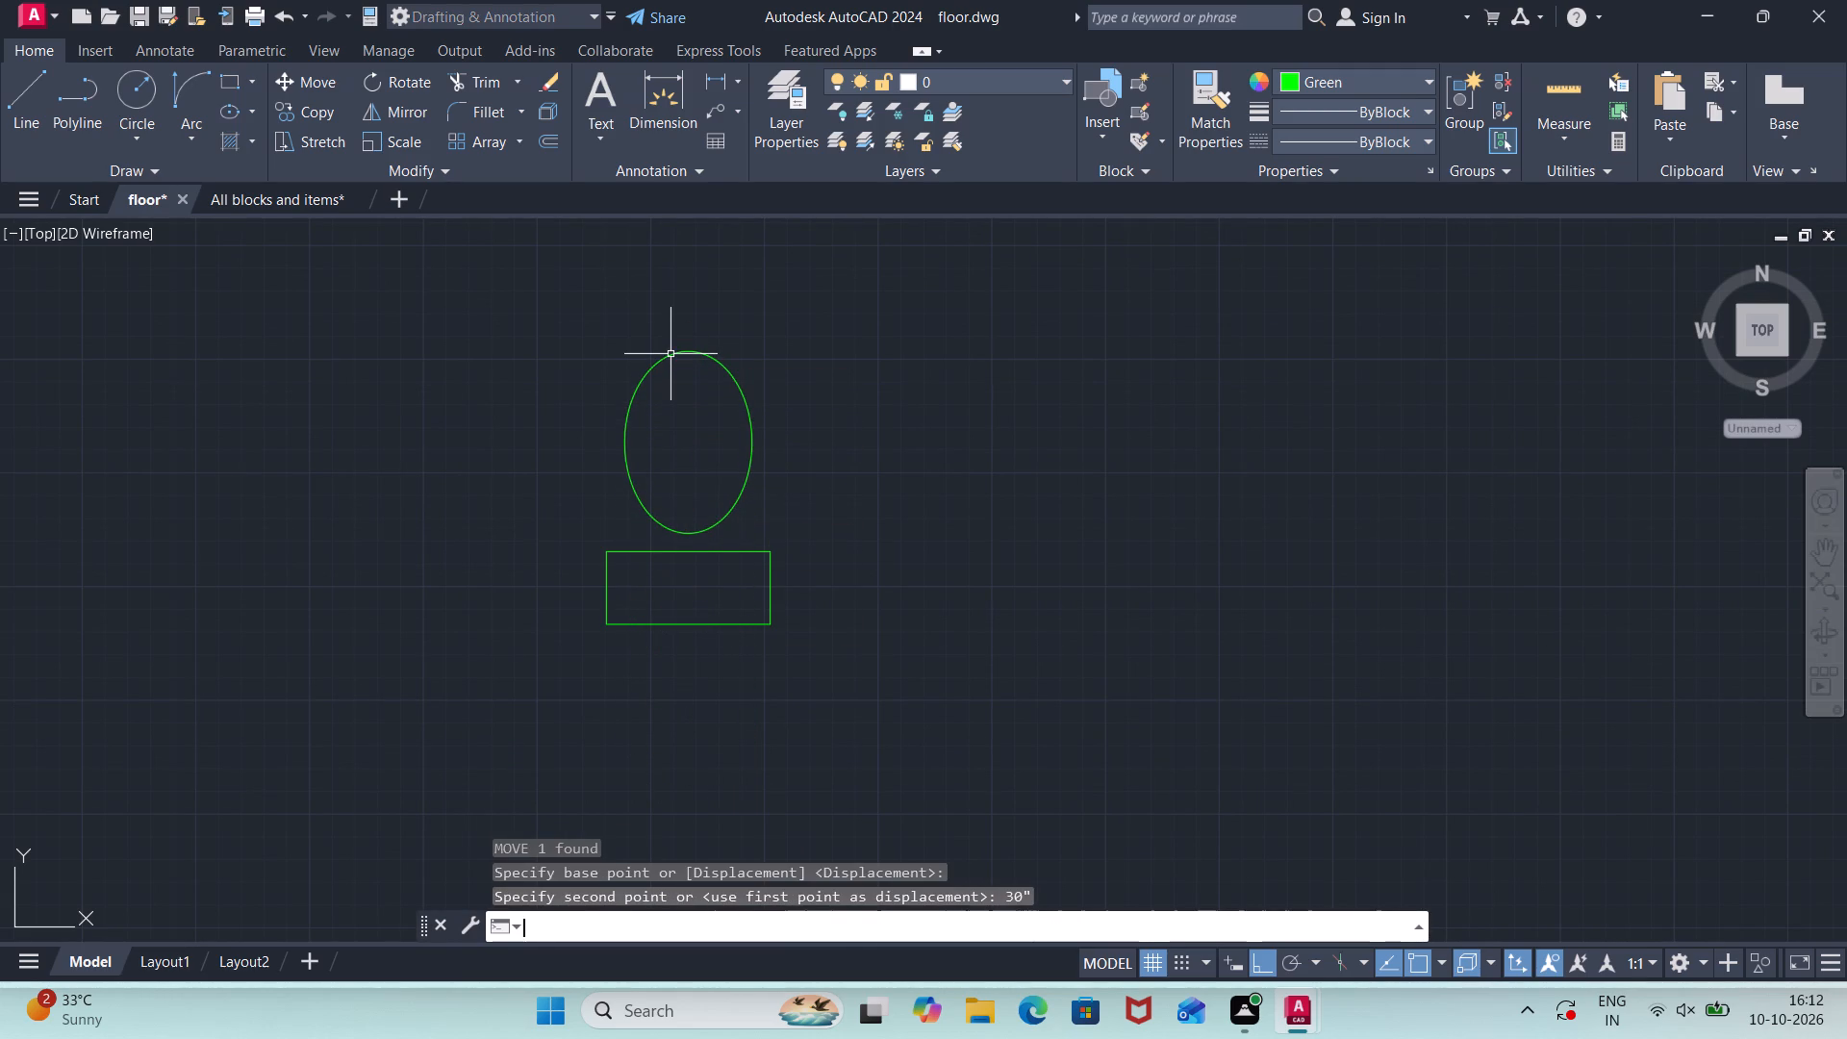
# Draw two short vertical lines northward from the new tank rectangle's northeast and northwest corners, the eastern one about 4" long.
pyautogui.scroll(-1, 680, 360)
pyautogui.scroll(3, 704, 431)
pyautogui.scroll(-1, 708, 450)
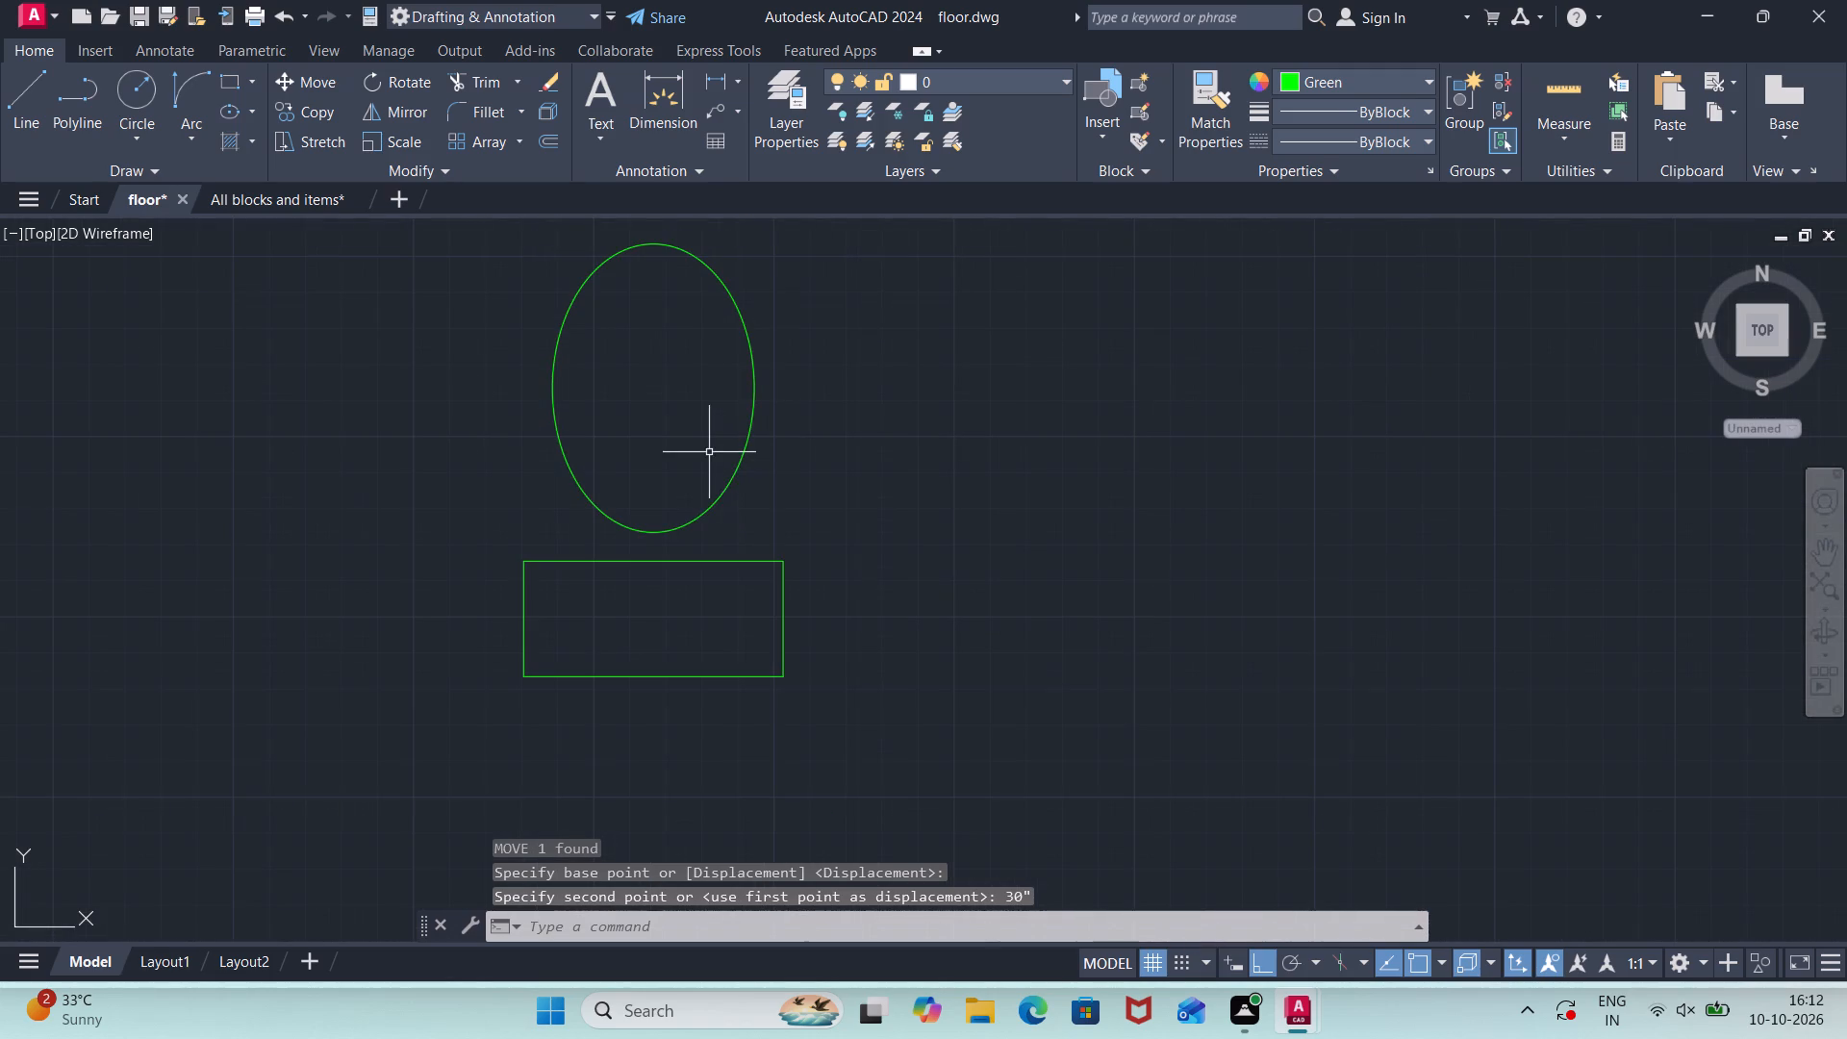
pyautogui.press('l')
pyautogui.press('Return')
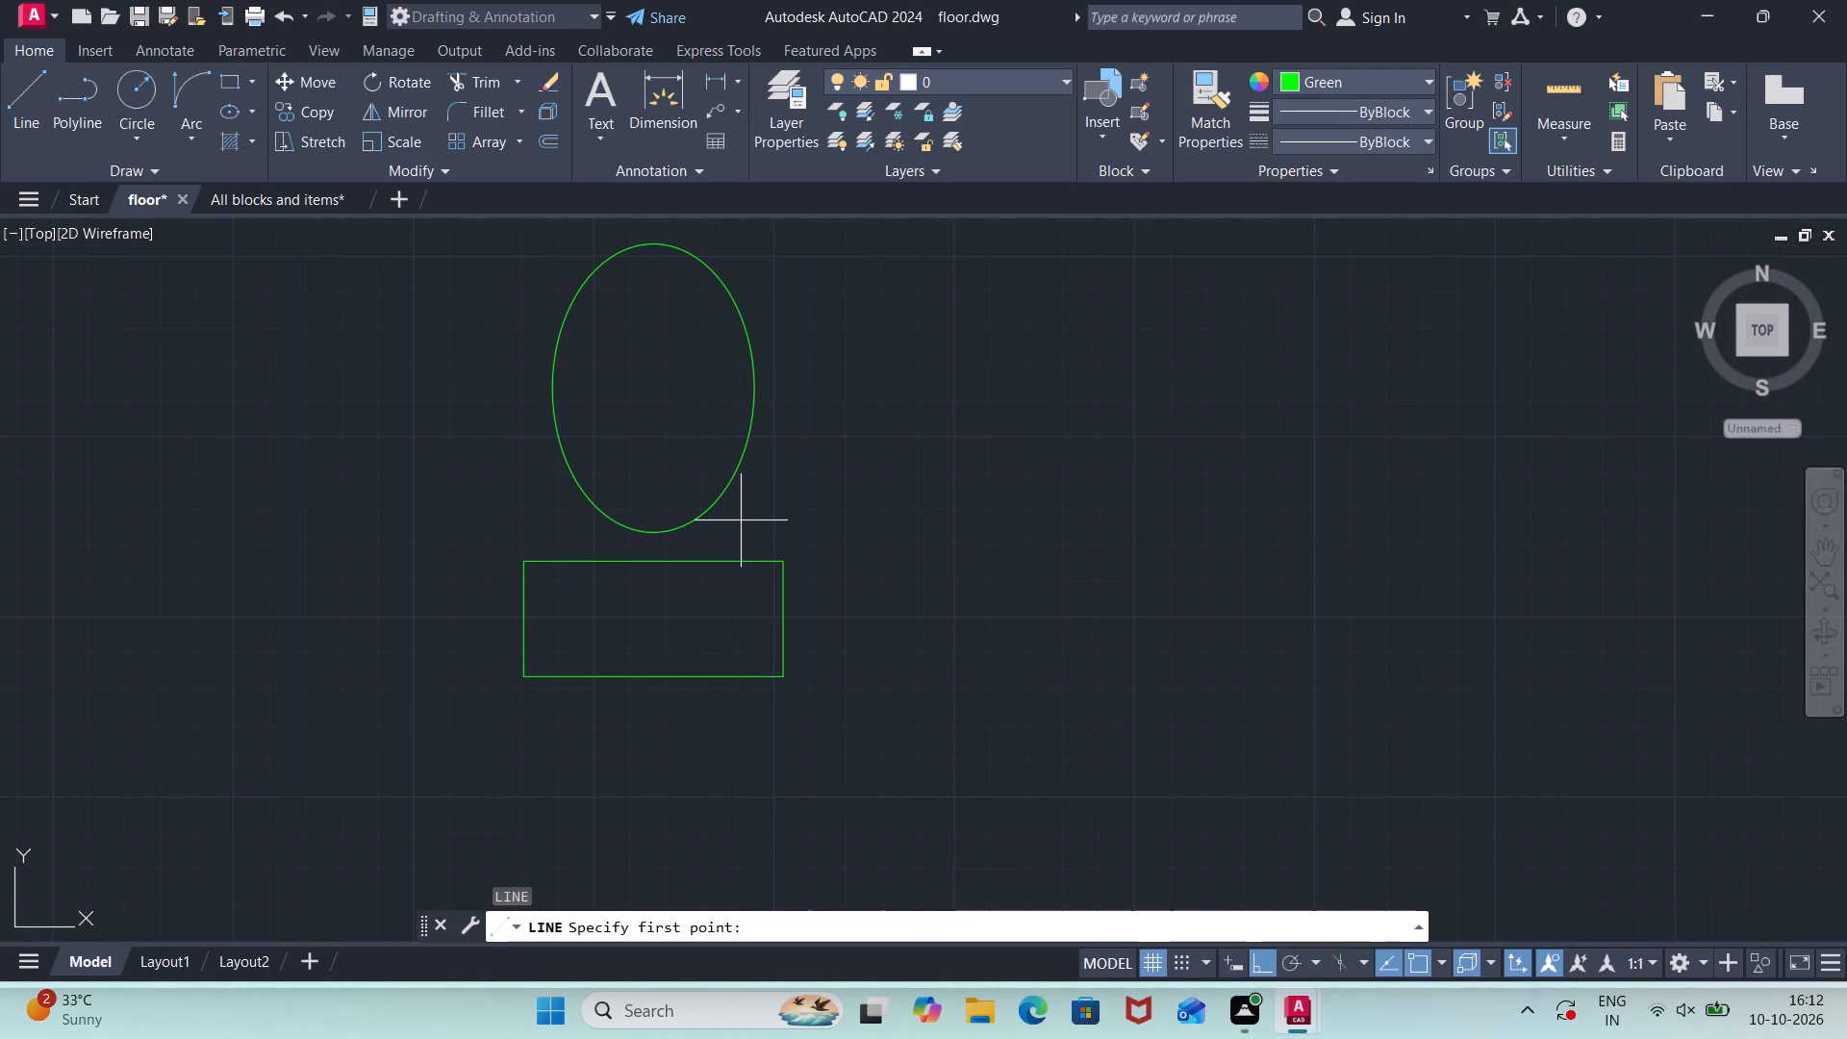
pyautogui.click(788, 567)
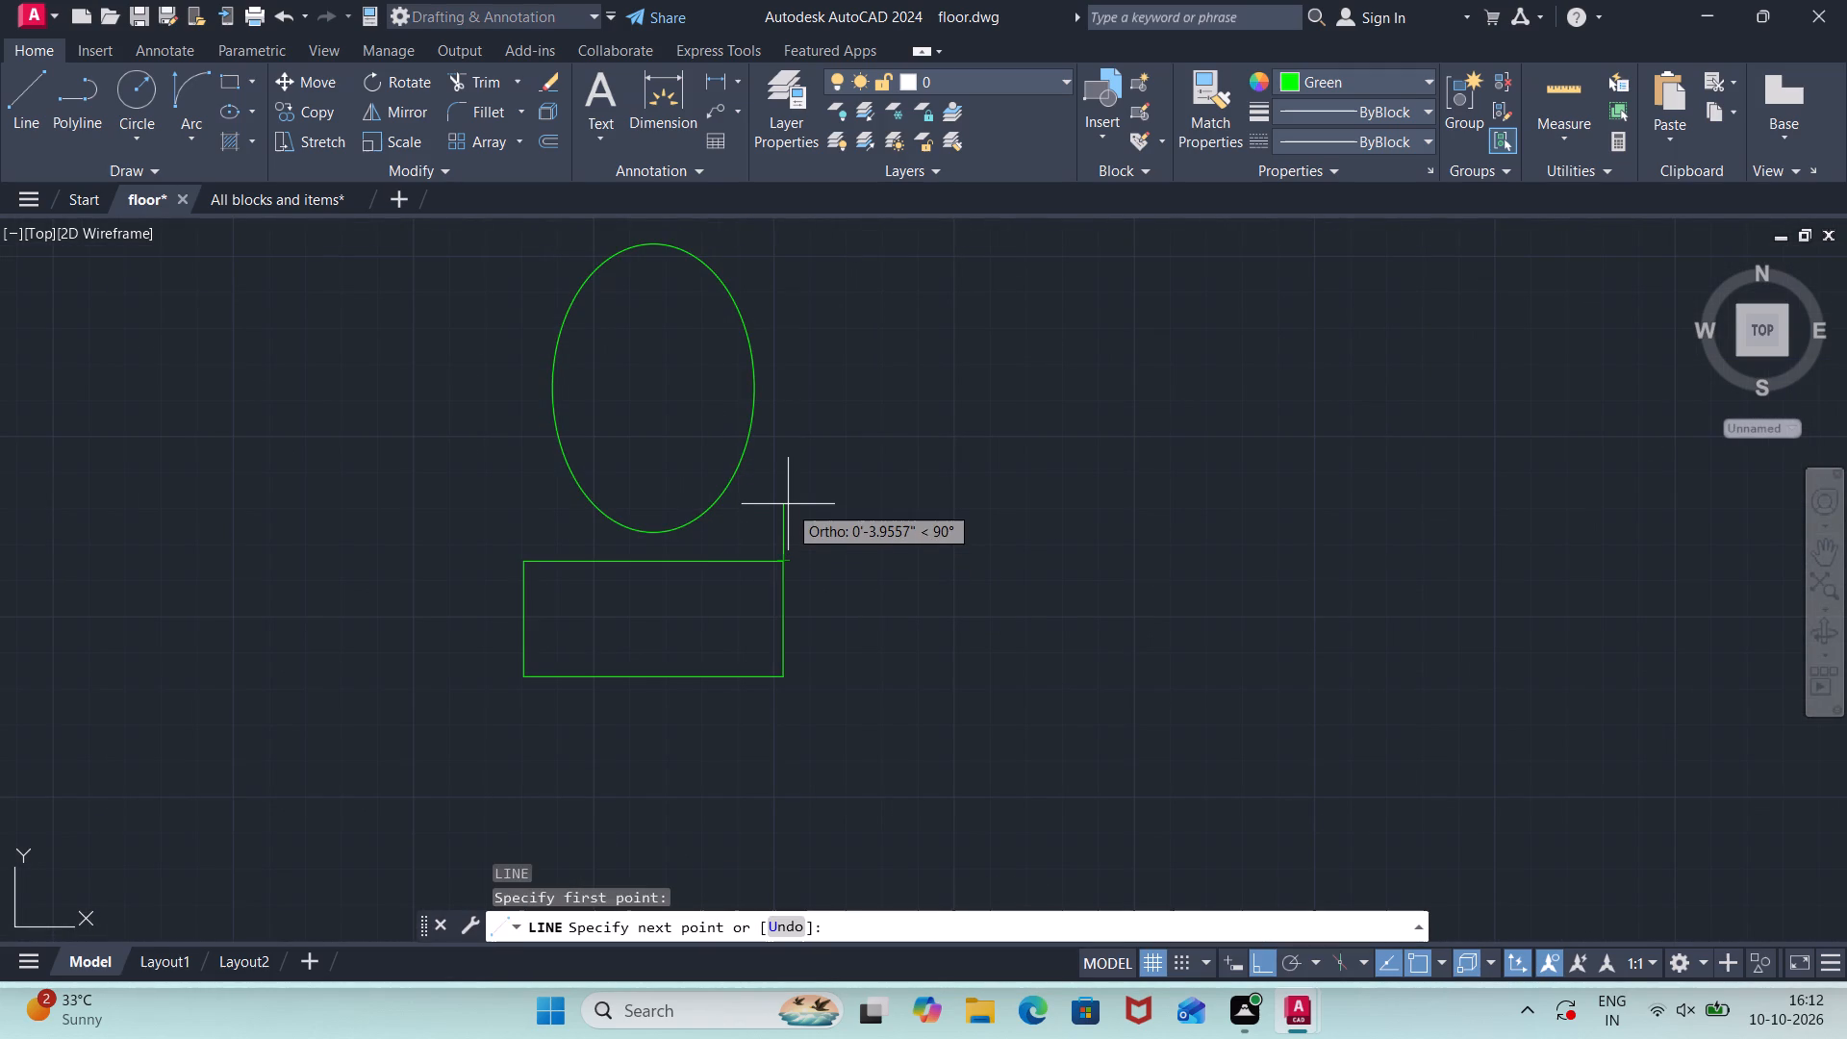
pyautogui.click(788, 504)
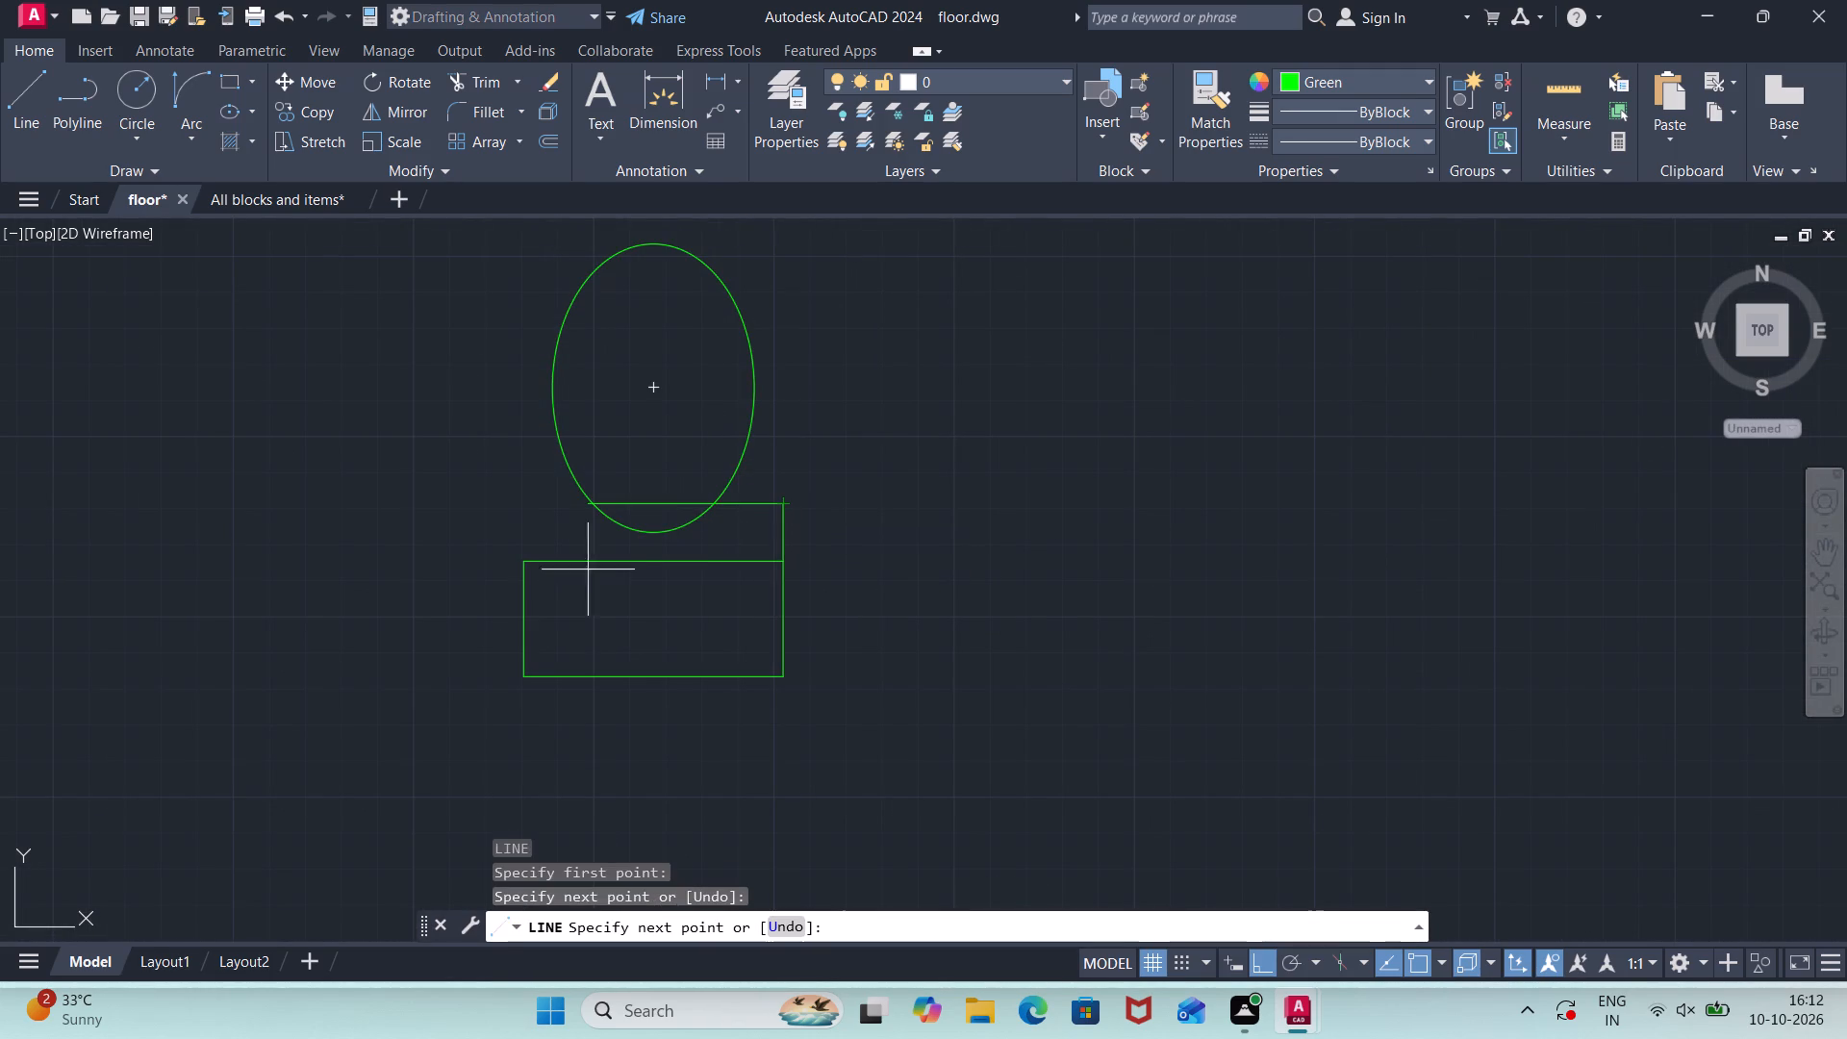
pyautogui.press('Escape')
pyautogui.press('l')
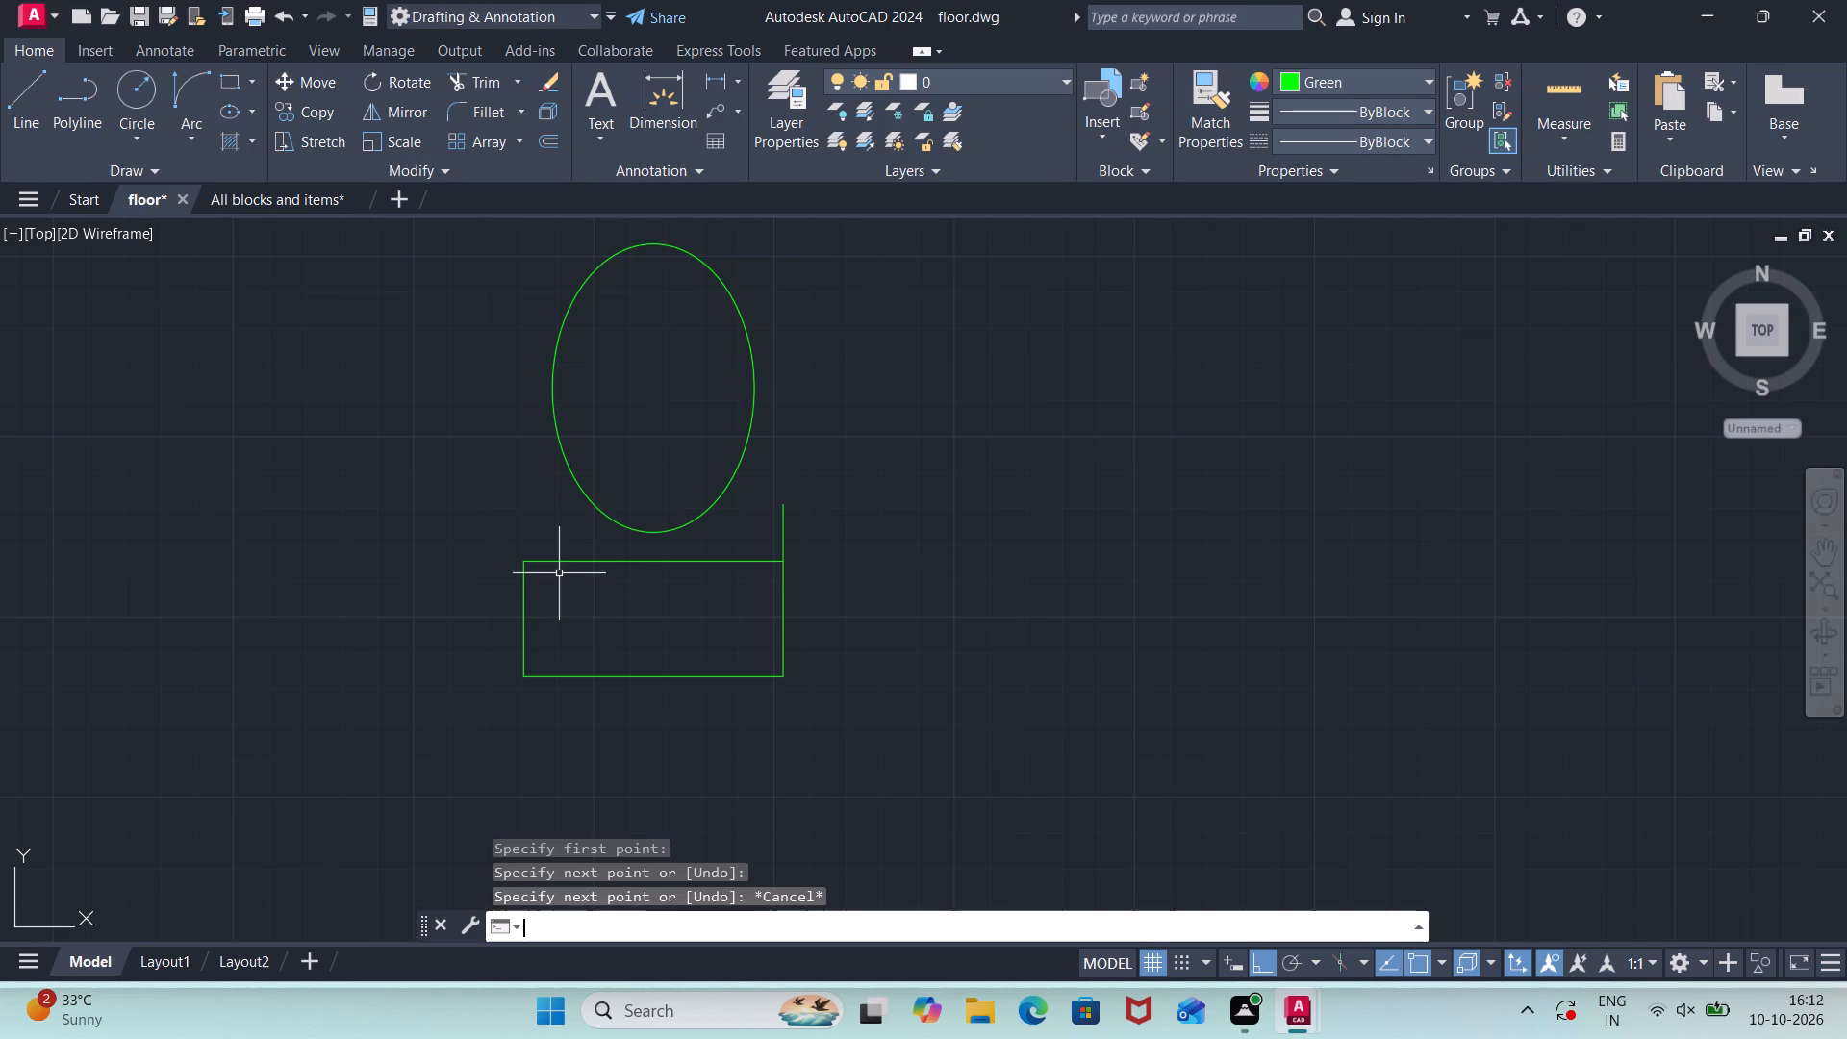
pyautogui.press('Return')
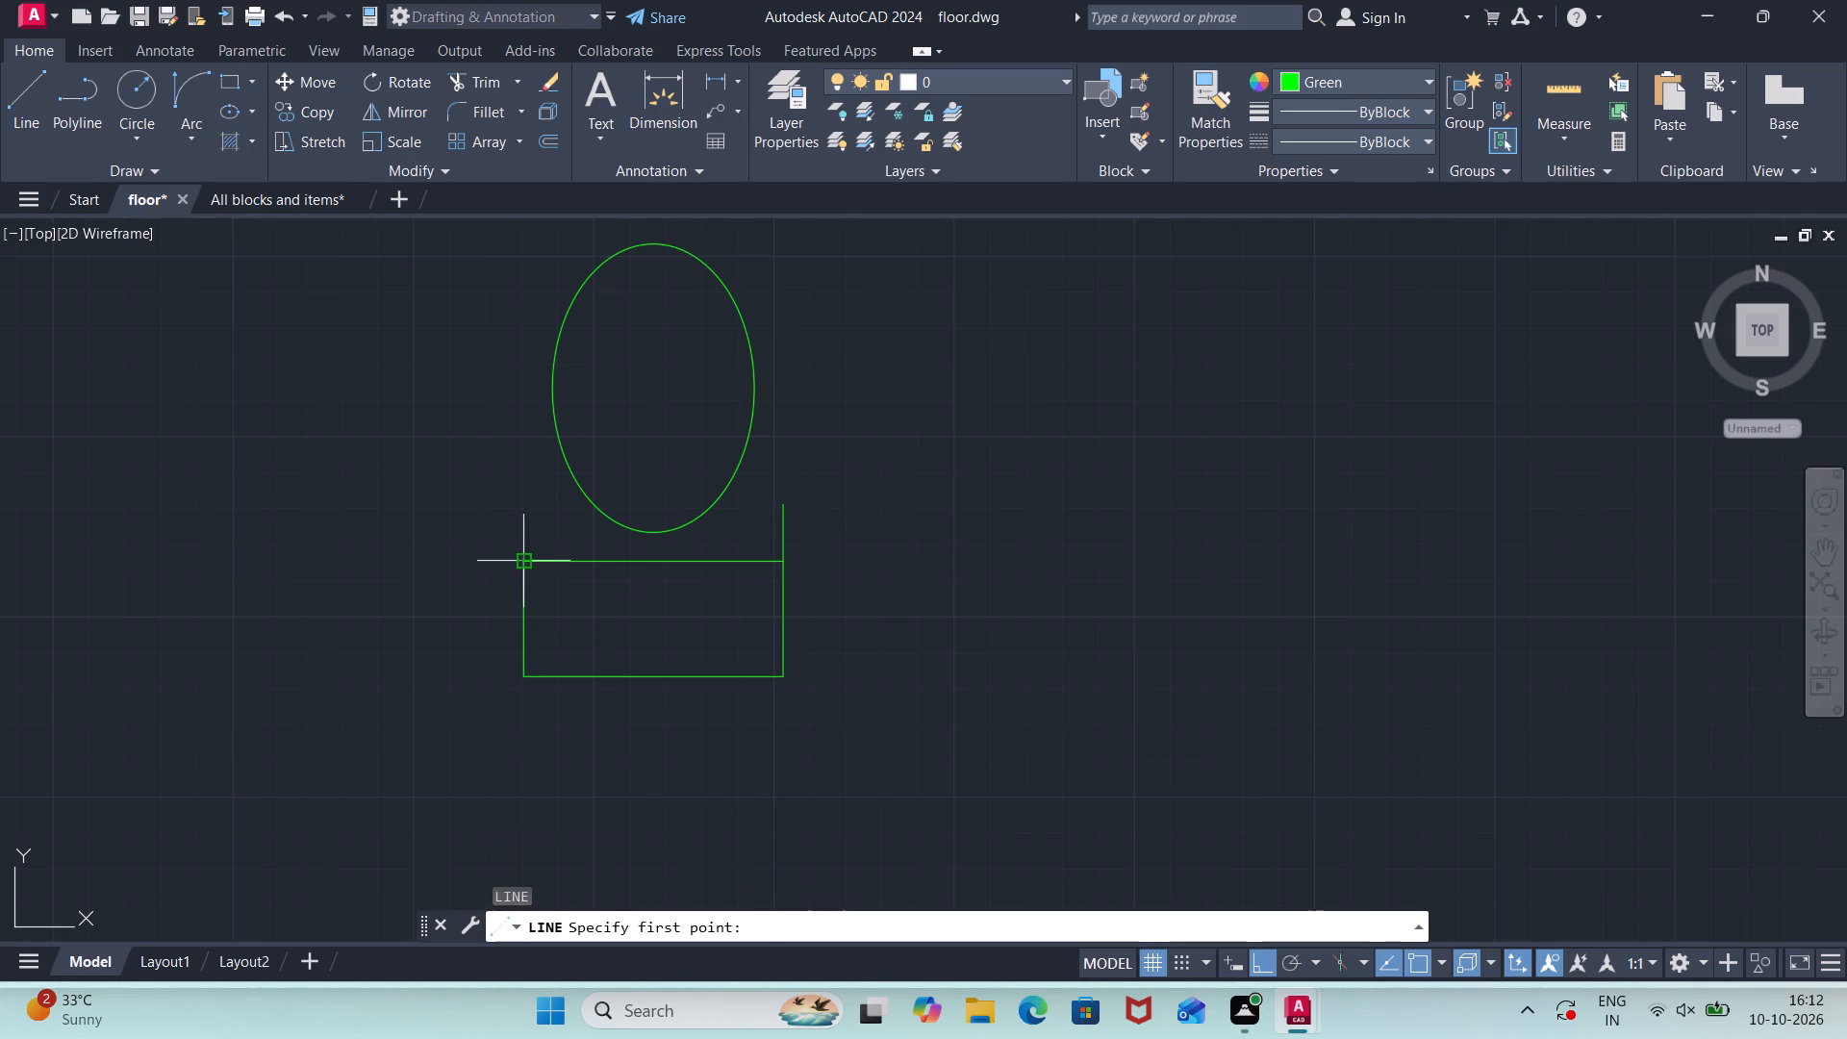
pyautogui.click(518, 563)
pyautogui.click(516, 488)
pyautogui.press('Escape')
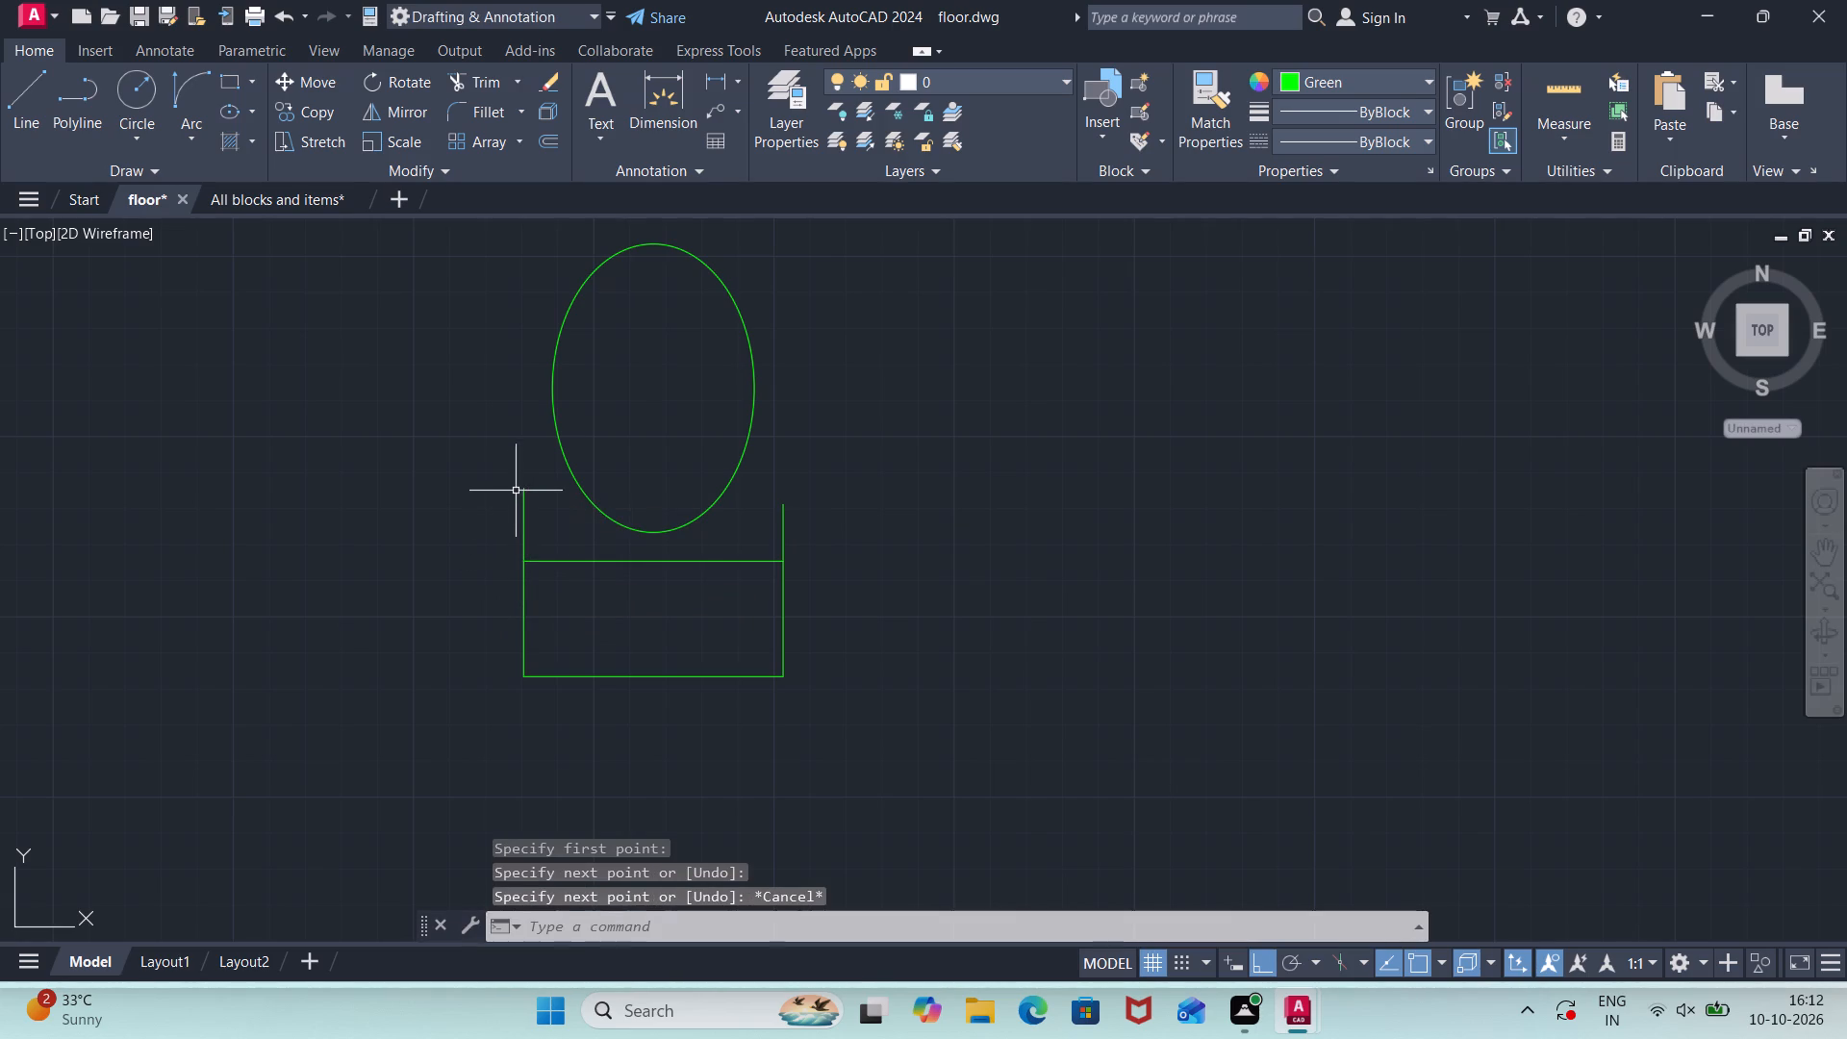
# Move the short vertical line at the tank's northwest corner 3" east along the rectangle's north side.
pyautogui.click(520, 529)
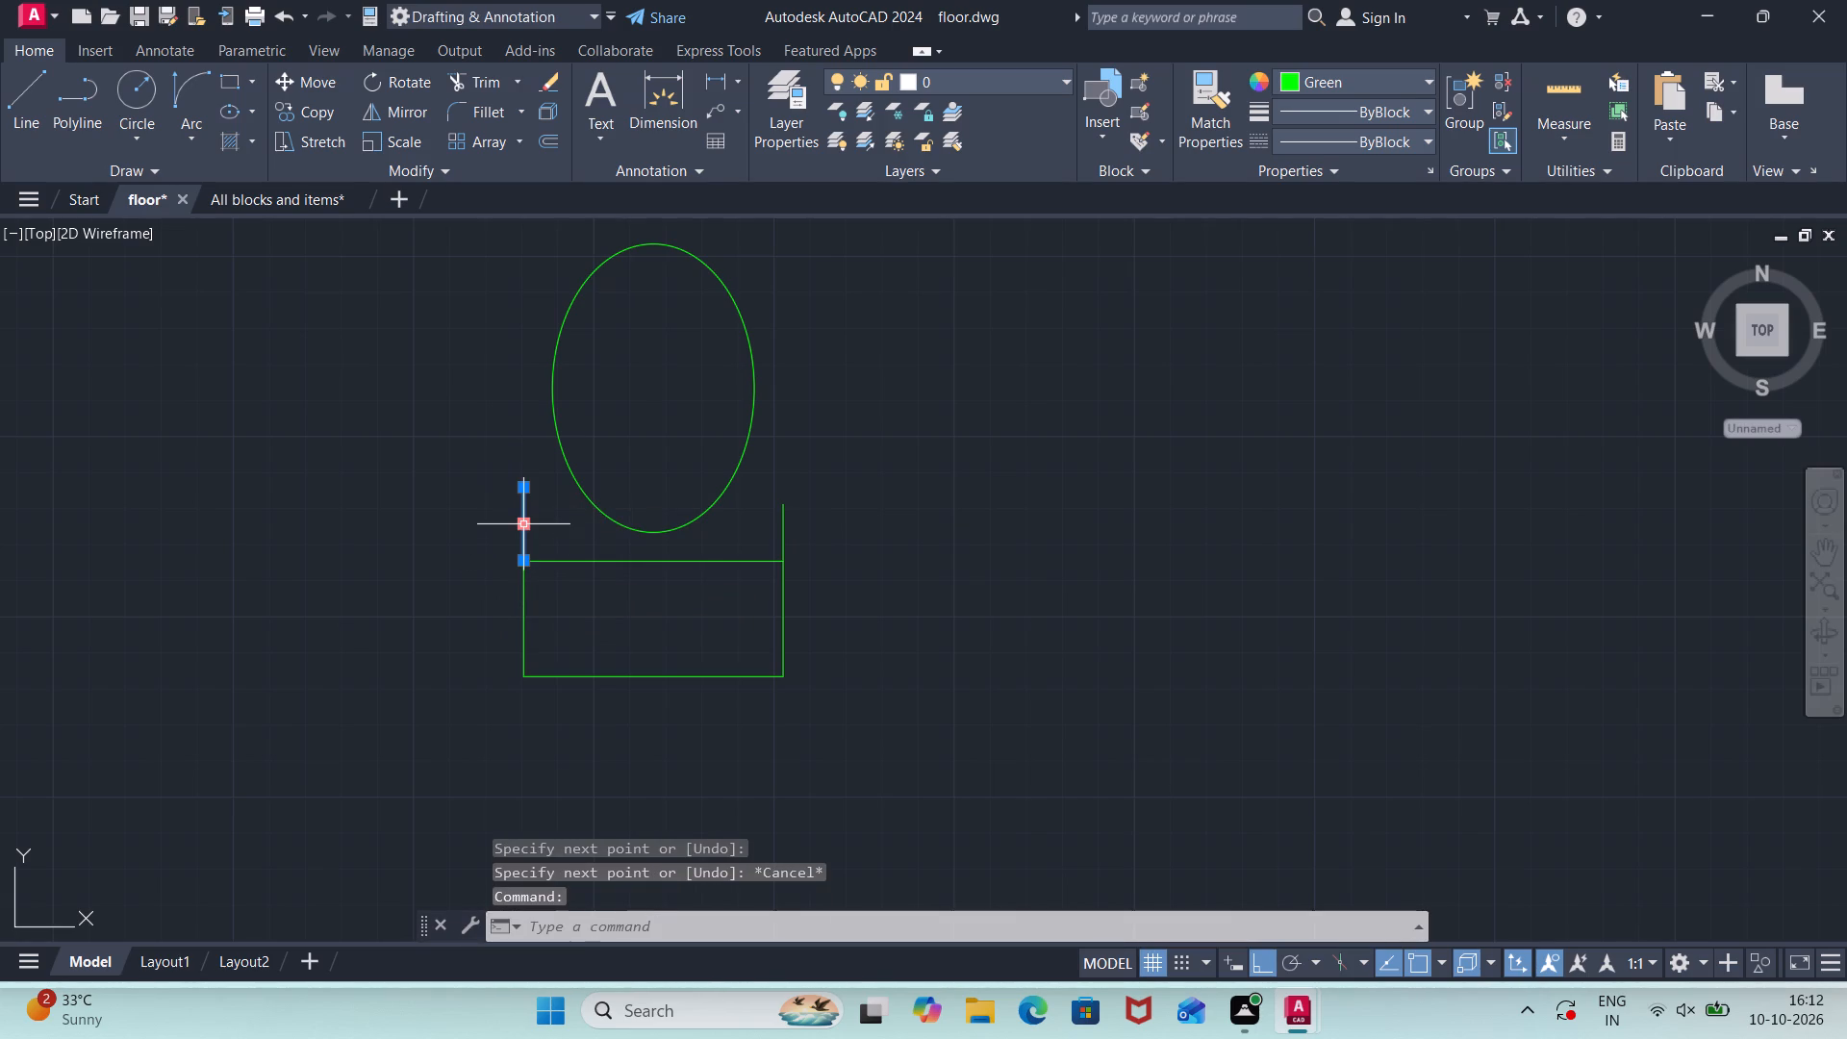
pyautogui.press('m')
pyautogui.press('Return')
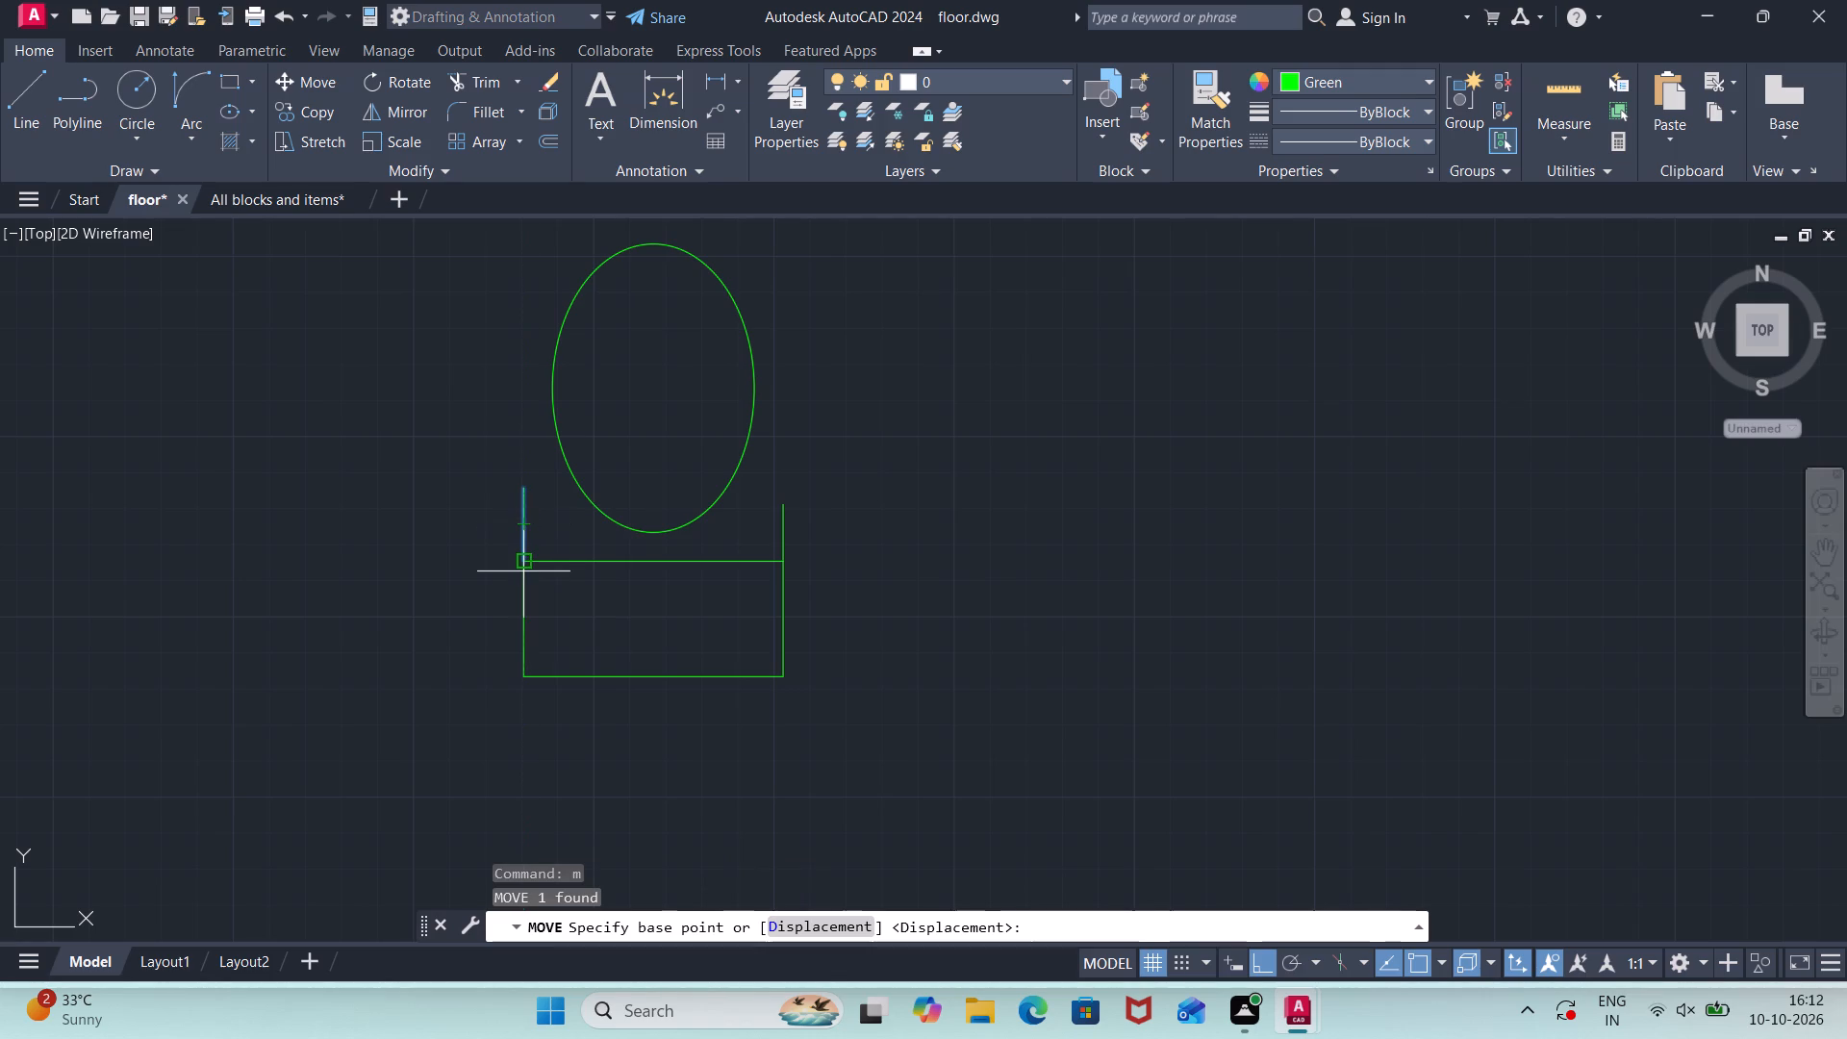
pyautogui.click(523, 555)
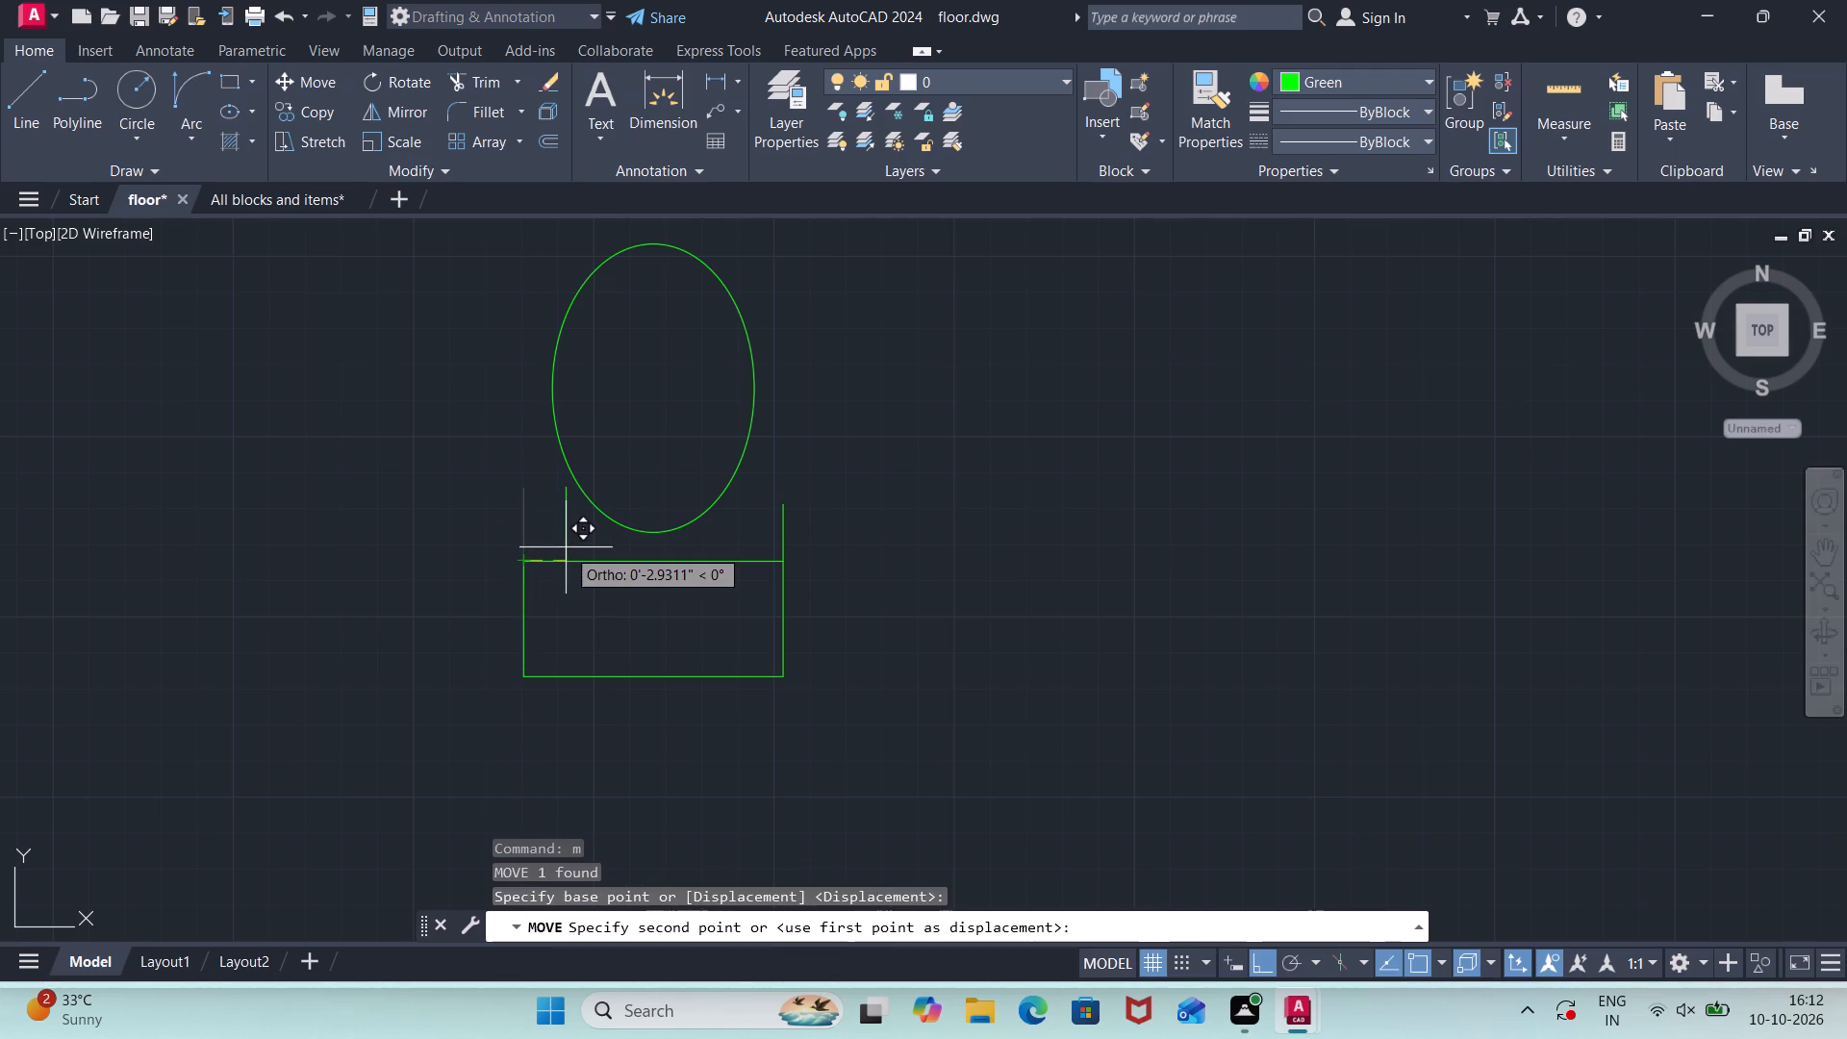
pyautogui.press('3')
pyautogui.hotkey('shift', '"')
pyautogui.press('Return')
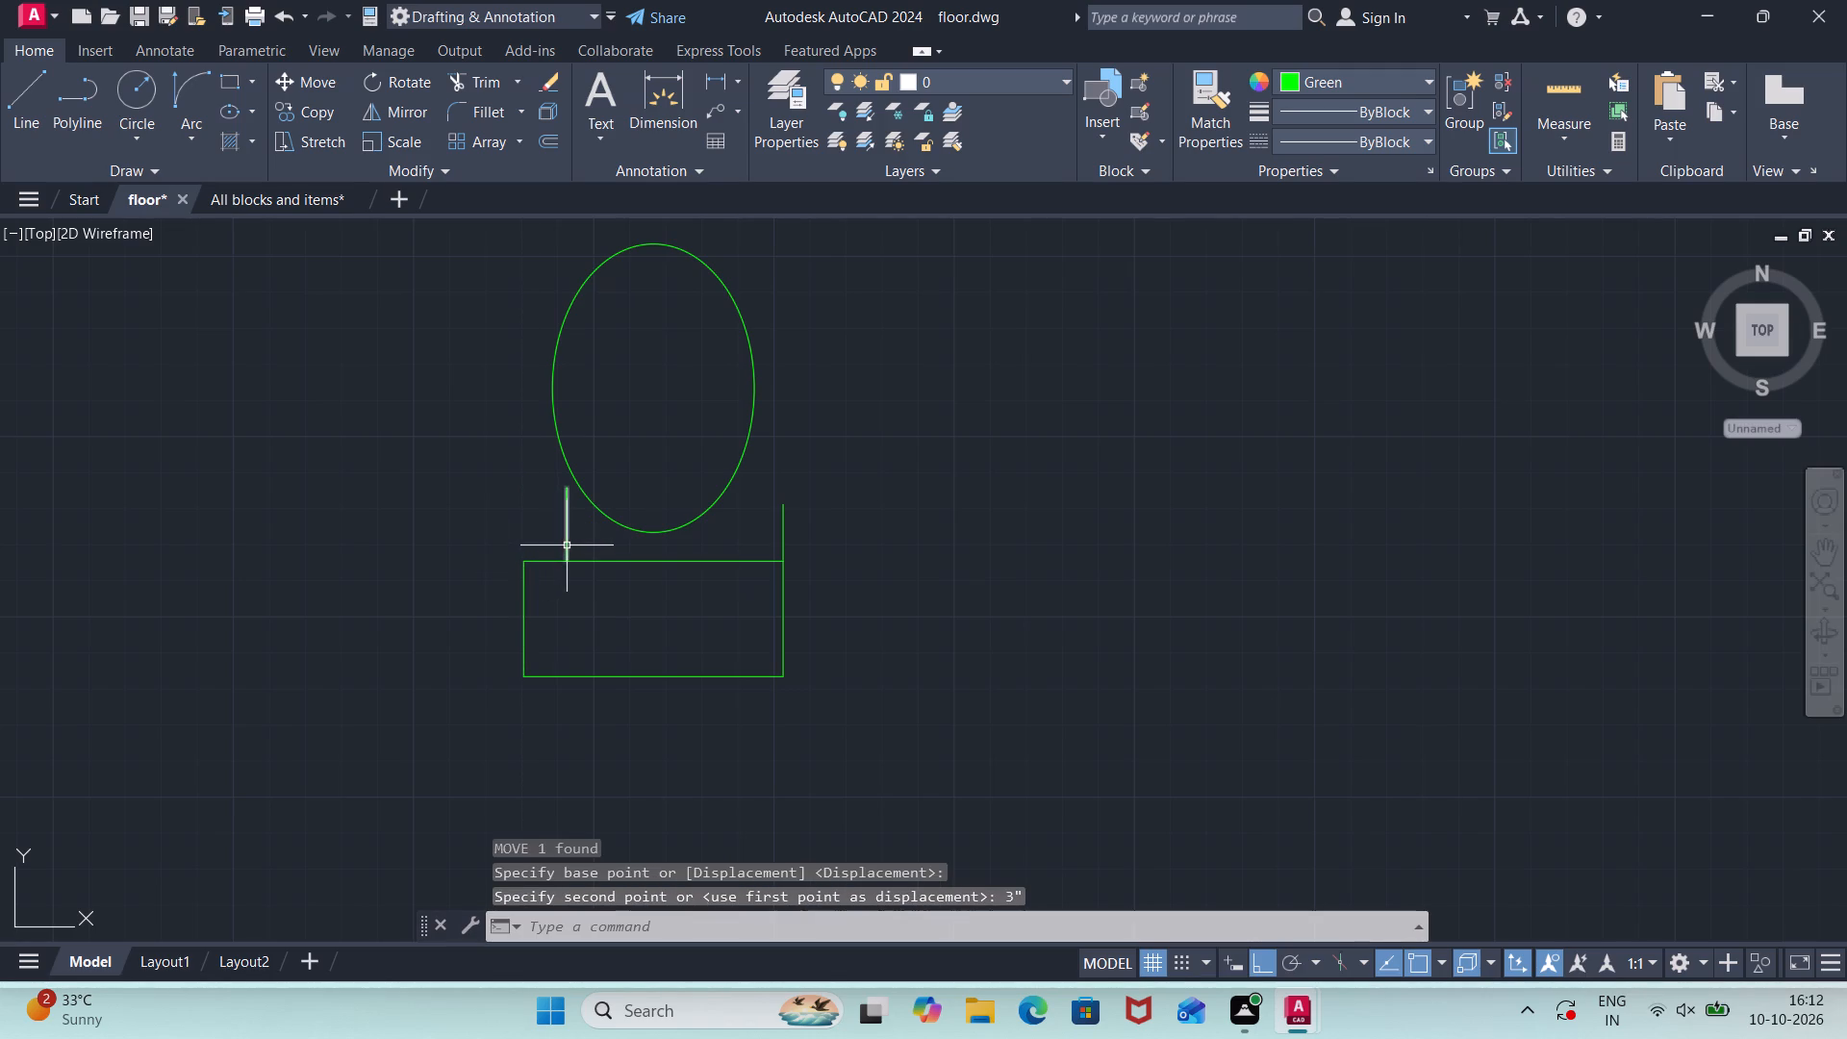
# Move the short vertical line at the tank's northeast corner 3" west along the rectangle's north side.
pyautogui.click(780, 531)
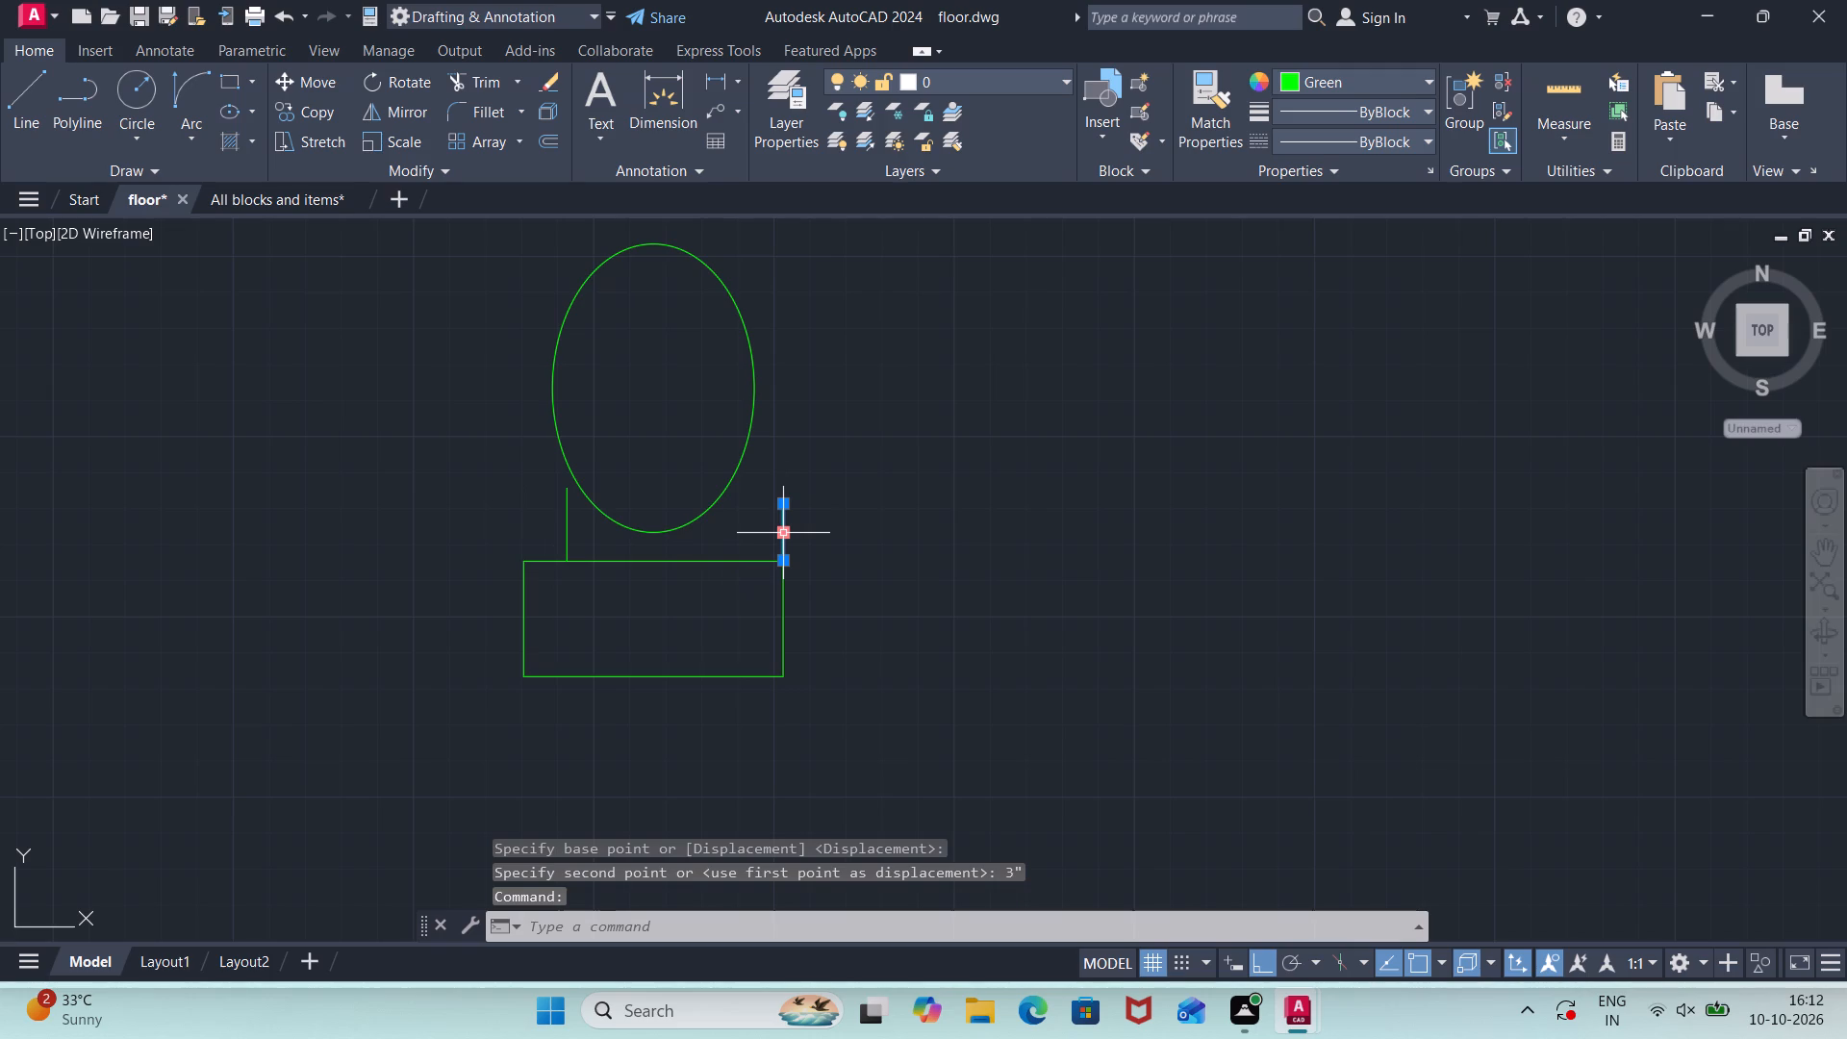
pyautogui.press('m')
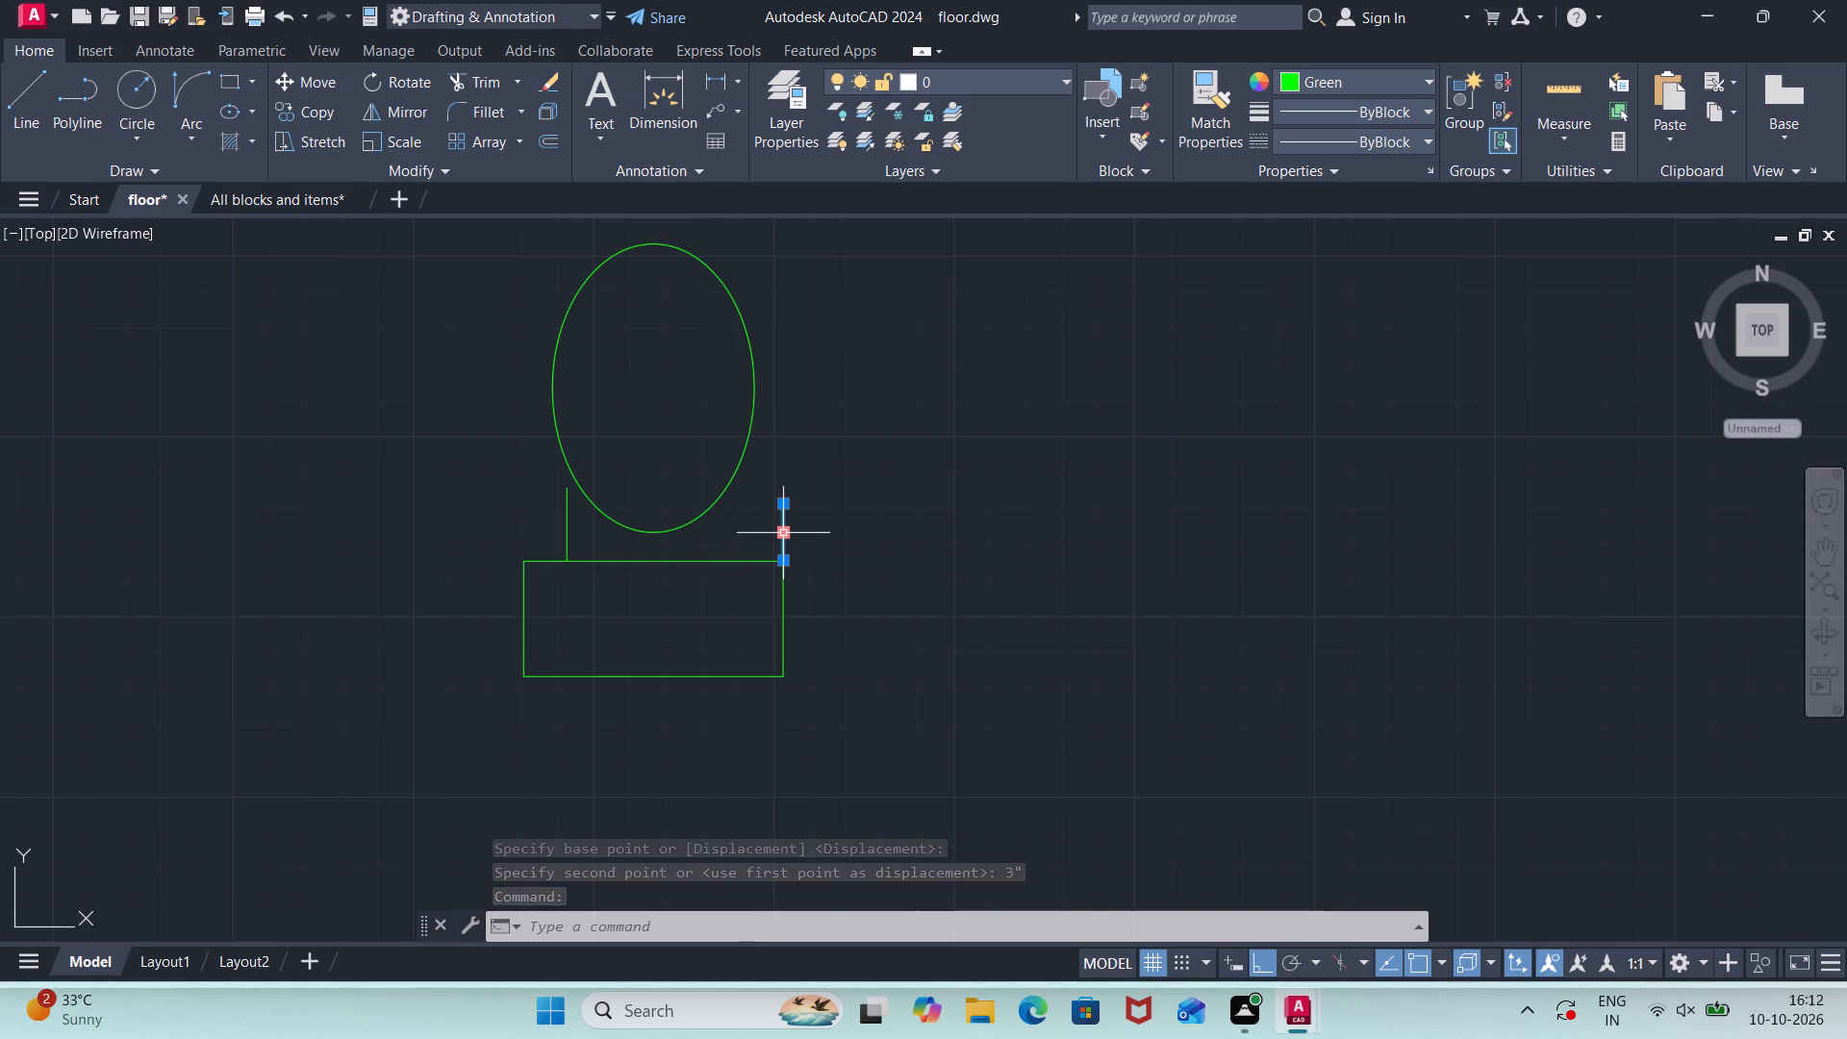
pyautogui.press('Return')
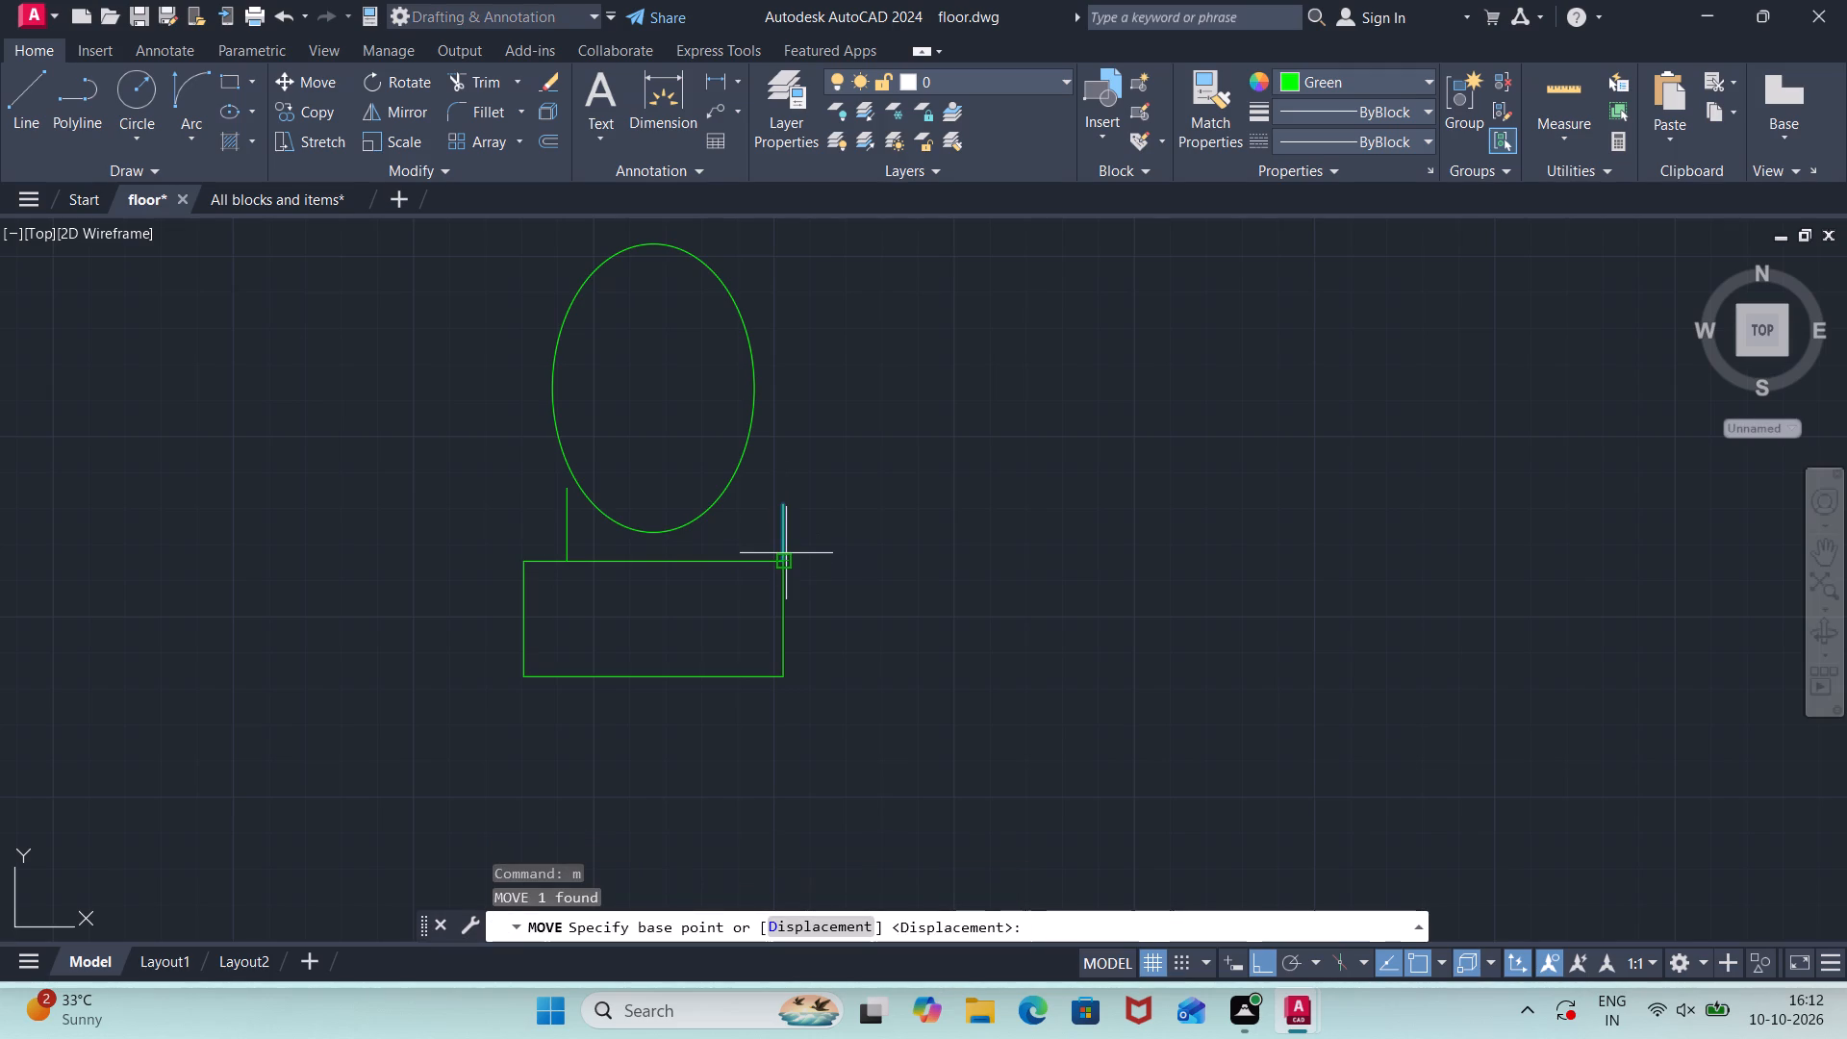
pyautogui.click(786, 565)
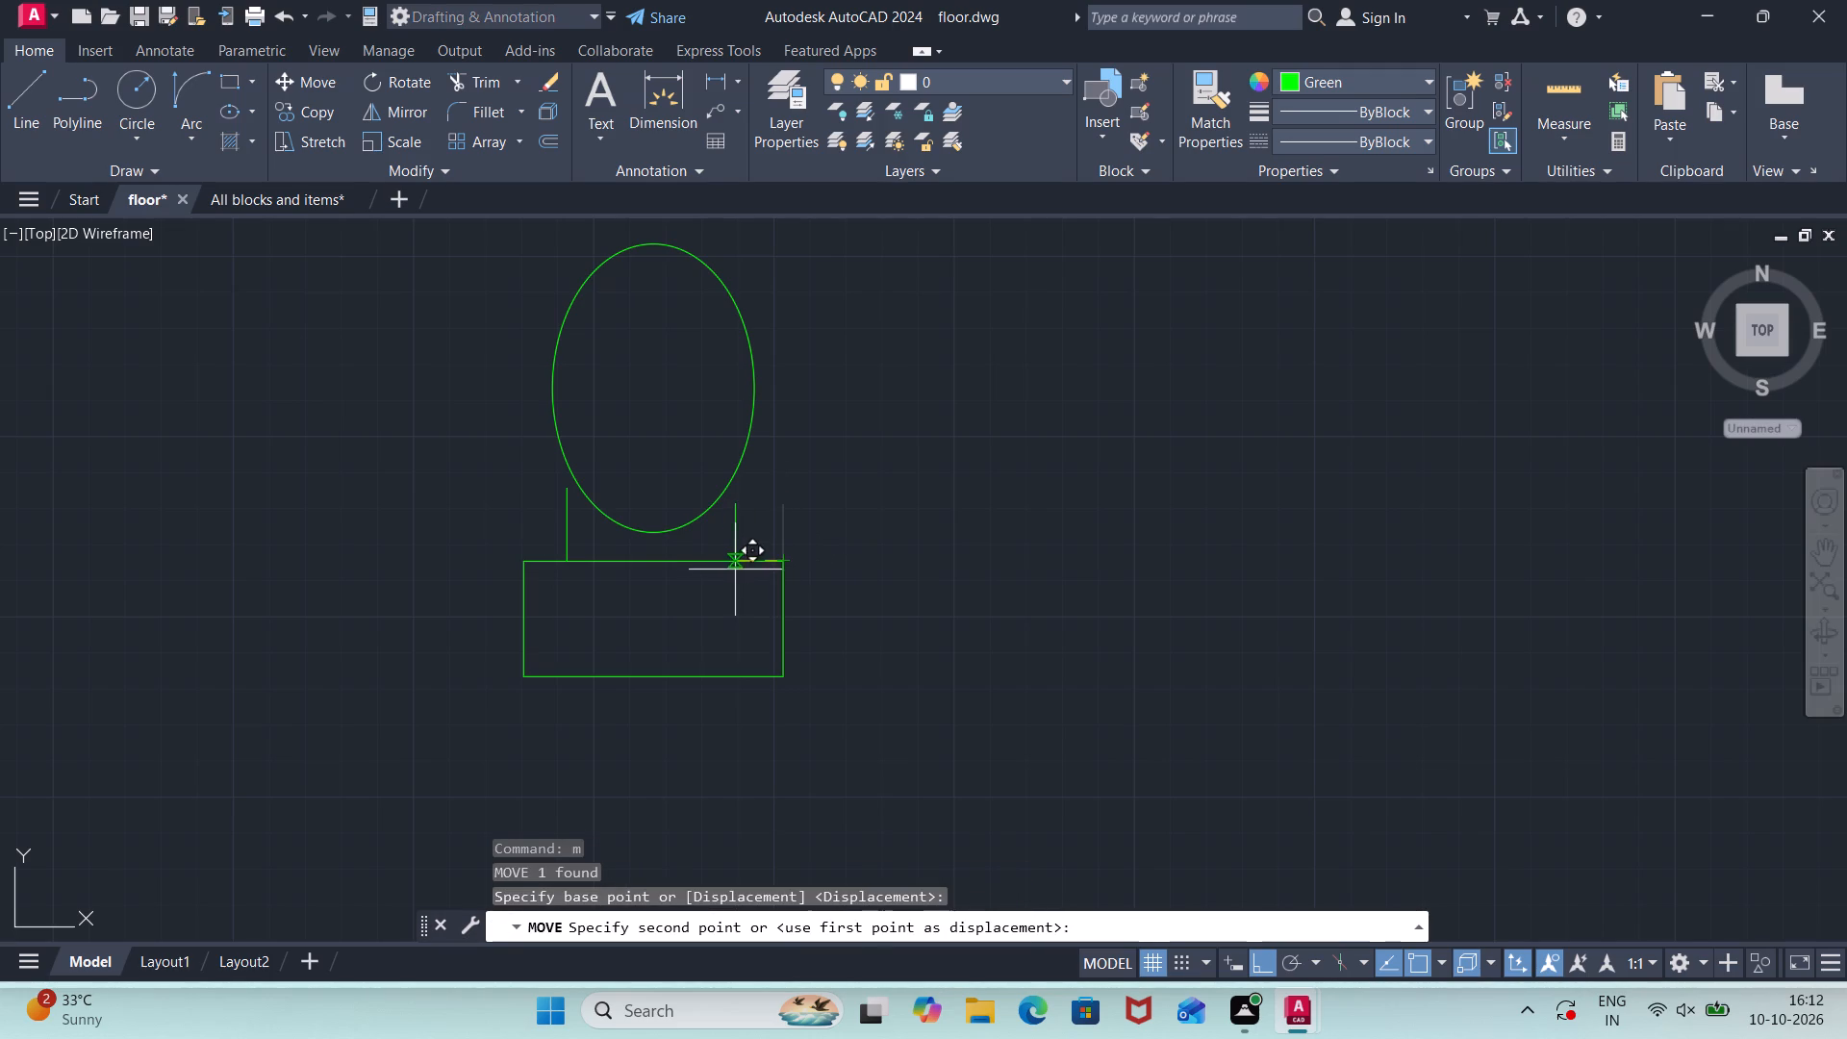
pyautogui.write('3"')
pyautogui.press('Return')
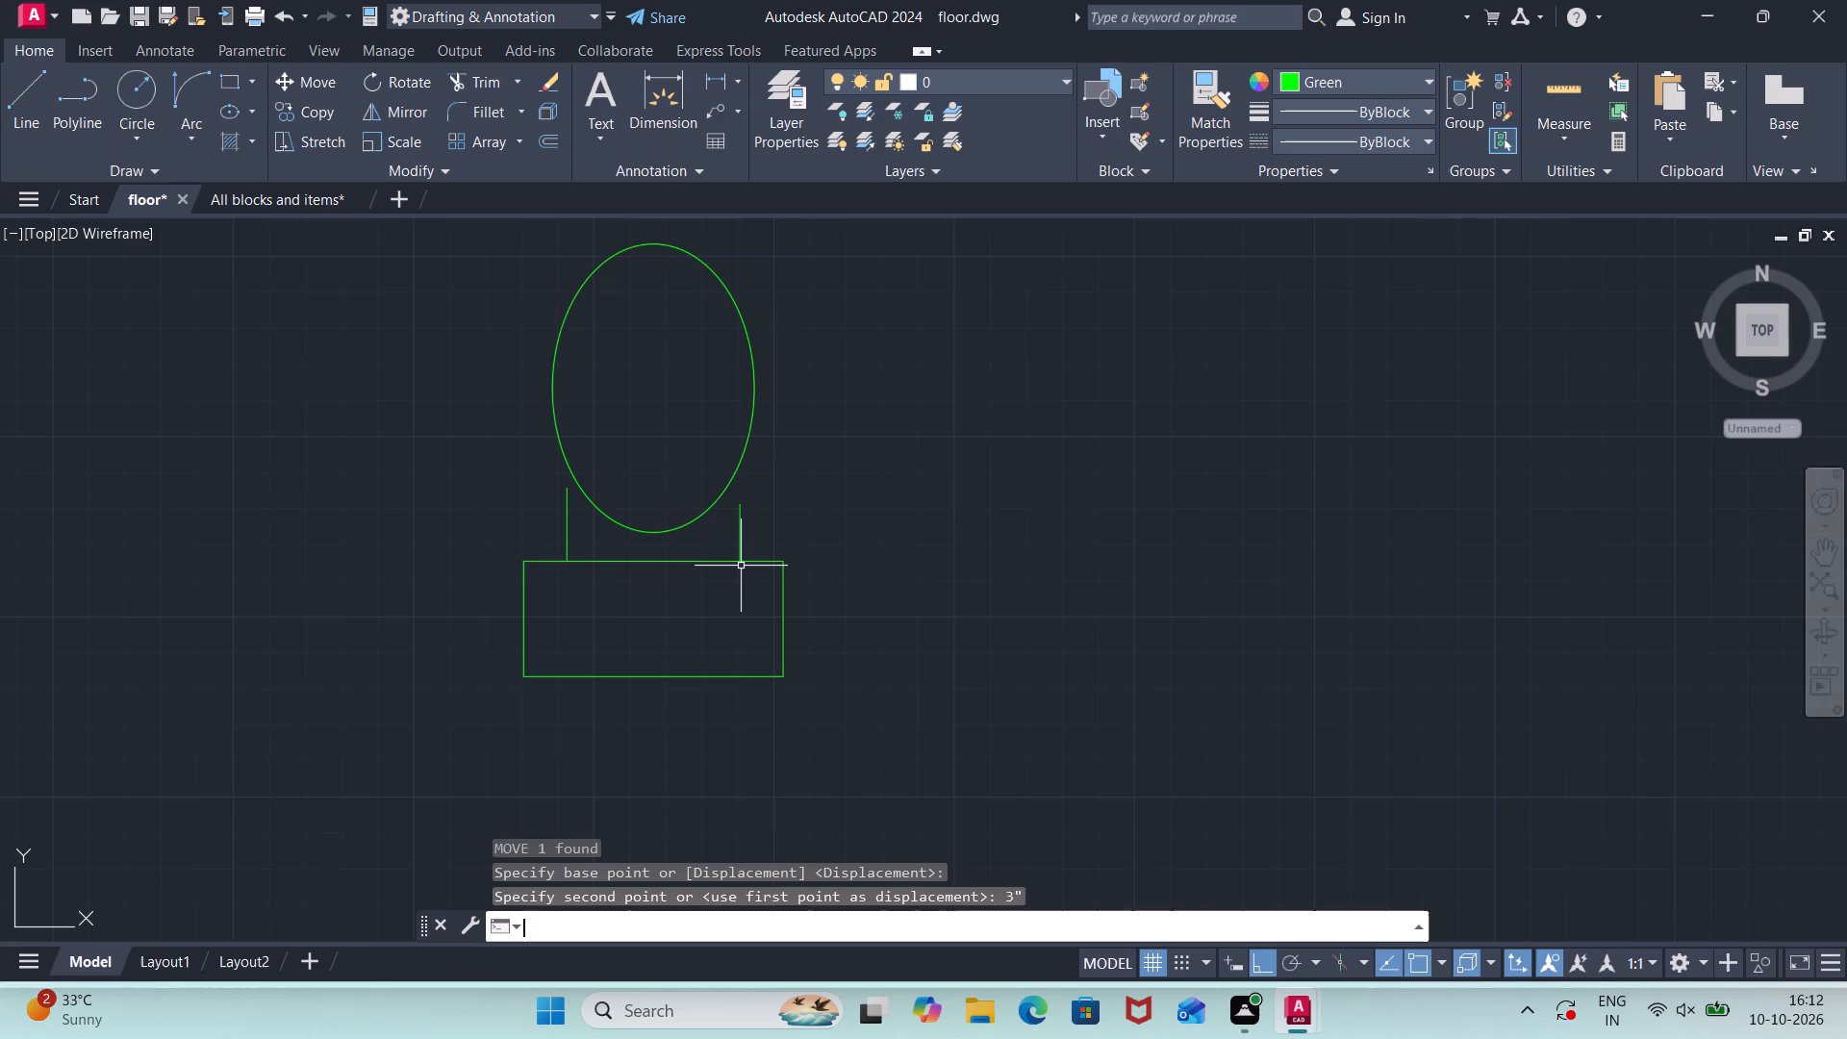
# Stretch the north end of the eastern connecting line farther north towards the ellipse.
pyautogui.click(743, 518)
pyautogui.click(742, 500)
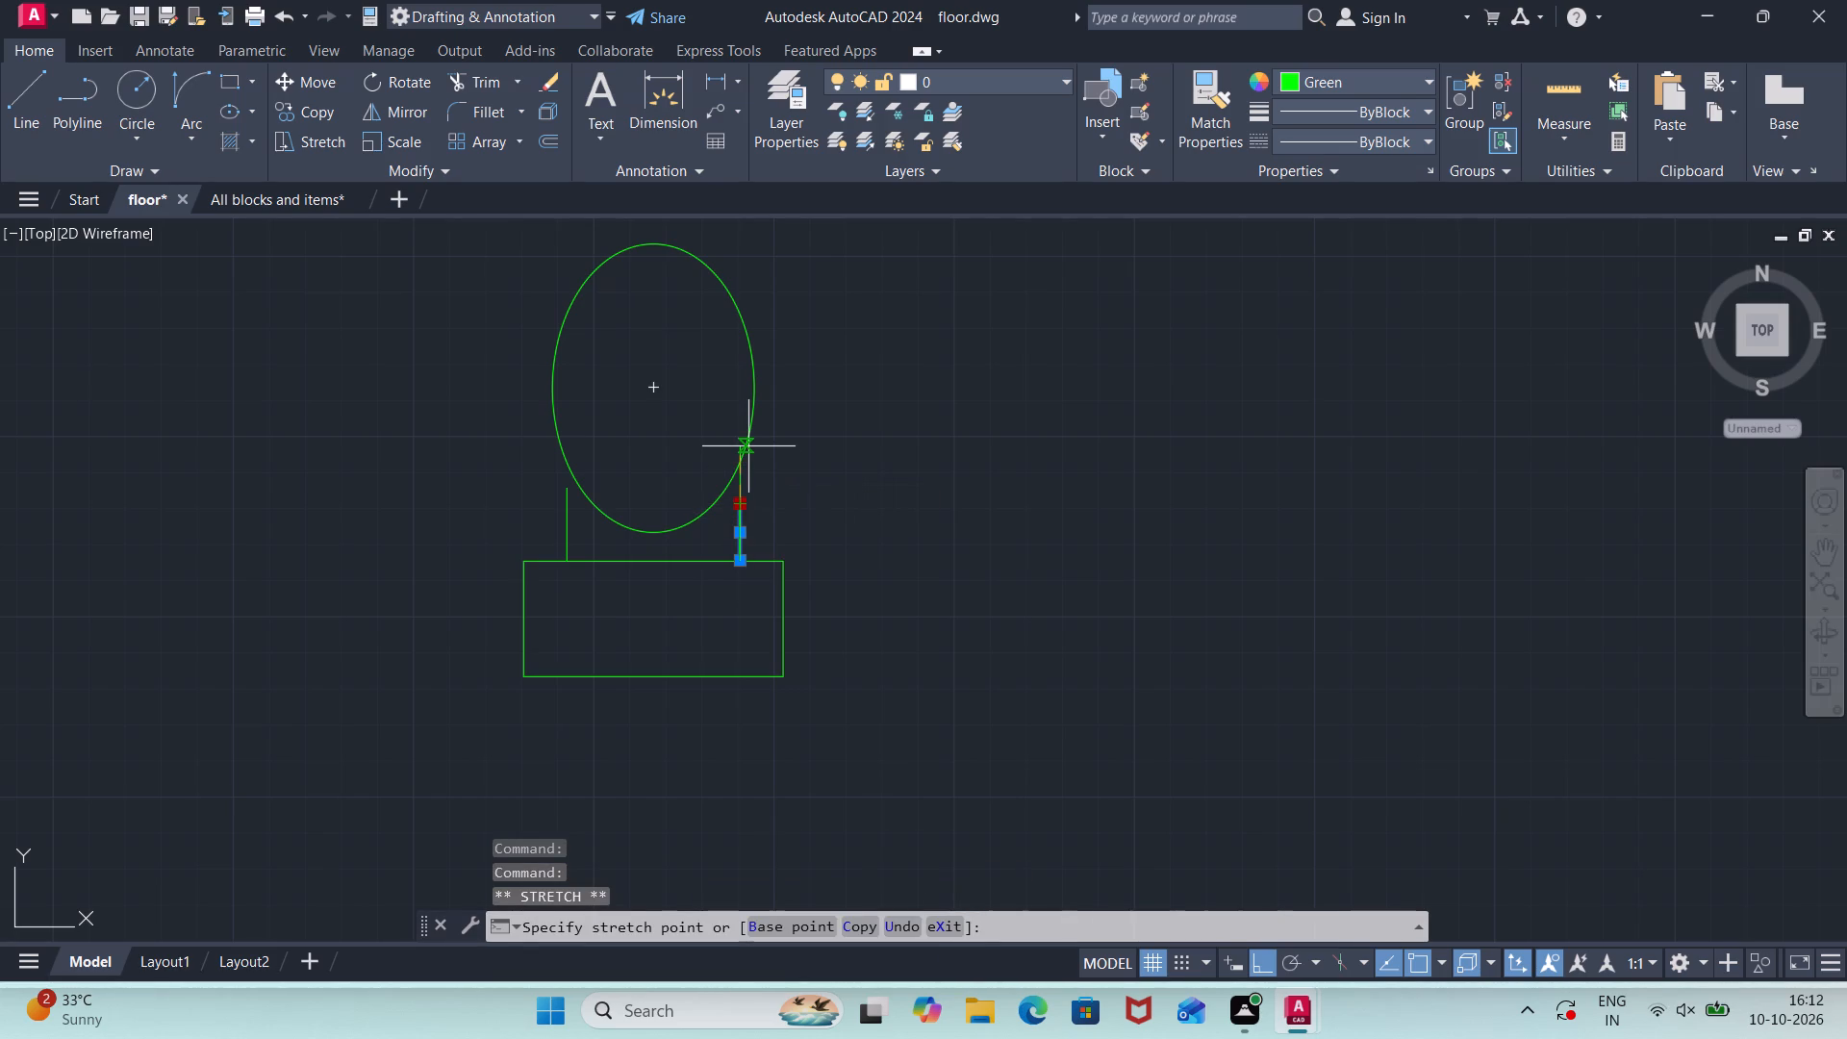
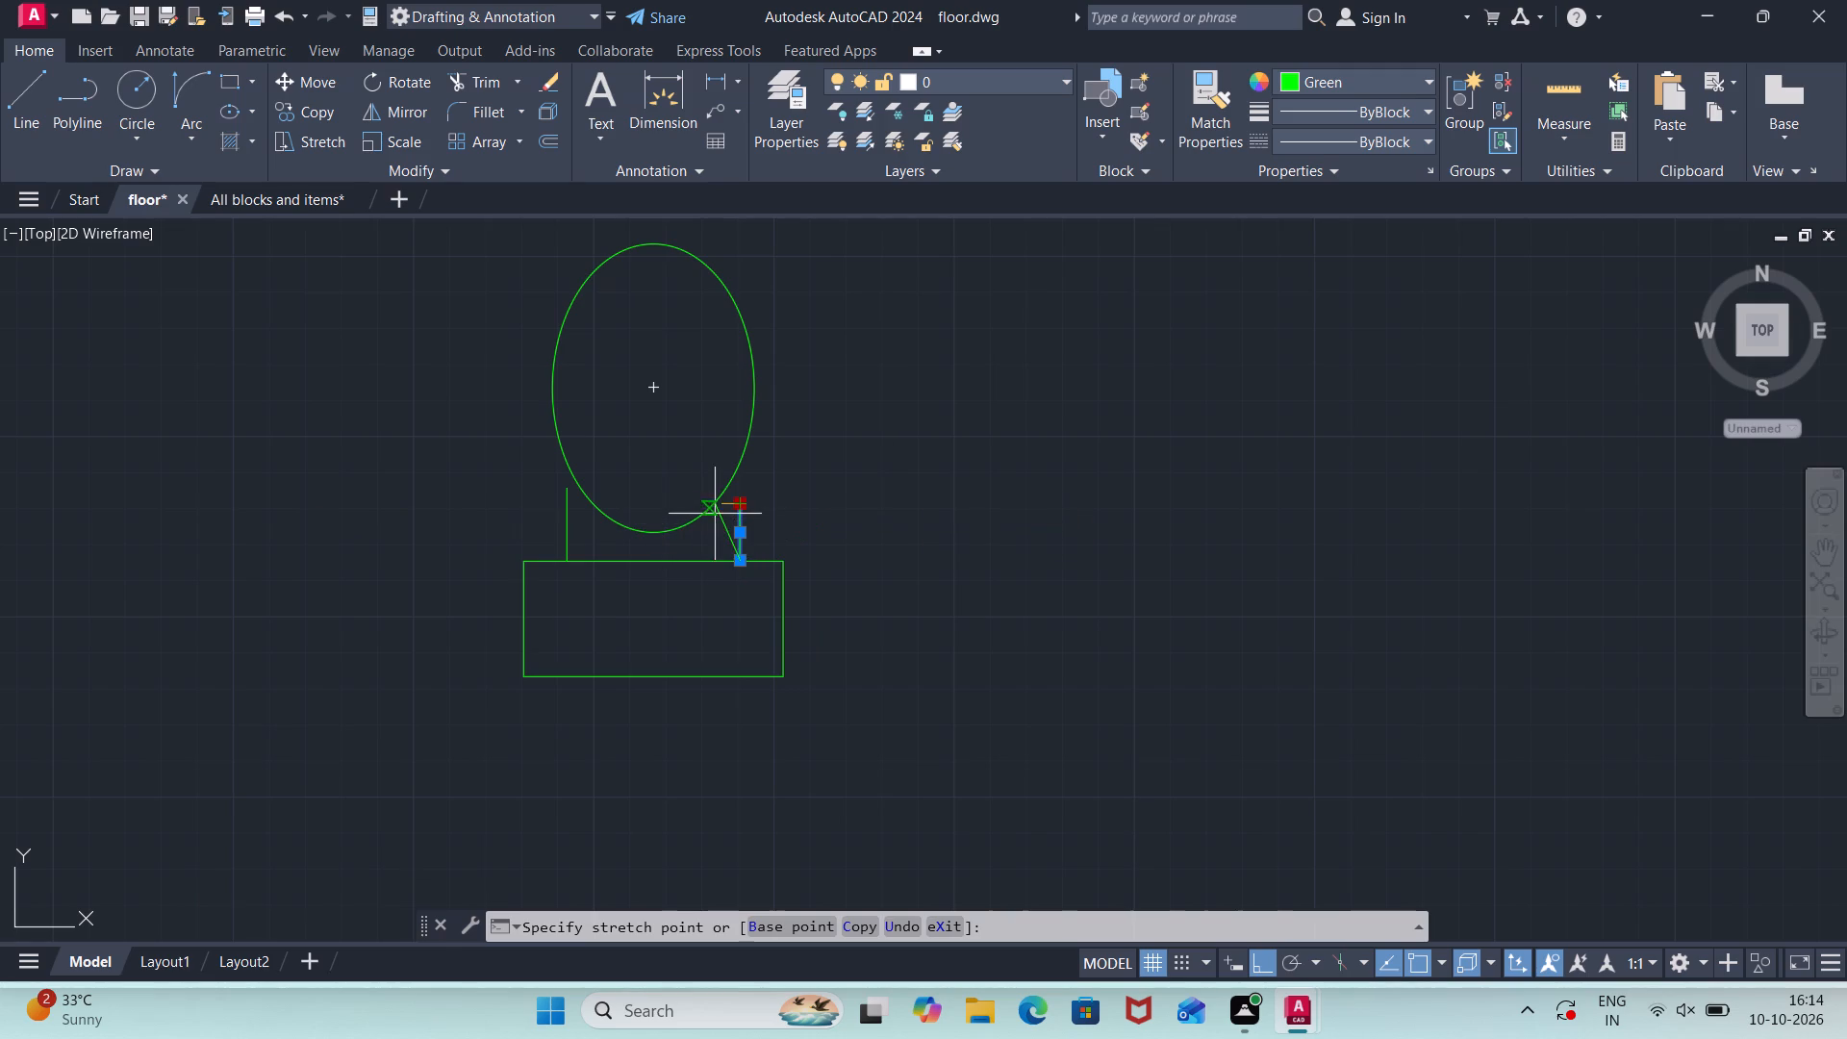
# Stretch the upper ends of the two vertical connecting lines outward onto the sides of the ellipse.
pyautogui.click(747, 410)
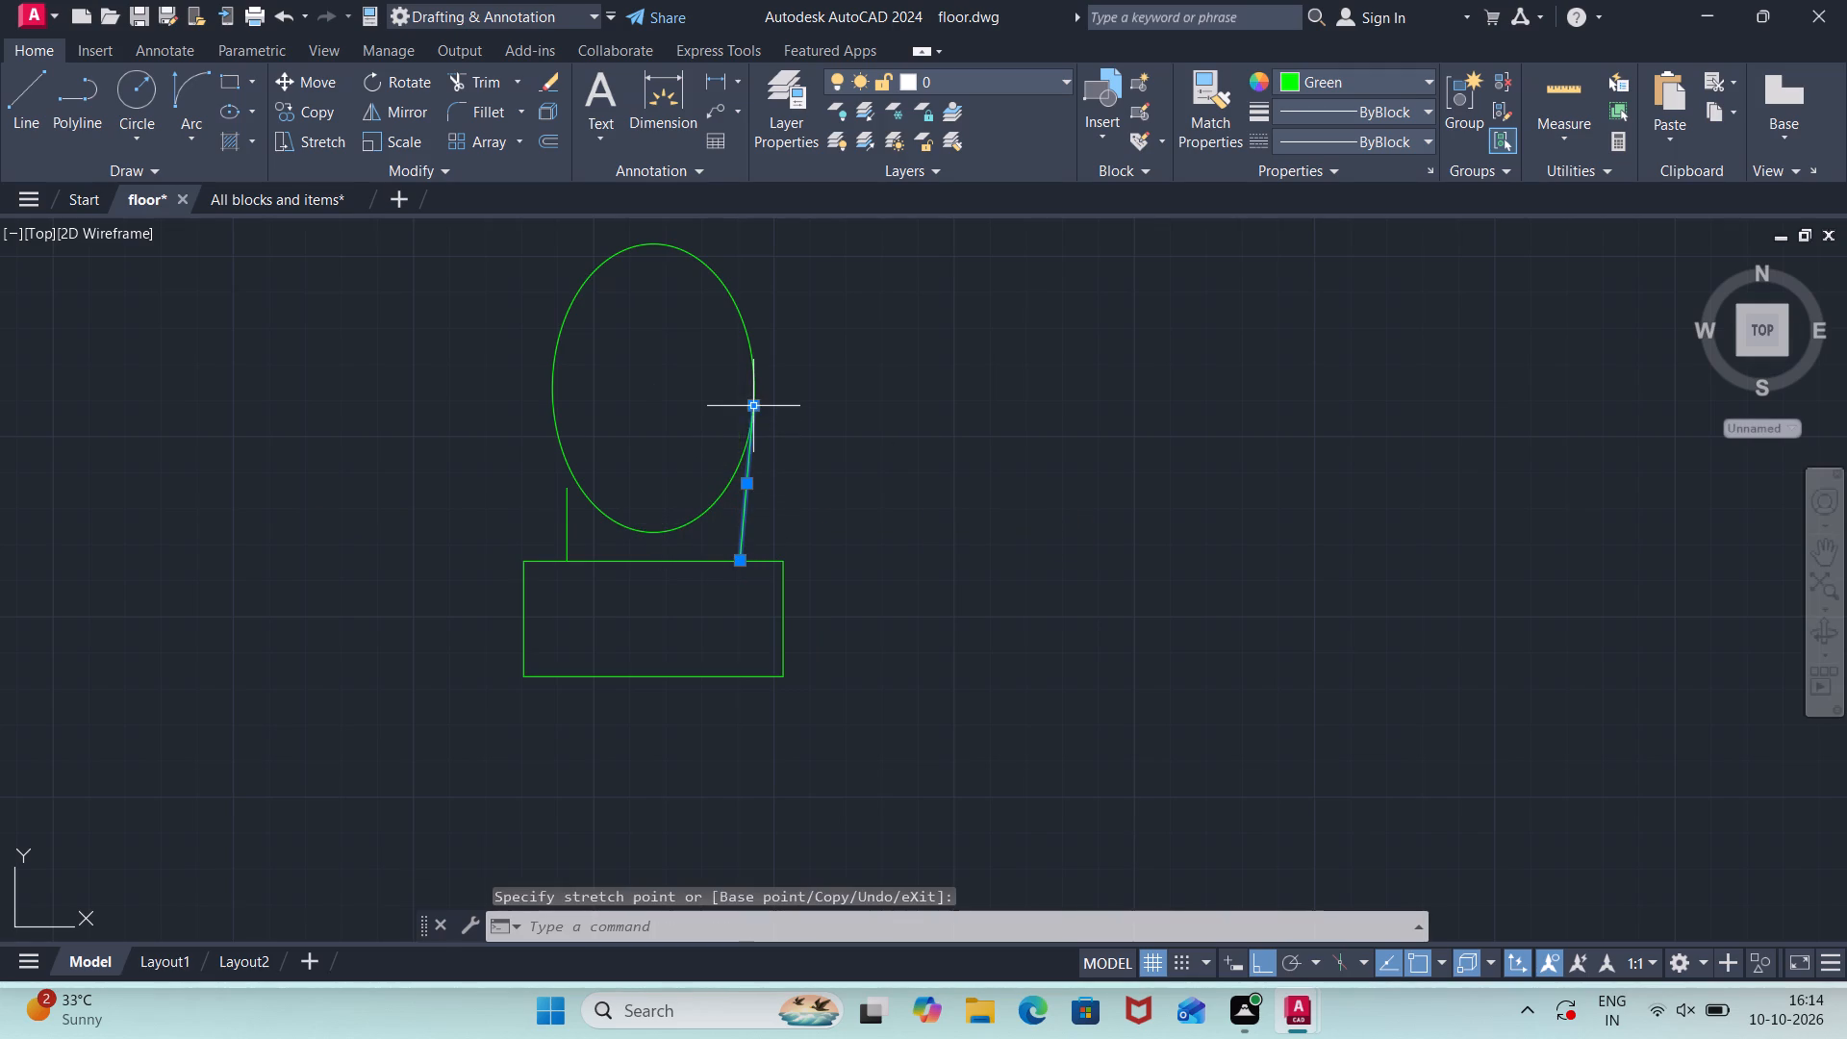
pyautogui.click(564, 514)
pyautogui.click(561, 483)
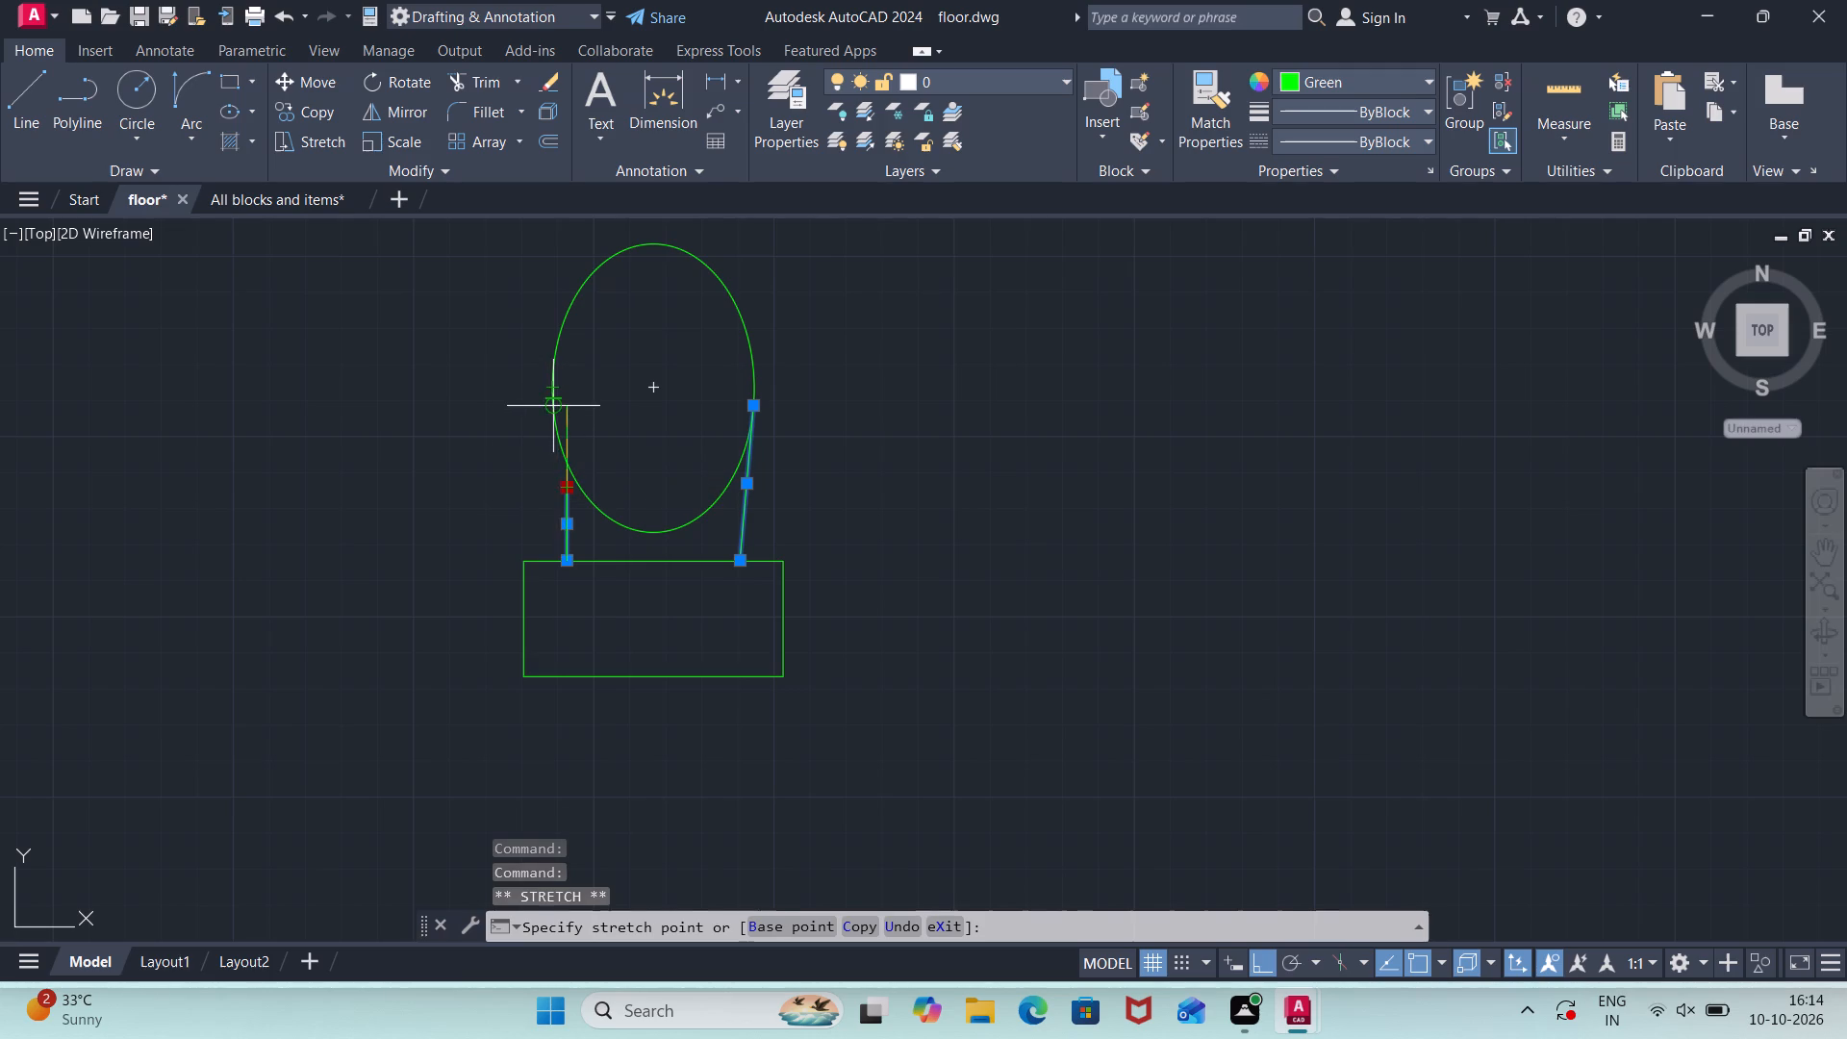
pyautogui.click(549, 413)
pyautogui.scroll(-1, 620, 537)
pyautogui.press('Escape')
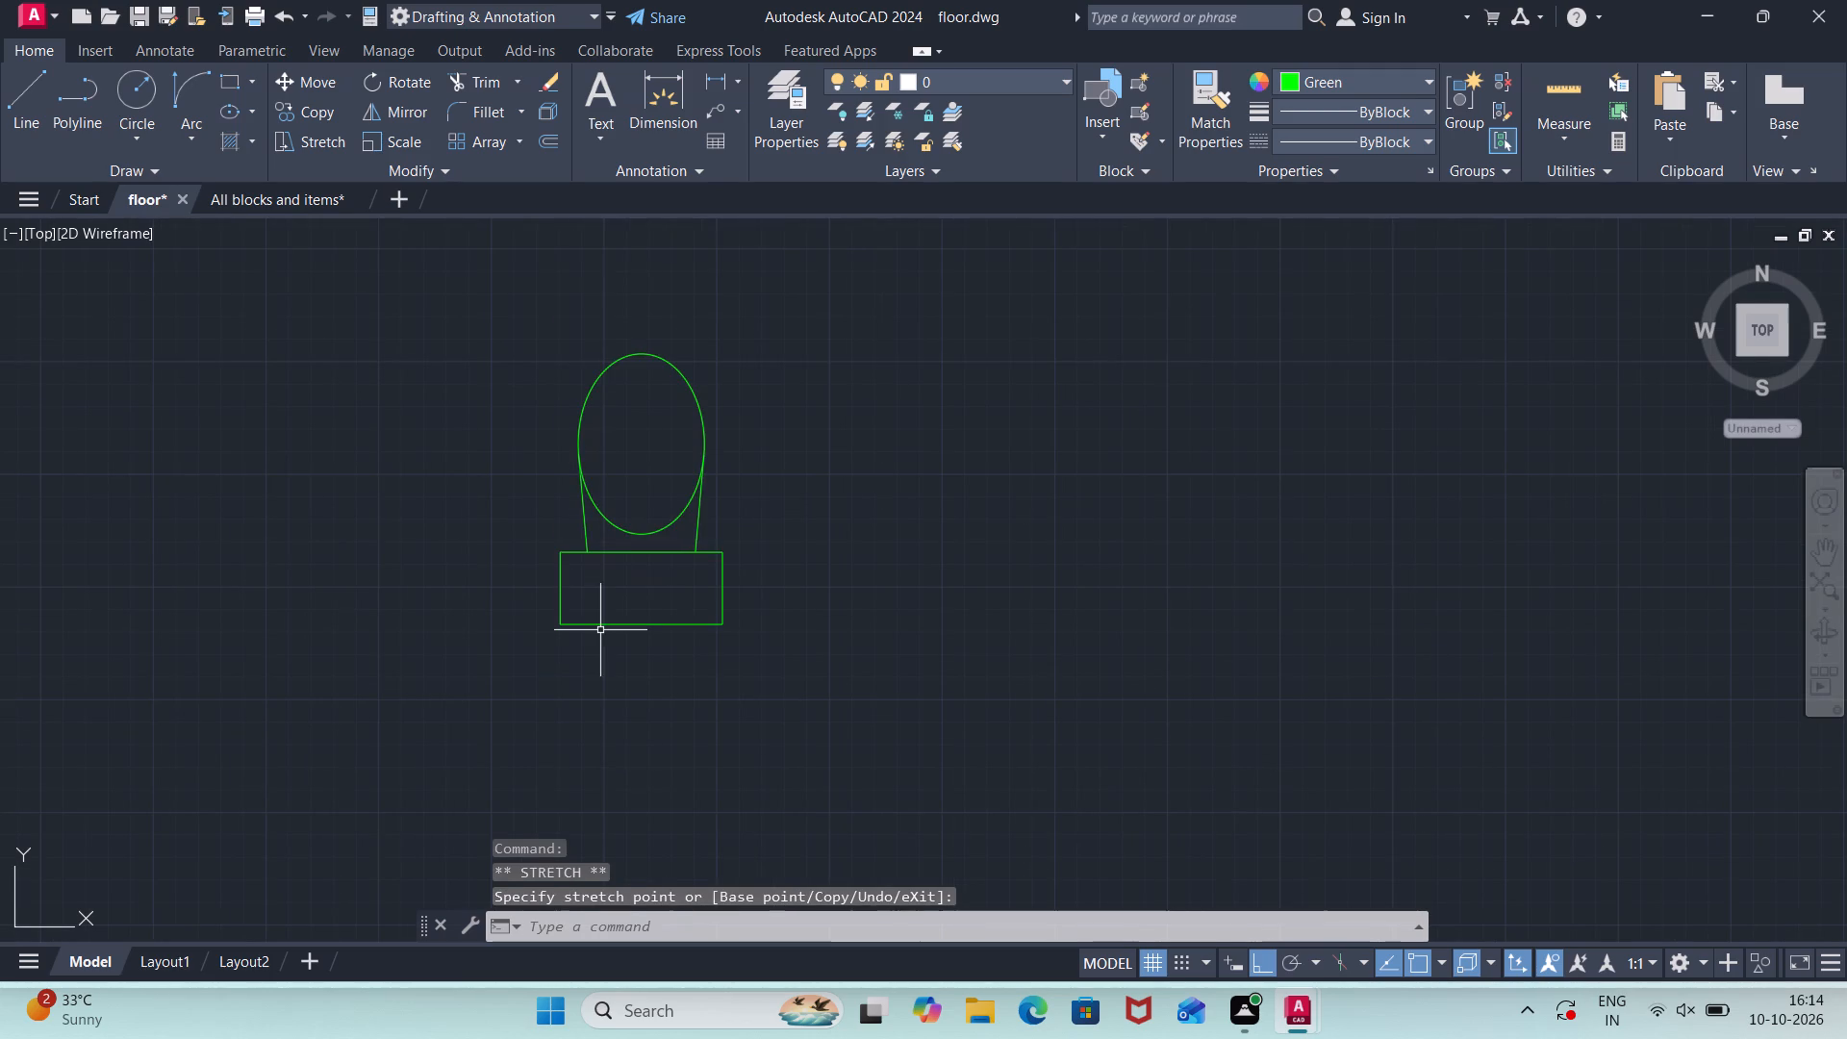
# Fillet the two upper corners of the rectangle below the ellipse with a 3" radius.
pyautogui.press('f')
pyautogui.press('Return')
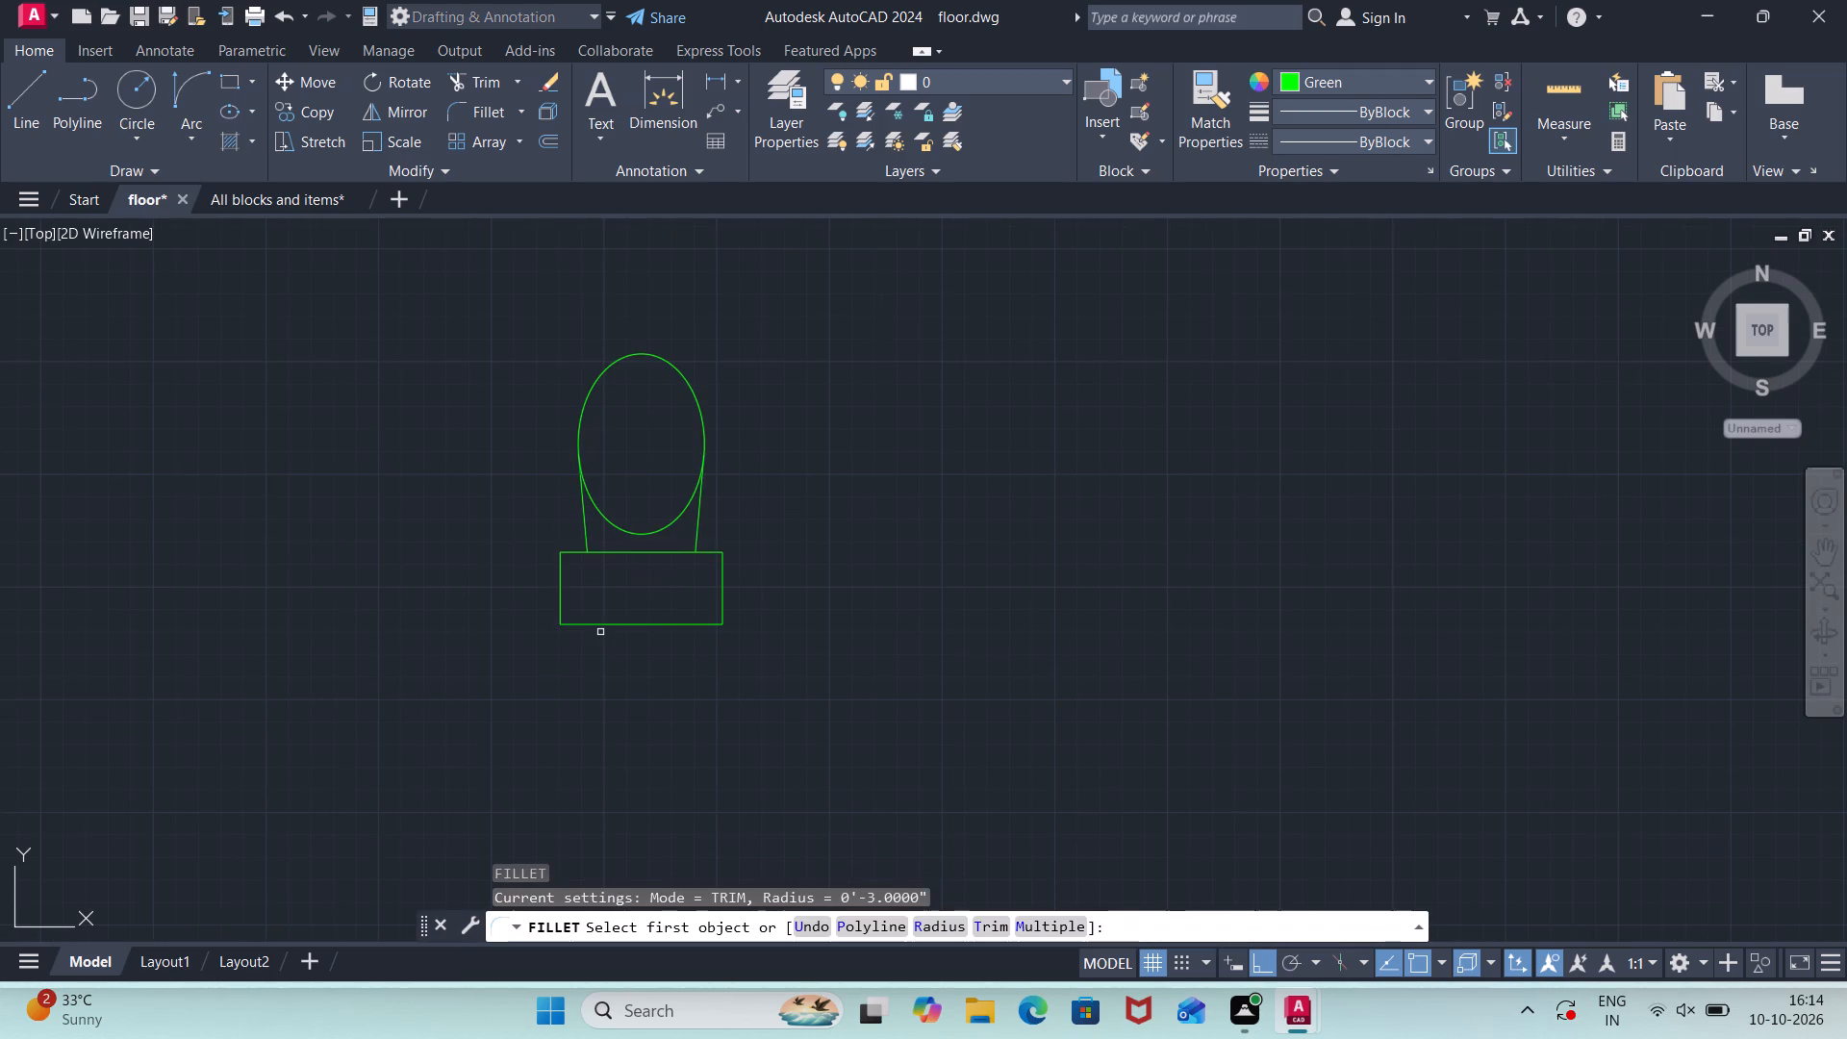
pyautogui.press('r')
pyautogui.press('Return')
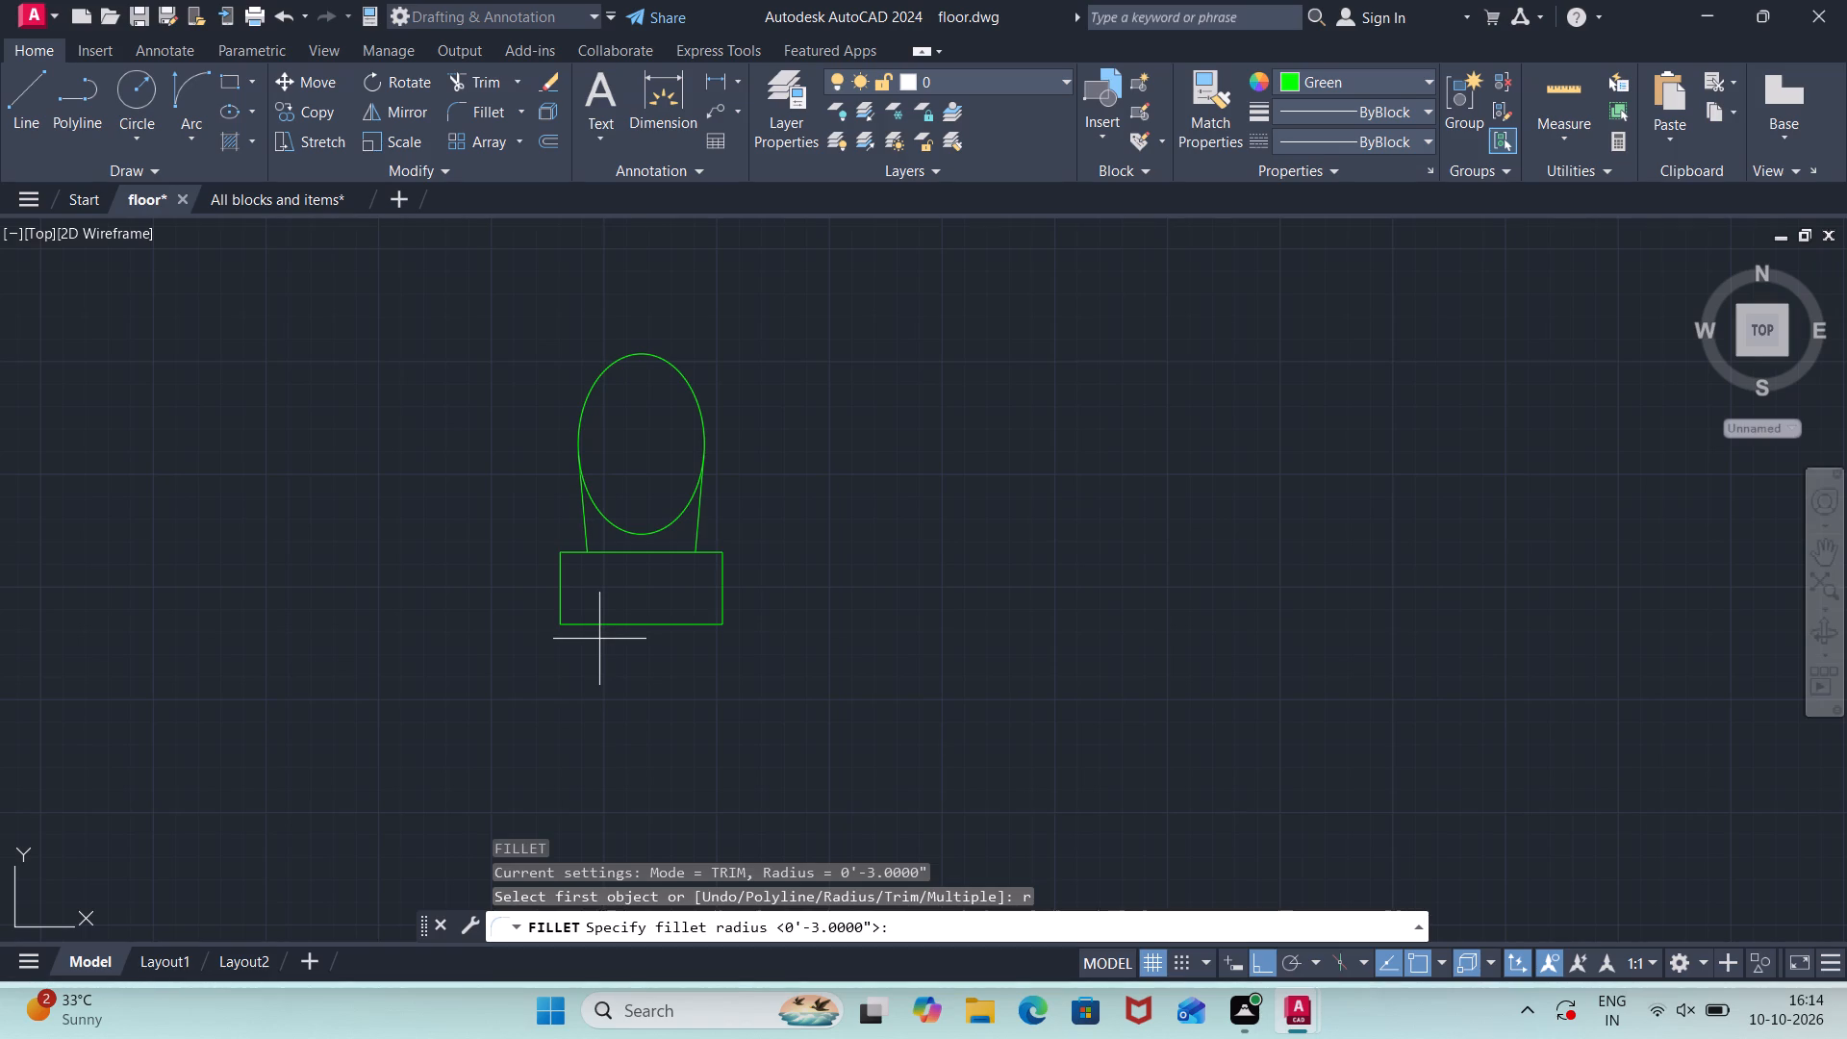
pyautogui.press('3')
pyautogui.hotkey('shift', '"')
pyautogui.press('Return')
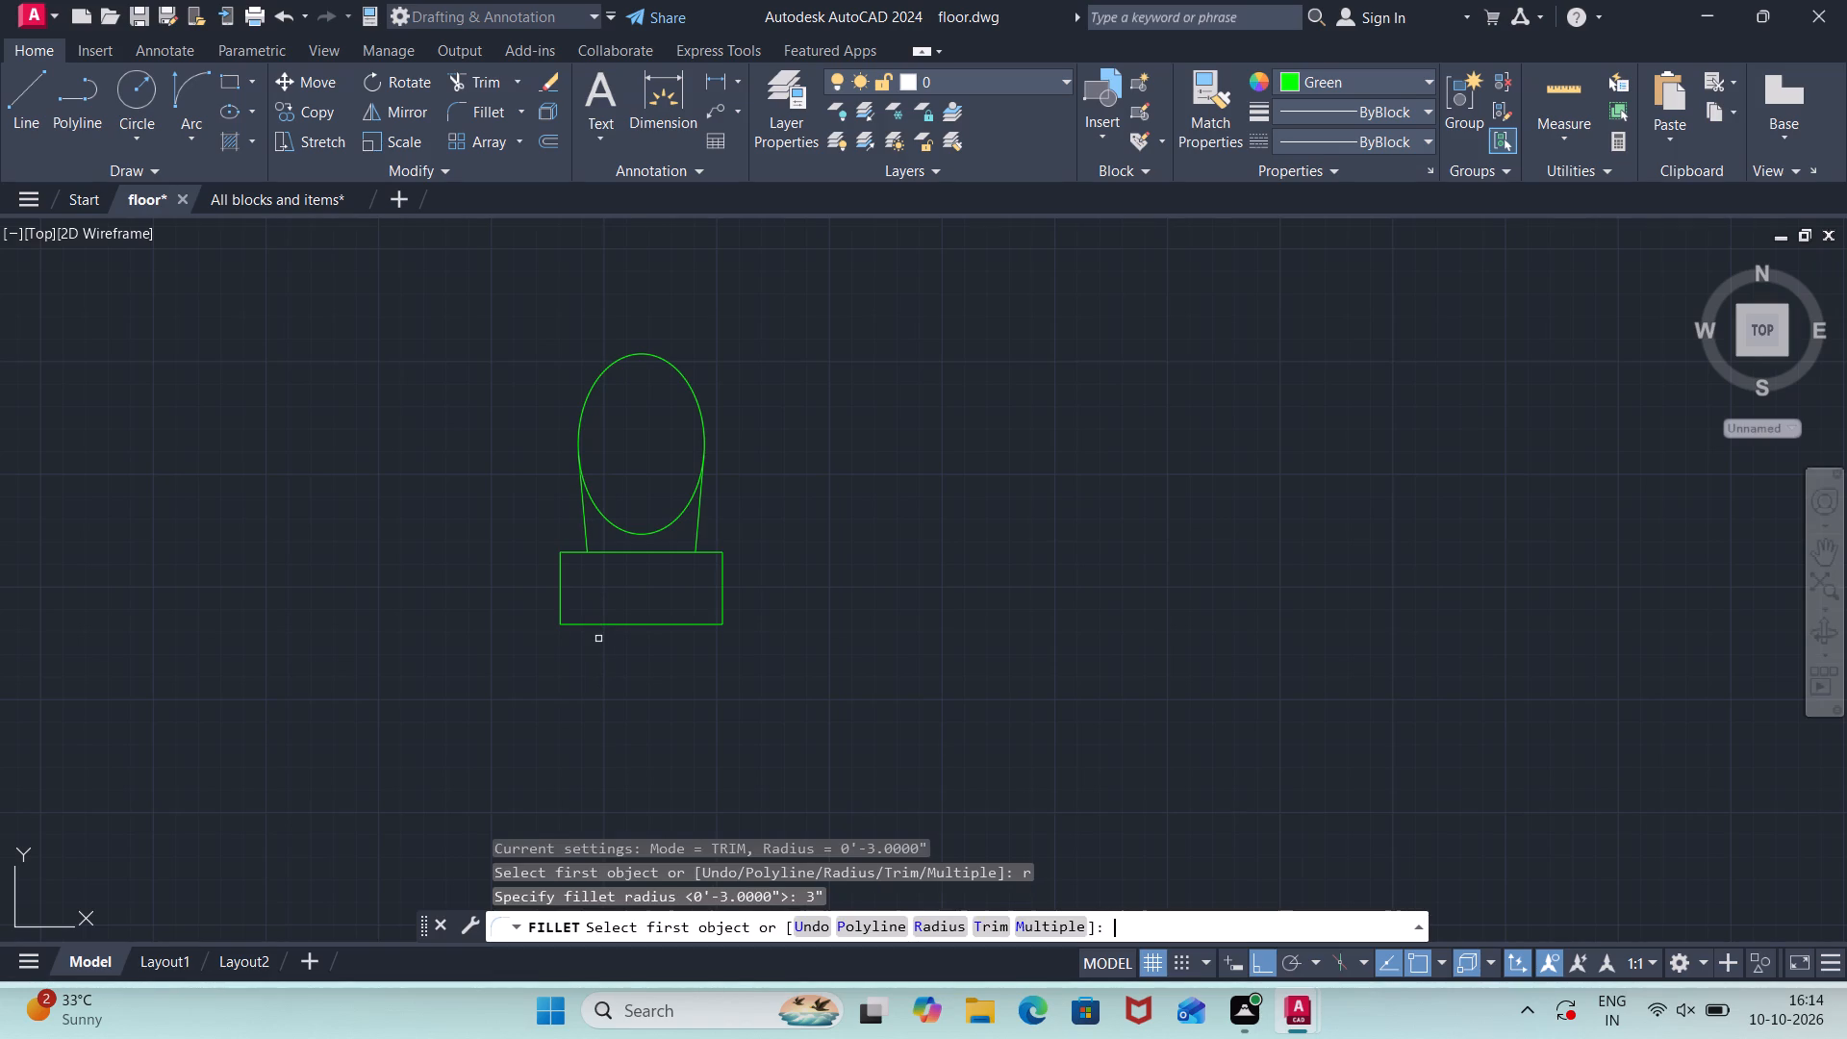
pyautogui.click(571, 544)
pyautogui.click(557, 560)
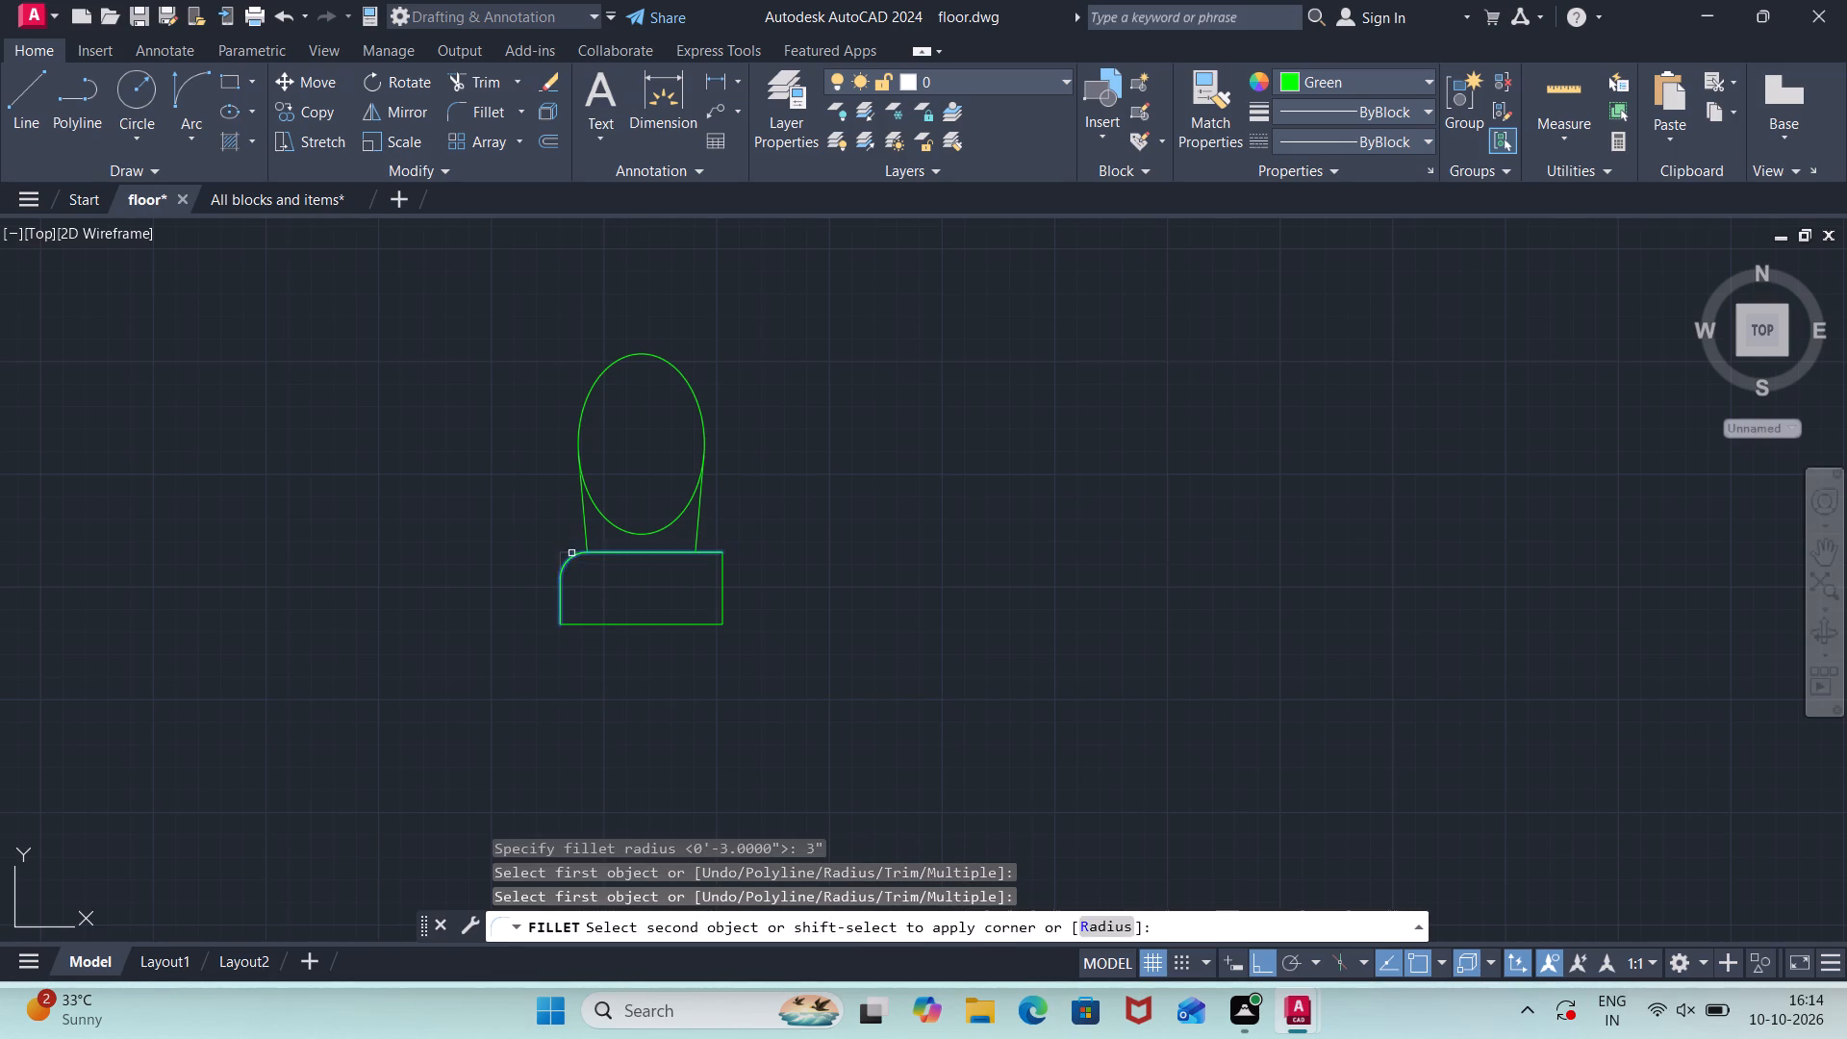
pyautogui.click(571, 549)
pyautogui.press('space')
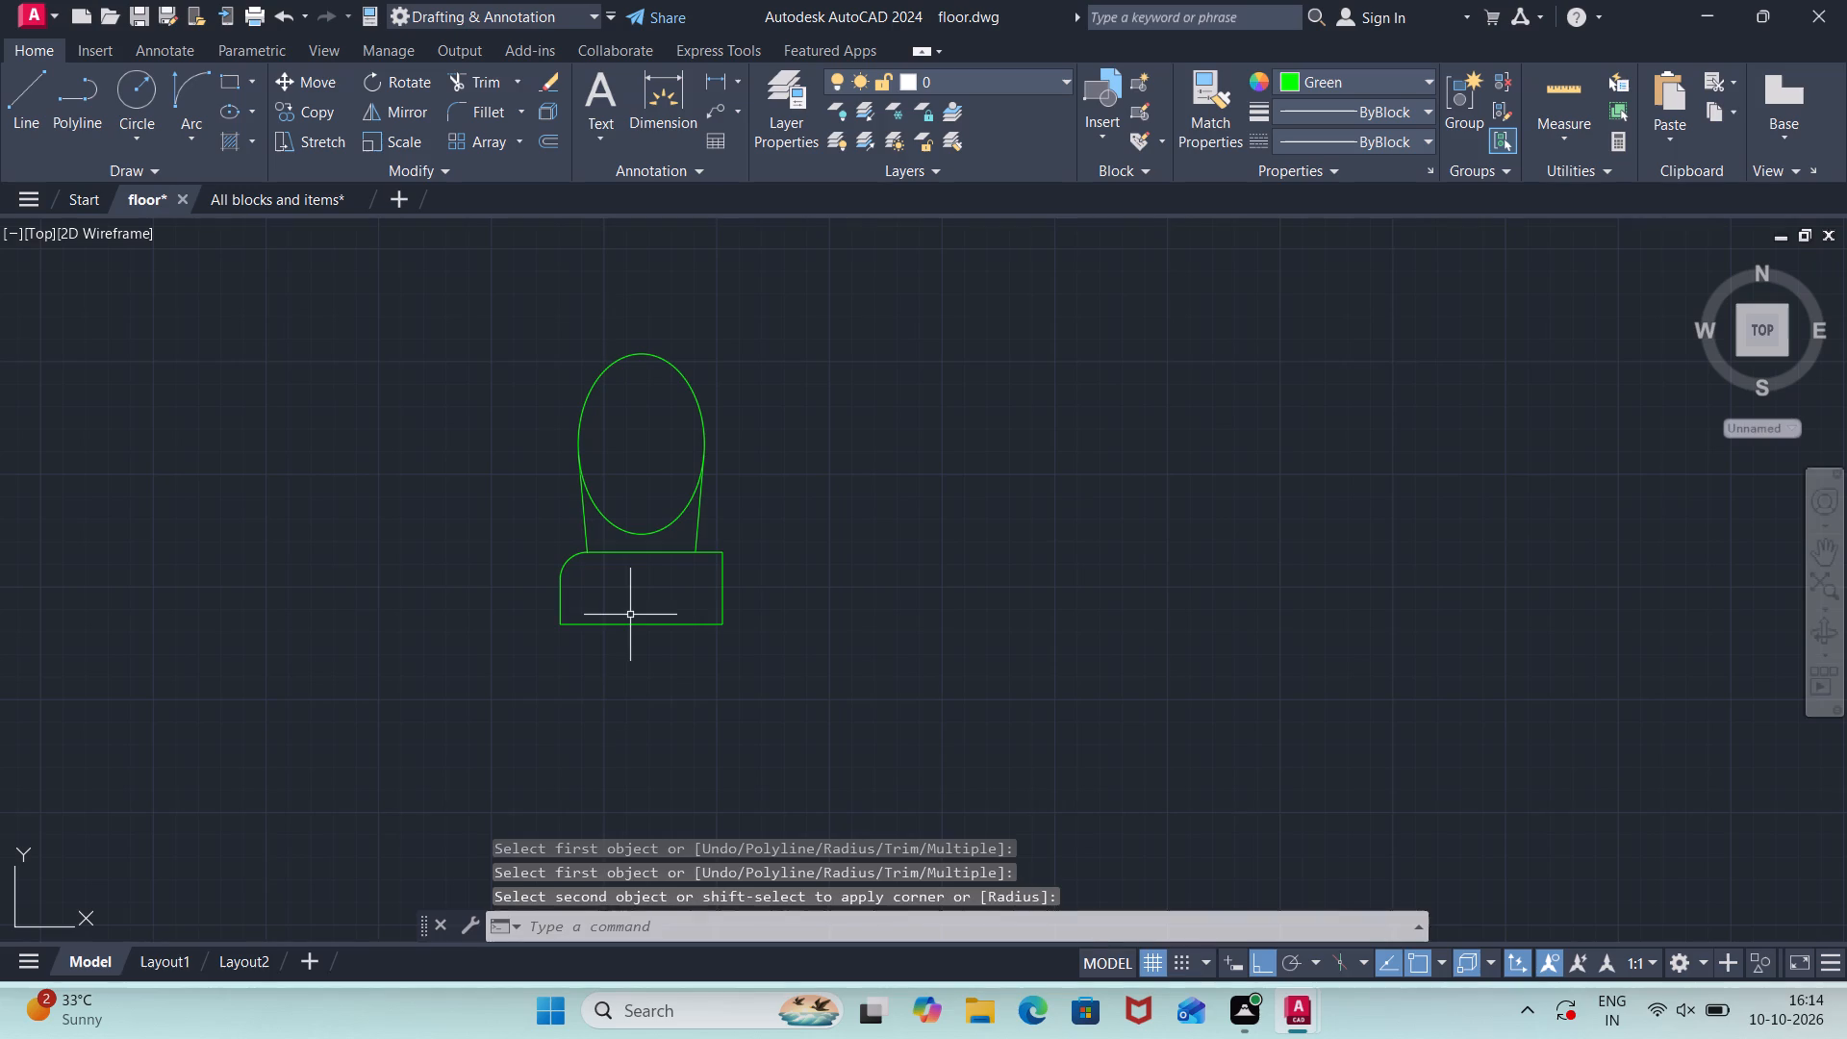
pyautogui.click(724, 572)
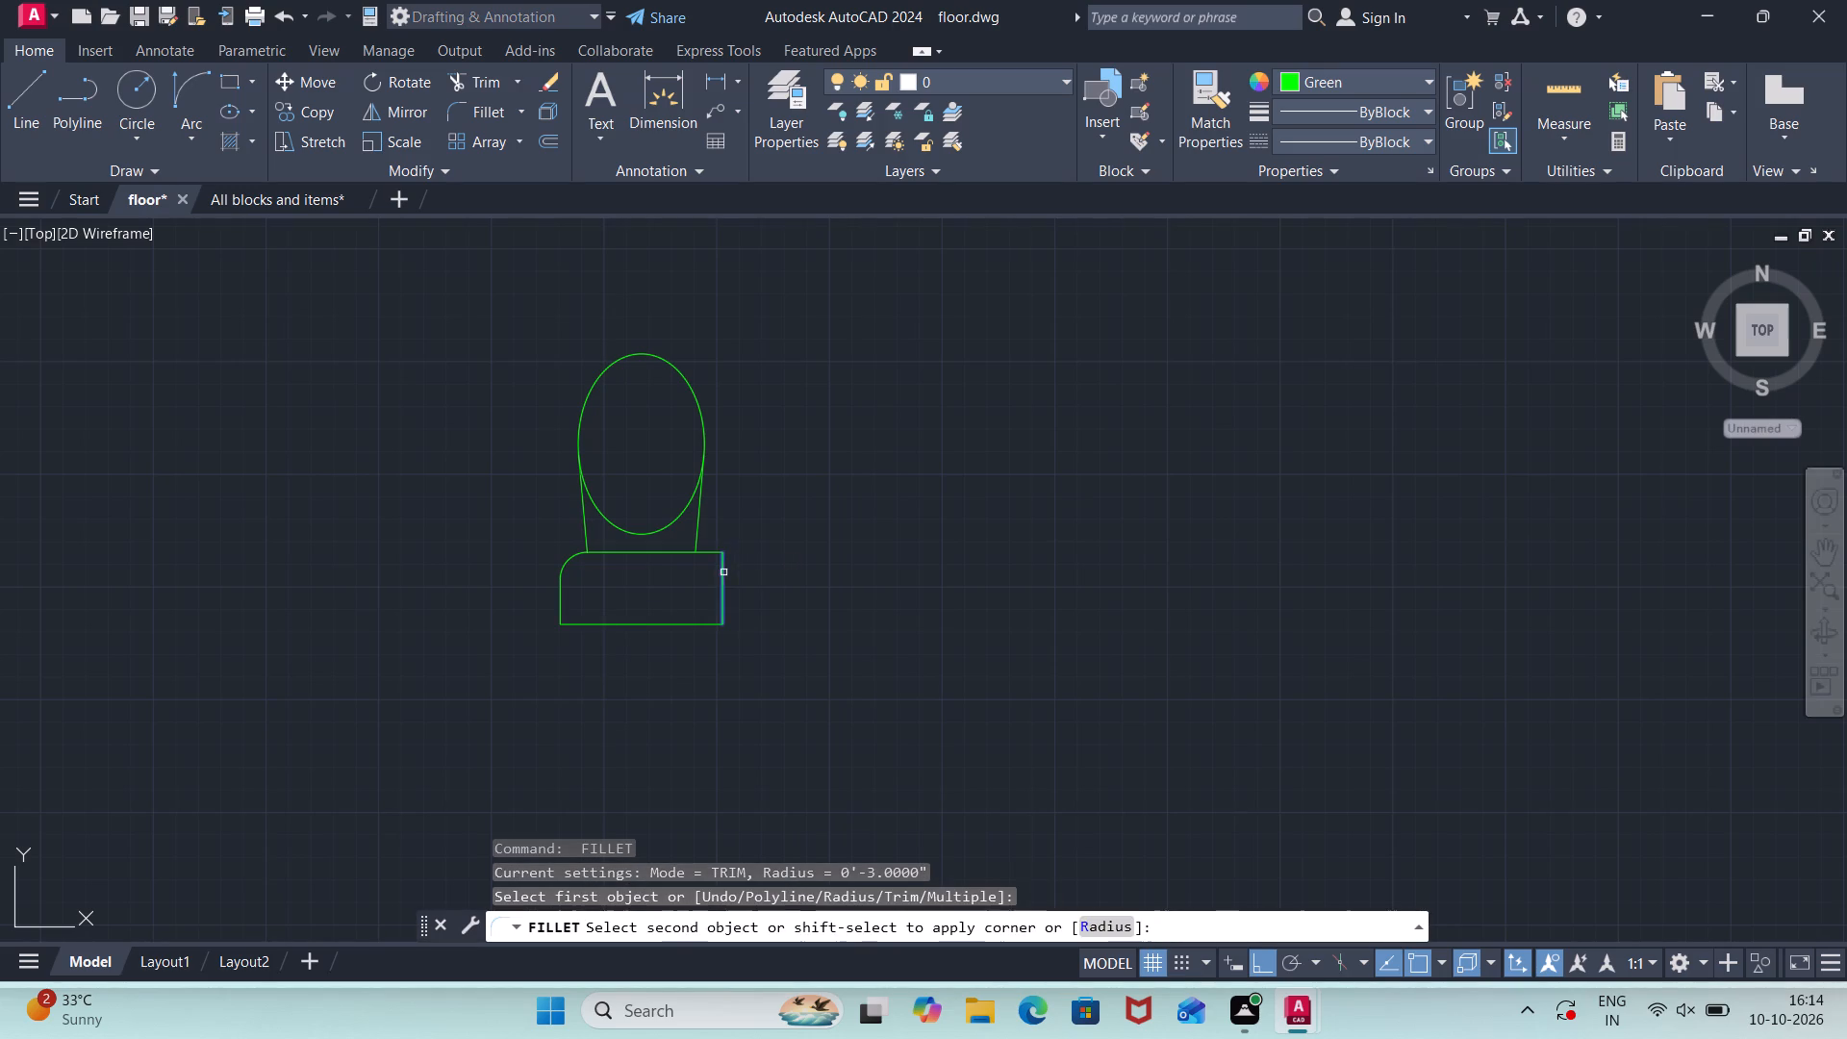
pyautogui.click(710, 551)
# Fillet the two lower corners of the same rectangle with the 3" radius.
pyautogui.press('space')
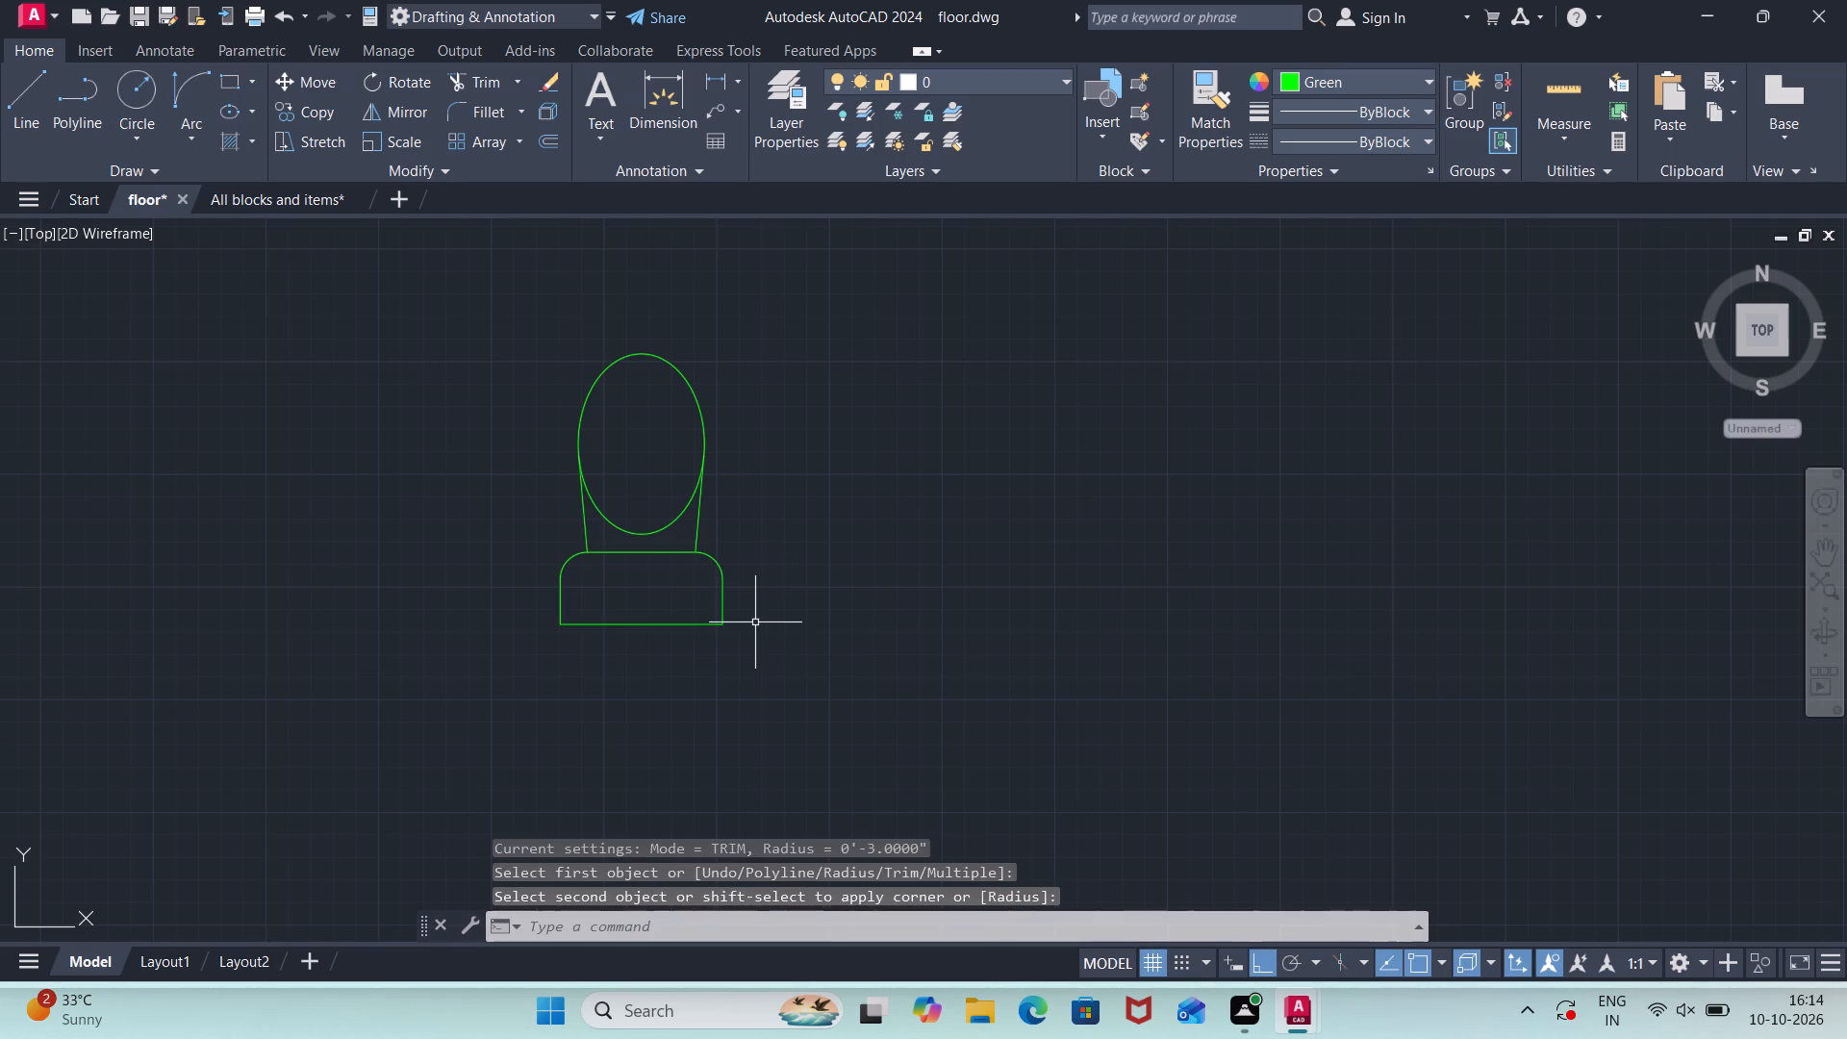
pyautogui.click(722, 609)
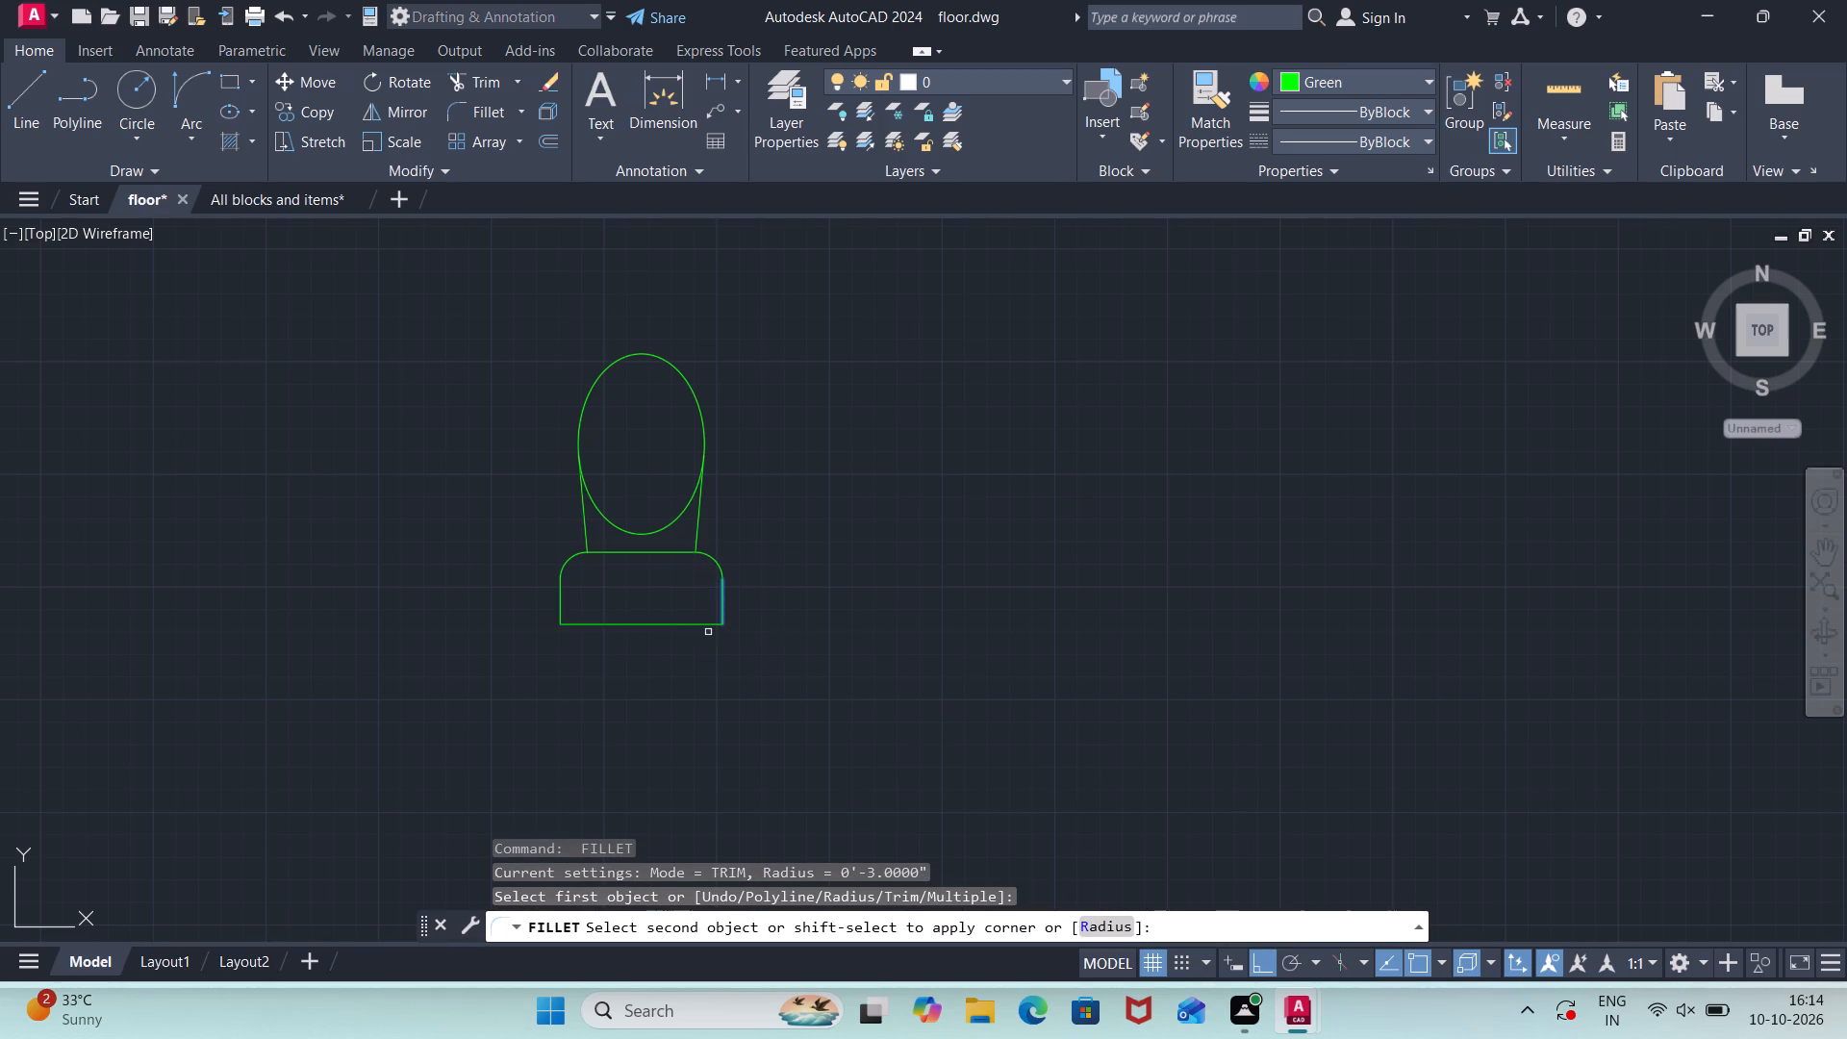
pyautogui.click(709, 623)
pyautogui.press('space')
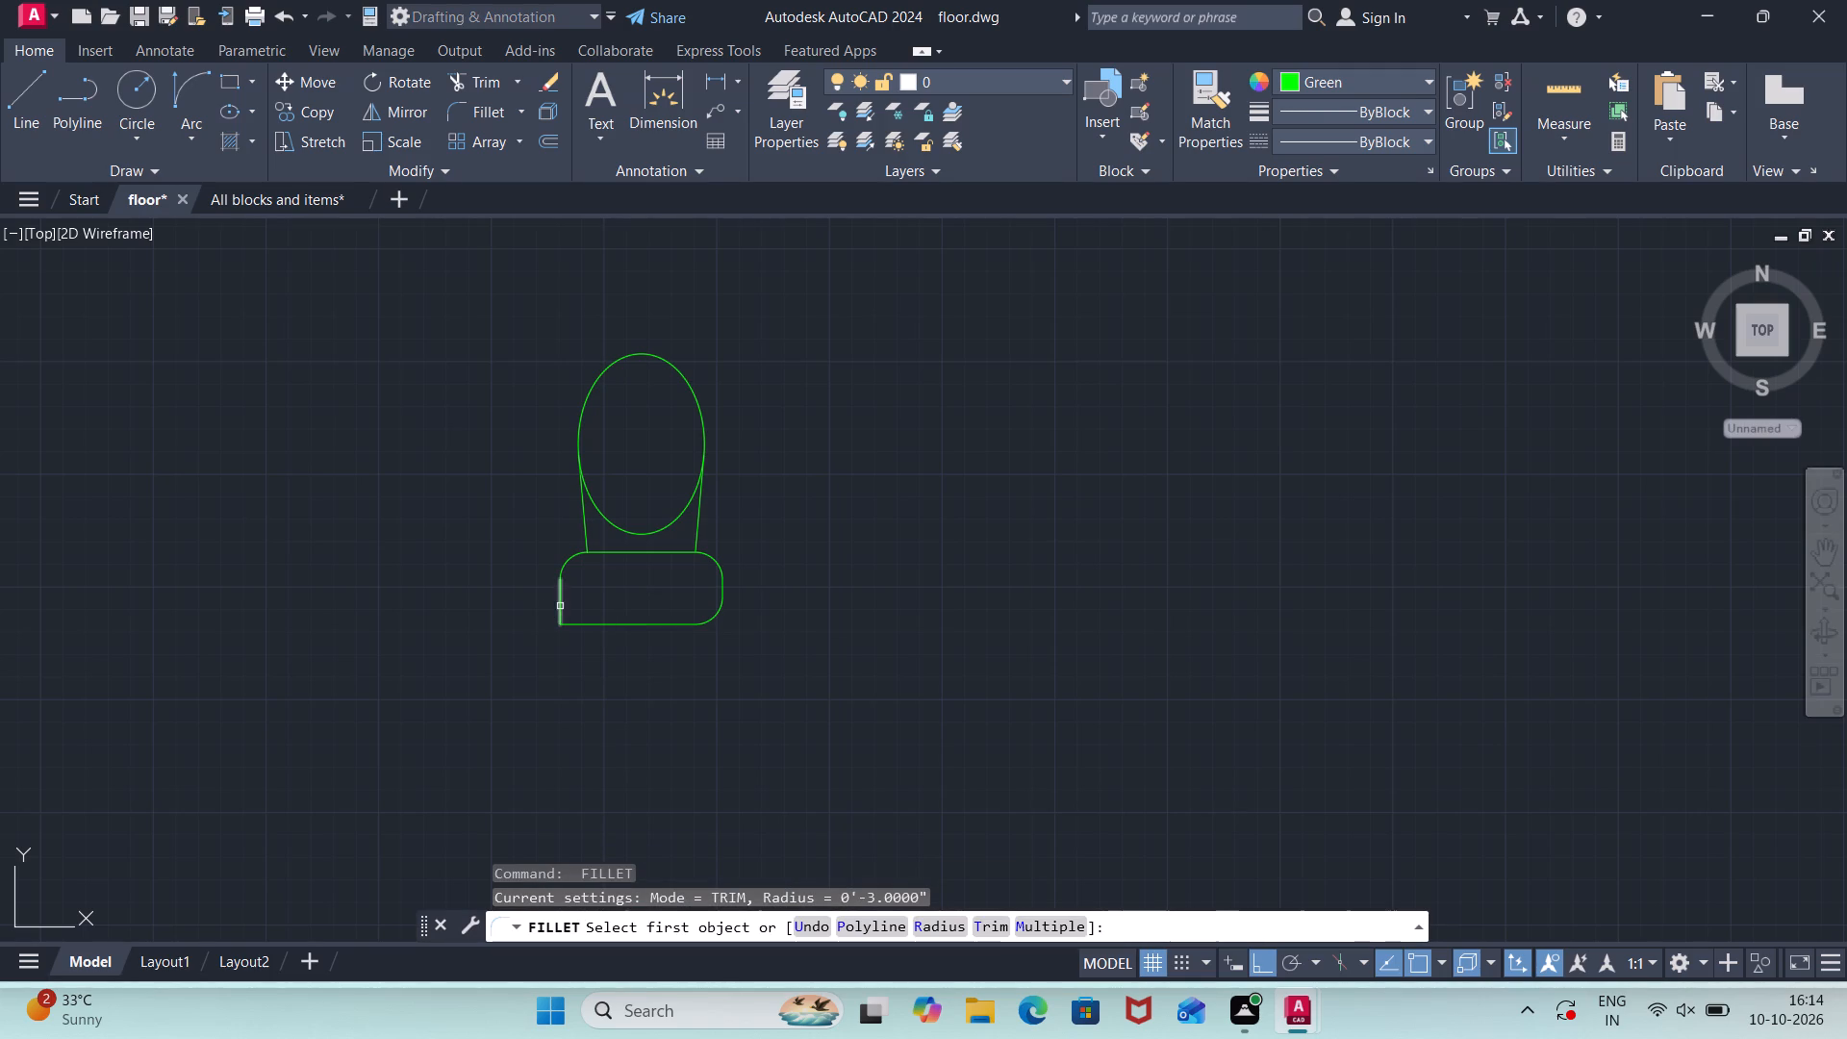
pyautogui.click(561, 604)
pyautogui.click(580, 626)
pyautogui.scroll(-2, 641, 647)
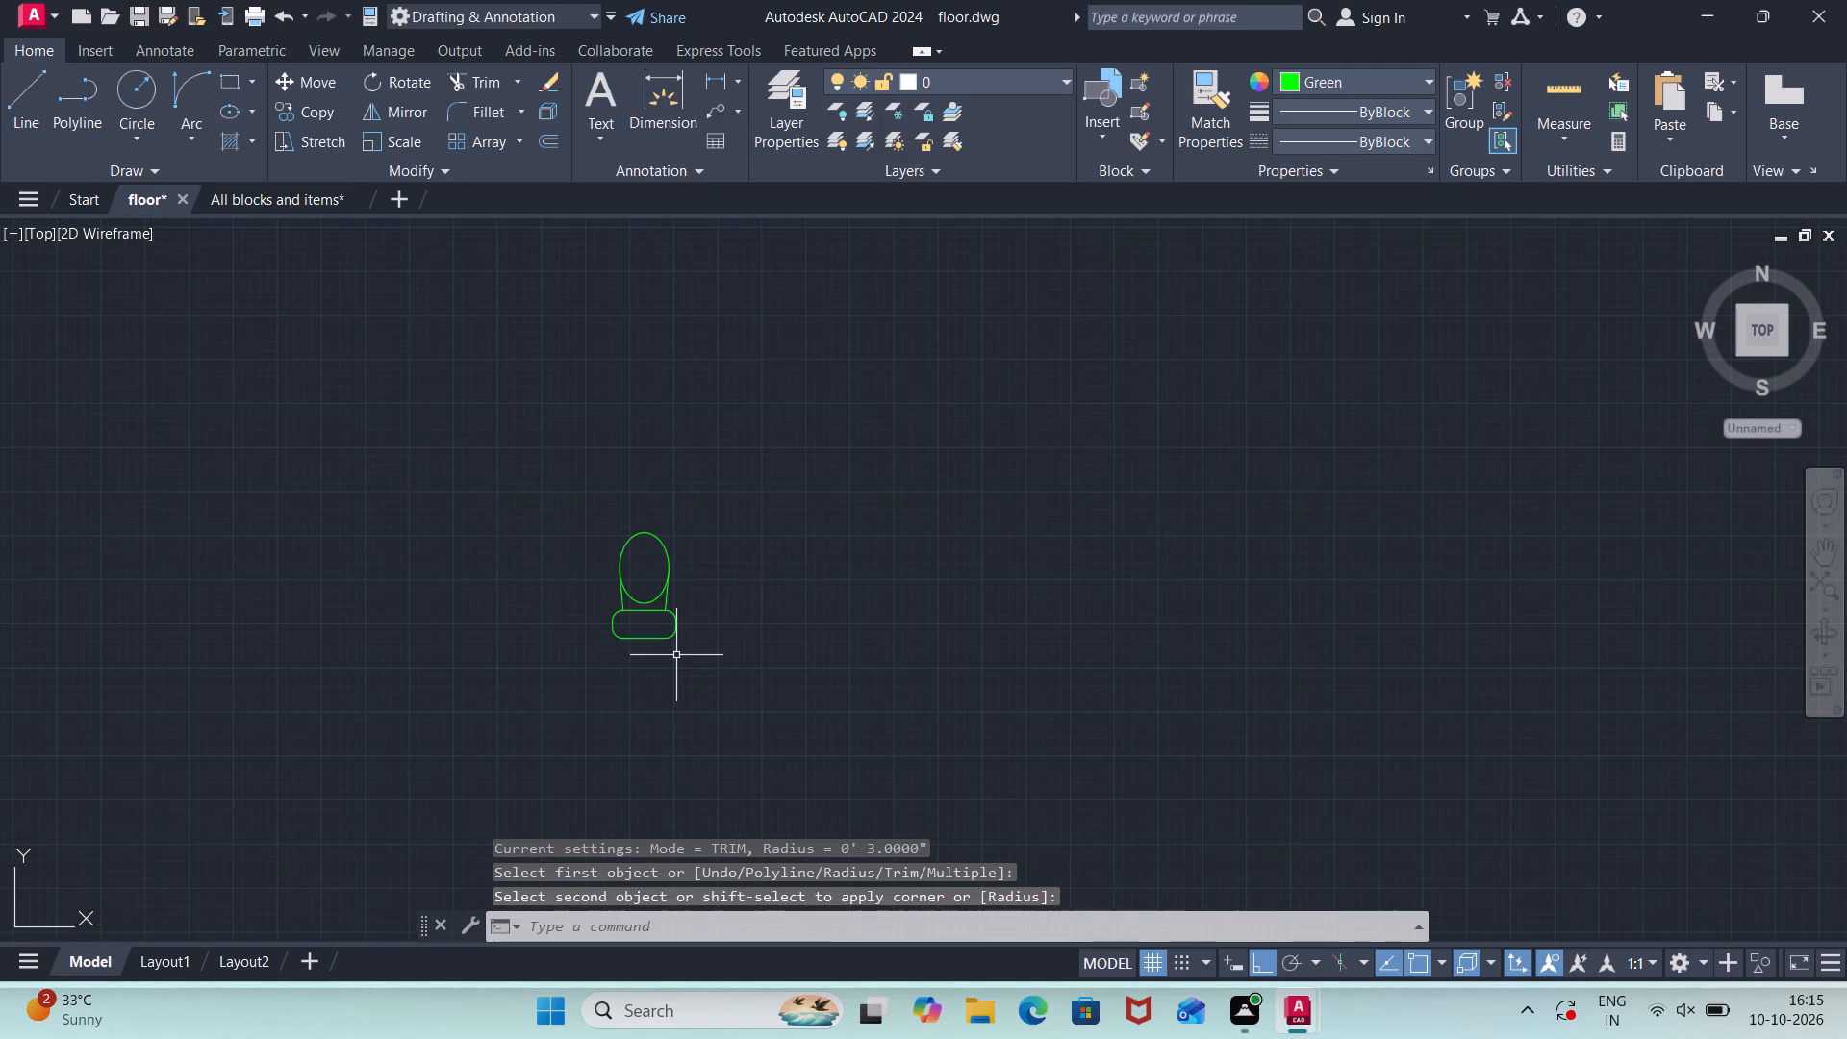
pyautogui.scroll(2, 732, 563)
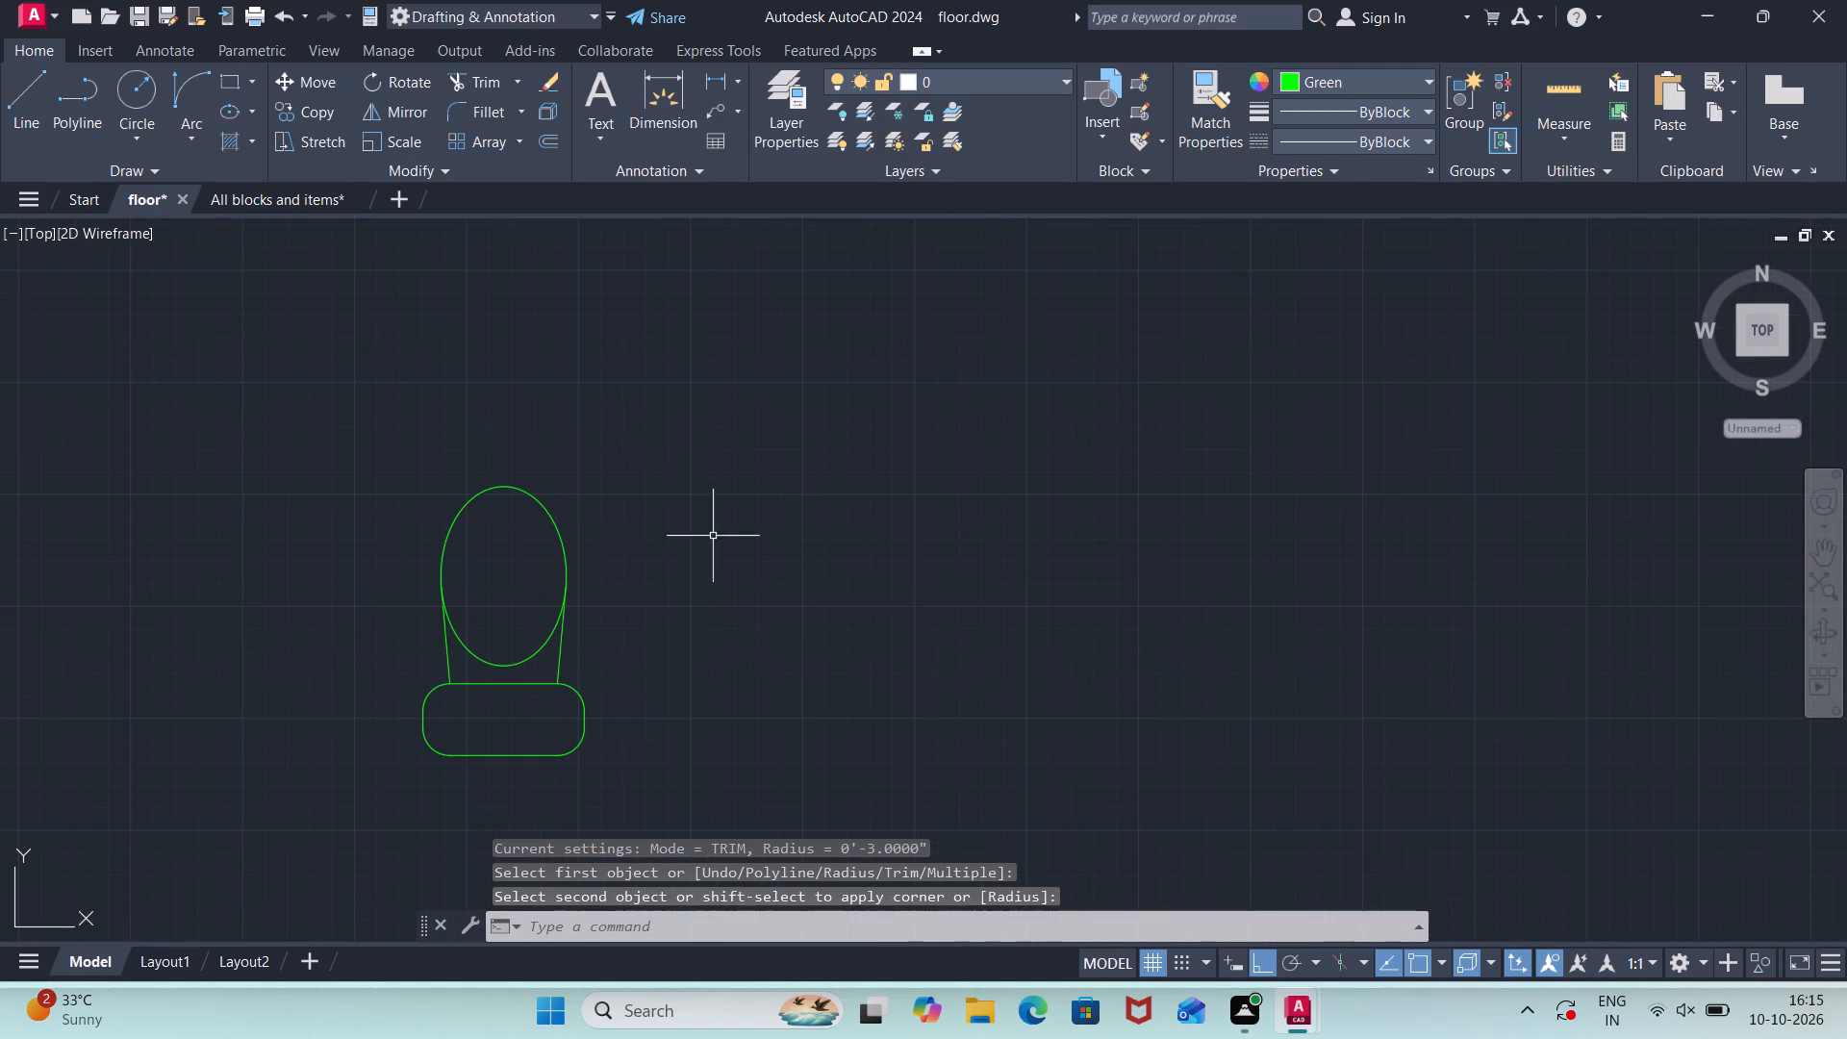
pyautogui.press('Escape')
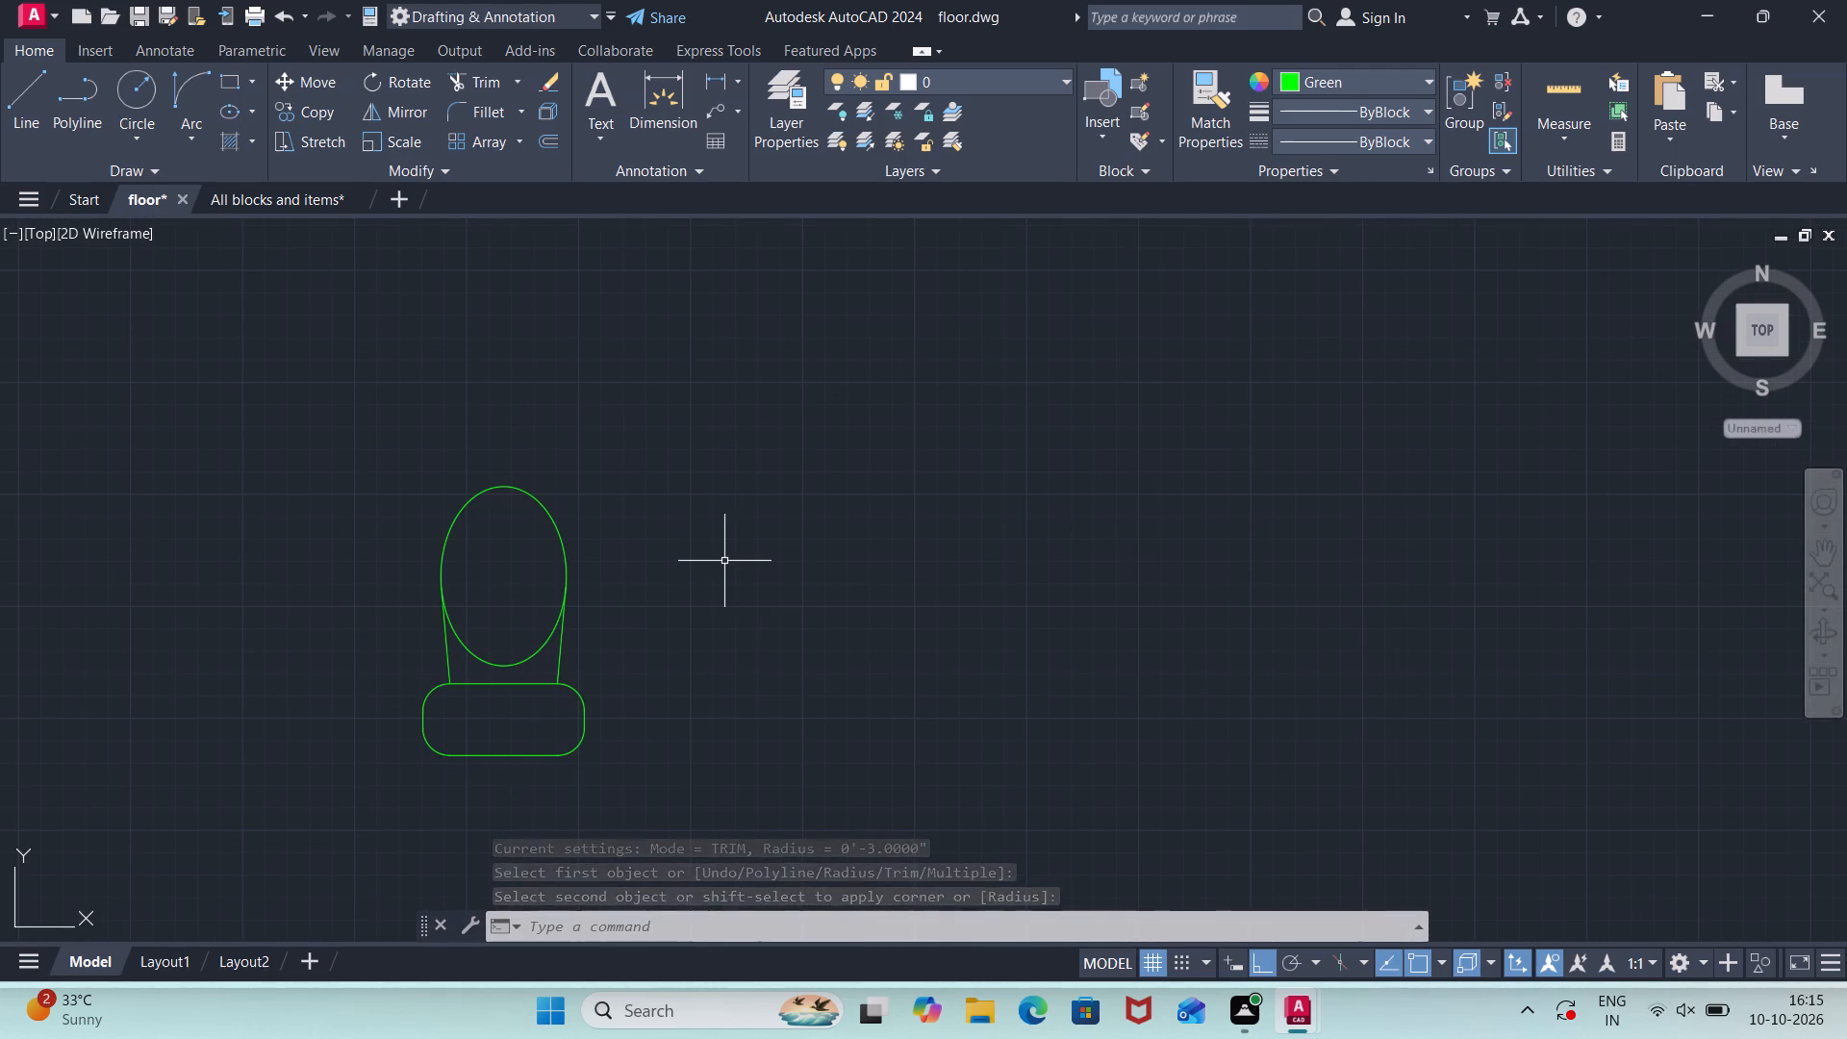
# Draw a closed 18" wide by 8" high rectangle from lines to the right of the finished fixture.
pyautogui.press('l')
pyautogui.press('Return')
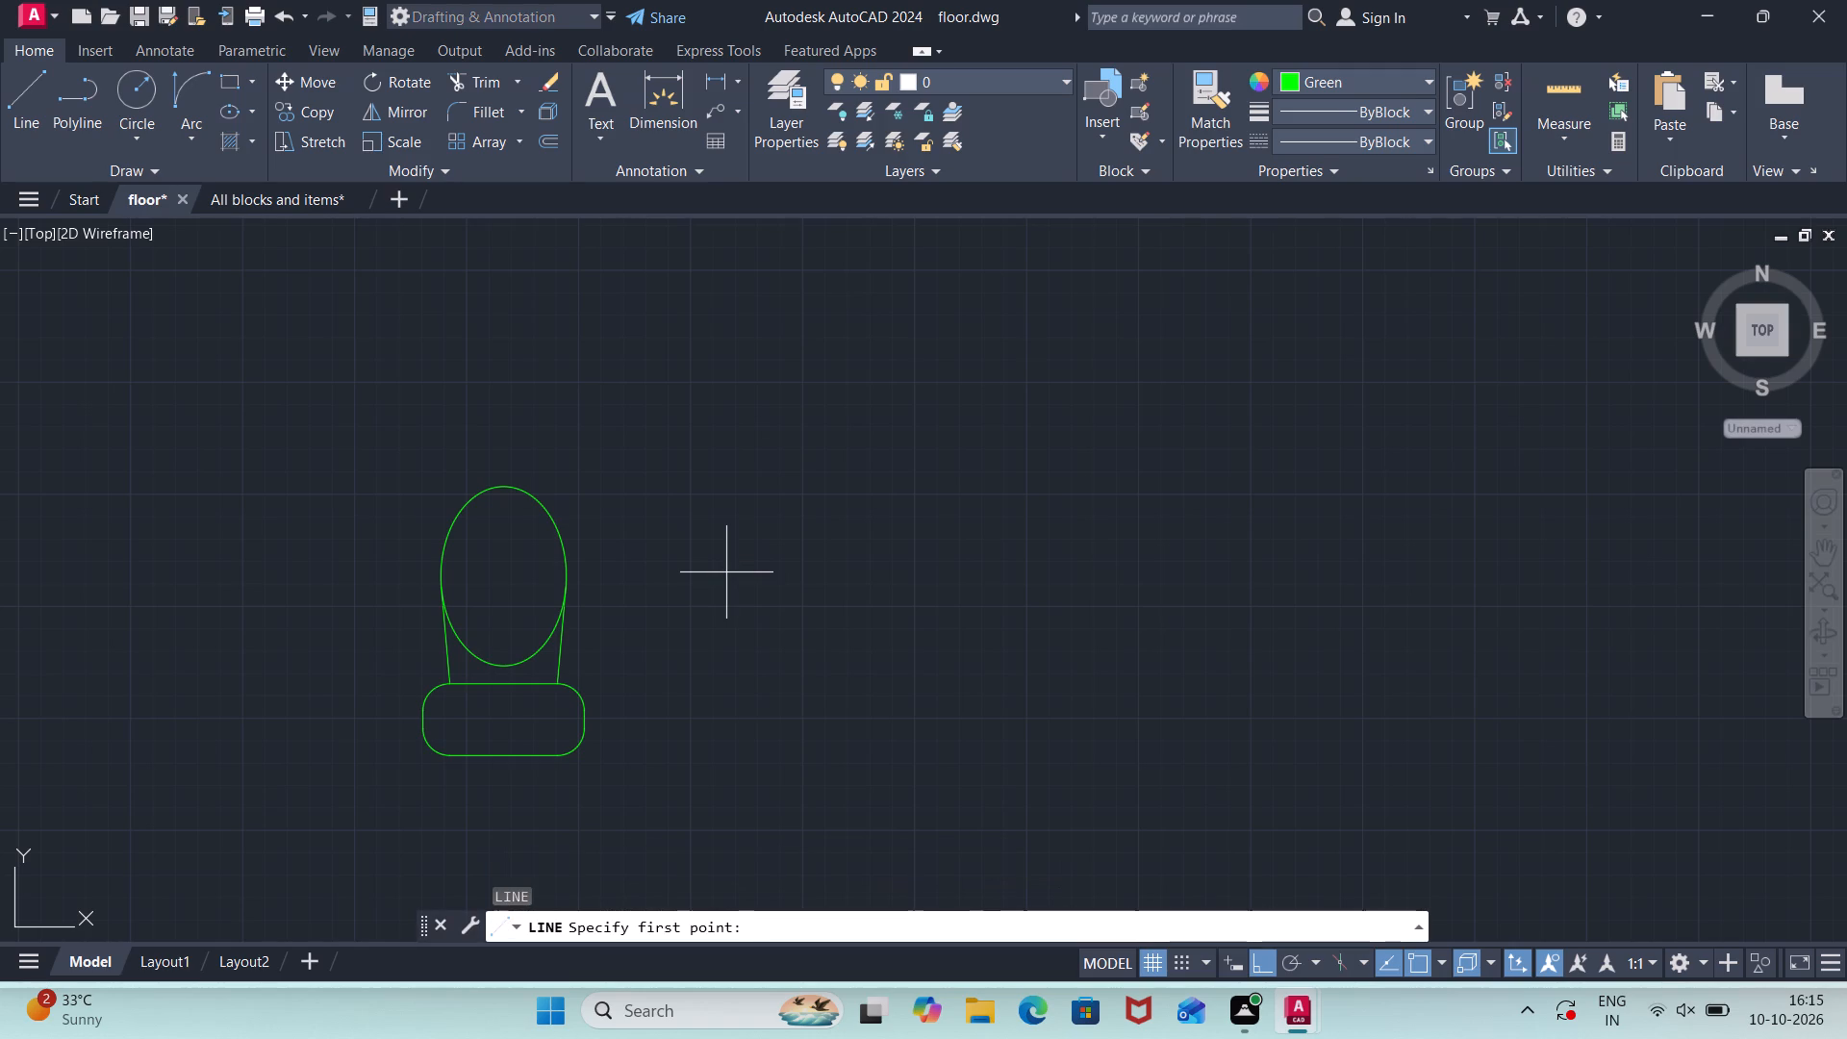
pyautogui.click(689, 742)
pyautogui.write('18"')
pyautogui.press('Return')
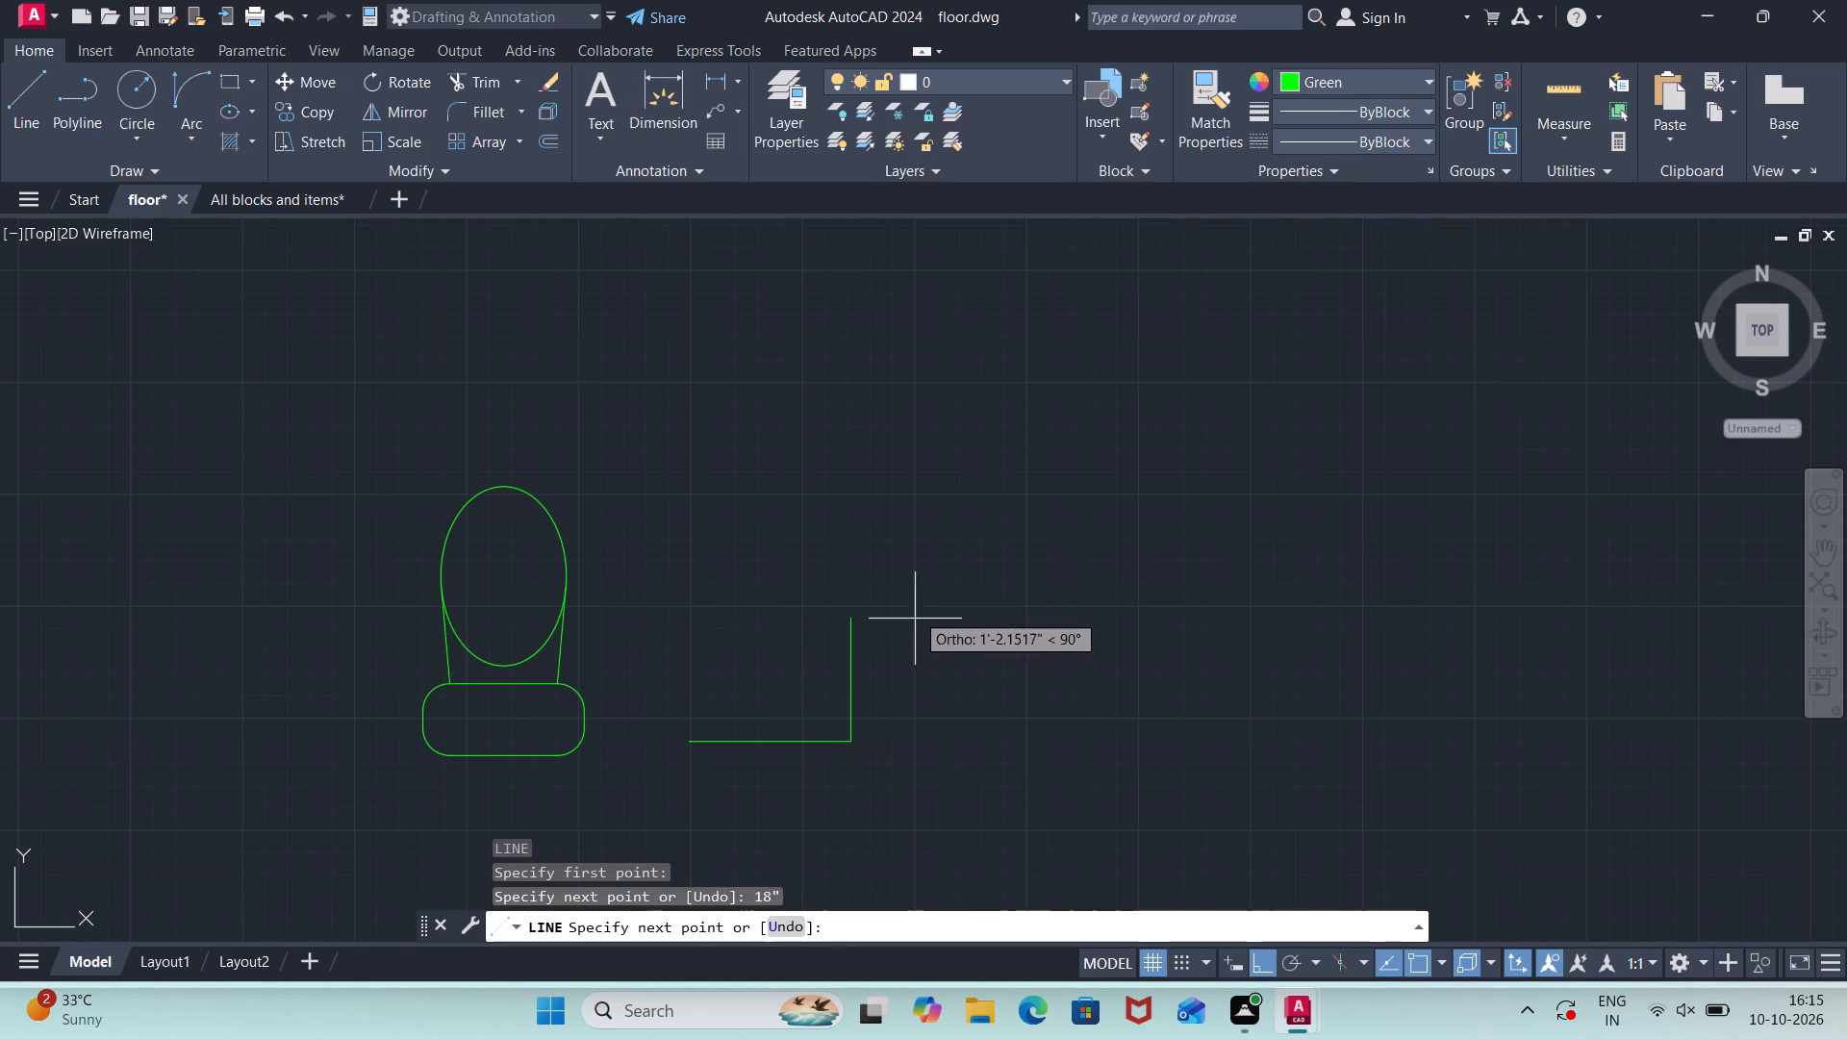
pyautogui.write('8"')
pyautogui.press('Return')
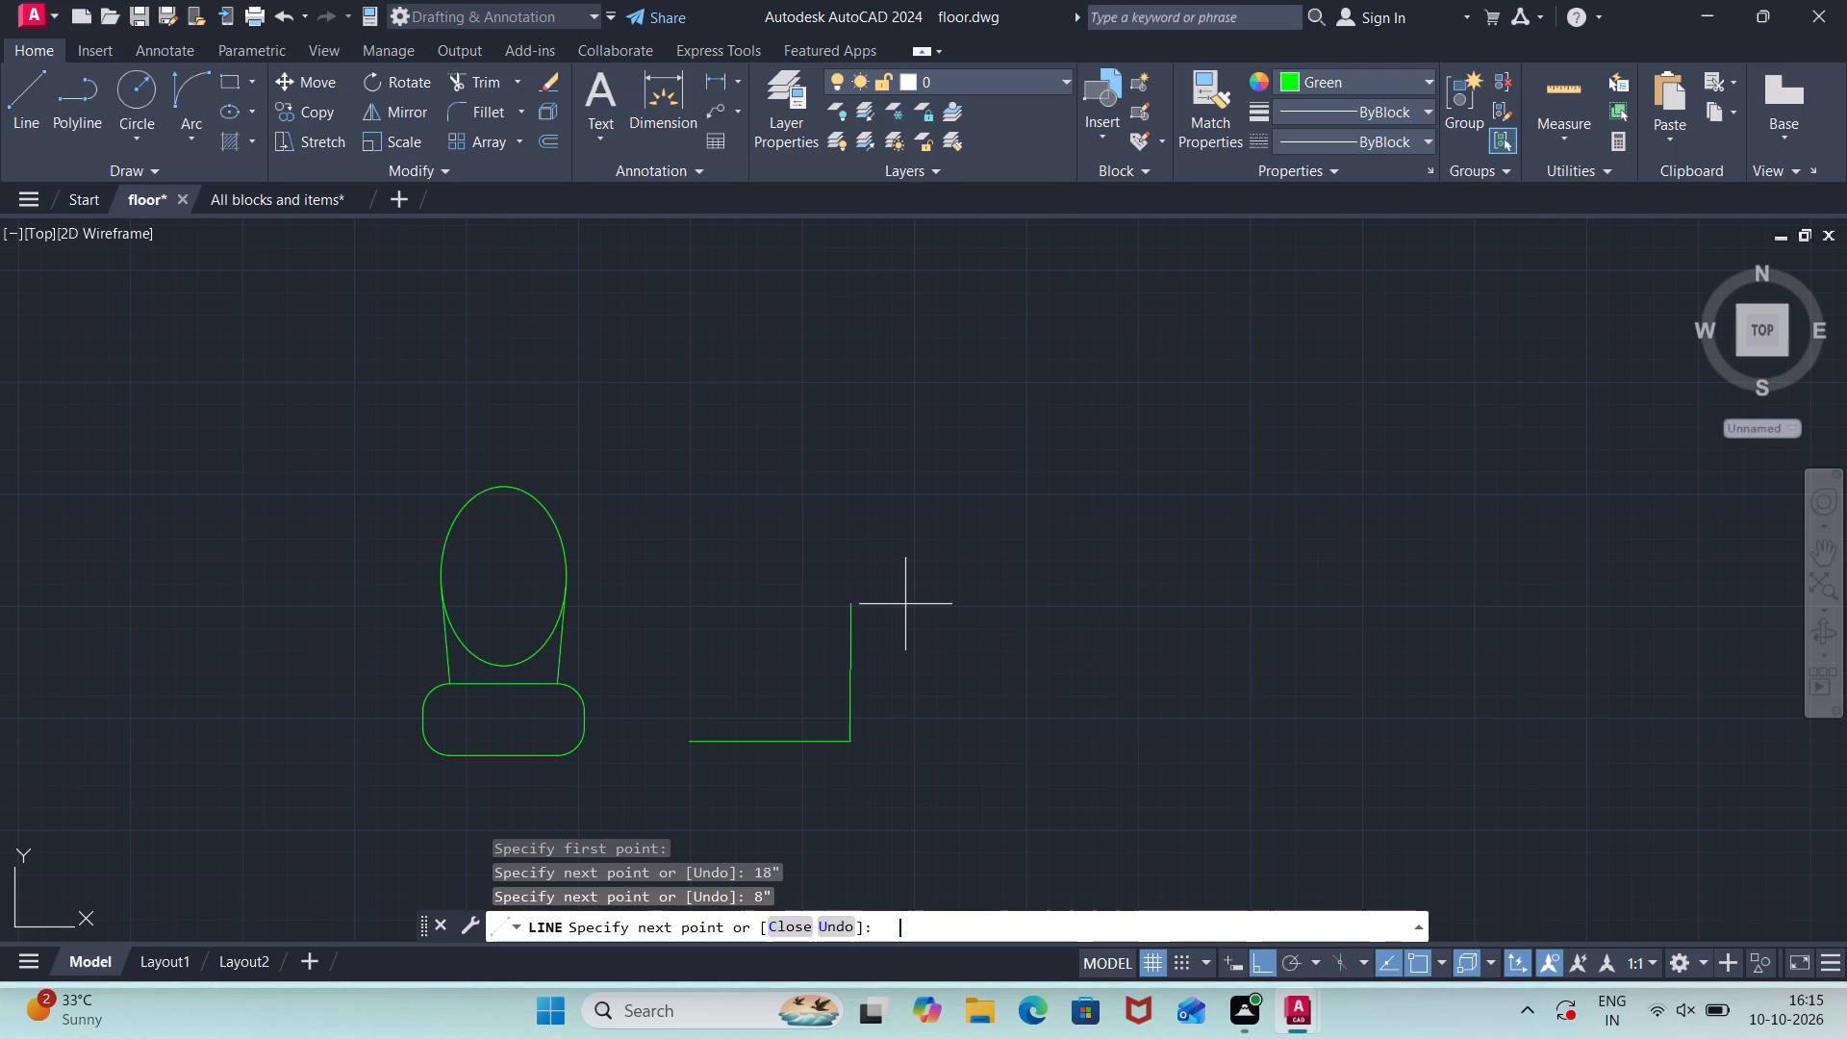
pyautogui.write('18')
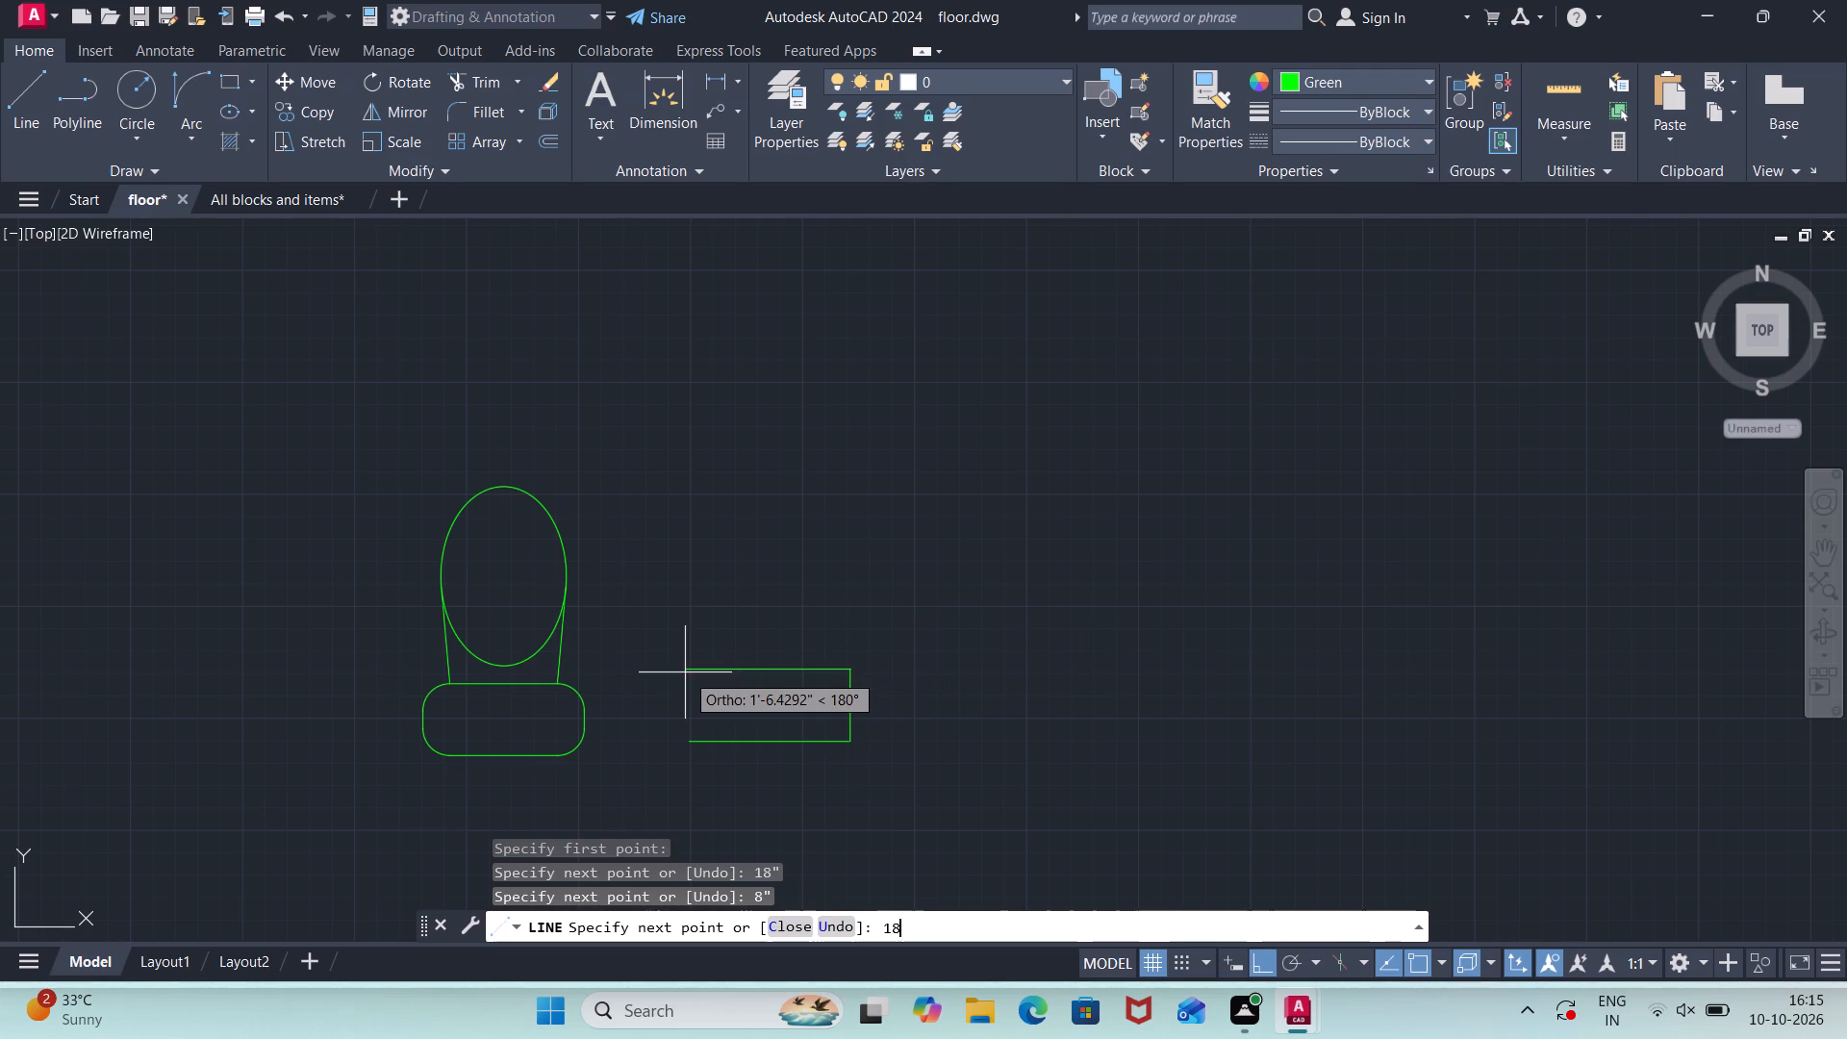
pyautogui.hotkey('shift', '"')
pyautogui.press('Return')
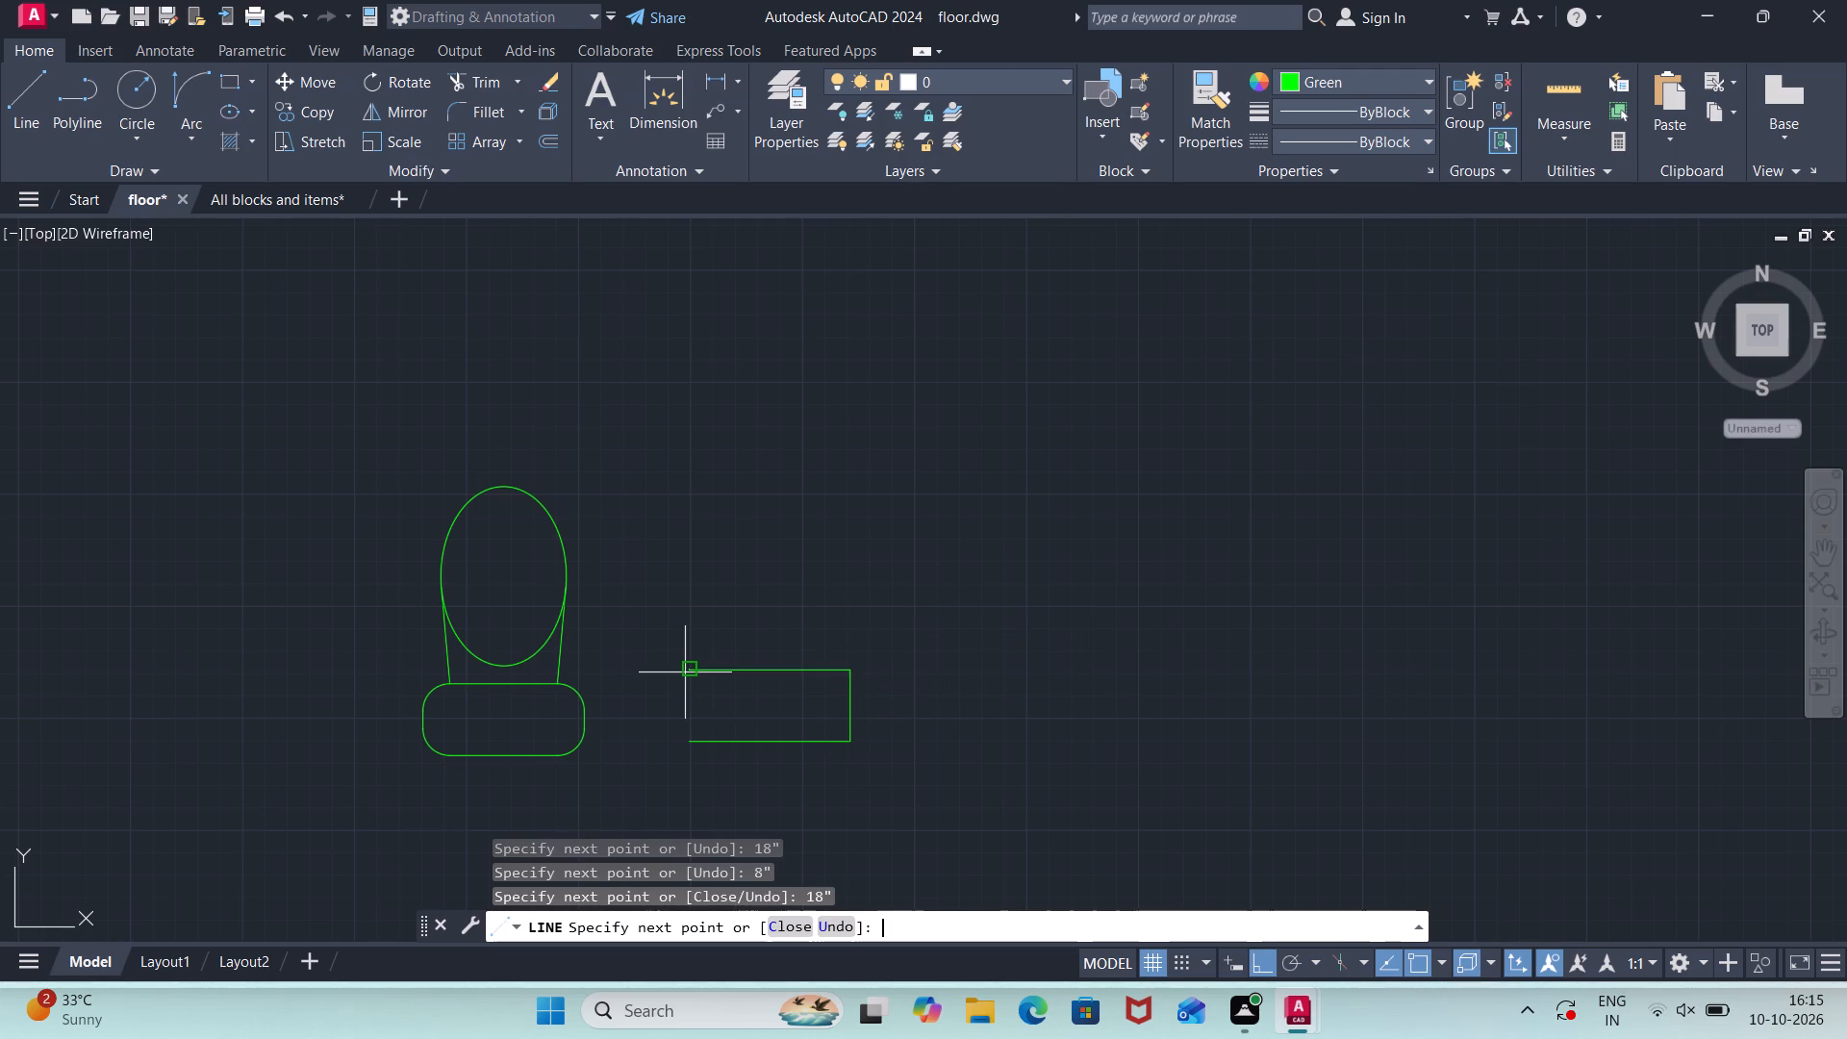
pyautogui.click(693, 735)
pyautogui.press('Escape')
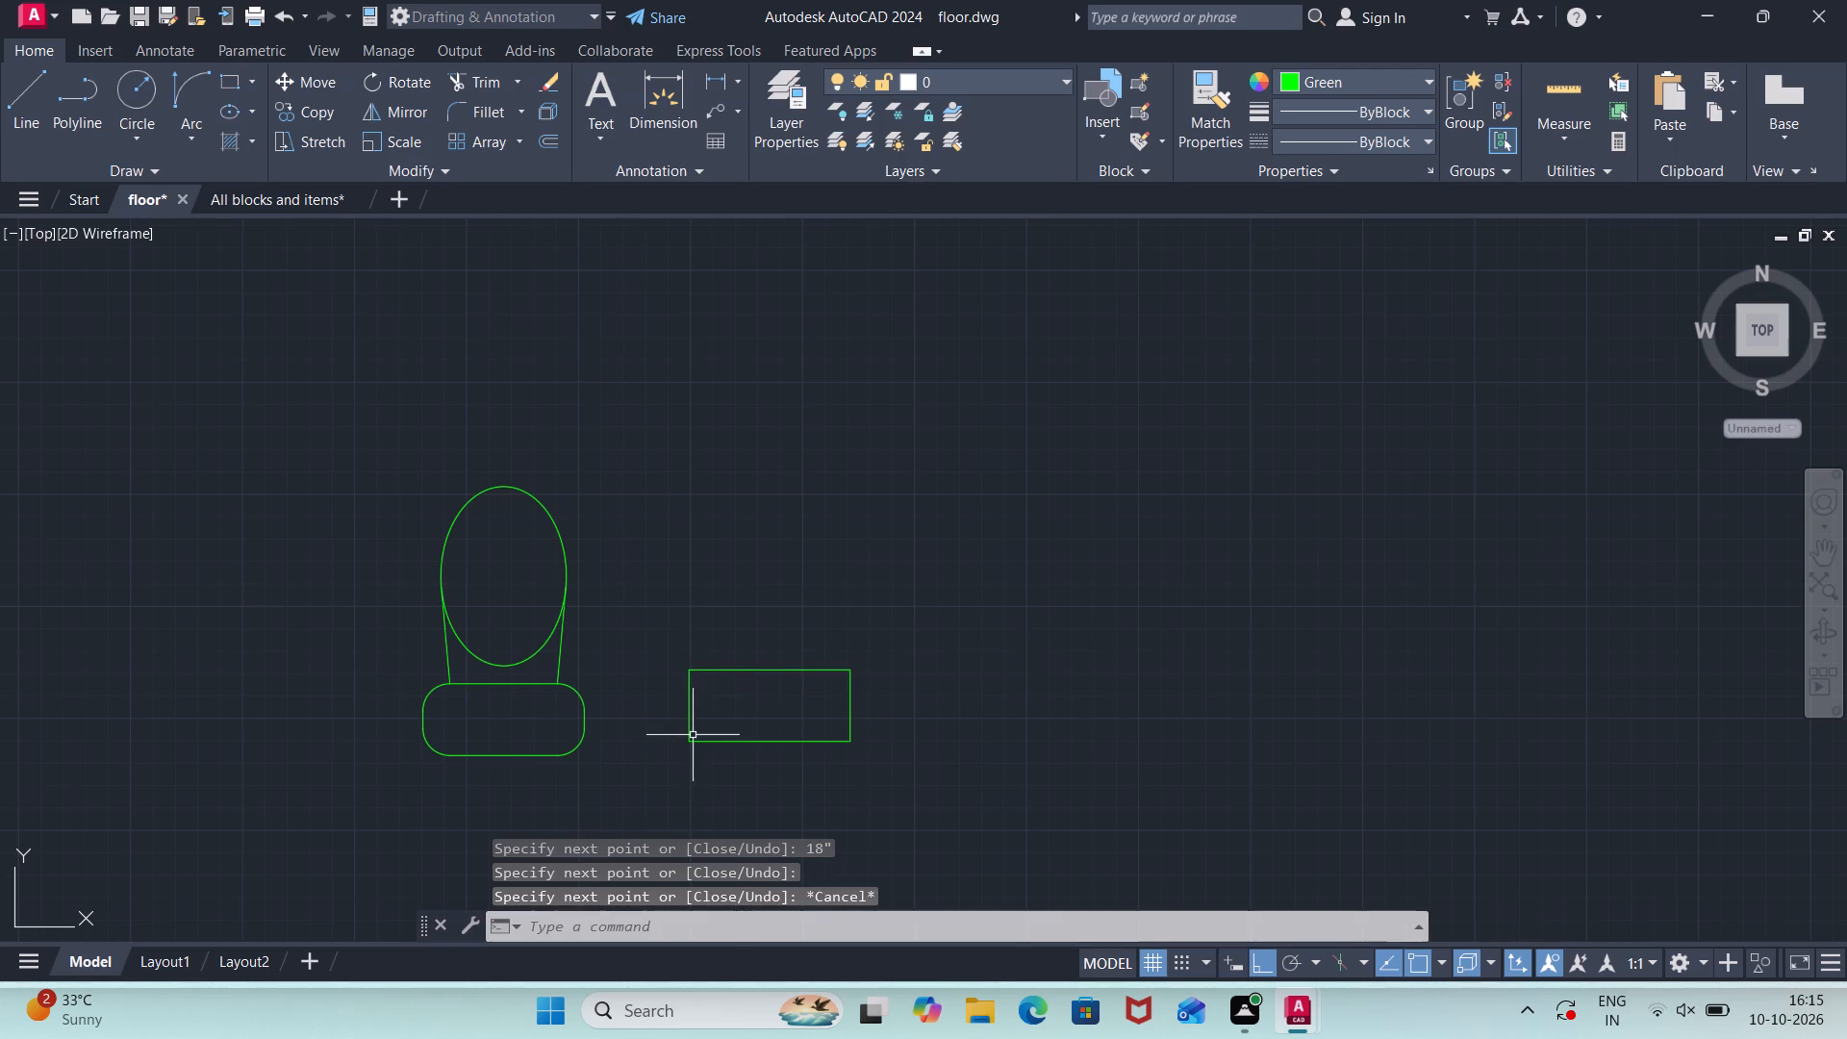
# Draw an ellipse downward from the midpoint of the new rectangle's bottom edge, with a 20" vertical axis and 7" half-width.
pyautogui.scroll(2, 693, 735)
pyautogui.scroll(-2, 806, 739)
pyautogui.moveTo(838, 714); pyautogui.dragTo(780, 579, button='middle')
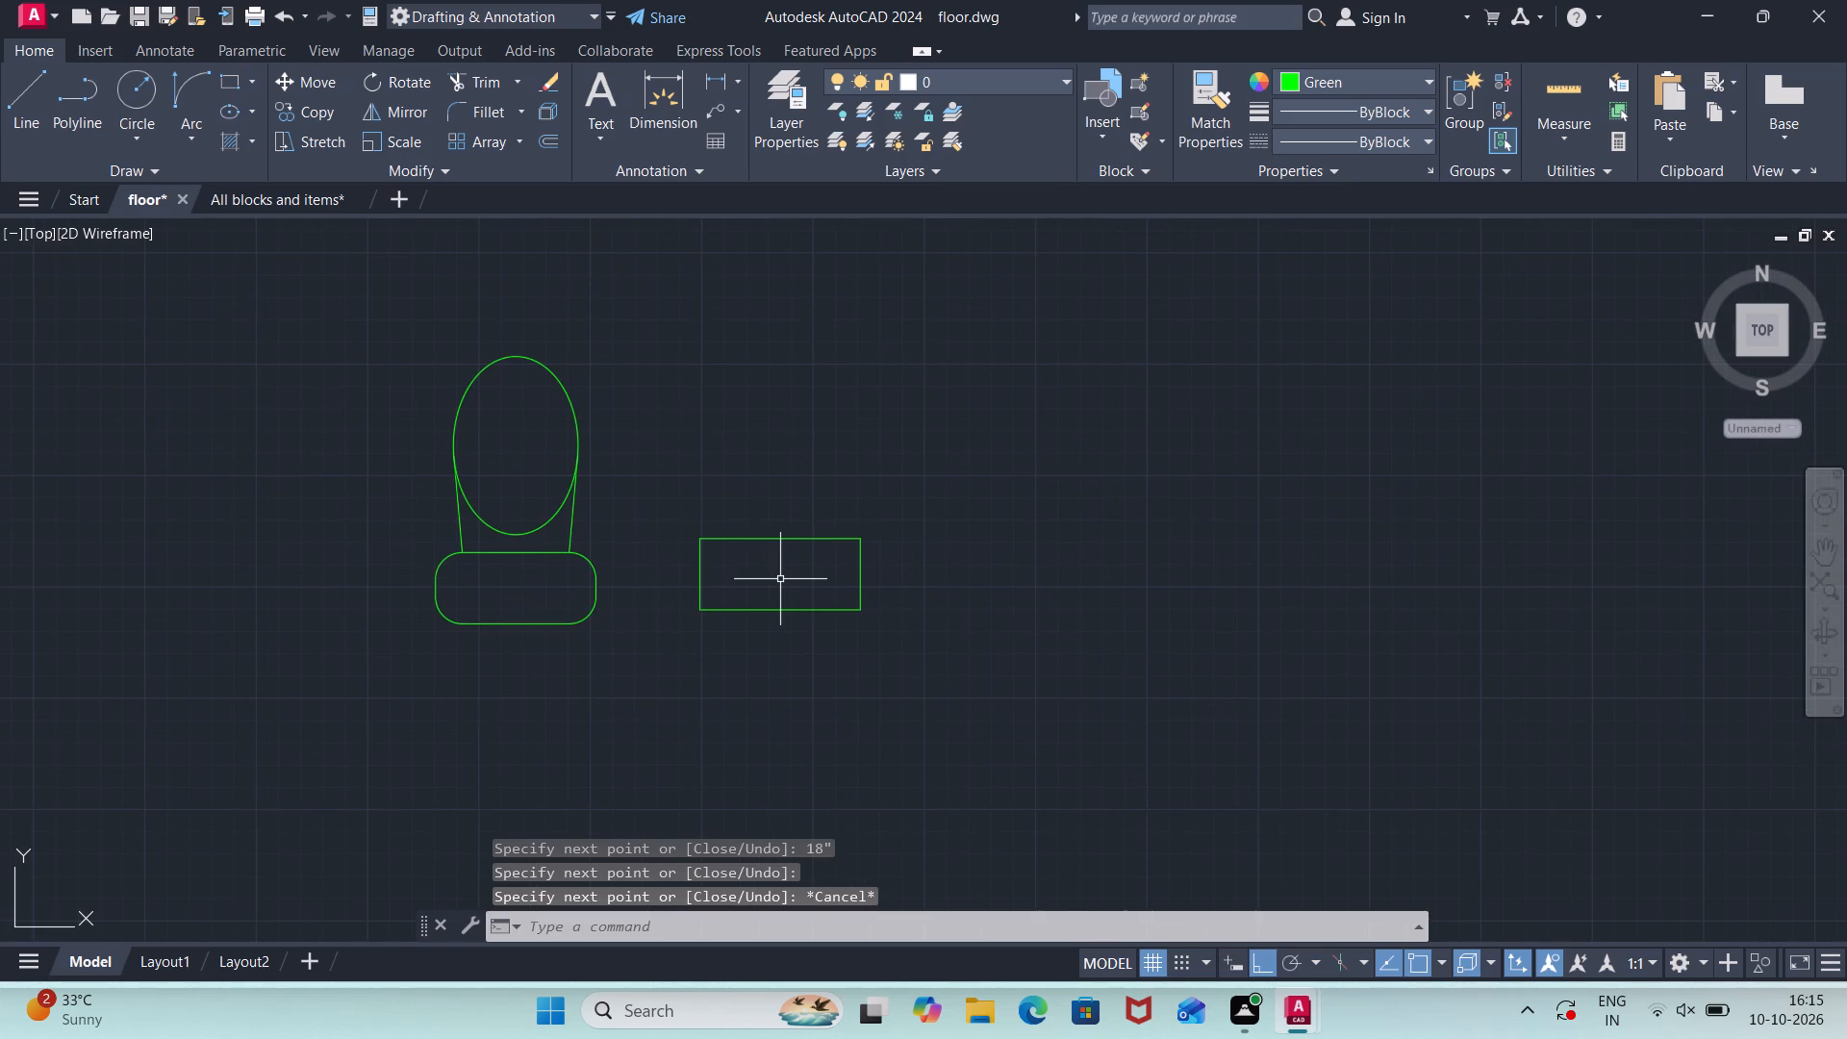
pyautogui.write('el')
pyautogui.press('Return')
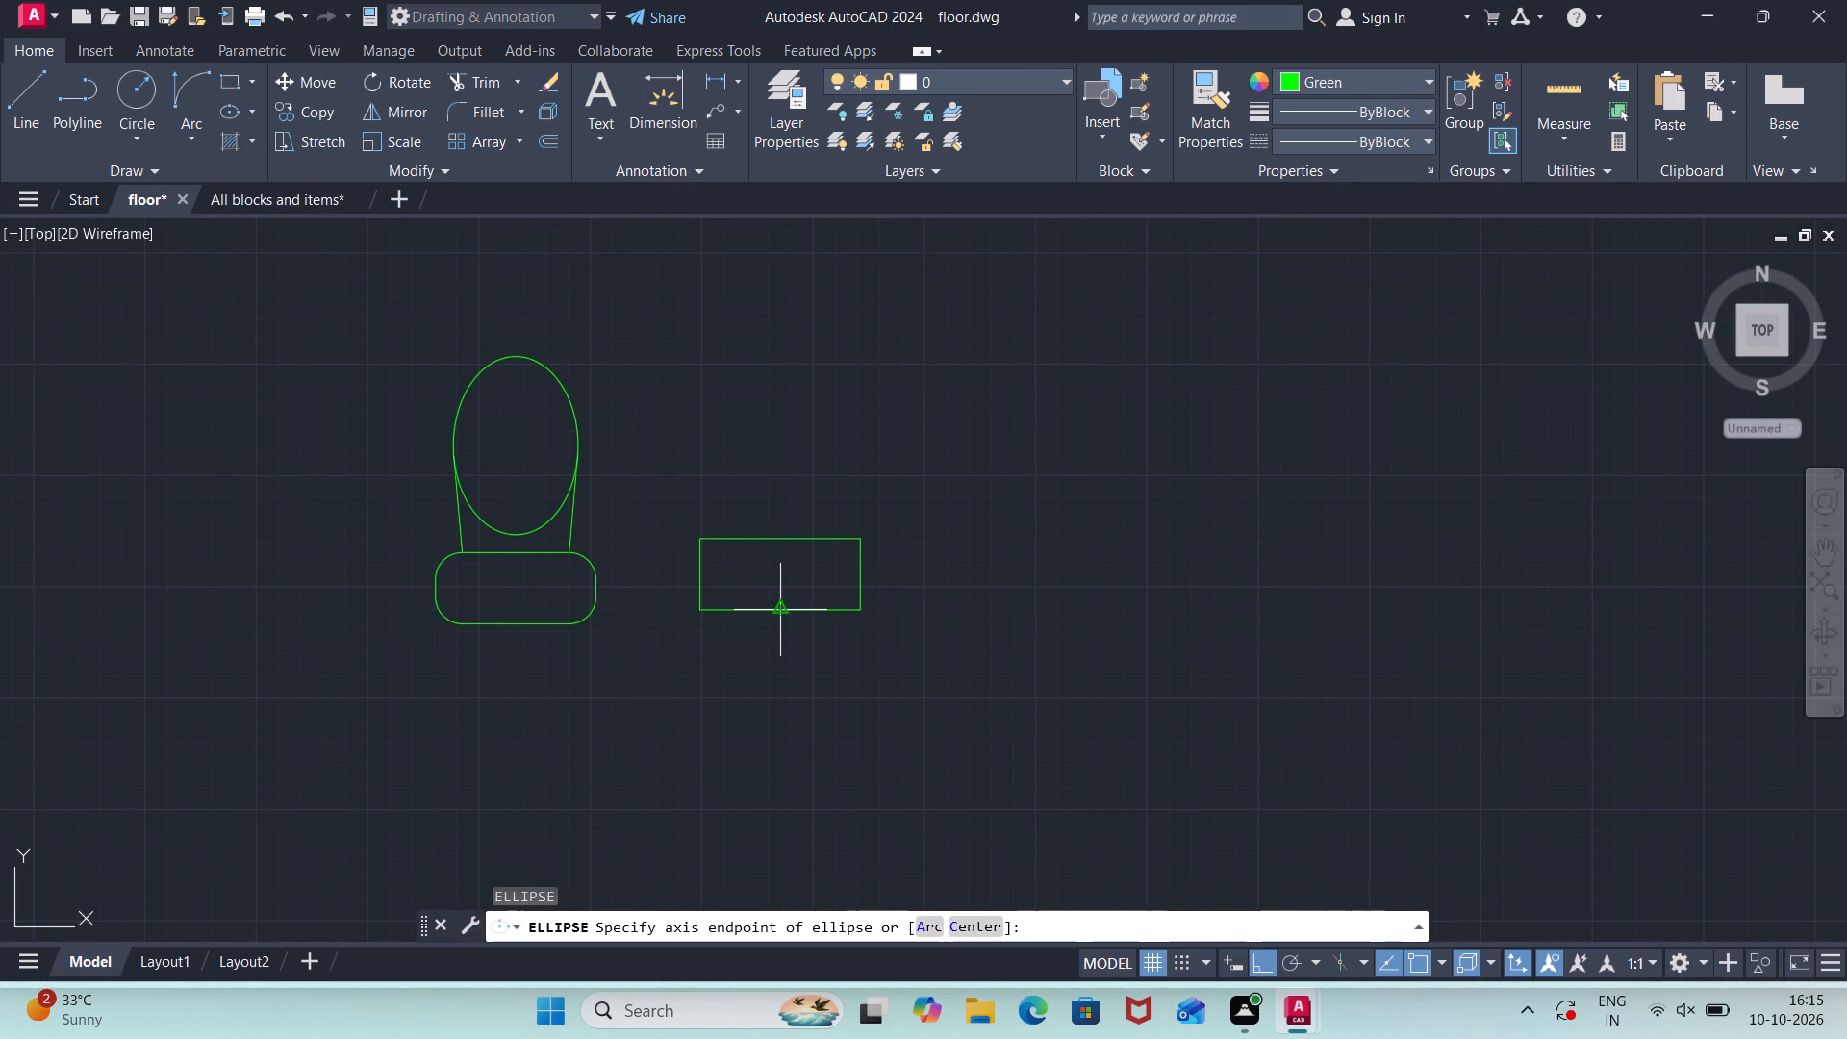
pyautogui.click(783, 609)
pyautogui.write('20"')
pyautogui.press('Return')
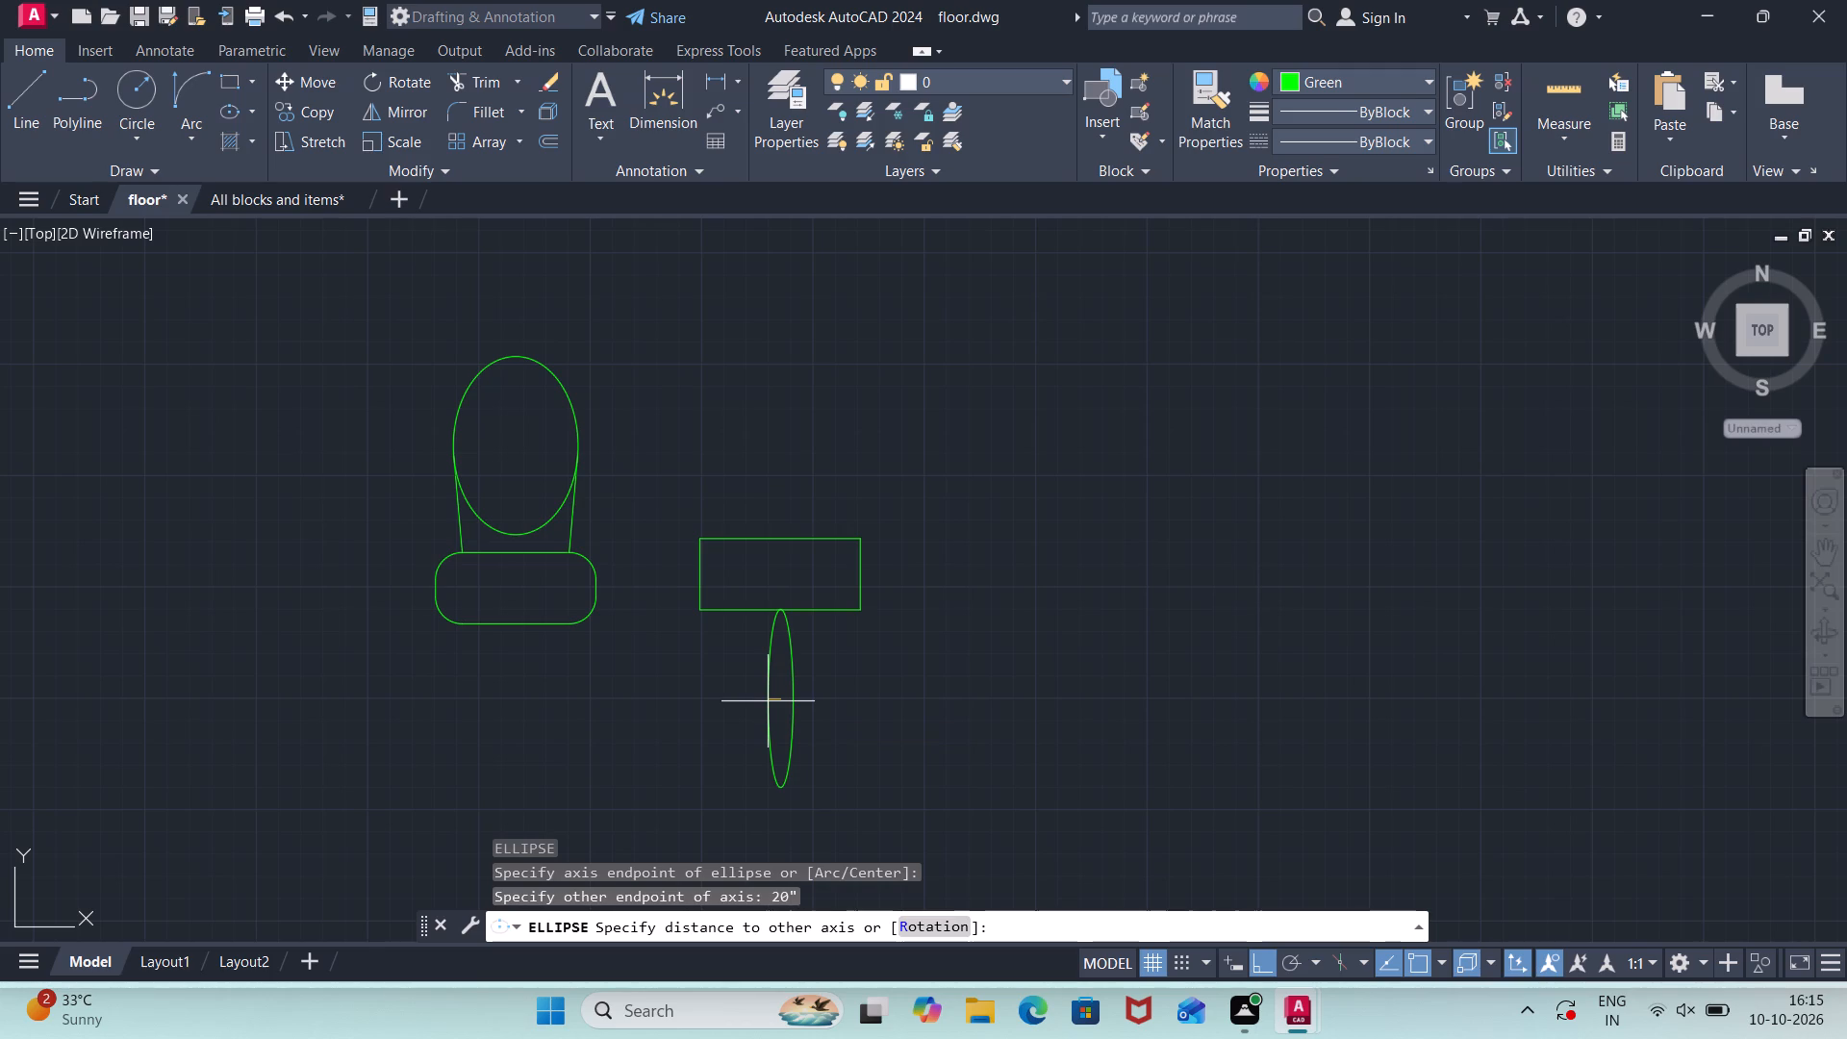
pyautogui.write('7"')
pyautogui.press('Return')
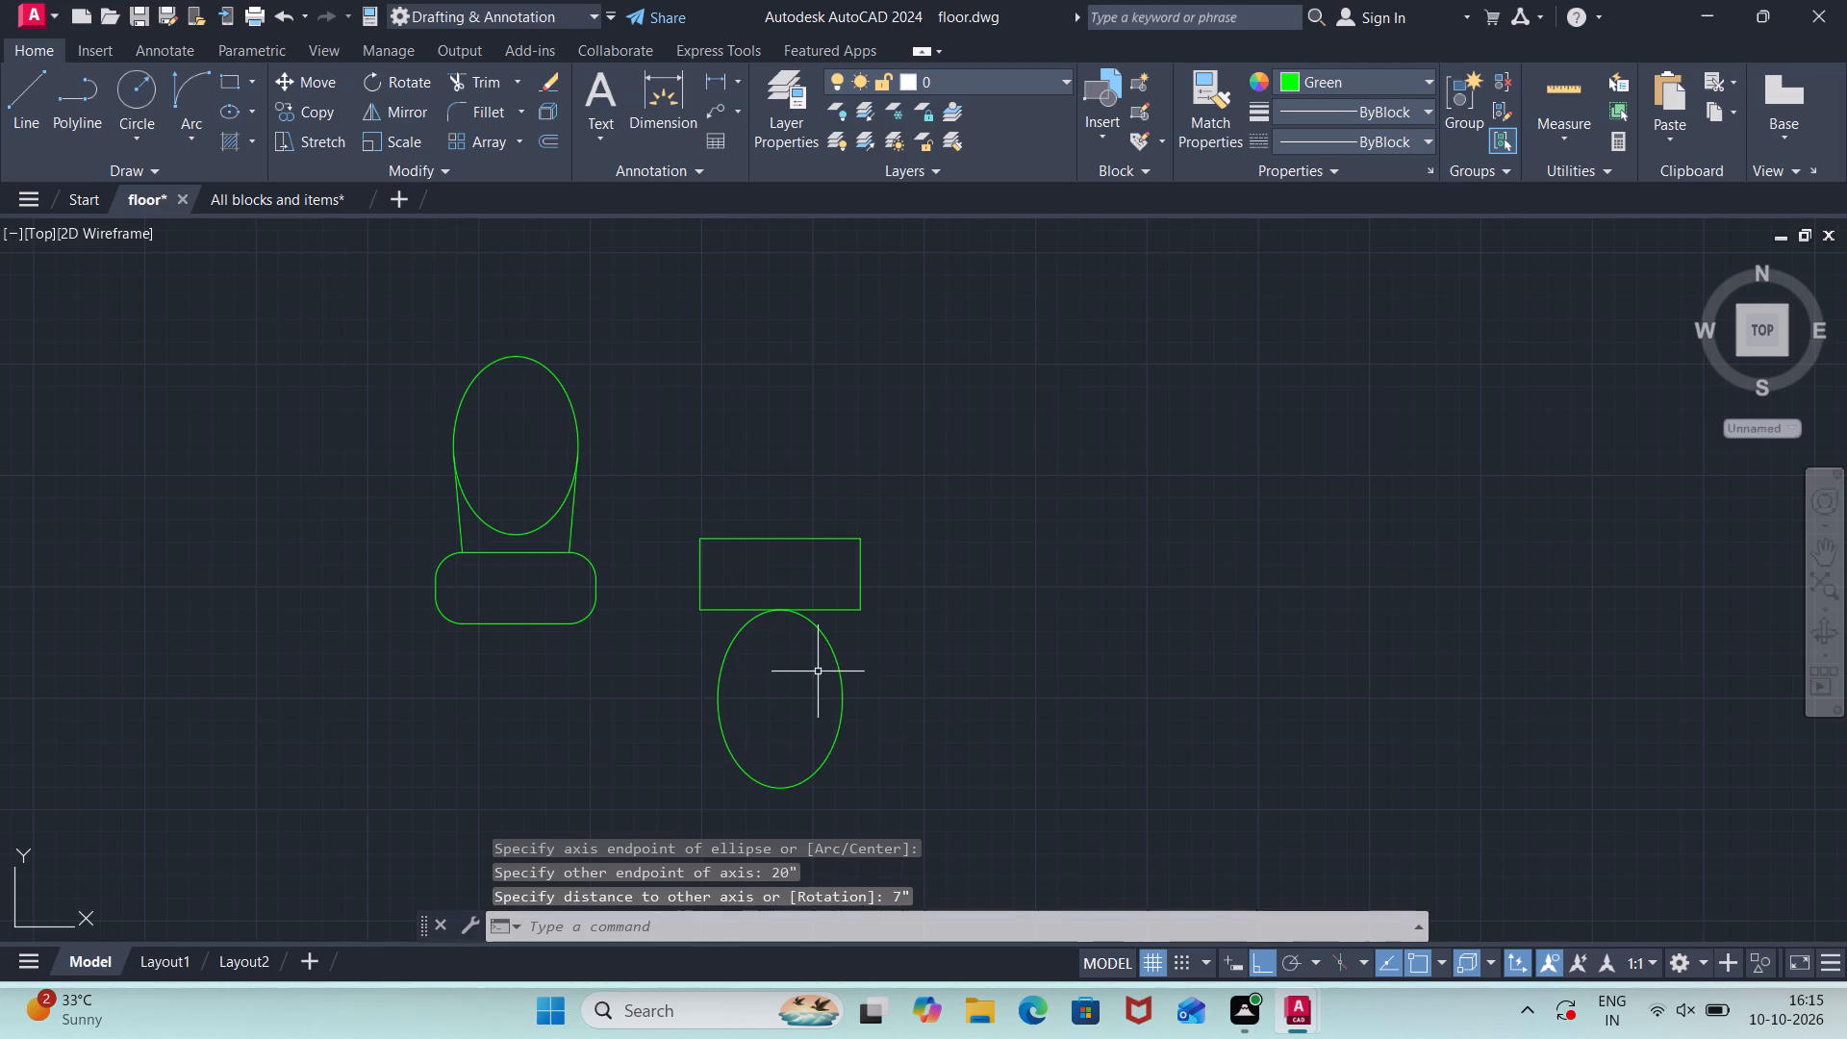
# Move the new ellipse 30" straight up so it sits above the rectangle.
pyautogui.click(837, 667)
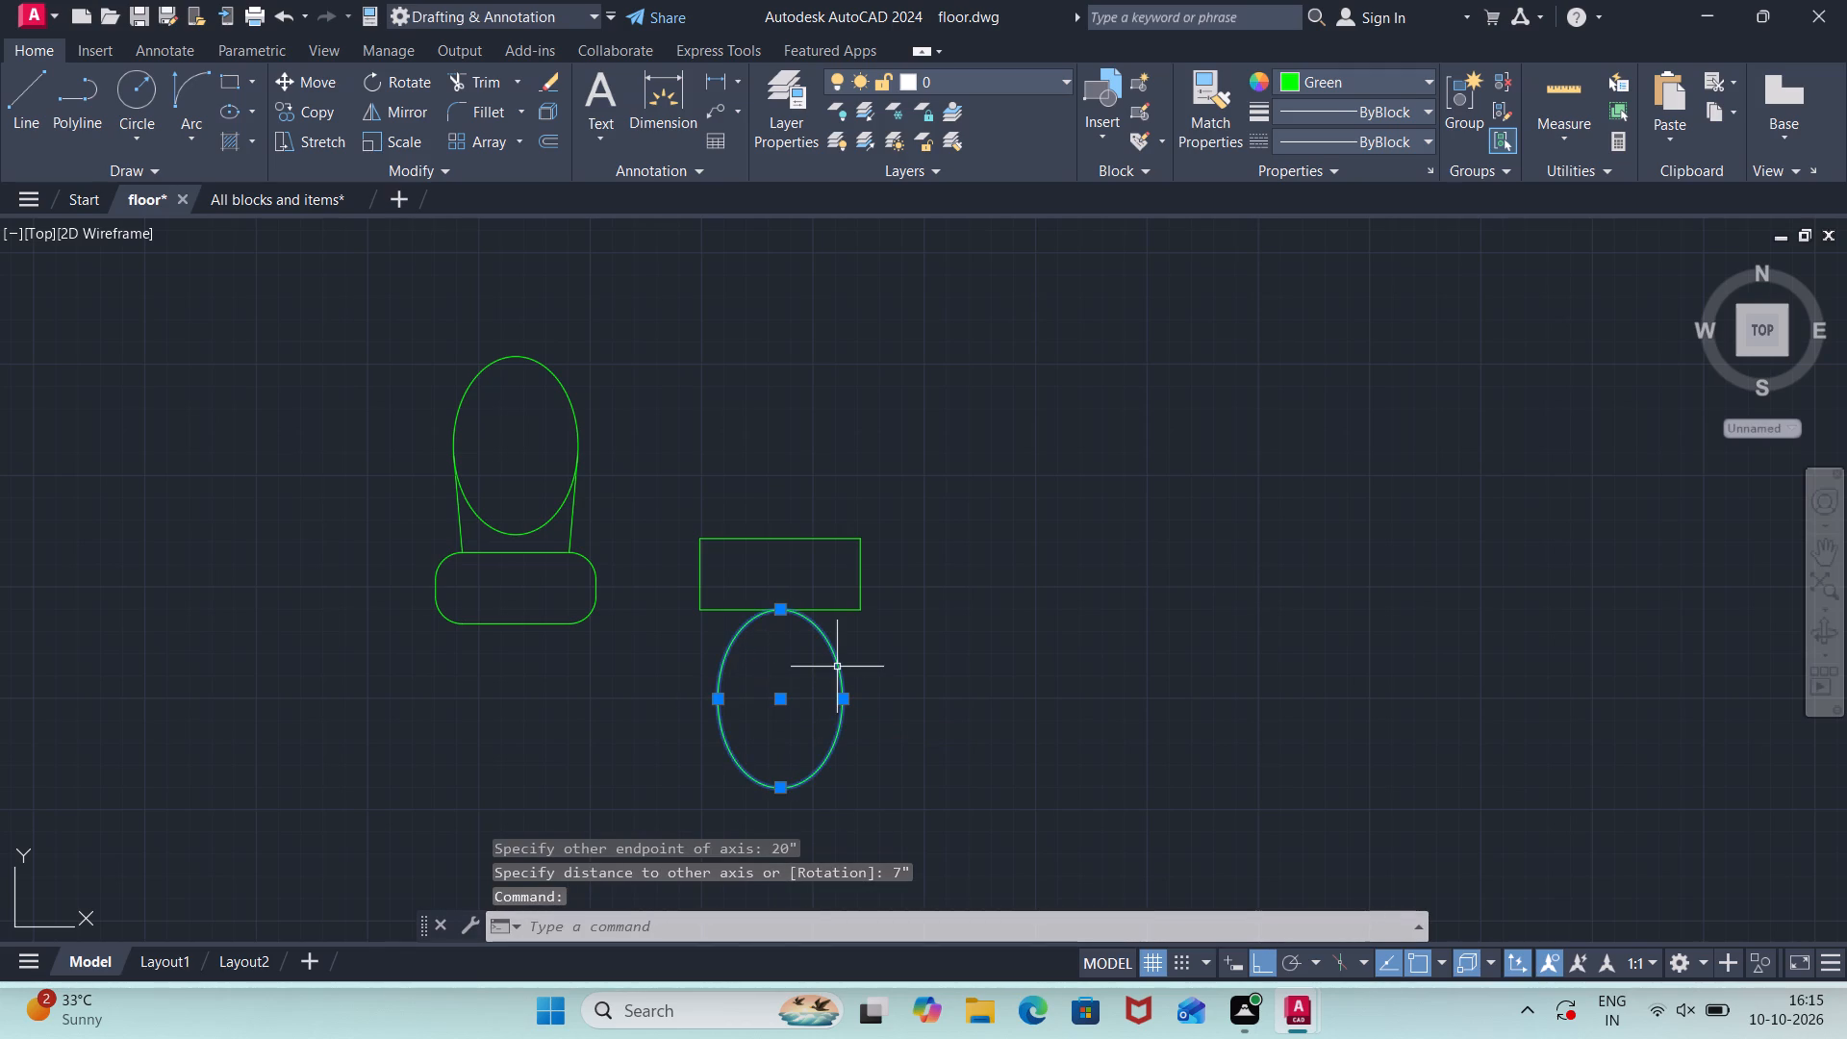
pyautogui.press('m')
pyautogui.press('Return')
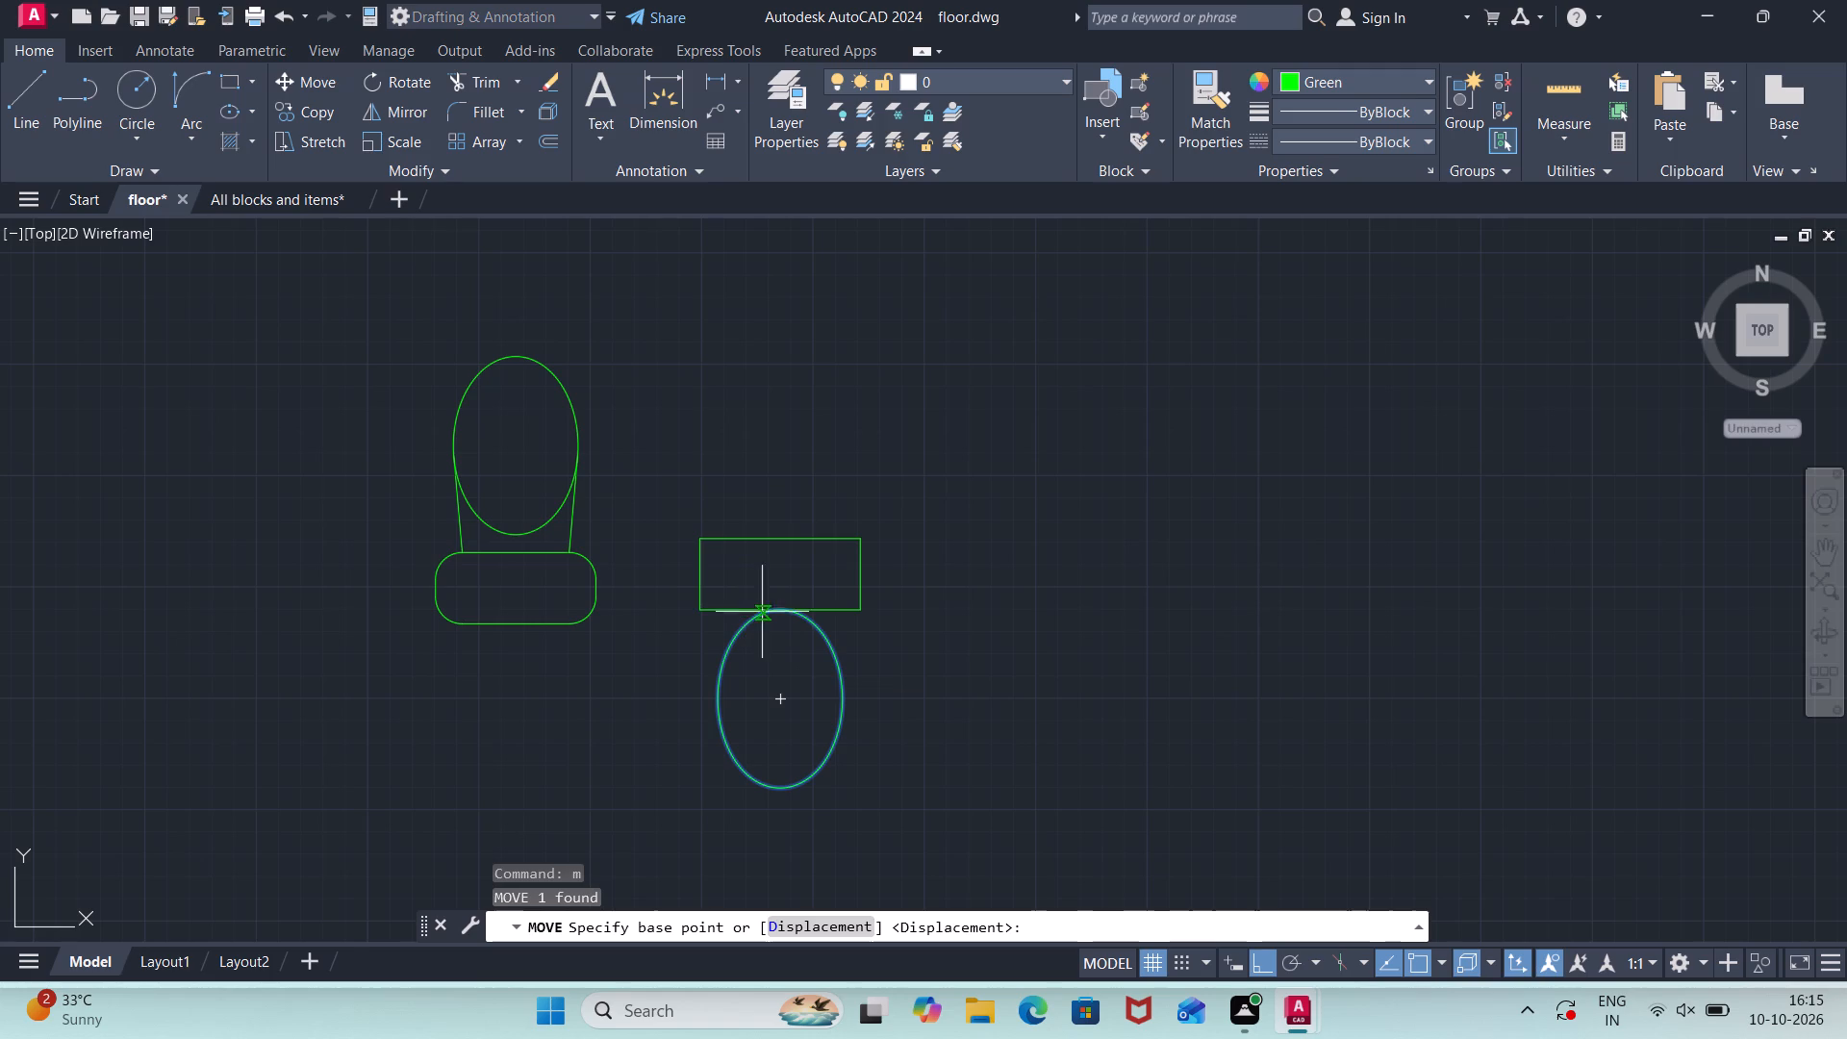
pyautogui.click(777, 612)
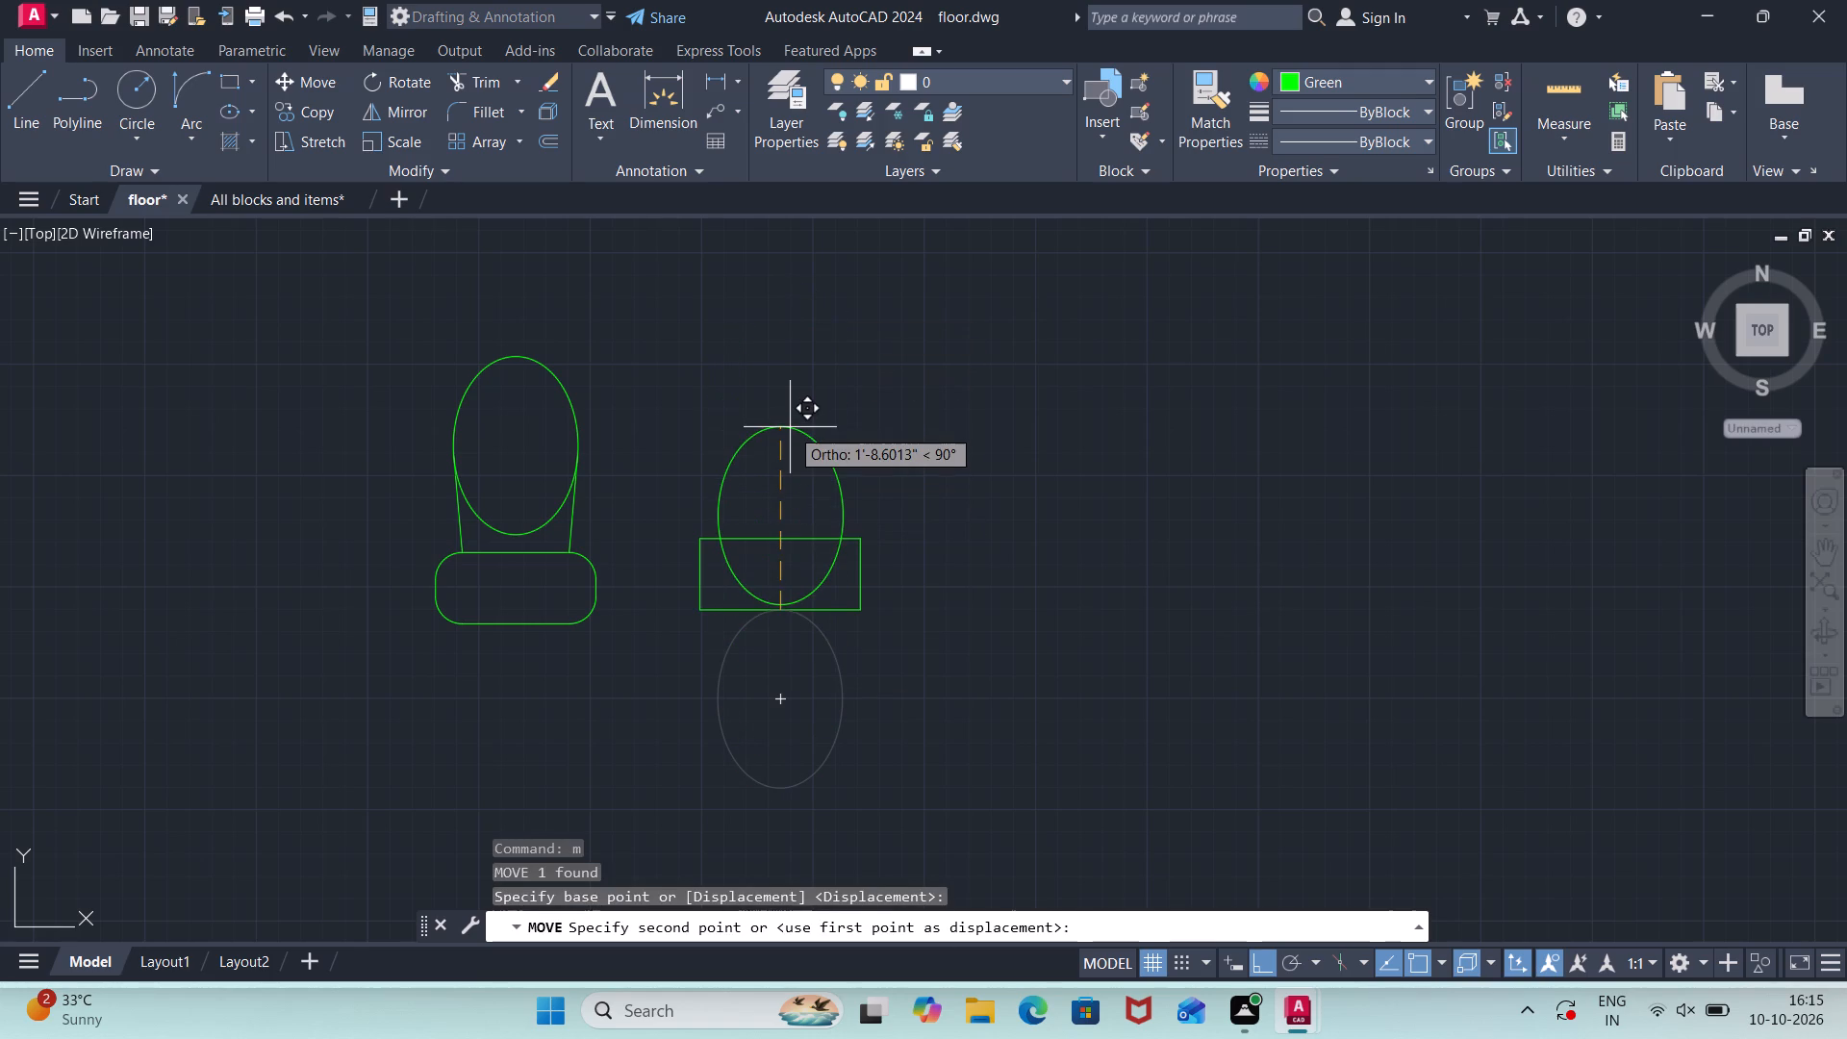
pyautogui.write('30"')
pyautogui.press('Return')
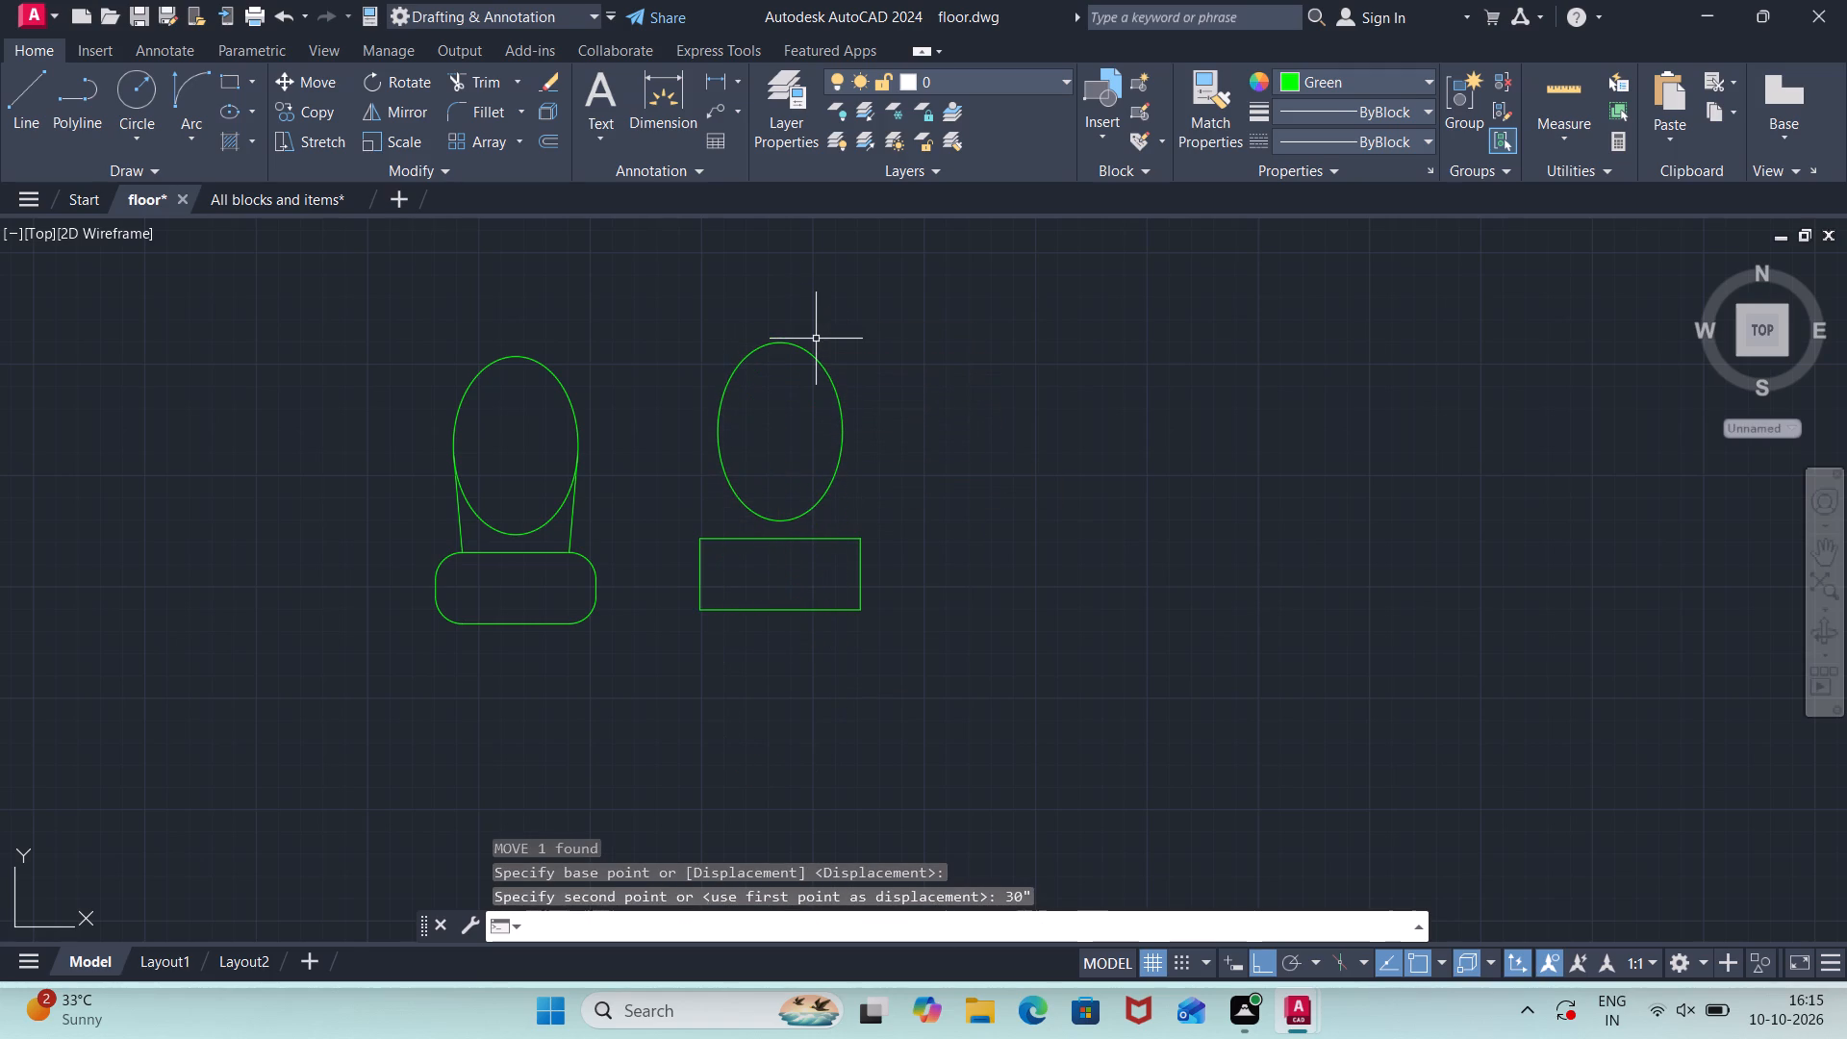
# Draw short vertical lines upward from the new rectangle's upper right and upper left corners, the left one about 5" long.
pyautogui.press('l')
pyautogui.press('Return')
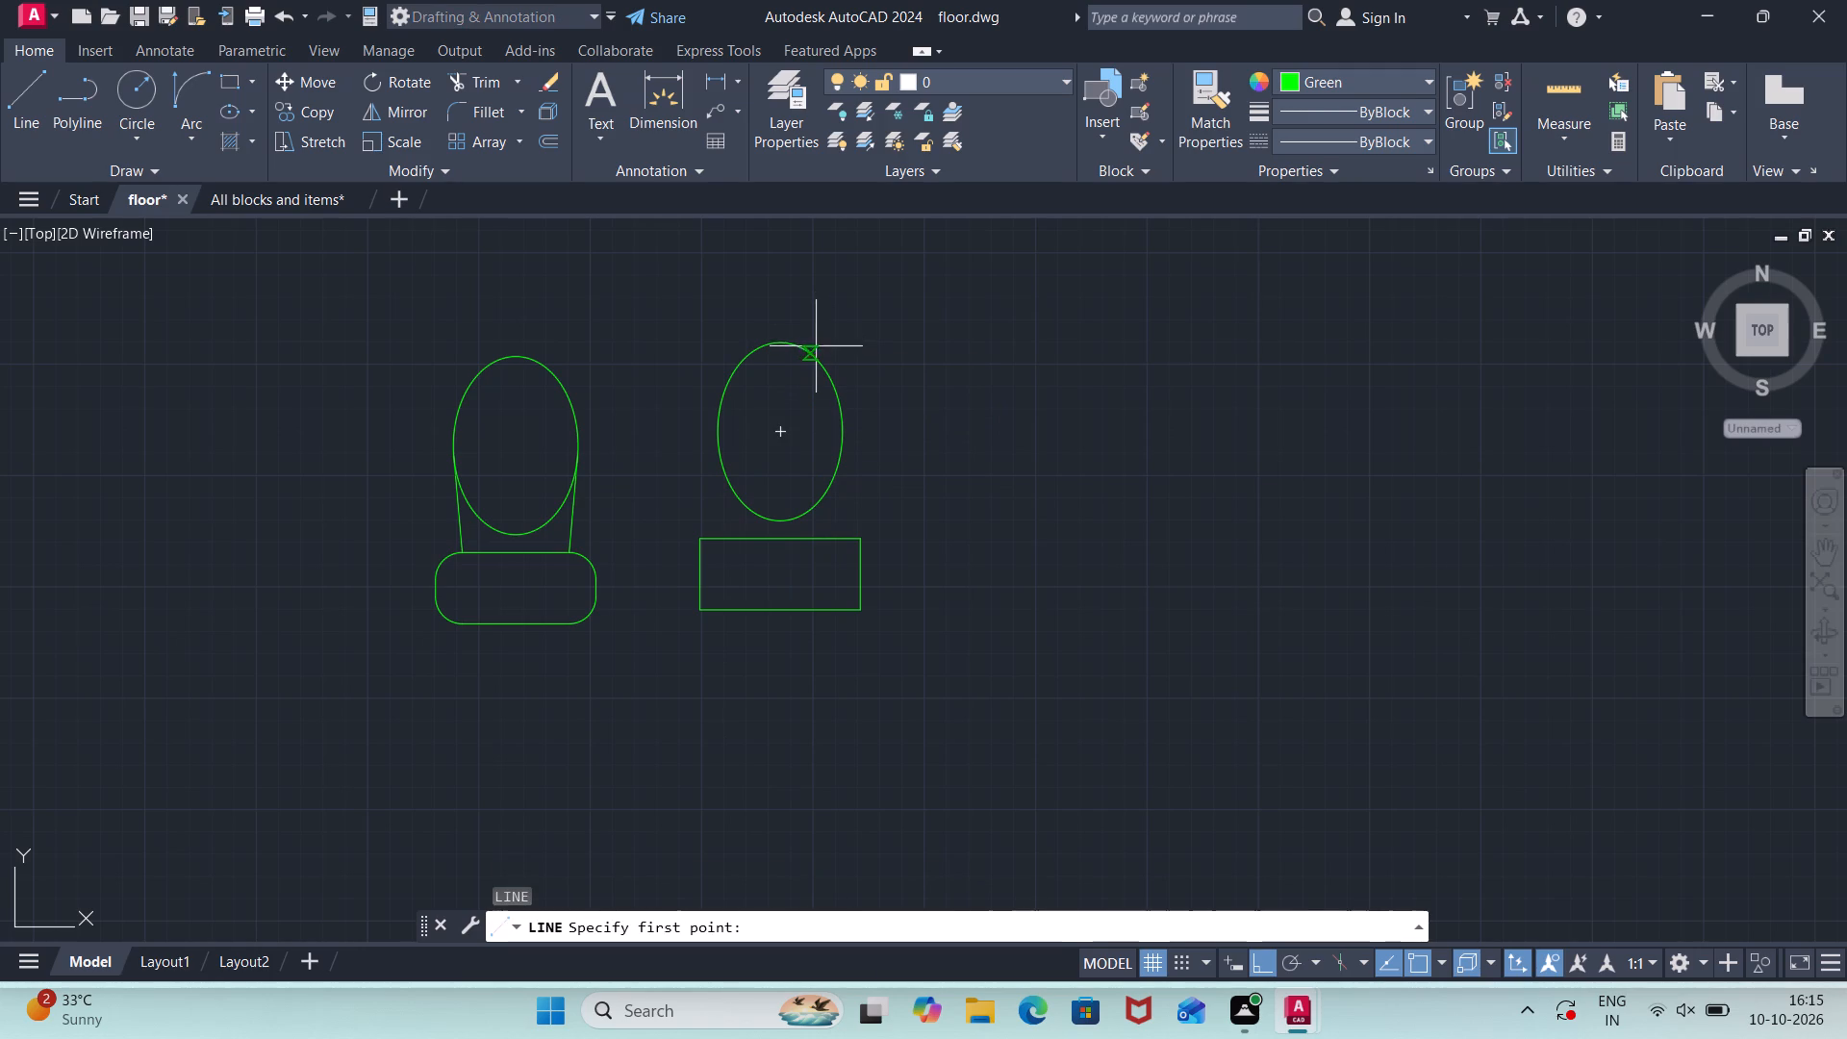
pyautogui.click(862, 542)
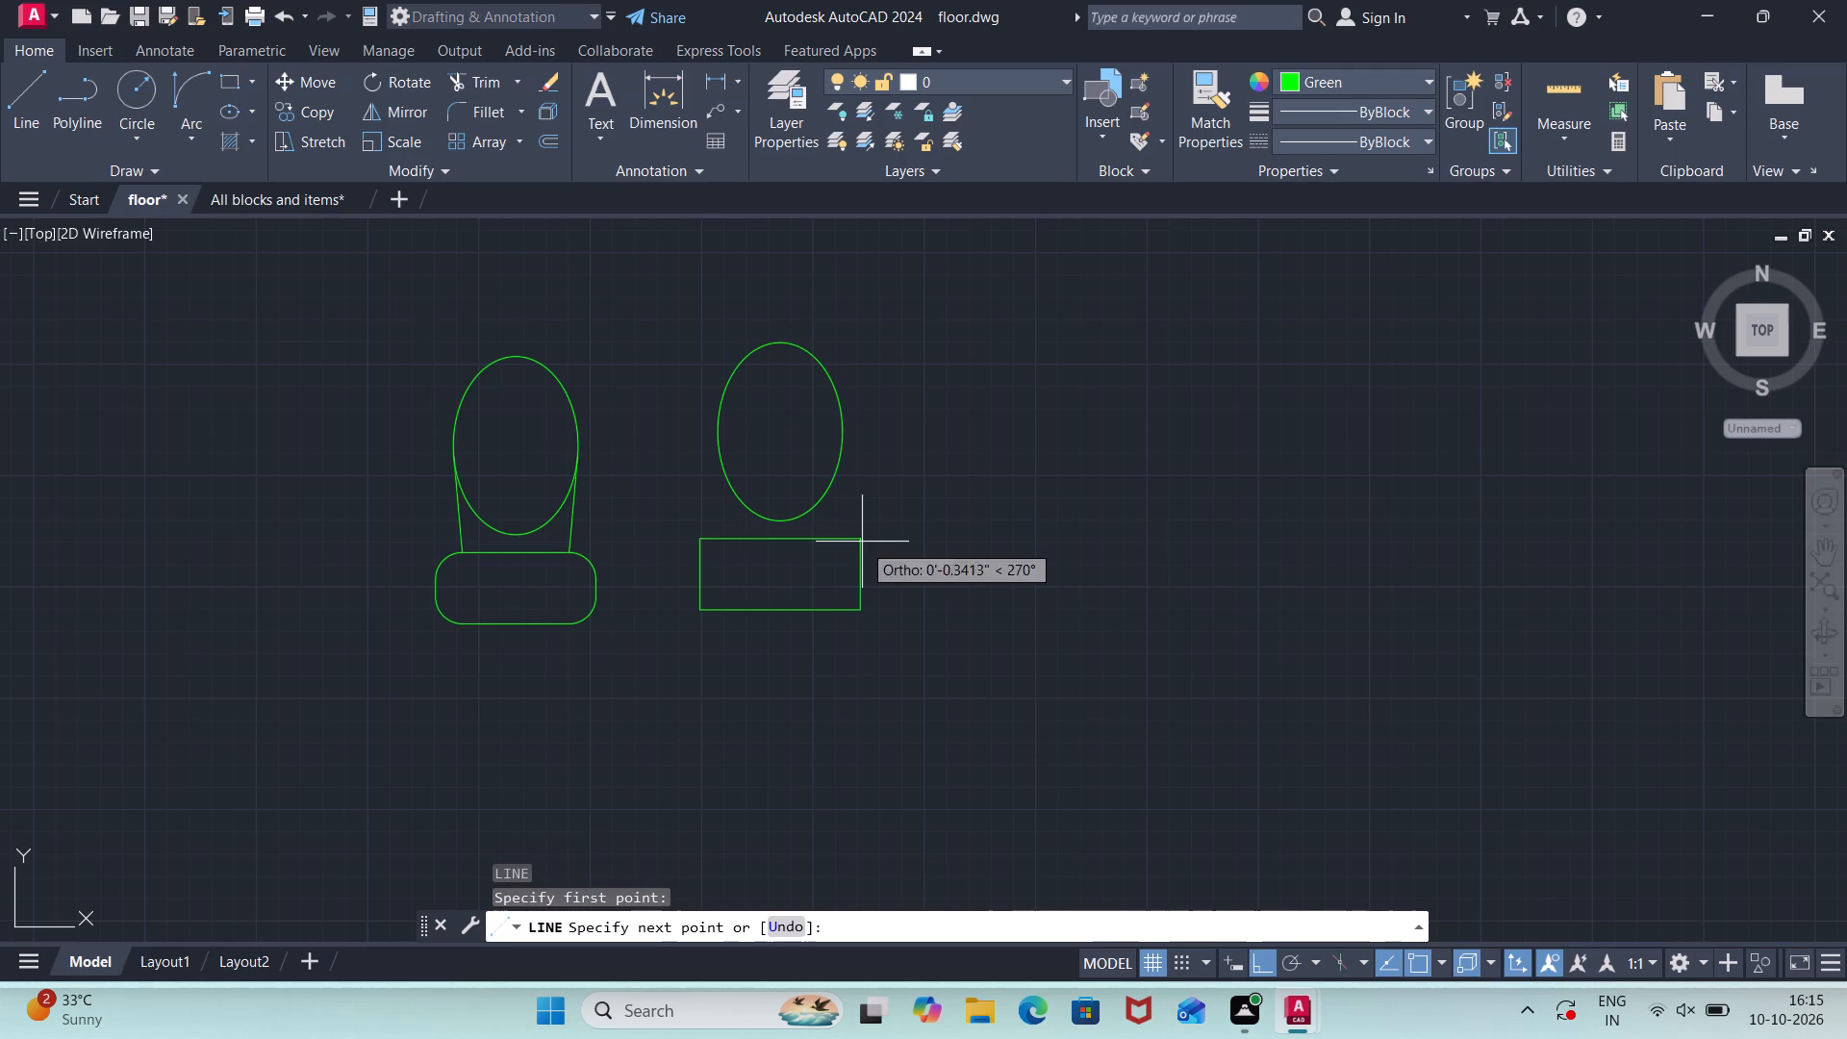
pyautogui.click(857, 488)
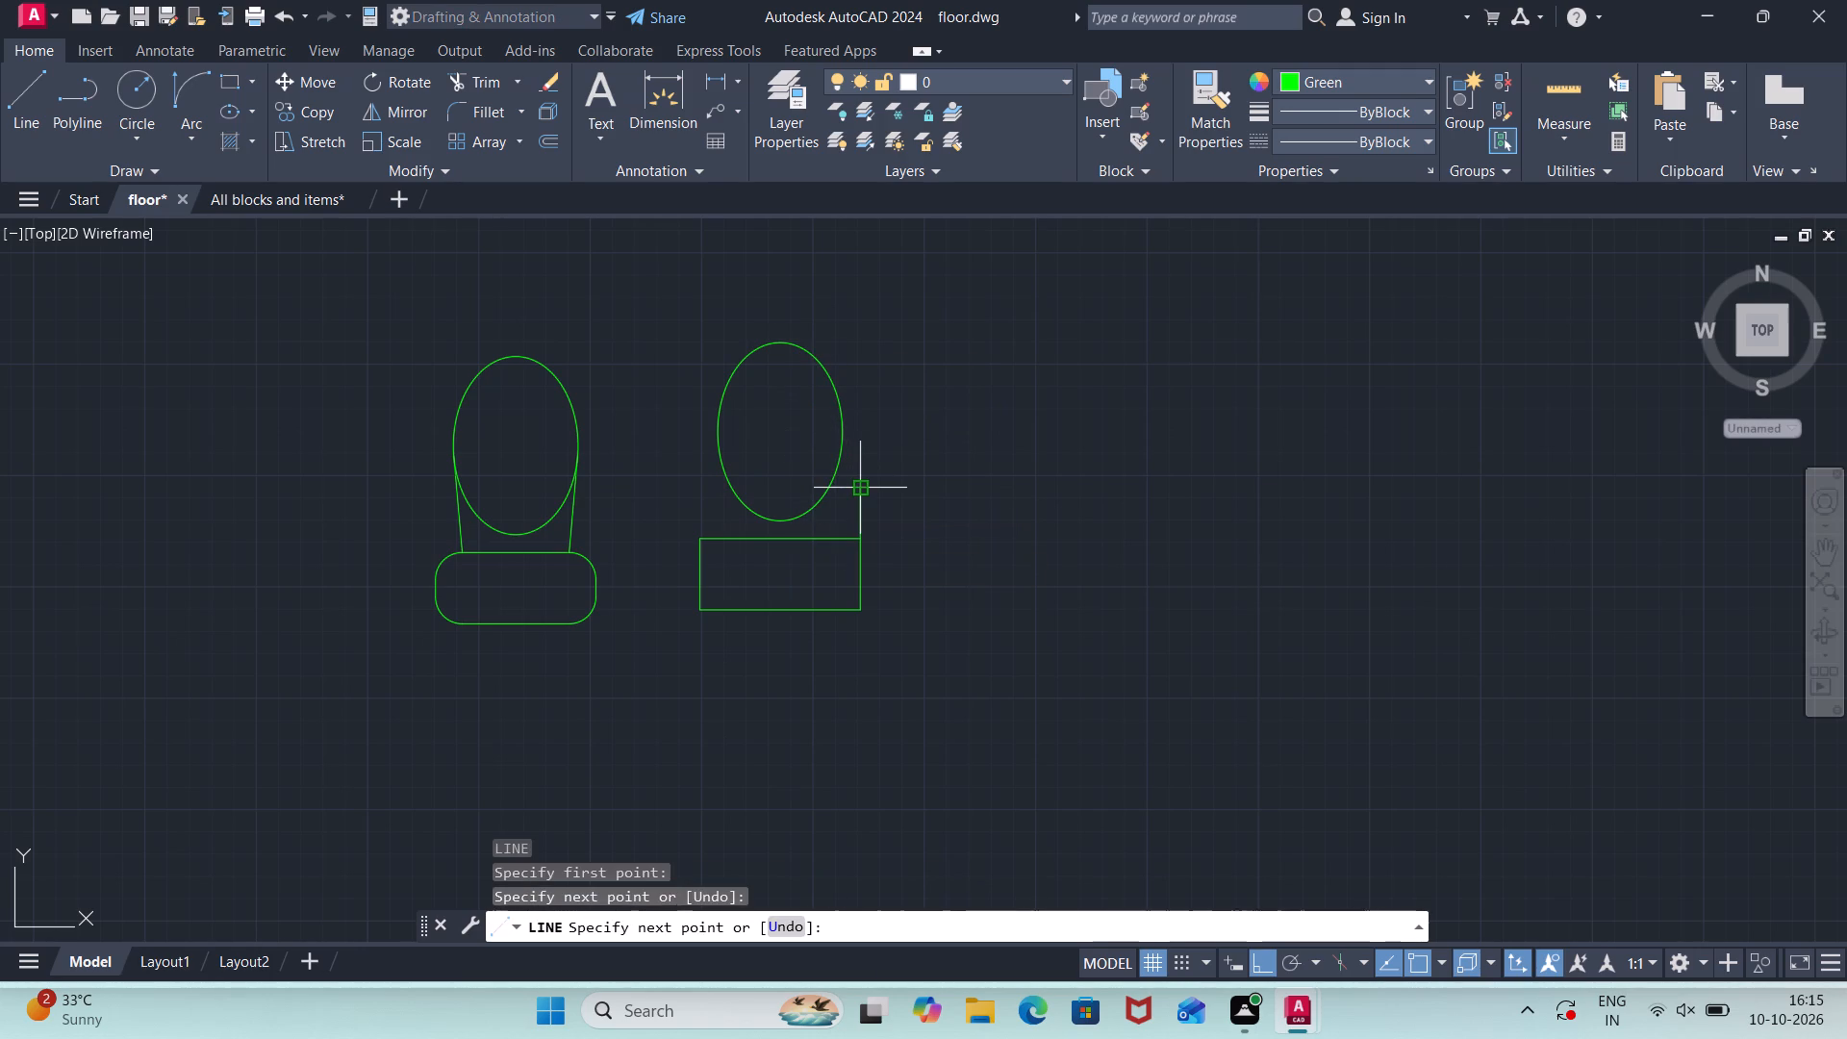
pyautogui.press('Escape')
pyautogui.press('l')
pyautogui.press('Return')
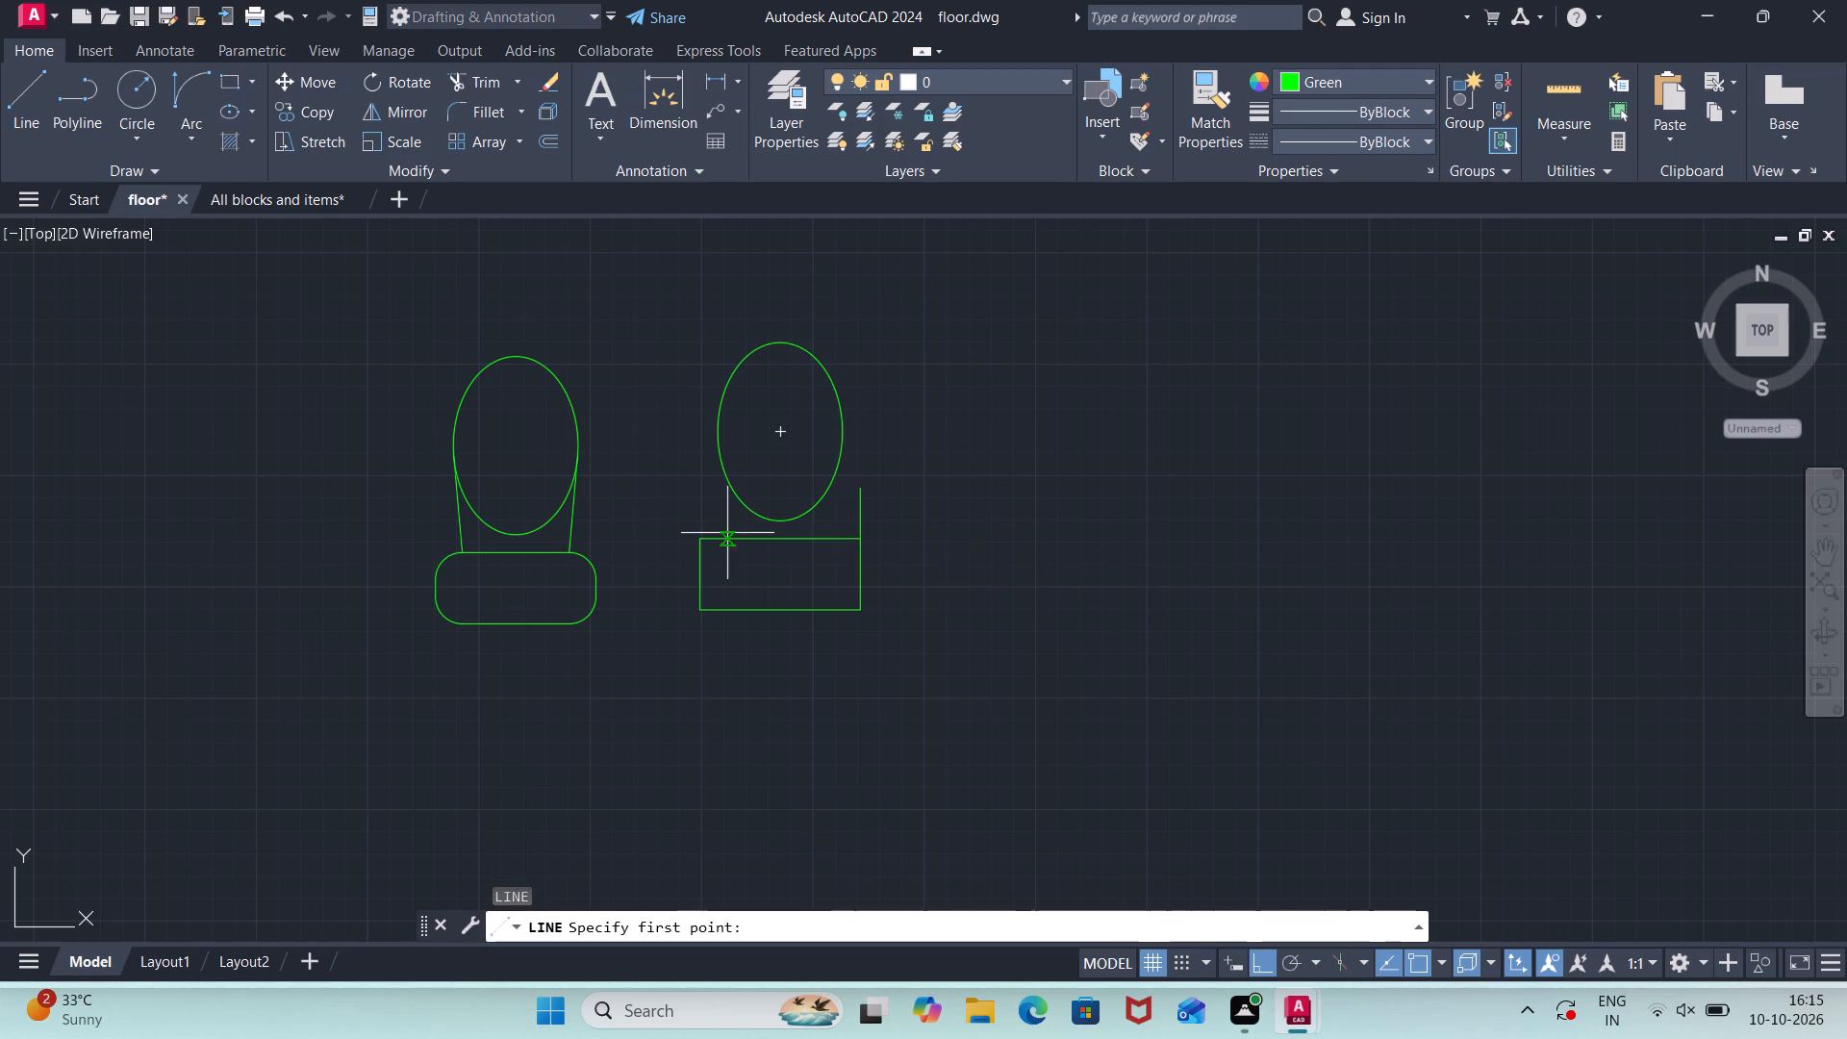
pyautogui.click(696, 535)
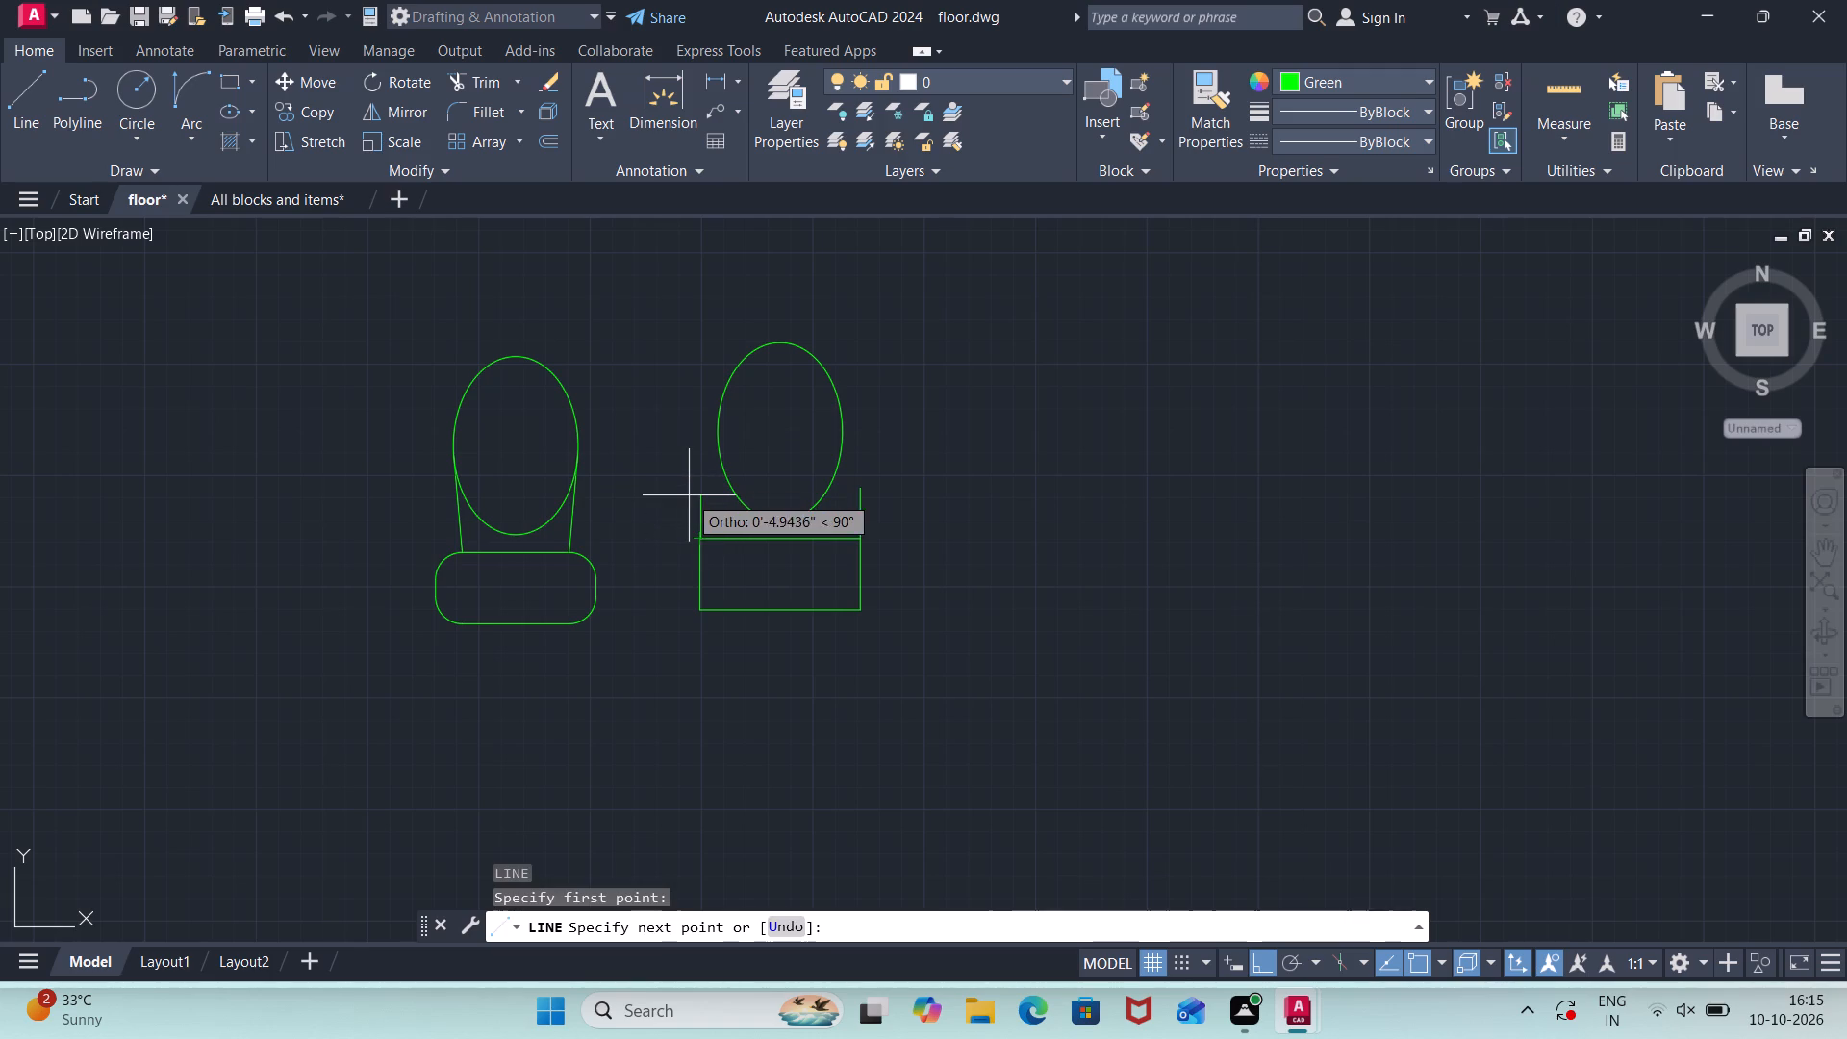
pyautogui.click(689, 495)
pyautogui.press('Escape')
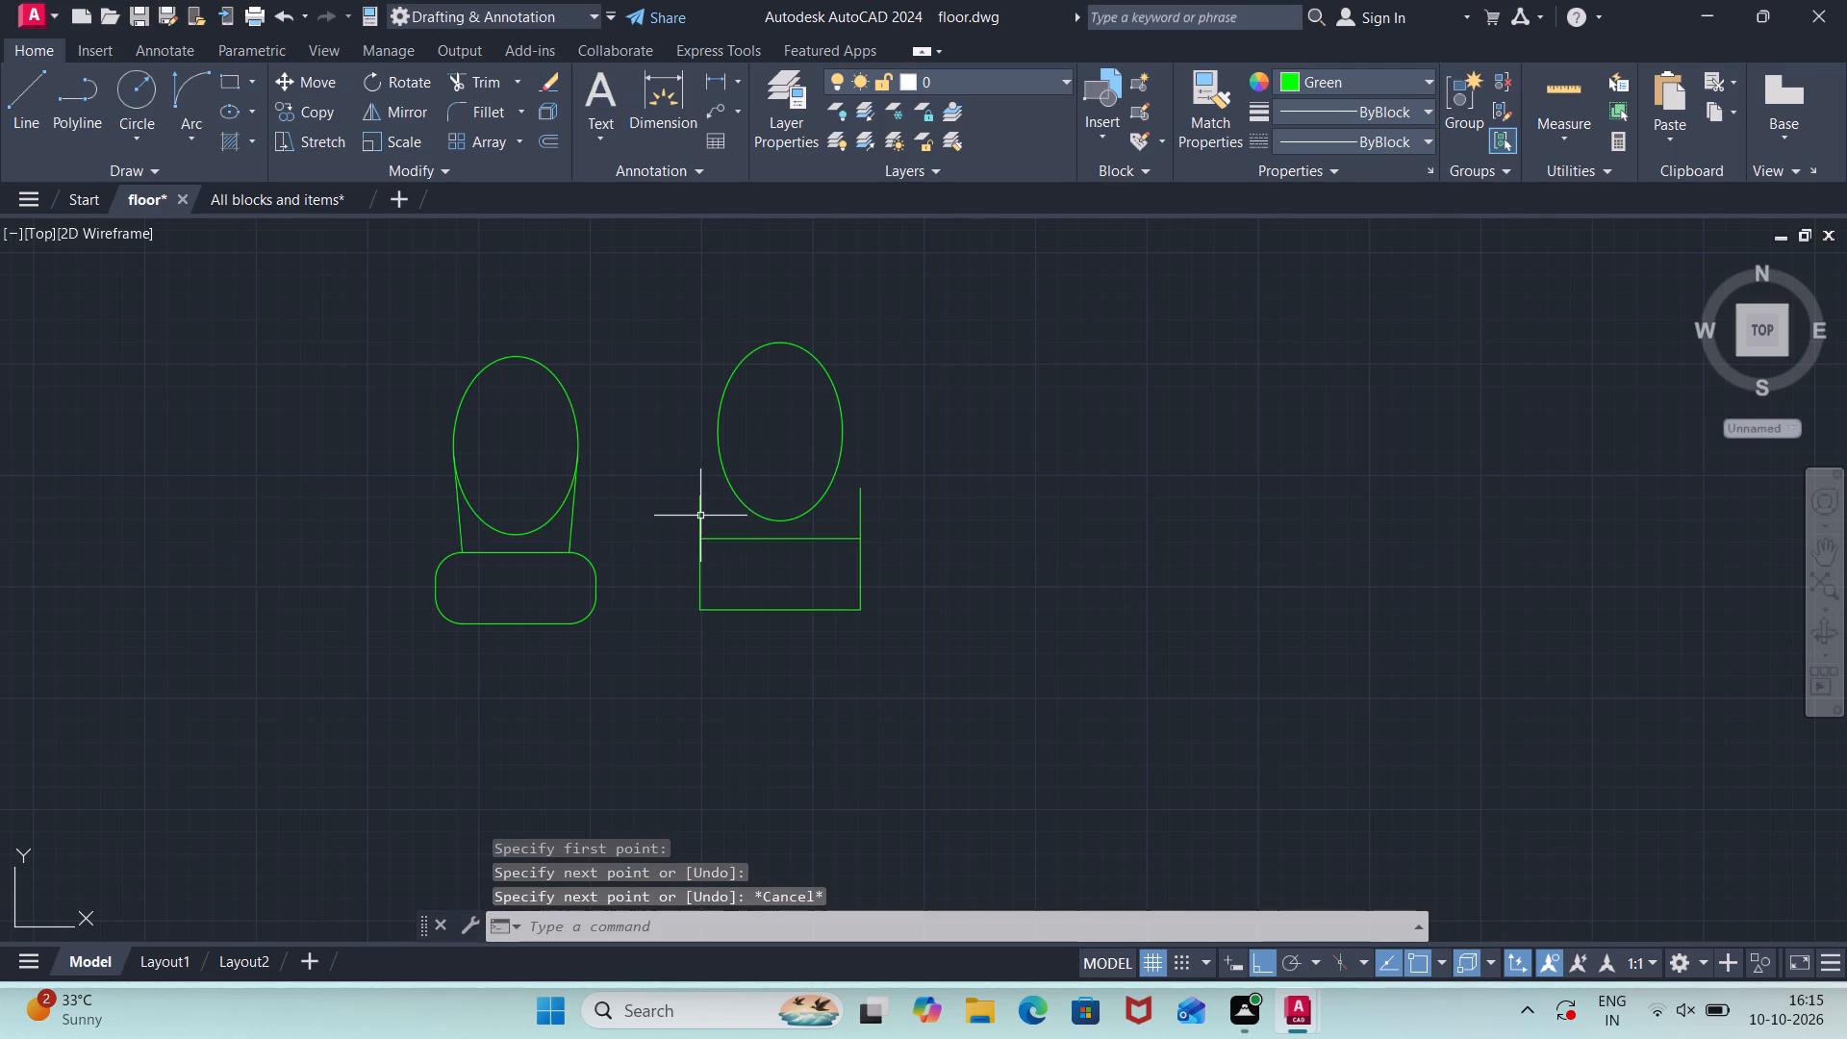
# Move the new fixture's left vertical side line 3" to the right along the rectangle's top edge.
pyautogui.click(699, 517)
pyautogui.press('m')
pyautogui.press('Return')
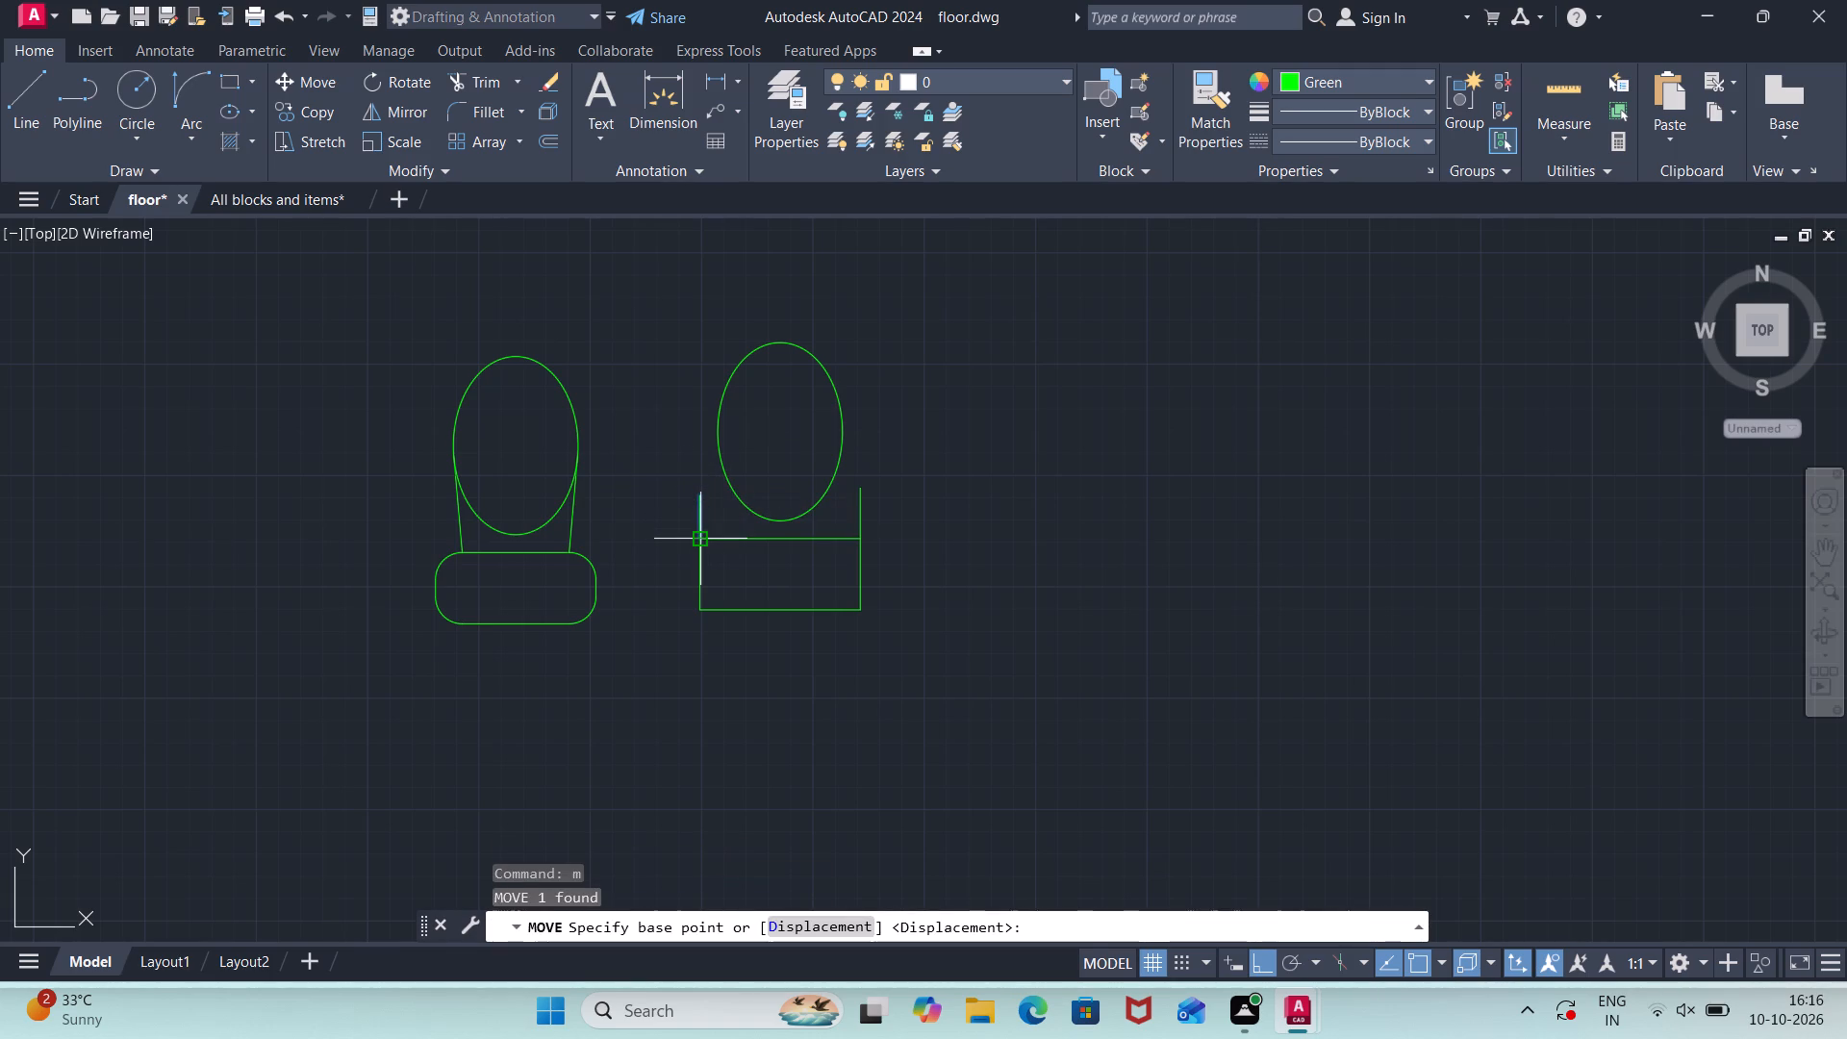
pyautogui.click(703, 537)
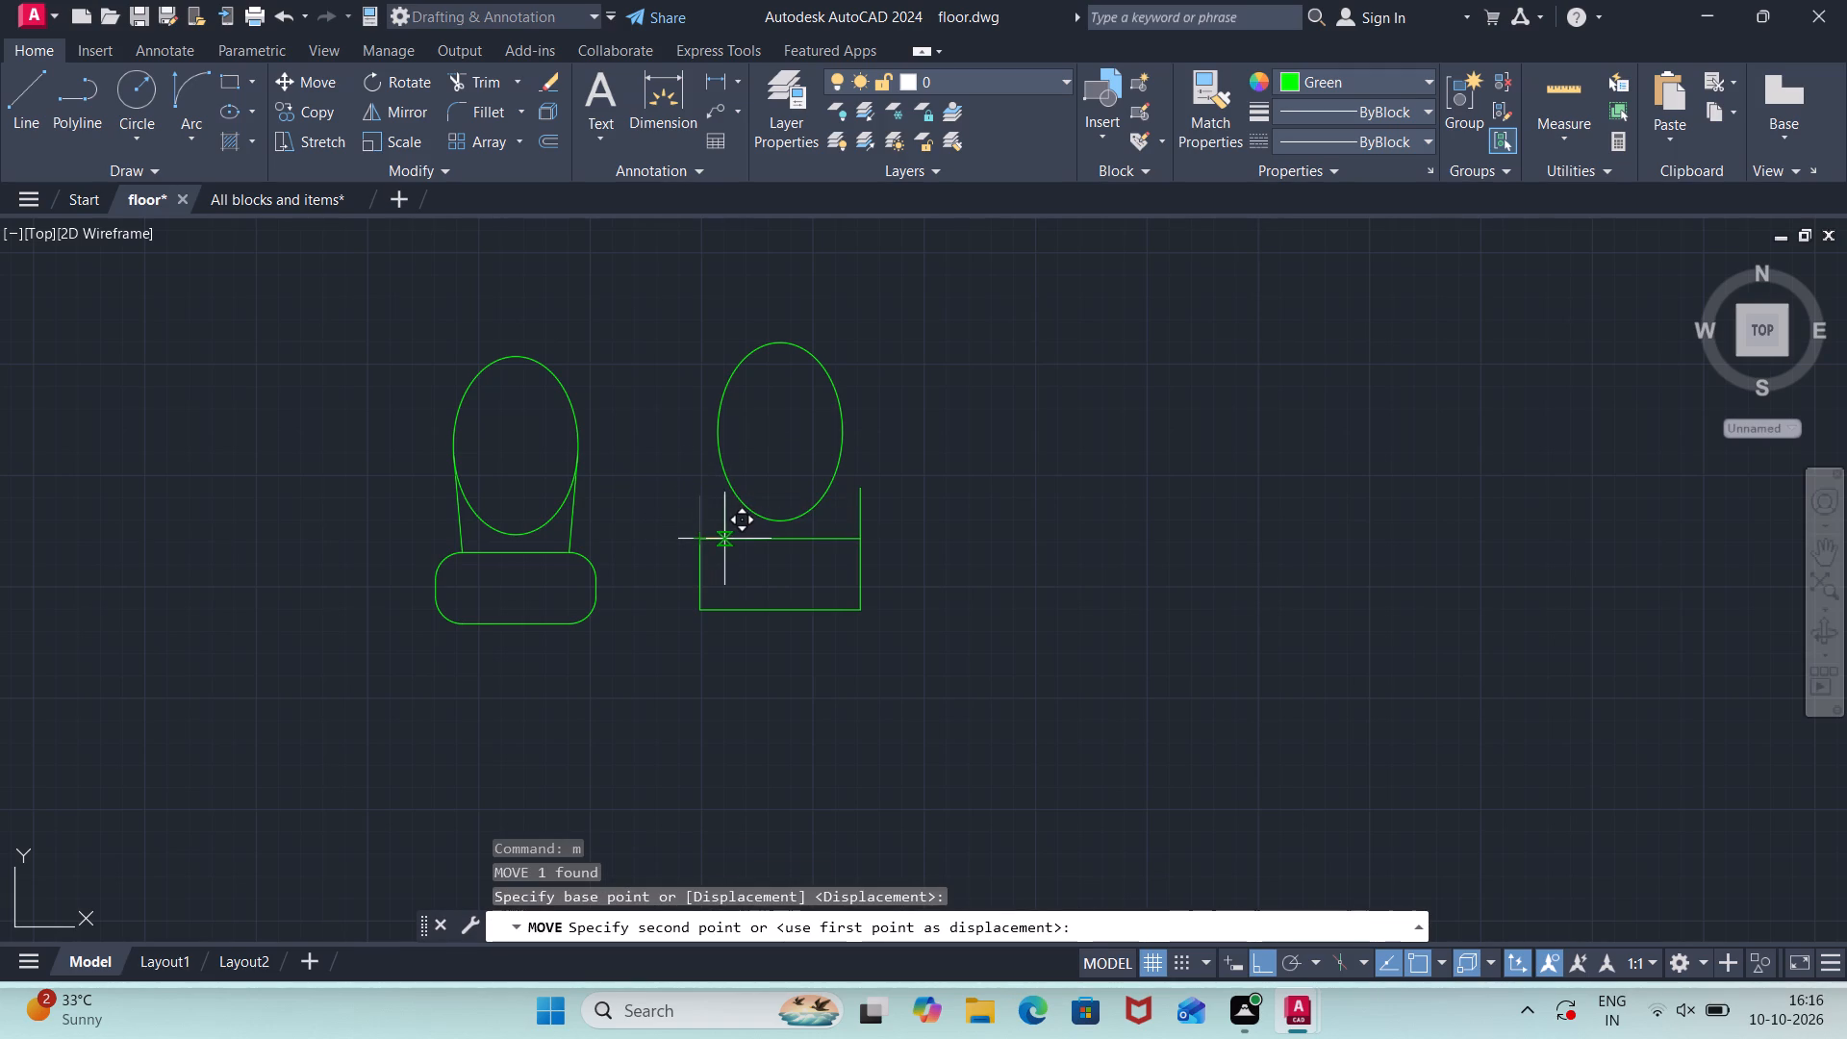
pyautogui.write('3"')
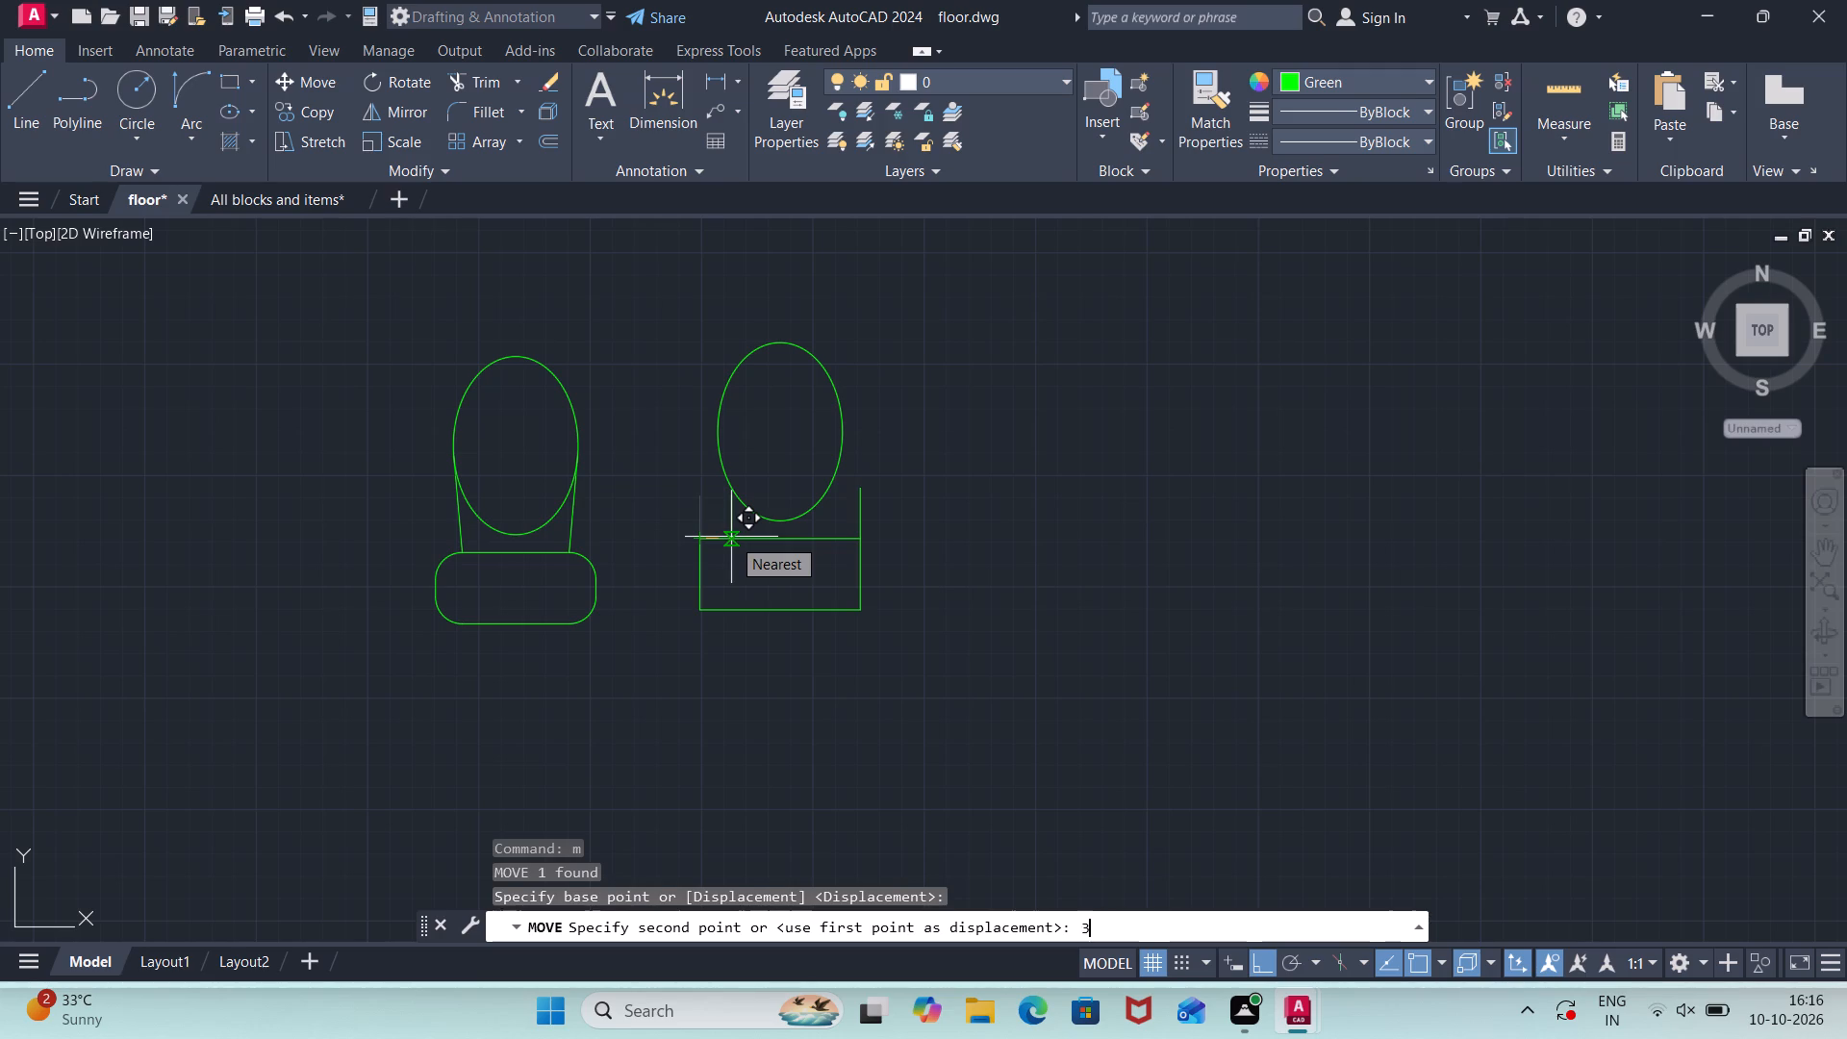
pyautogui.press('Return')
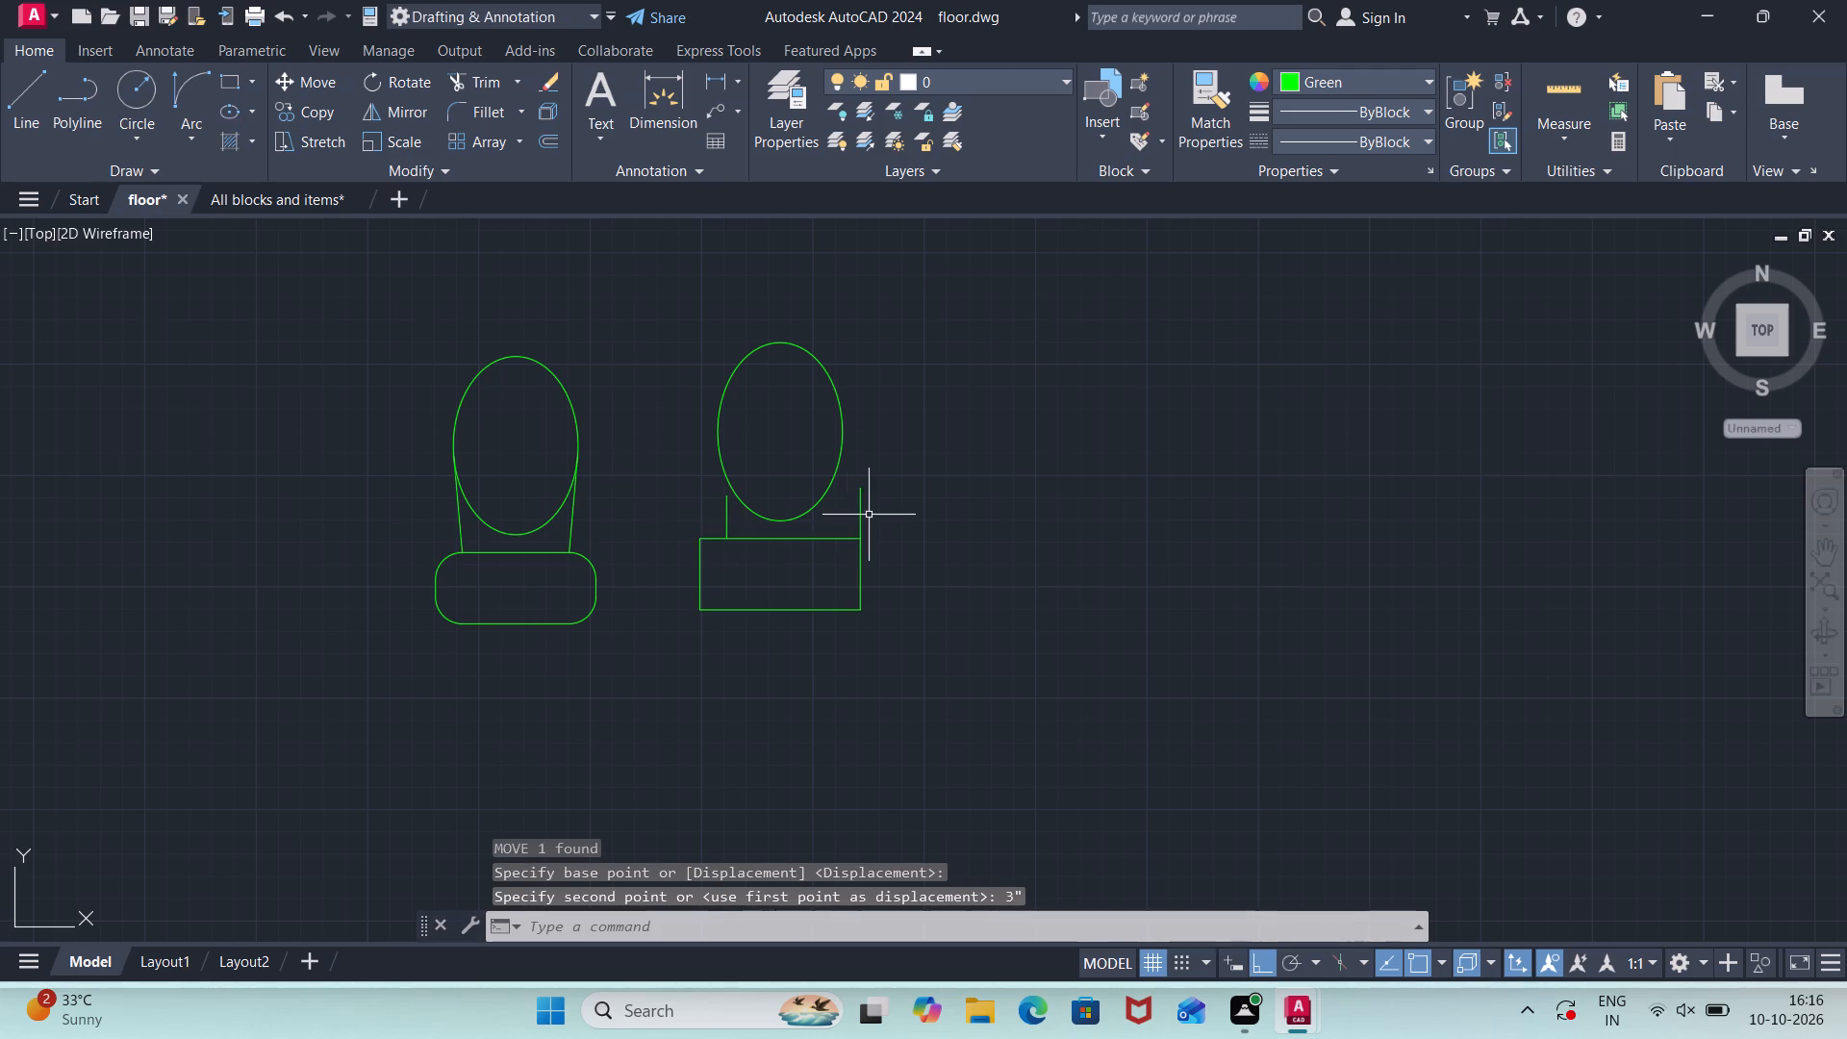
# Move the new fixture's right vertical side line 3" to the left along the rectangle's top edge.
pyautogui.click(843, 519)
pyautogui.click(893, 511)
pyautogui.click(894, 510)
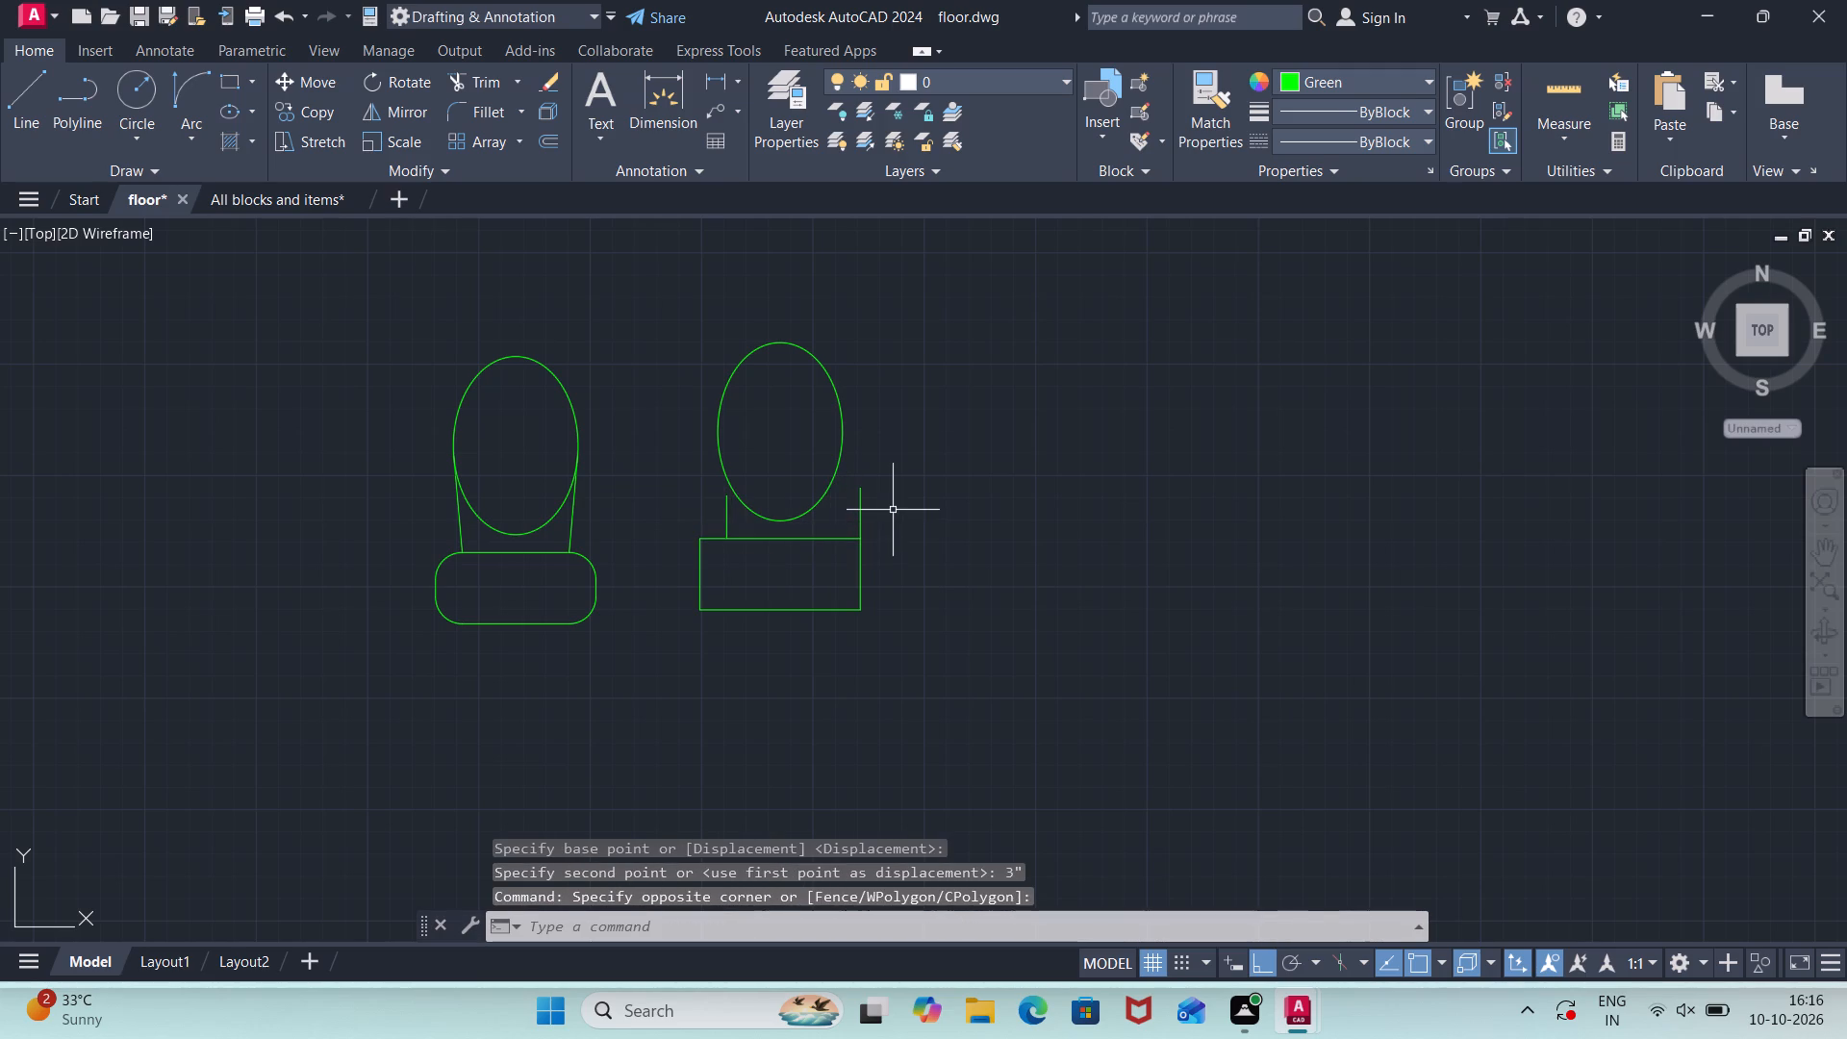
pyautogui.click(869, 499)
pyautogui.click(841, 518)
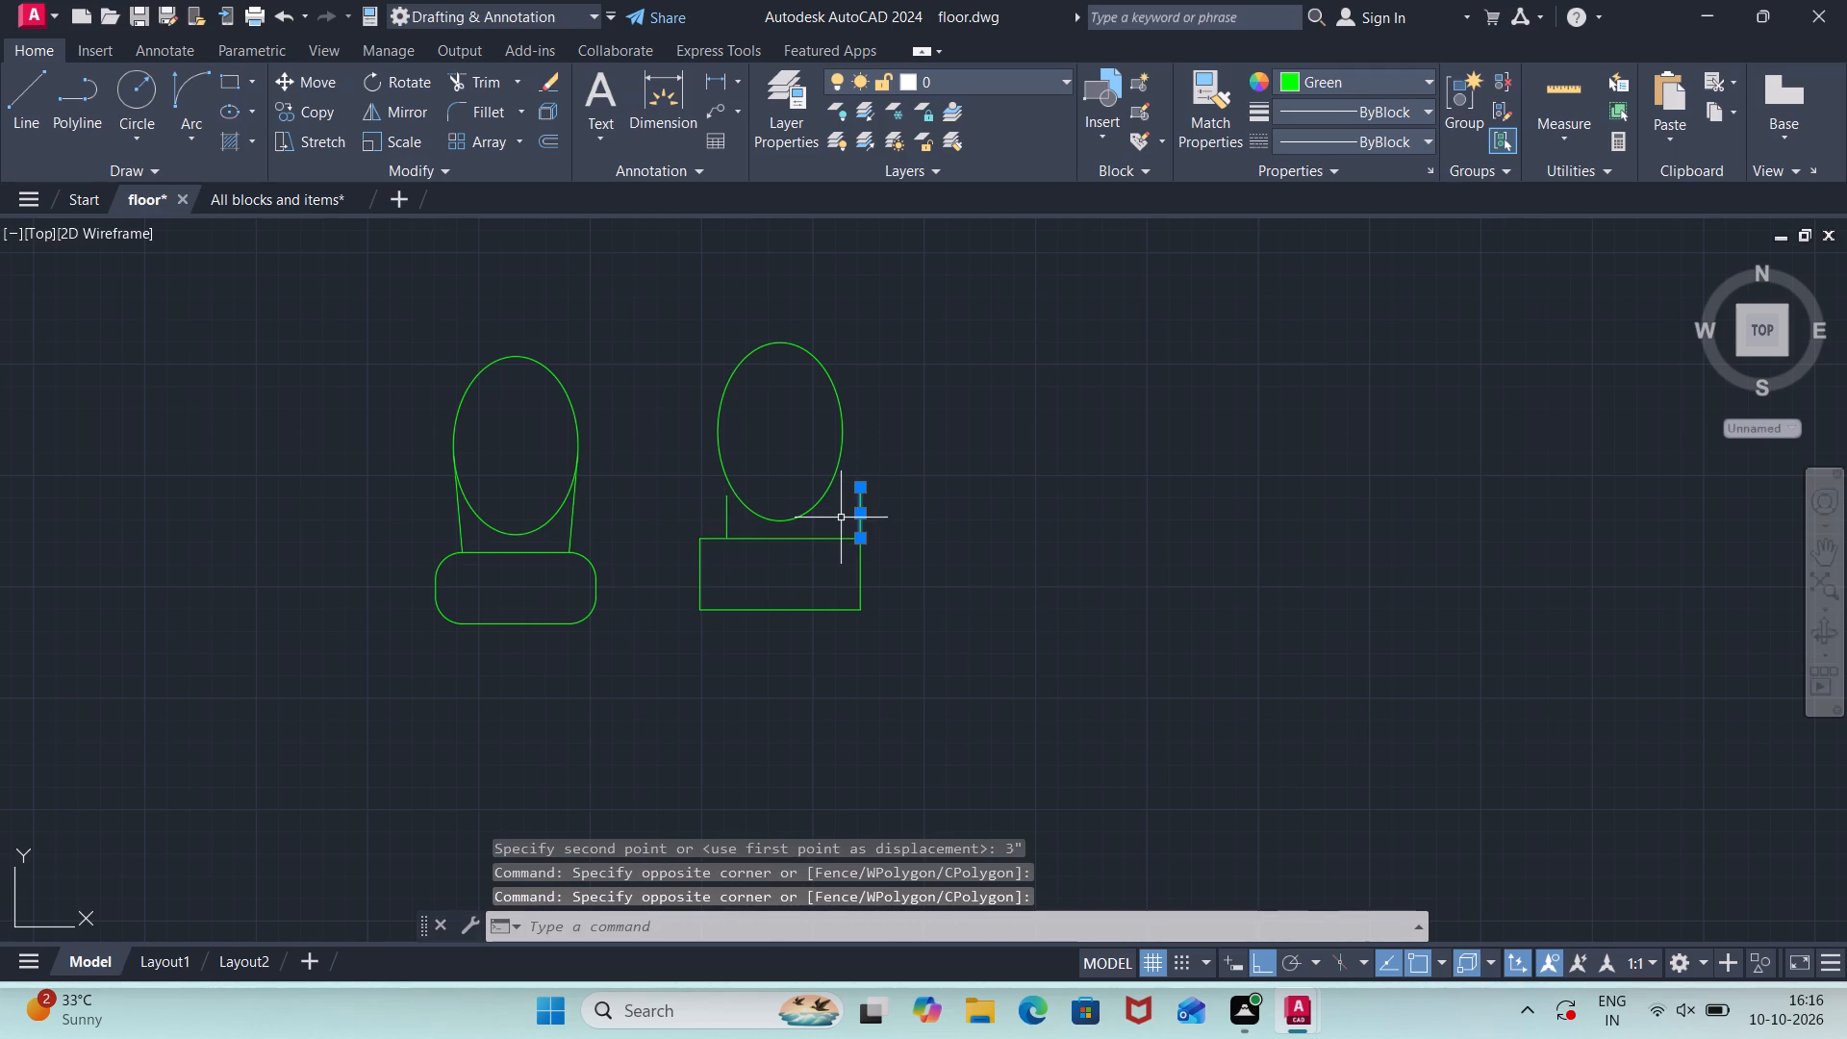
pyautogui.press('m')
pyautogui.press('Return')
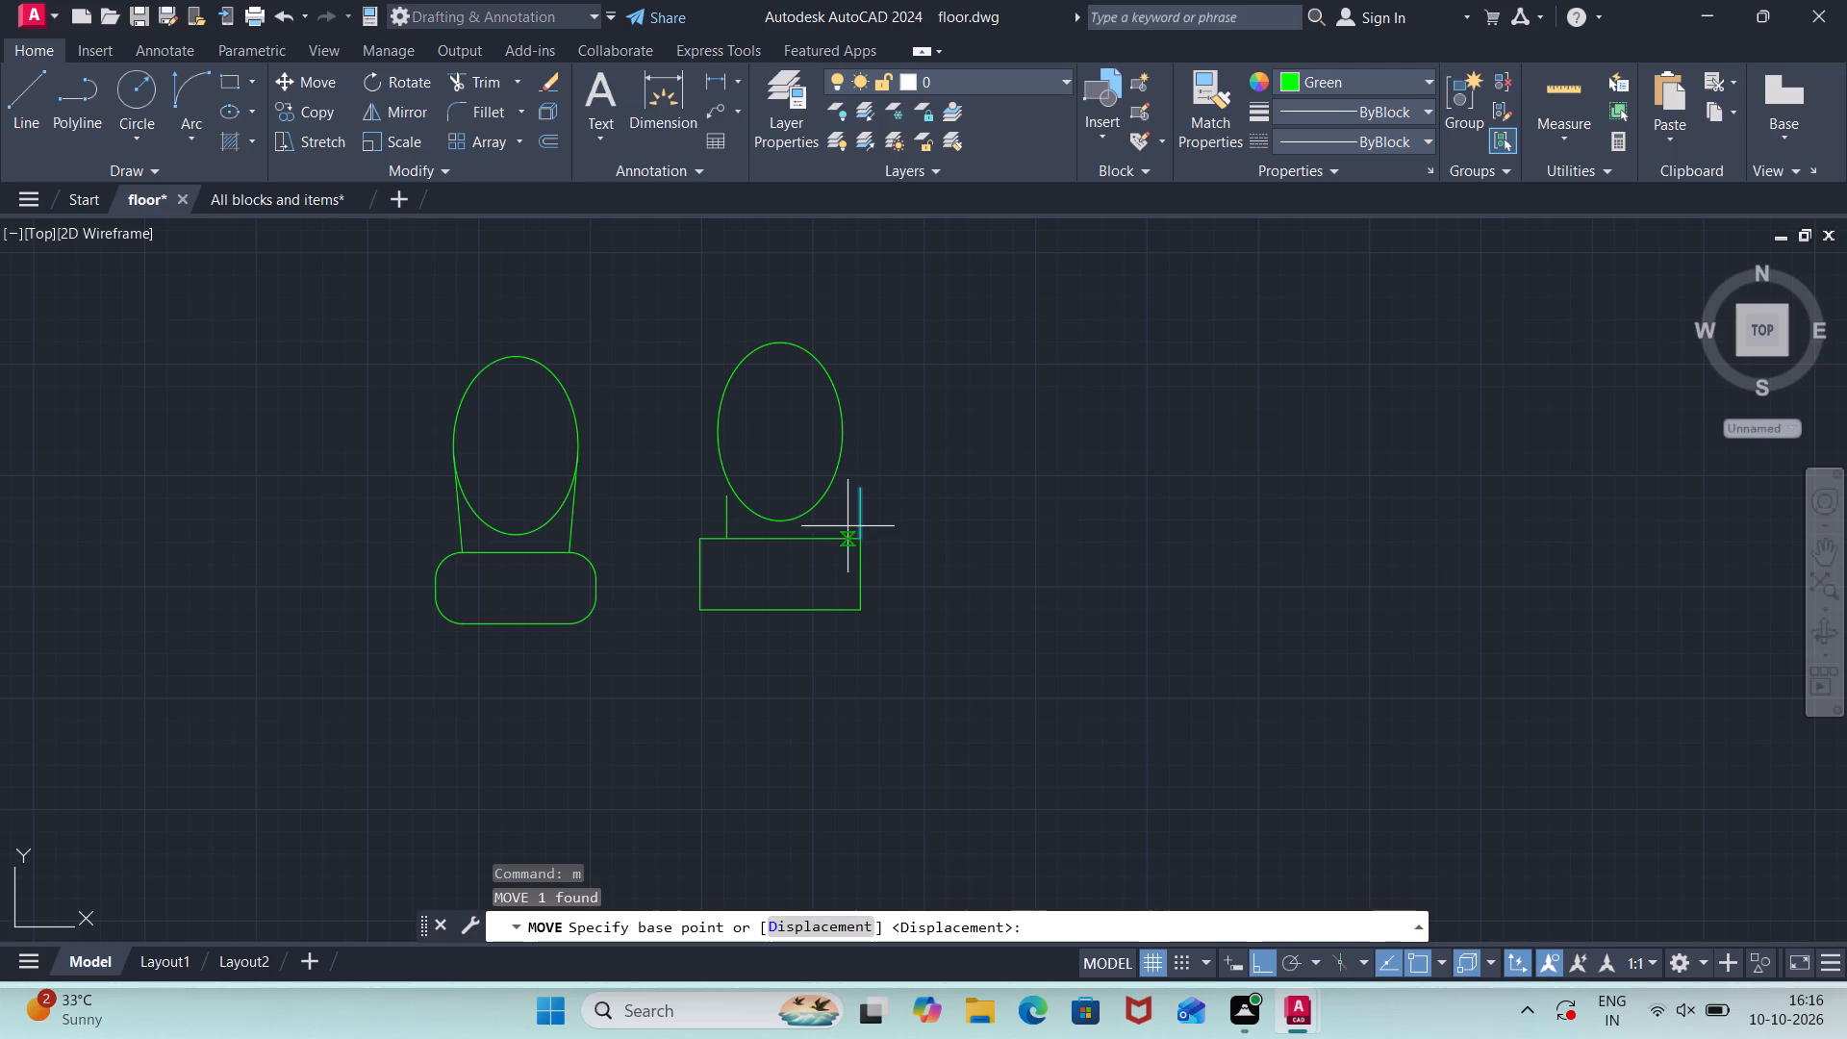
pyautogui.click(854, 536)
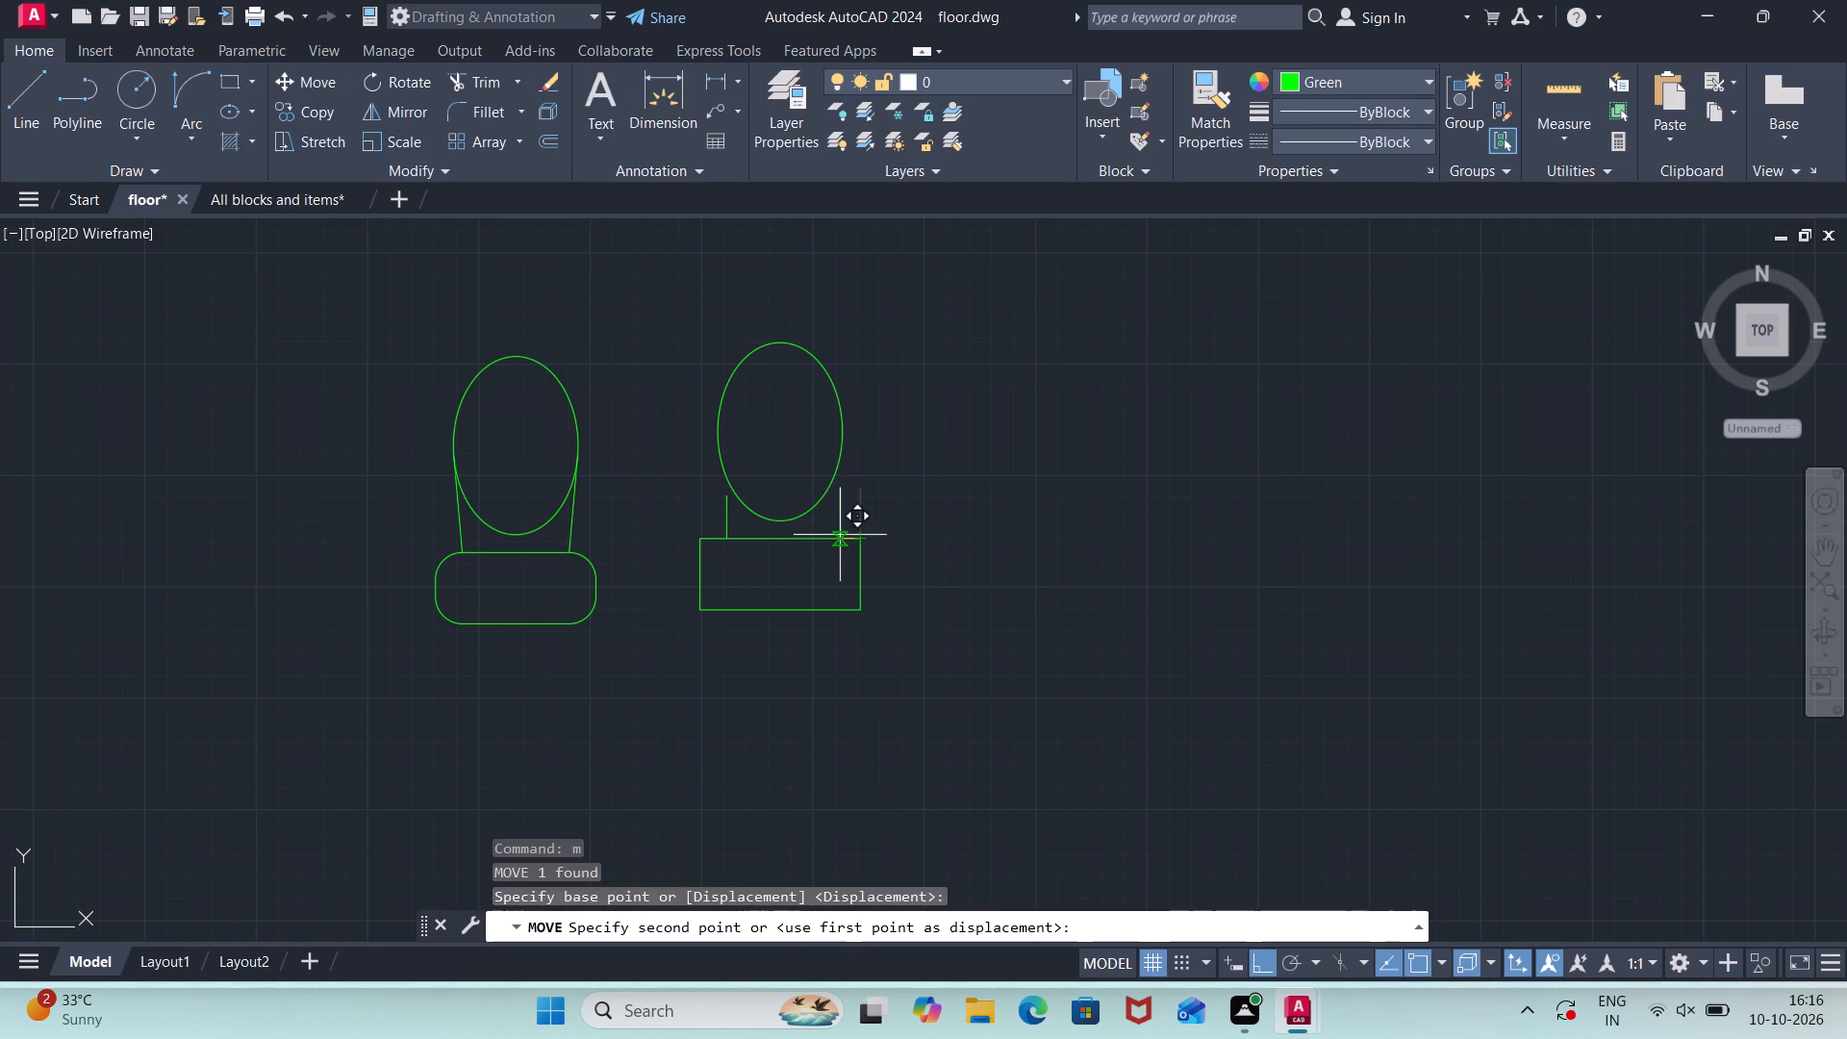
pyautogui.write('3"')
pyautogui.press('Return')
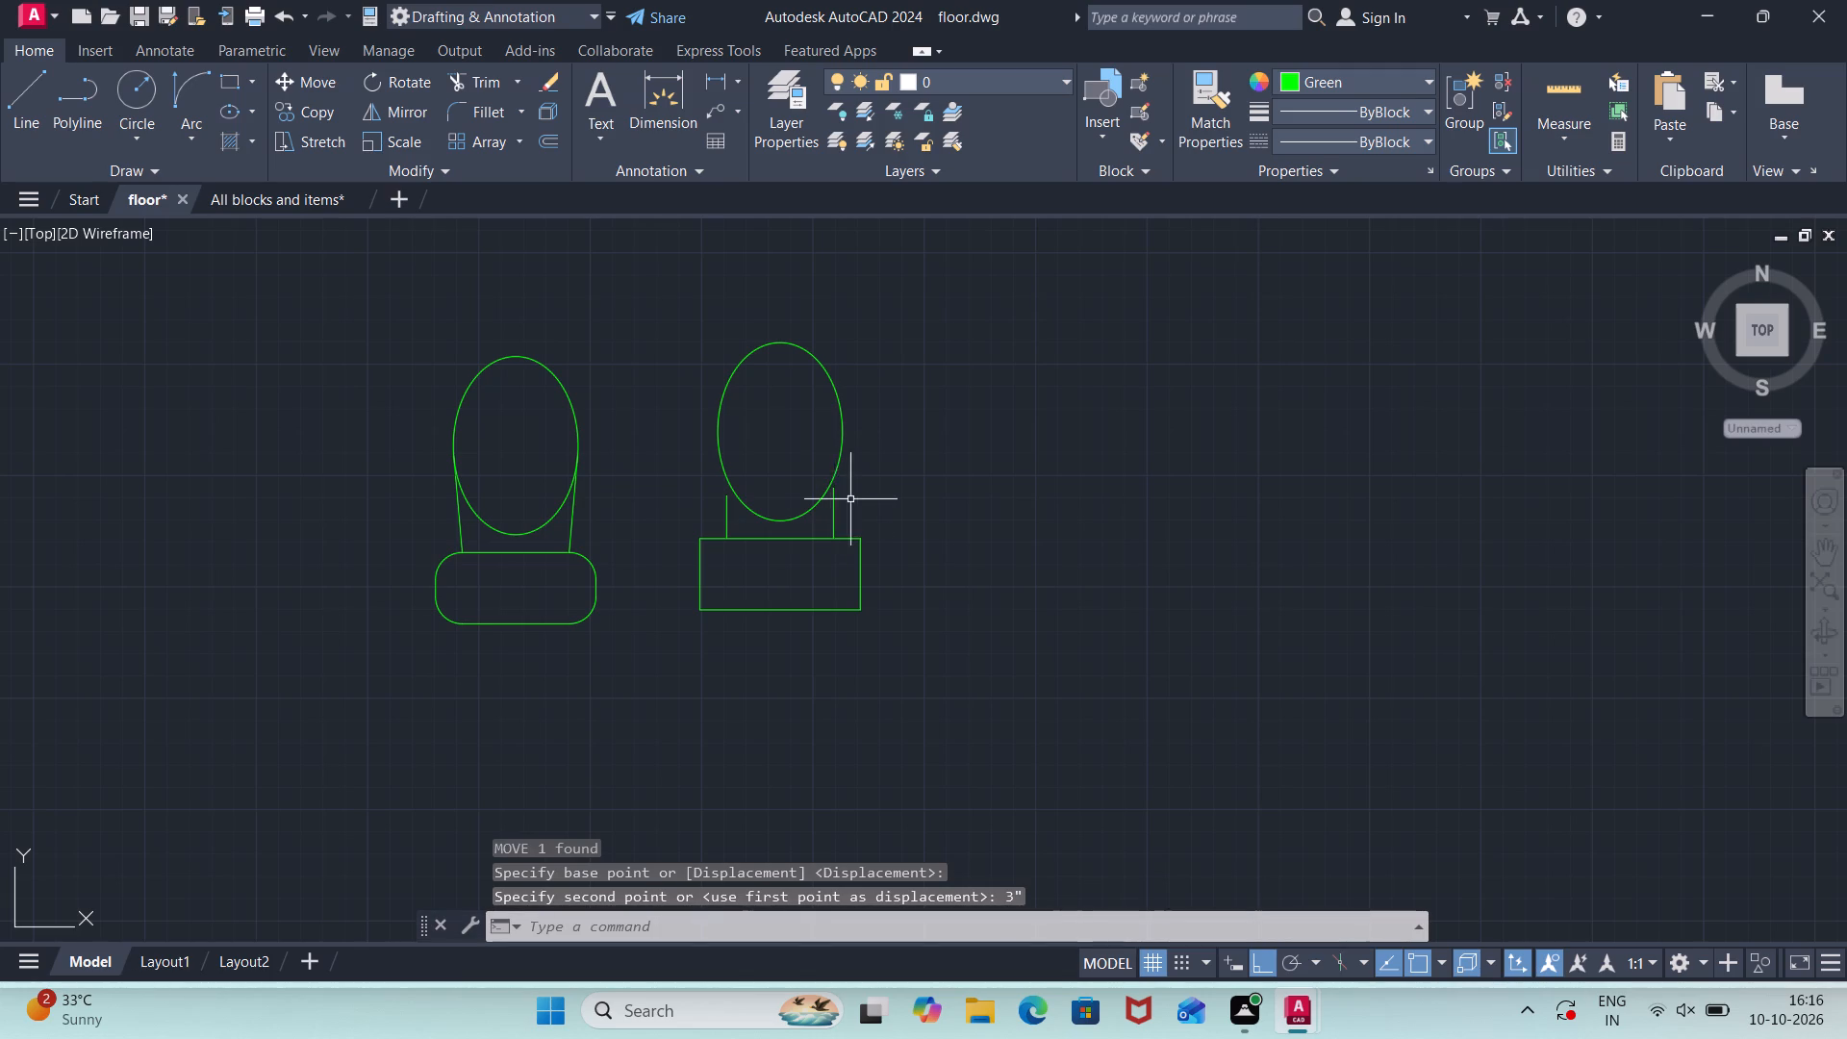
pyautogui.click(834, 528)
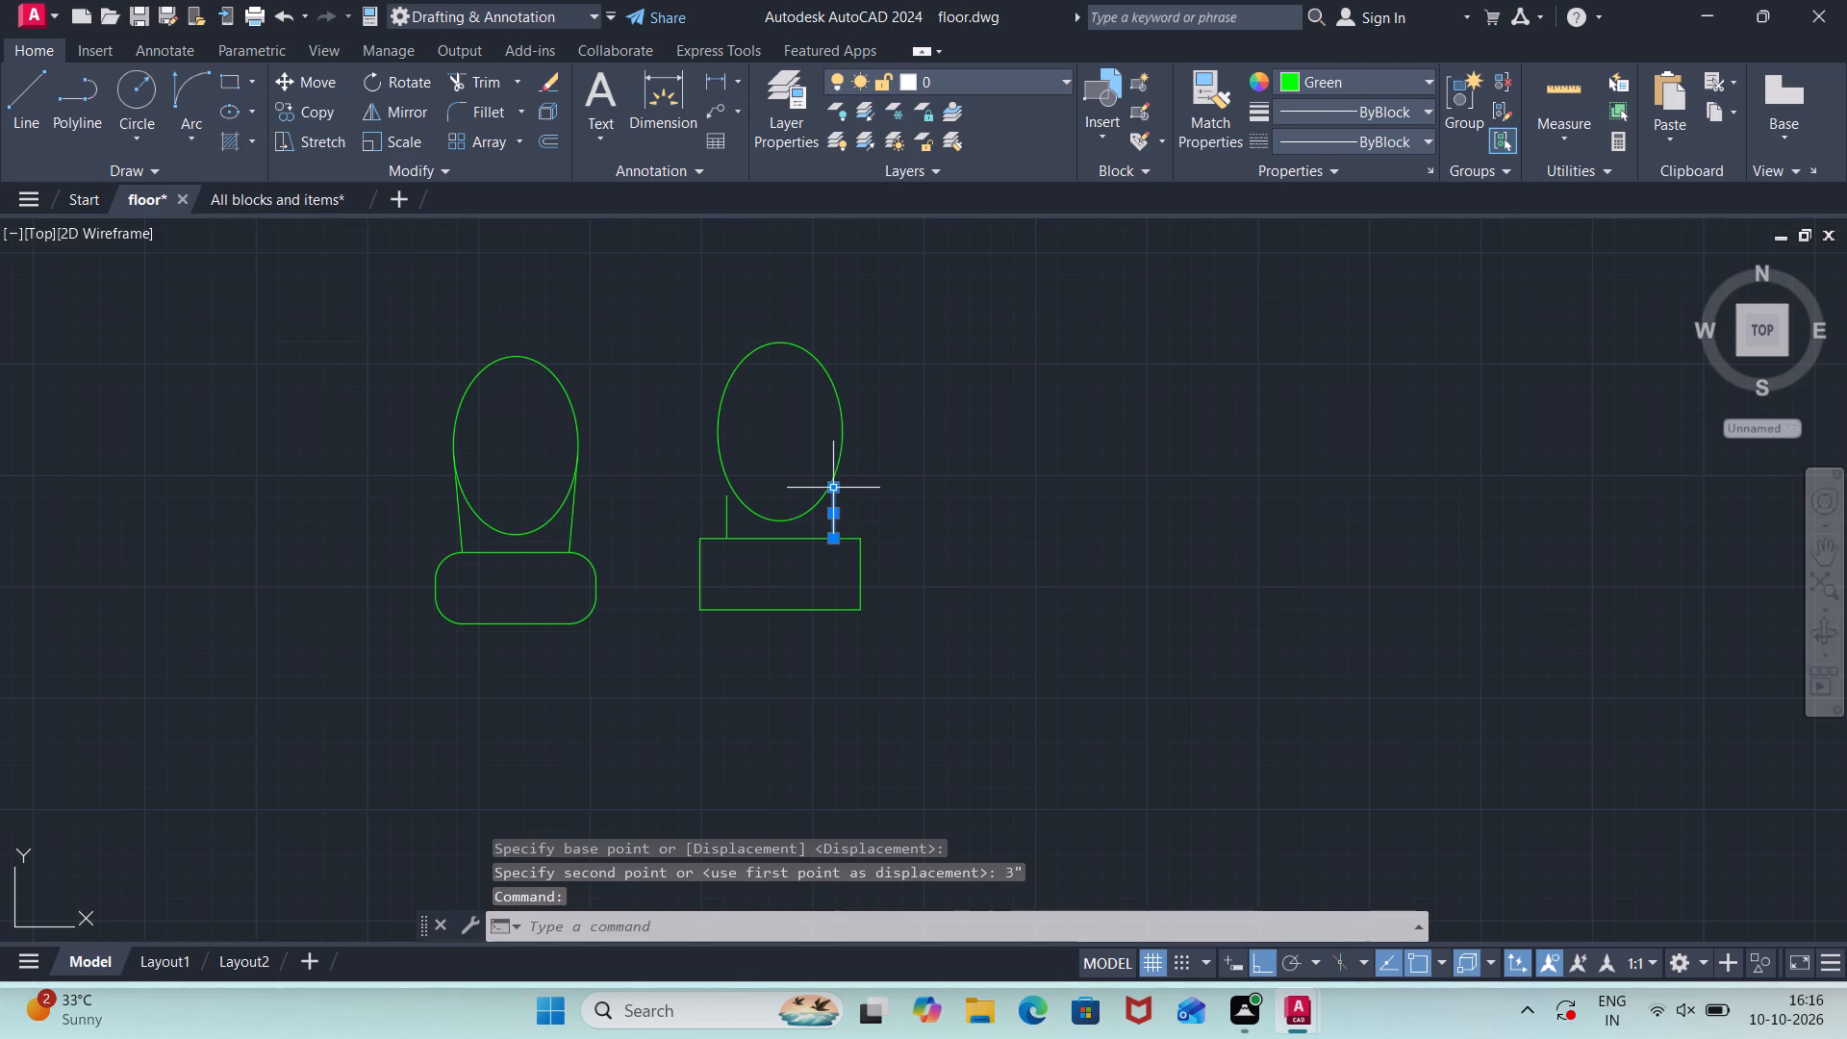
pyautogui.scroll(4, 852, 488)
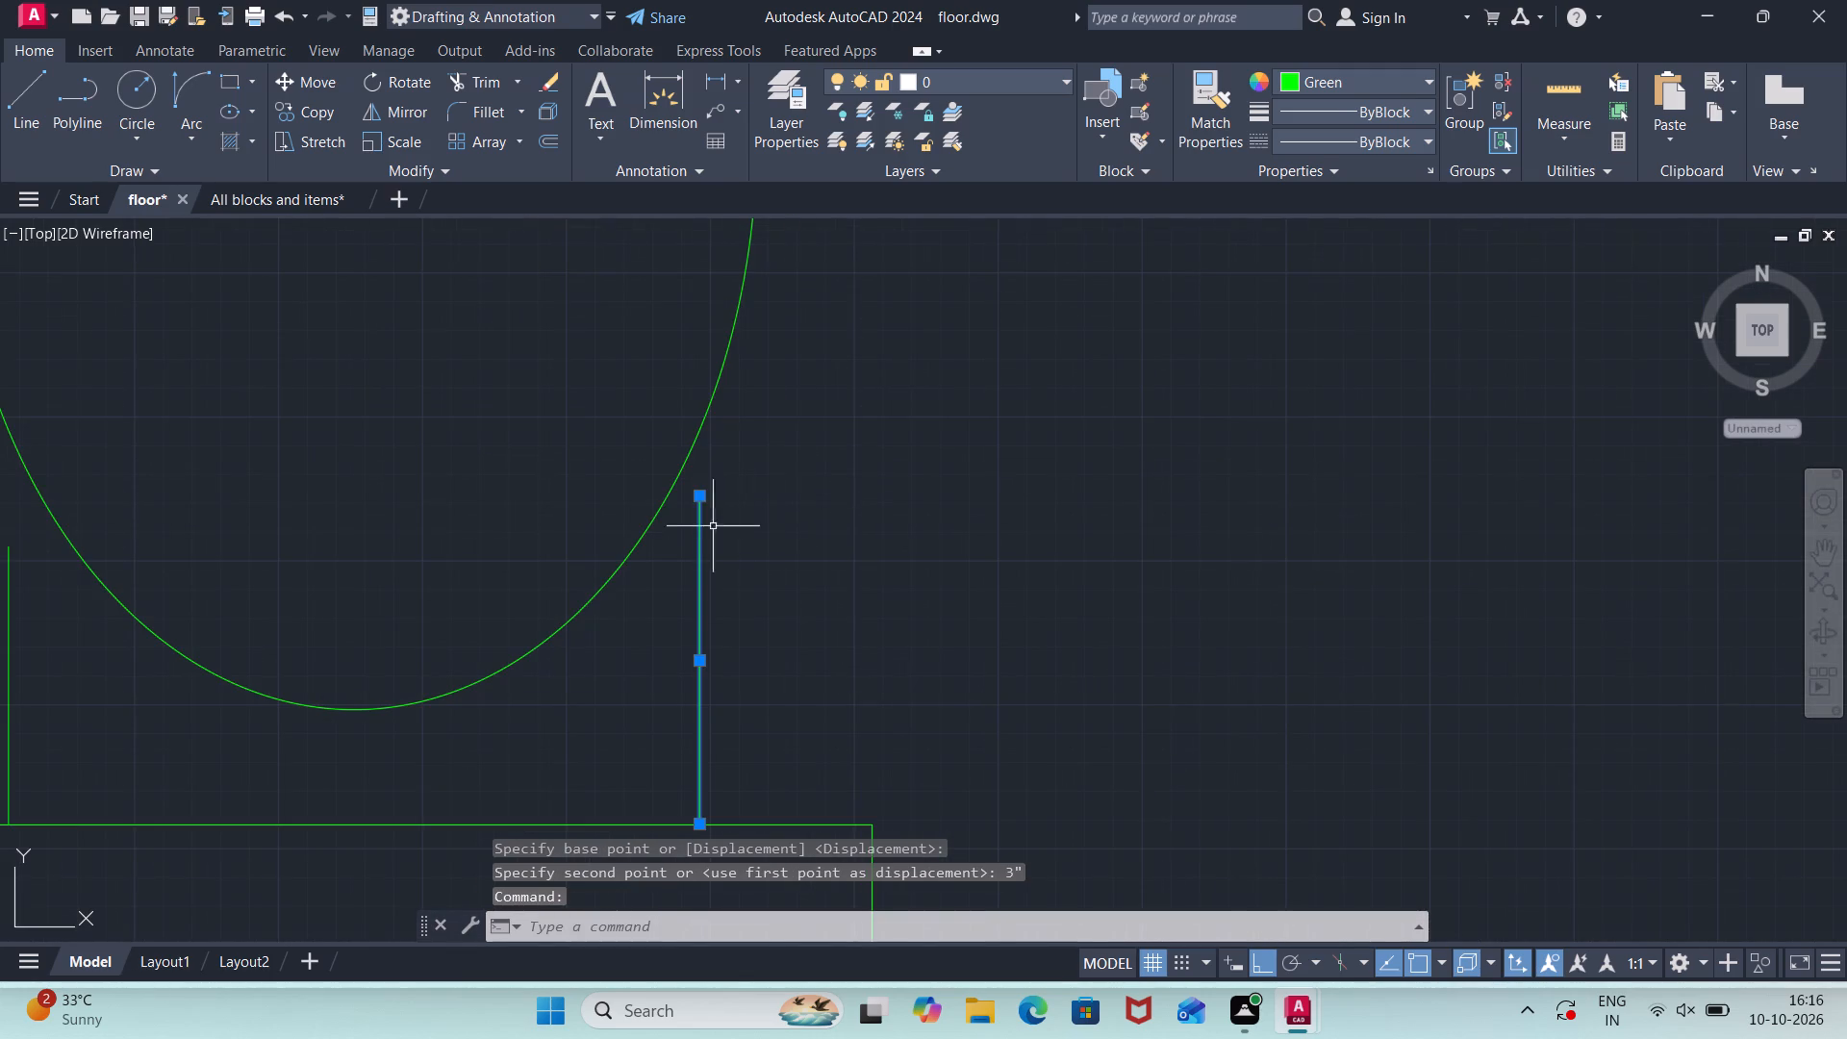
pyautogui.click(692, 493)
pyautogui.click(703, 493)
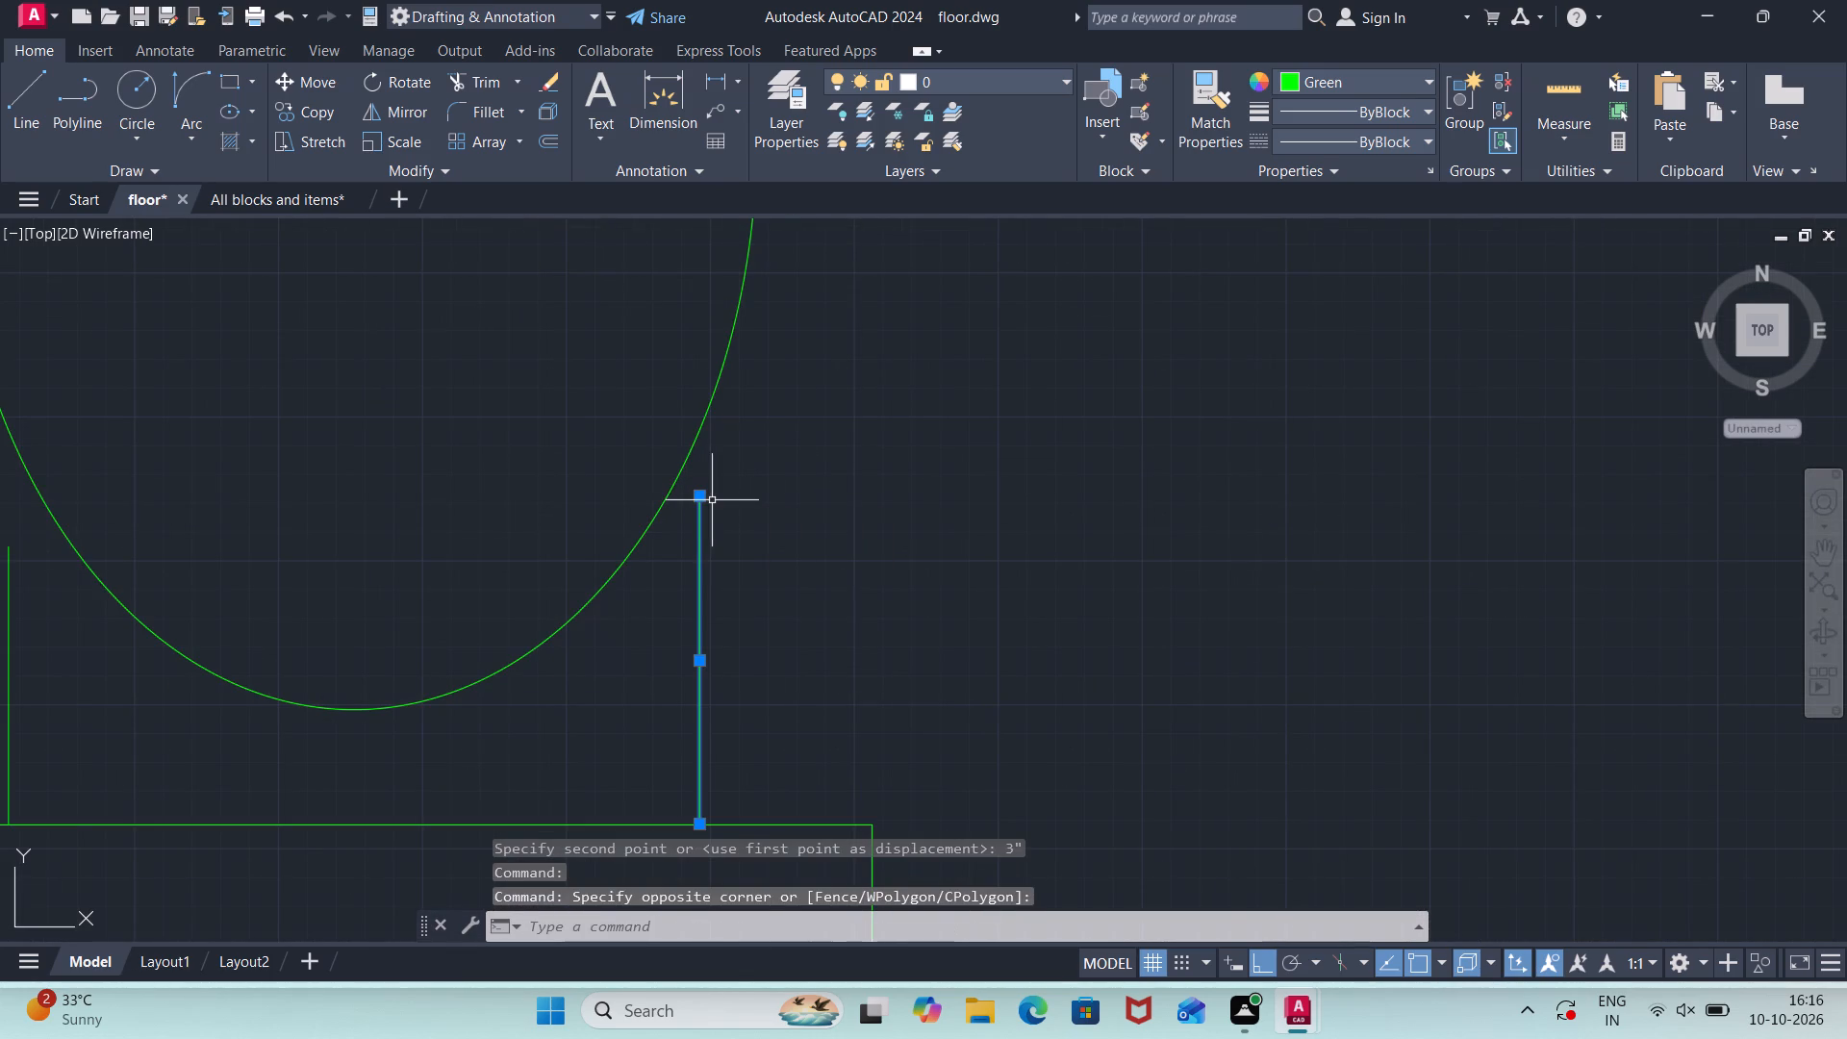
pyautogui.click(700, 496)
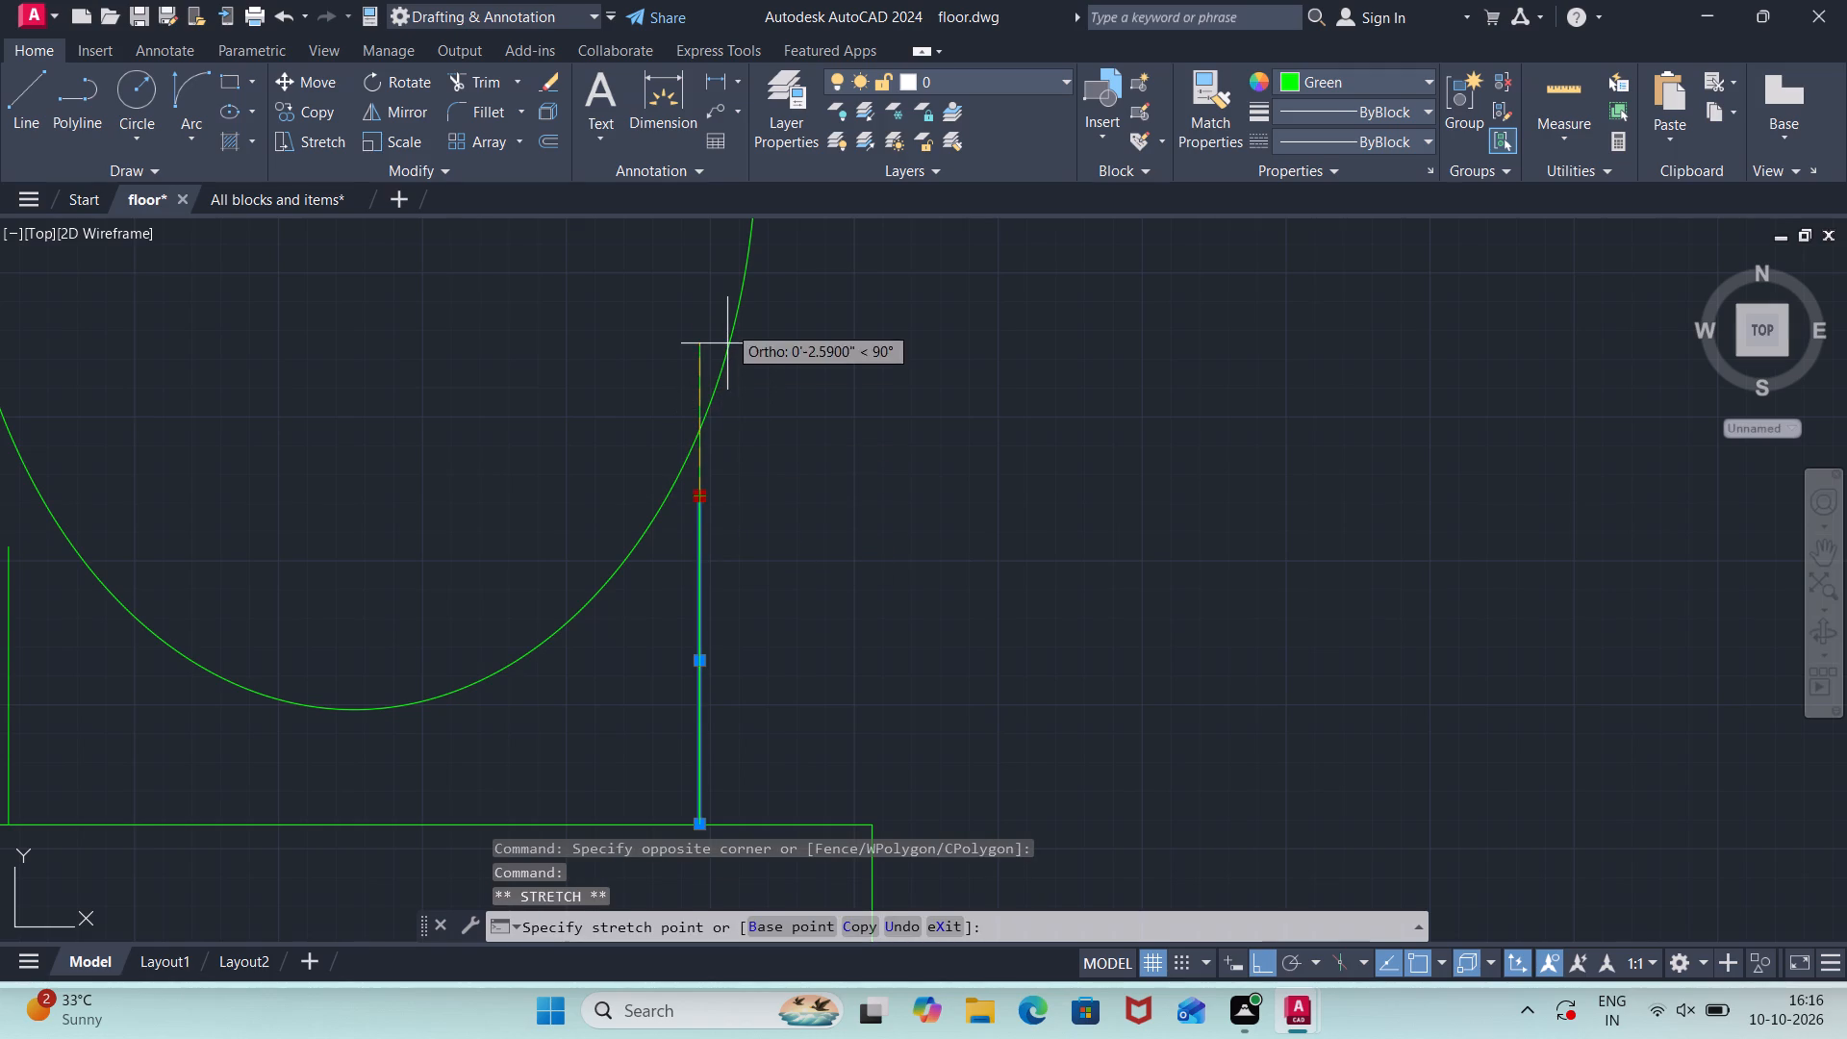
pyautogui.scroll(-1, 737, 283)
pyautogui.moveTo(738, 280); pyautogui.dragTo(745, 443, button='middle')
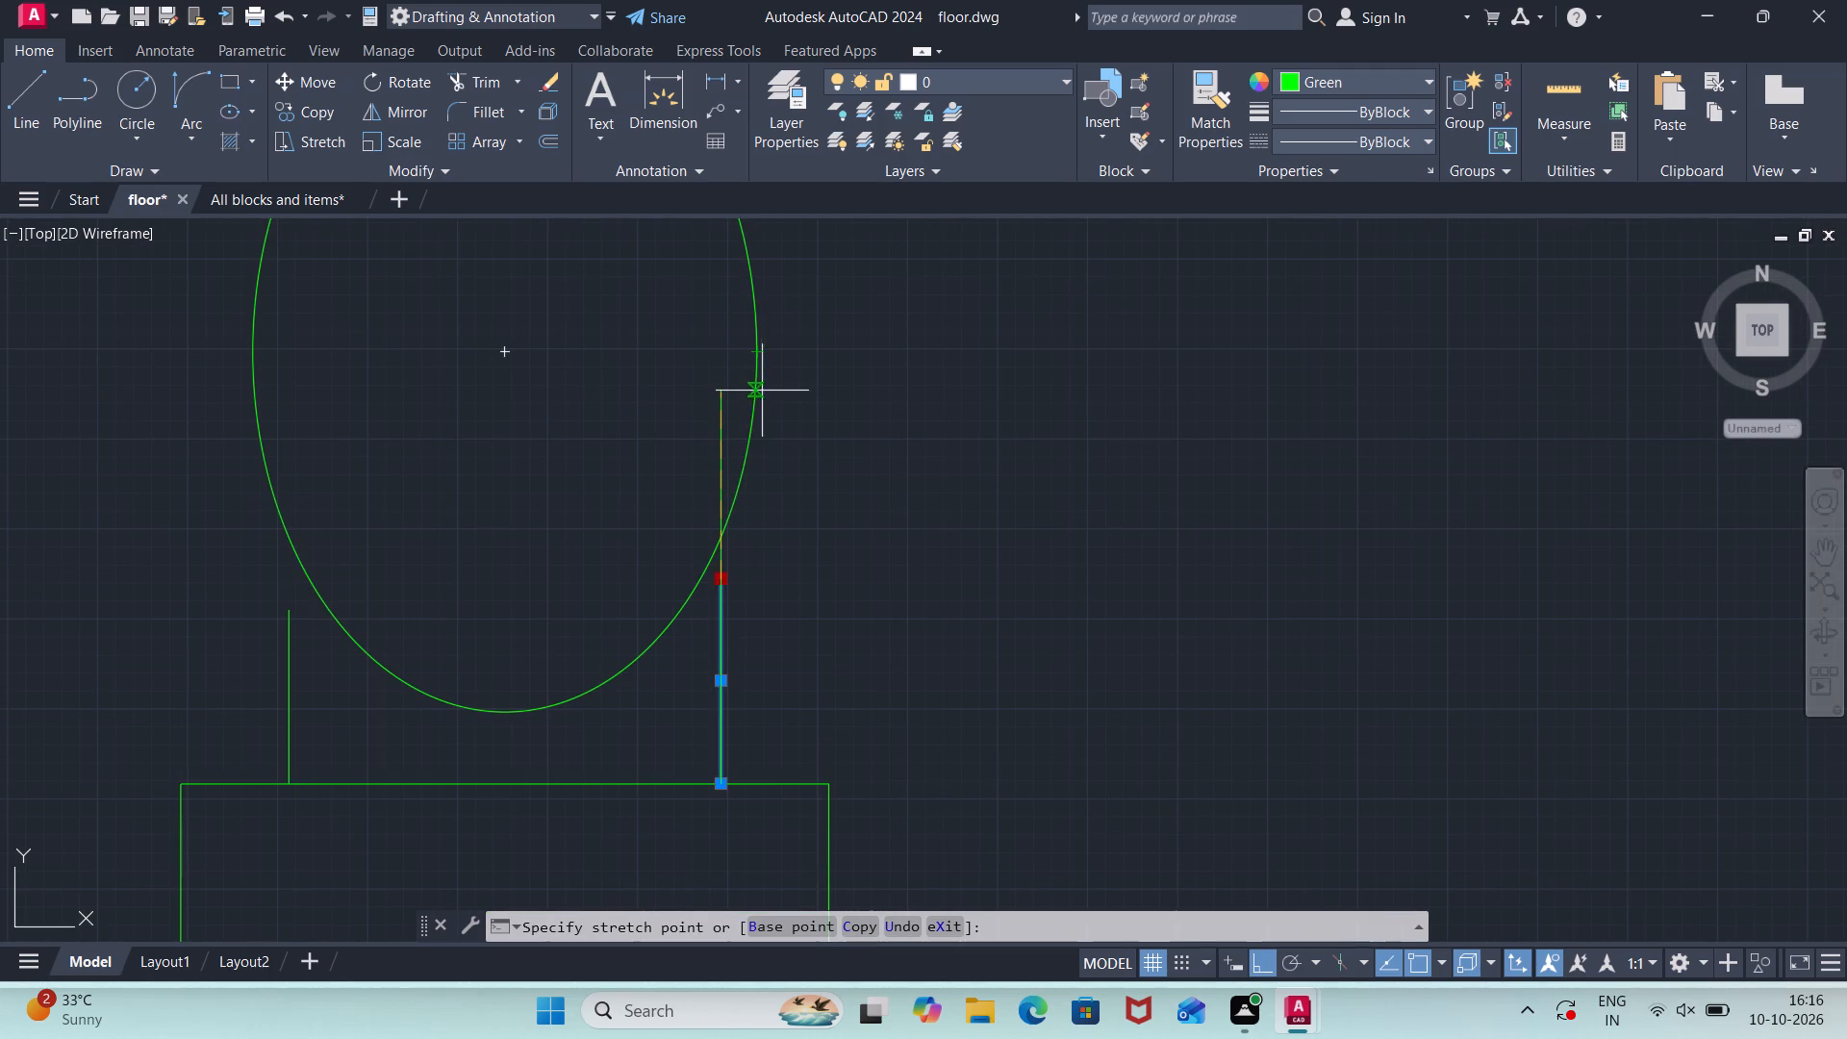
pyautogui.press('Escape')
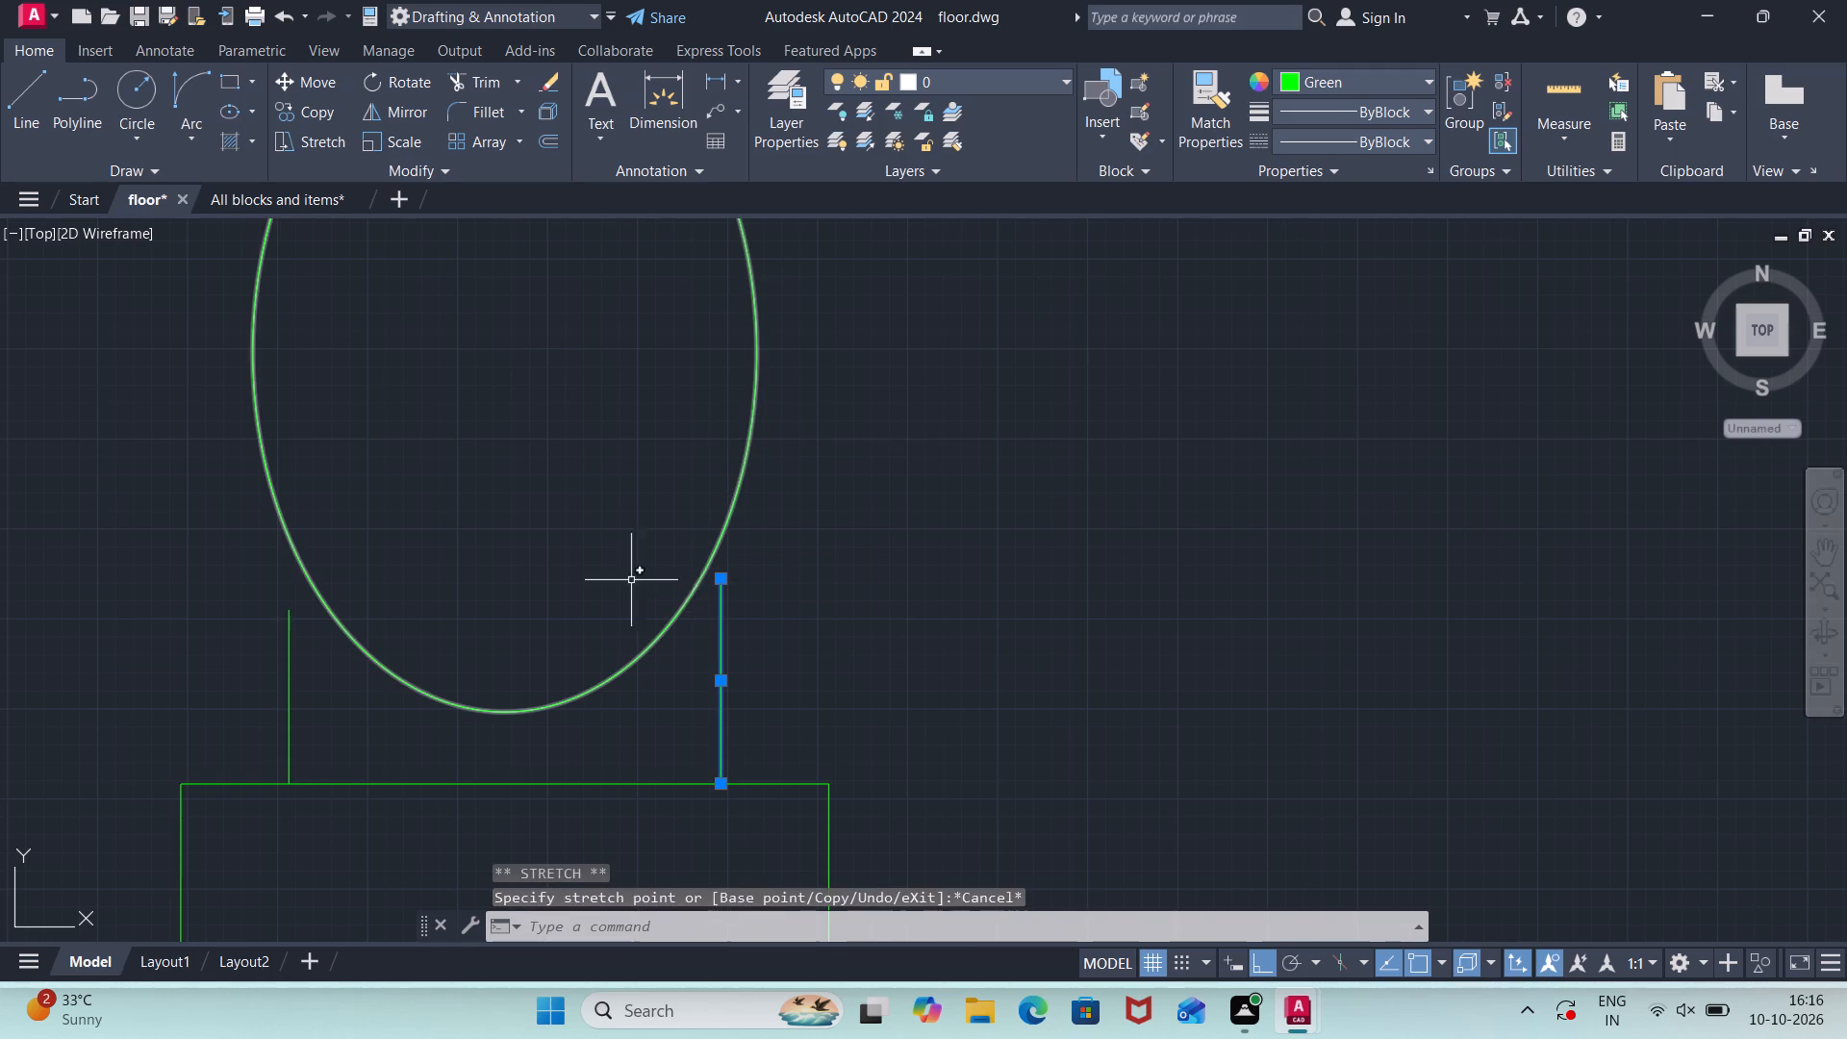
# Stretch the upper ends of both side lines up and outward onto the ellipse's lower left and lower right sides.
pyautogui.click(286, 697)
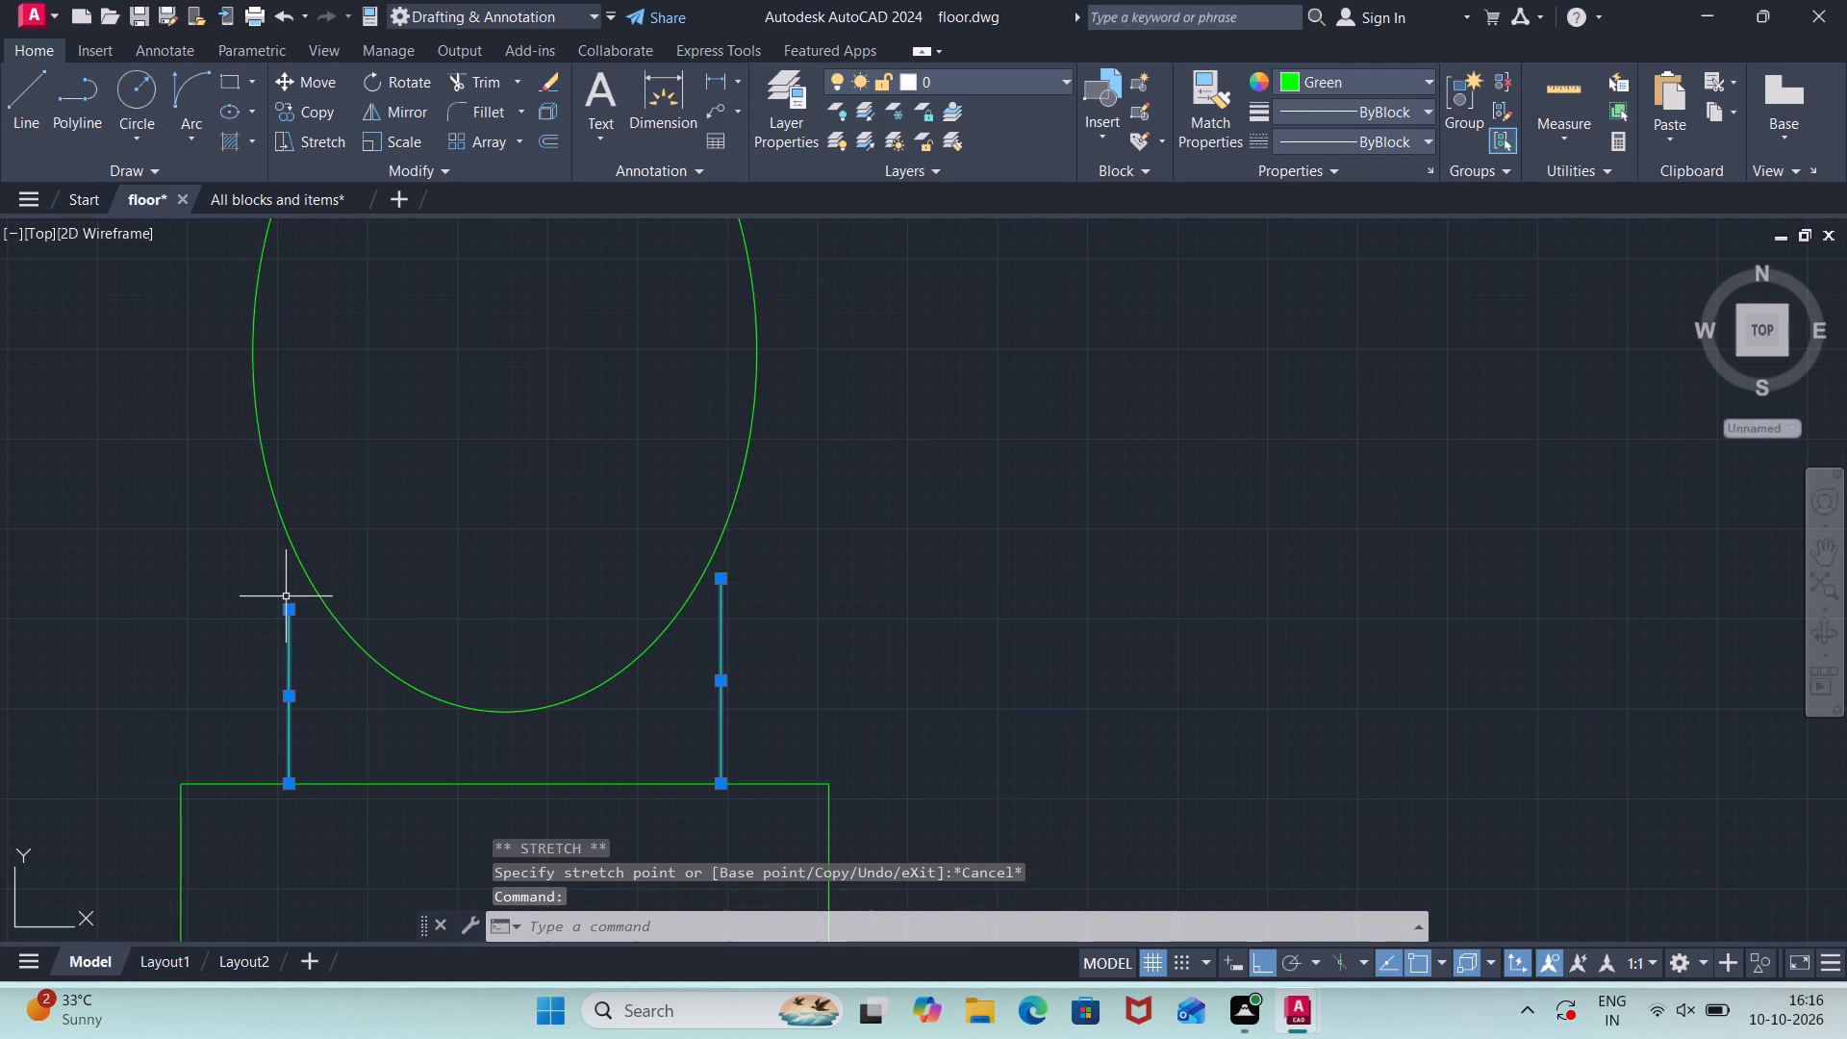
pyautogui.click(290, 608)
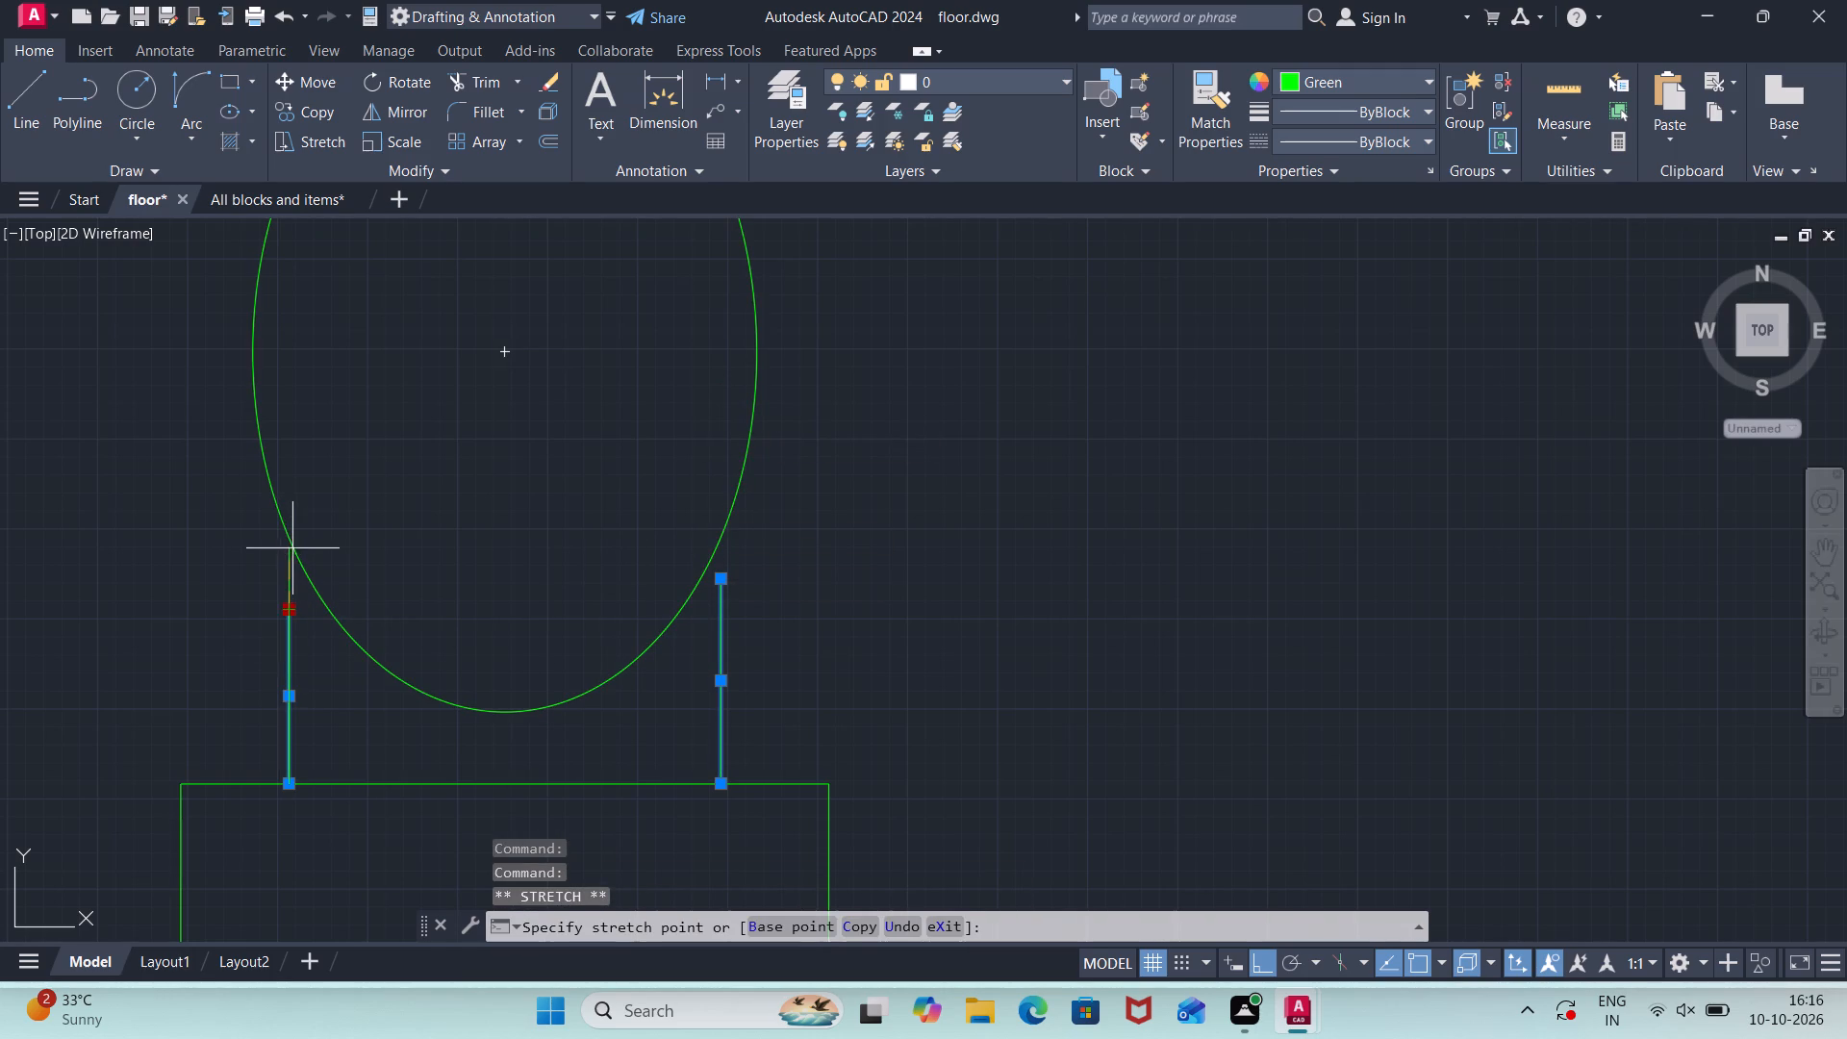
pyautogui.click(255, 437)
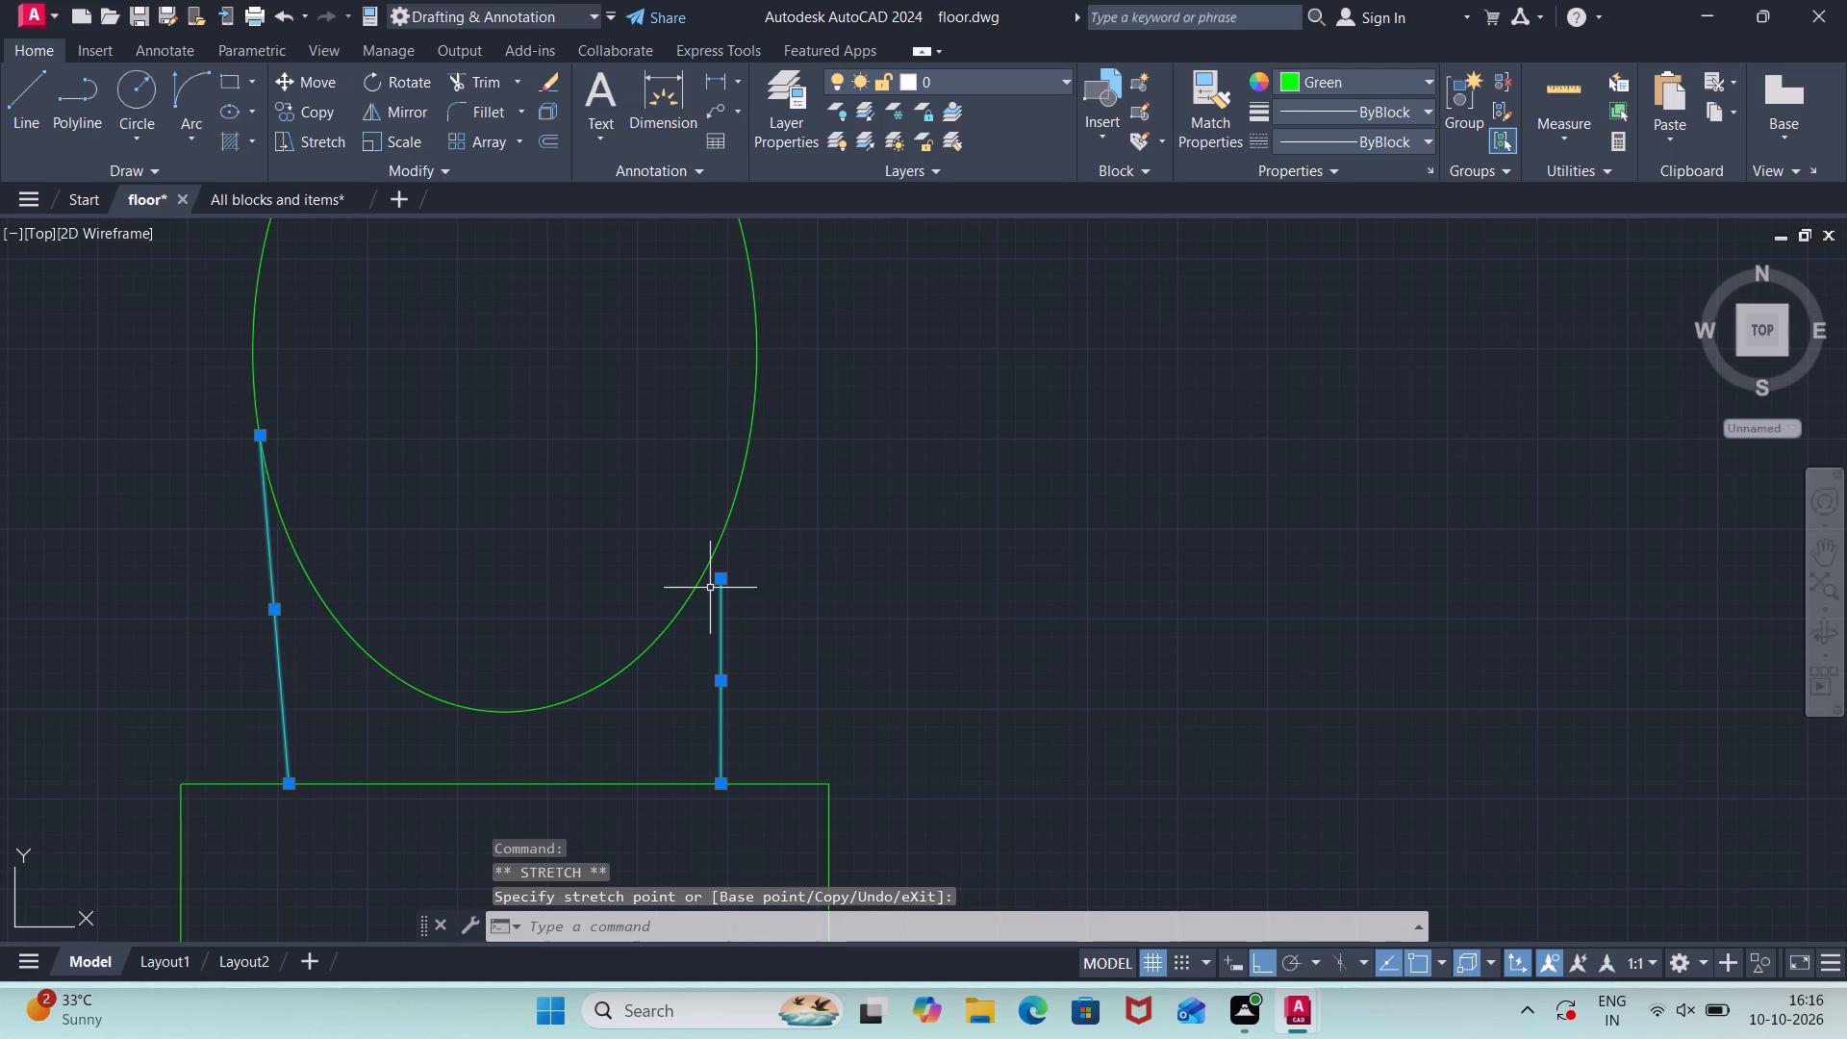
pyautogui.click(721, 574)
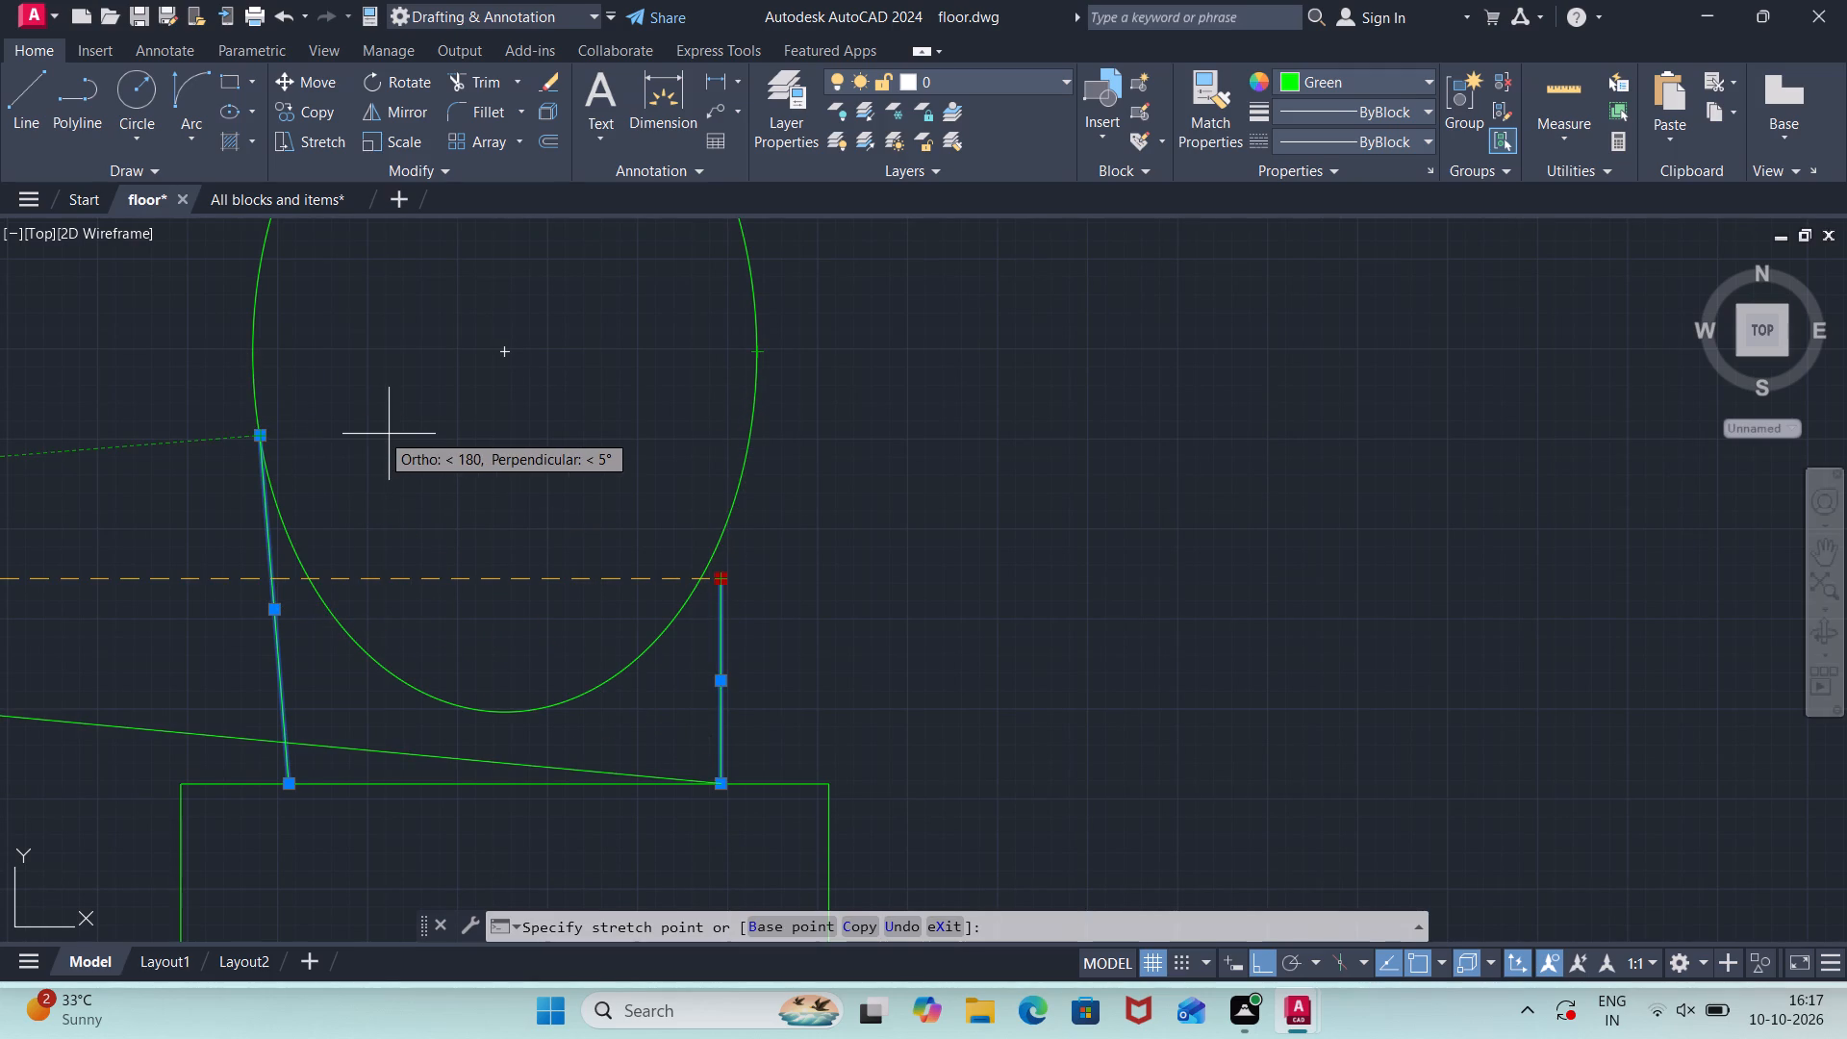
pyautogui.click(755, 433)
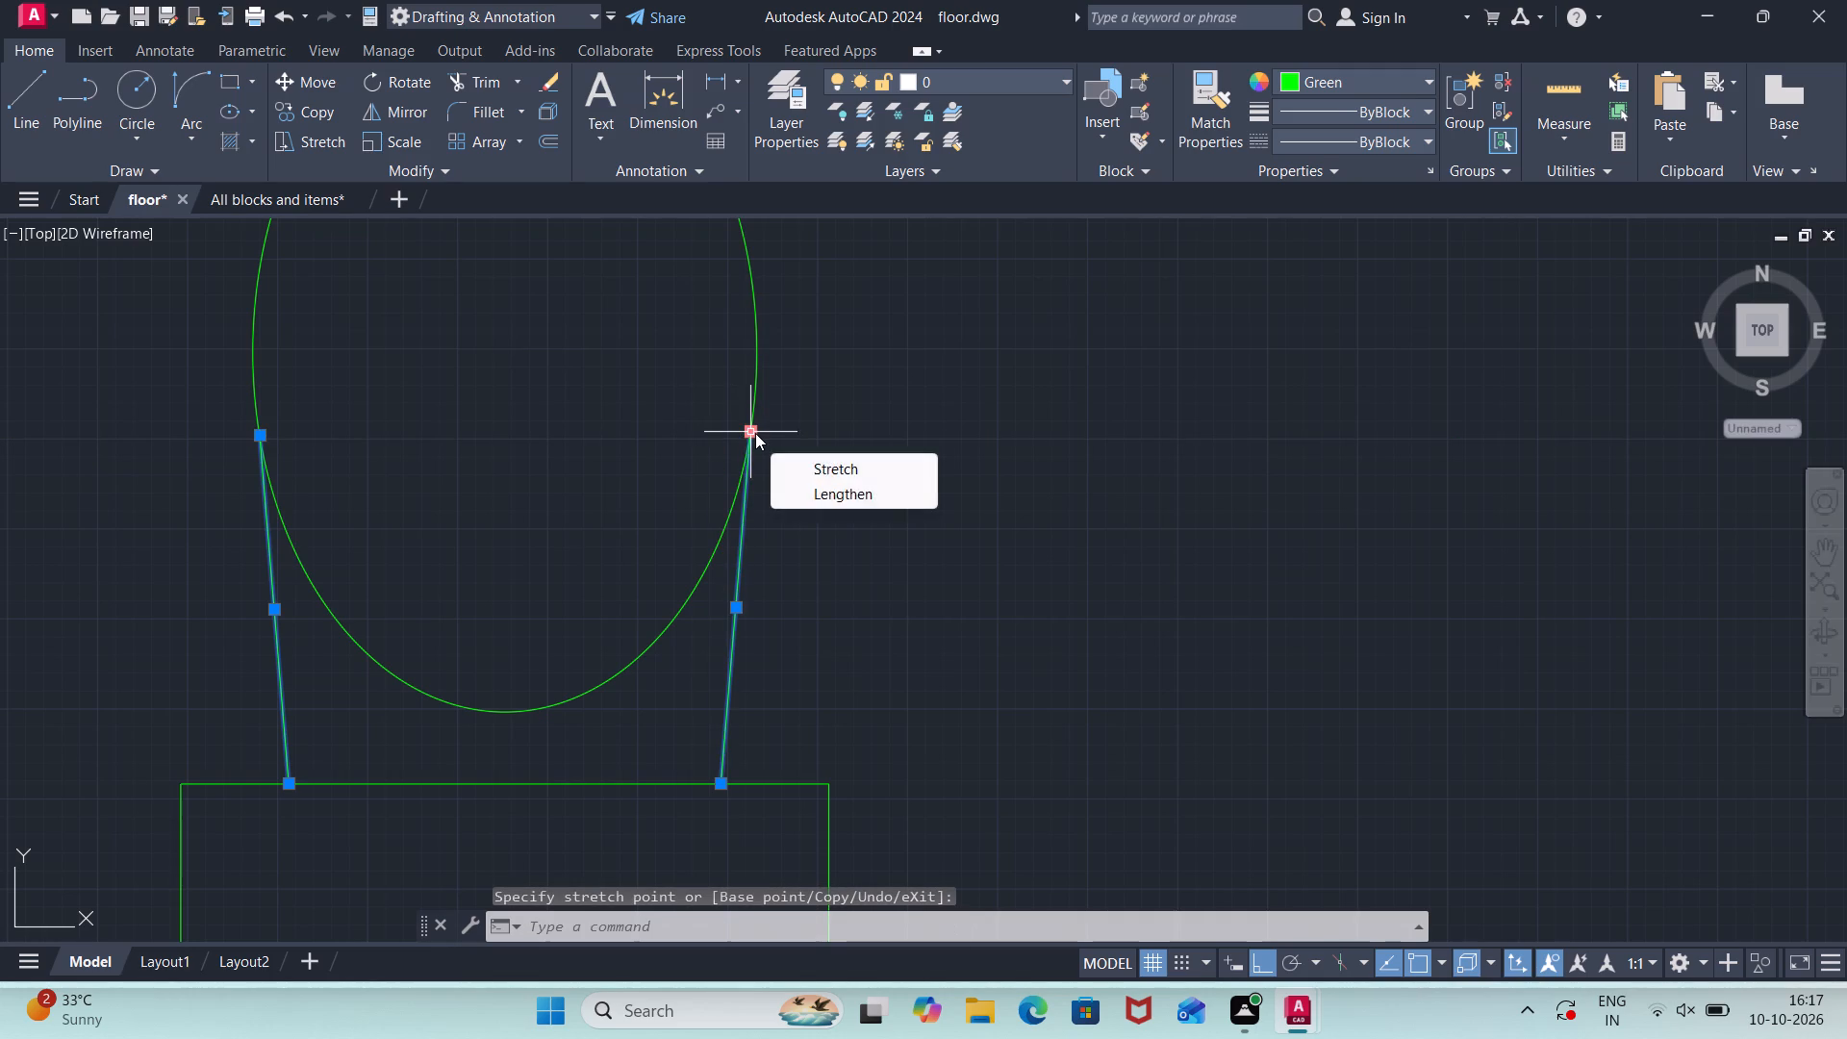
pyautogui.press('Escape')
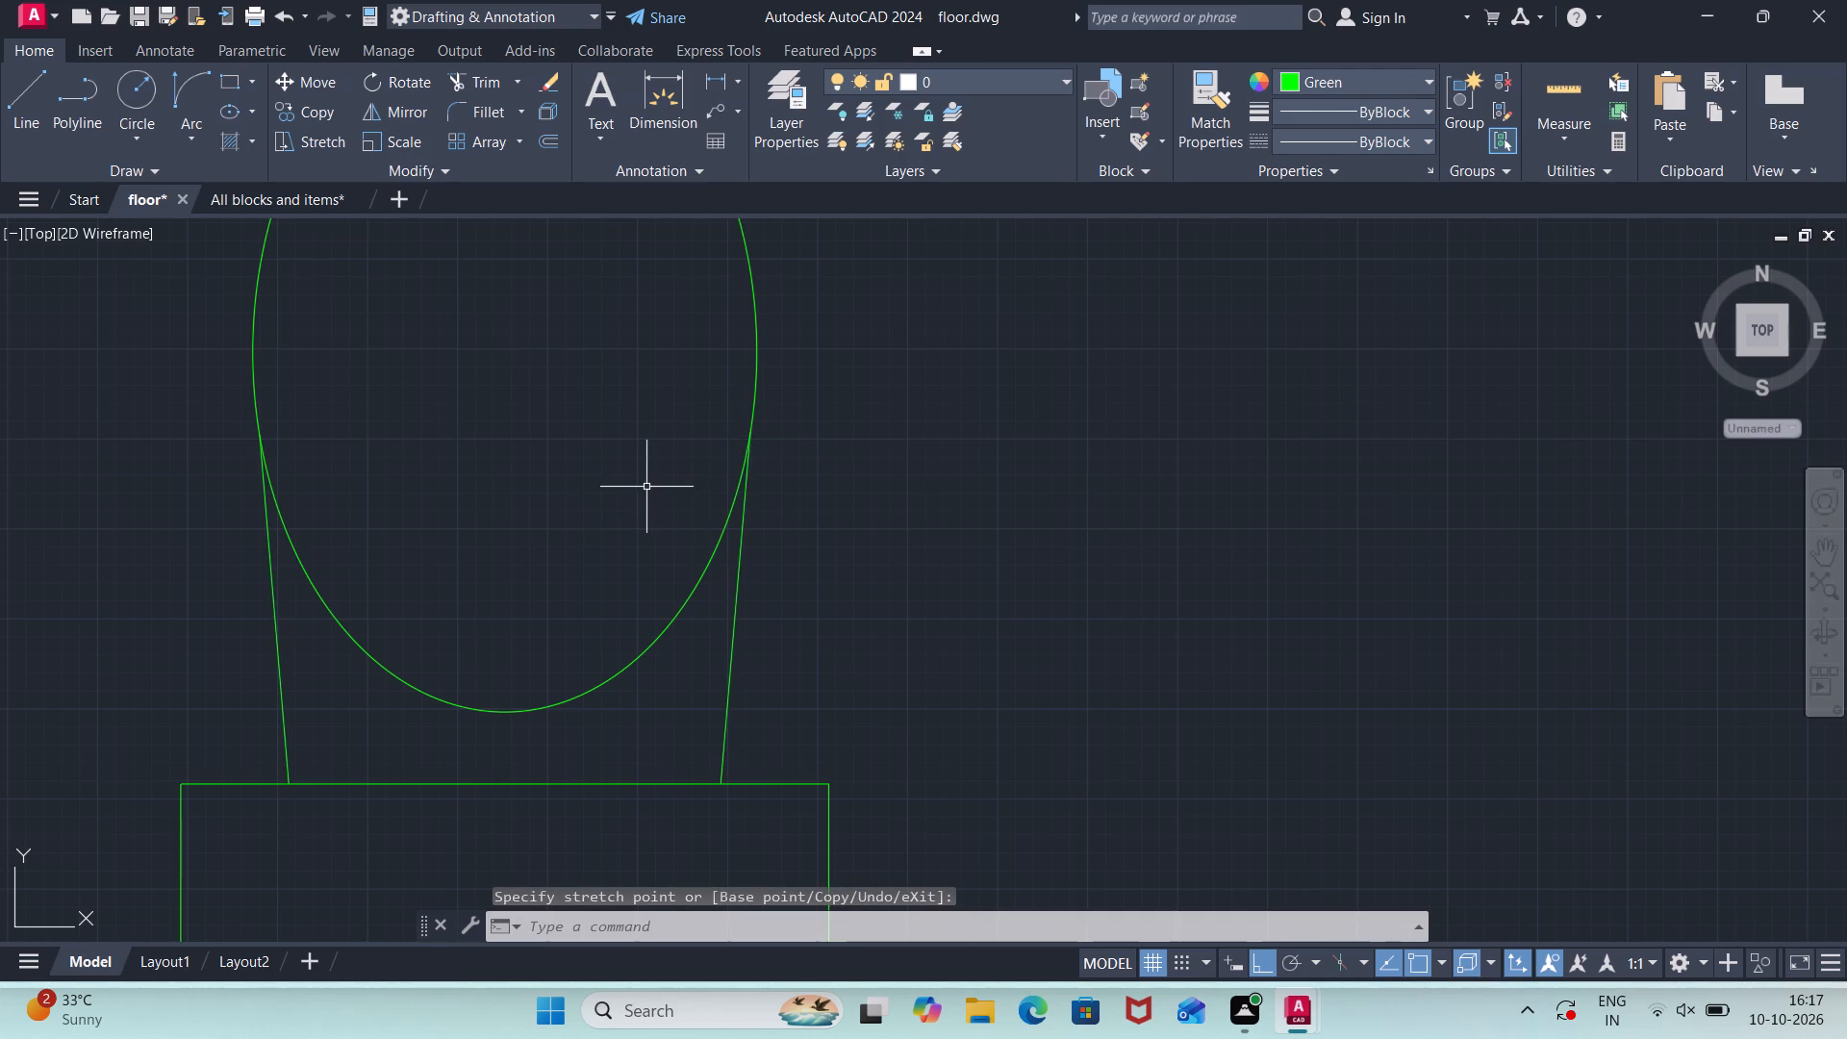
# Fillet all four corners of the new fixture's rectangle with a 3" radius.
pyautogui.scroll(-3, 760, 531)
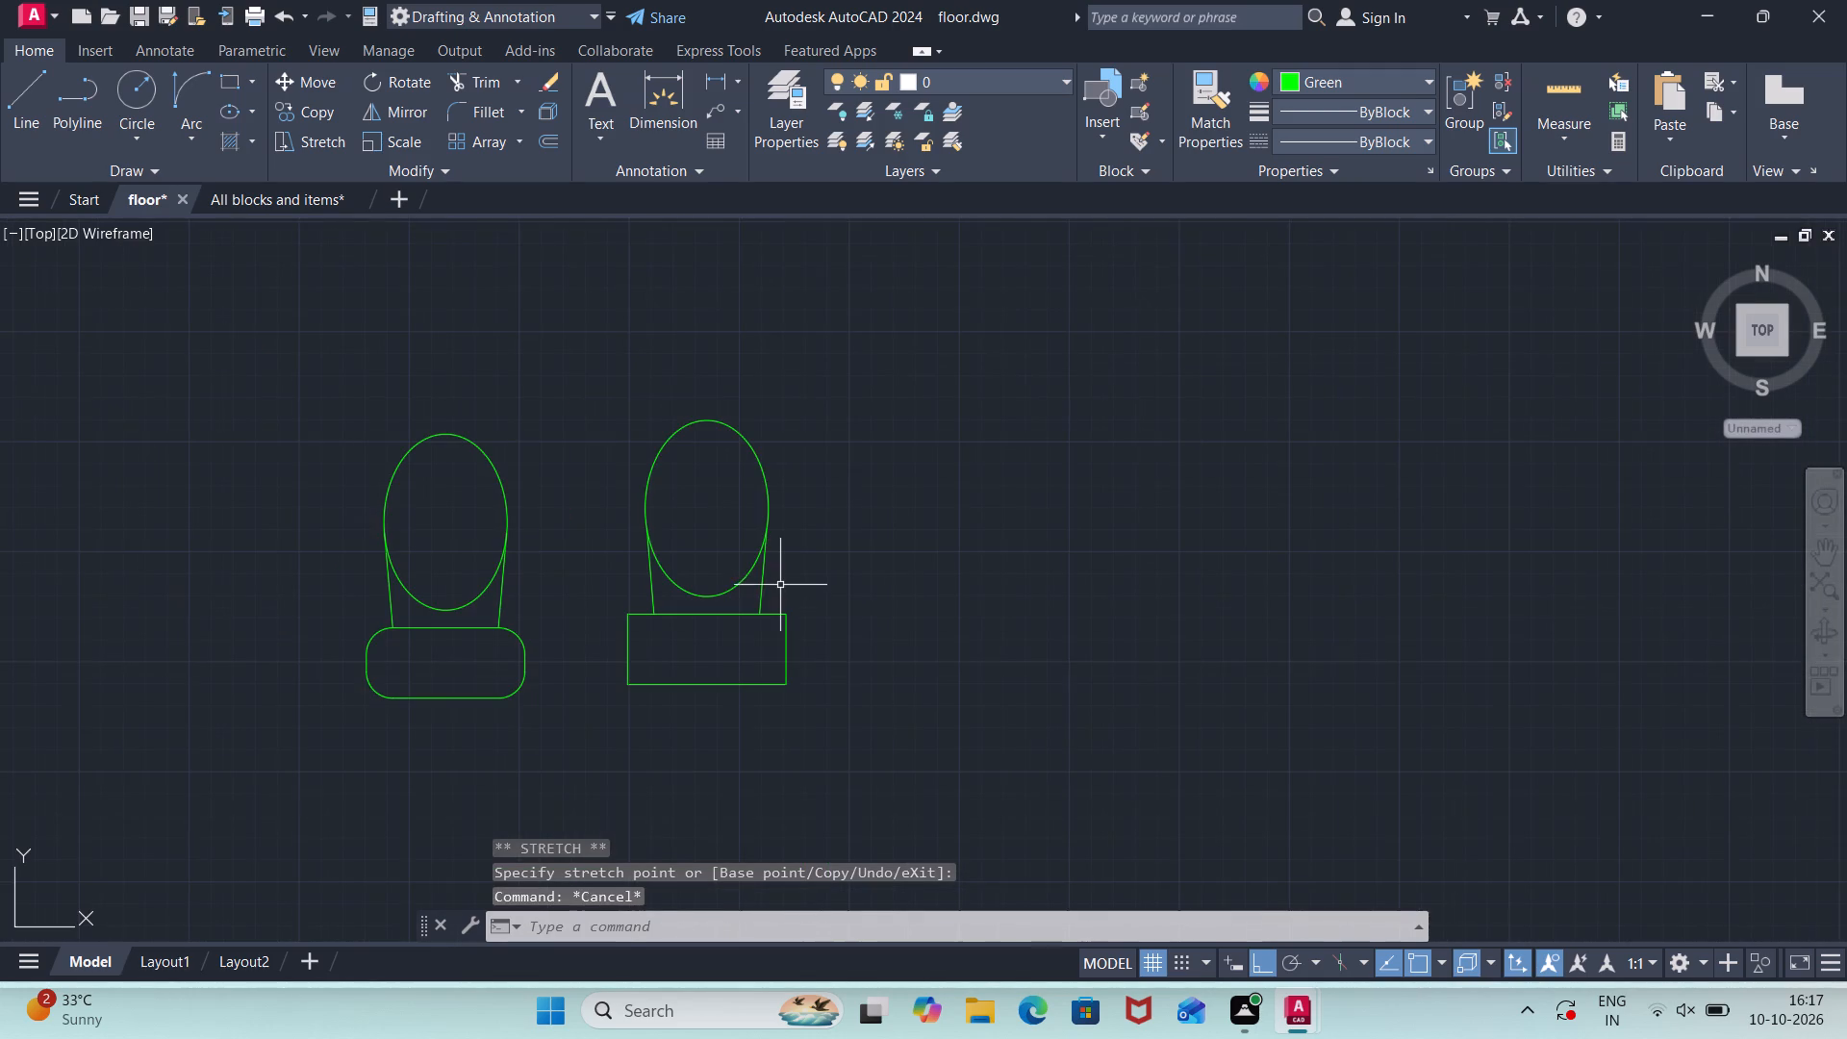
pyautogui.press('f')
pyautogui.press('Return')
pyautogui.press('r')
pyautogui.press('Return')
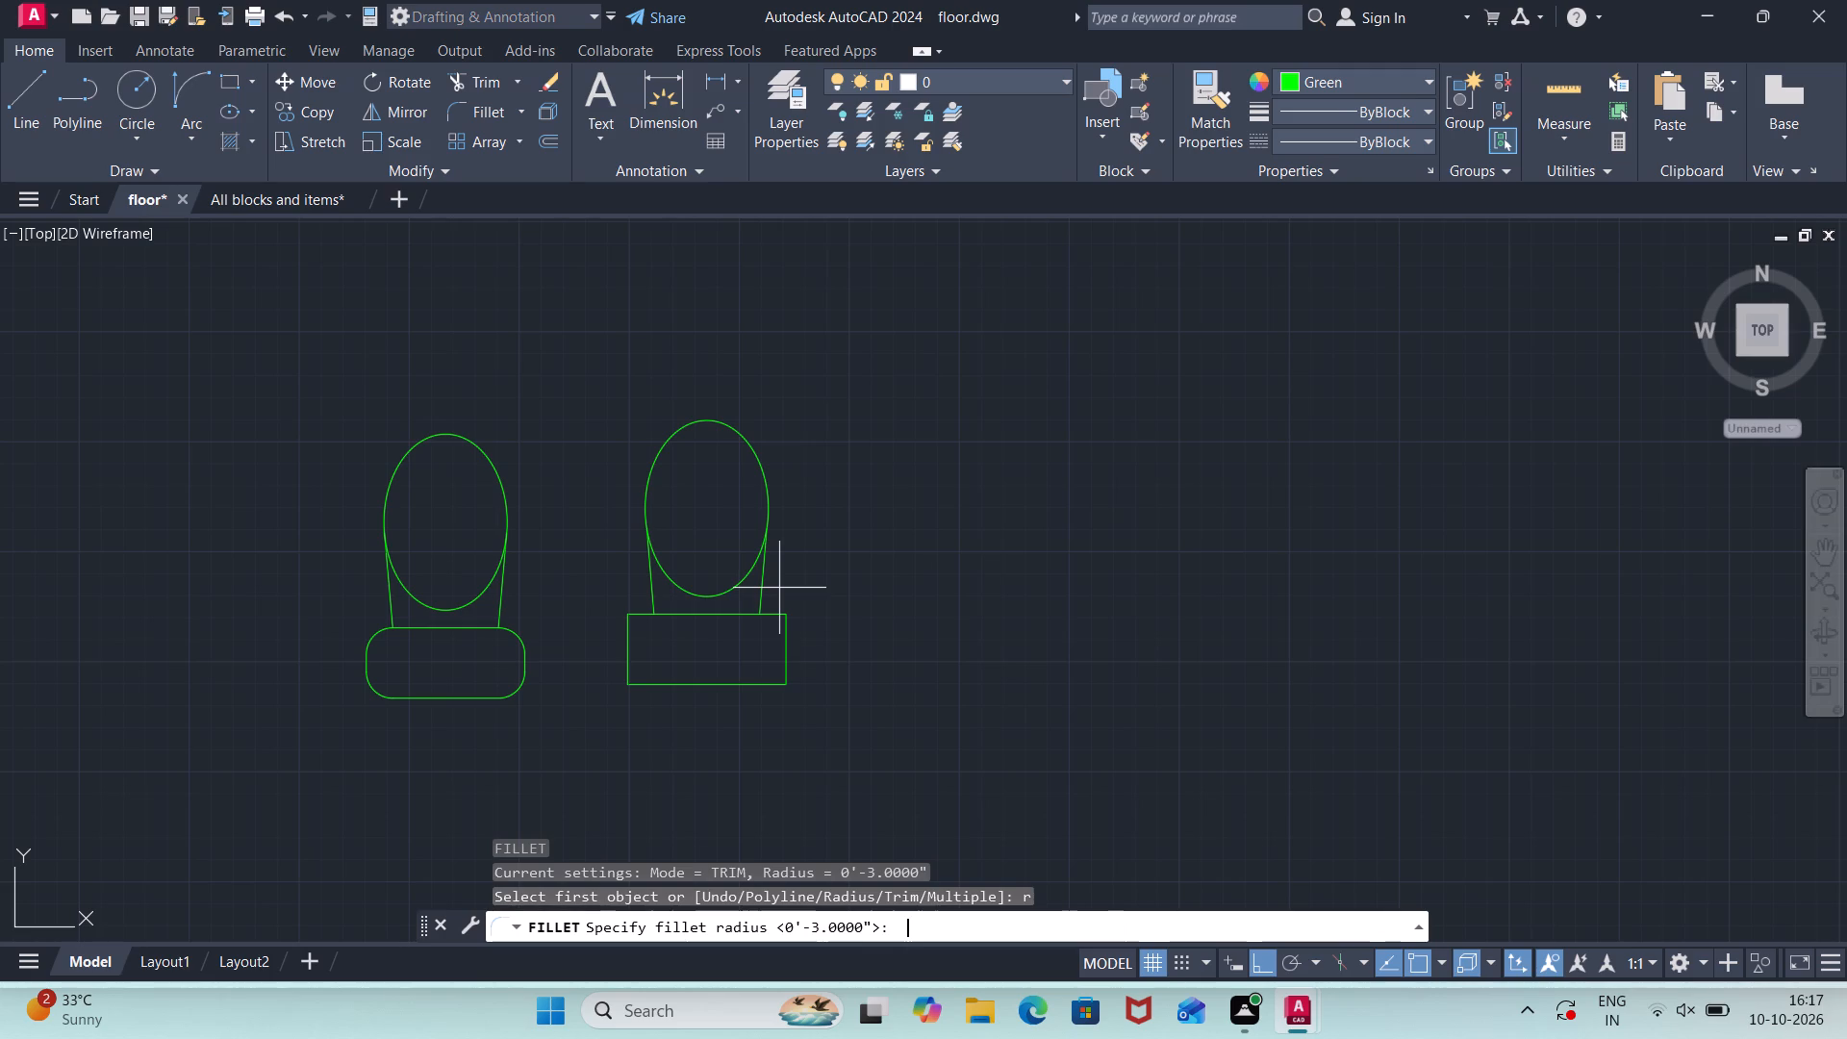
pyautogui.press('Return')
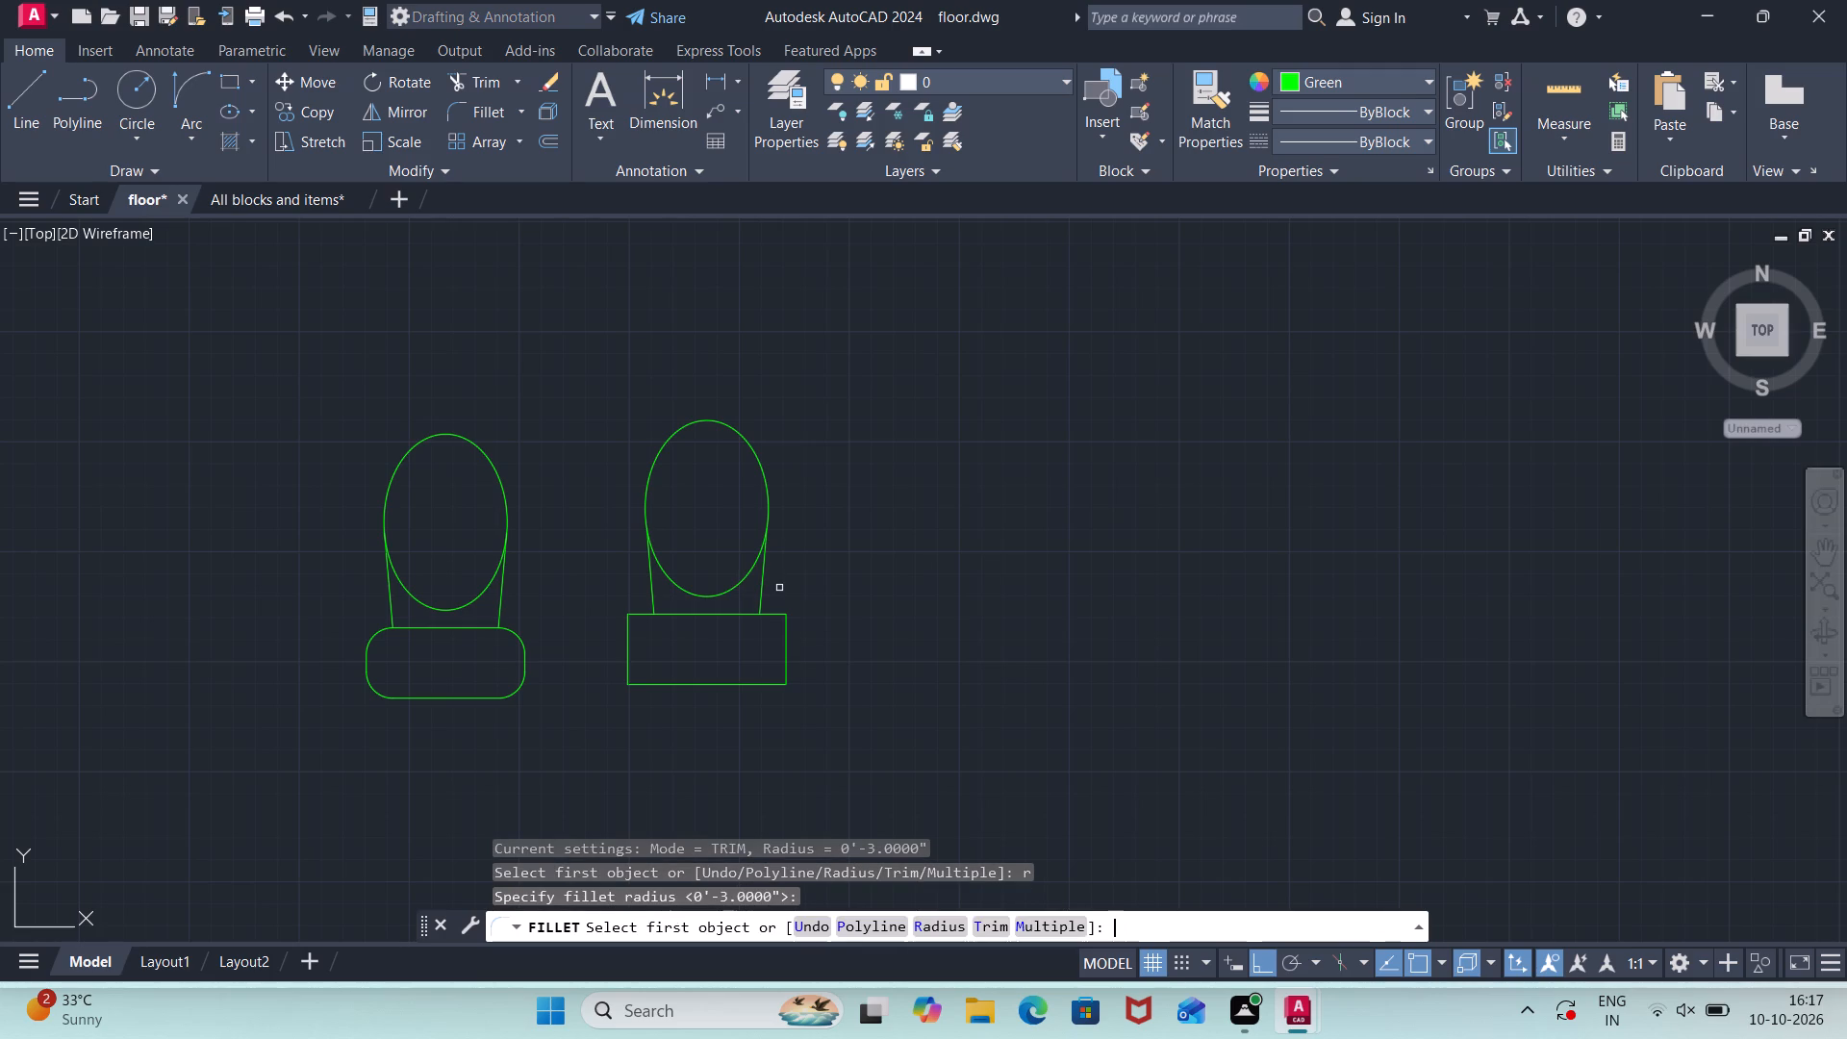
pyautogui.press('m')
pyautogui.press('Return')
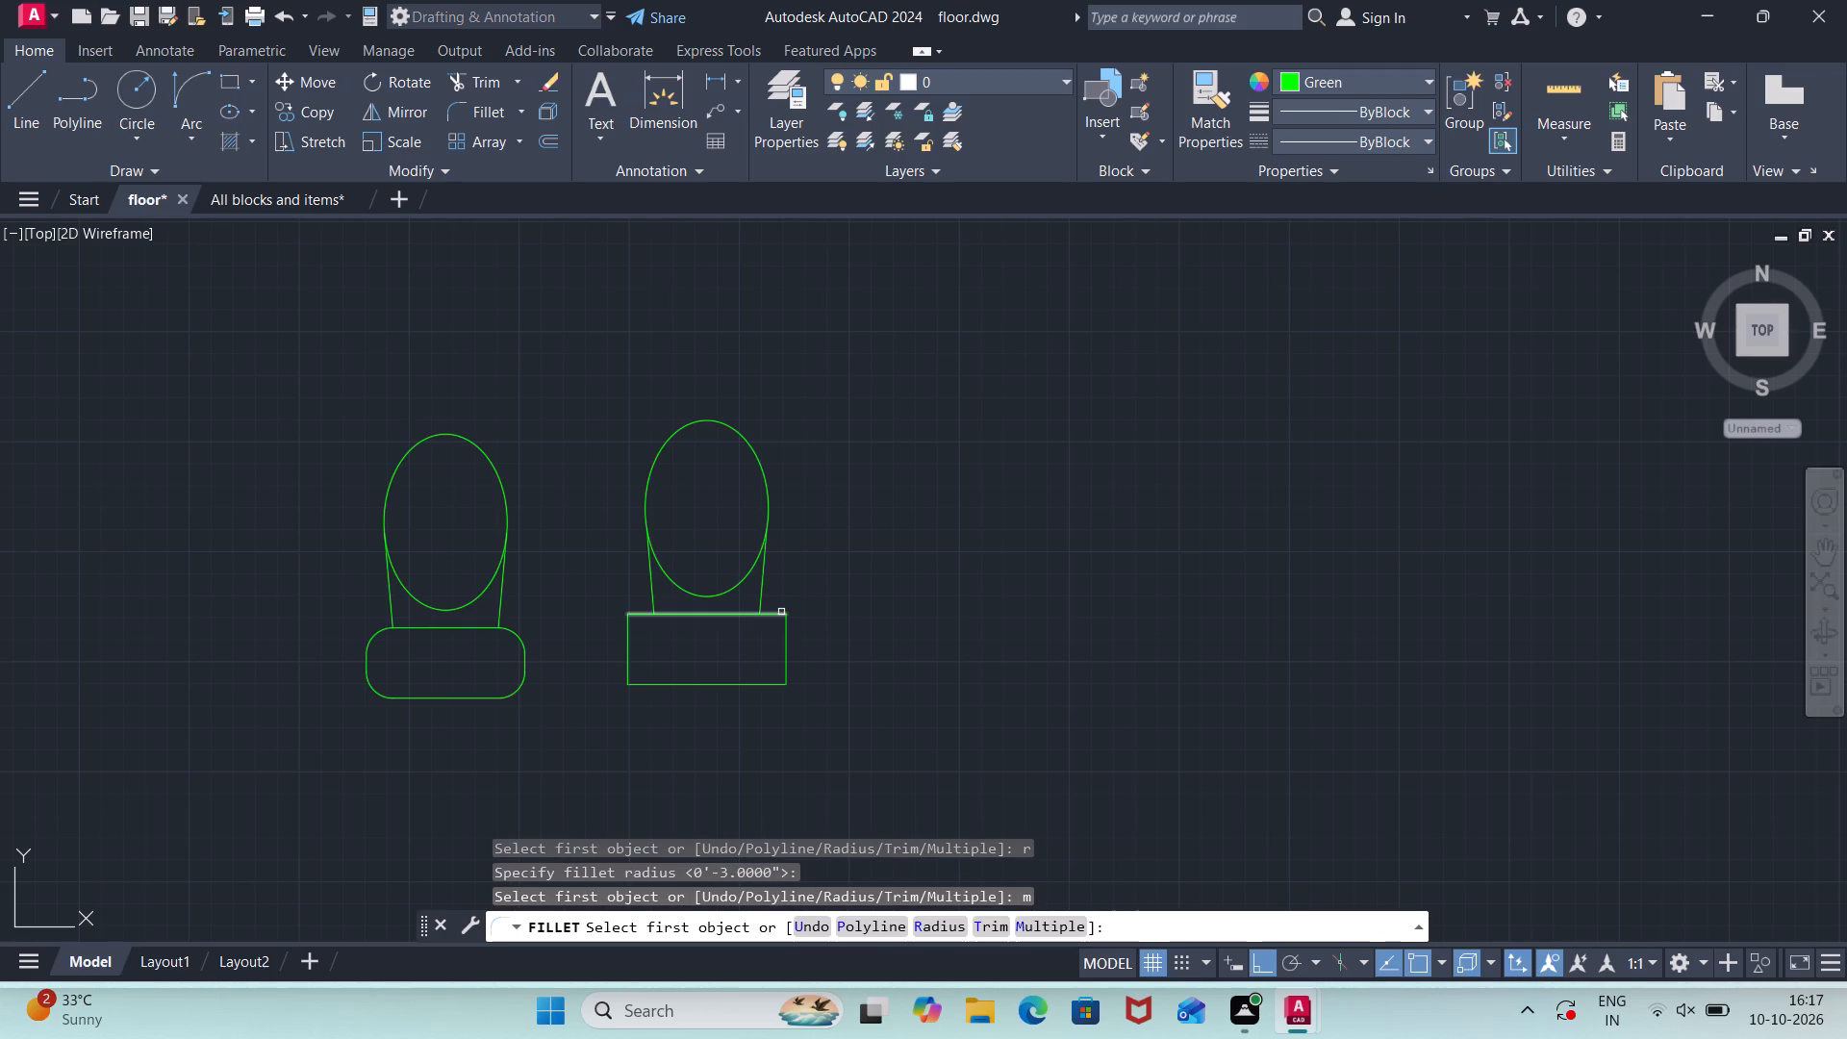
pyautogui.click(780, 612)
pyautogui.click(788, 645)
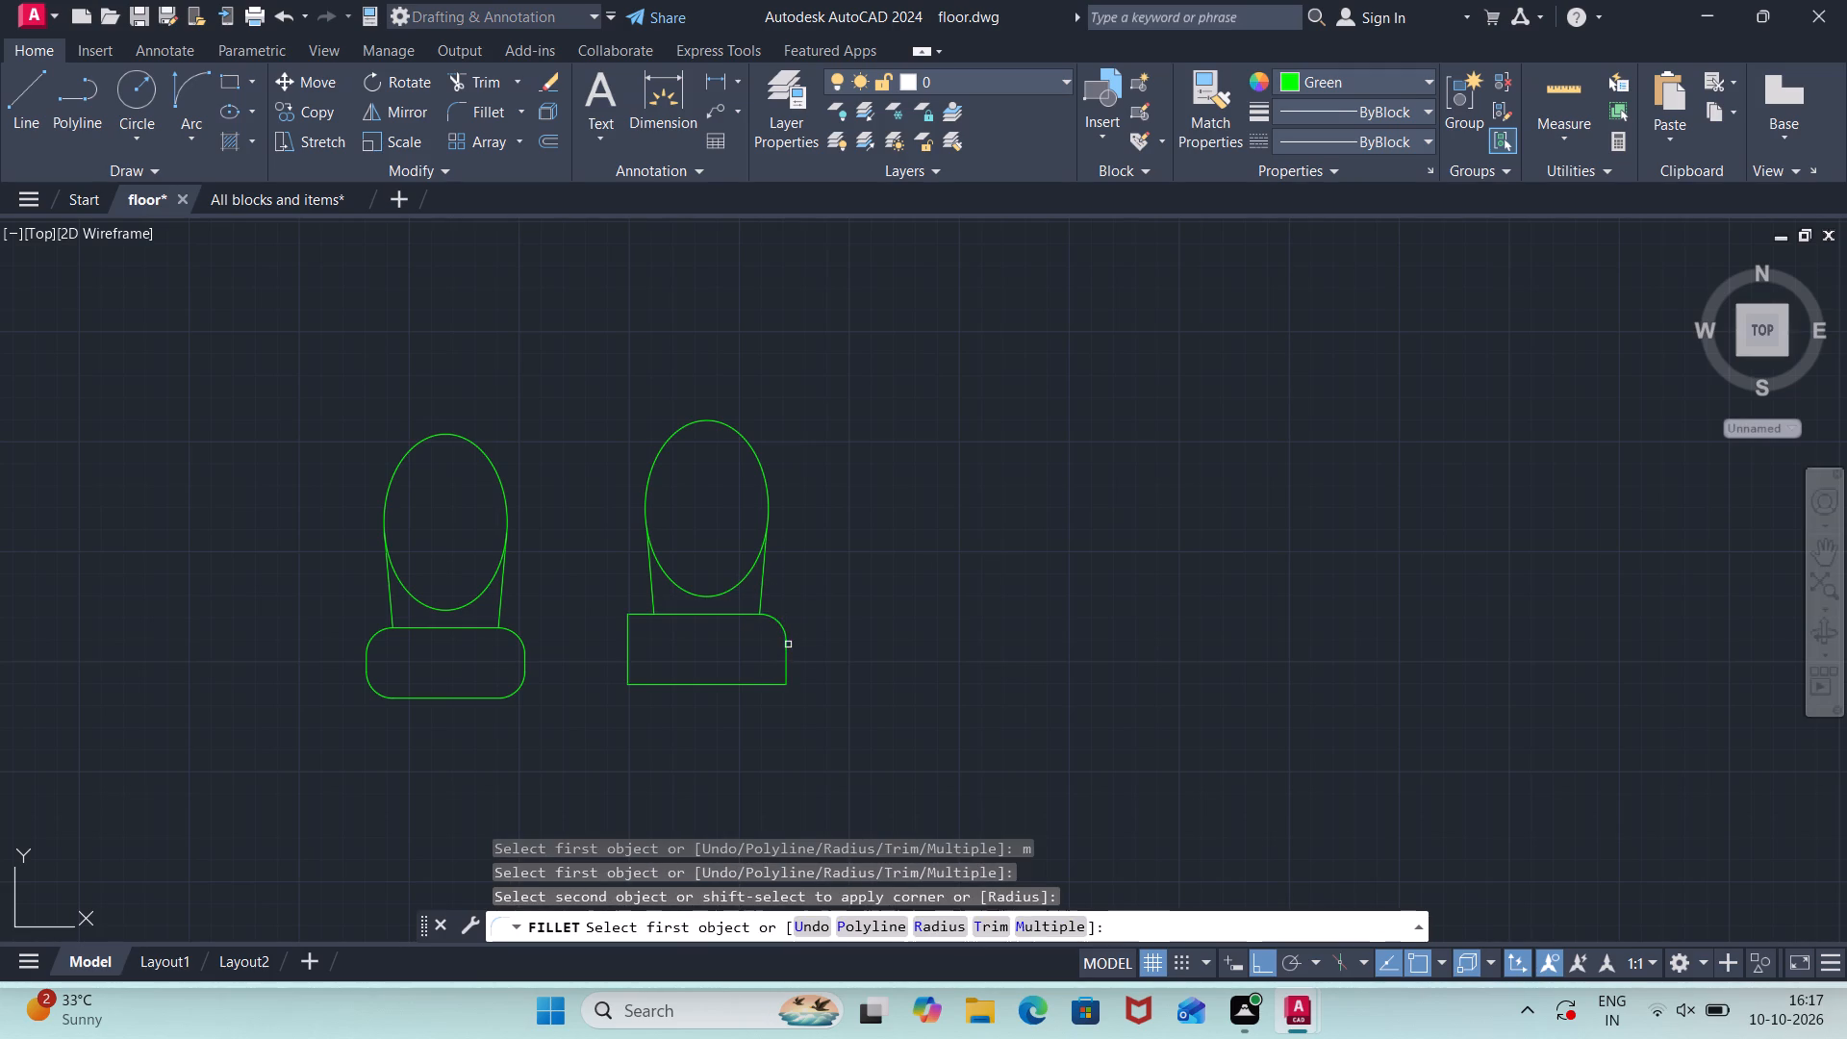
pyautogui.click(763, 687)
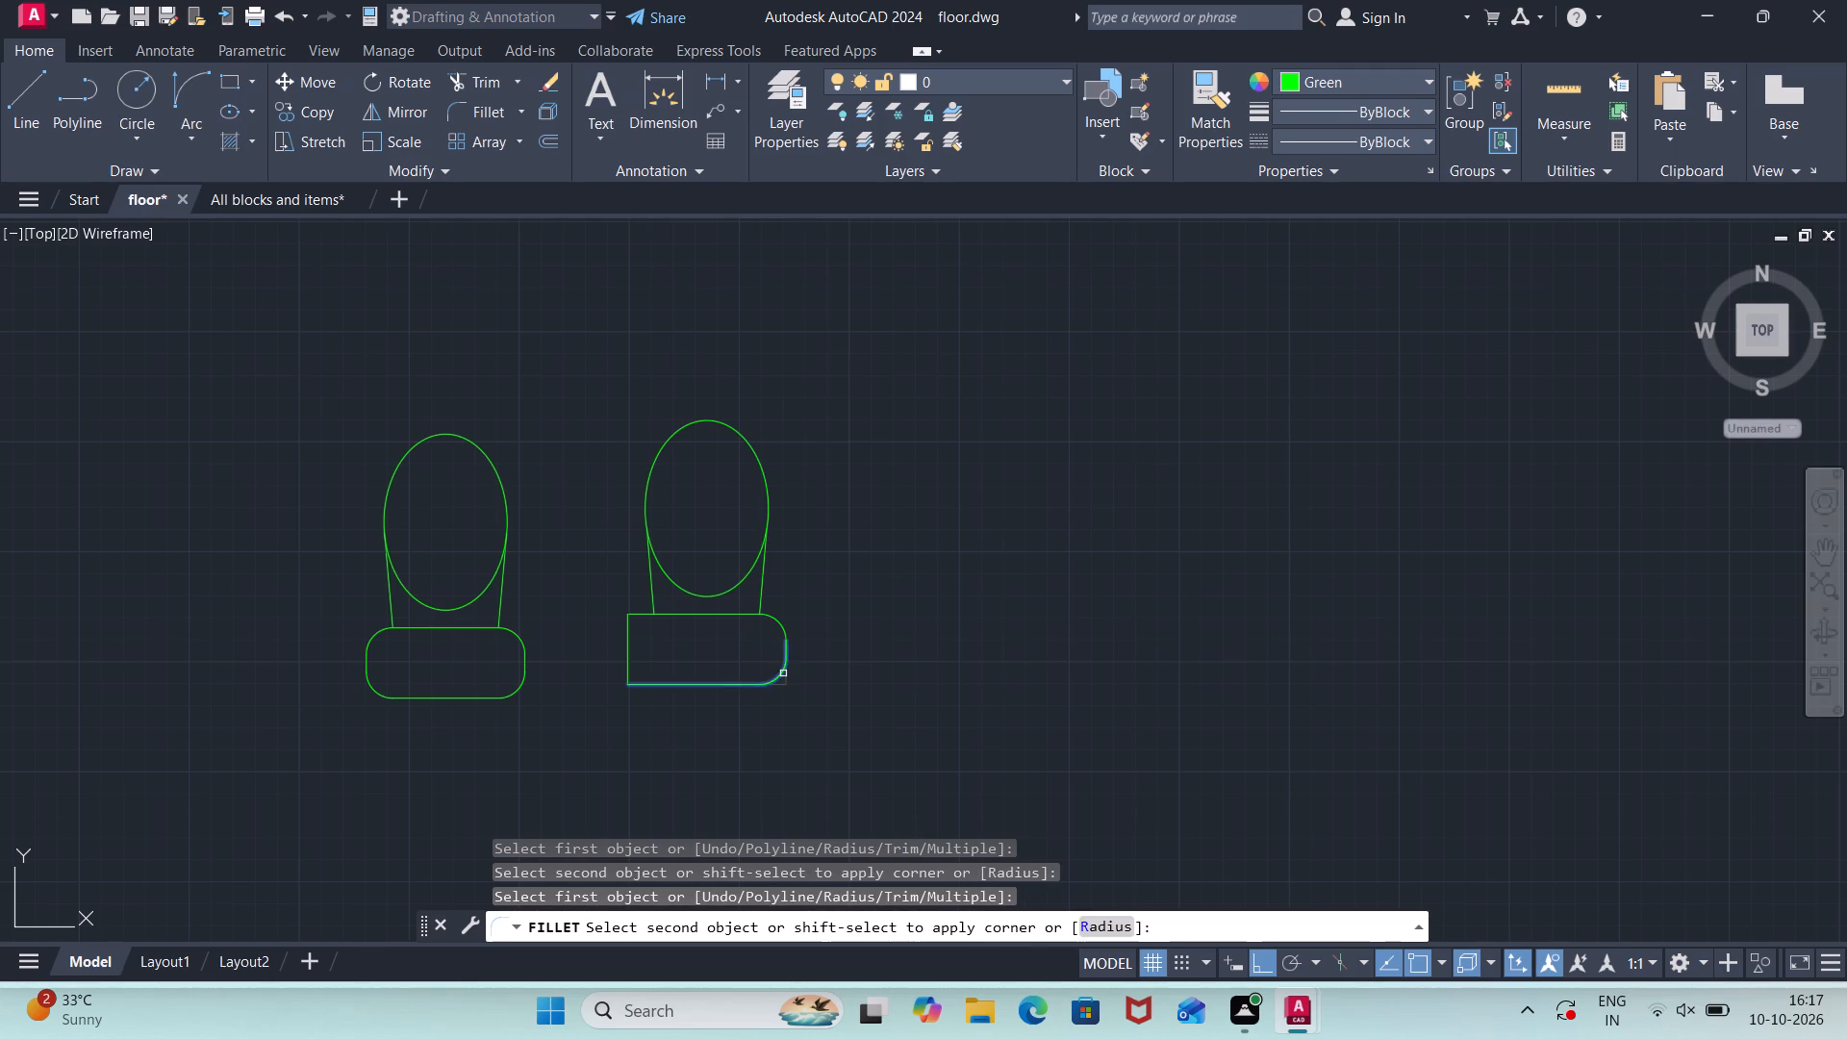
pyautogui.click(783, 672)
pyautogui.click(650, 682)
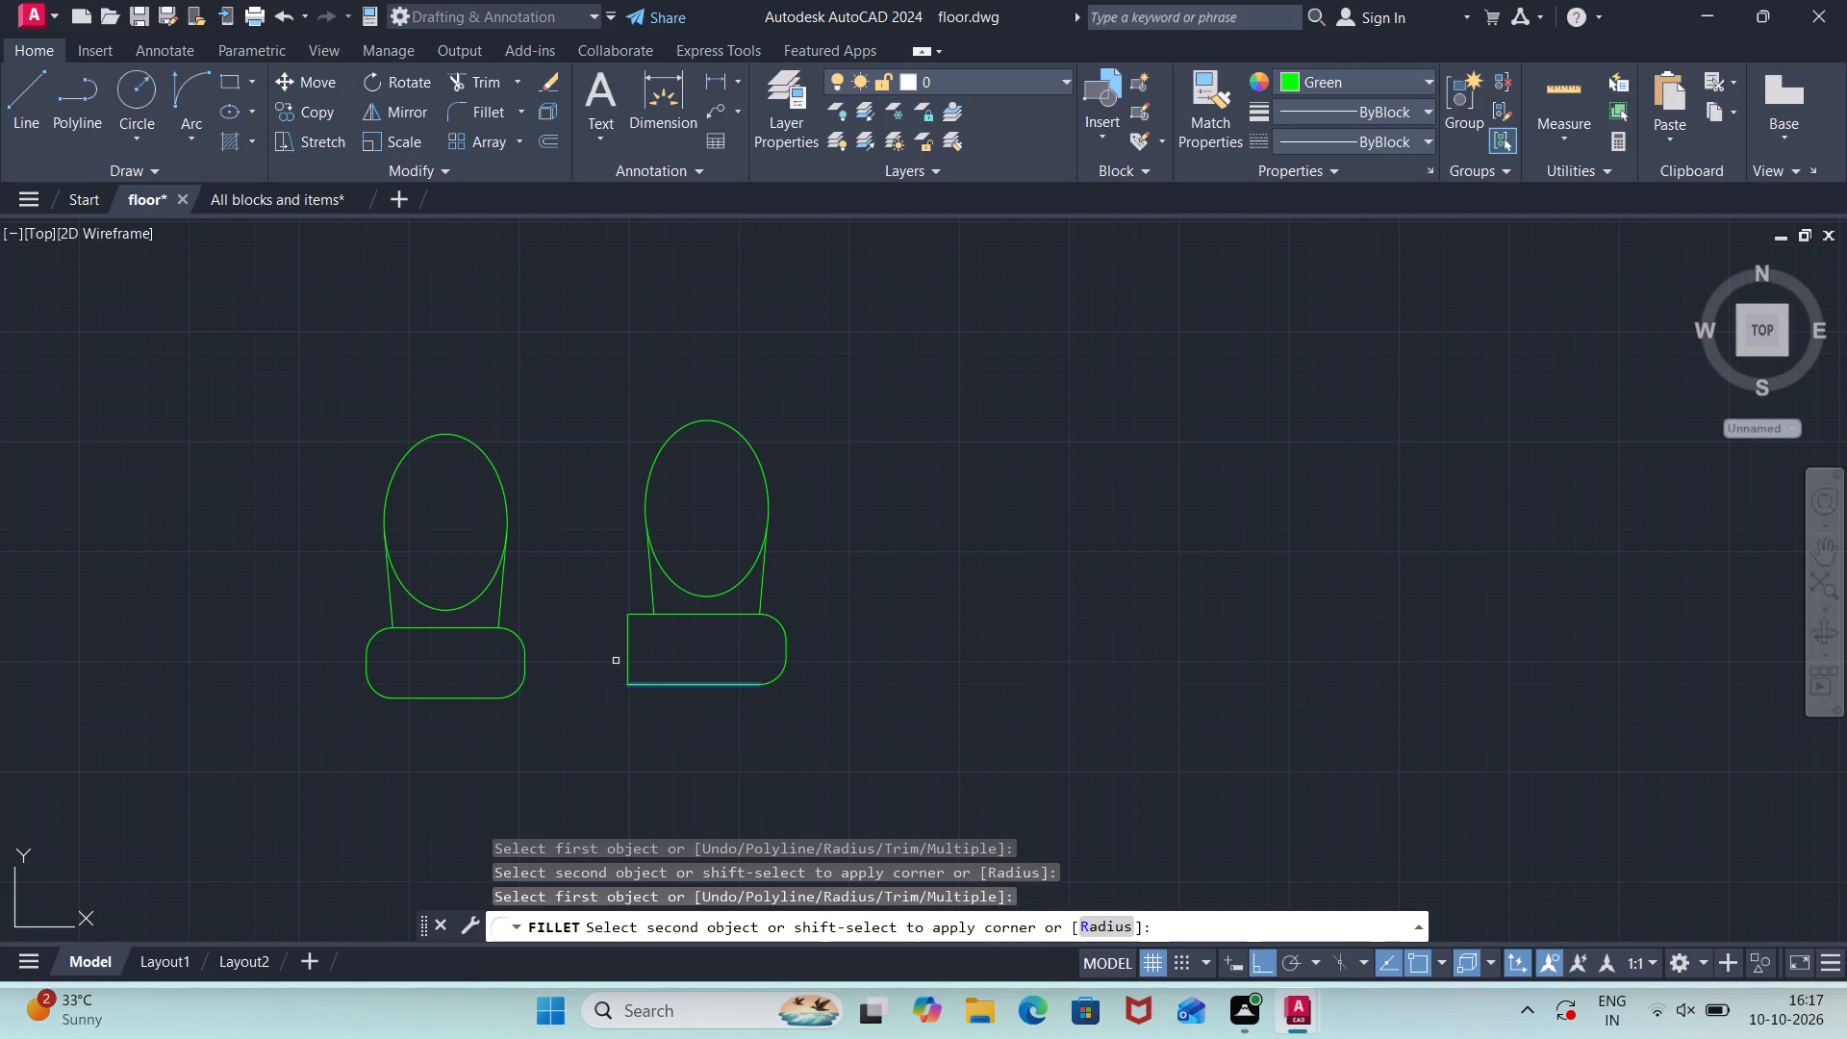
pyautogui.click(624, 663)
pyautogui.click(625, 627)
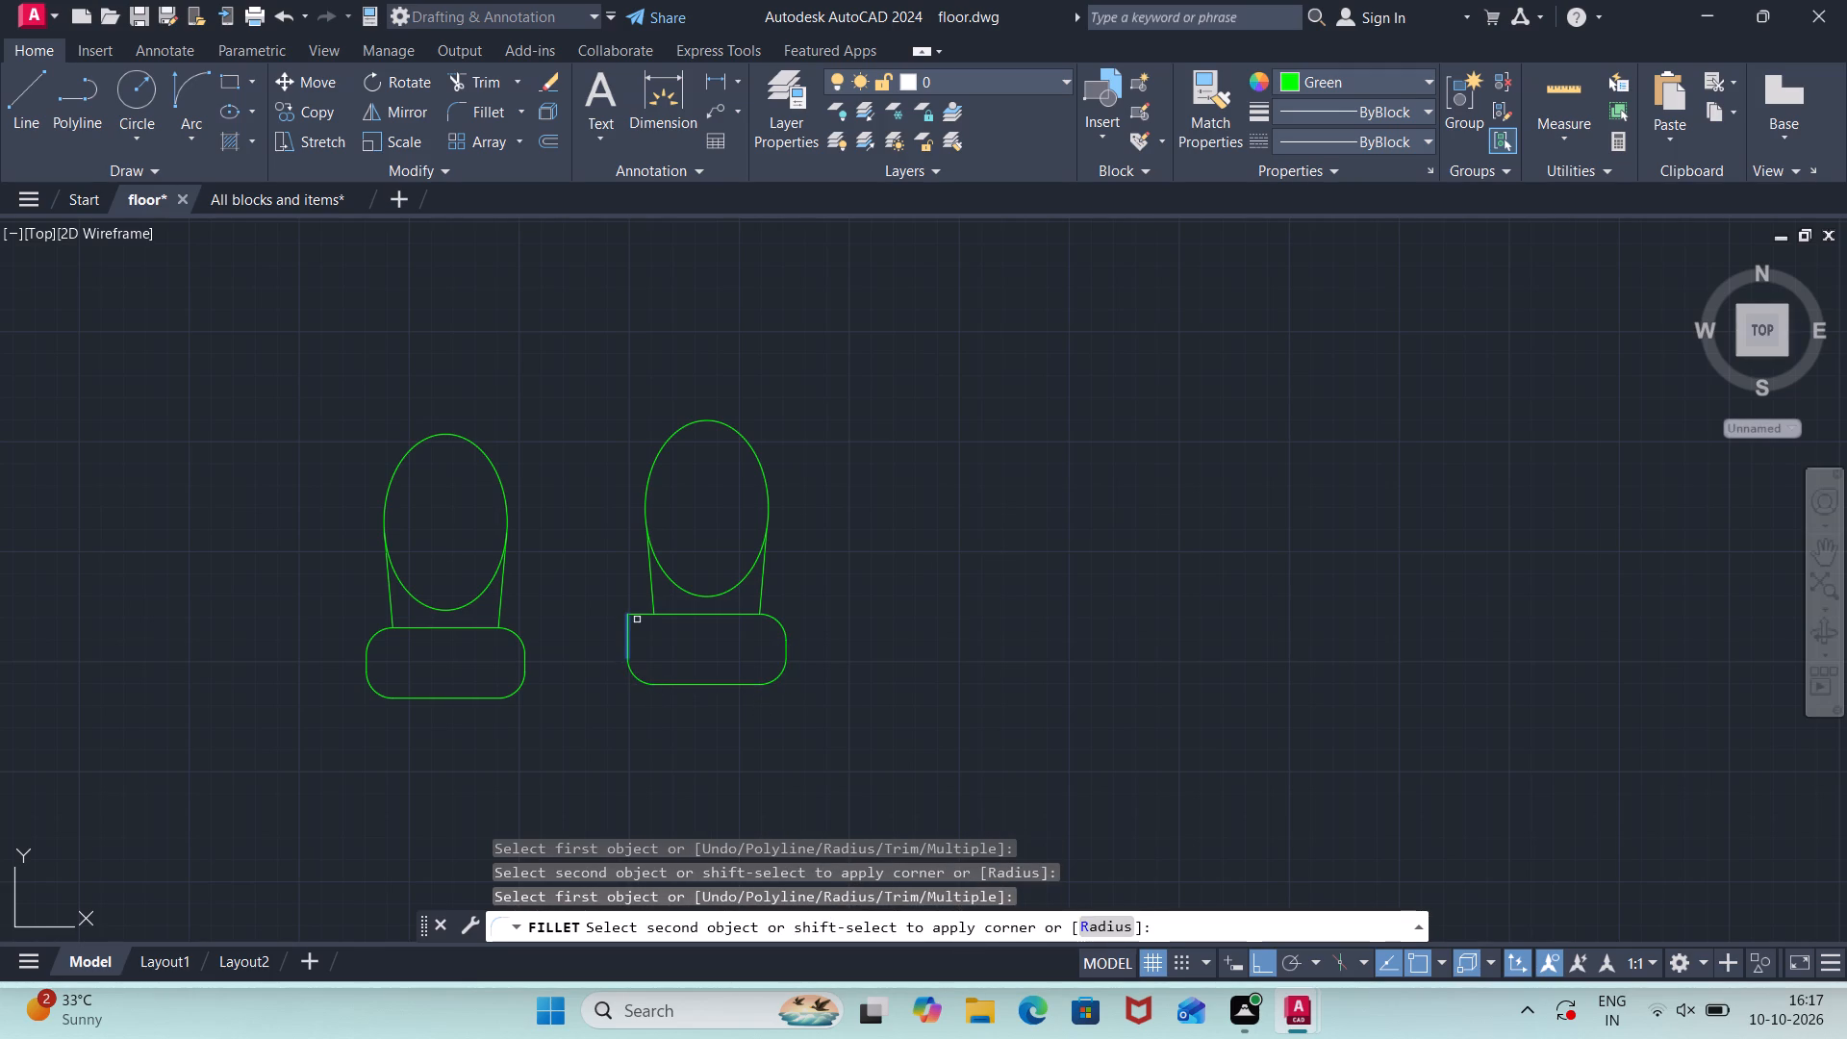
pyautogui.click(637, 614)
pyautogui.scroll(-2, 565, 649)
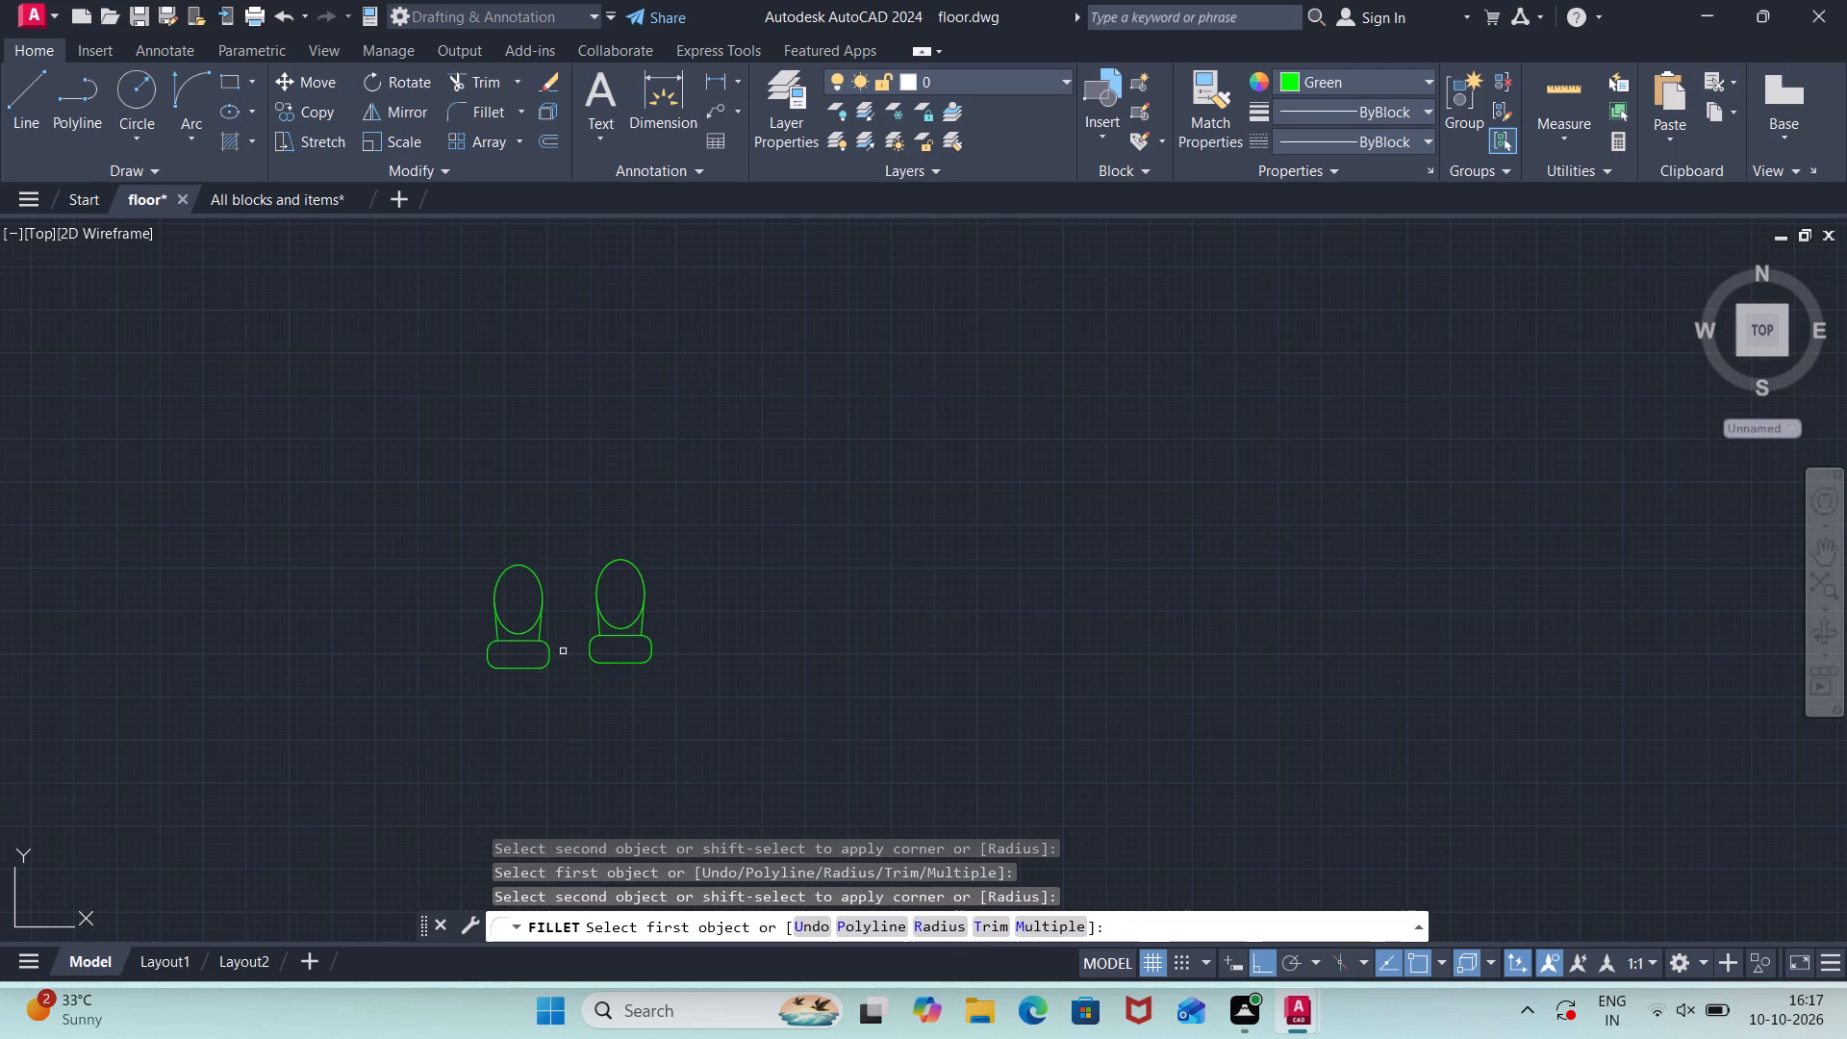
pyautogui.press('Escape')
# Move the left of the two finished toilet symbols into the floor plan, near the lower right corner of the left unit's bathroom.
pyautogui.click(574, 553)
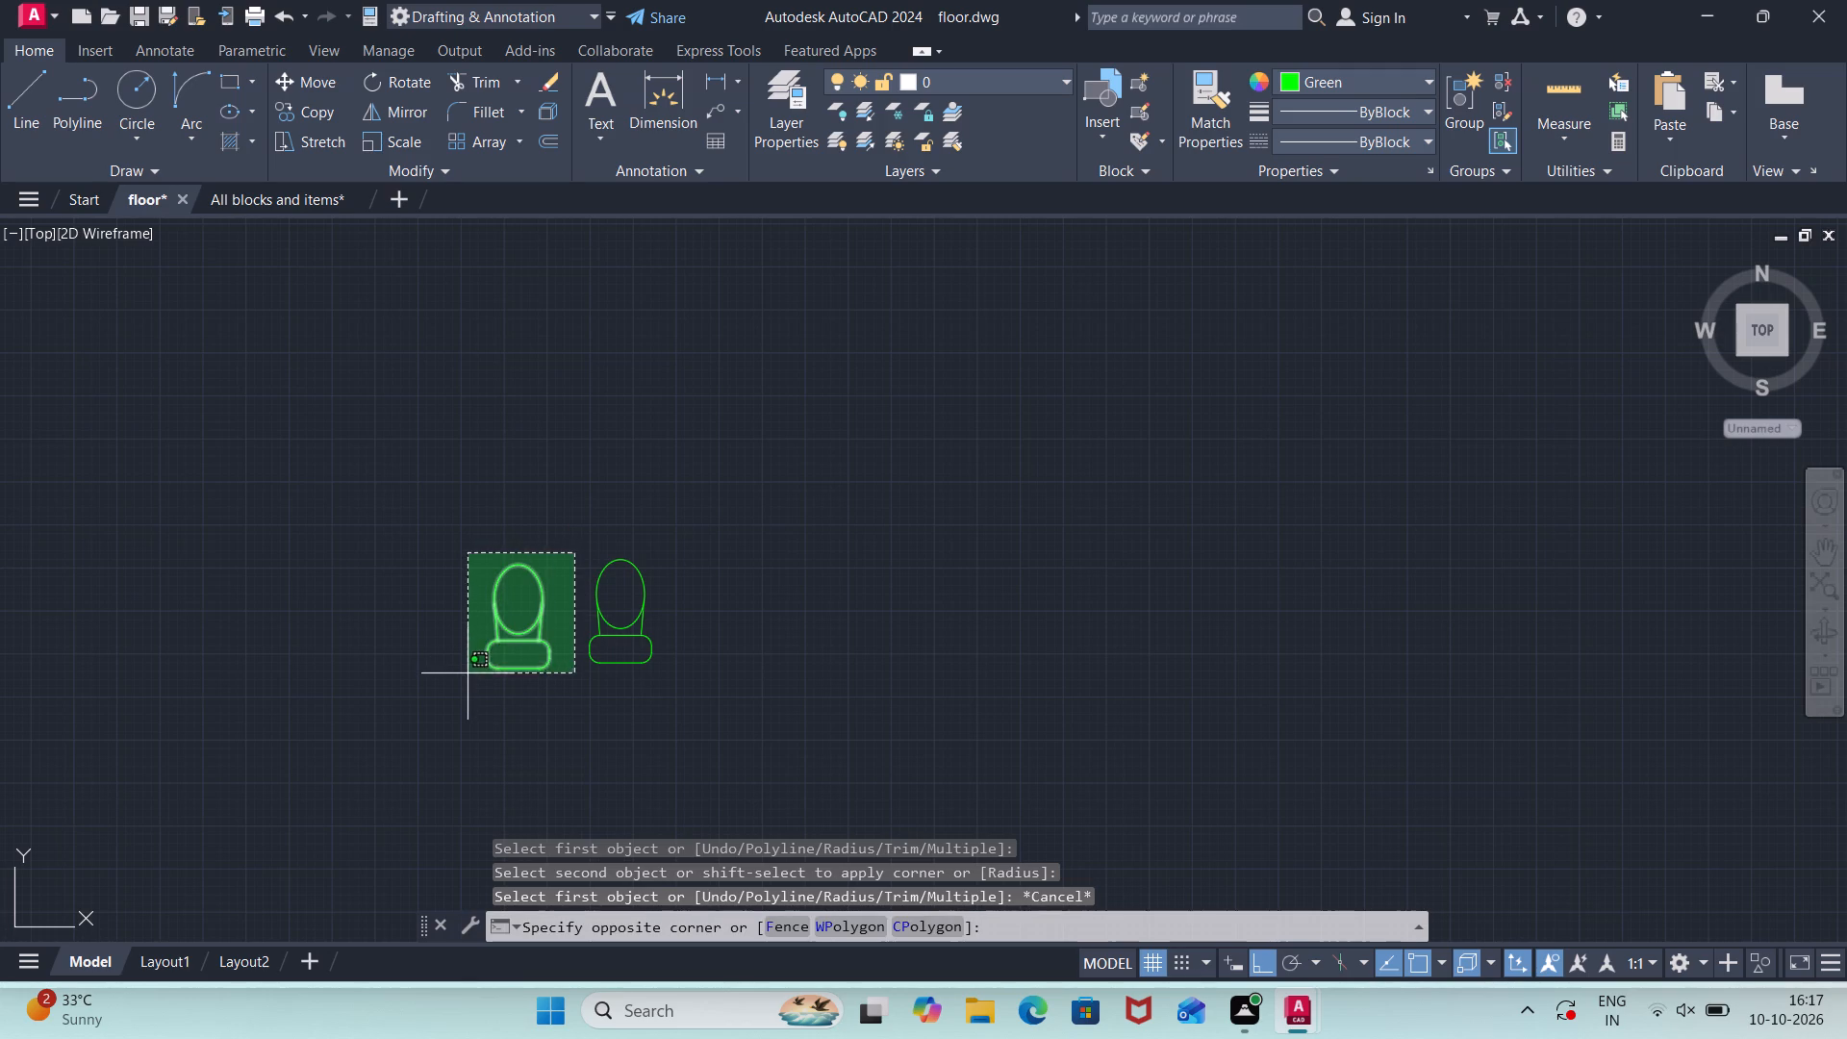
pyautogui.click(467, 673)
pyautogui.press('m')
pyautogui.press('Return')
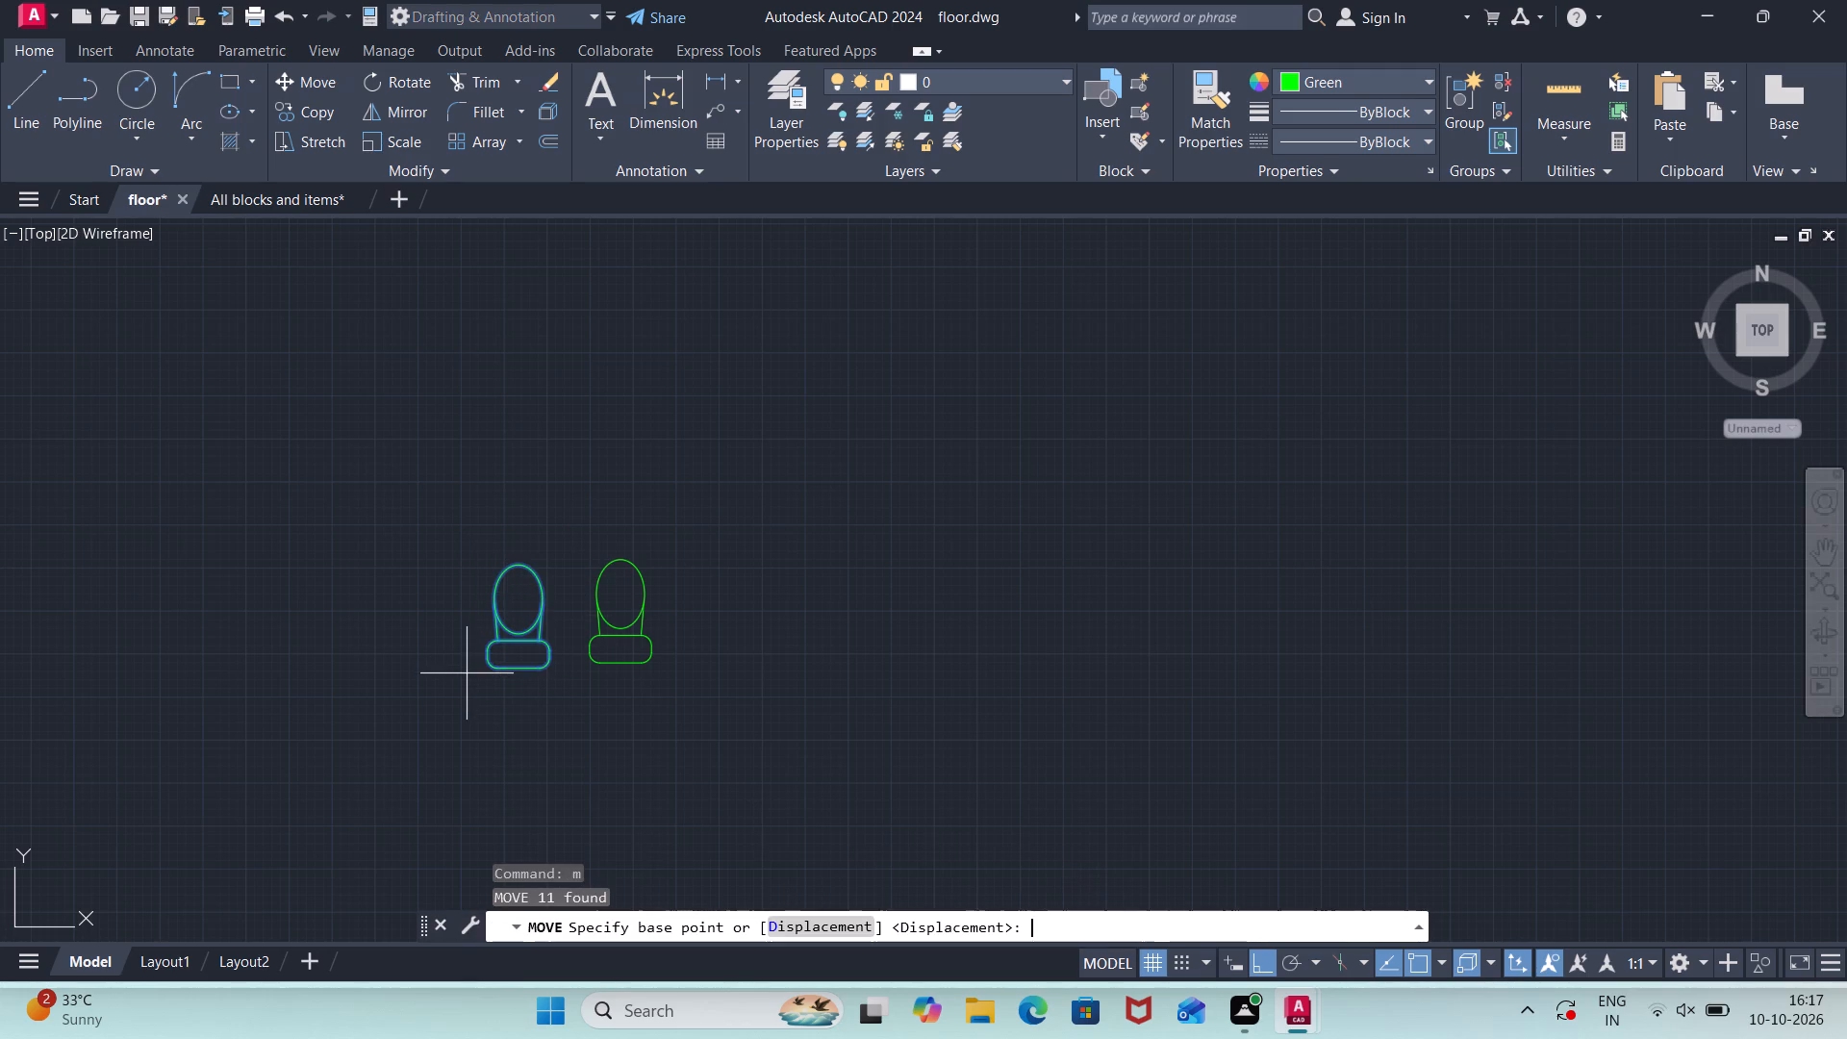
pyautogui.click(502, 653)
pyautogui.scroll(-2, 287, 669)
pyautogui.moveTo(286, 669); pyautogui.dragTo(965, 585, button='middle')
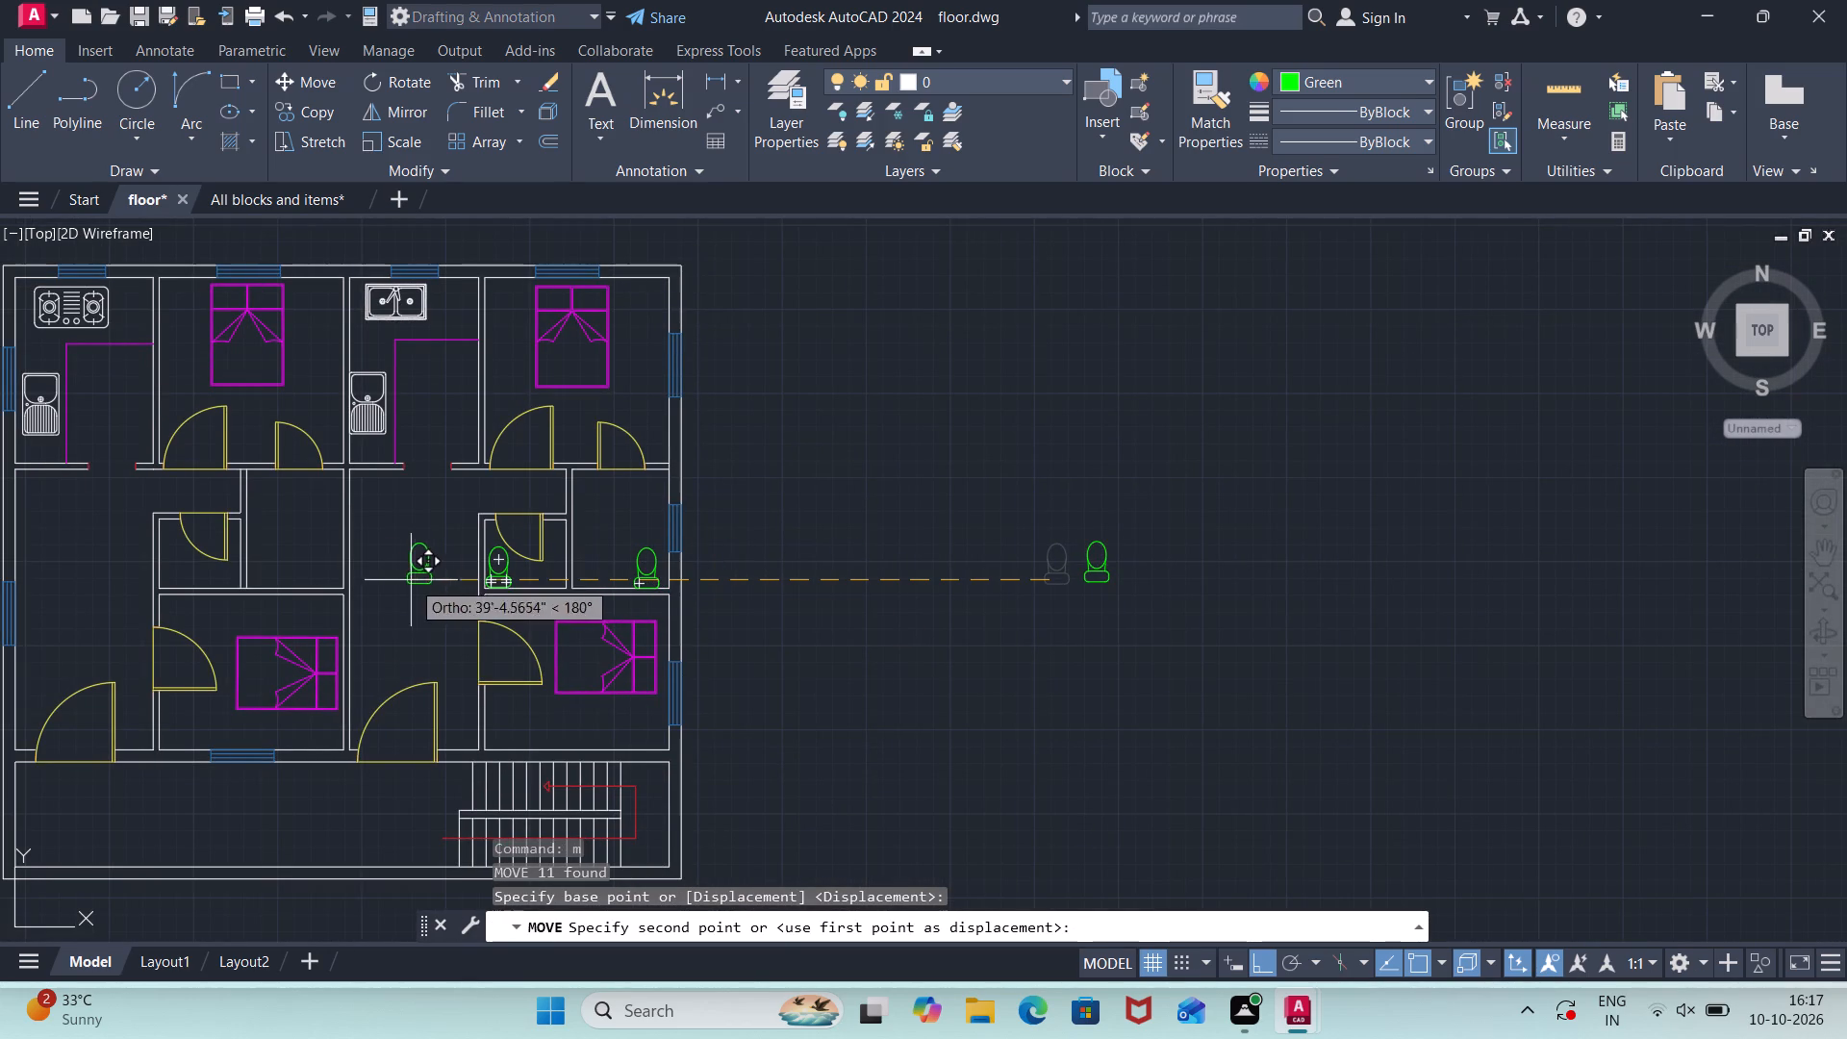
pyautogui.scroll(2, 307, 574)
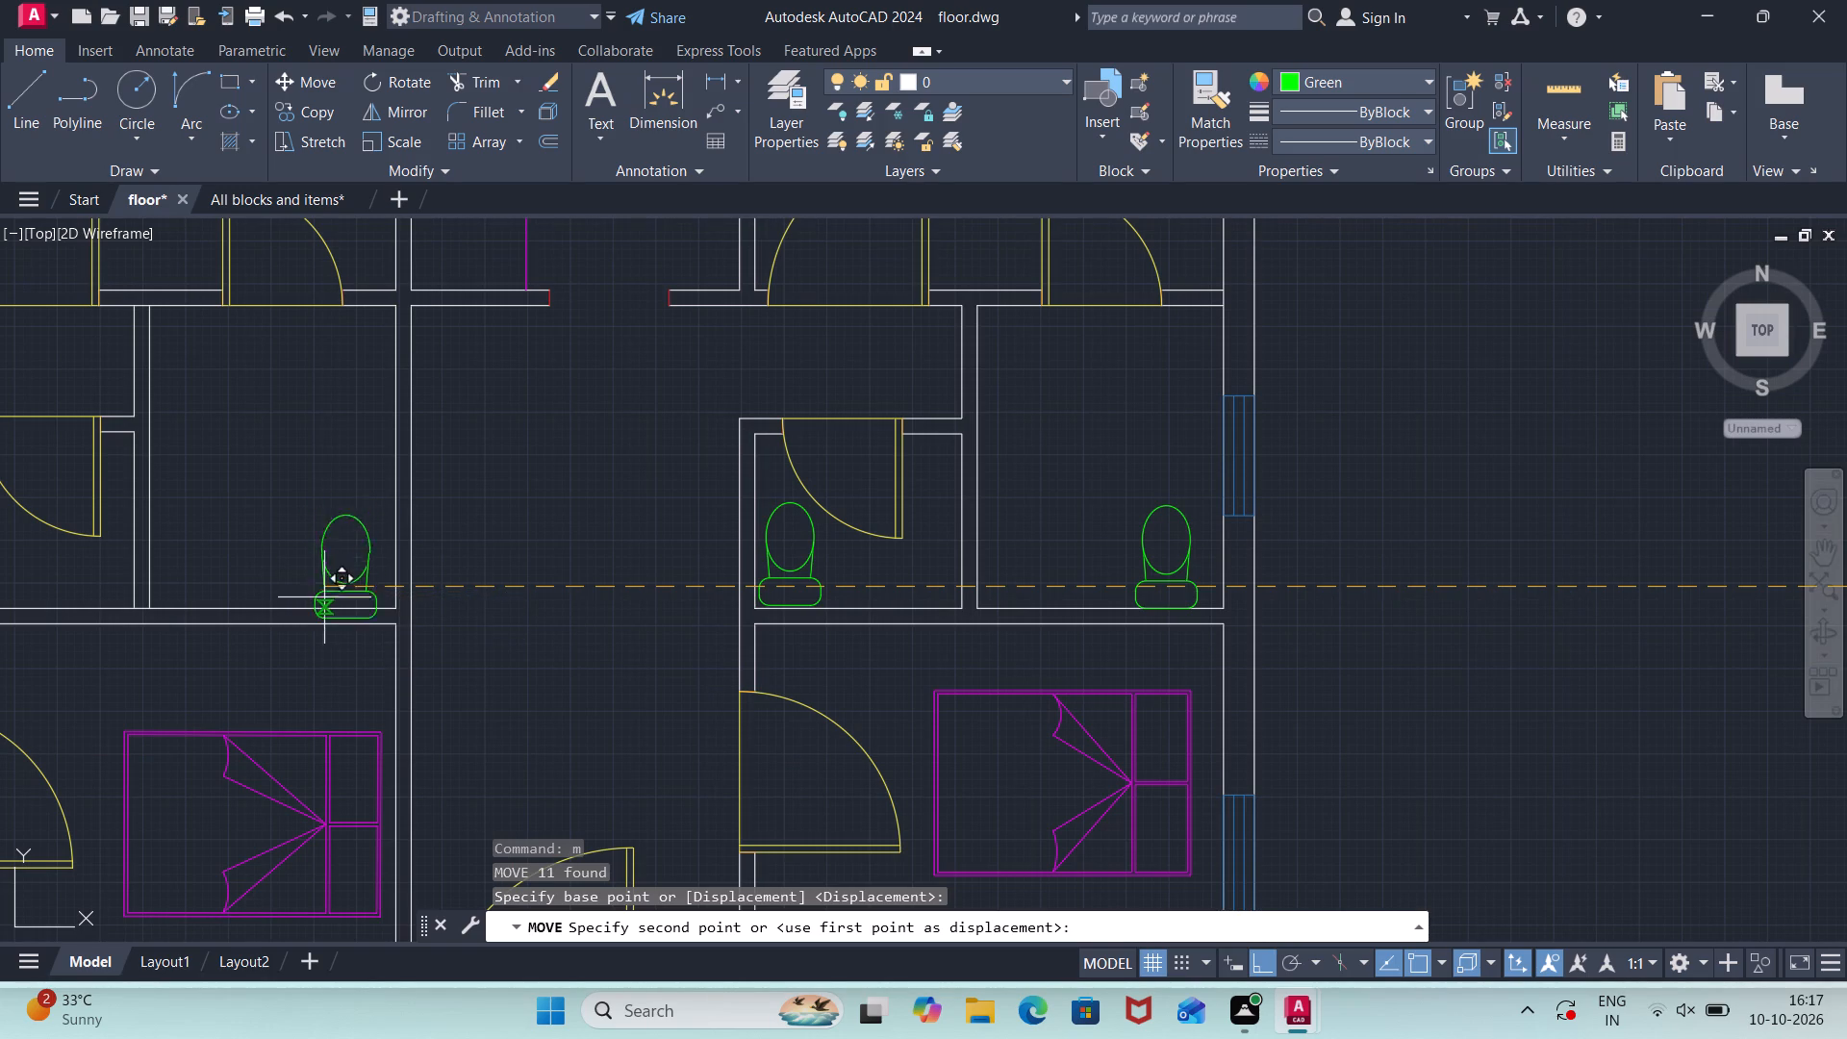
pyautogui.click(328, 596)
pyautogui.scroll(2, 353, 582)
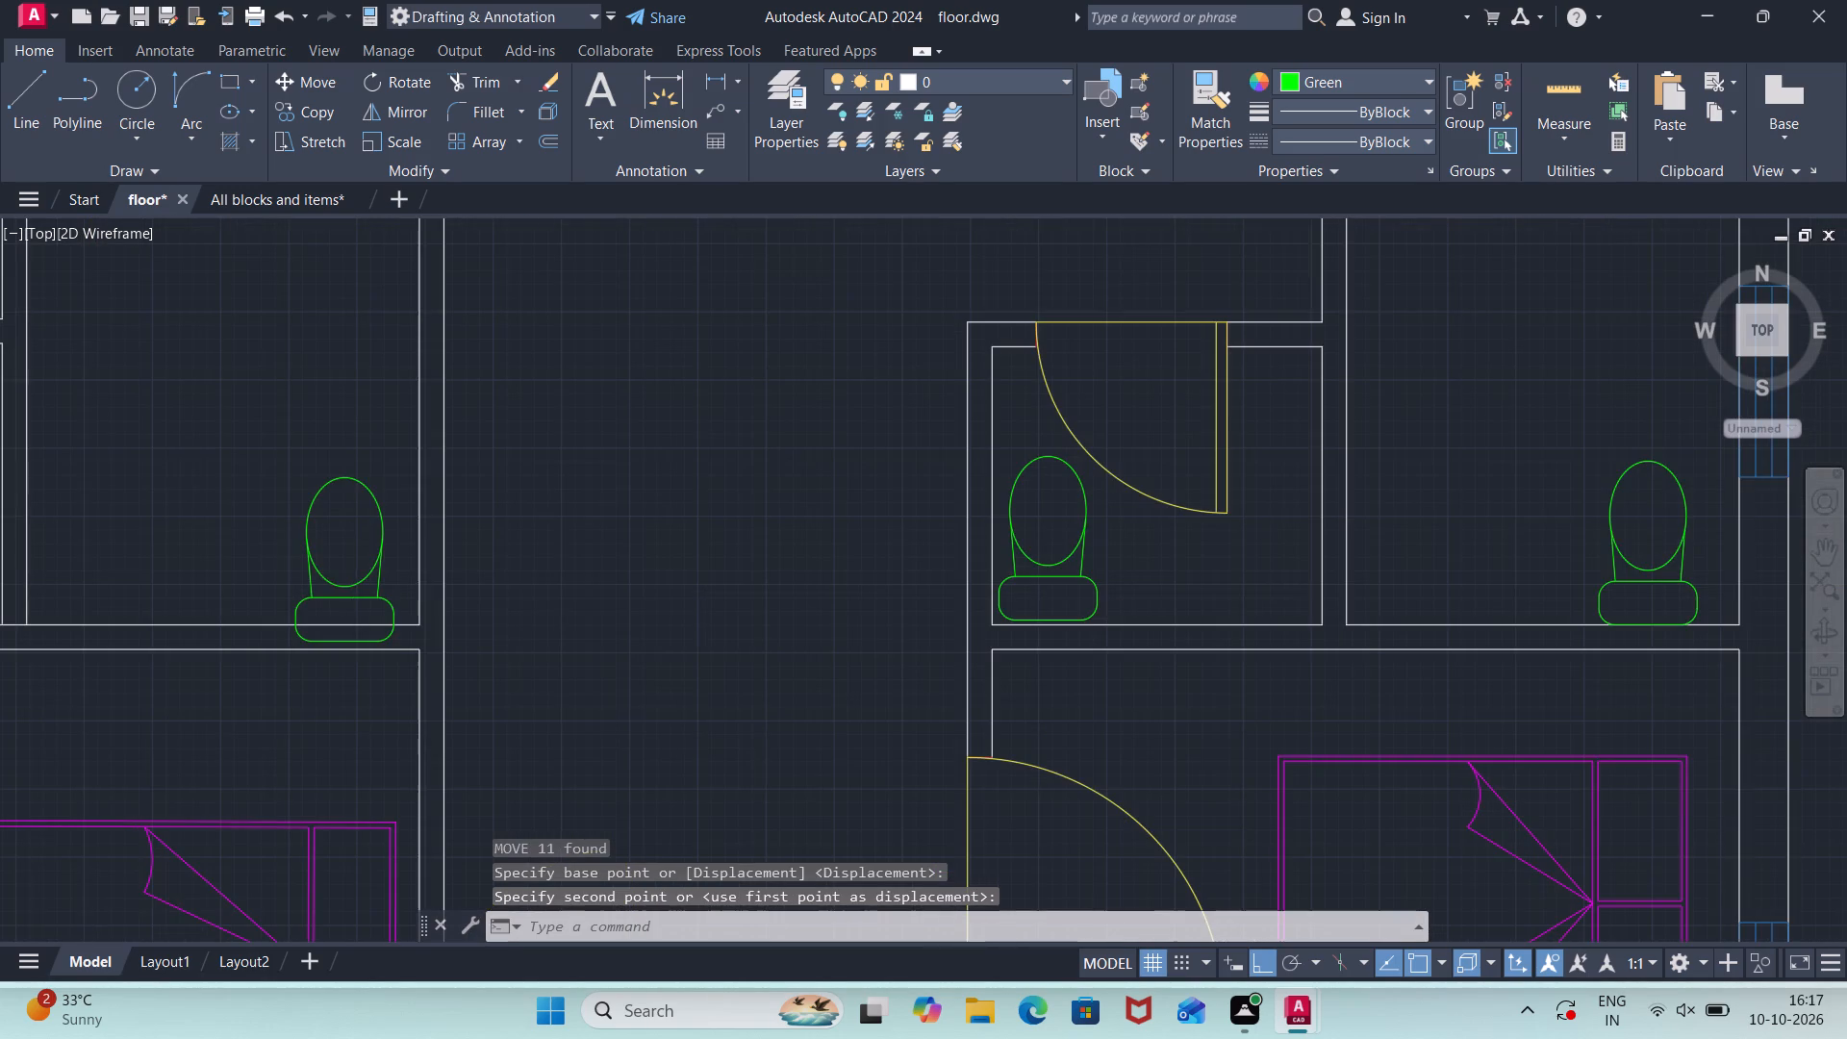
# Move the toilet symbol overlapping the left unit's larger bathroom wall slightly upward so its tank sits inside the room.
pyautogui.click(255, 393)
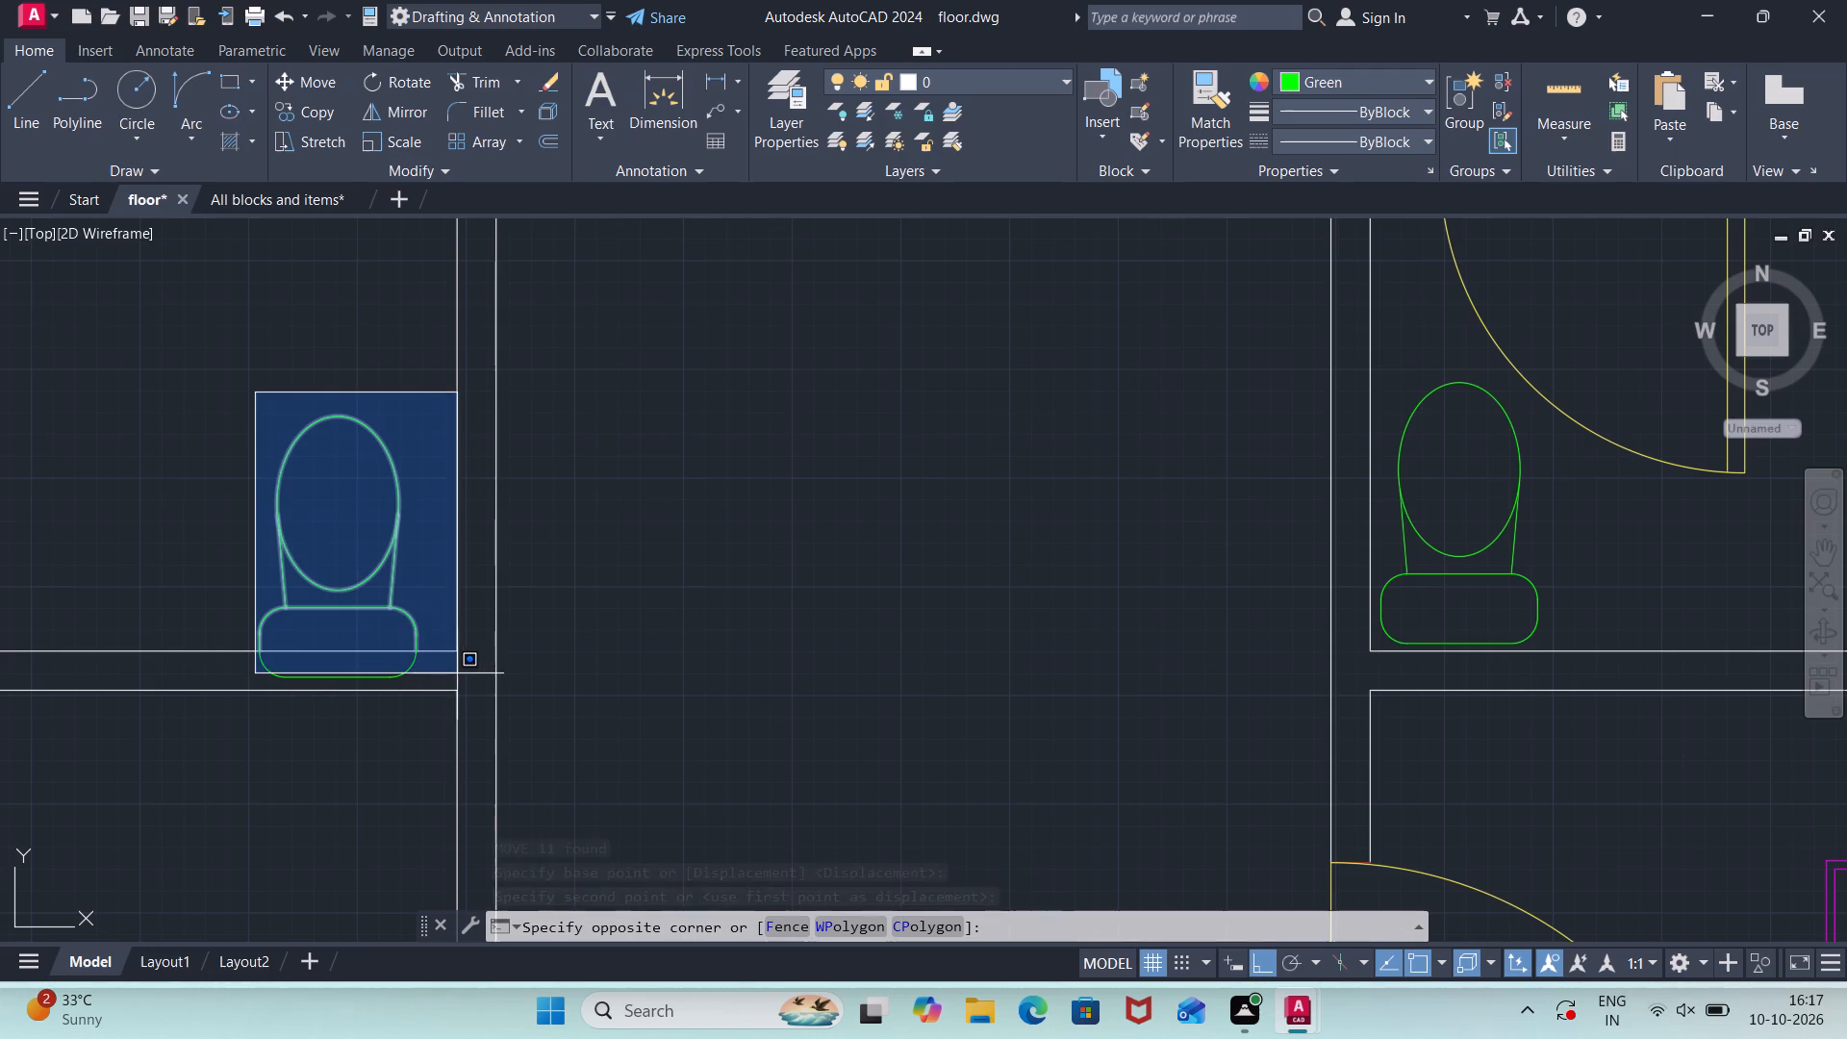
pyautogui.click(418, 681)
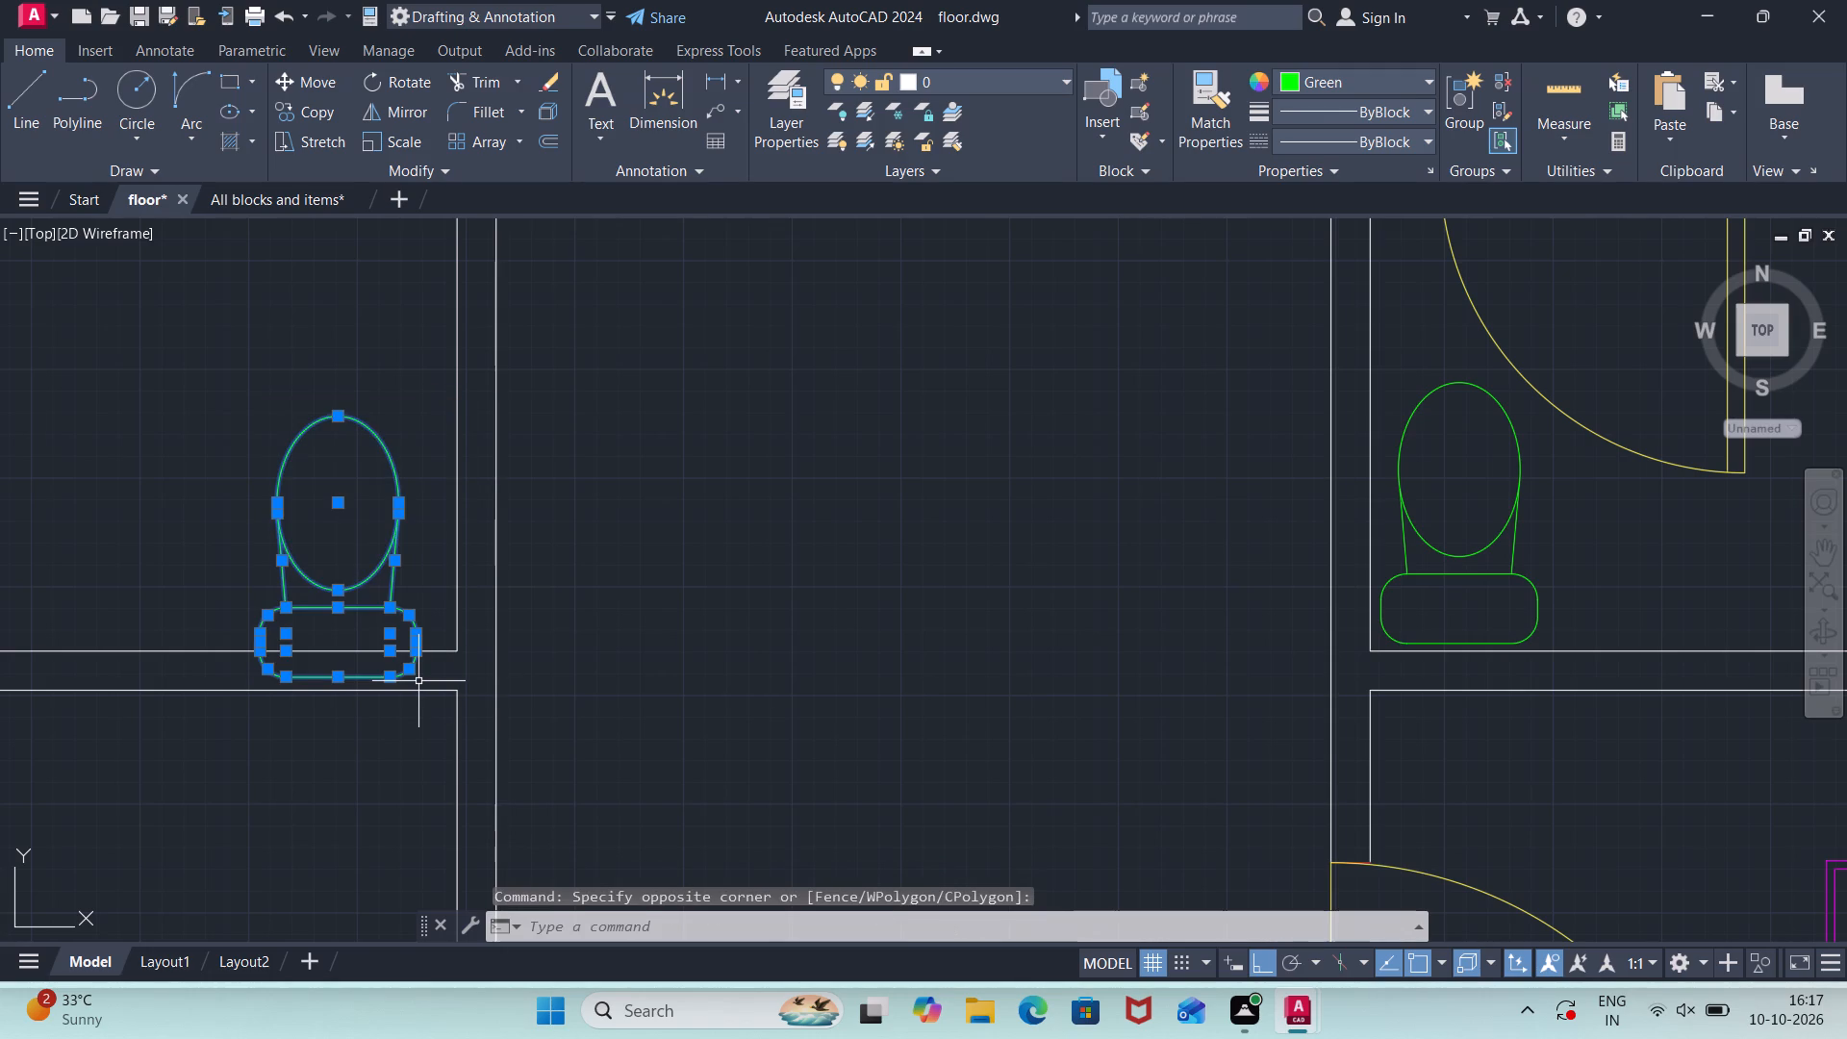
pyautogui.press('m')
pyautogui.press('Return')
pyautogui.click(412, 666)
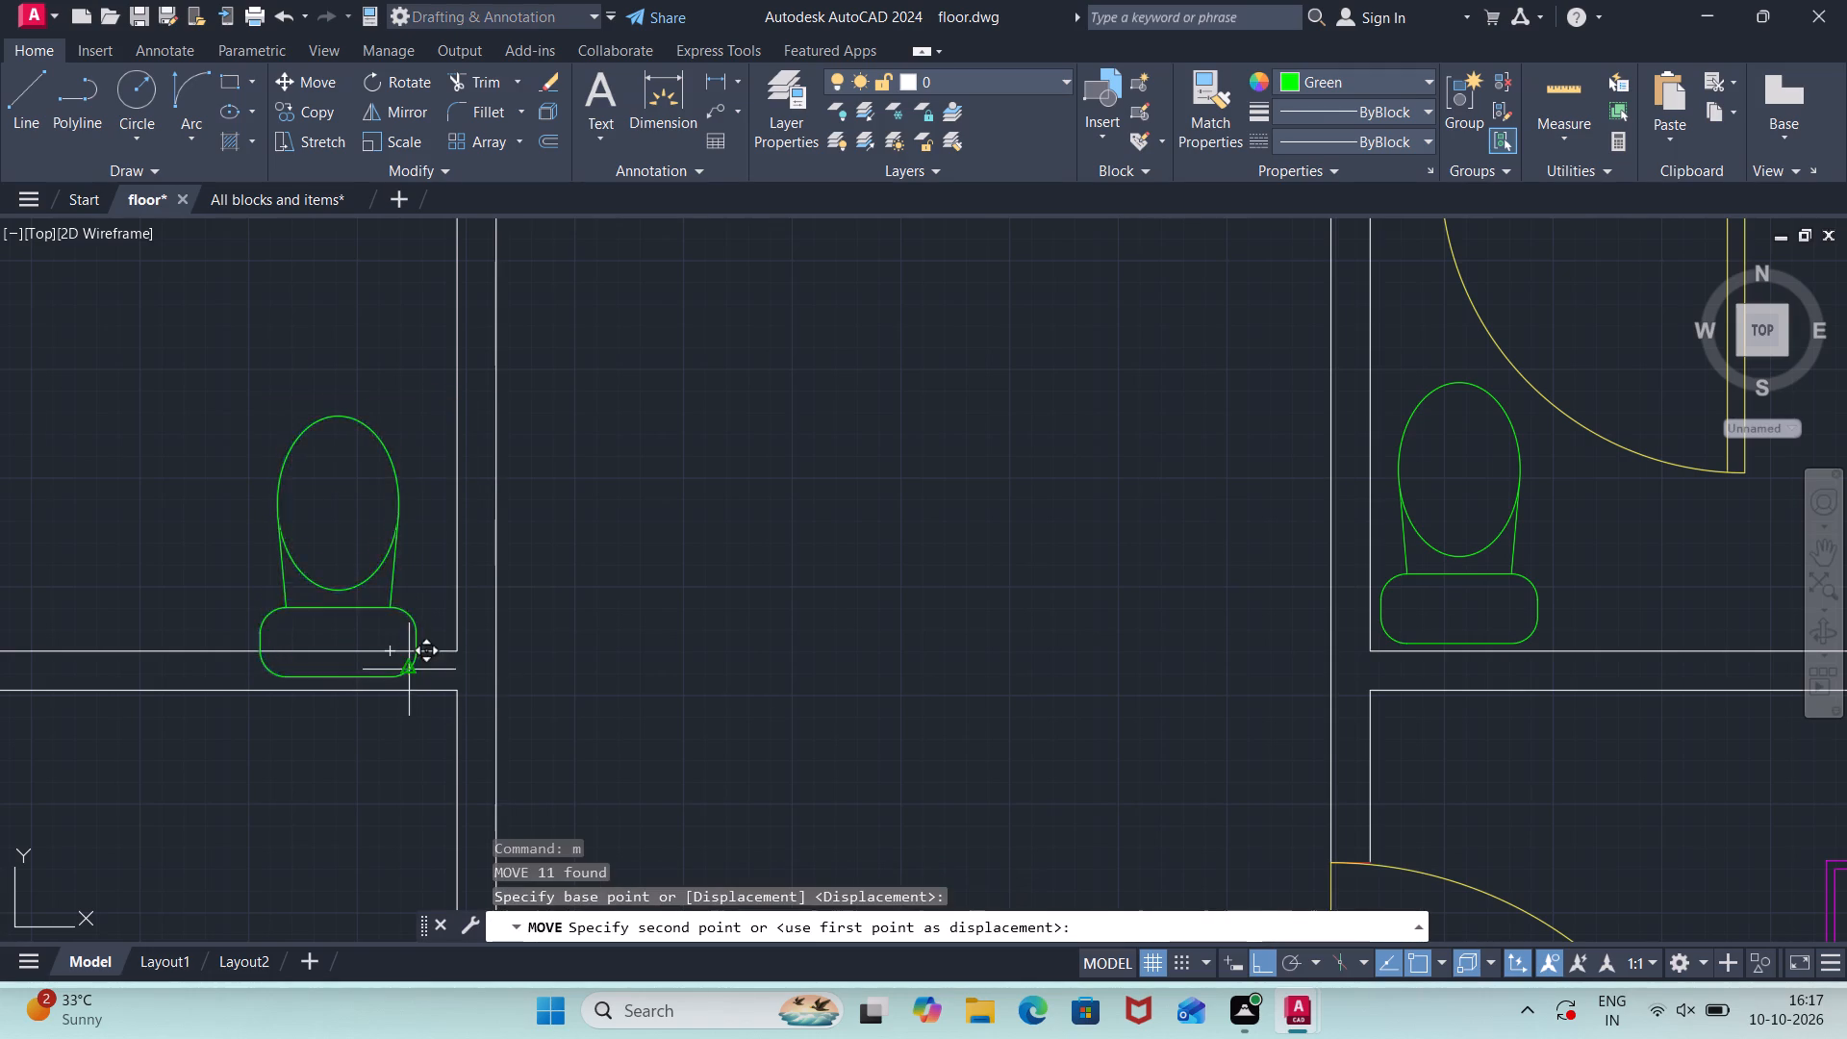
pyautogui.click(420, 619)
# Move the remaining toilet symbol outside the plan about 57' horizontally into the left unit's small bathroom, near its left wall.
pyautogui.scroll(-1, 535, 609)
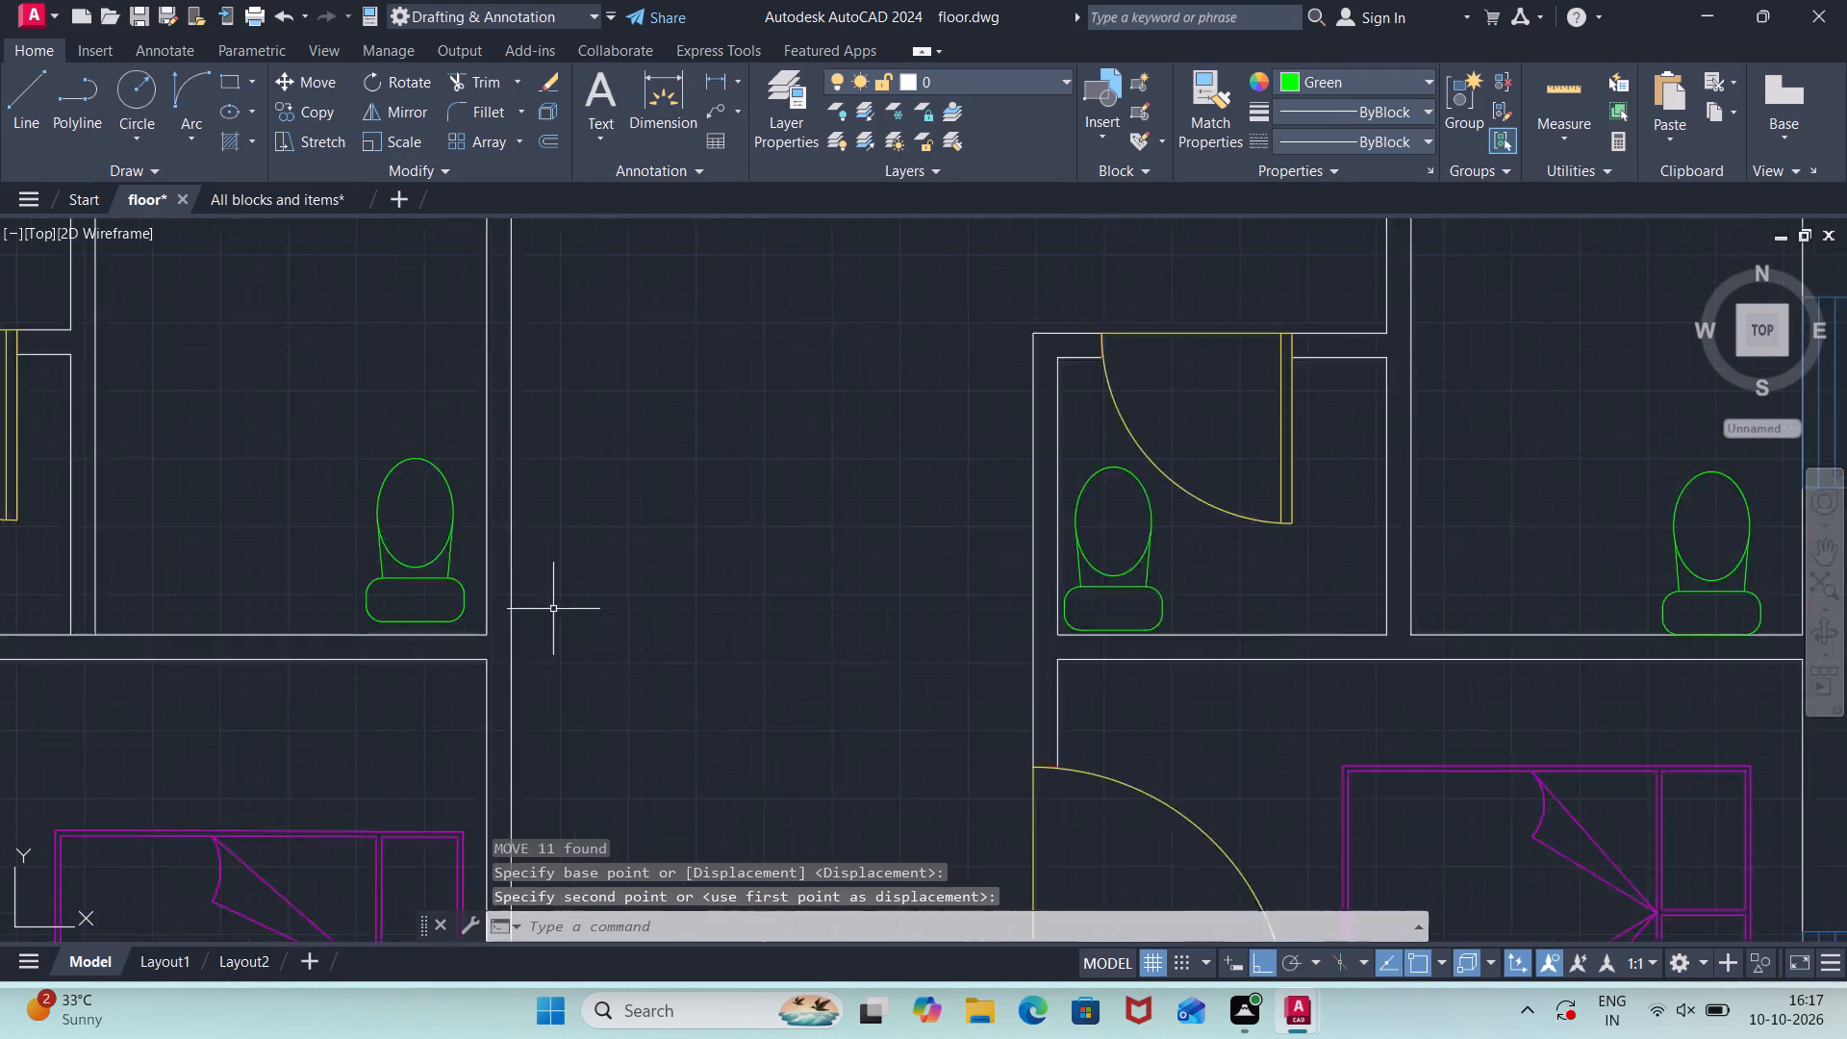
pyautogui.scroll(-2, 567, 610)
pyautogui.moveTo(1217, 581); pyautogui.dragTo(948, 583, button='middle')
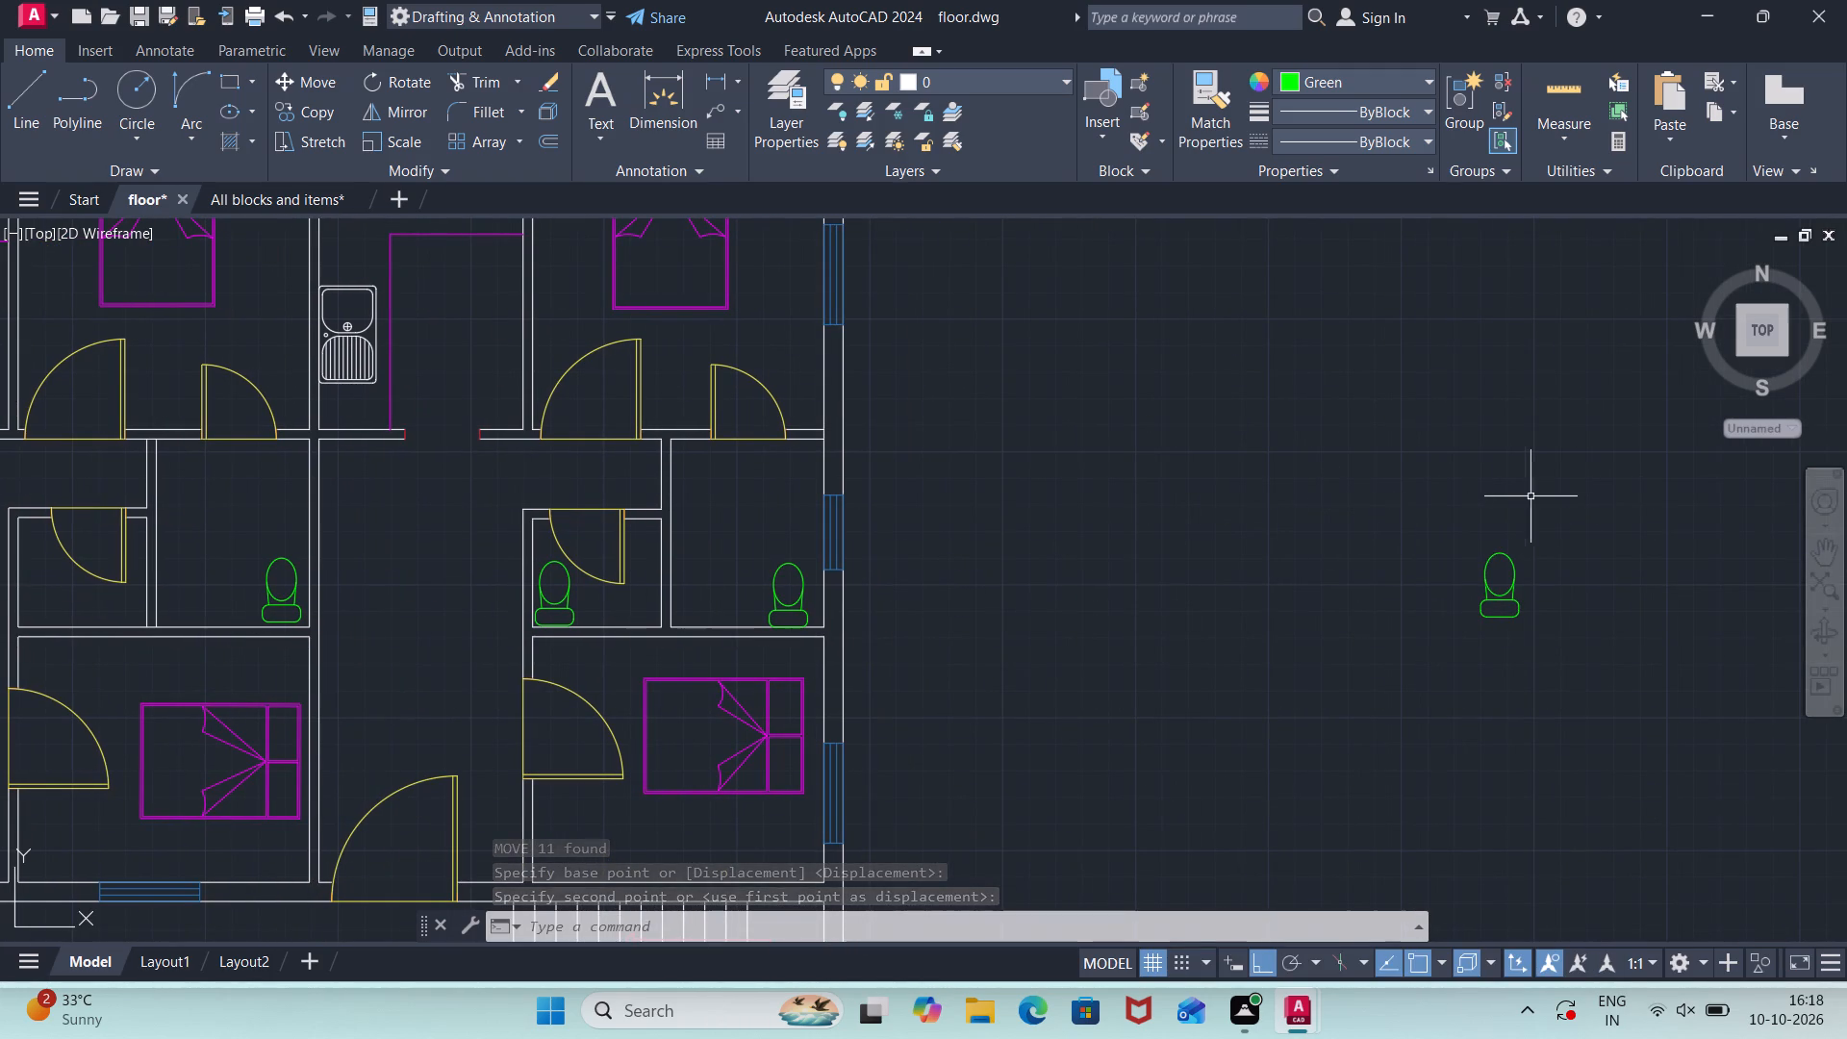
pyautogui.click(1557, 505)
pyautogui.click(1432, 650)
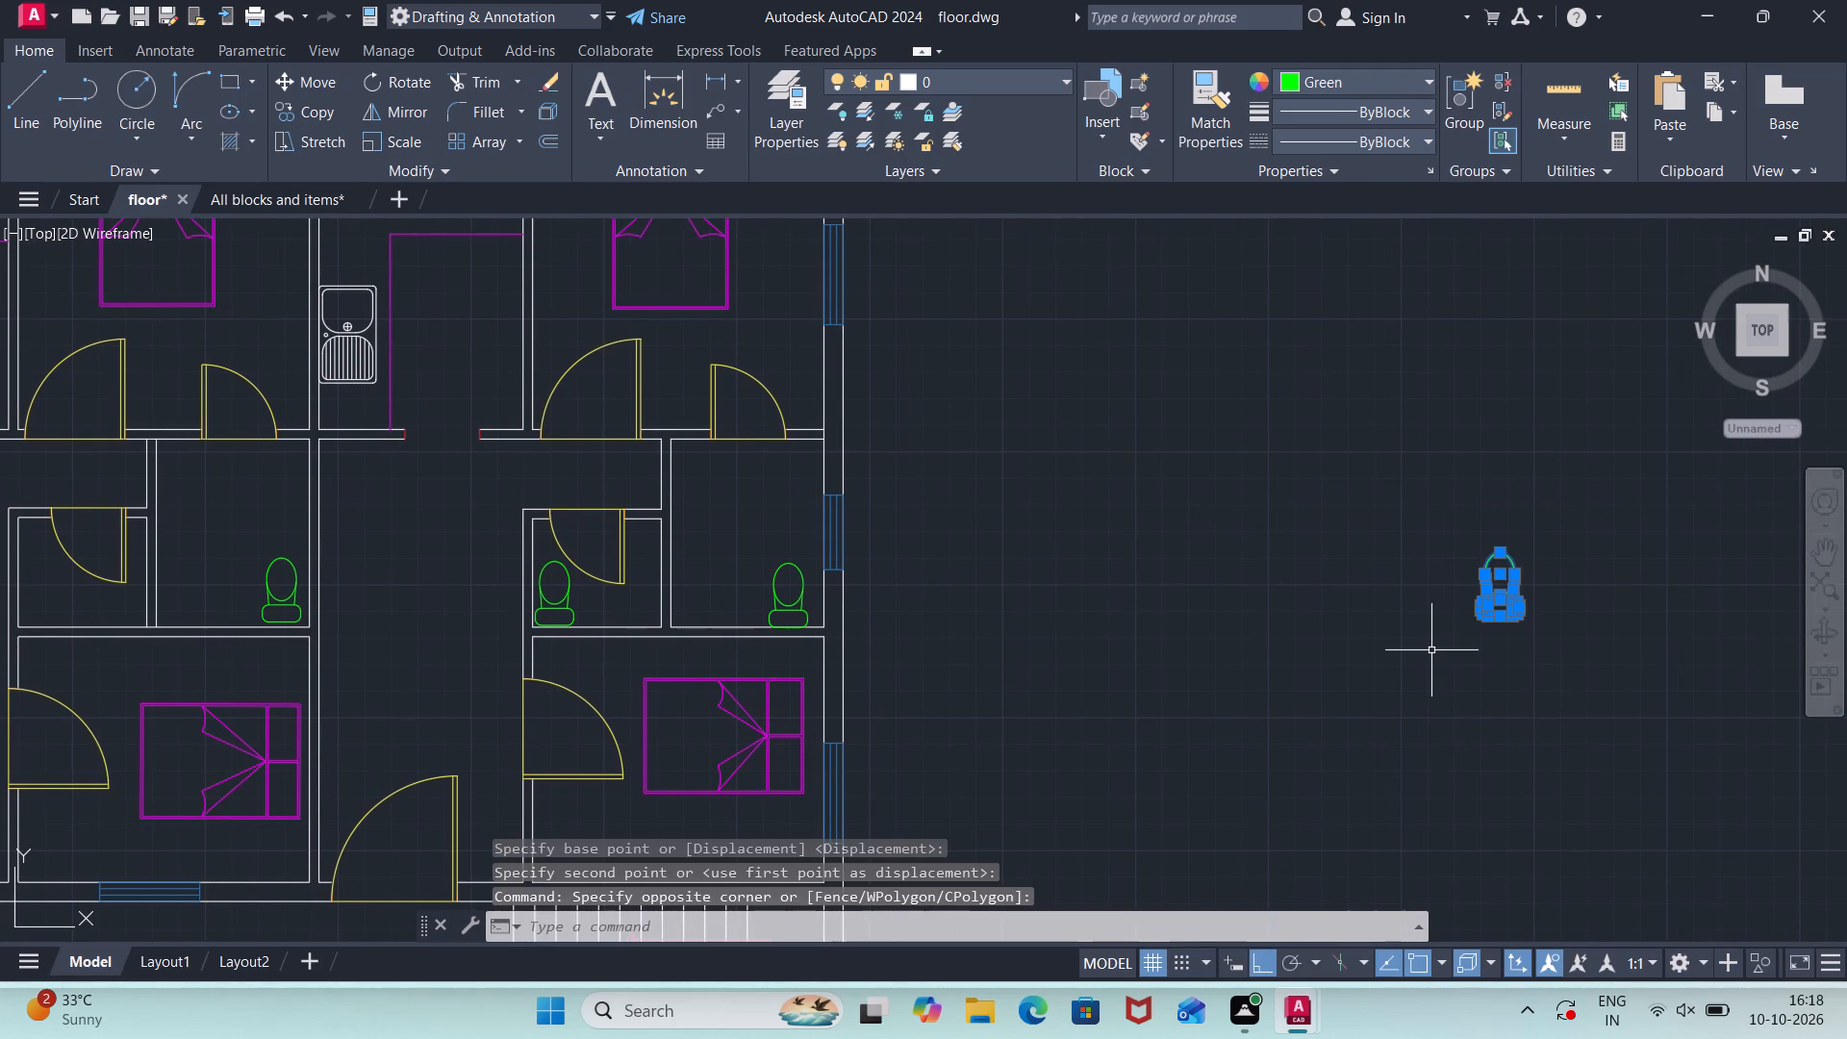
pyautogui.press('m')
pyautogui.press('Return')
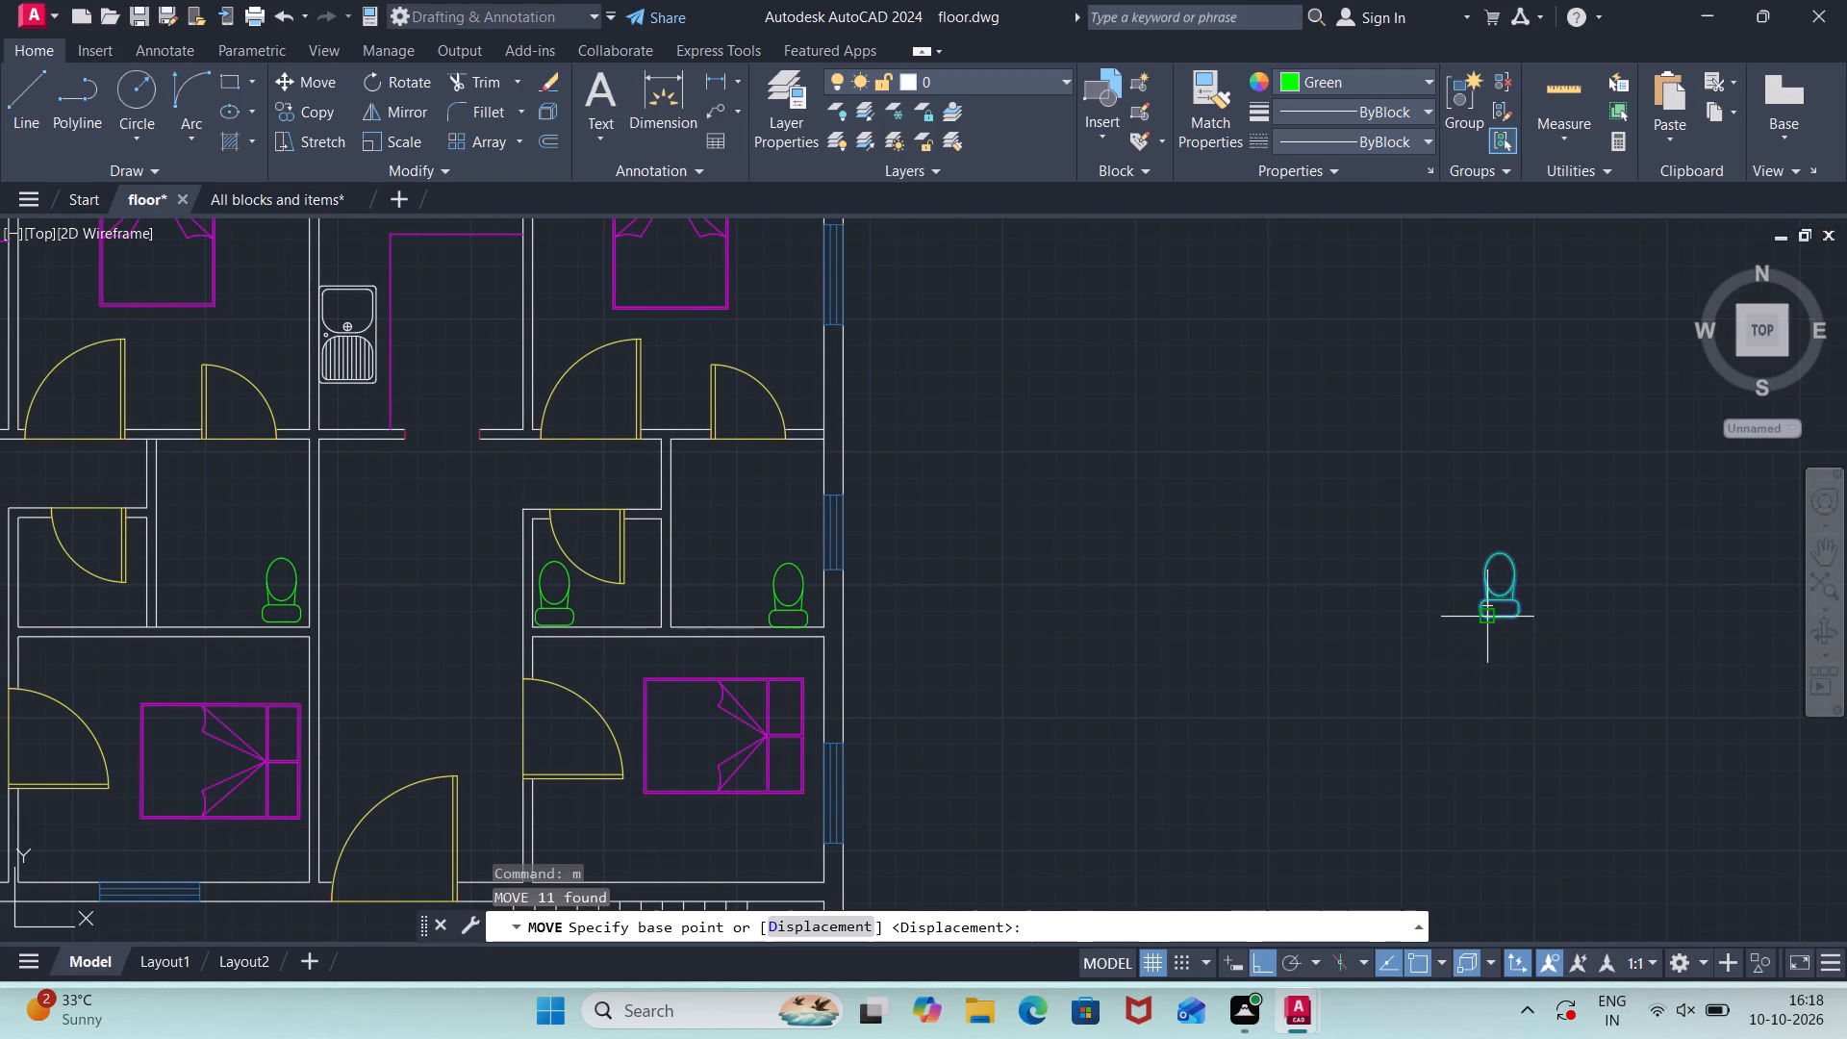
pyautogui.click(1490, 610)
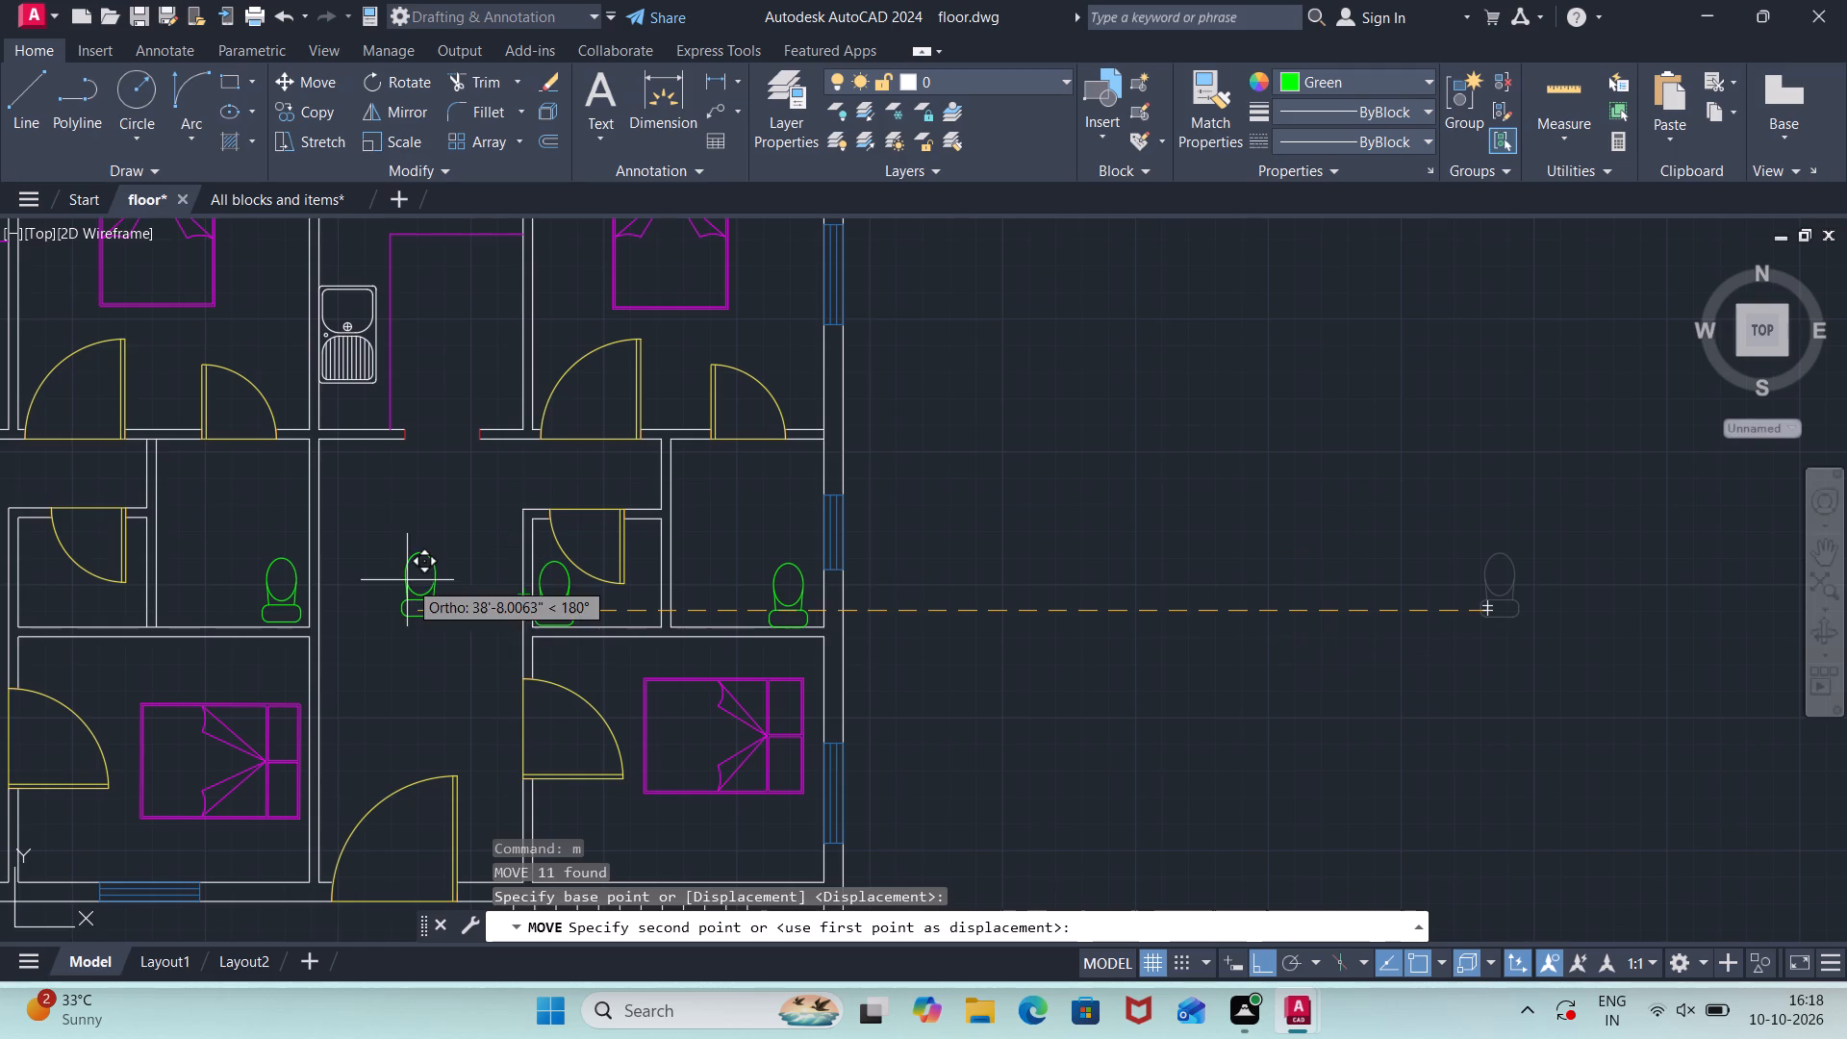
pyautogui.moveTo(213, 580); pyautogui.dragTo(513, 614, button='middle')
pyautogui.scroll(1, 513, 614)
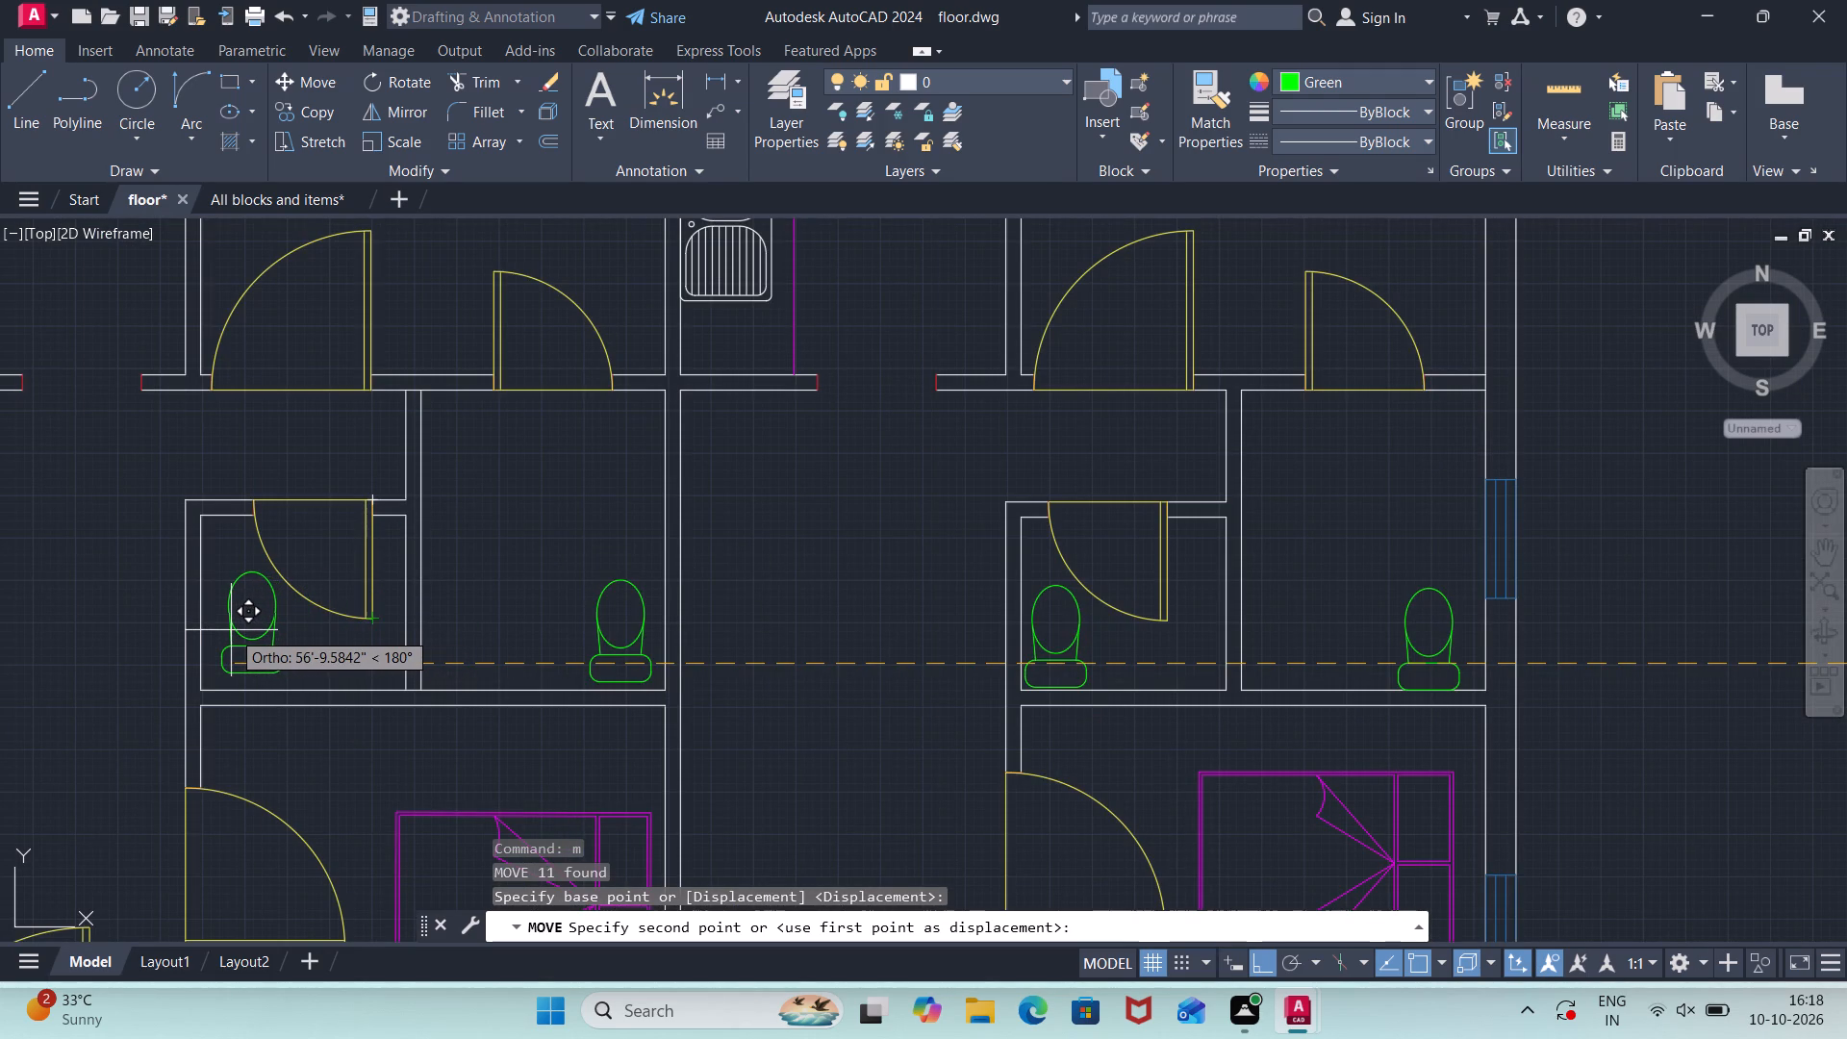
pyautogui.click(225, 630)
pyautogui.scroll(-2, 472, 624)
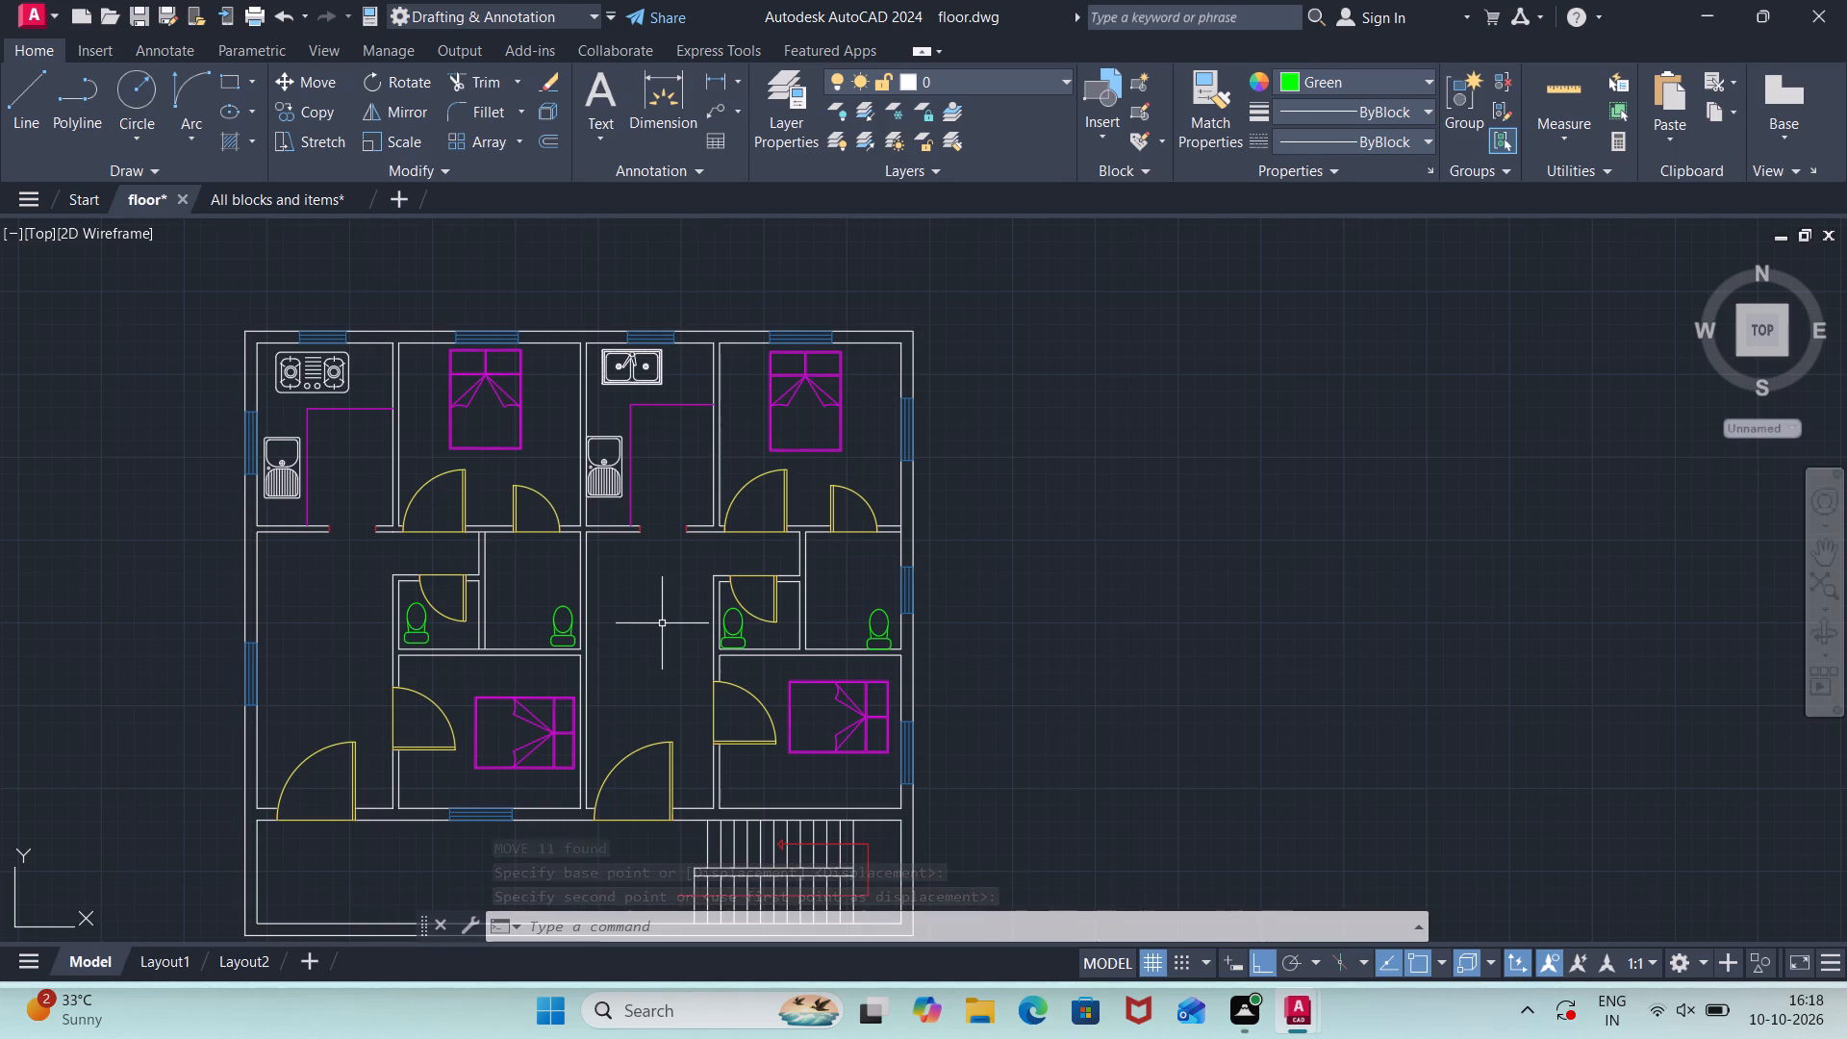
# Switch to the All blocks and items drawing and find the plan-view sofa symbols.
pyautogui.scroll(-1, 662, 623)
pyautogui.scroll(2, 662, 623)
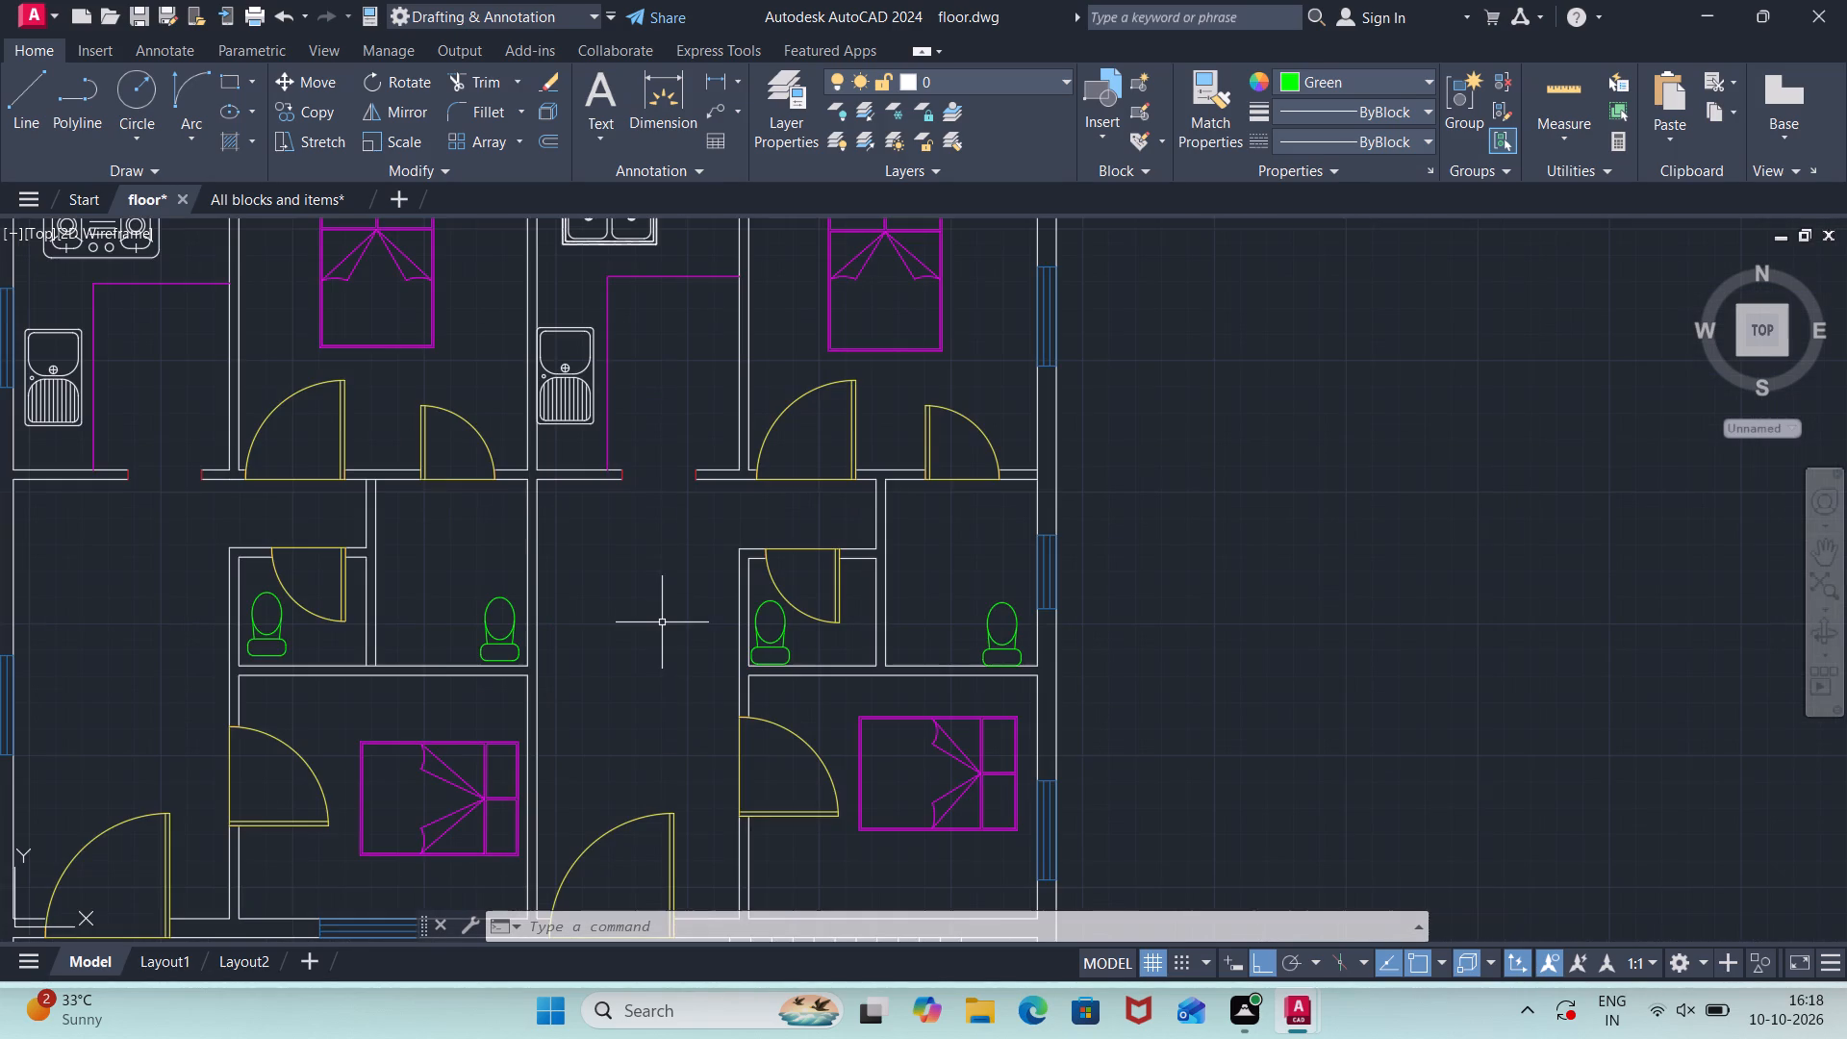
pyautogui.scroll(-1, 662, 622)
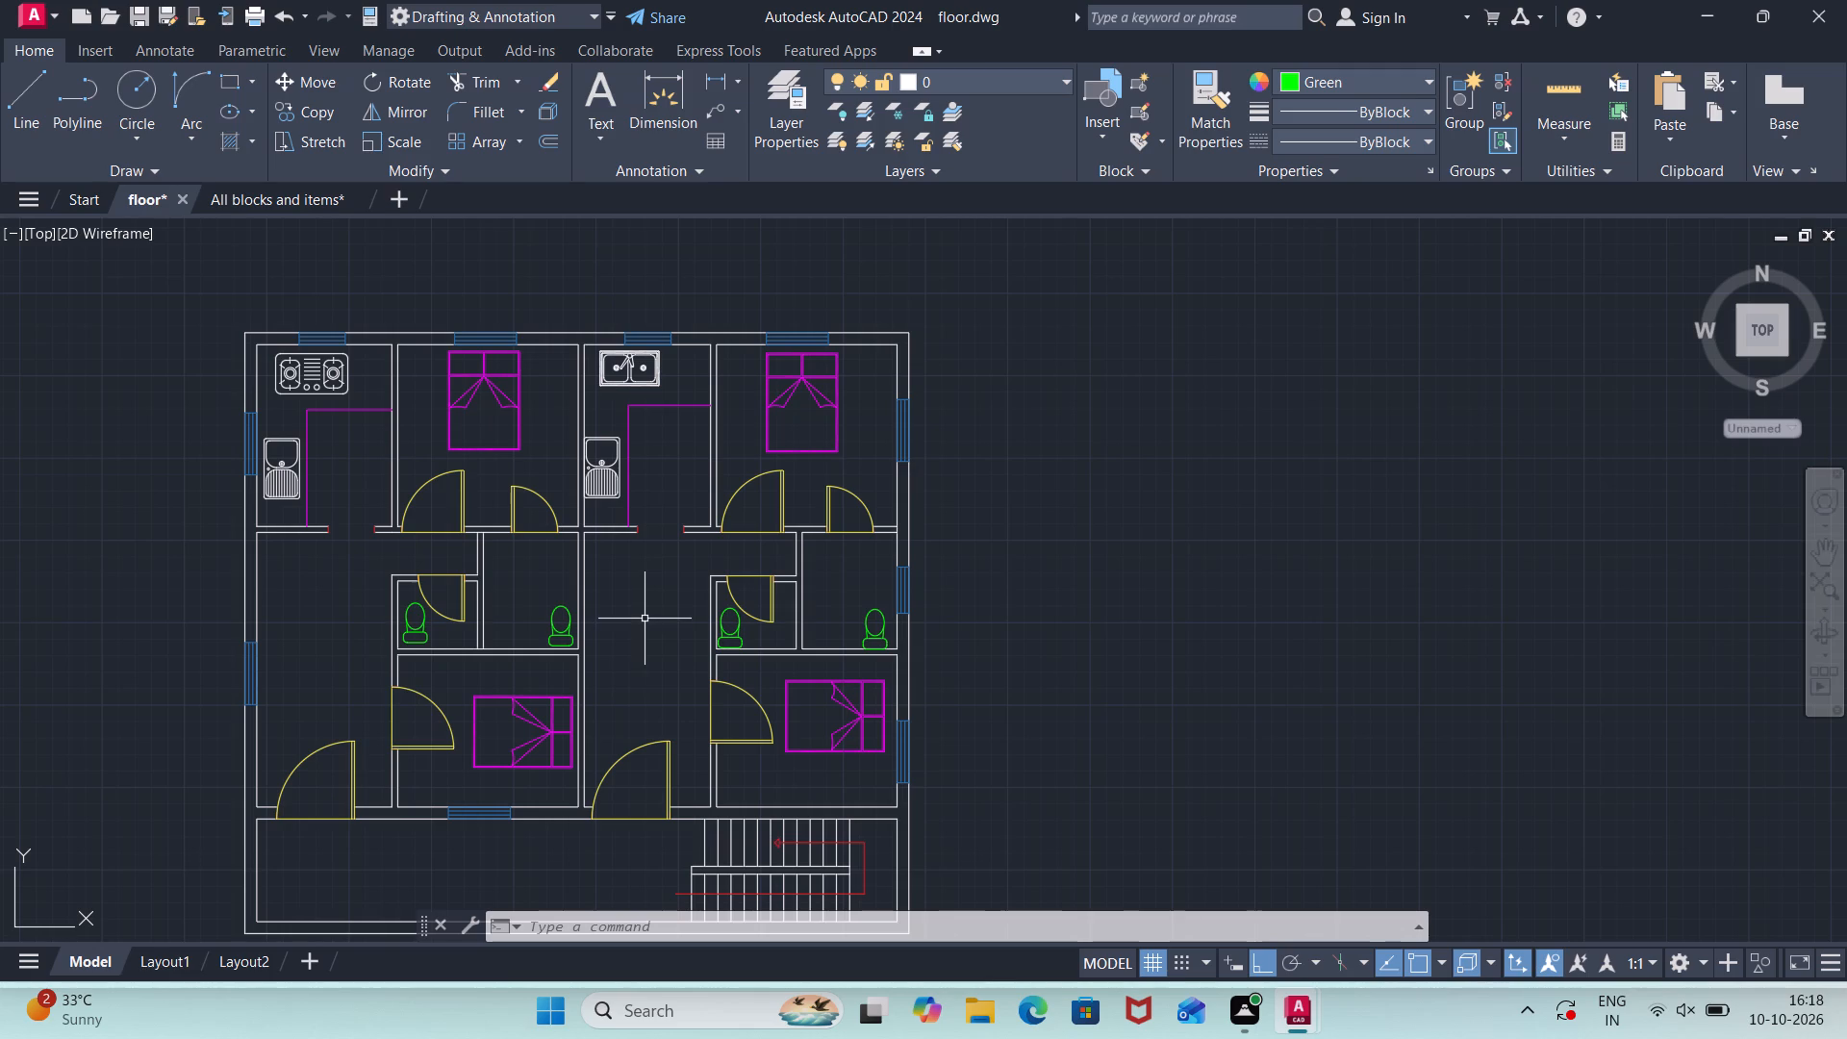
pyautogui.click(271, 196)
pyautogui.scroll(-3, 502, 381)
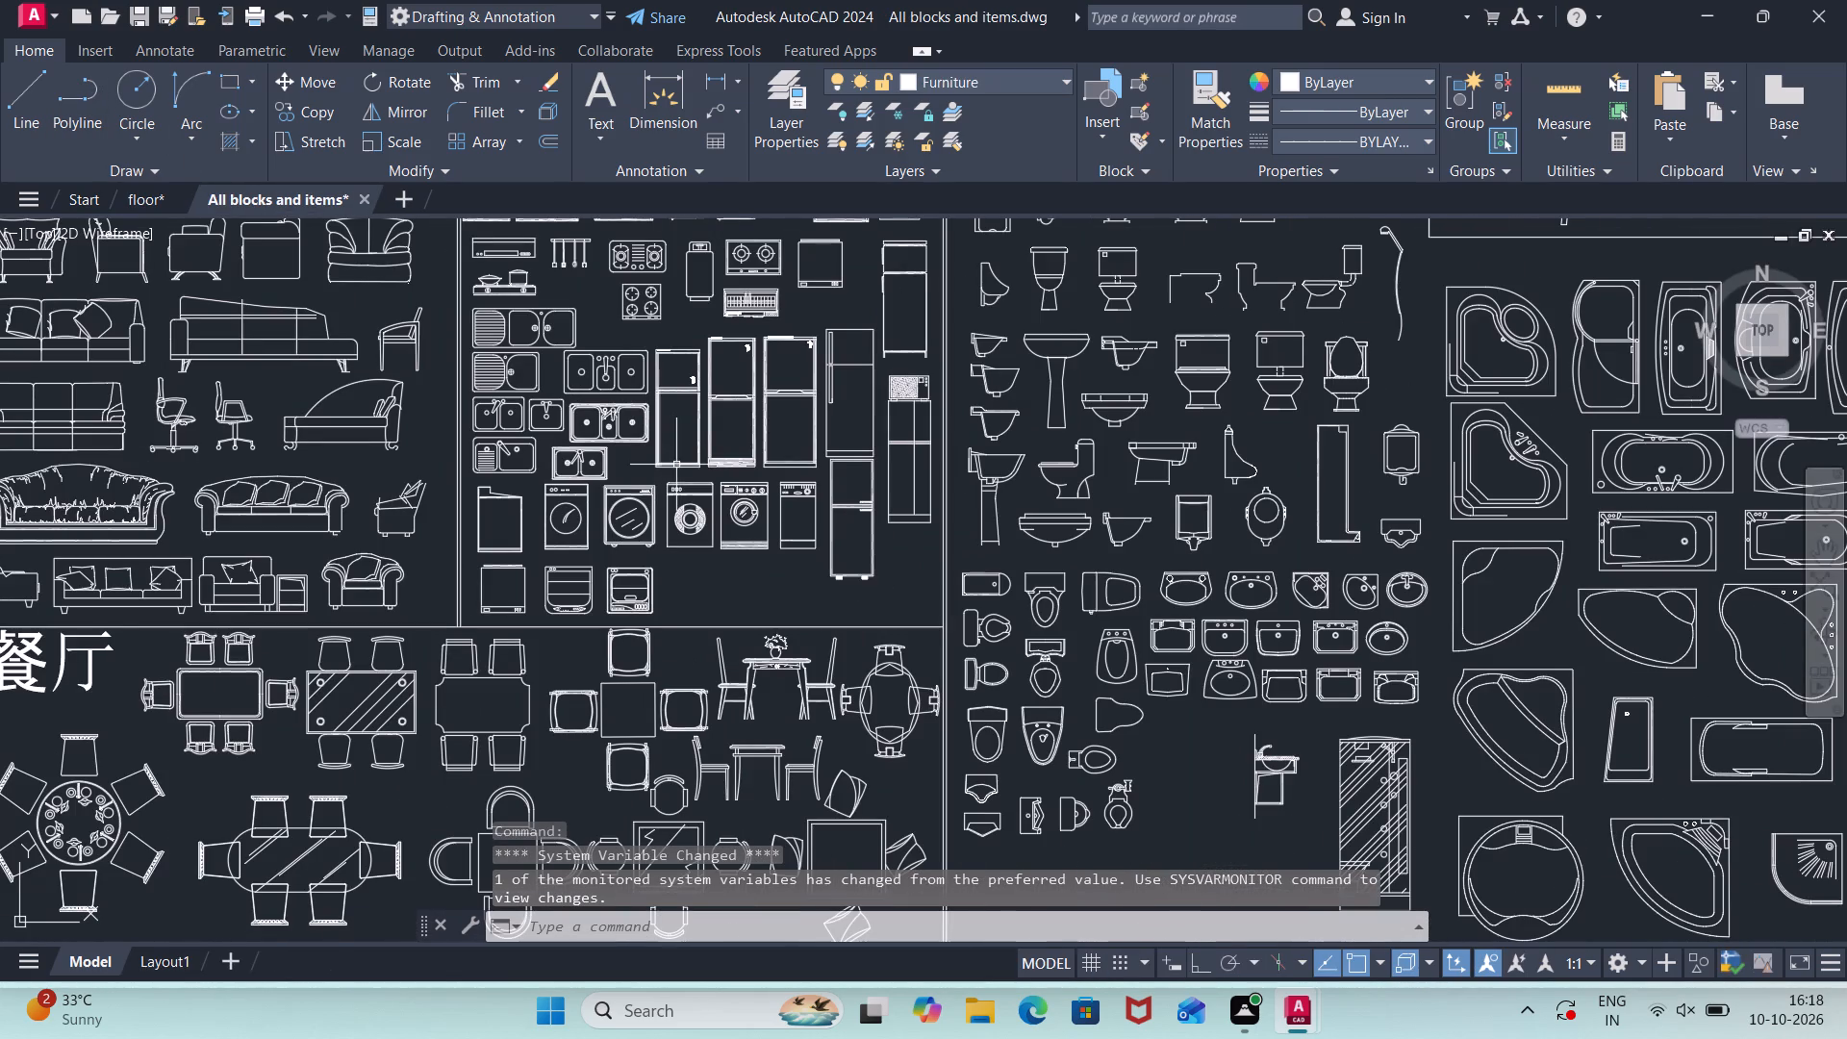
pyautogui.moveTo(685, 588); pyautogui.dragTo(850, 481, button='middle')
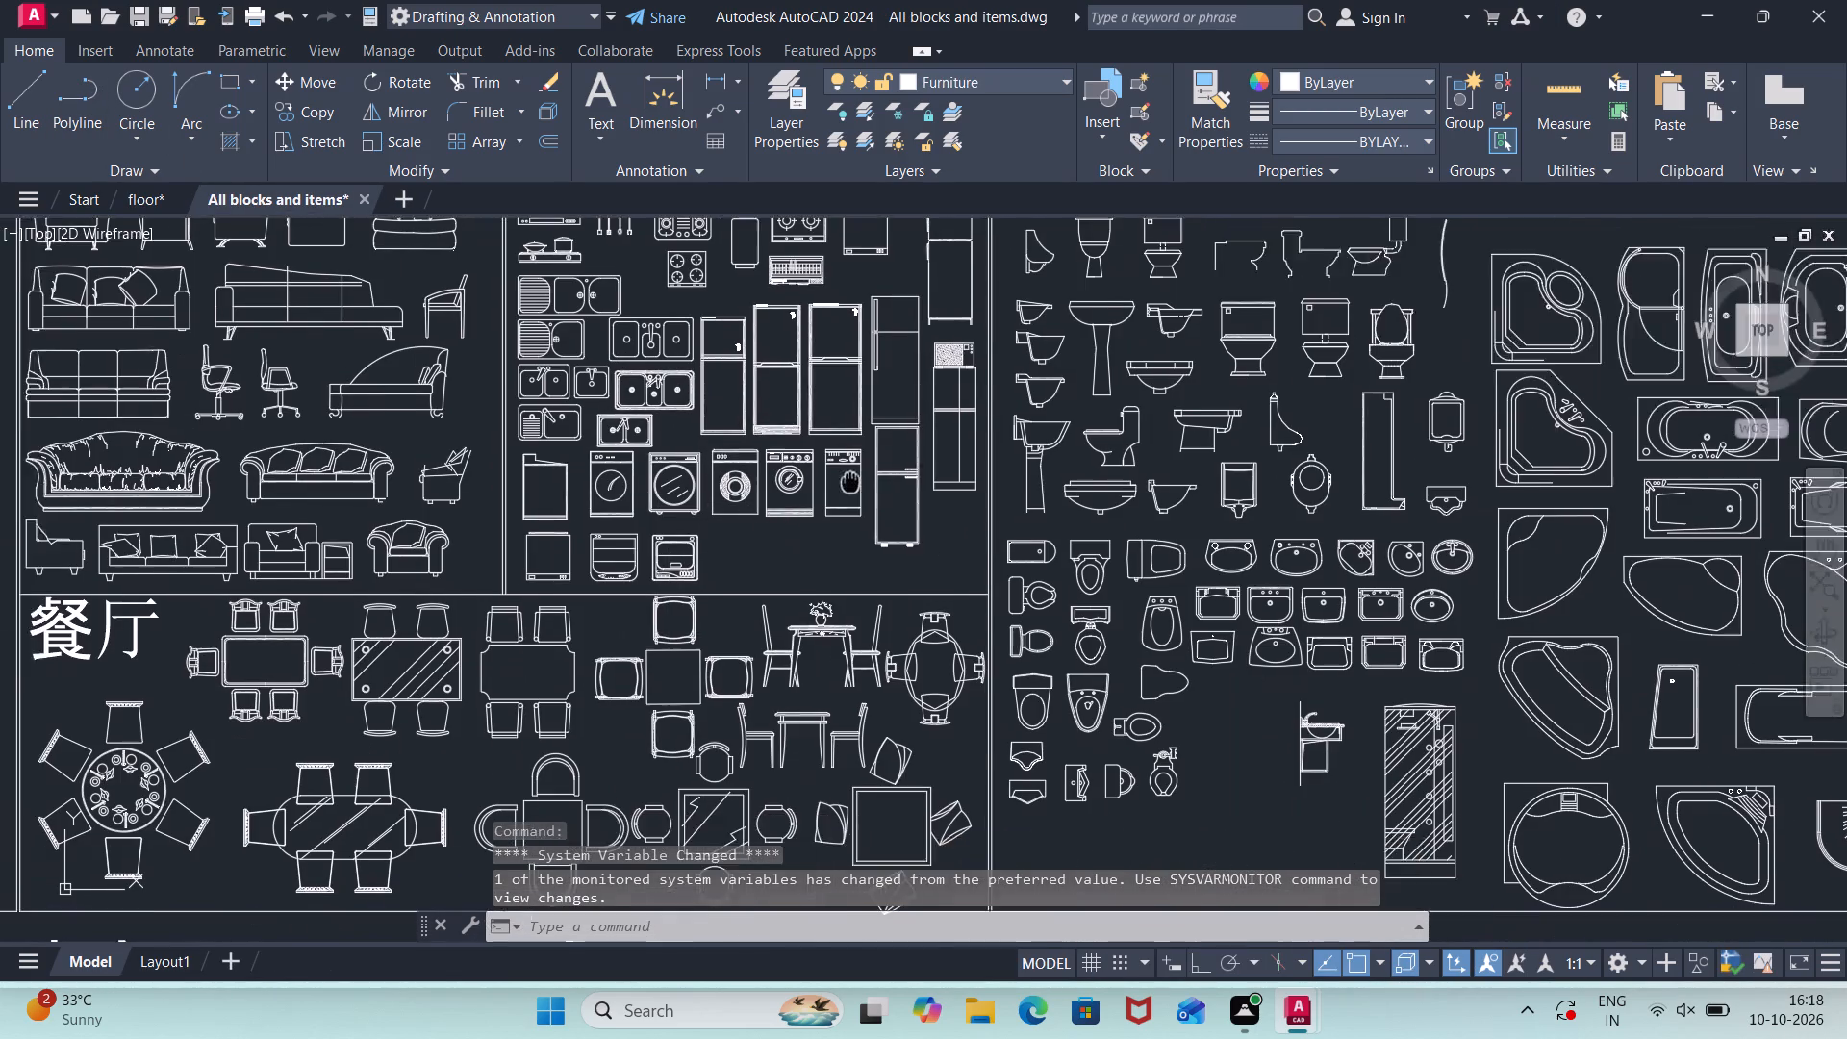
pyautogui.moveTo(850, 481); pyautogui.dragTo(986, 326, button='middle')
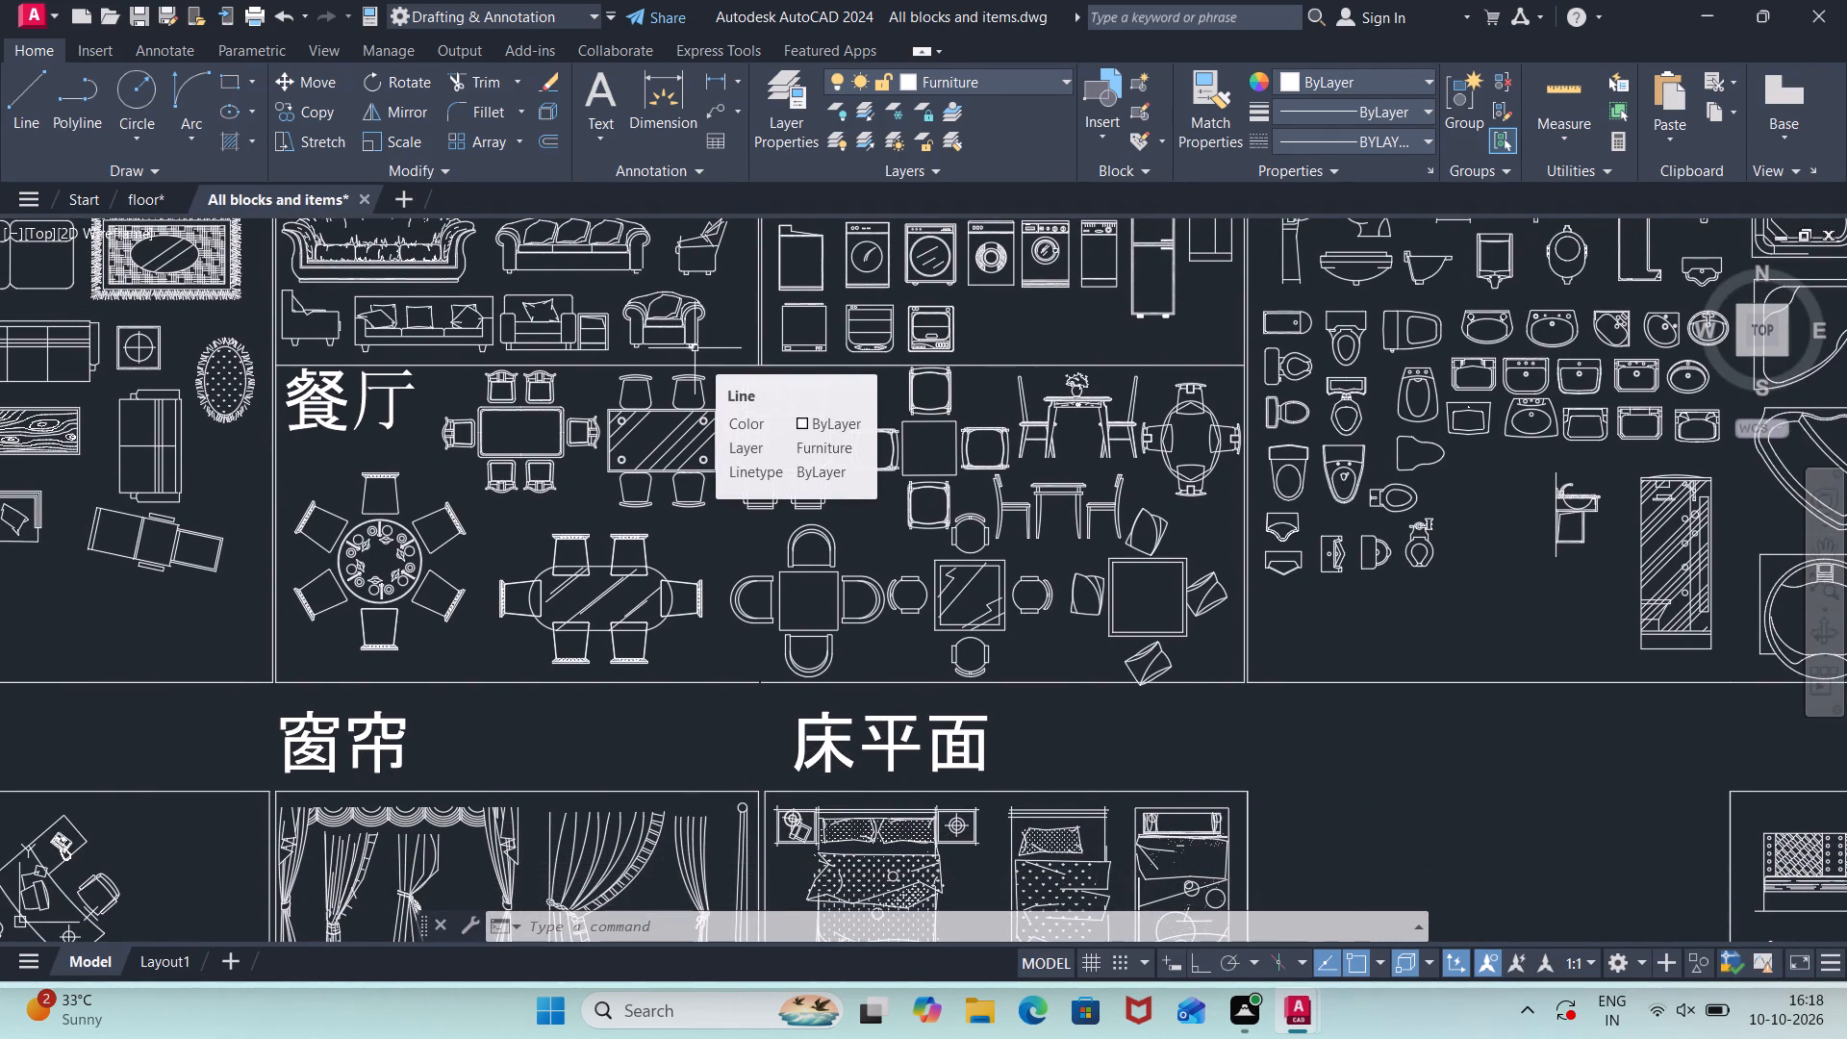
pyautogui.moveTo(695, 348); pyautogui.dragTo(1154, 531, button='middle')
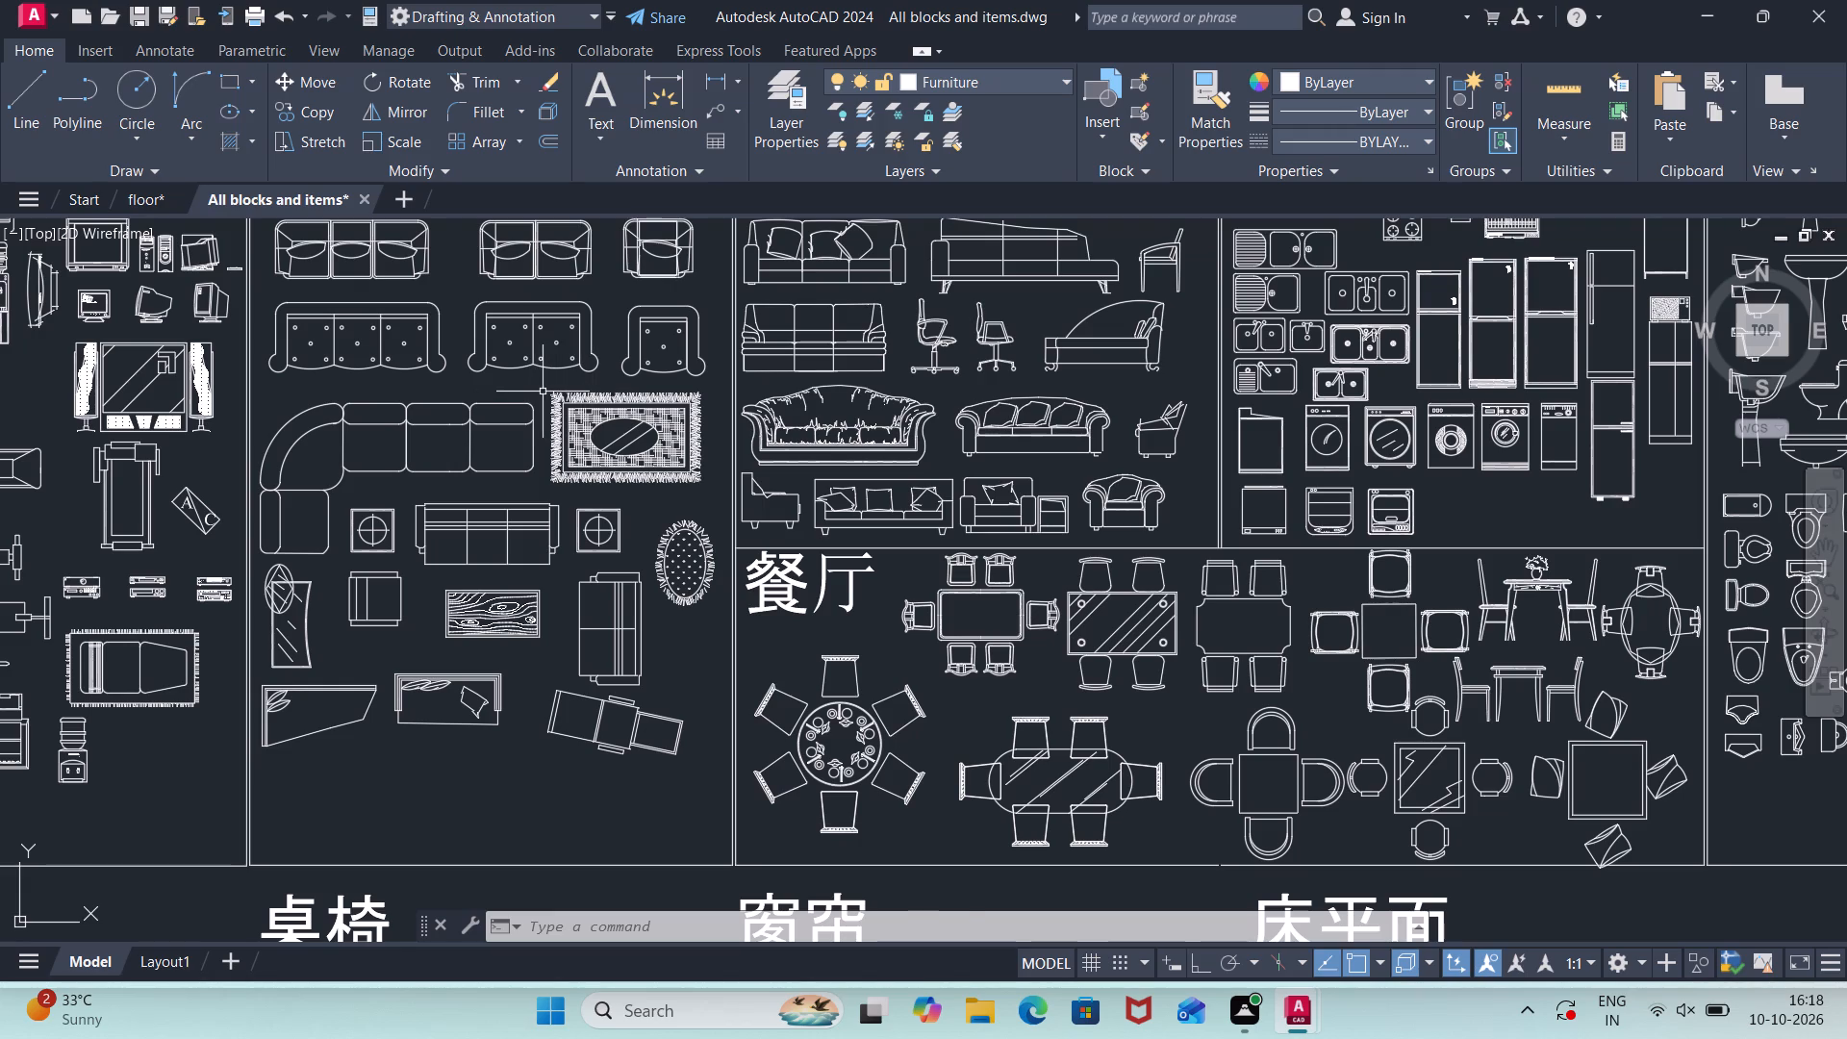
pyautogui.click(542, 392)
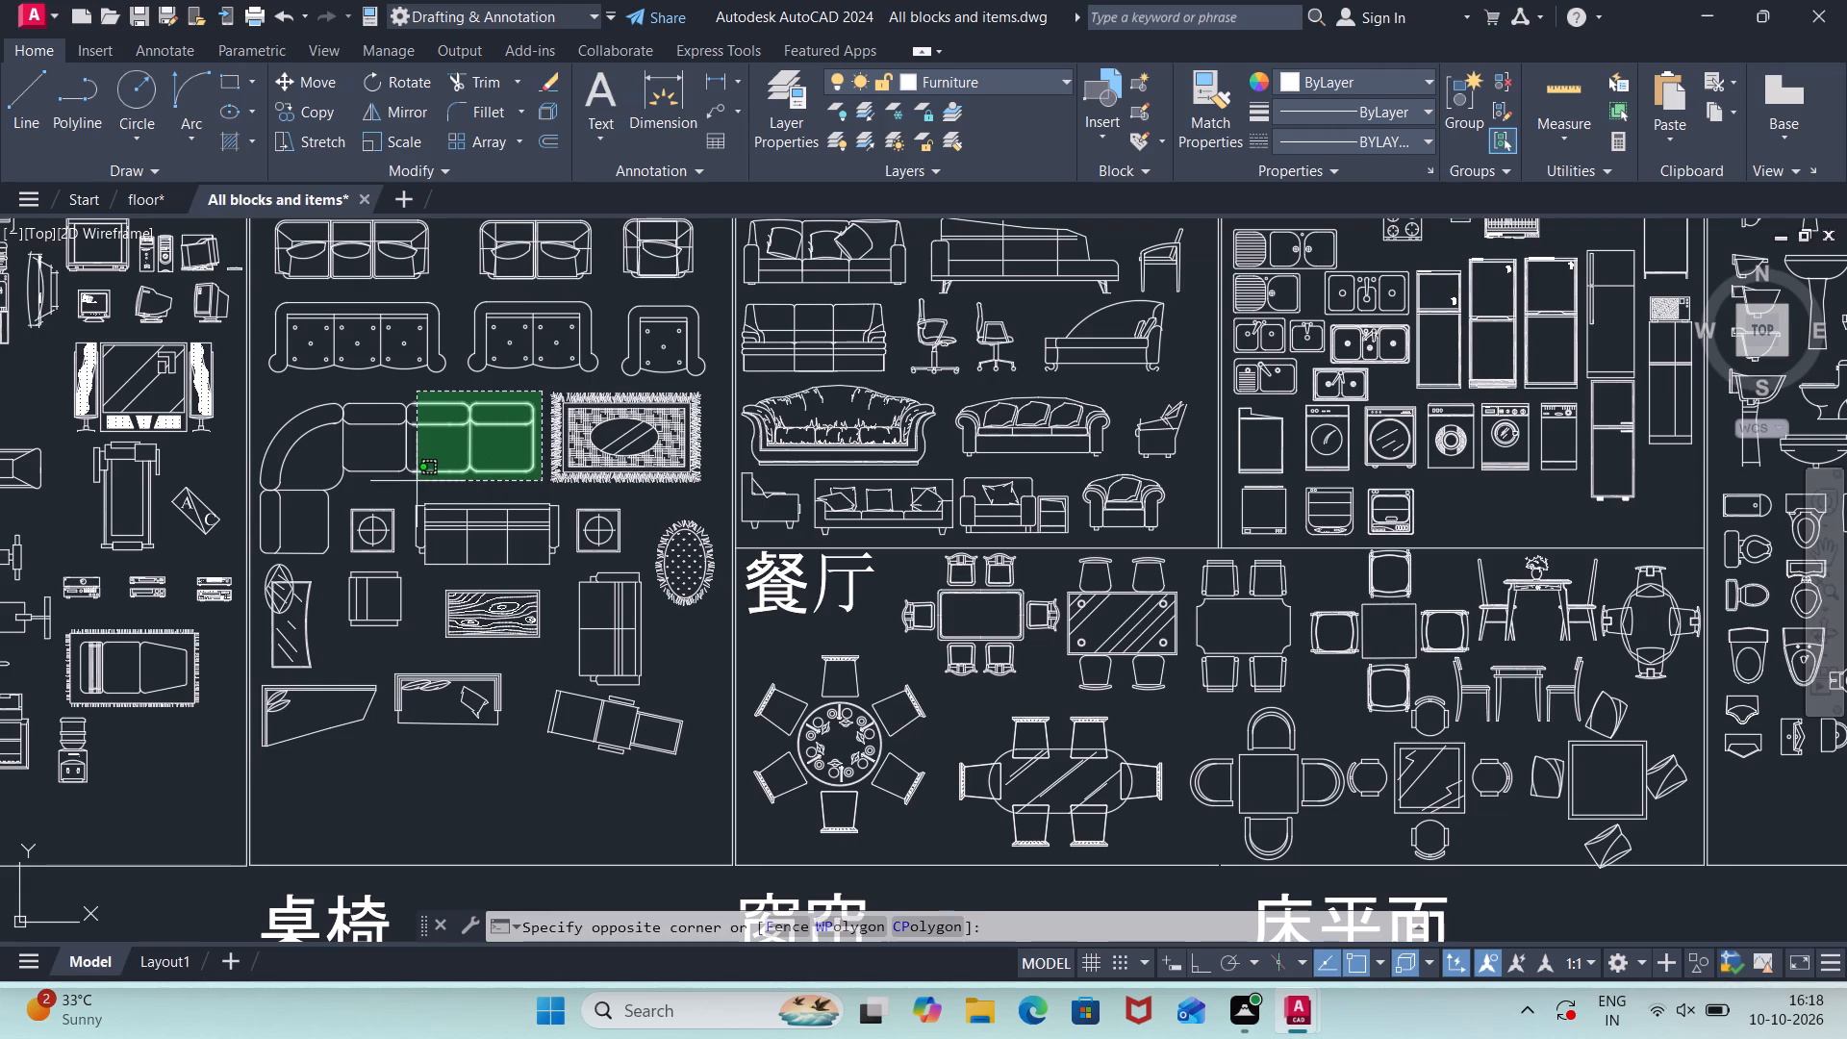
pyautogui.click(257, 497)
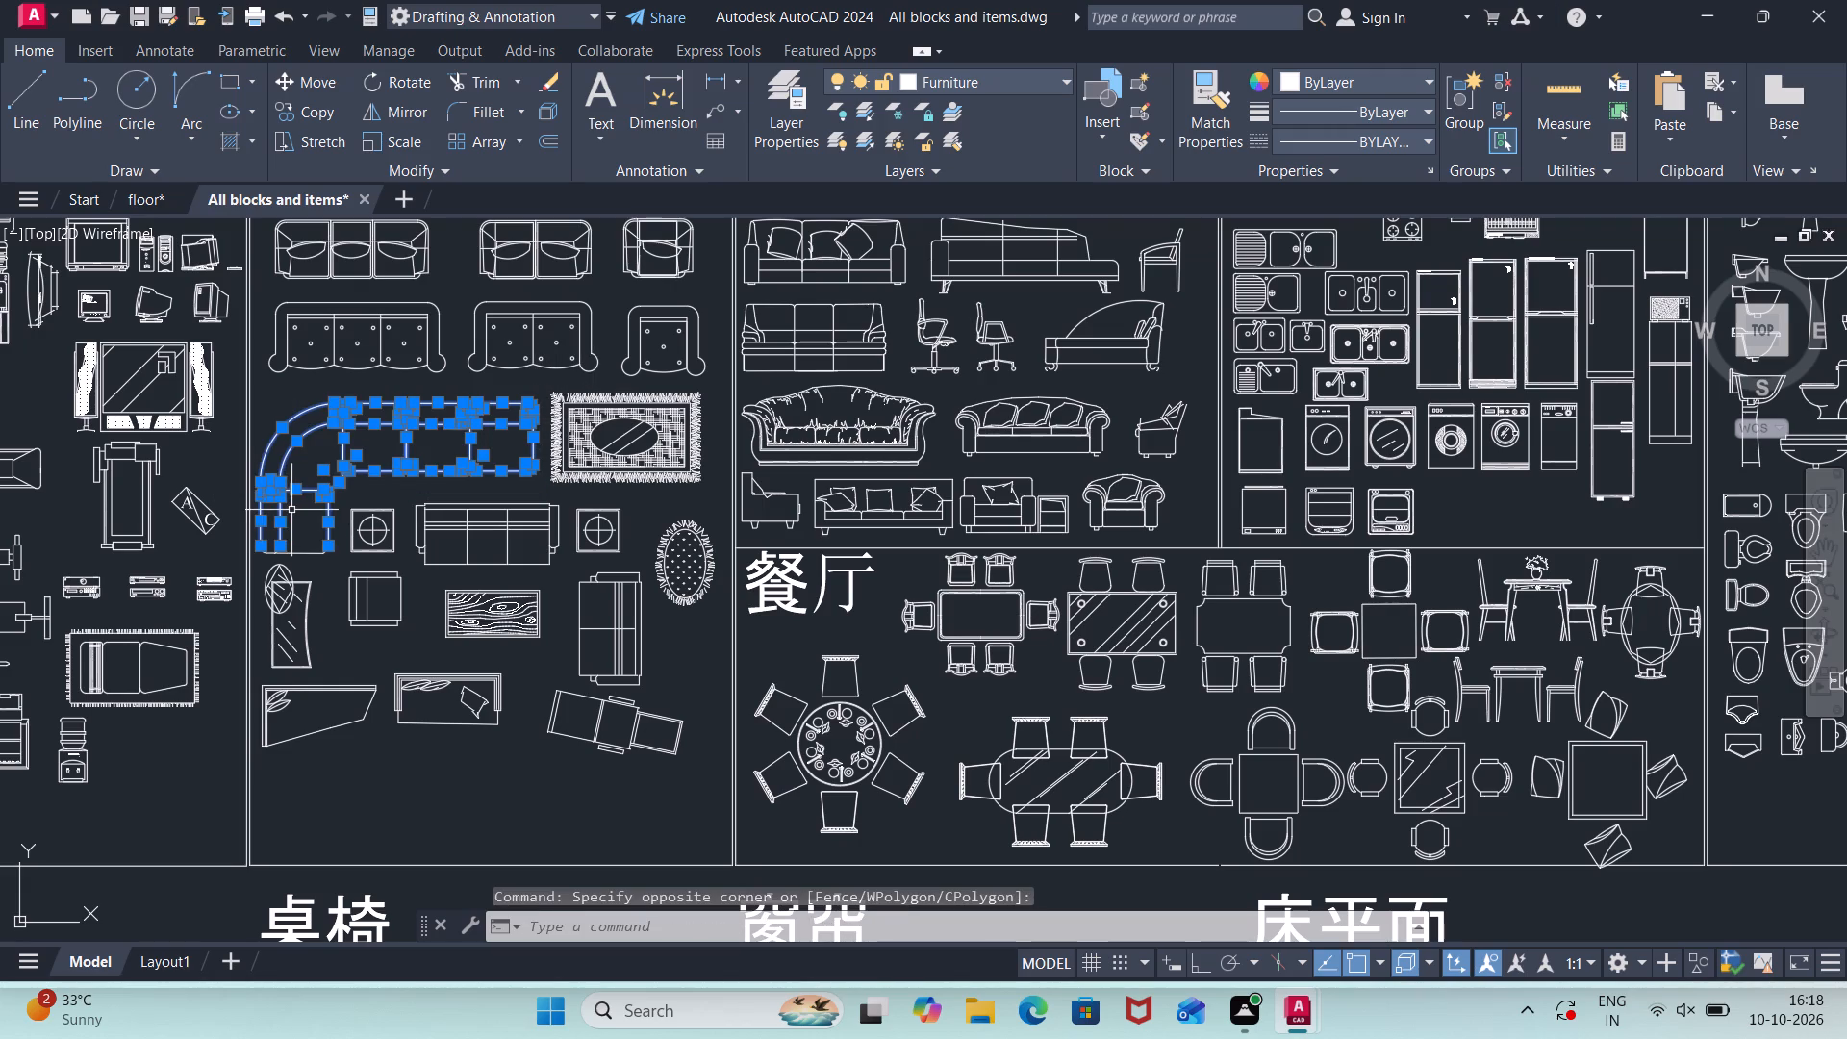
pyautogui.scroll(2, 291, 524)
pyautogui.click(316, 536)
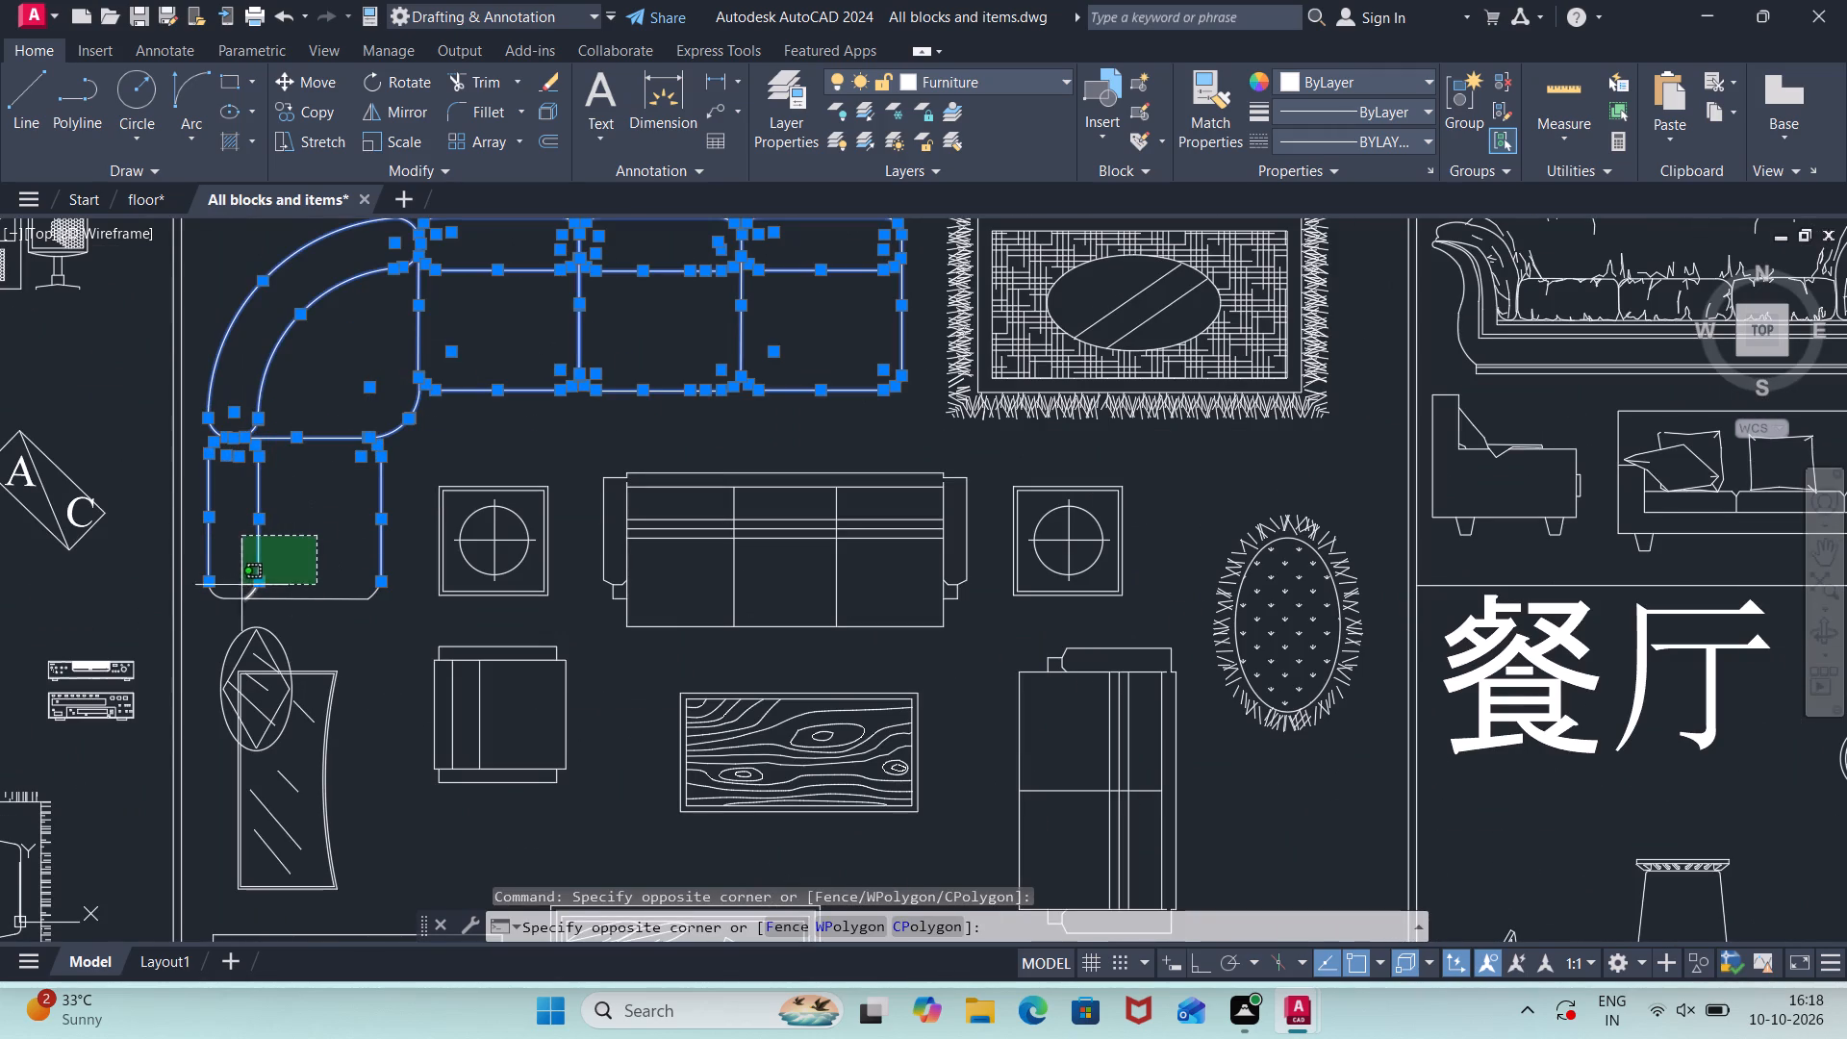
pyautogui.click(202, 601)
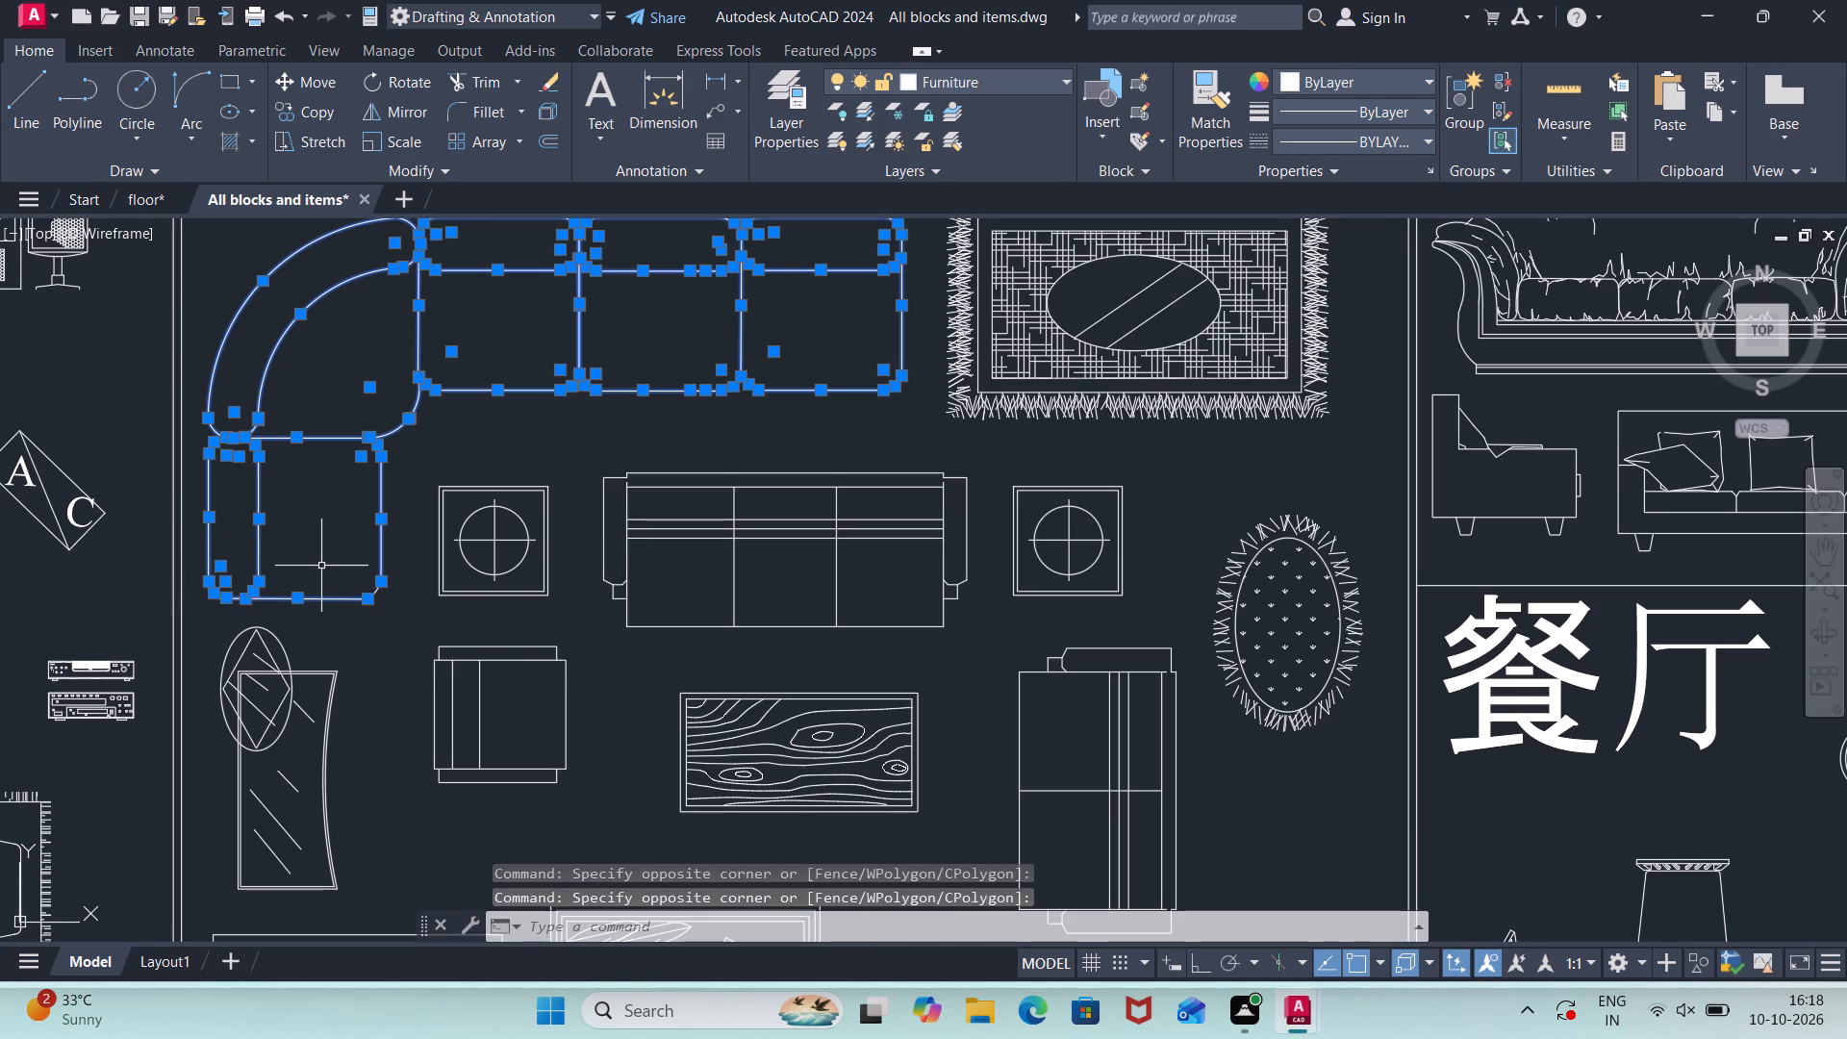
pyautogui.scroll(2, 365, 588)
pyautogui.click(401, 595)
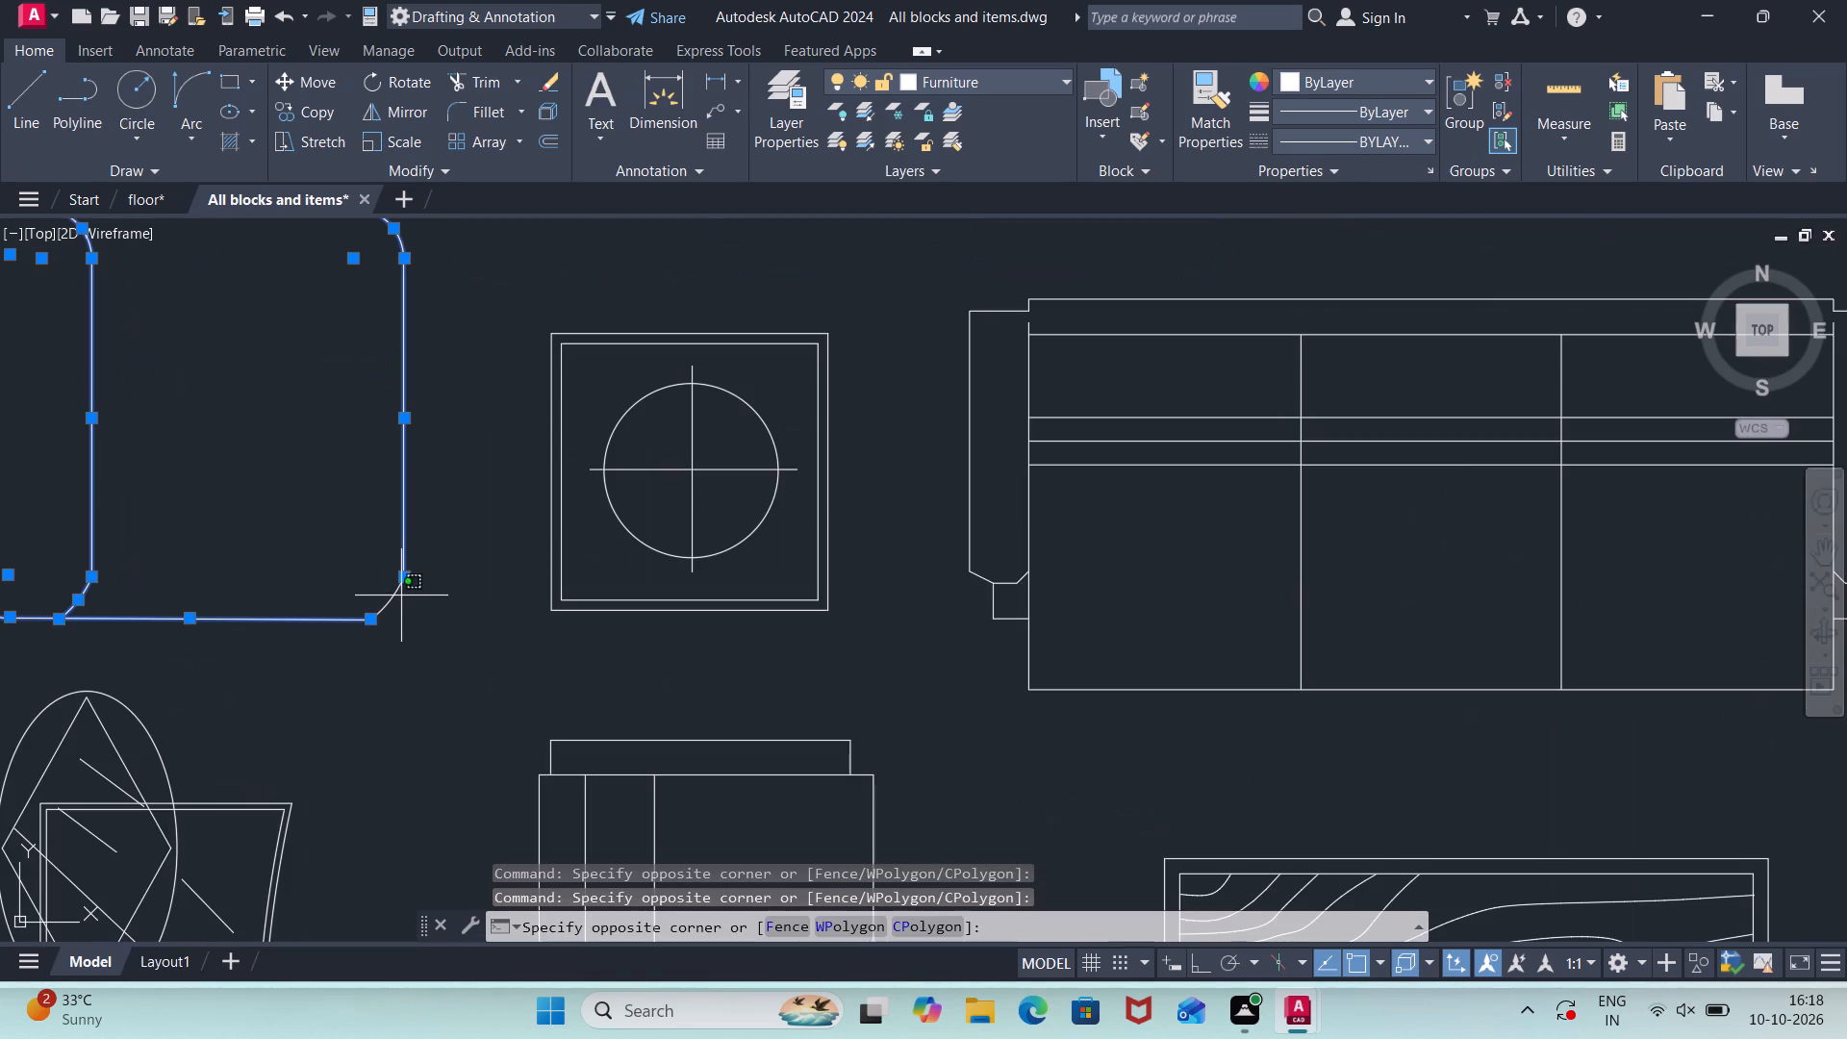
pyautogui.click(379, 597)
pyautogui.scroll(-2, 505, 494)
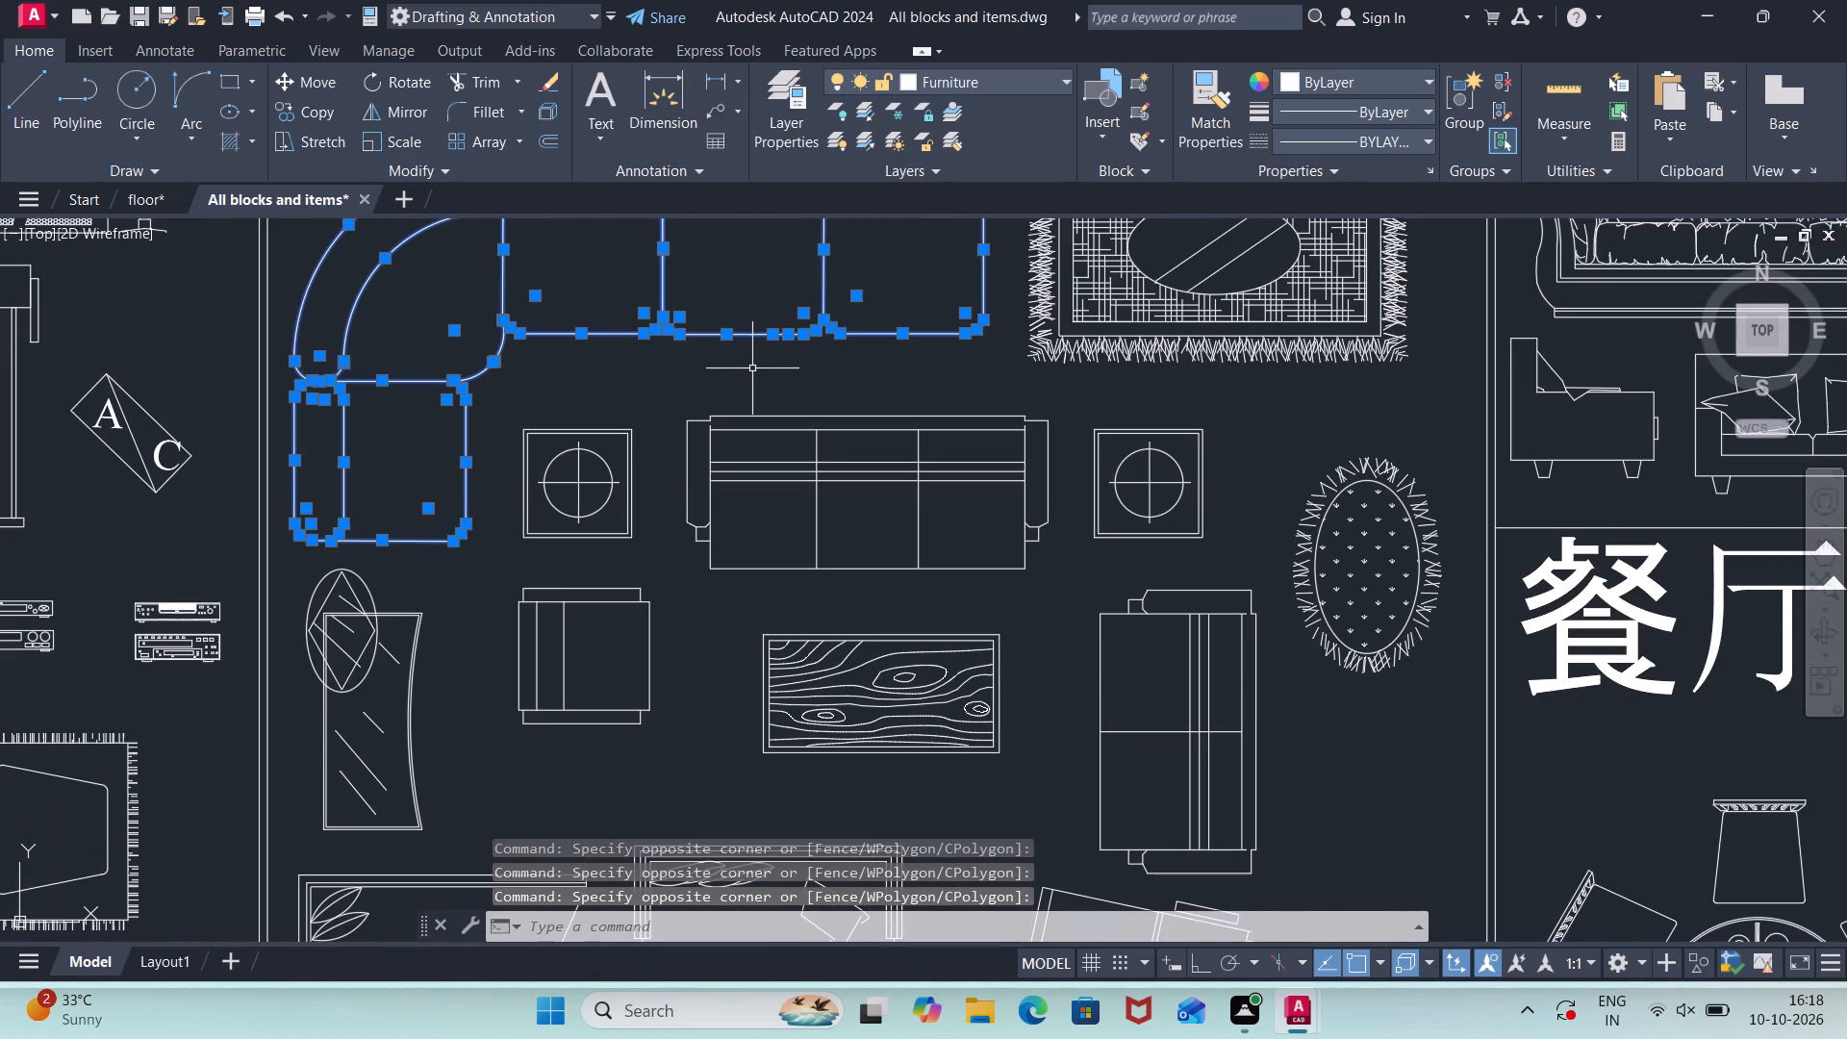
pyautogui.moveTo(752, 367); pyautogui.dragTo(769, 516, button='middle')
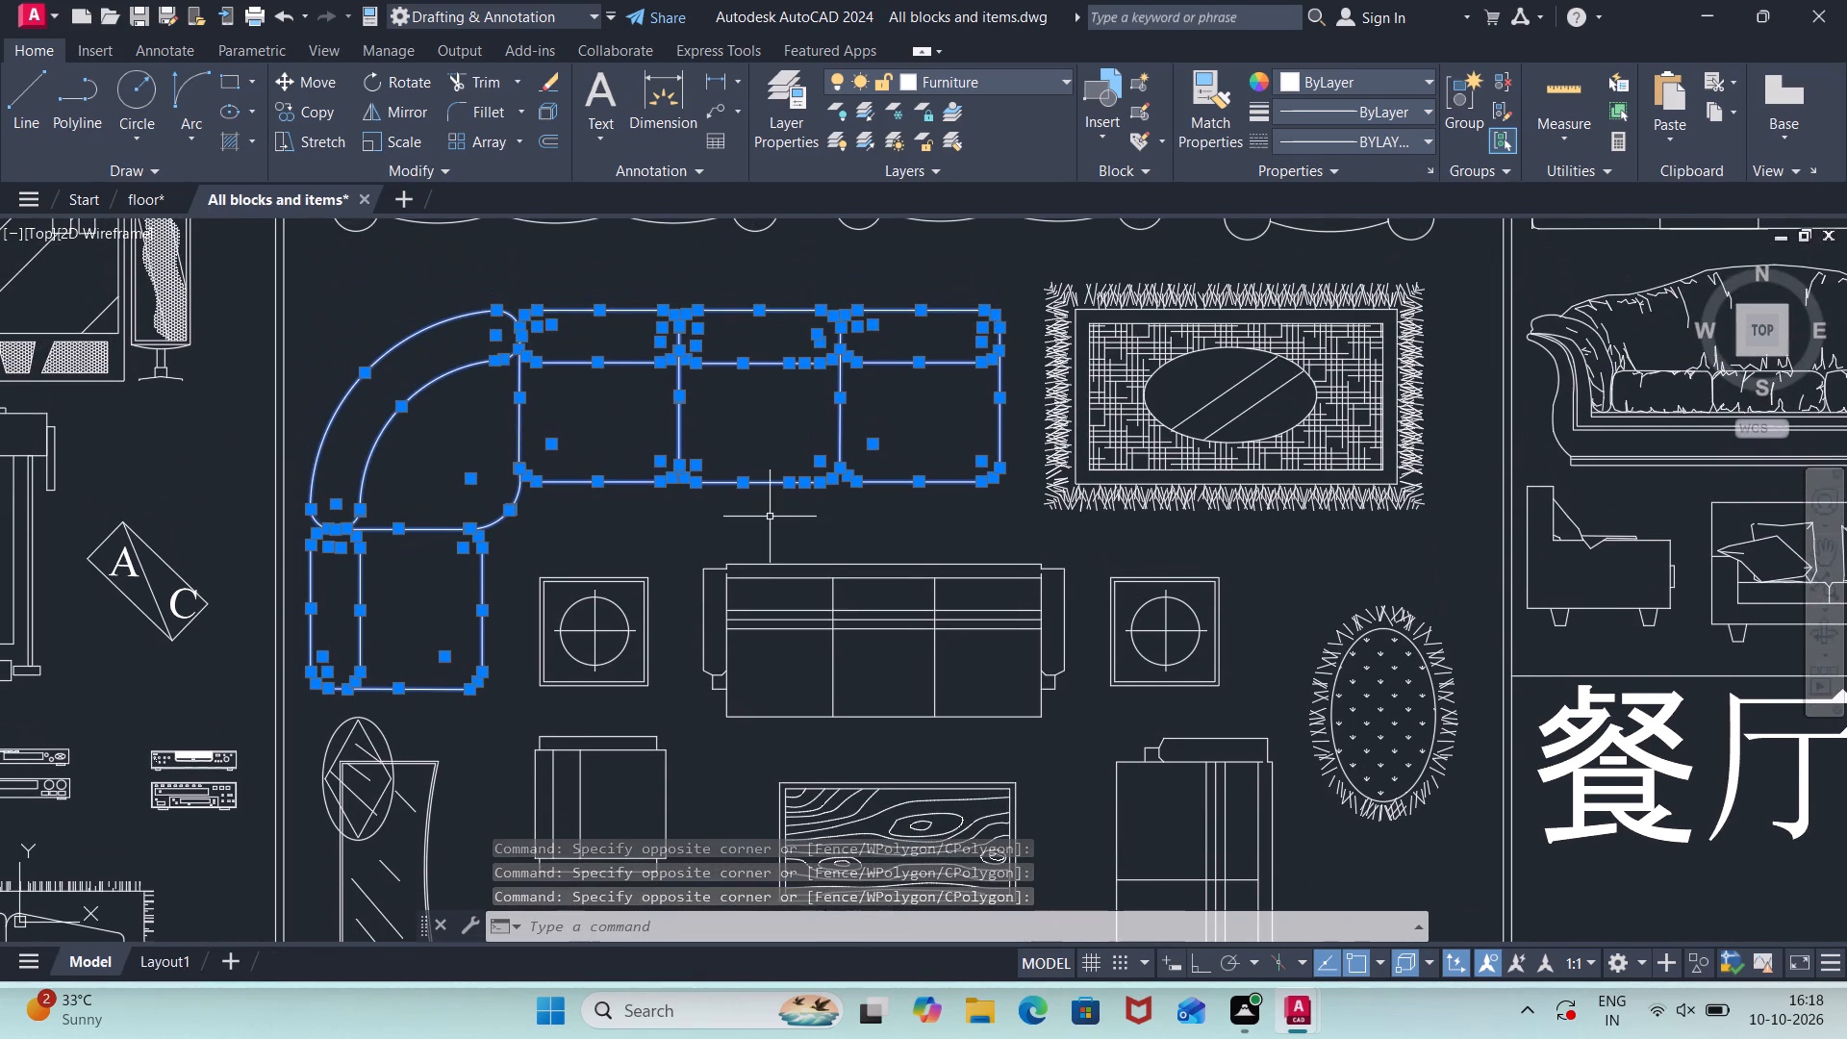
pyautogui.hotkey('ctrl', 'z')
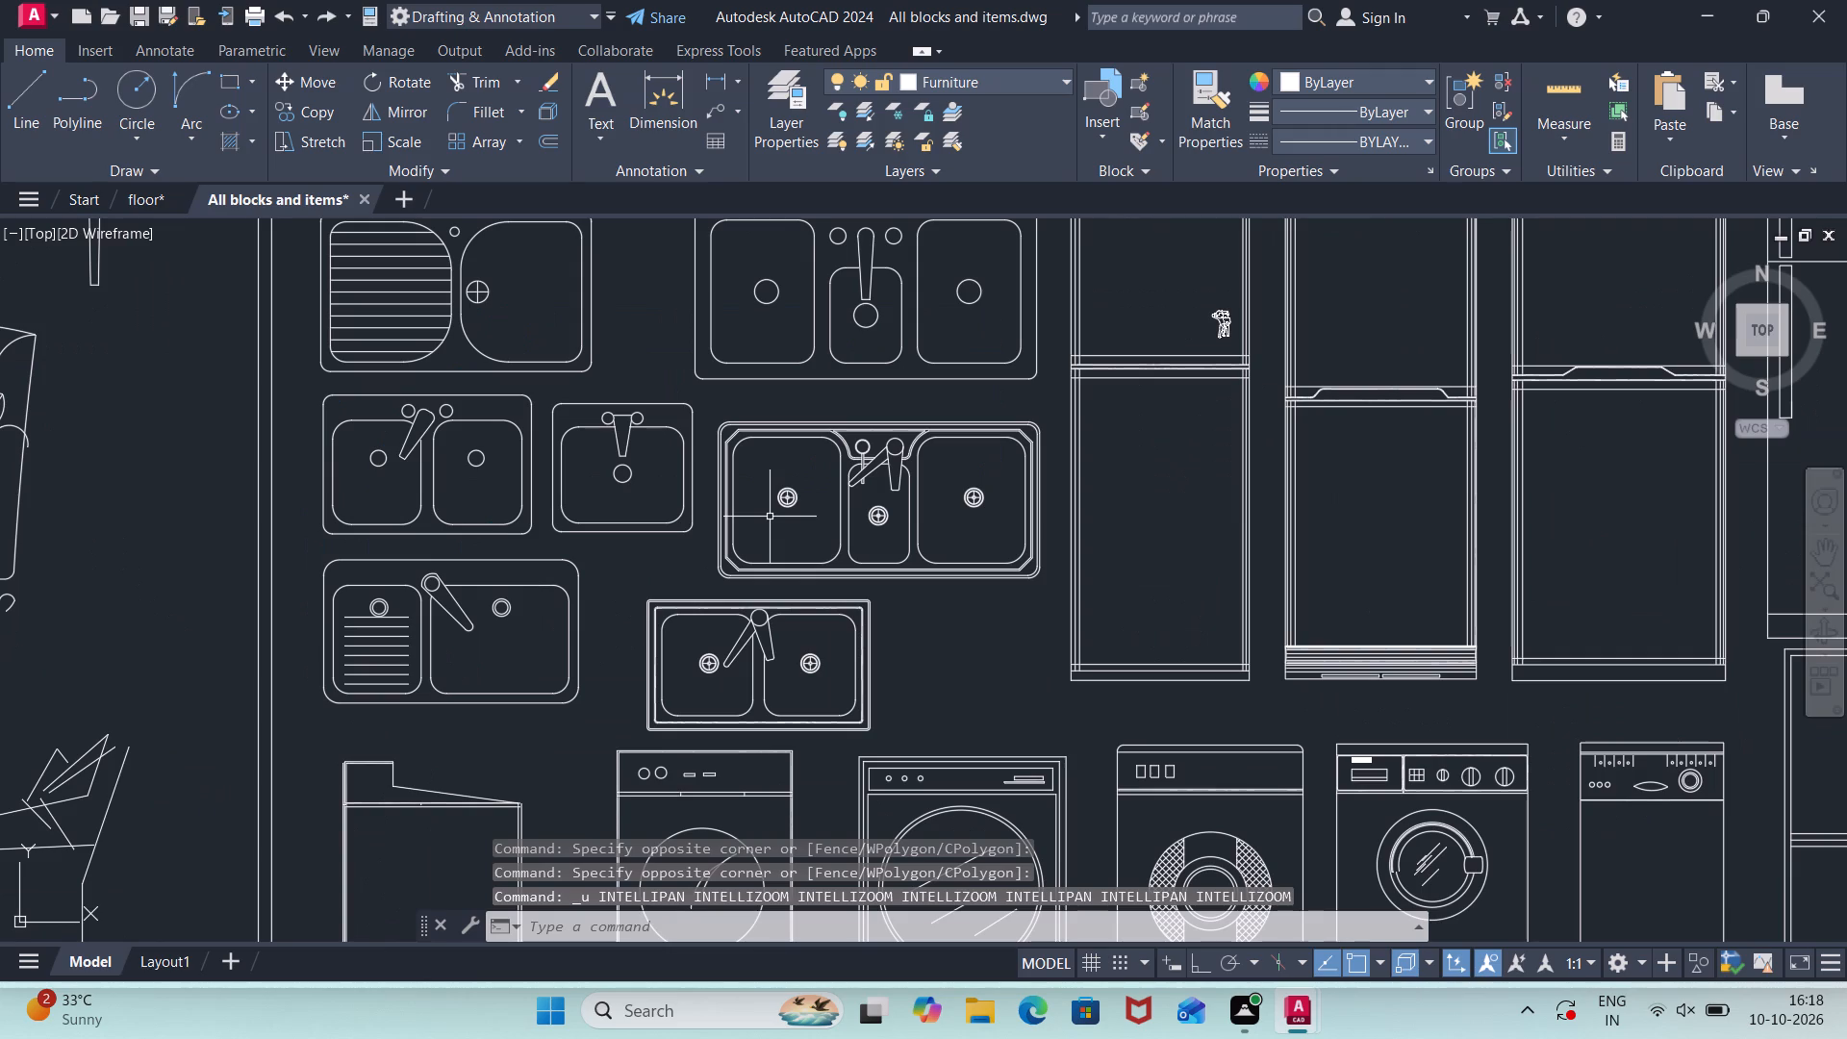
# Copy all parts of the plan-view L-shaped corner sofa, including its end seat, from the block library to the clipboard.
pyautogui.scroll(-3, 681, 408)
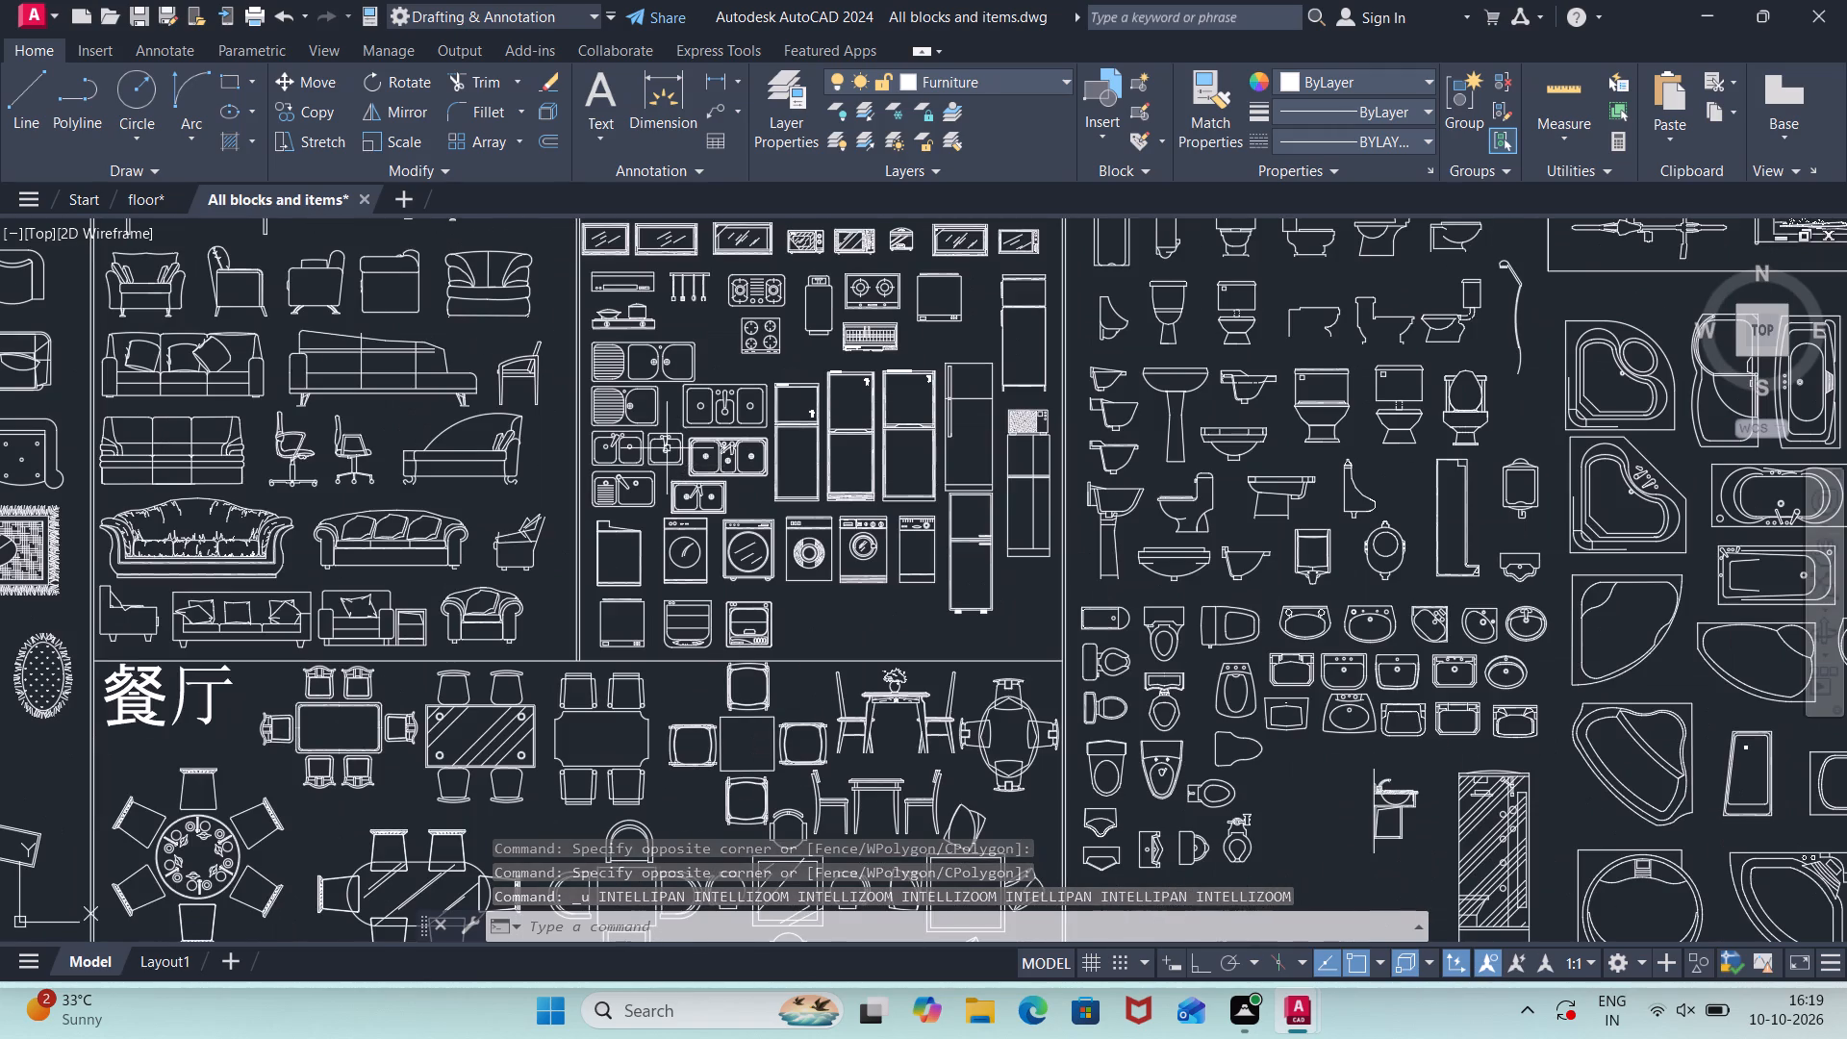
pyautogui.moveTo(667, 448); pyautogui.dragTo(995, 648, button='middle')
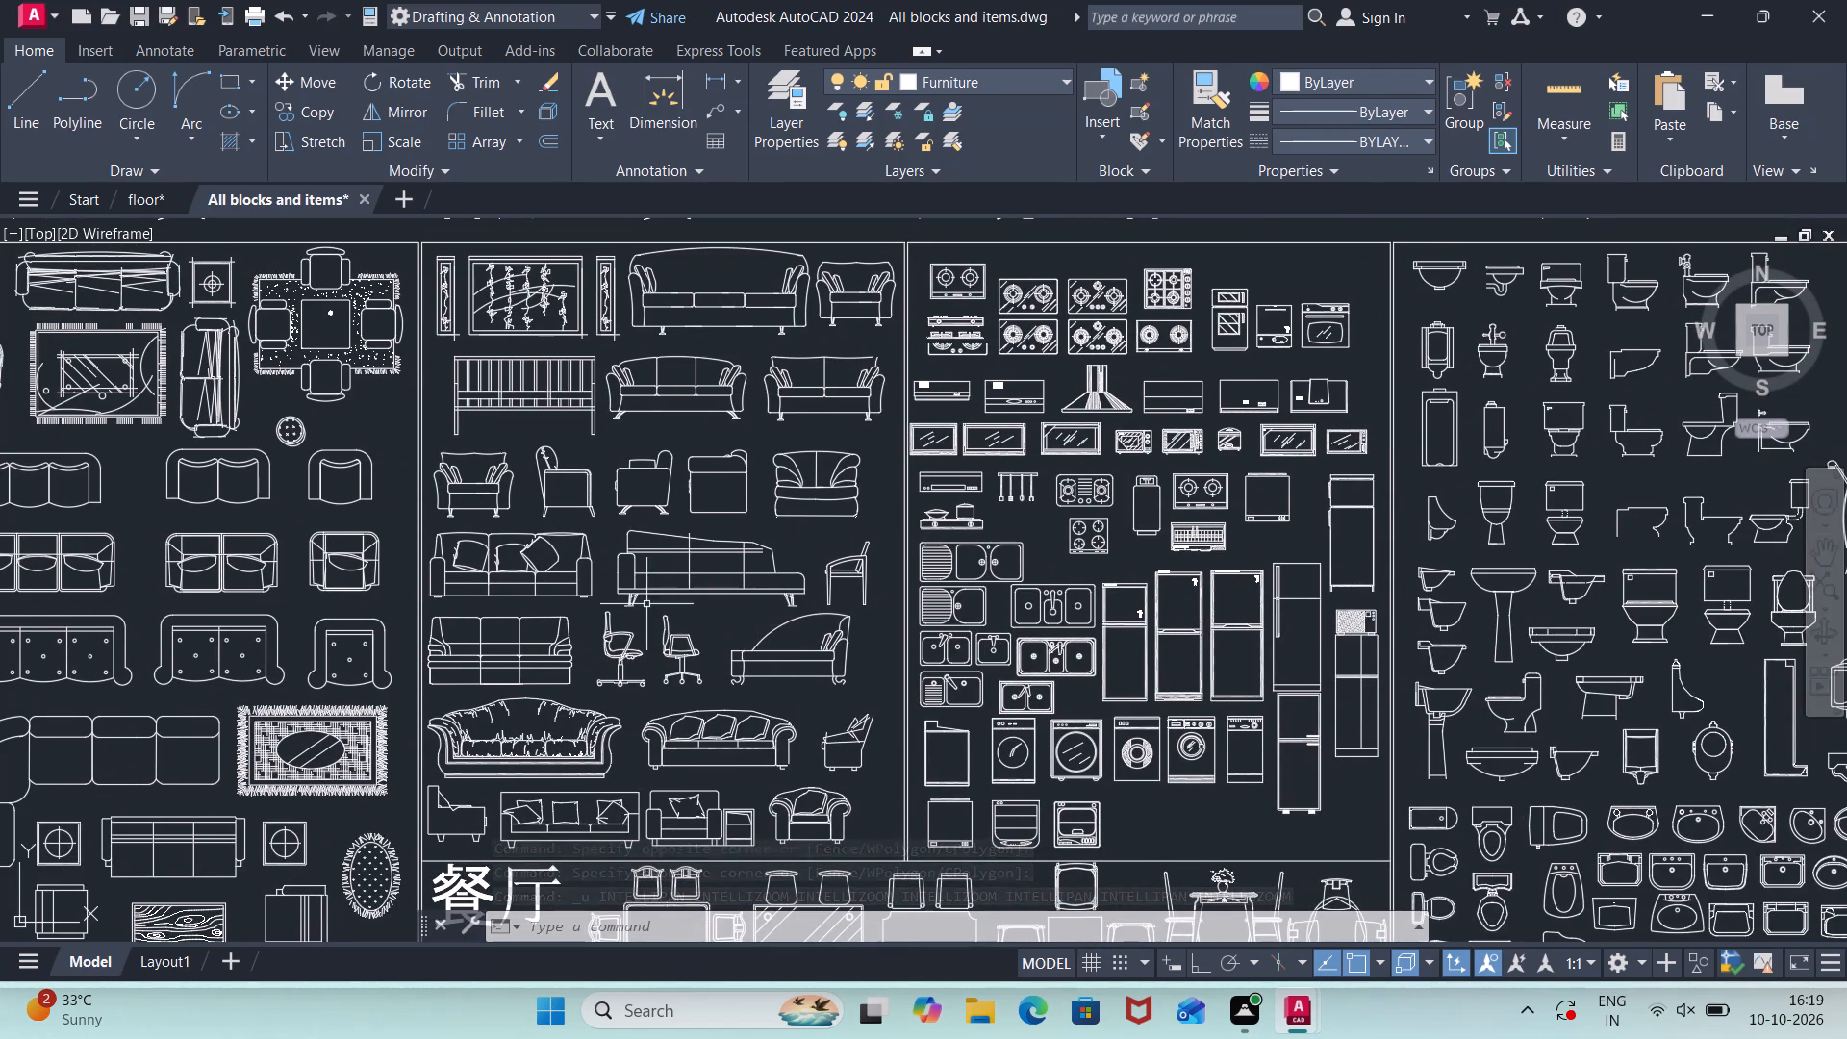
pyautogui.moveTo(604, 597); pyautogui.dragTo(793, 330, button='middle')
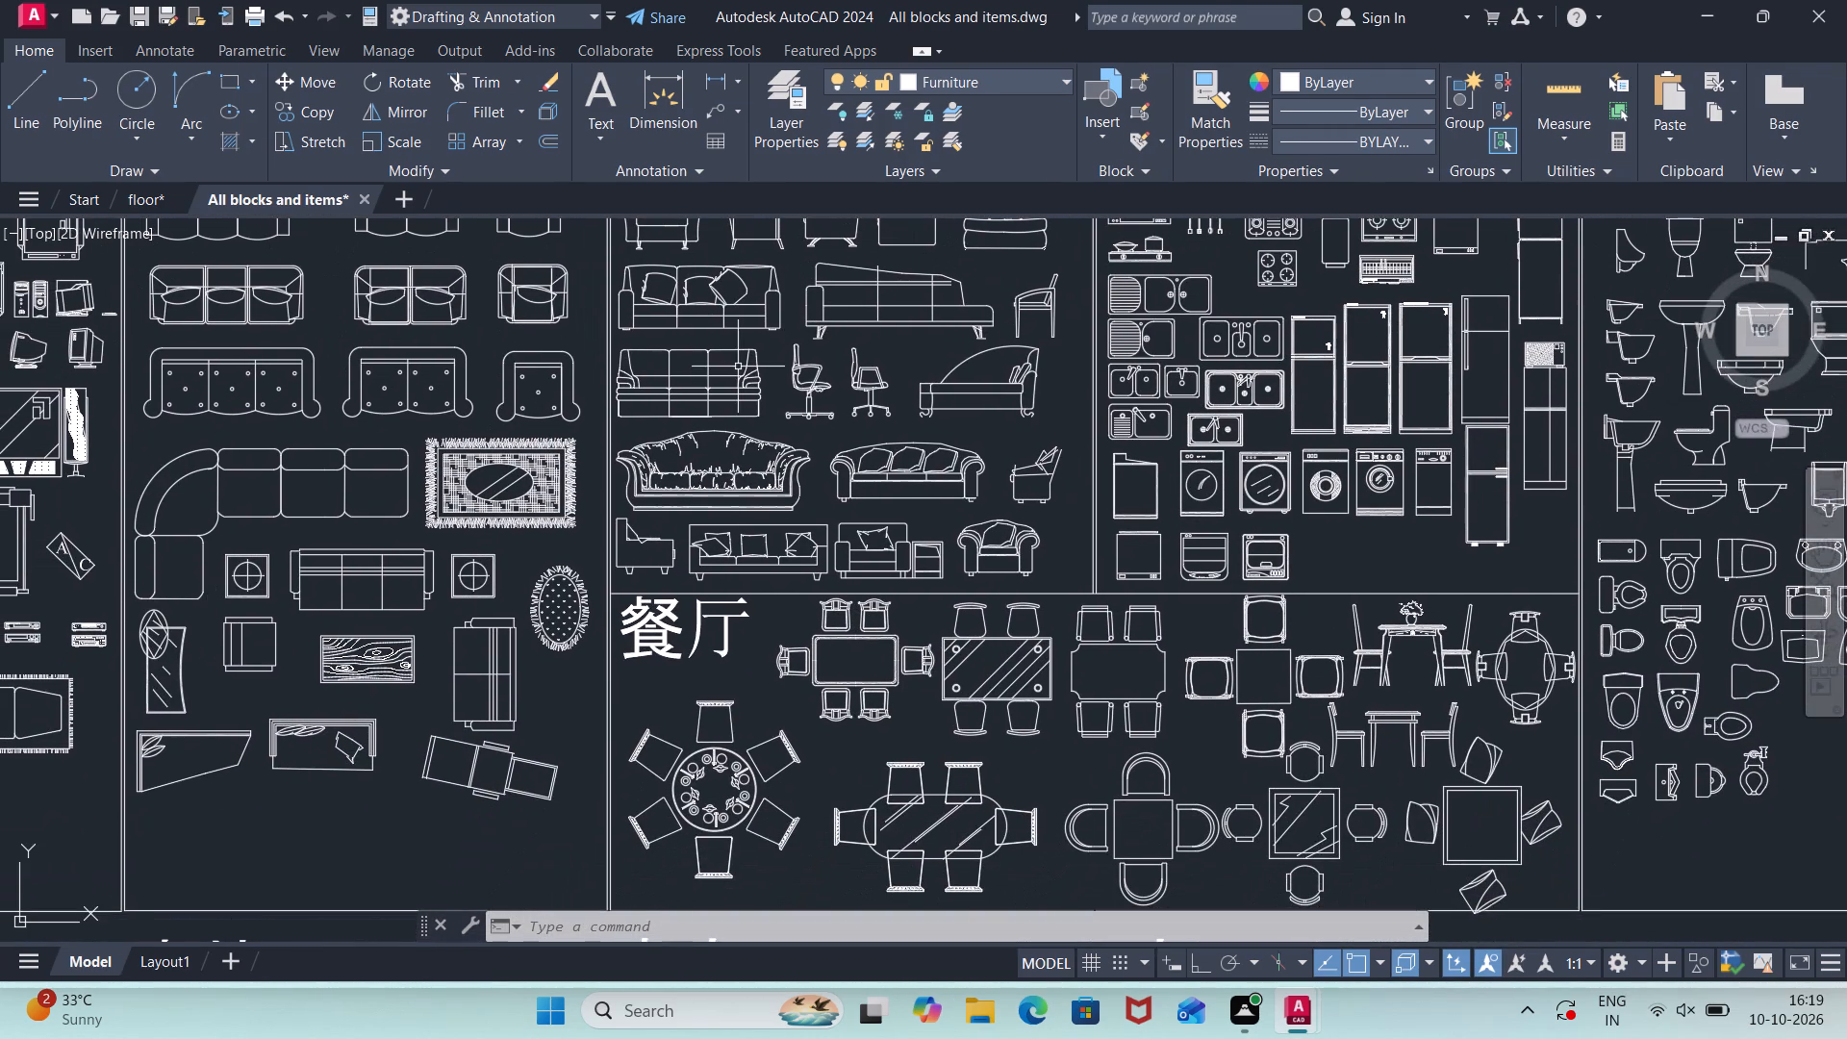
pyautogui.moveTo(414, 442); pyautogui.dragTo(717, 418, button='middle')
pyautogui.click(717, 418)
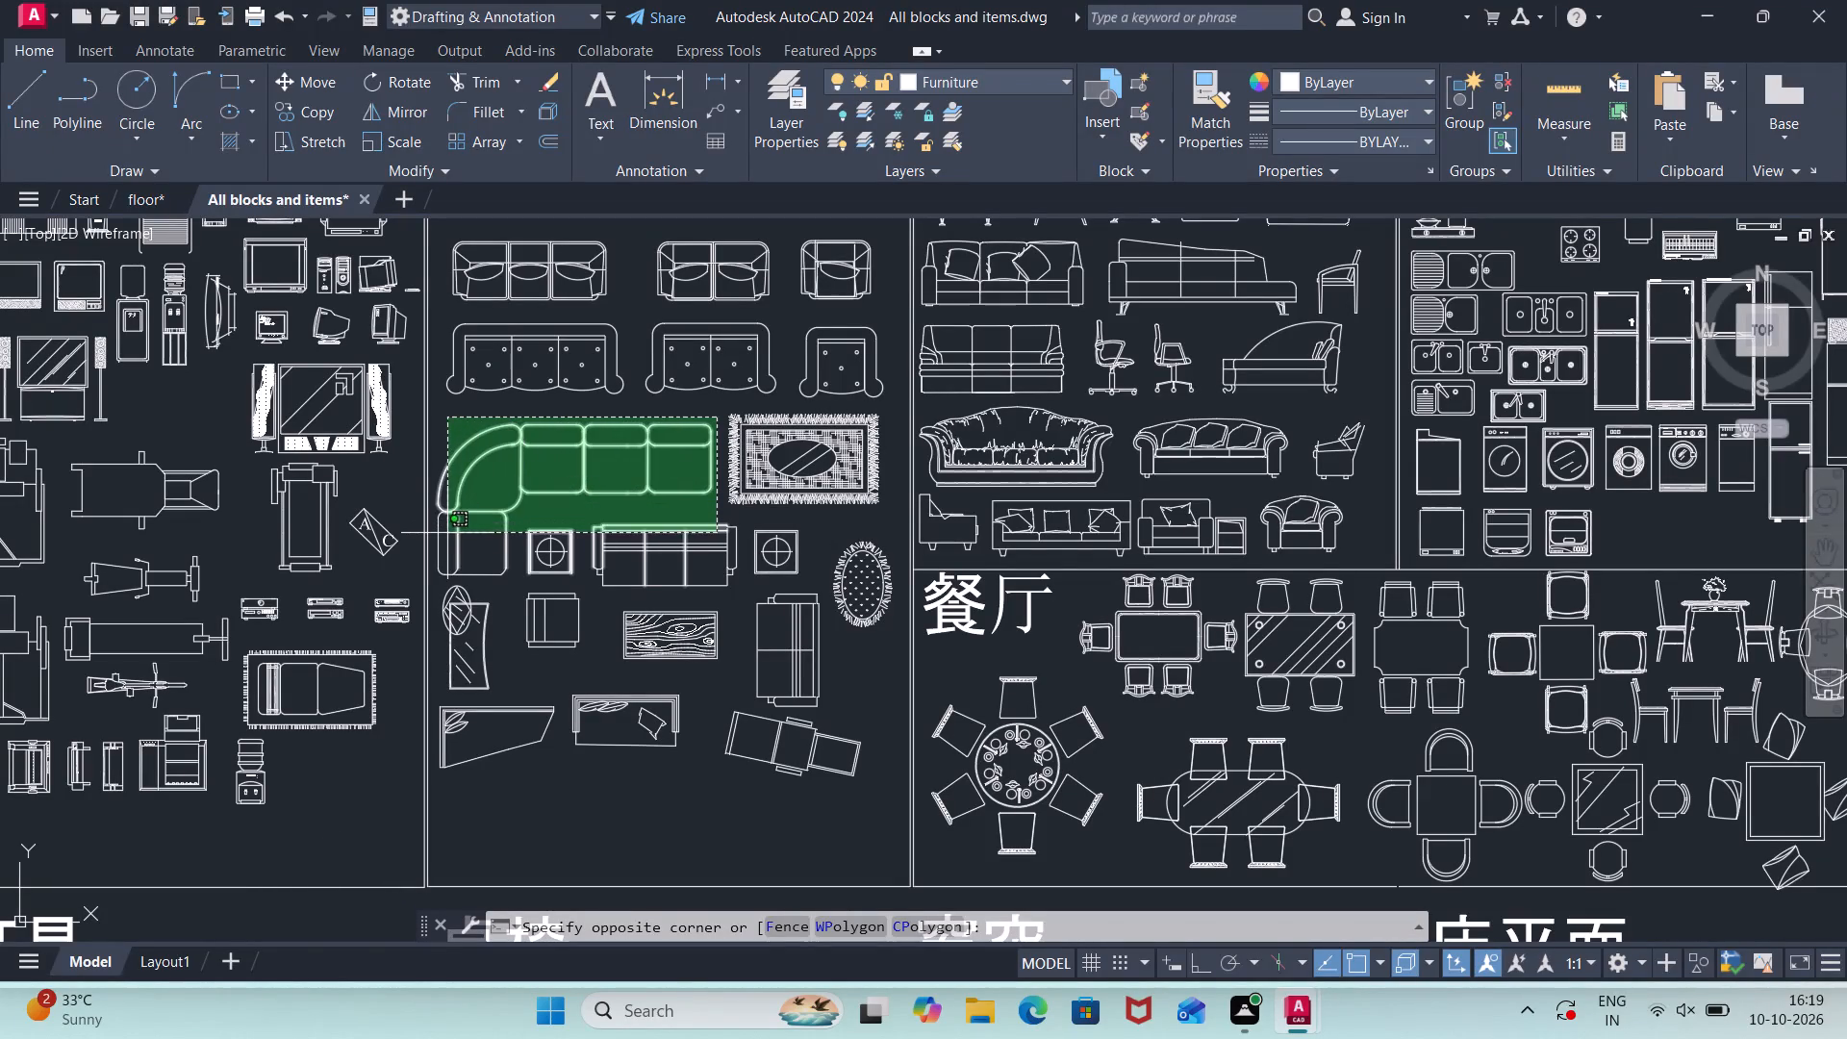
pyautogui.scroll(3, 446, 515)
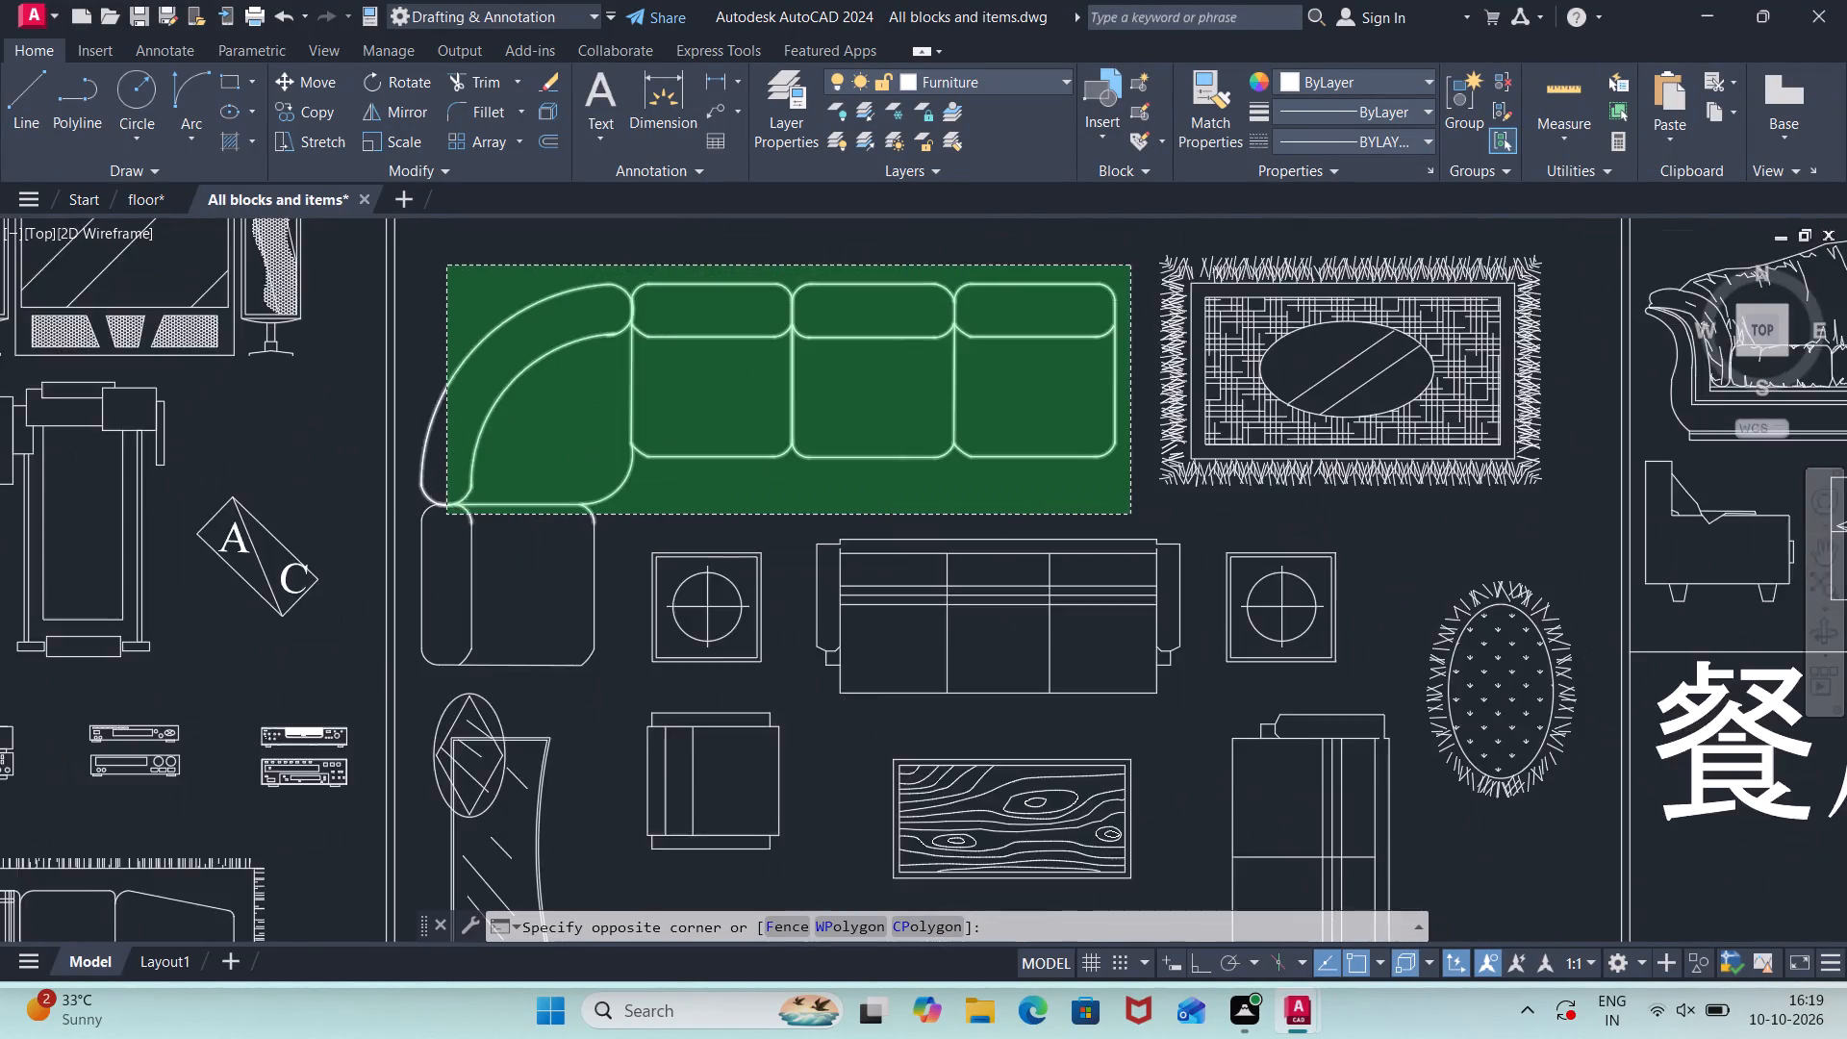
pyautogui.click(411, 519)
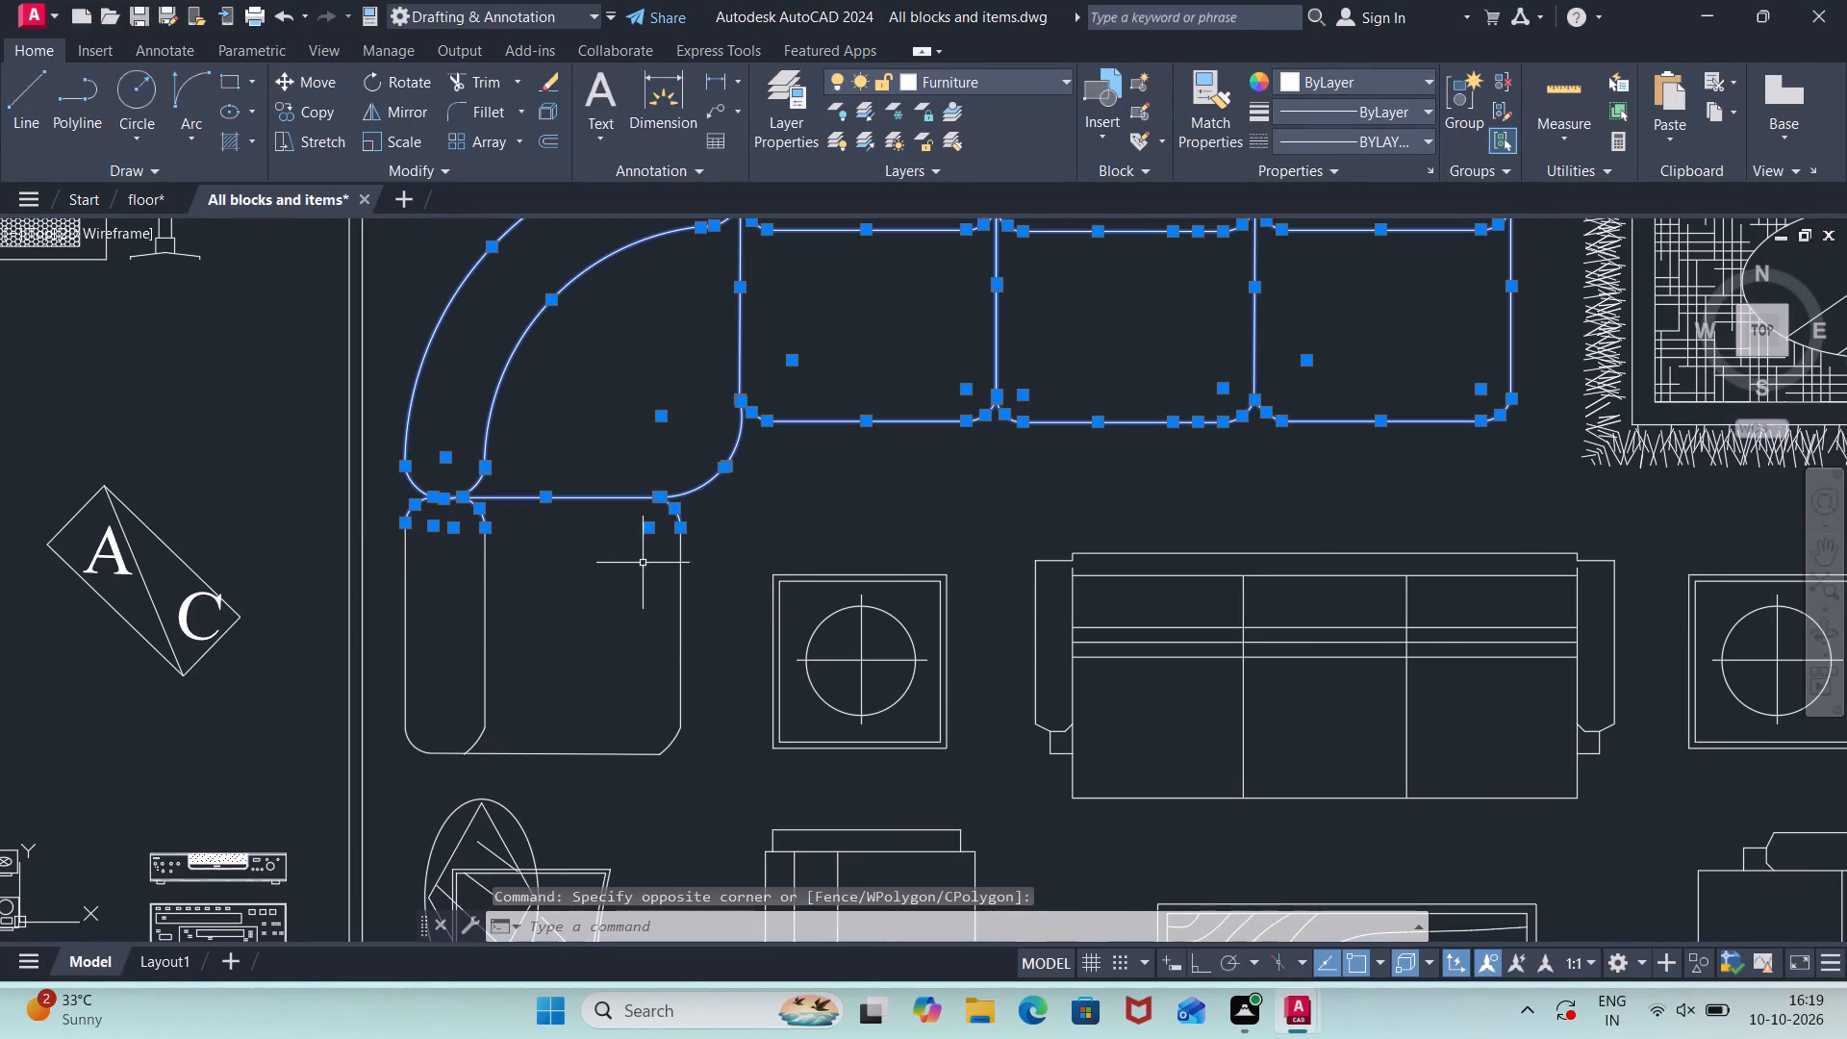
pyautogui.click(703, 568)
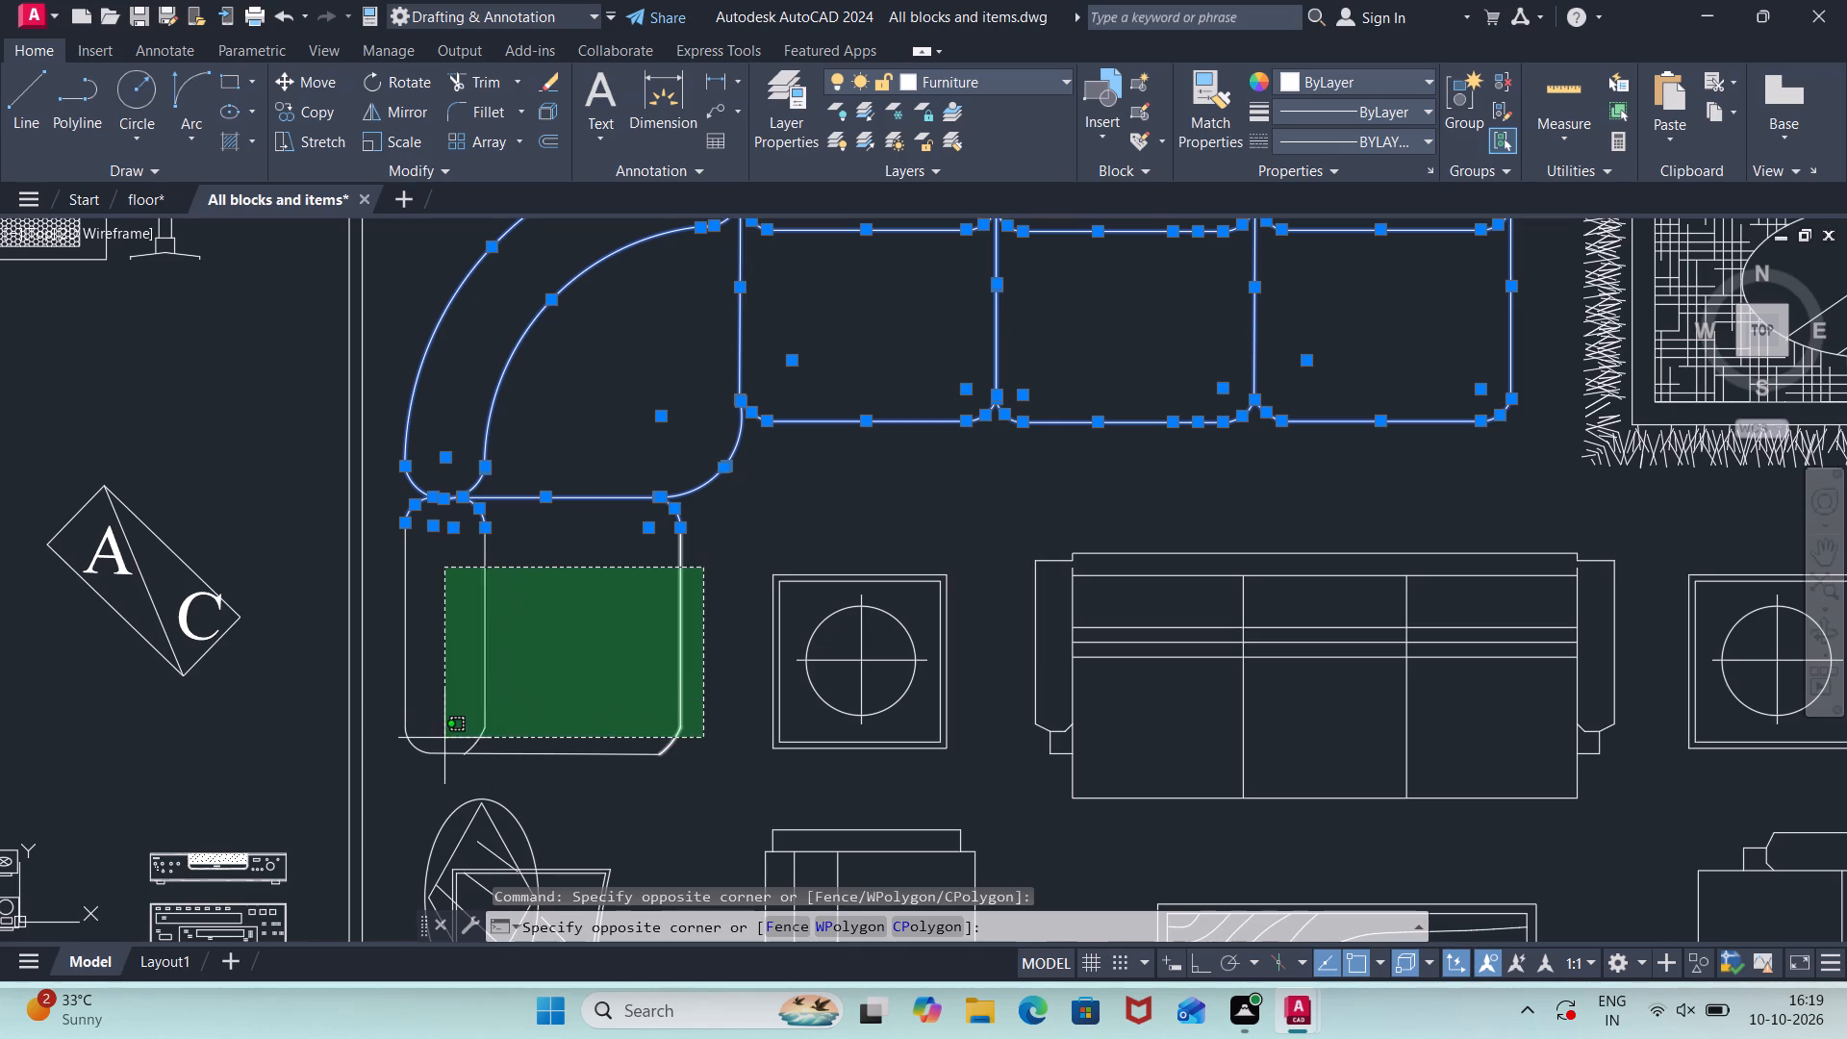
pyautogui.click(399, 747)
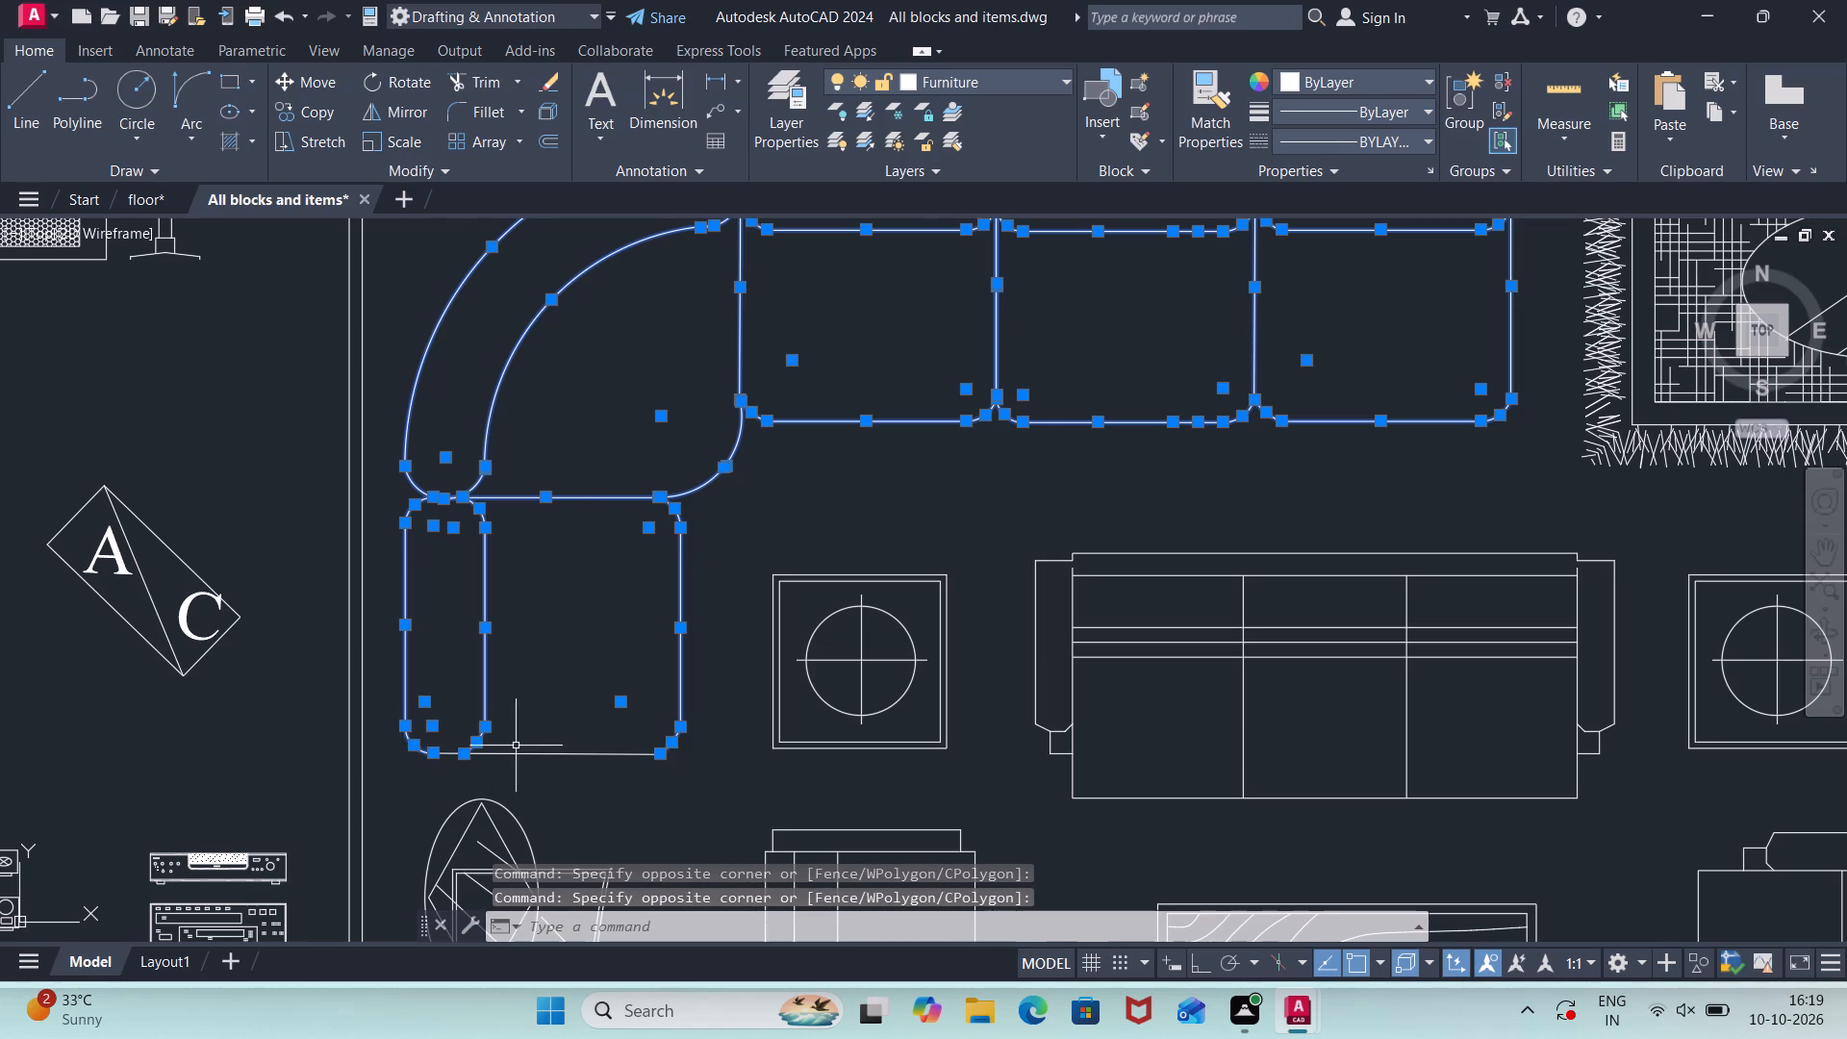
pyautogui.scroll(3, 535, 747)
pyautogui.click(330, 756)
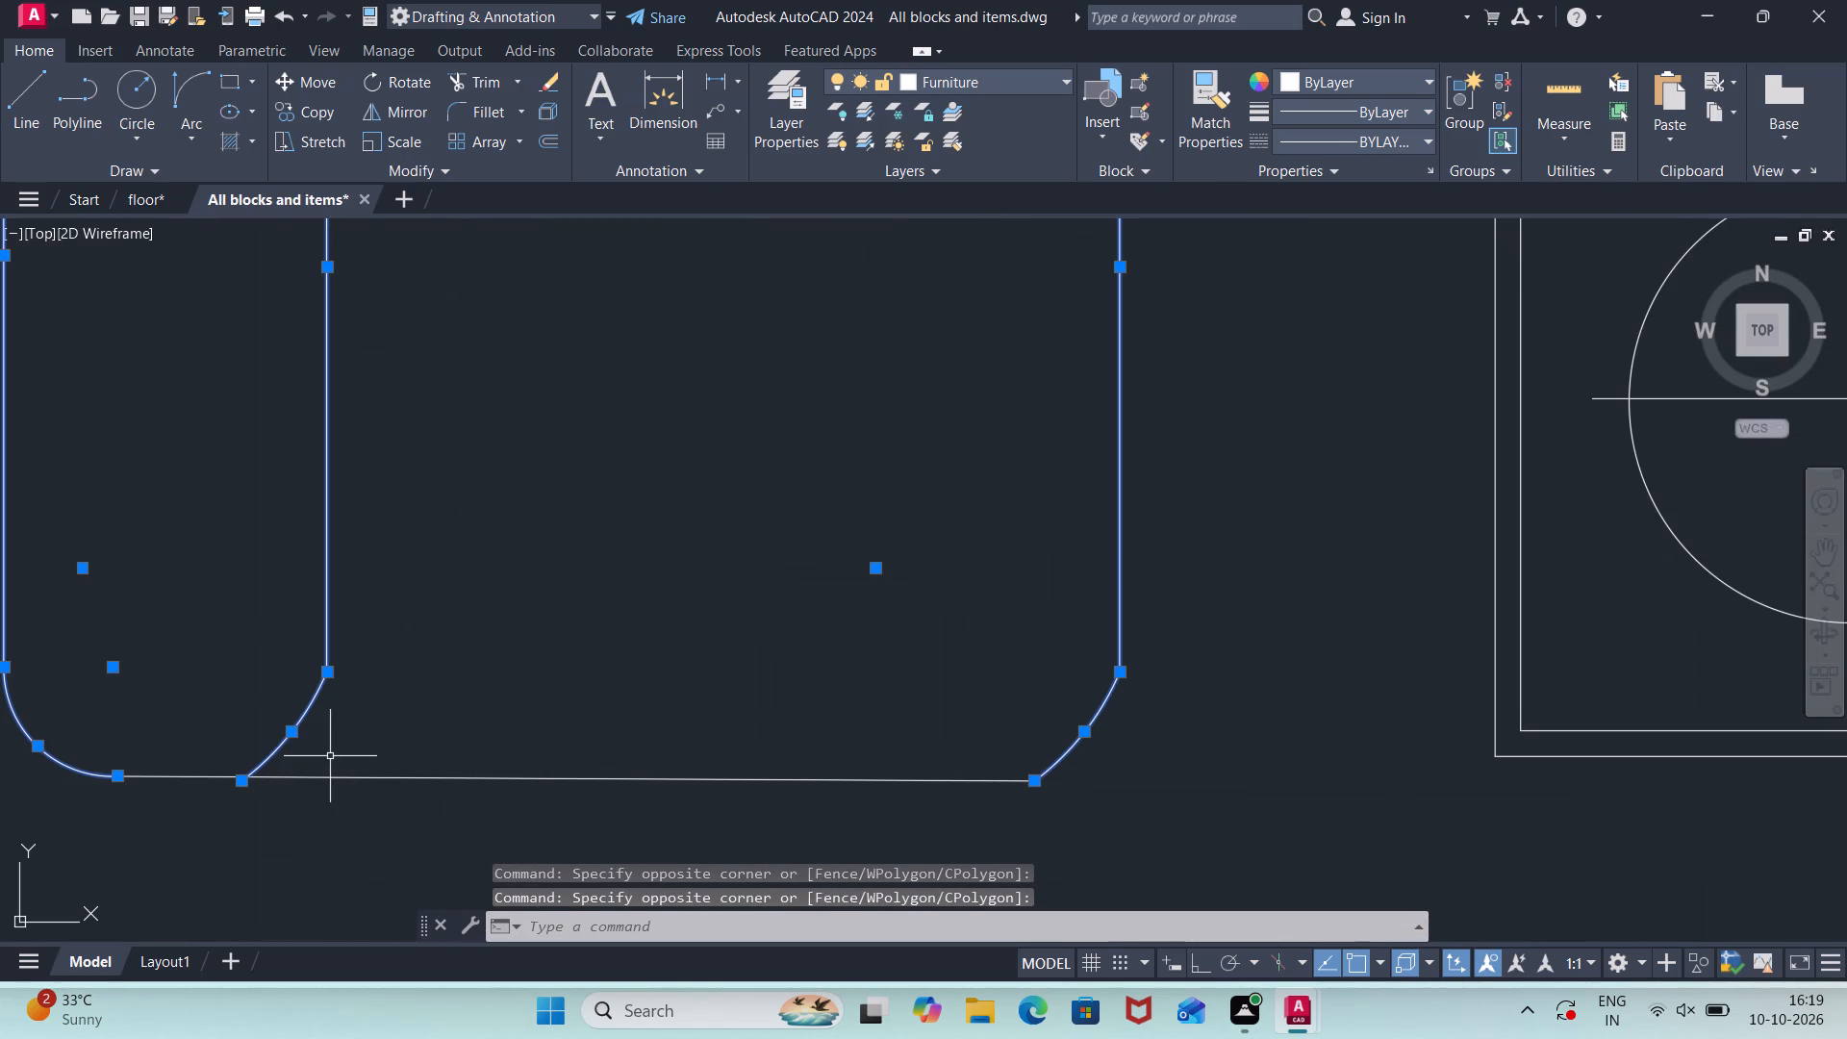
pyautogui.click(207, 803)
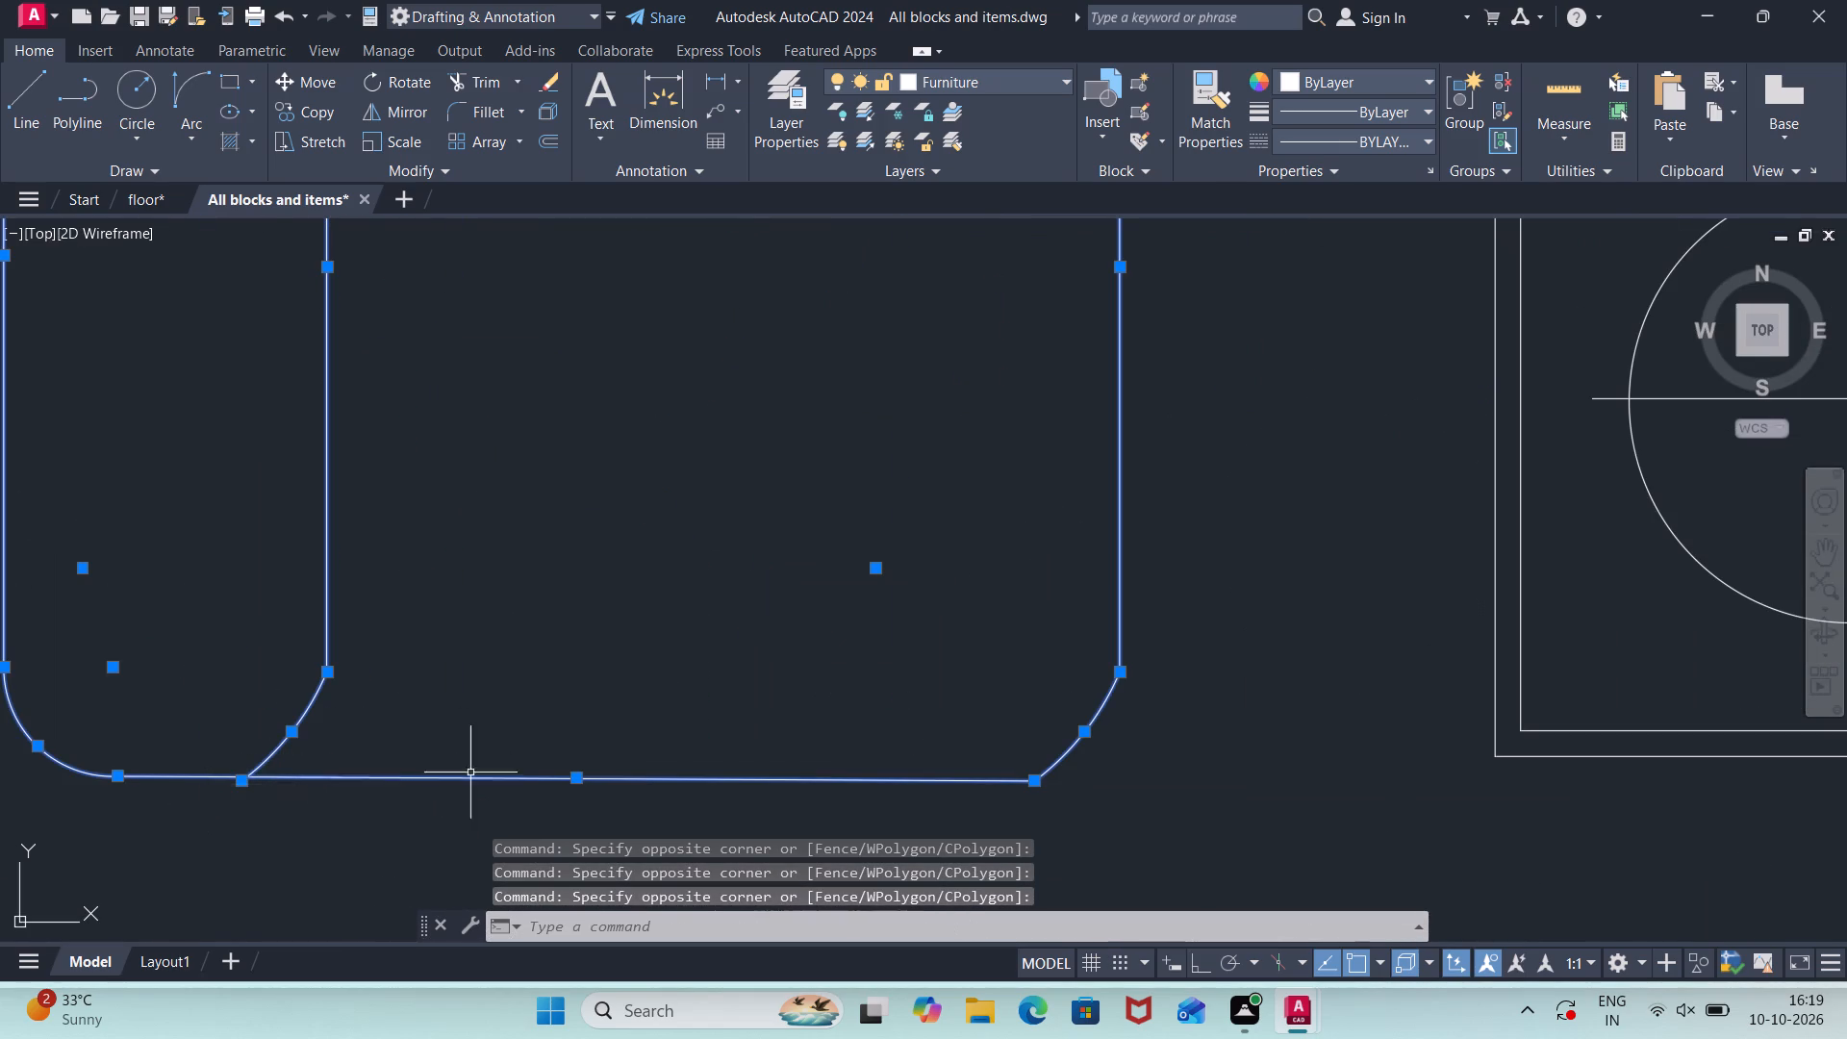
pyautogui.scroll(-3, 703, 756)
pyautogui.scroll(-1, 879, 531)
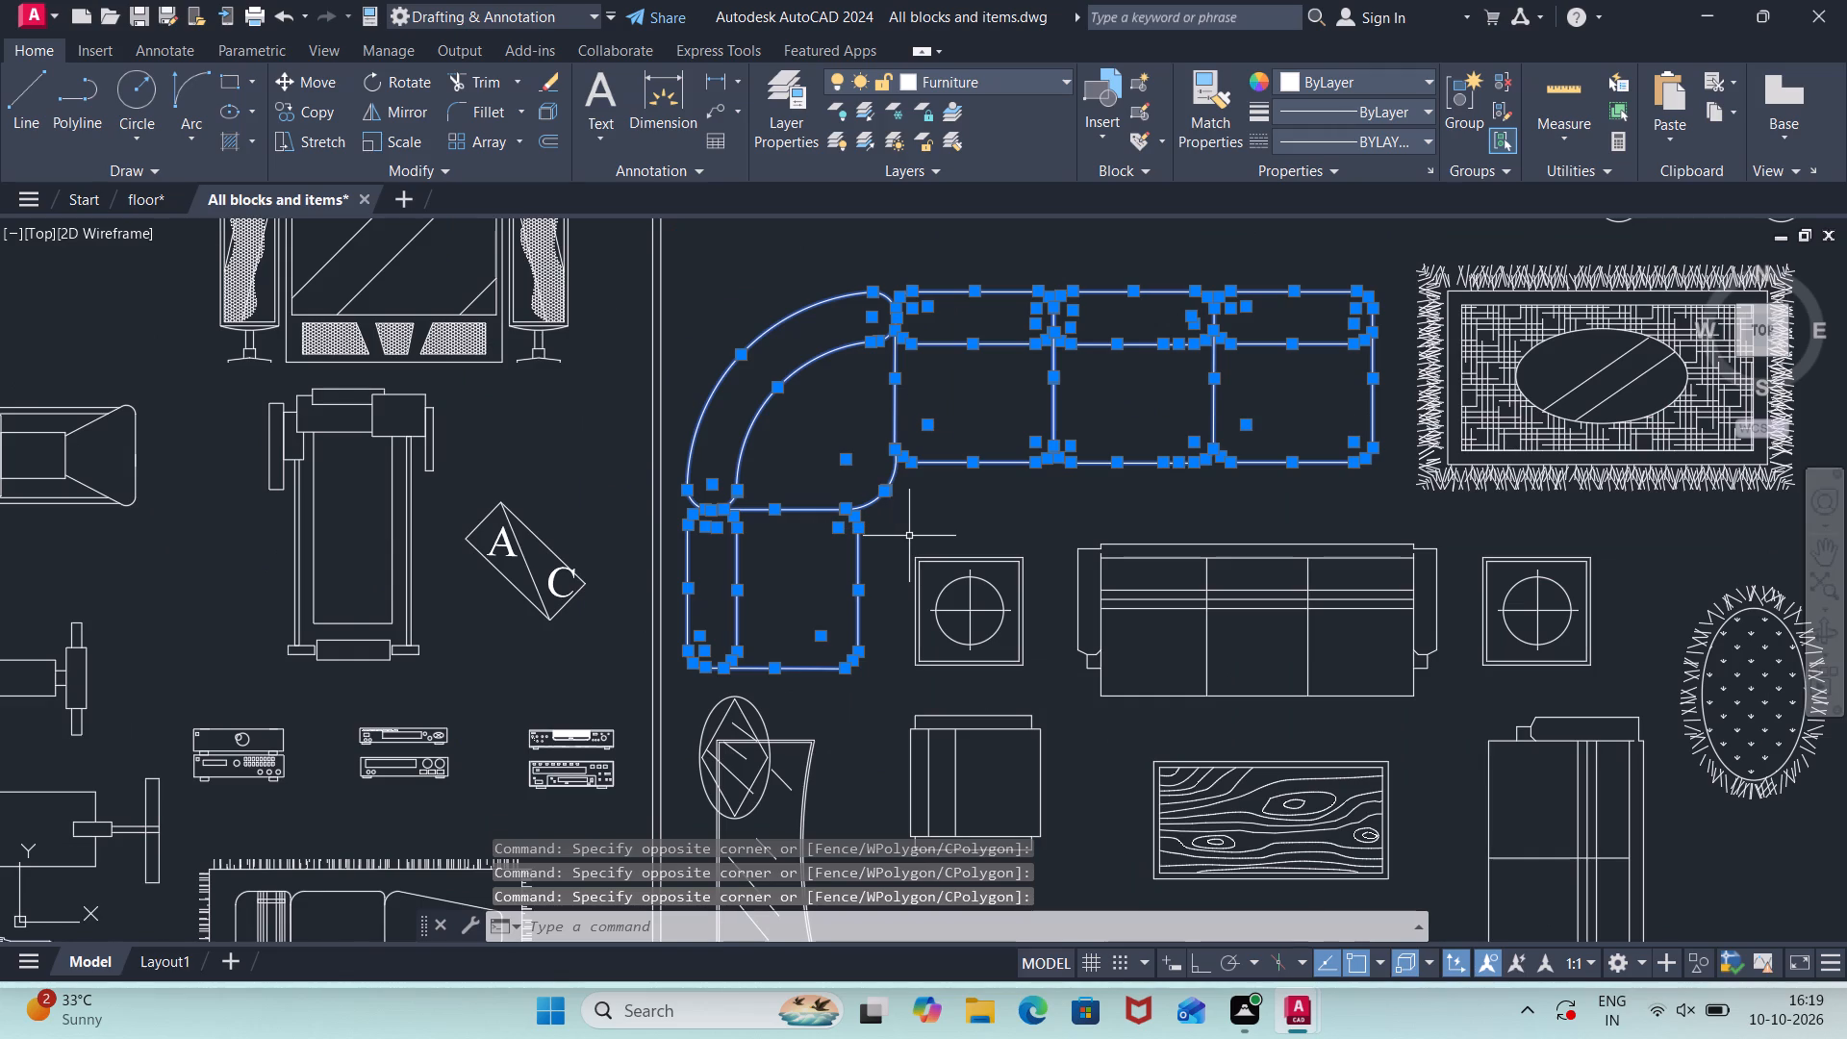
pyautogui.press('c')
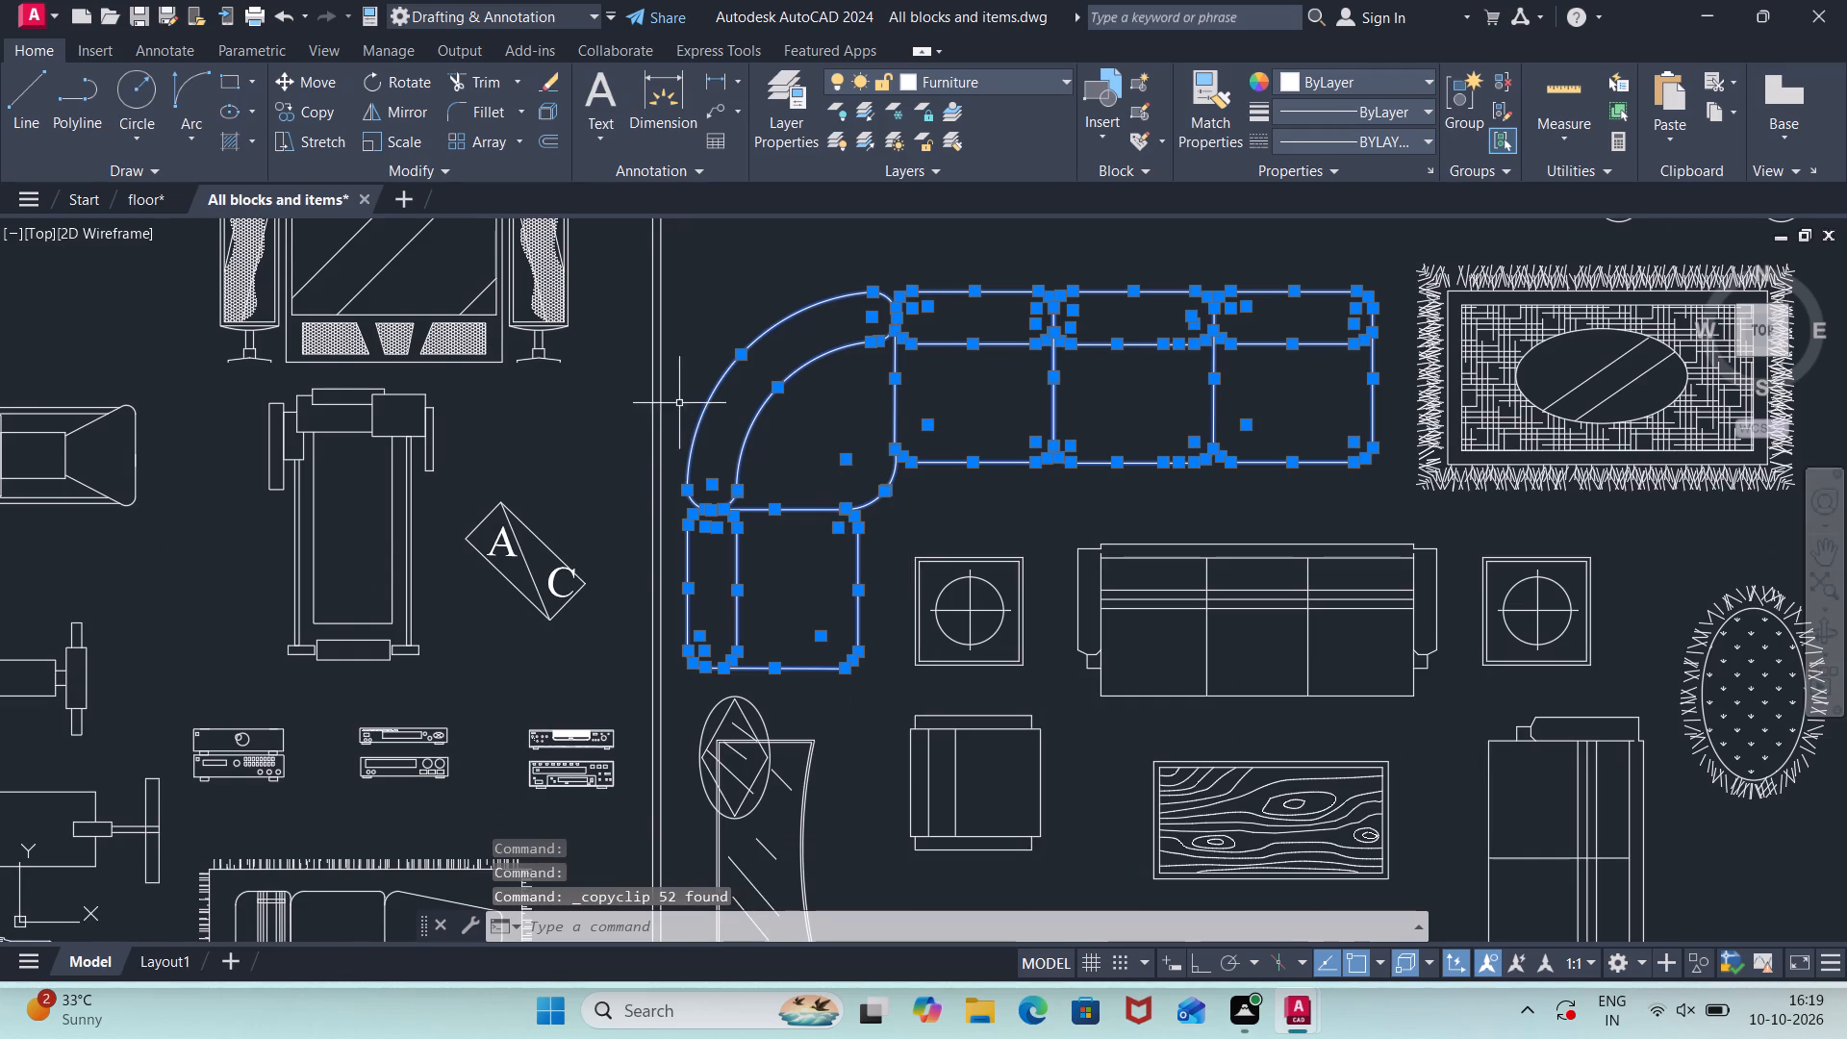
# Switch to the floor drawing and paste the L-shaped sofa at a 270° rotation, entering 360 for the insertion point.
pyautogui.click(158, 196)
pyautogui.scroll(-2, 567, 593)
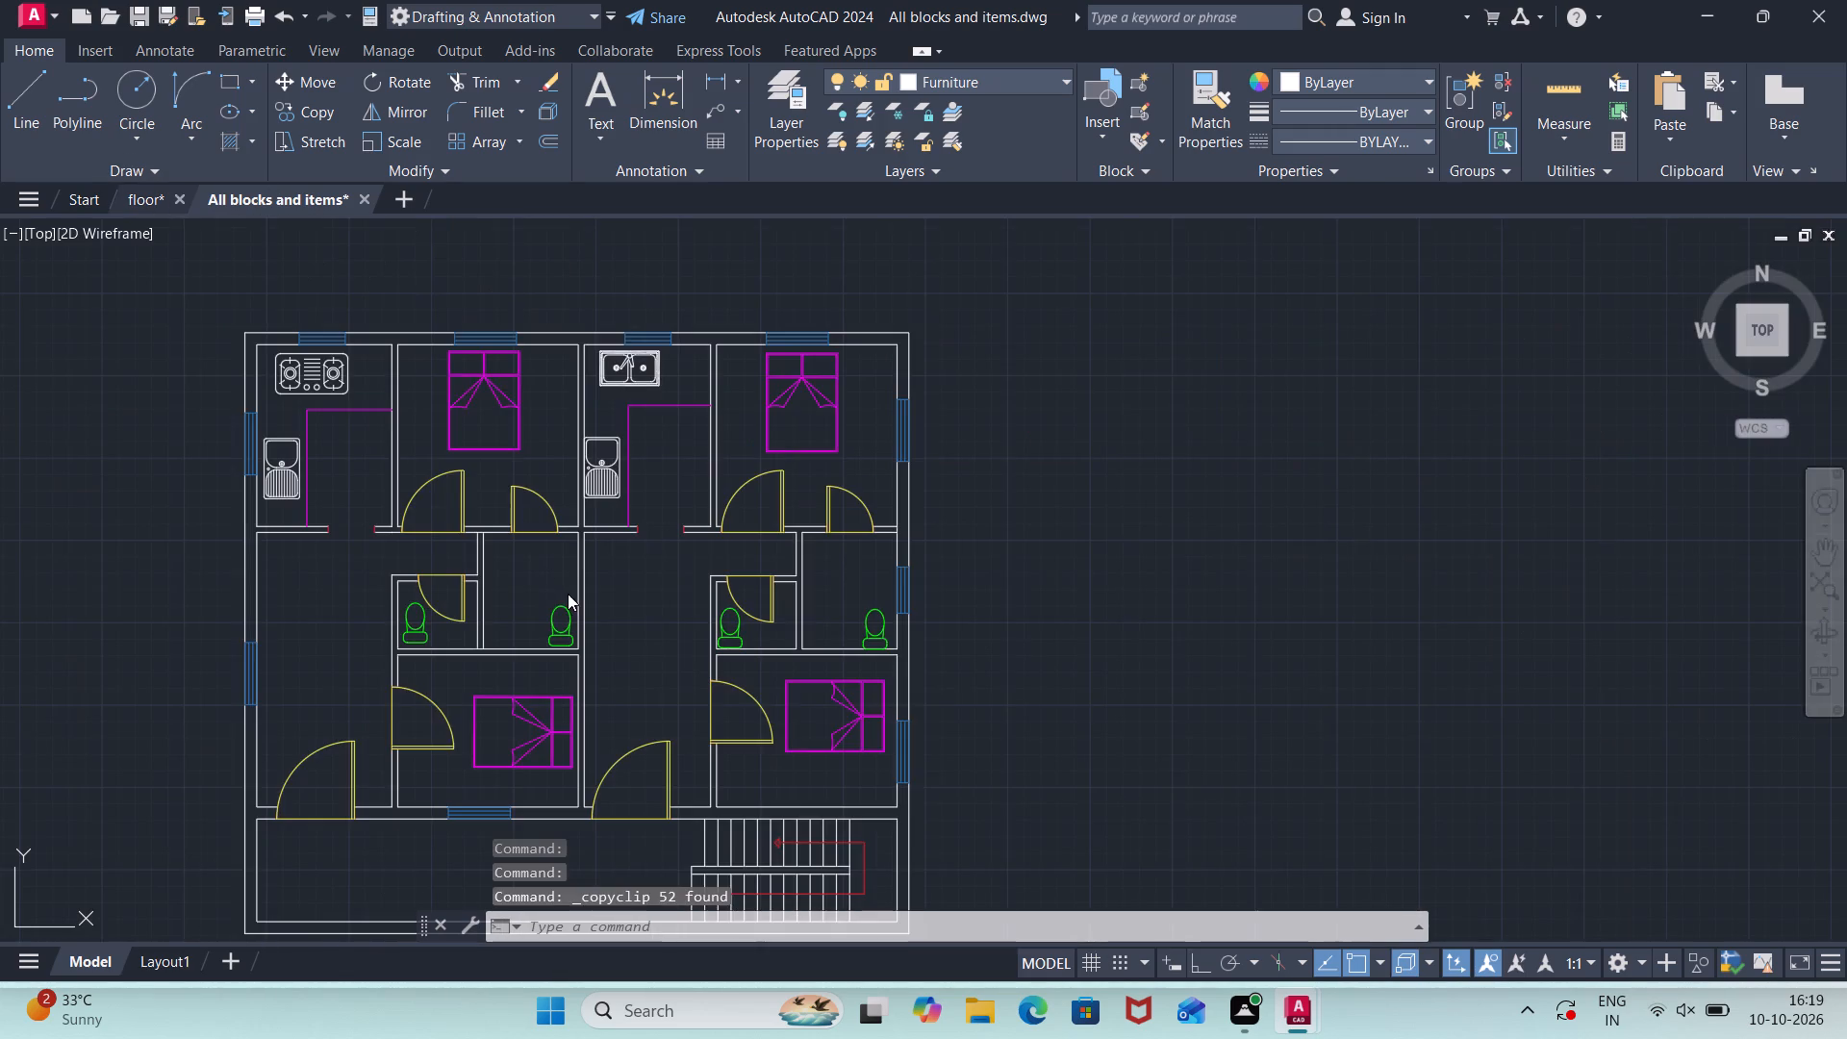
pyautogui.scroll(-1, 568, 594)
pyautogui.scroll(3, 560, 630)
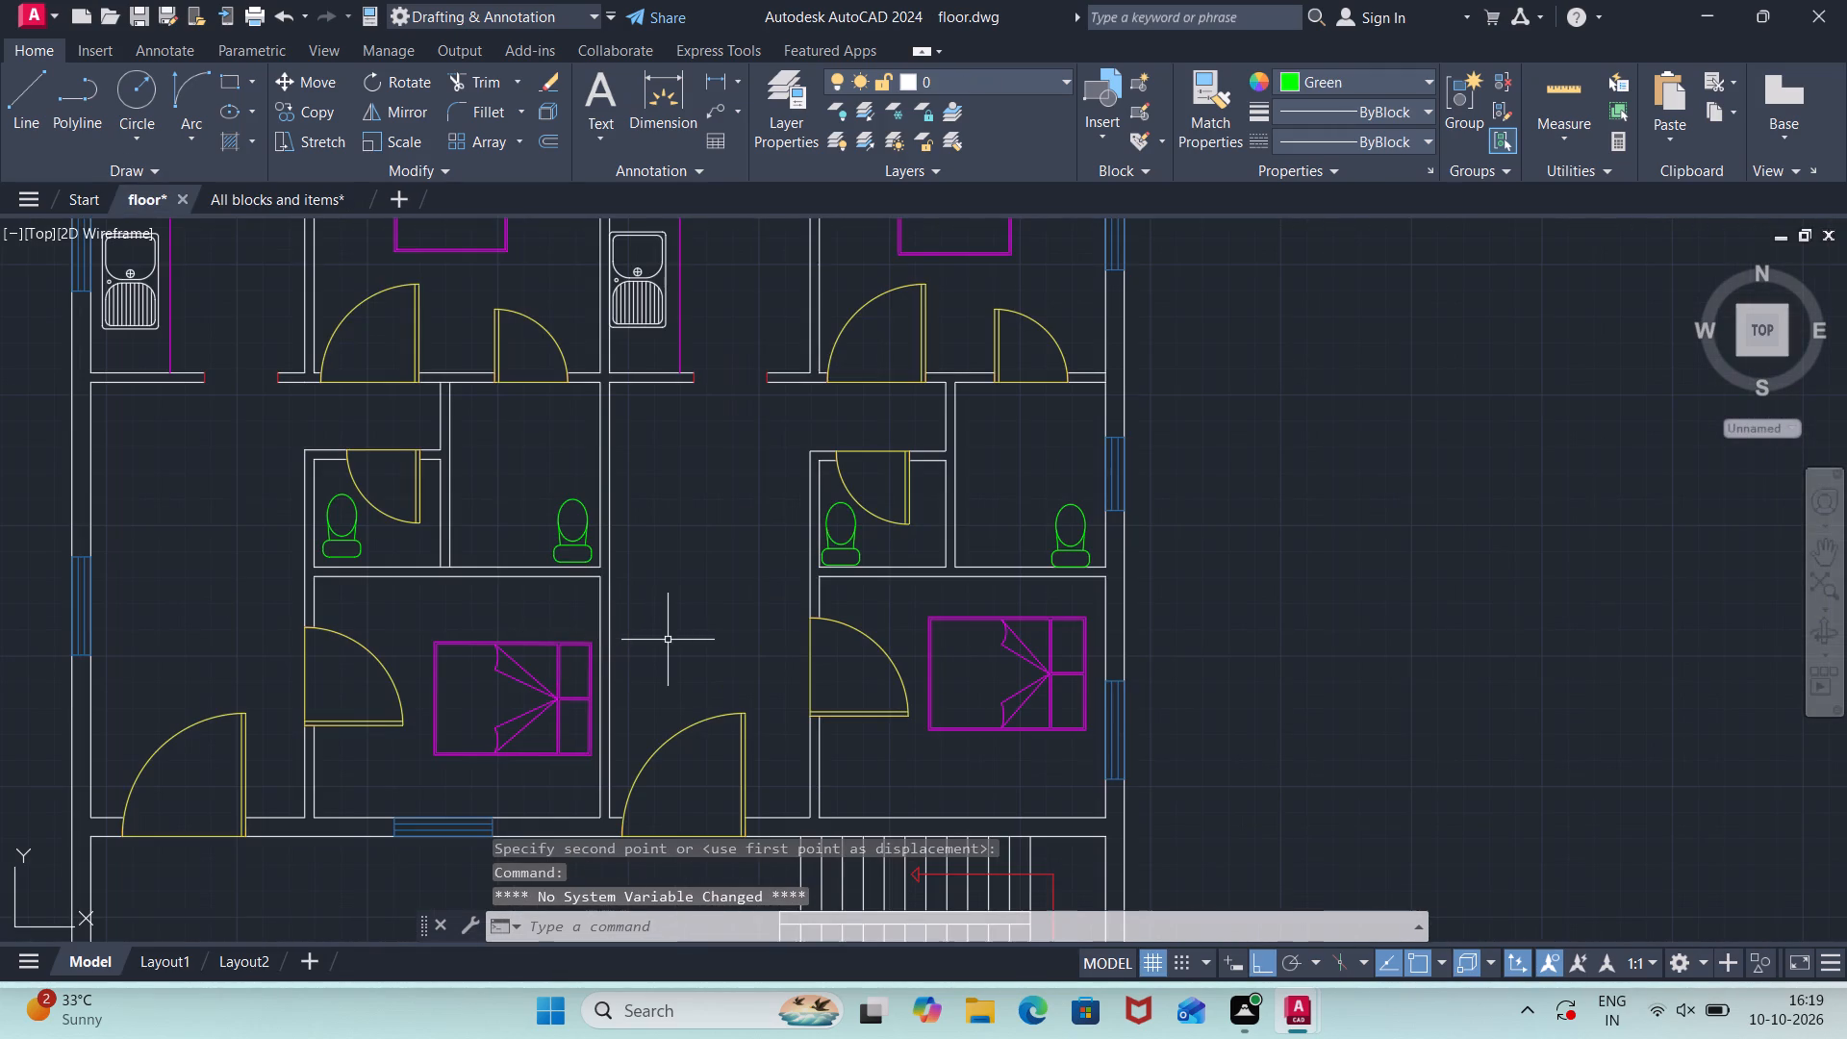
pyautogui.click(668, 640)
pyautogui.hotkey('ctrl', 'v')
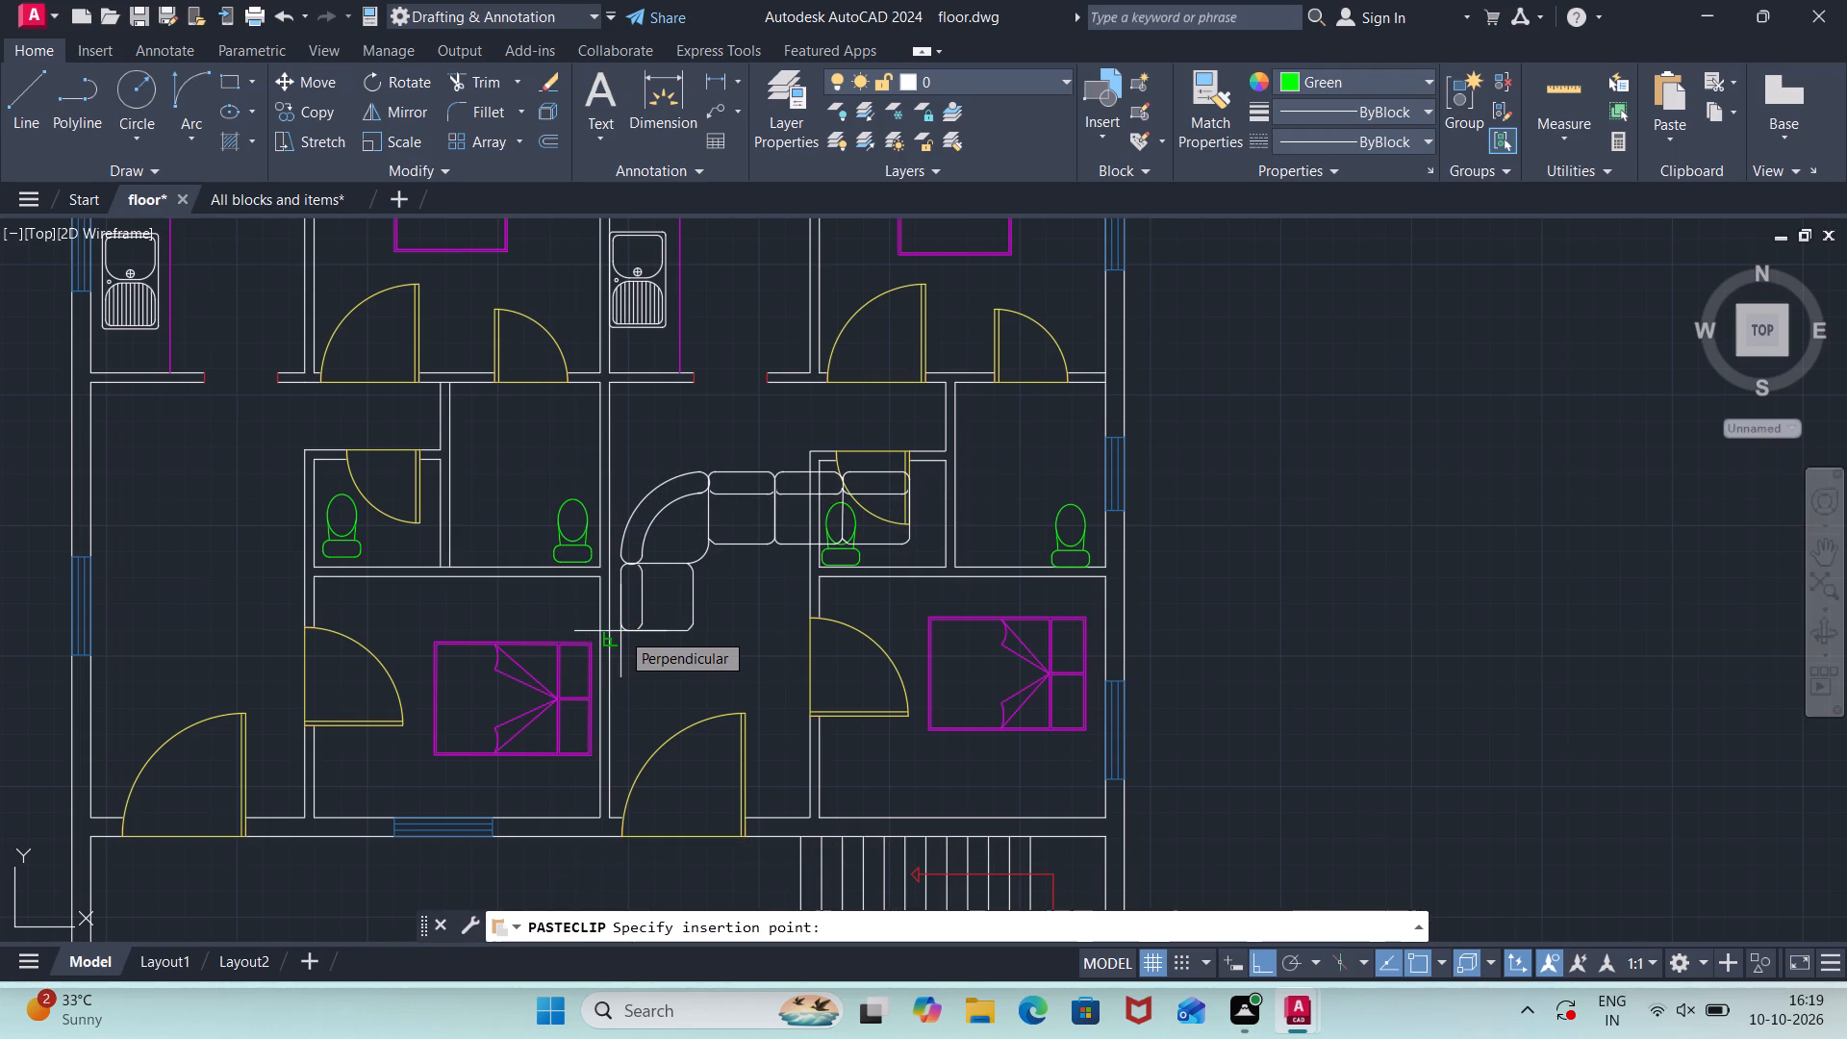
pyautogui.write('ro')
pyautogui.press('Return')
pyautogui.press('2')
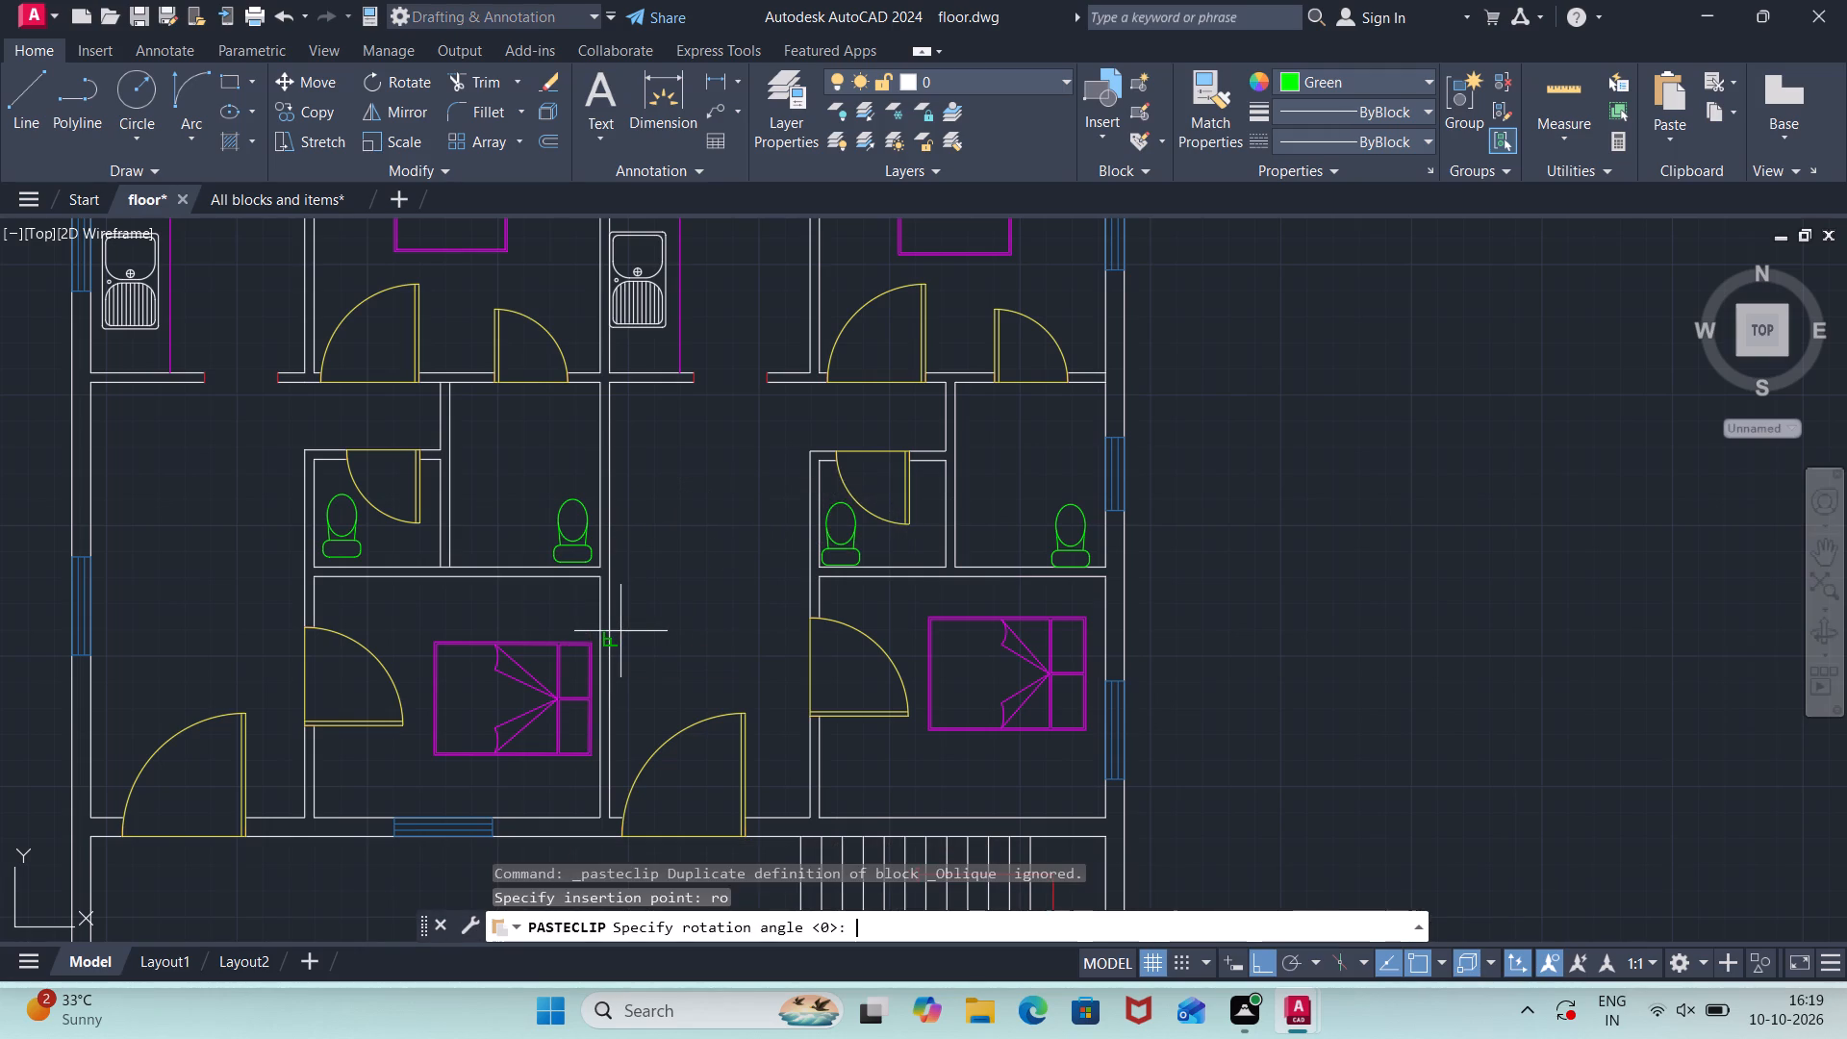
pyautogui.write('70')
pyautogui.press('Return')
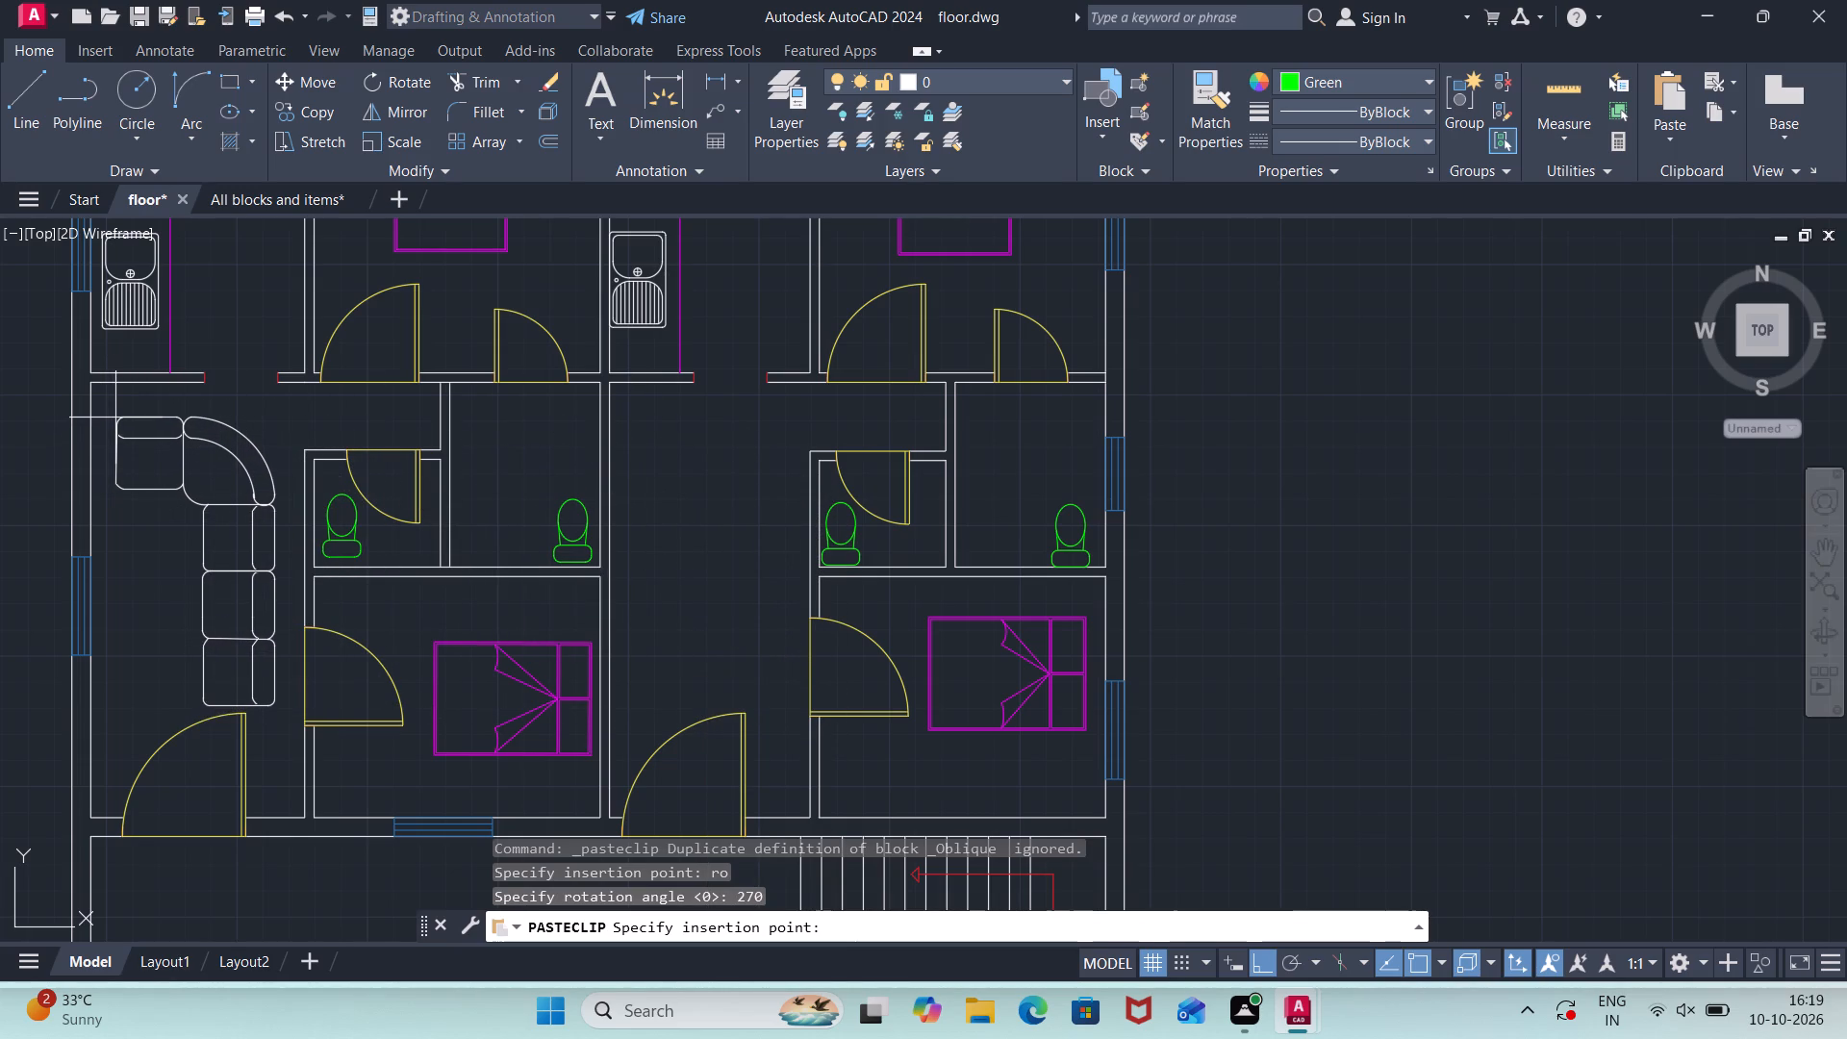
pyautogui.write('360')
pyautogui.press('Return')
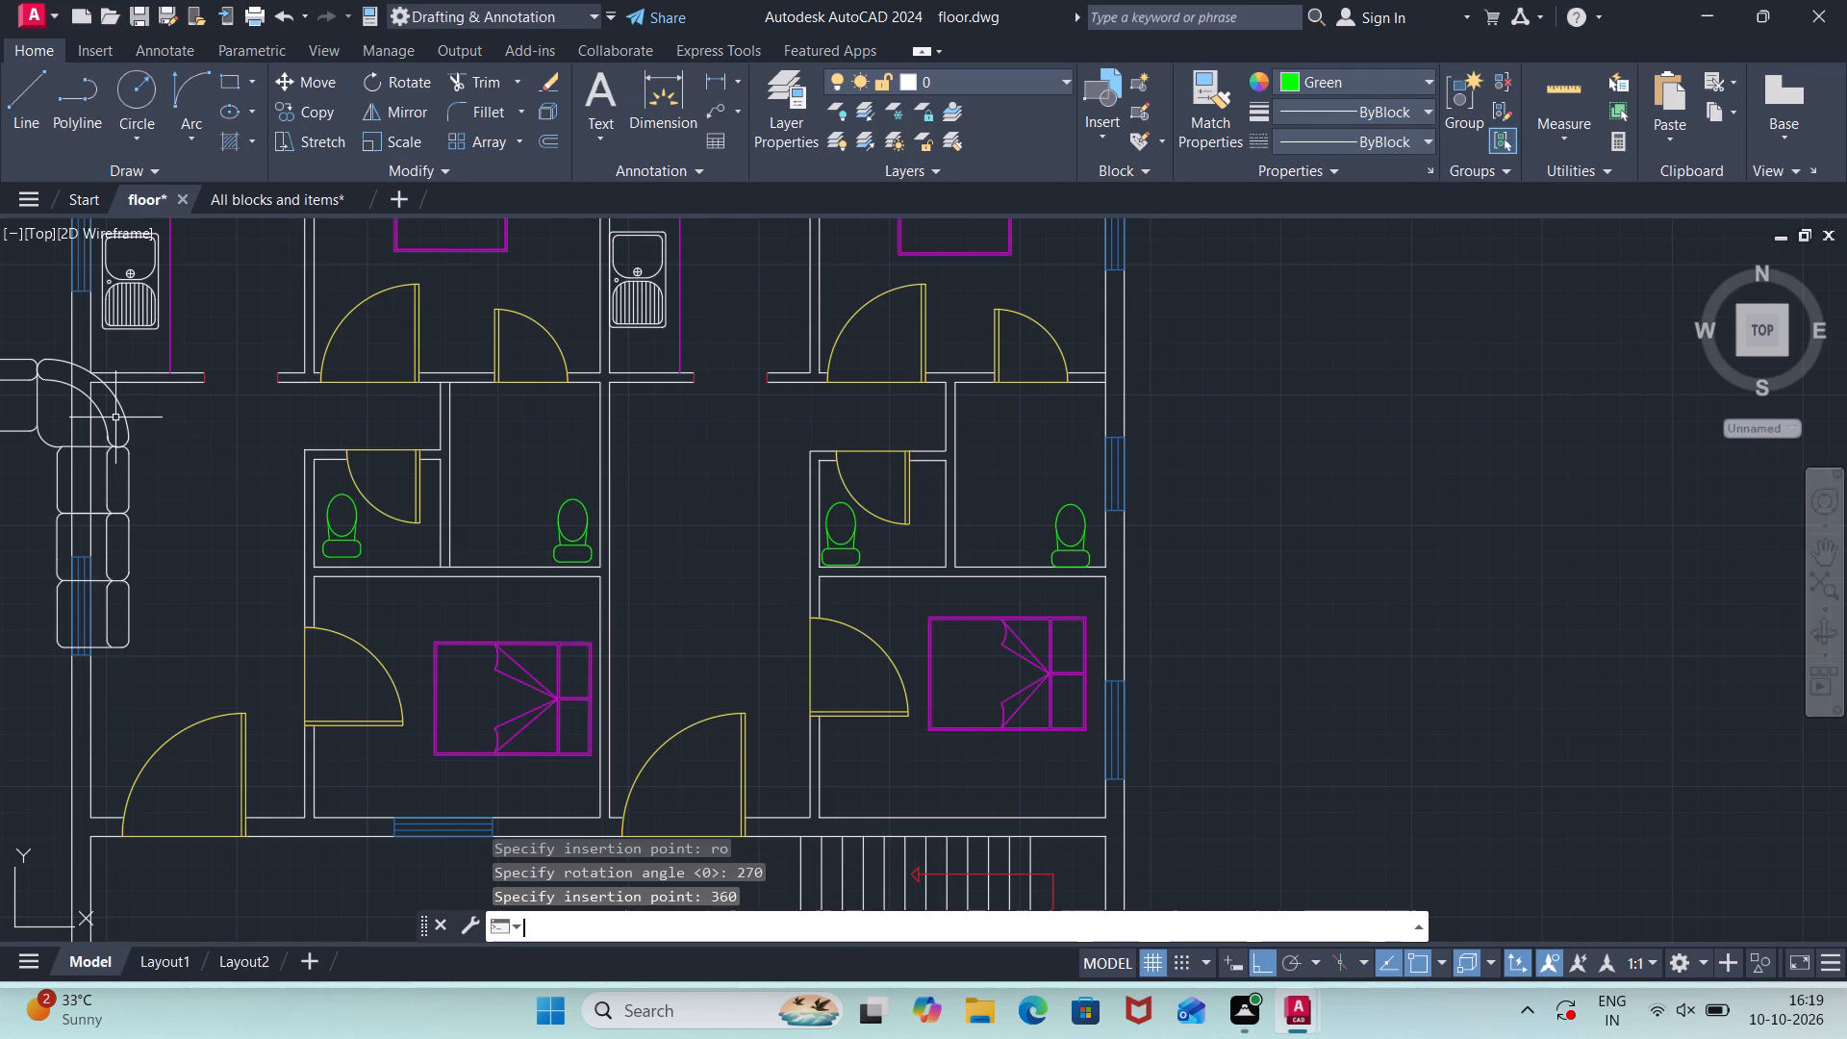
# Move the complete L-shaped sofa horizontally off the left unit's exterior wall into the empty space outside the plan.
pyautogui.scroll(-1, 150, 473)
pyautogui.scroll(1, 151, 473)
pyautogui.moveTo(151, 473); pyautogui.dragTo(451, 456, button='middle')
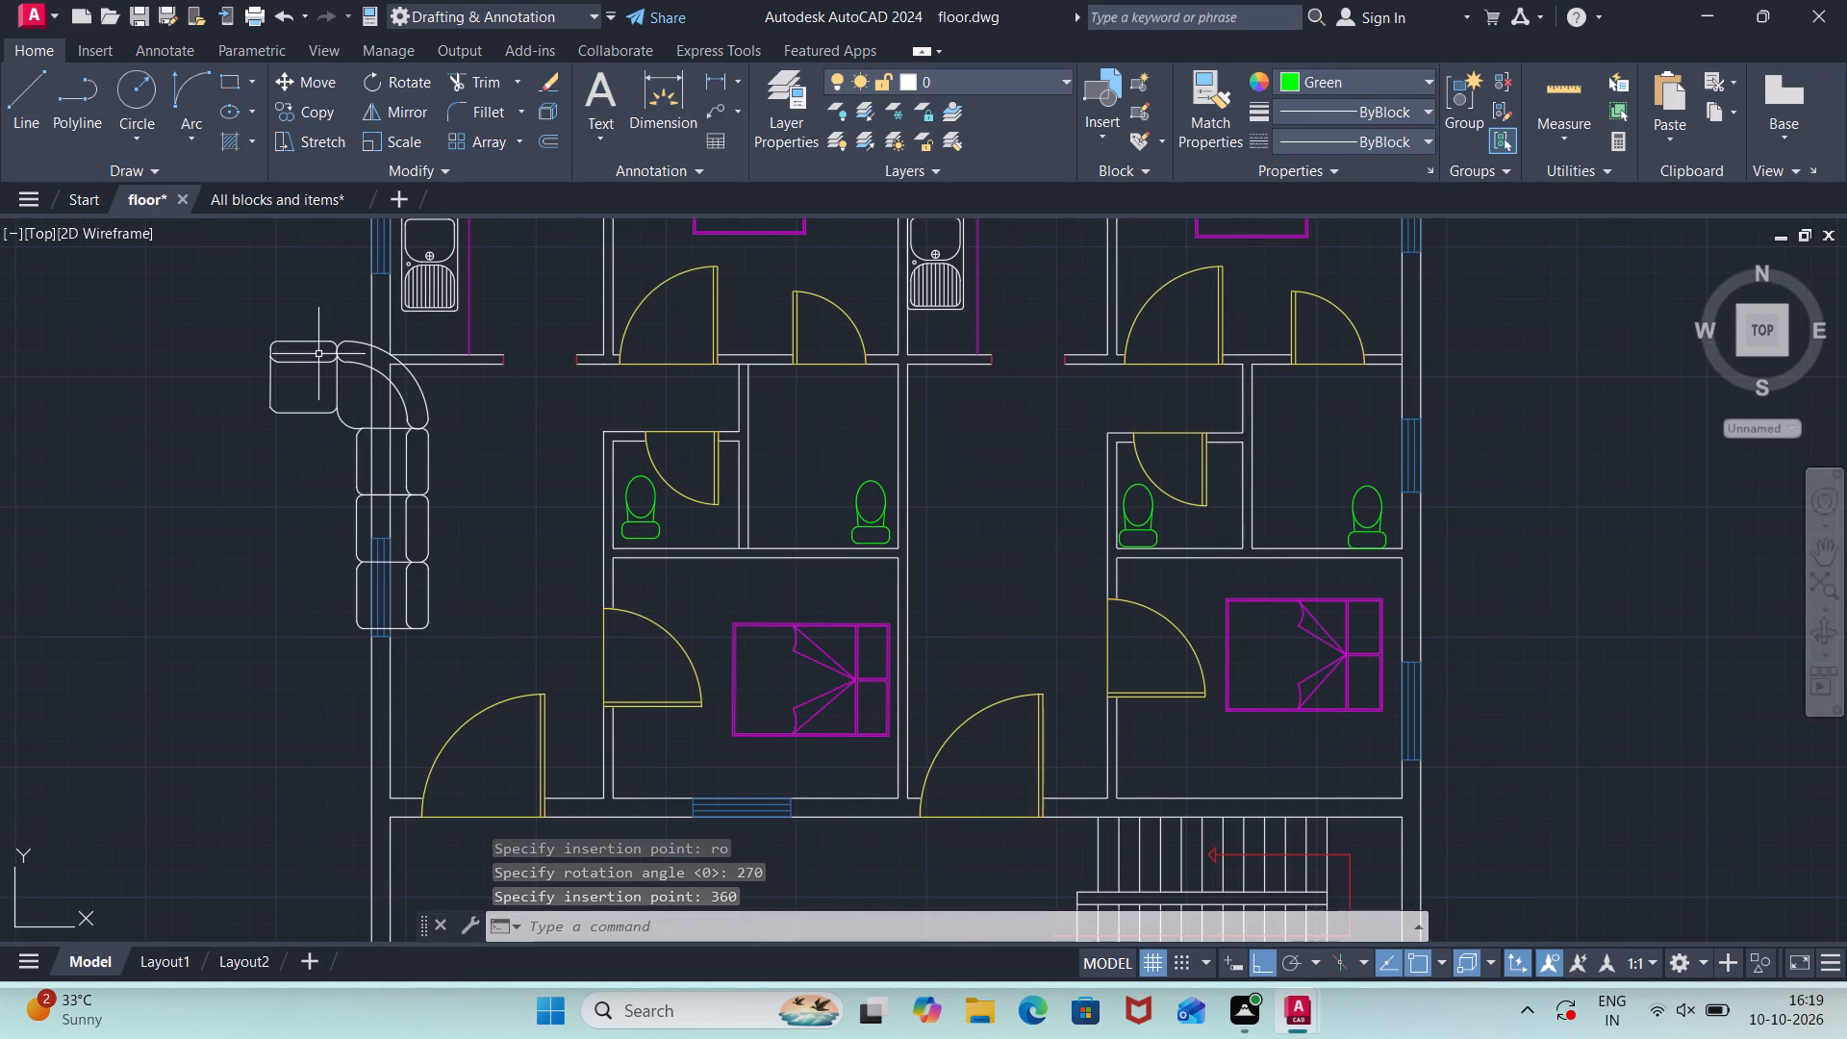
pyautogui.click(255, 333)
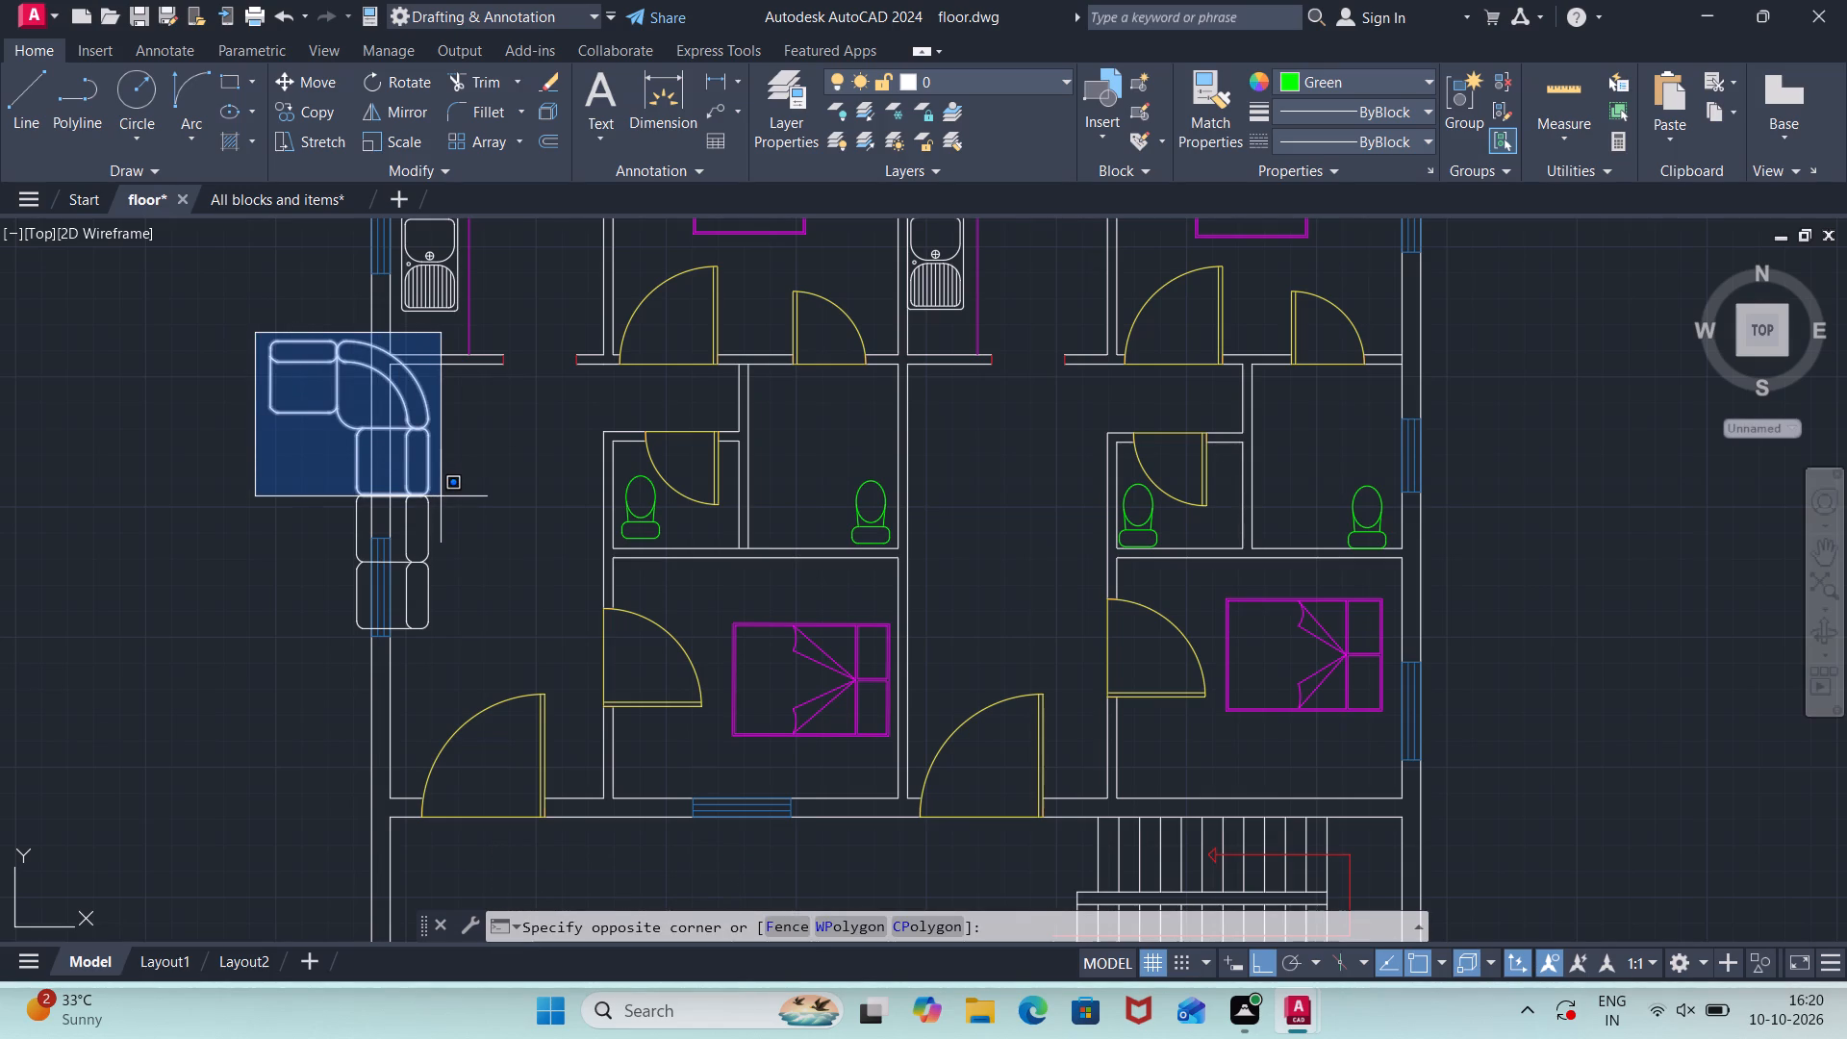
pyautogui.click(441, 496)
pyautogui.scroll(3, 441, 497)
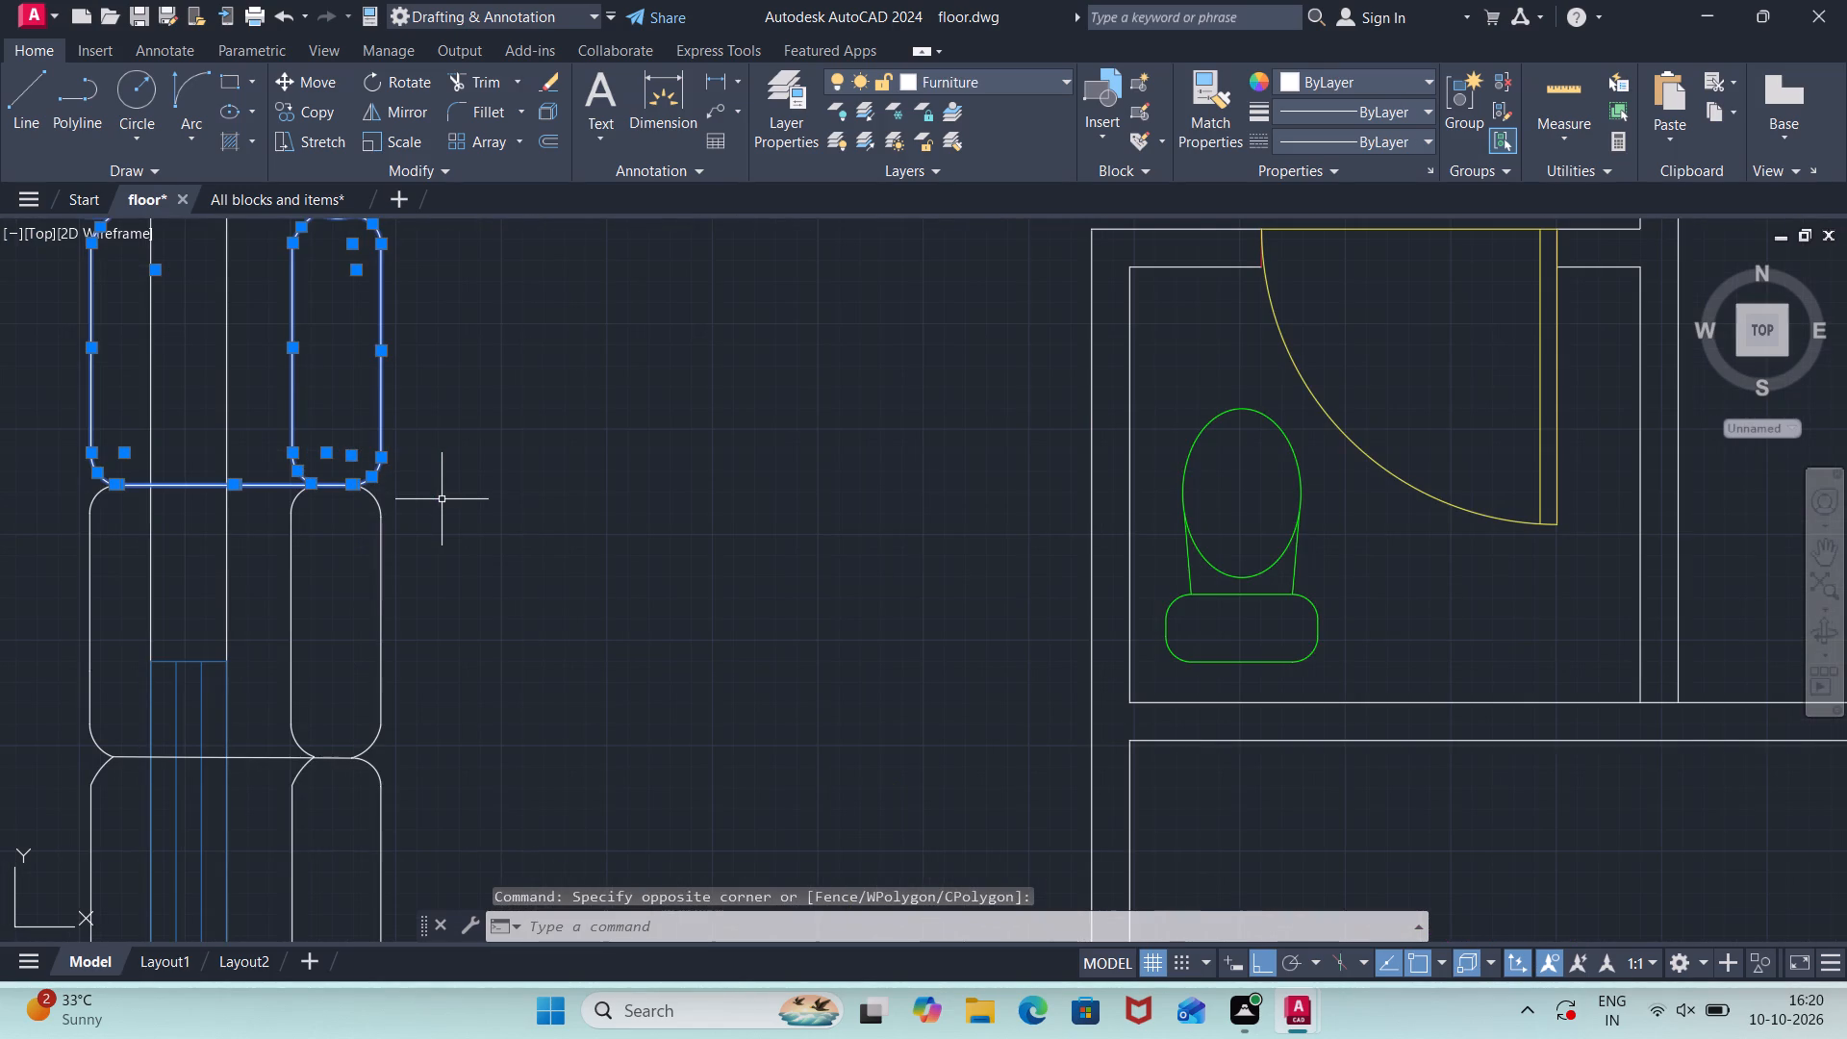
pyautogui.click(424, 478)
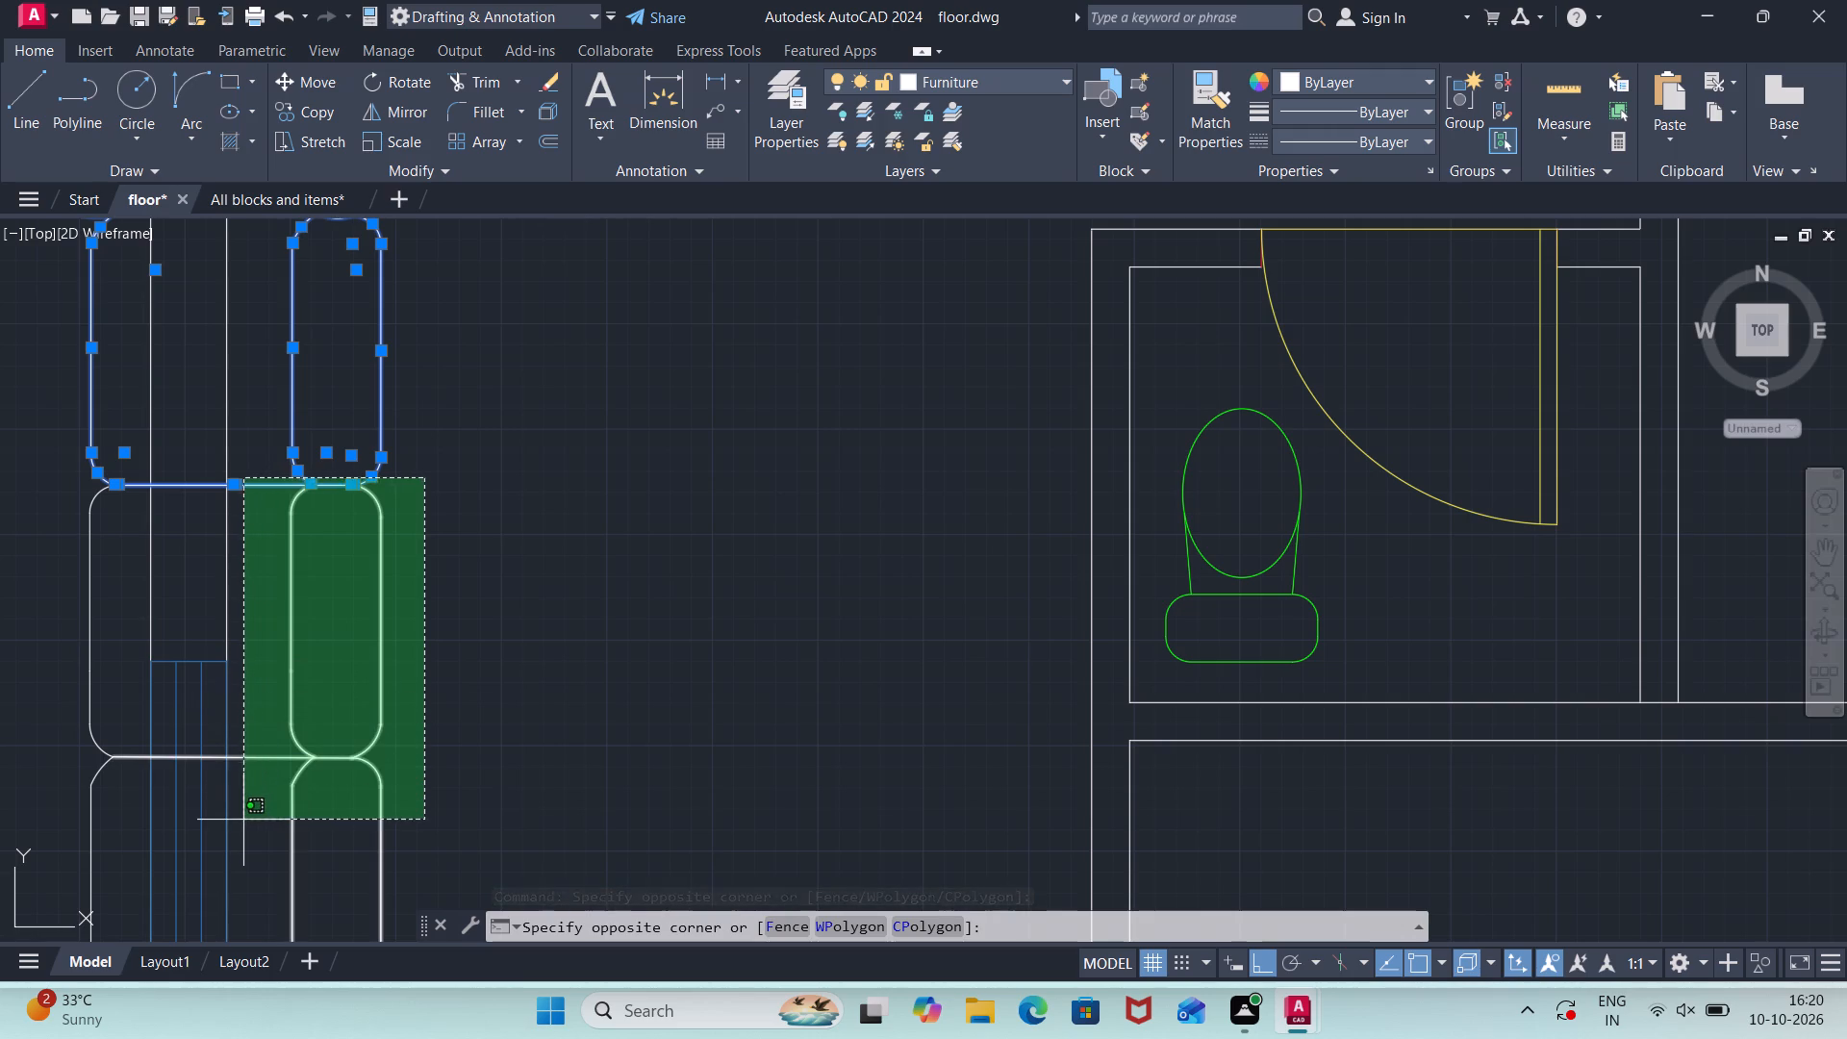
pyautogui.scroll(-2, 243, 822)
pyautogui.moveTo(243, 822); pyautogui.dragTo(250, 744, button='middle')
pyautogui.scroll(1, 250, 743)
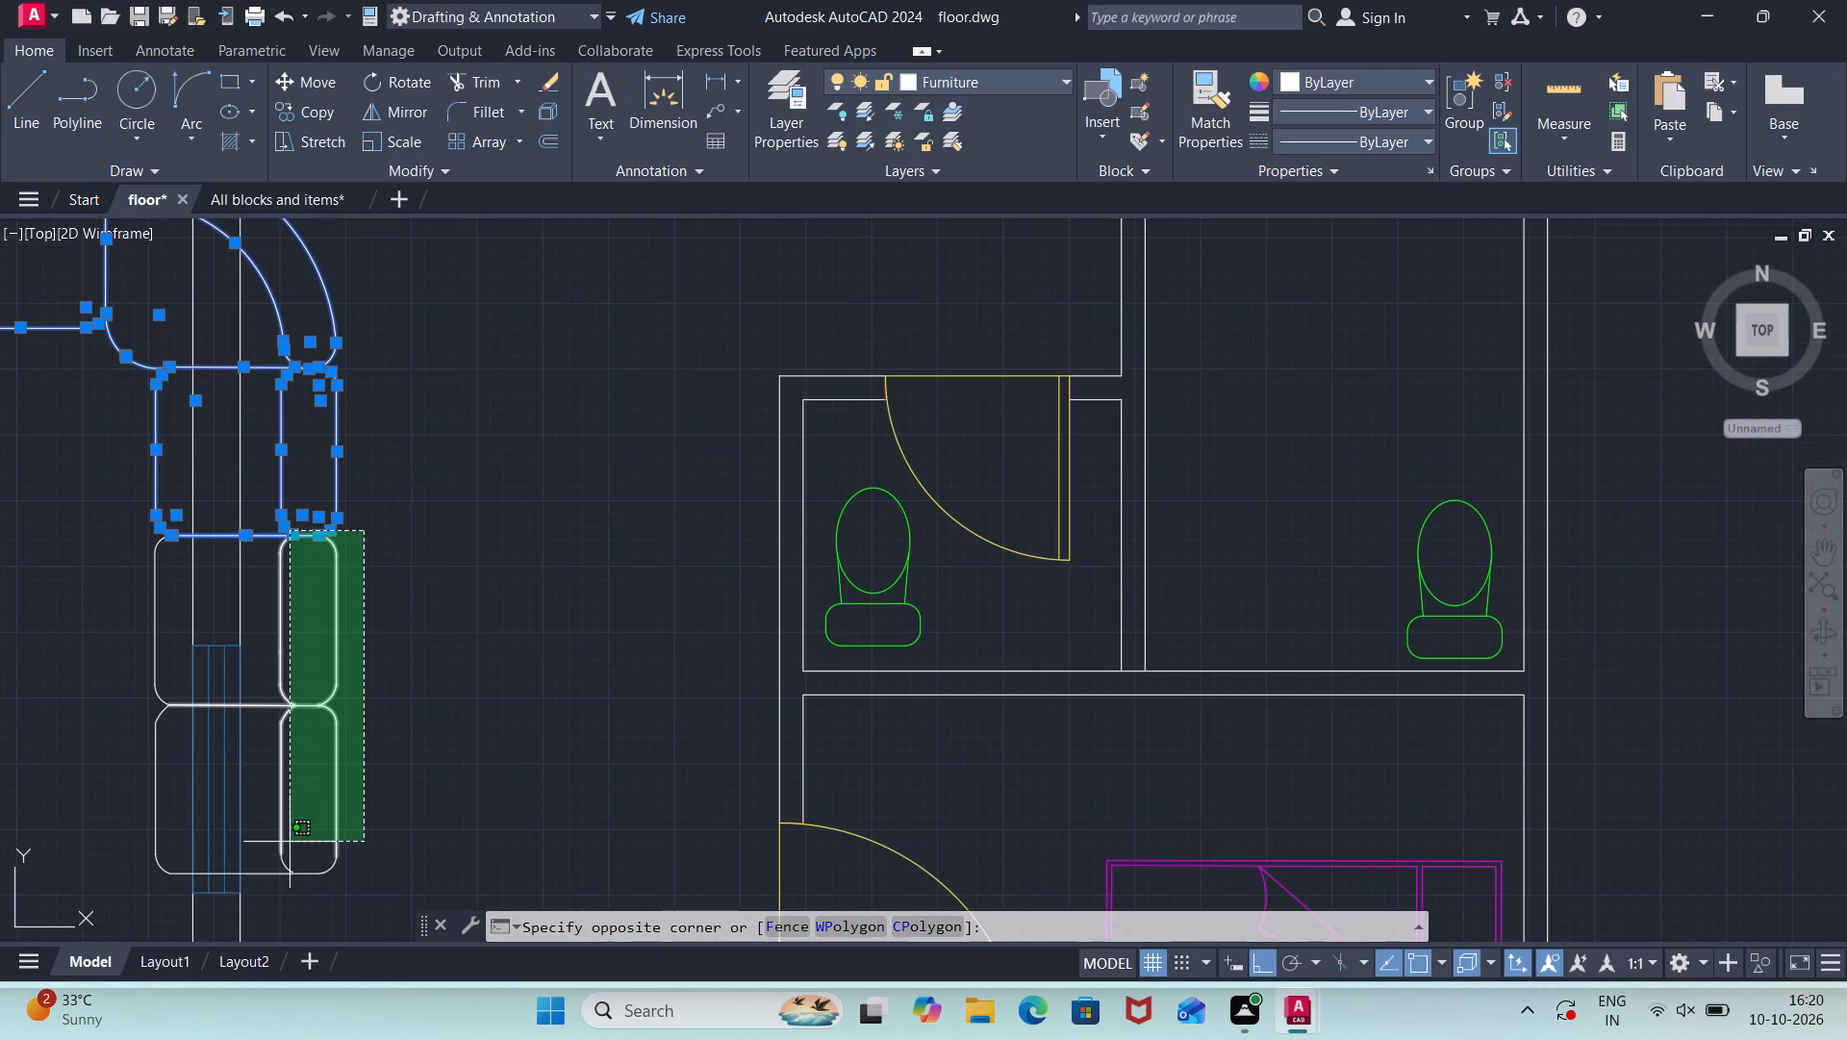
pyautogui.click(256, 900)
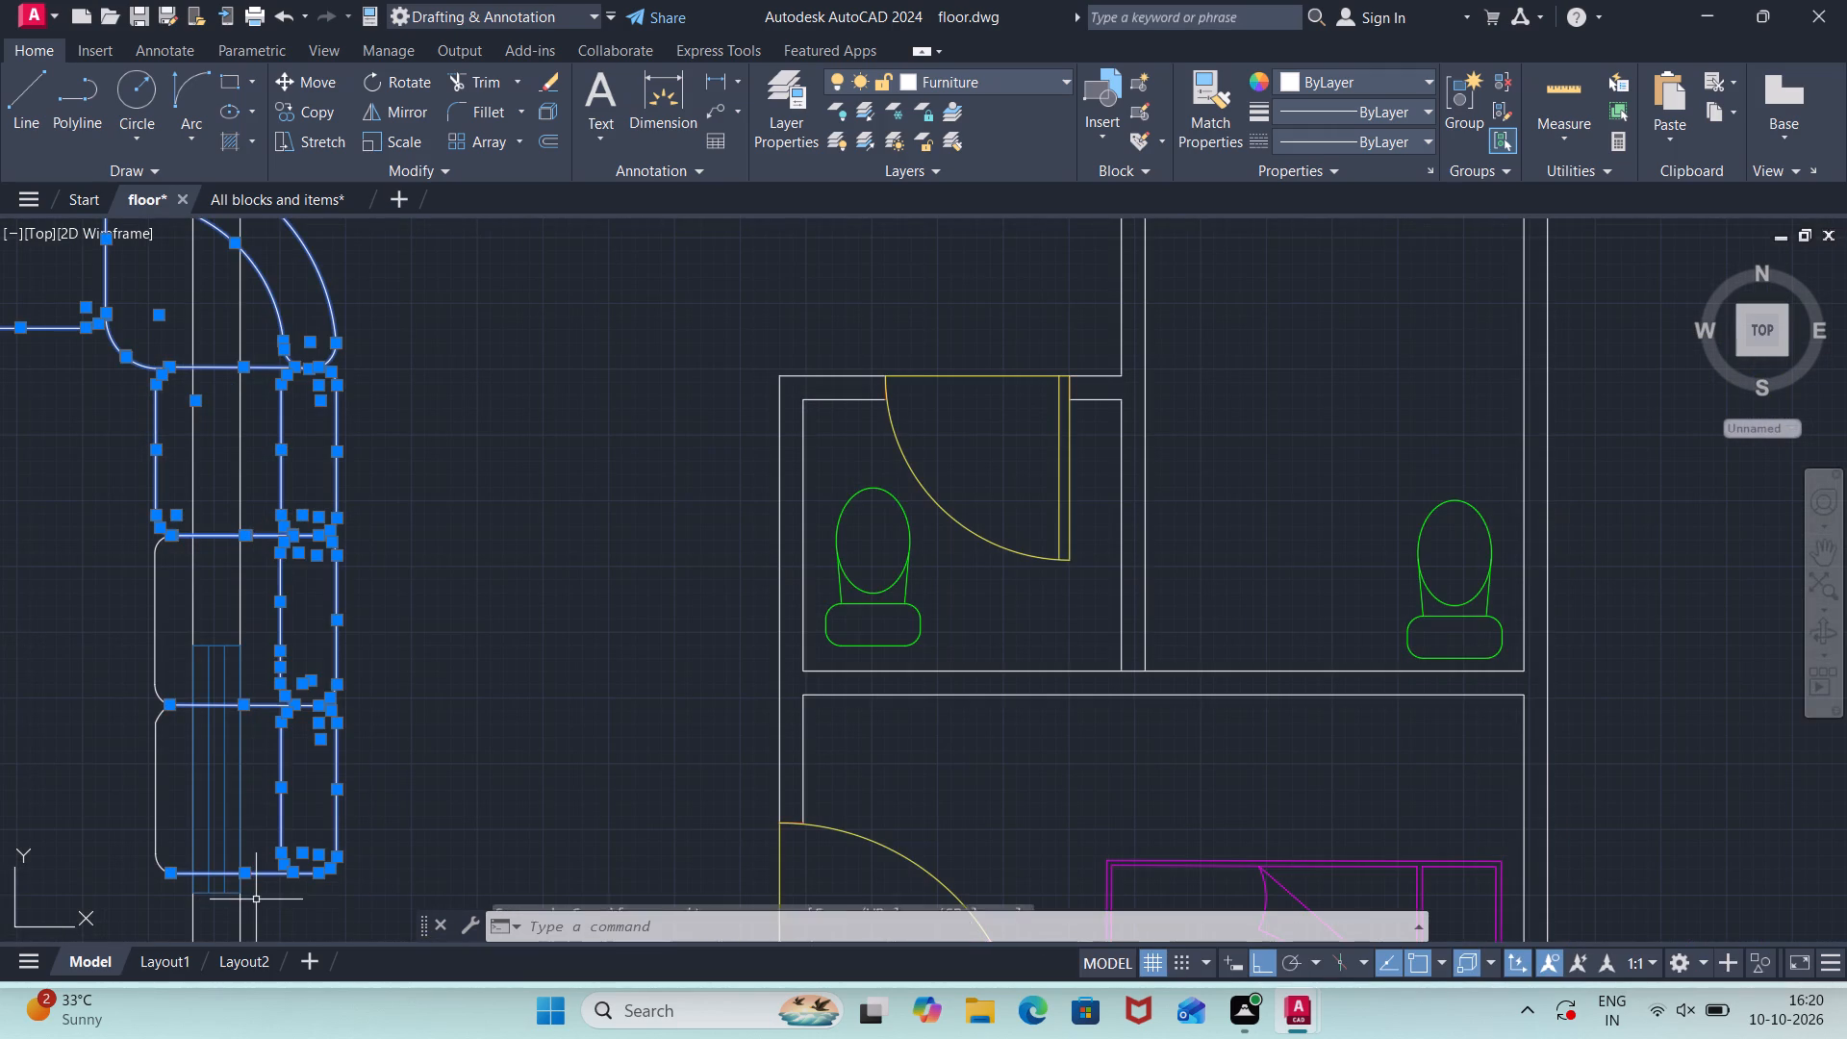
pyautogui.scroll(2, 229, 597)
pyautogui.moveTo(76, 570); pyautogui.dragTo(720, 374, button='middle')
pyautogui.scroll(-1, 720, 374)
pyautogui.click(667, 266)
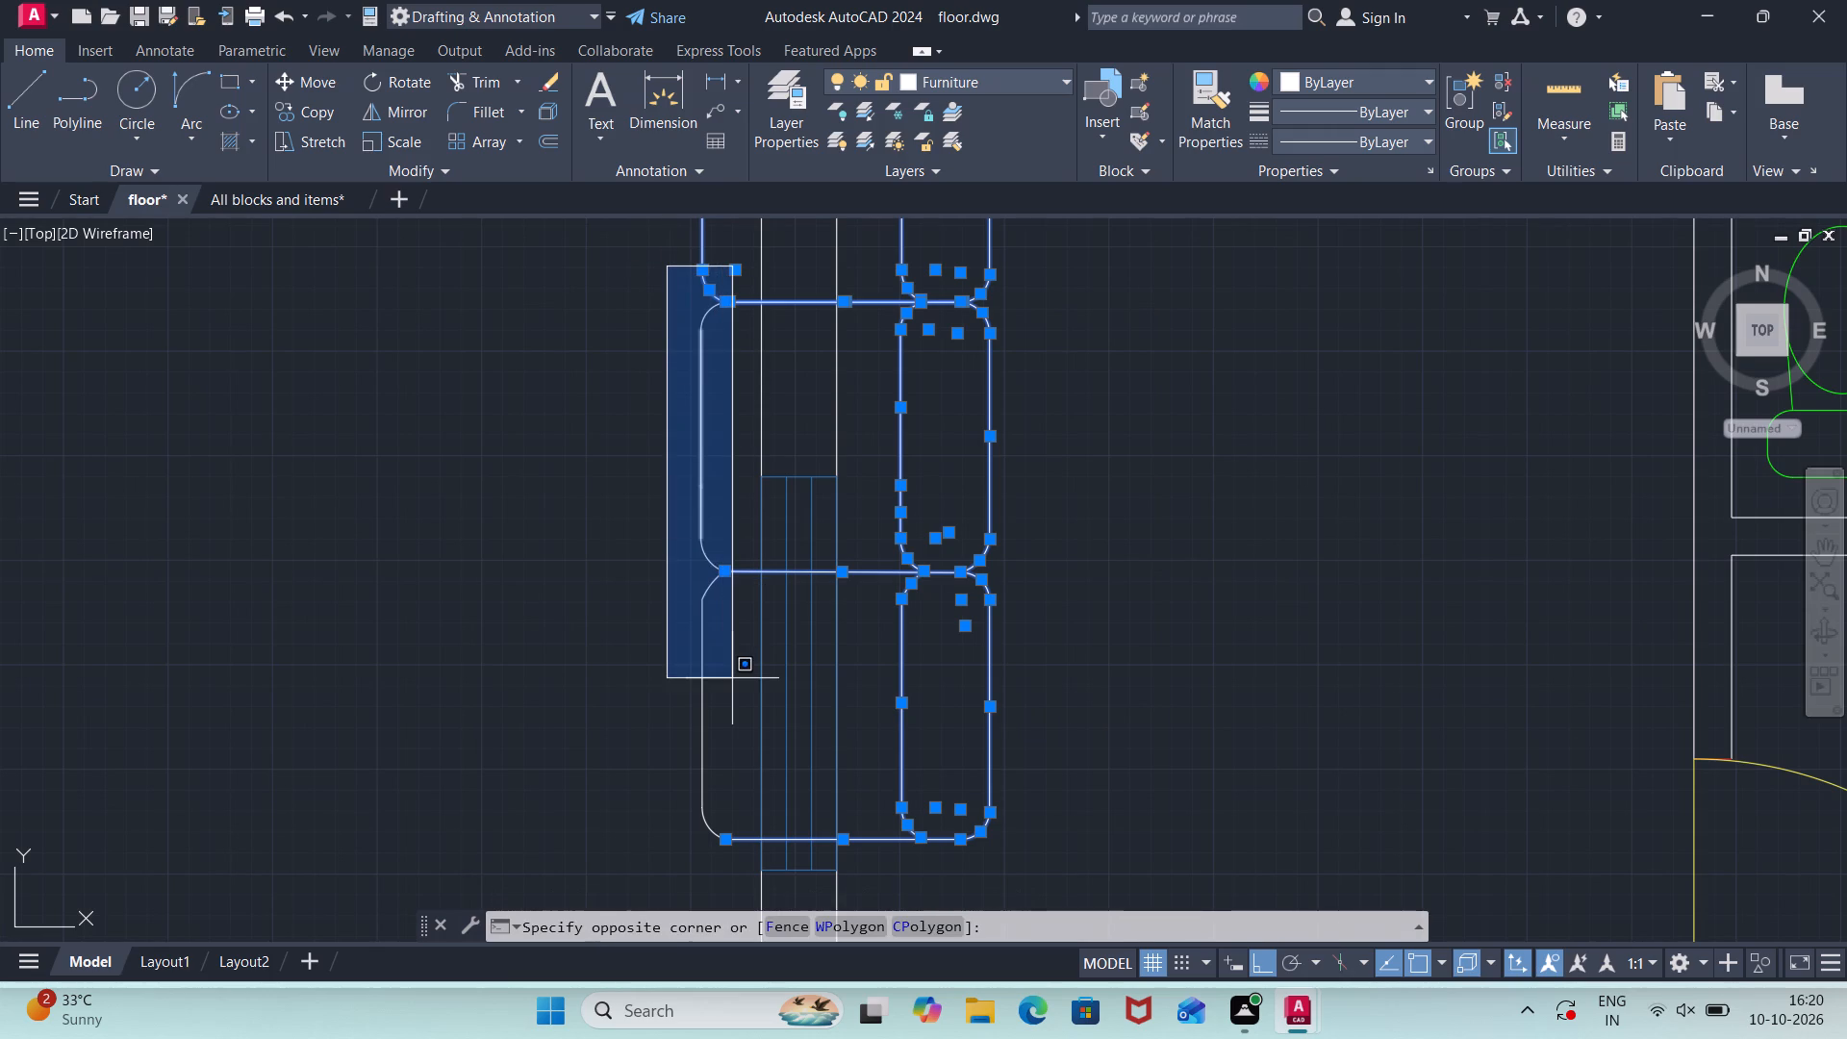
pyautogui.click(736, 874)
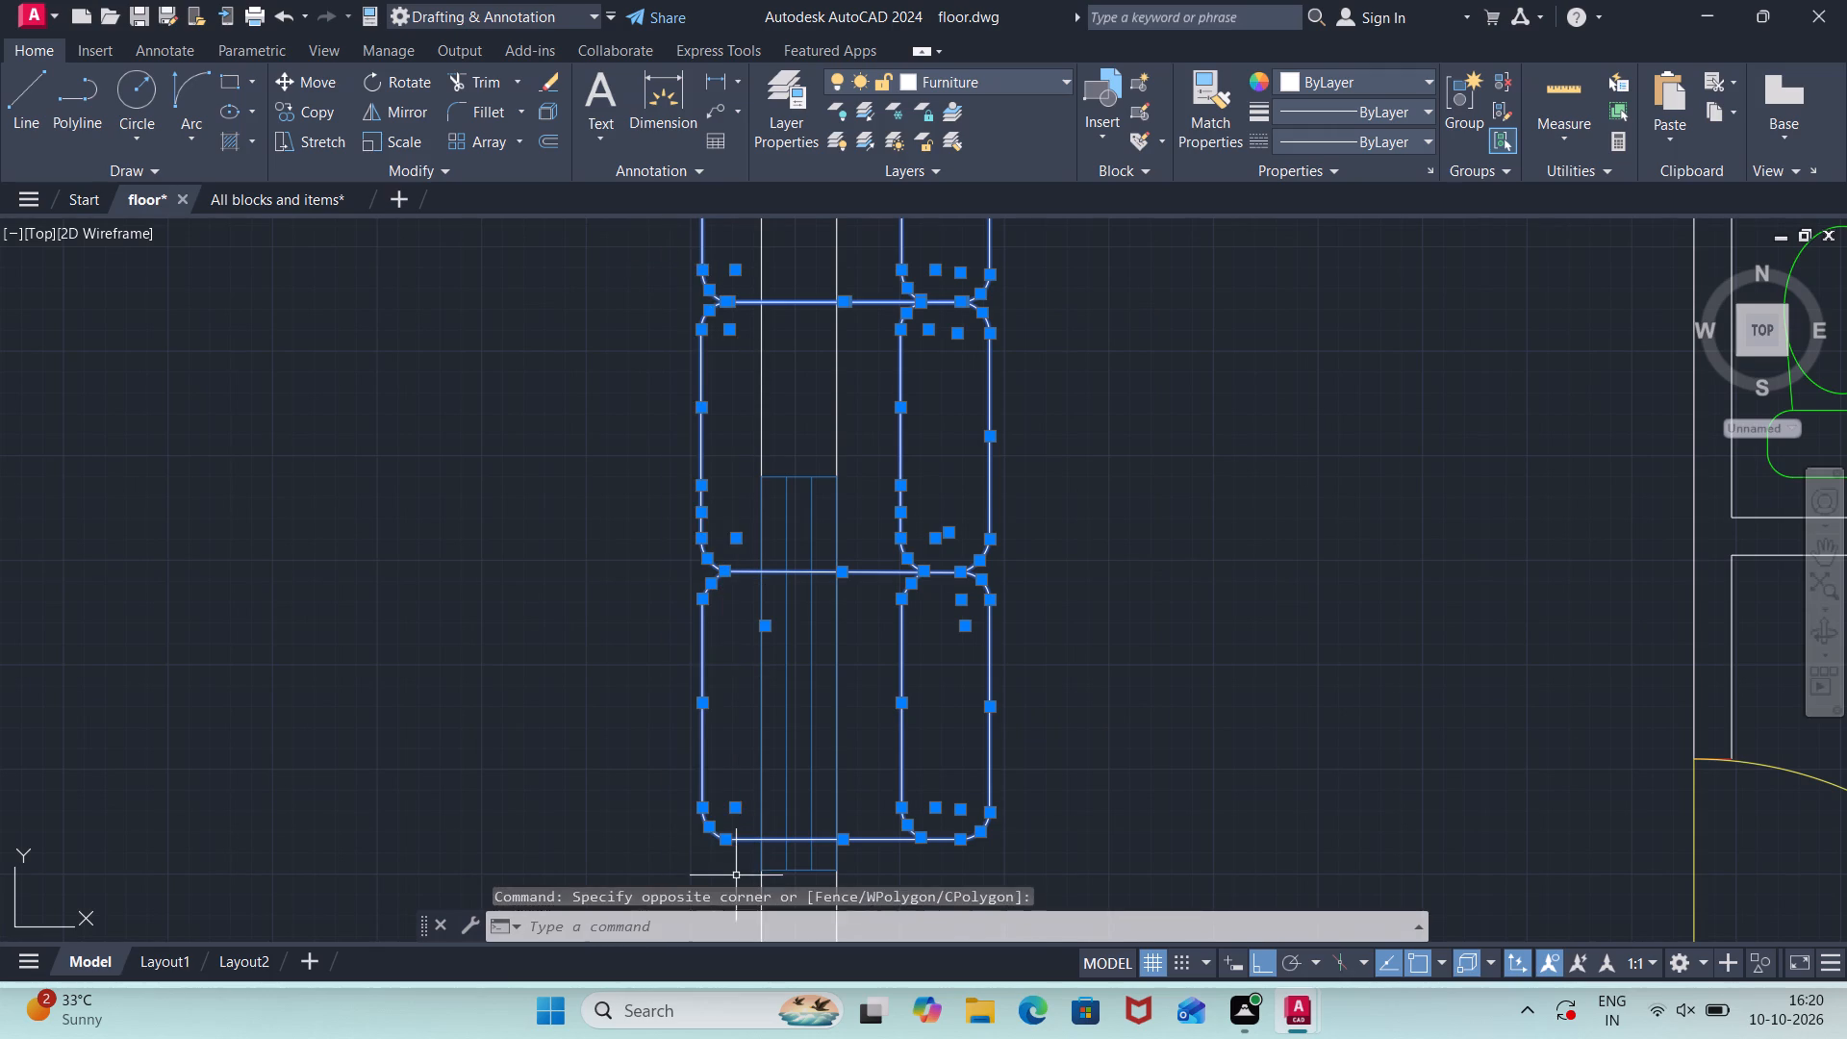
pyautogui.scroll(-2, 901, 784)
pyautogui.press('m')
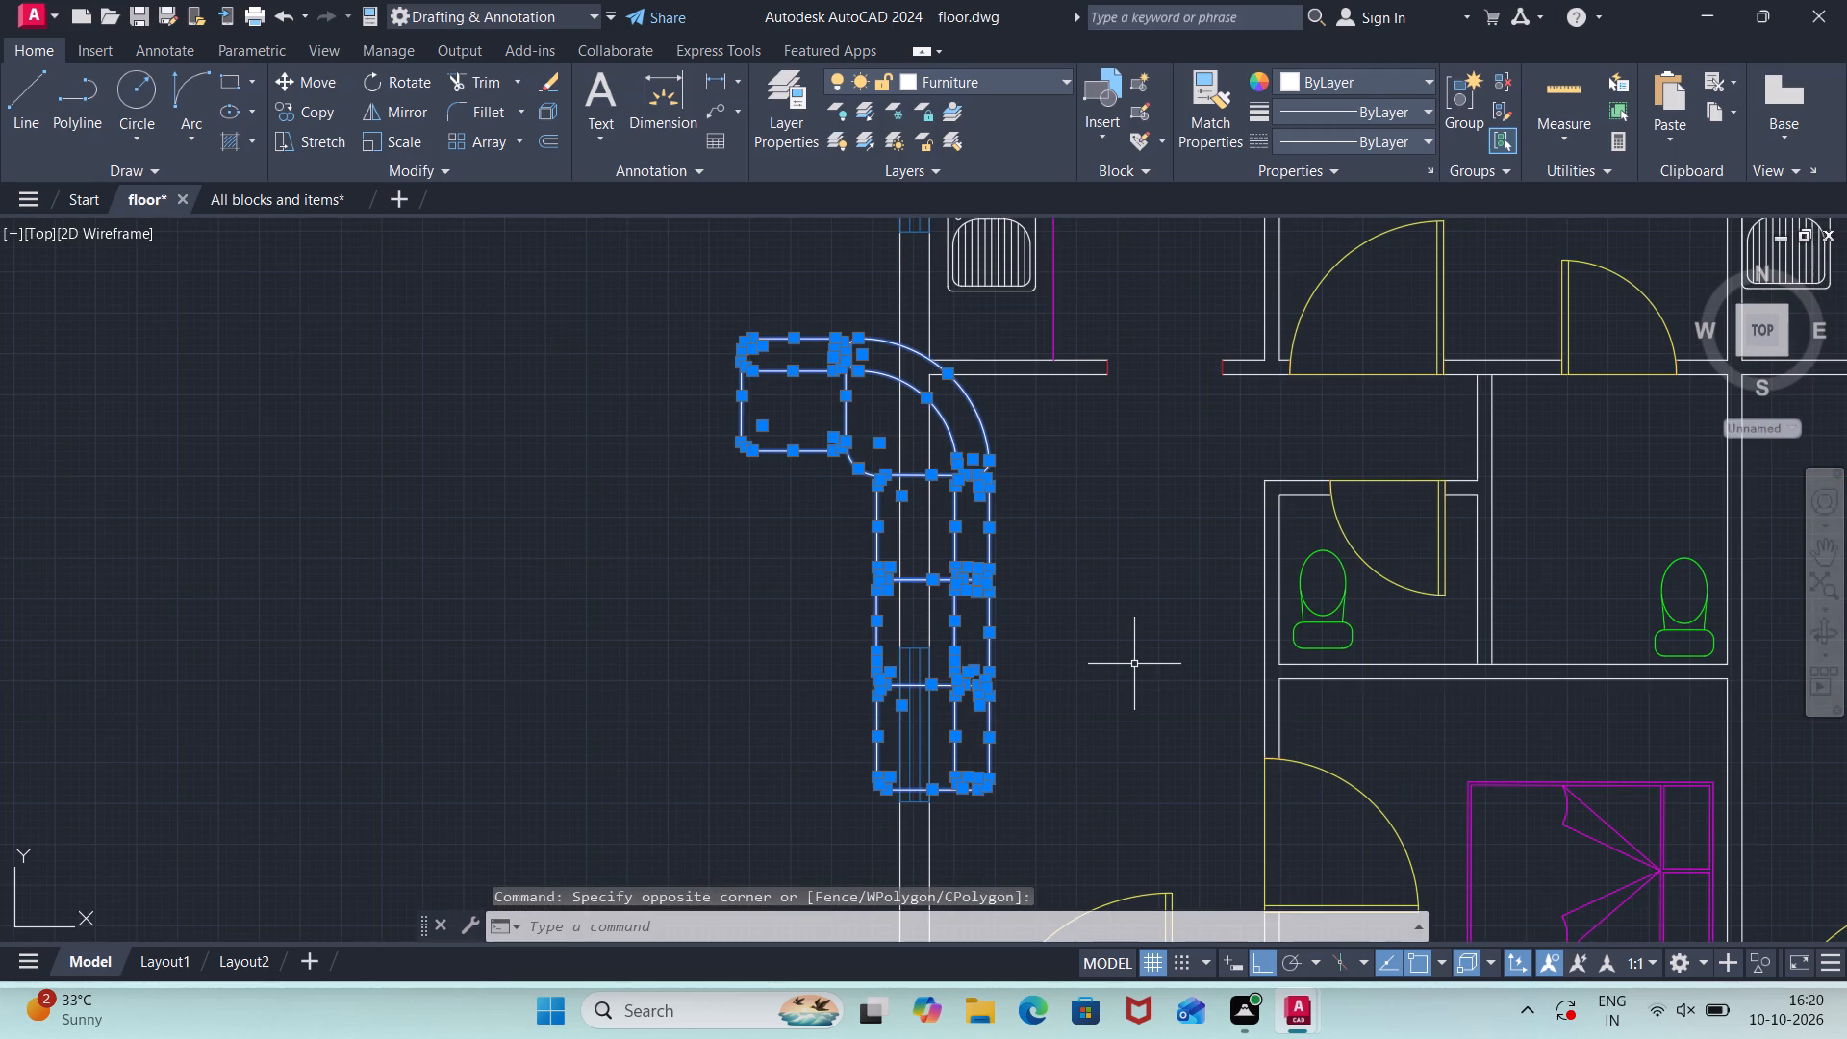
pyautogui.press('Return')
pyautogui.click(980, 616)
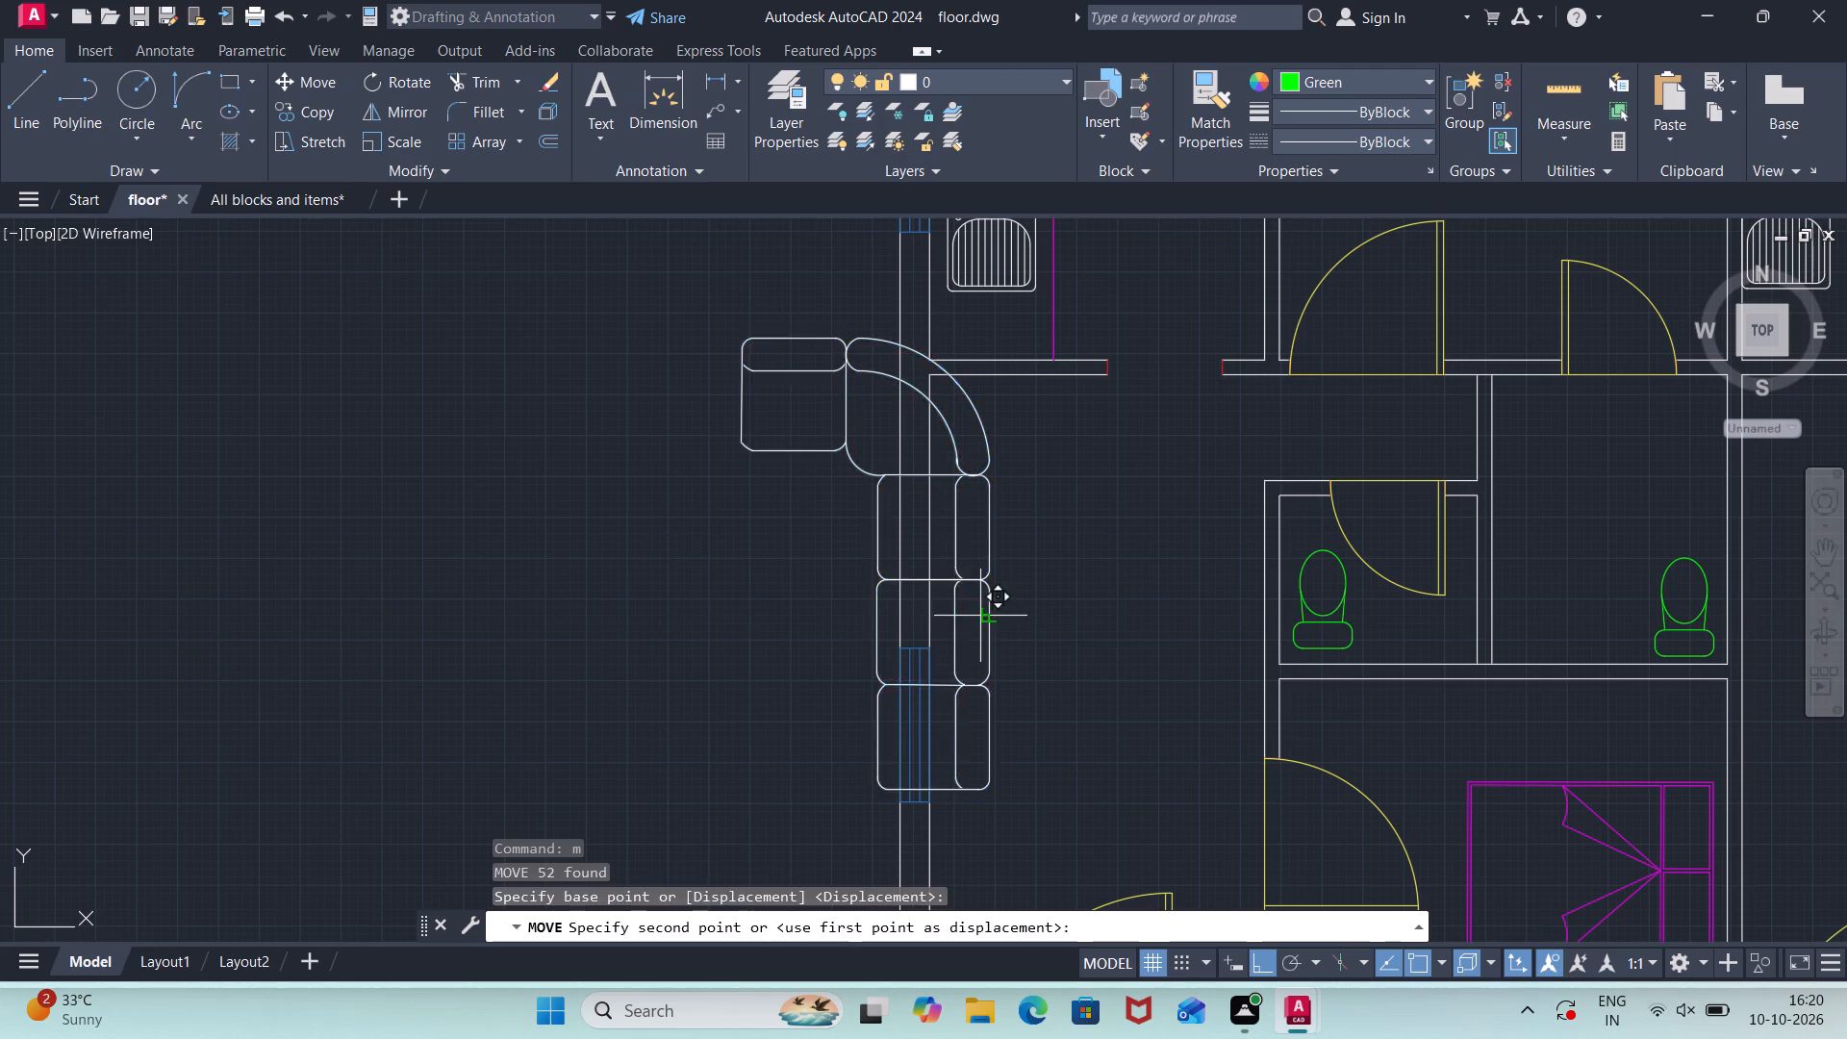
pyautogui.click(700, 606)
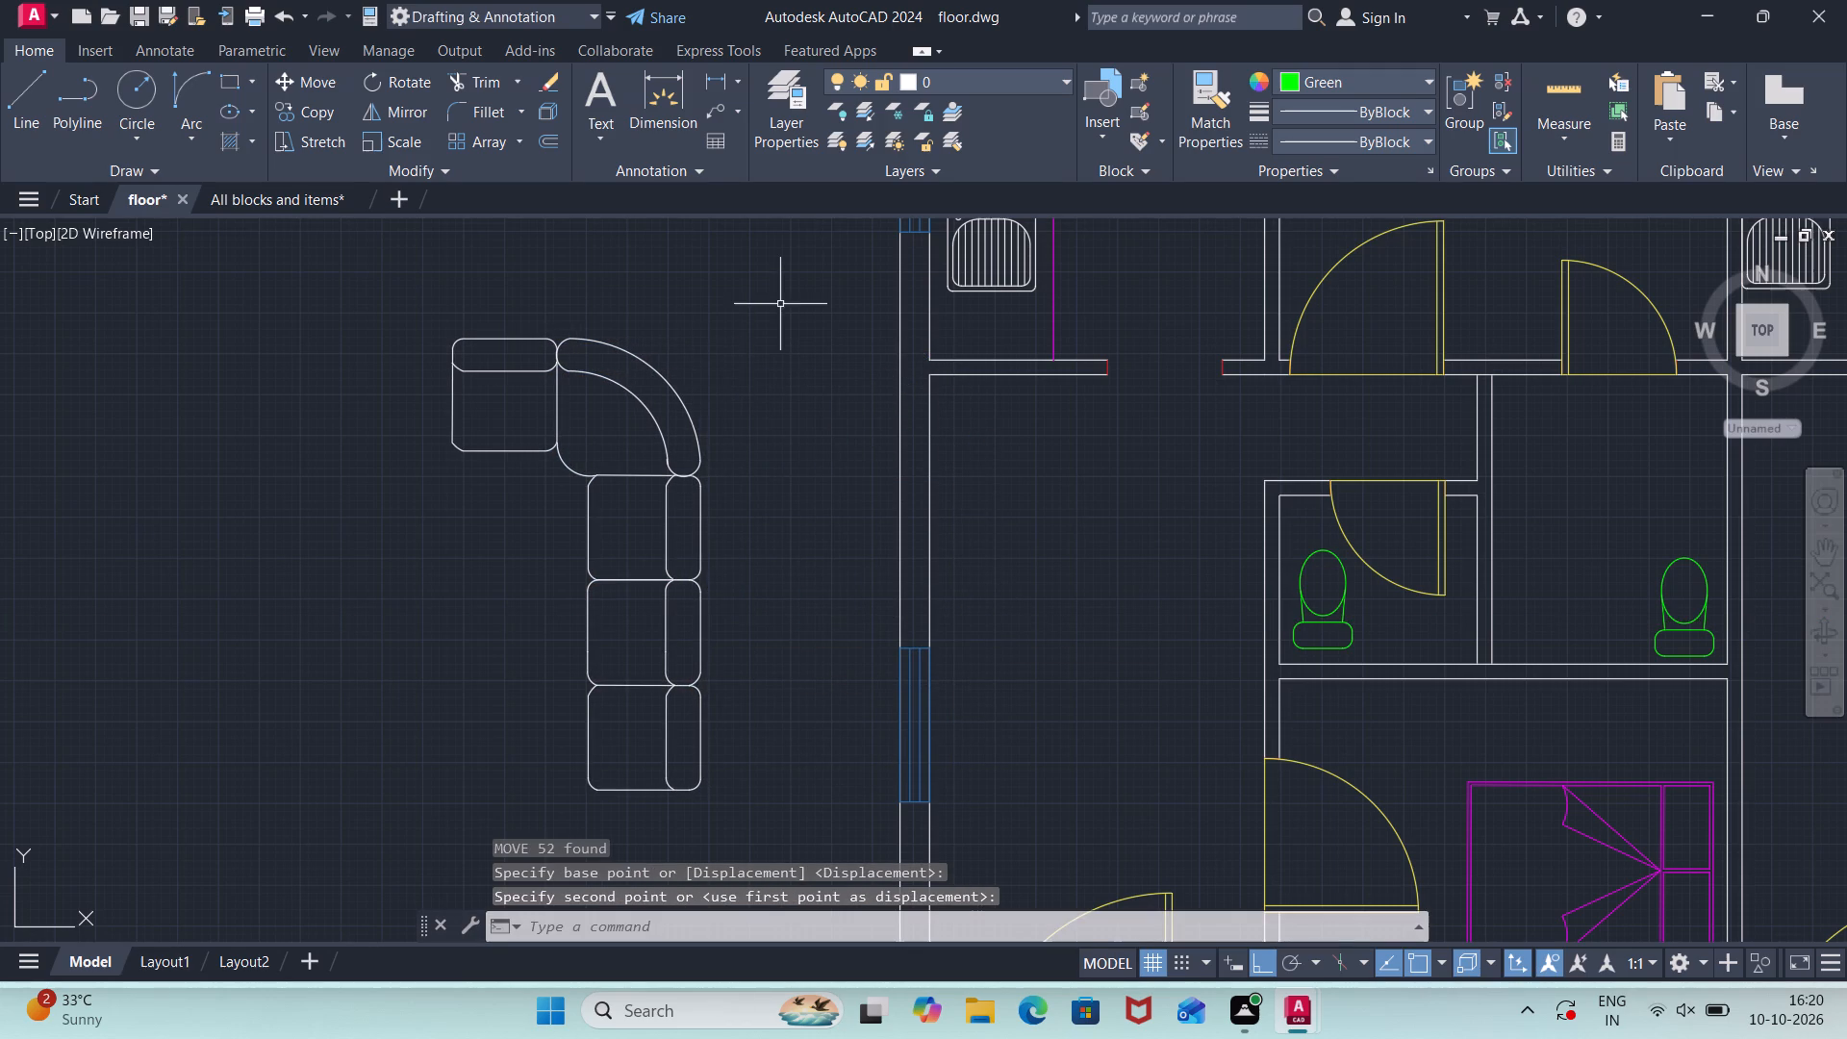
# Rotate the L-shaped sofa 180° about a point beside its end seat's outer edge.
pyautogui.click(780, 304)
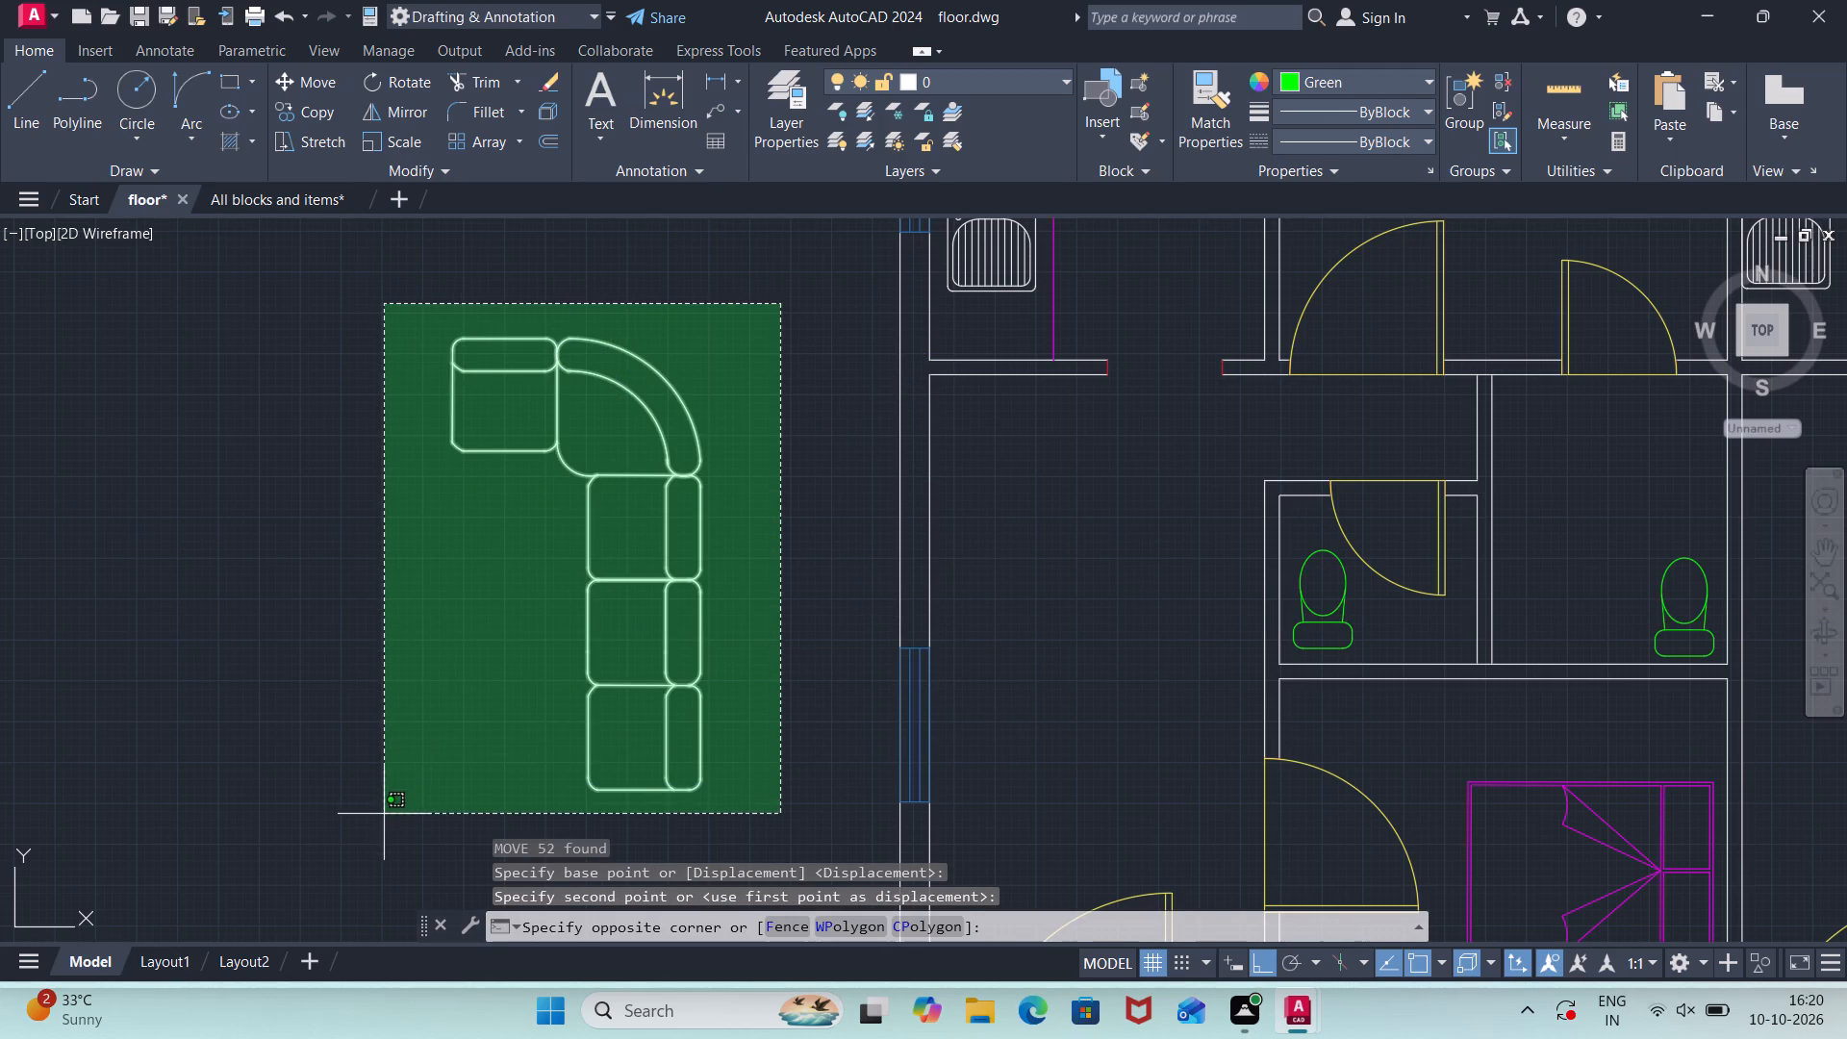
pyautogui.click(384, 814)
pyautogui.write('ro')
pyautogui.press('Return')
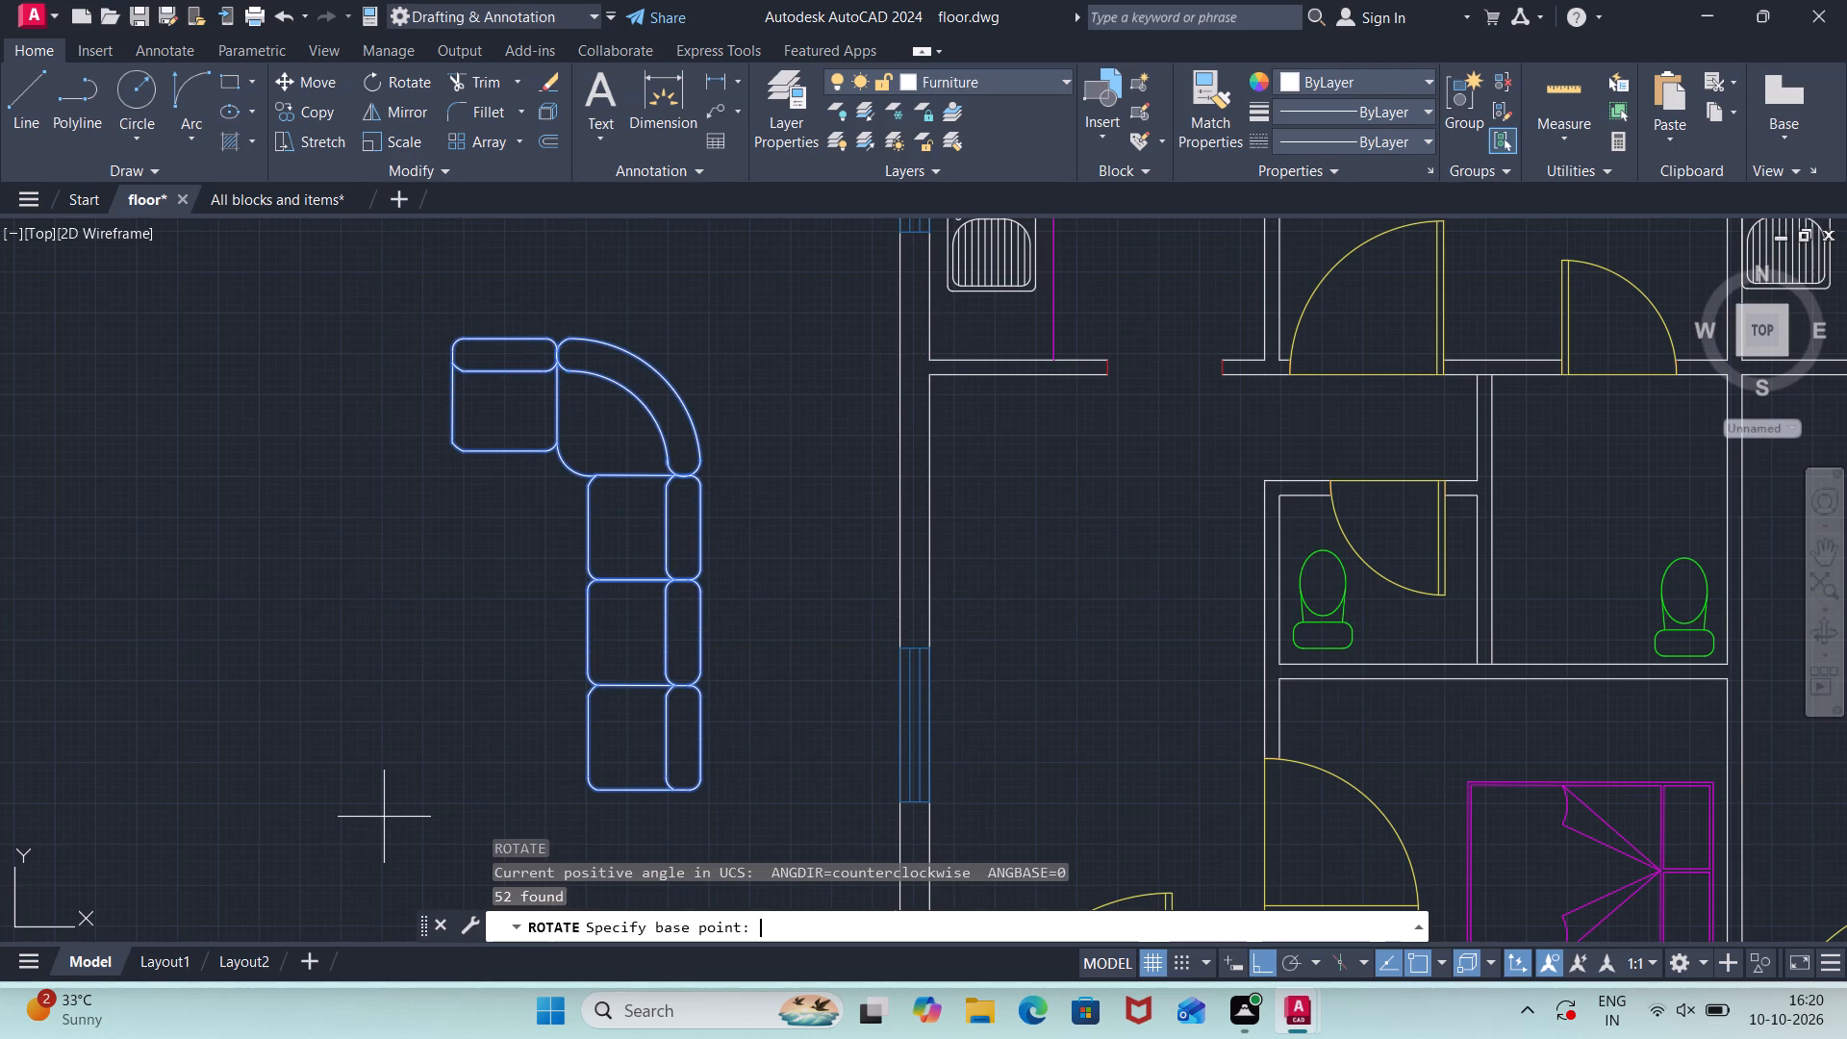
pyautogui.click(443, 356)
pyautogui.click(387, 419)
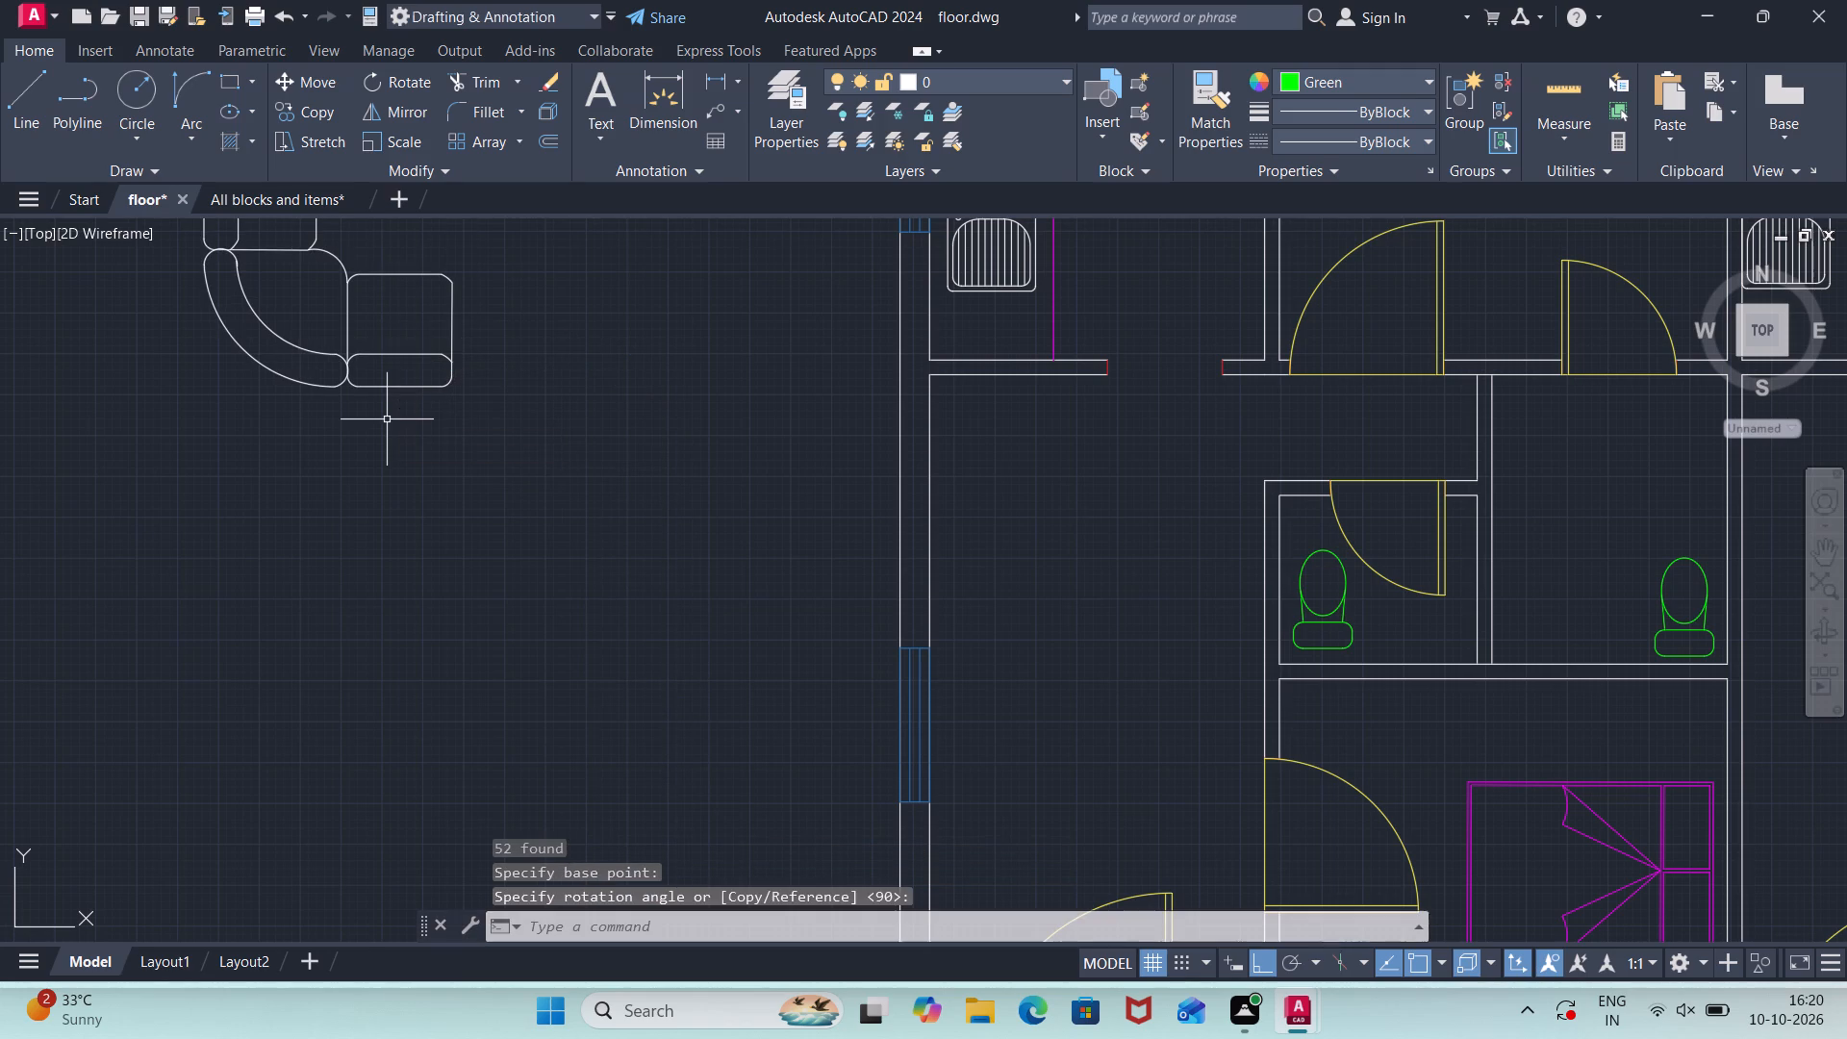
# Scale the complete L-shaped sofa down to less than half its size about a point on its end seat's outer edge.
pyautogui.scroll(-1, 513, 373)
pyautogui.moveTo(513, 373); pyautogui.dragTo(559, 719, button='middle')
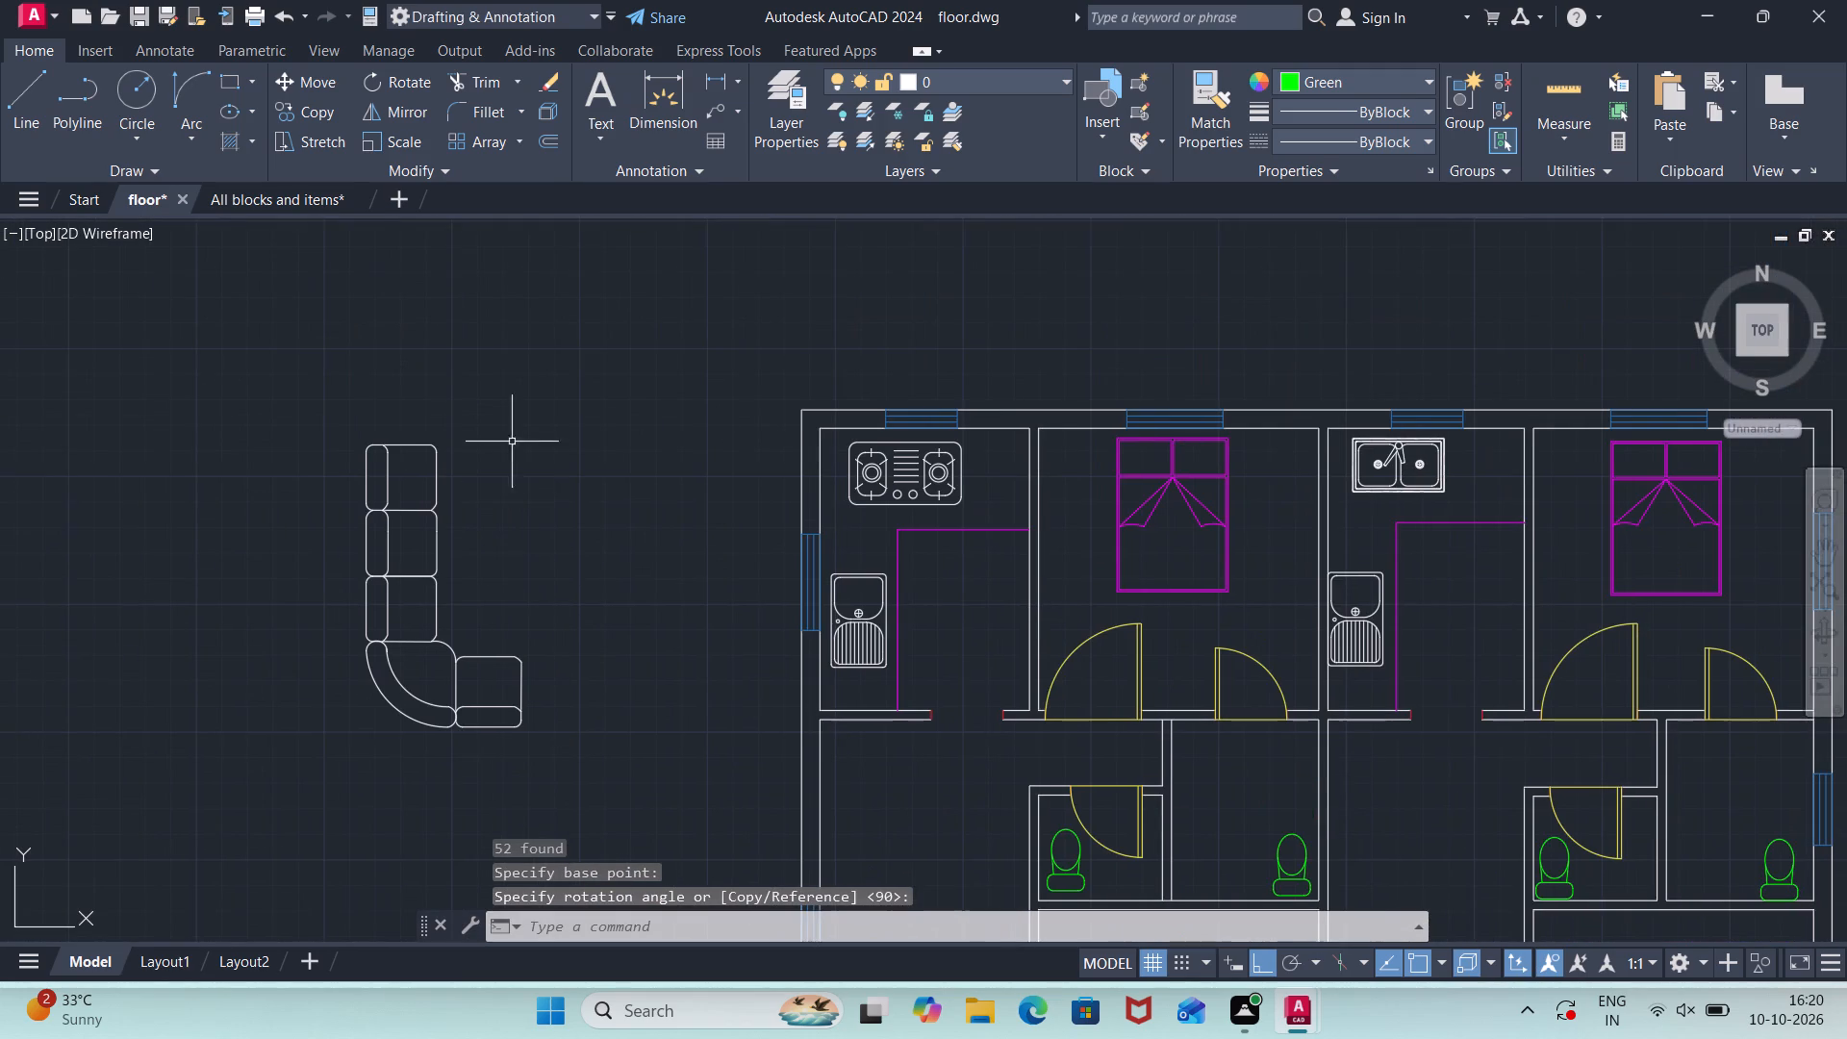
pyautogui.click(505, 365)
pyautogui.click(297, 785)
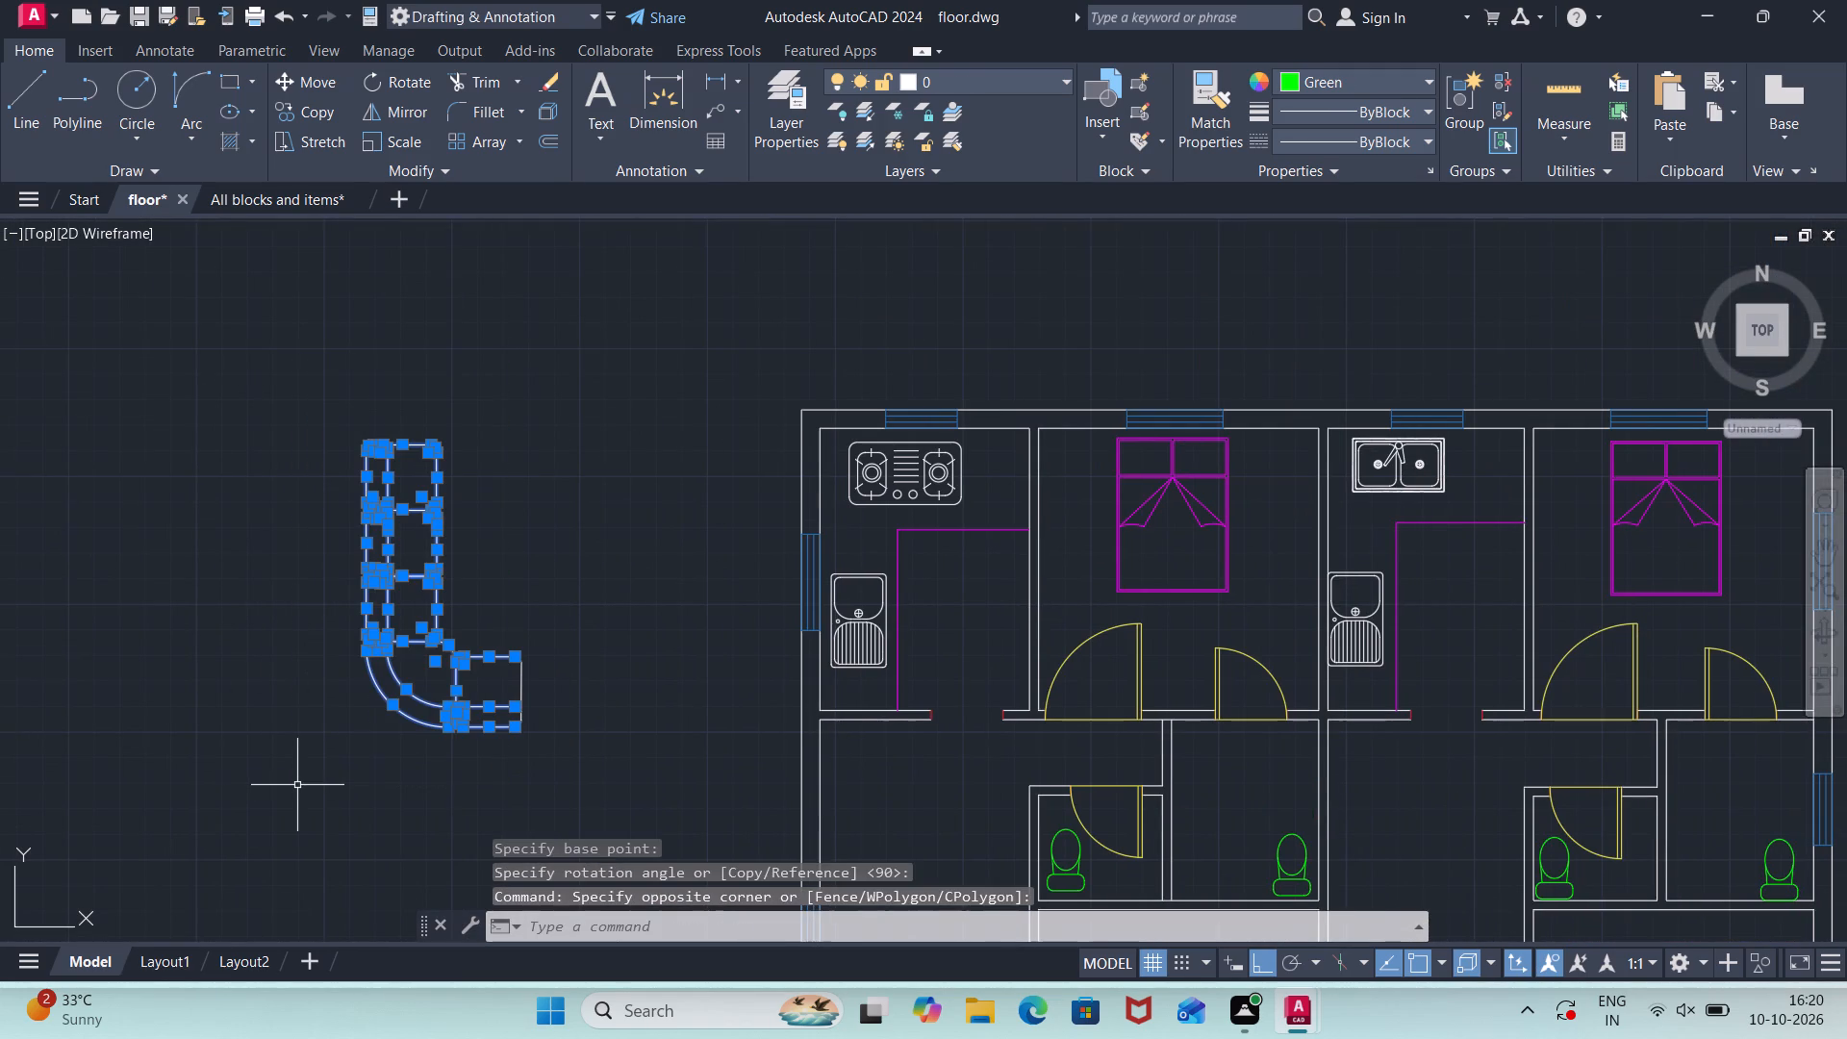
pyautogui.click(582, 598)
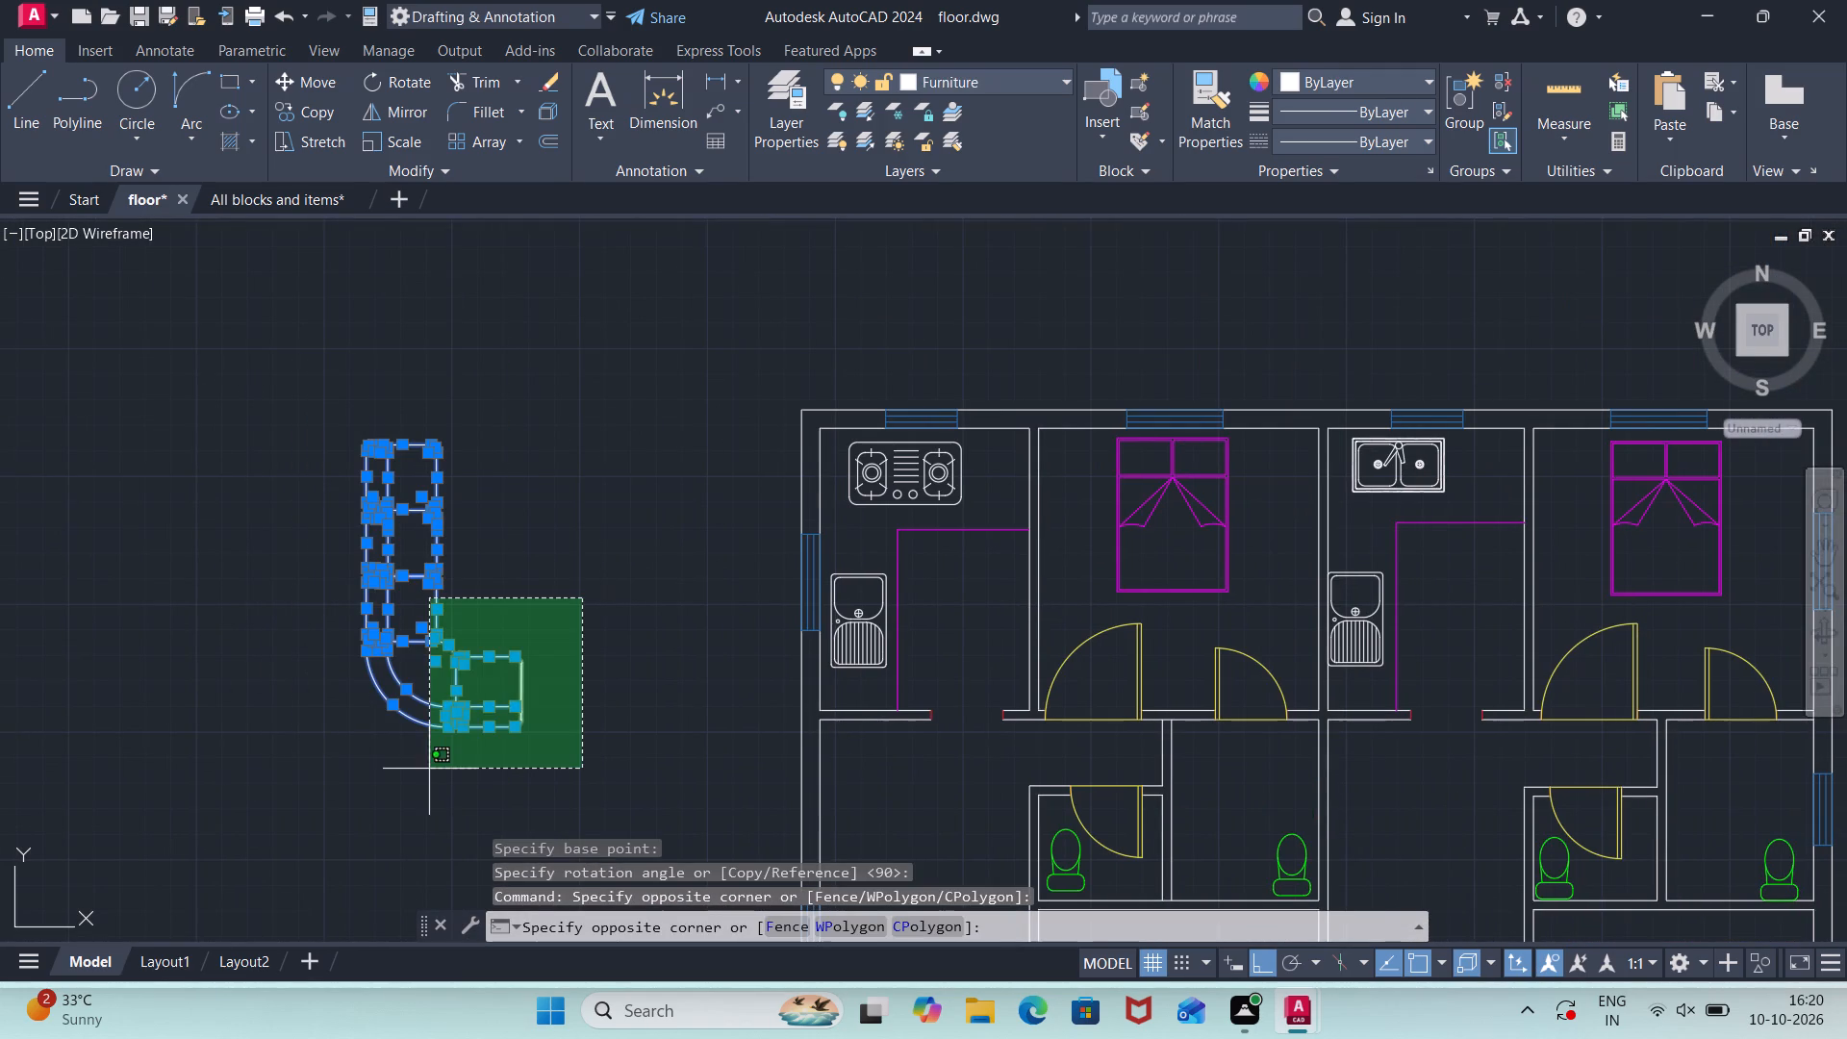
pyautogui.click(401, 783)
pyautogui.write('sc')
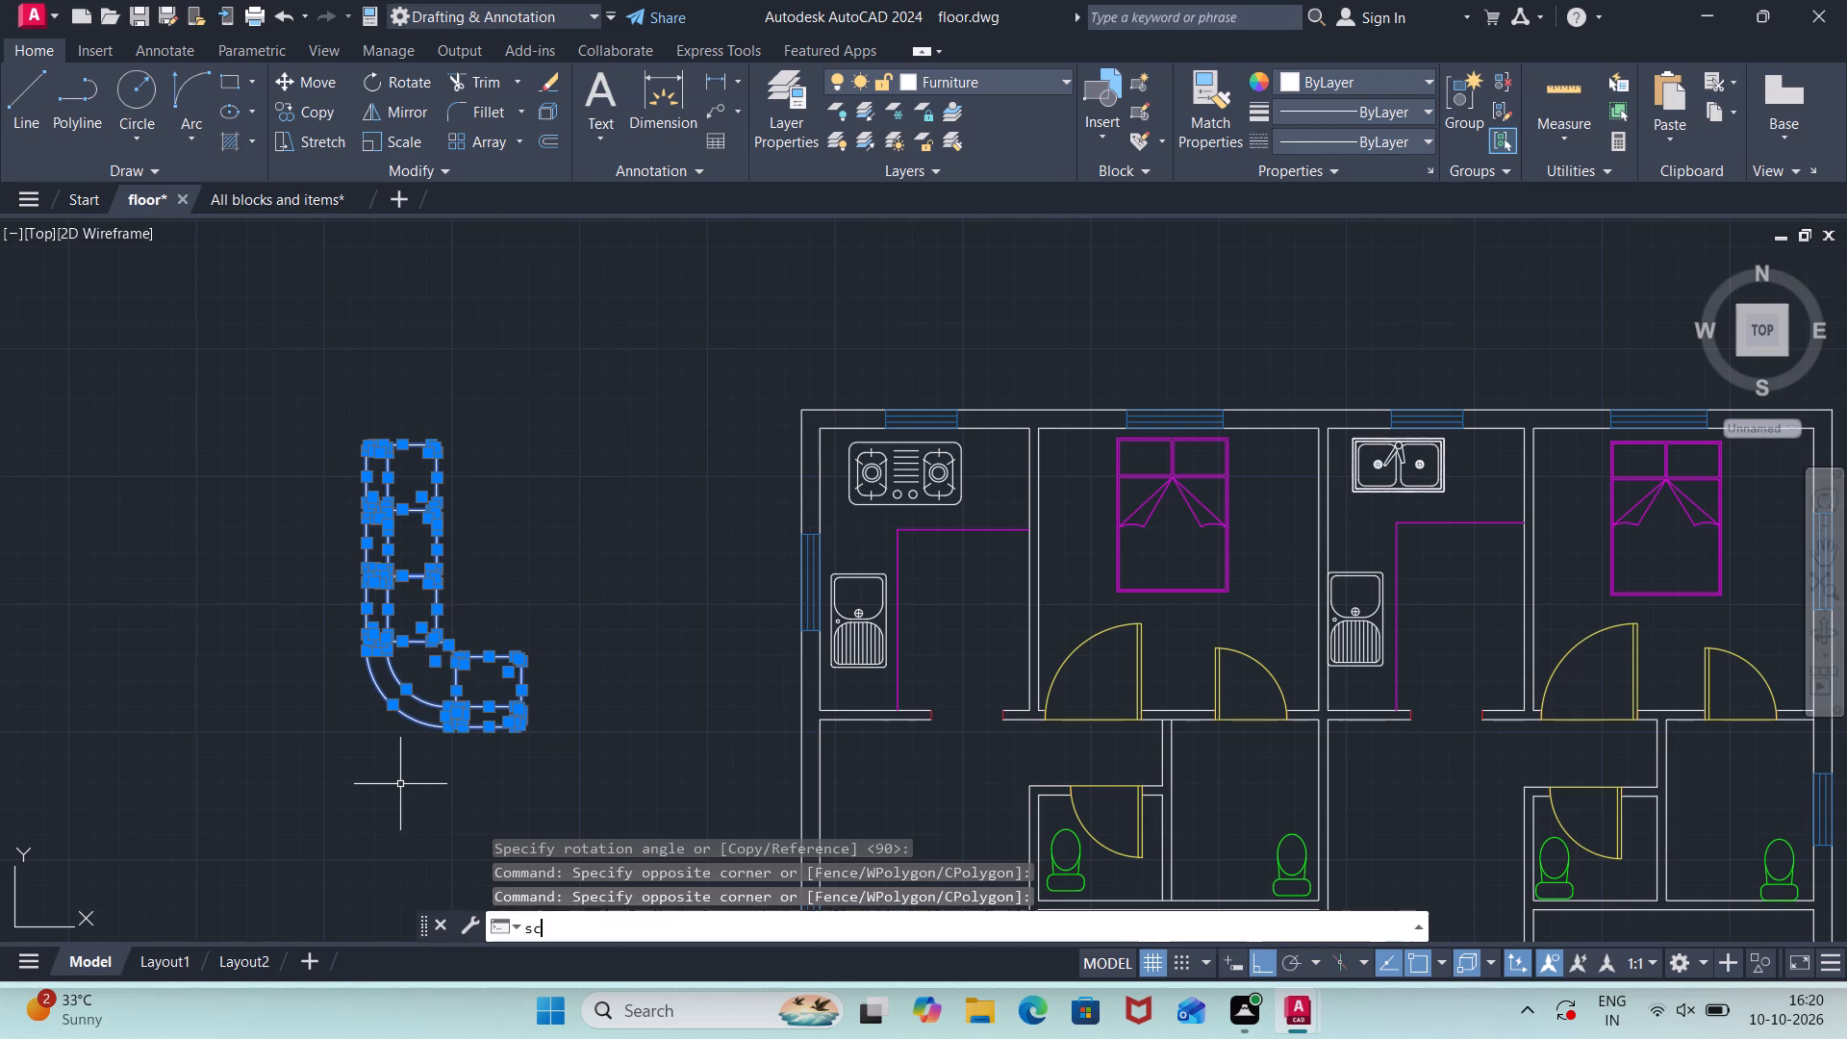
pyautogui.press('Return')
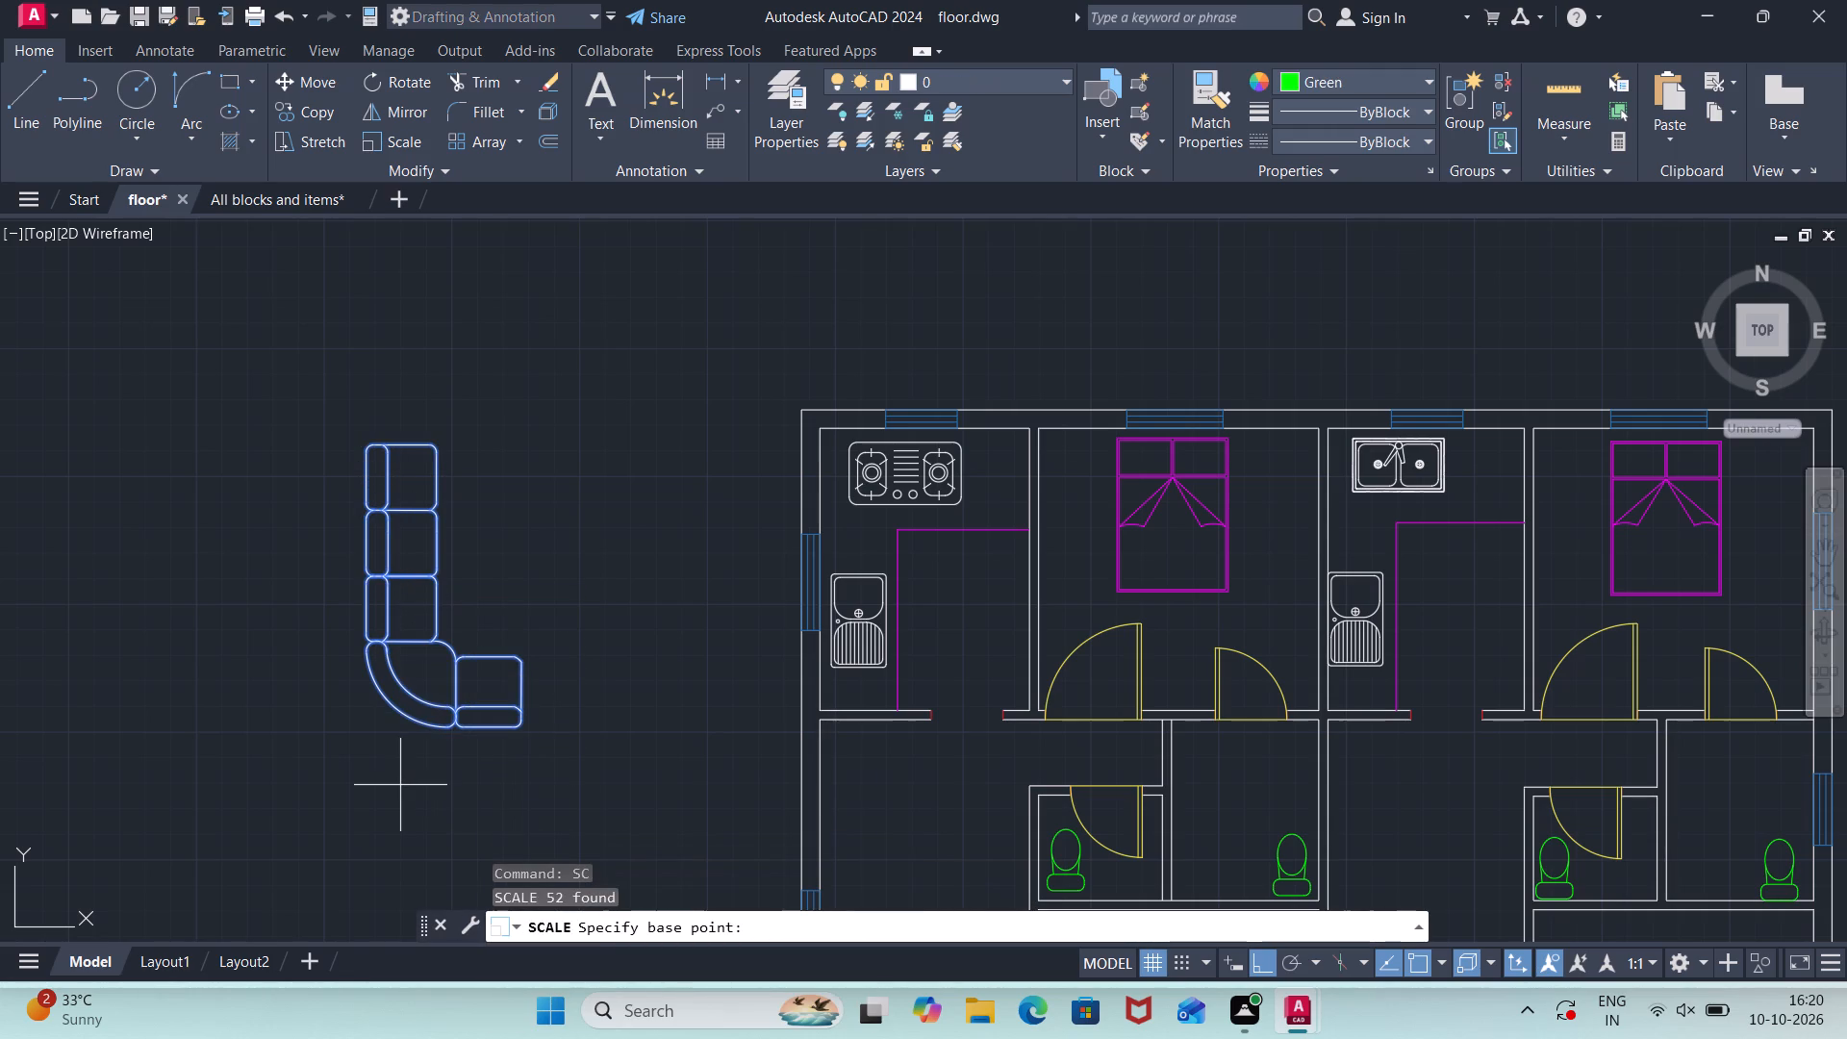
pyautogui.click(504, 729)
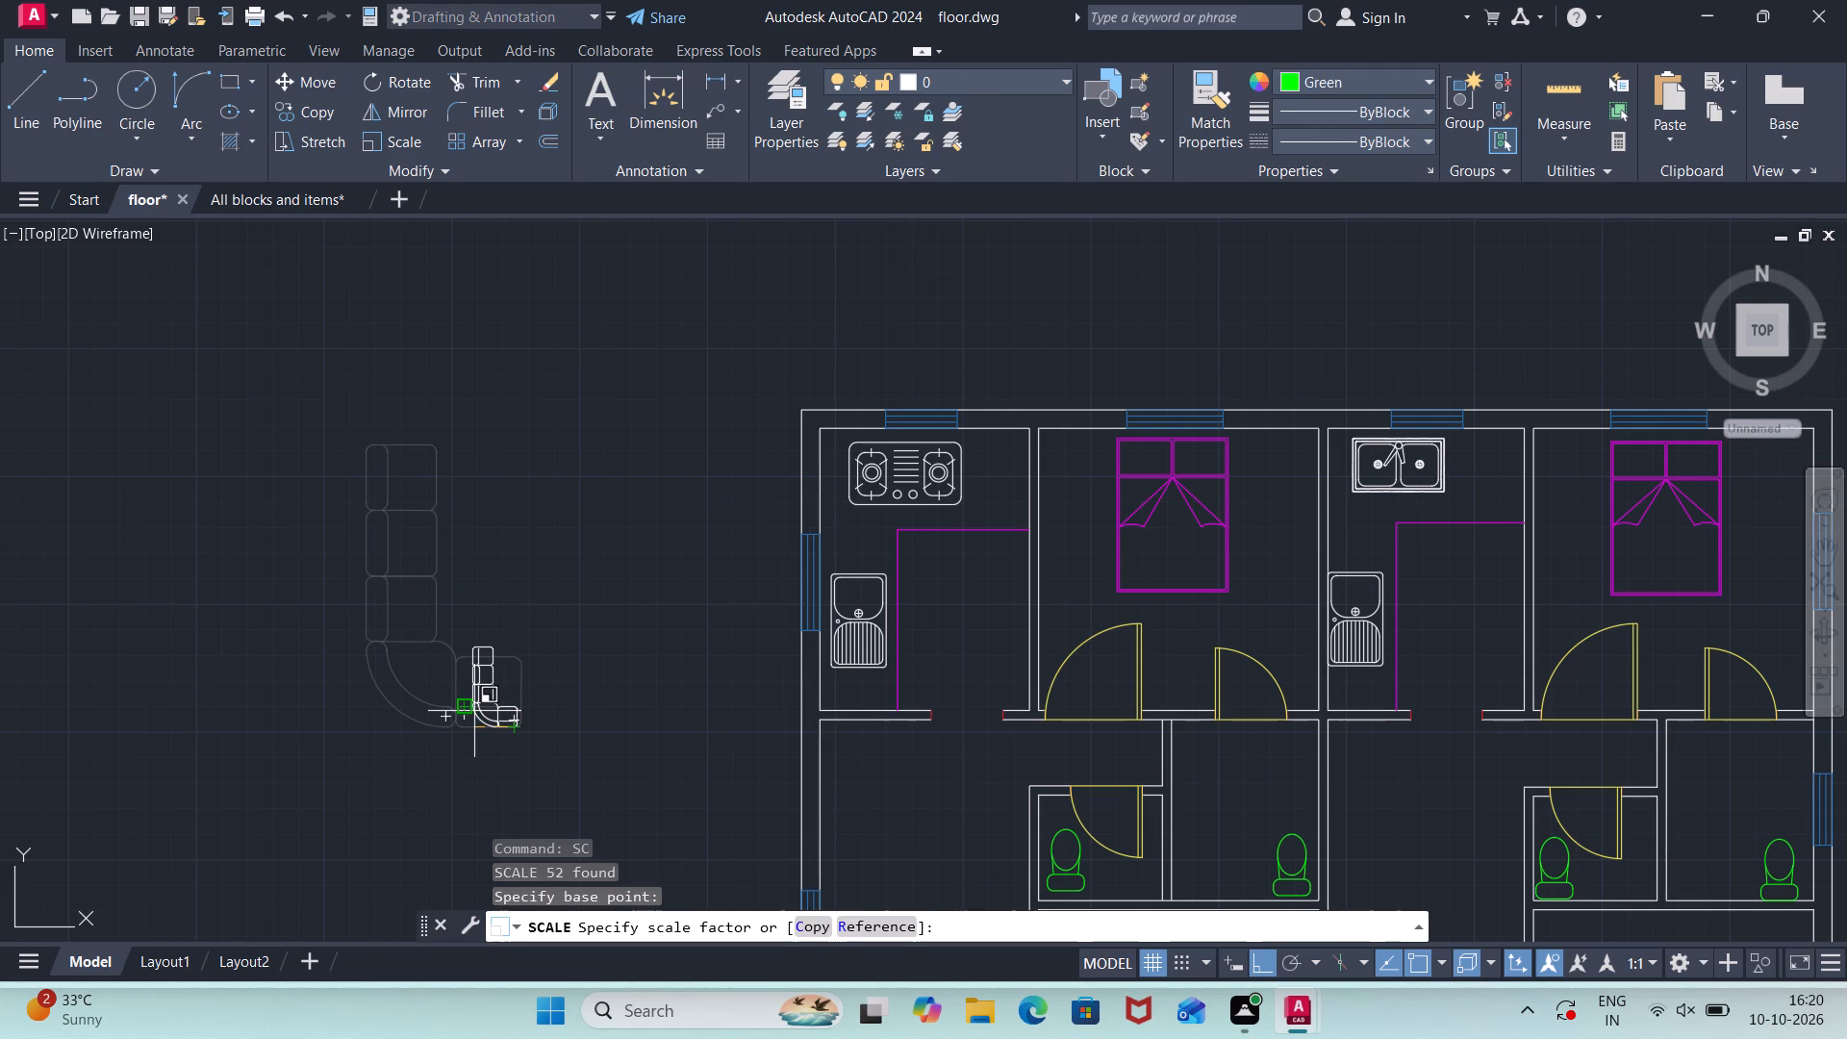
pyautogui.click(474, 711)
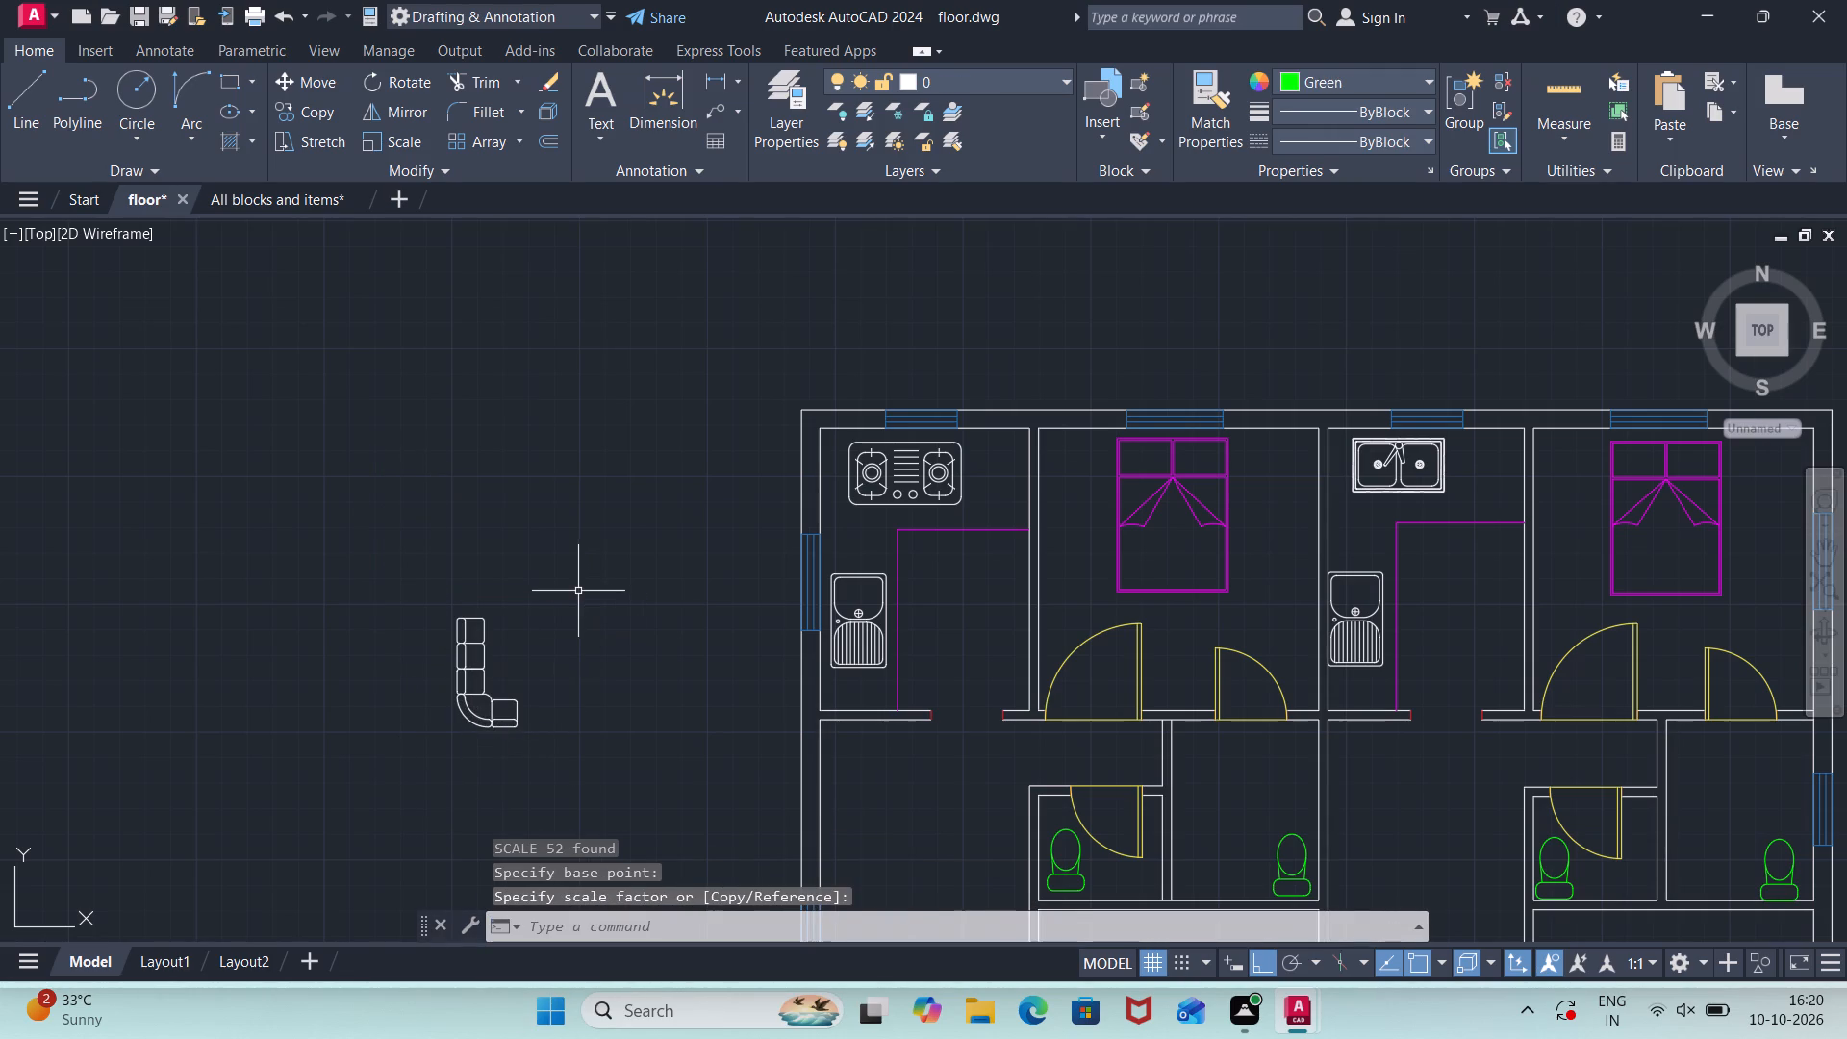
# Copy the reduced L-shaped sofa into both units' living rooms, along the exterior wall in one and the party wall in the other, with Ortho off.
pyautogui.click(553, 595)
pyautogui.click(417, 766)
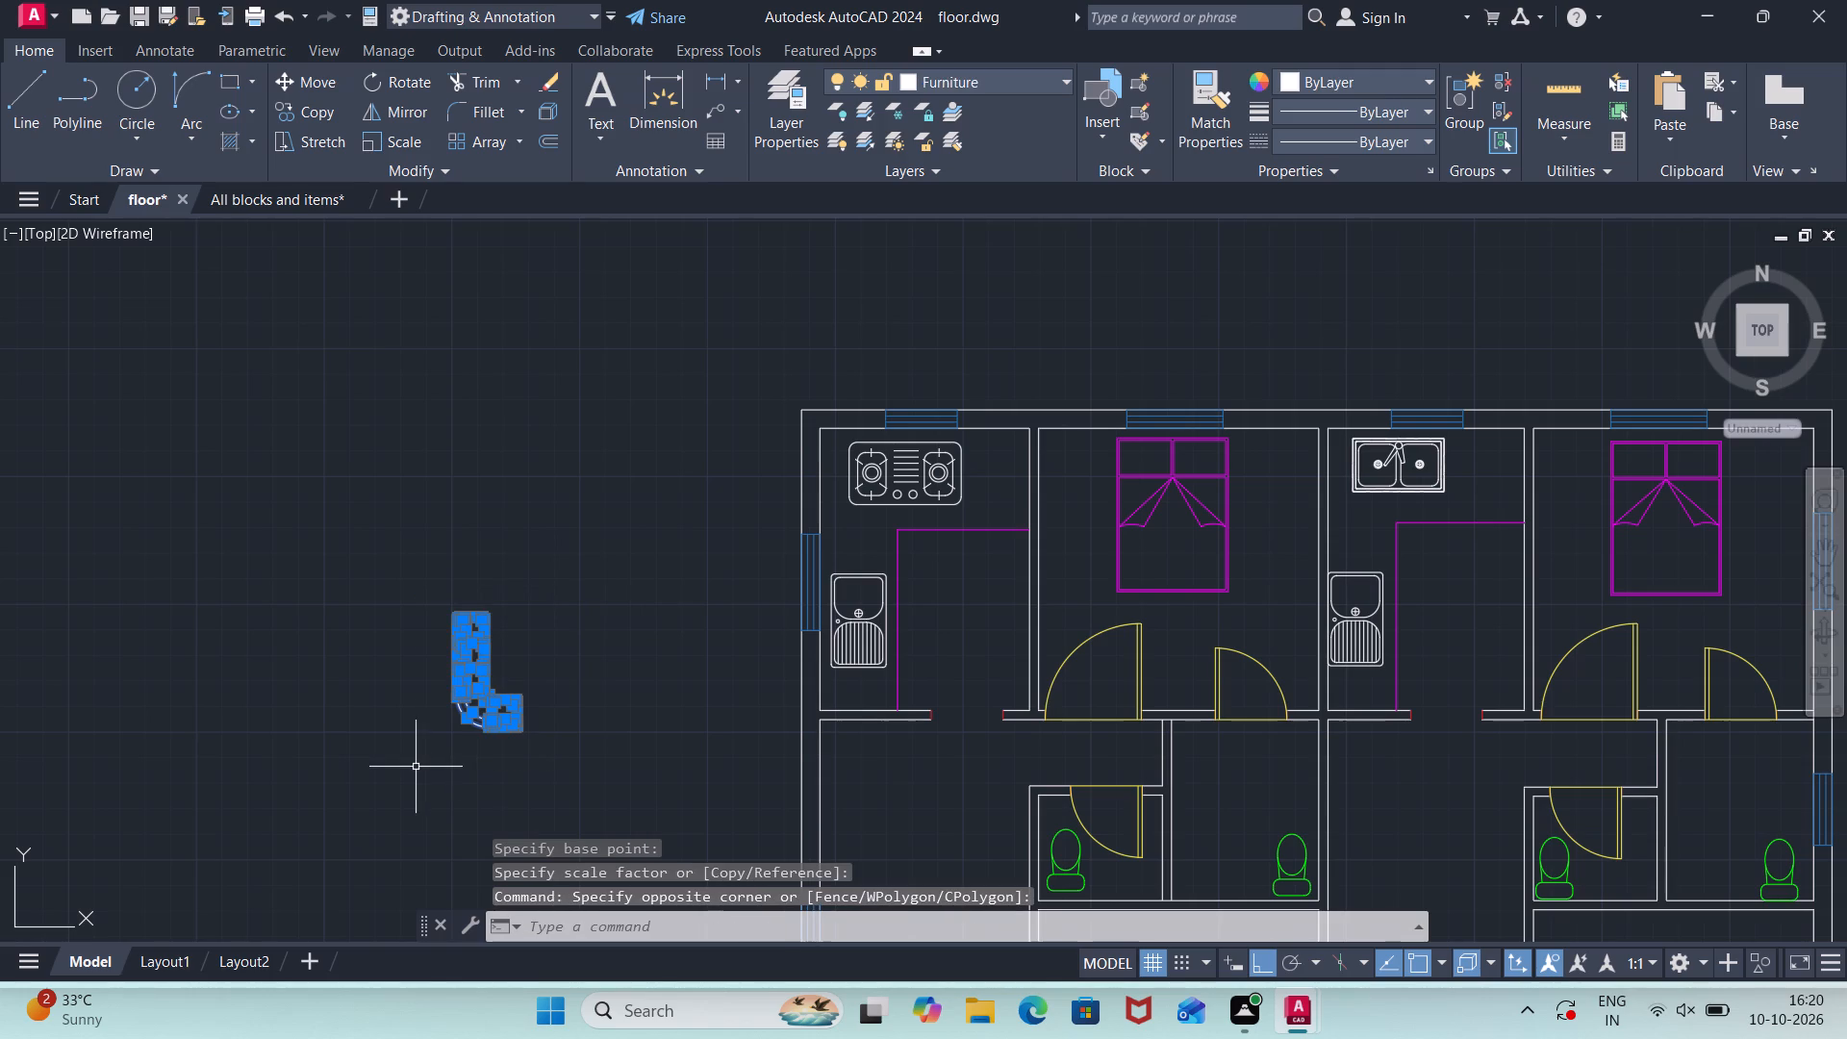
pyautogui.write('co')
pyautogui.press('Return')
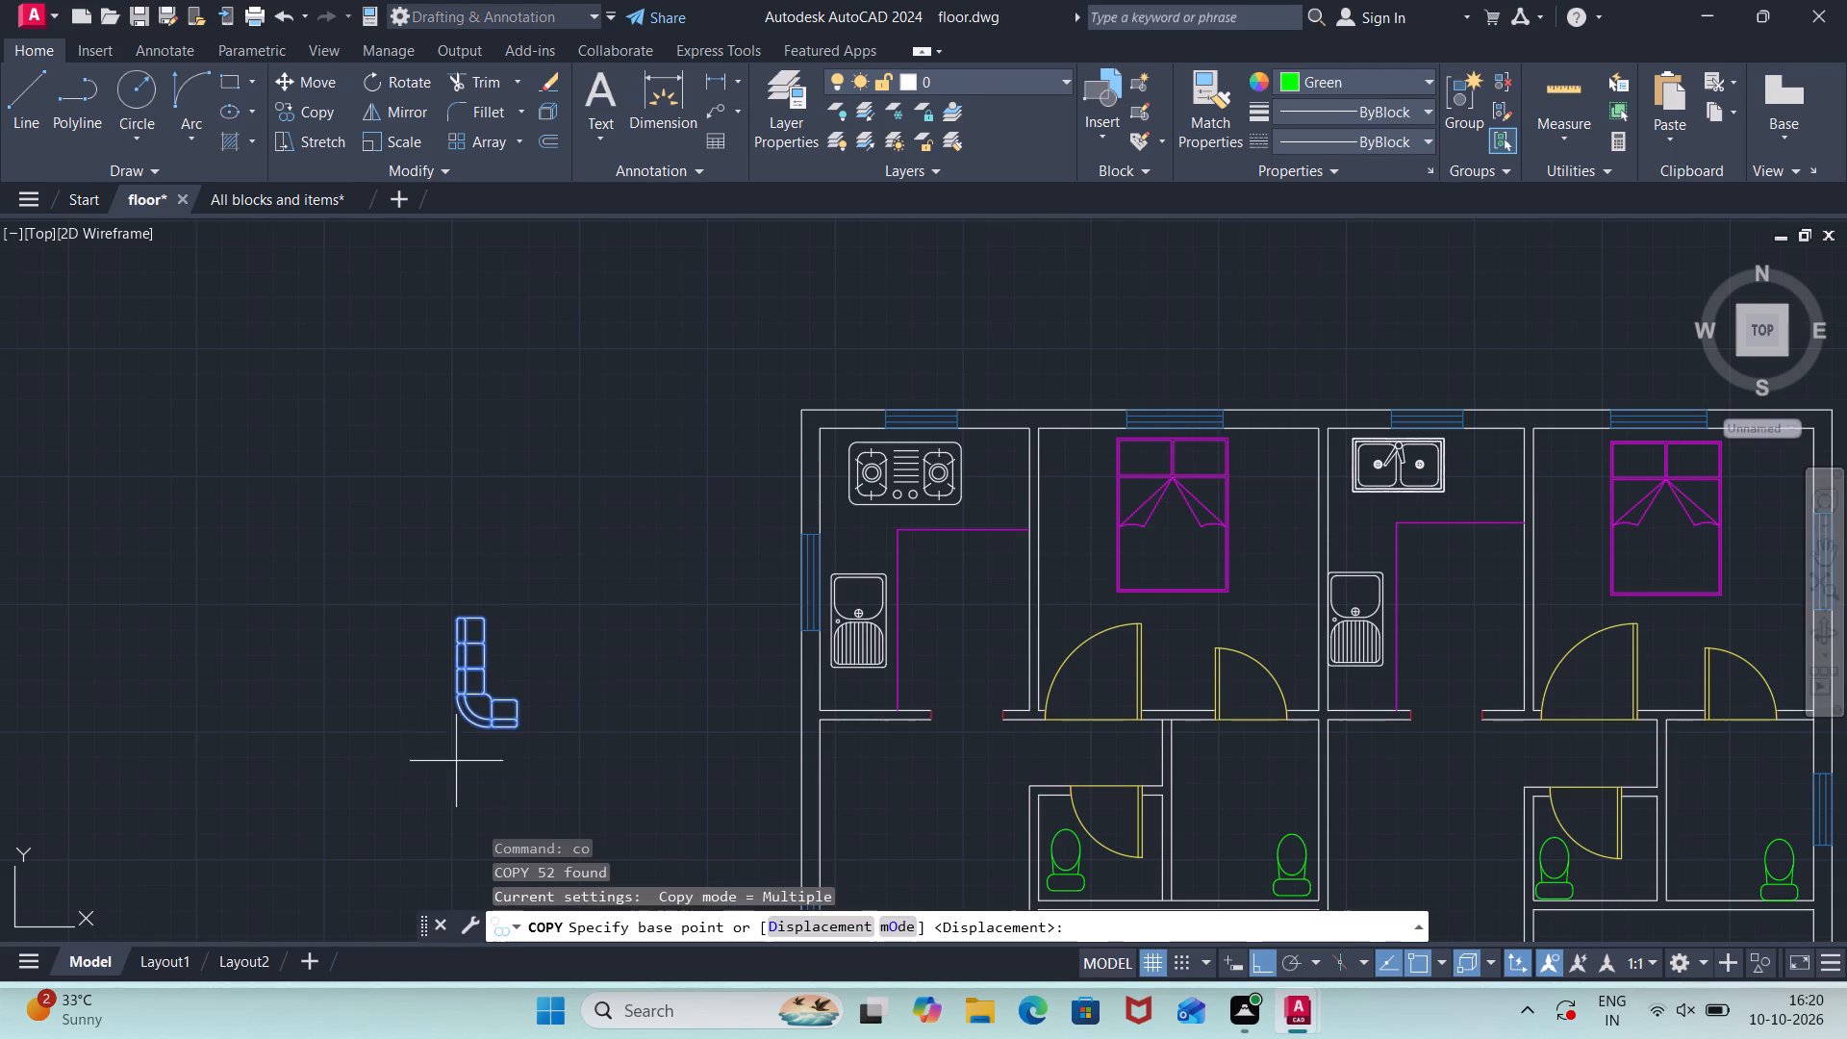
pyautogui.click(512, 731)
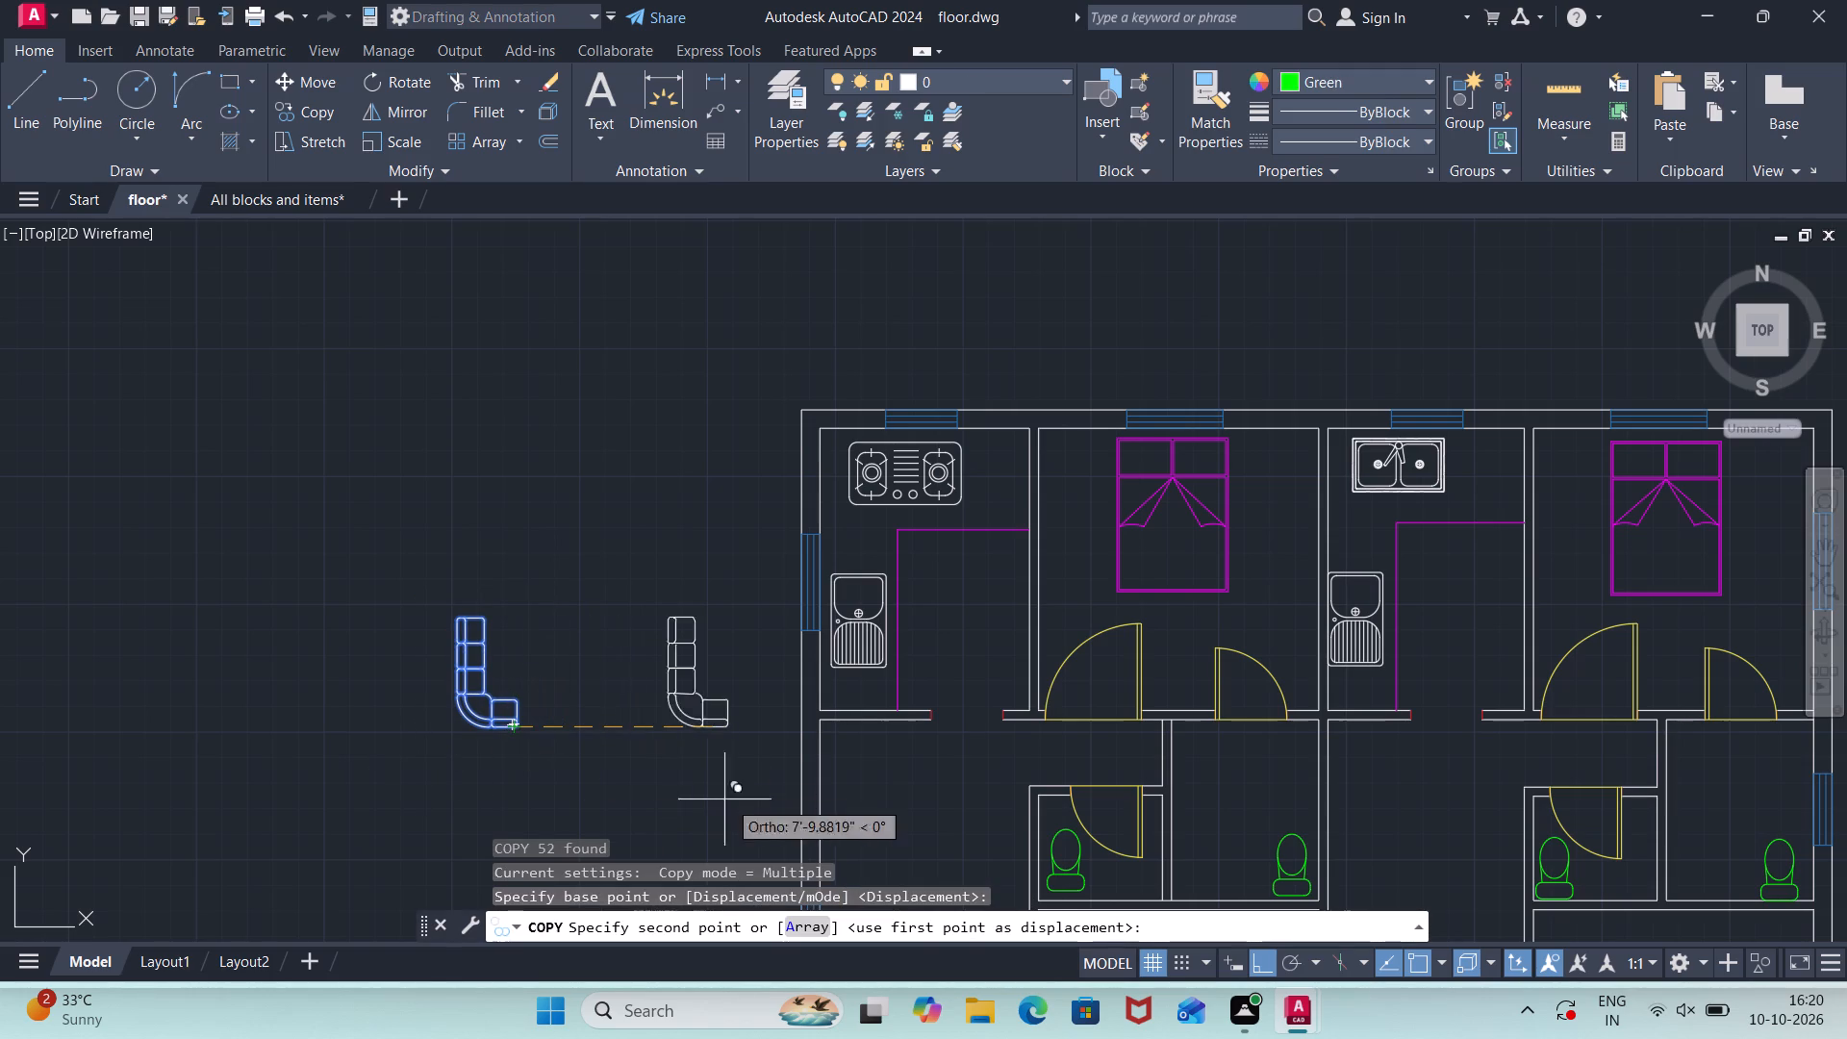
pyautogui.moveTo(837, 807); pyautogui.dragTo(685, 518, button='middle')
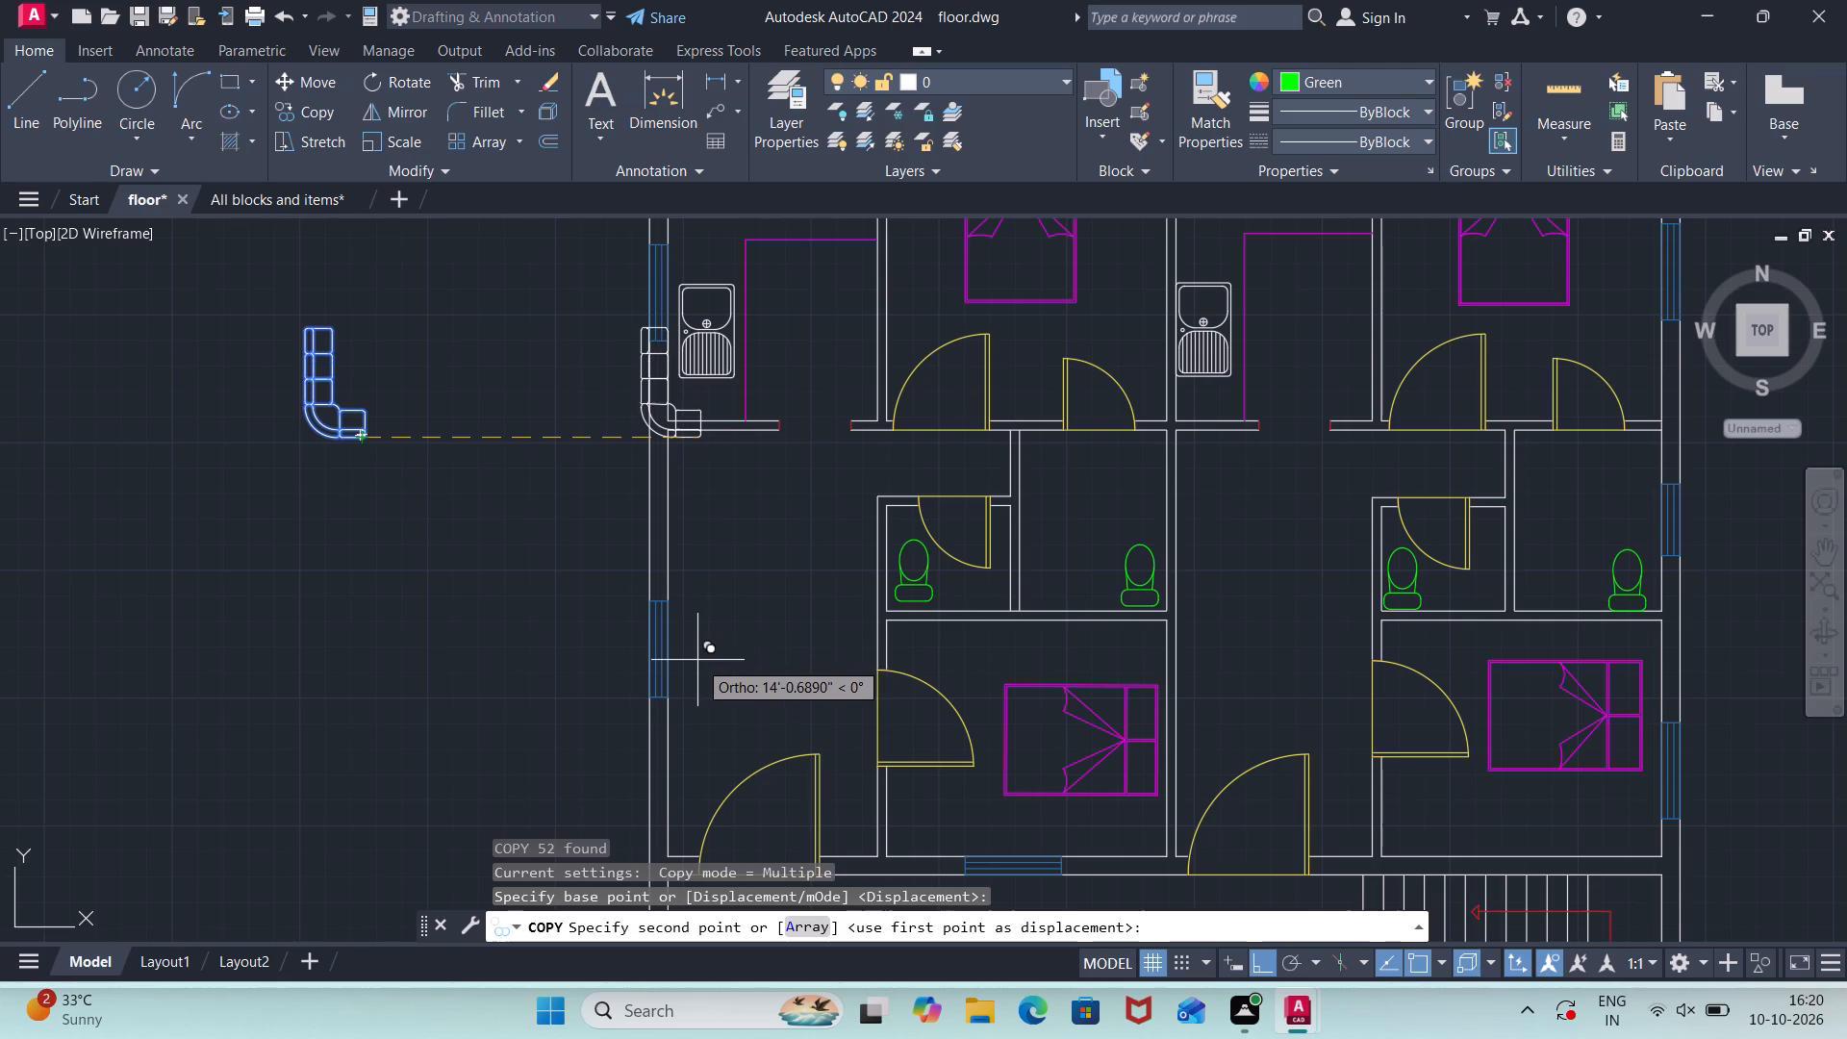
pyautogui.press('F8')
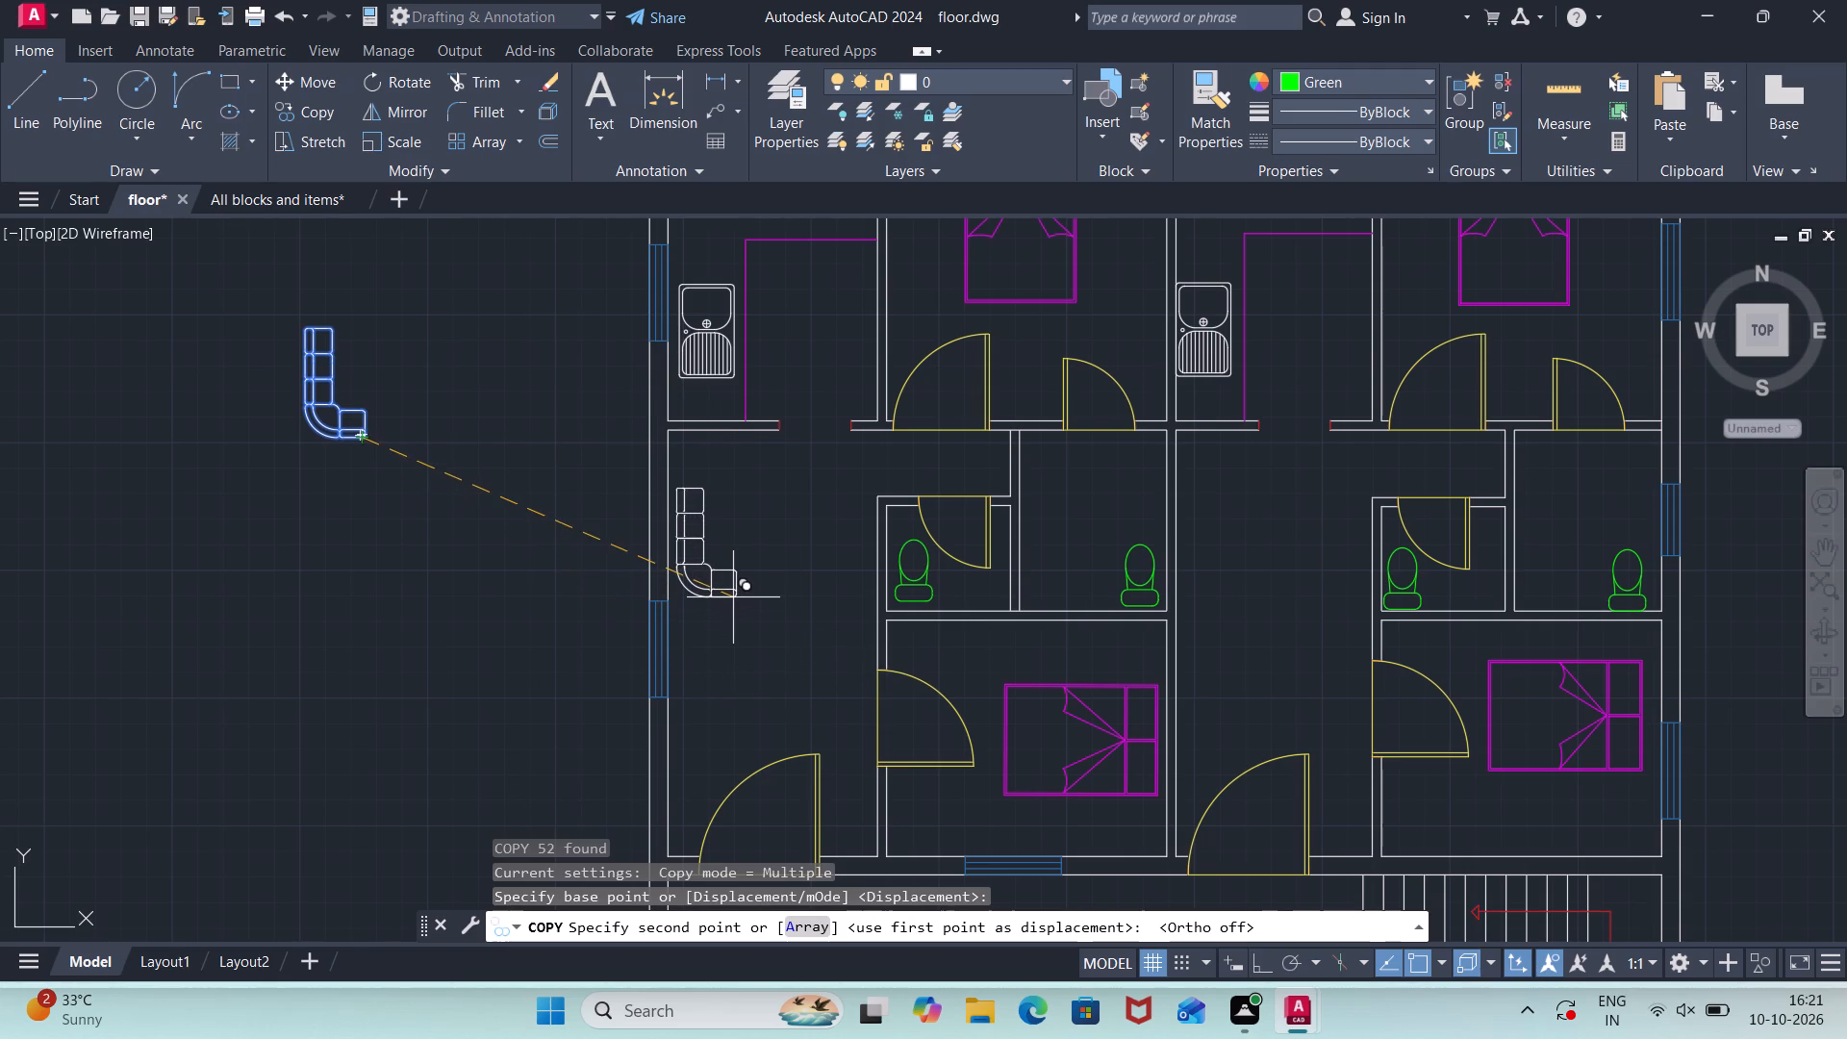
pyautogui.click(733, 596)
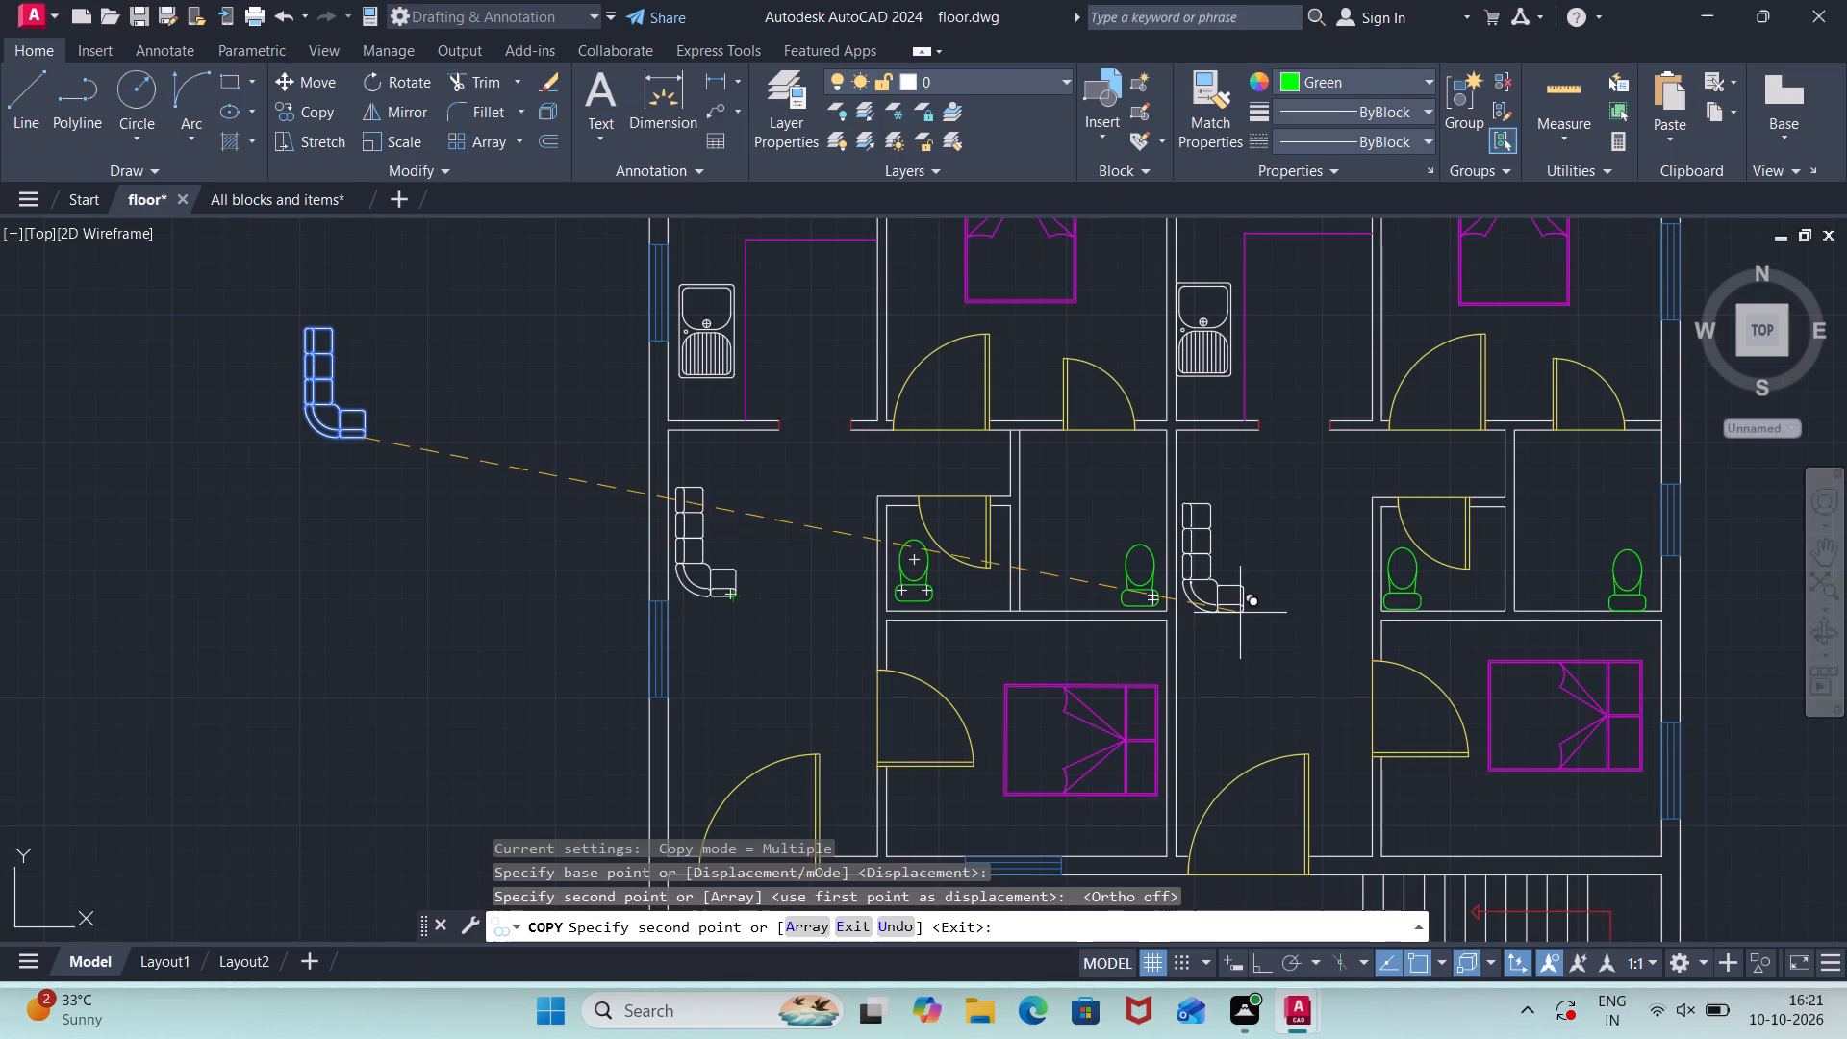
pyautogui.click(1246, 727)
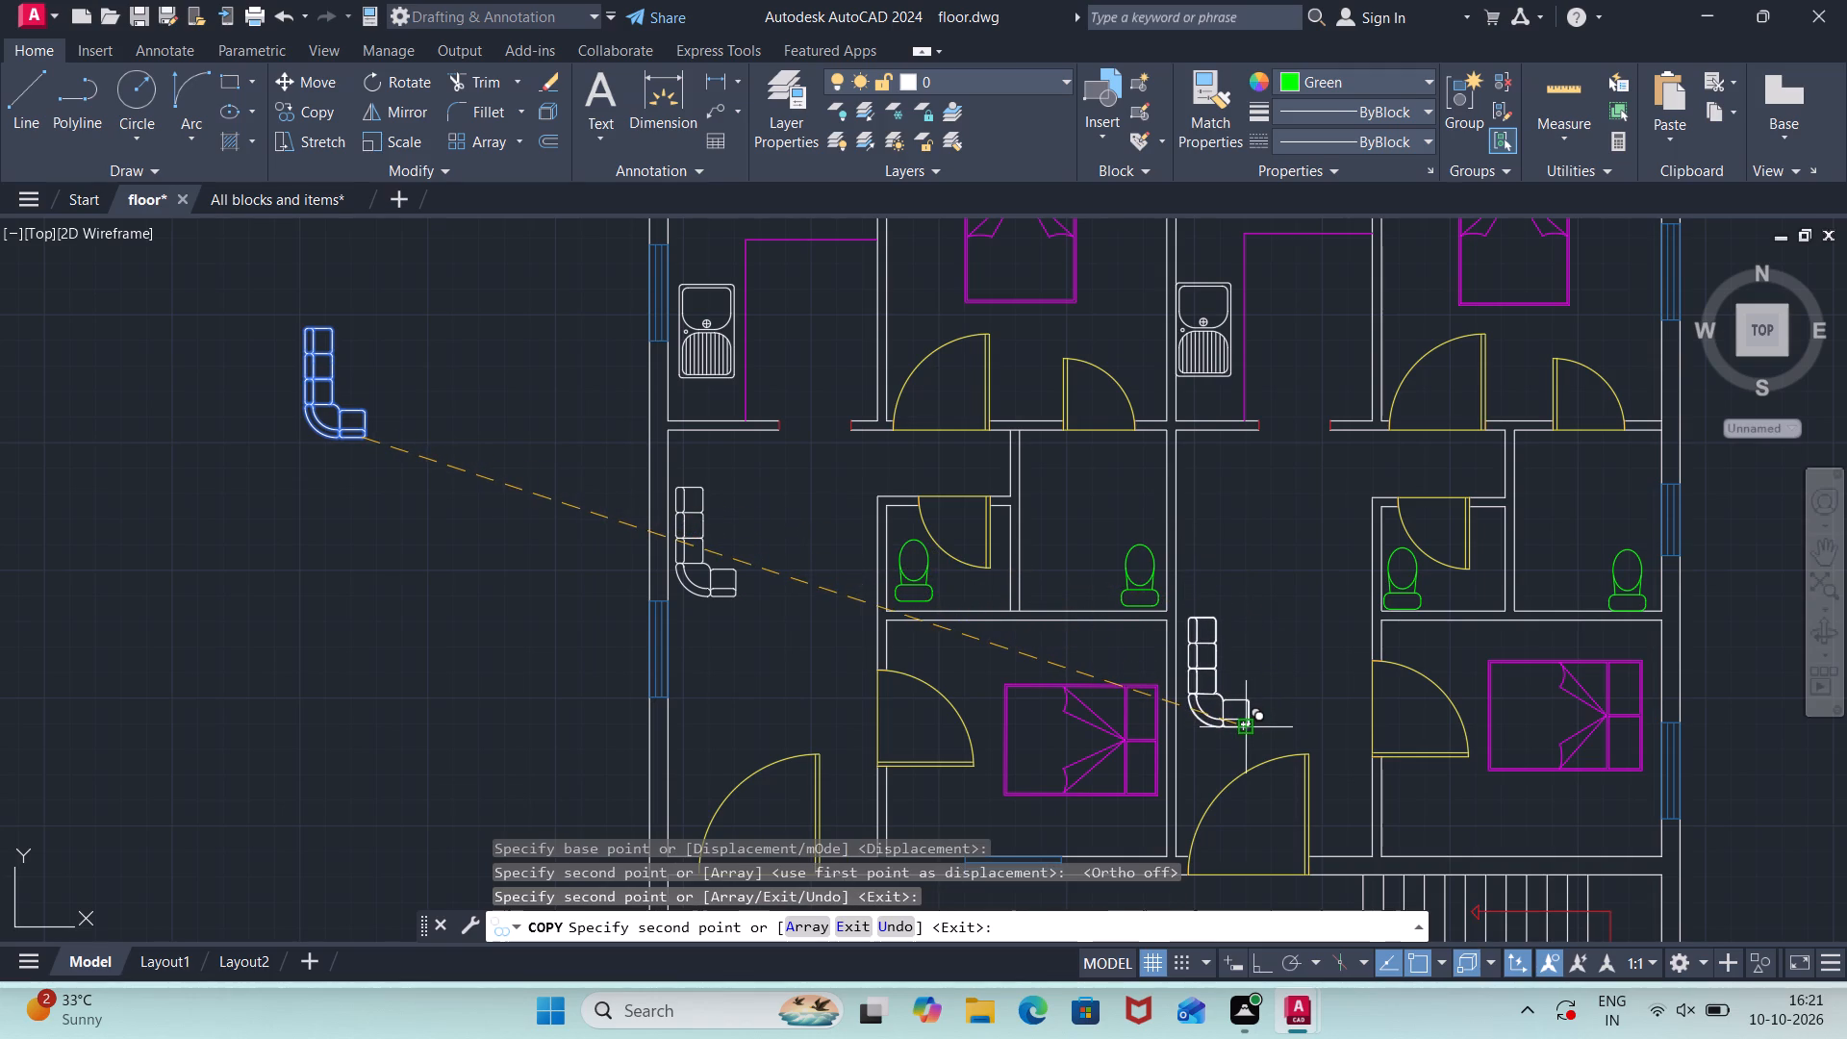
pyautogui.press('Escape')
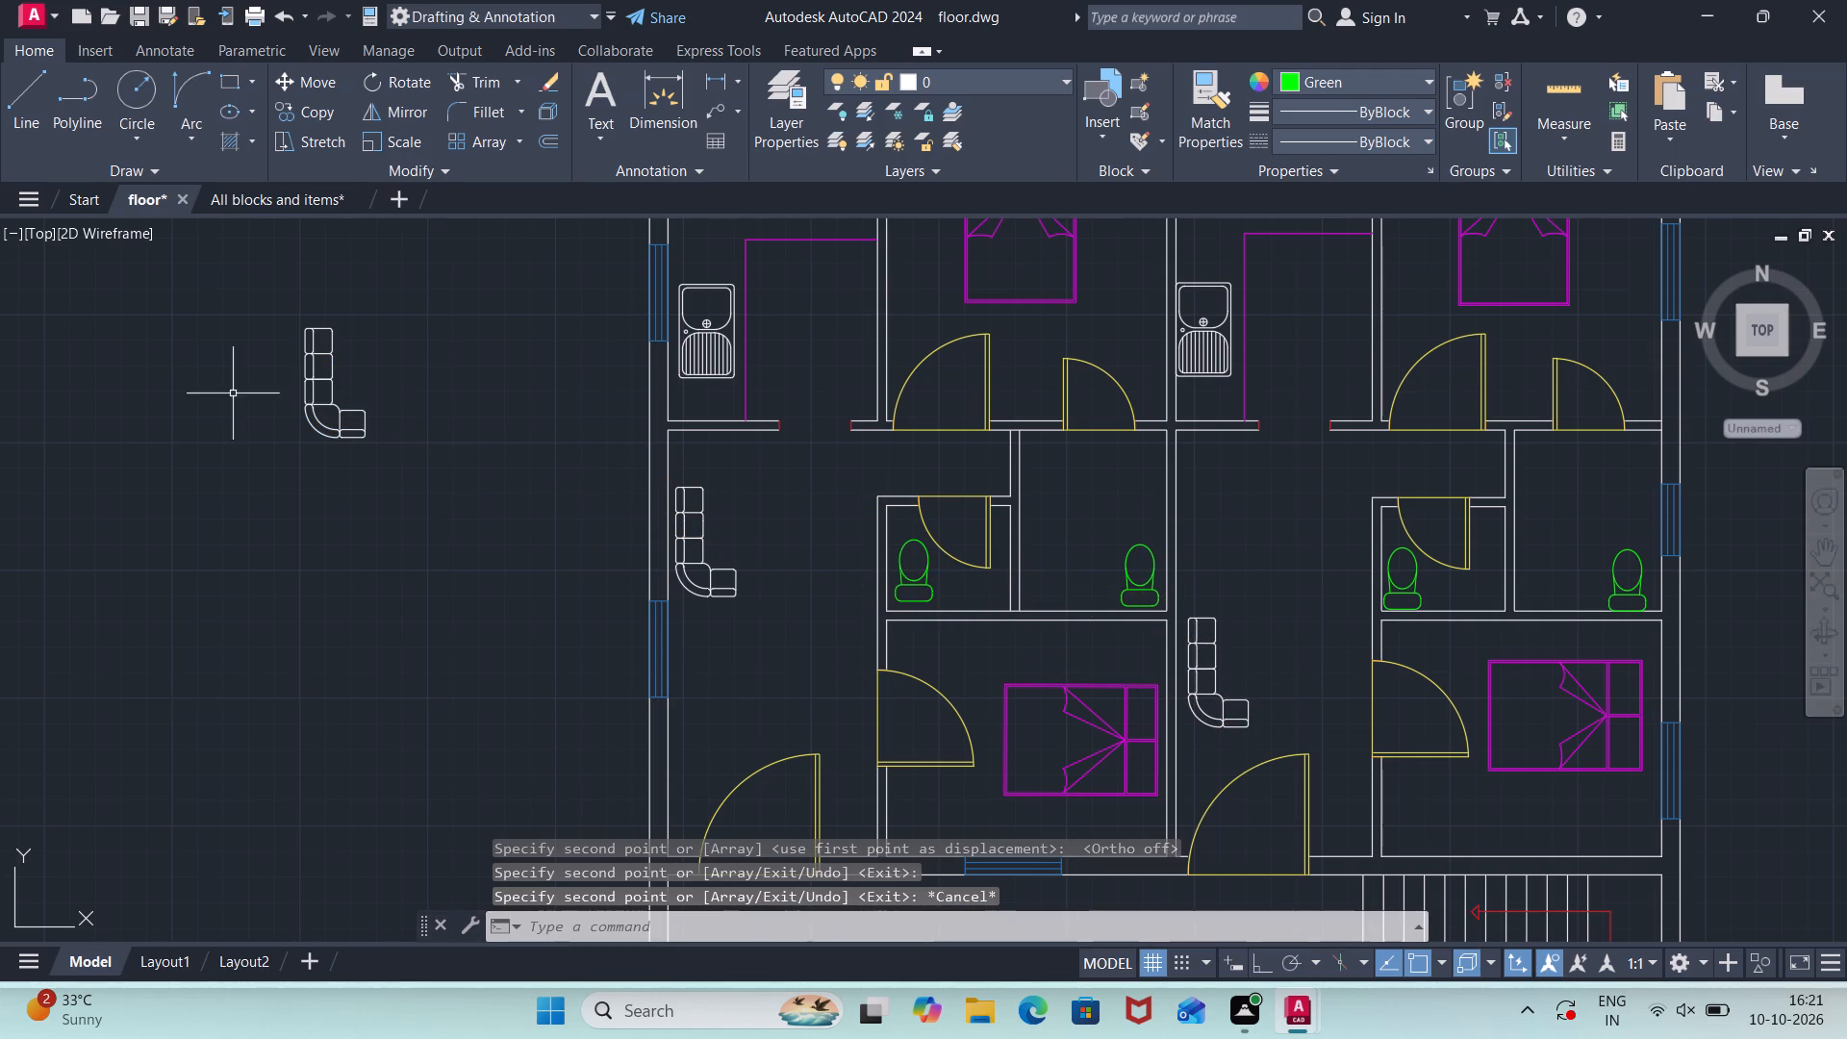
# Delete the original L-shaped sofa left in the empty space outside the plan.
pyautogui.click(417, 310)
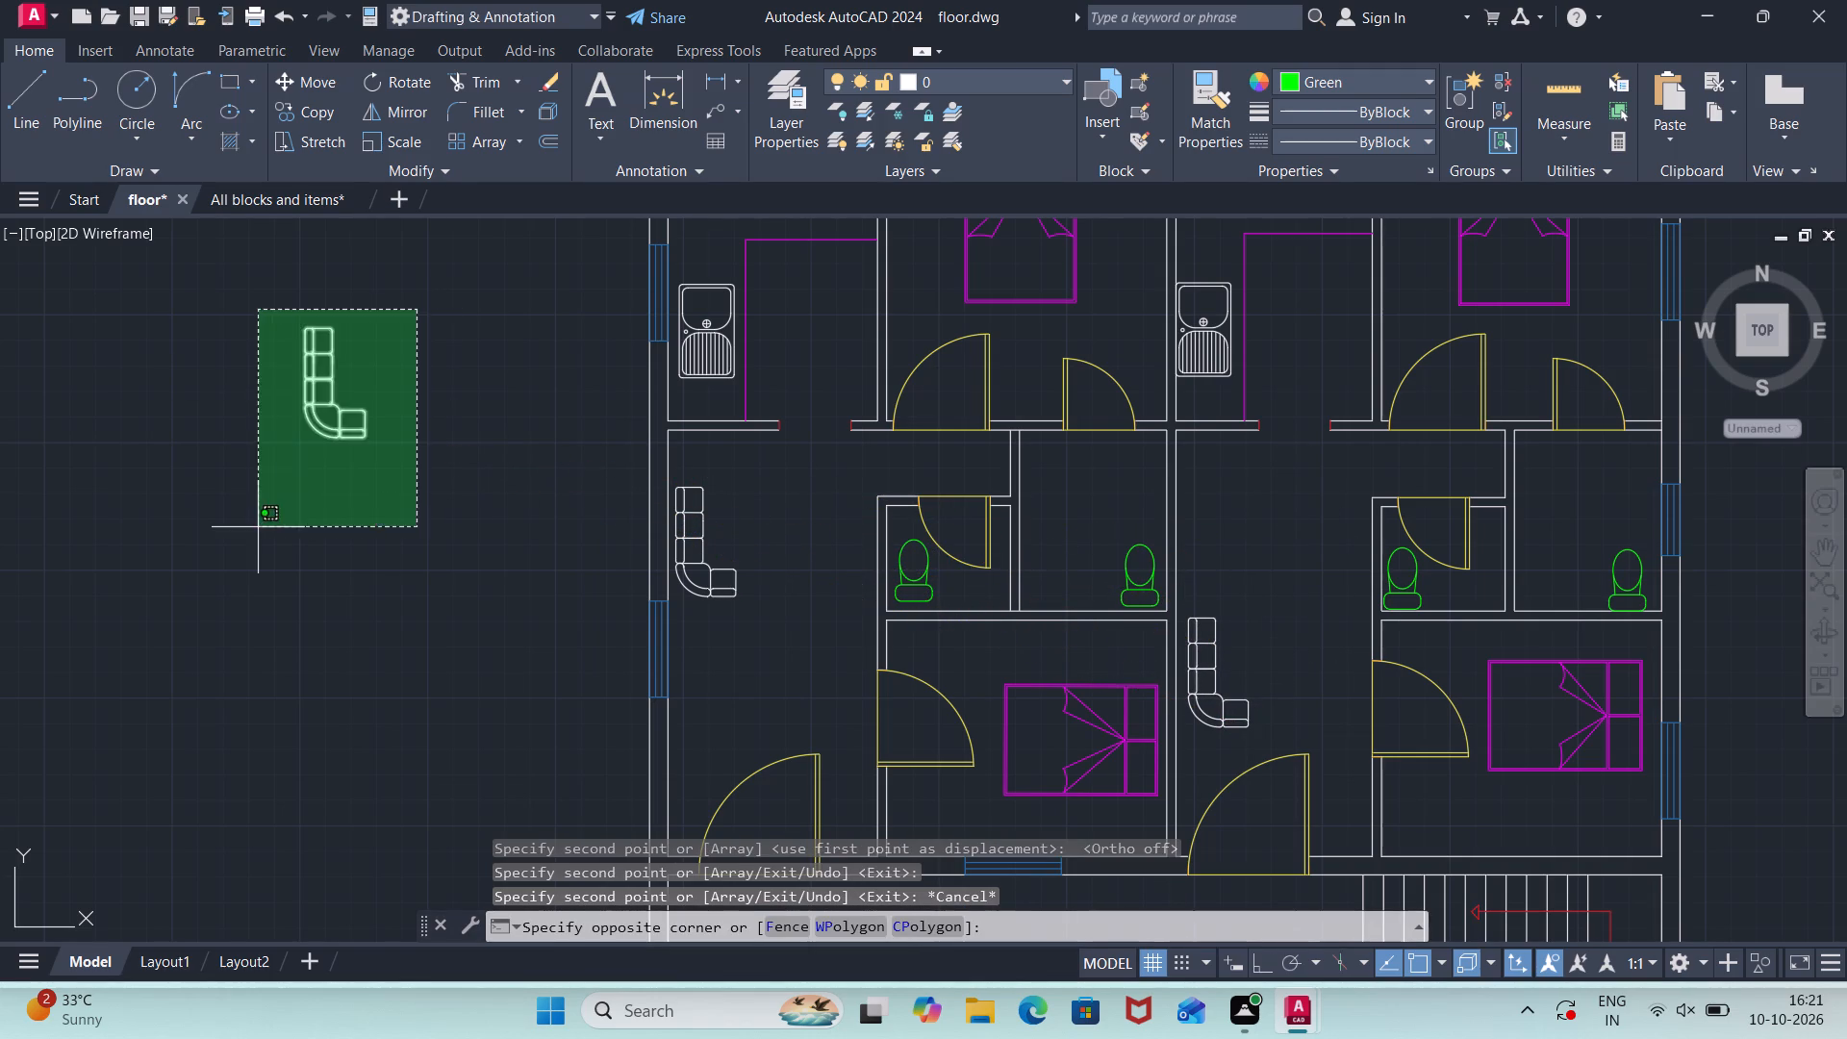
pyautogui.click(258, 527)
pyautogui.press('Delete')
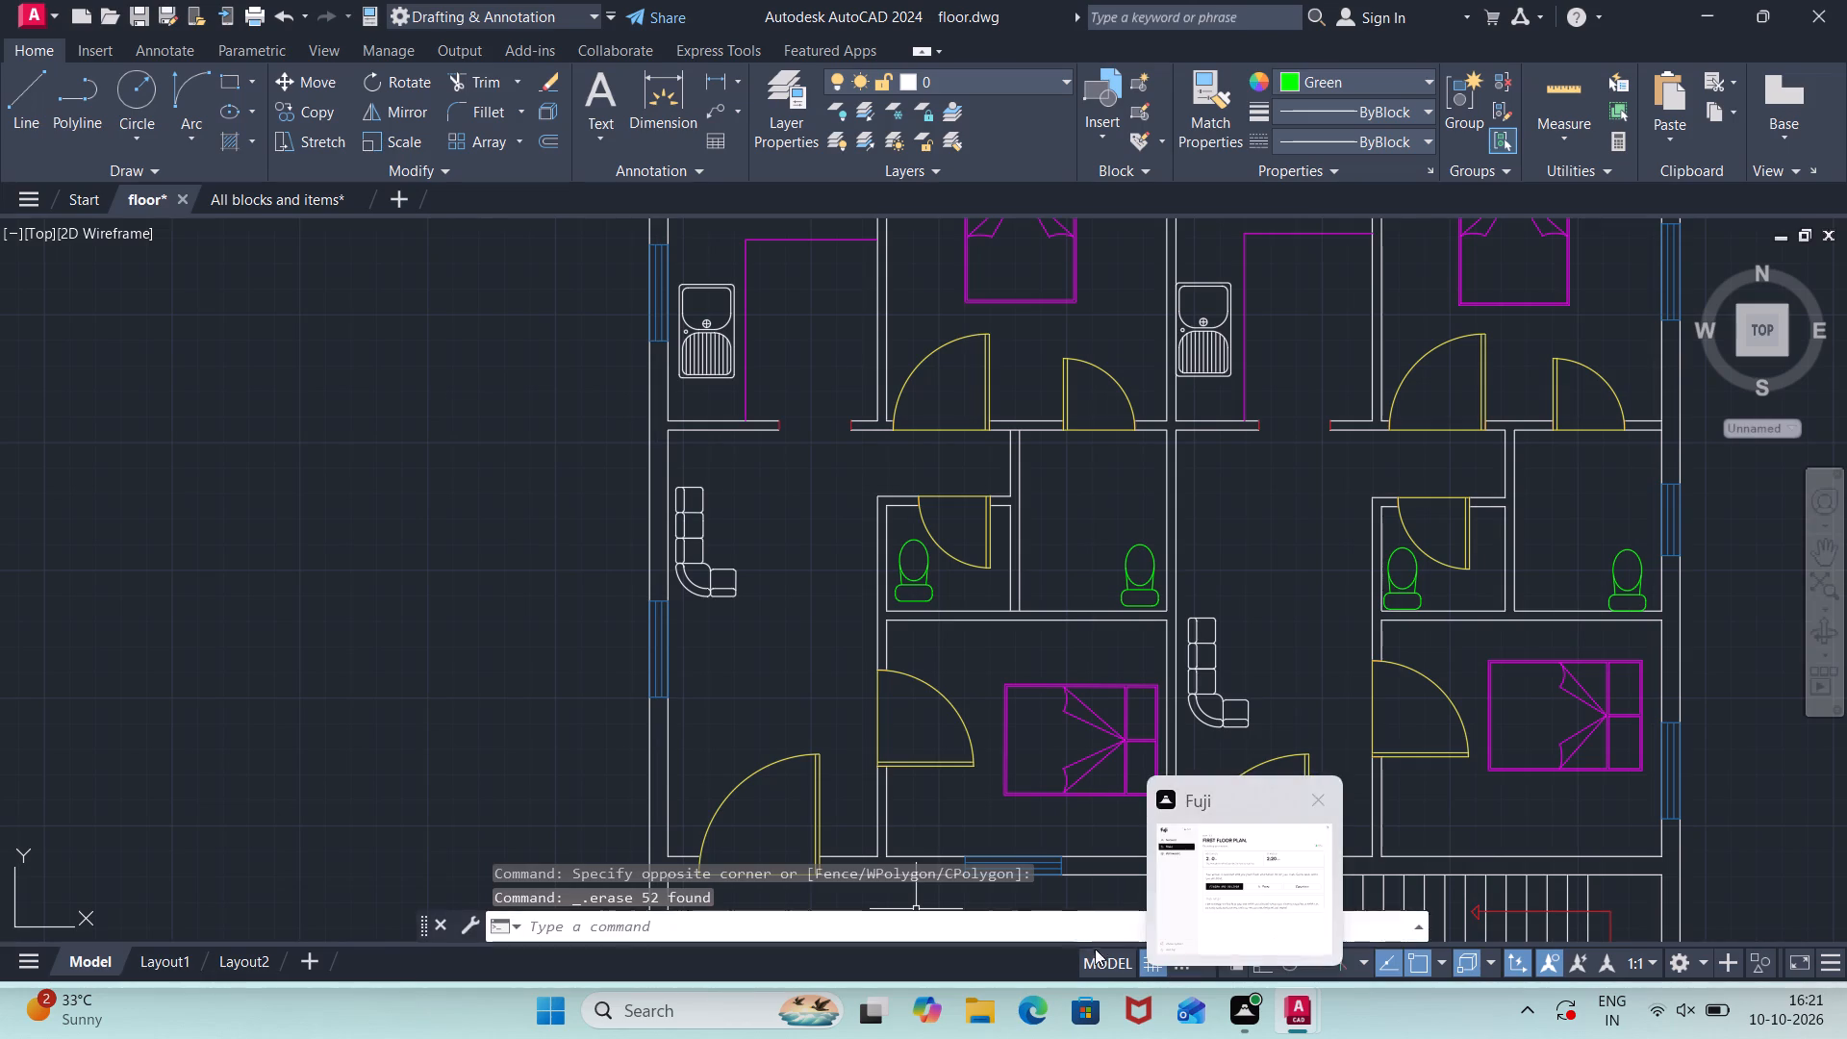
# Copy the two side-view armchairs below the row of front-view sofas in the All blocks and items drawing to the clipboard.
pyautogui.scroll(-1, 902, 658)
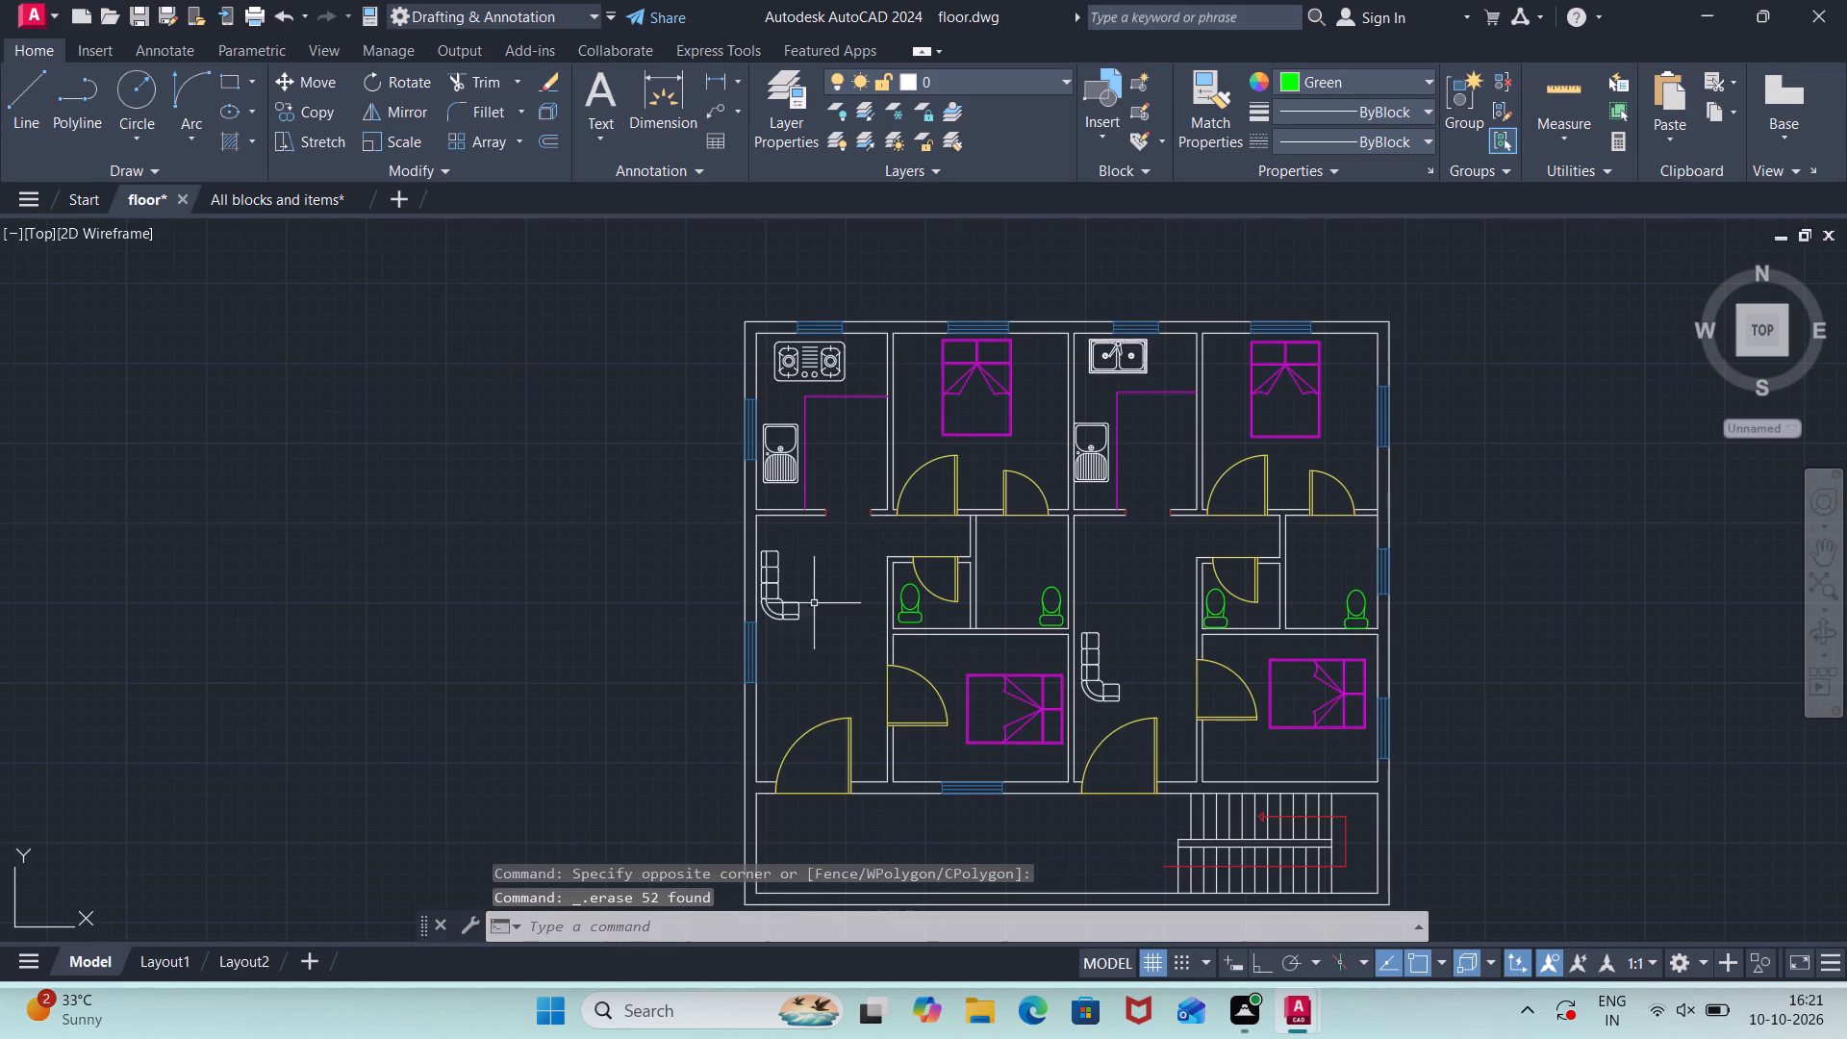
pyautogui.click(247, 193)
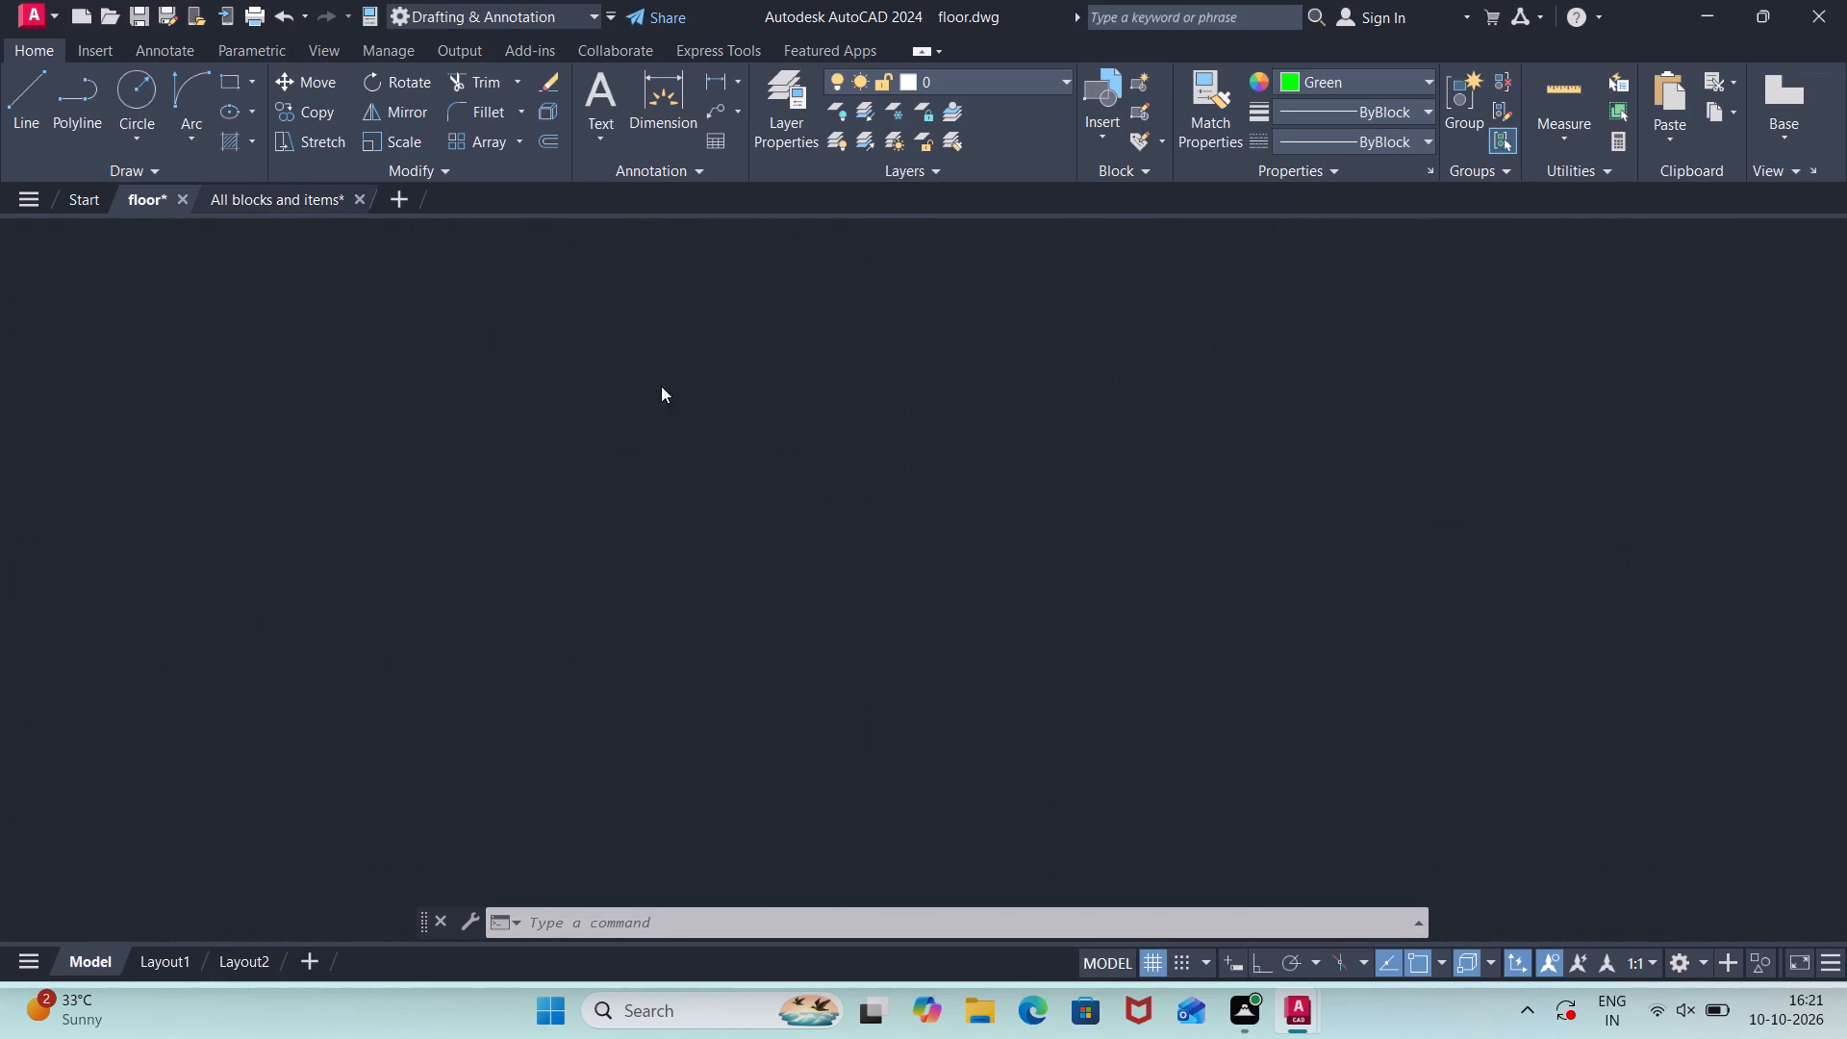
pyautogui.scroll(-2, 842, 513)
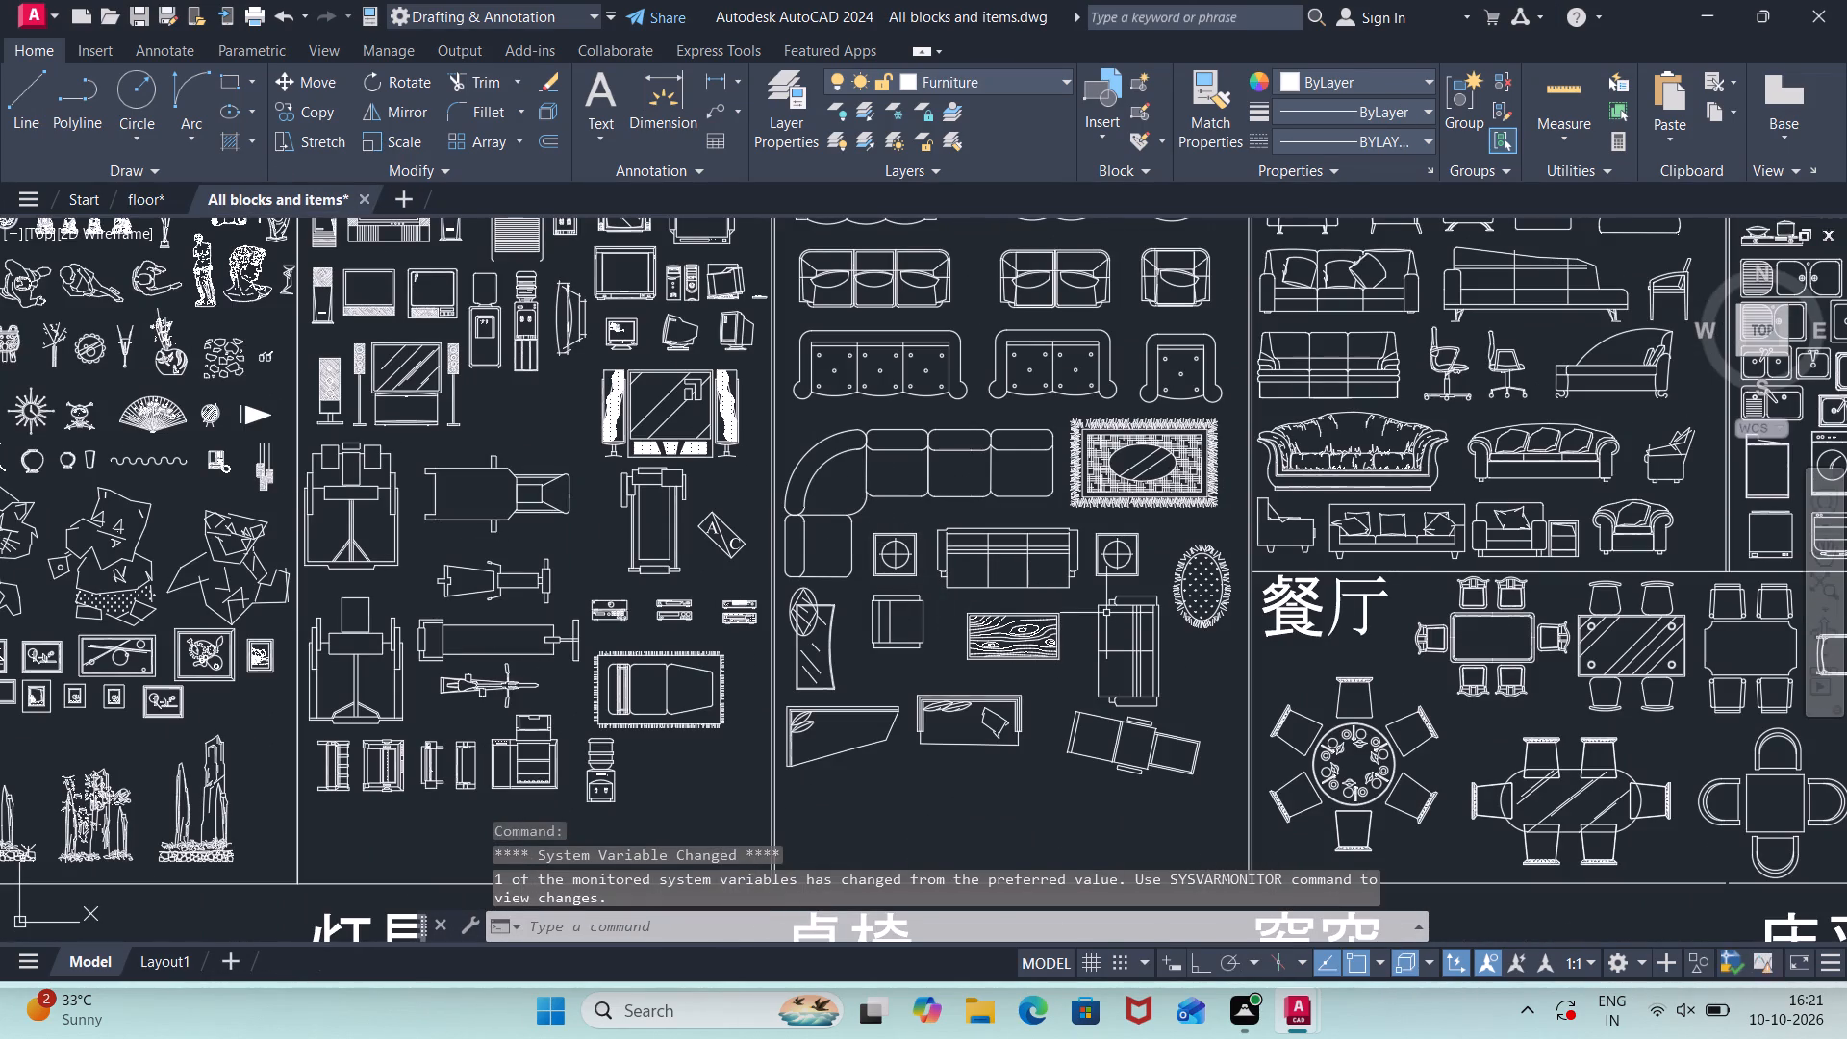
pyautogui.moveTo(1165, 554); pyautogui.dragTo(1103, 606, button='middle')
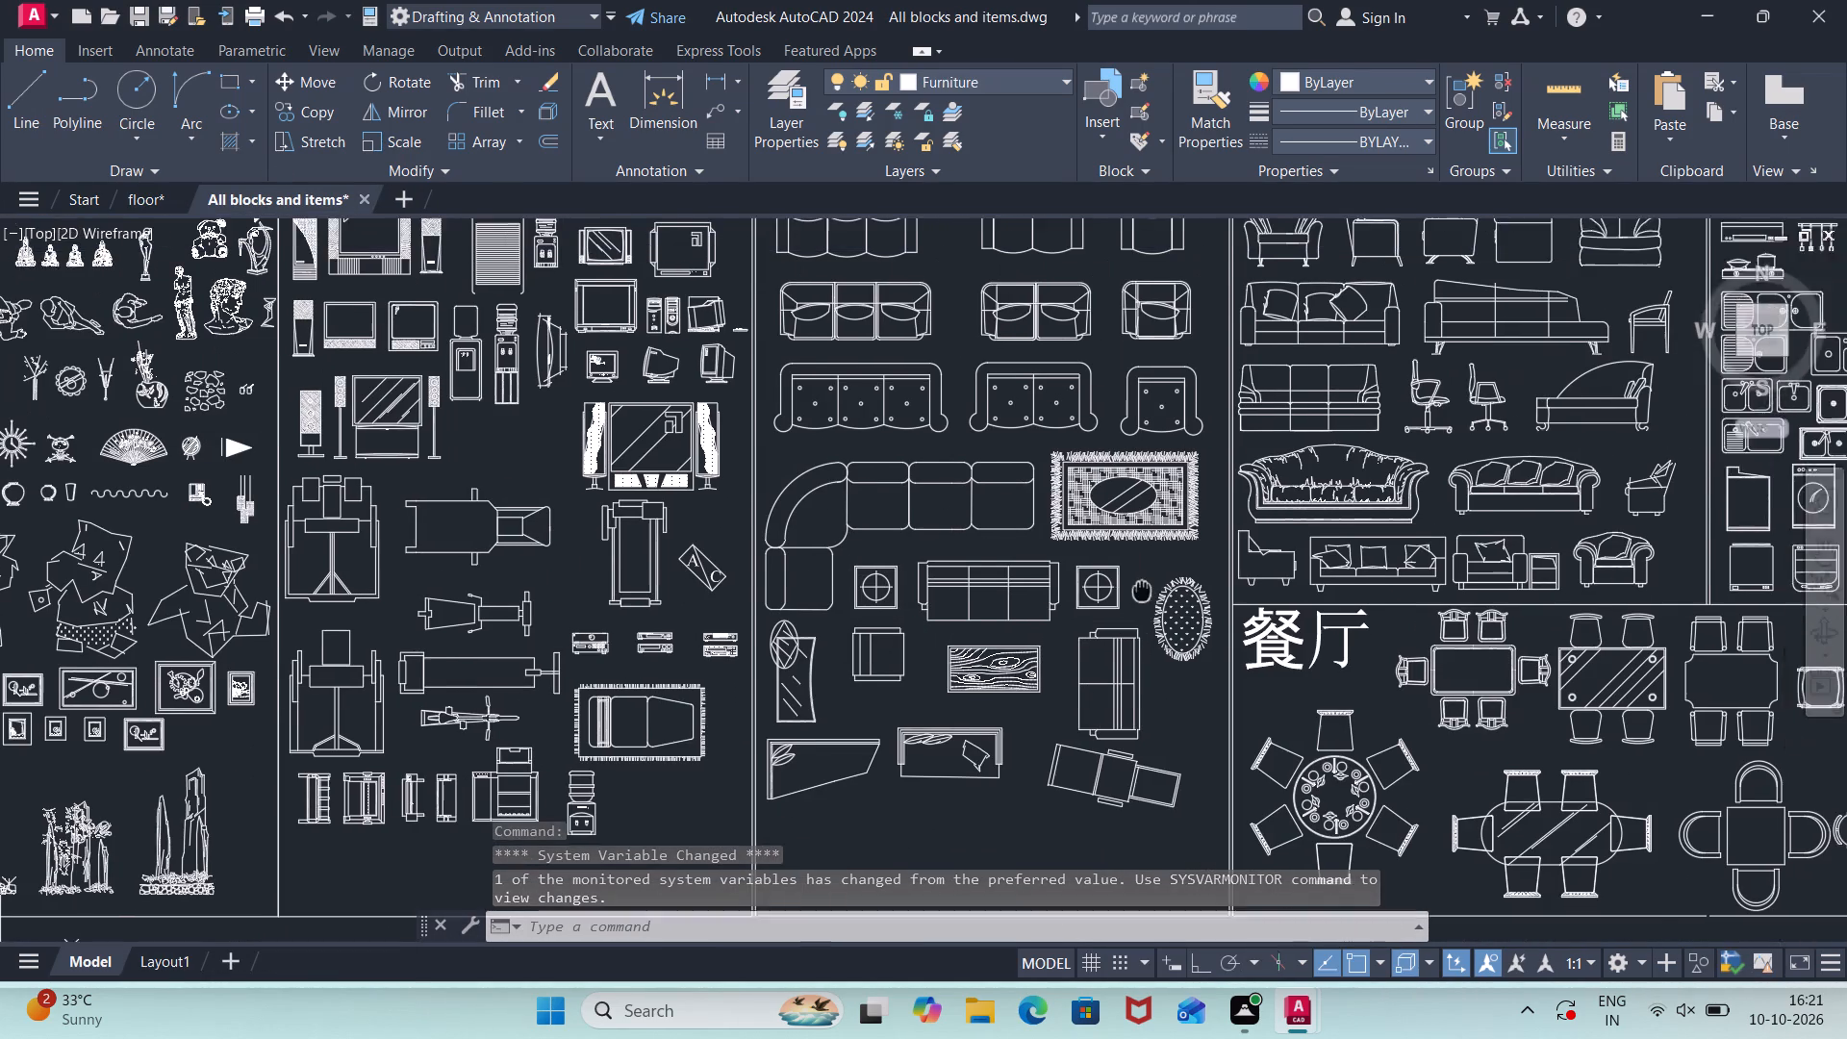
pyautogui.moveTo(1103, 606); pyautogui.dragTo(711, 703, button='middle')
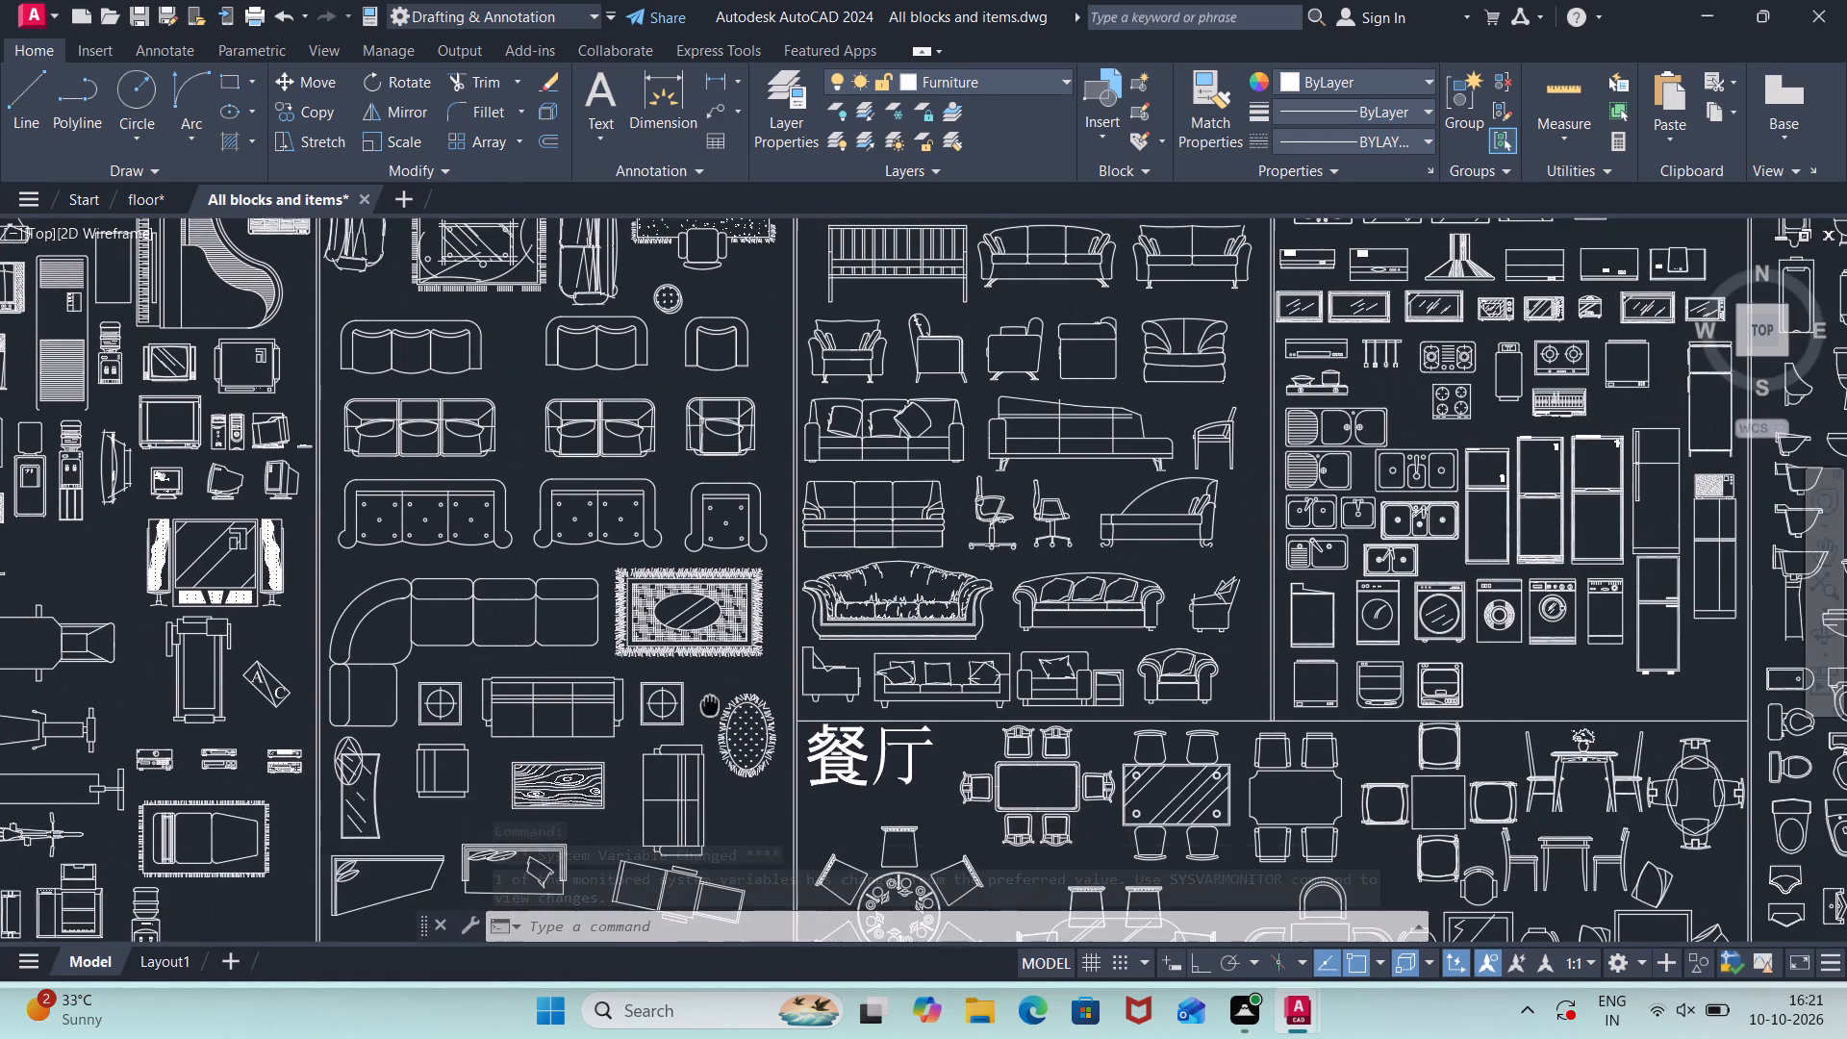
pyautogui.moveTo(711, 703); pyautogui.dragTo(710, 703, button='middle')
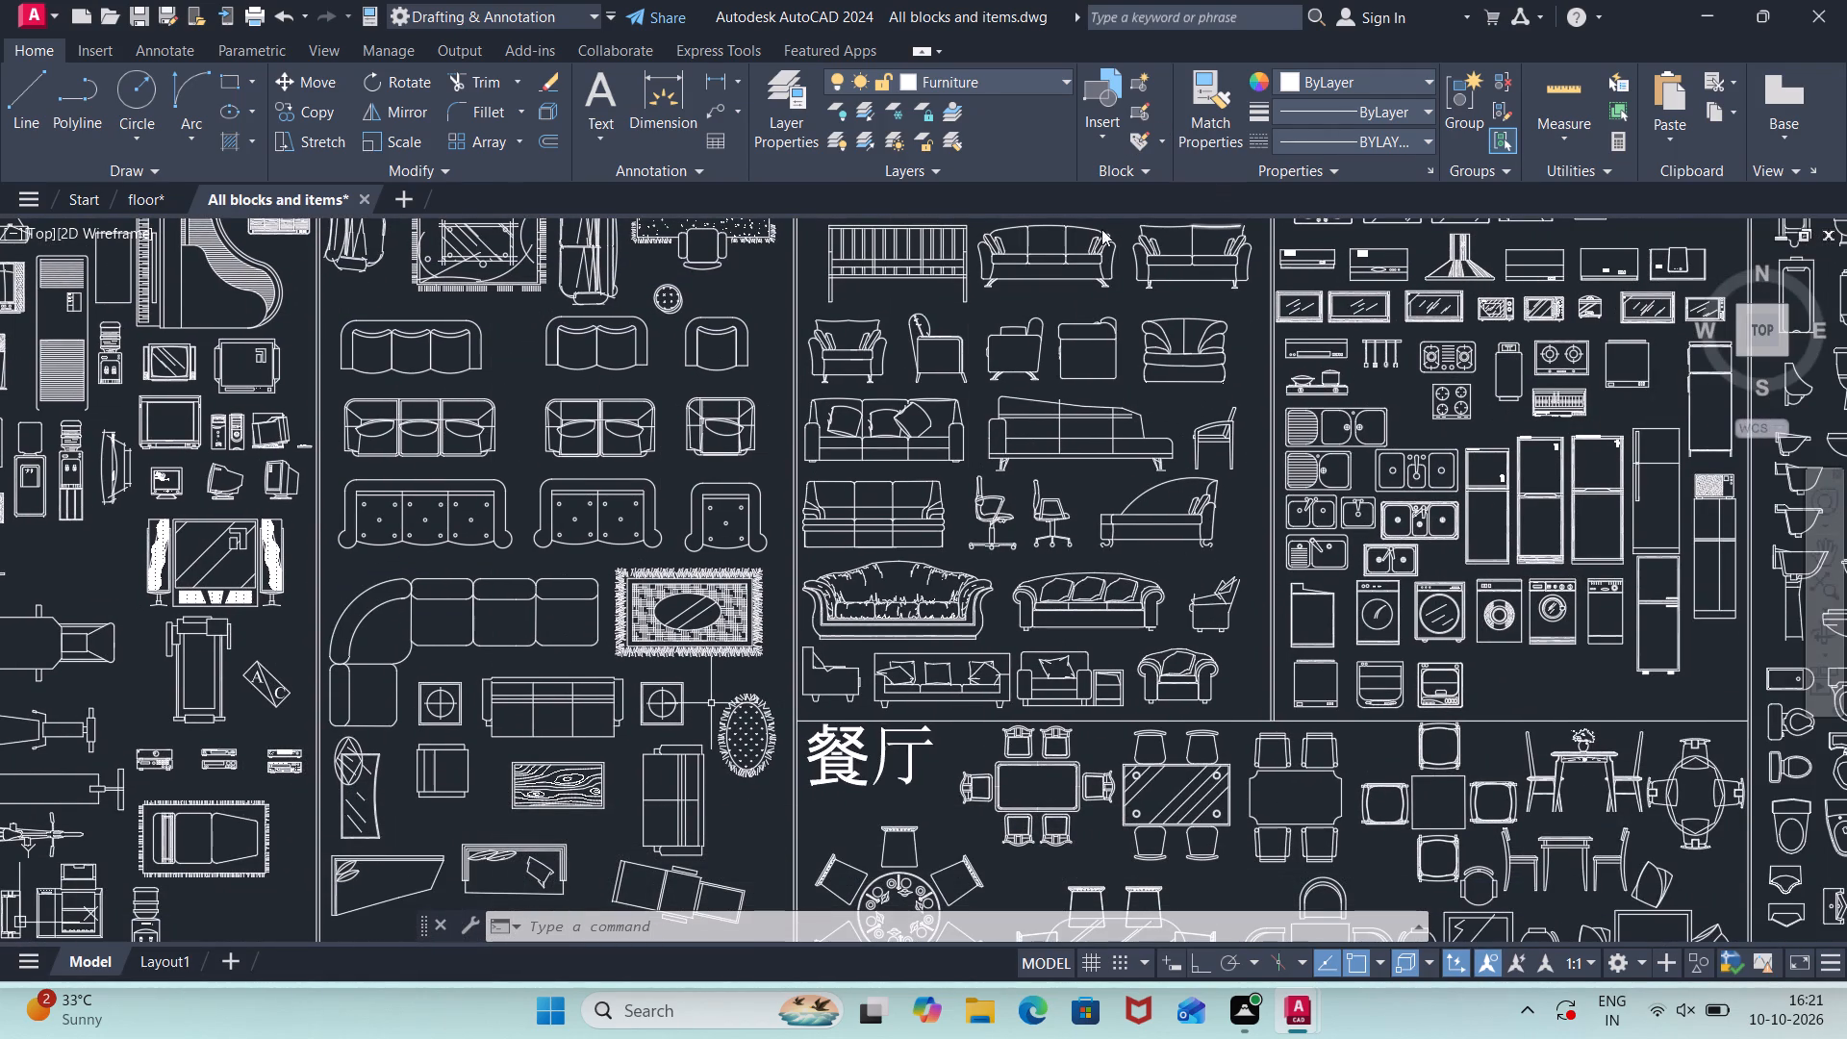
pyautogui.click(1047, 306)
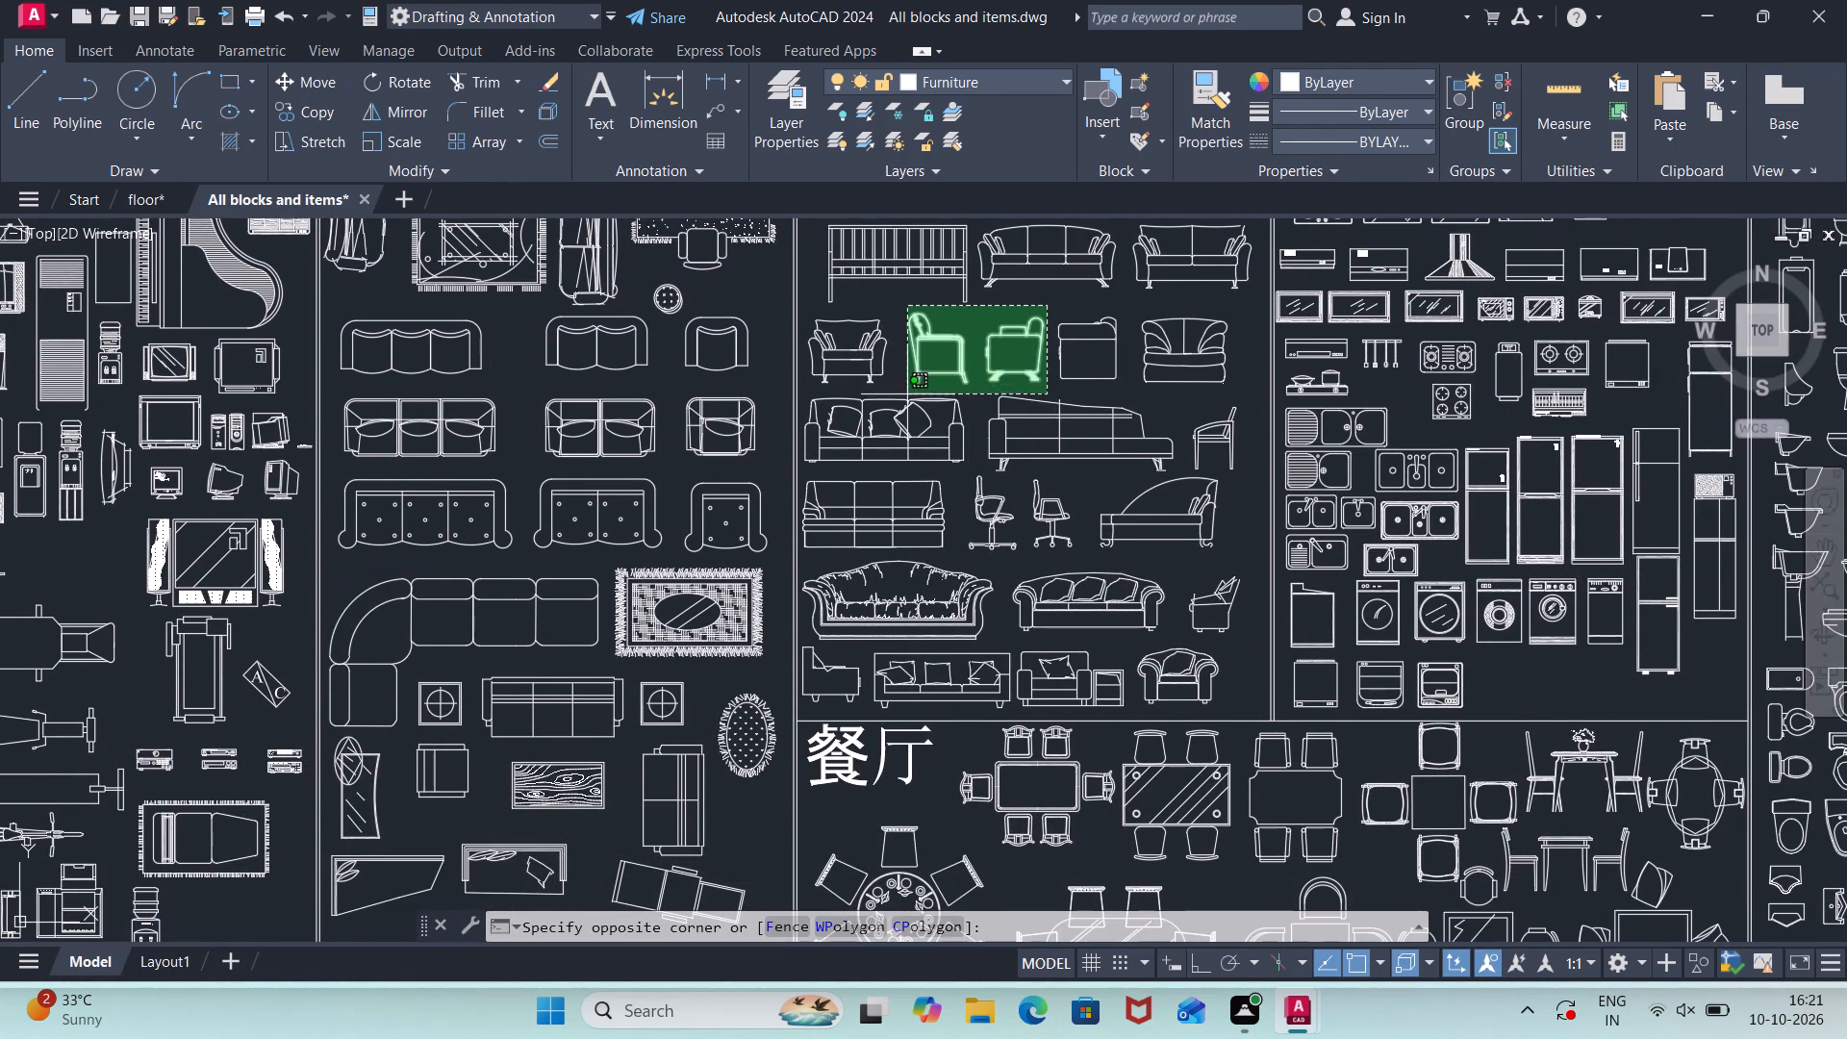
pyautogui.click(907, 395)
pyautogui.hotkey('ctrl', 'c')
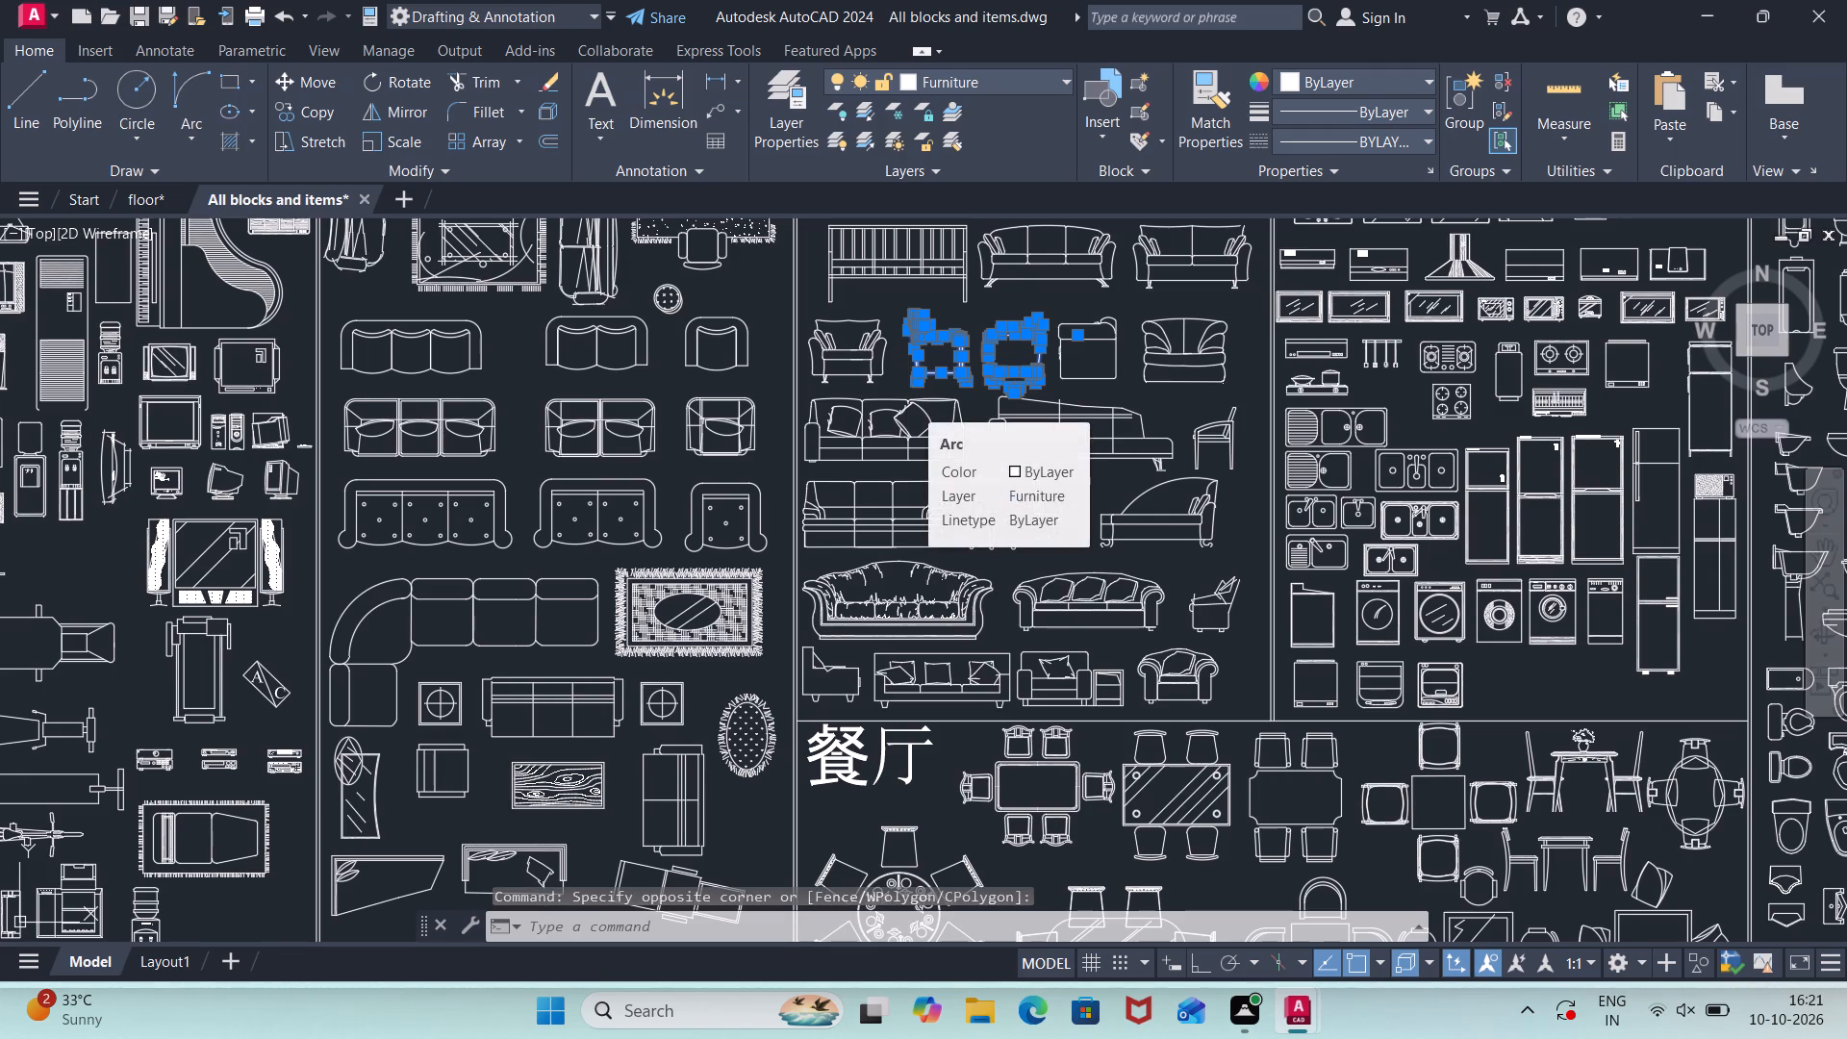
# Switch to the floor drawing and paste the armchair pair in the right unit's living room, between the L-shaped sofa and the kitchen.
pyautogui.click(149, 195)
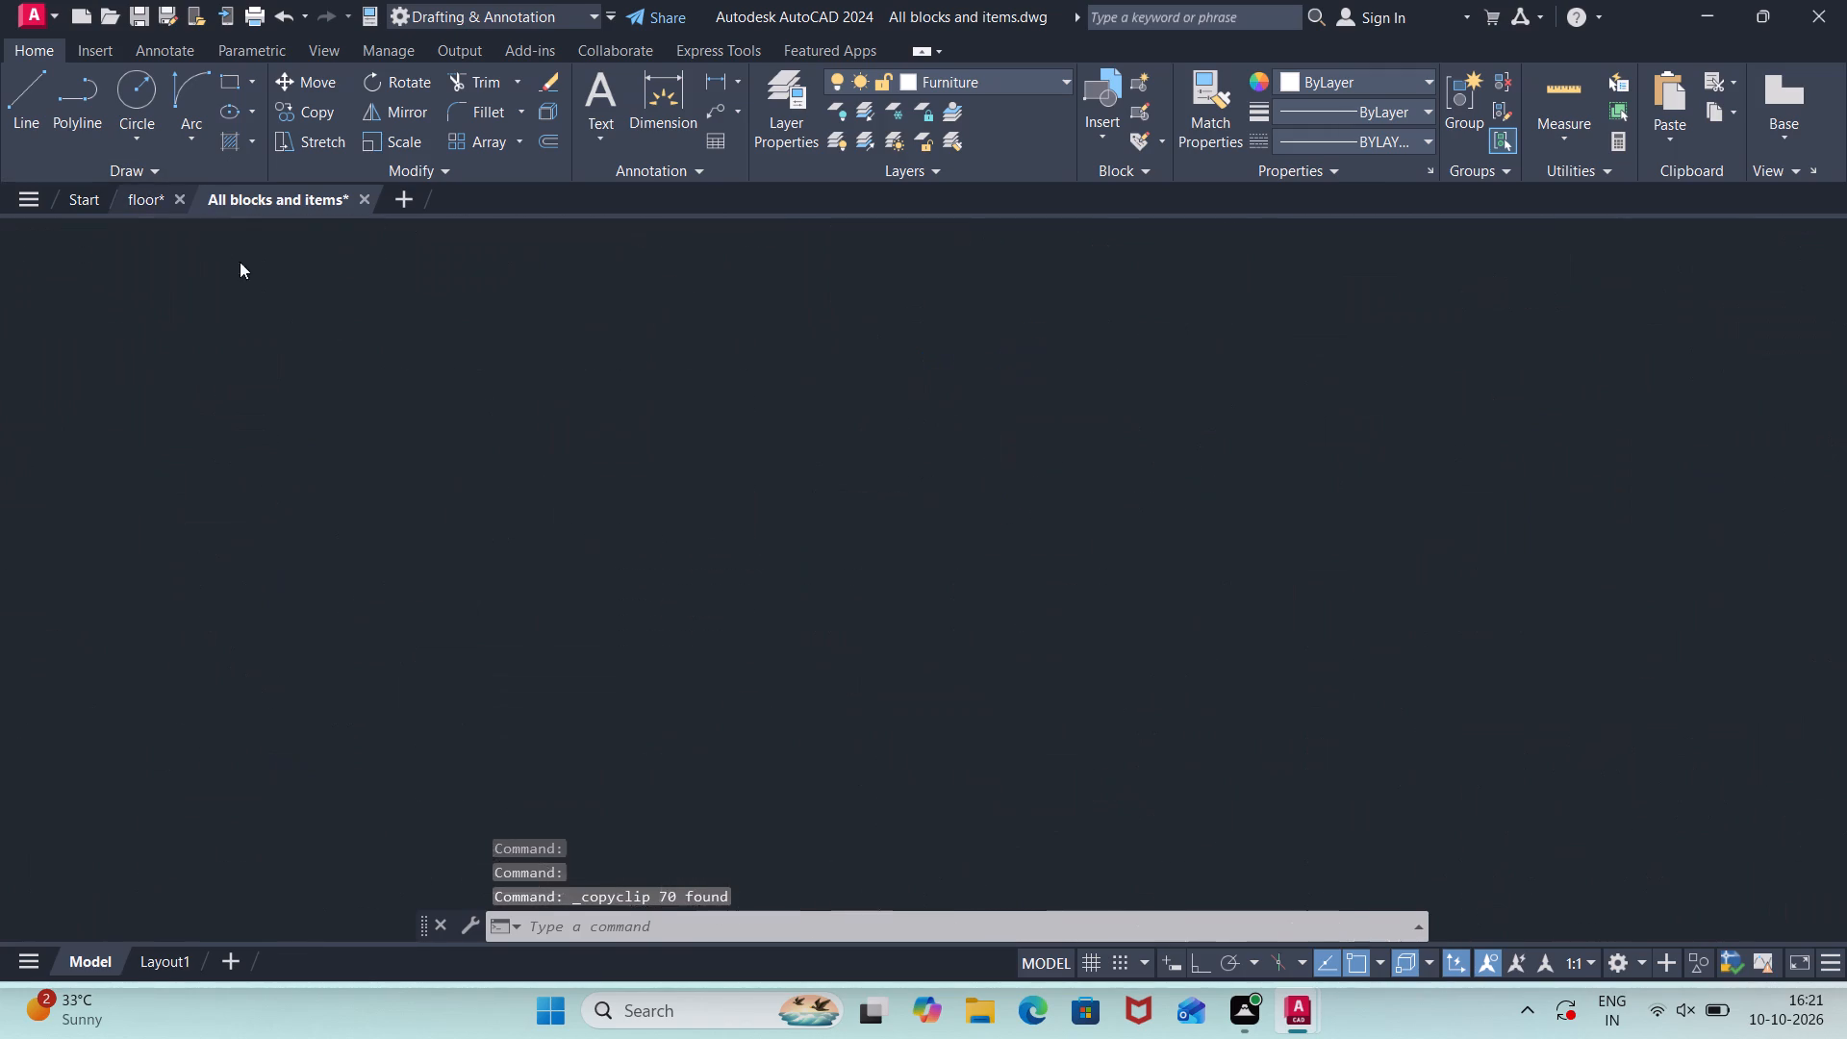
pyautogui.scroll(-2, 888, 577)
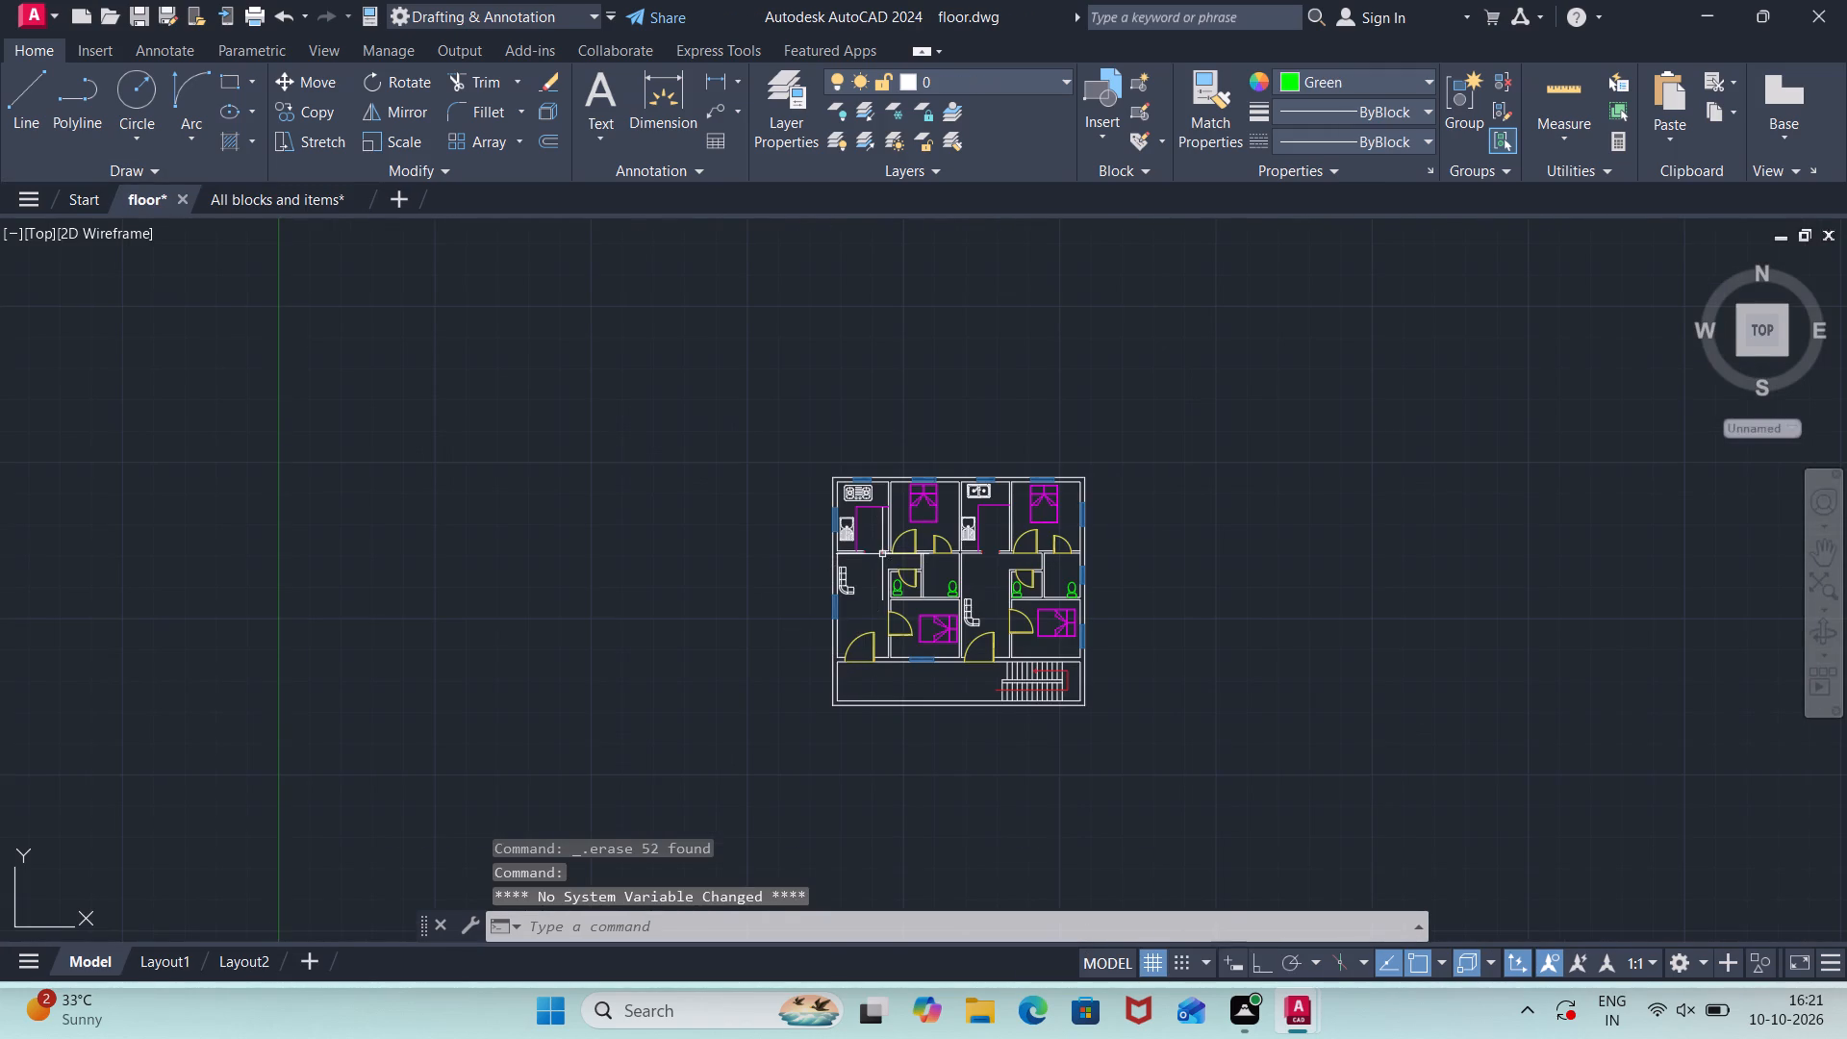
pyautogui.scroll(3, 882, 554)
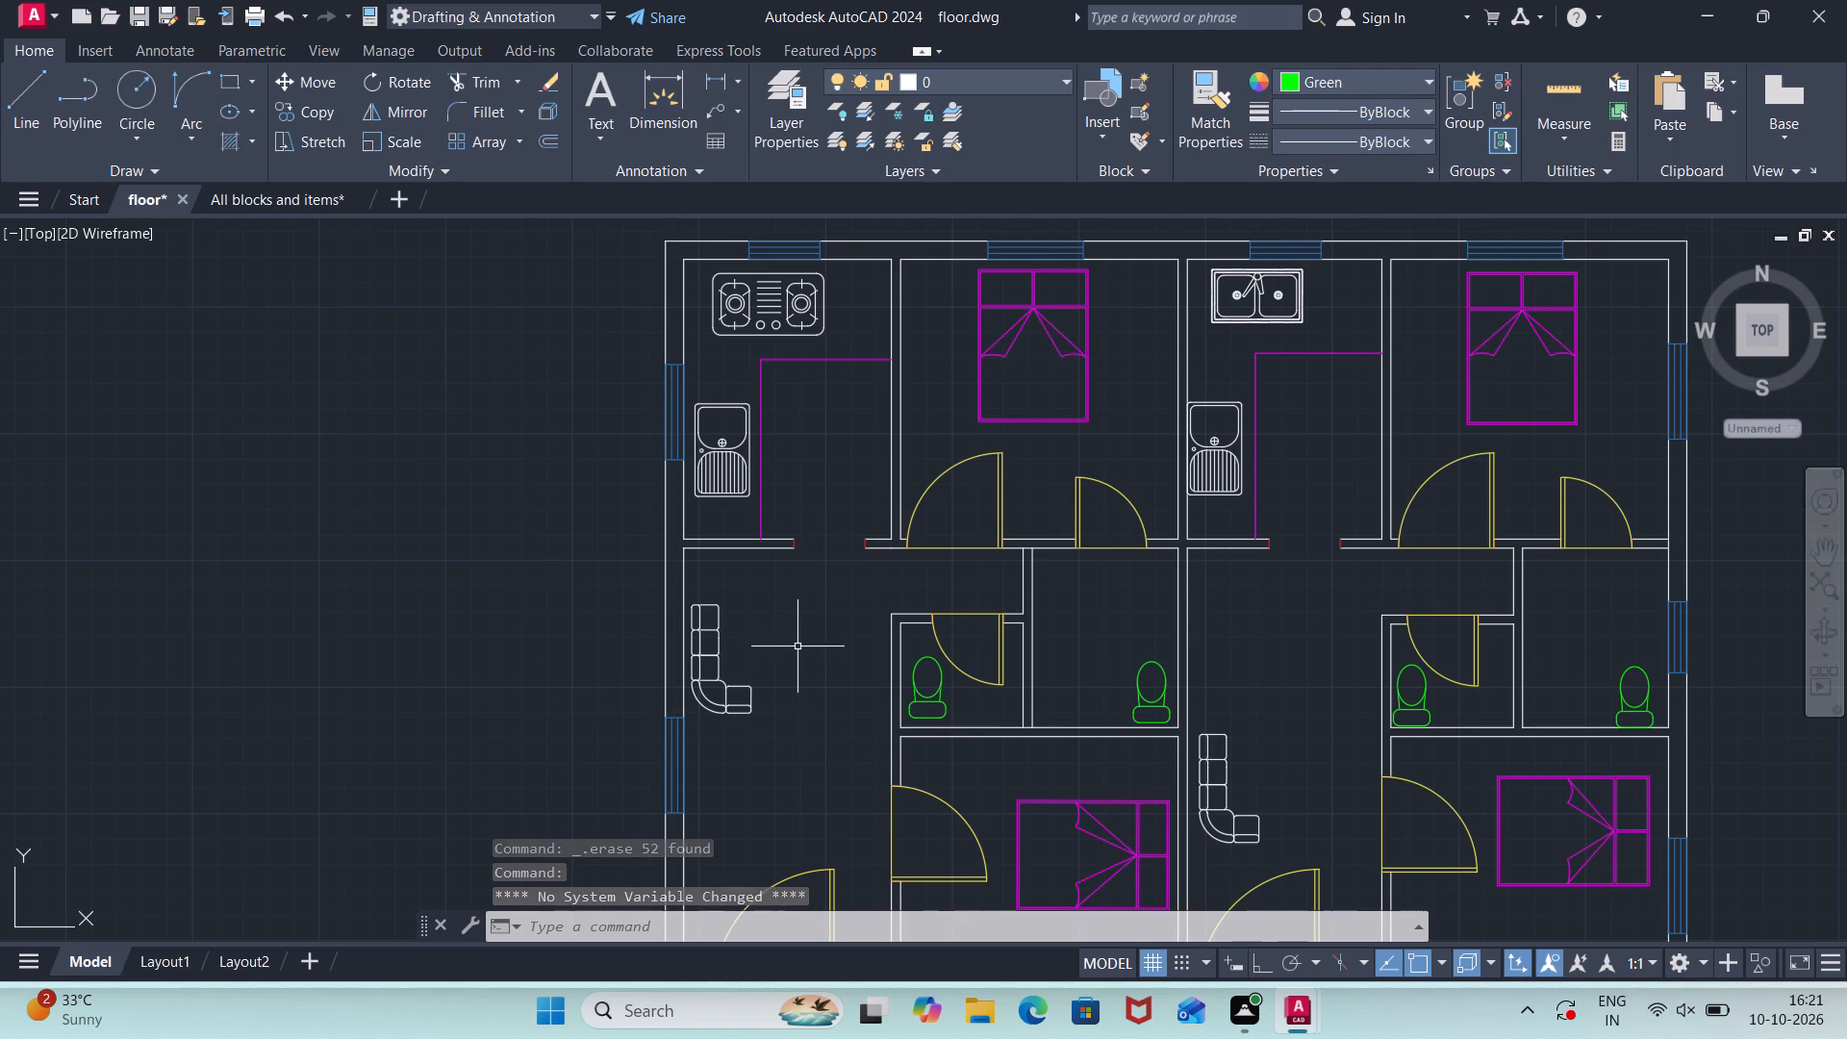
pyautogui.click(773, 675)
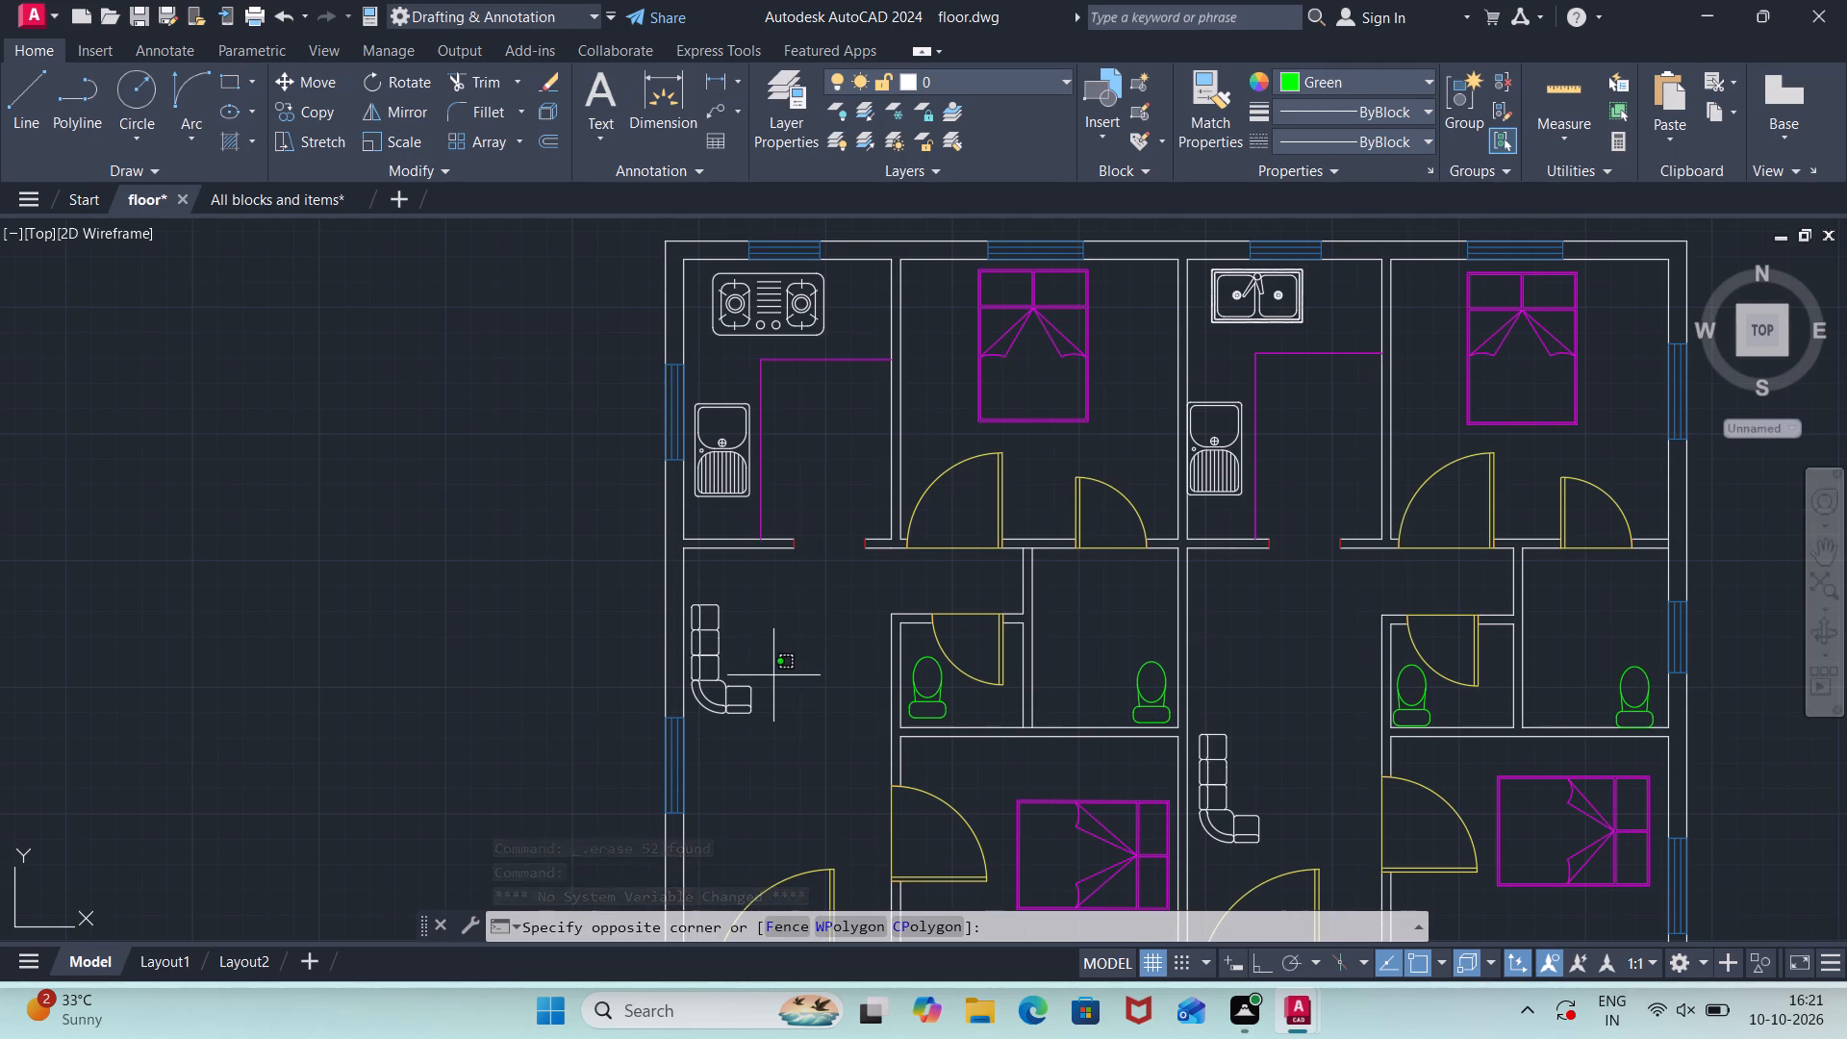
pyautogui.hotkey('ctrl', 'v')
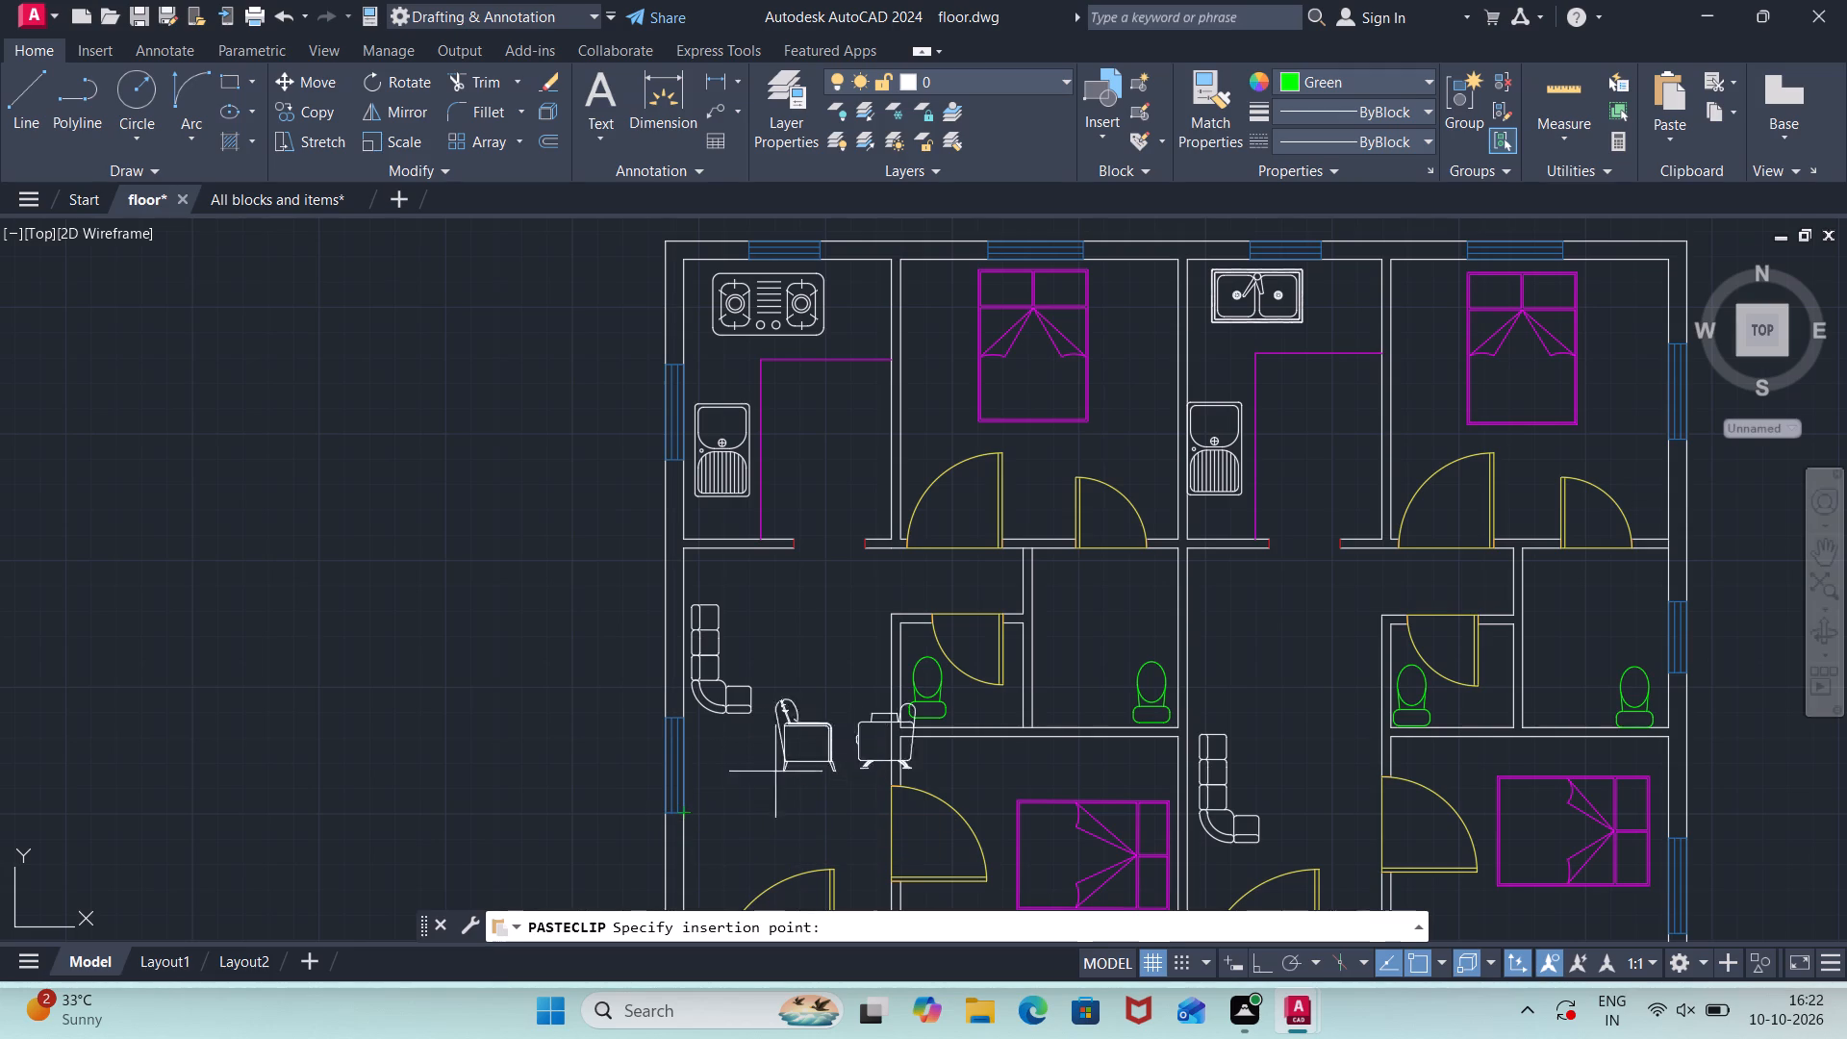
pyautogui.click(1201, 698)
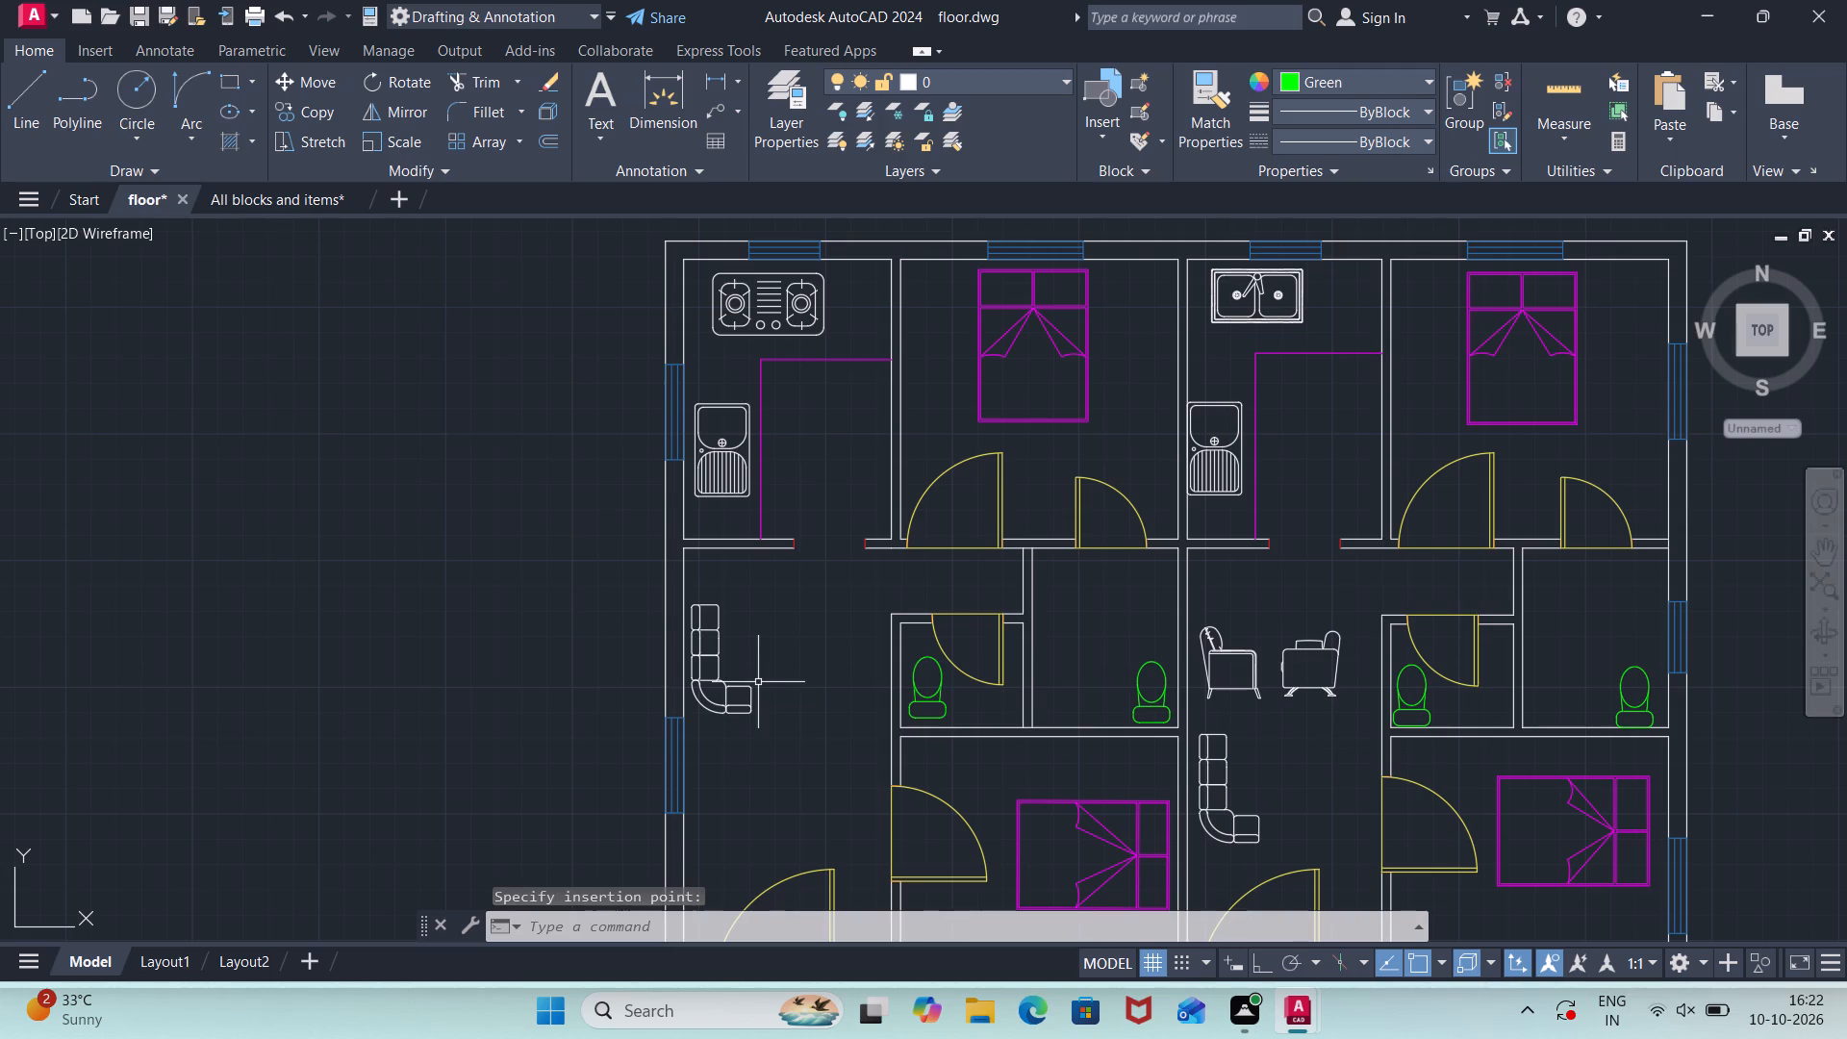
# Paste the same armchair pair in the left unit's living room, between the L-shaped sofa and the entrance door.
pyautogui.click(809, 695)
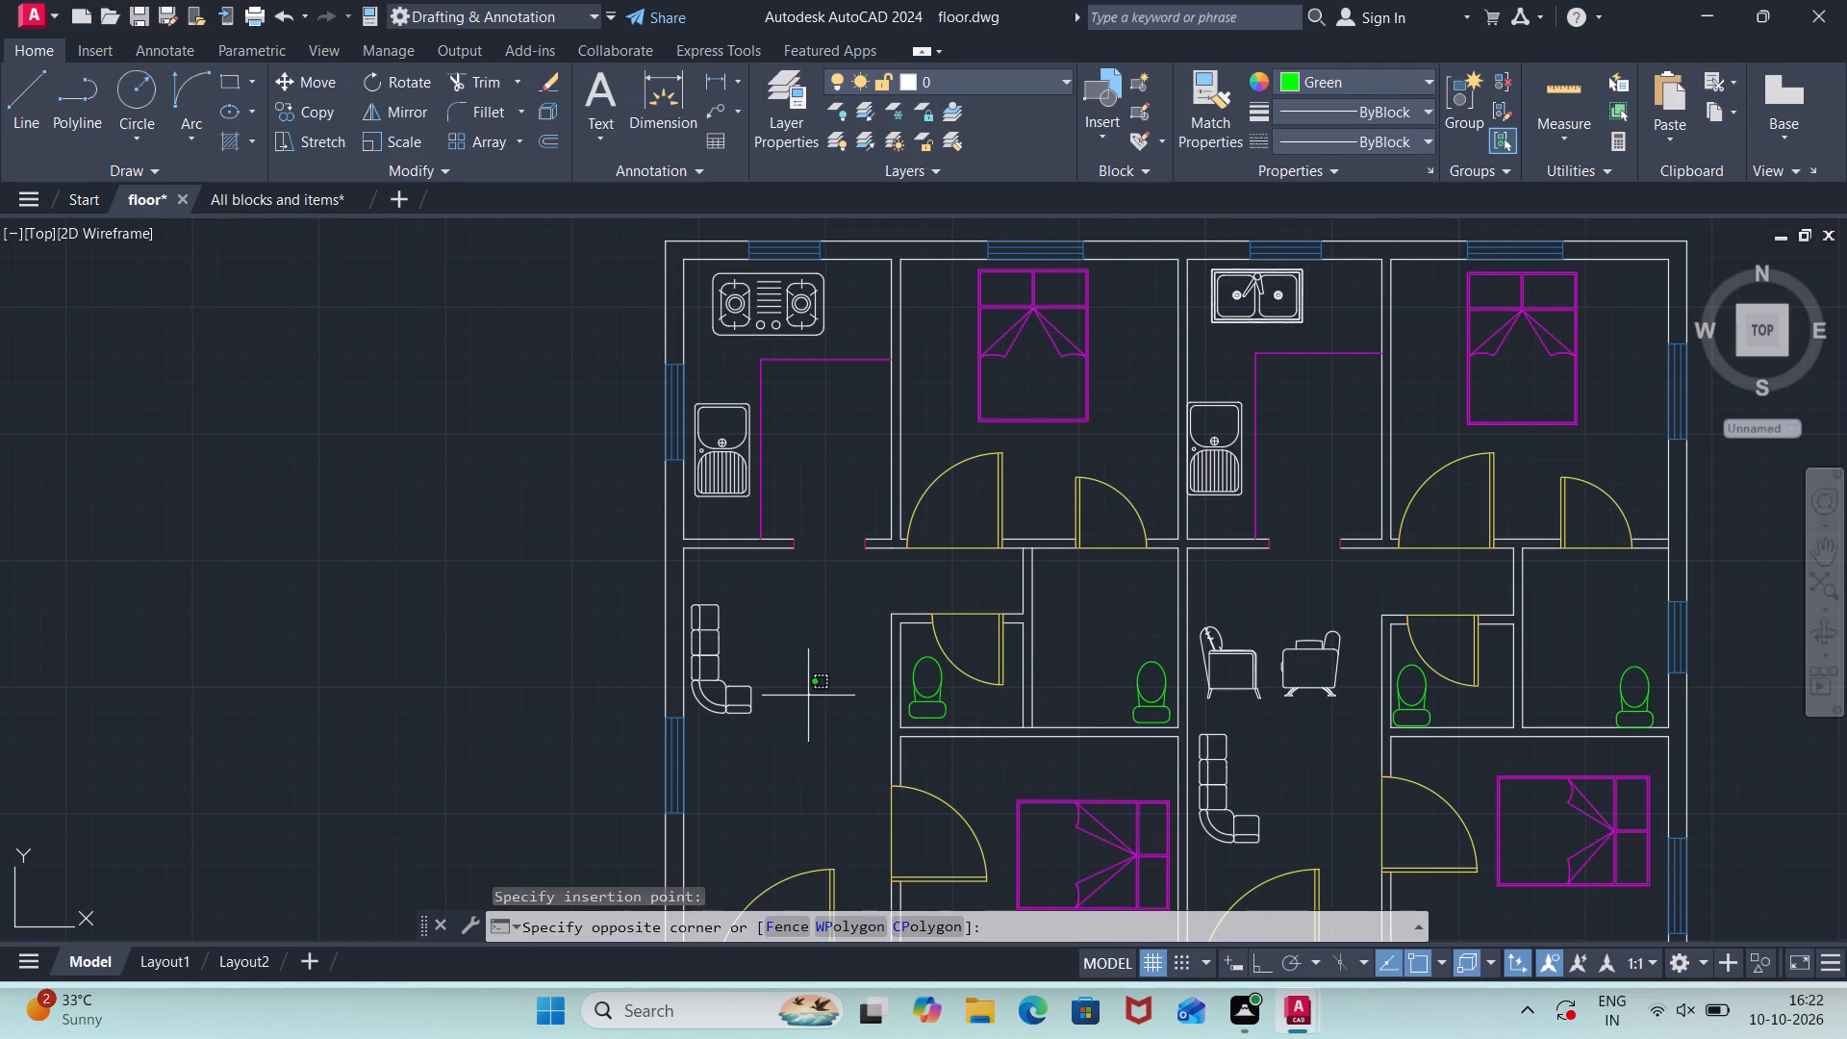
pyautogui.hotkey('ctrl', 'v')
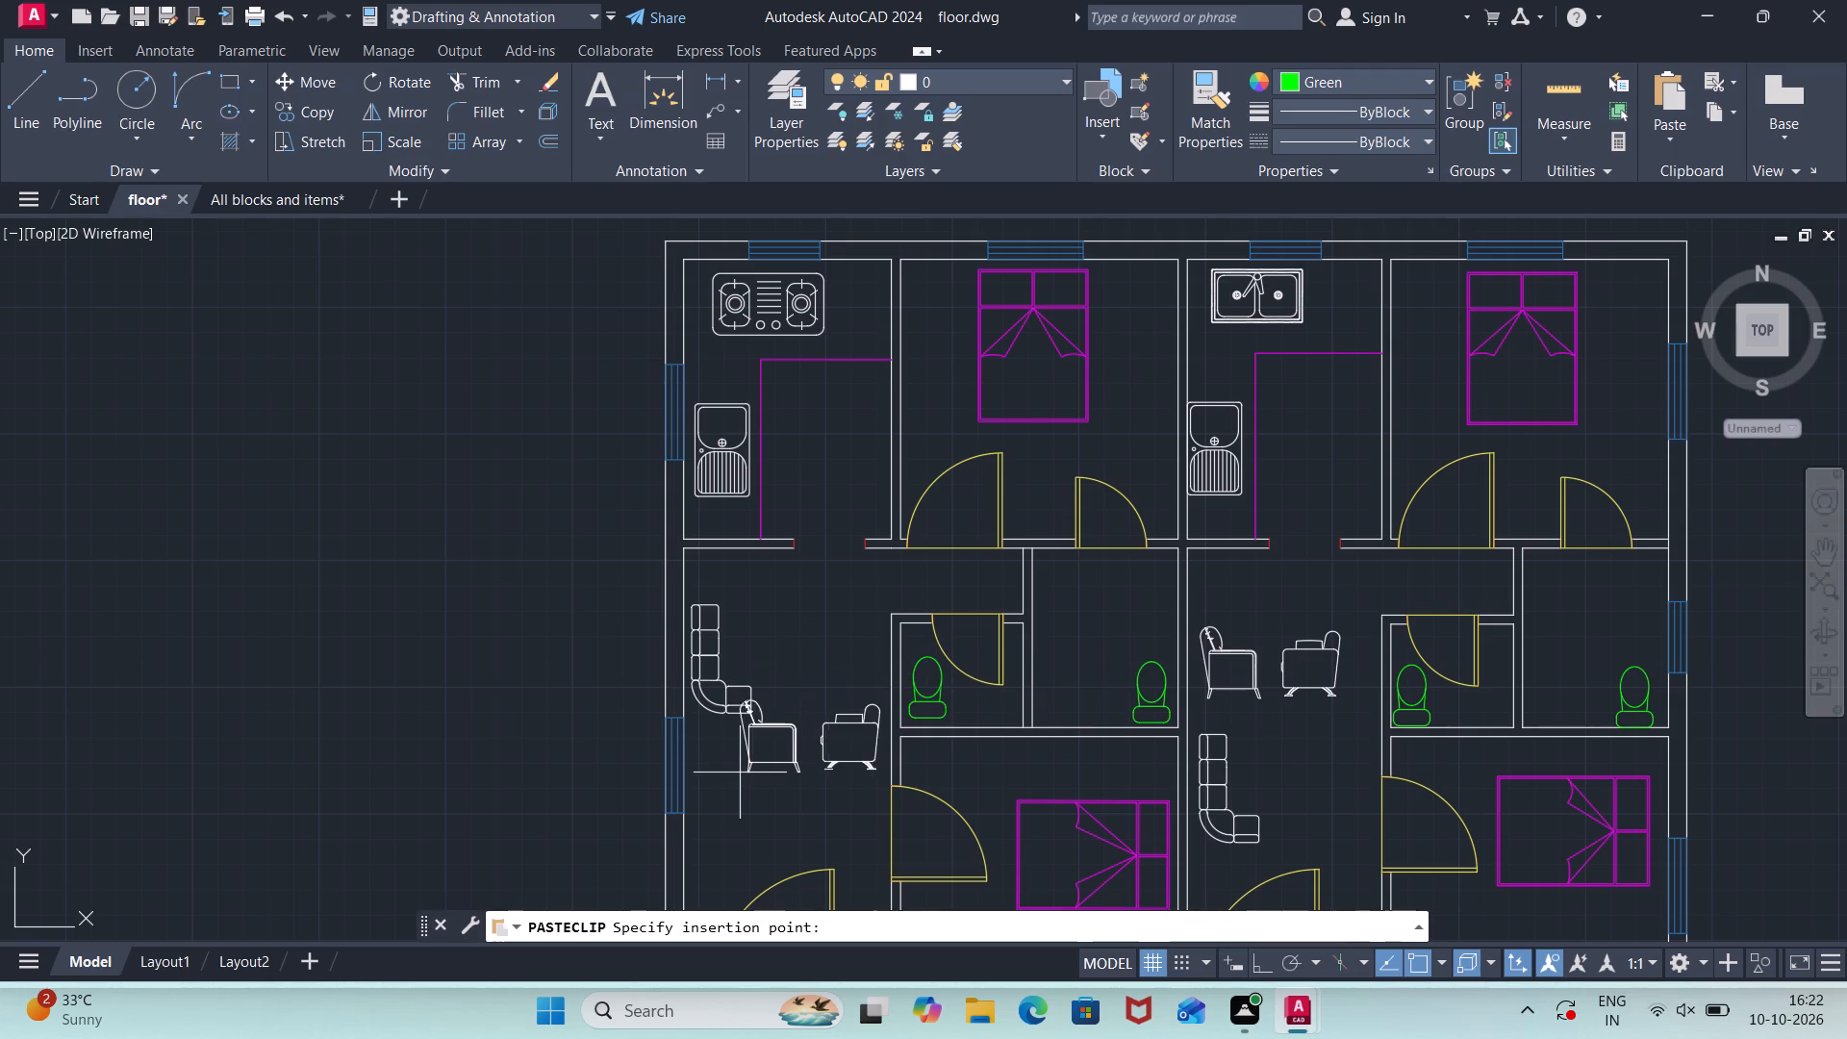
pyautogui.click(702, 792)
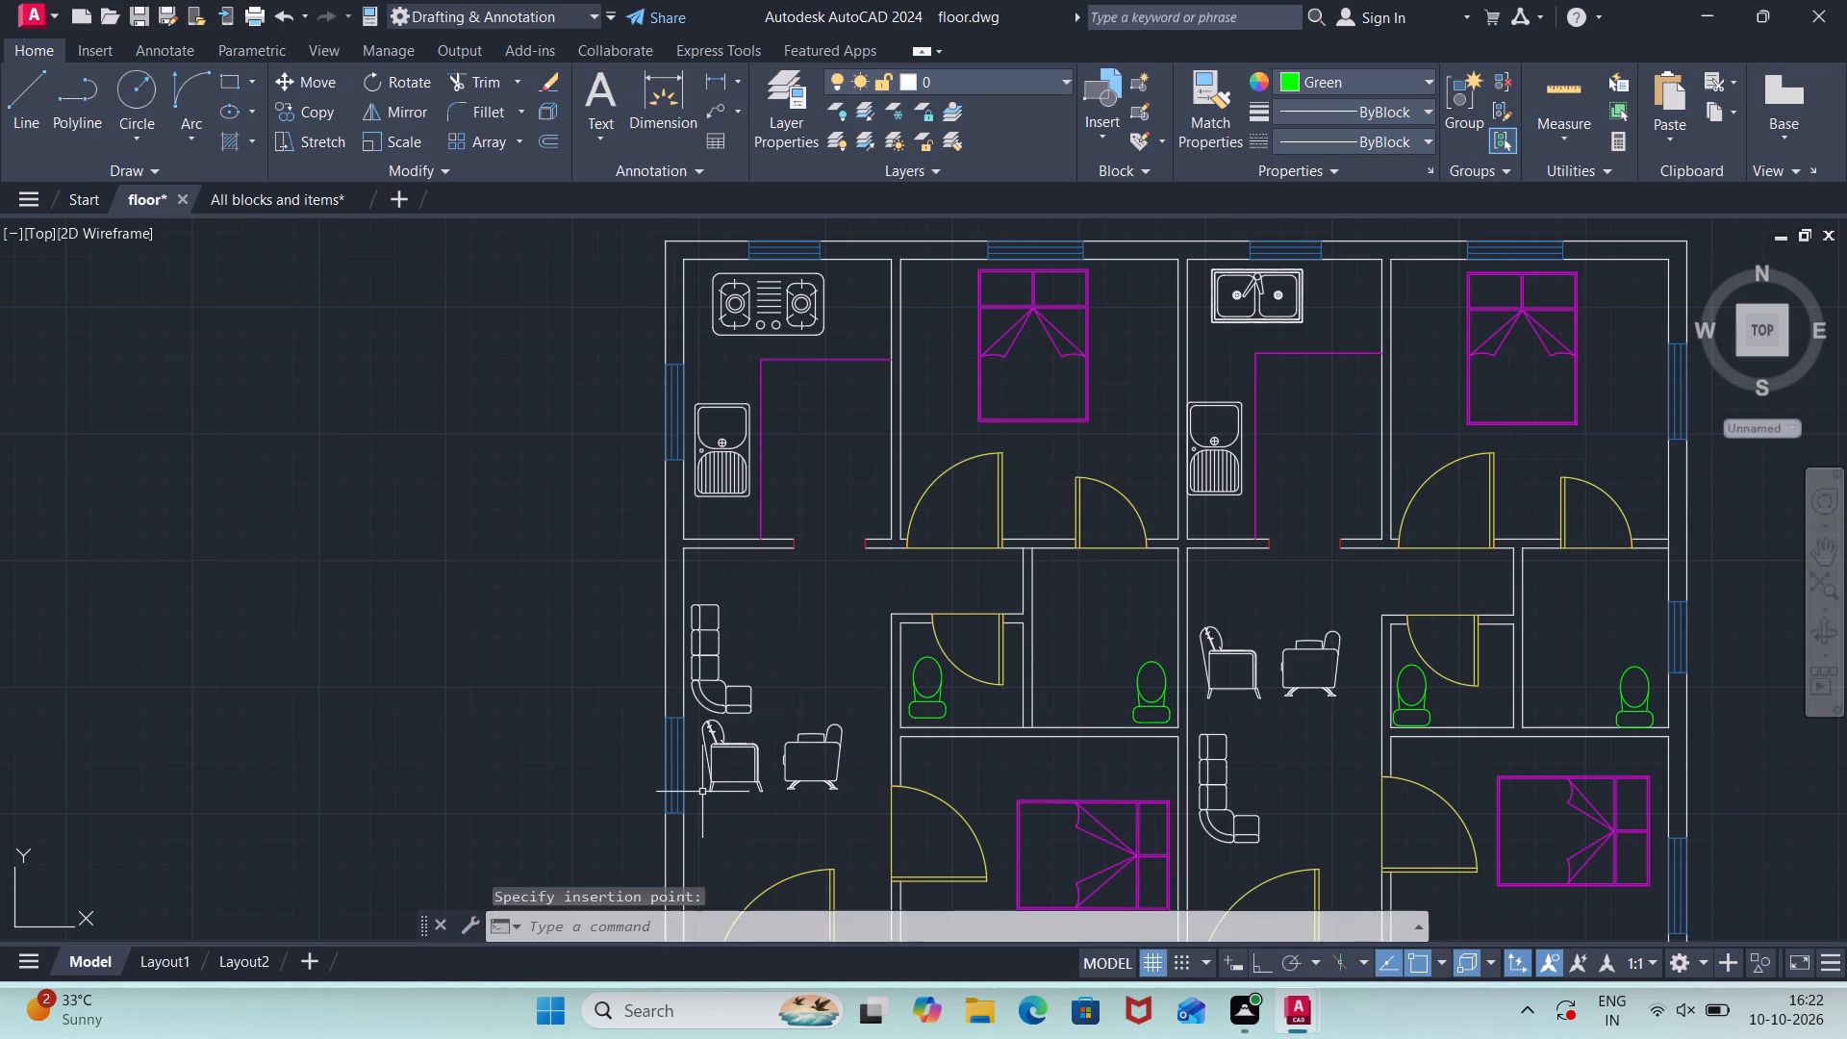
pyautogui.scroll(-1, 811, 777)
pyautogui.moveTo(1093, 763); pyautogui.dragTo(1093, 762, button='middle')
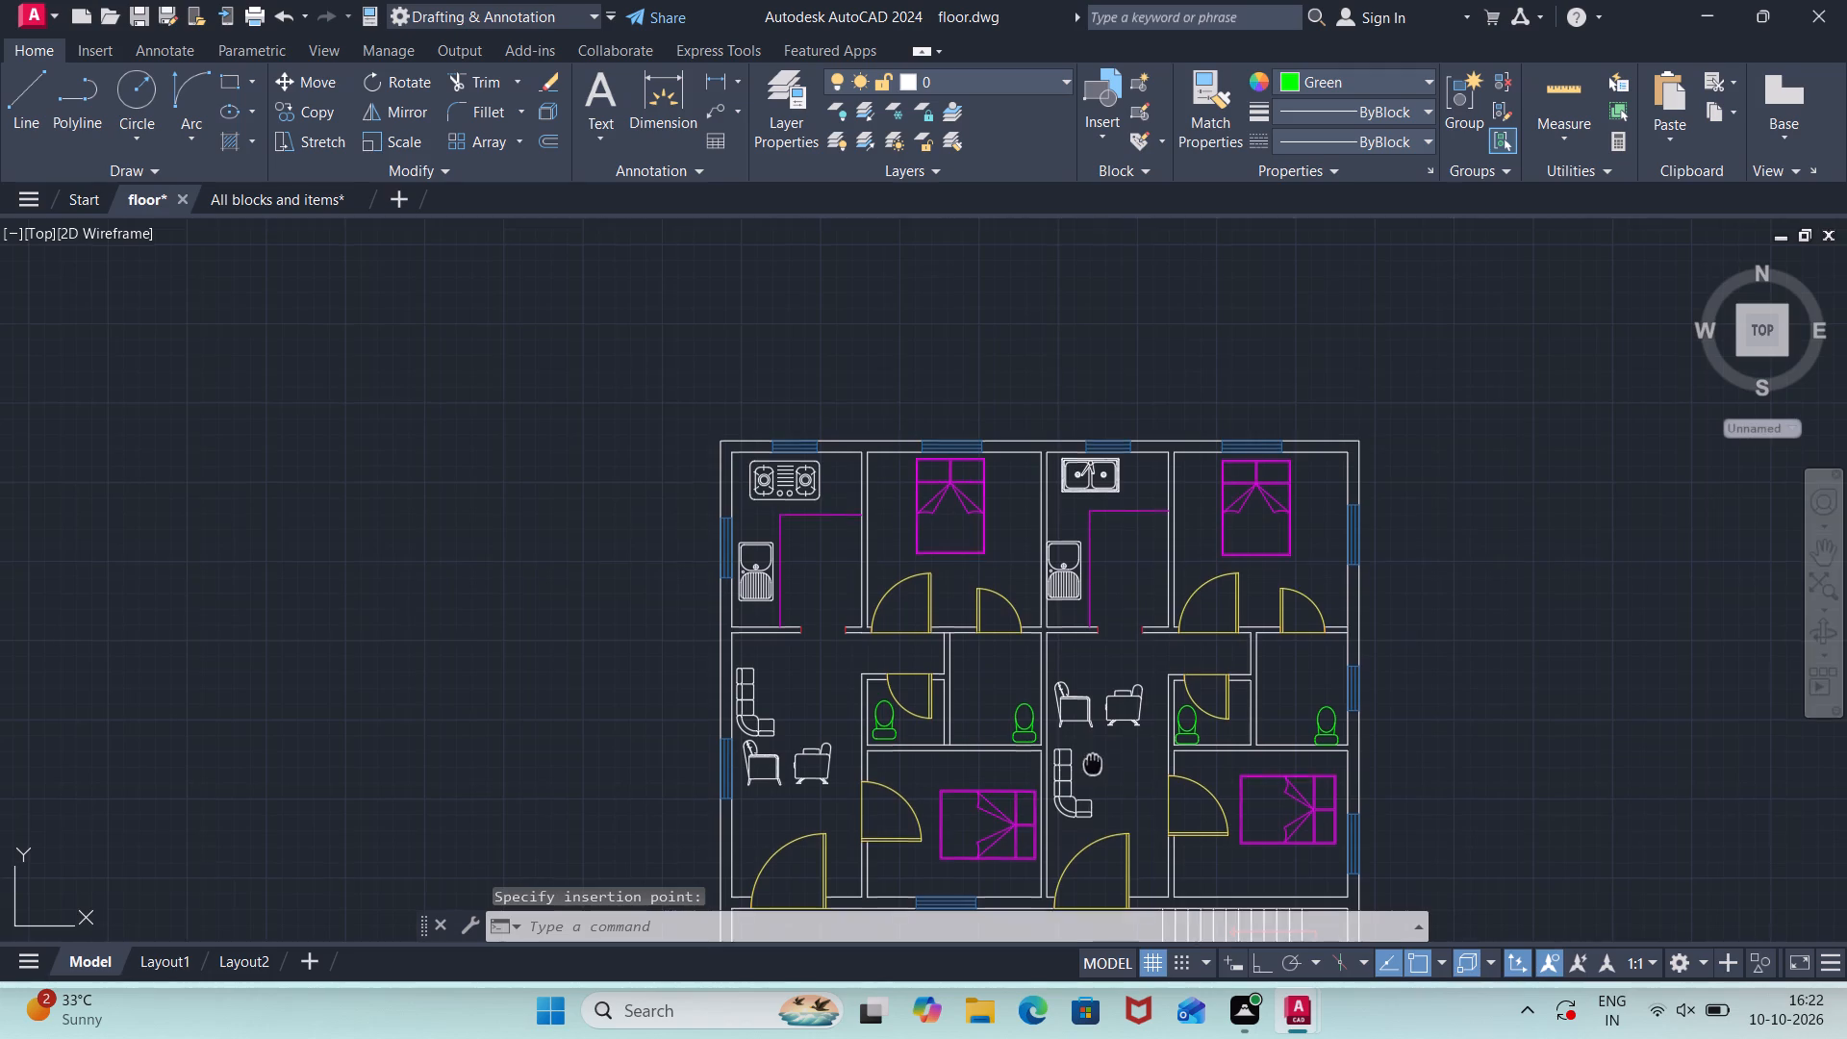
# Copy the corner washbasin beside the round basin in the bathroom section of the All blocks and items drawing to the clipboard.
pyautogui.moveTo(1093, 762); pyautogui.dragTo(842, 729, button='middle')
pyautogui.scroll(1, 1042, 662)
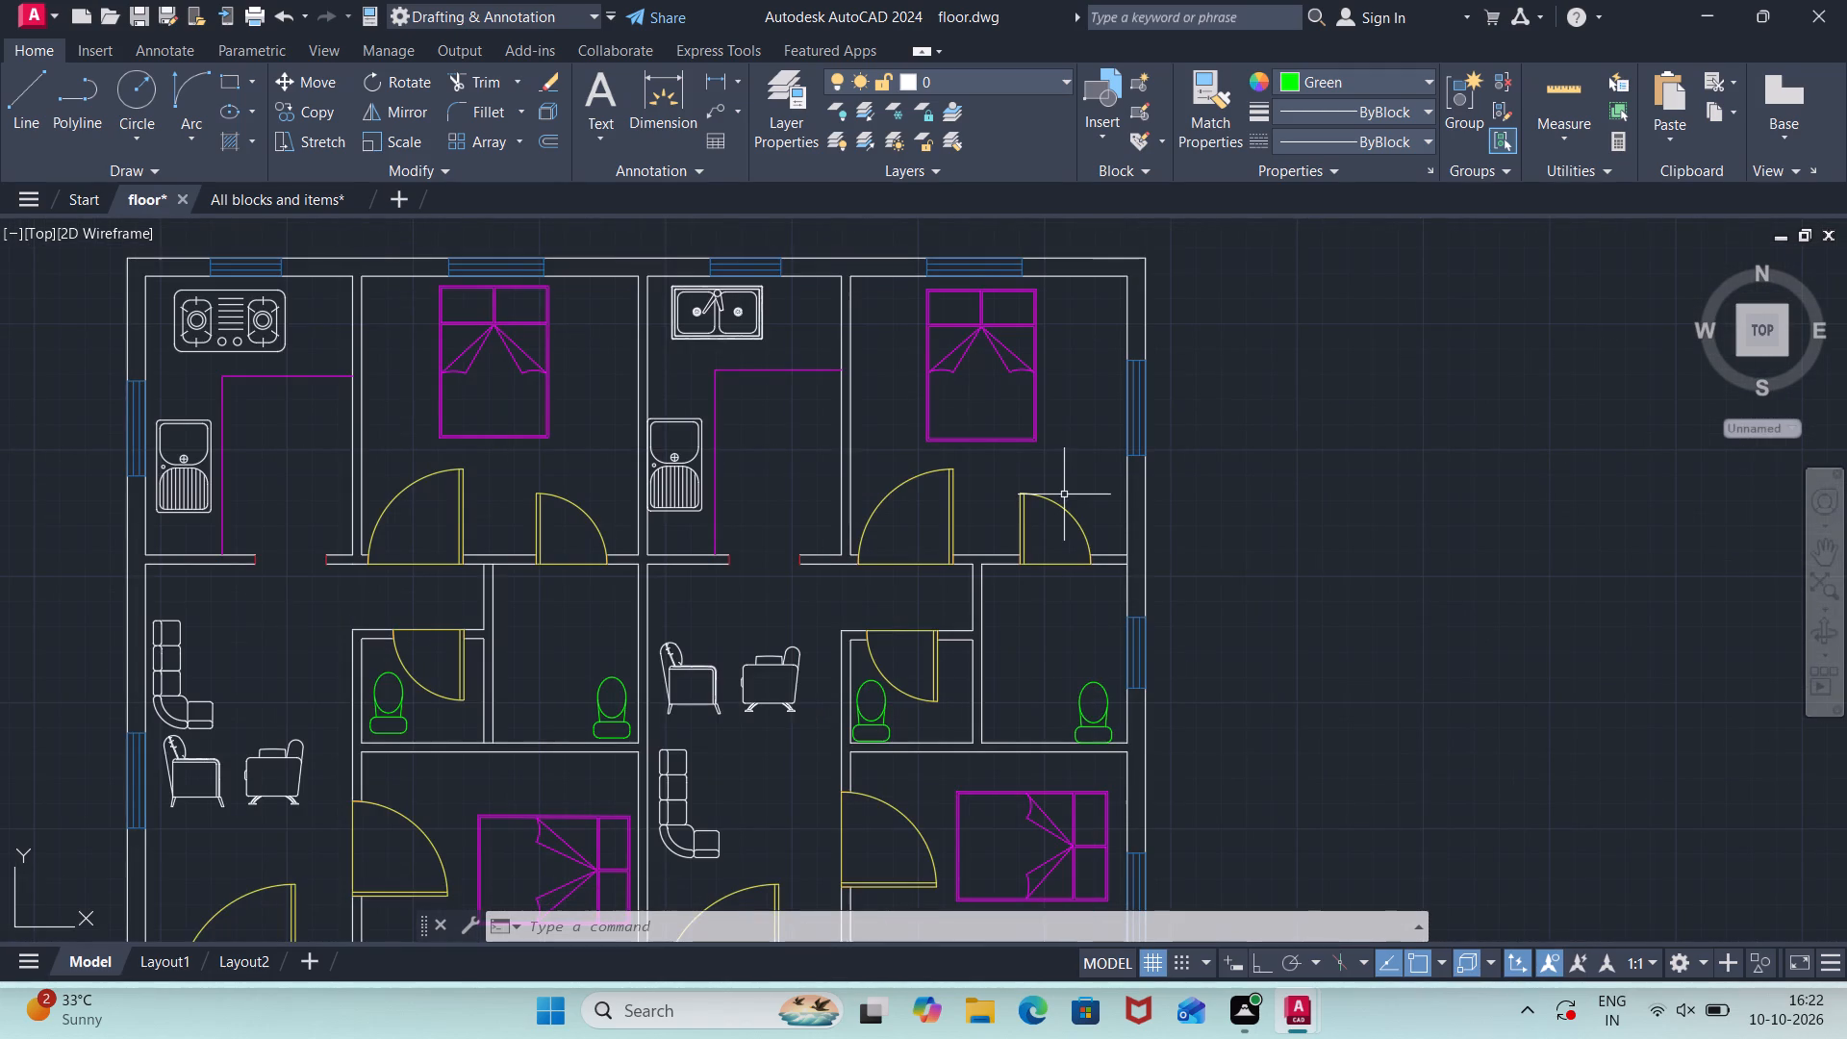
pyautogui.click(271, 199)
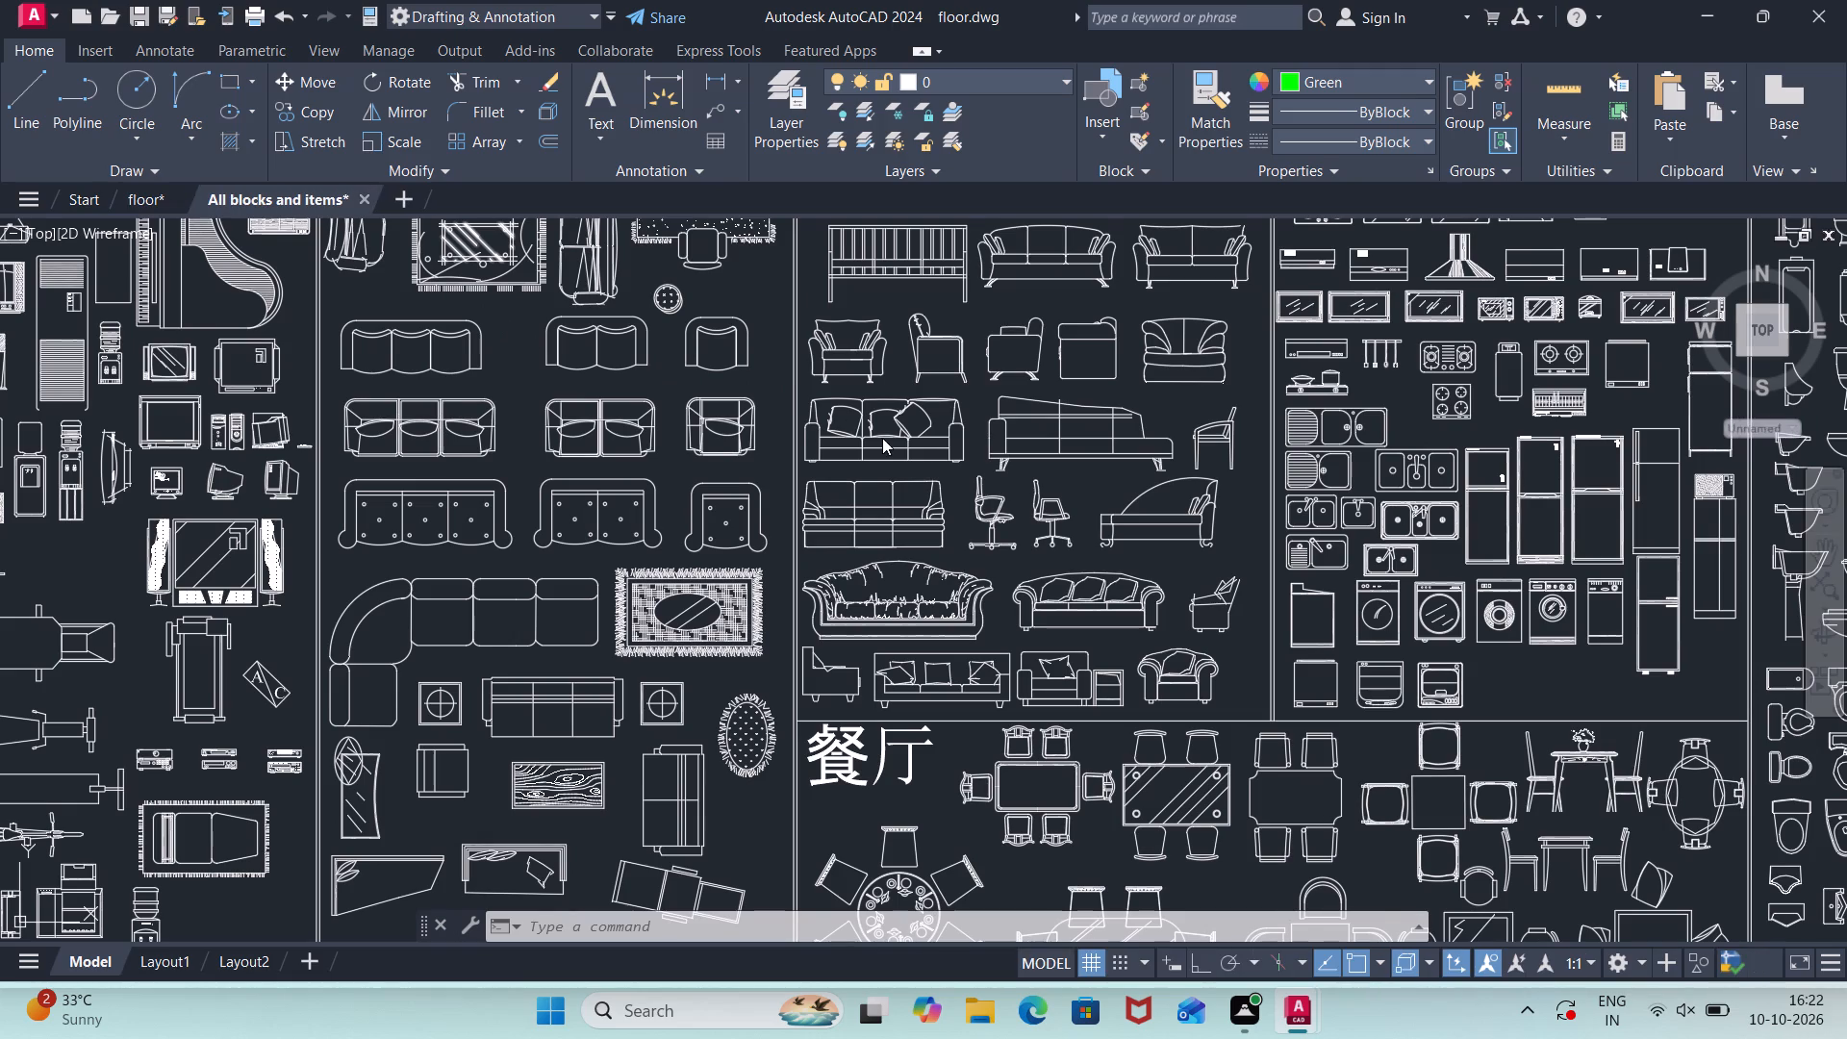
pyautogui.scroll(-2, 883, 440)
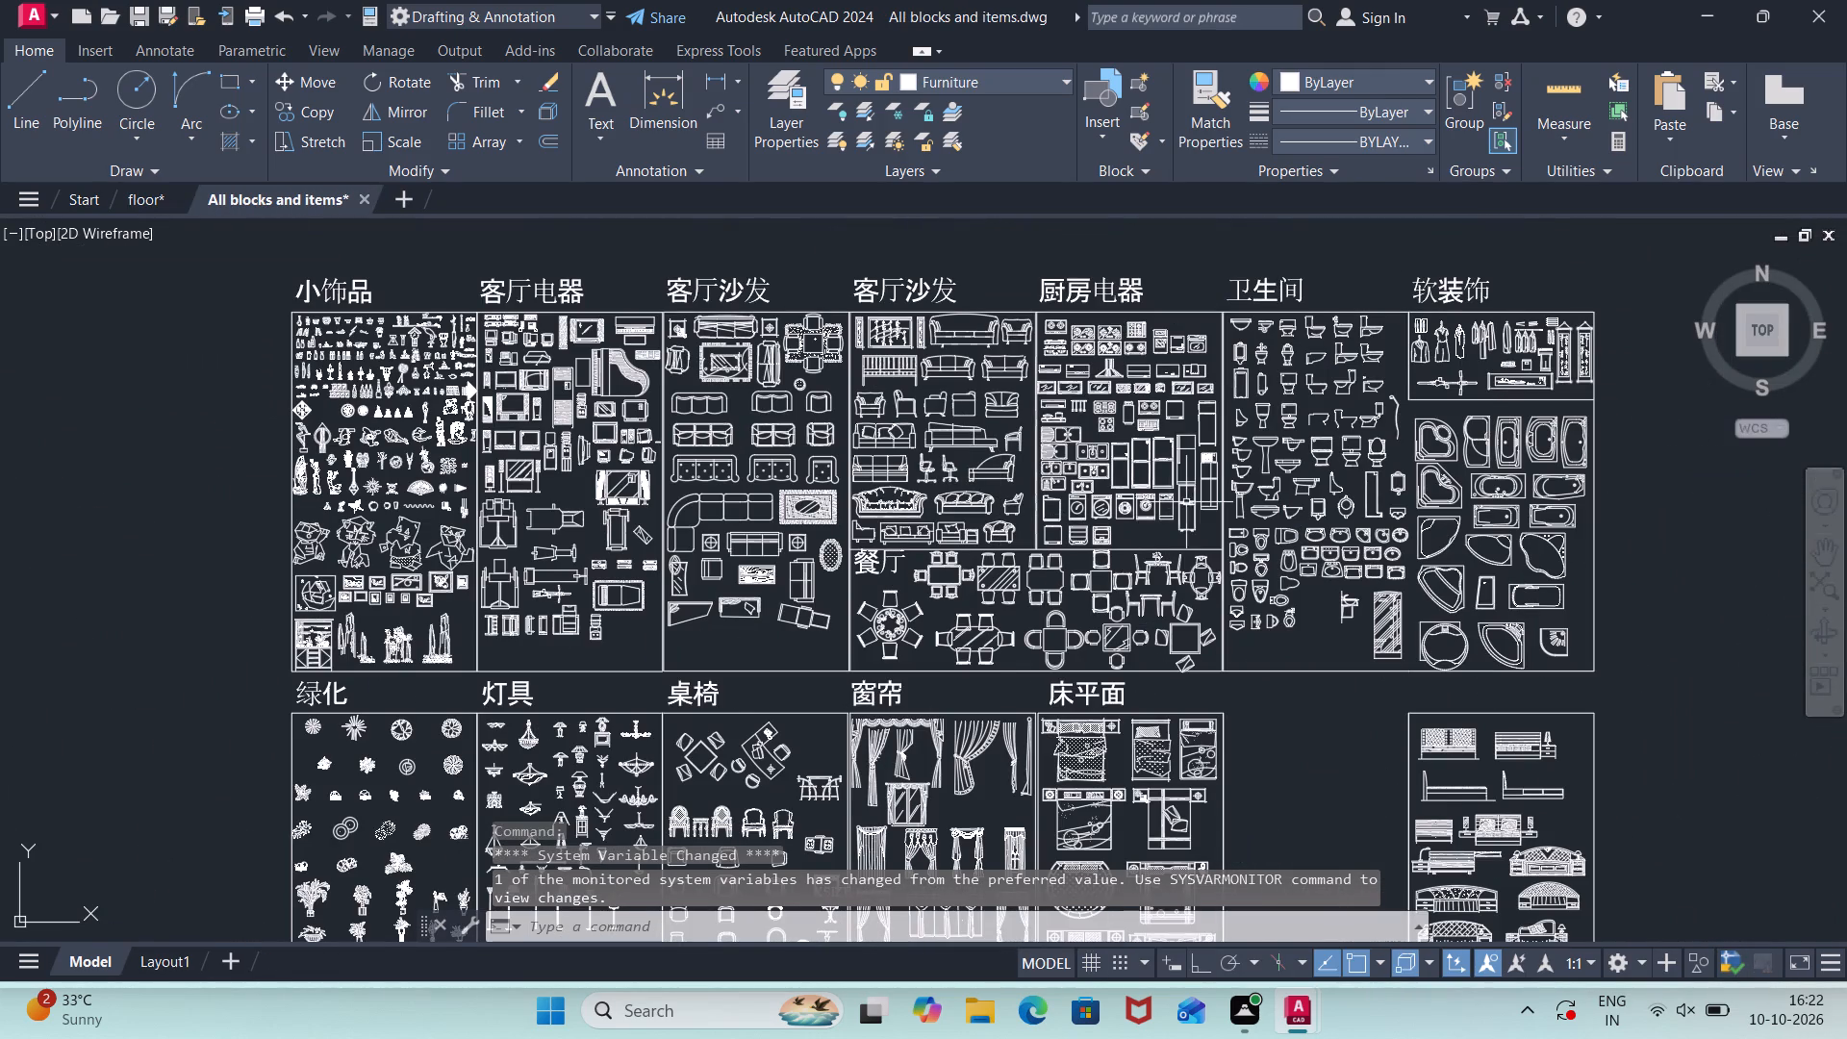
pyautogui.scroll(2, 1317, 460)
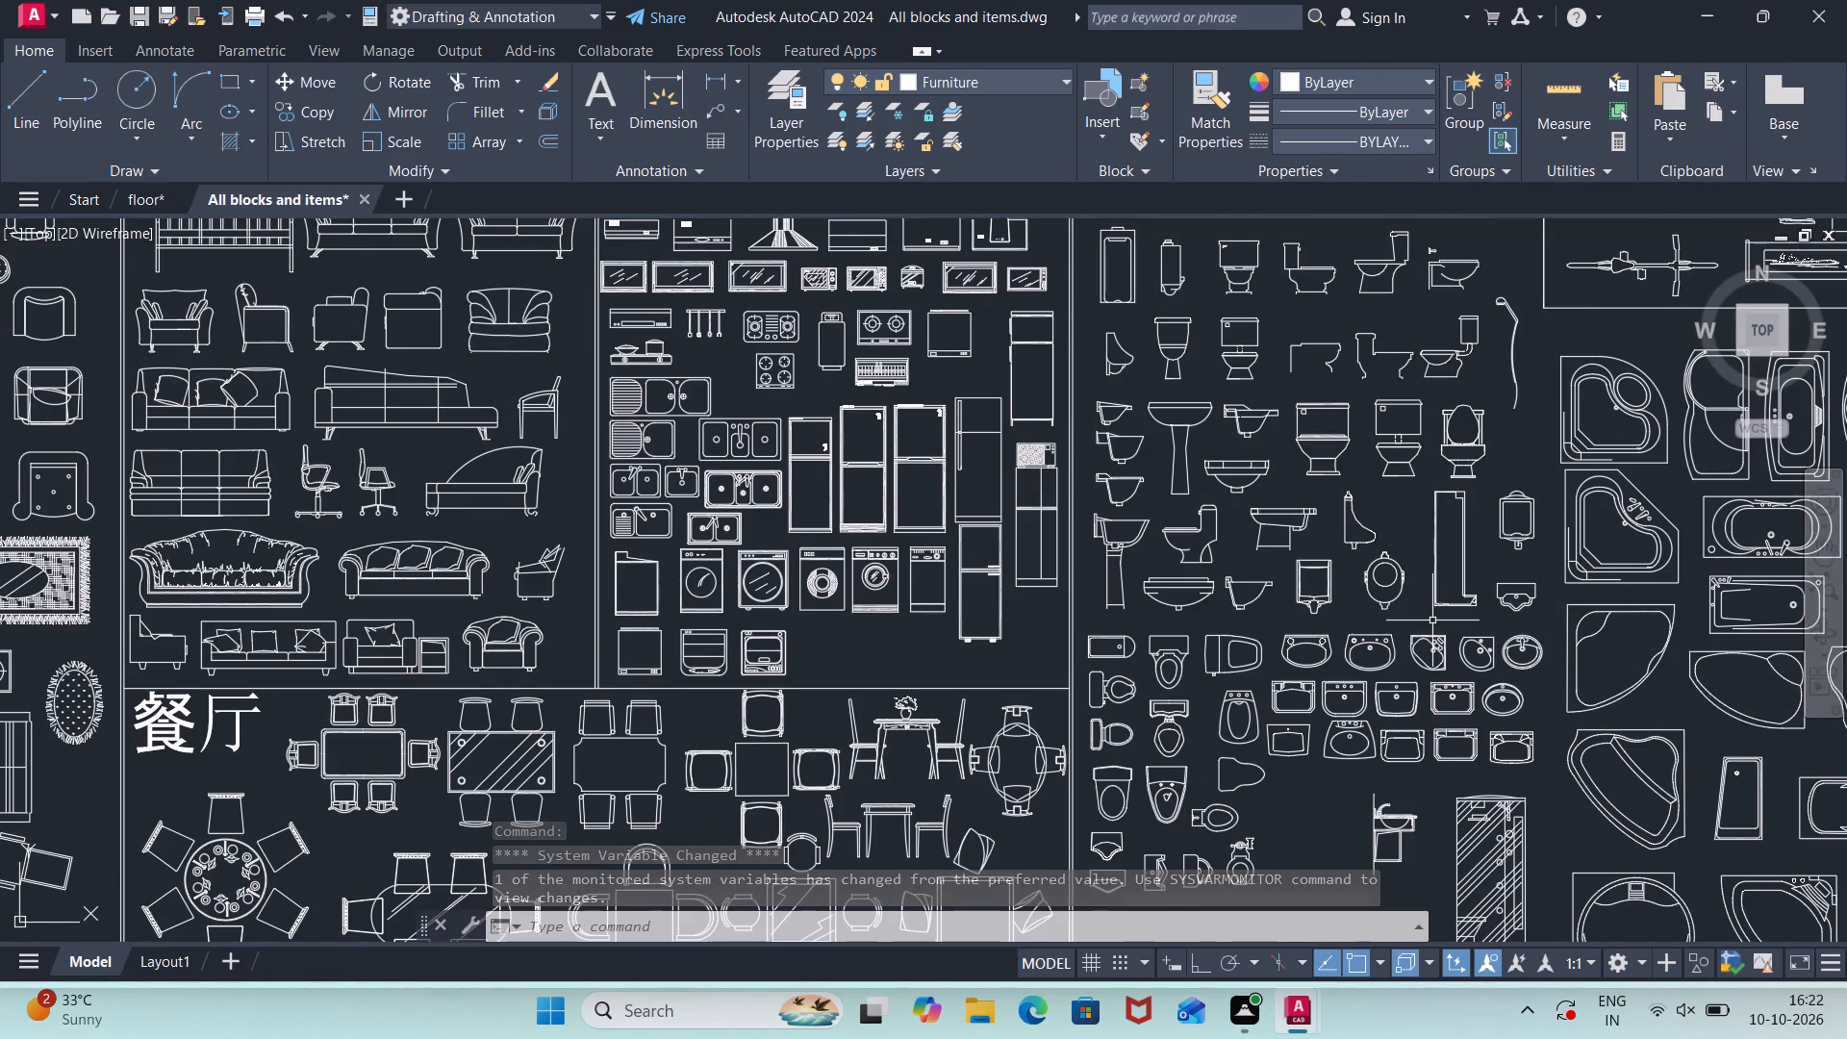
pyautogui.moveTo(1432, 621); pyautogui.dragTo(1216, 527, button='middle')
pyautogui.scroll(3, 1216, 527)
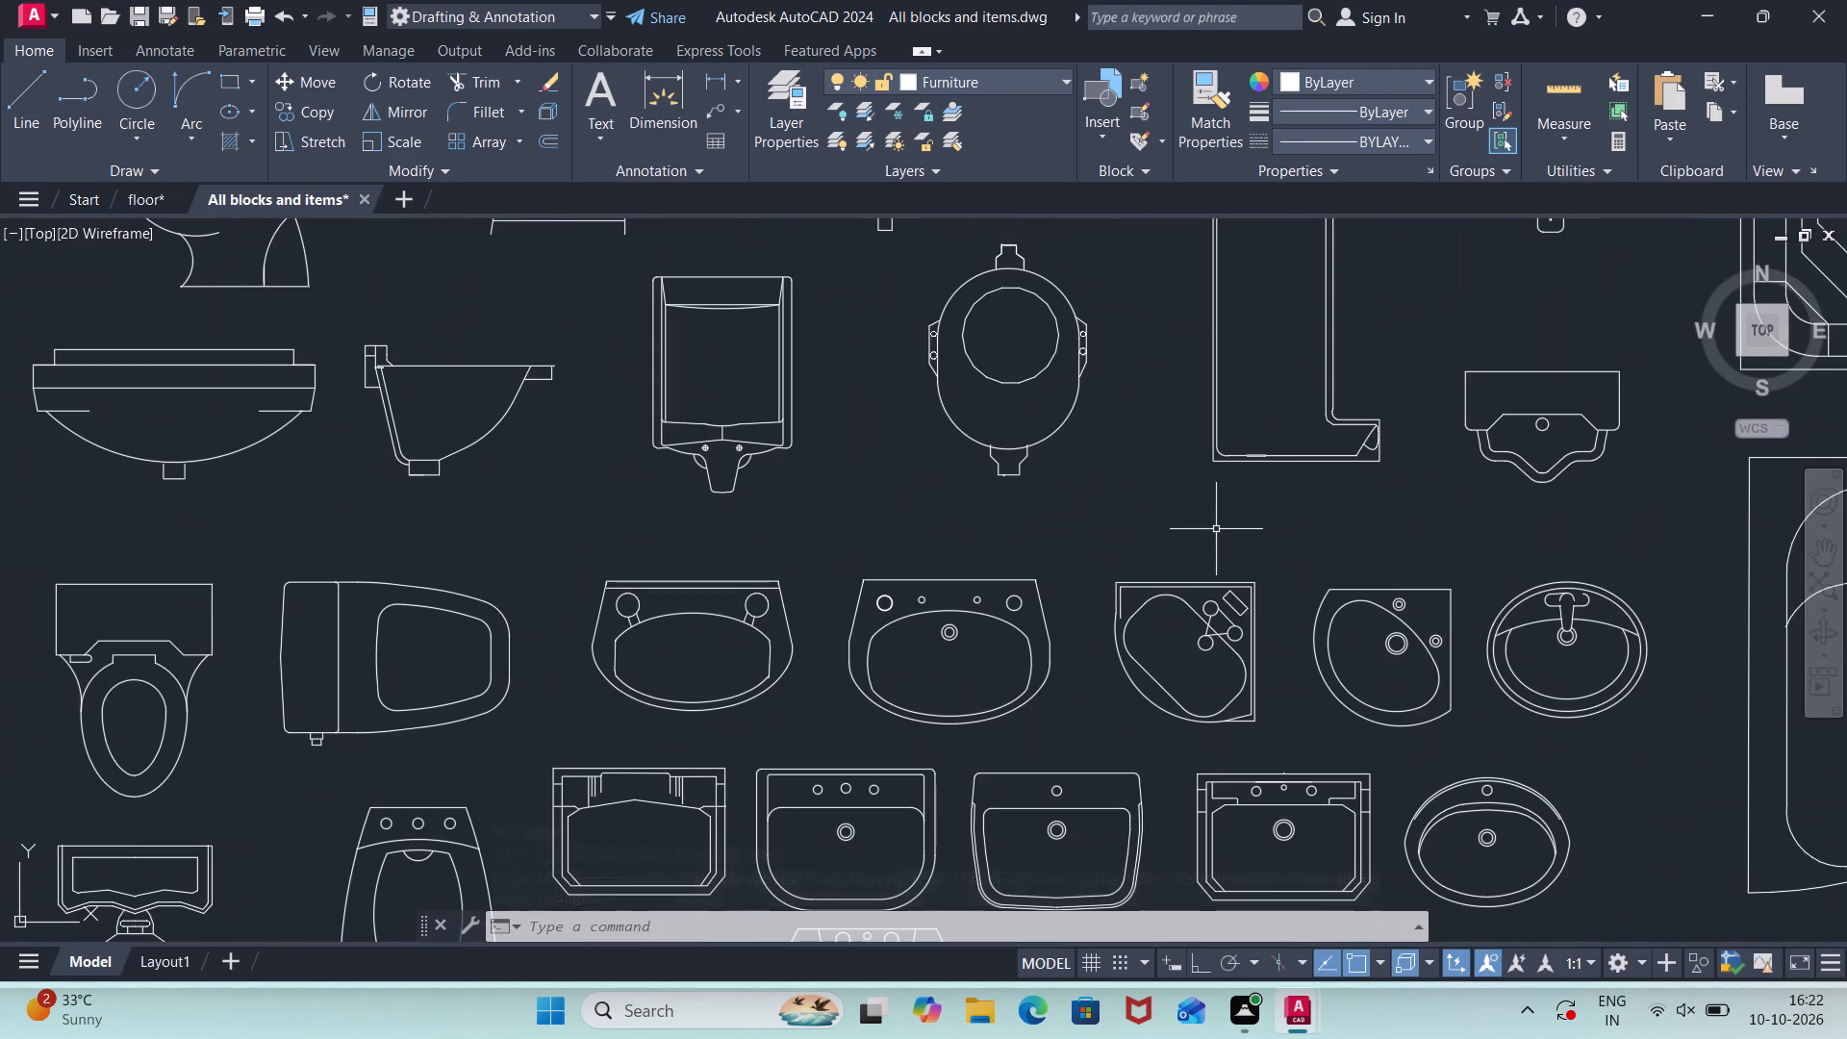
pyautogui.click(1468, 557)
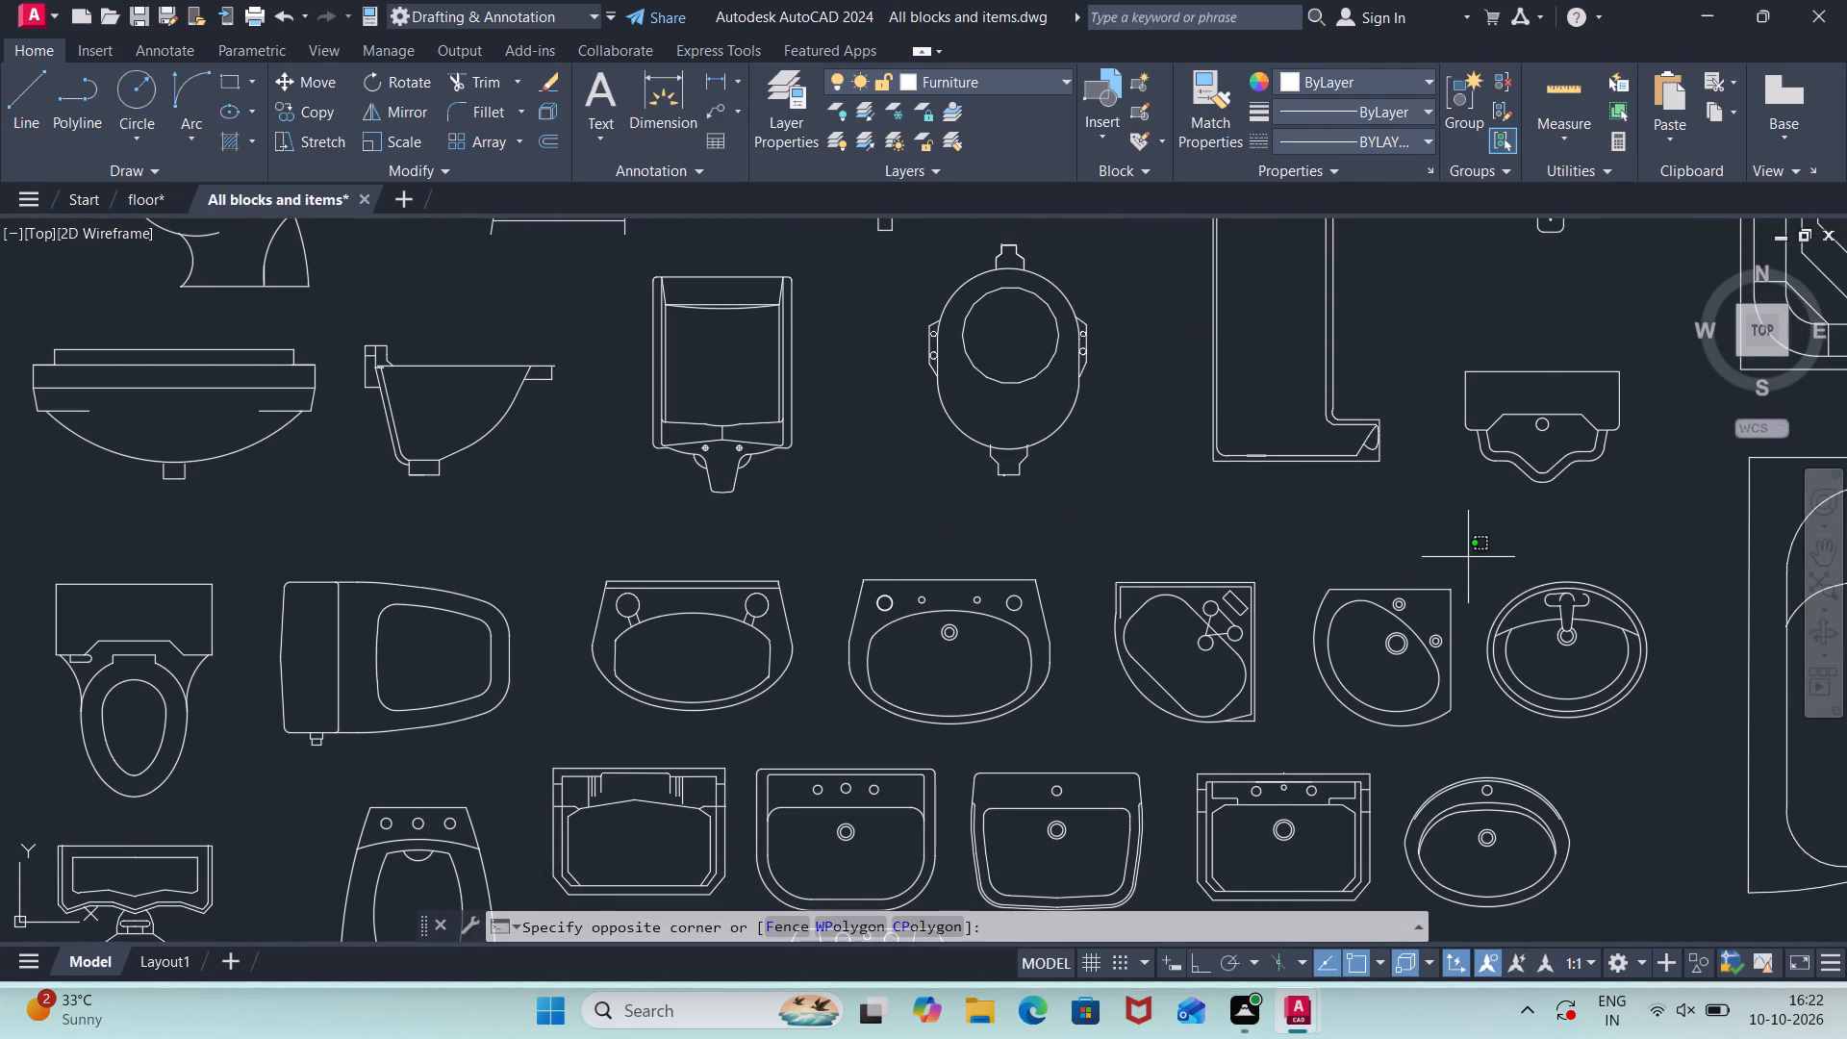
pyautogui.click(1294, 747)
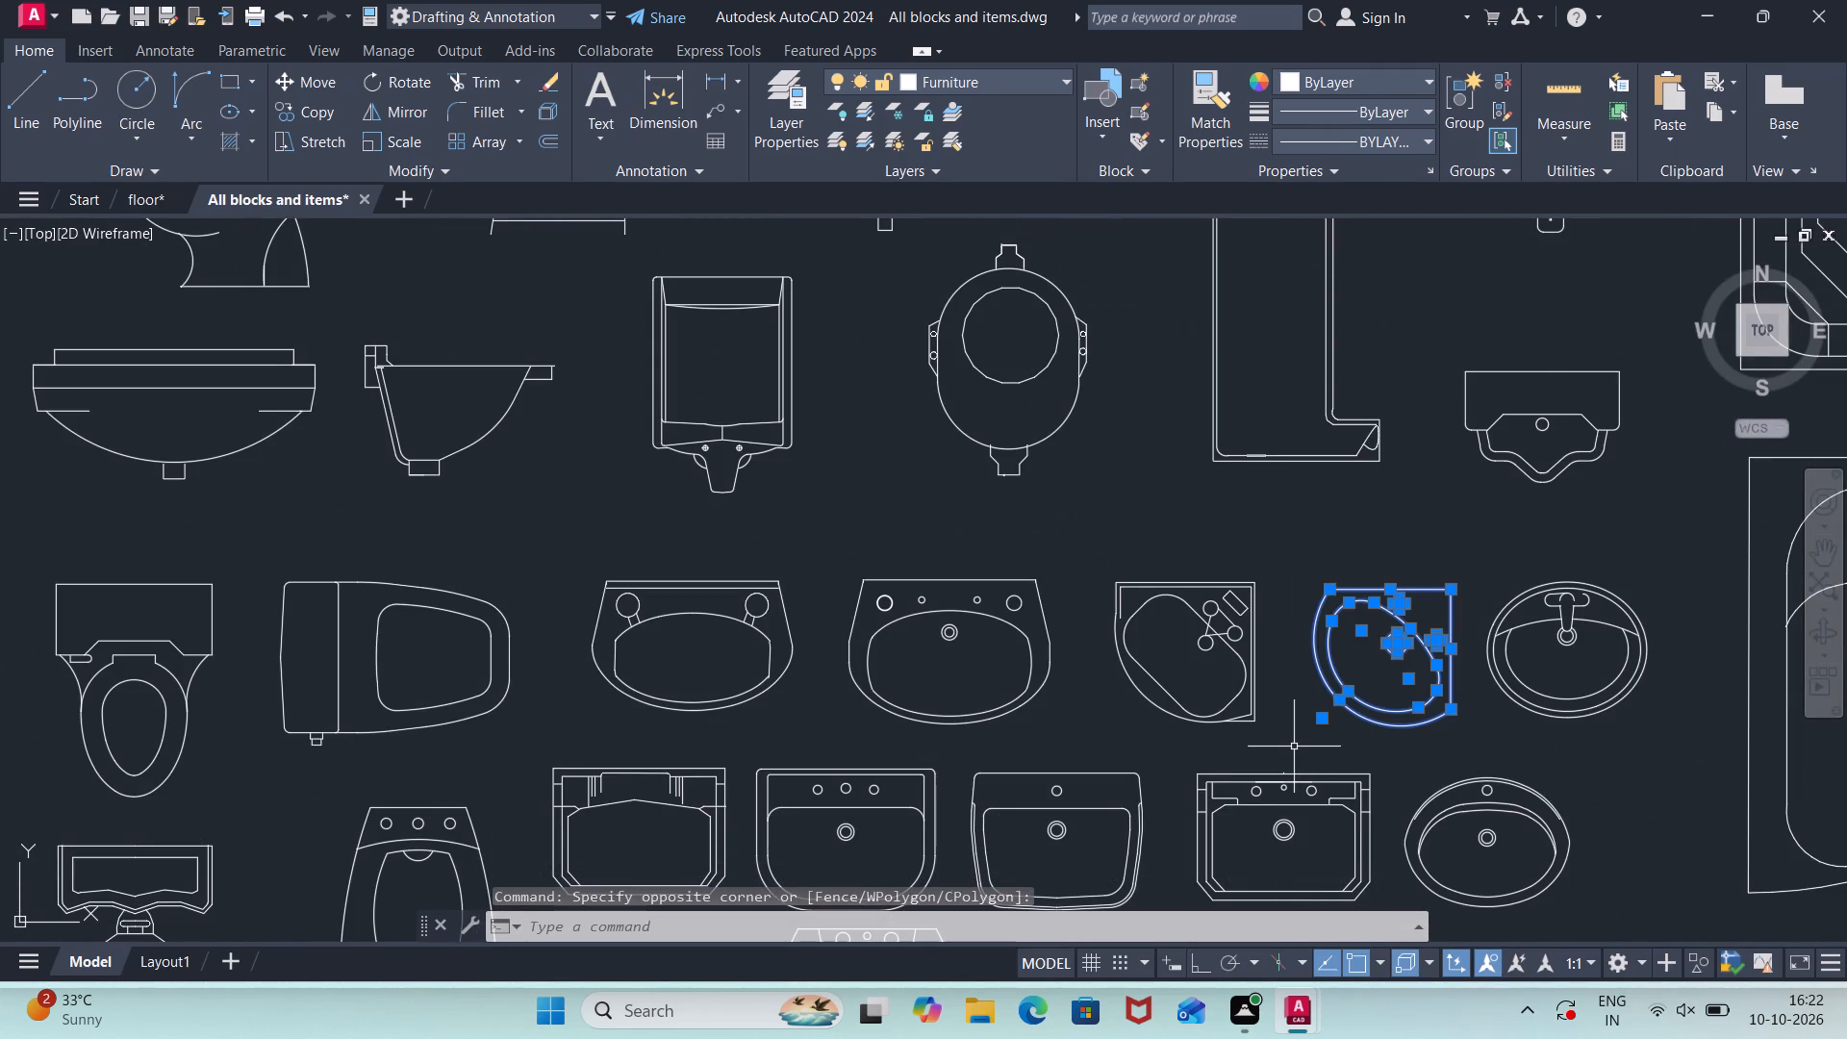
pyautogui.hotkey('ctrl', 'c')
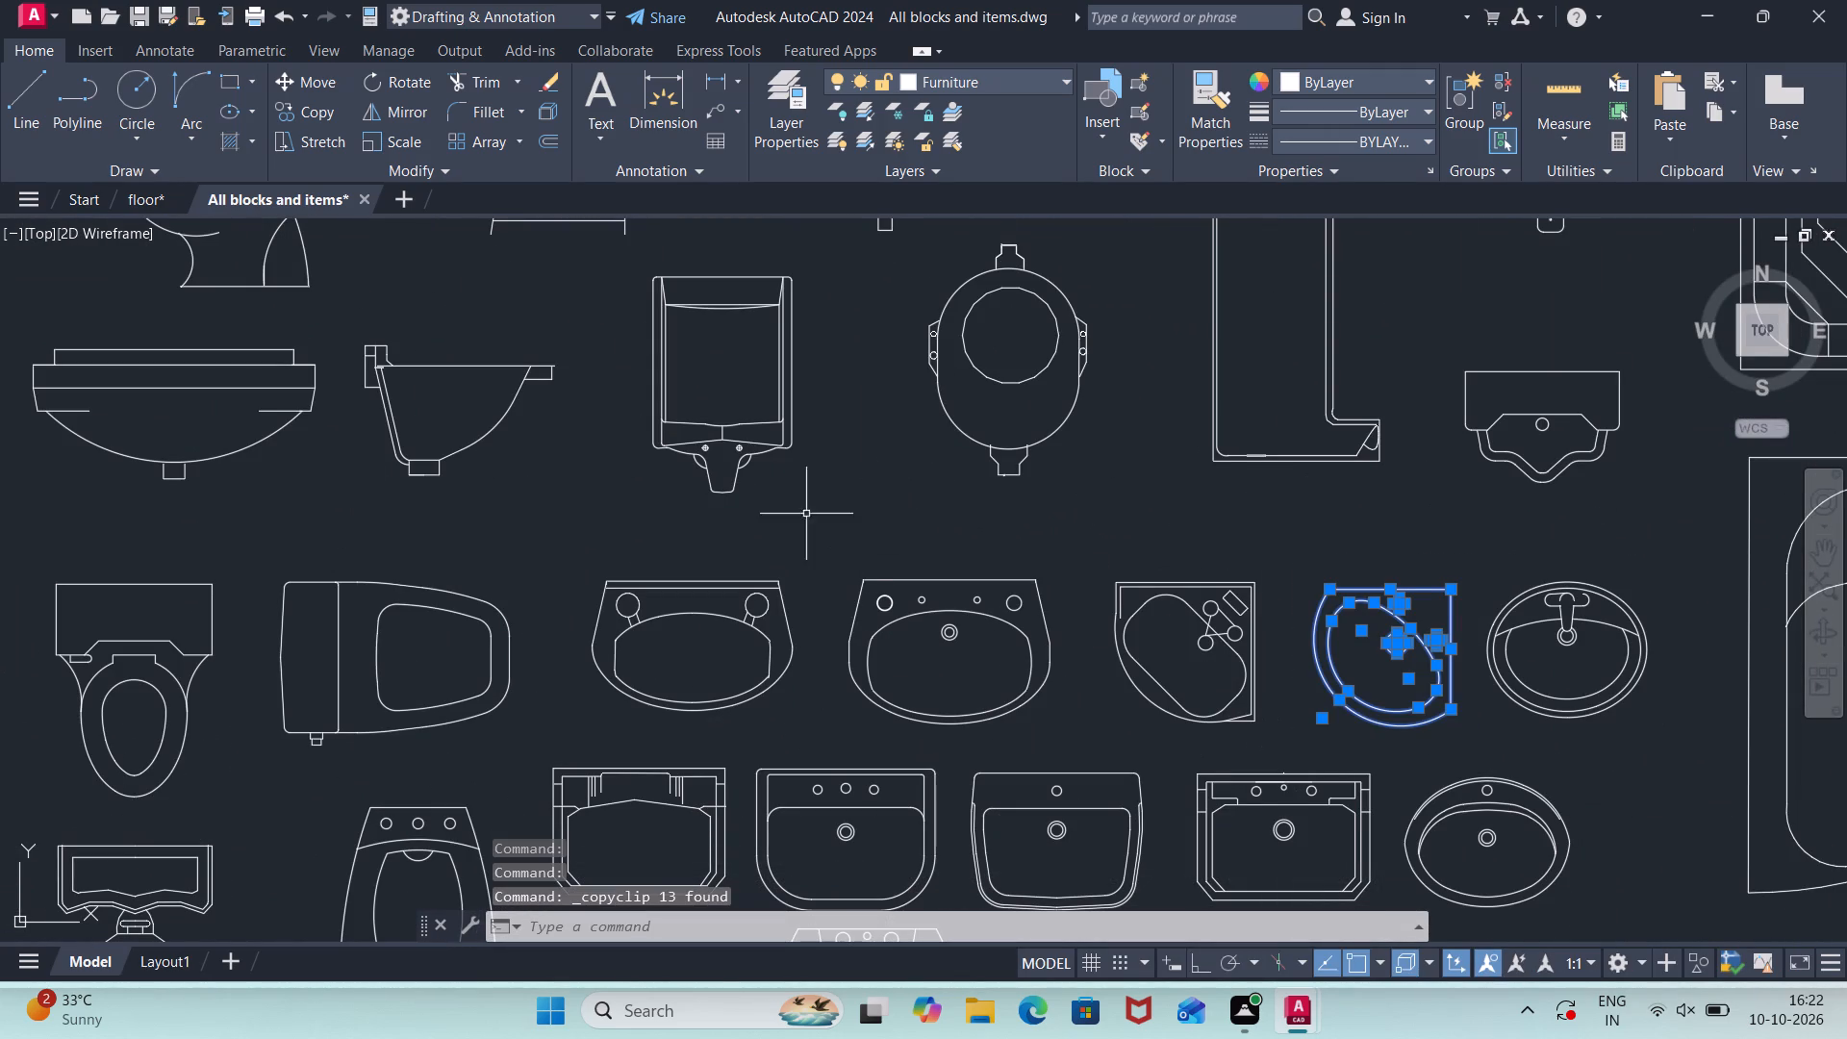
# Switch to the floor drawing and paste the corner washbasin in the upper-right corner of the right unit's larger bathroom.
pyautogui.click(150, 201)
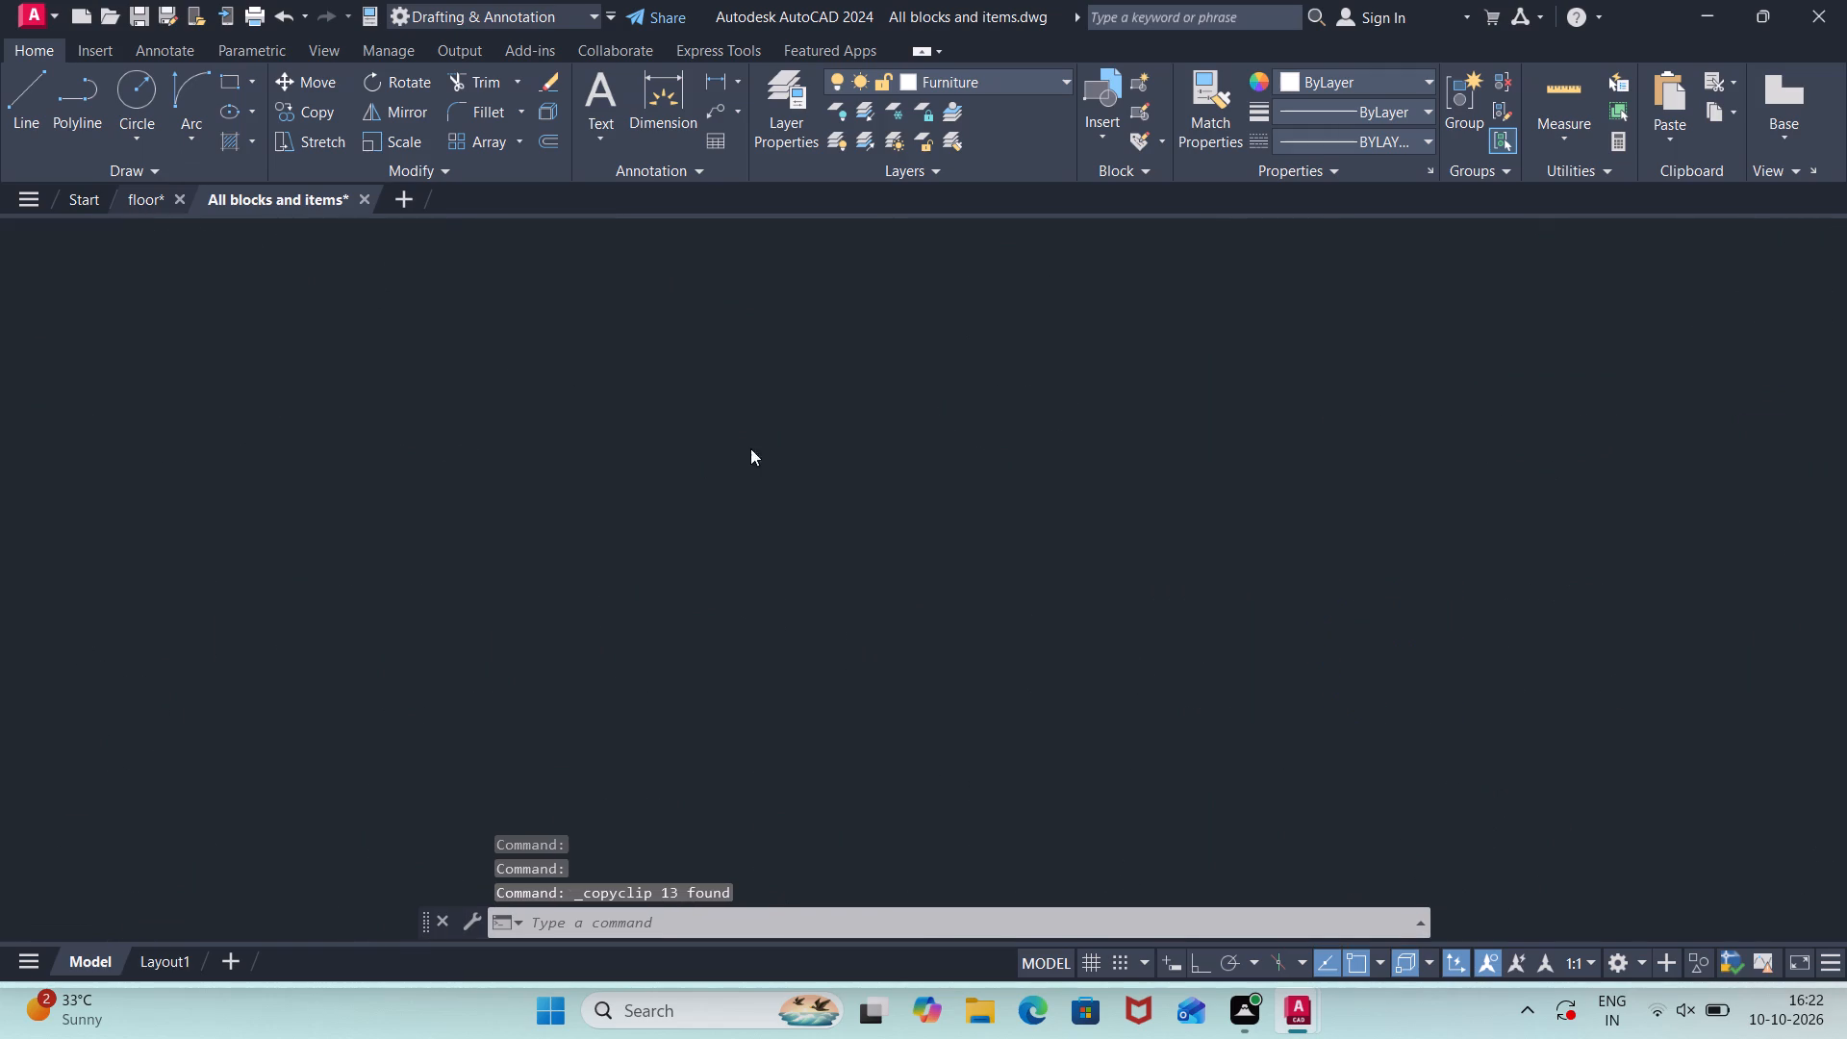
pyautogui.scroll(-2, 934, 524)
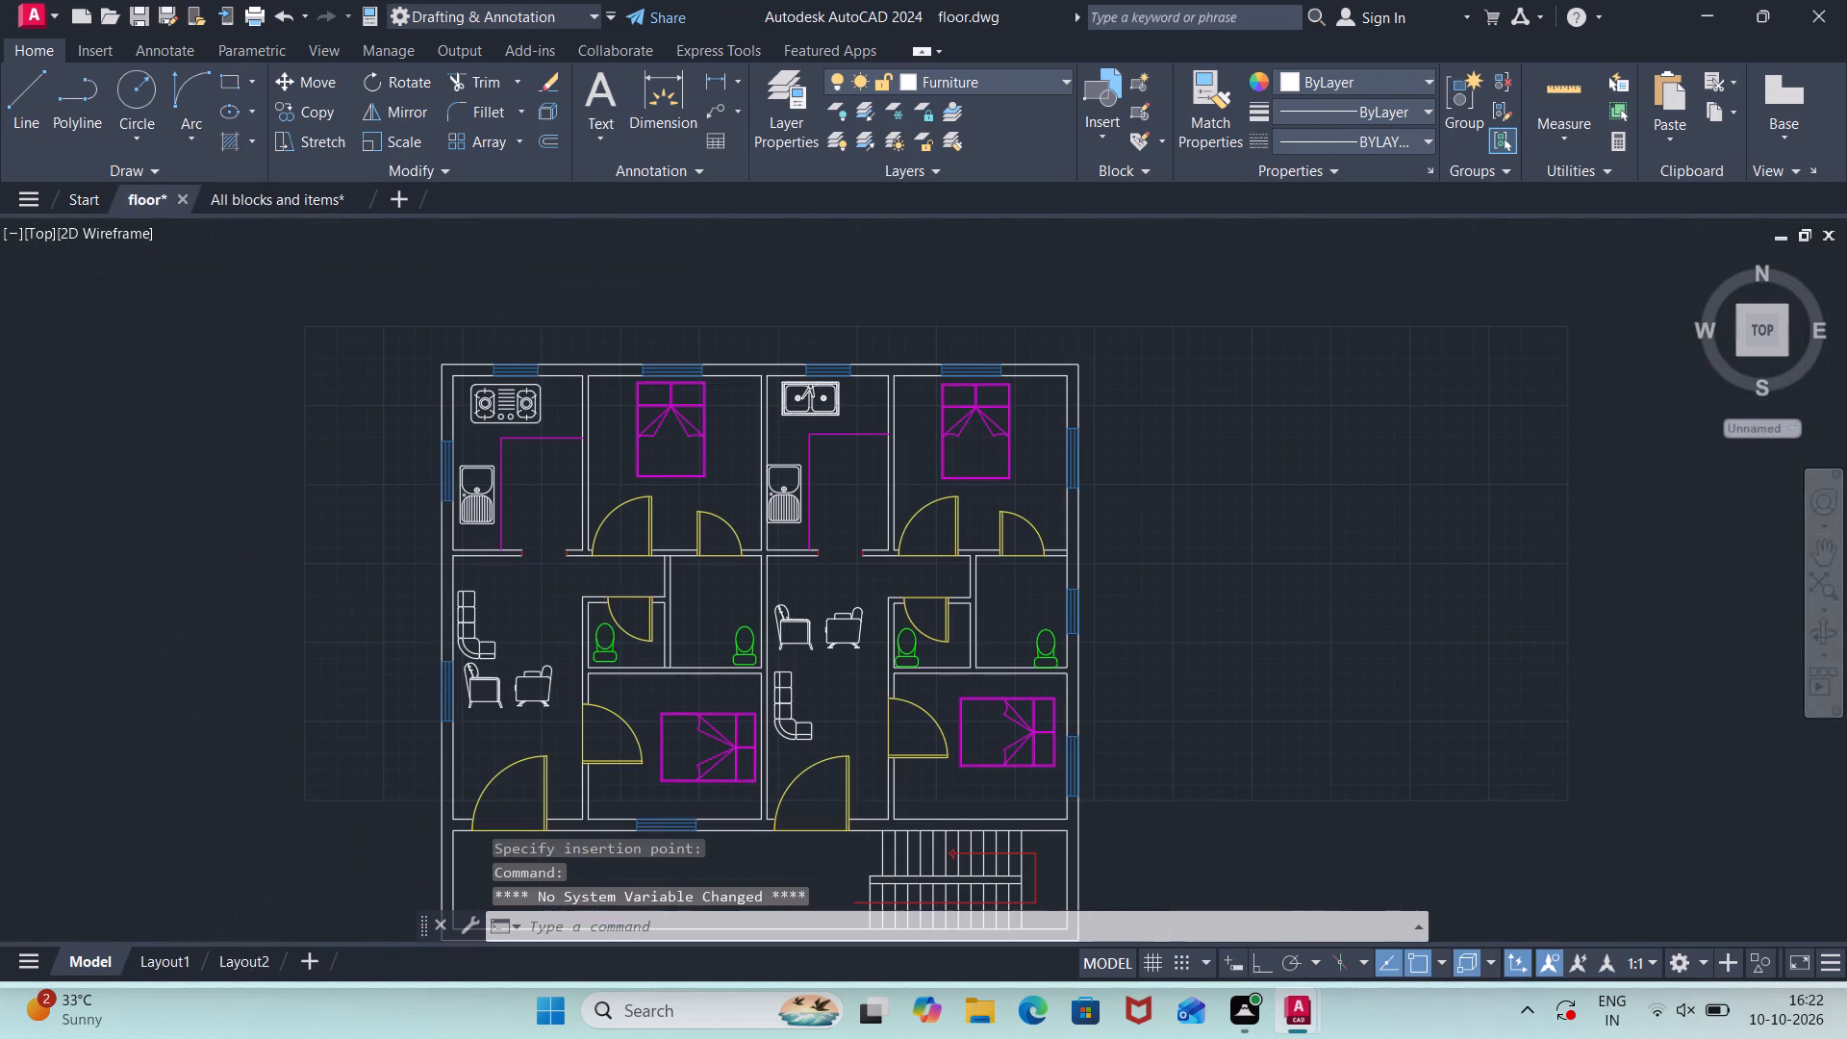
pyautogui.scroll(2, 1042, 610)
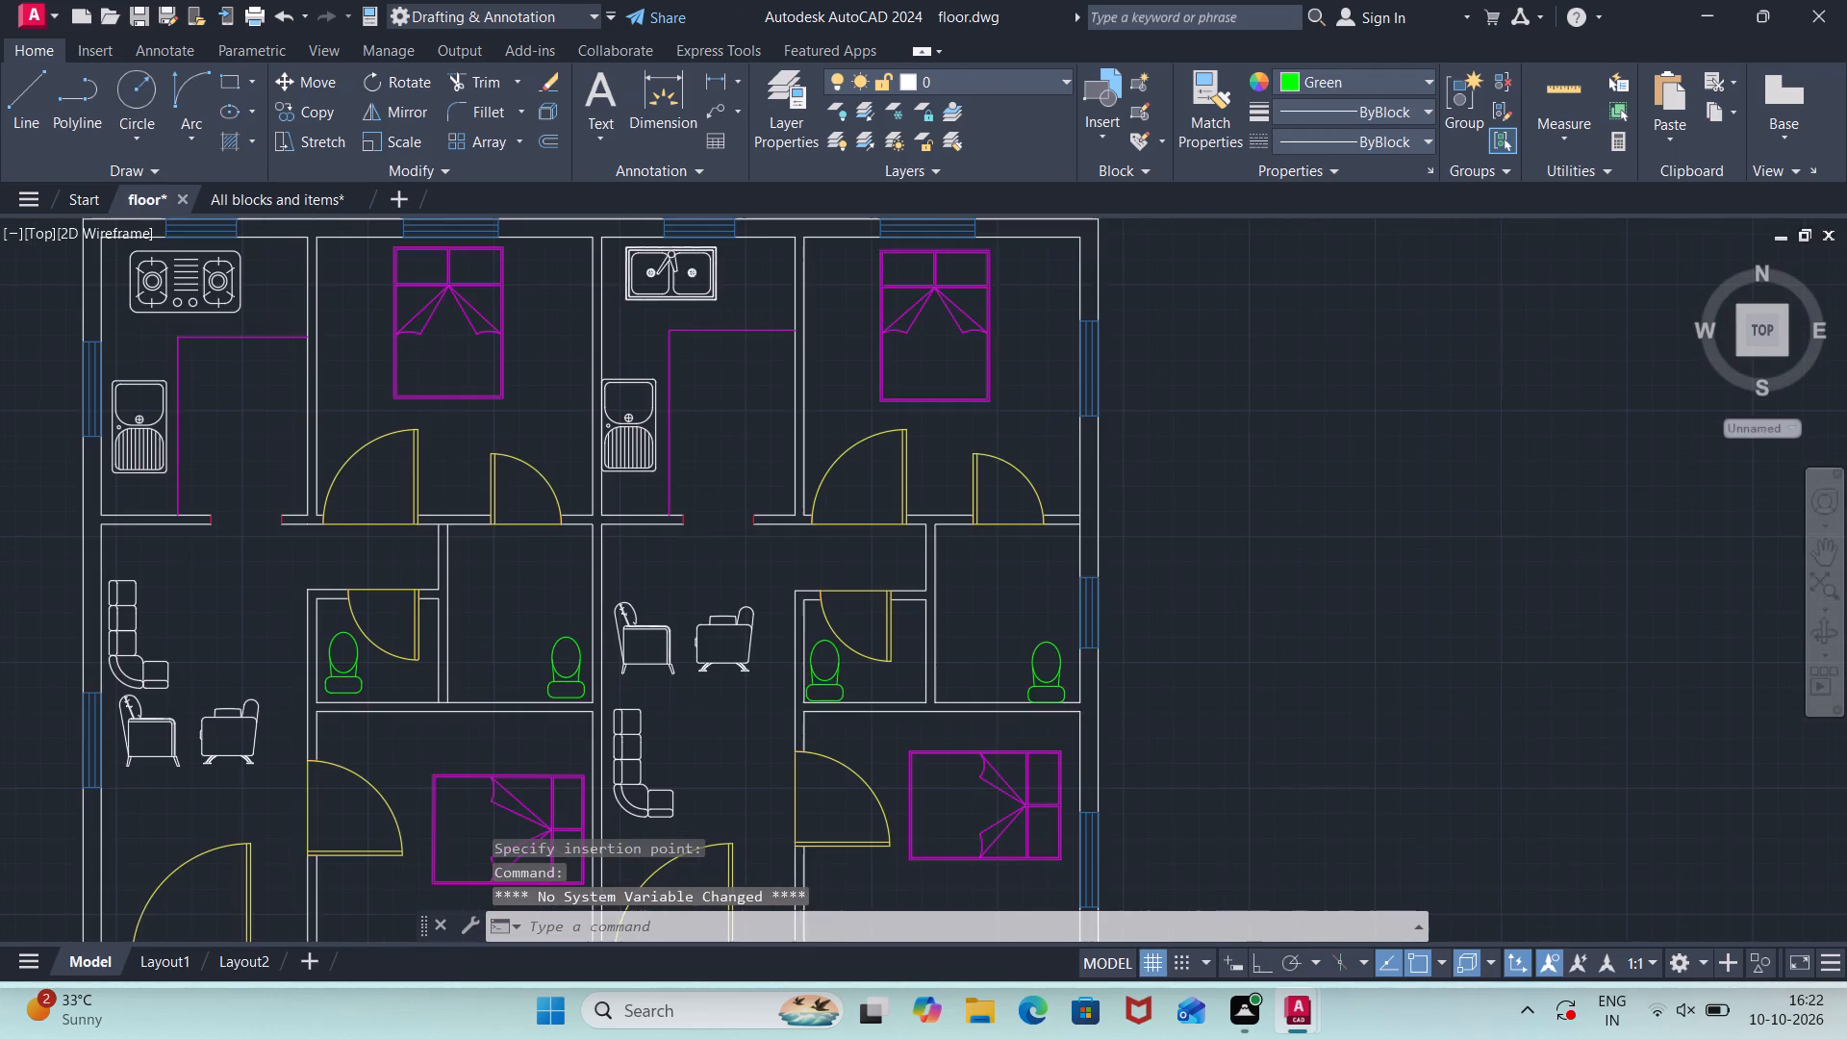
pyautogui.hotkey('ctrl', 'v')
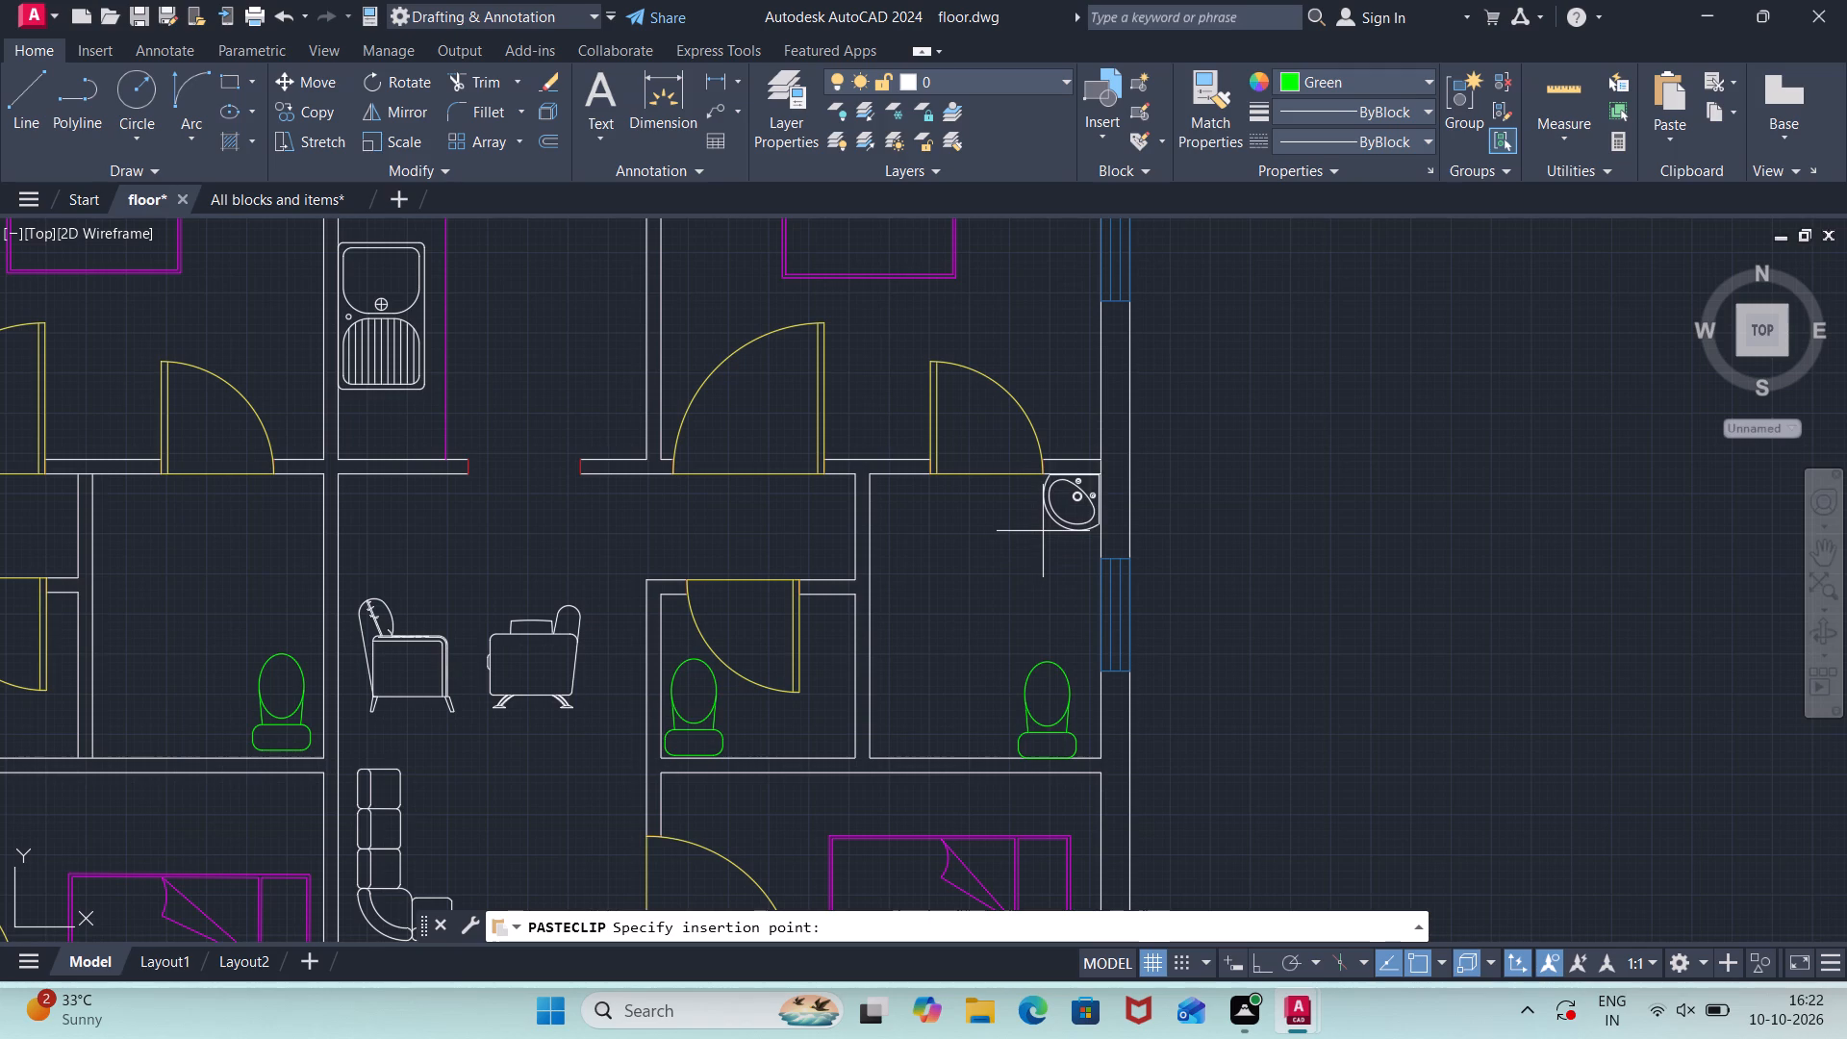
pyautogui.scroll(3, 1044, 531)
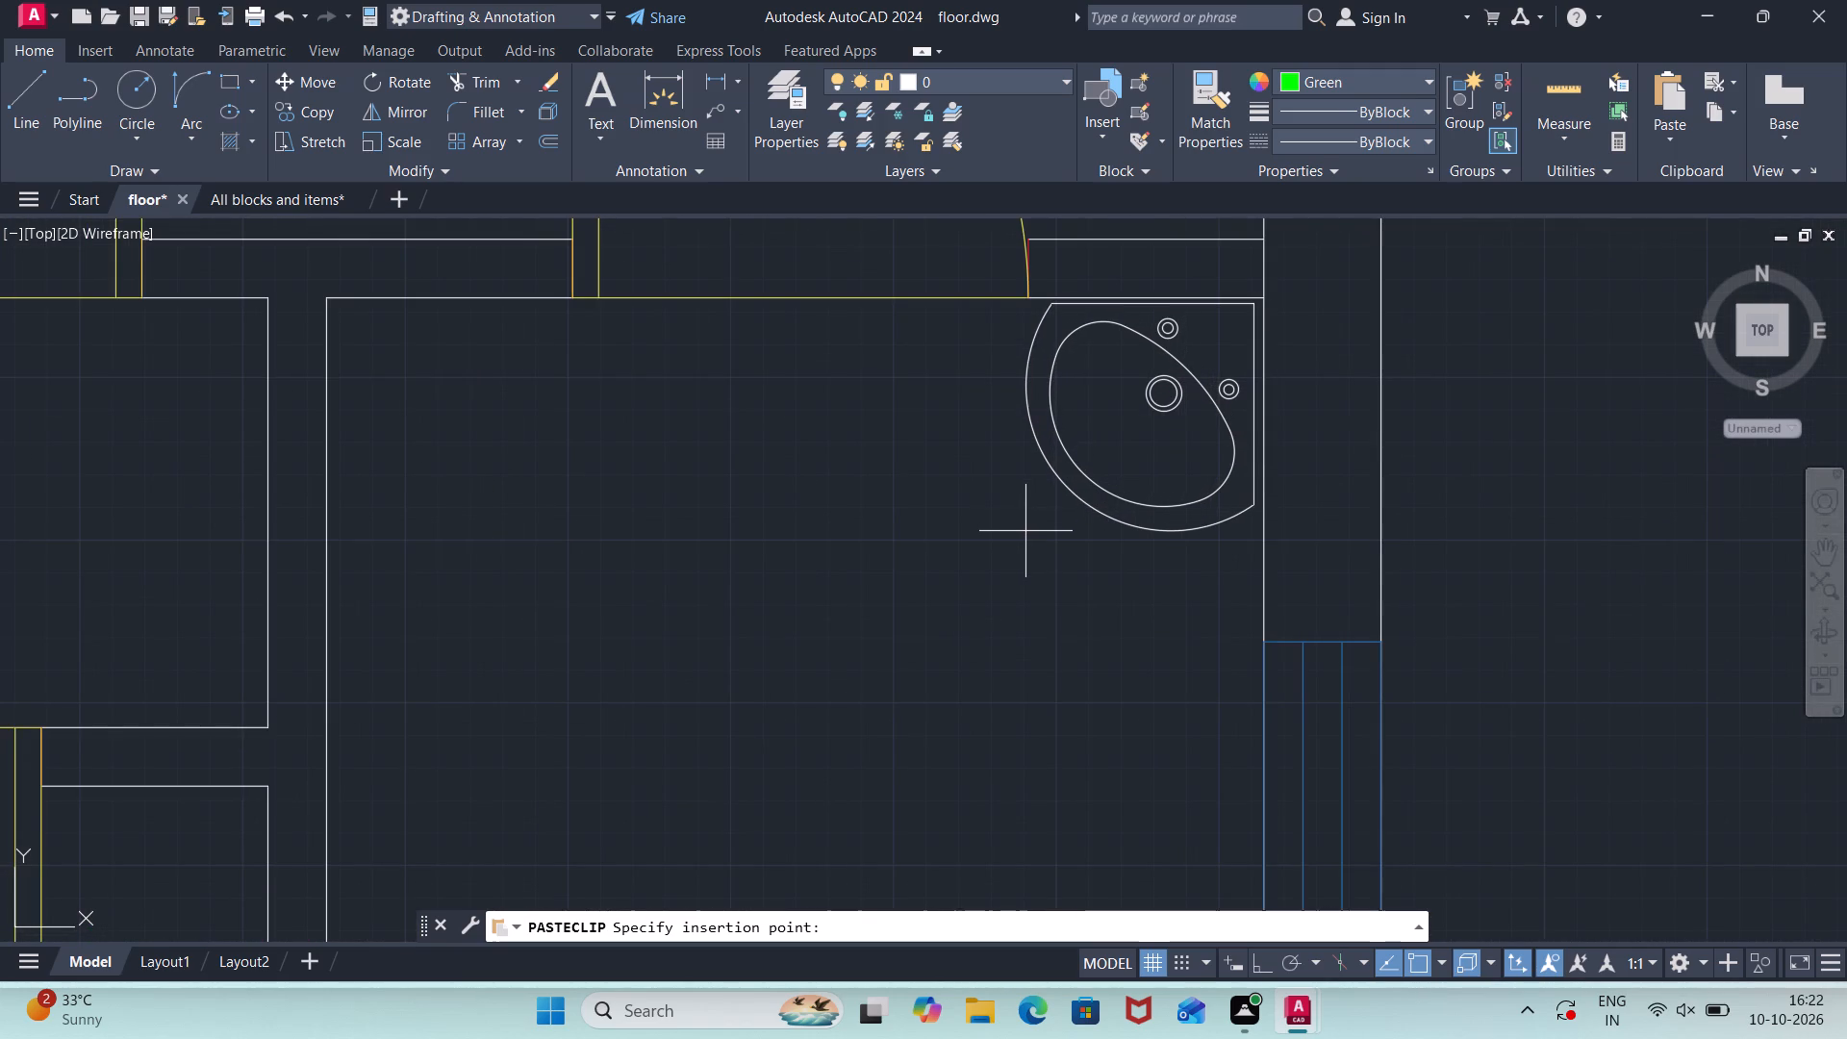
pyautogui.click(1028, 533)
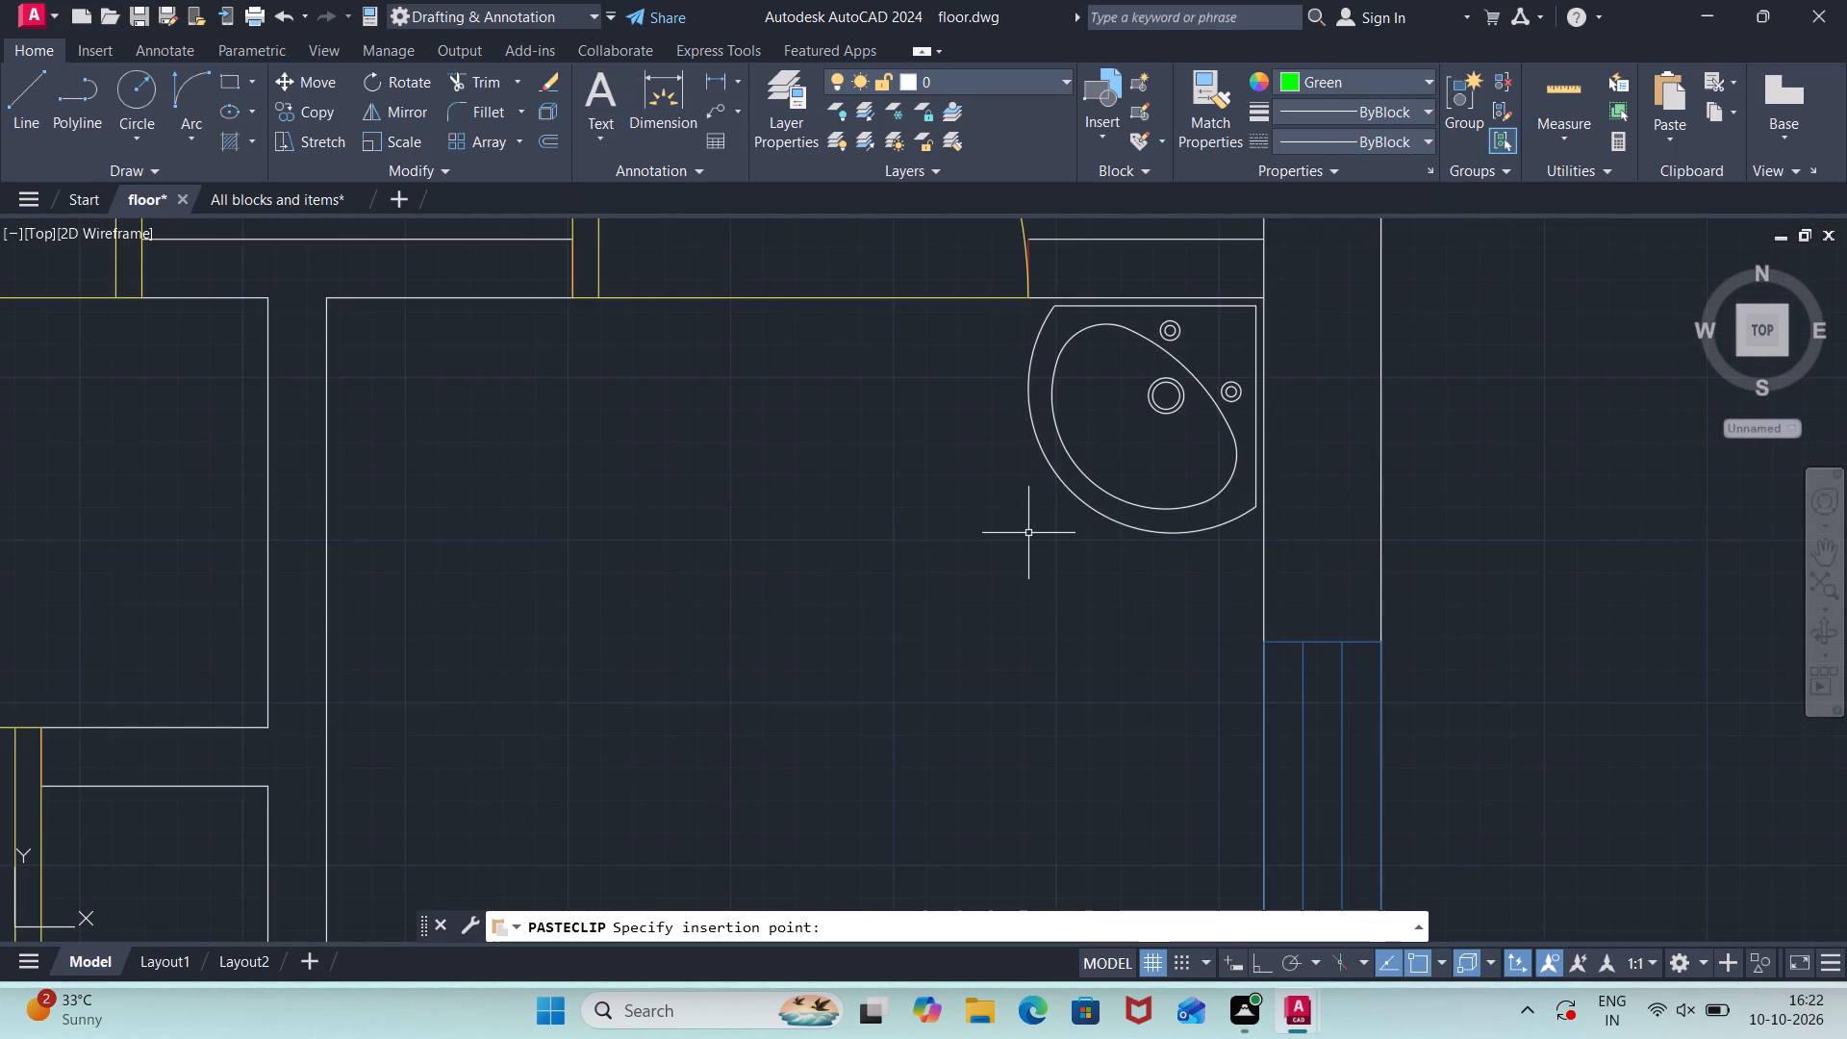
# Paste the same corner washbasin in the upper-right corner of the left unit's larger bathroom.
pyautogui.scroll(-3, 1028, 533)
pyautogui.moveTo(664, 536); pyautogui.dragTo(977, 461, button='middle')
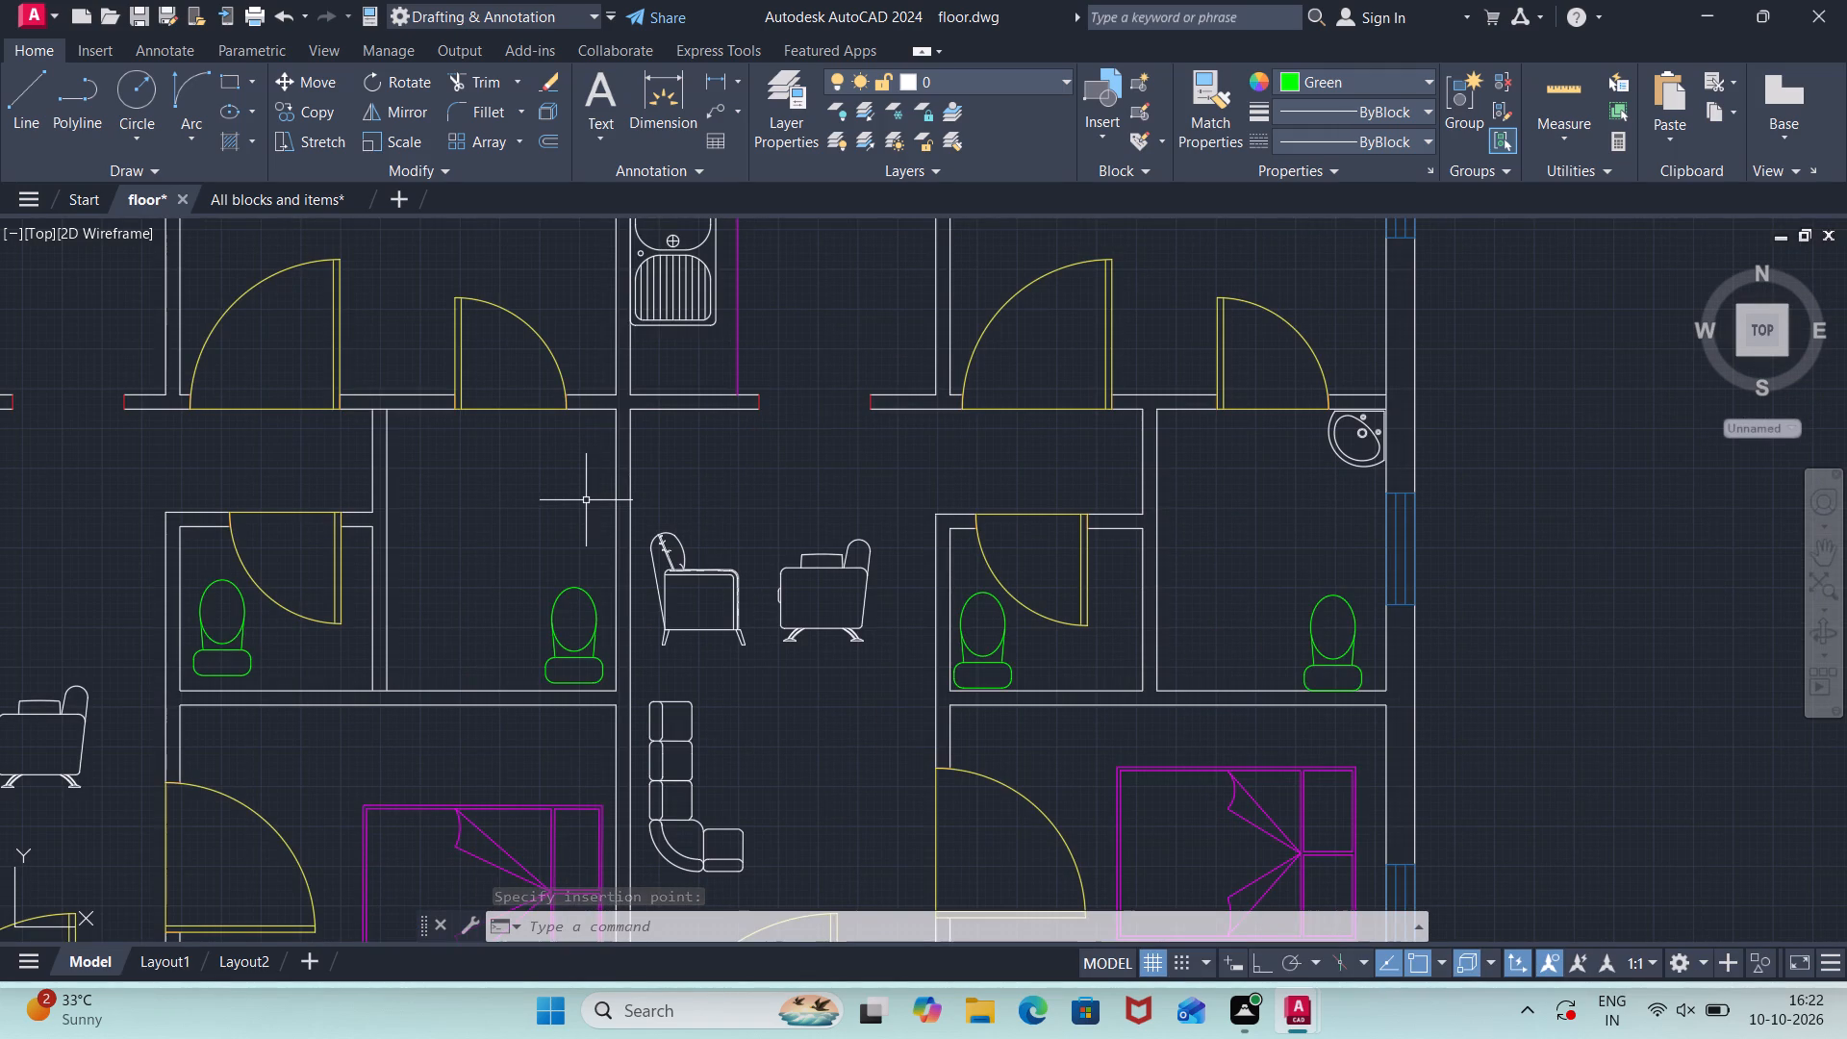
pyautogui.hotkey('ctrl', 'v')
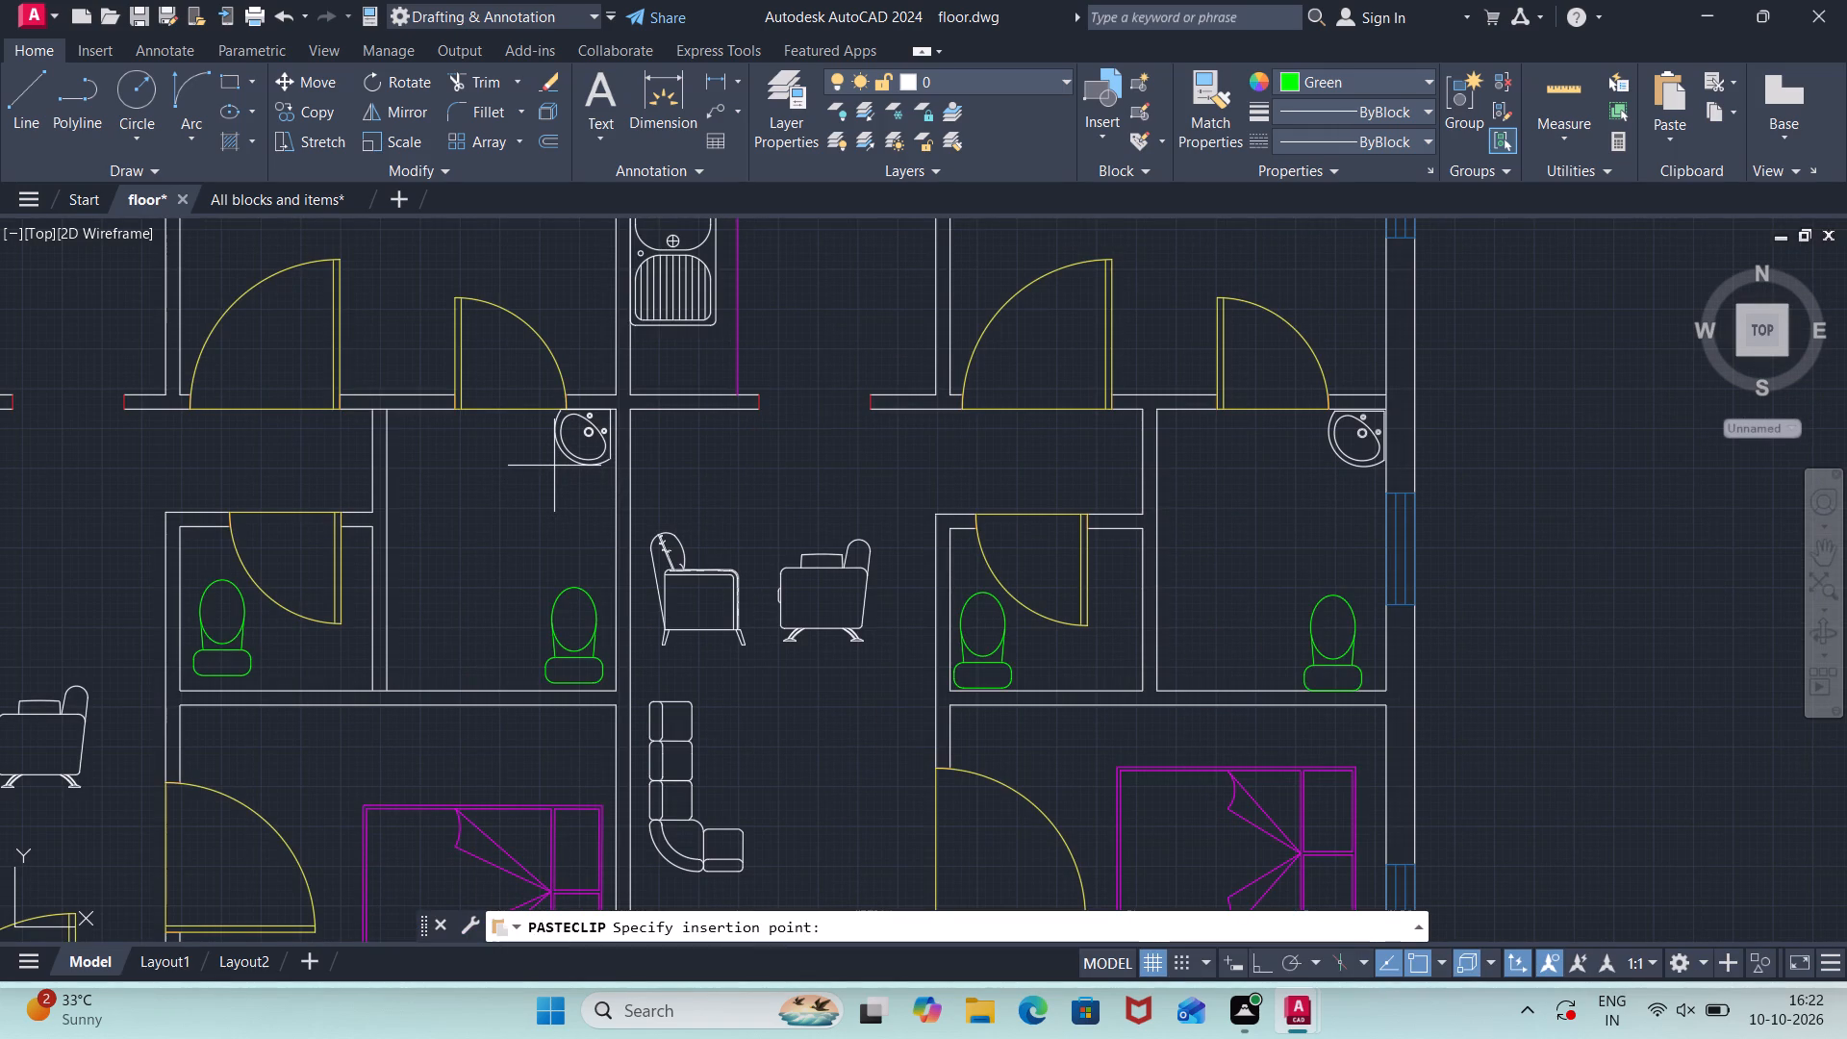
pyautogui.click(556, 471)
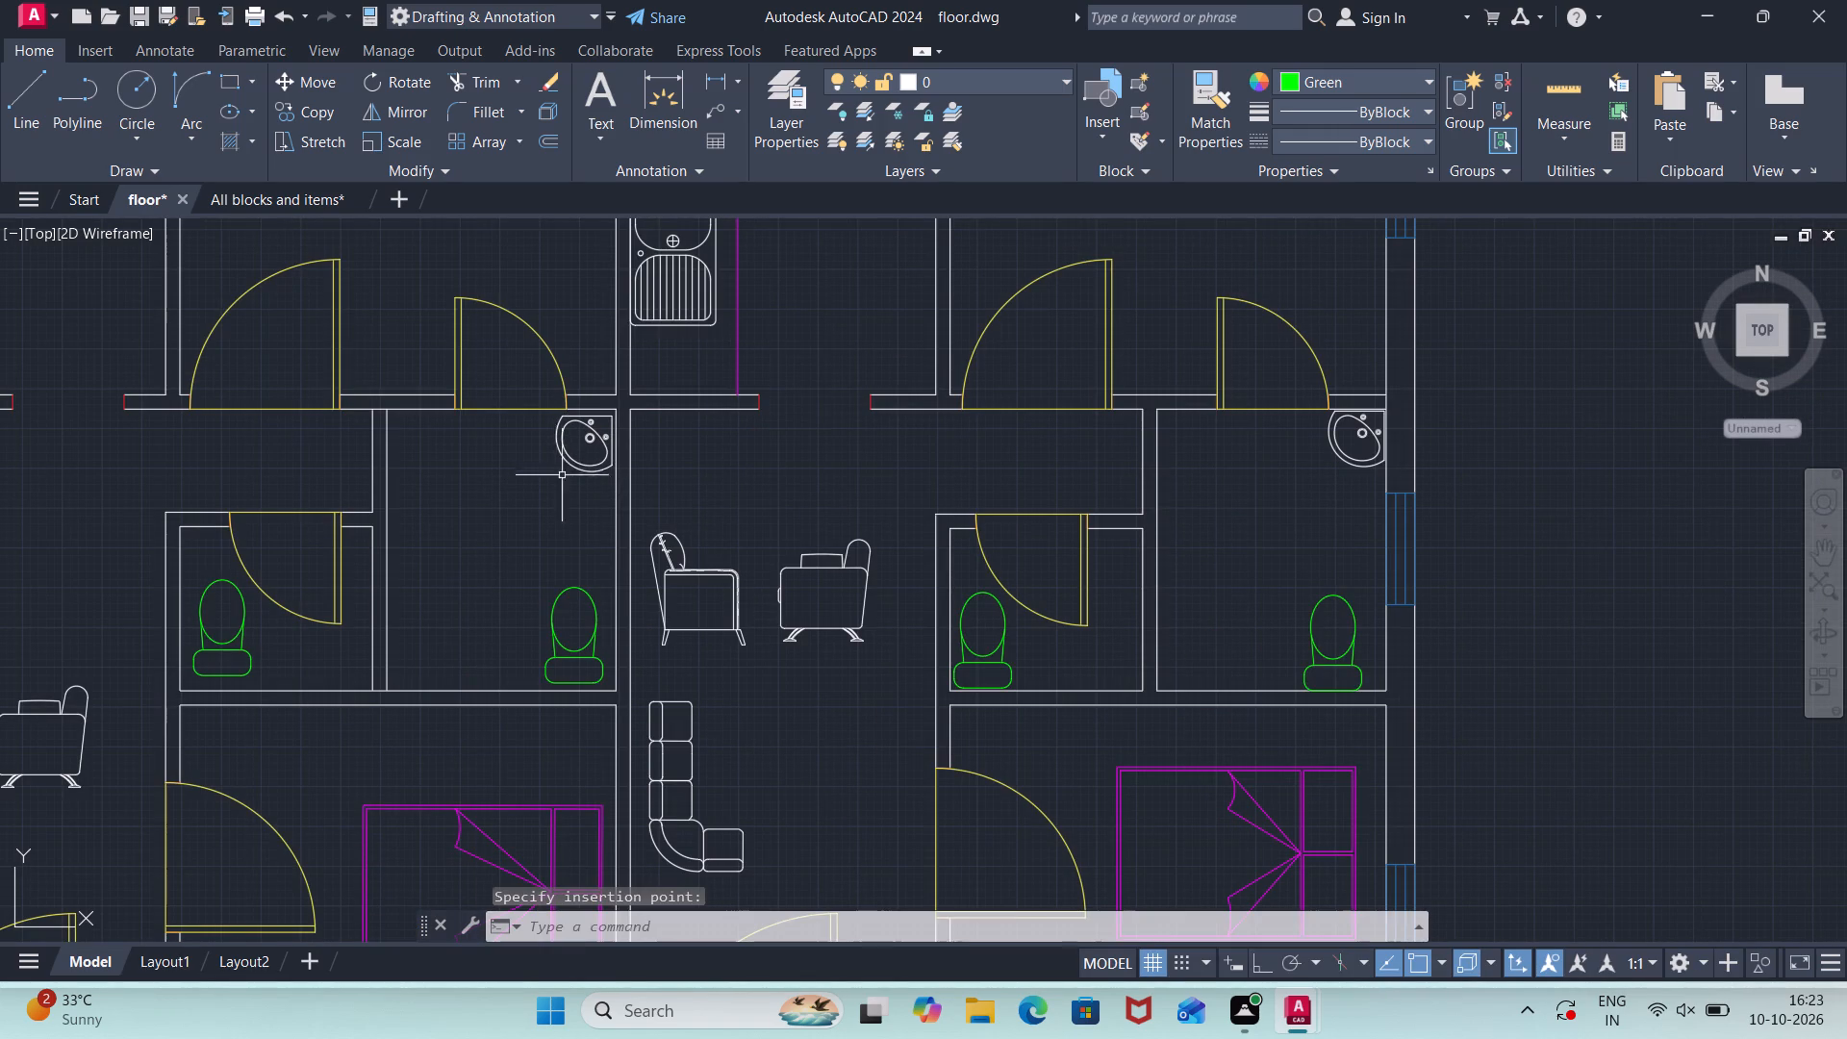
# Switch to the All blocks and items drawing and look through the bathroom section for another fixture.
pyautogui.click(255, 203)
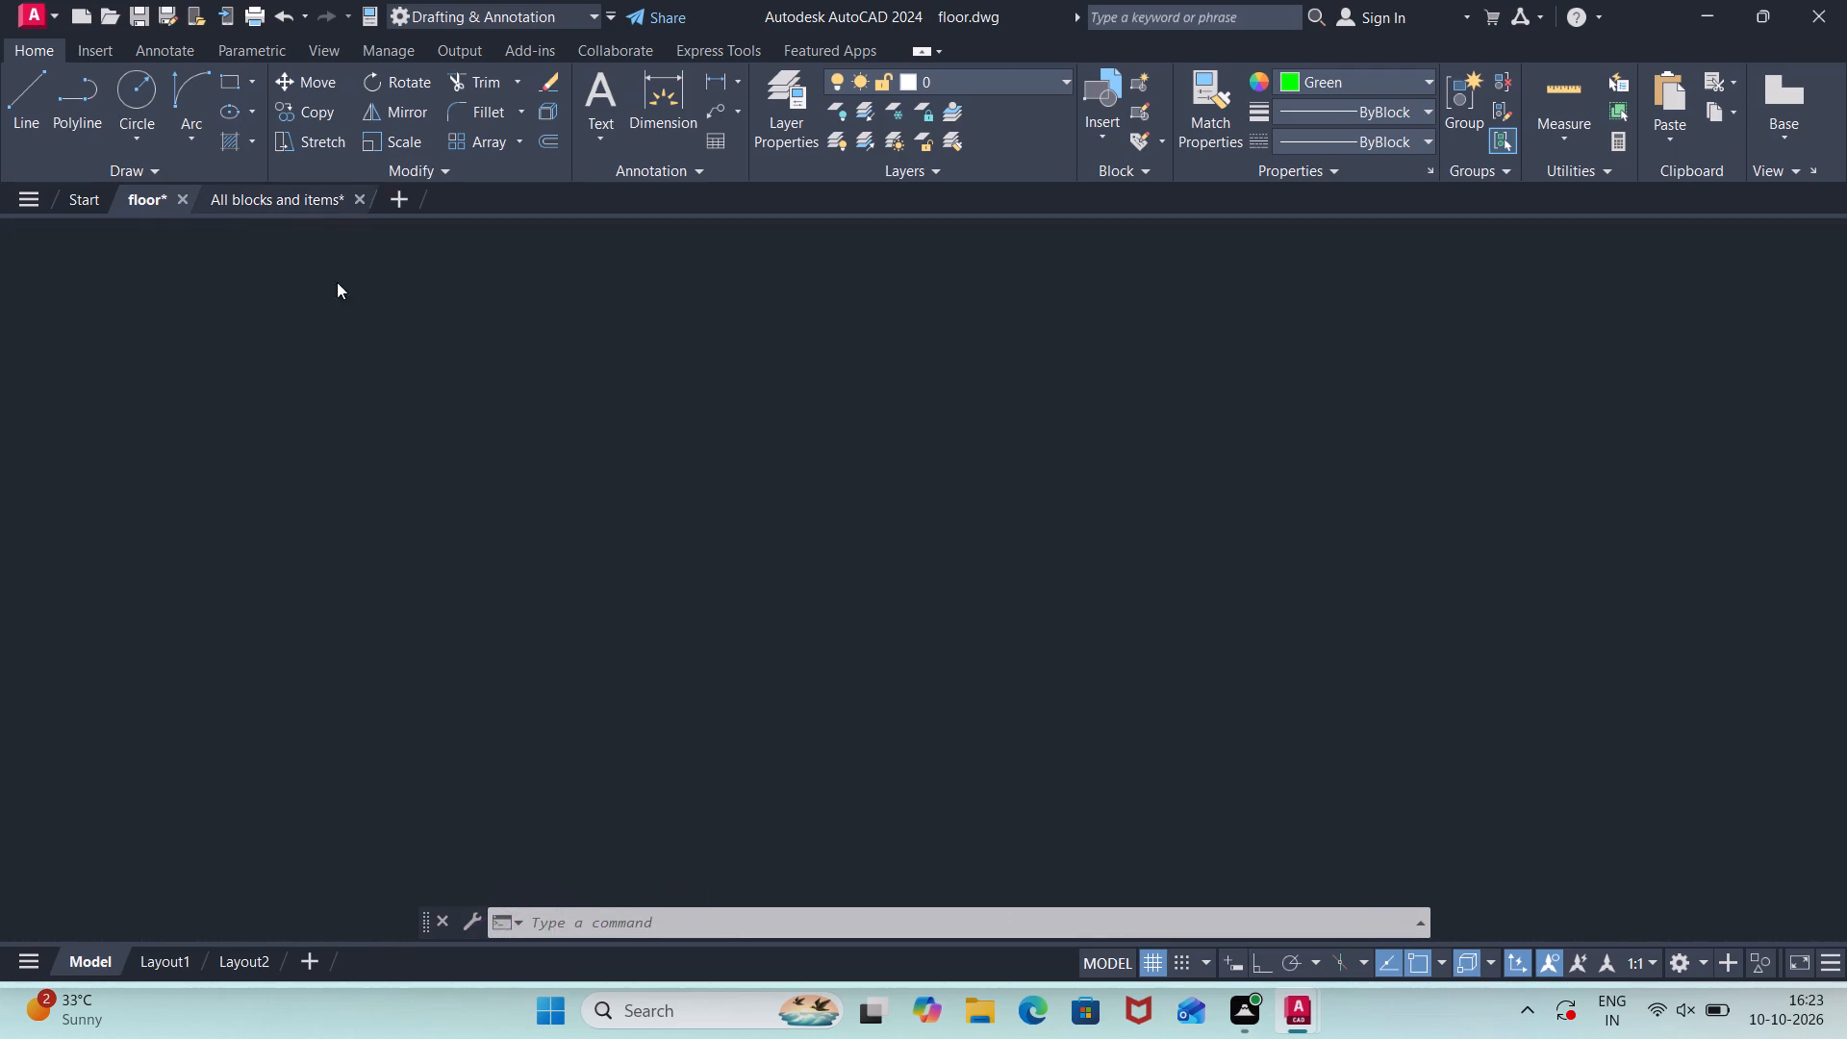
pyautogui.scroll(-2, 1127, 545)
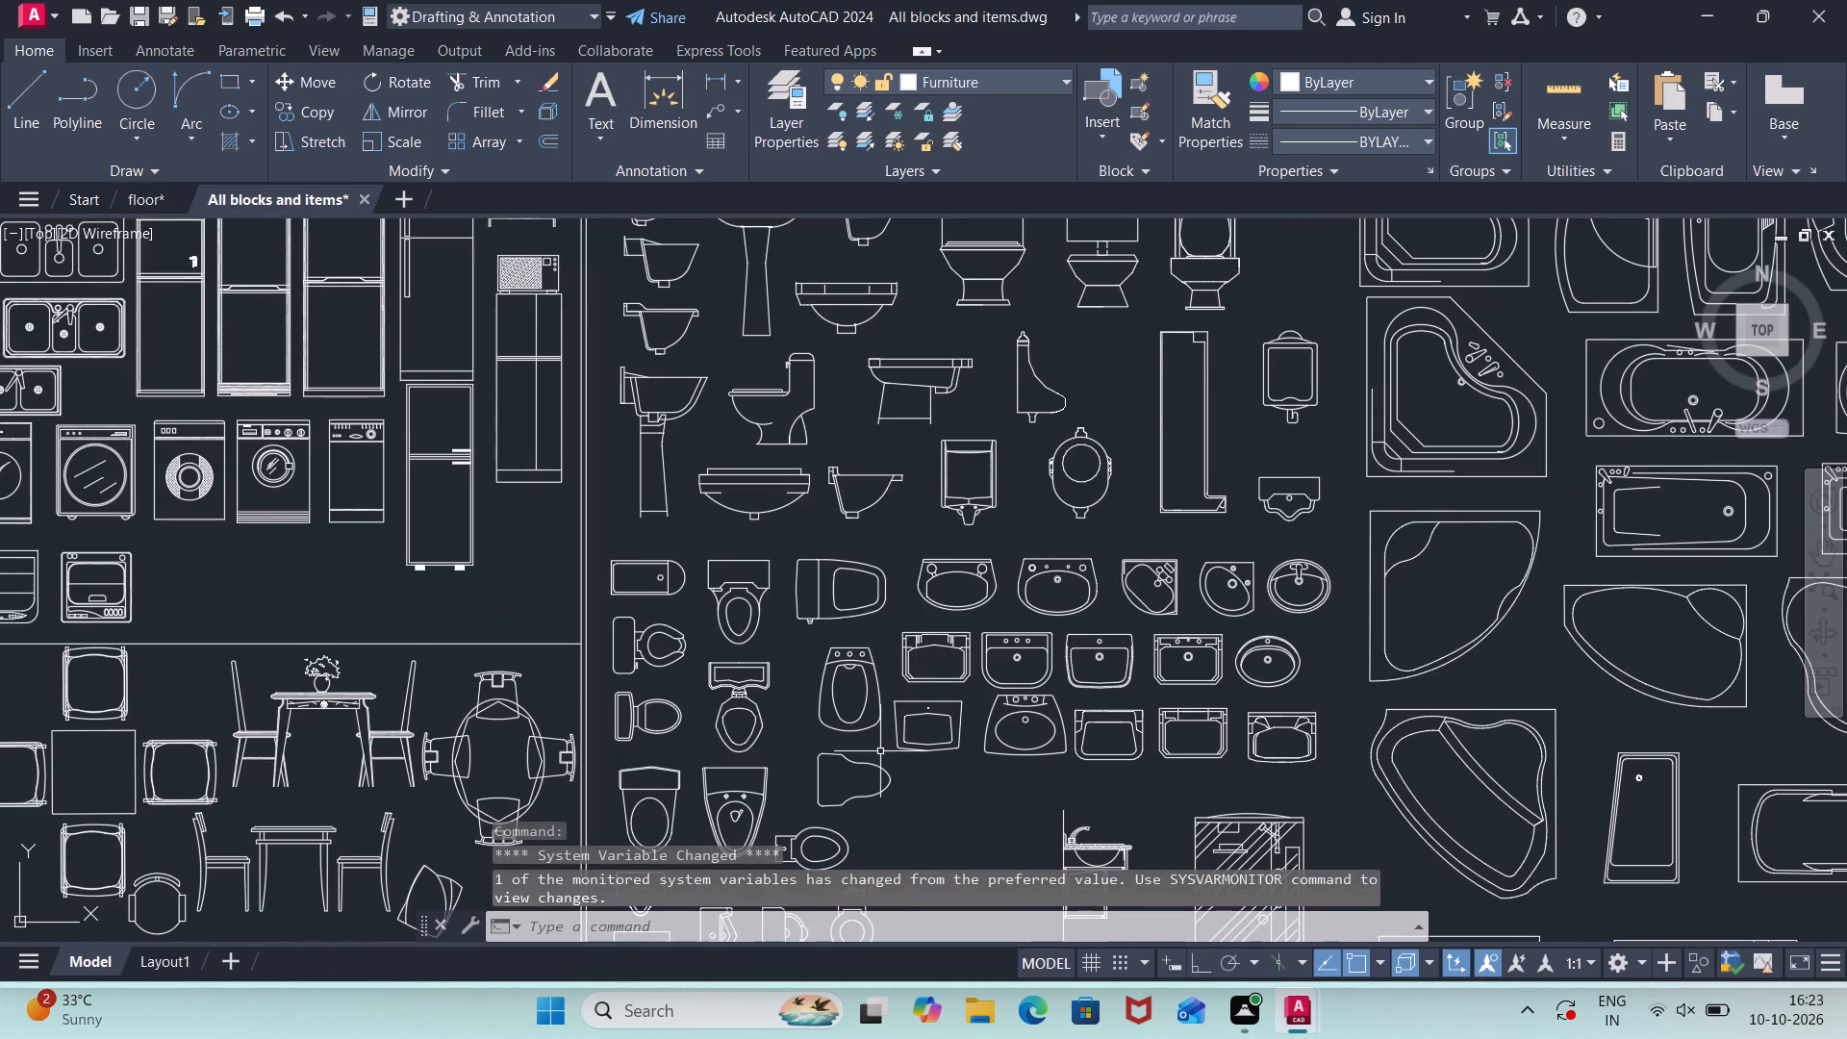
pyautogui.moveTo(880, 751); pyautogui.dragTo(842, 595, button='middle')
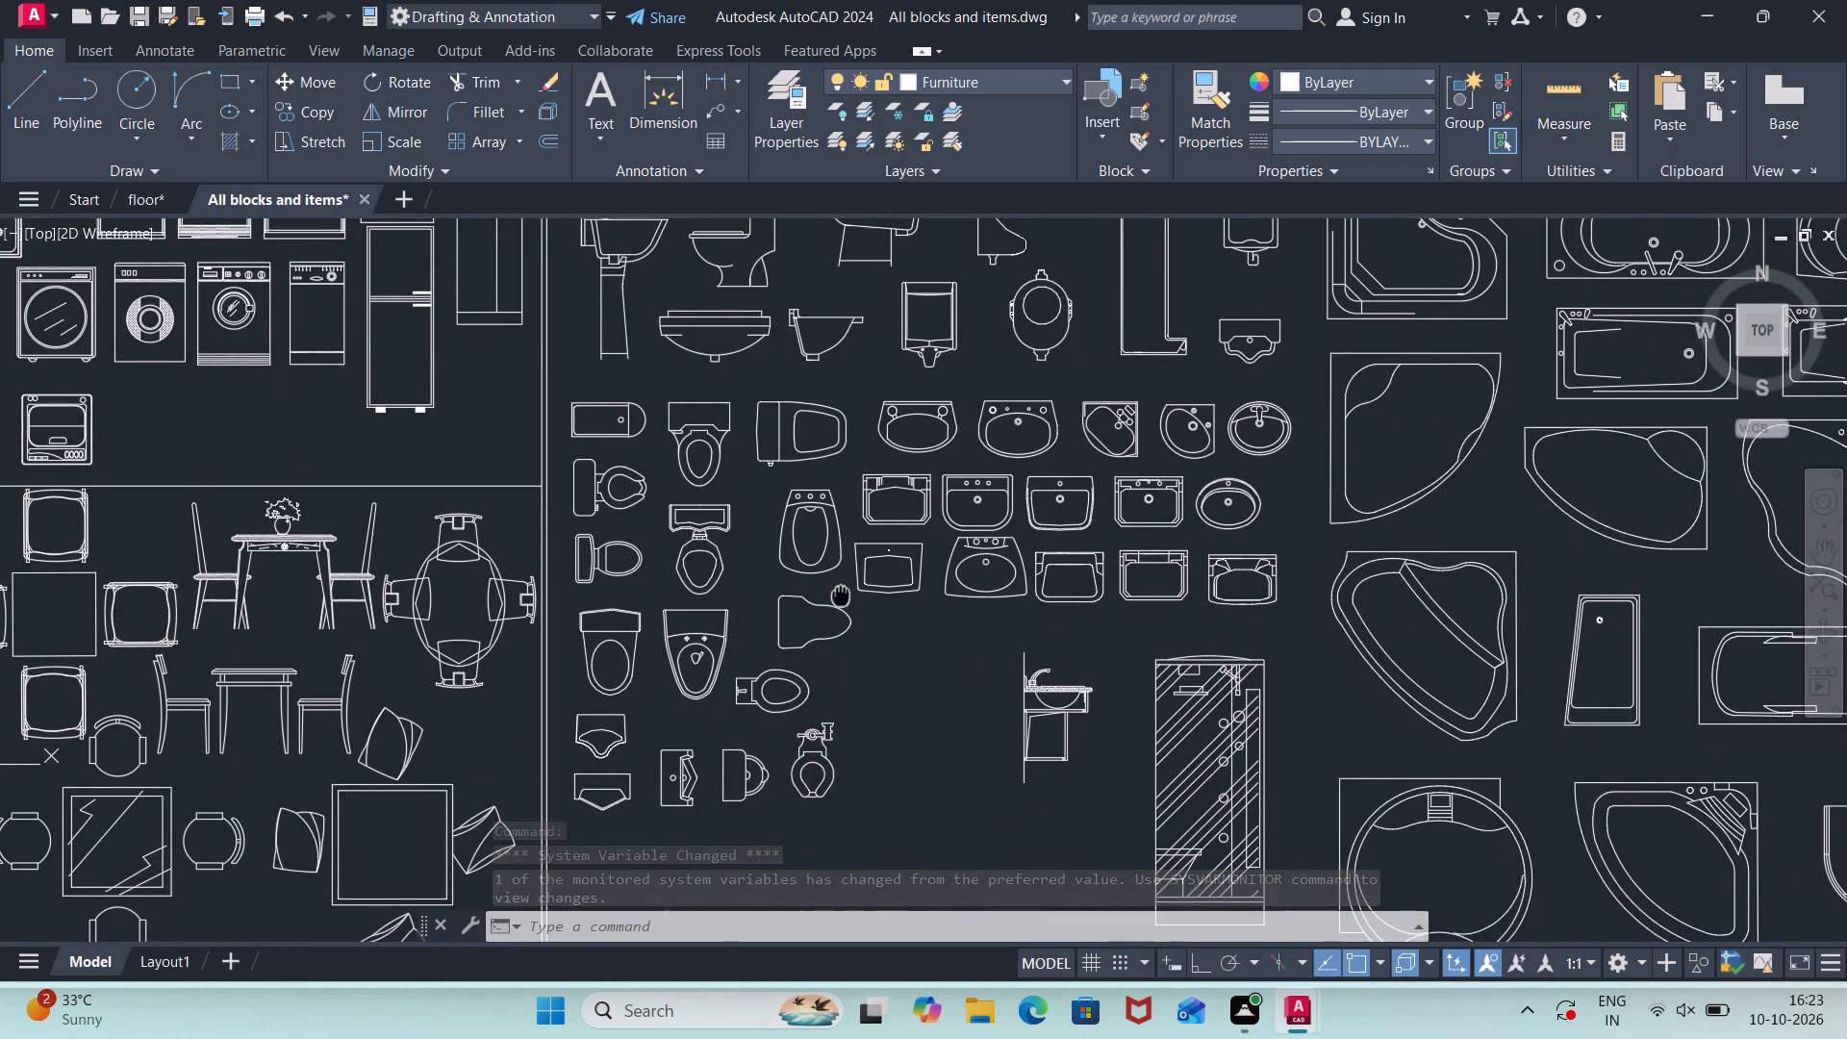
pyautogui.moveTo(842, 595); pyautogui.dragTo(425, 723, button='middle')
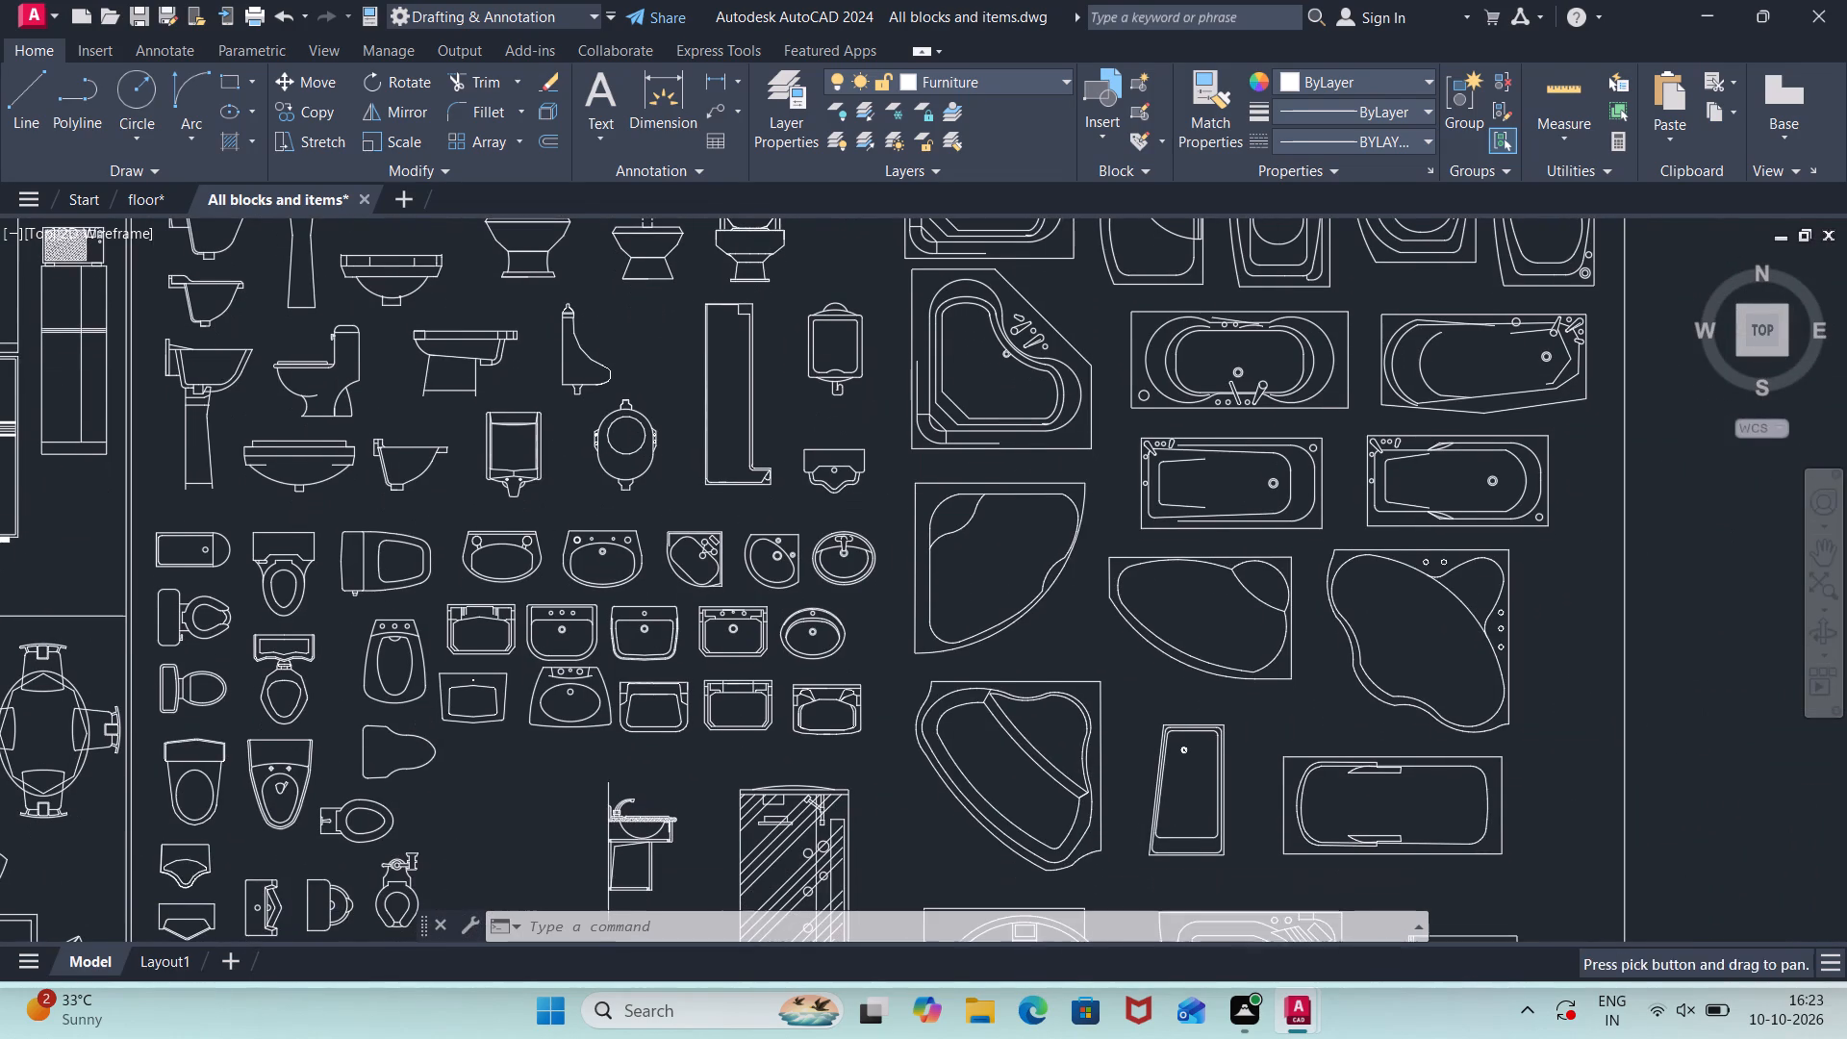
pyautogui.moveTo(670, 386); pyautogui.dragTo(799, 673, button='middle')
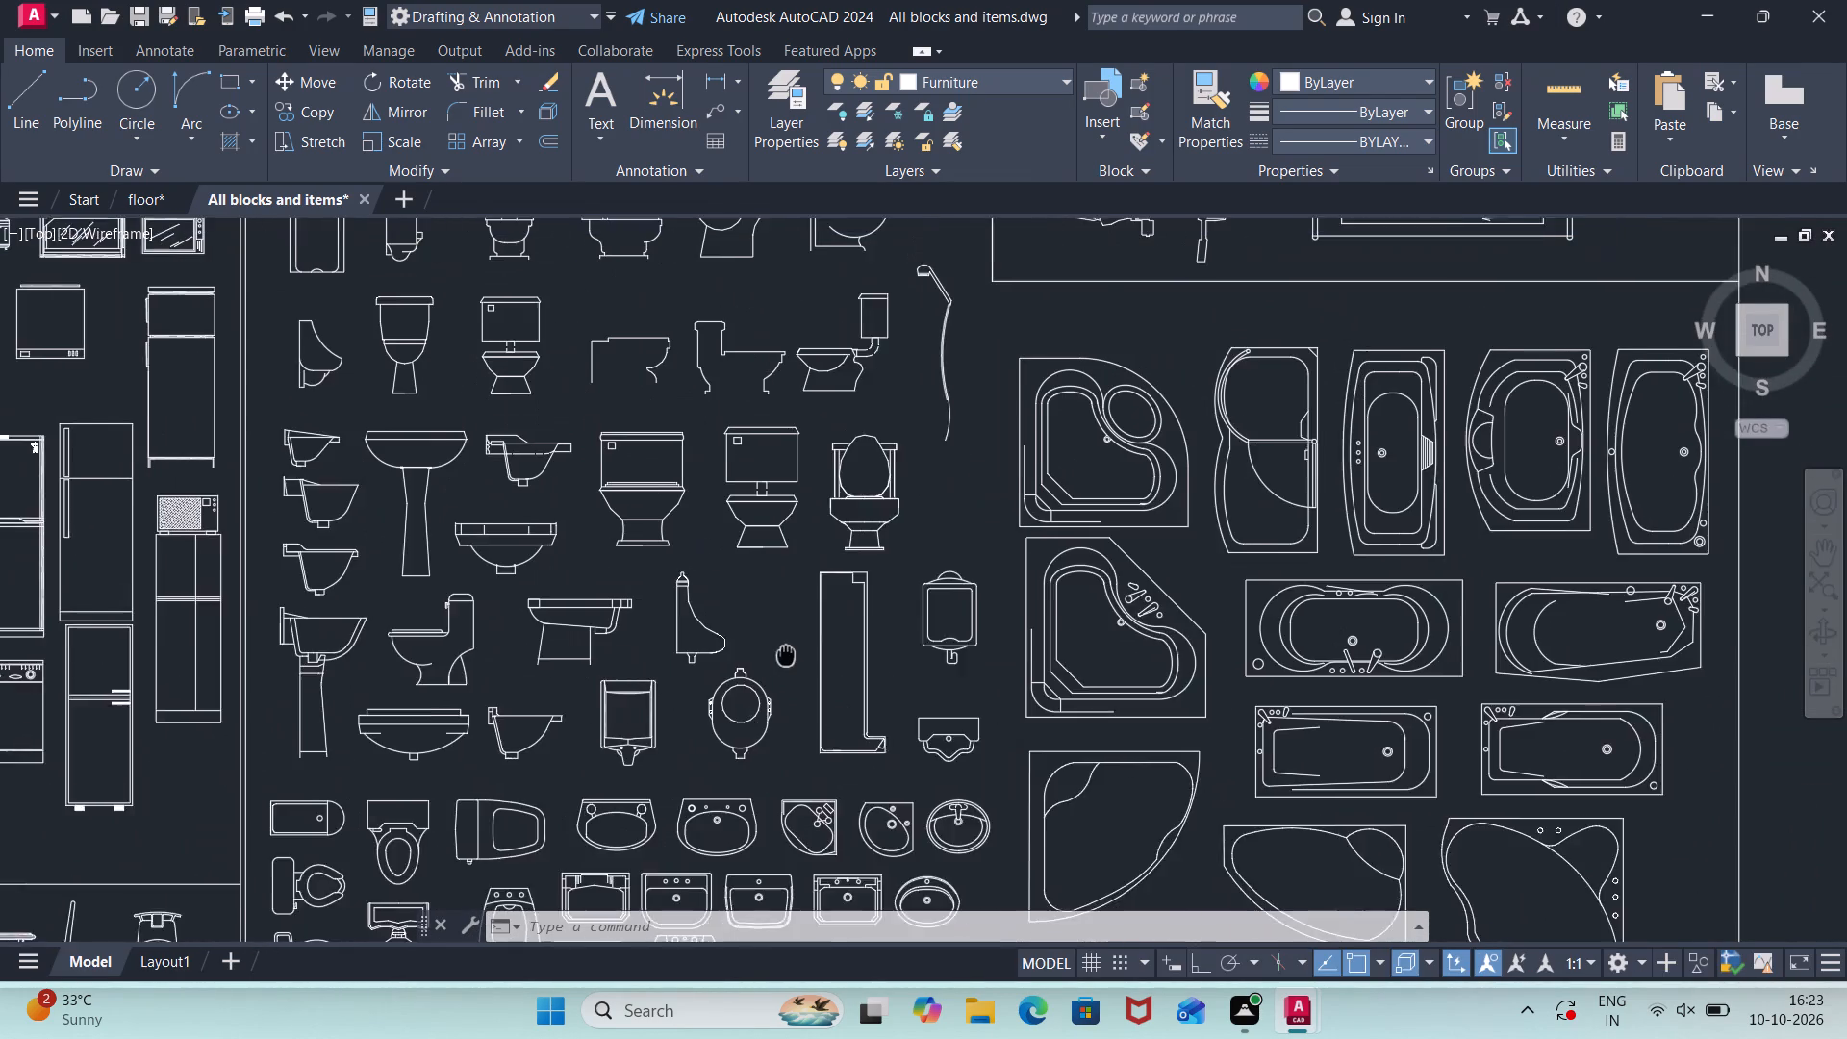
pyautogui.moveTo(799, 673); pyautogui.dragTo(827, 752, button='middle')
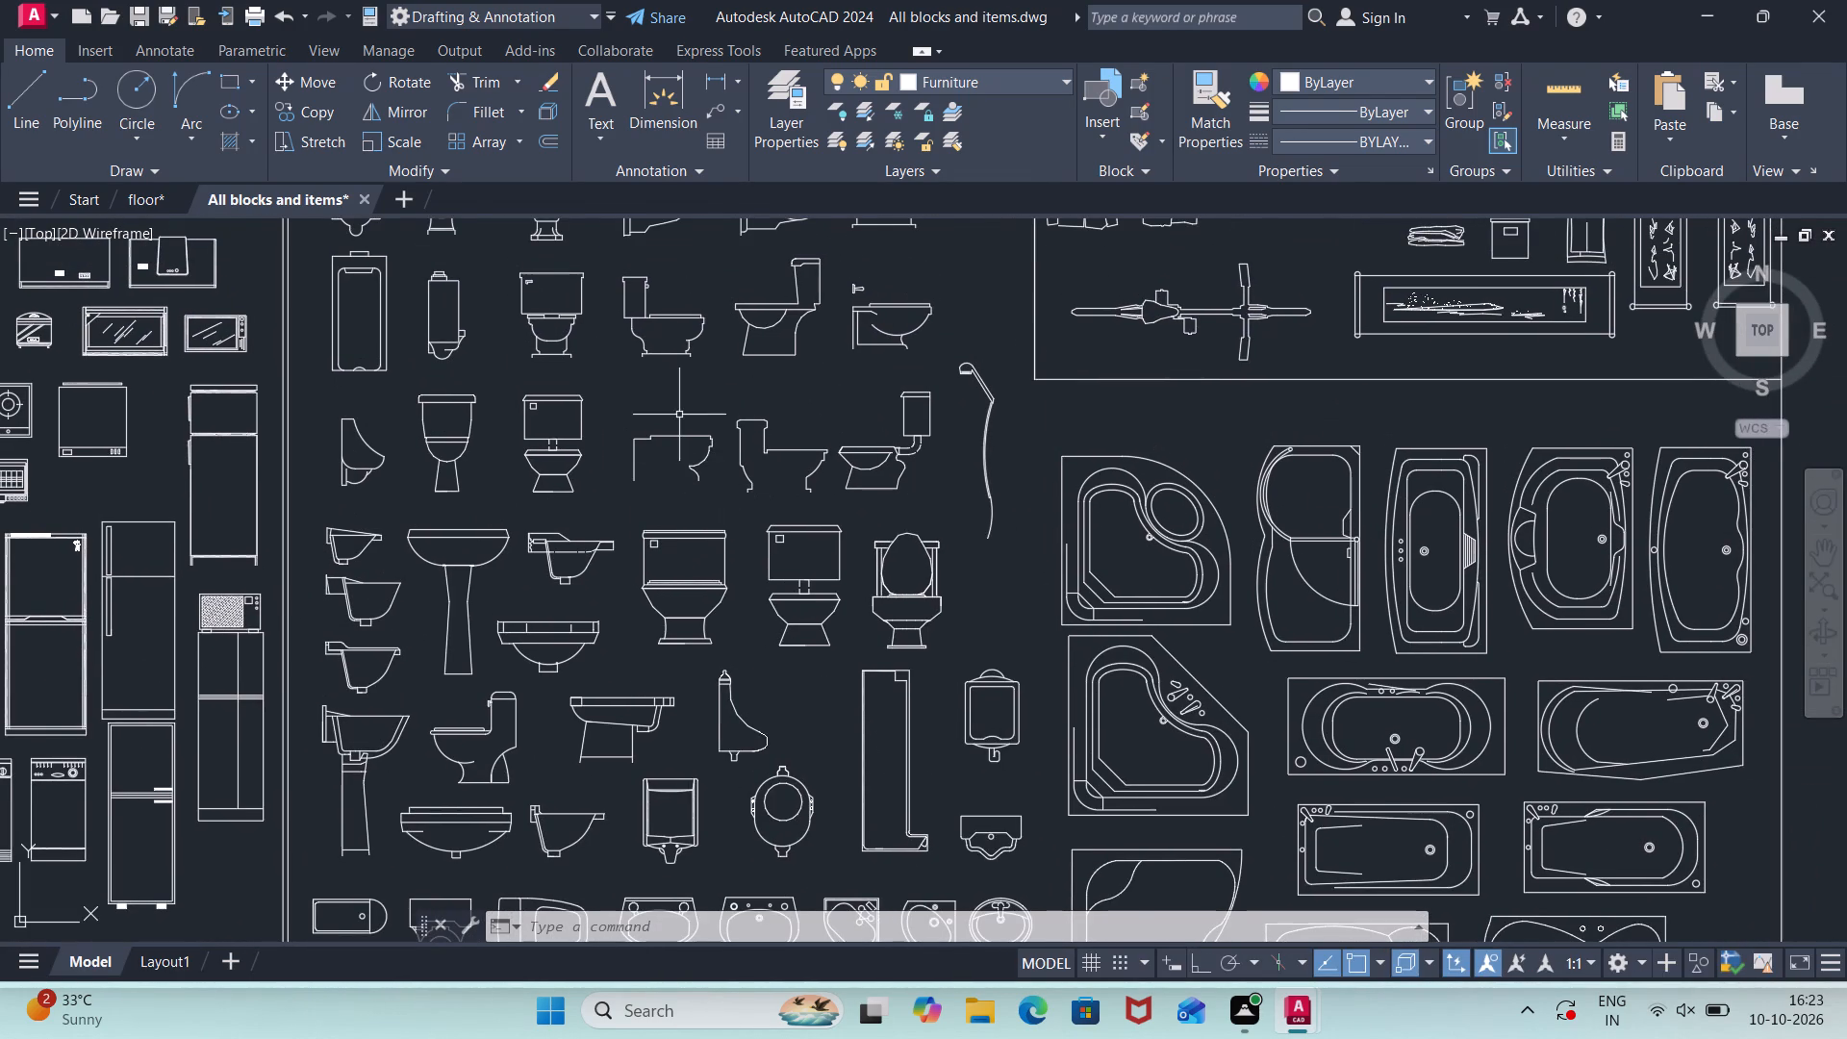
pyautogui.moveTo(676, 404); pyautogui.dragTo(922, 543, button='middle')
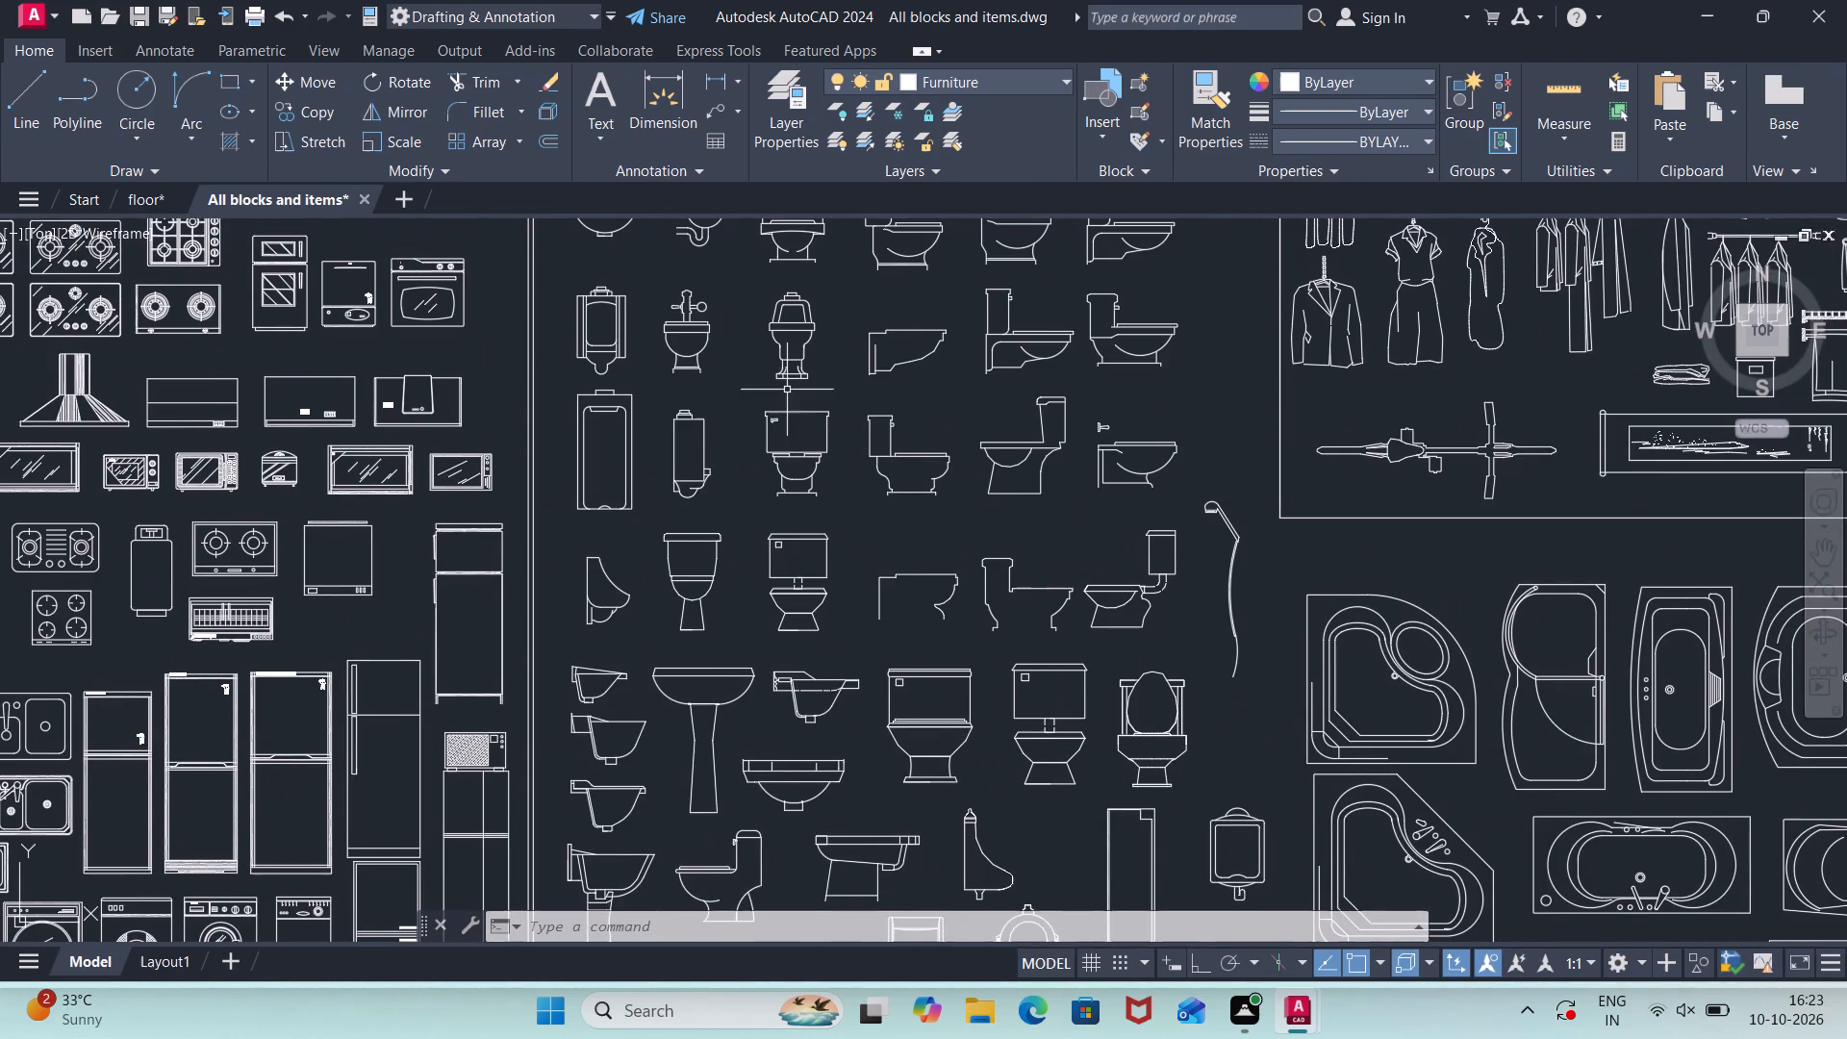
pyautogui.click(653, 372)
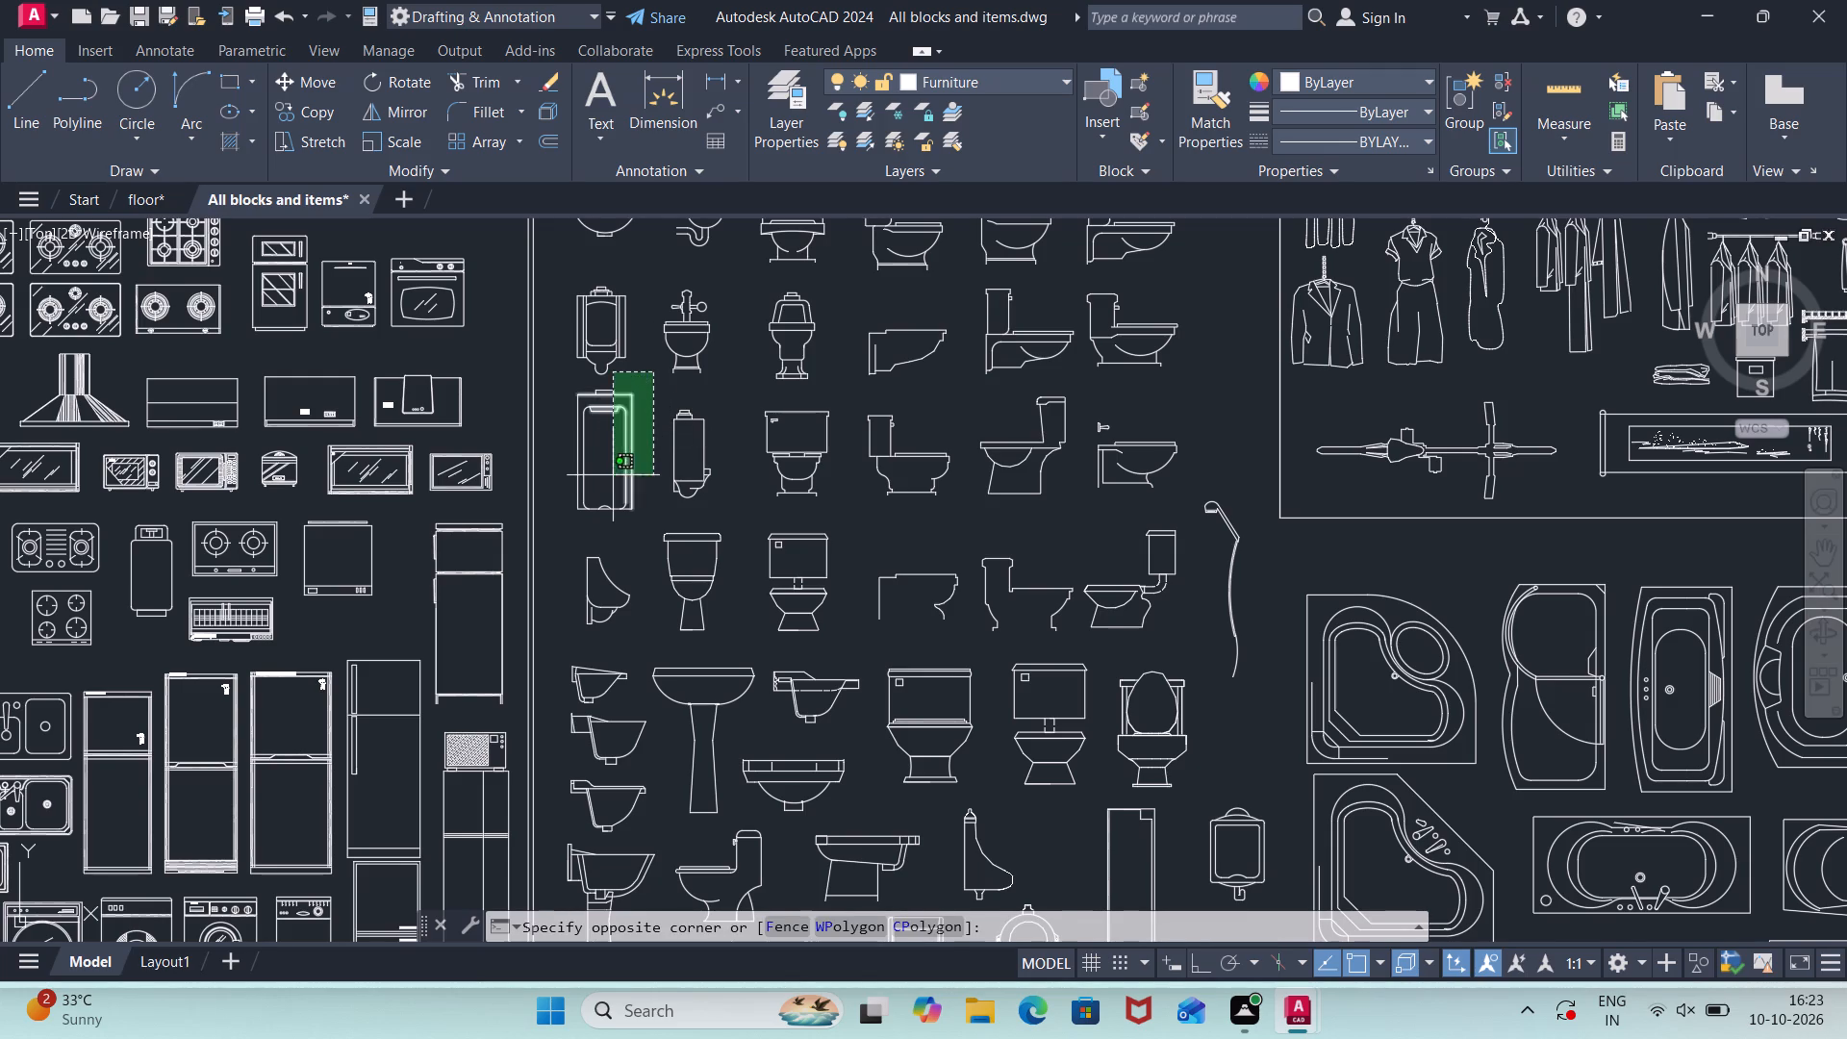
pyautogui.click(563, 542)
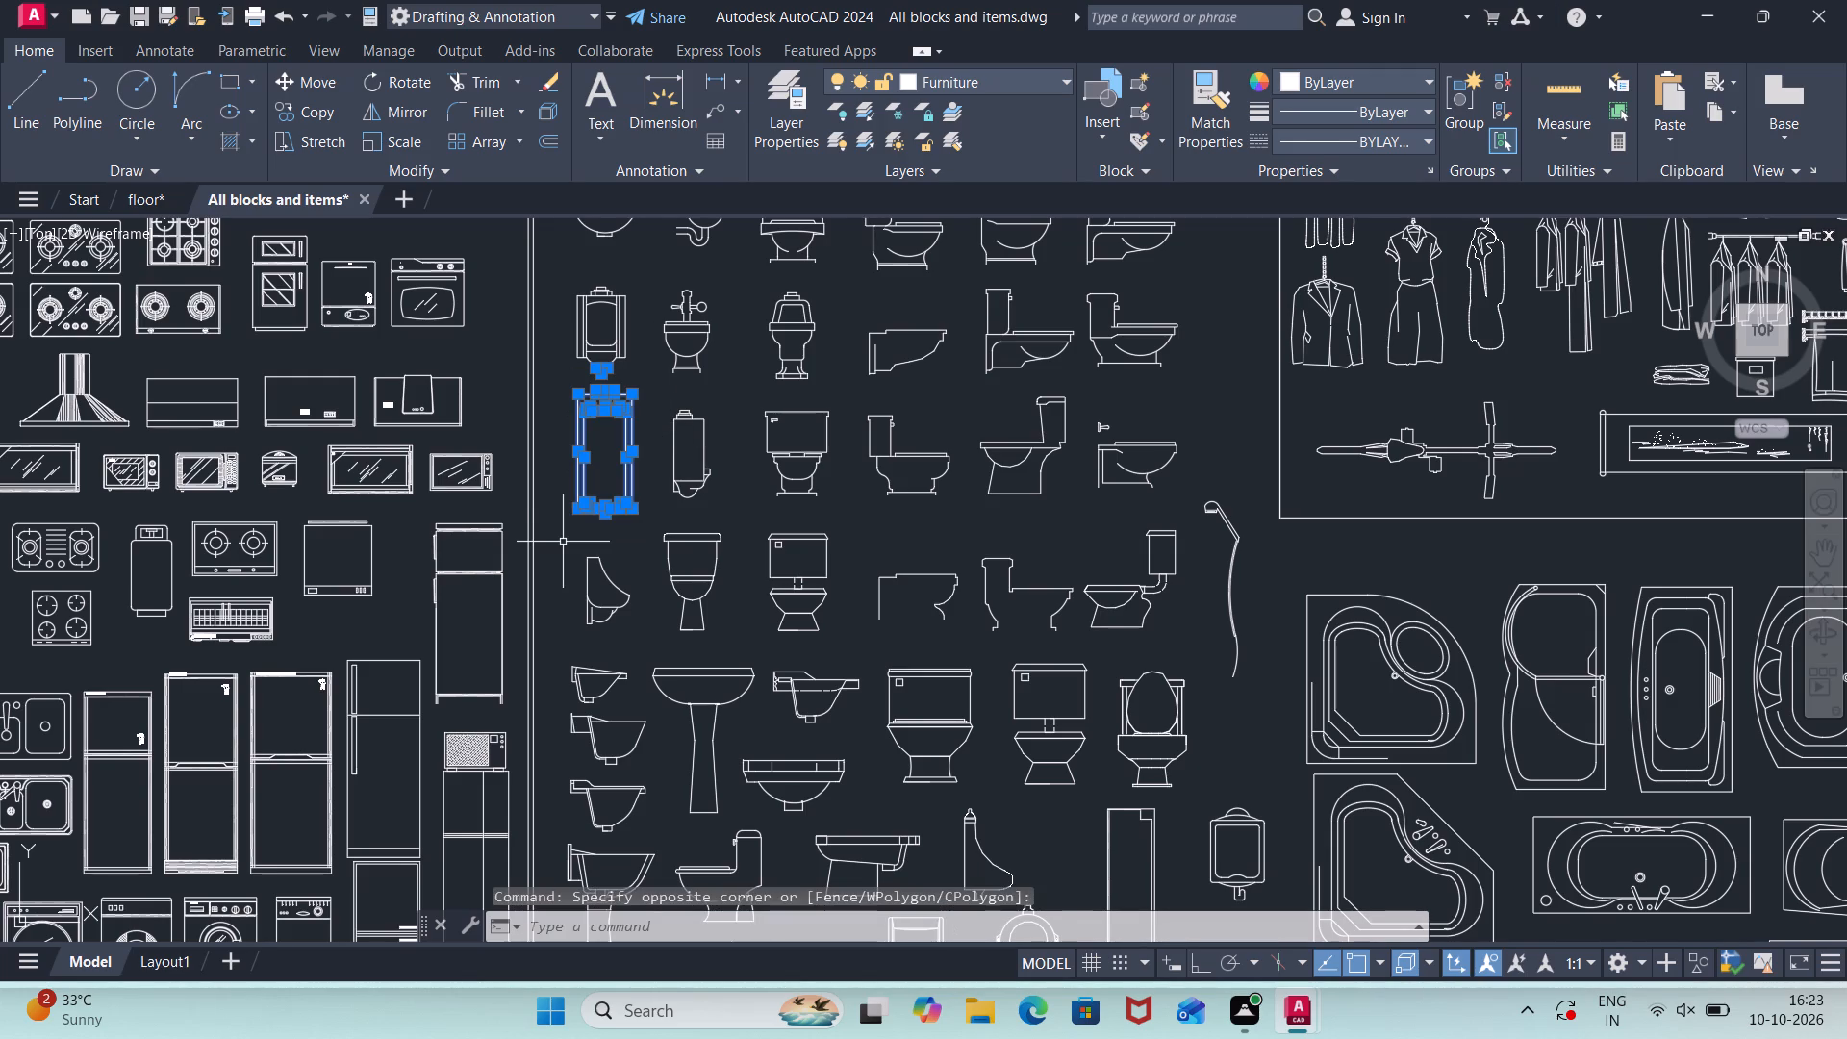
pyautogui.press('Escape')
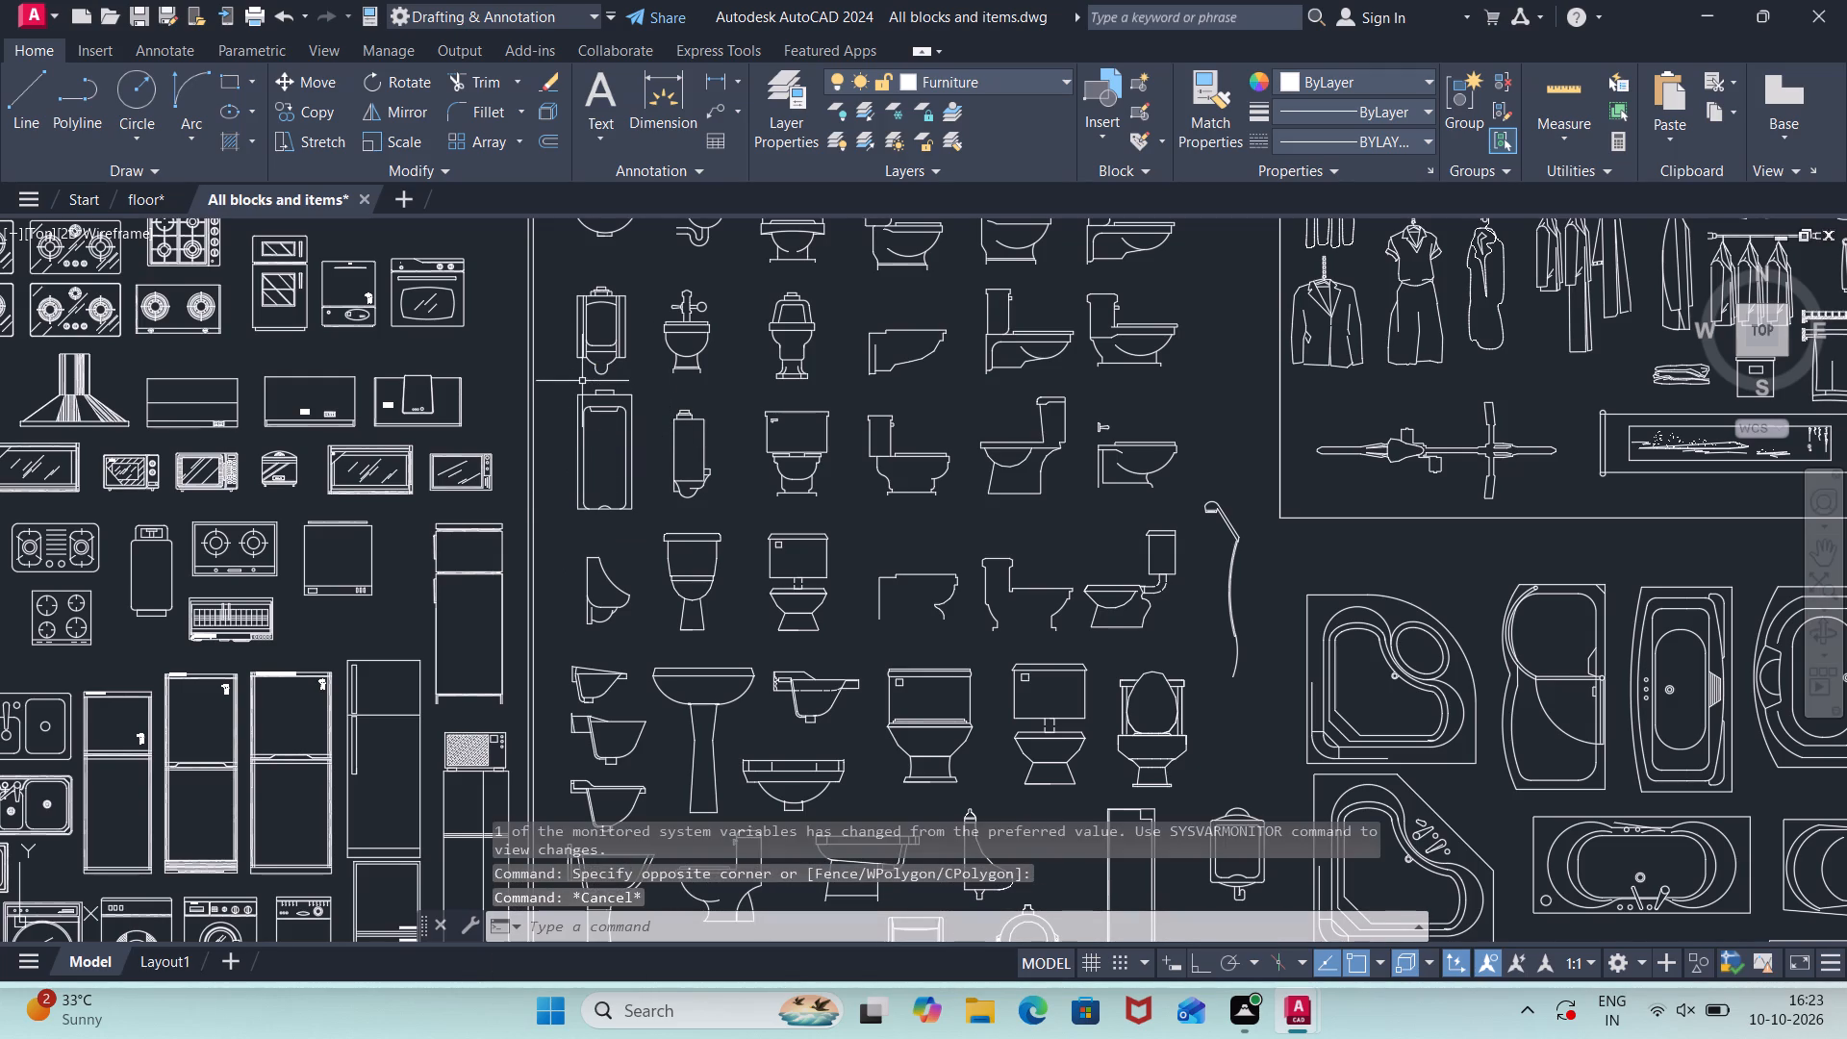
# Copy only the tall rectangular fixture below the first-column urinal in the bathroom section to the clipboard.
pyautogui.click(575, 385)
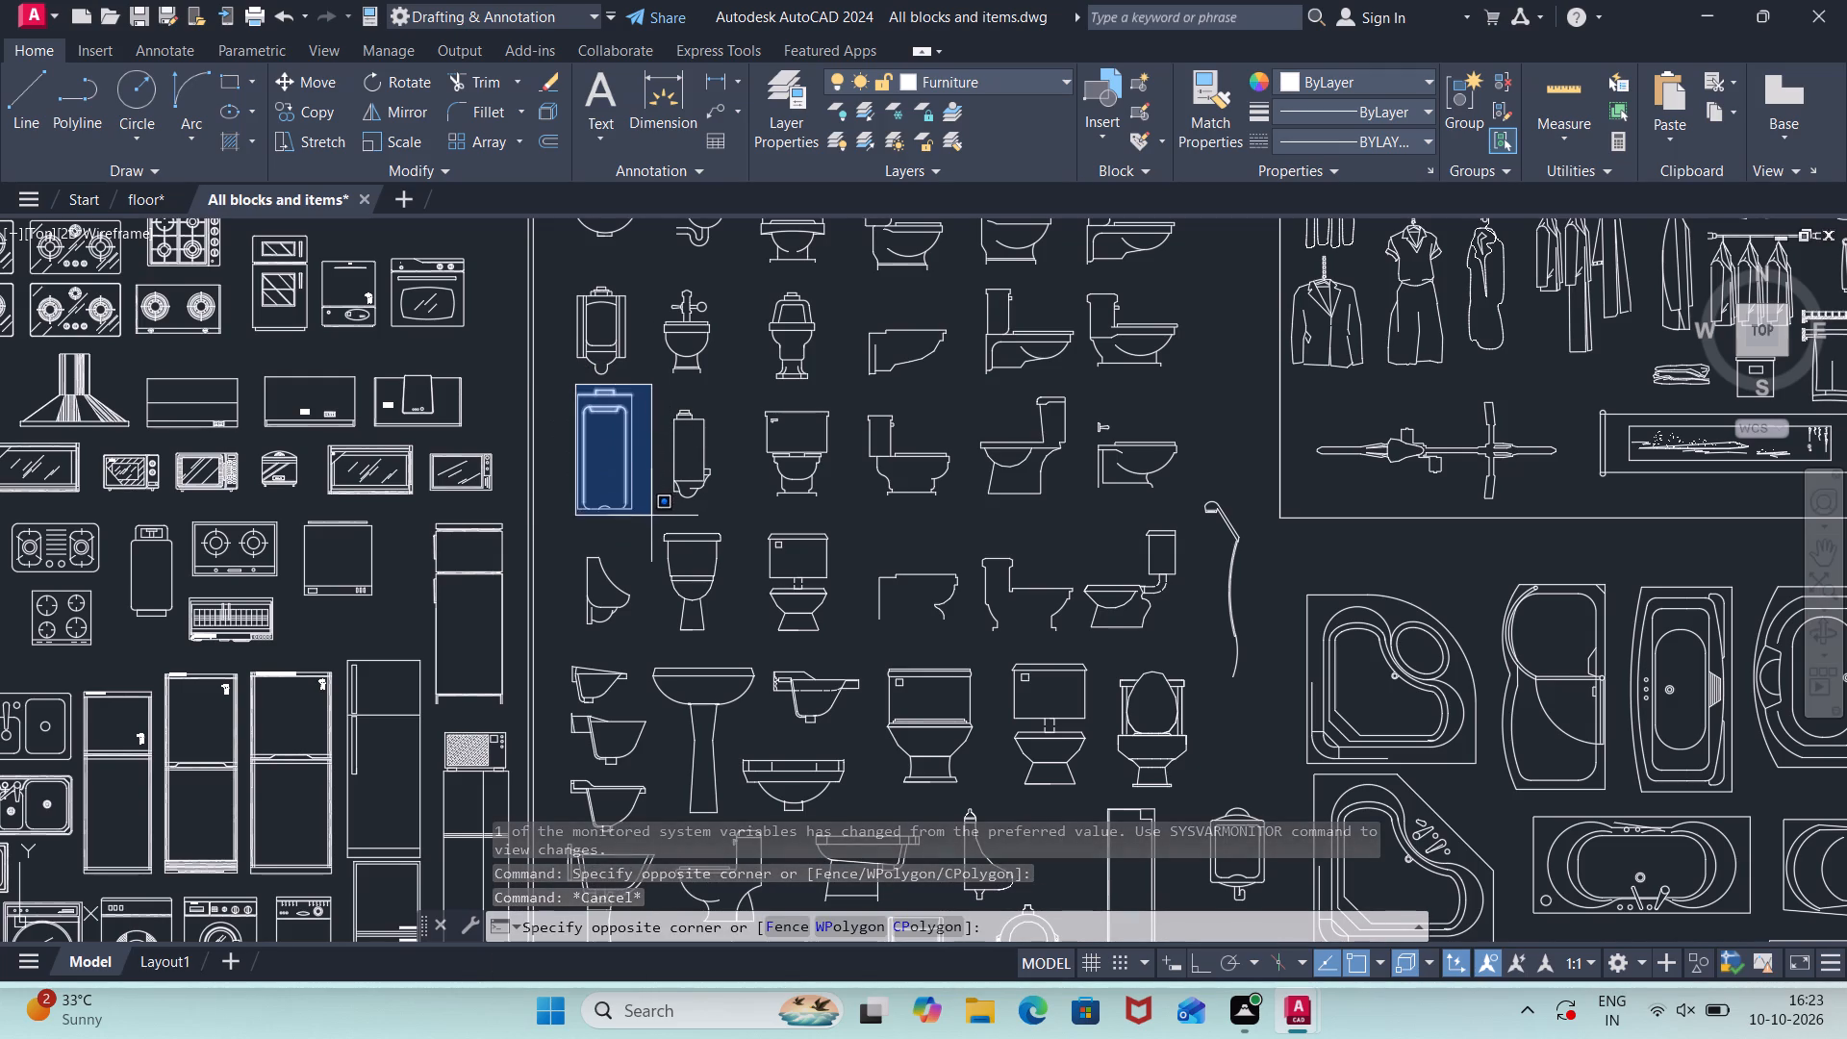
pyautogui.click(645, 522)
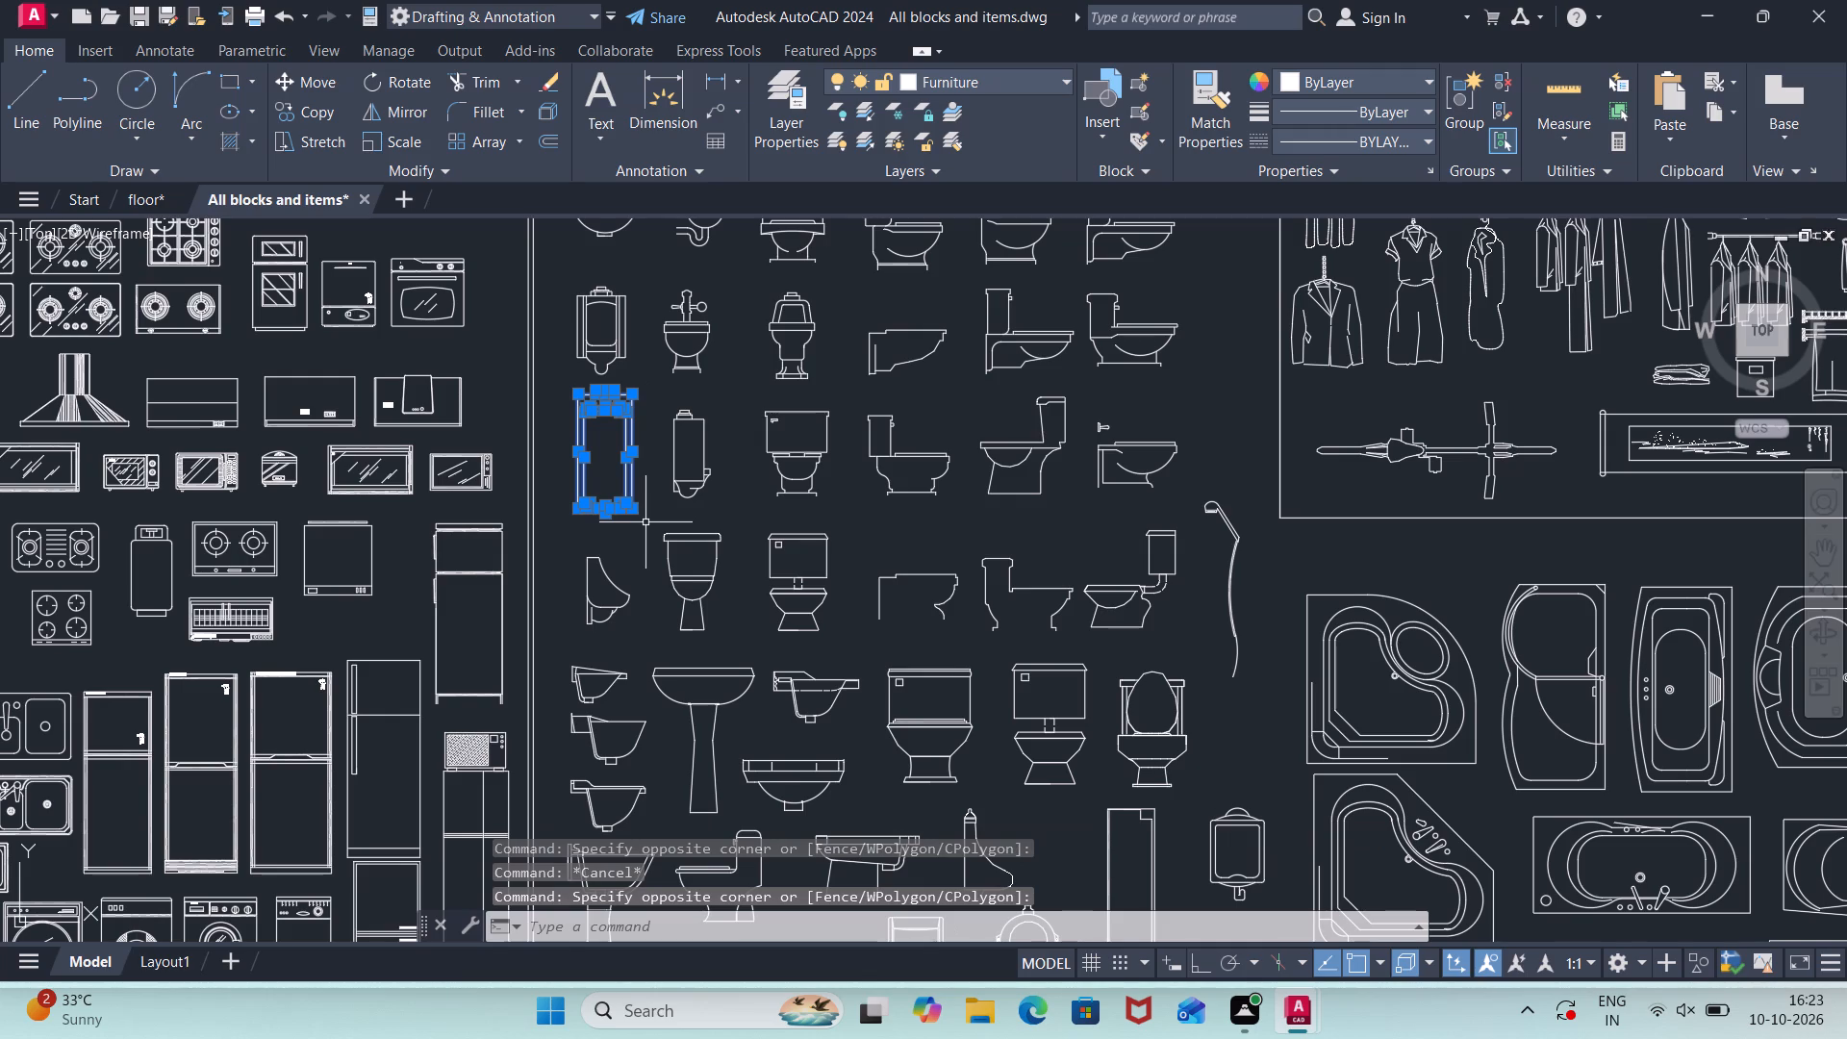
pyautogui.hotkey('ctrl', 'c')
pyautogui.press('Return')
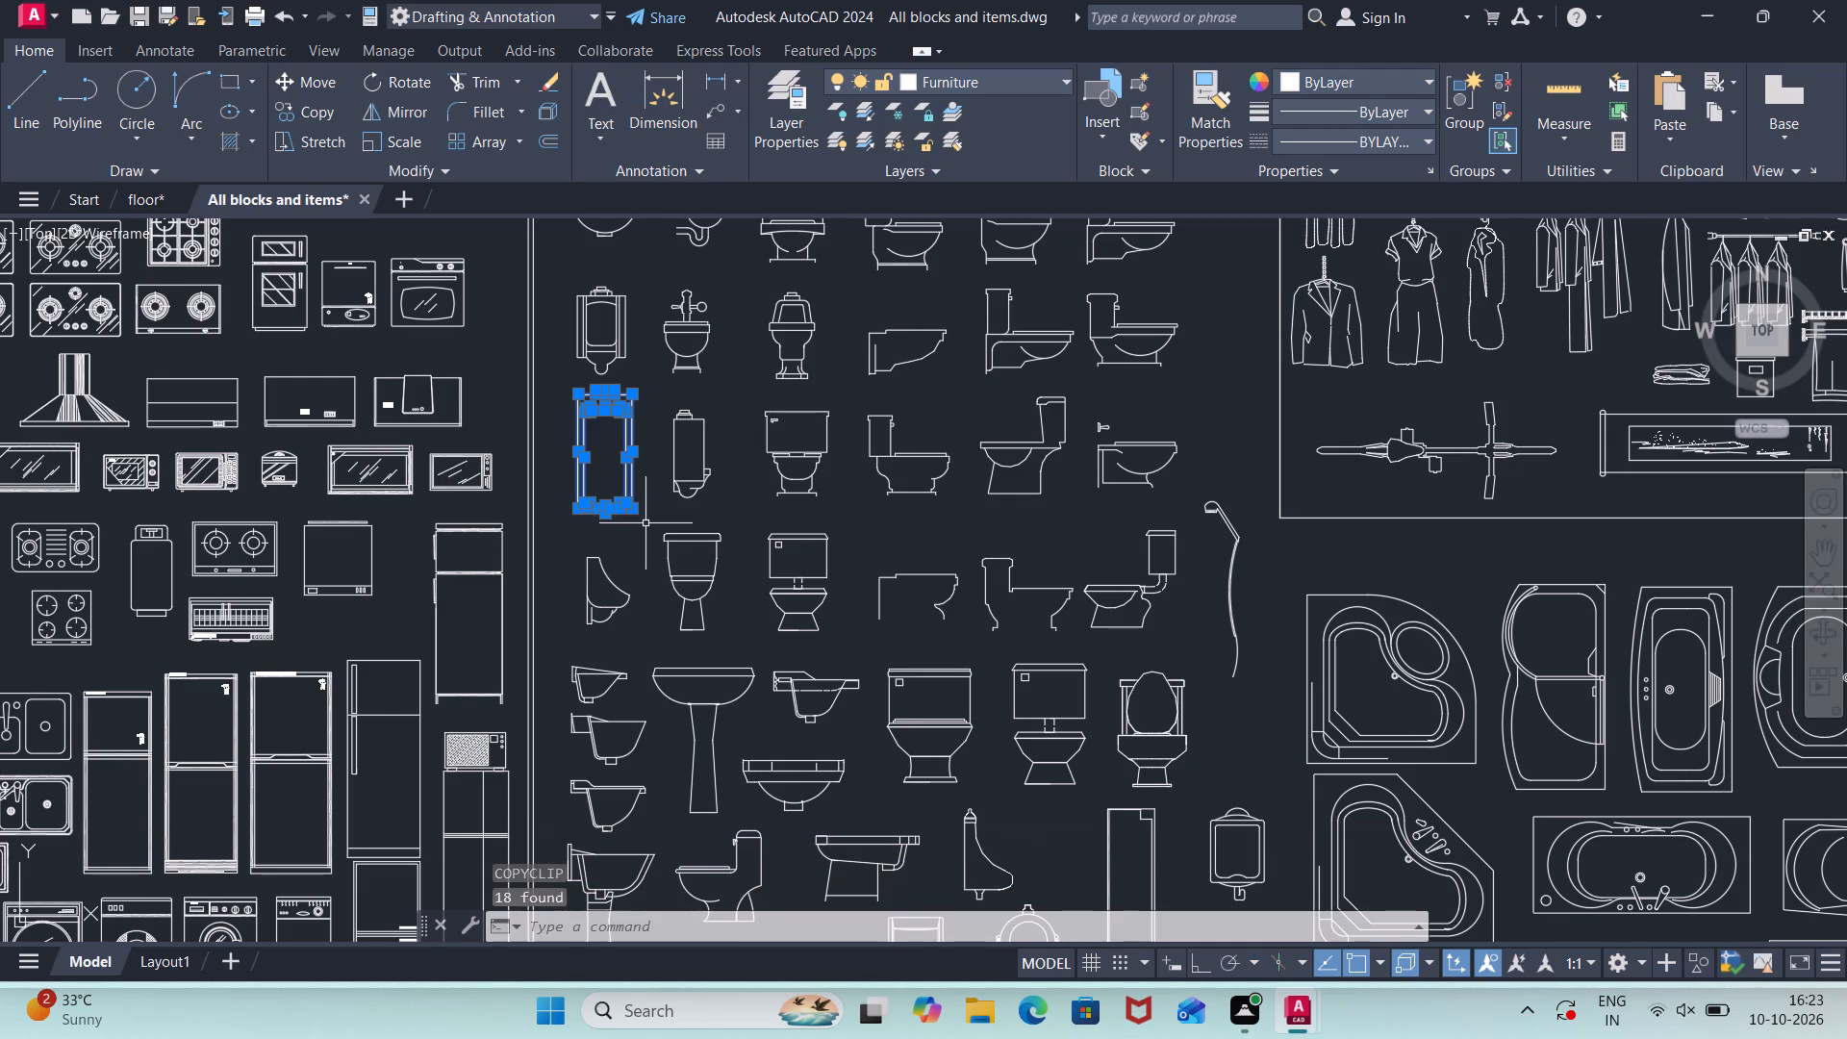
# Switch to the floor drawing and paste the rectangular fixture rotated 270 degrees against the left wall of the left unit's larger bathroom.
pyautogui.click(172, 193)
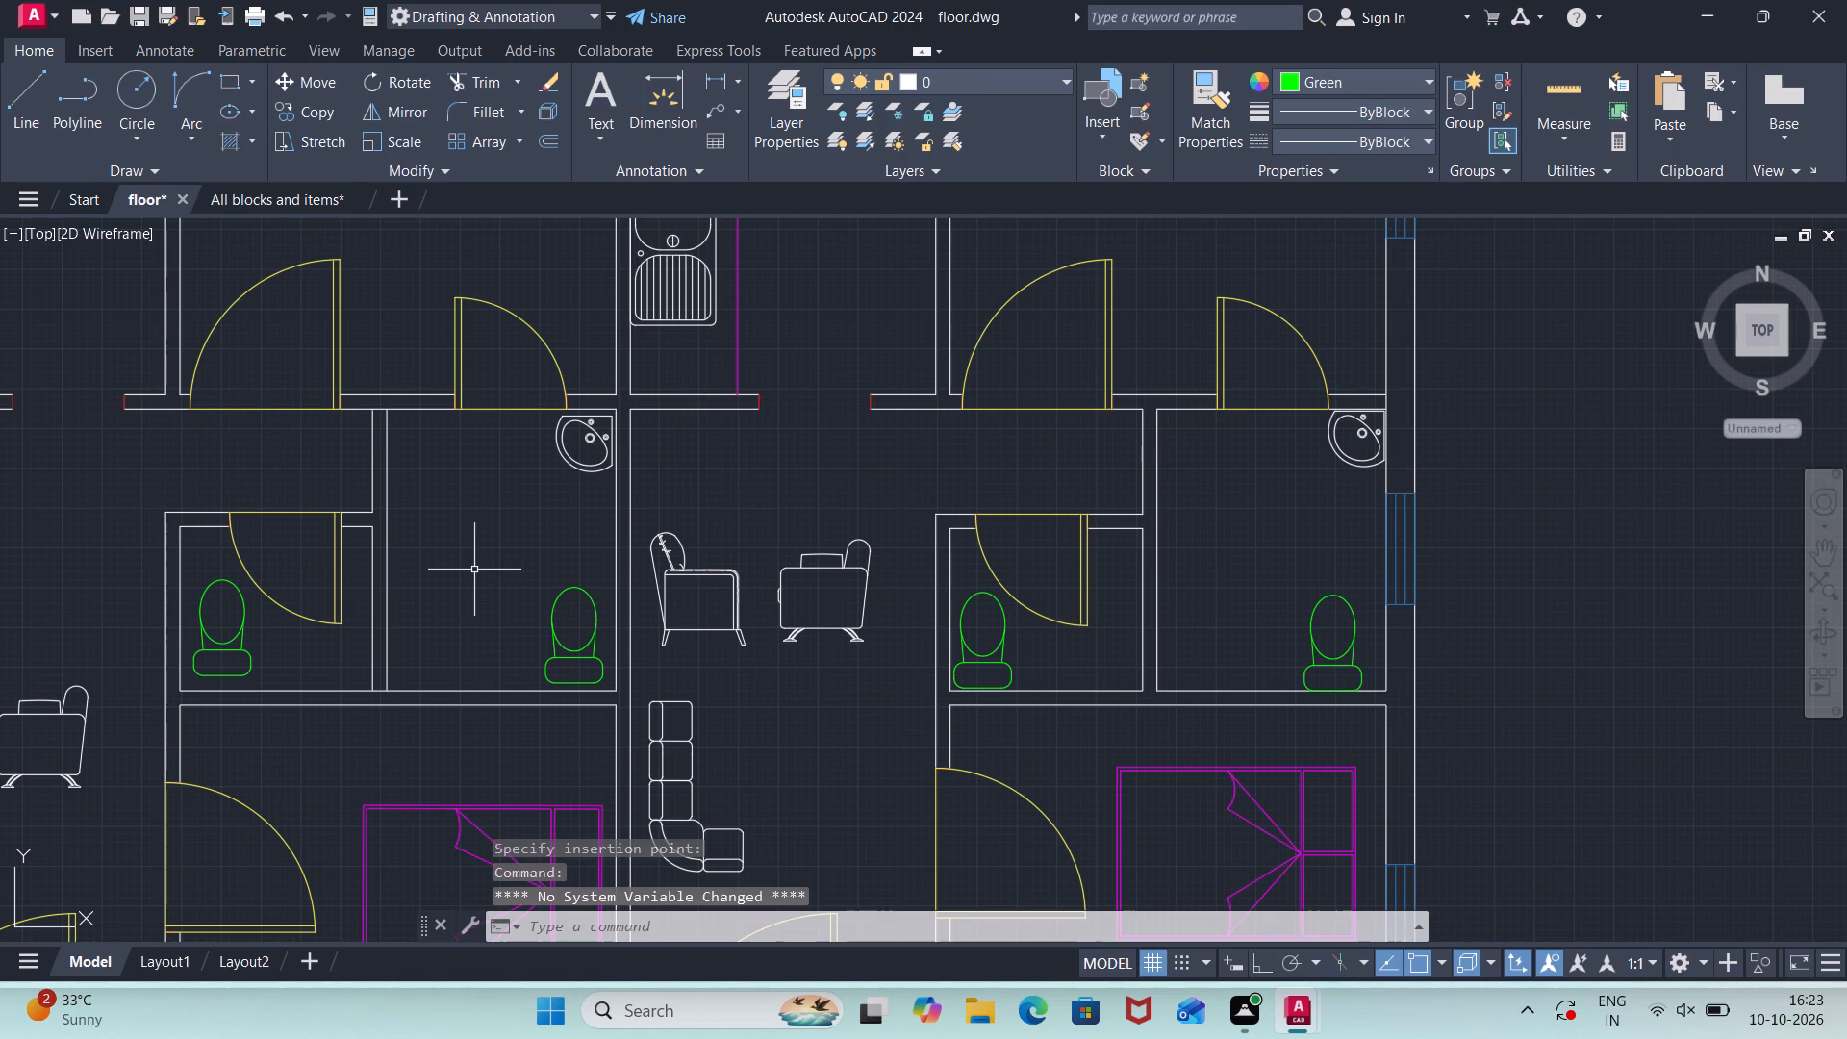
pyautogui.hotkey('ctrl', 'v')
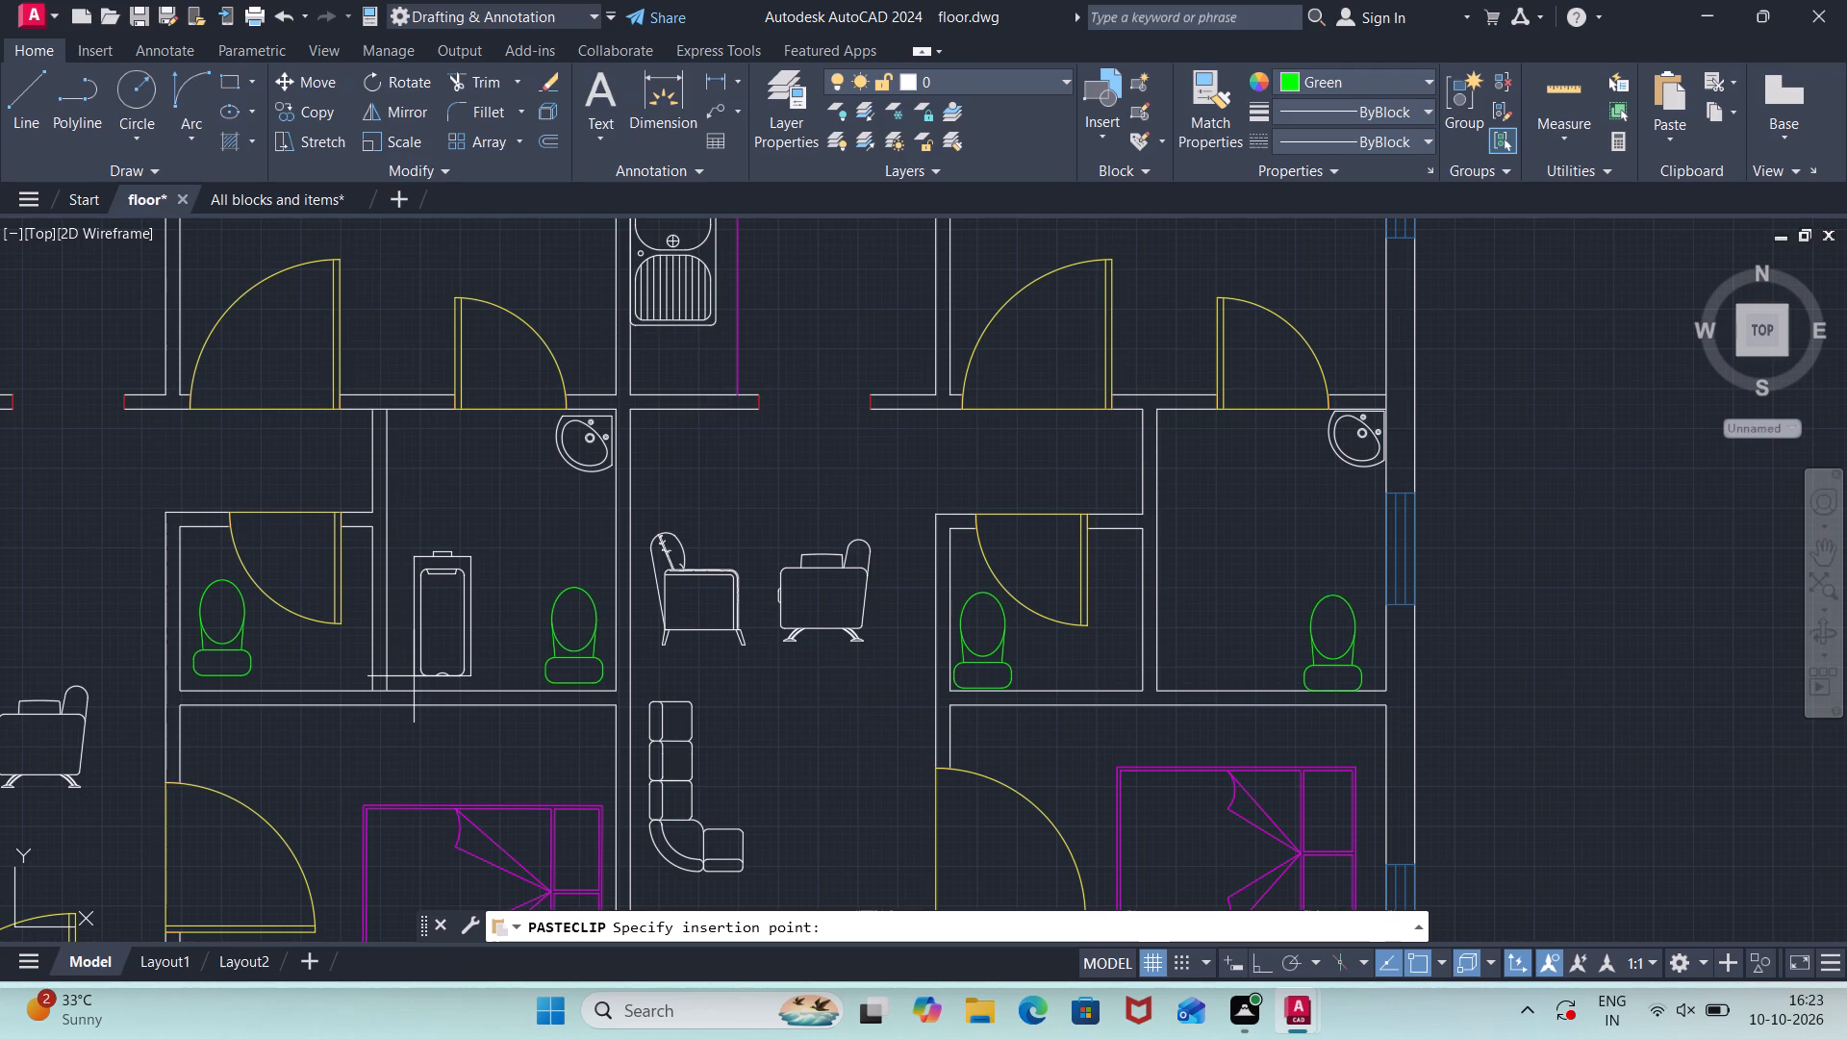
pyautogui.write('ro')
pyautogui.press('Return')
pyautogui.write('270')
pyautogui.press('Return')
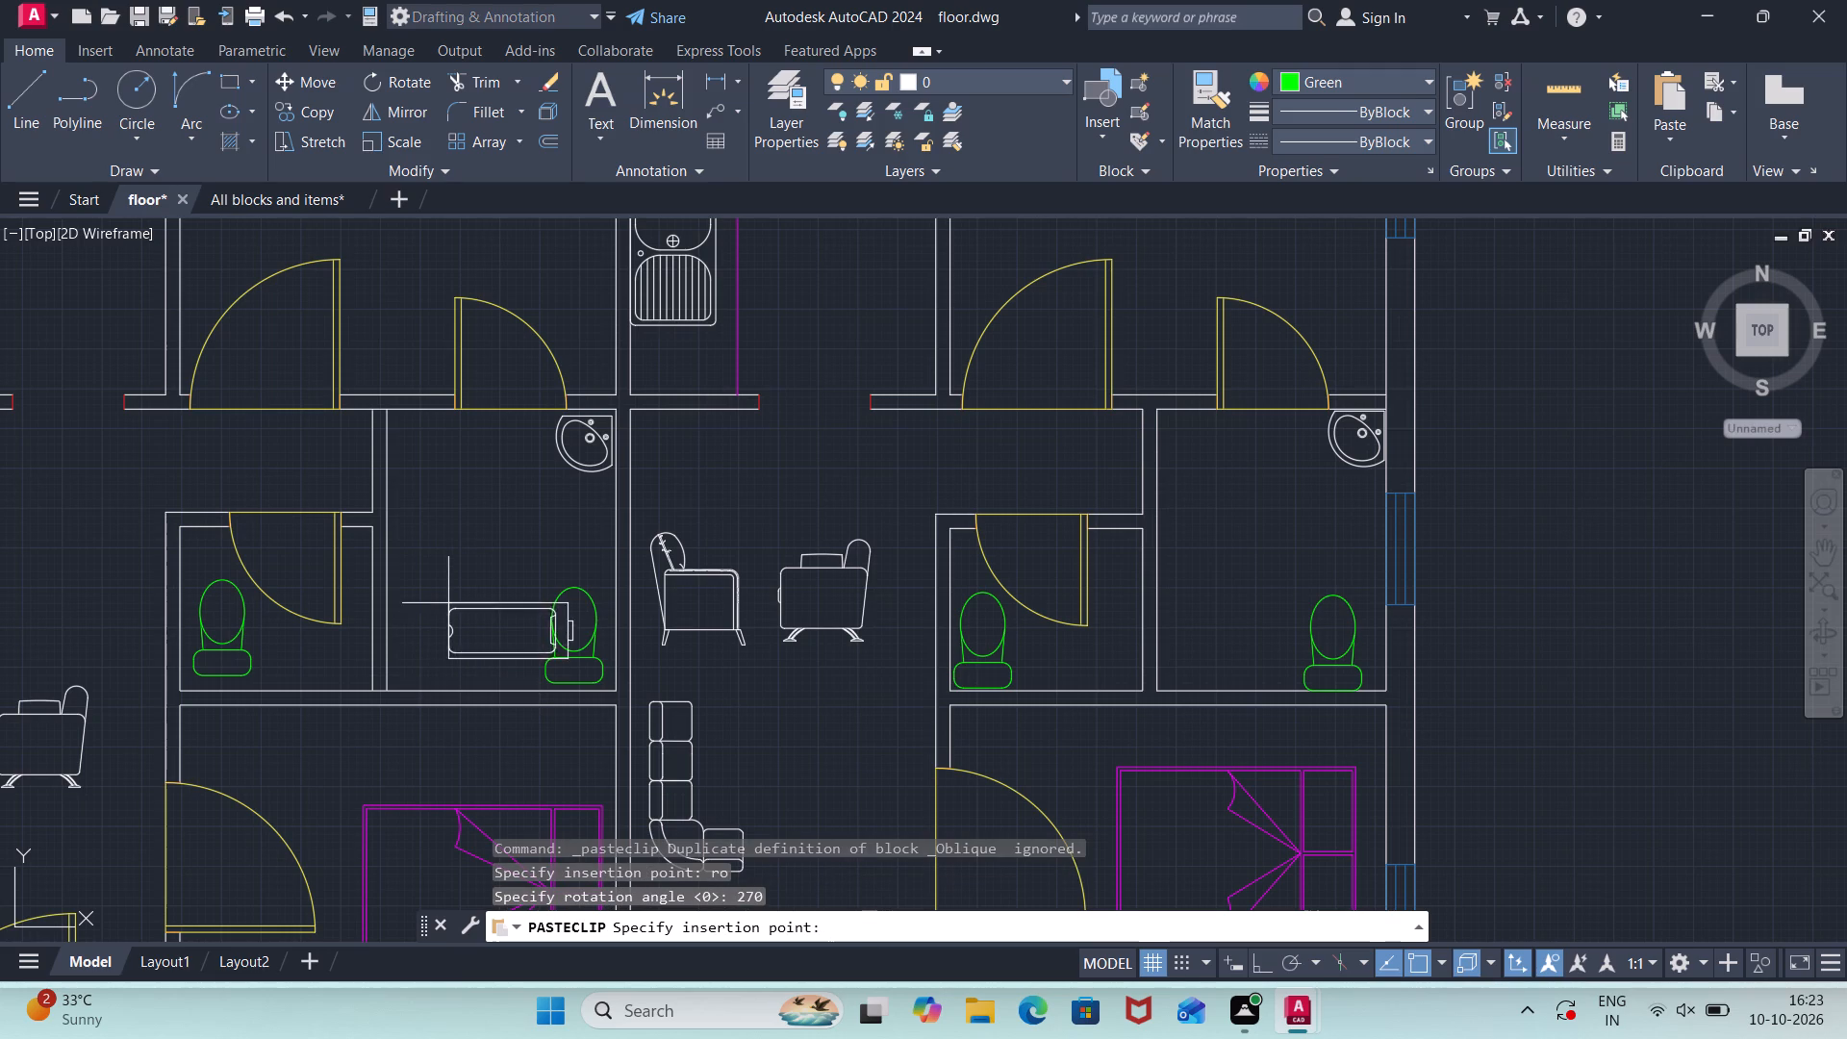
pyautogui.click(387, 552)
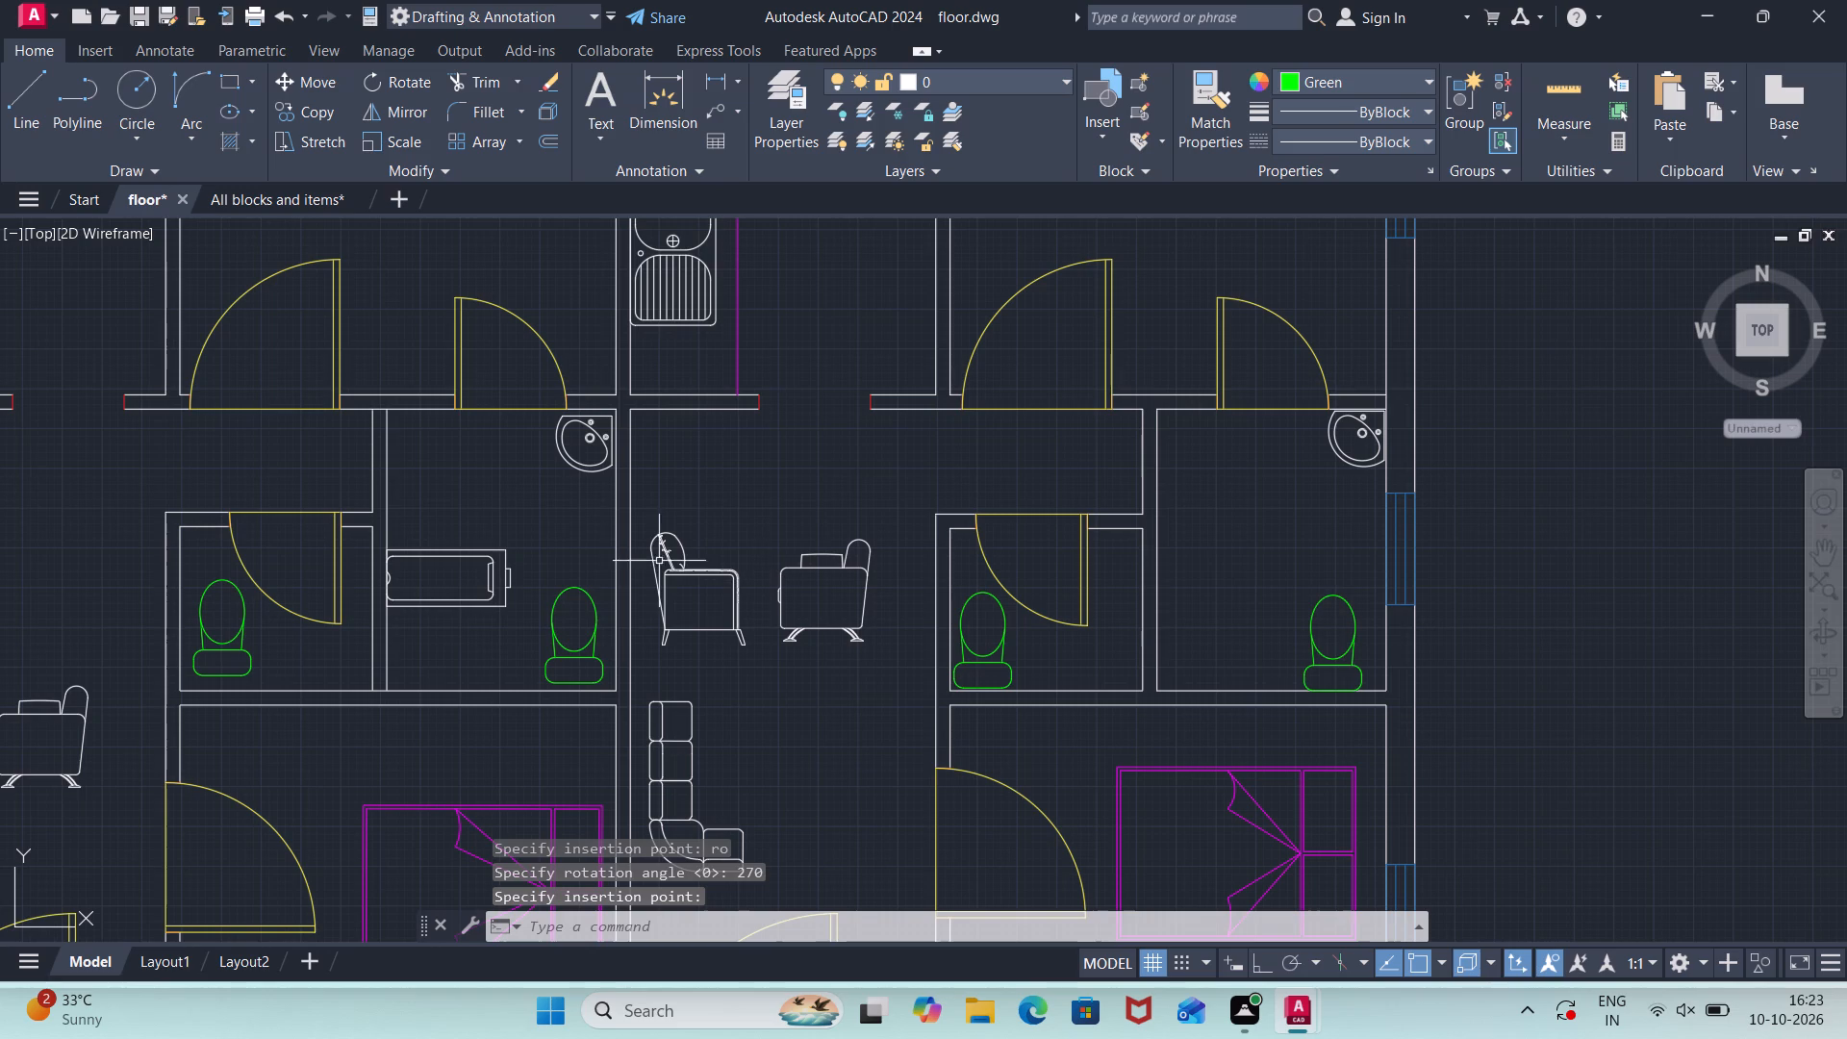
# Copy the complete rectangular fixture in the left unit's larger bathroom to the clipboard, including its edge details along the wall.
pyautogui.click(512, 530)
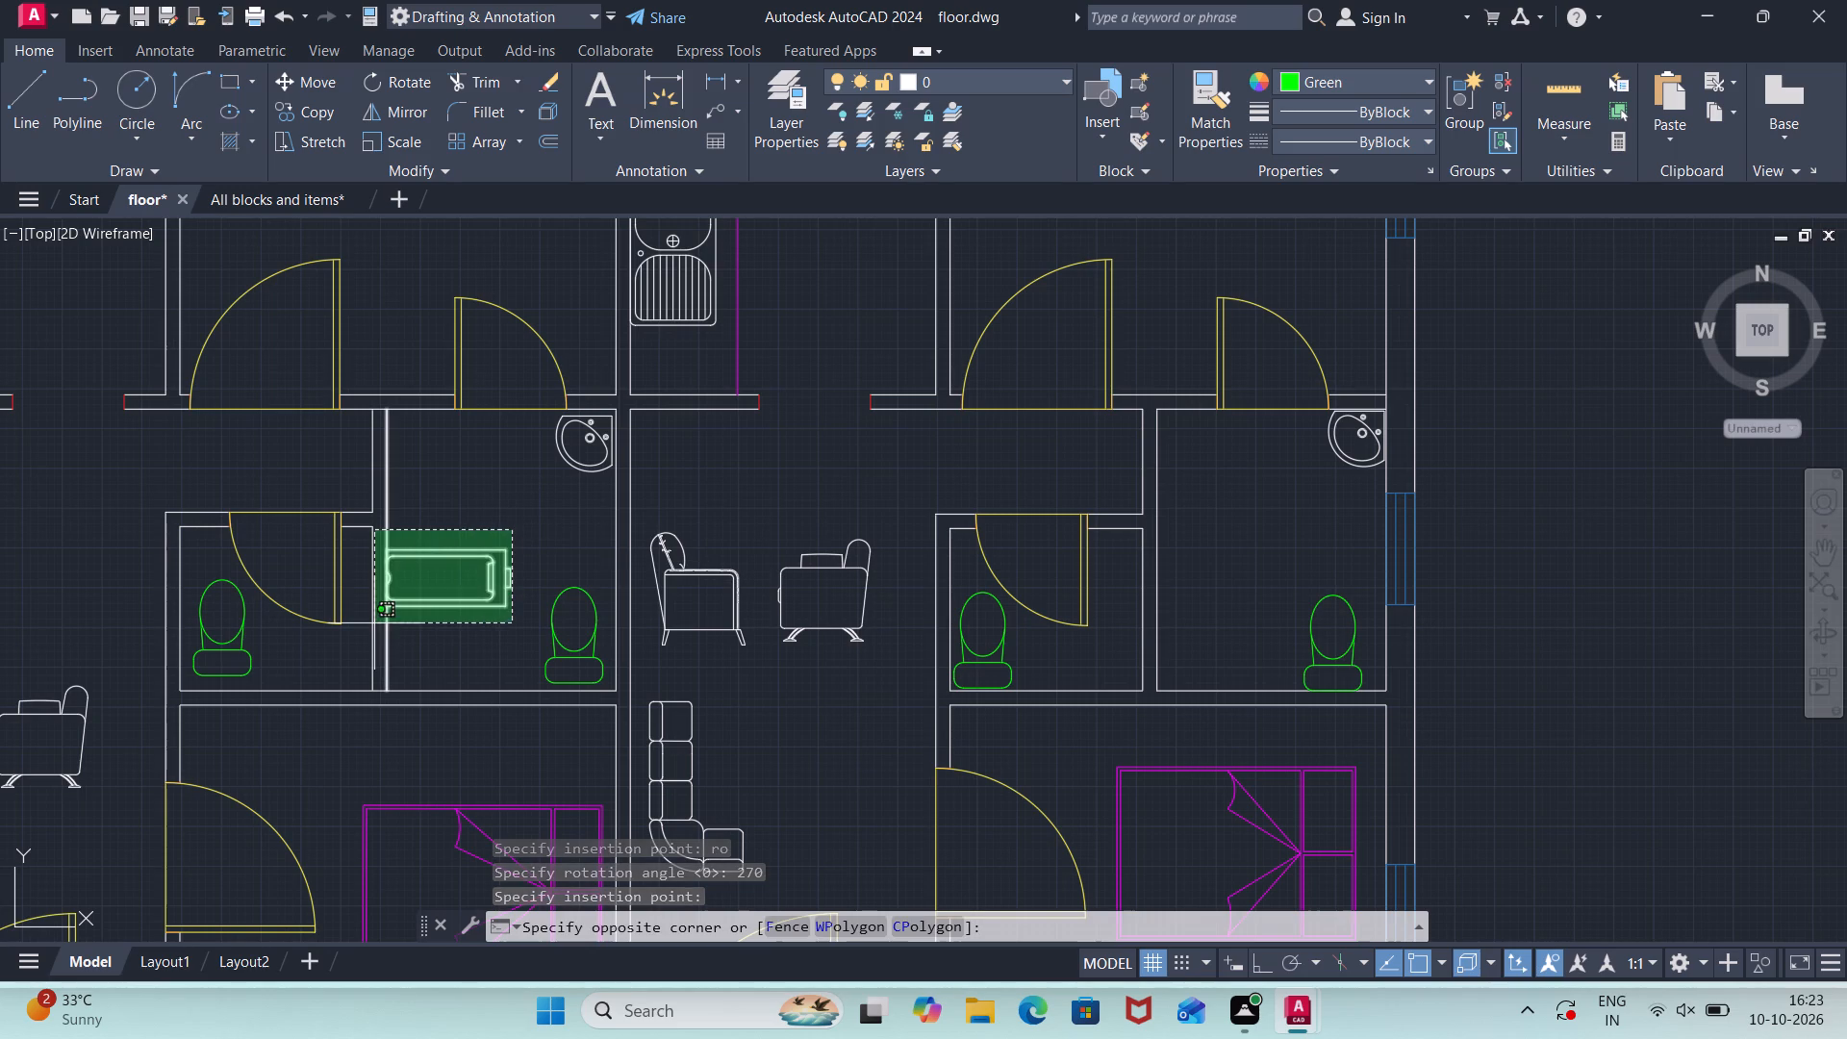
pyautogui.click(414, 617)
pyautogui.scroll(2, 414, 618)
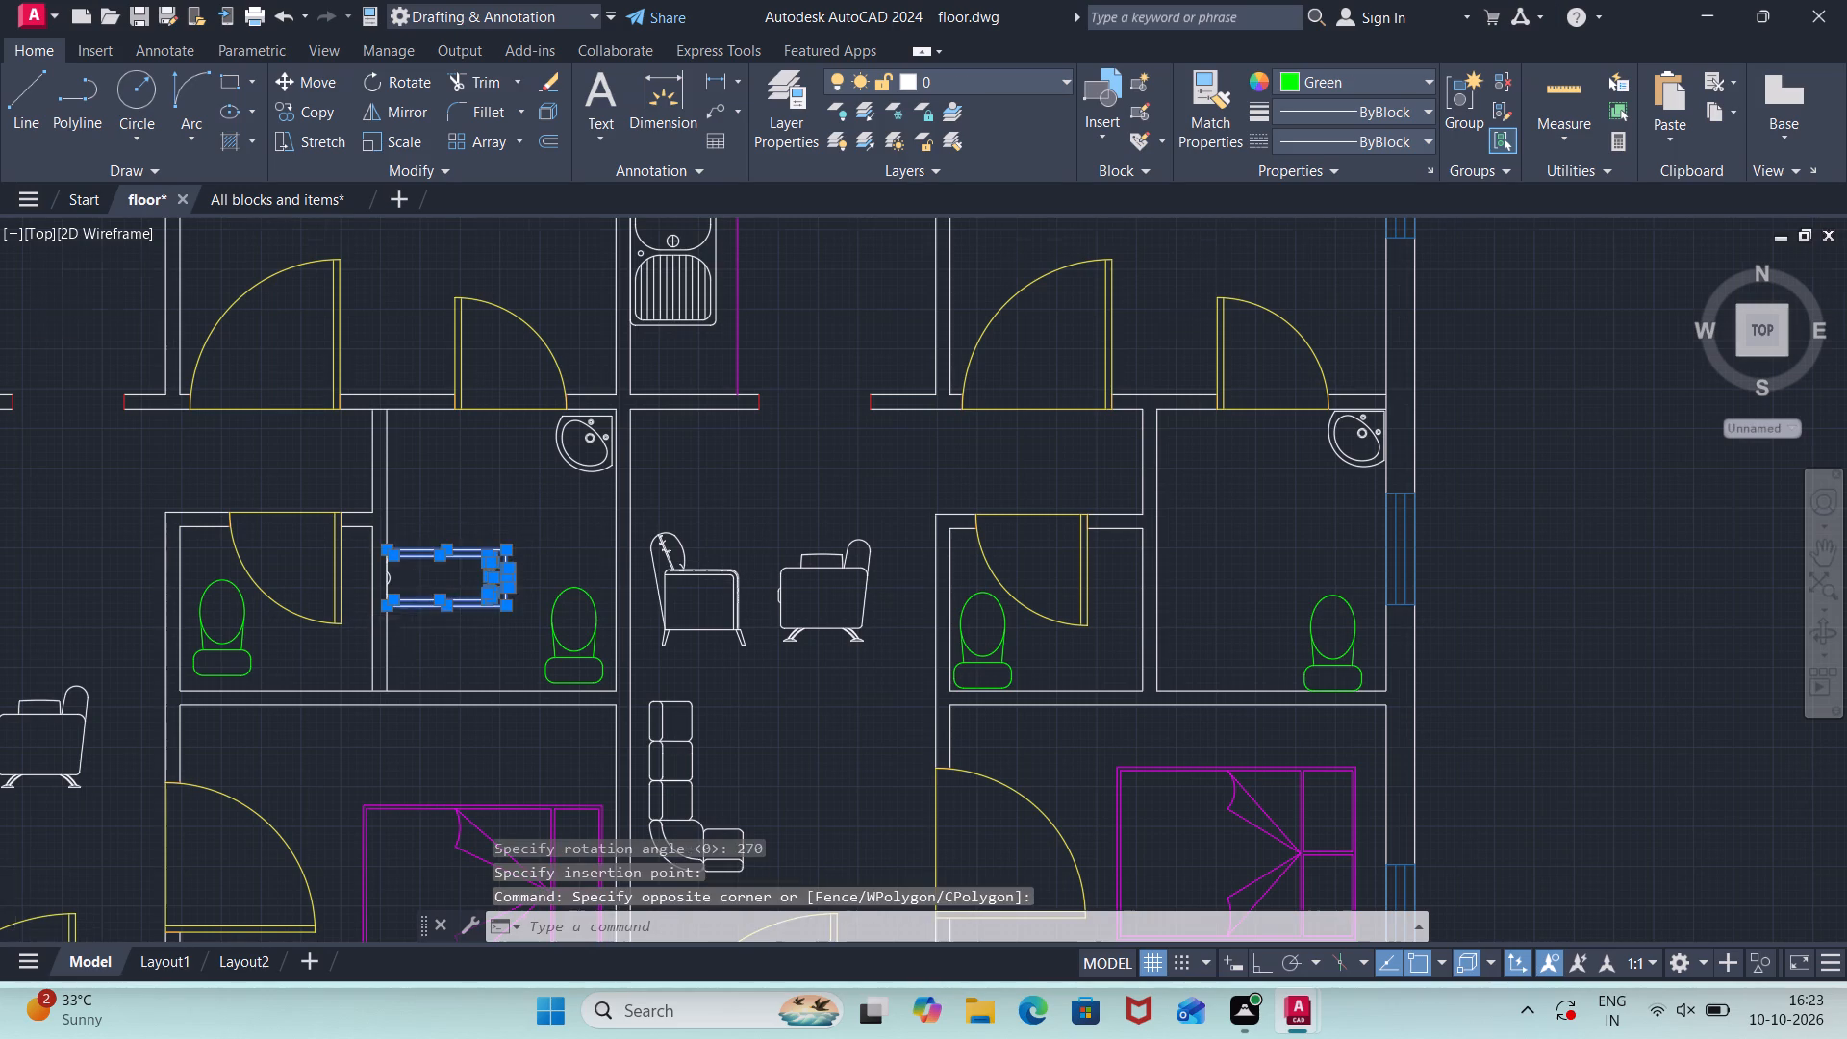
pyautogui.scroll(1, 414, 618)
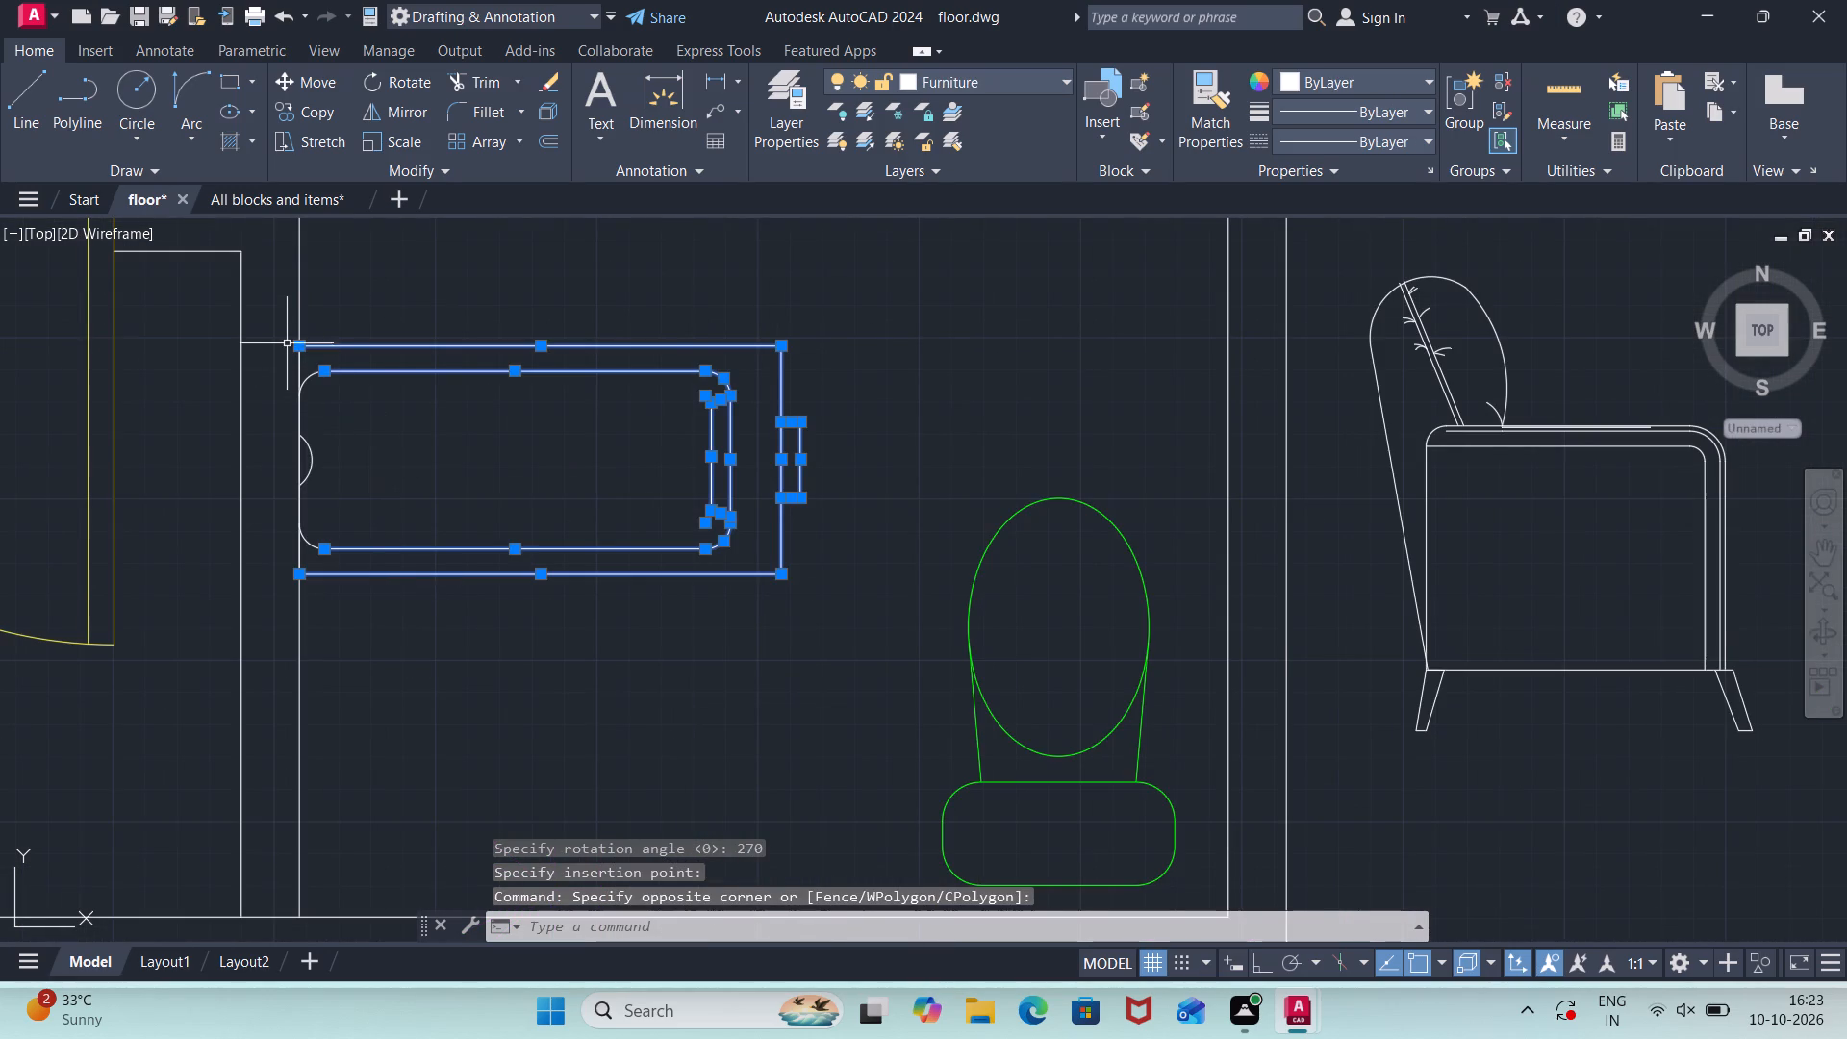
pyautogui.click(285, 332)
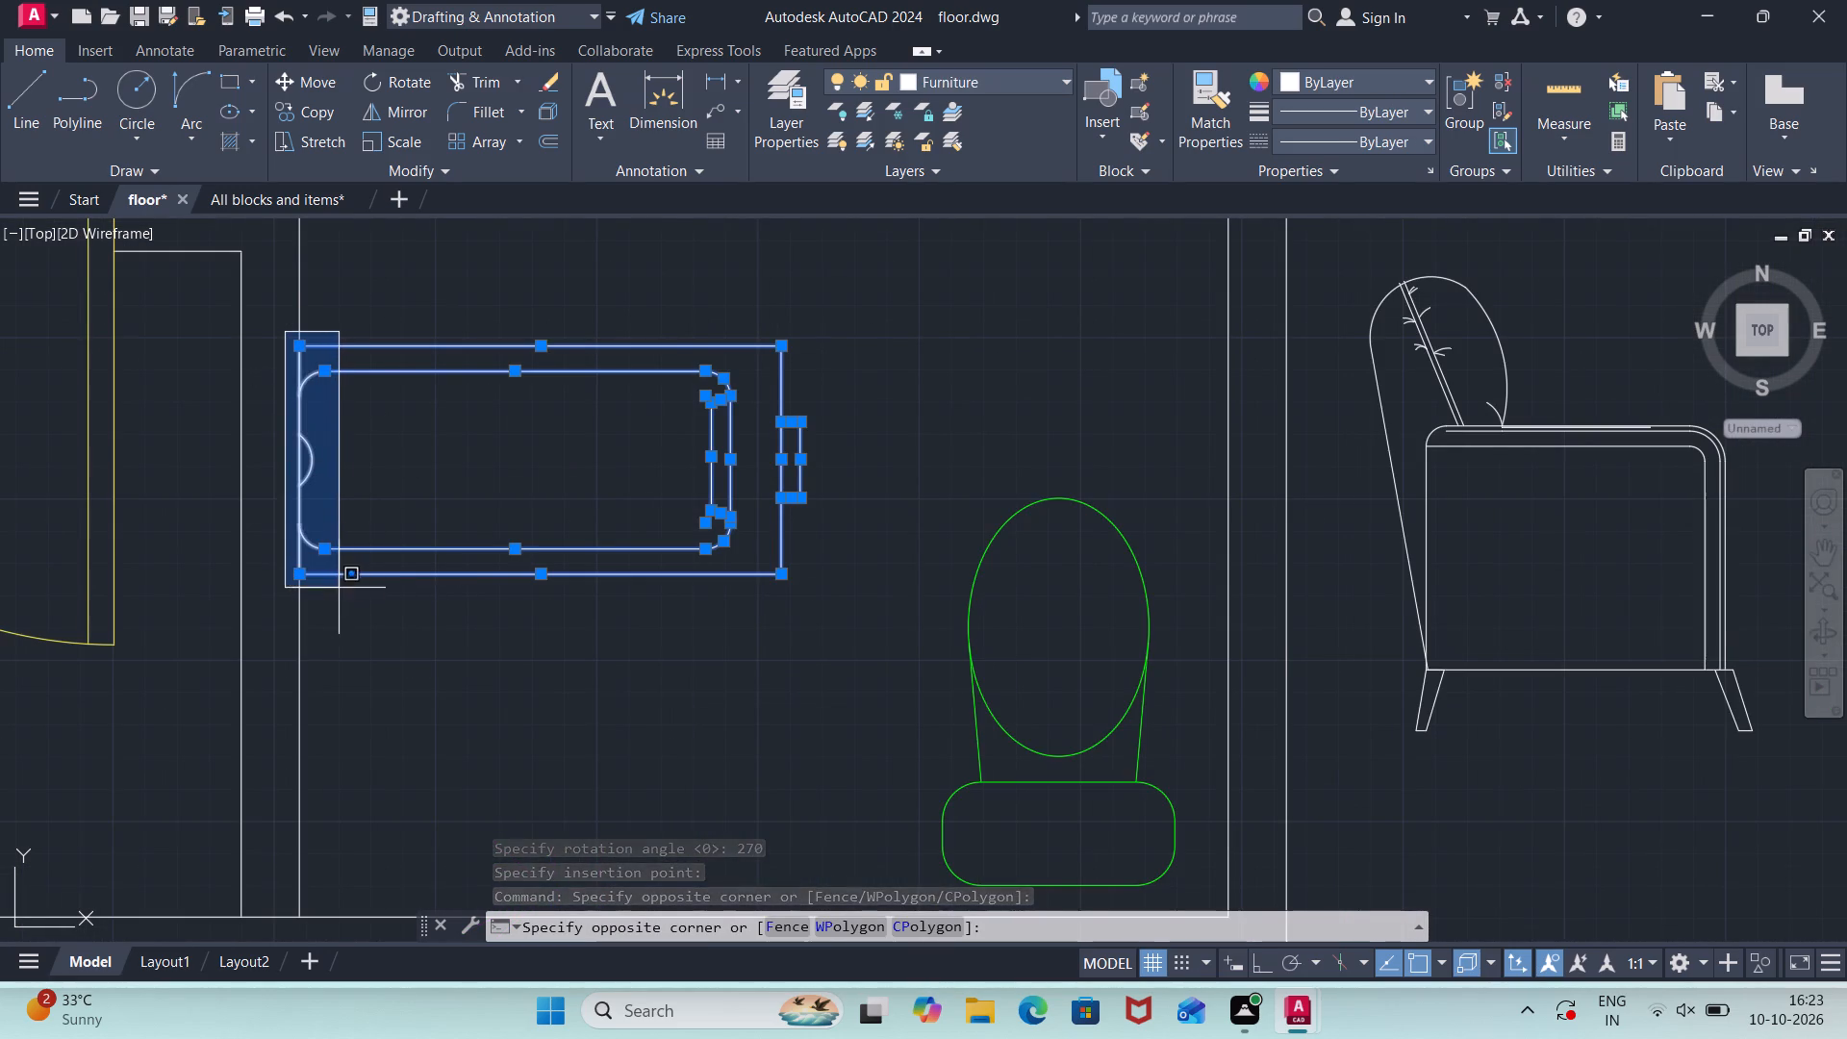
pyautogui.click(340, 589)
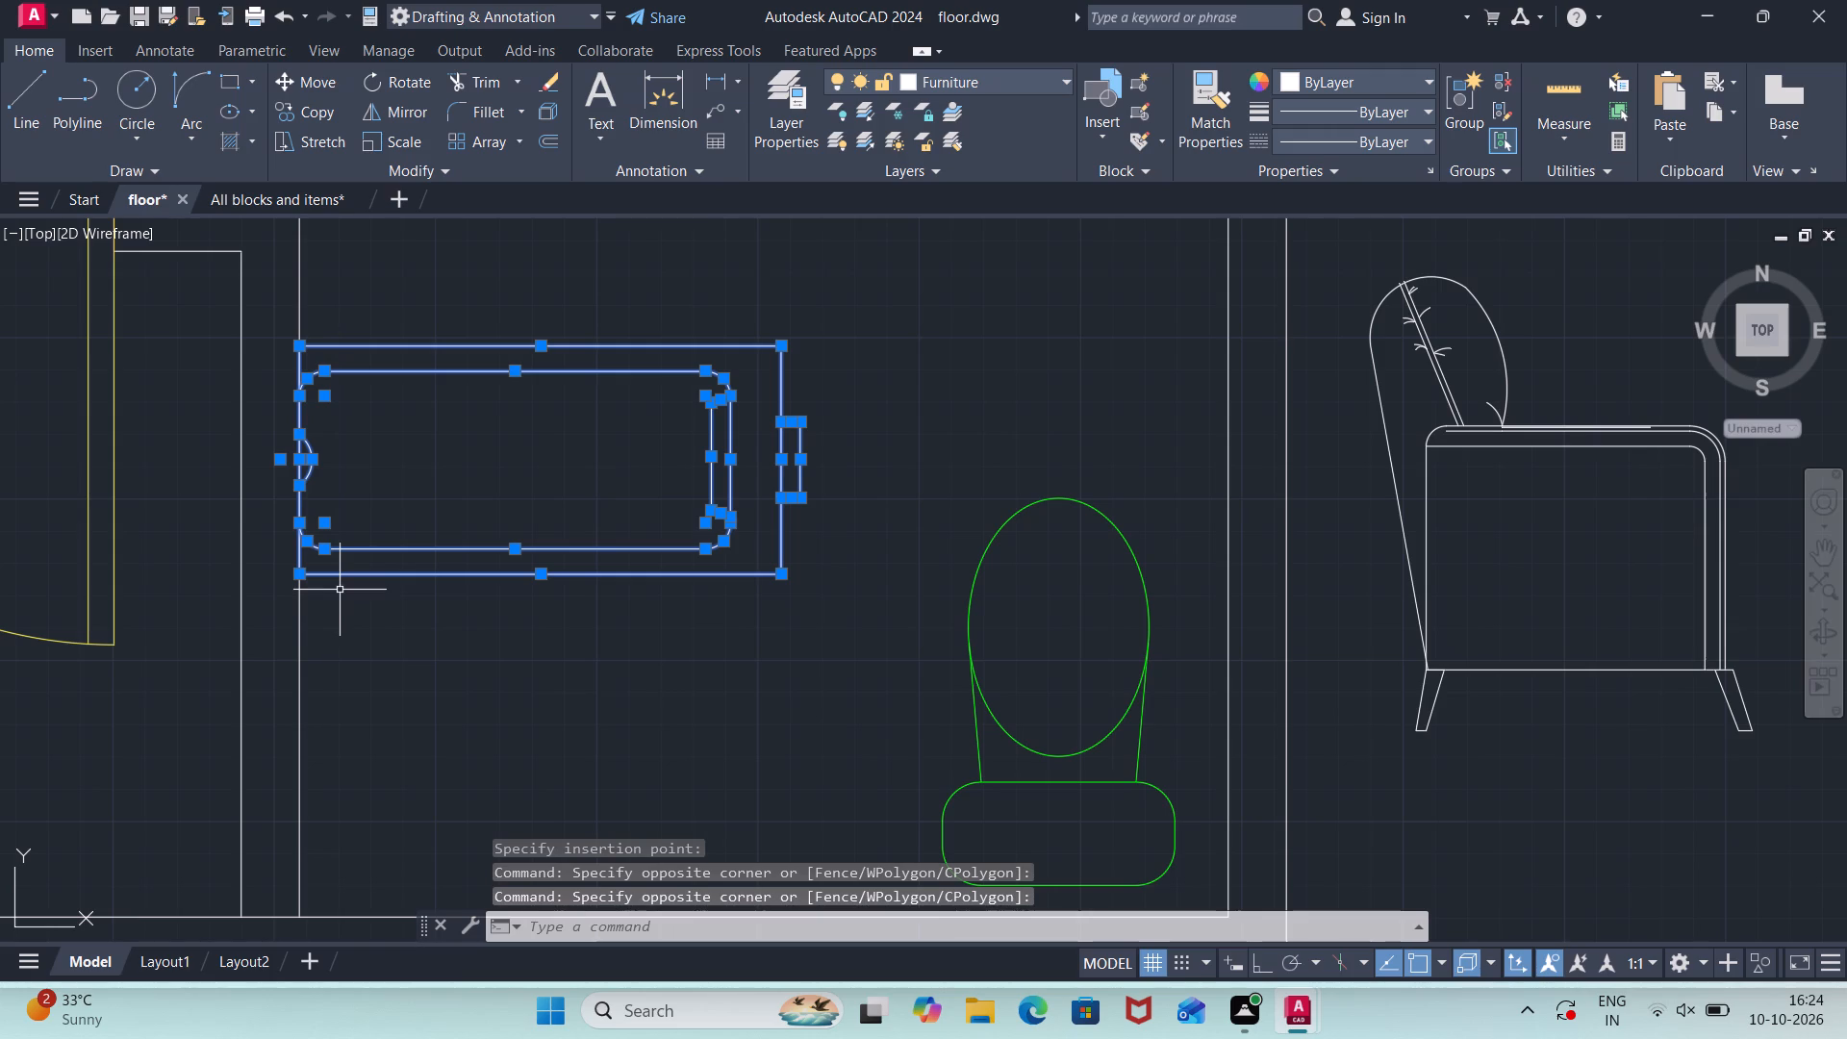
pyautogui.hotkey('ctrl', 'c')
# Paste the rectangular fixture against the left wall of the right unit's larger bathroom.
pyautogui.scroll(-1, 710, 712)
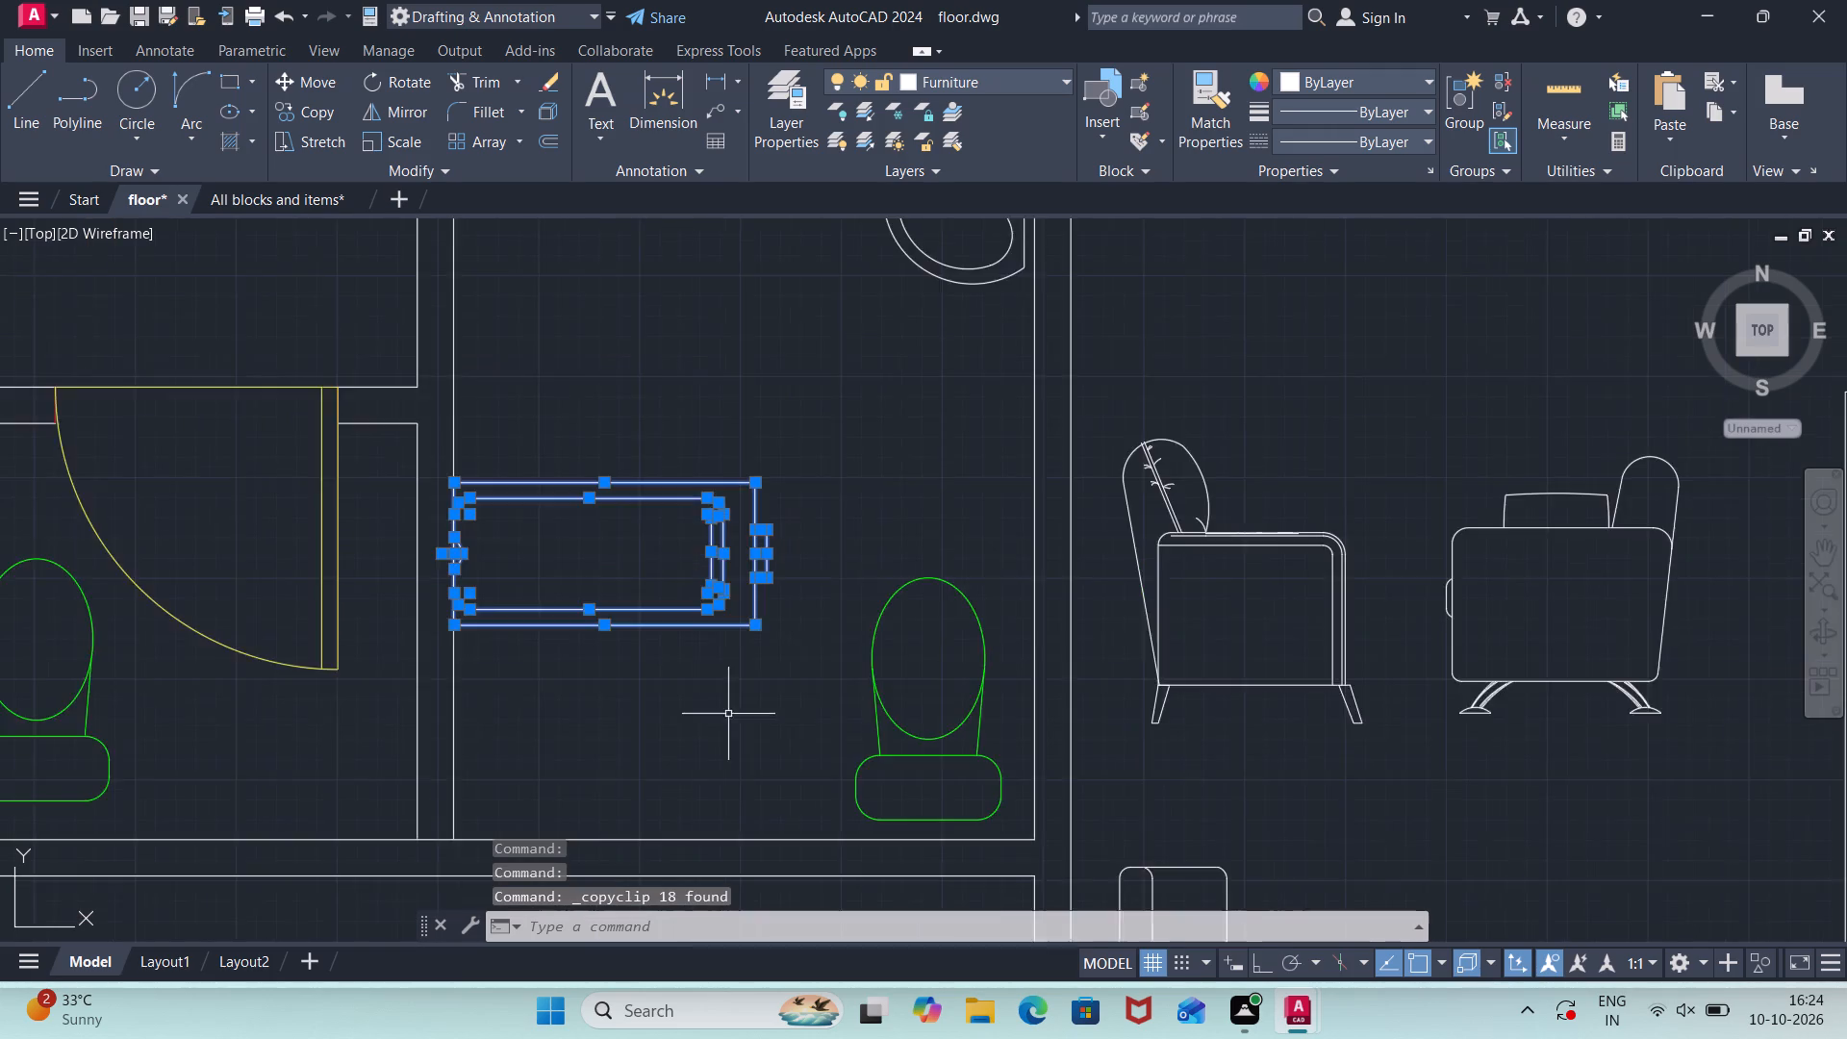
pyautogui.scroll(-3, 788, 722)
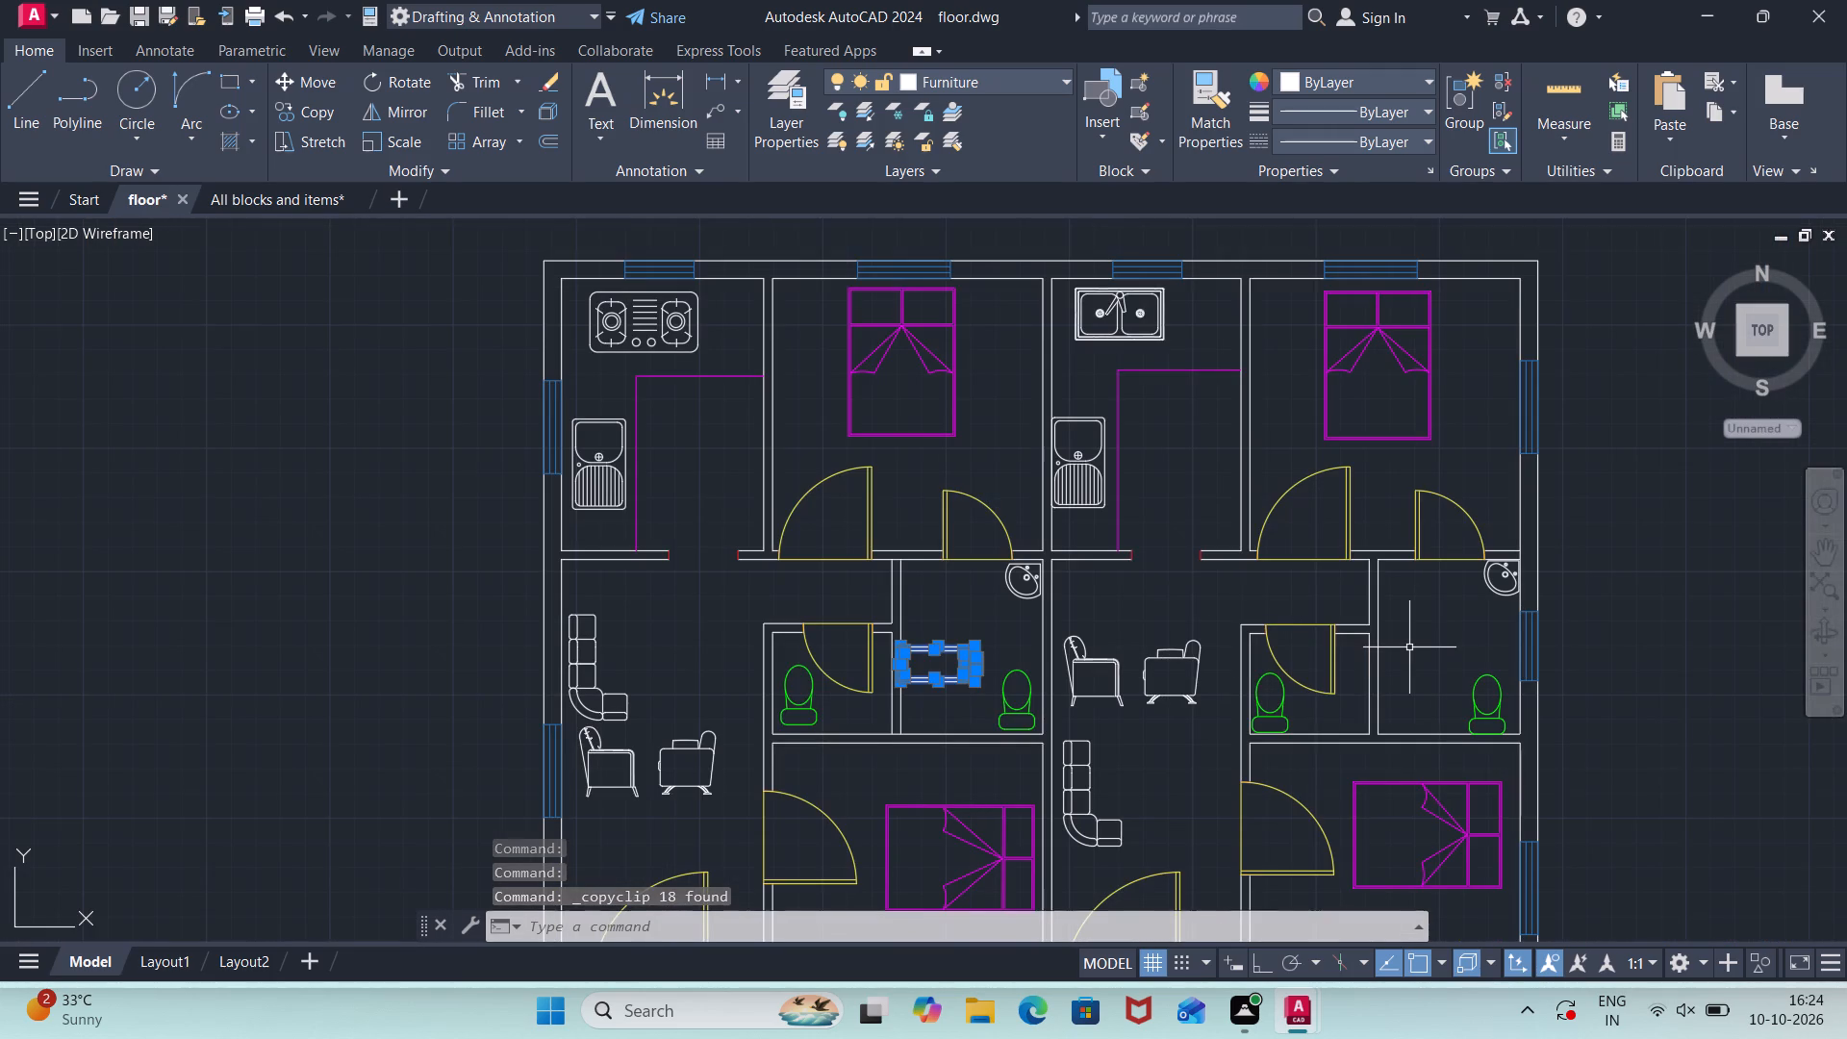
pyautogui.hotkey('ctrl', 'v')
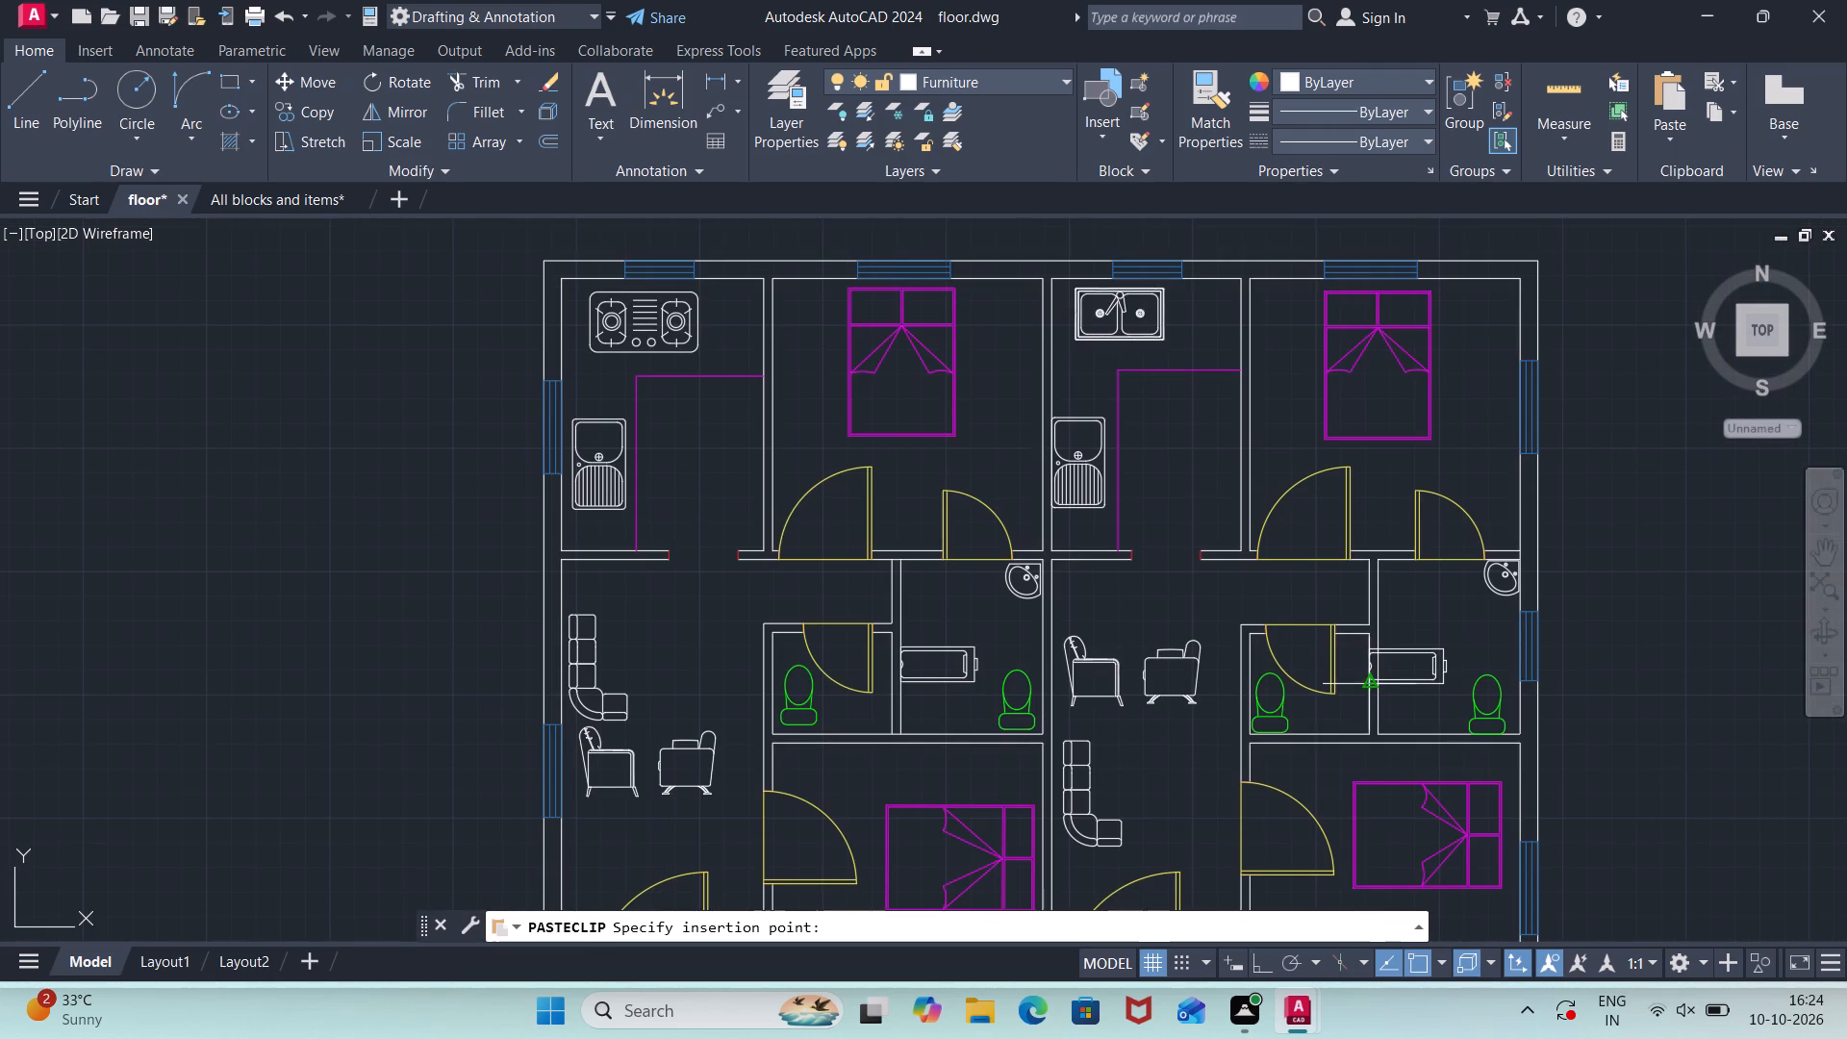
pyautogui.scroll(3, 1374, 690)
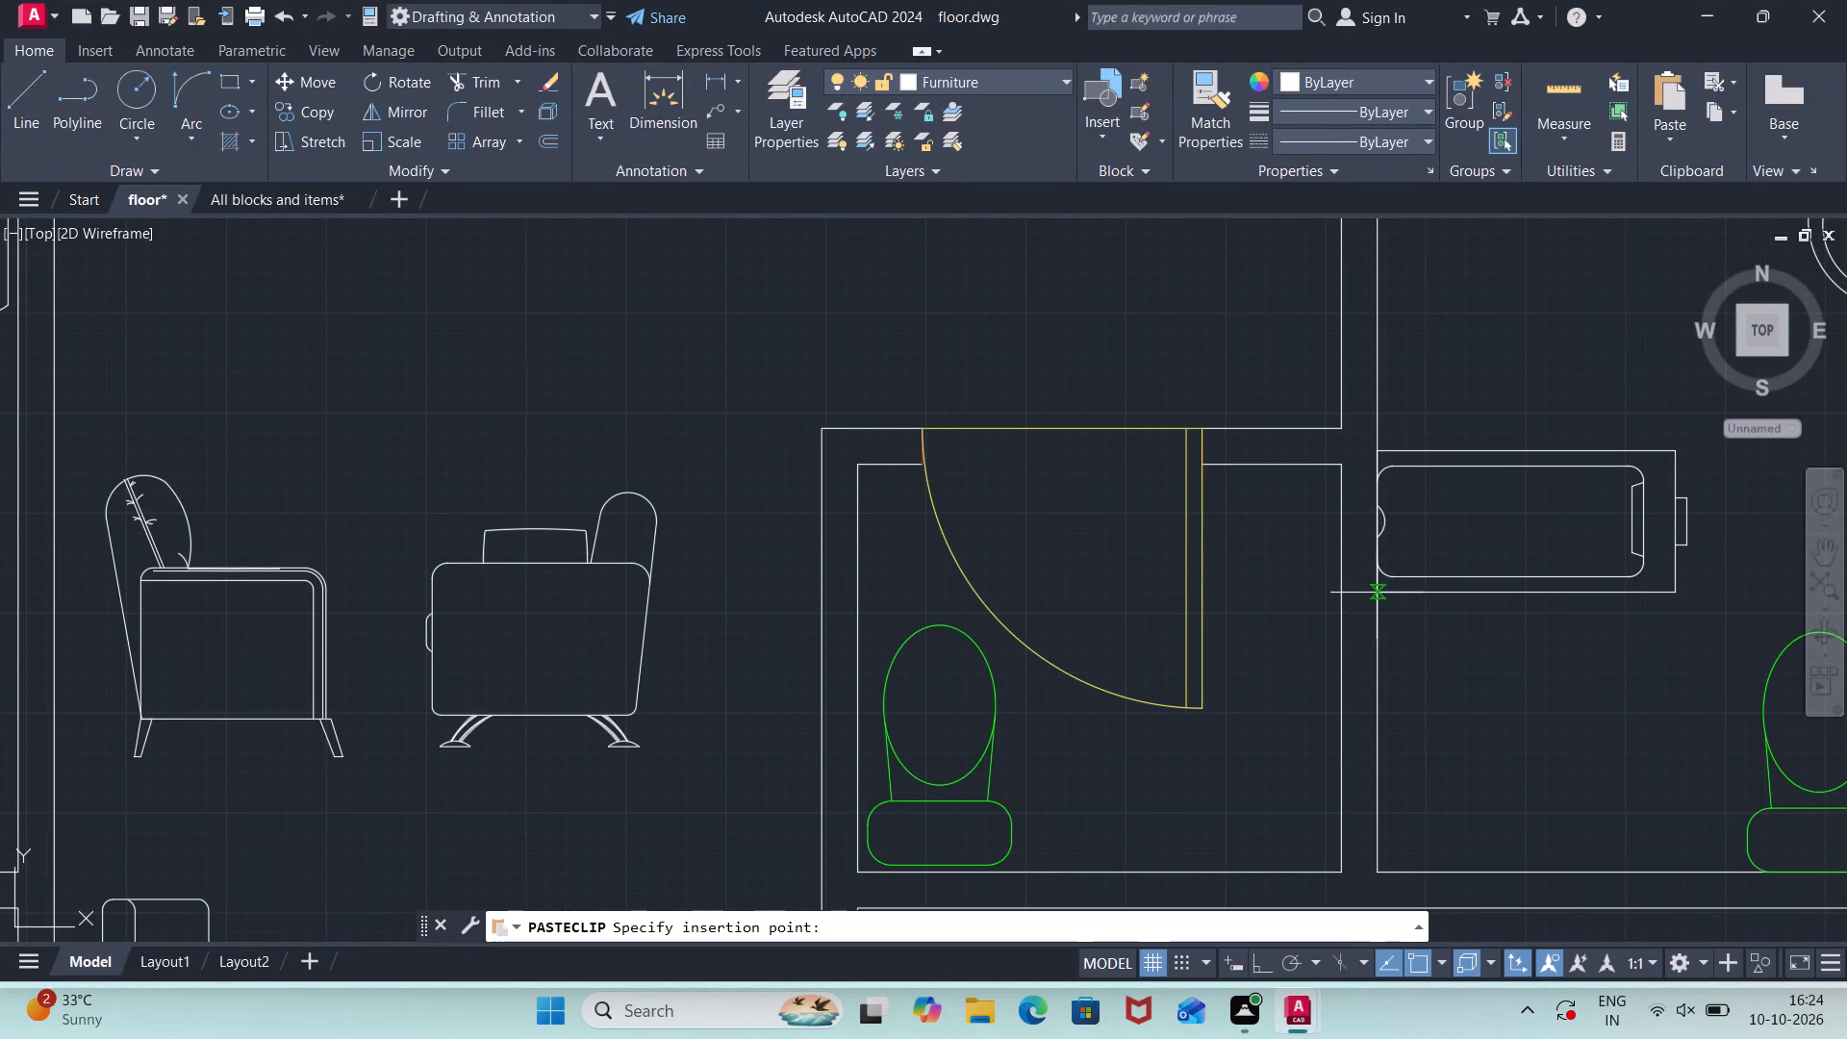
pyautogui.click(1377, 593)
# Switch to the All blocks and items drawing and look through its sections, down to the lighting section, for a lamp symbol.
pyautogui.scroll(-3, 1419, 595)
pyautogui.scroll(-1, 1622, 626)
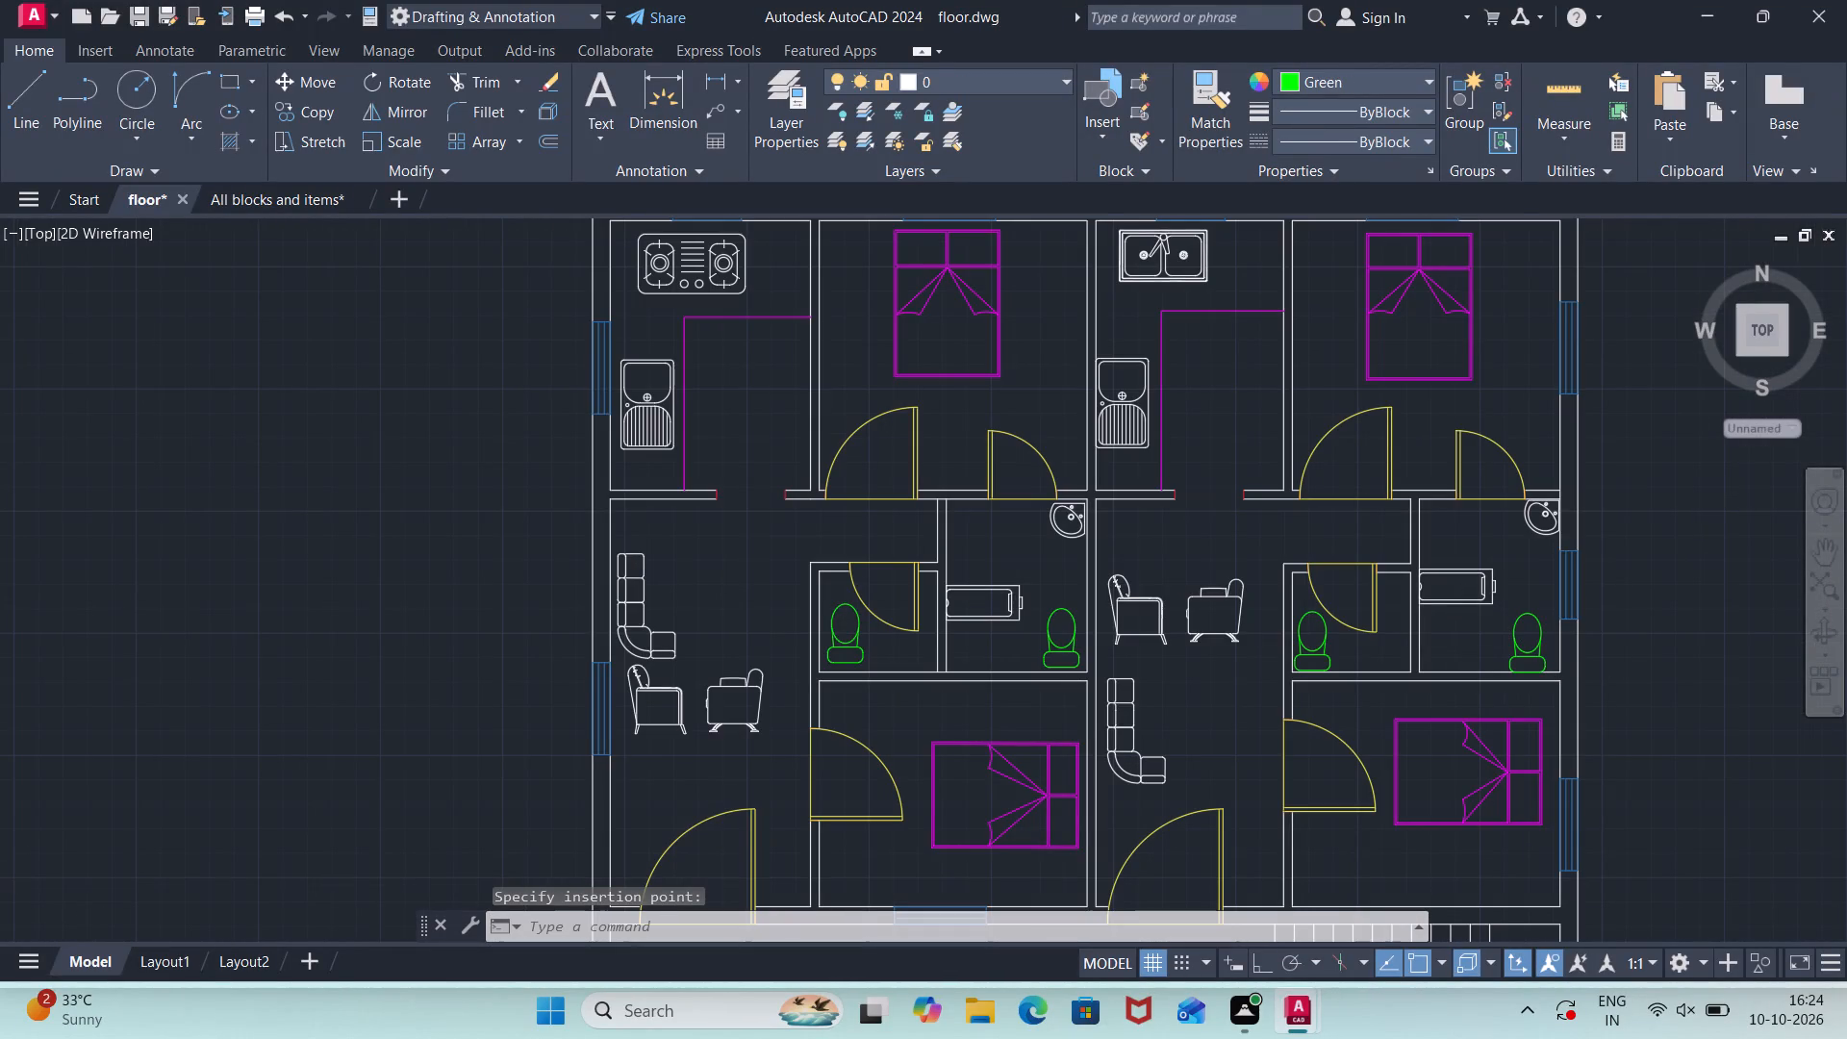
pyautogui.moveTo(1645, 664); pyautogui.dragTo(1632, 655, button='middle')
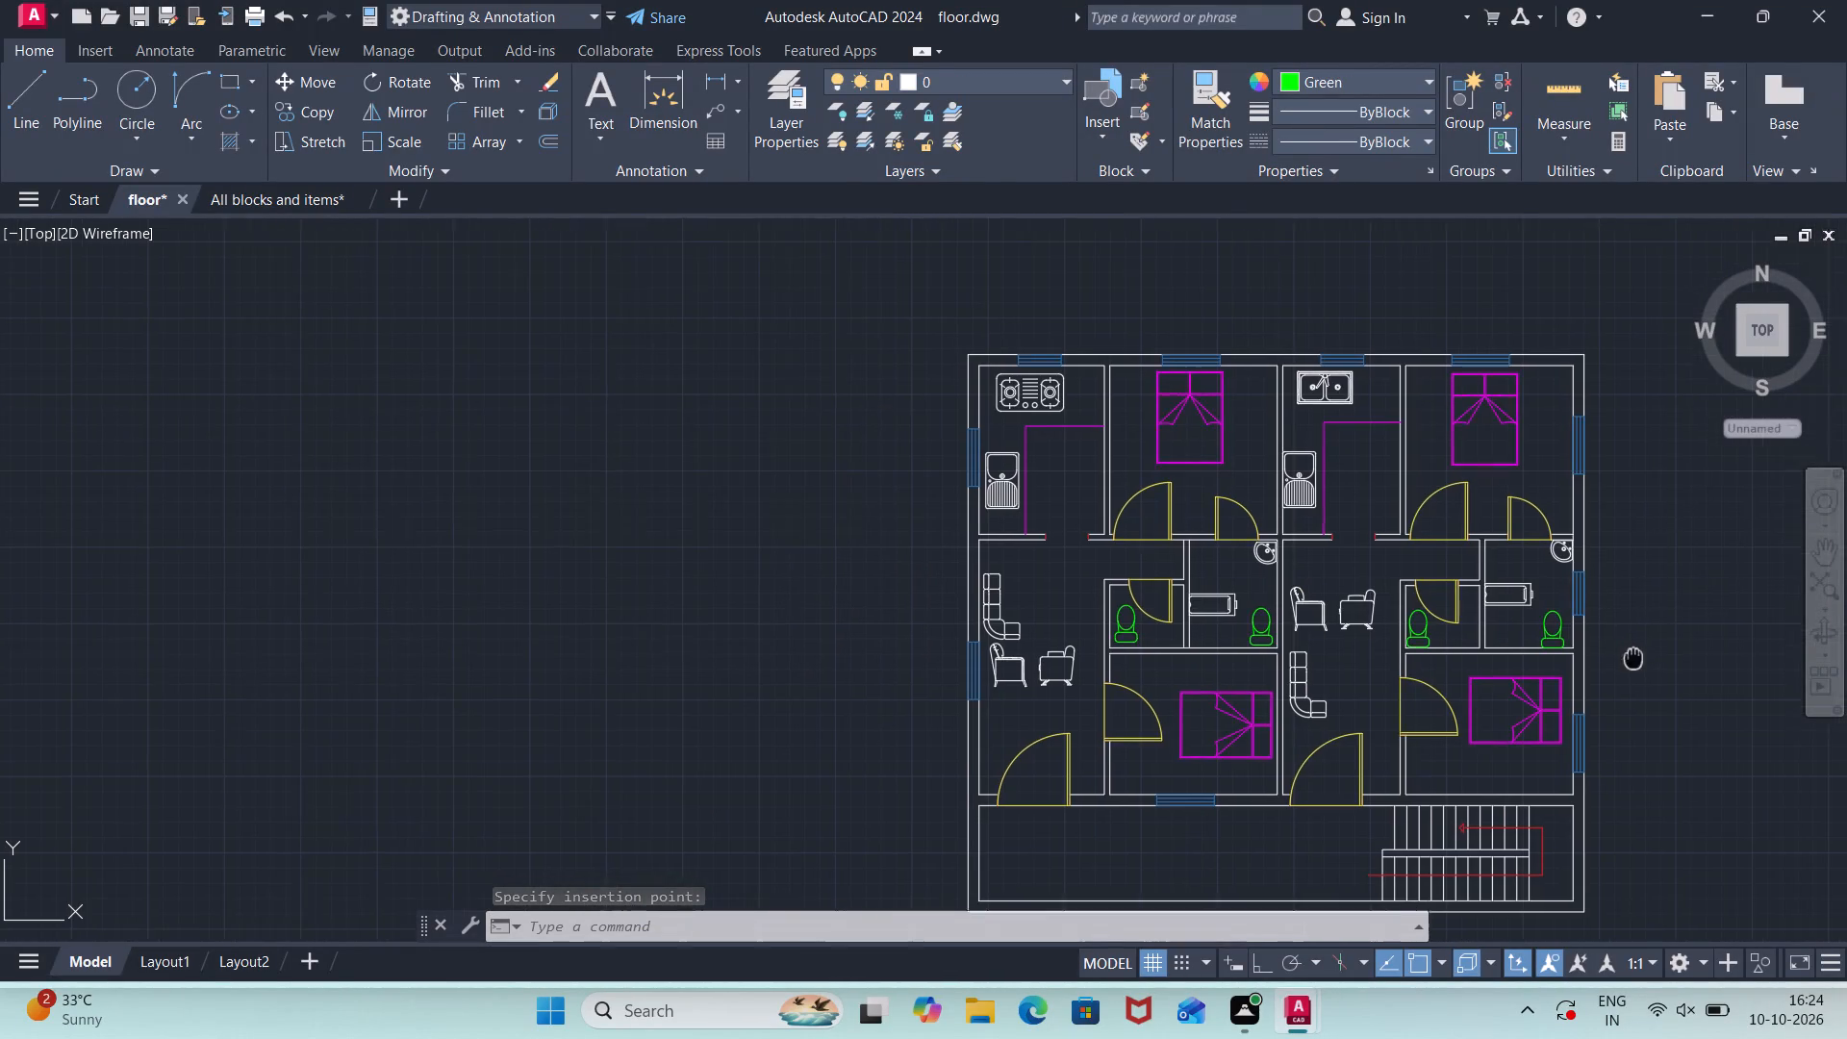
pyautogui.moveTo(1632, 655); pyautogui.dragTo(1426, 537, button='middle')
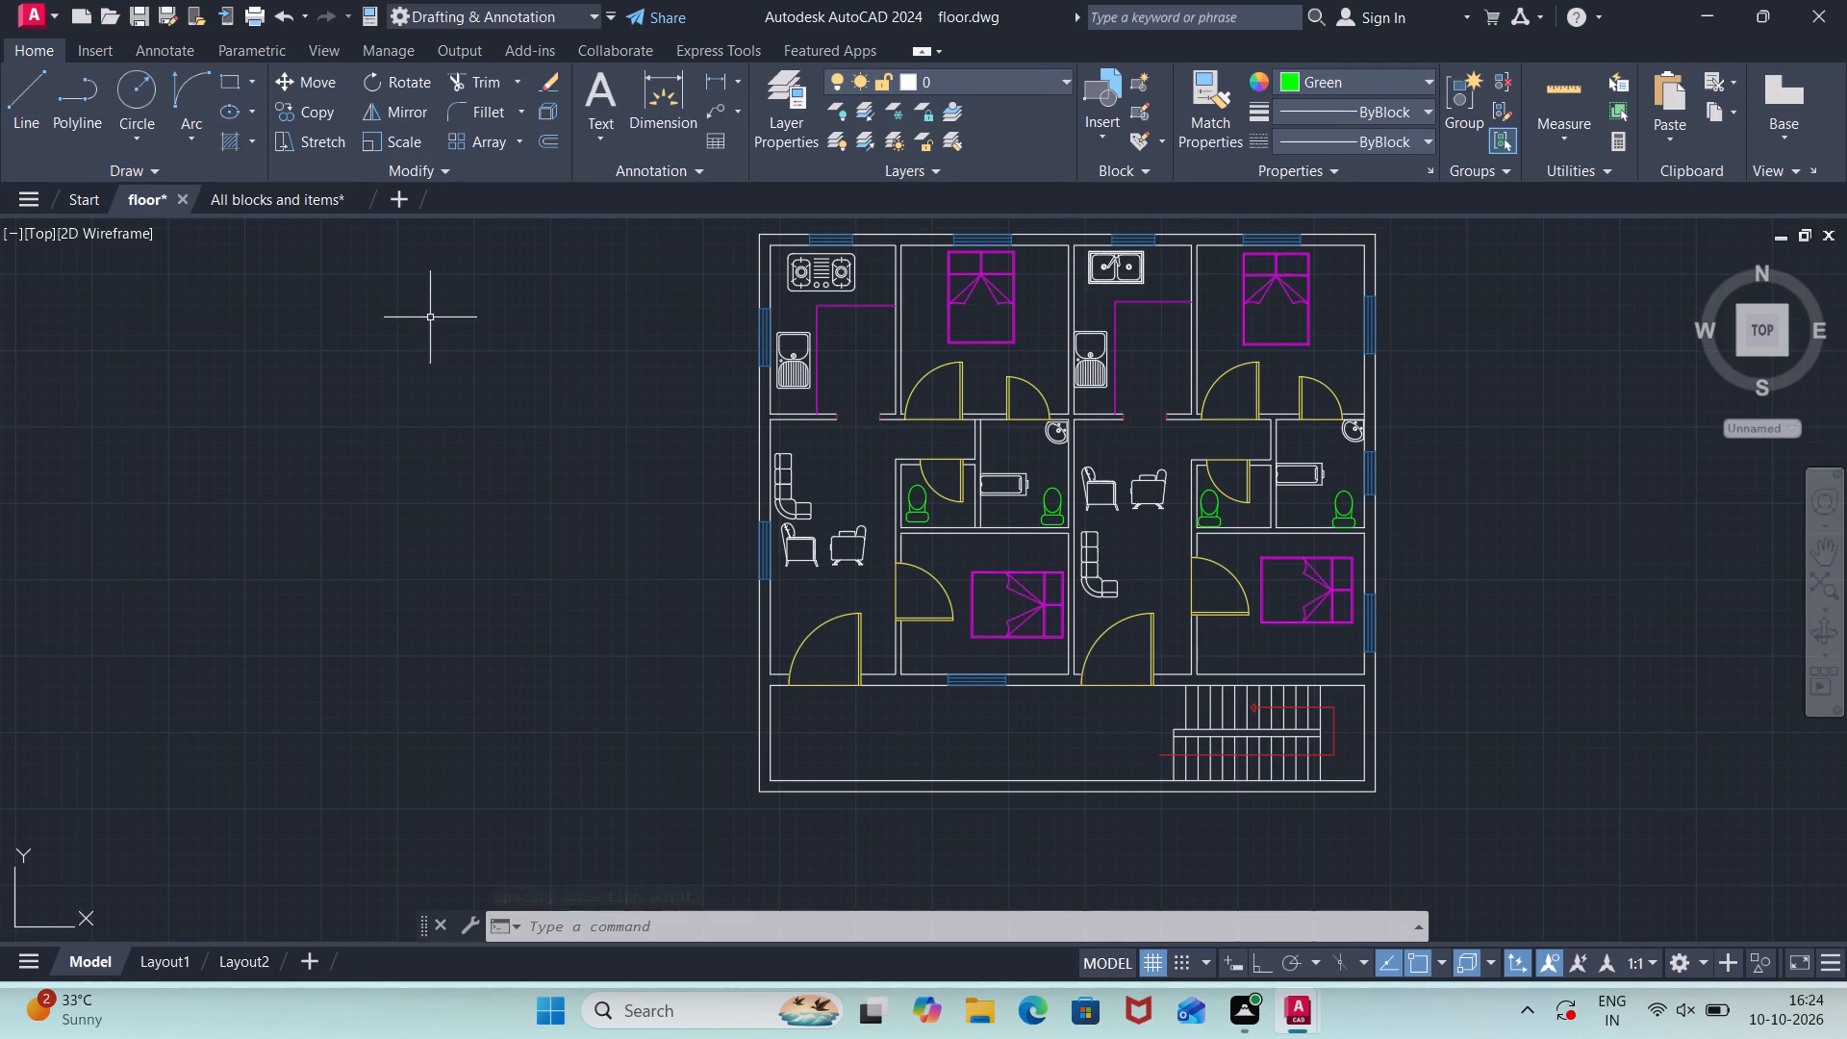
pyautogui.click(287, 200)
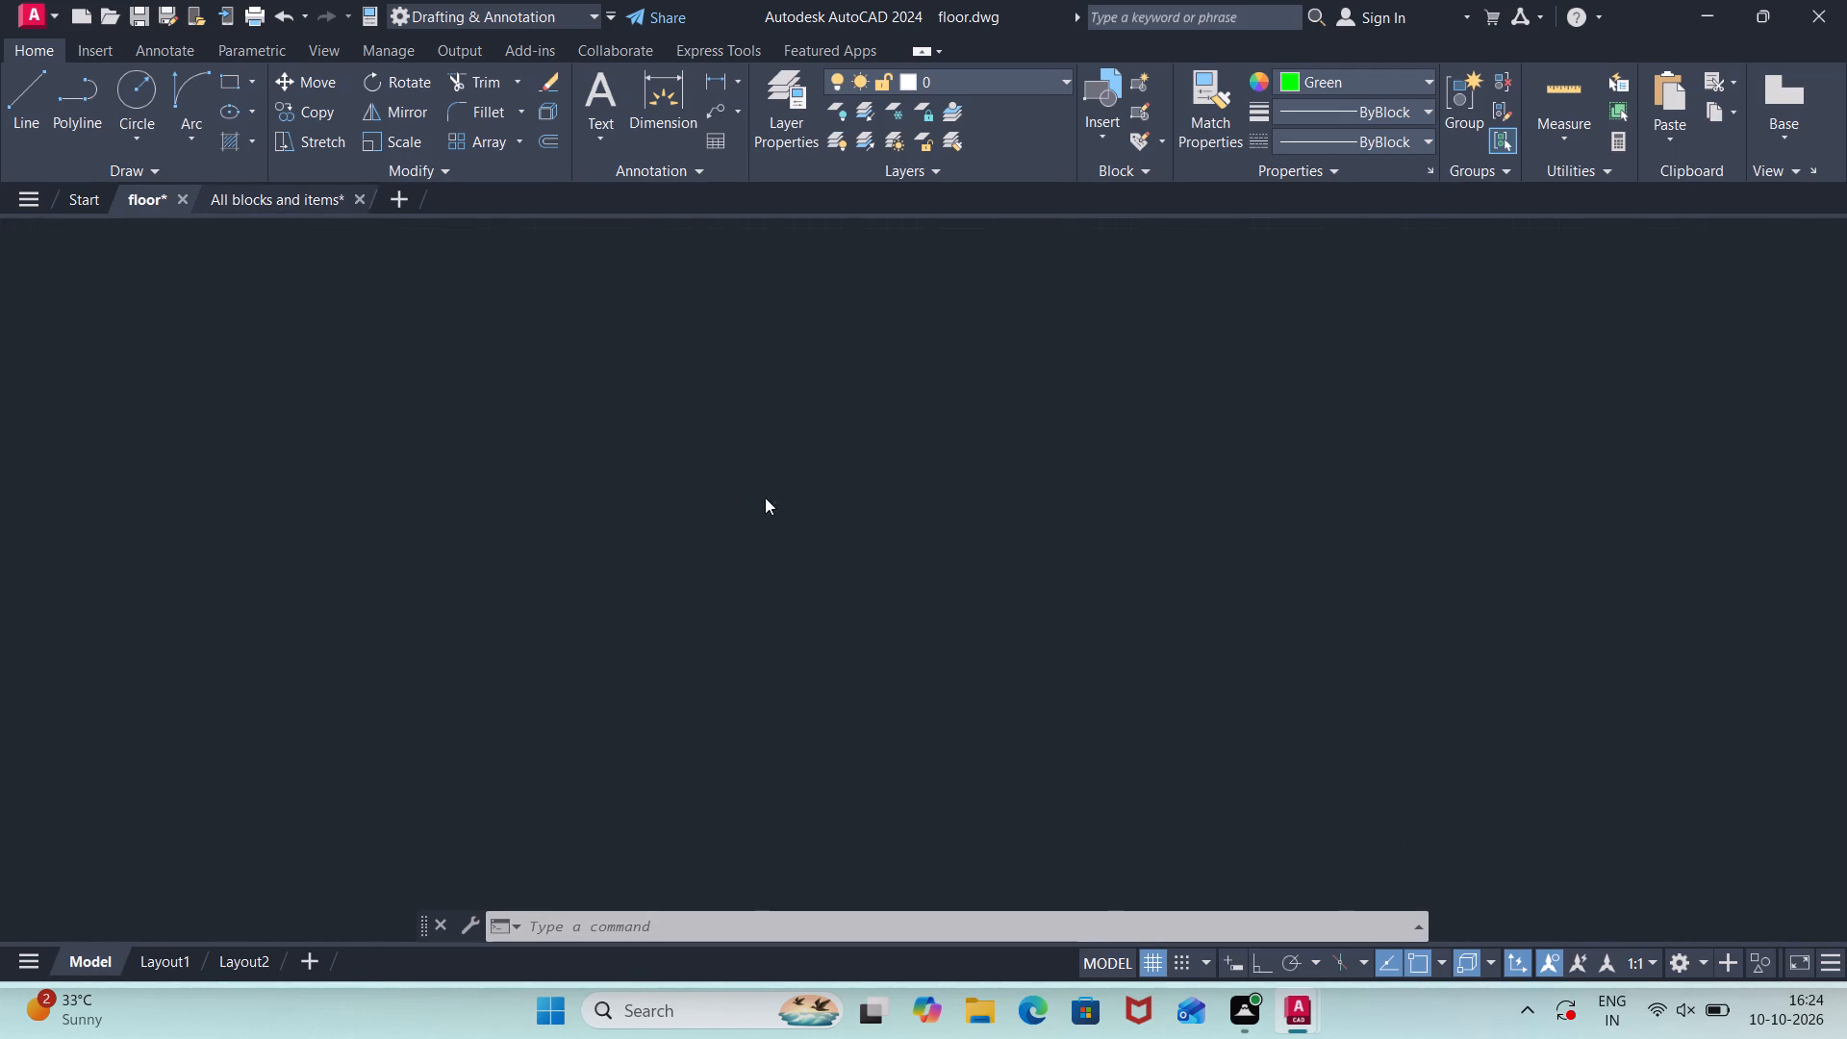
pyautogui.scroll(-1, 853, 541)
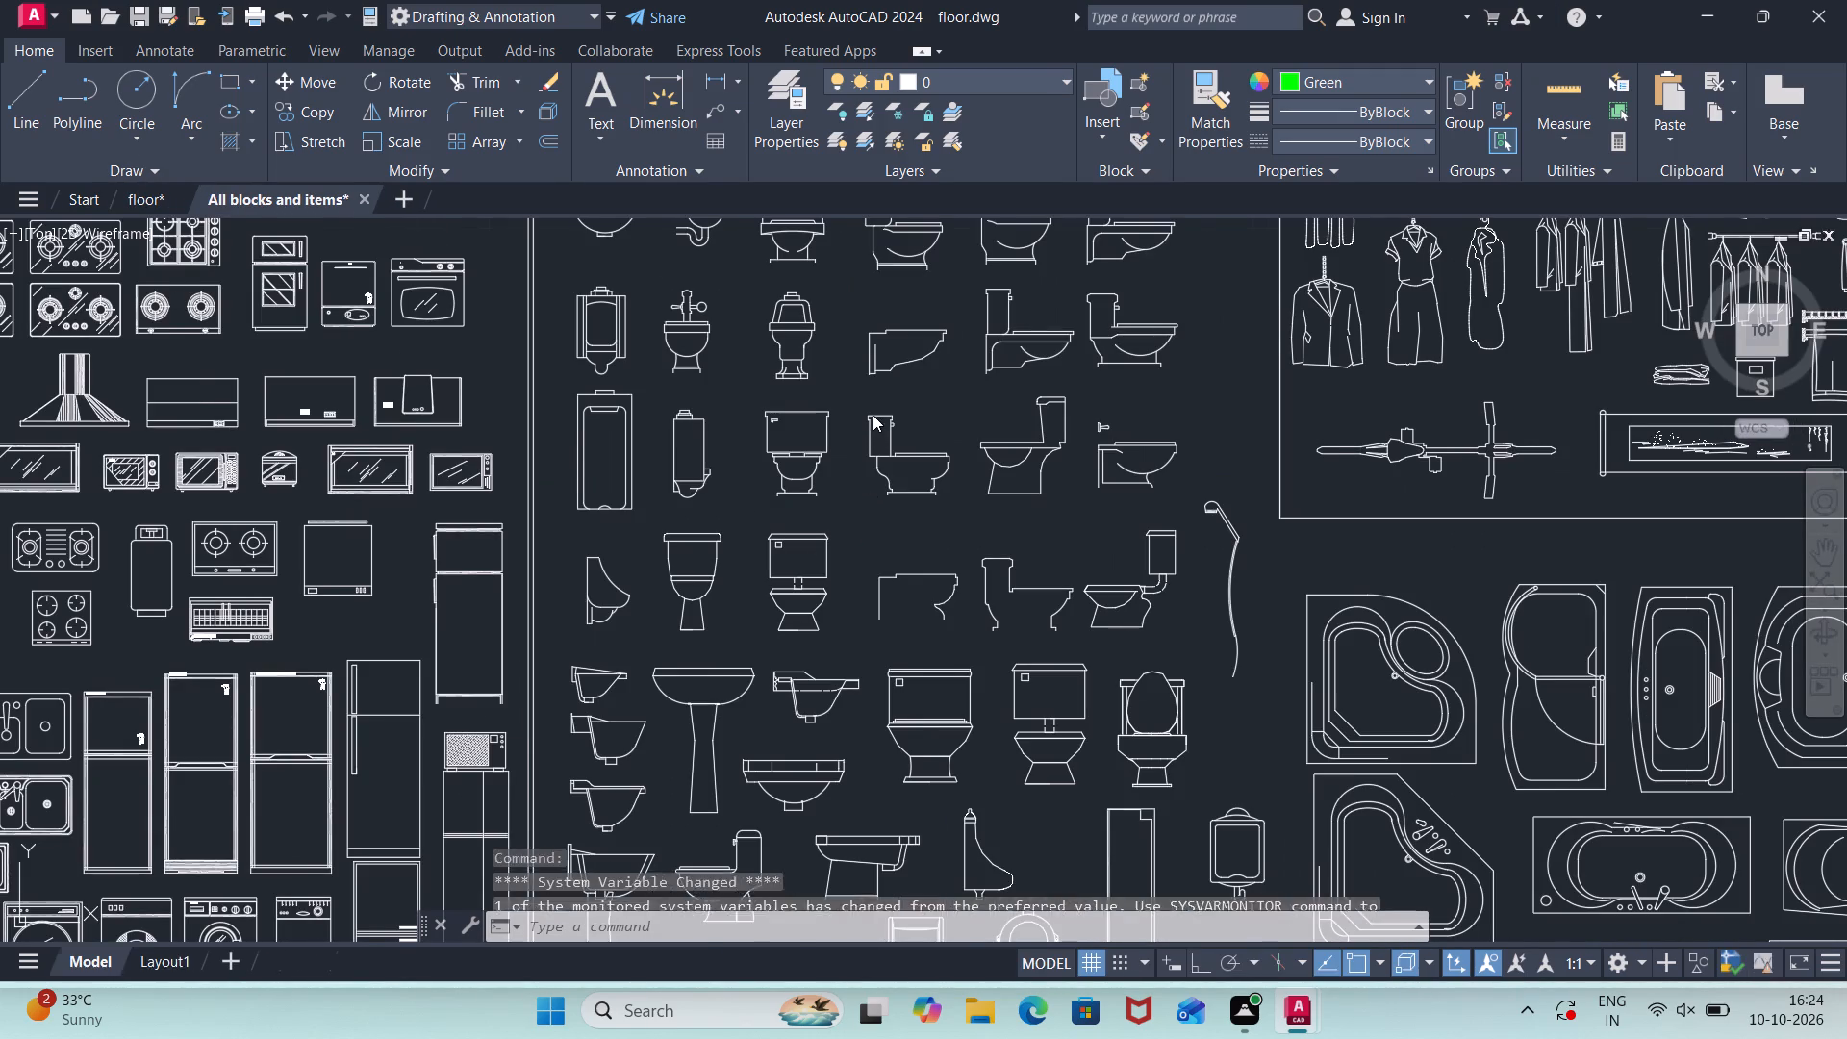
pyautogui.moveTo(873, 415); pyautogui.dragTo(1328, 449, button='middle')
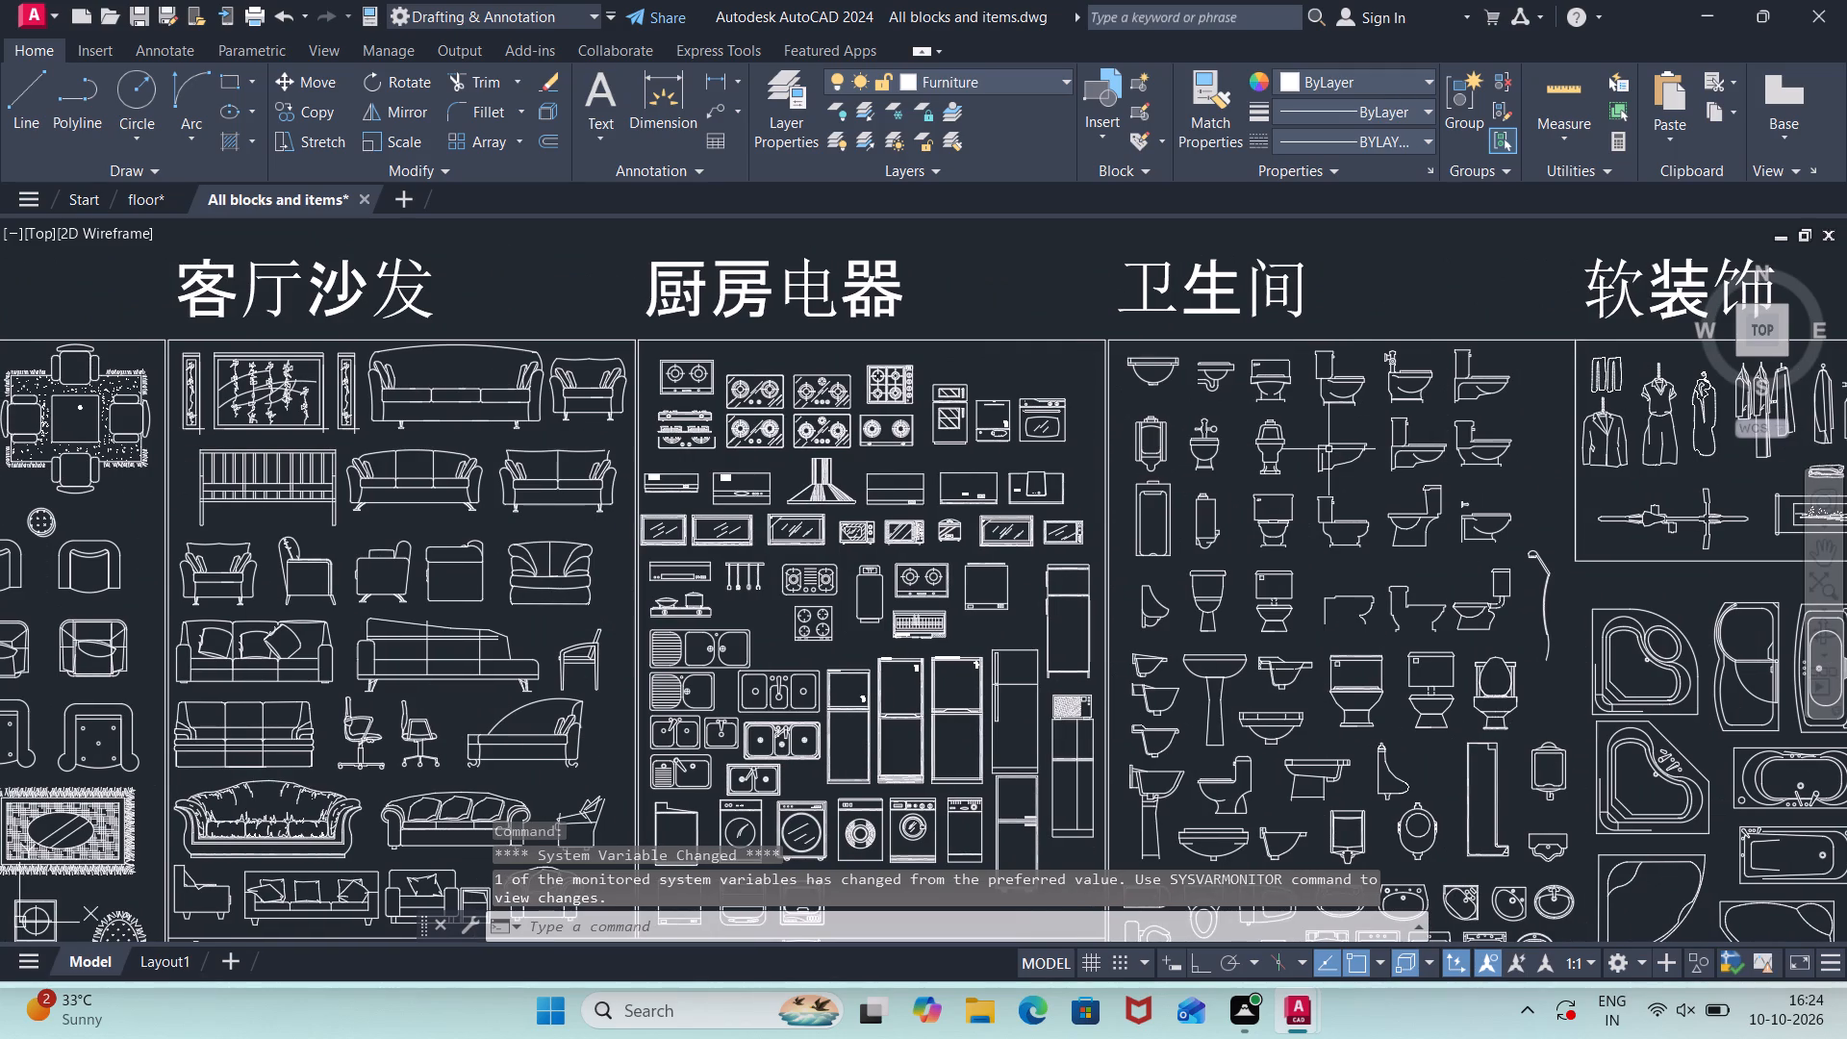
pyautogui.scroll(-1, 654, 529)
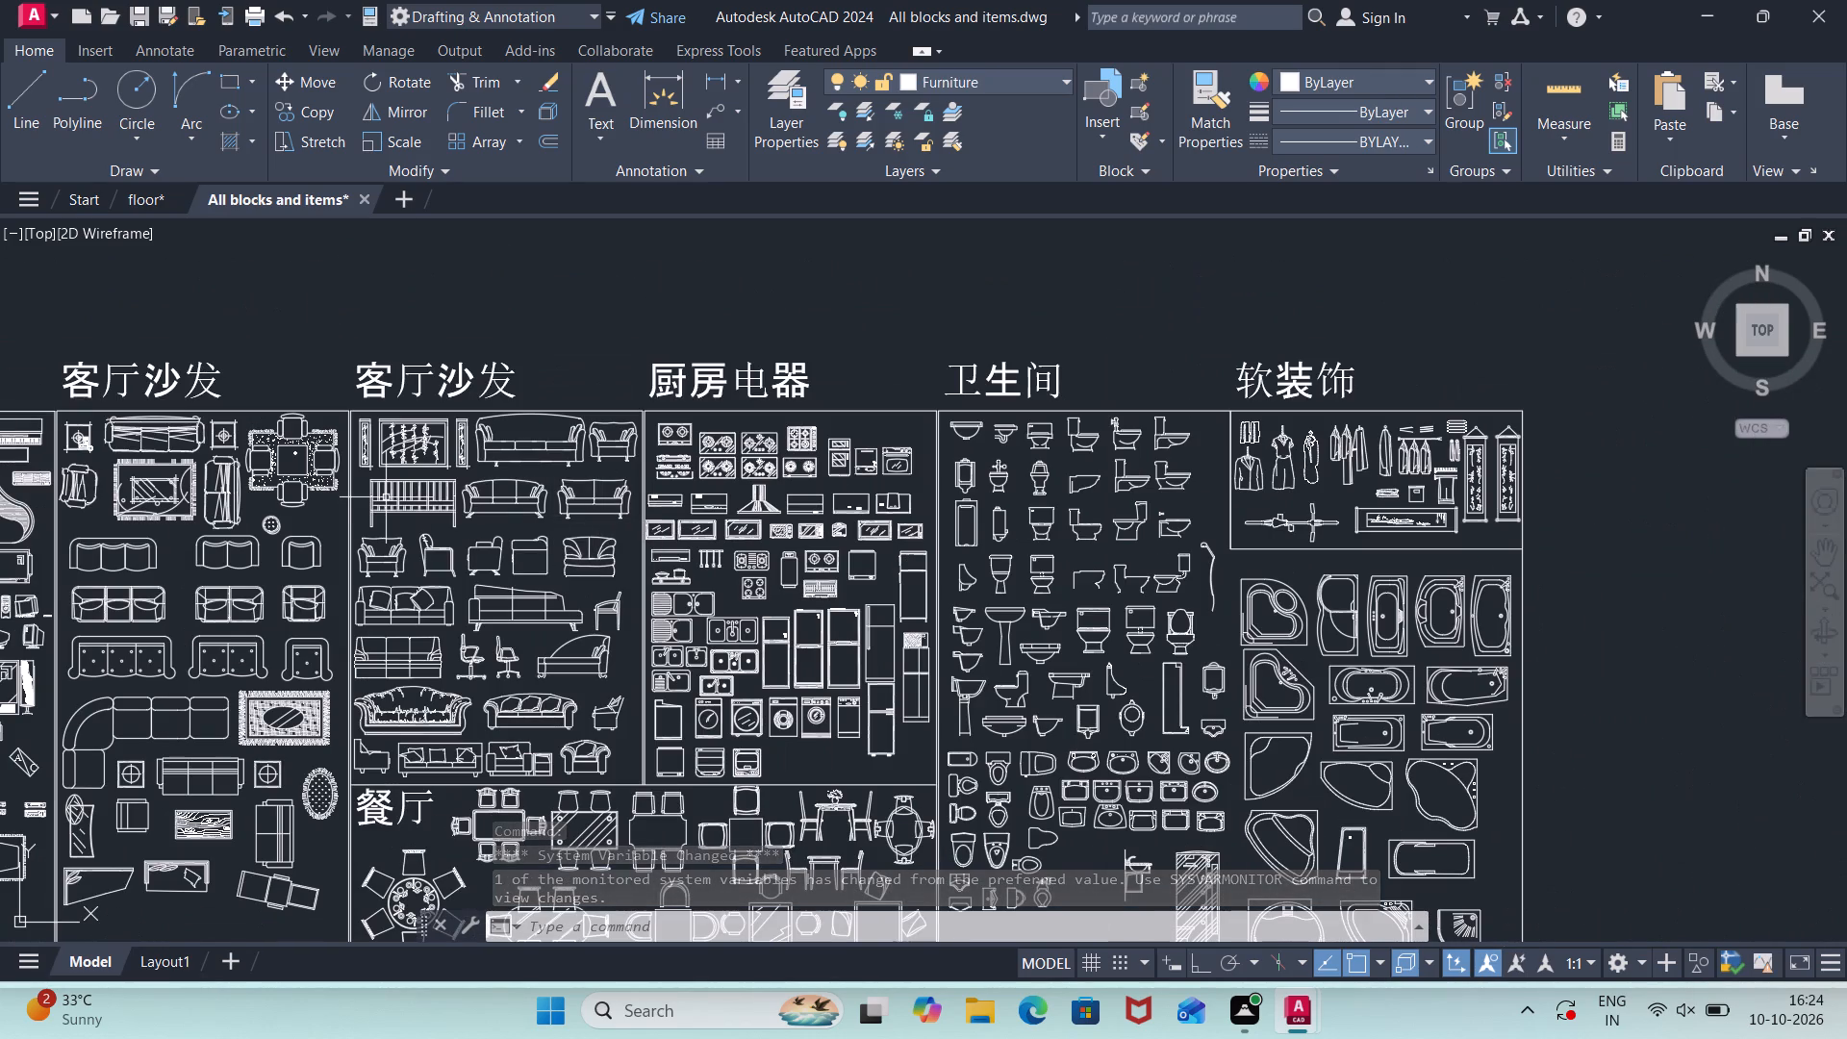
pyautogui.moveTo(329, 496); pyautogui.dragTo(1145, 492, button='middle')
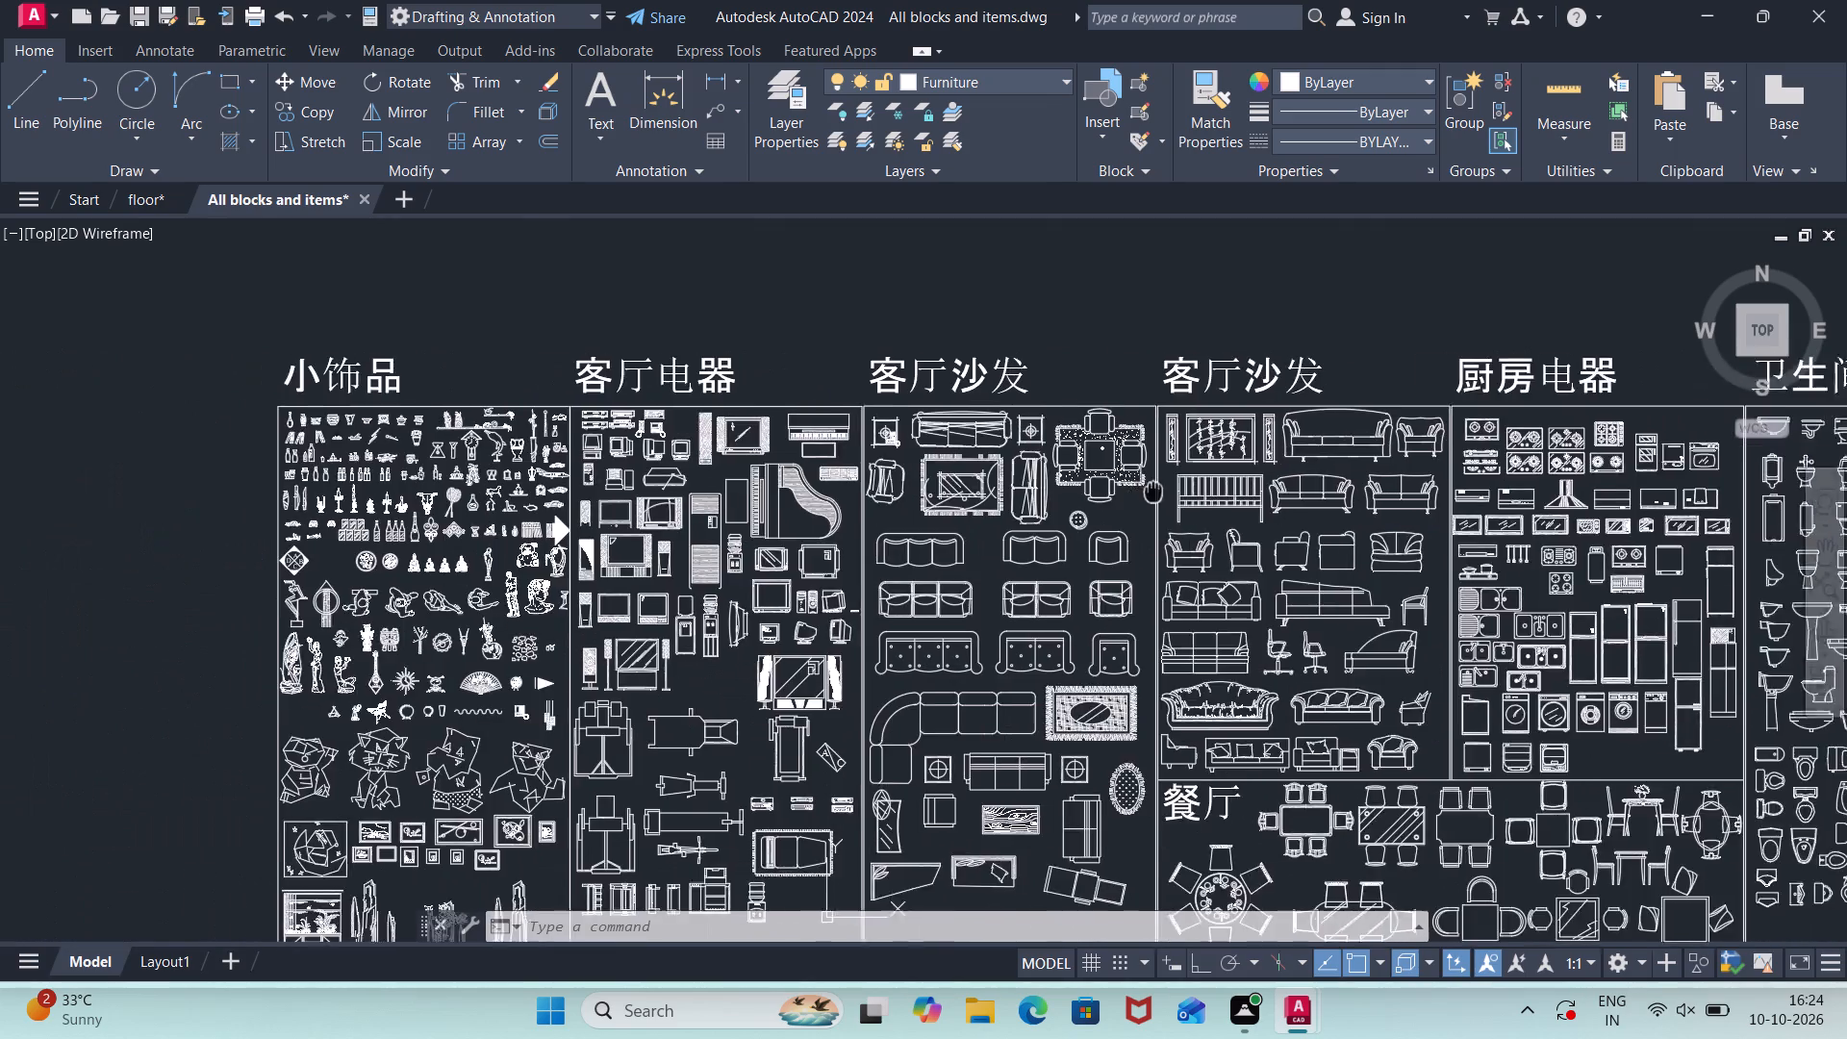
pyautogui.moveTo(1145, 492); pyautogui.dragTo(1287, 498, button='middle')
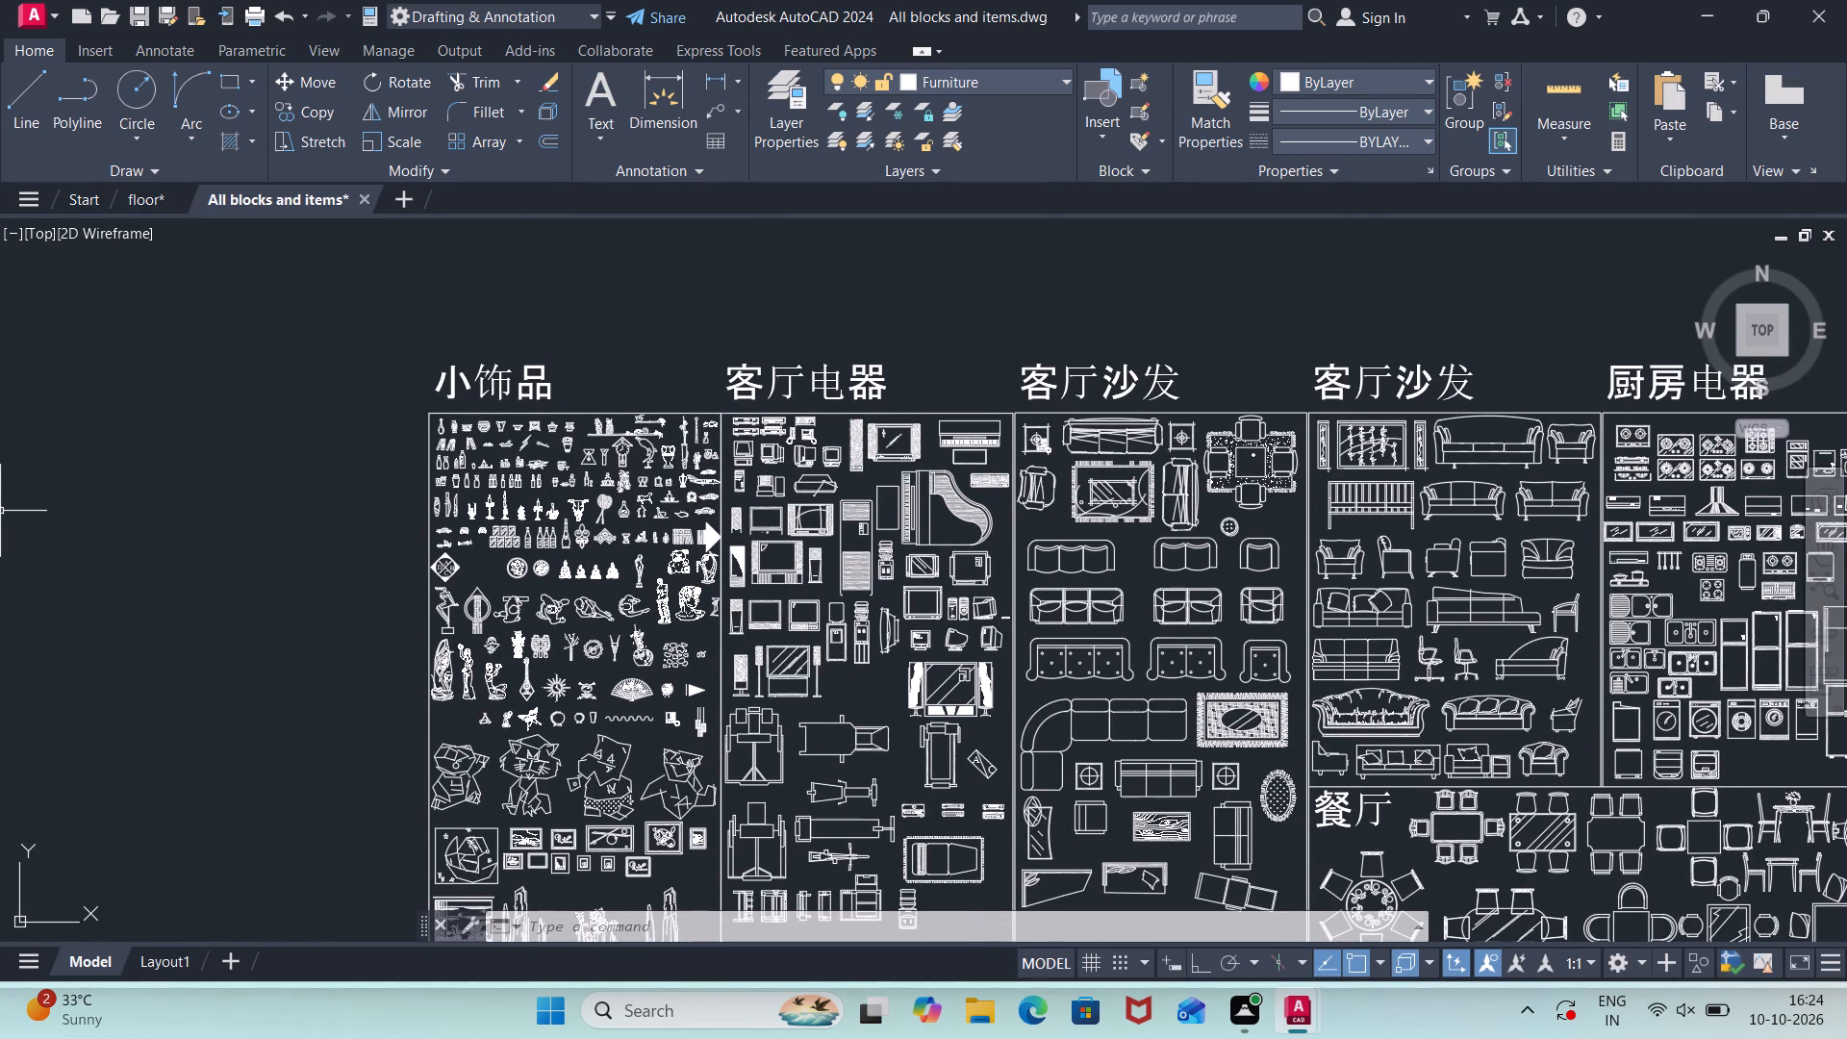
pyautogui.scroll(3, 613, 519)
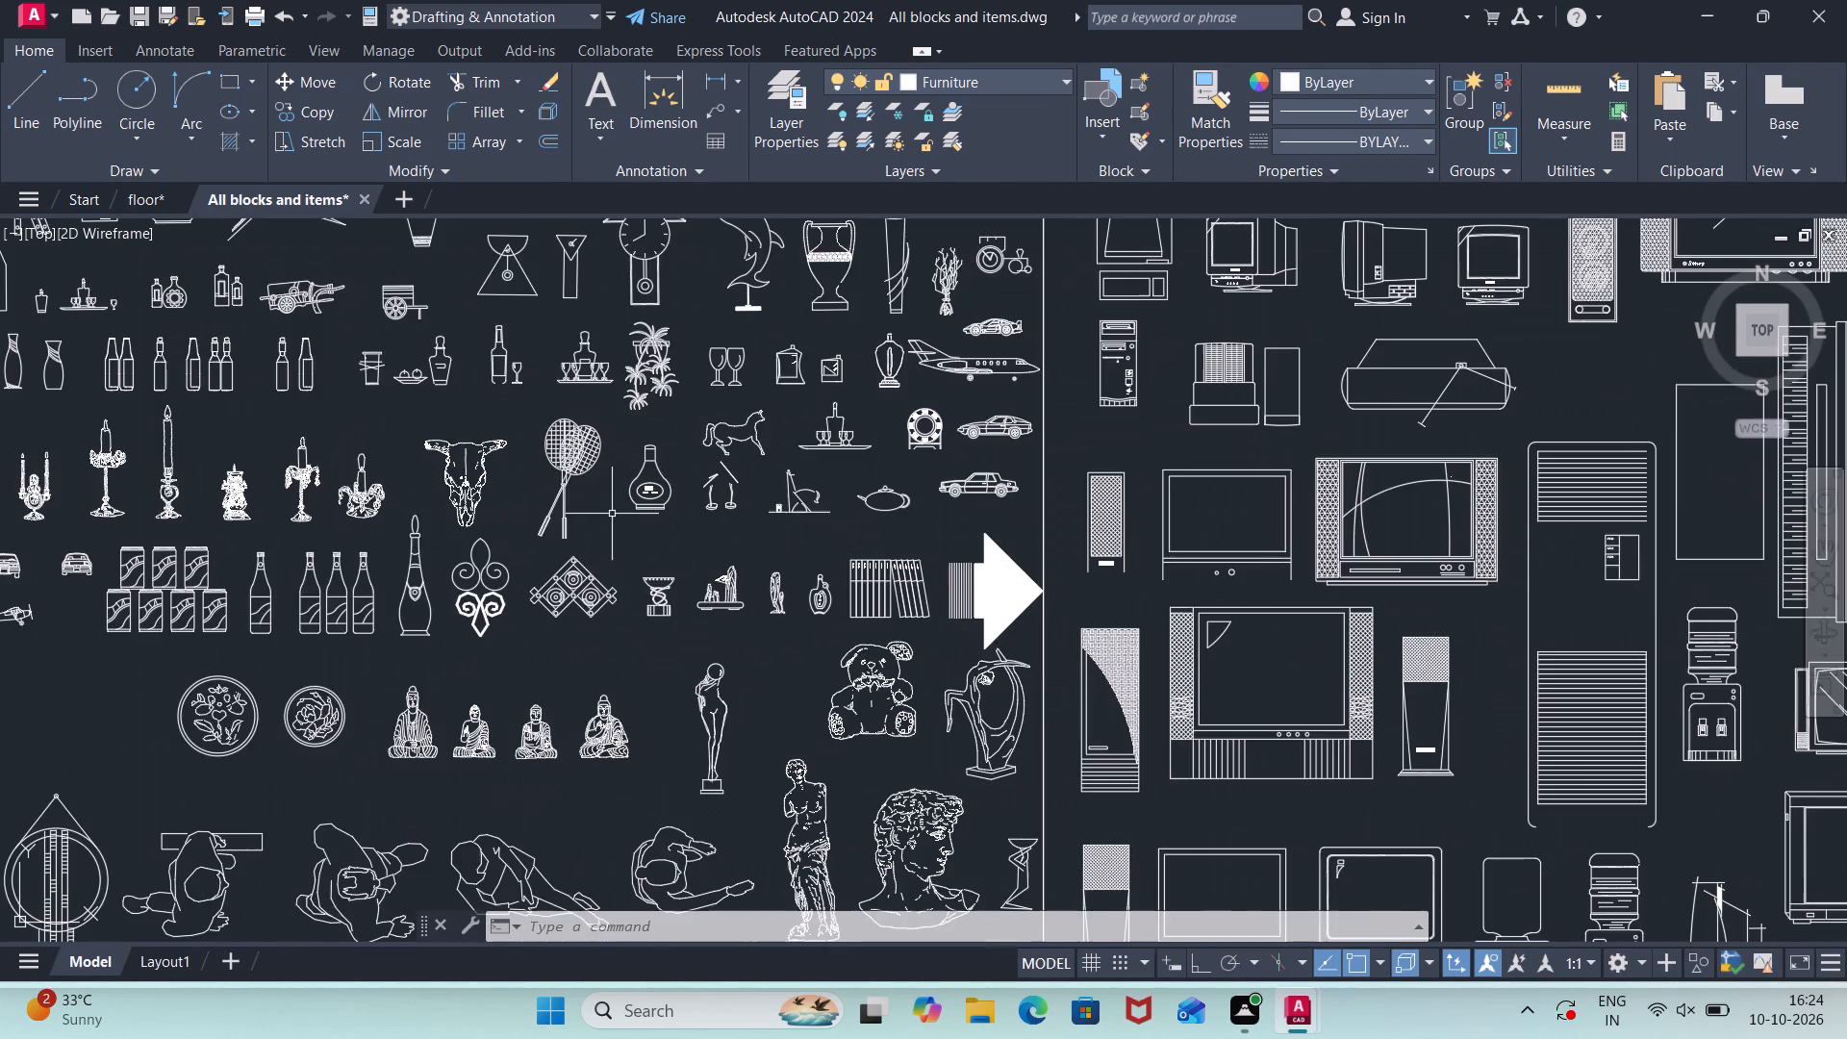
pyautogui.moveTo(612, 513); pyautogui.dragTo(593, 674, button='middle')
pyautogui.scroll(-2, 593, 674)
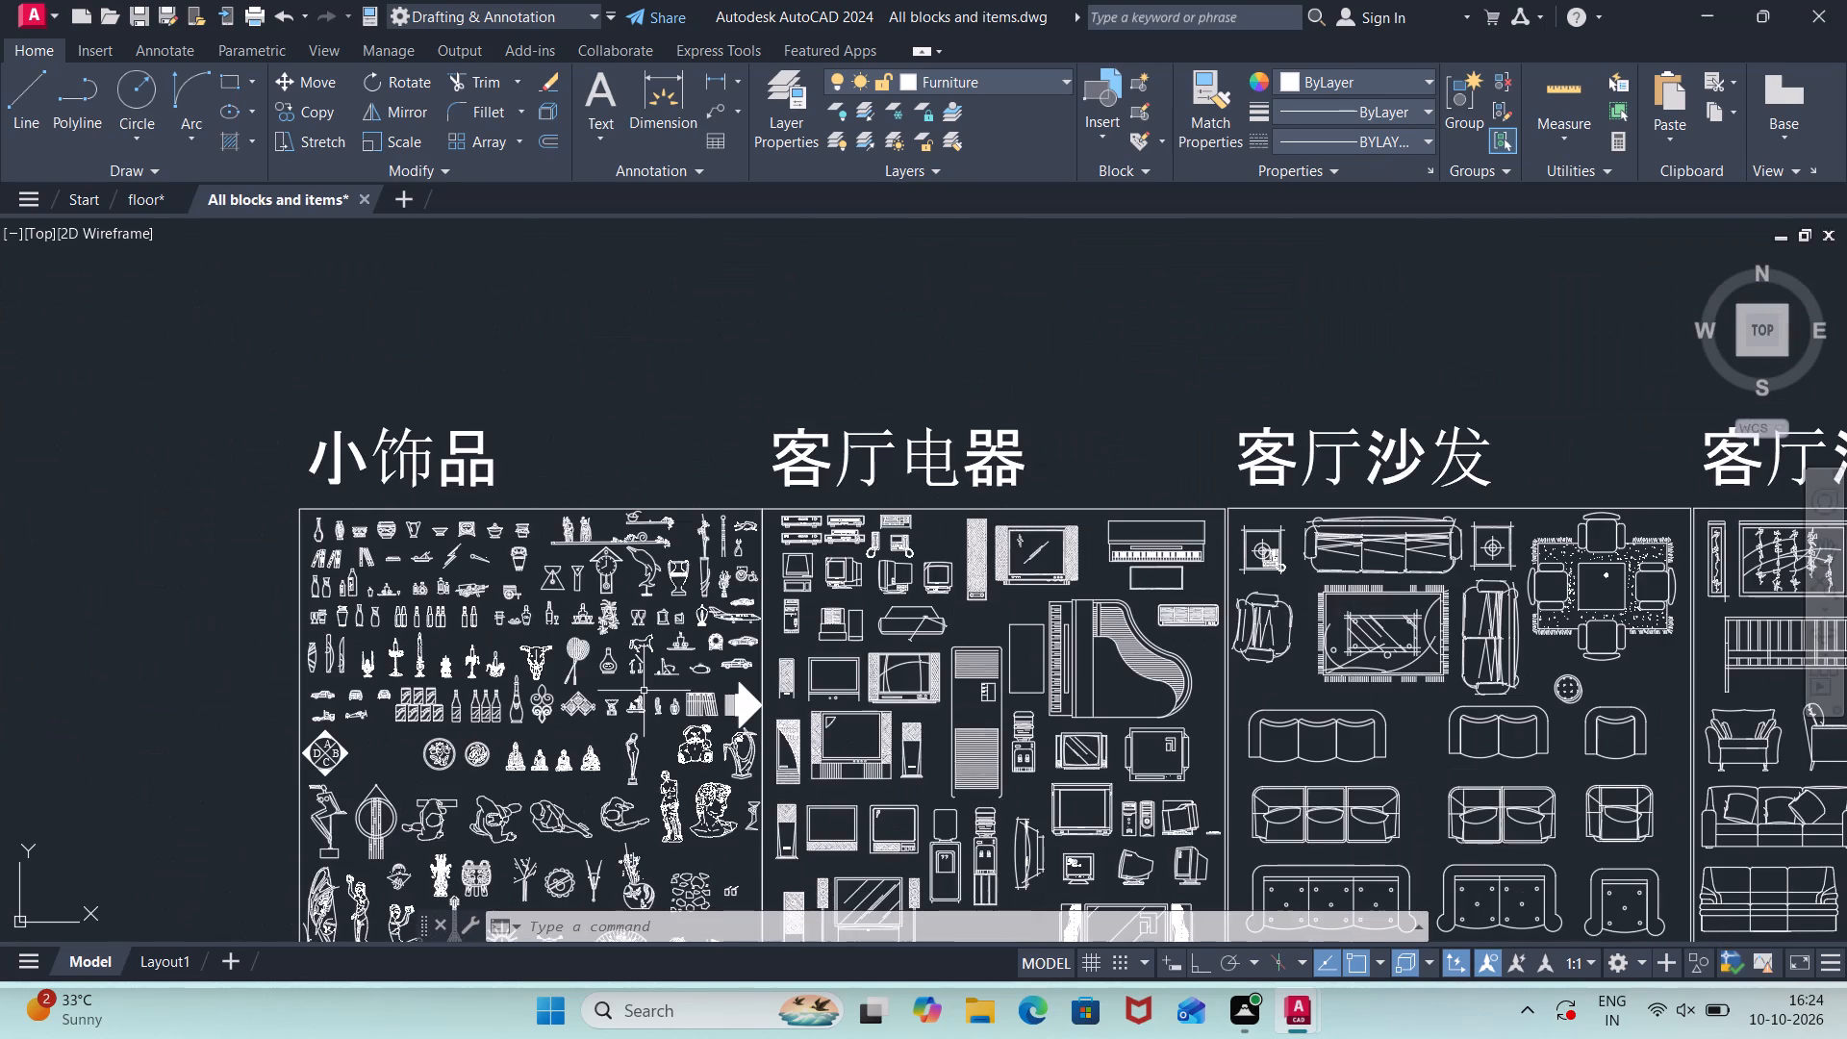
pyautogui.moveTo(790, 740); pyautogui.dragTo(749, 635, button='middle')
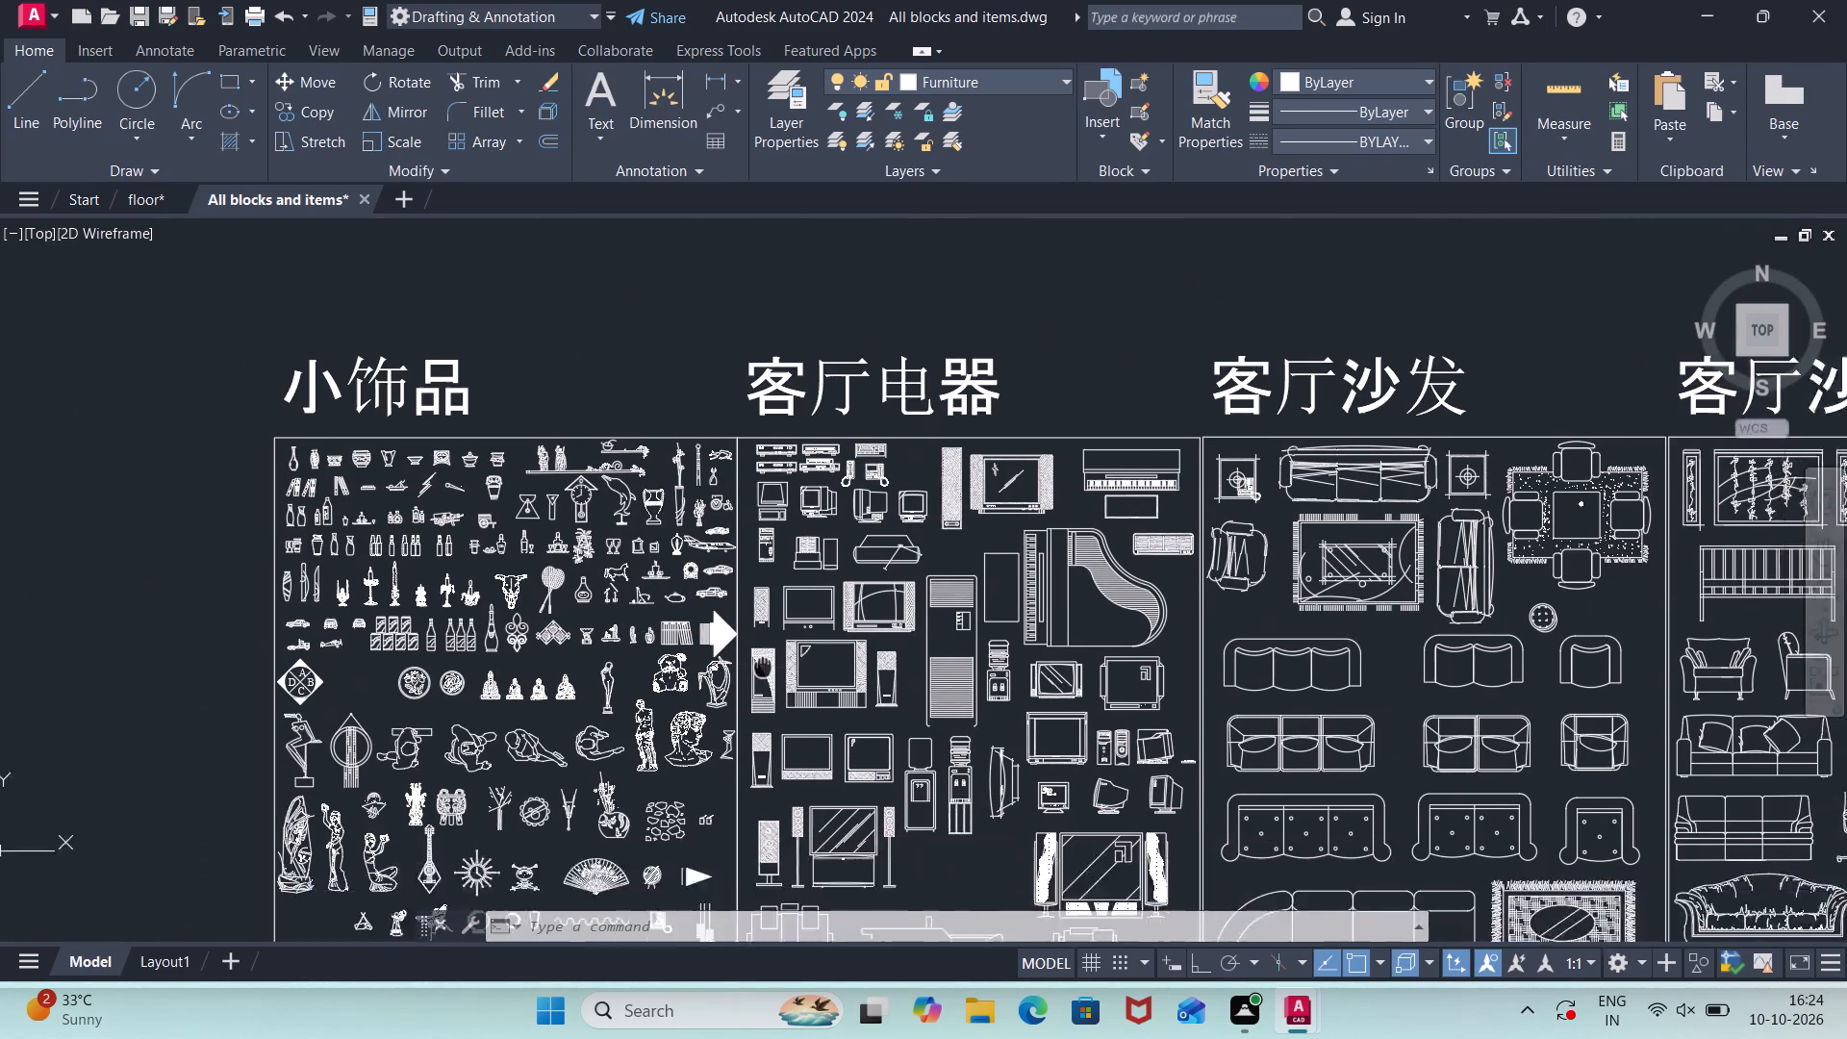
pyautogui.moveTo(749, 635); pyautogui.dragTo(602, 222, button='middle')
pyautogui.scroll(-1, 727, 500)
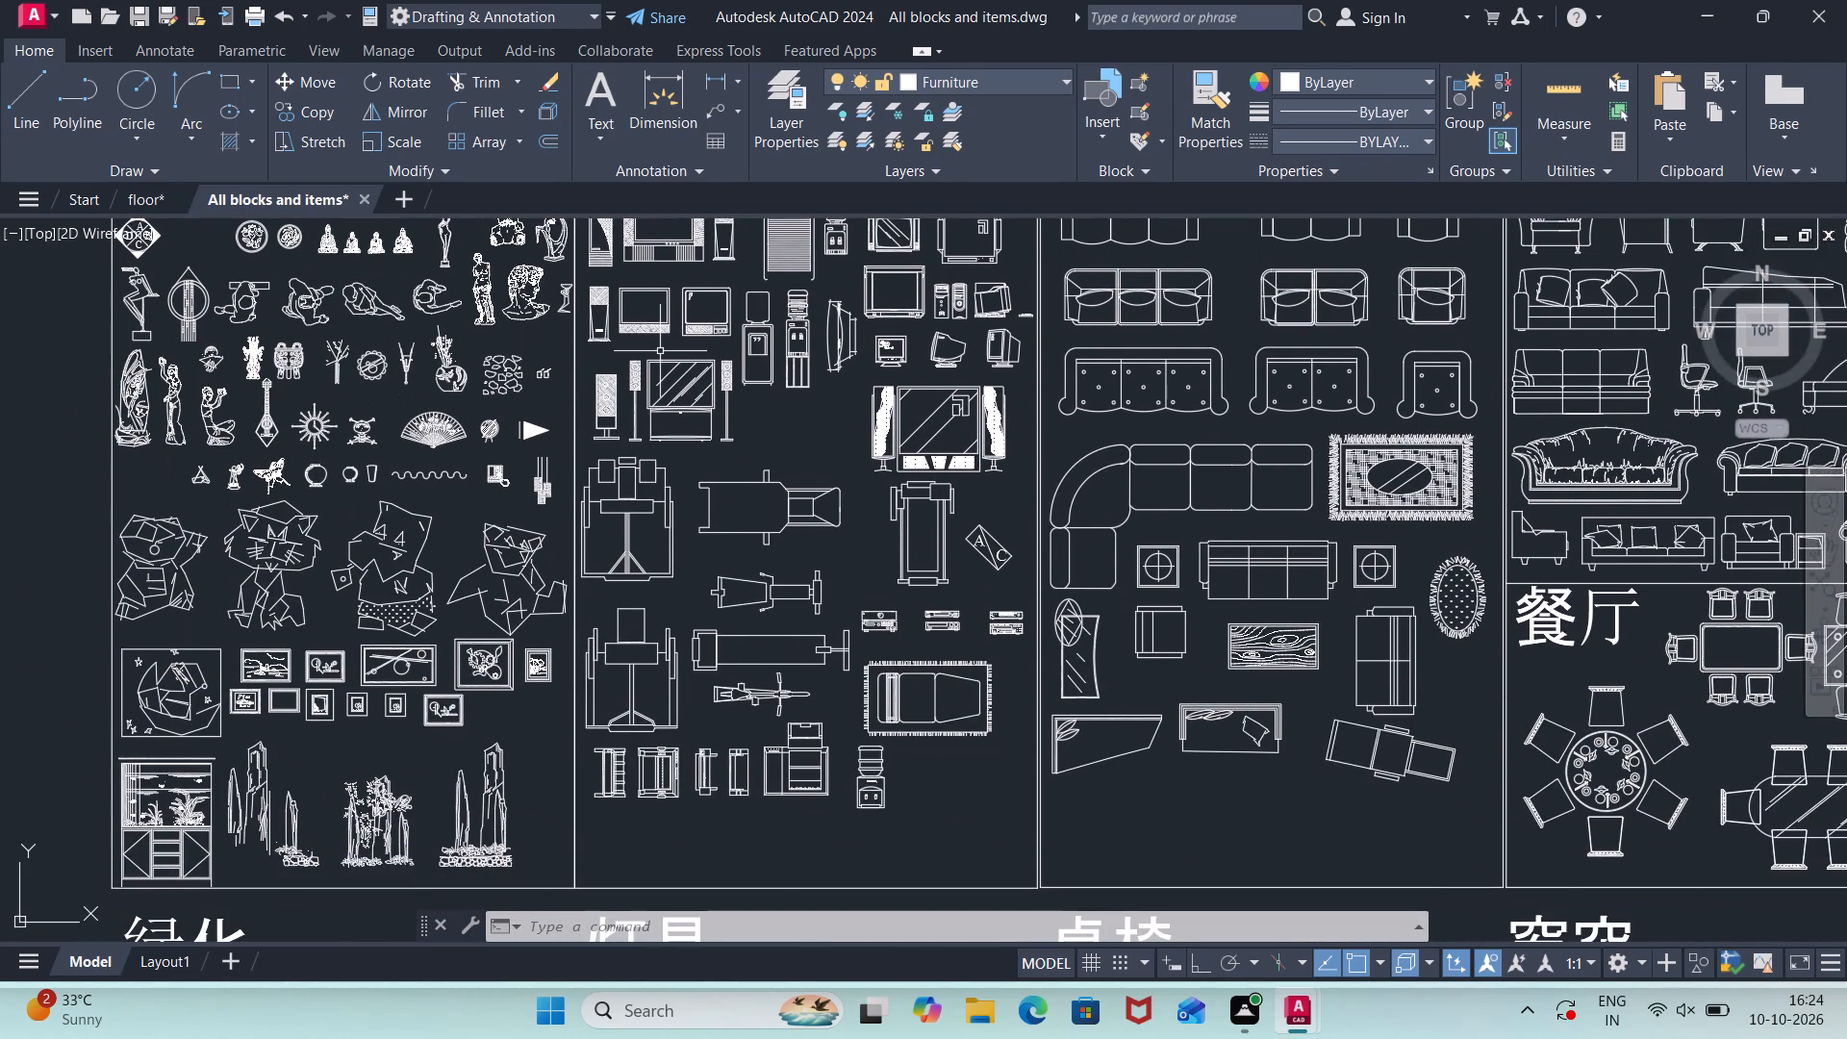
pyautogui.moveTo(820, 629); pyautogui.dragTo(845, 307, button='middle')
pyautogui.scroll(3, 791, 570)
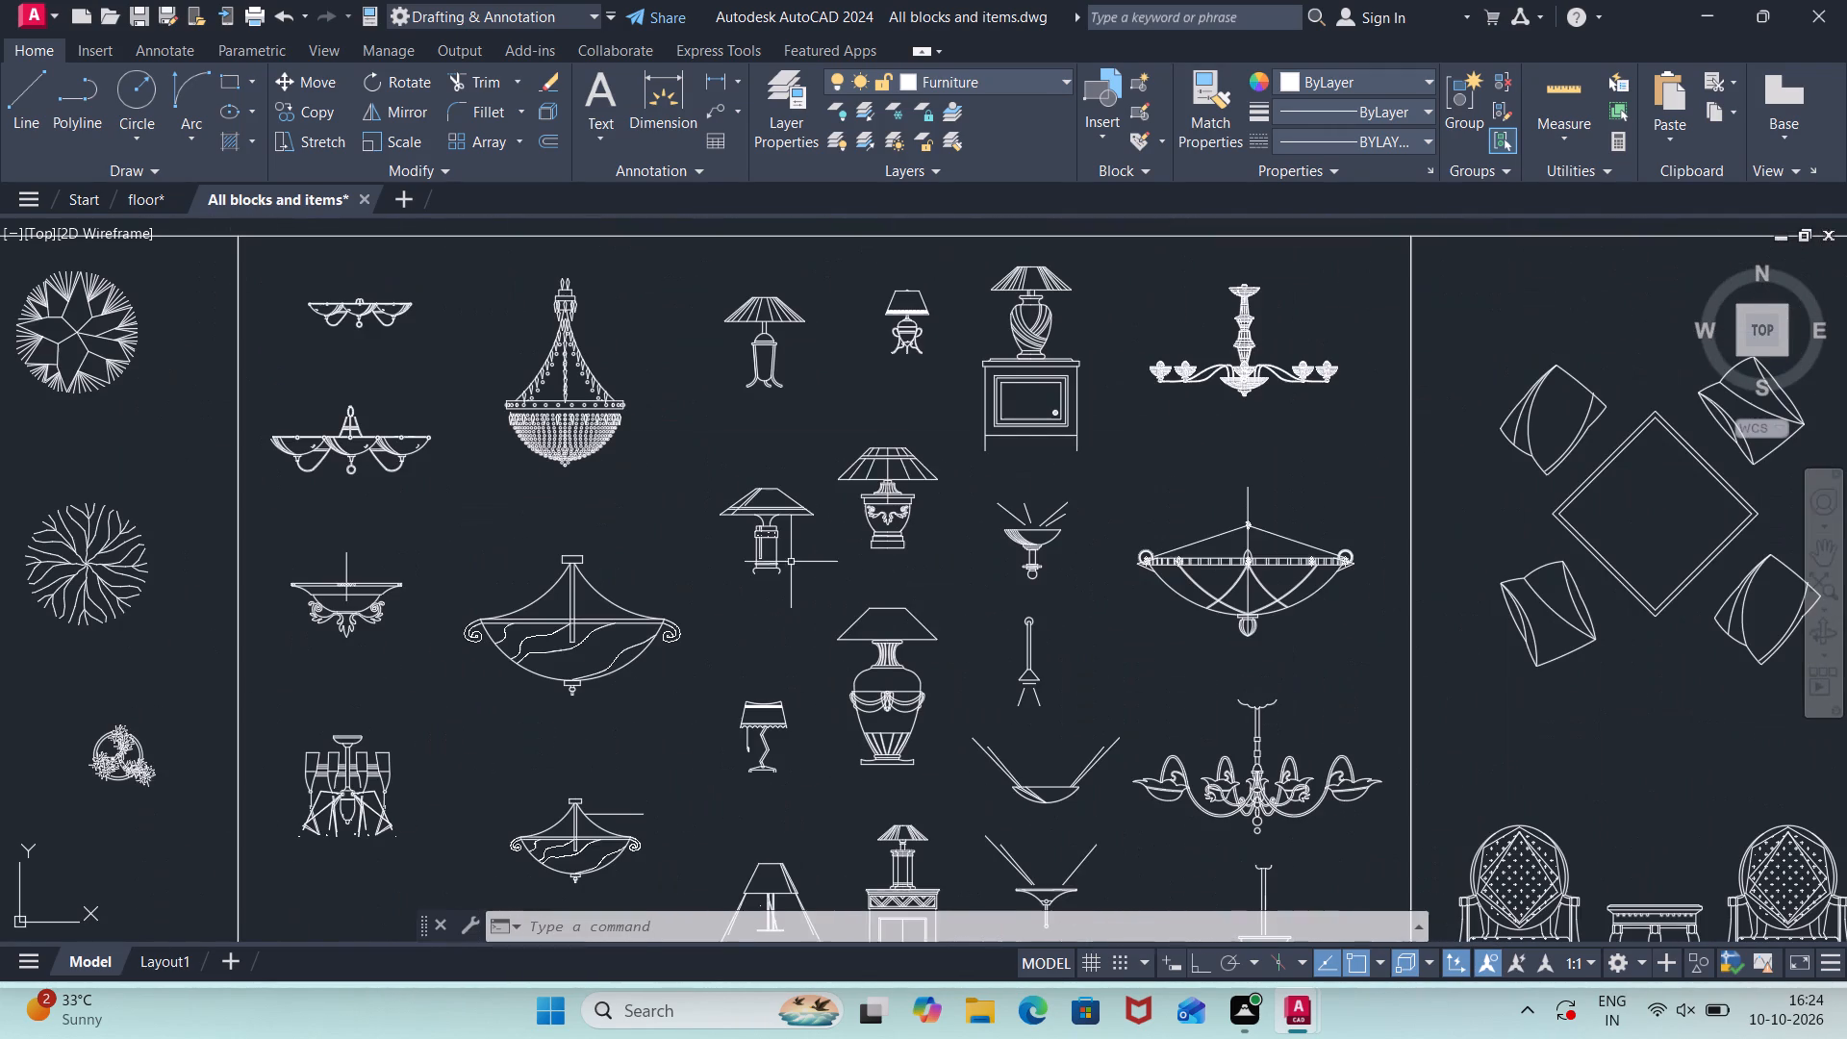
# Copy the urn-shaped table lamp with the ribbed shade, in the middle of the lighting section, to the clipboard.
pyautogui.click(946, 422)
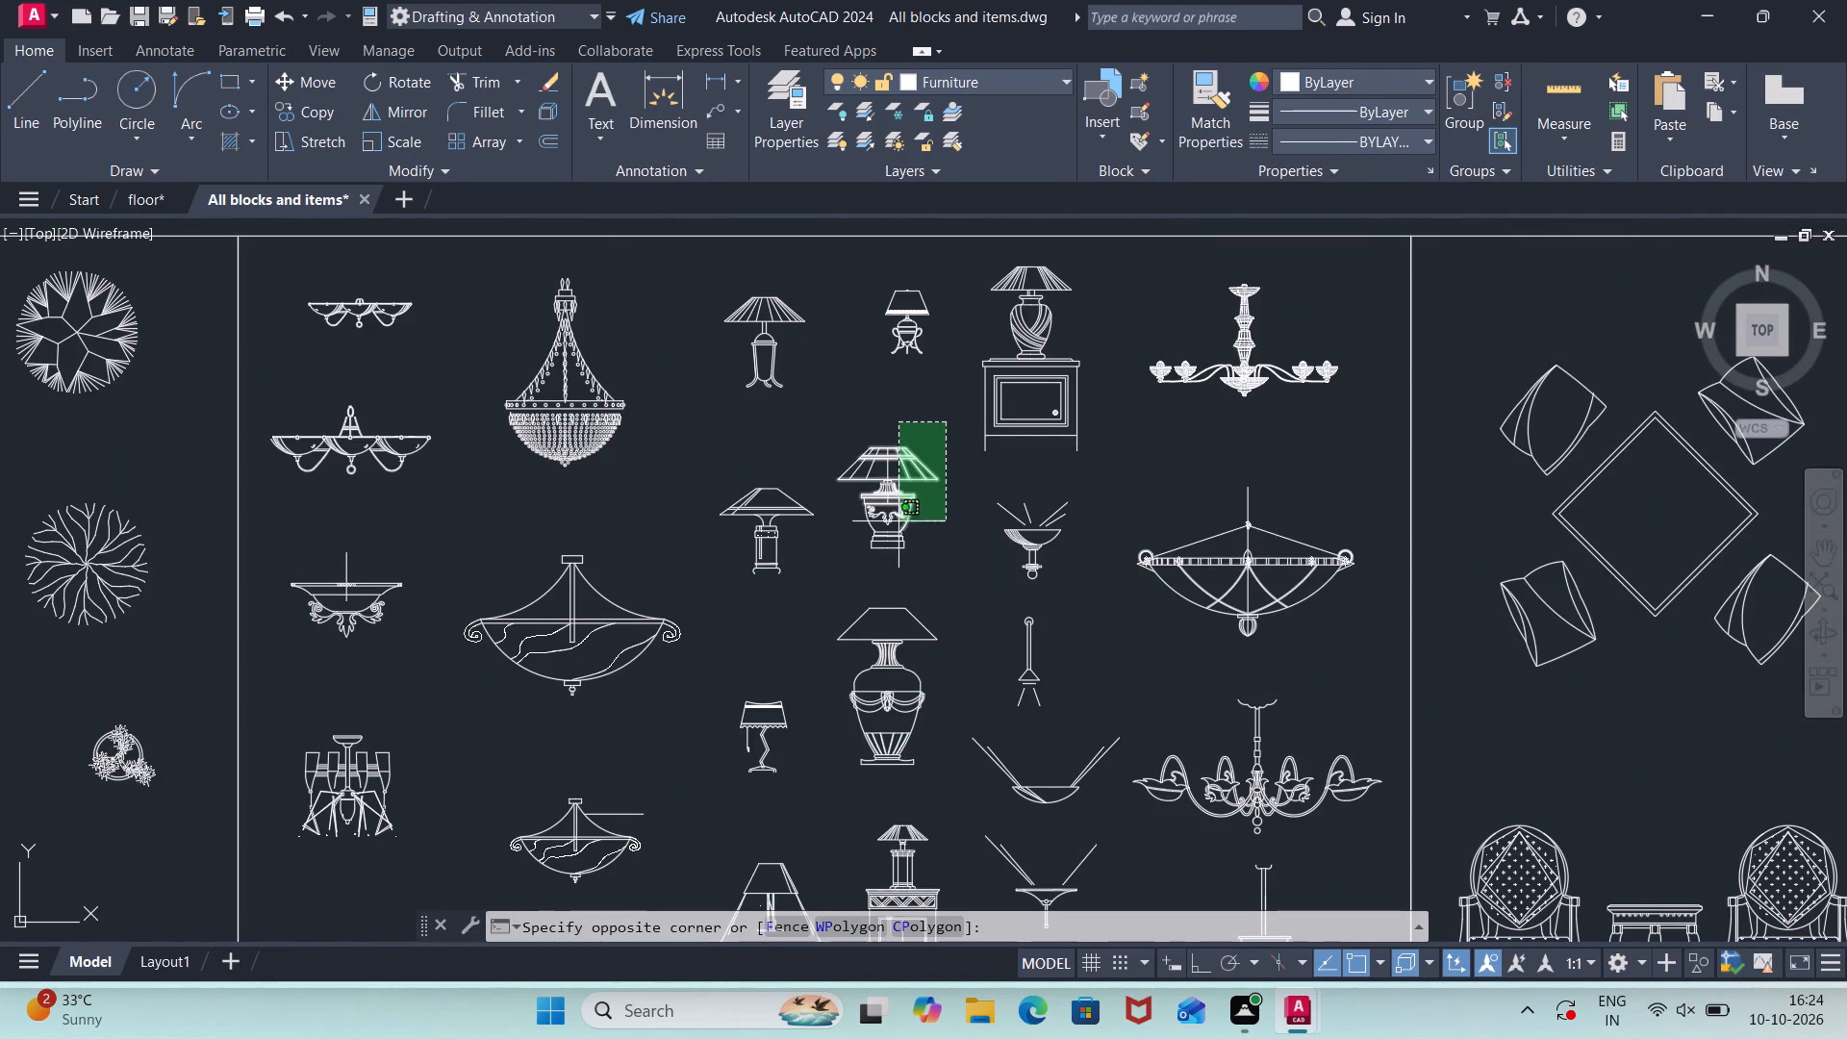
pyautogui.click(822, 577)
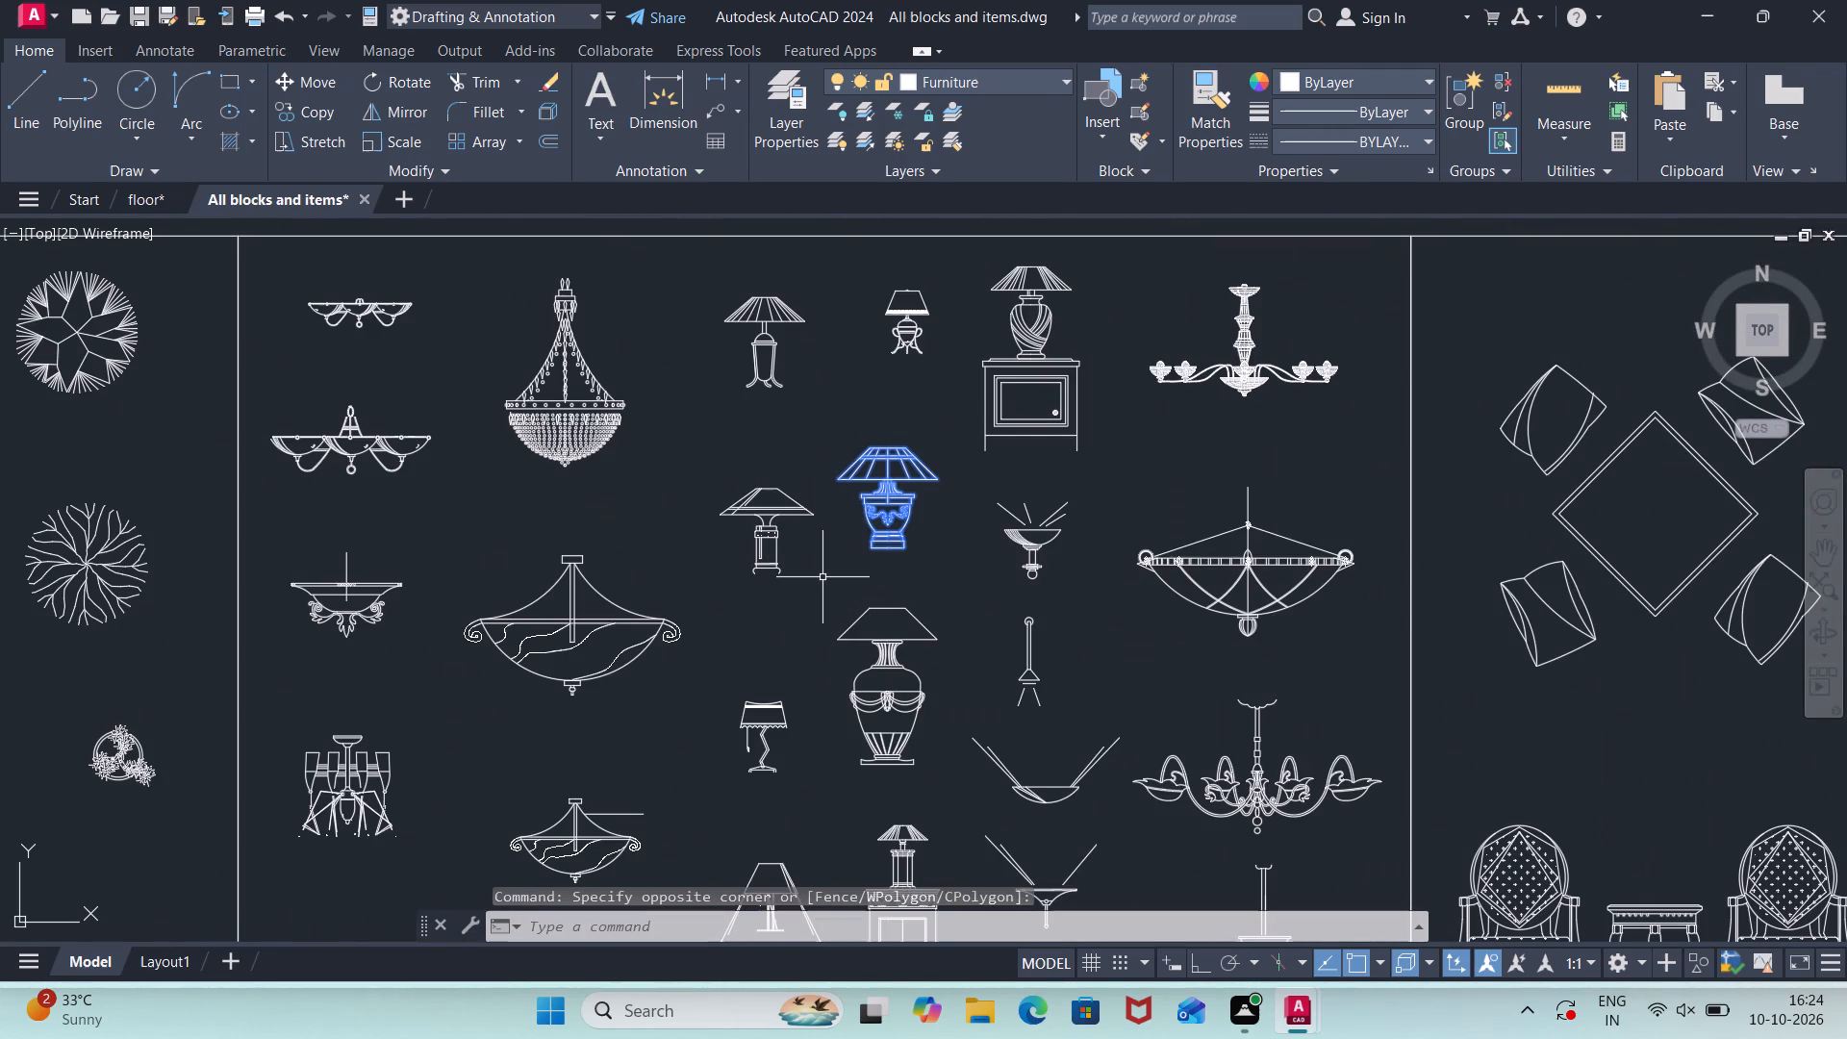
pyautogui.hotkey('ctrl', 'c')
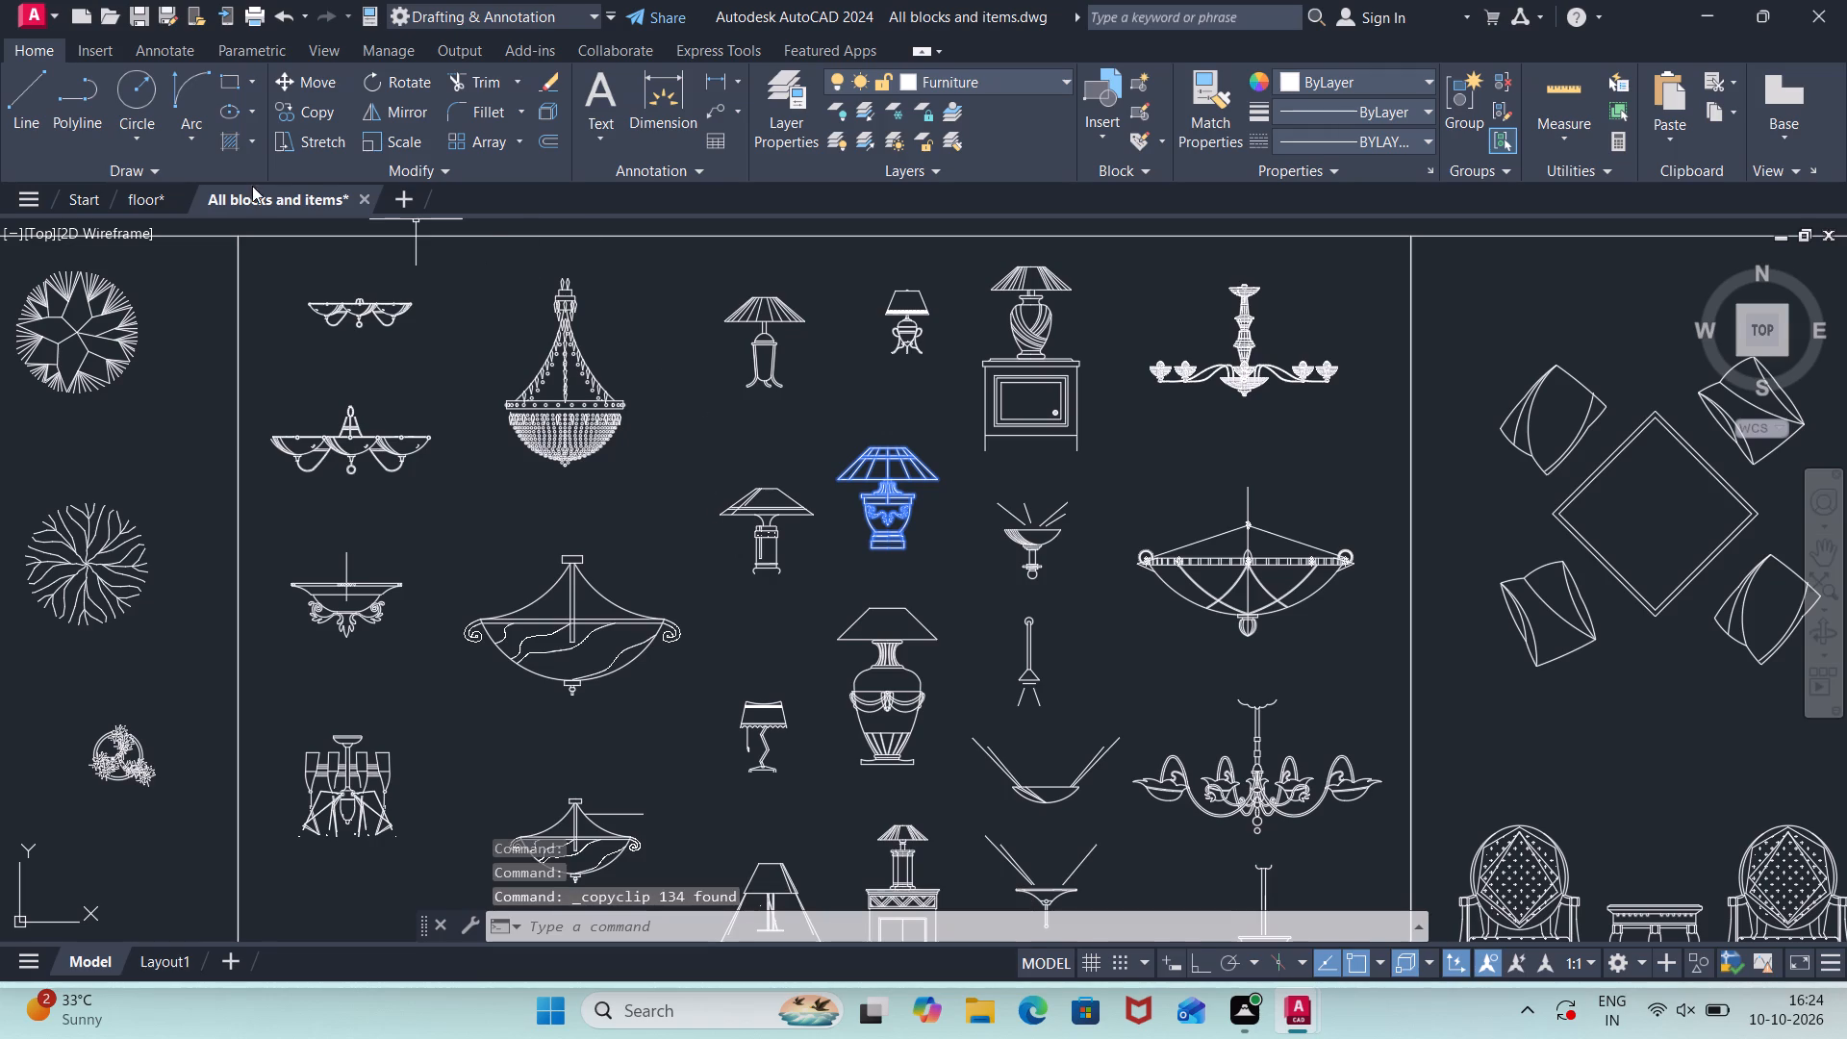
# Switch to the floor drawing and paste a table lamp on each side of the bed in the right unit's upper bedroom.
pyautogui.click(145, 191)
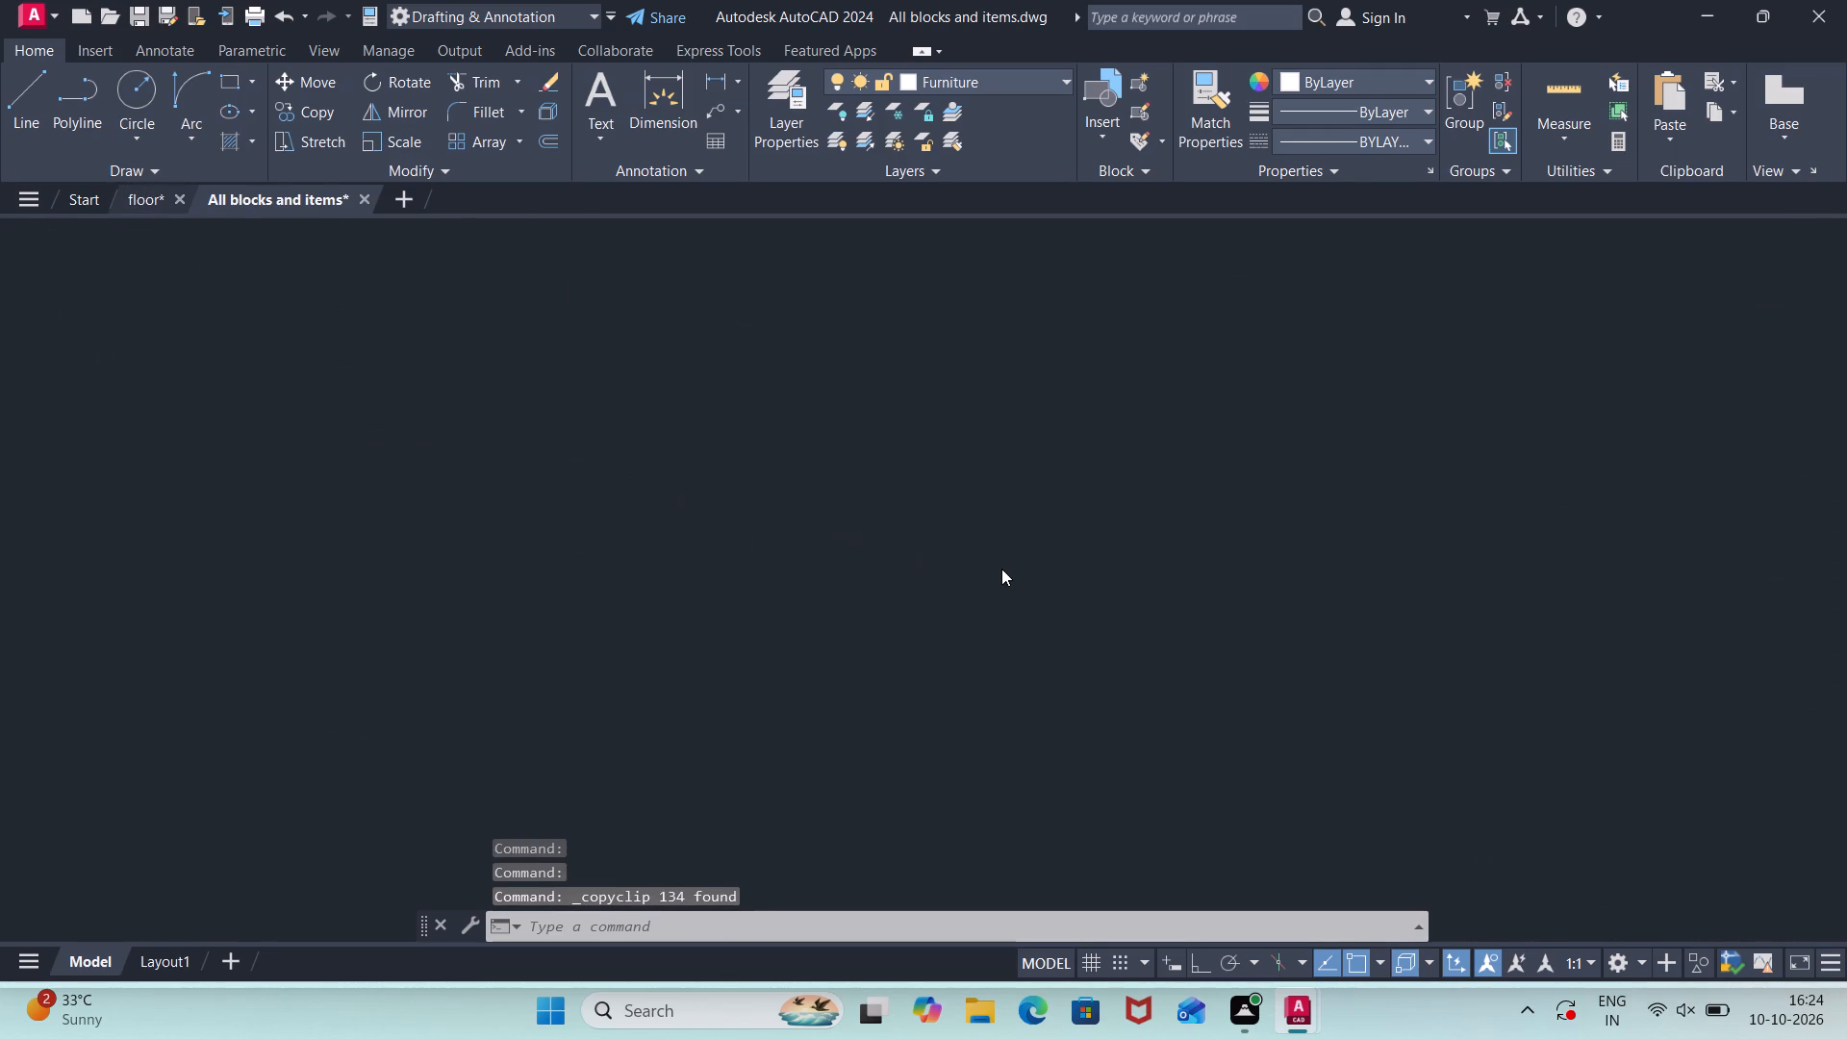
pyautogui.scroll(-1, 1008, 570)
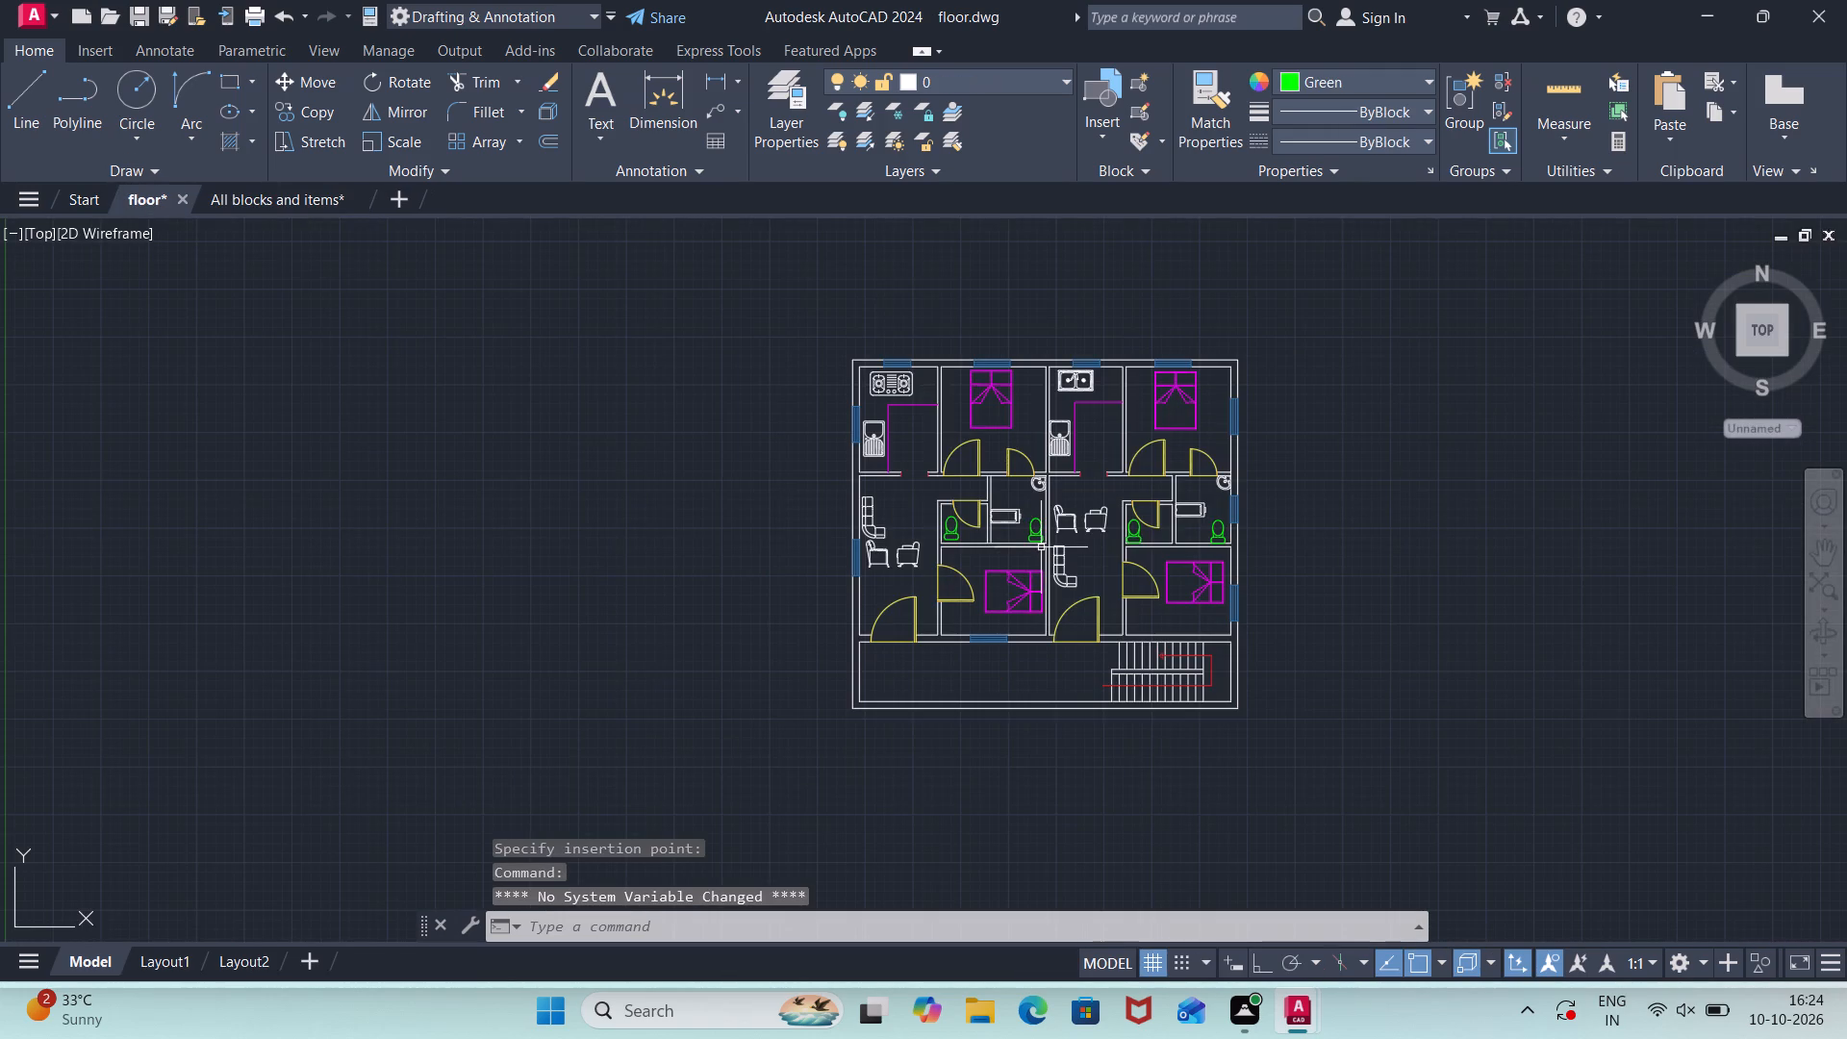
pyautogui.hotkey('ctrl', 'v')
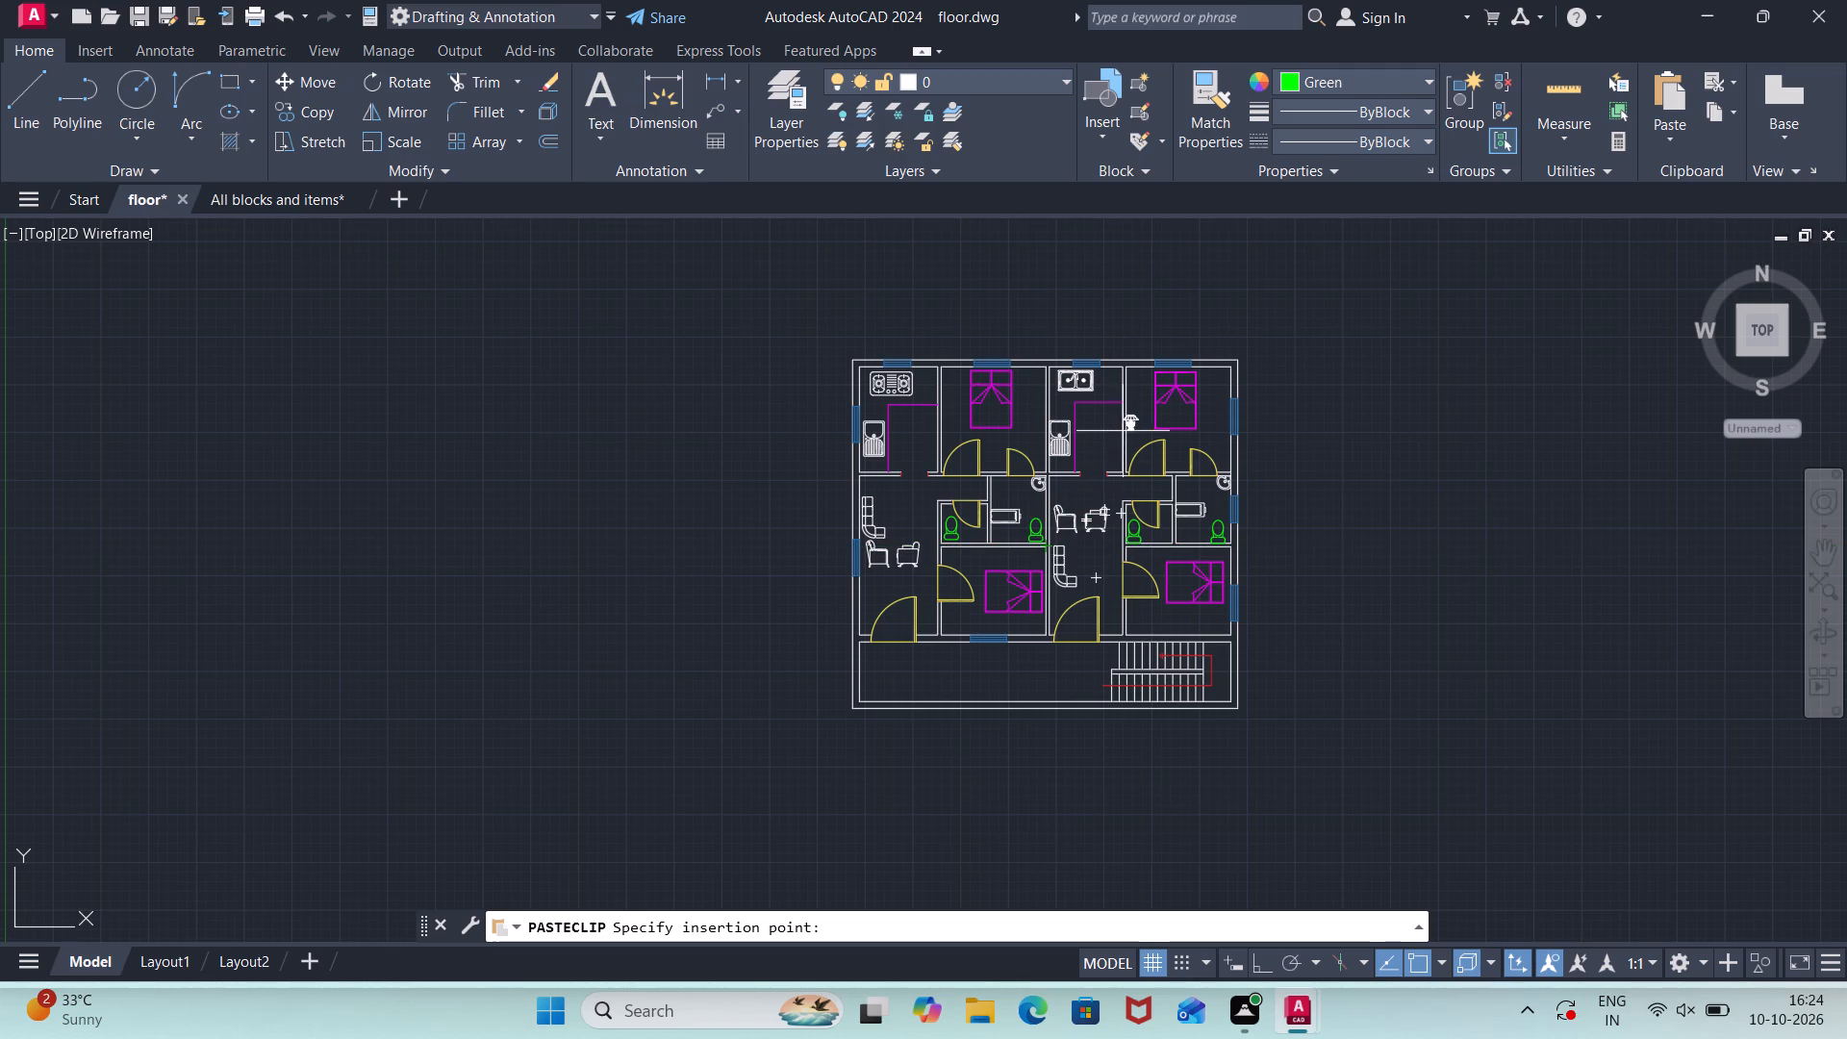
pyautogui.scroll(3, 1136, 393)
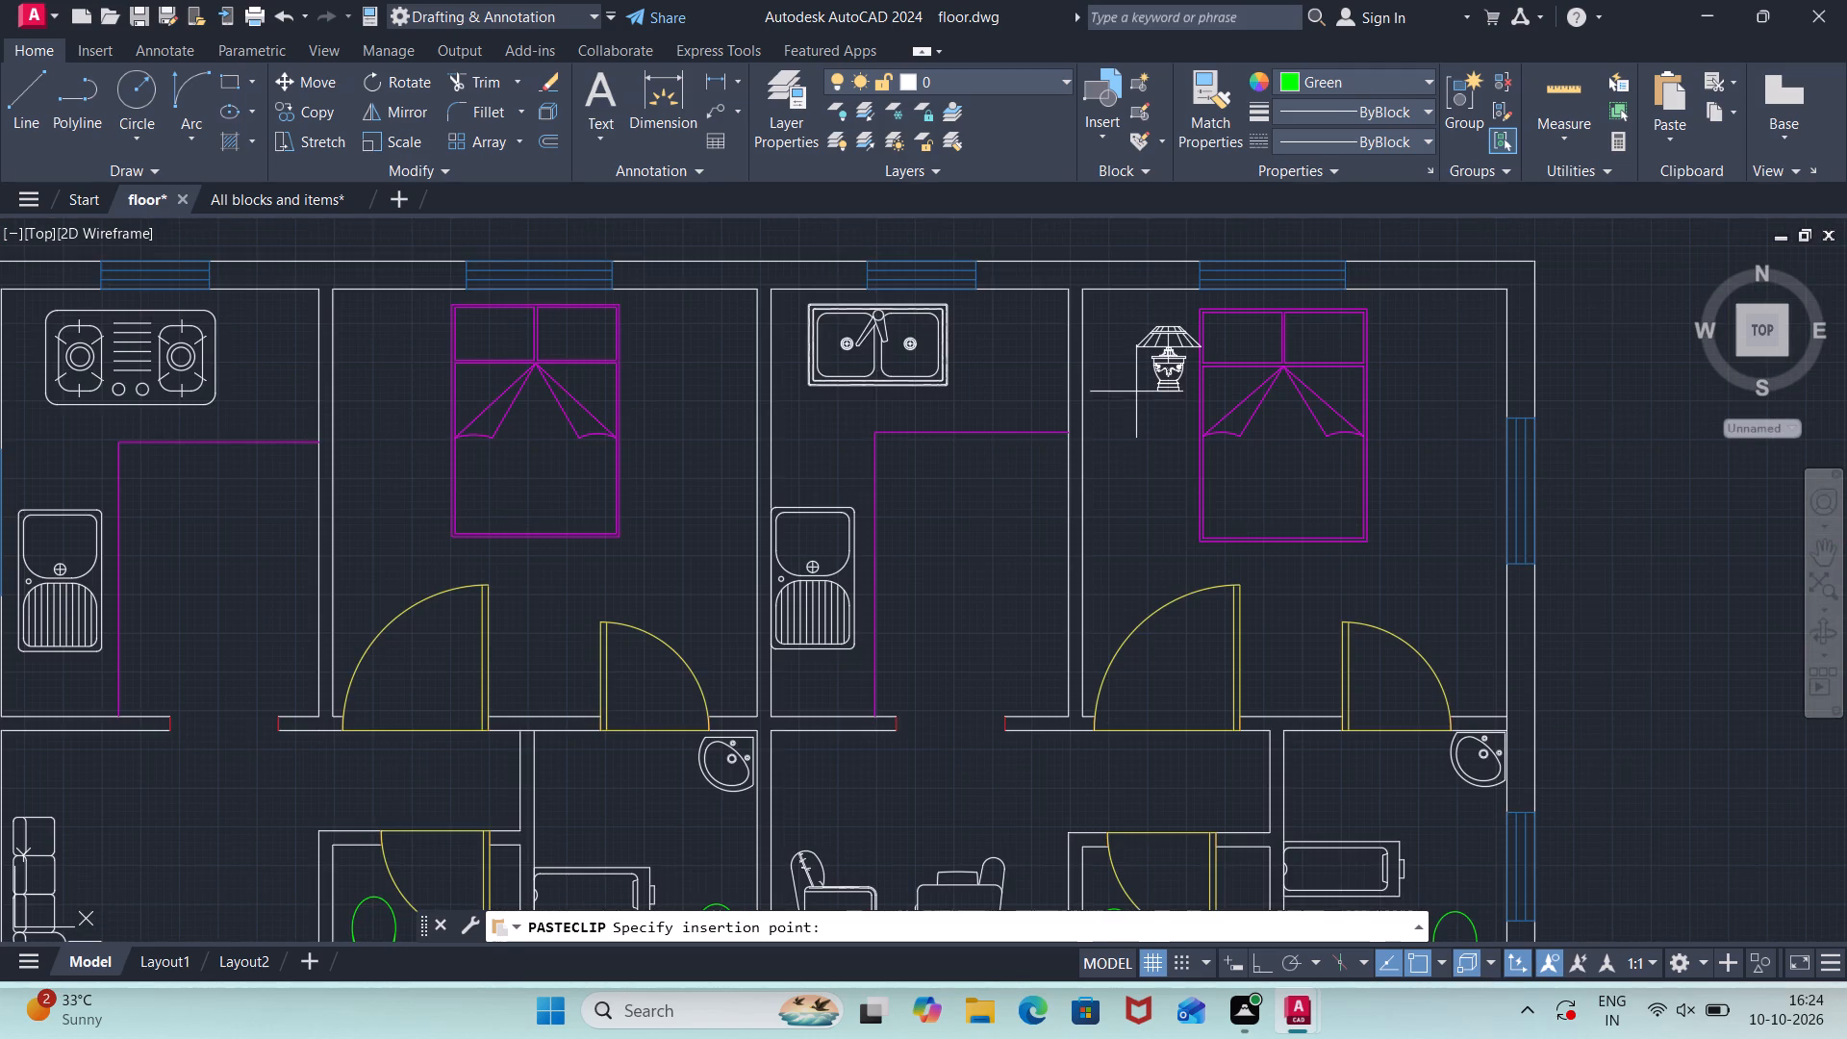
pyautogui.click(1112, 379)
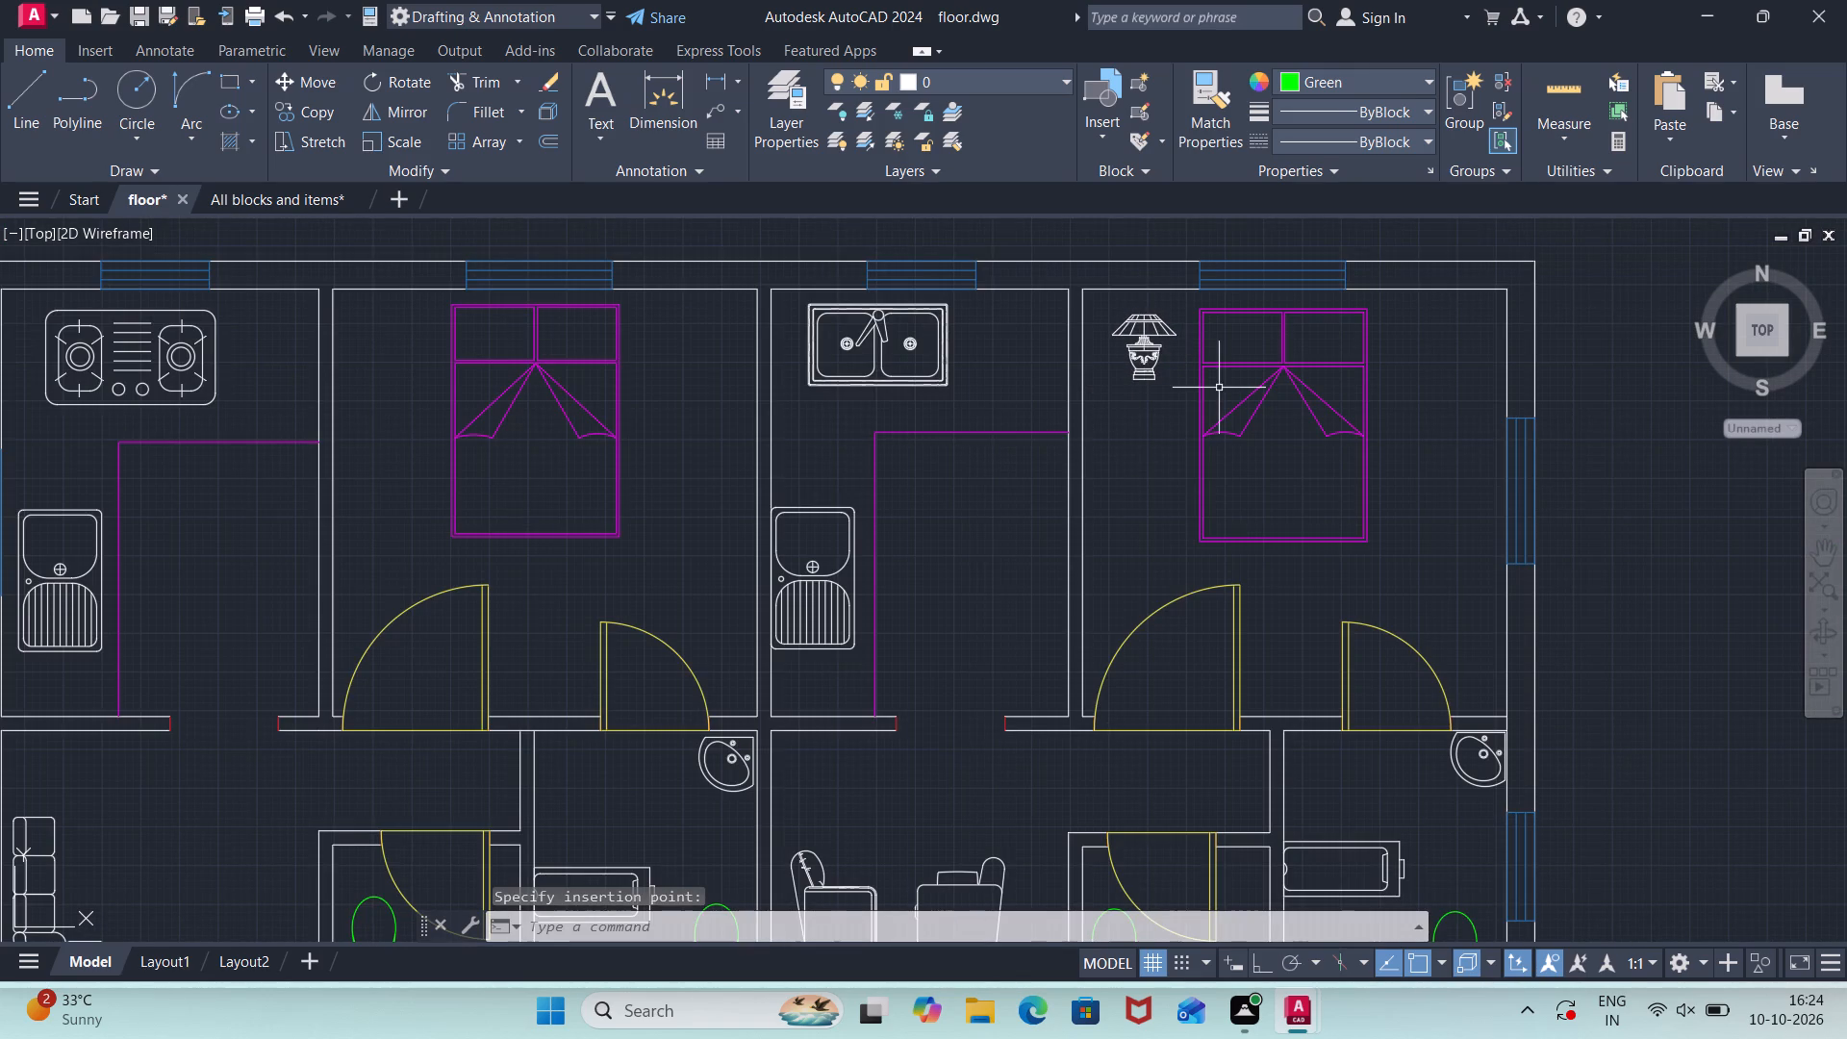
pyautogui.hotkey('ctrl', 'v')
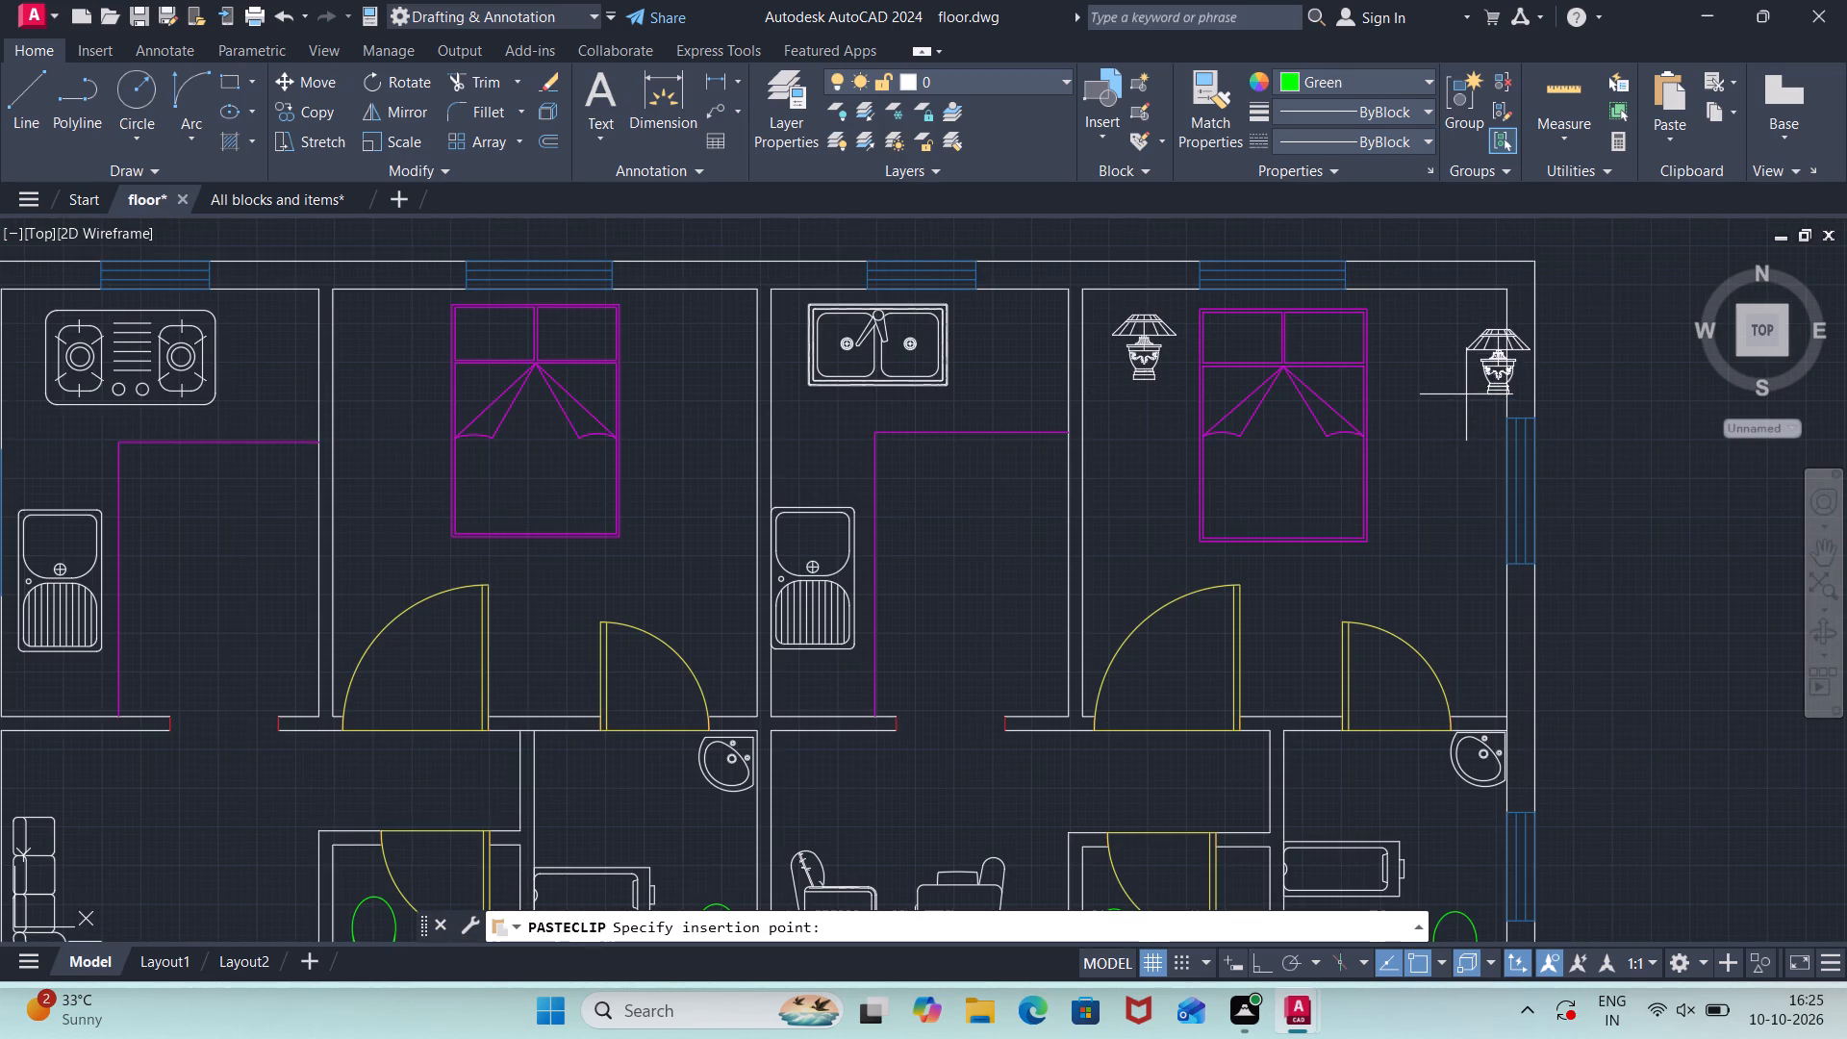
pyautogui.click(1423, 372)
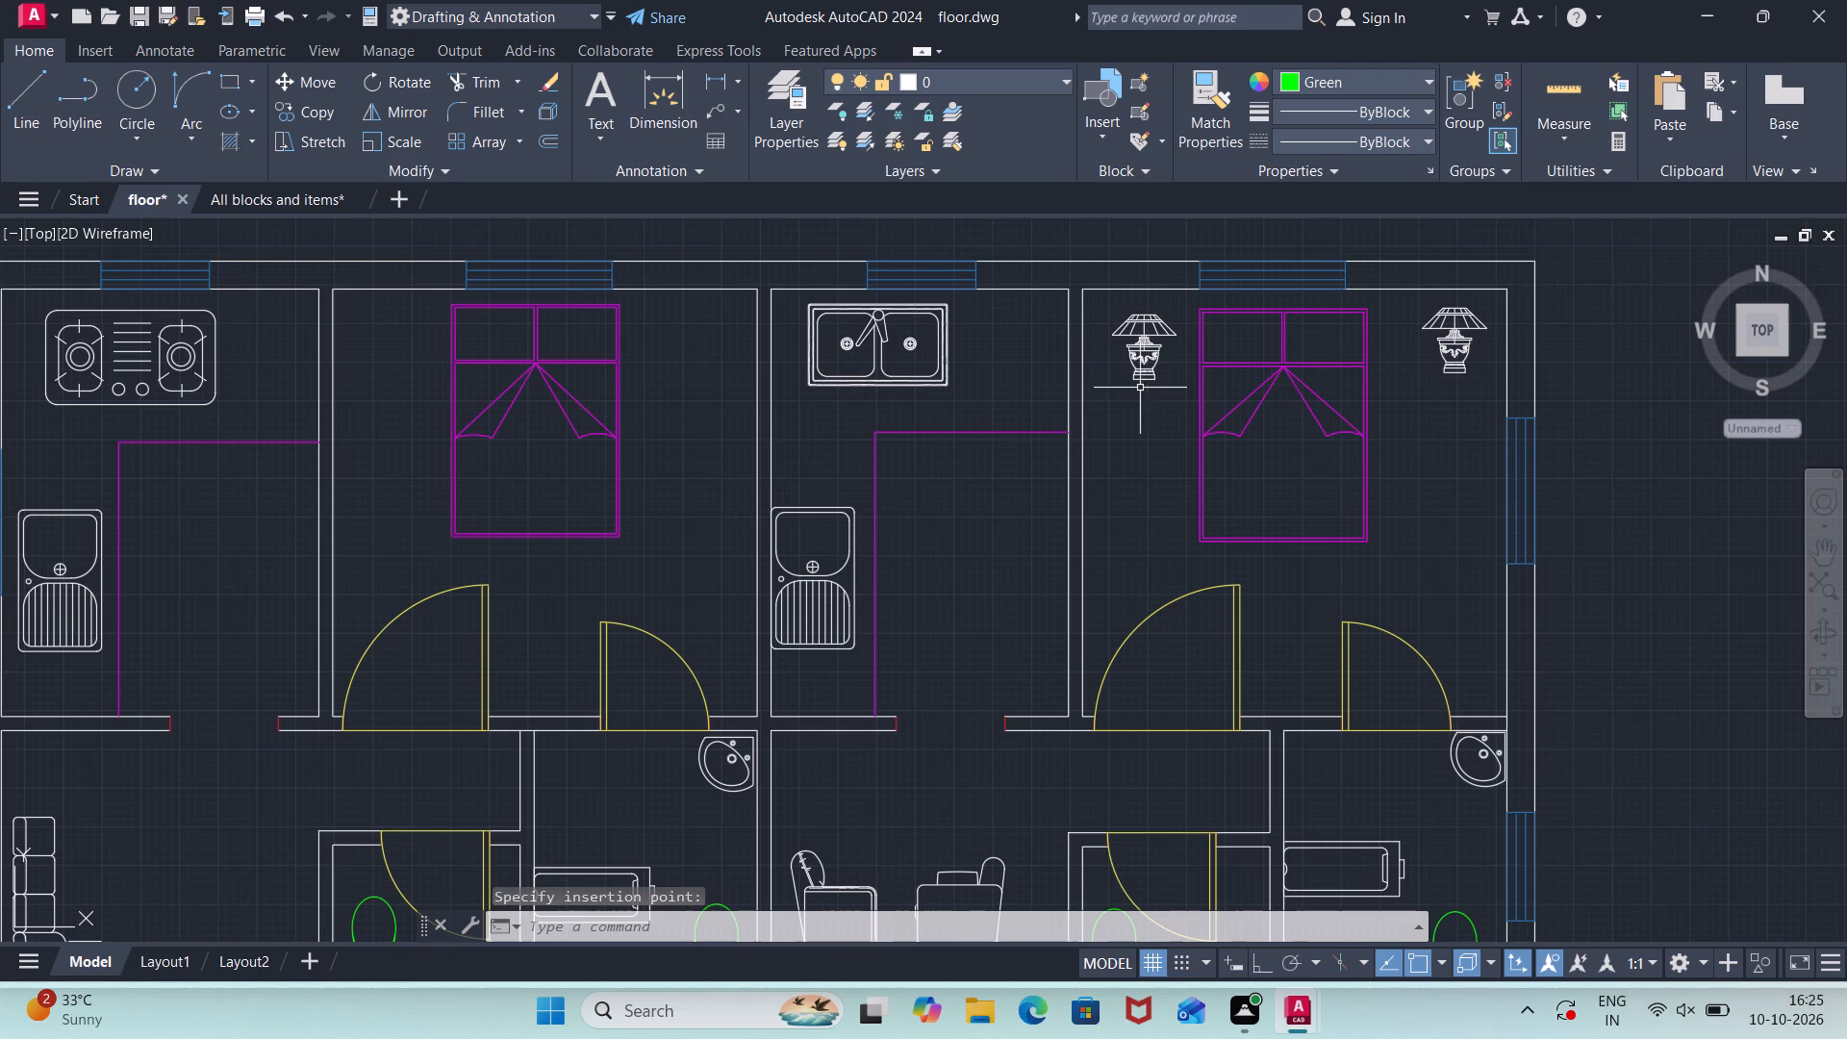
# Paste a table lamp on each side of the bed in the left unit's upper bedroom.
pyautogui.scroll(-1, 899, 442)
pyautogui.moveTo(494, 473); pyautogui.dragTo(513, 563, button='middle')
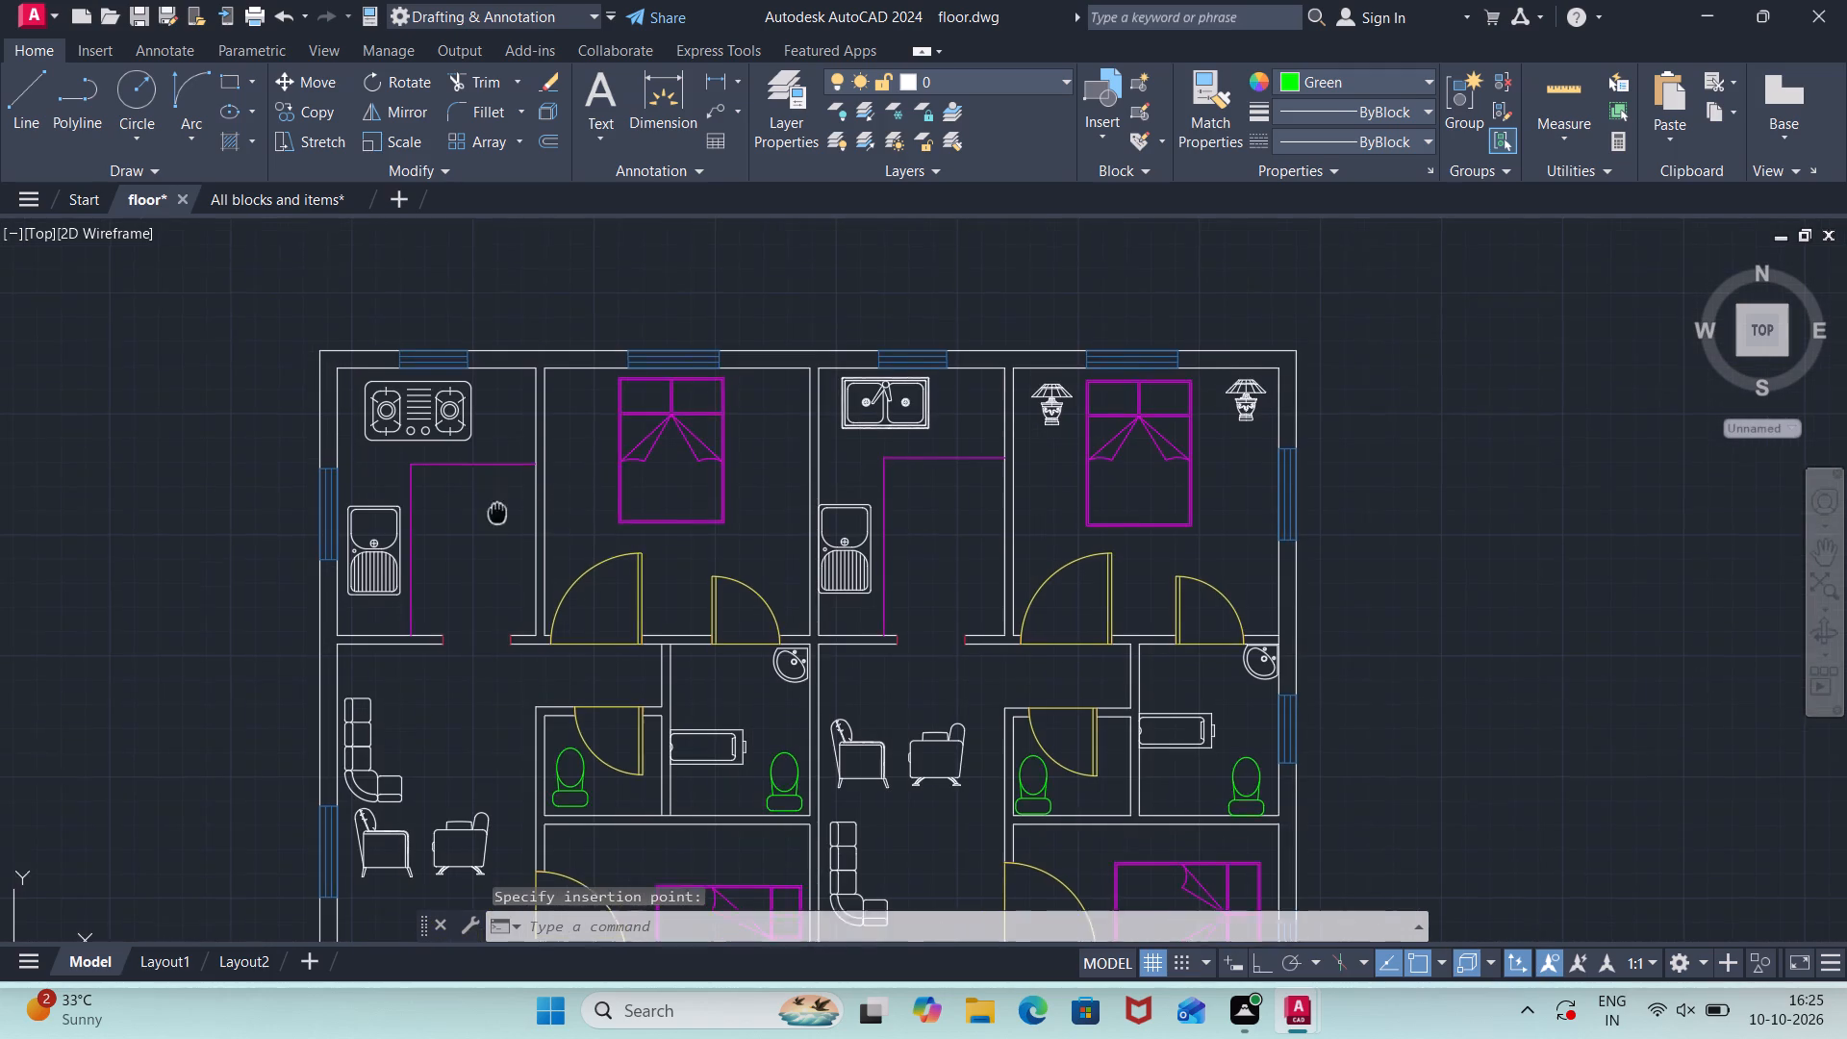
pyautogui.moveTo(513, 563); pyautogui.dragTo(527, 592, button='middle')
pyautogui.hotkey('ctrl', 'v')
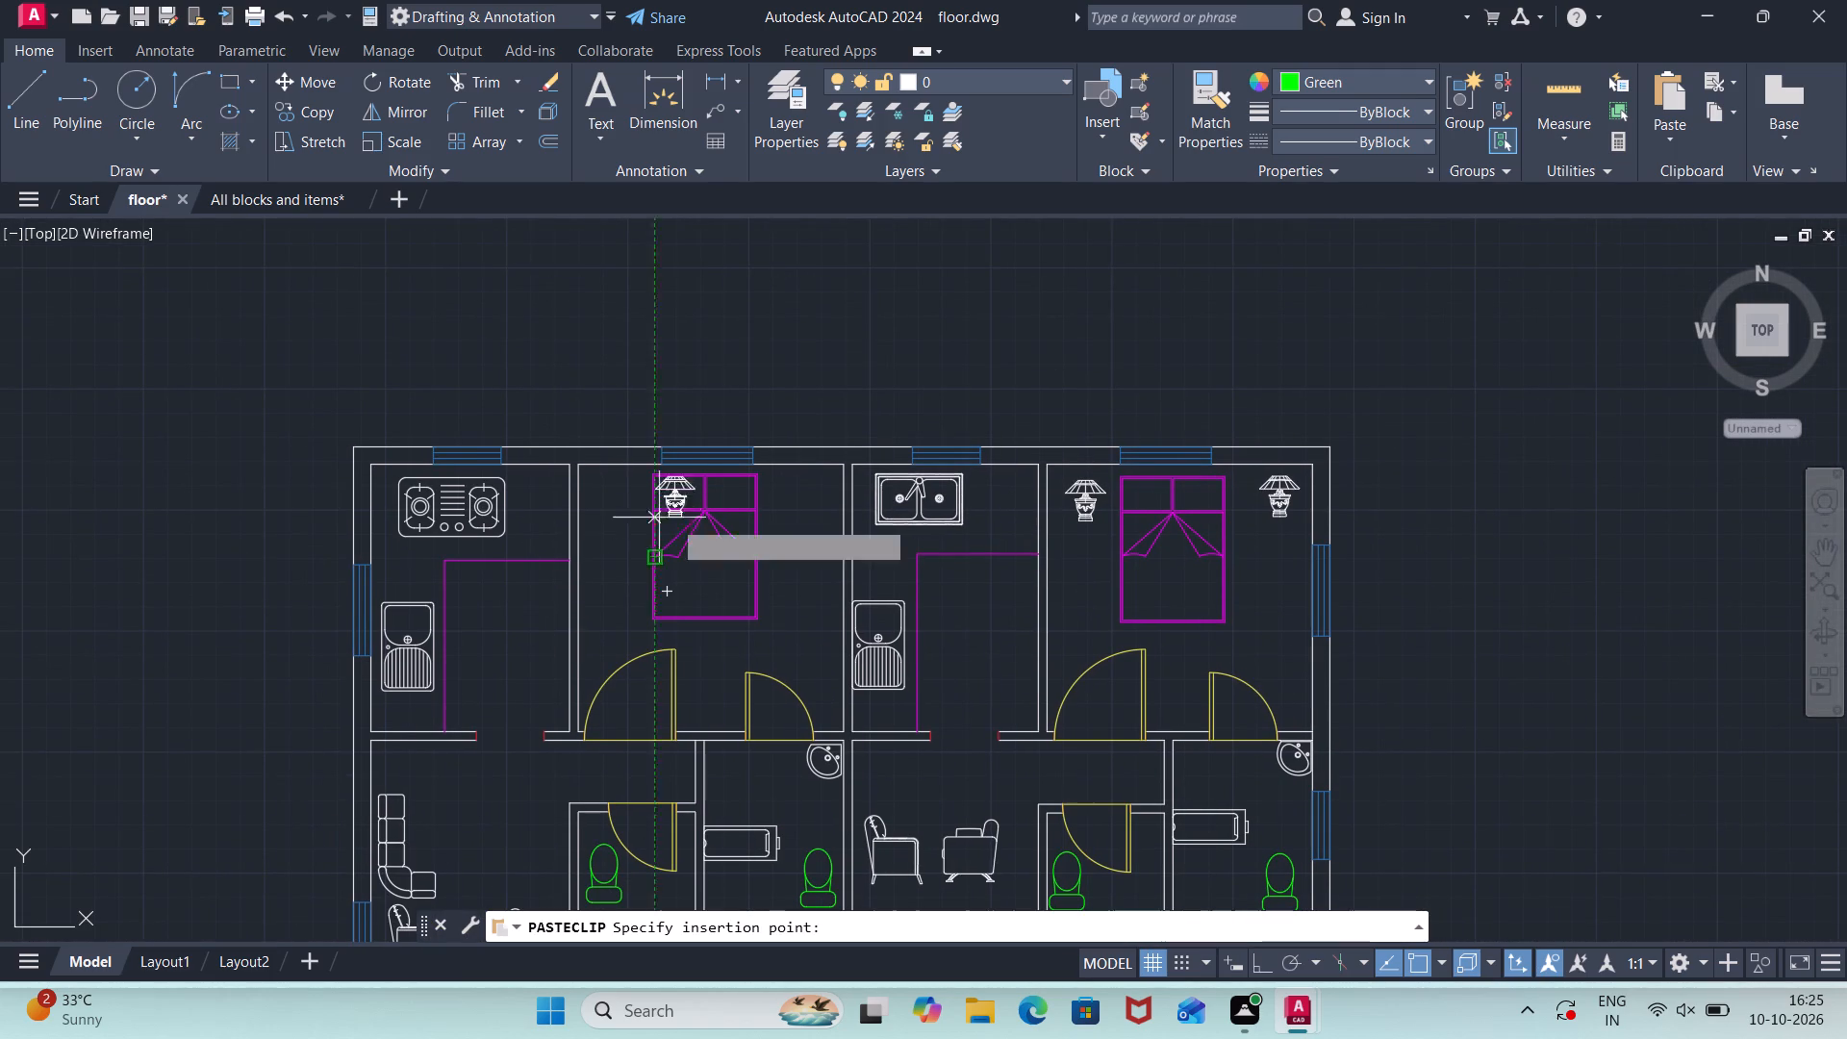
pyautogui.click(595, 518)
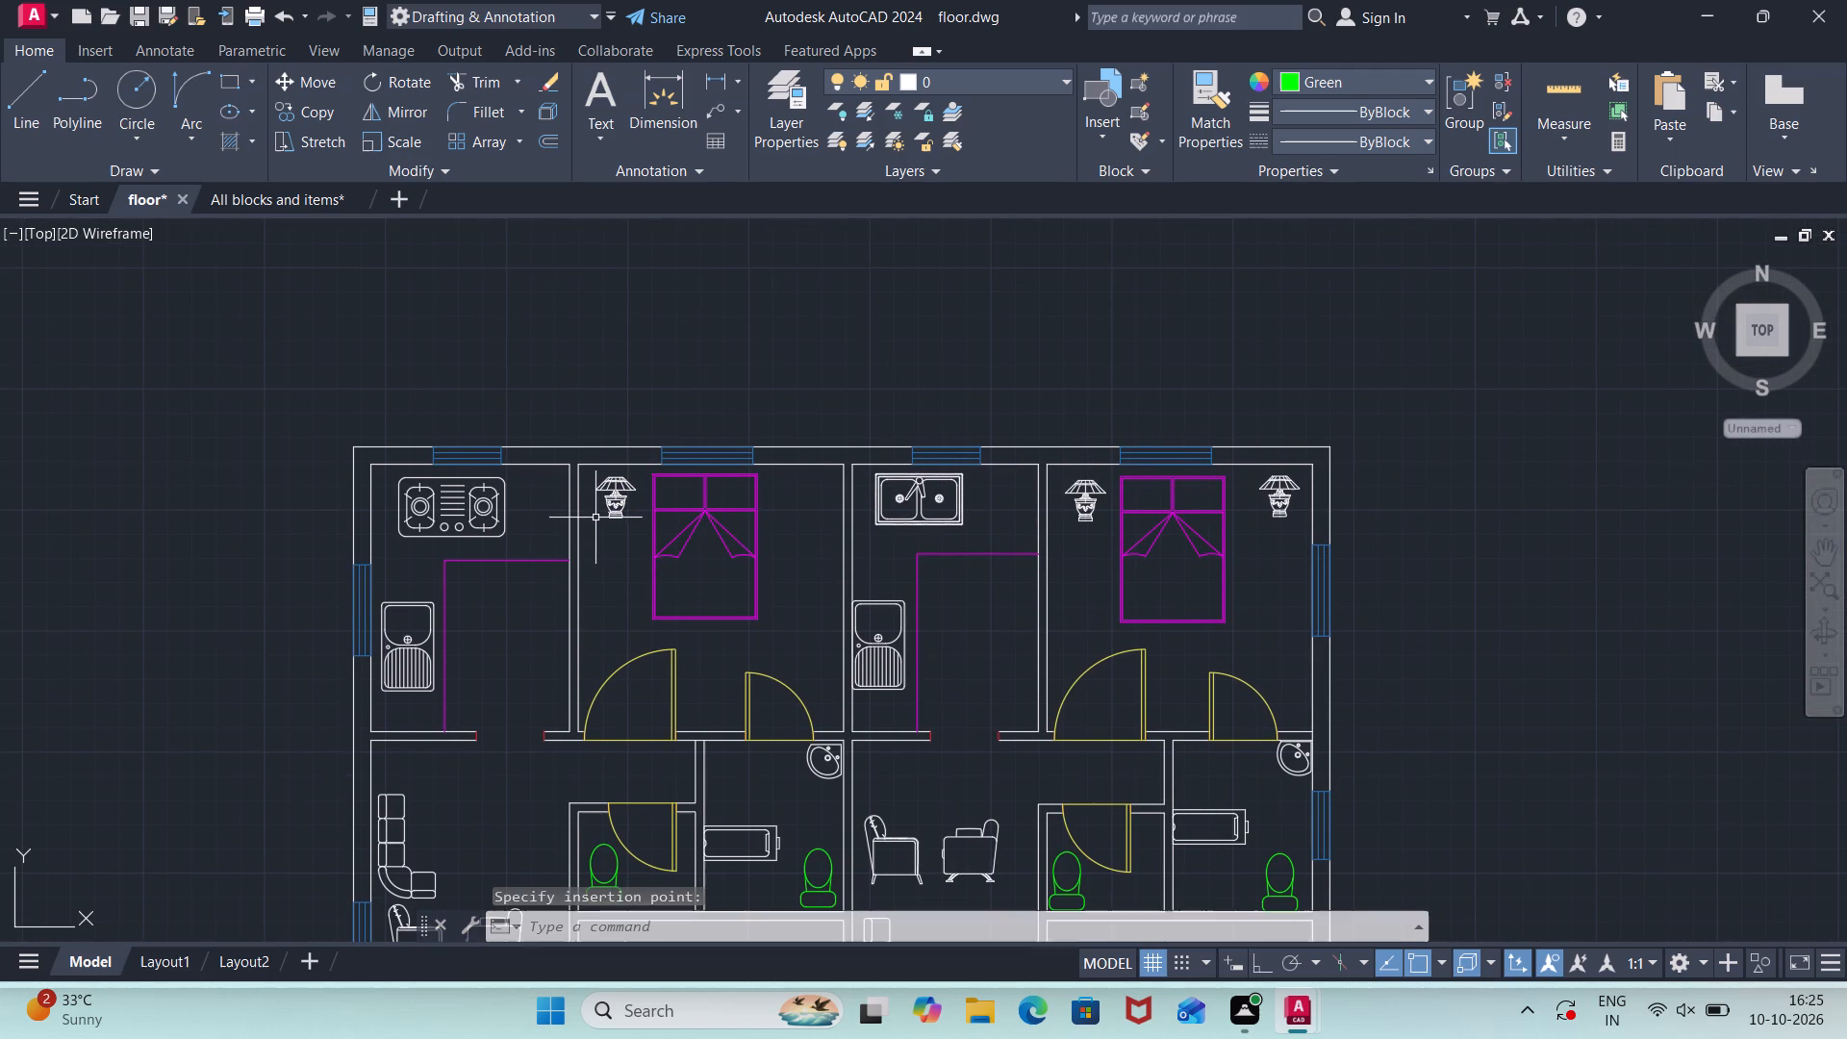
pyautogui.hotkey('ctrl', 'v')
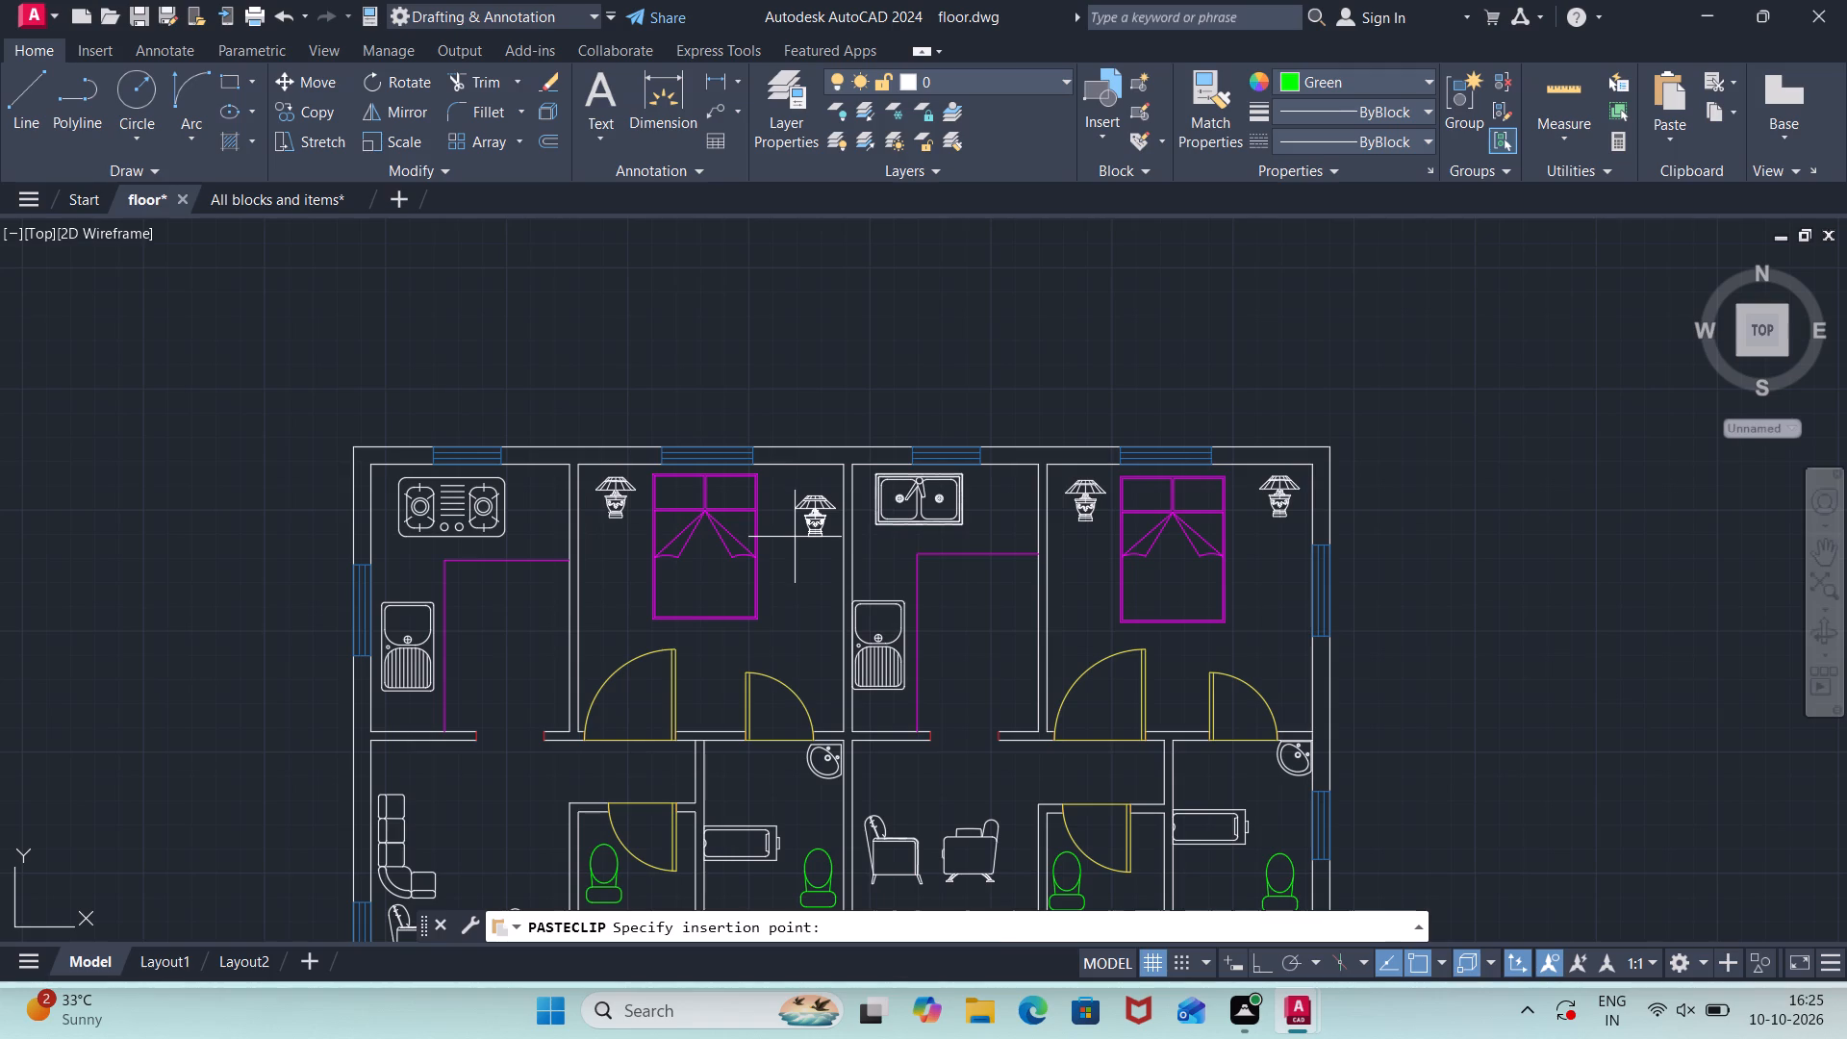
pyautogui.click(784, 520)
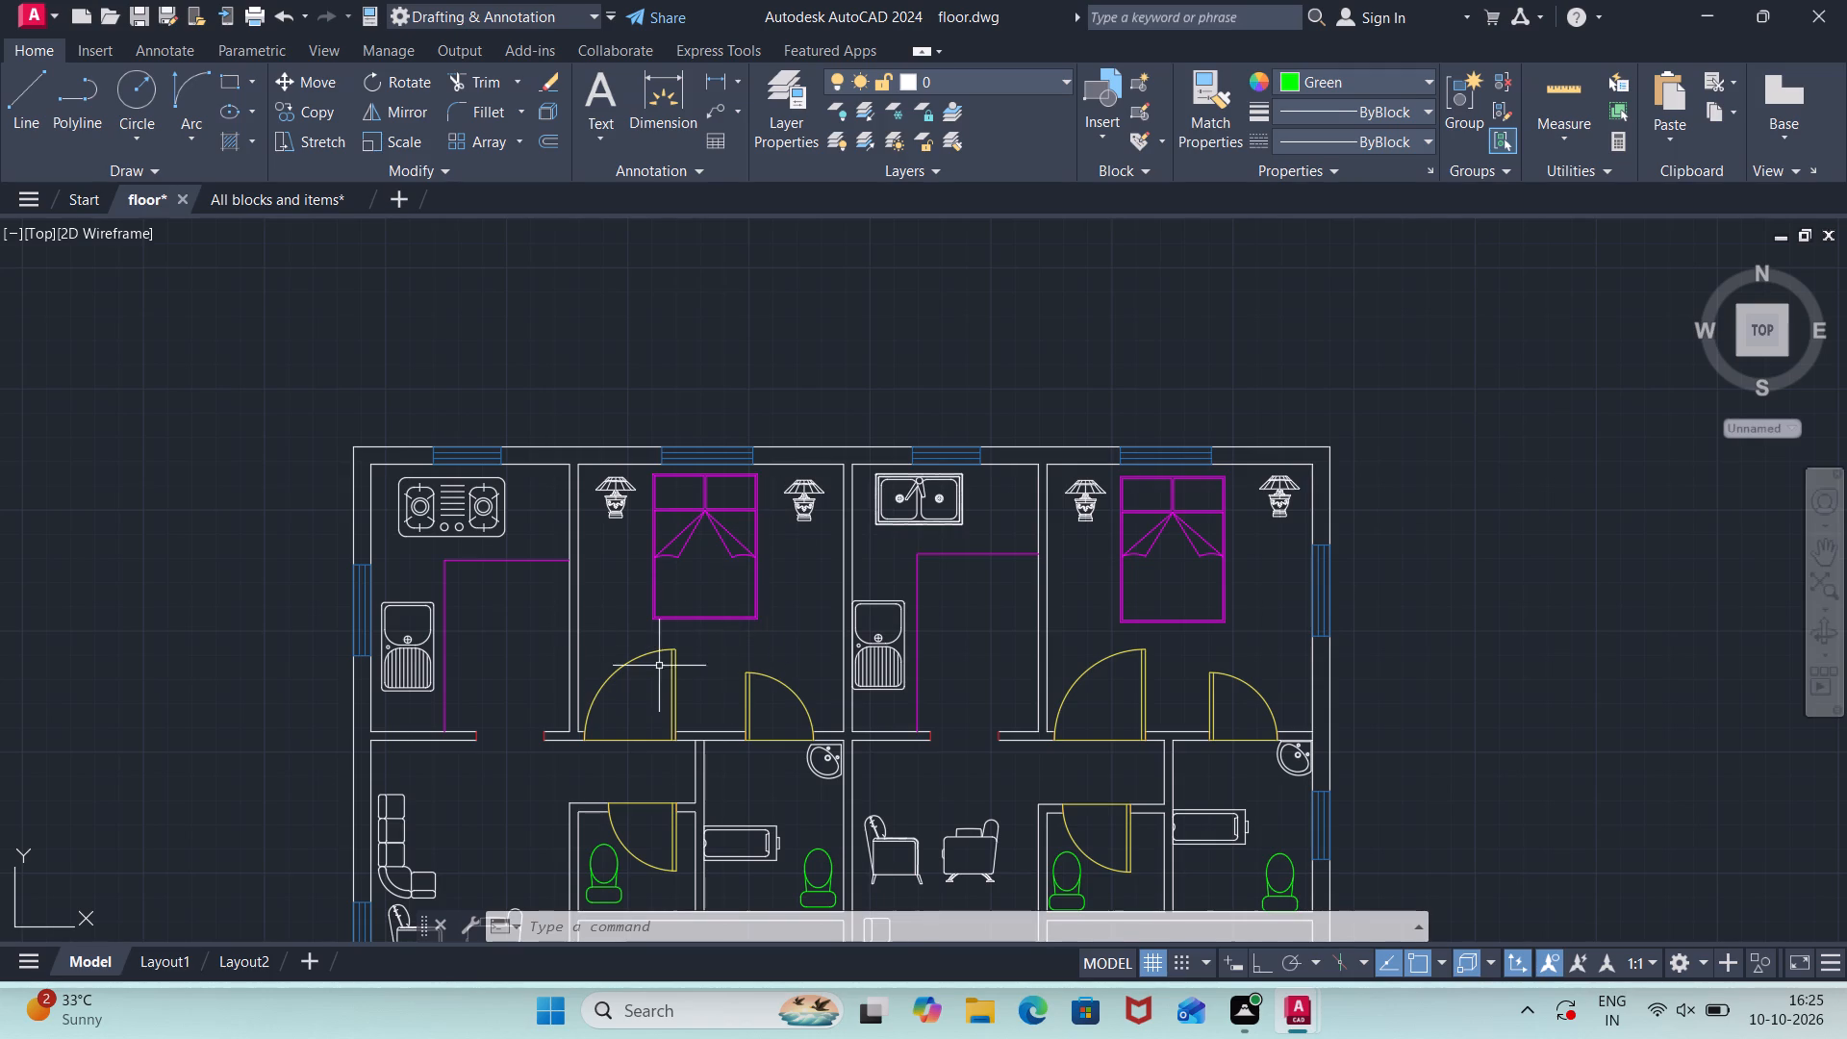
# Copy the table lamp standing on a bedside cabinet from the lighting section of the All blocks and items drawing.
pyautogui.moveTo(512, 664); pyautogui.dragTo(528, 546, button='middle')
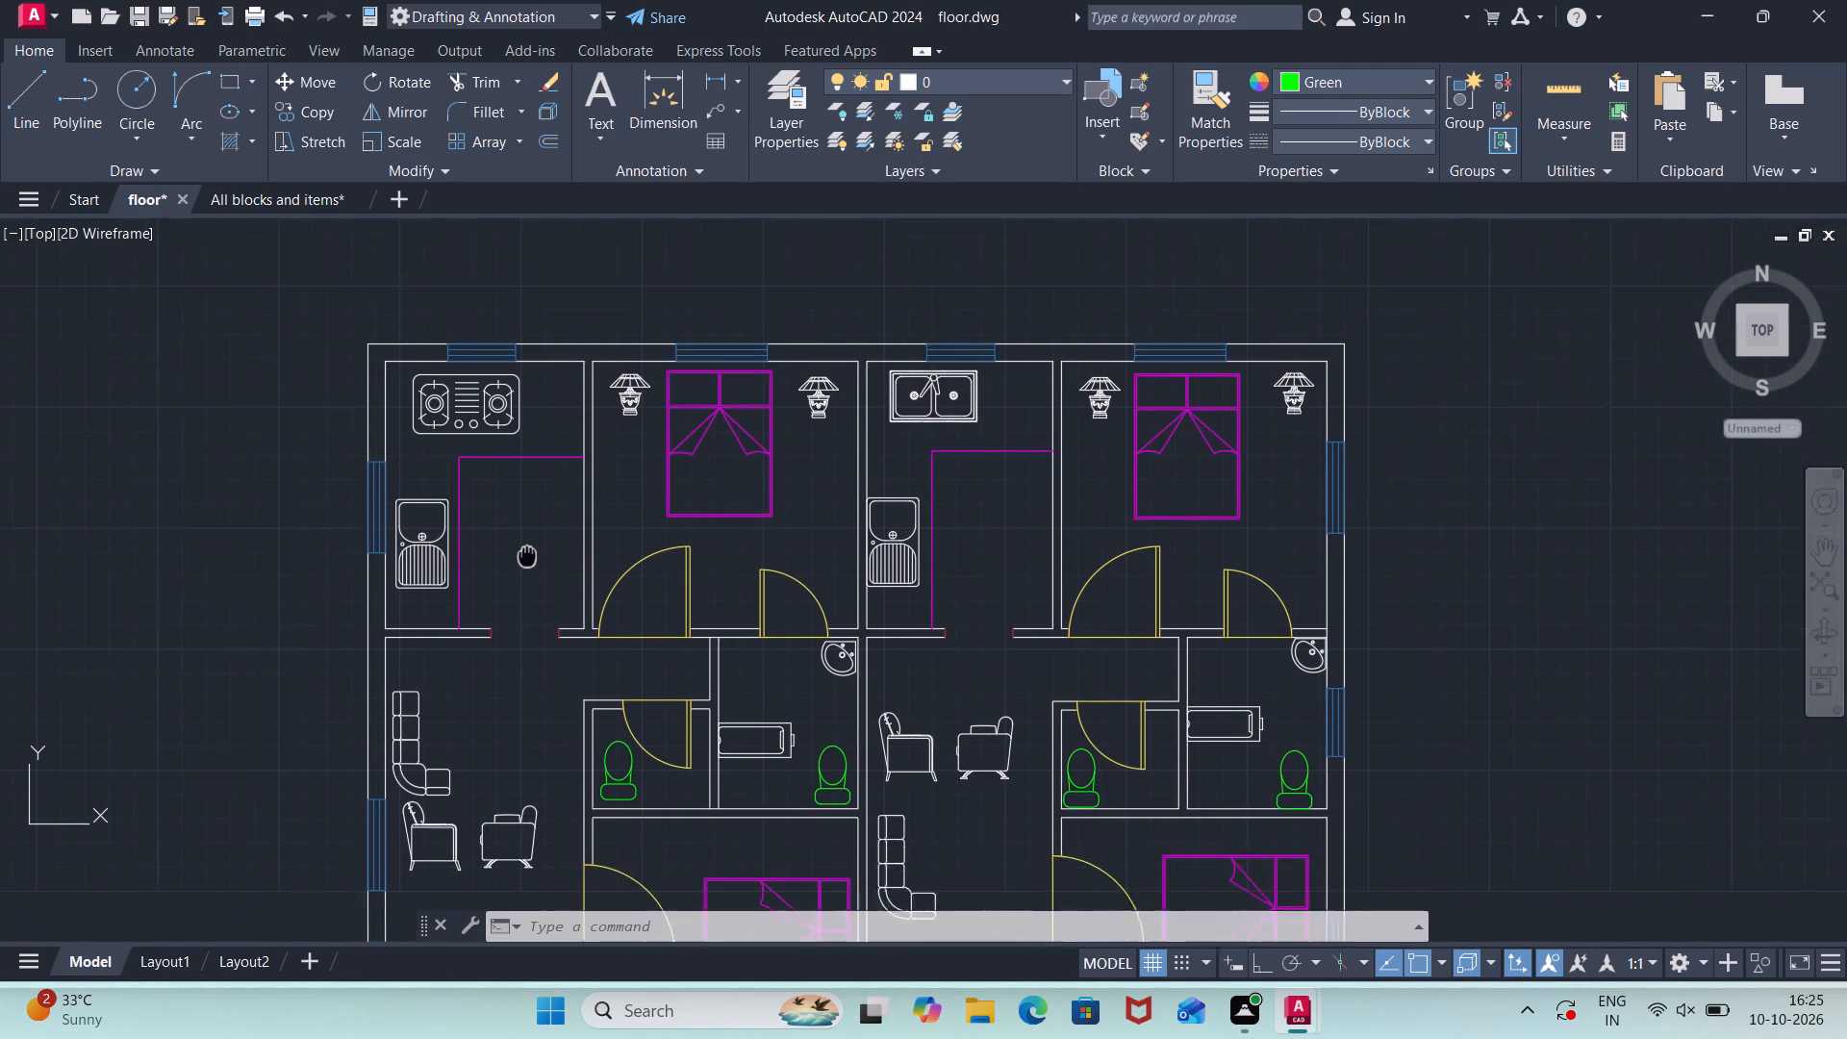
pyautogui.moveTo(528, 546); pyautogui.dragTo(495, 366, button='middle')
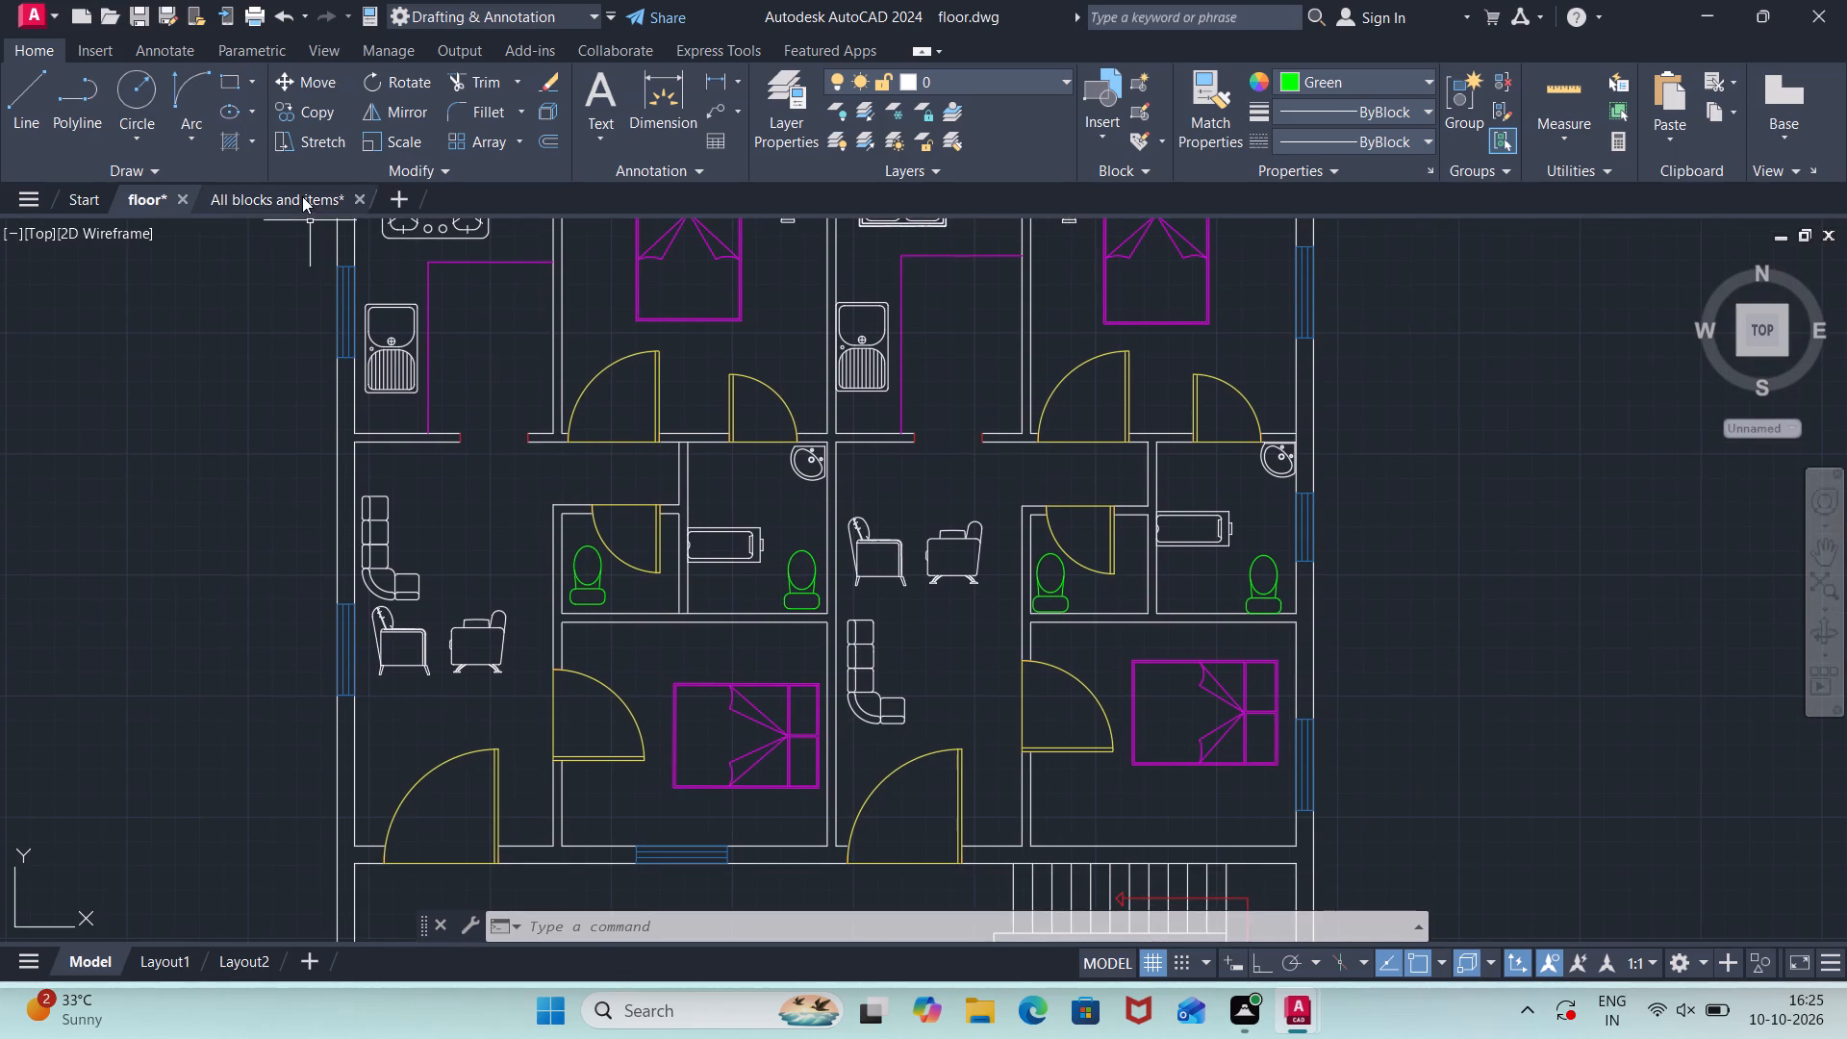
pyautogui.click(302, 196)
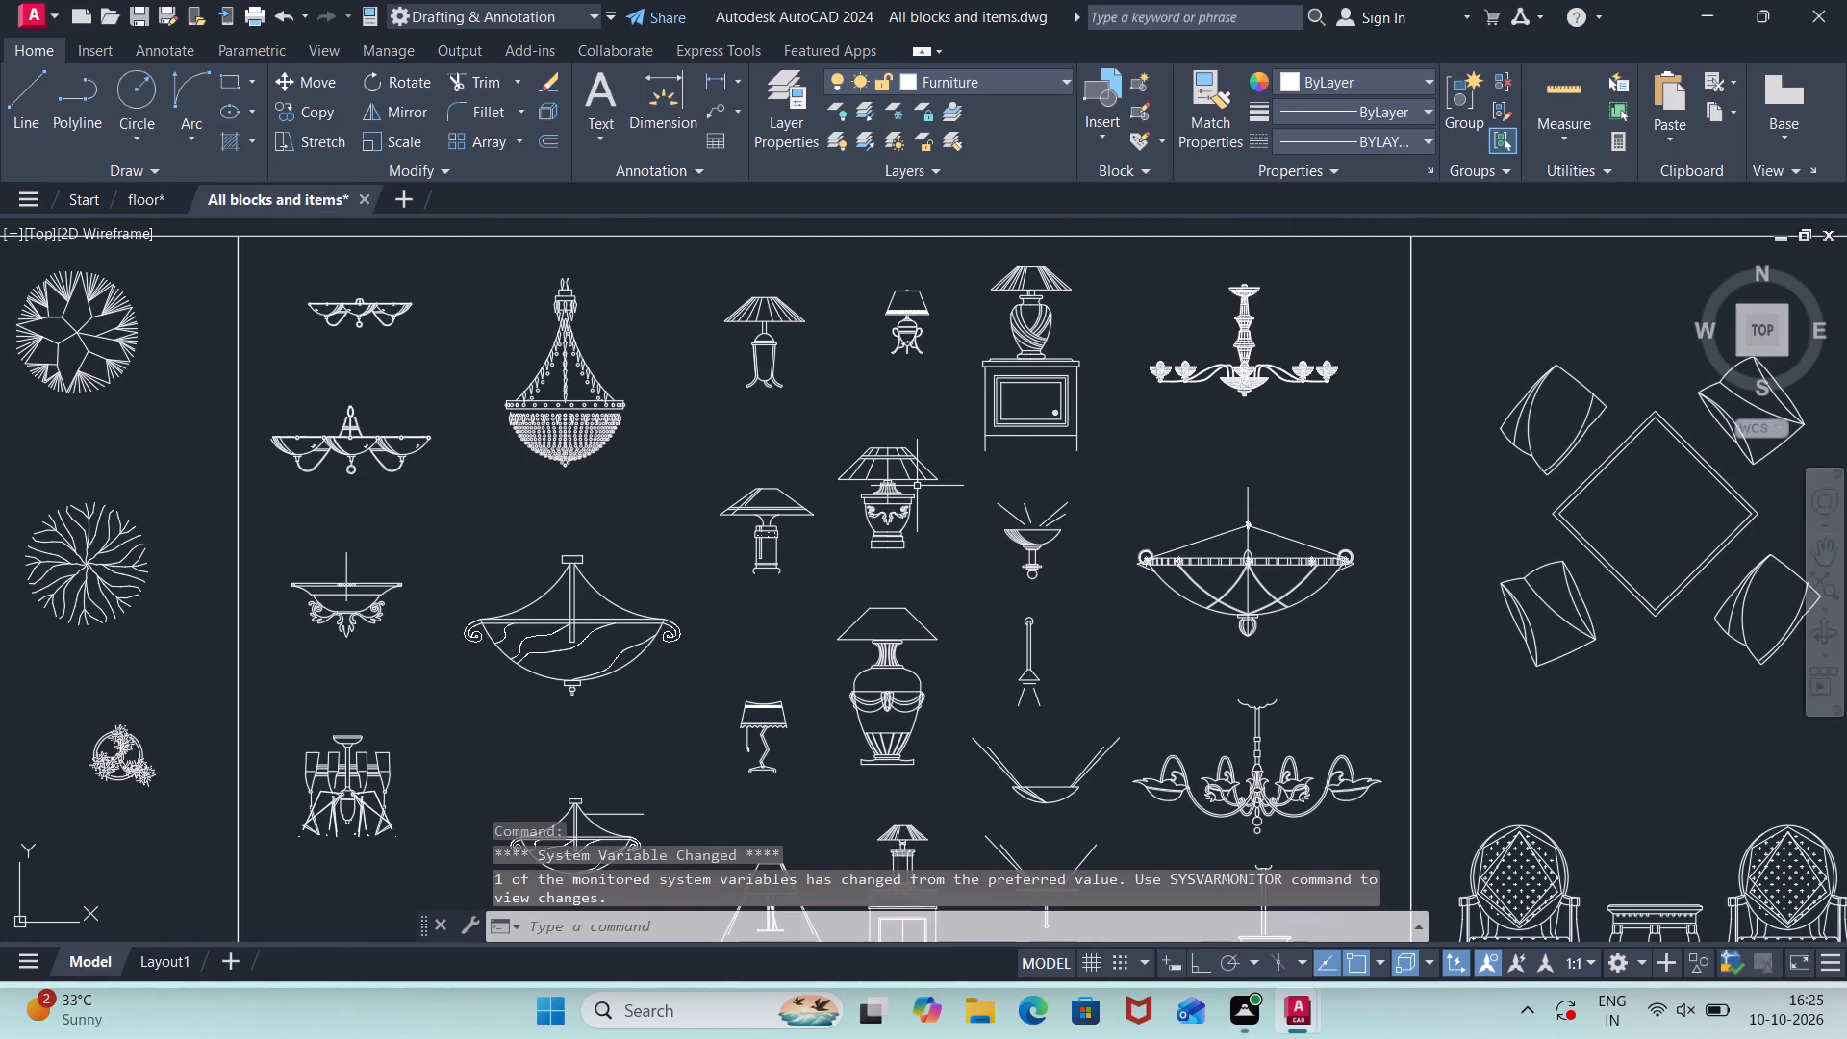
pyautogui.moveTo(1105, 342); pyautogui.dragTo(1096, 412, button='middle')
pyautogui.click(1106, 318)
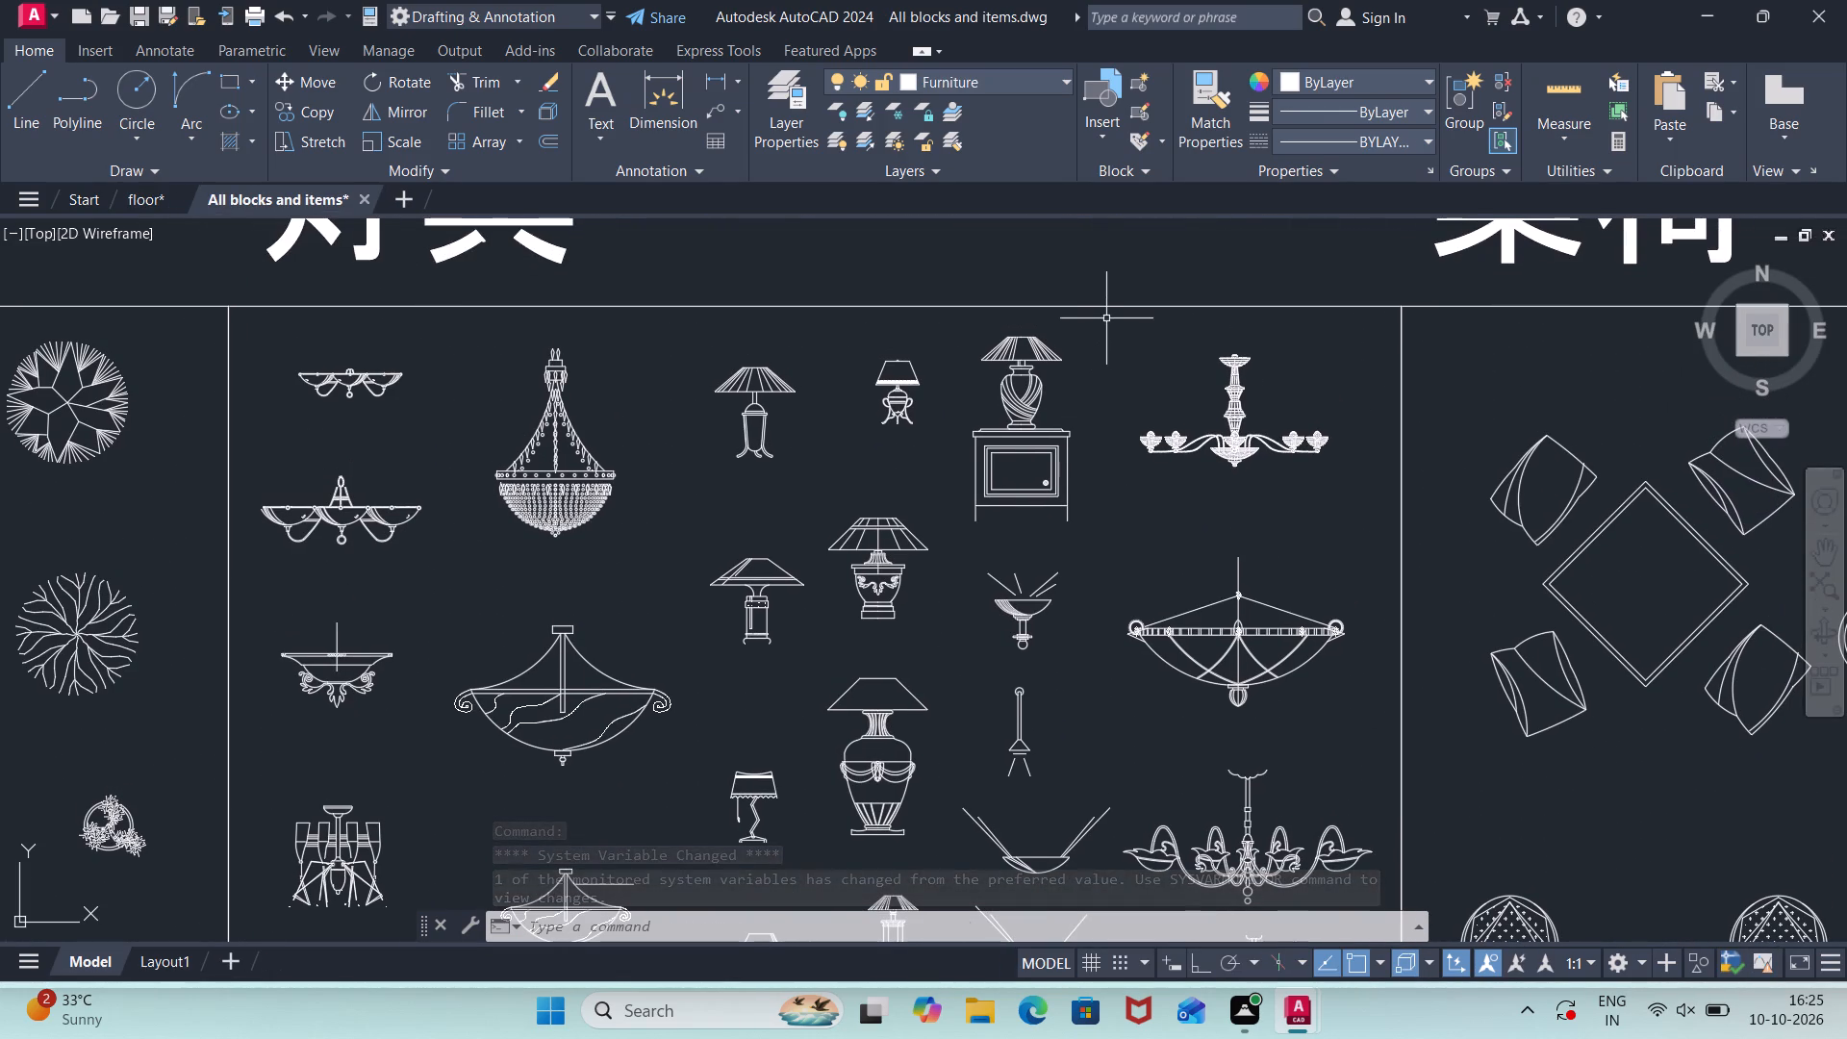
pyautogui.click(961, 555)
pyautogui.hotkey('ctrl', 'c')
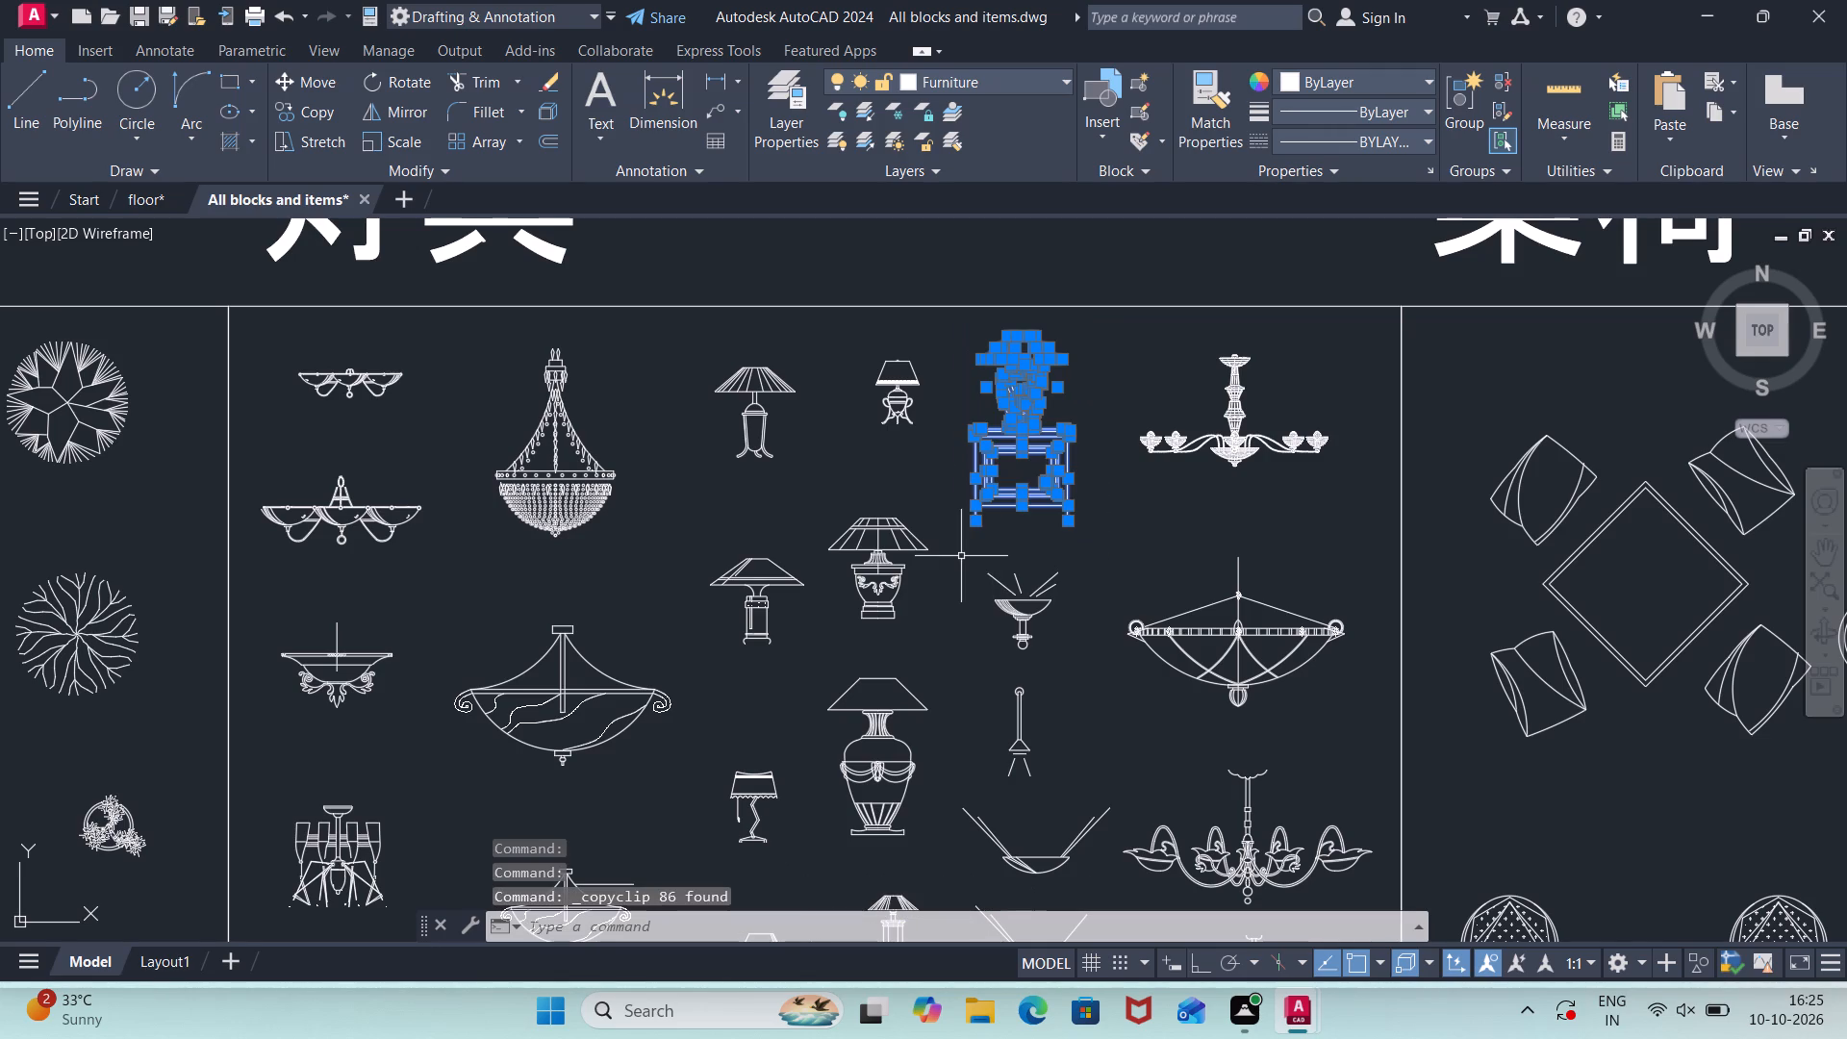
# Switch to the floor drawing and paste the lamp with cabinet, rotated 270 degrees, above the bed in the left unit's lower bedroom.
pyautogui.click(183, 197)
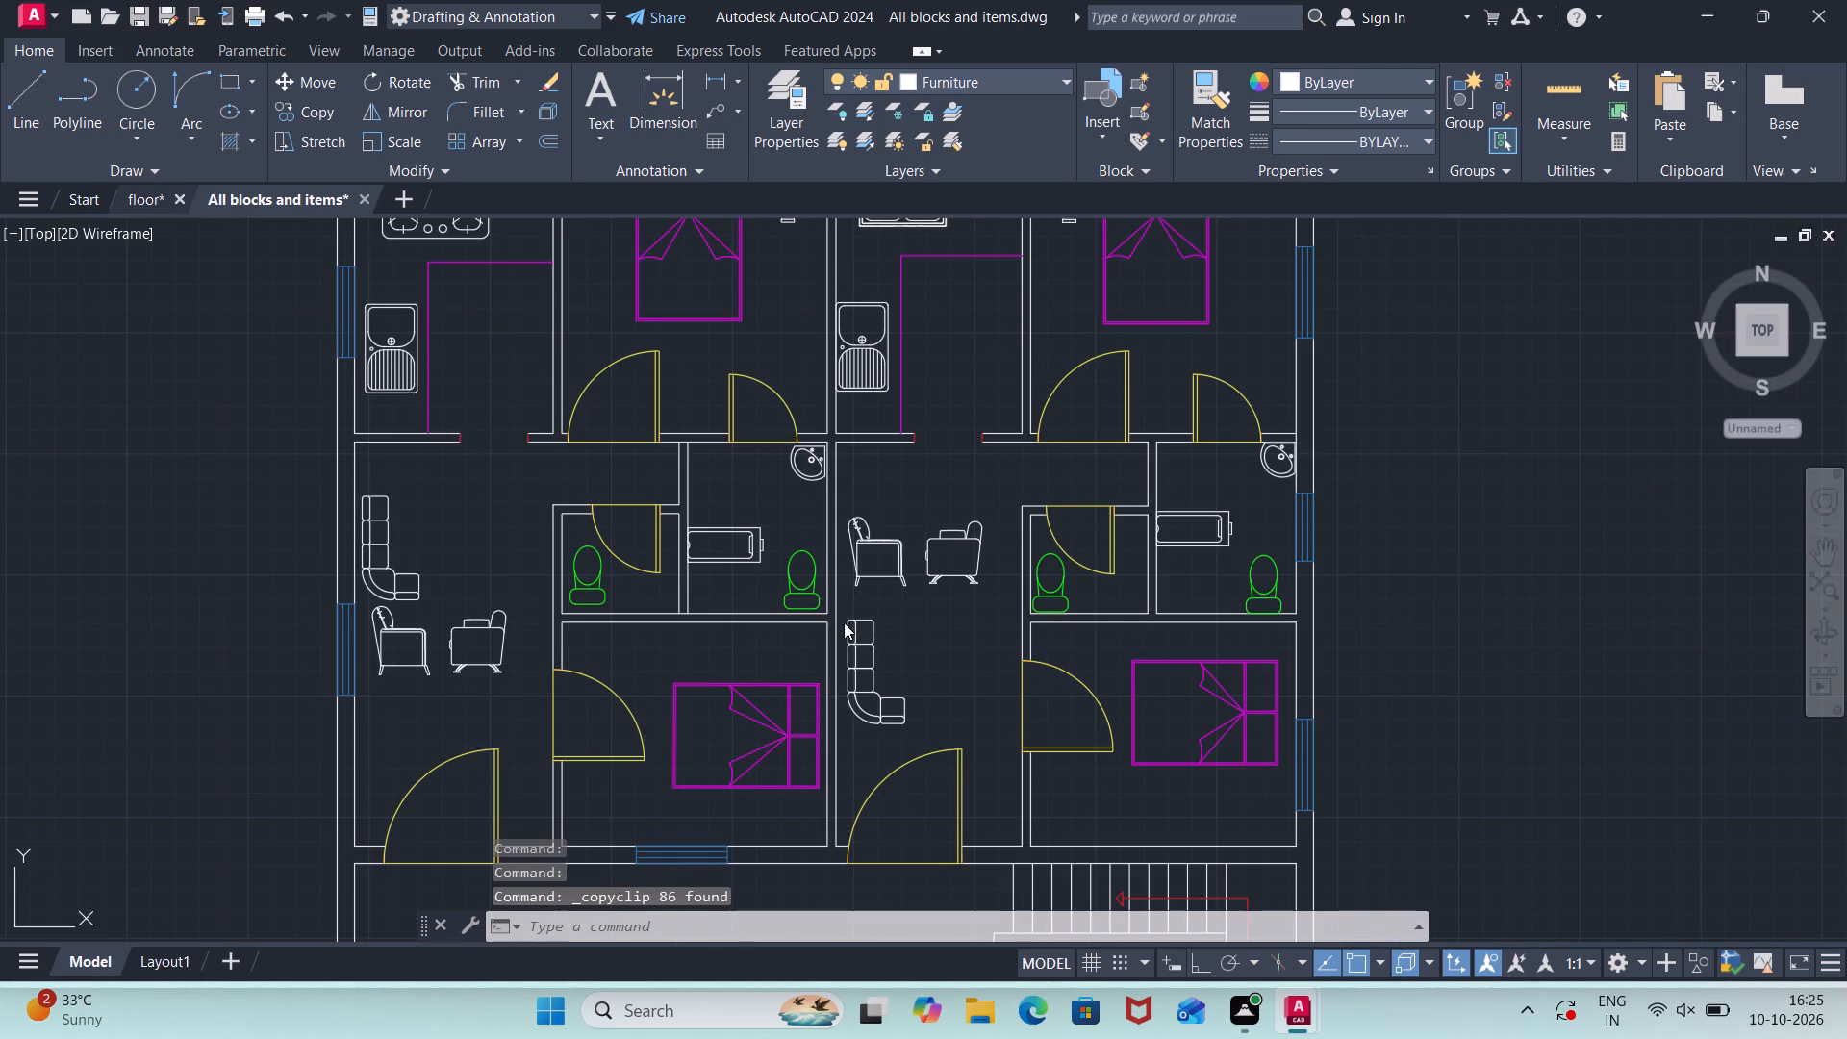
pyautogui.click(756, 640)
pyautogui.hotkey('ctrl', 'v')
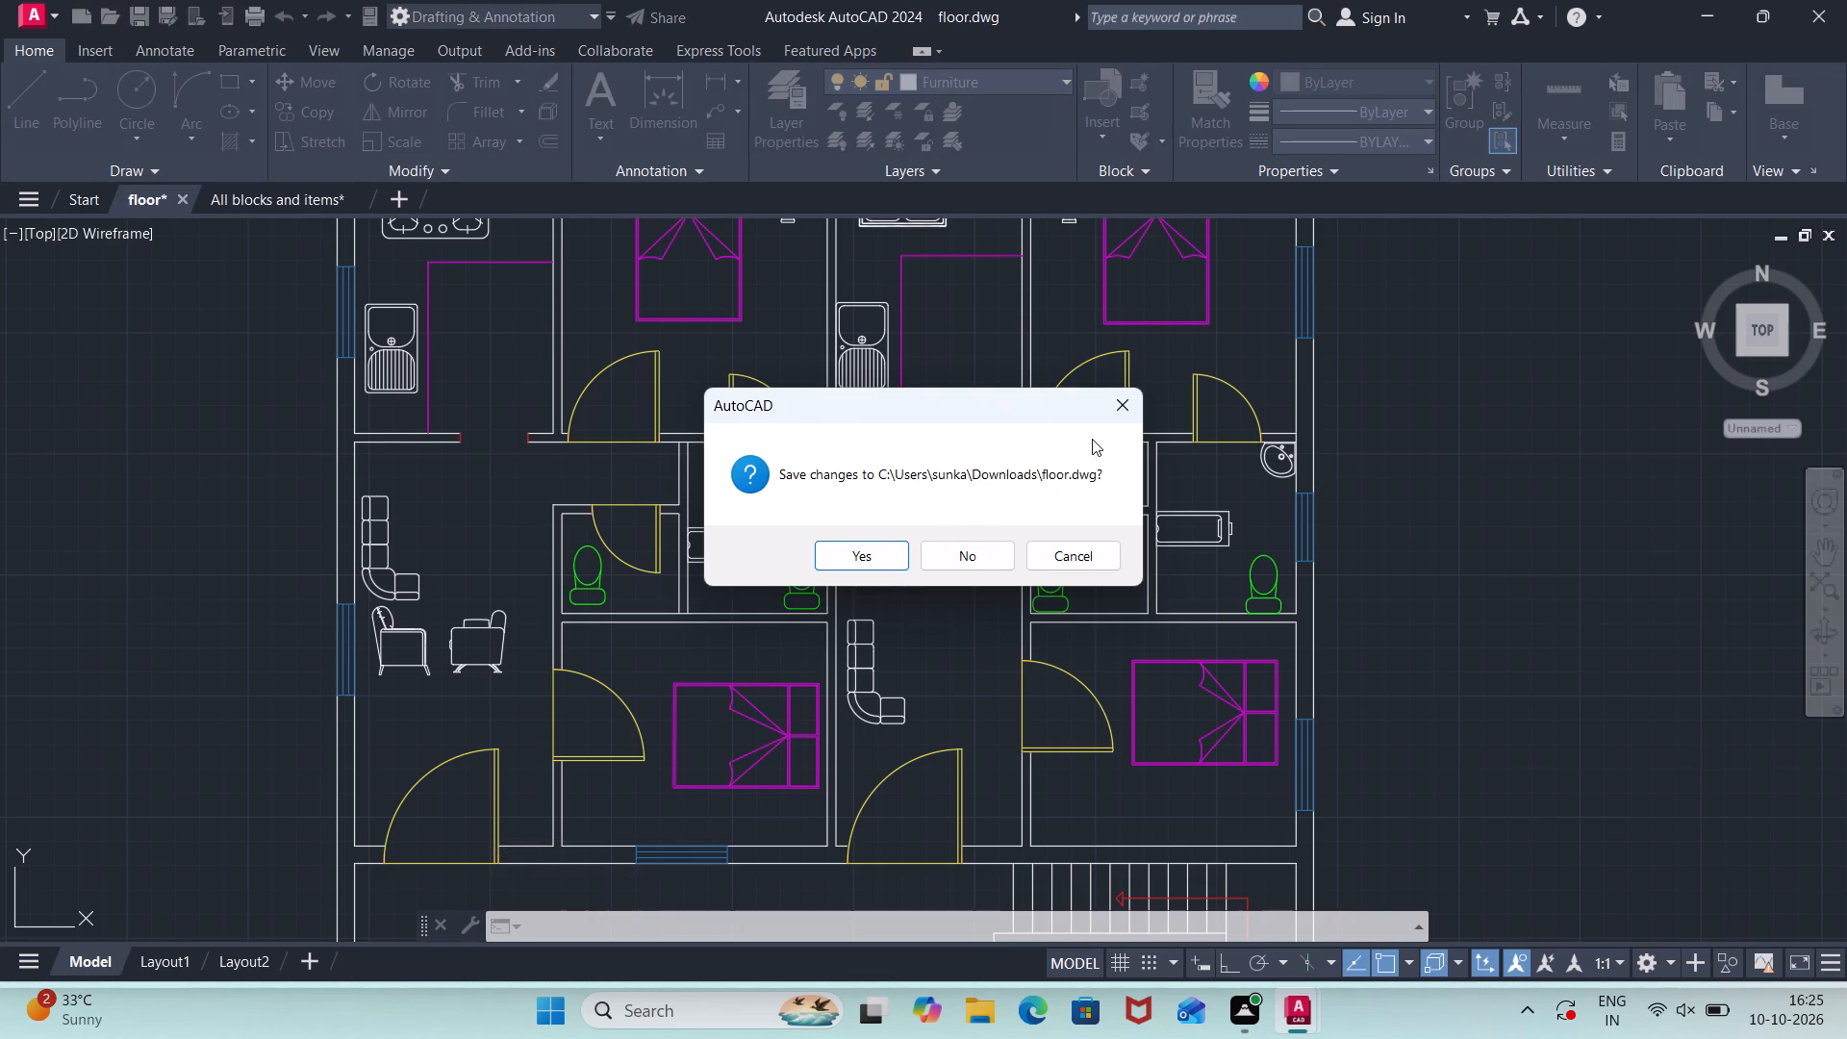
pyautogui.click(1126, 411)
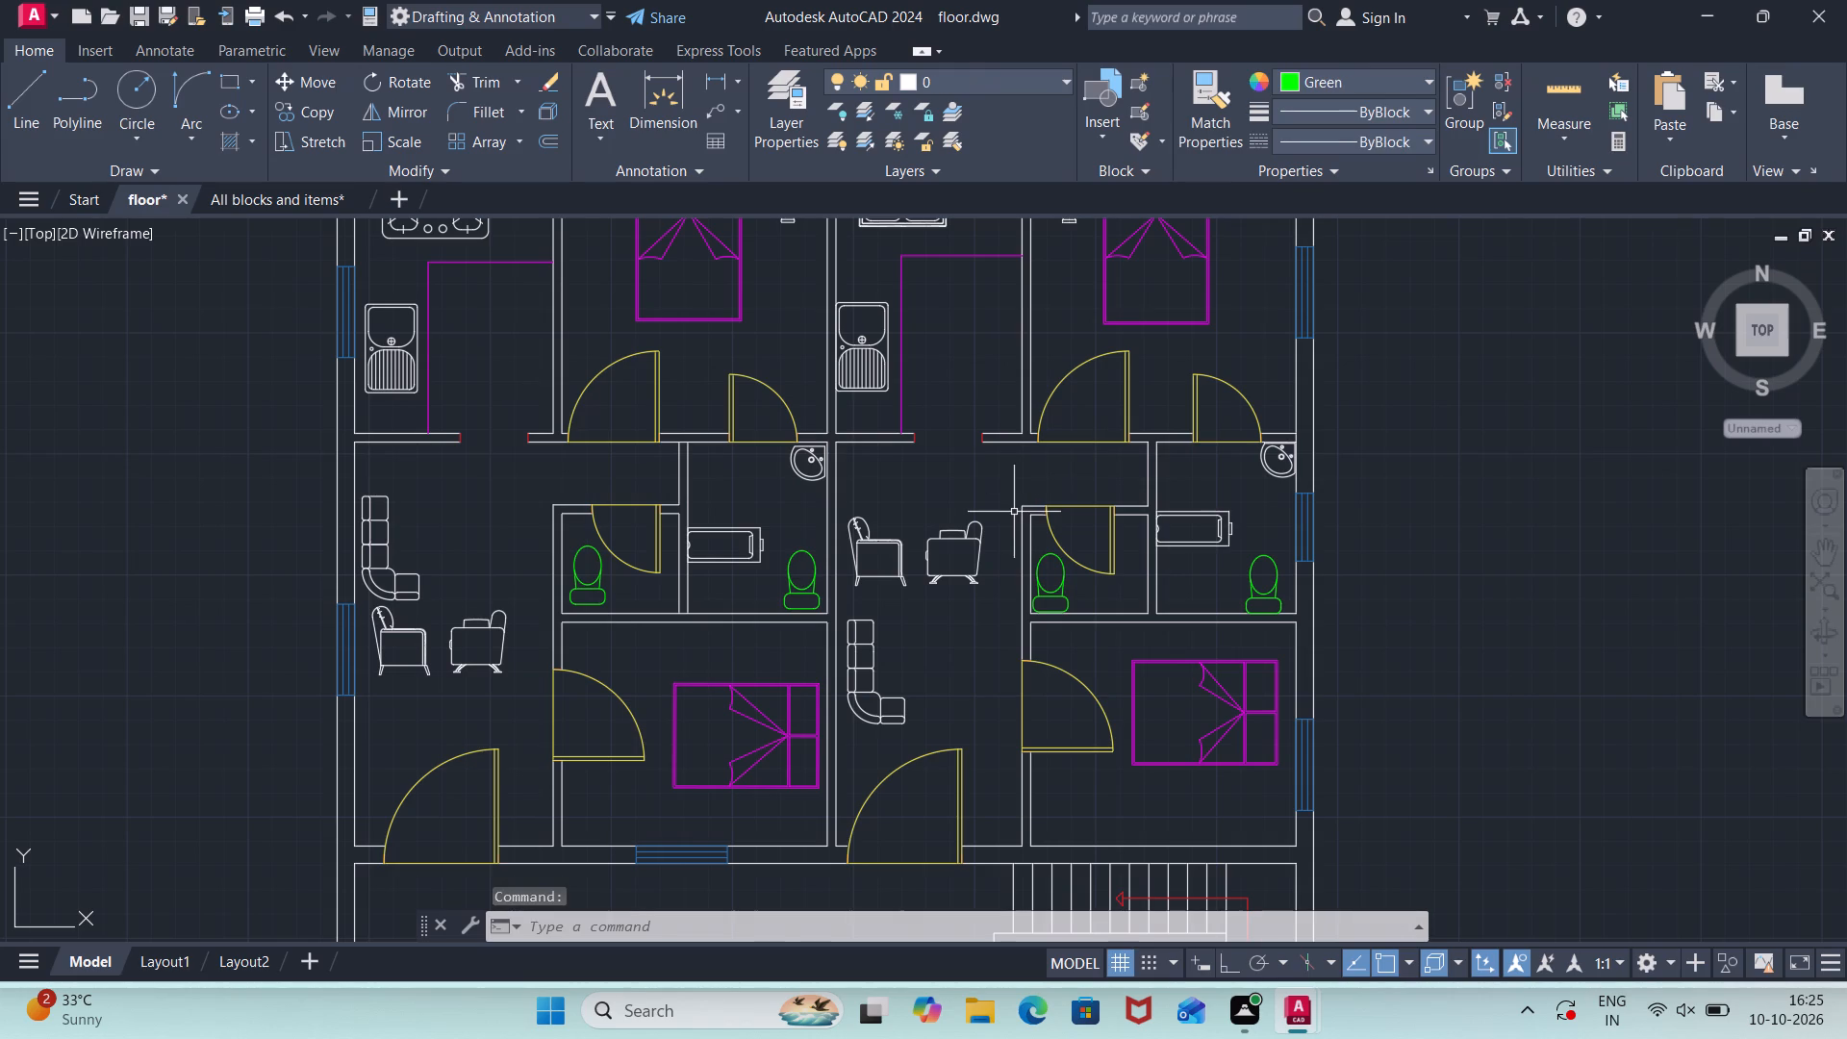
pyautogui.hotkey('ctrl', 'v')
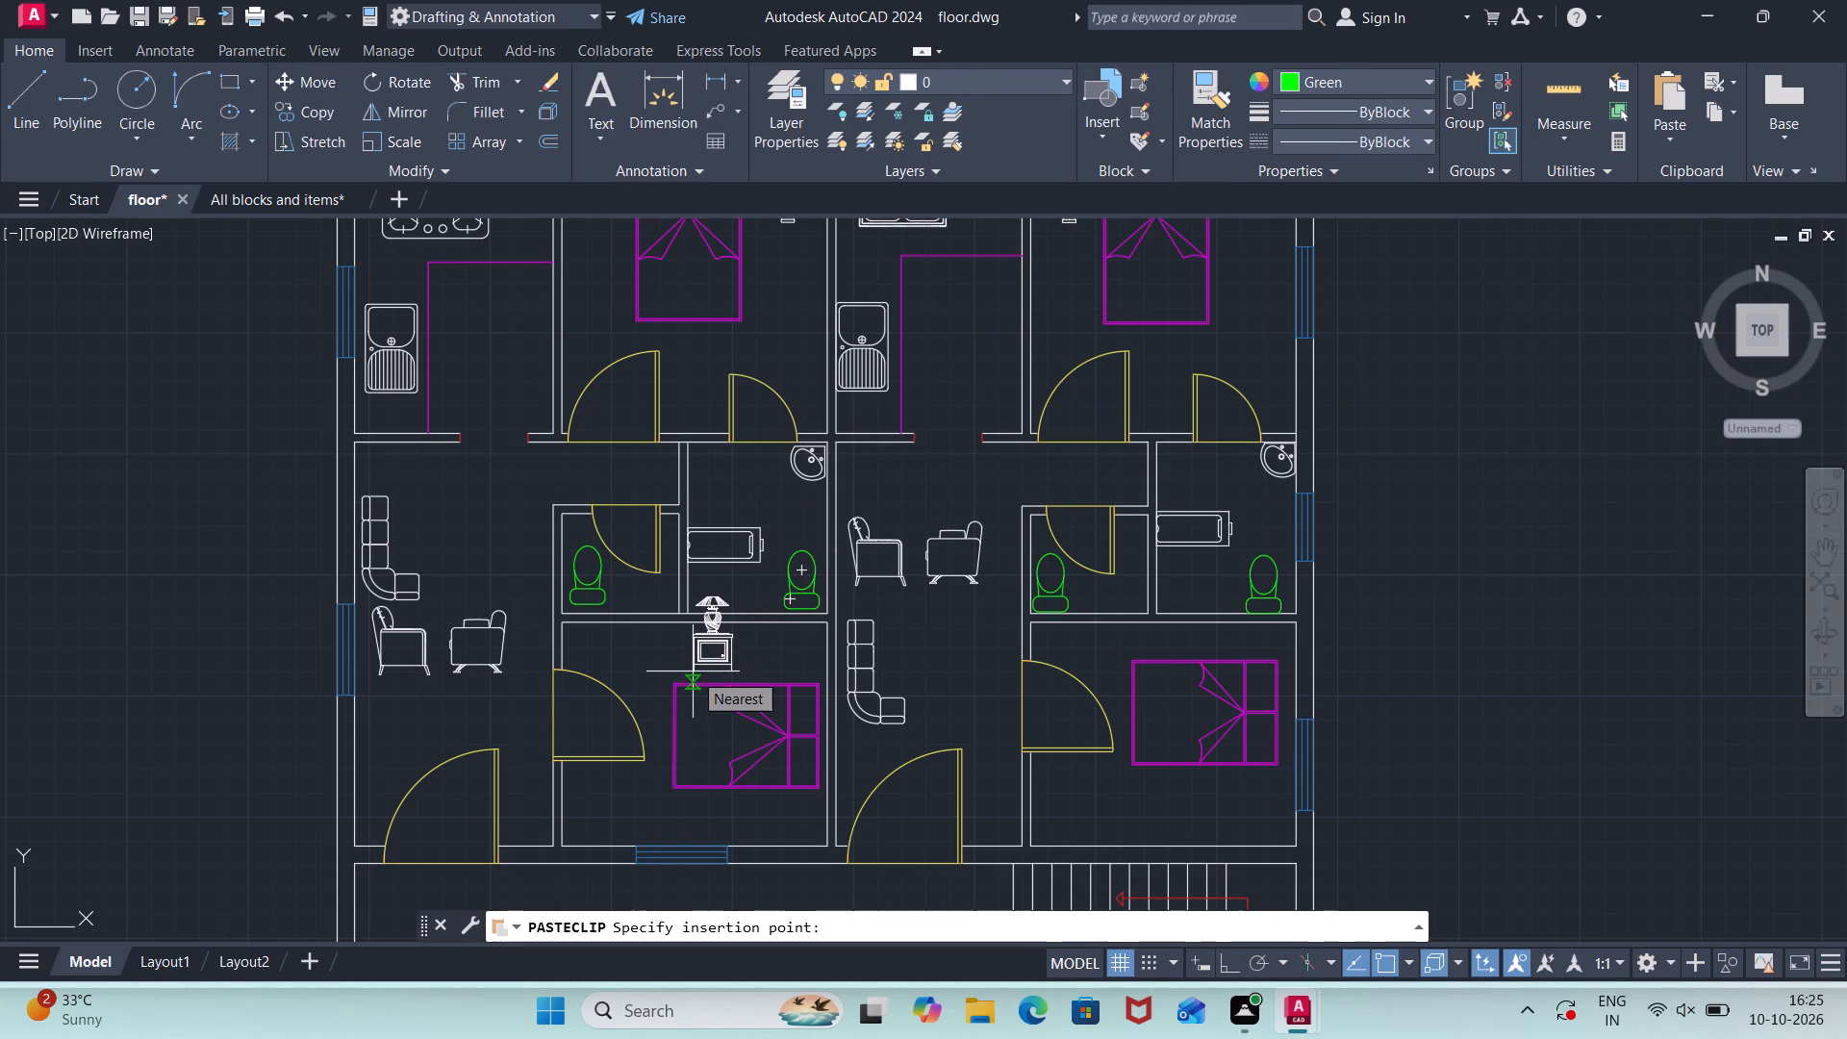
pyautogui.write('ro')
pyautogui.press('Return')
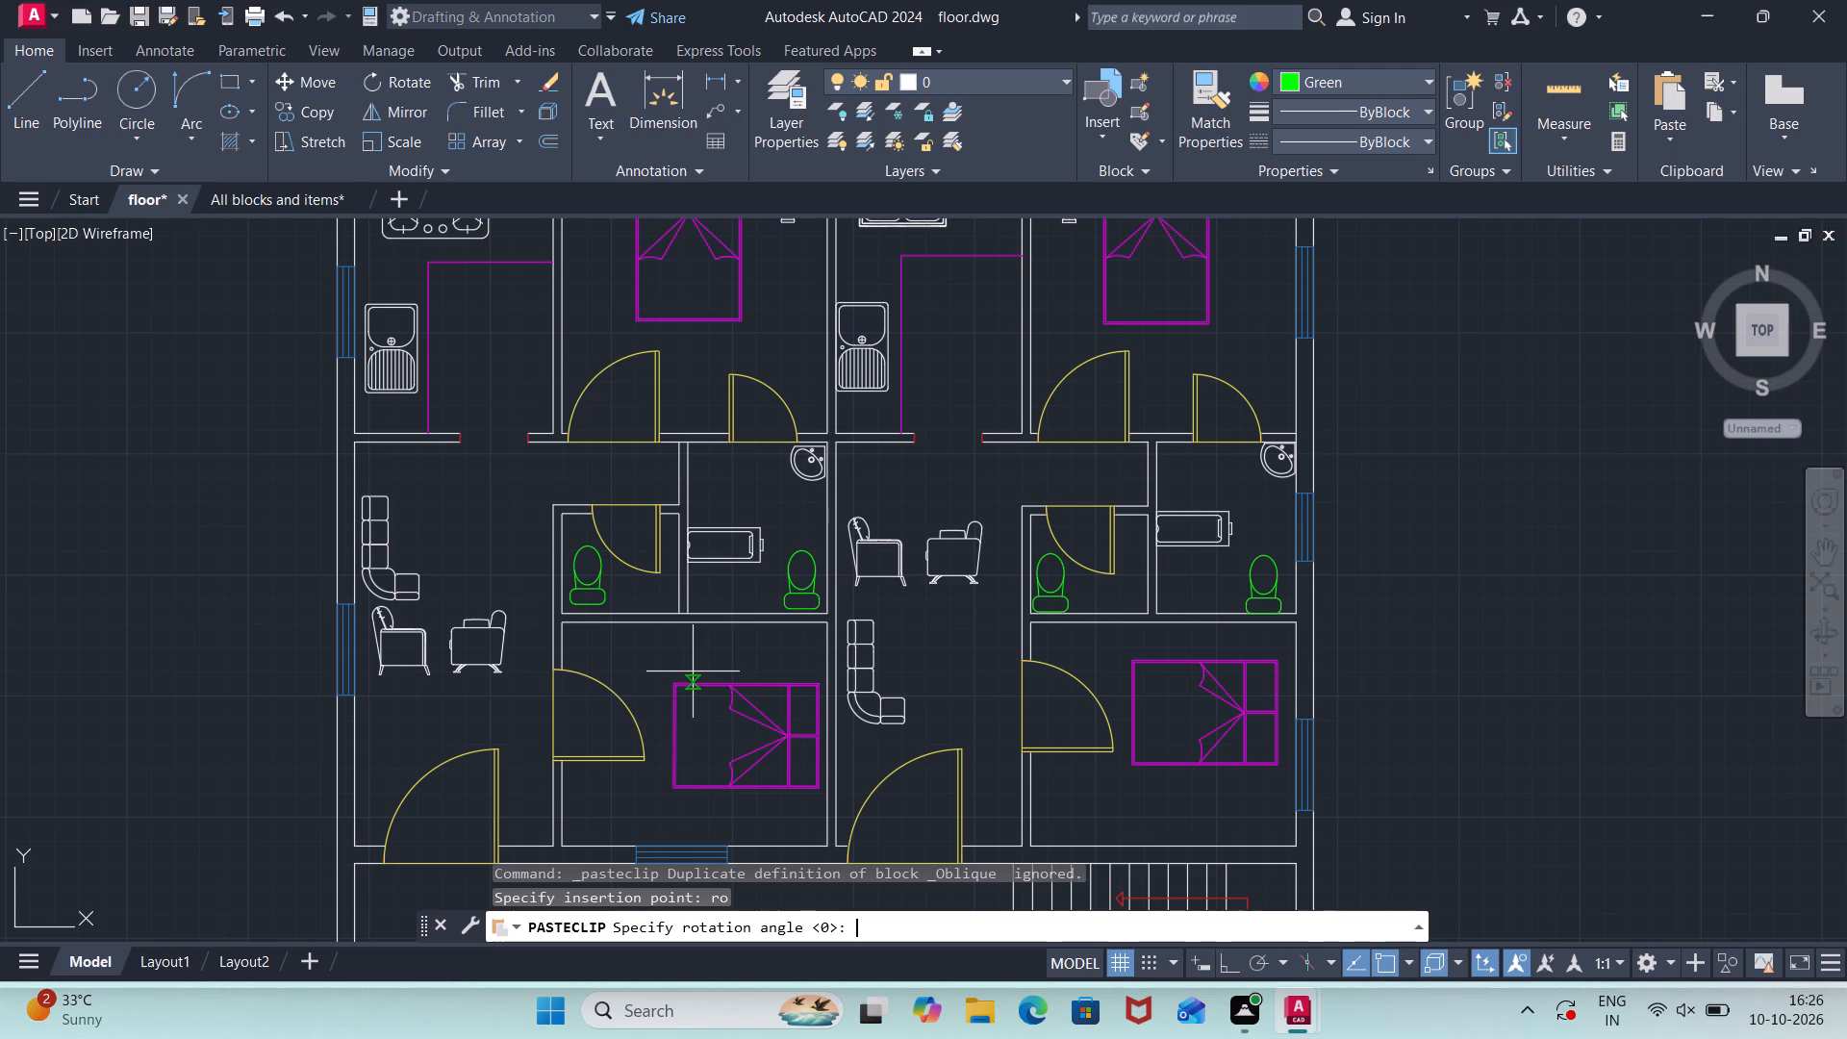
pyautogui.write('270')
pyautogui.press('Return')
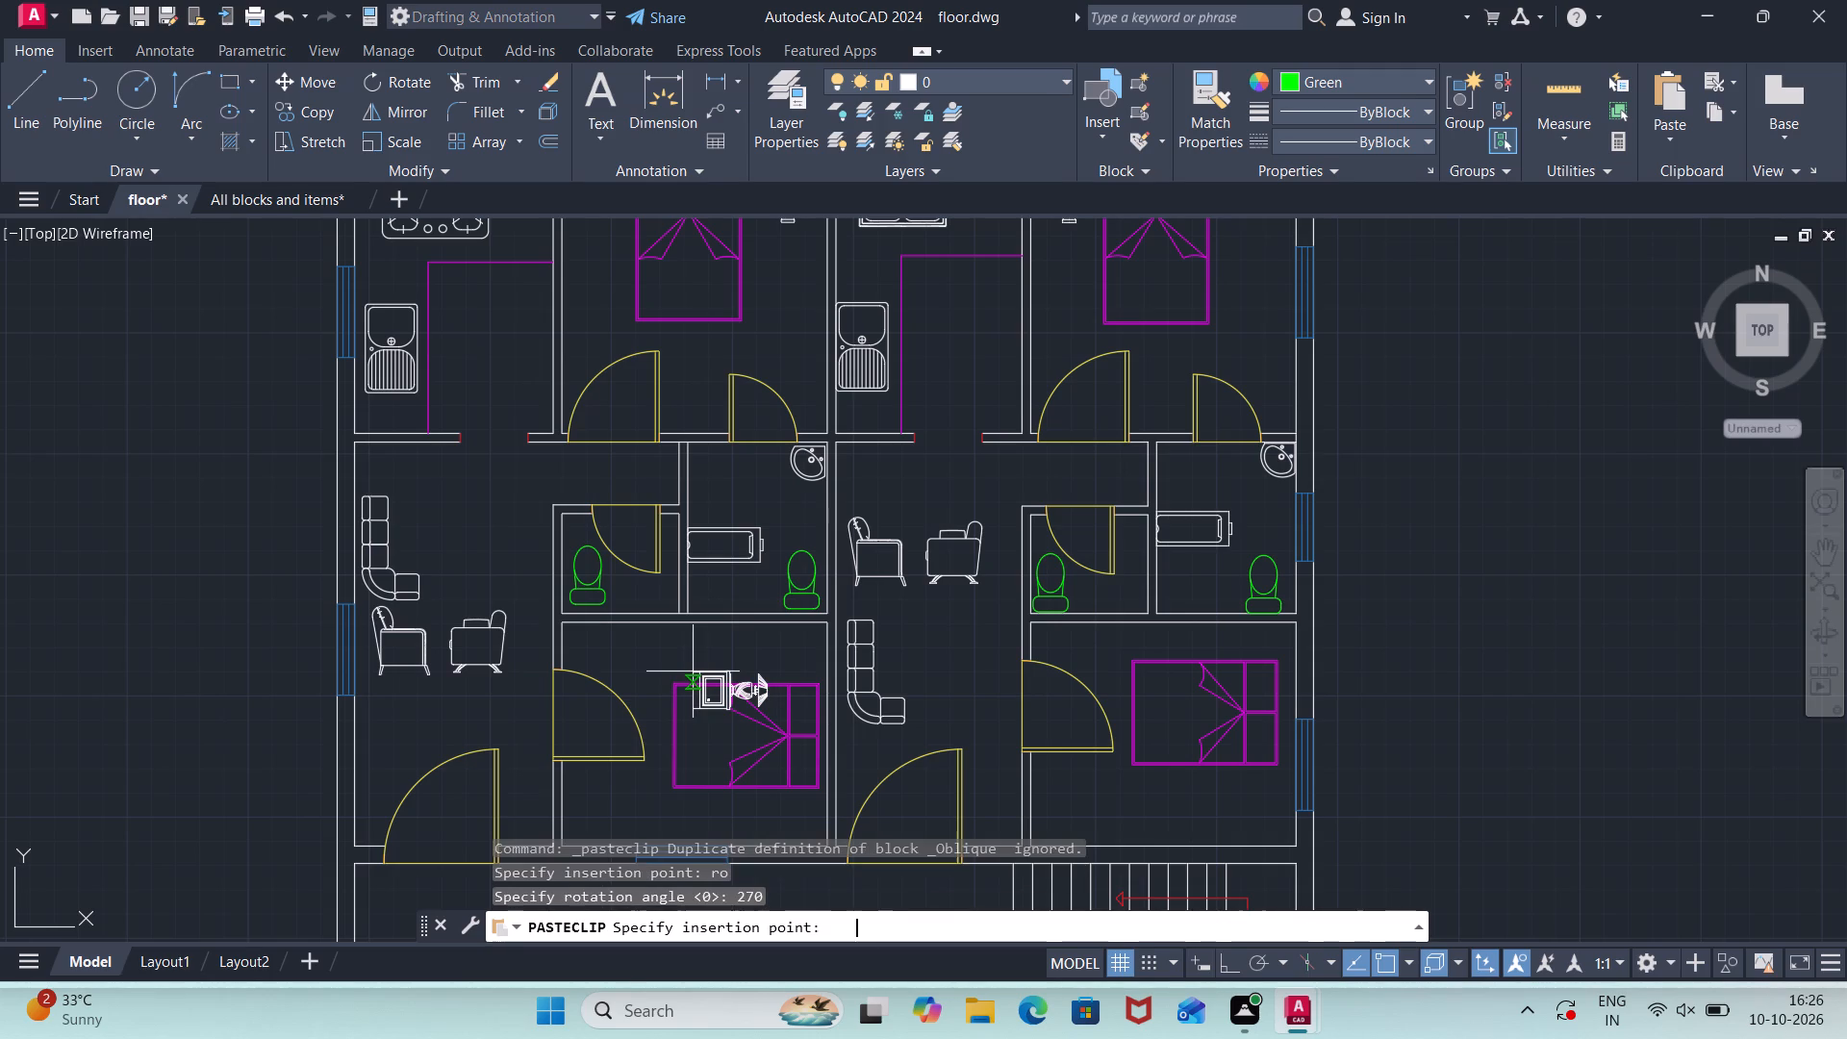
pyautogui.click(744, 632)
# Paste a second lamp with cabinet, rotated 270 degrees, below the bed in the left unit's lower bedroom.
pyautogui.scroll(3, 756, 636)
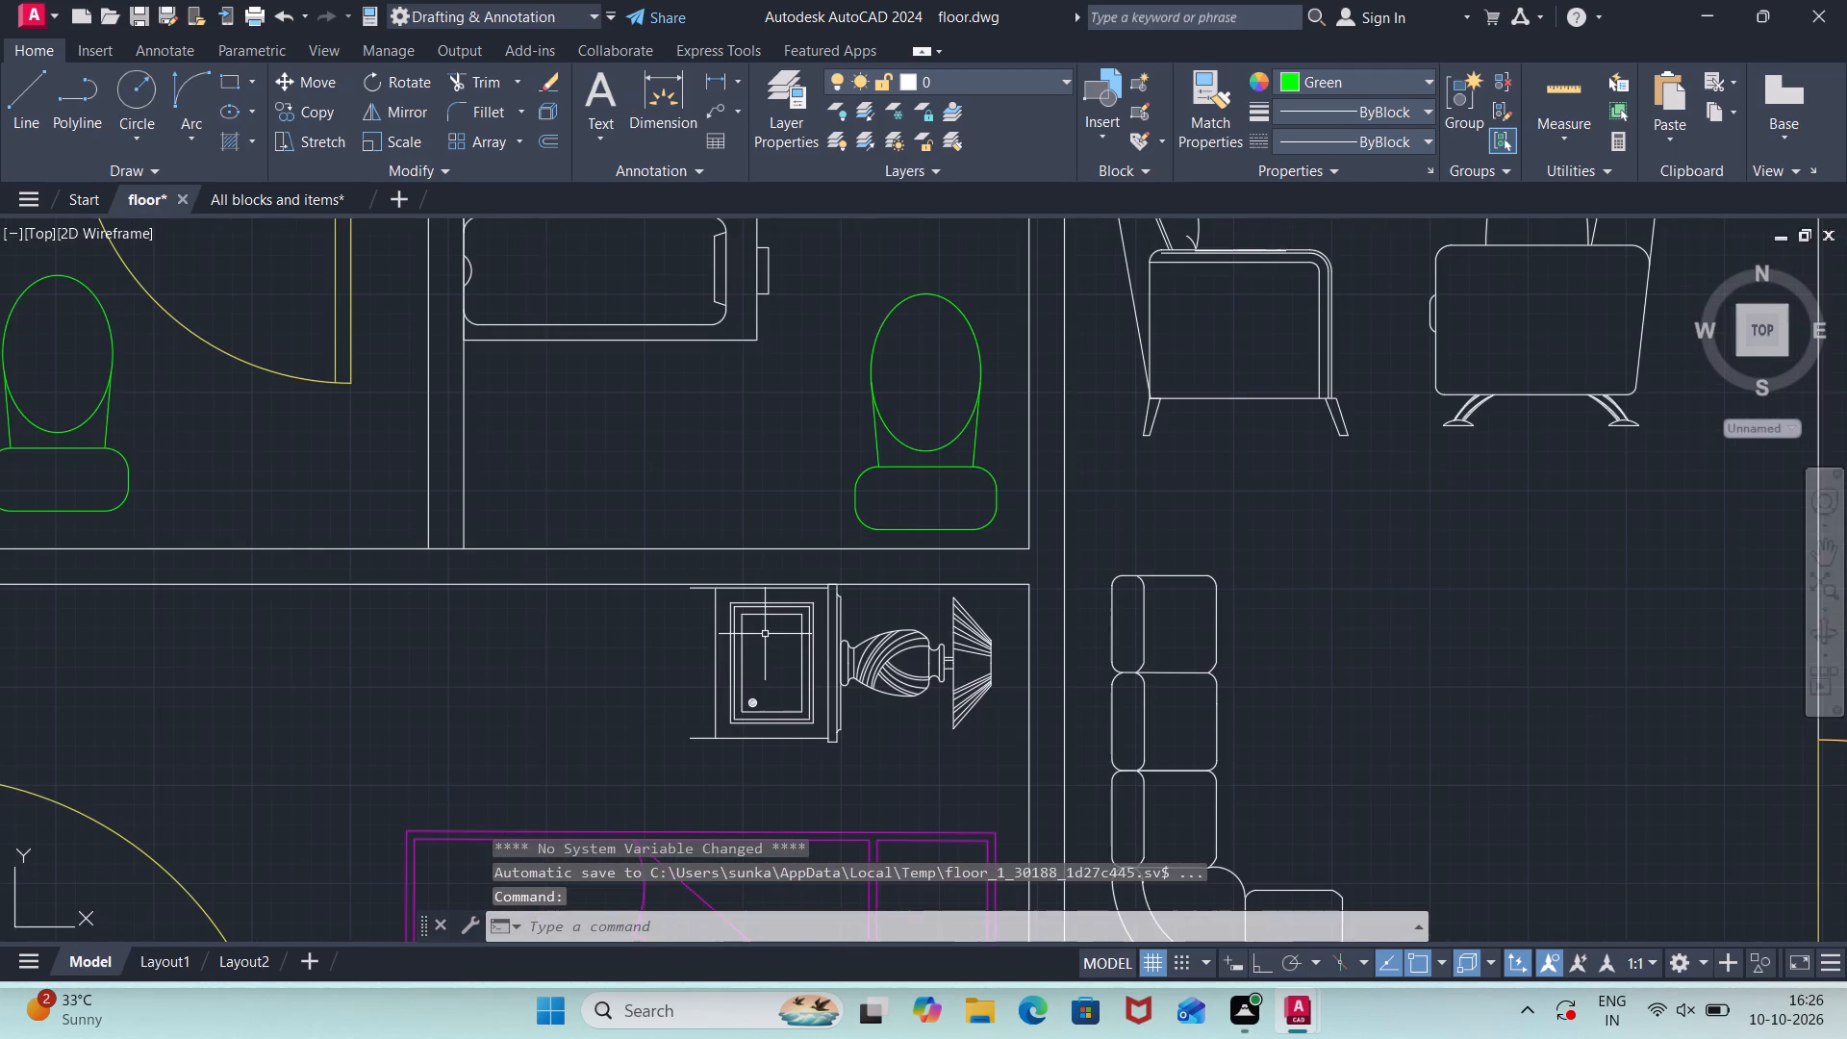
pyautogui.scroll(-2, 845, 719)
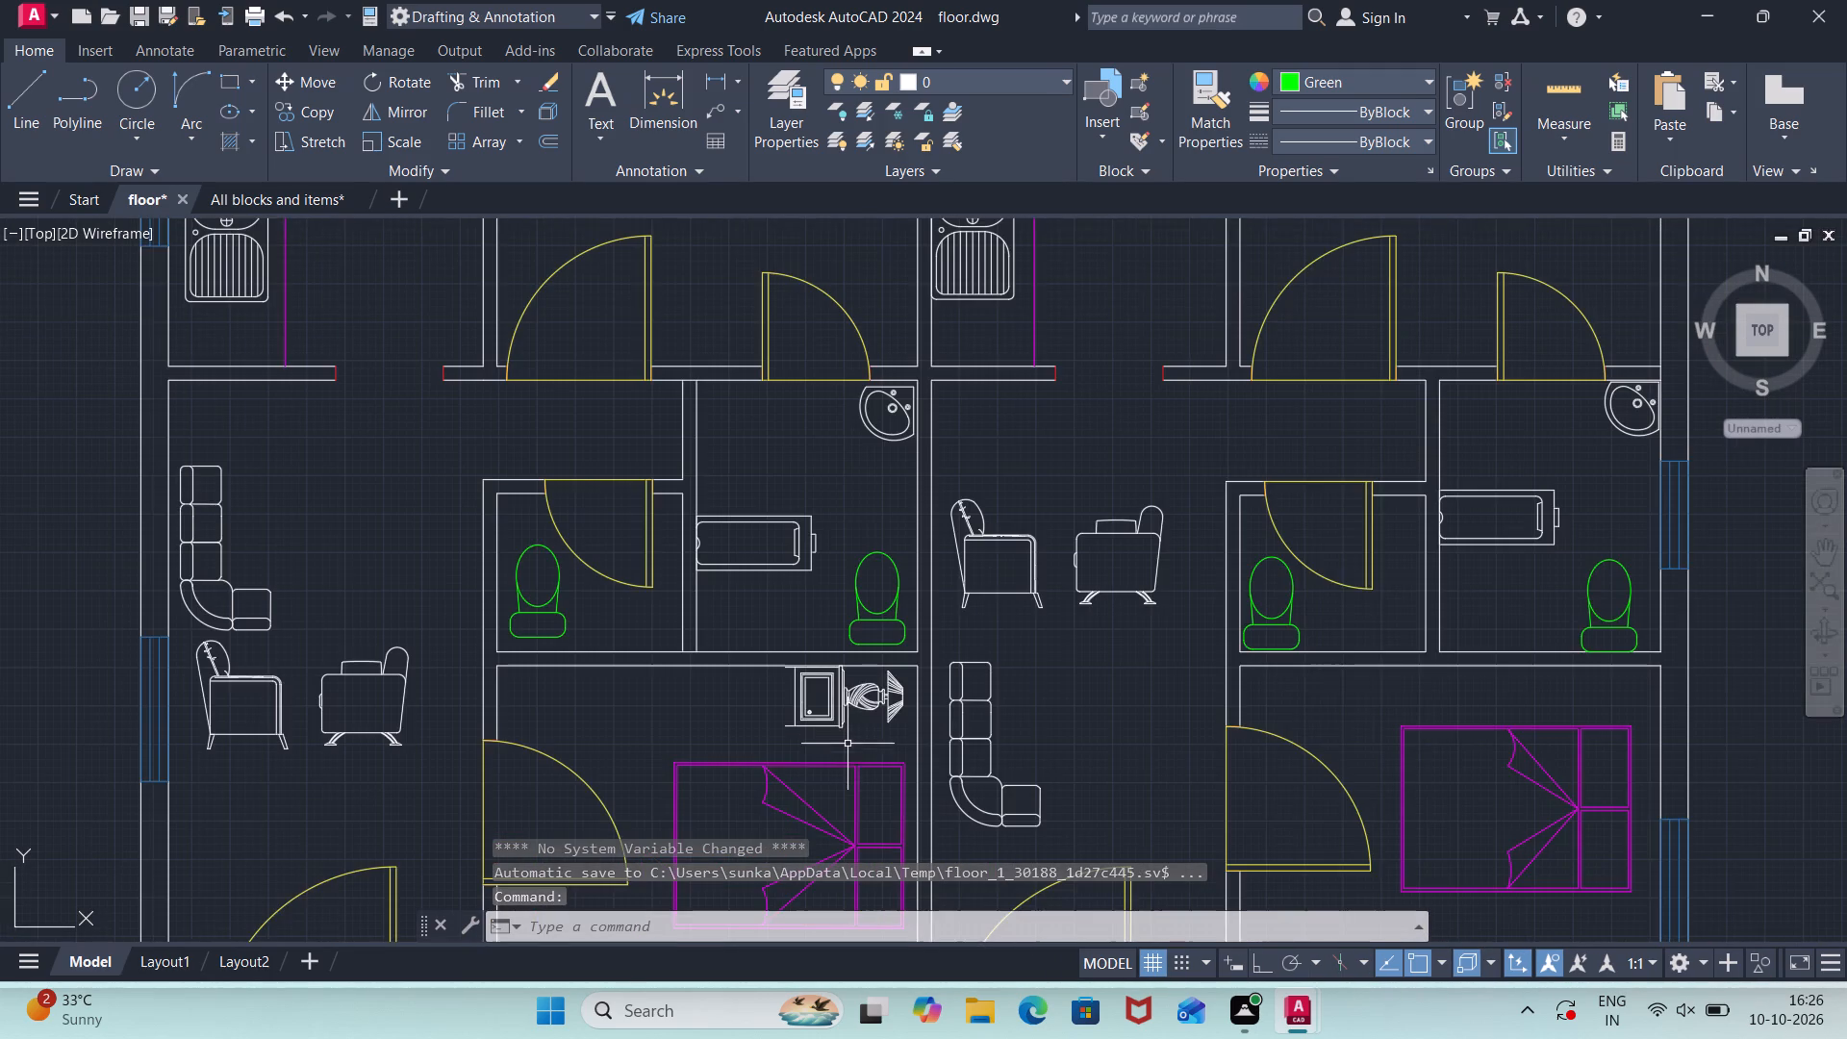
pyautogui.moveTo(849, 749); pyautogui.dragTo(880, 421, button='middle')
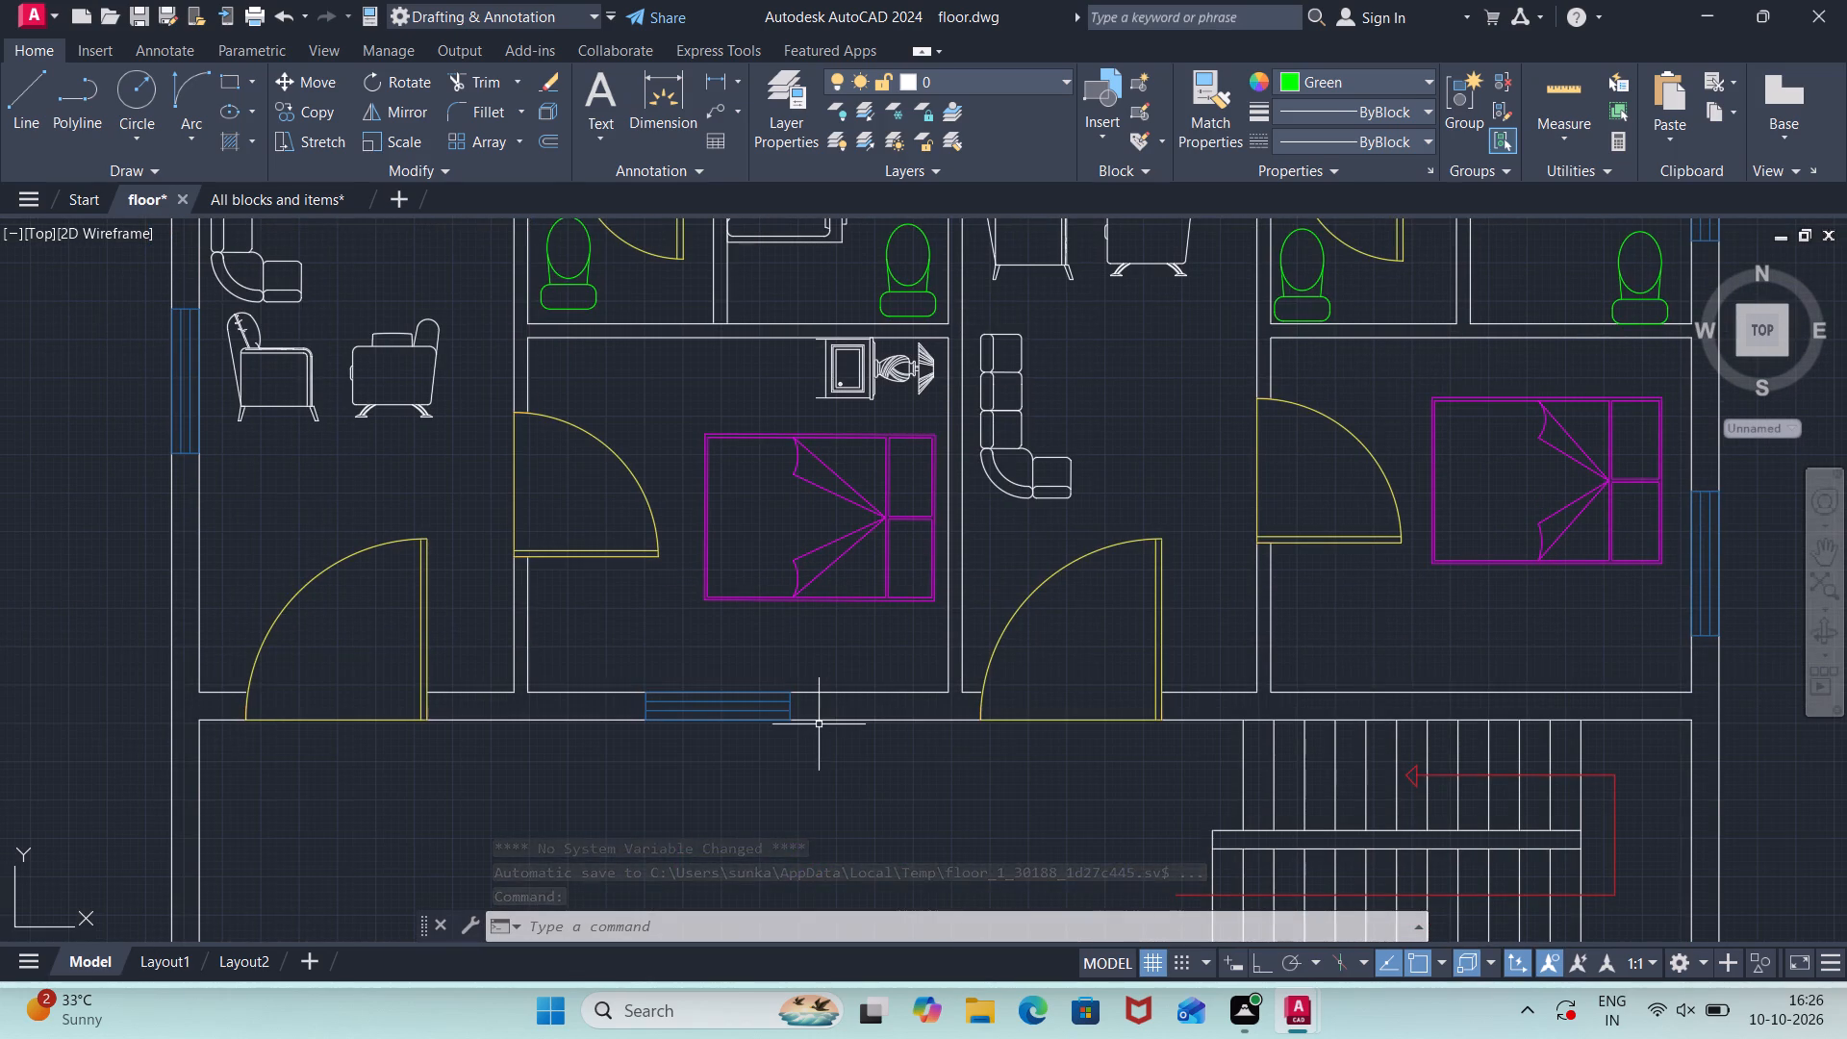
pyautogui.press('v')
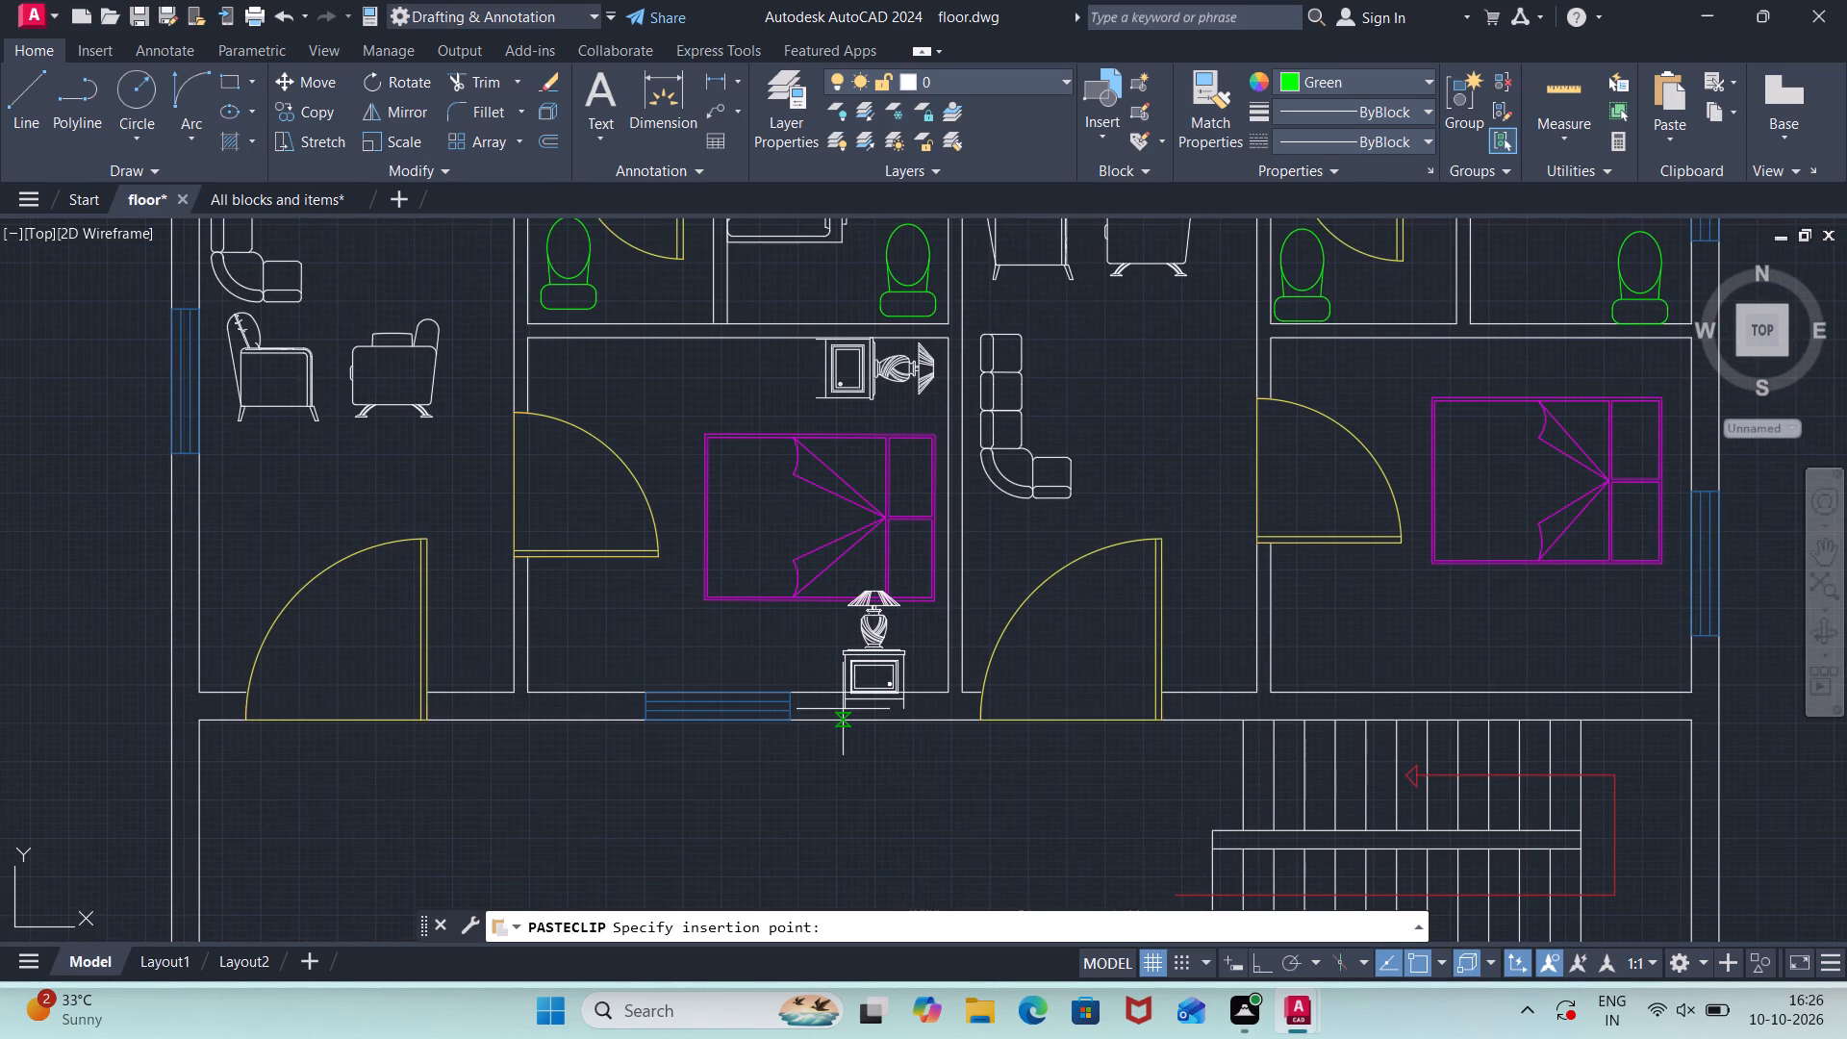
pyautogui.write('ro')
pyautogui.press('Return')
pyautogui.write('270')
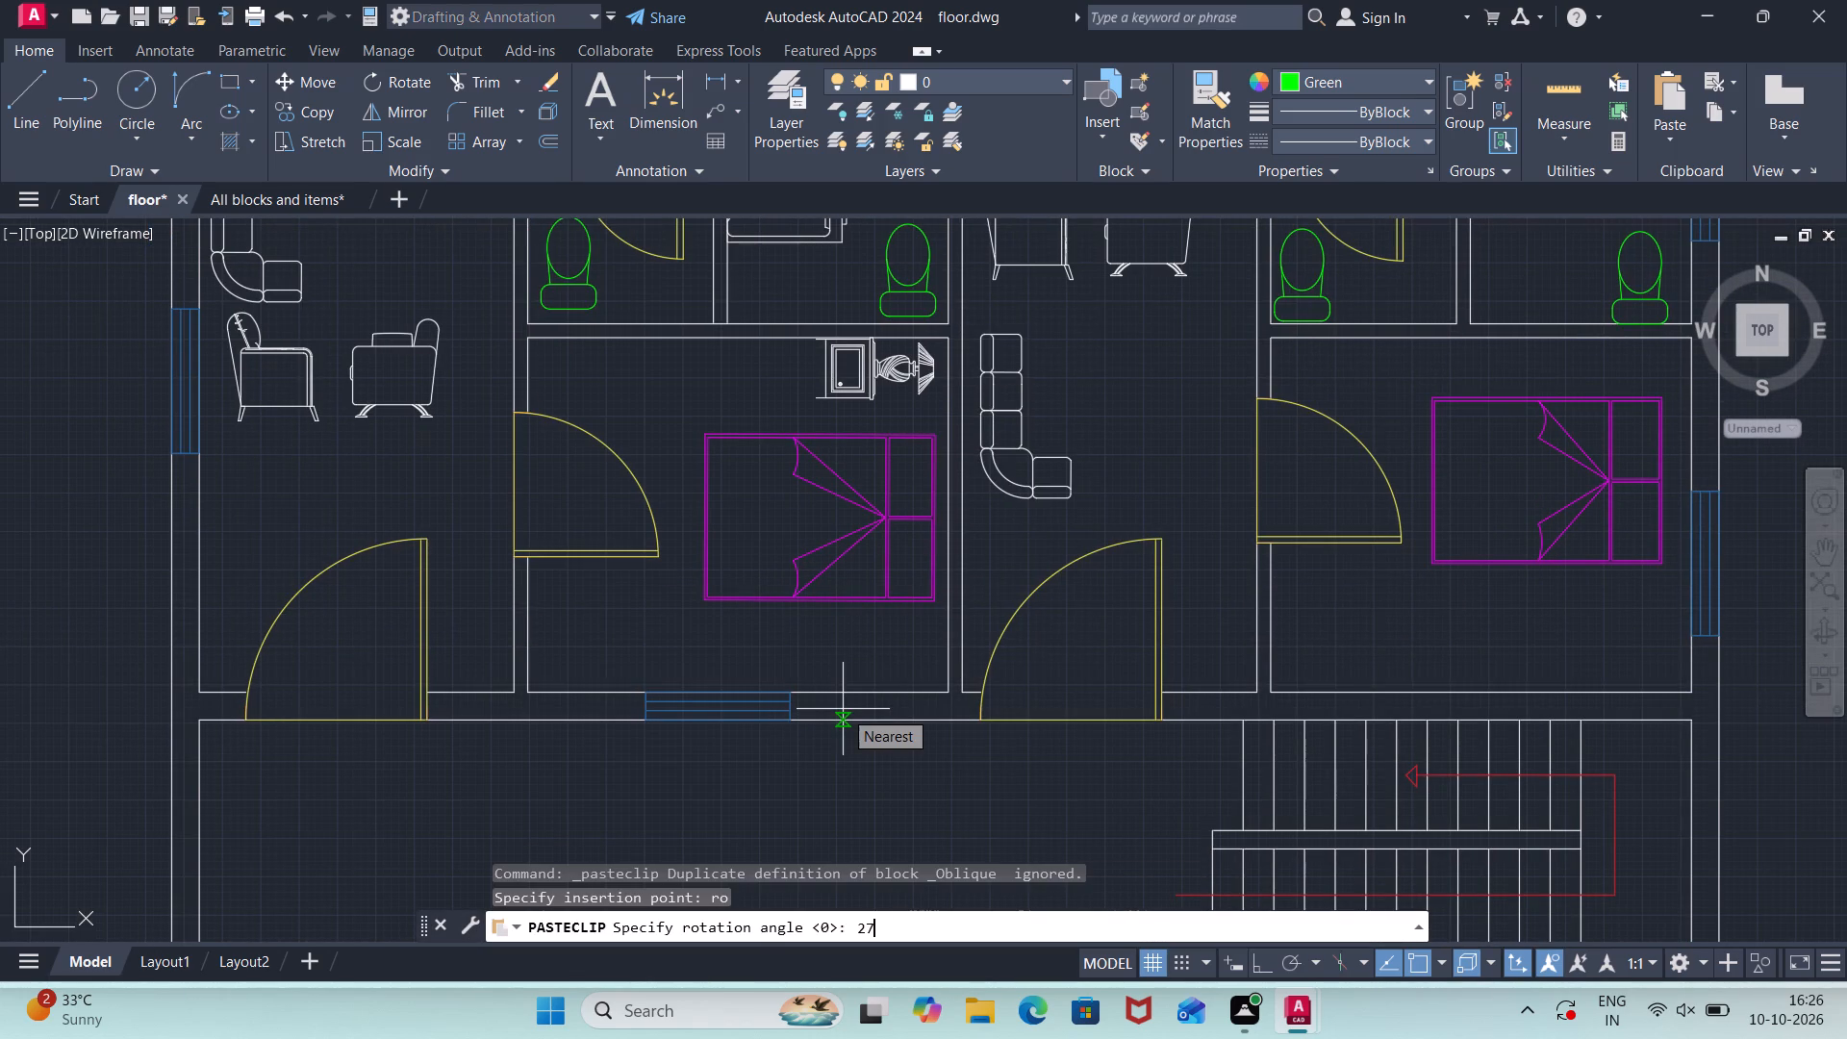
pyautogui.press('Return')
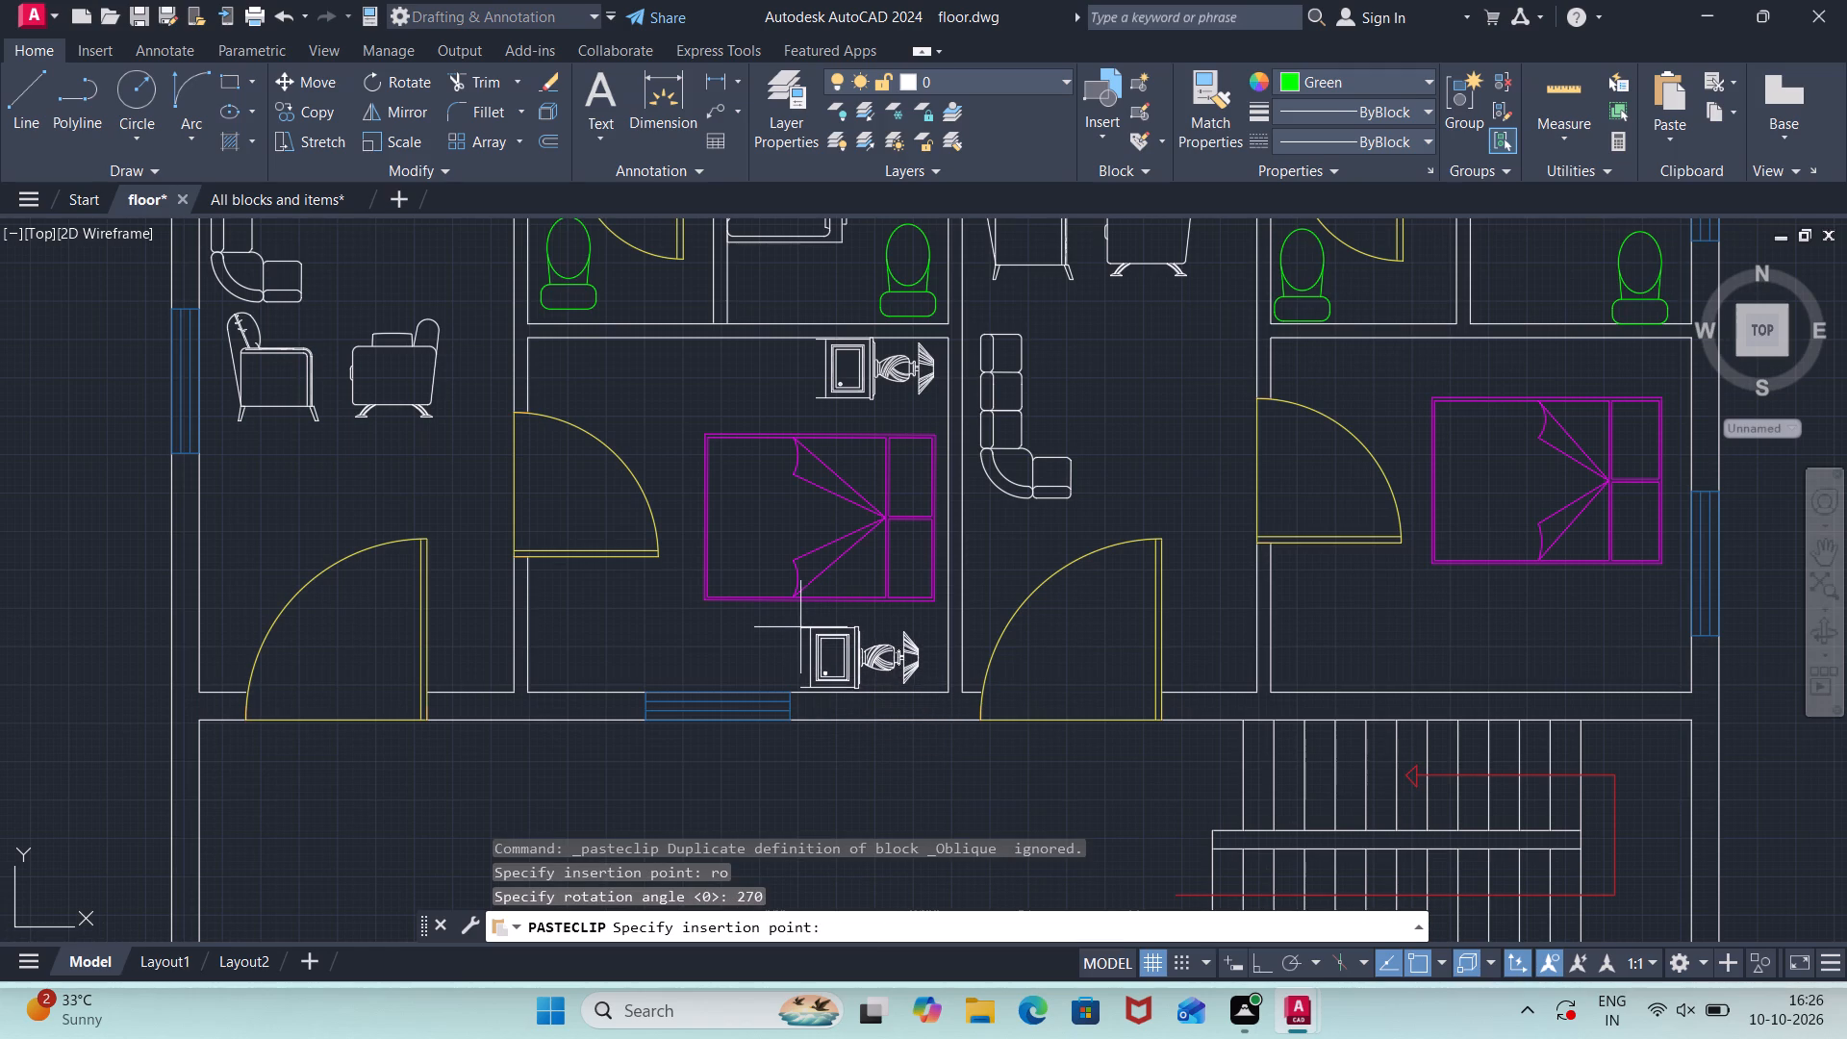
pyautogui.click(819, 618)
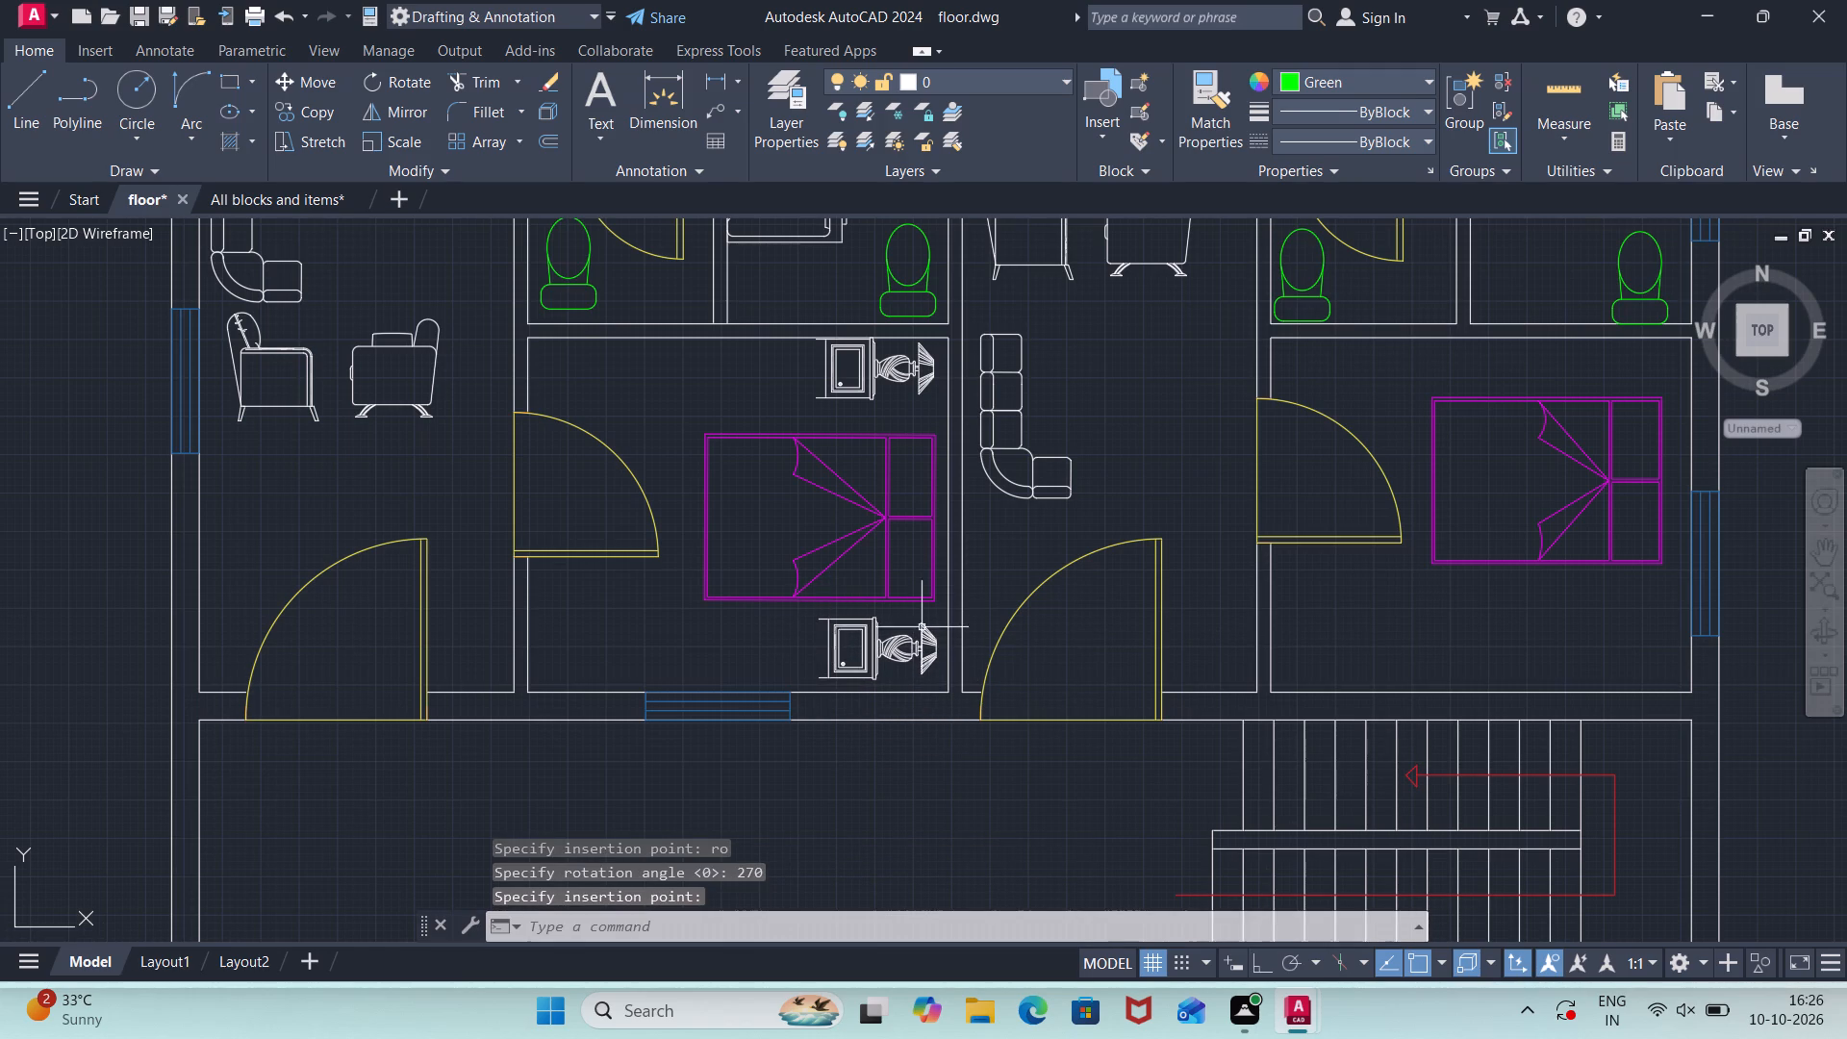
# Copy the rotated lamp with cabinet below that bed and paste it below the bed in the right unit's lower bedroom.
pyautogui.click(803, 616)
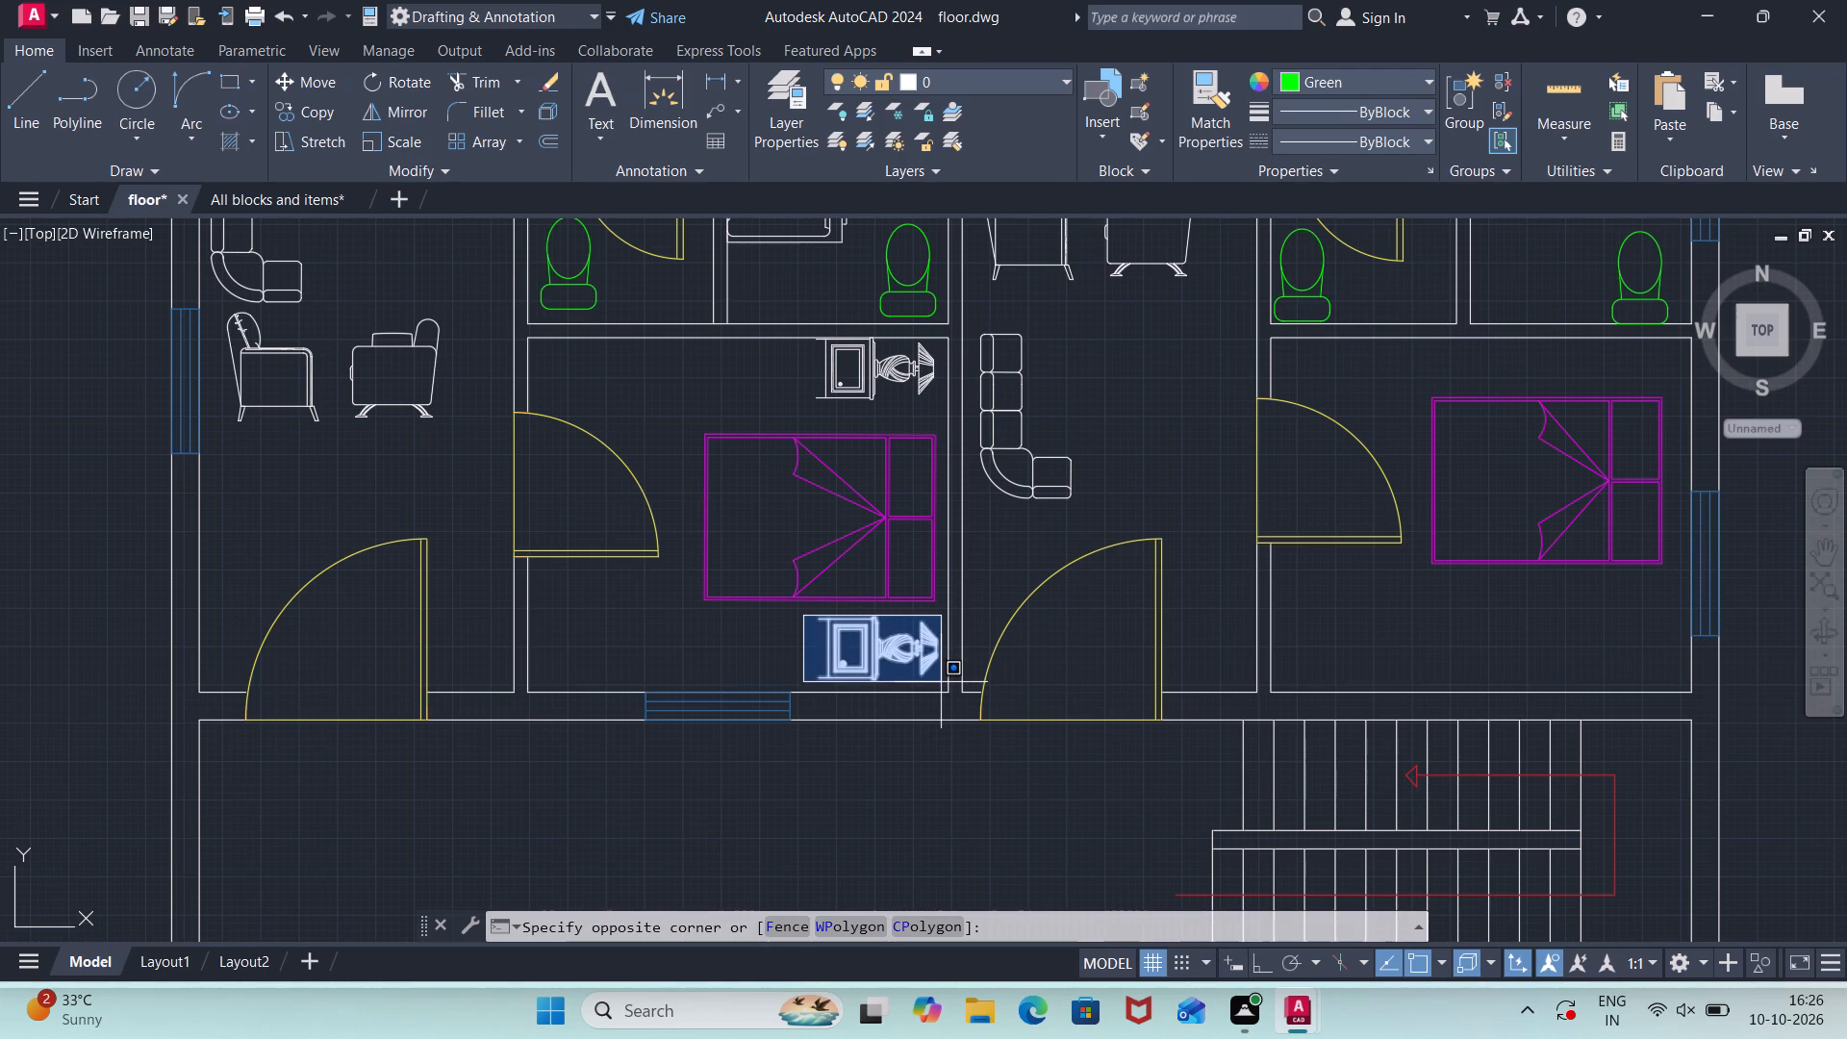
pyautogui.click(939, 687)
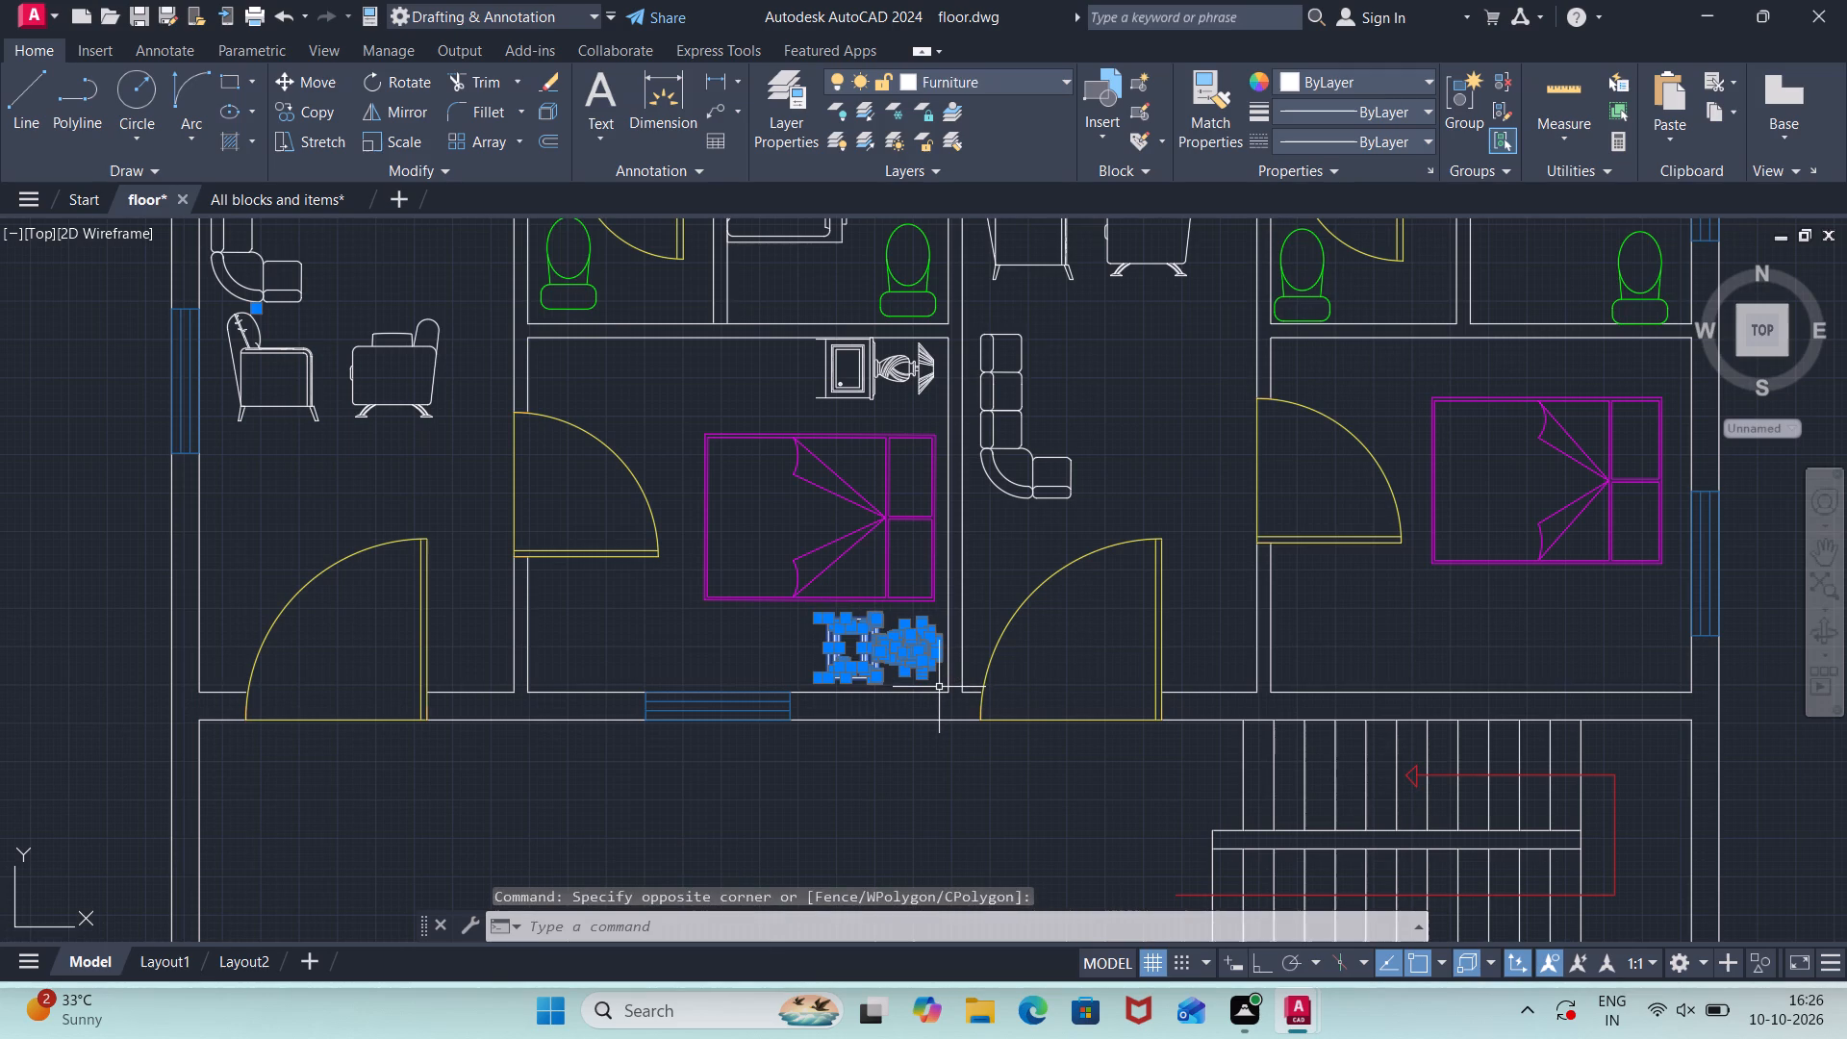
pyautogui.hotkey('ctrl', 'c')
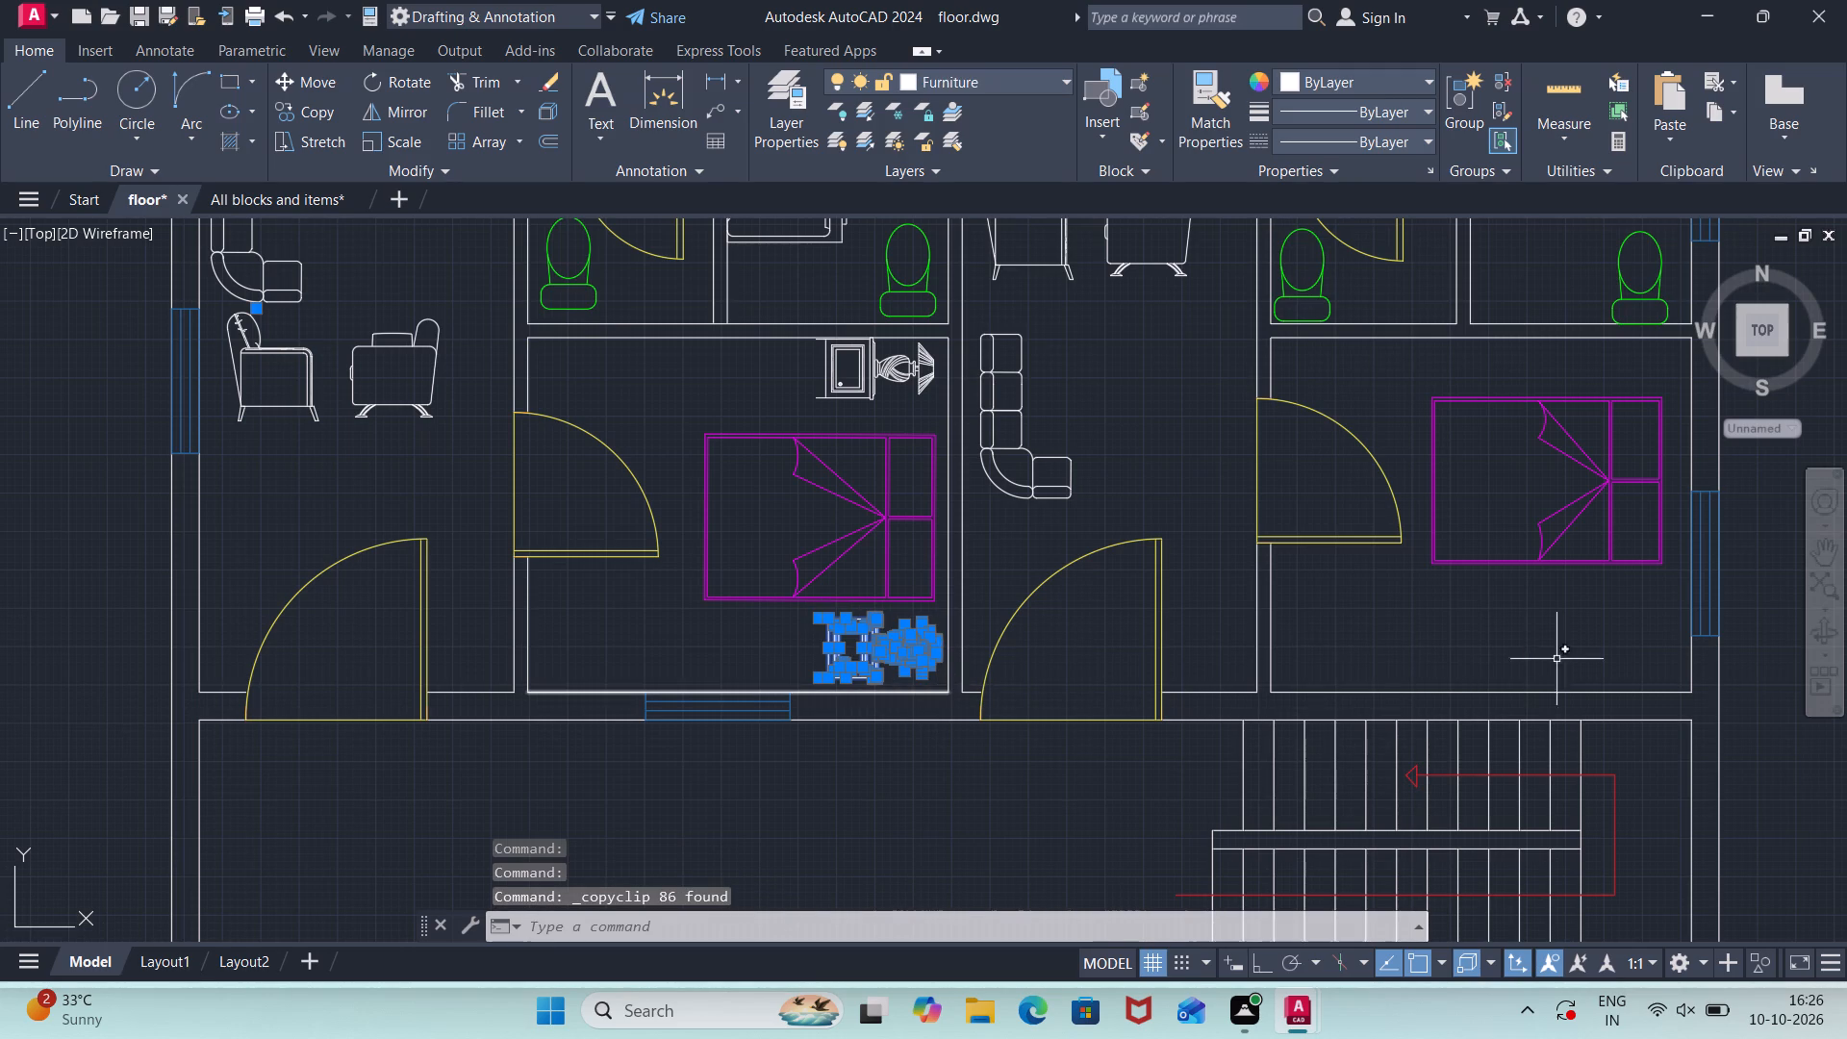
pyautogui.click(1566, 662)
pyautogui.hotkey('ctrl', 'v')
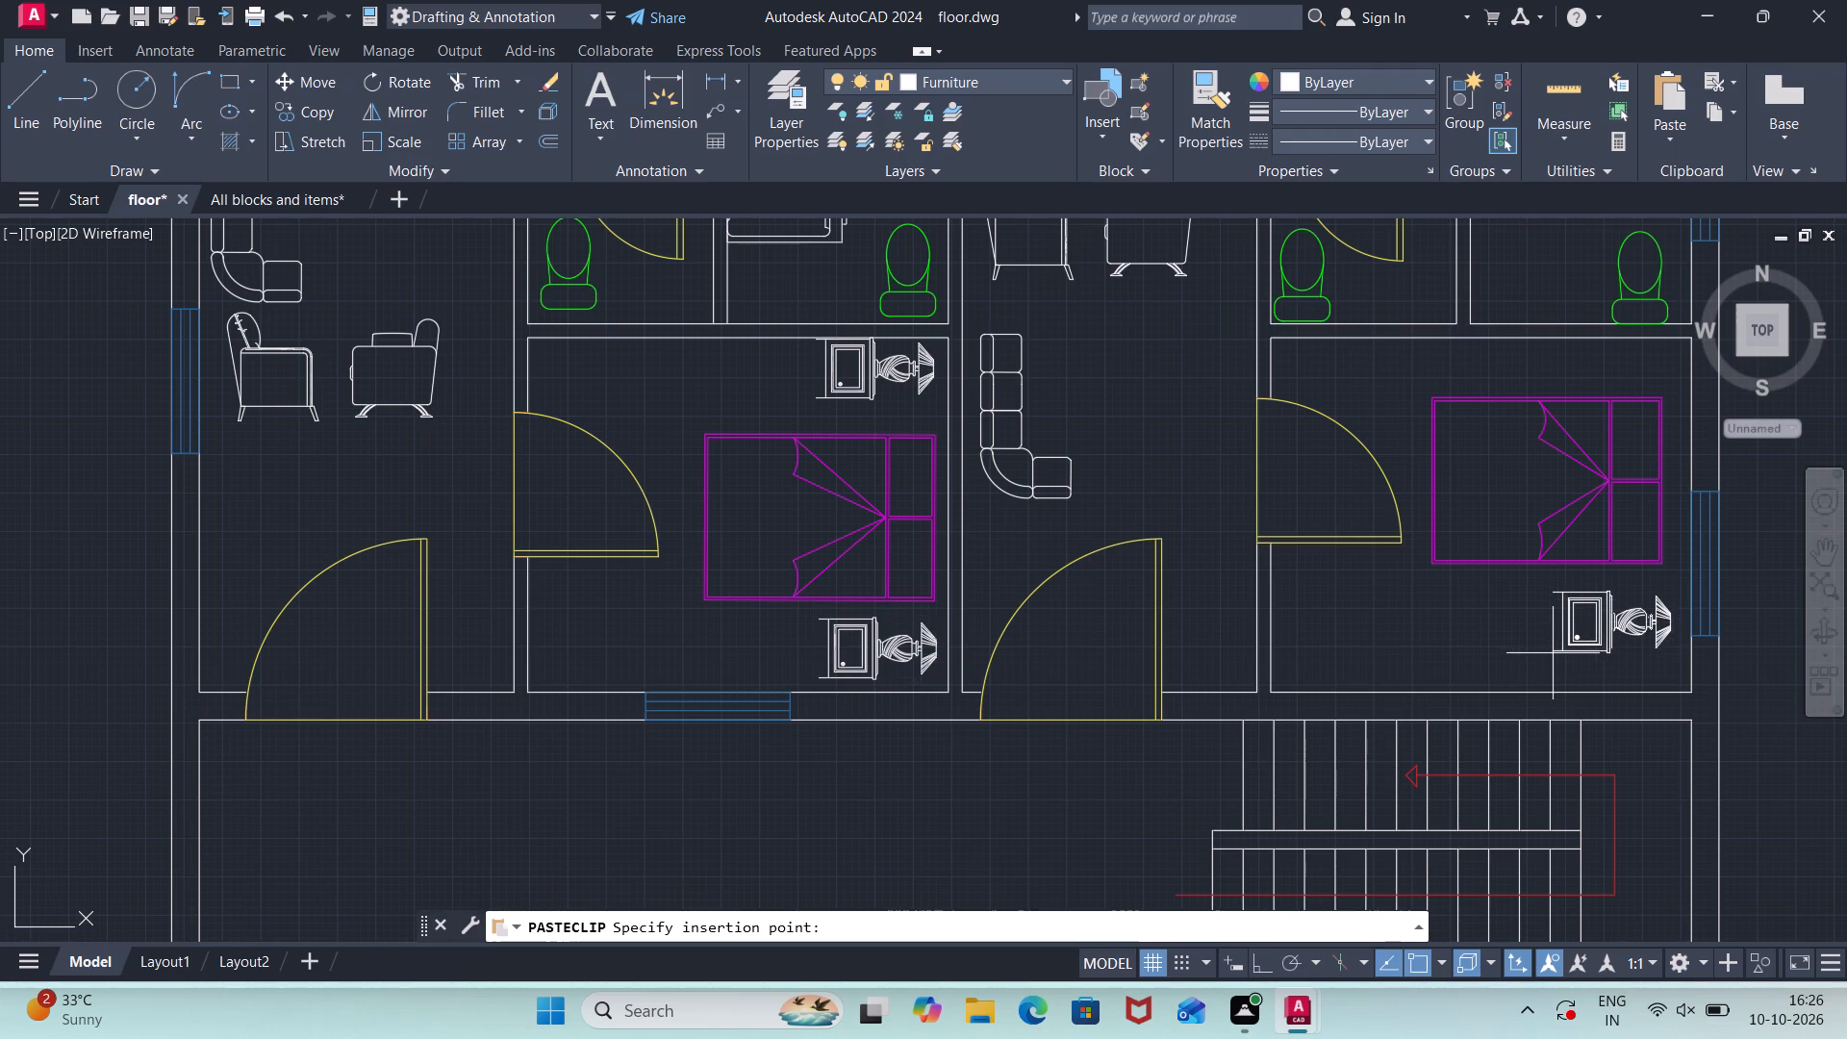
pyautogui.click(1553, 665)
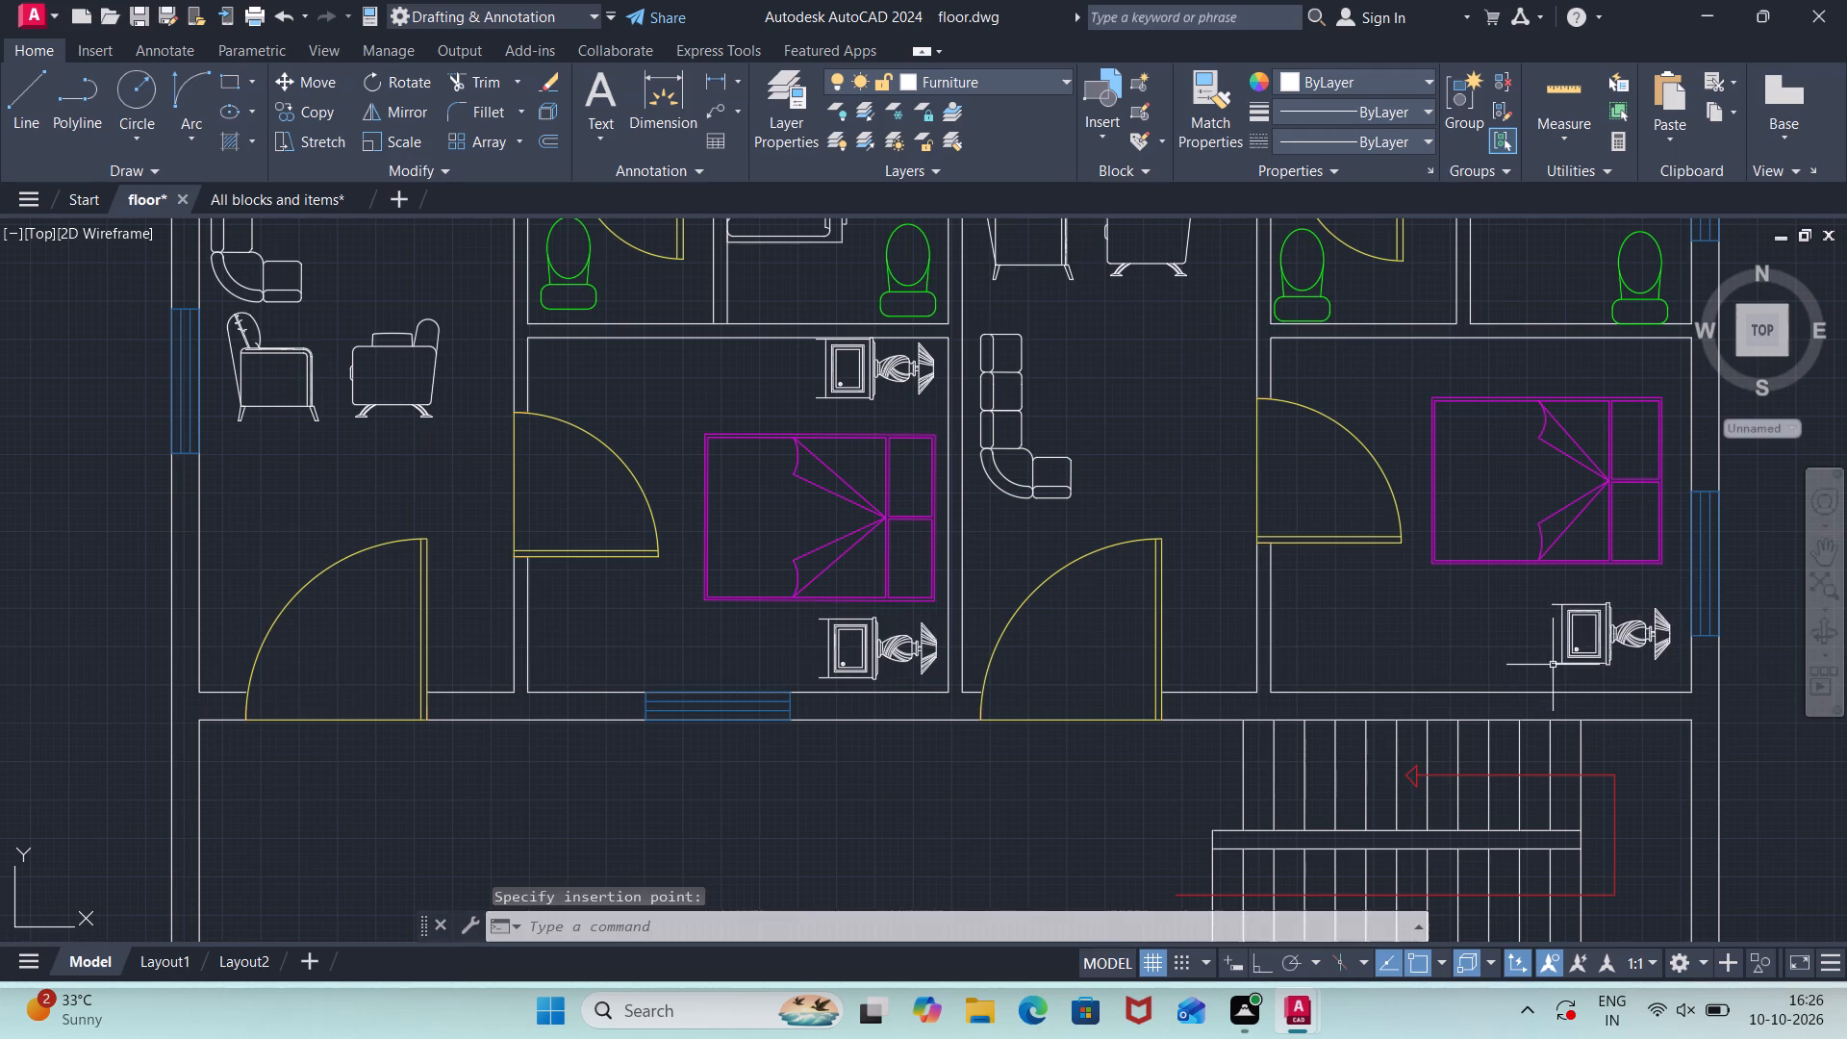
# Move the bed in the right unit's lower bedroom slightly down, closer to the lamp and cabinet below it.
pyautogui.click(1676, 393)
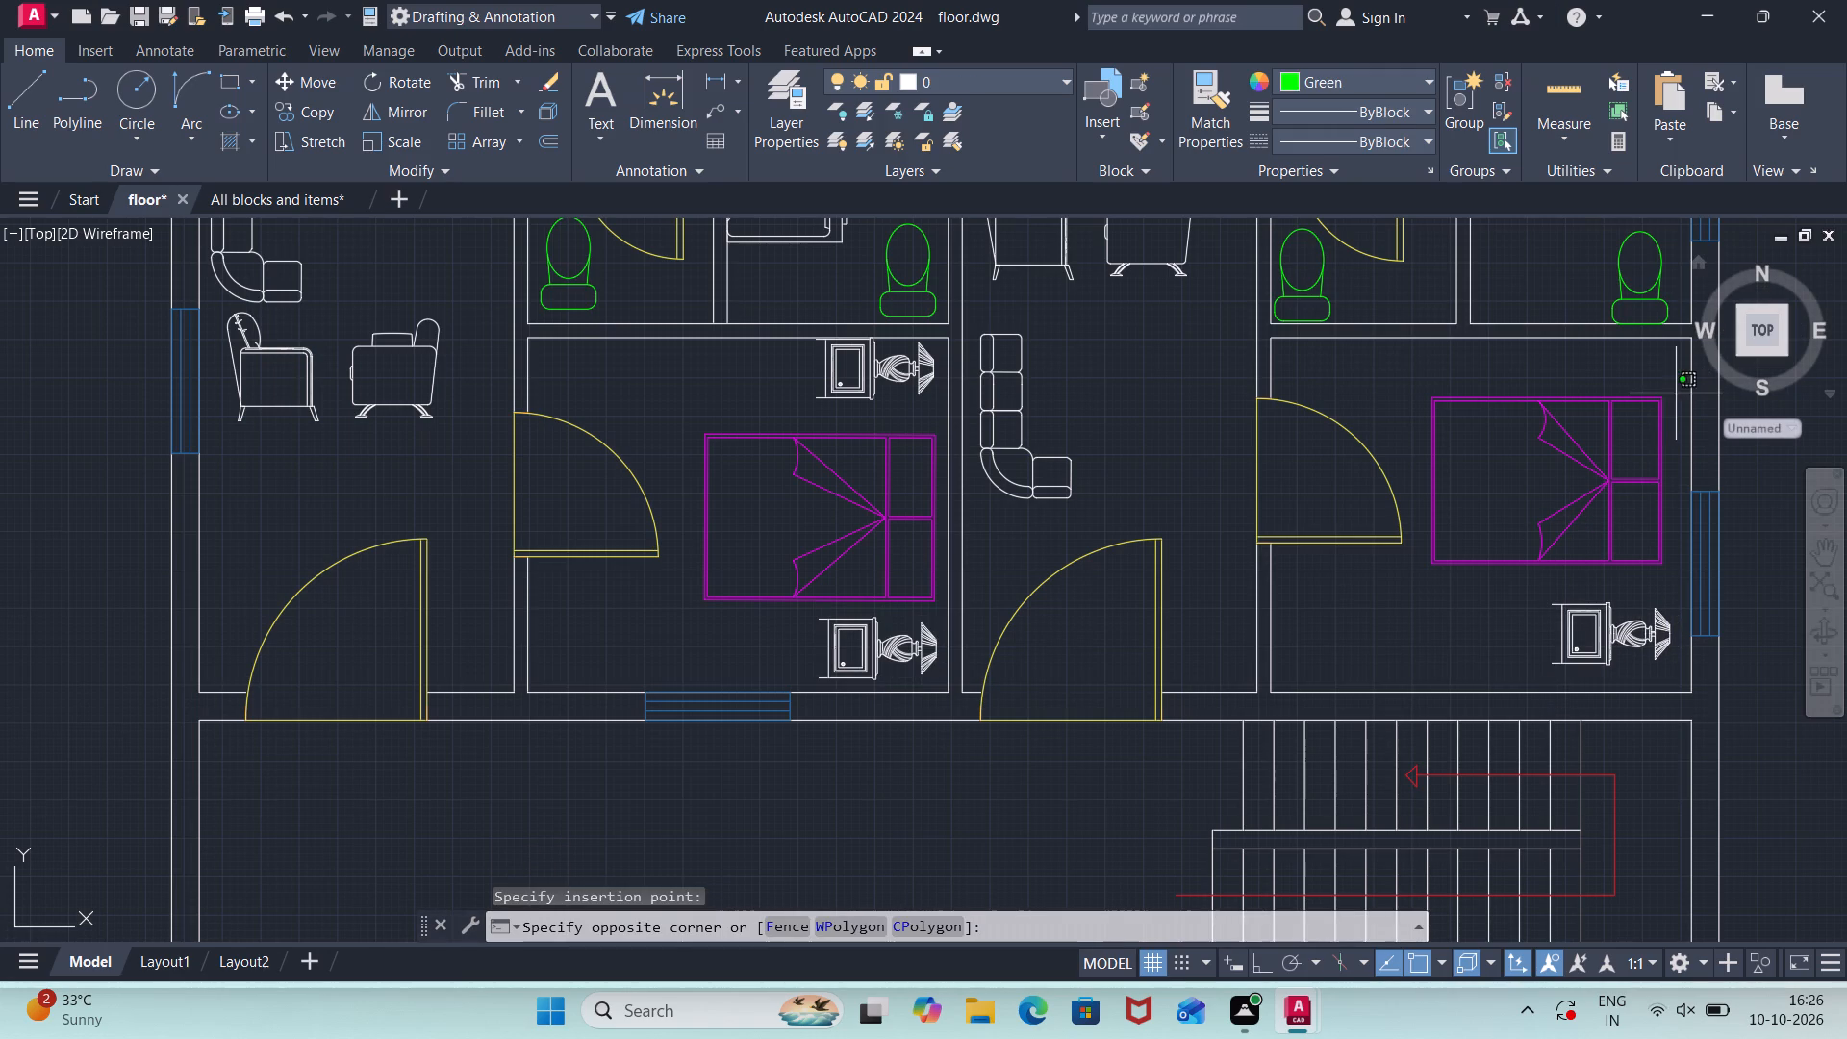
pyautogui.click(1414, 596)
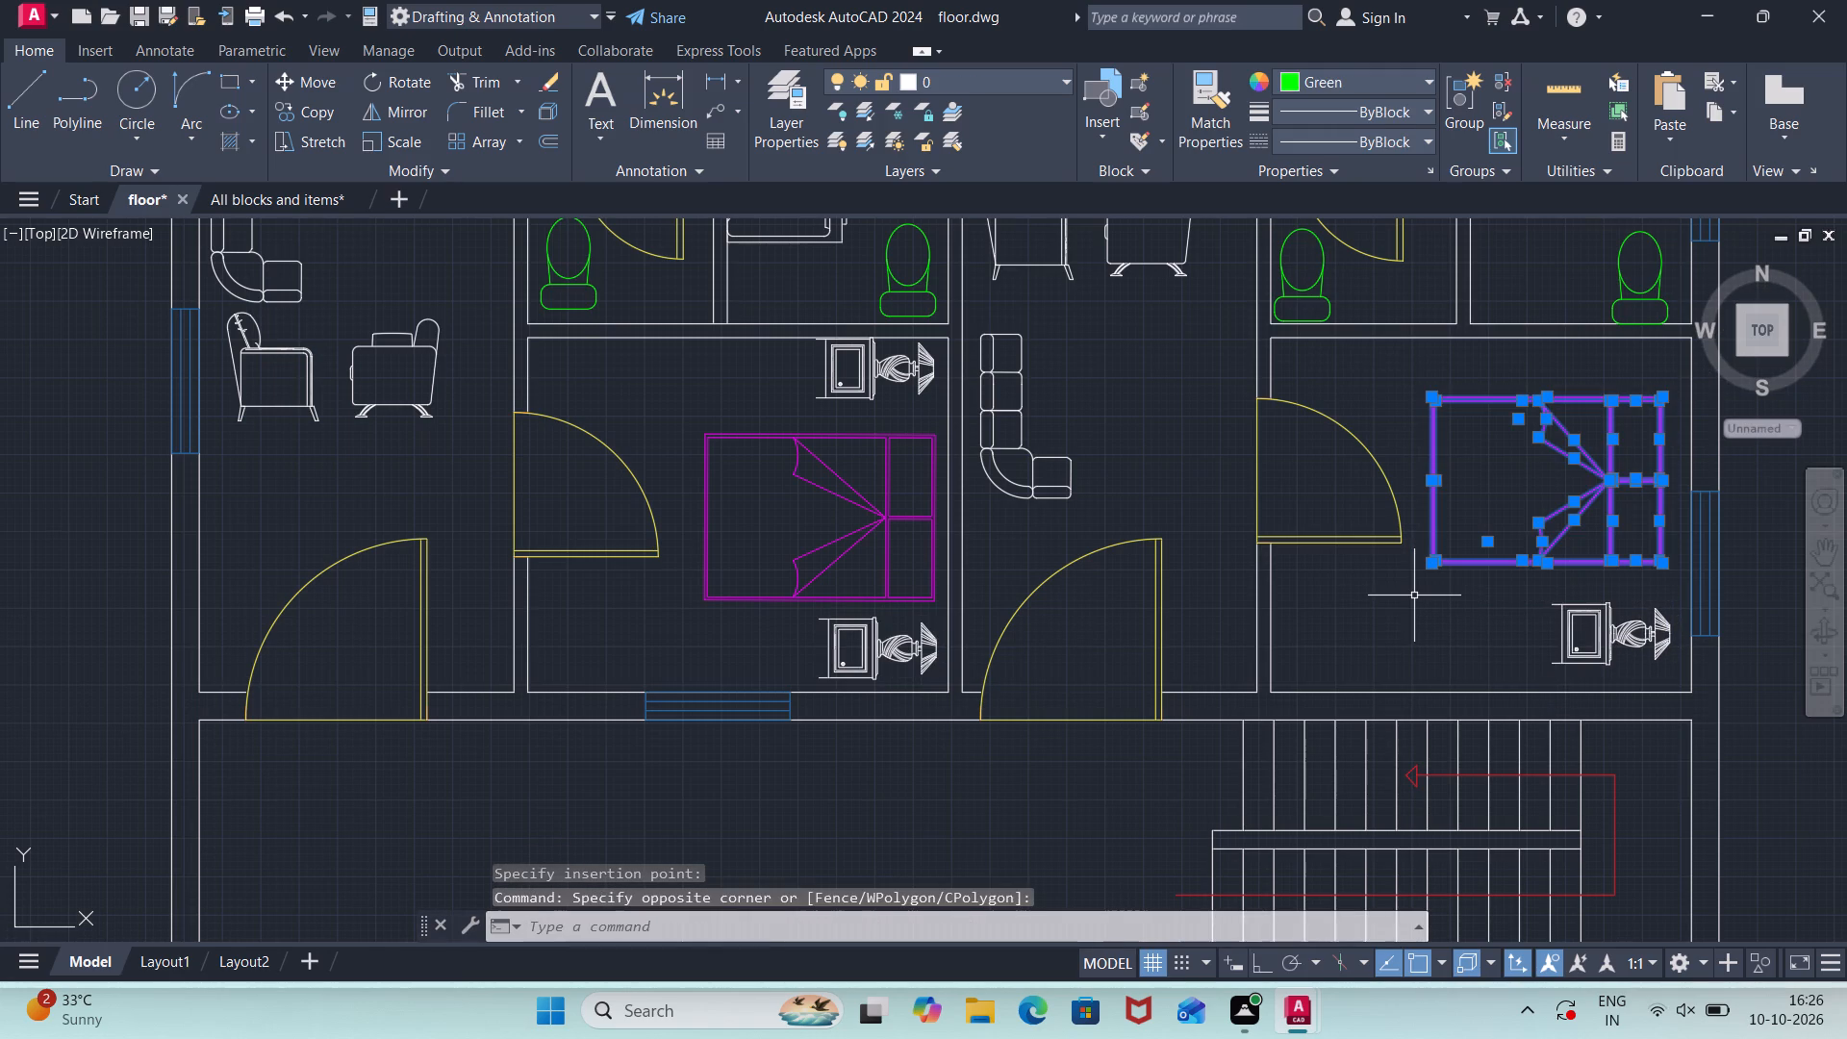
pyautogui.press('m')
pyautogui.press('Return')
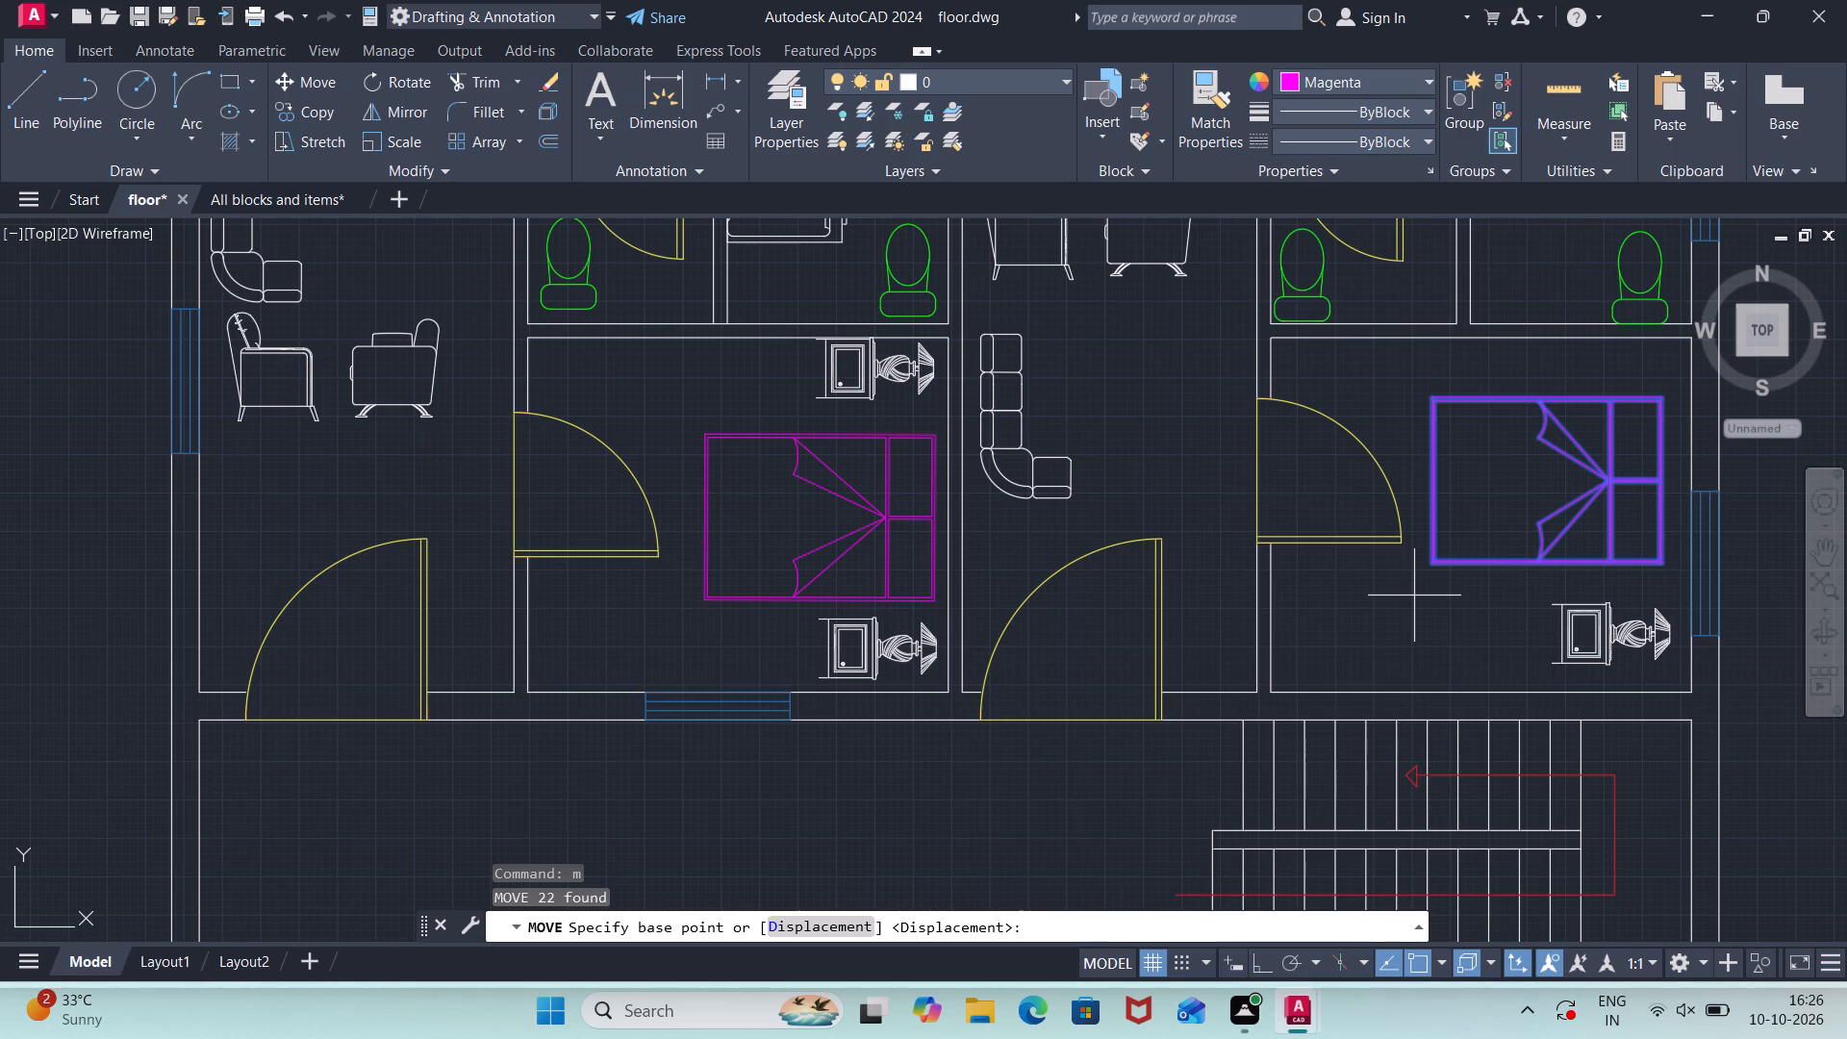
pyautogui.click(1486, 563)
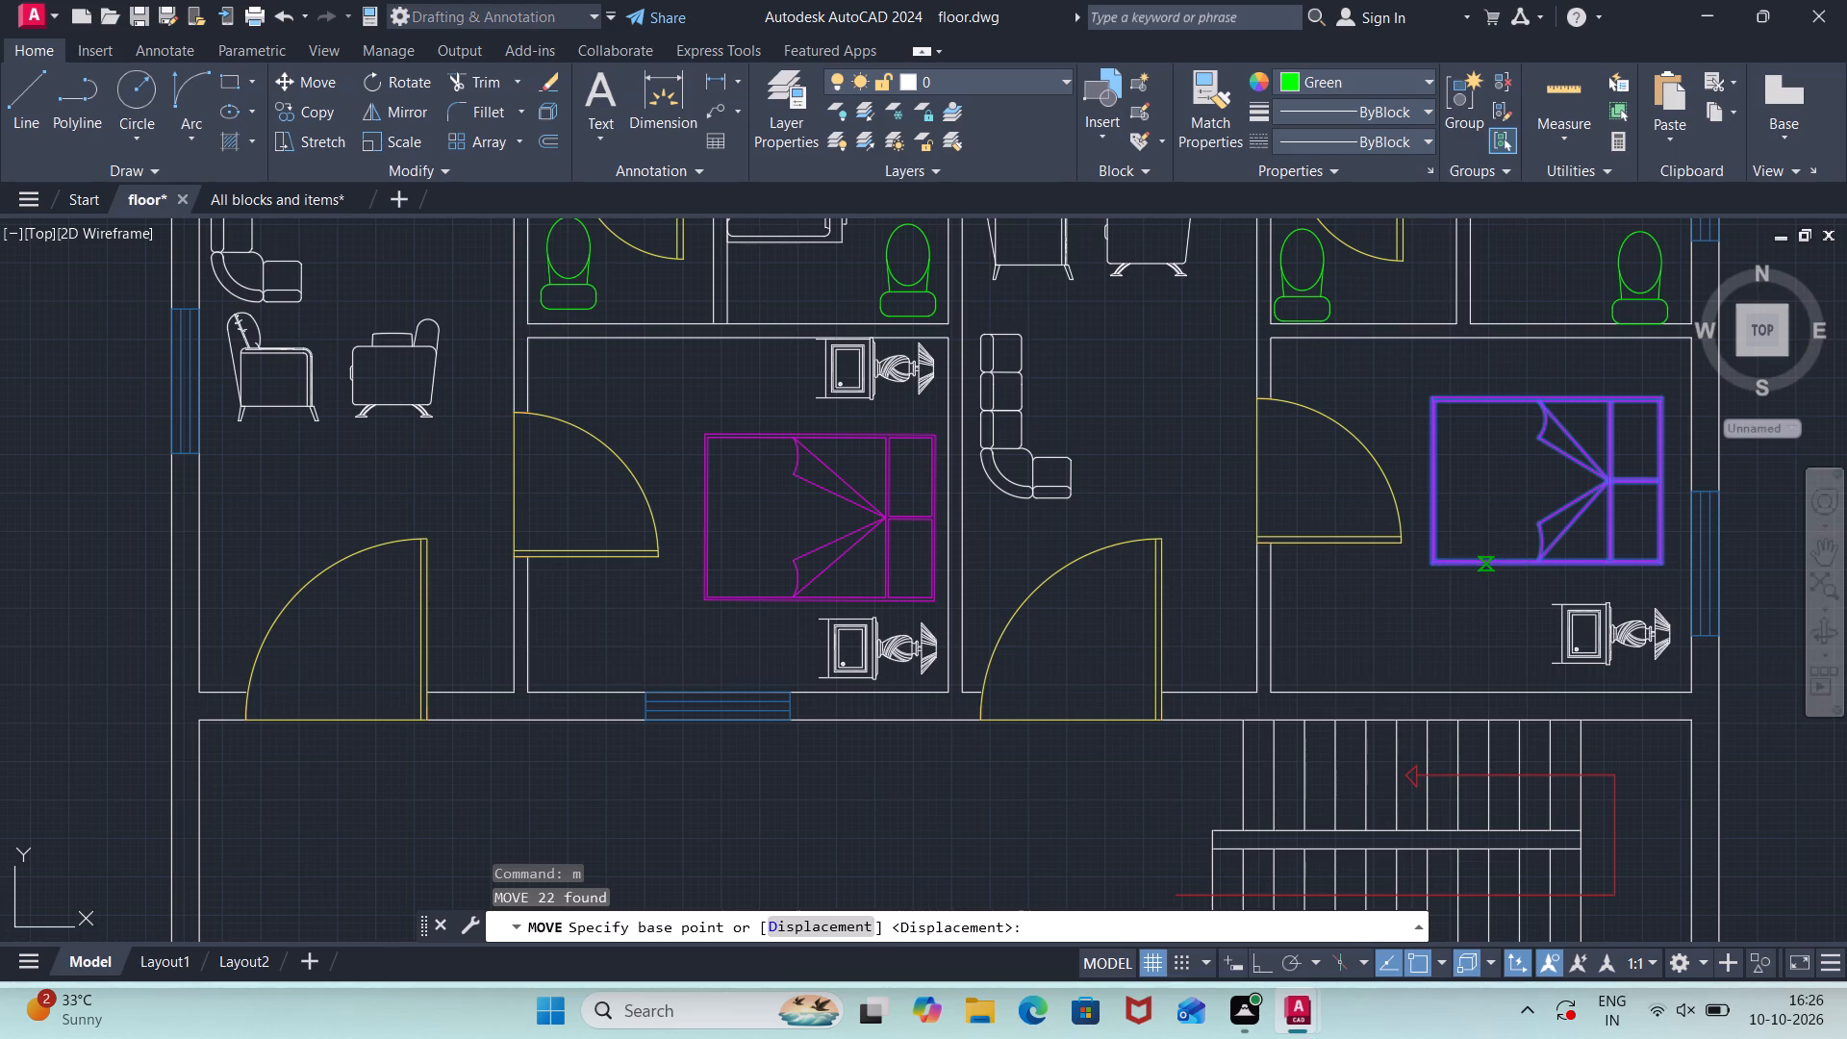
pyautogui.click(1491, 587)
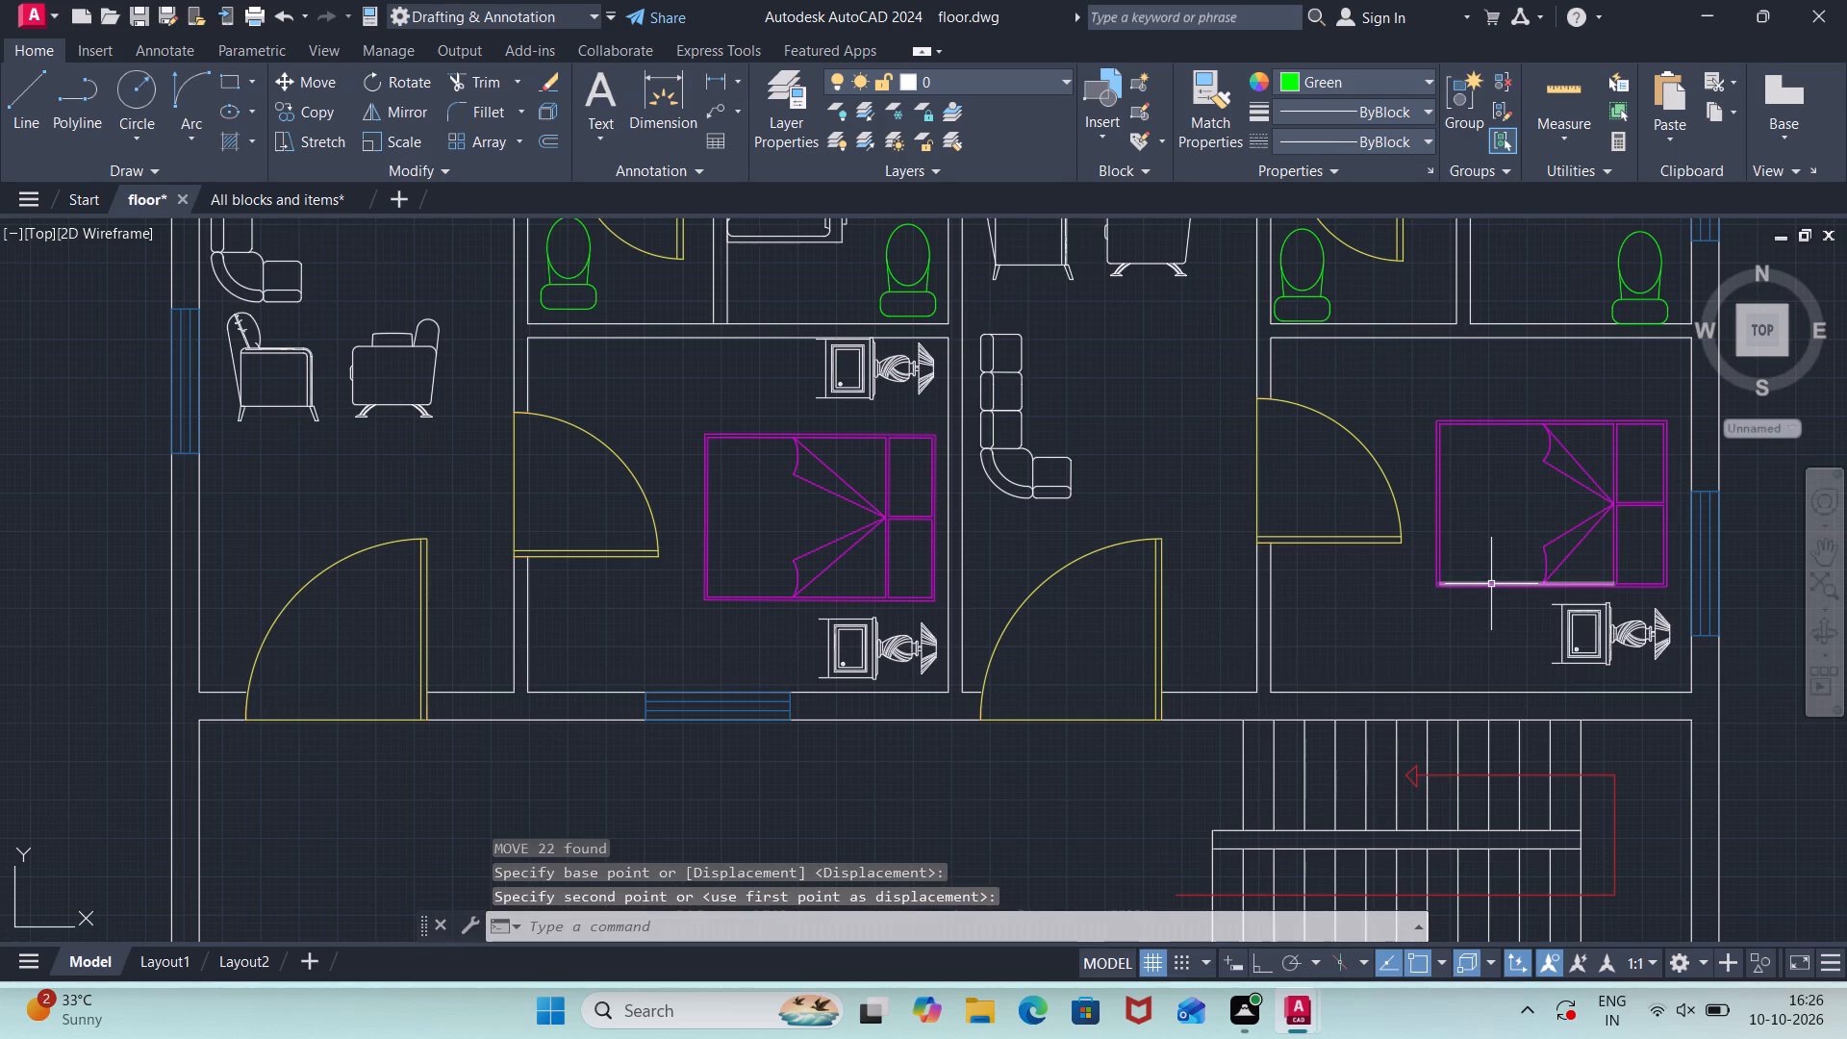
# Paste another rotated lamp with cabinet above the bed in the right unit's lower bedroom.
pyautogui.hotkey('ctrl', 'v')
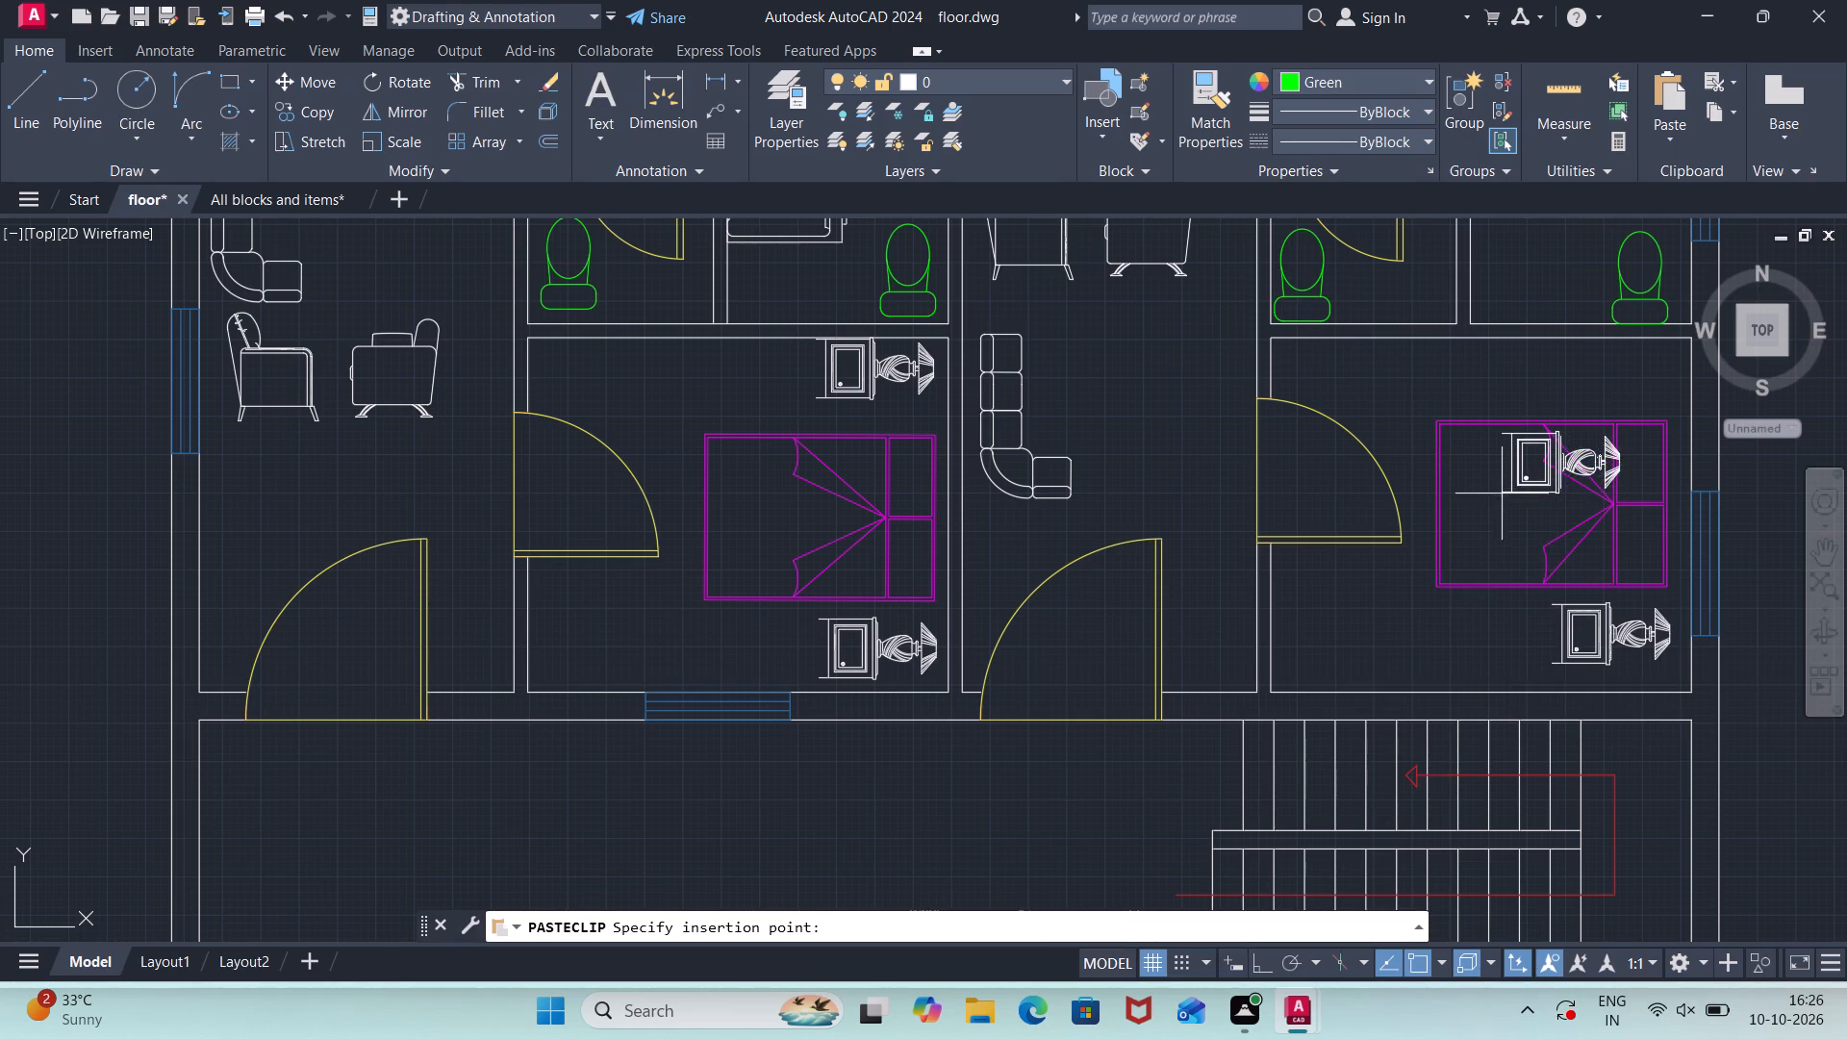
pyautogui.click(1558, 409)
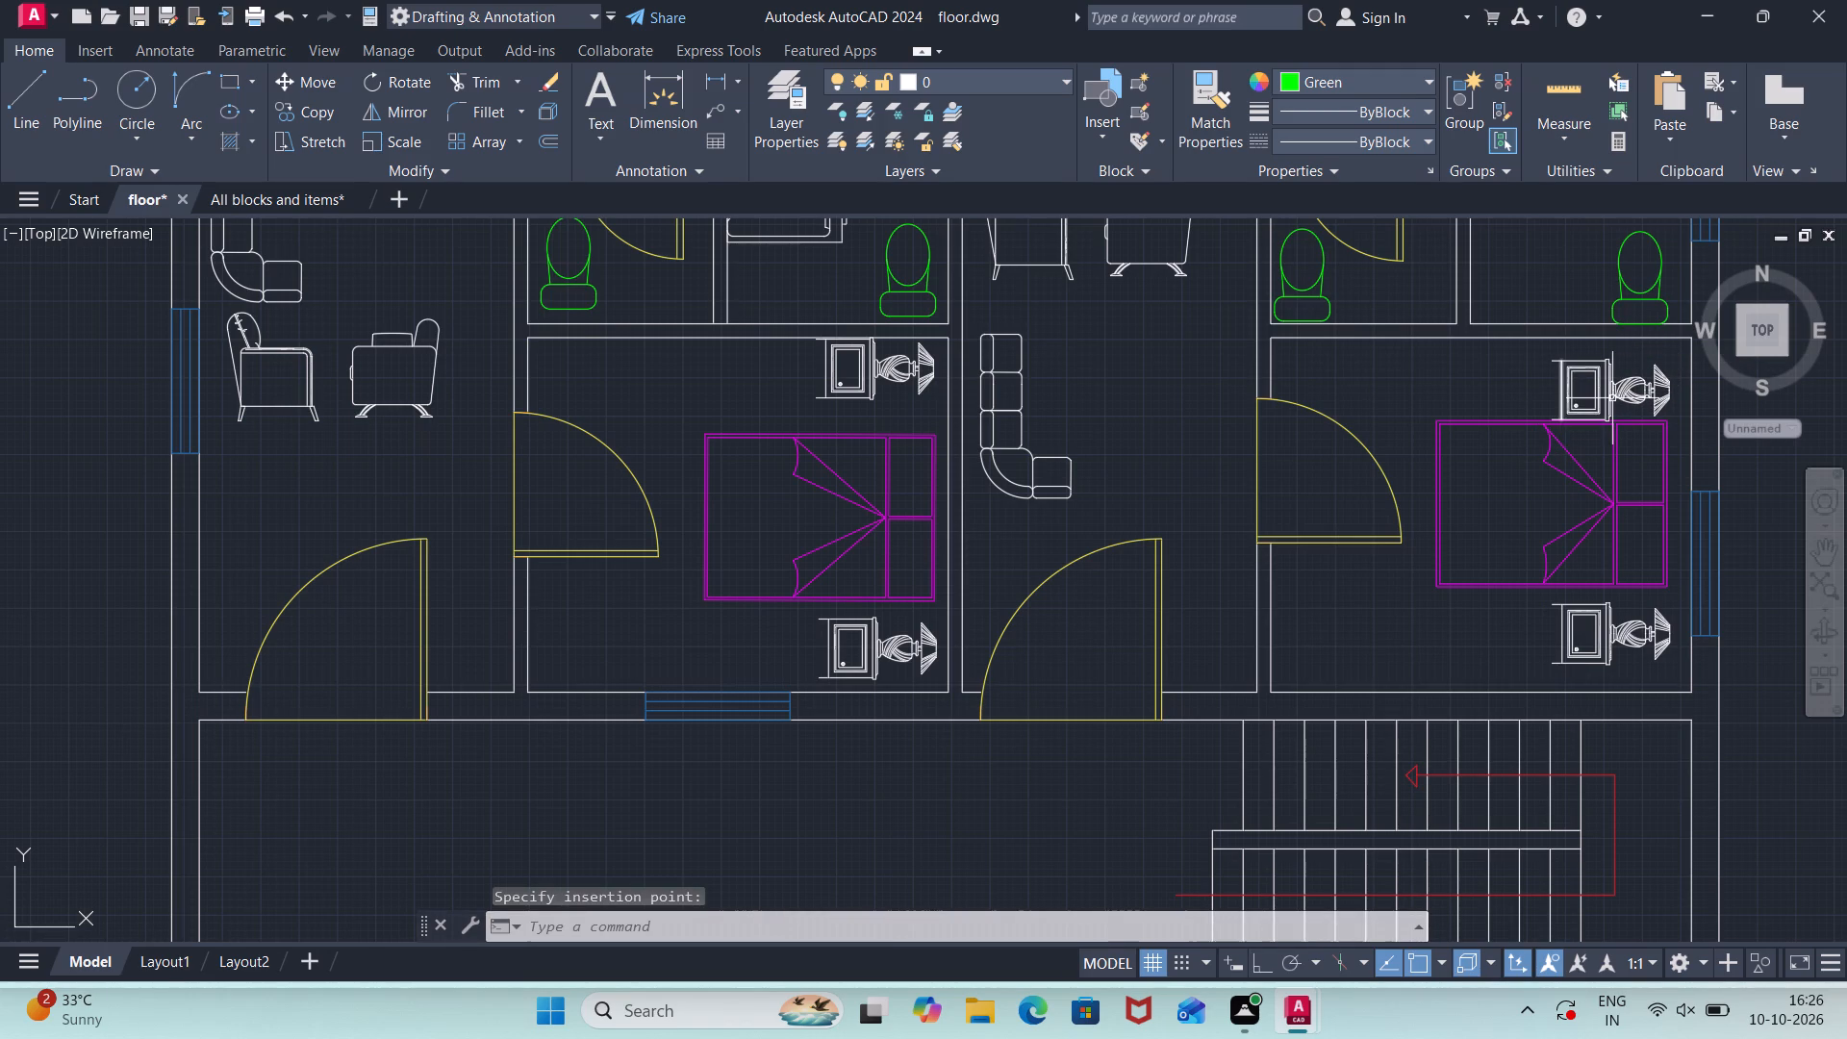
# Undo the last lamp paste and paste the rotated lamp with cabinet clear above the bed in the right unit's lower bedroom.
pyautogui.hotkey('ctrl', 'z')
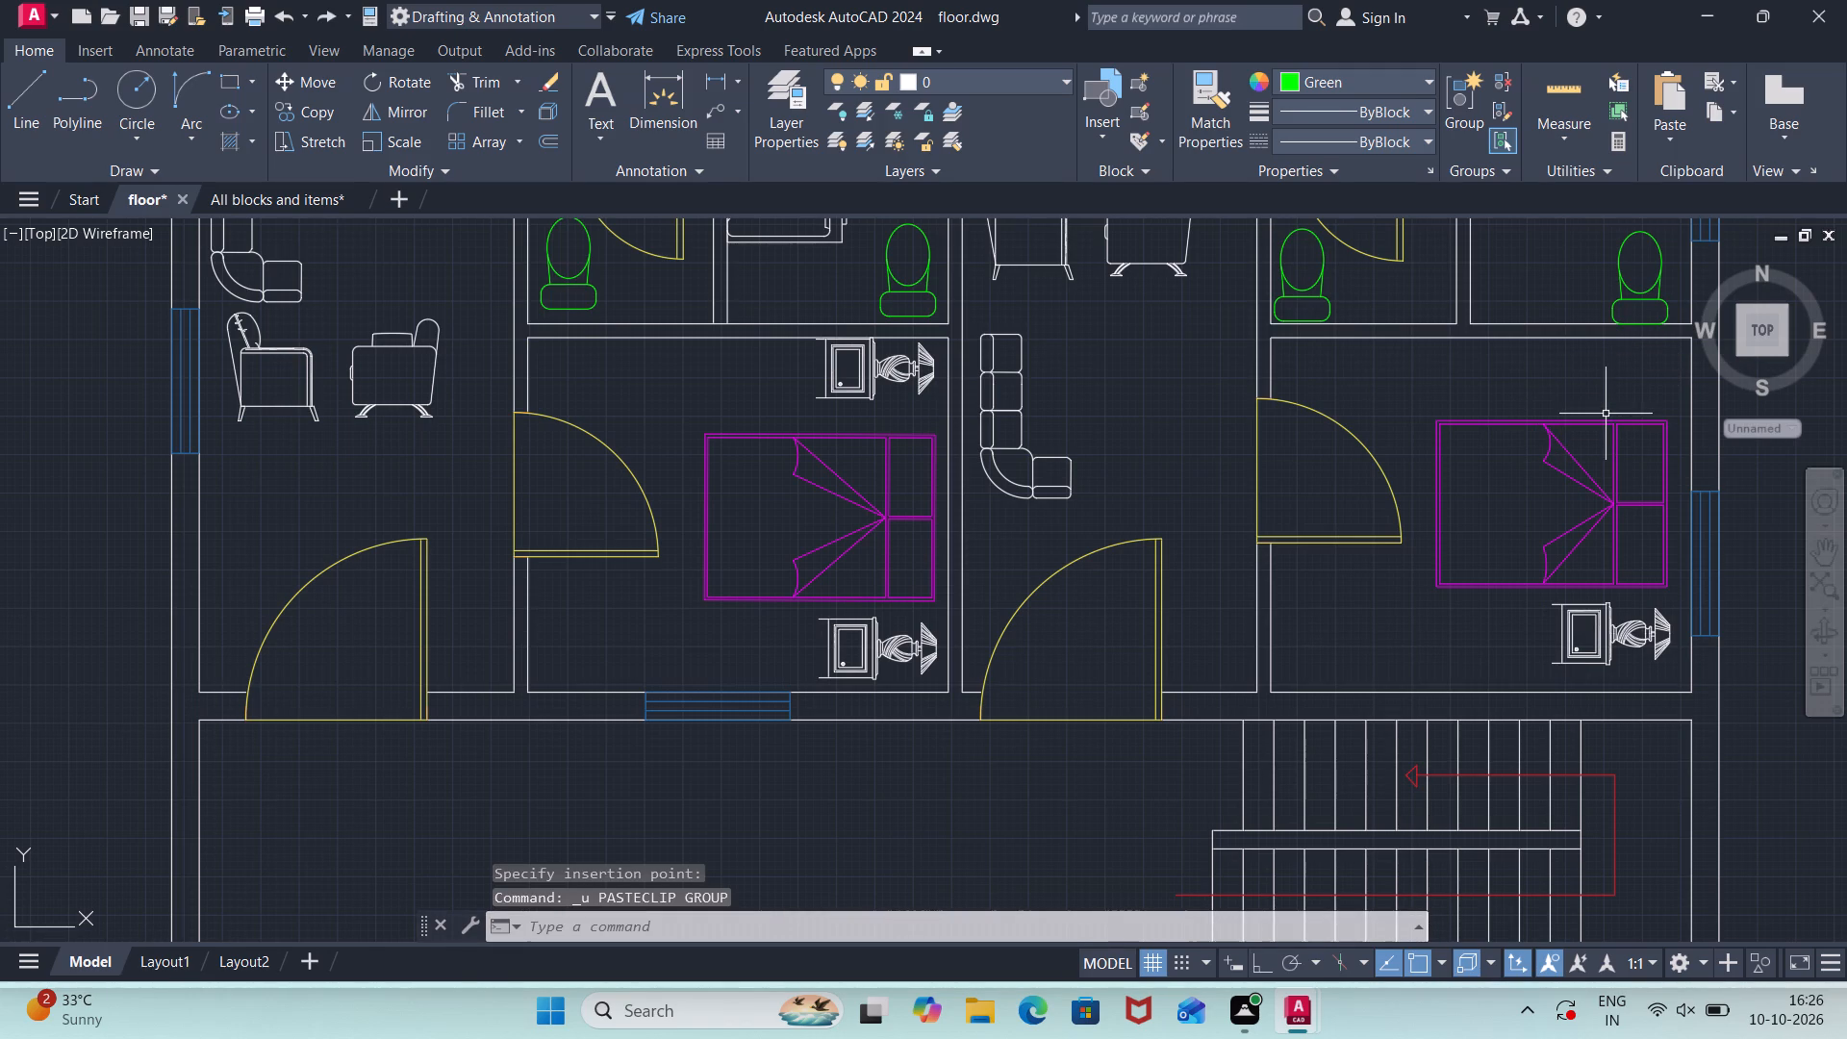
pyautogui.hotkey('ctrl', 'v')
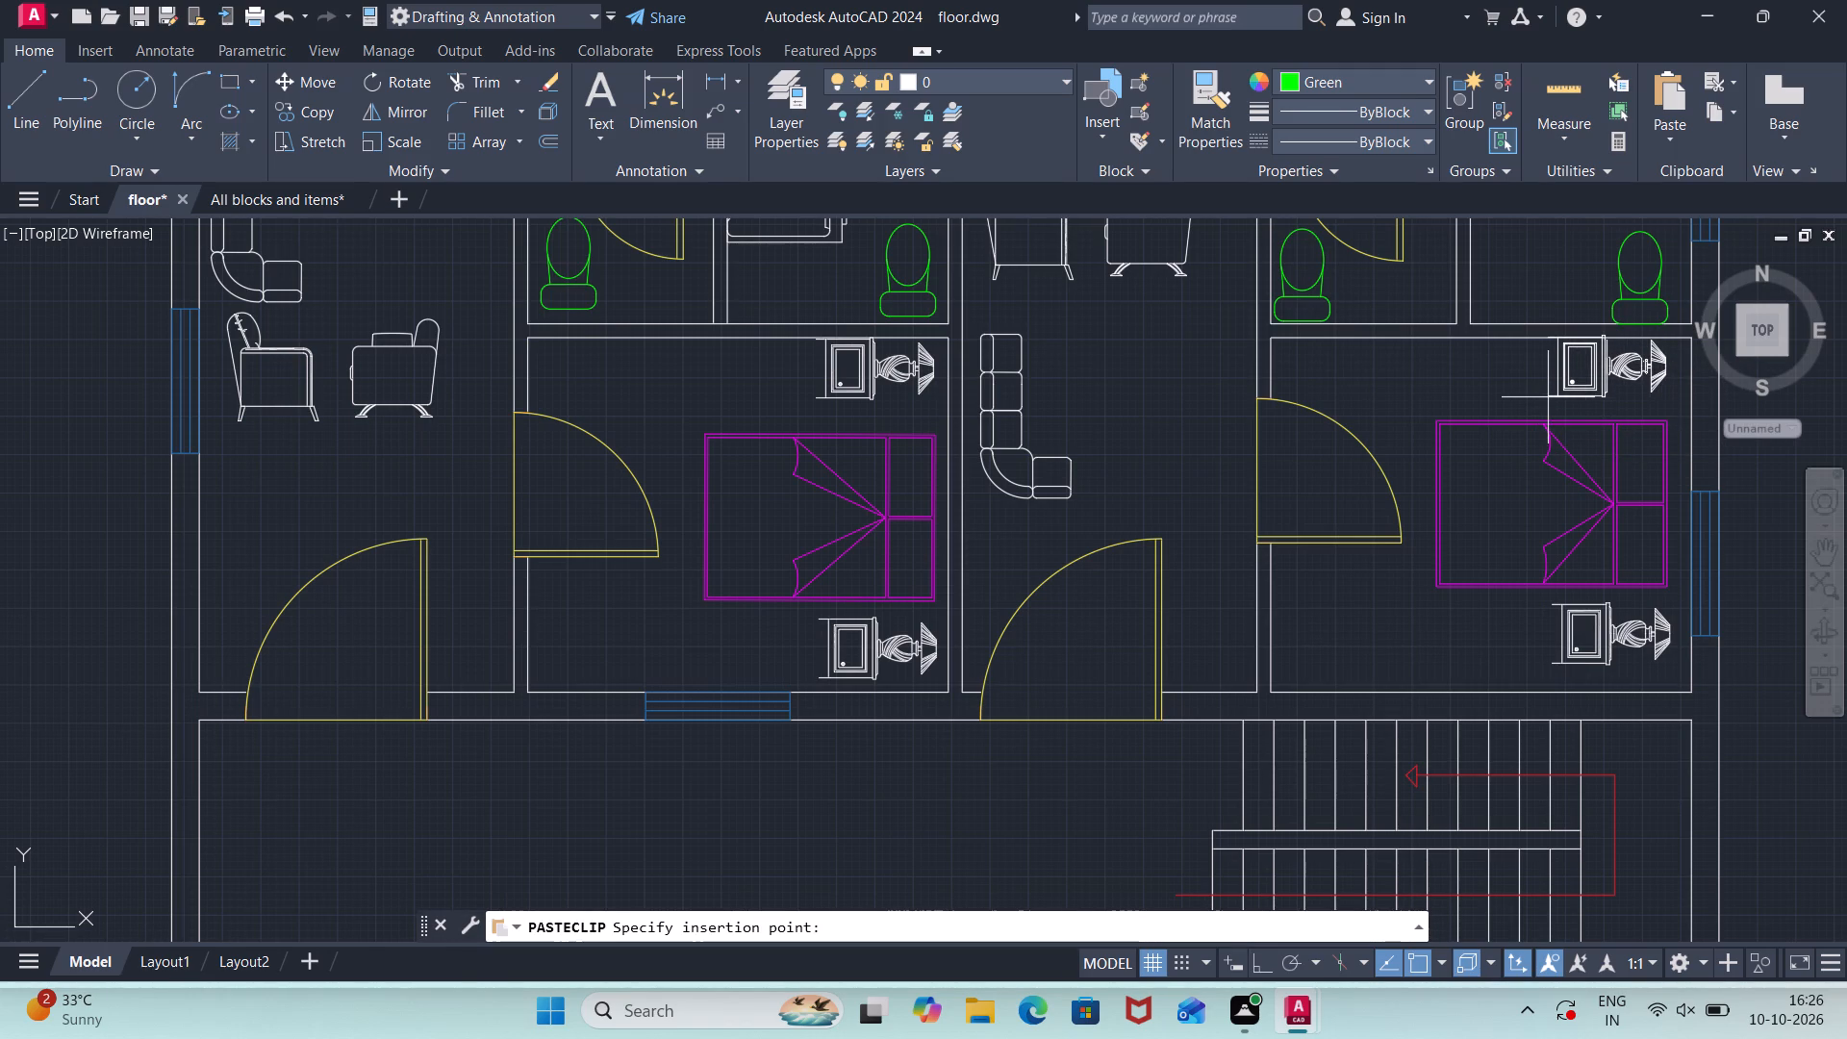
pyautogui.scroll(2, 1545, 409)
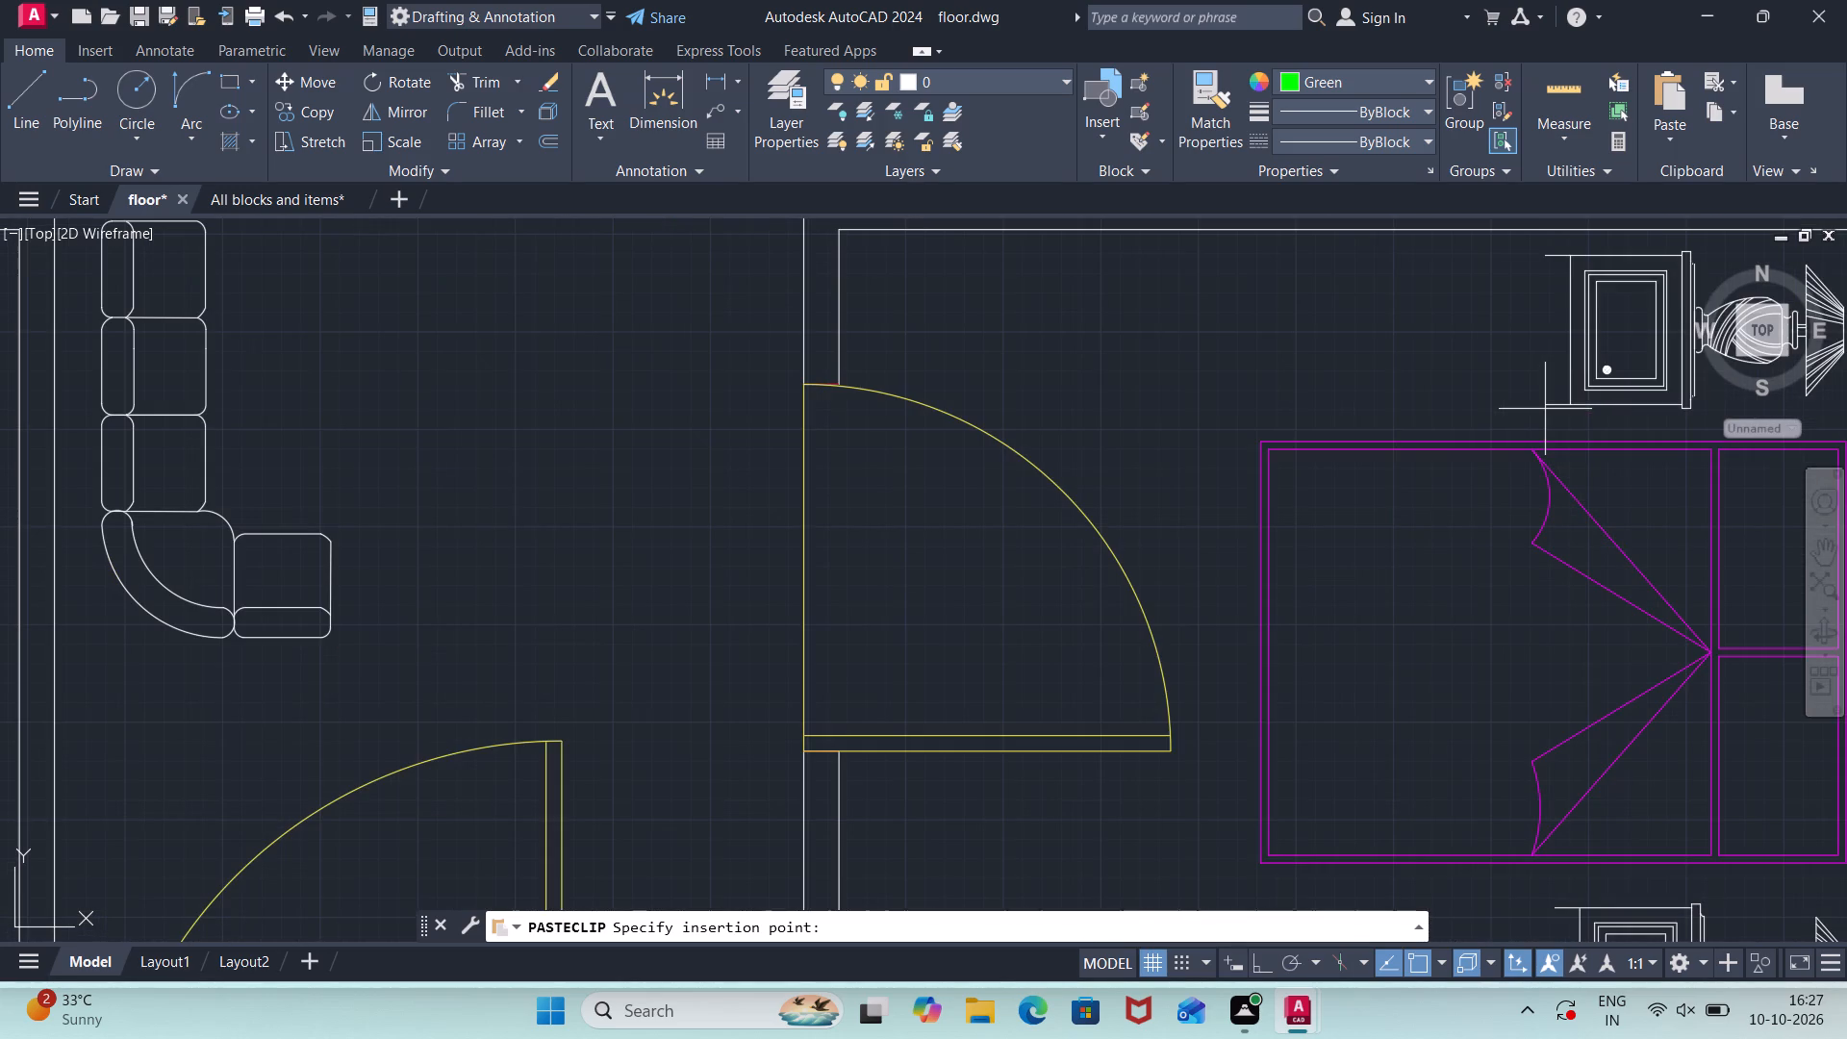
pyautogui.click(1518, 406)
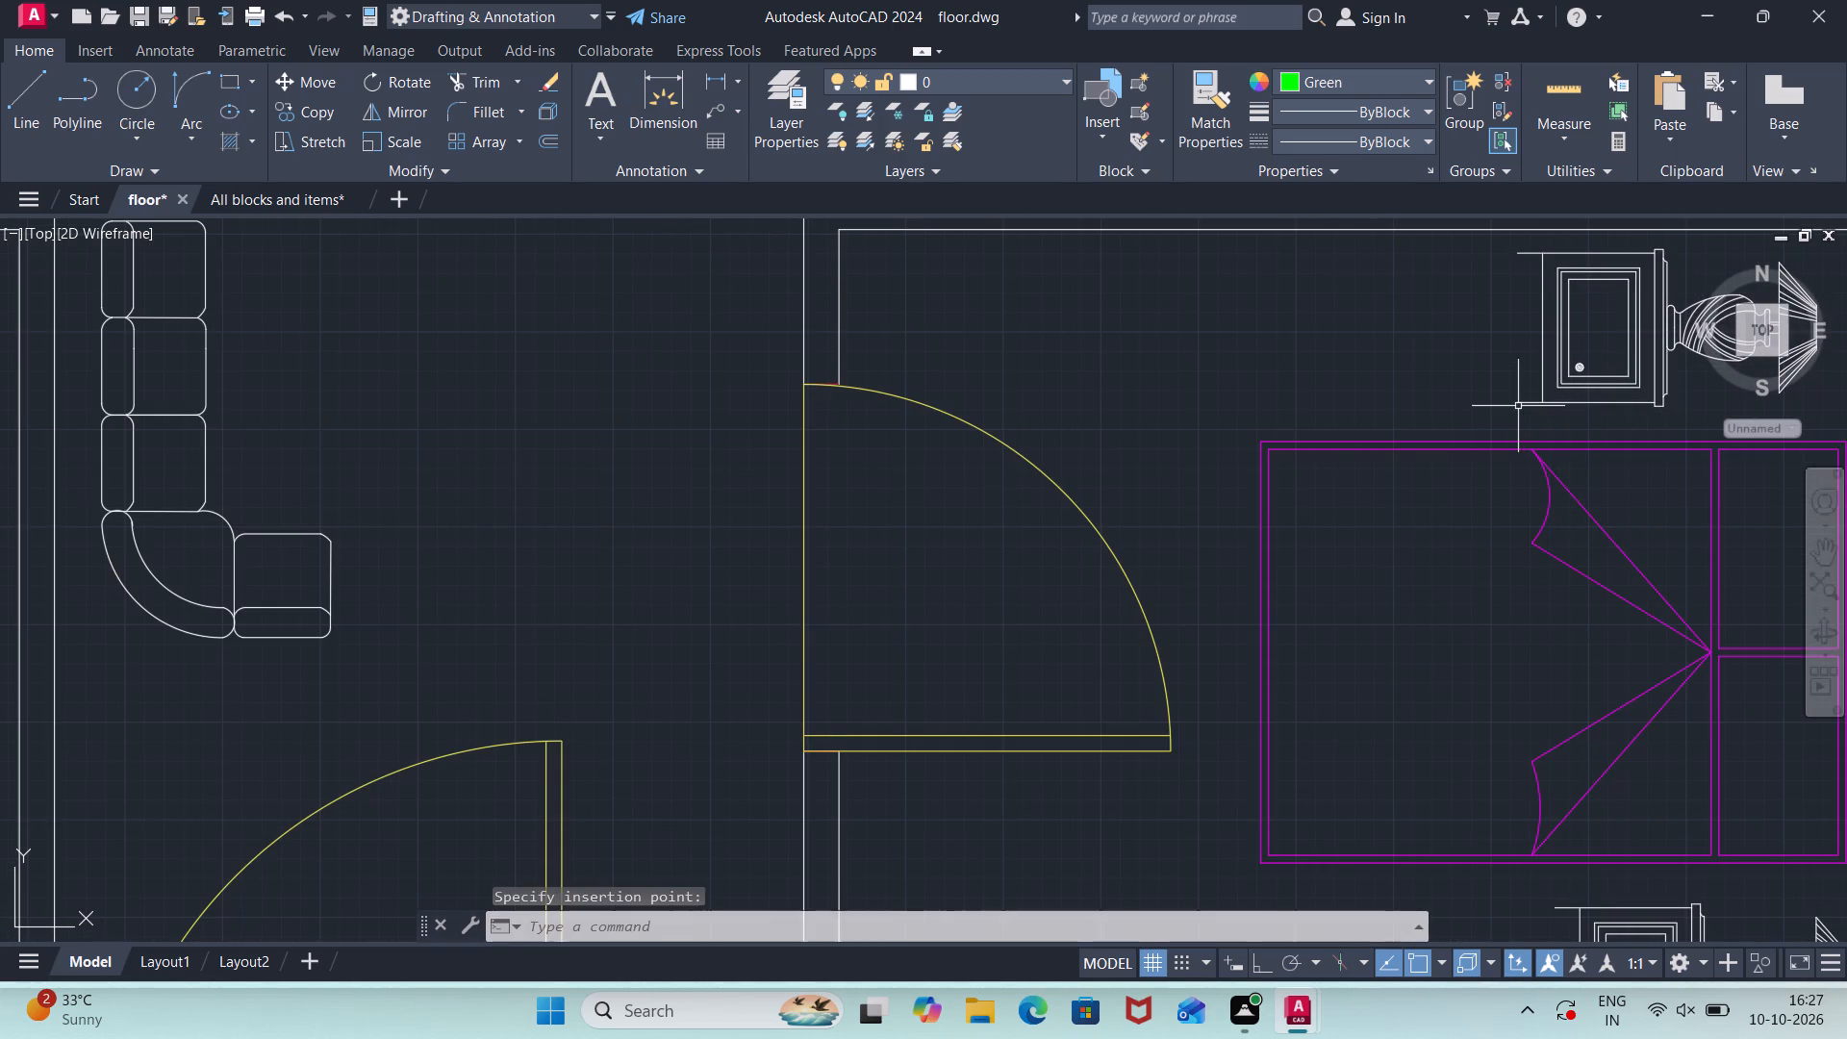
# Set the current object color to index color 191.
pyautogui.scroll(-3, 1484, 421)
pyautogui.moveTo(1393, 562); pyautogui.dragTo(1473, 655, button='middle')
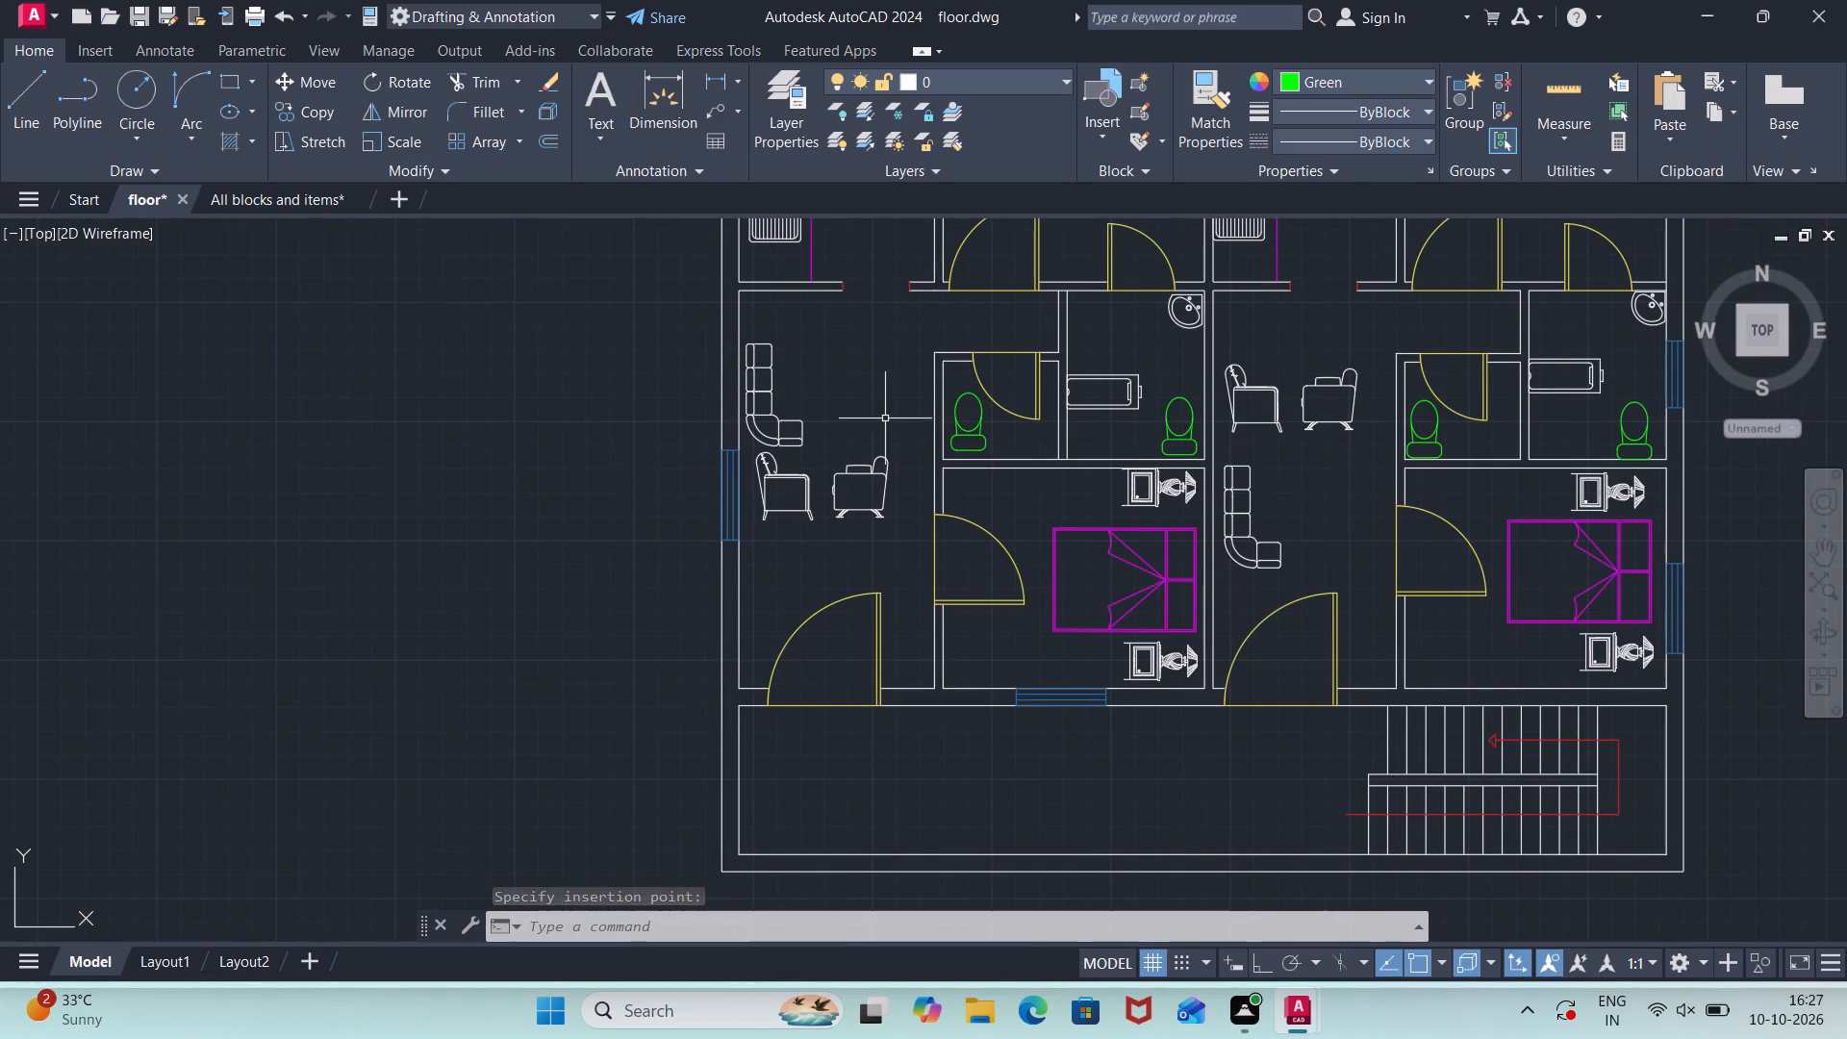
pyautogui.moveTo(880, 410); pyautogui.dragTo(984, 570, button='middle')
pyautogui.moveTo(995, 517); pyautogui.dragTo(1028, 615, button='middle')
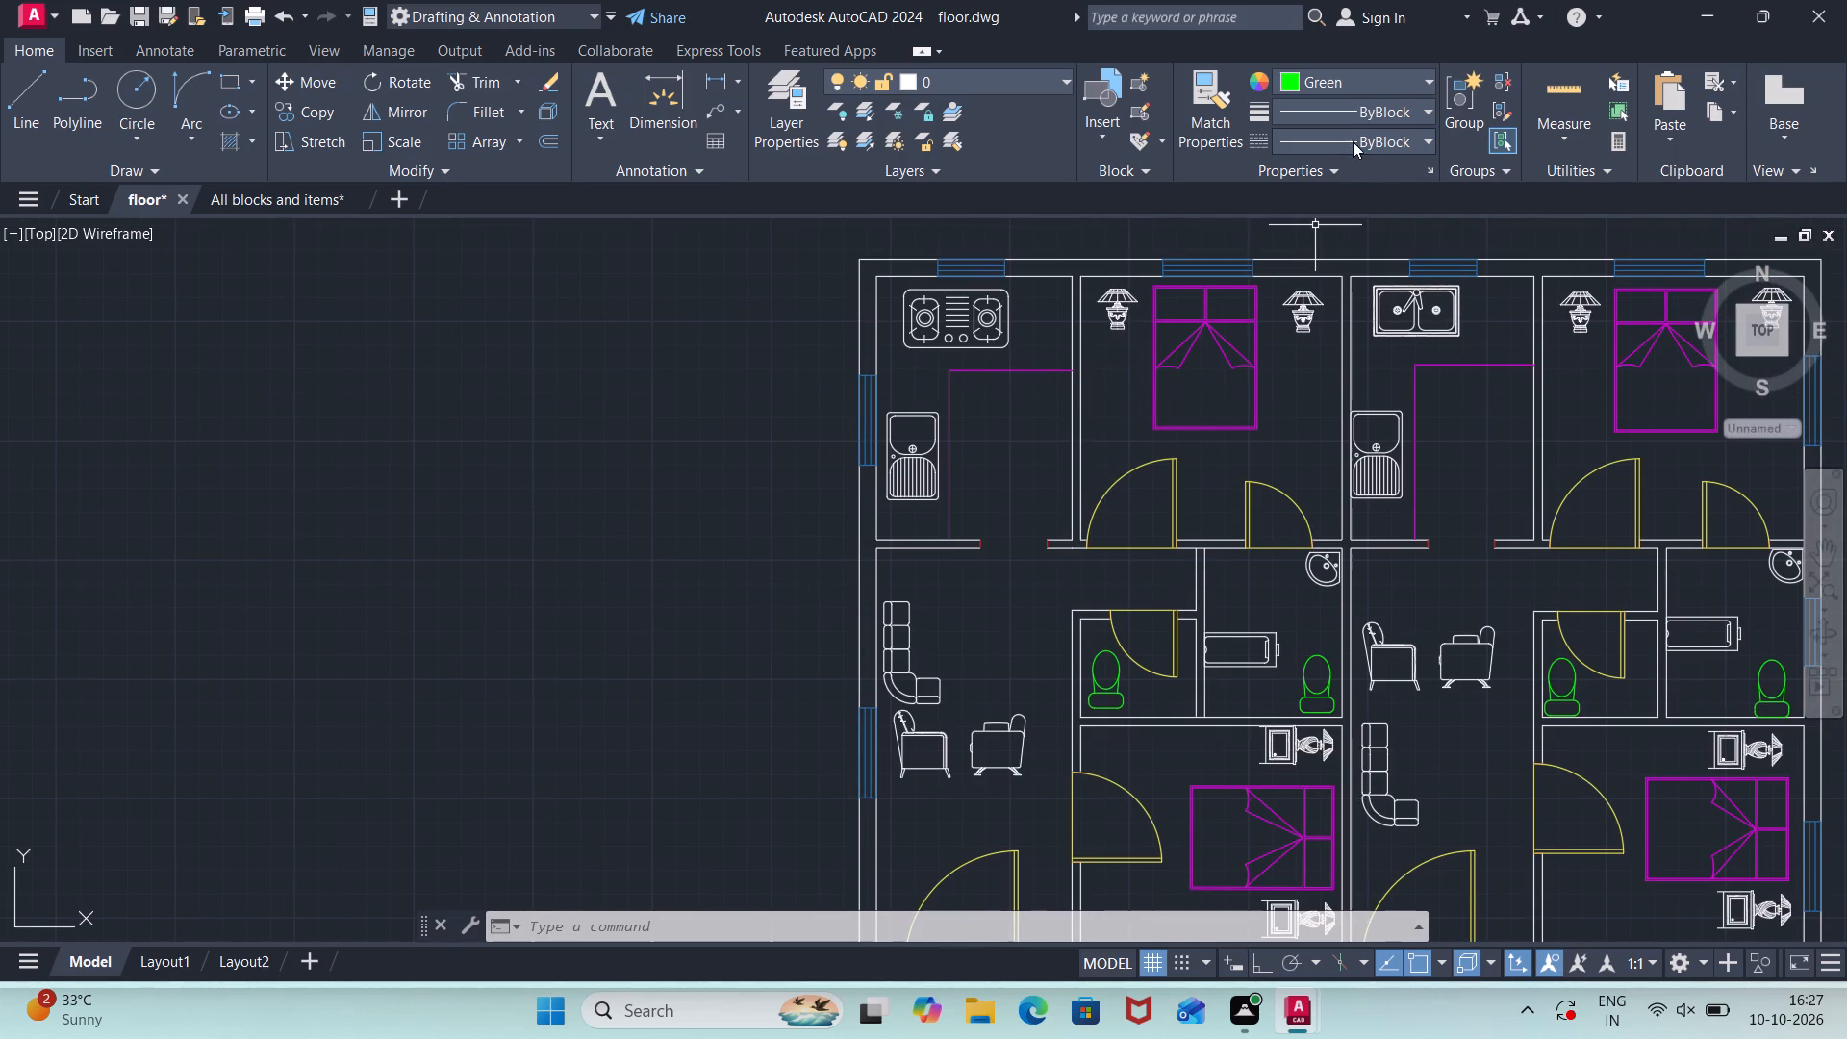
pyautogui.click(1299, 80)
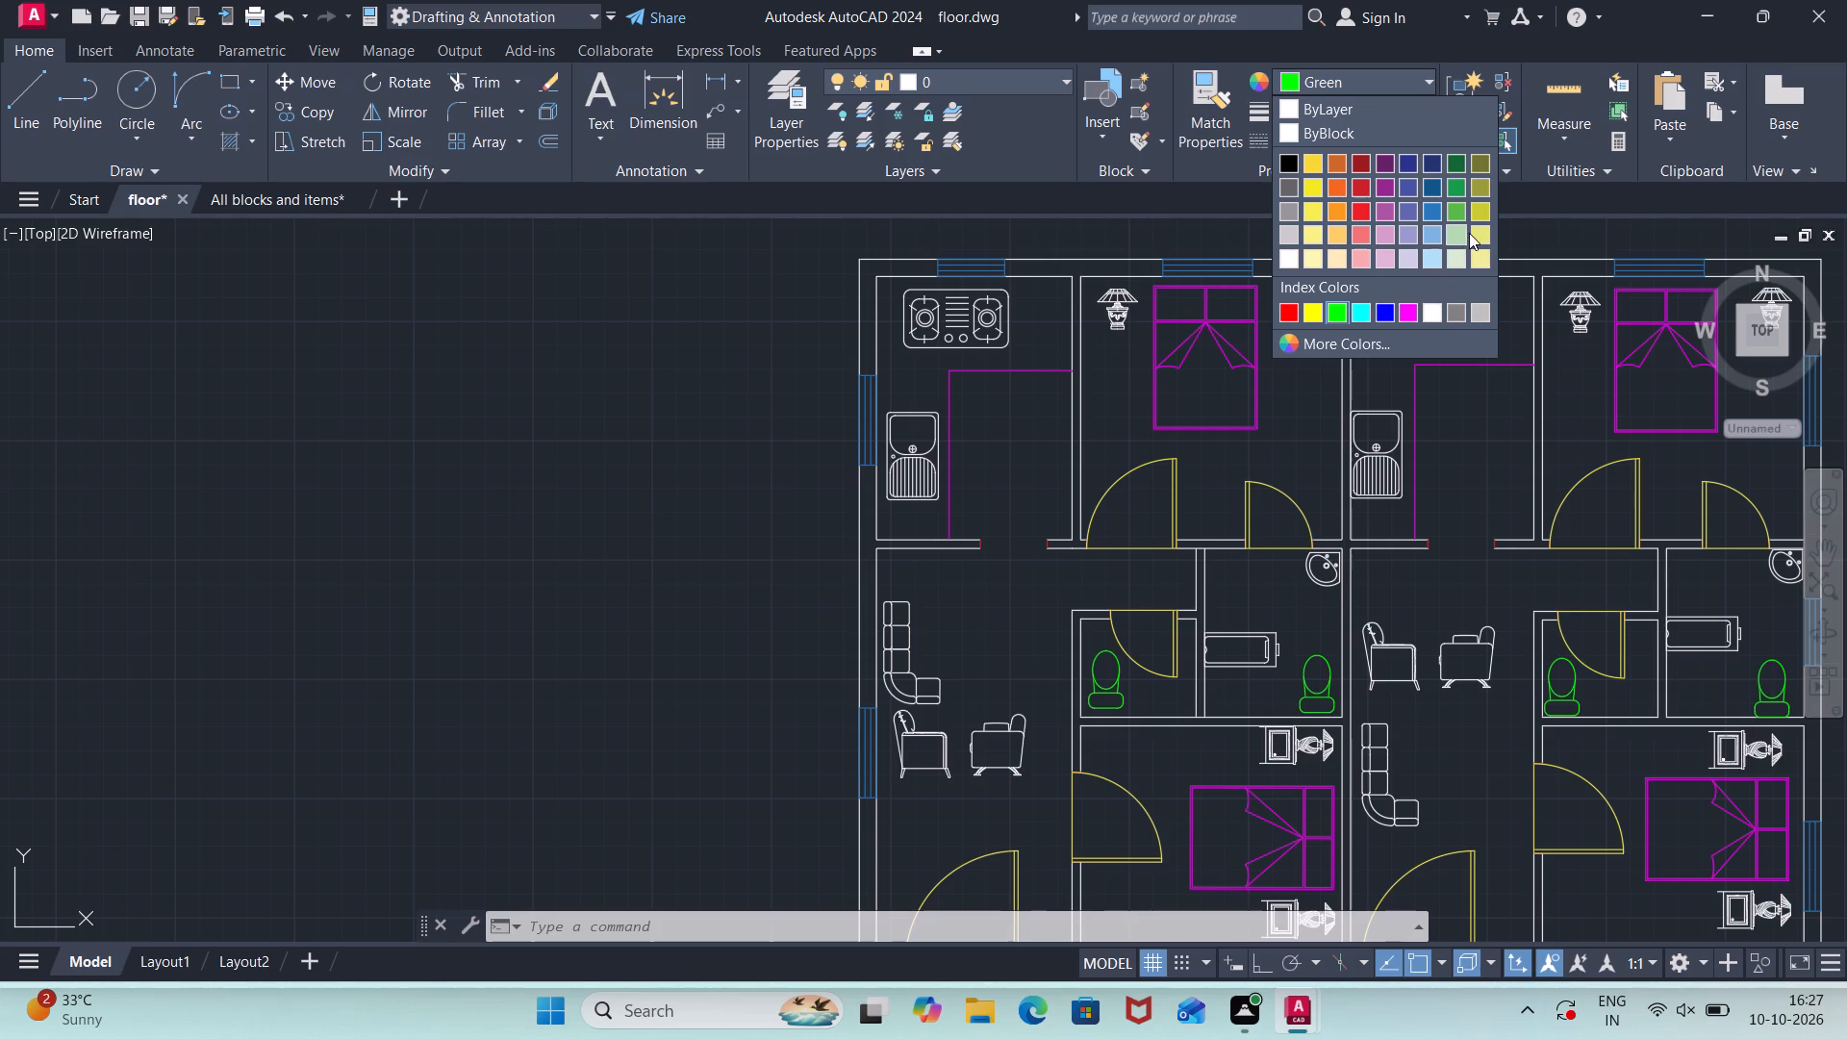
pyautogui.scroll(1, 1469, 231)
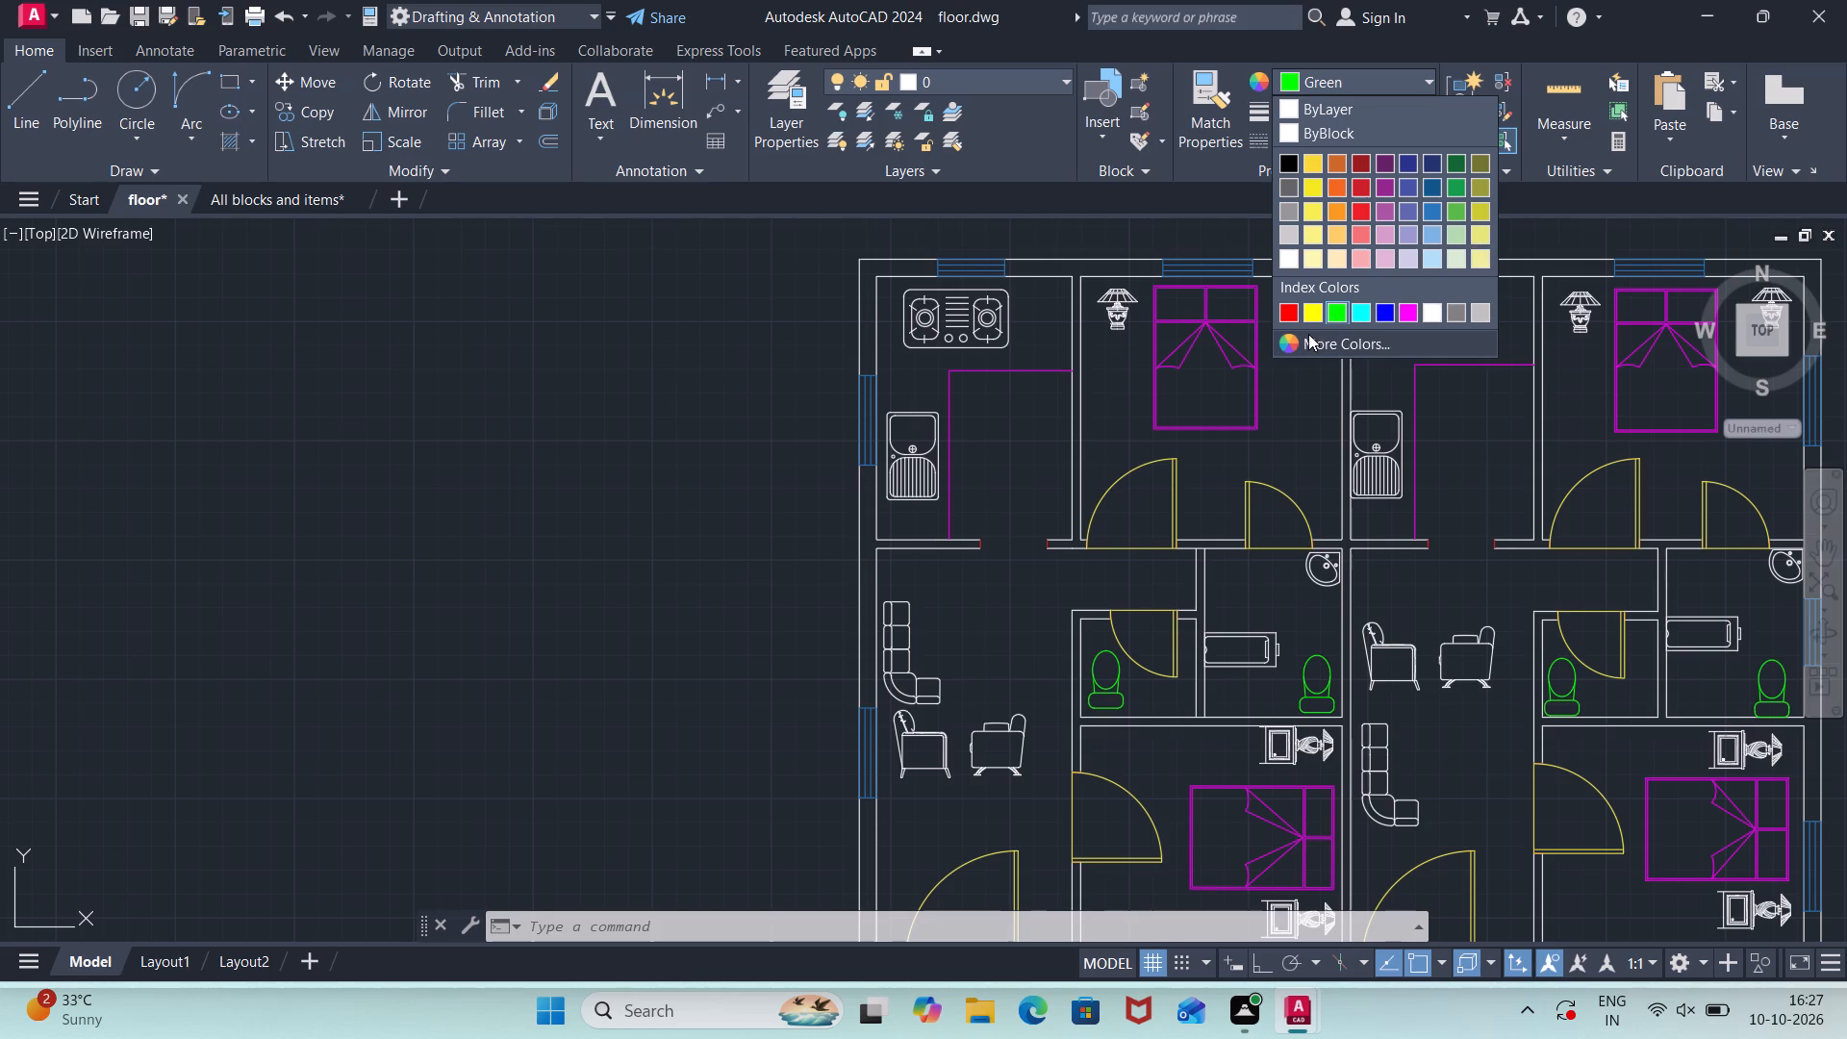
pyautogui.click(1282, 342)
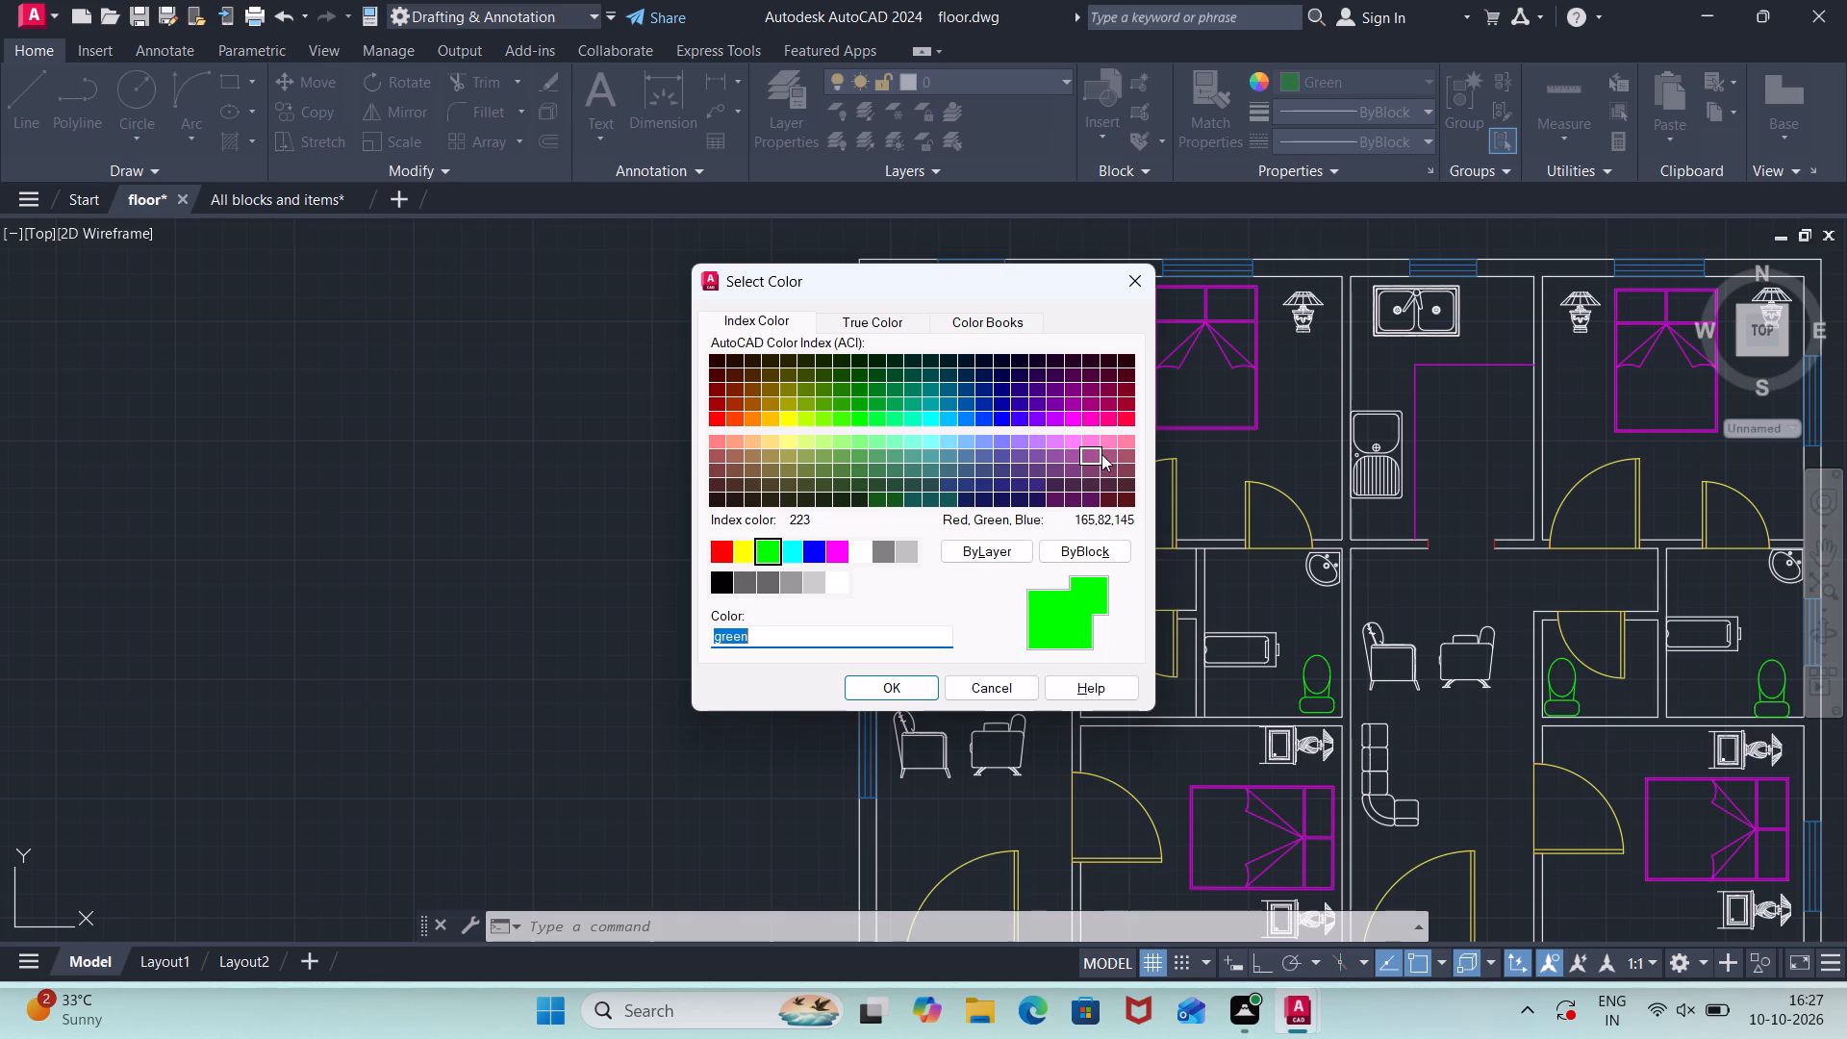
pyautogui.click(1045, 444)
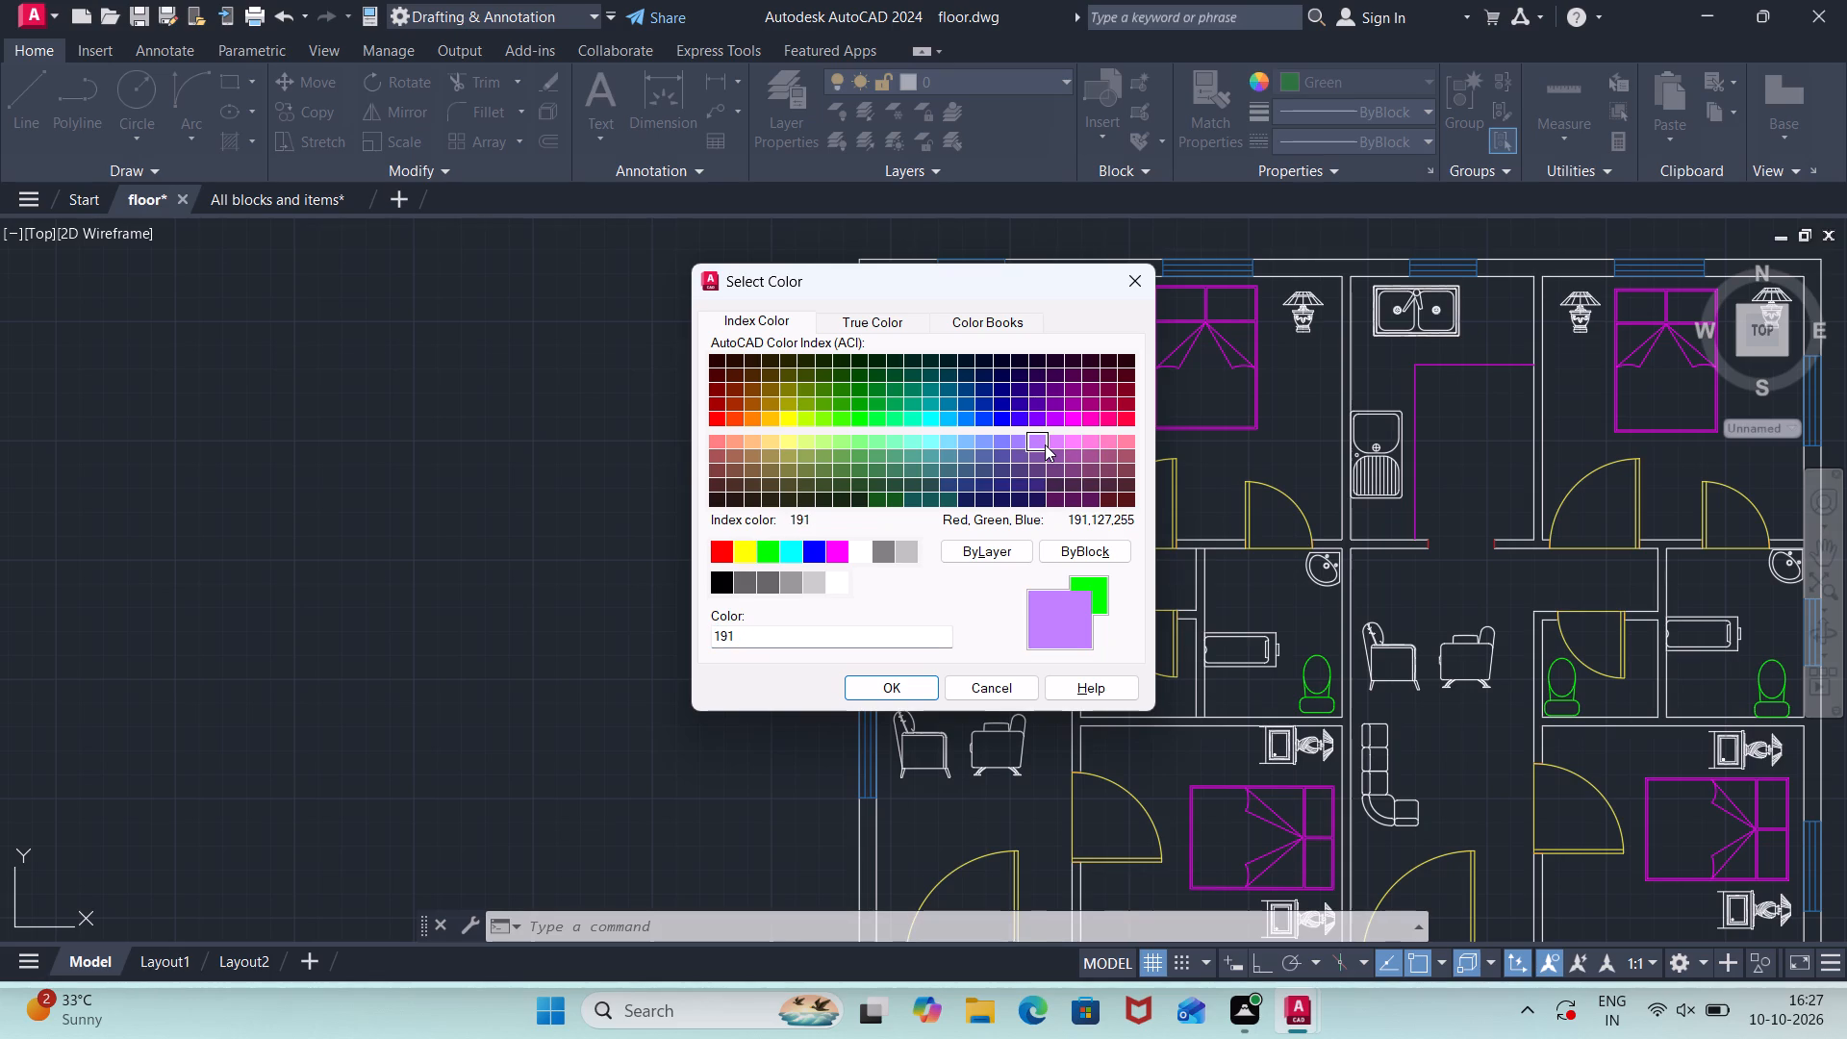
pyautogui.click(911, 686)
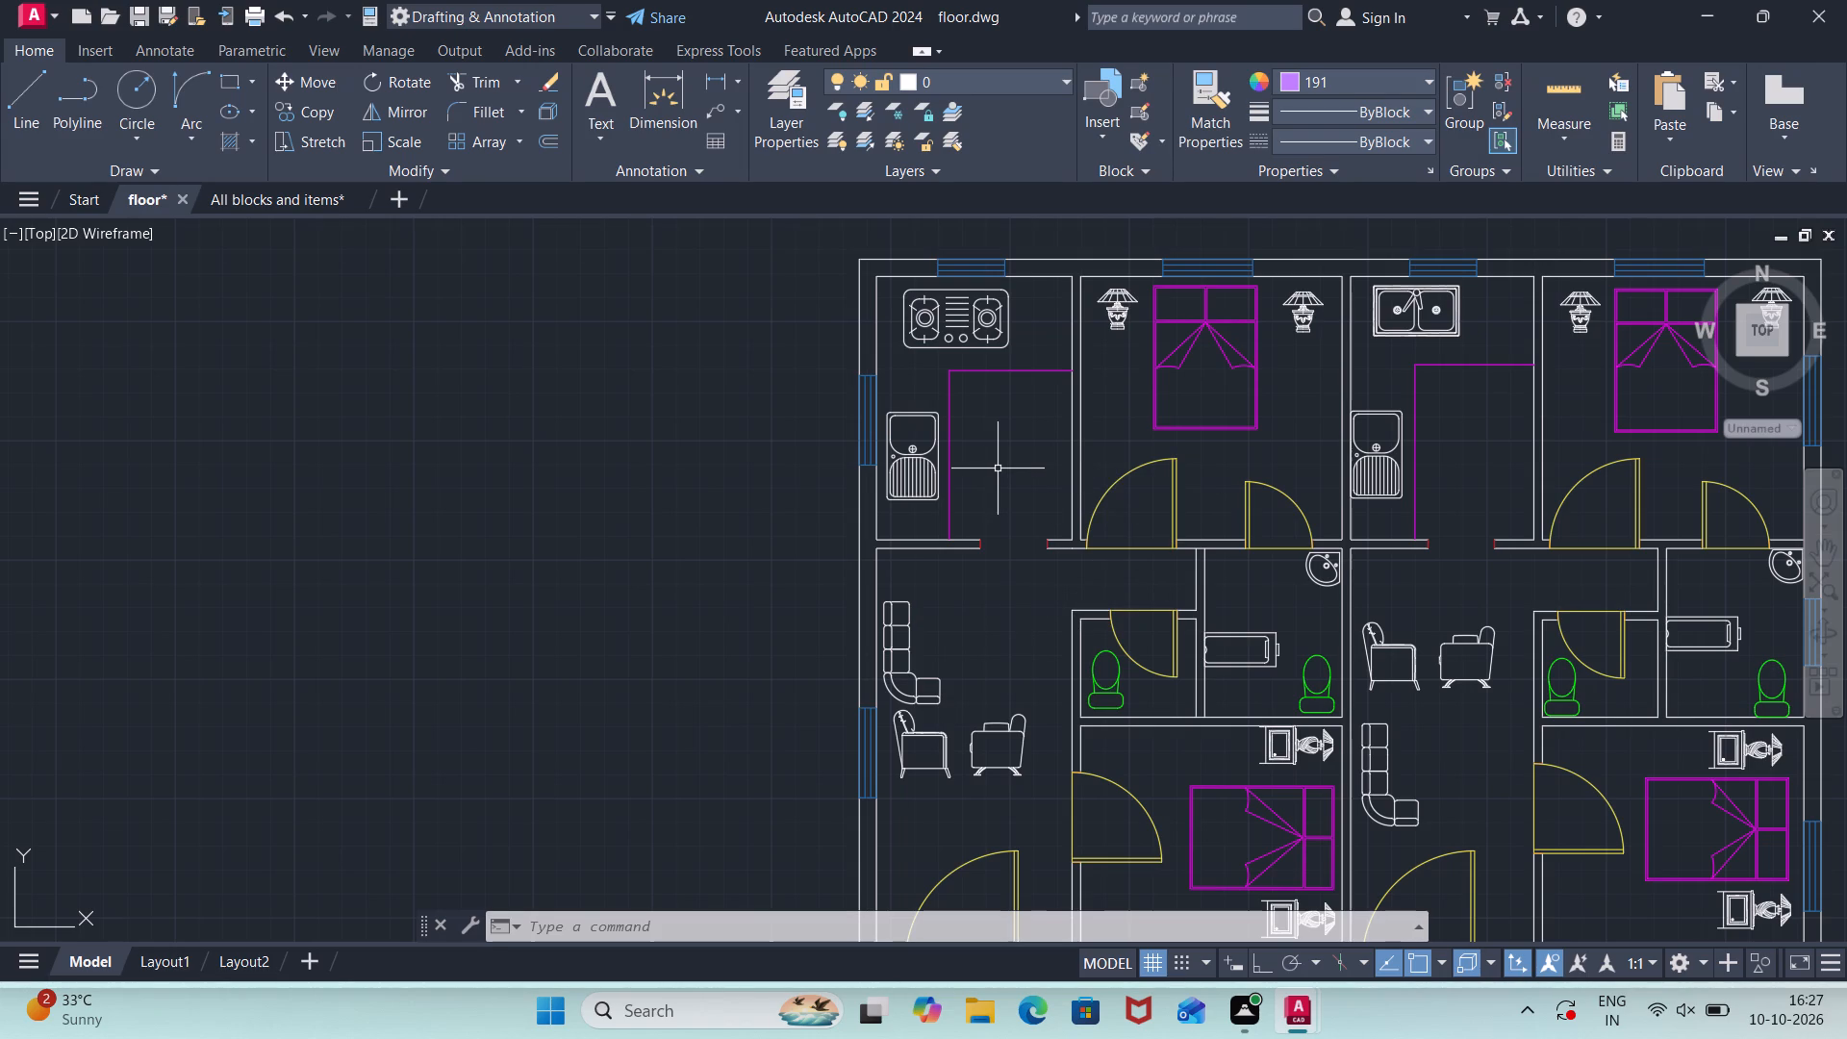
# Add the two-line text label KITCHEN, 8'X11' in the left unit's kitchen, with 7" height and 0 rotation.
pyautogui.write('text')
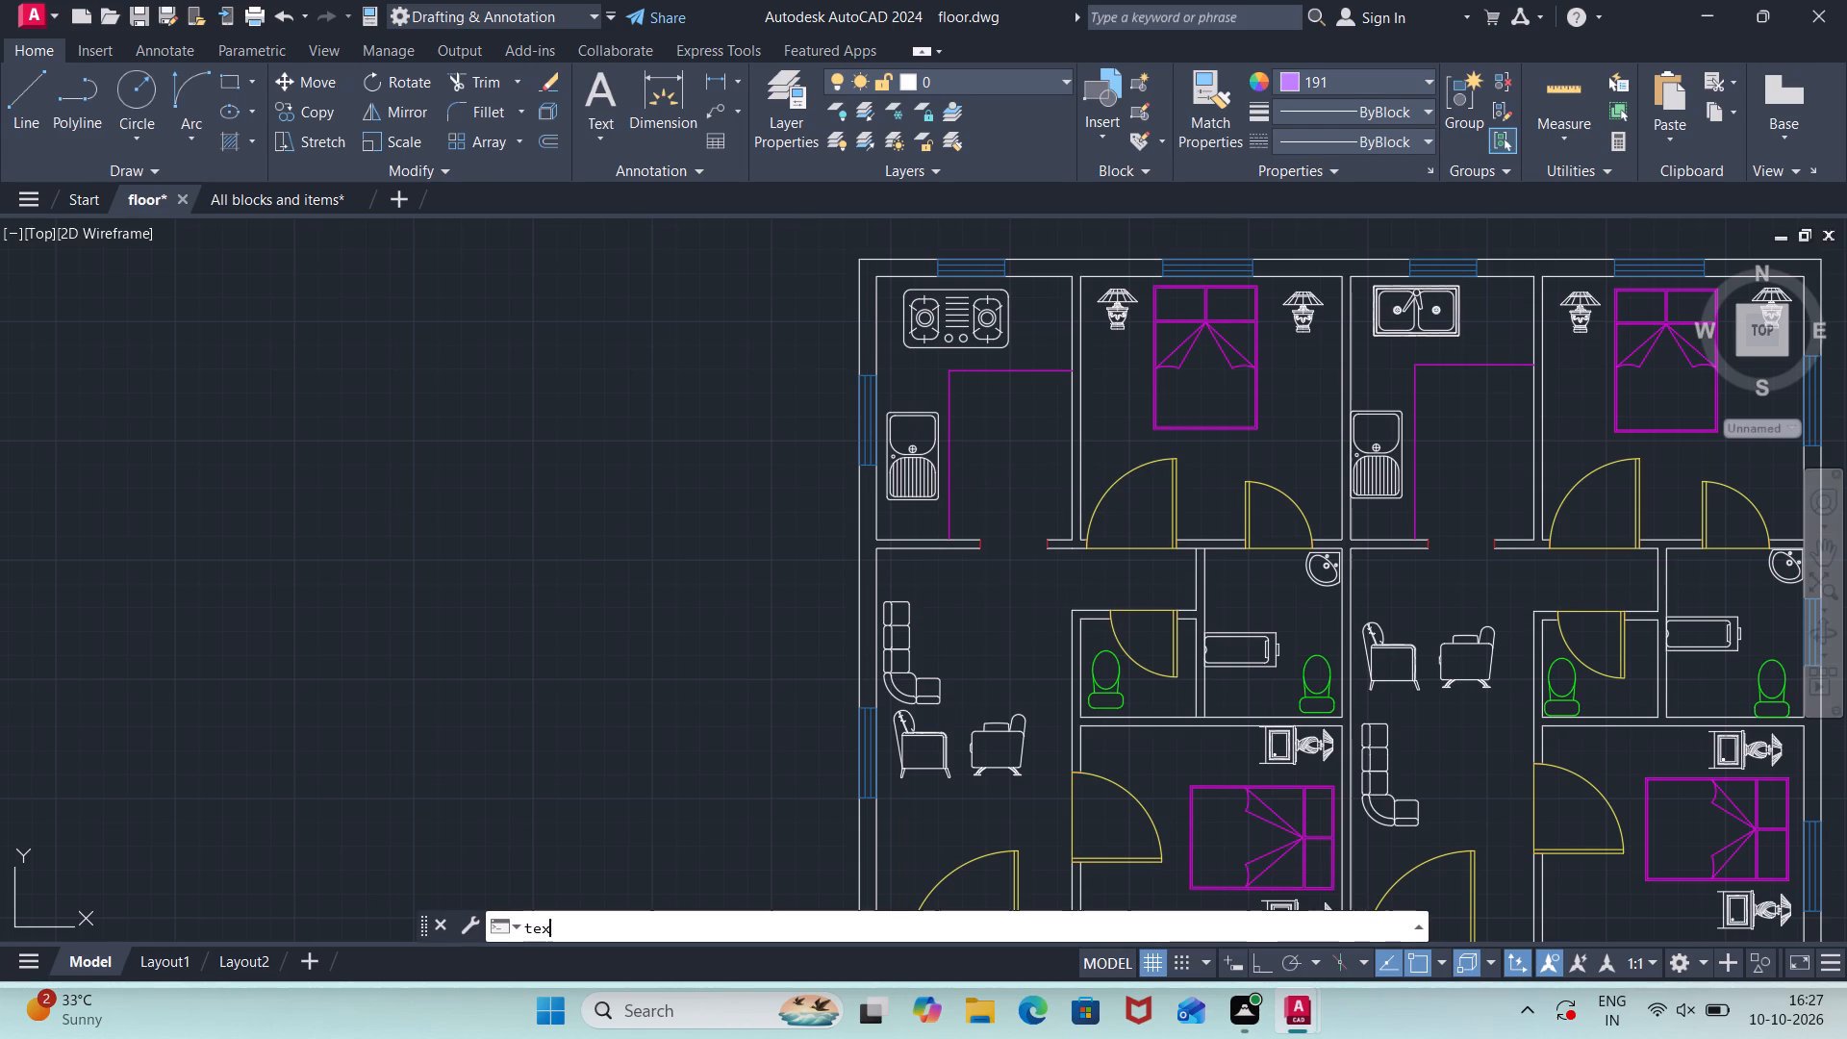
pyautogui.press('Return')
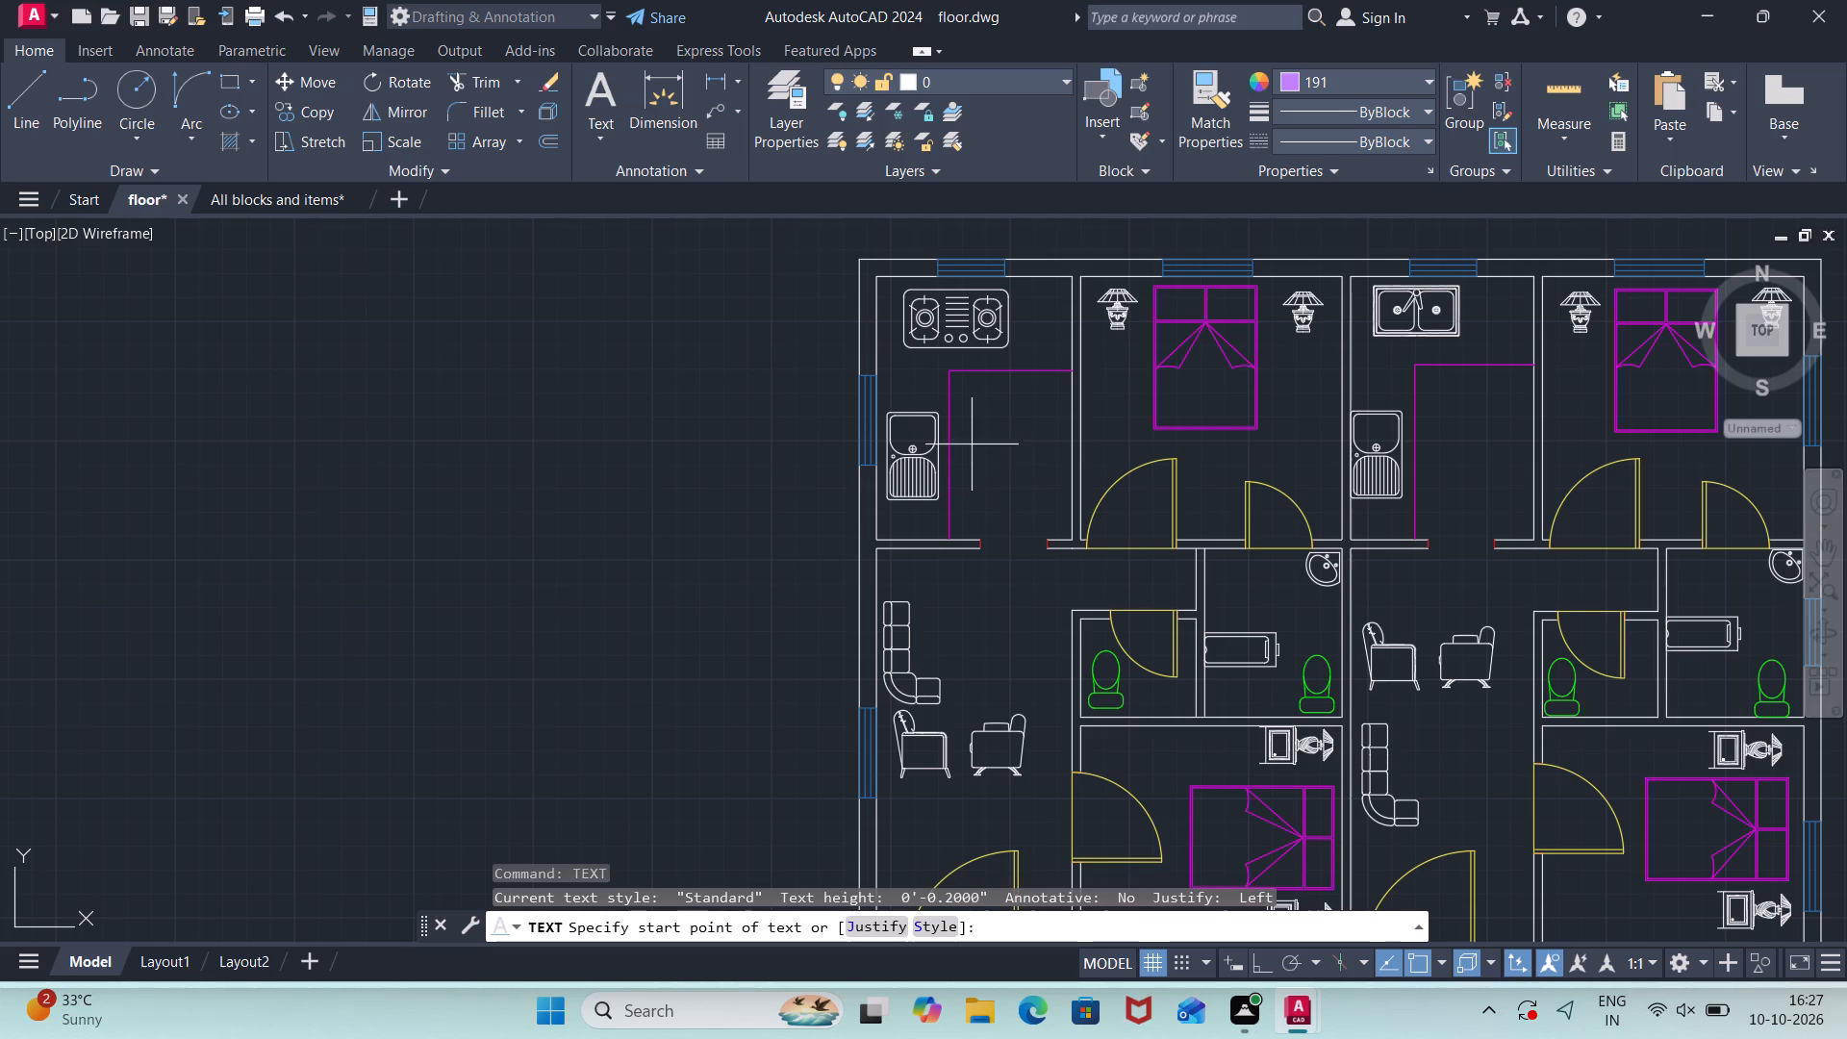
pyautogui.click(971, 426)
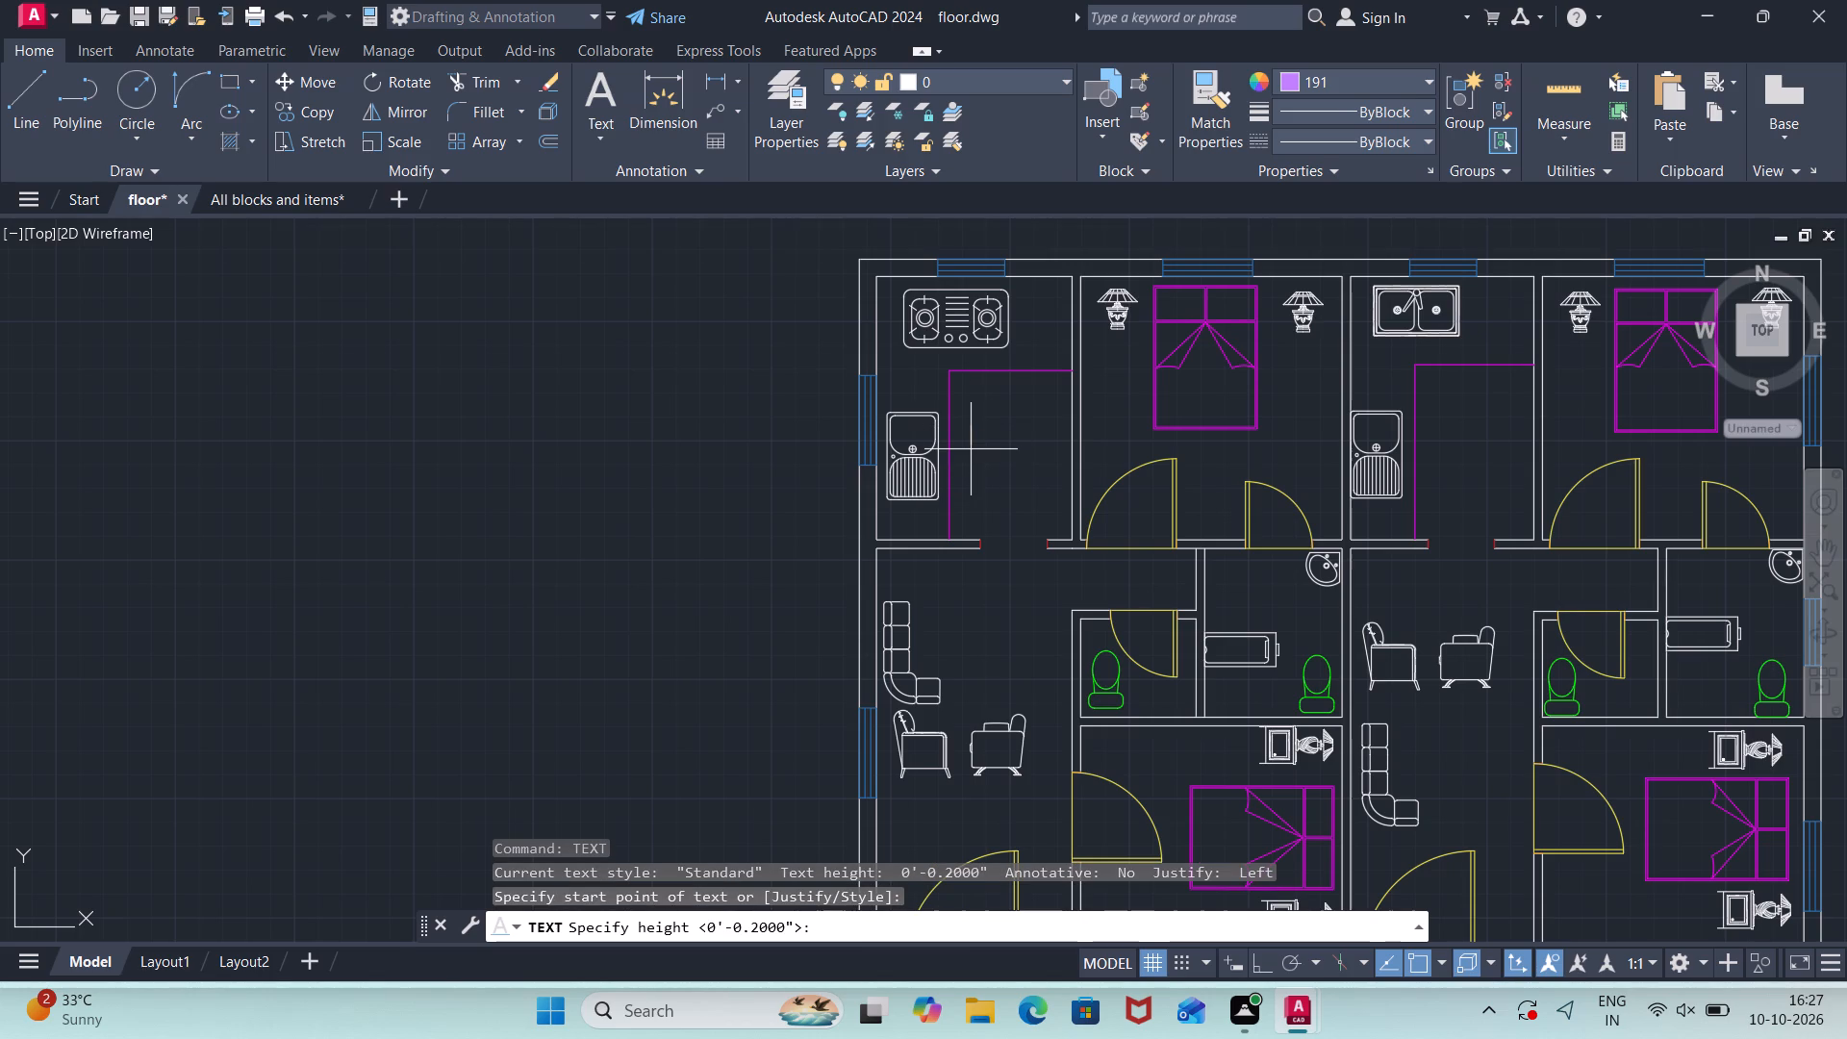
pyautogui.write('7"')
pyautogui.press('Return')
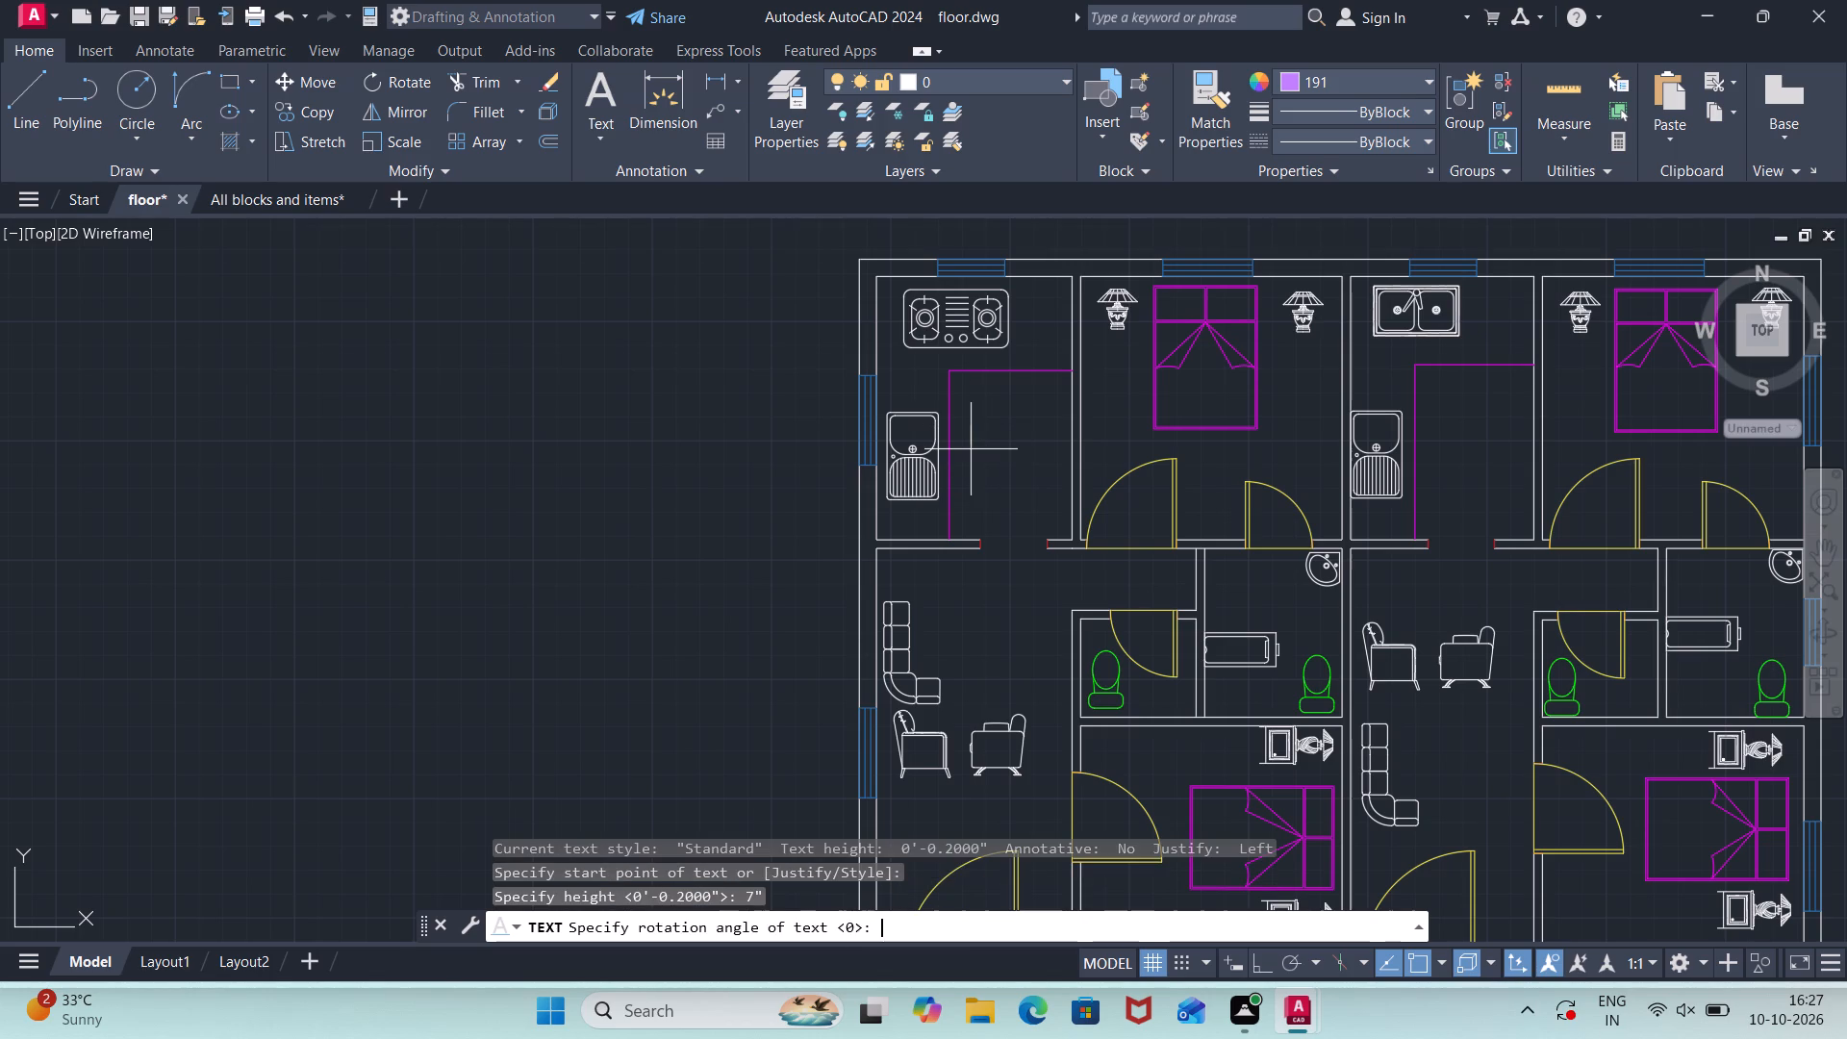
pyautogui.press('0')
pyautogui.press('Return')
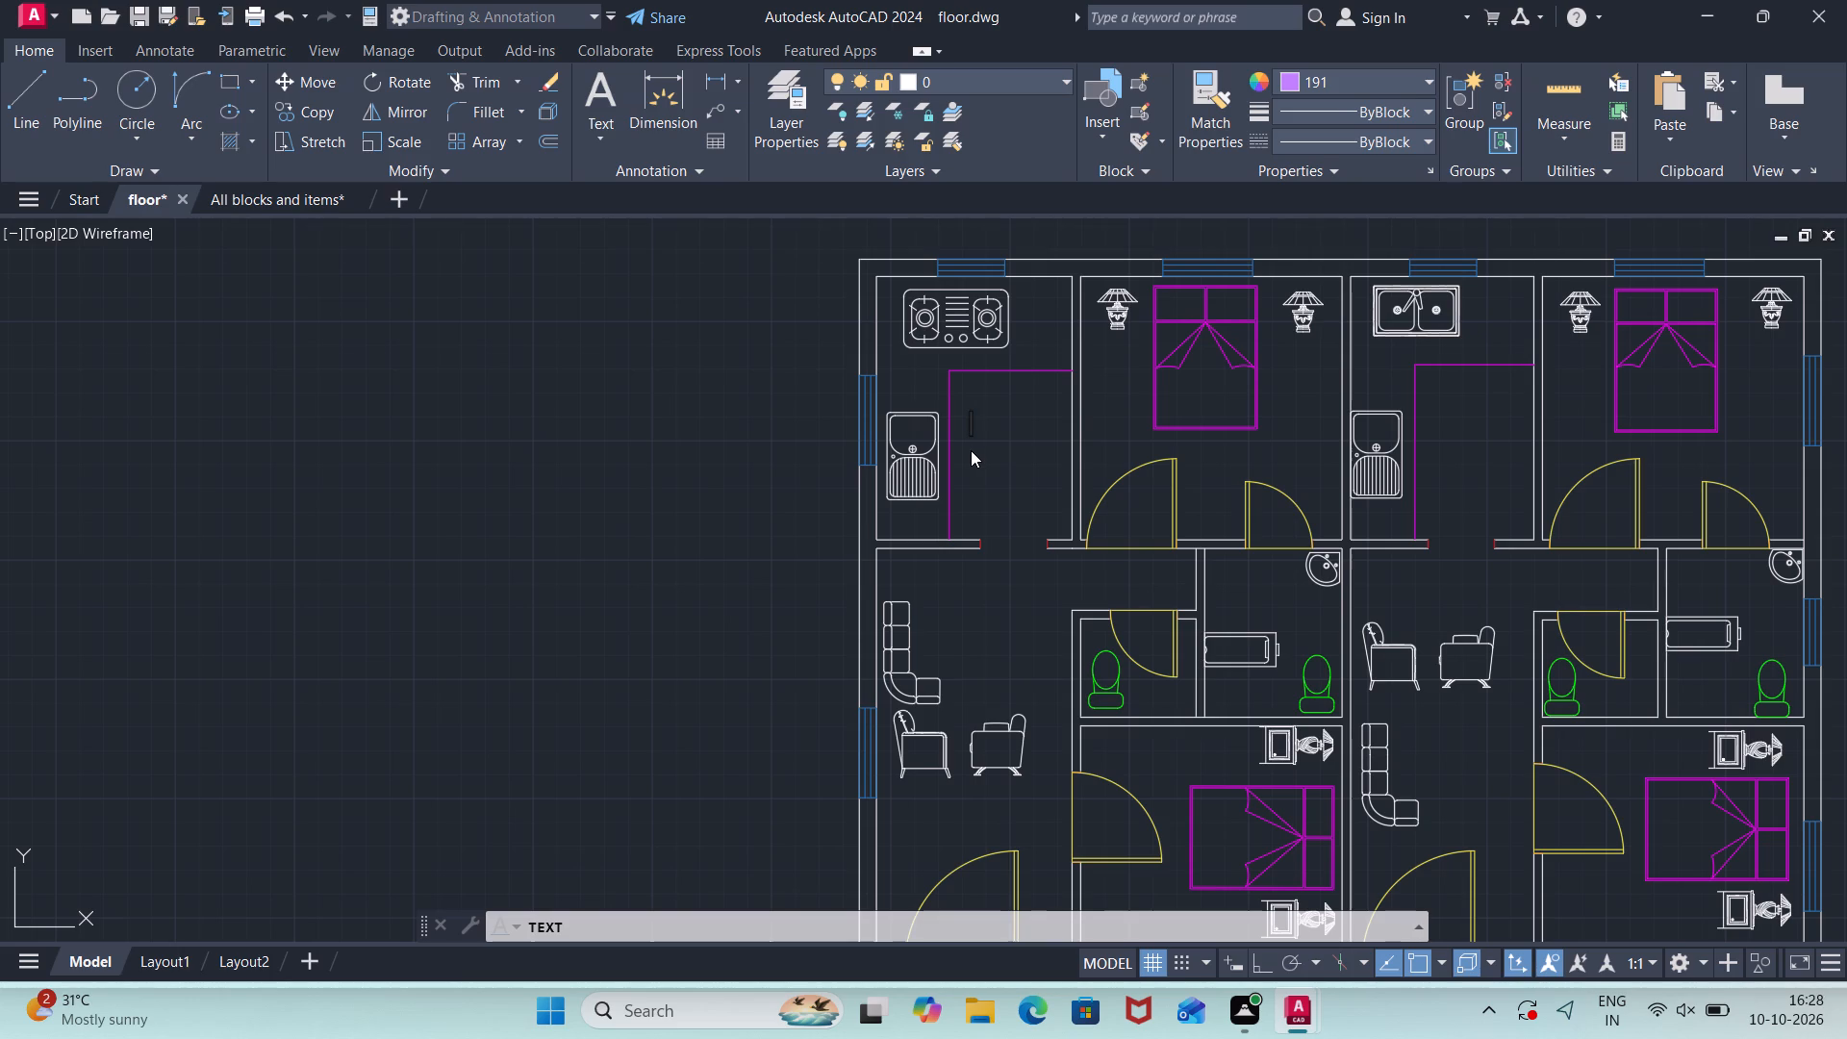
pyautogui.write('KITCHEN')
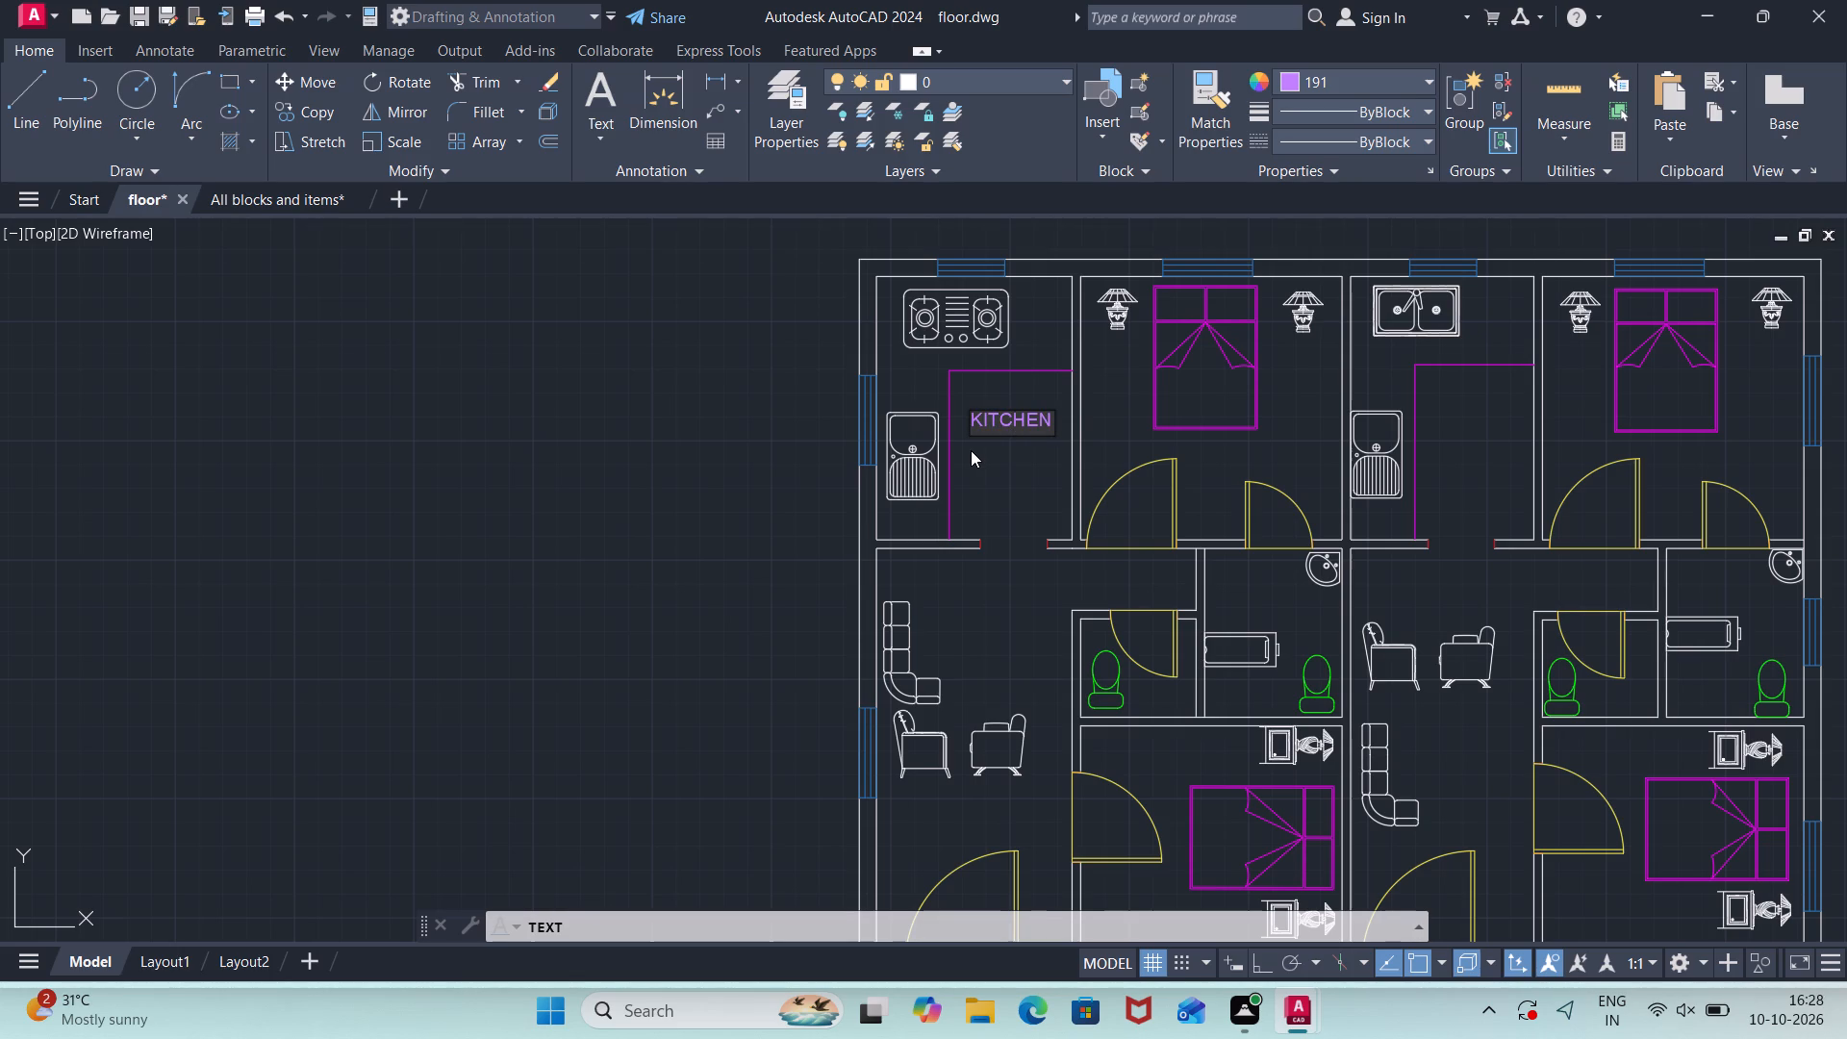
pyautogui.press('Return')
pyautogui.write("8'")
pyautogui.write("X11'")
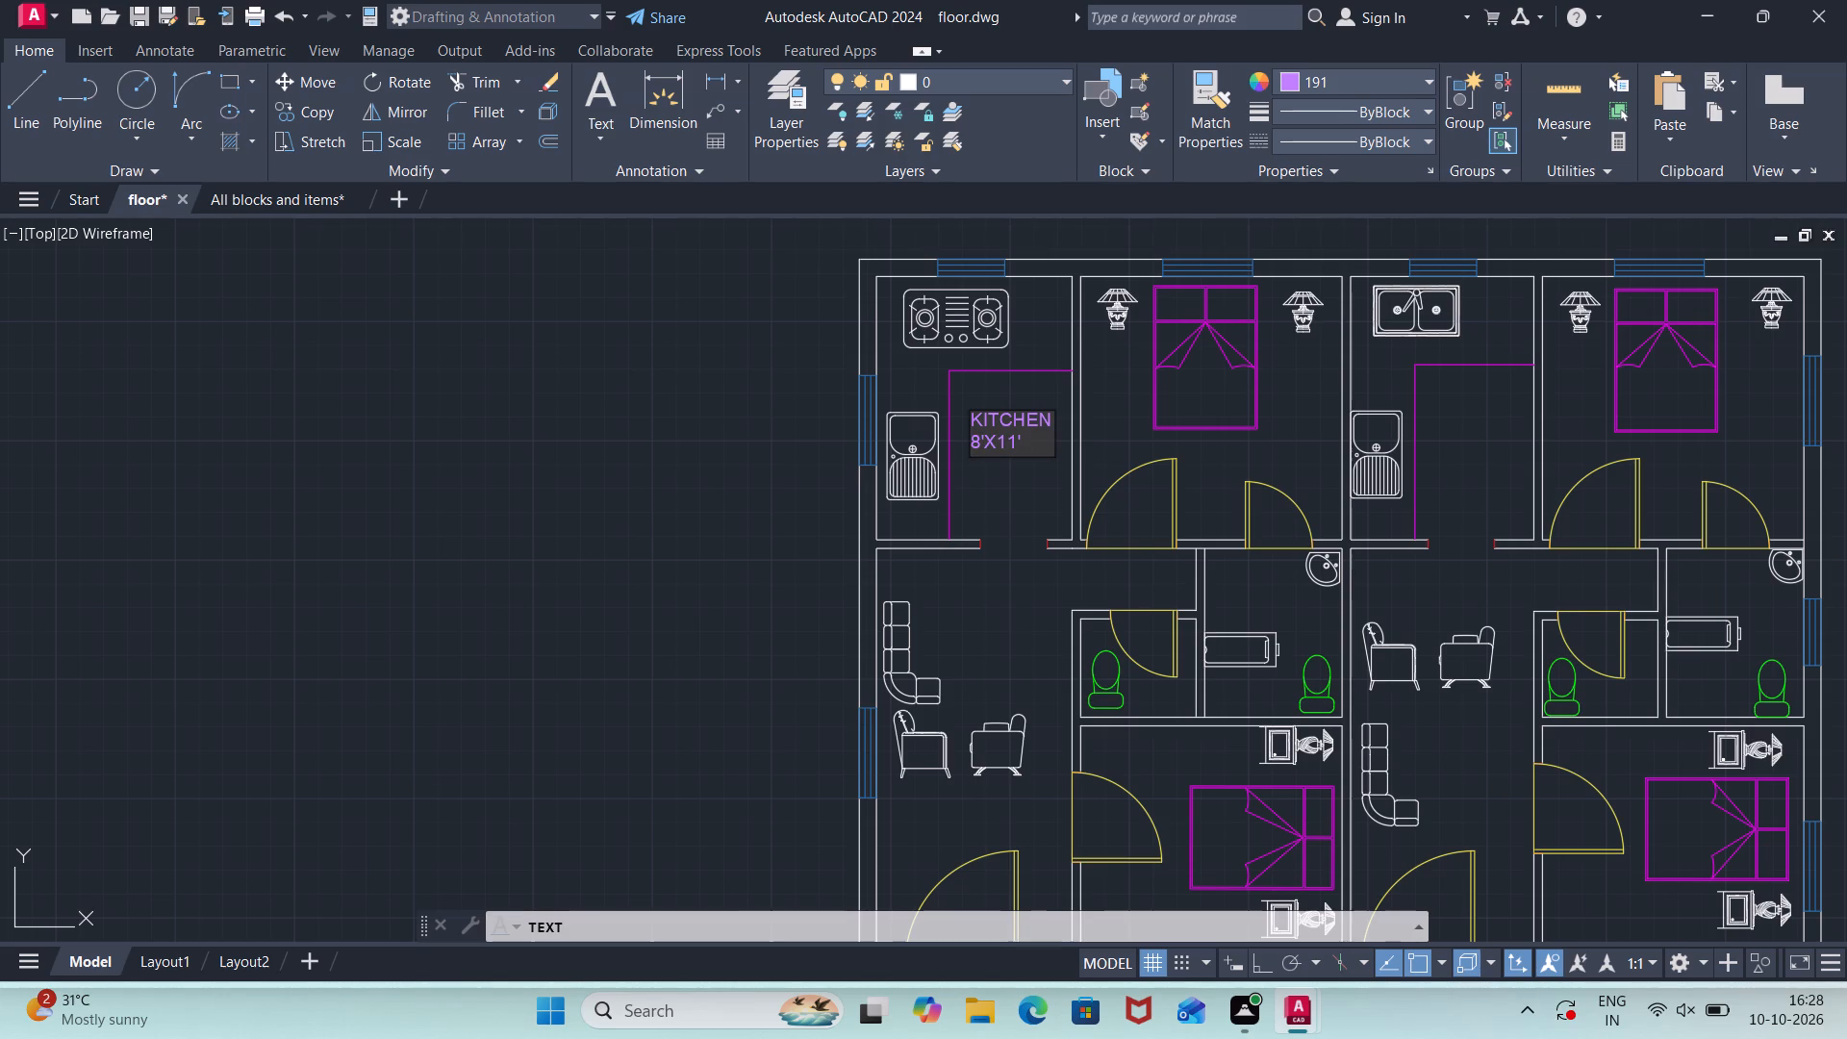
pyautogui.press('Return')
pyautogui.press('Return')
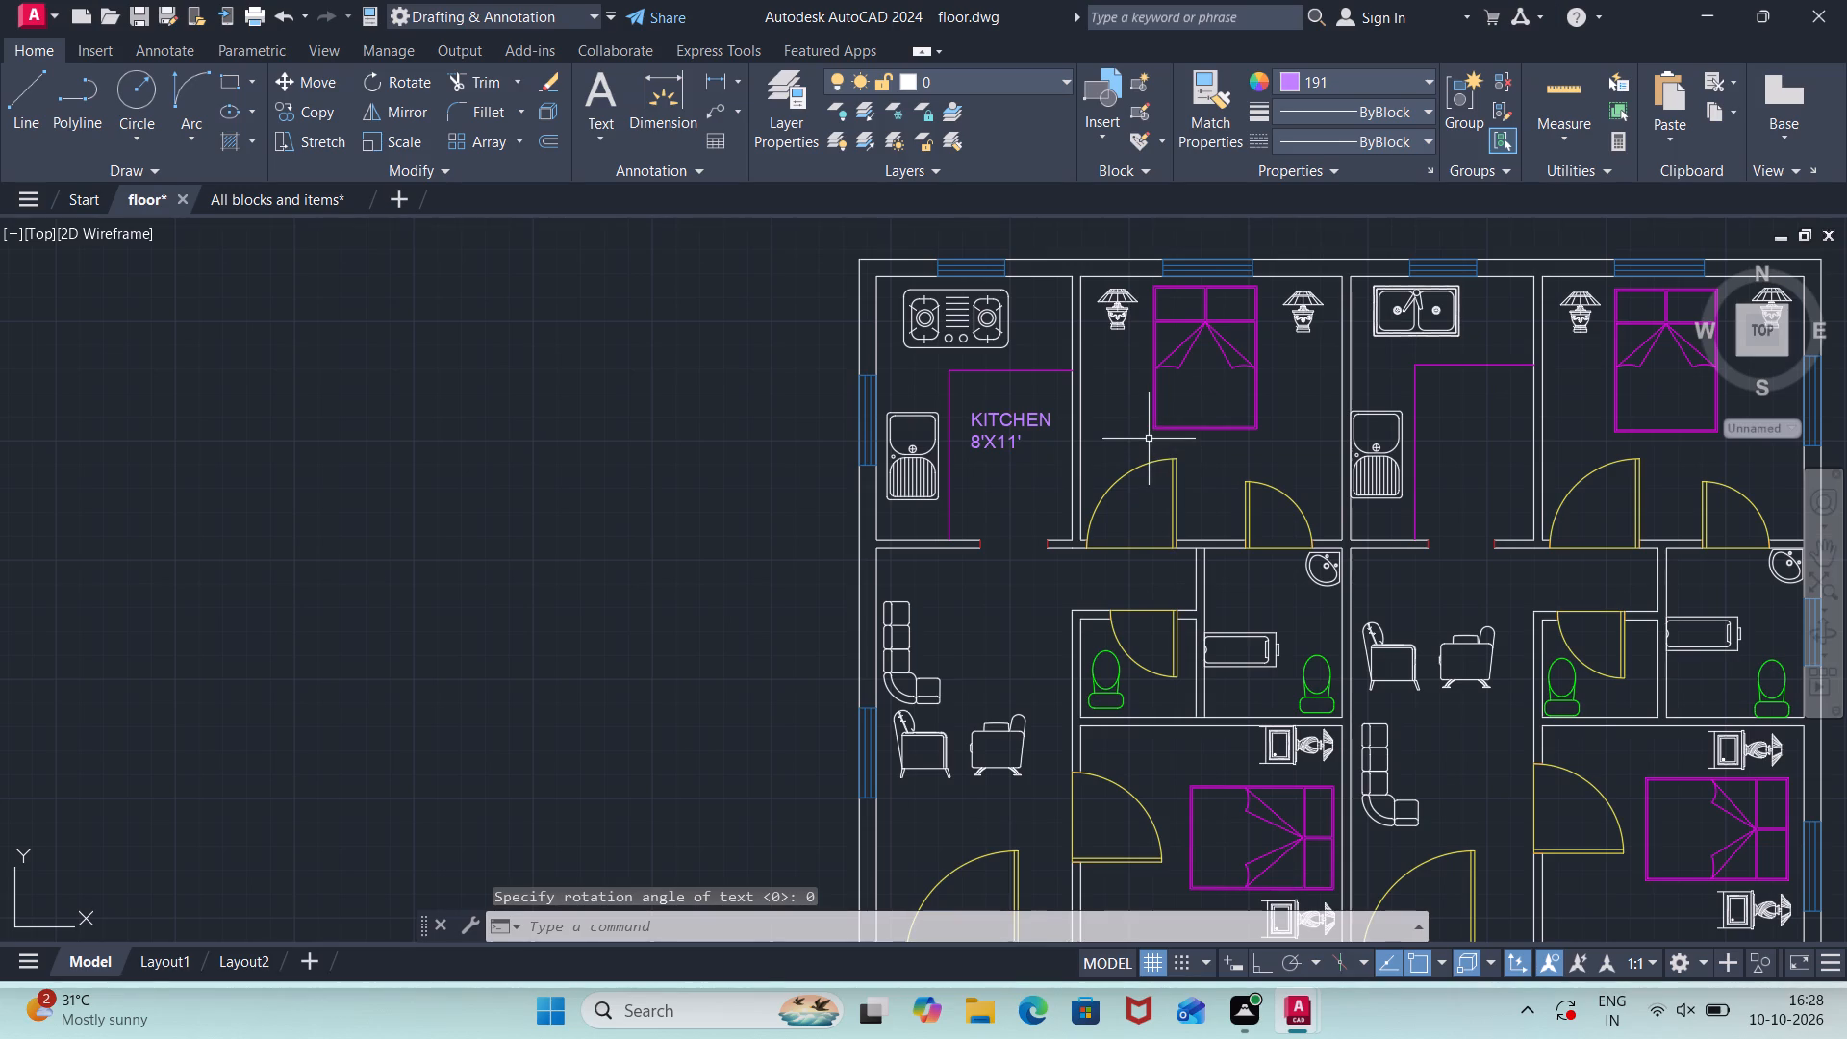
# Place a single-line text start point just below the bed in the left unit's upper bedroom, with 7" height and 0 rotation.
pyautogui.scroll(3, 1149, 439)
pyautogui.moveTo(1163, 466); pyautogui.dragTo(1024, 434, button='middle')
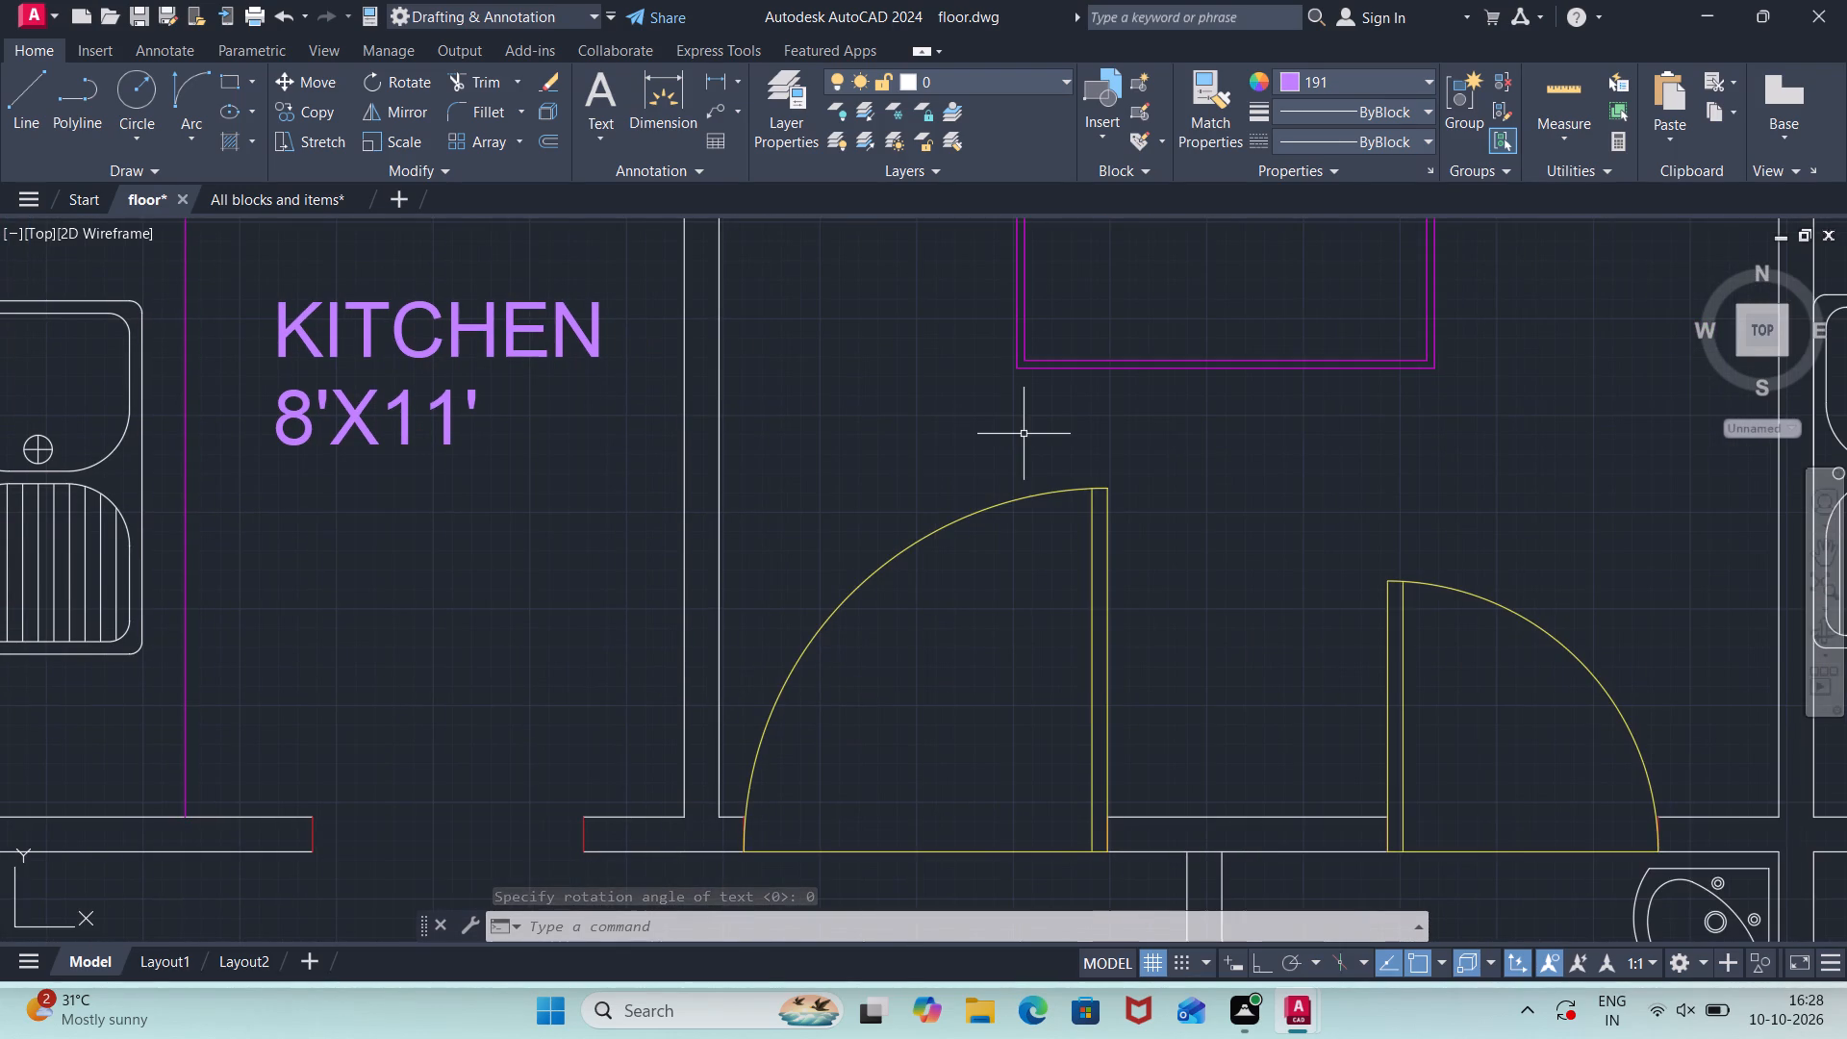
pyautogui.write('TE')
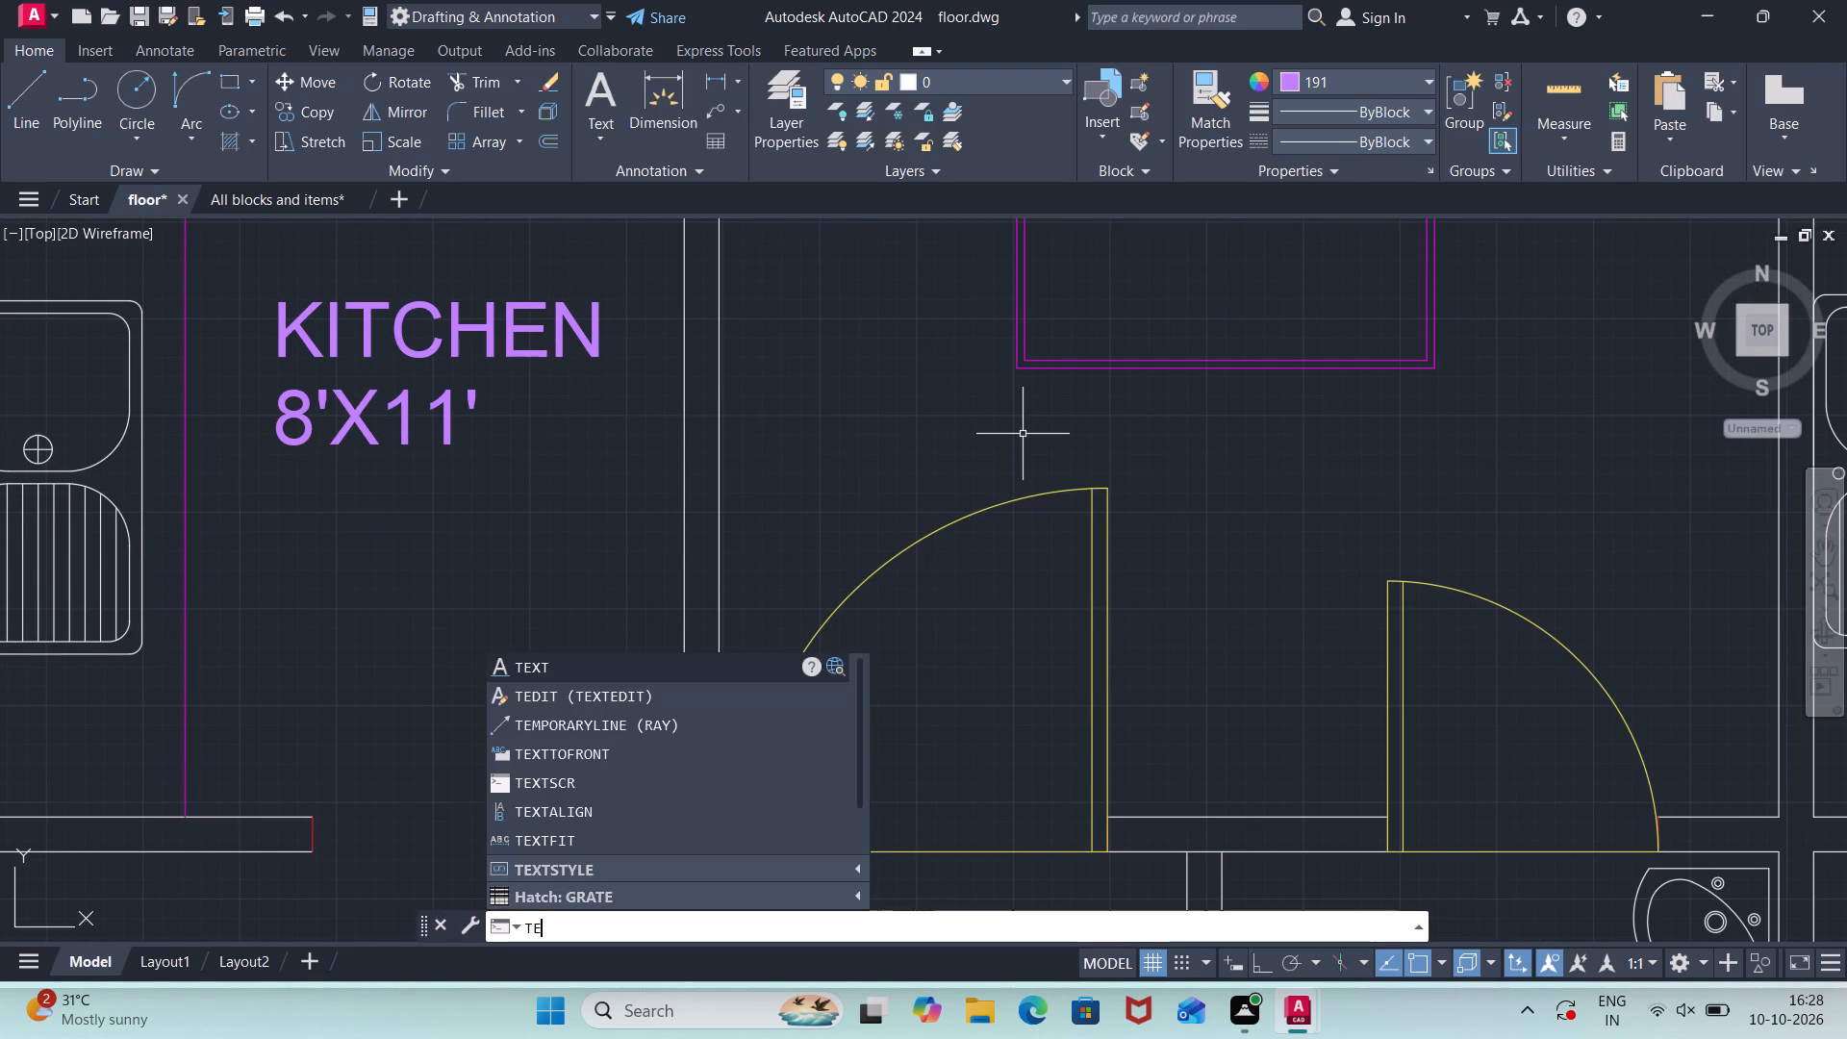
pyautogui.press('c')
pyautogui.press('BackSpace')
pyautogui.write('XT')
pyautogui.press('Return')
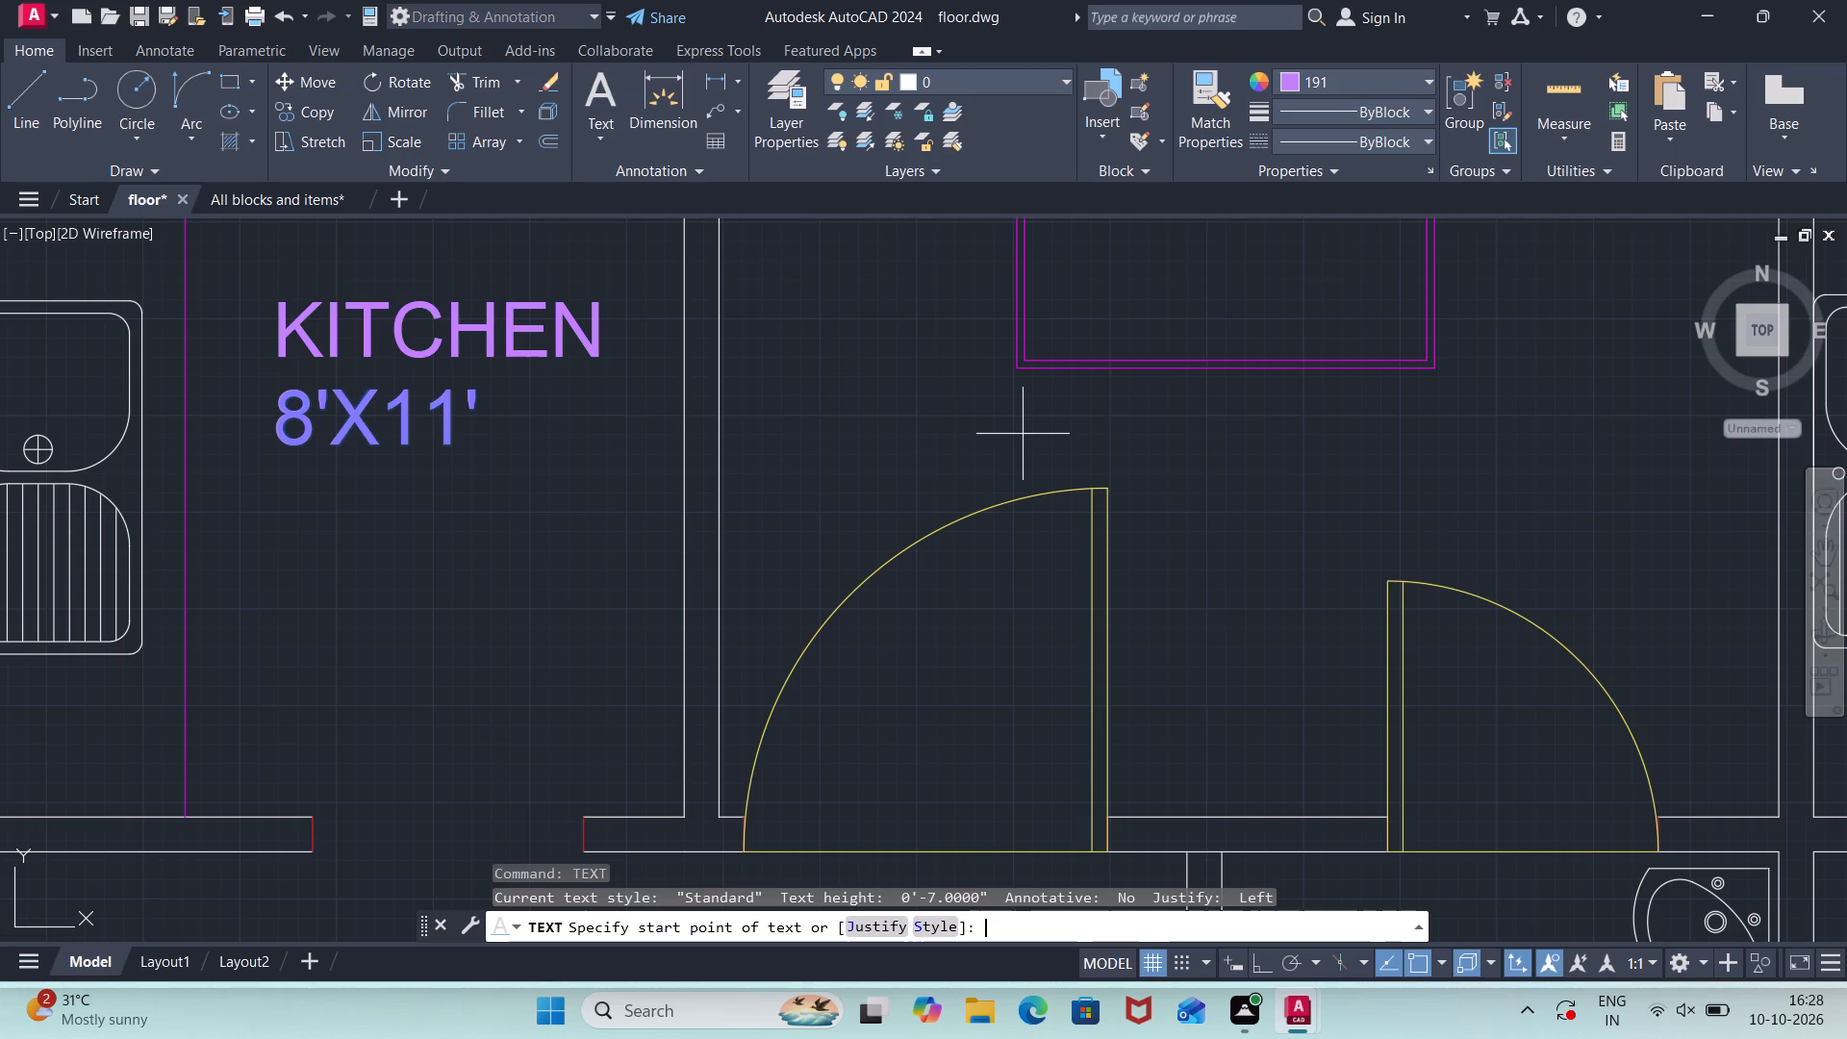
pyautogui.click(1023, 414)
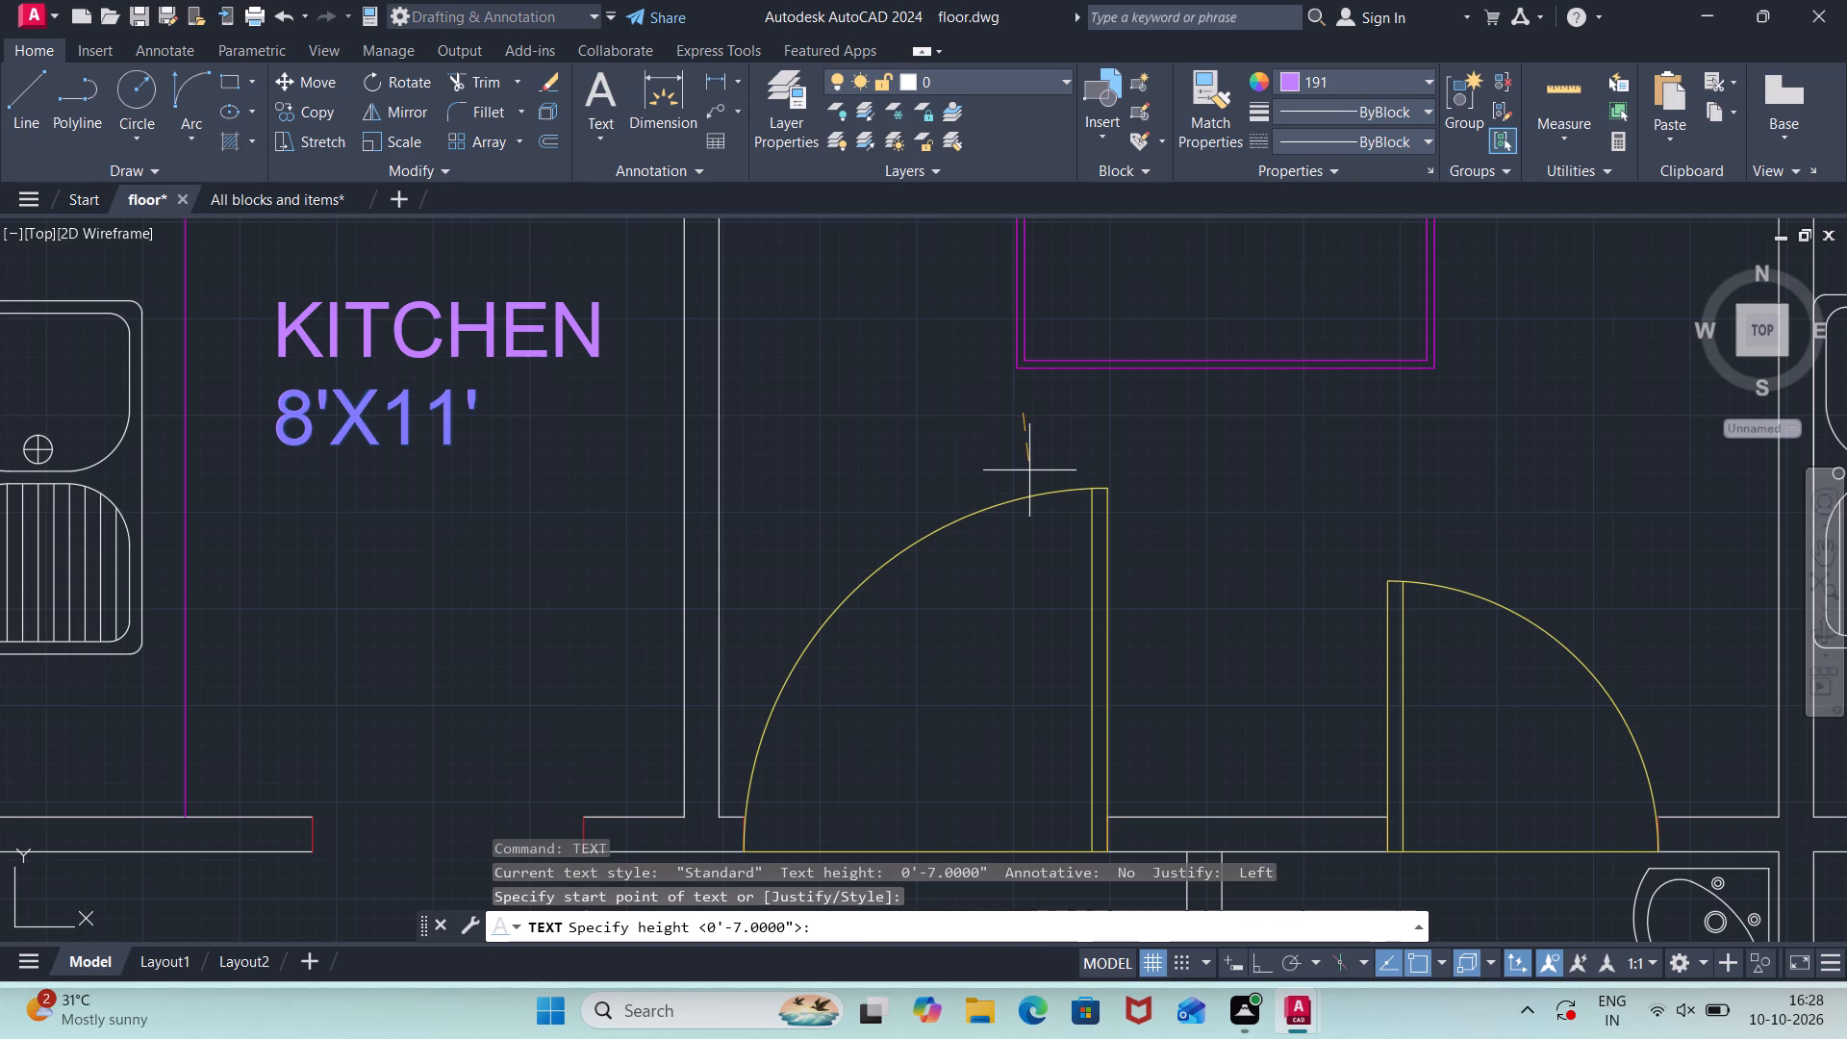
pyautogui.write('7"')
pyautogui.press('Return')
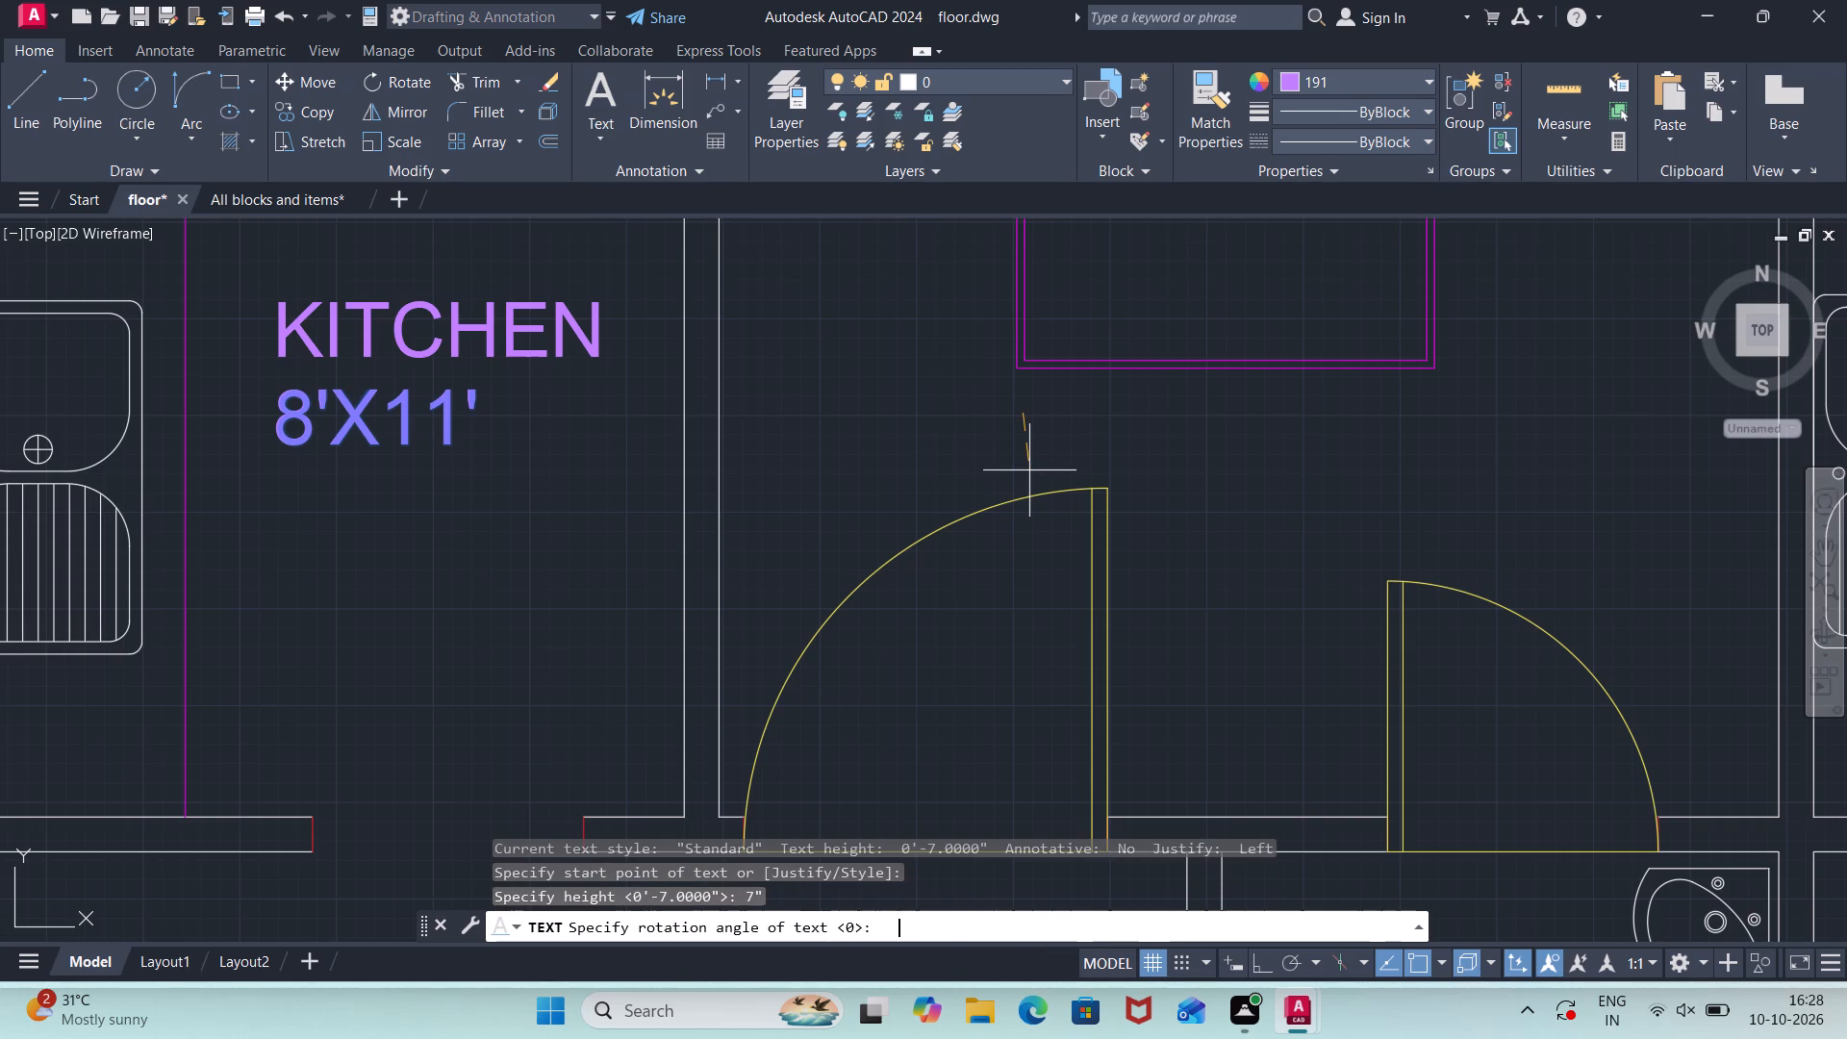
pyautogui.press('0')
pyautogui.press('Return')
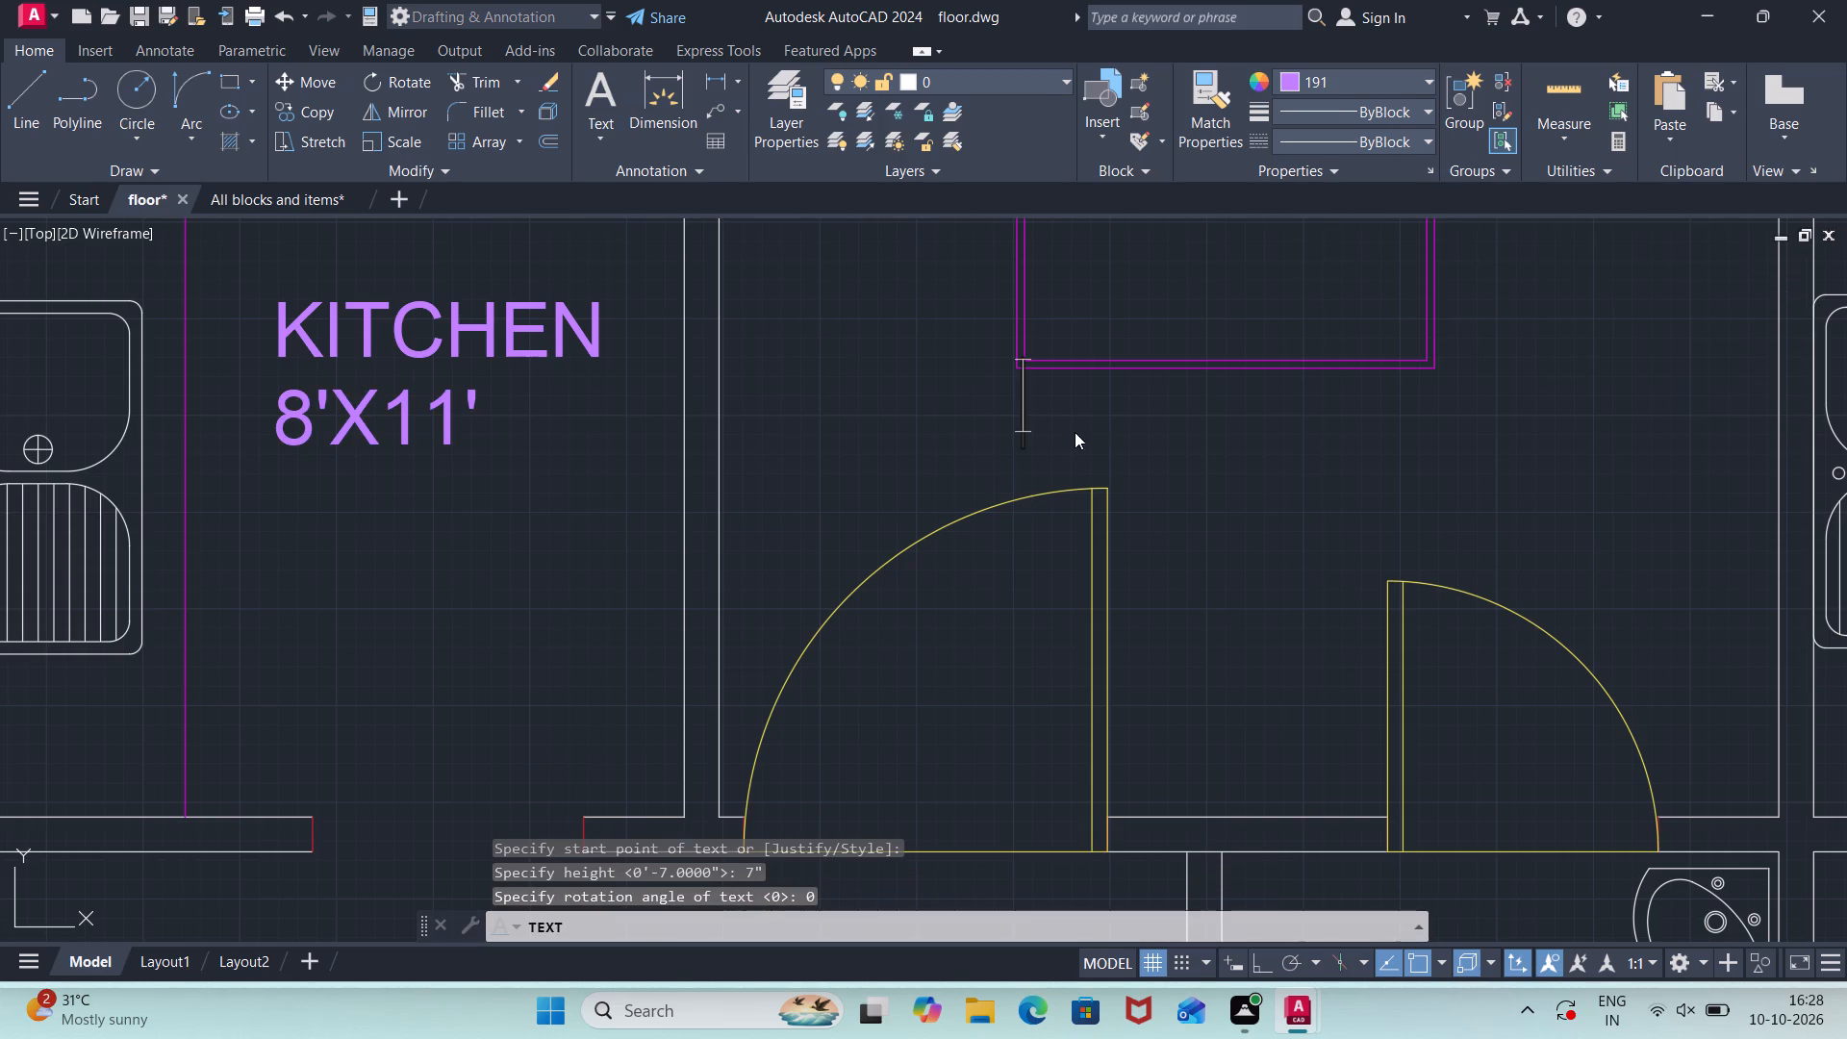
pyautogui.scroll(-2, 1232, 439)
pyautogui.click(1248, 462)
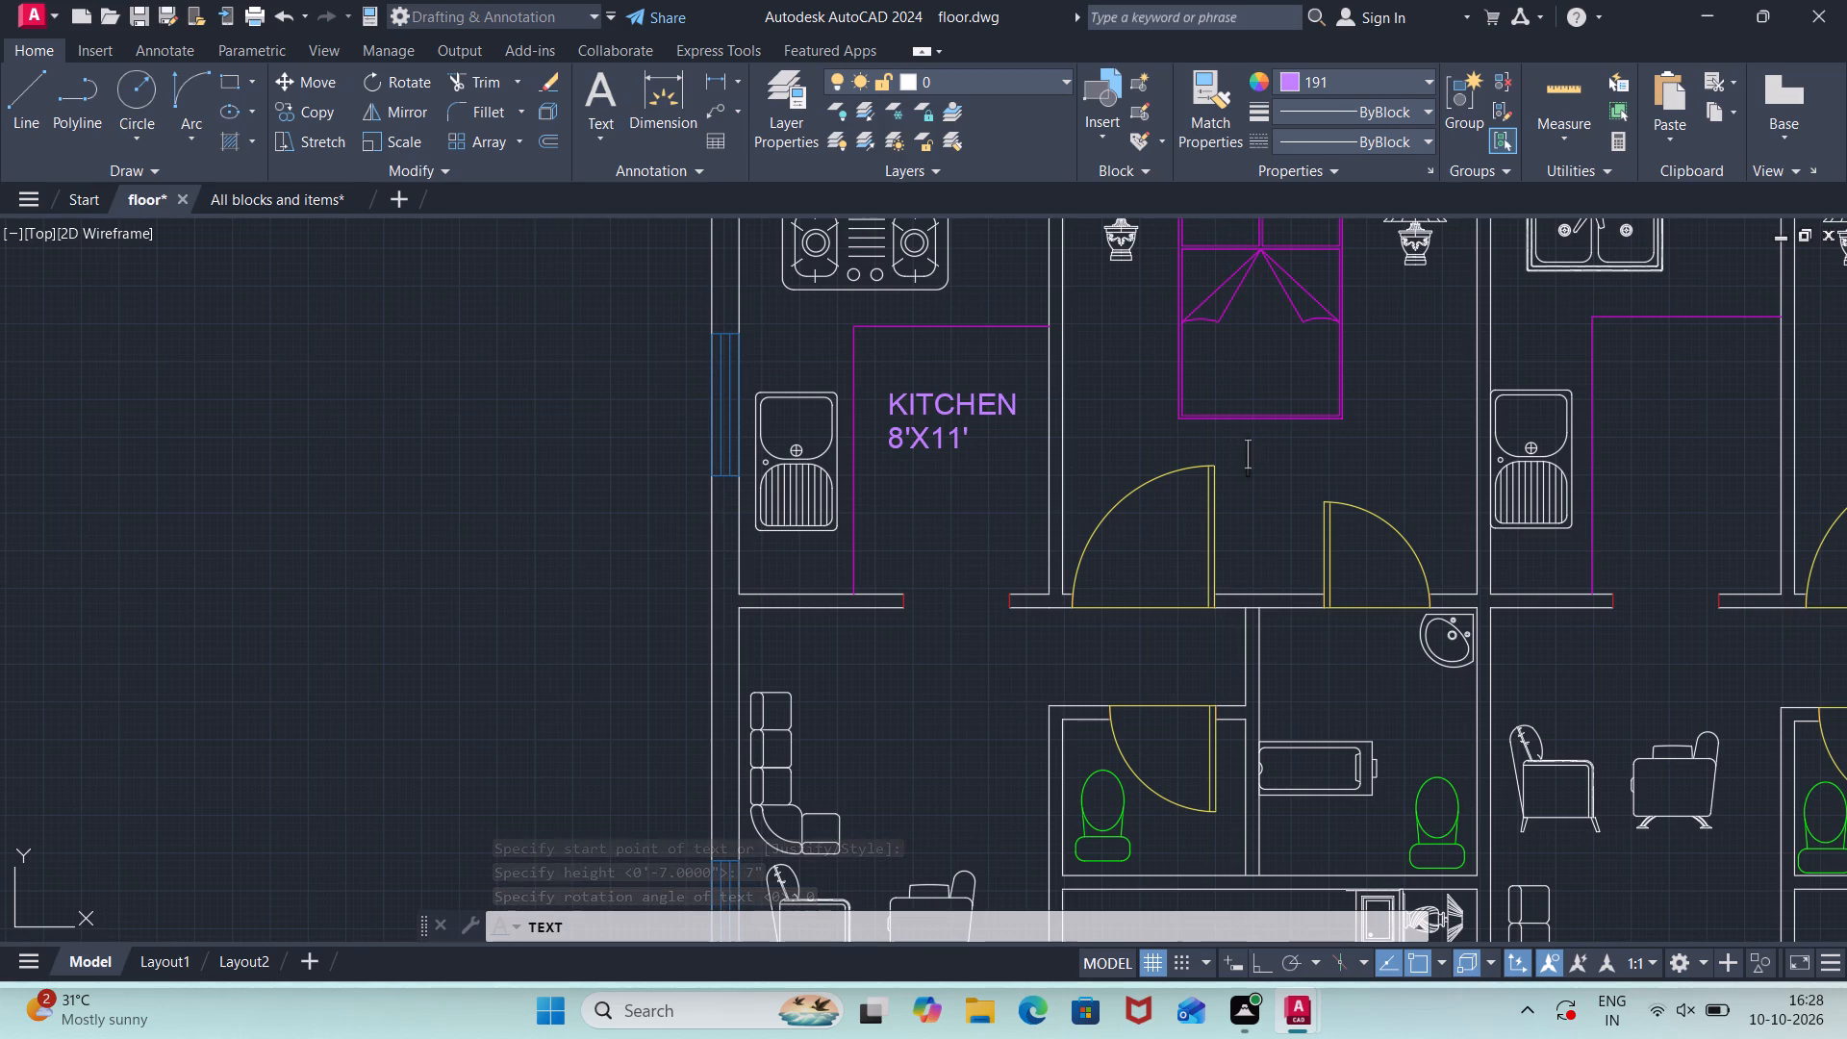
pyautogui.click(1246, 438)
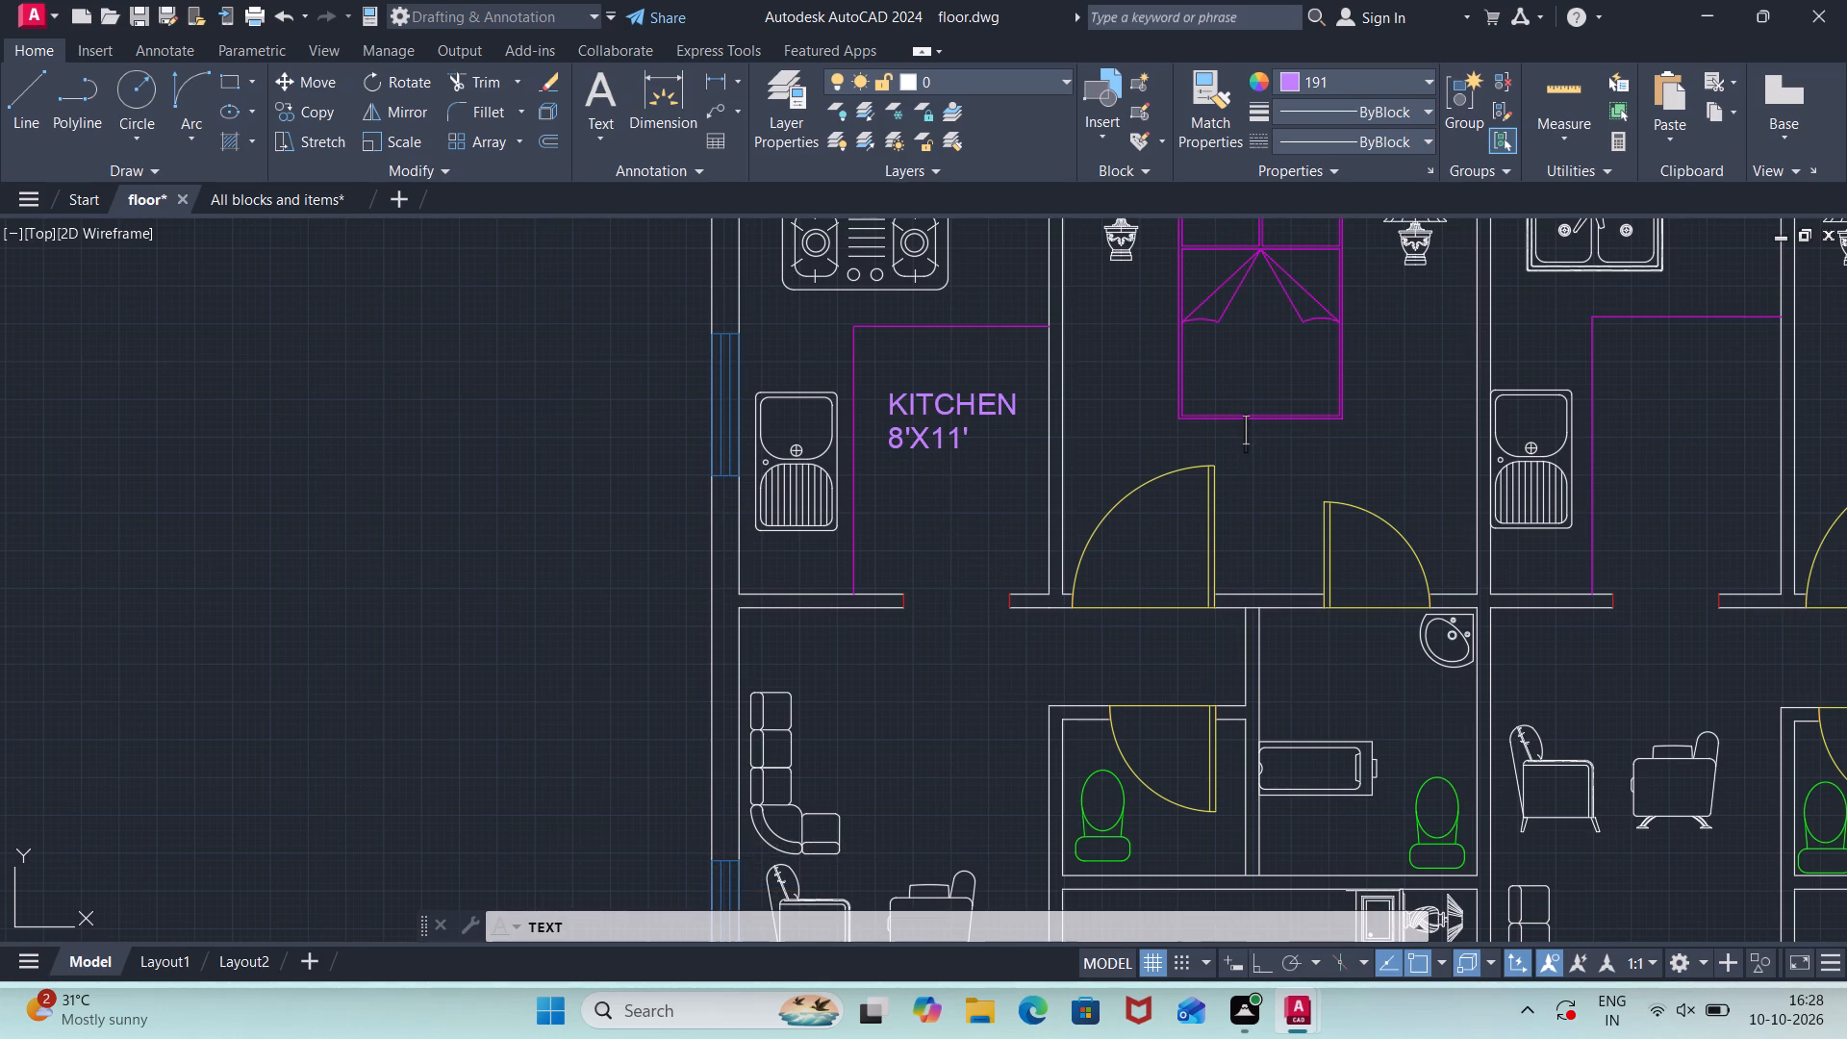
pyautogui.click(1252, 460)
pyautogui.click(1251, 440)
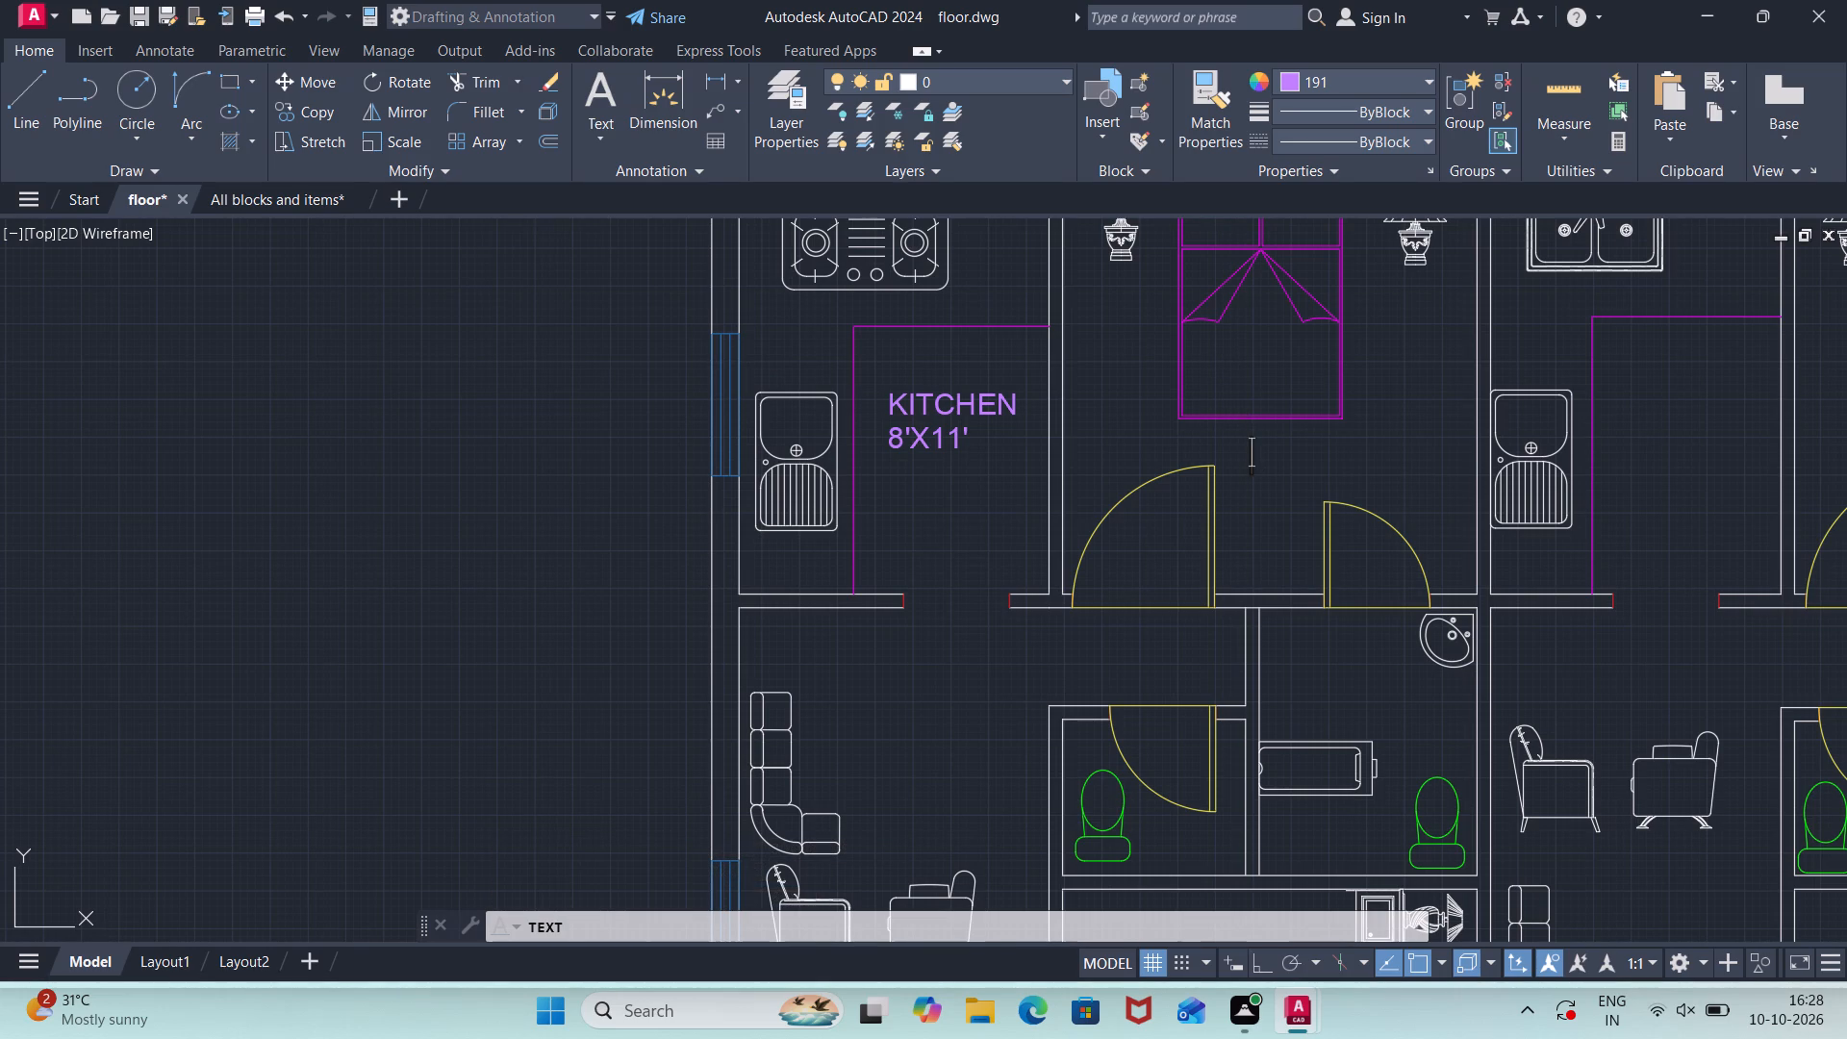
pyautogui.click(1250, 432)
pyautogui.click(1200, 444)
# Enter the bedroom label on three lines as MASTER, BED ROOM and 11'3", indenting the second and third lines with three spaces.
pyautogui.write('MASTER')
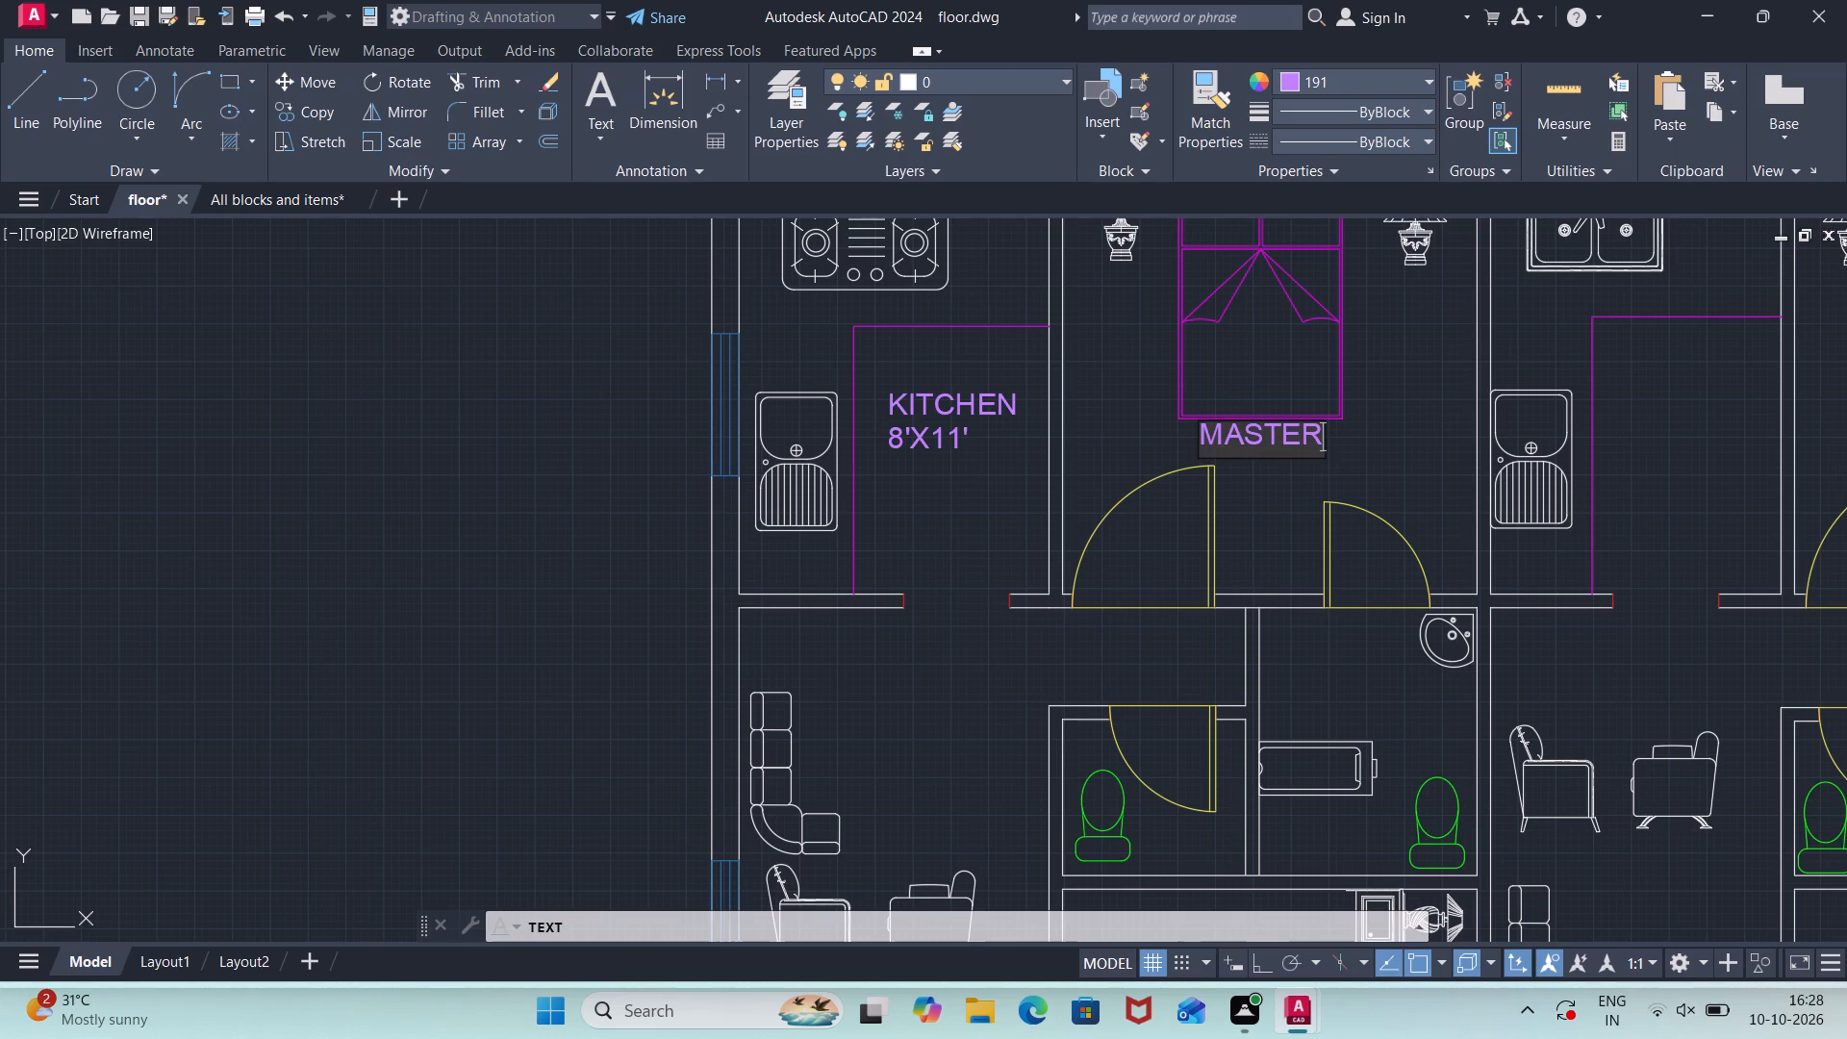
pyautogui.press('Return')
pyautogui.press('space')
pyautogui.press('space')
pyautogui.press('space')
pyautogui.write('BEDR')
pyautogui.press('BackSpace')
pyautogui.press('space')
pyautogui.write('T')
pyautogui.press('BackSpace')
pyautogui.write('ROOM')
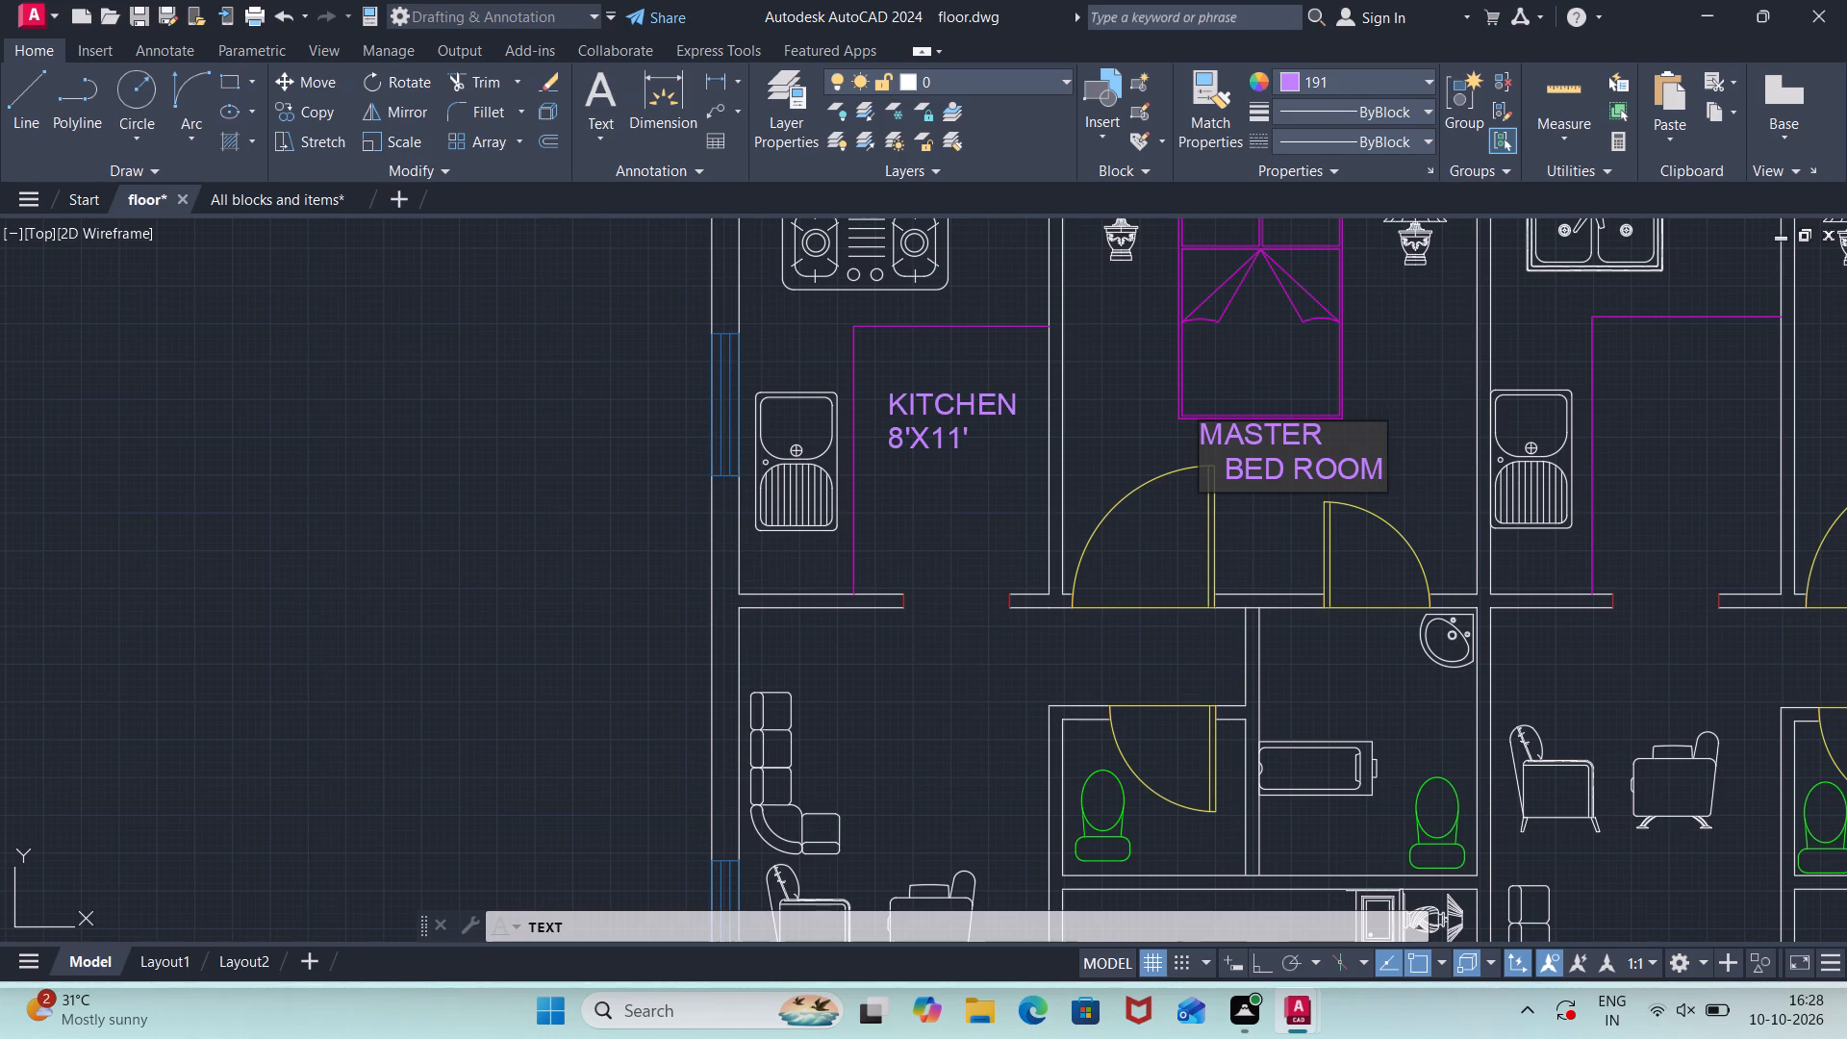
pyautogui.press('Return')
pyautogui.press('space')
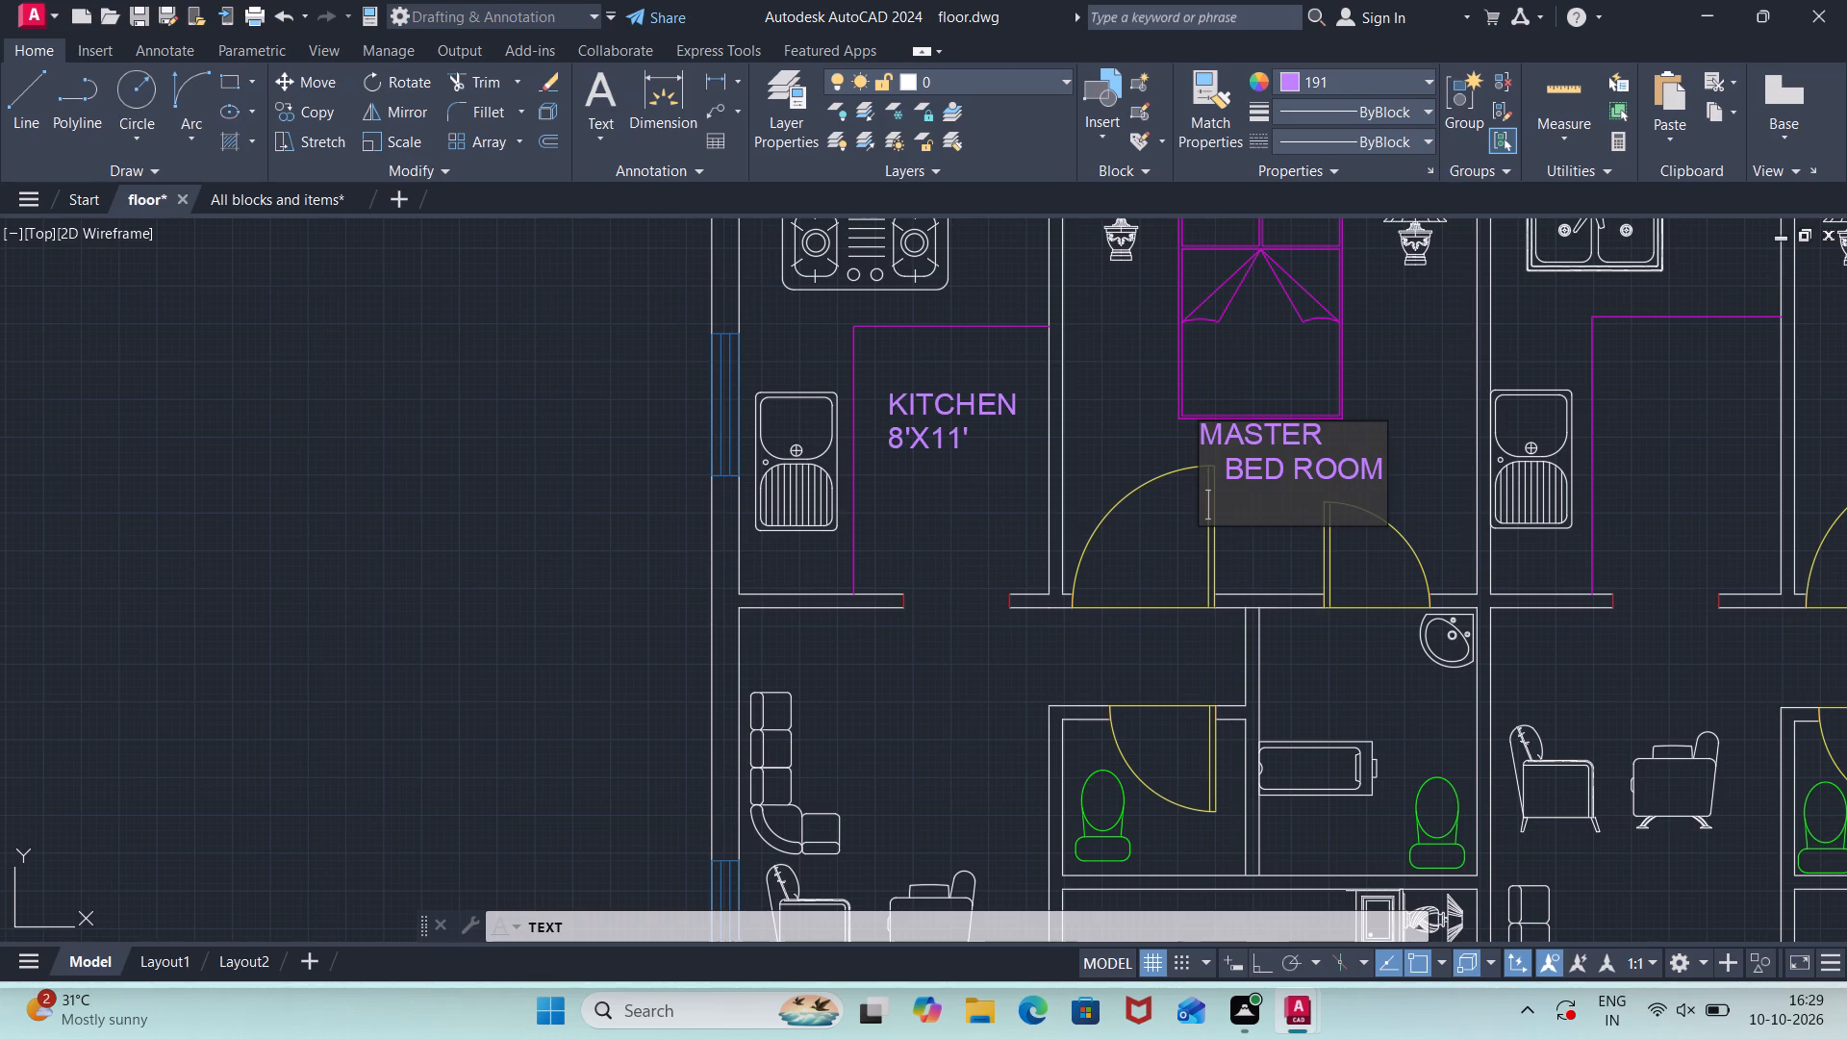
pyautogui.press('space')
pyautogui.press('space')
pyautogui.write('11\'3"')
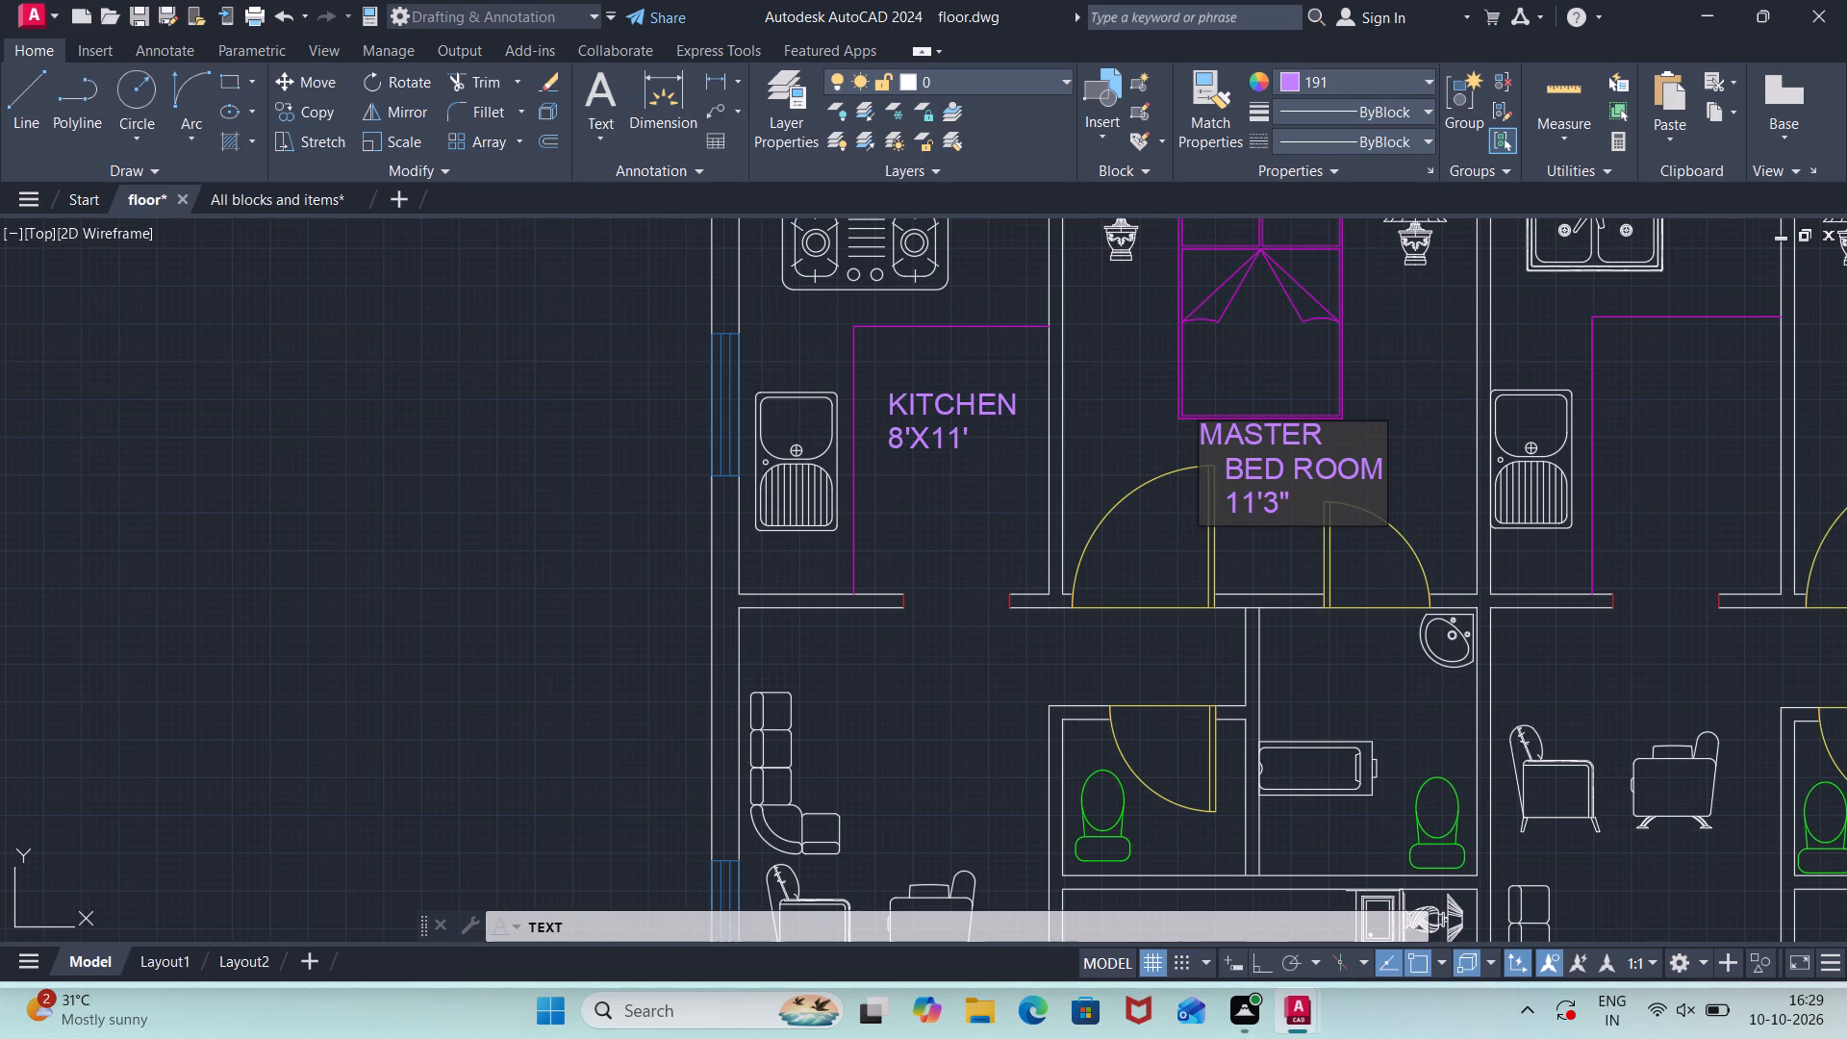
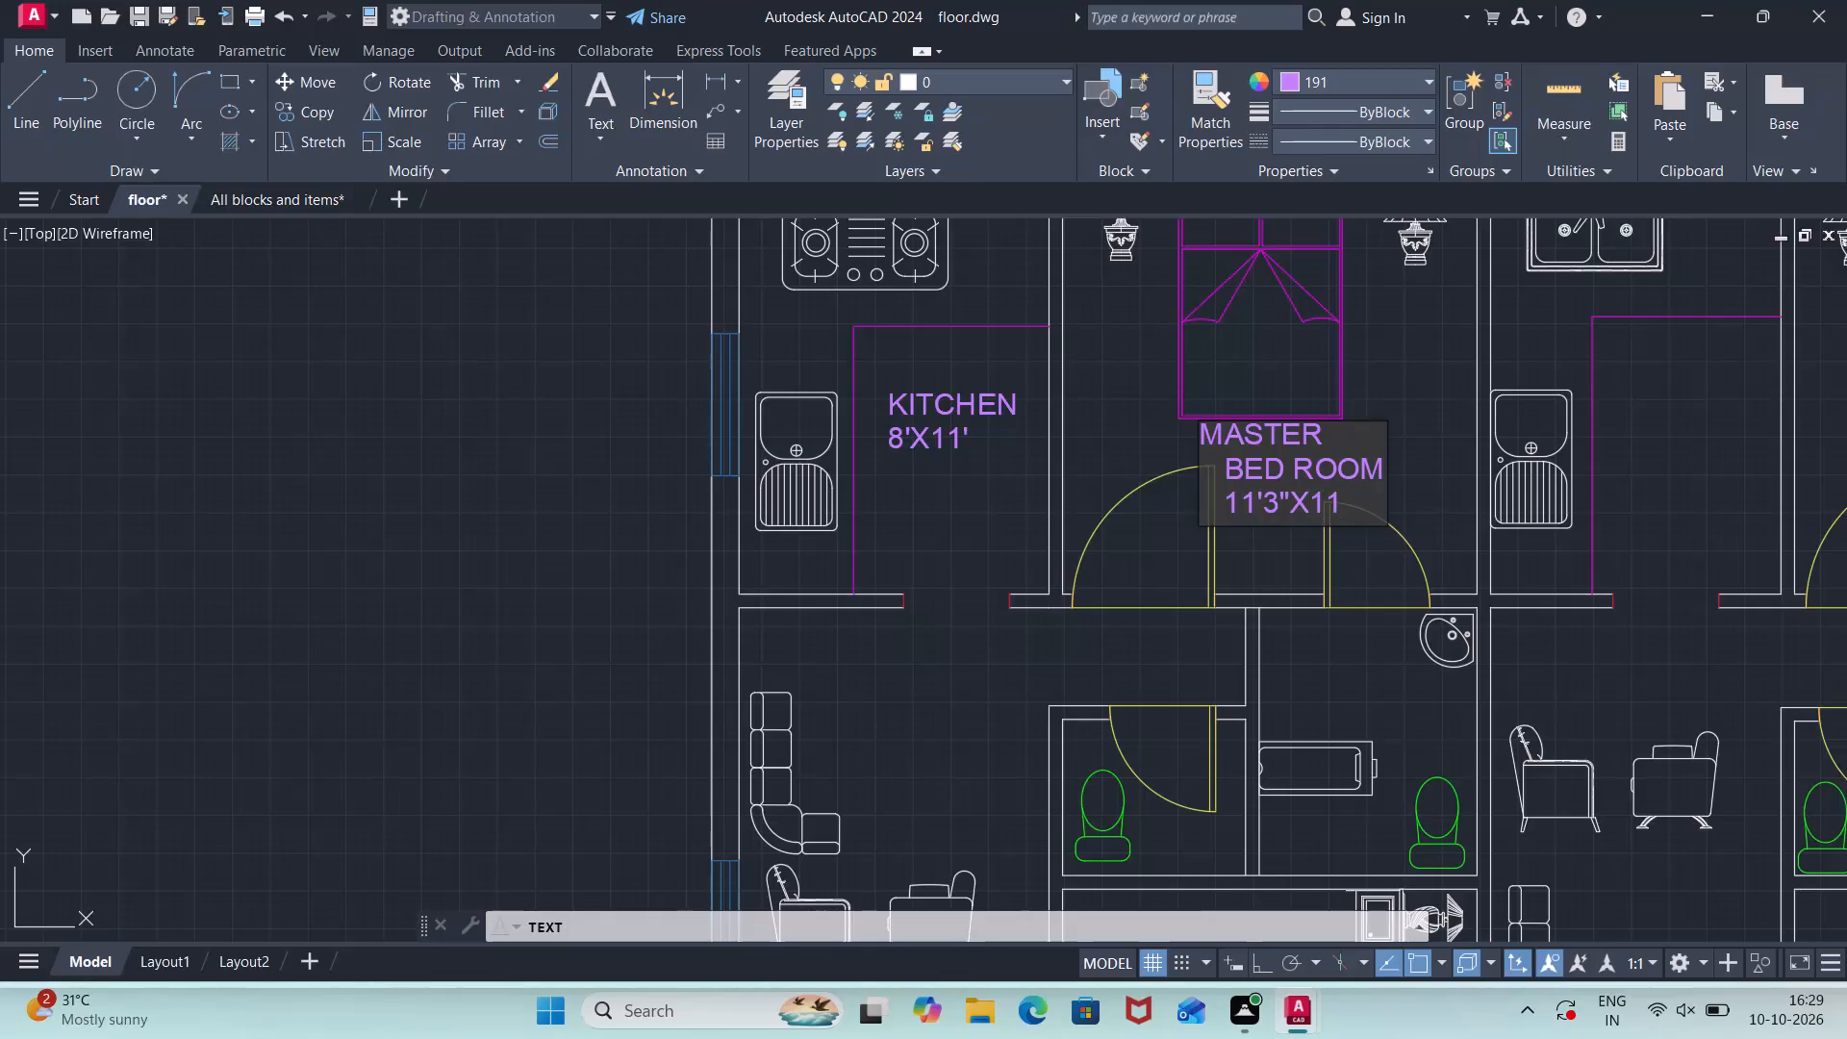
# Complete the third line of the left unit's master bedroom label as 11'3"X11' and finish the text.
pyautogui.press("'")
pyautogui.press('Return')
pyautogui.press('Return')
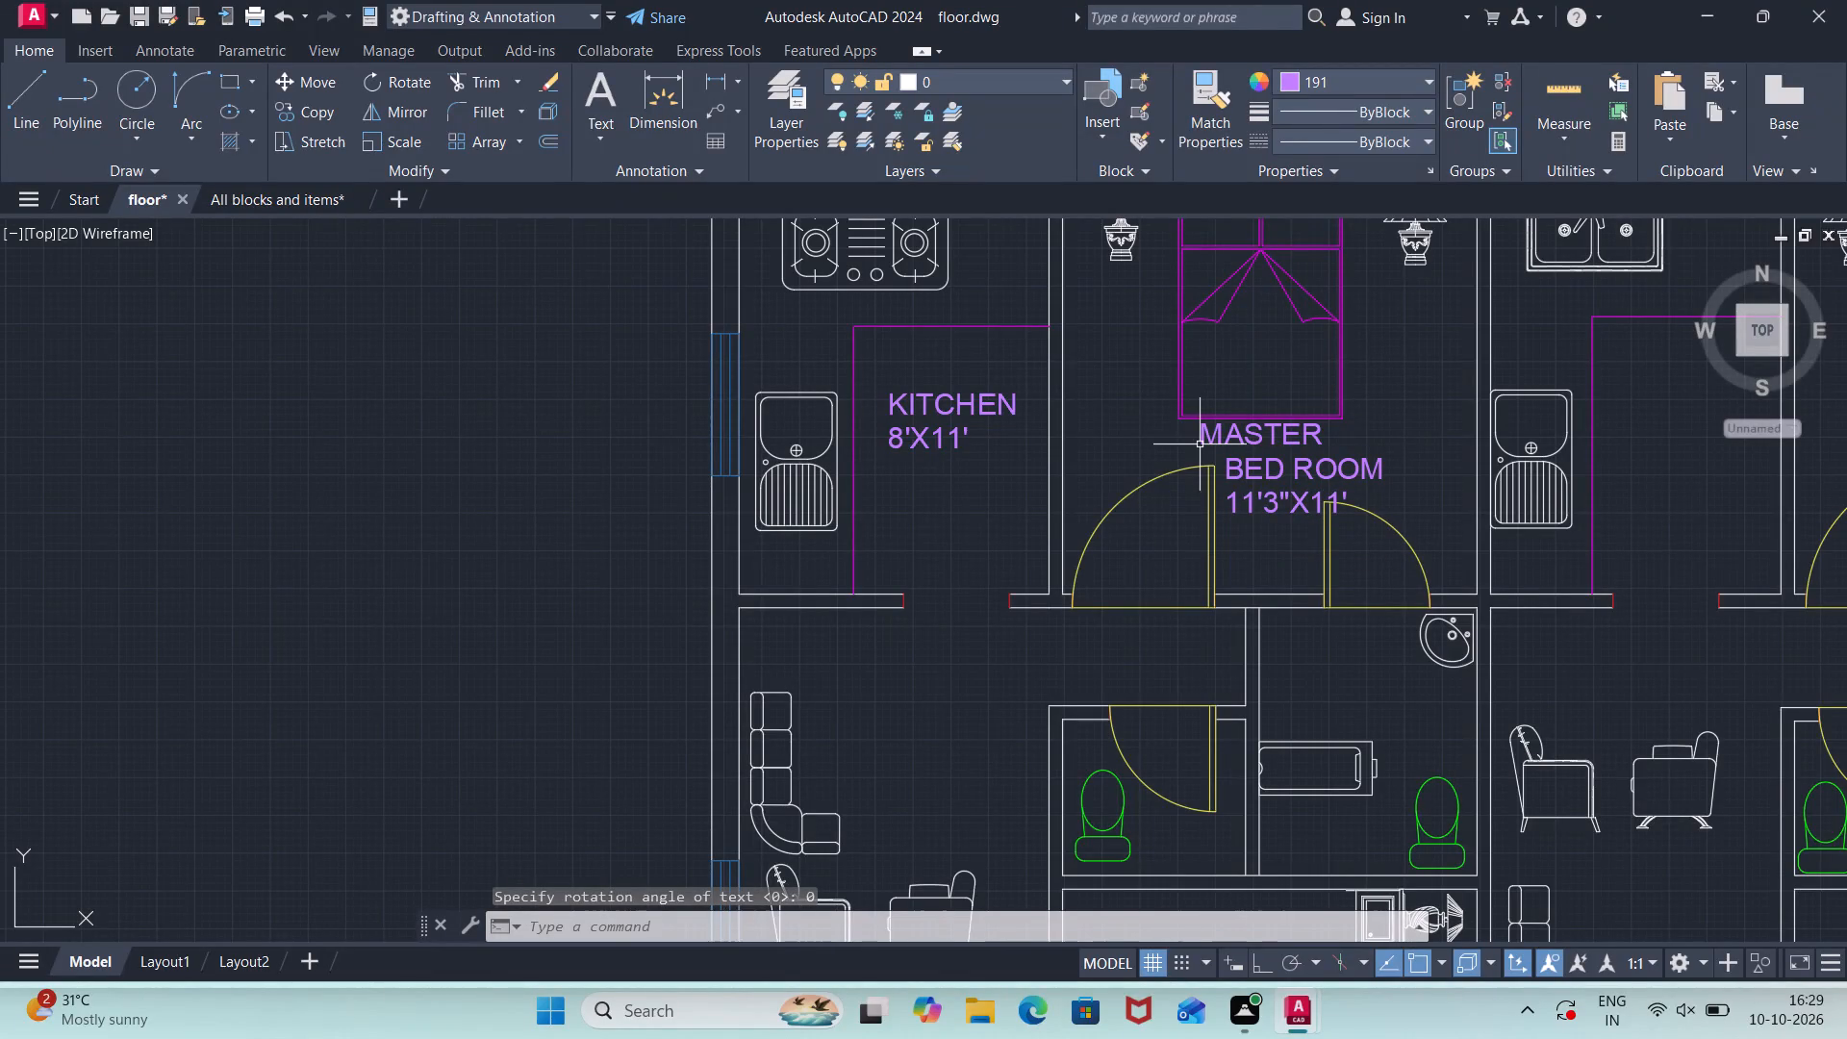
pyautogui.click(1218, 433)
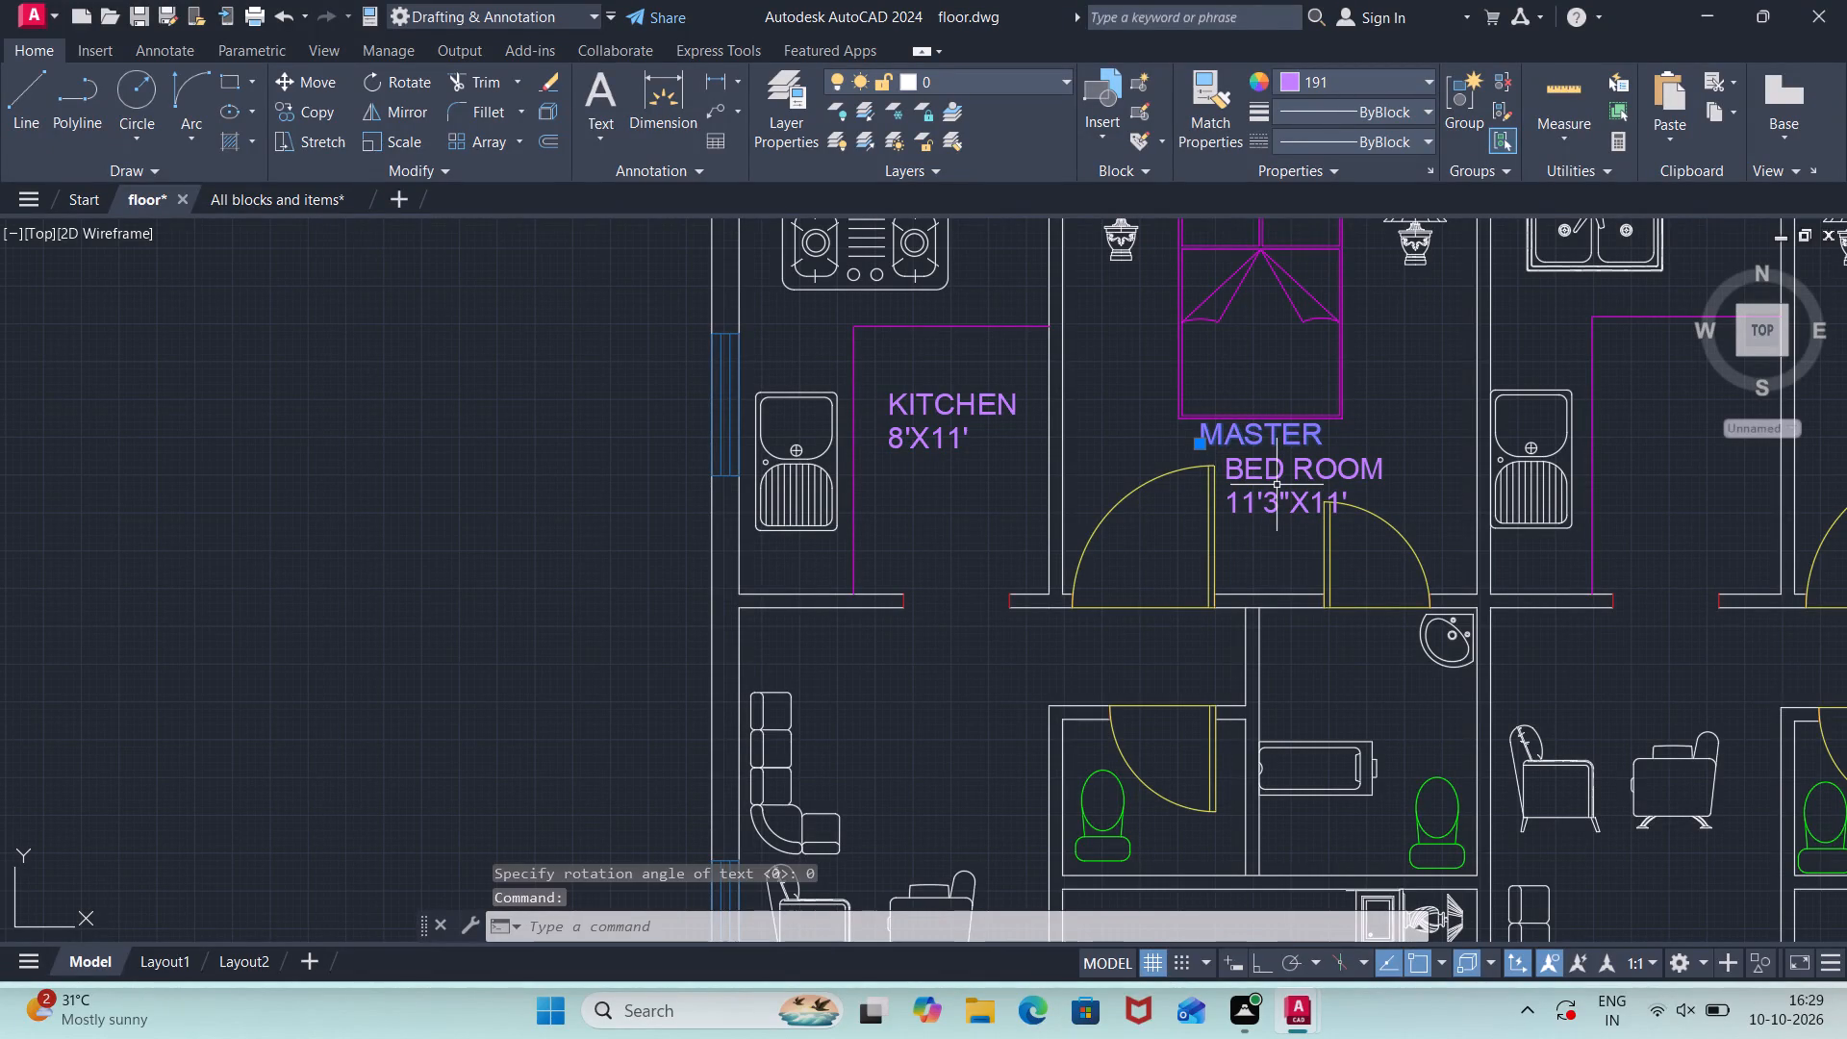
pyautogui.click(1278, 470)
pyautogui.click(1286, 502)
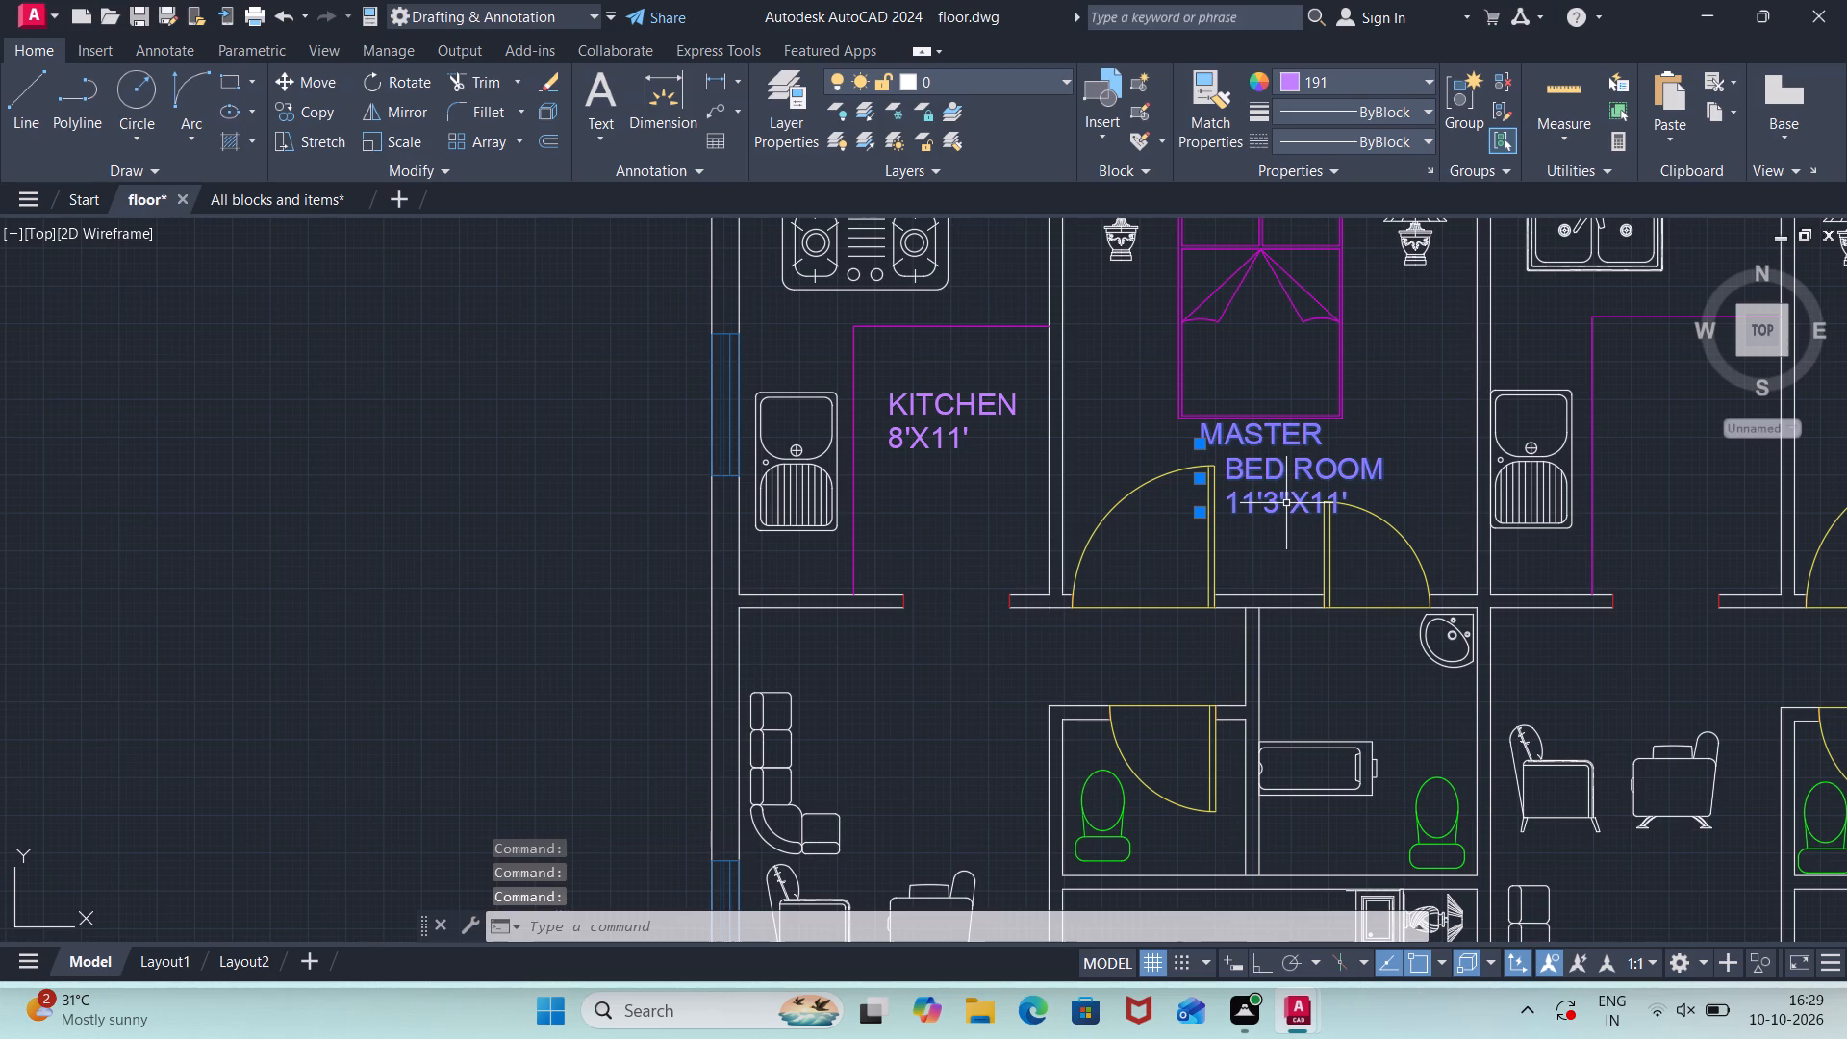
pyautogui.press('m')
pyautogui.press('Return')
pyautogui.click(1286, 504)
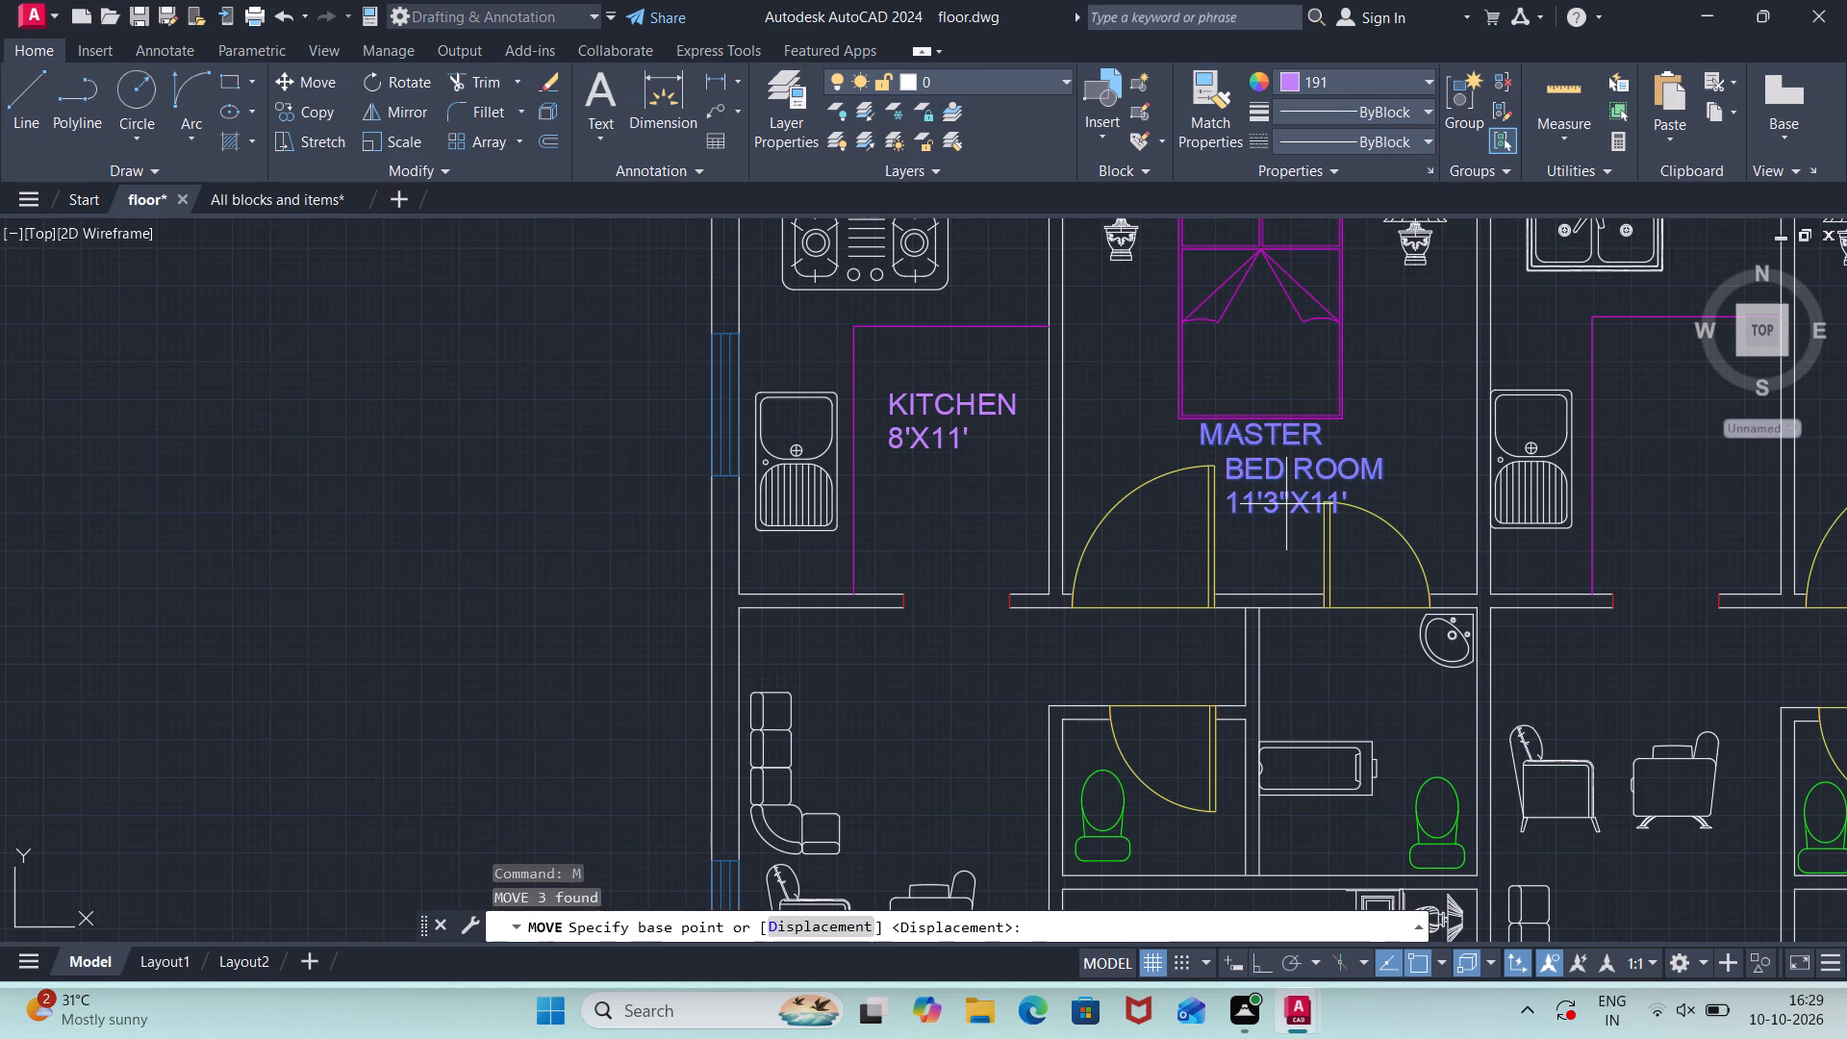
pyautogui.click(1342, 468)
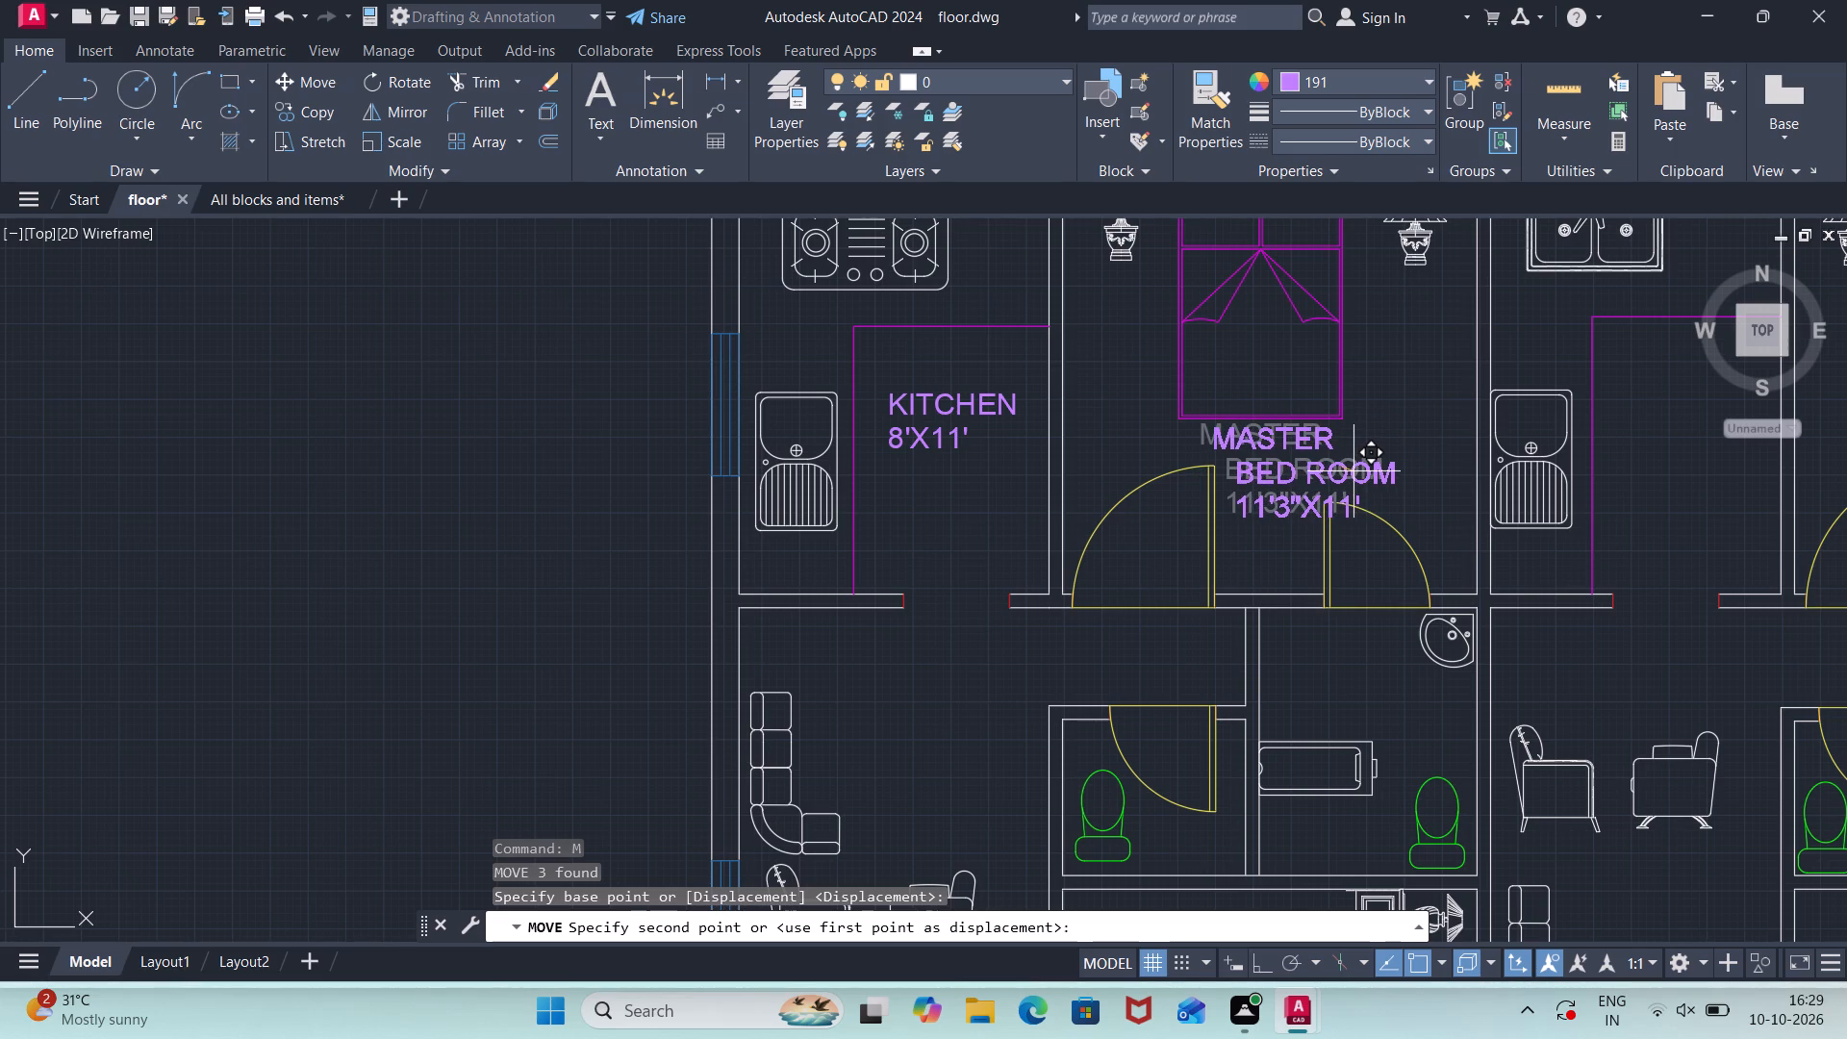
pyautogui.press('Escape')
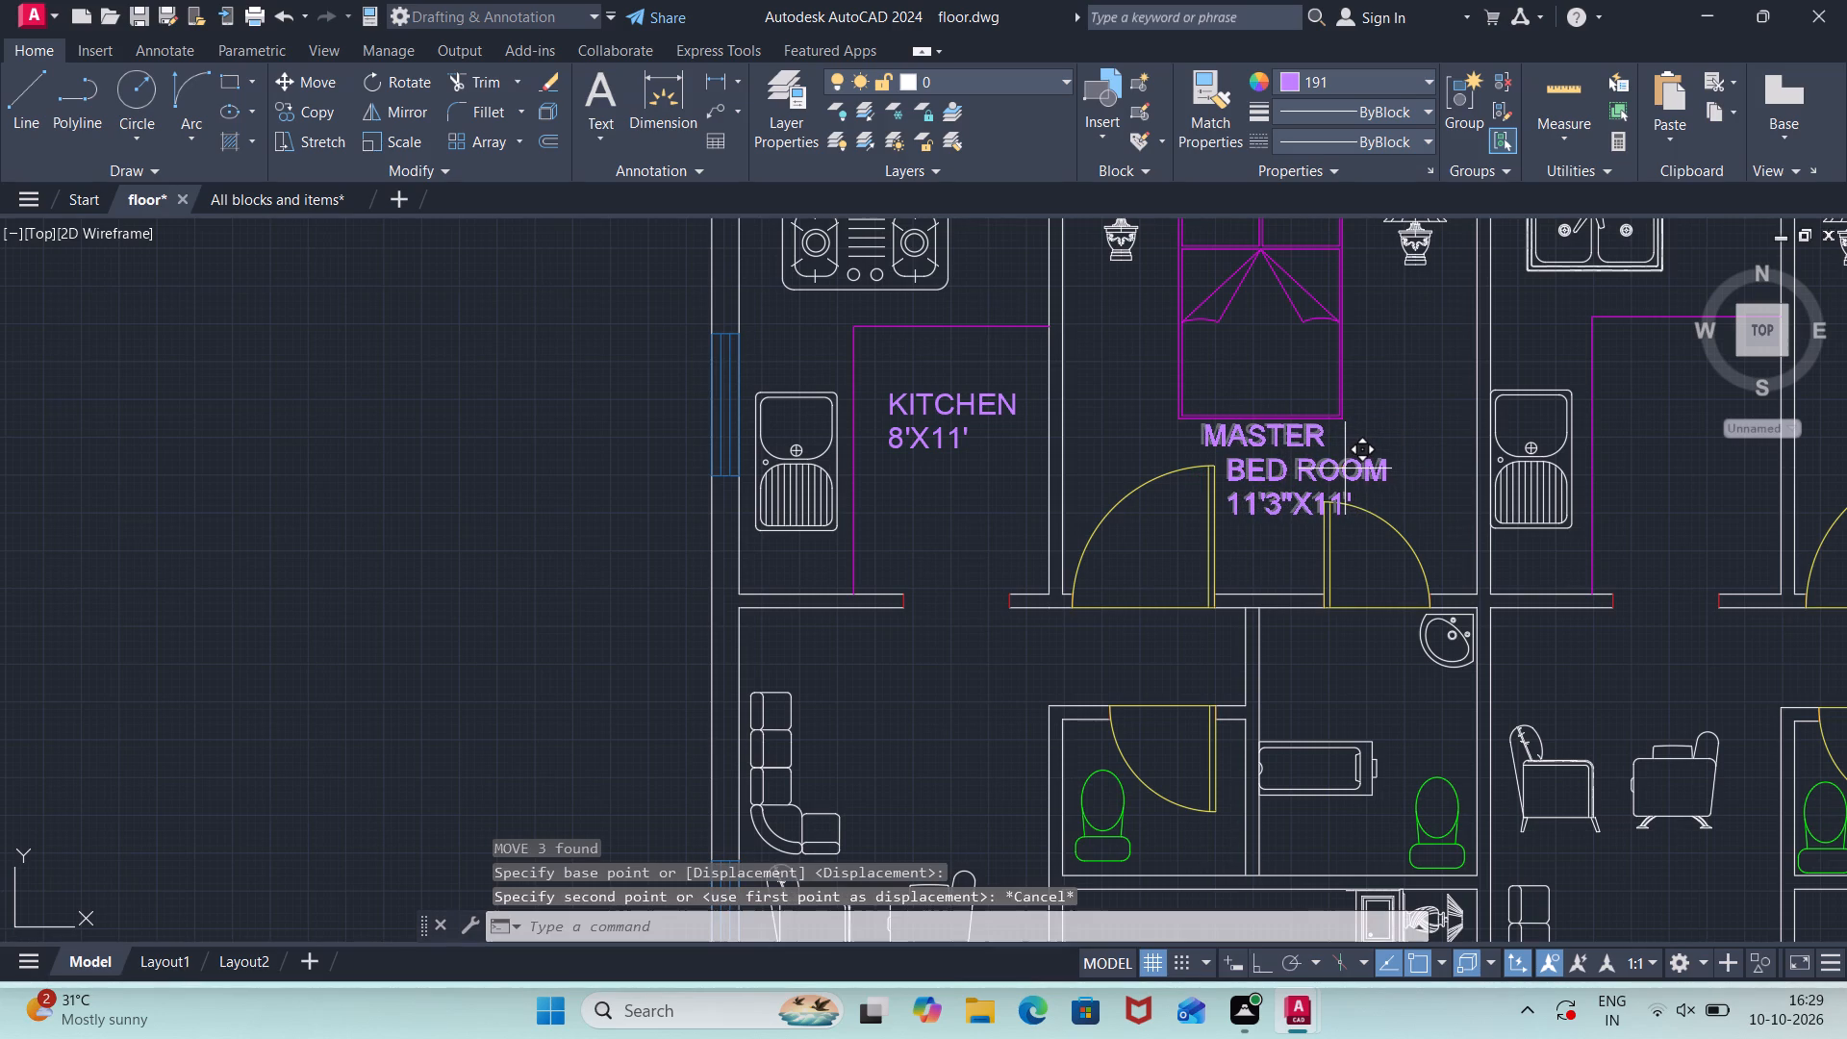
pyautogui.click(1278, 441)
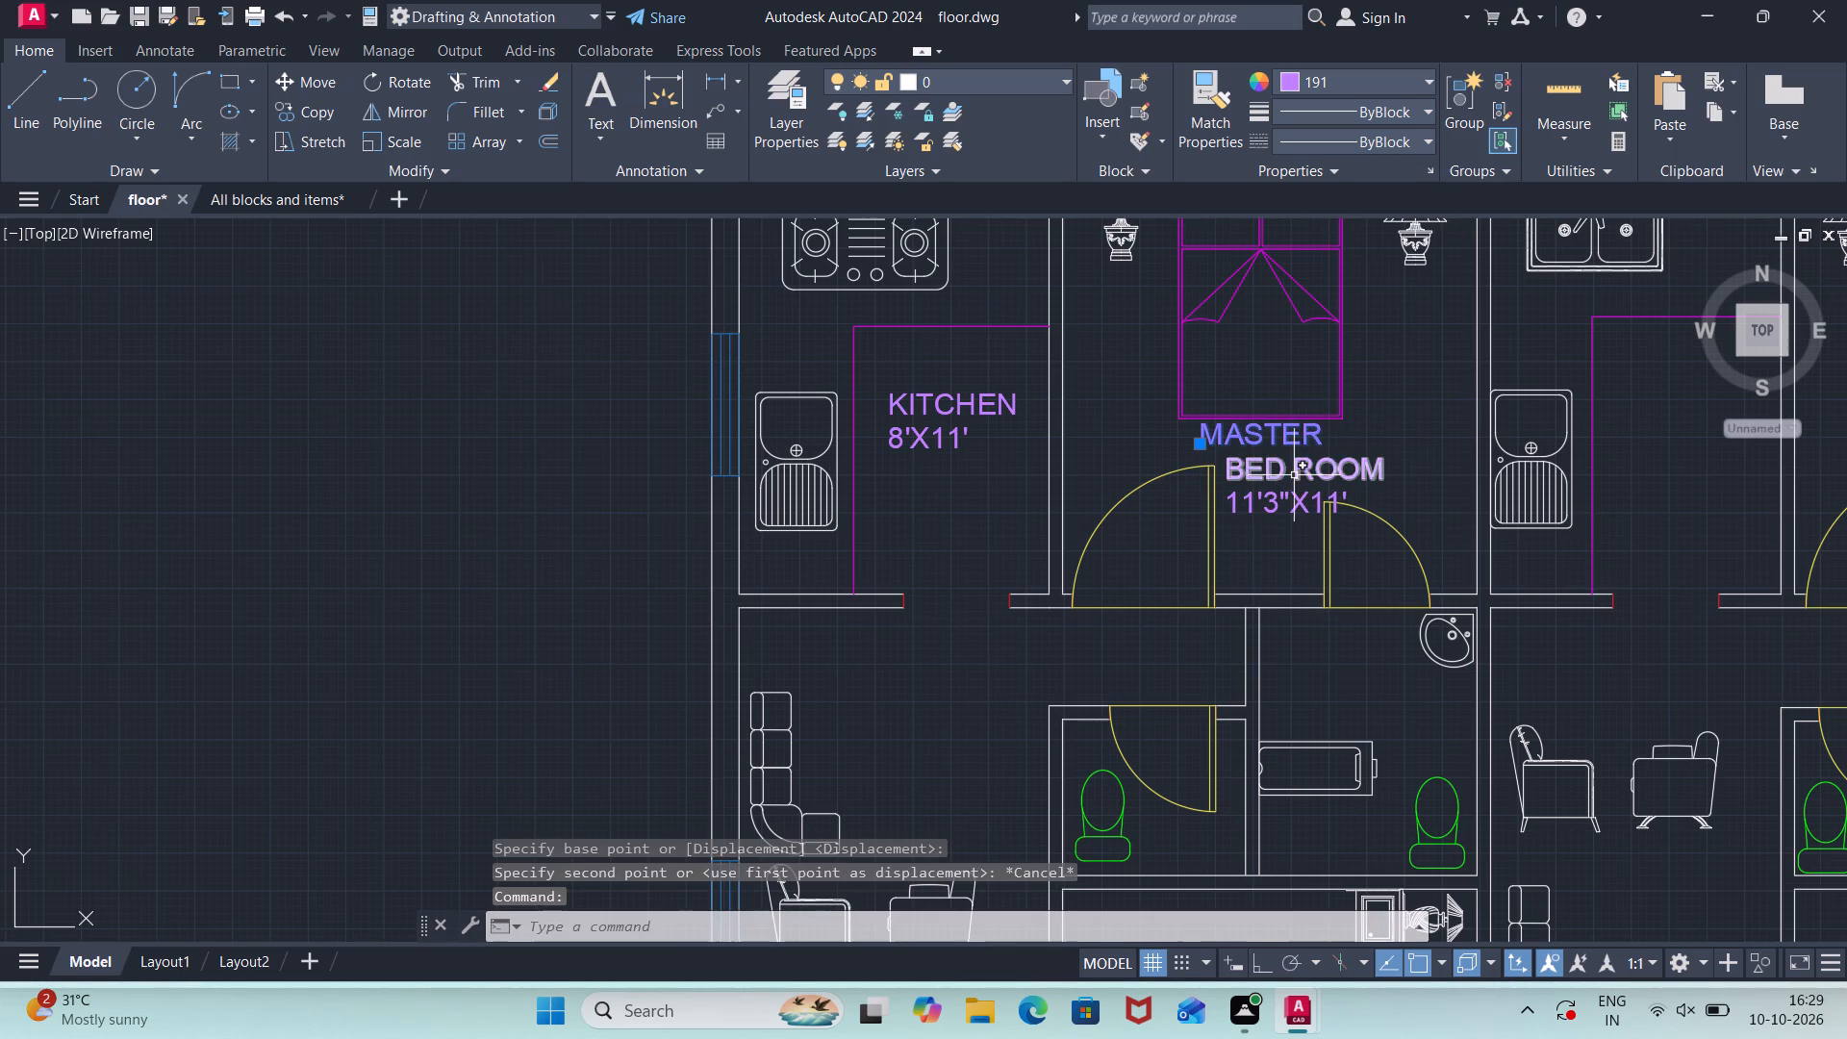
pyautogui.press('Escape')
# Add the two-line text label KITCHEN, 8'X11' in the right unit's kitchen, with 7" height and 0 rotation.
pyautogui.moveTo(1472, 415); pyautogui.dragTo(1004, 461, button='middle')
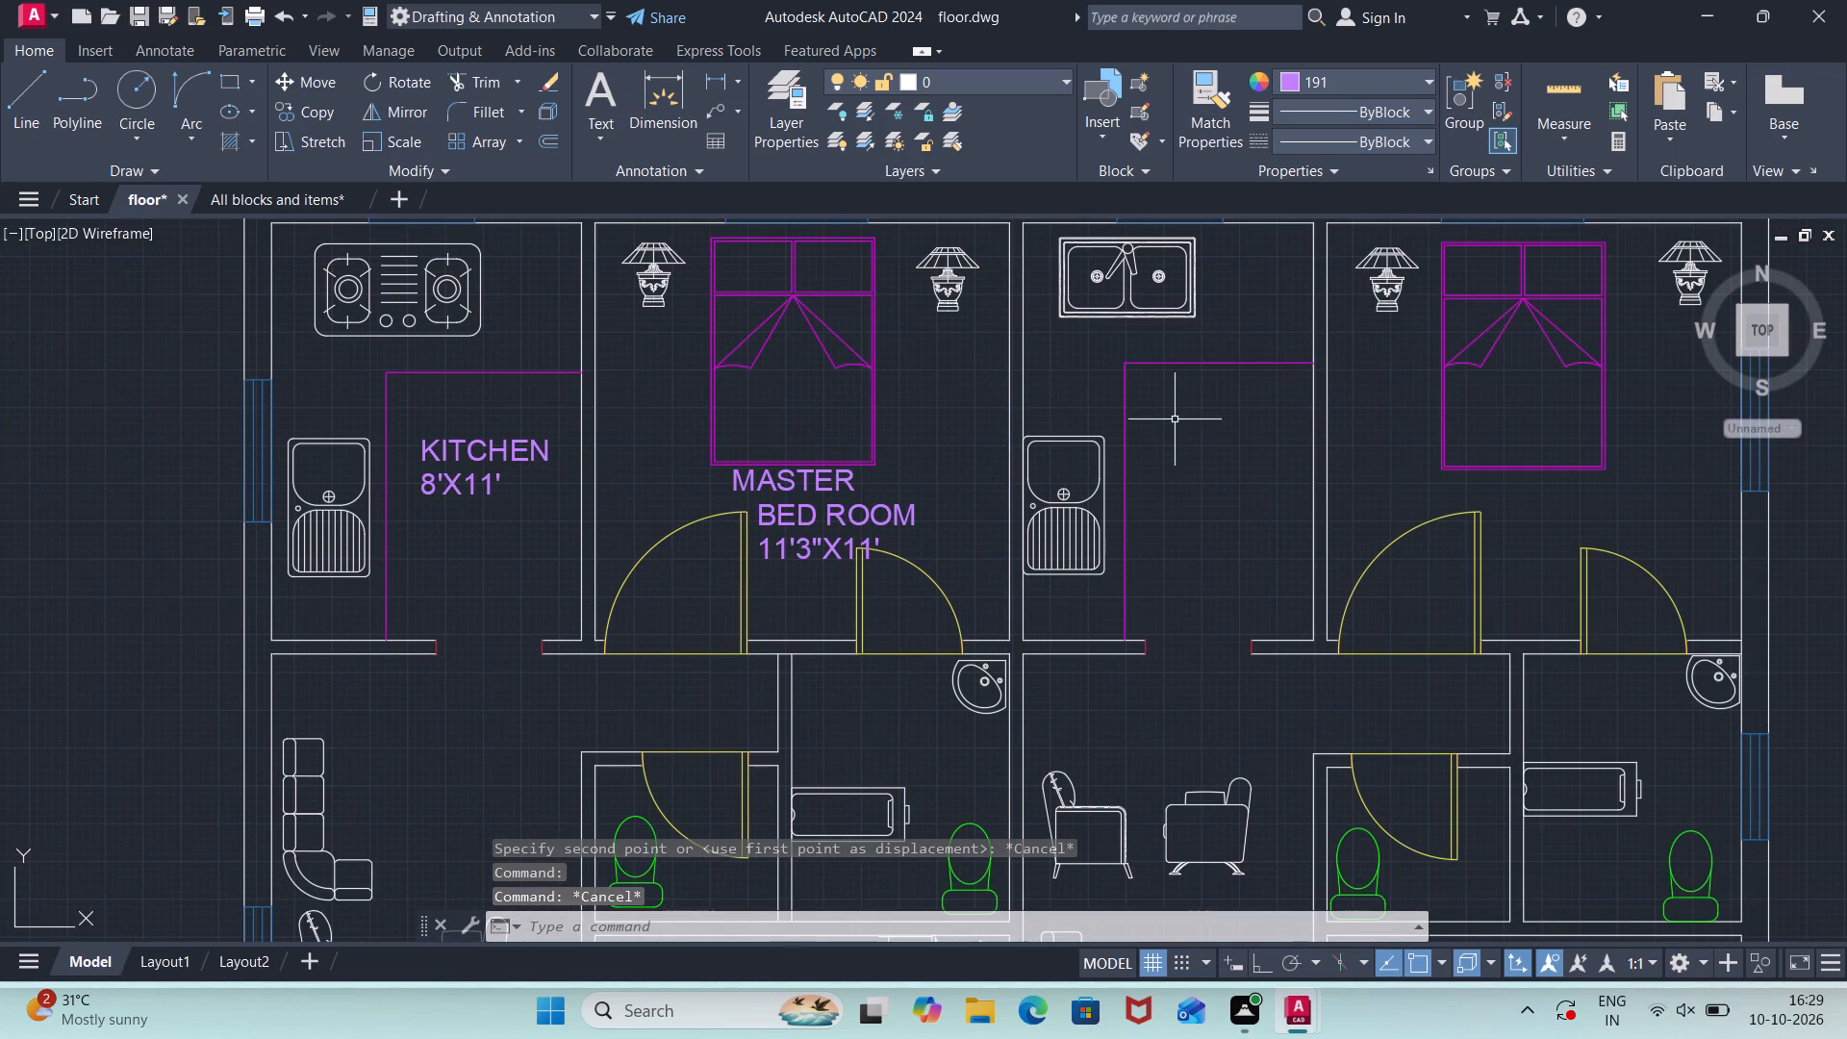
pyautogui.press('space')
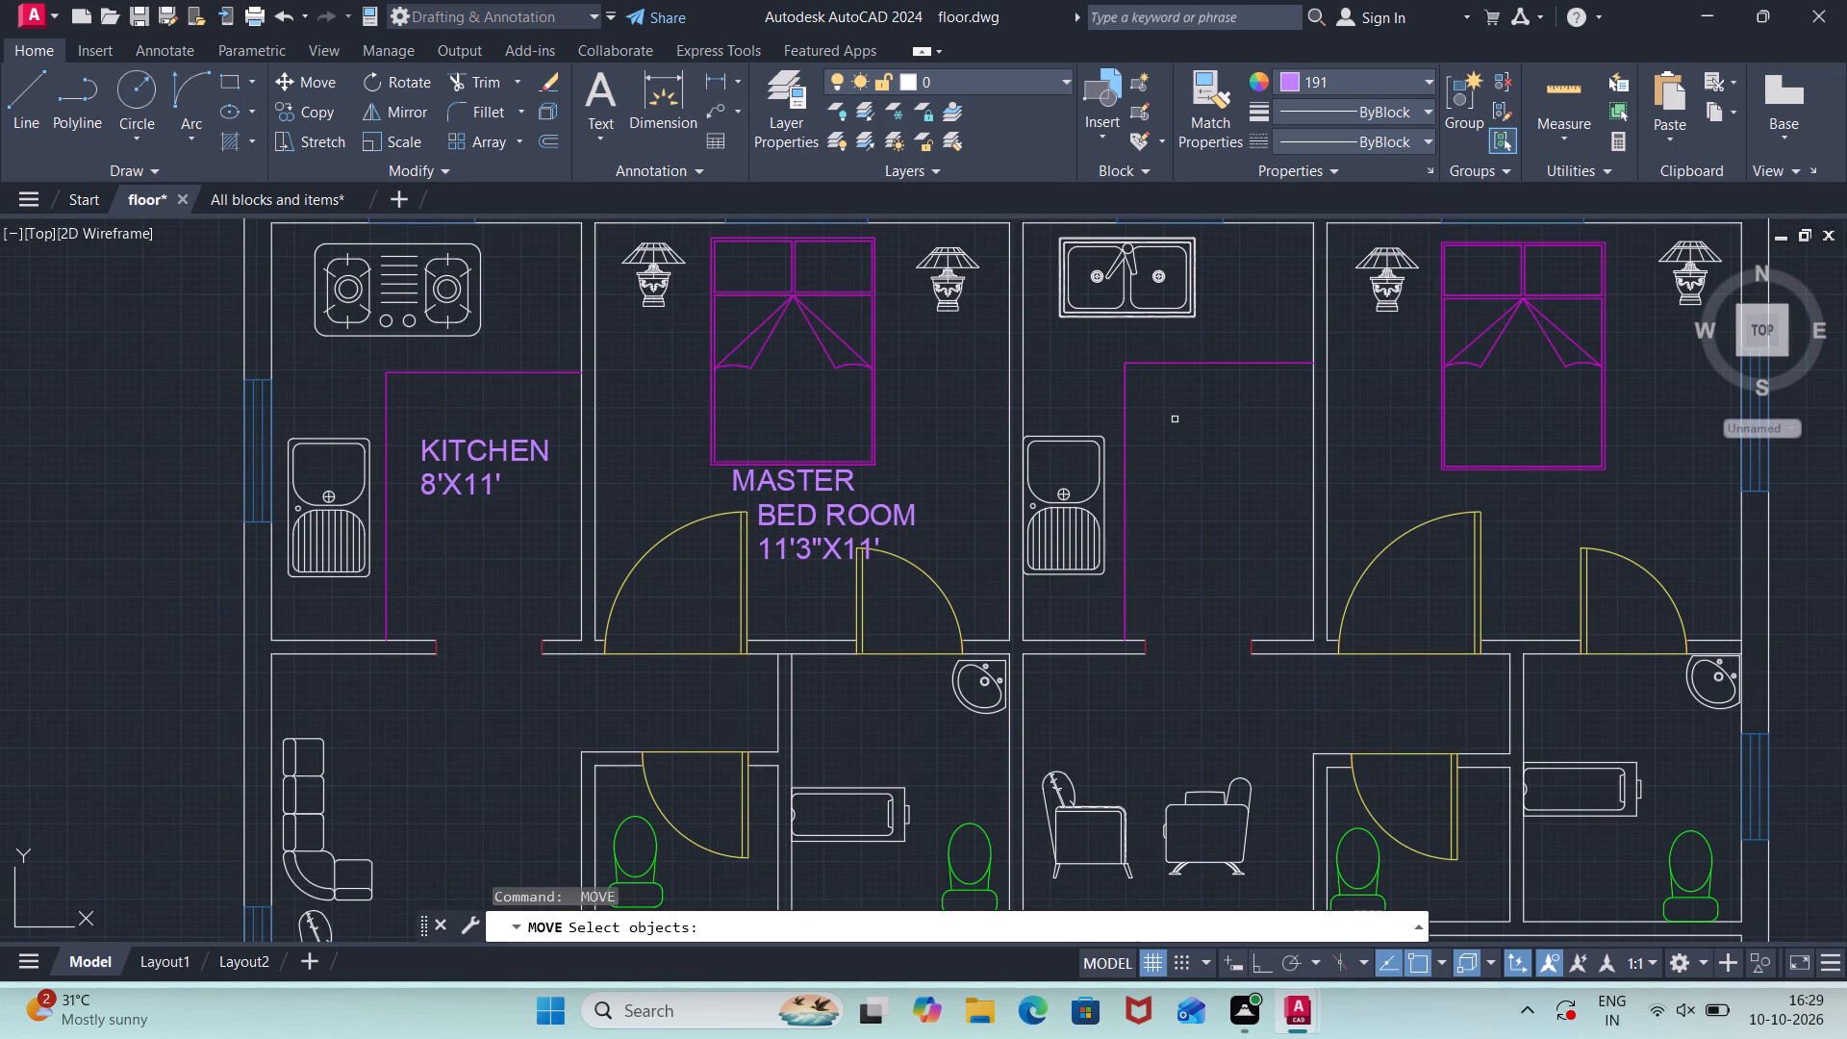
pyautogui.press('Escape')
pyautogui.write('TEXT')
pyautogui.press('Return')
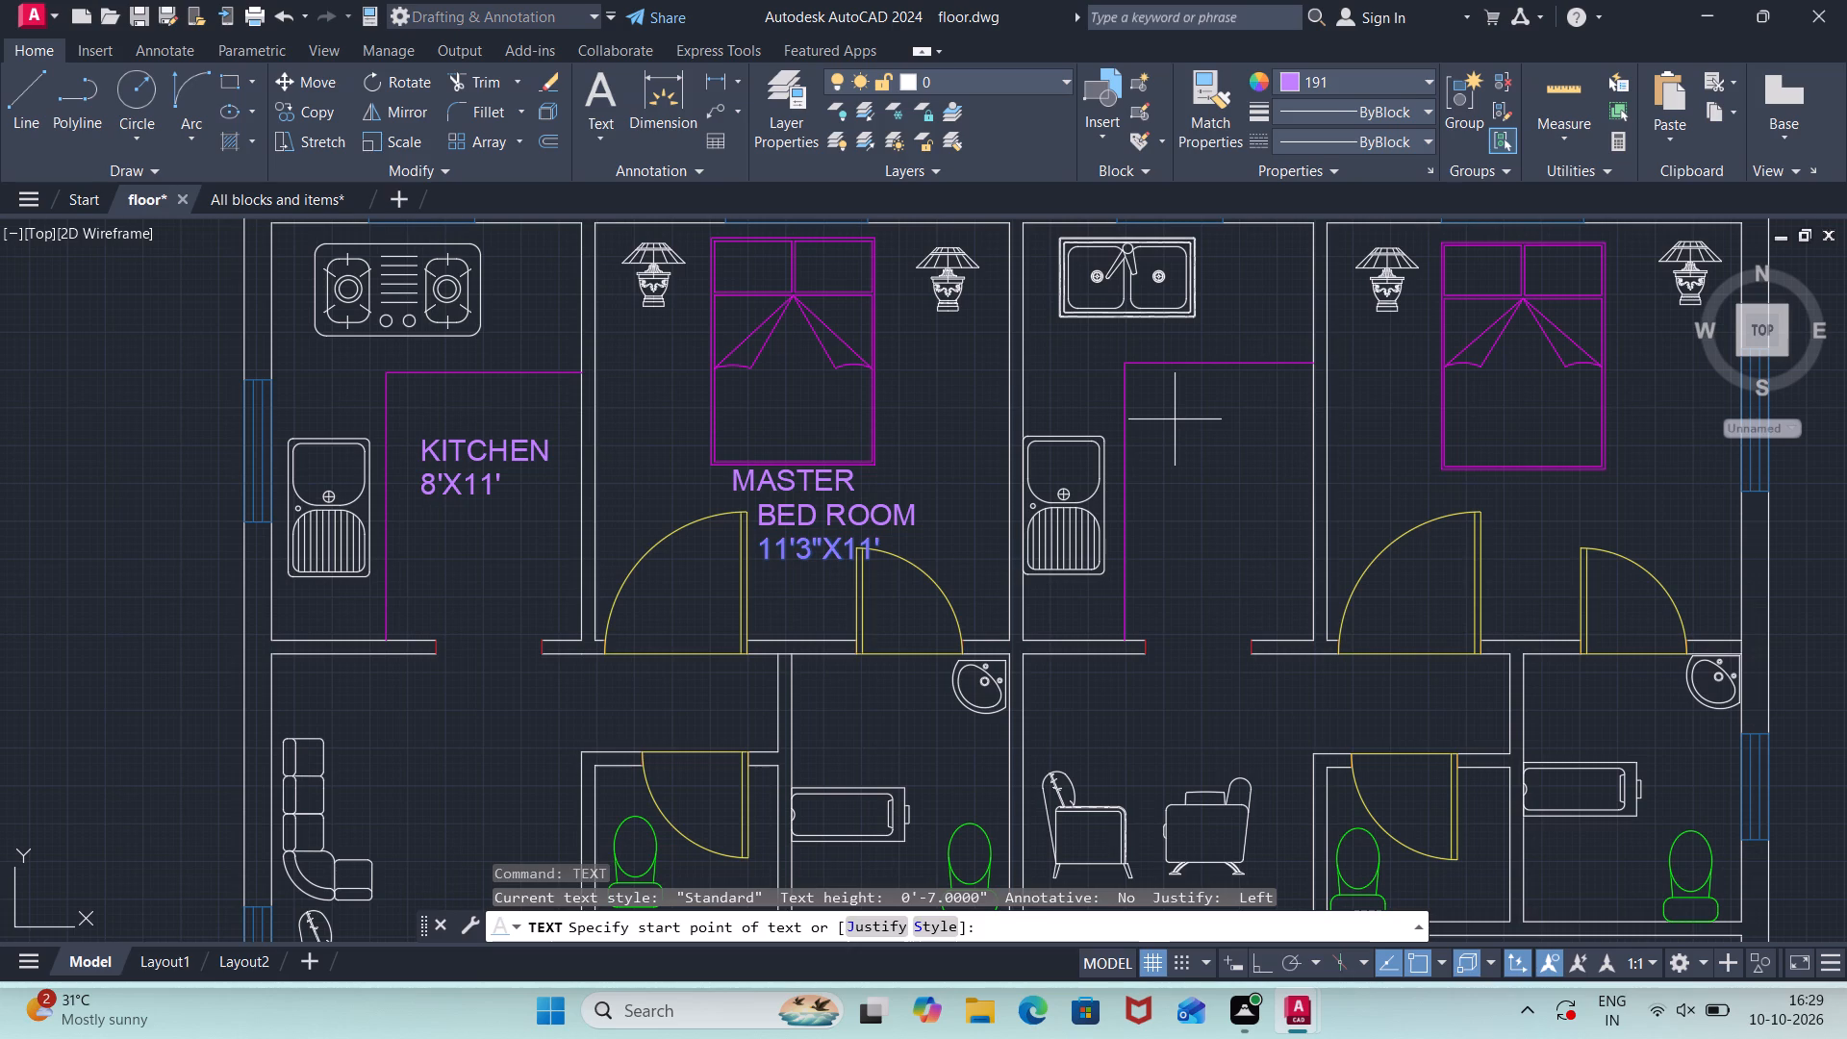
pyautogui.click(1163, 453)
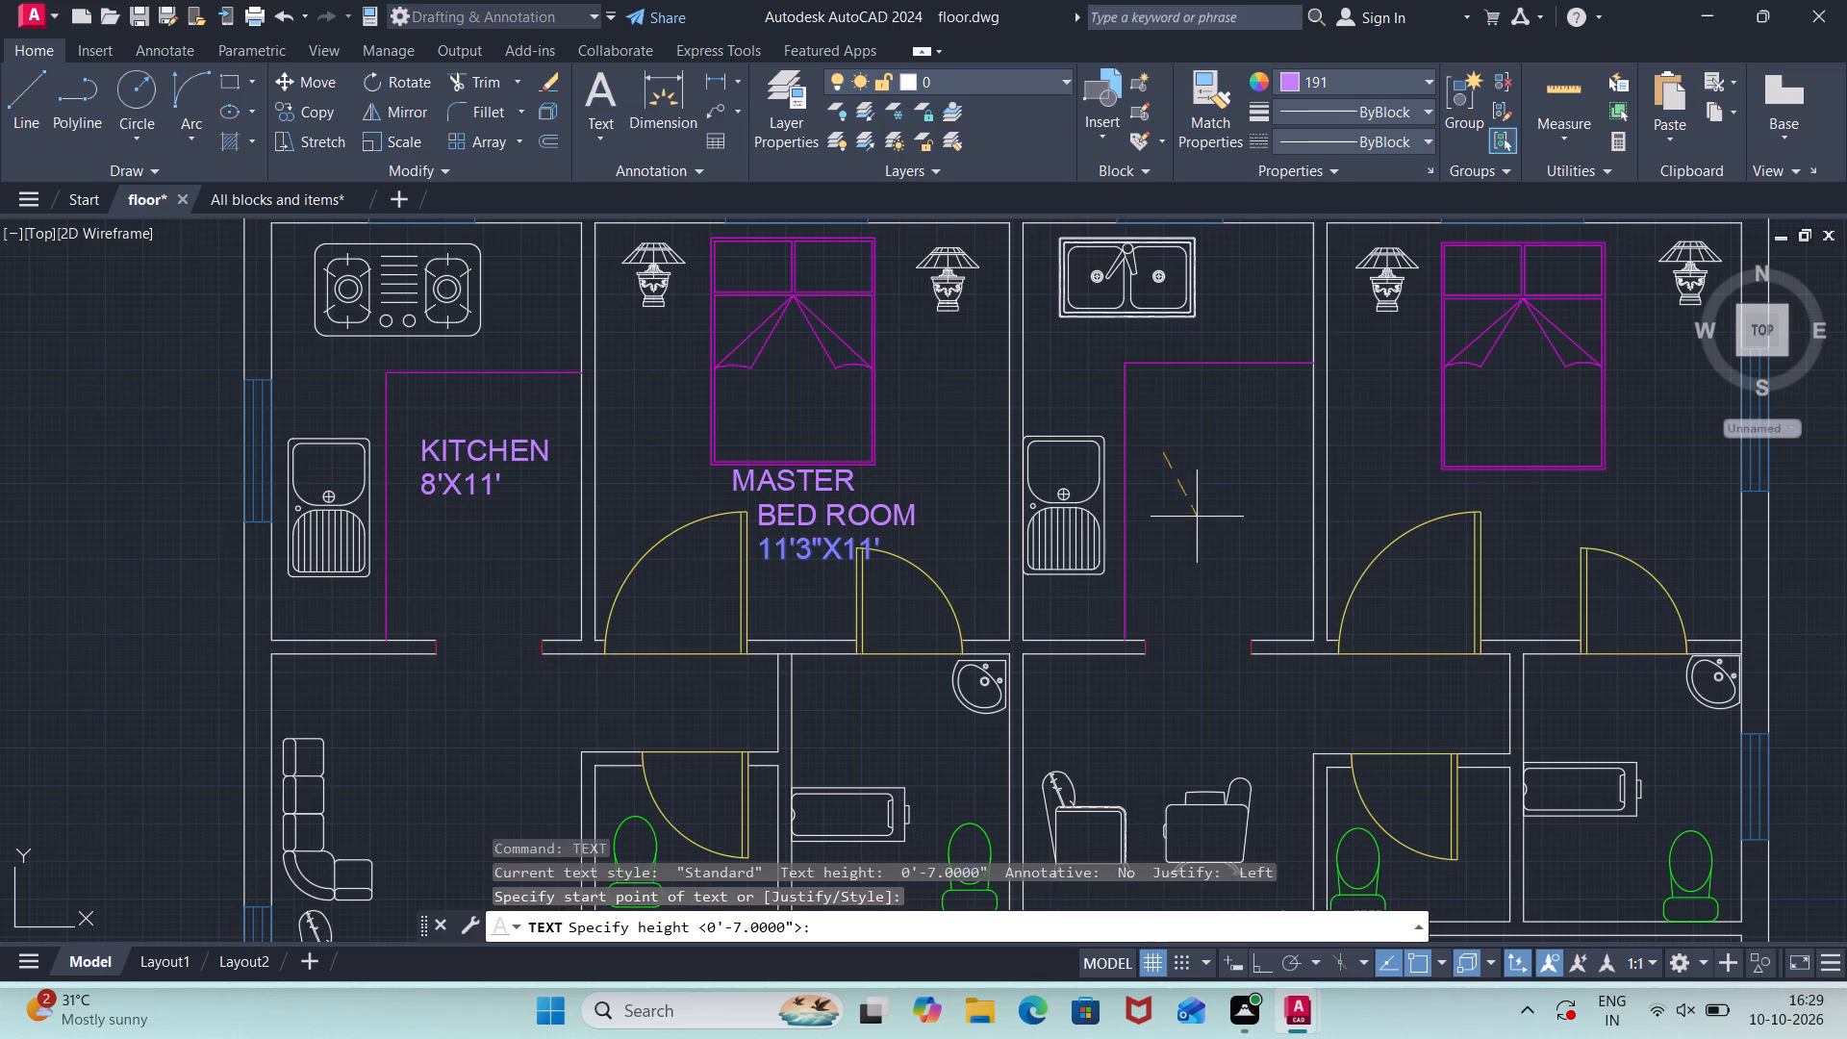
pyautogui.write('7"')
pyautogui.press('Return')
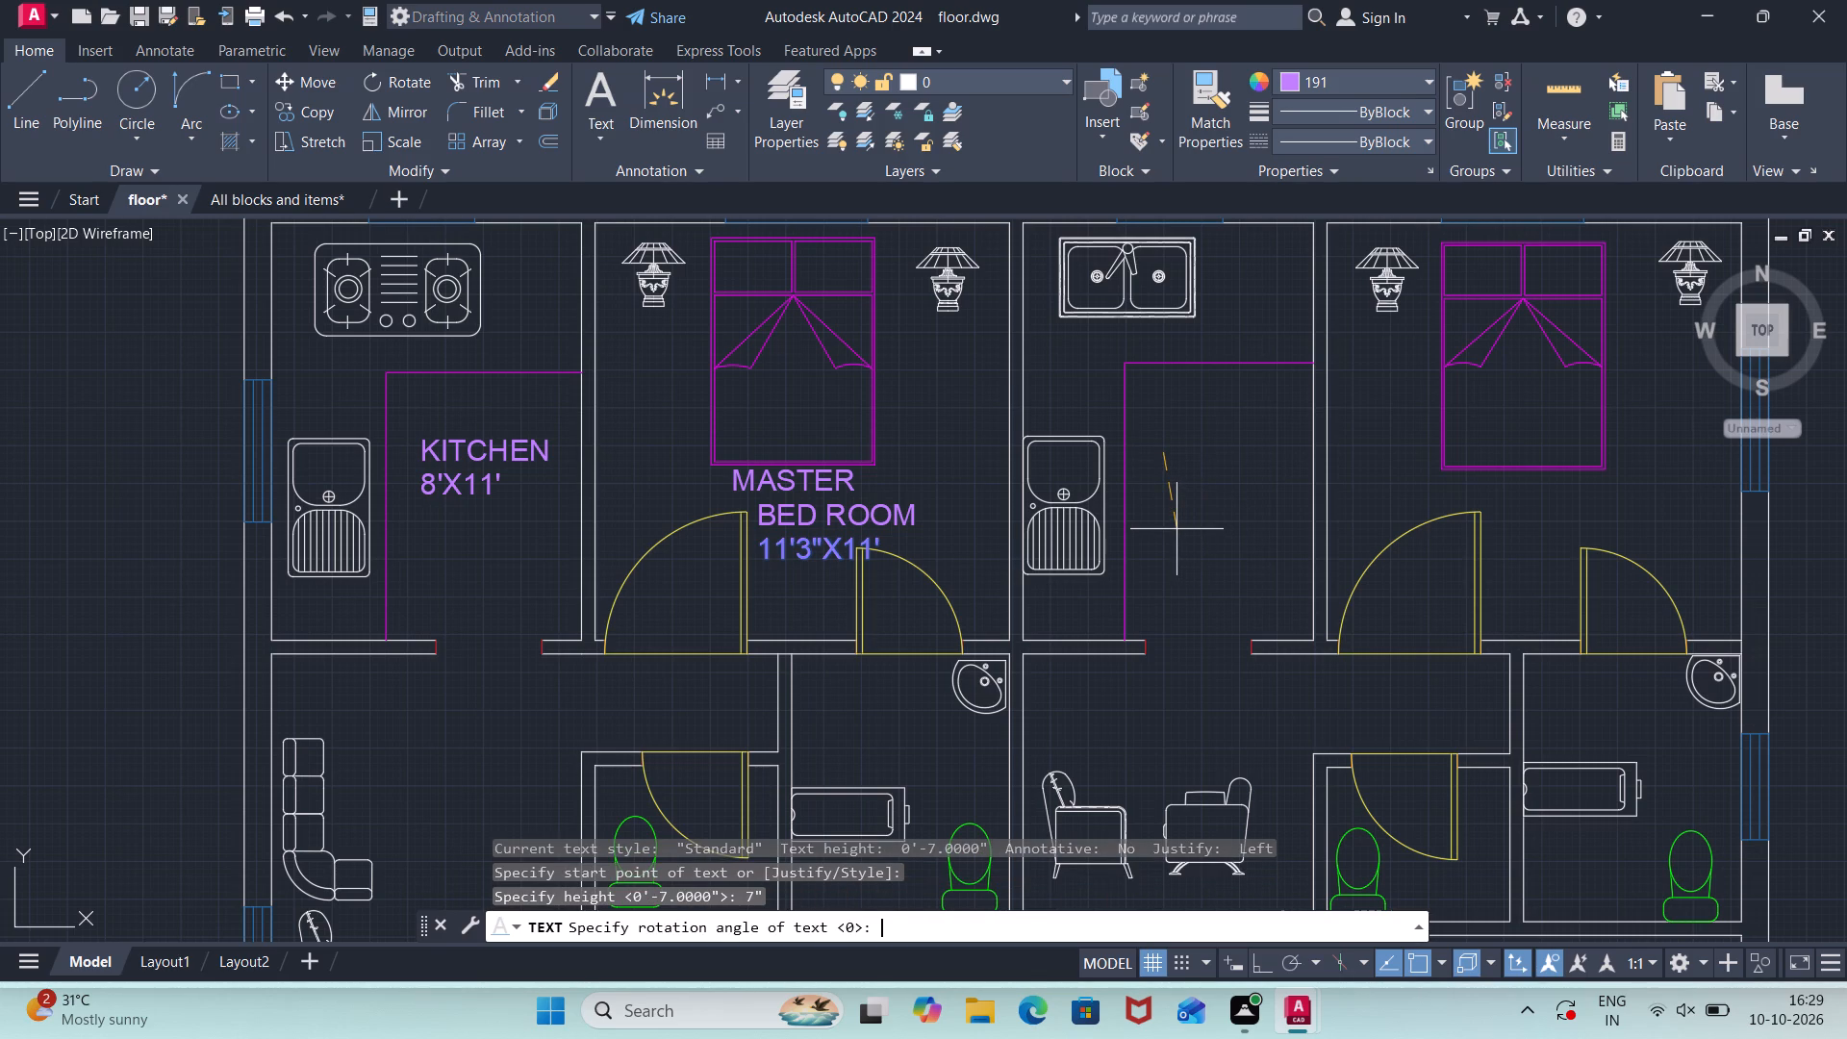
pyautogui.press('0')
pyautogui.press('Return')
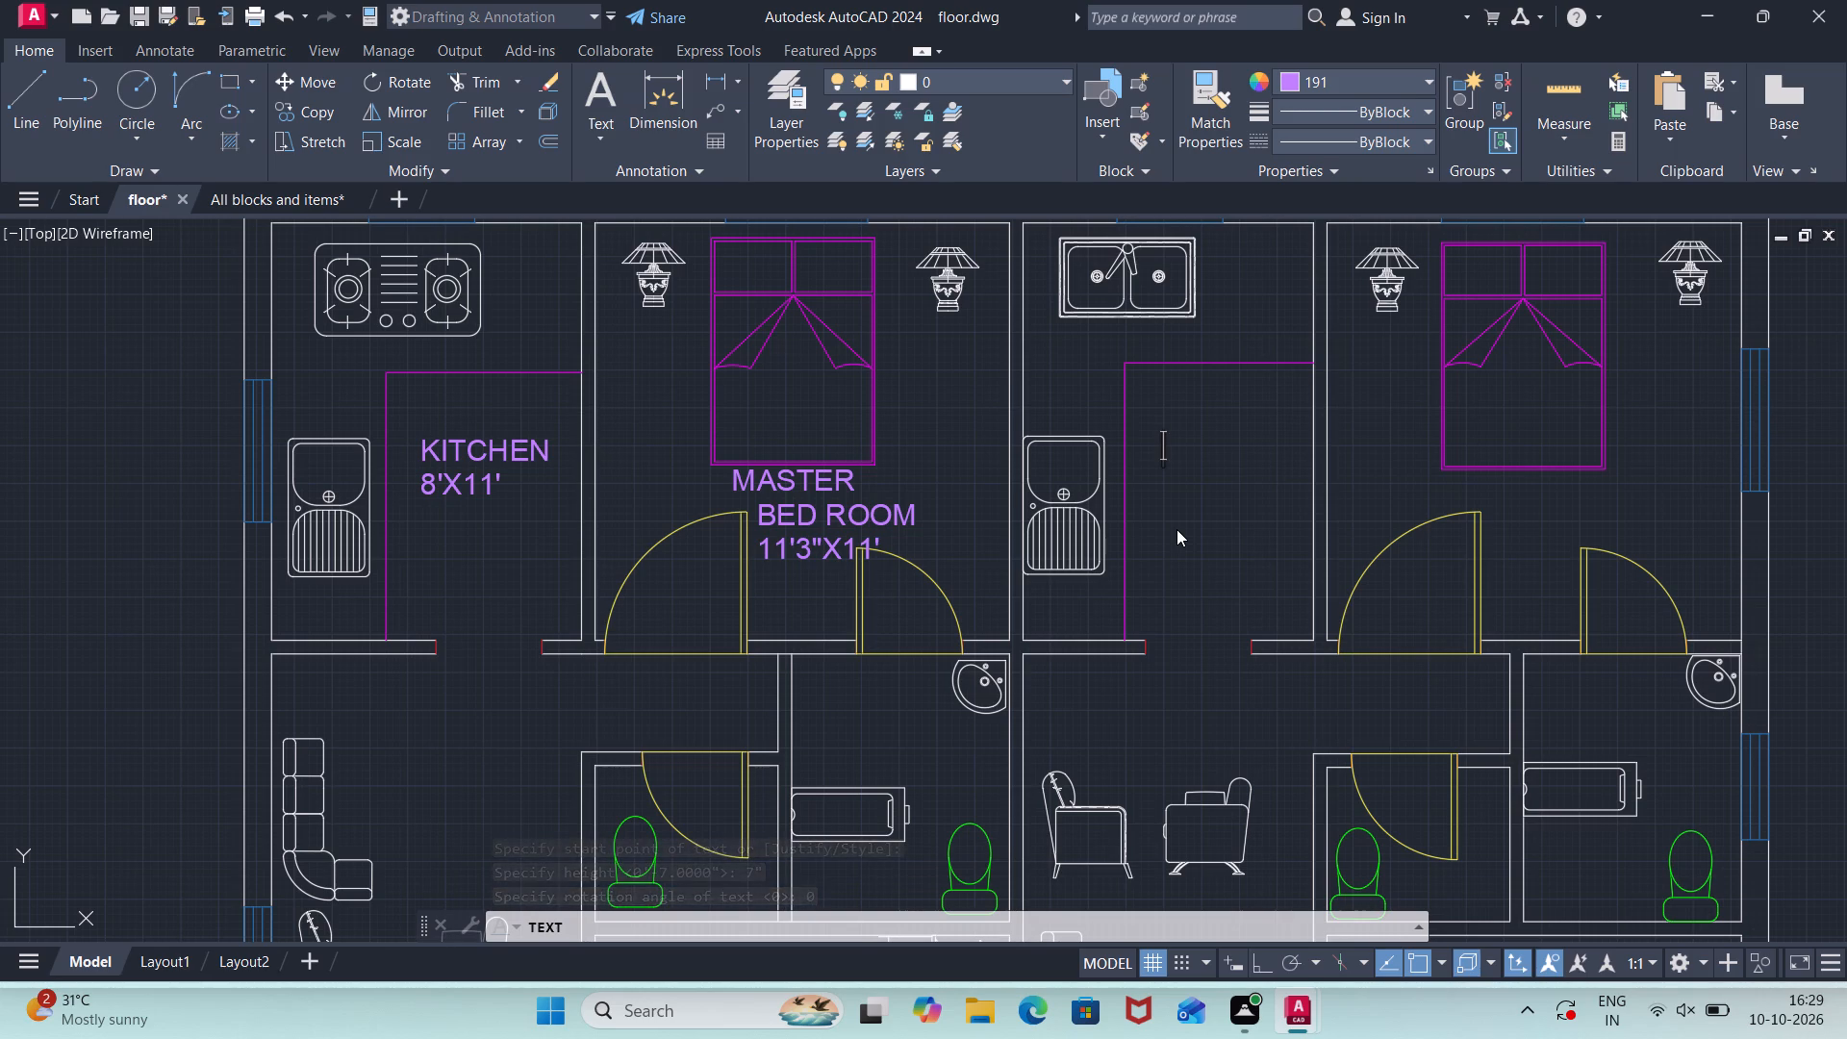
pyautogui.write('KITCHEN')
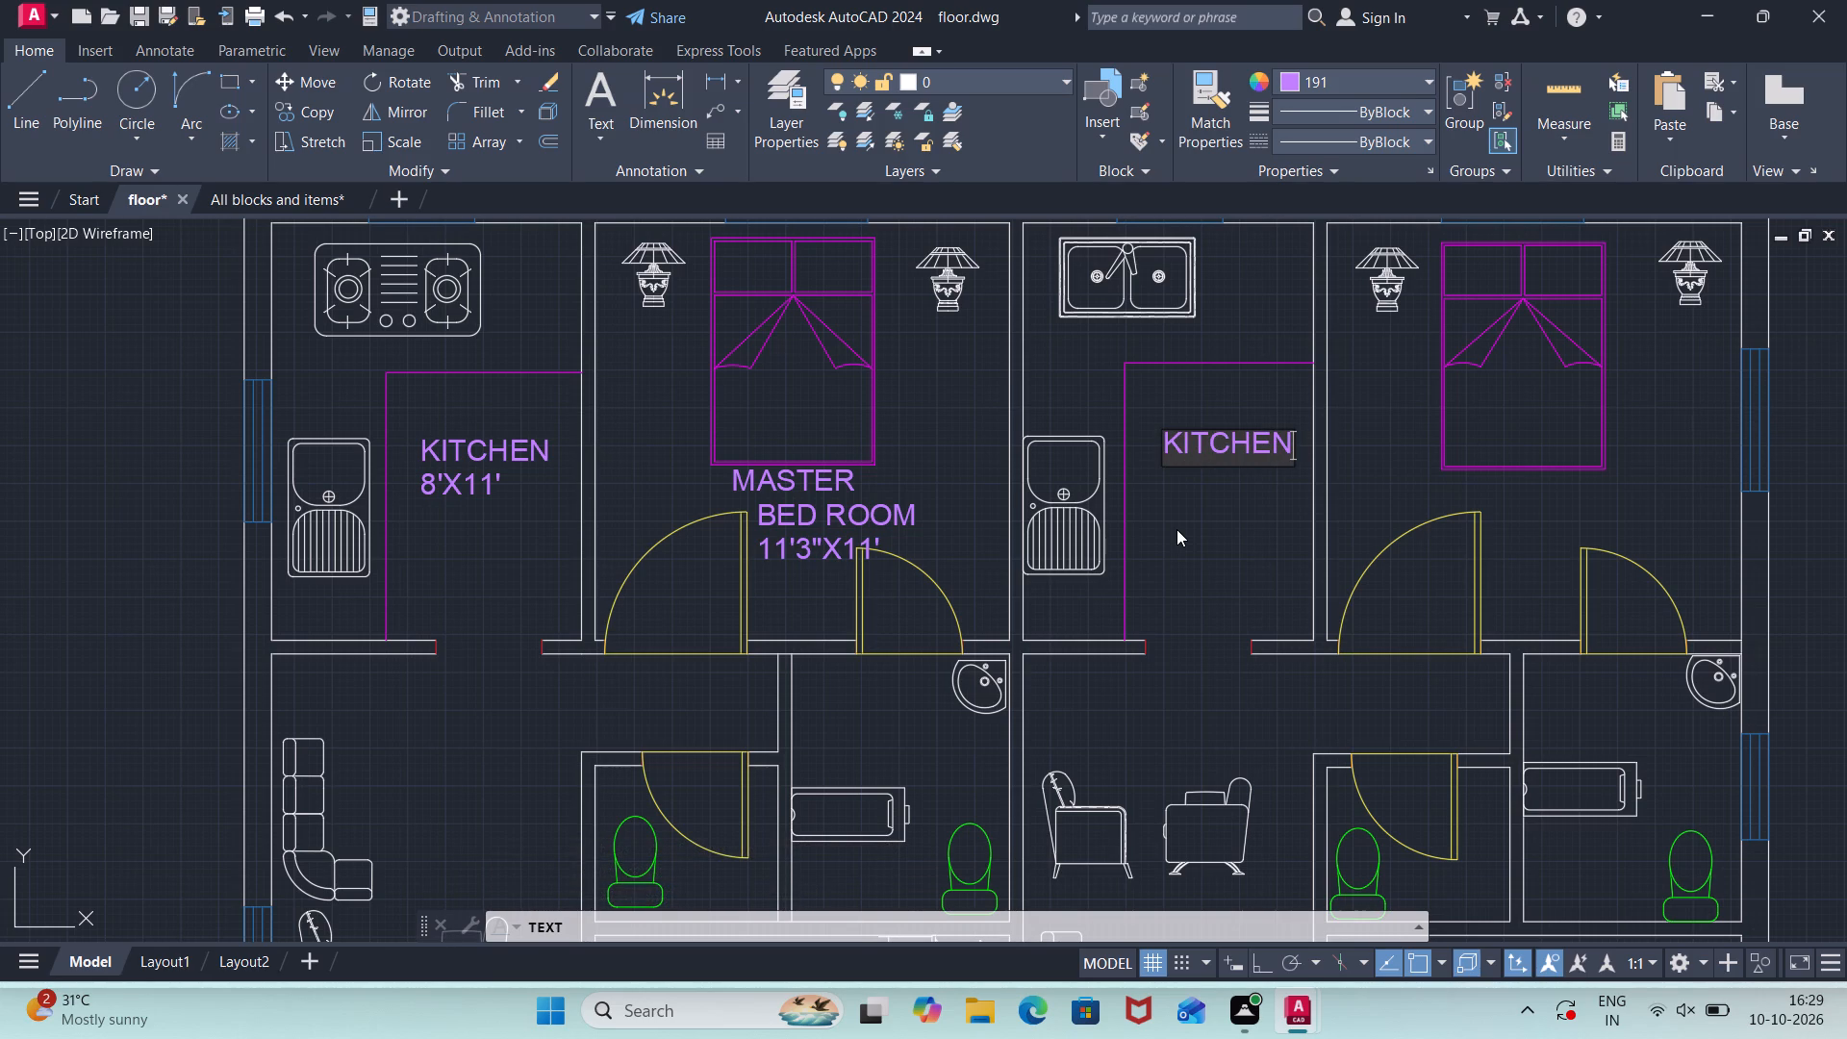
pyautogui.press('Return')
pyautogui.press('8')
pyautogui.press("'")
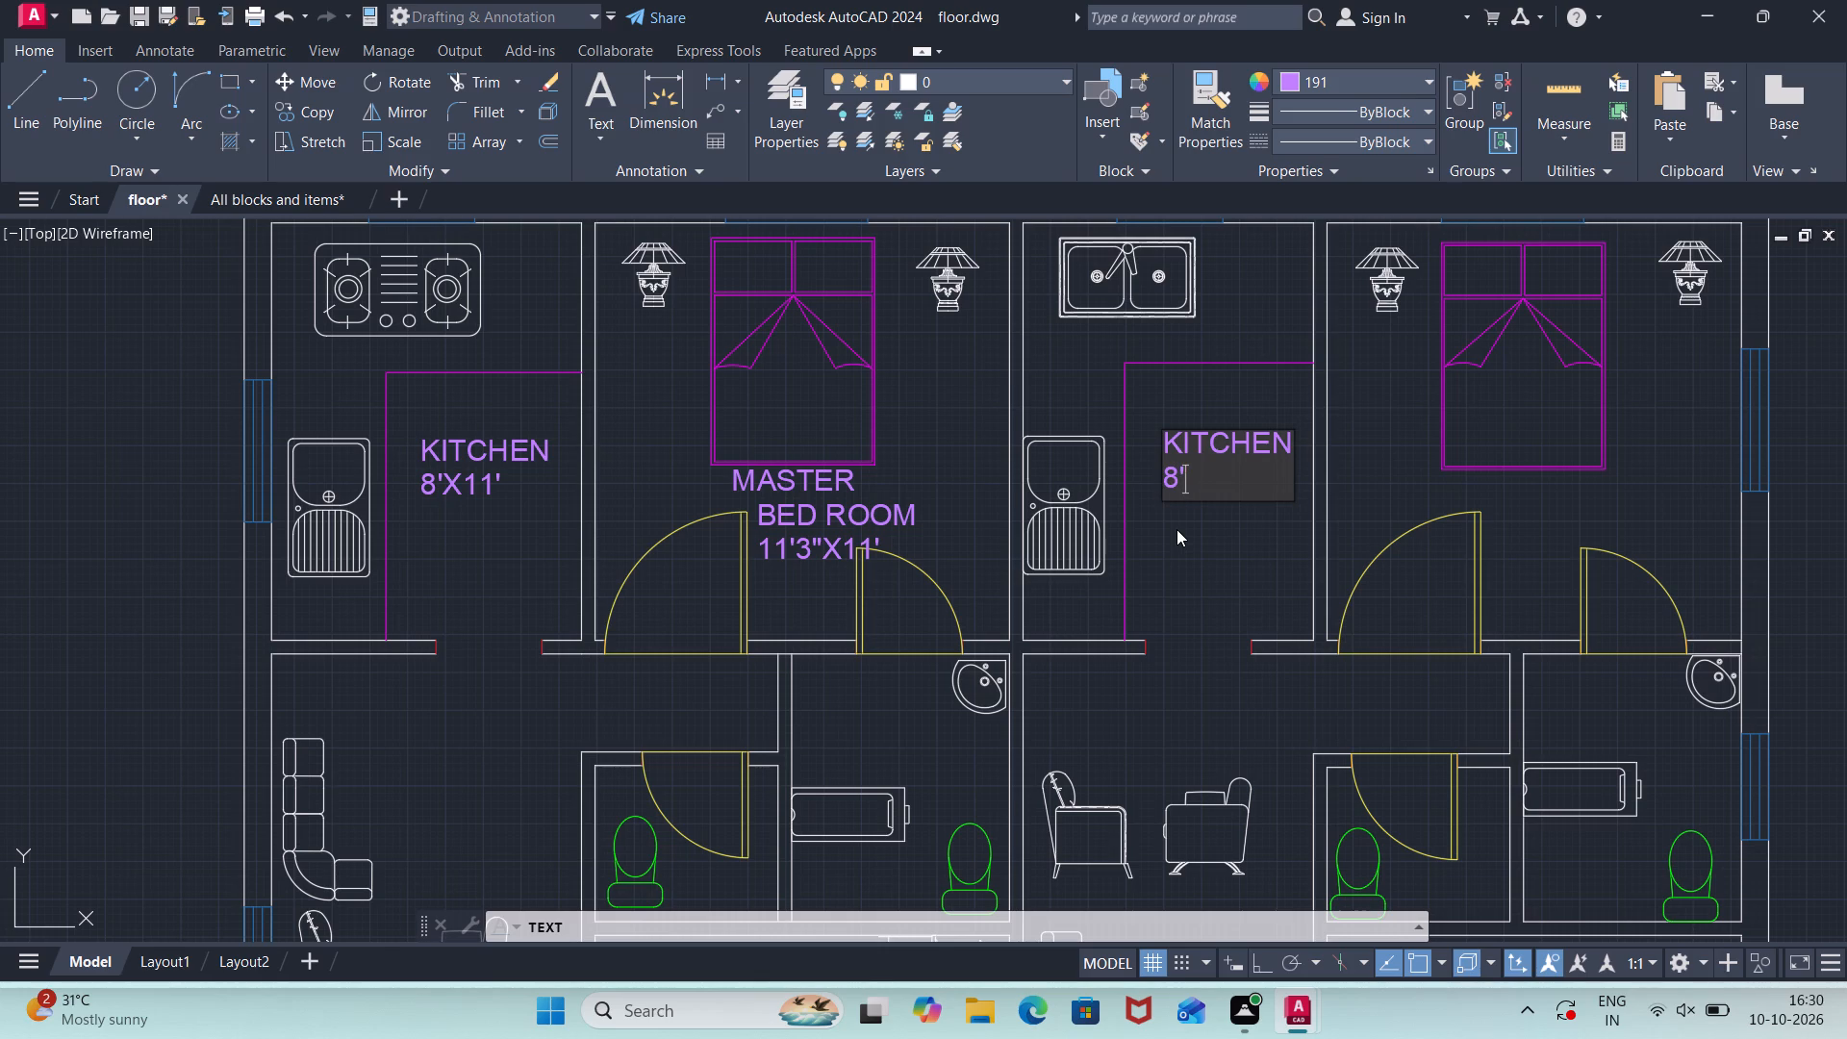
pyautogui.write('X11')
pyautogui.press("'")
pyautogui.press('Return')
pyautogui.press('Return')
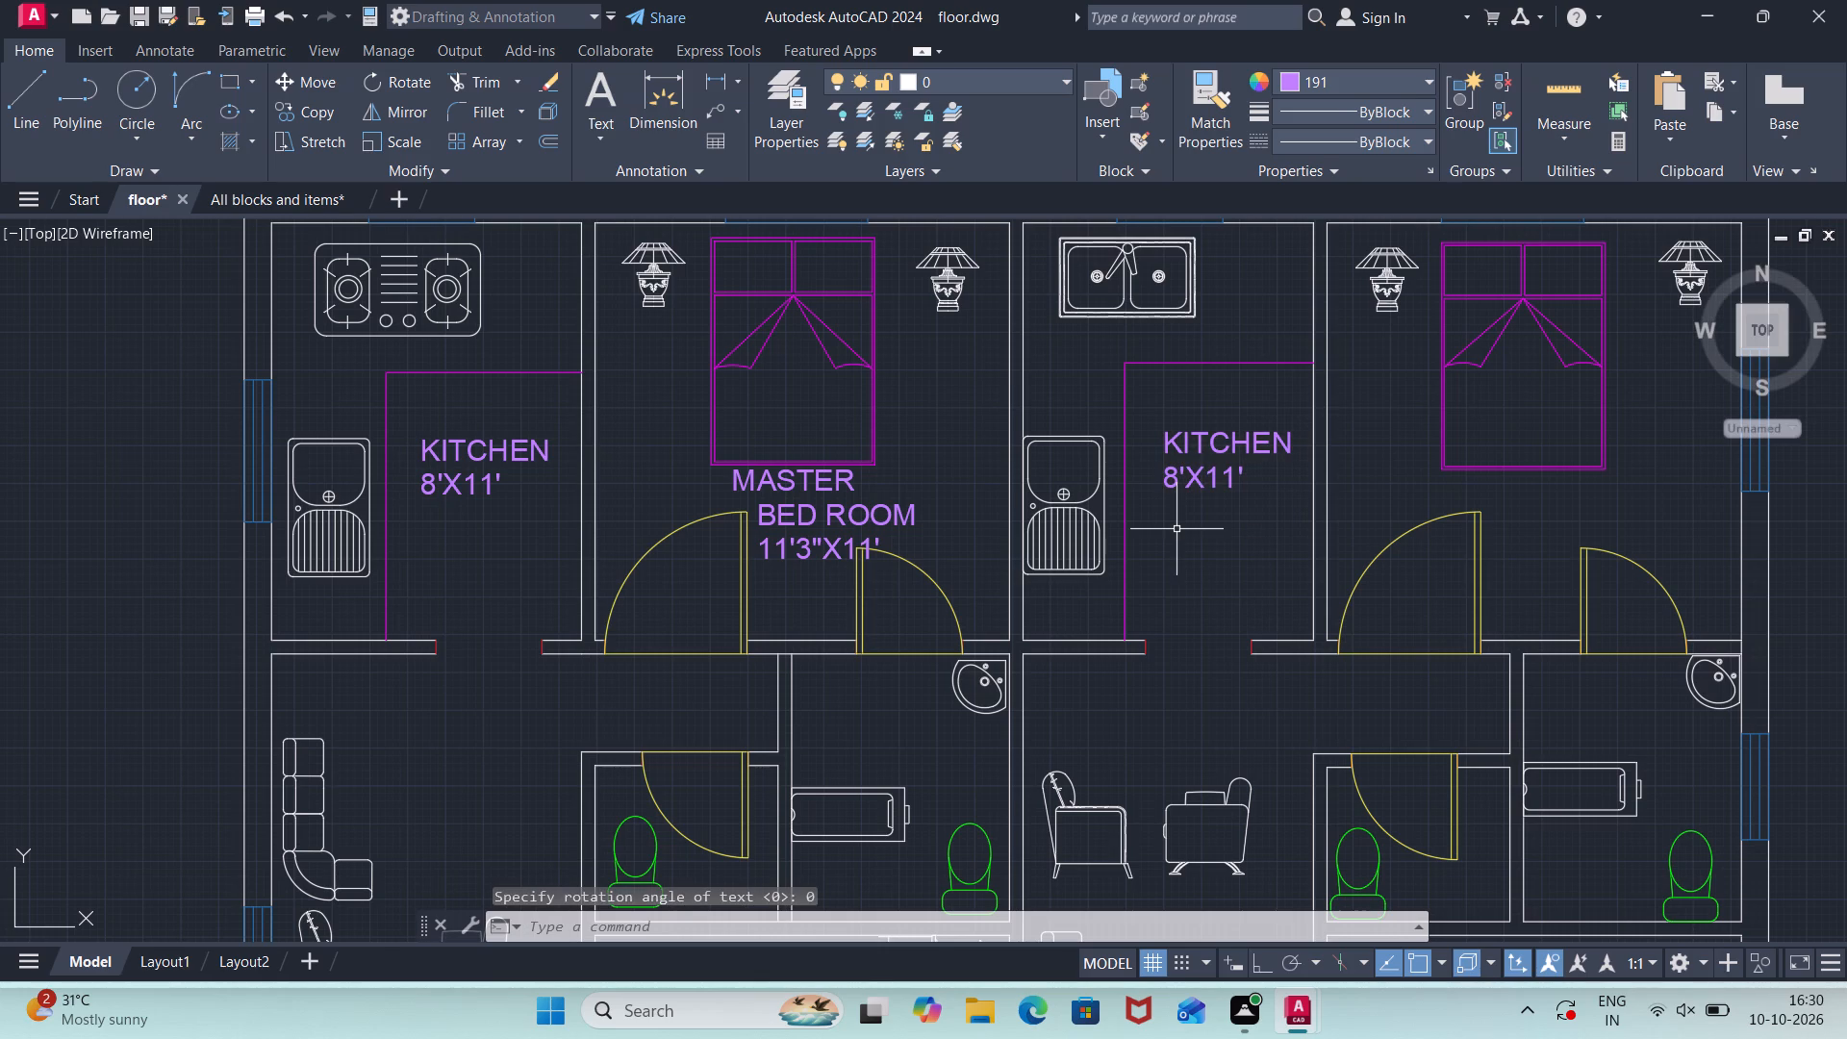
# Place a single-line text start point just below the bed in the right unit's upper bedroom, with 6" height and 0 rotation.
pyautogui.scroll(-1, 1179, 528)
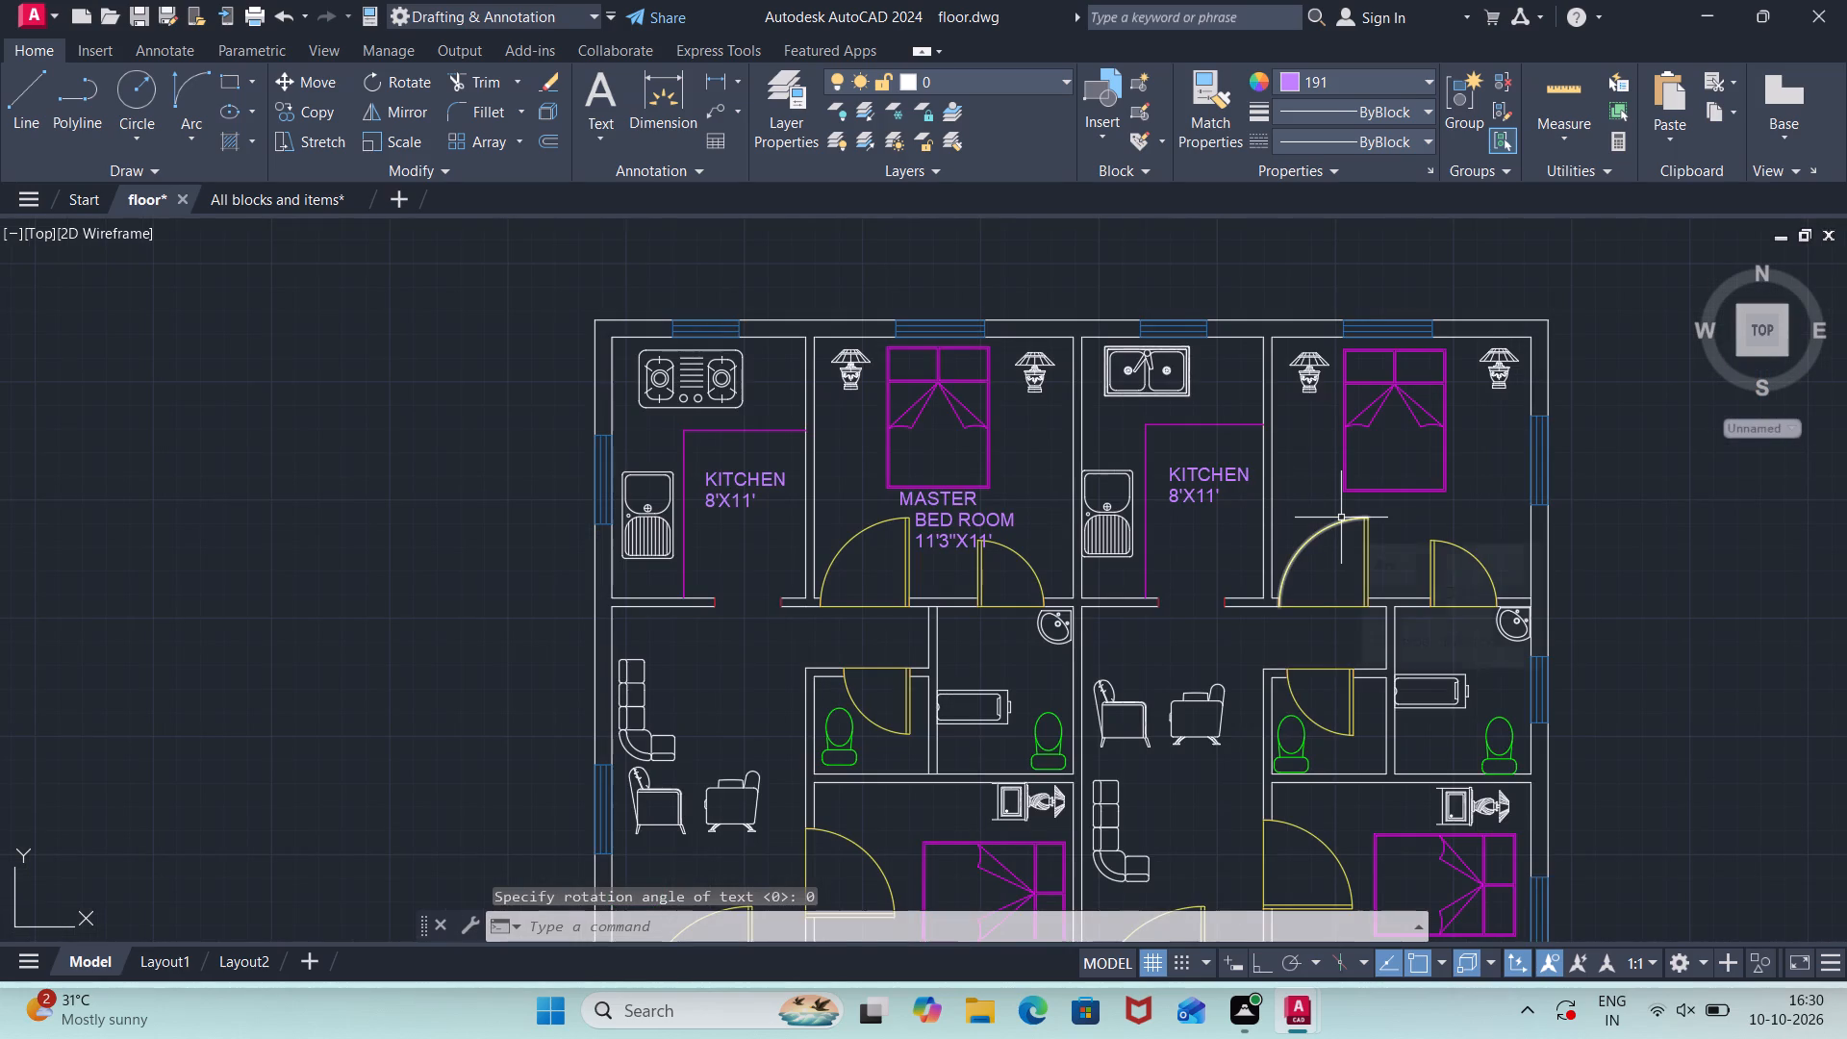
pyautogui.moveTo(1403, 508); pyautogui.dragTo(1191, 474, button='middle')
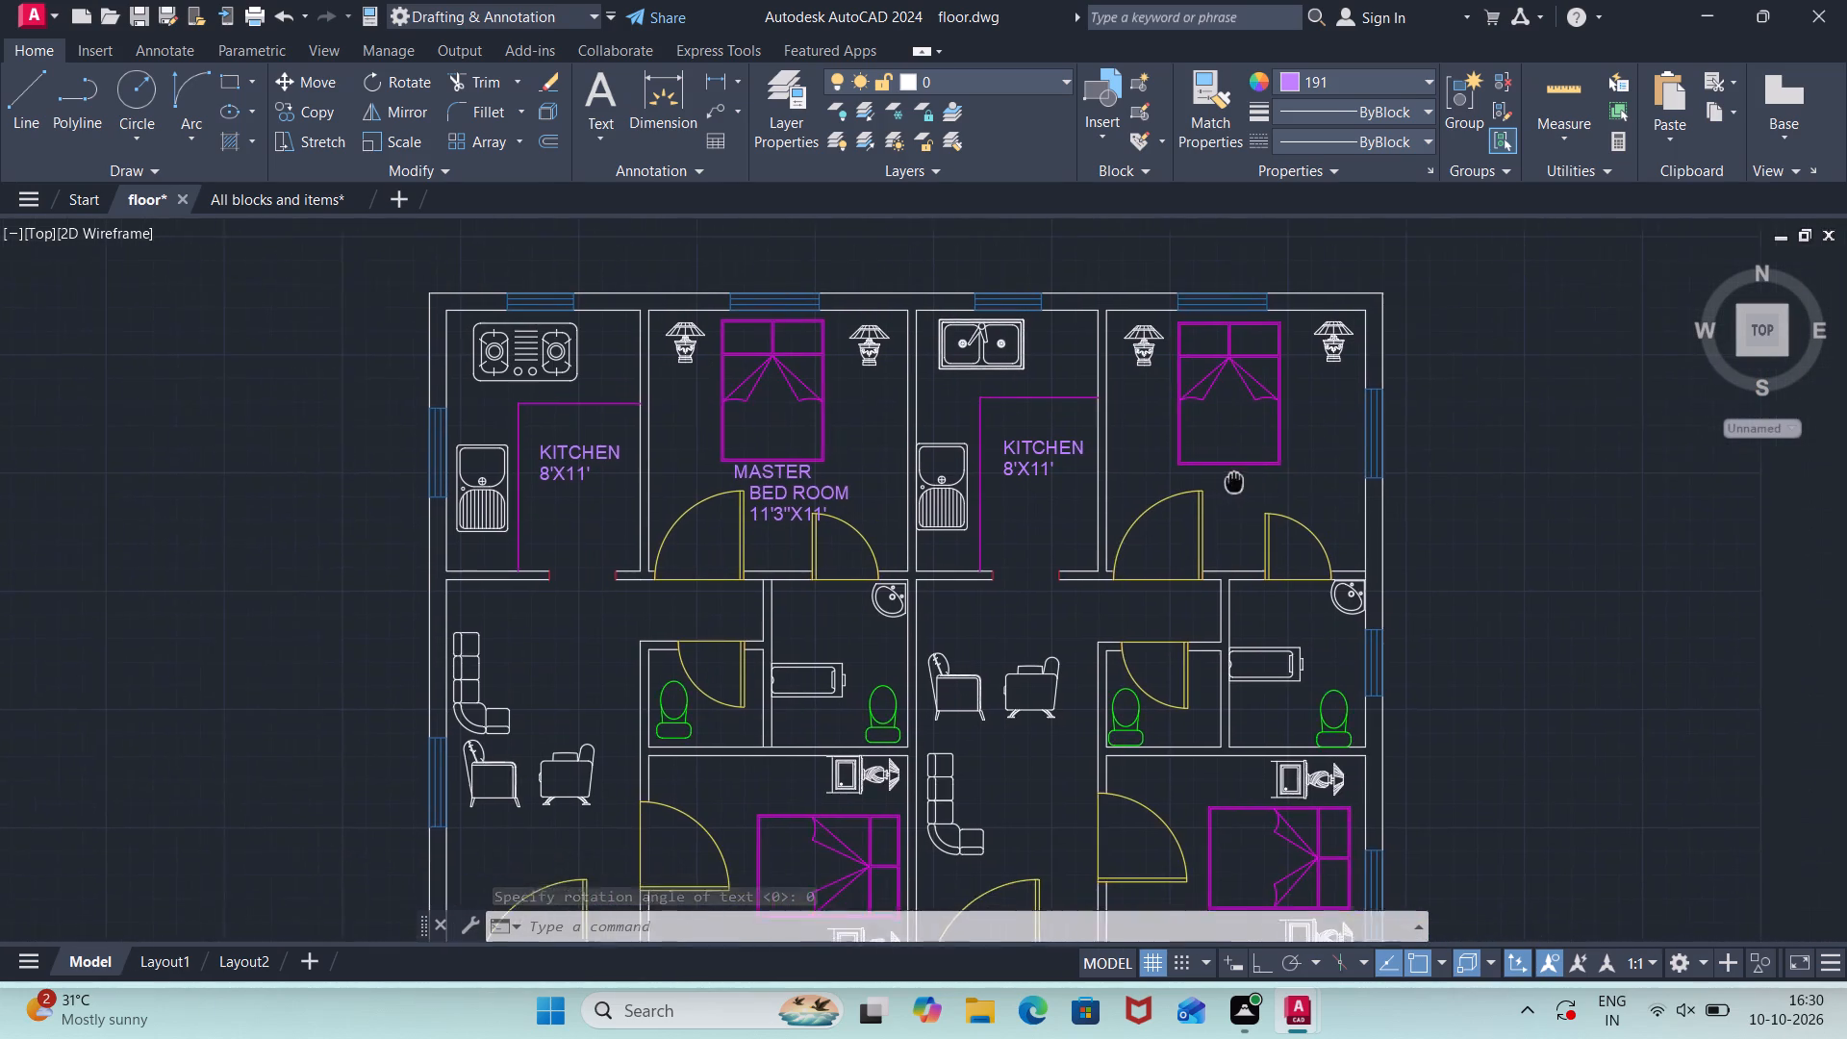
pyautogui.moveTo(1191, 474); pyautogui.dragTo(1104, 451, button='middle')
pyautogui.scroll(1, 1104, 451)
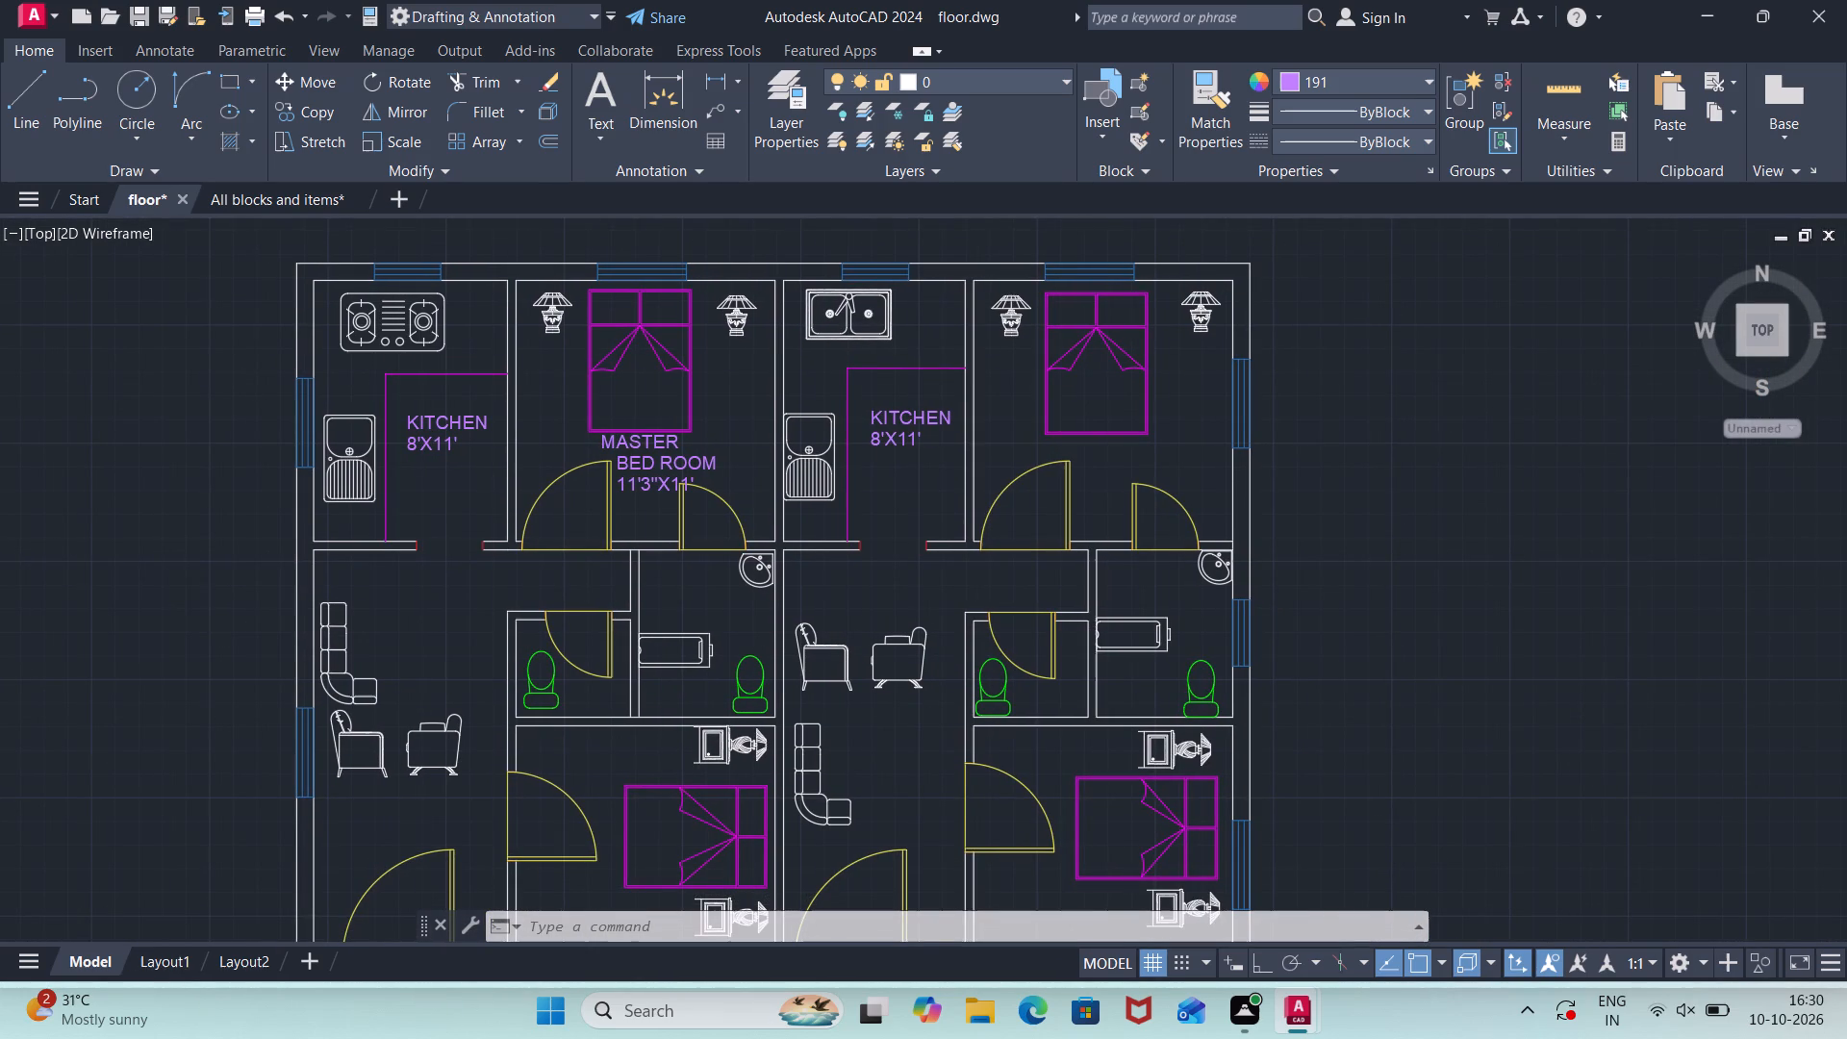
pyautogui.write('TEXT')
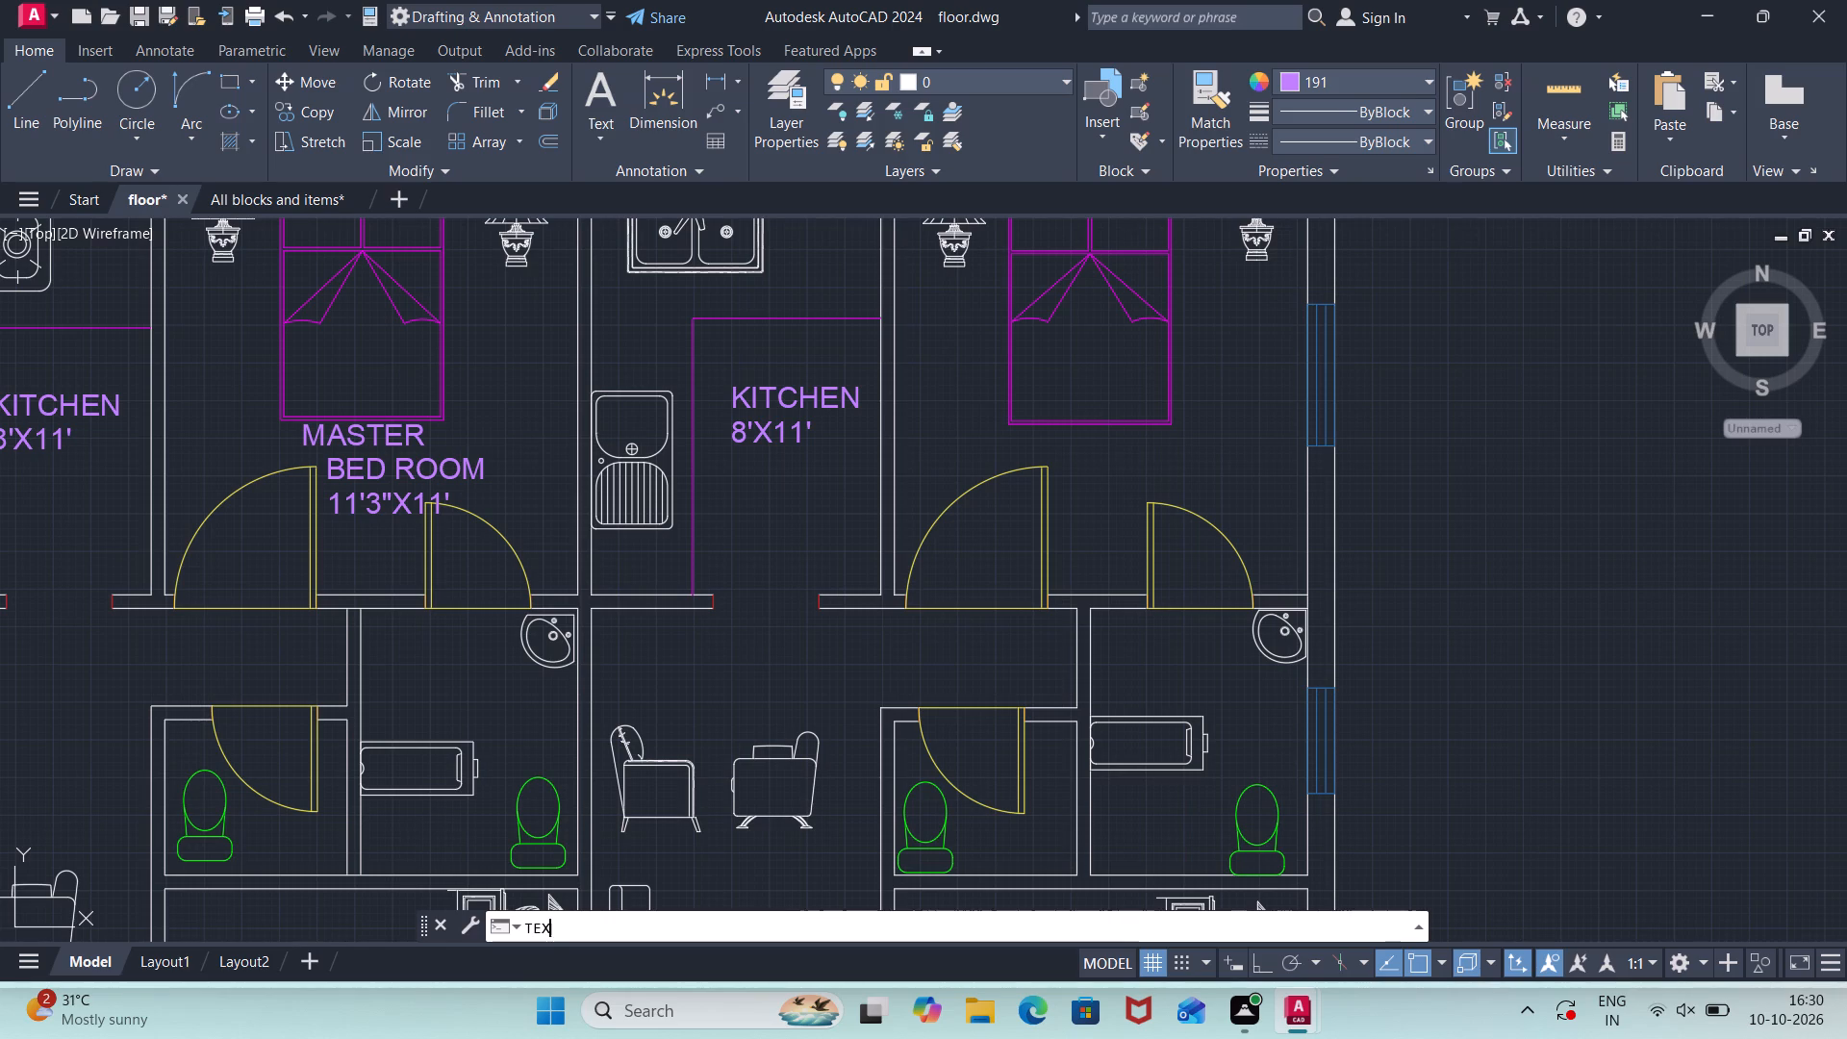
pyautogui.press('Return')
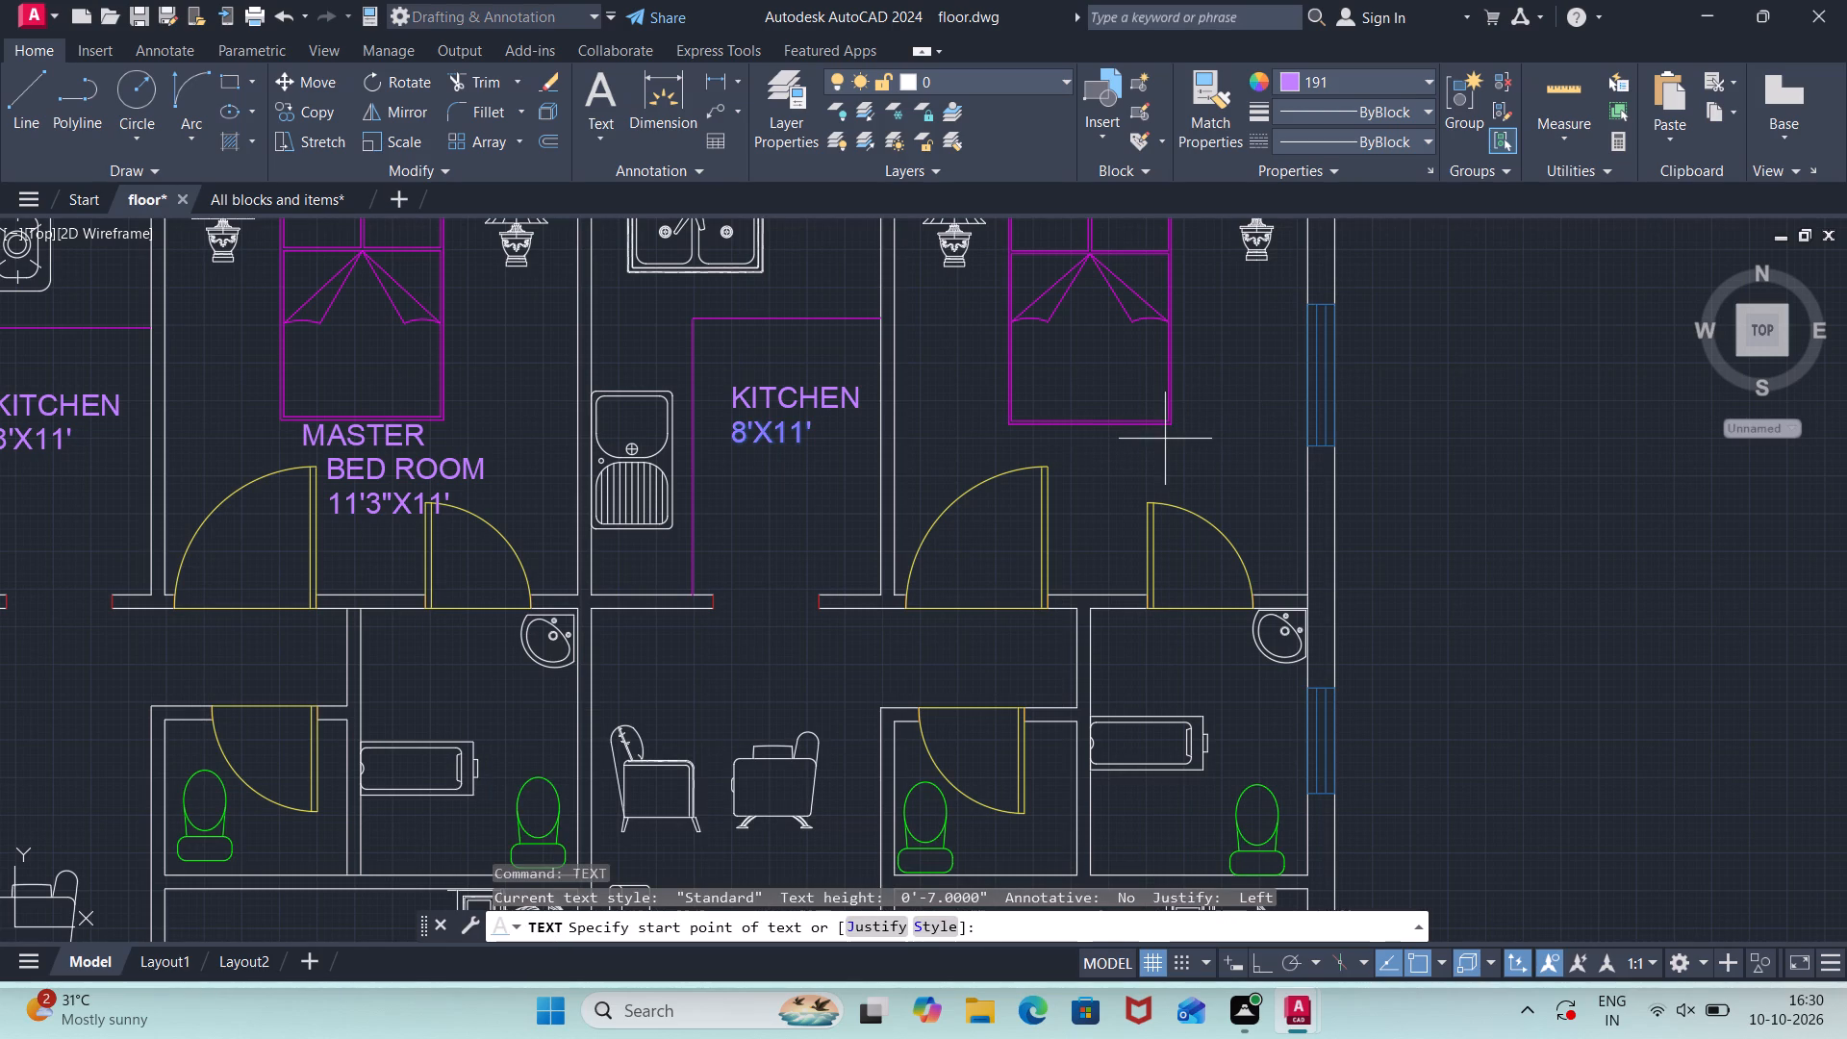
pyautogui.click(1082, 451)
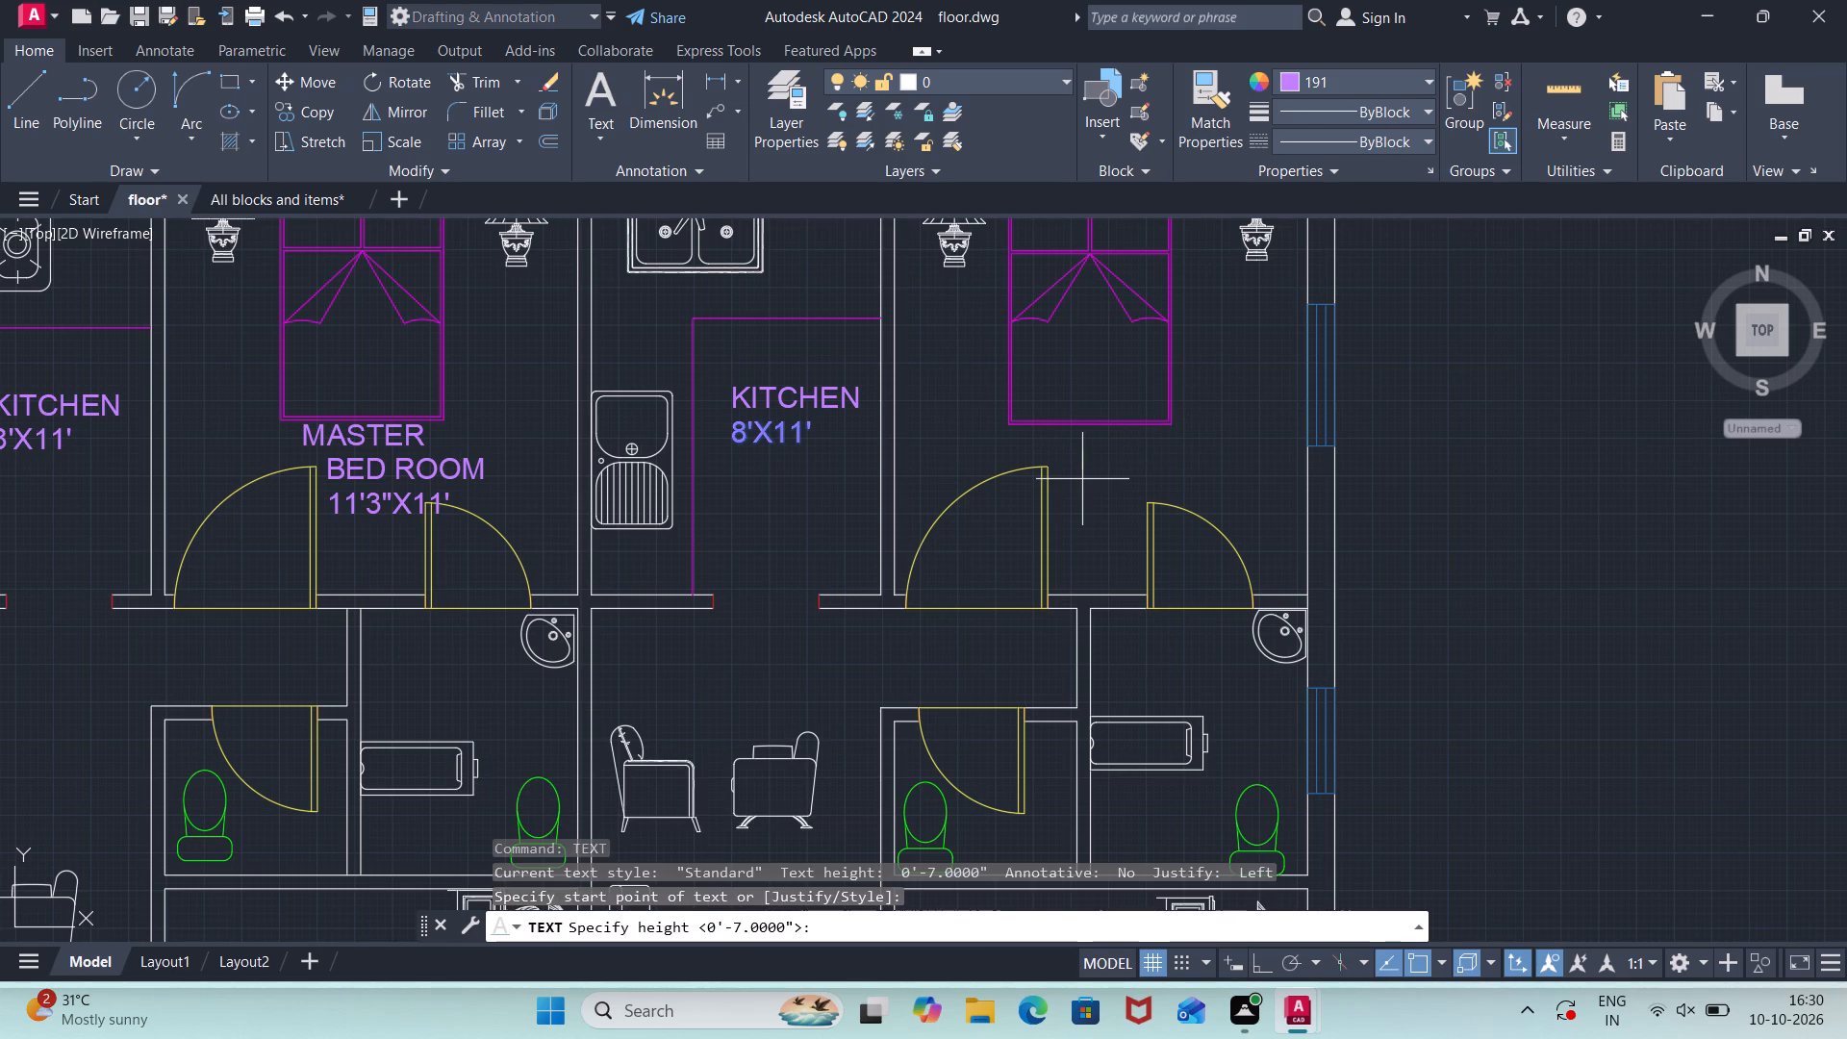
pyautogui.write('6"')
pyautogui.press('Return')
pyautogui.press('.')
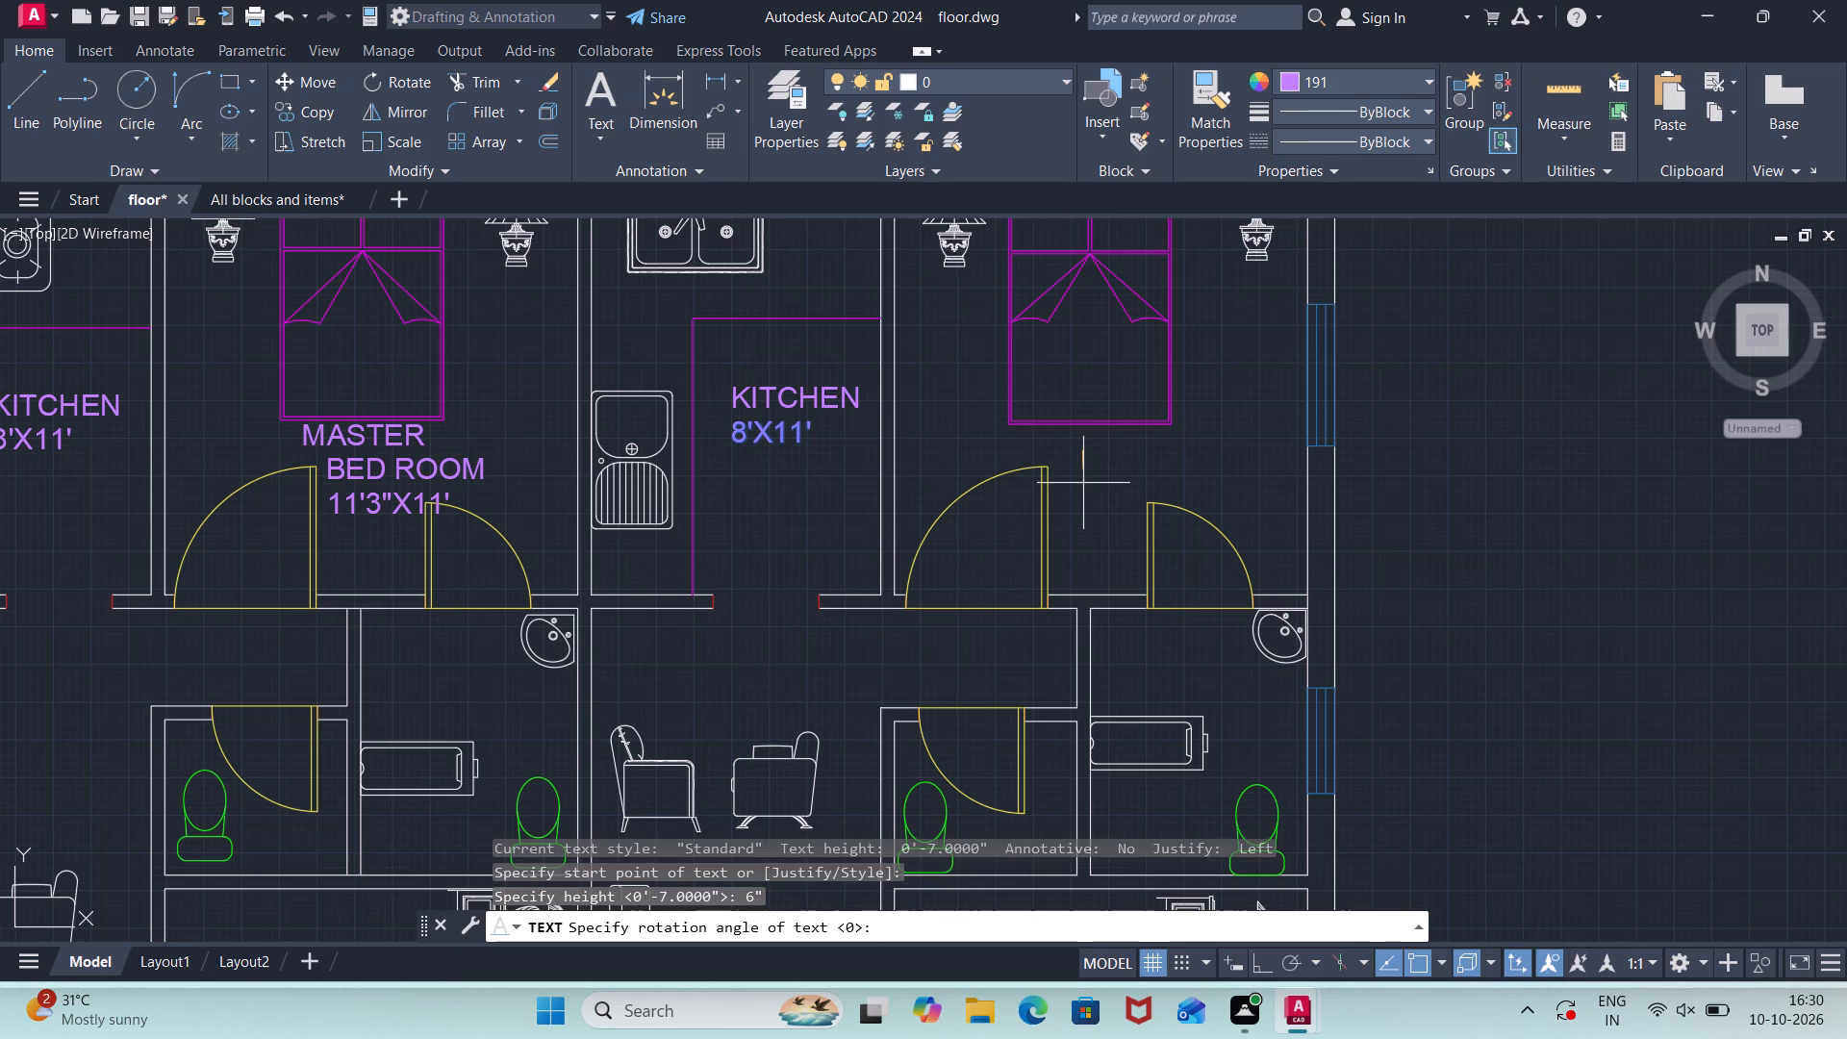
pyautogui.press('BackSpace')
pyautogui.press('0')
pyautogui.press('Return')
# Enter the right unit's upper bedroom label on three lines as MASTER, BEDROOM and 11'5"X11', and finish the text.
pyautogui.write('MAST')
pyautogui.write('ER')
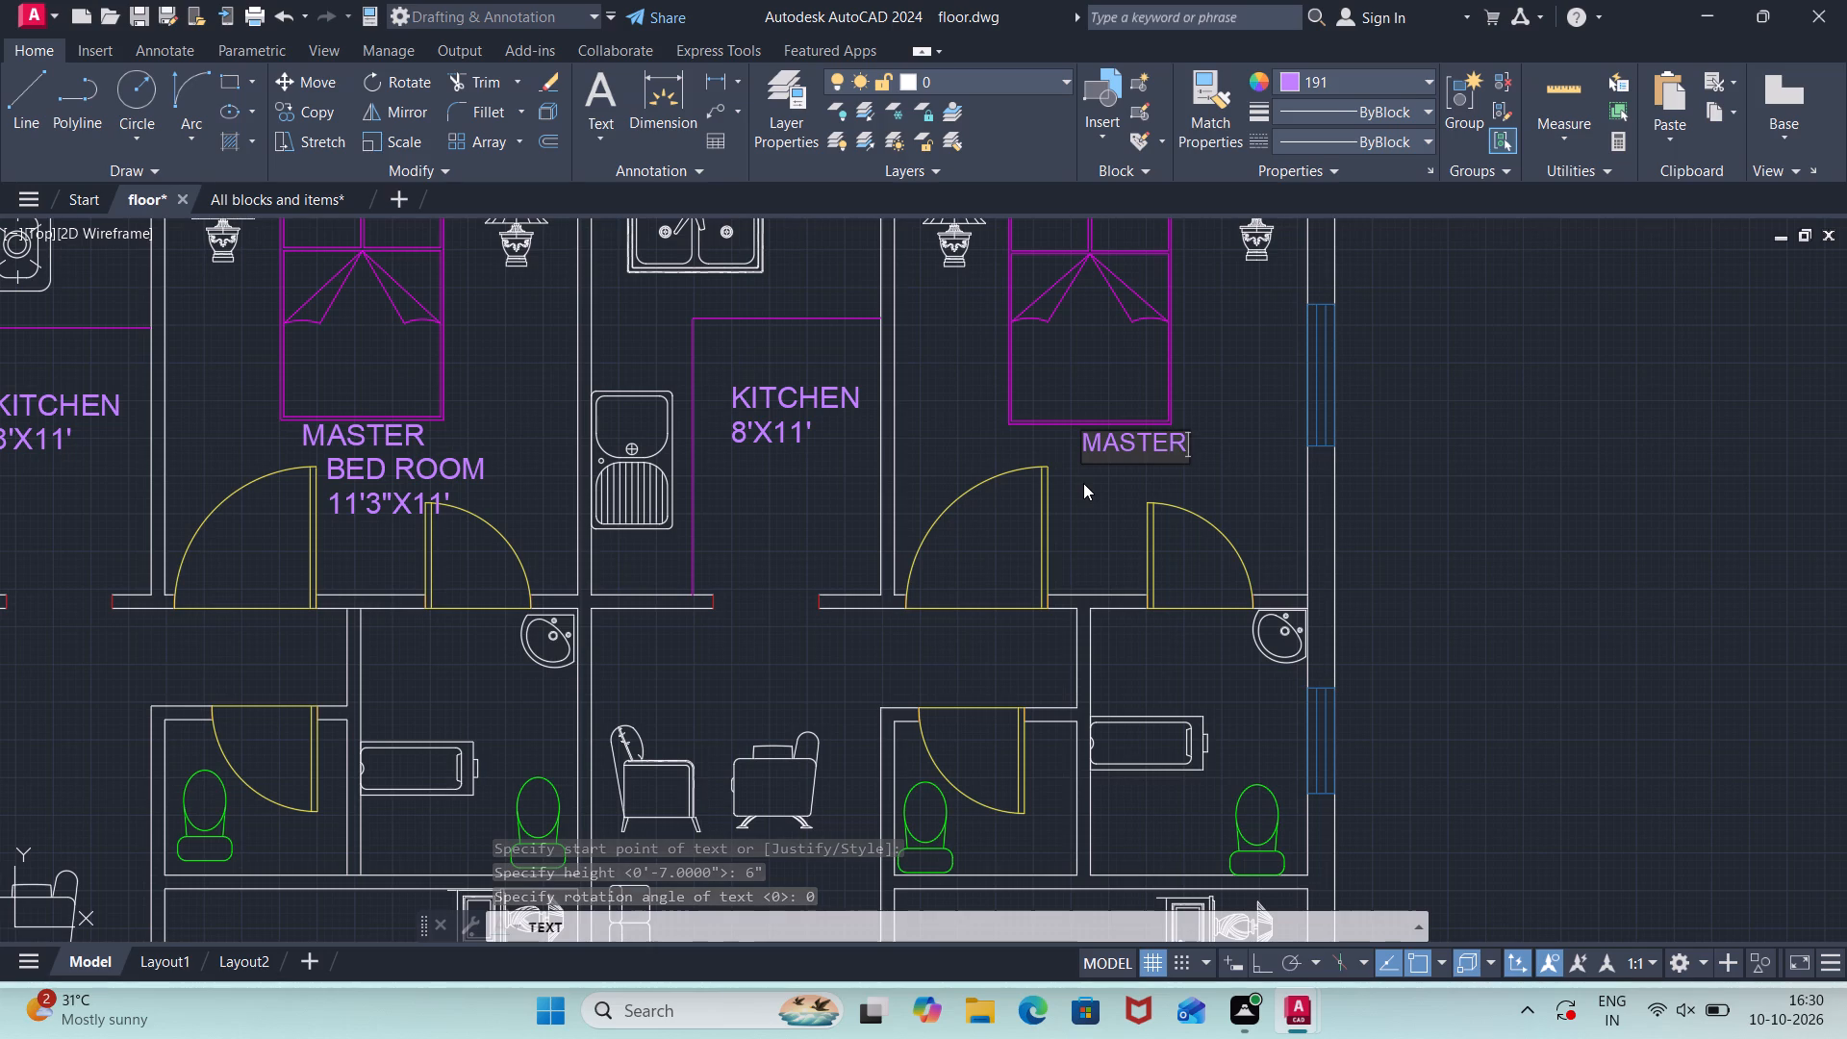
pyautogui.press('space')
pyautogui.press('Return')
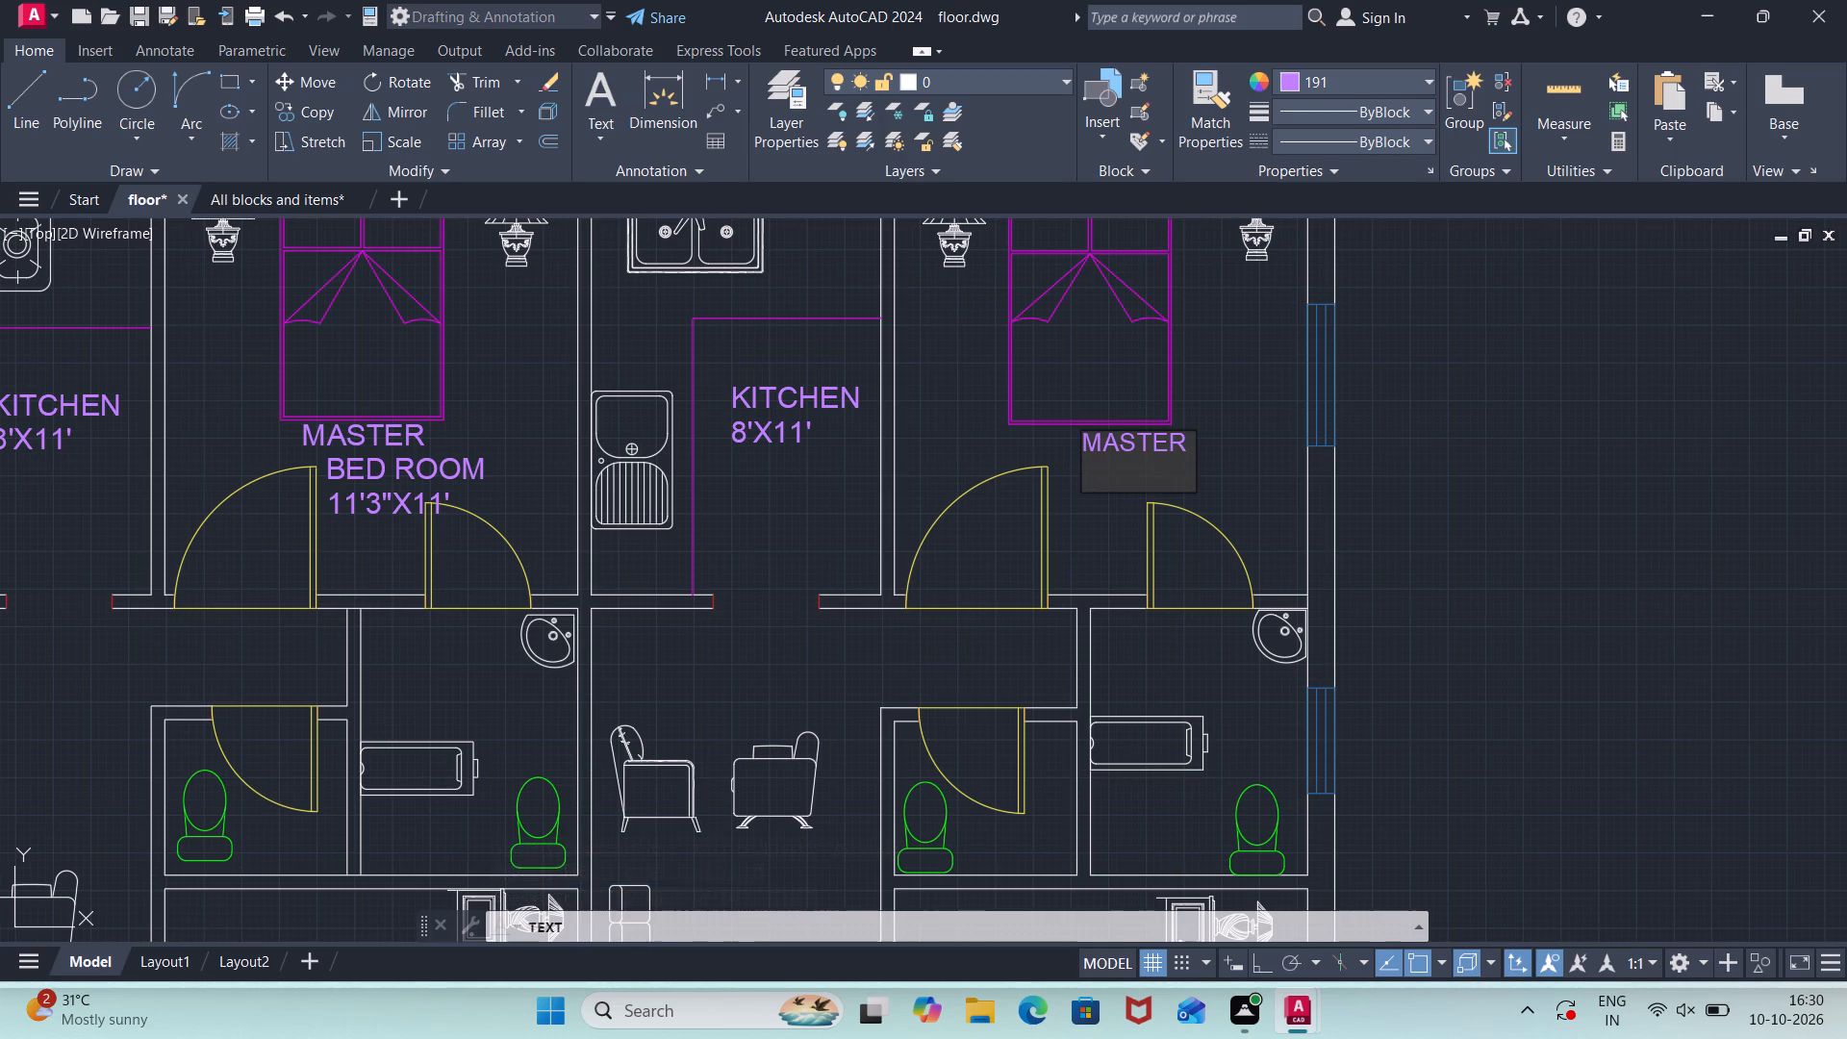
pyautogui.write('BEDROO,')
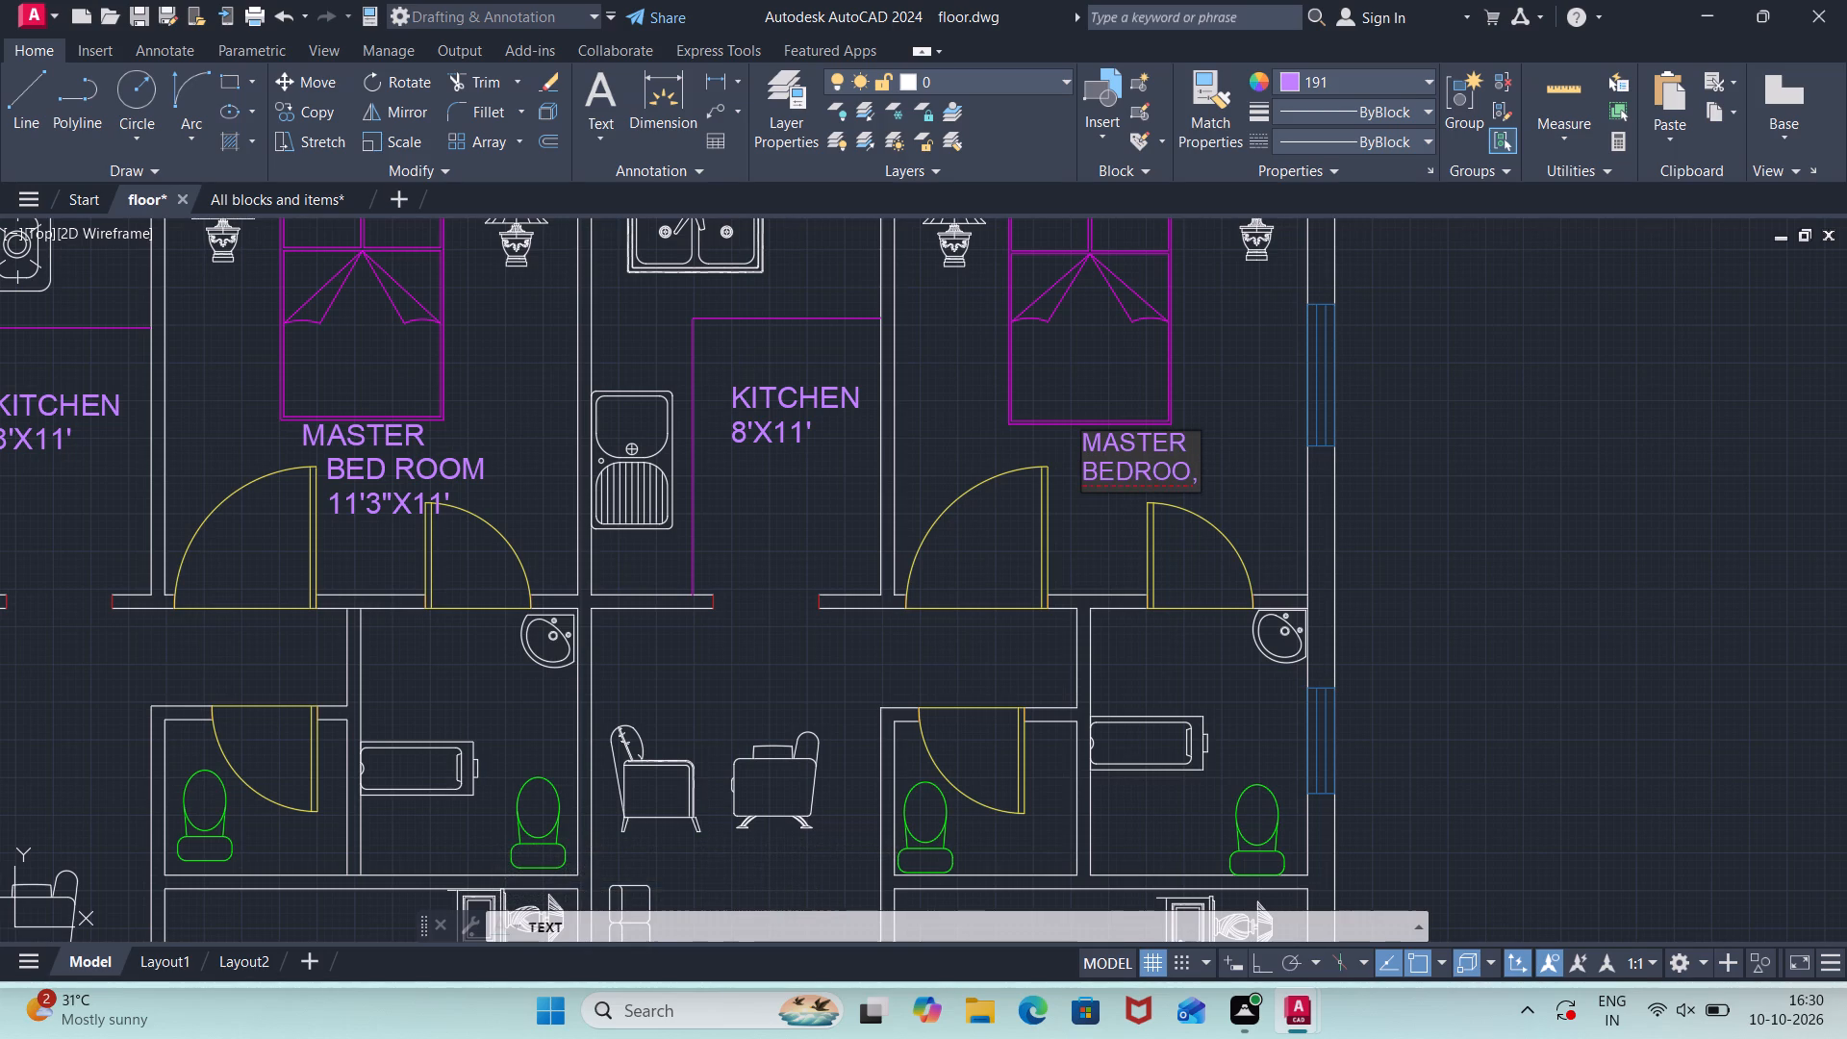
pyautogui.press('BackSpace')
pyautogui.press('m')
pyautogui.press('Return')
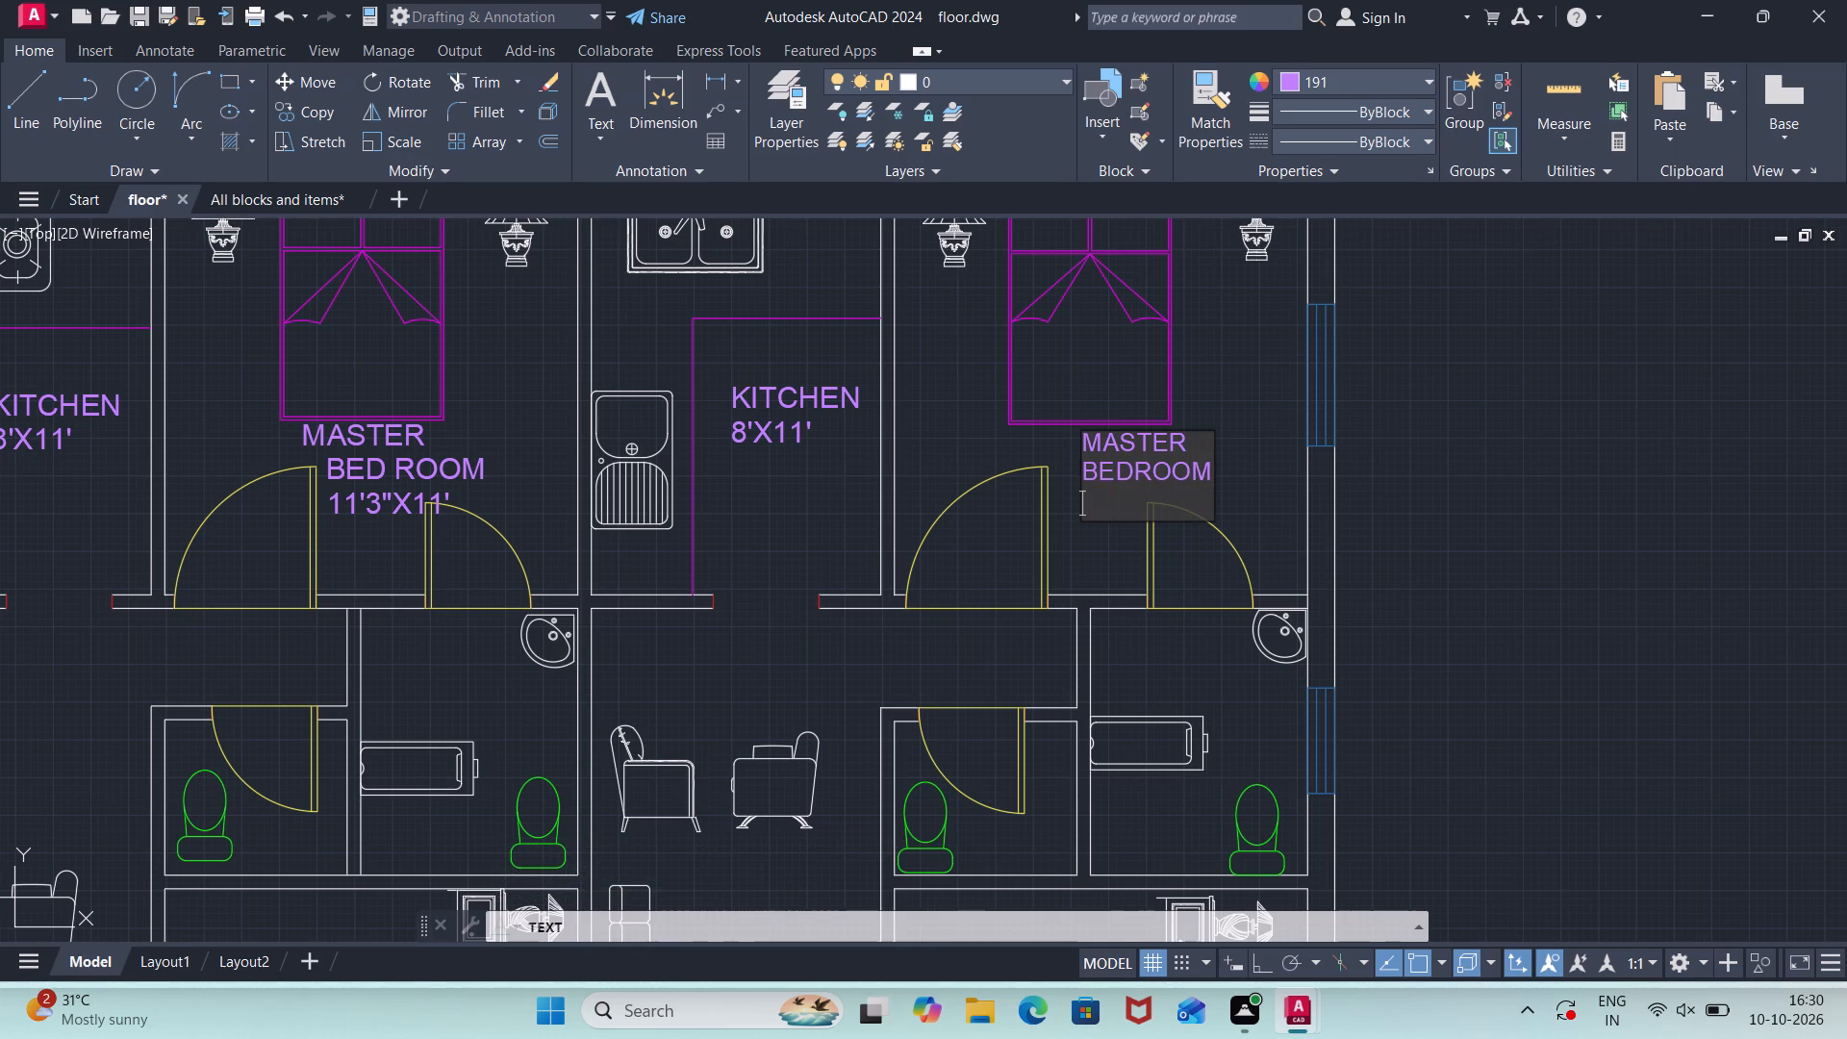
pyautogui.write('11')
pyautogui.write('\'5"')
pyautogui.press('x')
pyautogui.write("11'")
pyautogui.press('Return')
pyautogui.press('Return')
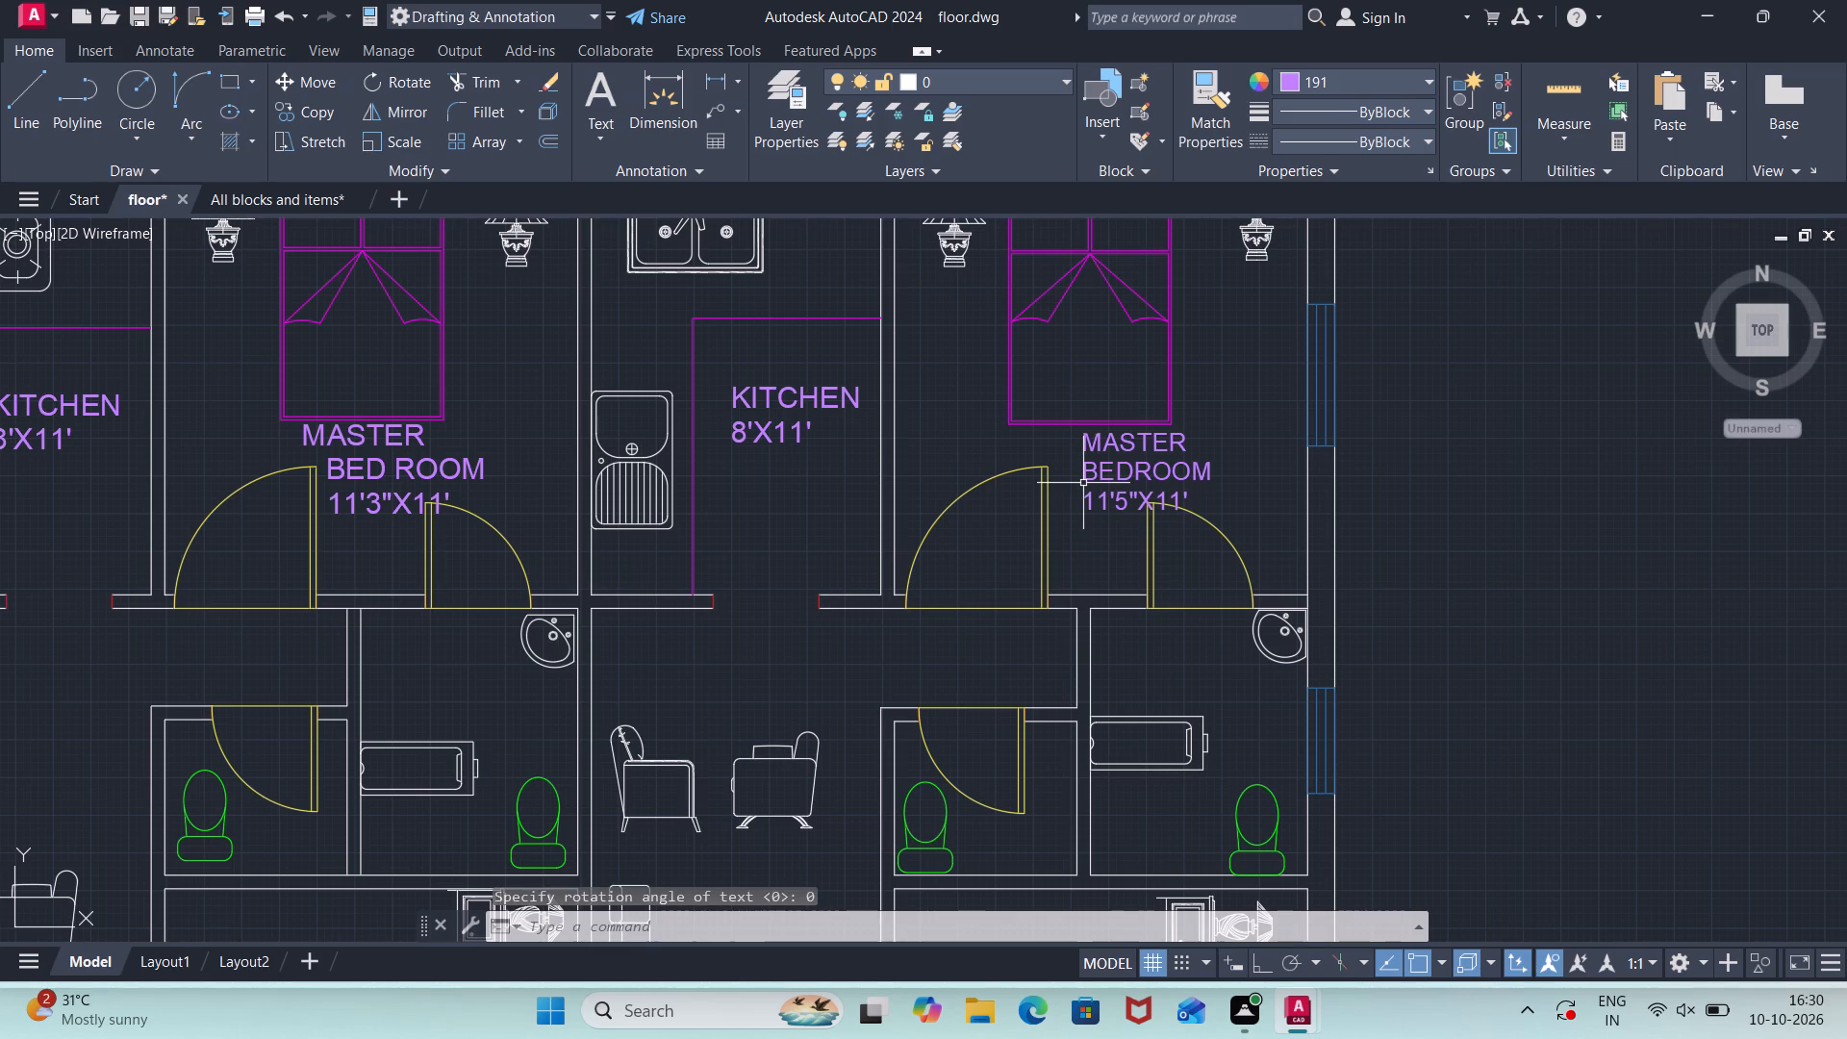
# Add the two-line text label TOILET, 6'X7'3" above the bathtub in the right unit's larger toilet, with 7" height and 0 rotation.
pyautogui.moveTo(1164, 668); pyautogui.dragTo(1105, 606, button='middle')
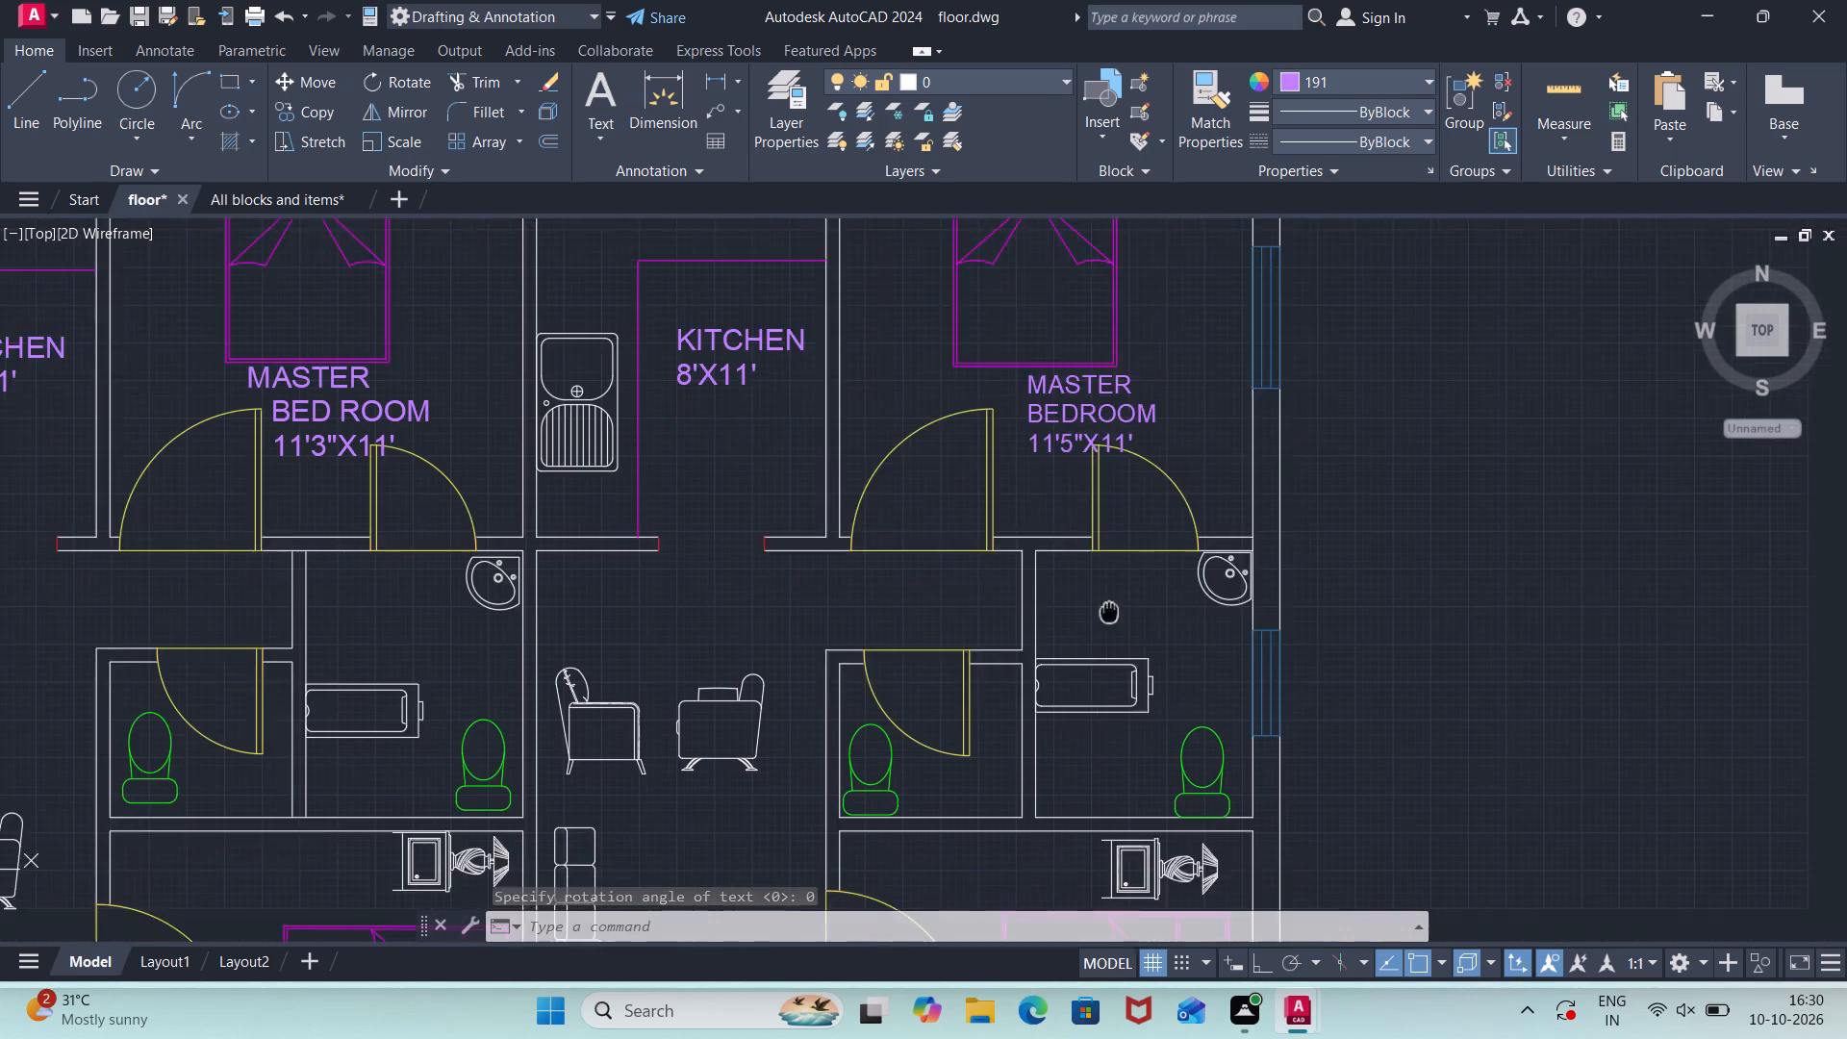
pyautogui.moveTo(1105, 606); pyautogui.dragTo(969, 442, button='middle')
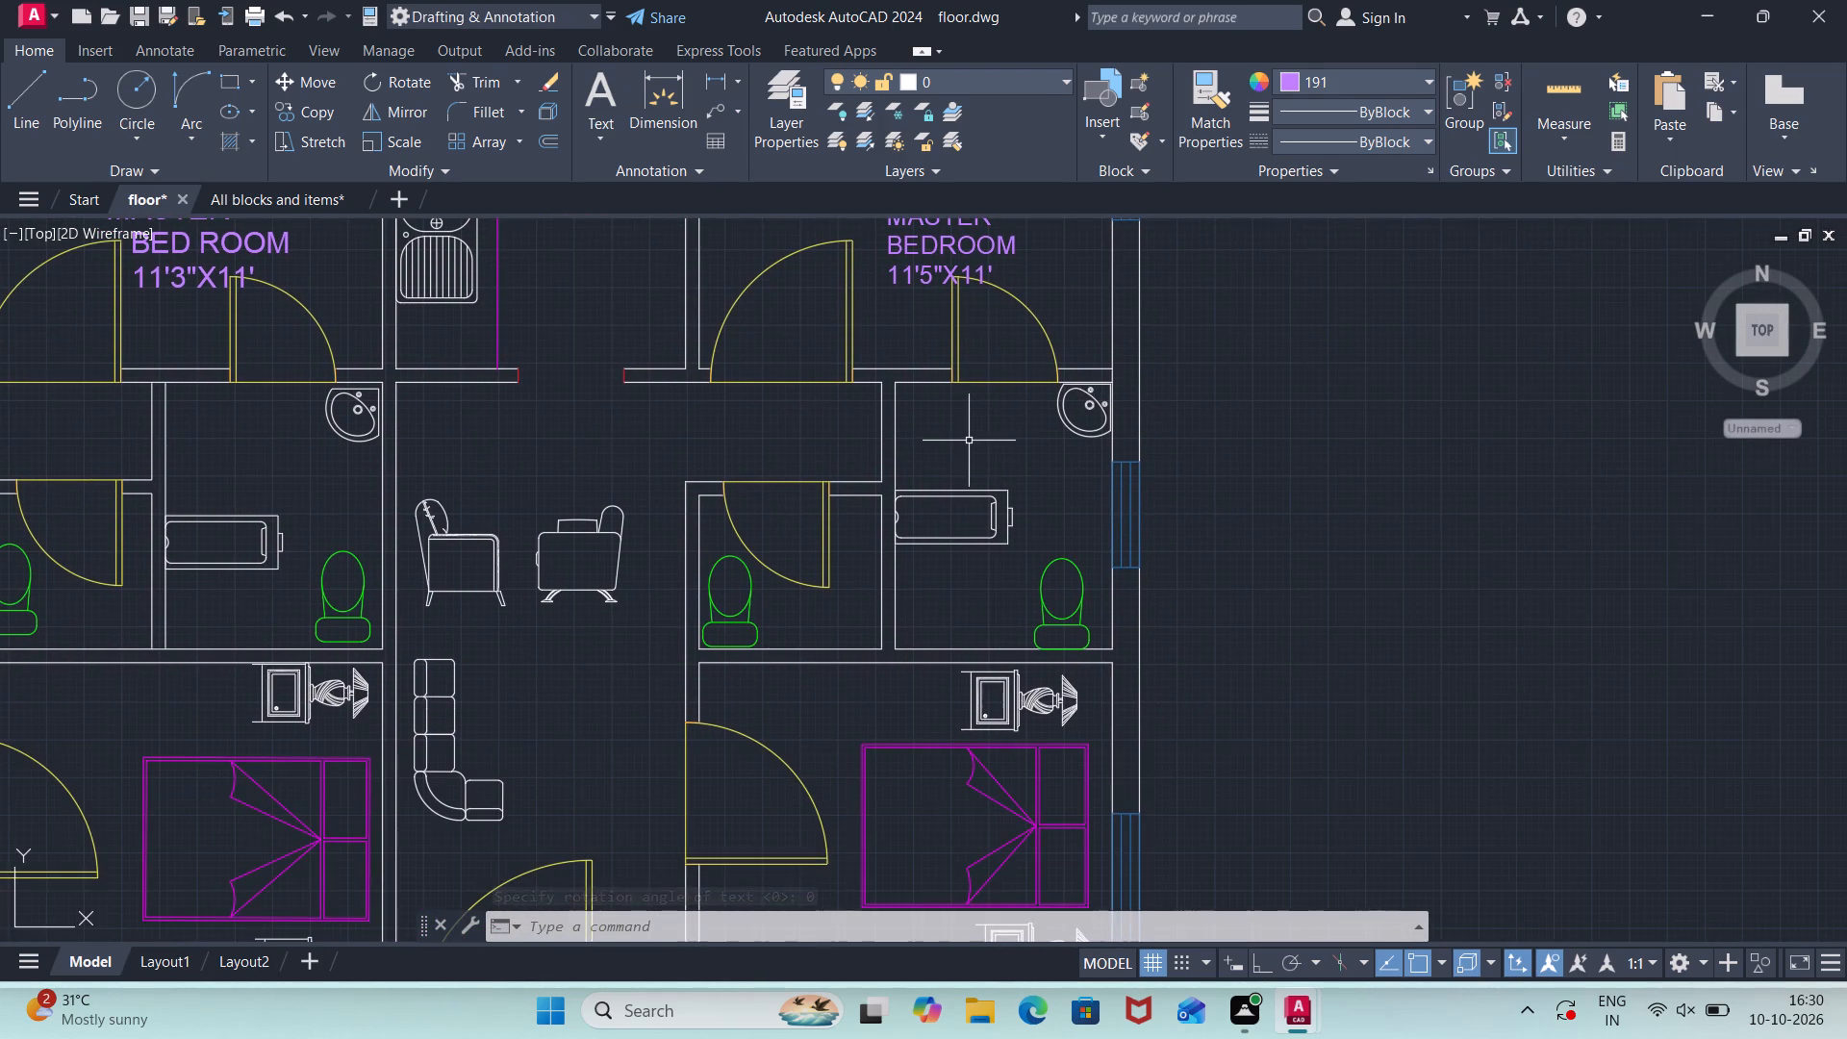
pyautogui.scroll(1, 969, 441)
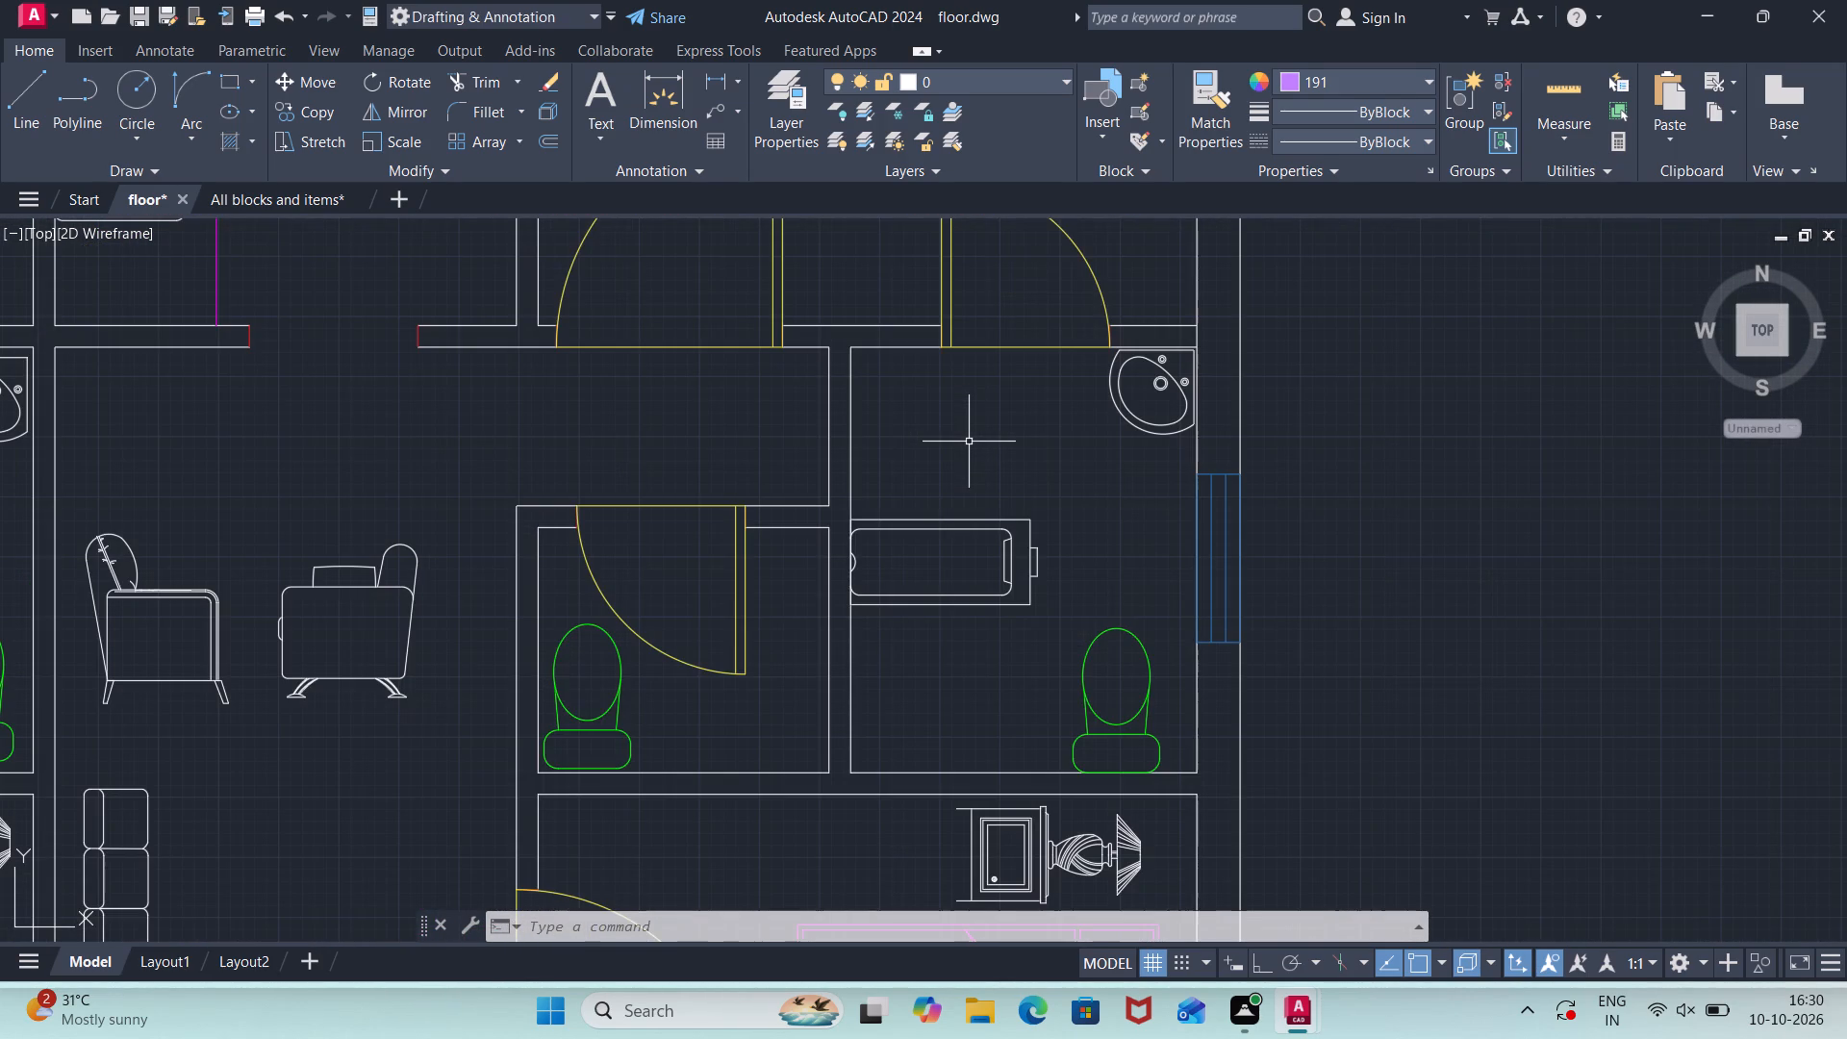
pyautogui.write('TEXT')
pyautogui.press('Return')
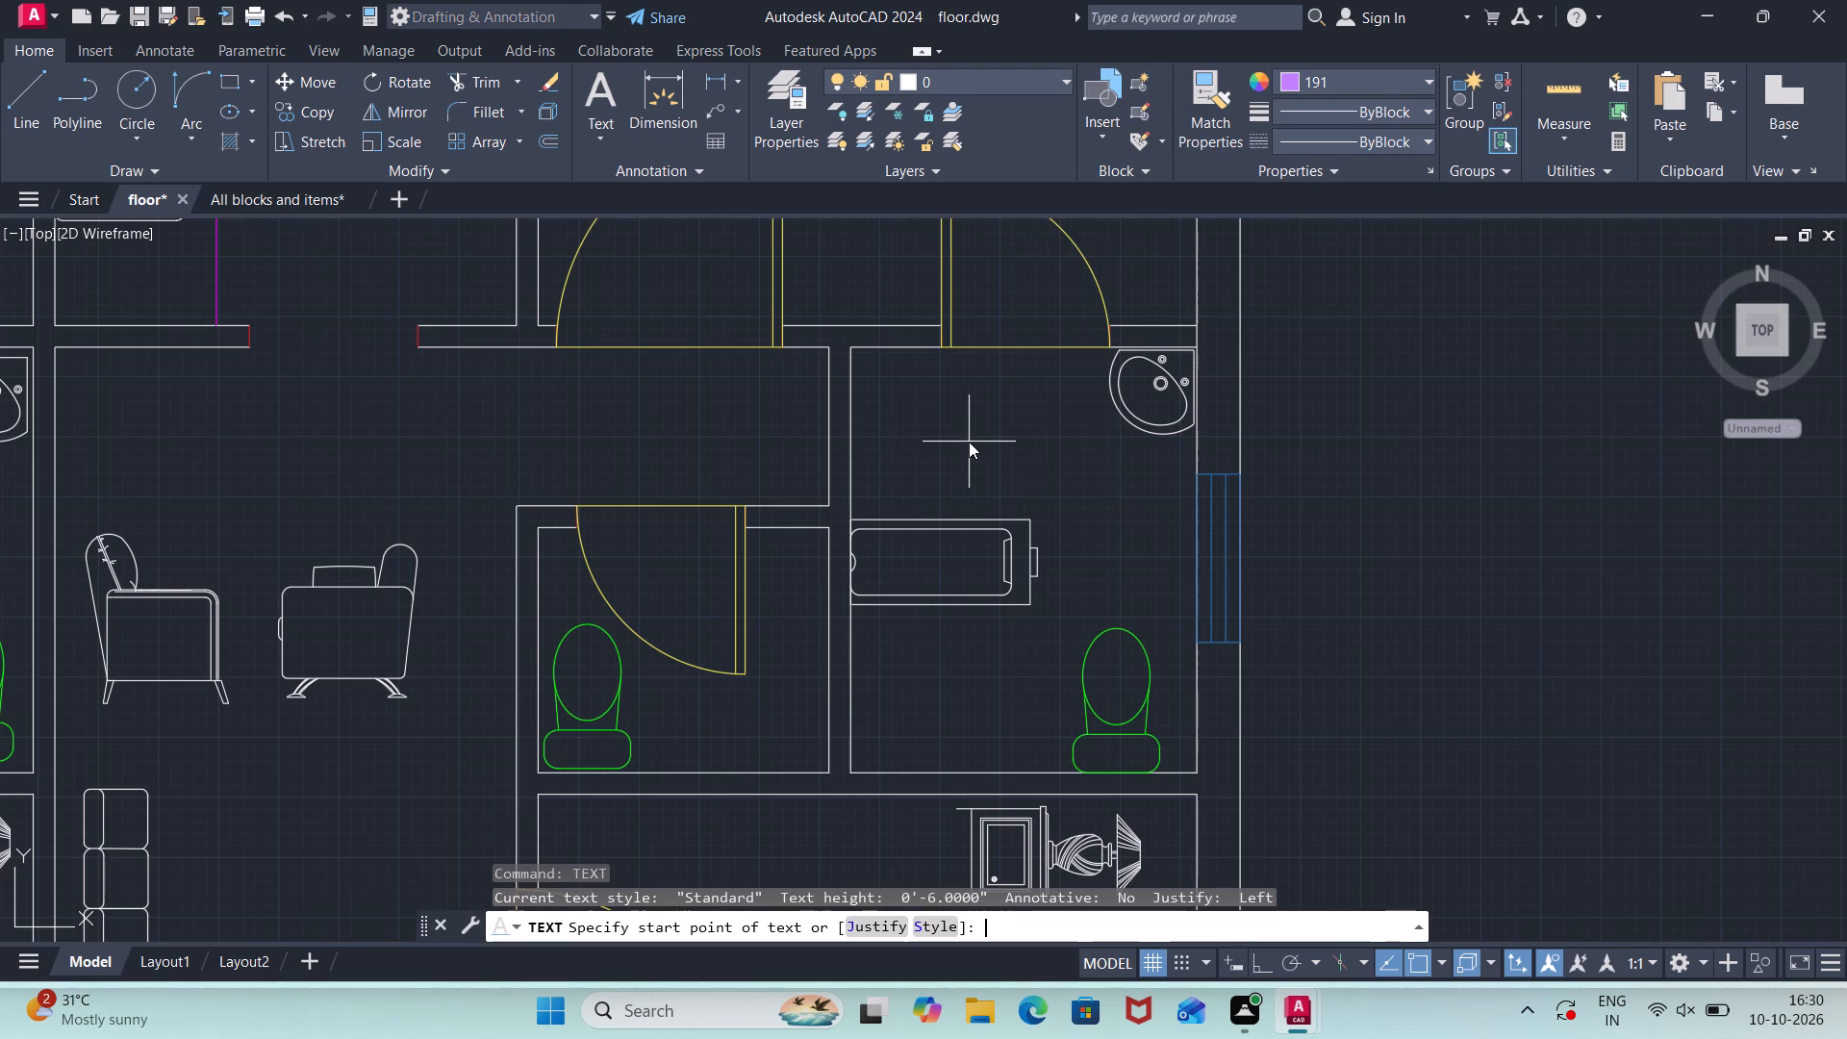
pyautogui.click(911, 410)
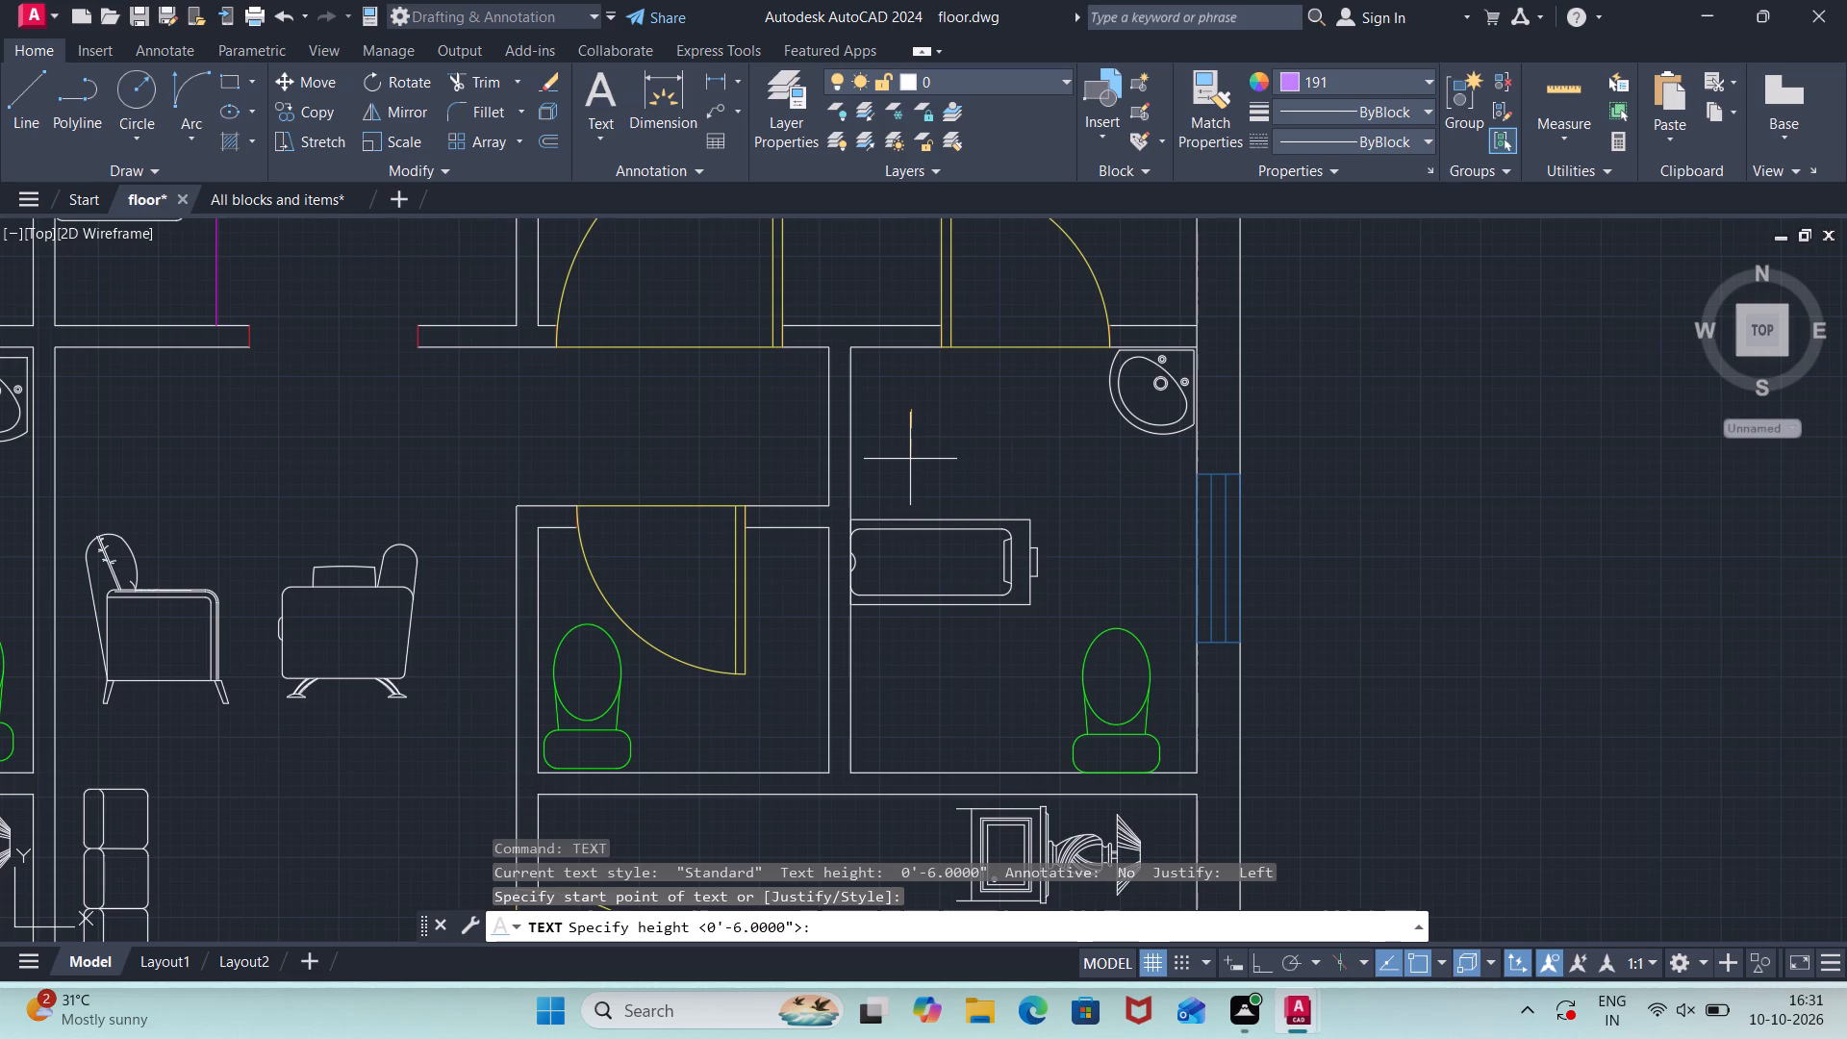
pyautogui.write('7"')
pyautogui.press('Return')
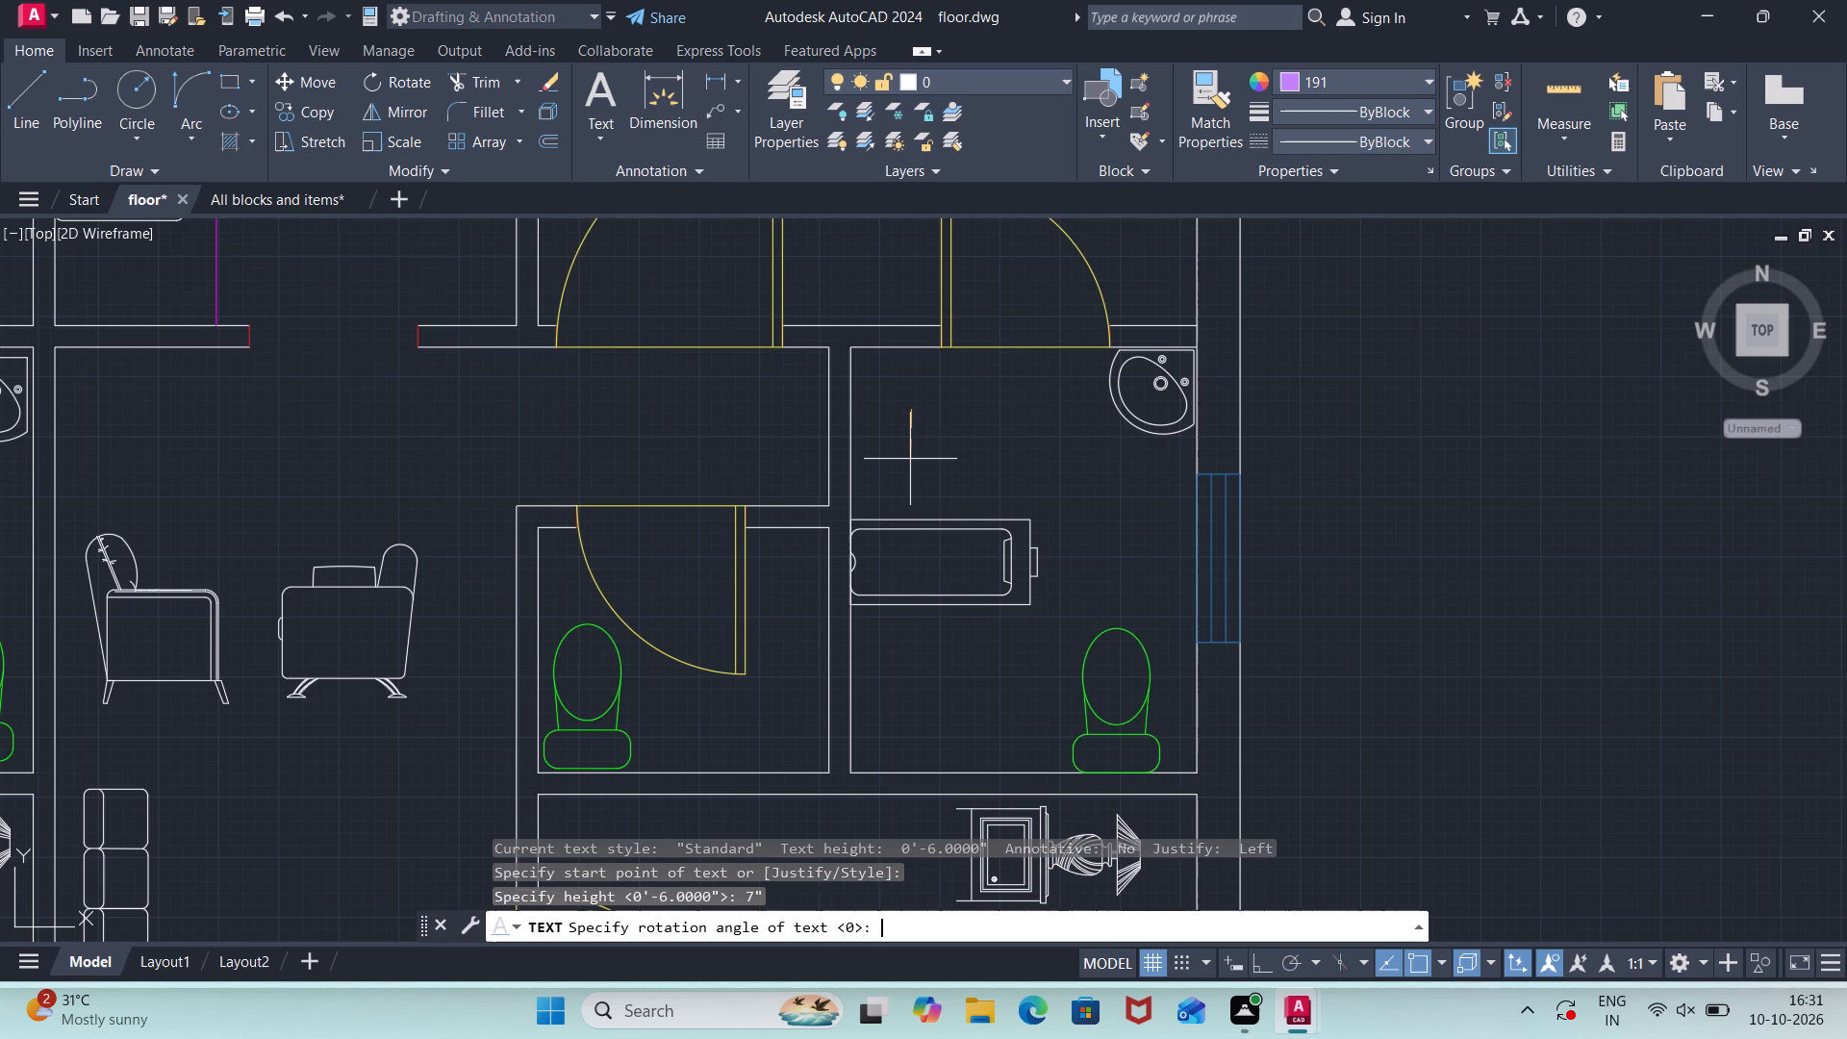
pyautogui.press('0')
pyautogui.press('Return')
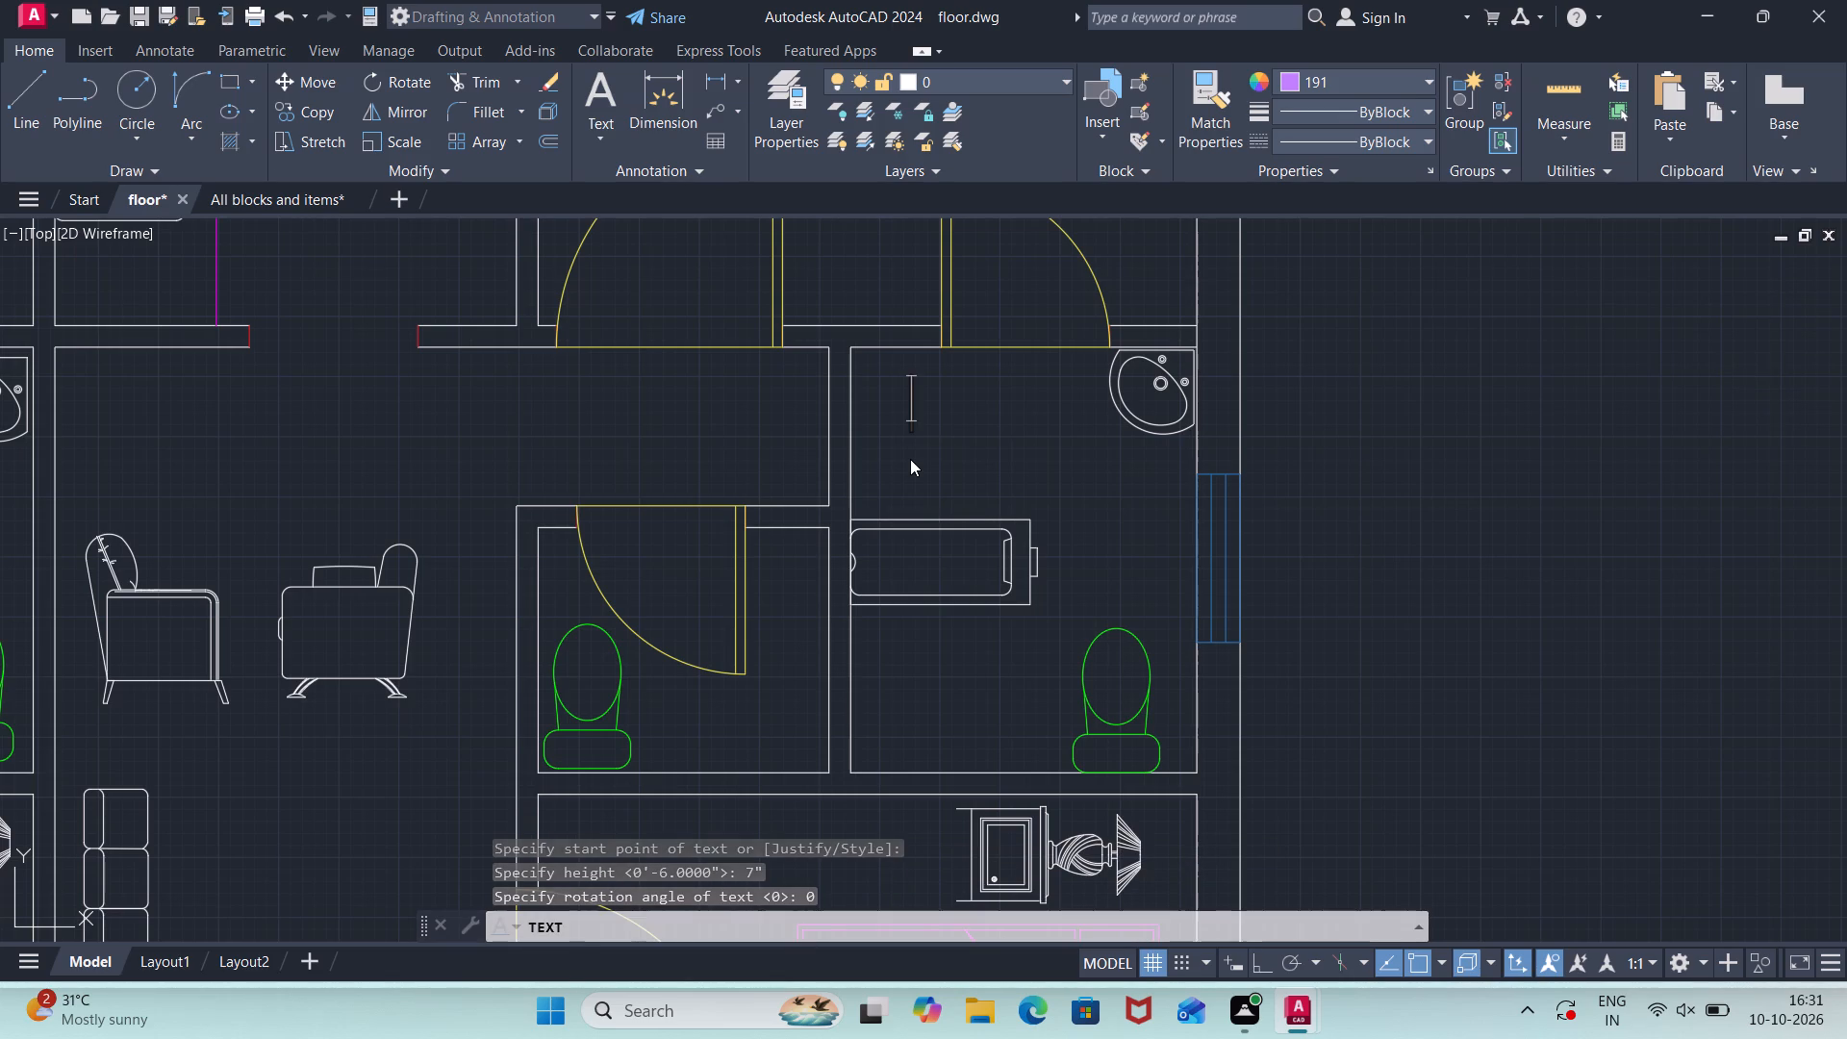
pyautogui.write('TOILET')
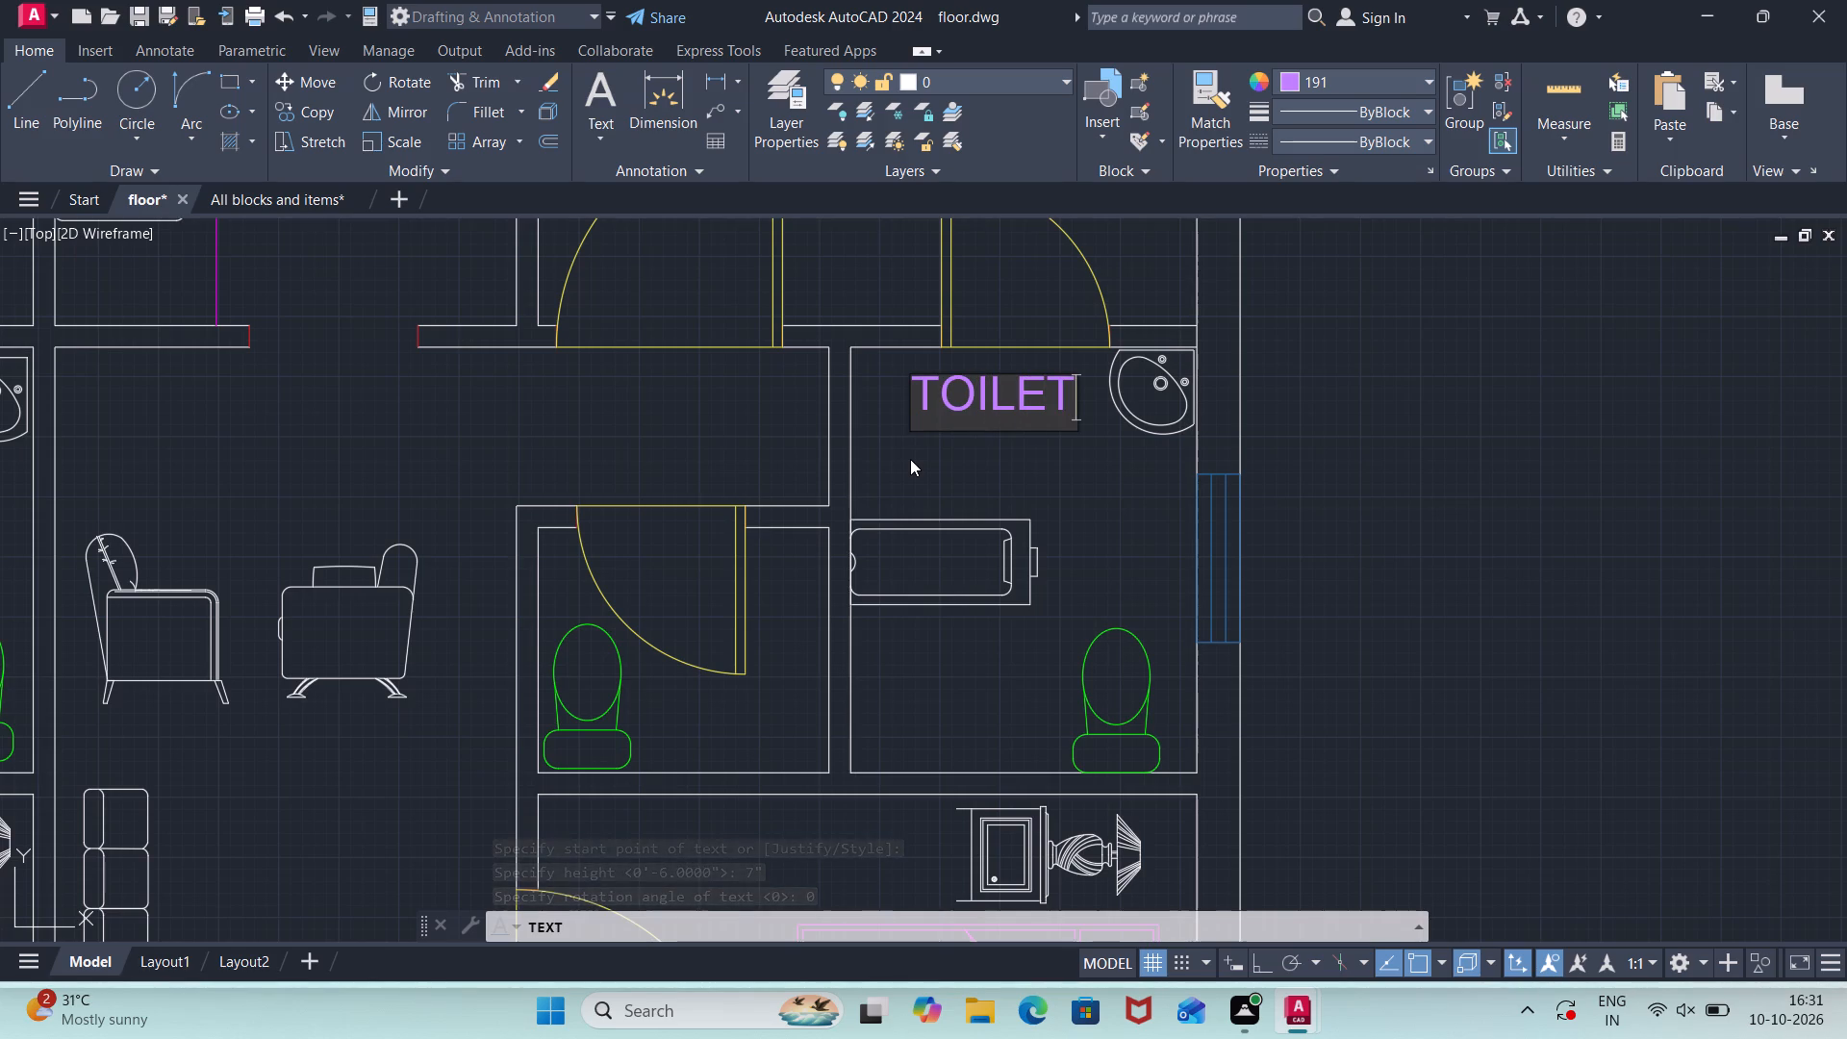
pyautogui.press('Return')
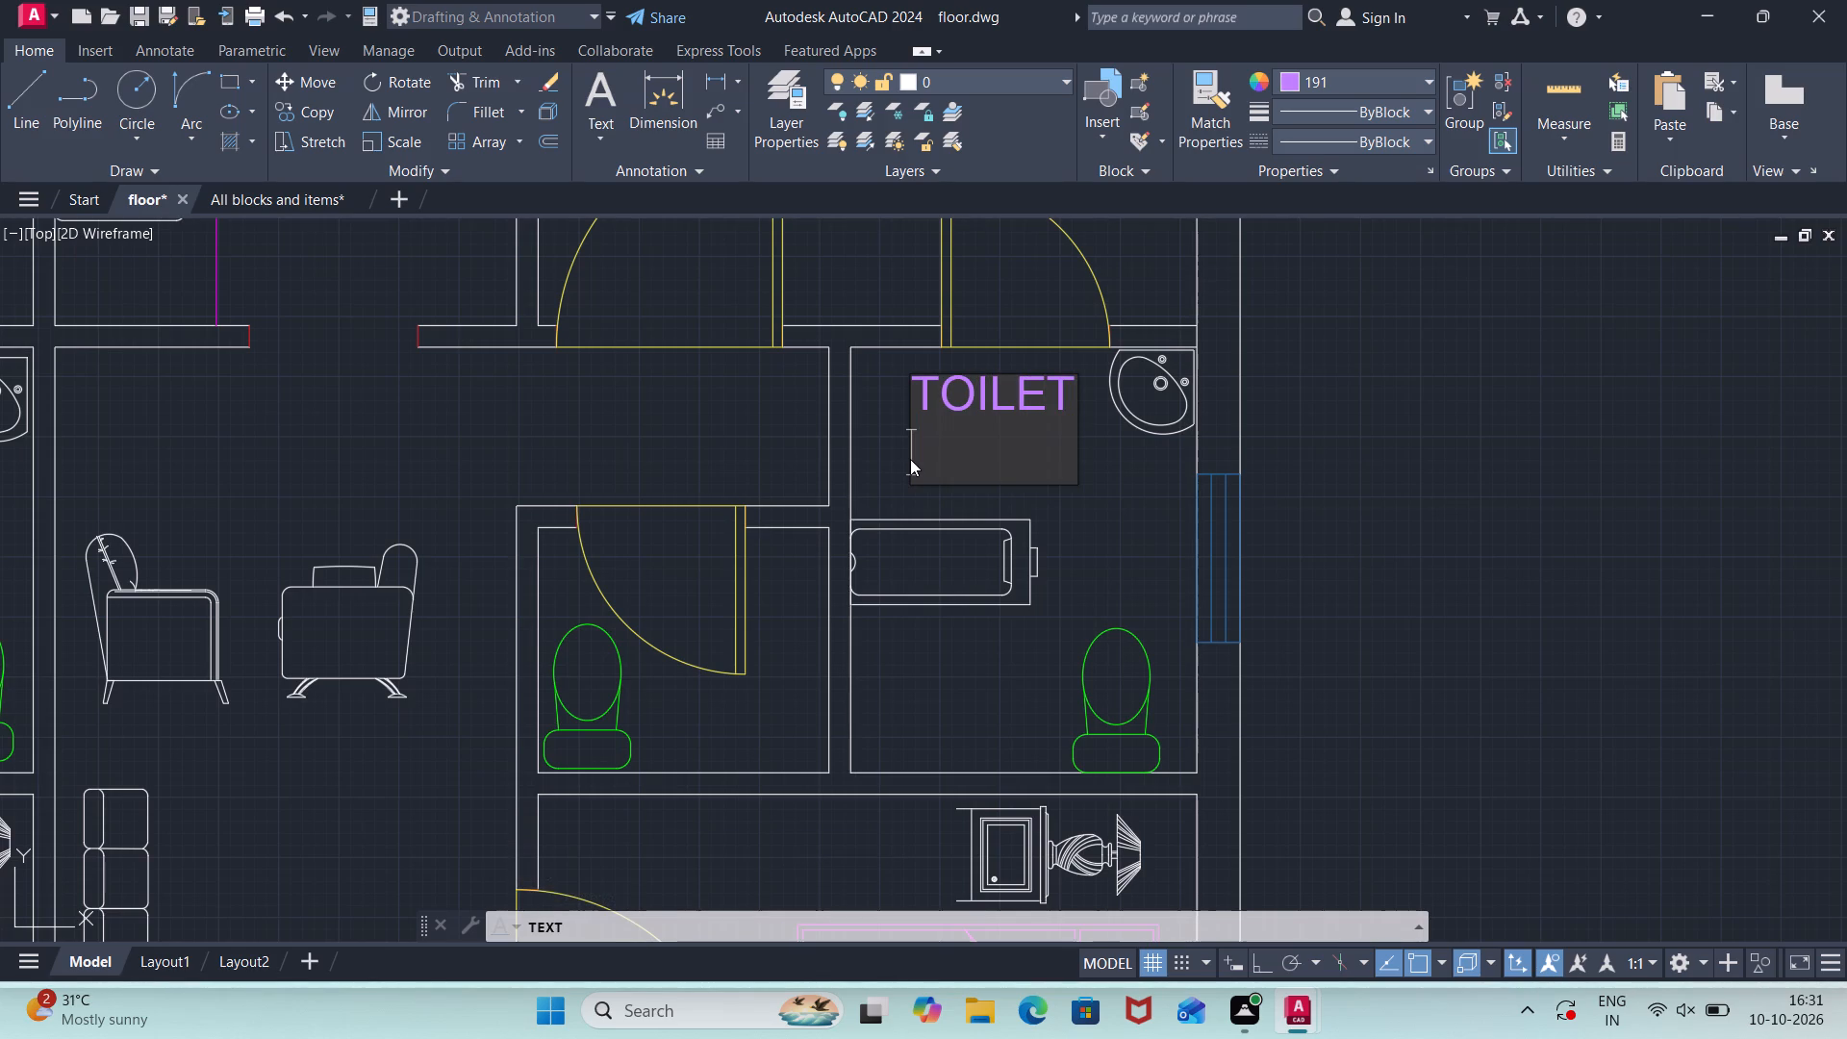
pyautogui.write("6'")
pyautogui.press('x')
pyautogui.write("7'")
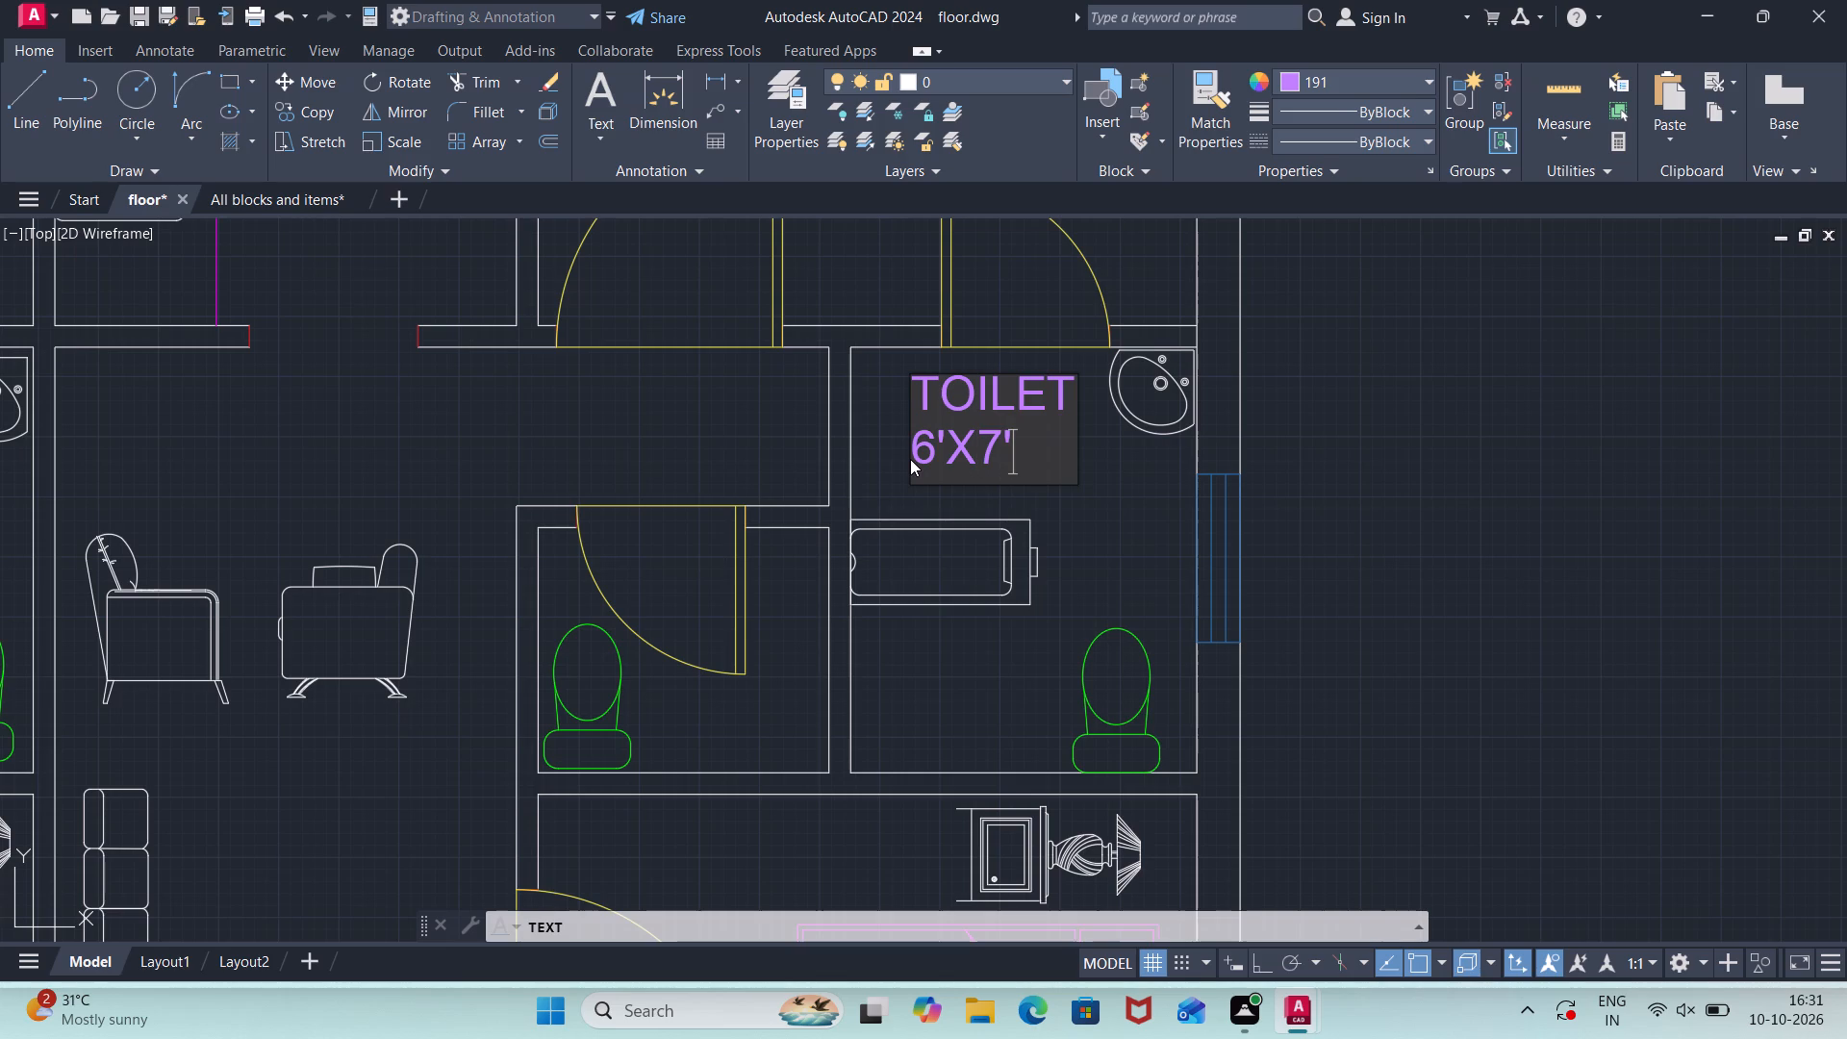
pyautogui.write('3"')
pyautogui.press('Return')
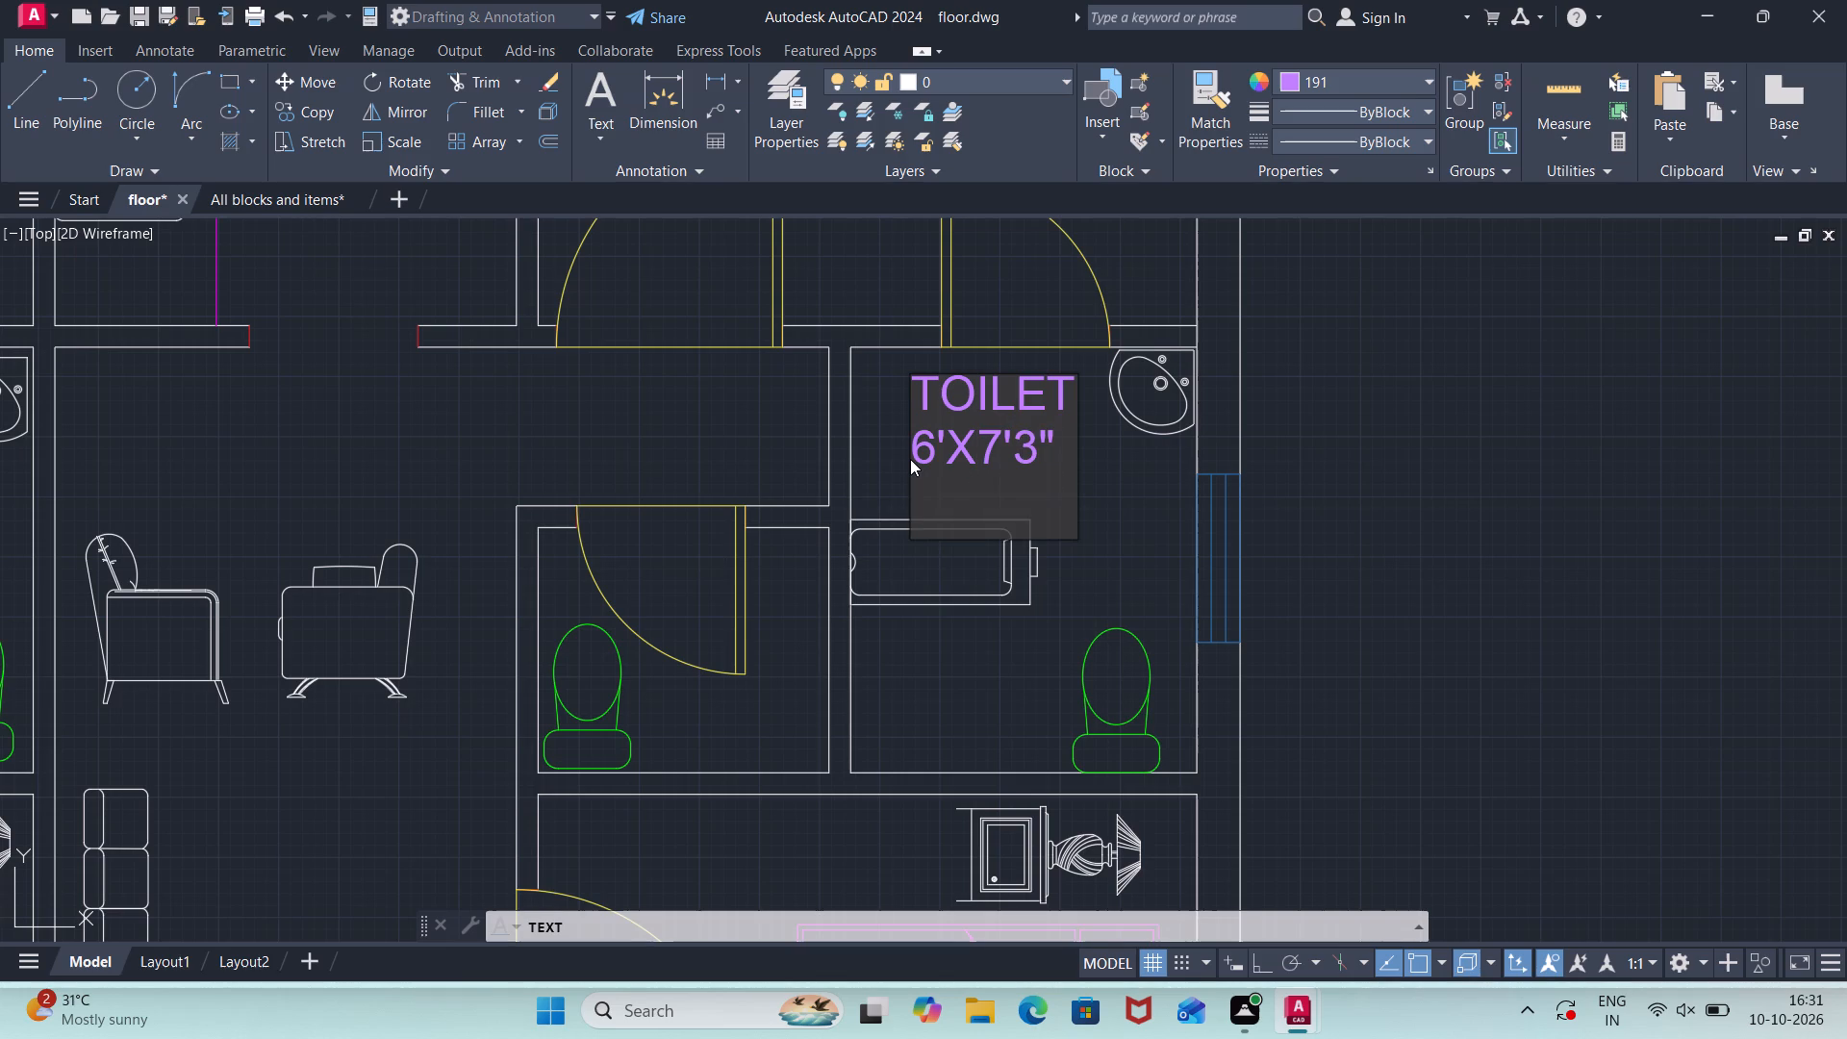
pyautogui.press('Return')
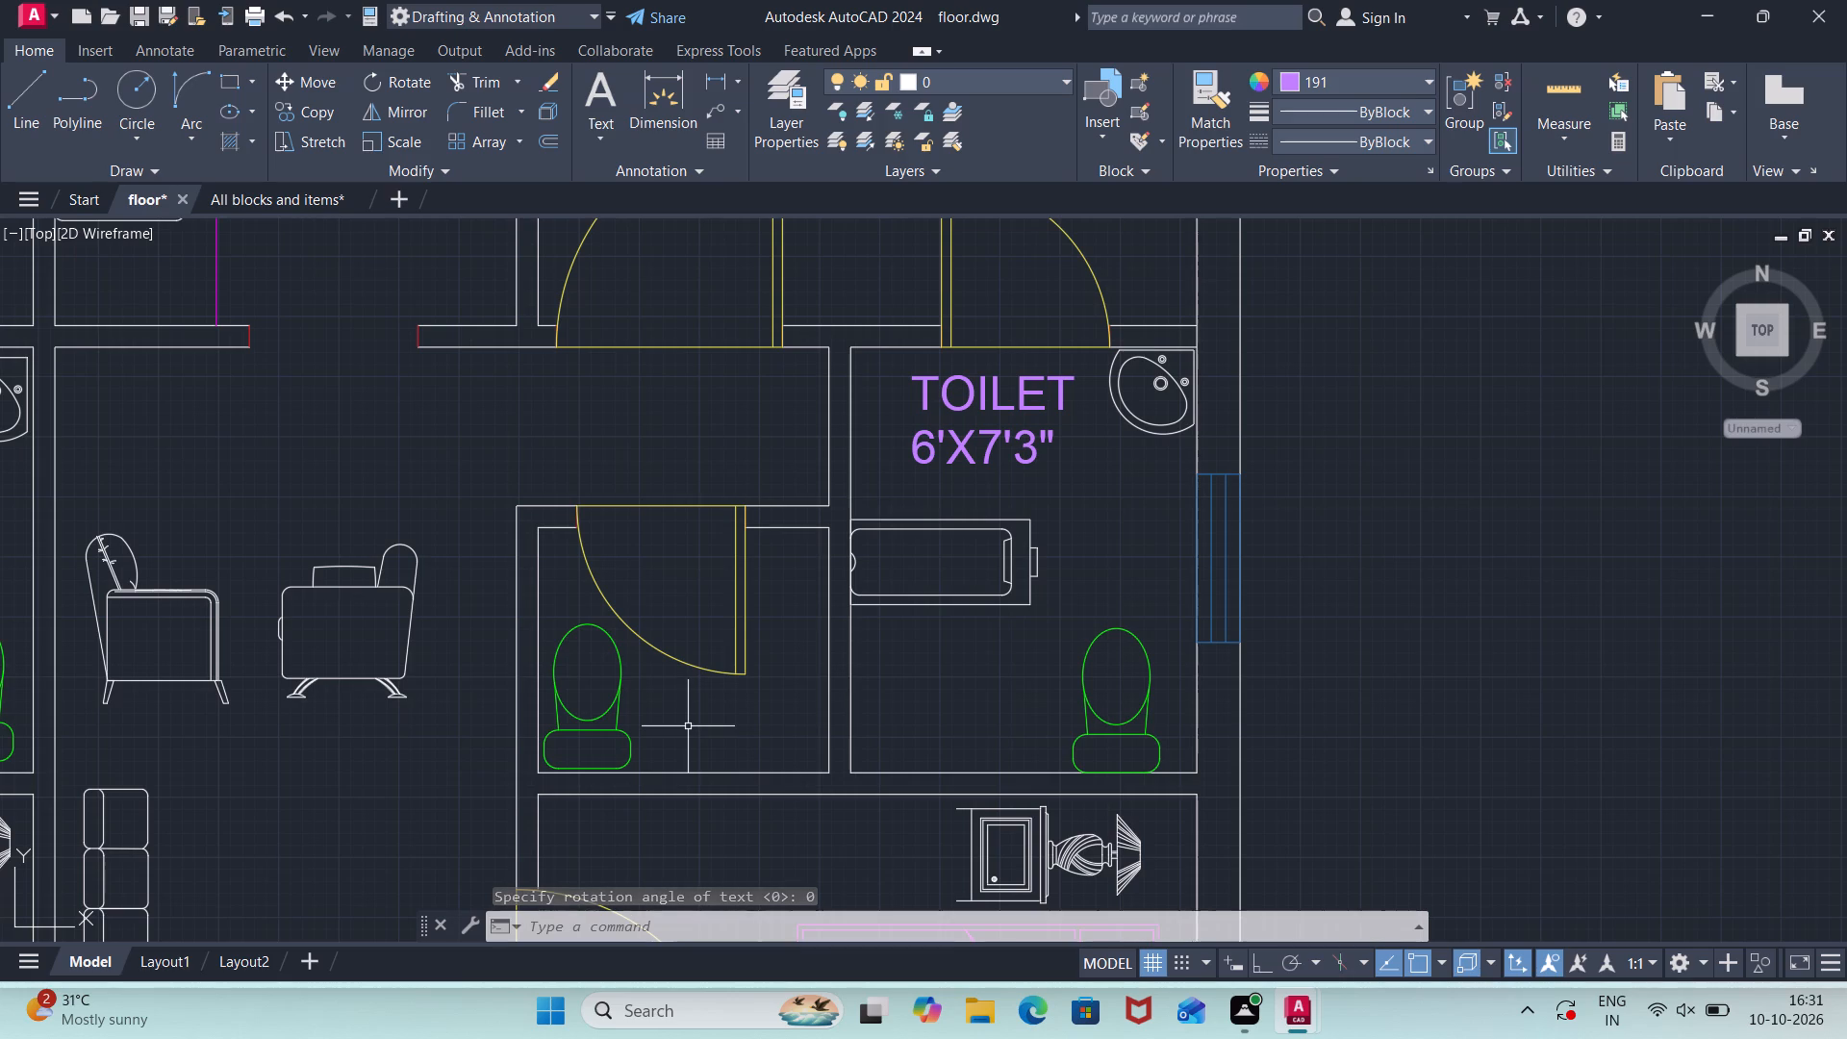
# Add the two-line text label TOILET, 4'10'X4'3" beside the WC in the right unit's smaller toilet, with 6" height and 0 rotation.
pyautogui.write('TEXT')
pyautogui.press('Return')
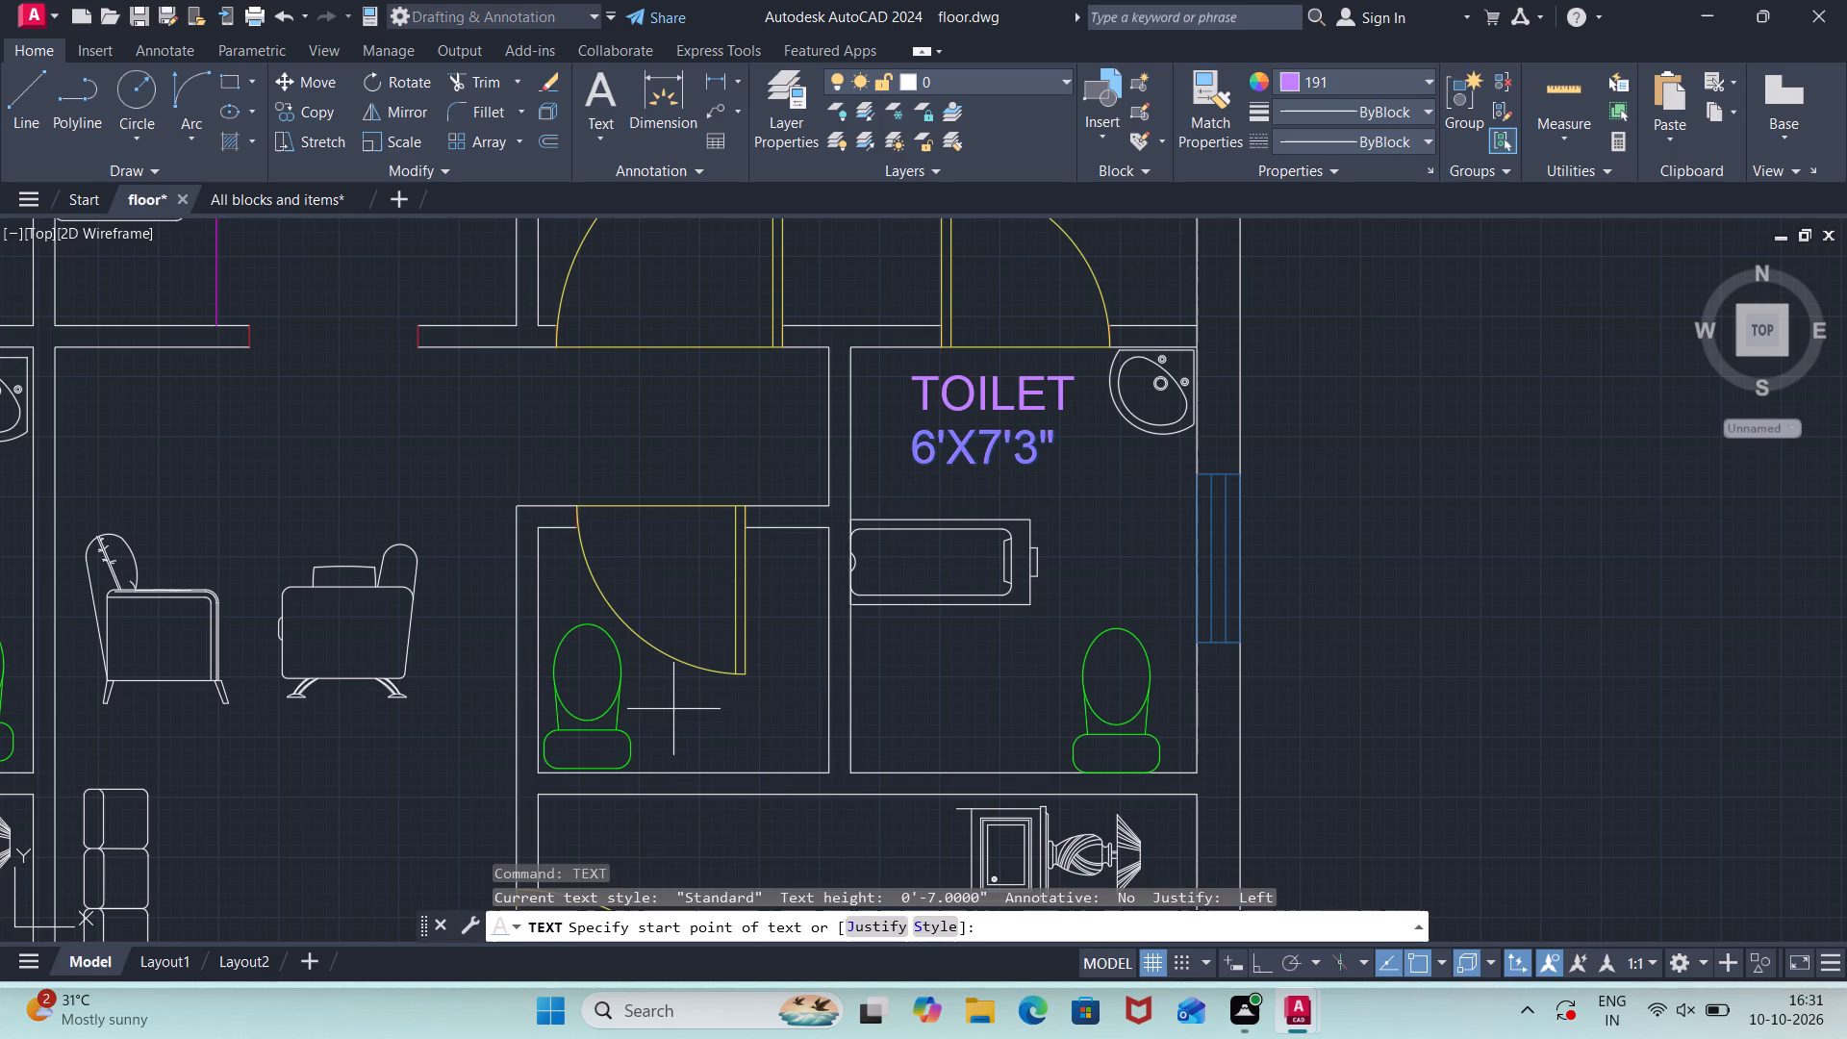
pyautogui.click(661, 686)
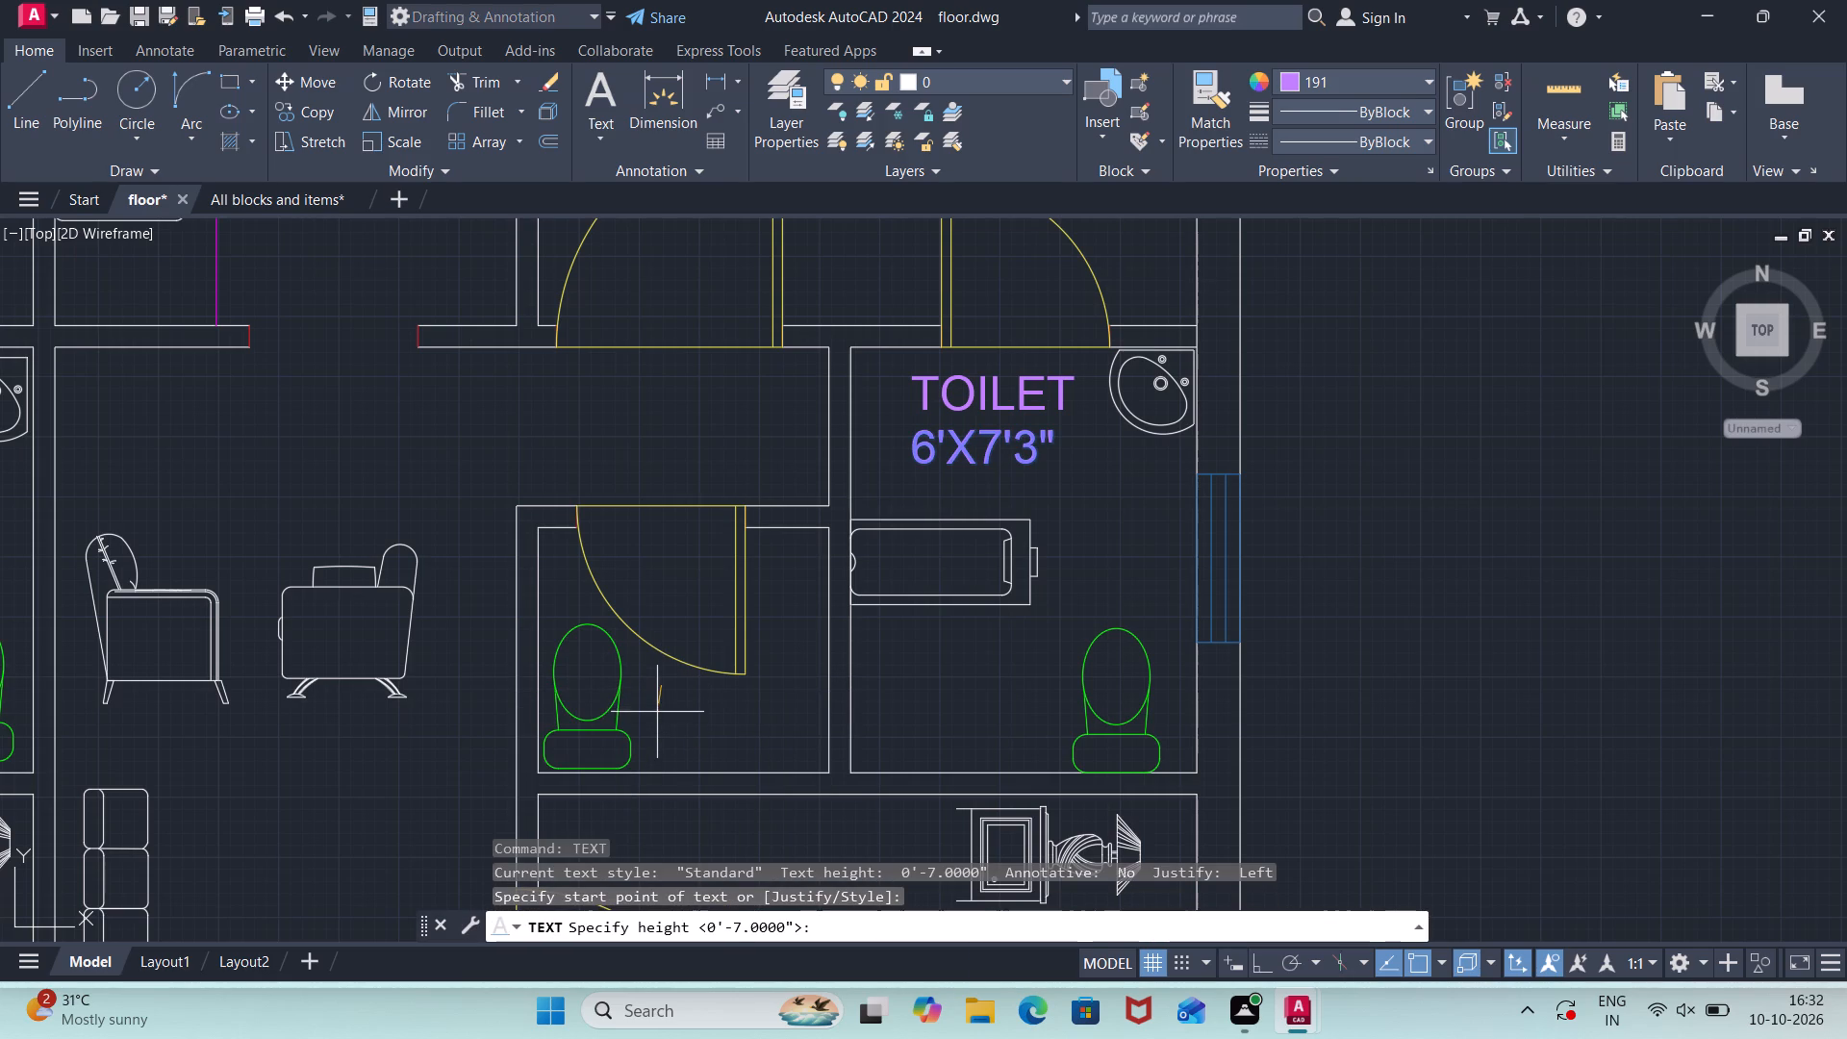
pyautogui.write('6"')
pyautogui.press('Return')
pyautogui.press('0')
pyautogui.press('Return')
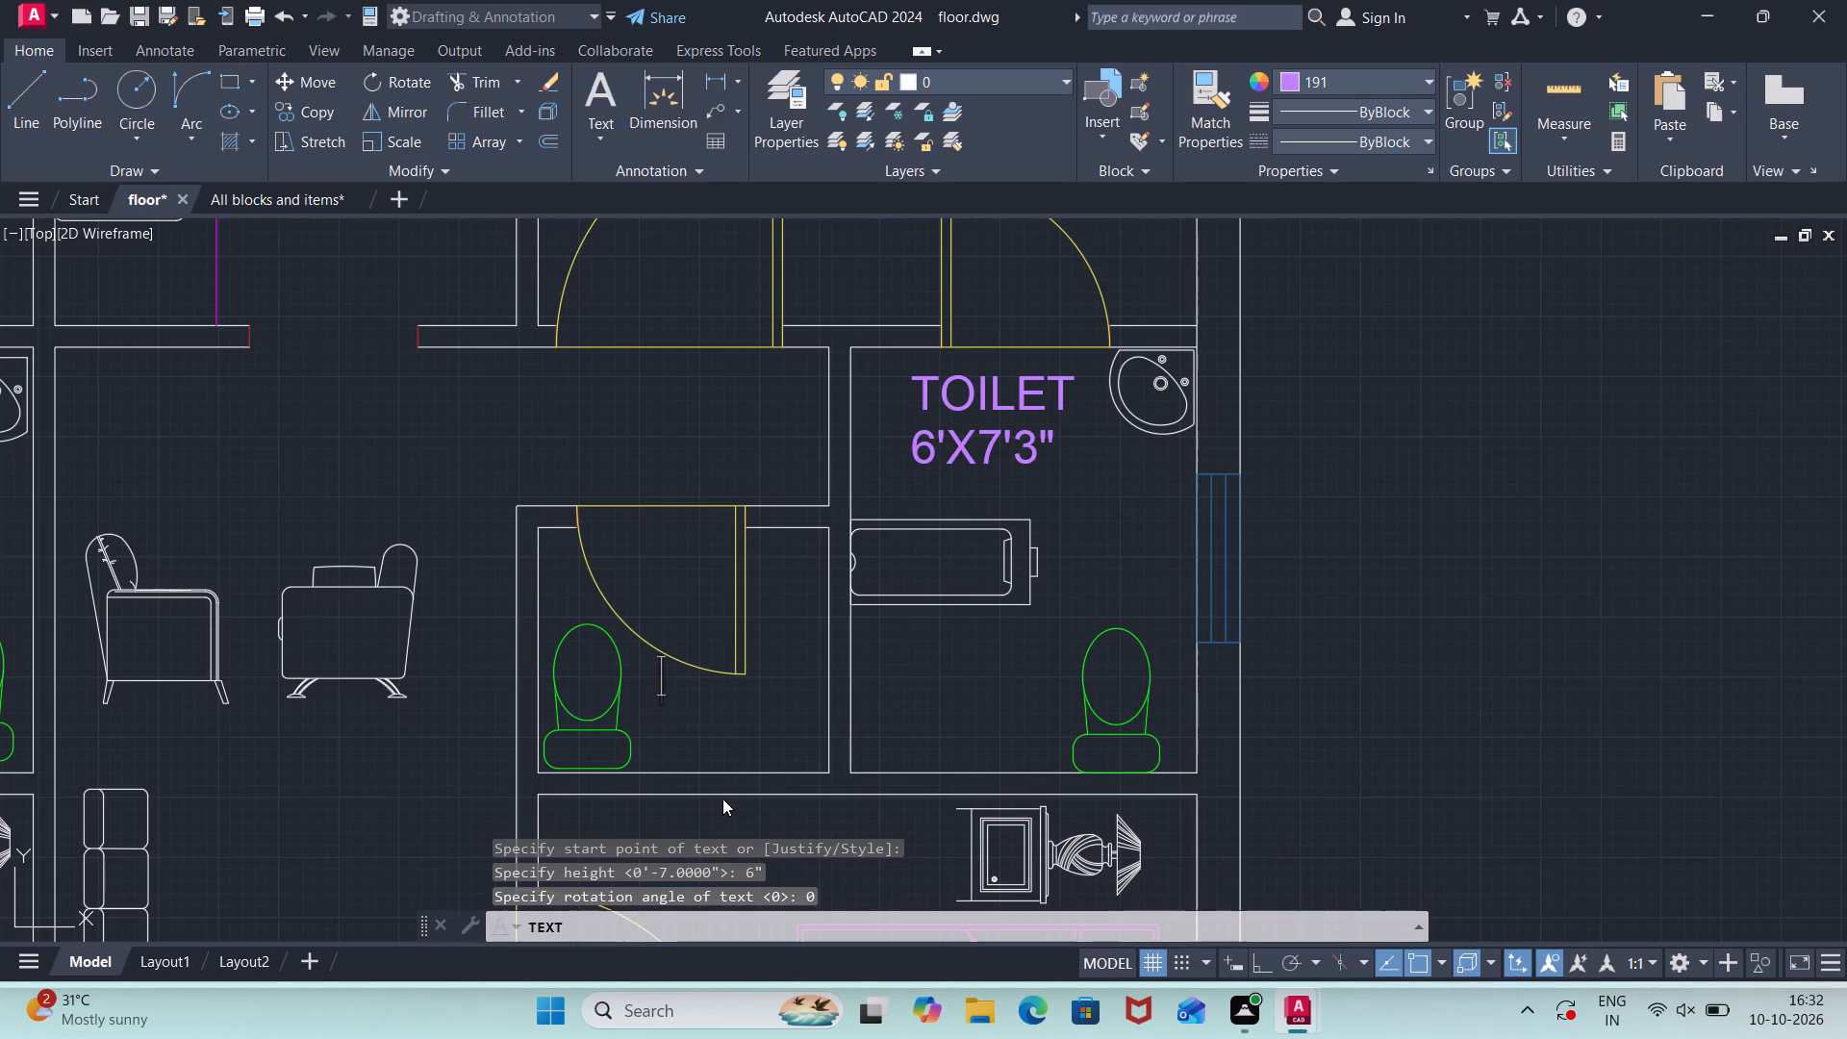
pyautogui.click(655, 722)
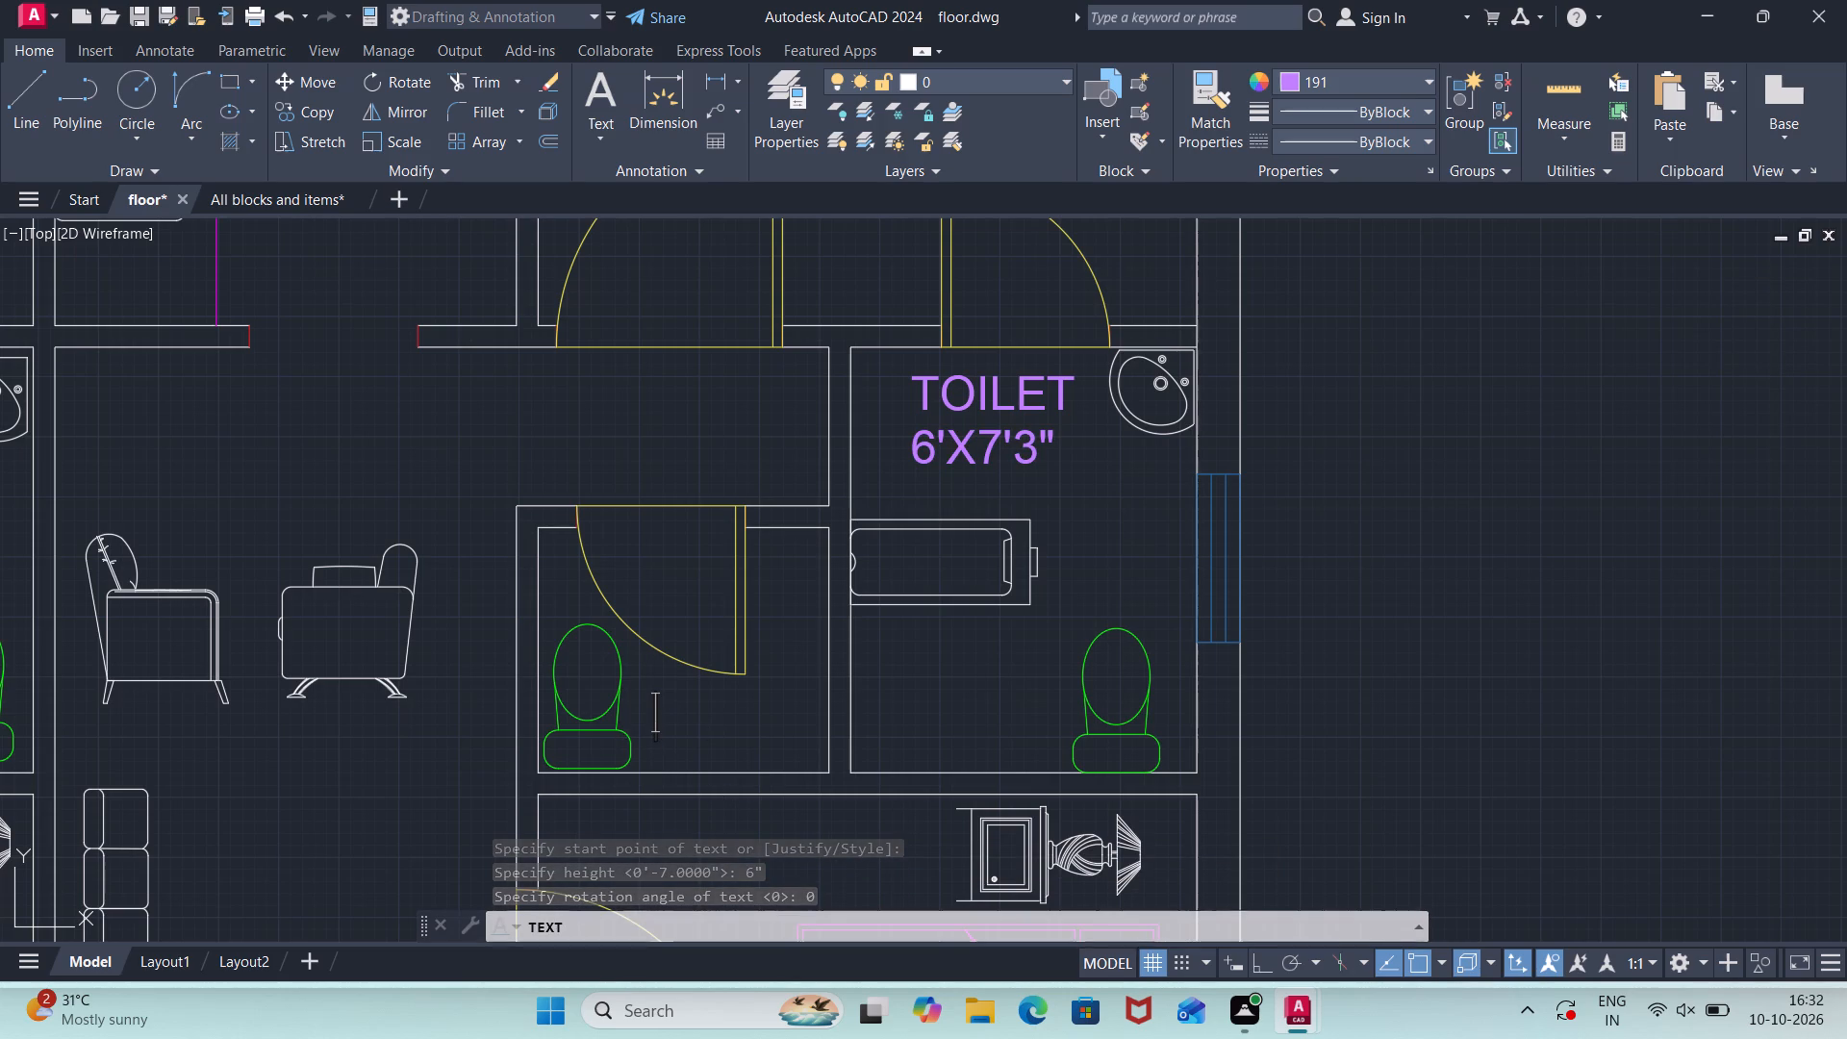
pyautogui.click(656, 706)
pyautogui.click(656, 691)
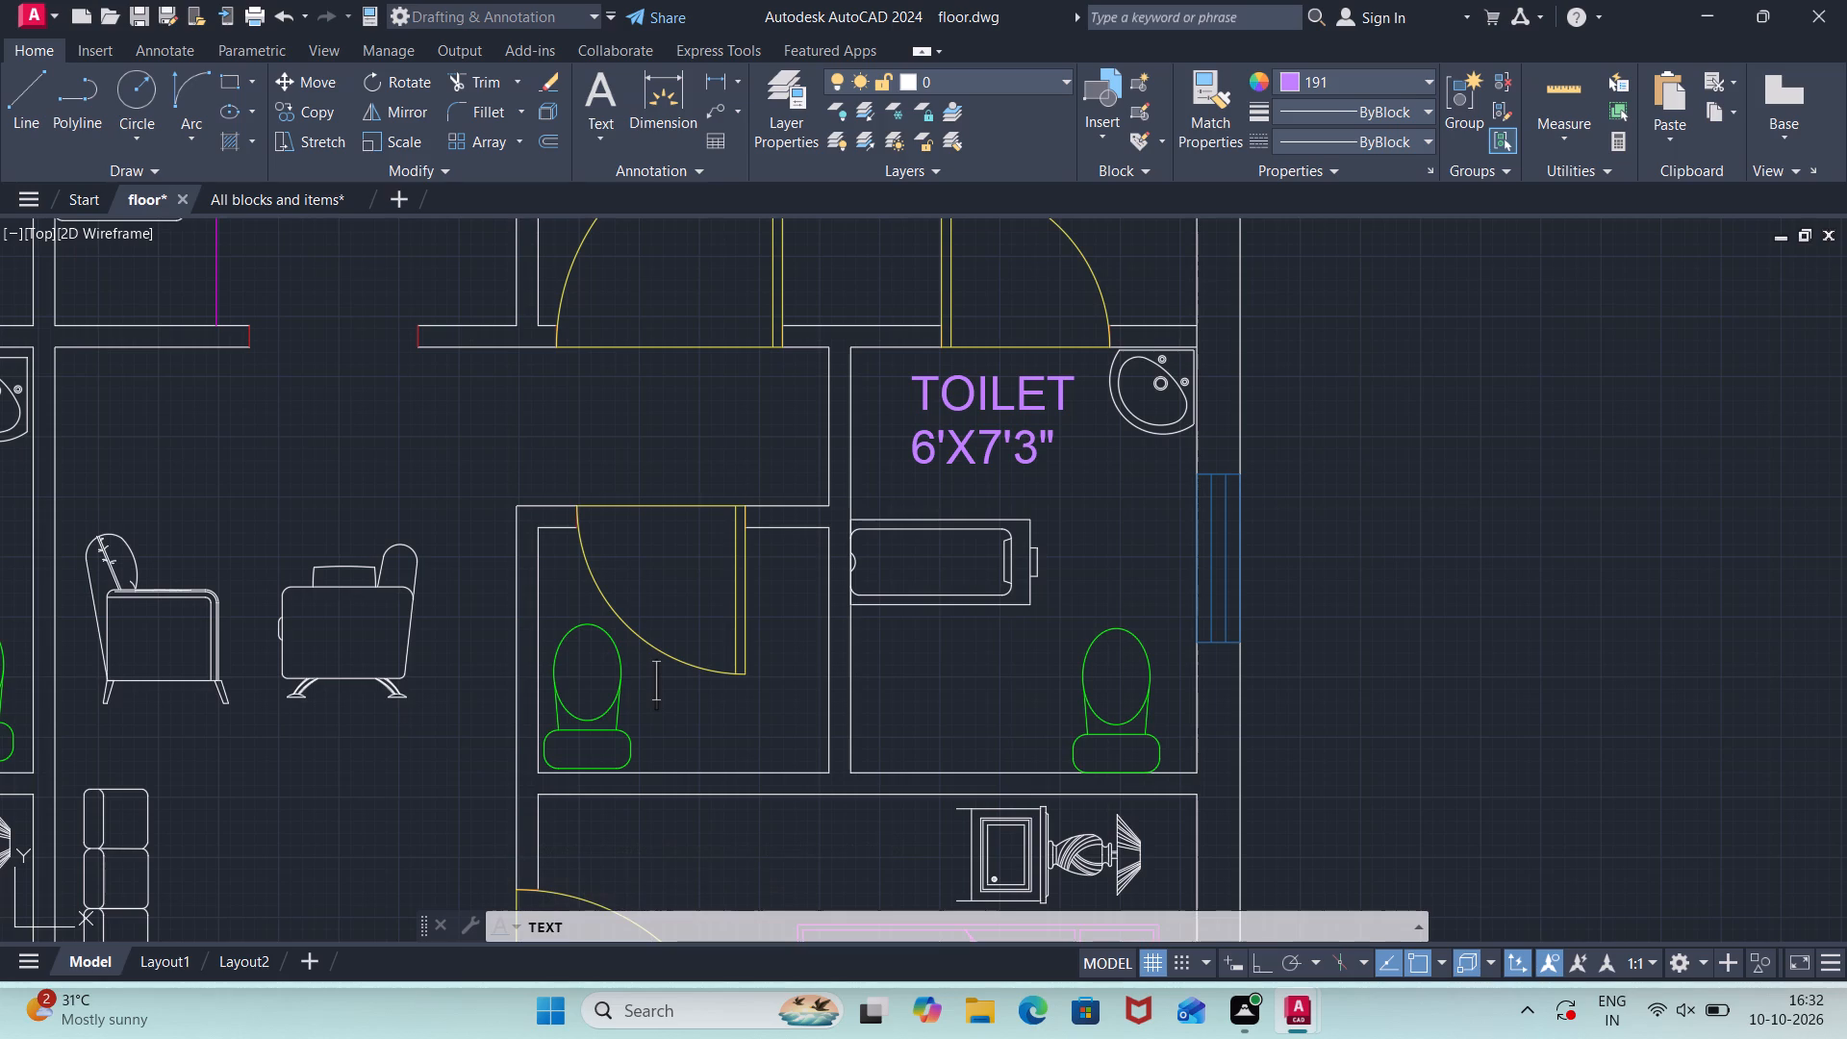
pyautogui.click(656, 722)
pyautogui.write('TOILET')
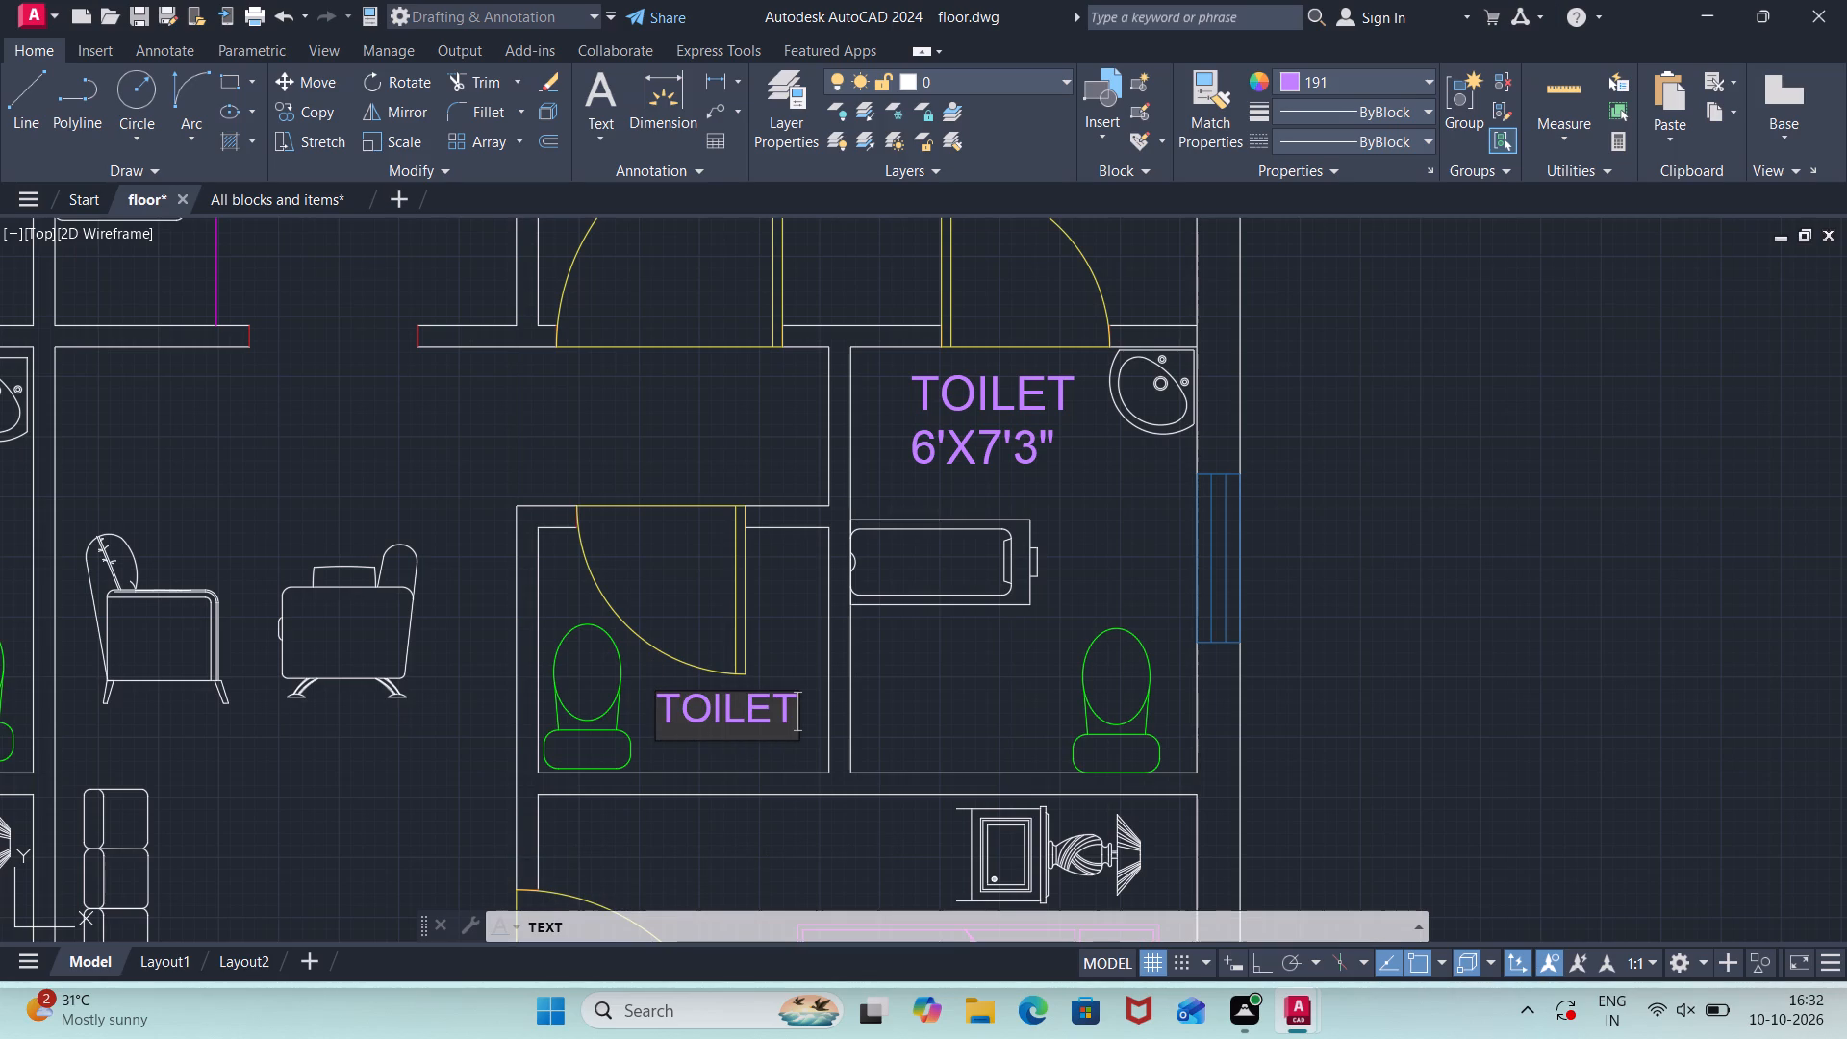
pyautogui.press('Return')
pyautogui.write("4'")
pyautogui.press('x')
pyautogui.press('BackSpace')
pyautogui.write("10'")
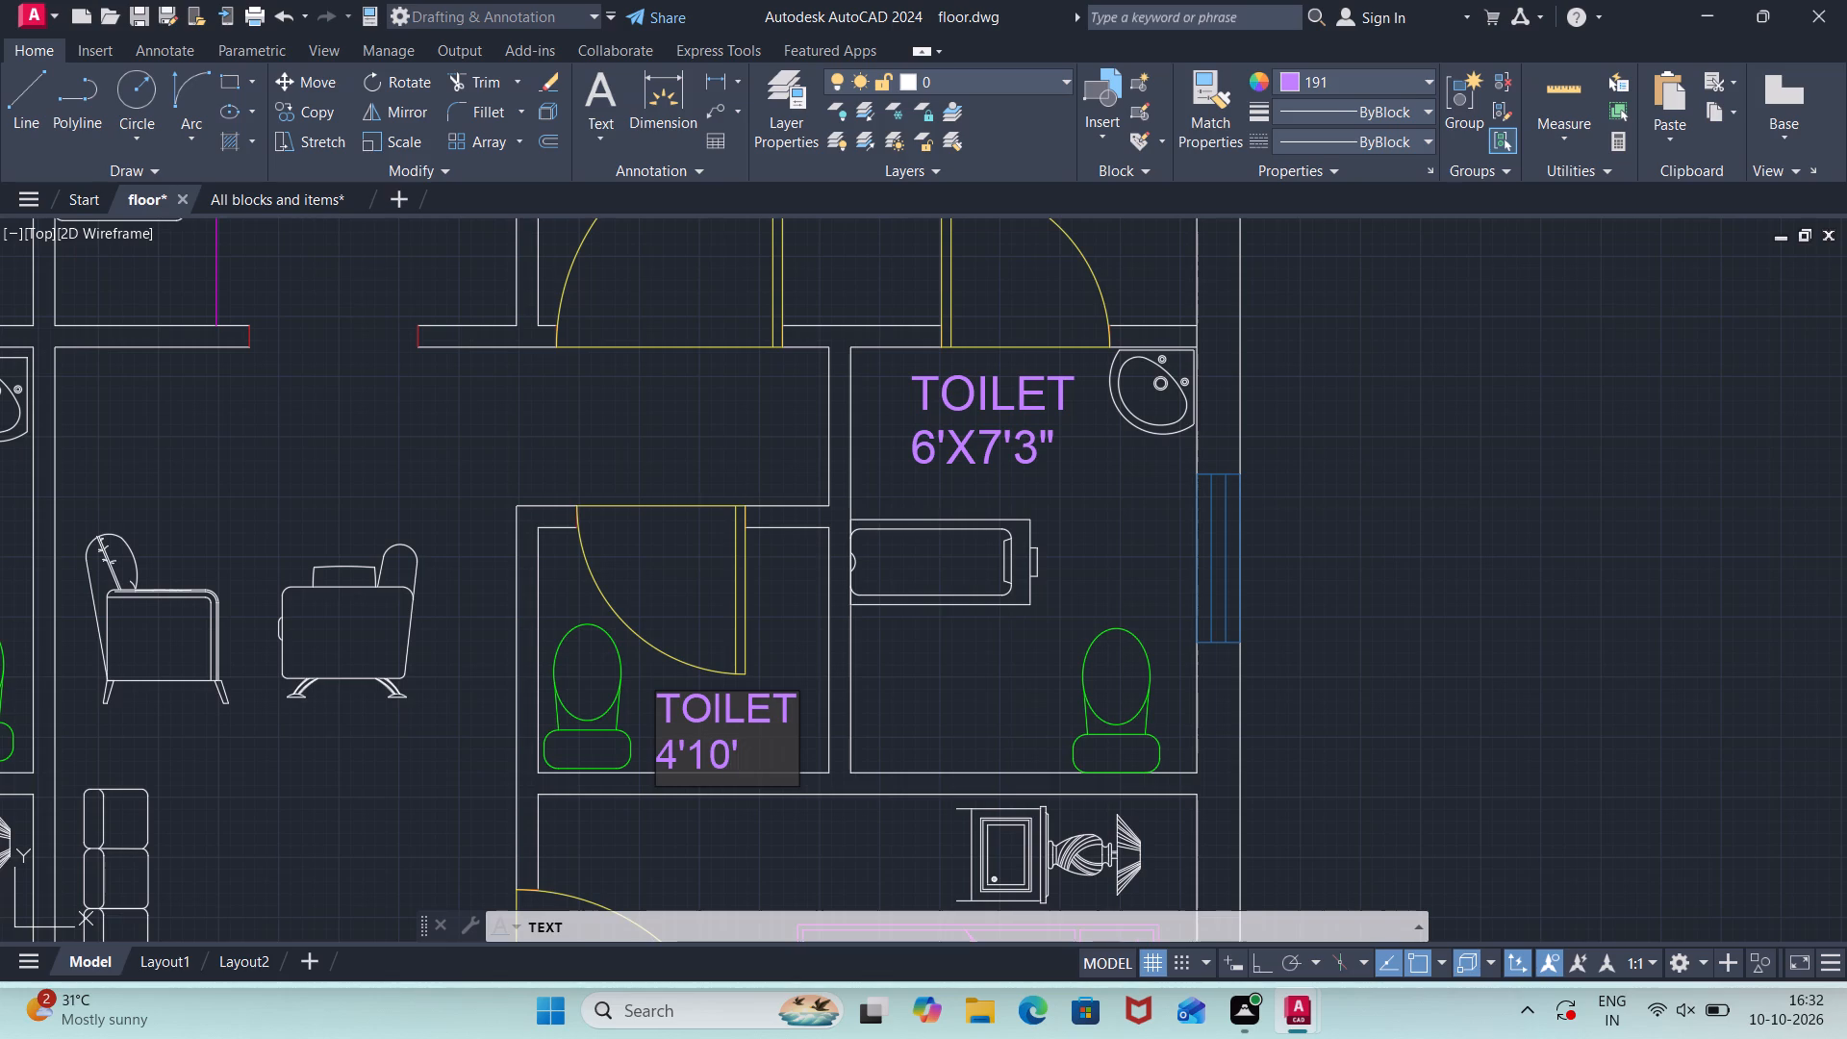
pyautogui.press('x')
pyautogui.write("4'3")
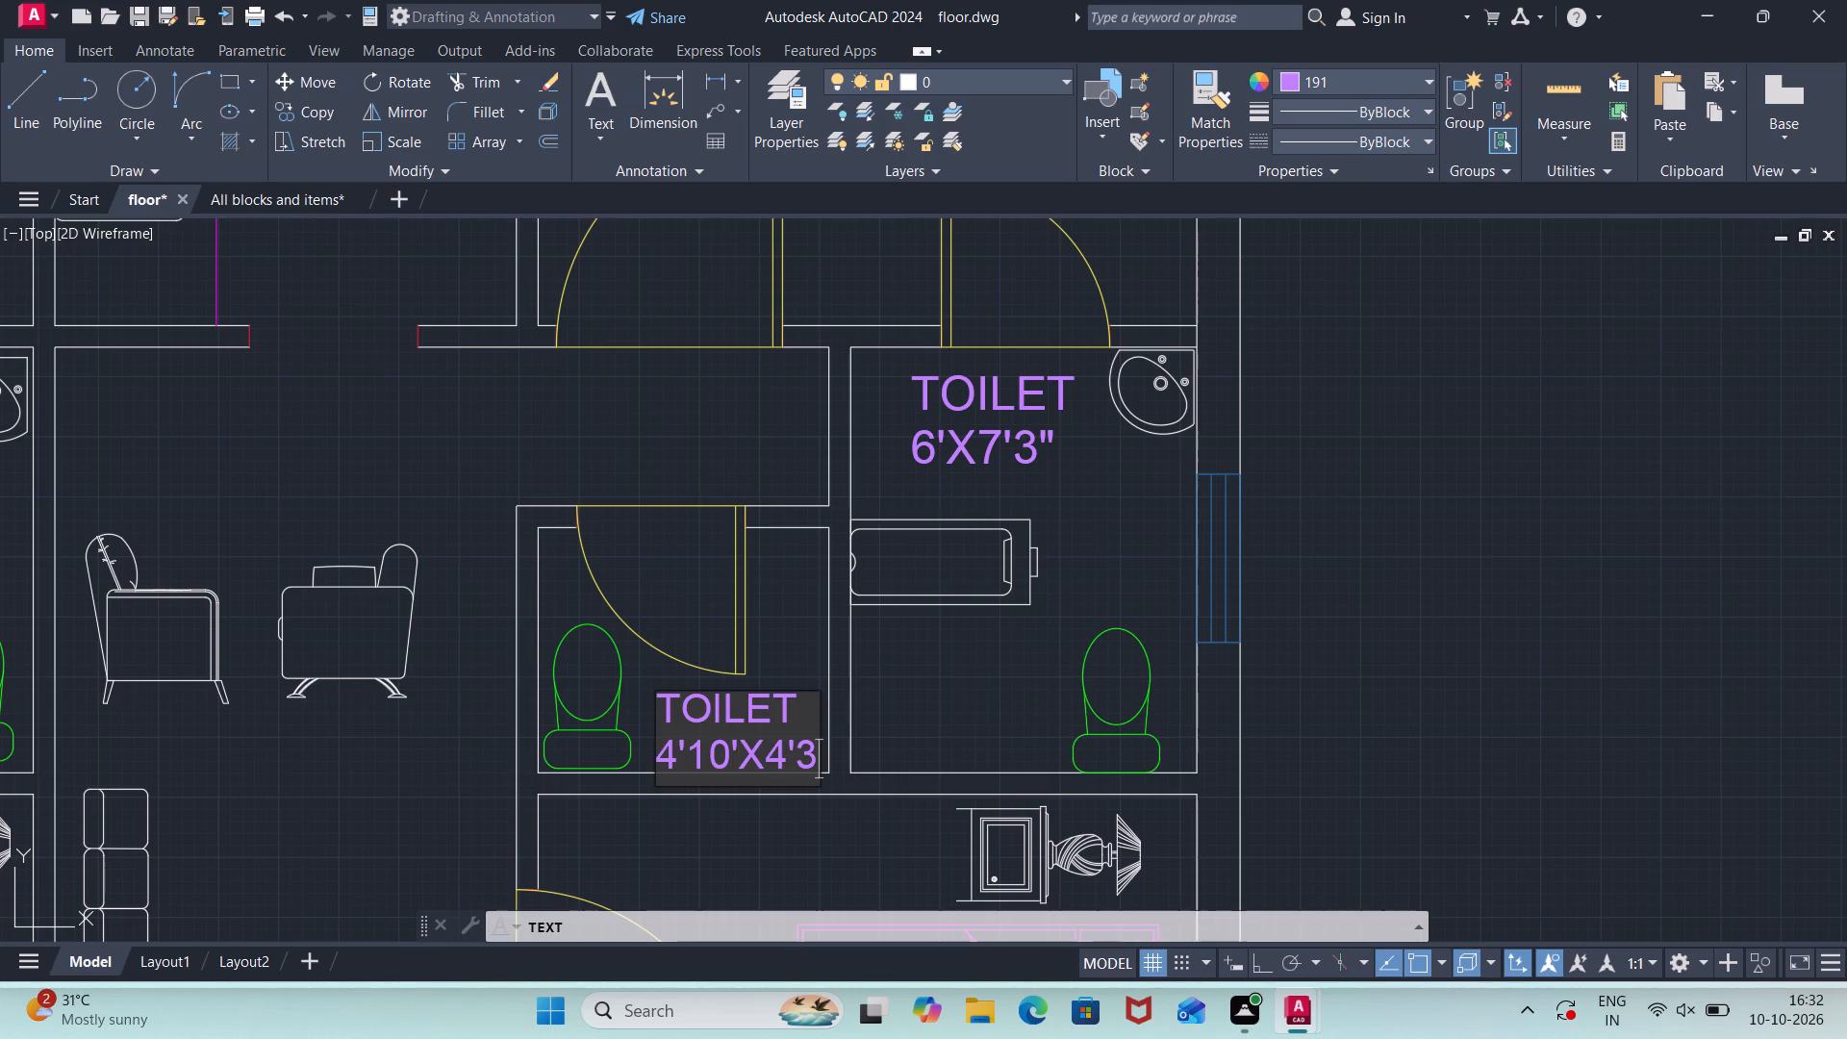
pyautogui.hotkey('shift', '"')
pyautogui.press('Return')
pyautogui.press('Return')
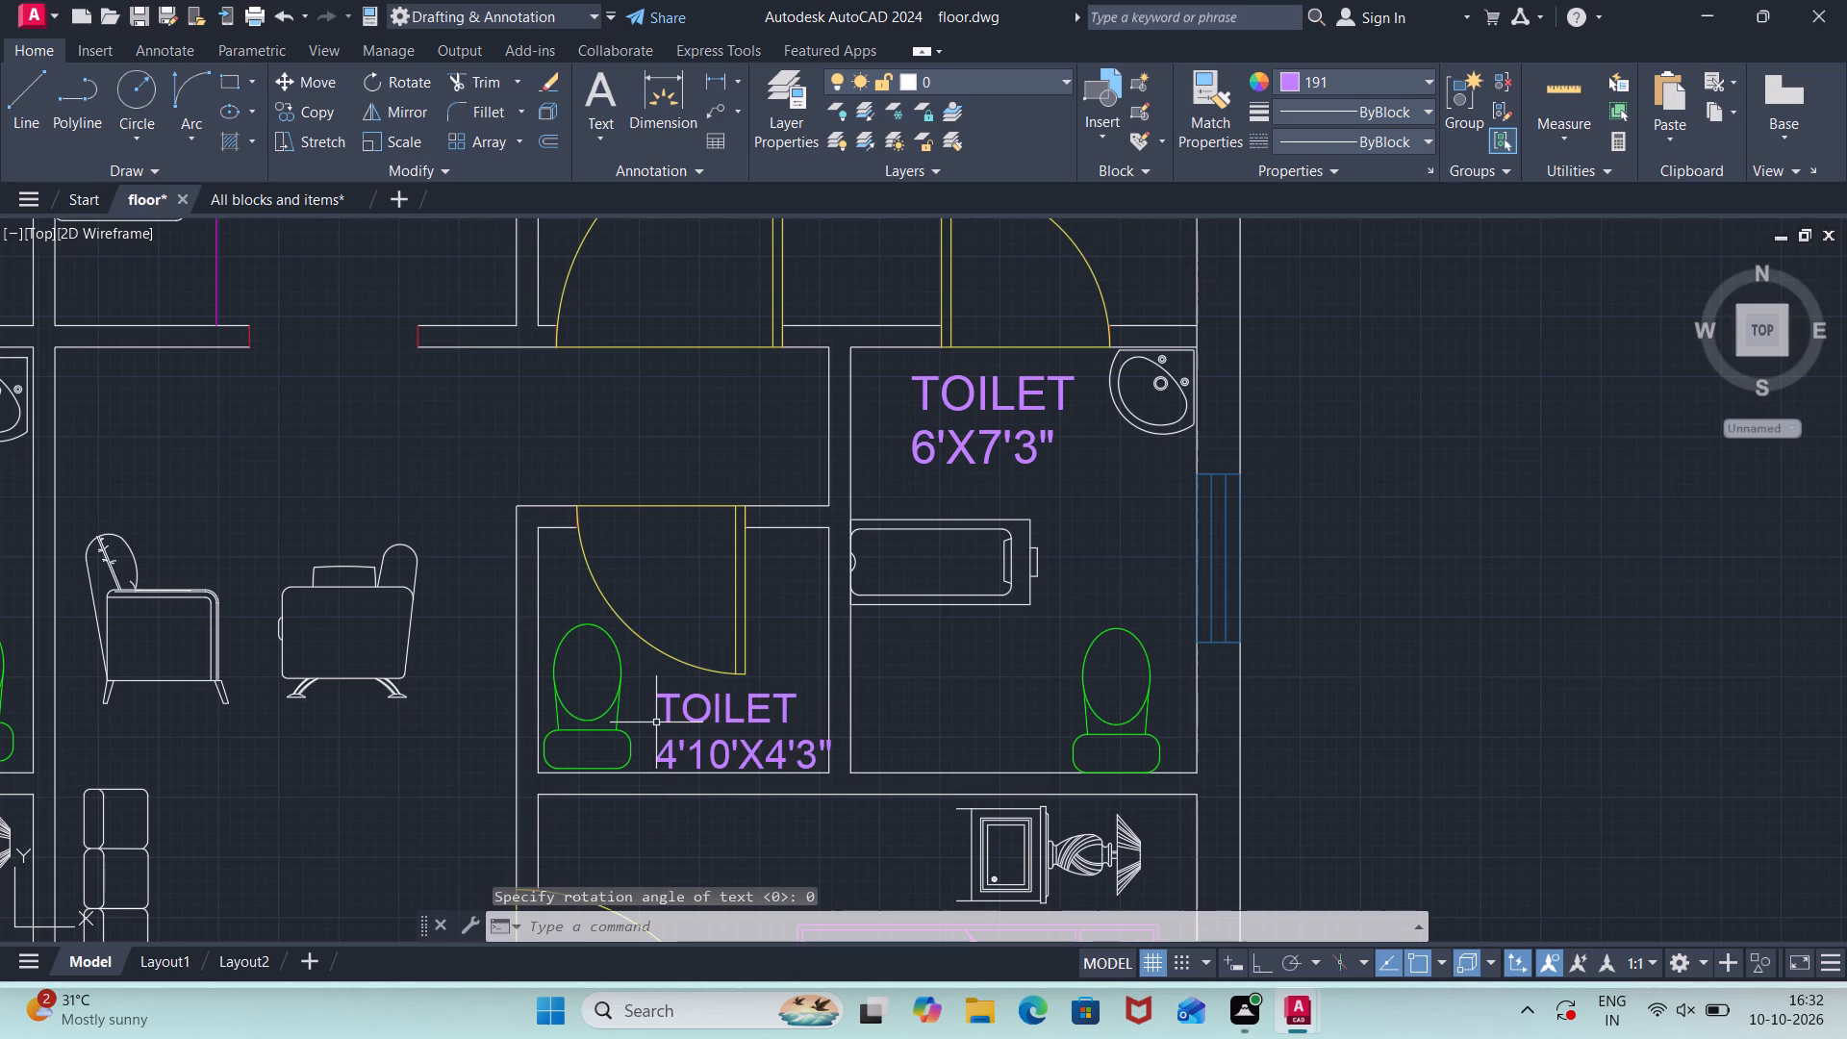
# Place a single-line text start point below the door in the right unit's lower bedroom, with 6" height and 0 rotation.
pyautogui.moveTo(784, 810); pyautogui.dragTo(779, 798, button='middle')
pyautogui.moveTo(779, 798); pyautogui.dragTo(561, 268, button='middle')
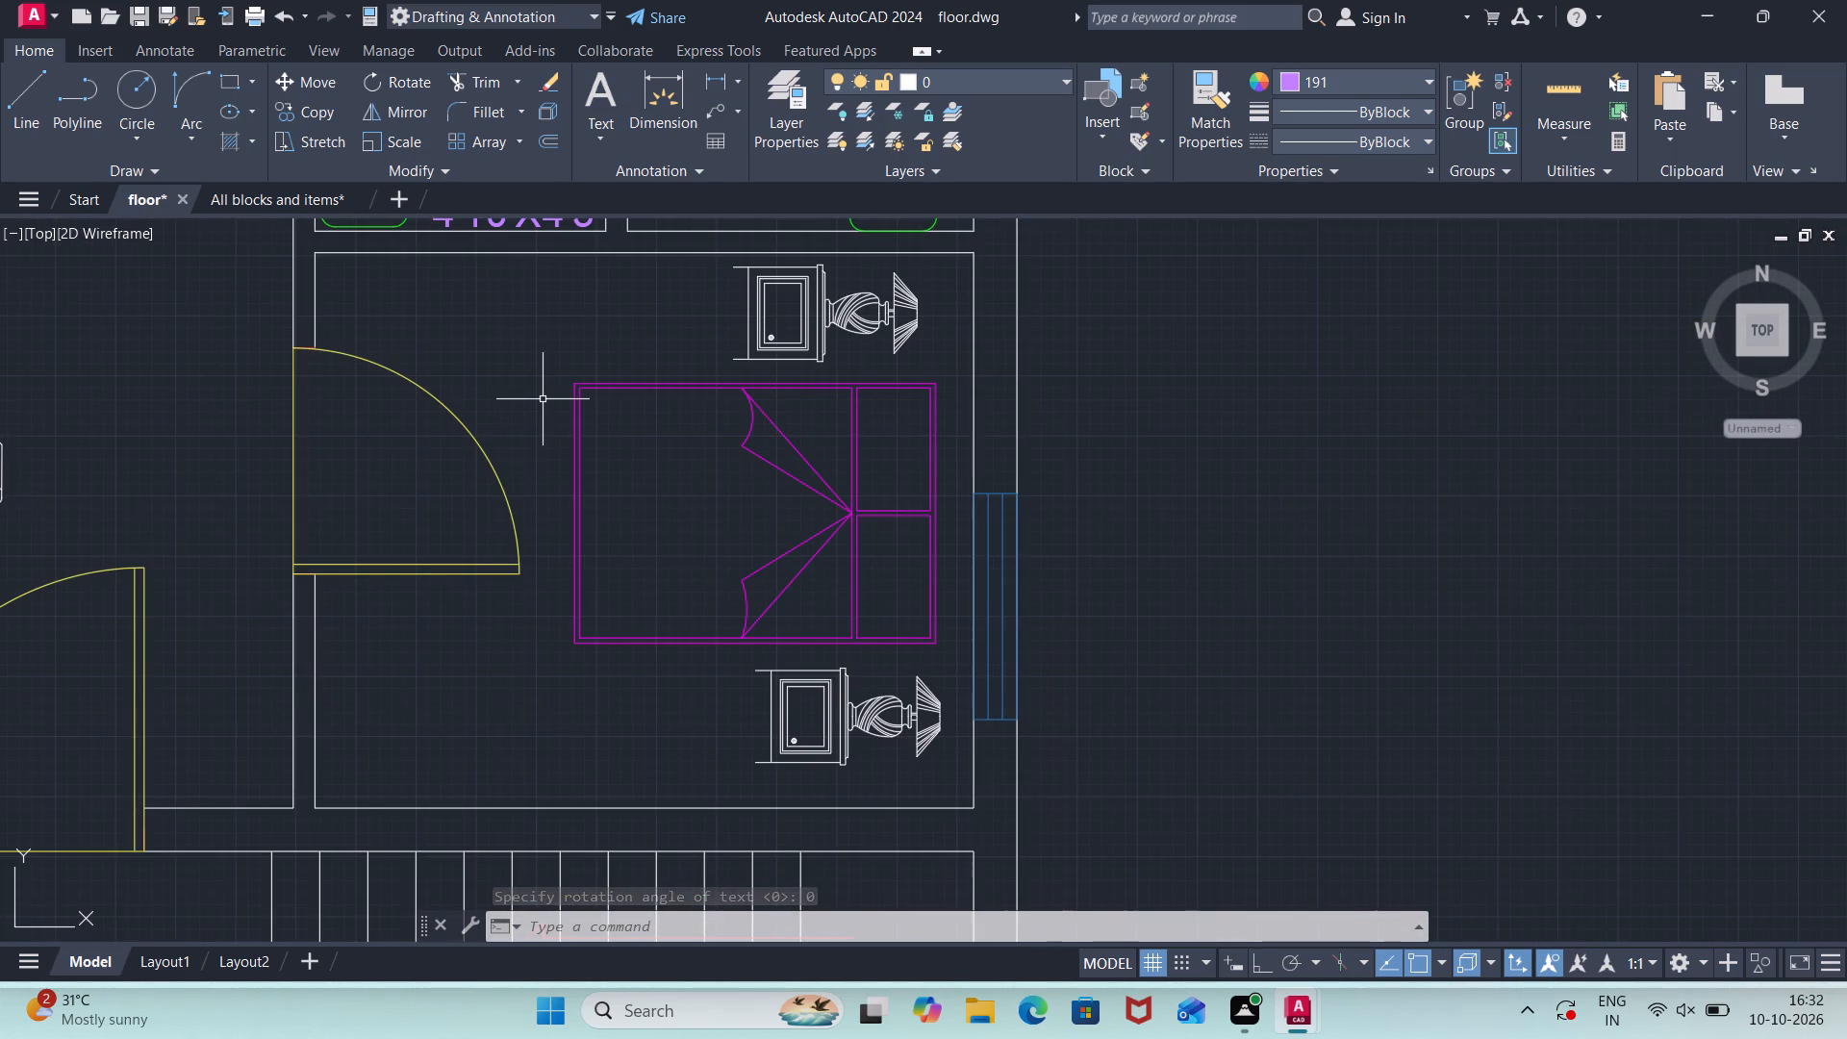
pyautogui.press('t')
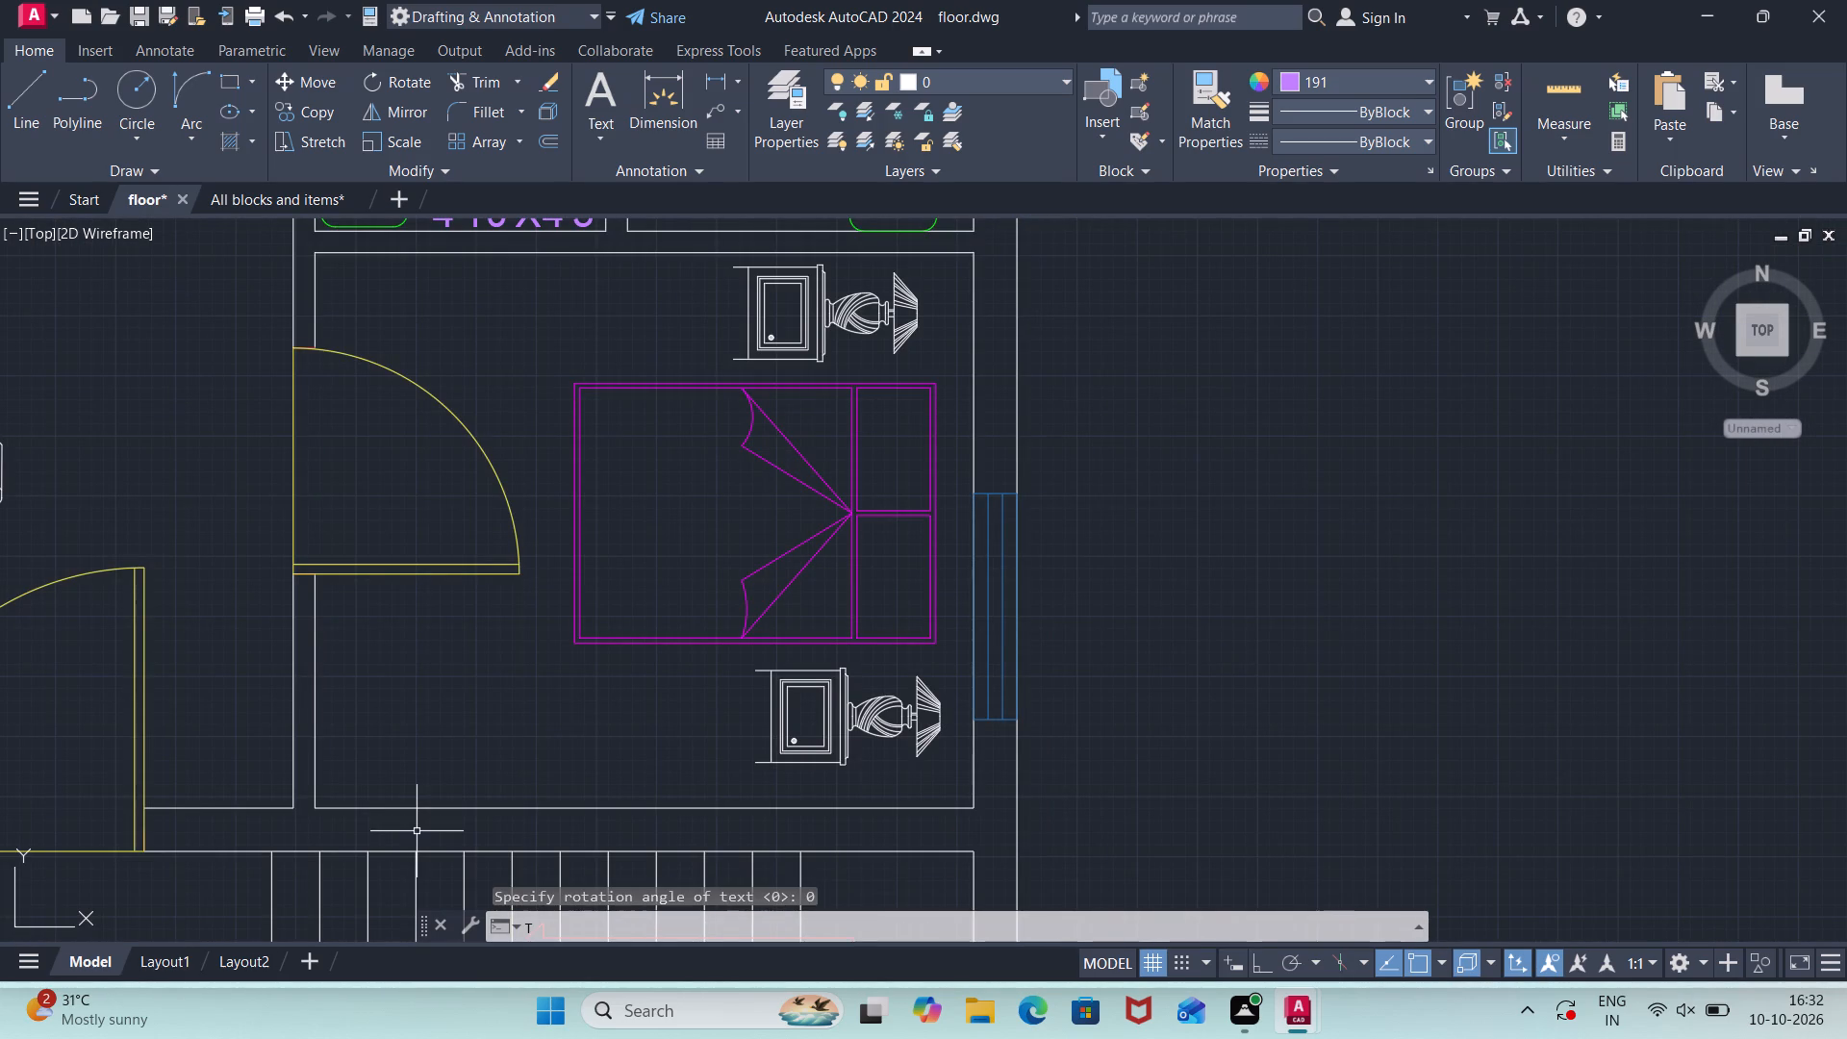
pyautogui.write('EXT')
pyautogui.press('Return')
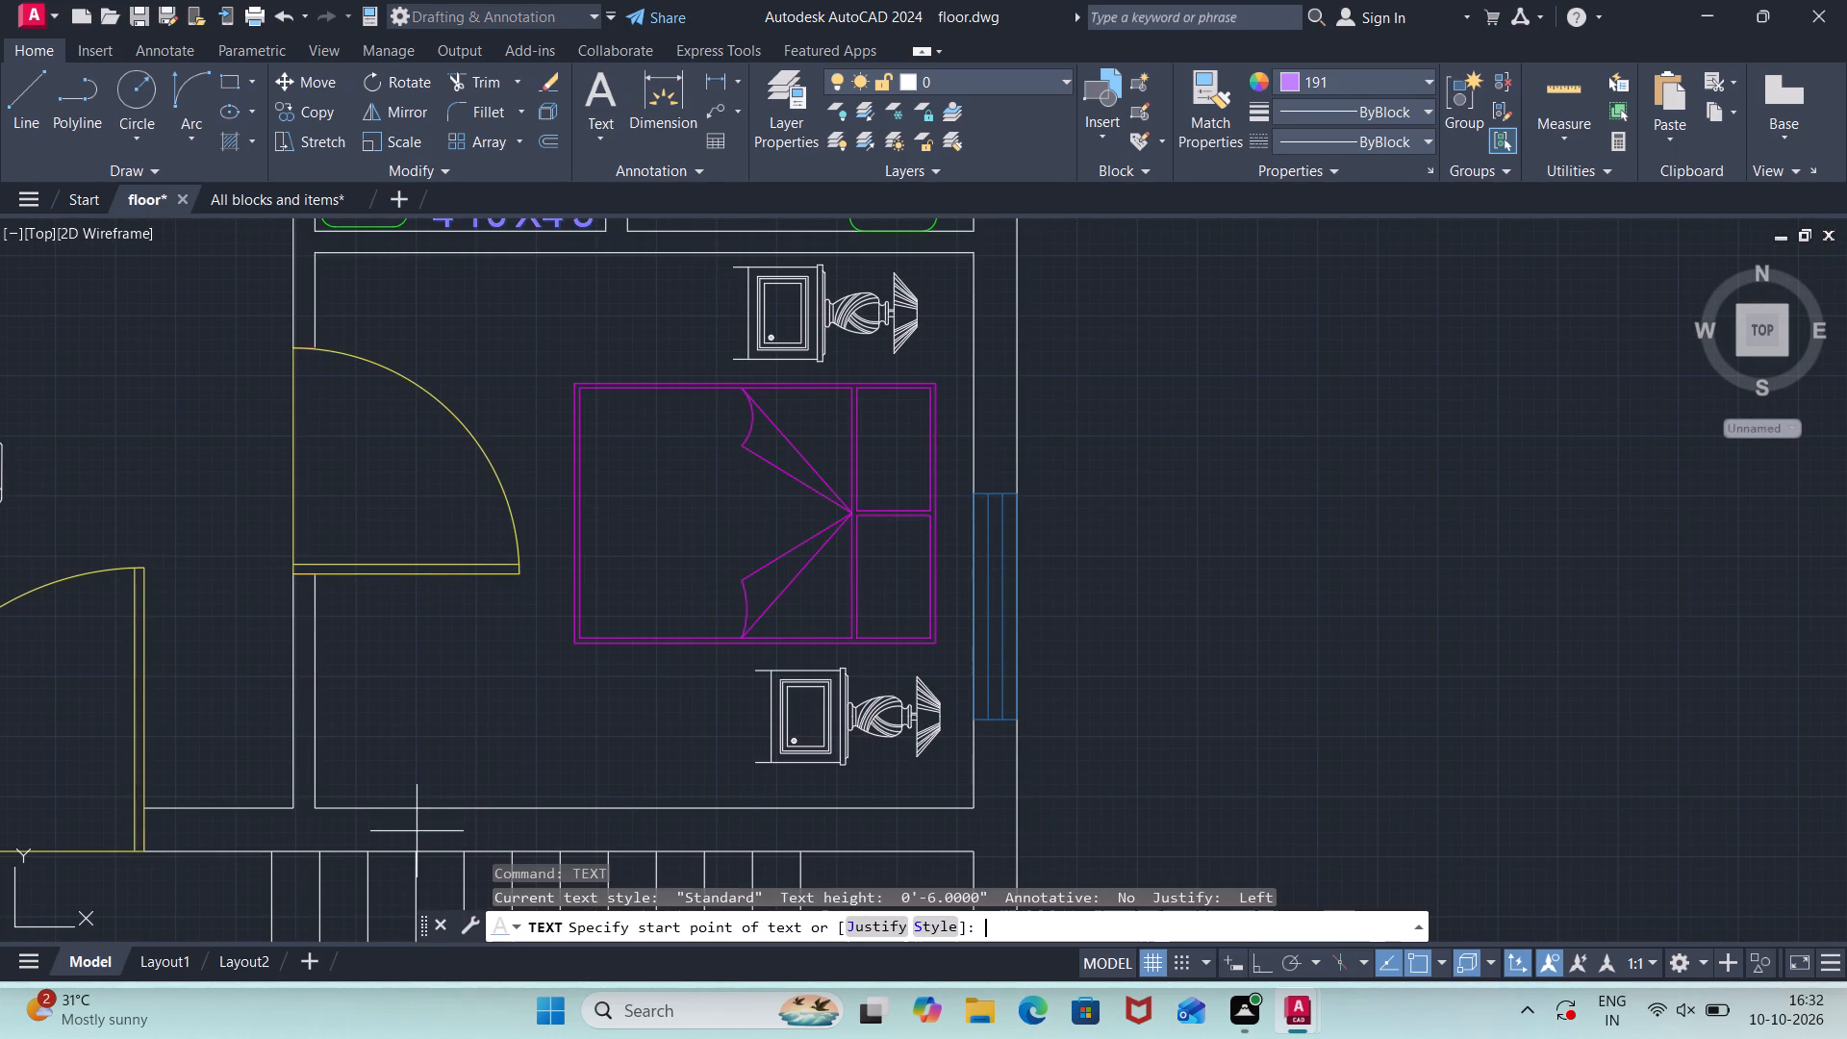
pyautogui.click(420, 684)
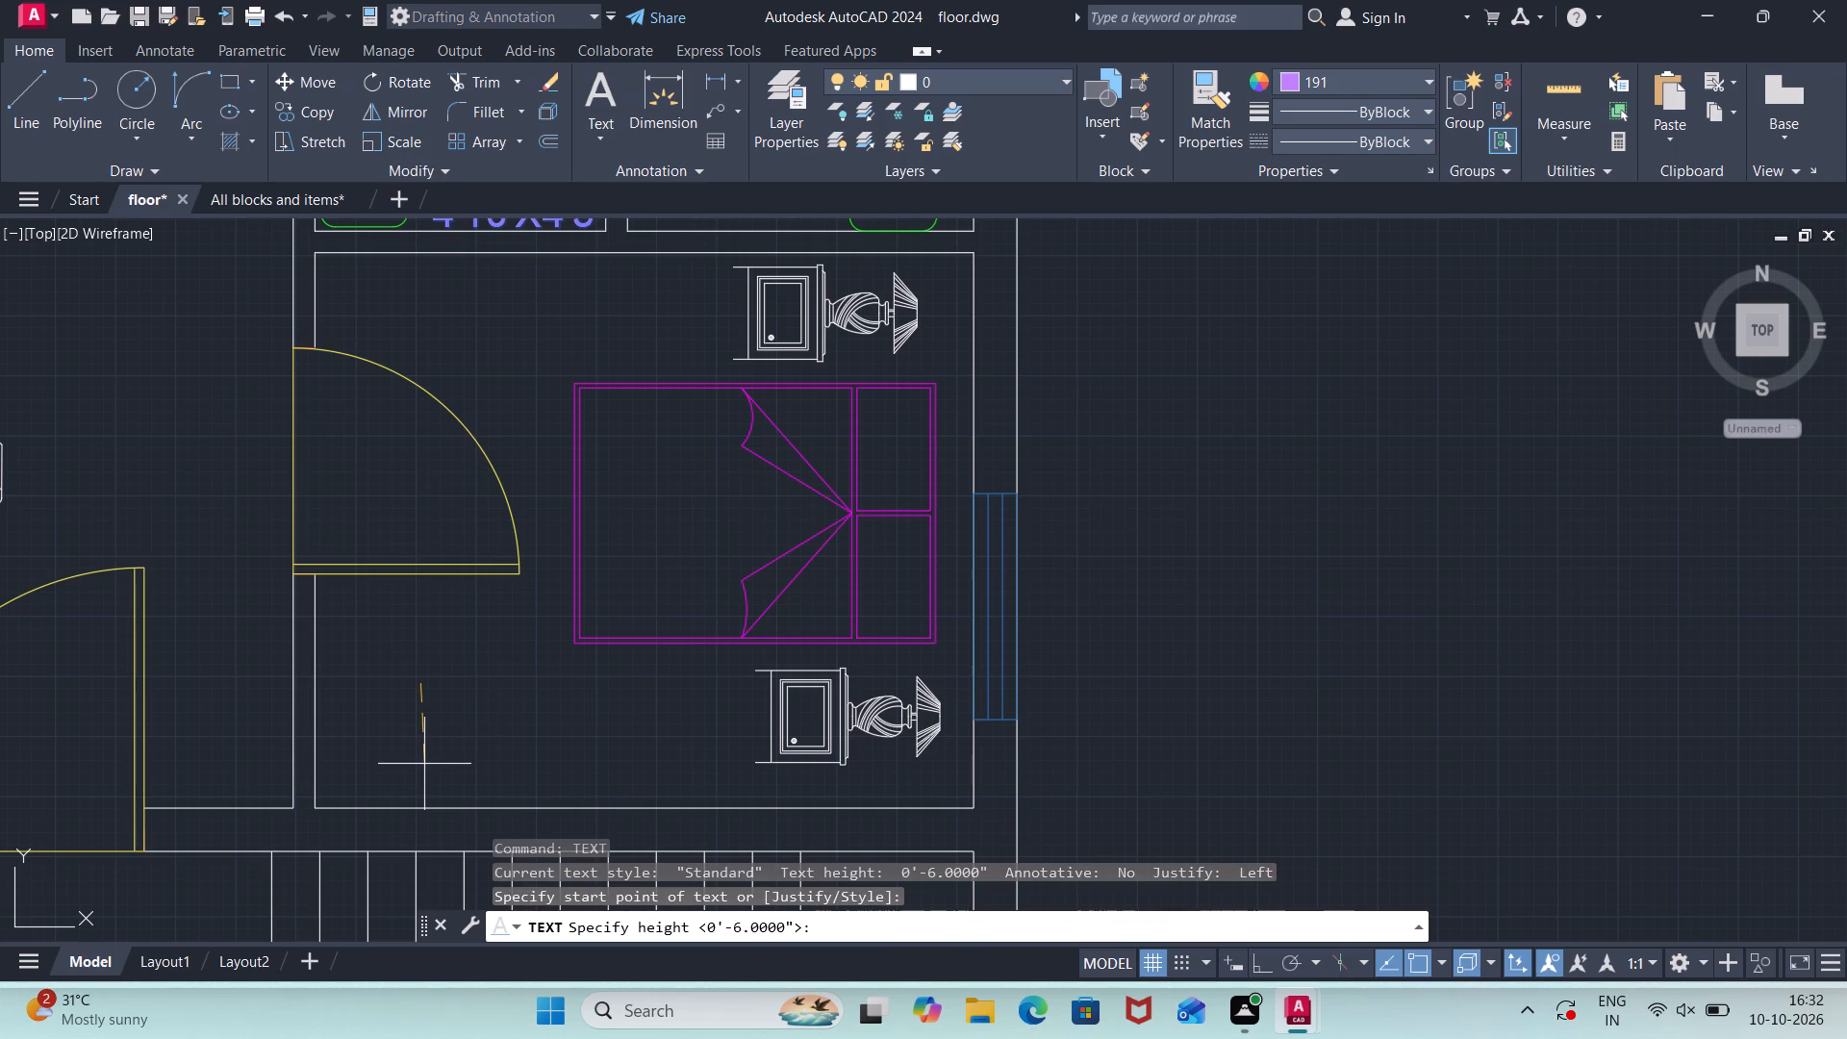
pyautogui.write('6"')
pyautogui.press('Return')
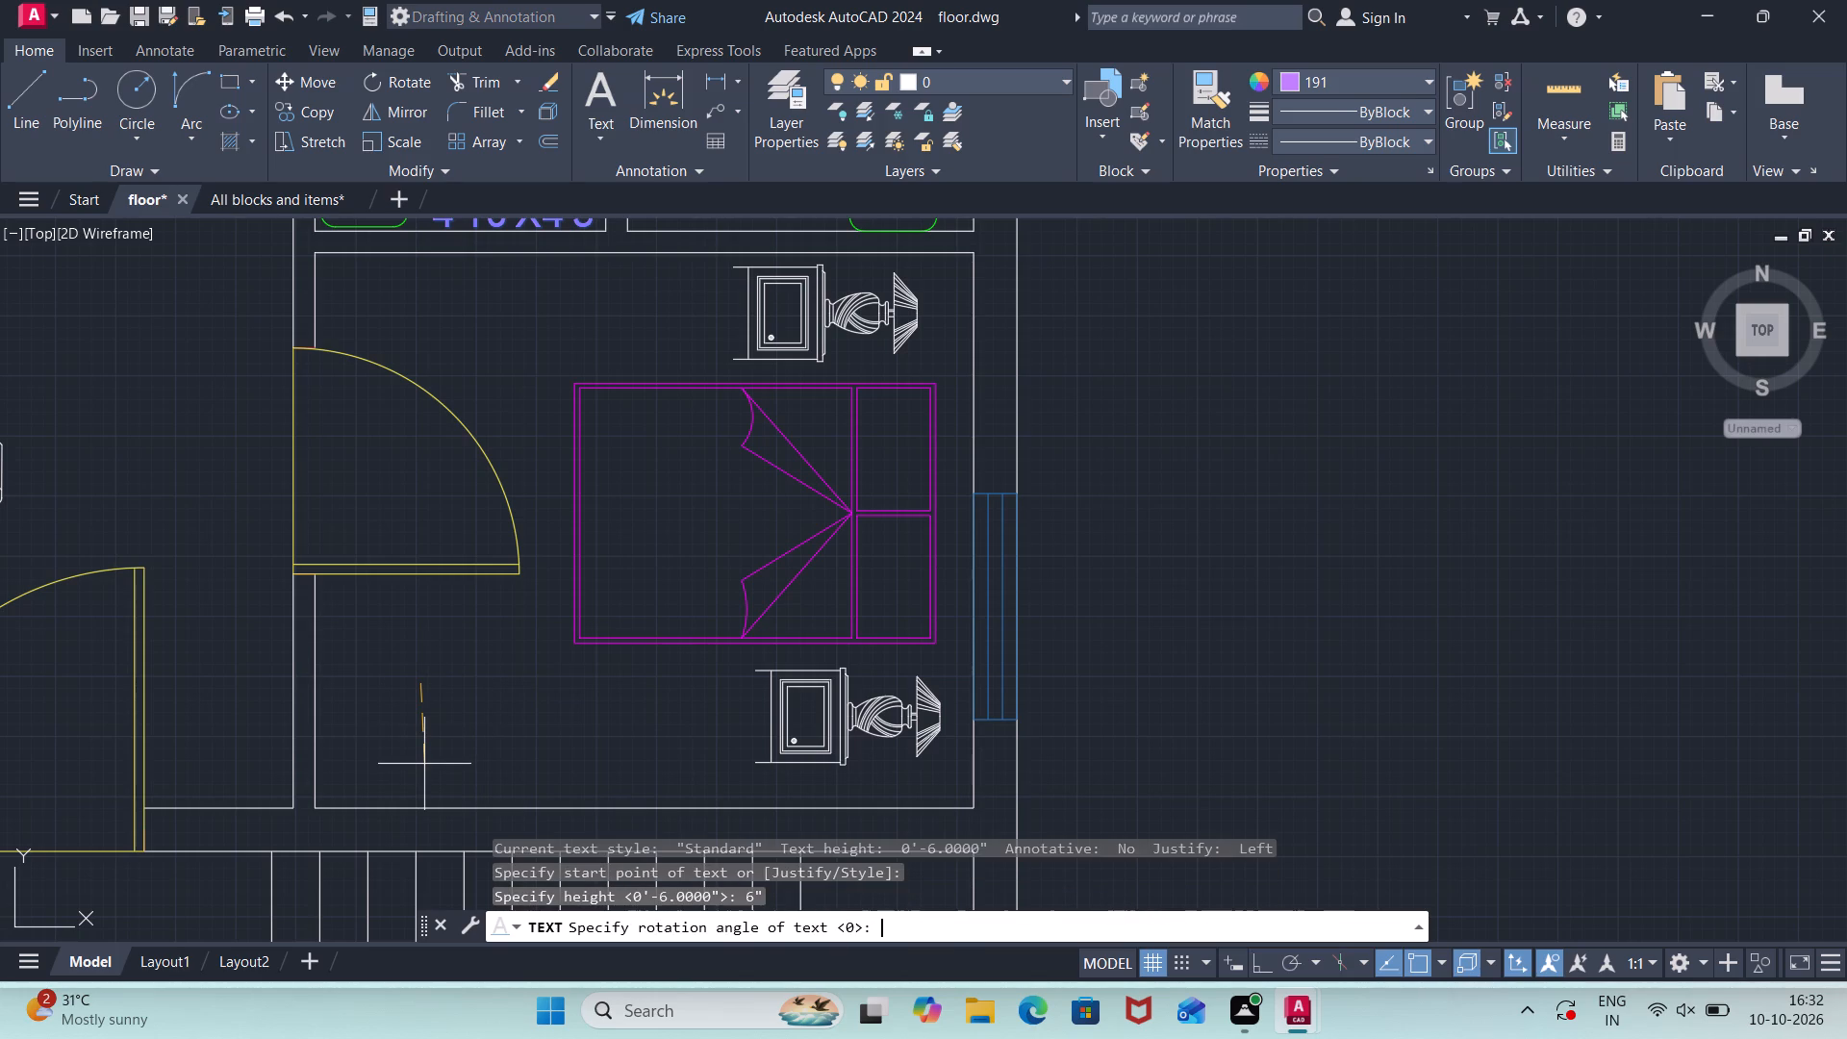
pyautogui.press('0')
pyautogui.press('Return')
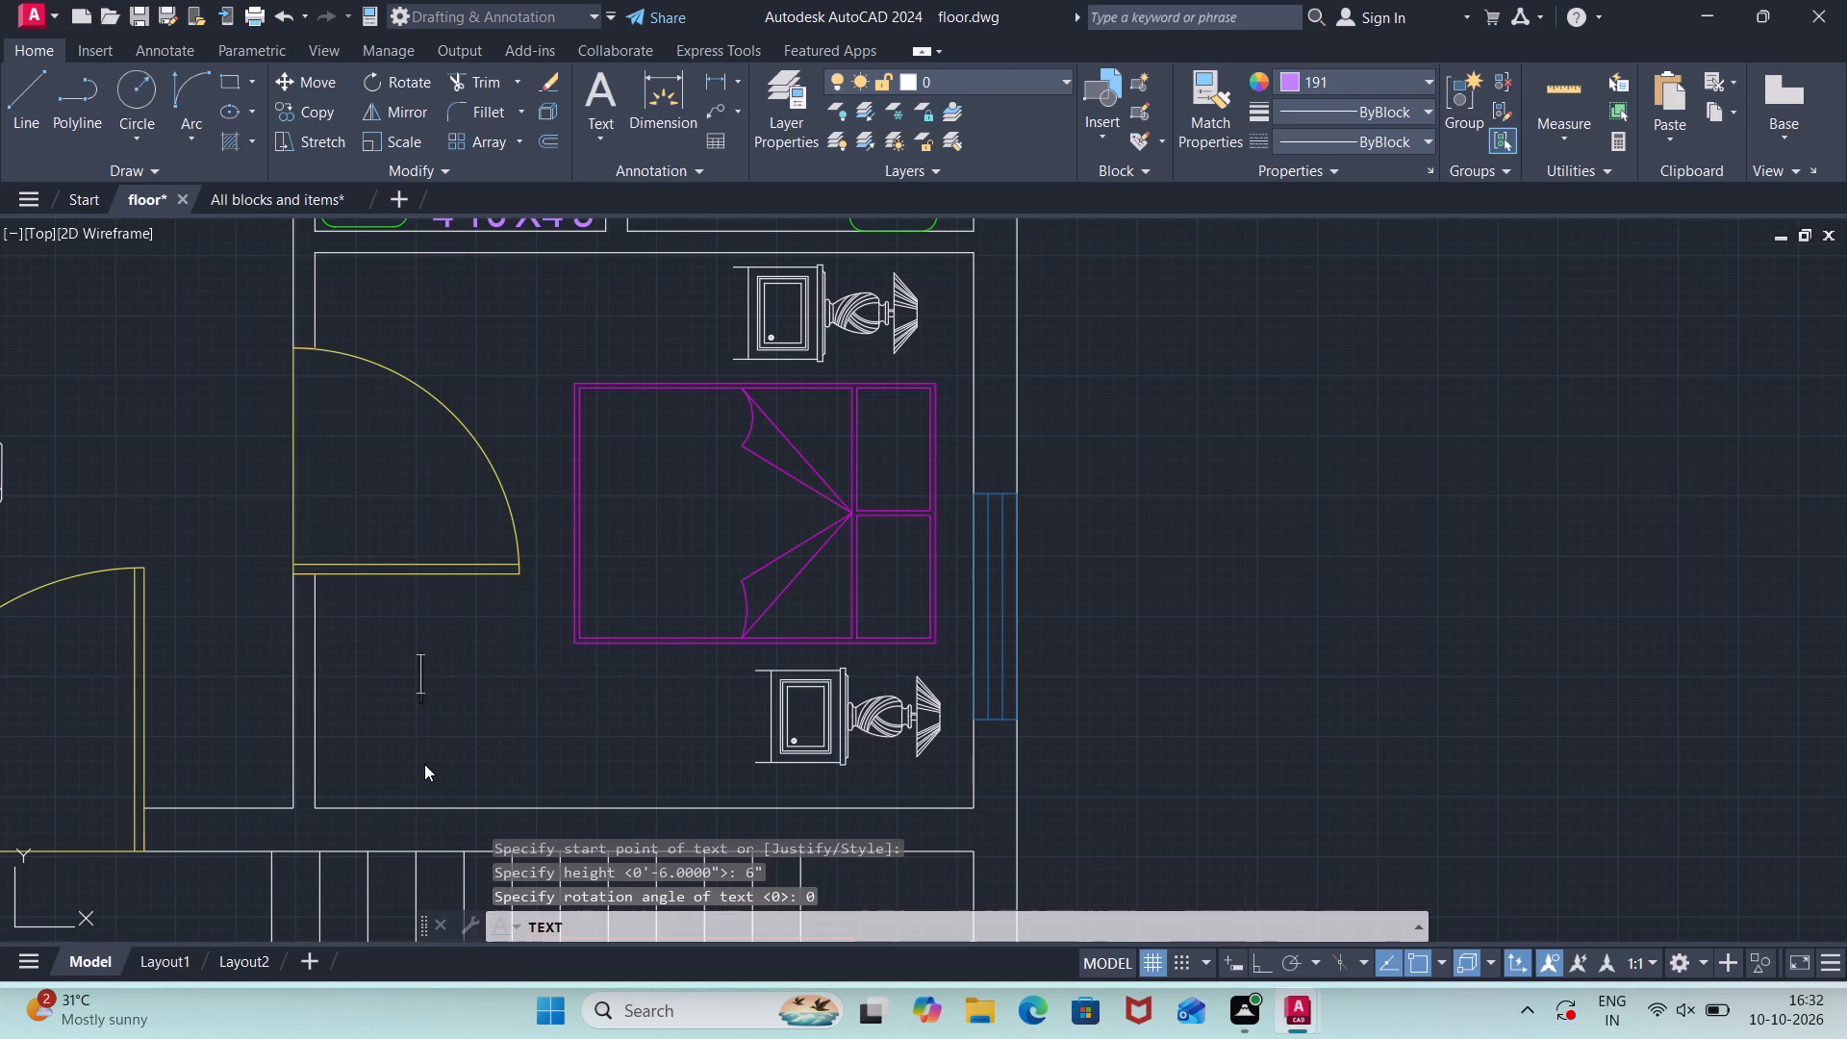
pyautogui.click(382, 734)
pyautogui.click(381, 682)
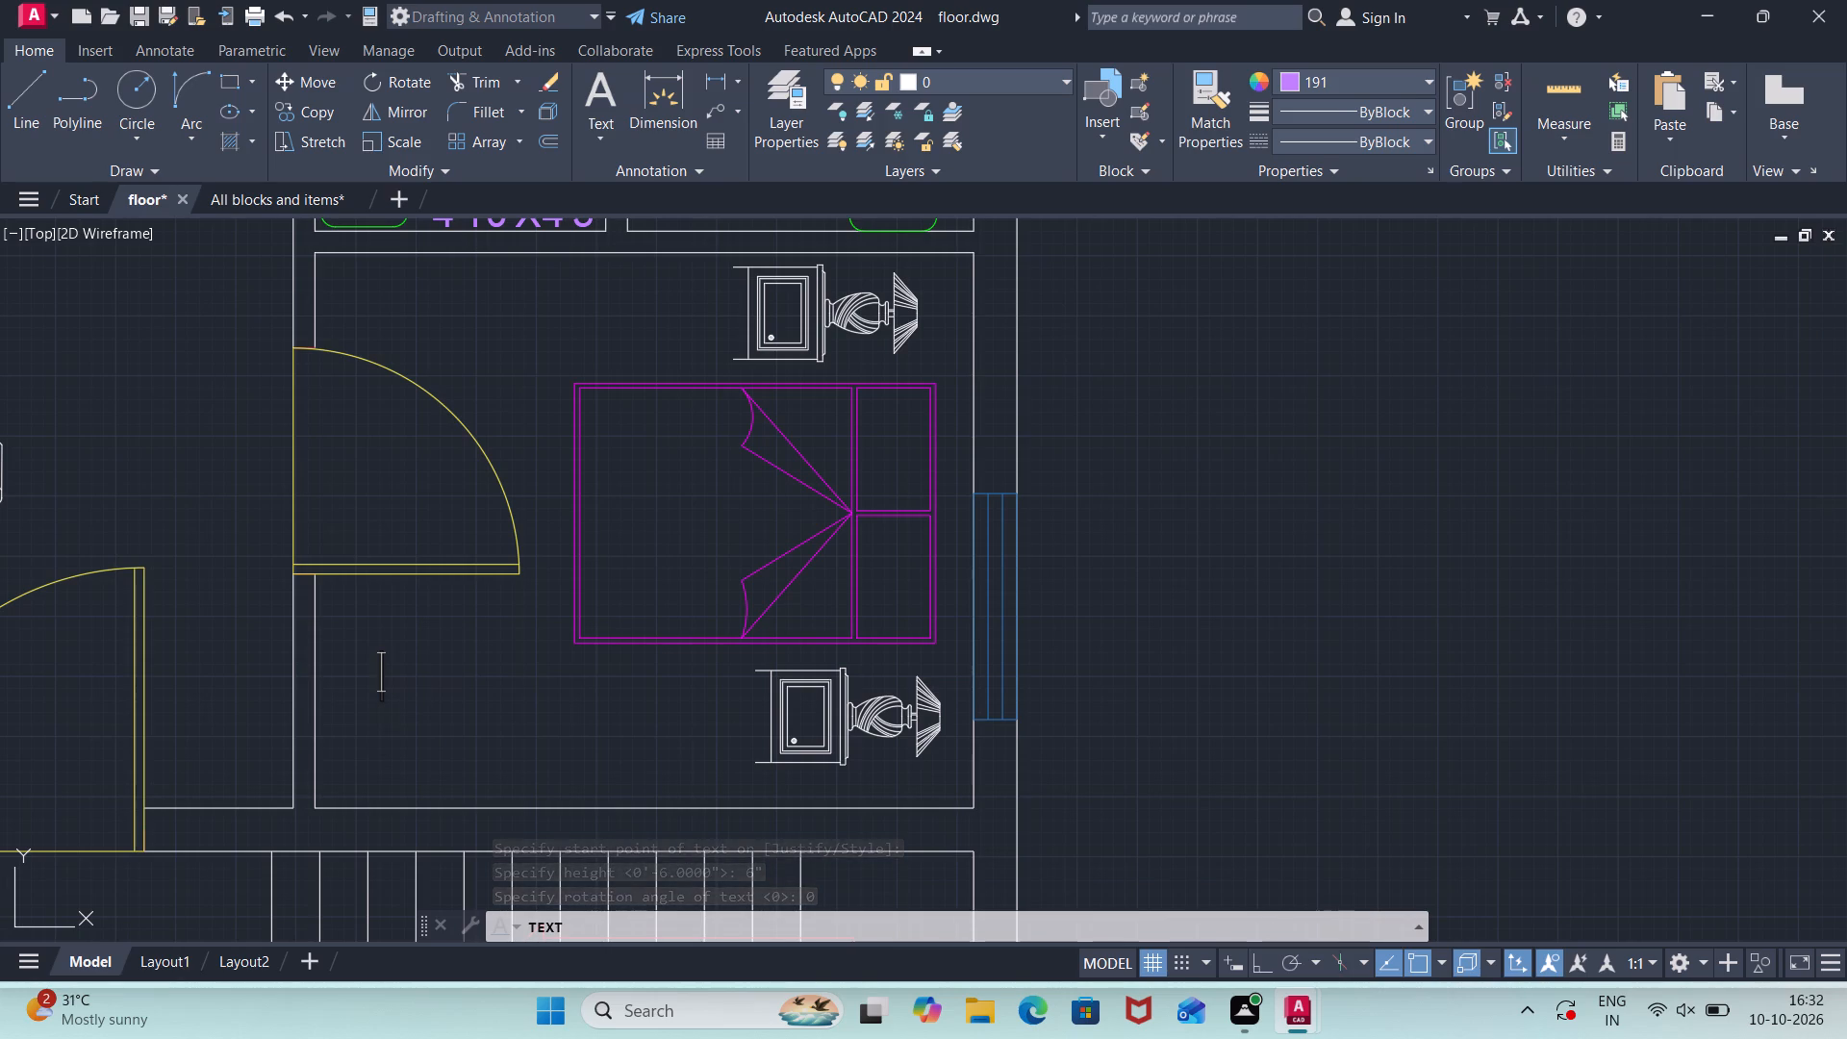
# Enter the right unit's lower bedroom label on two lines as BED ROOM and 11'5"X10', and finish the text.
pyautogui.write('BEDR')
pyautogui.write('OO')
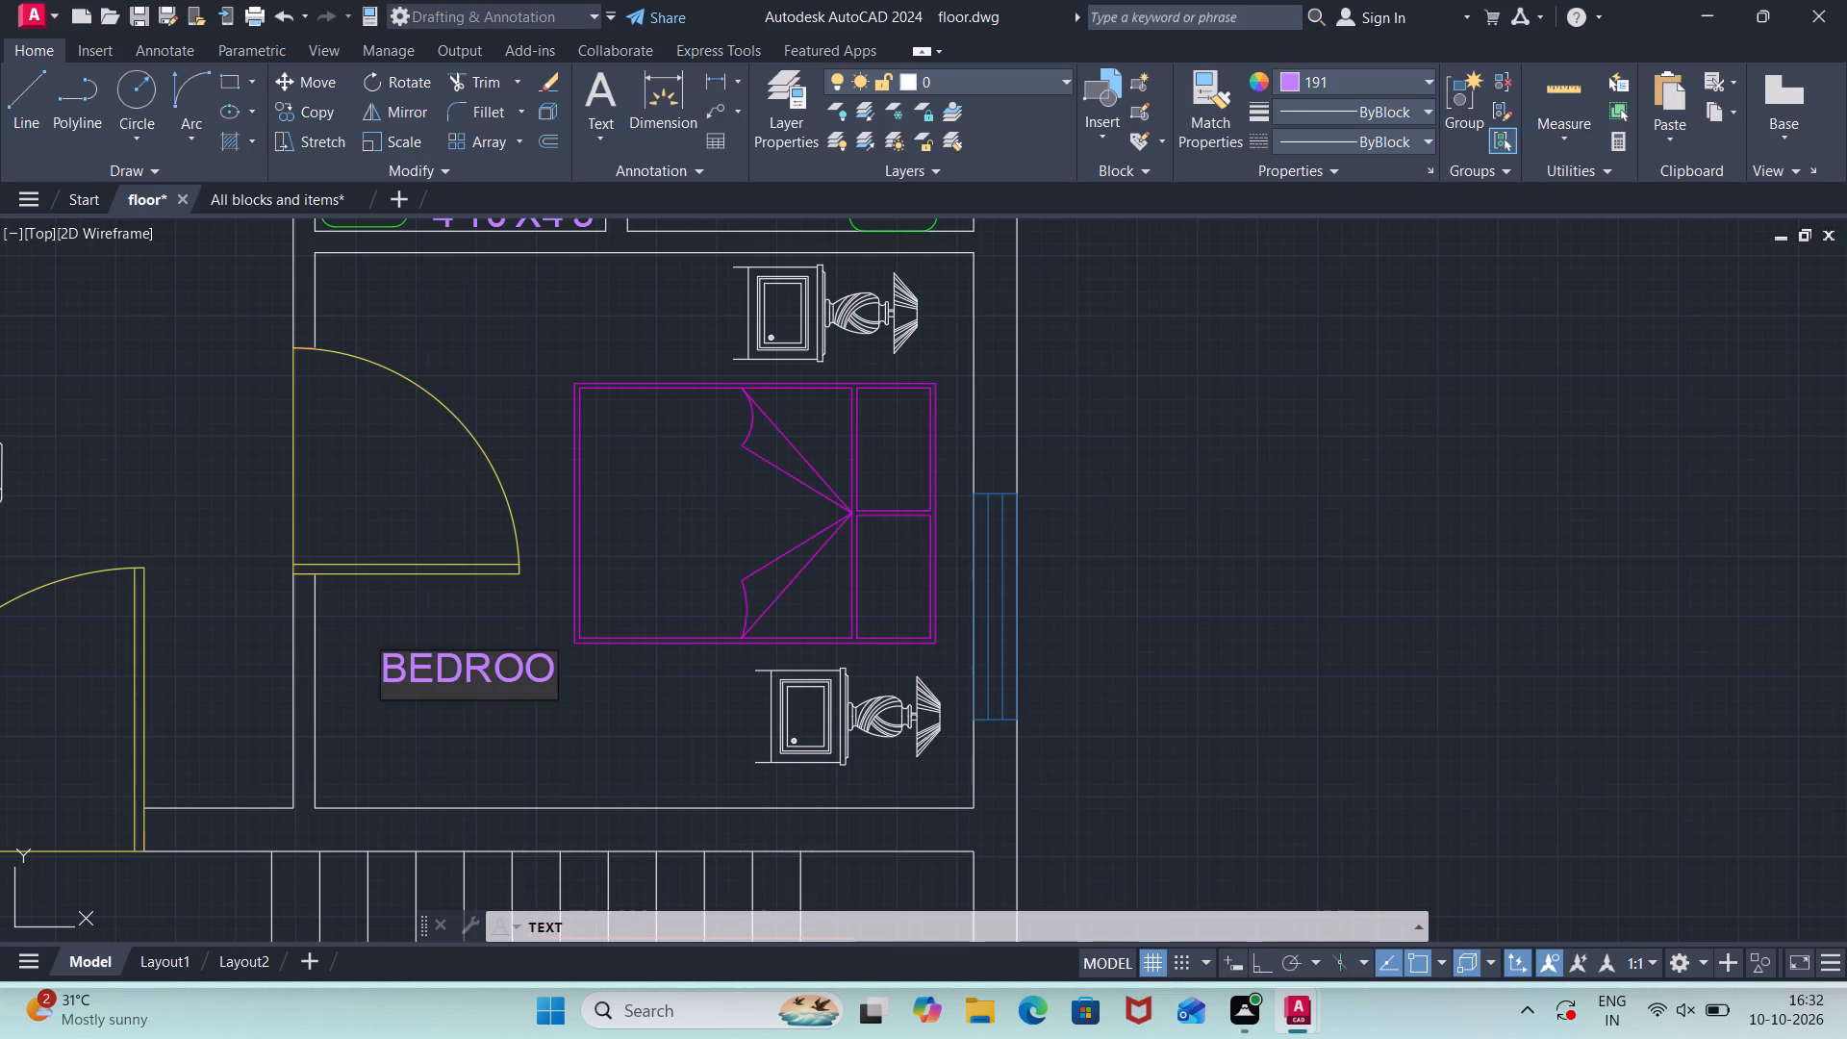
pyautogui.press('BackSpace')
pyautogui.press('BackSpace')
pyautogui.press('BackSpace')
pyautogui.press('space')
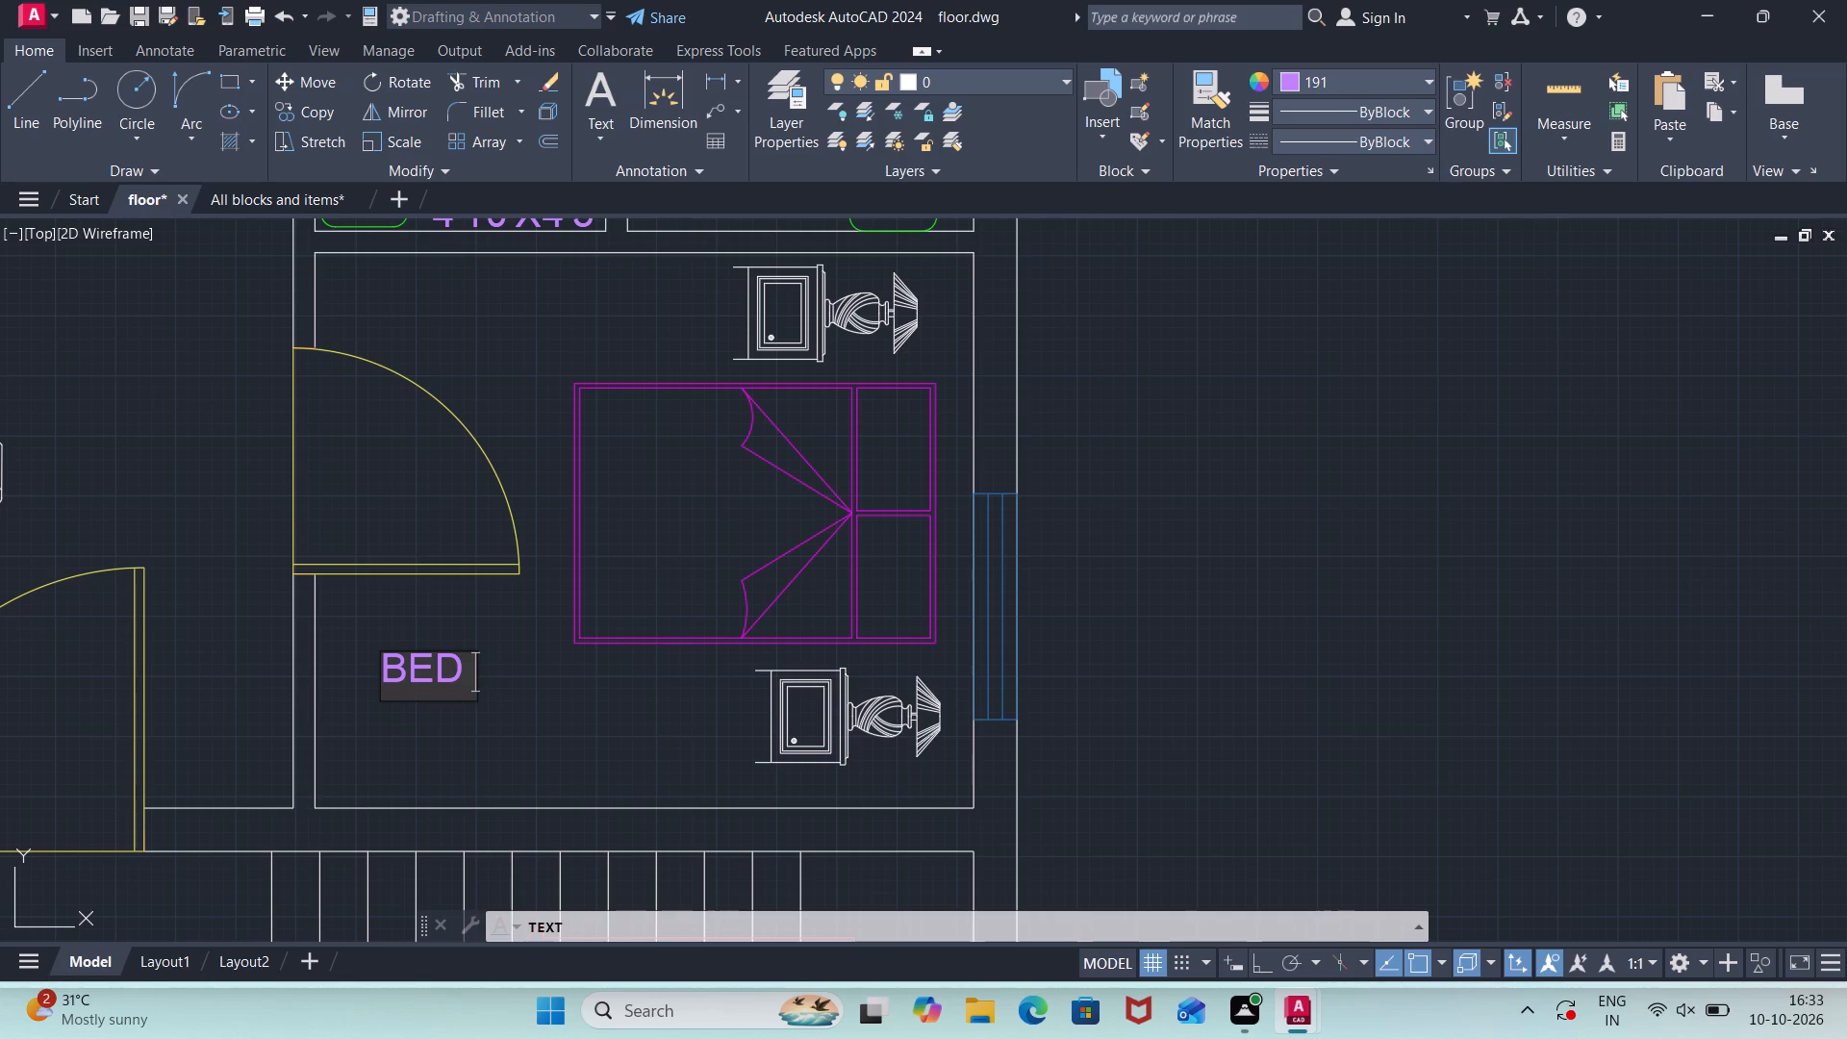
pyautogui.write('ROOM')
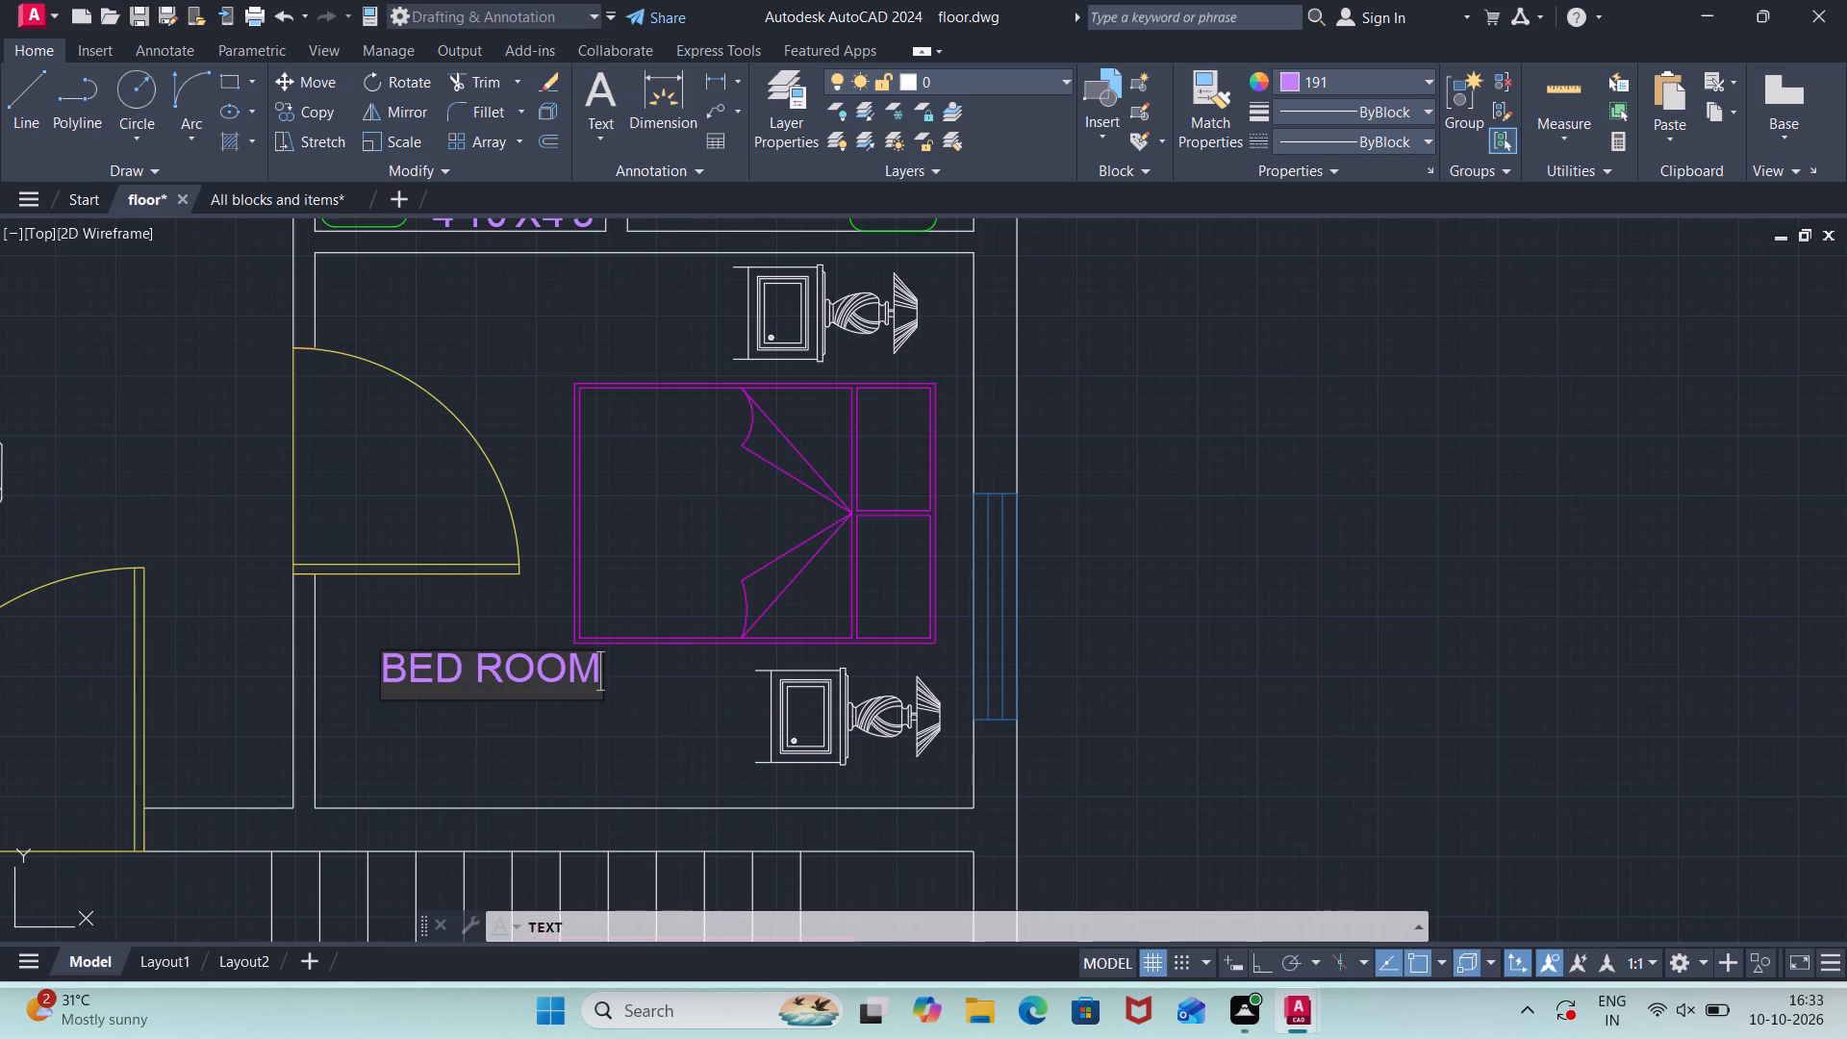
pyautogui.press('Return')
pyautogui.write("11'8")
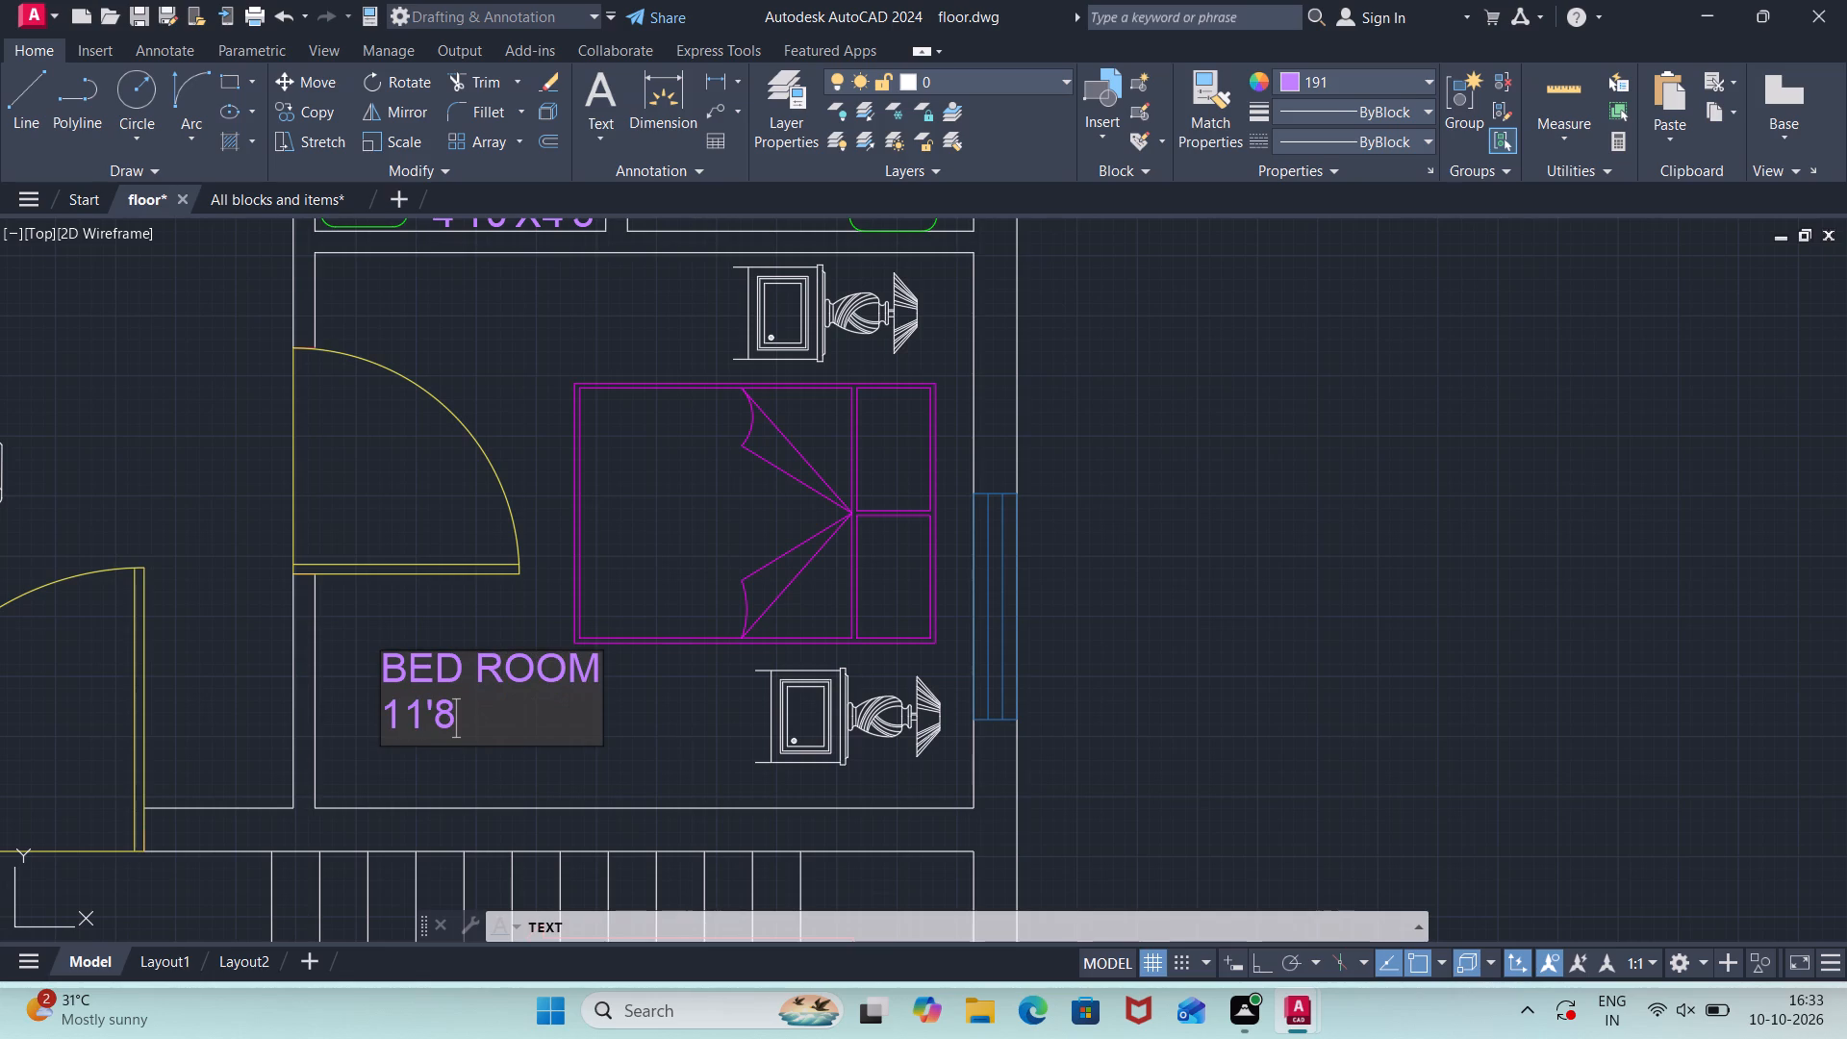
pyautogui.press('BackSpace')
pyautogui.write('5"')
pyautogui.press('x')
pyautogui.write("10'")
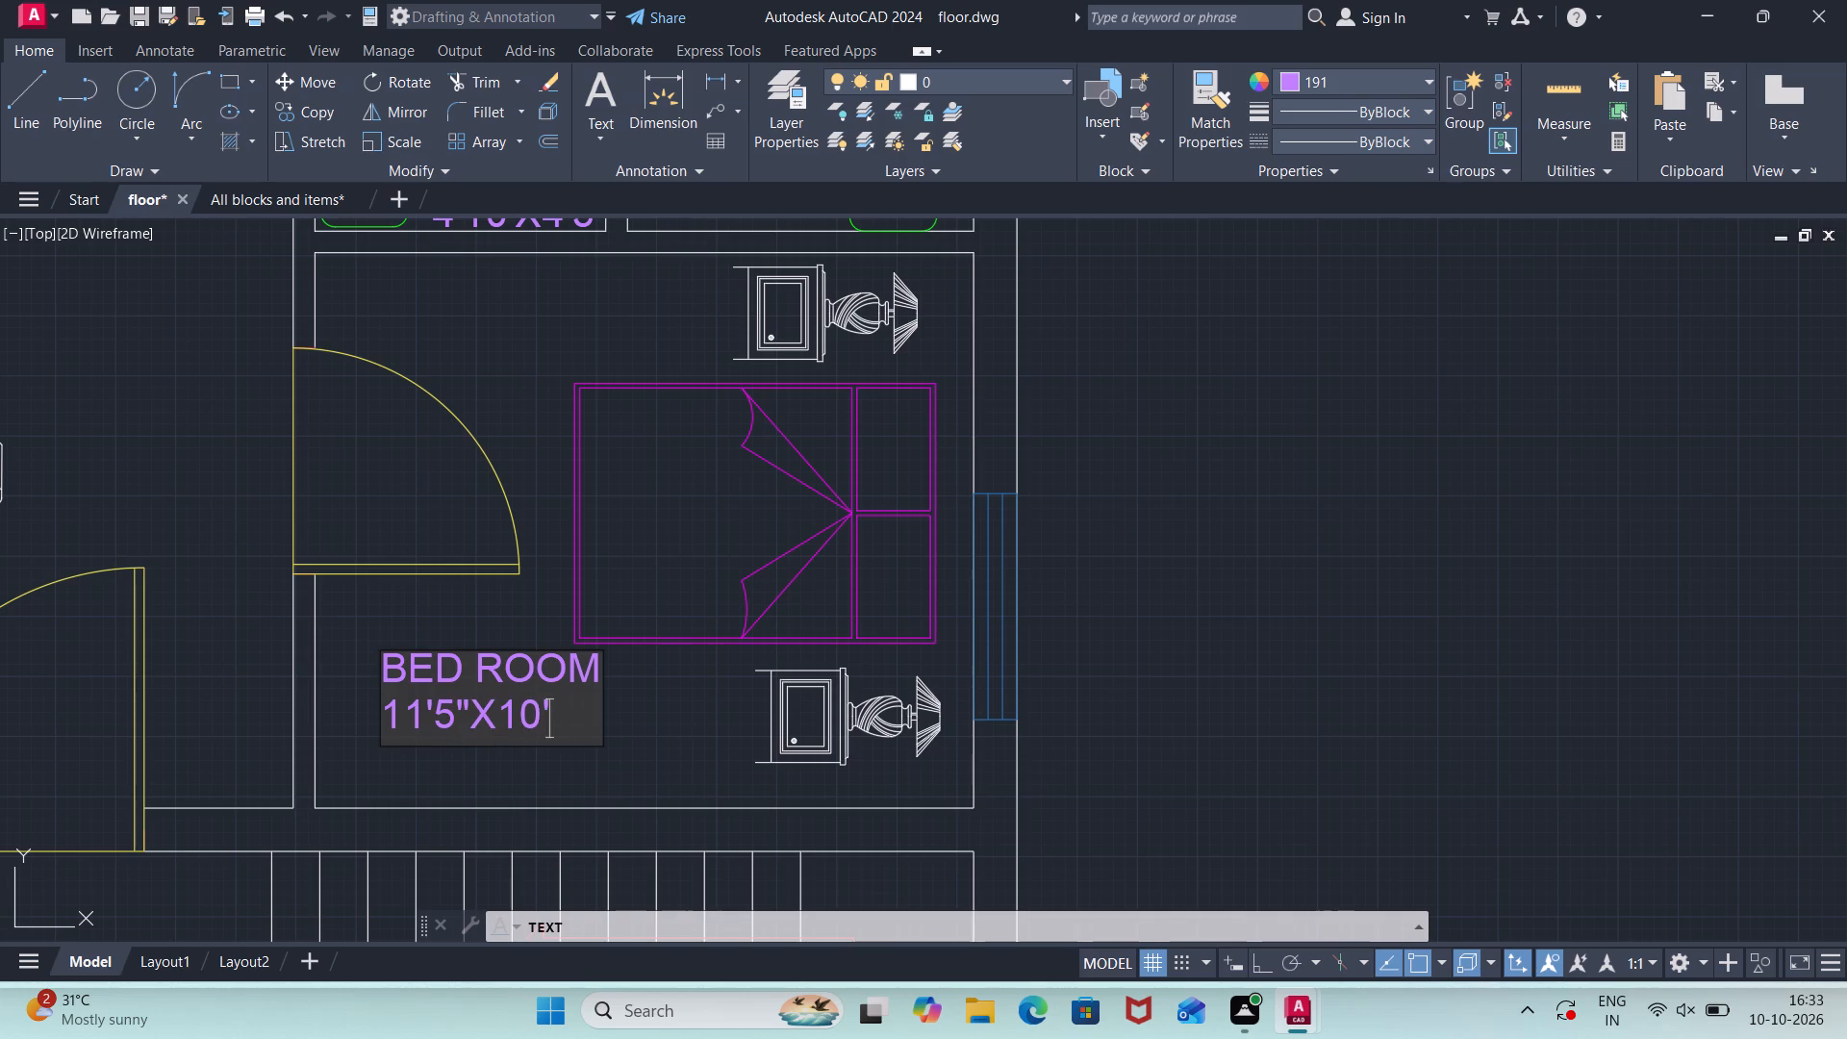
pyautogui.press('Return')
pyautogui.press('Return')
# Add the two-line text label HALL, 8'X17'9" beside the L-shaped sofa in the right unit's hall, with 6" height and 0 rotation.
pyautogui.scroll(-1, 381, 682)
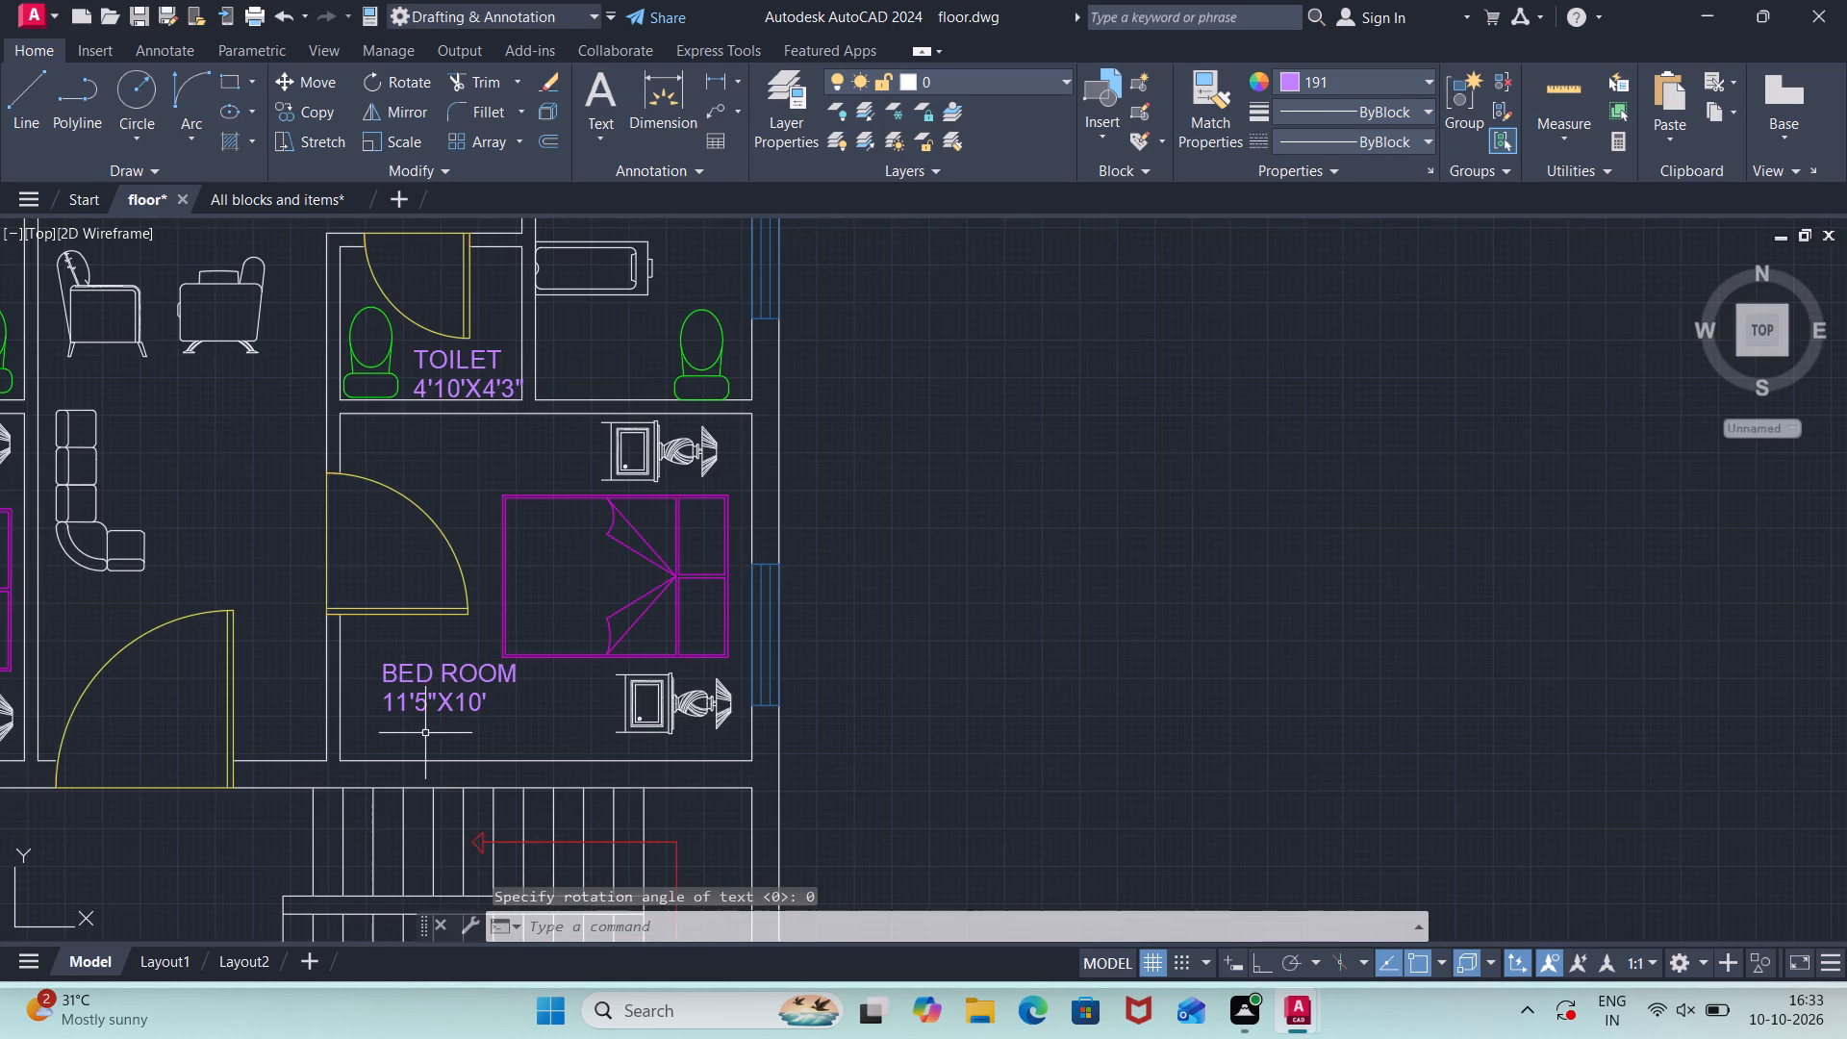
pyautogui.moveTo(429, 730); pyautogui.dragTo(708, 697, button='middle')
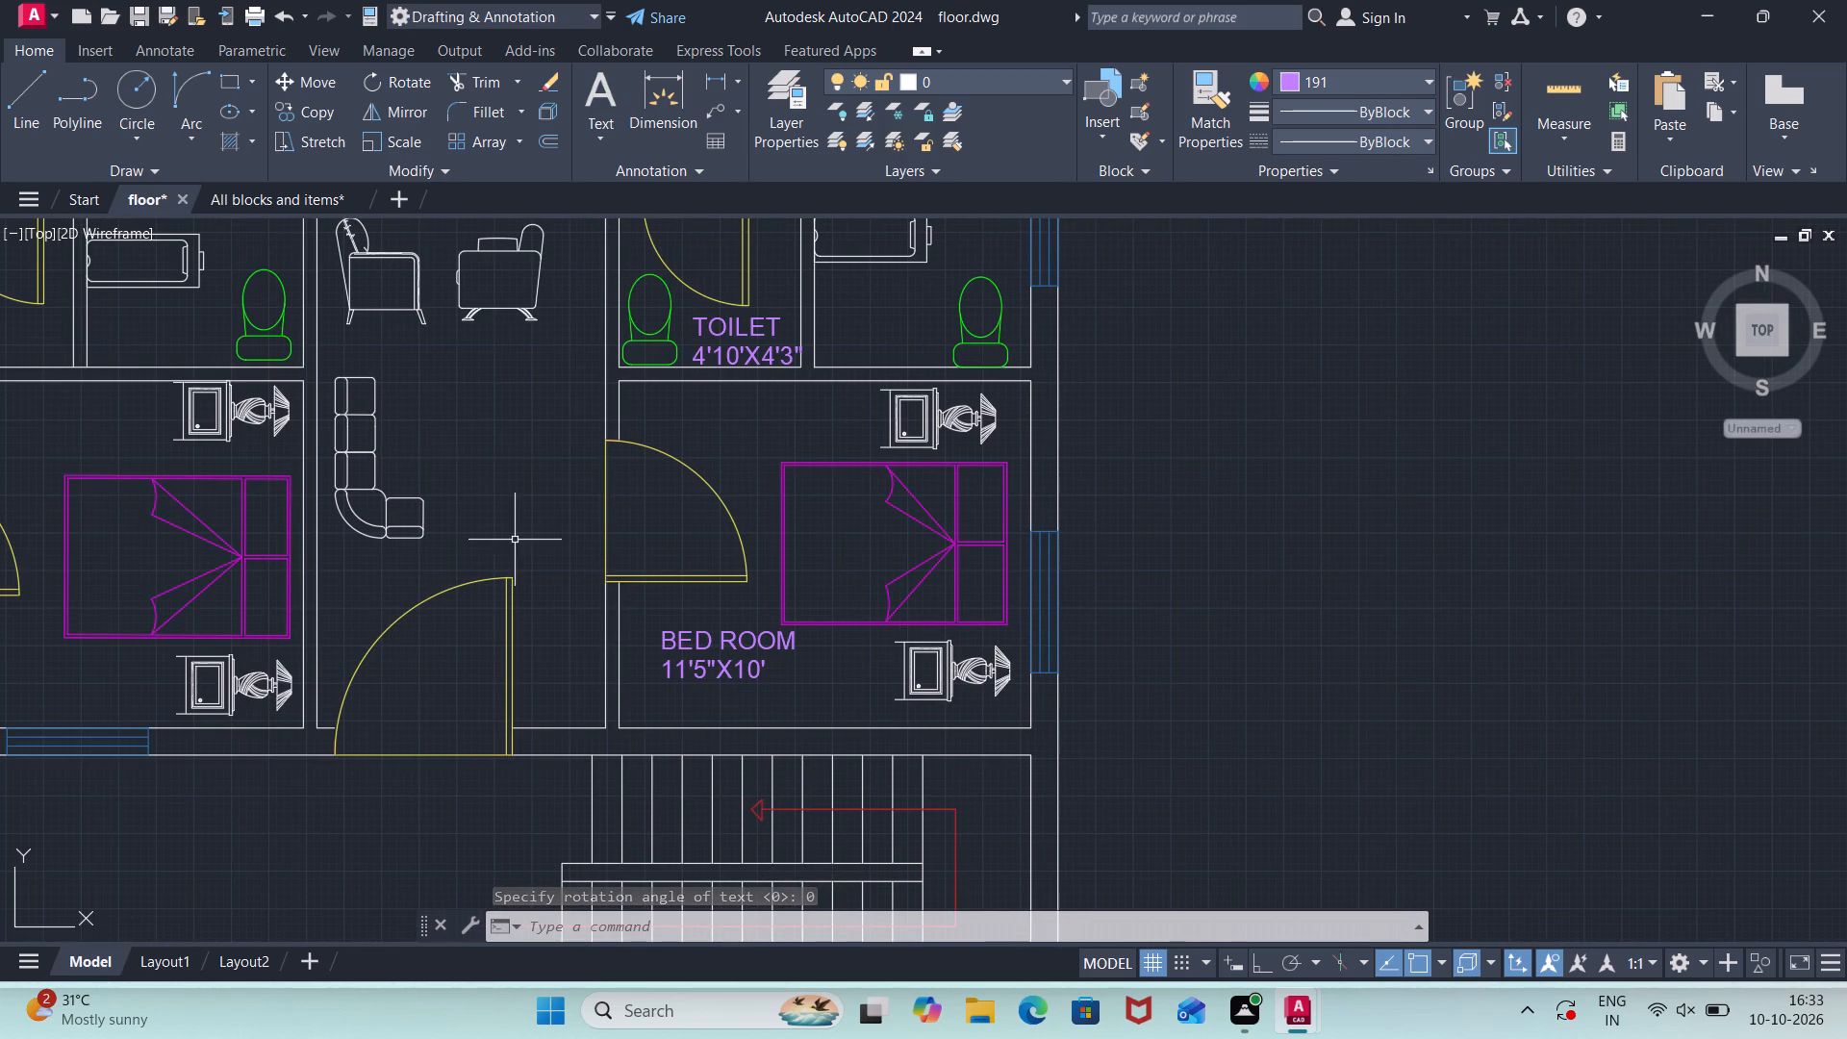
pyautogui.write('TEXT')
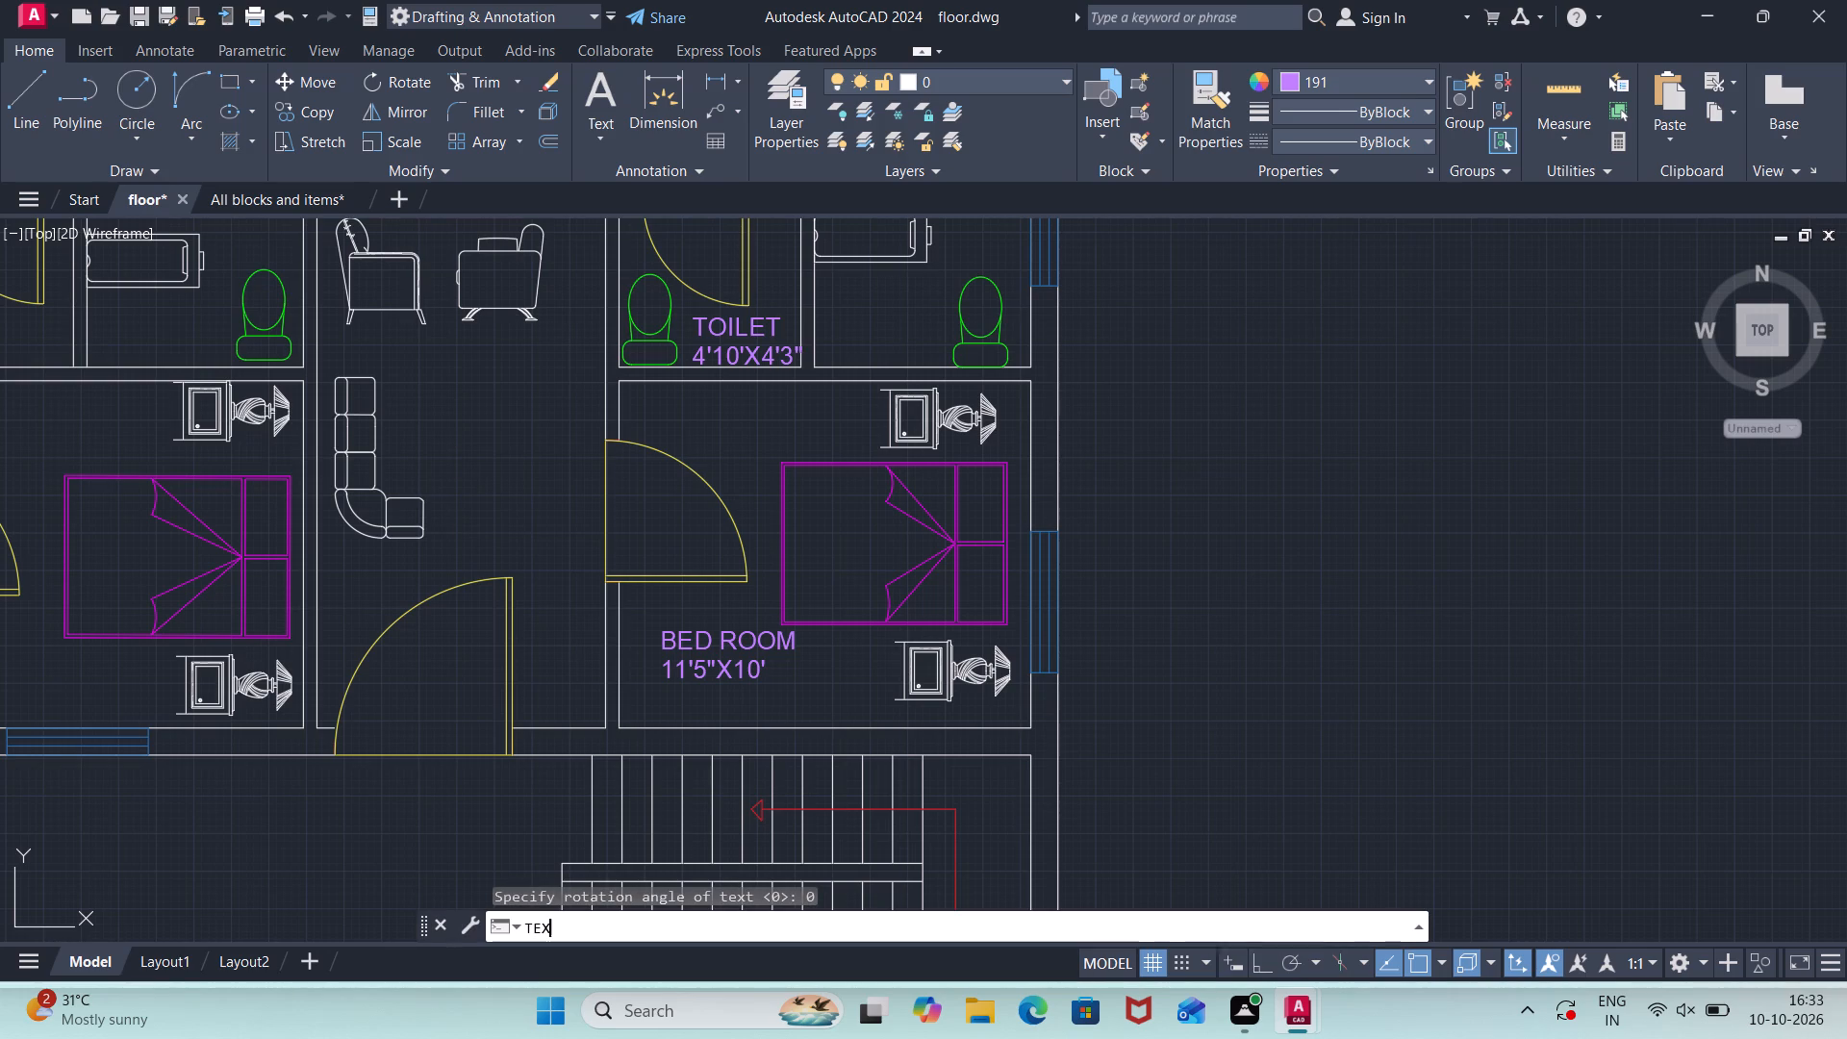
pyautogui.press('Return')
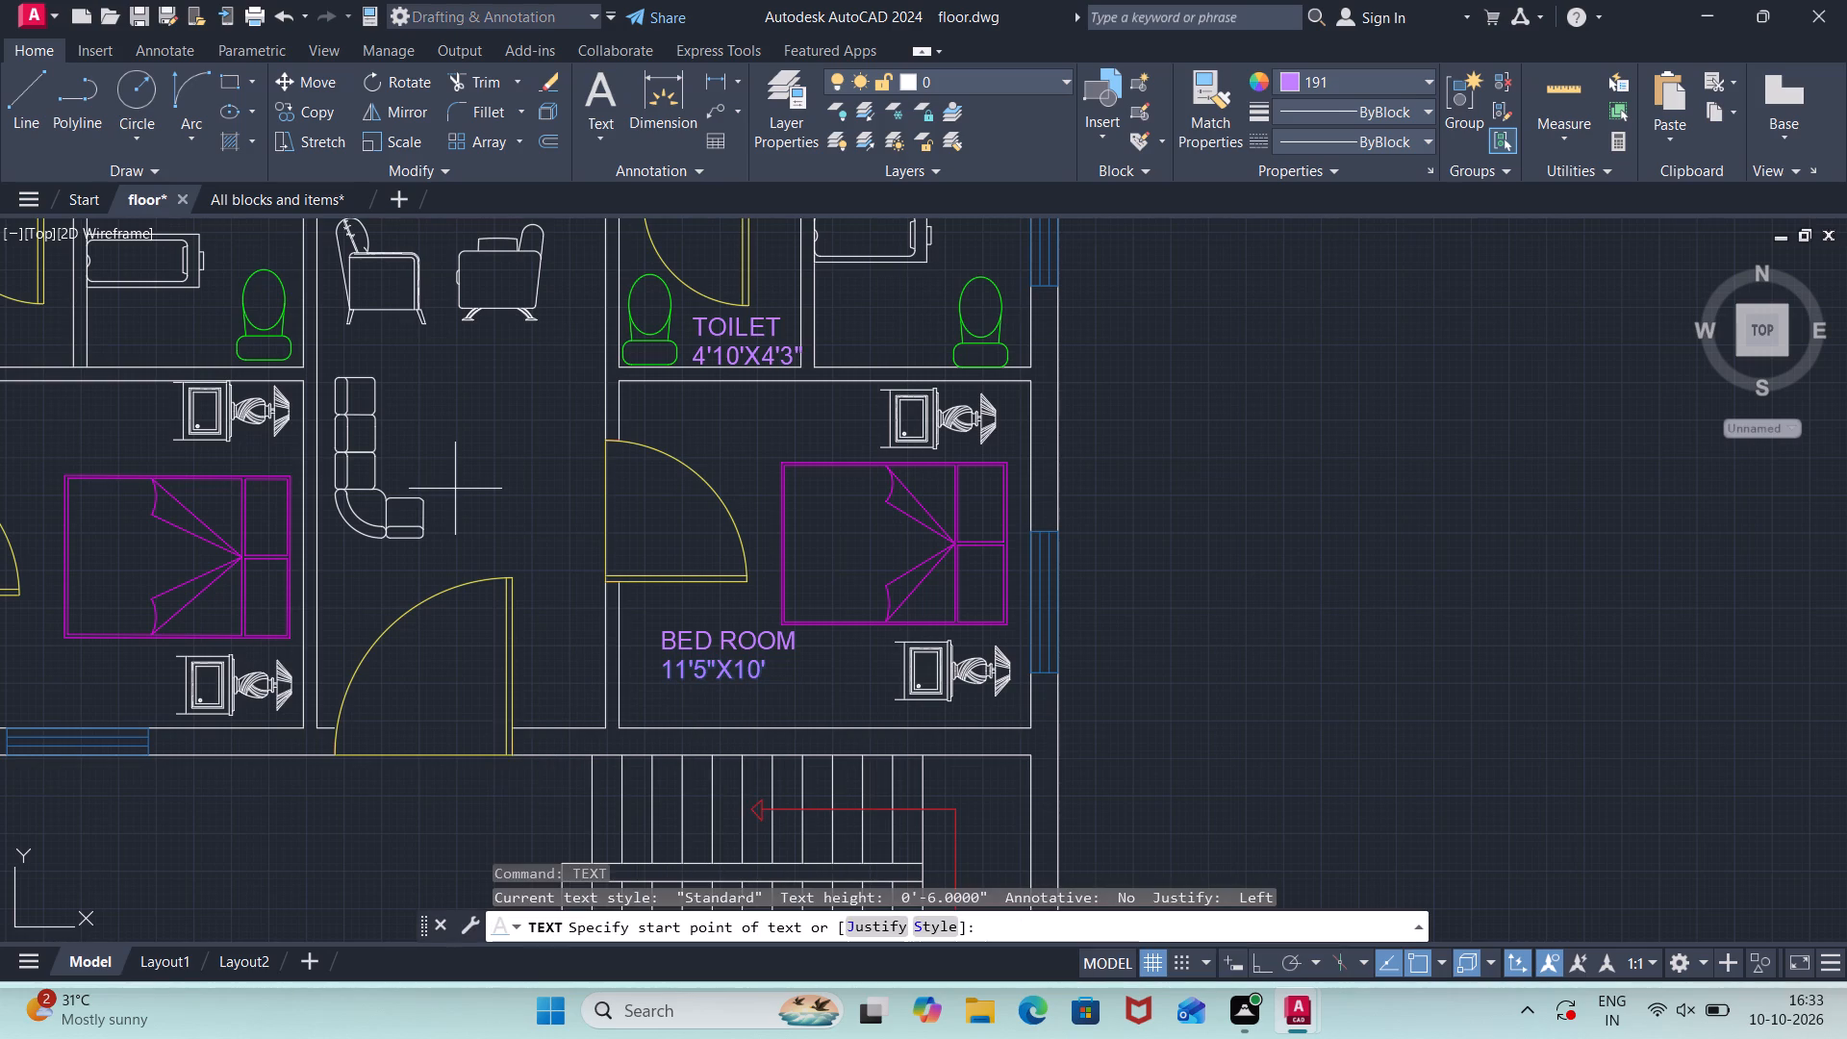
pyautogui.click(430, 410)
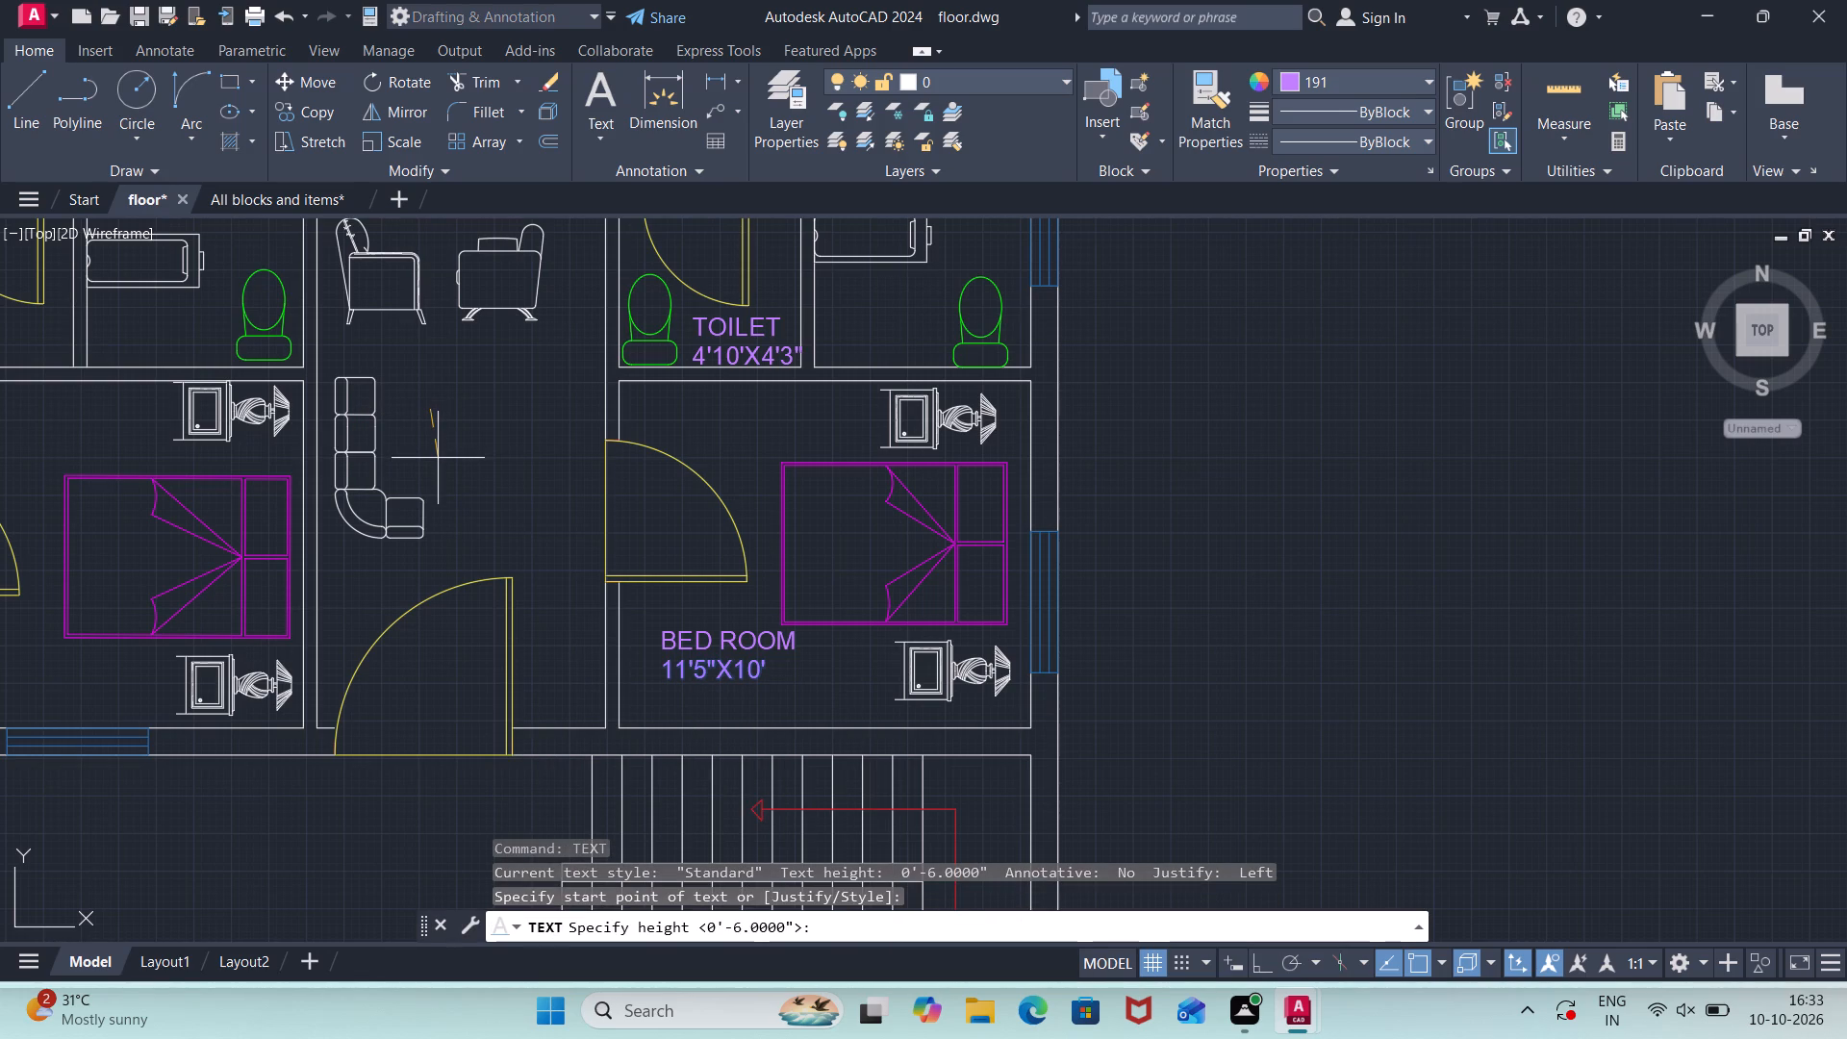
pyautogui.write('6"')
pyautogui.press('Return')
pyautogui.press('0')
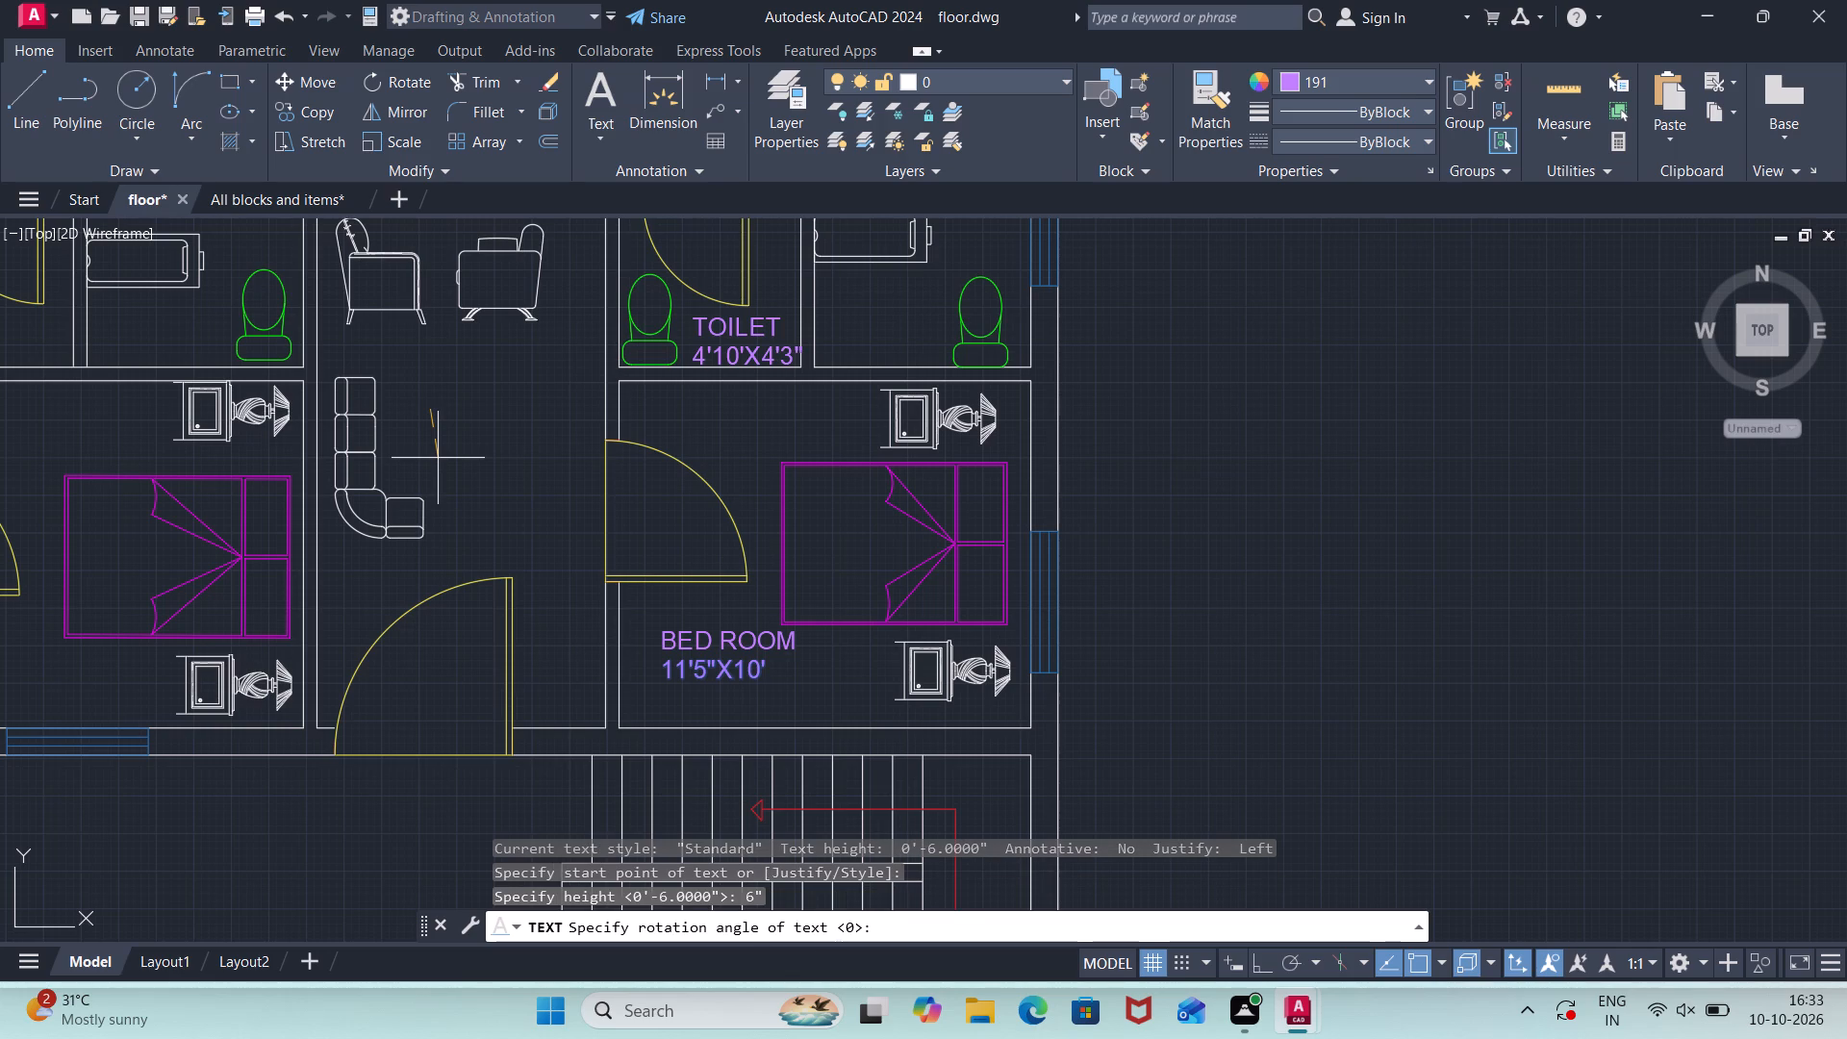
pyautogui.press('Return')
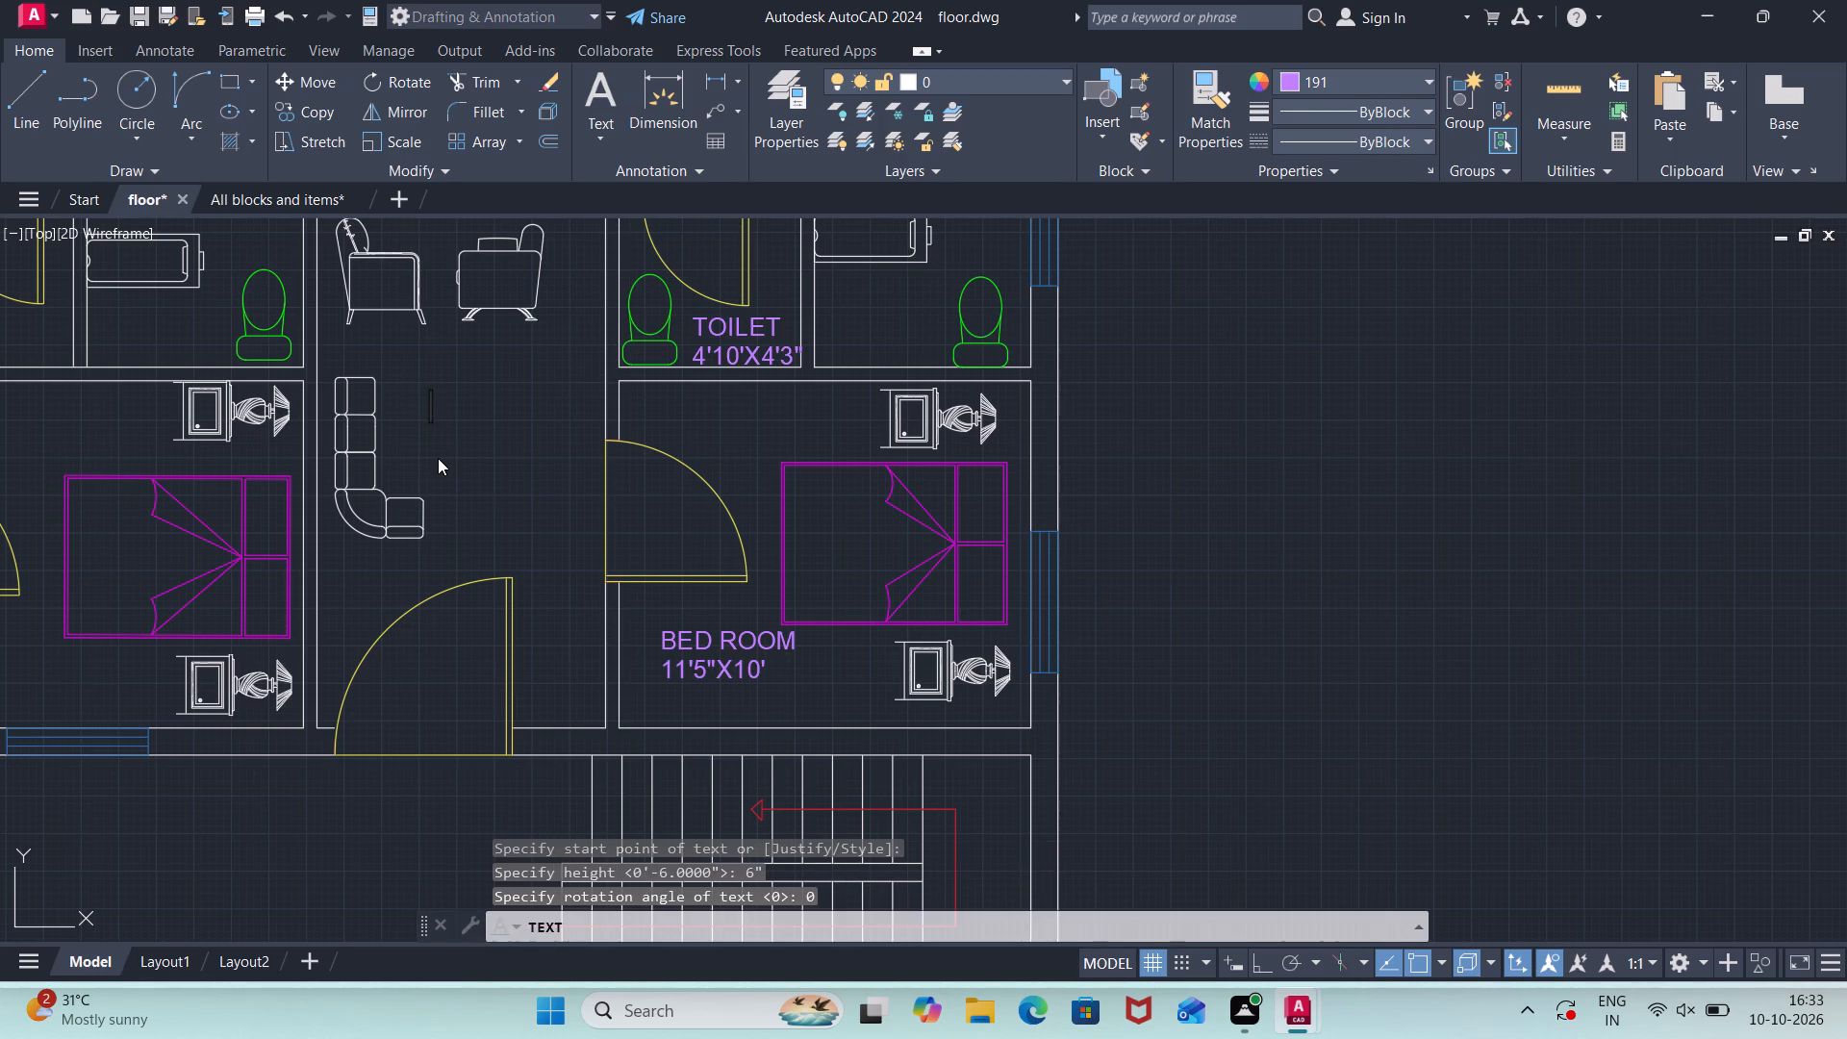
pyautogui.write('HALL')
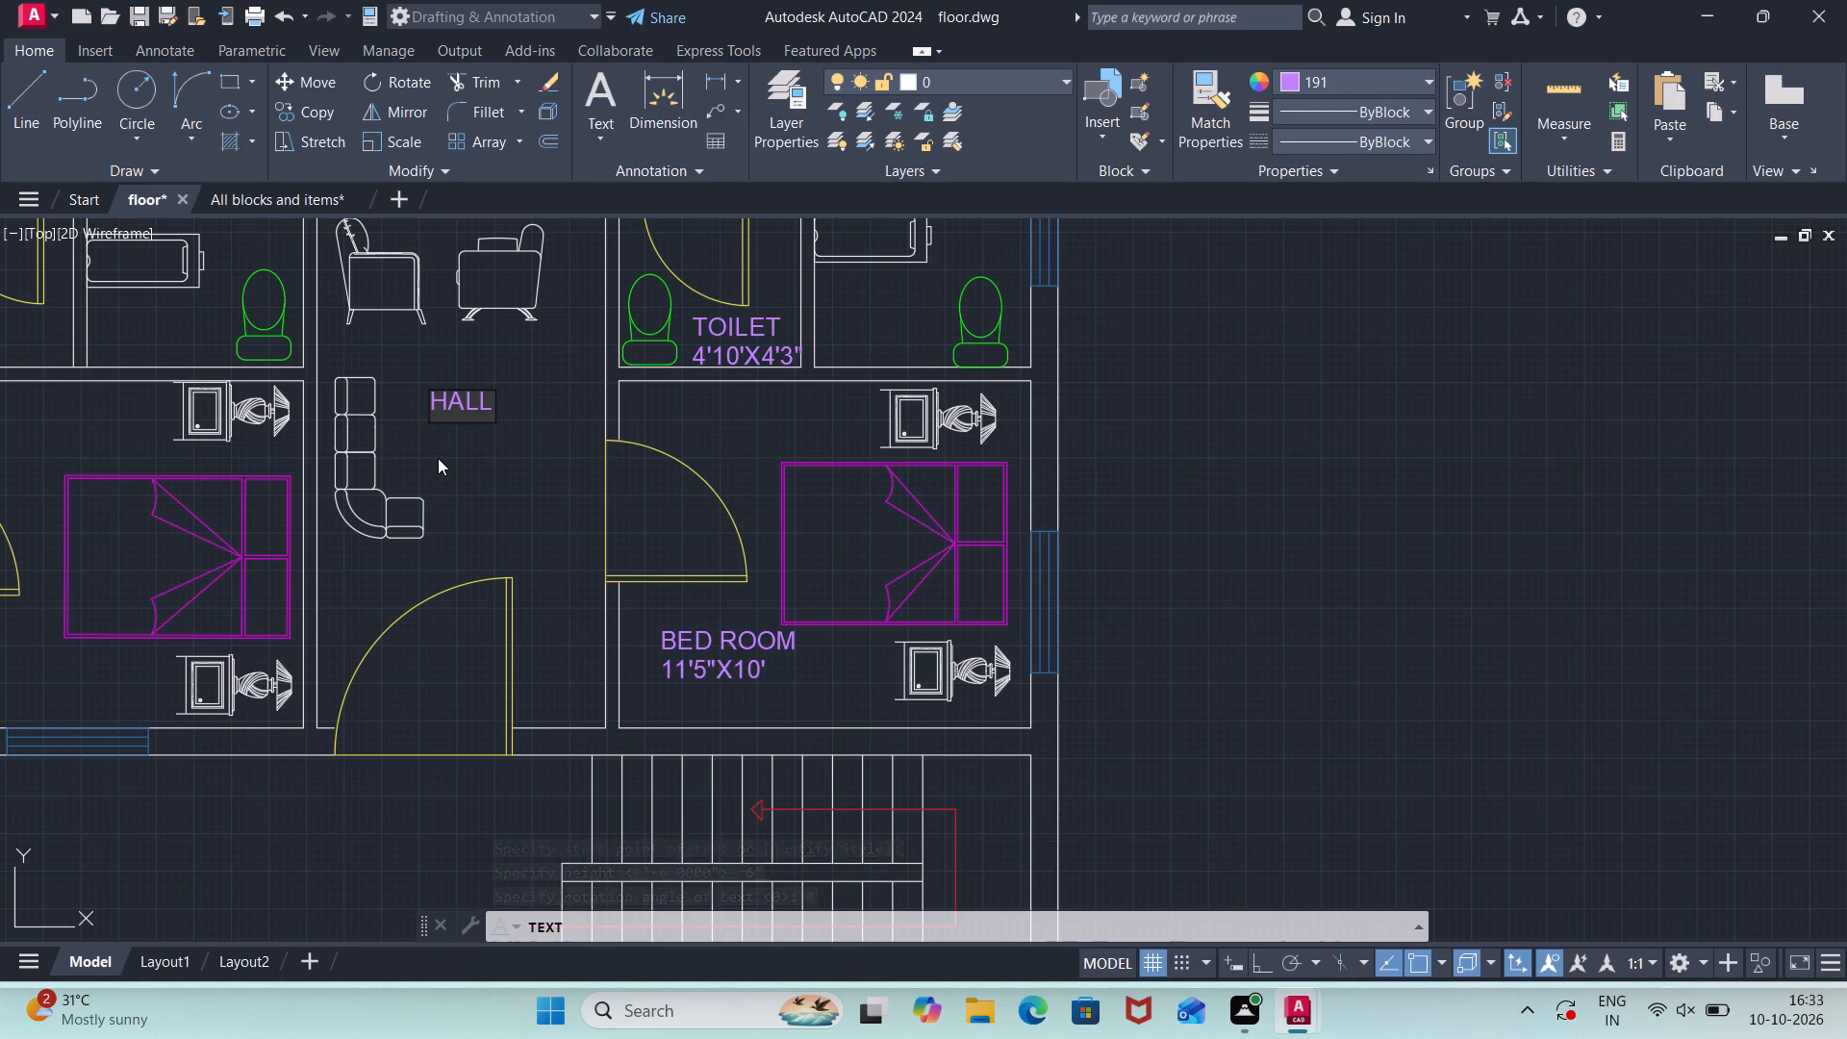
pyautogui.press('Return')
pyautogui.write("8'")
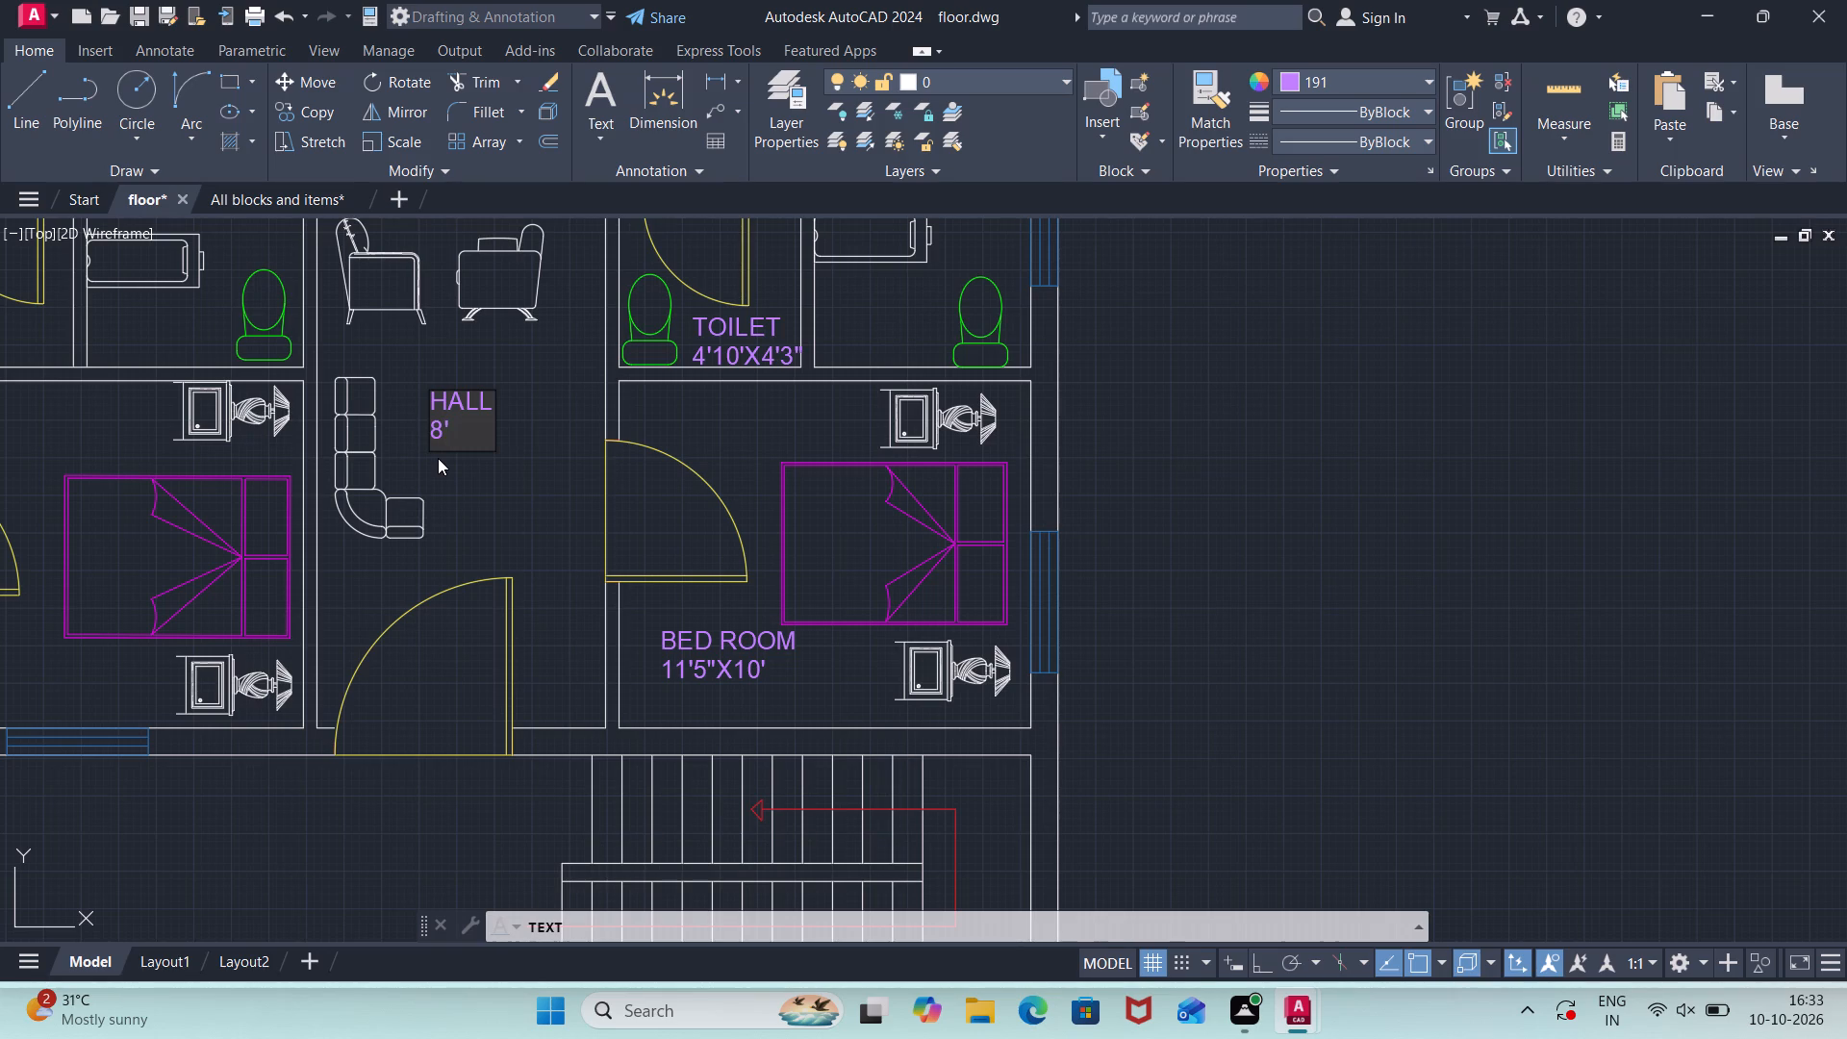
pyautogui.press('x')
pyautogui.write('17')
pyautogui.press("'")
pyautogui.write('9"')
pyautogui.press('Return')
pyautogui.press('Return')
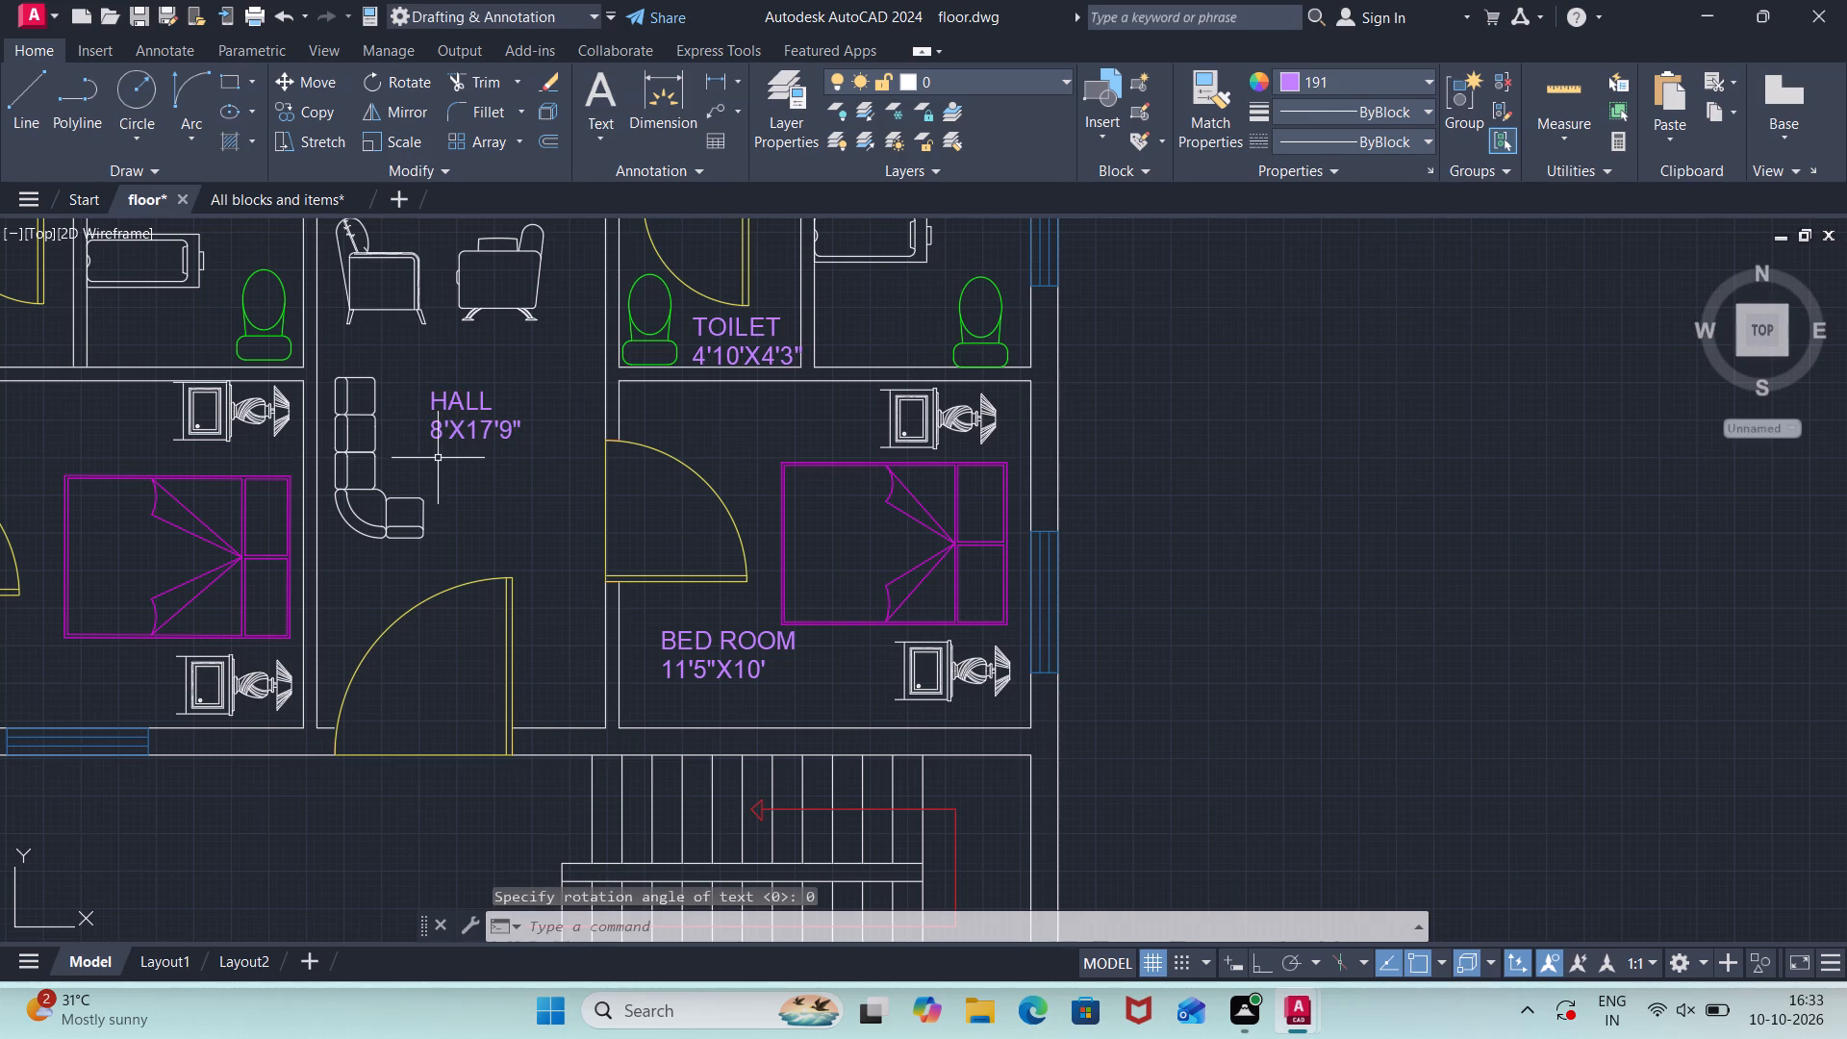
# Place a single-line text start point above the door in the left unit's lower bedroom, with 6" height and 0 rotation.
pyautogui.scroll(-1, 438, 460)
pyautogui.moveTo(469, 487); pyautogui.dragTo(473, 490, button='middle')
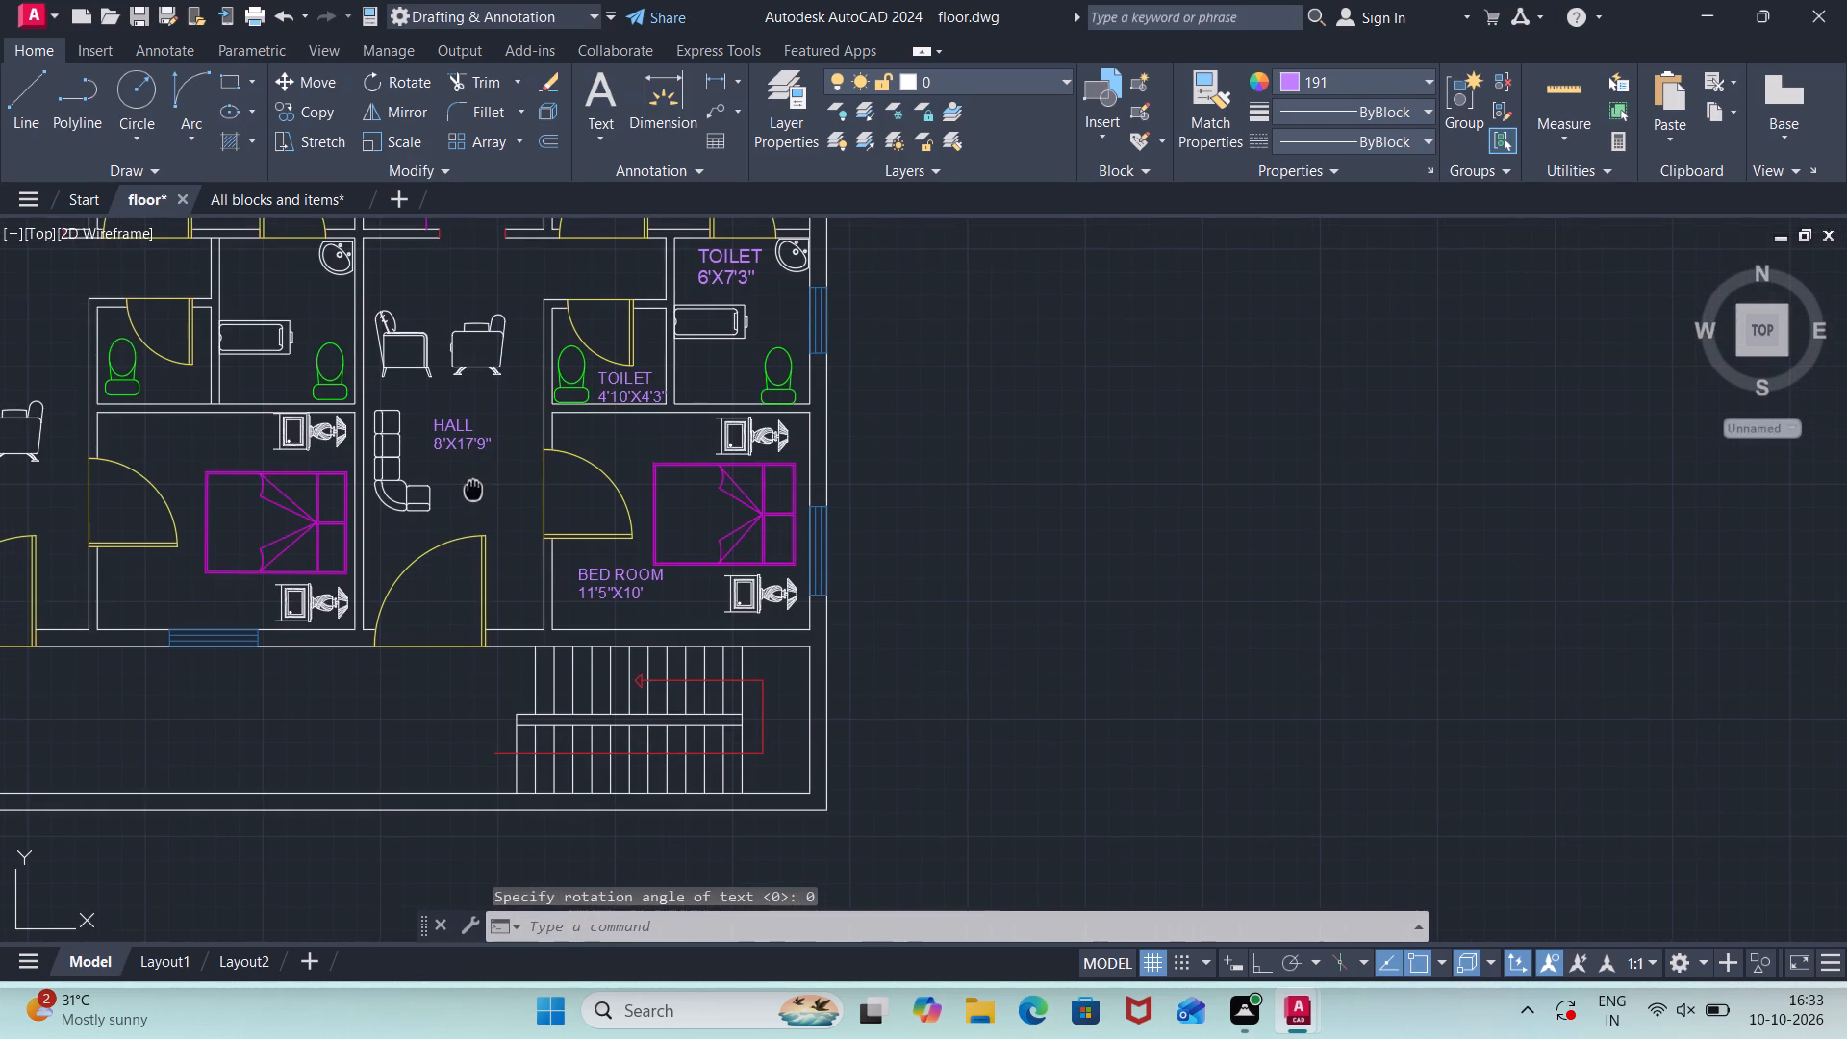
pyautogui.moveTo(473, 490); pyautogui.dragTo(963, 547, button='middle')
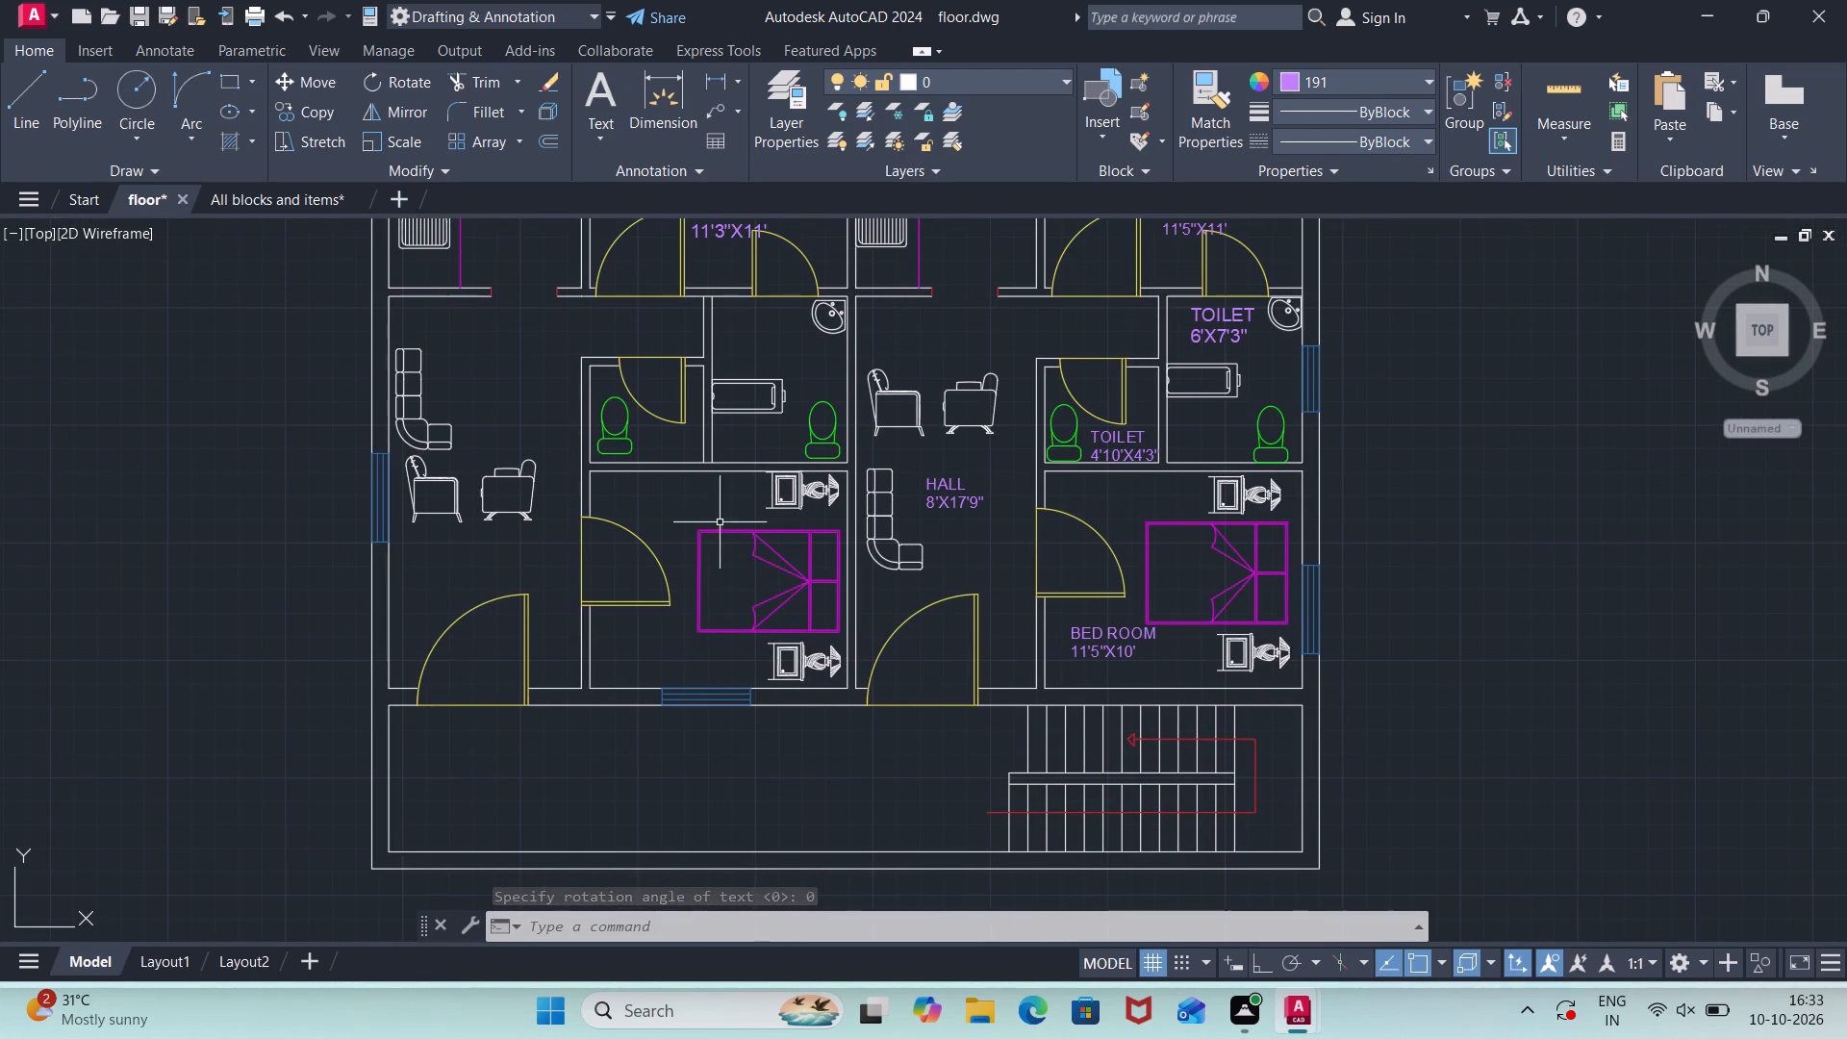
pyautogui.scroll(2, 676, 512)
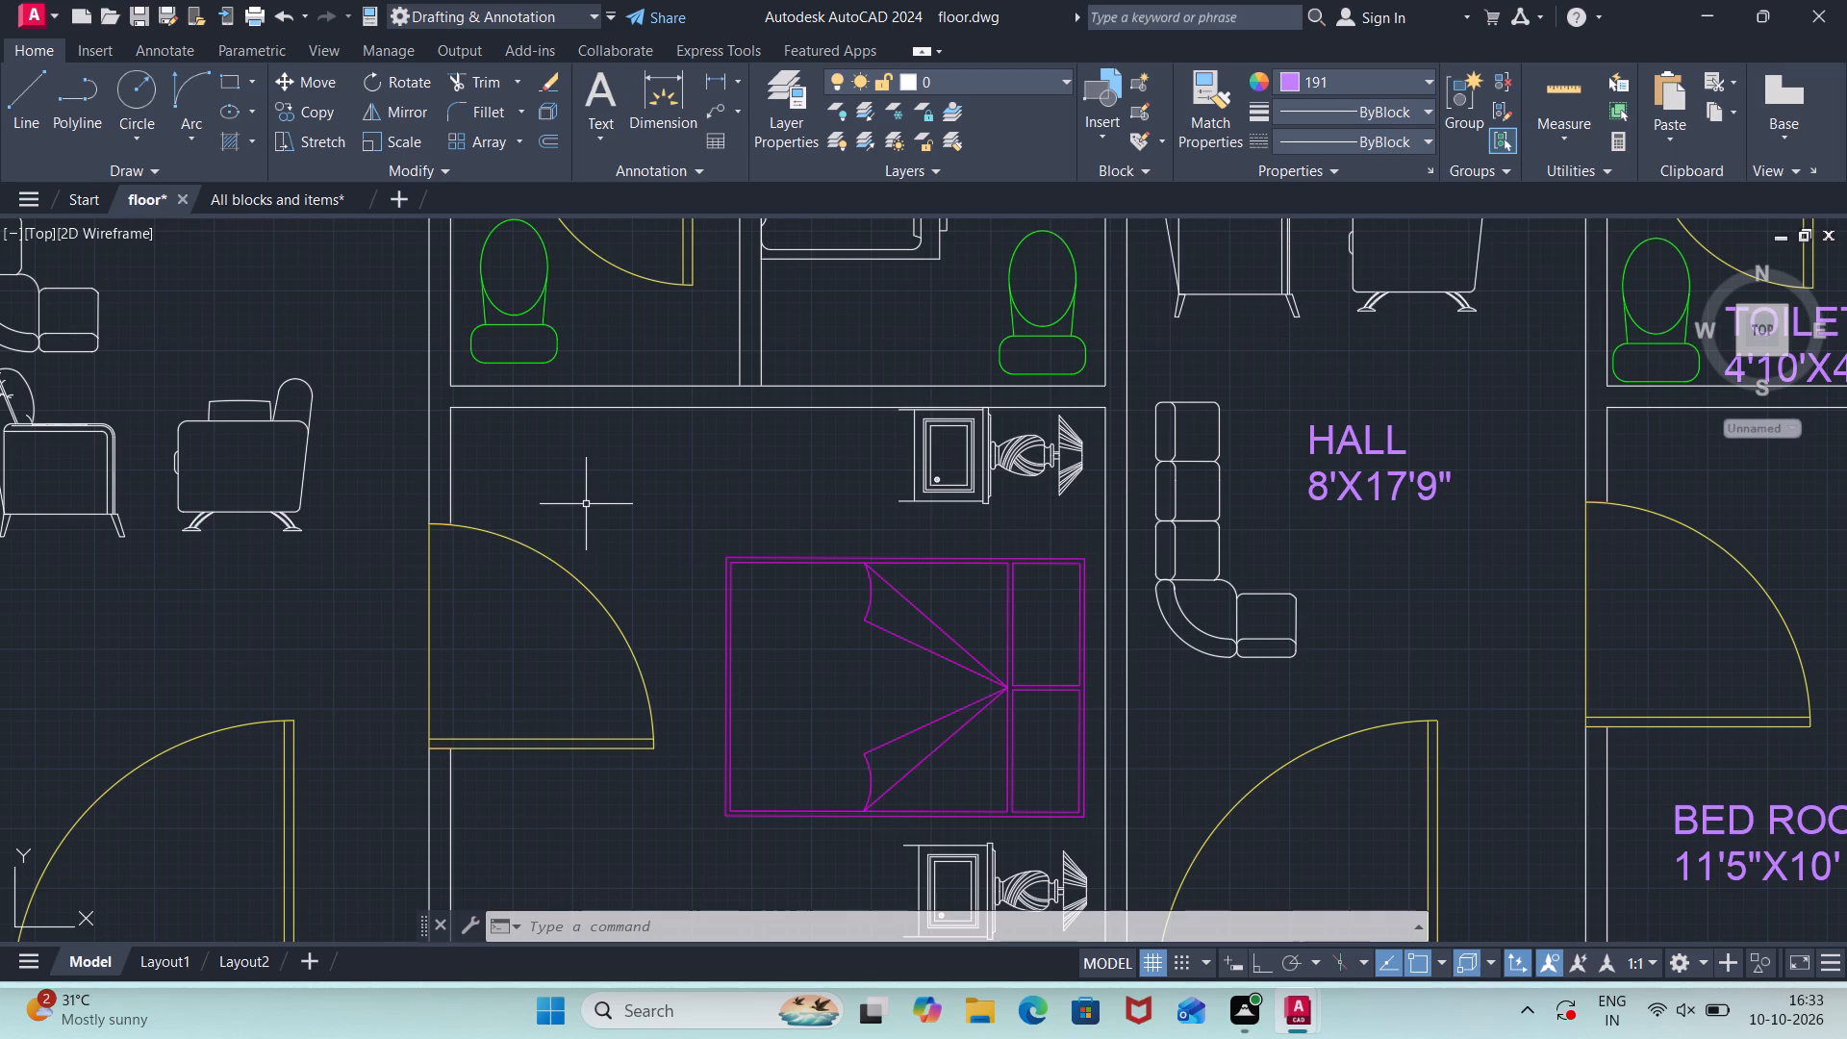
pyautogui.write('TEXT')
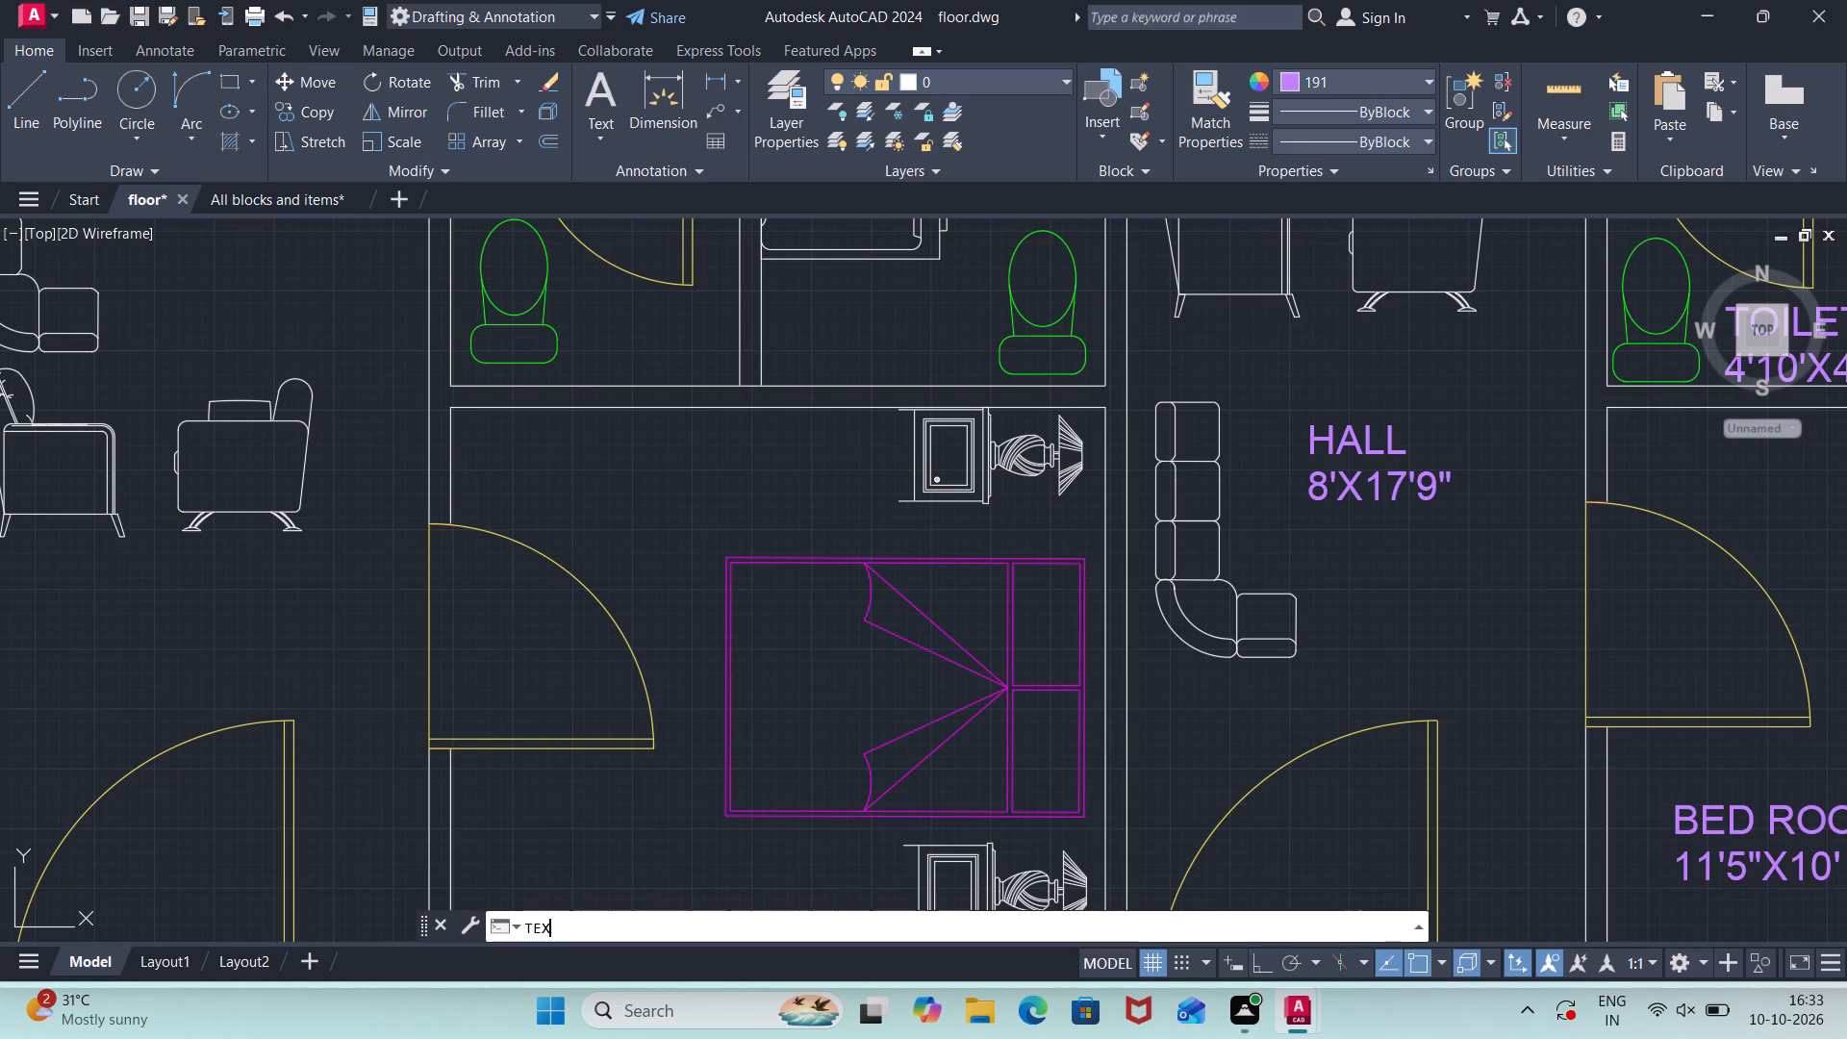
pyautogui.press('Return')
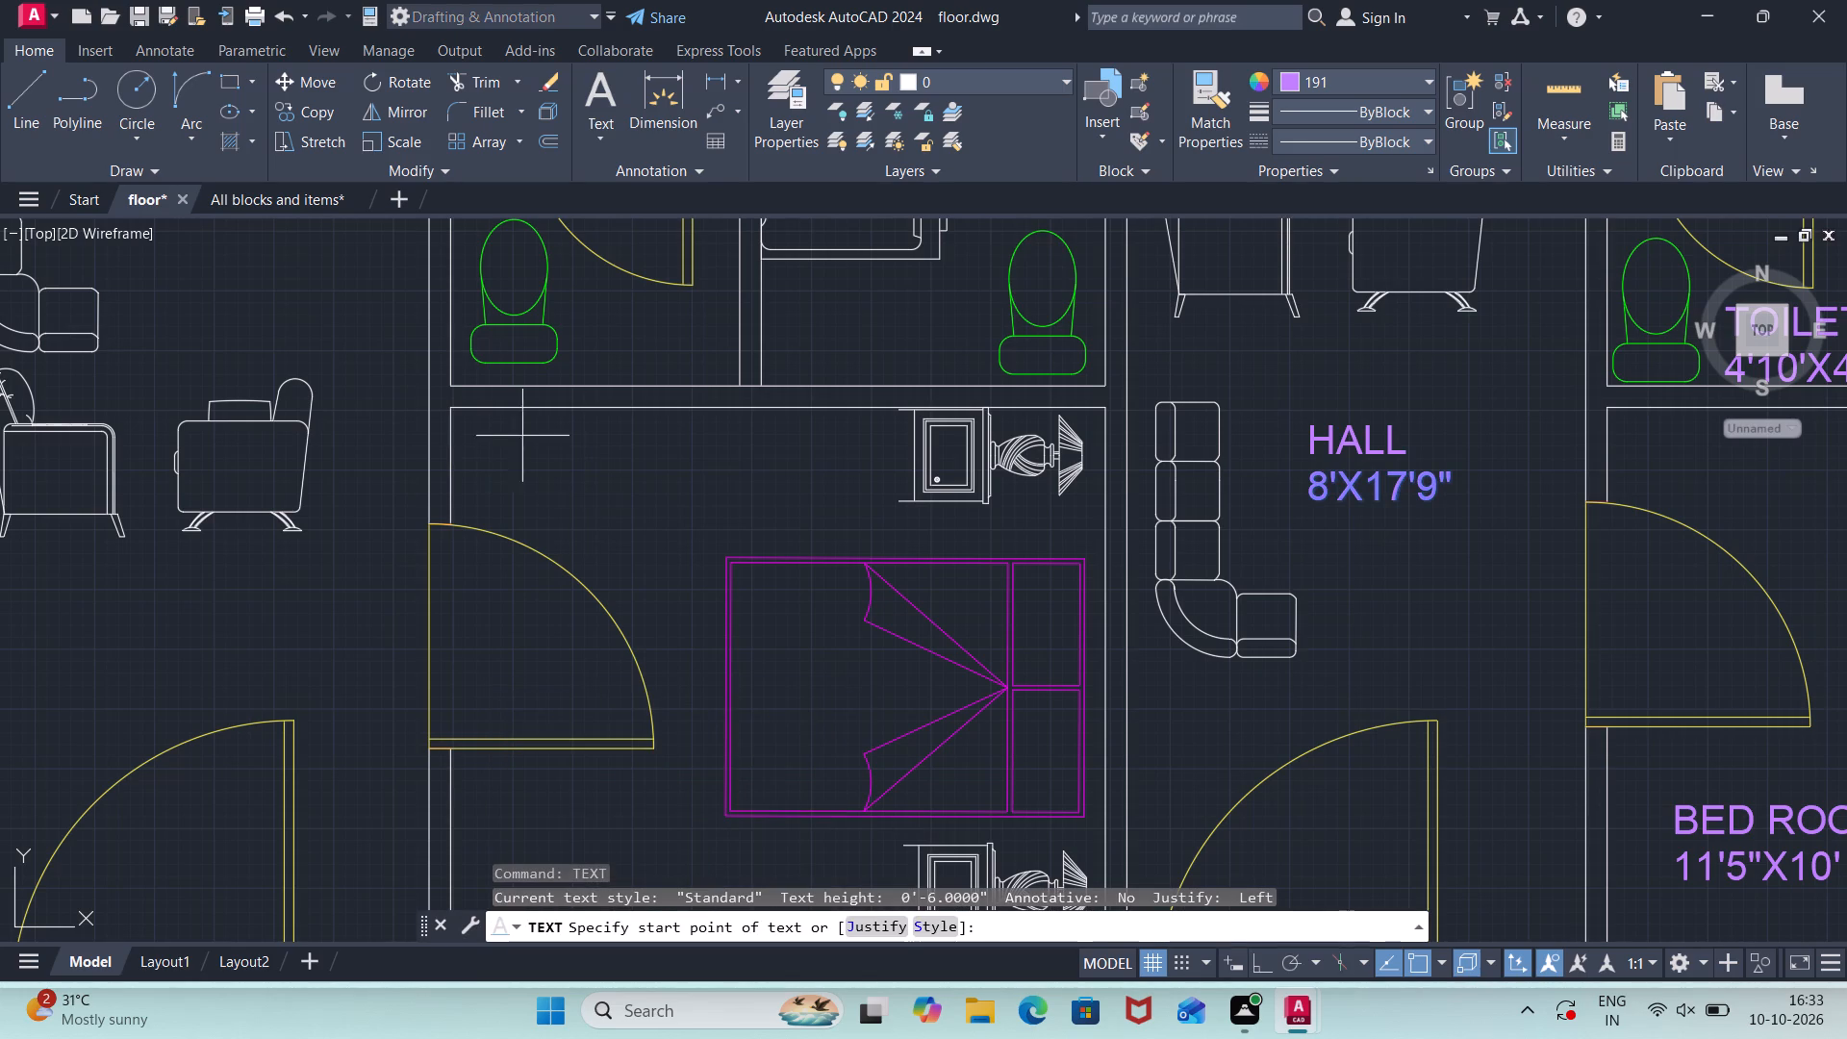
pyautogui.click(568, 452)
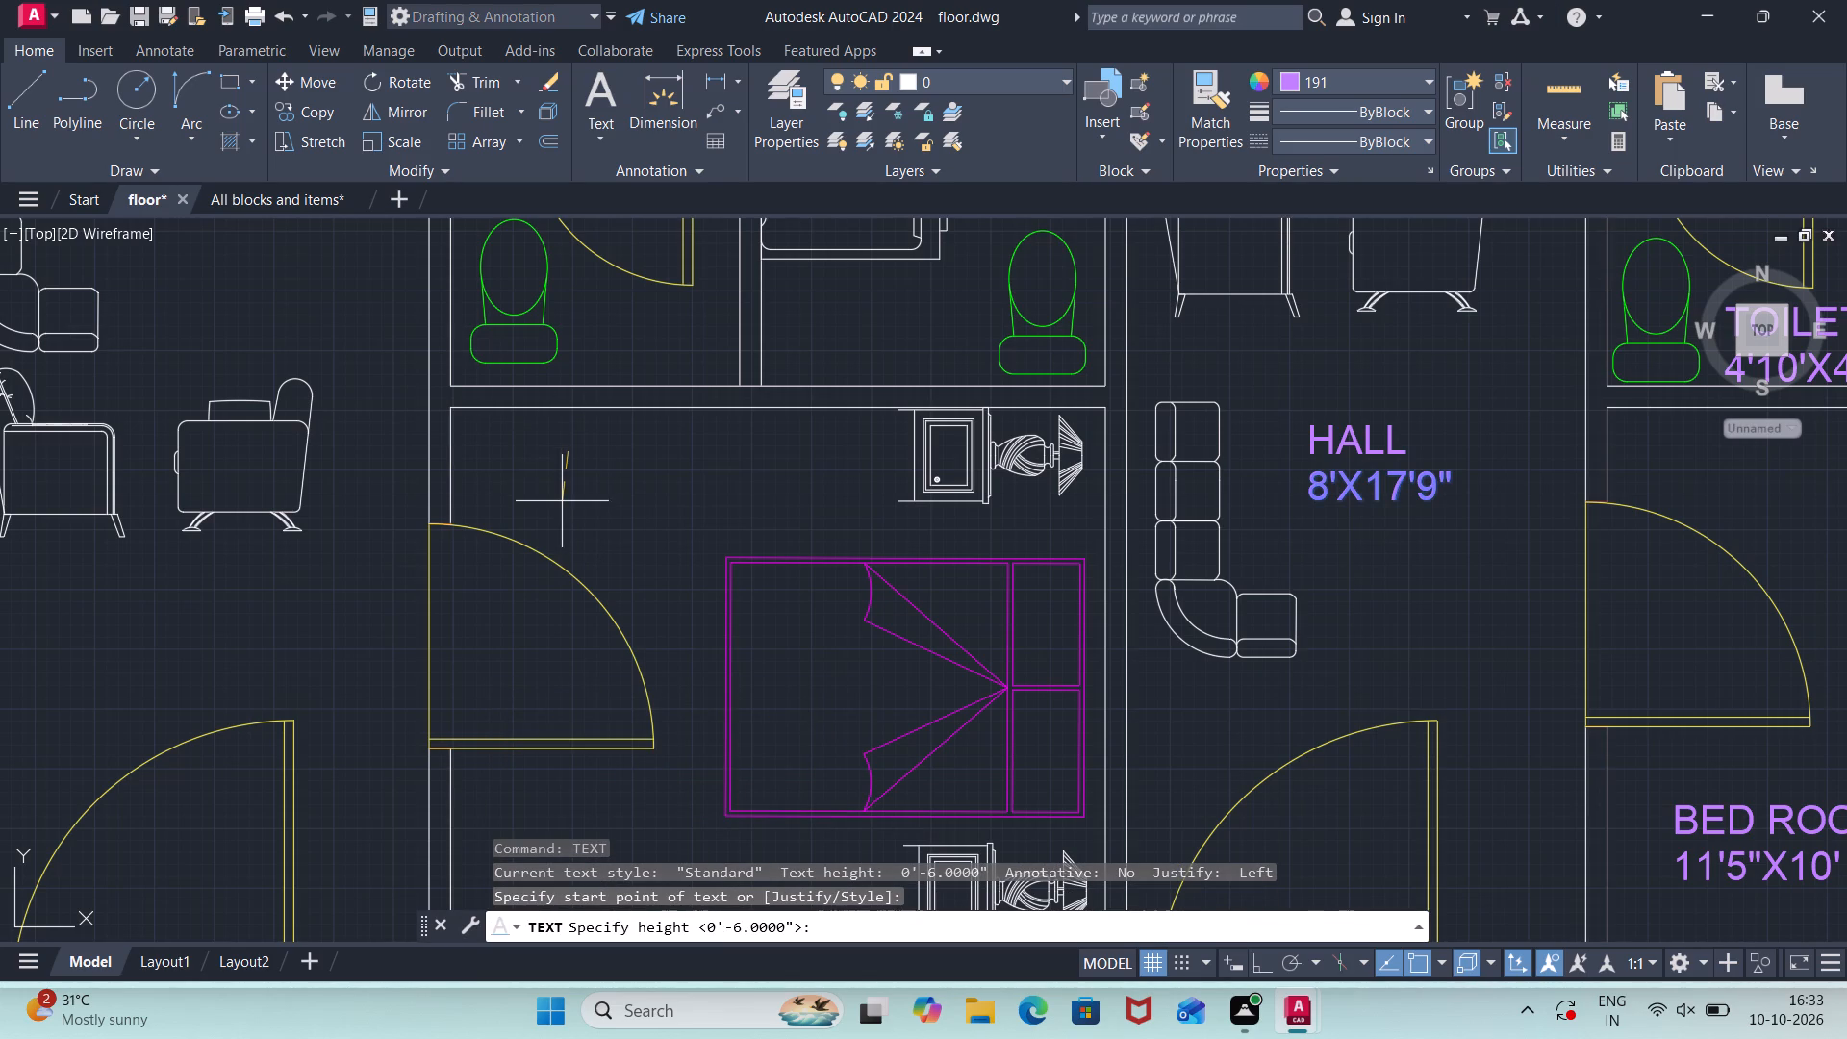
pyautogui.write('6"')
pyautogui.press('Return')
pyautogui.press('0')
pyautogui.press('Return')
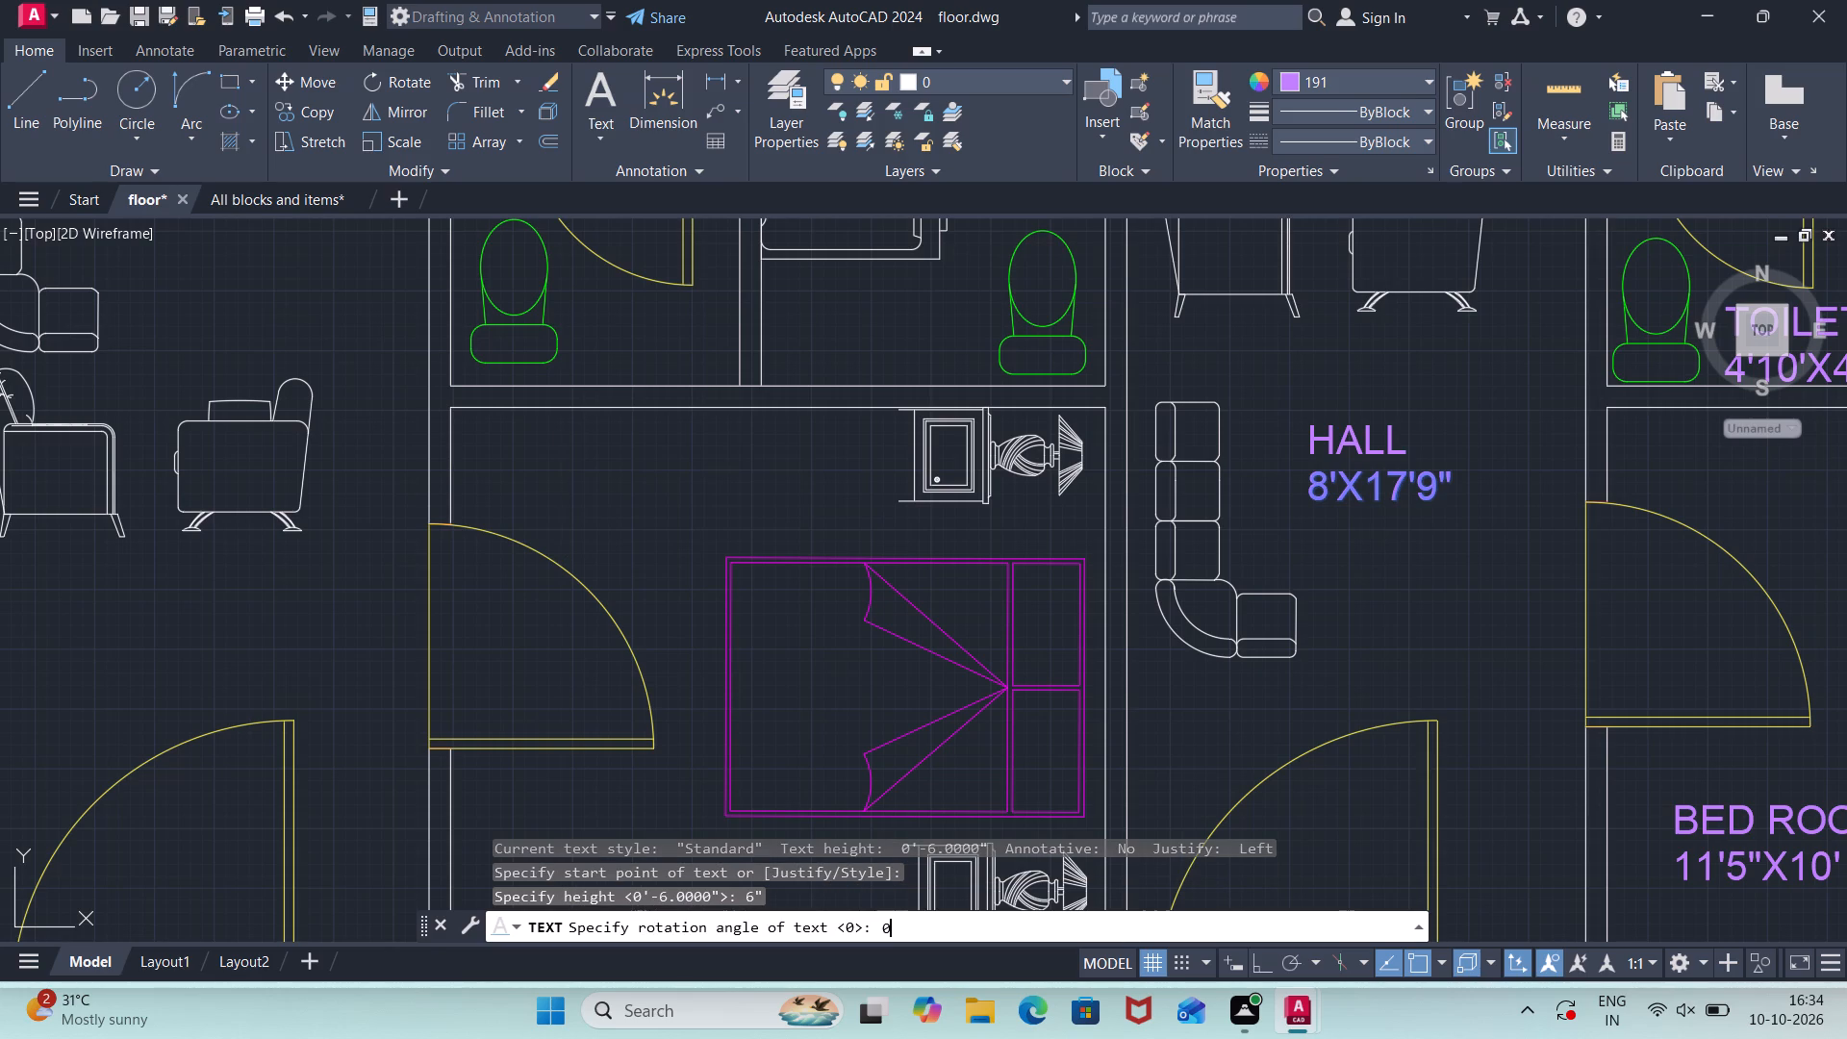
# Enter the left unit's lower bedroom label on two lines as BED ROOM and 8'X17'9", and finish the text.
pyautogui.write('BED ROOM')
pyautogui.press('Return')
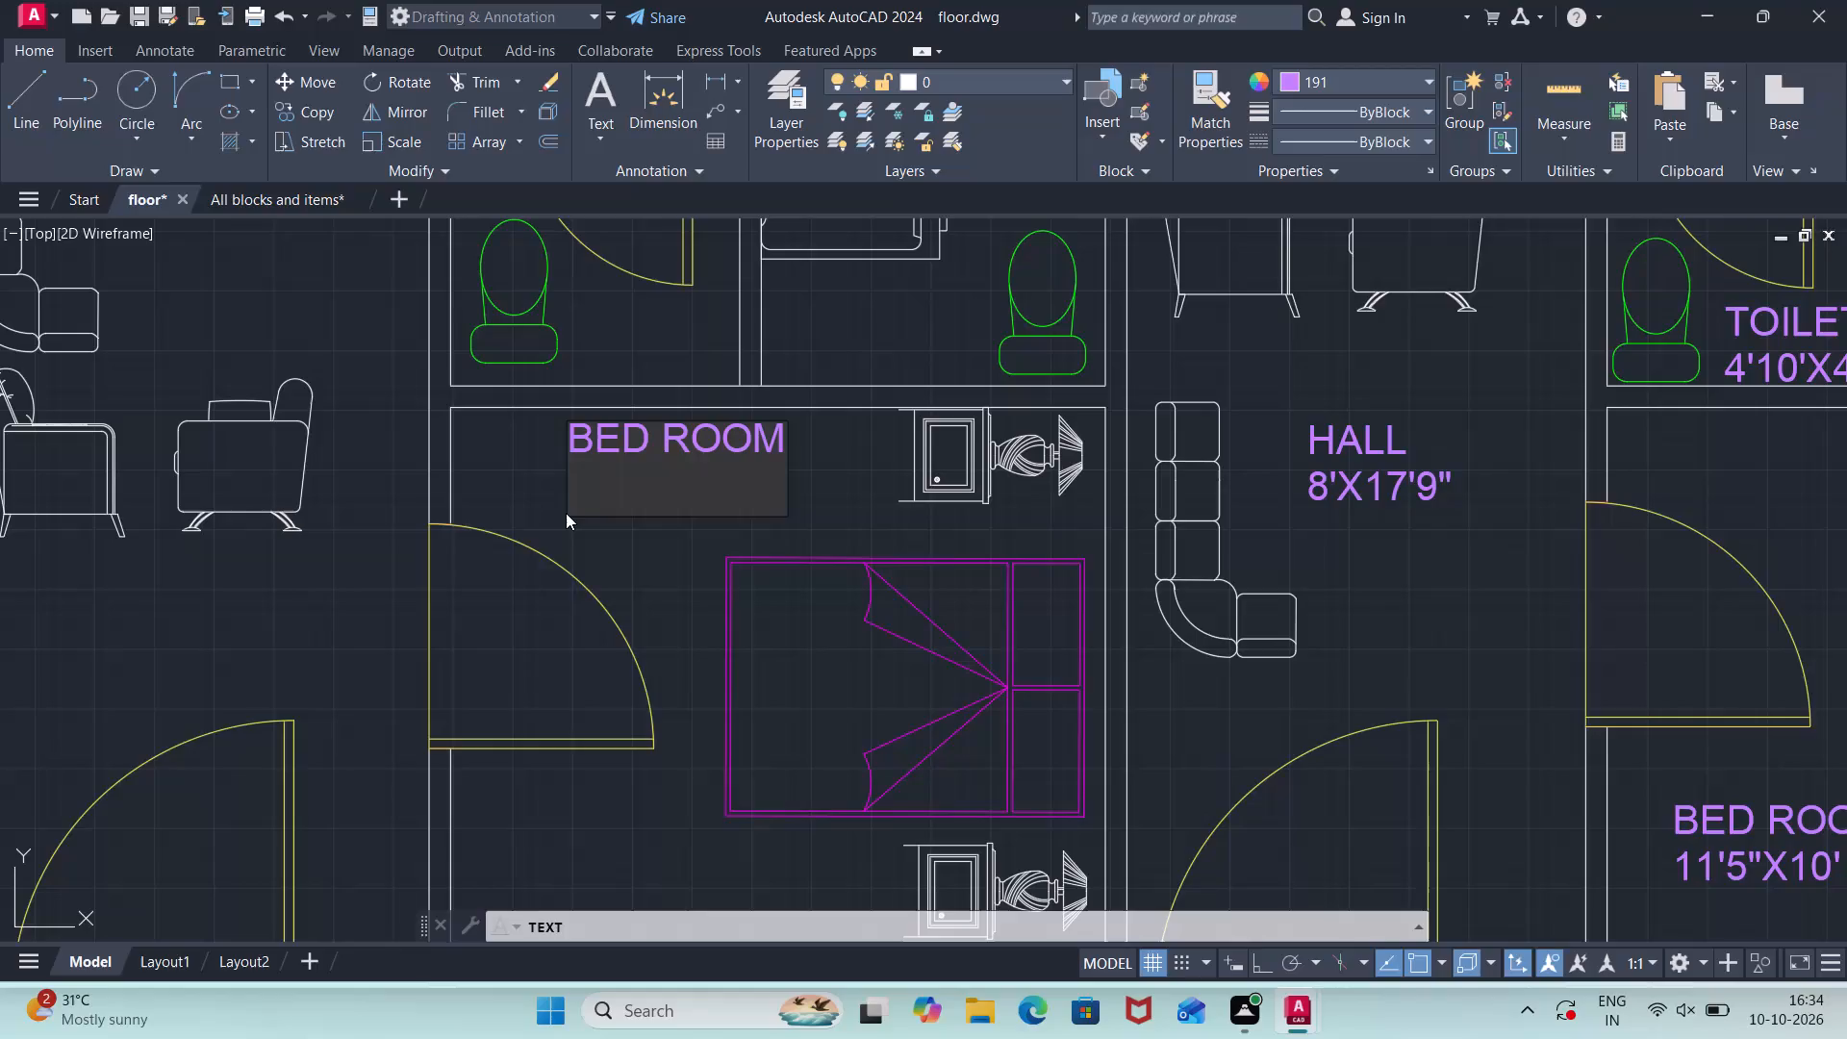
pyautogui.write("8'")
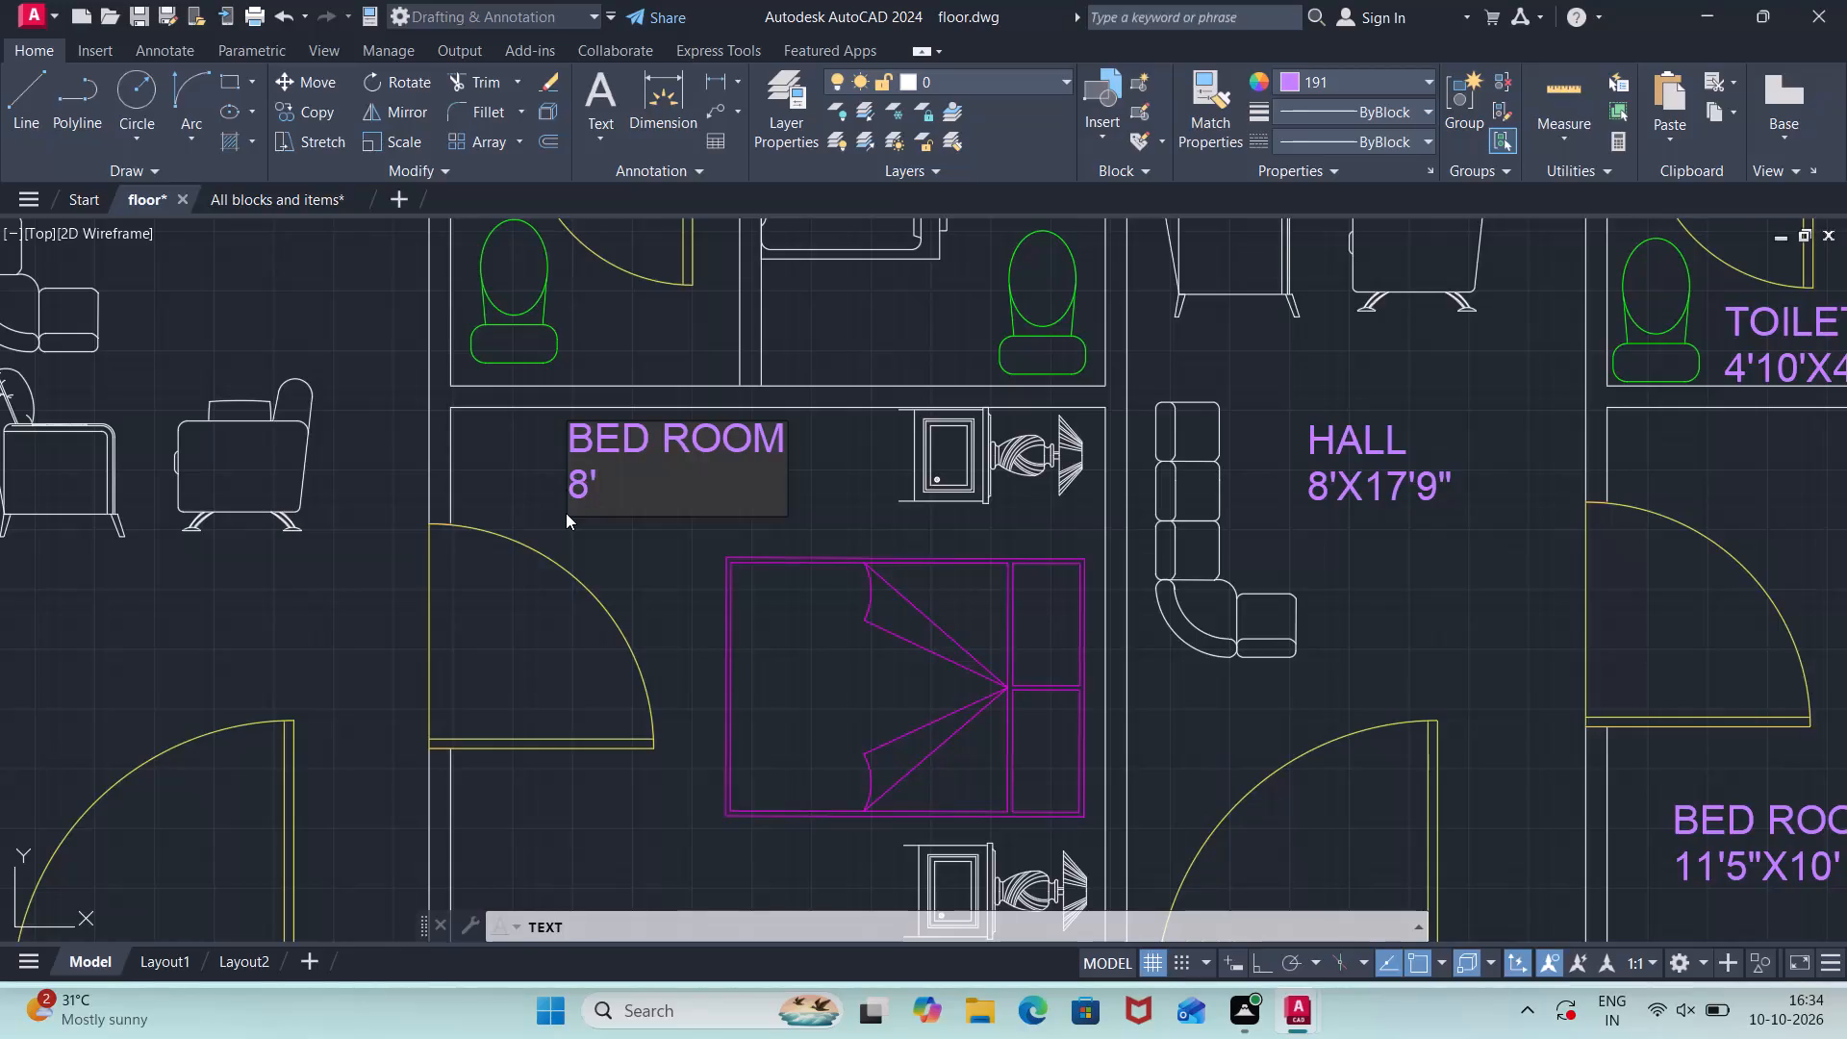
pyautogui.write("X17'")
pyautogui.write('9"')
pyautogui.press('Return')
pyautogui.press('Return')
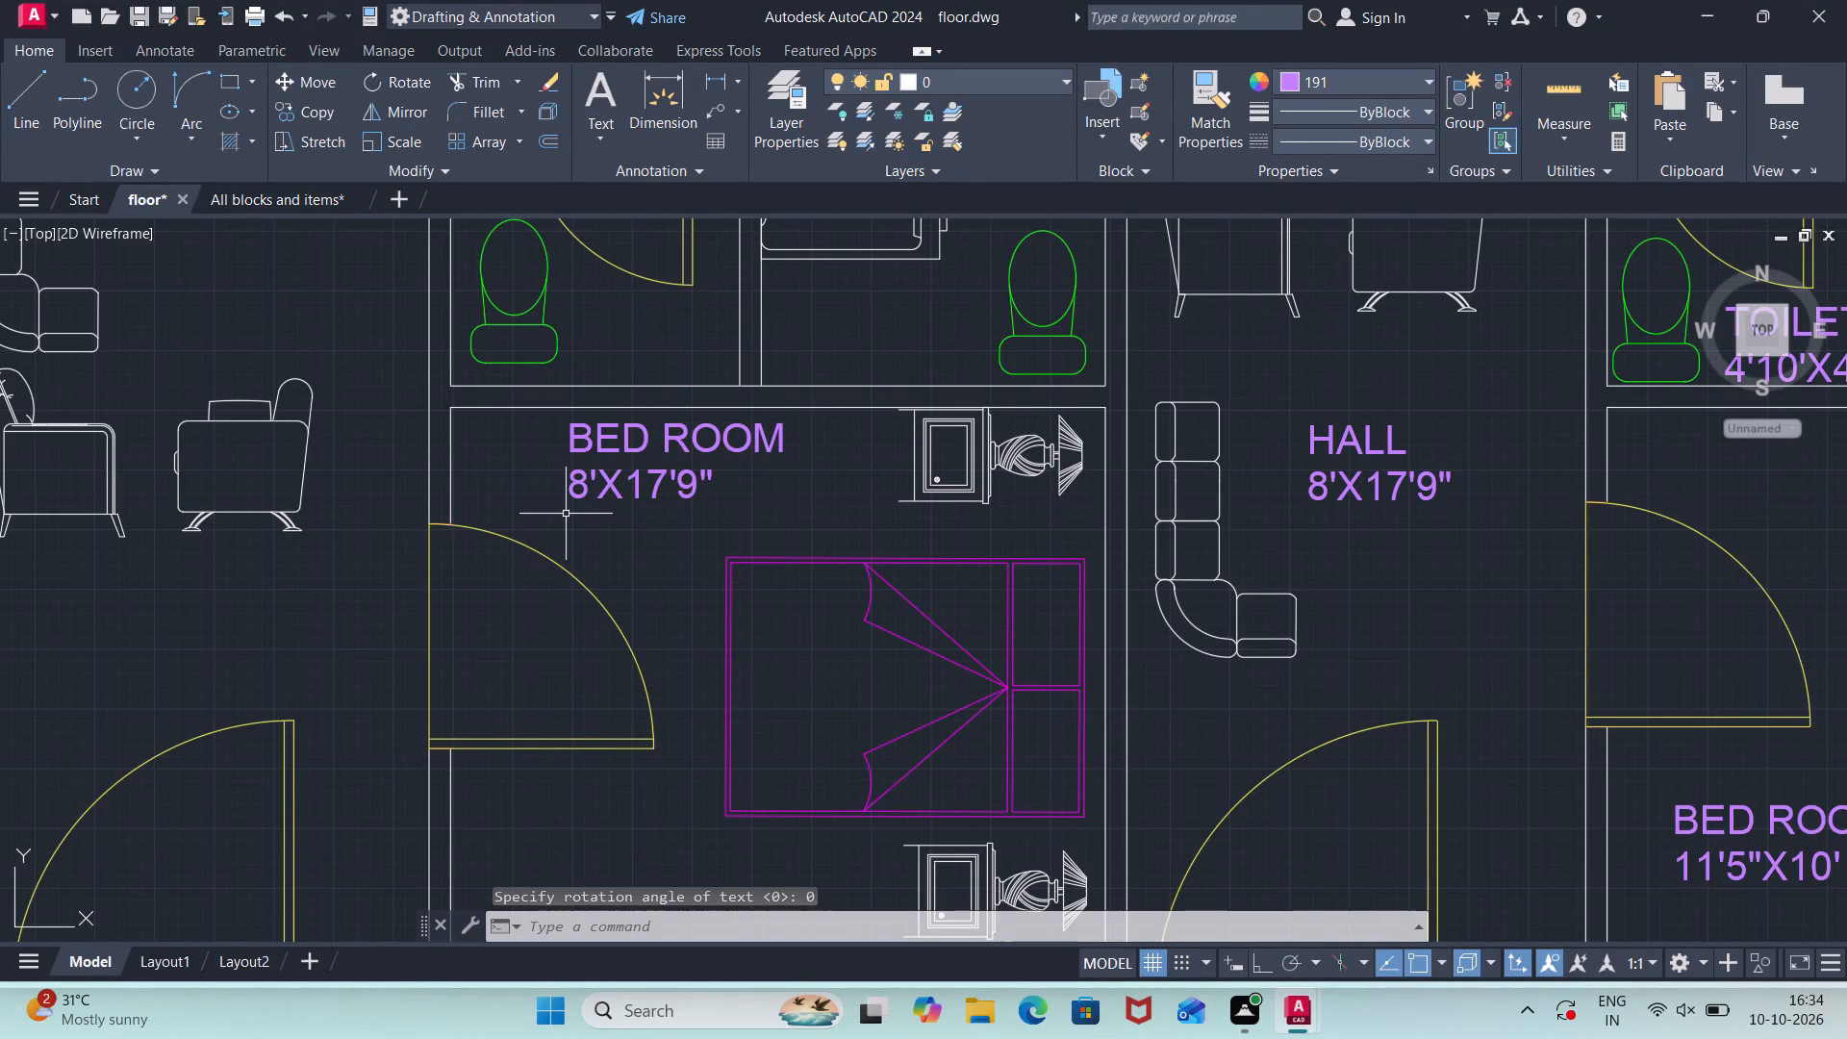
# Place a single-line text start point below the armchairs in the left unit's hall, with 6" height and 0 rotation.
pyautogui.scroll(-1, 593, 525)
pyautogui.moveTo(595, 526); pyautogui.dragTo(752, 587, button='middle')
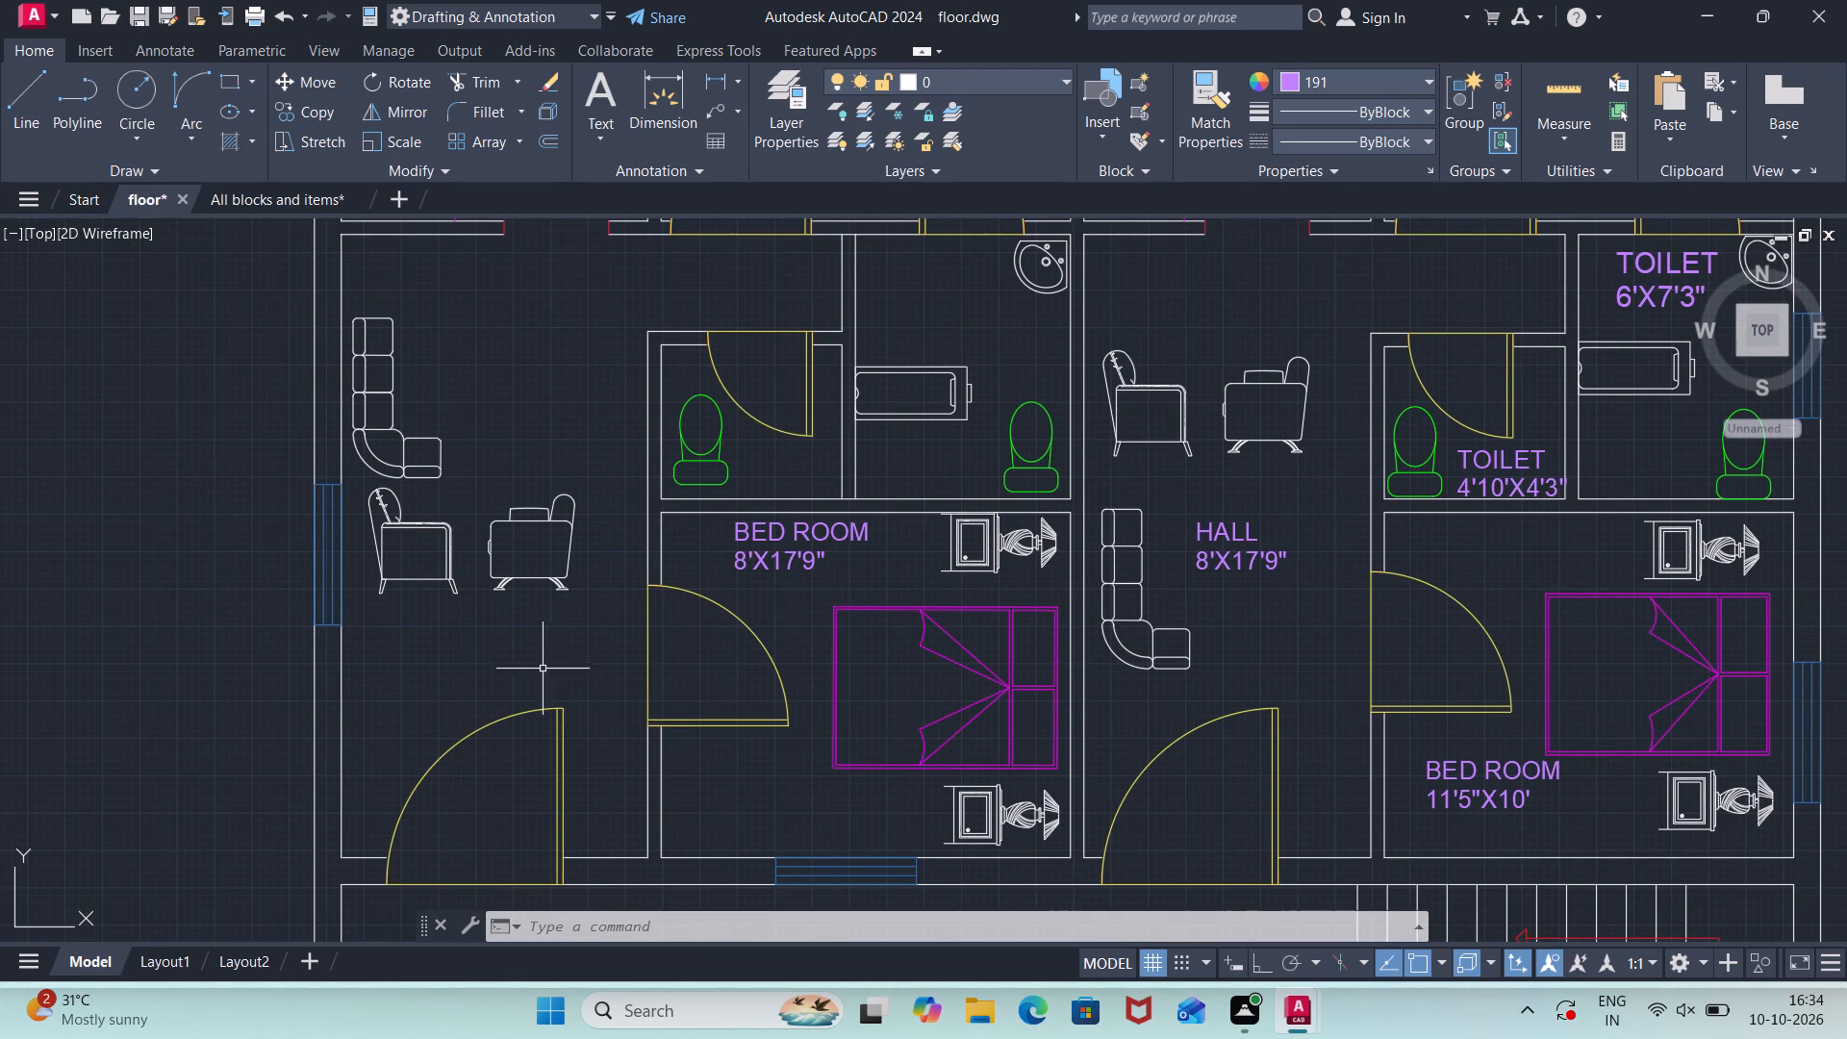
pyautogui.click(514, 653)
pyautogui.press('Escape')
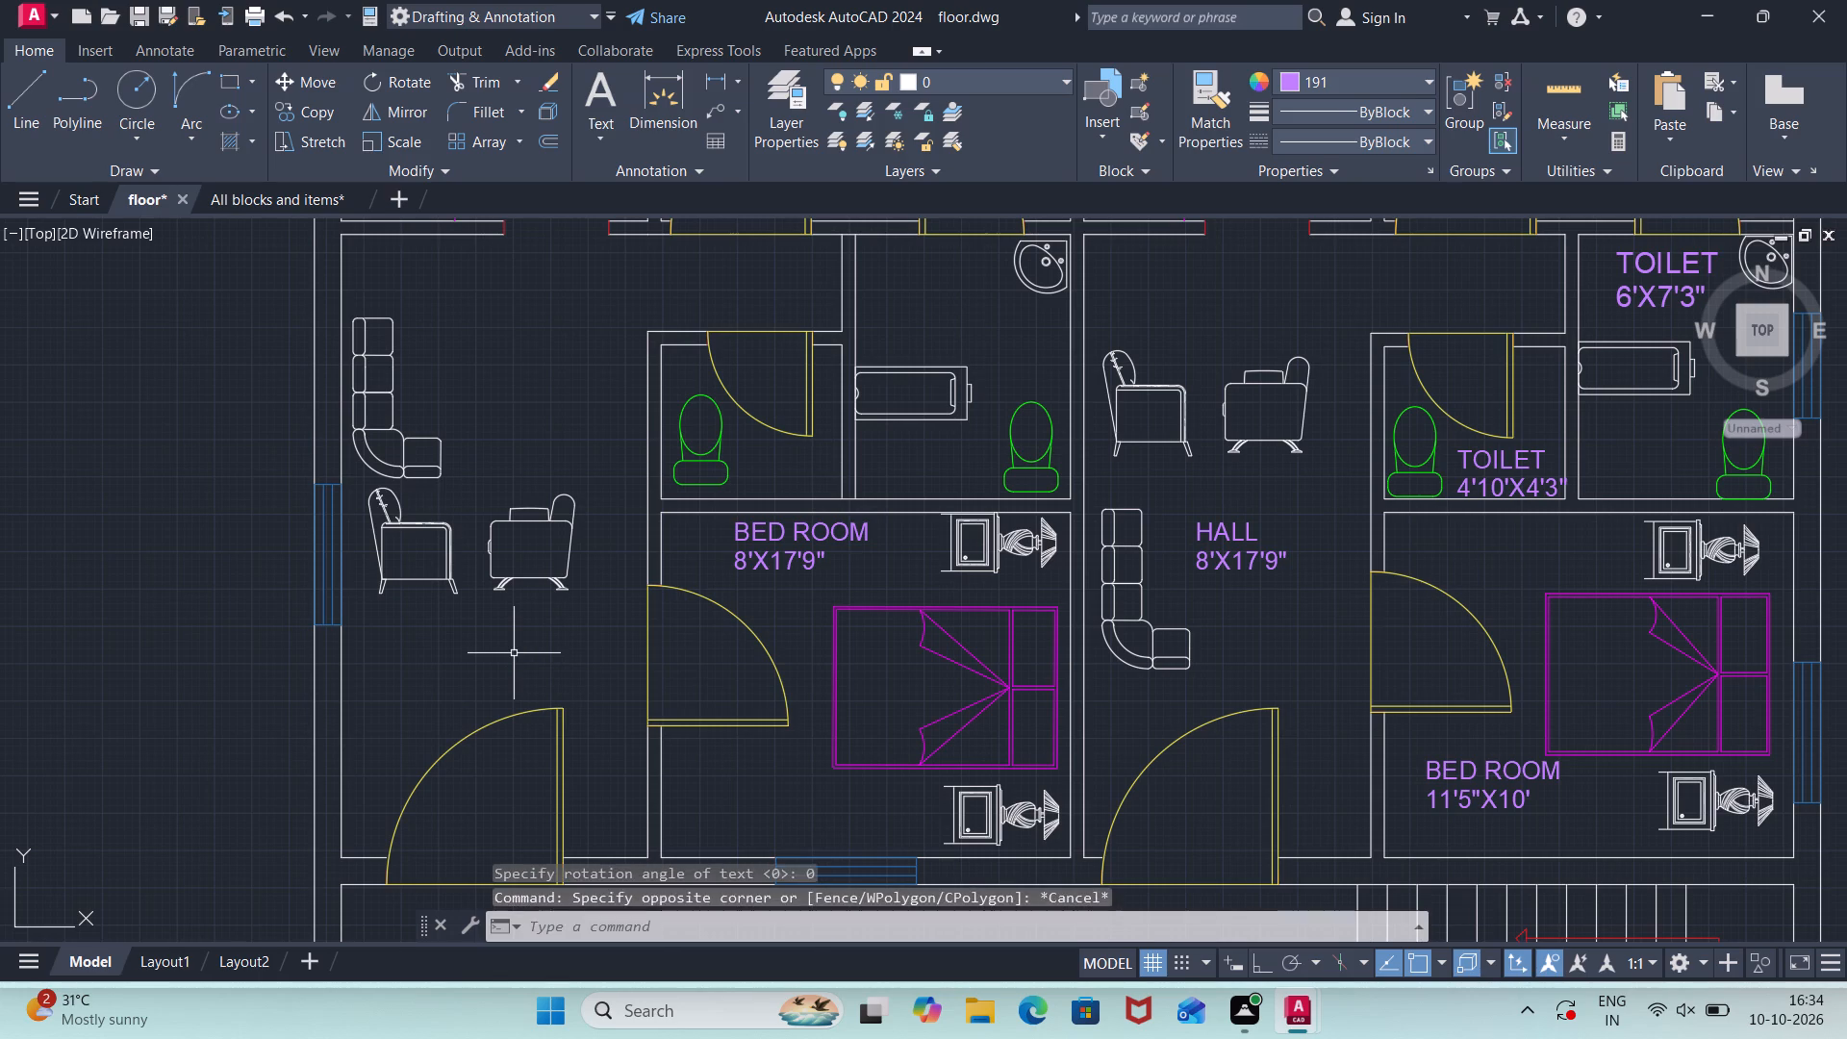
pyautogui.press('space')
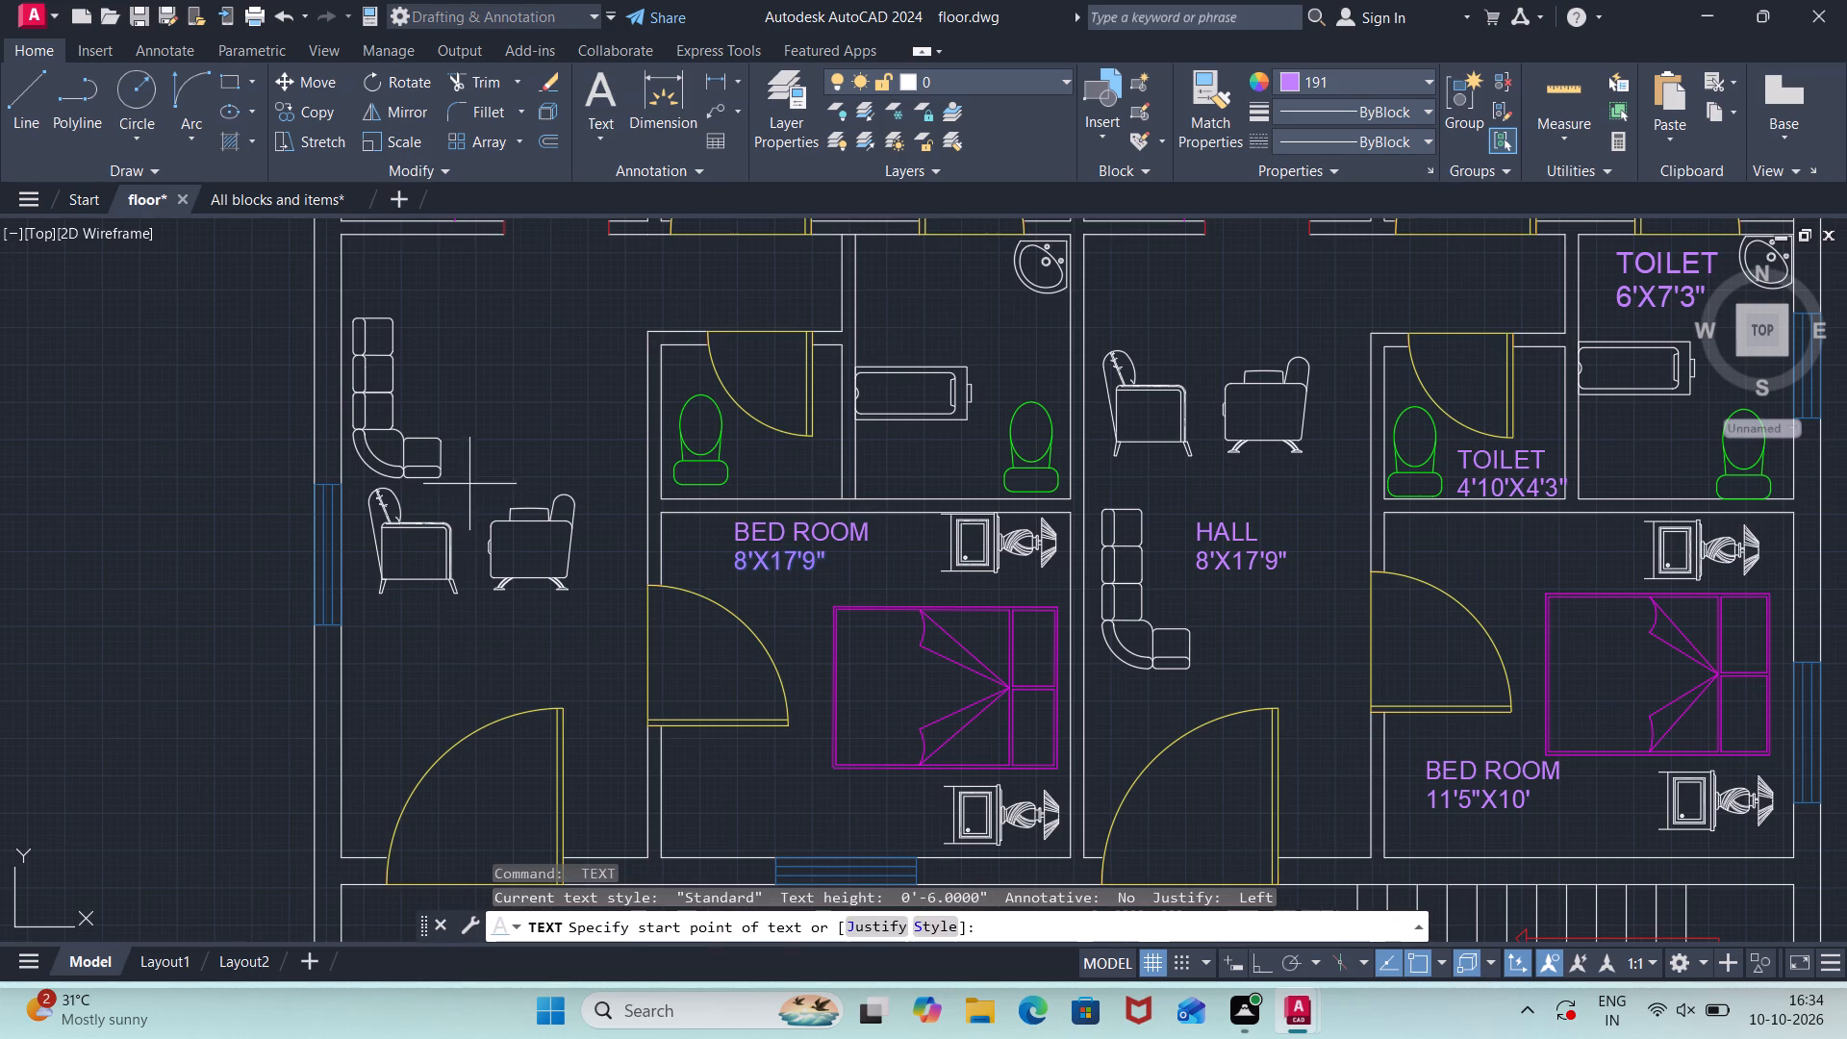
pyautogui.click(439, 636)
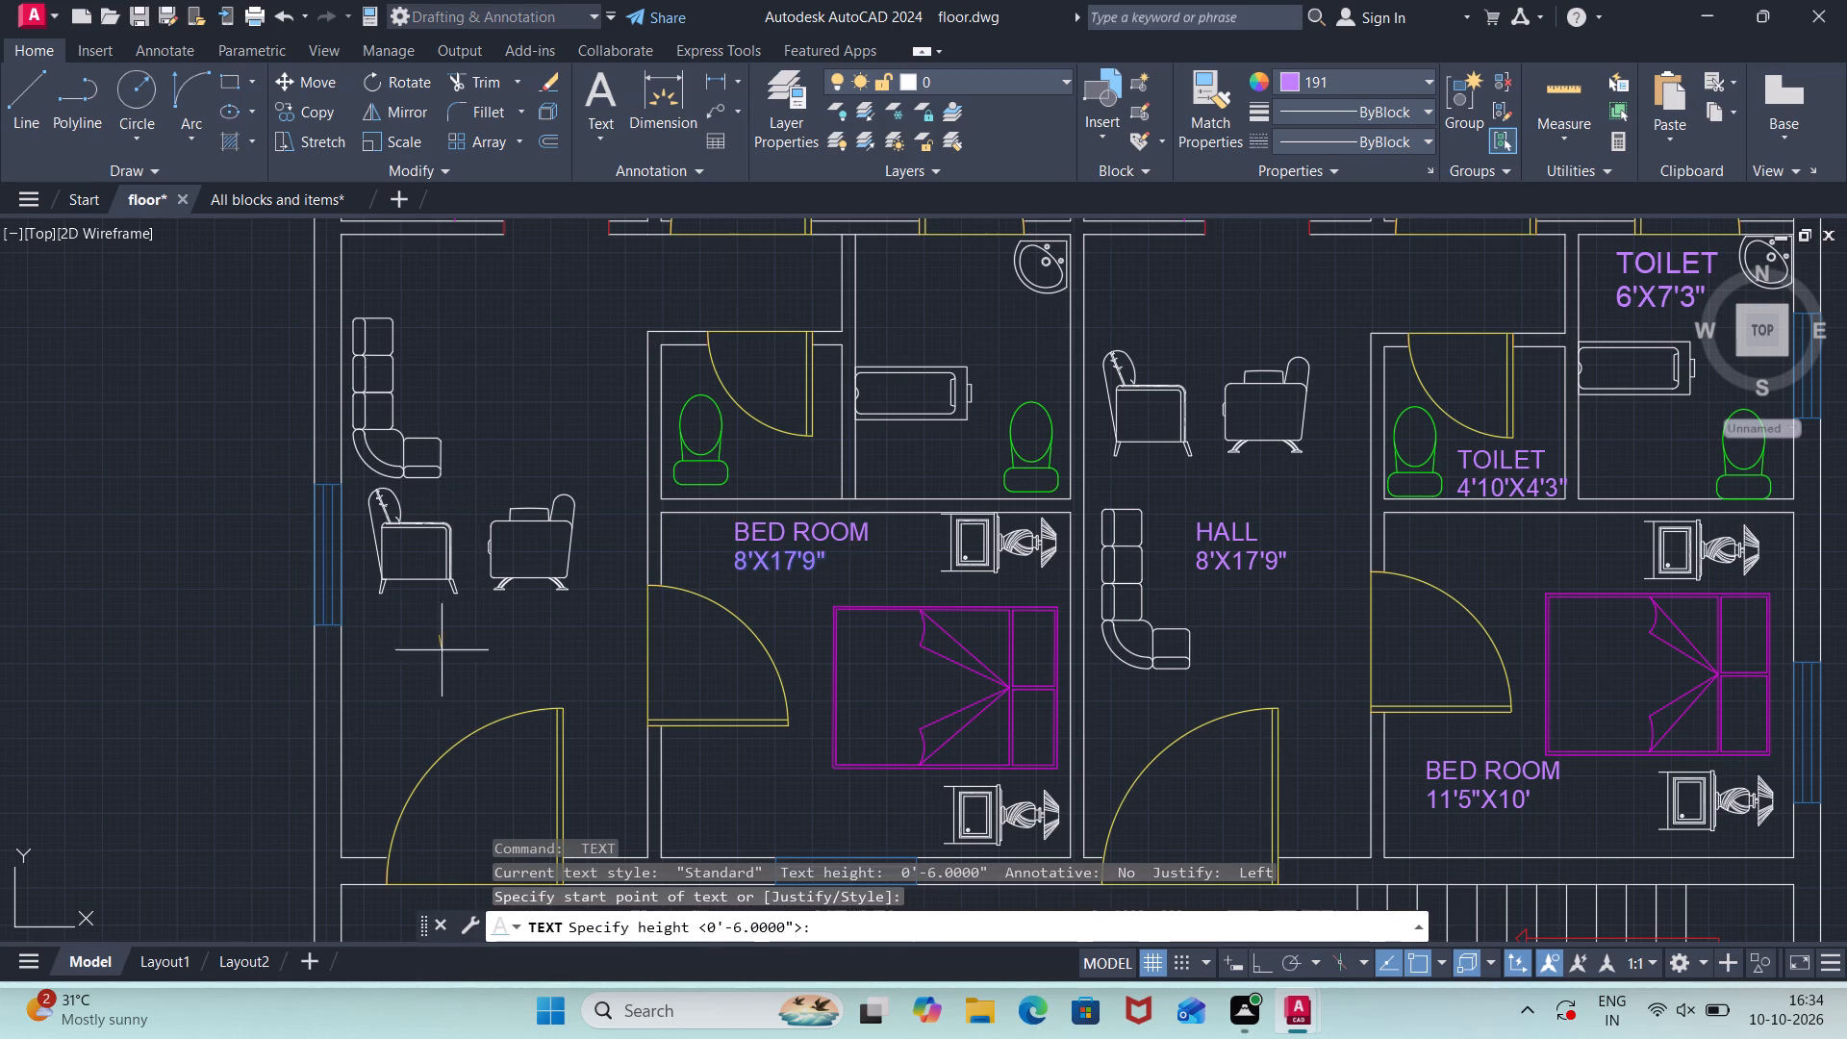
pyautogui.press('6')
pyautogui.hotkey('shift', '"')
pyautogui.press('Return')
pyautogui.press('0')
pyautogui.press('Return')
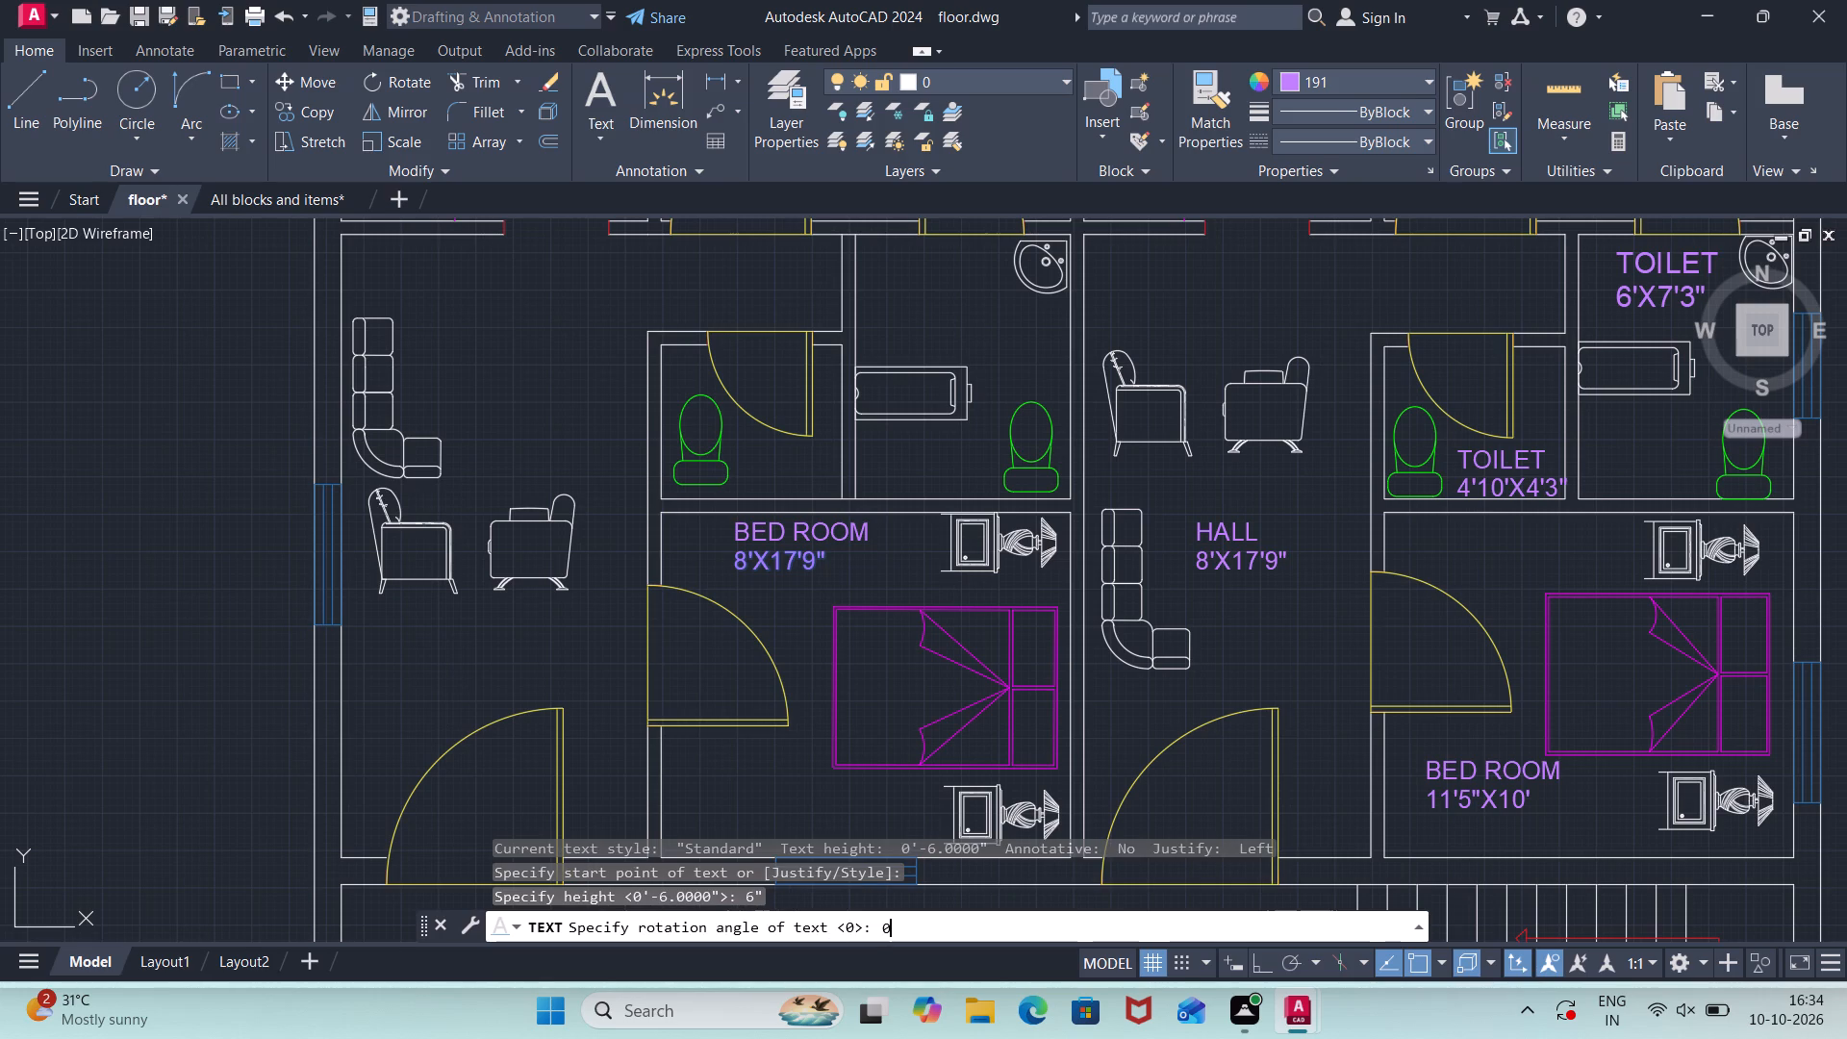
# Enter the left unit's hall label on two lines as HALL and 8'X17'9", and finish the text.
pyautogui.write('HALL')
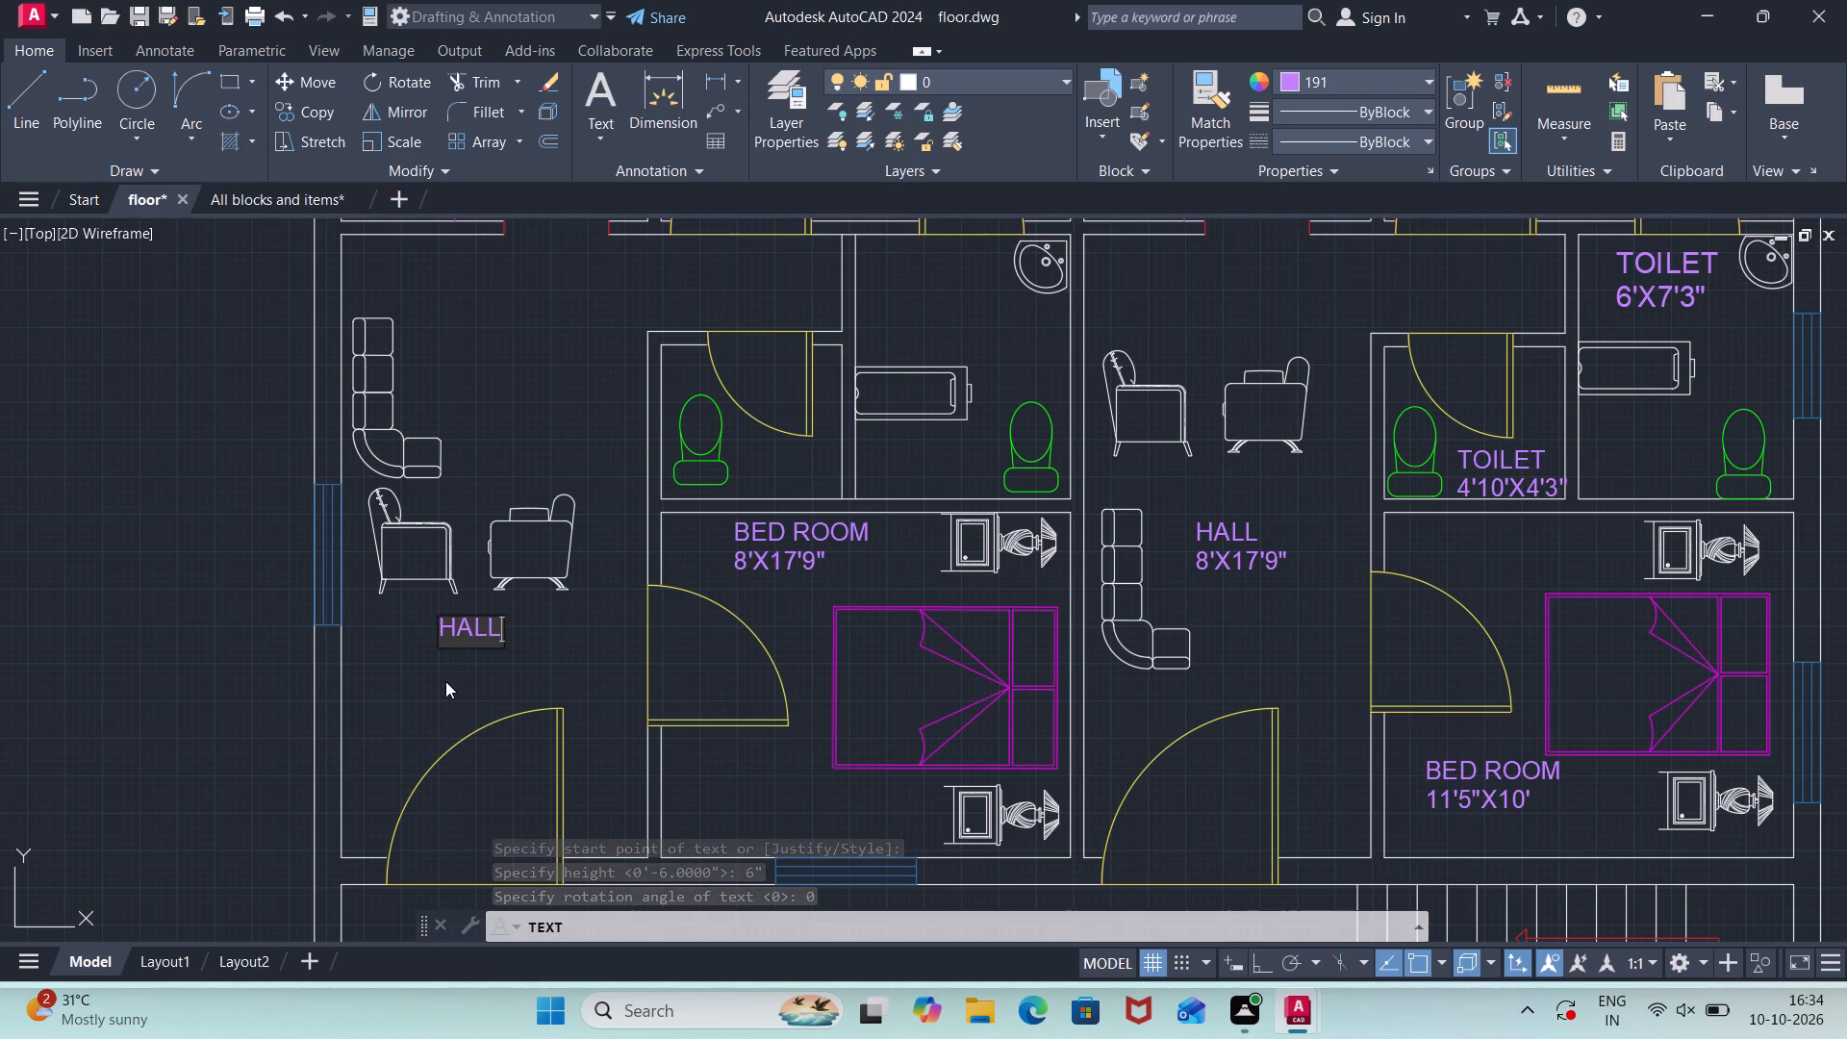
pyautogui.press('Return')
pyautogui.write("8'")
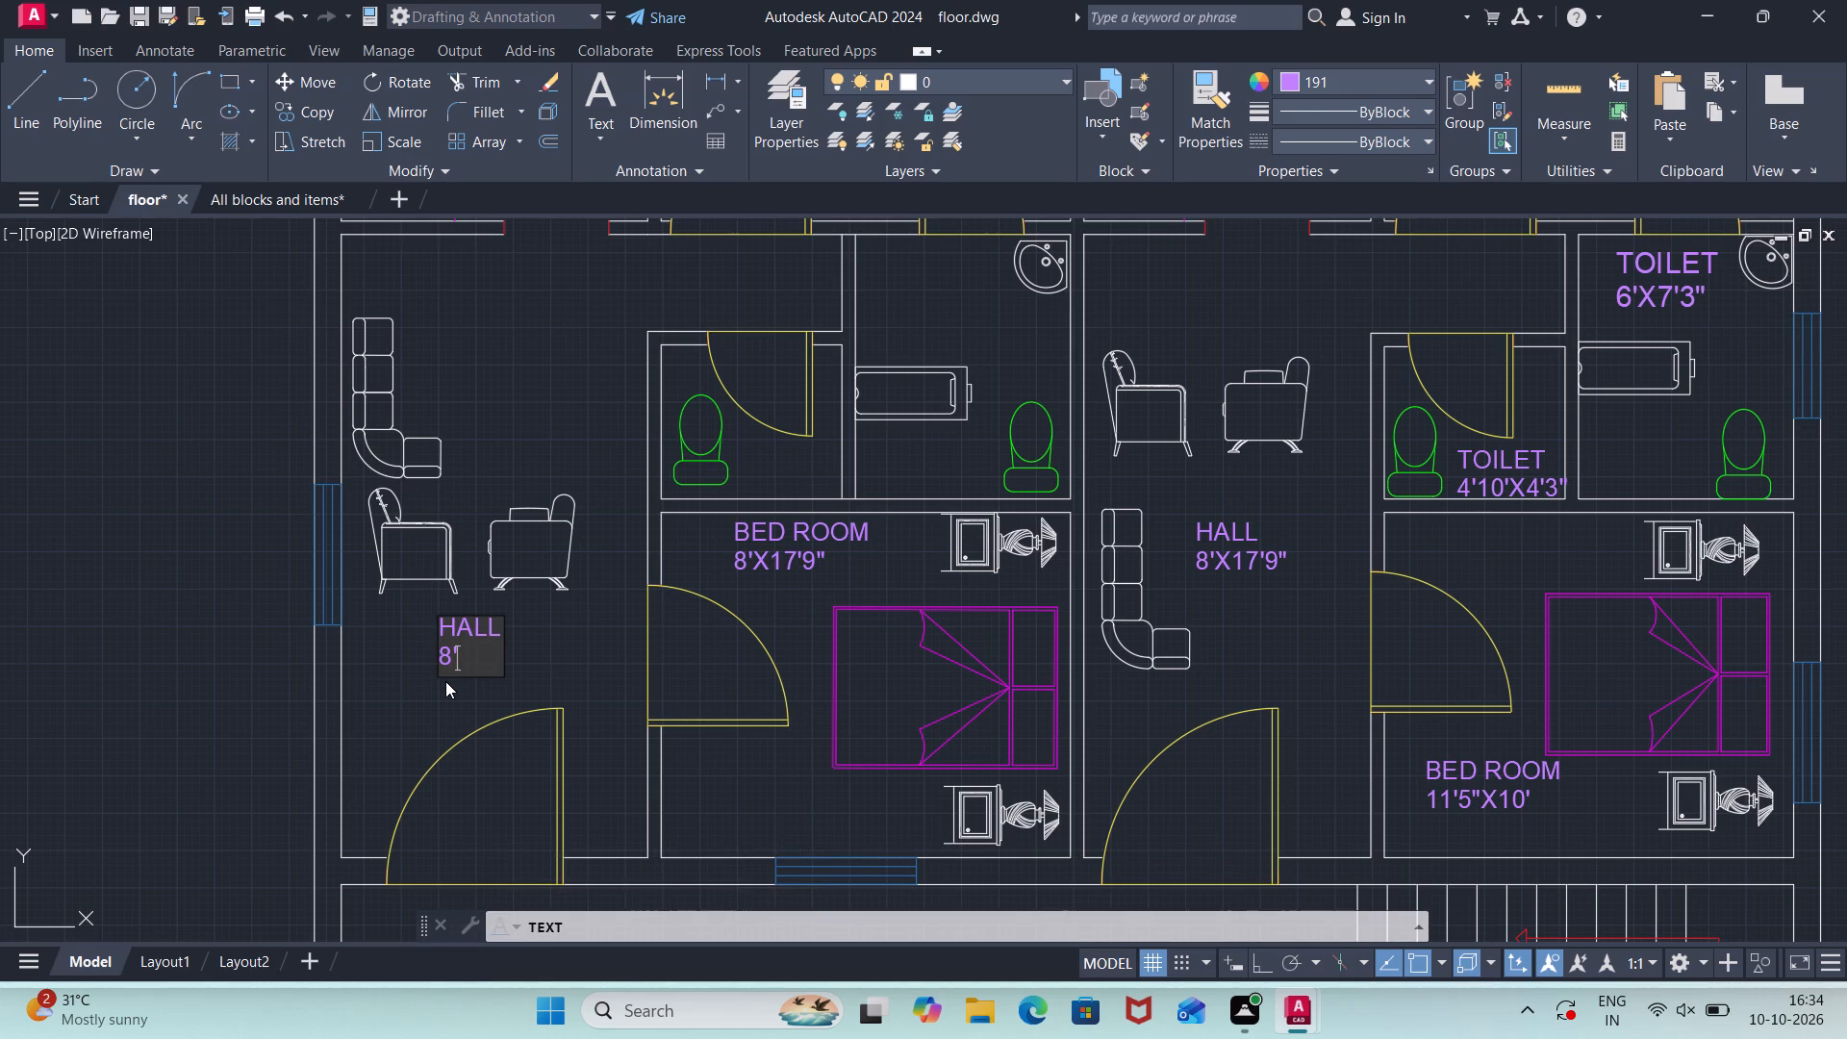
pyautogui.write('X17')
pyautogui.press("'")
pyautogui.press('9')
pyautogui.press("'")
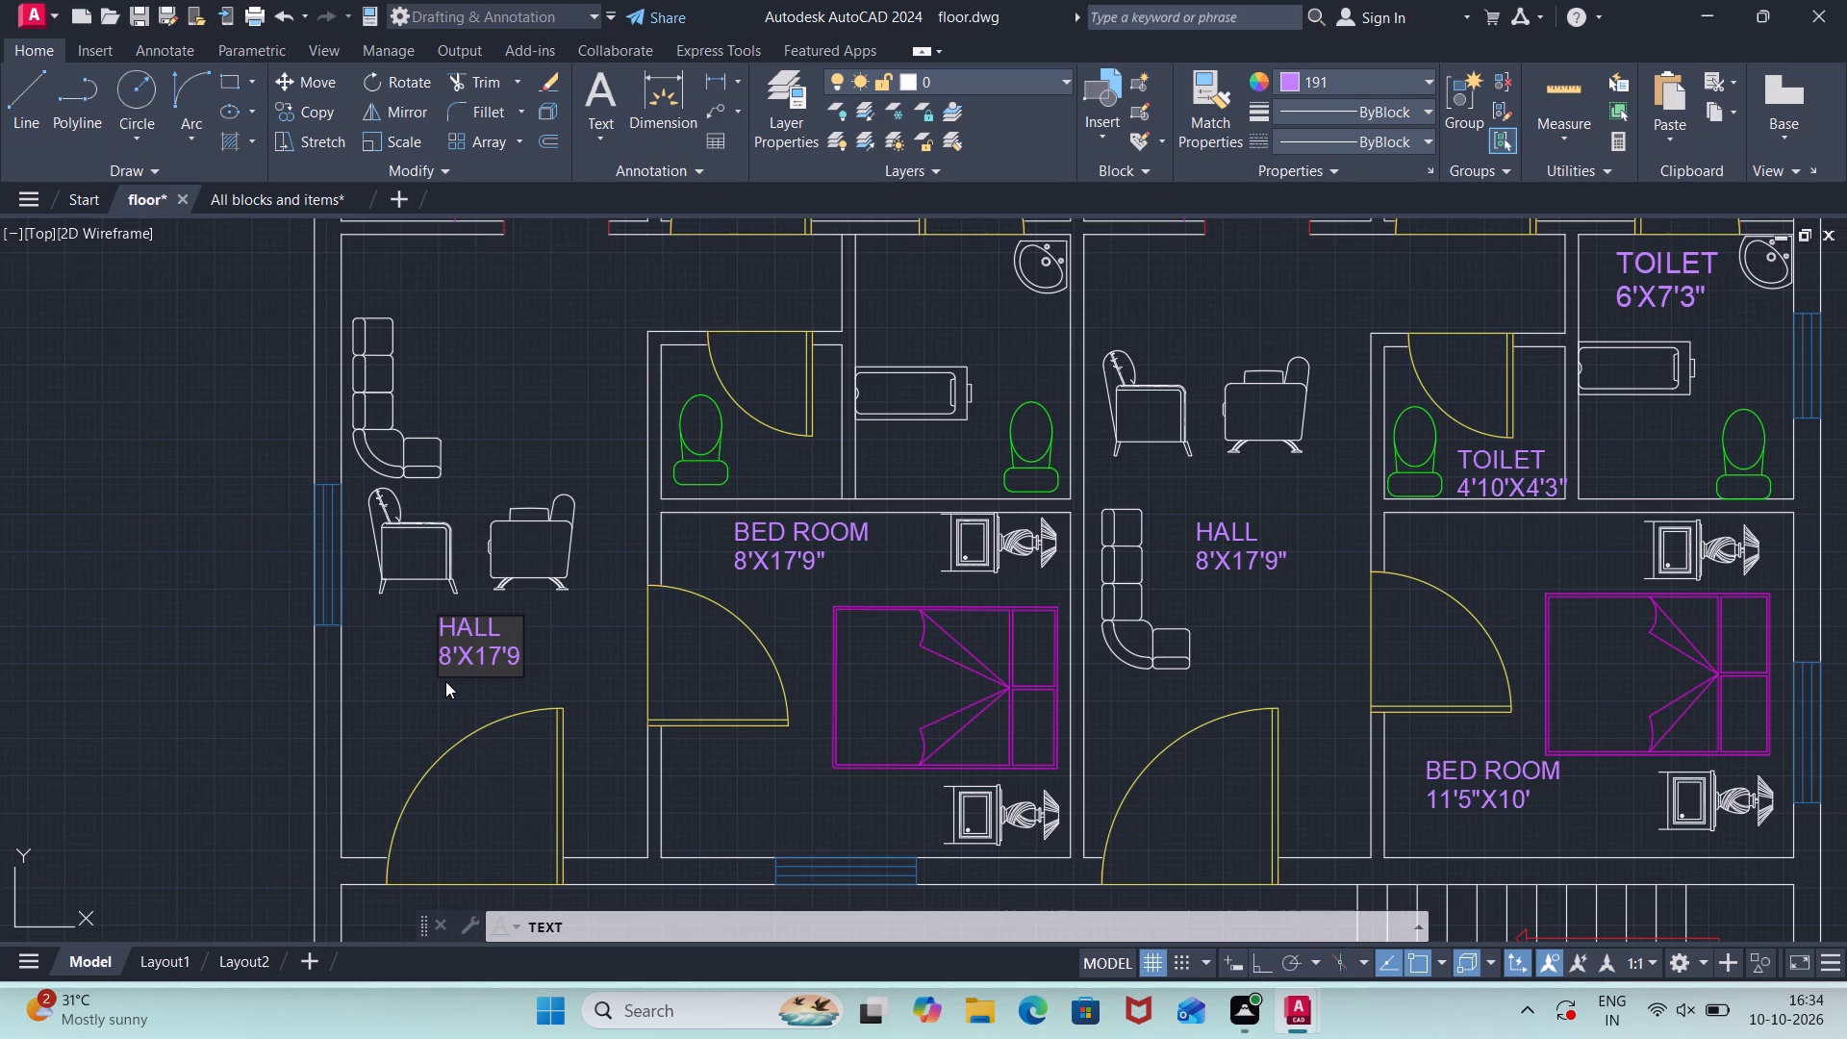
pyautogui.press("'")
pyautogui.press('Return')
pyautogui.press('Return')
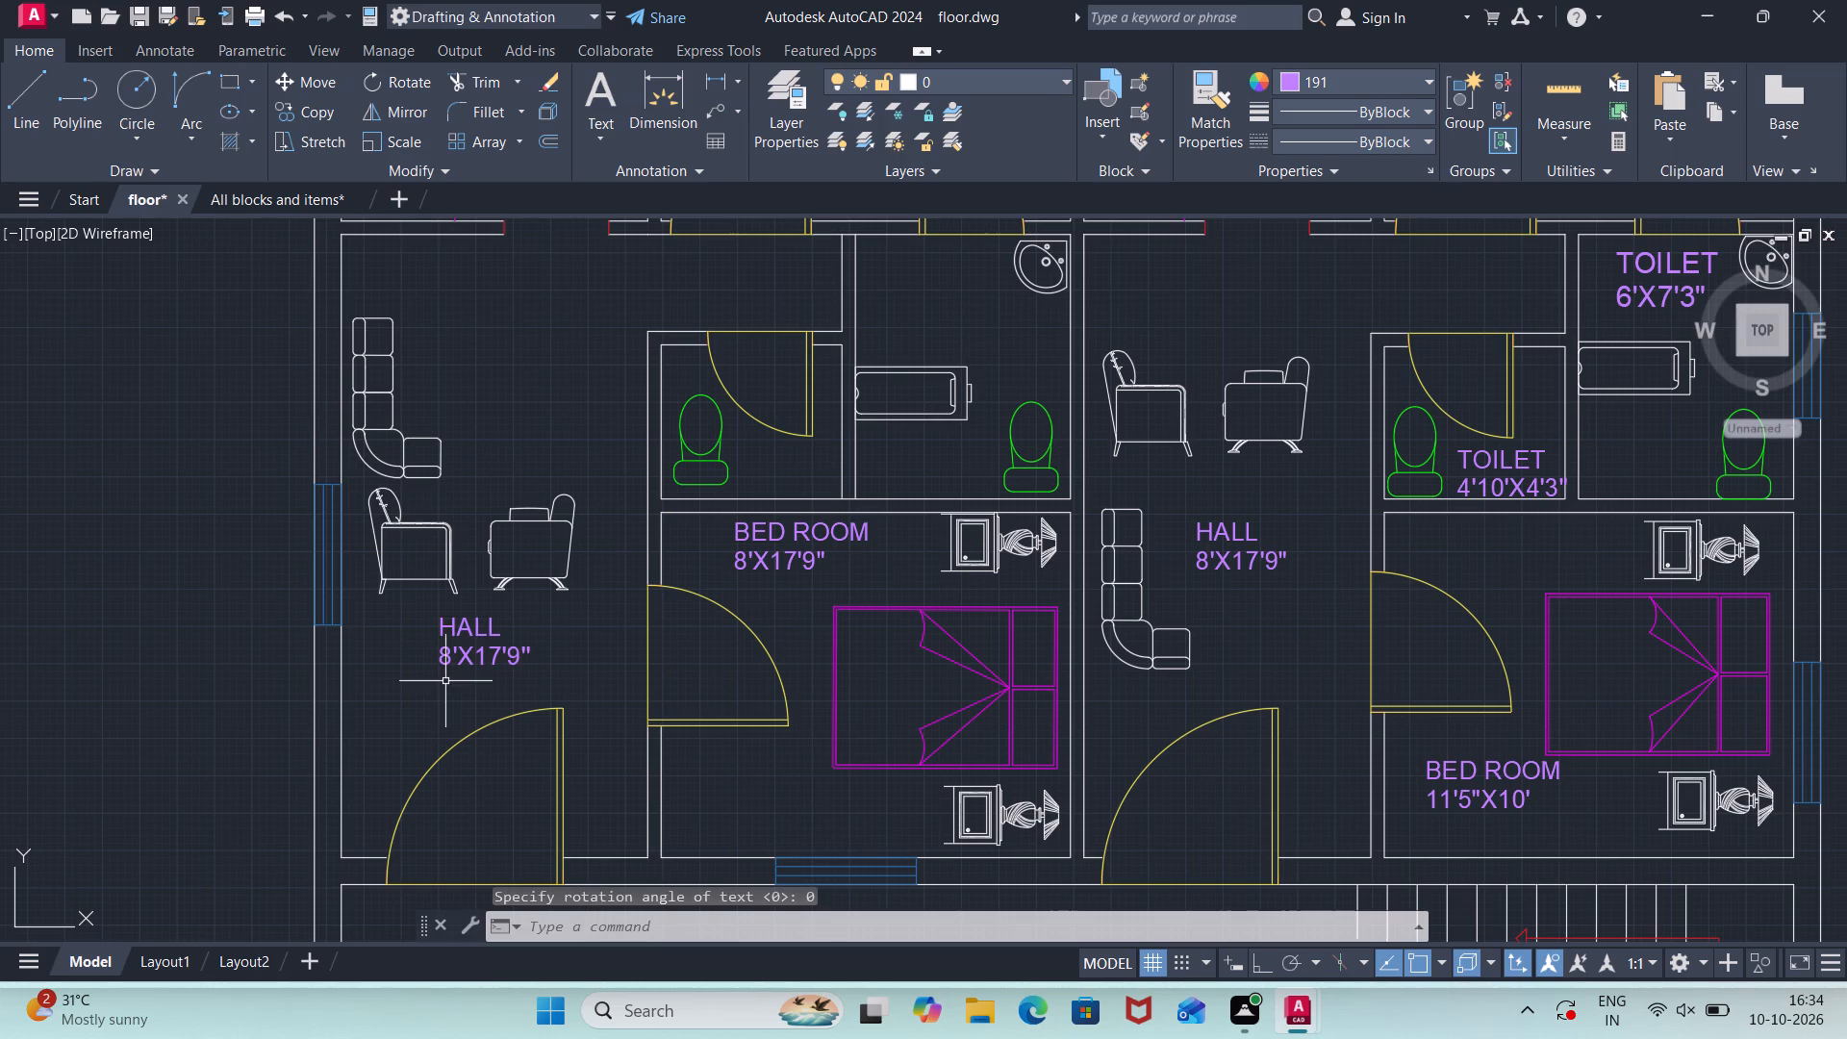
# Change the dimension line of the left unit's lower bedroom label to 11'5"X10'.
pyautogui.doubleClick(805, 556)
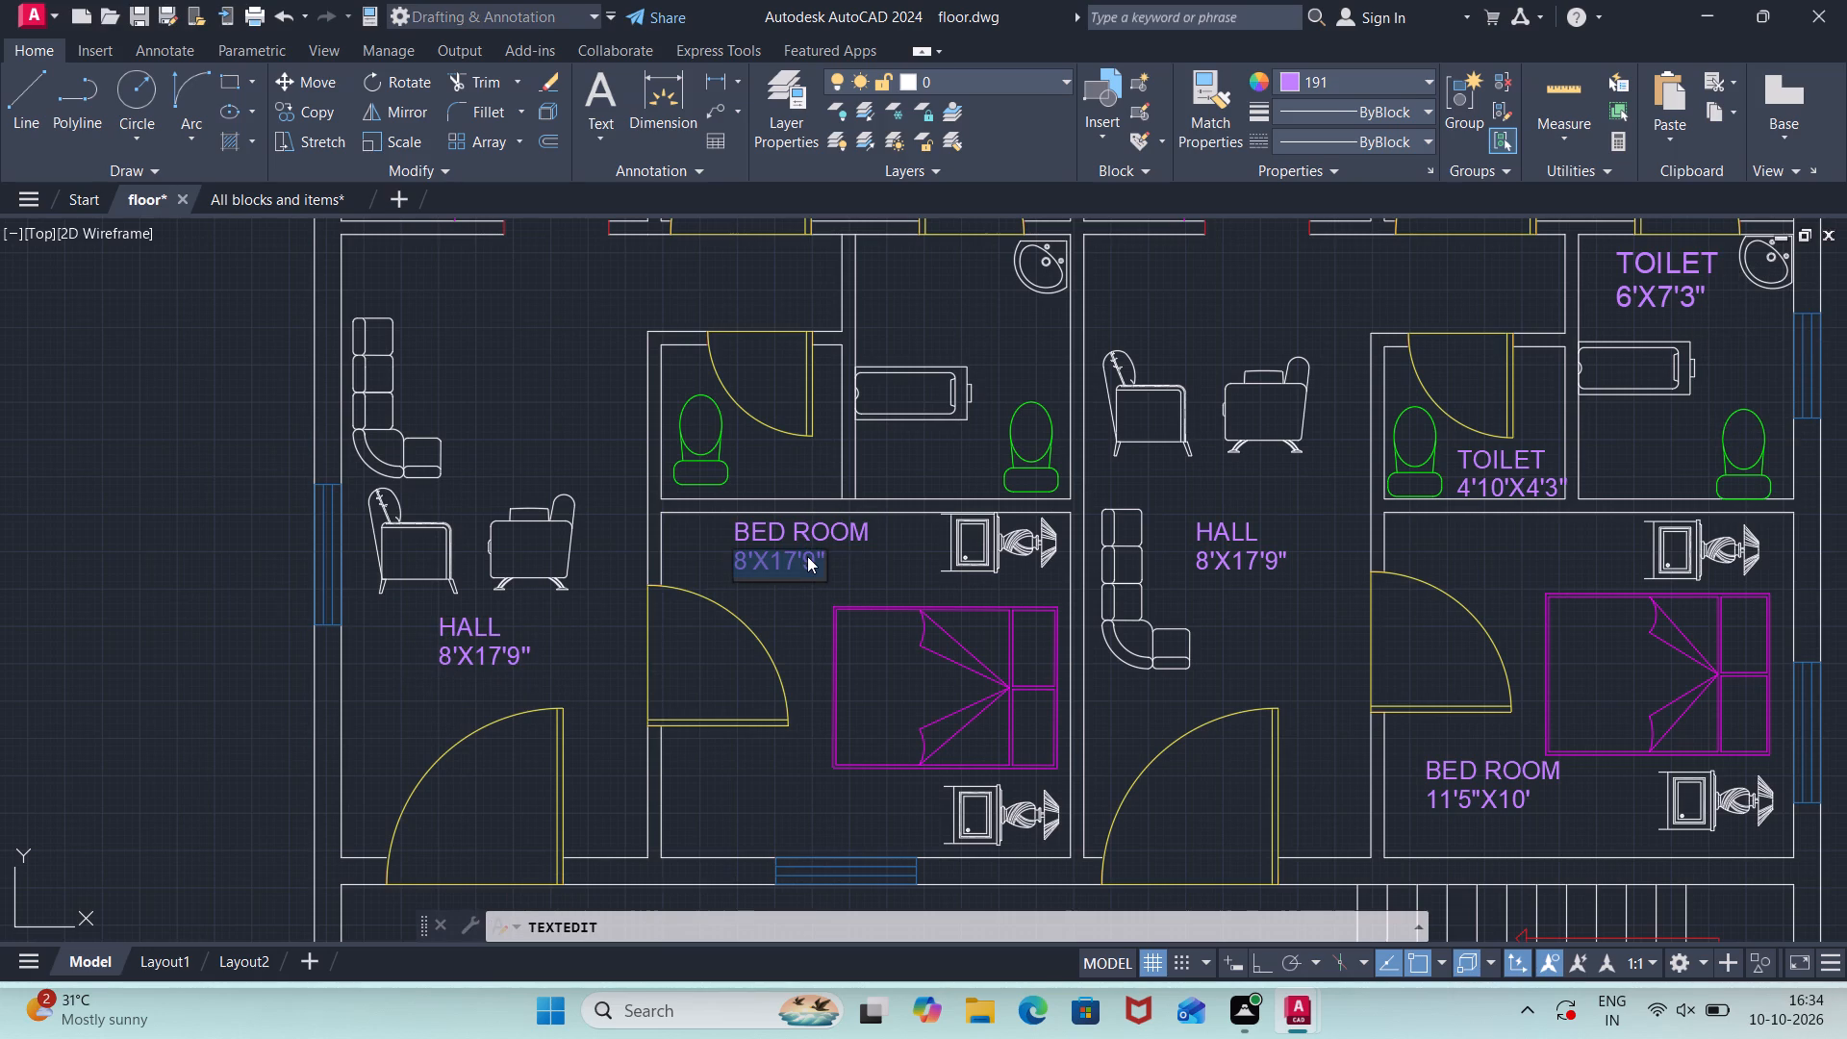
pyautogui.press('BackSpace')
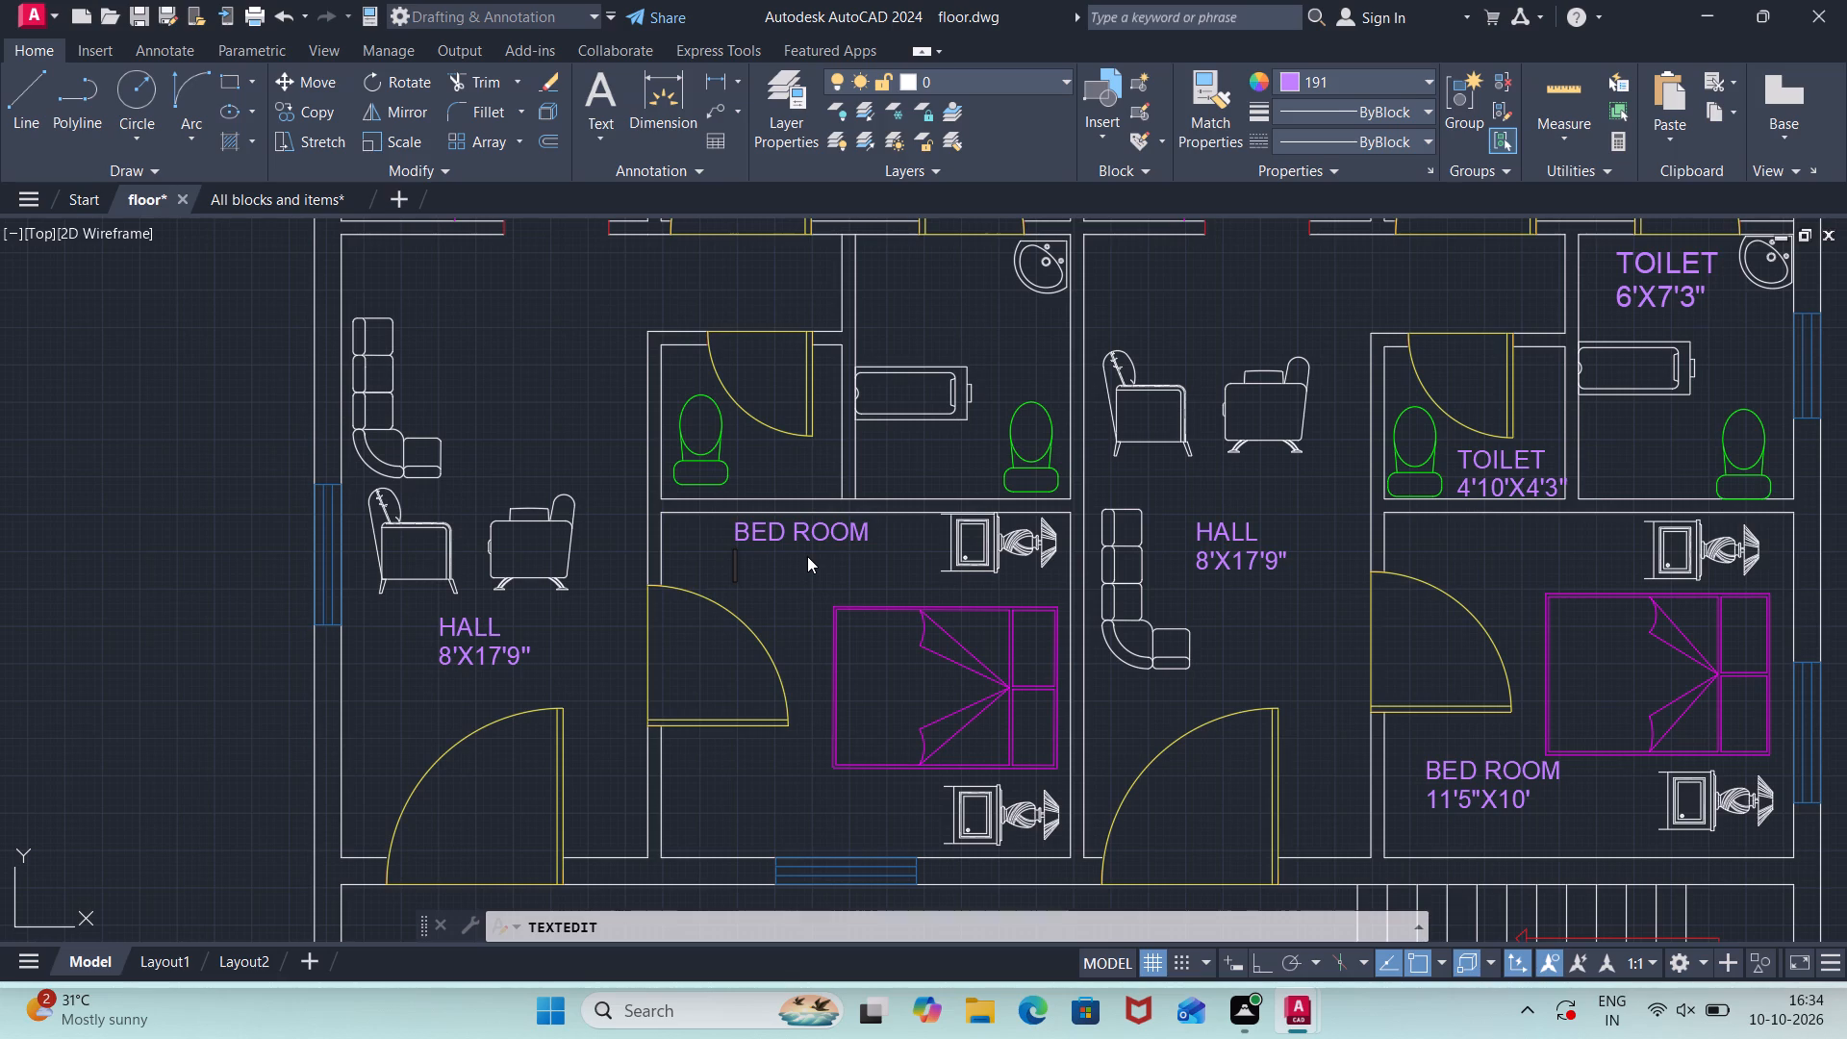
pyautogui.write('11\'5"')
pyautogui.press('x')
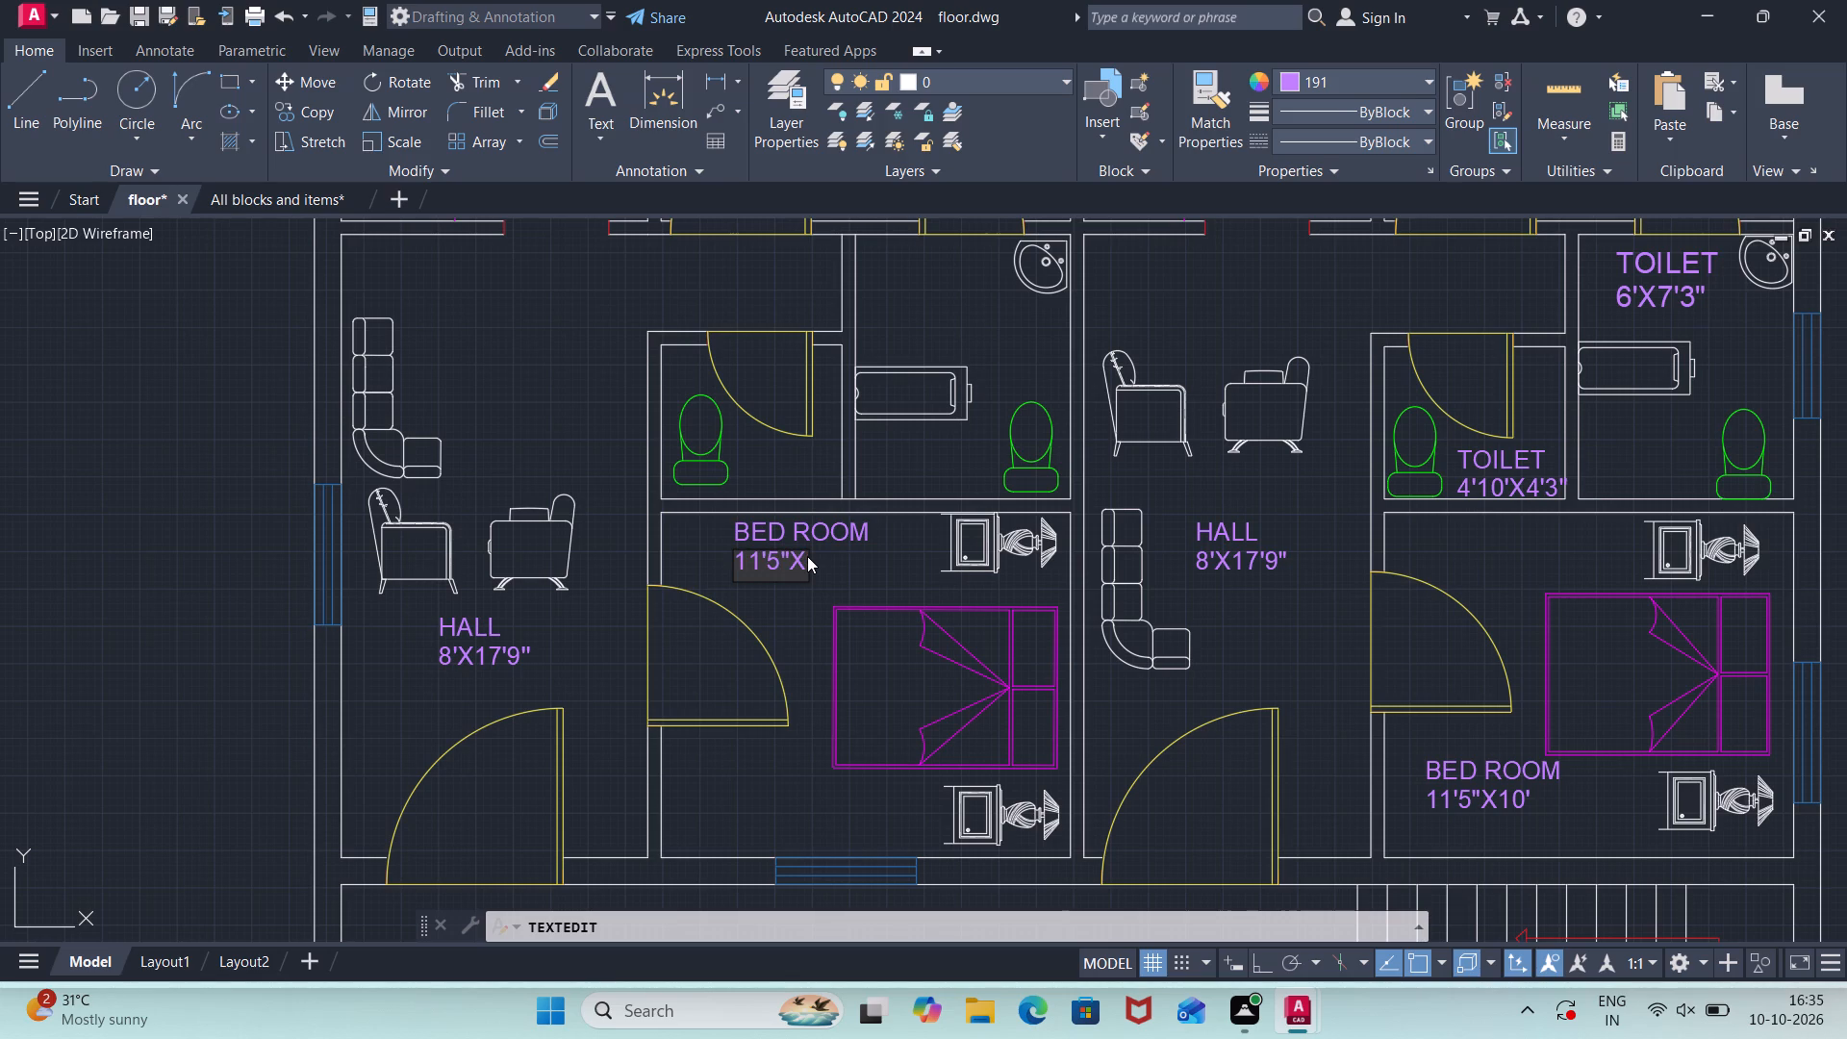
pyautogui.write('10')
pyautogui.press("'")
pyautogui.press('Return')
pyautogui.press('Return')
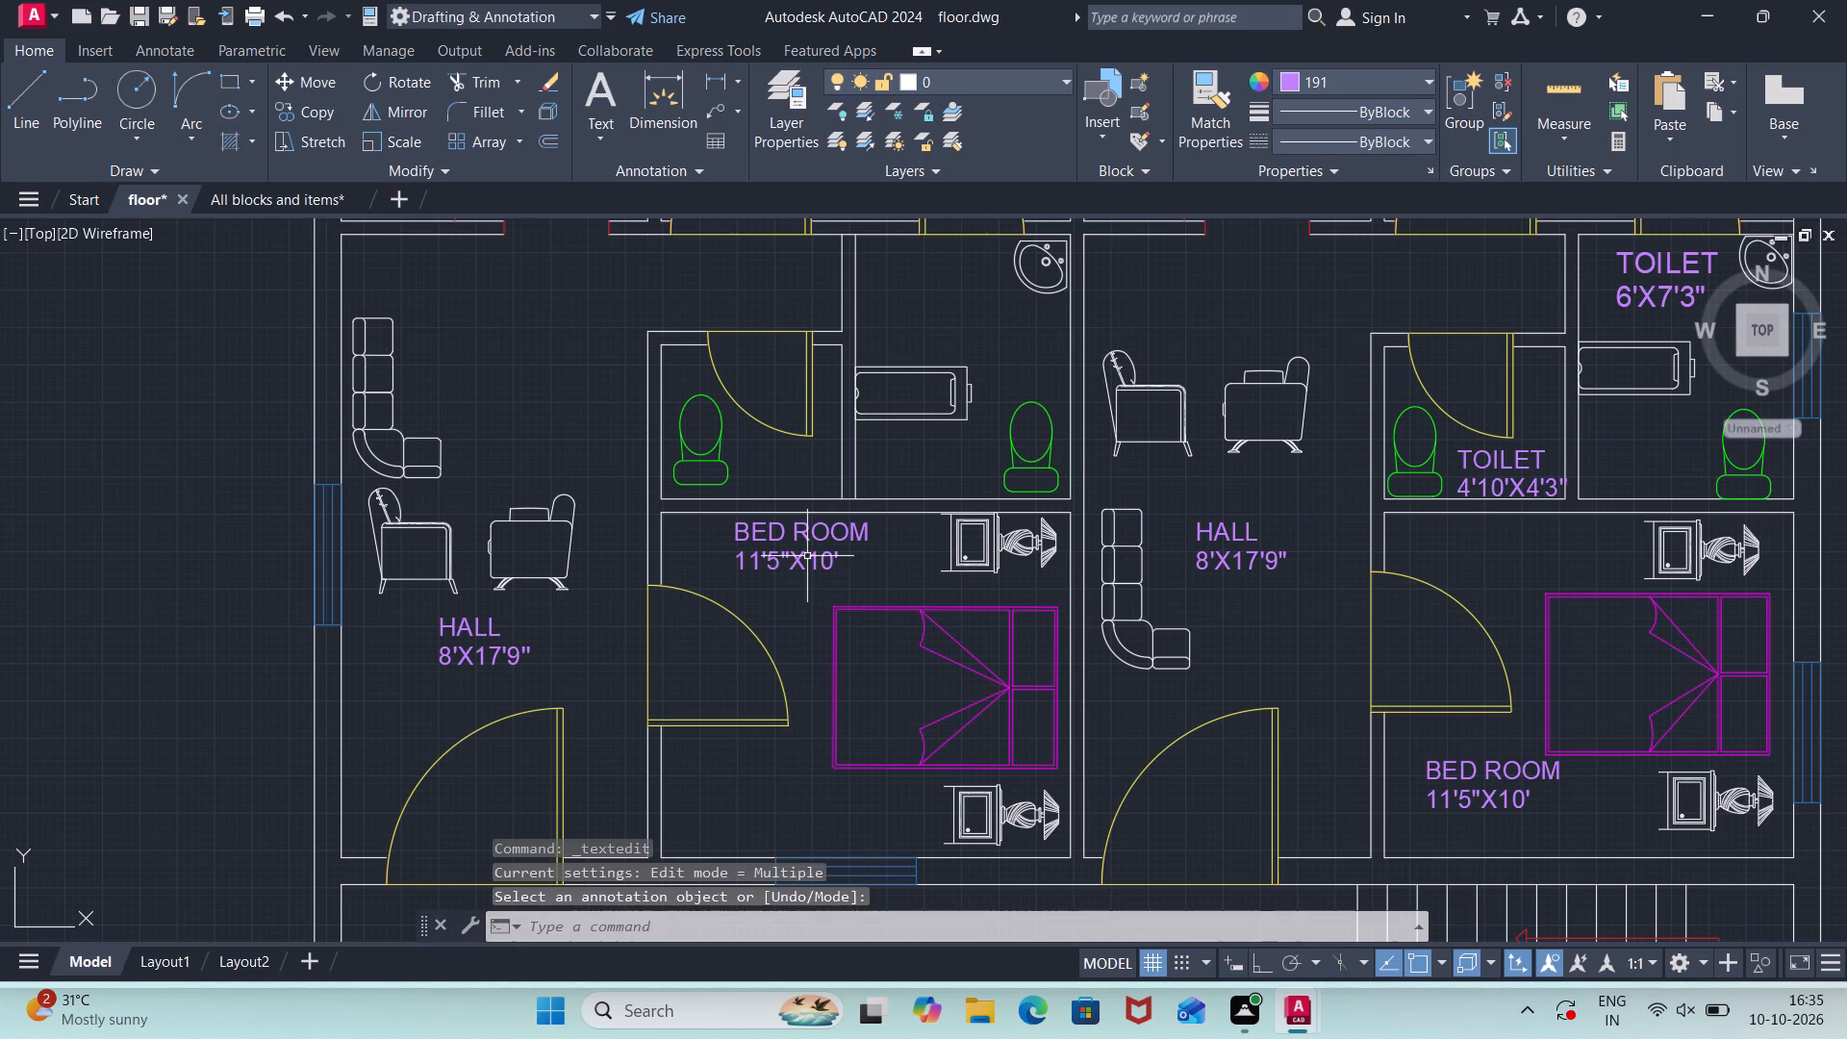
# Place a single-line text start point beside the WC in the left unit's small toilet, with 5" height and 0 rotation.
pyautogui.press('space')
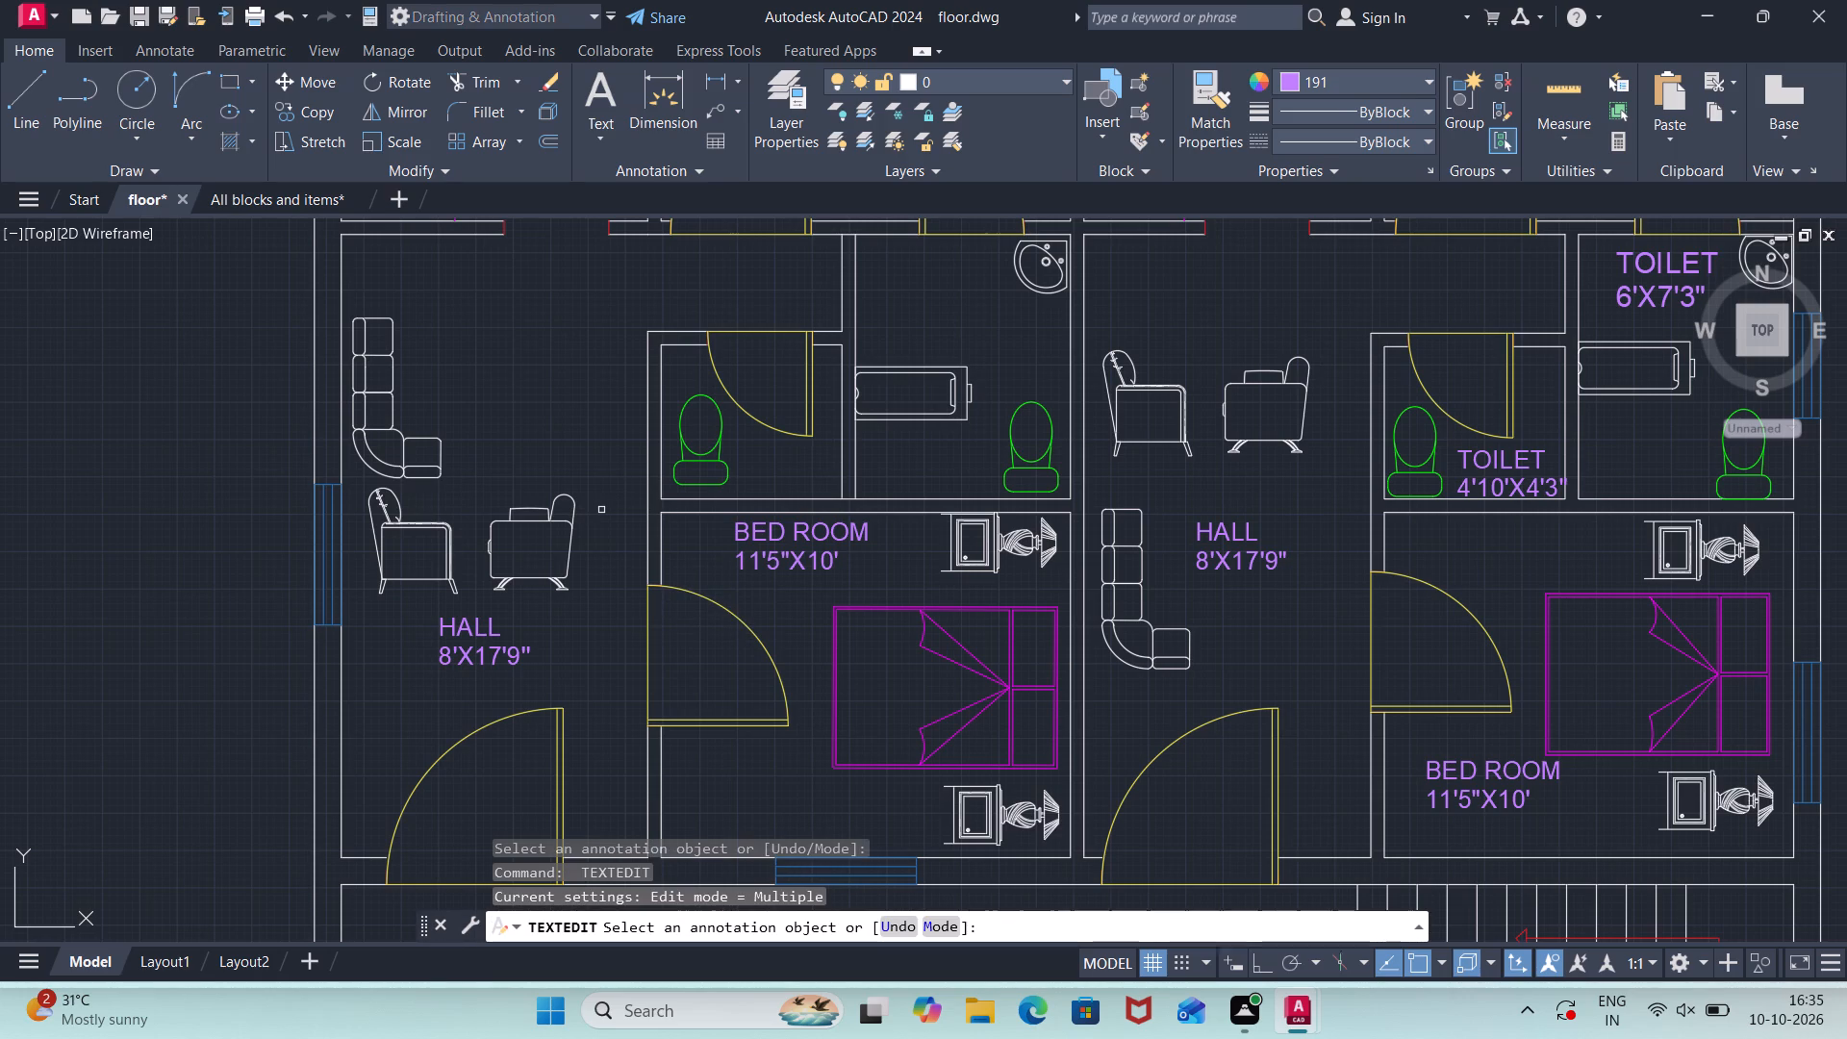
pyautogui.press('Escape')
pyautogui.write('TEXT')
pyautogui.press('Return')
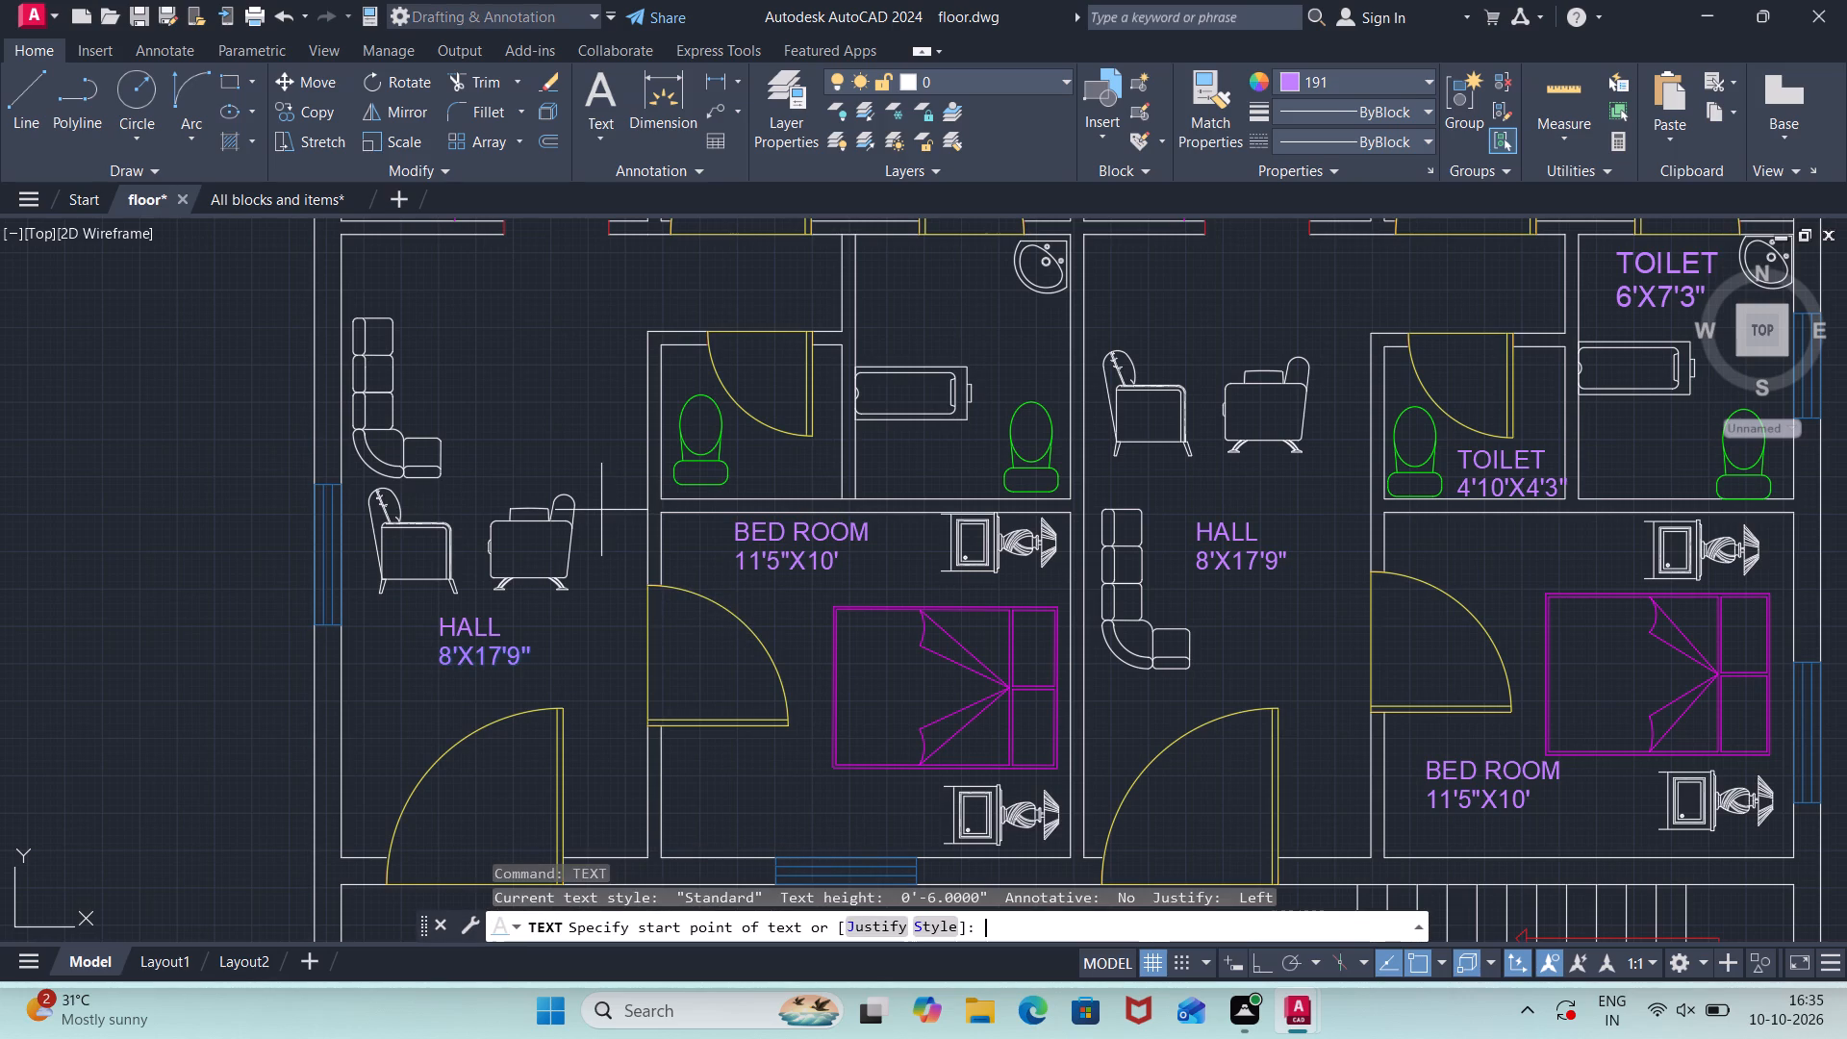
pyautogui.scroll(-1, 616, 469)
pyautogui.moveTo(616, 455); pyautogui.dragTo(571, 567, button='middle')
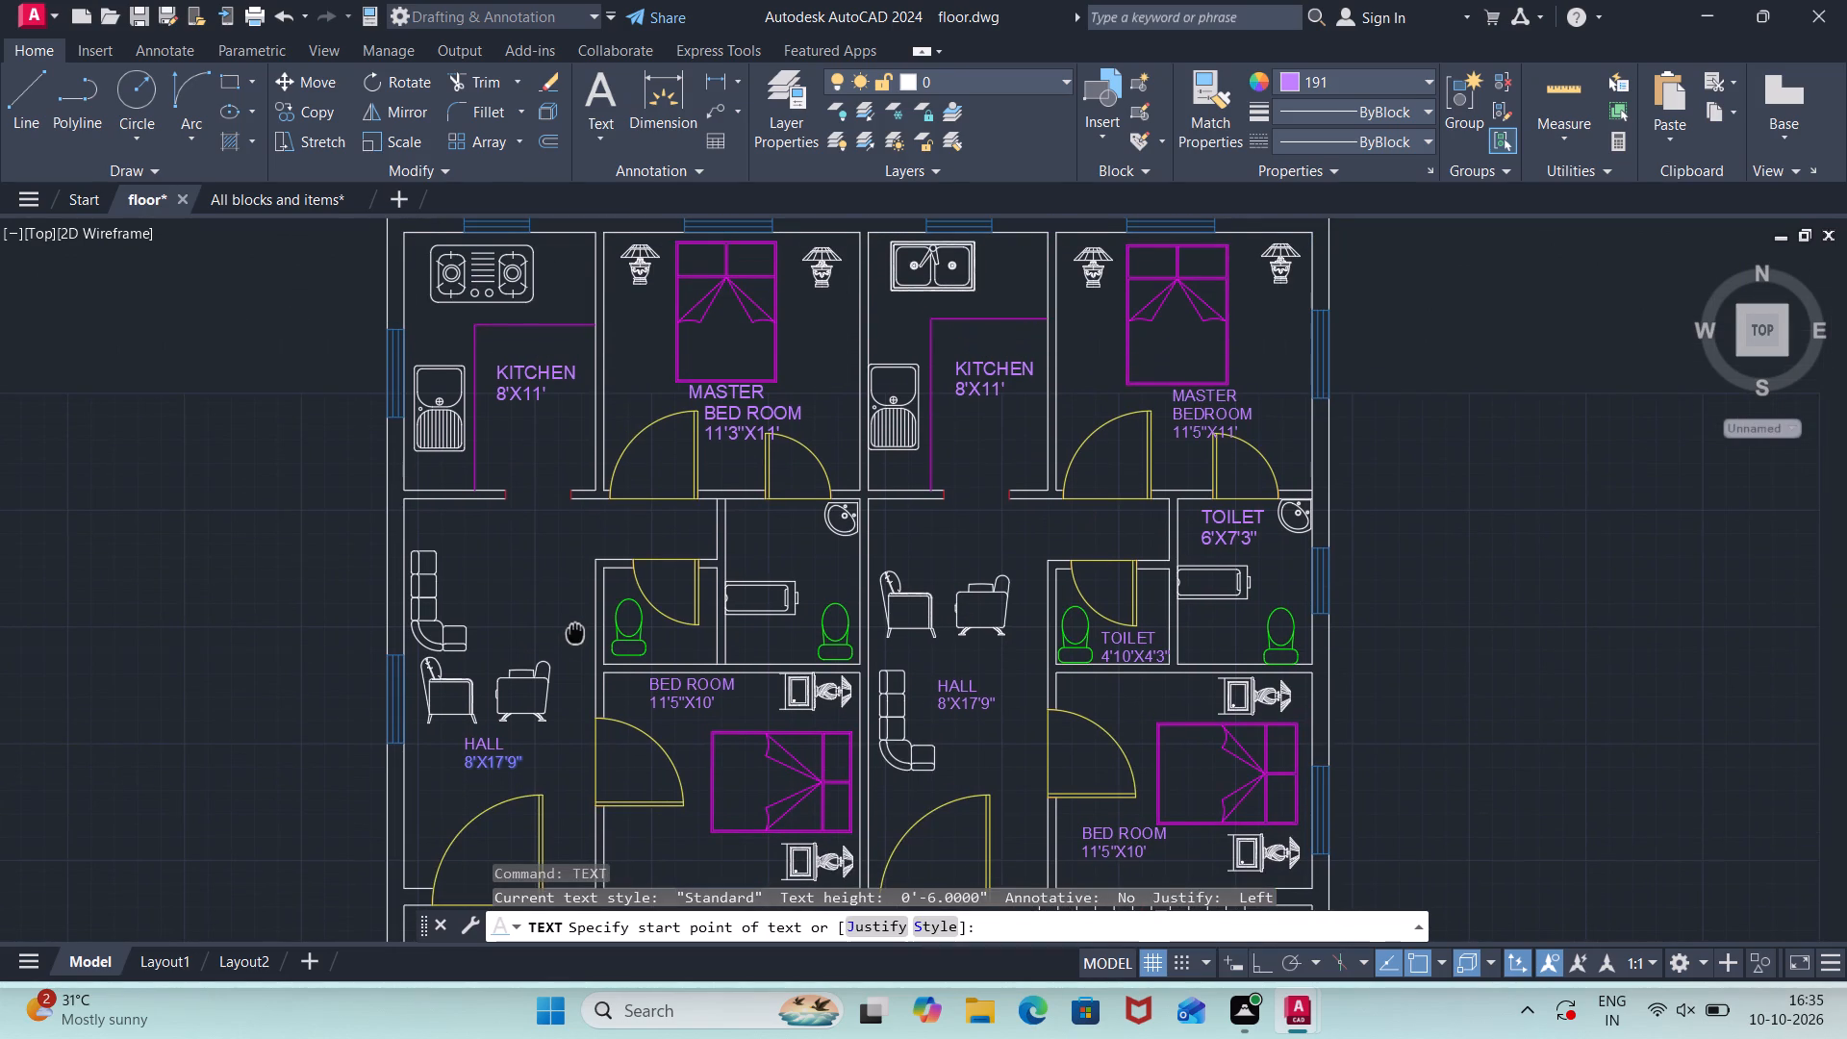
pyautogui.moveTo(571, 567); pyautogui.dragTo(598, 449, button='middle')
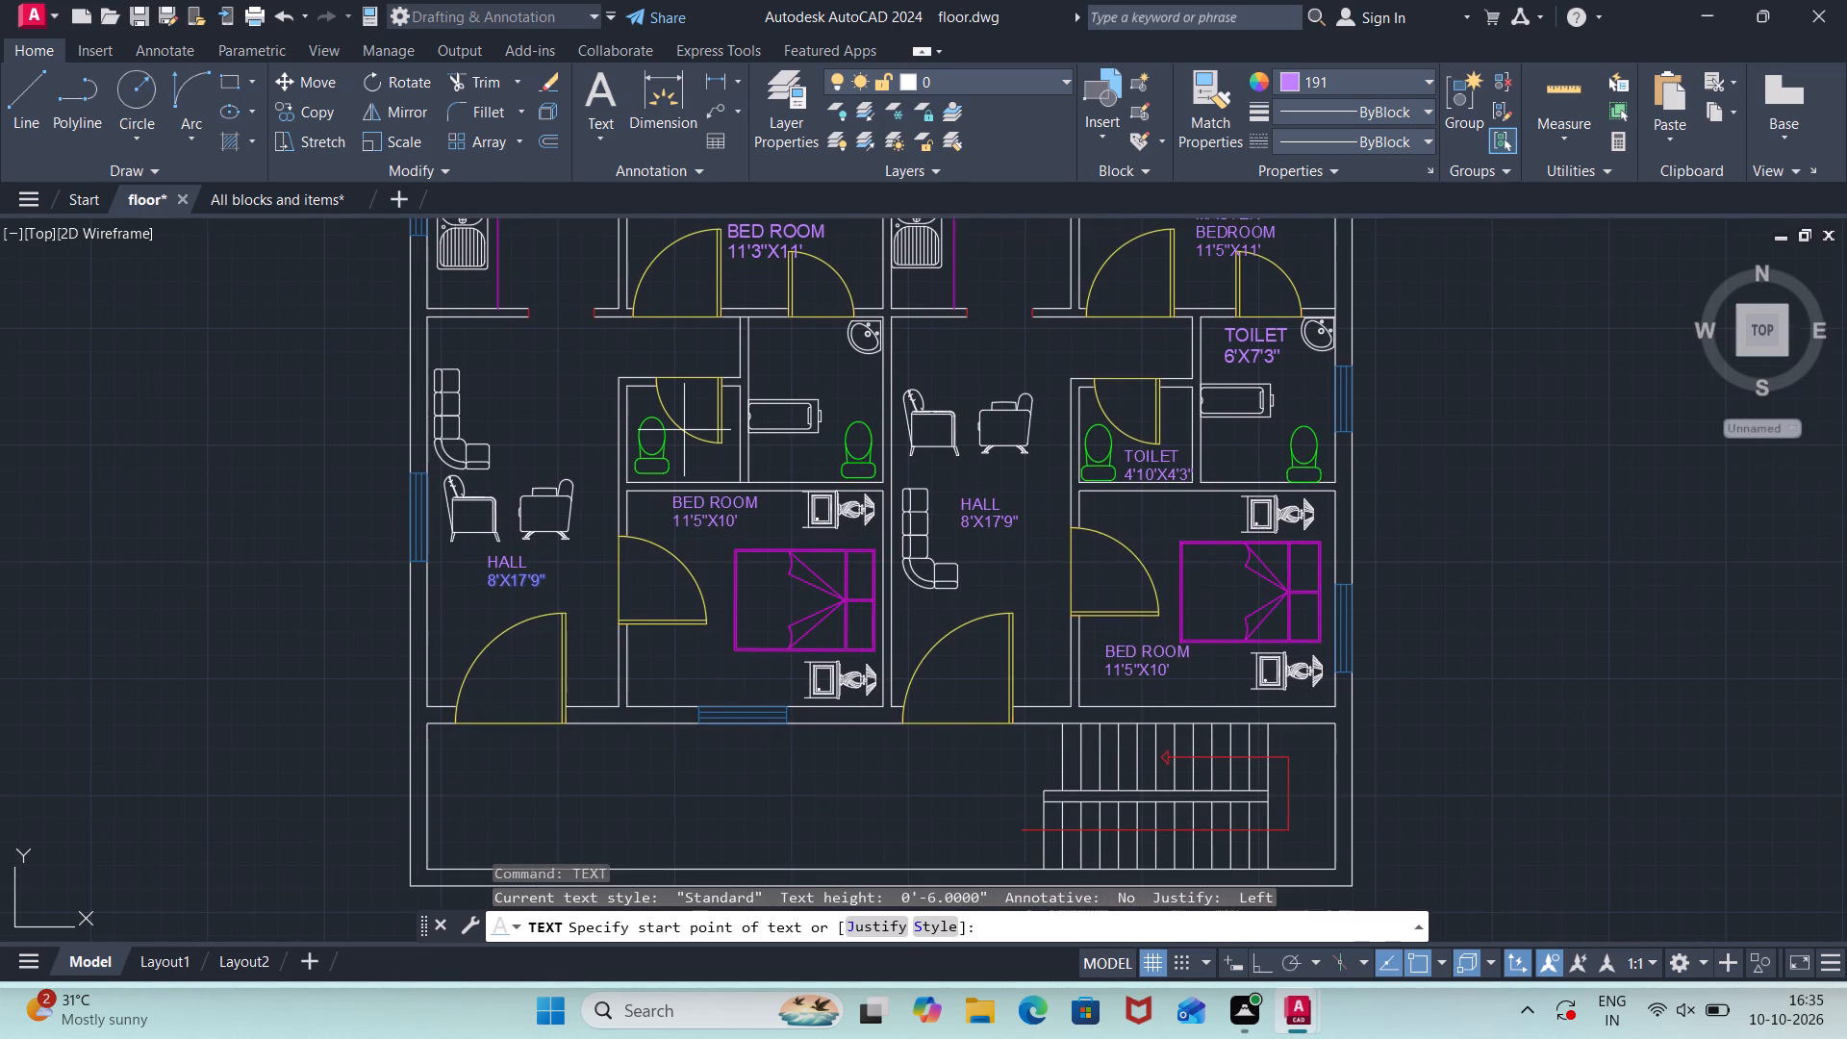
pyautogui.scroll(3, 692, 438)
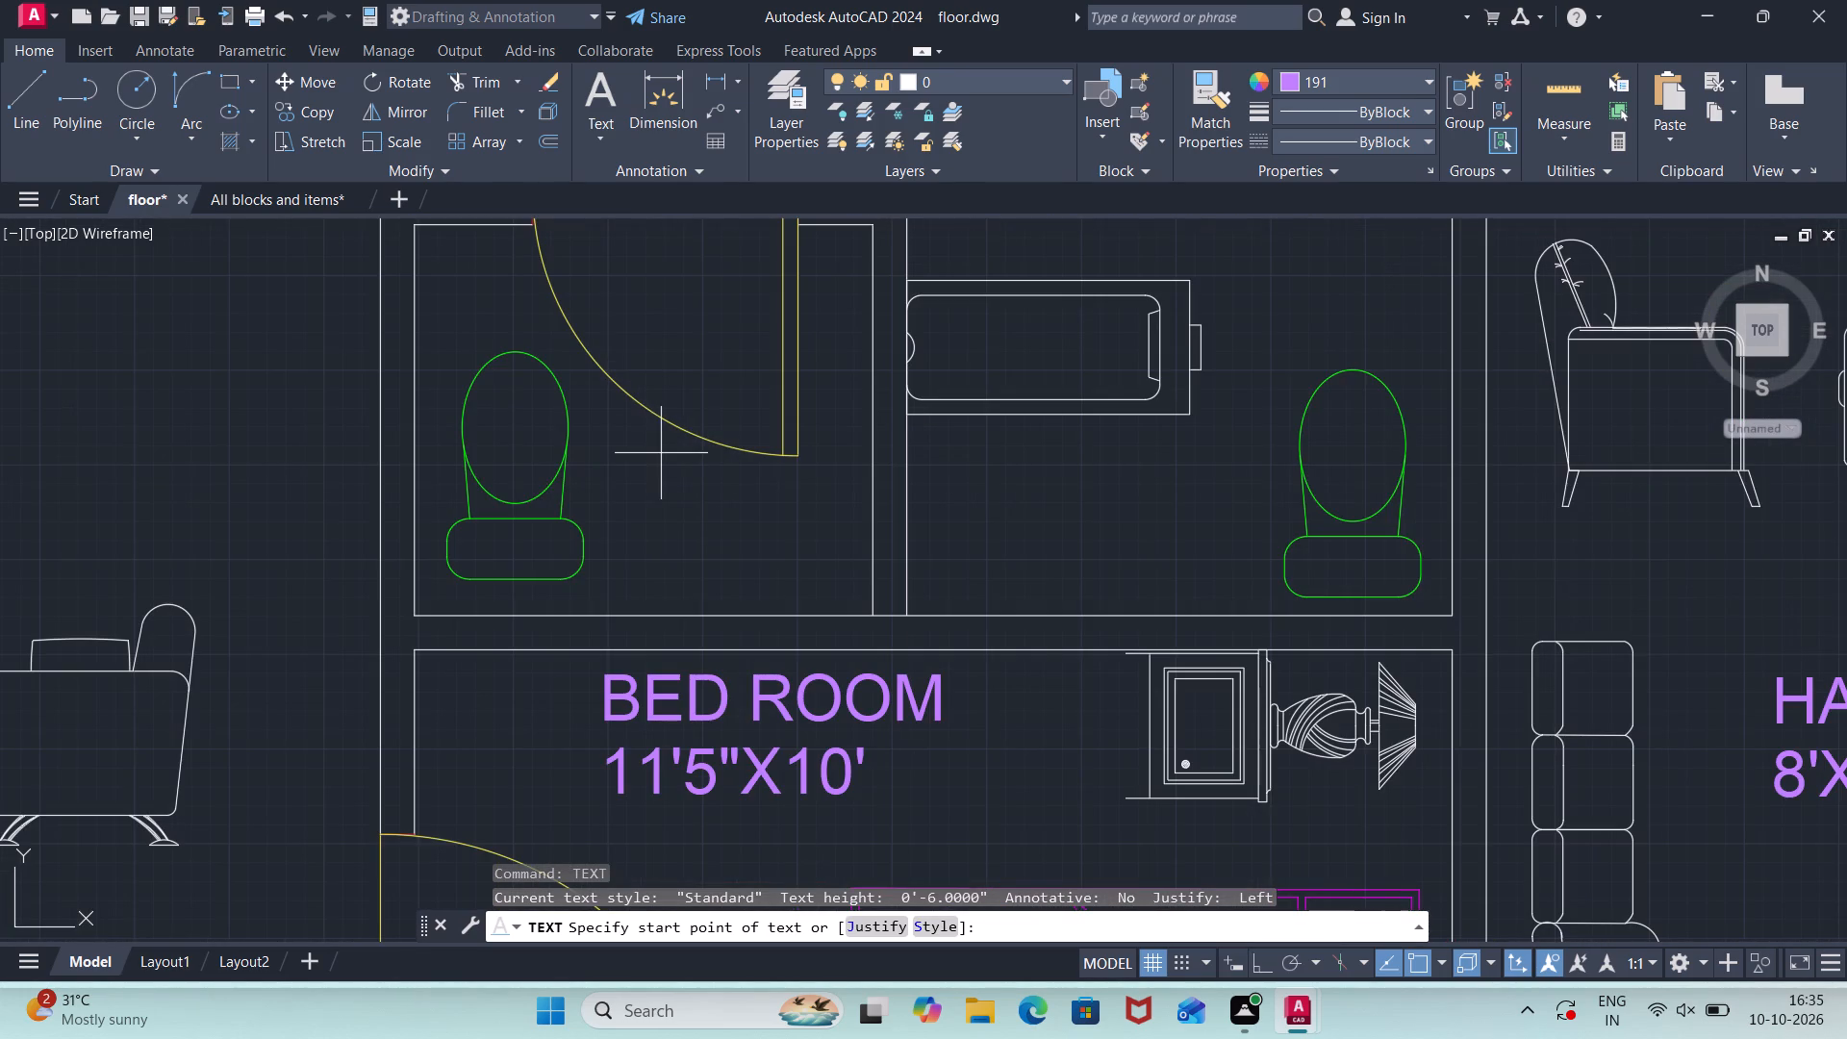
pyautogui.click(603, 469)
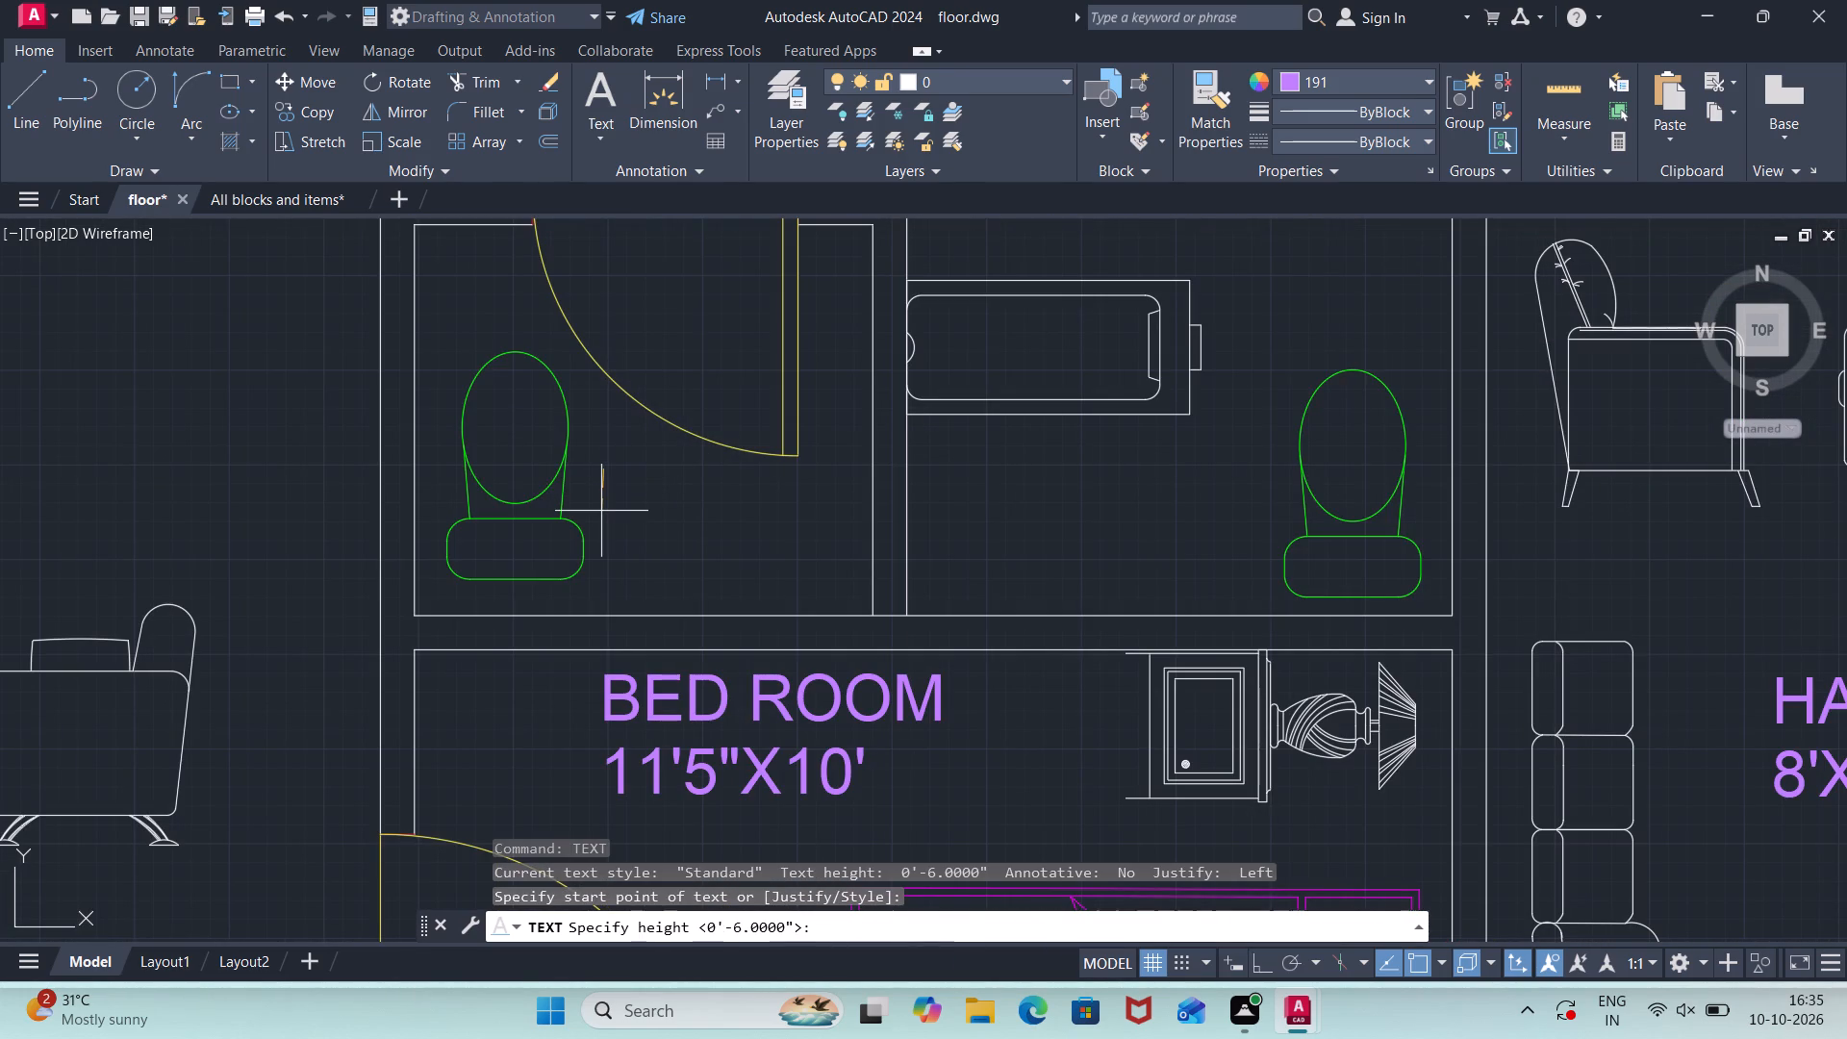
pyautogui.write('5"')
pyautogui.press('Return')
pyautogui.press('0')
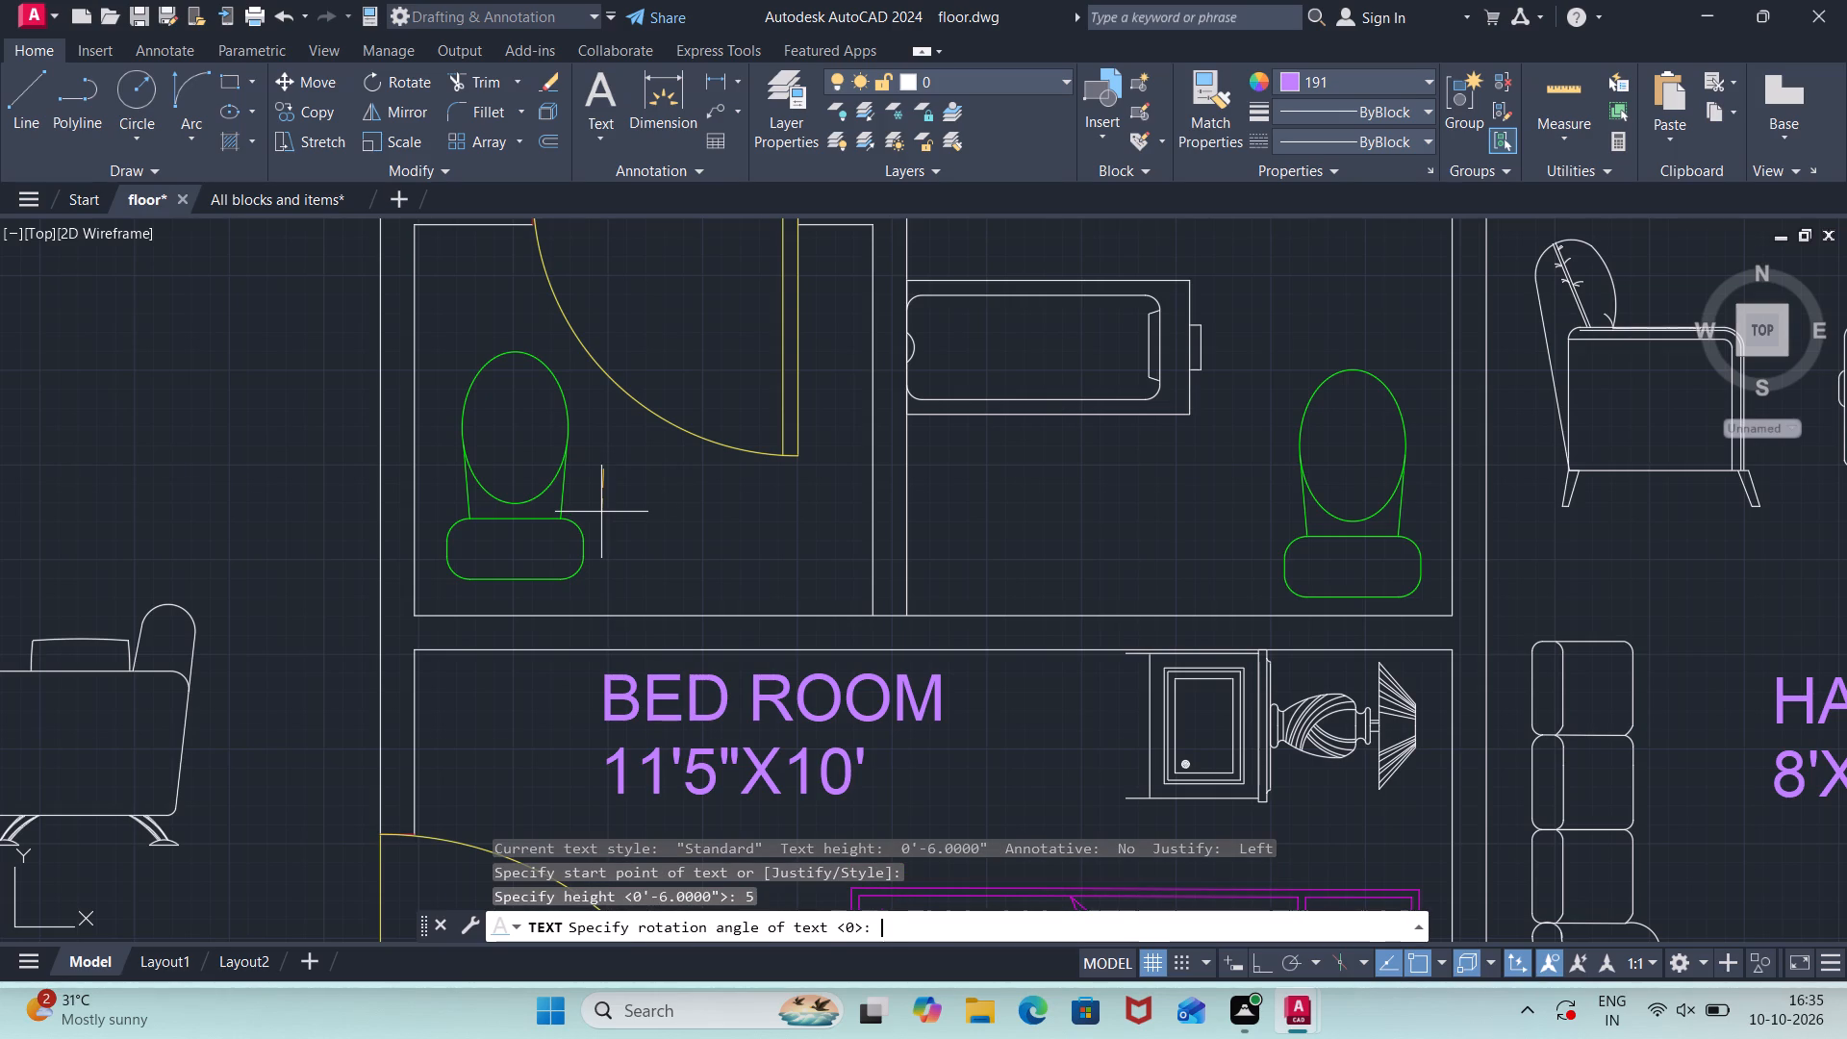
pyautogui.press('Return')
# Enter the left unit's small toilet label on two lines as TOILET and 4'10"X4'3", and finish the text.
pyautogui.write('TOILET')
pyautogui.press('Return')
pyautogui.scroll(-2, 597, 548)
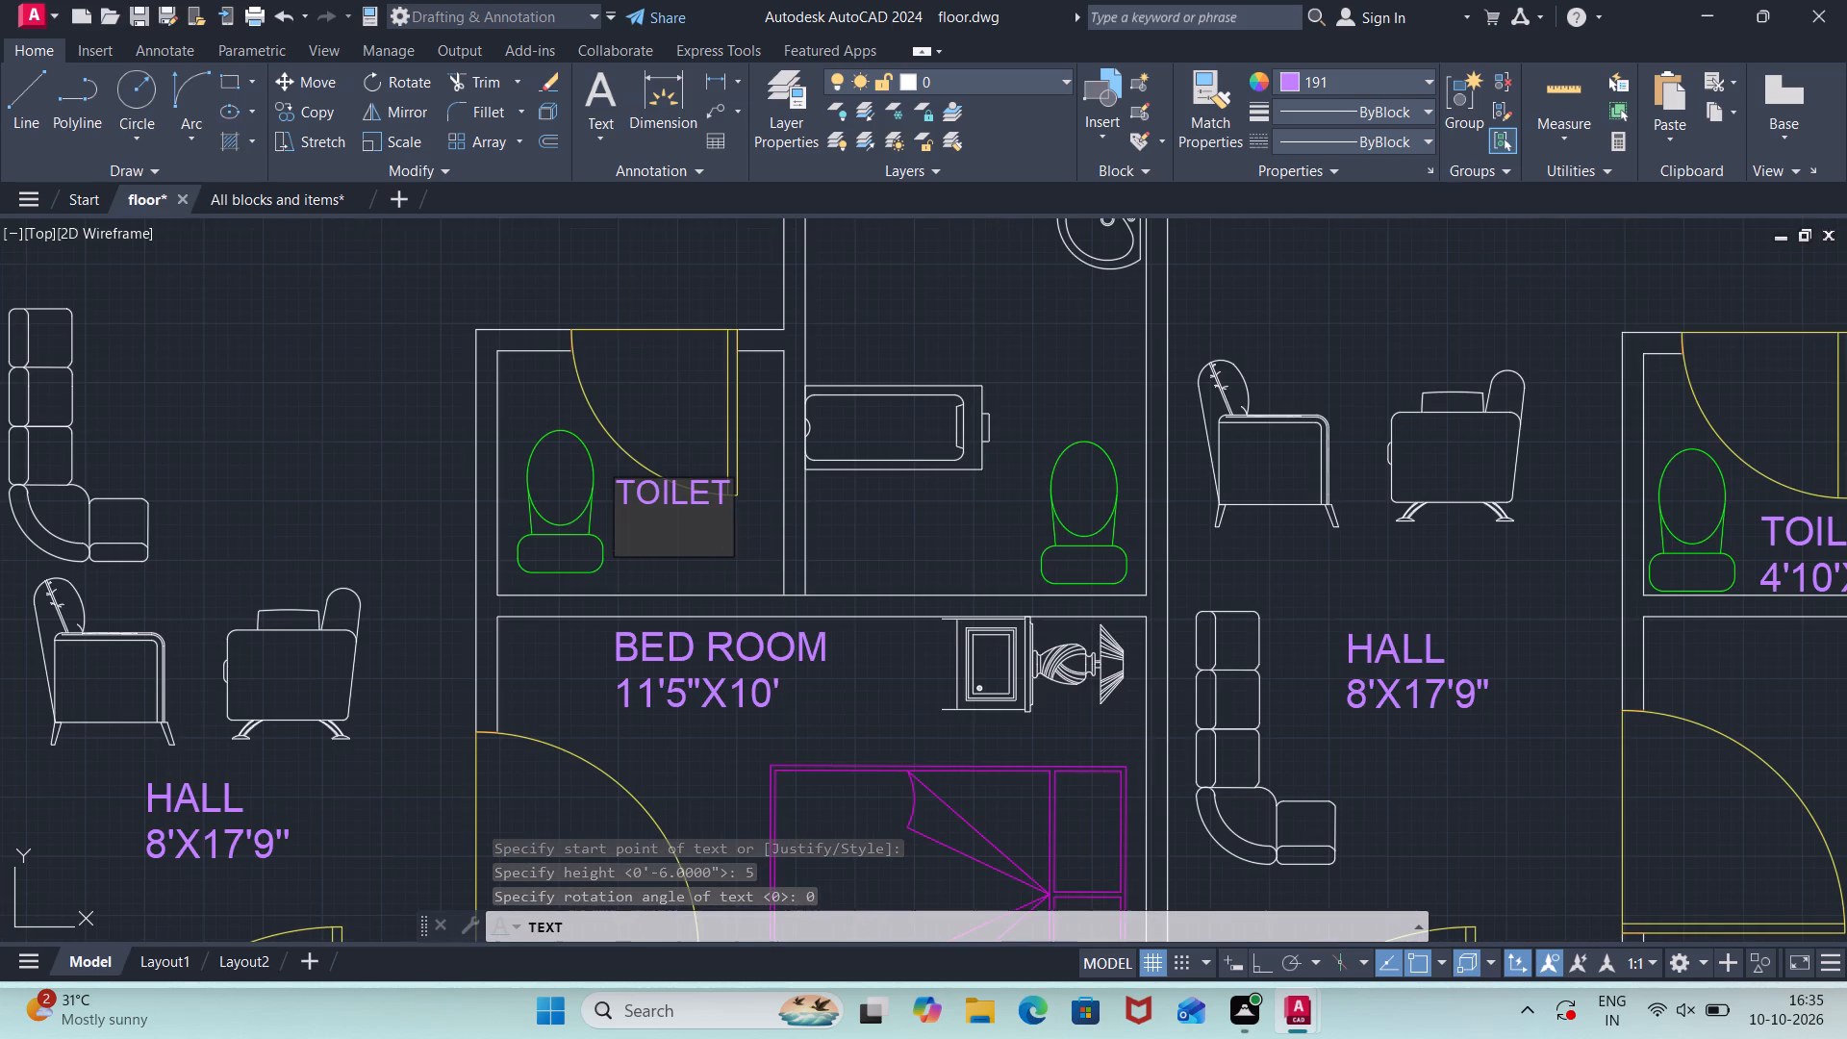
pyautogui.scroll(-1, 724, 534)
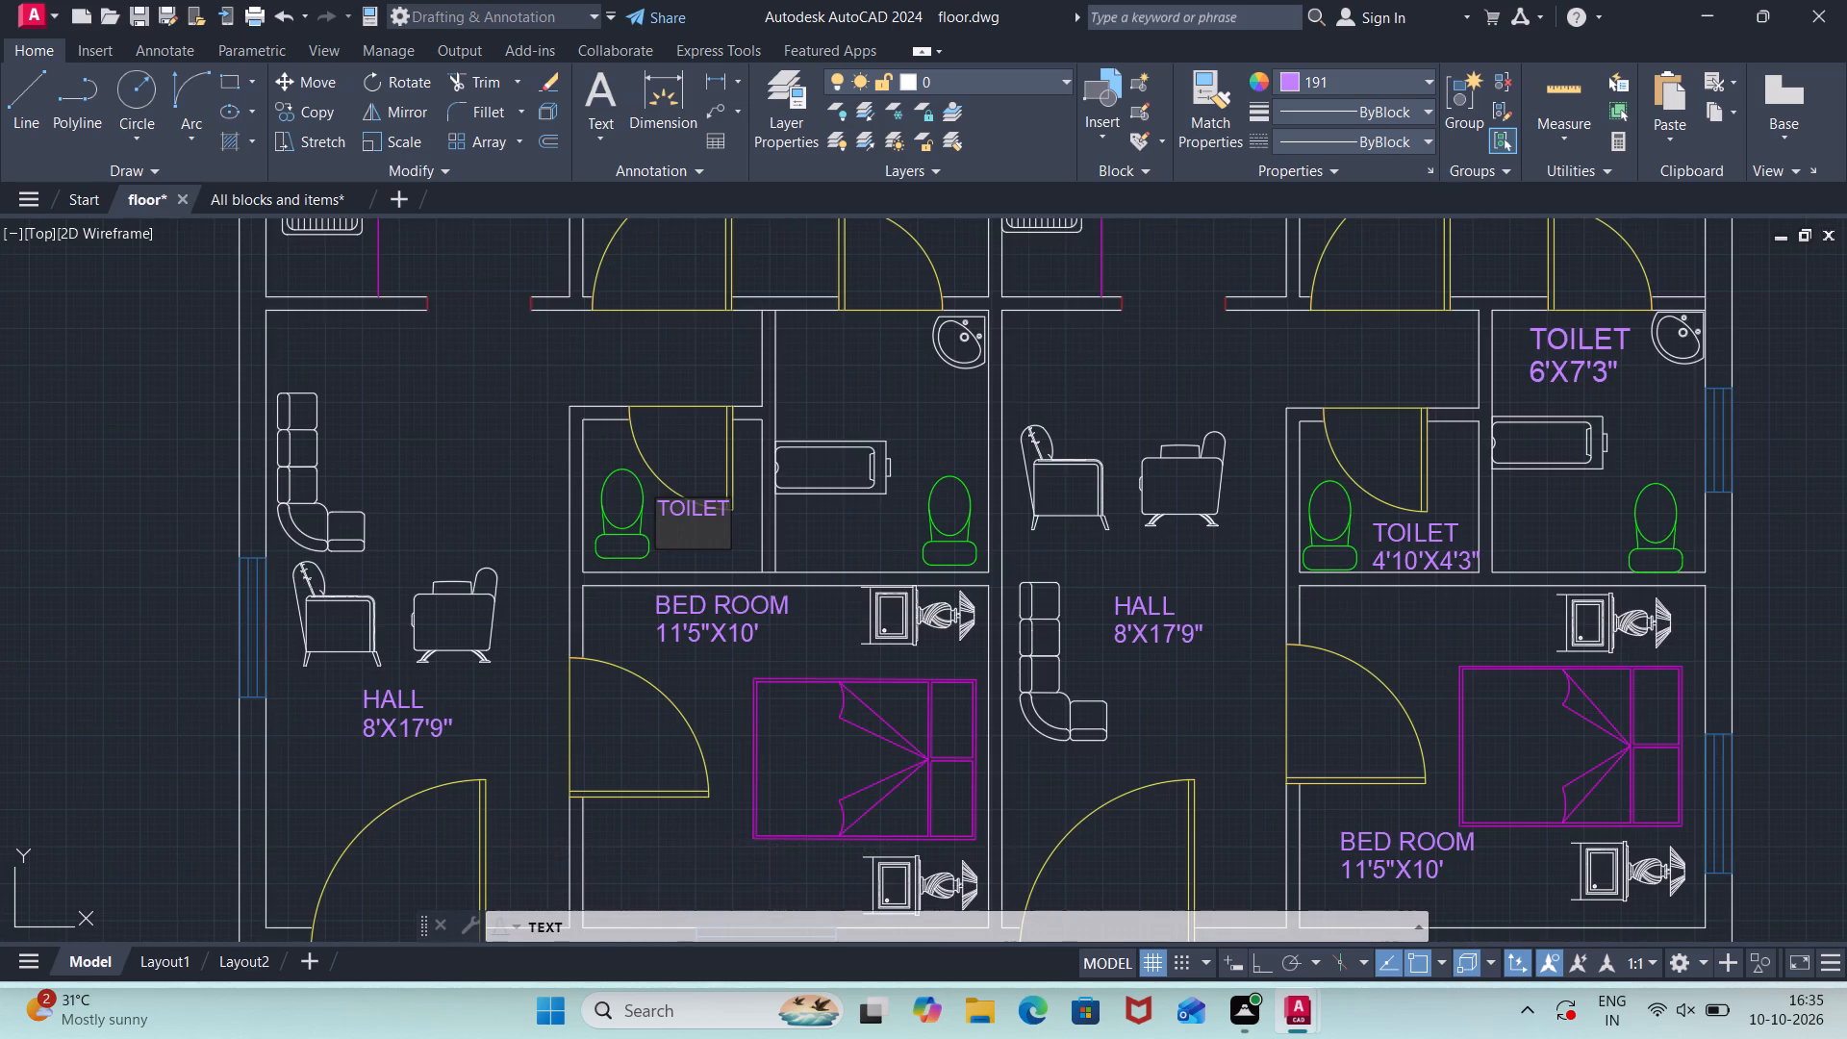
pyautogui.write('4\'10"')
pyautogui.press('x')
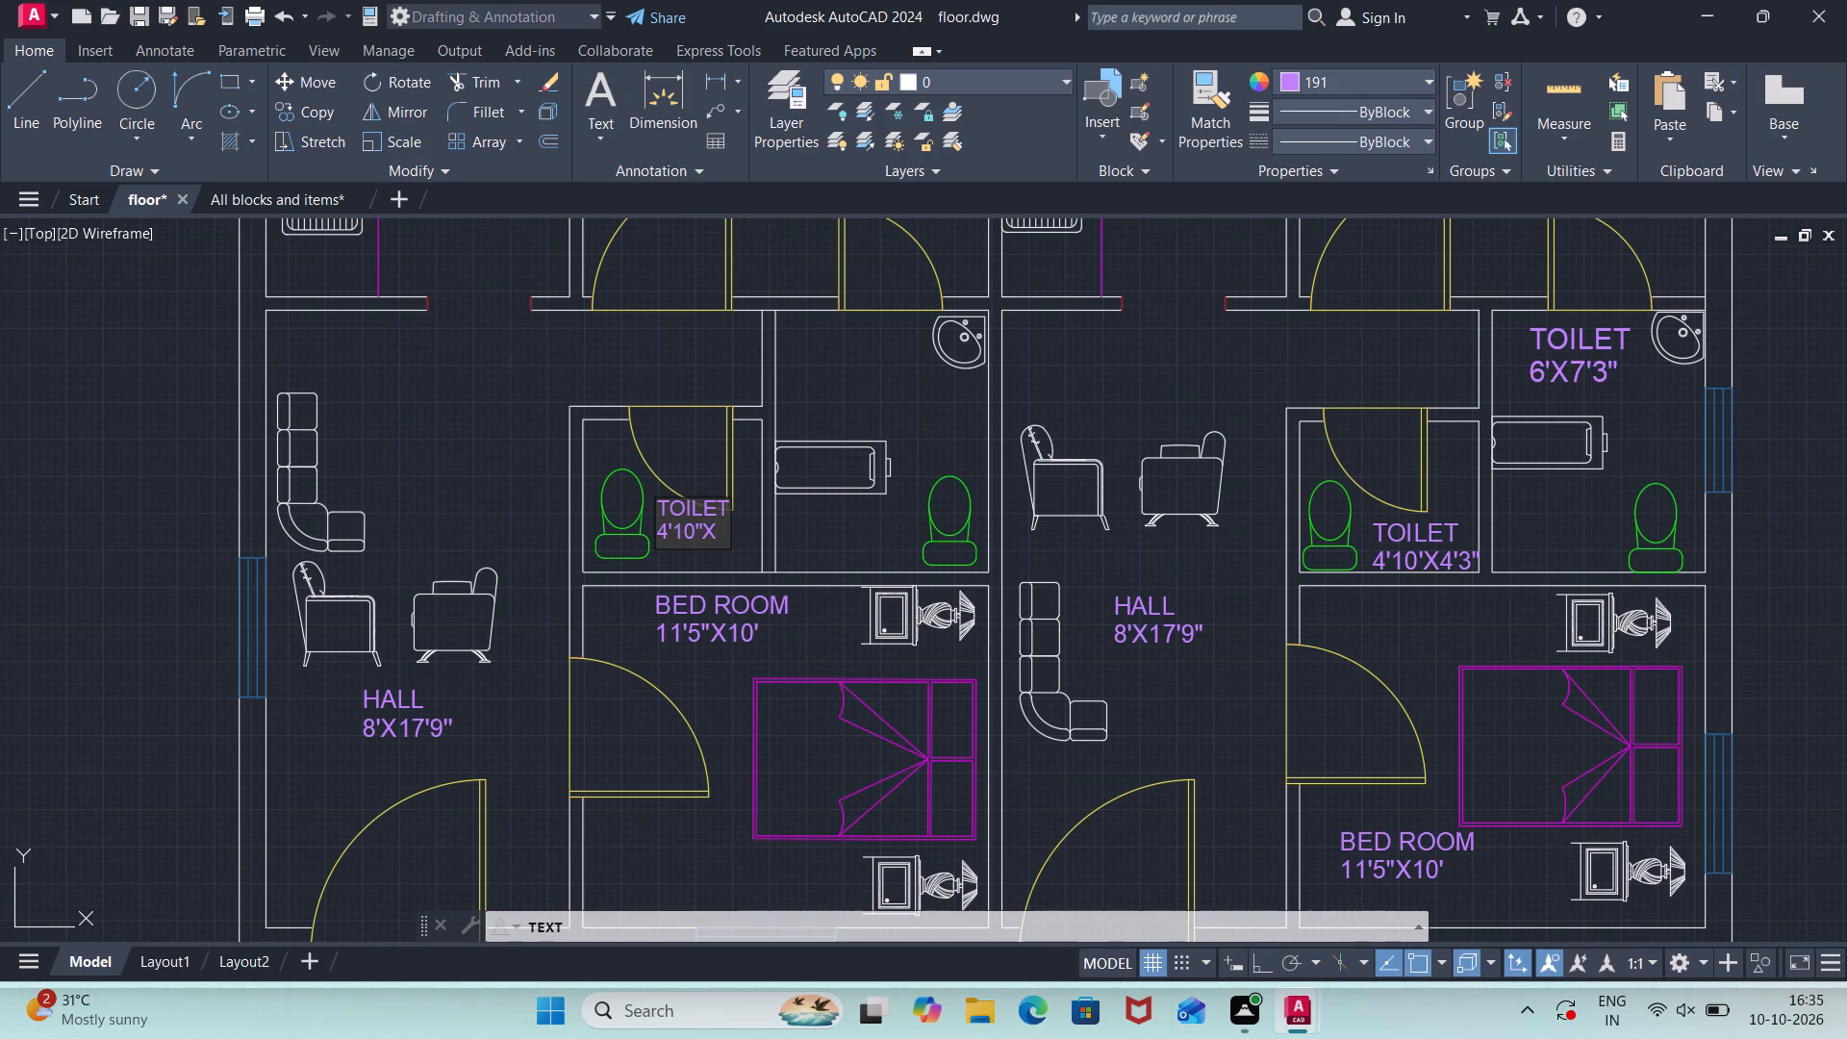
pyautogui.write('4\'3"')
pyautogui.press('Return')
pyautogui.press('Return')
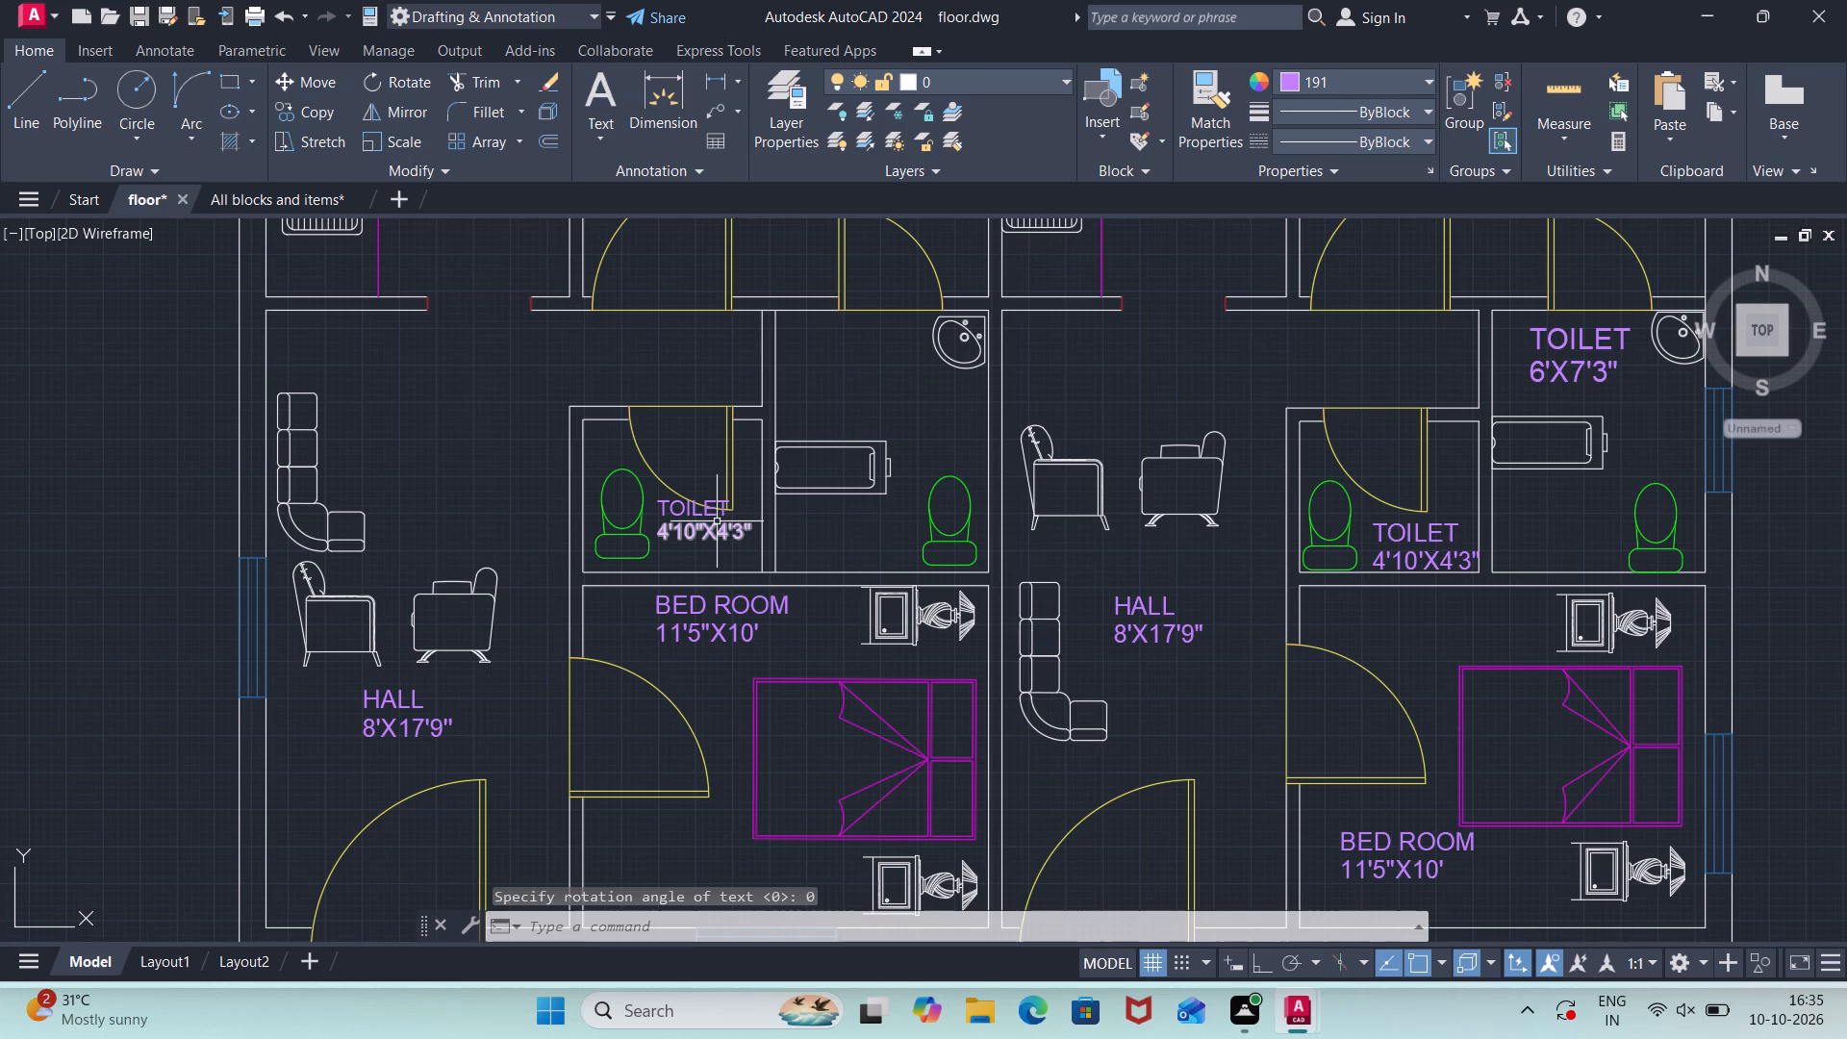
# Move both lines of the left unit's small toilet label slightly down, clear of the door swing.
pyautogui.click(714, 519)
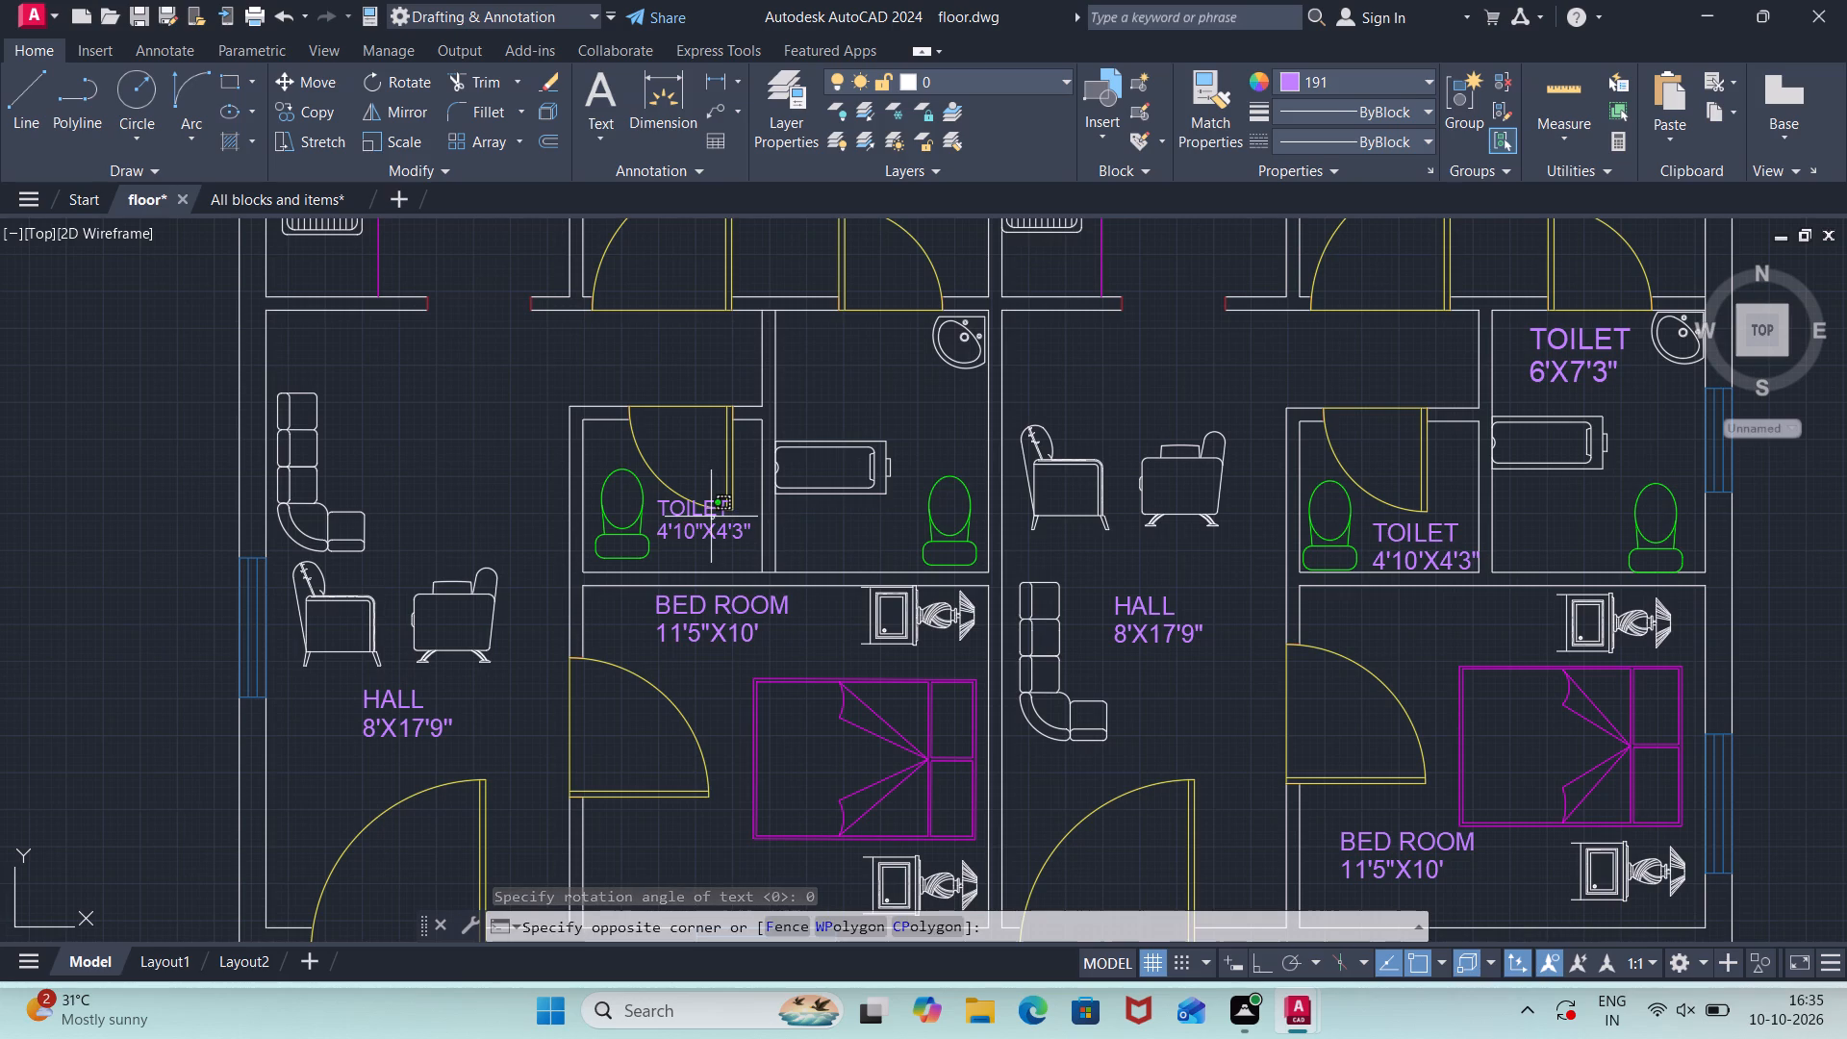
pyautogui.click(702, 509)
pyautogui.click(701, 542)
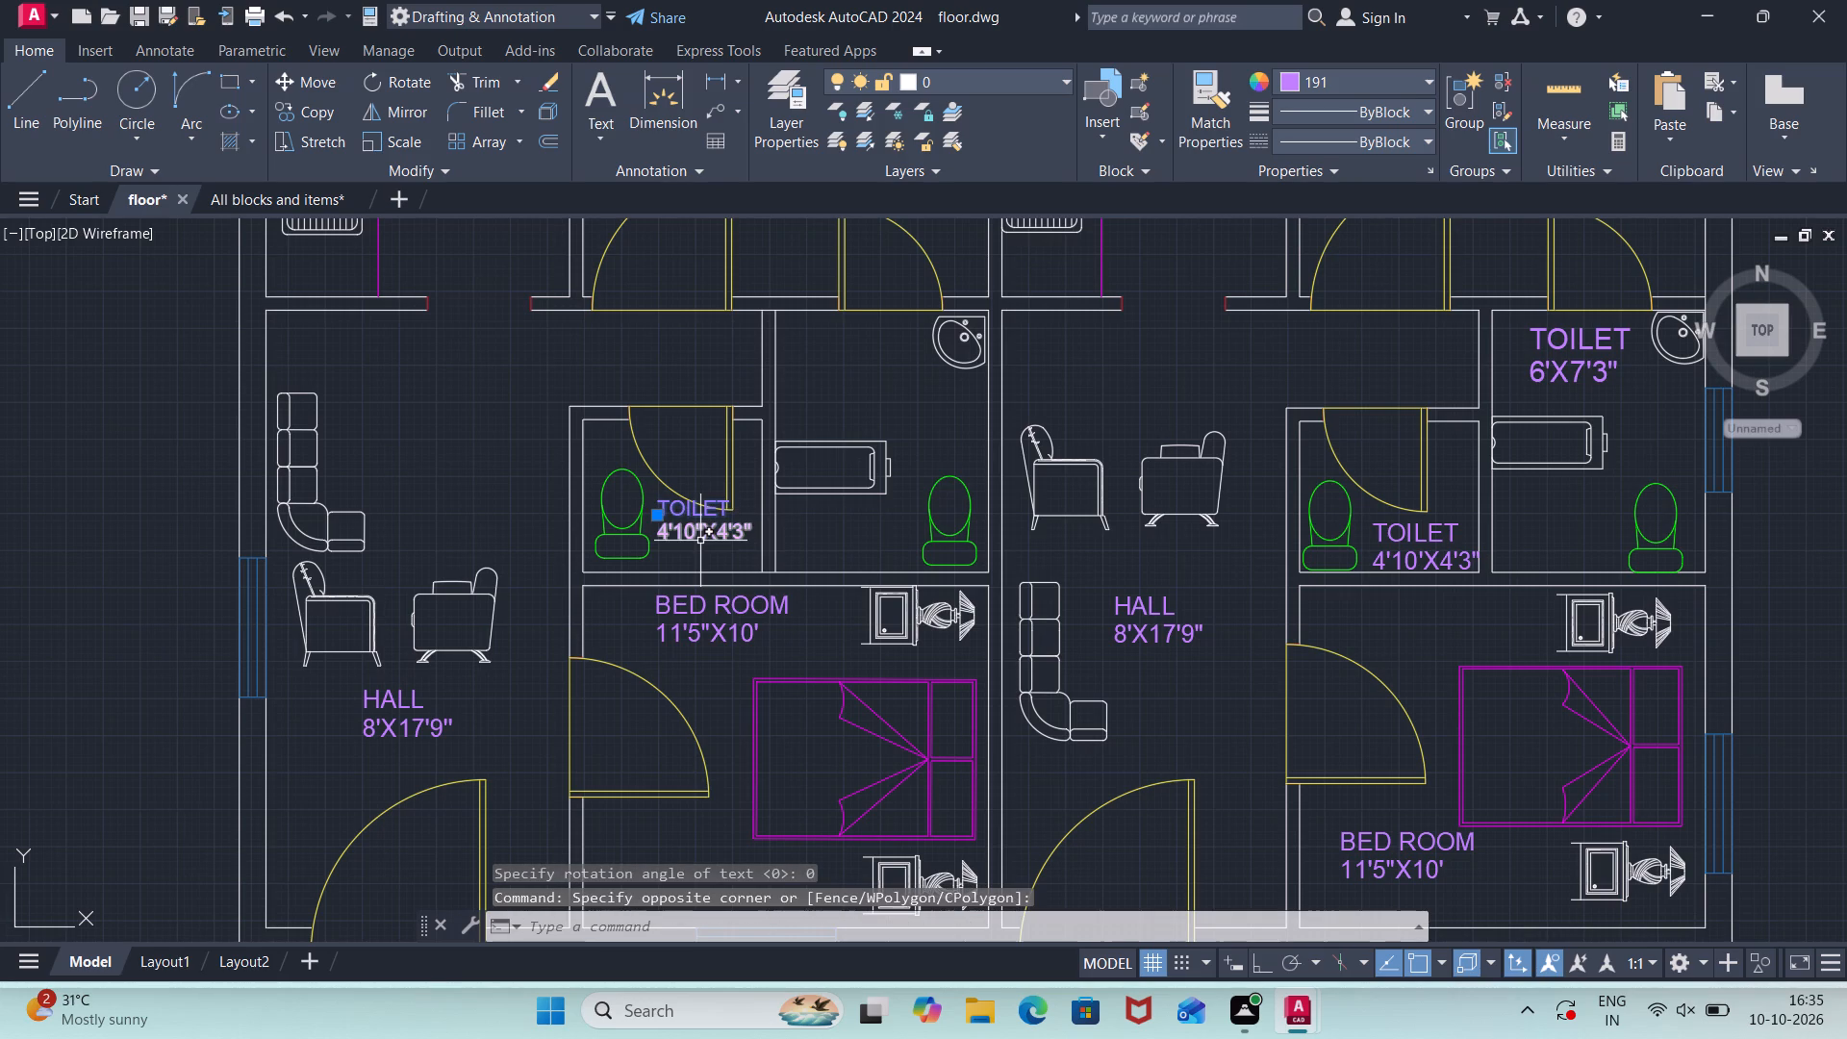
pyautogui.press('m')
pyautogui.press('Return')
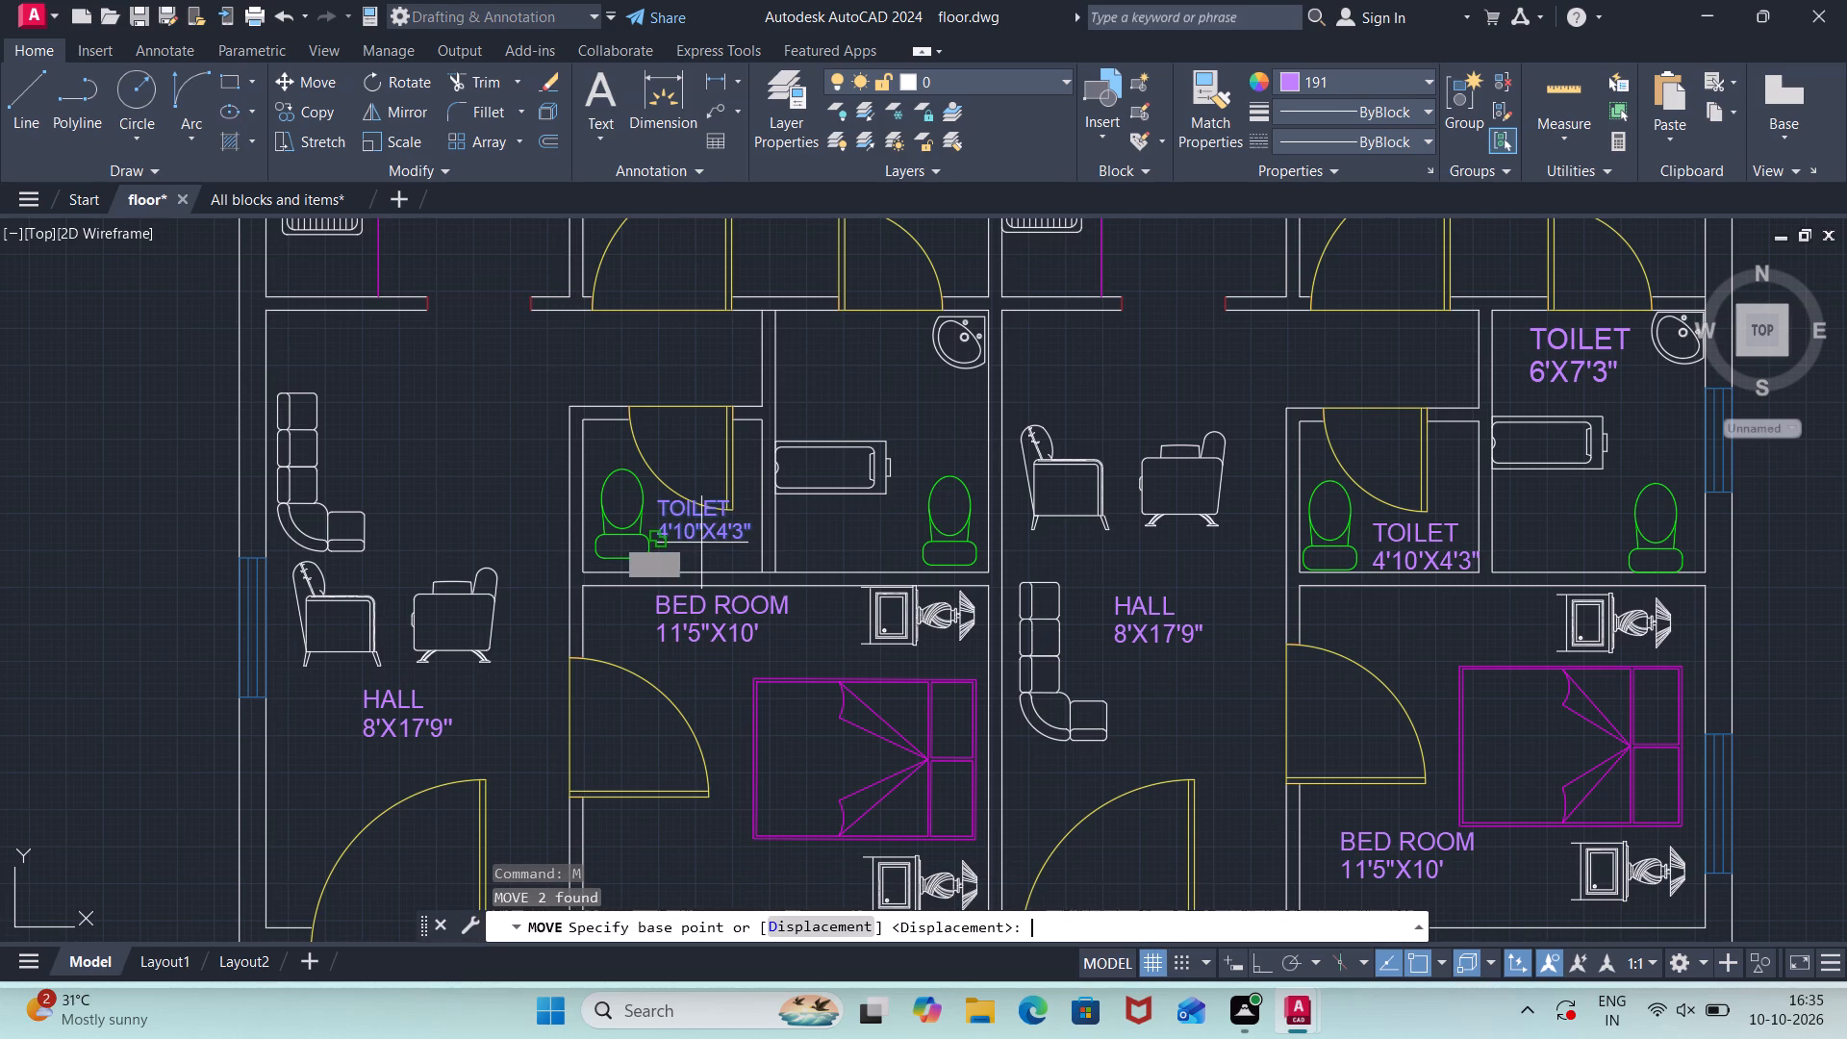
pyautogui.scroll(5, 526, 528)
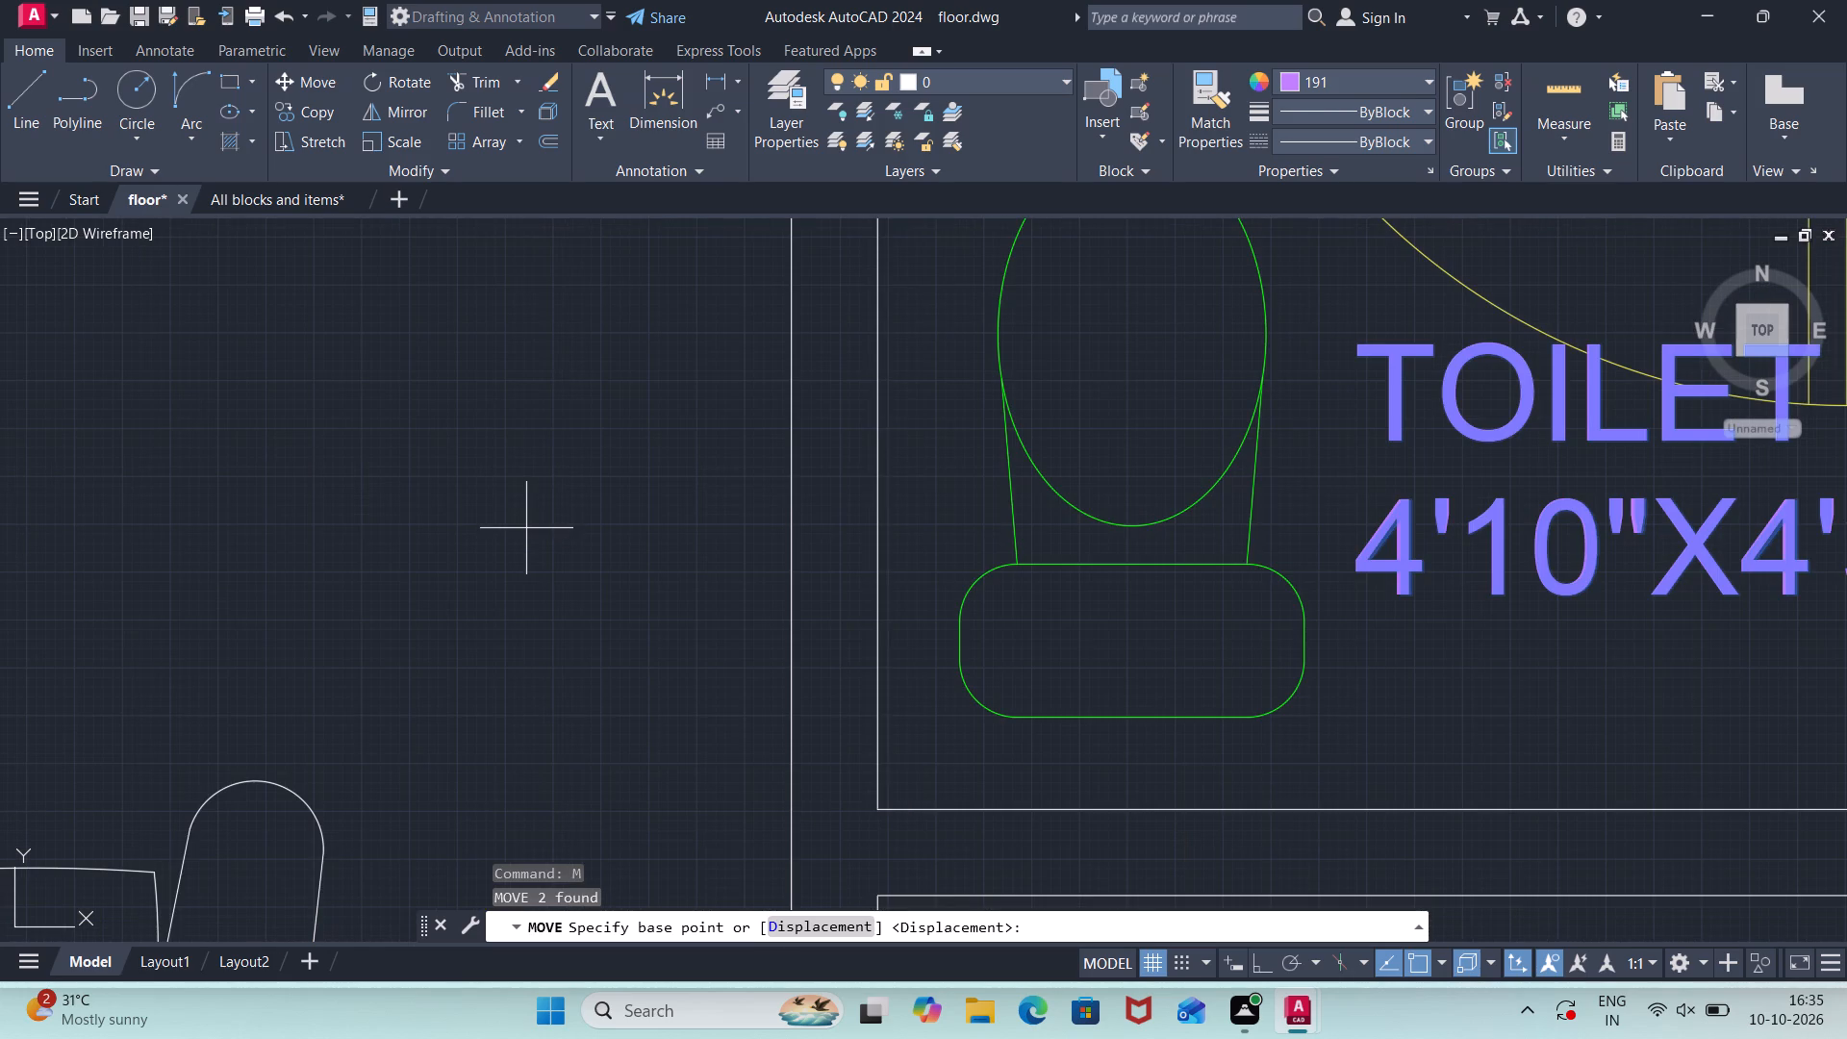
pyautogui.scroll(-1, 1497, 444)
pyautogui.moveTo(1504, 441); pyautogui.dragTo(1500, 443, button='middle')
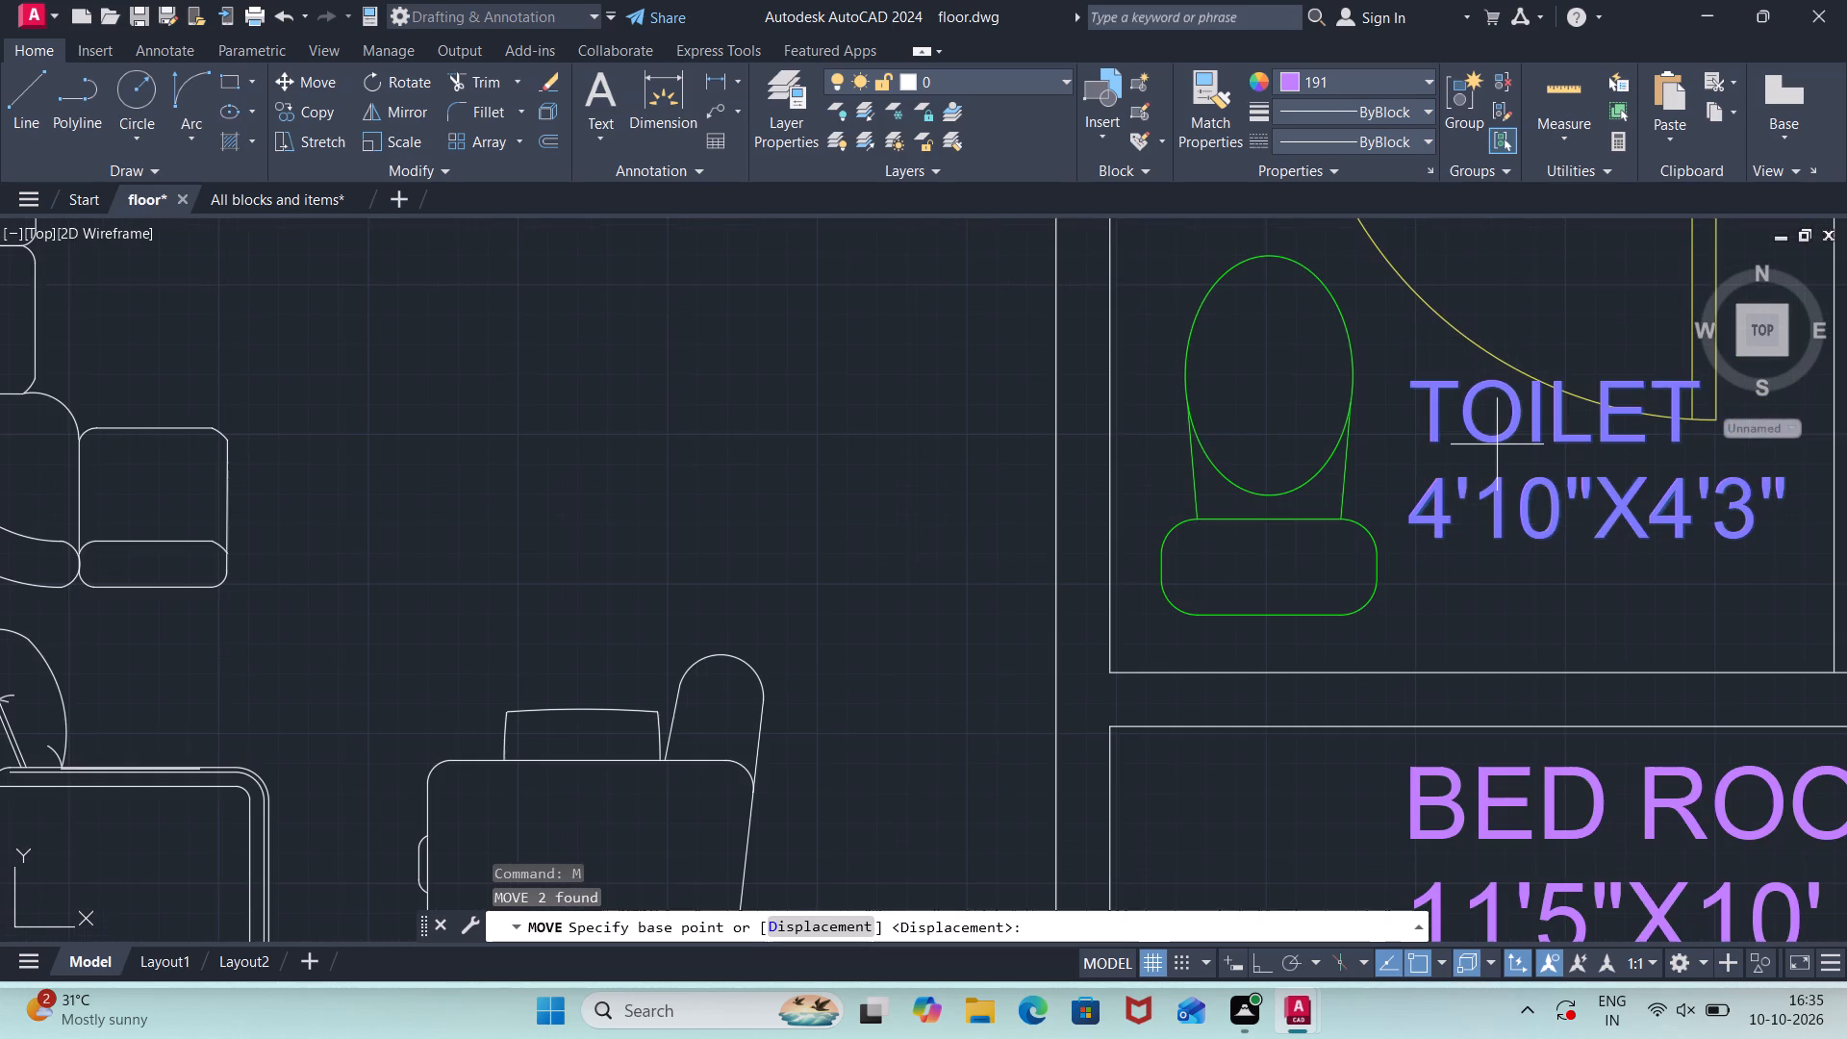
pyautogui.moveTo(1500, 443); pyautogui.dragTo(1270, 545, button='middle')
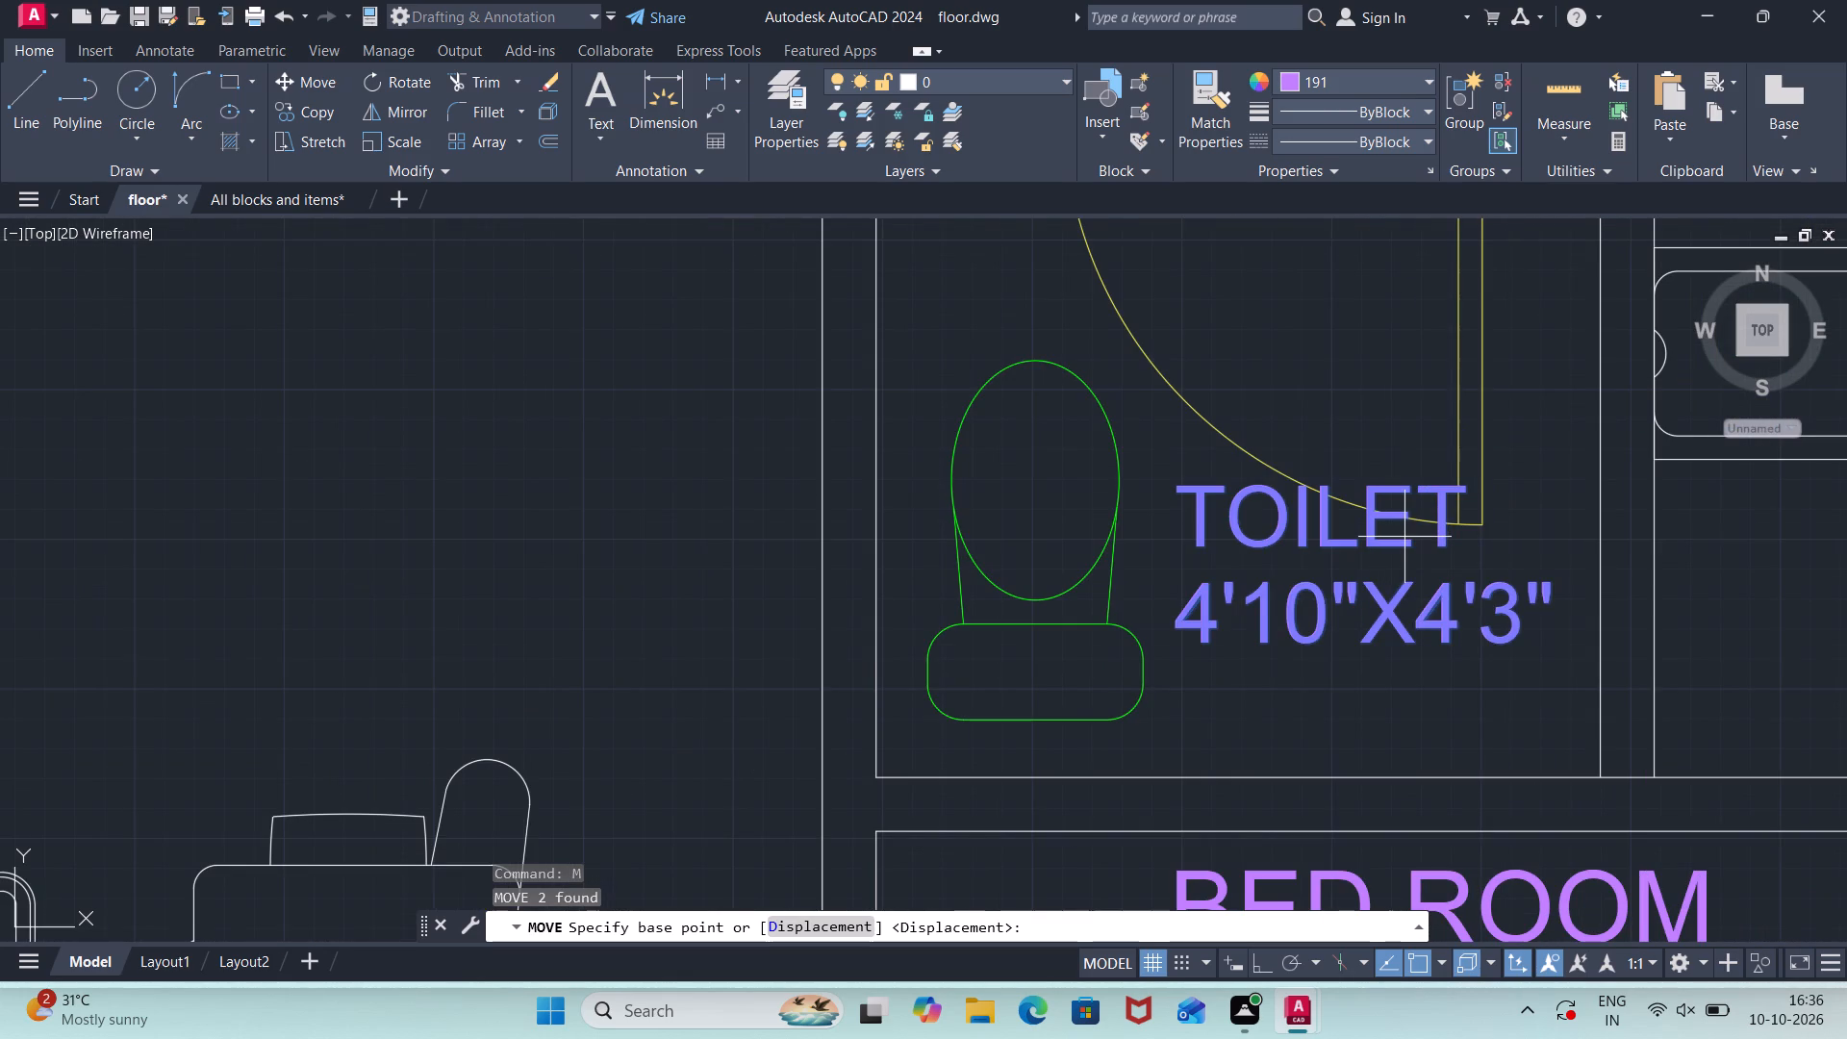
pyautogui.click(1411, 540)
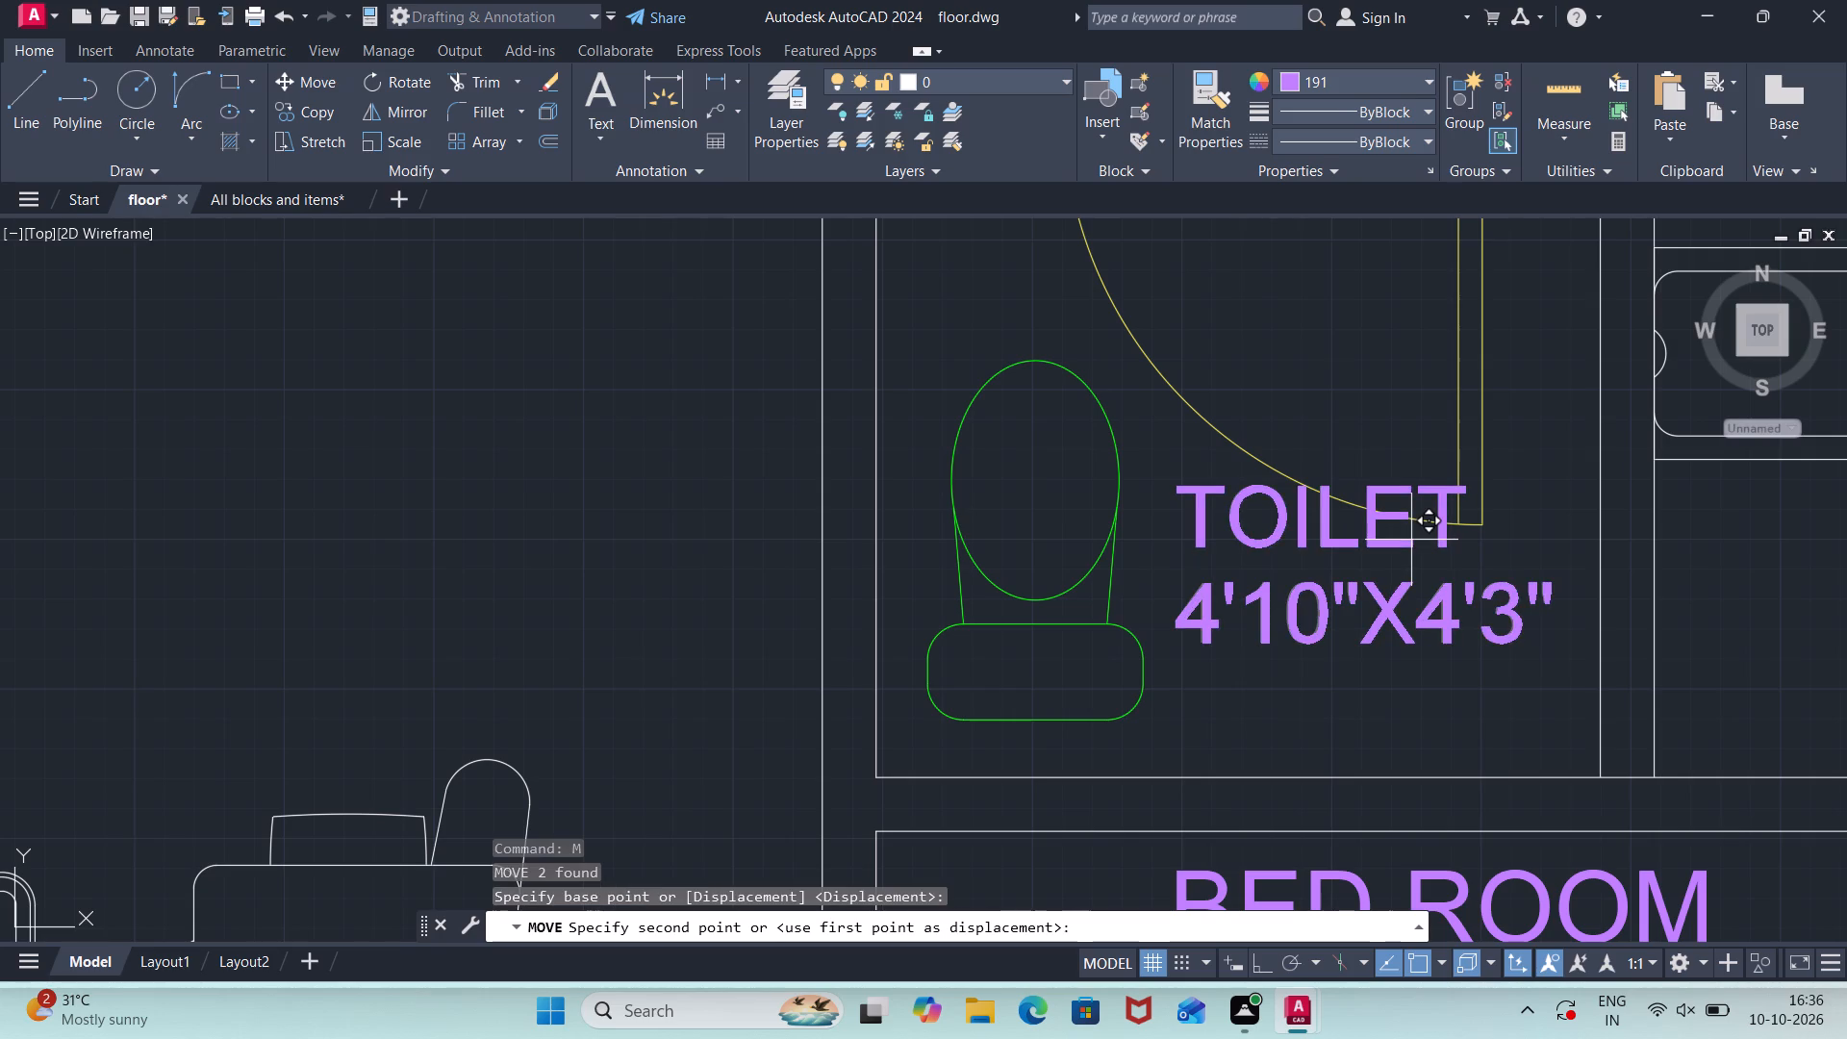
pyautogui.click(1426, 604)
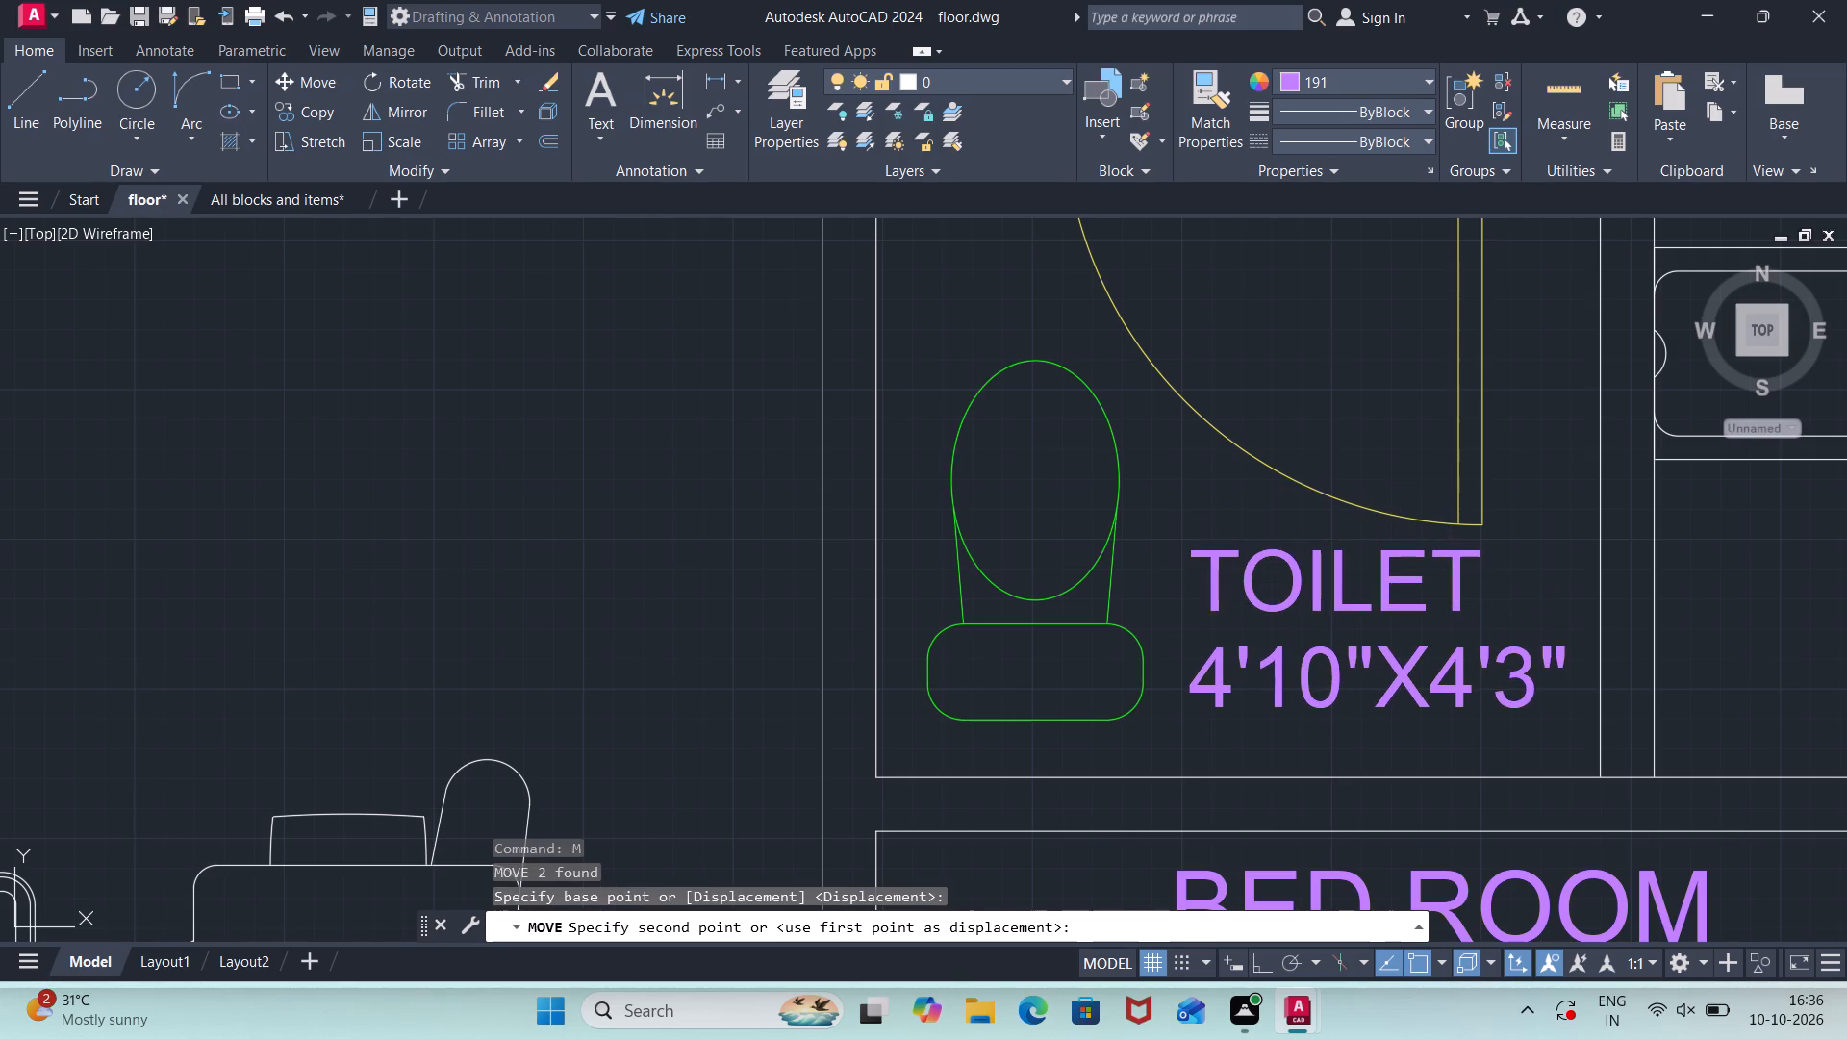
# Place a single-line text start point above the bathtub in the left unit's larger toilet, with 7" height and 0 rotation.
pyautogui.scroll(-3, 1426, 607)
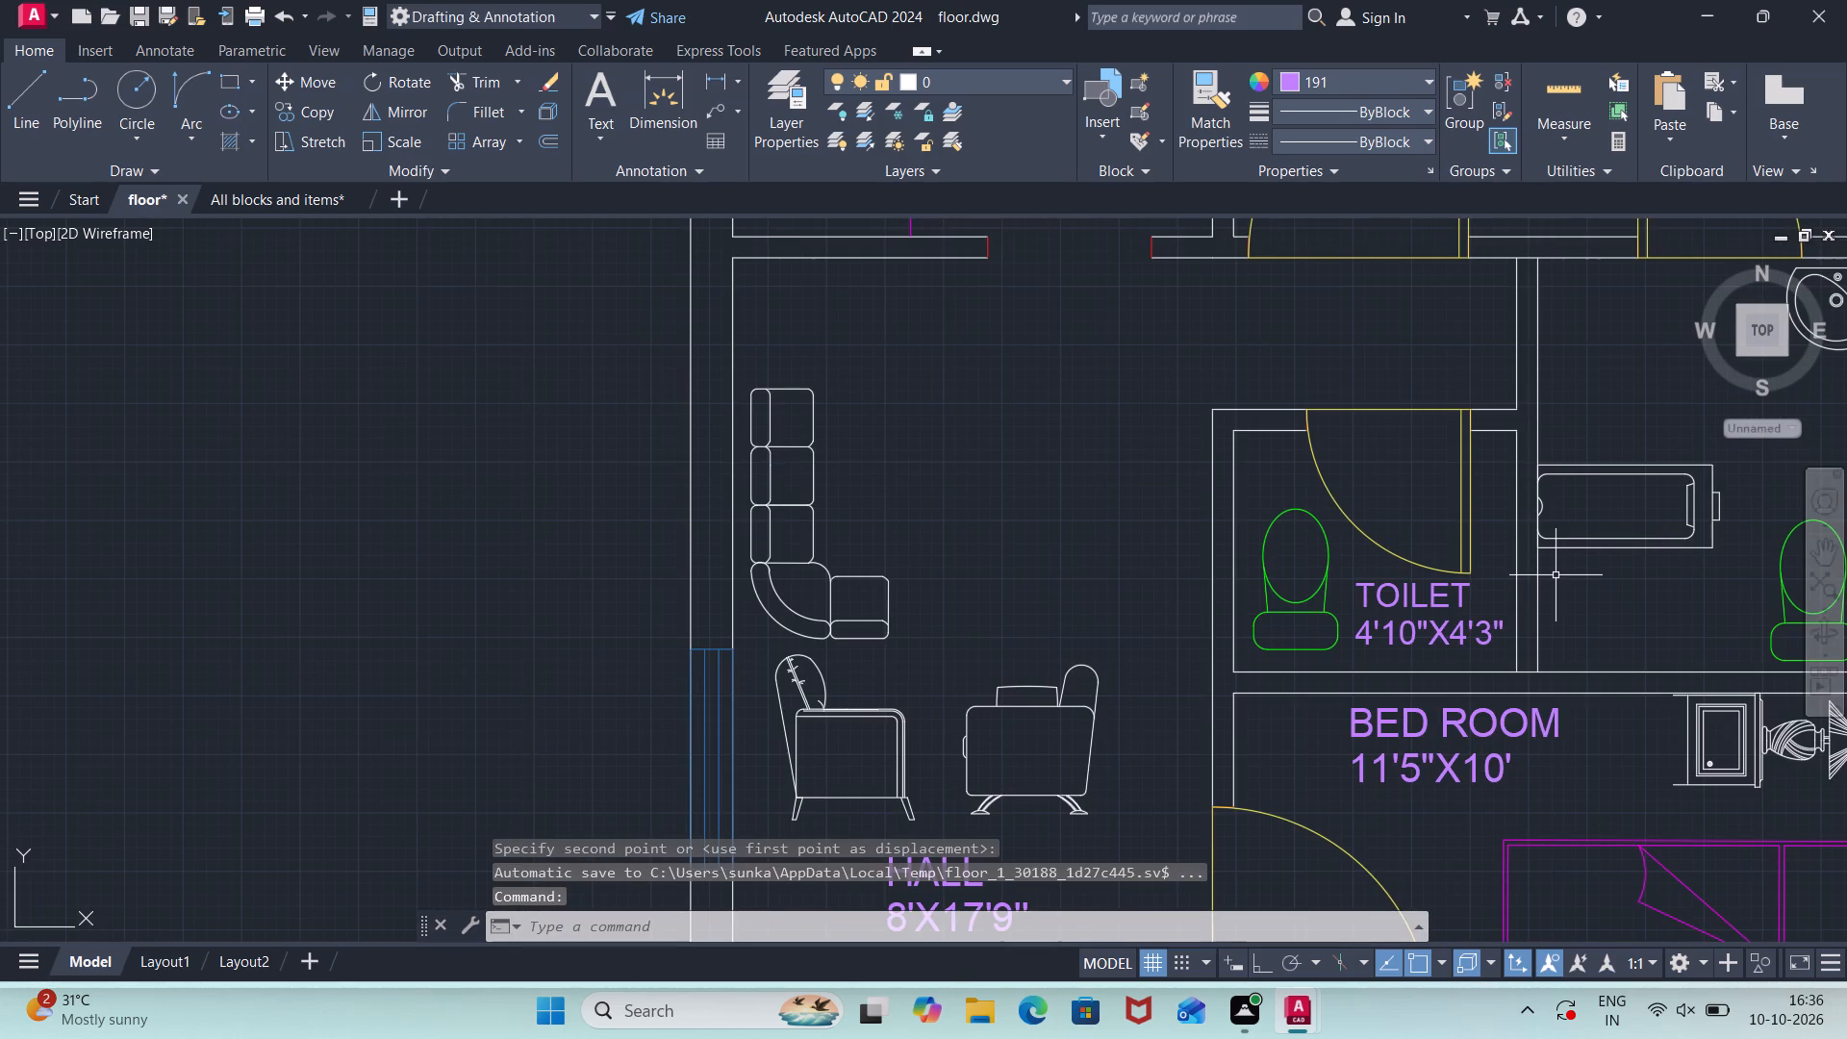
pyautogui.moveTo(1585, 563); pyautogui.dragTo(926, 675, button='middle')
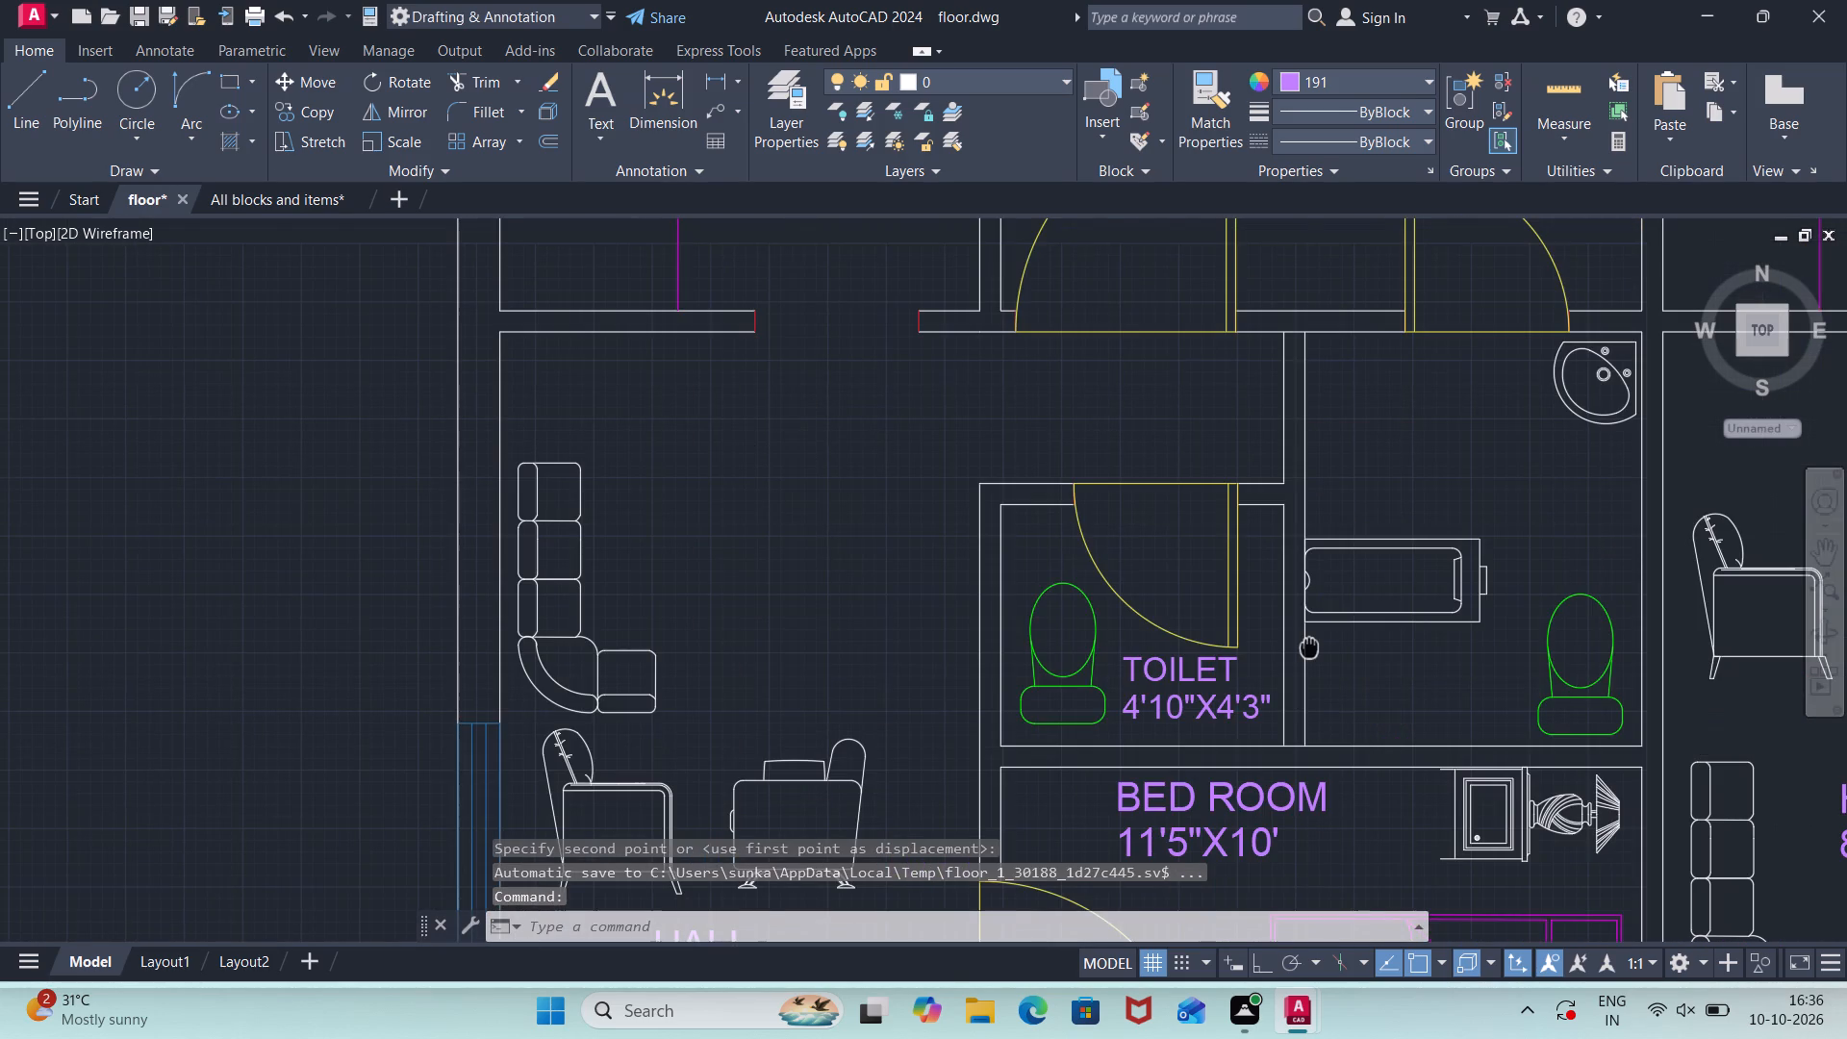
pyautogui.moveTo(926, 675); pyautogui.dragTo(645, 639, button='middle')
pyautogui.press('Escape')
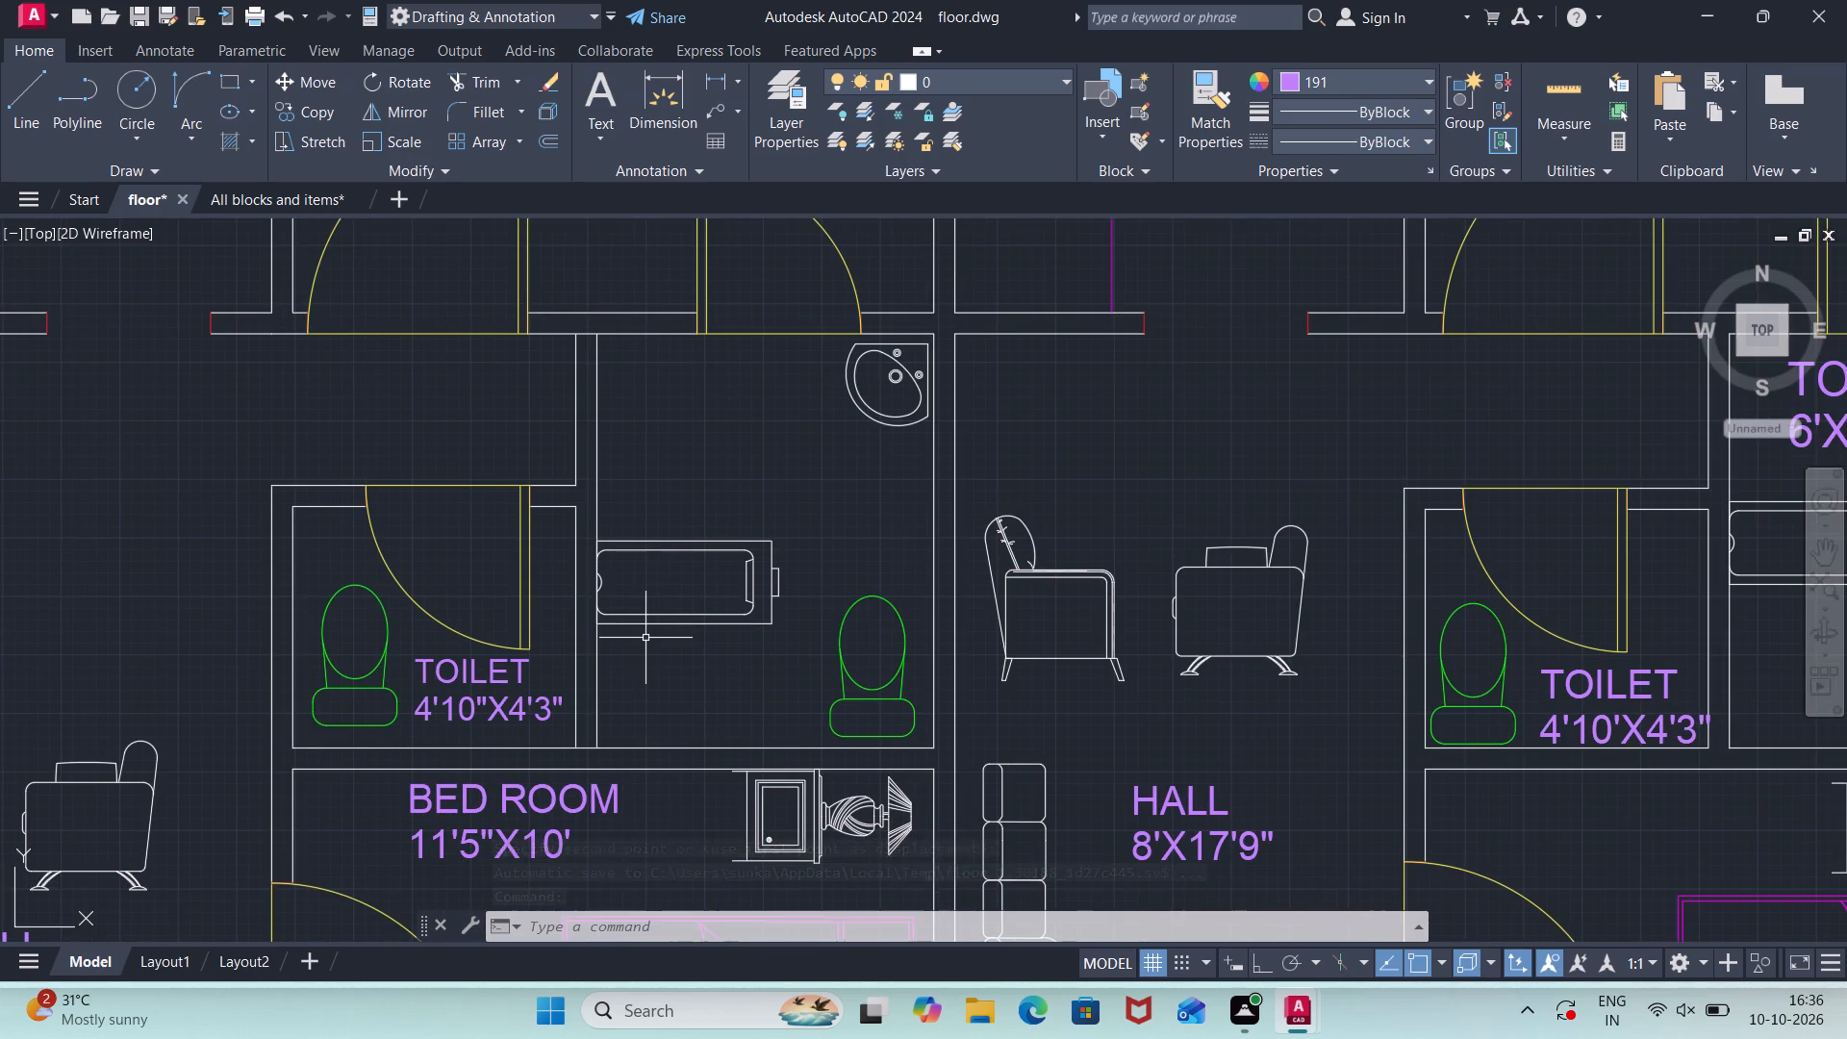
pyautogui.write('TEXT')
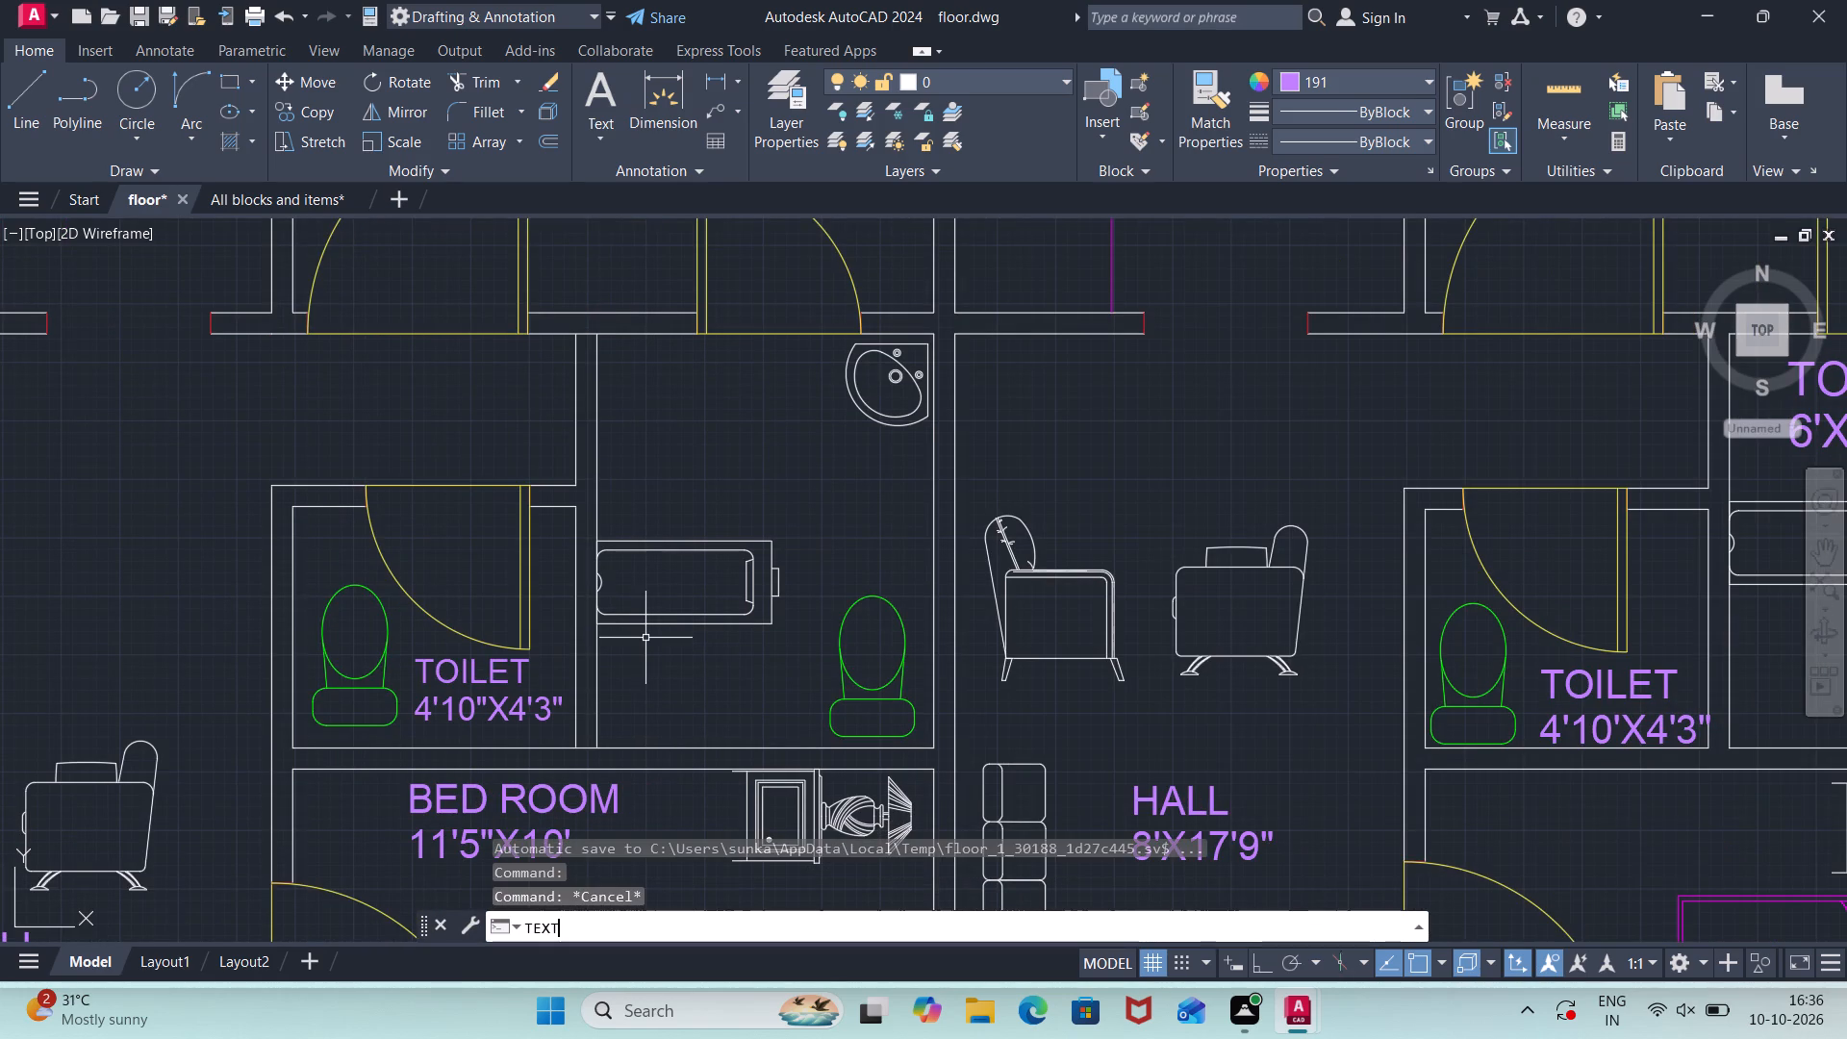
pyautogui.press('Return')
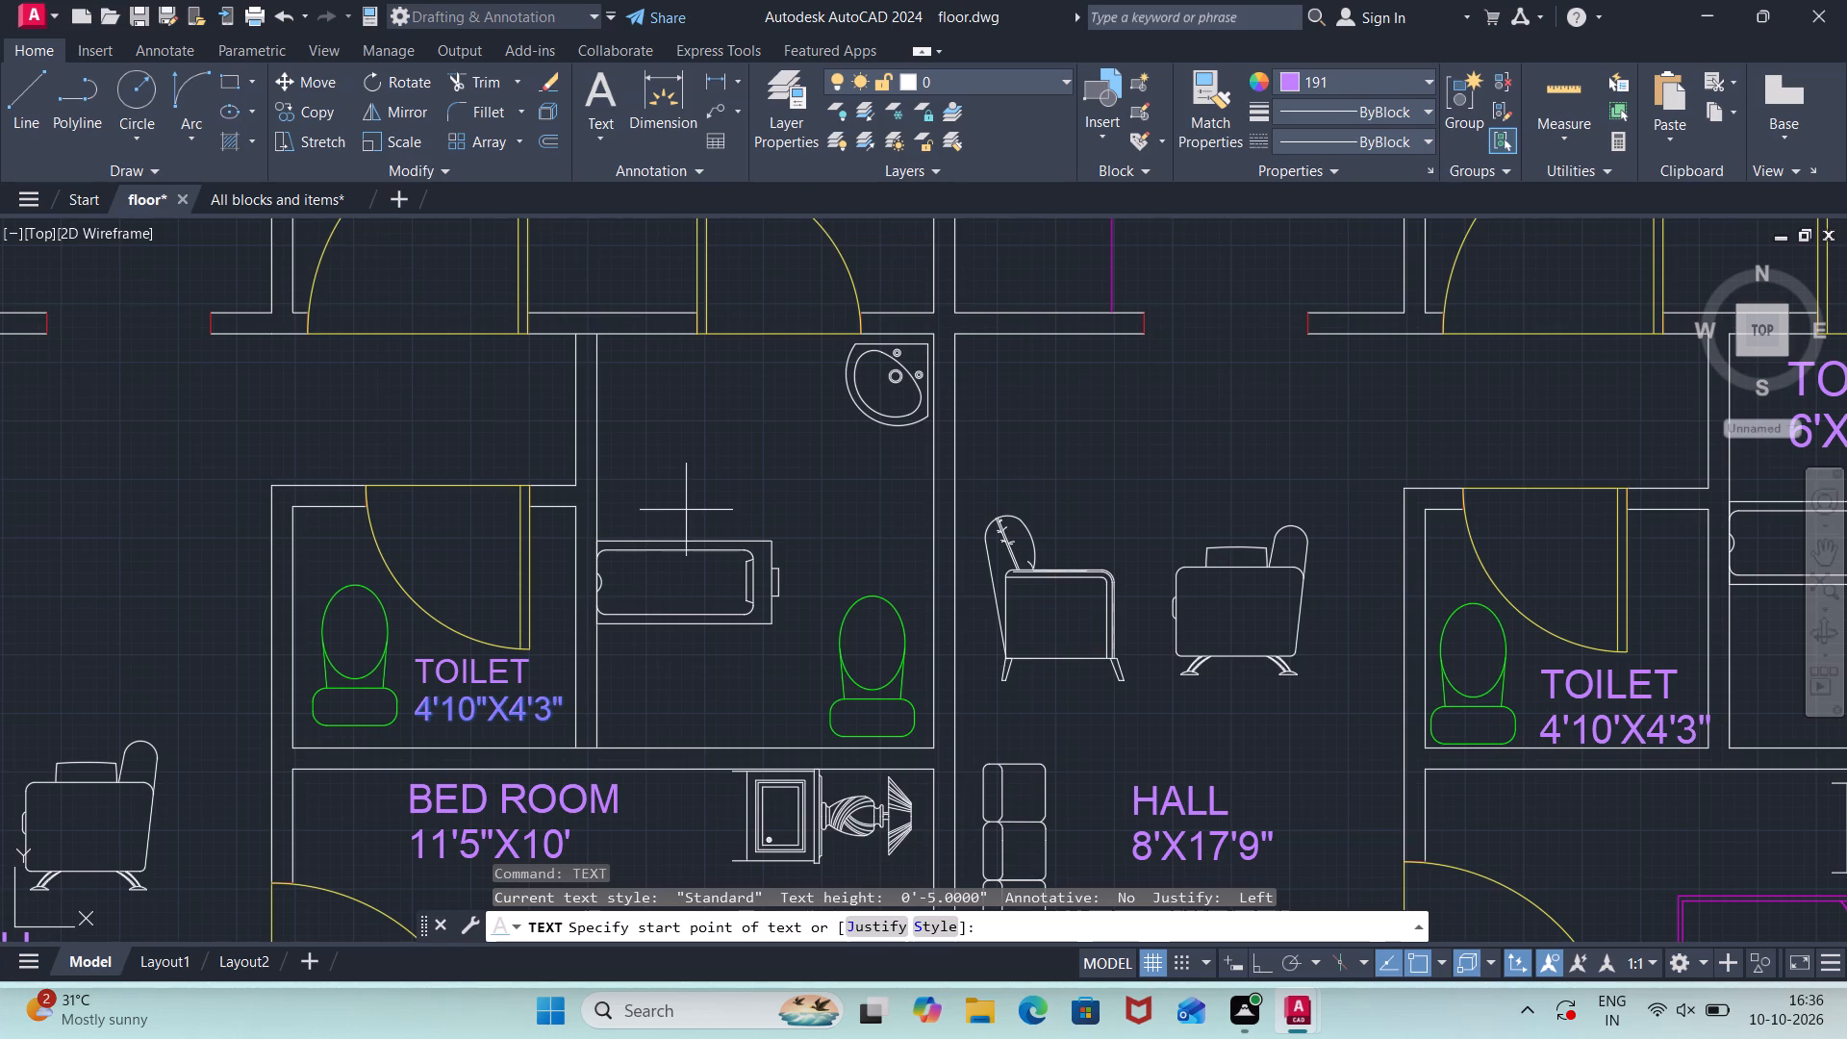
pyautogui.click(651, 426)
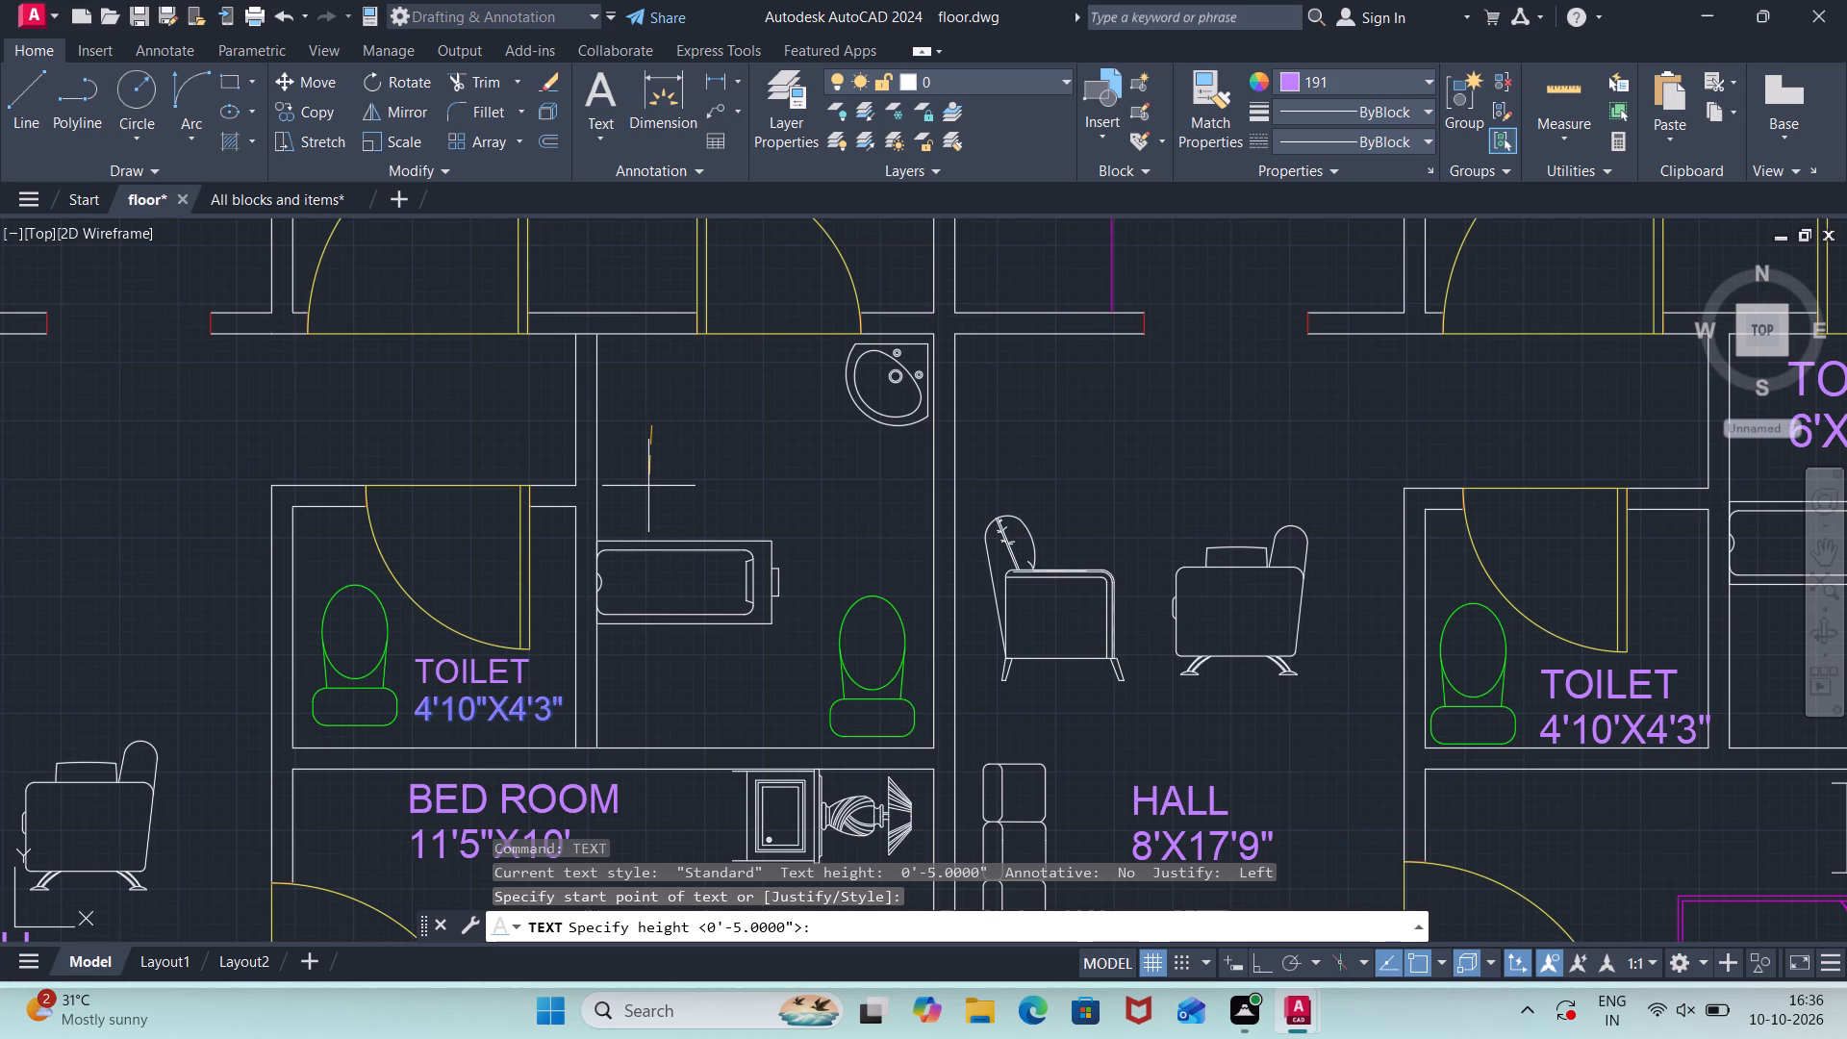
pyautogui.press('6')
pyautogui.press('BackSpace')
pyautogui.write('7"')
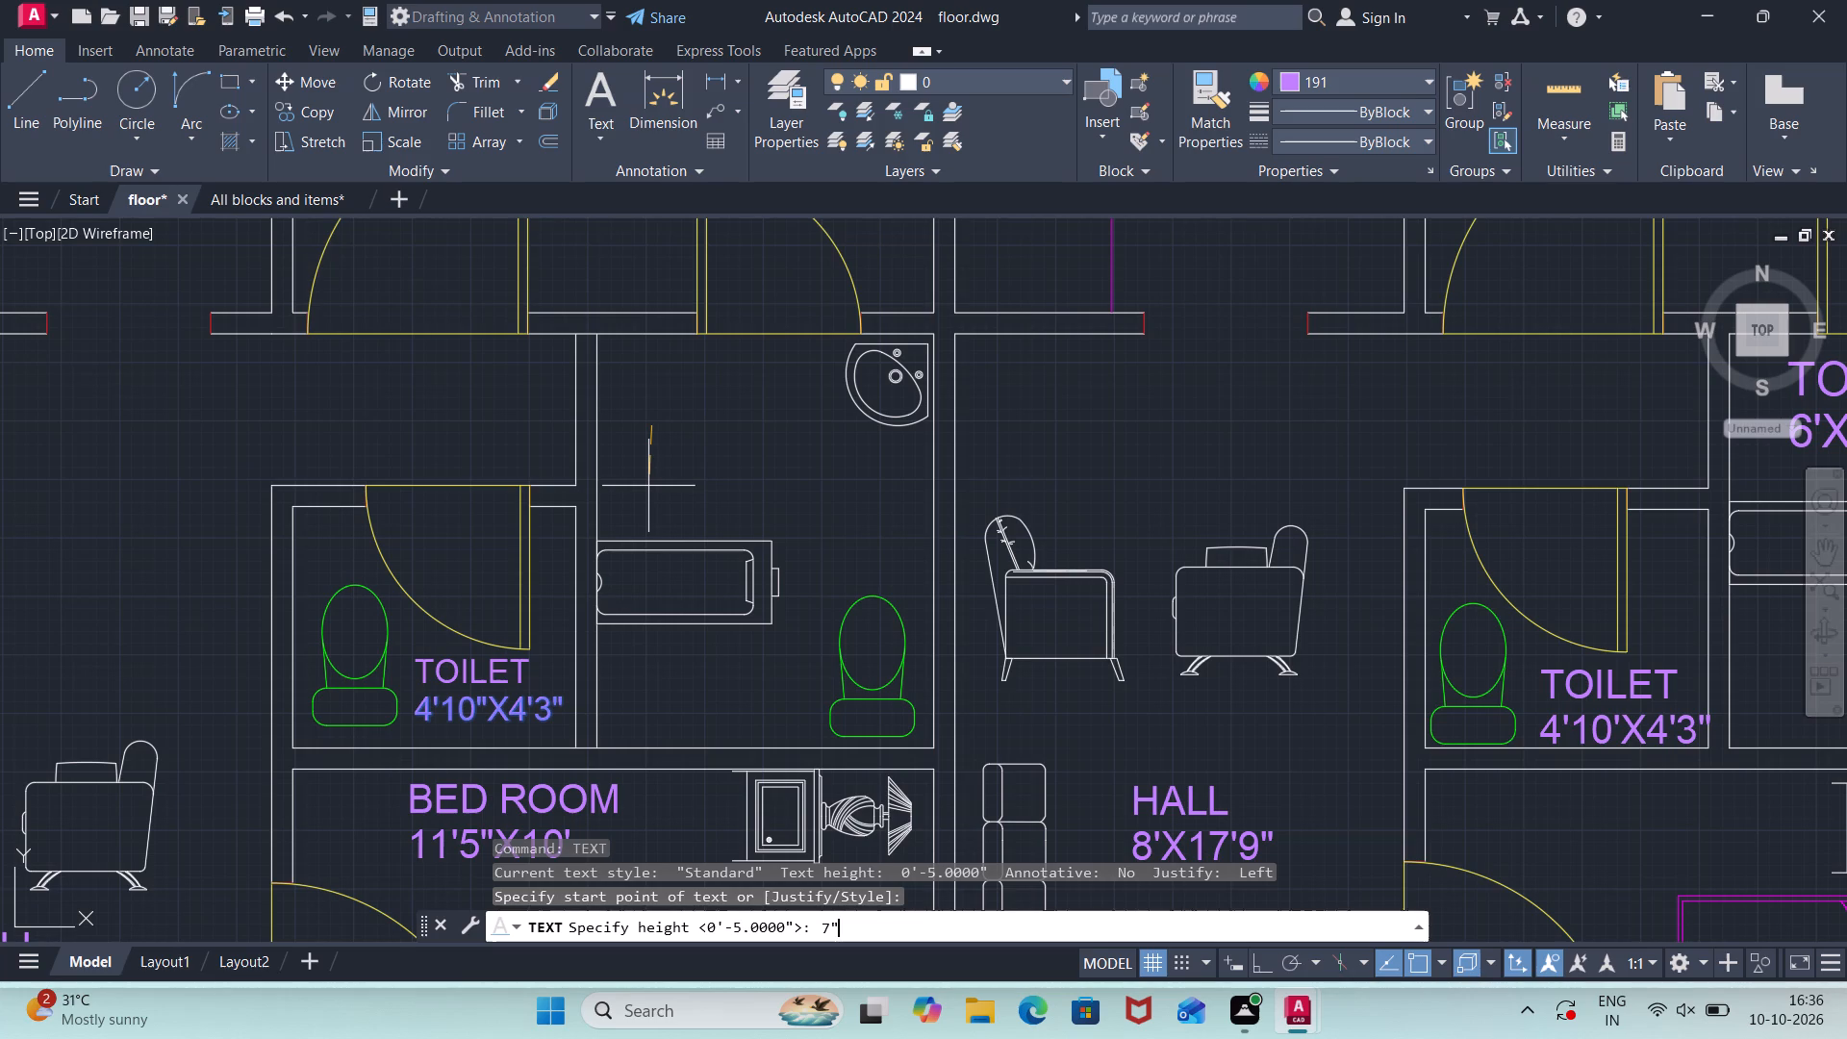
pyautogui.press('Return')
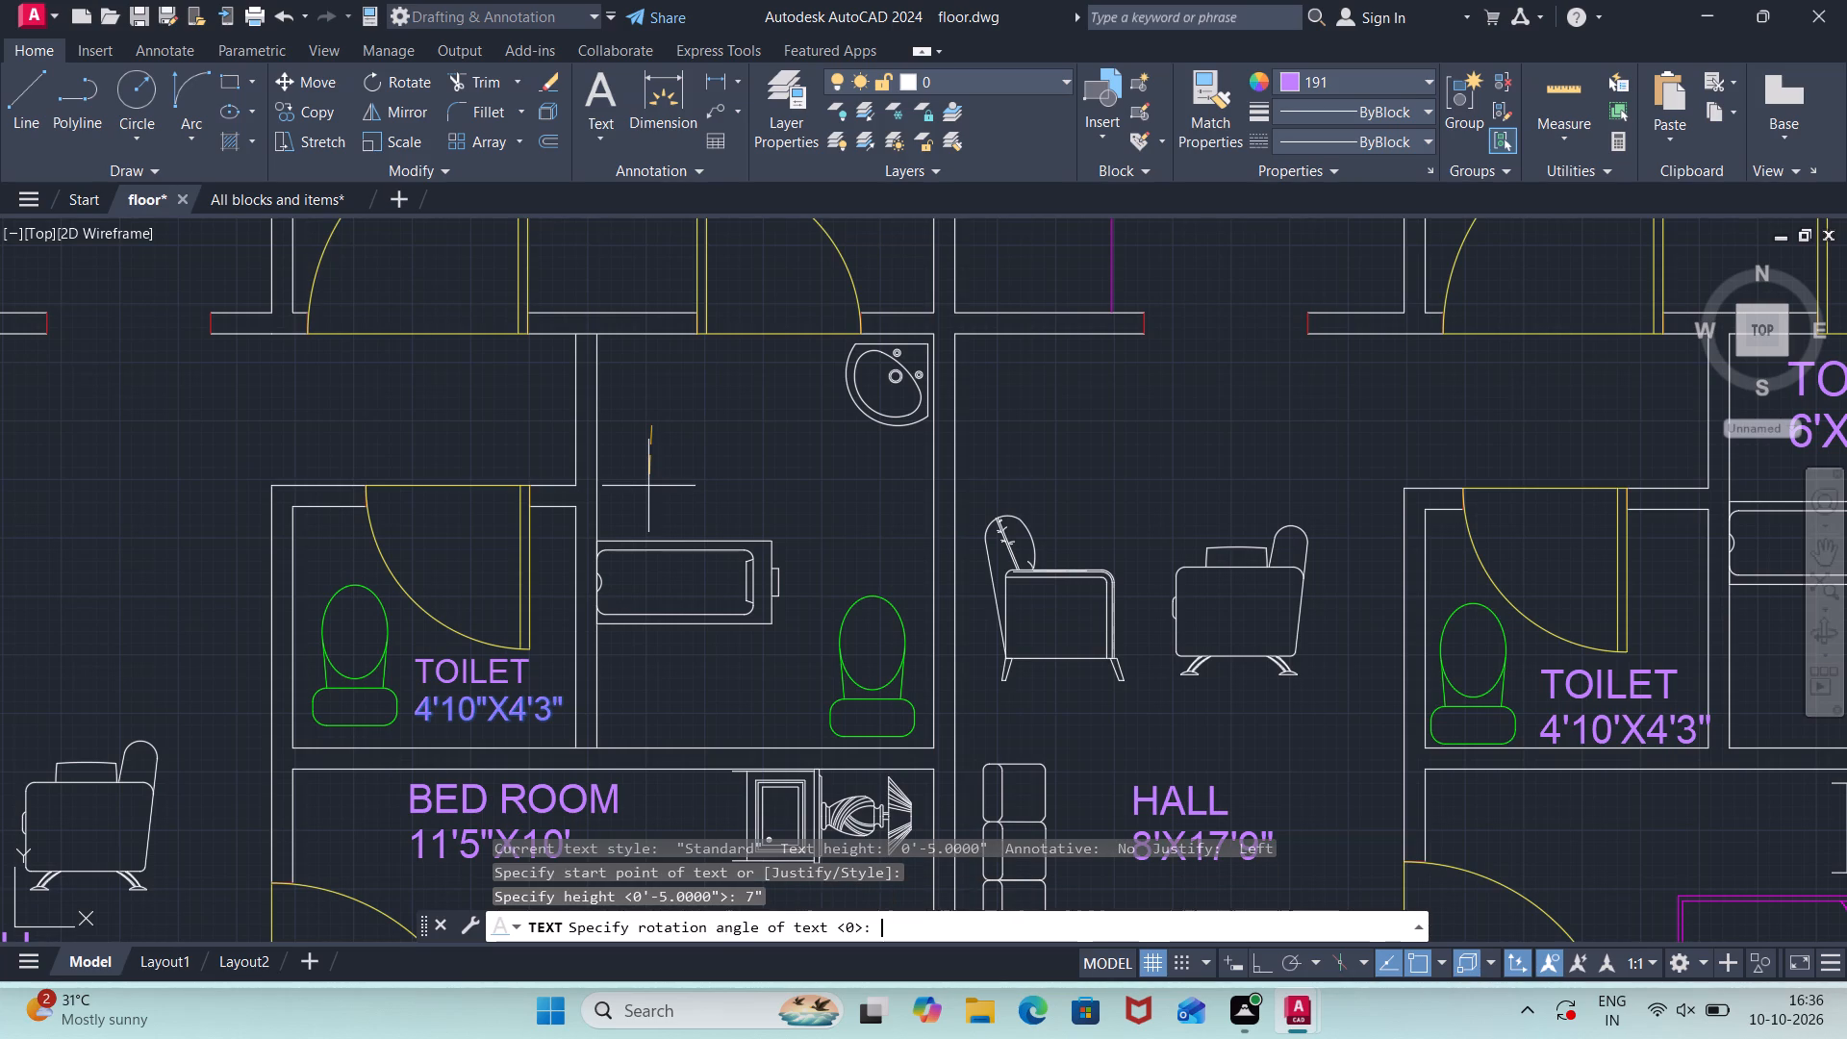
pyautogui.press('0')
pyautogui.press('Return')
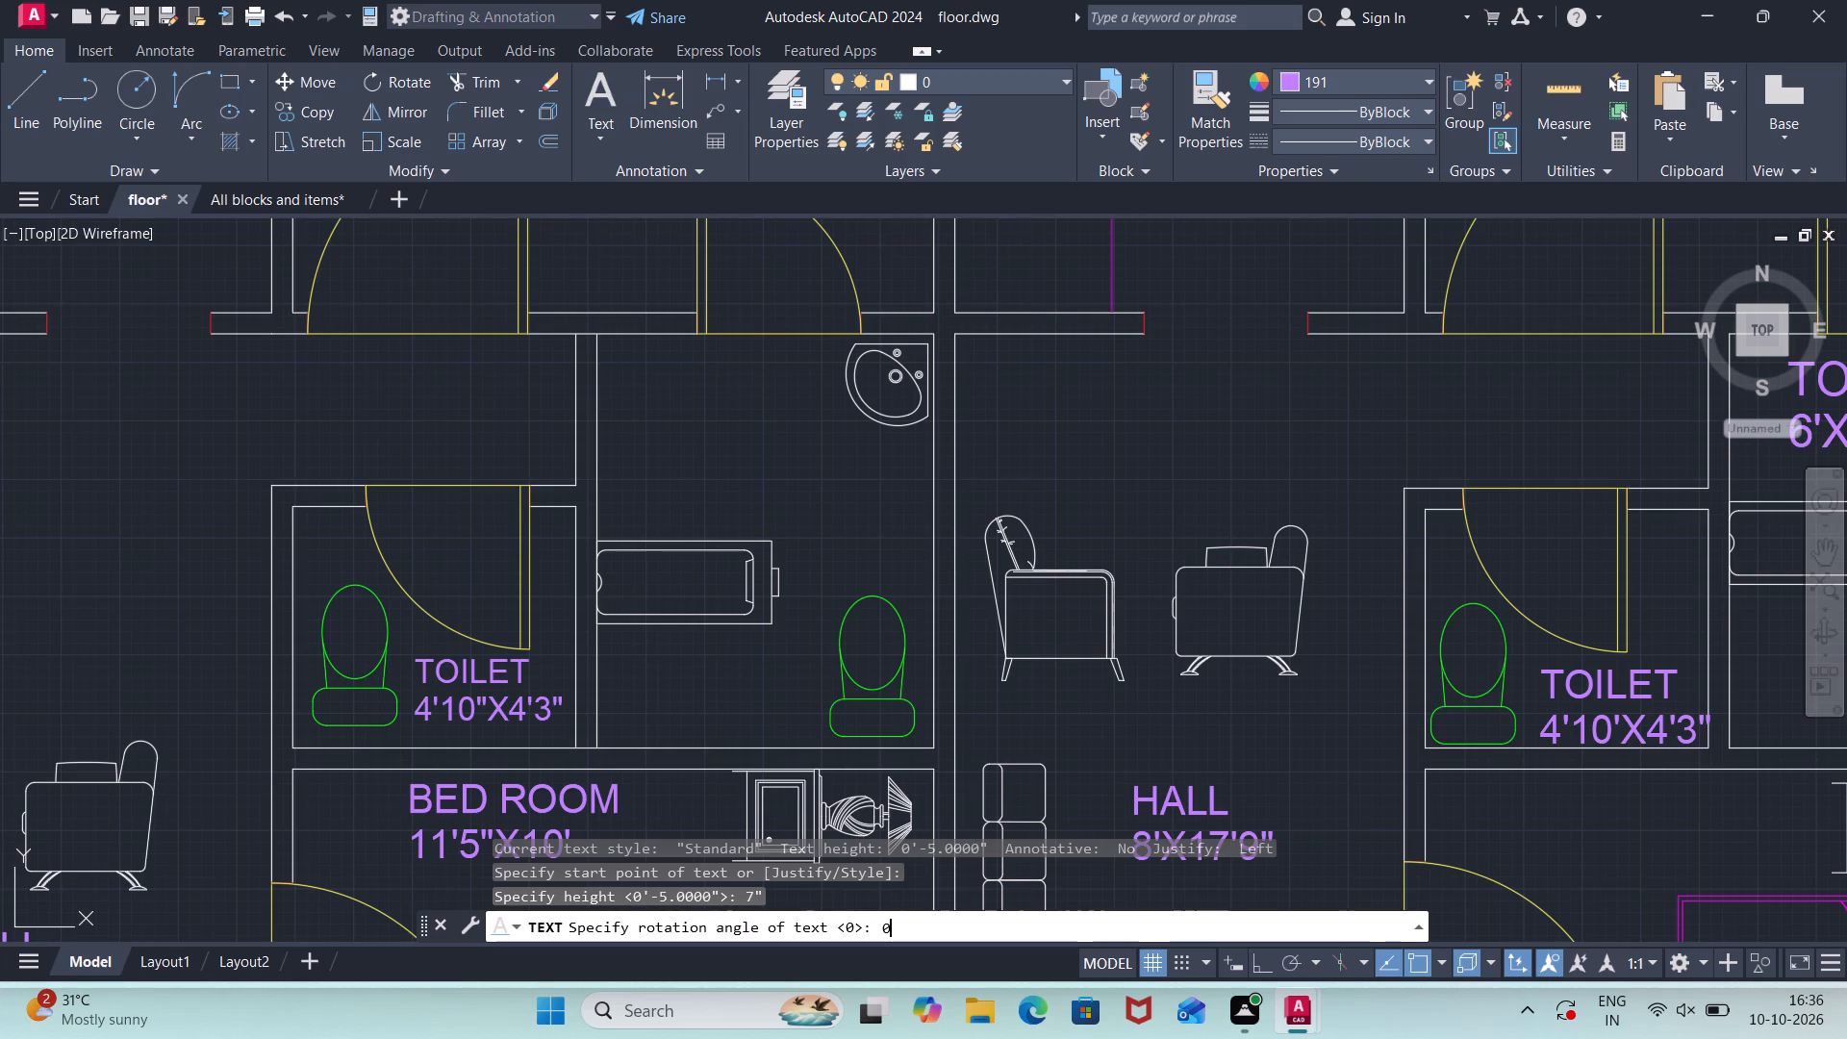
# Enter the left unit's larger toilet label on two lines as TOILET and 6'X7'3", and finish the text.
pyautogui.write('TOIL')
pyautogui.write('ET')
pyautogui.press('Return')
pyautogui.scroll(-1, 648, 486)
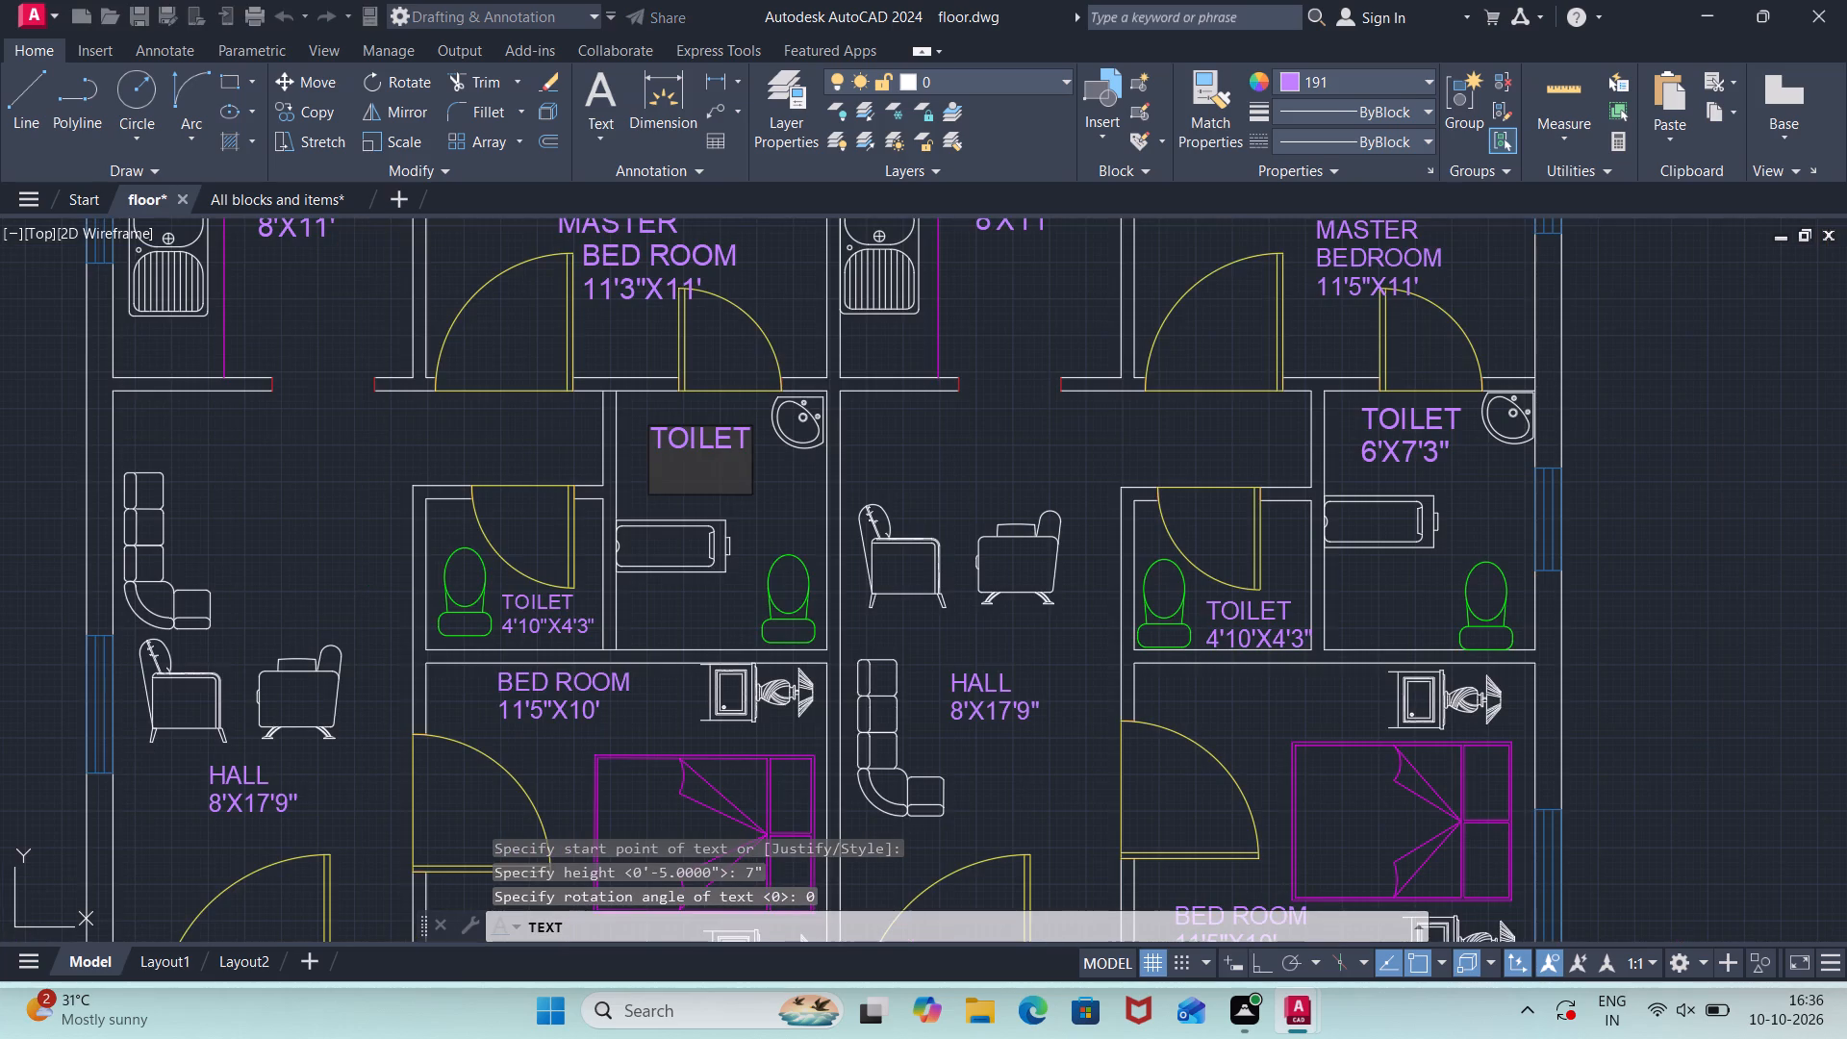
pyautogui.write("6'")
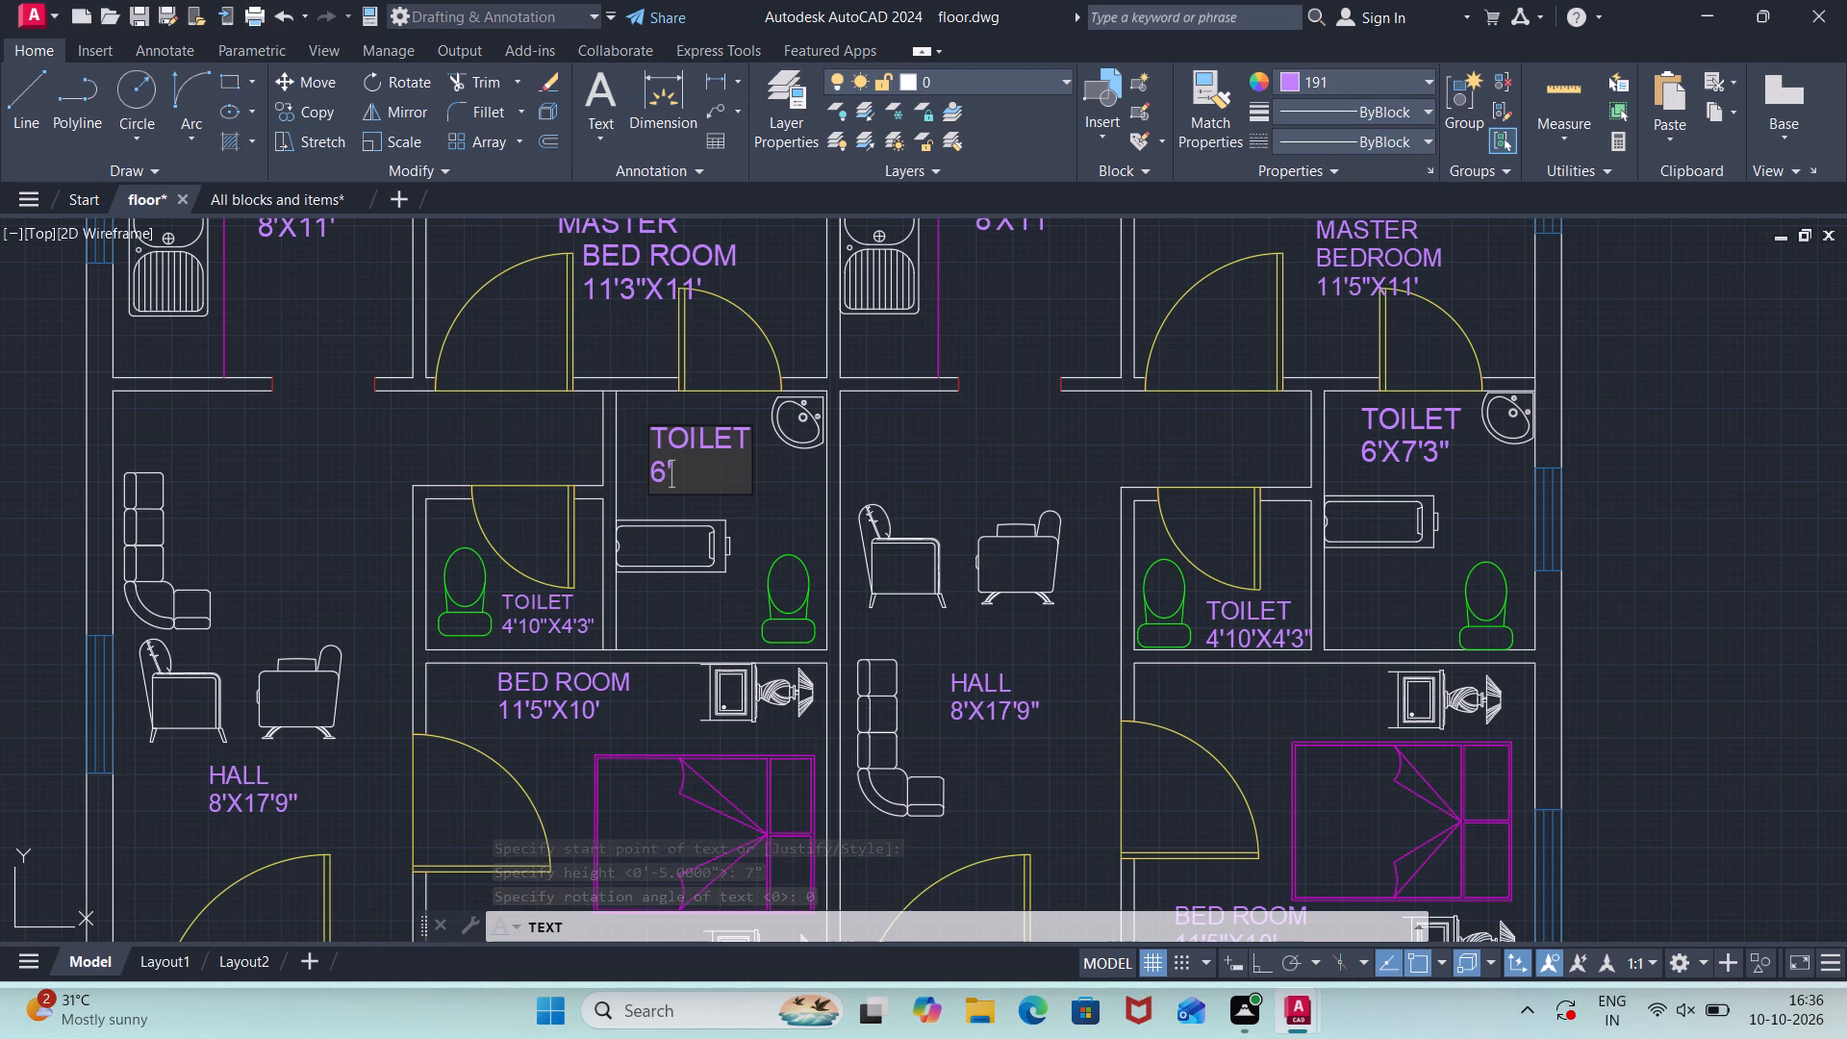
pyautogui.press('x')
pyautogui.write('7\'3"')
pyautogui.press('Return')
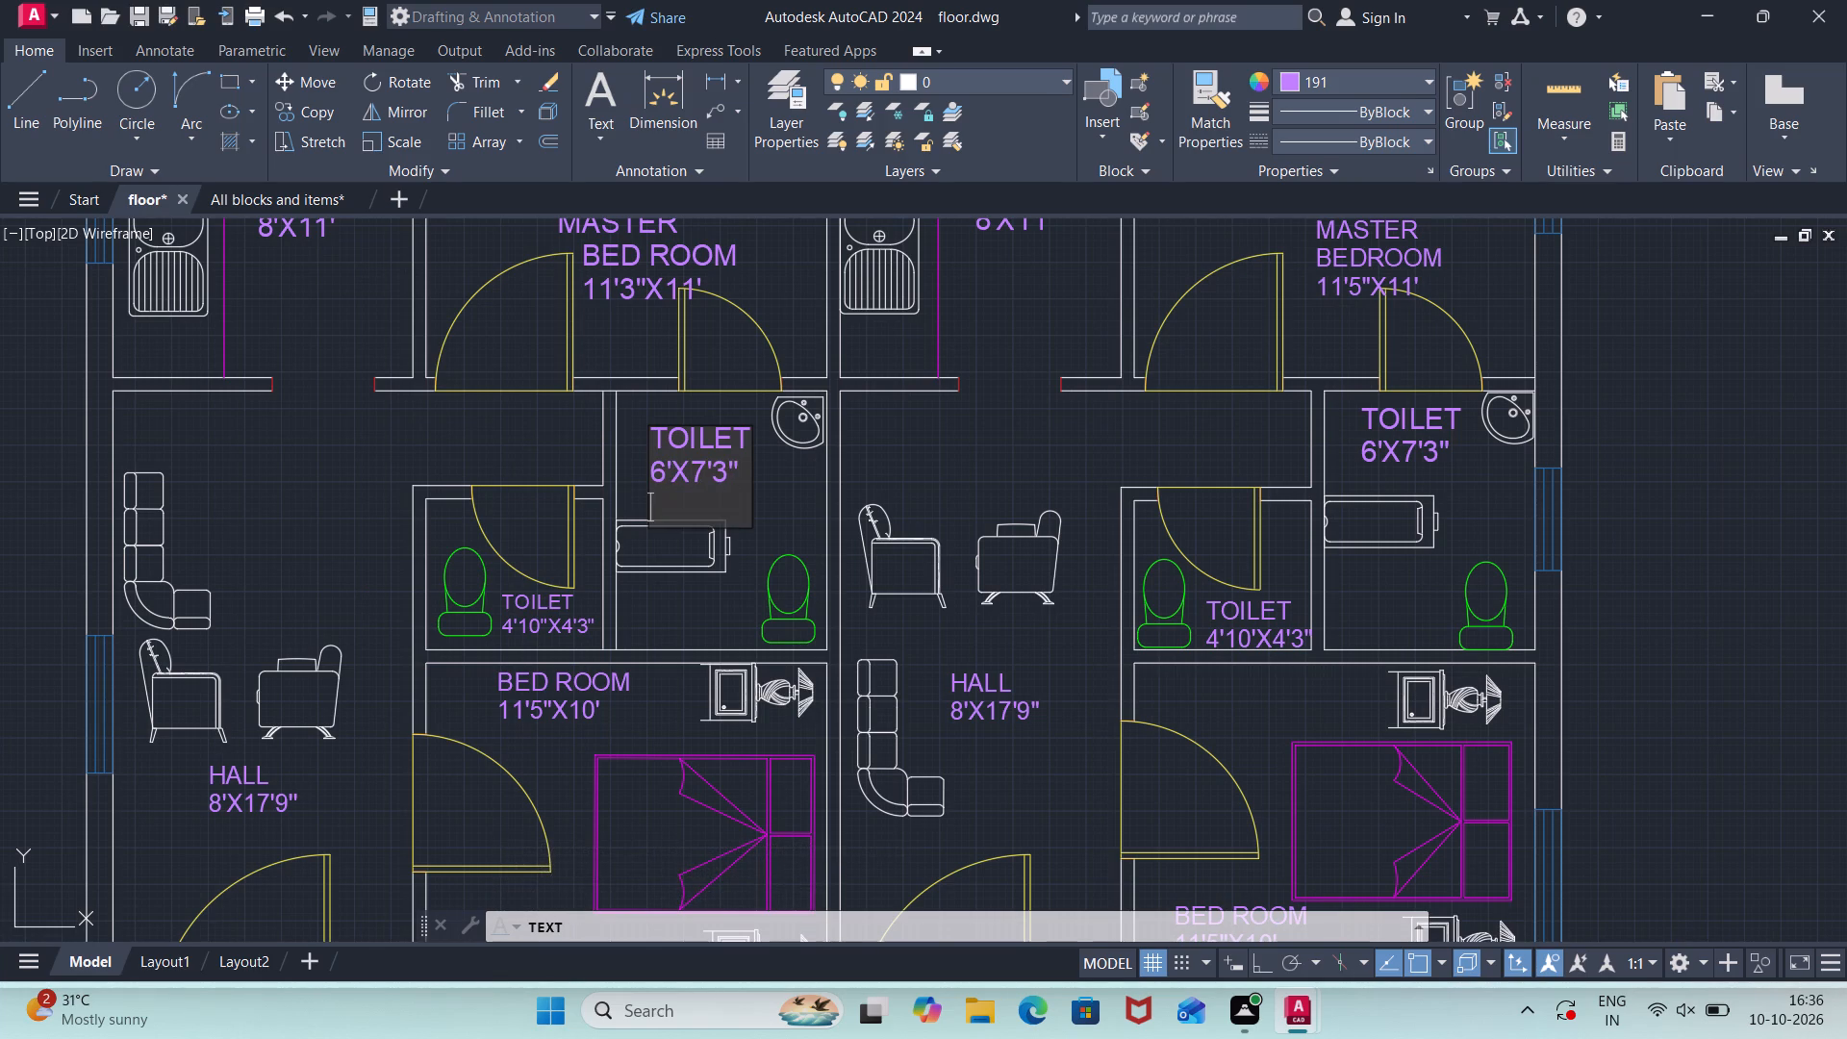
pyautogui.press('Return')
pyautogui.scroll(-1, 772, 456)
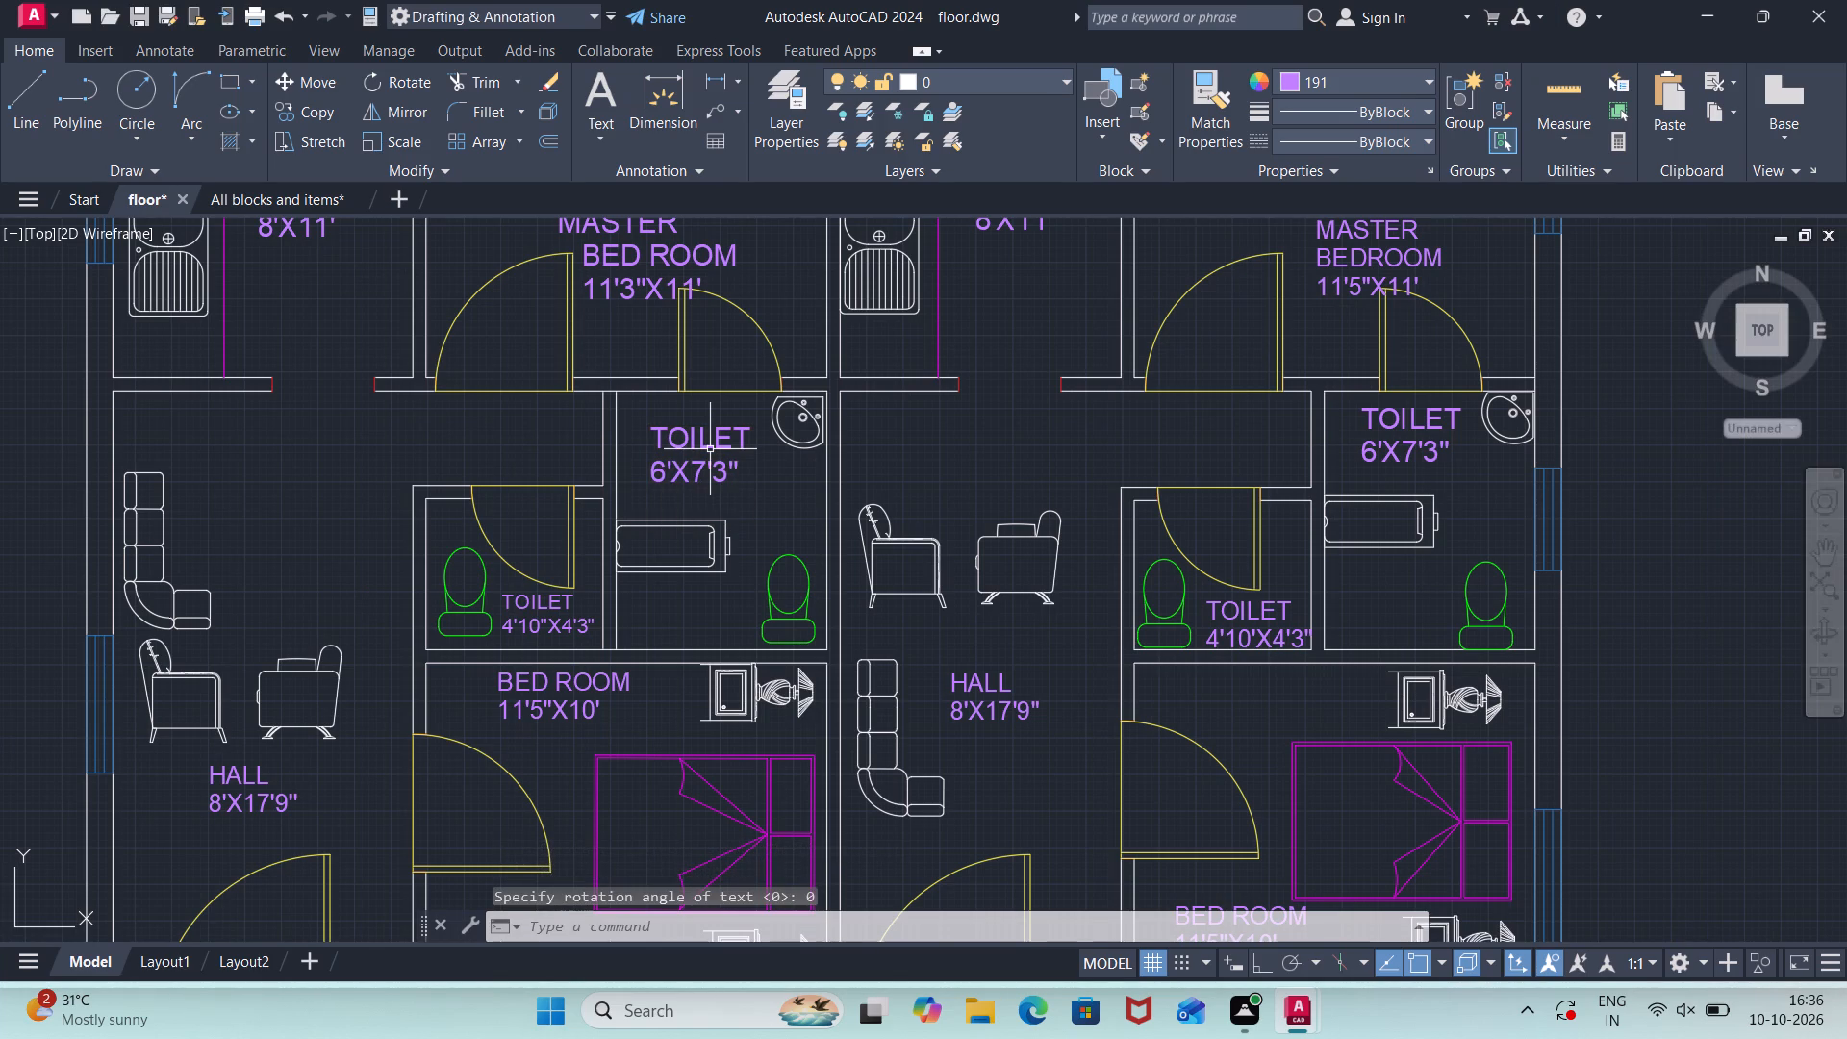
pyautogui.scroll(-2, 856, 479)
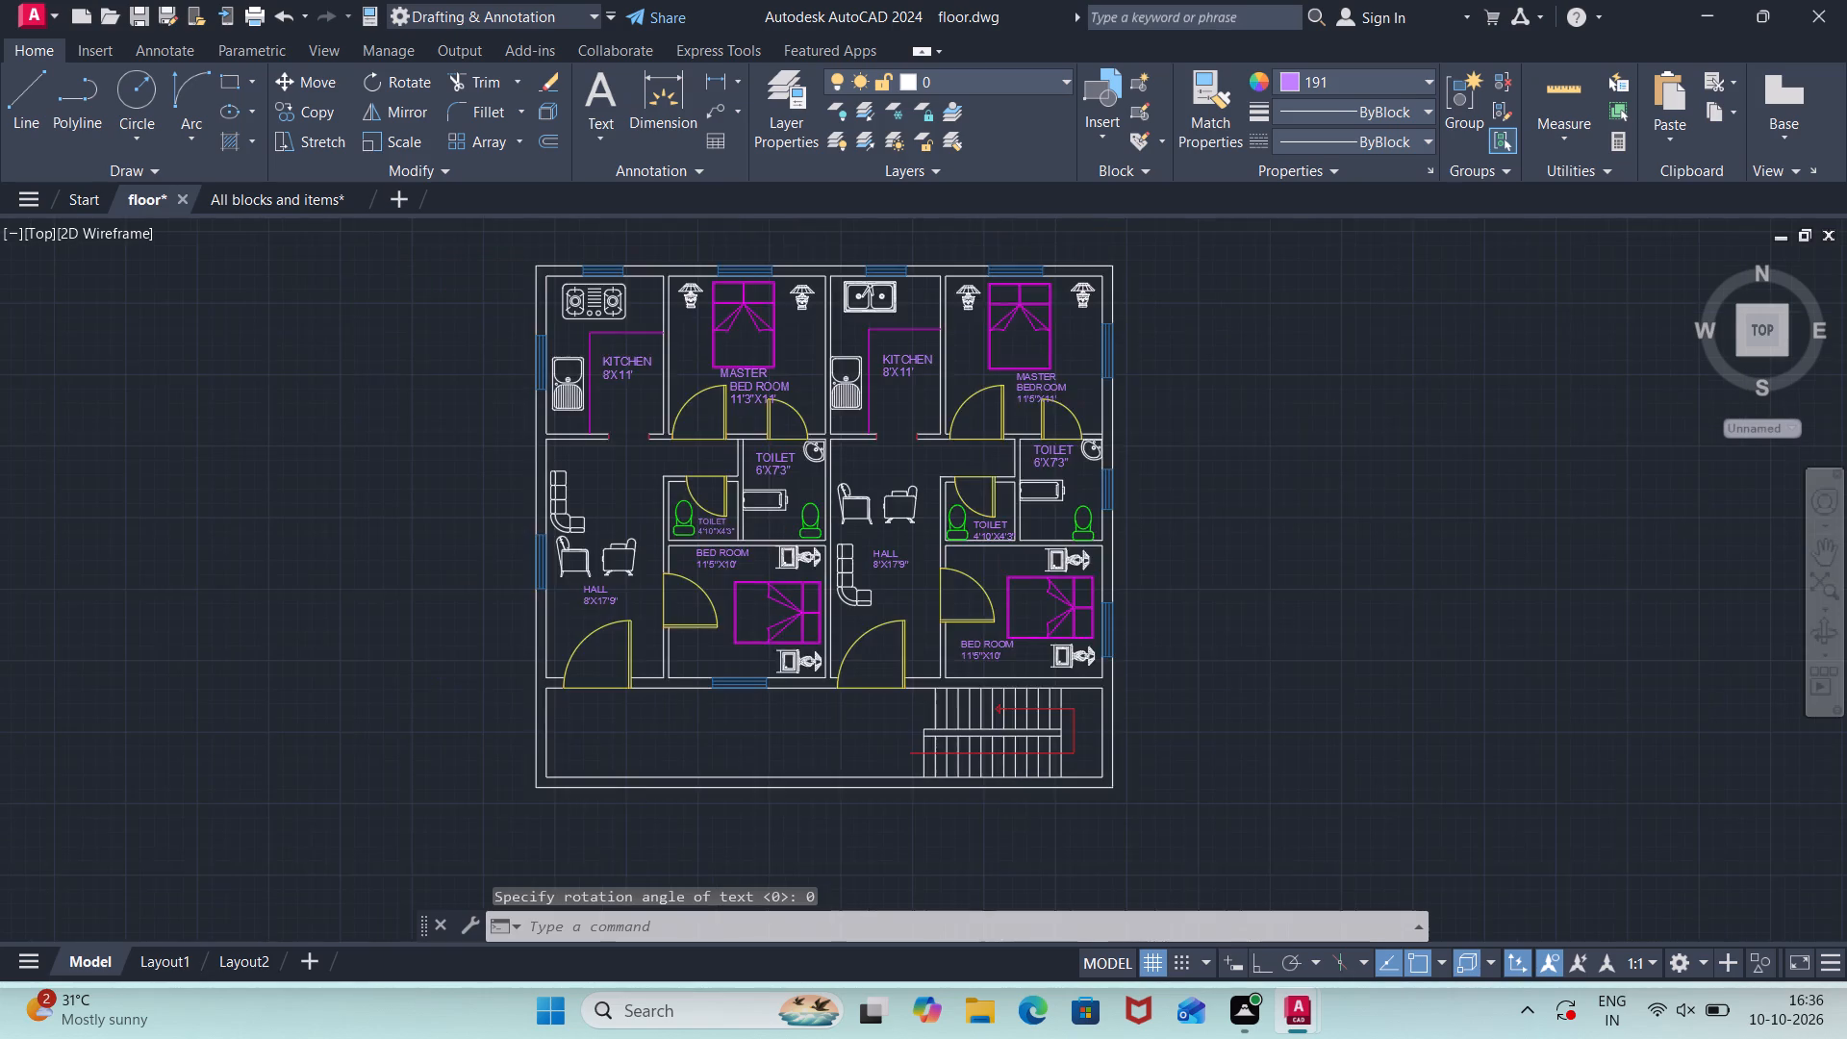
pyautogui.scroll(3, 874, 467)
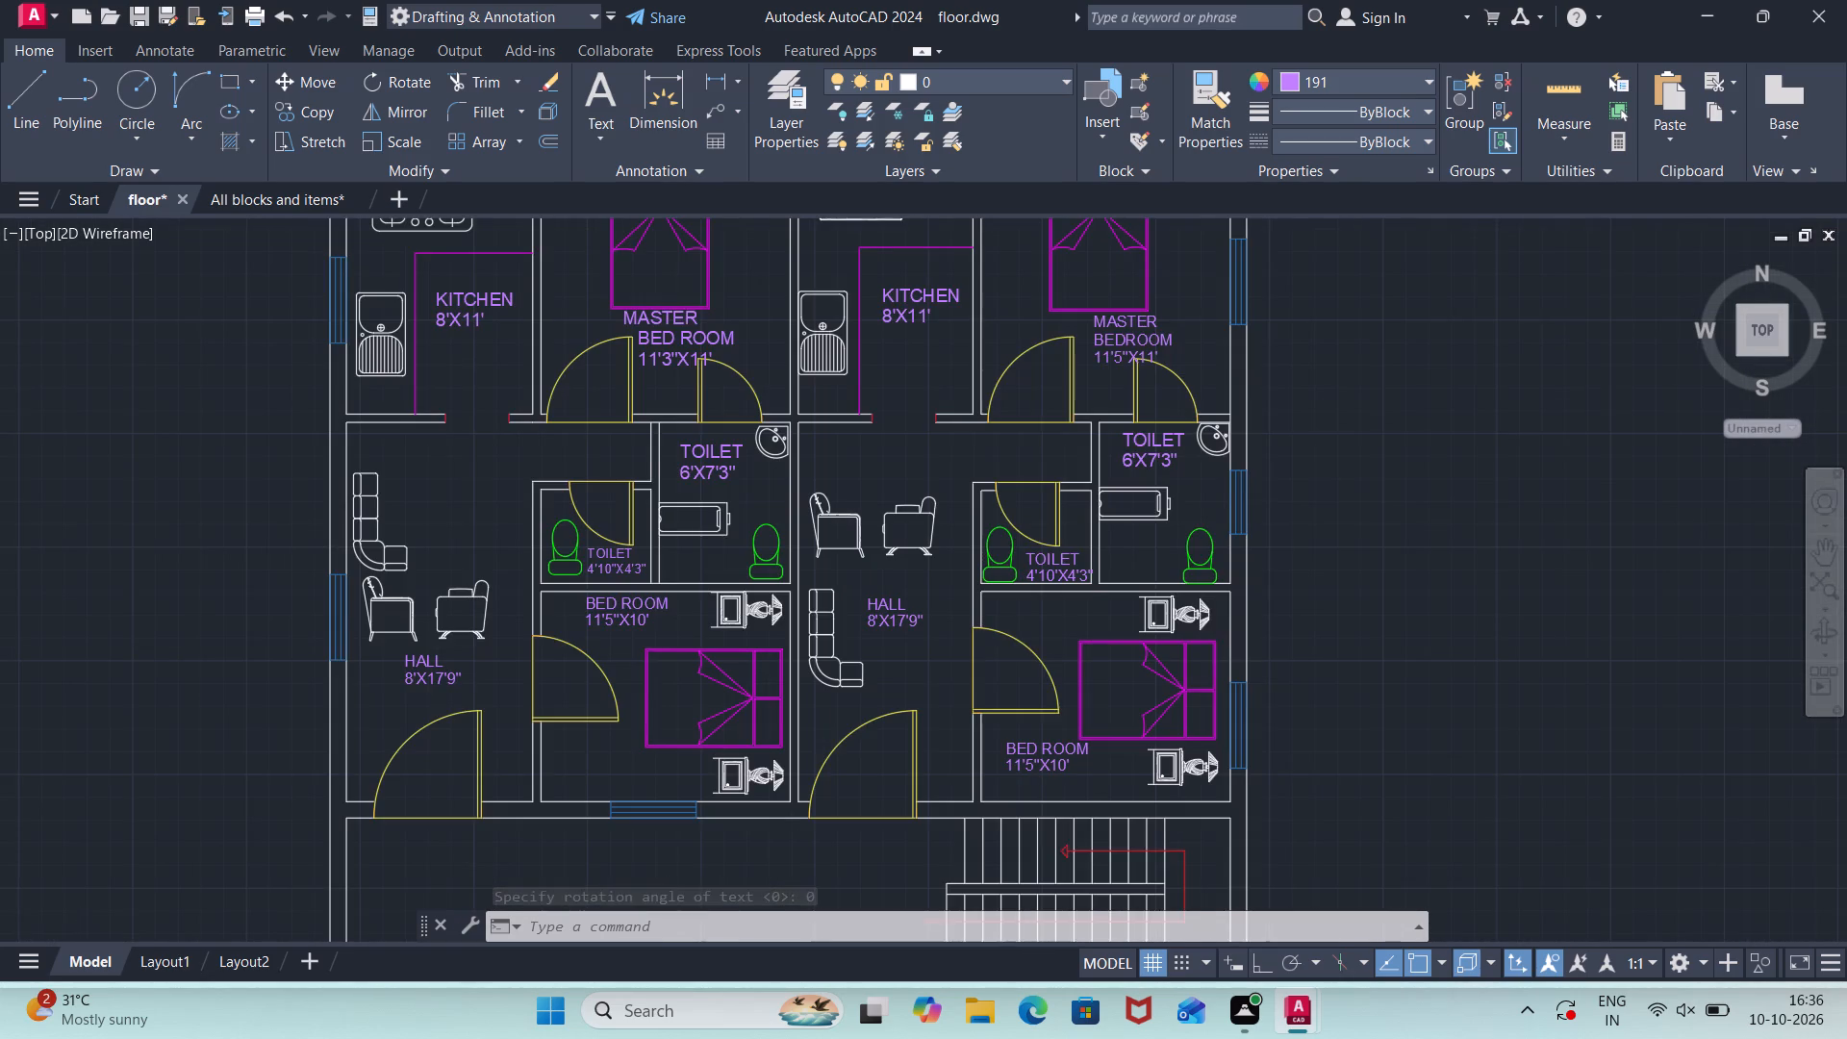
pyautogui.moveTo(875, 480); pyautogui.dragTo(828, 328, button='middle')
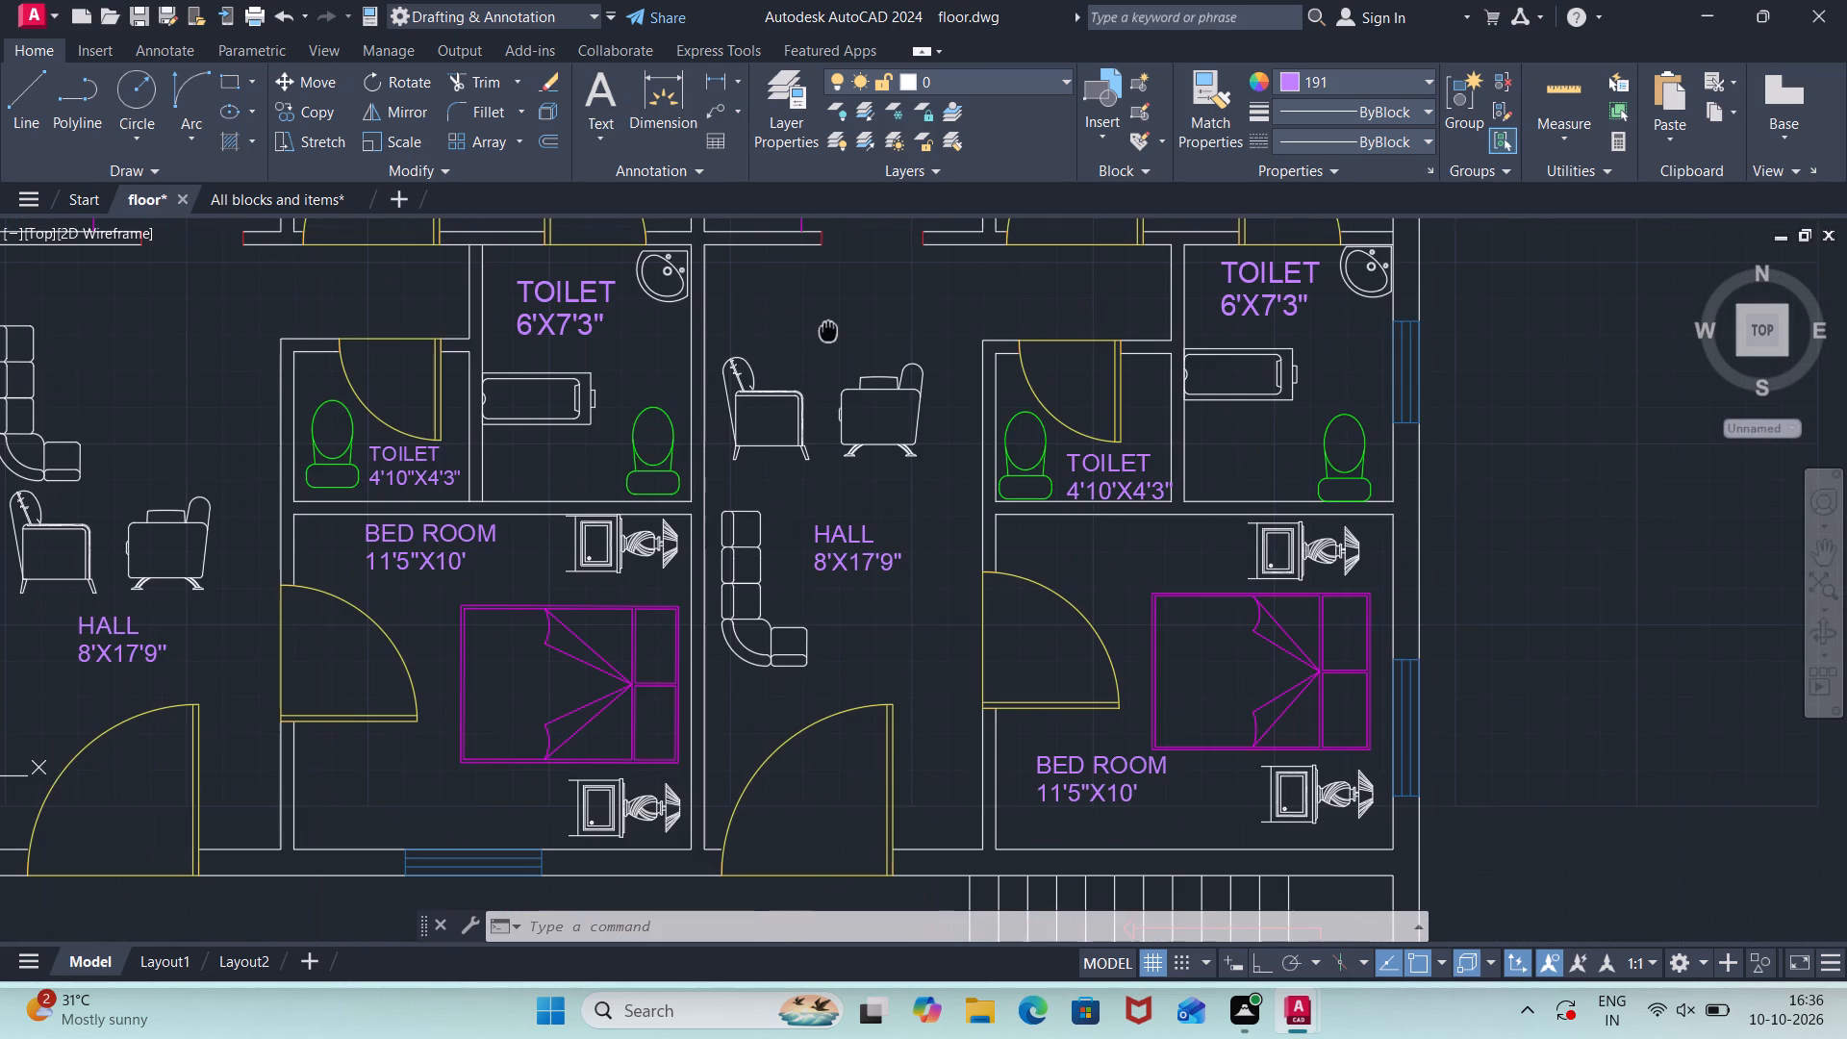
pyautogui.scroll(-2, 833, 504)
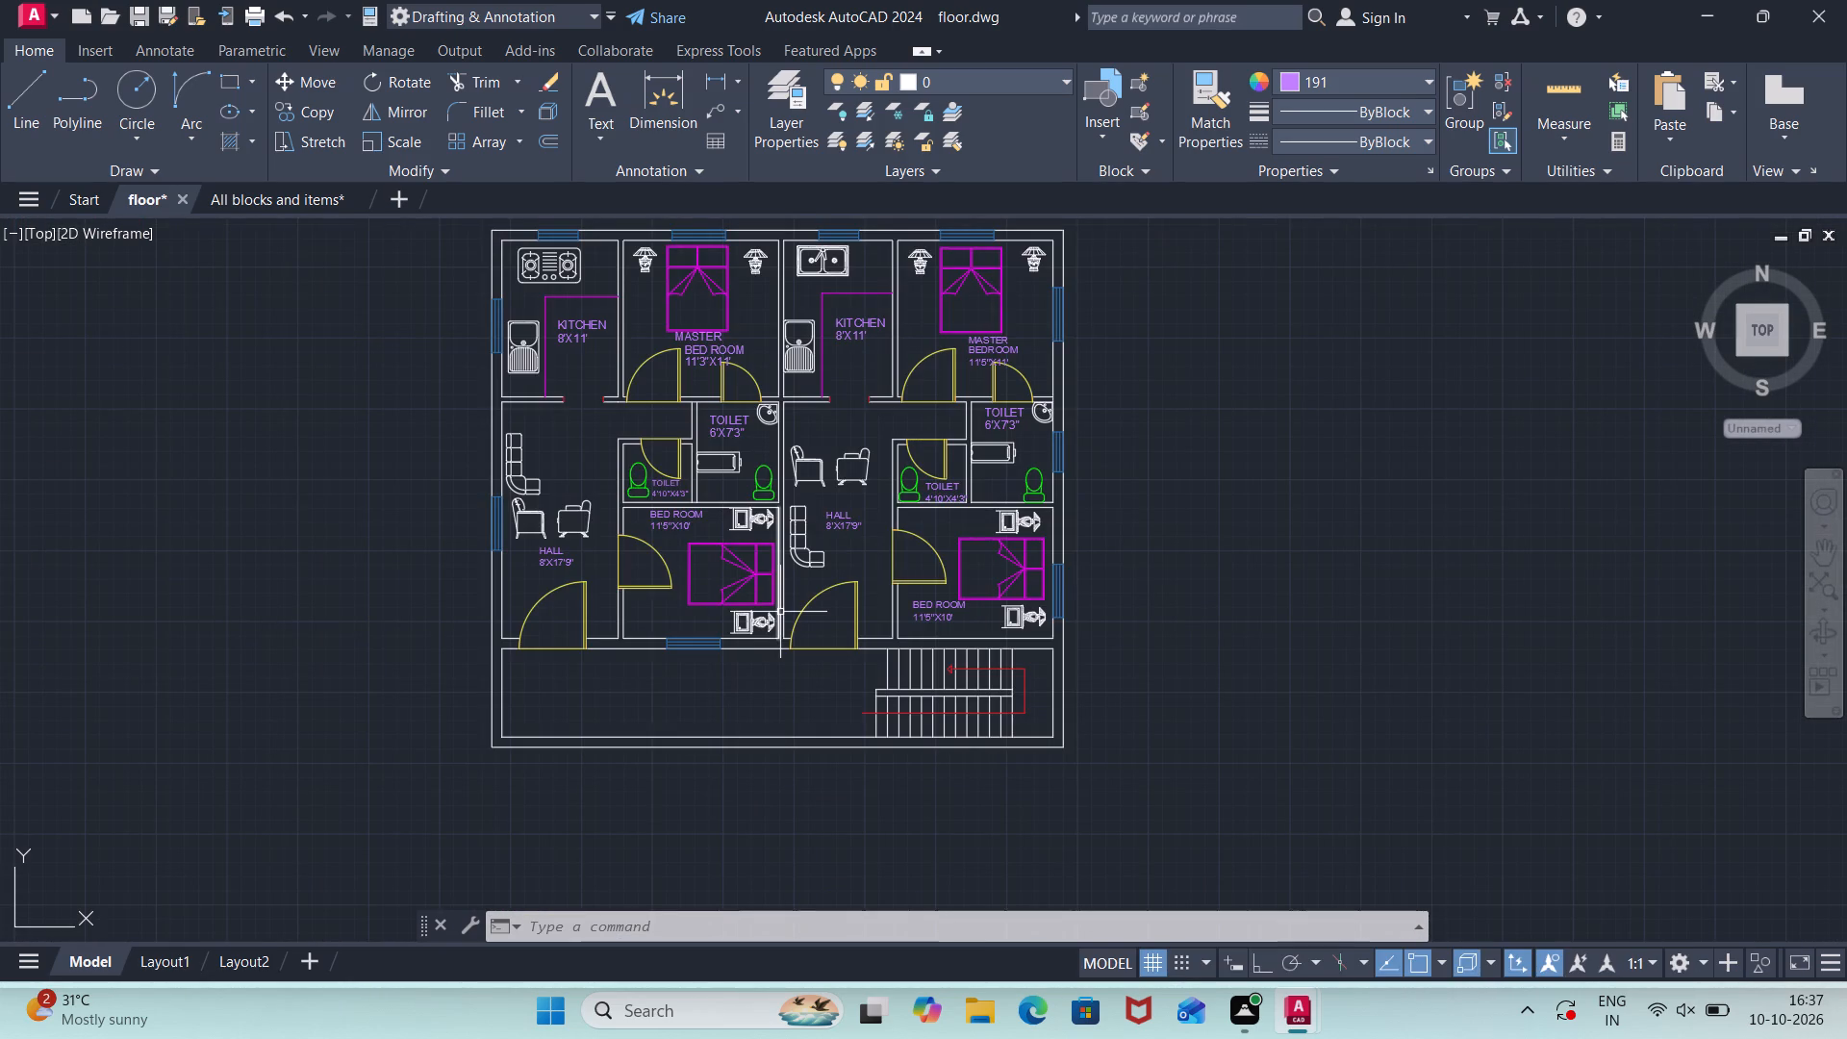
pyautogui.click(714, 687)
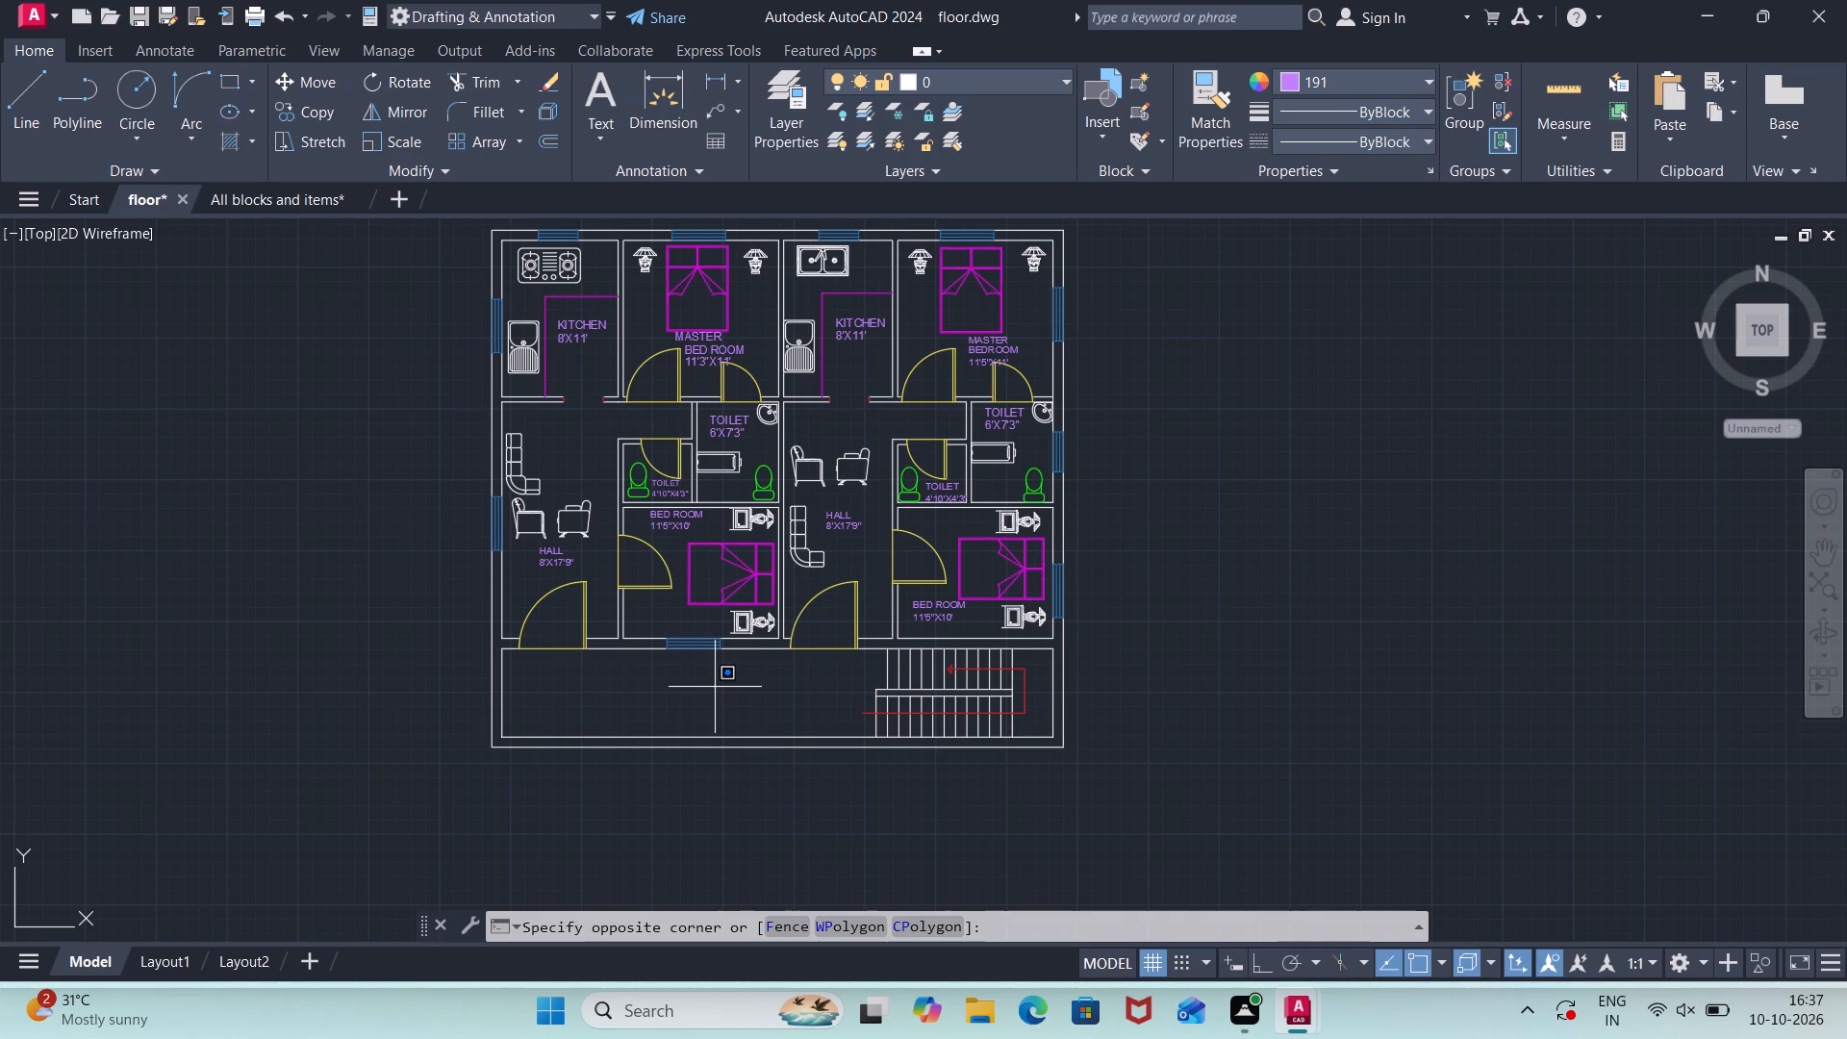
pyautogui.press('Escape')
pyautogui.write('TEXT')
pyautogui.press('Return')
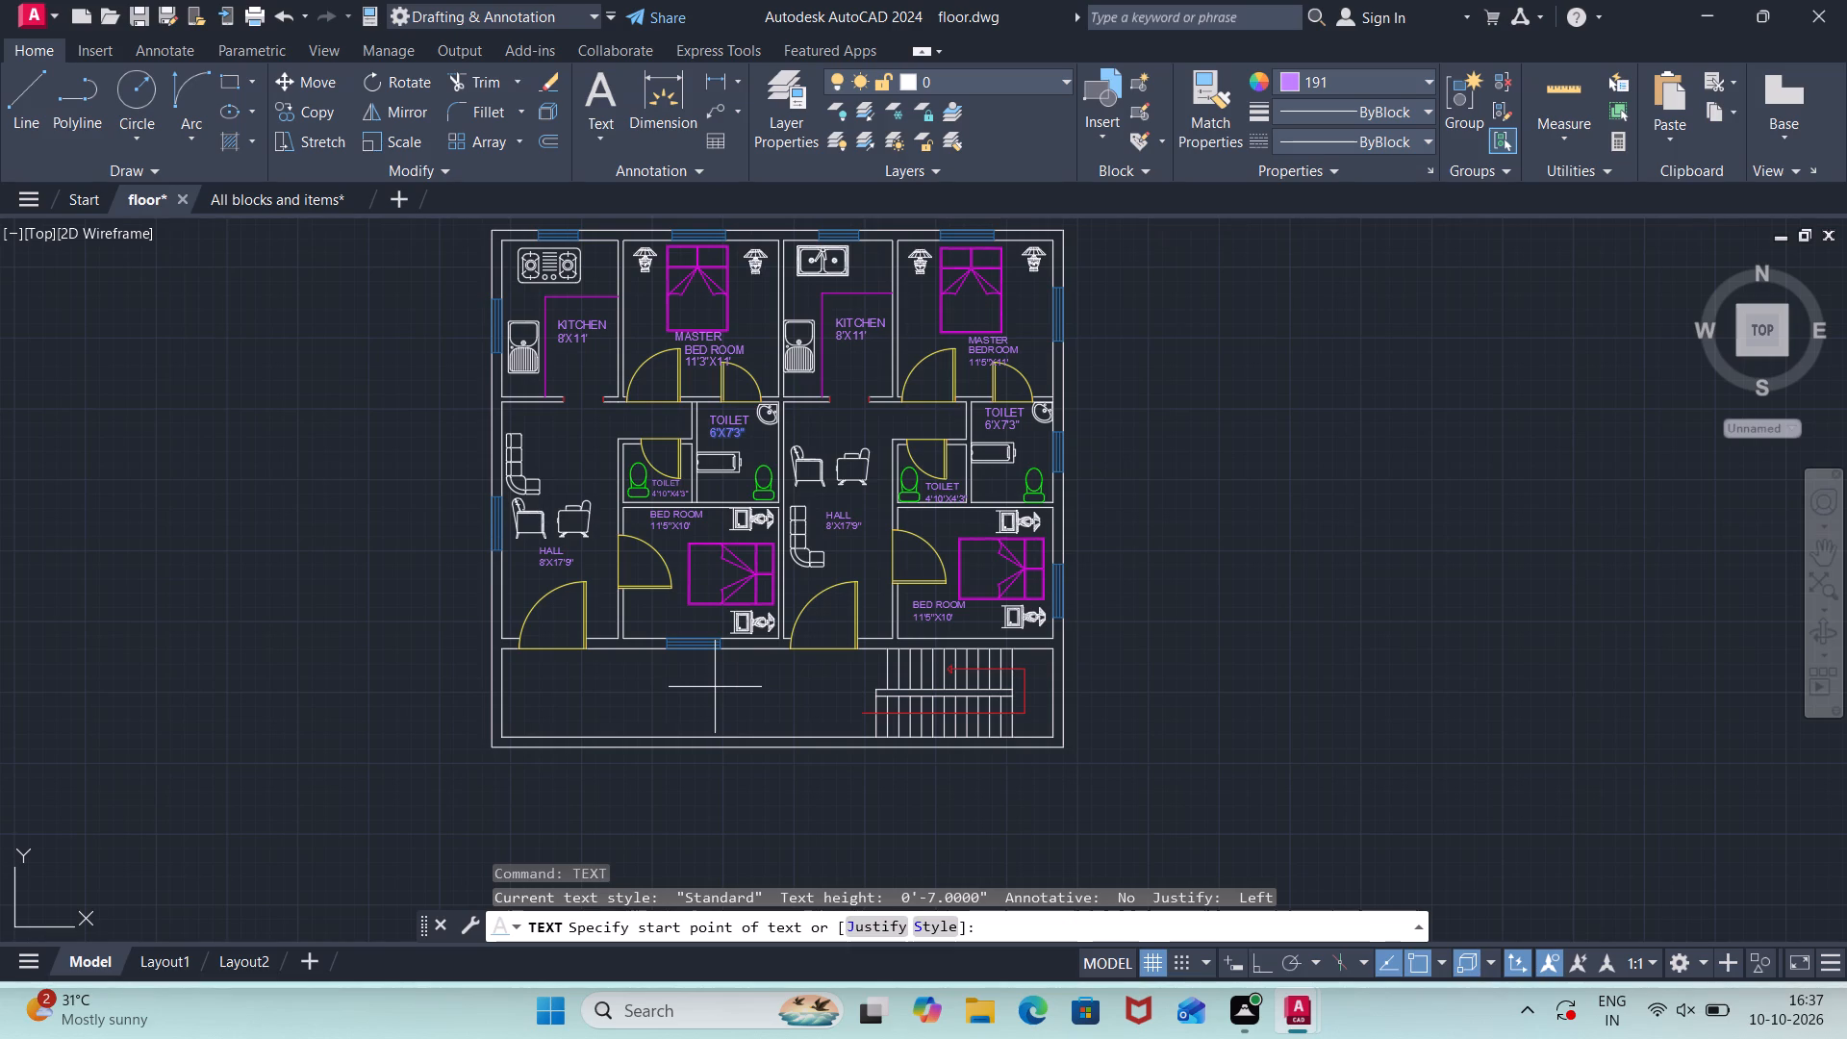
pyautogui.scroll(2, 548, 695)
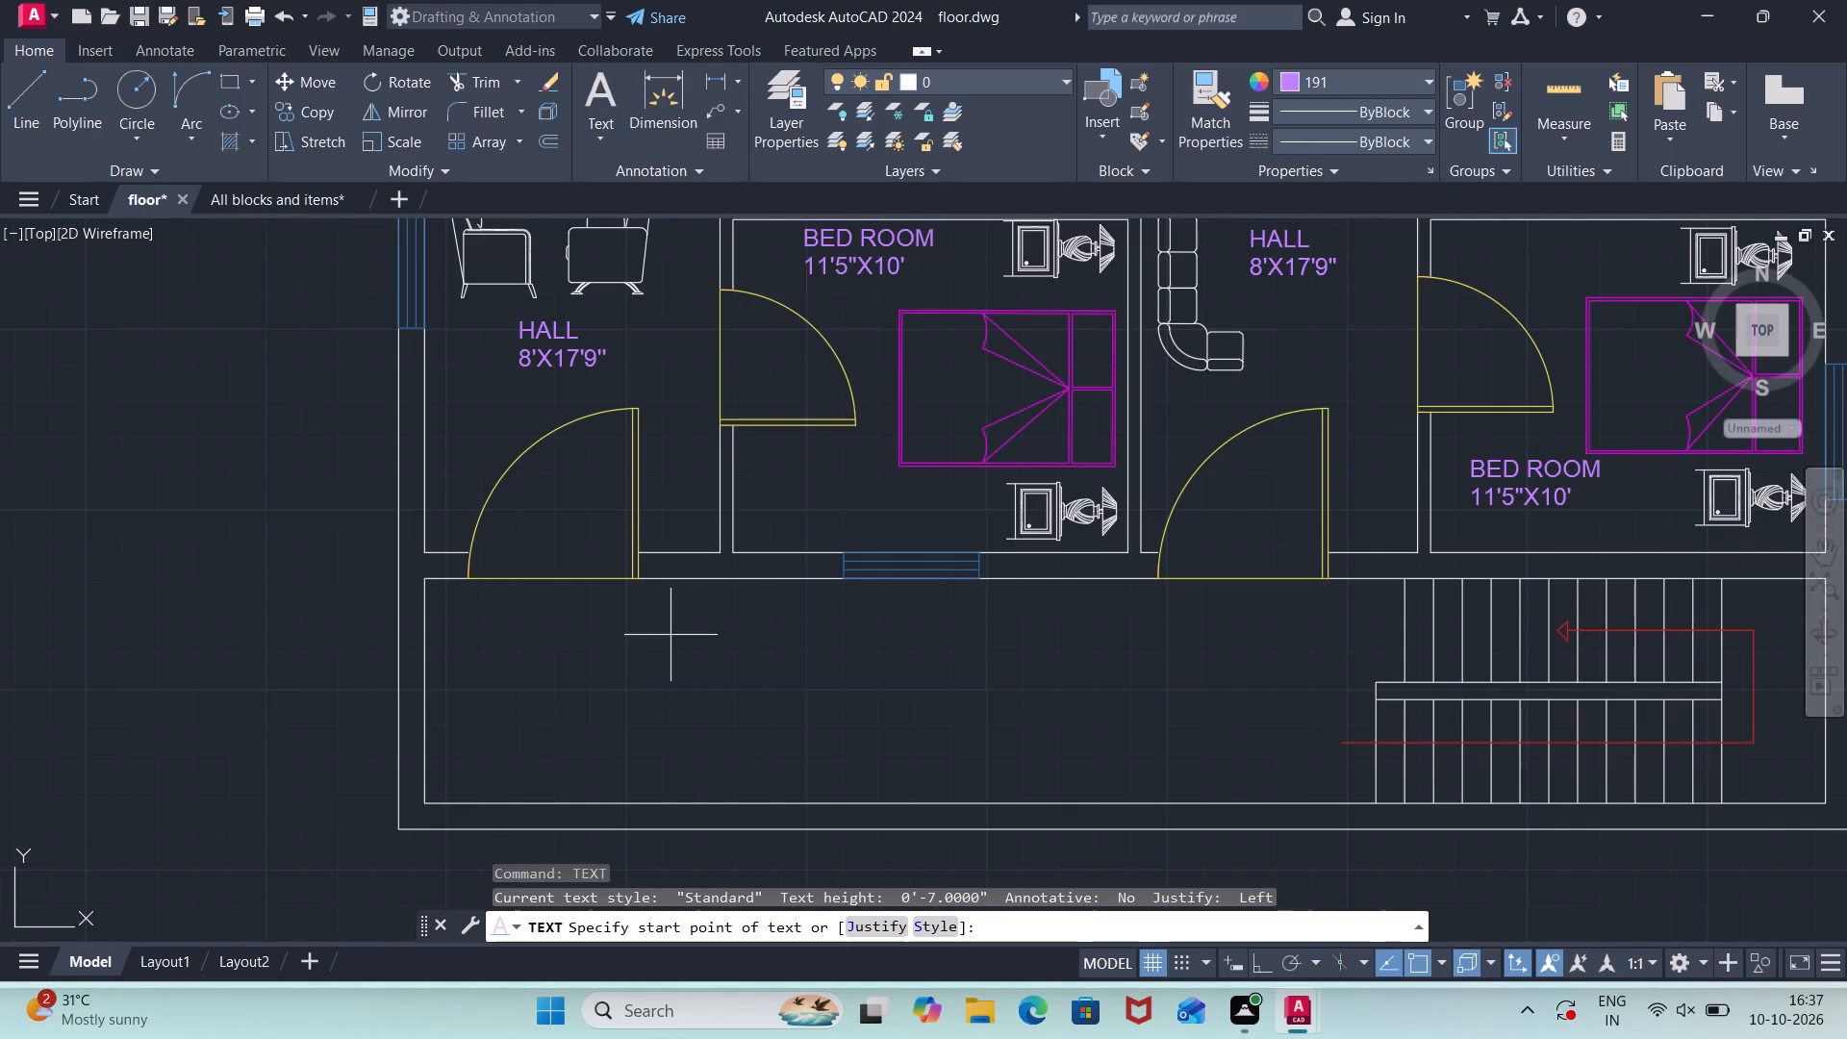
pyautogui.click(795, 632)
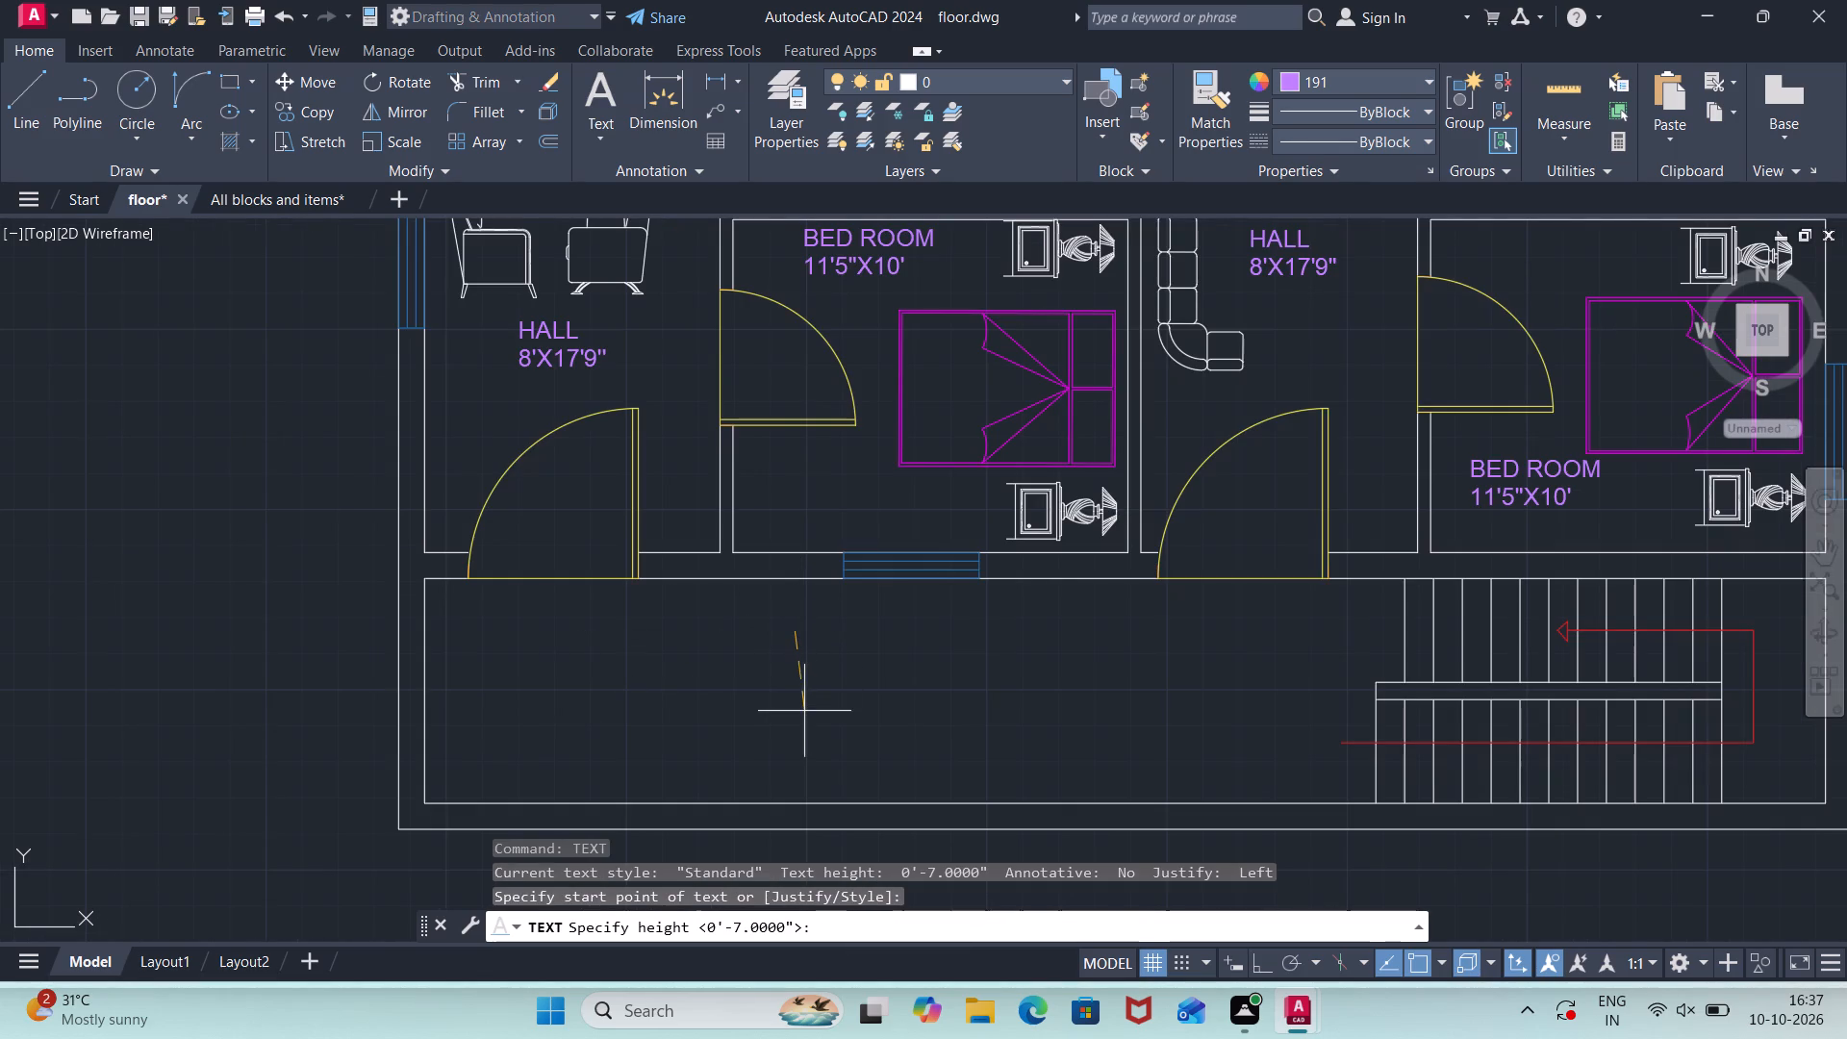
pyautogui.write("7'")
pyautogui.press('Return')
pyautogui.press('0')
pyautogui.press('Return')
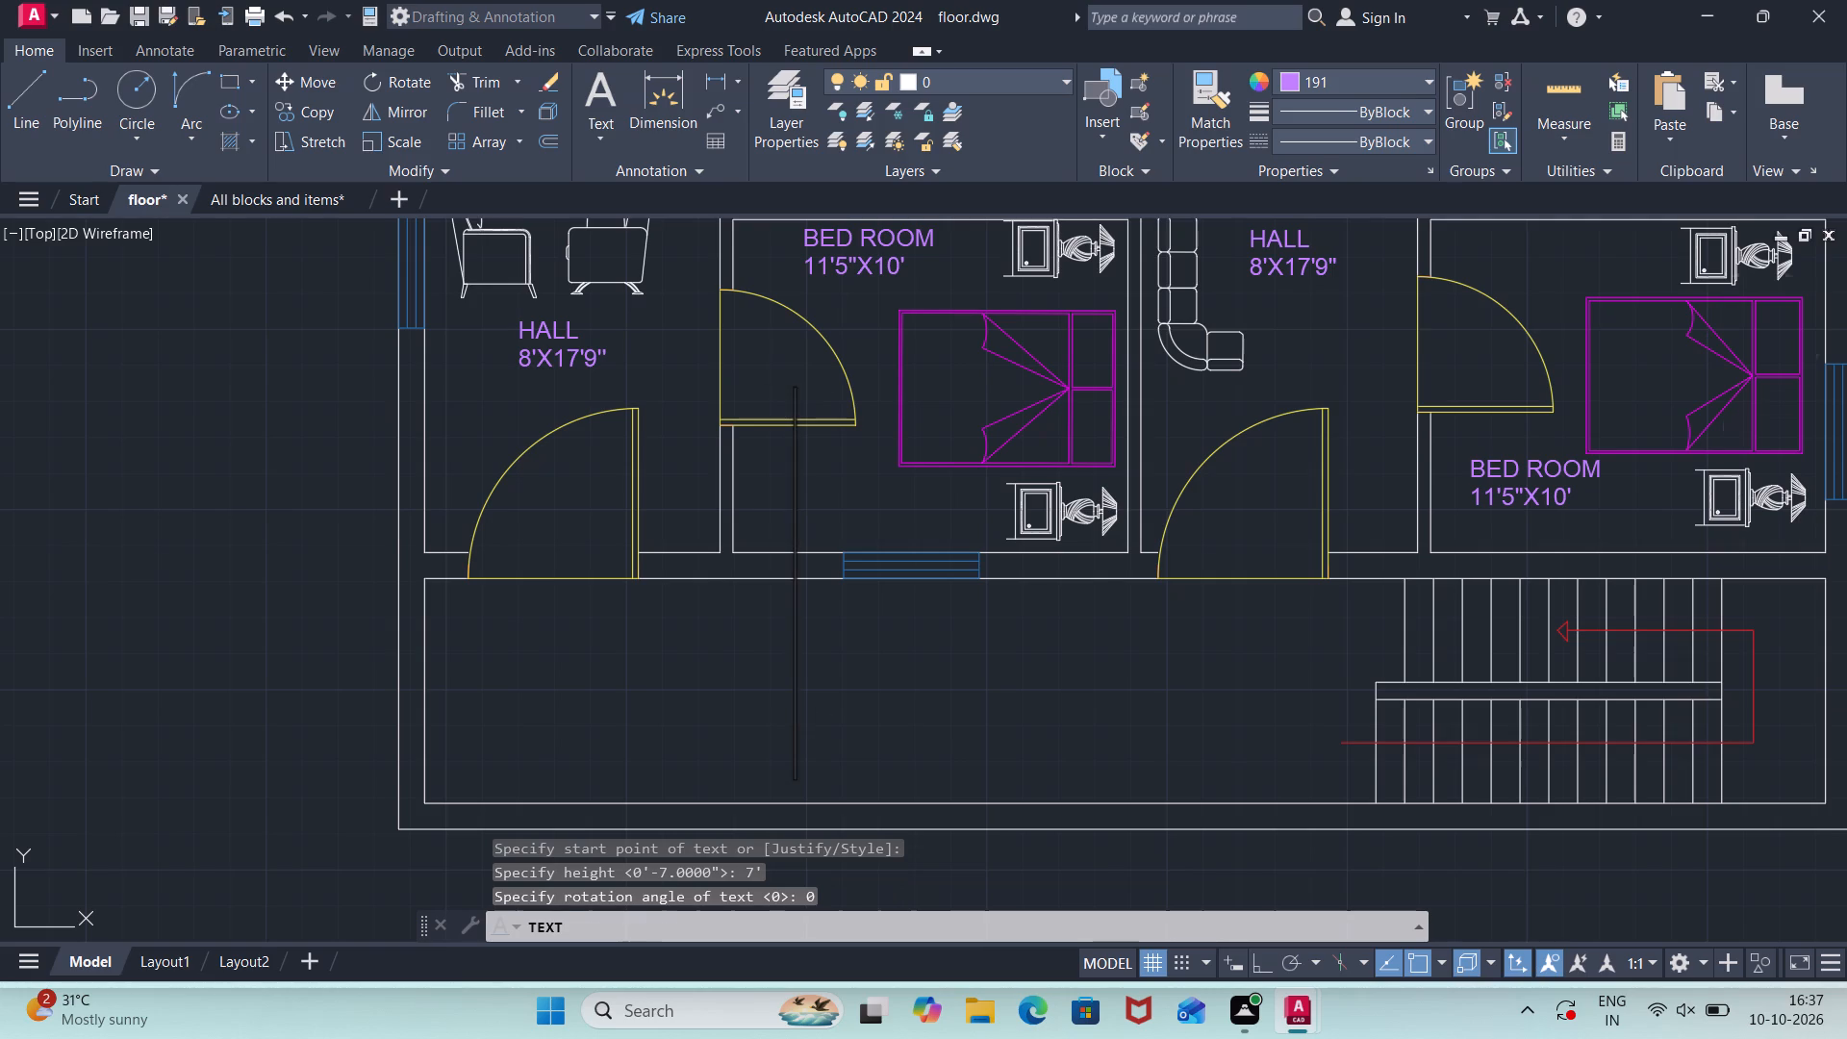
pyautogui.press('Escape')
# Place a single-line text start point in the open passage below the left unit's bedroom, with 7" height and 0 rotation.
pyautogui.write('TEXT')
pyautogui.press('Return')
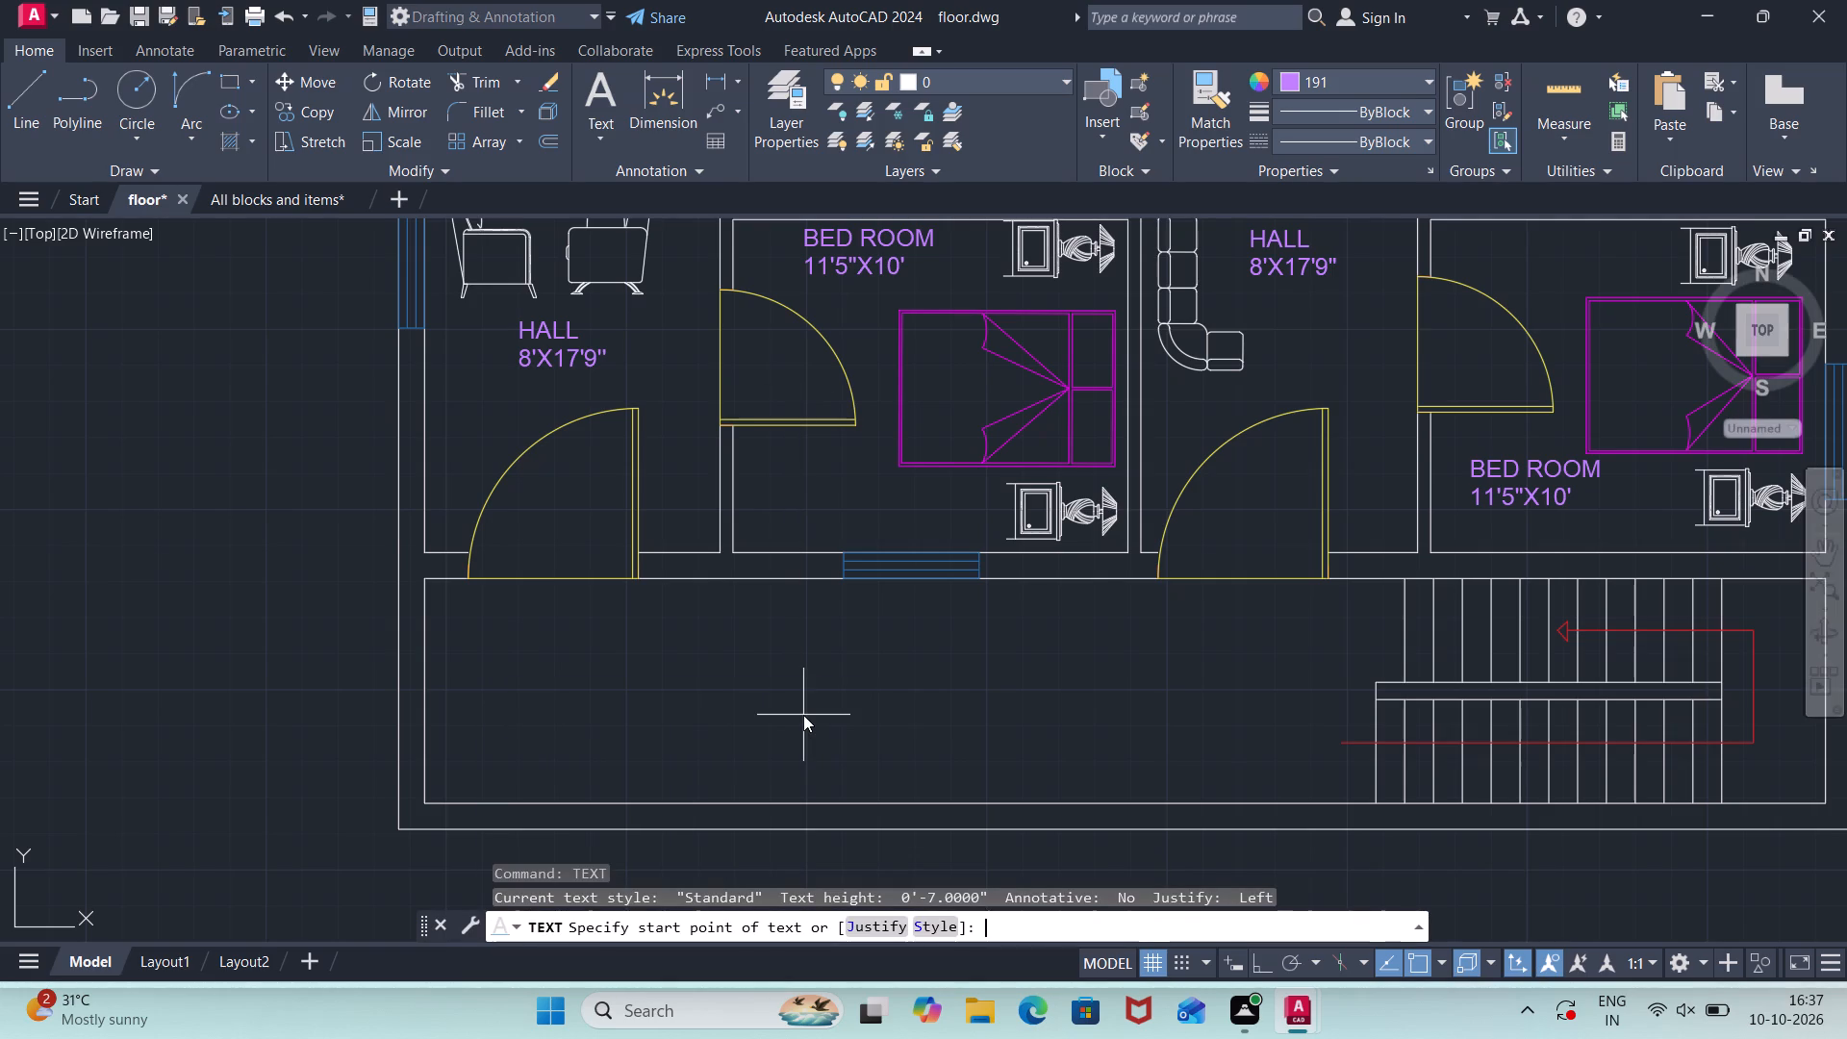
pyautogui.click(716, 664)
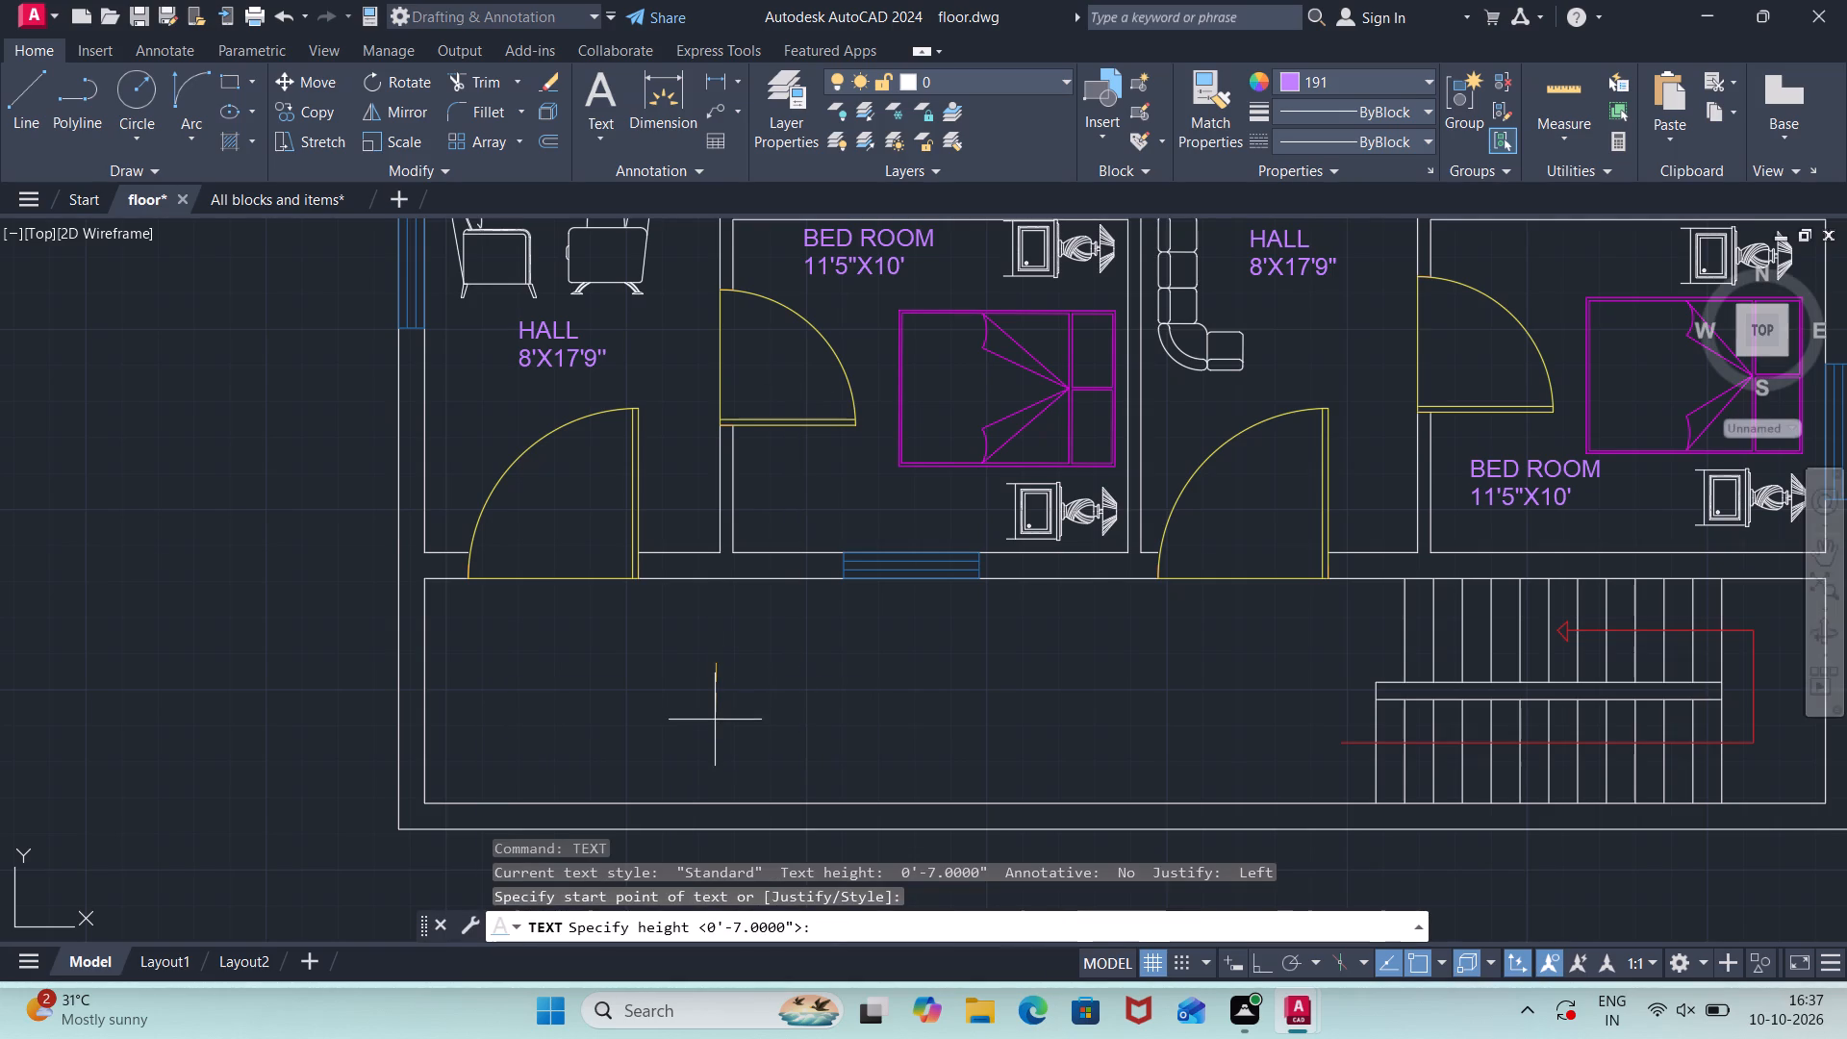
pyautogui.write('7"')
pyautogui.press('Return')
pyautogui.press('0')
pyautogui.press('Return')
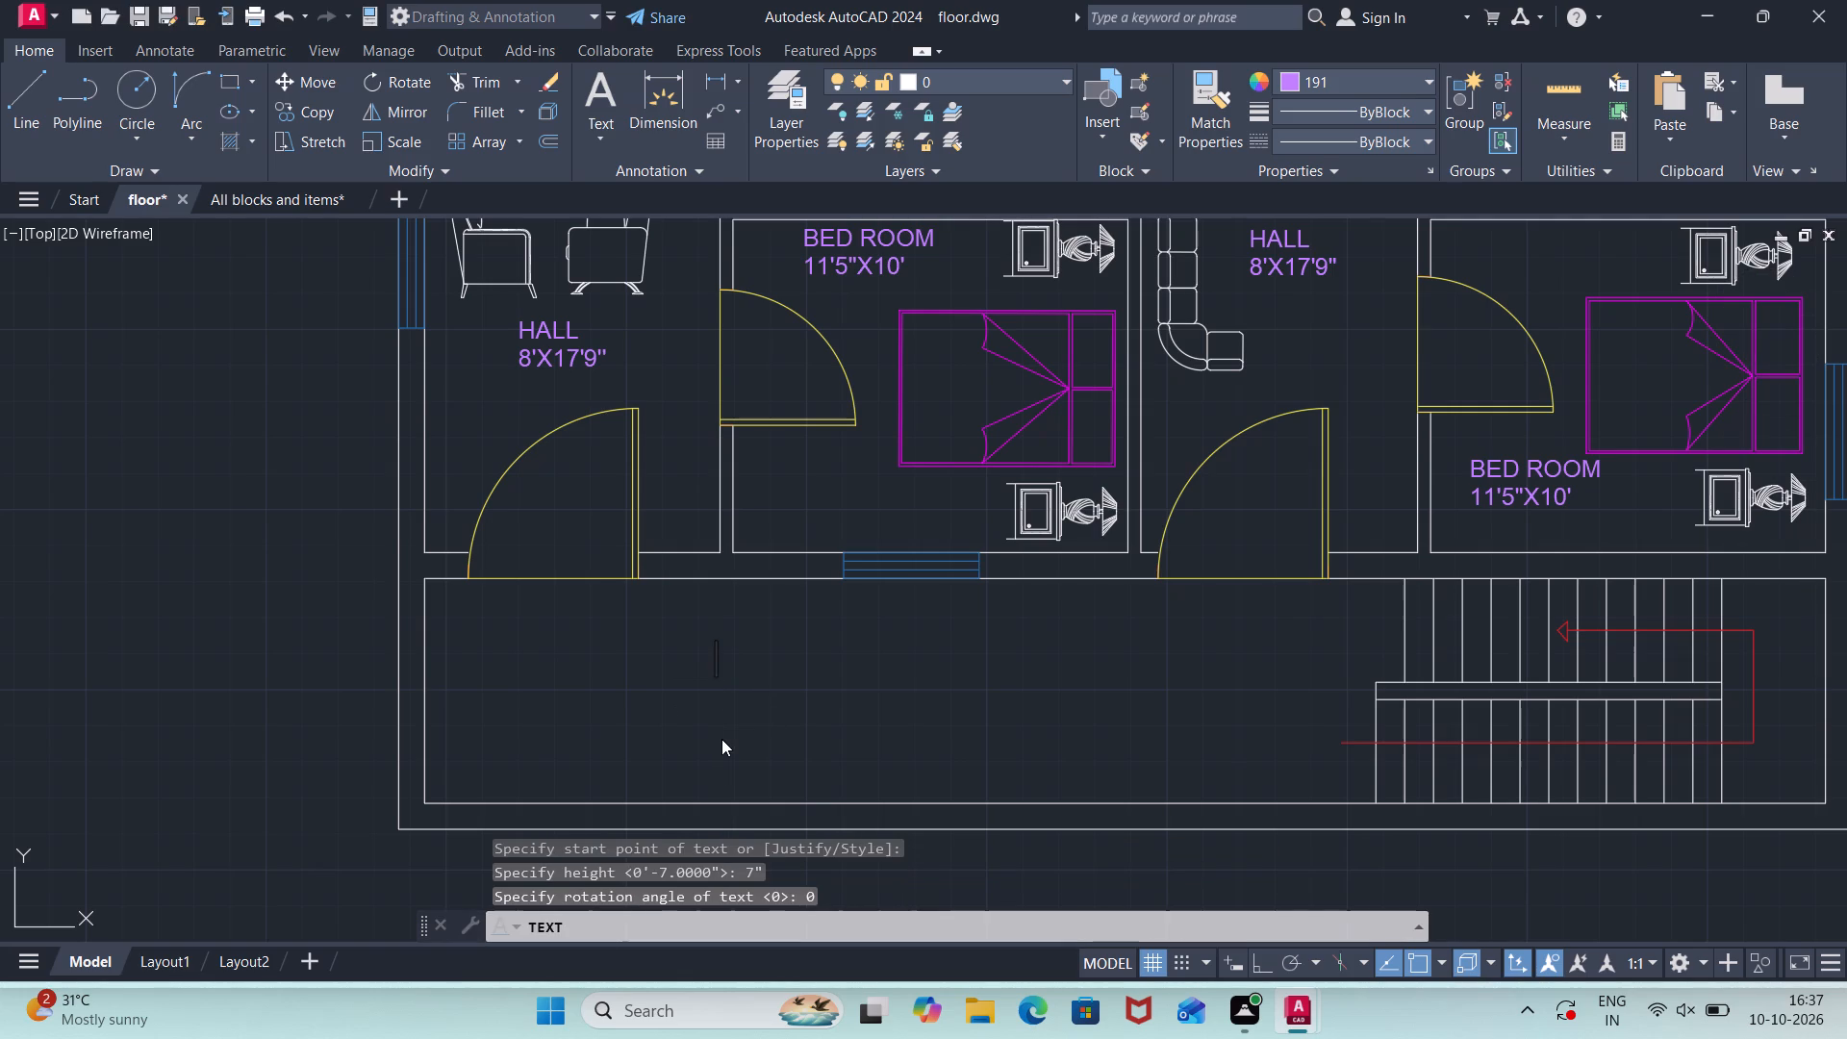
# Enter the passage label on two lines as PASSAGE and 27'6"X6'6", and finish the text.
pyautogui.write('PASSA')
pyautogui.write('GE')
pyautogui.press('Return')
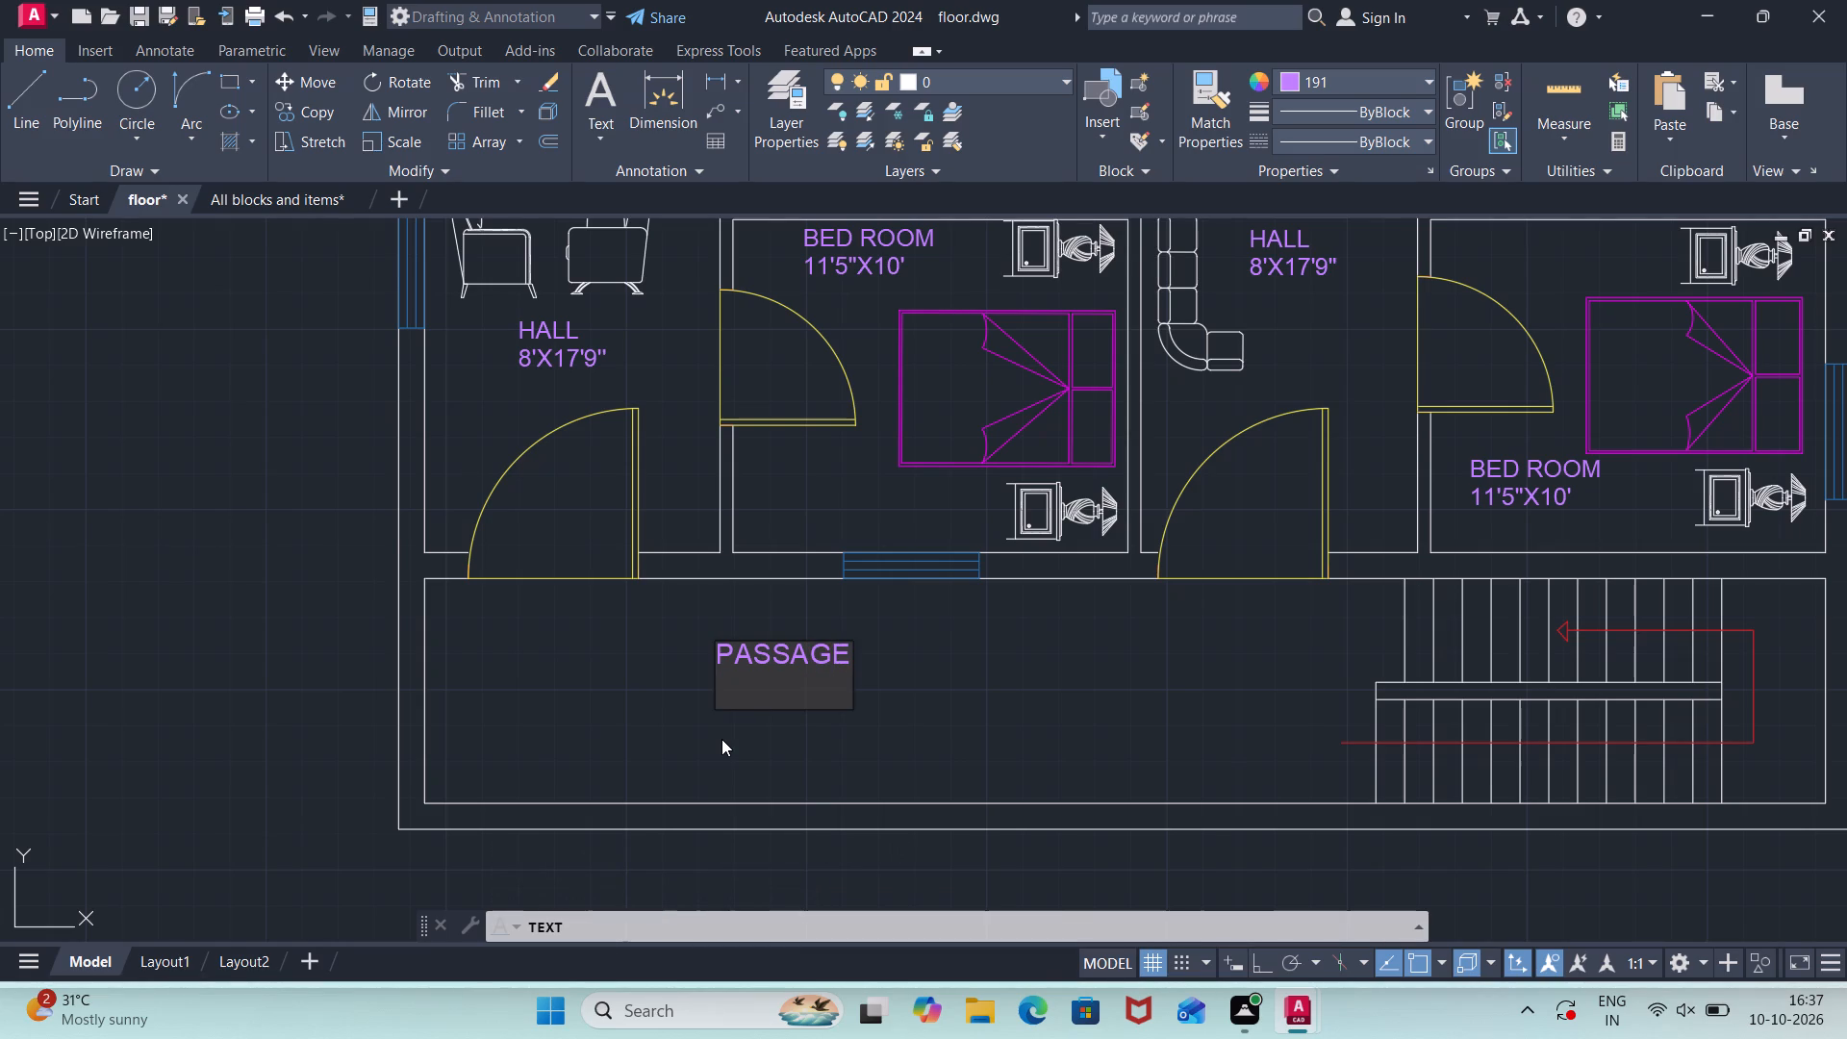
pyautogui.write("27'6")
pyautogui.hotkey('shift', '"')
pyautogui.press('x')
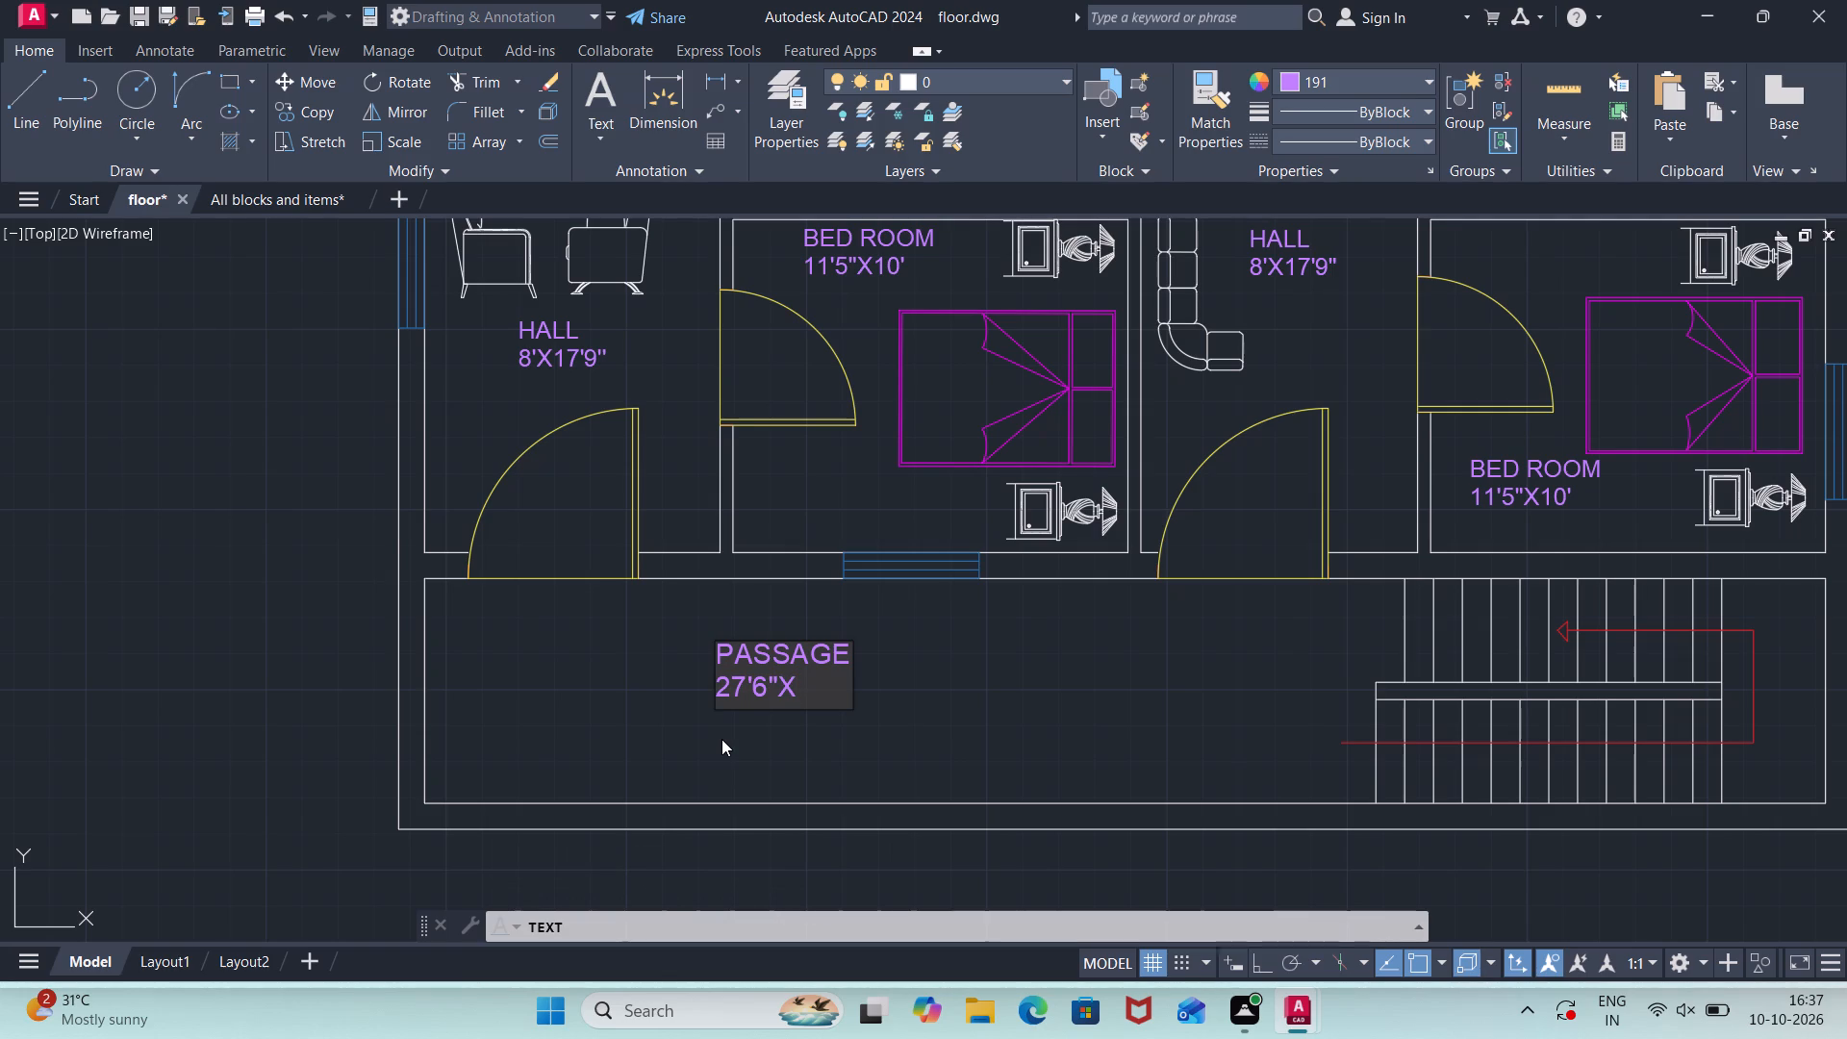
pyautogui.write("6'6")
pyautogui.hotkey('shift', '"')
pyautogui.press('Return')
pyautogui.press('Return')
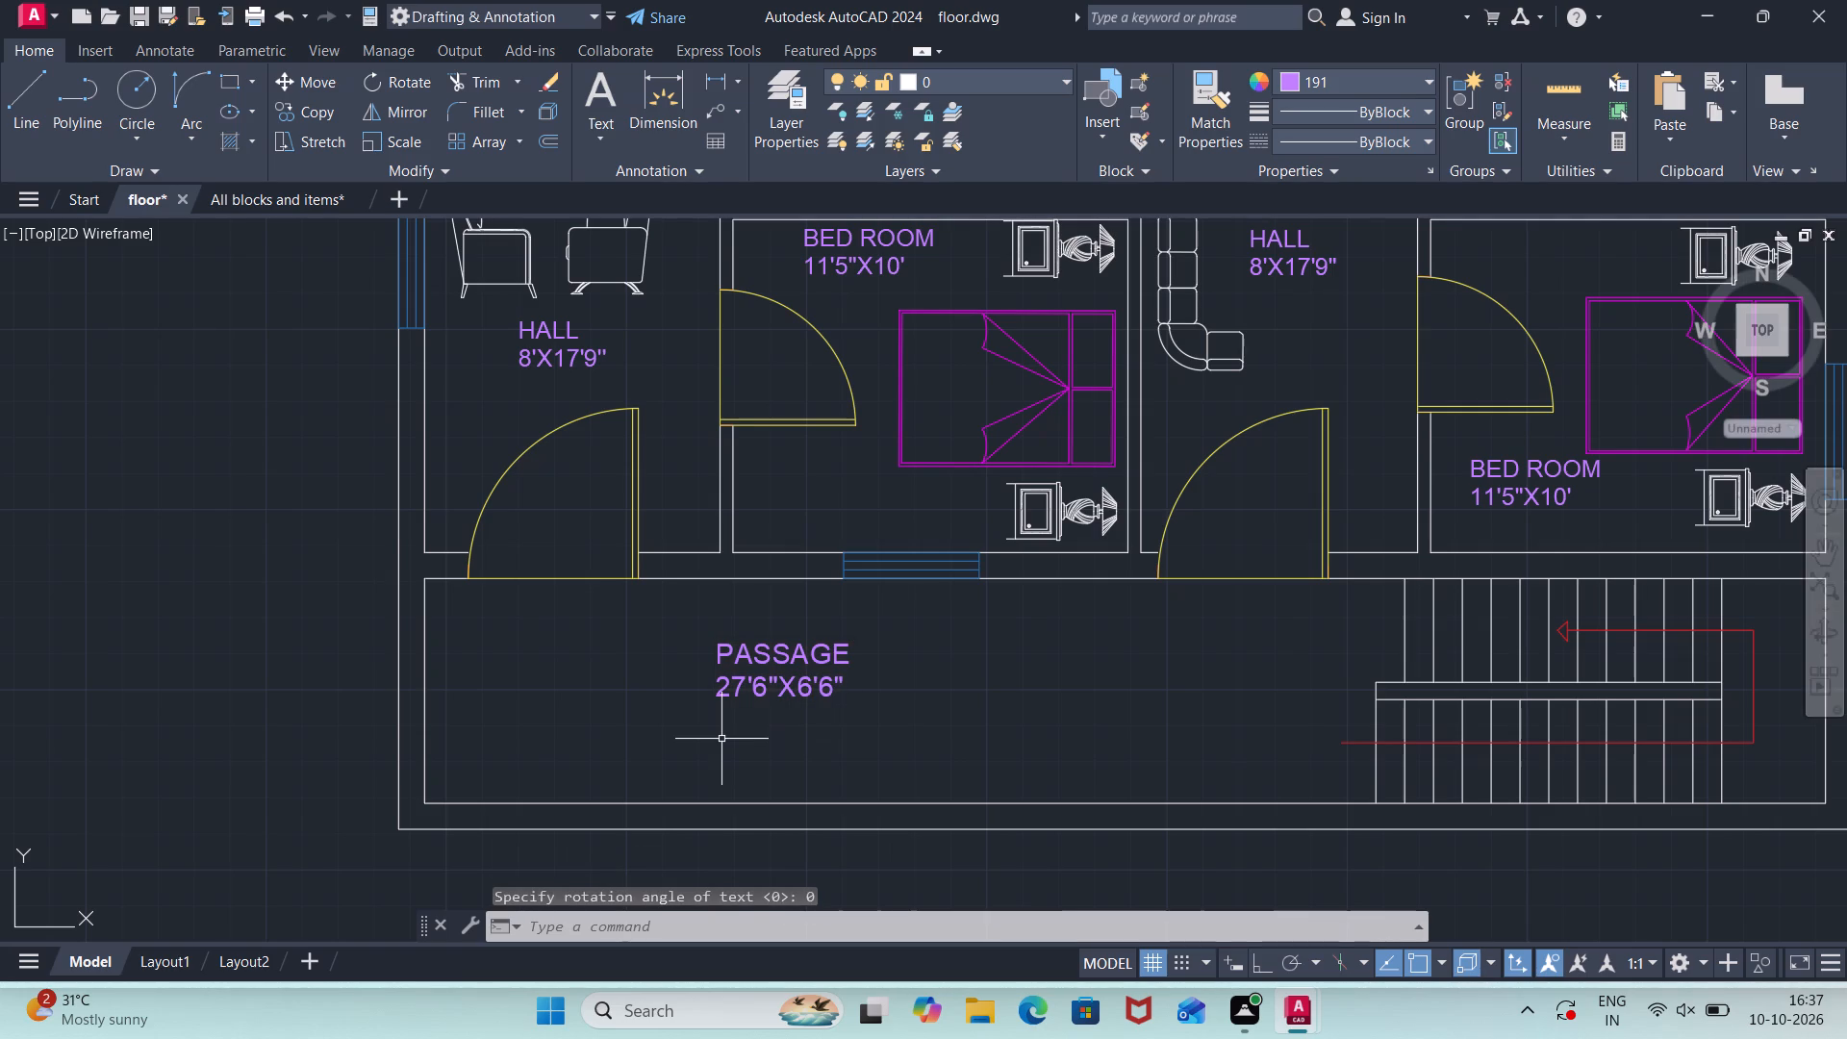
# Add a horizontal linear dimension for the stair landing's width, from the inner face of the outer wall to the last upper-flight step line.
pyautogui.scroll(-2, 934, 726)
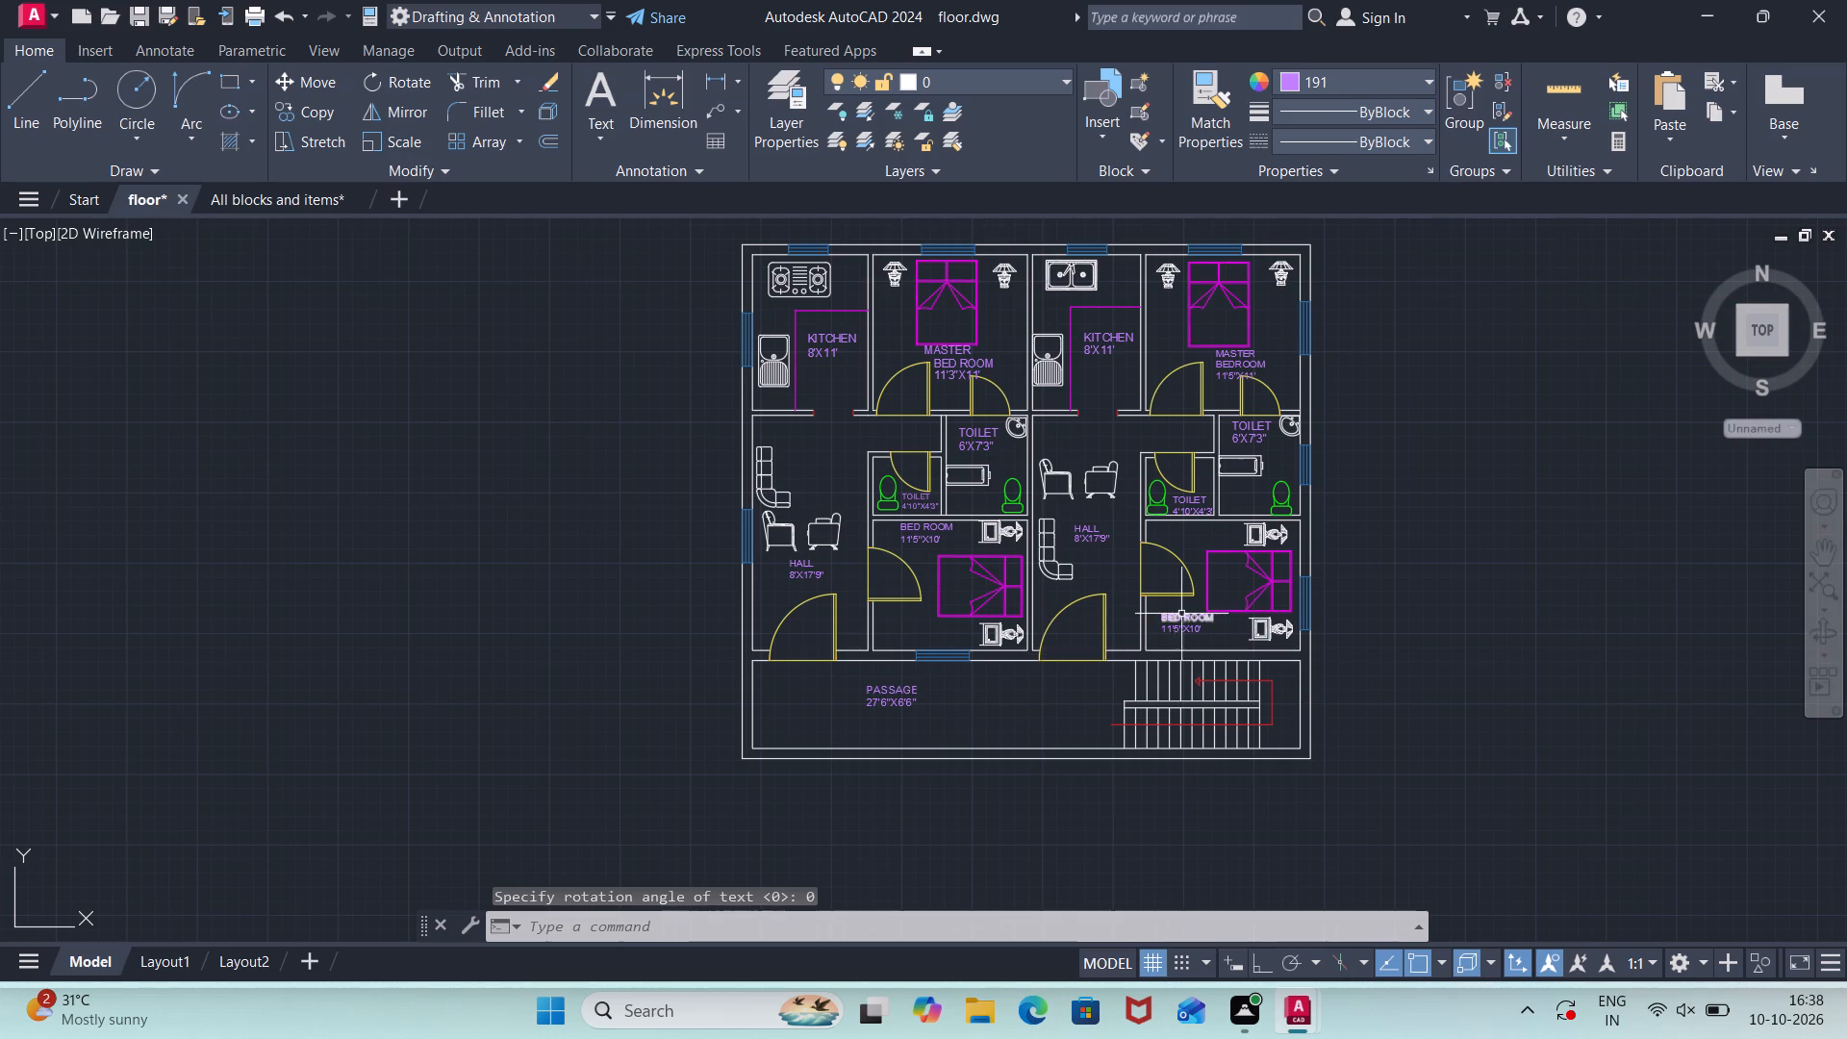
pyautogui.scroll(1, 1288, 678)
pyautogui.moveTo(1288, 678); pyautogui.dragTo(1108, 641, button='middle')
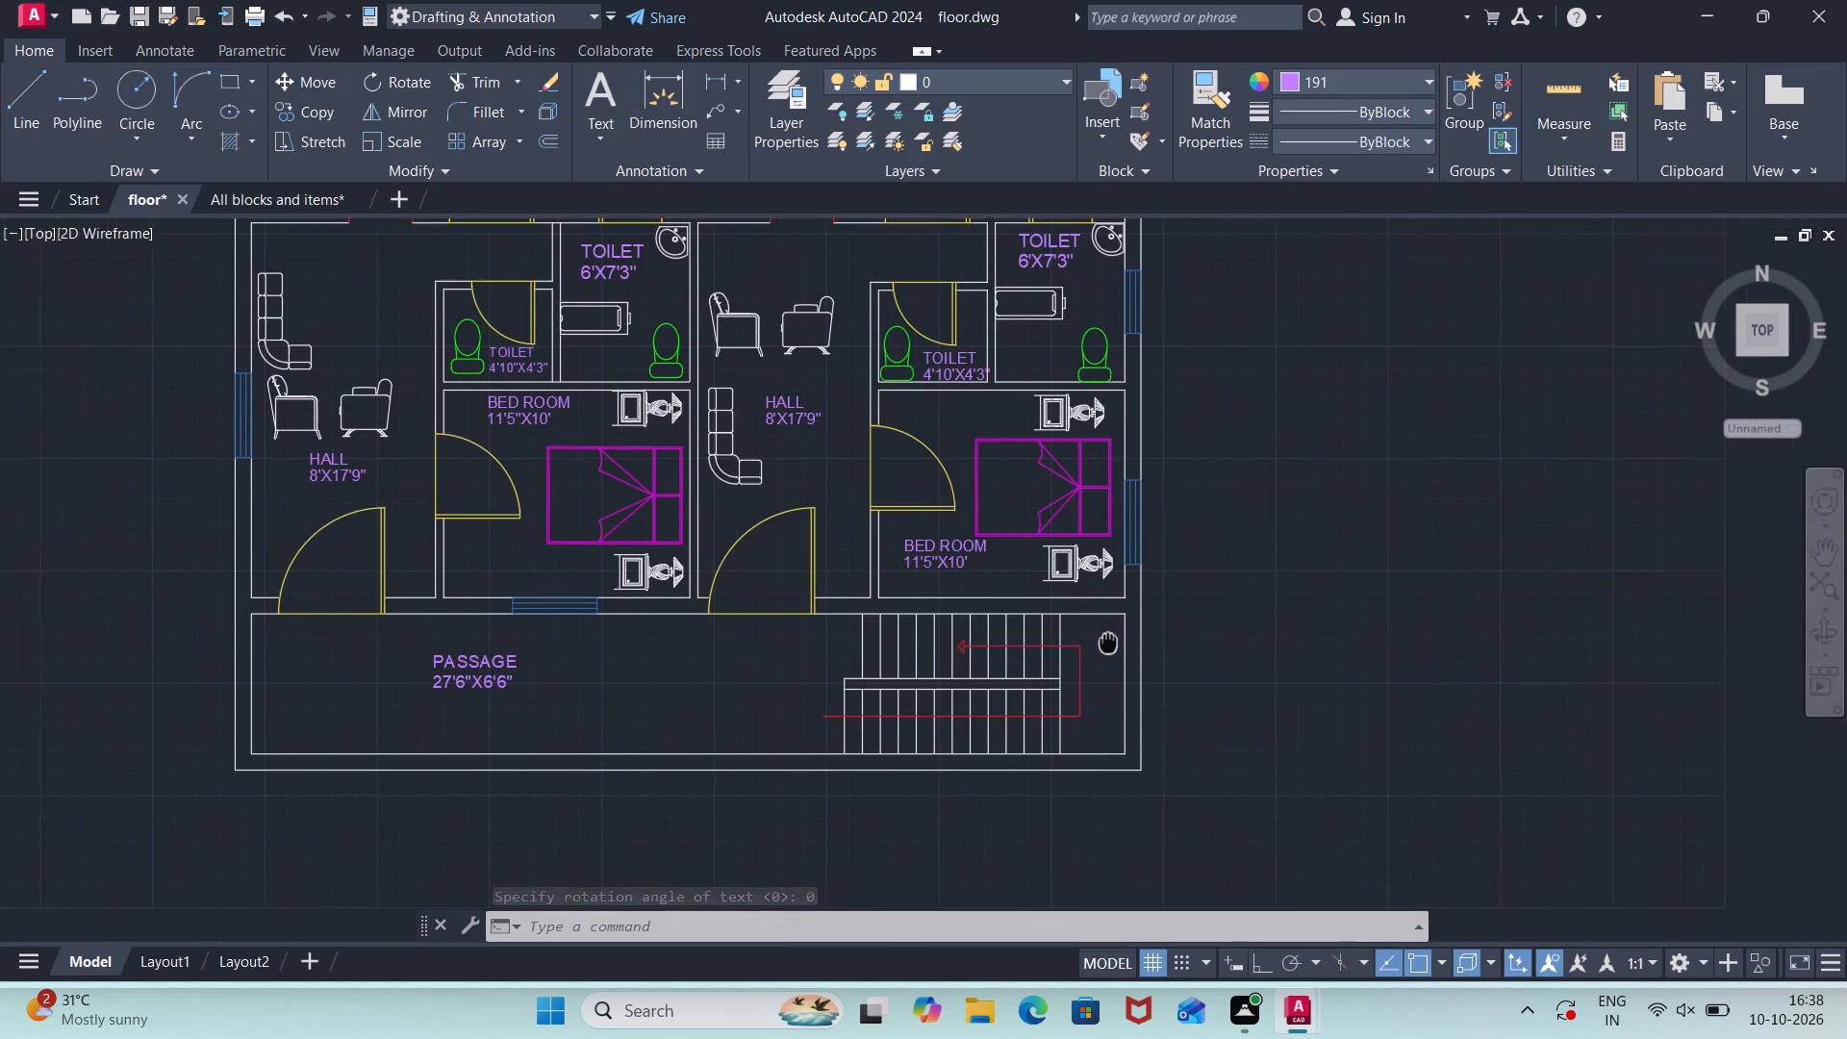
pyautogui.moveTo(1108, 641); pyautogui.dragTo(1098, 623, button='middle')
pyautogui.scroll(2, 1098, 624)
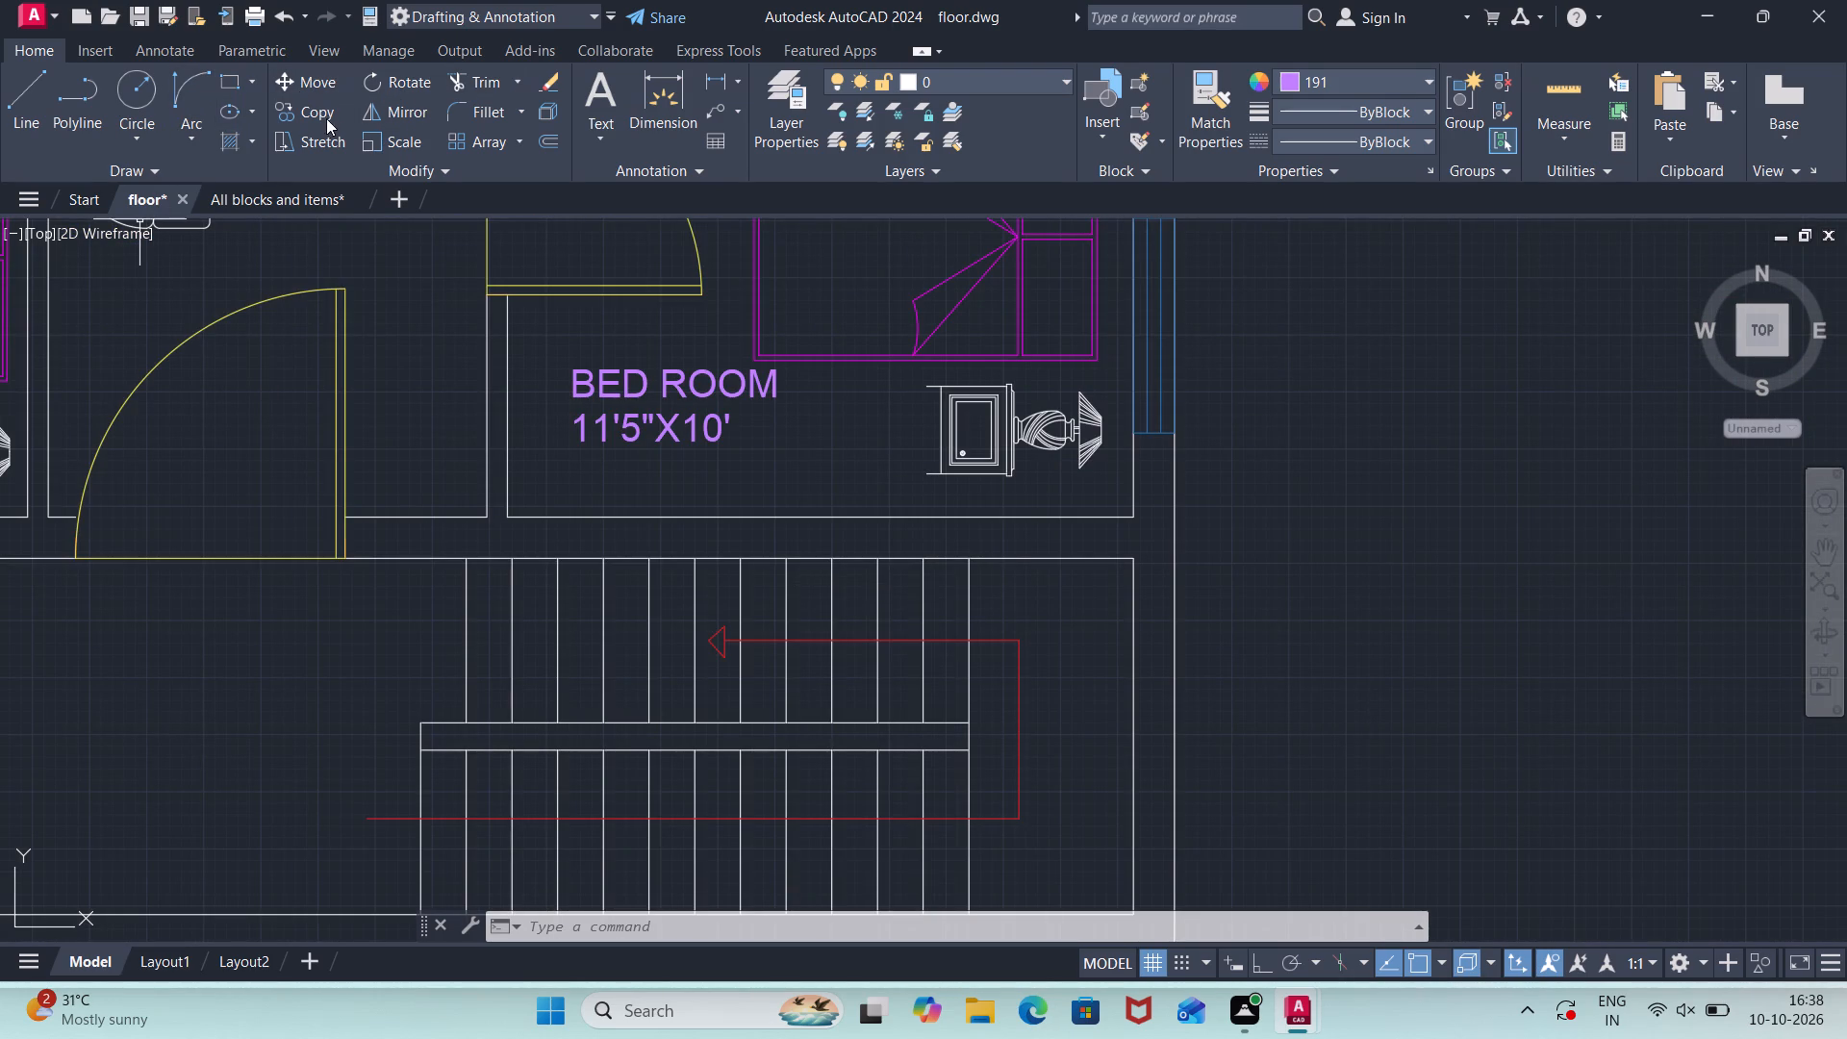
pyautogui.click(707, 81)
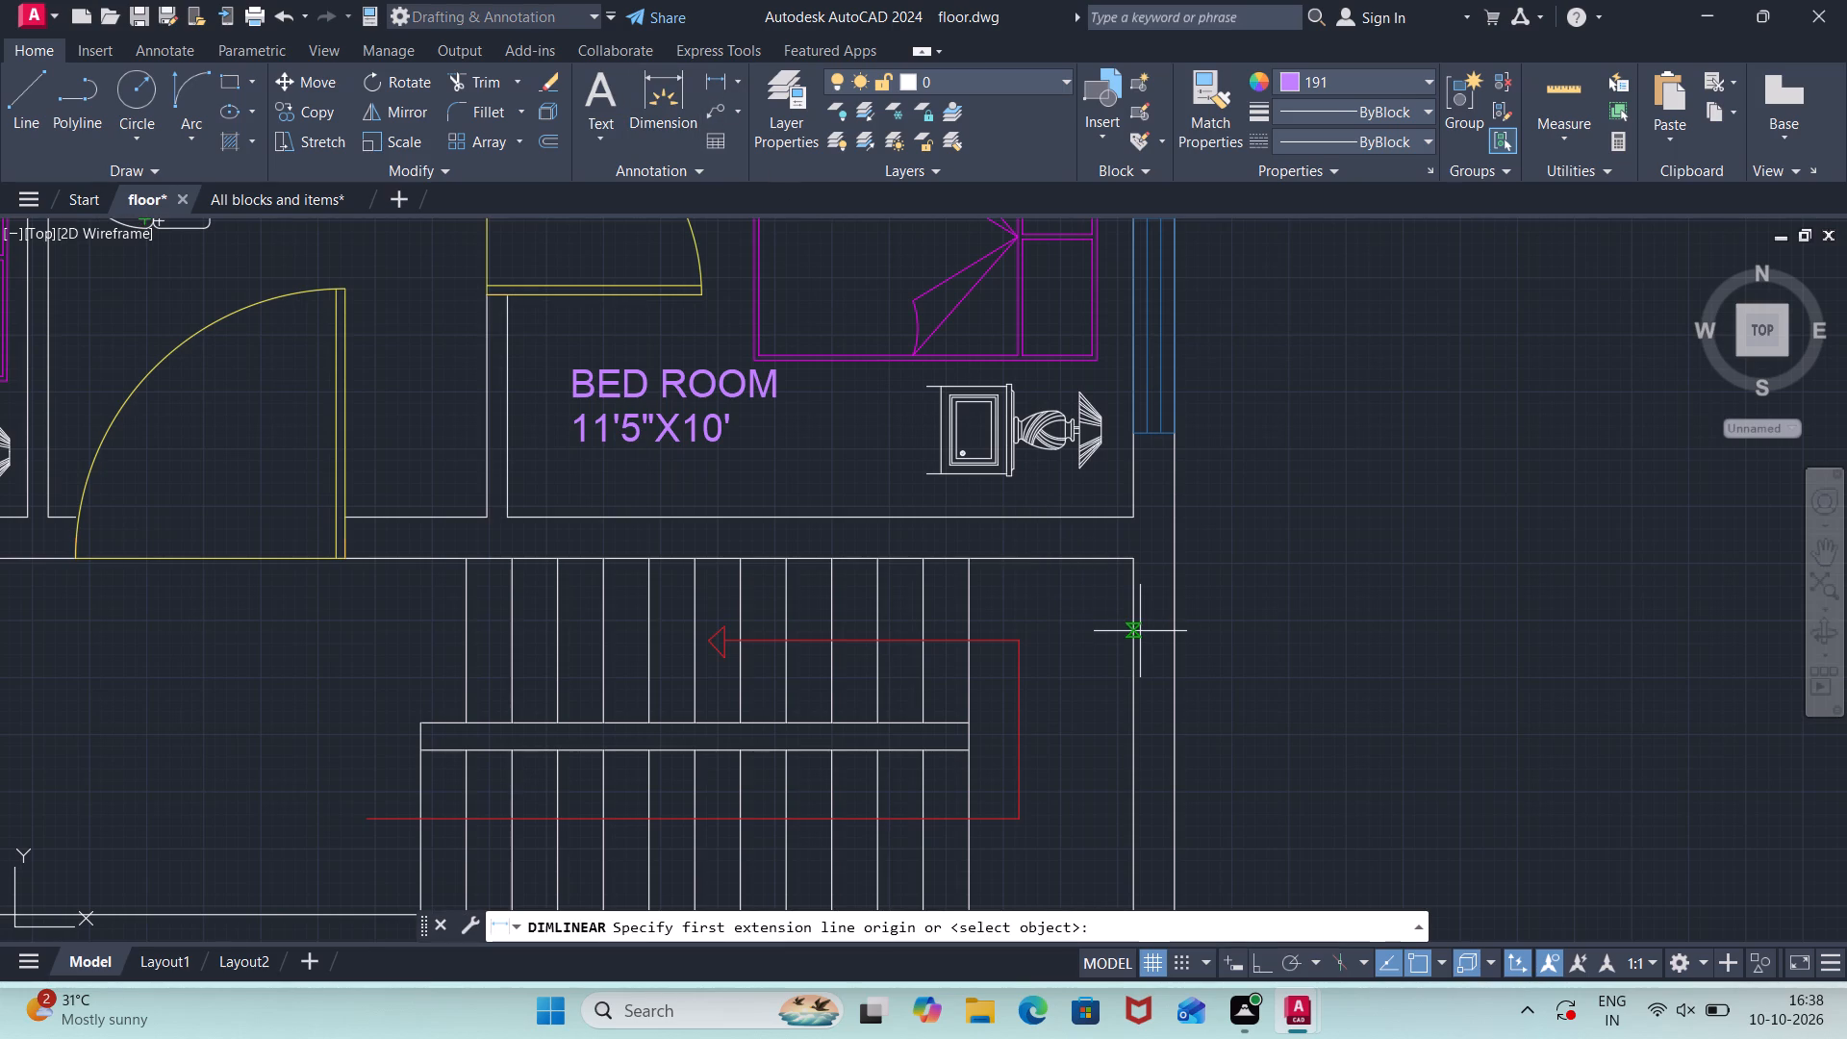
pyautogui.click(1129, 622)
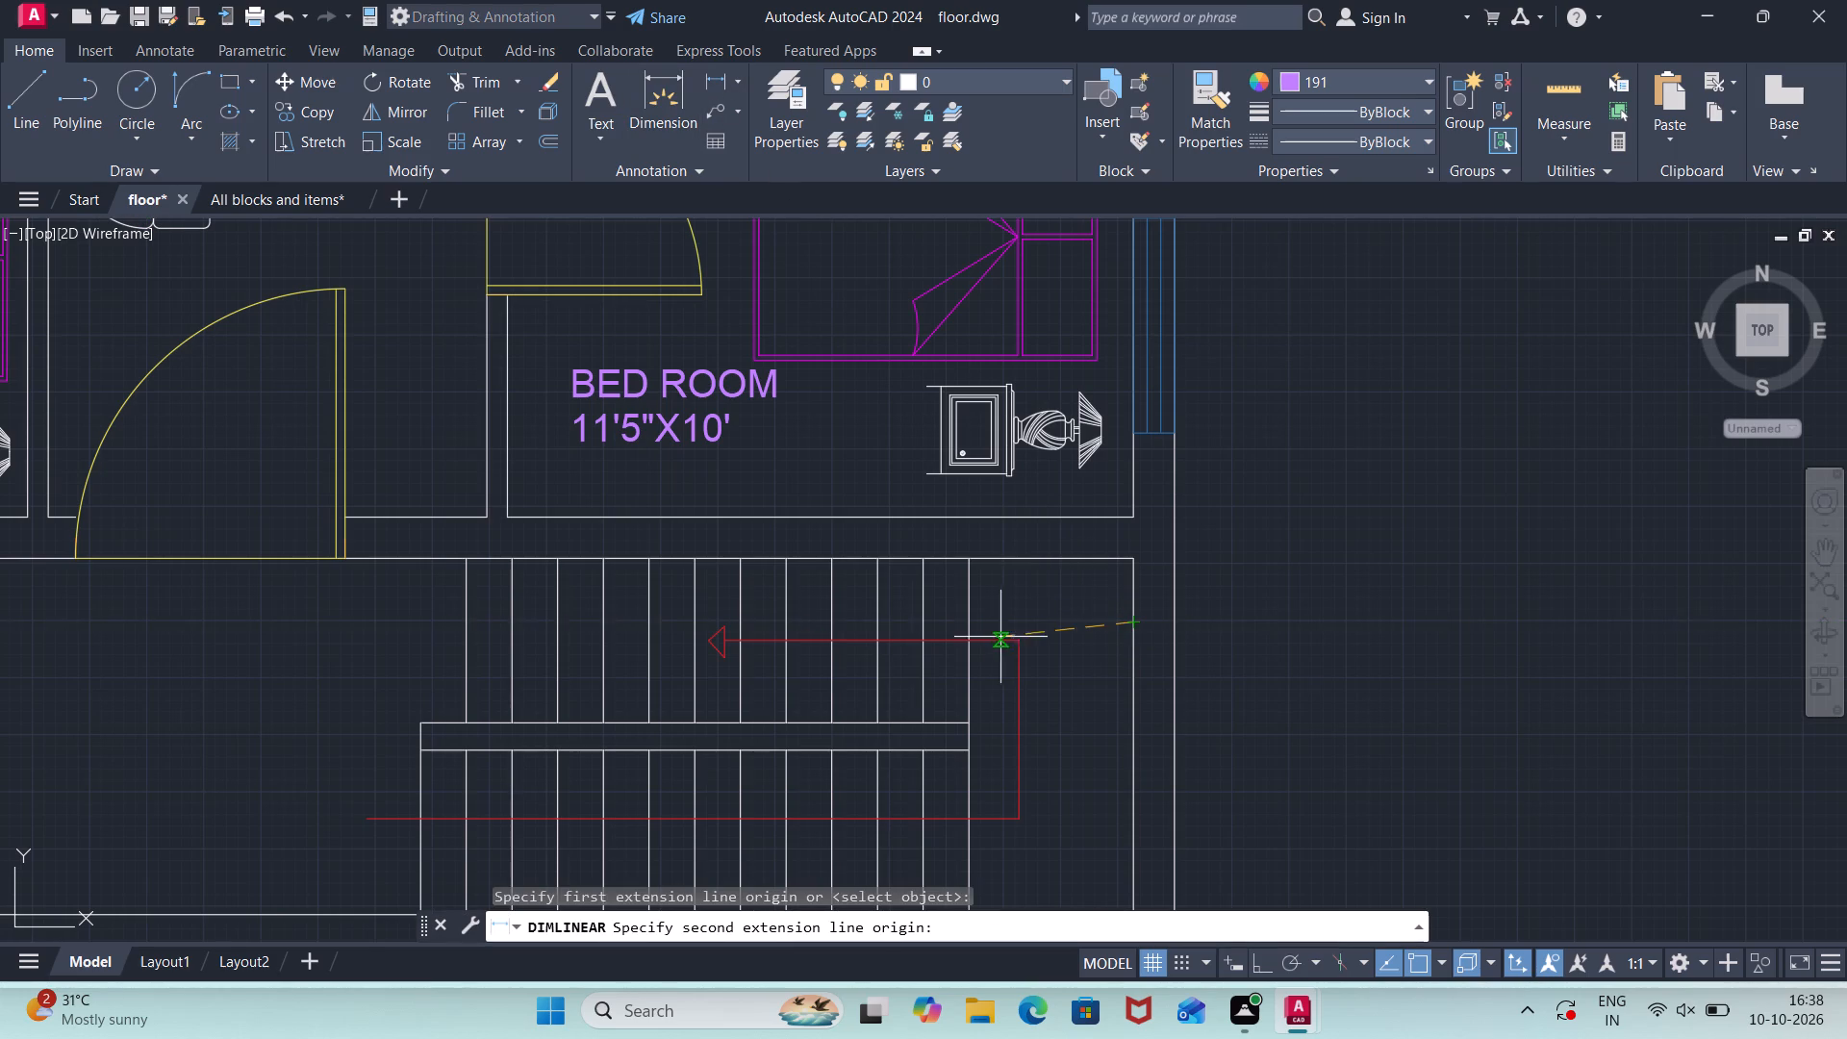
pyautogui.click(976, 618)
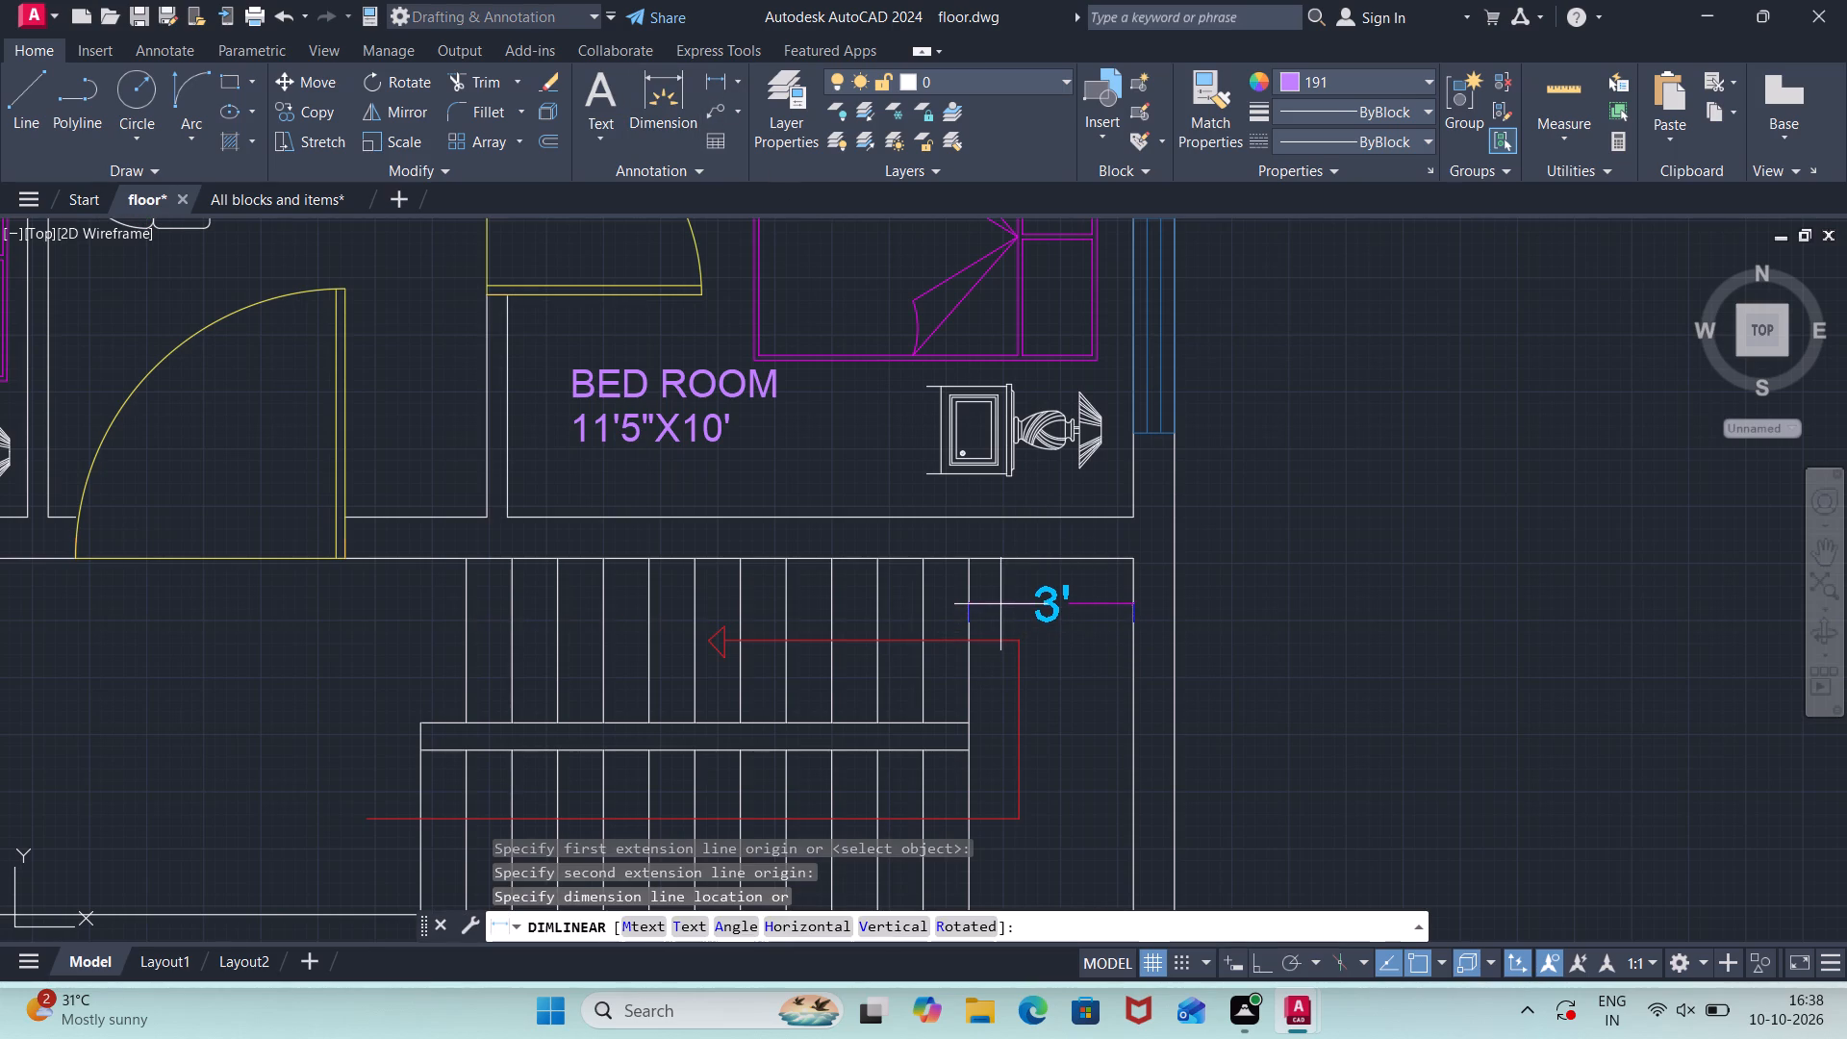
pyautogui.click(1000, 604)
# Add a vertical linear dimension along the landing's outer wall between its two inner corners, placed just inside the landing.
pyautogui.moveTo(1073, 675); pyautogui.dragTo(967, 559, button='middle')
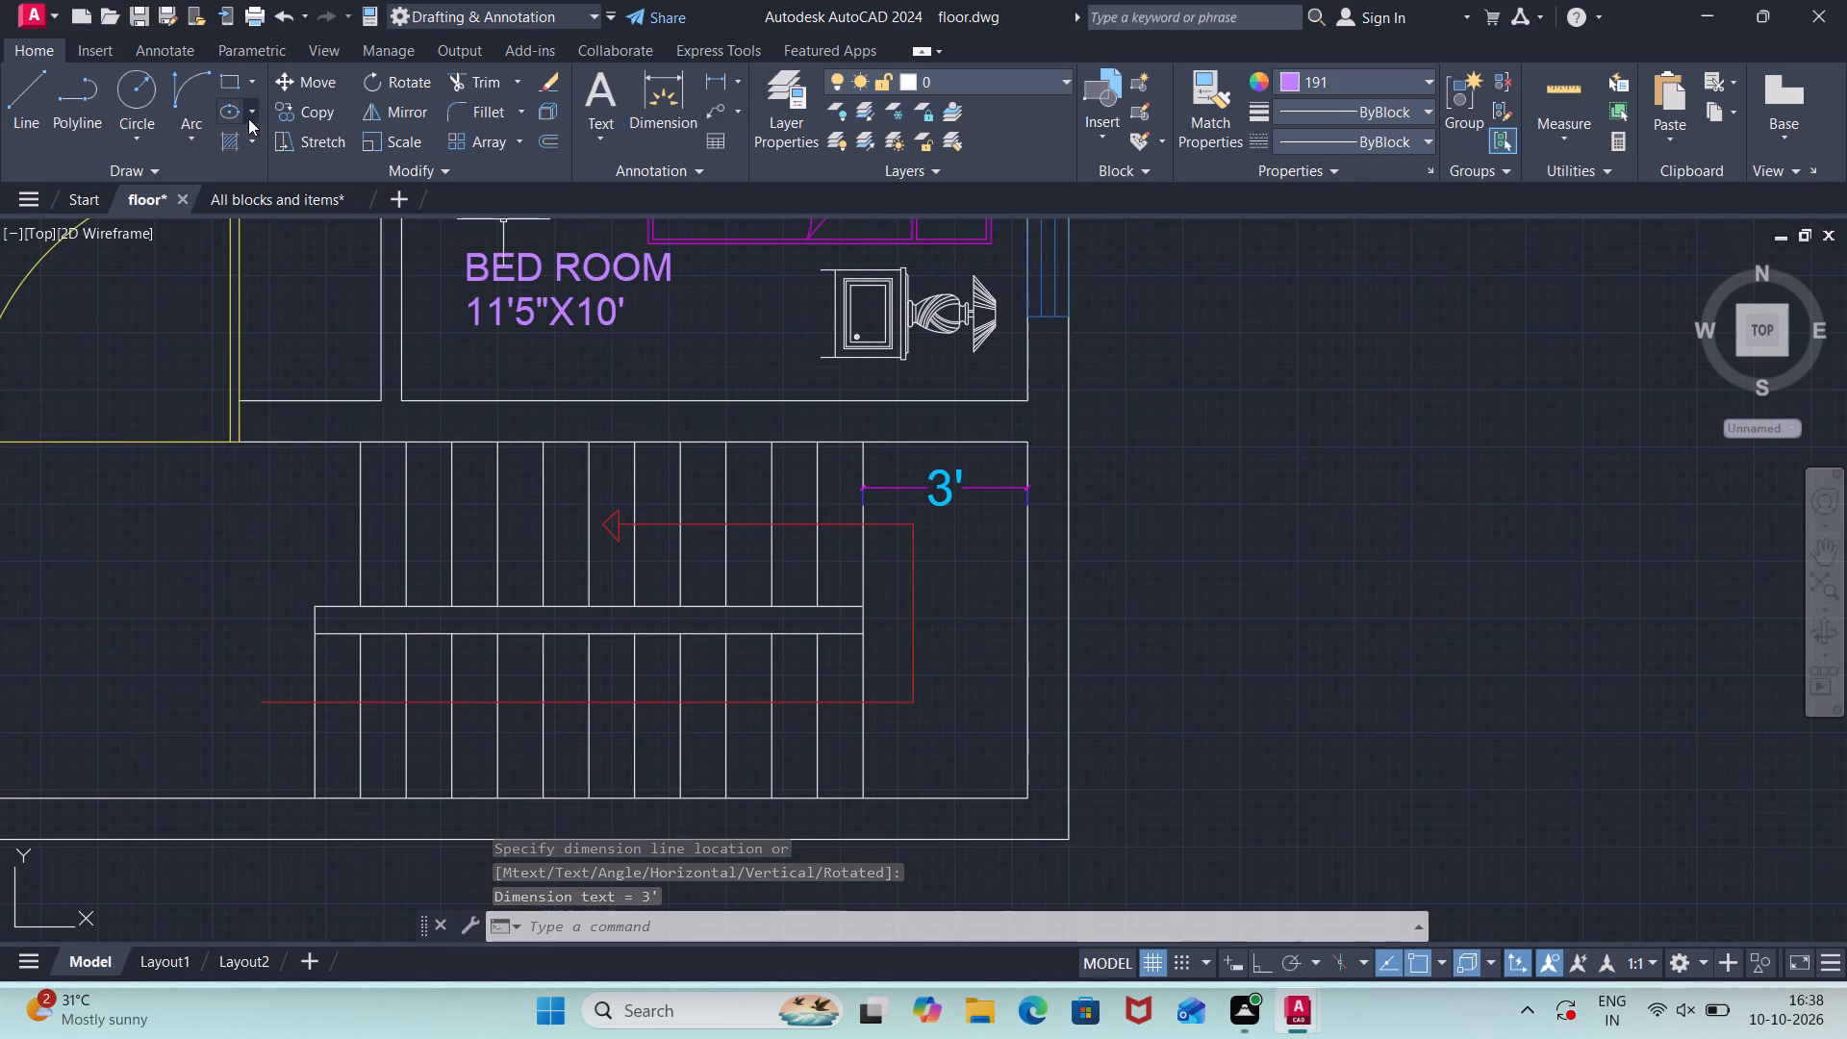
pyautogui.click(716, 82)
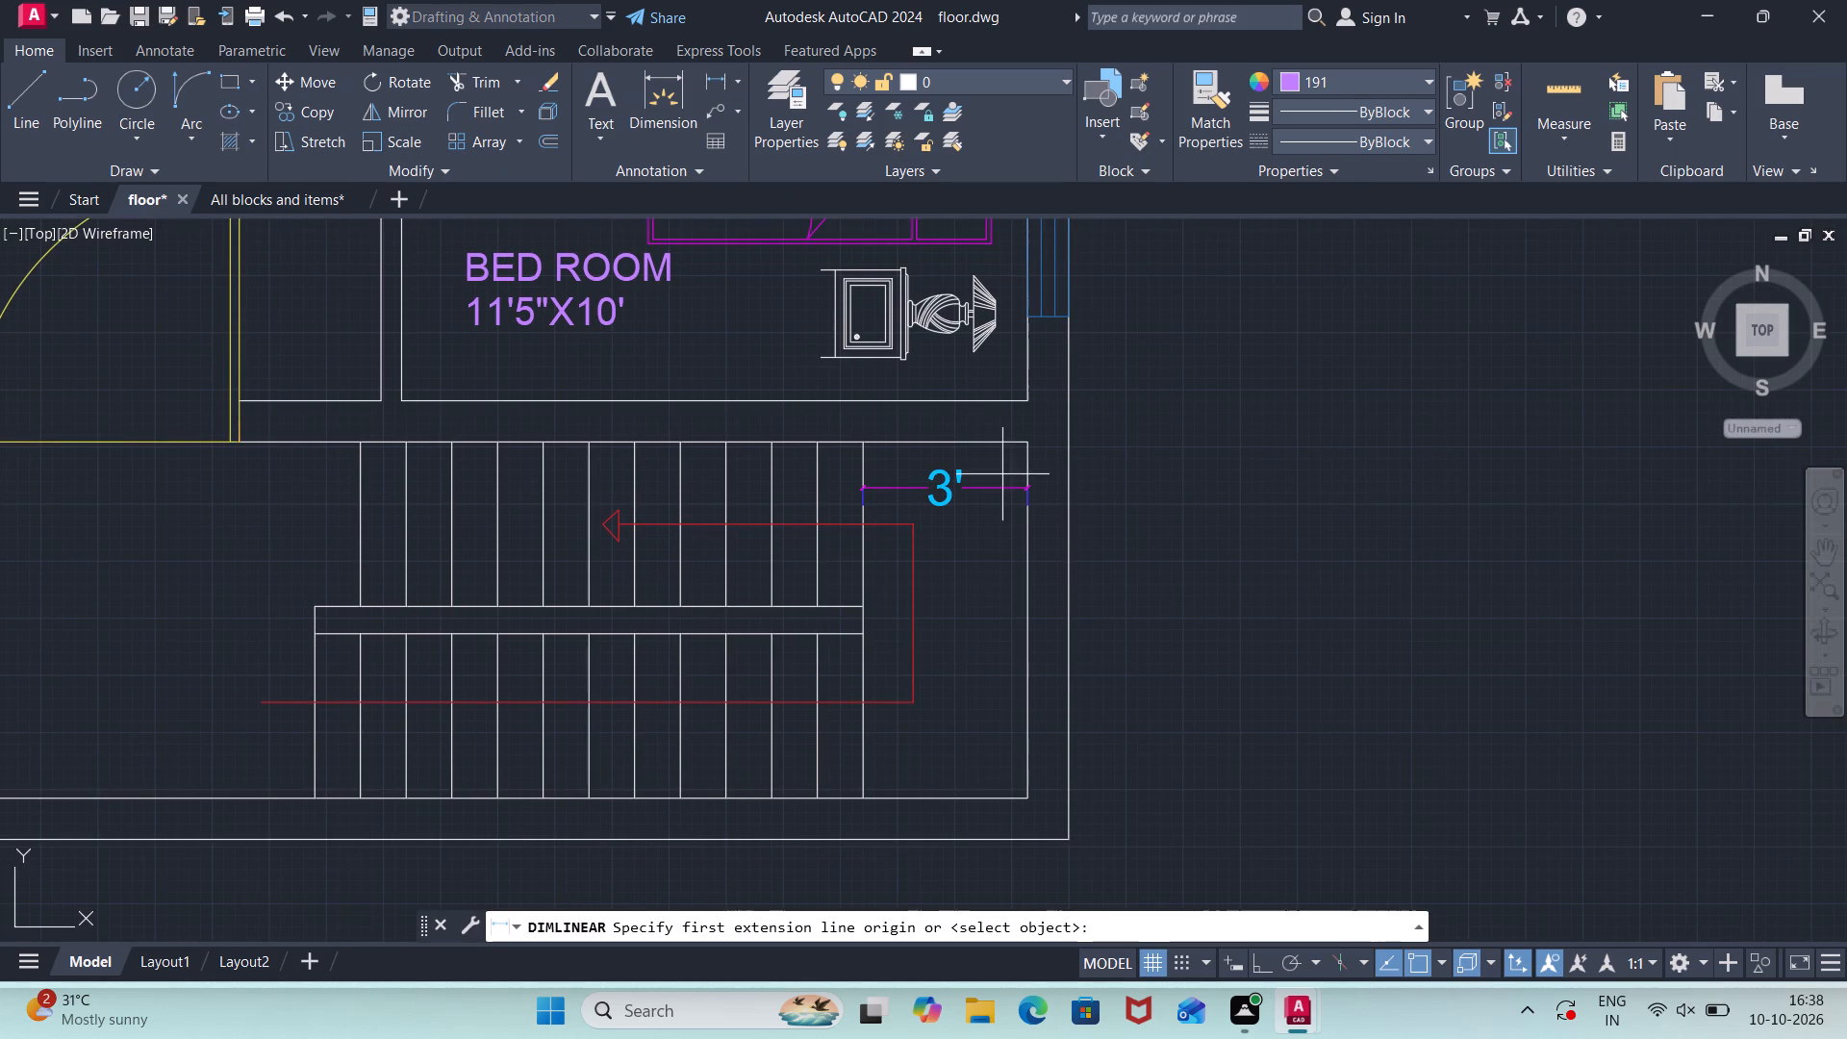
pyautogui.click(1024, 445)
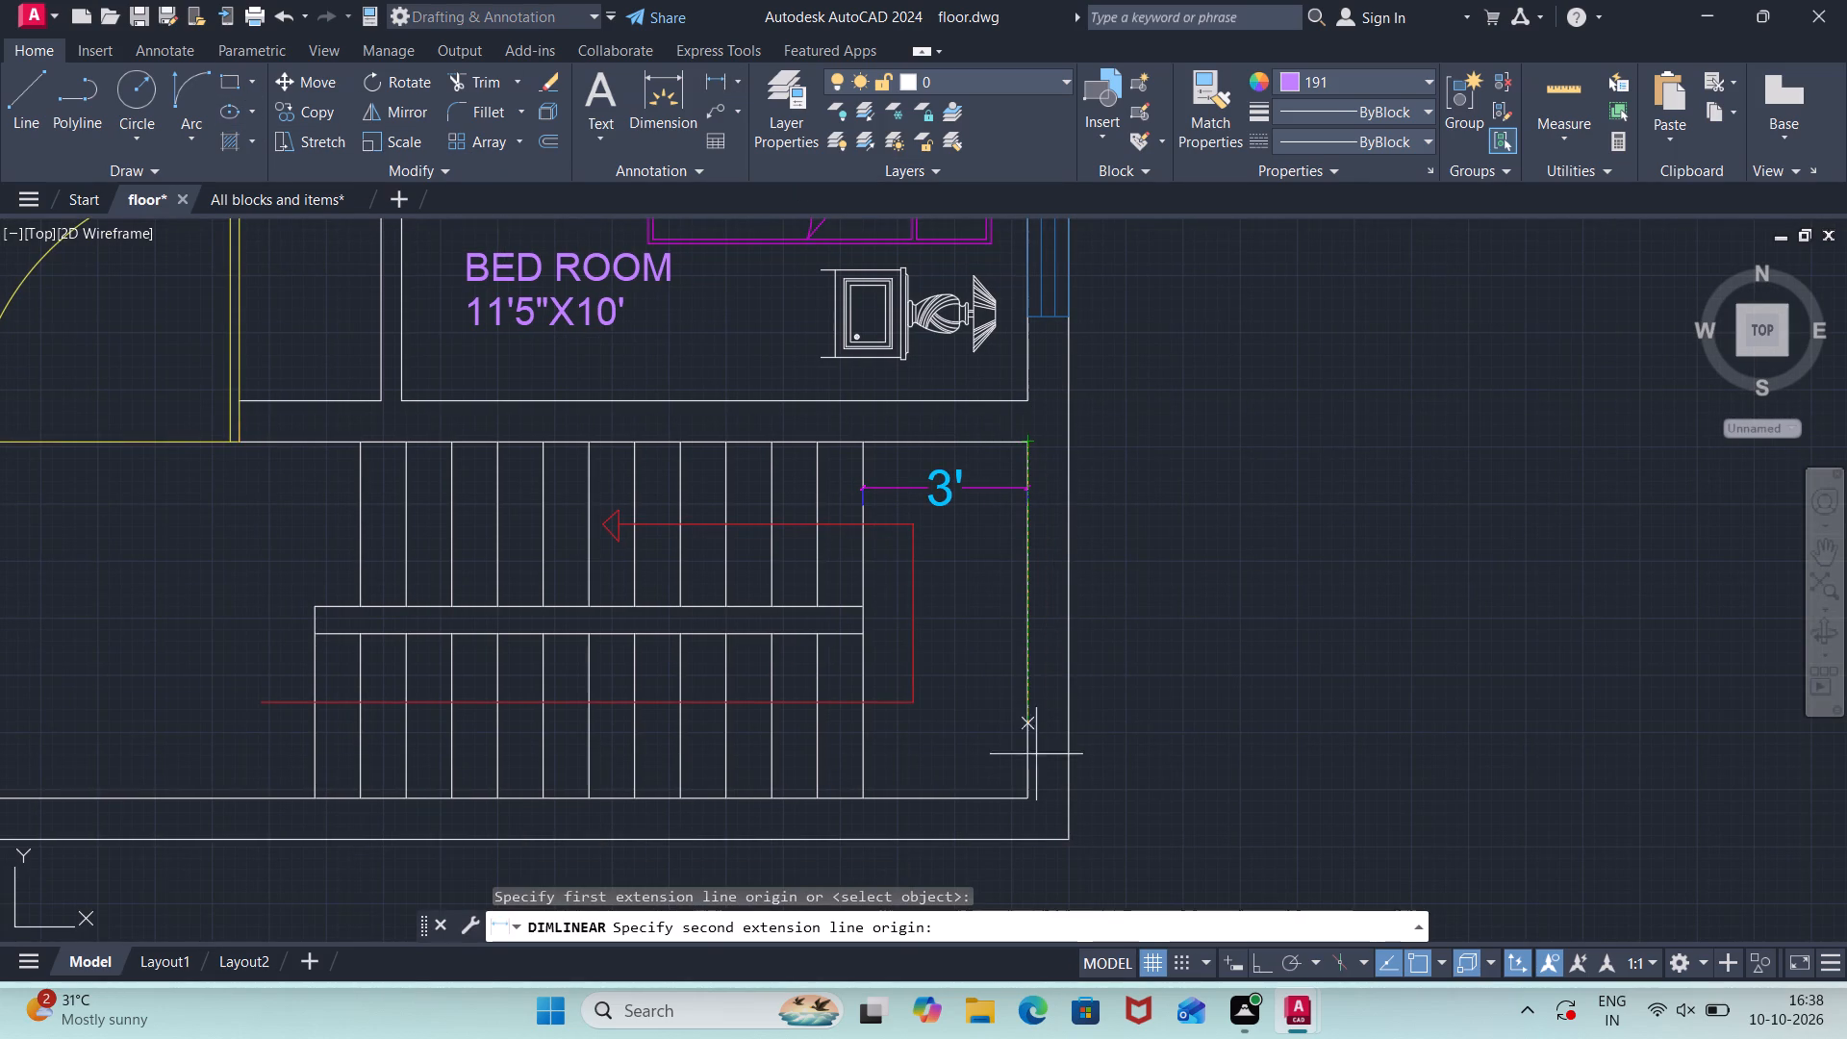
pyautogui.click(1031, 801)
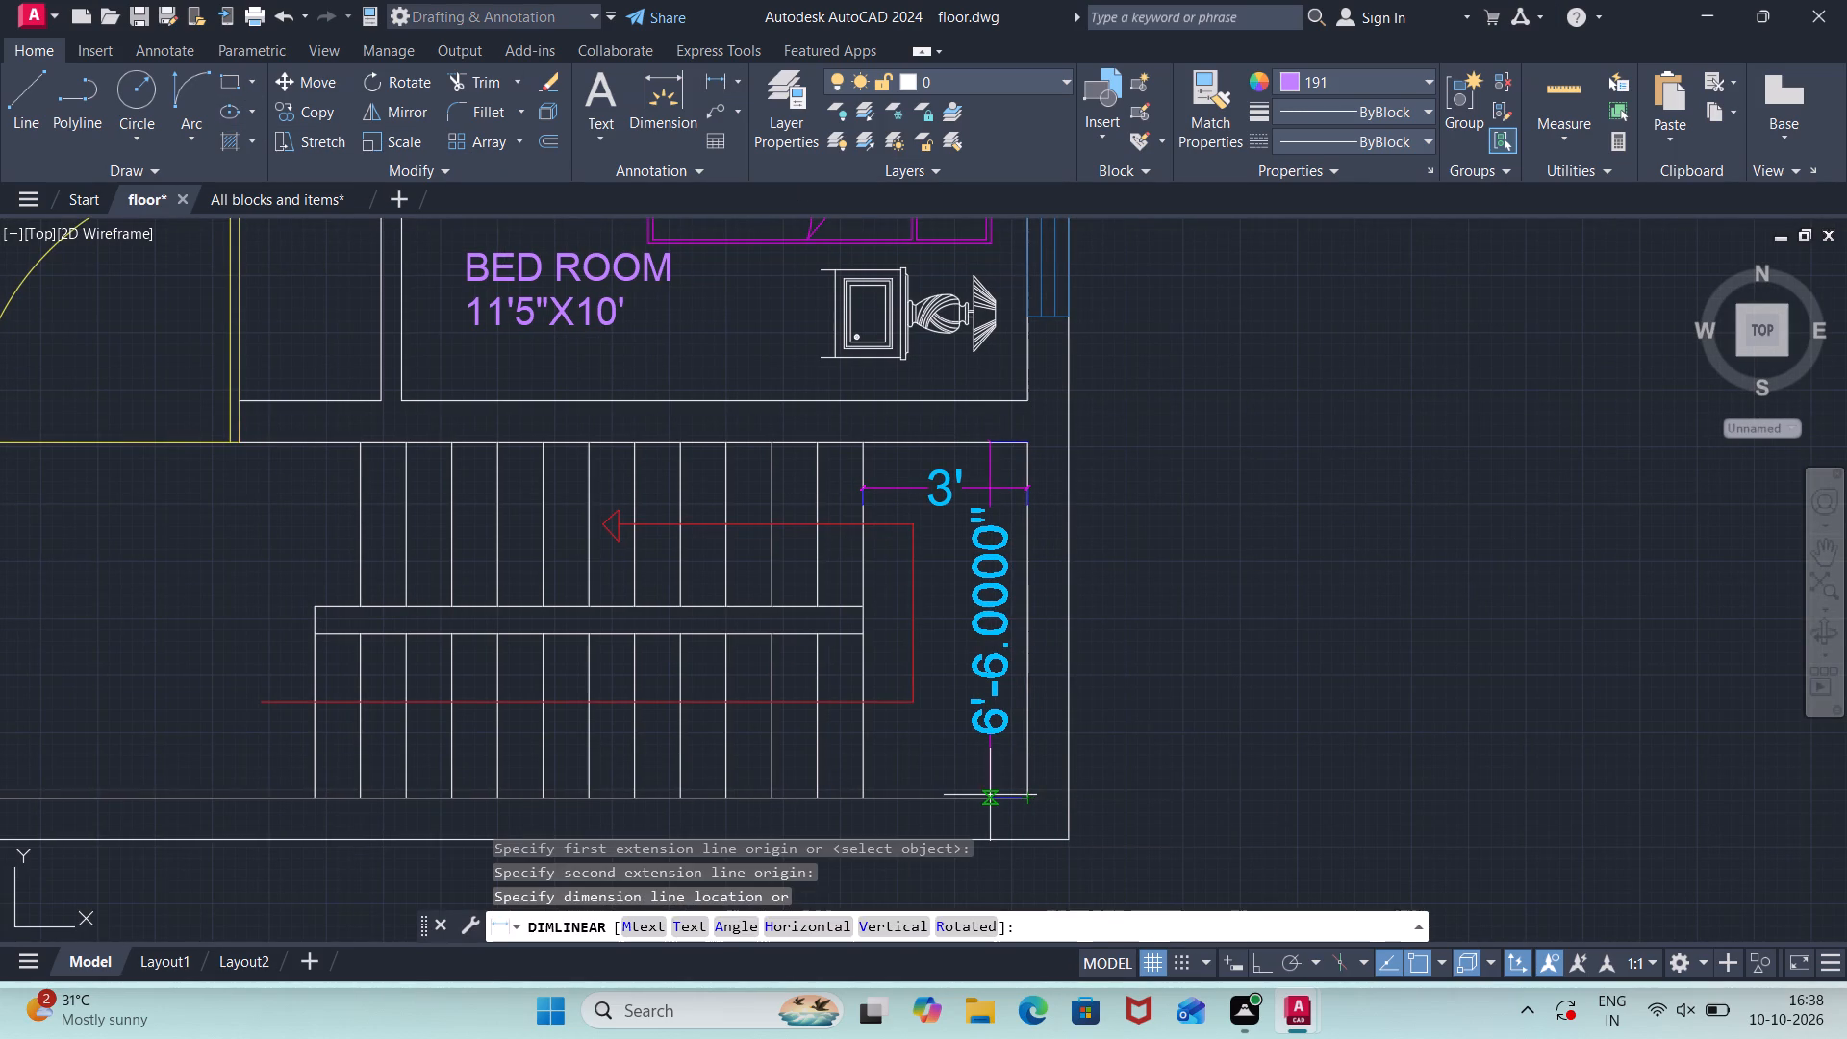
pyautogui.click(989, 795)
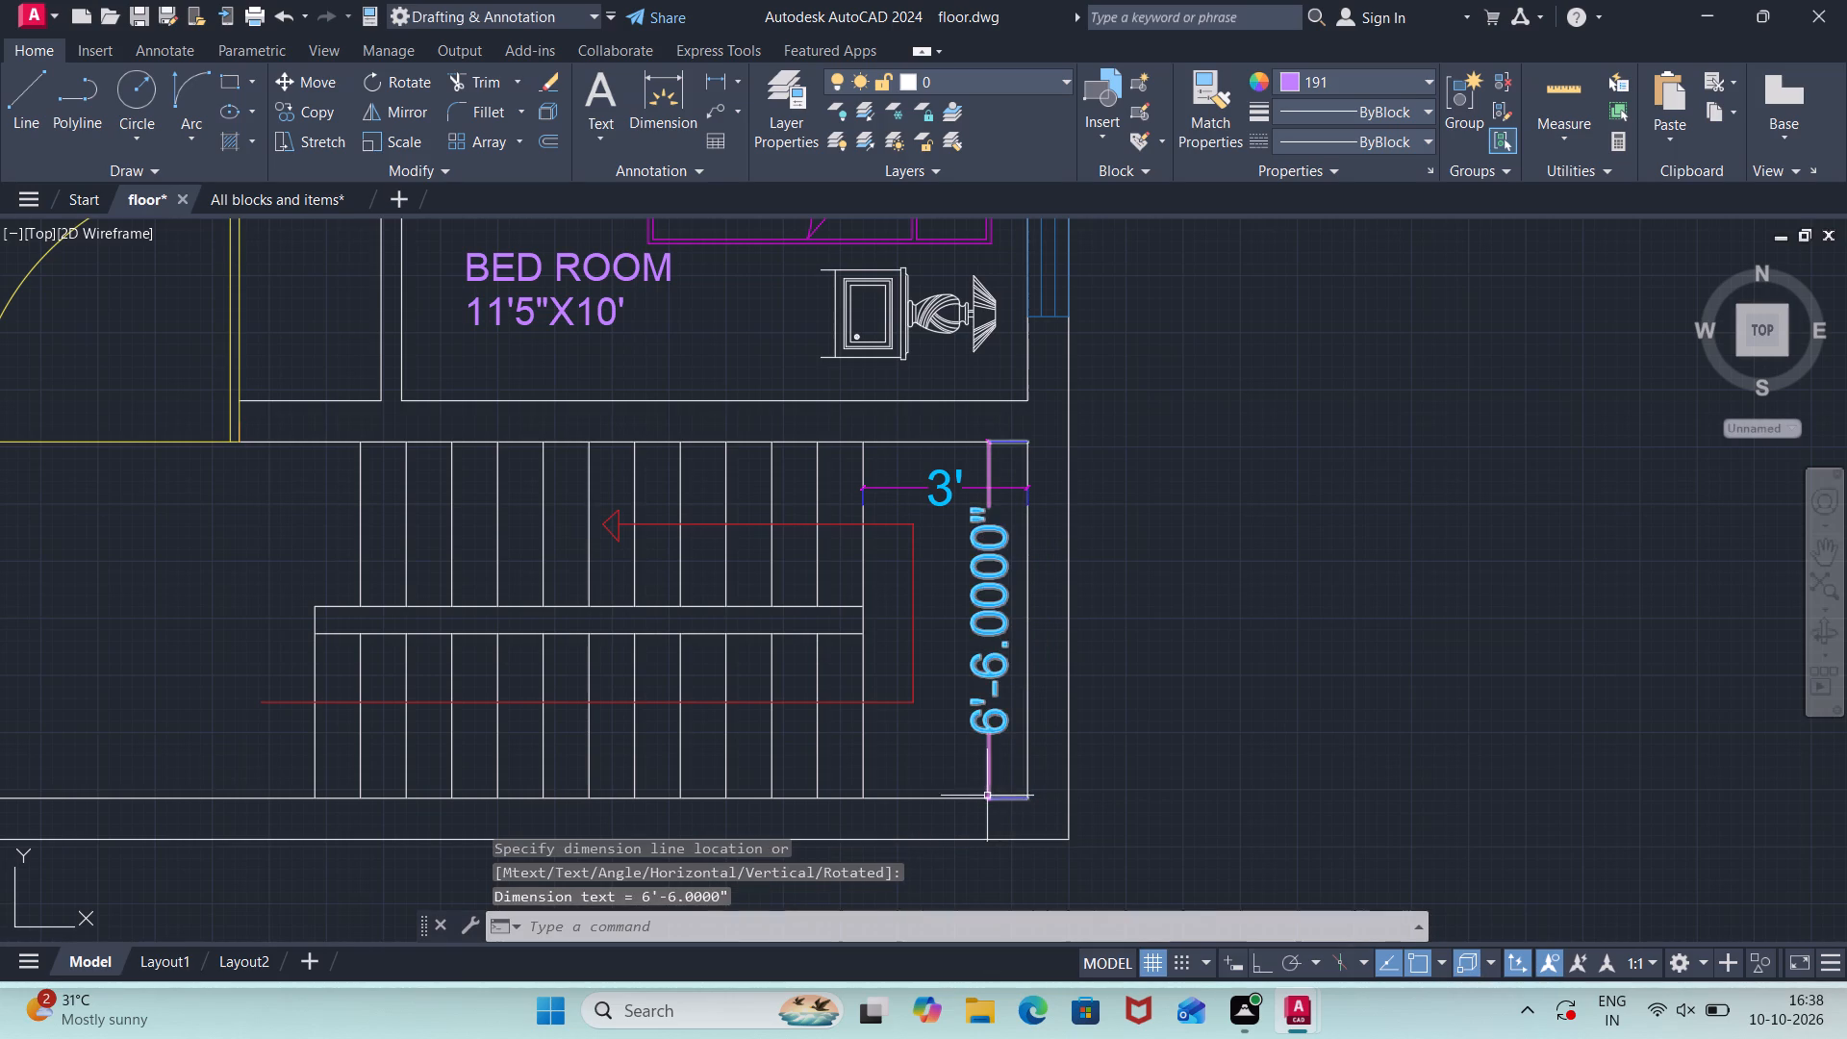
# Look over the two-unit floor plan's rooms, passage and staircase to check the labels, dimensions and furniture.
pyautogui.scroll(-2, 811, 722)
pyautogui.scroll(2, 864, 711)
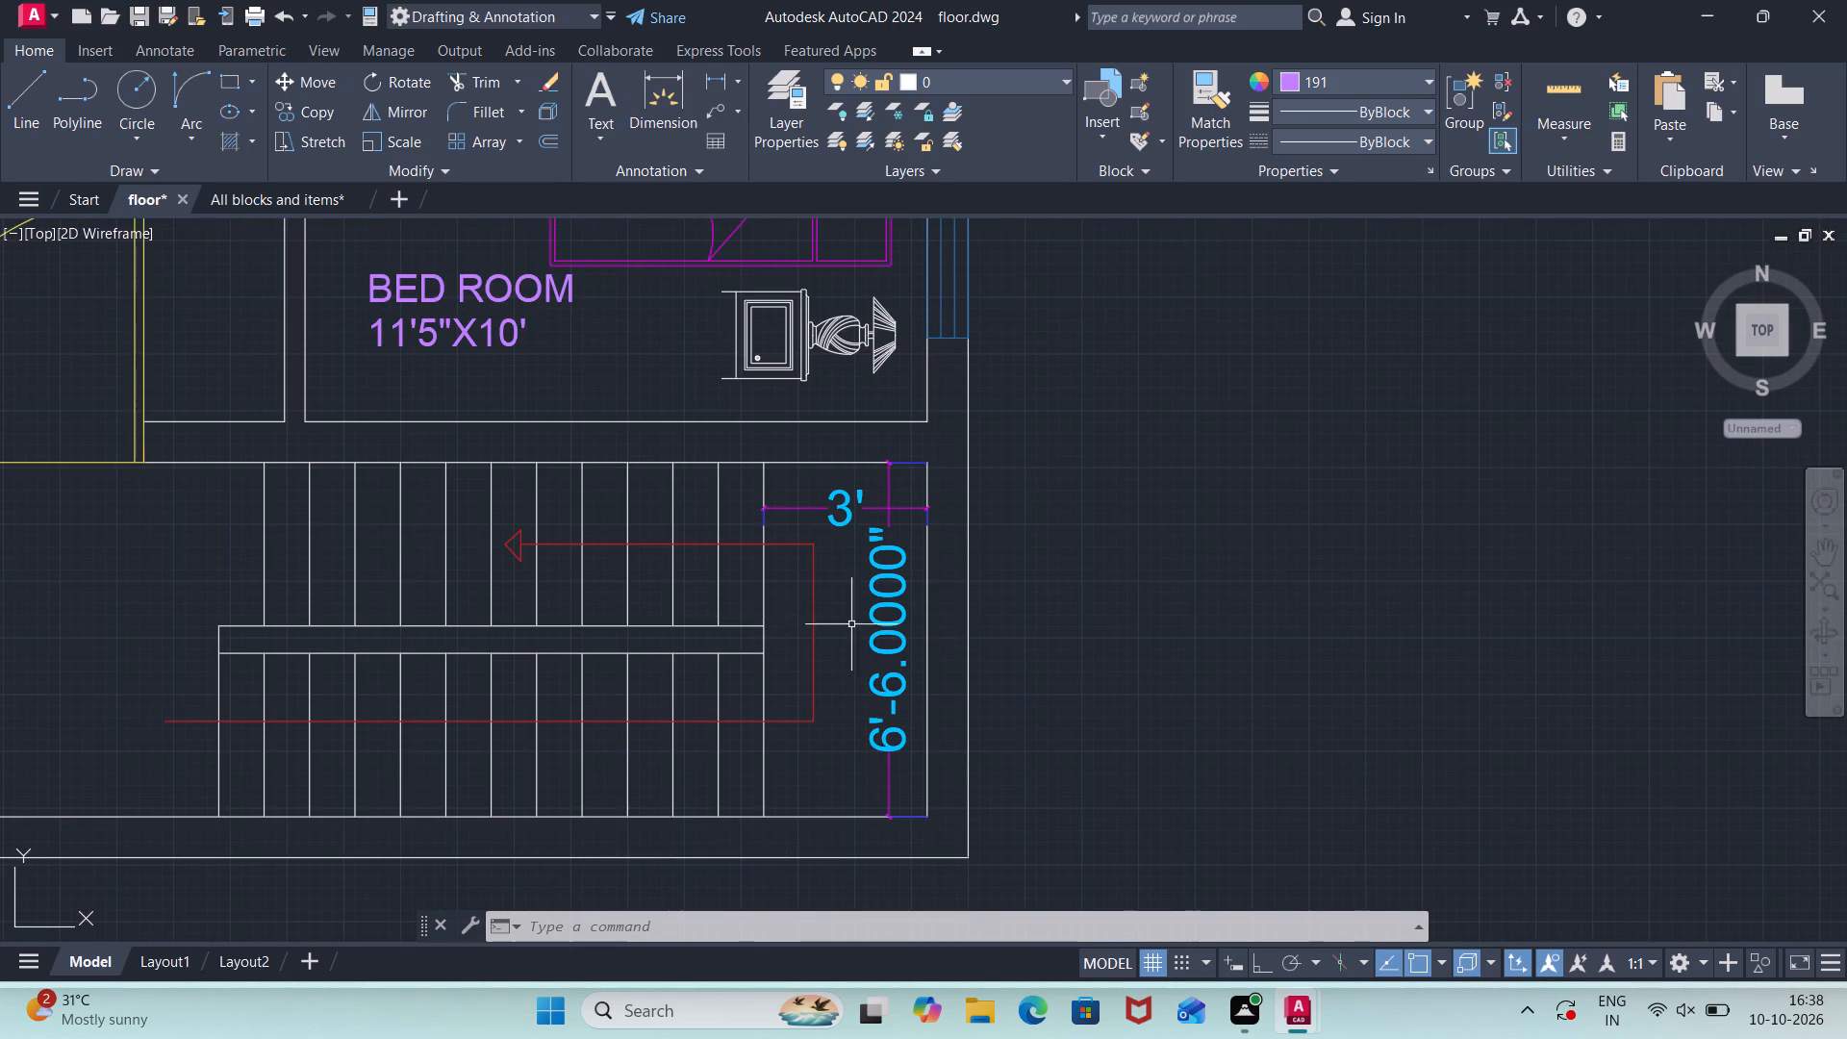
pyautogui.scroll(-2, 1043, 576)
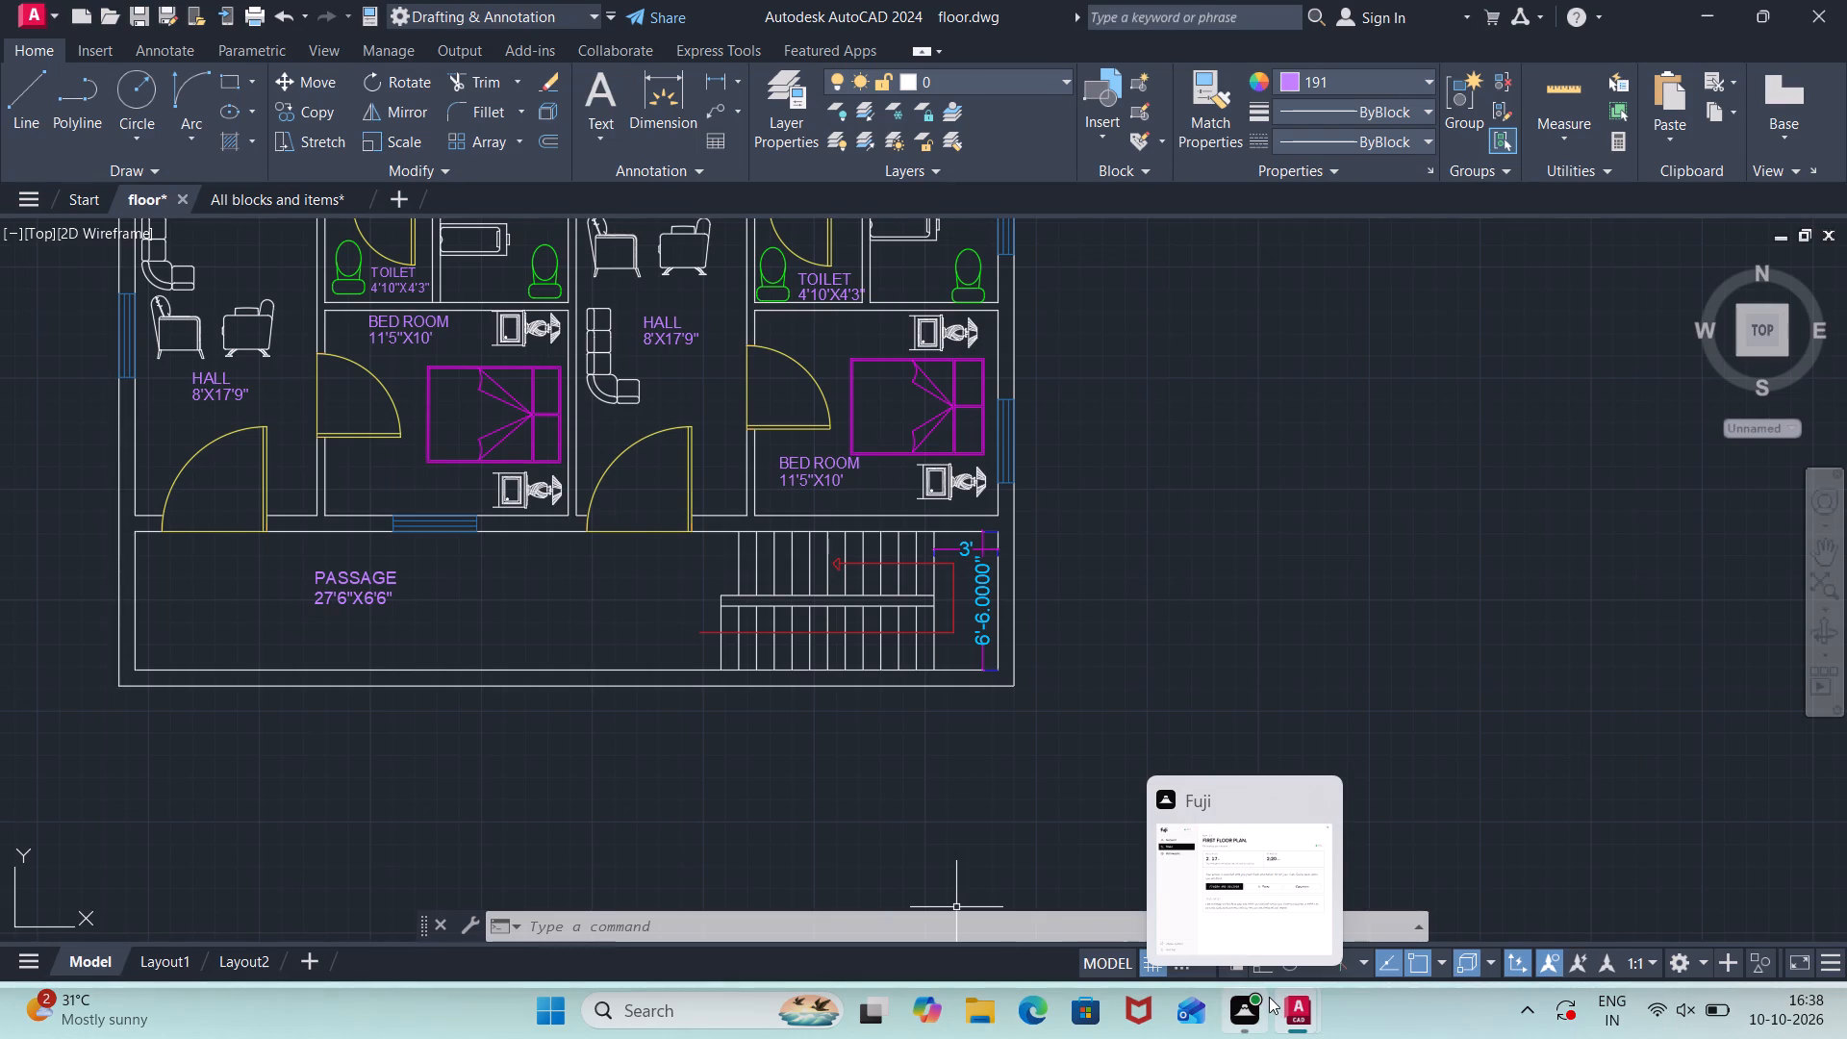
pyautogui.scroll(-1, 1024, 775)
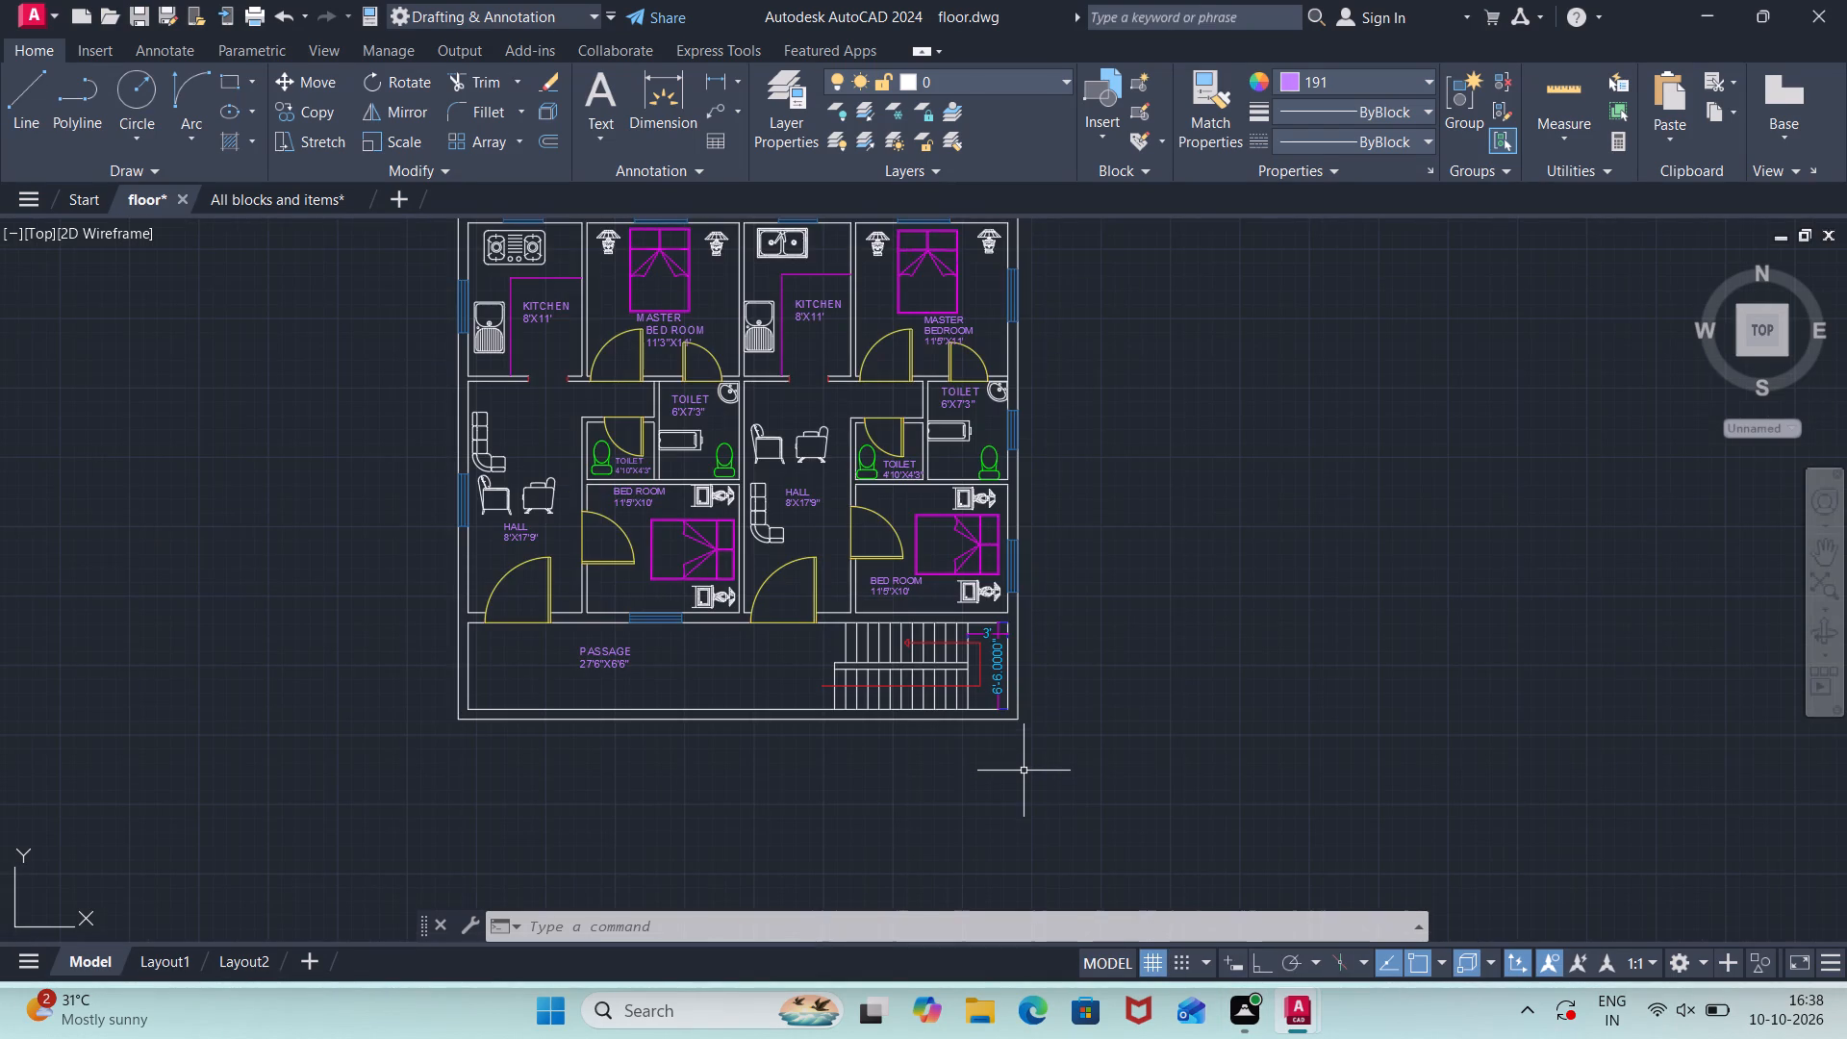
pyautogui.moveTo(1024, 768); pyautogui.dragTo(1146, 879, button='middle')
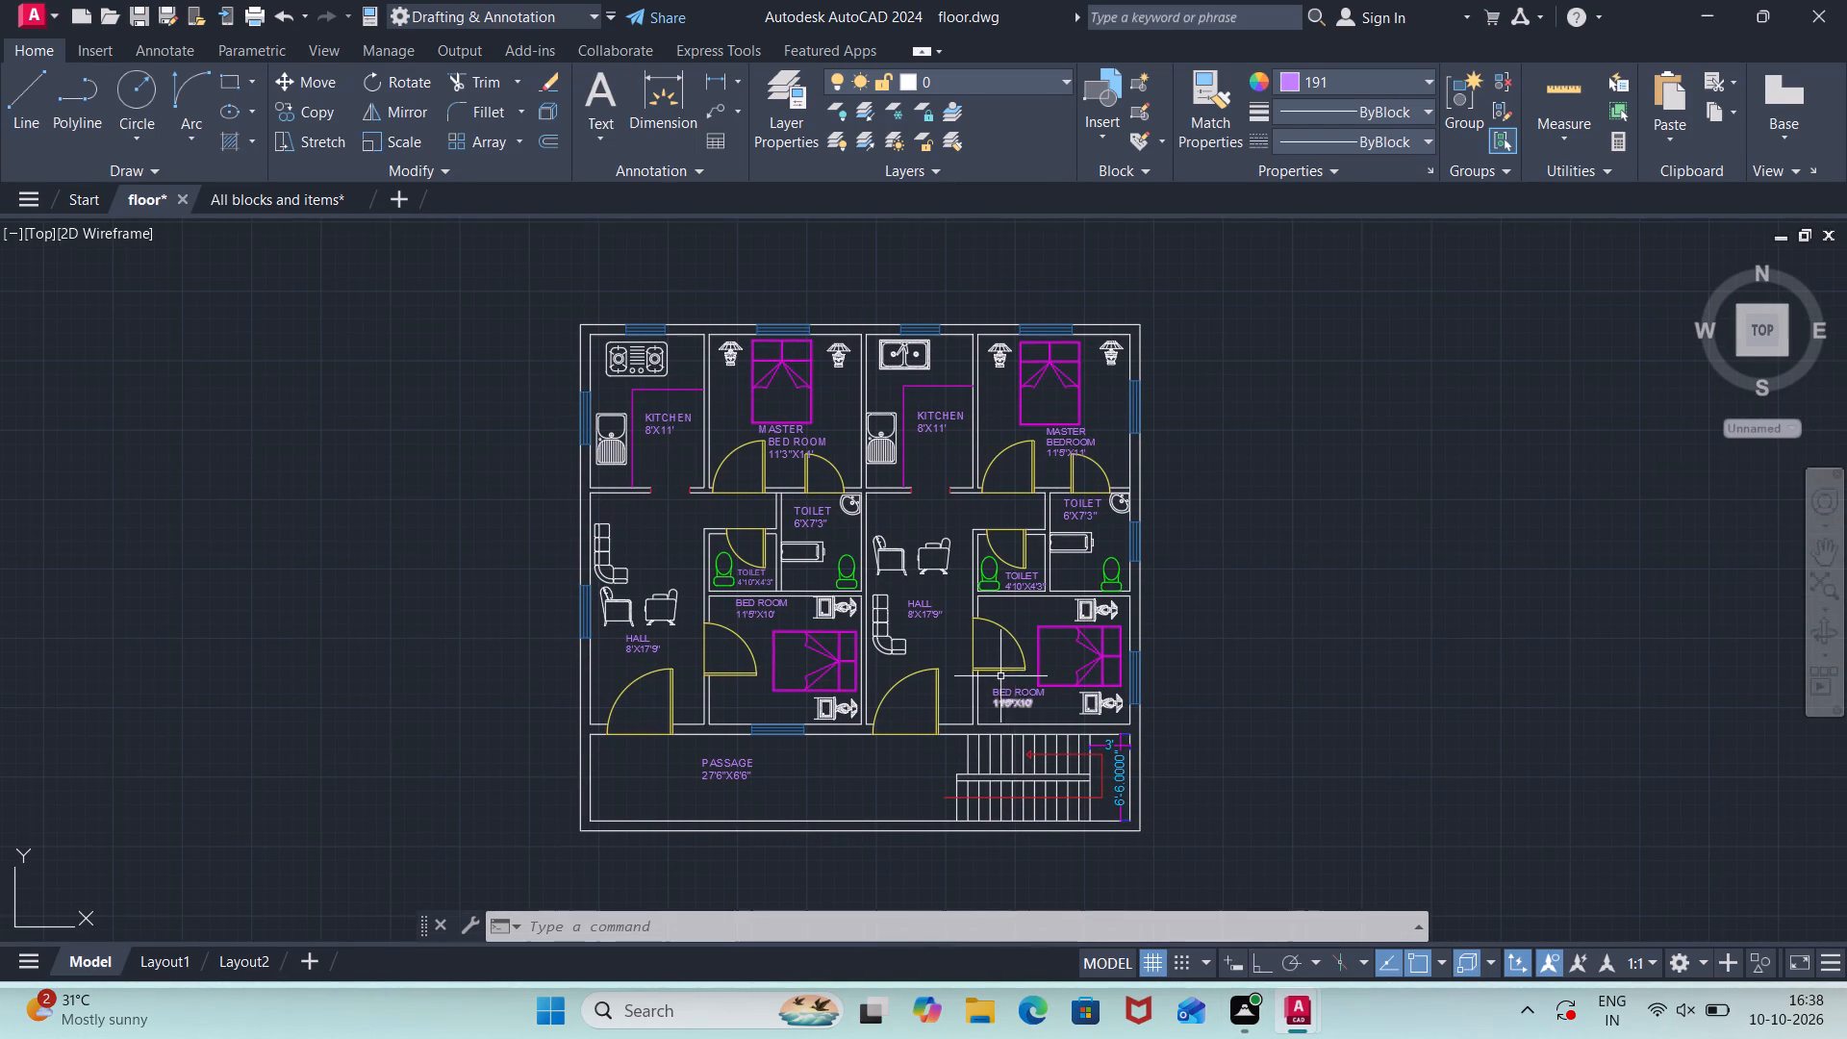
pyautogui.scroll(2, 995, 669)
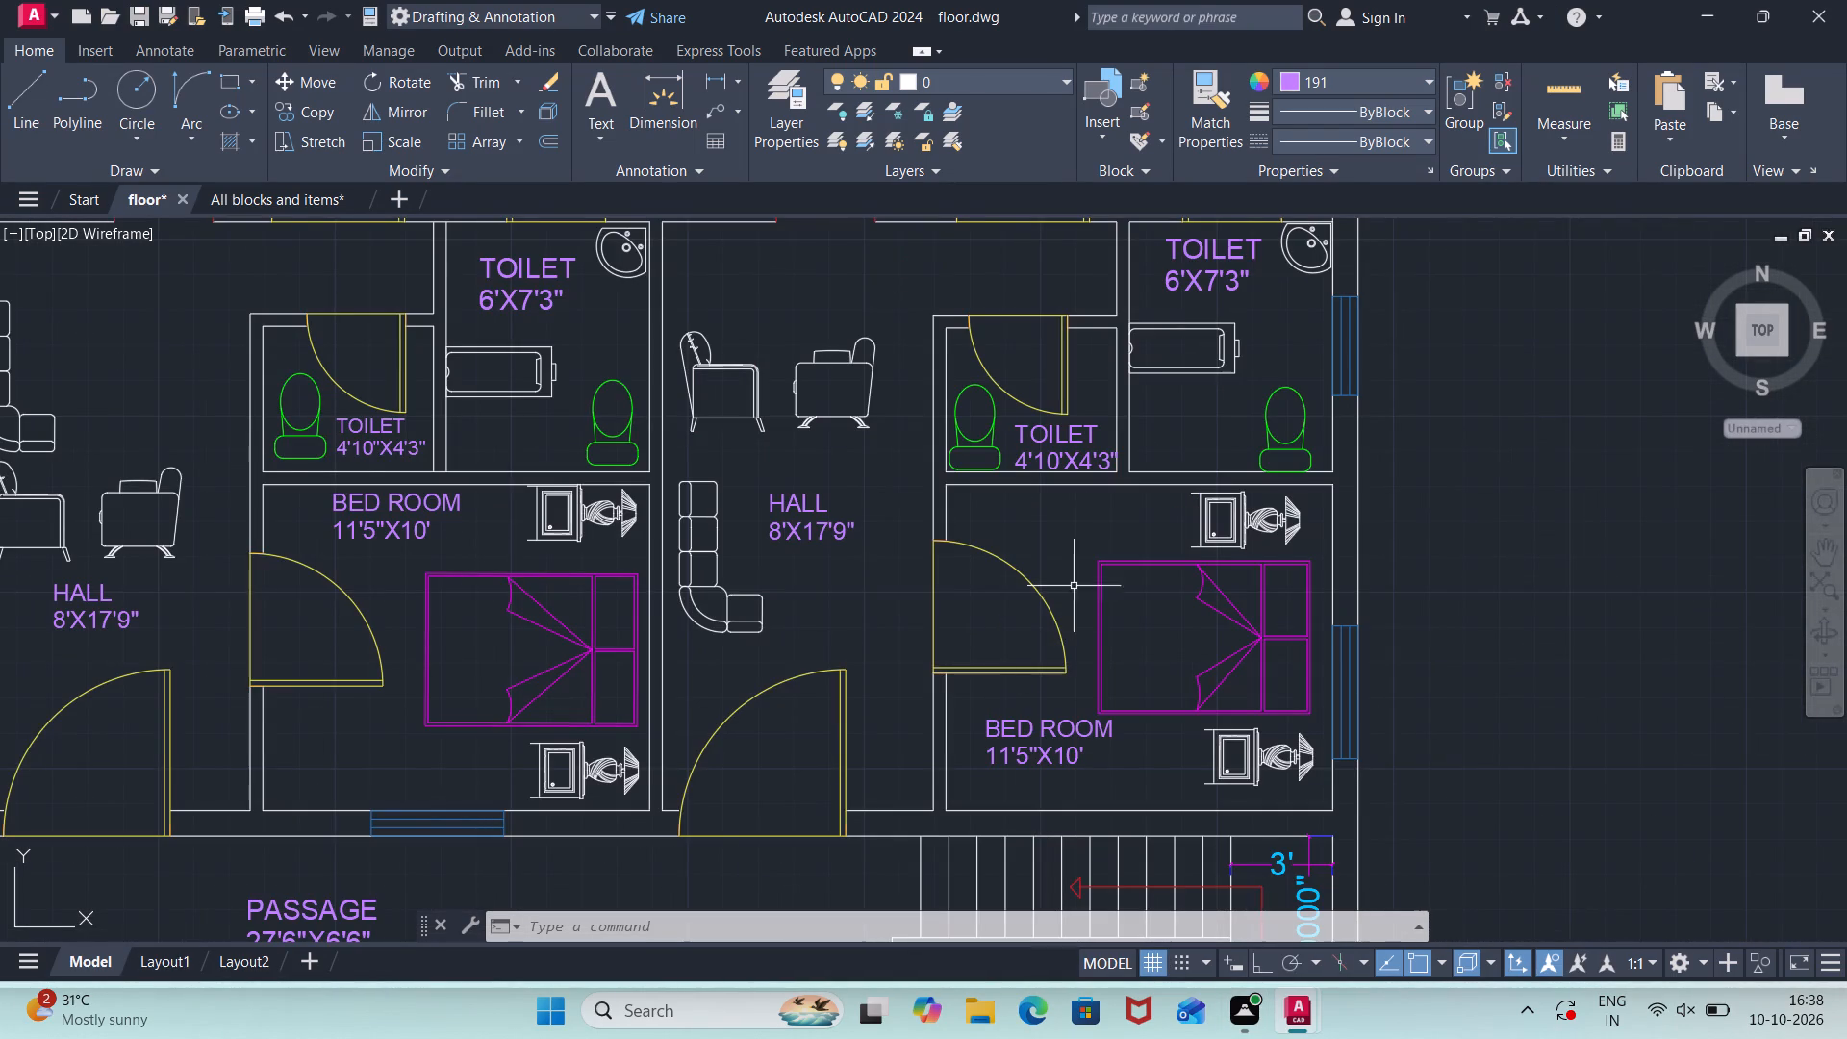
pyautogui.moveTo(1088, 545); pyautogui.dragTo(1139, 606, button='middle')
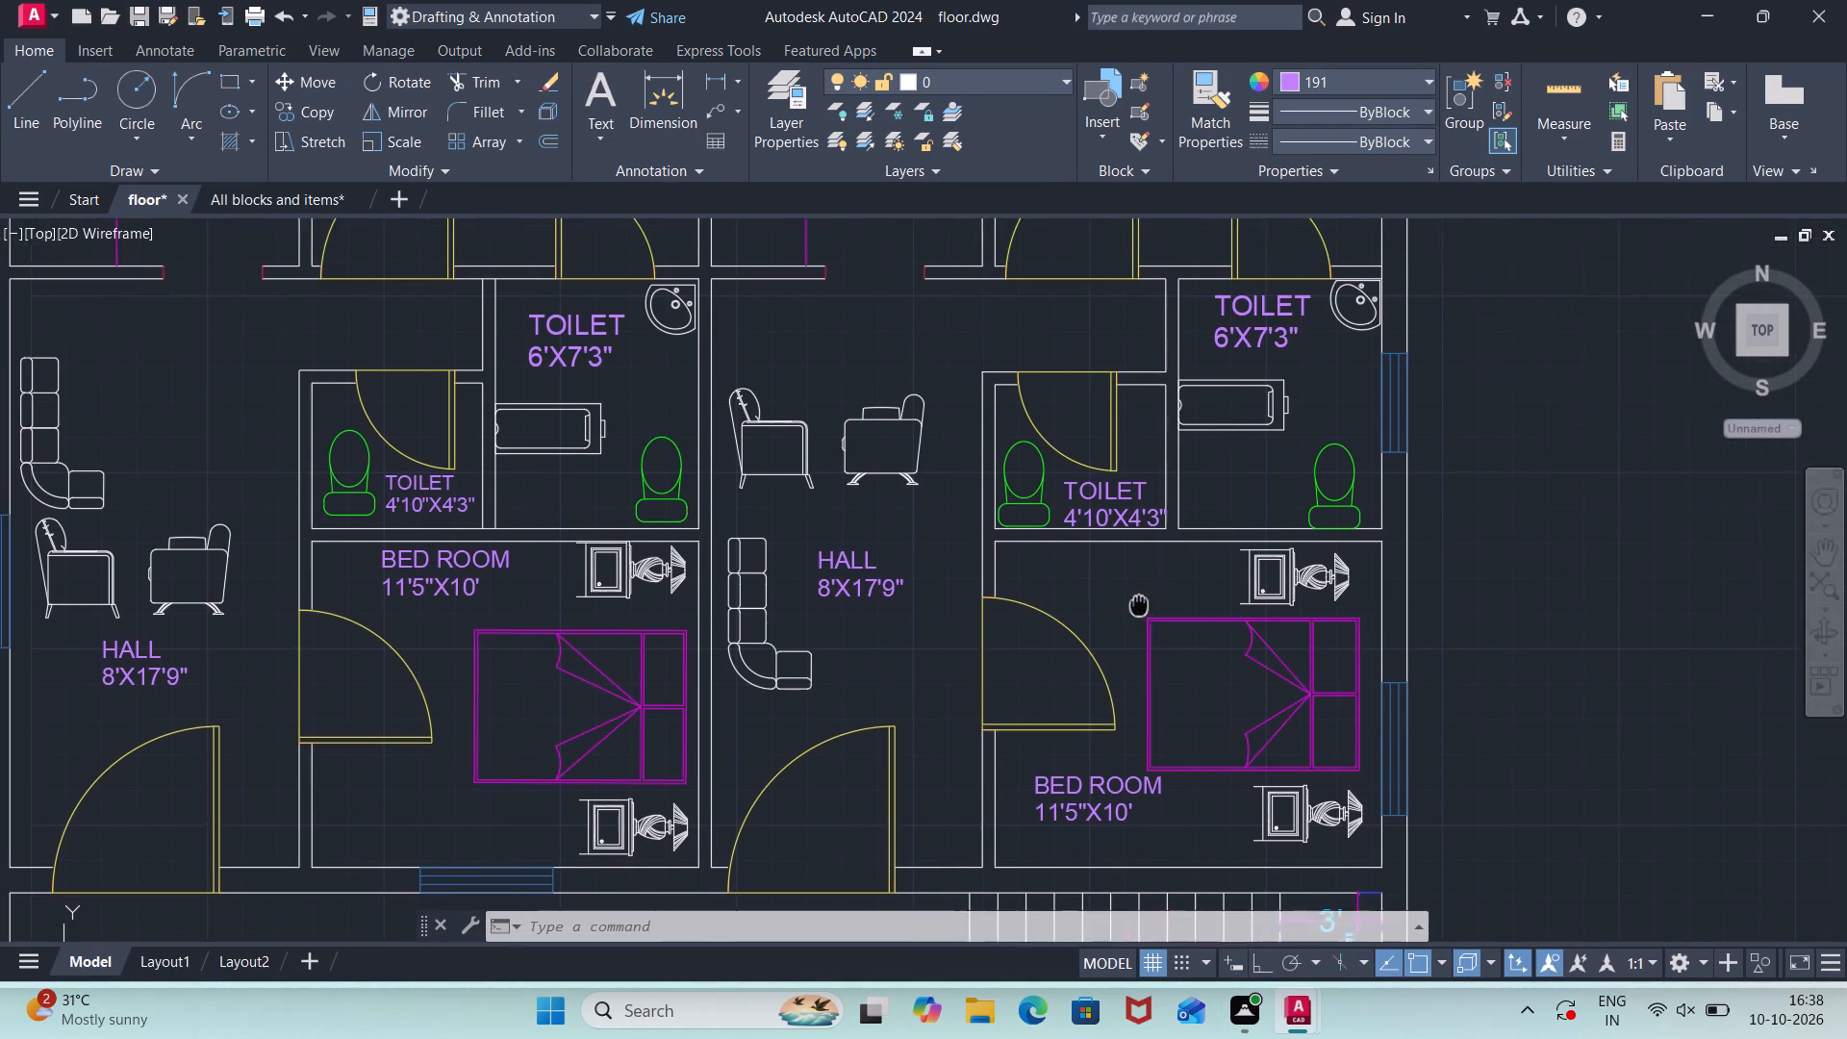
pyautogui.moveTo(1139, 606); pyautogui.dragTo(1209, 651, button='middle')
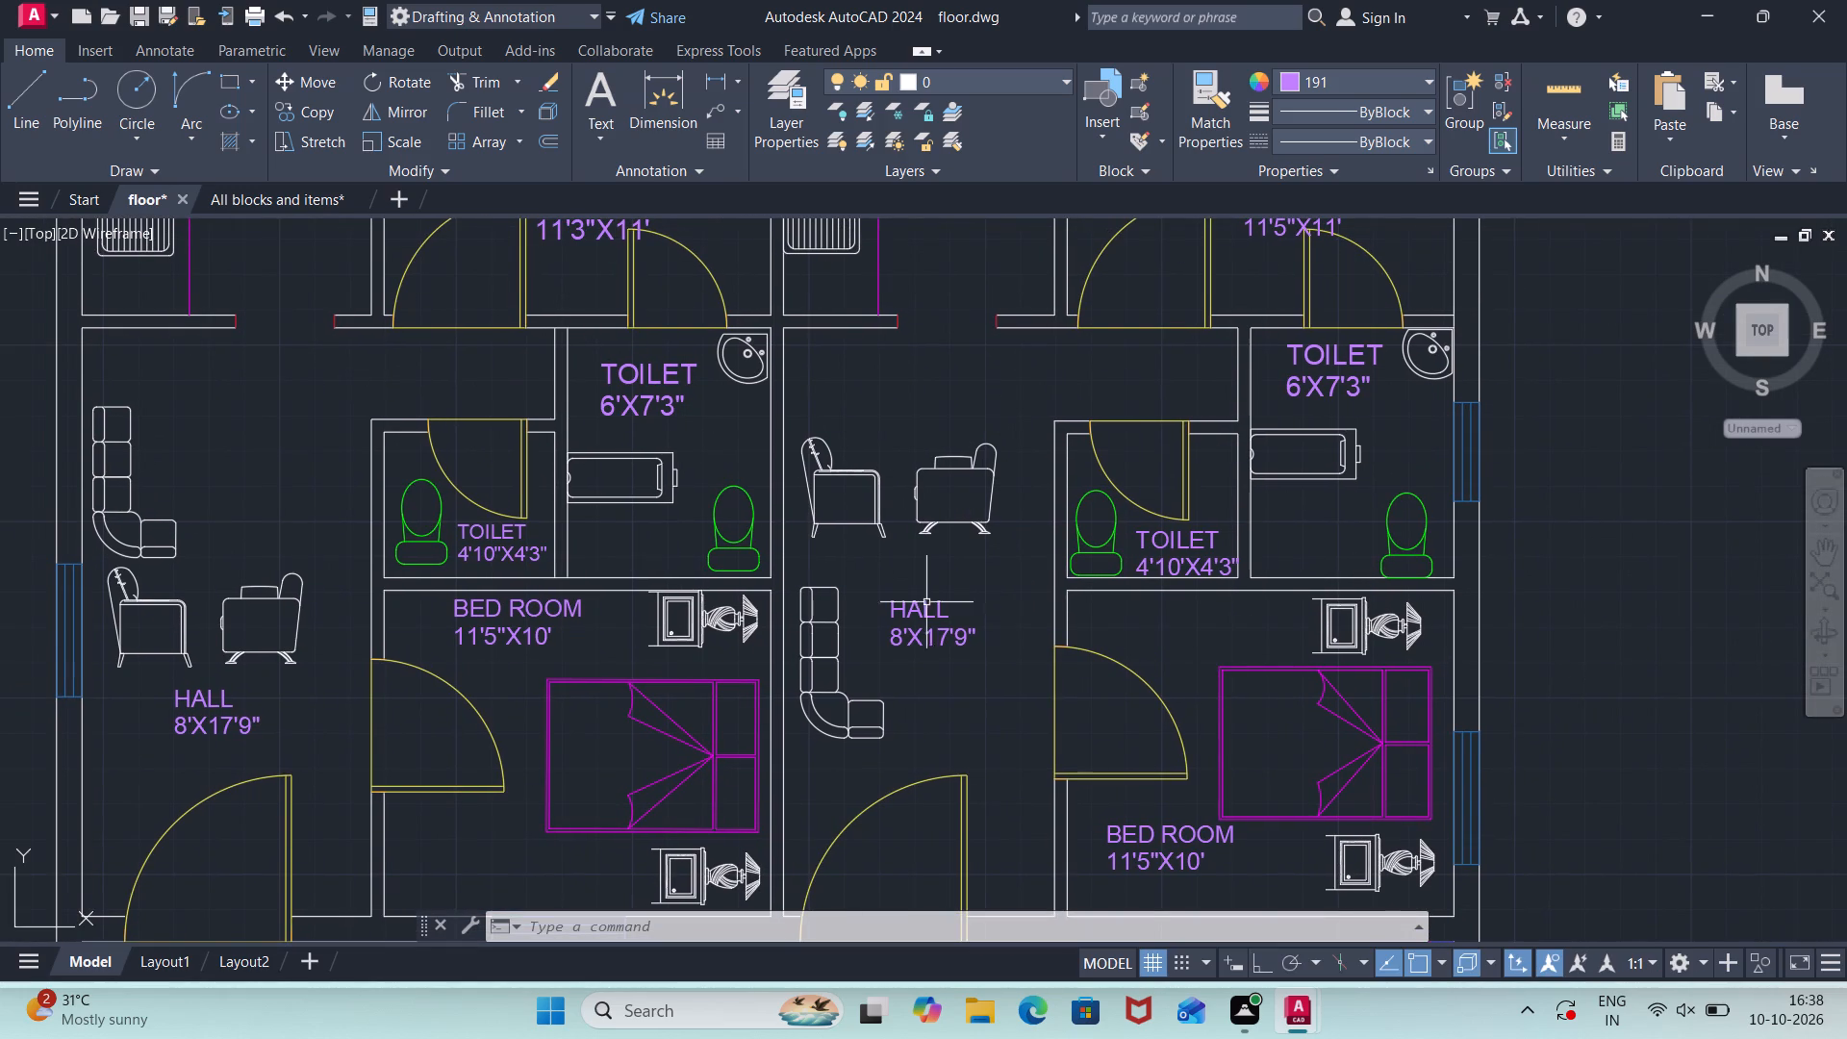
pyautogui.moveTo(840, 406); pyautogui.dragTo(890, 662, button='middle')
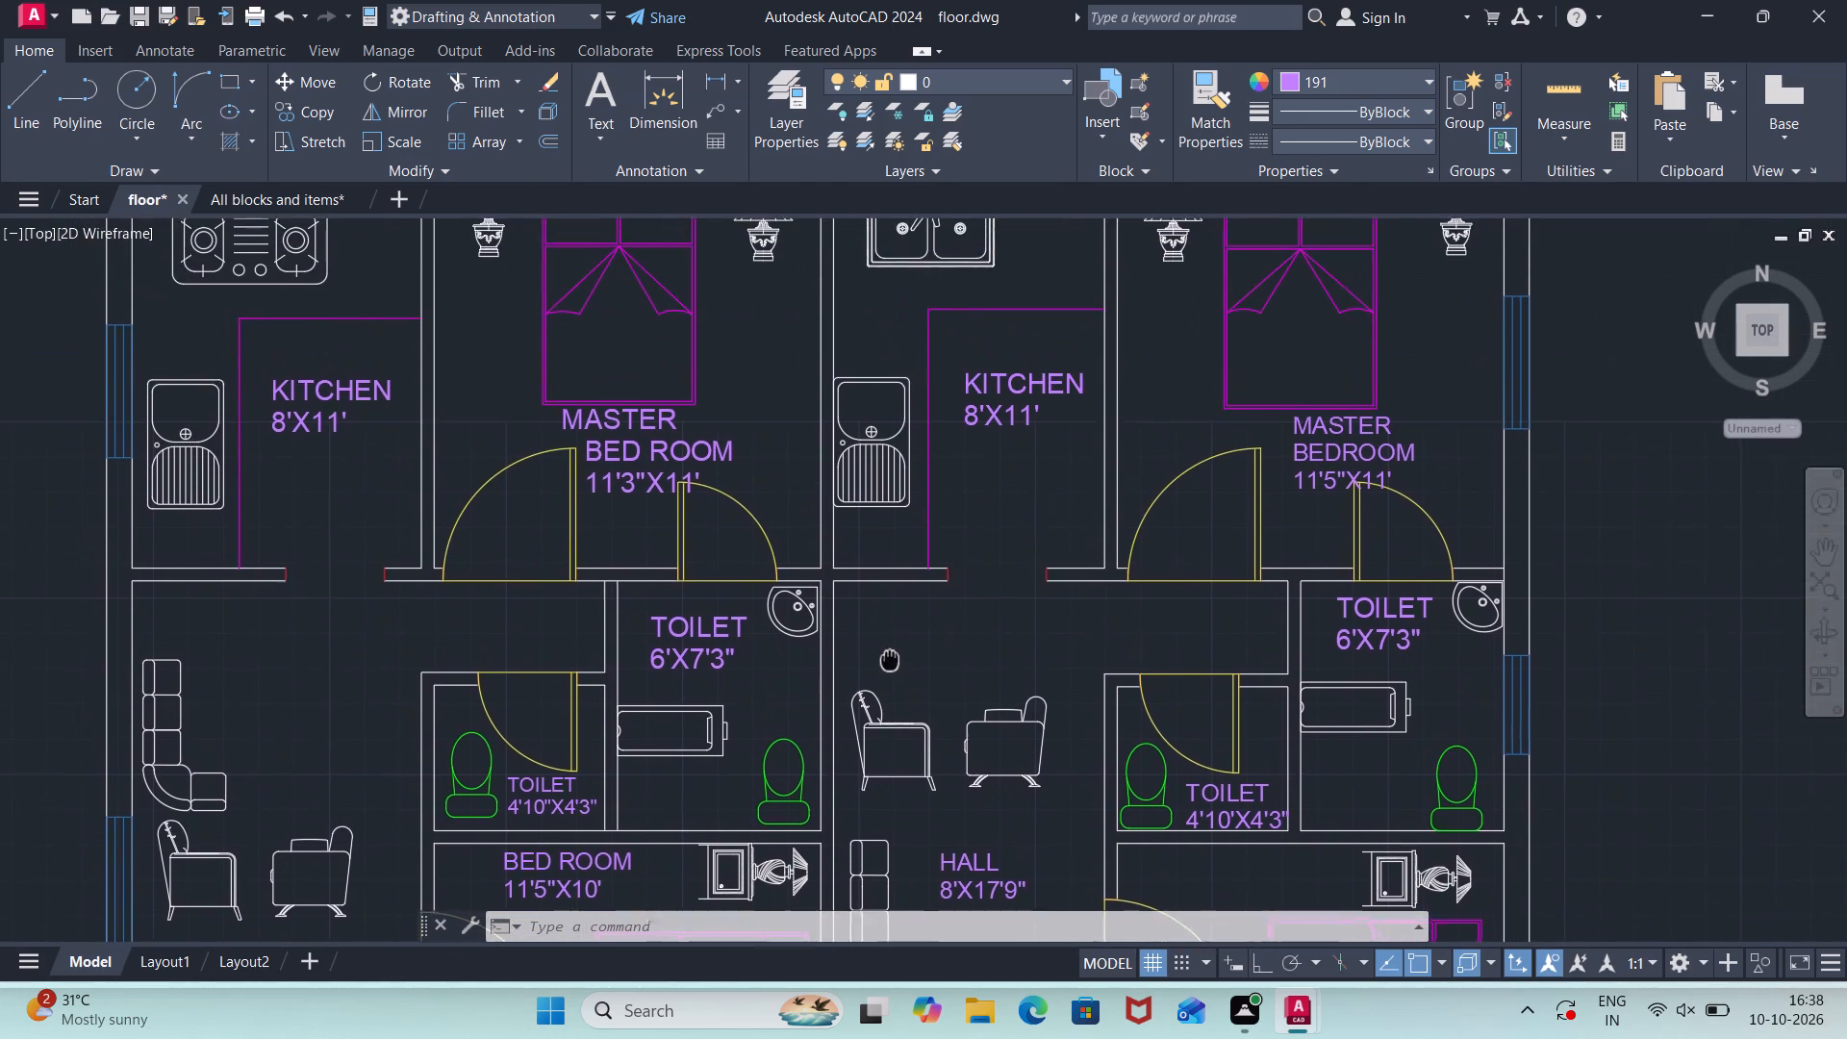
pyautogui.moveTo(890, 662); pyautogui.dragTo(910, 713, button='middle')
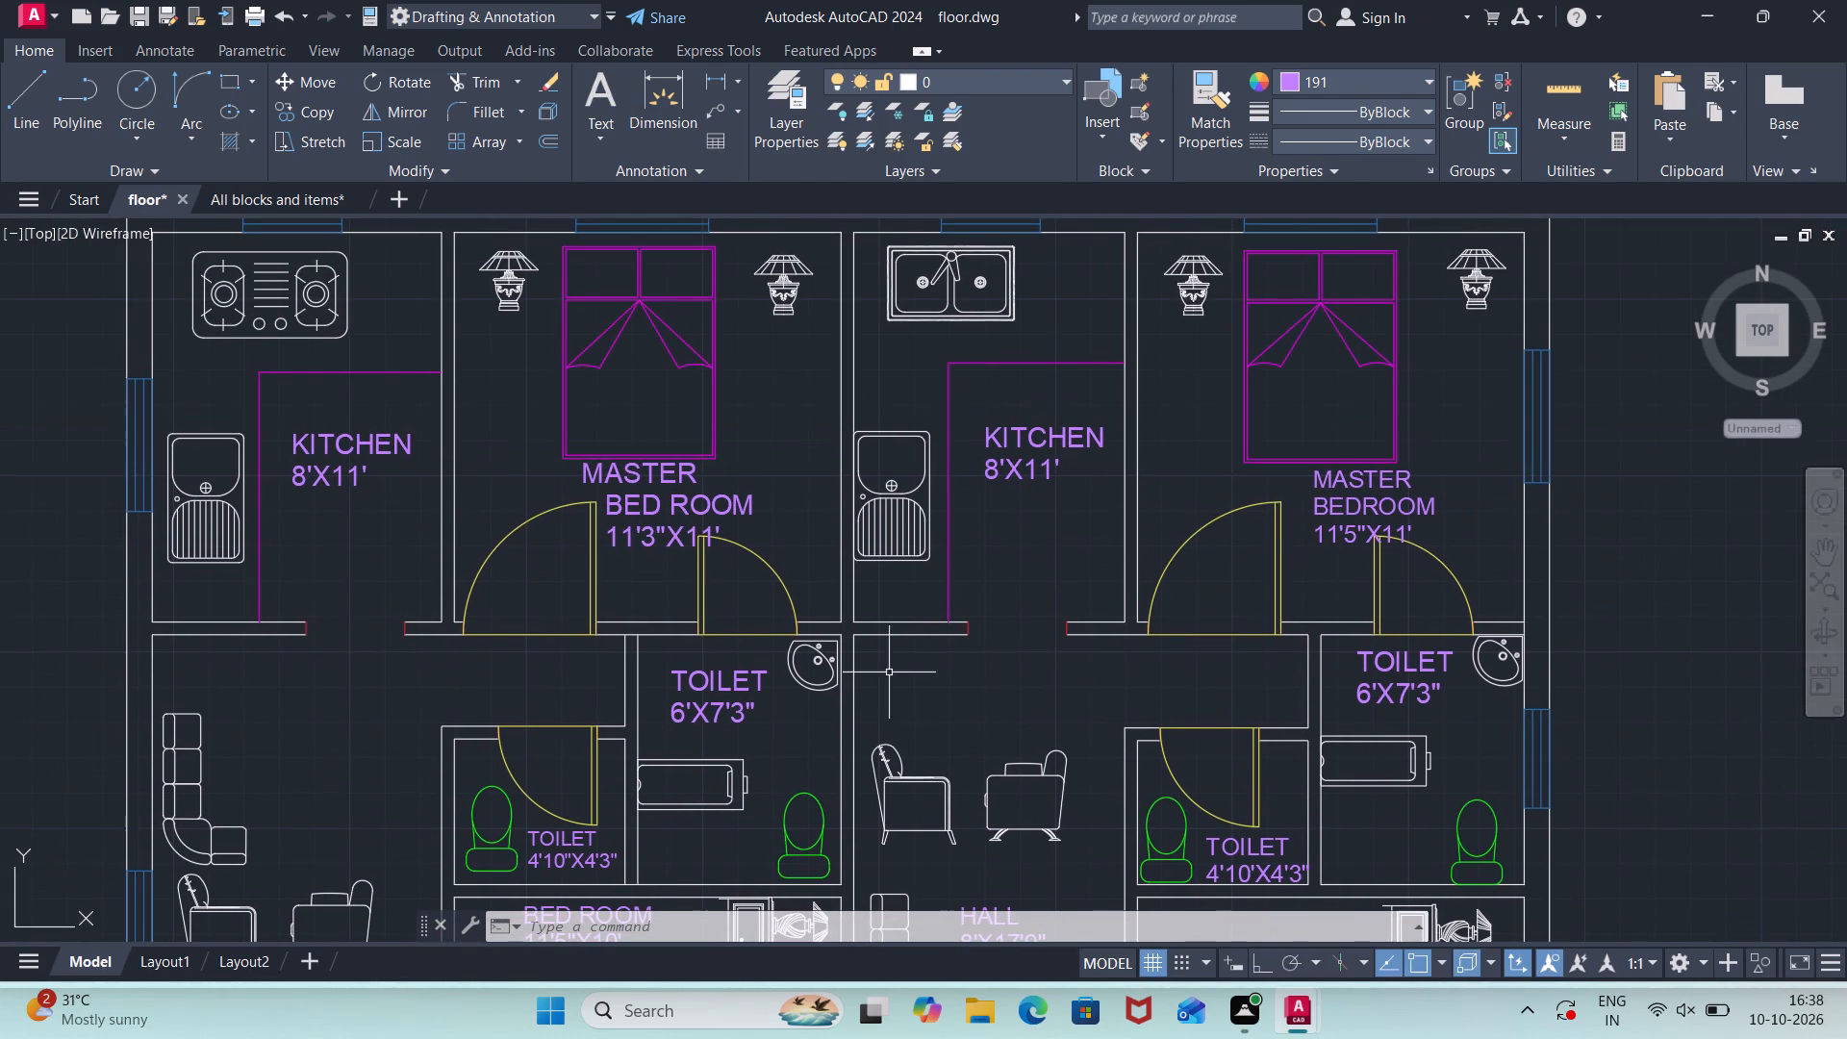
pyautogui.scroll(1, 794, 553)
pyautogui.scroll(-1, 790, 516)
pyautogui.scroll(-1, 882, 564)
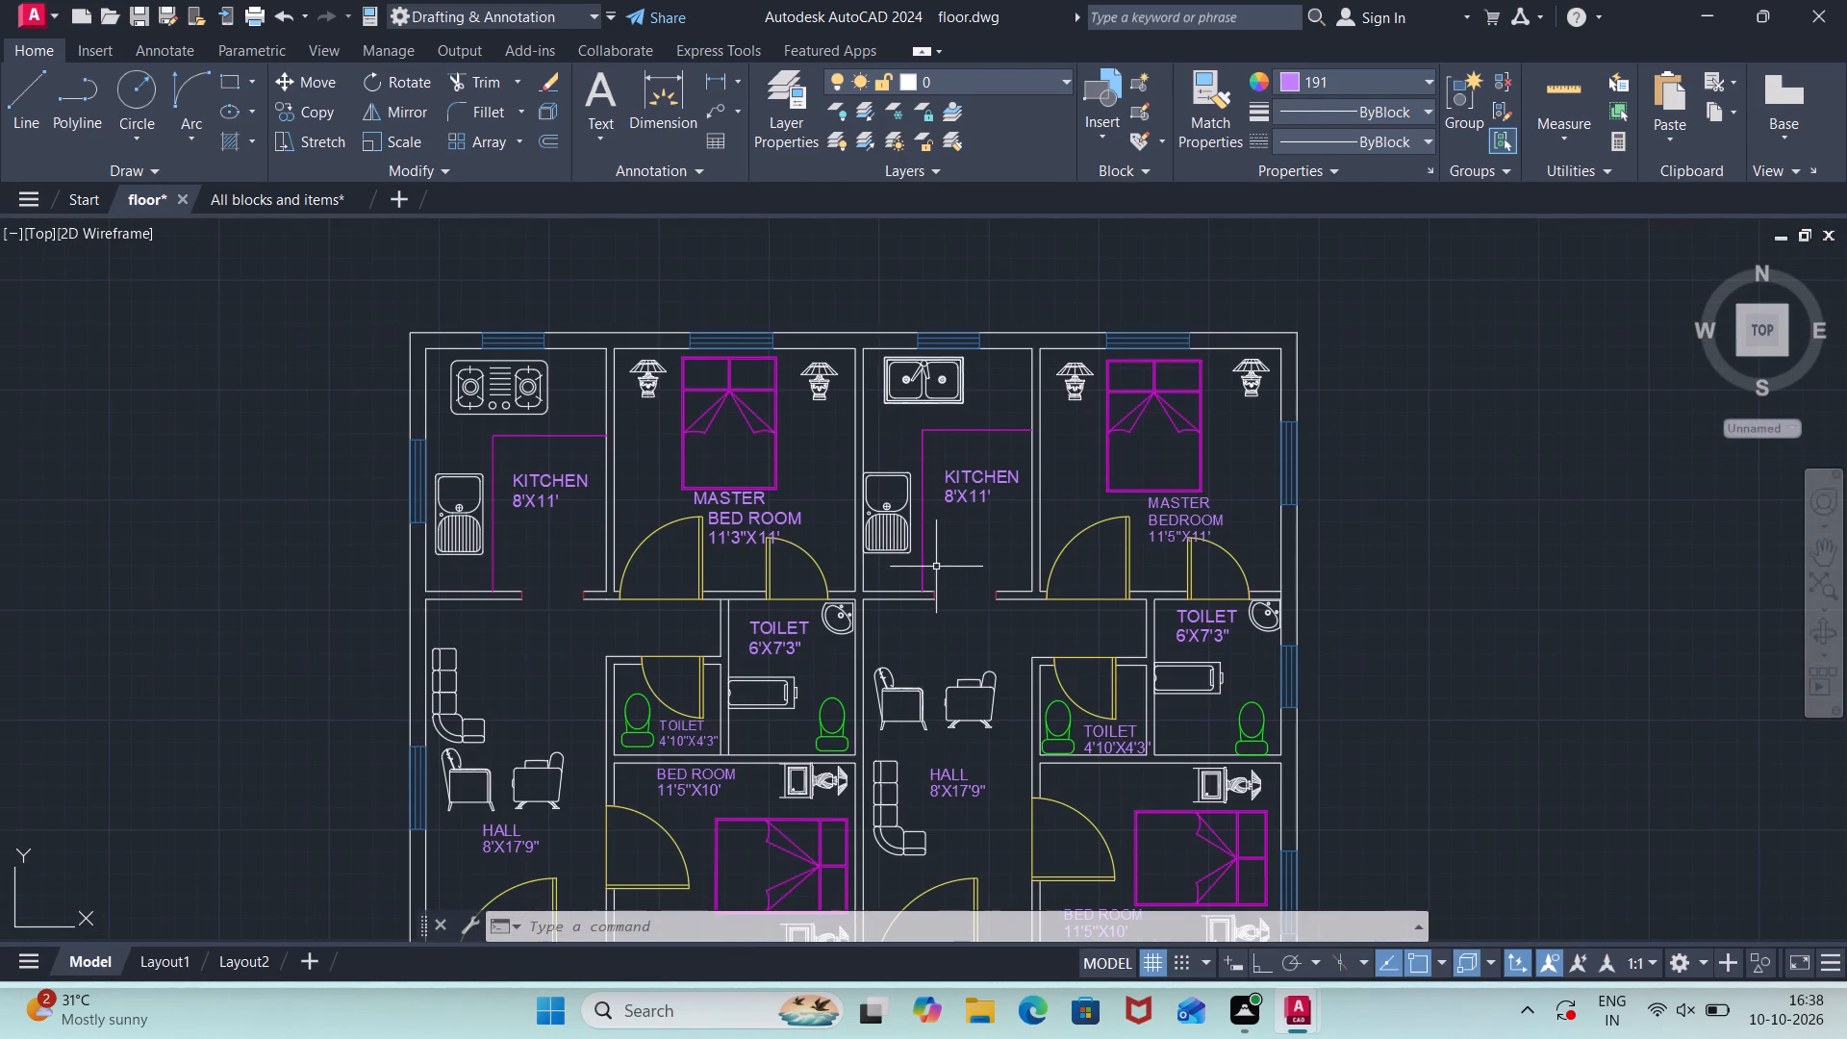
pyautogui.moveTo(1256, 671); pyautogui.dragTo(1214, 616, button='middle')
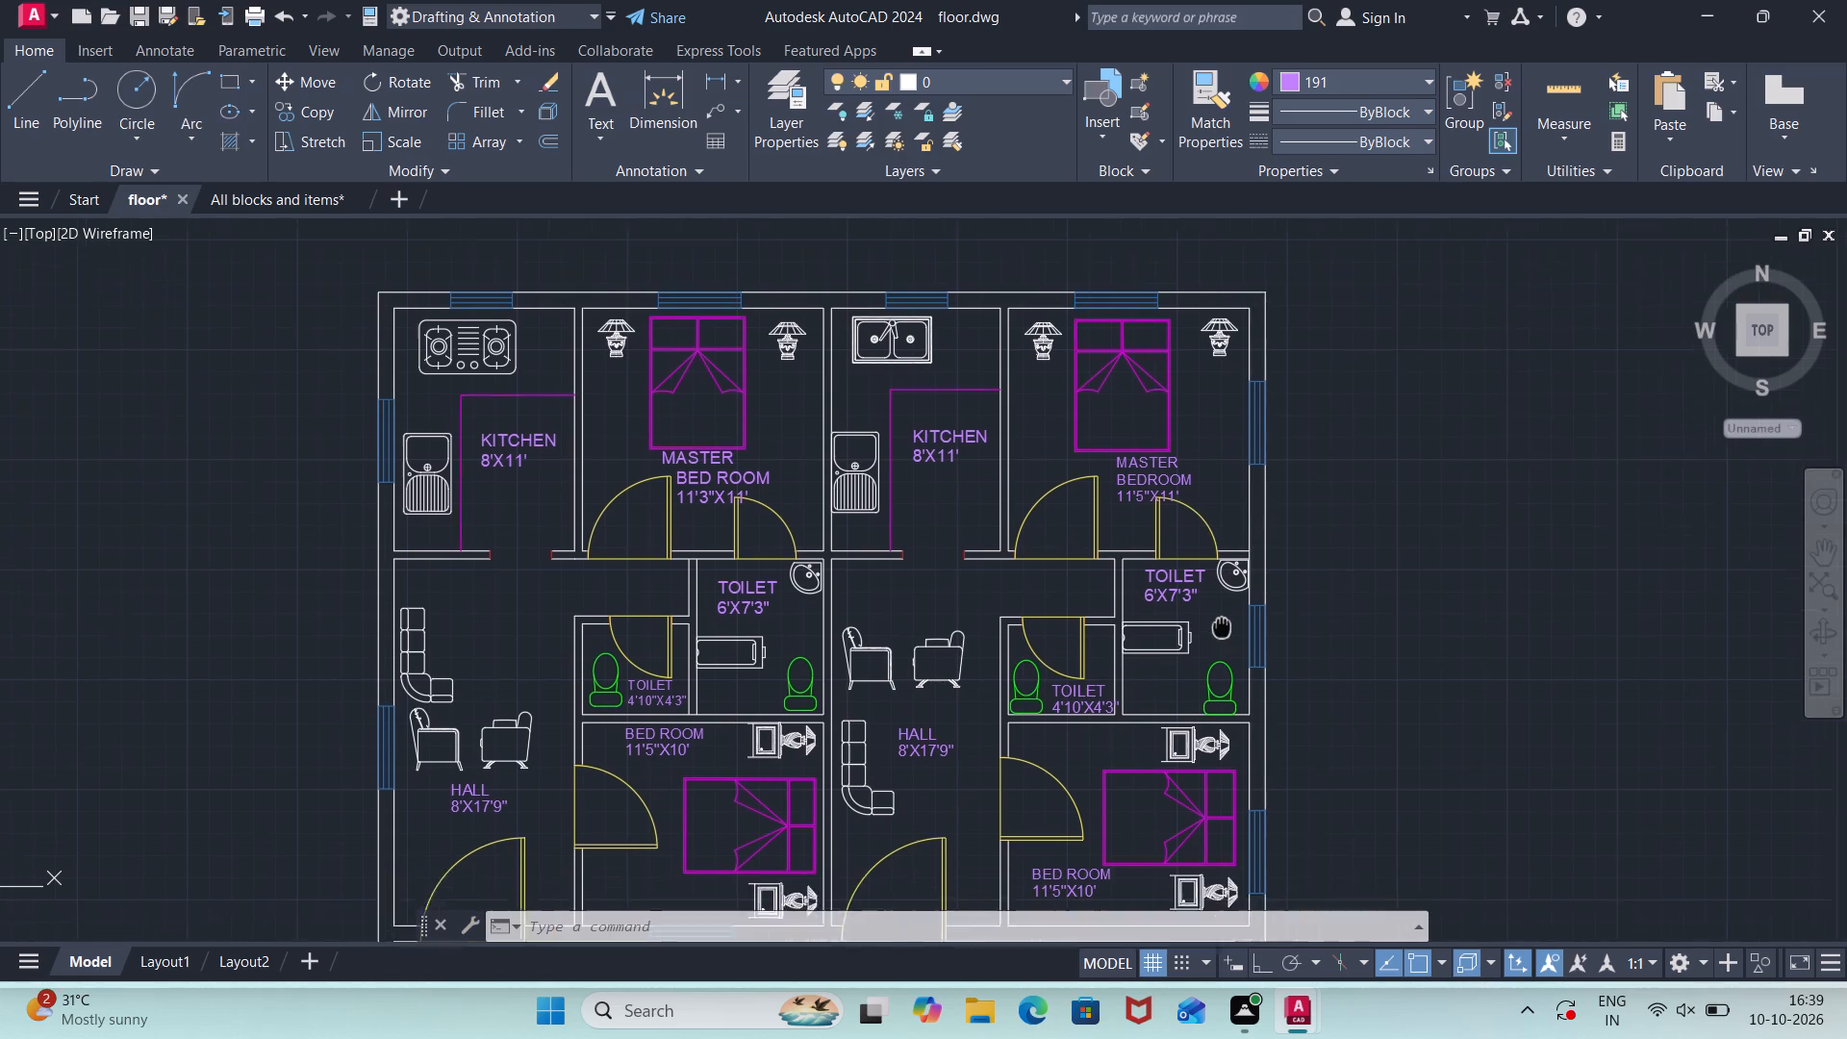
pyautogui.moveTo(1214, 616); pyautogui.dragTo(1110, 494, button='middle')
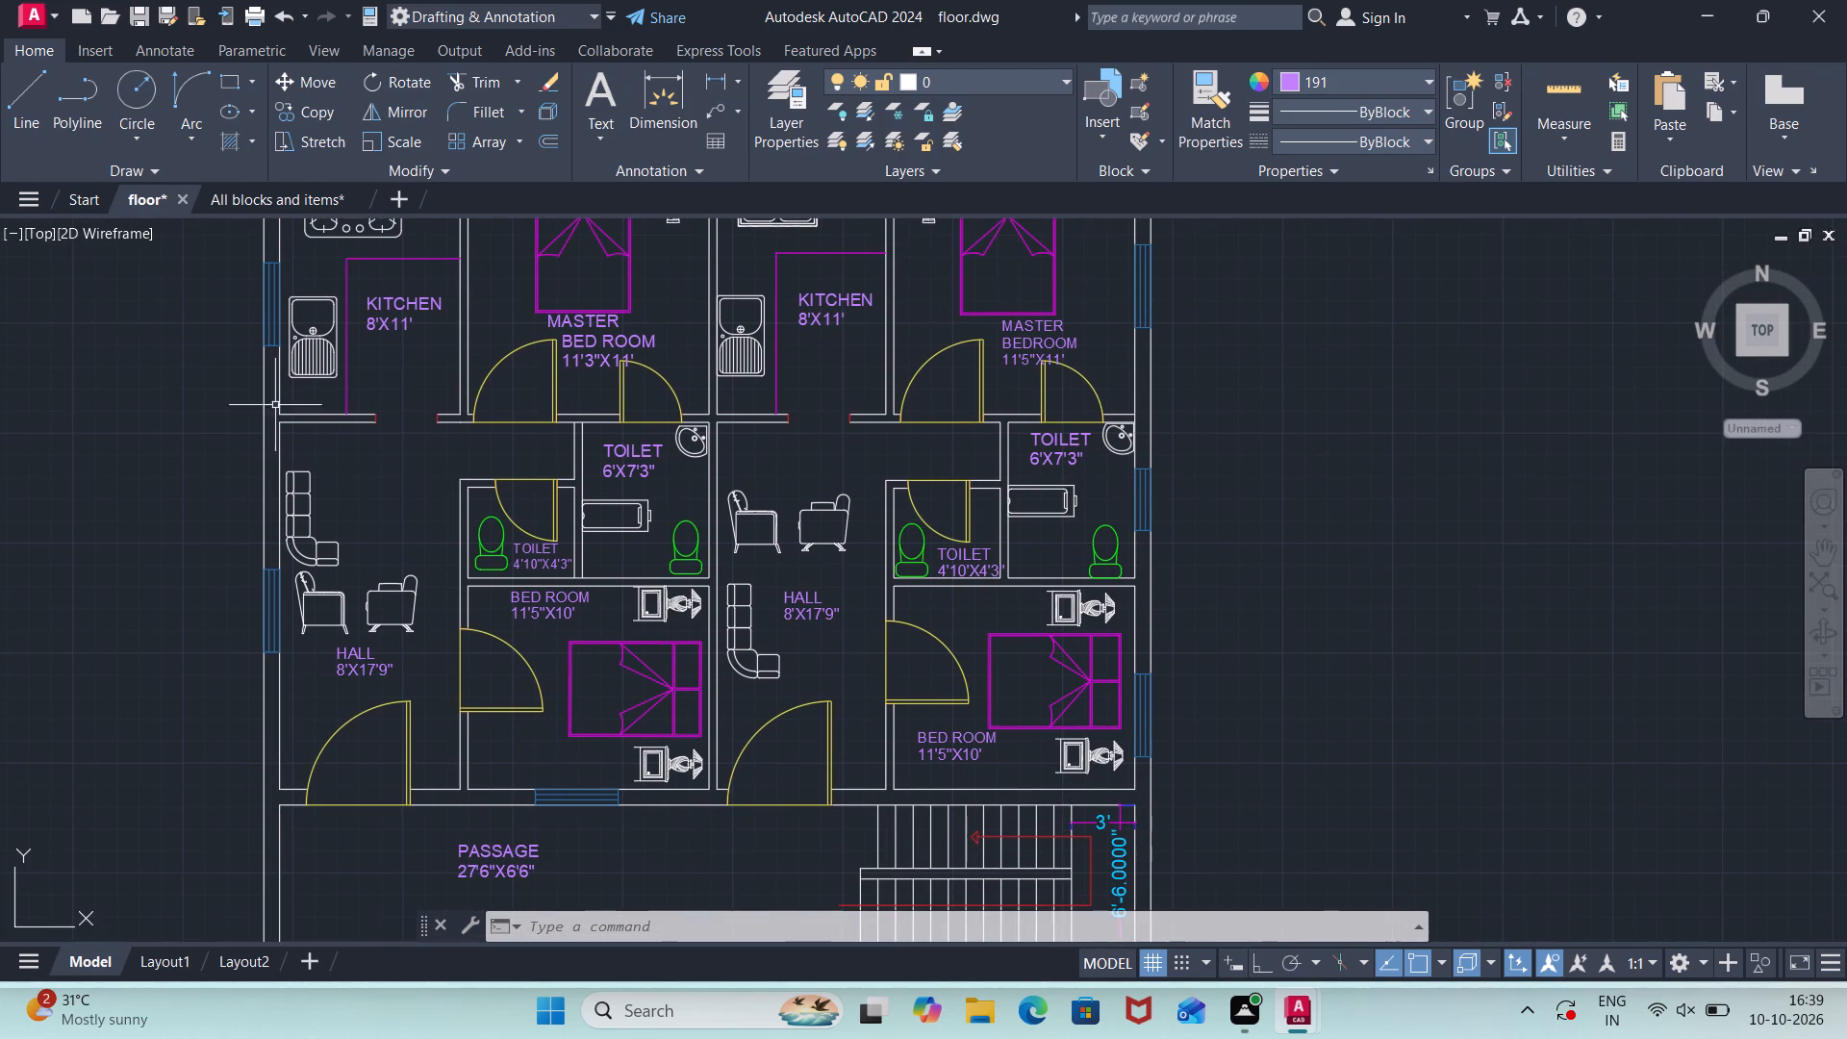
# Copy the oval fringed rug, including its whole border and pattern, from the All blocks and items drawing.
pyautogui.click(262, 189)
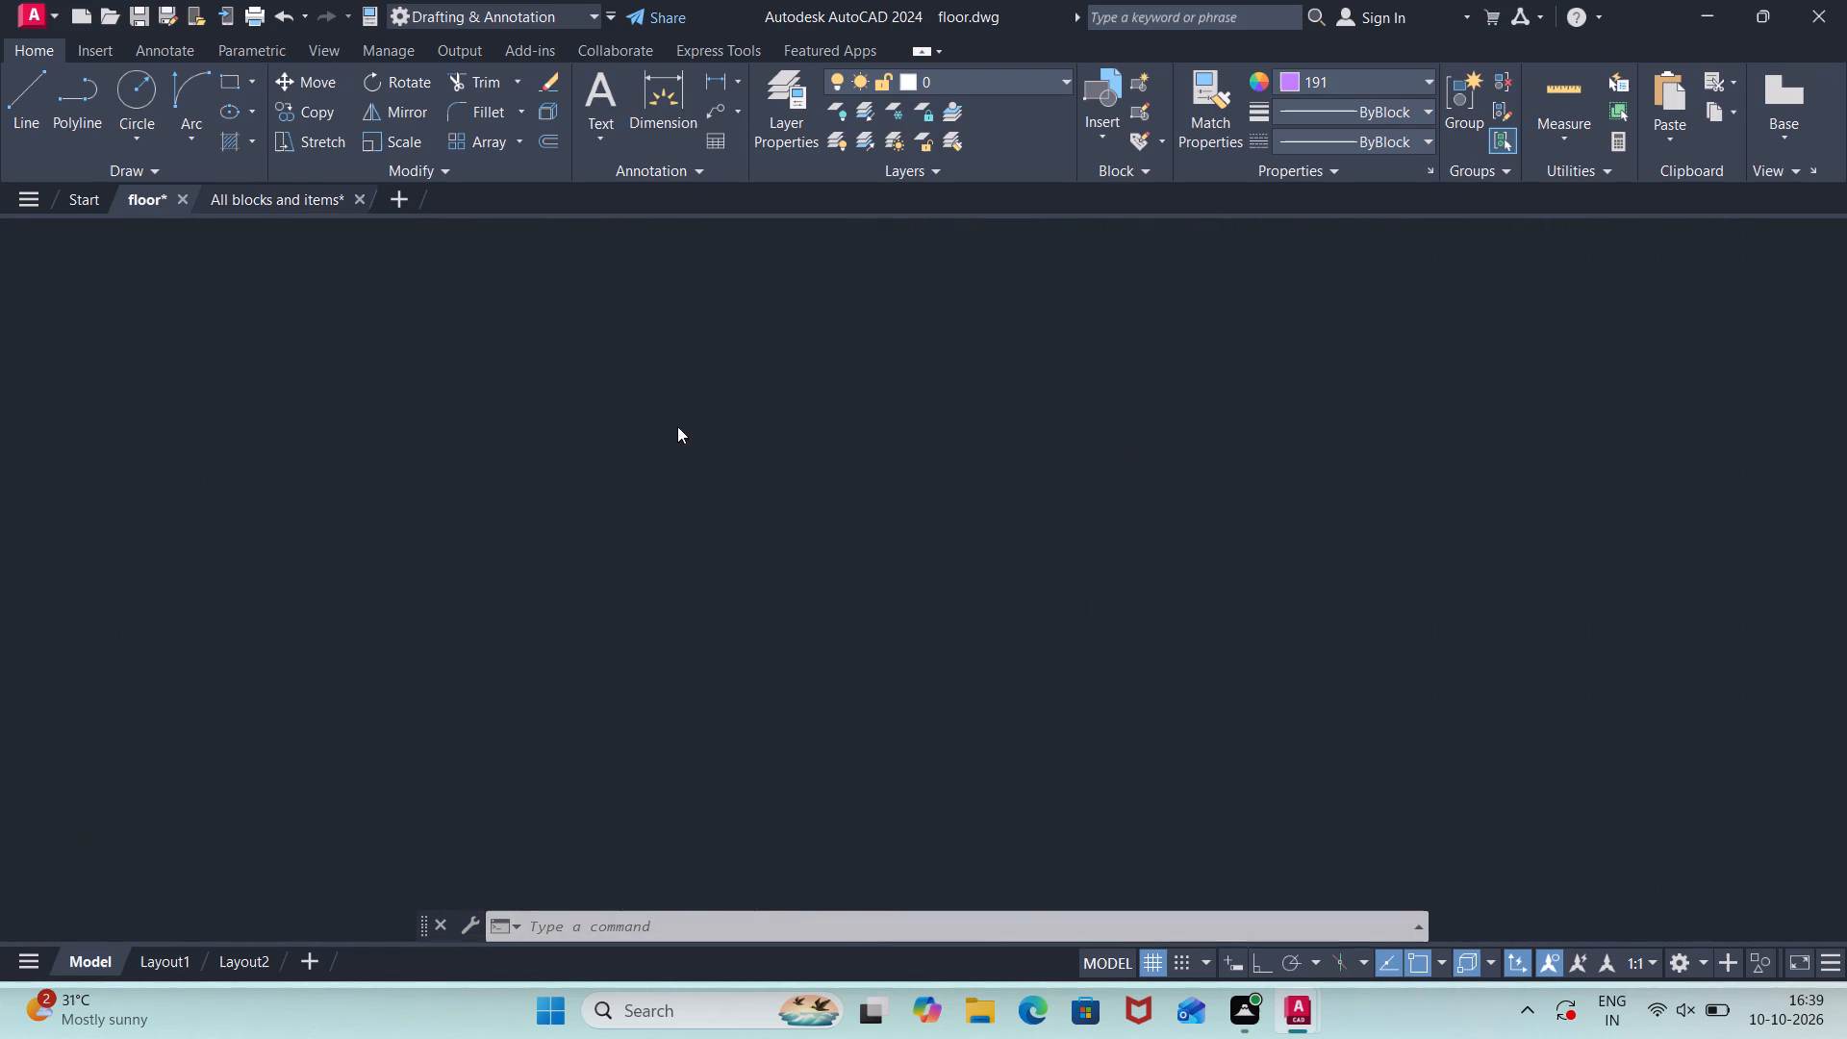
pyautogui.scroll(-6, 734, 516)
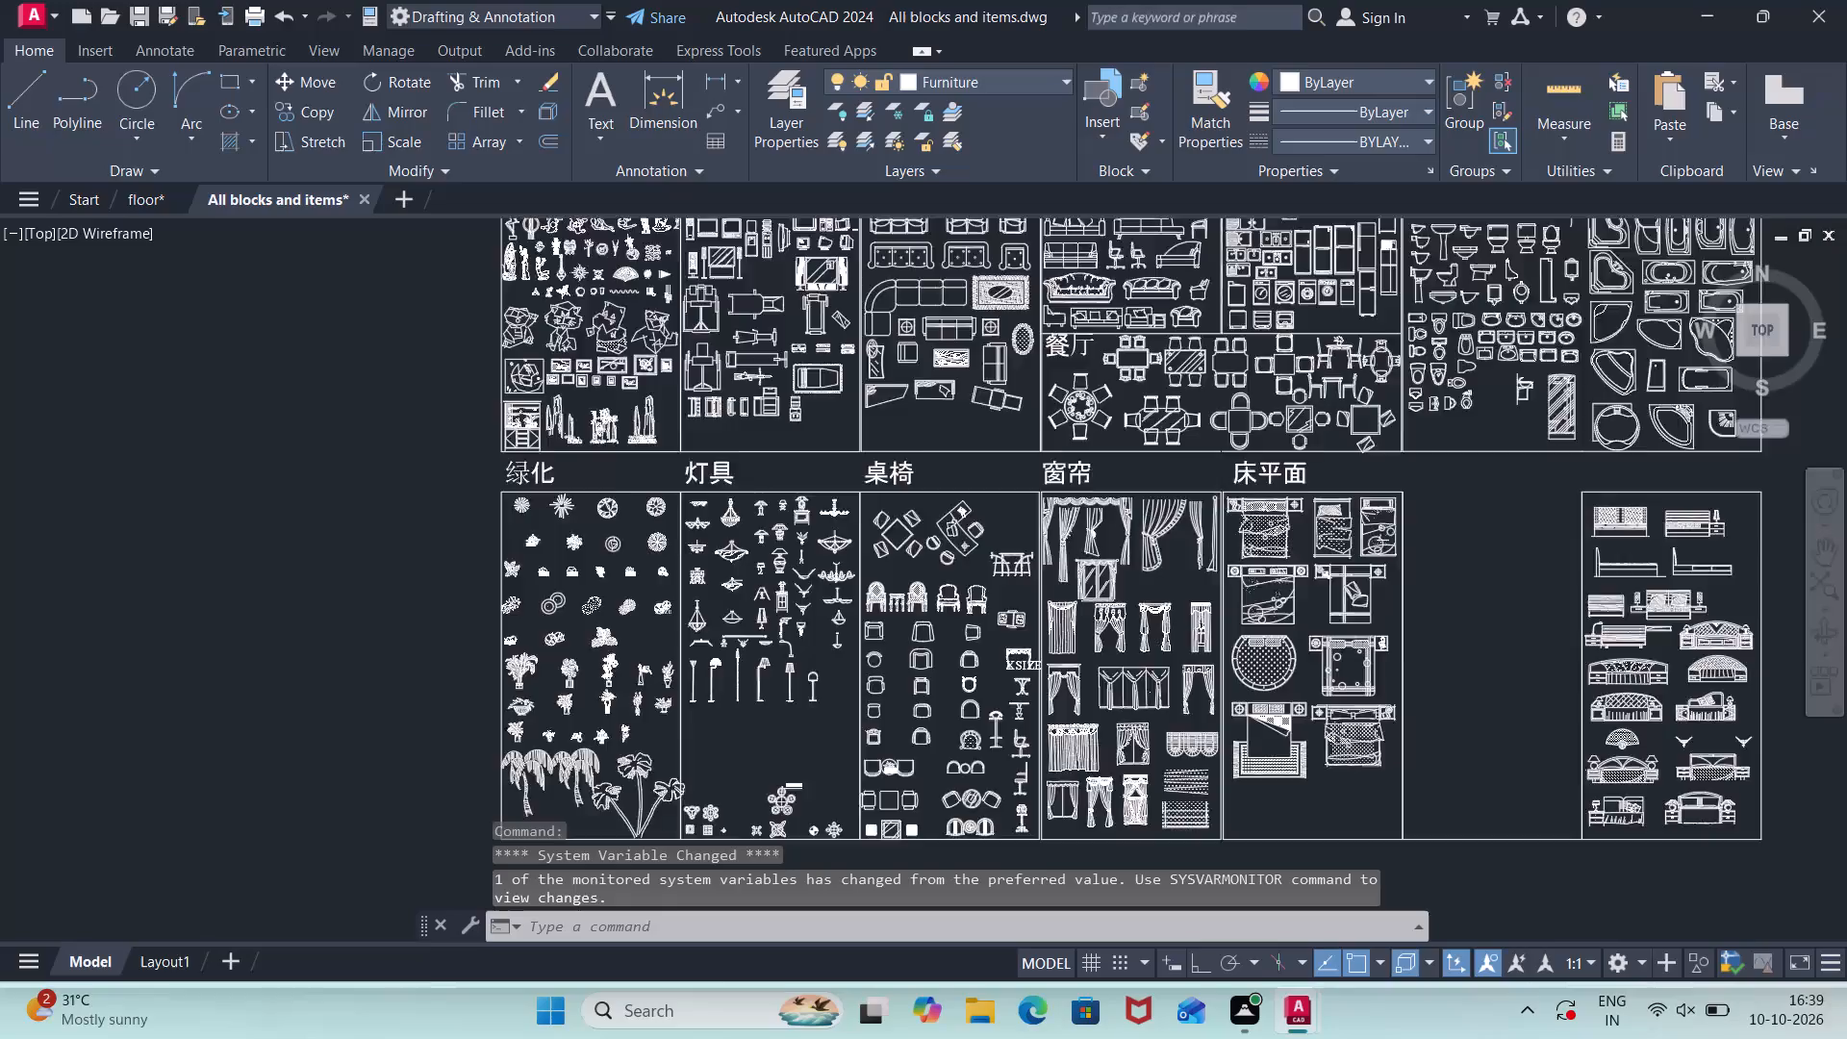
pyautogui.scroll(3, 779, 469)
pyautogui.moveTo(779, 469); pyautogui.dragTo(724, 505, button='middle')
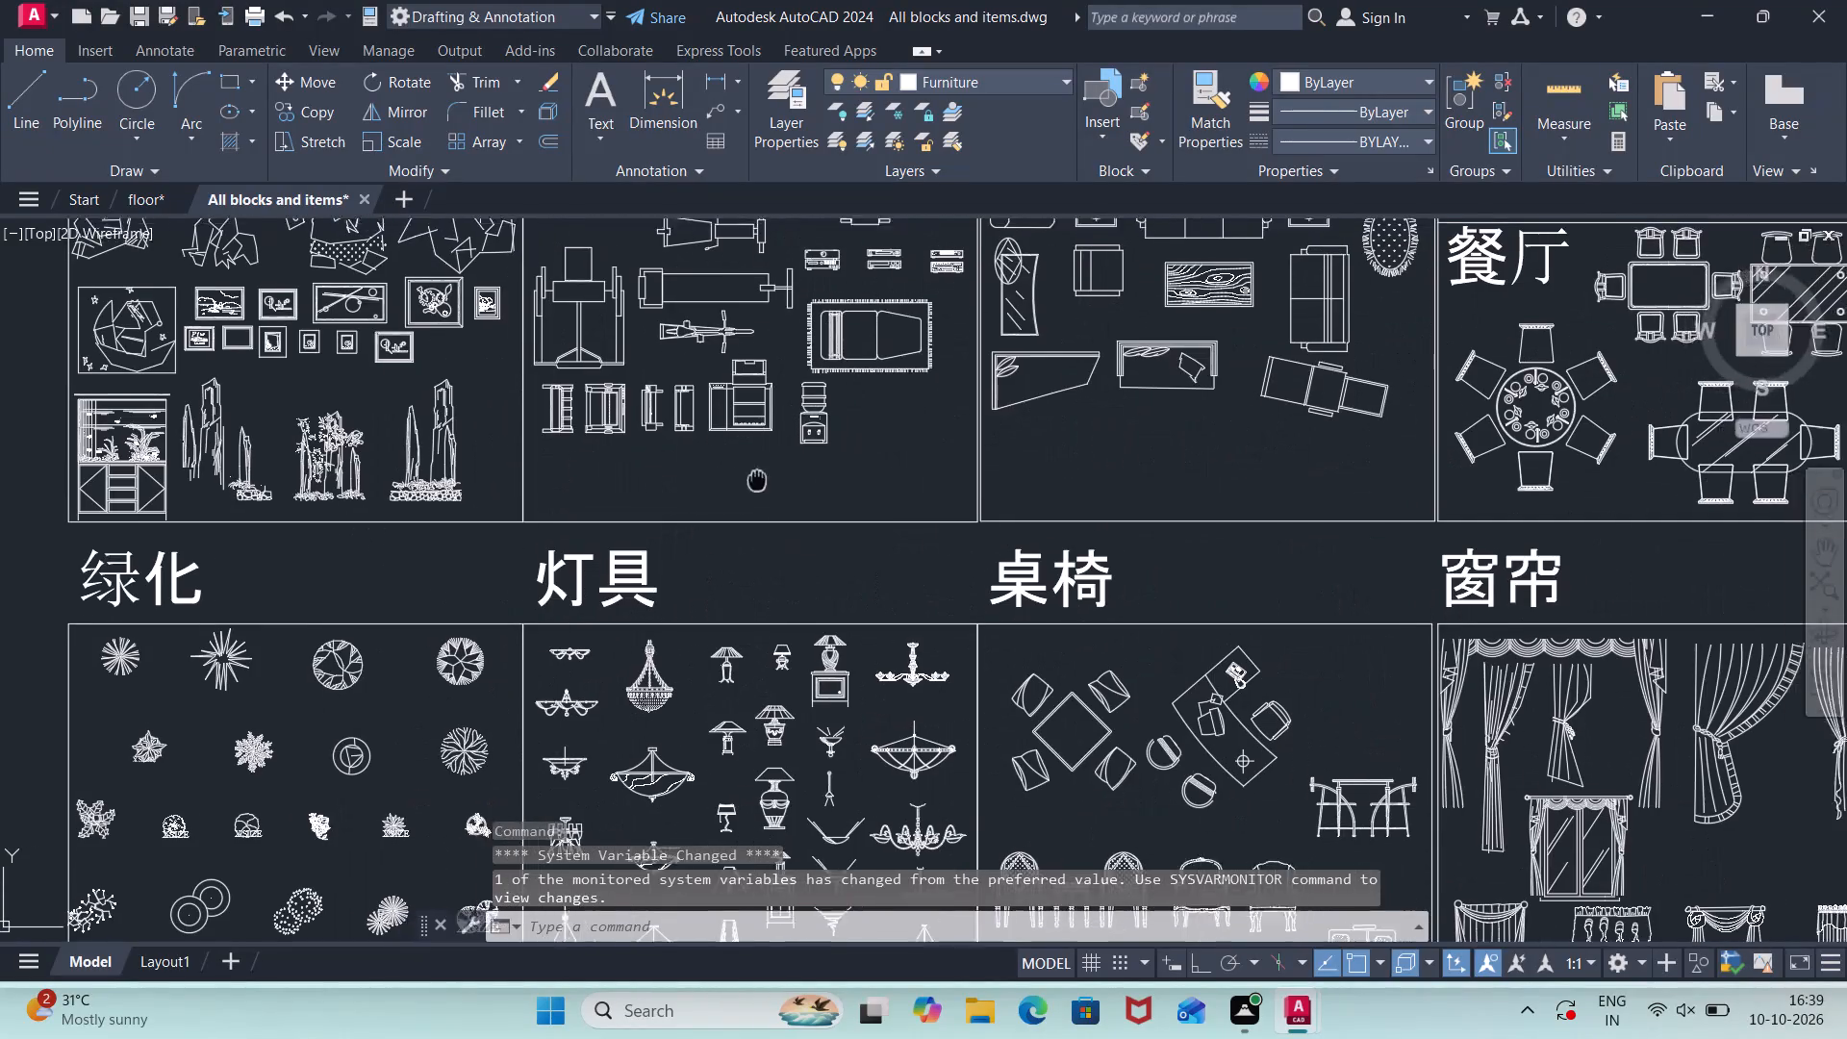
pyautogui.moveTo(724, 505); pyautogui.dragTo(13, 646, button='middle')
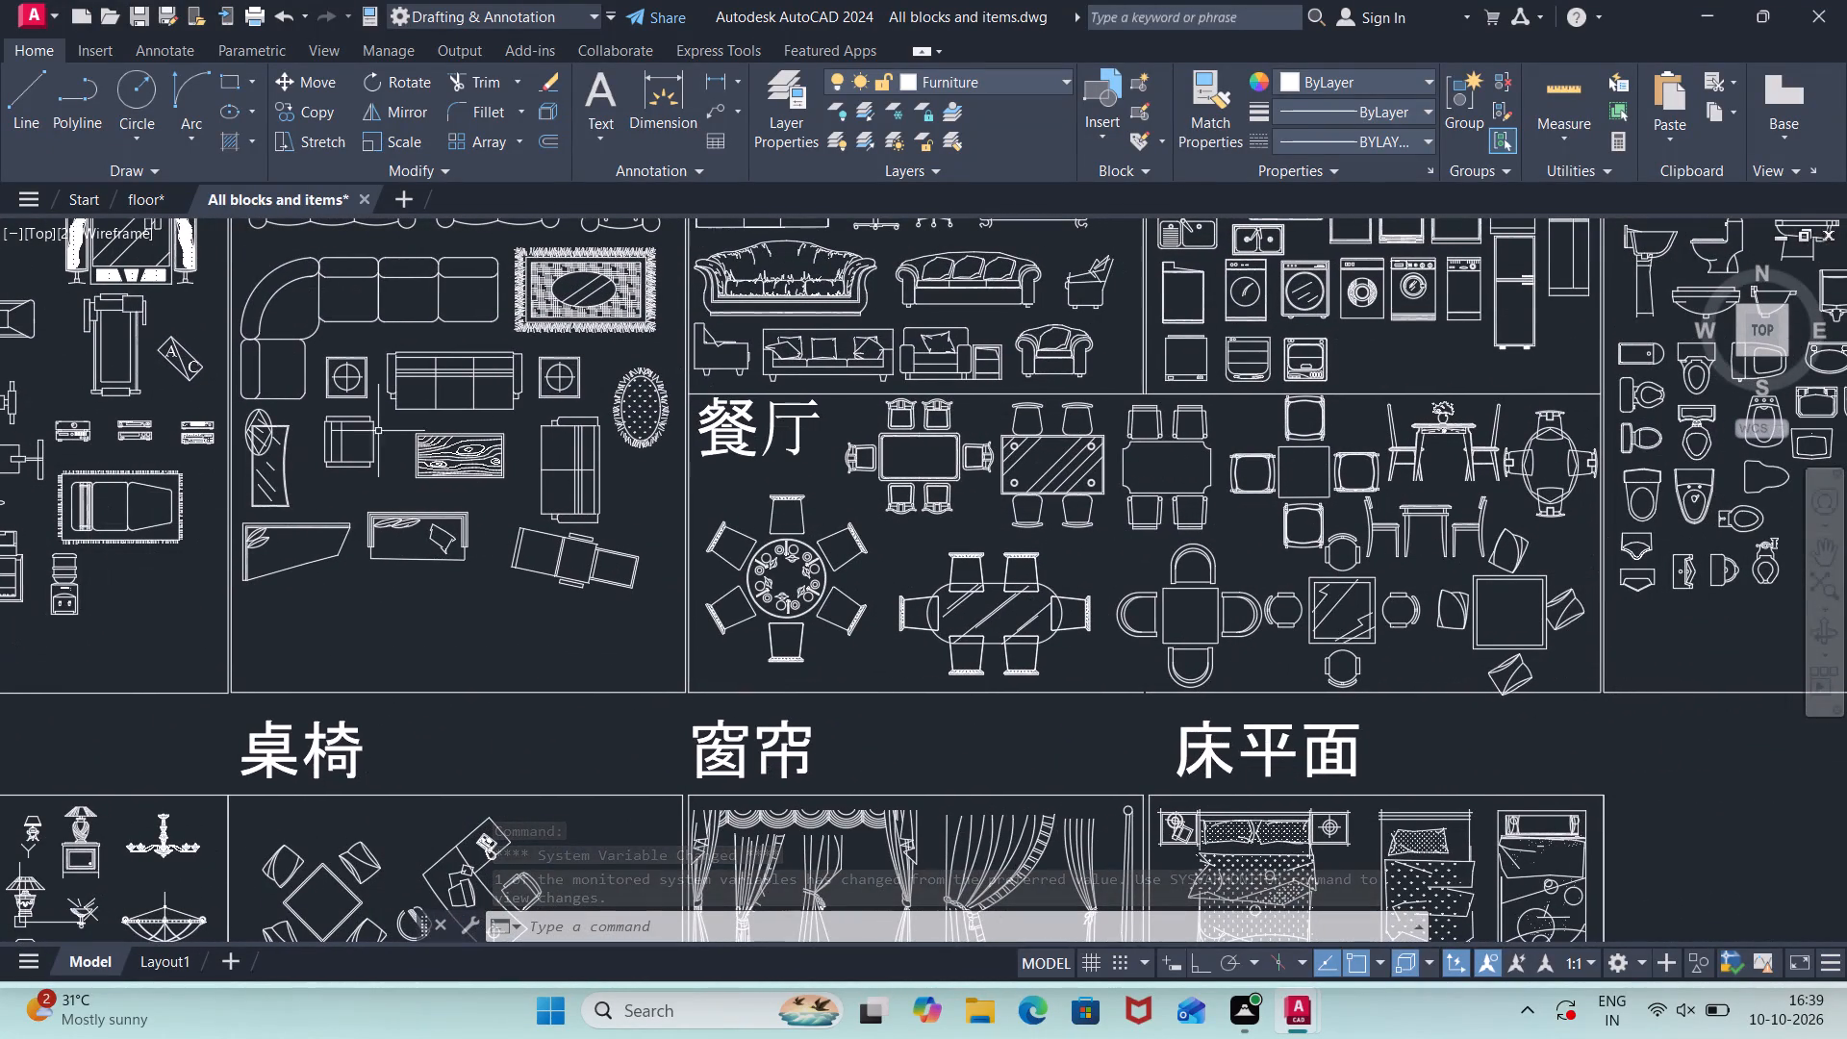
pyautogui.click(664, 351)
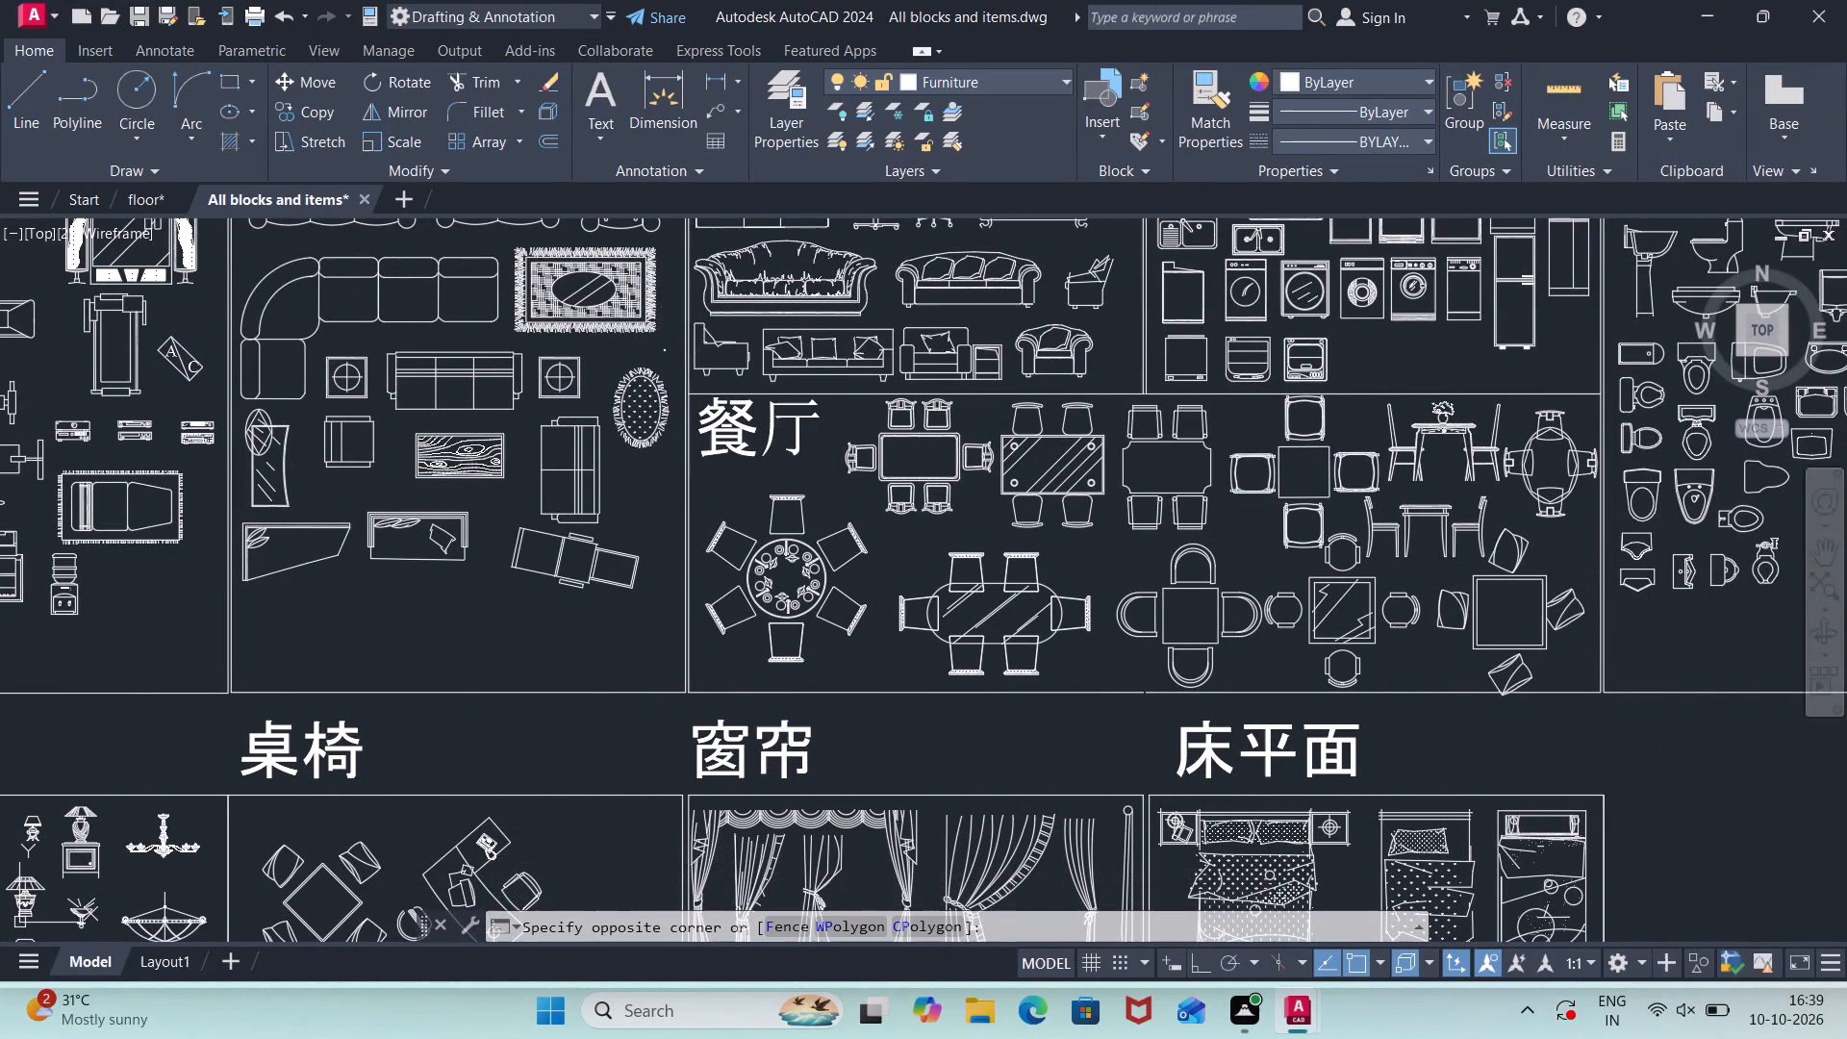
pyautogui.scroll(2, 625, 446)
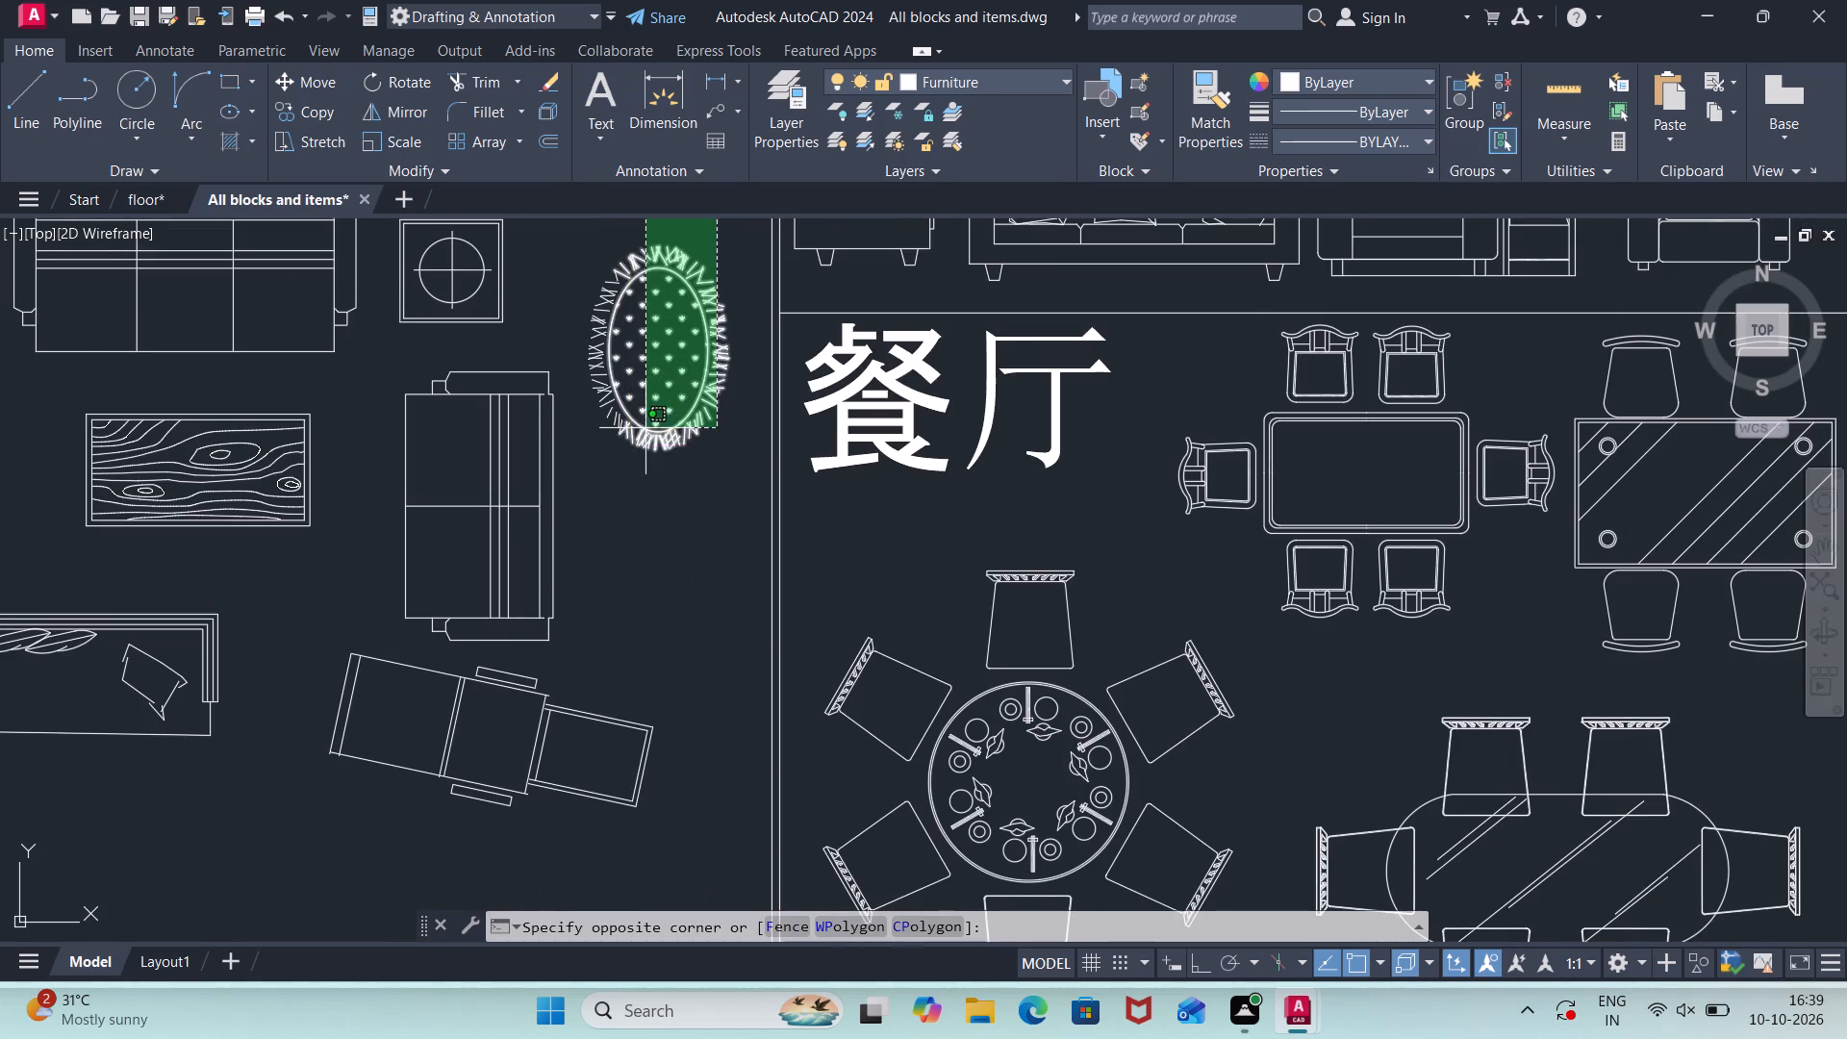
pyautogui.click(746, 310)
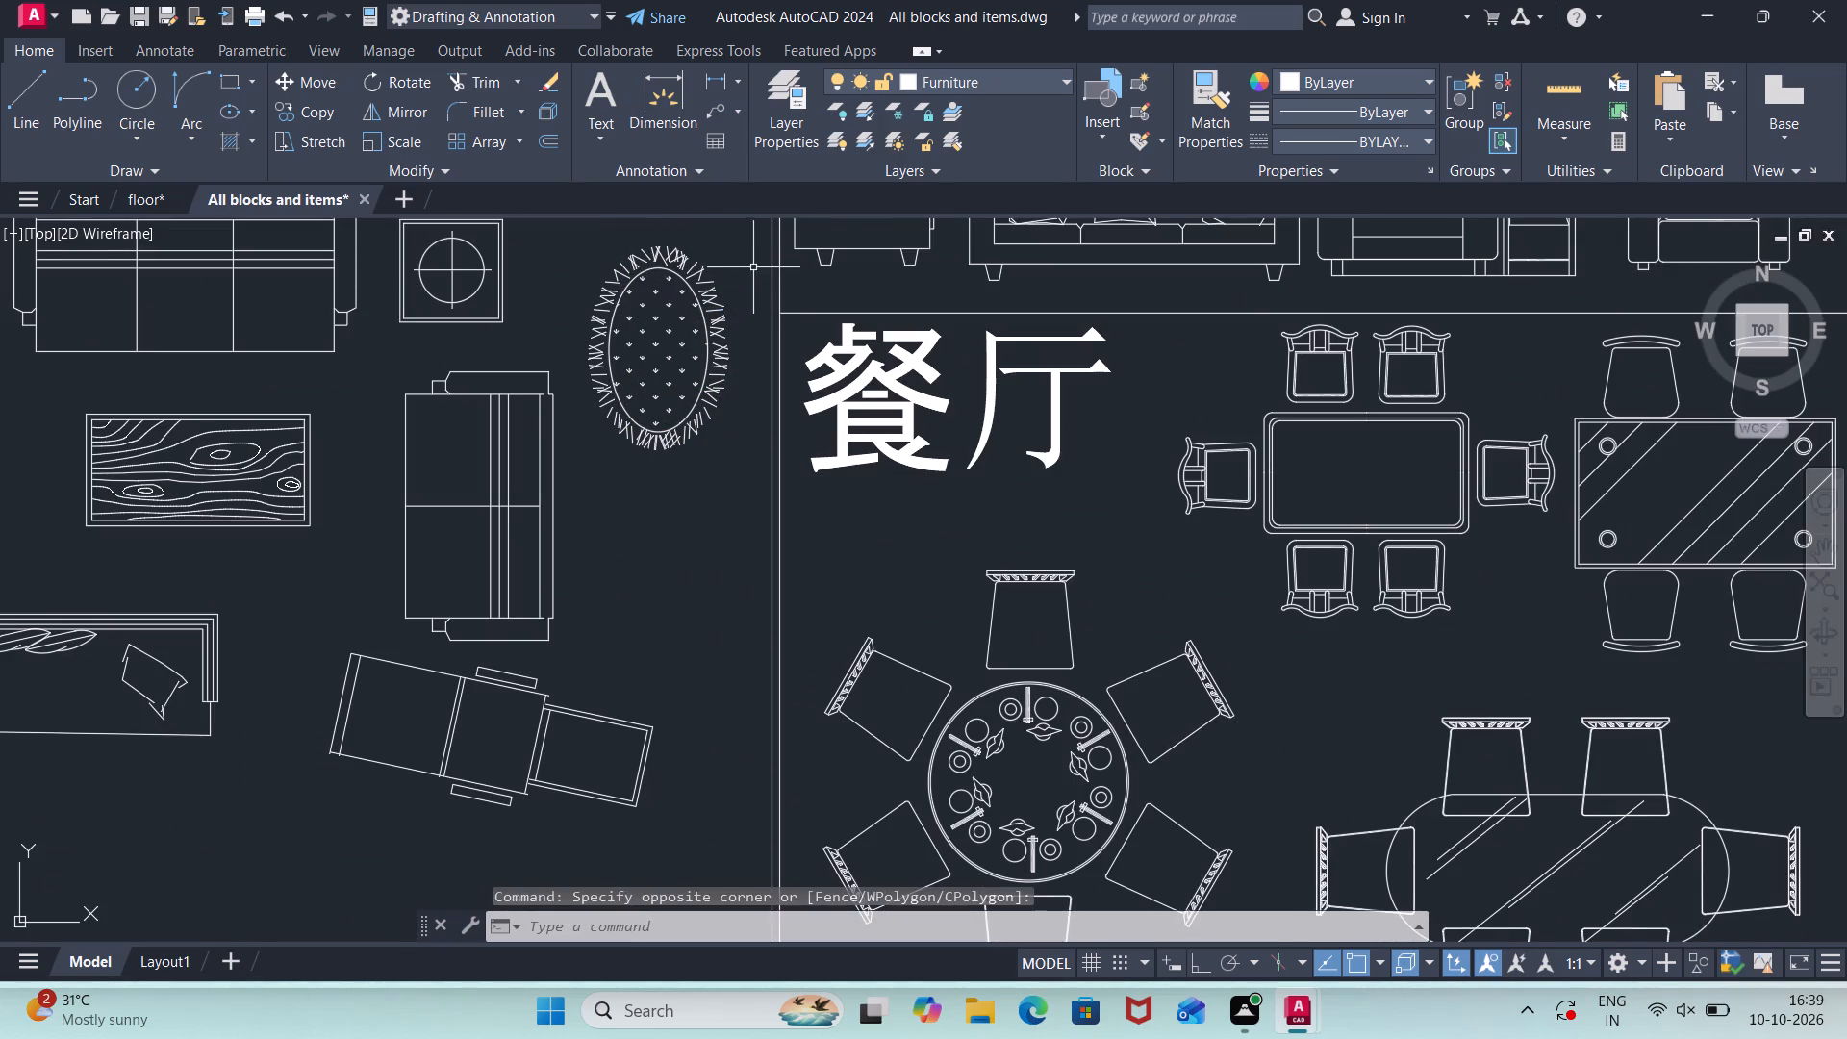
pyautogui.click(747, 225)
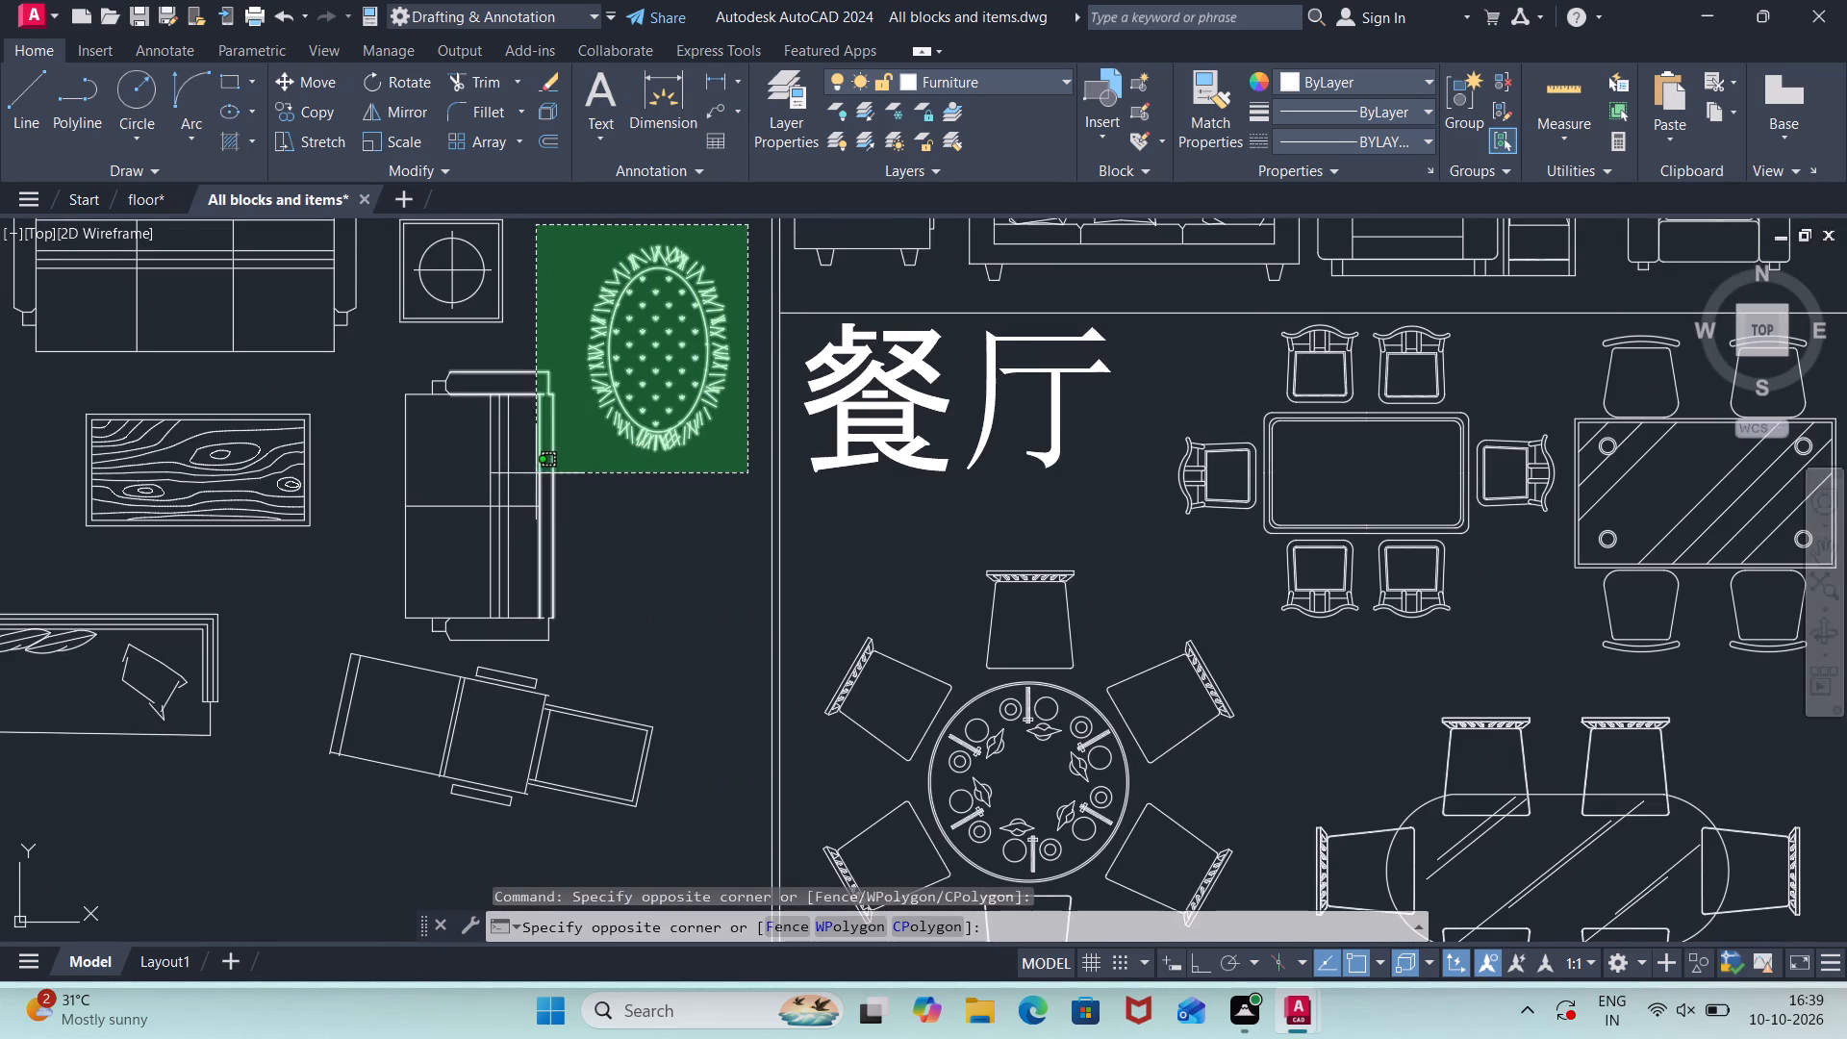
pyautogui.click(569, 459)
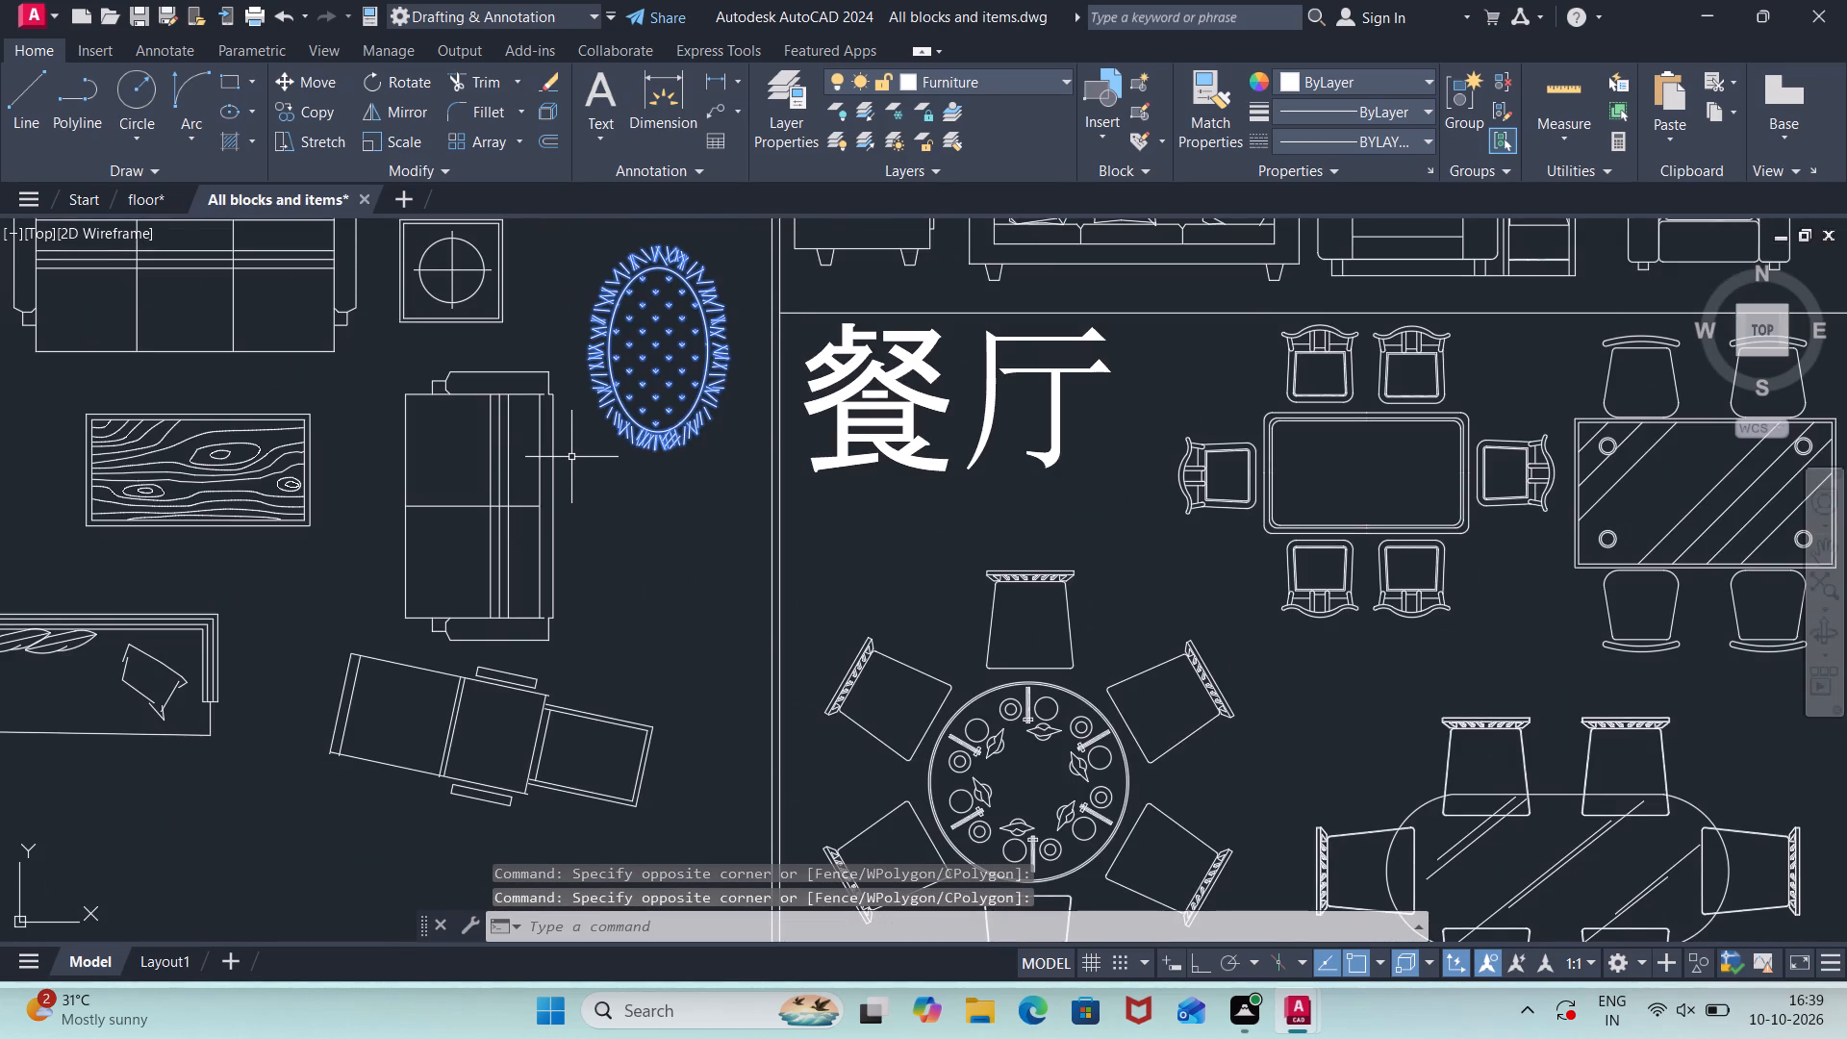
pyautogui.hotkey('ctrl', 'c')
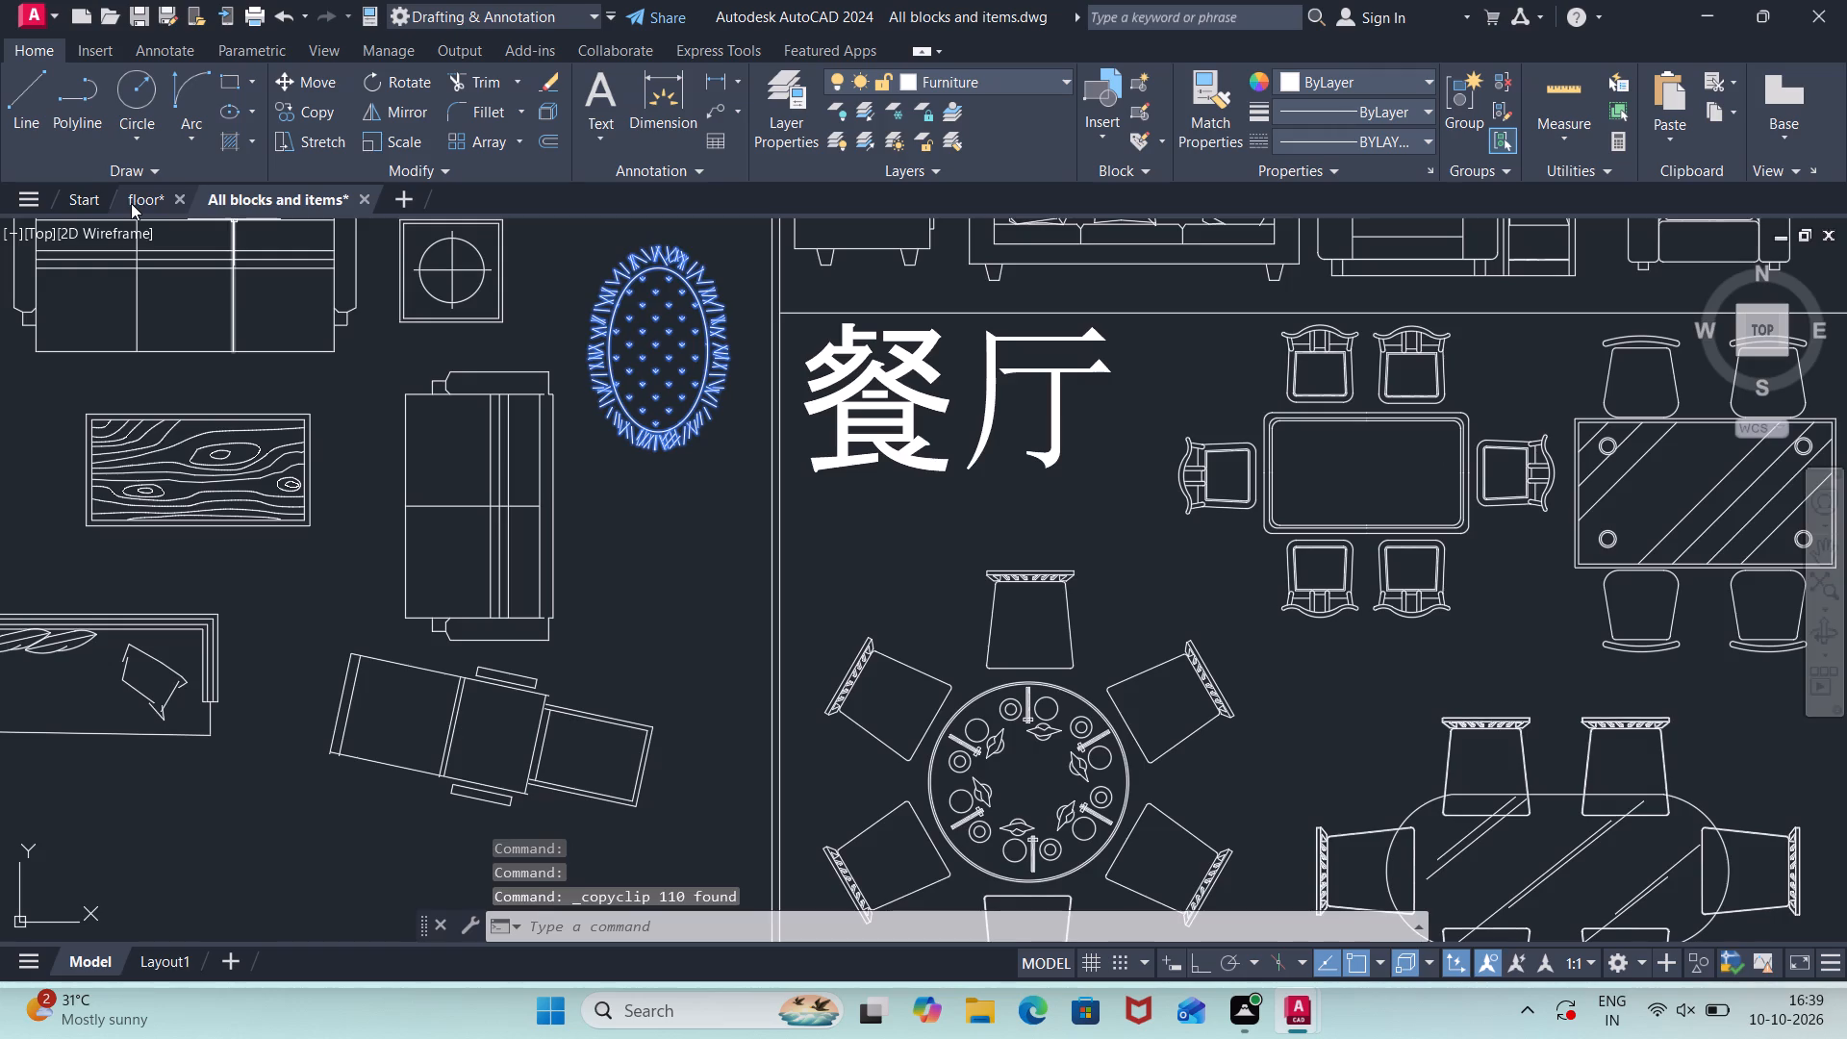
# Paste the oval rug into the floor drawing rotated 270, in the right unit's lobby between the master bedroom and small toilet doors.
pyautogui.click(143, 194)
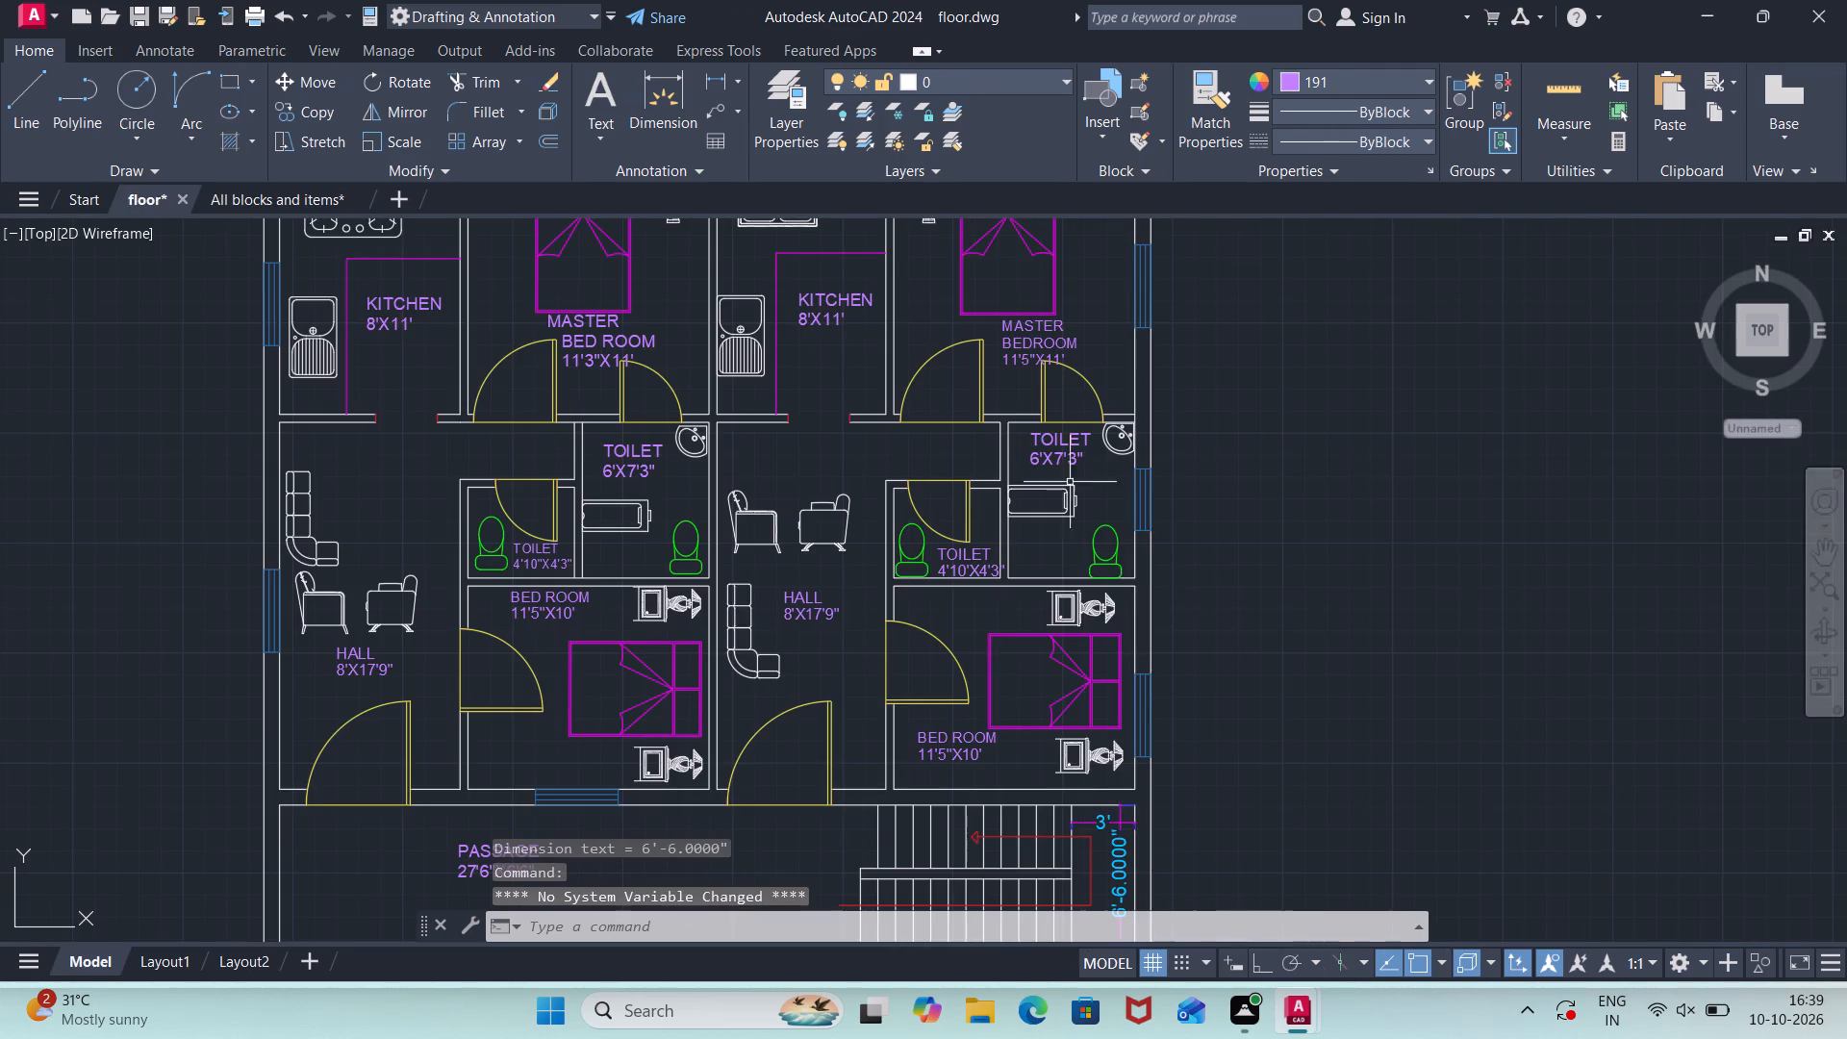
pyautogui.click(923, 454)
pyautogui.hotkey('ctrl', 'v')
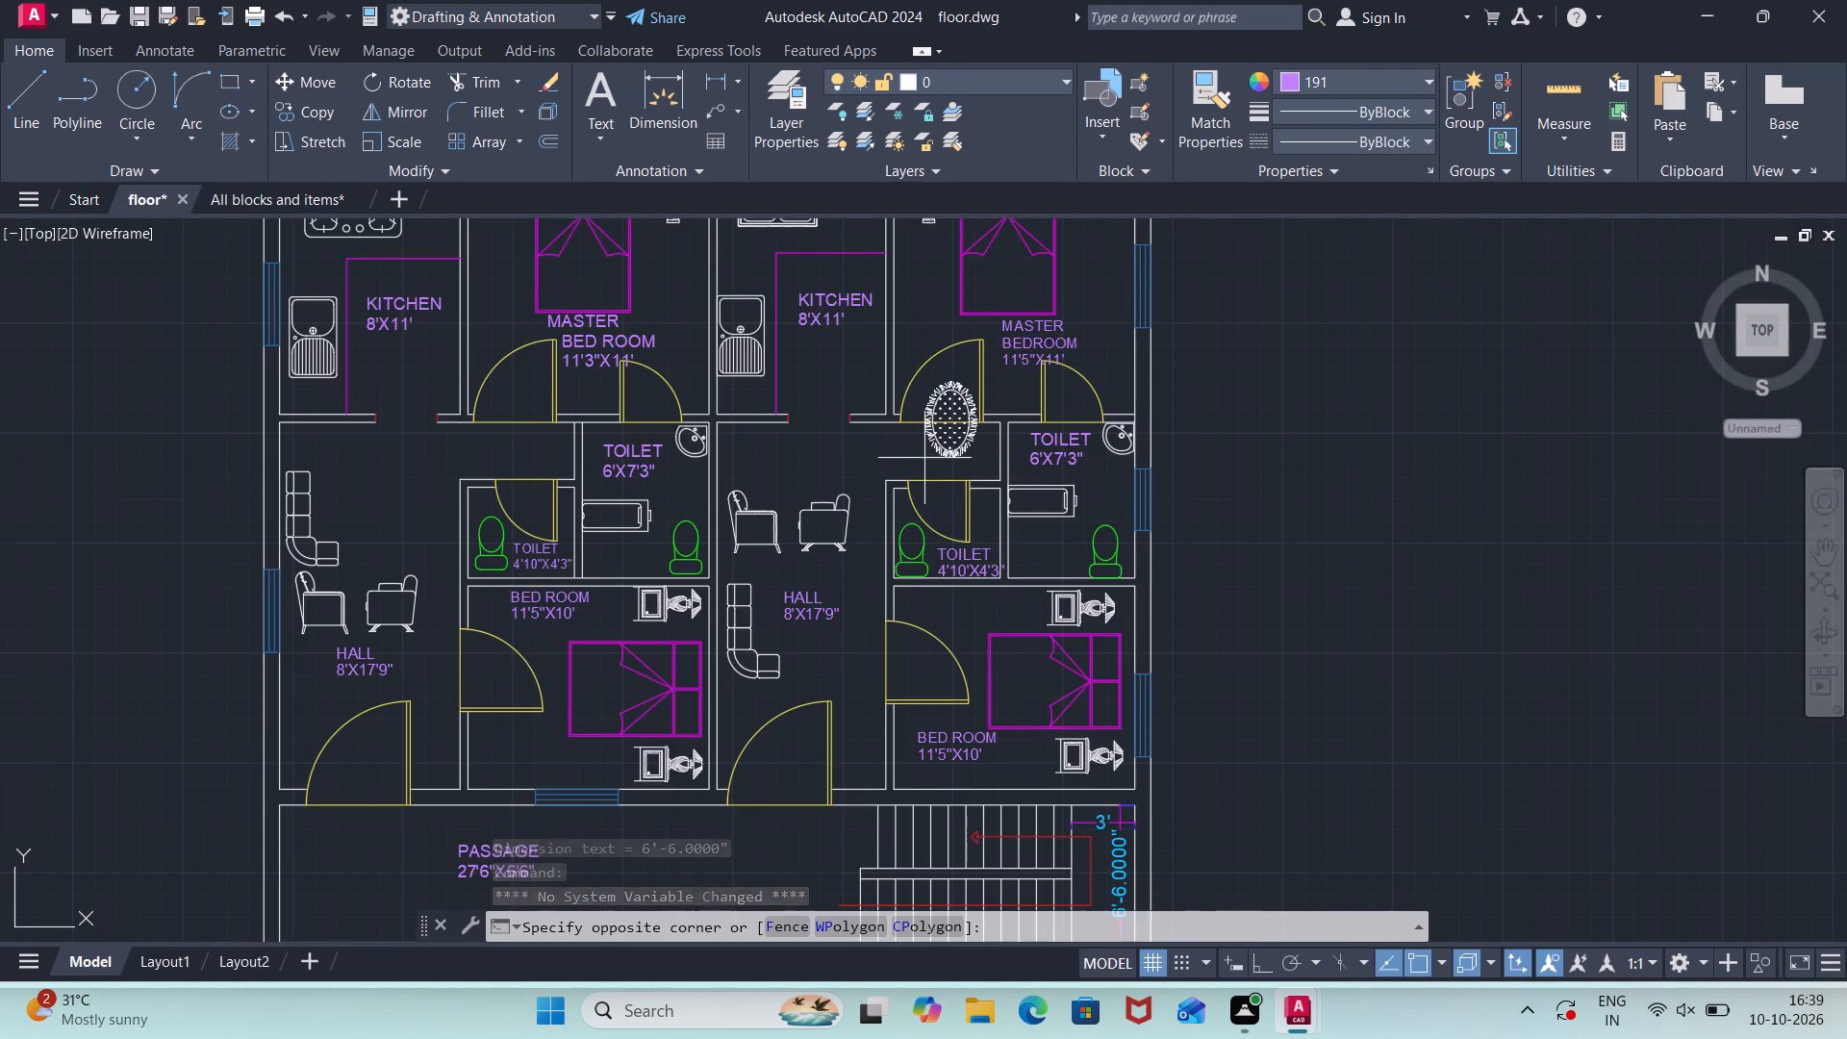
pyautogui.press('r')
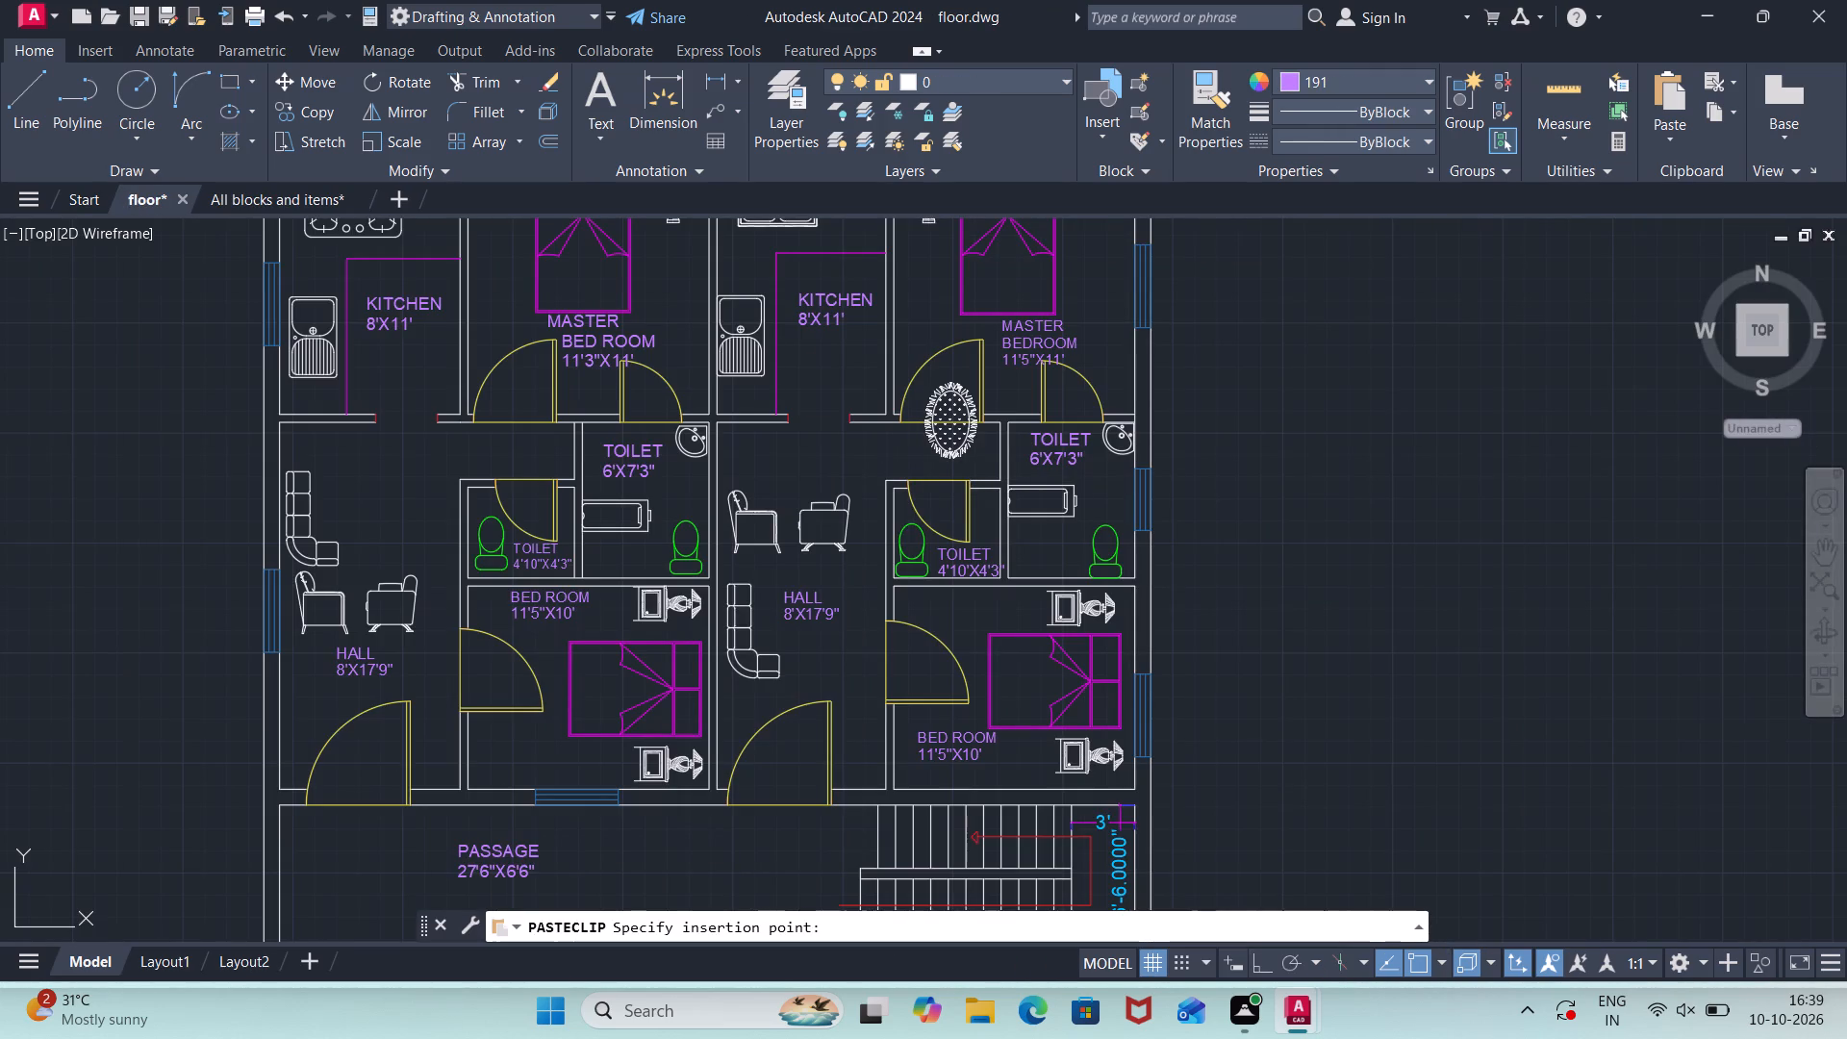
pyautogui.press('o')
pyautogui.press('Return')
pyautogui.write('270')
pyautogui.press('Return')
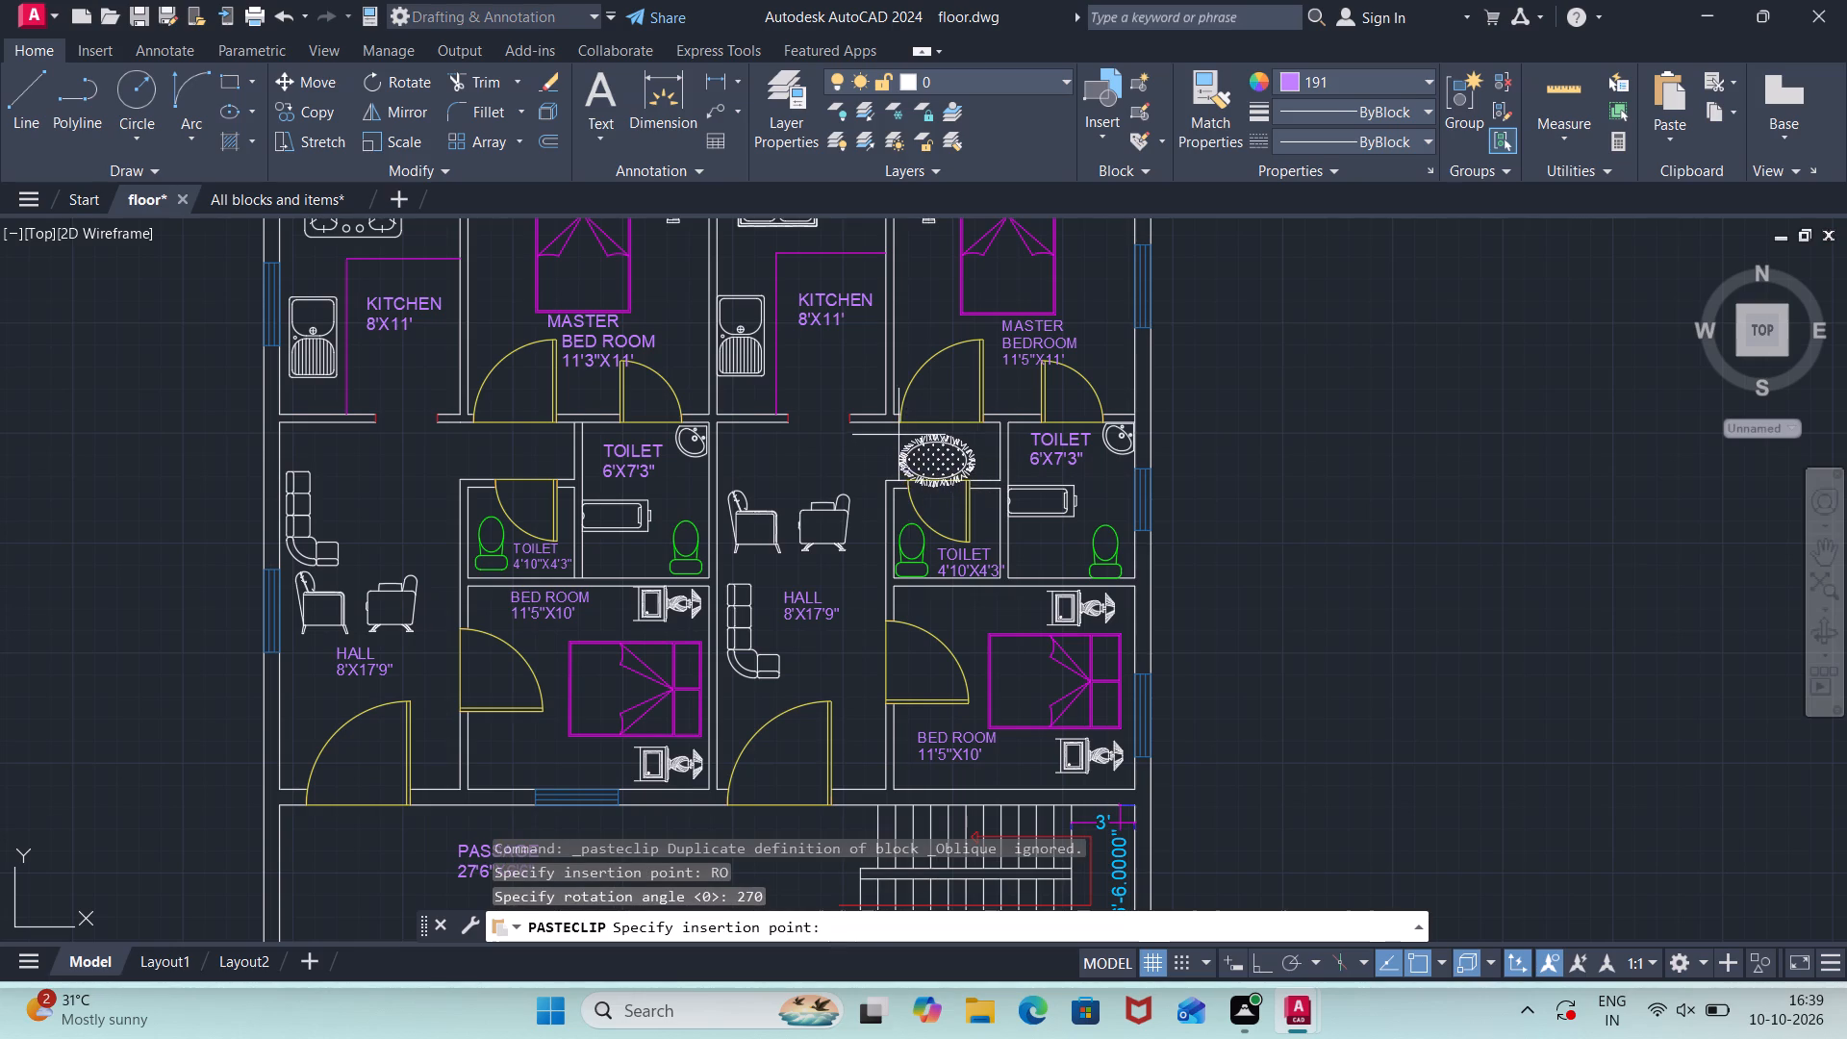
pyautogui.scroll(4, 903, 429)
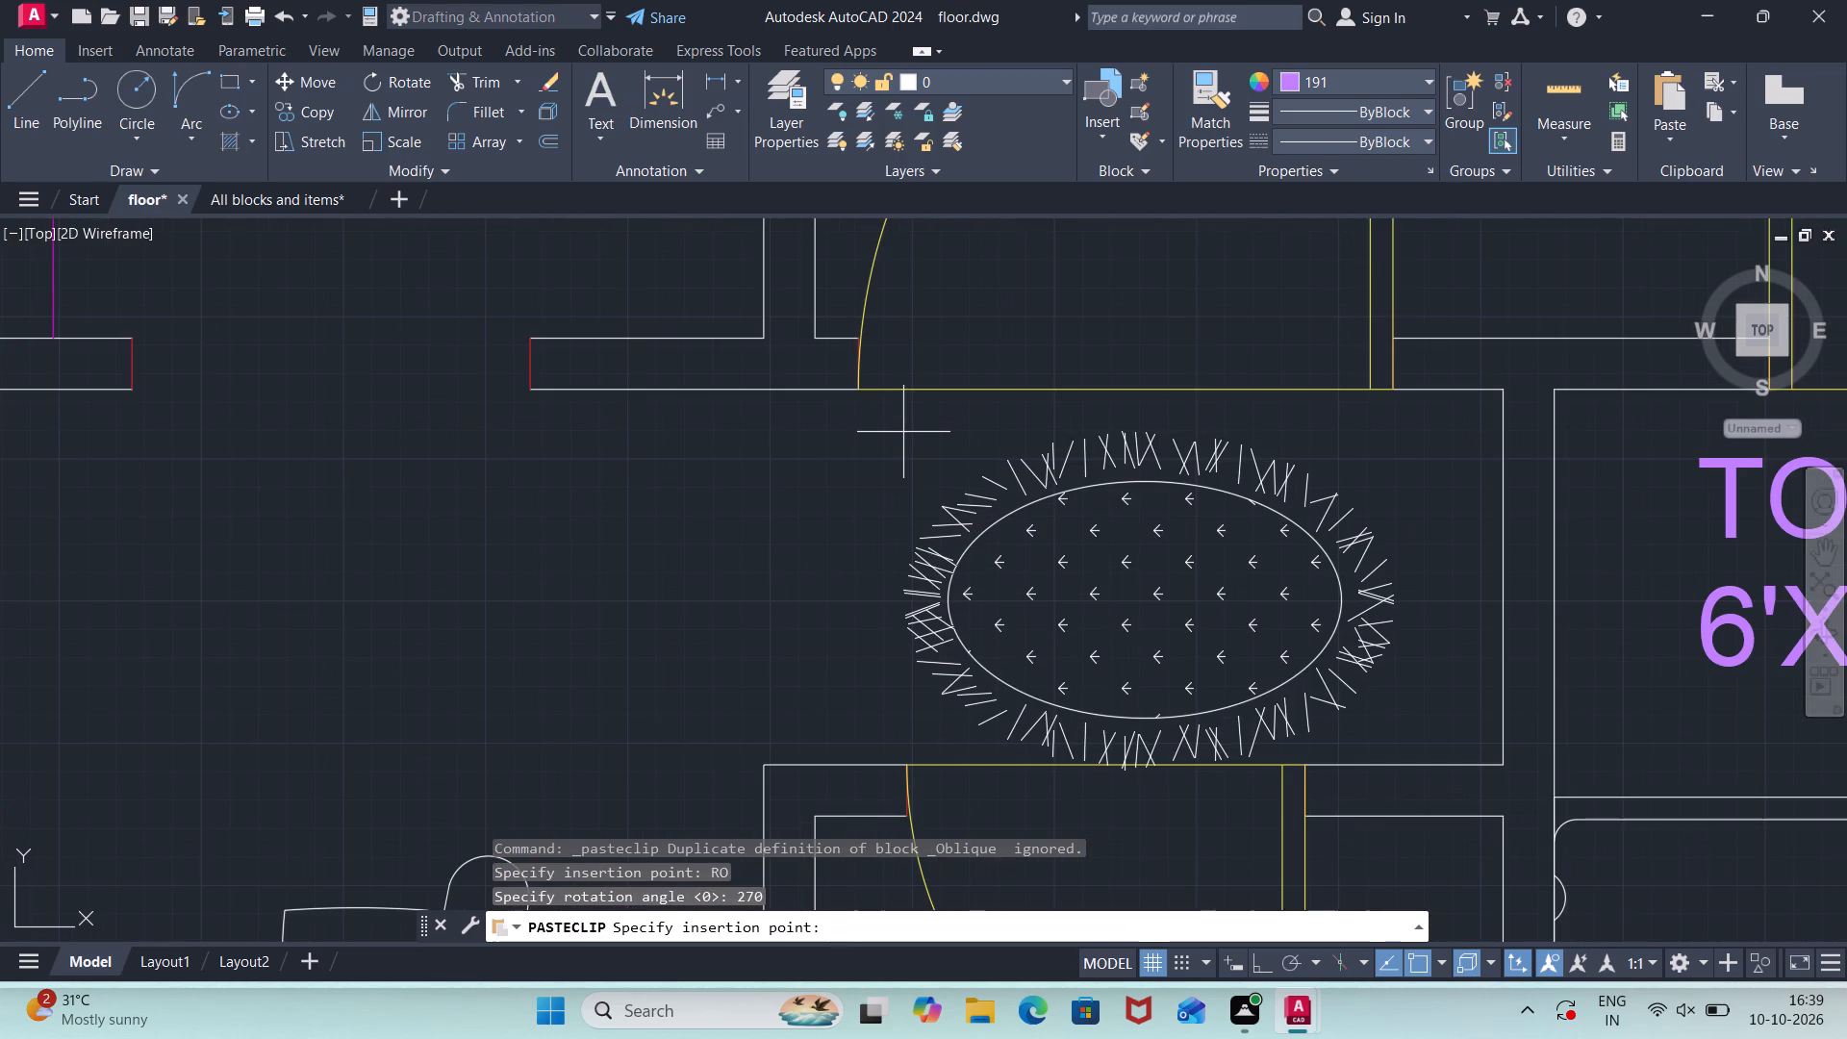
pyautogui.click(858, 426)
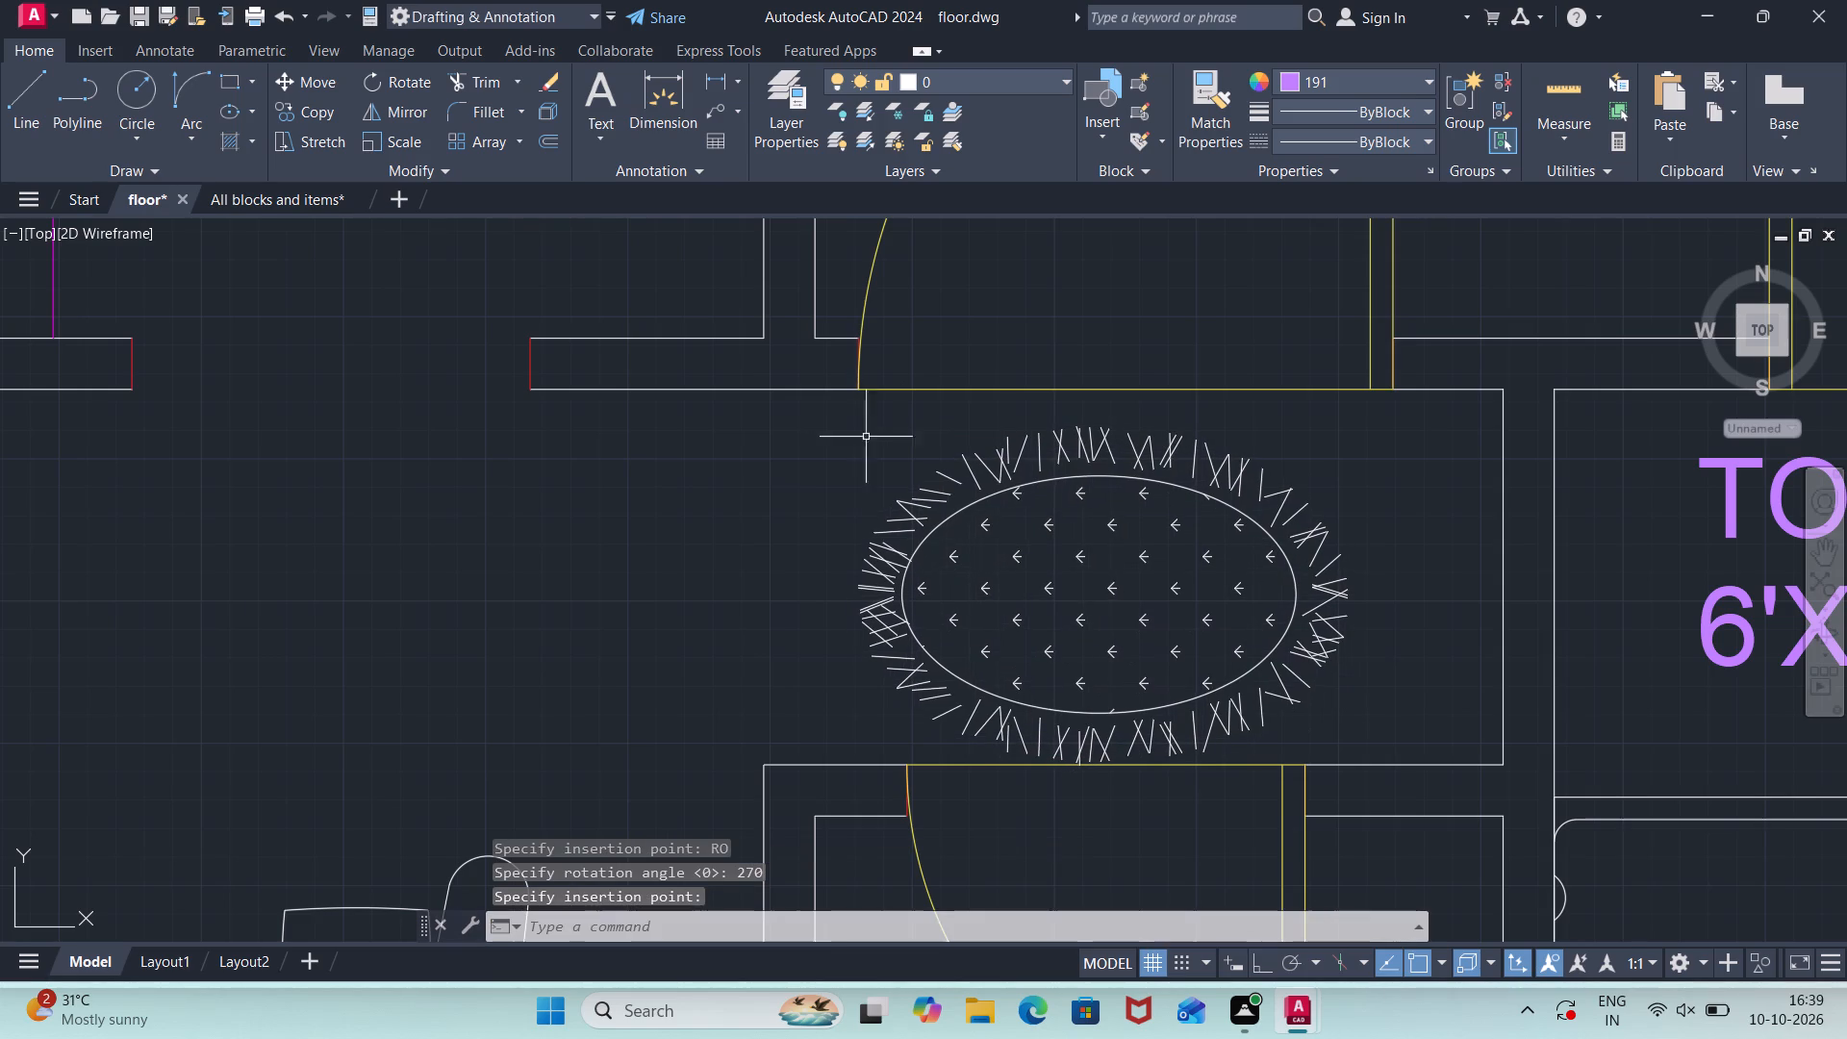
# Copy the whole oval fringed rug from the right unit's lobby and paste it in the left unit's lobby outside the small toilet.
pyautogui.scroll(-1, 1067, 482)
pyautogui.click(1280, 474)
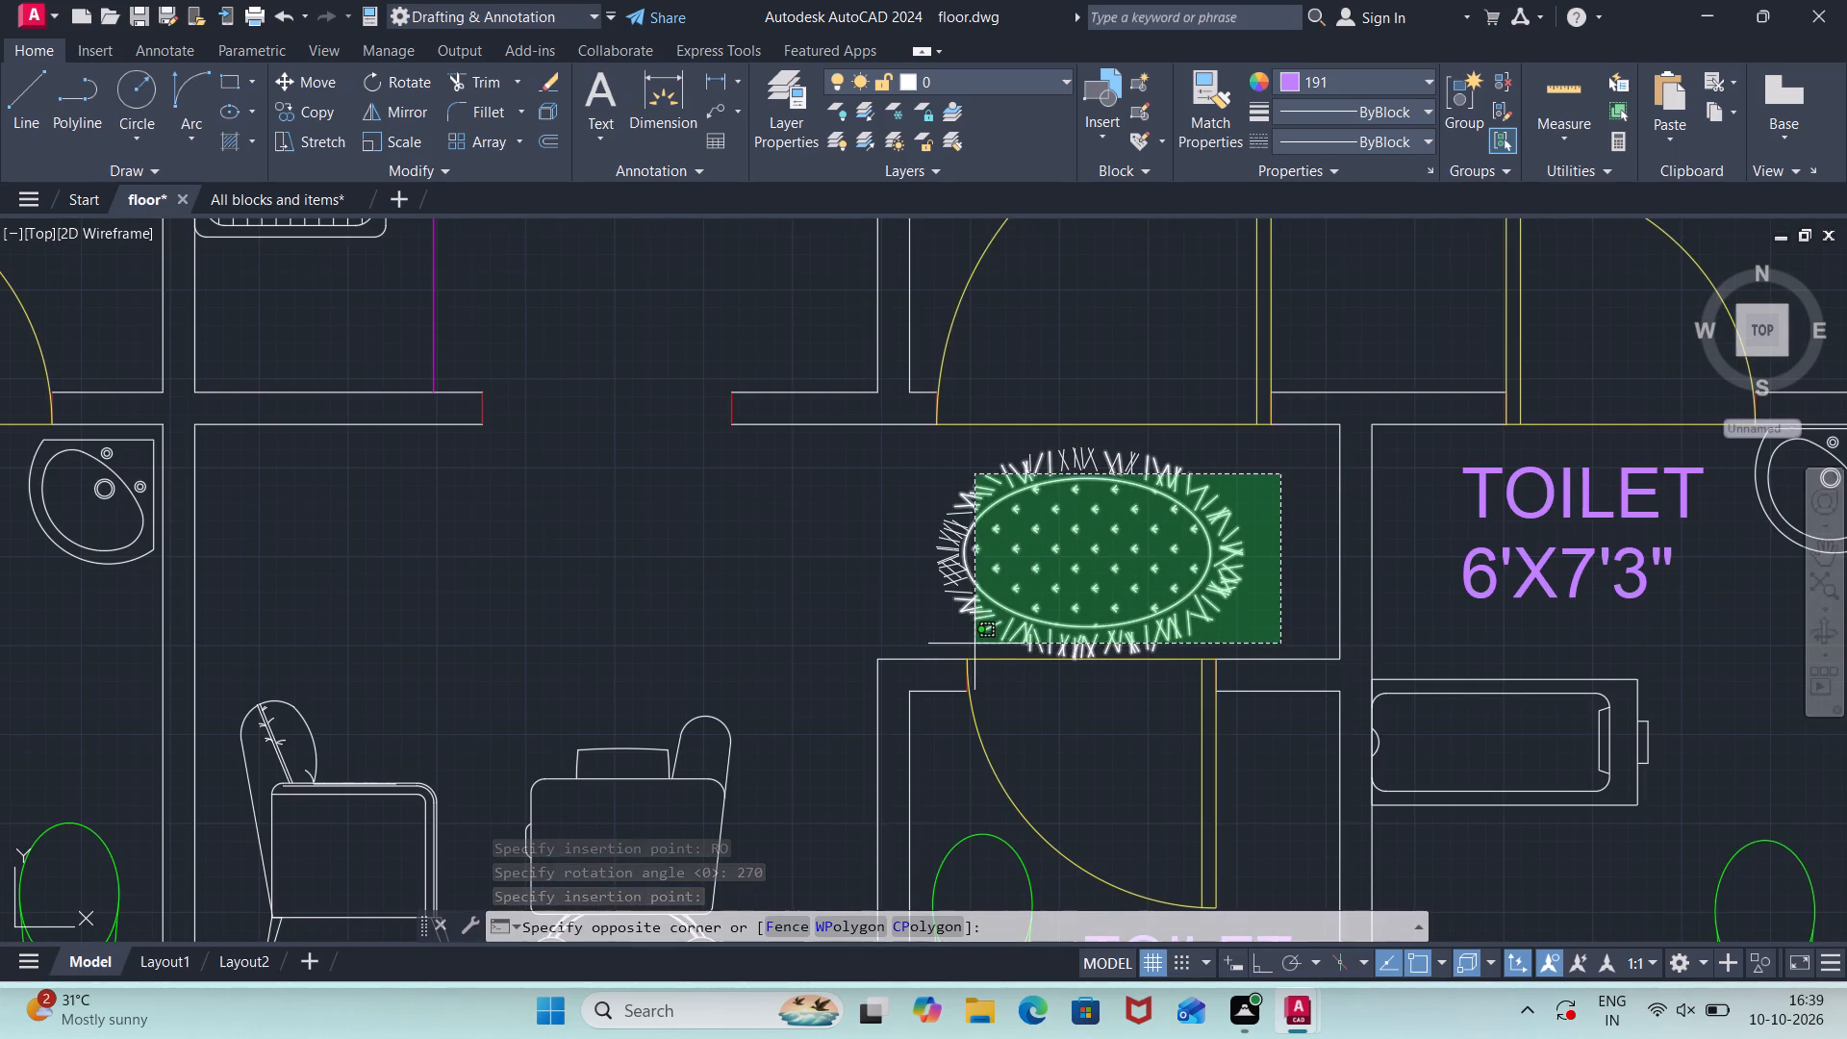
pyautogui.click(924, 637)
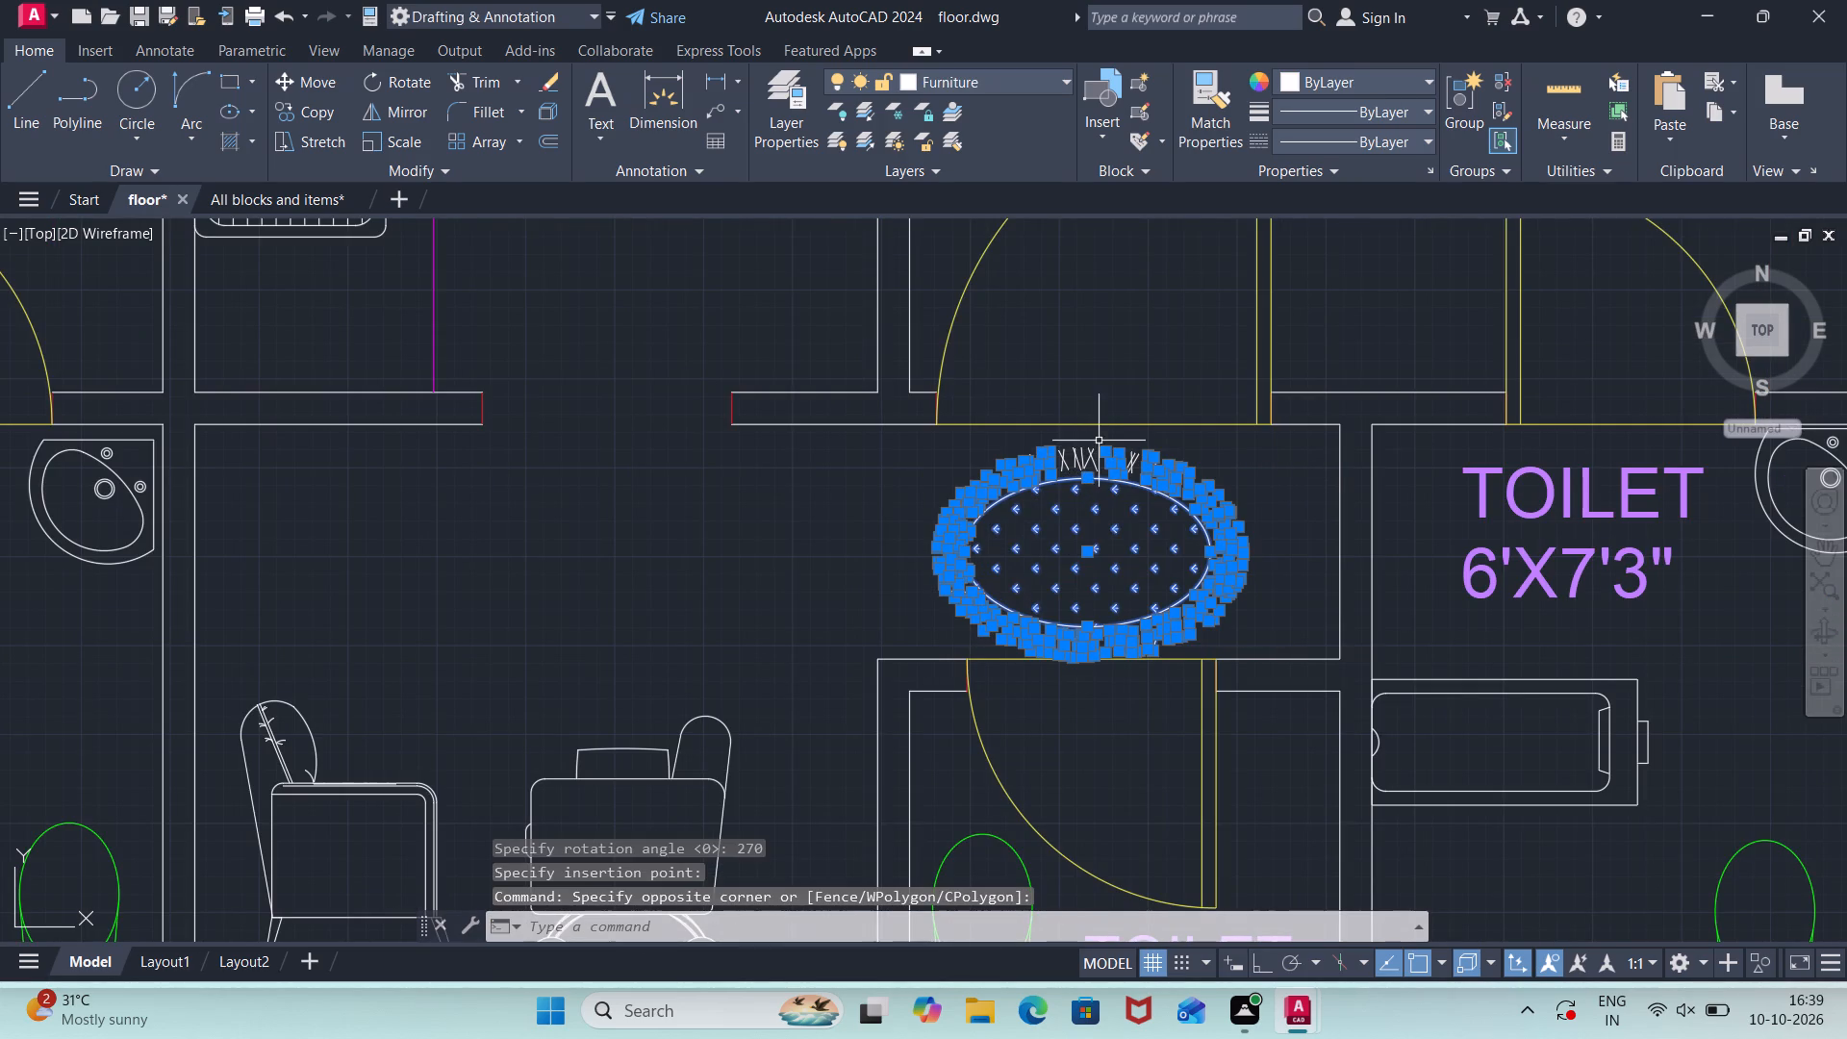
pyautogui.click(1137, 437)
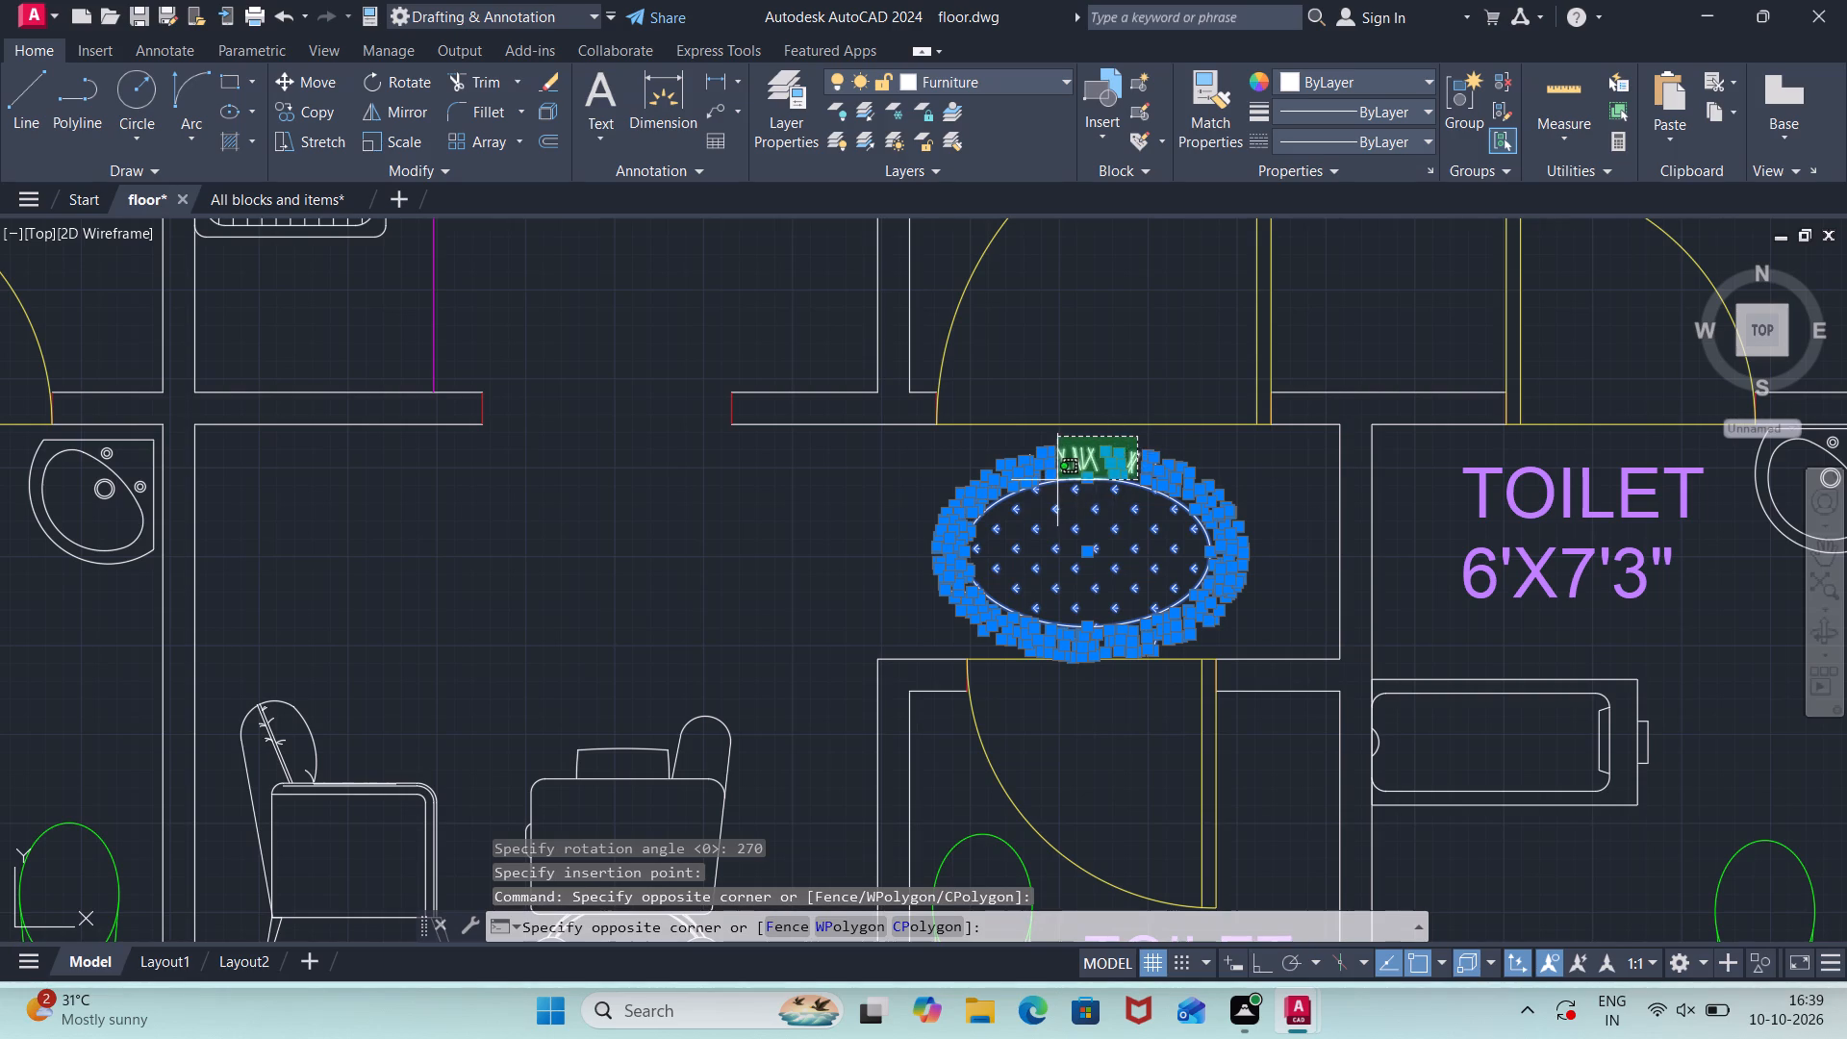
pyautogui.click(1057, 480)
pyautogui.hotkey('ctrl', 'c')
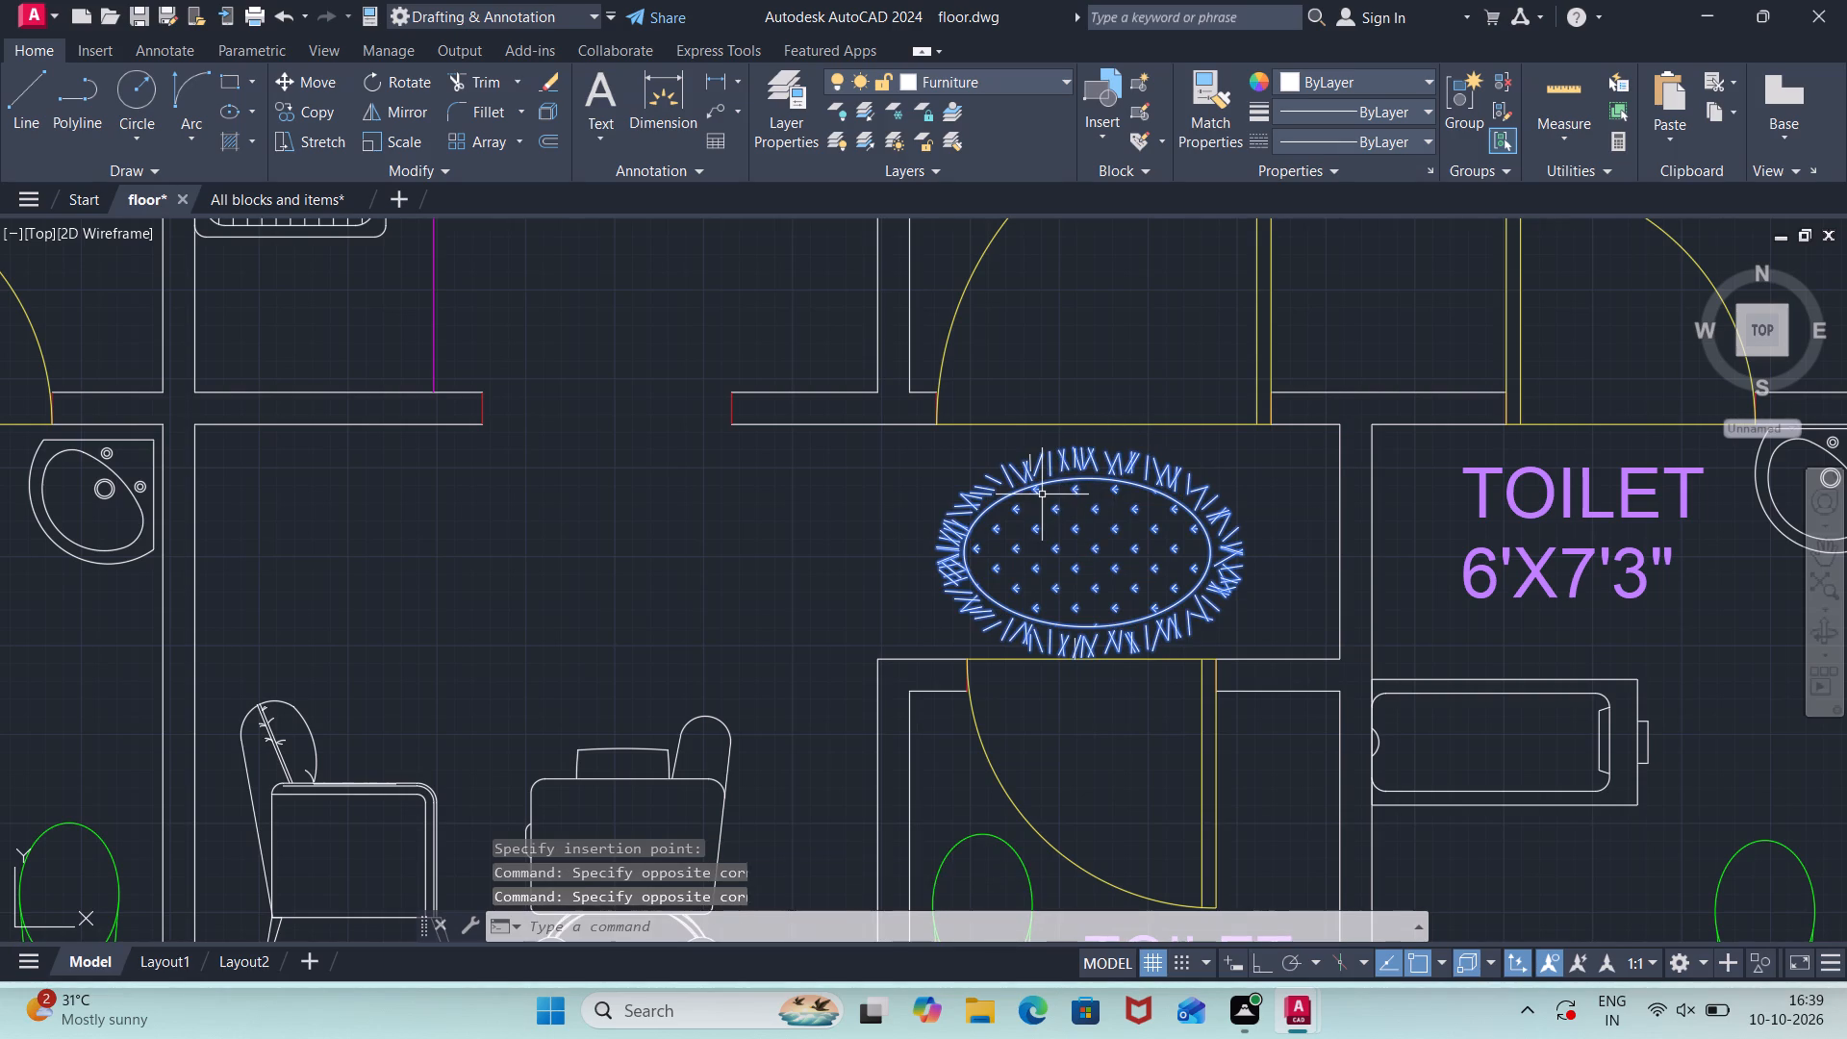
pyautogui.scroll(-2, 1011, 517)
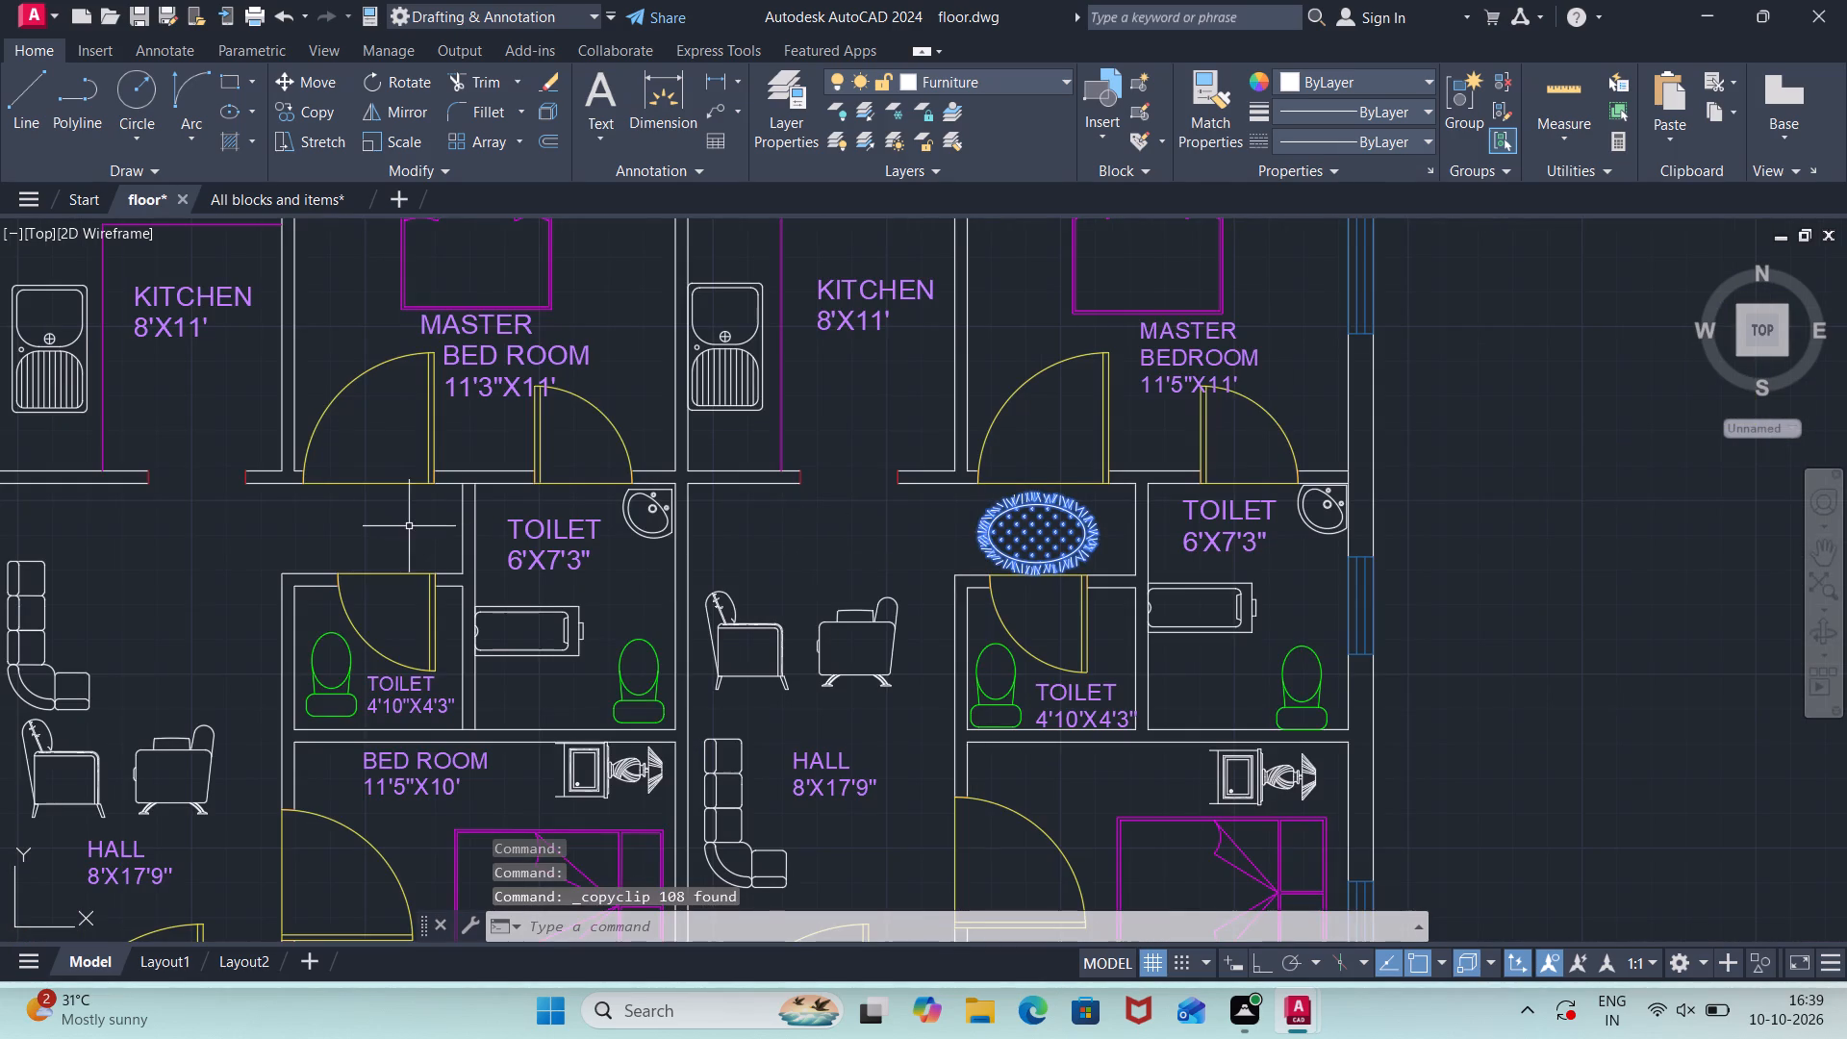
pyautogui.click(338, 529)
pyautogui.hotkey('ctrl', 'v')
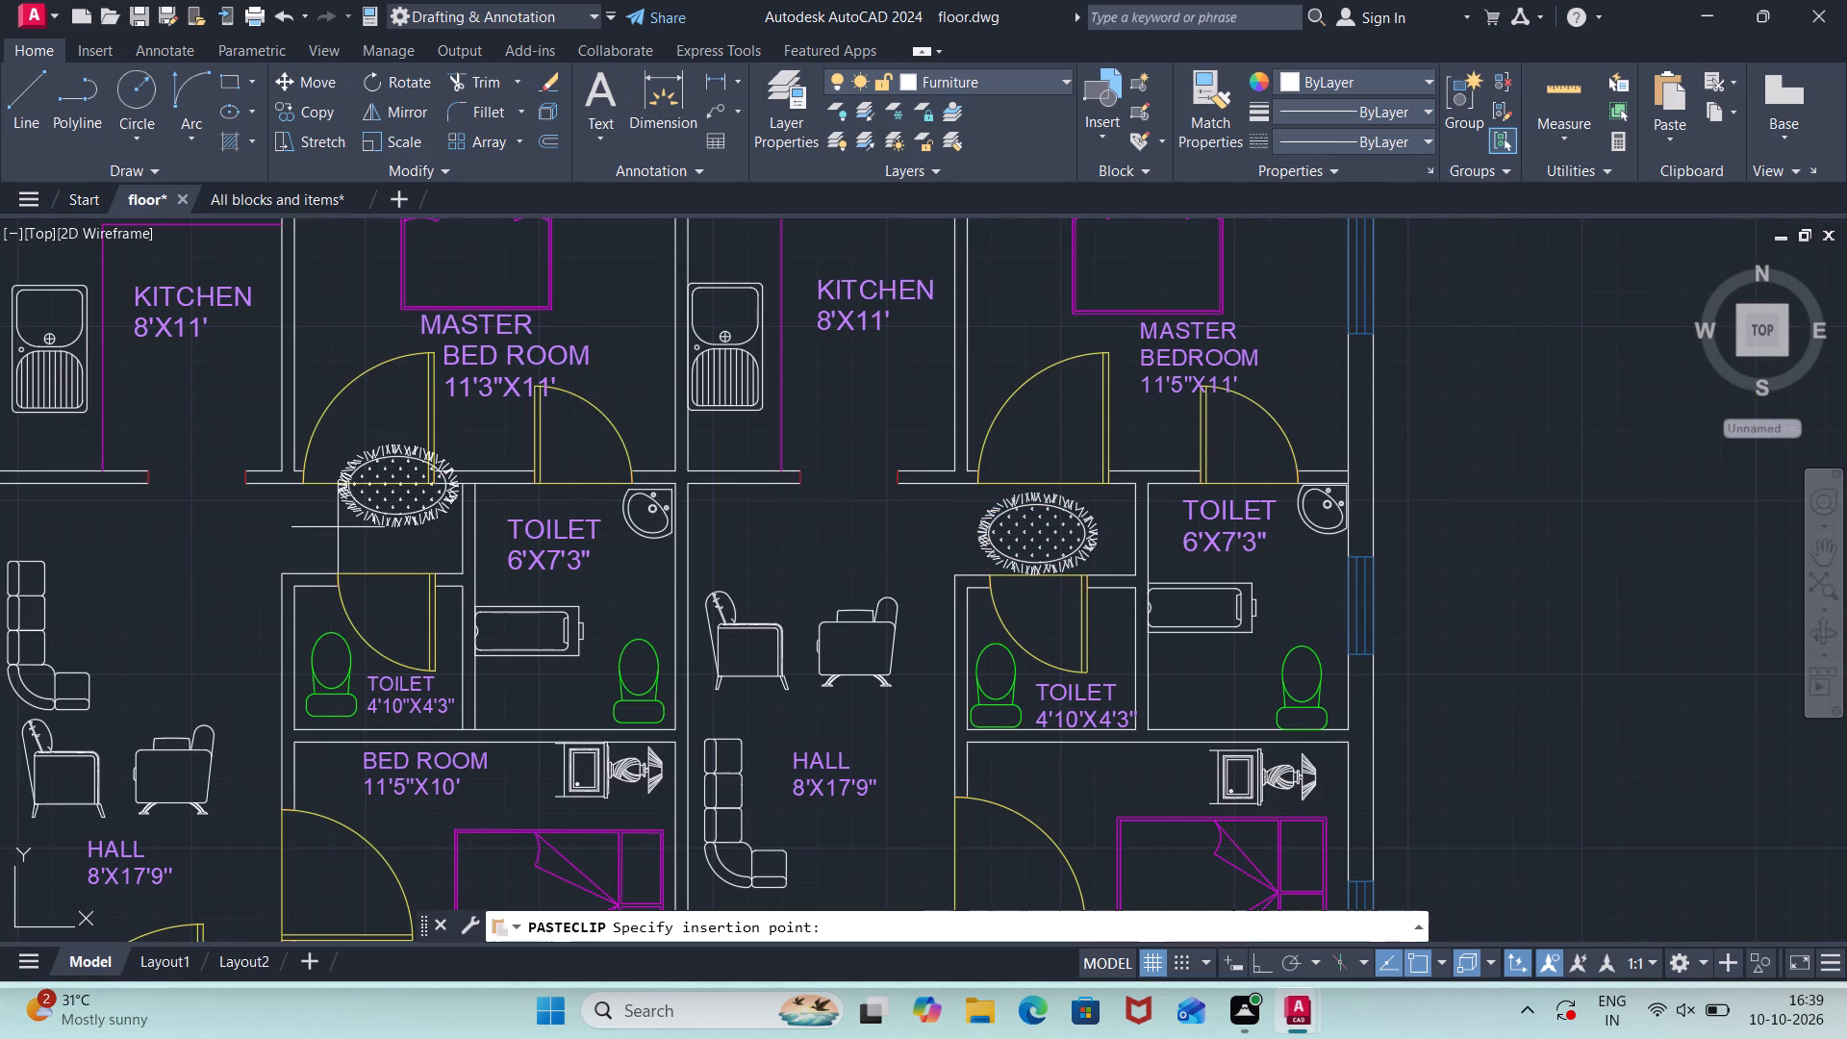
pyautogui.scroll(2, 311, 562)
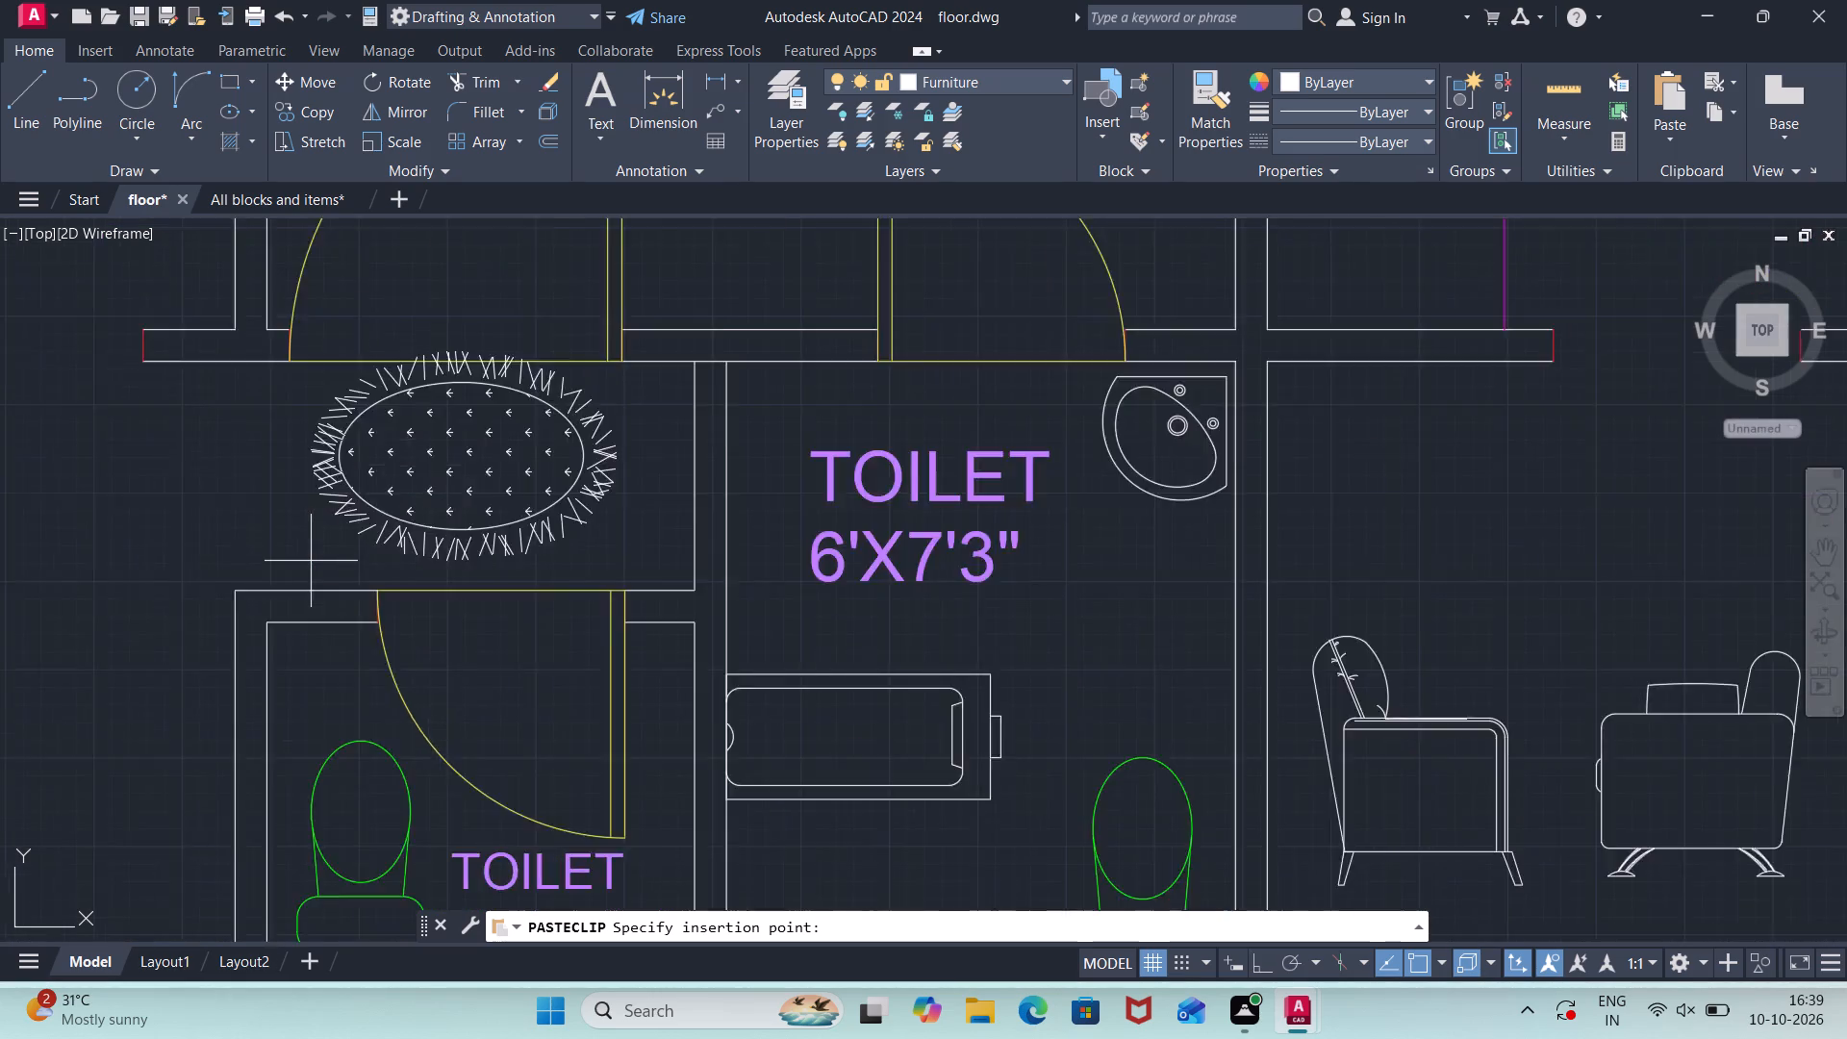
pyautogui.scroll(1, 311, 561)
pyautogui.click(285, 588)
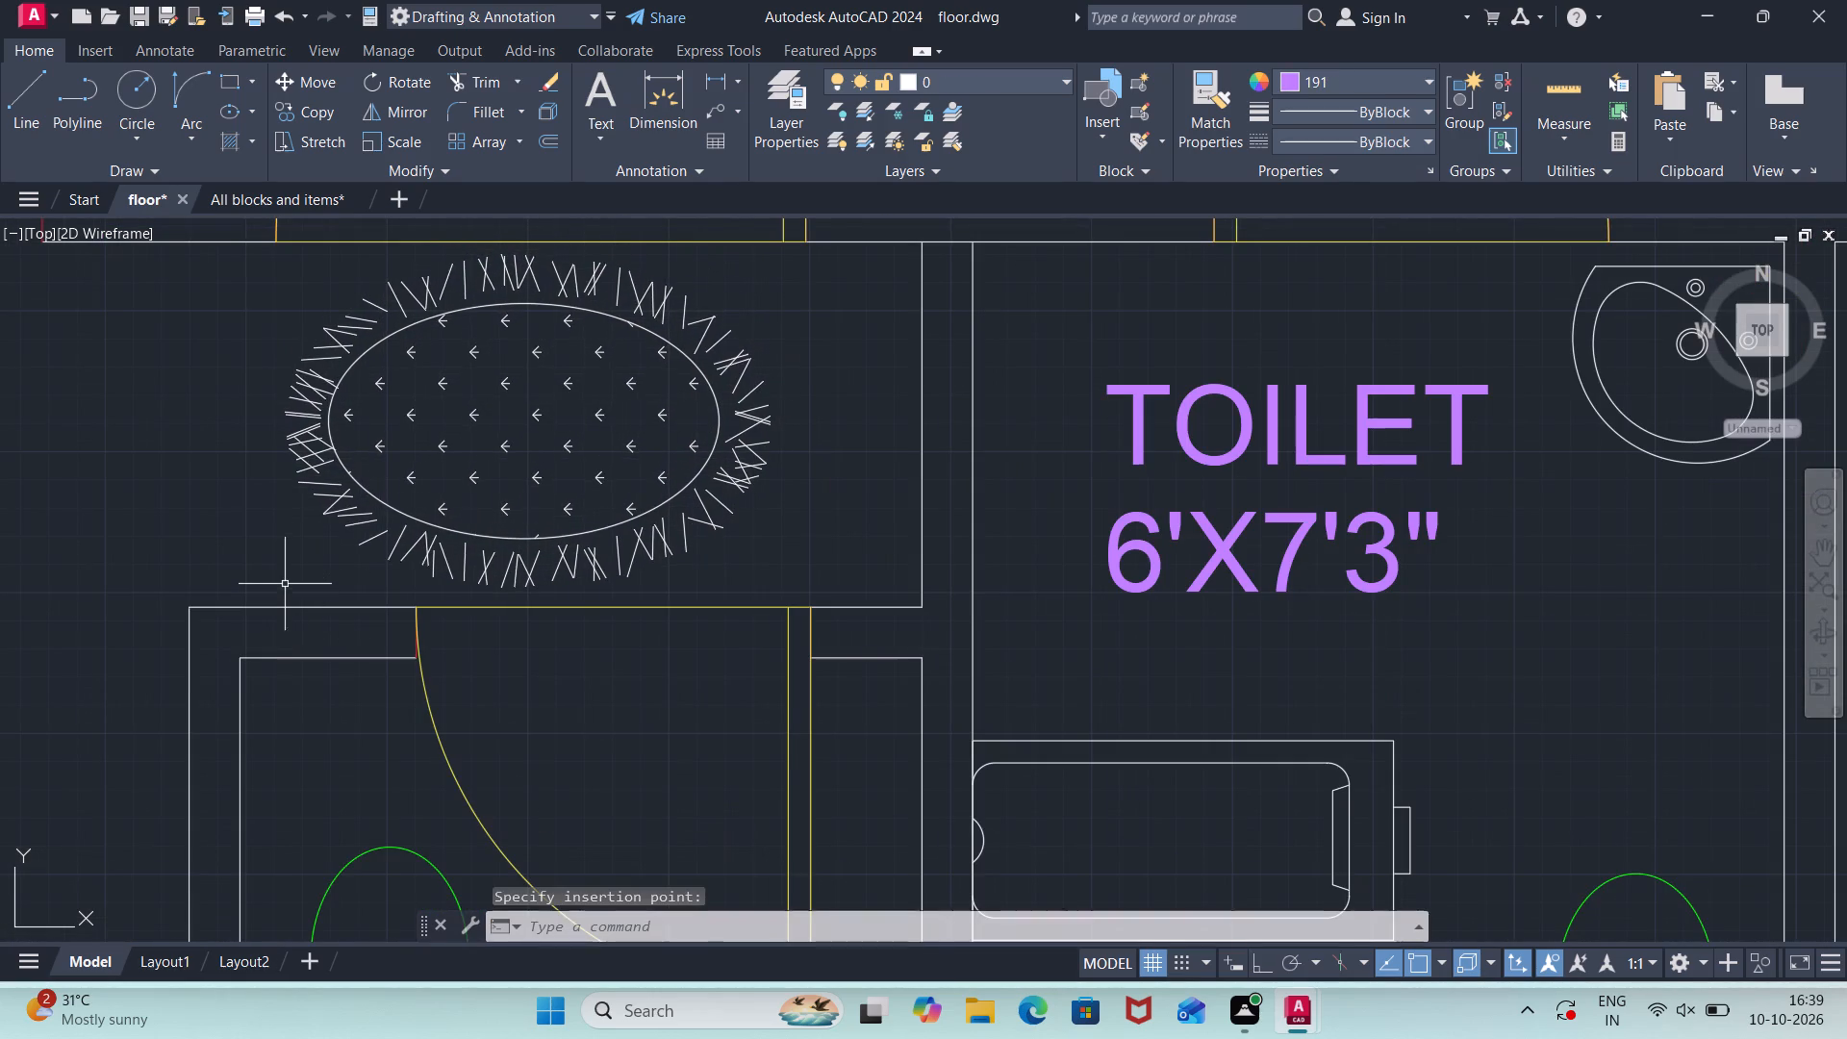
# Add a single-line text label O, 6" high with 0 rotation, in the right unit's kitchen opening.
pyautogui.scroll(-3, 633, 571)
pyautogui.scroll(-1, 1127, 599)
pyautogui.moveTo(1156, 580); pyautogui.dragTo(1120, 527, button='middle')
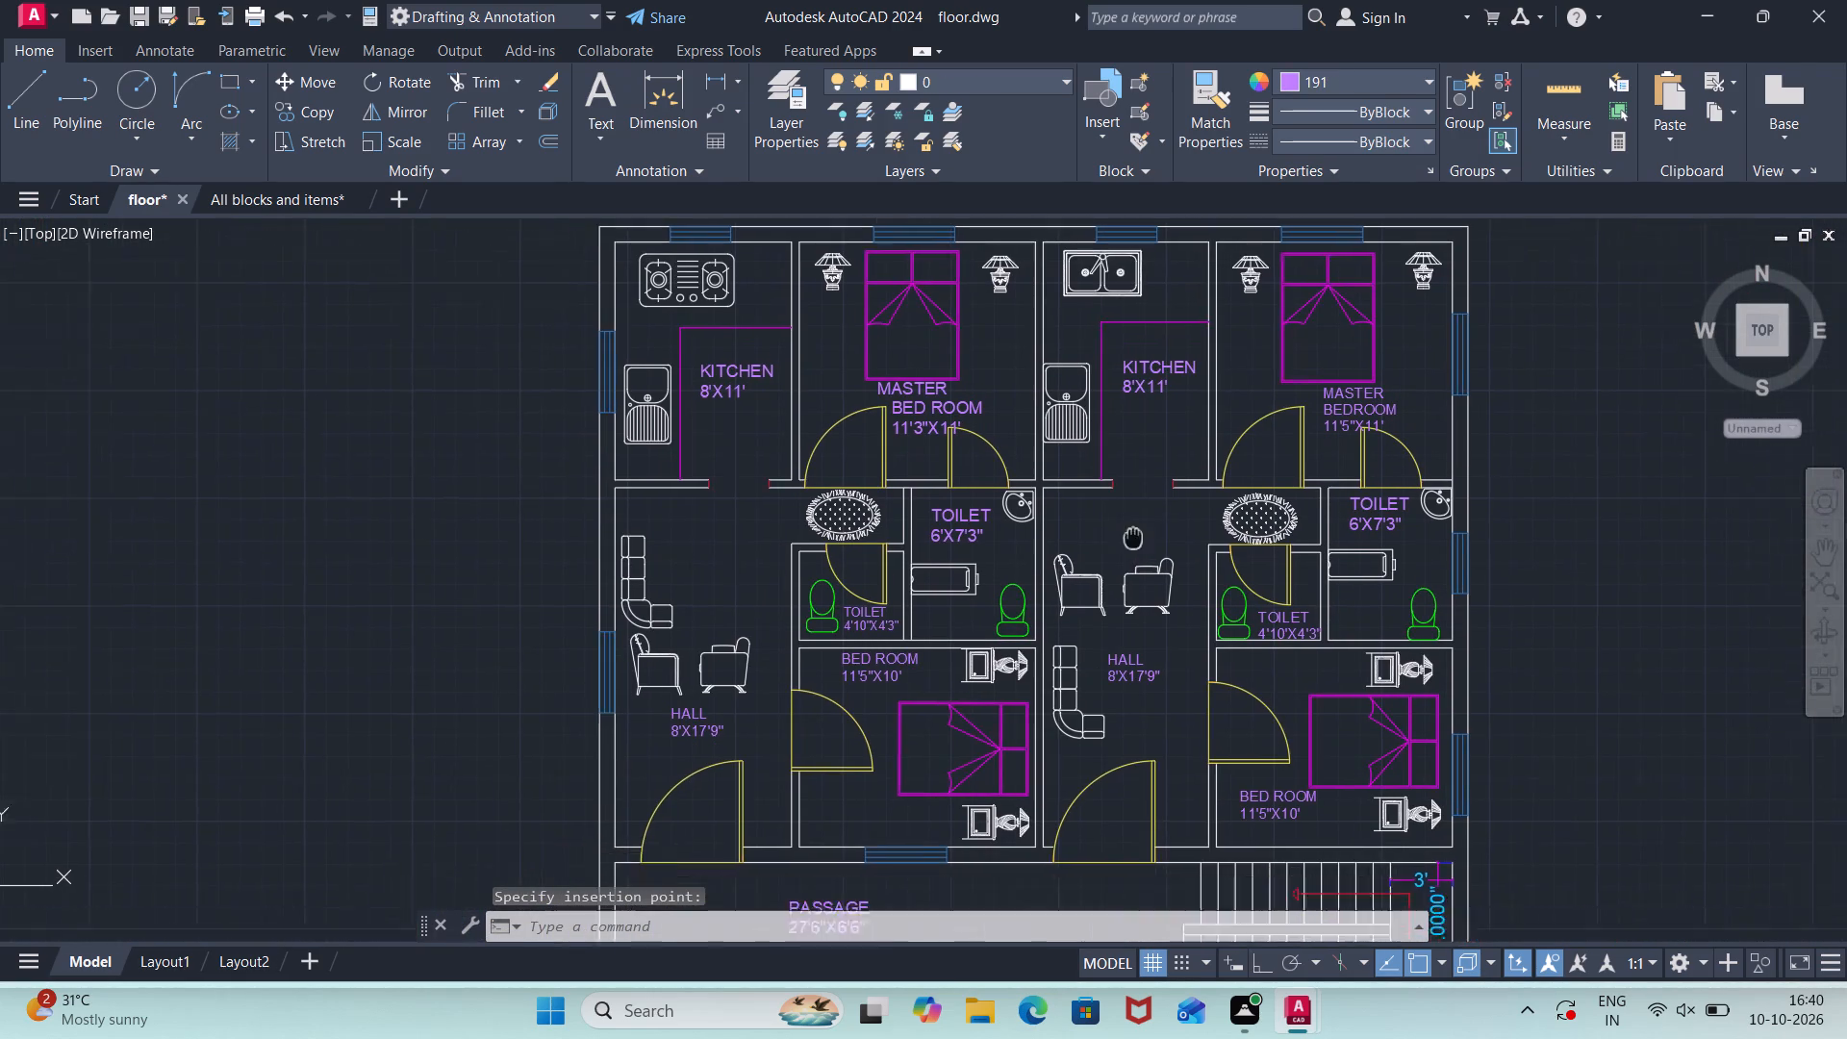
pyautogui.moveTo(1120, 527); pyautogui.dragTo(897, 464, button='middle')
pyautogui.scroll(1, 899, 447)
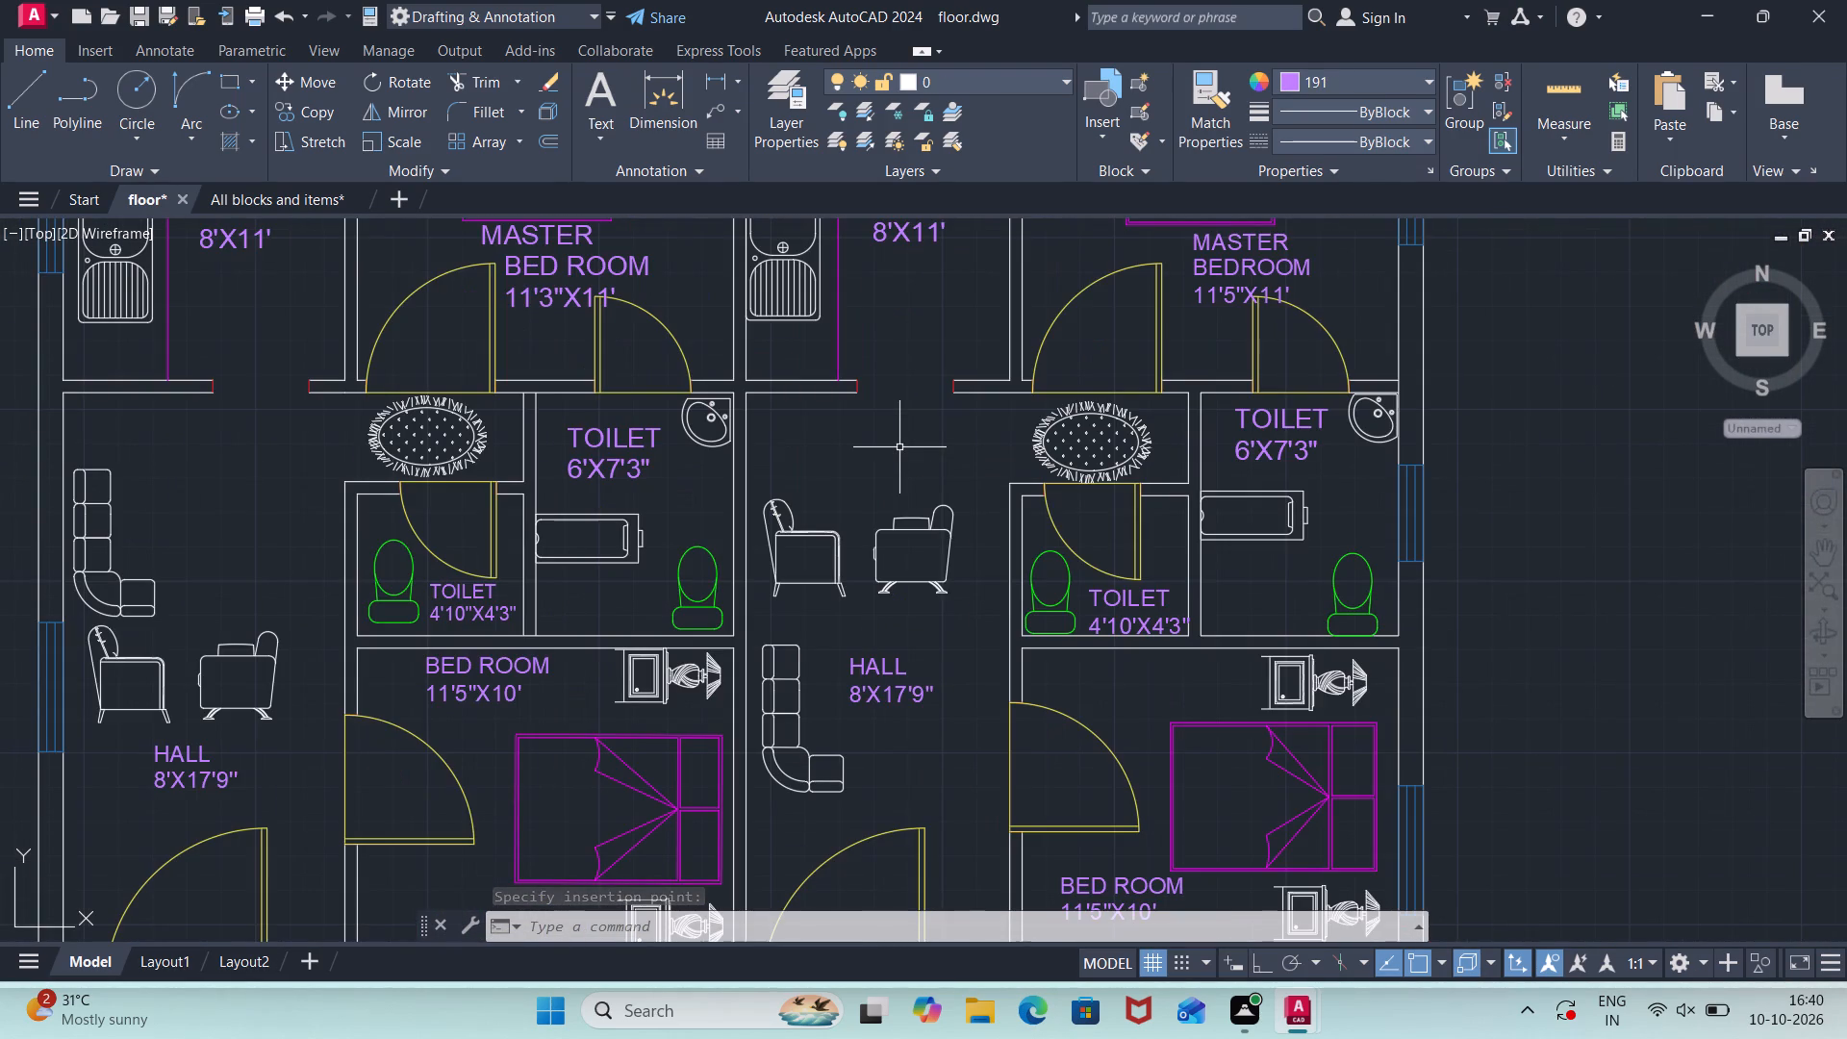
pyautogui.write('TEXT')
pyautogui.press('Return')
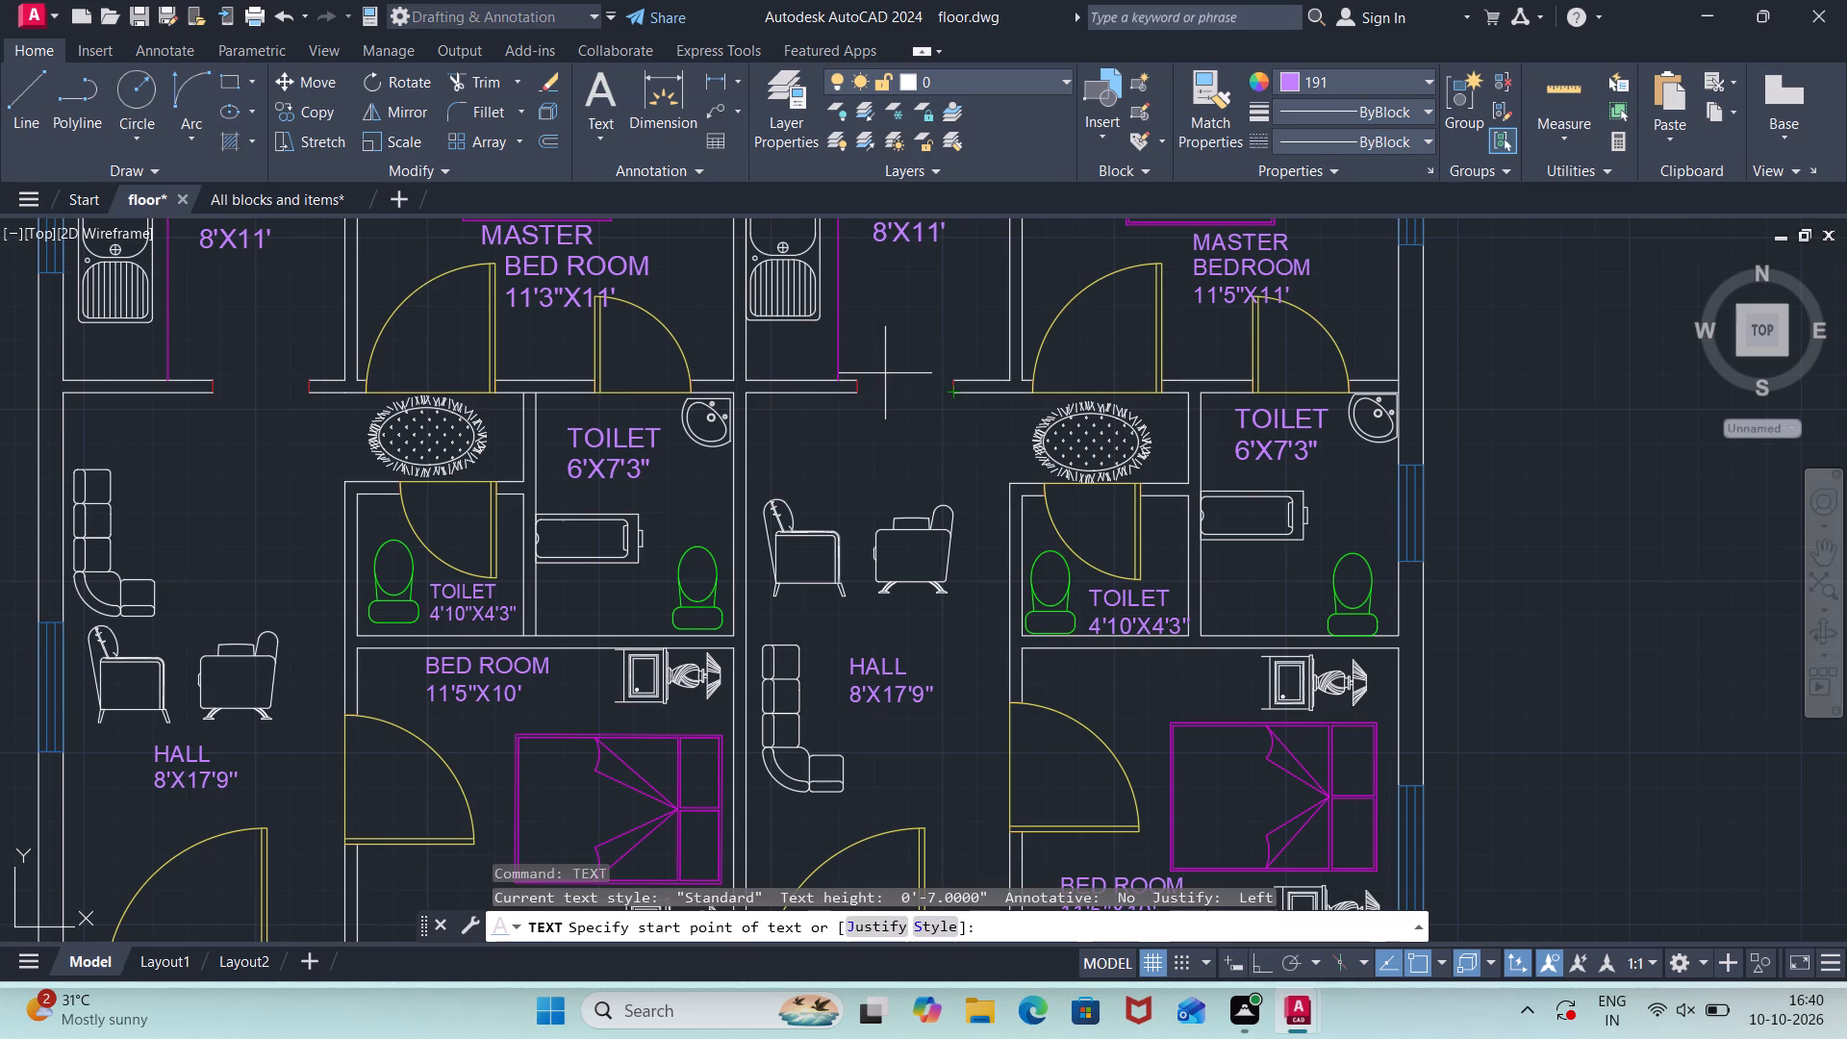
pyautogui.click(887, 372)
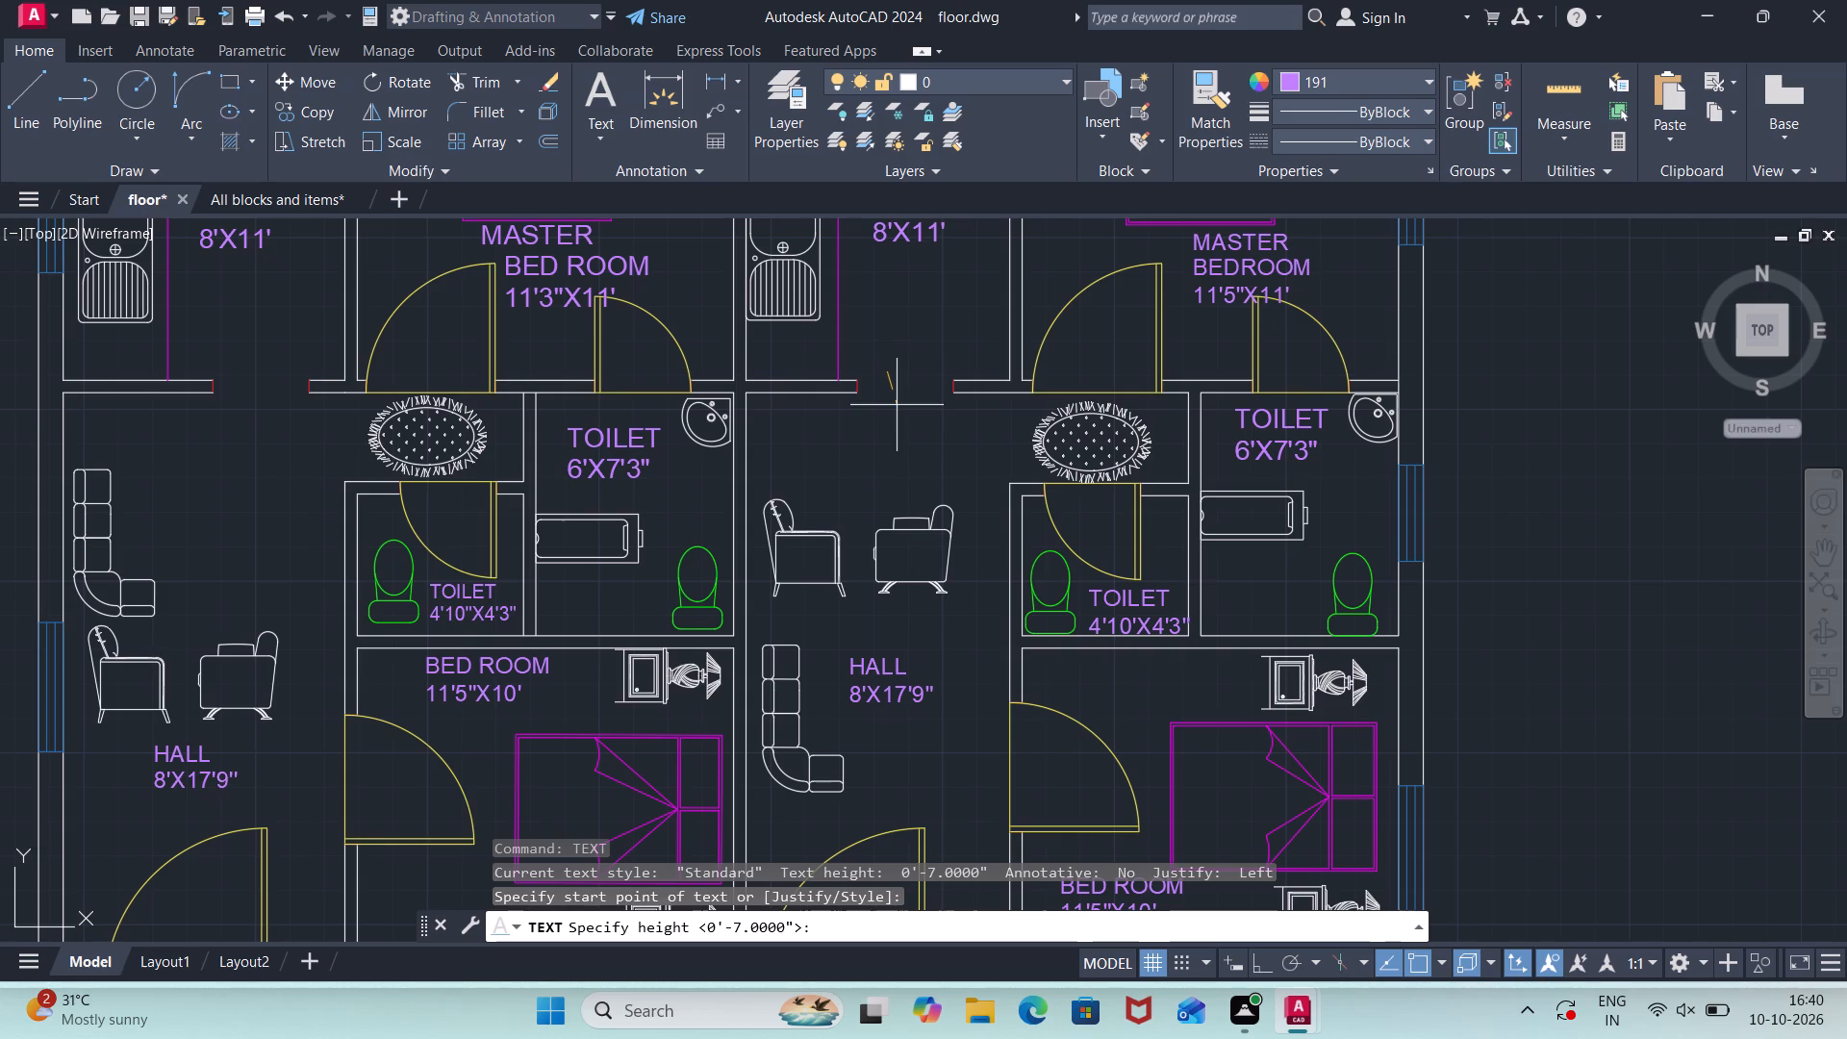
pyautogui.write('6"')
pyautogui.press('Return')
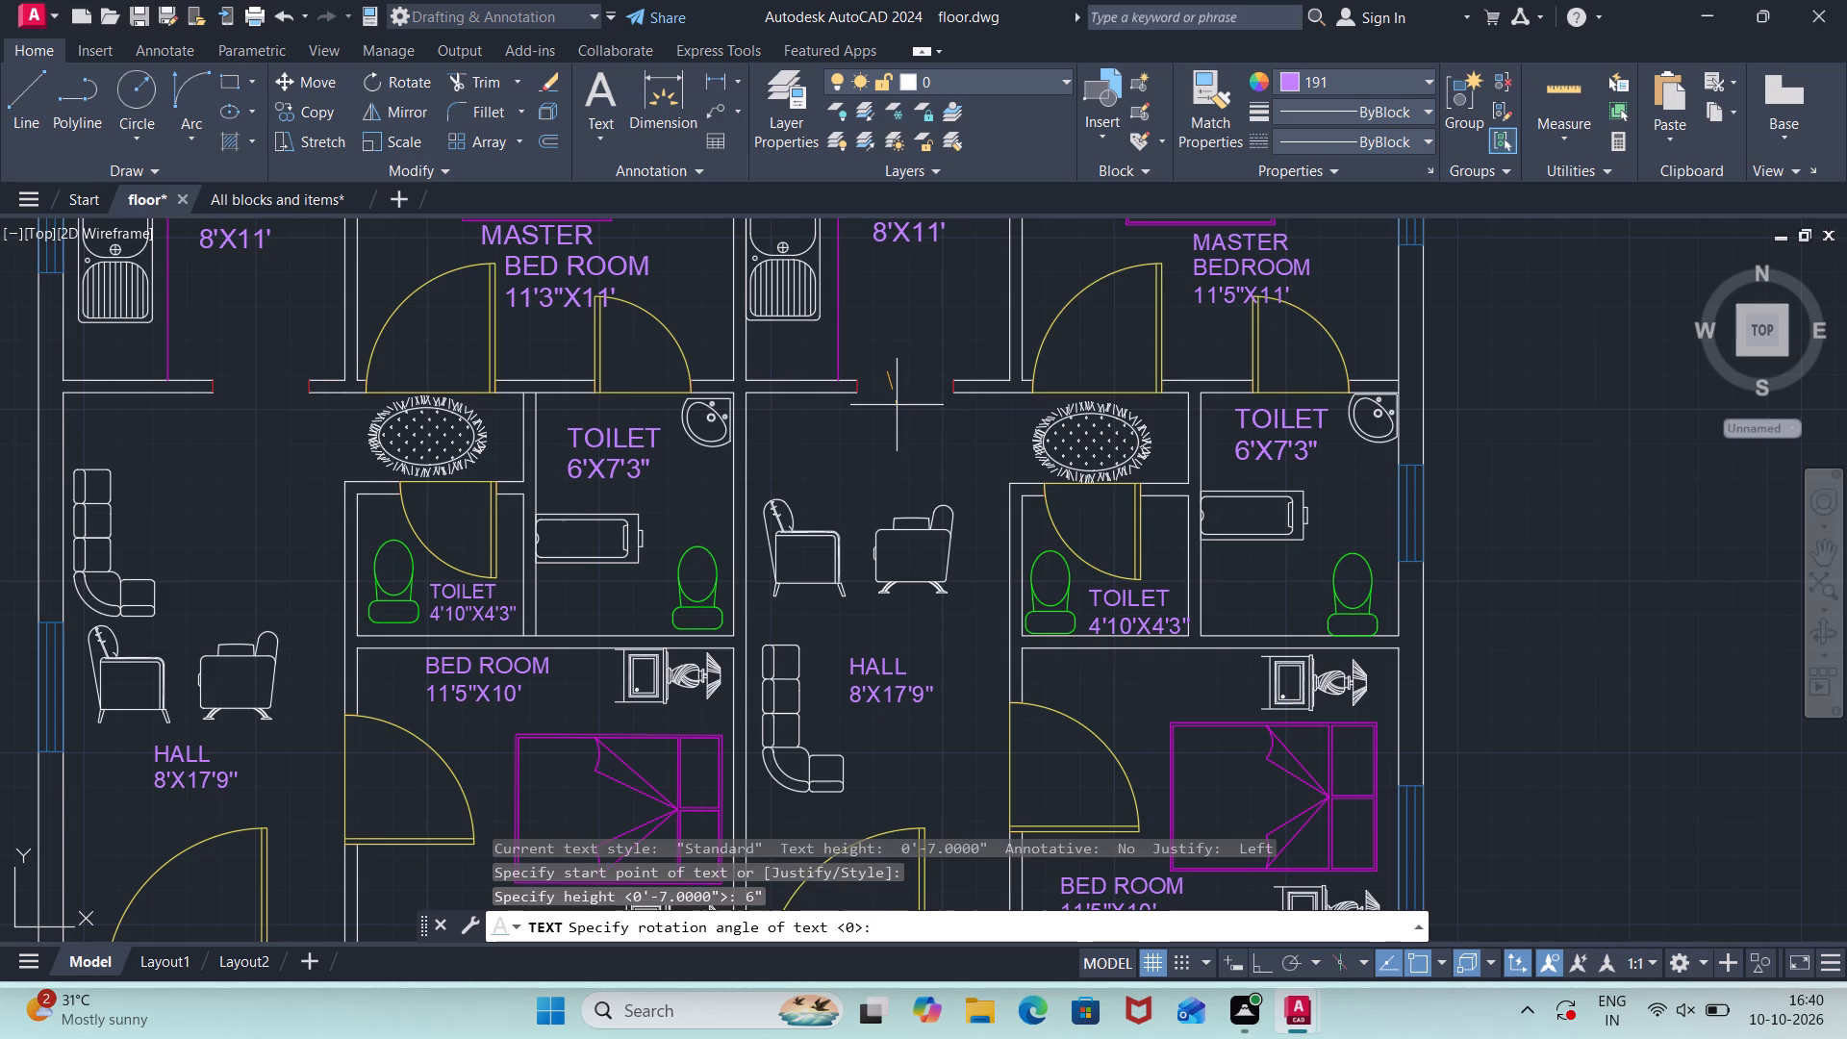
pyautogui.press('0')
pyautogui.press('Return')
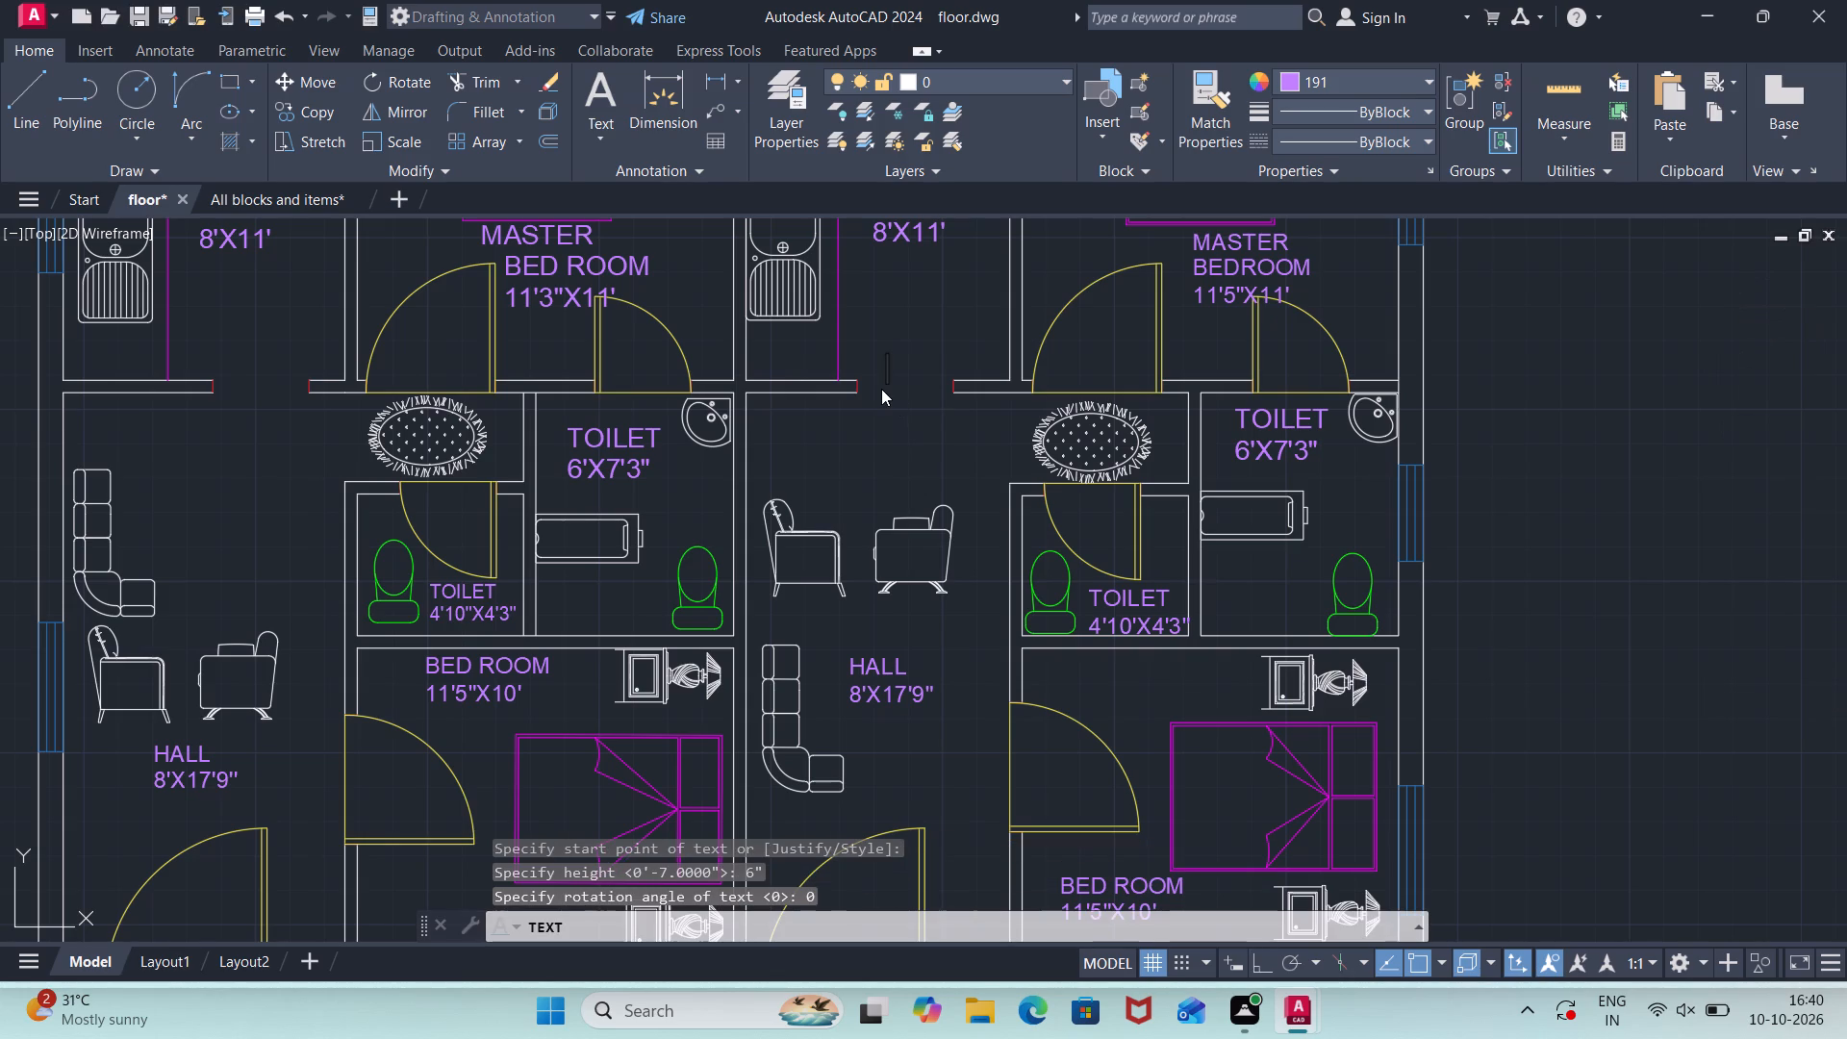
pyautogui.click(881, 389)
pyautogui.press('o')
pyautogui.press('Return')
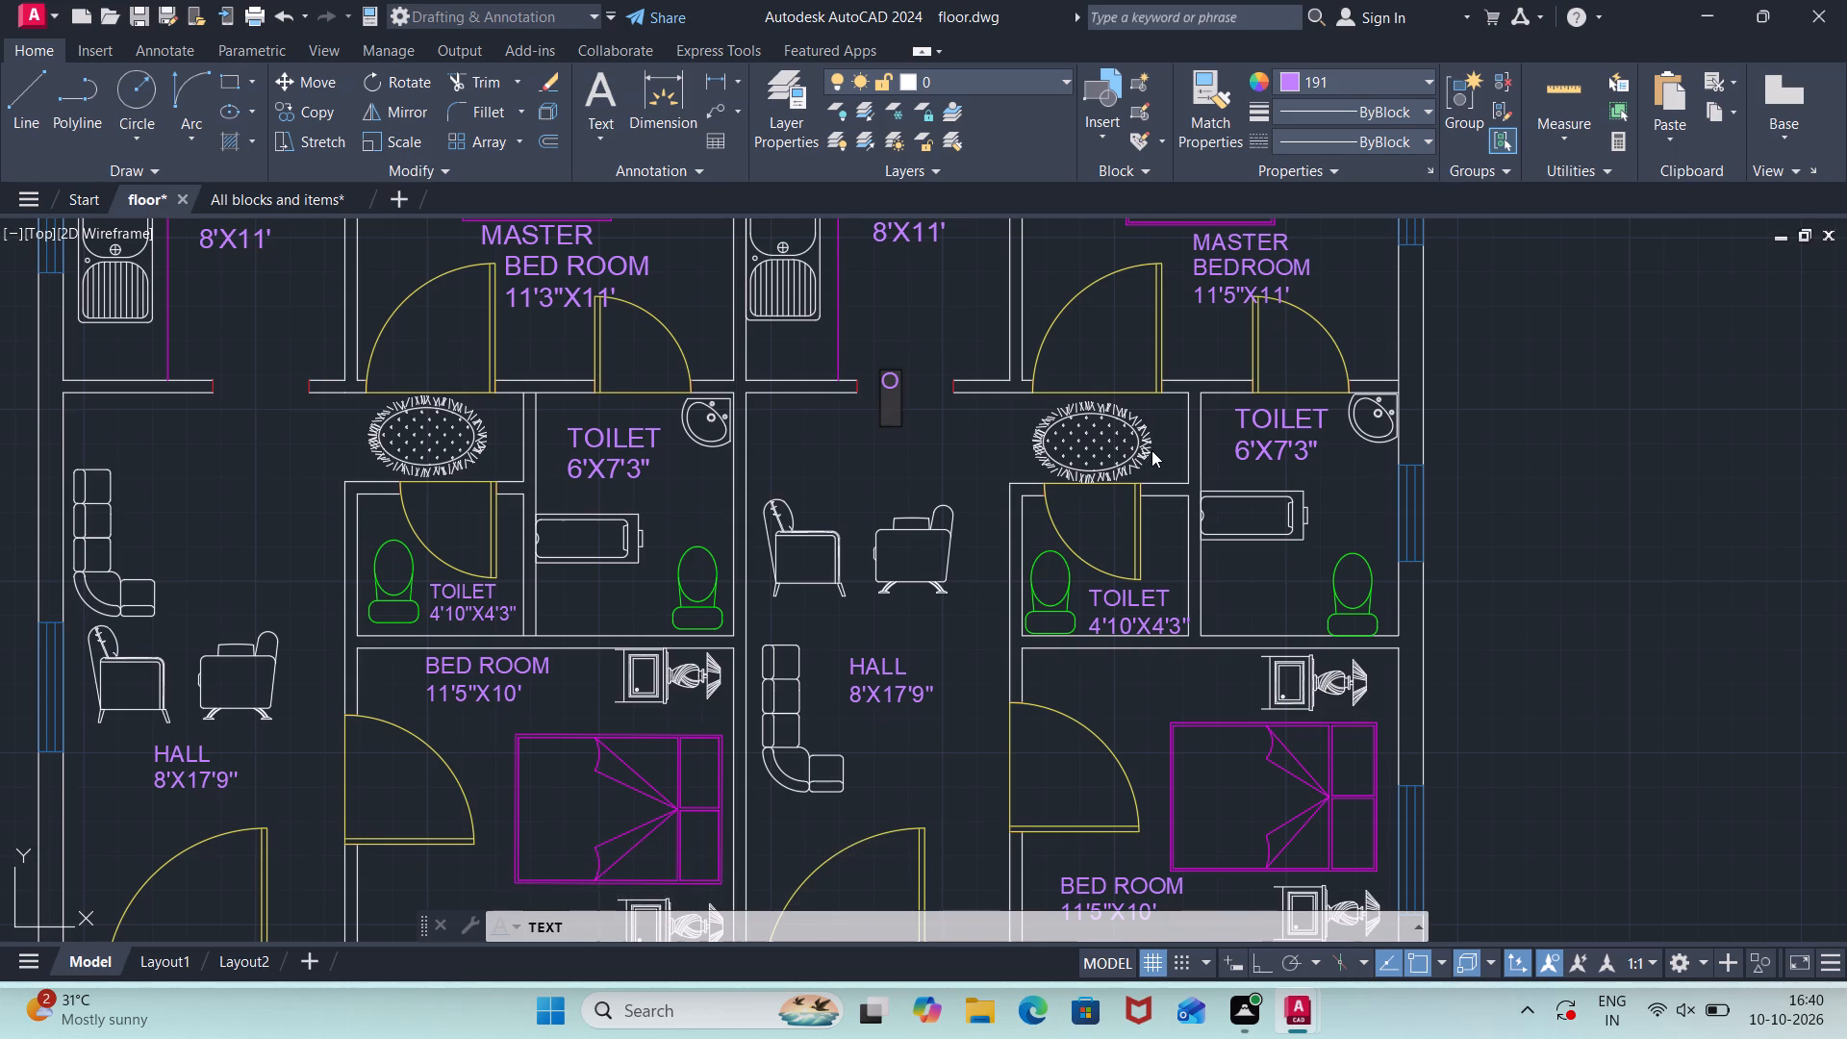
# Label the master bedroom doors D1 and the doors to their attached 6'X7'3" toilets D2 in both units.
pyautogui.click(1079, 377)
pyautogui.press('d')
pyautogui.press('1')
pyautogui.click(1298, 370)
pyautogui.press('d')
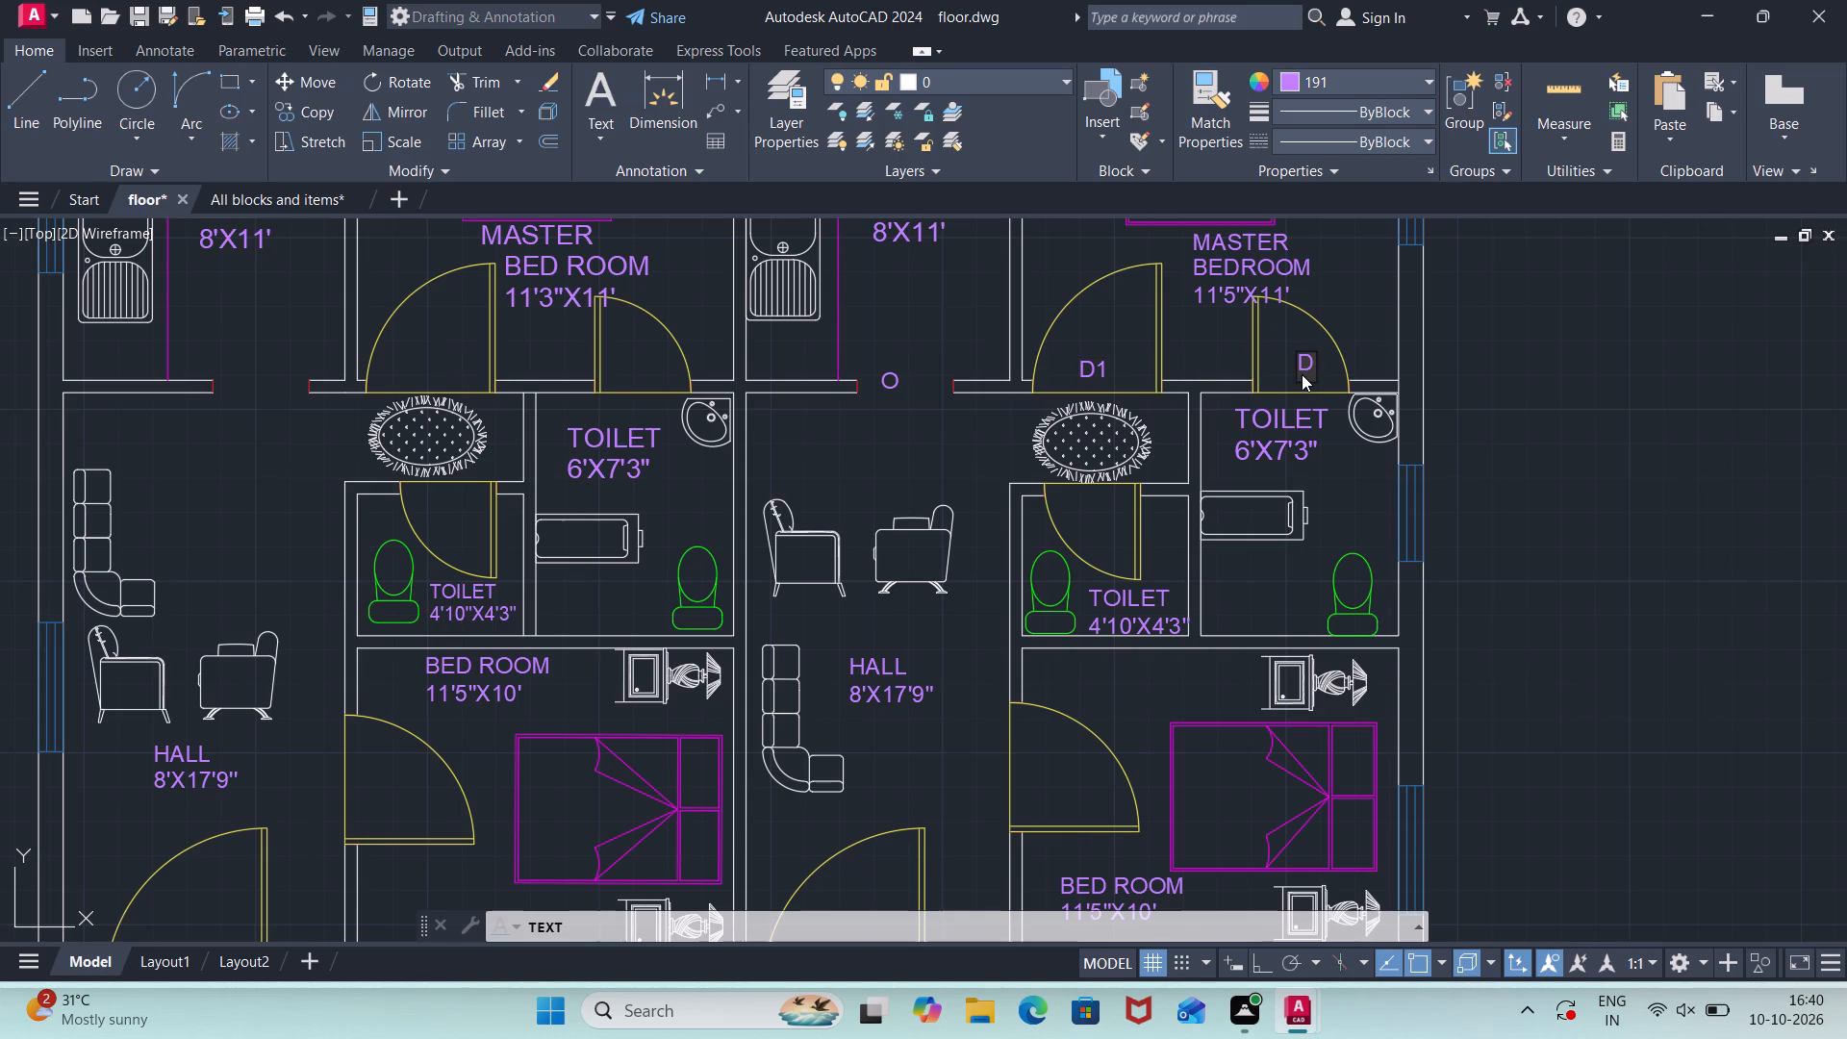
pyautogui.press('2')
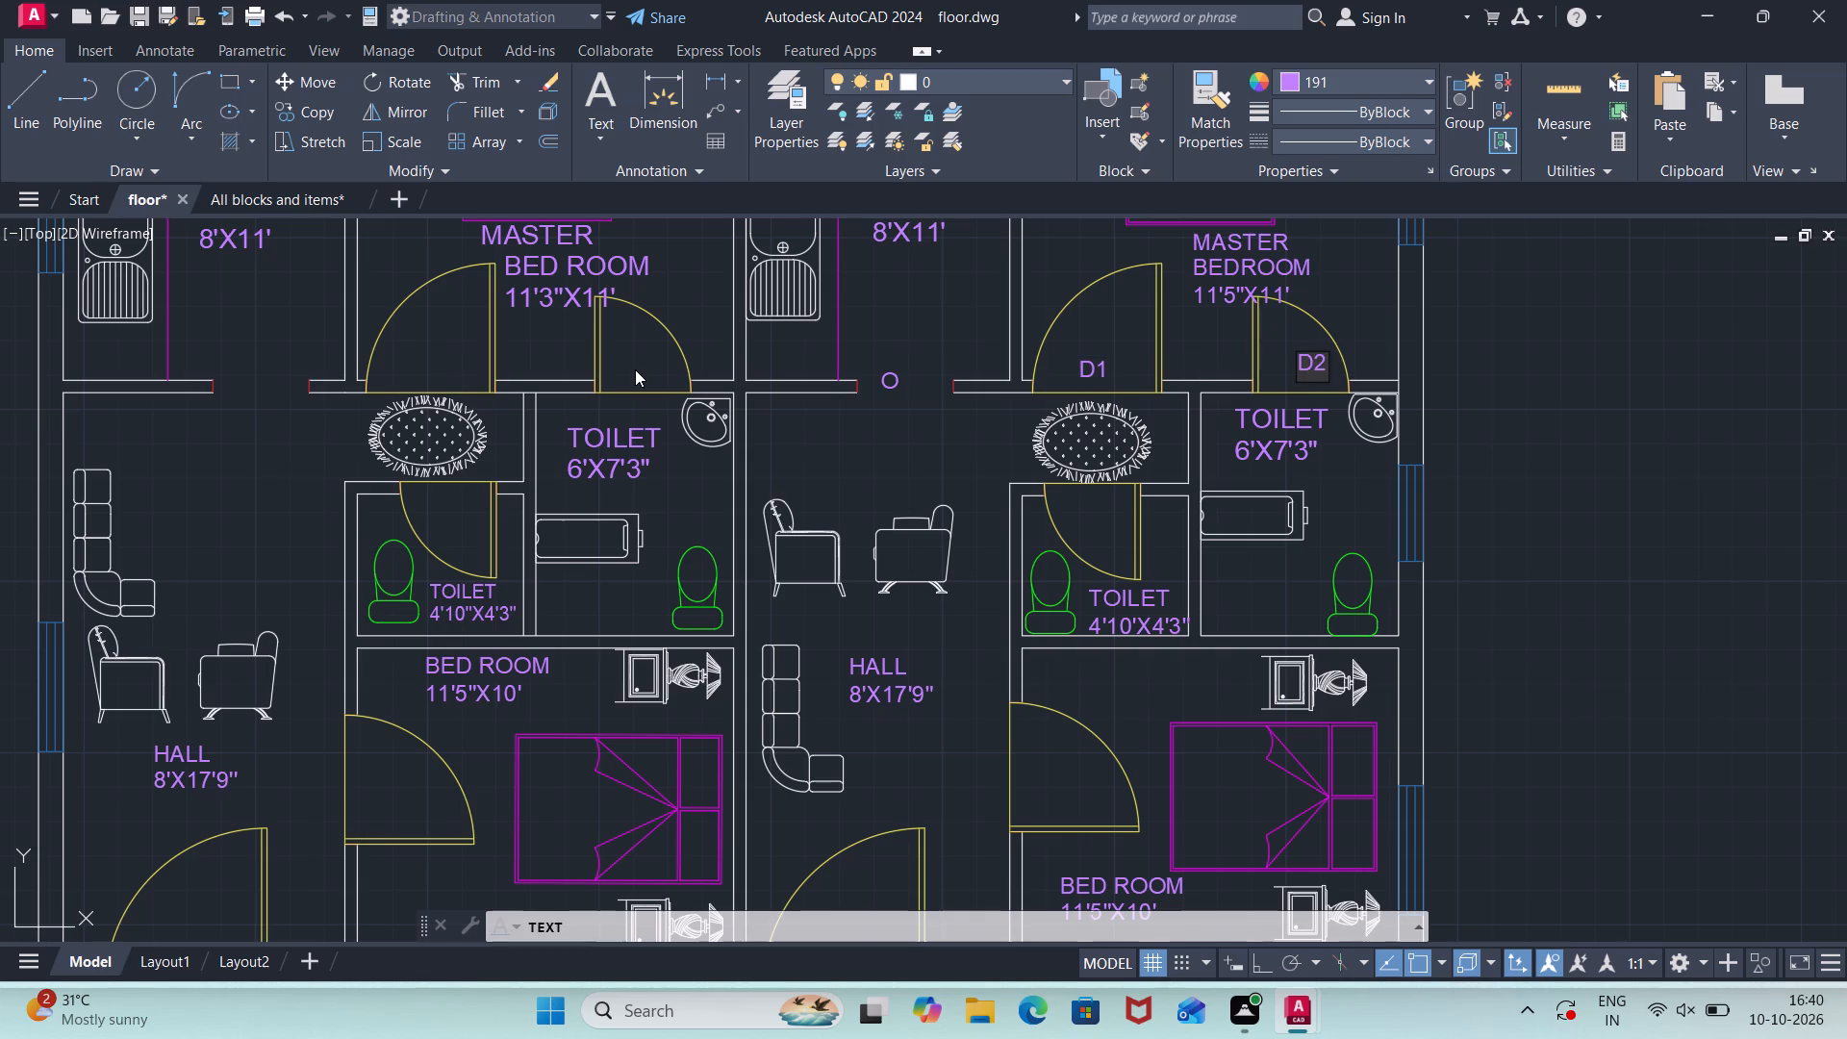
pyautogui.click(635, 369)
pyautogui.write('D2')
pyautogui.click(409, 368)
pyautogui.press('d')
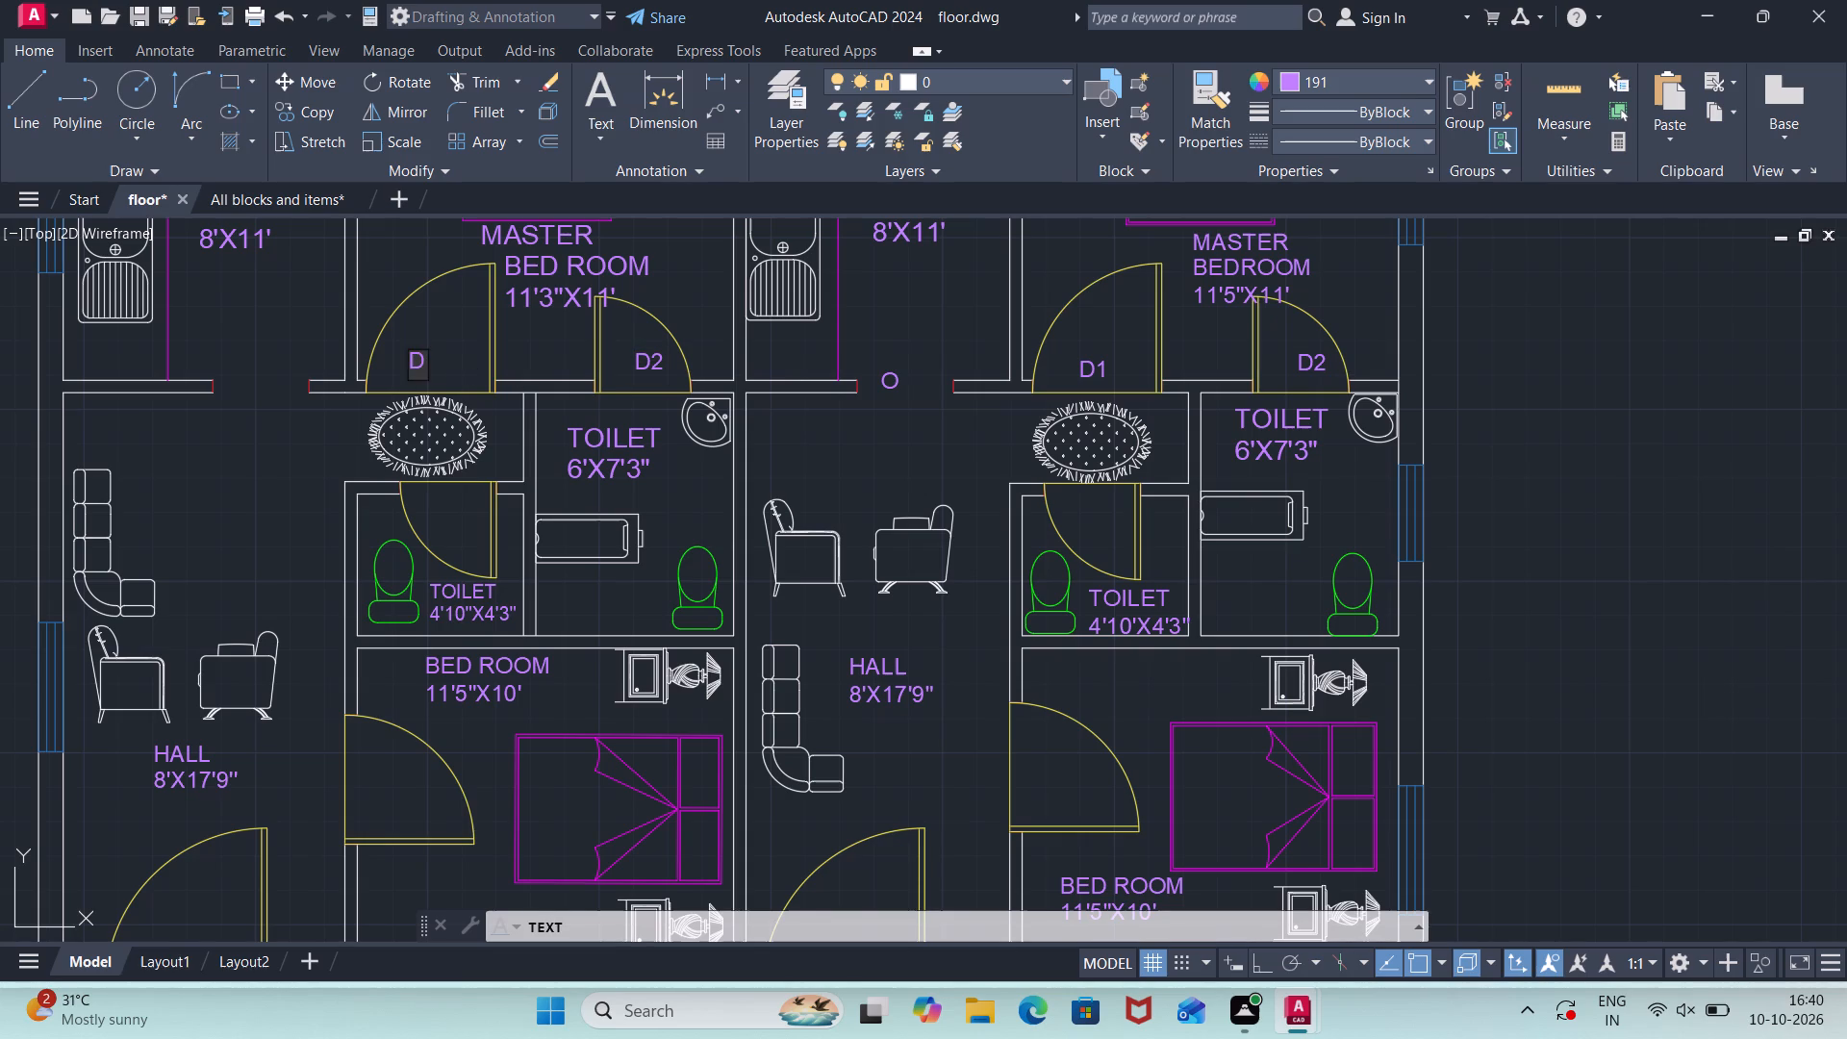
pyautogui.press('1')
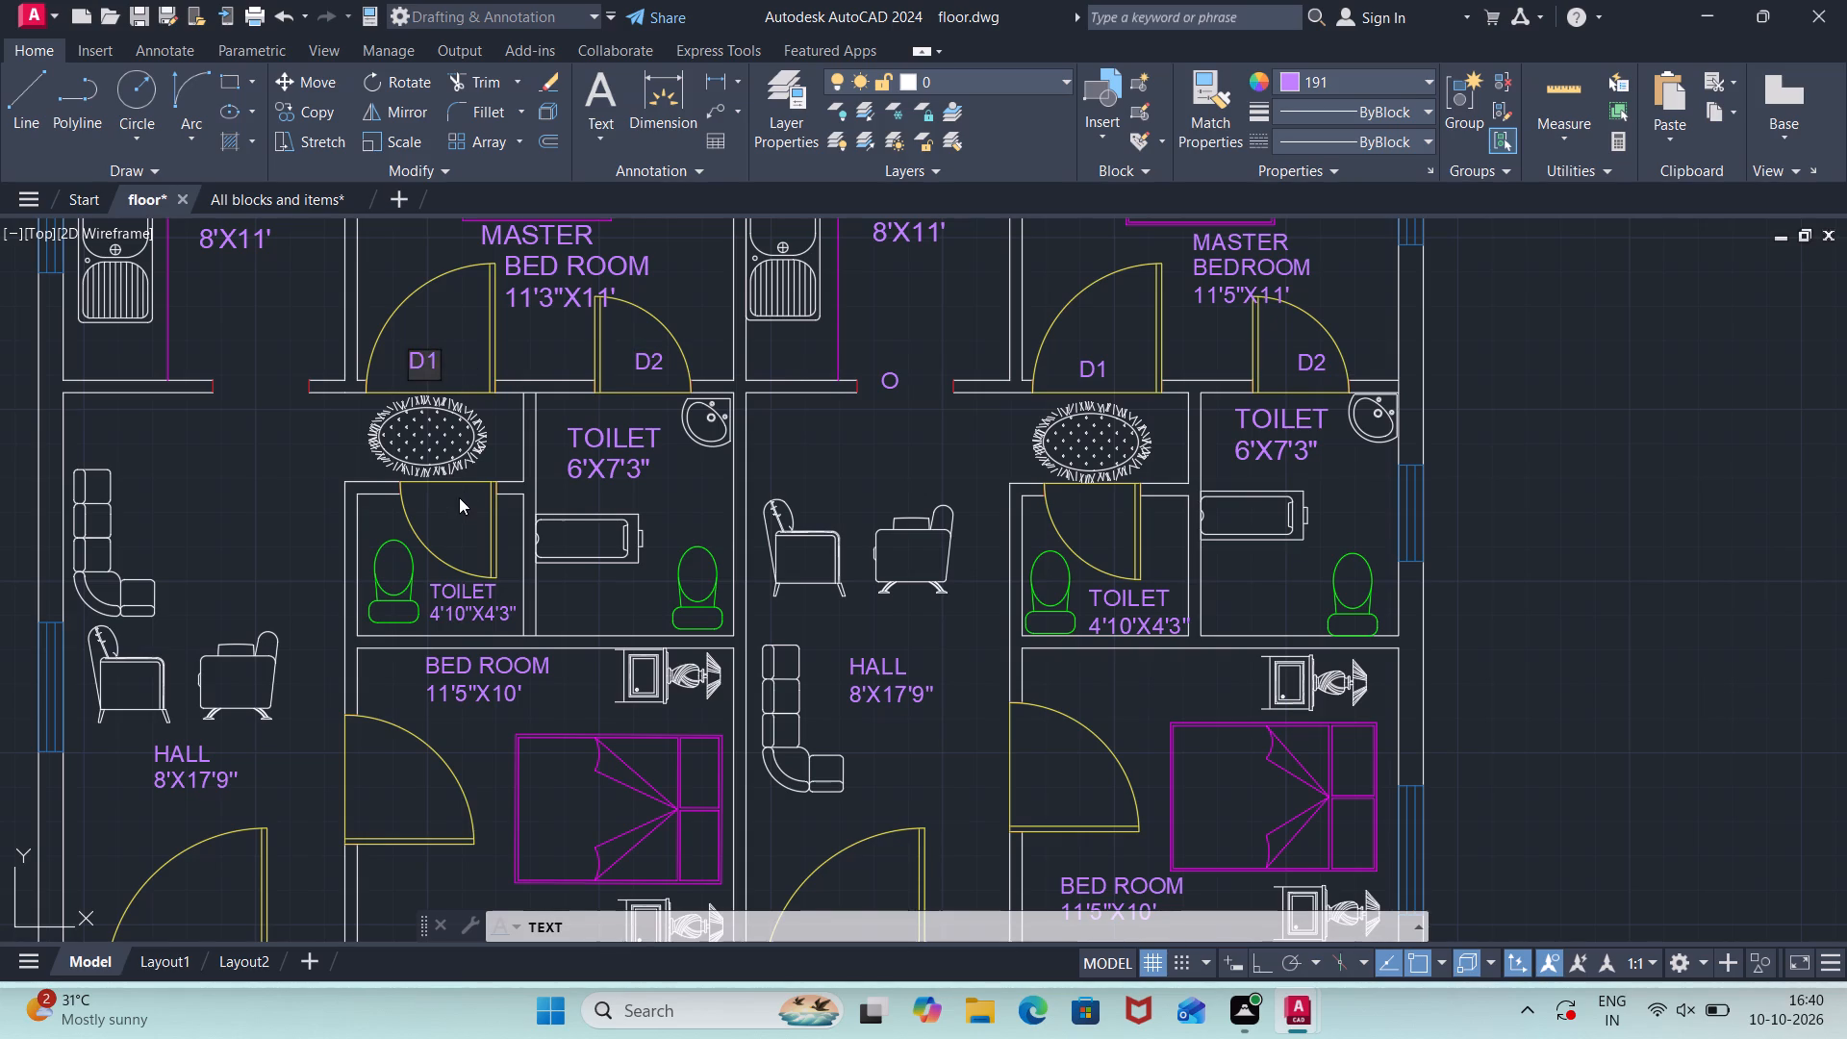
# Label the 4'10"X4'3" toilet doors D2 and the 11'5"X10' bedroom doors D1 in both units.
pyautogui.click(456, 505)
pyautogui.write('D2')
pyautogui.moveTo(445, 715); pyautogui.dragTo(481, 461, button='middle')
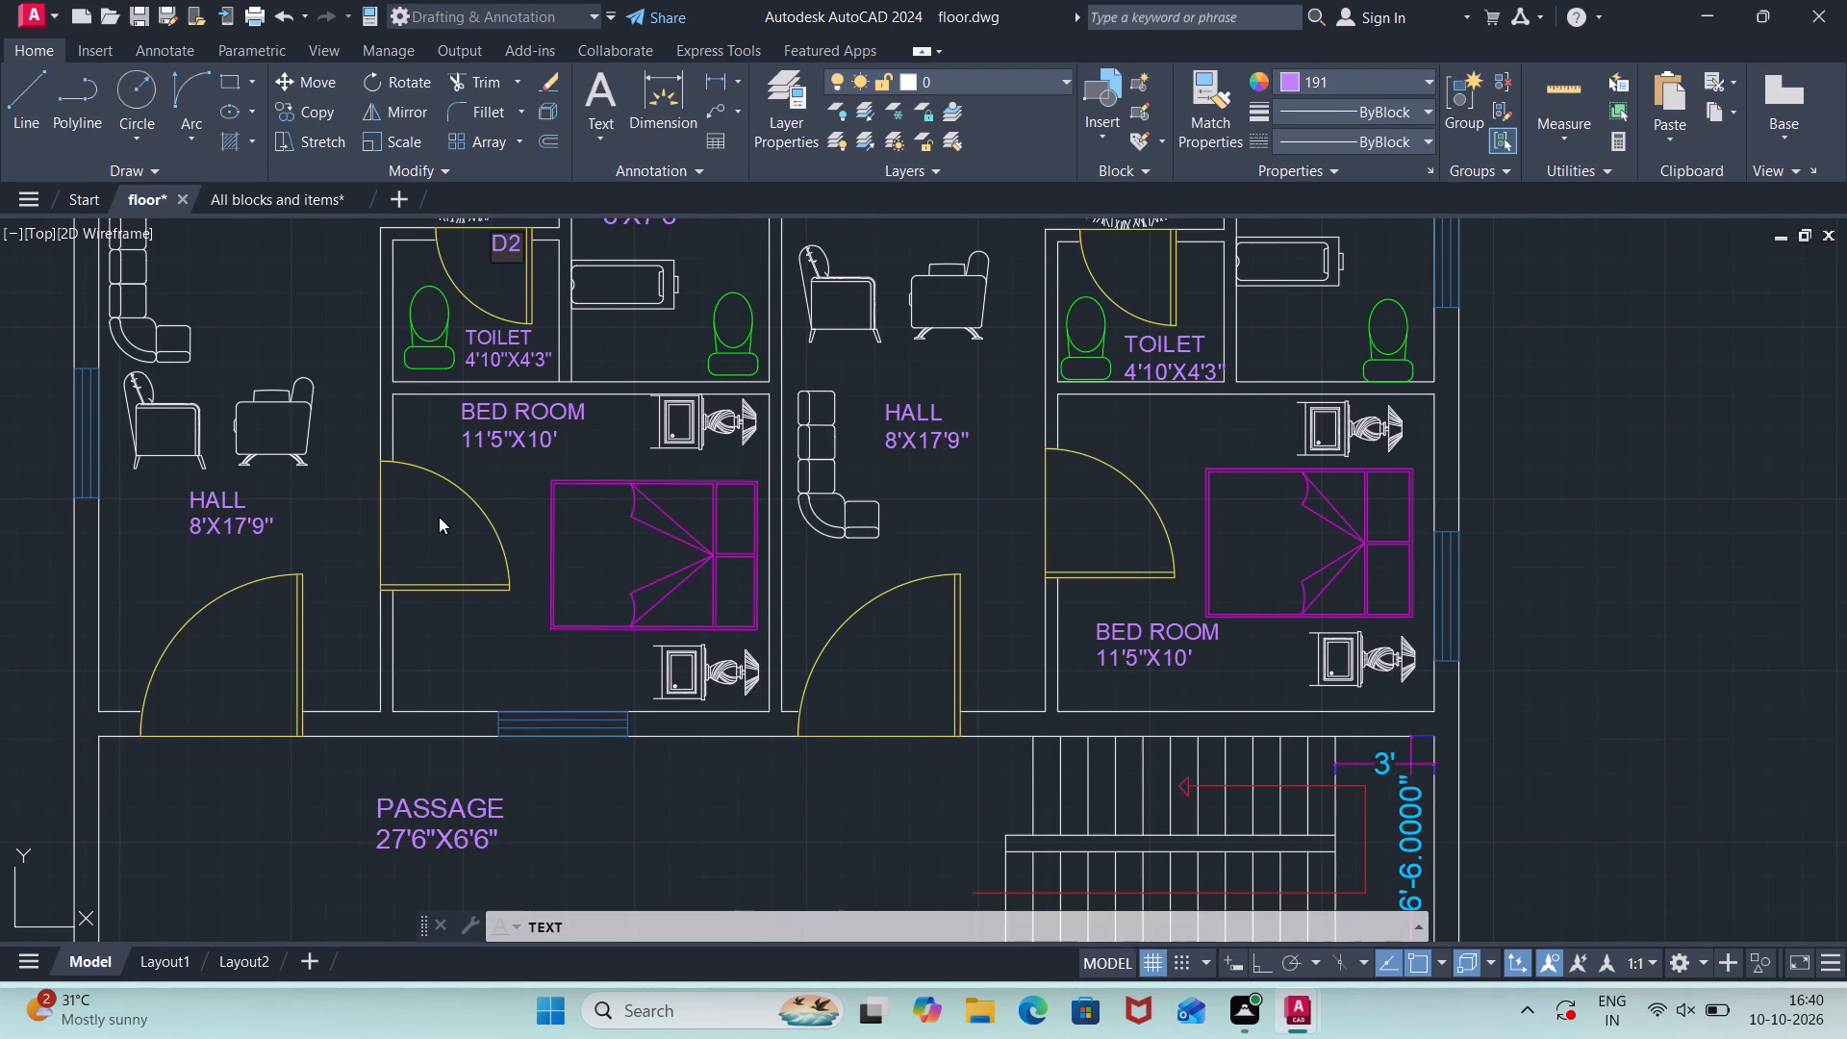
pyautogui.click(418, 531)
pyautogui.click(387, 553)
pyautogui.write('D1')
pyautogui.click(1062, 520)
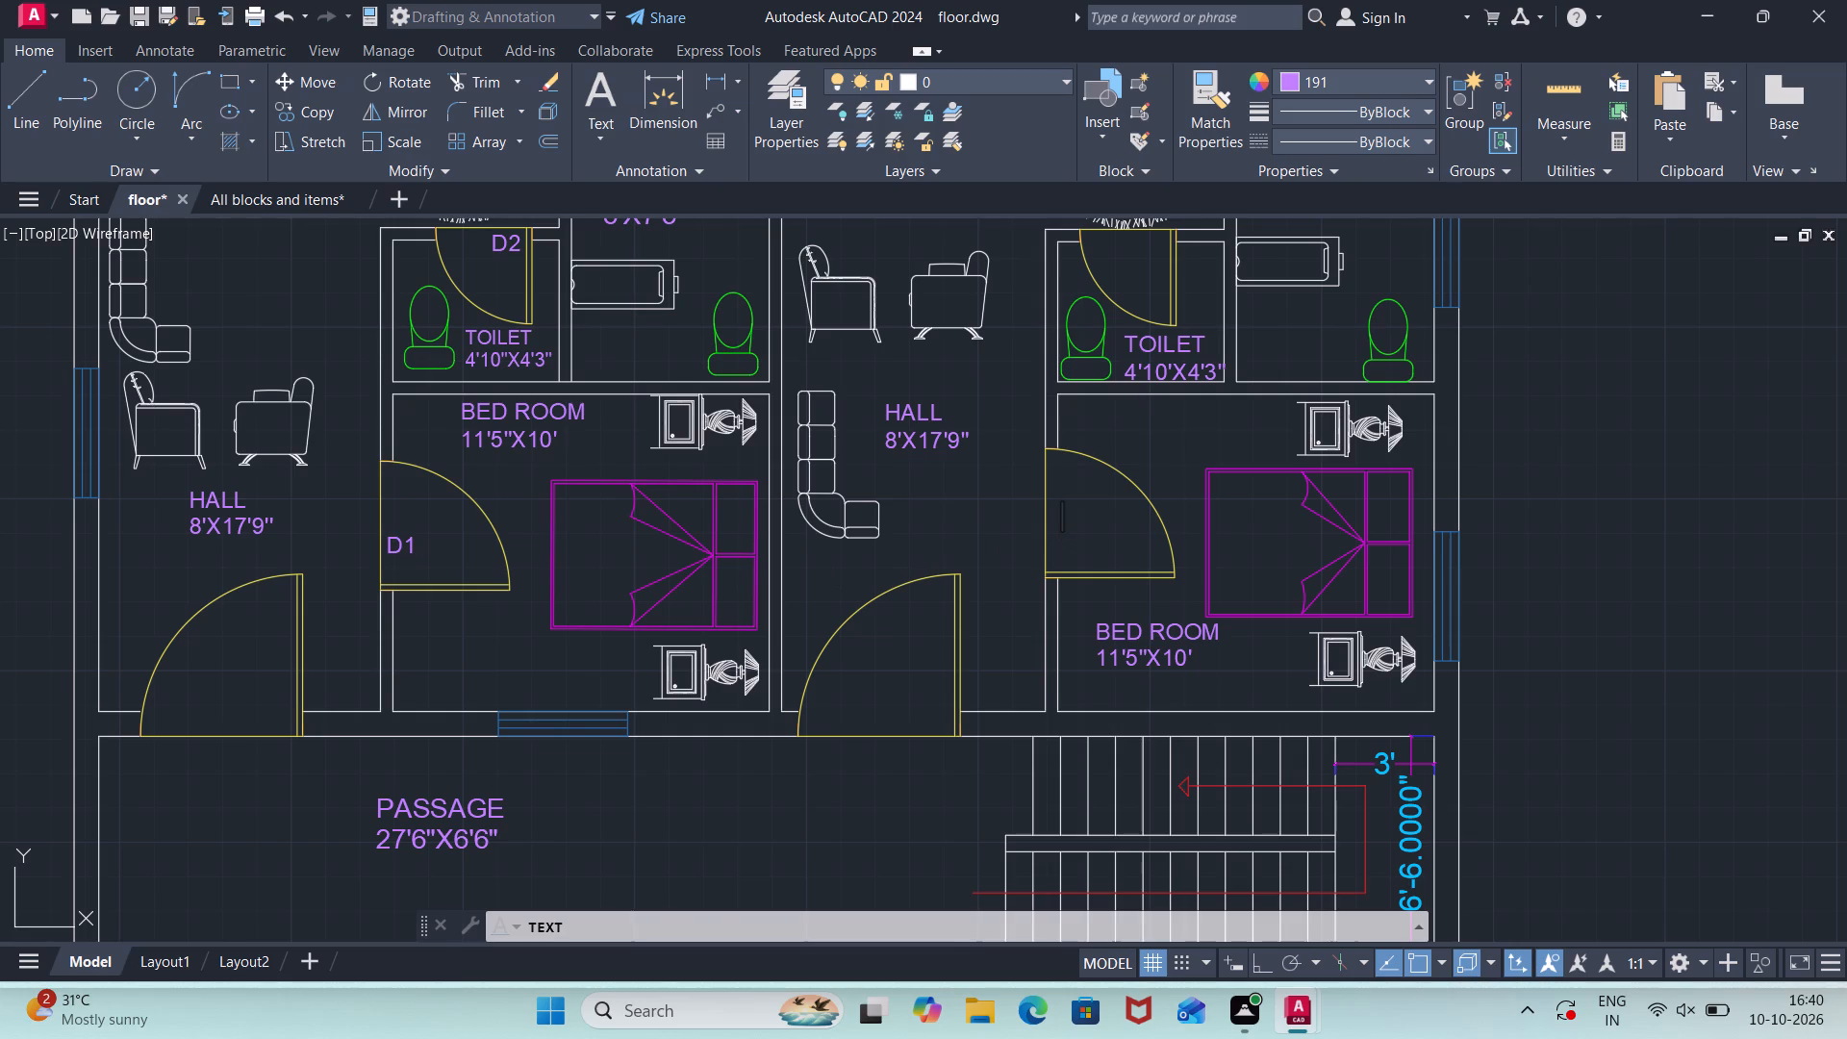
pyautogui.write('D1')
pyautogui.moveTo(1155, 290); pyautogui.dragTo(1232, 507, button='middle')
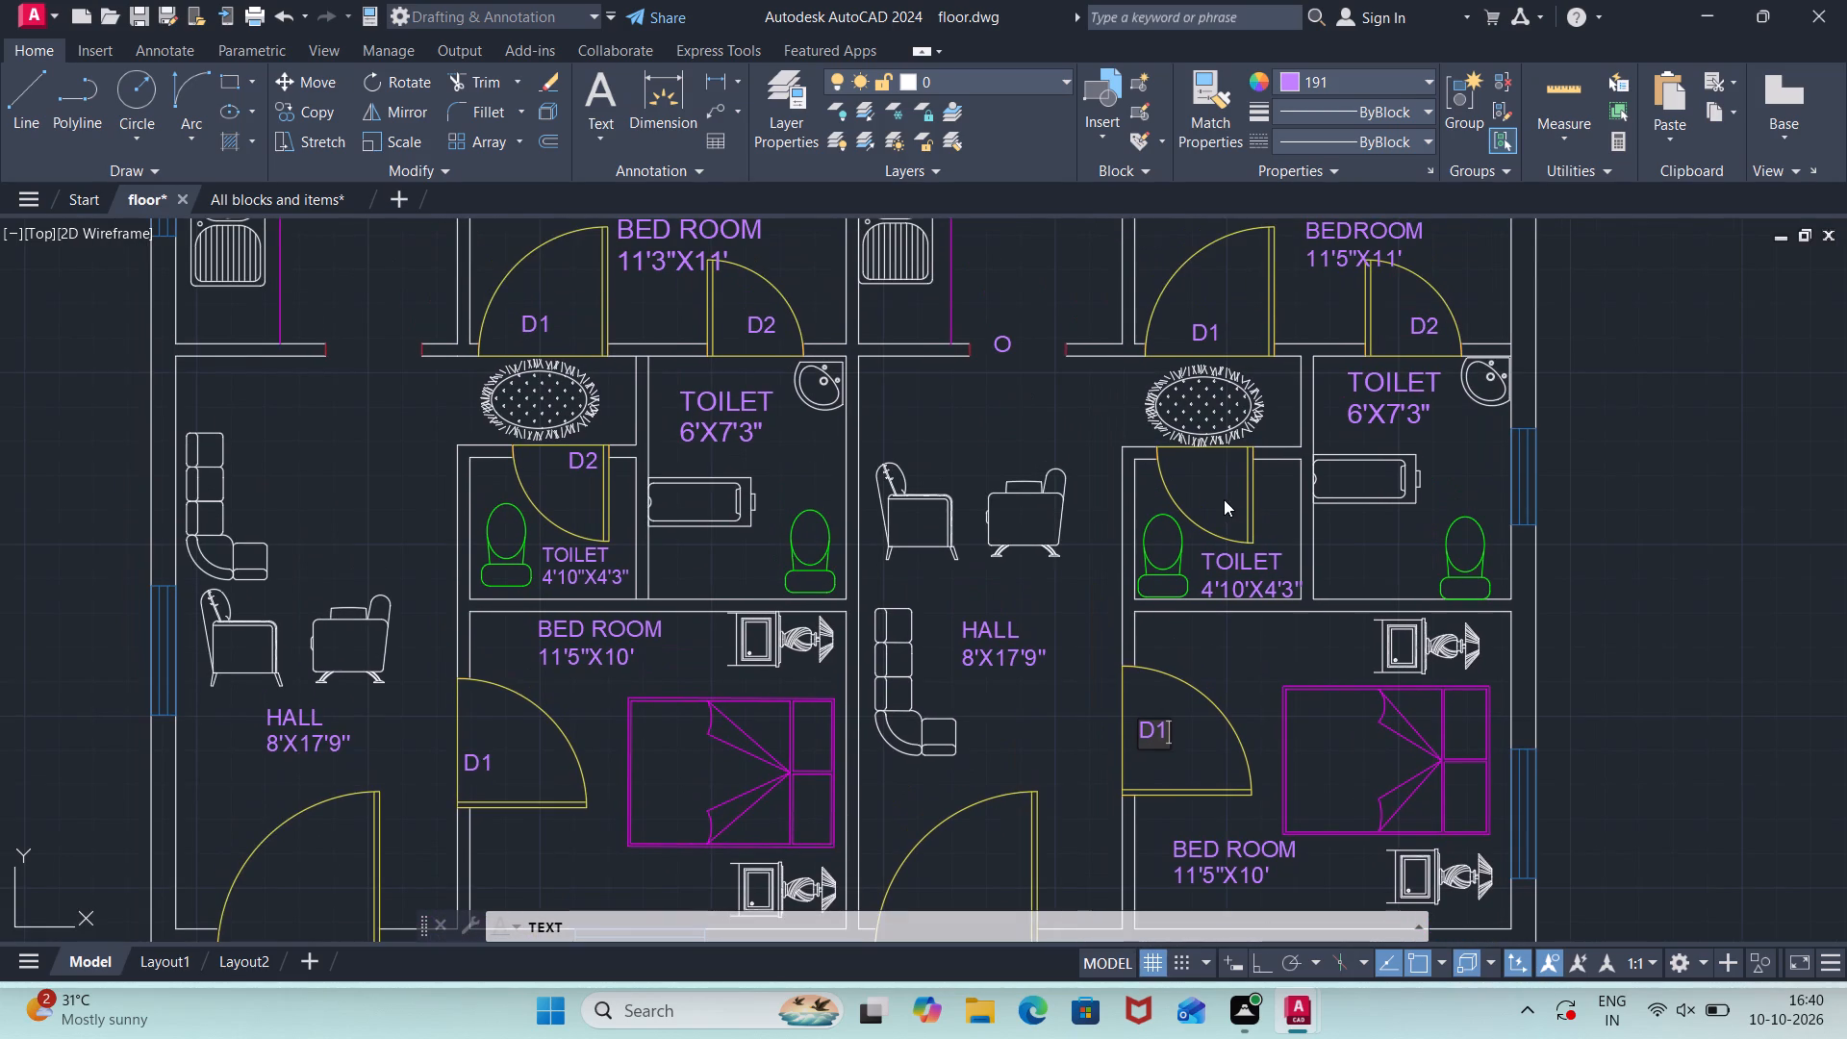
pyautogui.click(1211, 486)
pyautogui.write('D2')
# Label the main entrance doors between the passage and the halls MD in both units.
pyautogui.scroll(-1, 1211, 485)
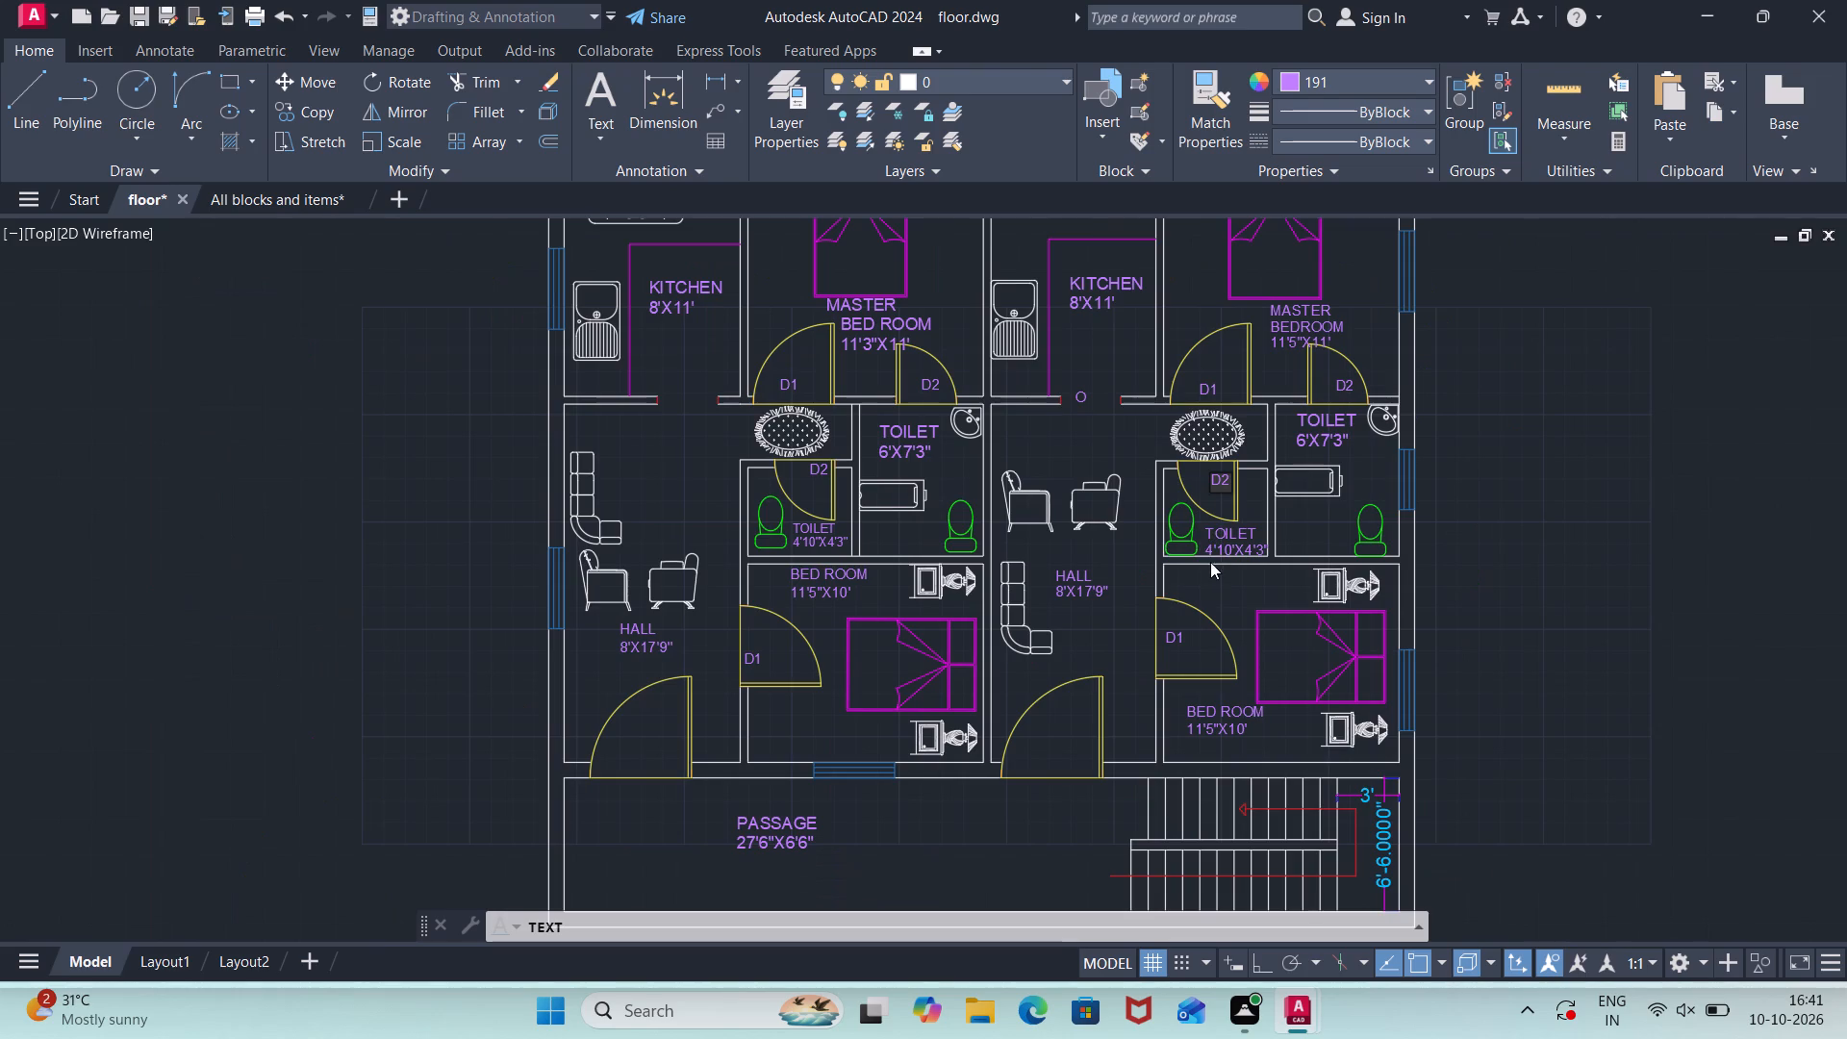
pyautogui.scroll(-1, 1210, 583)
pyautogui.moveTo(1214, 584); pyautogui.dragTo(1171, 453, button='middle')
pyautogui.scroll(1, 1102, 562)
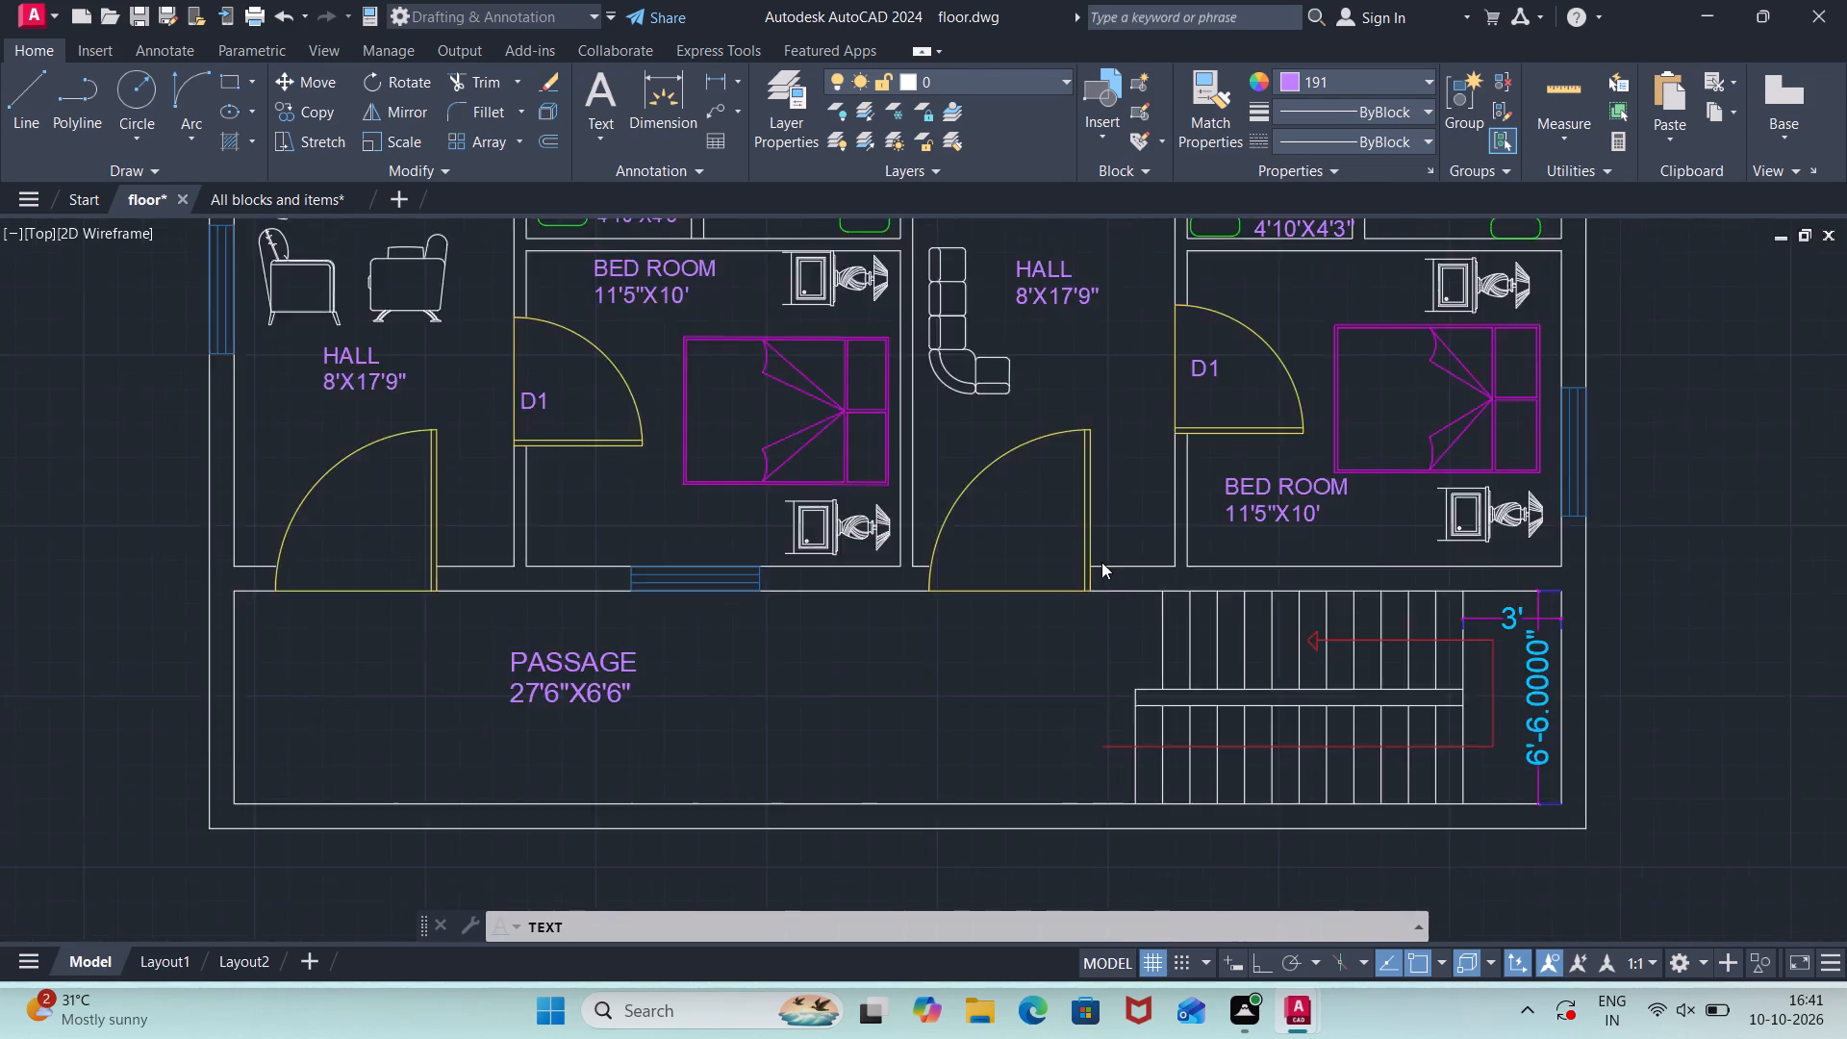
pyautogui.scroll(2, 1101, 562)
pyautogui.click(907, 576)
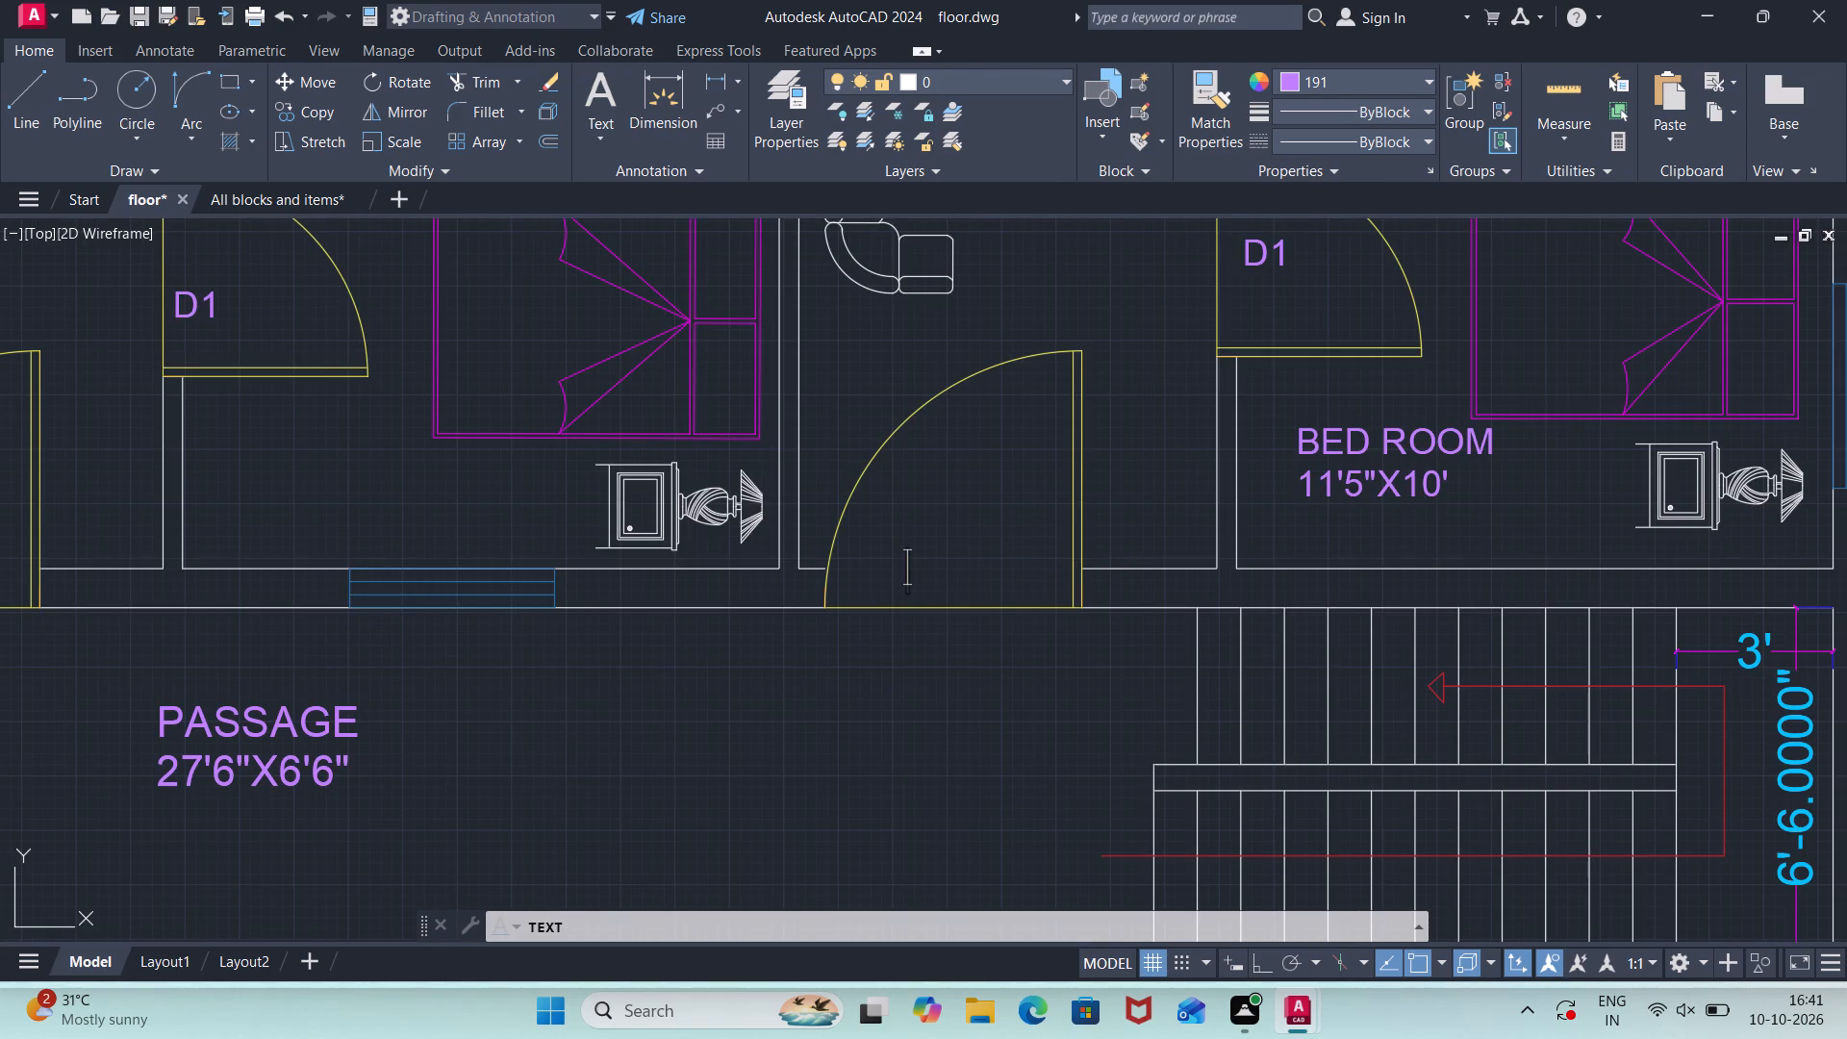
pyautogui.write('MD')
pyautogui.scroll(-1, 329, 526)
pyautogui.moveTo(329, 526); pyautogui.dragTo(707, 554, button='middle')
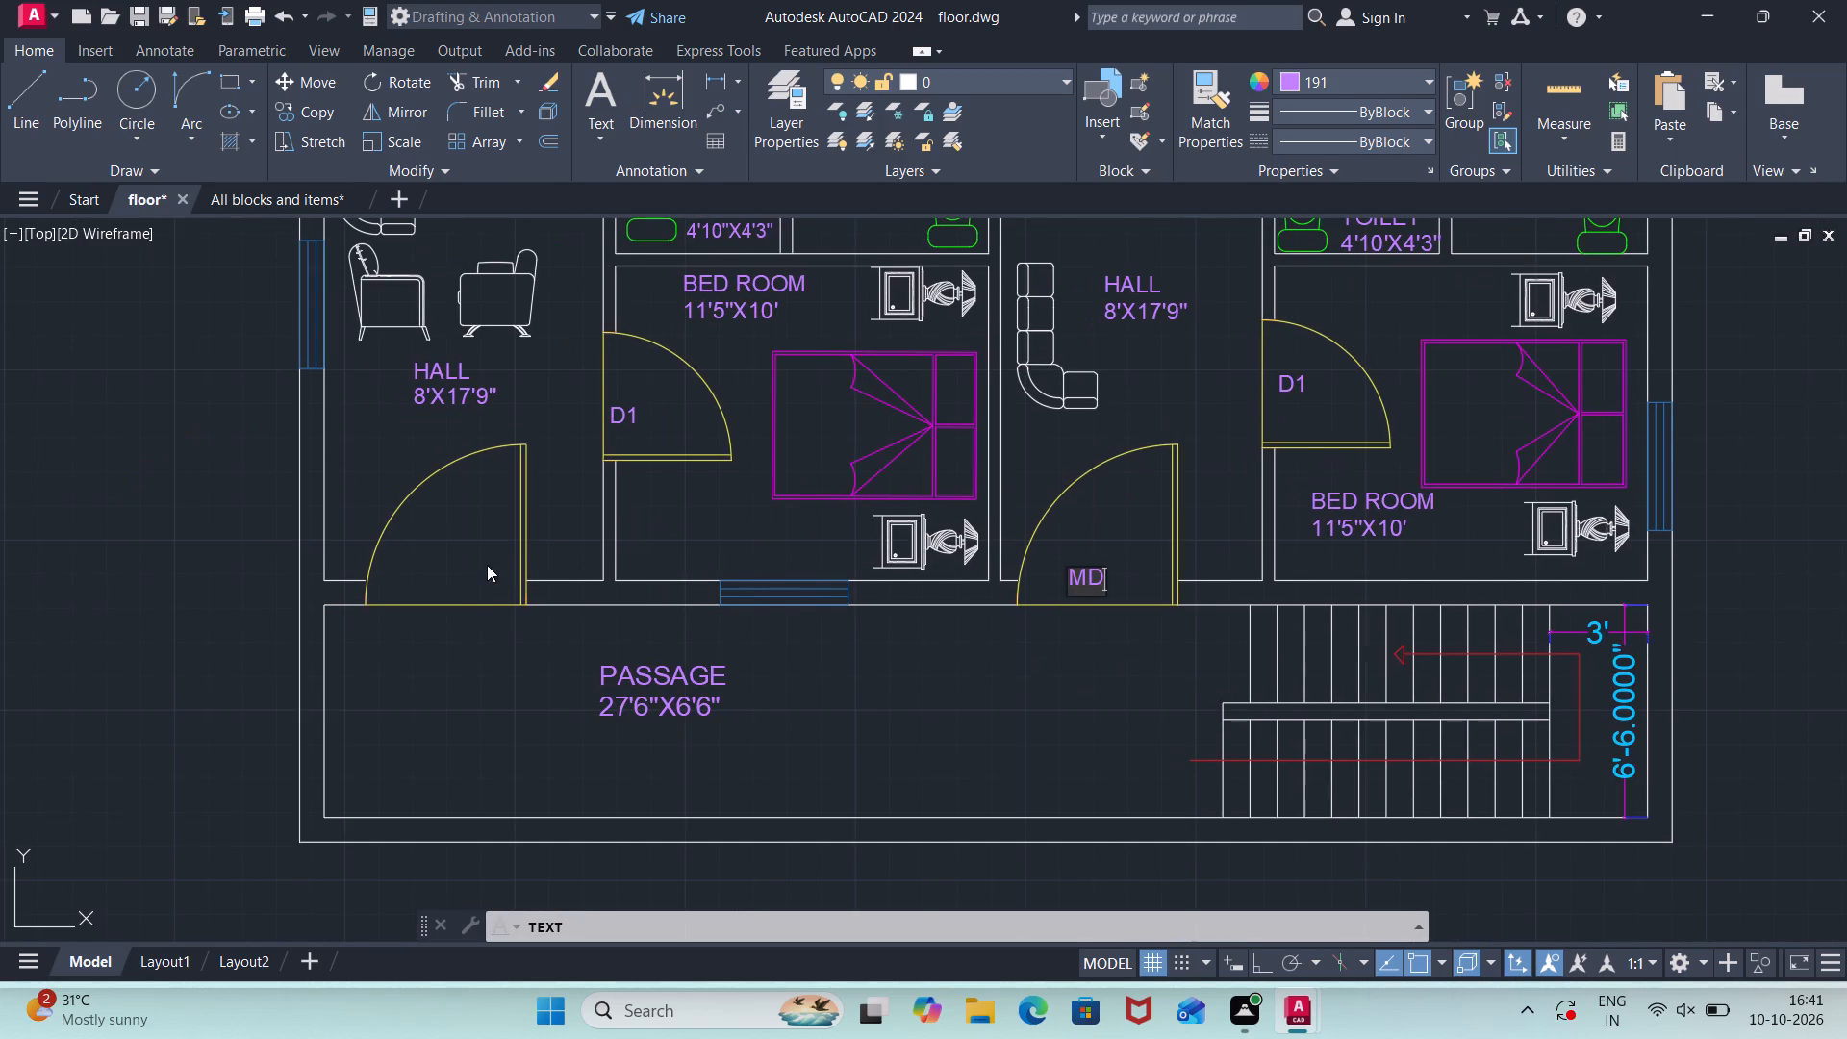
pyautogui.click(439, 577)
pyautogui.press('m')
pyautogui.press('d')
# Finish the MD text label at the left unit's main entrance door.
pyautogui.press('Return')
pyautogui.press('Return')
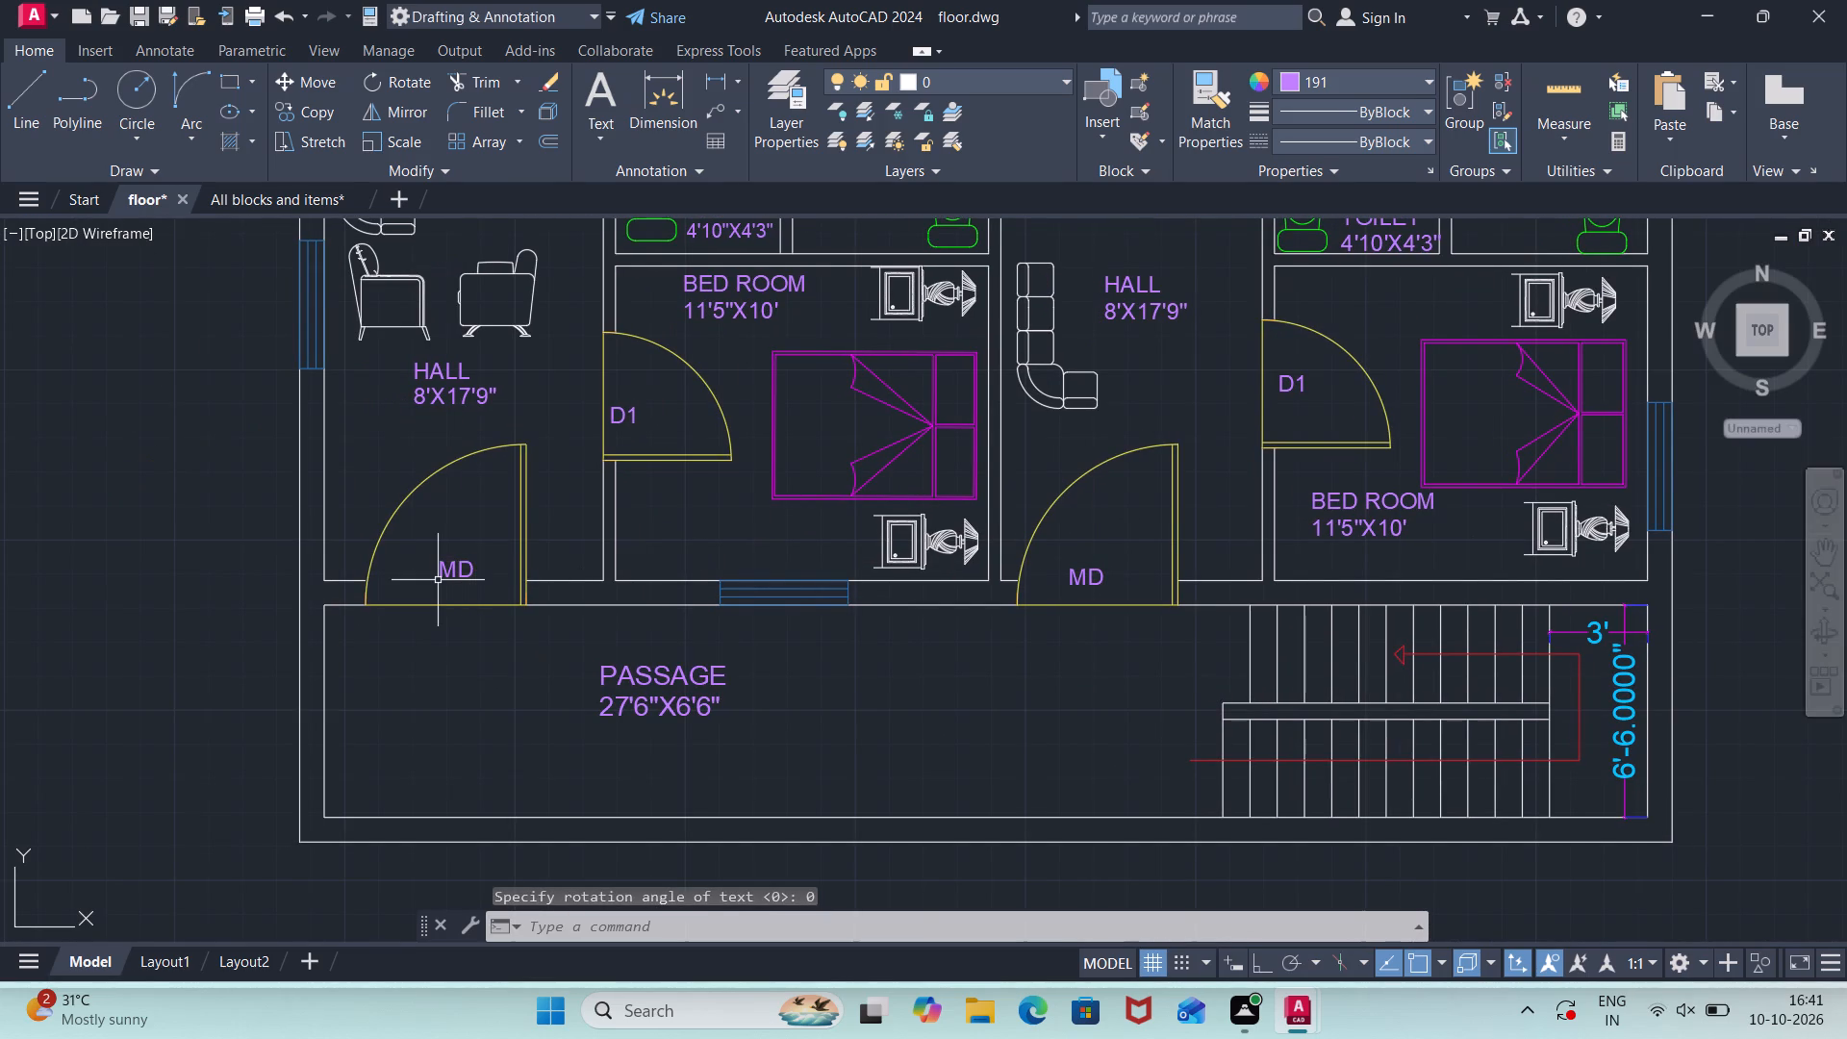
# Add a linear dimension for the building's overall width, placed above the top exterior wall.
pyautogui.scroll(-2, 505, 540)
pyautogui.moveTo(496, 386); pyautogui.dragTo(521, 425, button='middle')
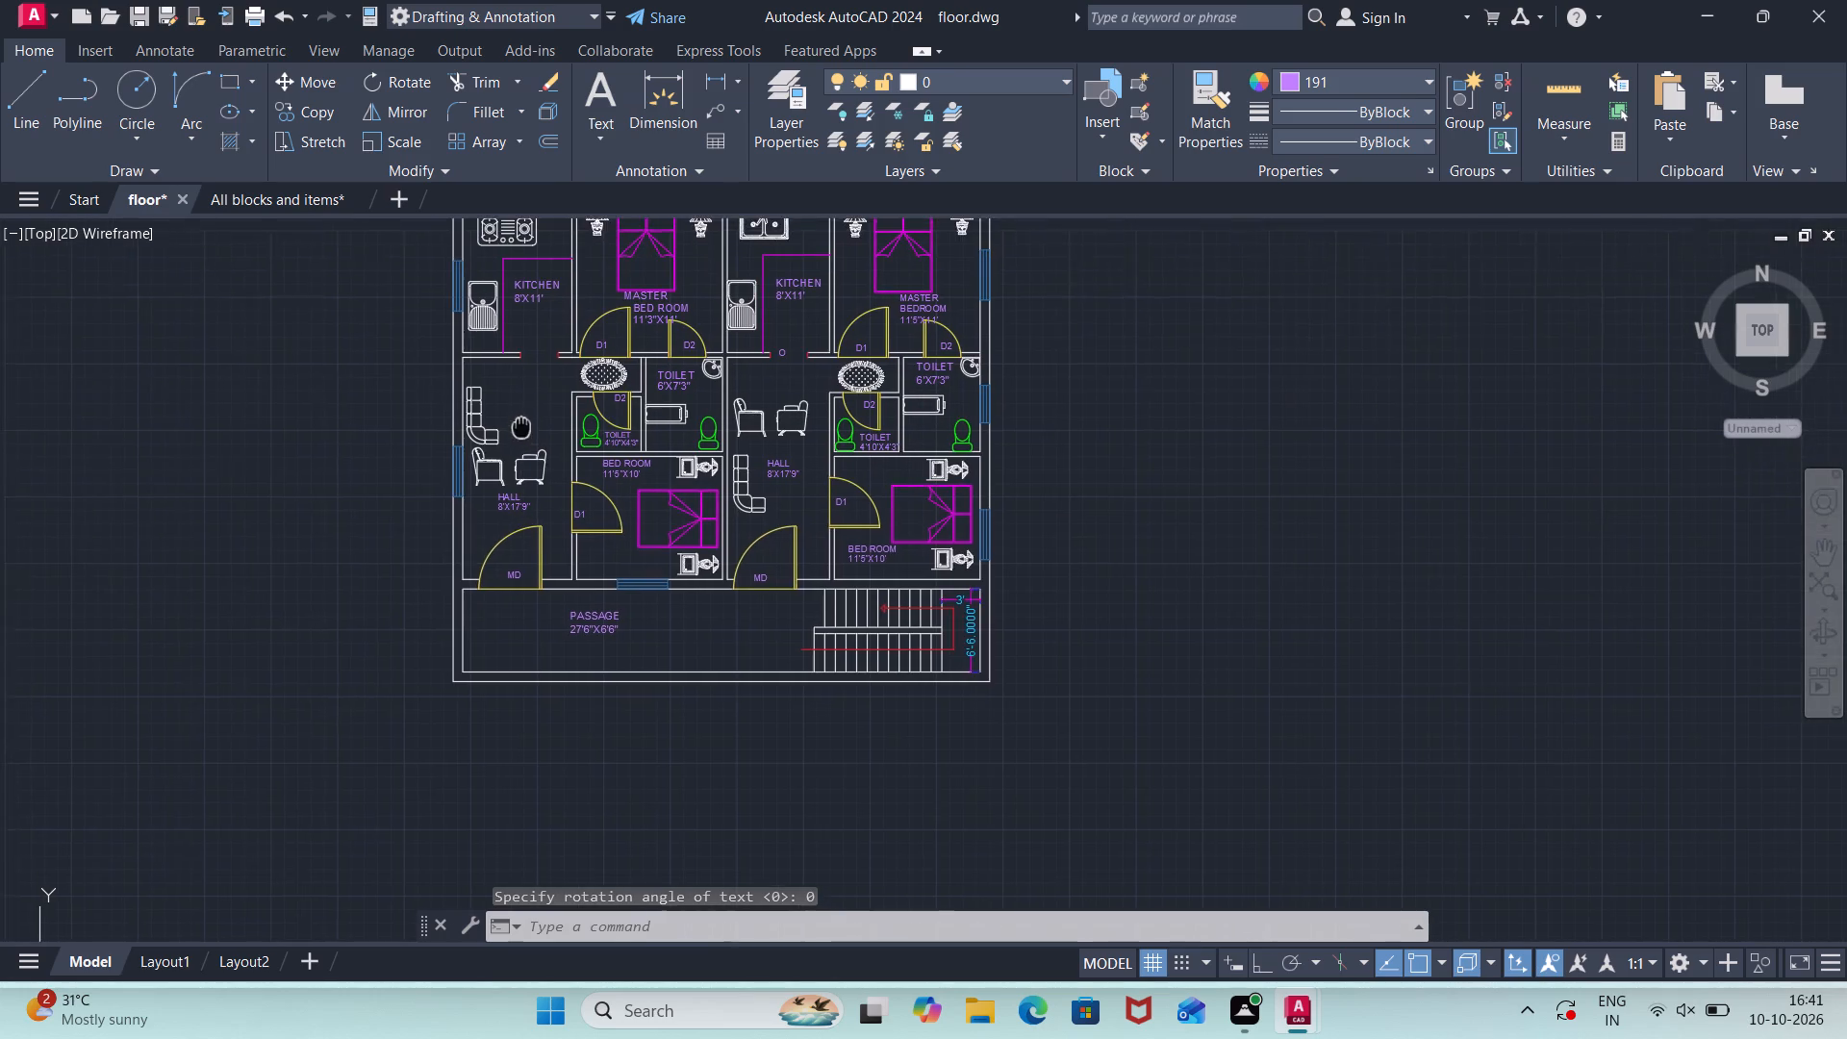
pyautogui.moveTo(521, 425); pyautogui.dragTo(557, 520, button='middle')
pyautogui.scroll(2, 555, 488)
pyautogui.moveTo(551, 471); pyautogui.dragTo(595, 529, button='middle')
pyautogui.scroll(-2, 595, 529)
pyautogui.click(719, 78)
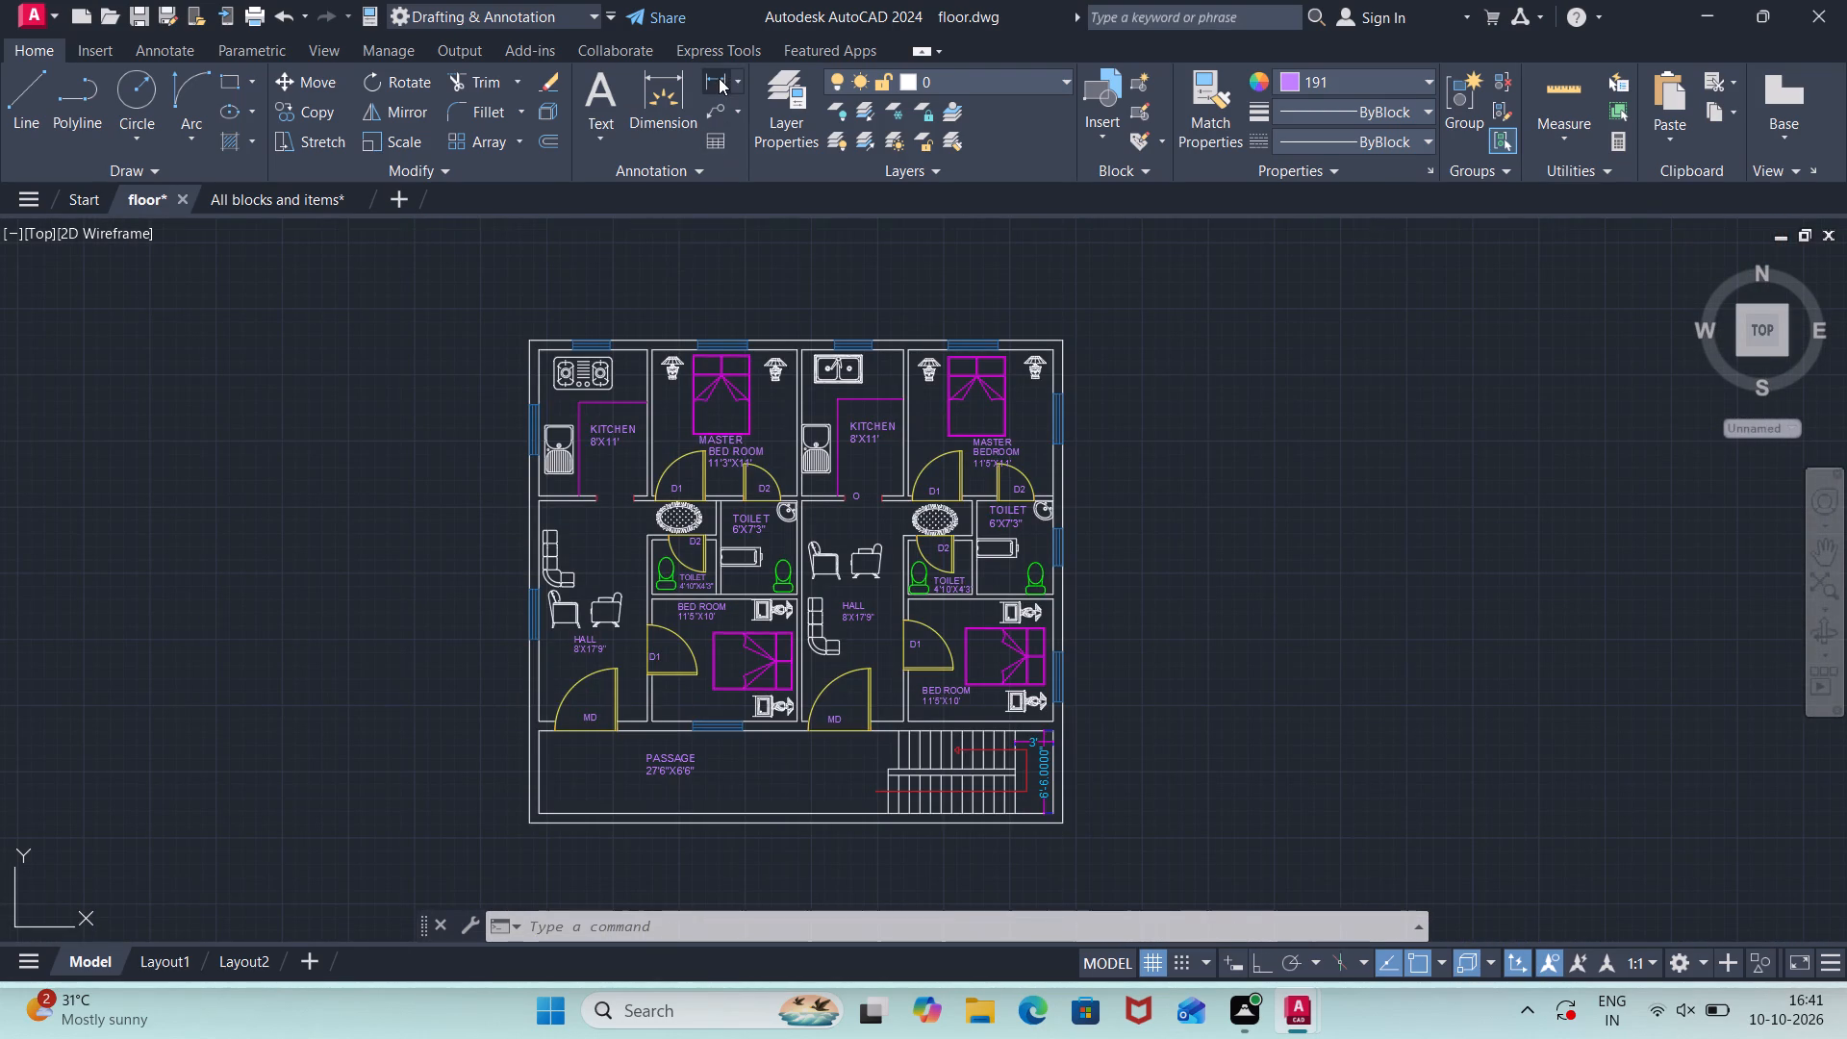
pyautogui.click(527, 342)
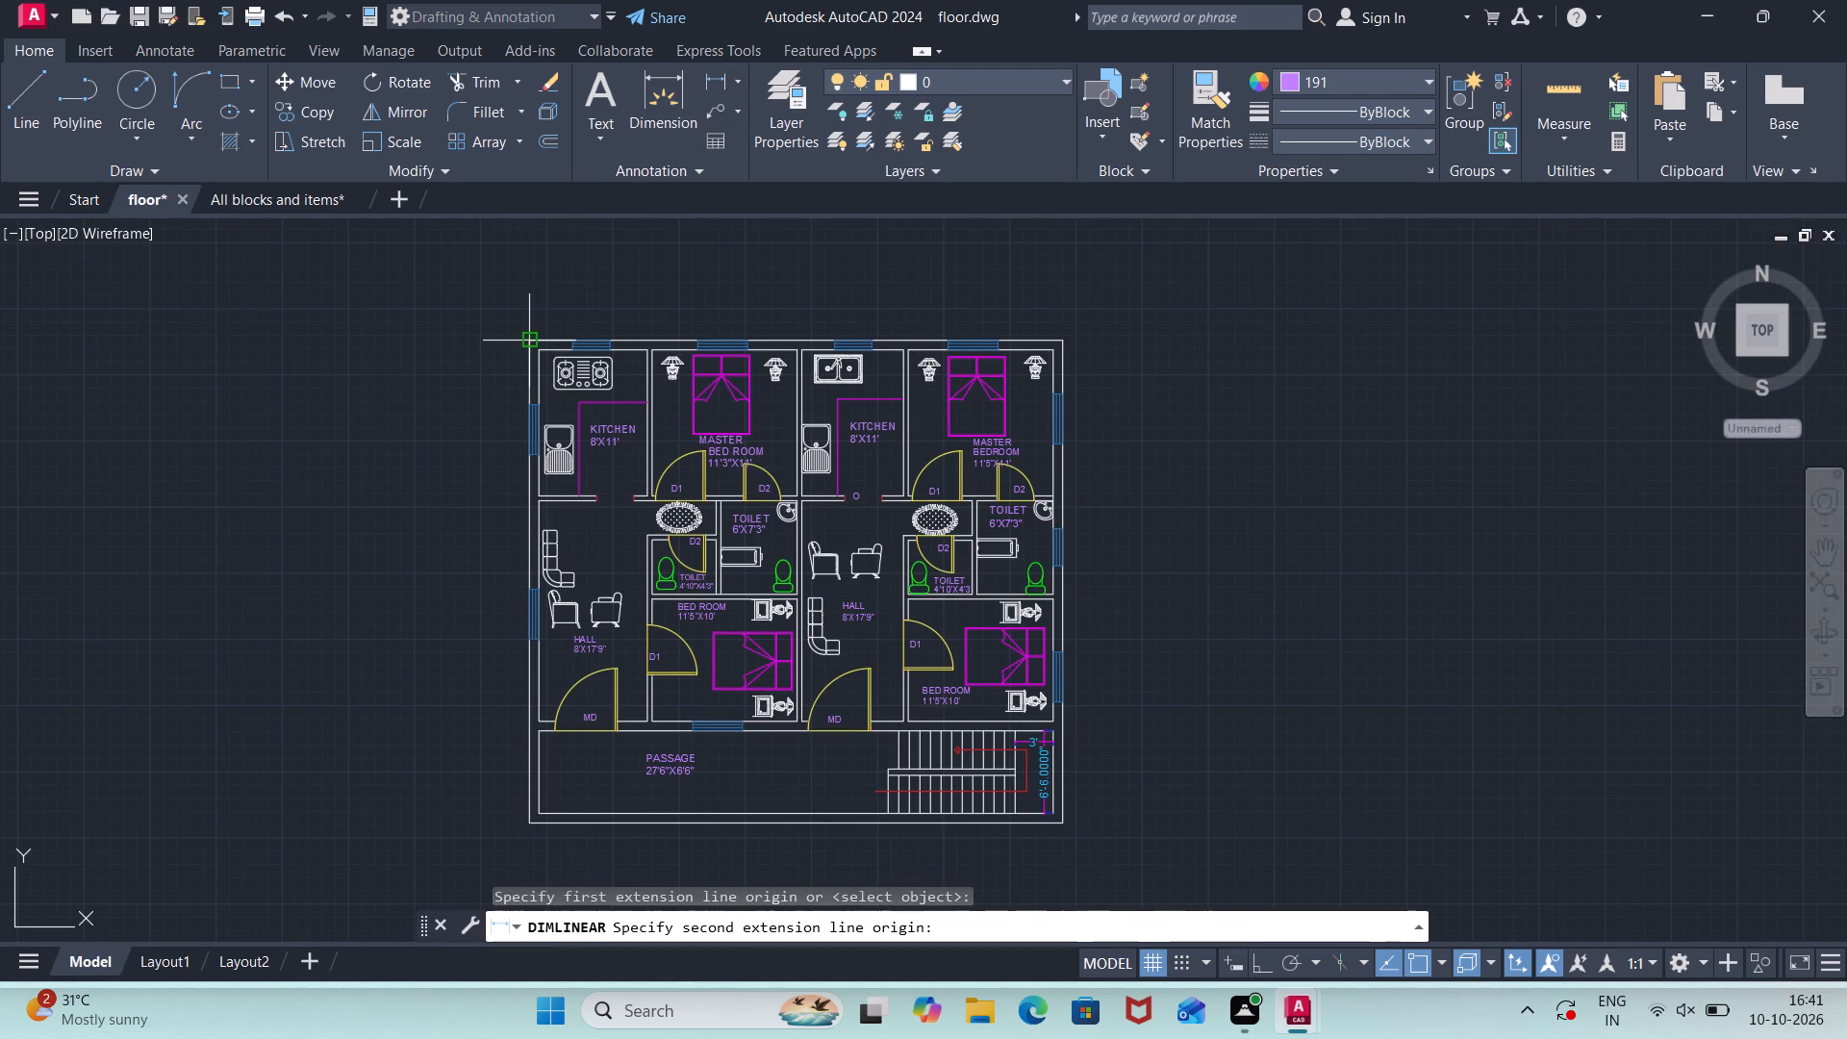
pyautogui.click(1064, 342)
pyautogui.click(1059, 298)
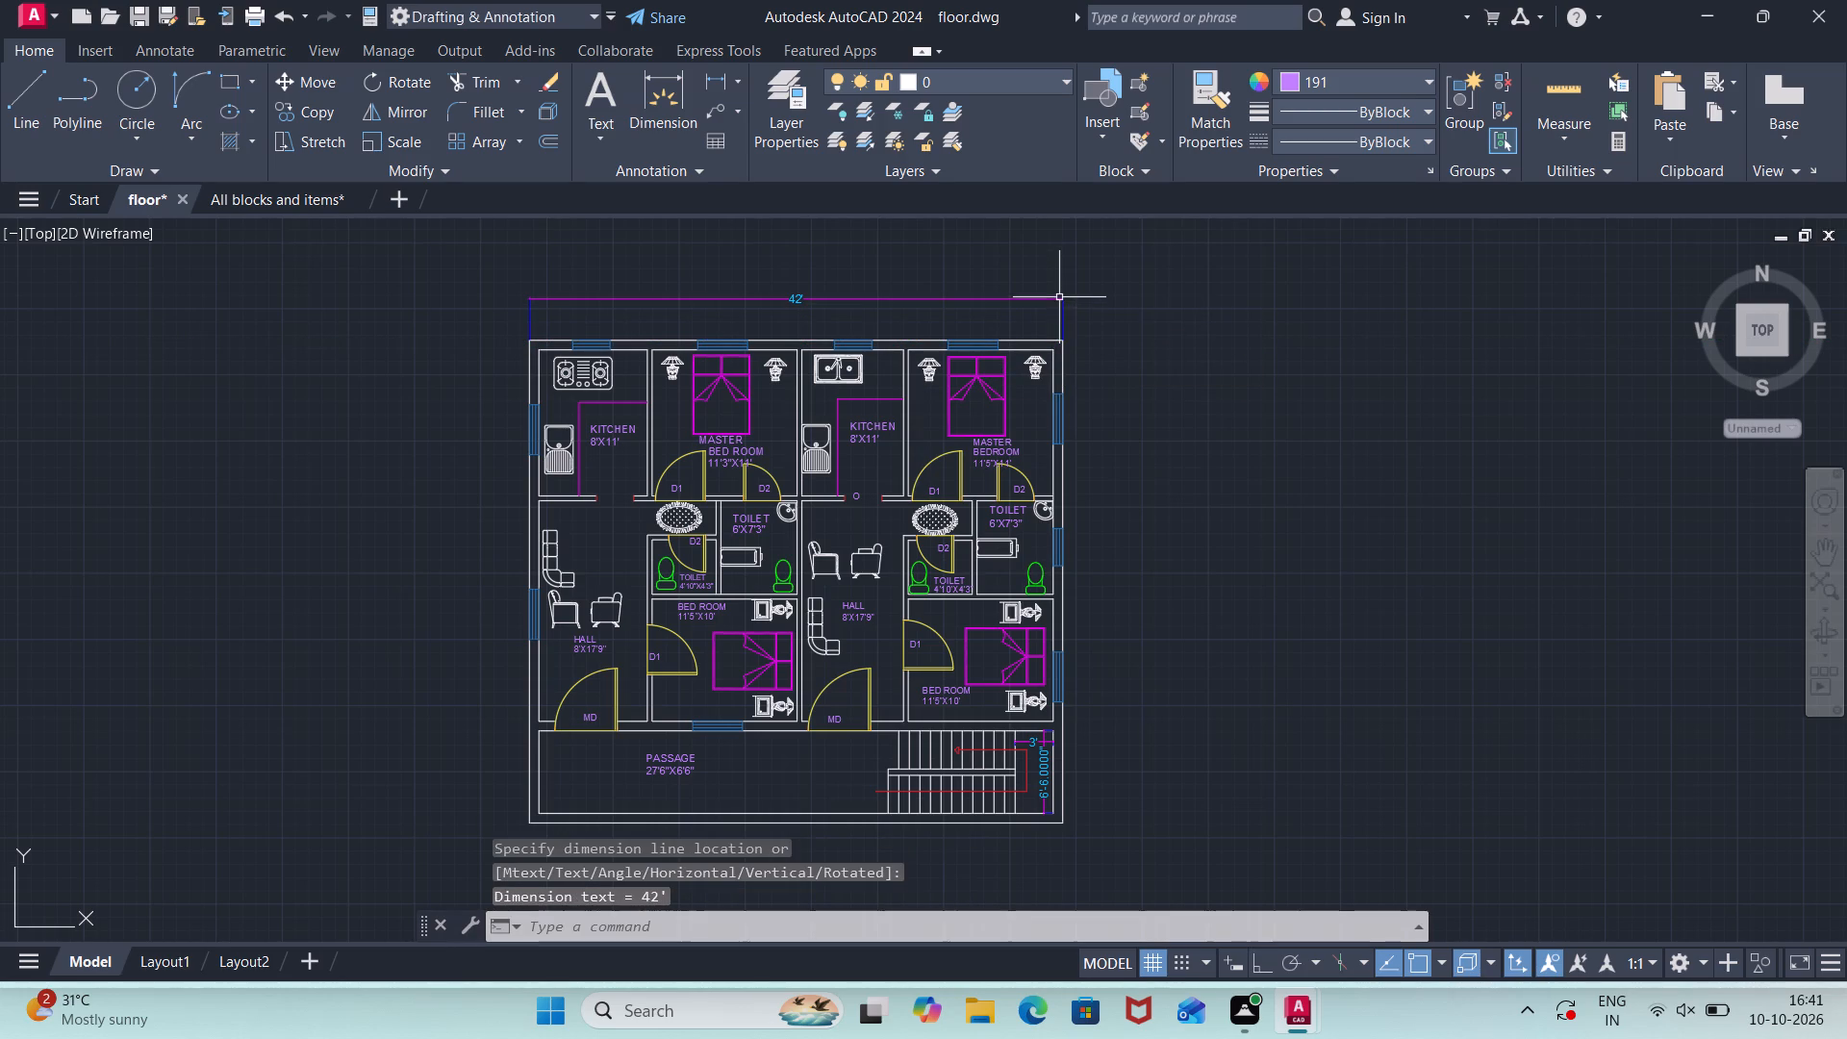
# Dimension the building's overall depth between the right exterior wall's outer corners, placing the dimension line outside that wall.
pyautogui.click(699, 83)
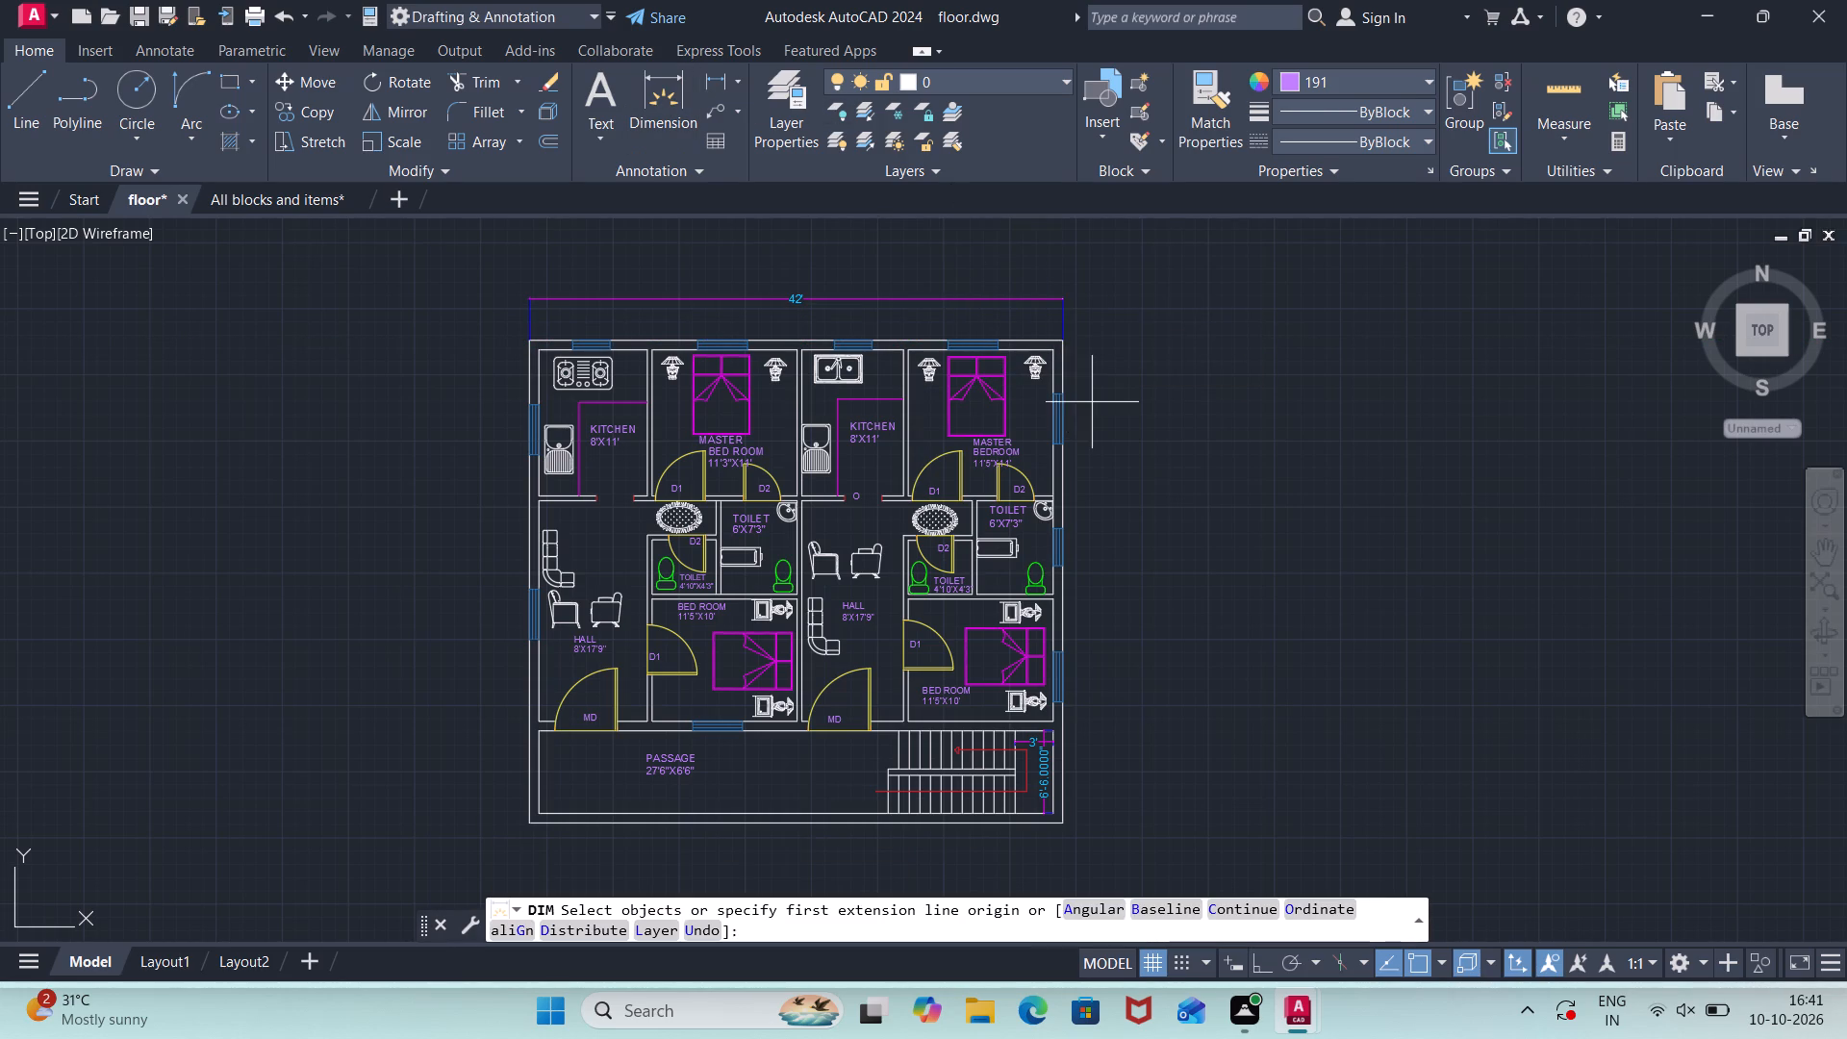
pyautogui.click(1062, 334)
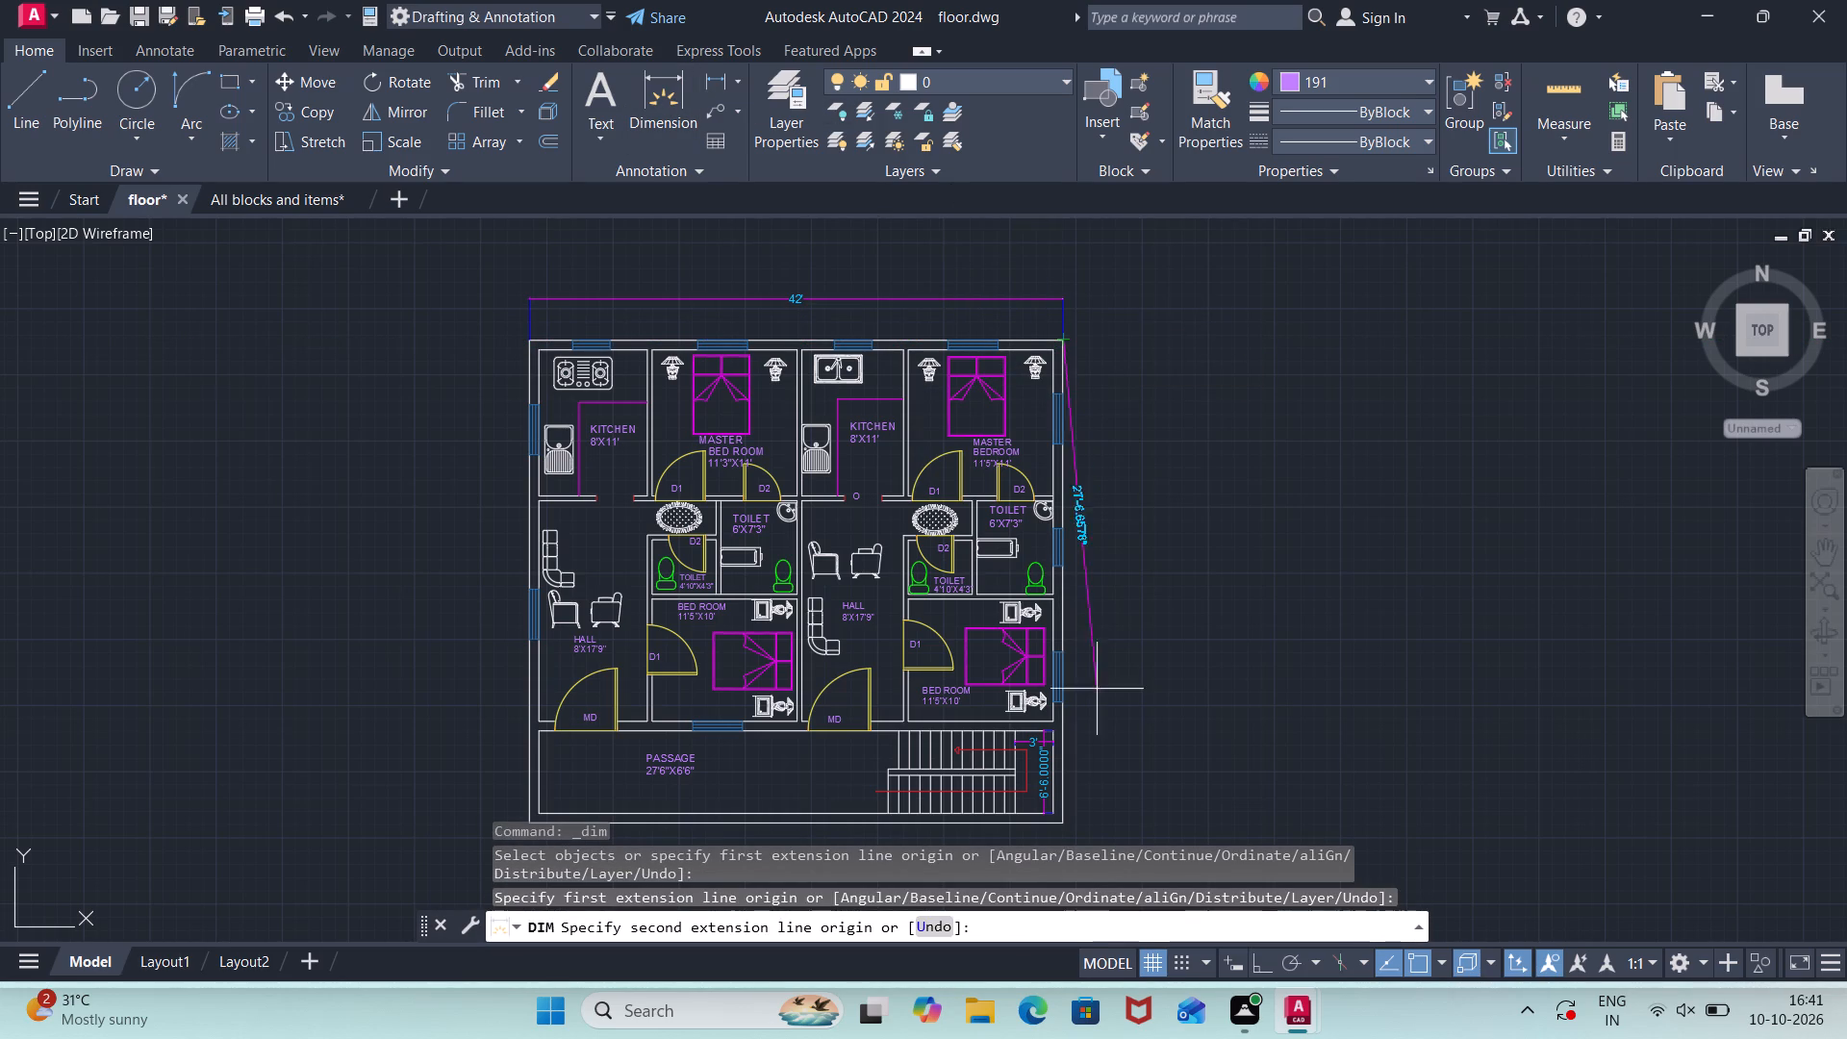
pyautogui.click(1062, 824)
pyautogui.click(1107, 799)
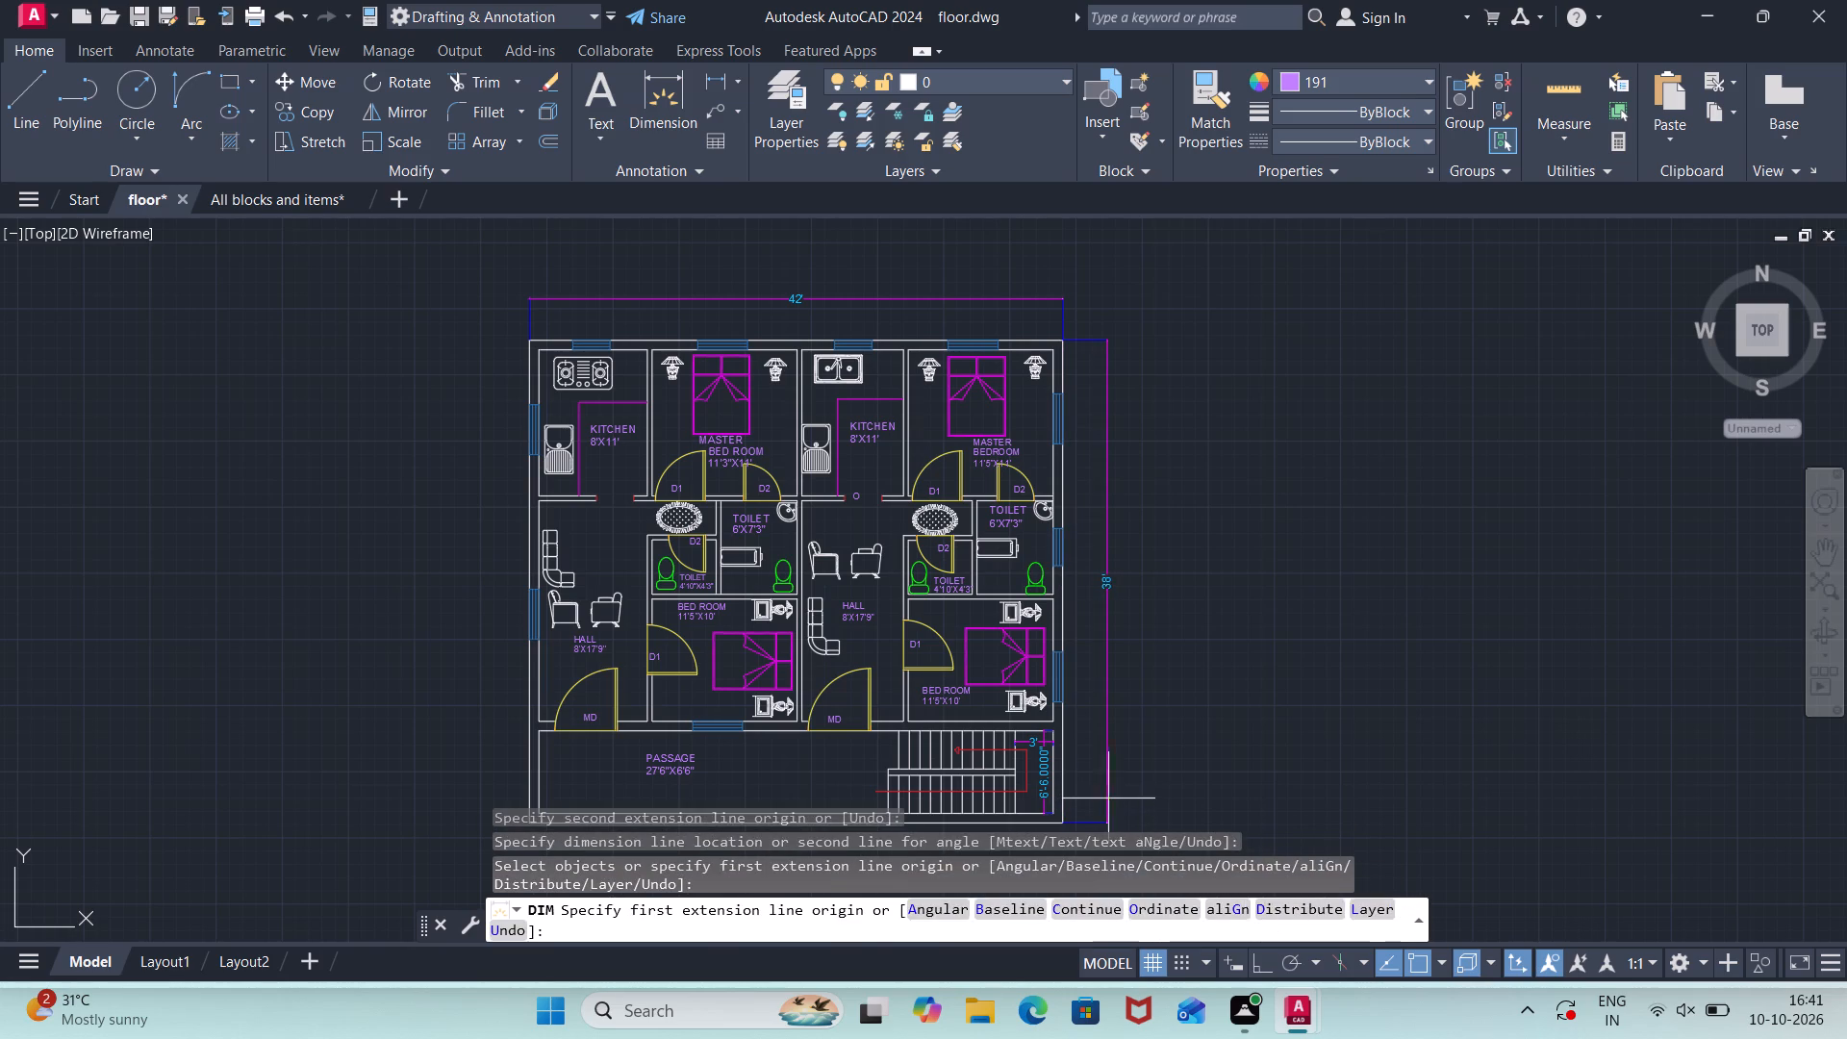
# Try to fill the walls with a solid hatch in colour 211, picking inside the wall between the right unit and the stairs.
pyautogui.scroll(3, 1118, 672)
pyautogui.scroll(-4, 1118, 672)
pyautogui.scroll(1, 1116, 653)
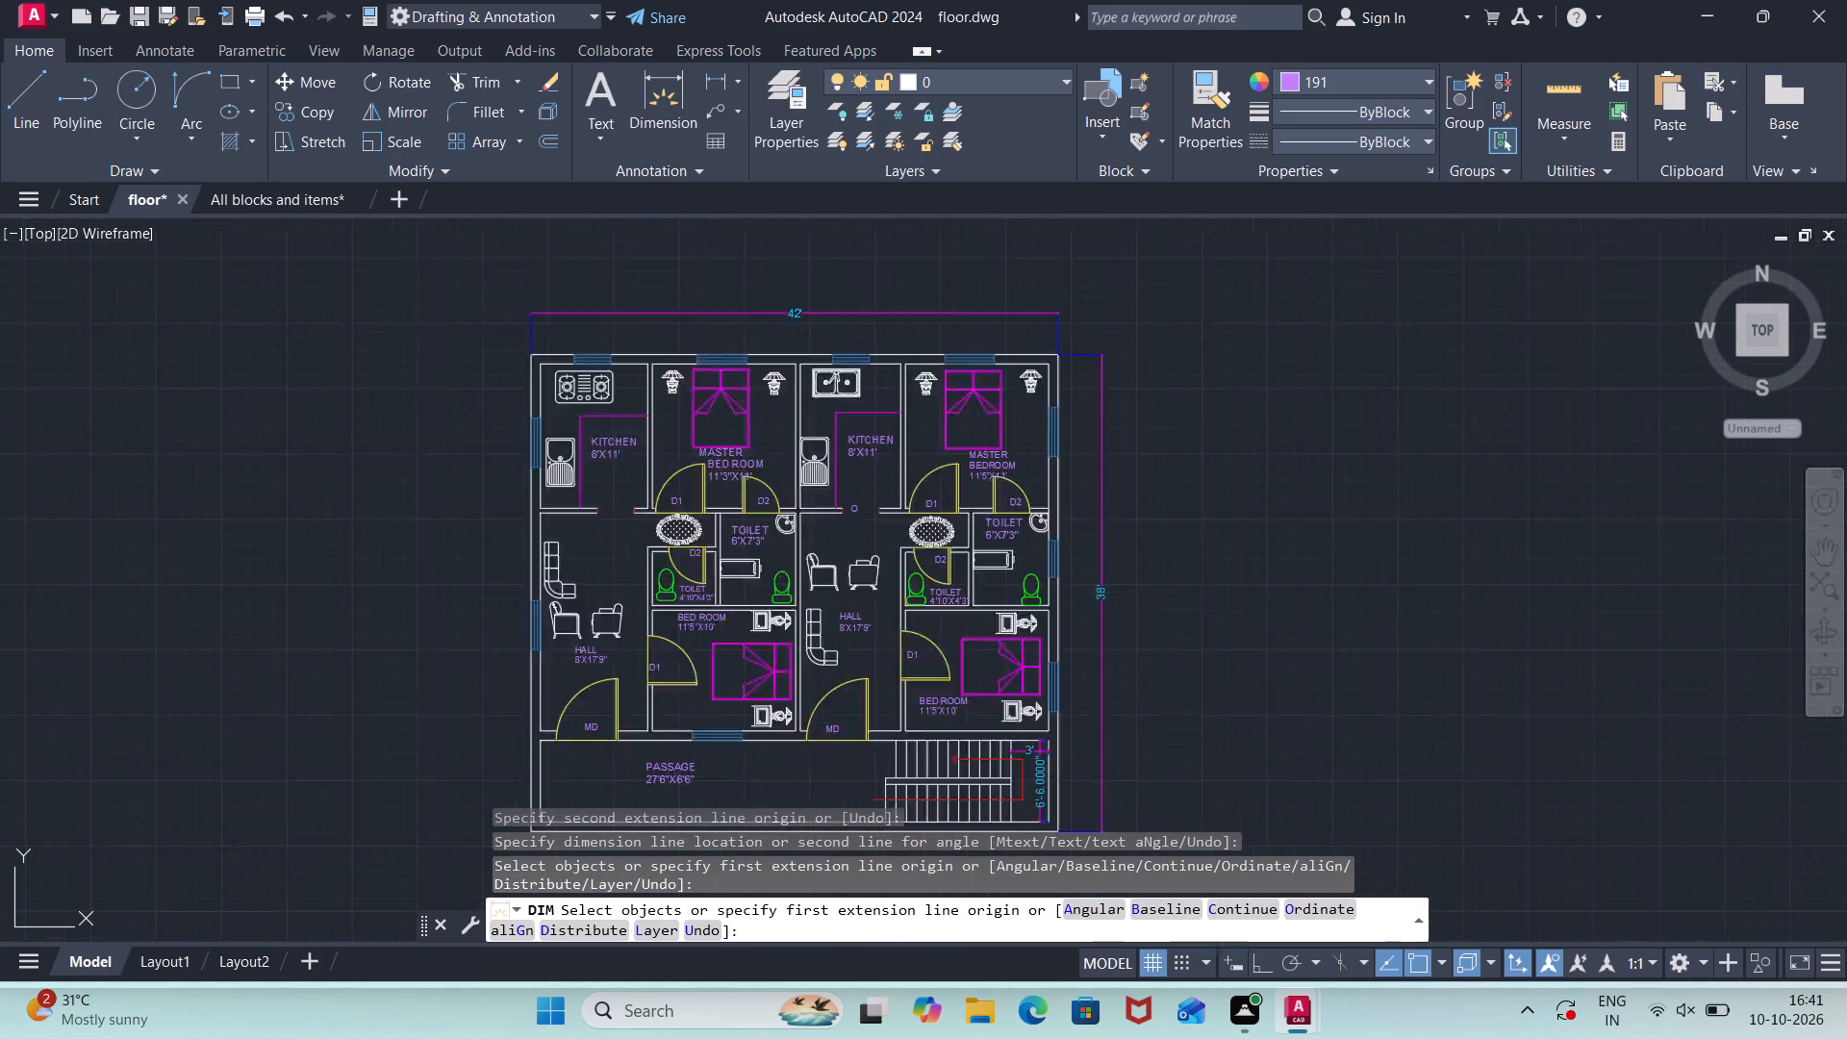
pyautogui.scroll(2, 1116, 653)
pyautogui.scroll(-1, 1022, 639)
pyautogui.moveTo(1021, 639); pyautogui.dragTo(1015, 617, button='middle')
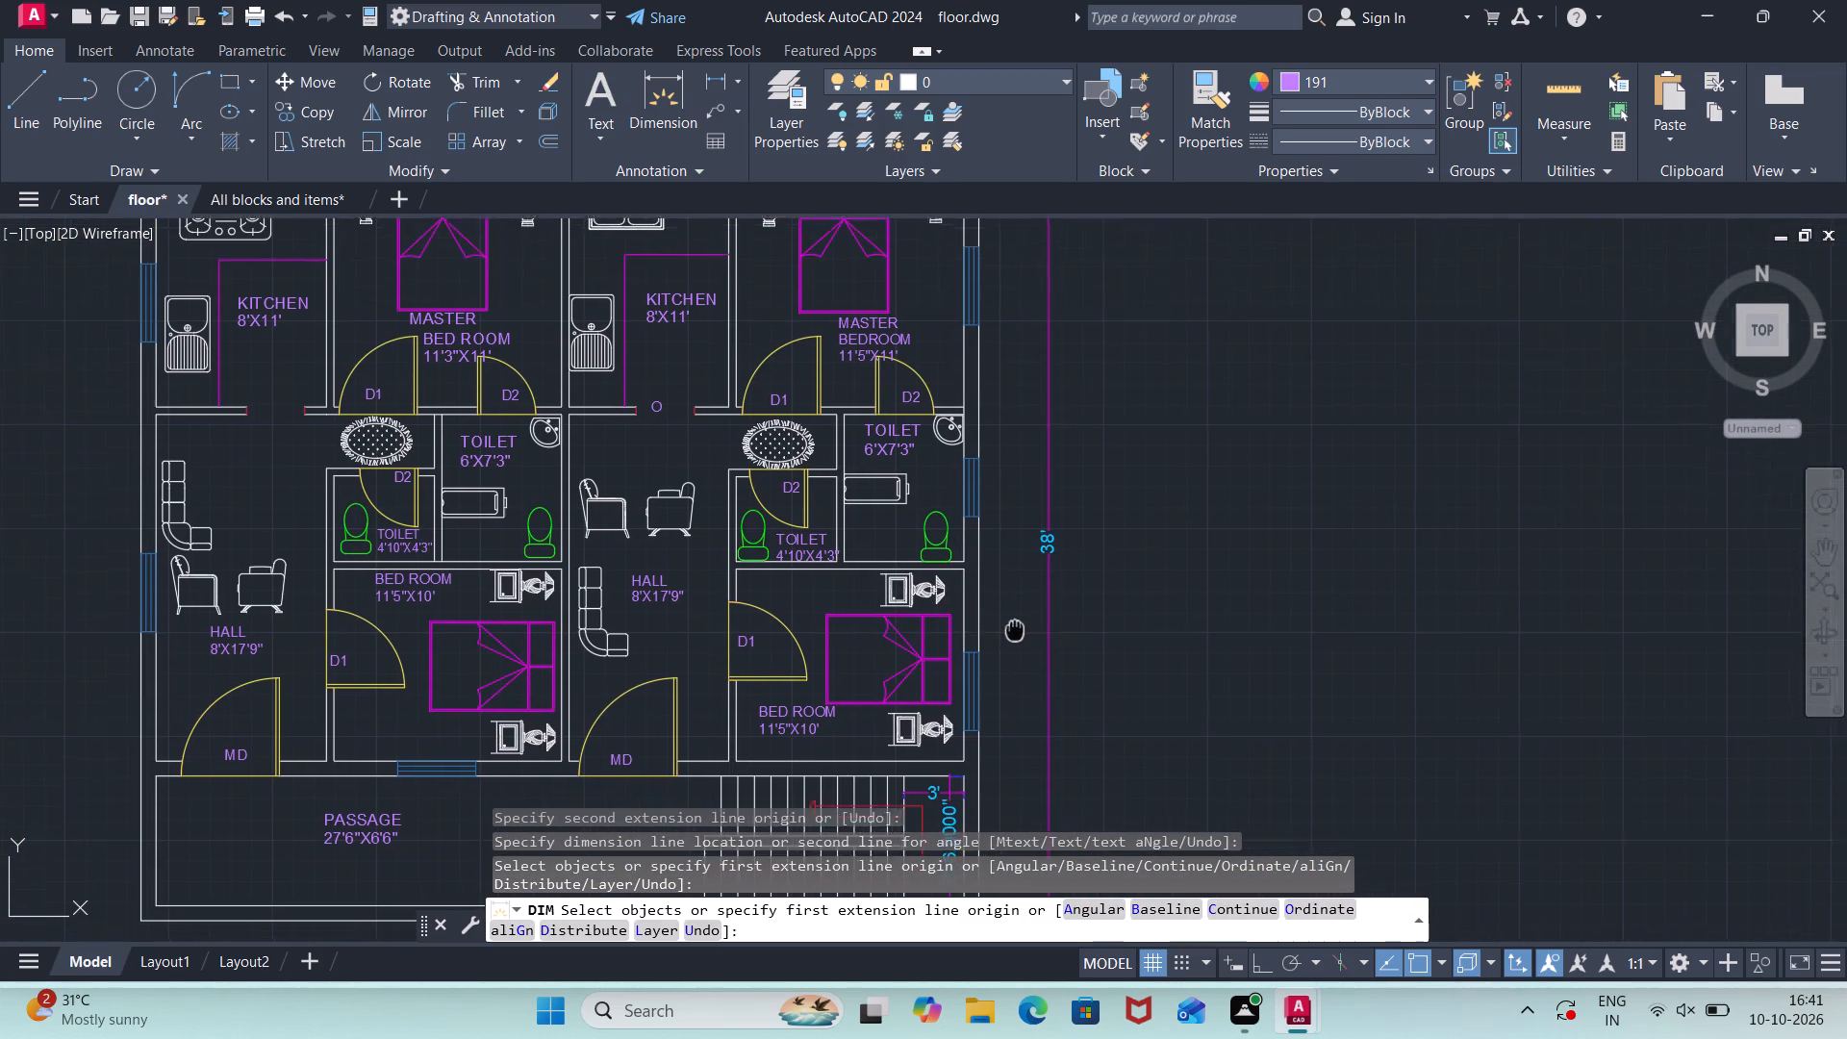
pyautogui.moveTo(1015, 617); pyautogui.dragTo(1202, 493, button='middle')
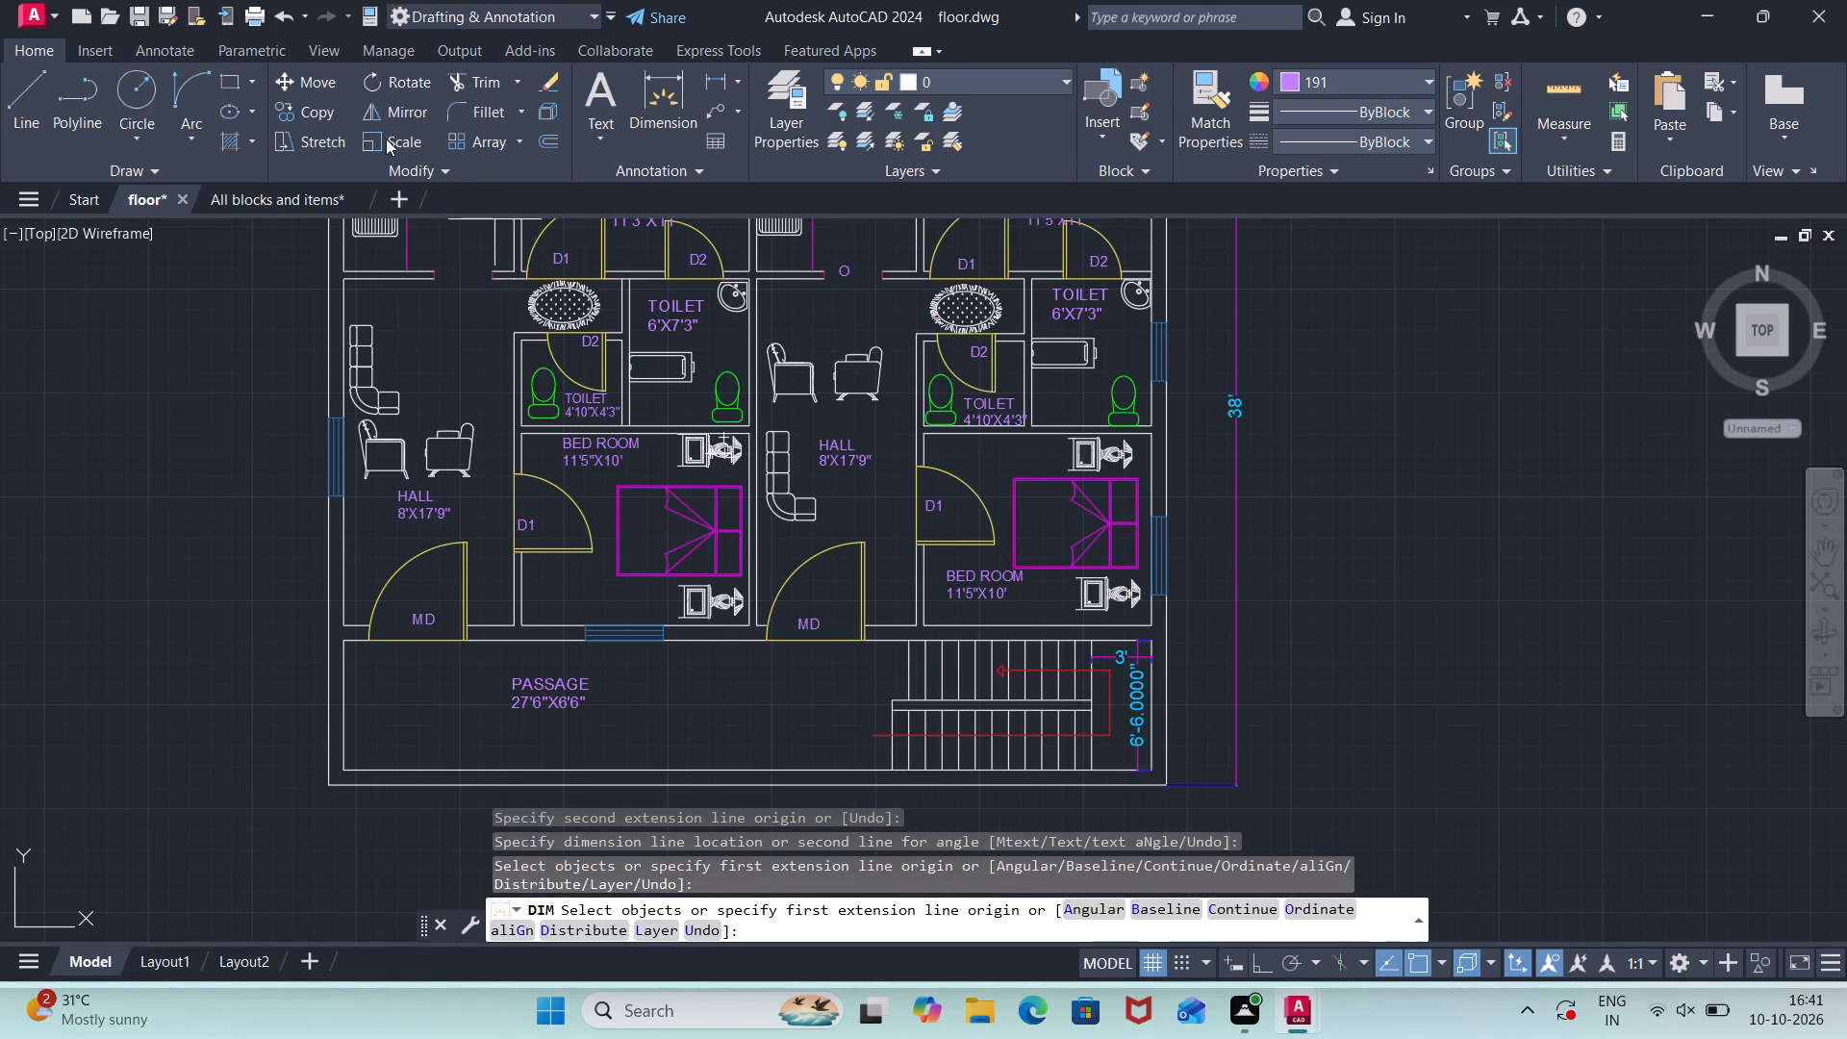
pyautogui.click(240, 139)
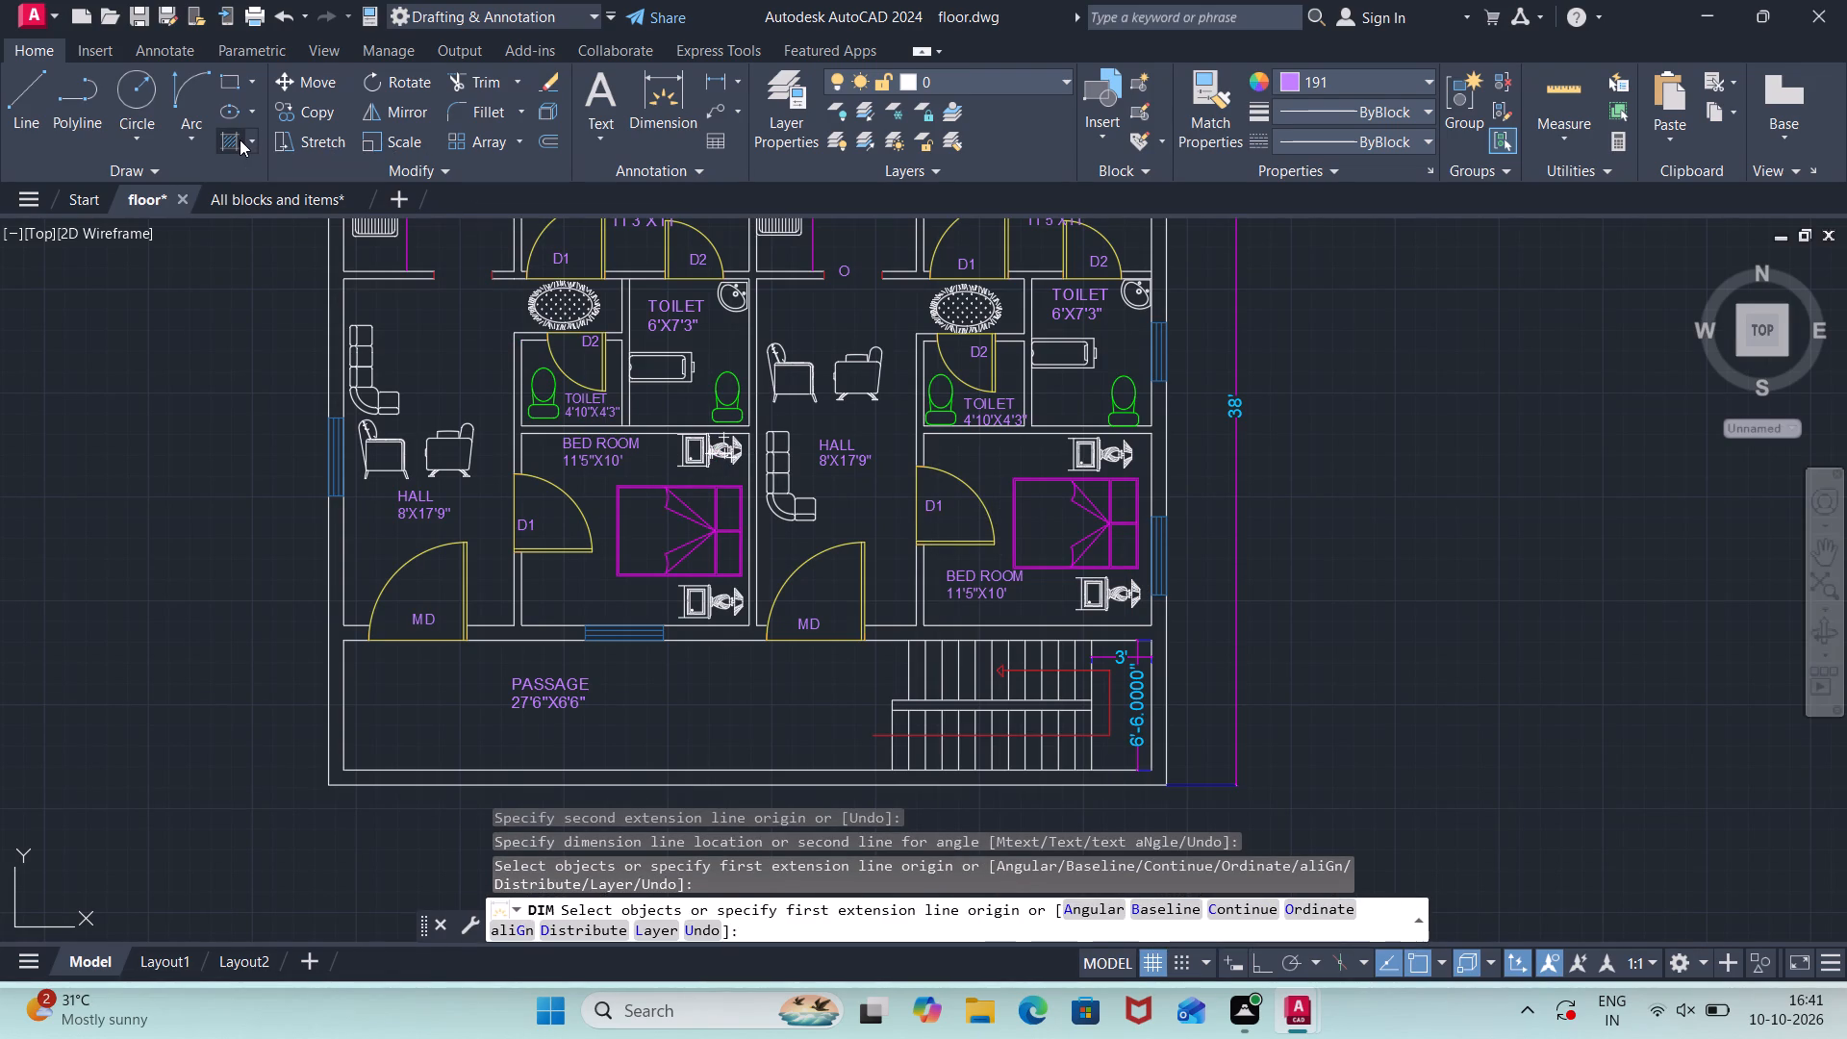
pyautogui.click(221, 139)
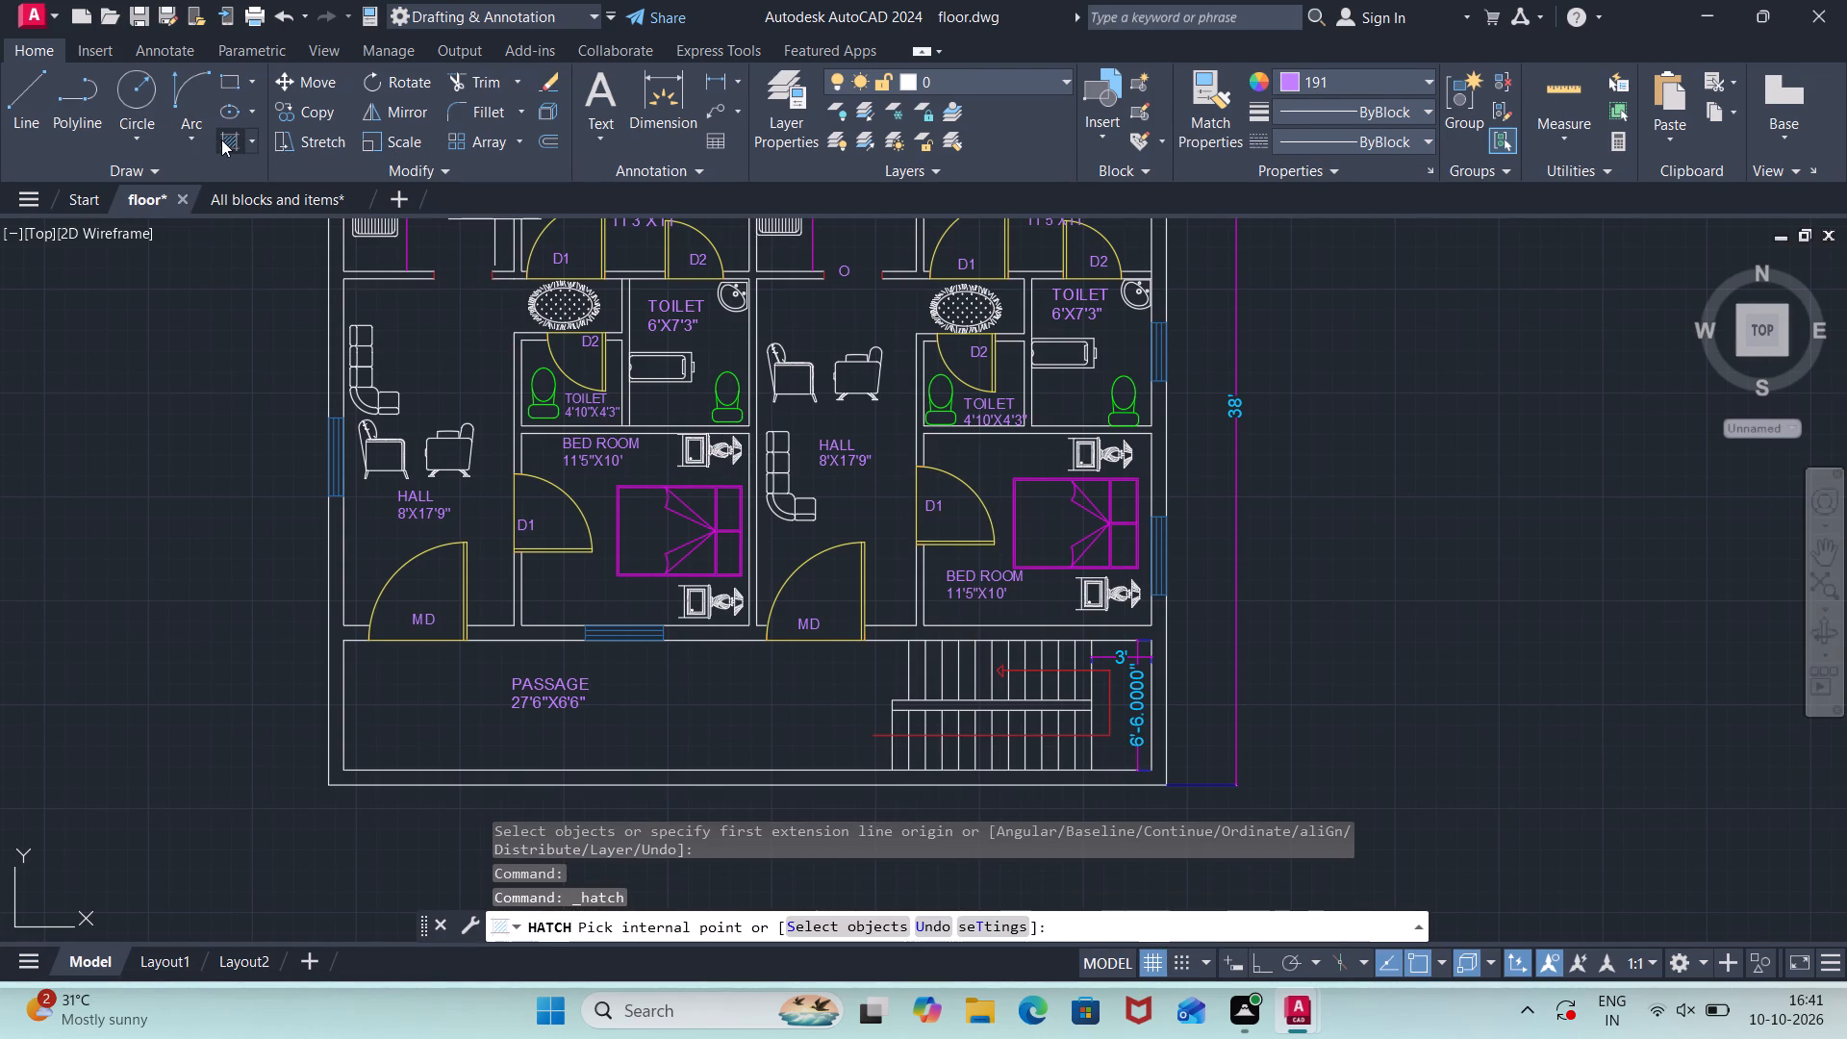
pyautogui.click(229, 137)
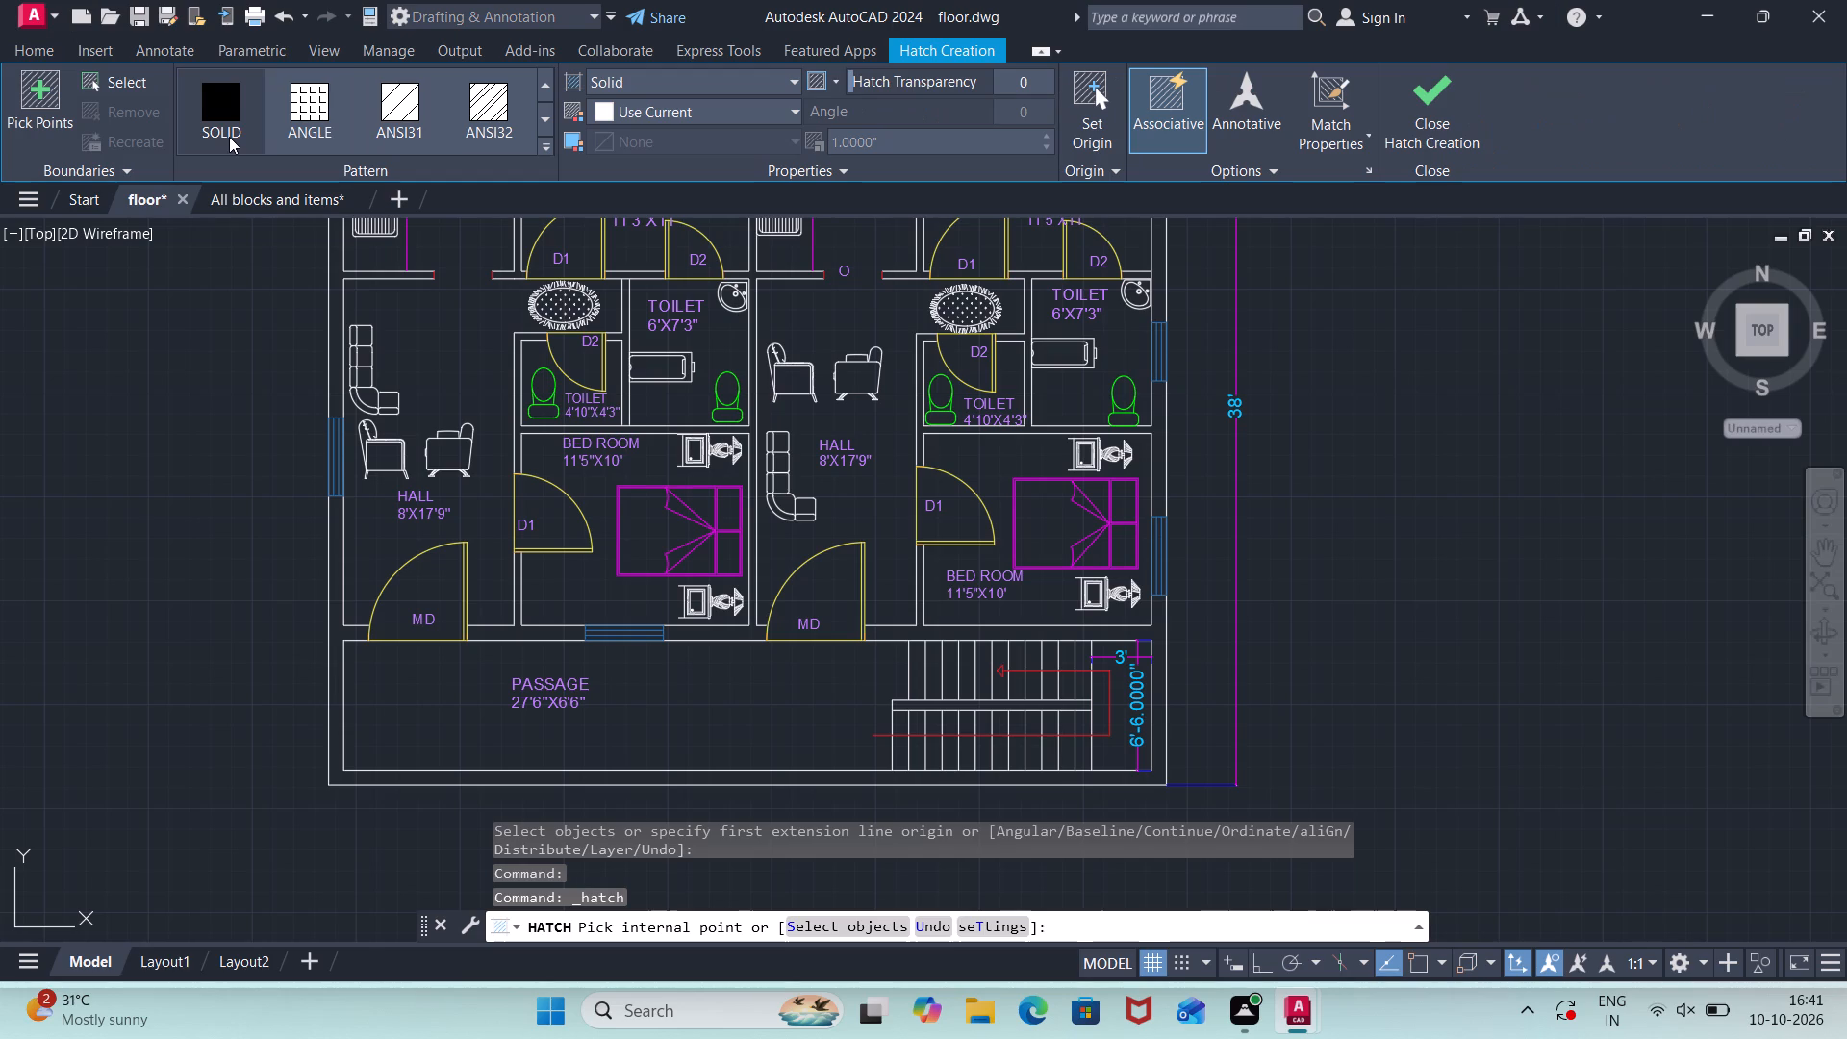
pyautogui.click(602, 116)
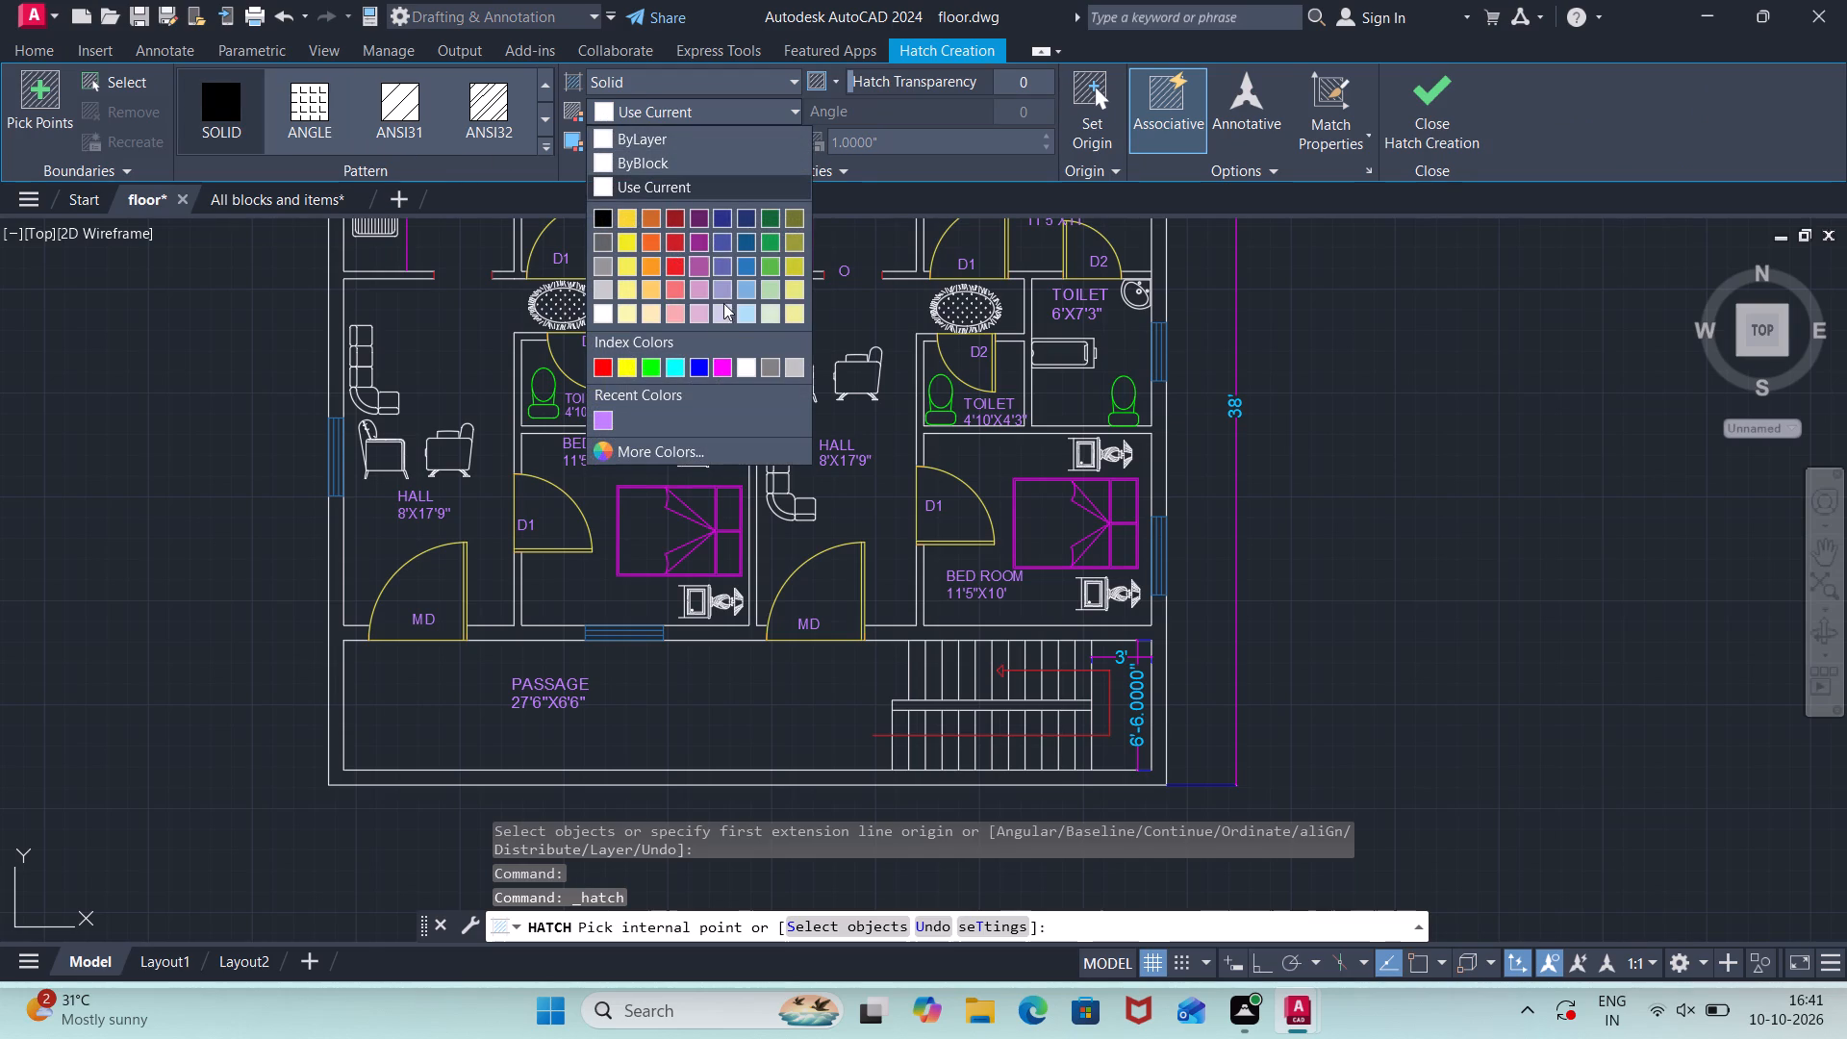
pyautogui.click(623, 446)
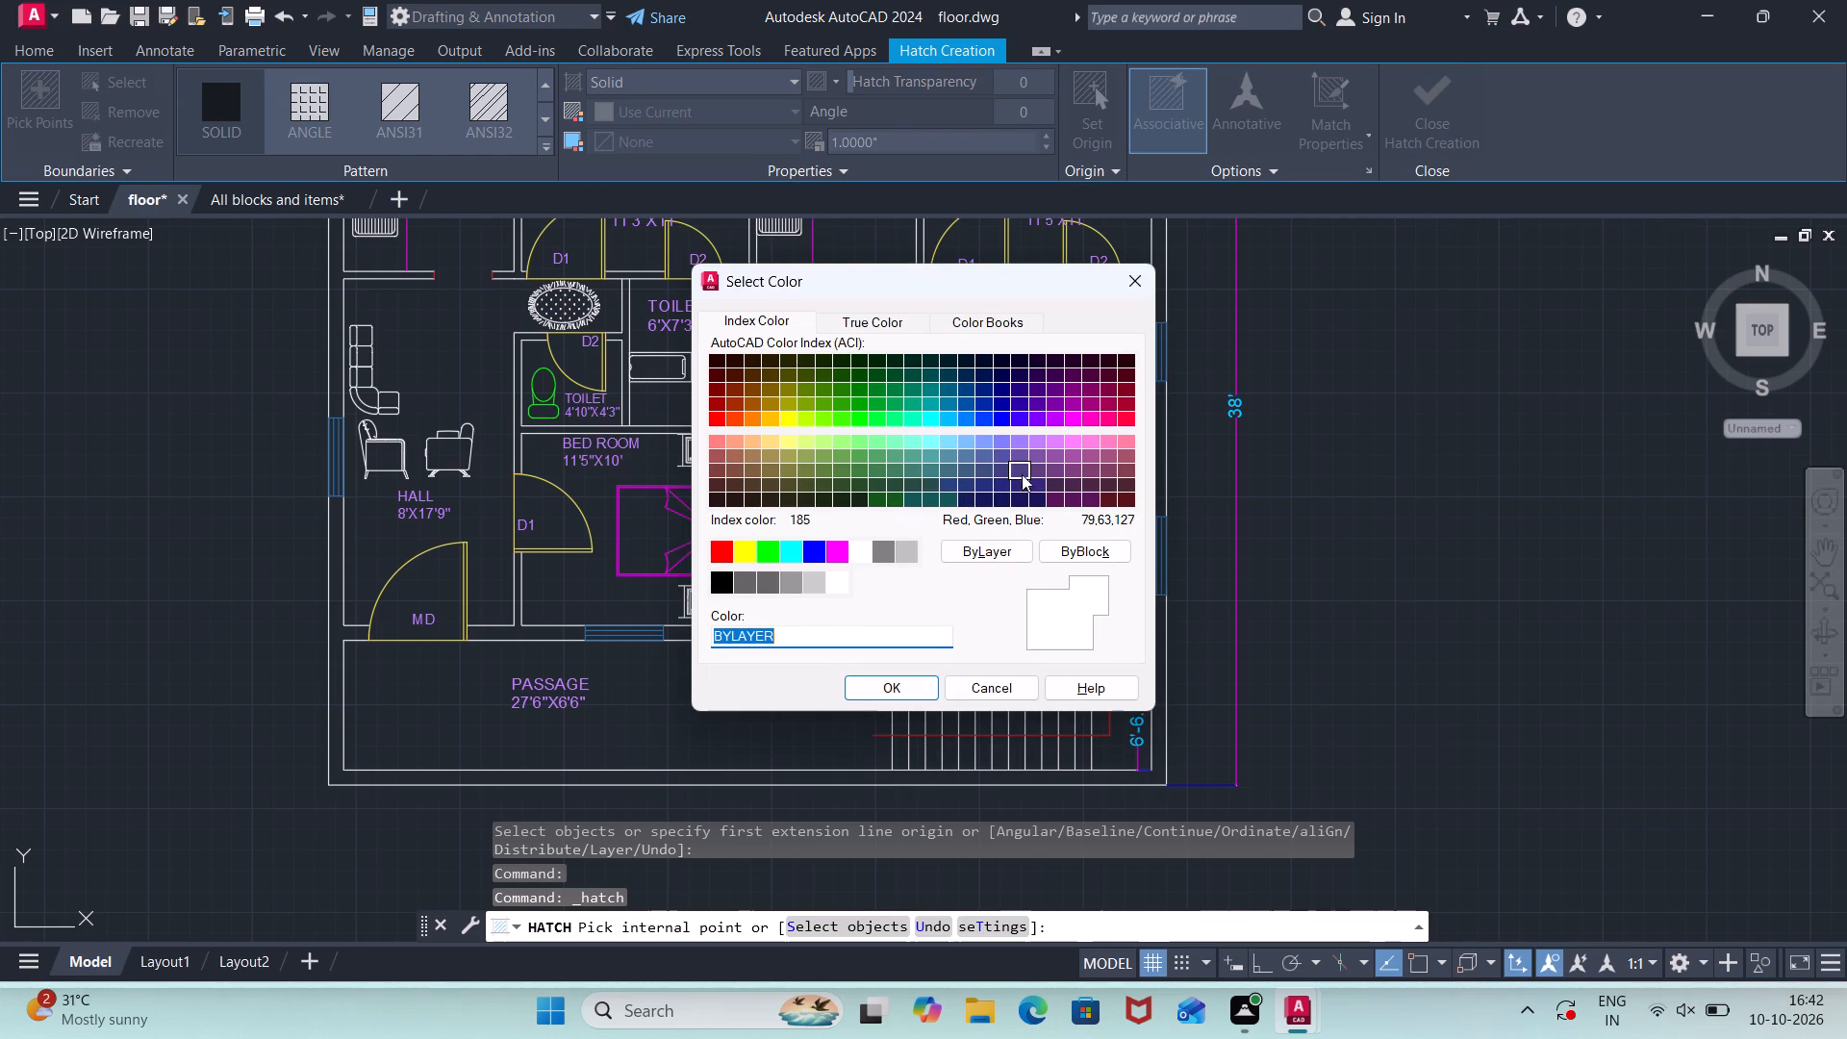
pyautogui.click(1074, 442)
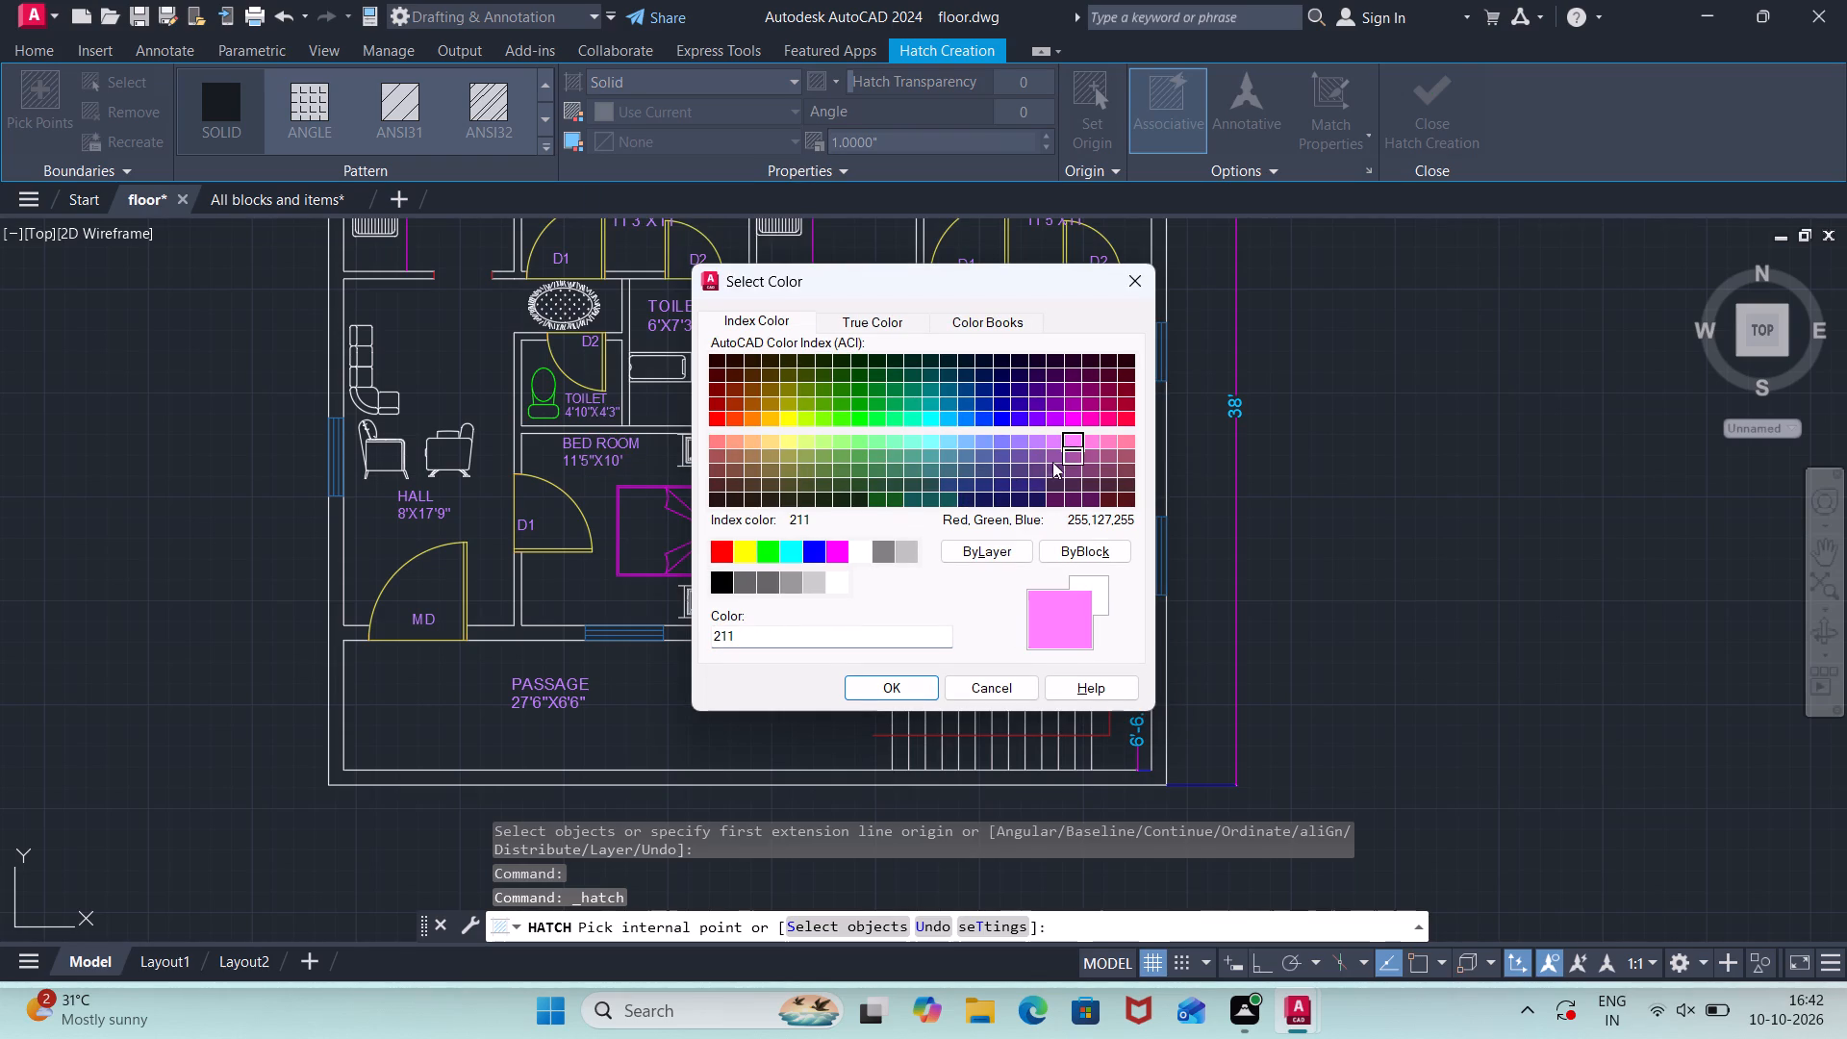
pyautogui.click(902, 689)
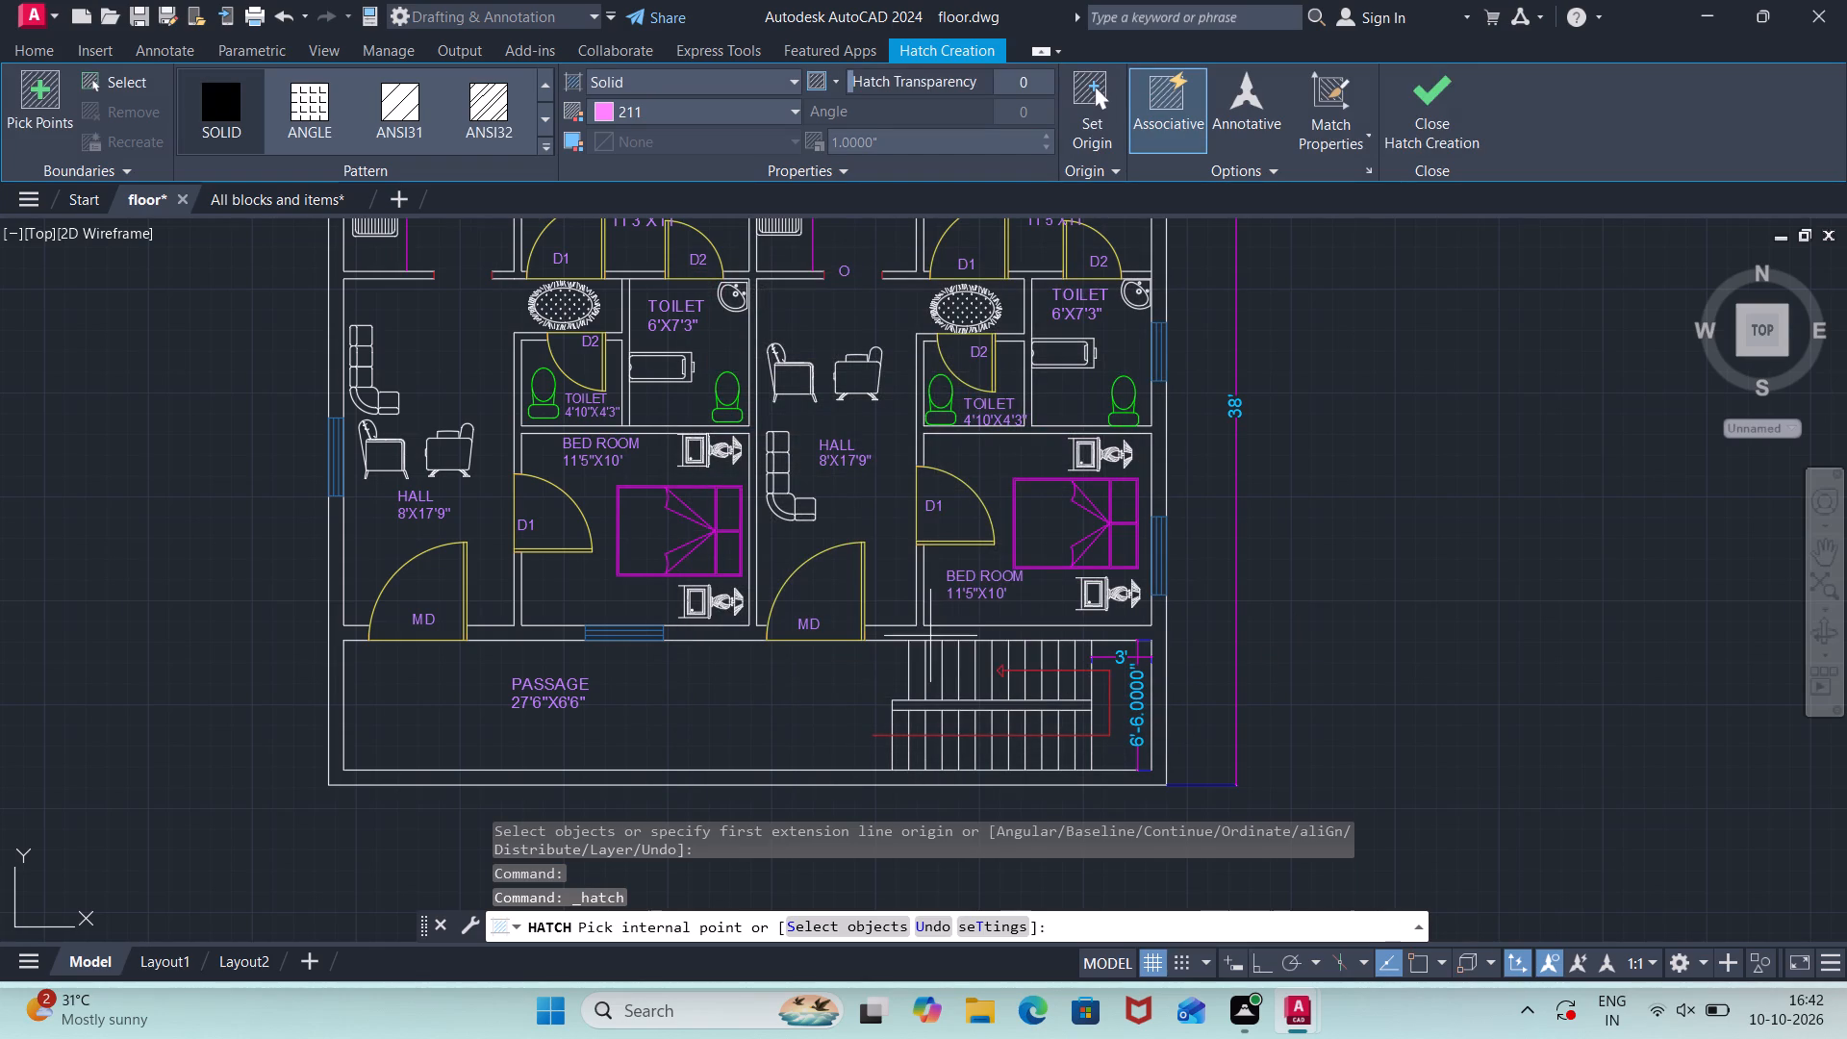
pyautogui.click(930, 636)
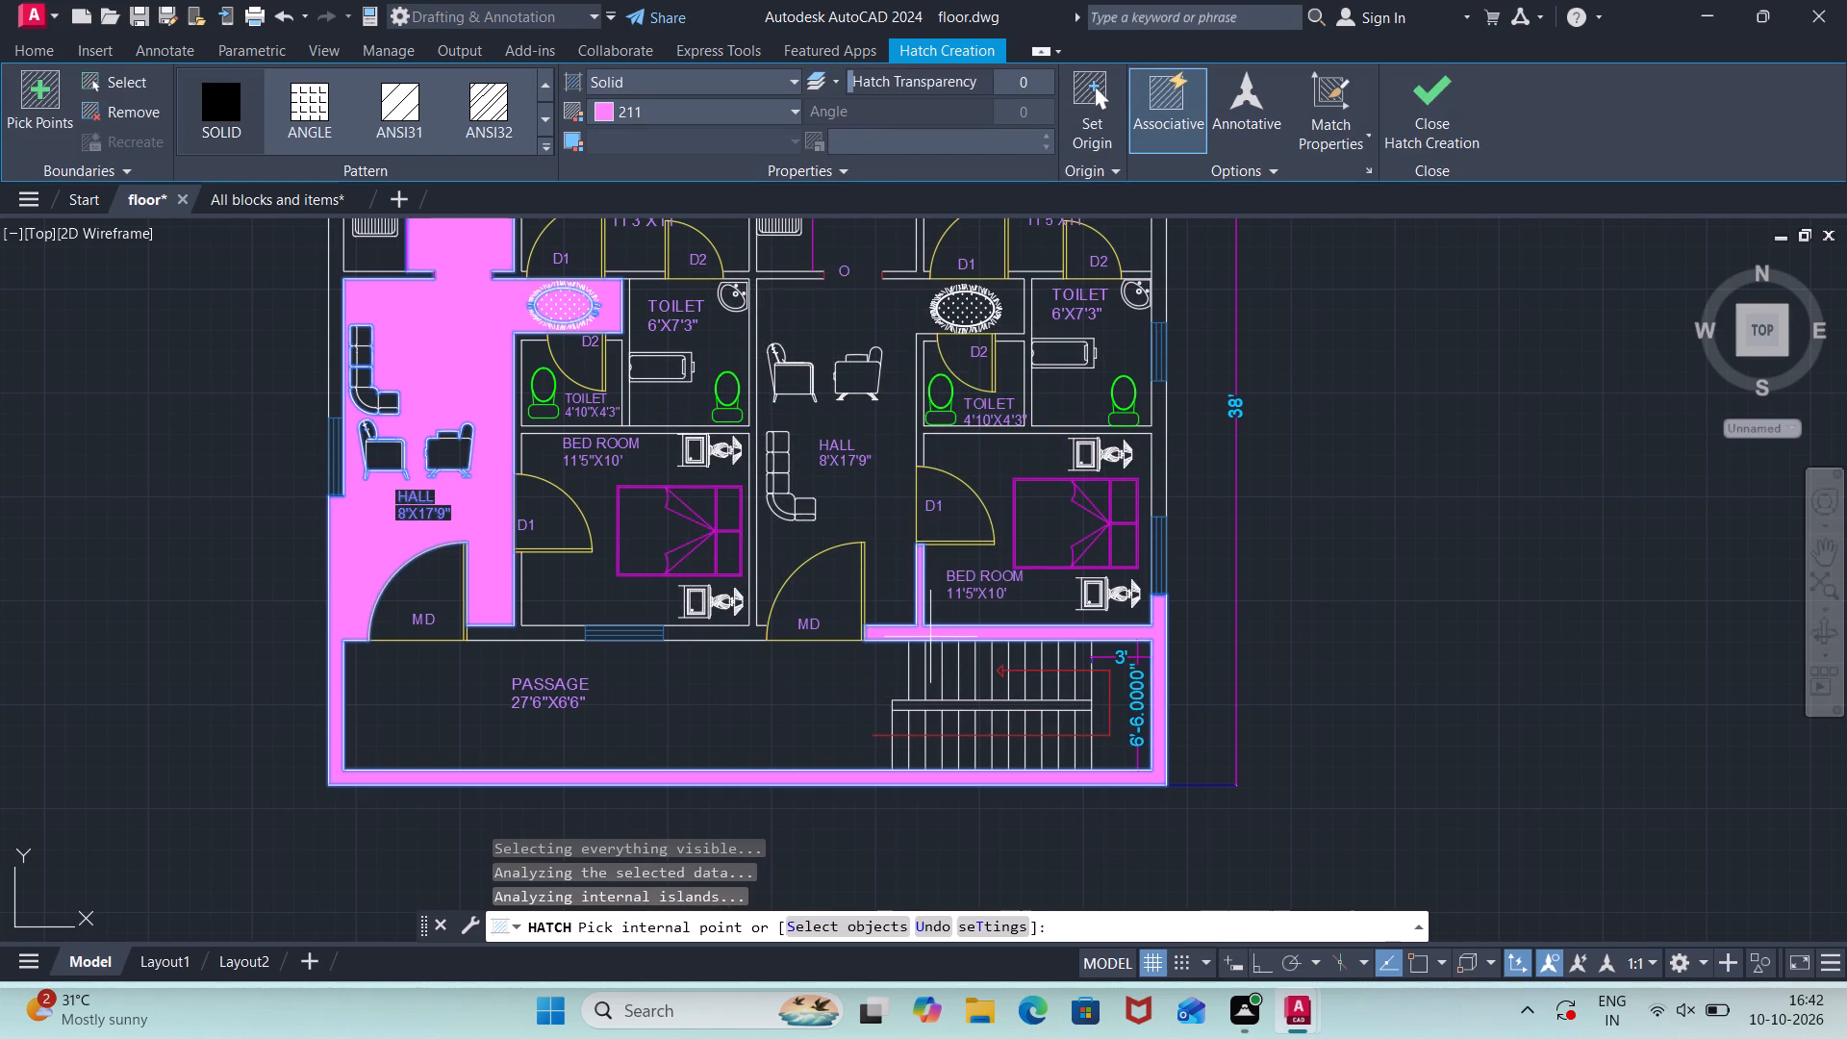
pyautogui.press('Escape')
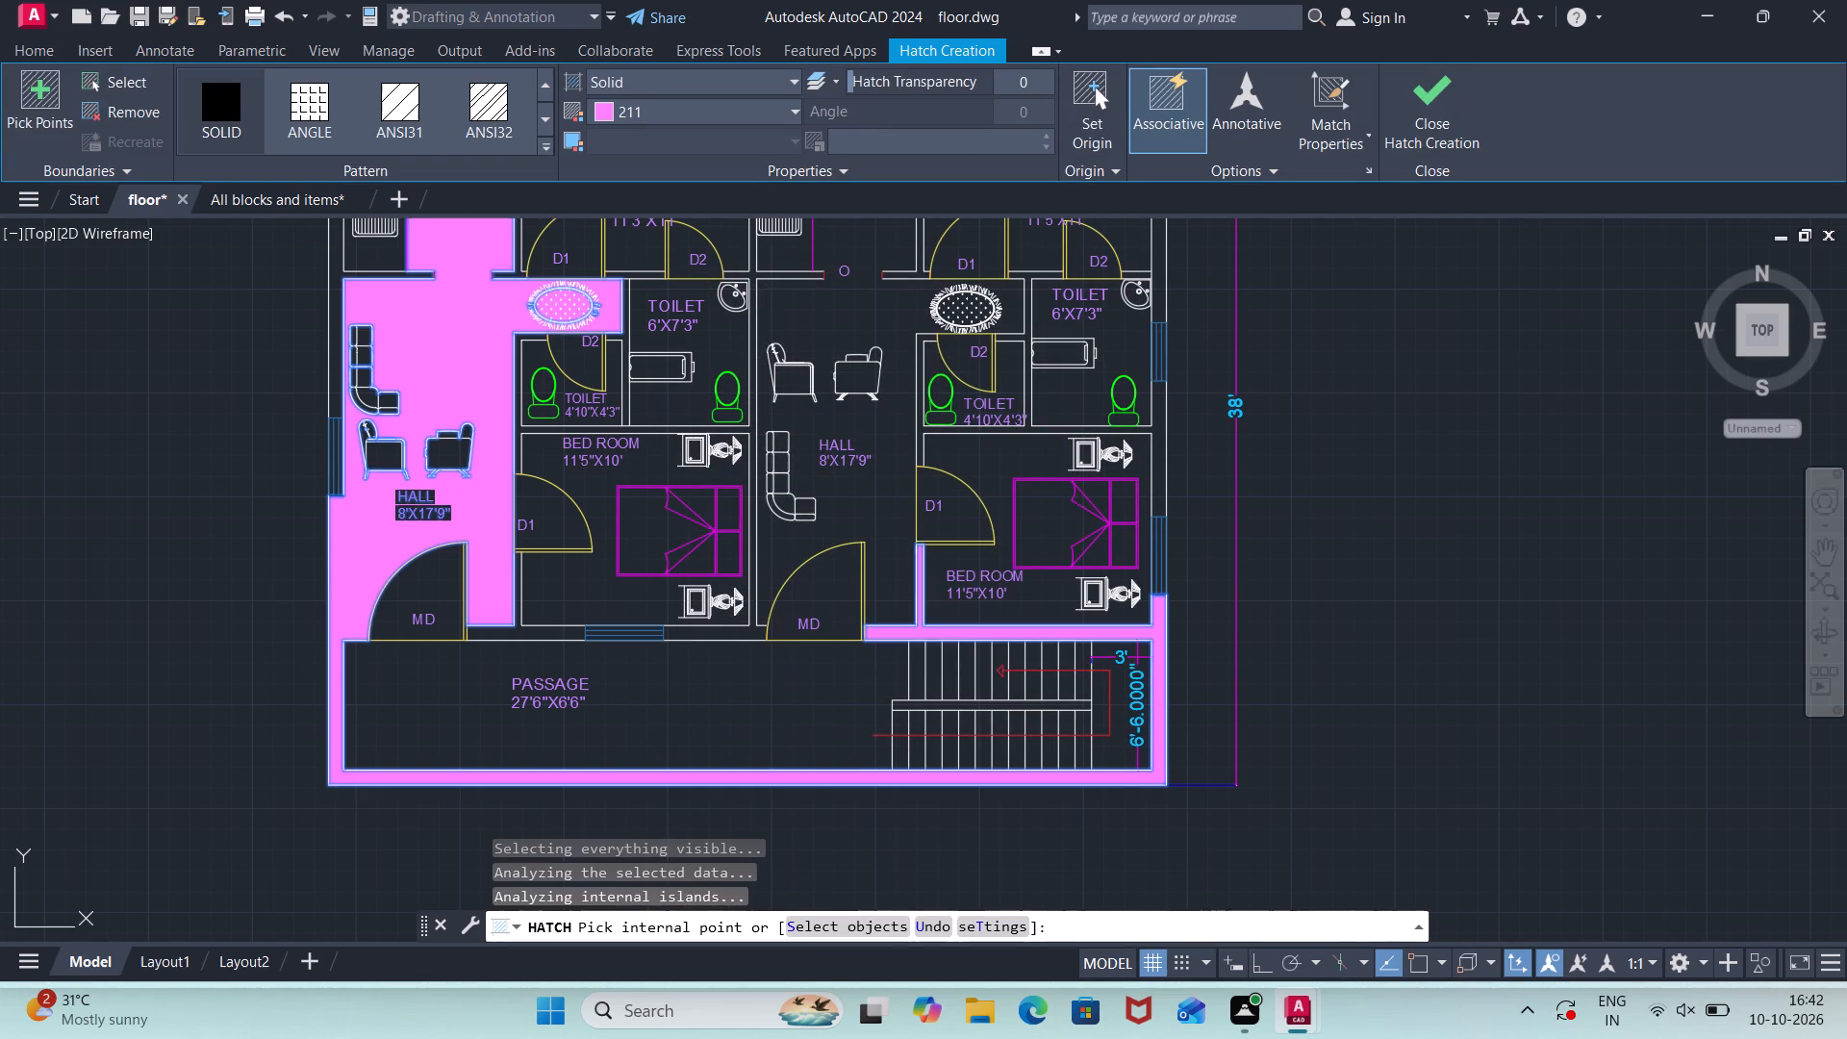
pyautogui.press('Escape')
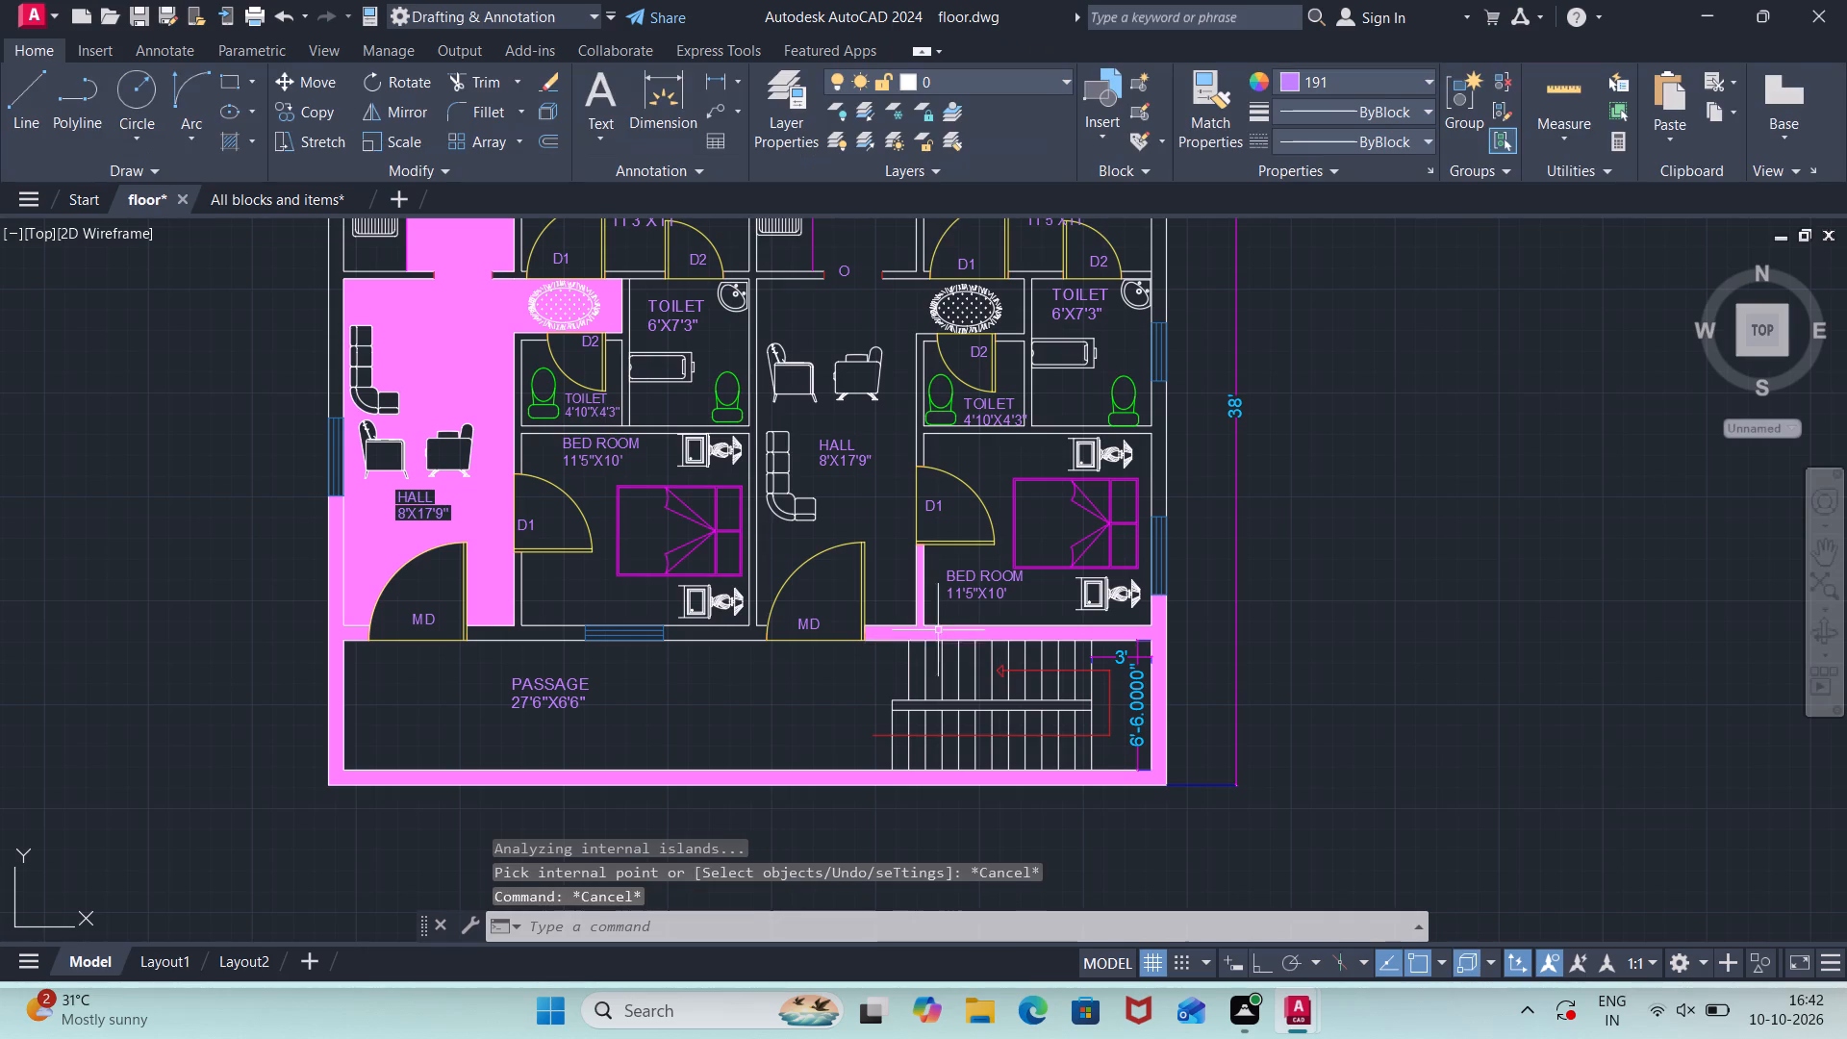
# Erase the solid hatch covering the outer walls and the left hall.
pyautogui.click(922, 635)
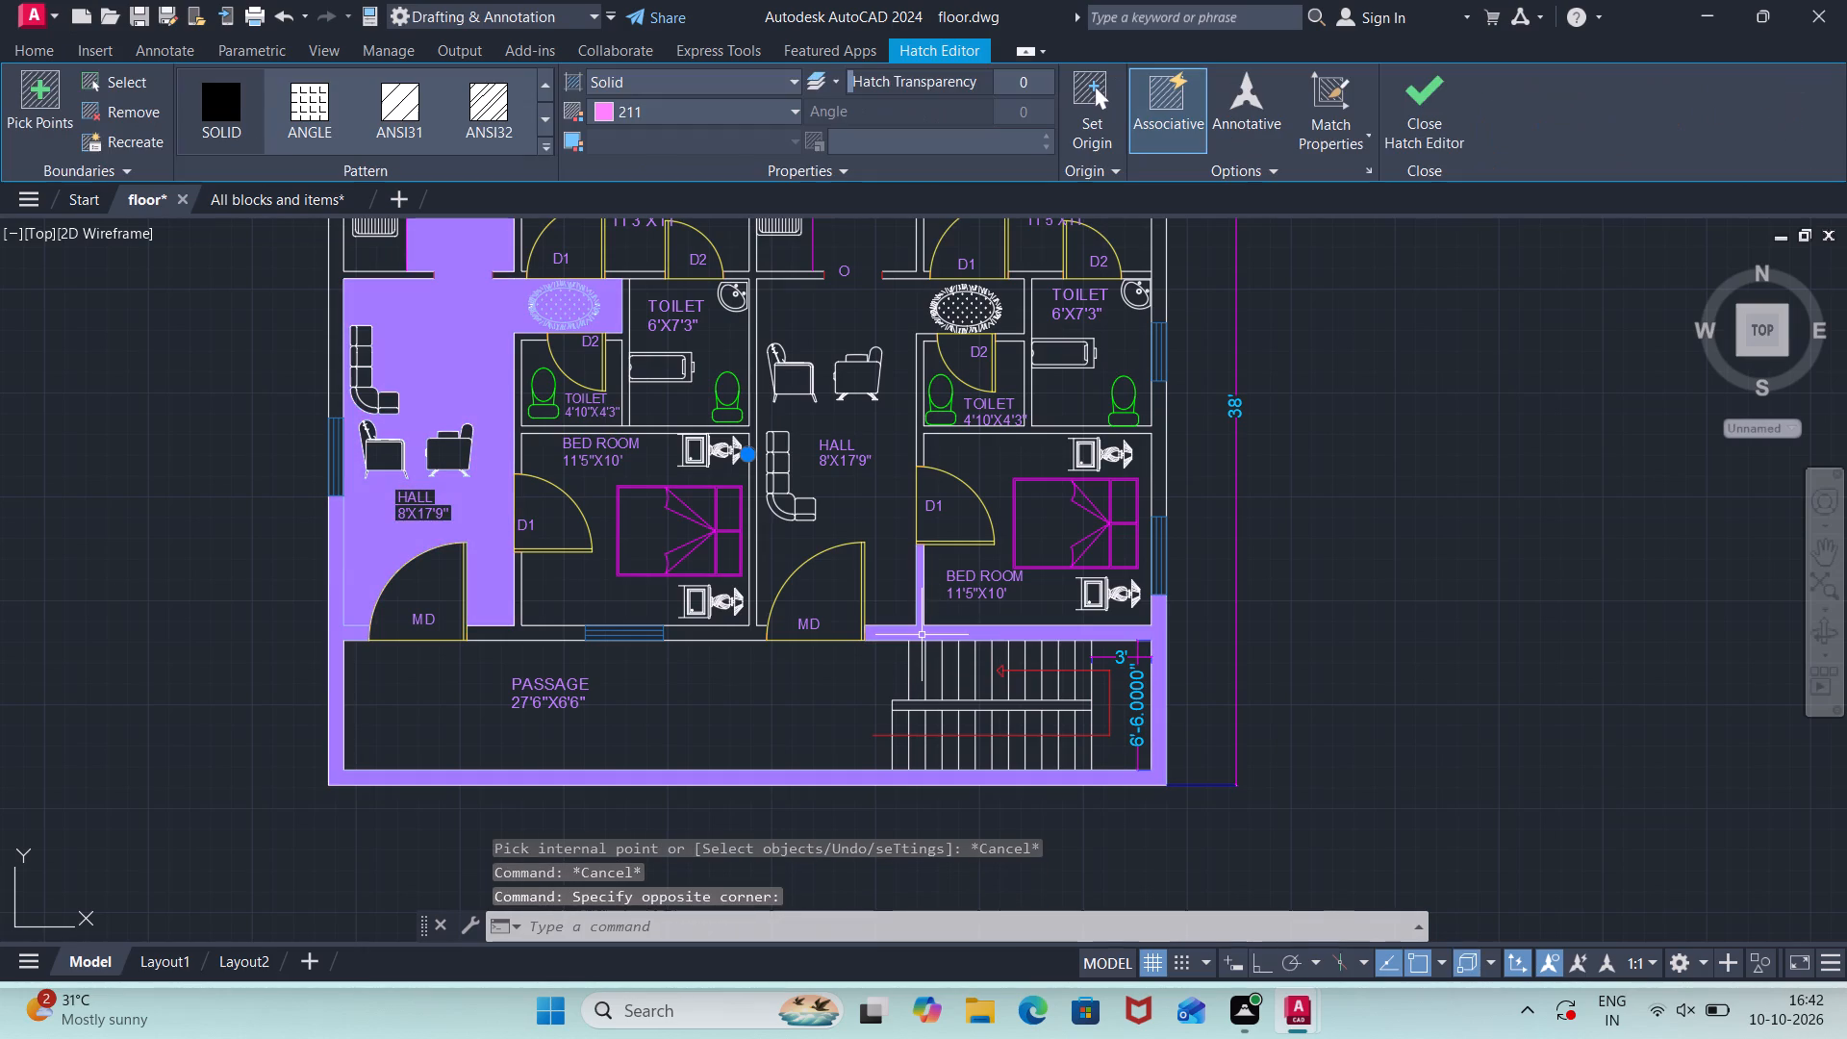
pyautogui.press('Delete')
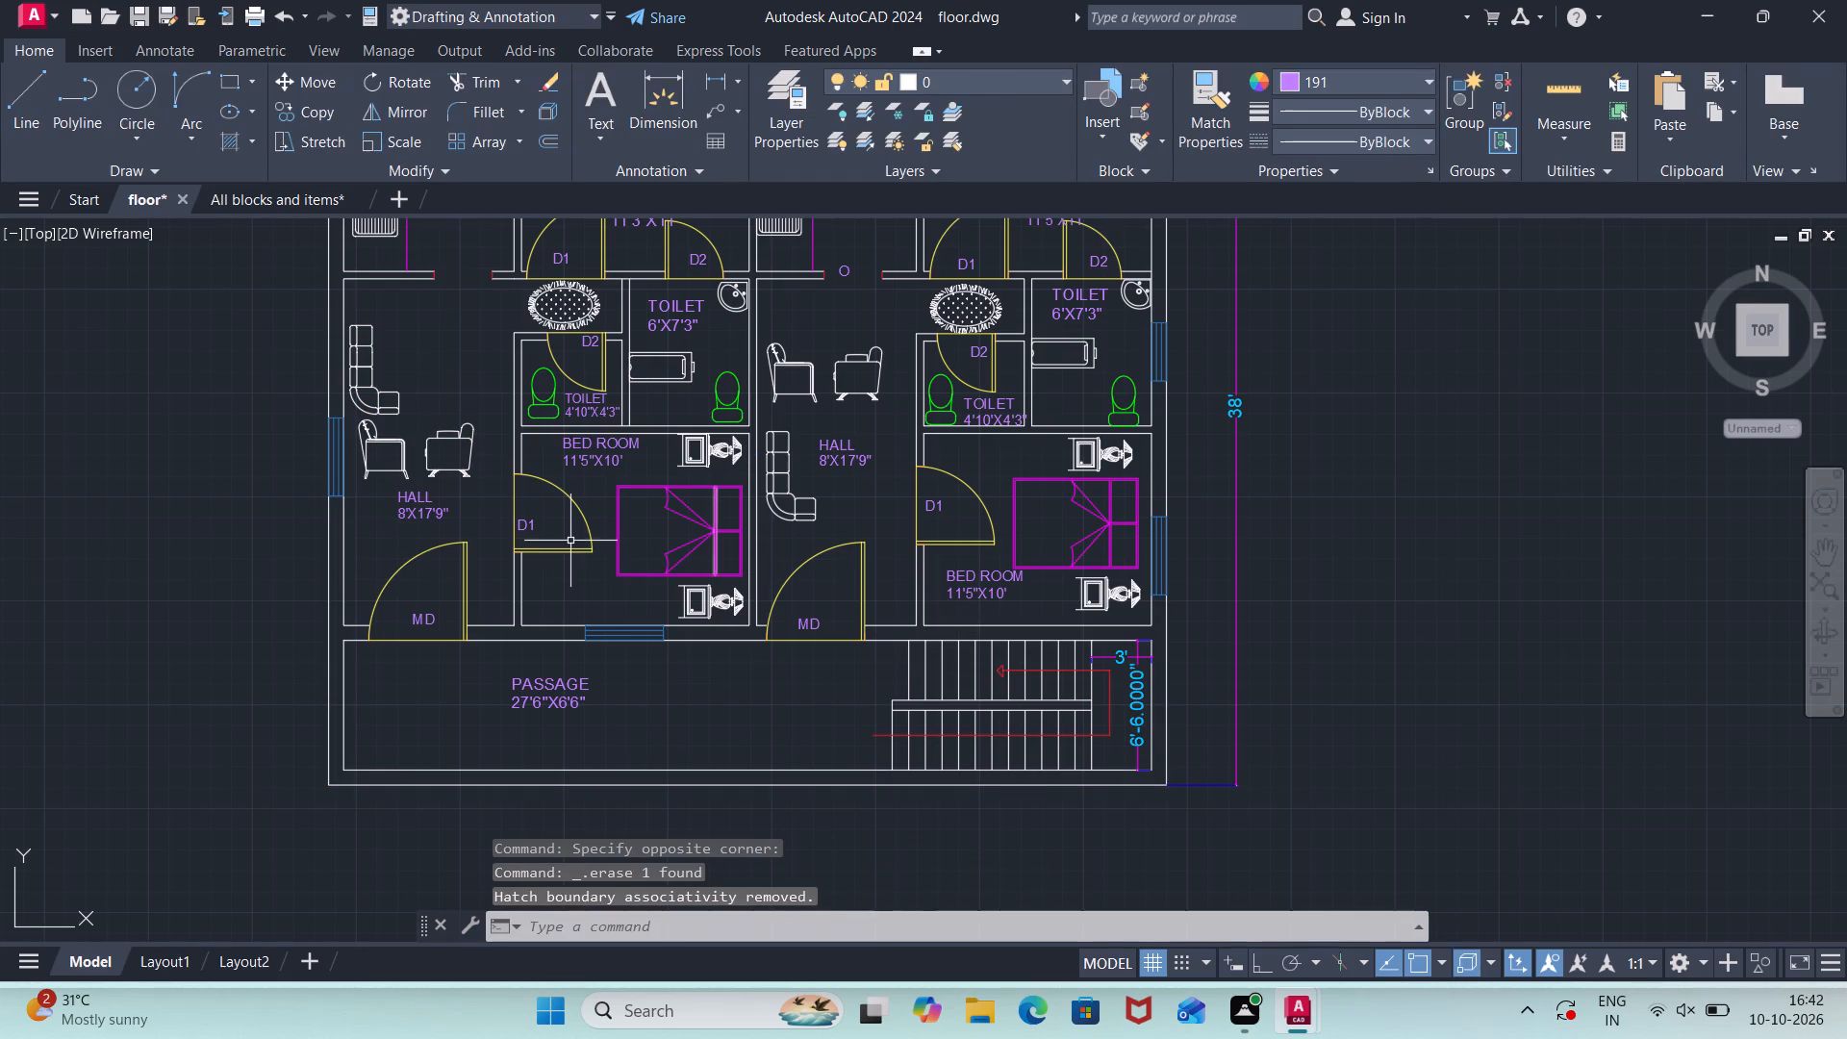
# Draw a line closing the open wall end at the left jamb of the left unit's main door.
pyautogui.scroll(4, 451, 550)
pyautogui.scroll(-3, 457, 548)
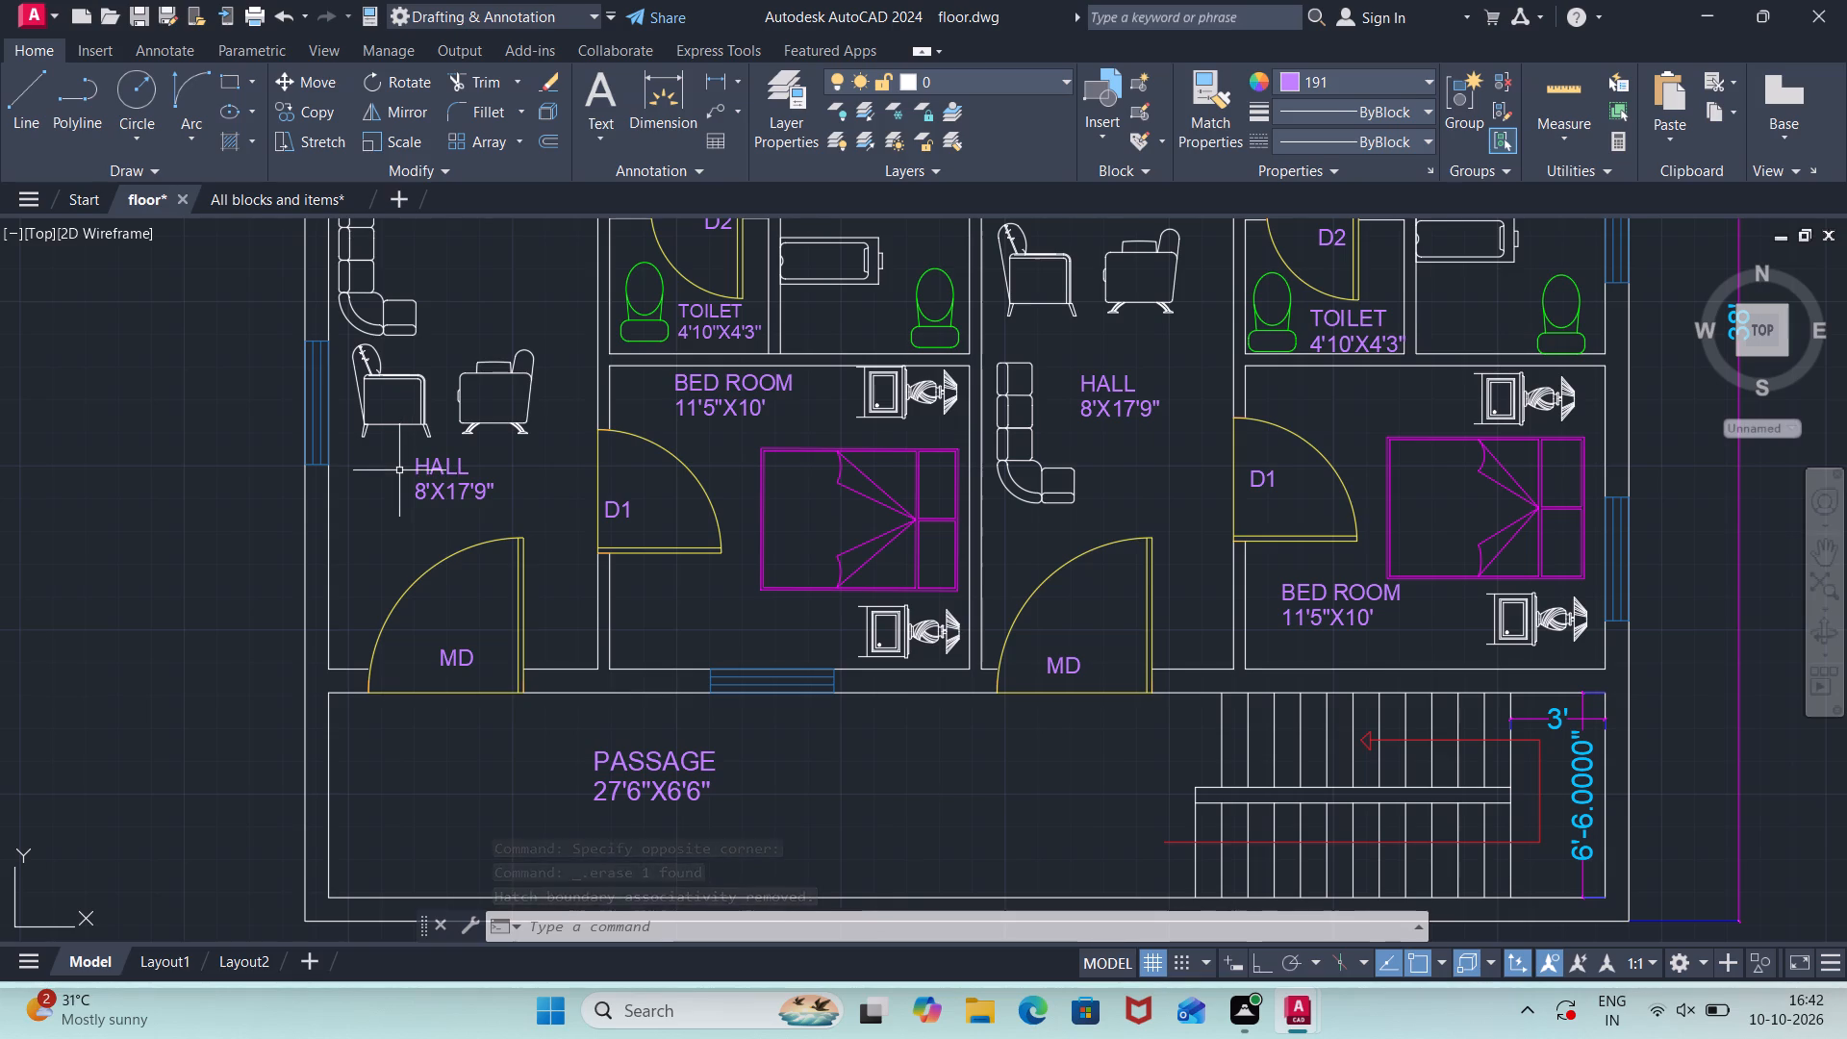
pyautogui.scroll(3, 374, 613)
pyautogui.moveTo(374, 613); pyautogui.dragTo(369, 545, button='middle')
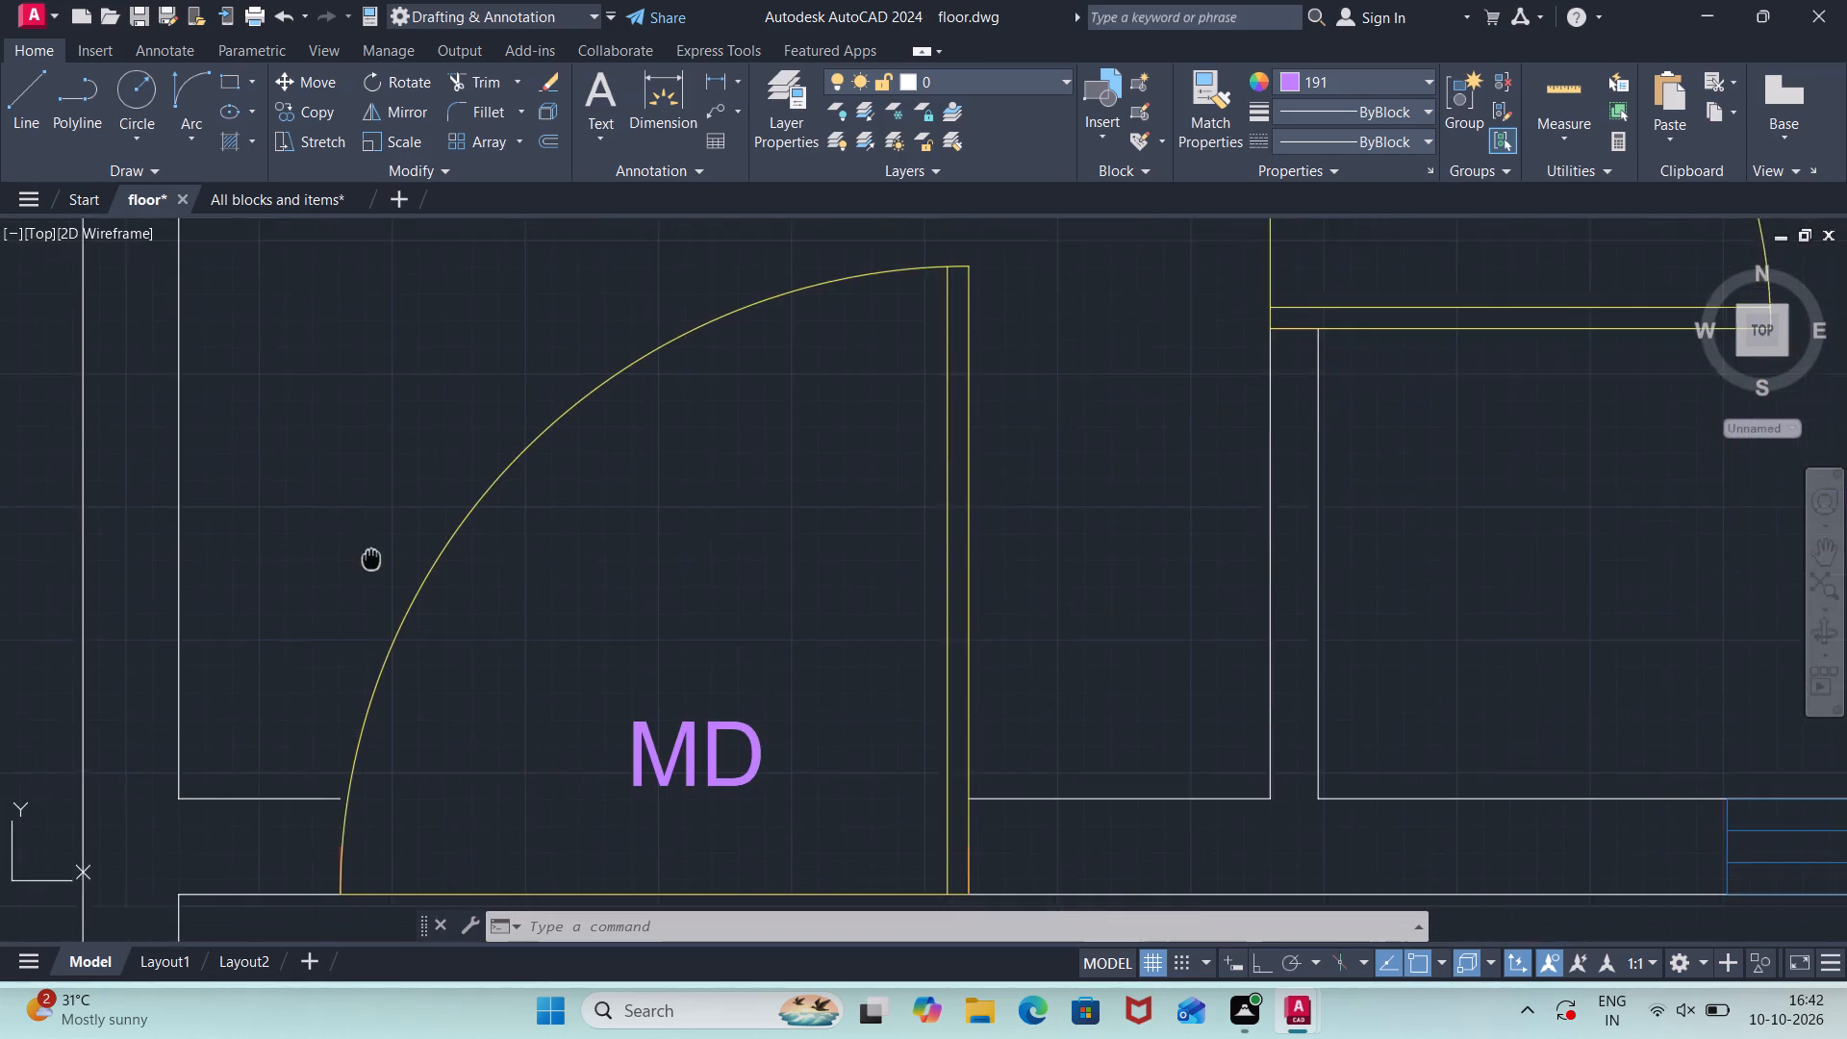
pyautogui.moveTo(369, 545); pyautogui.dragTo(354, 367, button='middle')
pyautogui.press('l')
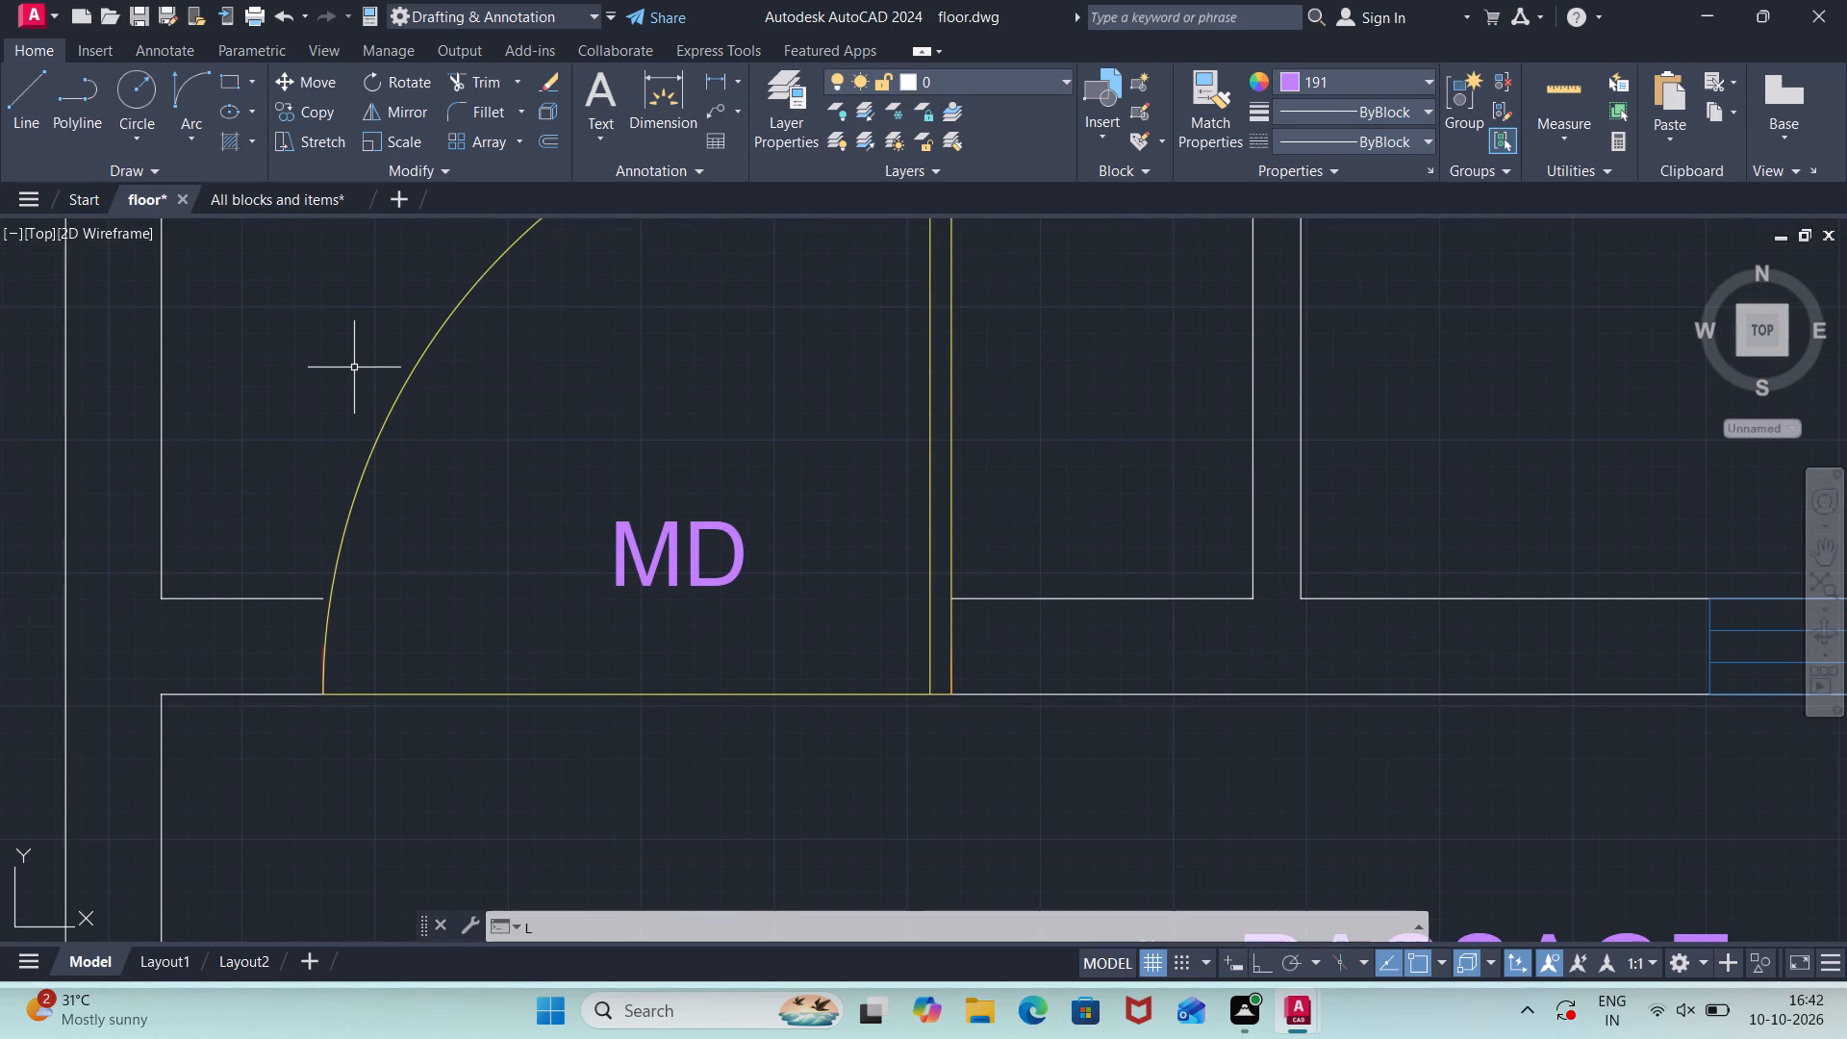
pyautogui.press('Return')
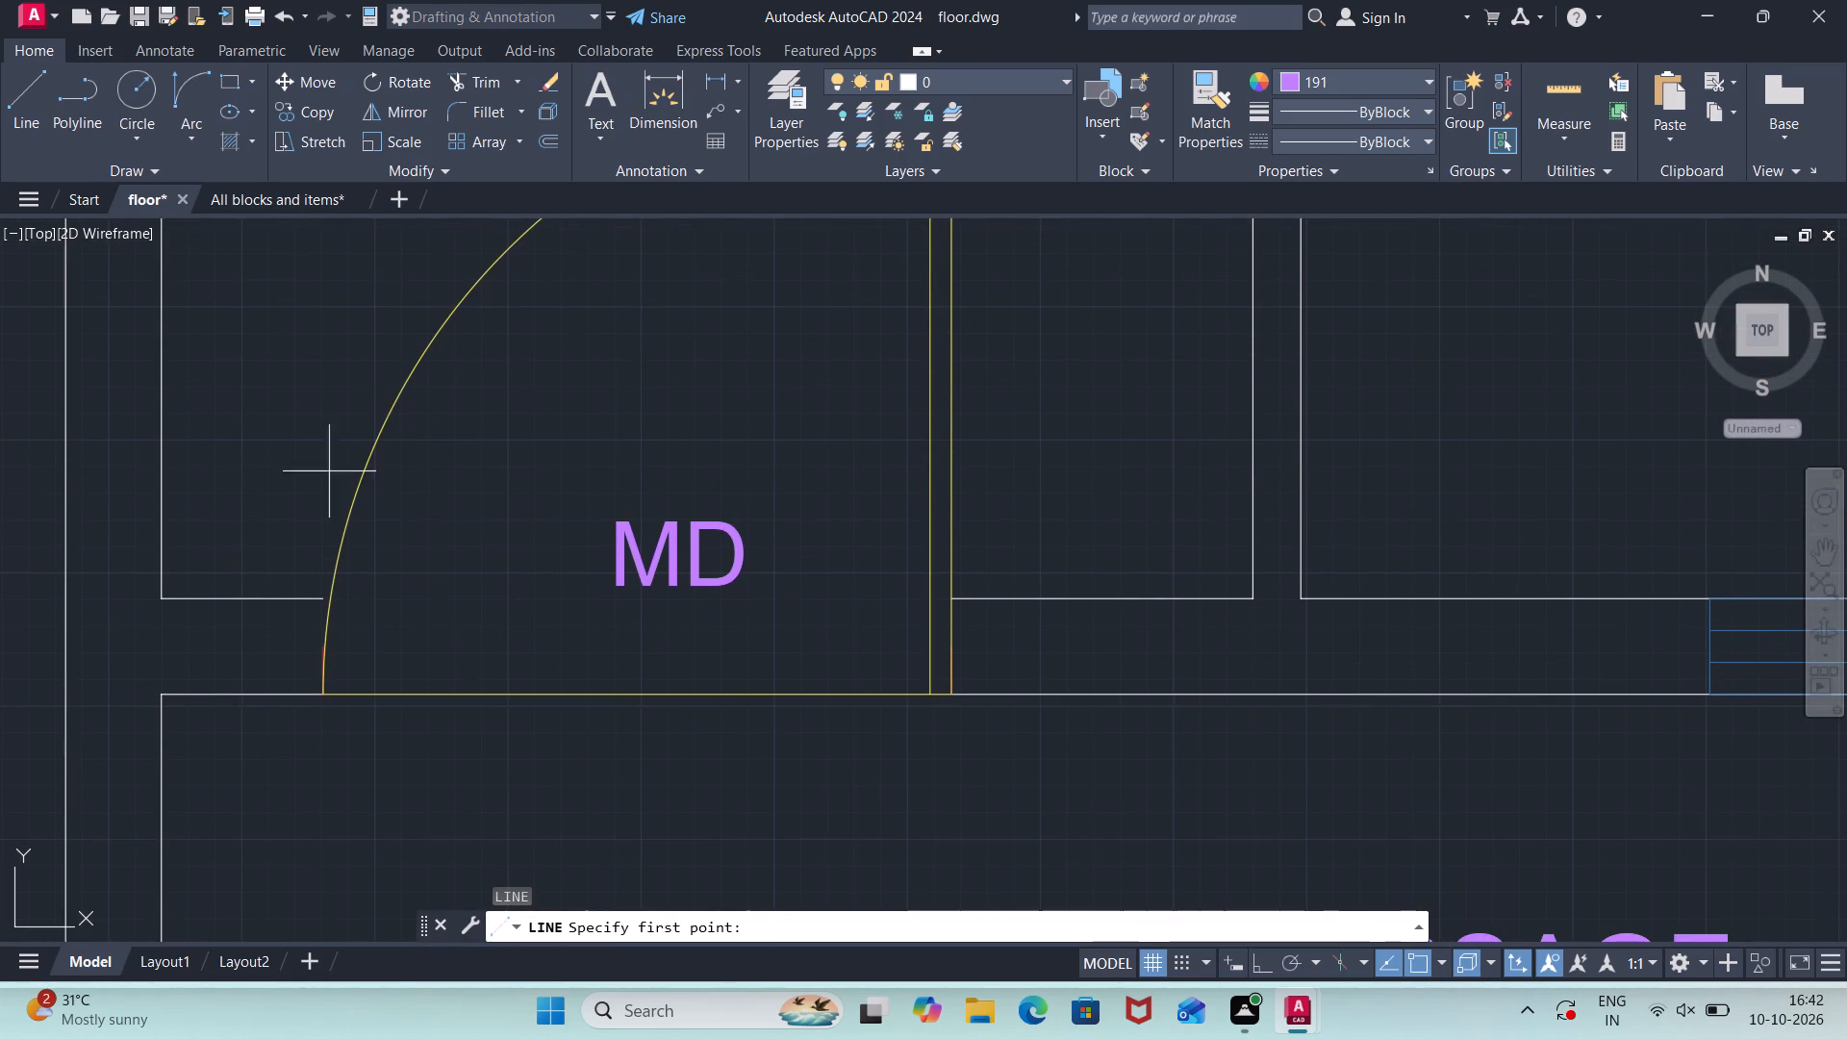
pyautogui.click(320, 601)
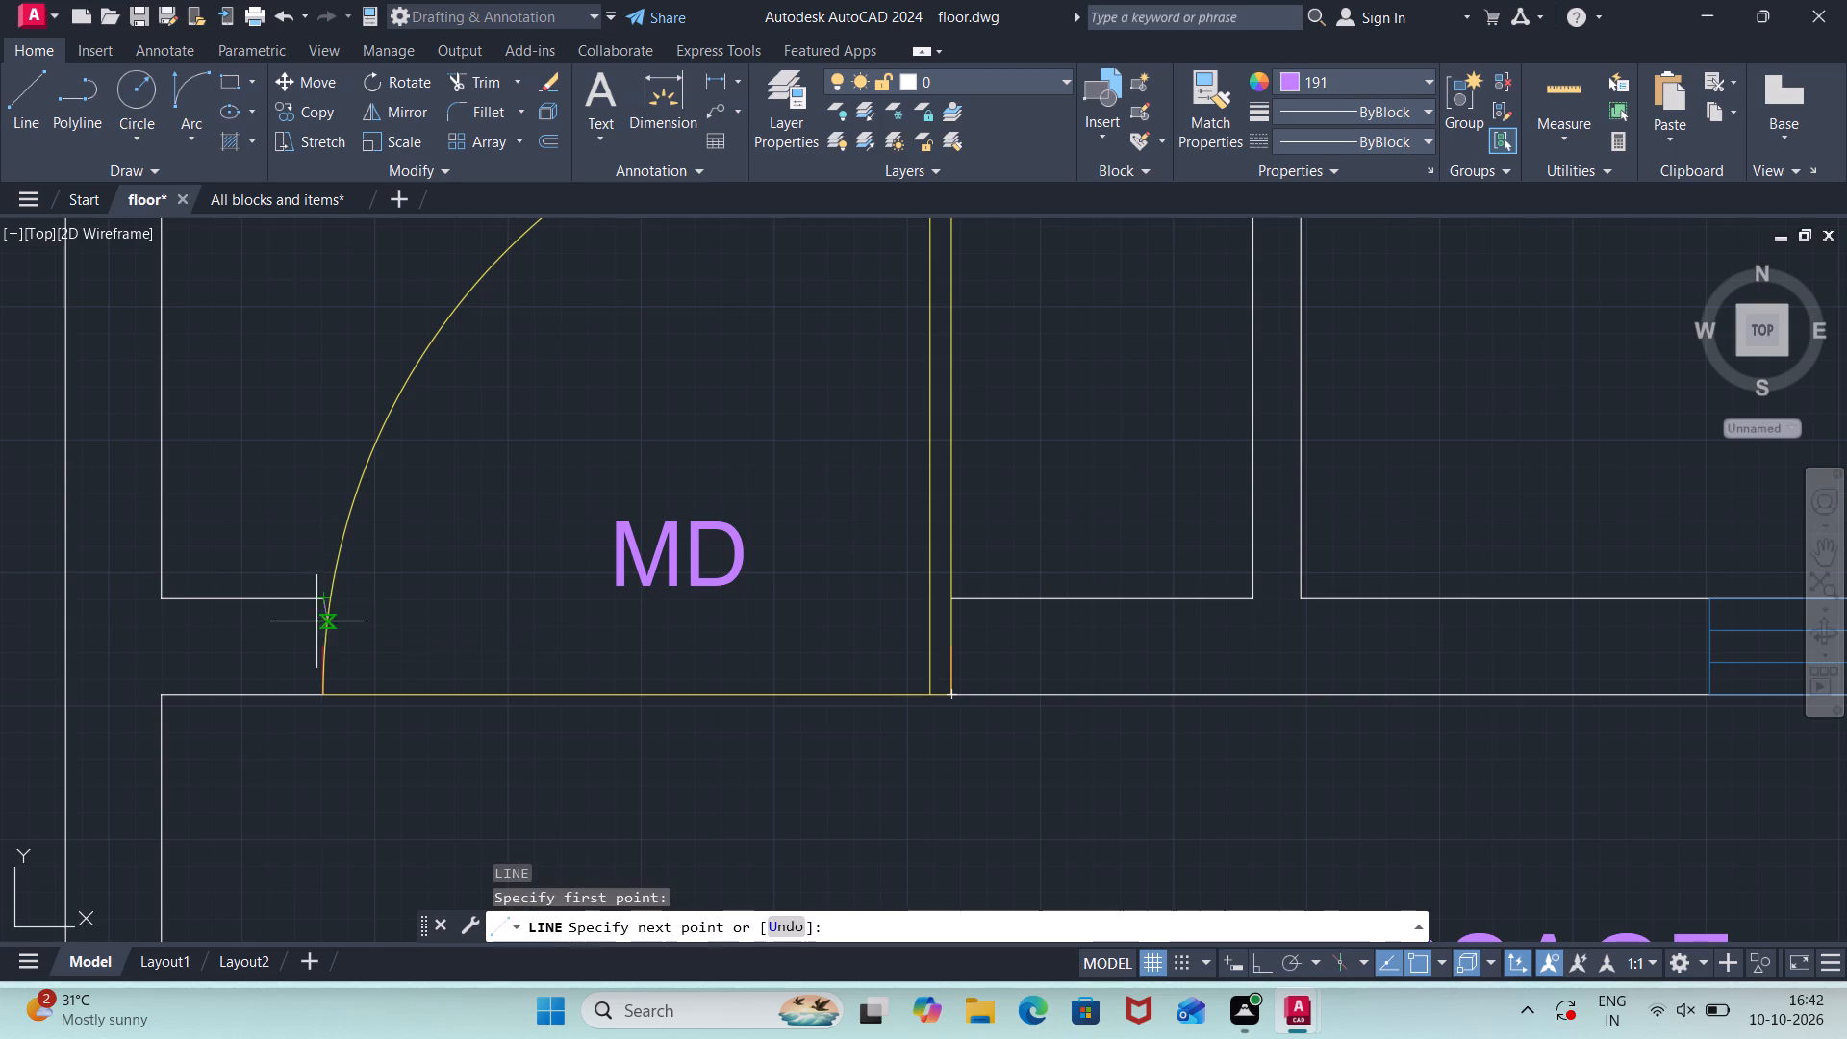
pyautogui.click(316, 688)
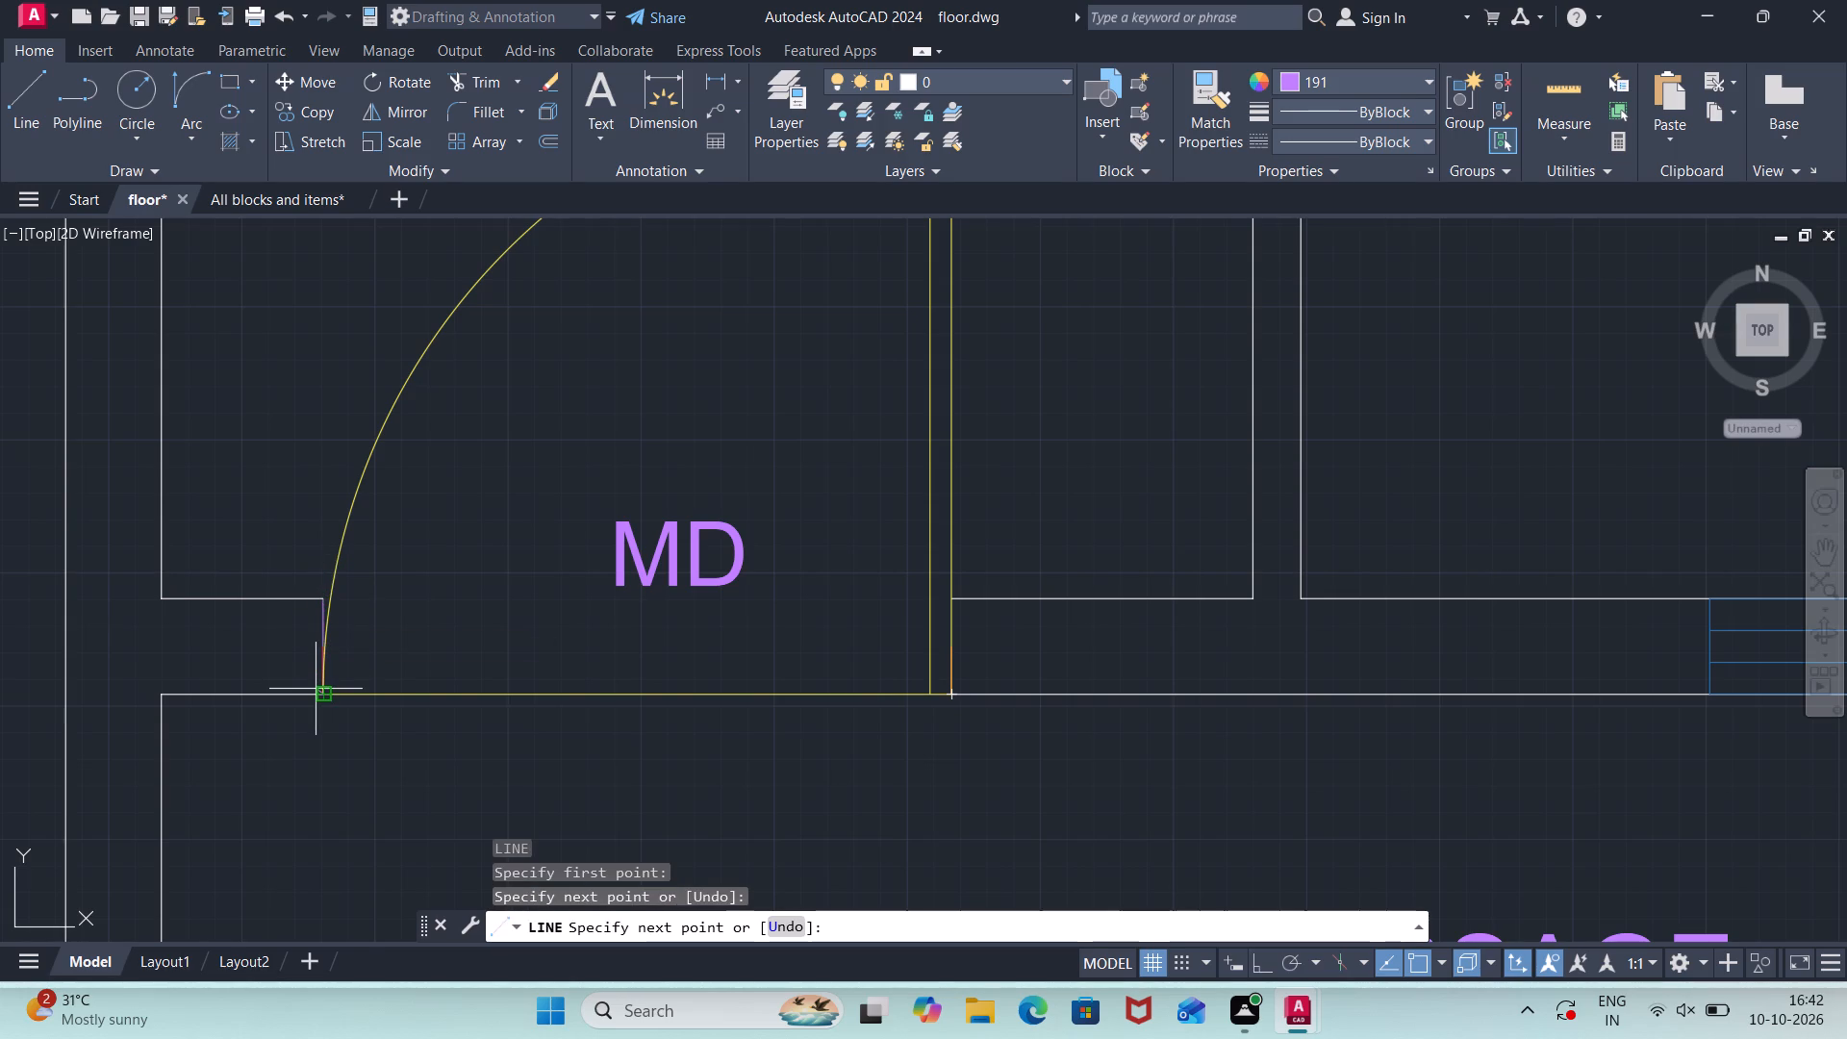
pyautogui.press('Escape')
# Start a solid hatch and set its colour to index colour 131.
pyautogui.scroll(-3, 325, 670)
pyautogui.scroll(-1, 390, 604)
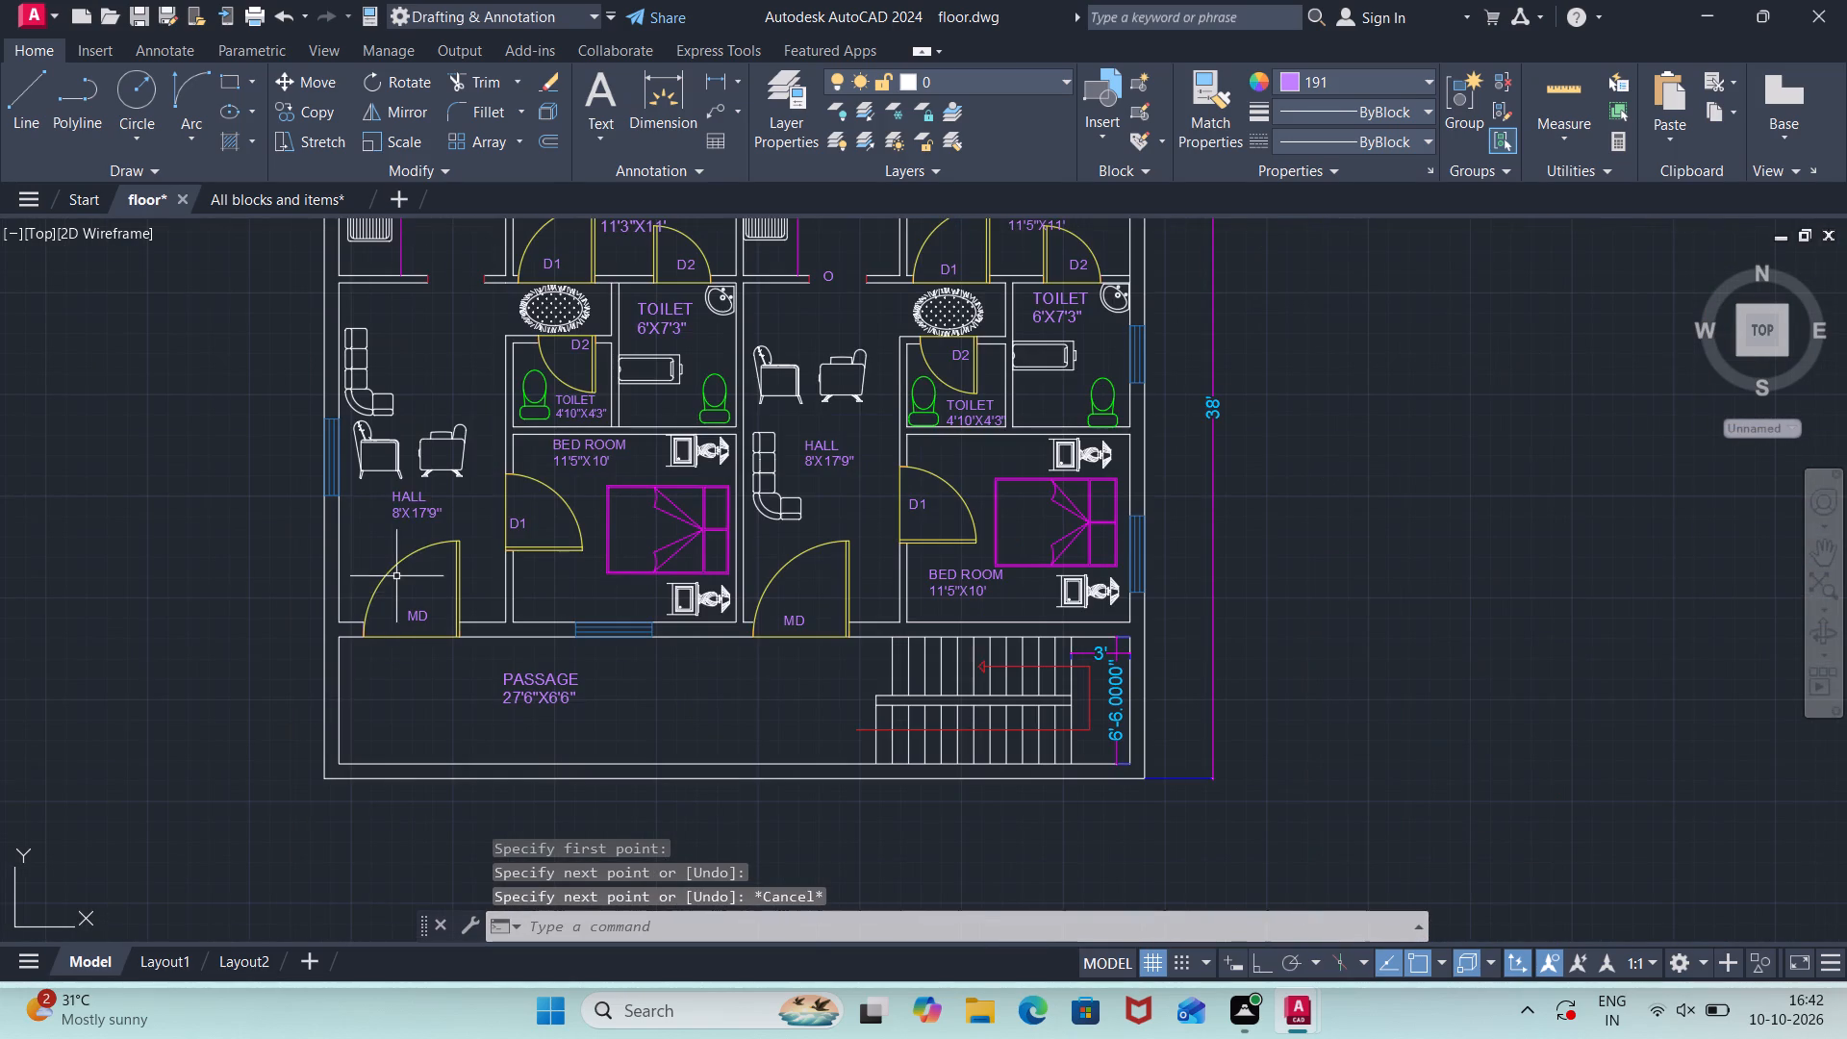
pyautogui.scroll(-1, 467, 450)
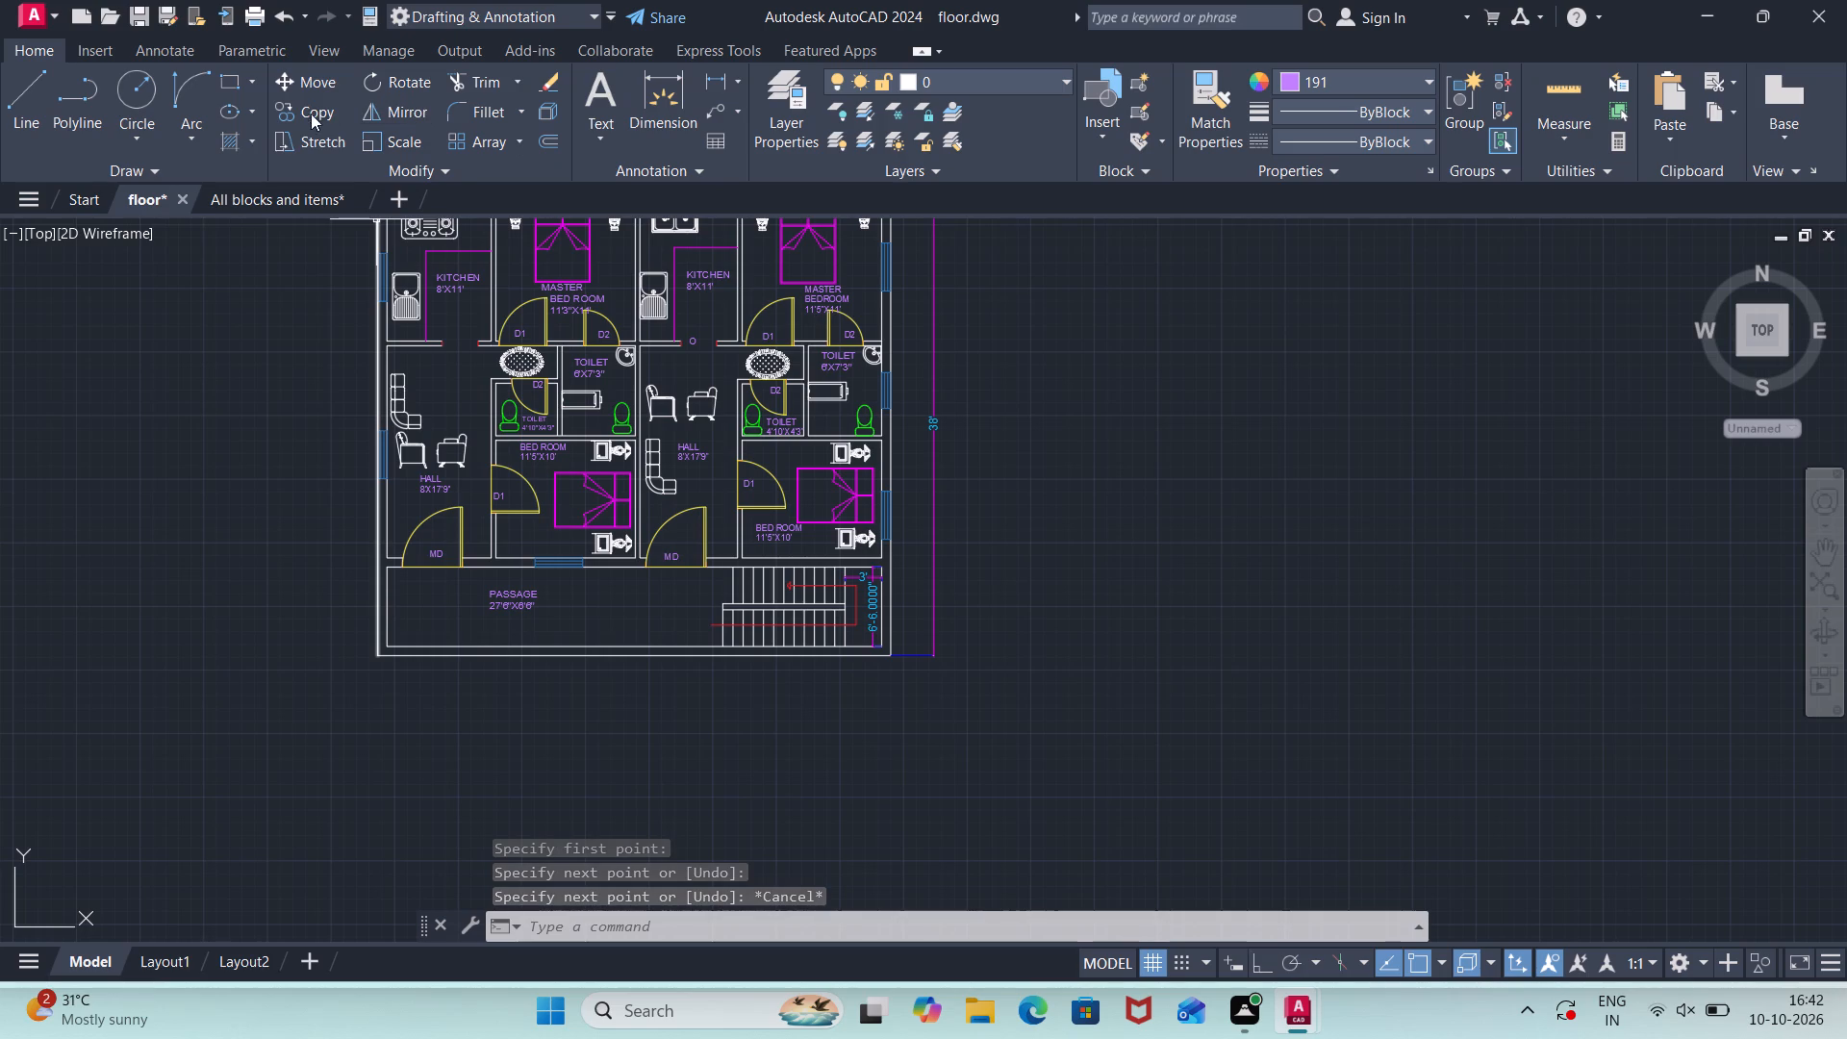
pyautogui.click(230, 143)
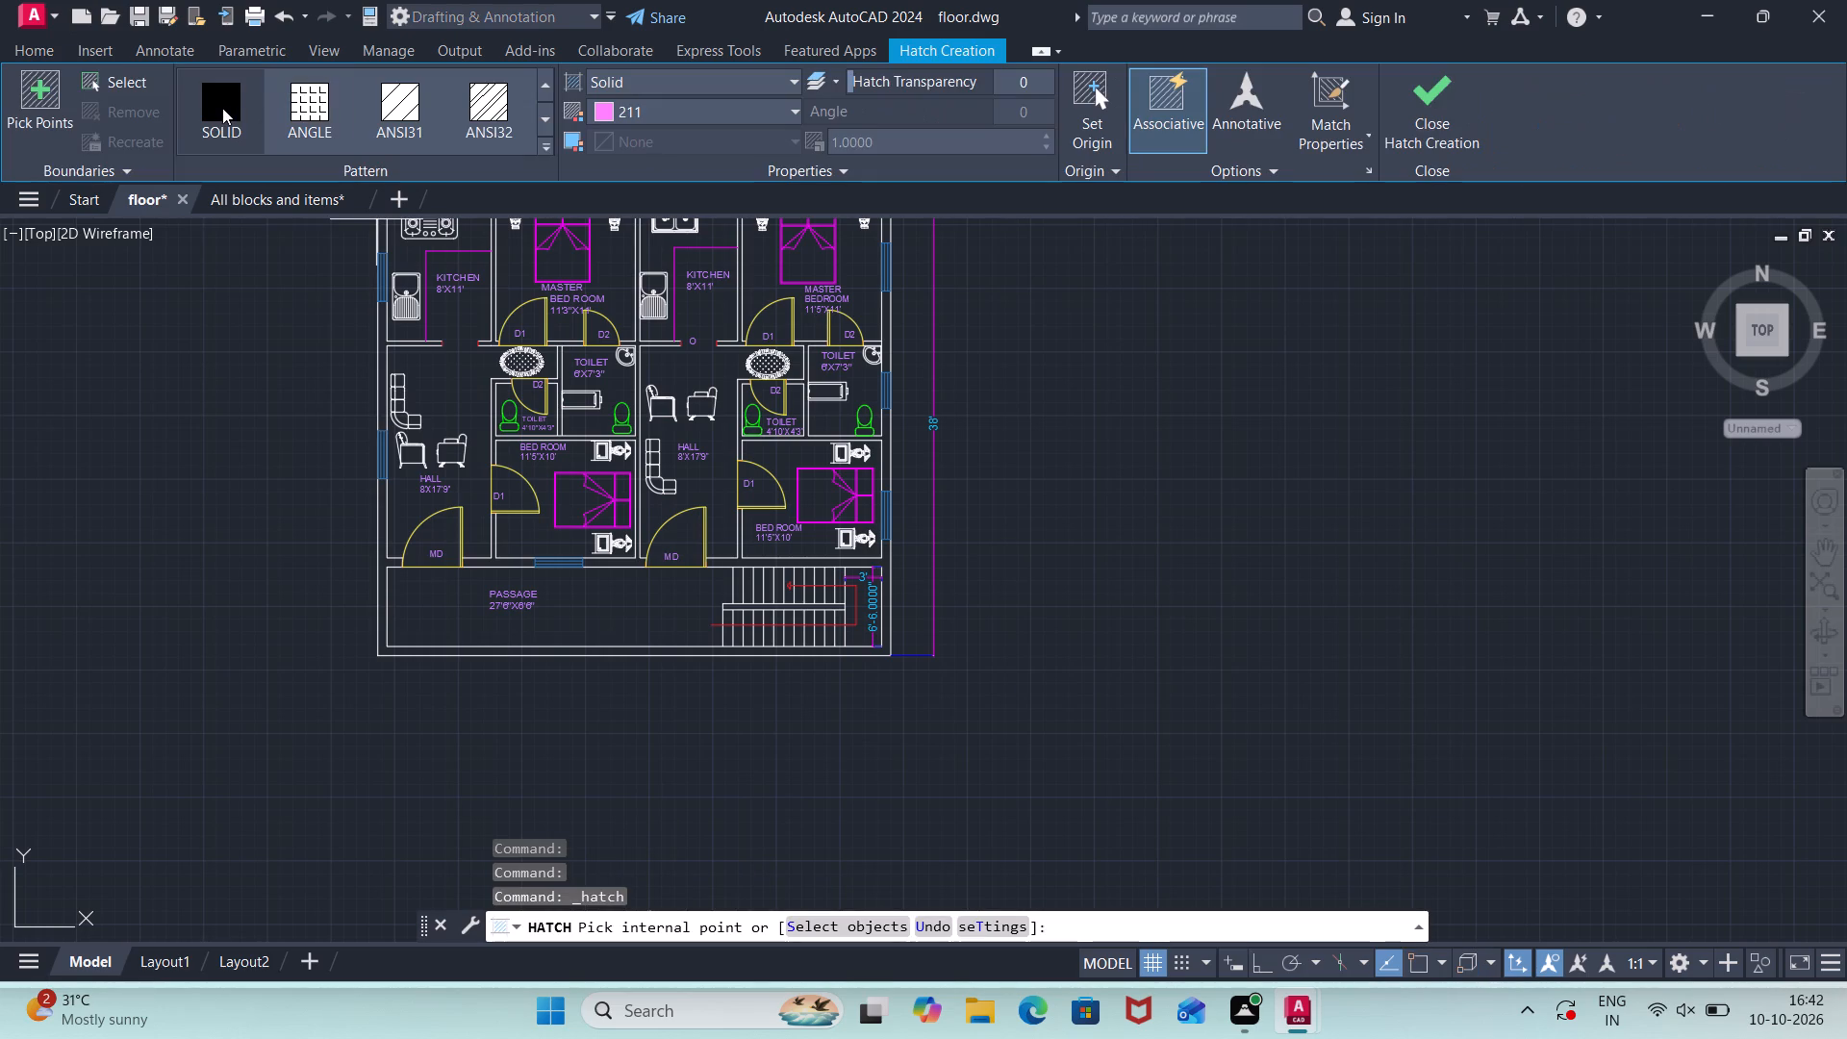
pyautogui.click(222, 108)
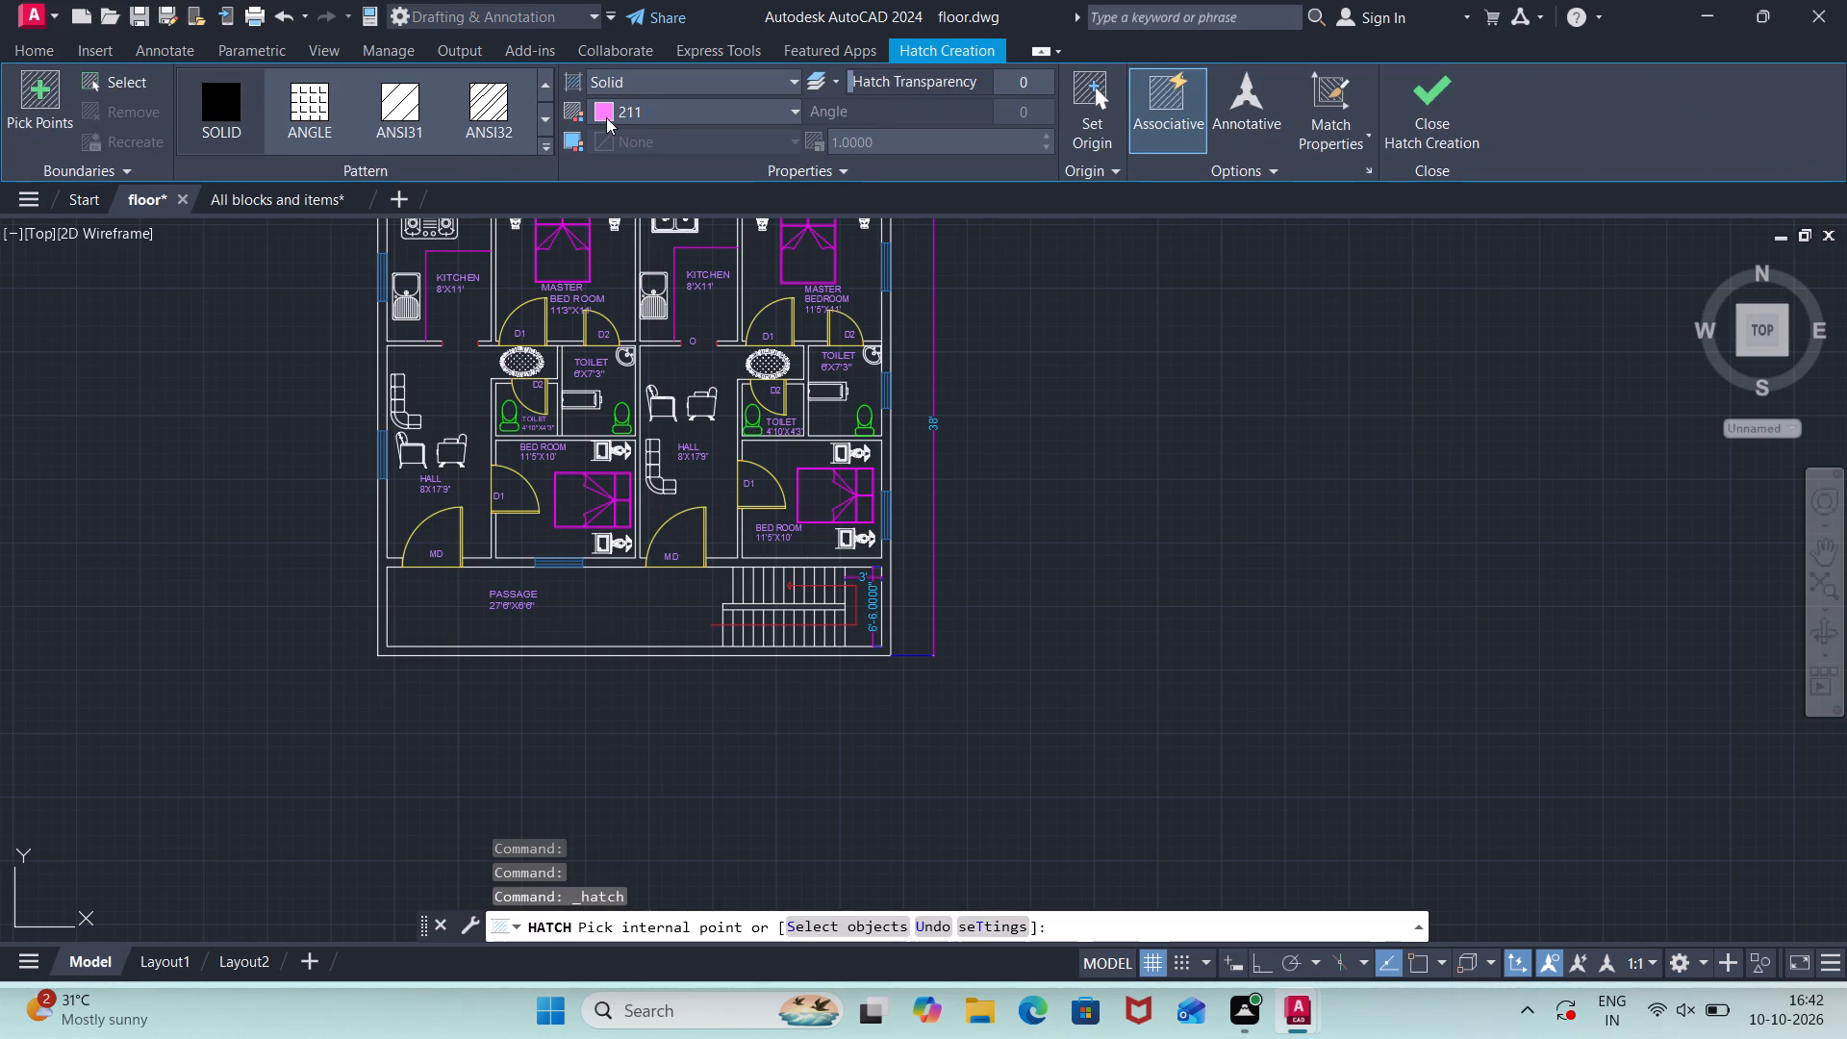
pyautogui.click(607, 117)
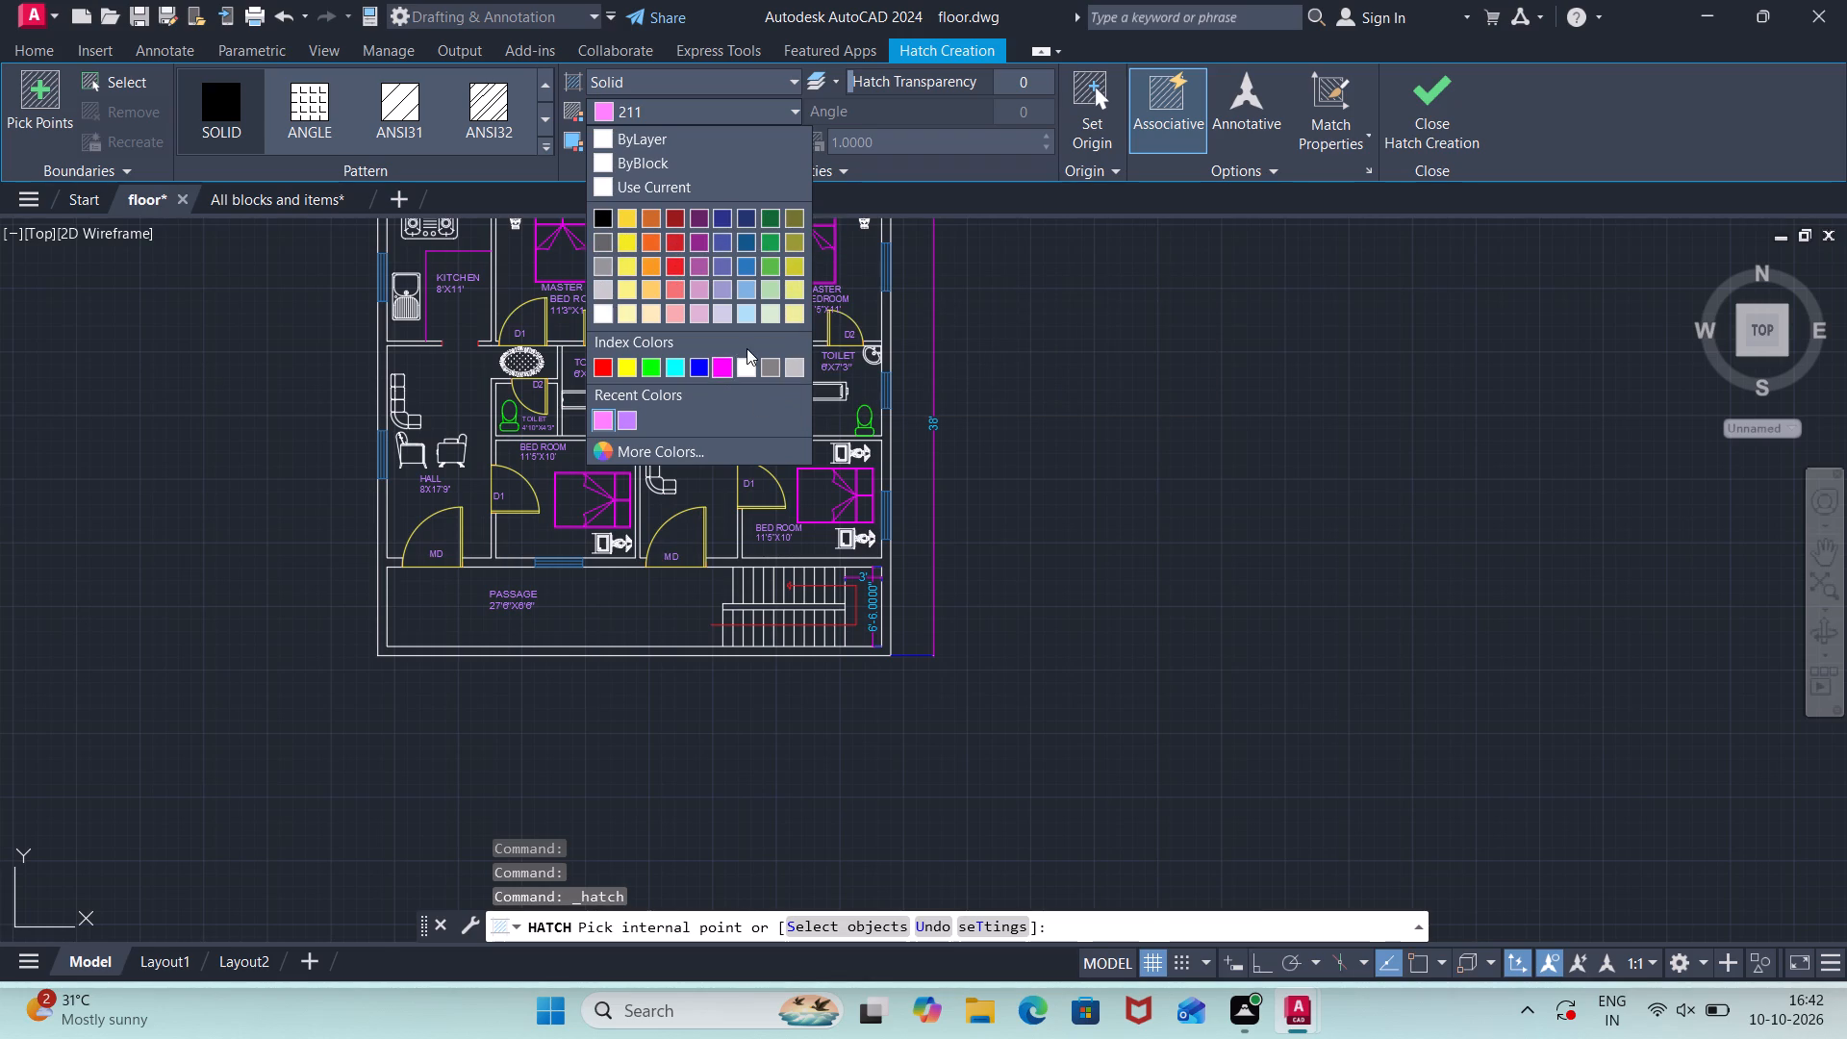
pyautogui.click(608, 449)
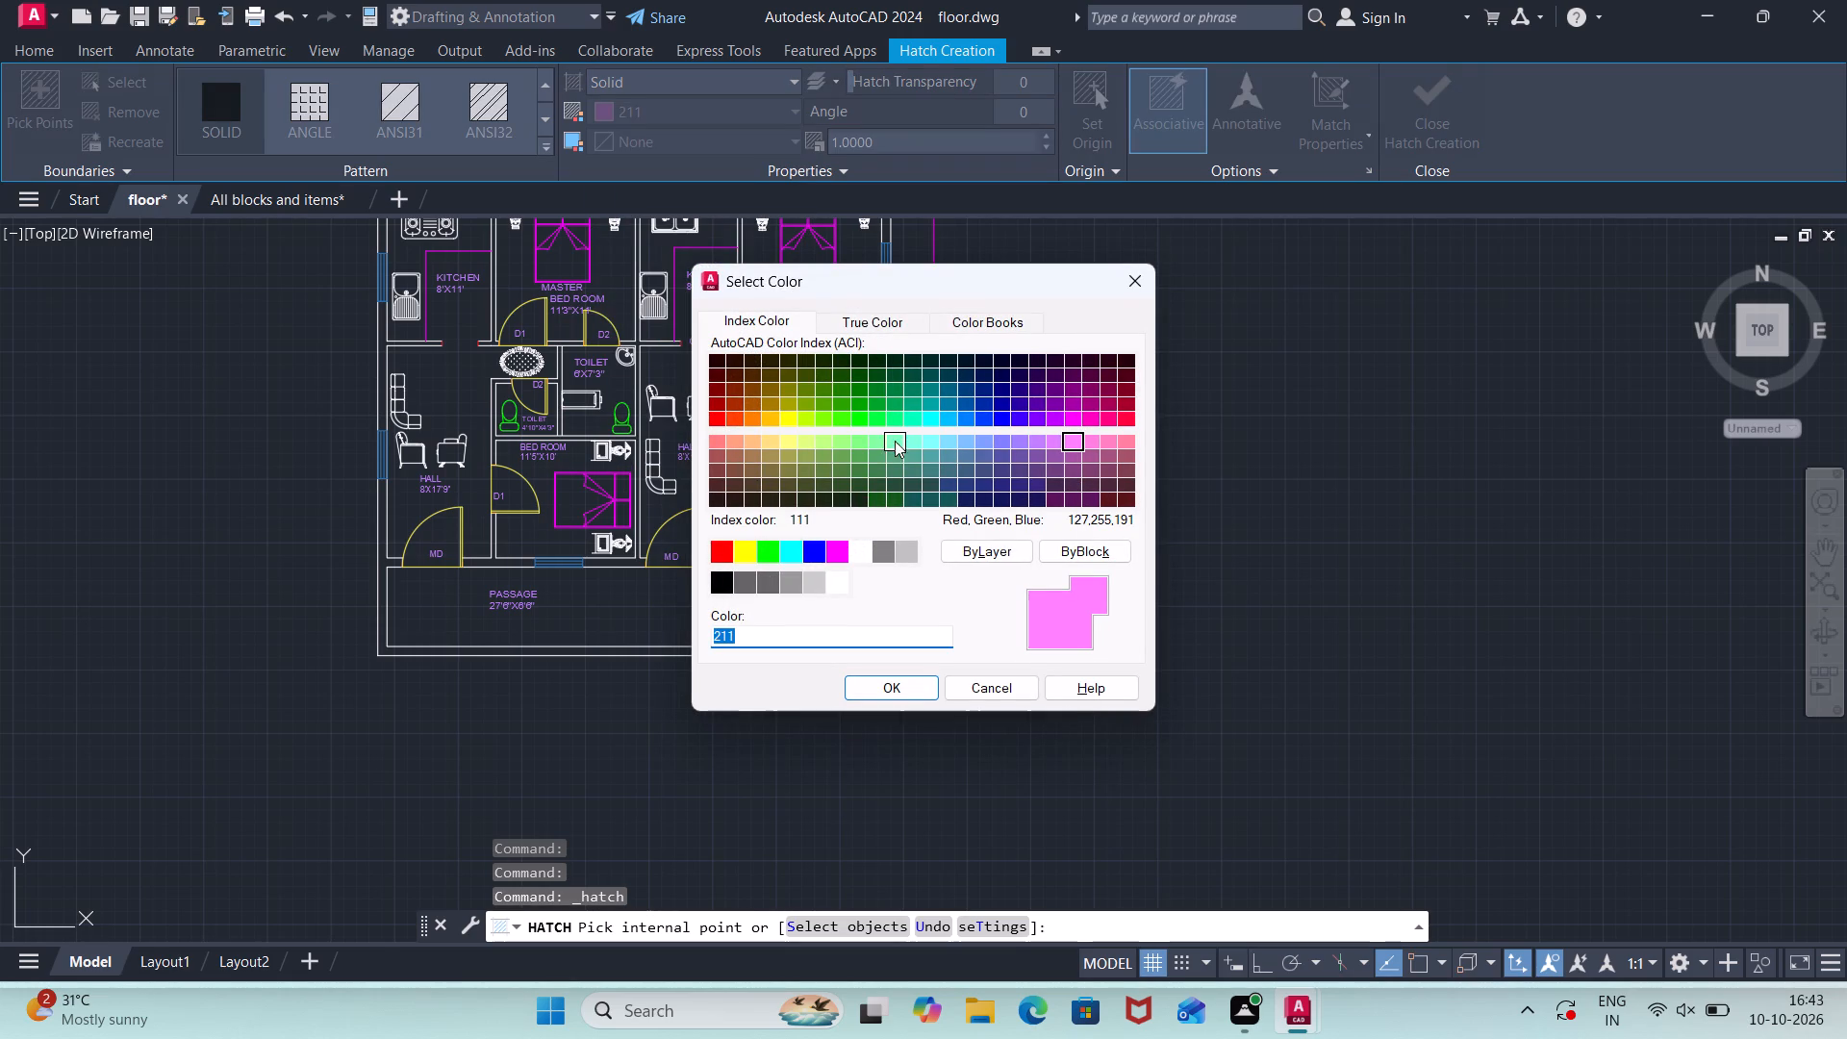
pyautogui.click(934, 445)
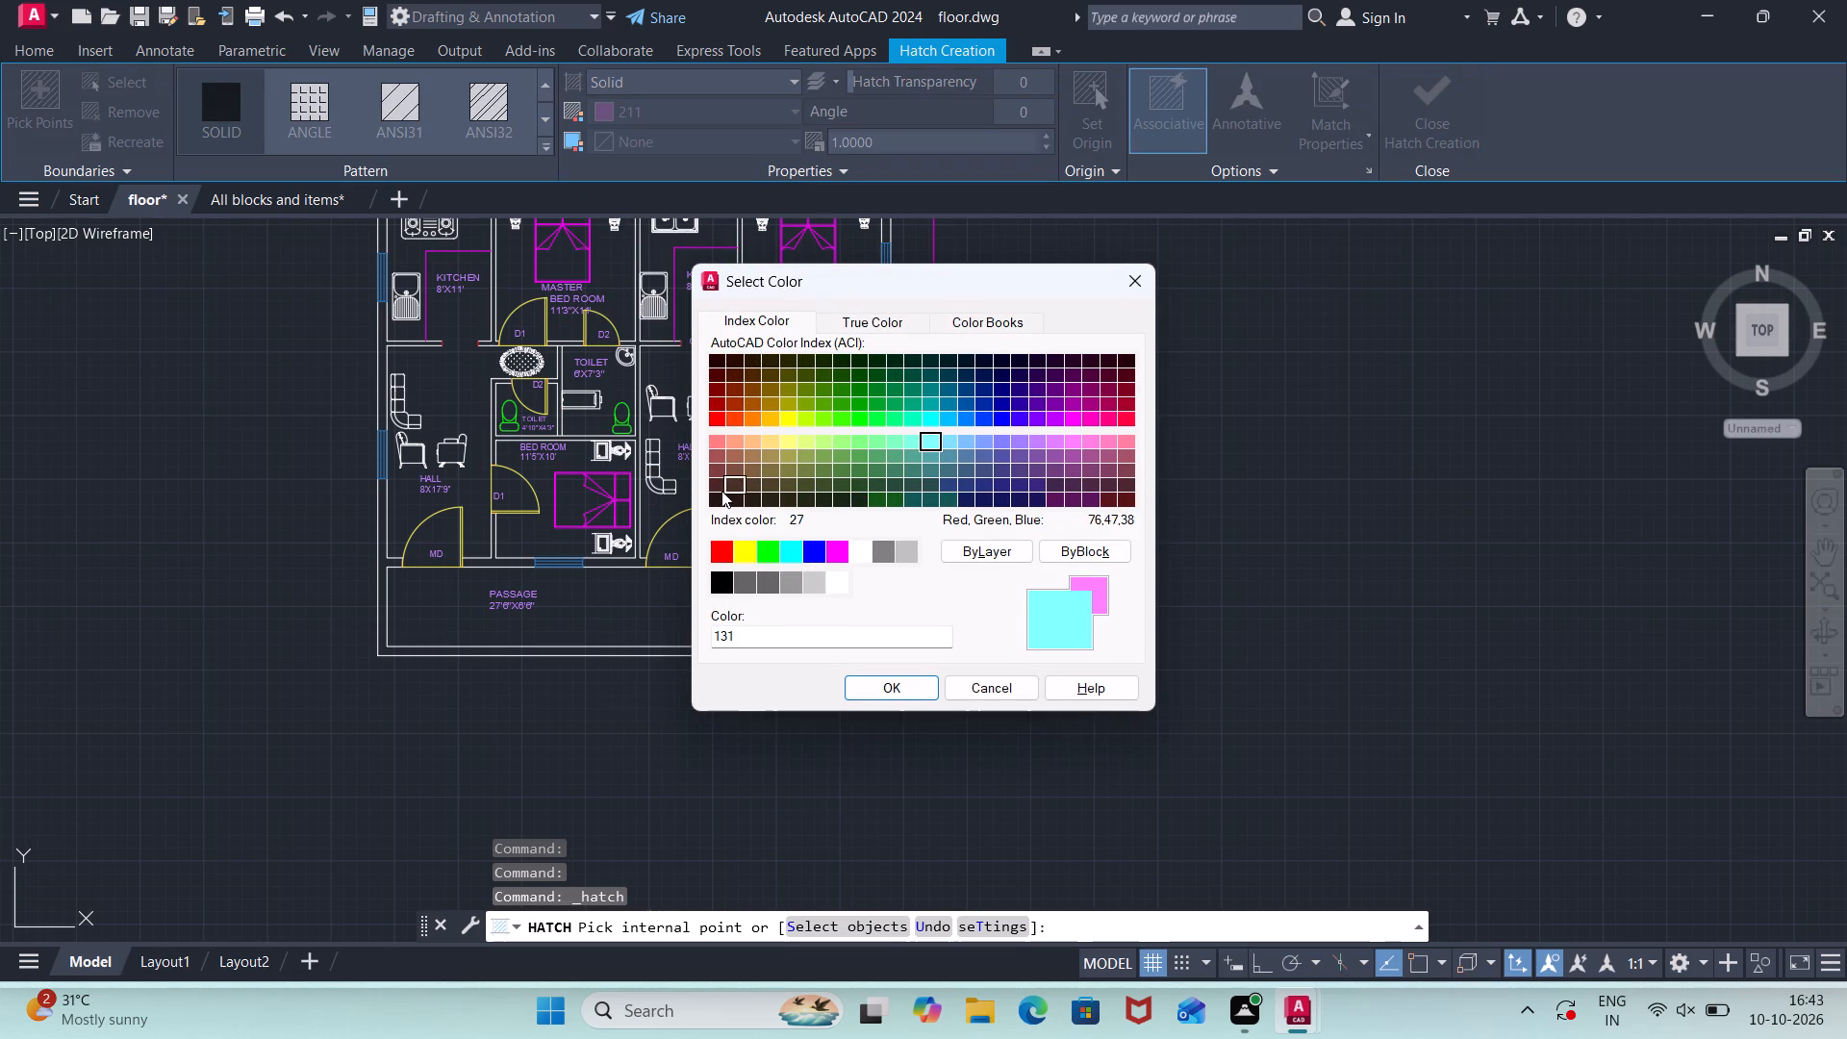
pyautogui.click(855, 676)
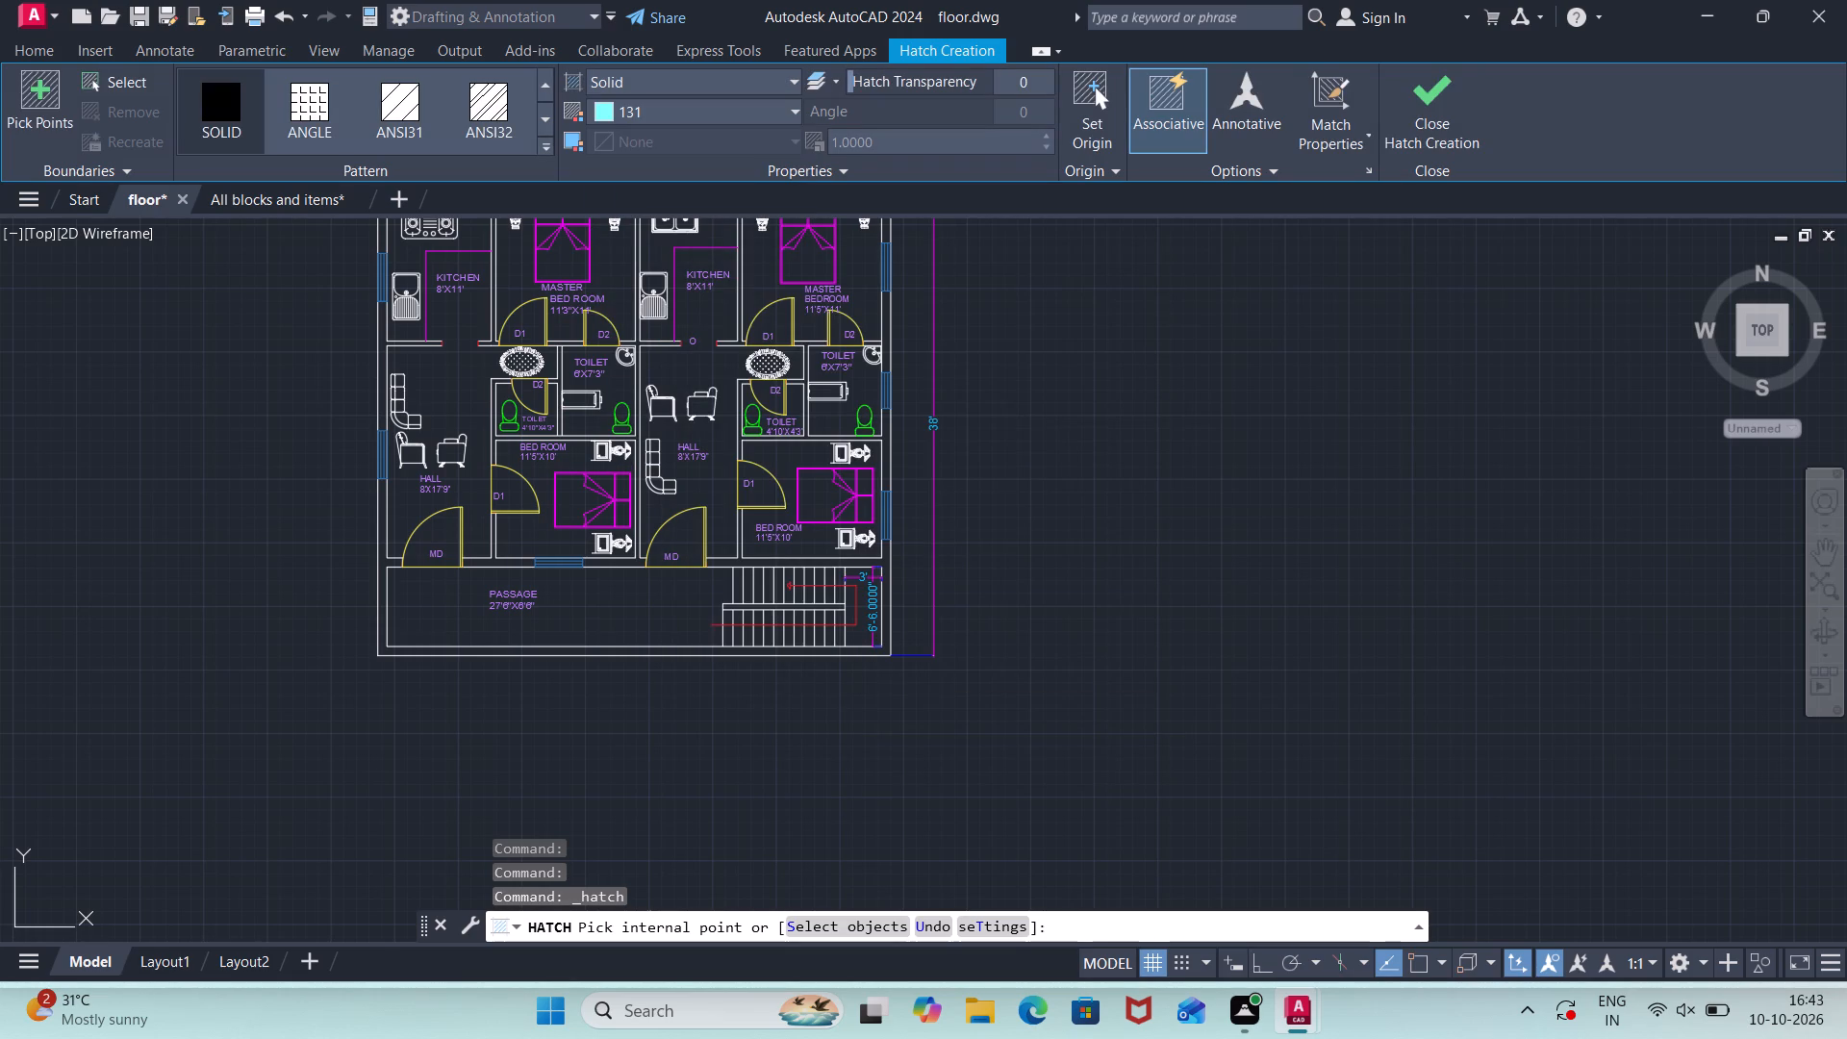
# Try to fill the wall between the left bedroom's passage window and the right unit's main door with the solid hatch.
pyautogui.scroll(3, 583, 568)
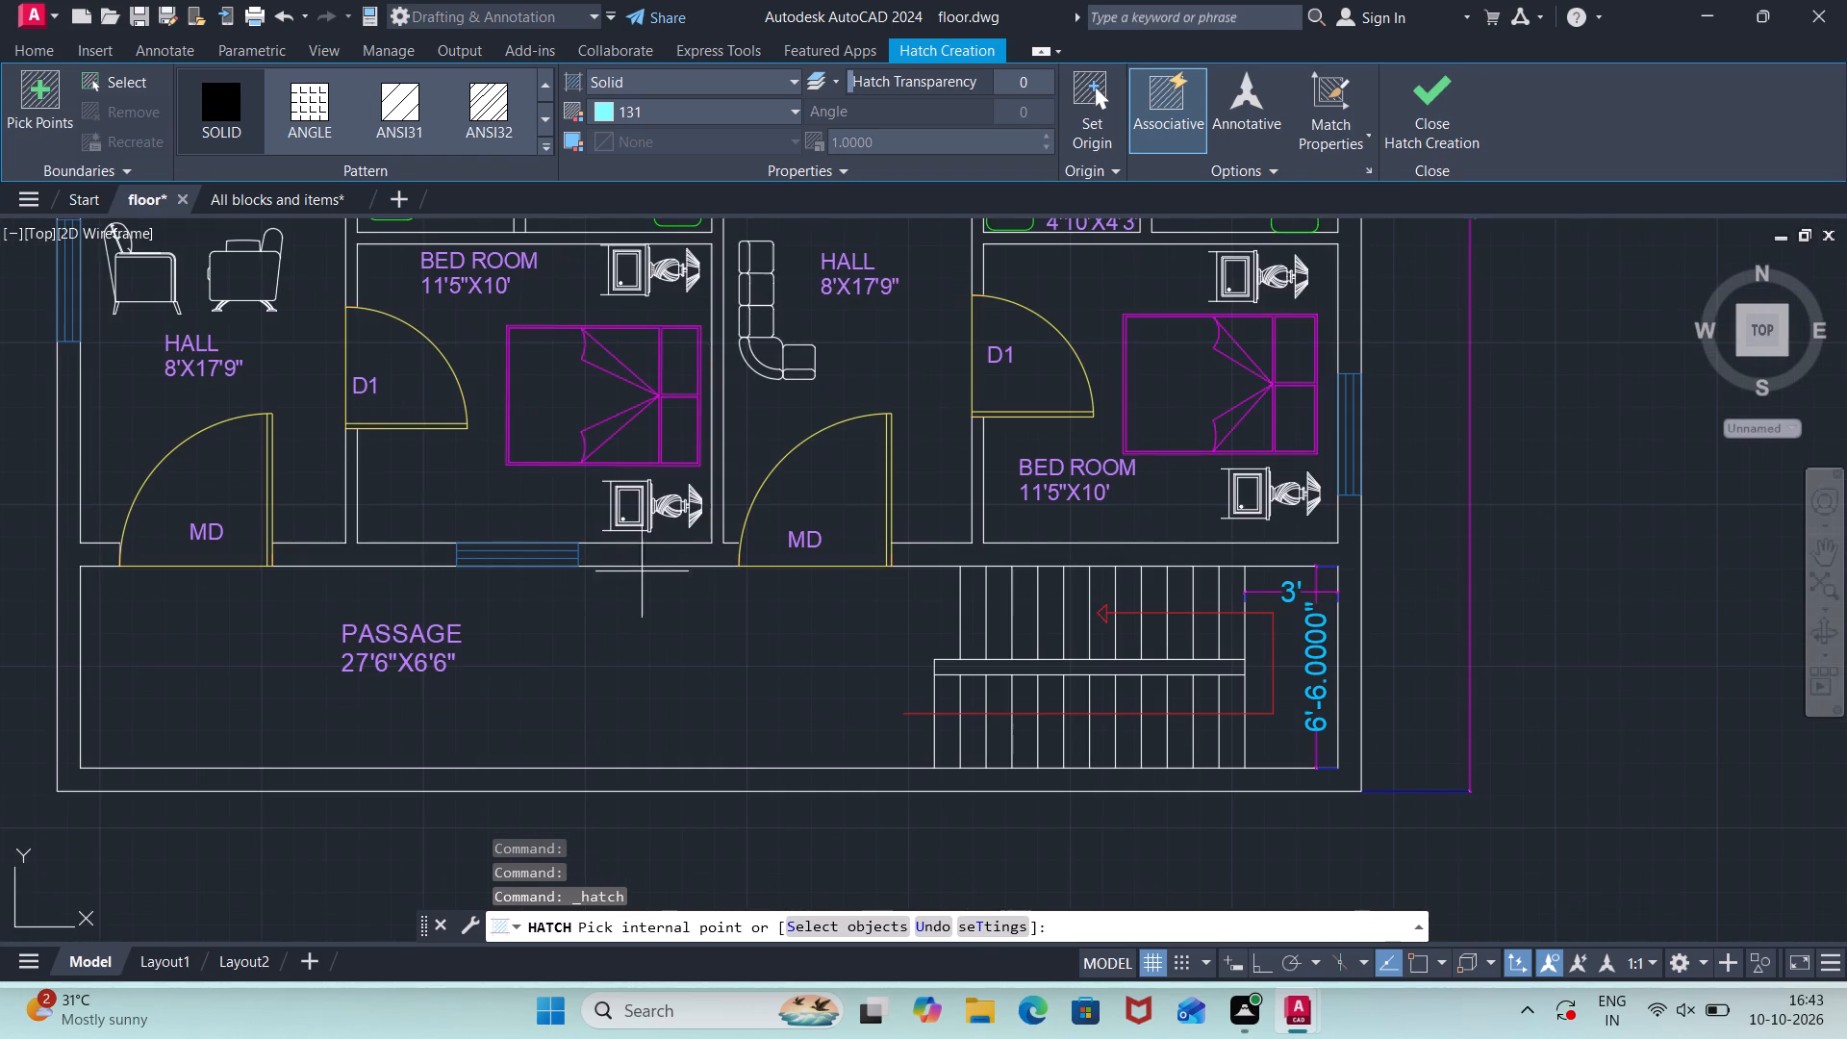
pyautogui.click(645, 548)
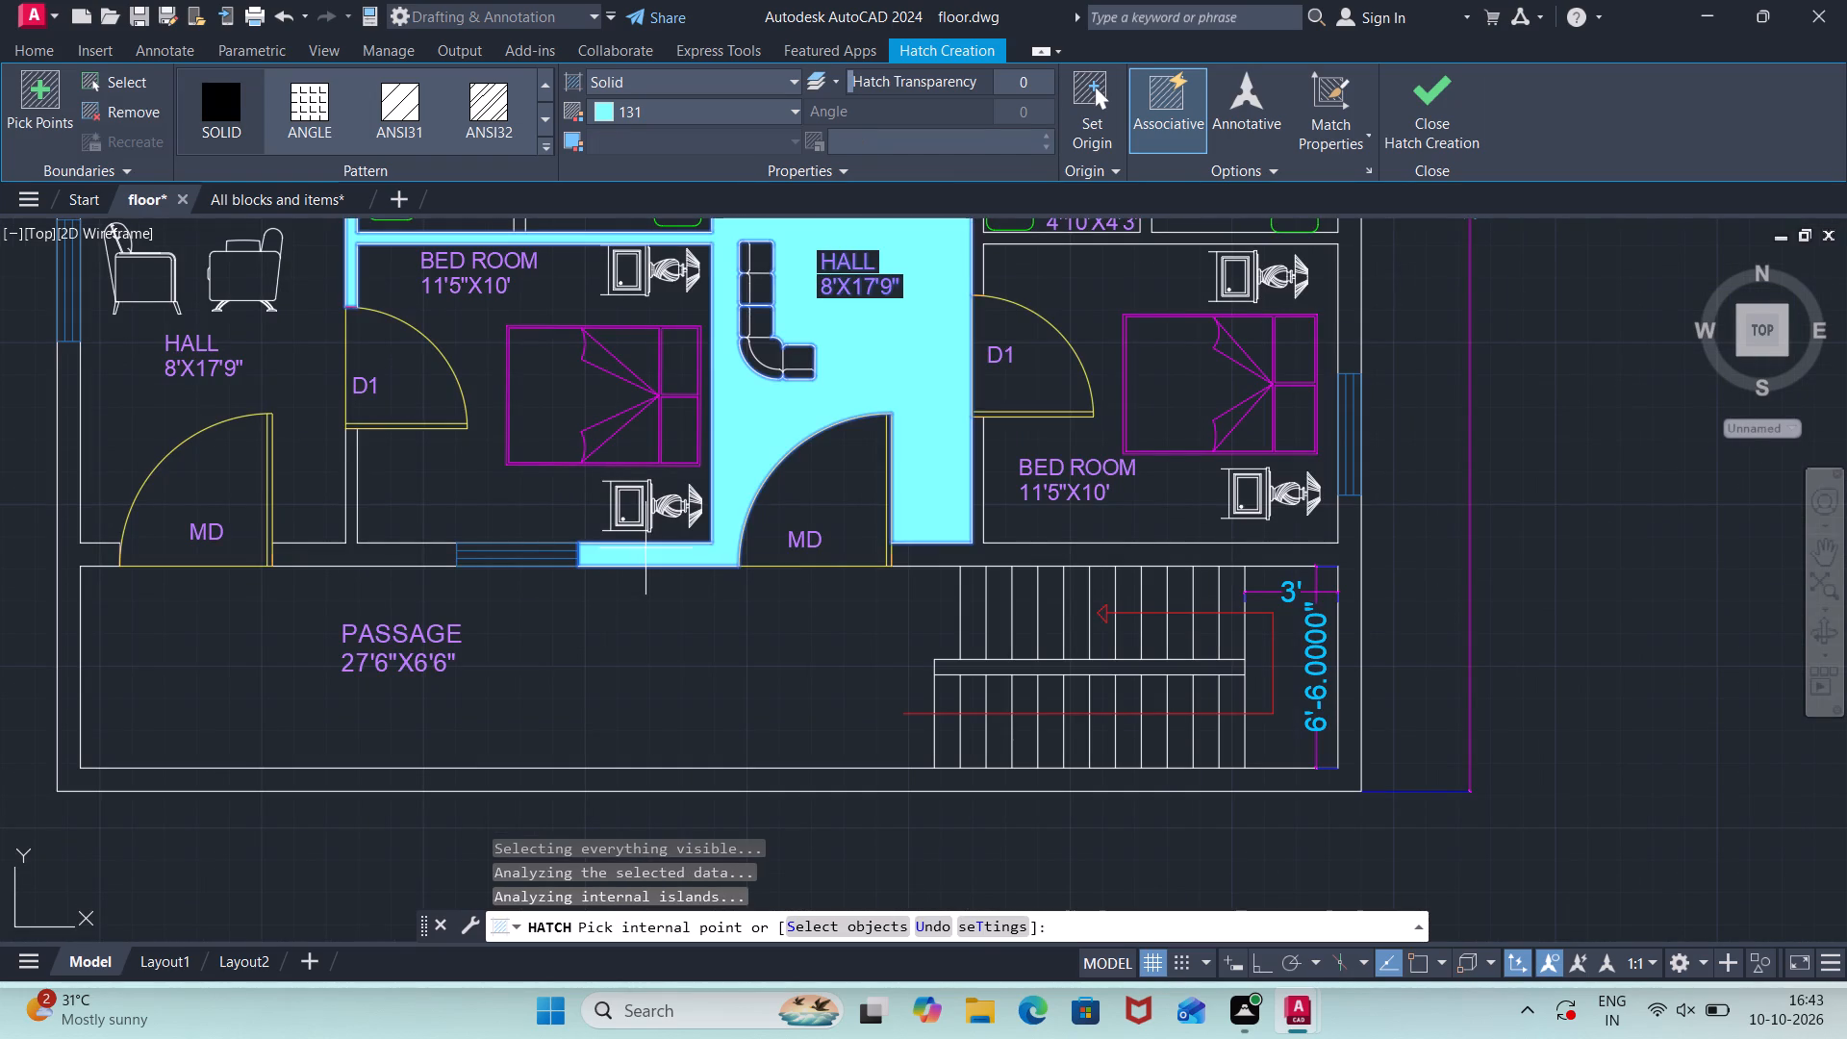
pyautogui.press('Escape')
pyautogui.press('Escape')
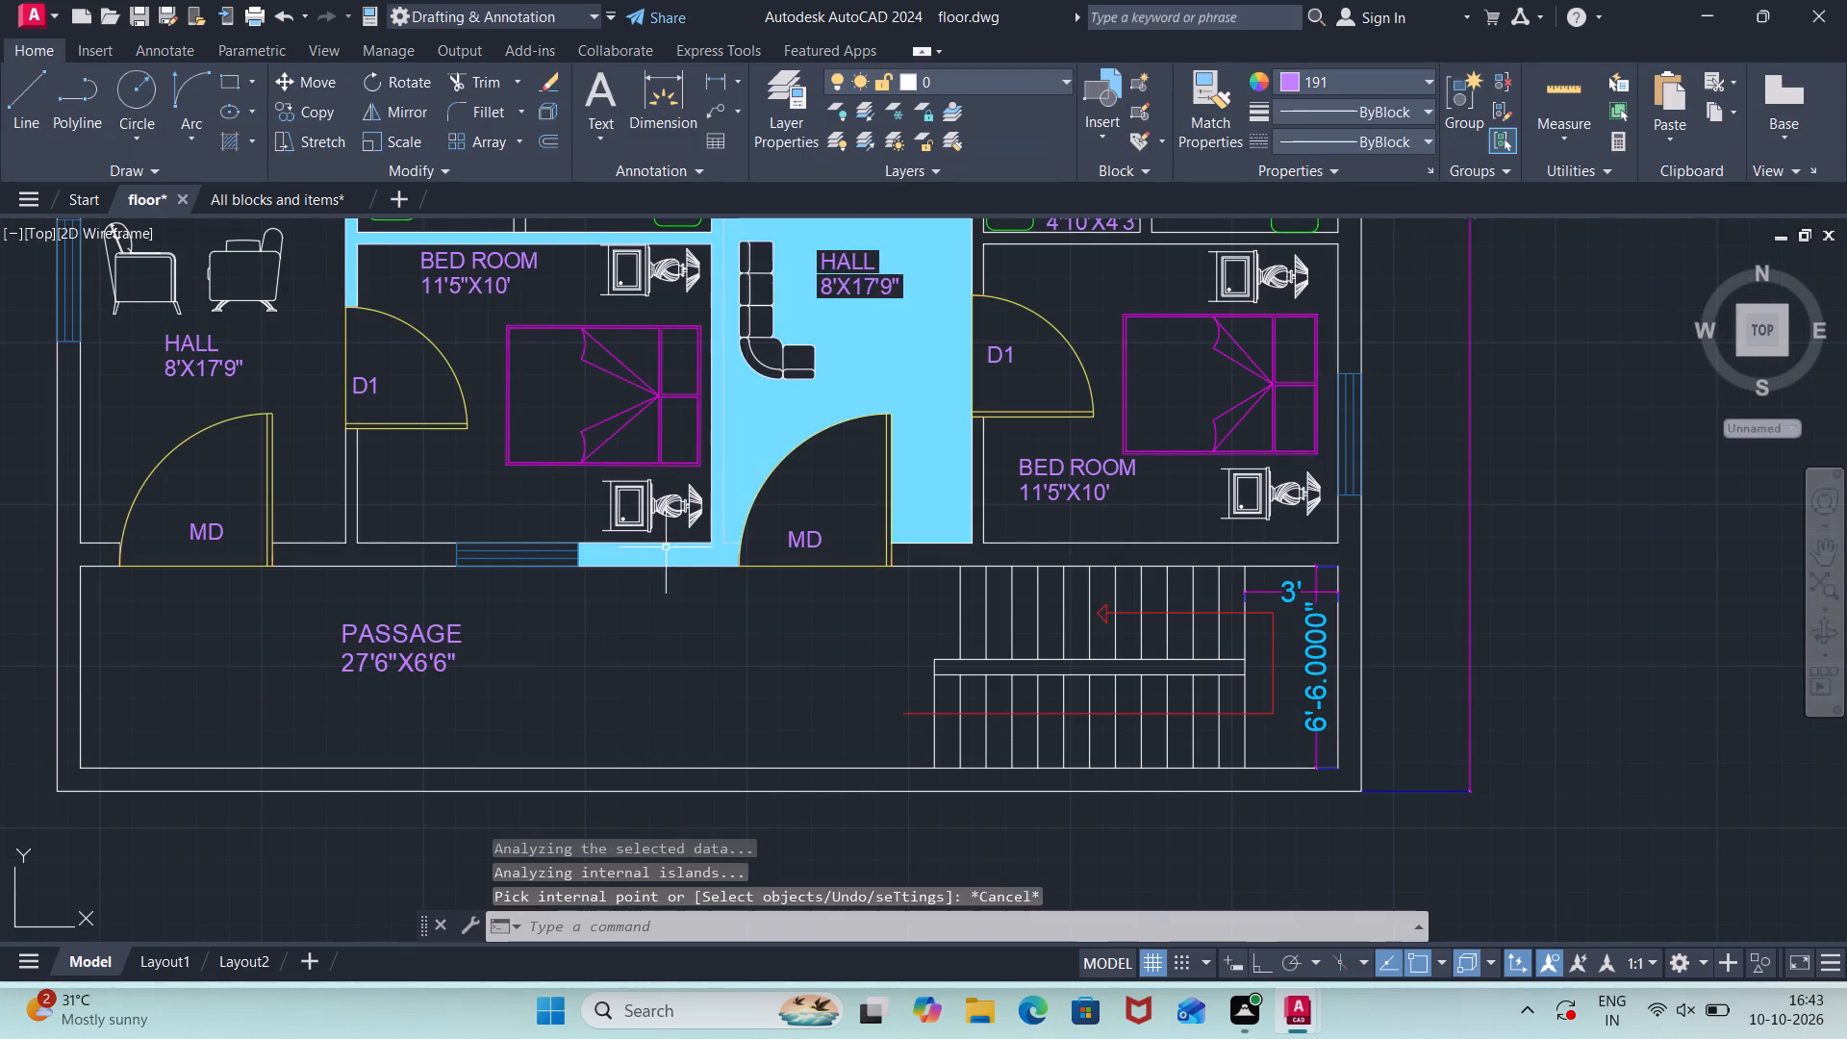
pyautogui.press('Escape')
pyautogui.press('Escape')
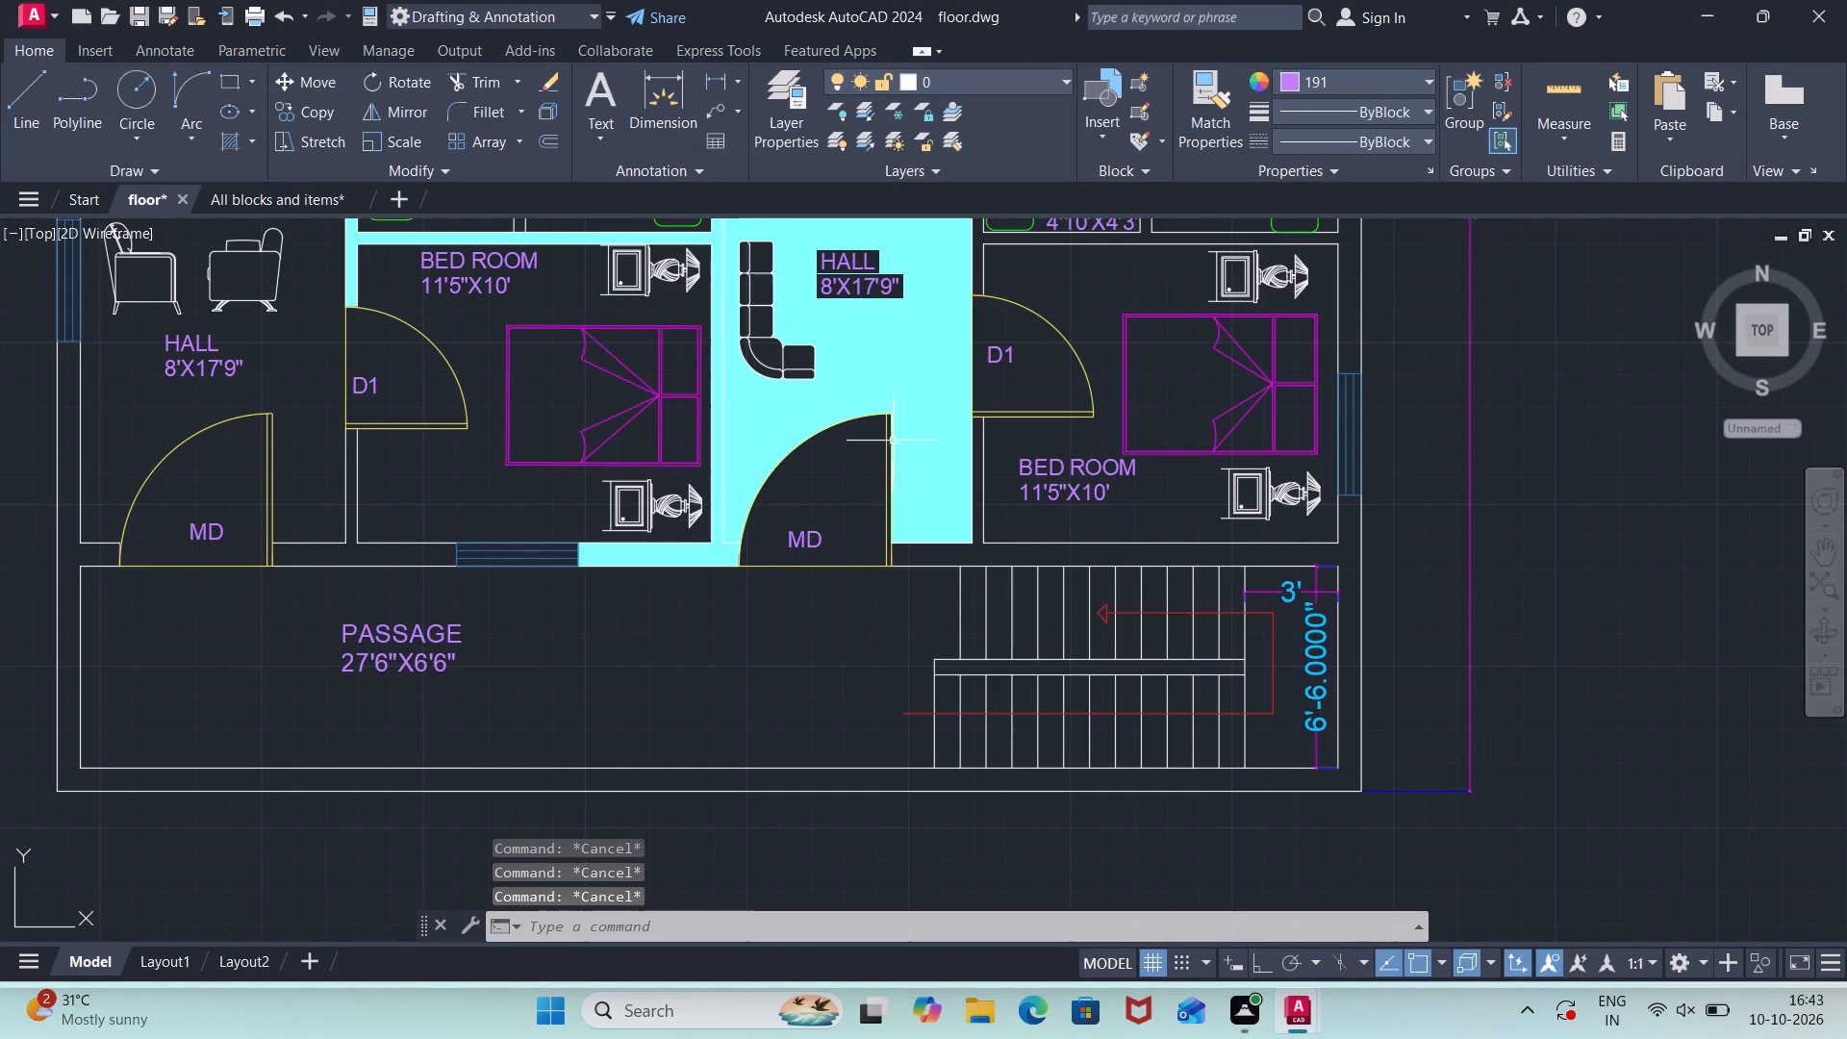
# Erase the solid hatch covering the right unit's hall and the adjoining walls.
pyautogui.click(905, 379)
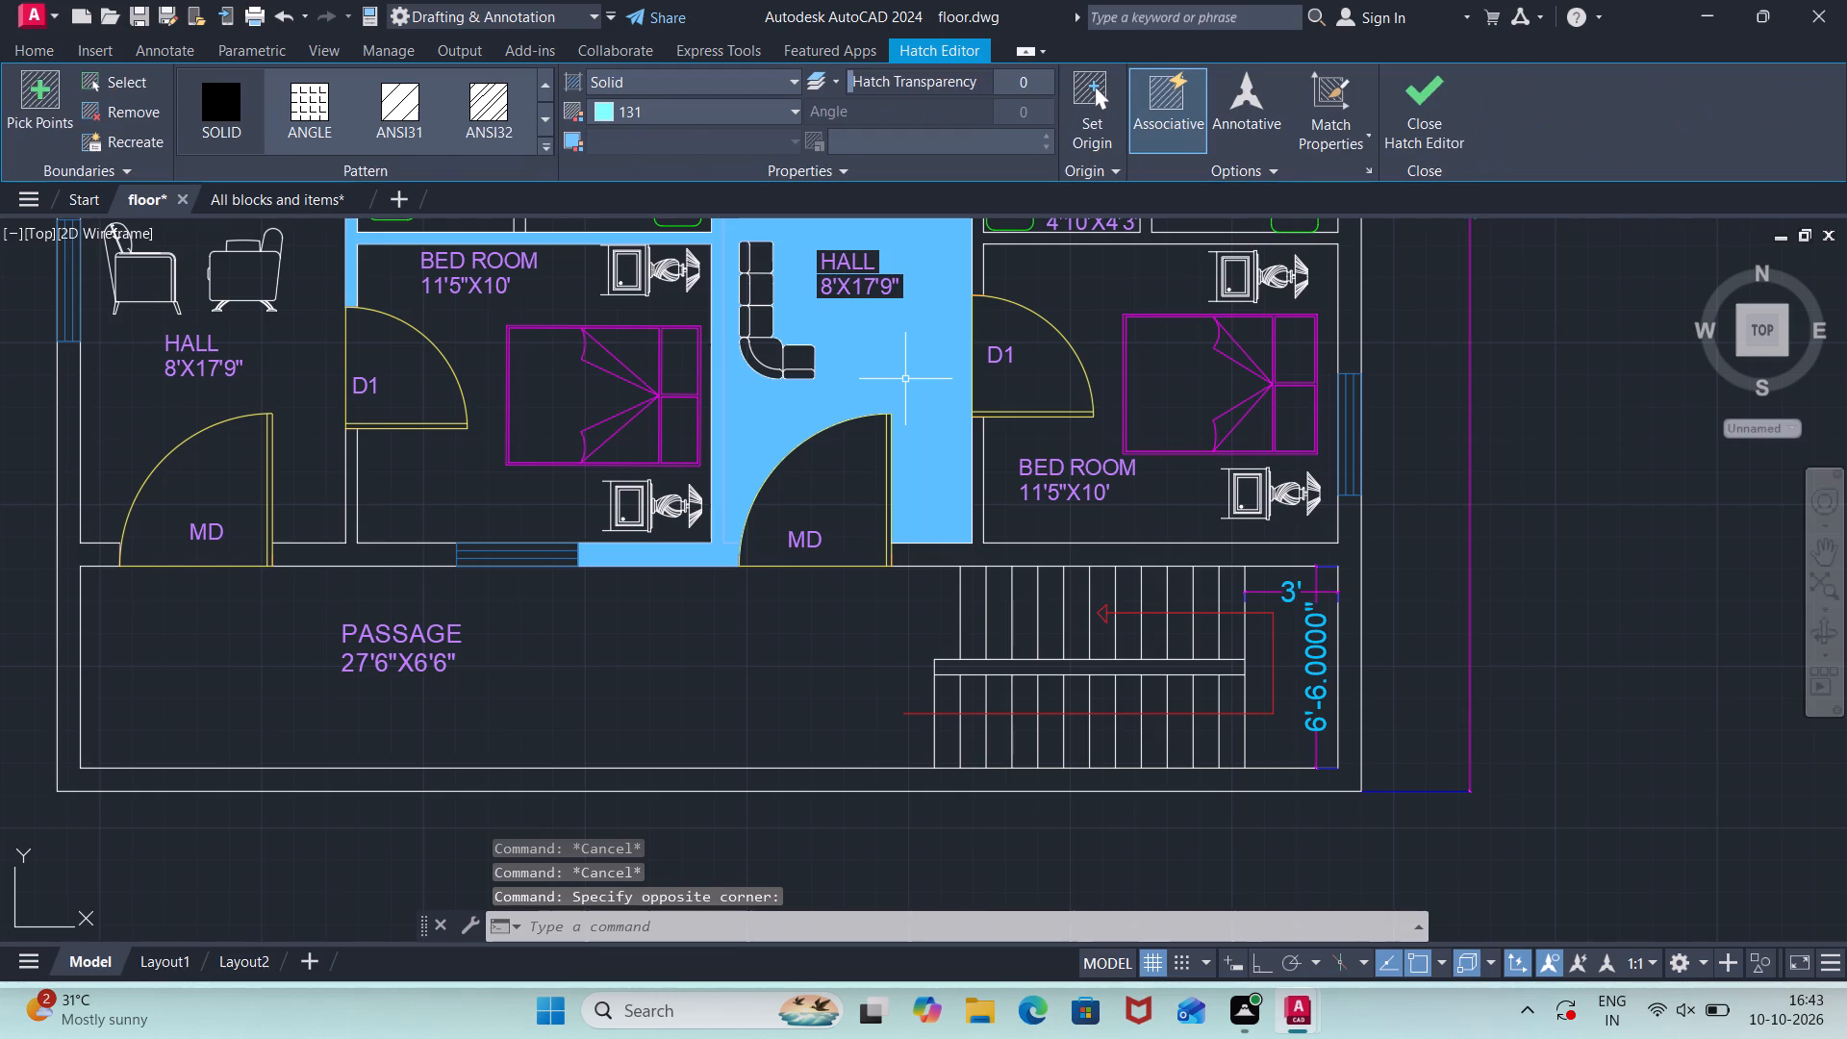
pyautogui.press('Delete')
# Stretch the short red line at the left jamb of the right unit's main door up to the wall's inner corner.
pyautogui.scroll(4, 774, 544)
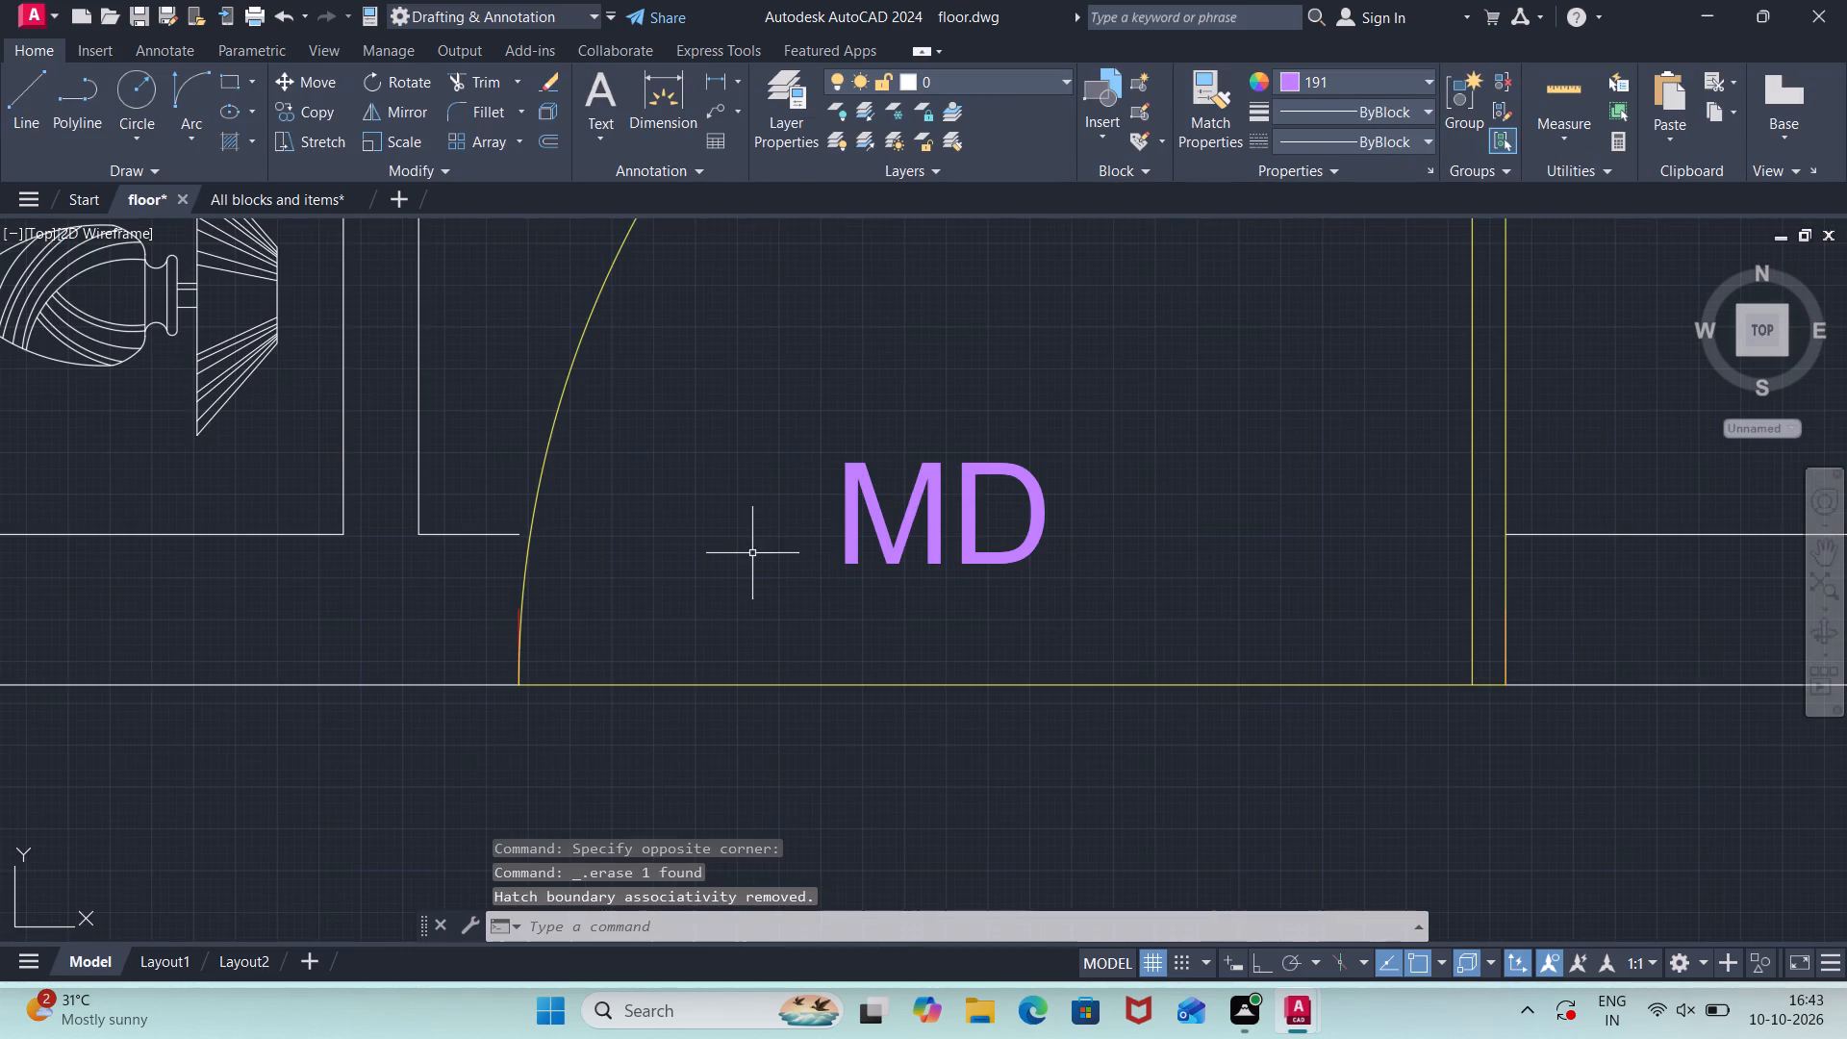
pyautogui.moveTo(752, 553); pyautogui.dragTo(798, 505, button='middle')
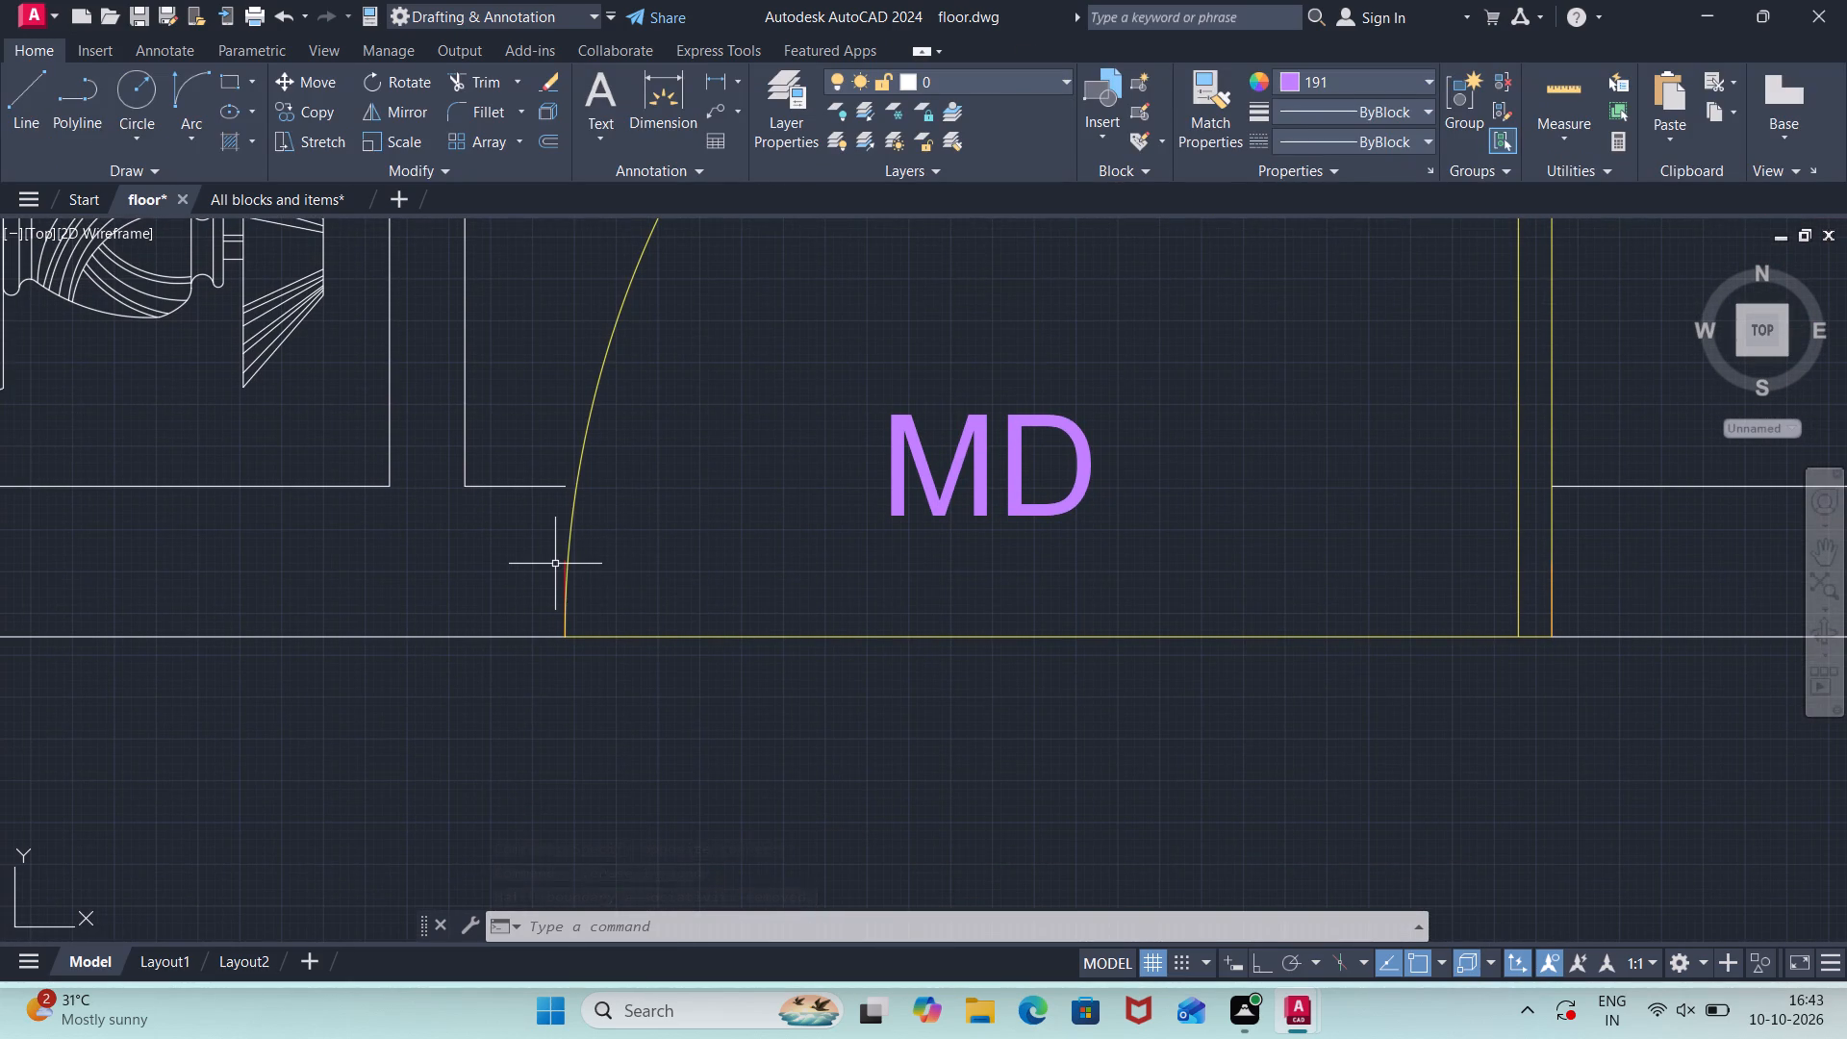
pyautogui.scroll(2, 554, 563)
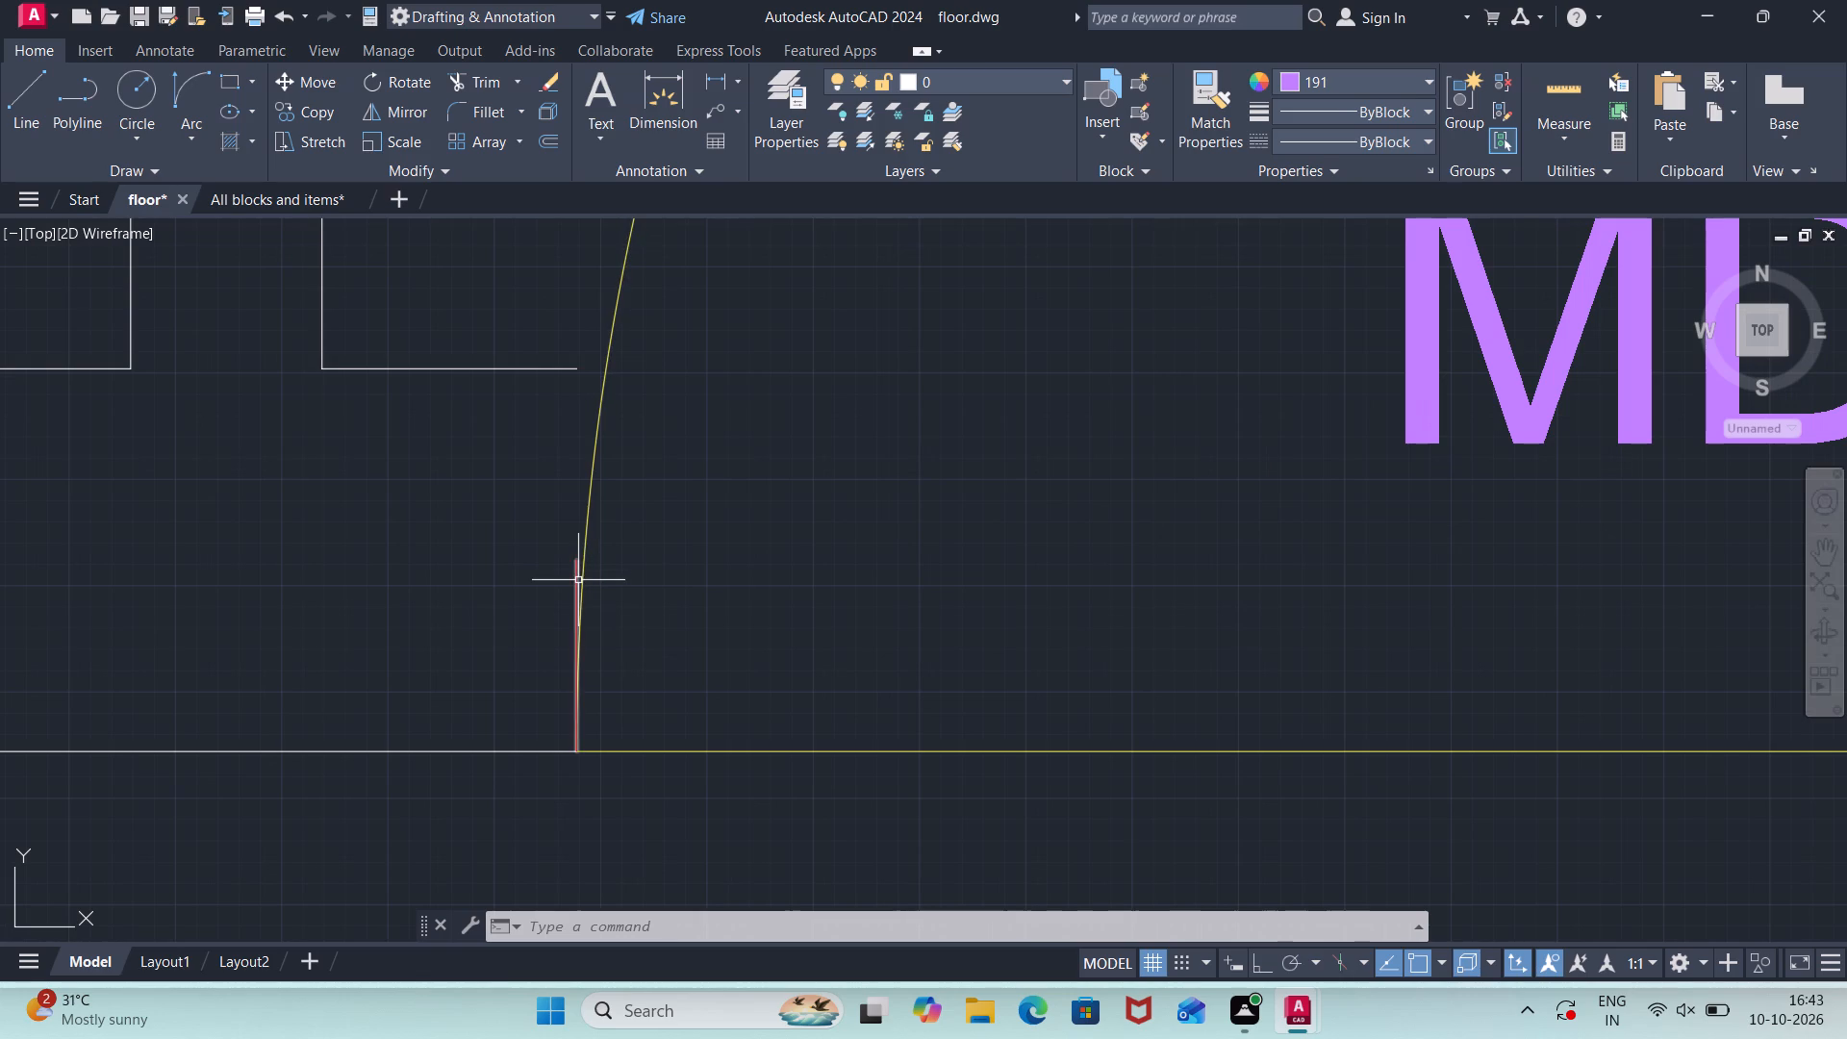
pyautogui.click(578, 581)
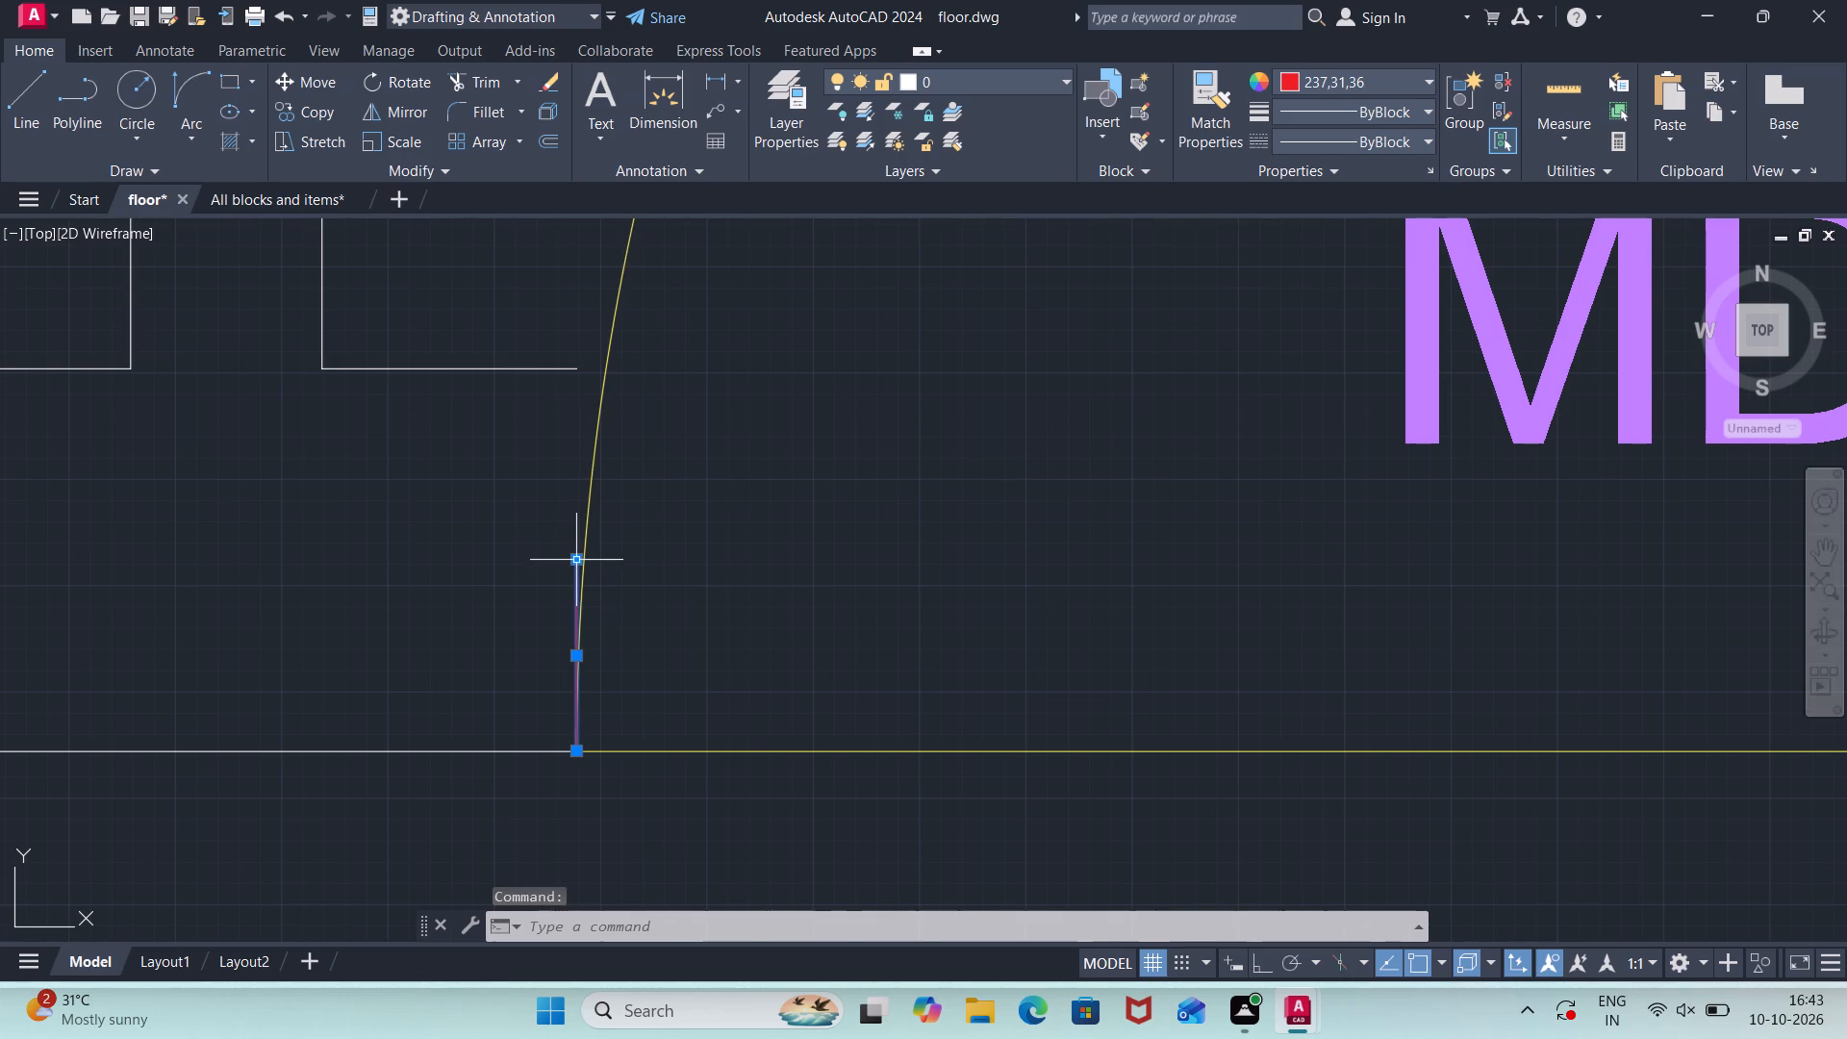
pyautogui.click(571, 556)
pyautogui.click(574, 366)
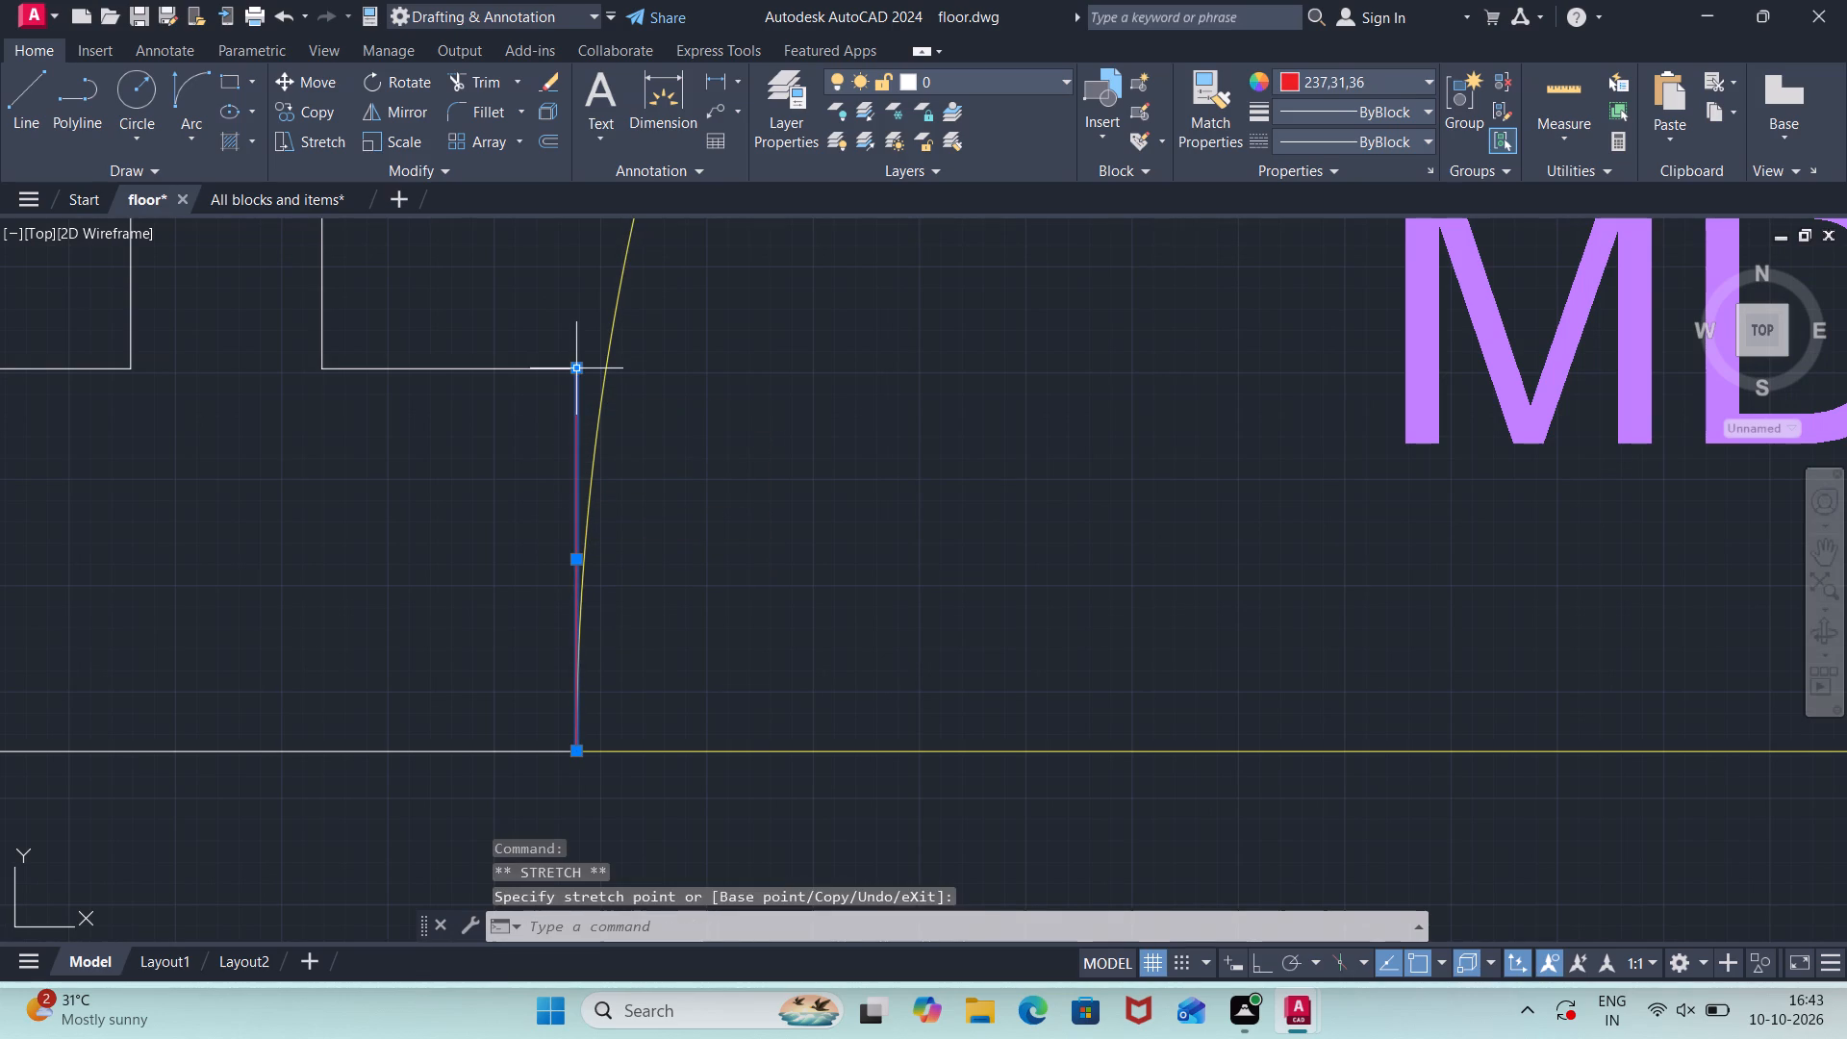
pyautogui.press('Escape')
# Erase the purple line closing the wall end at the left jamb of the left unit's main door.
pyautogui.scroll(-4, 585, 494)
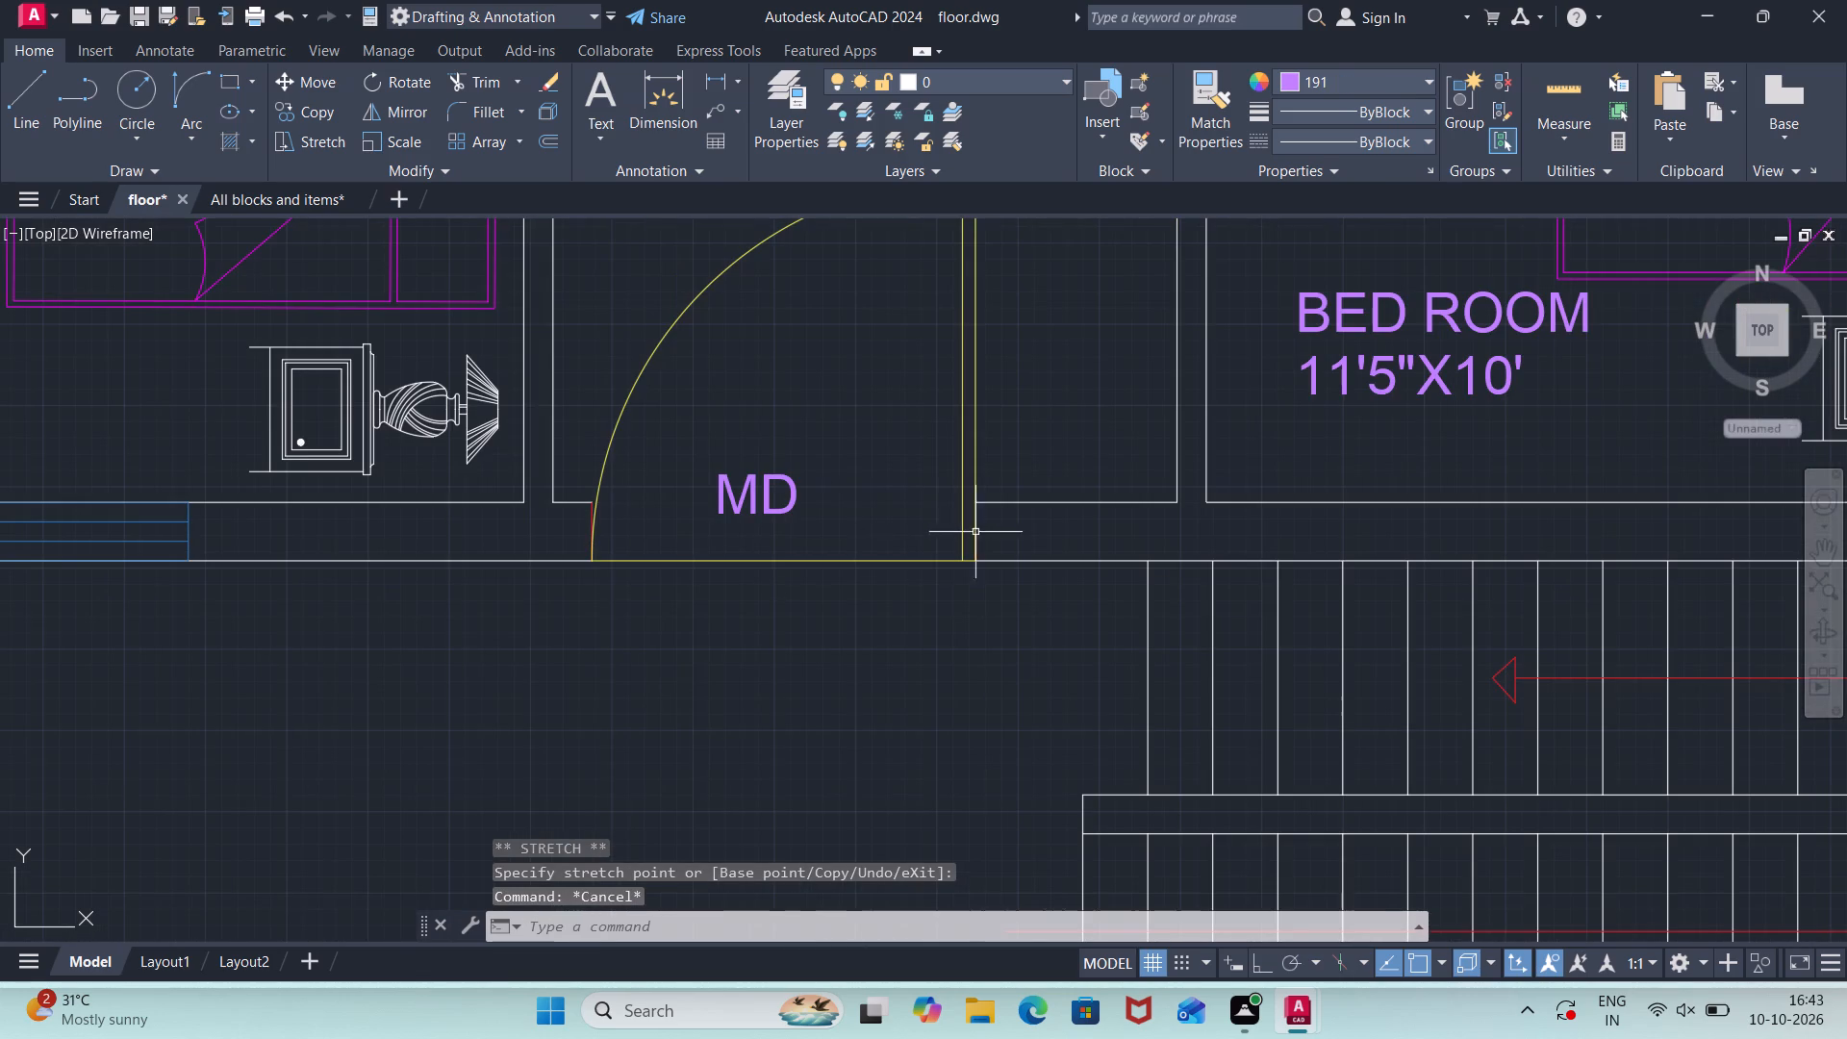
pyautogui.scroll(-2, 1253, 554)
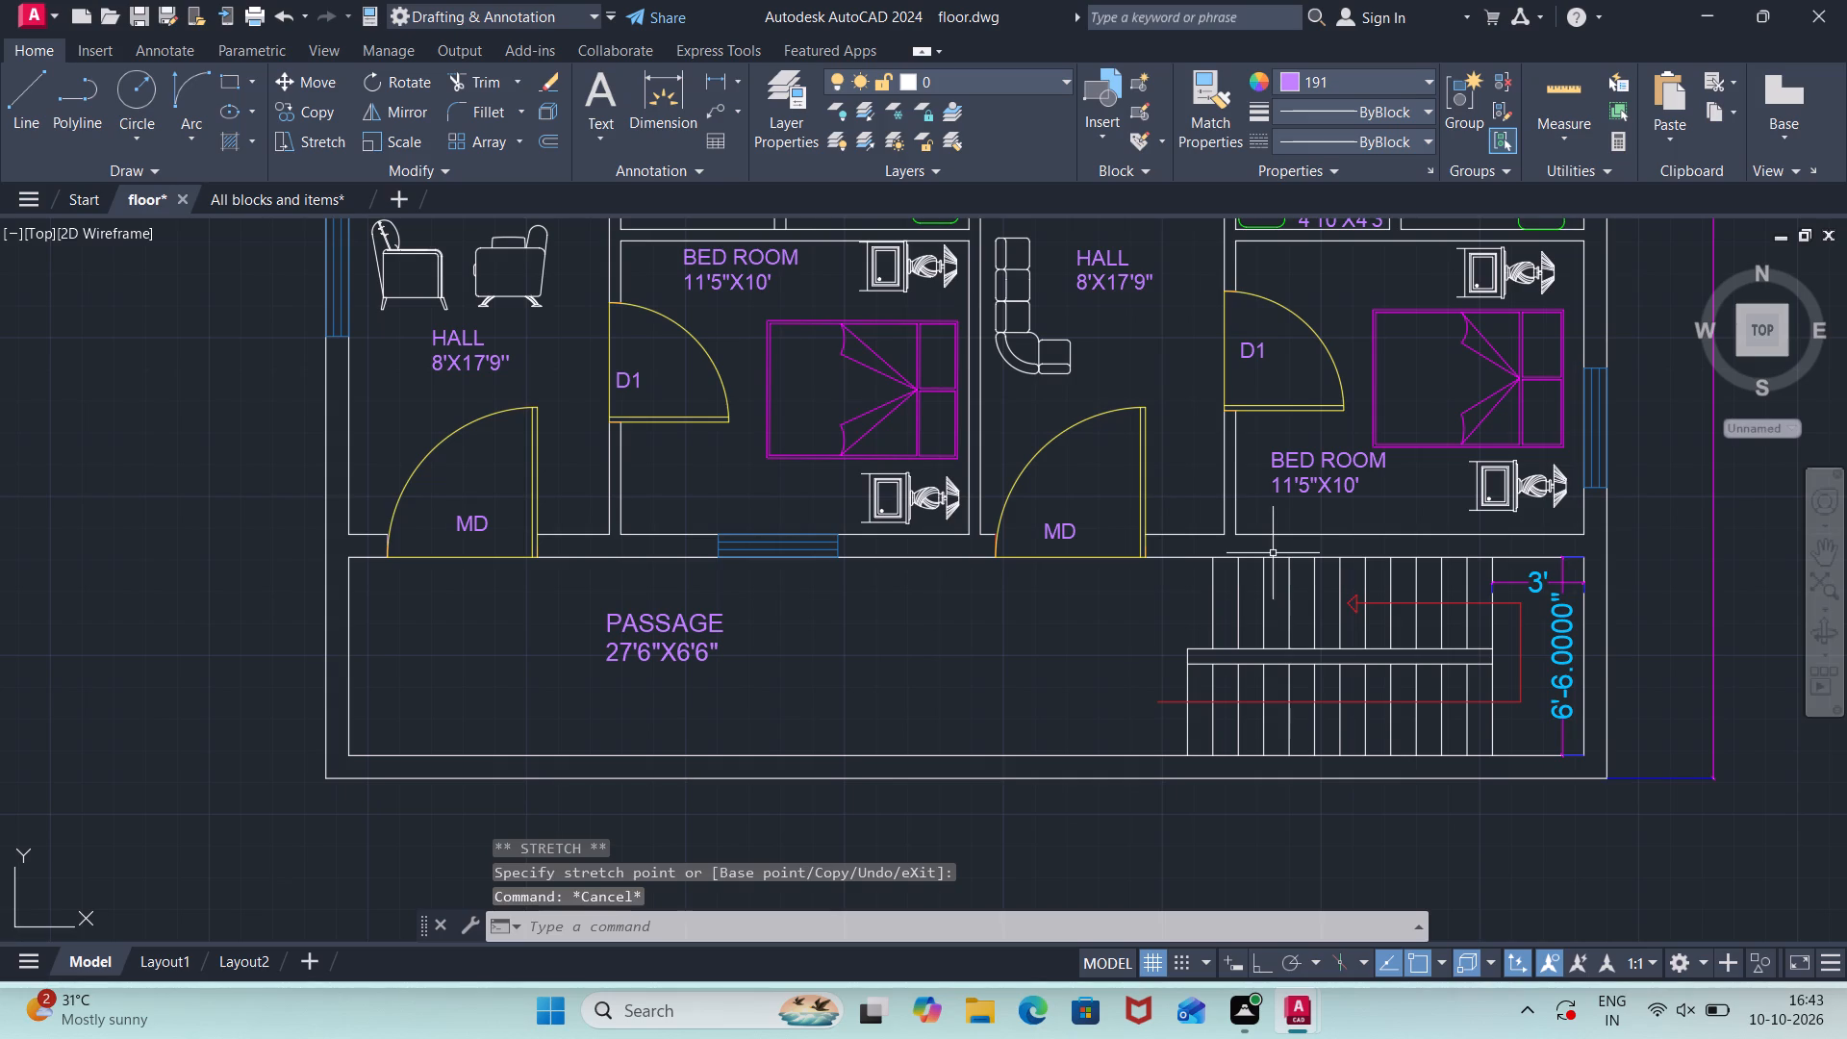
pyautogui.scroll(4, 433, 531)
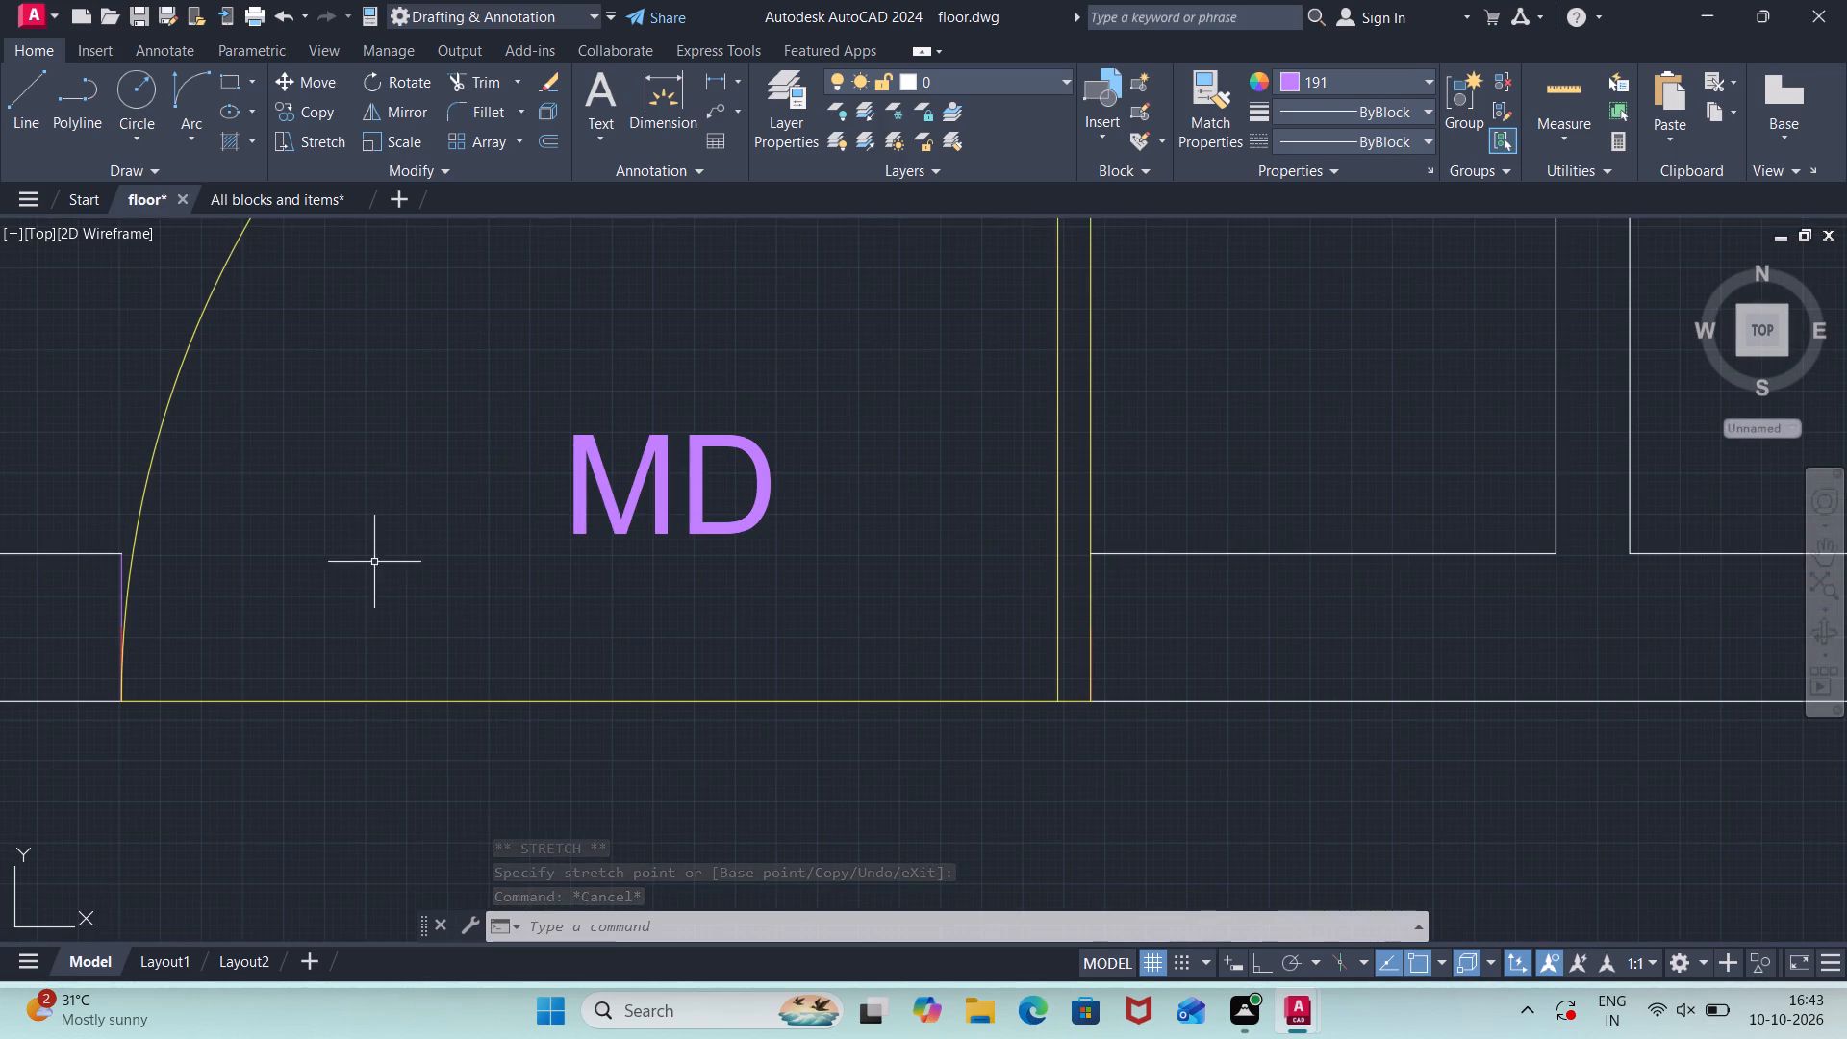
pyautogui.moveTo(361, 565); pyautogui.dragTo(616, 524, button='middle')
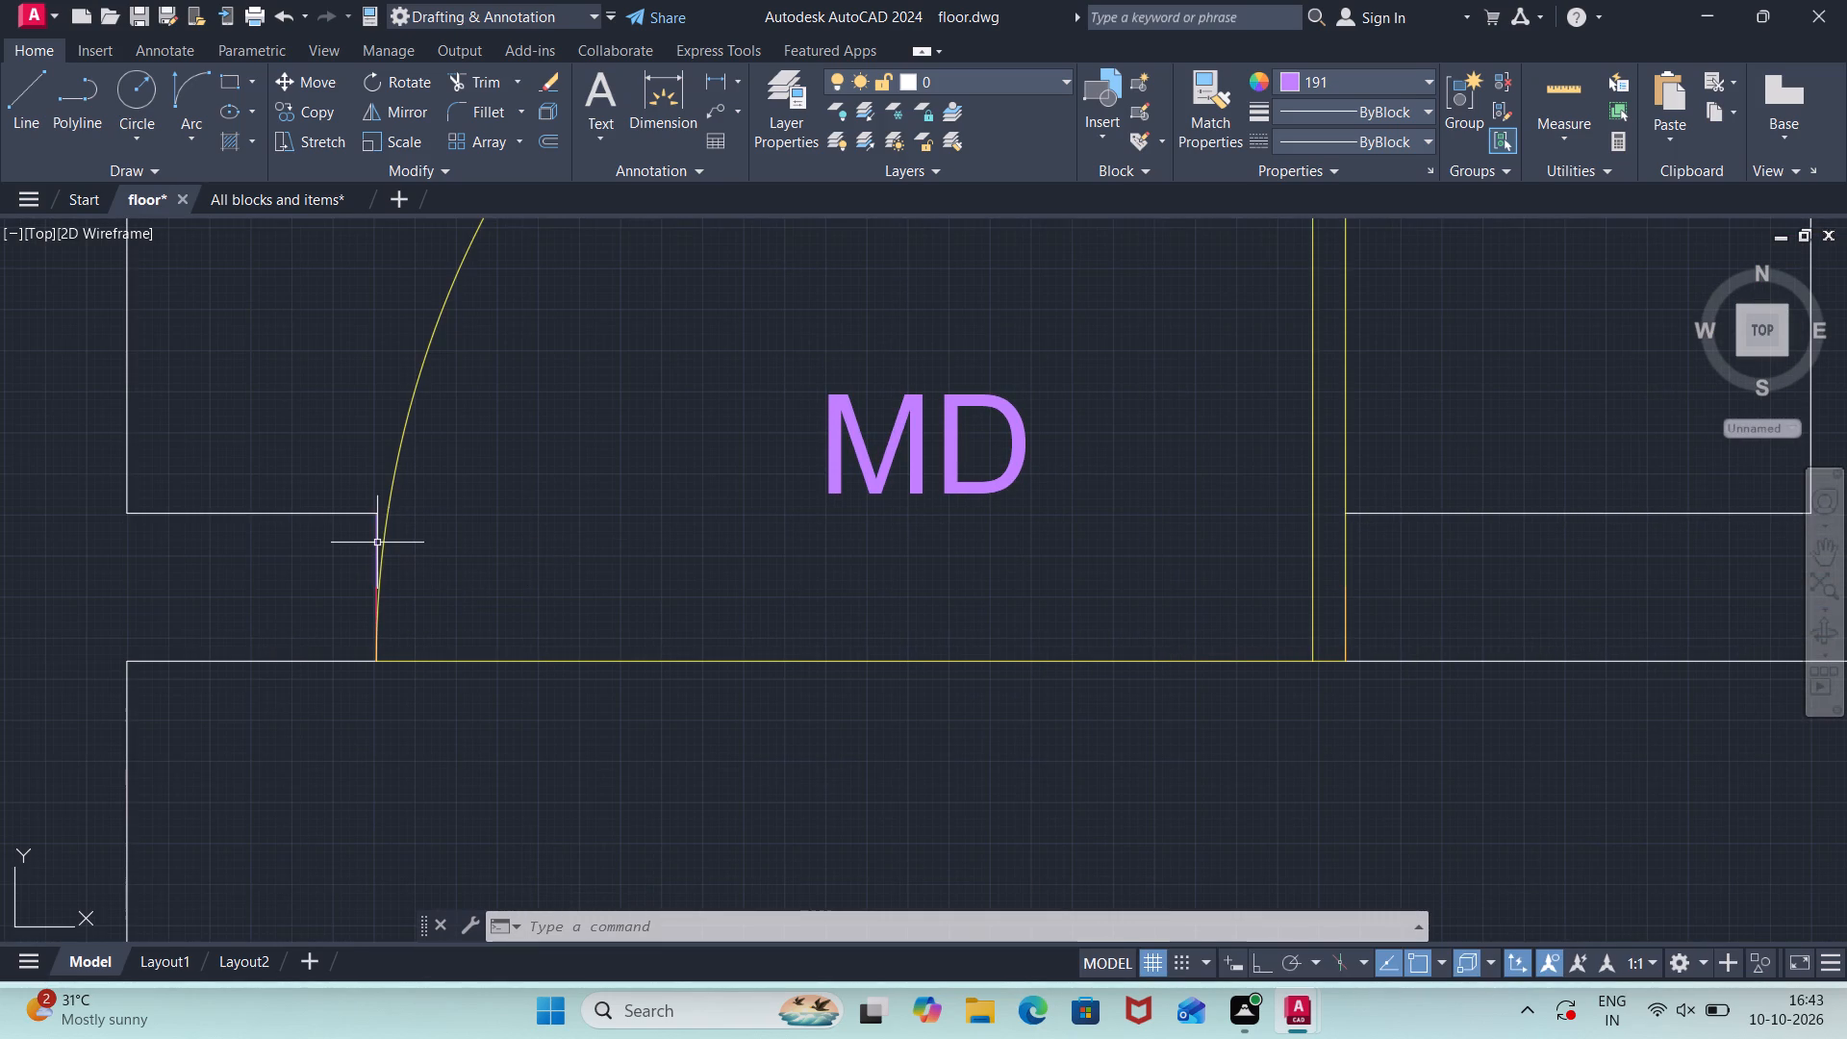
pyautogui.click(376, 540)
pyautogui.press('Delete')
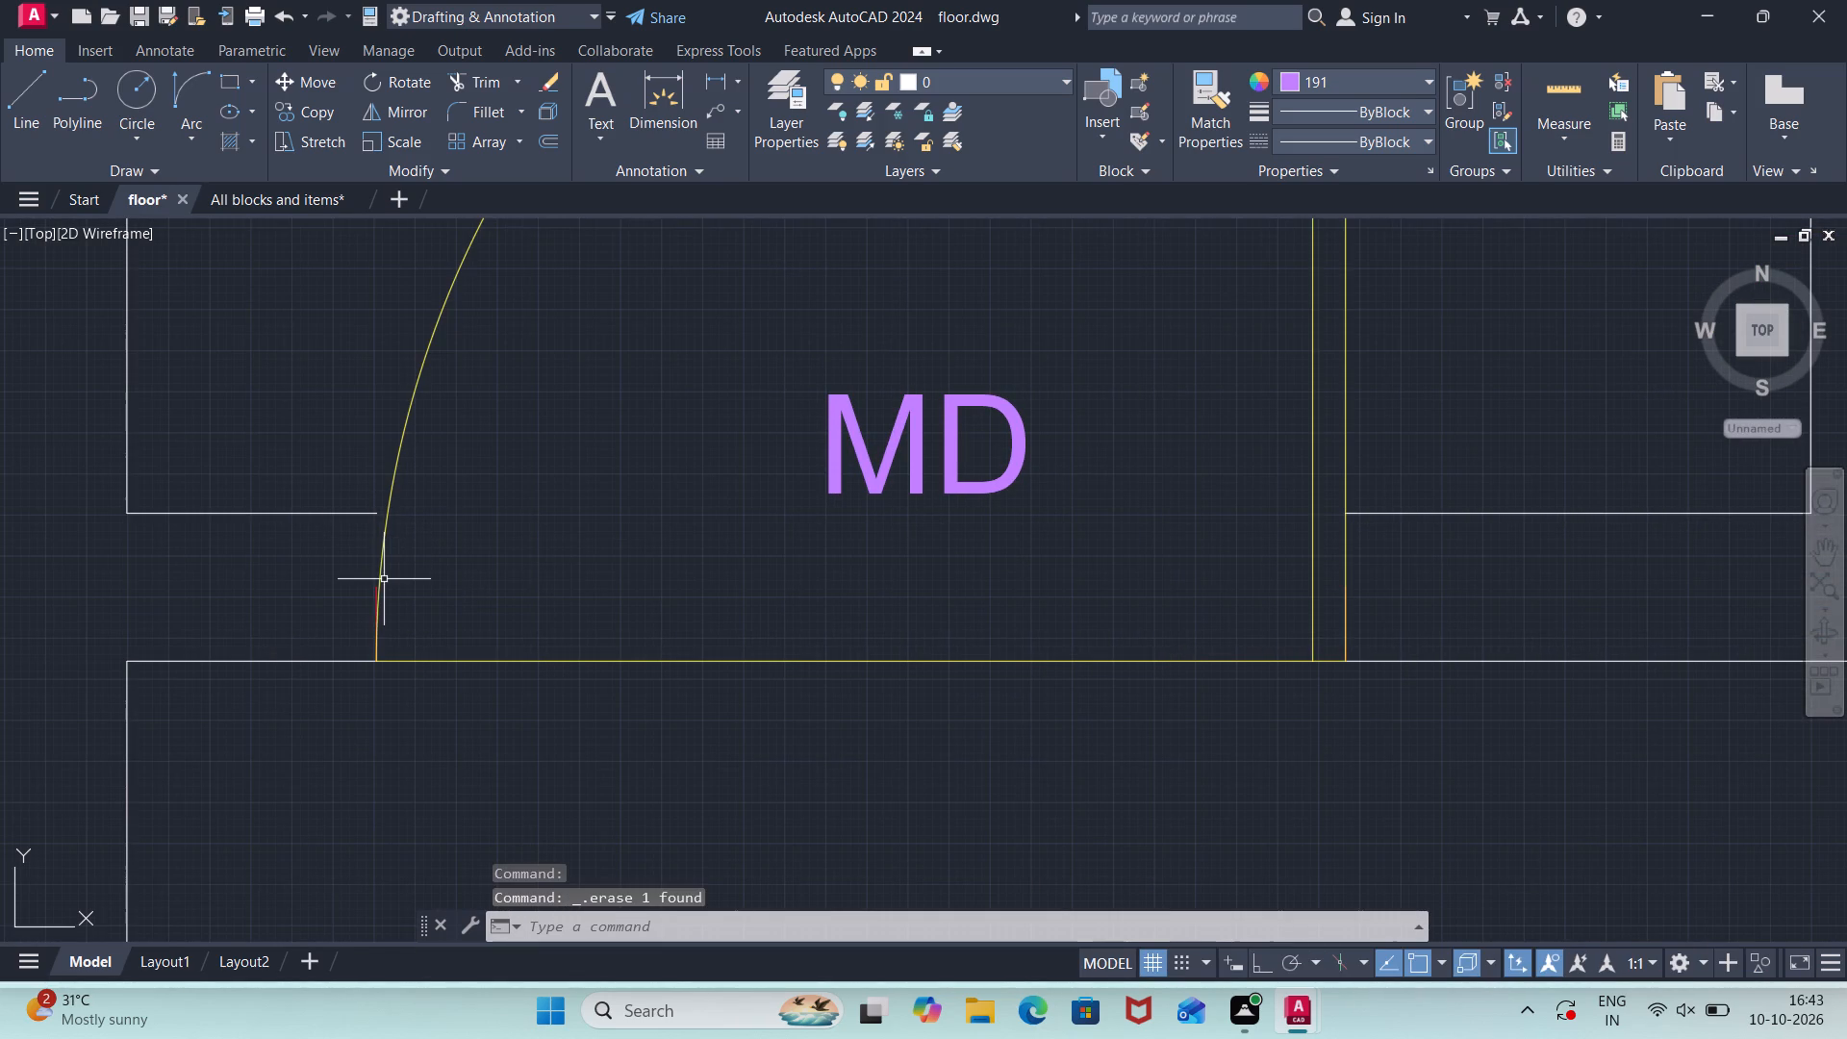
# Stretch the short red line at the left jamb of the left unit's main door up to the wall's inner corner.
pyautogui.scroll(2, 368, 594)
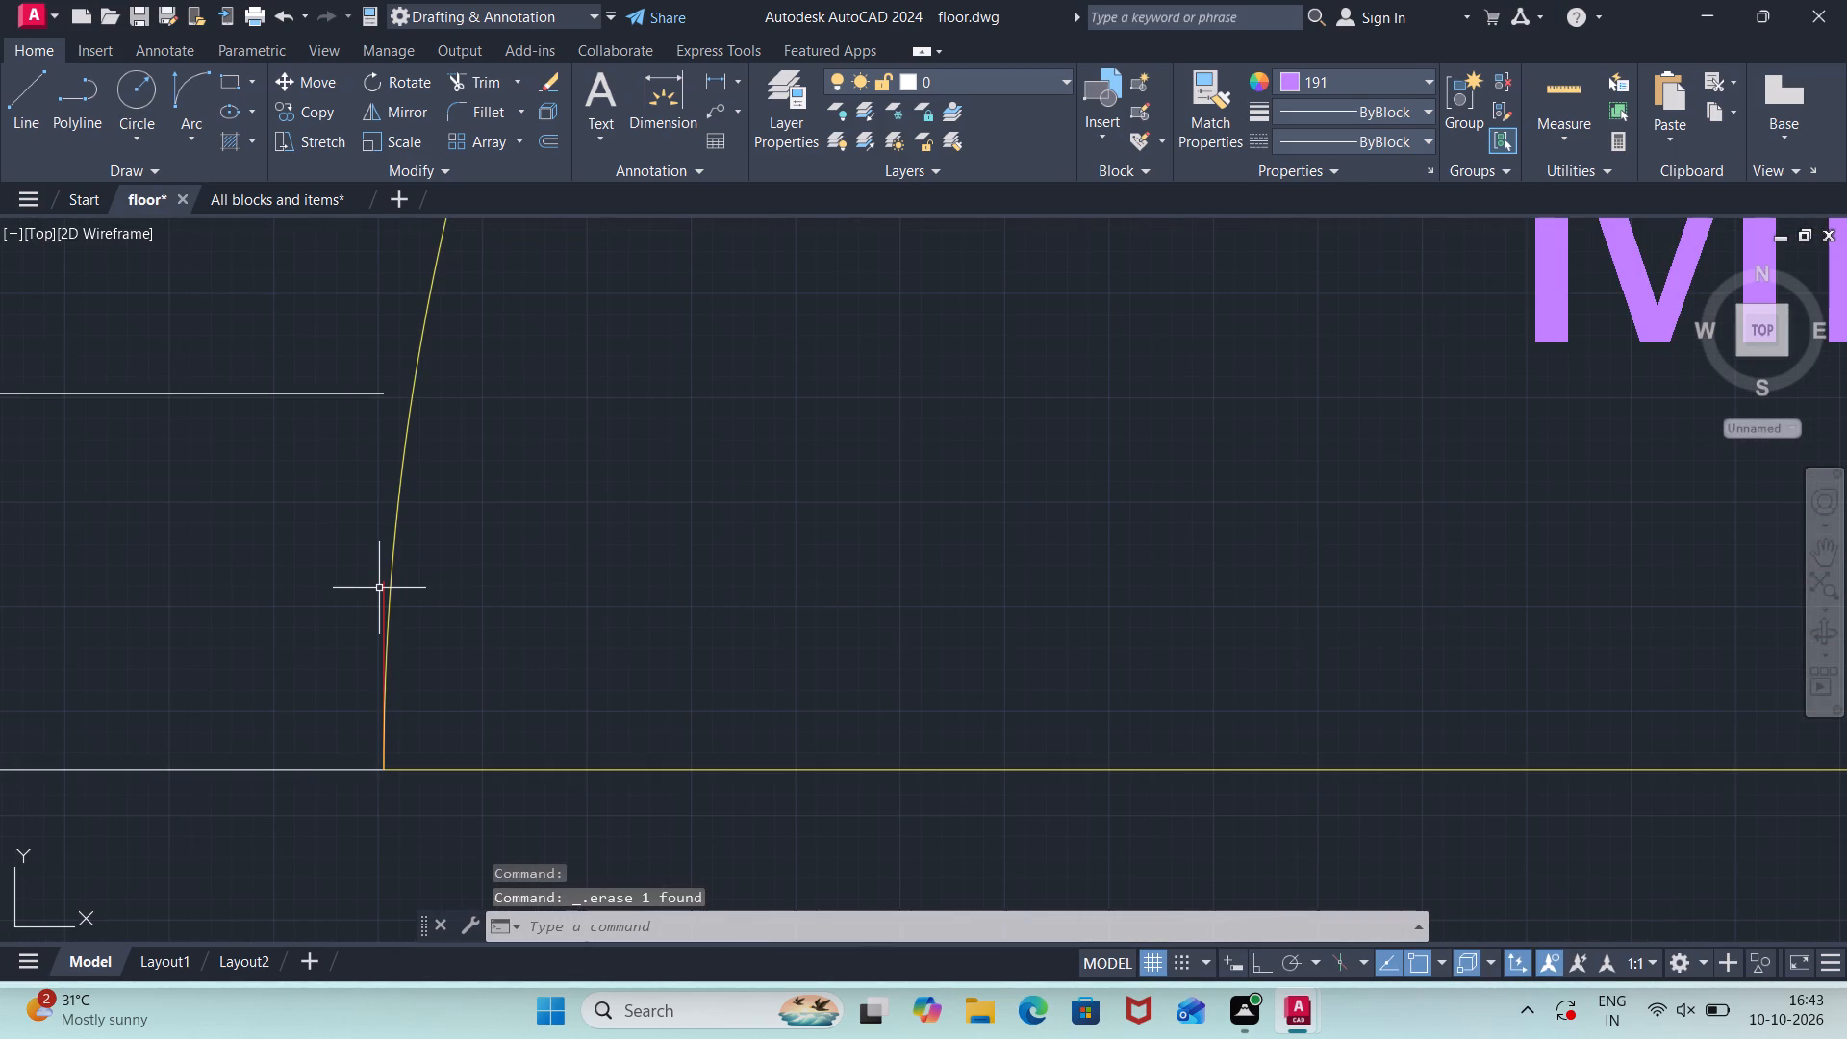
pyautogui.click(381, 598)
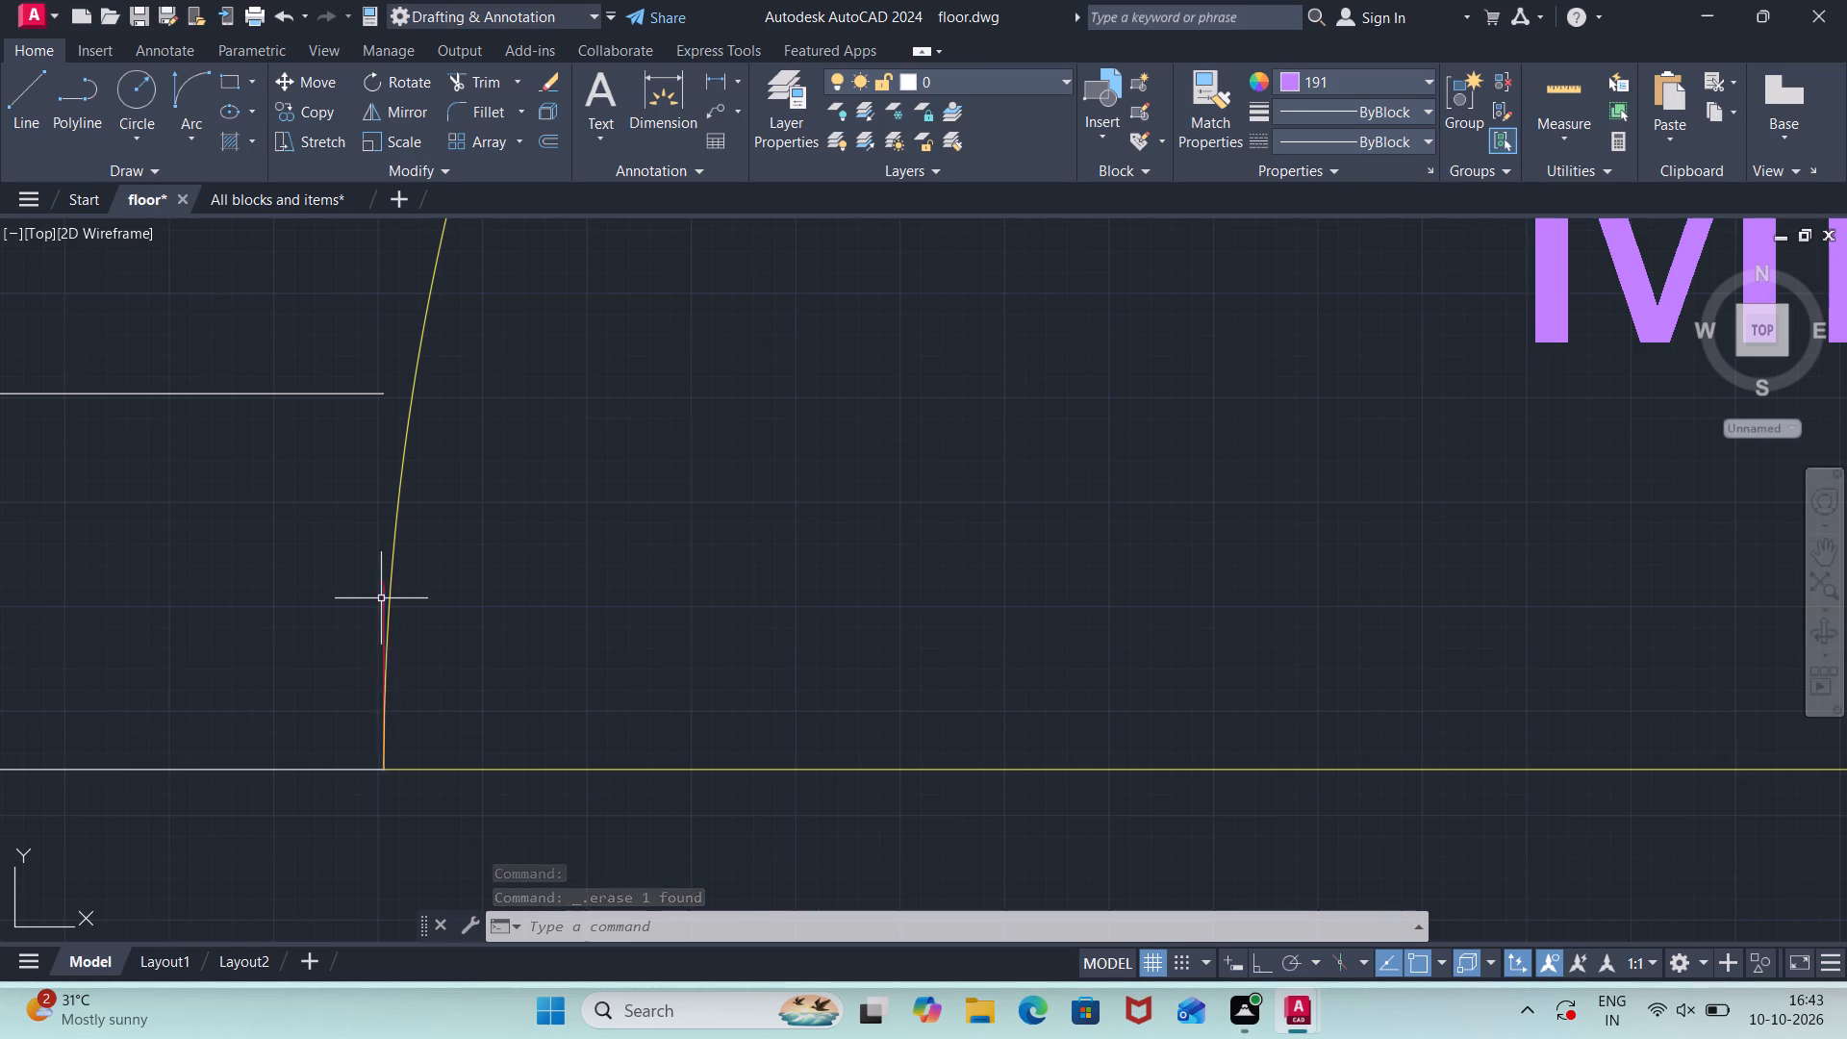
pyautogui.click(386, 578)
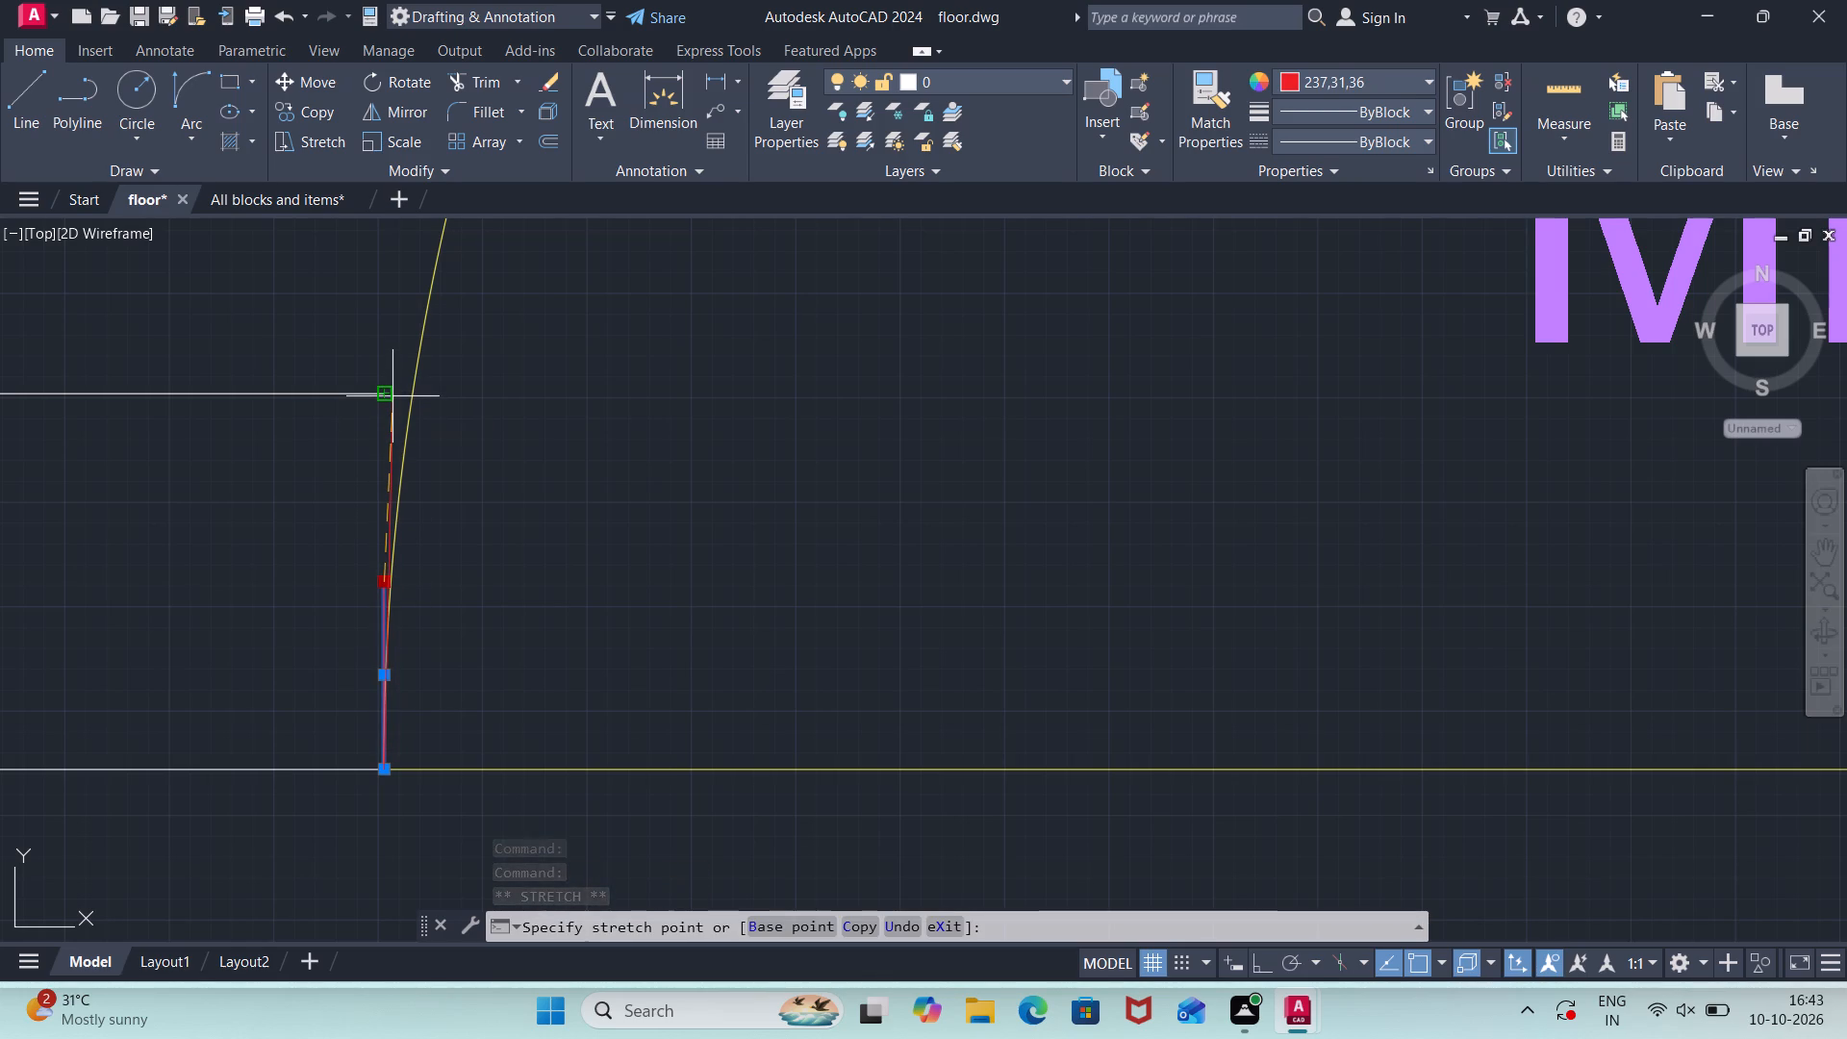
pyautogui.click(380, 396)
pyautogui.press('Escape')
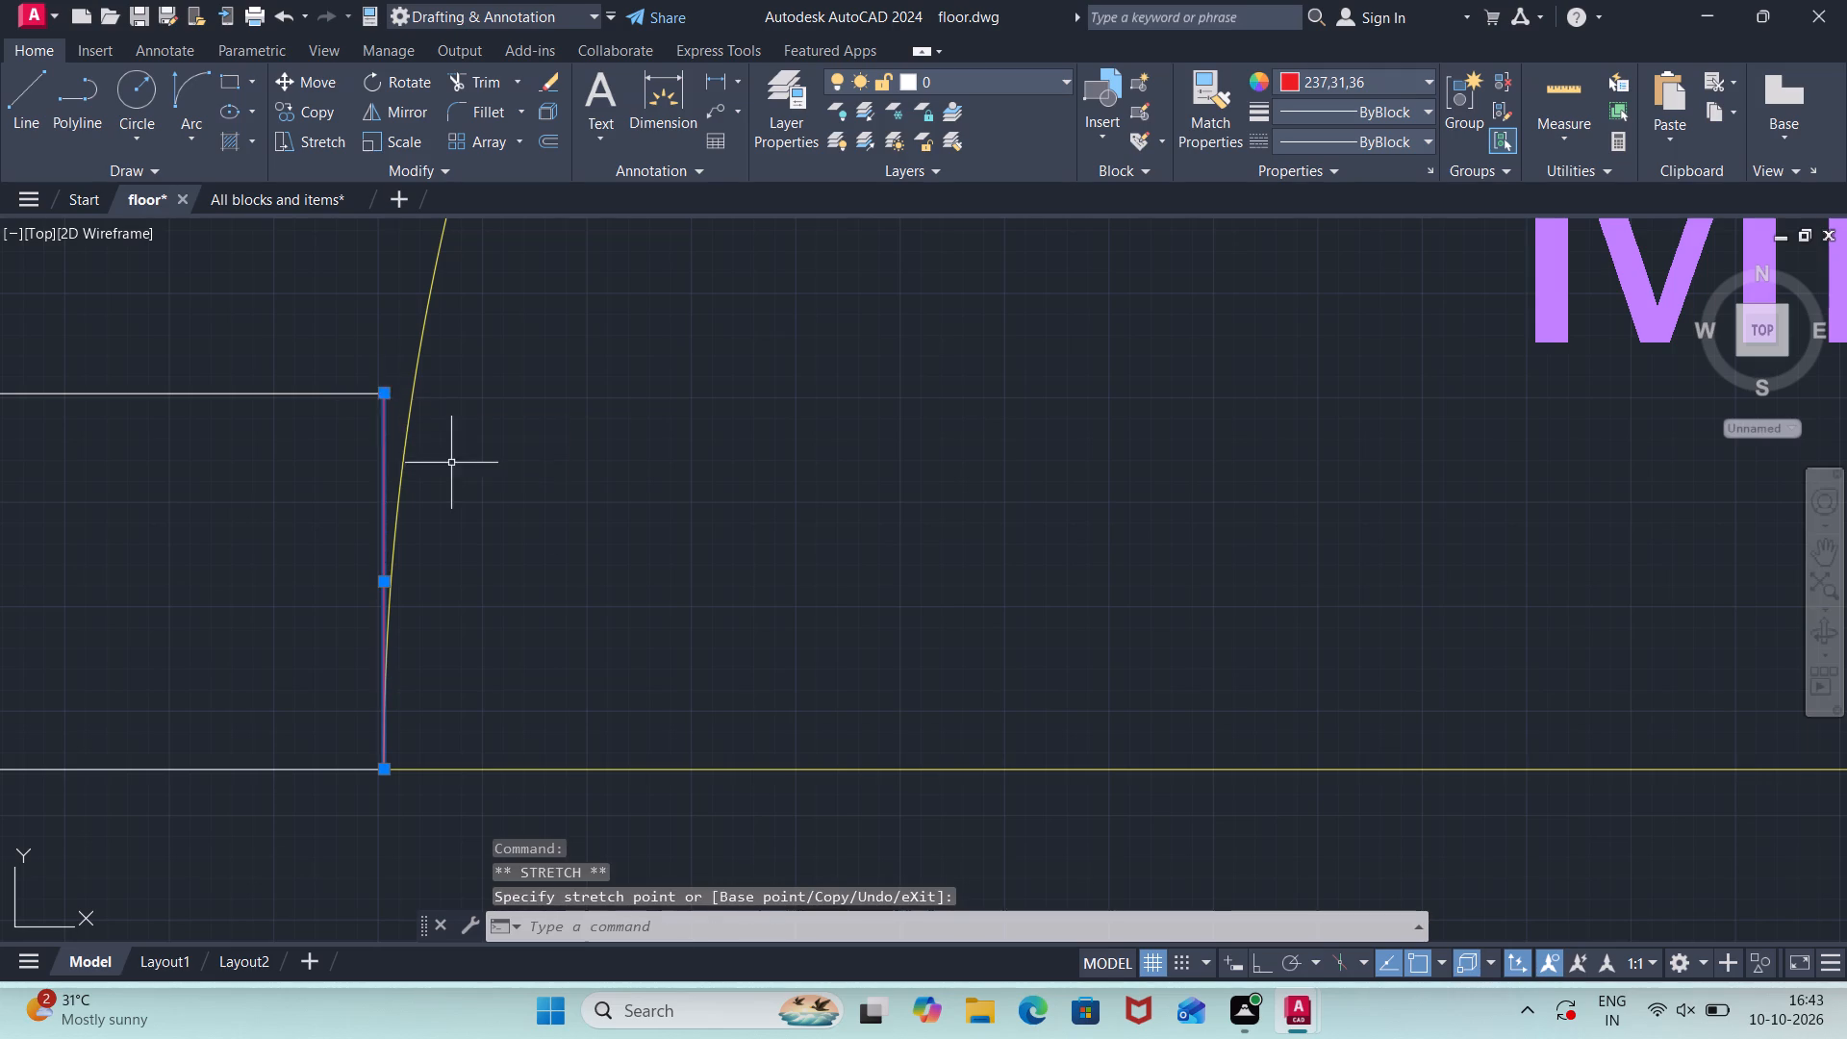
pyautogui.scroll(-5, 574, 516)
pyautogui.scroll(-1, 1126, 624)
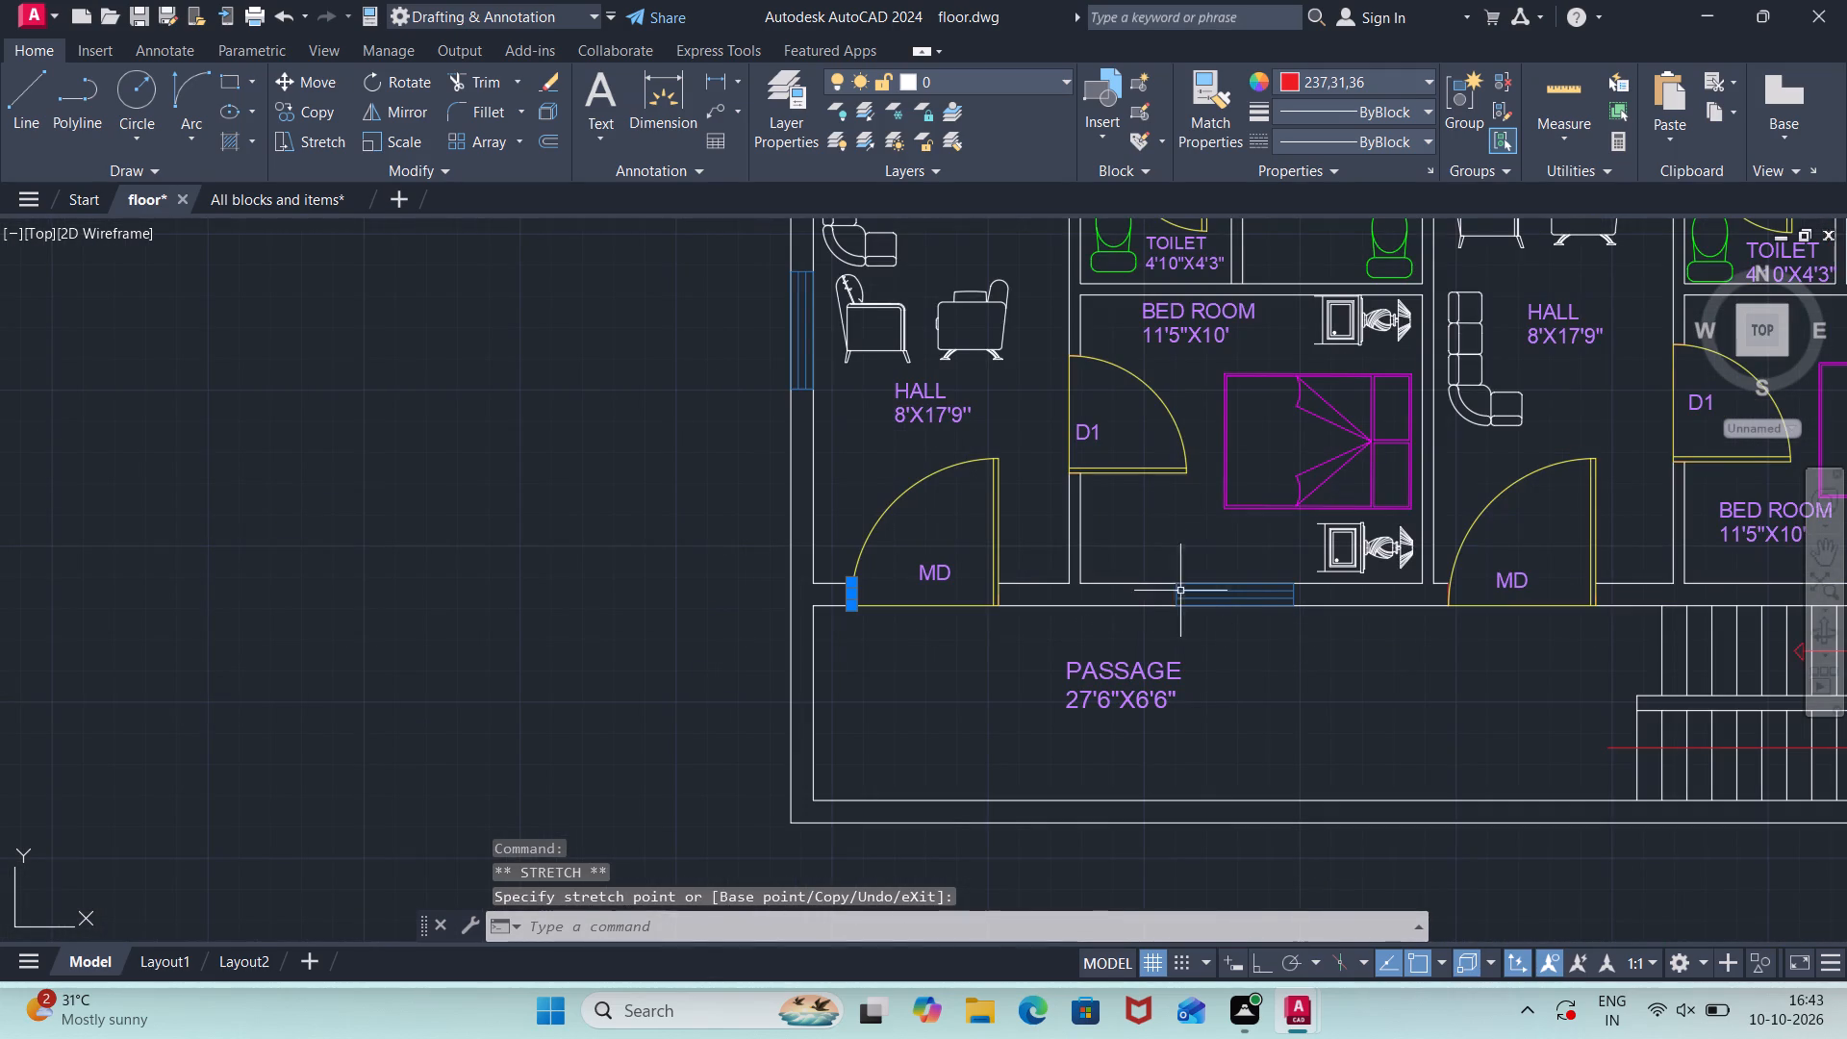
pyautogui.moveTo(1164, 538); pyautogui.dragTo(720, 589, button='middle')
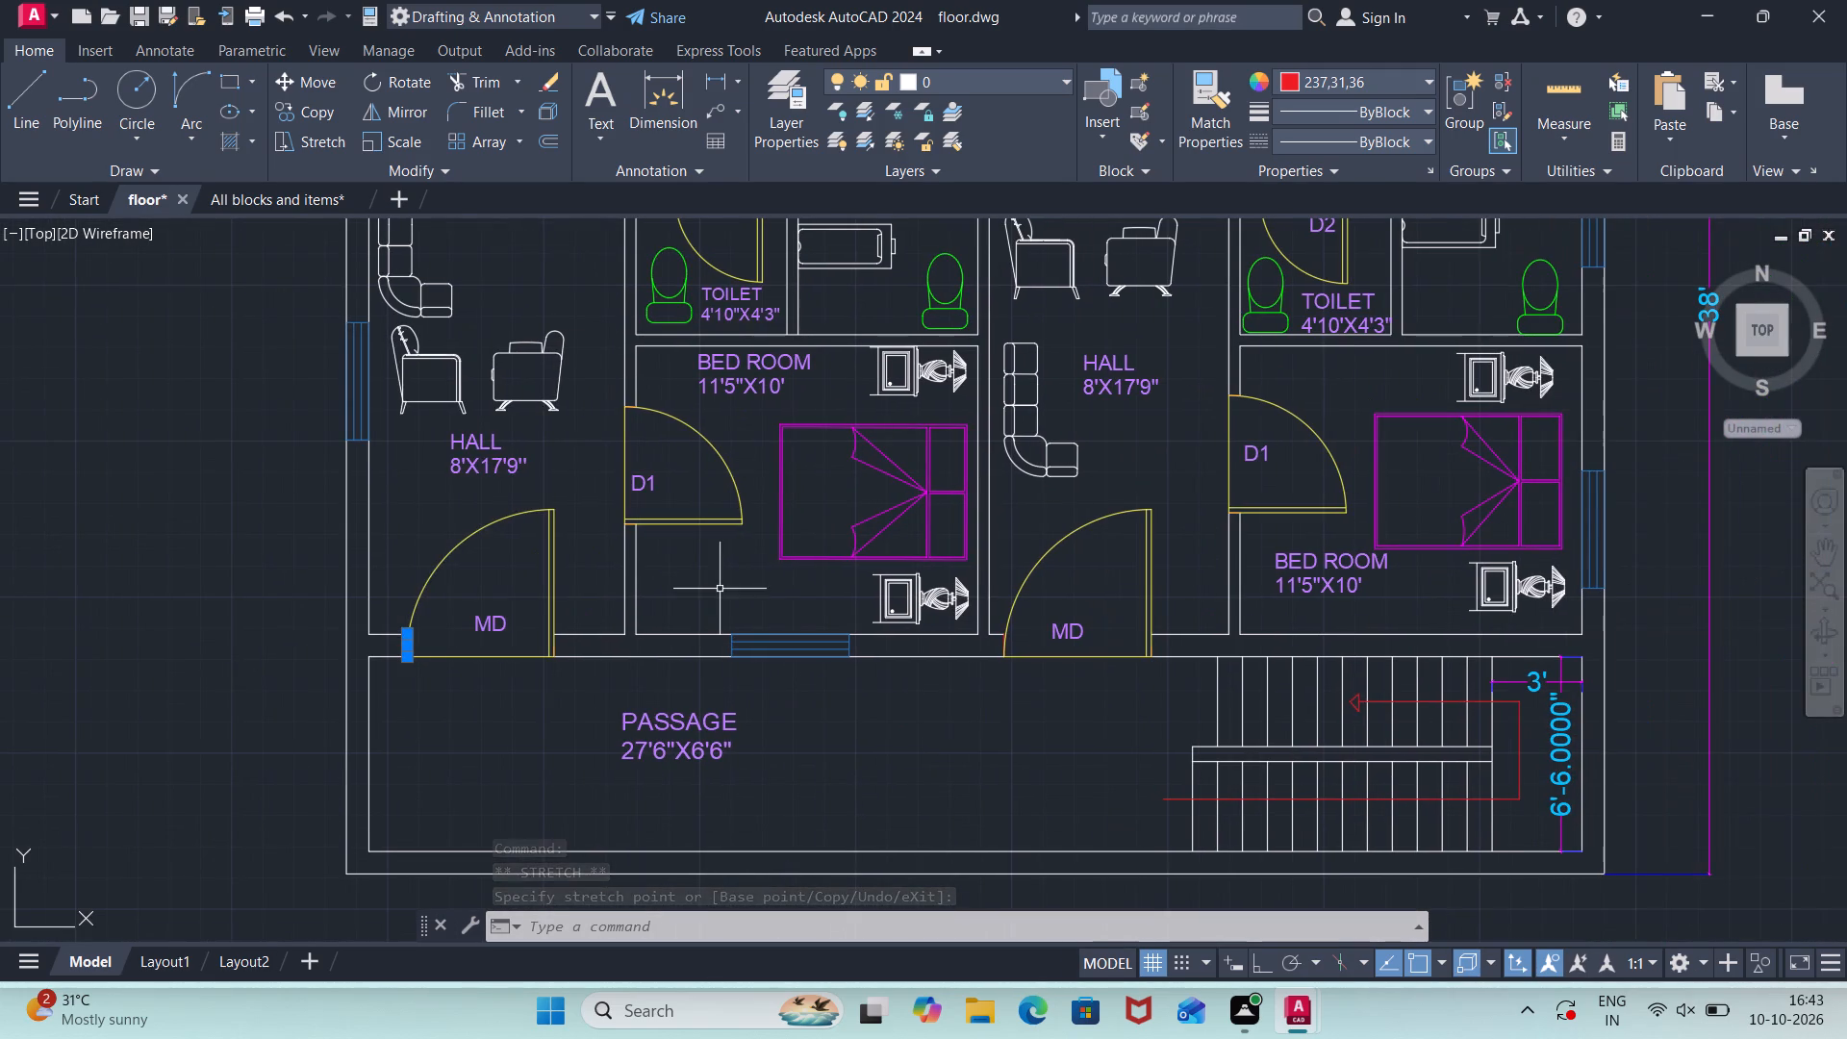
pyautogui.scroll(-1, 1202, 501)
pyautogui.press('Escape')
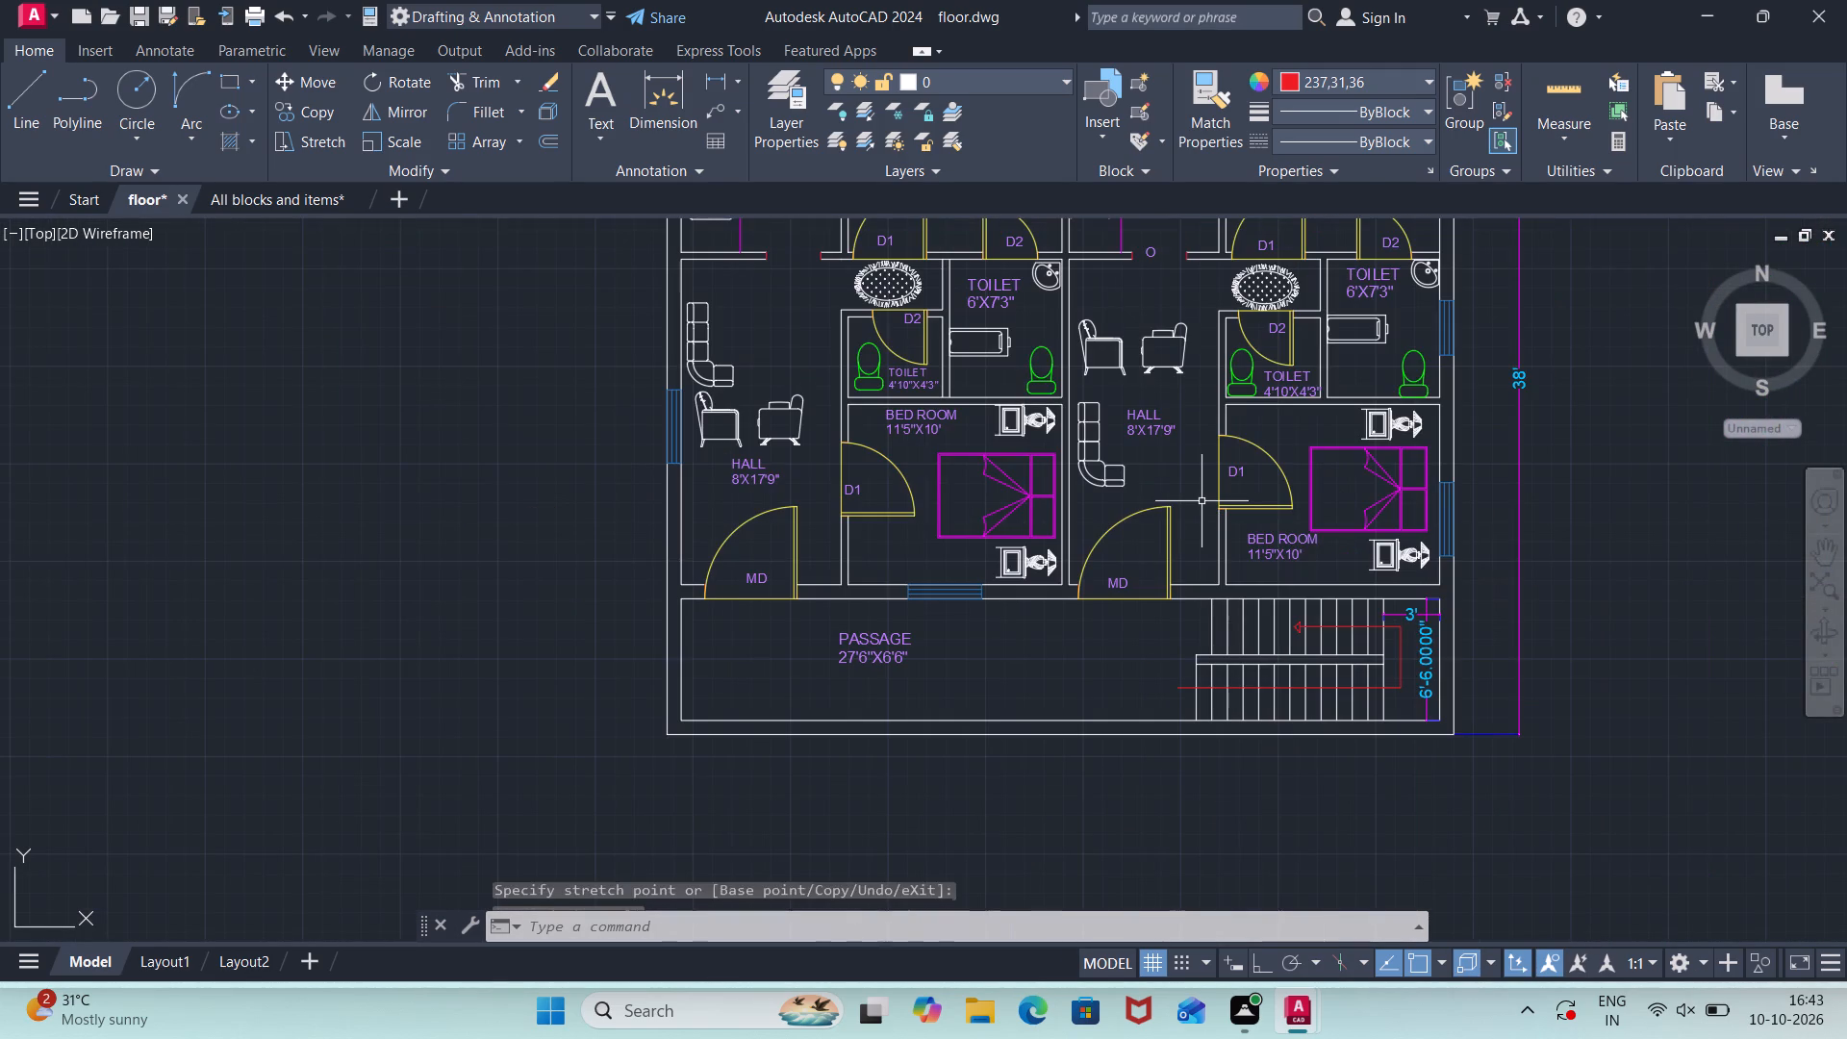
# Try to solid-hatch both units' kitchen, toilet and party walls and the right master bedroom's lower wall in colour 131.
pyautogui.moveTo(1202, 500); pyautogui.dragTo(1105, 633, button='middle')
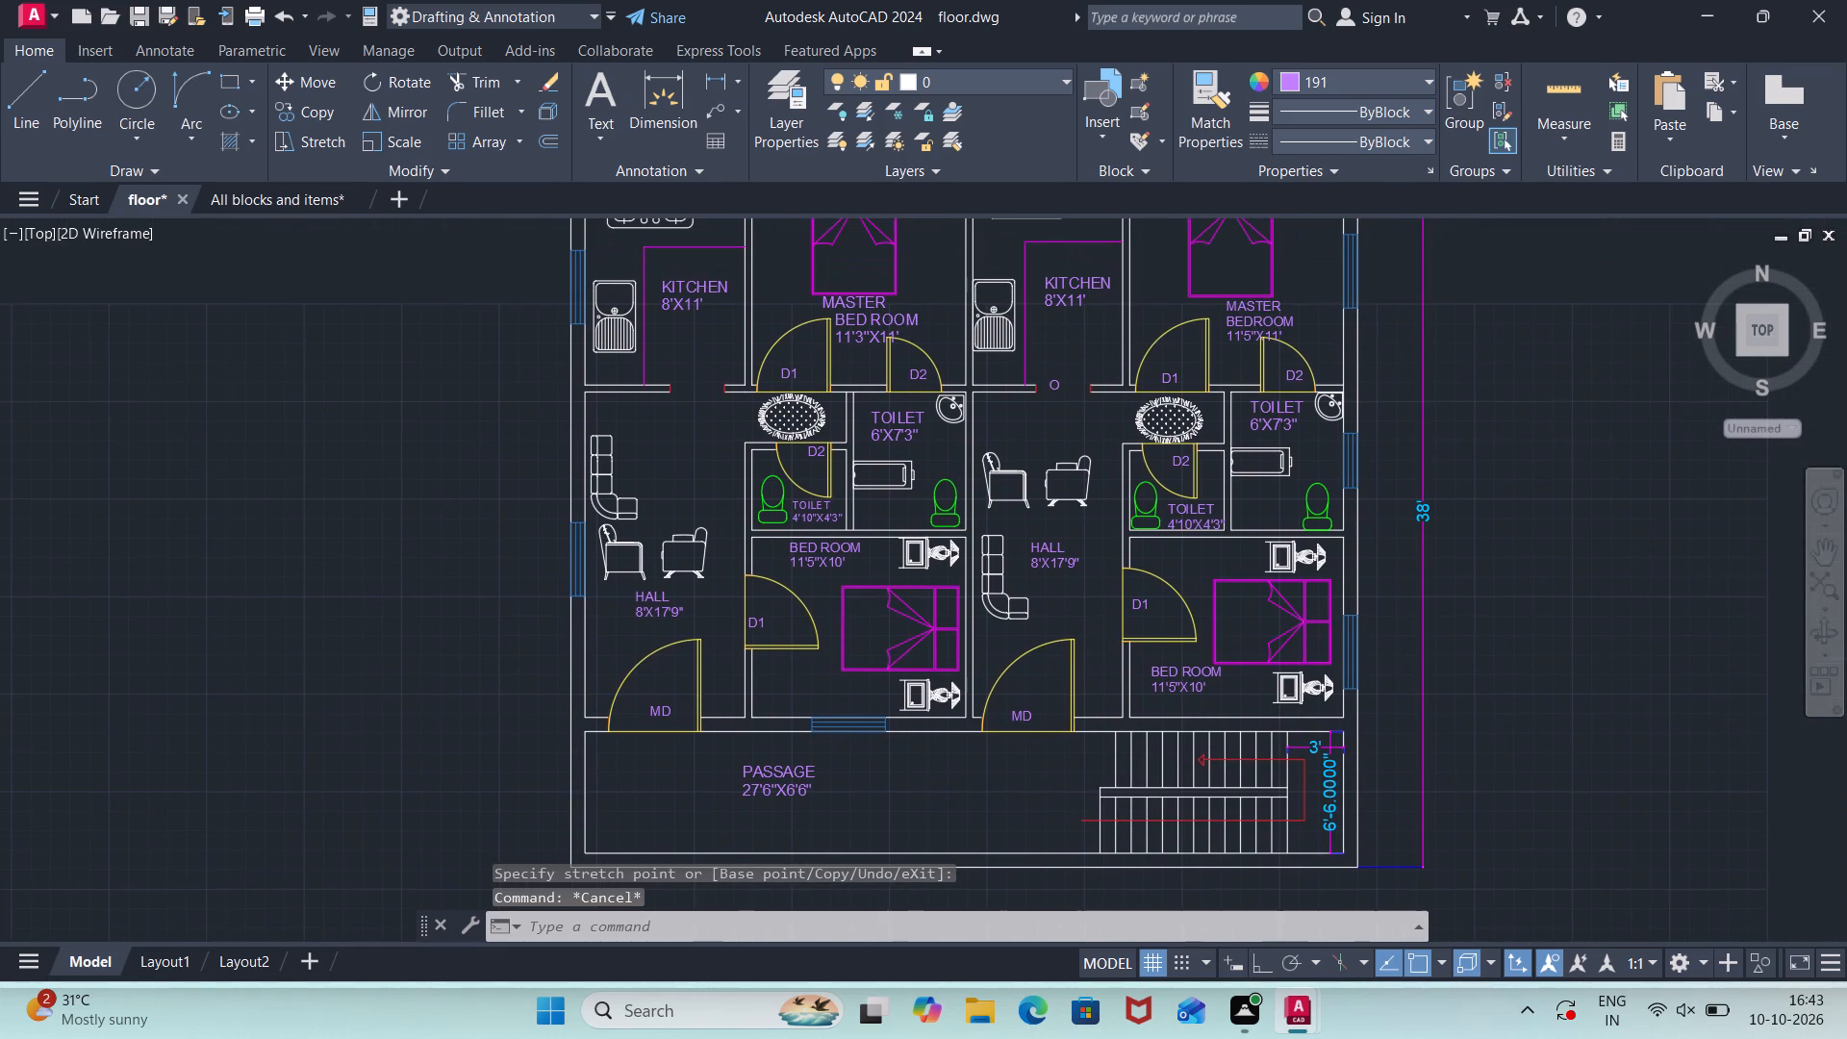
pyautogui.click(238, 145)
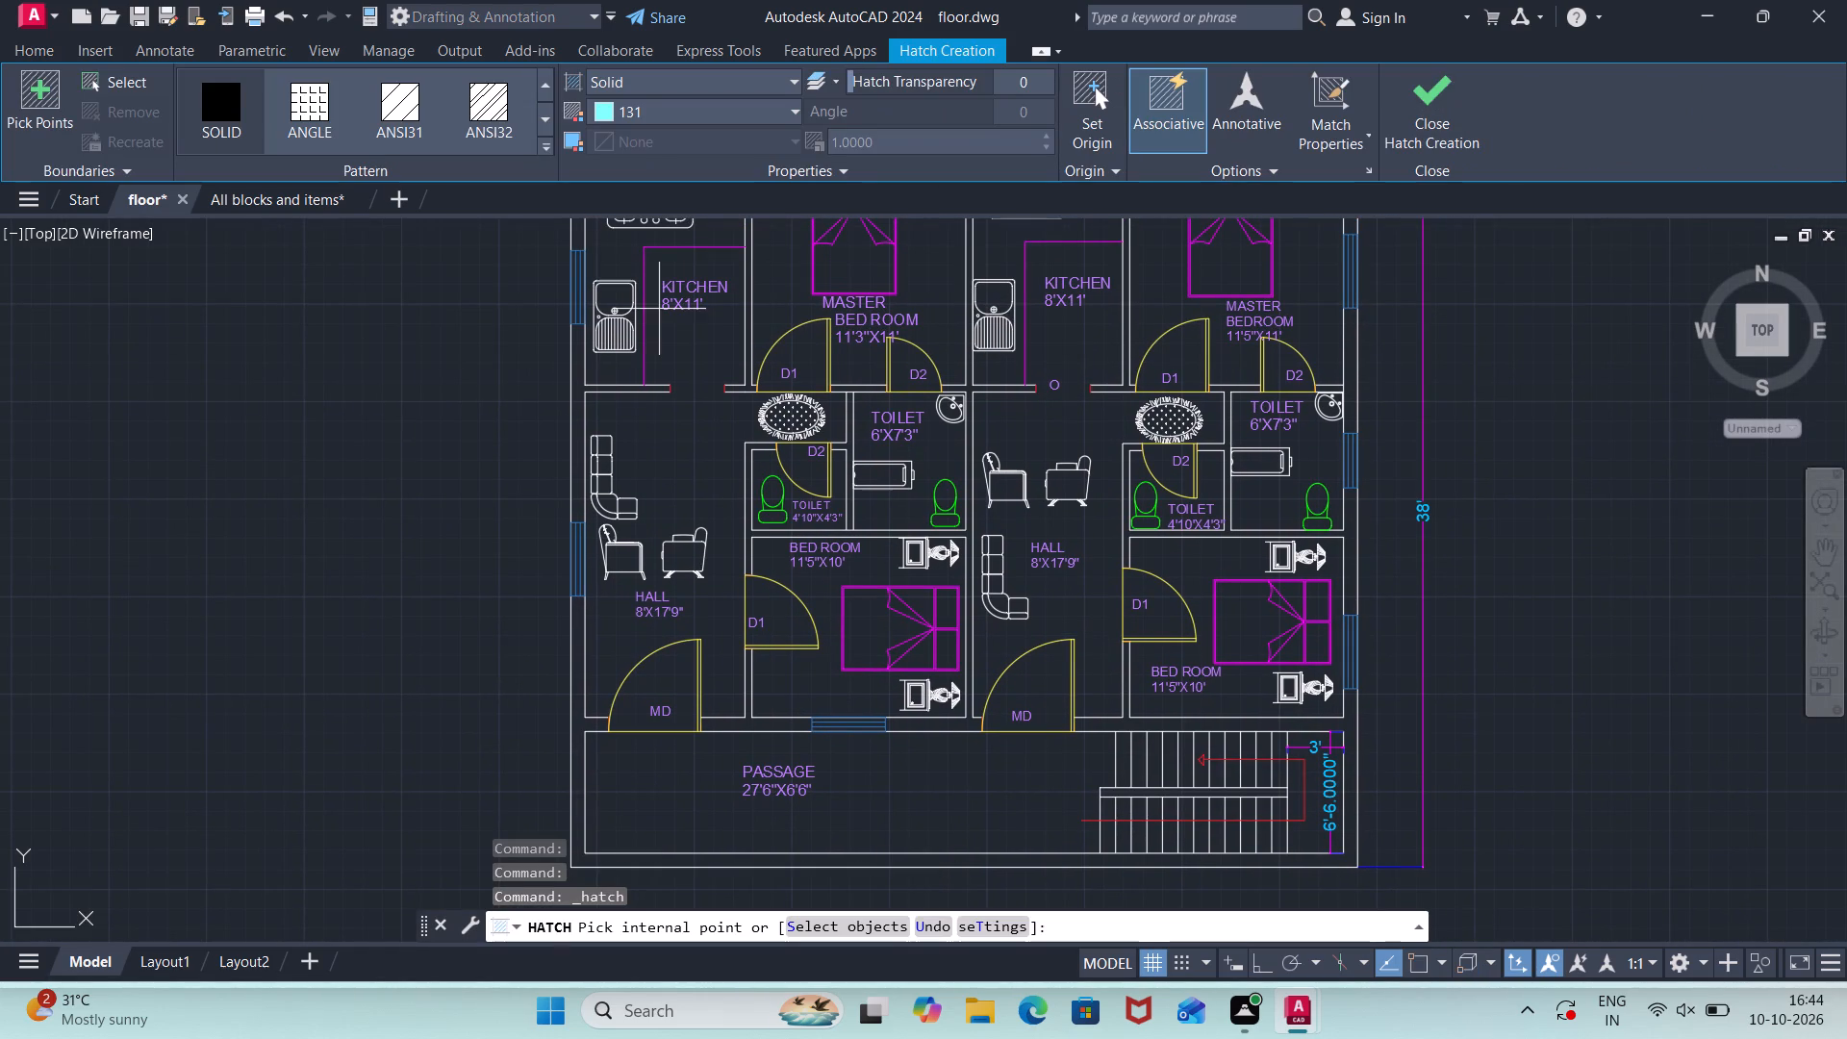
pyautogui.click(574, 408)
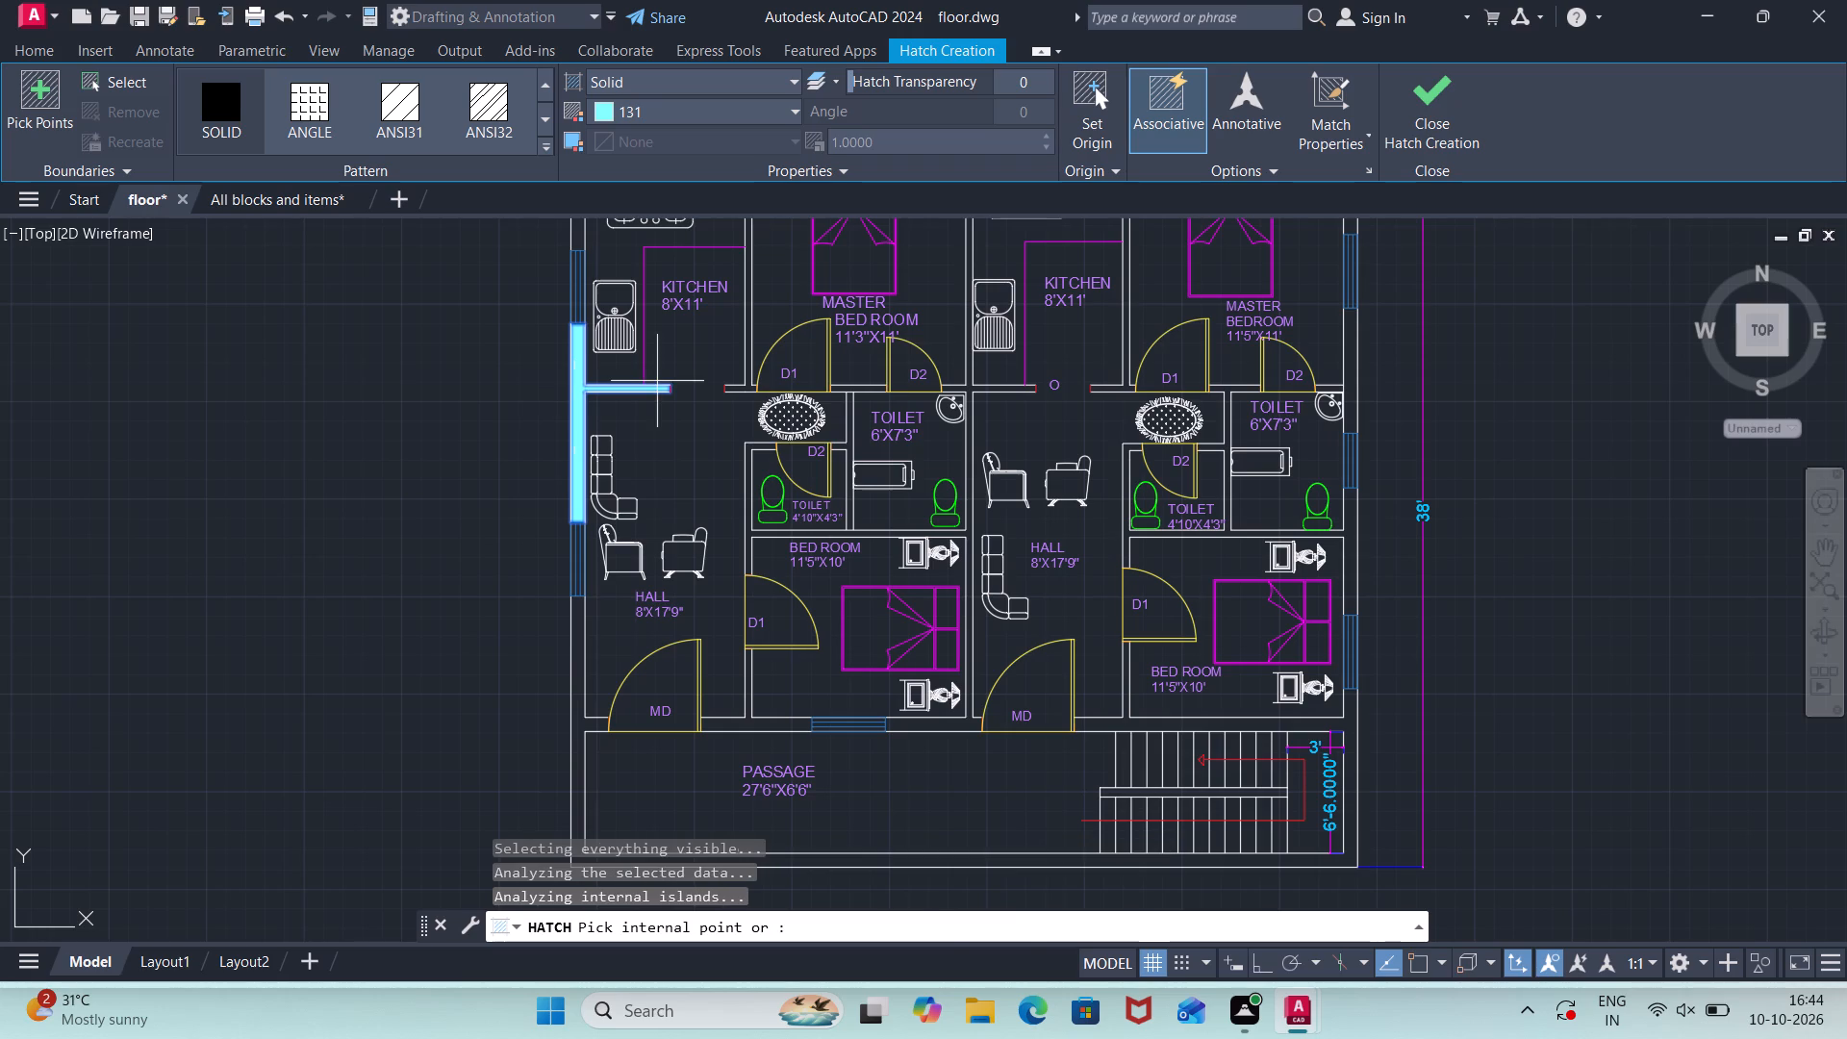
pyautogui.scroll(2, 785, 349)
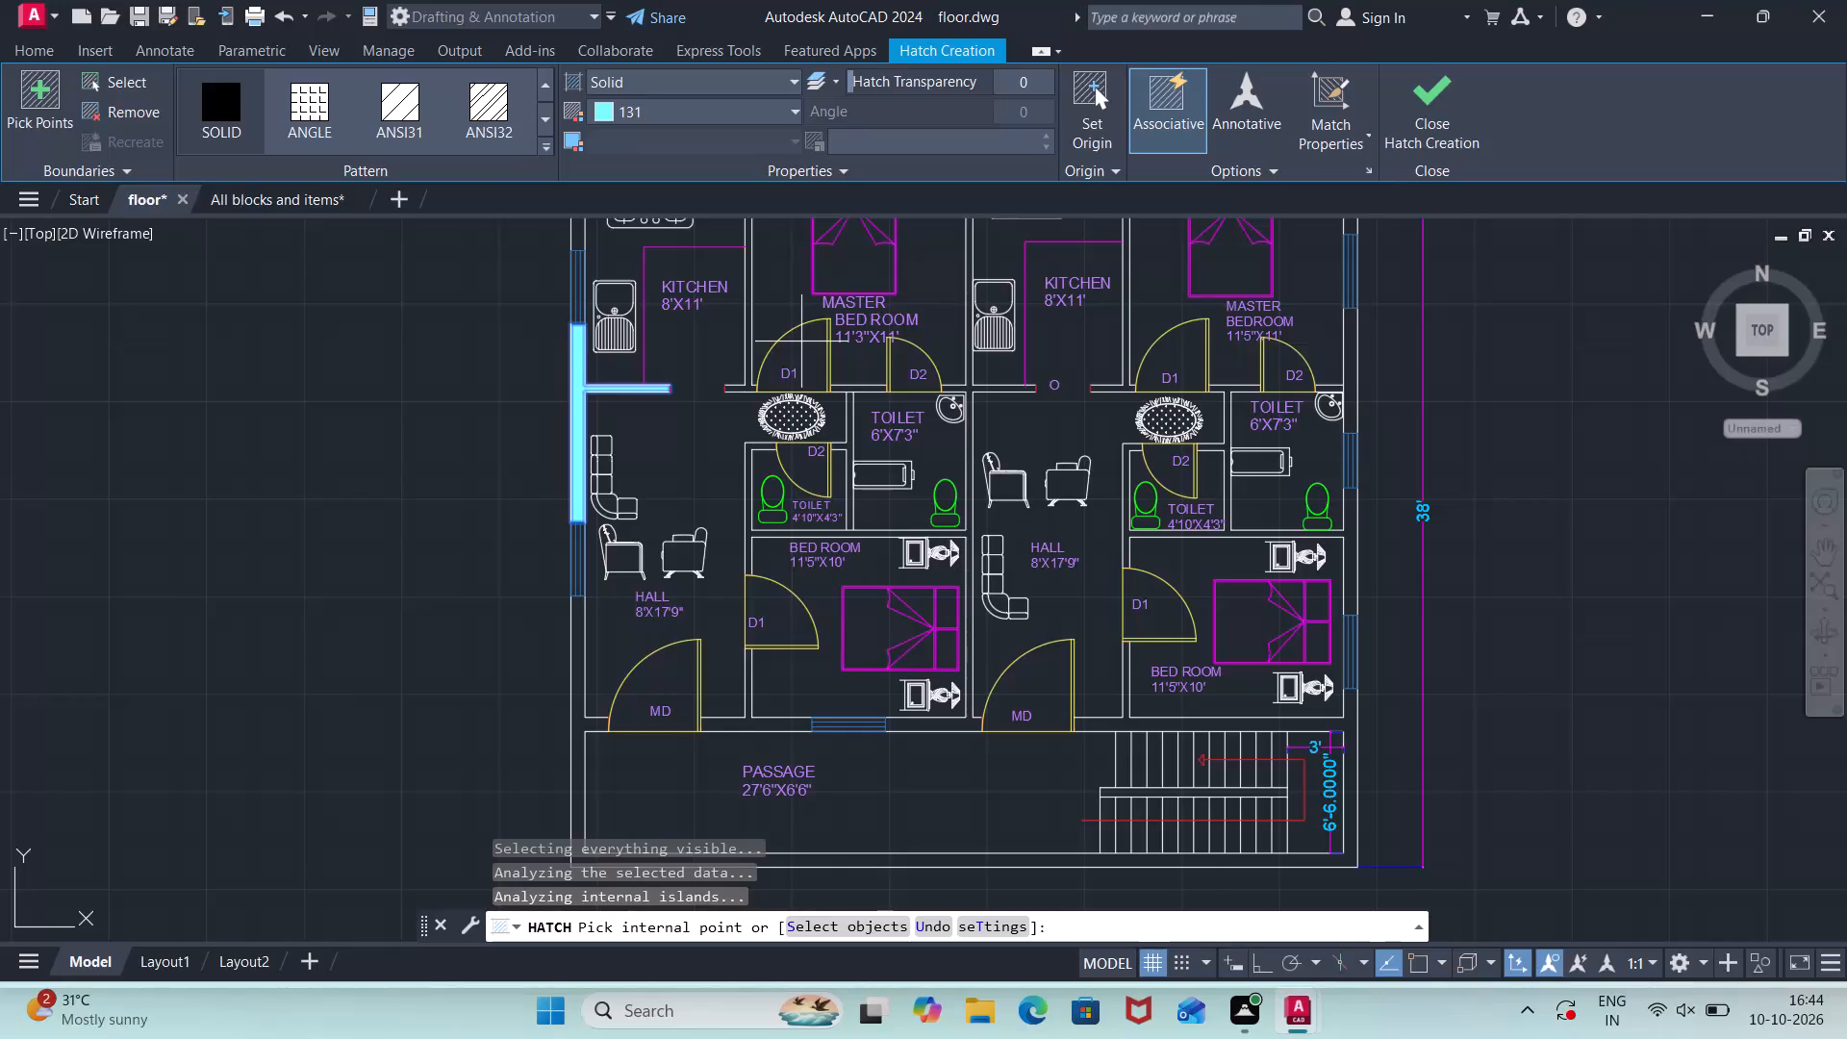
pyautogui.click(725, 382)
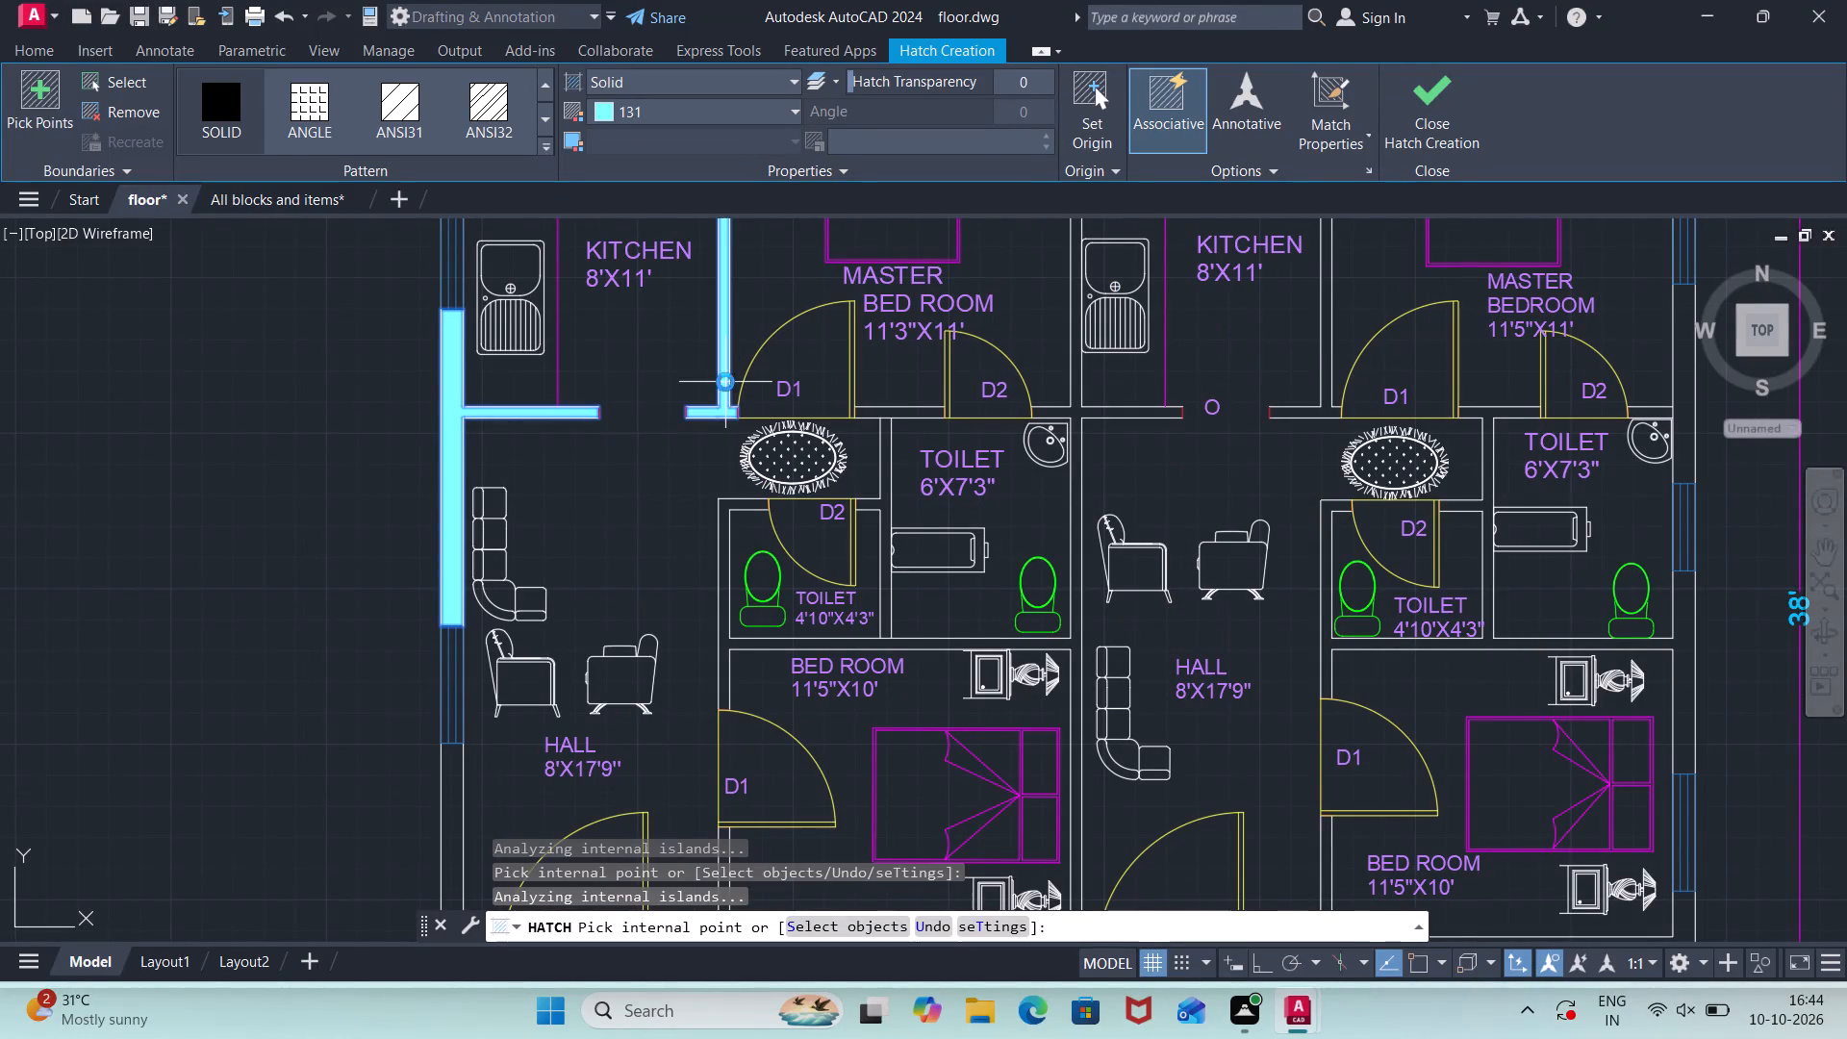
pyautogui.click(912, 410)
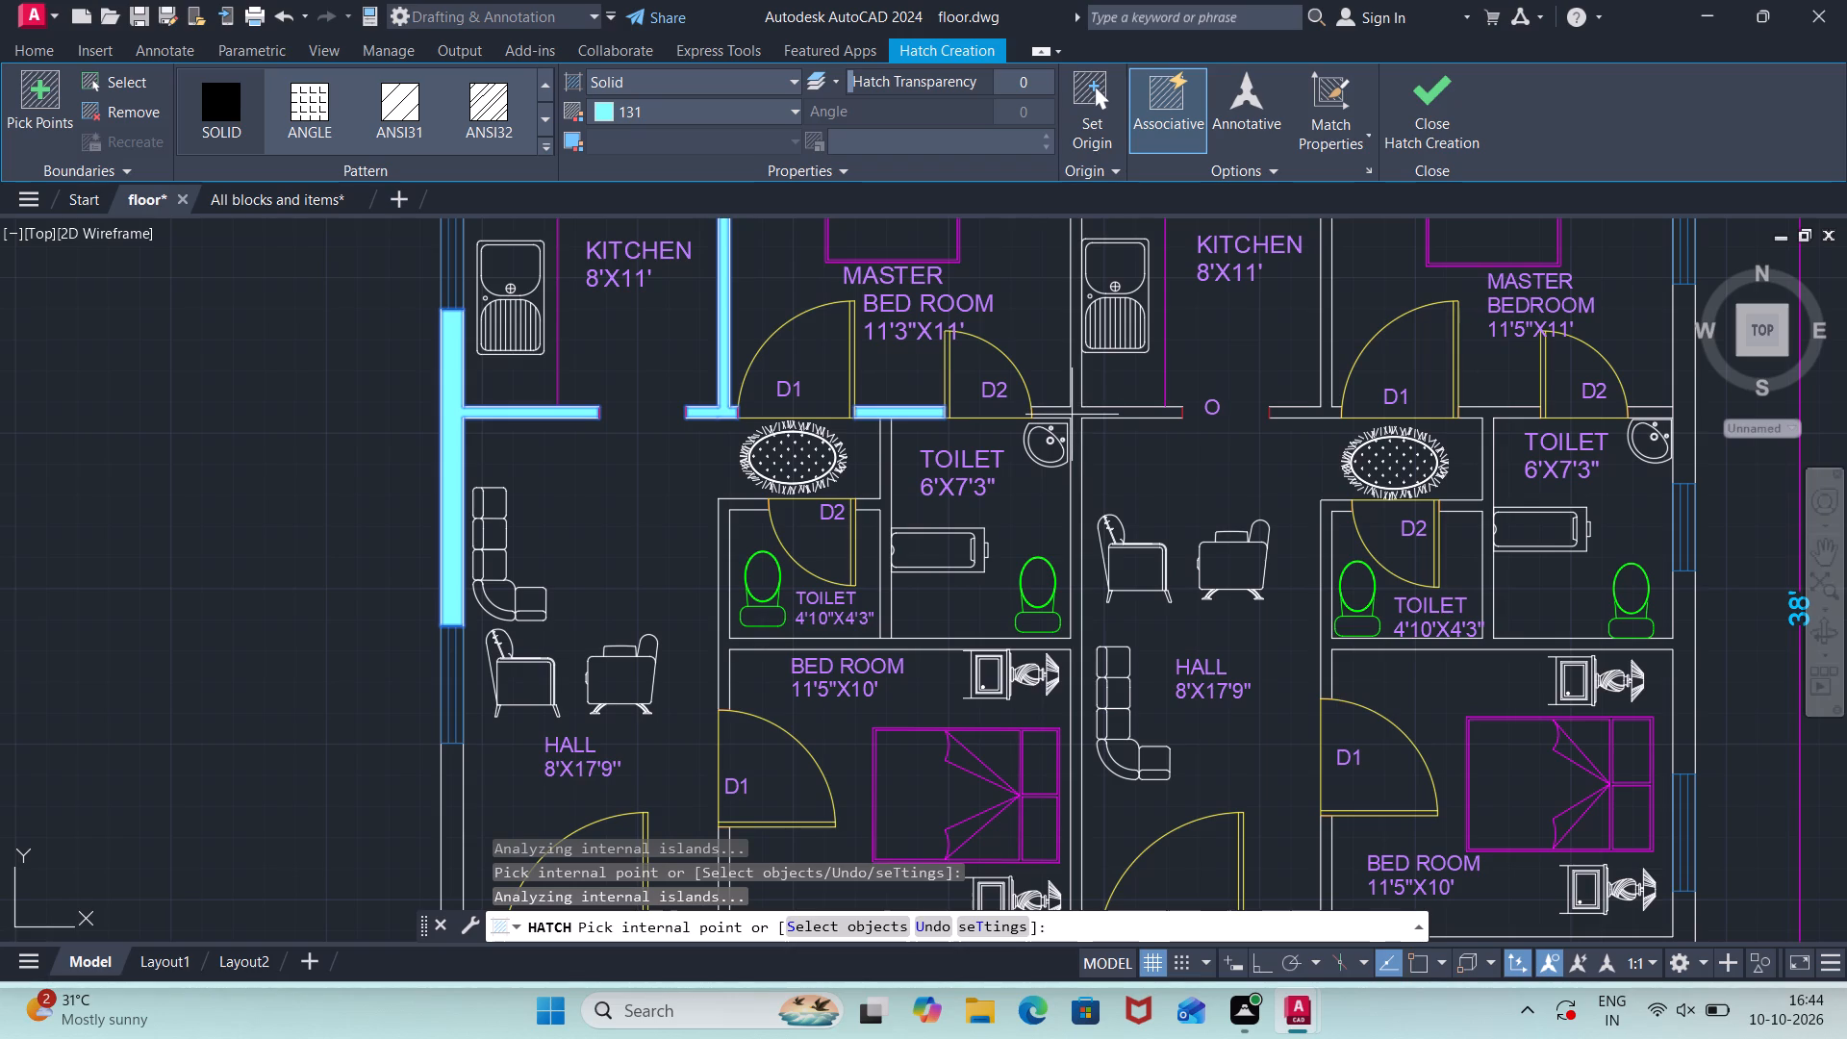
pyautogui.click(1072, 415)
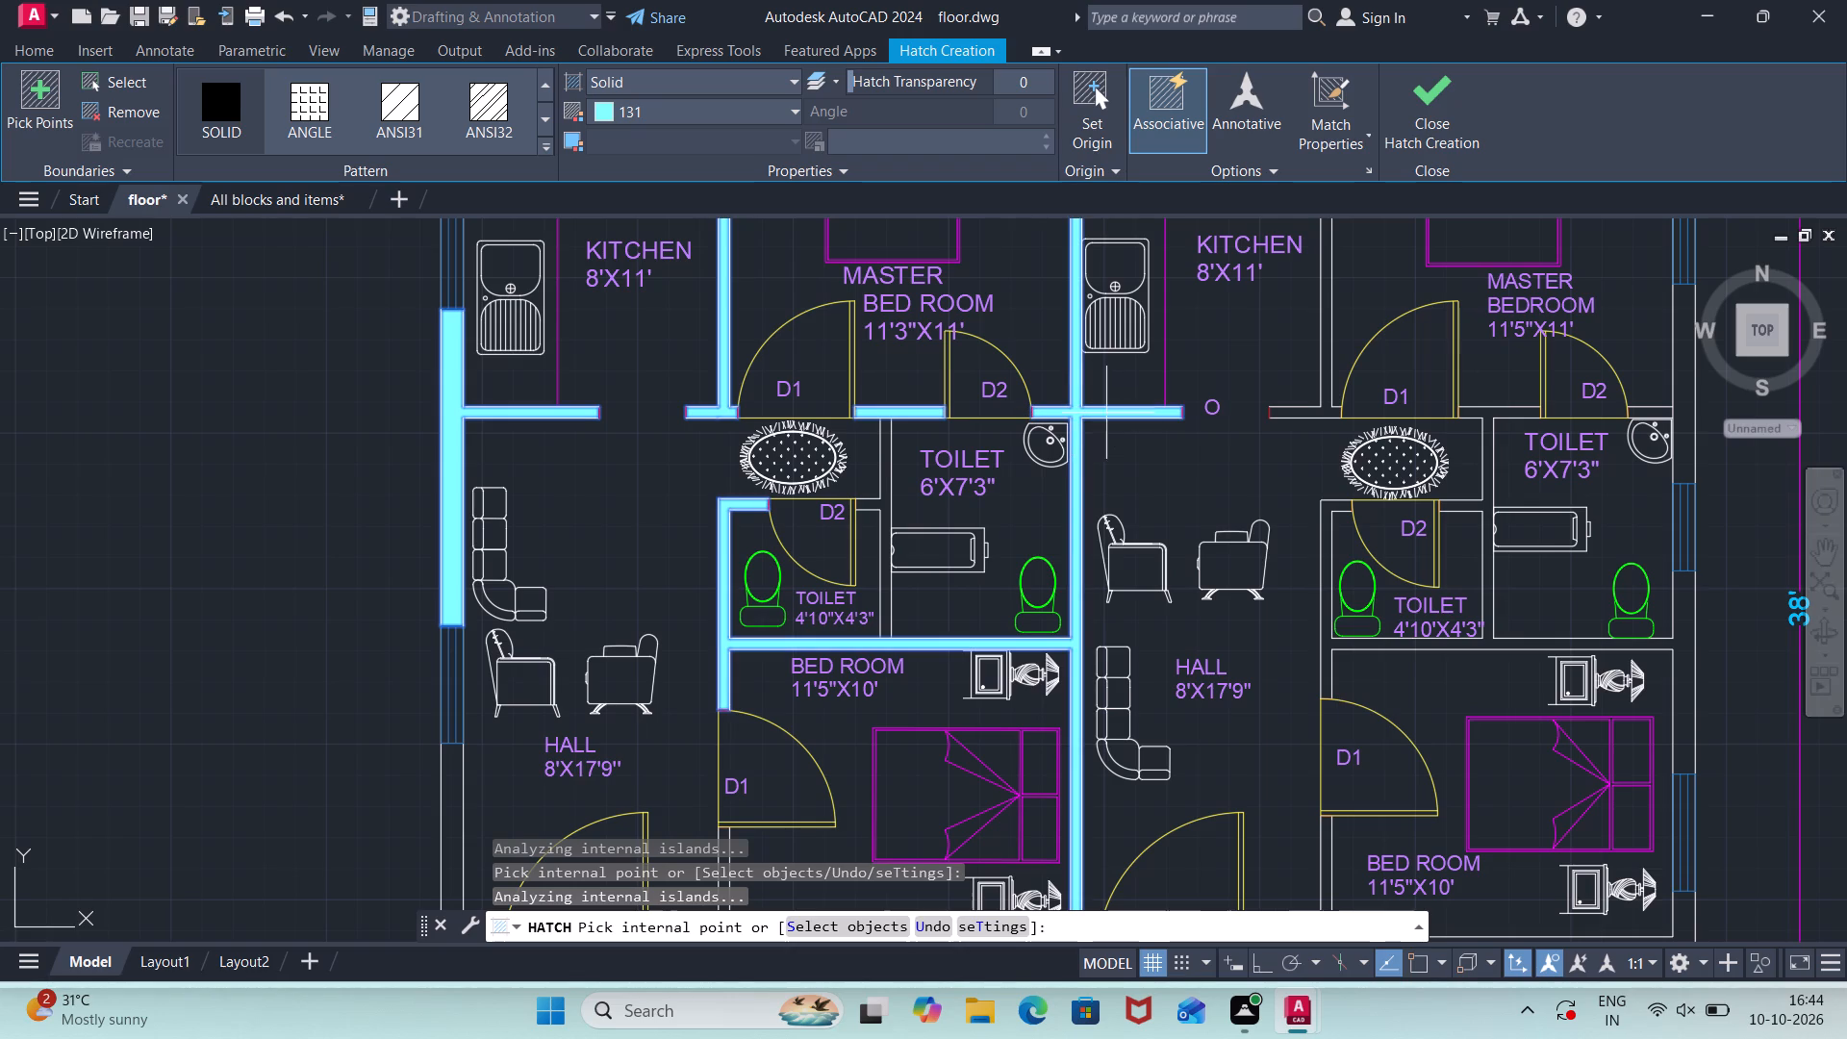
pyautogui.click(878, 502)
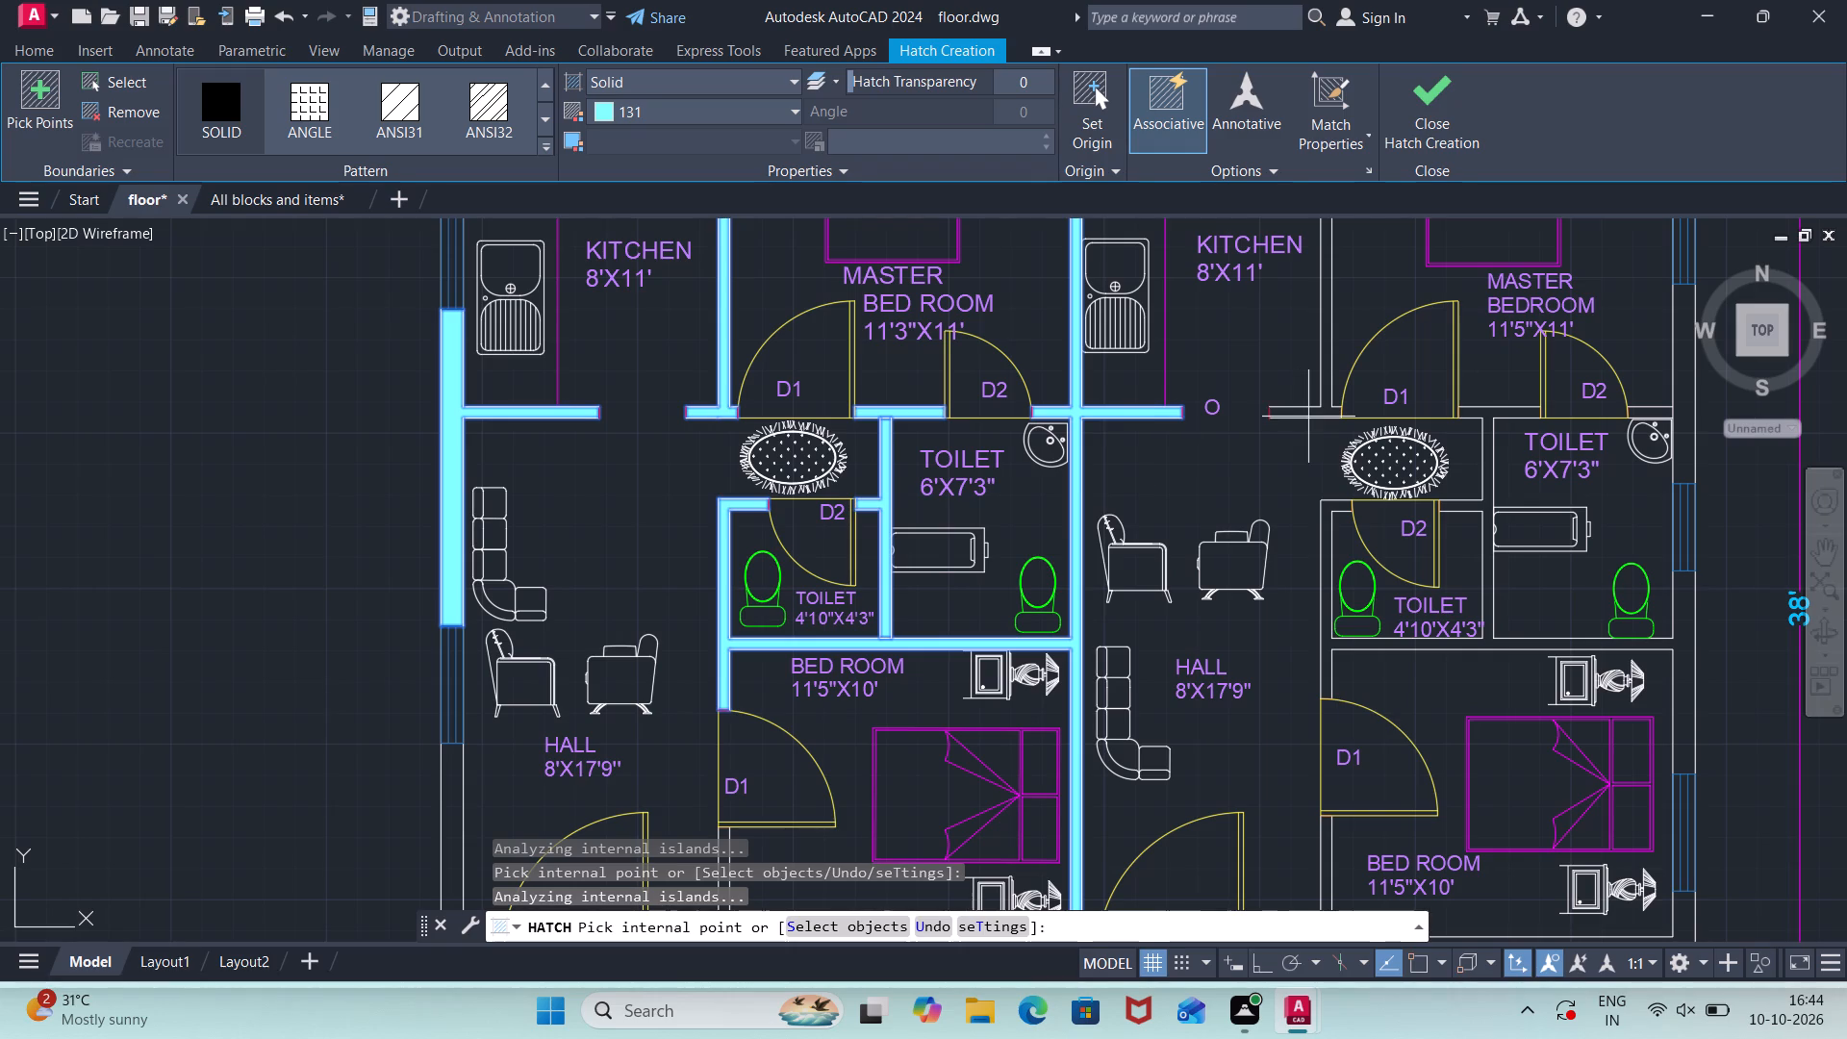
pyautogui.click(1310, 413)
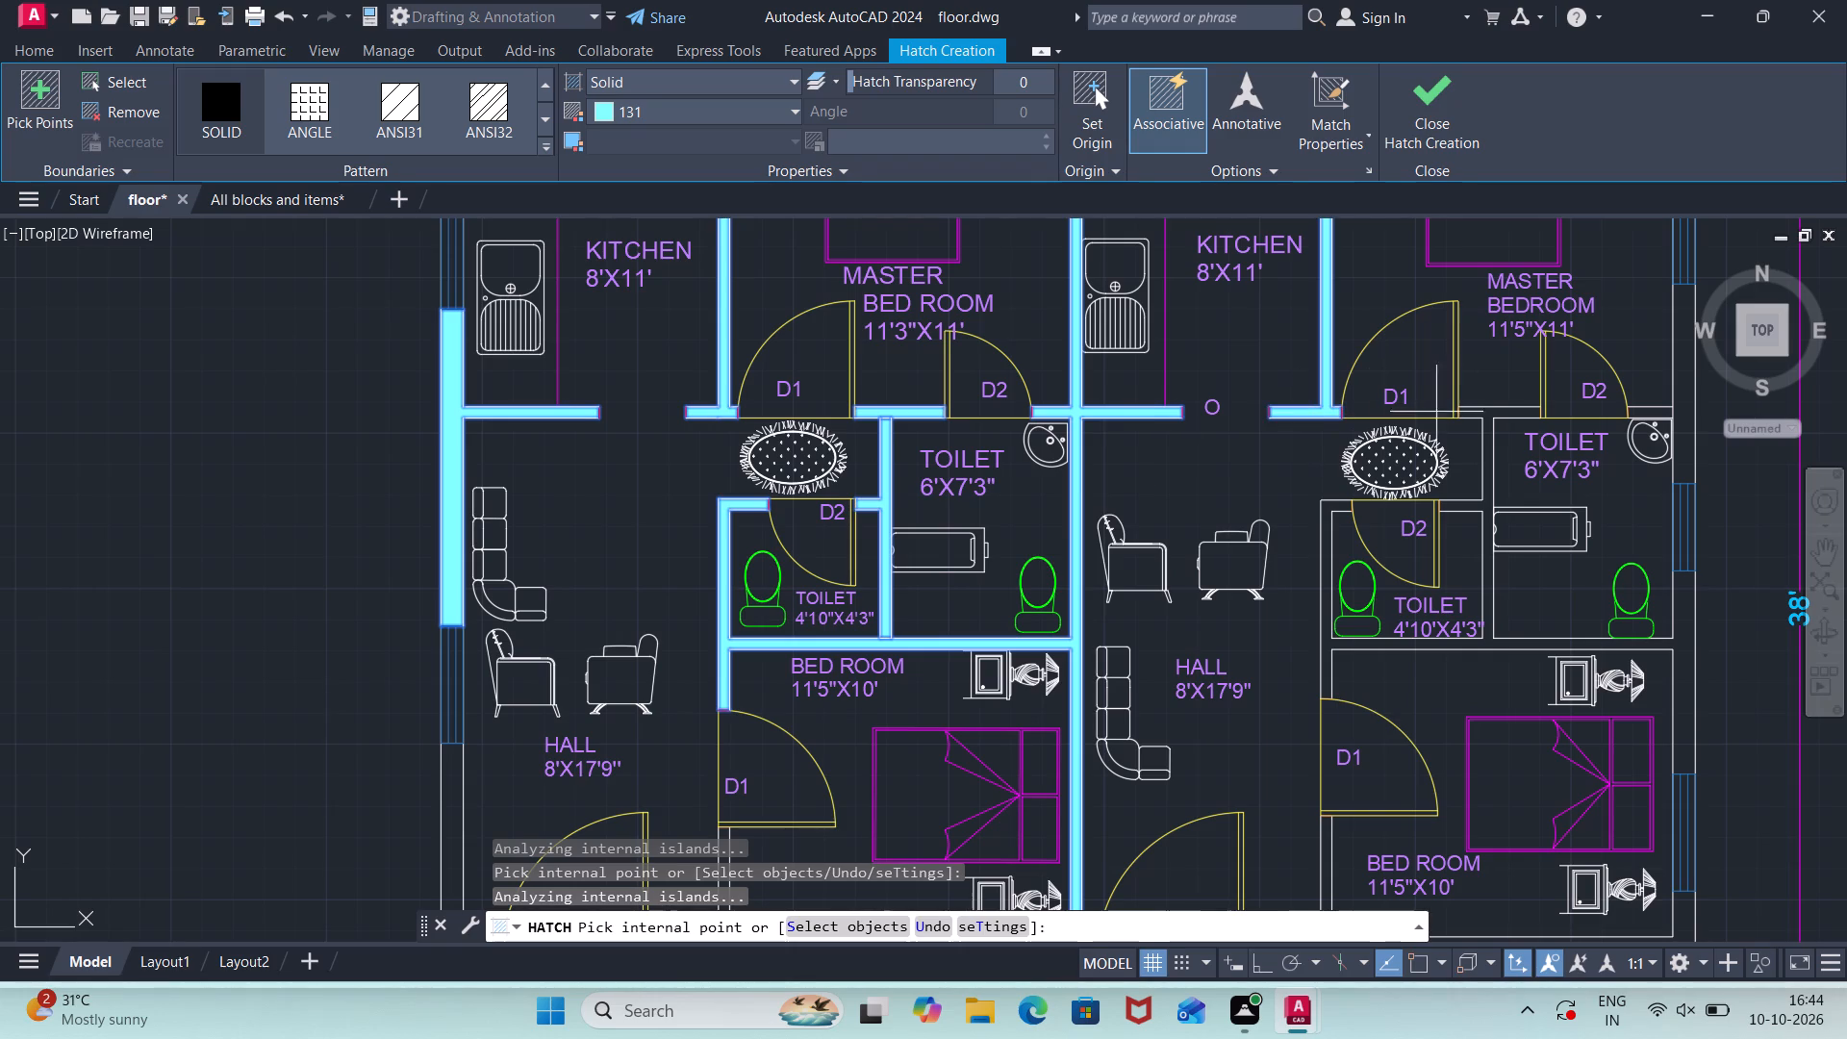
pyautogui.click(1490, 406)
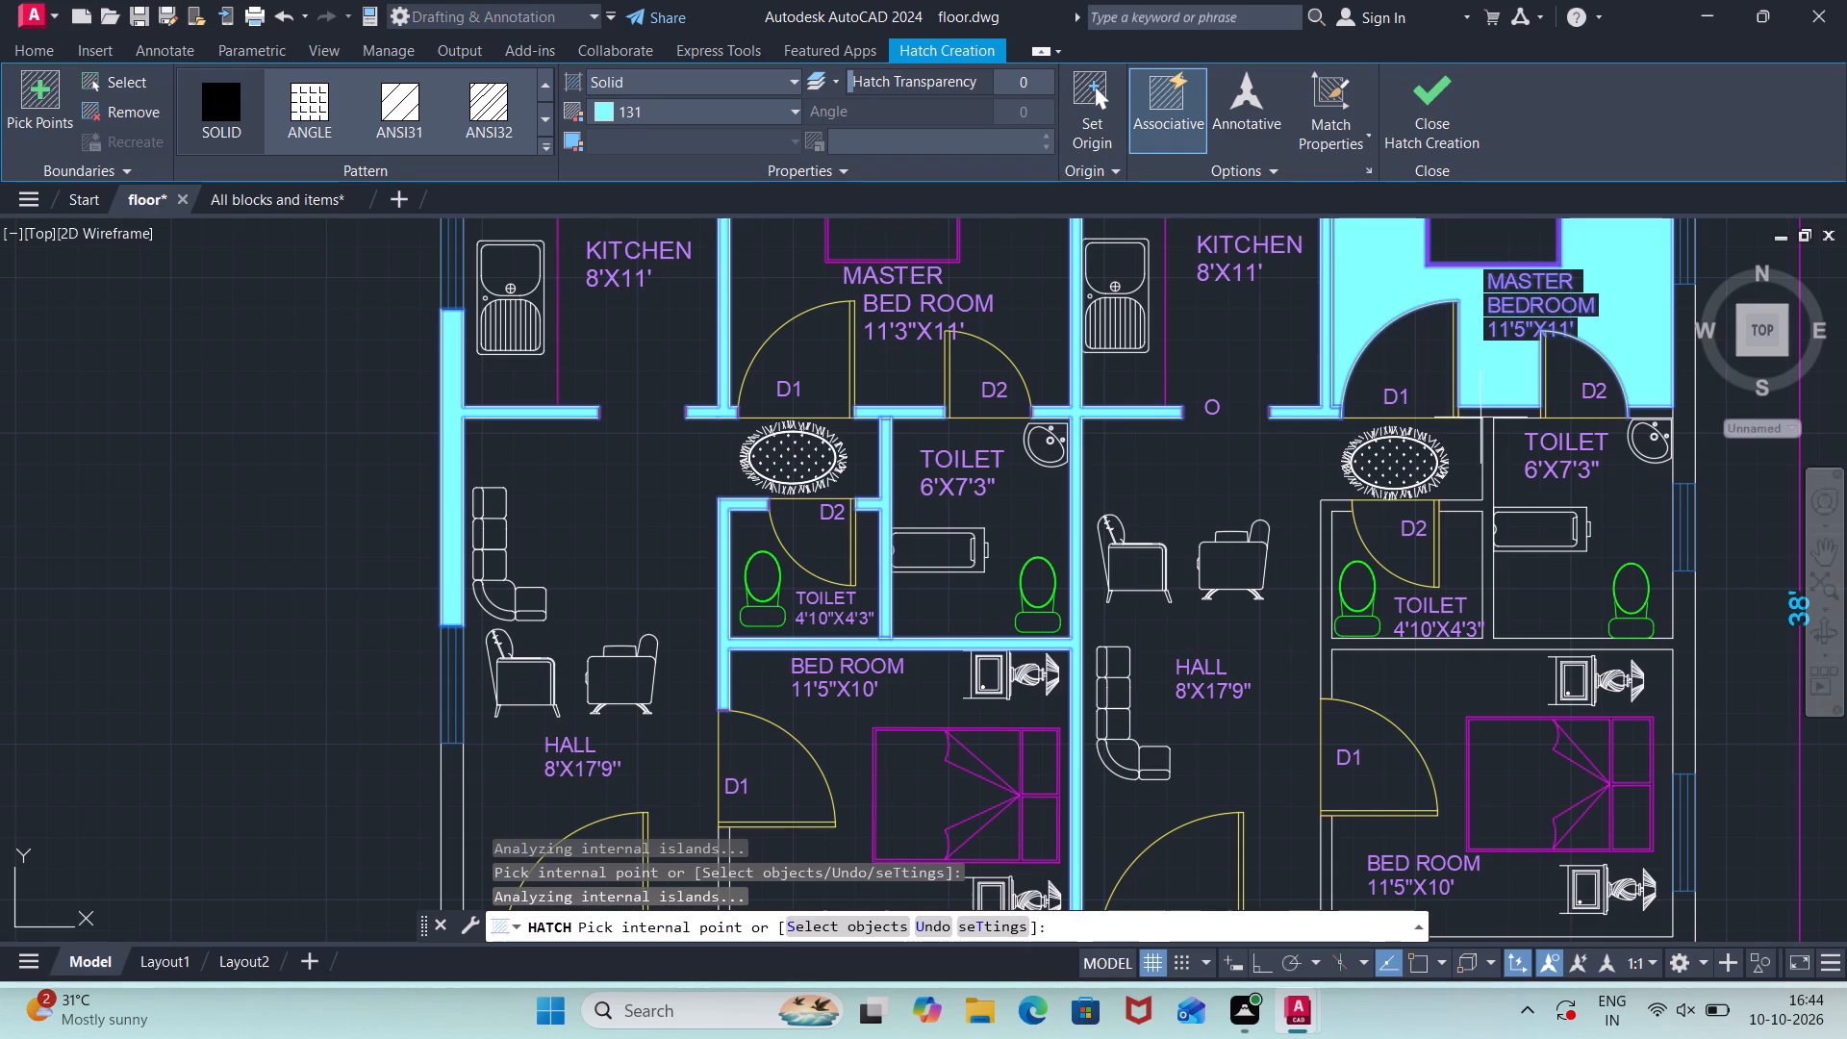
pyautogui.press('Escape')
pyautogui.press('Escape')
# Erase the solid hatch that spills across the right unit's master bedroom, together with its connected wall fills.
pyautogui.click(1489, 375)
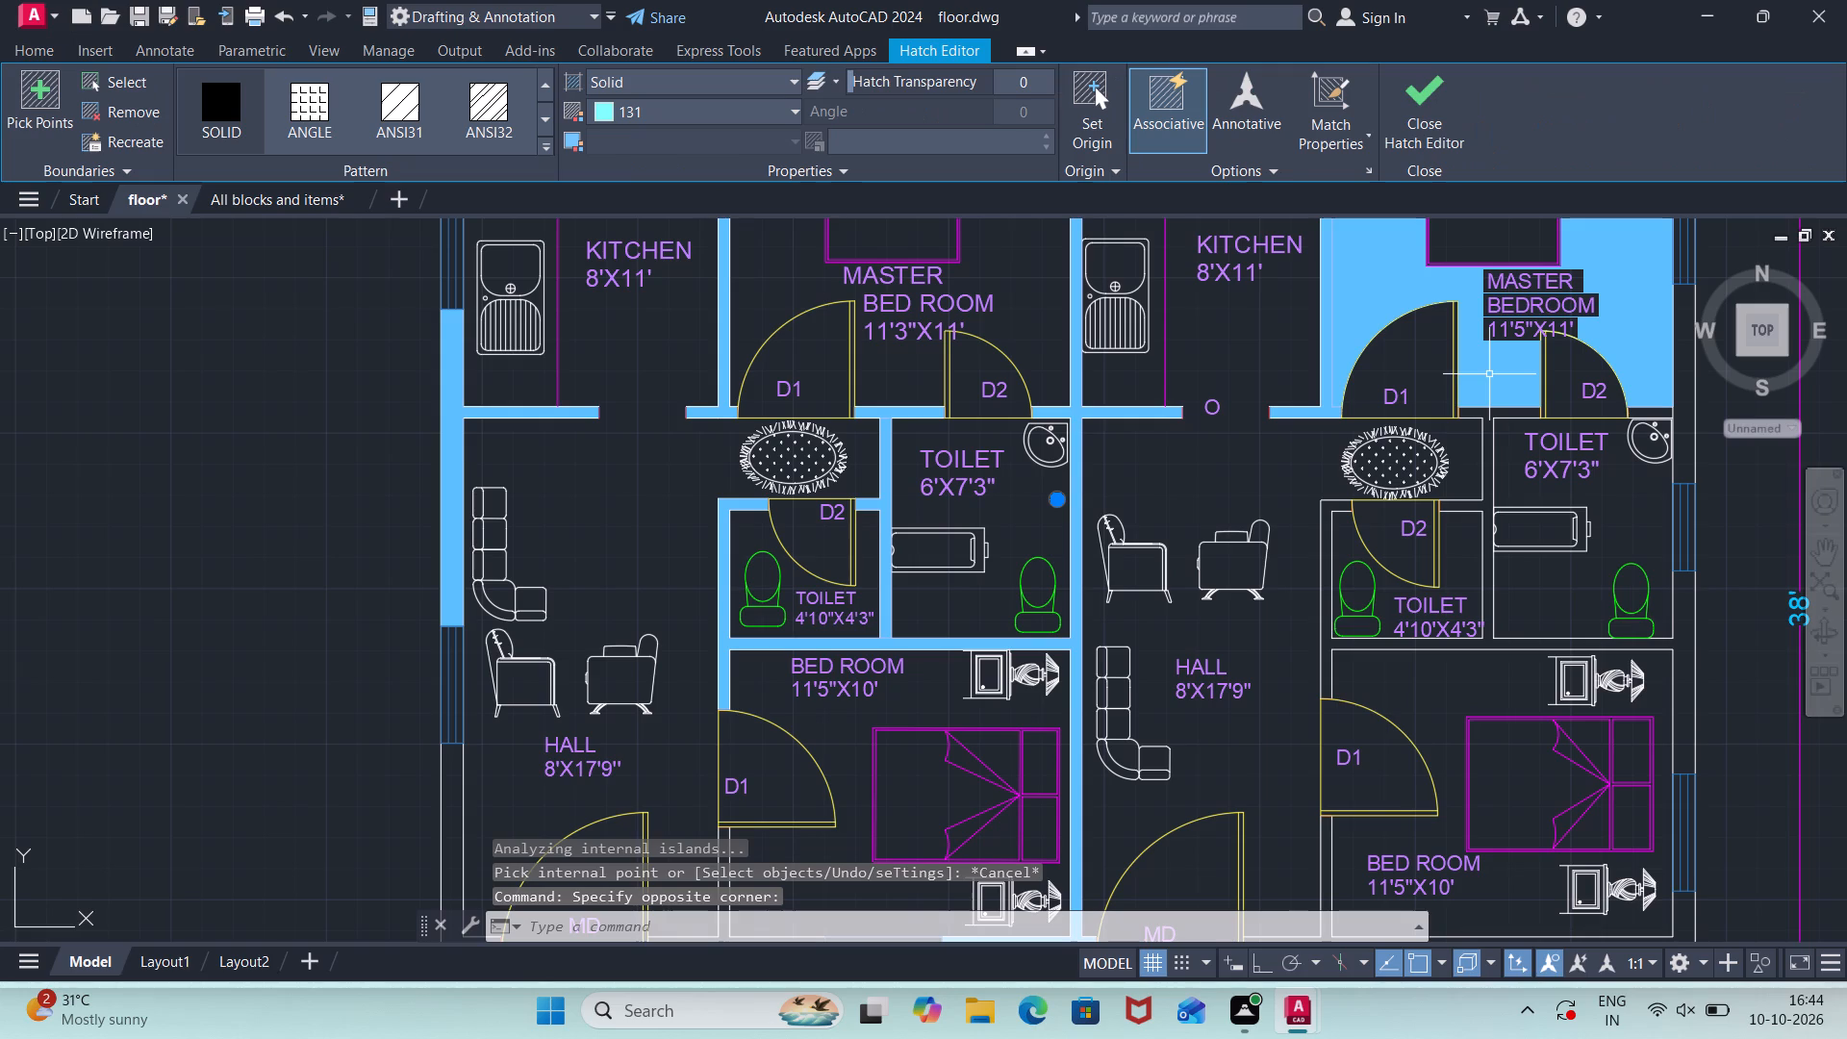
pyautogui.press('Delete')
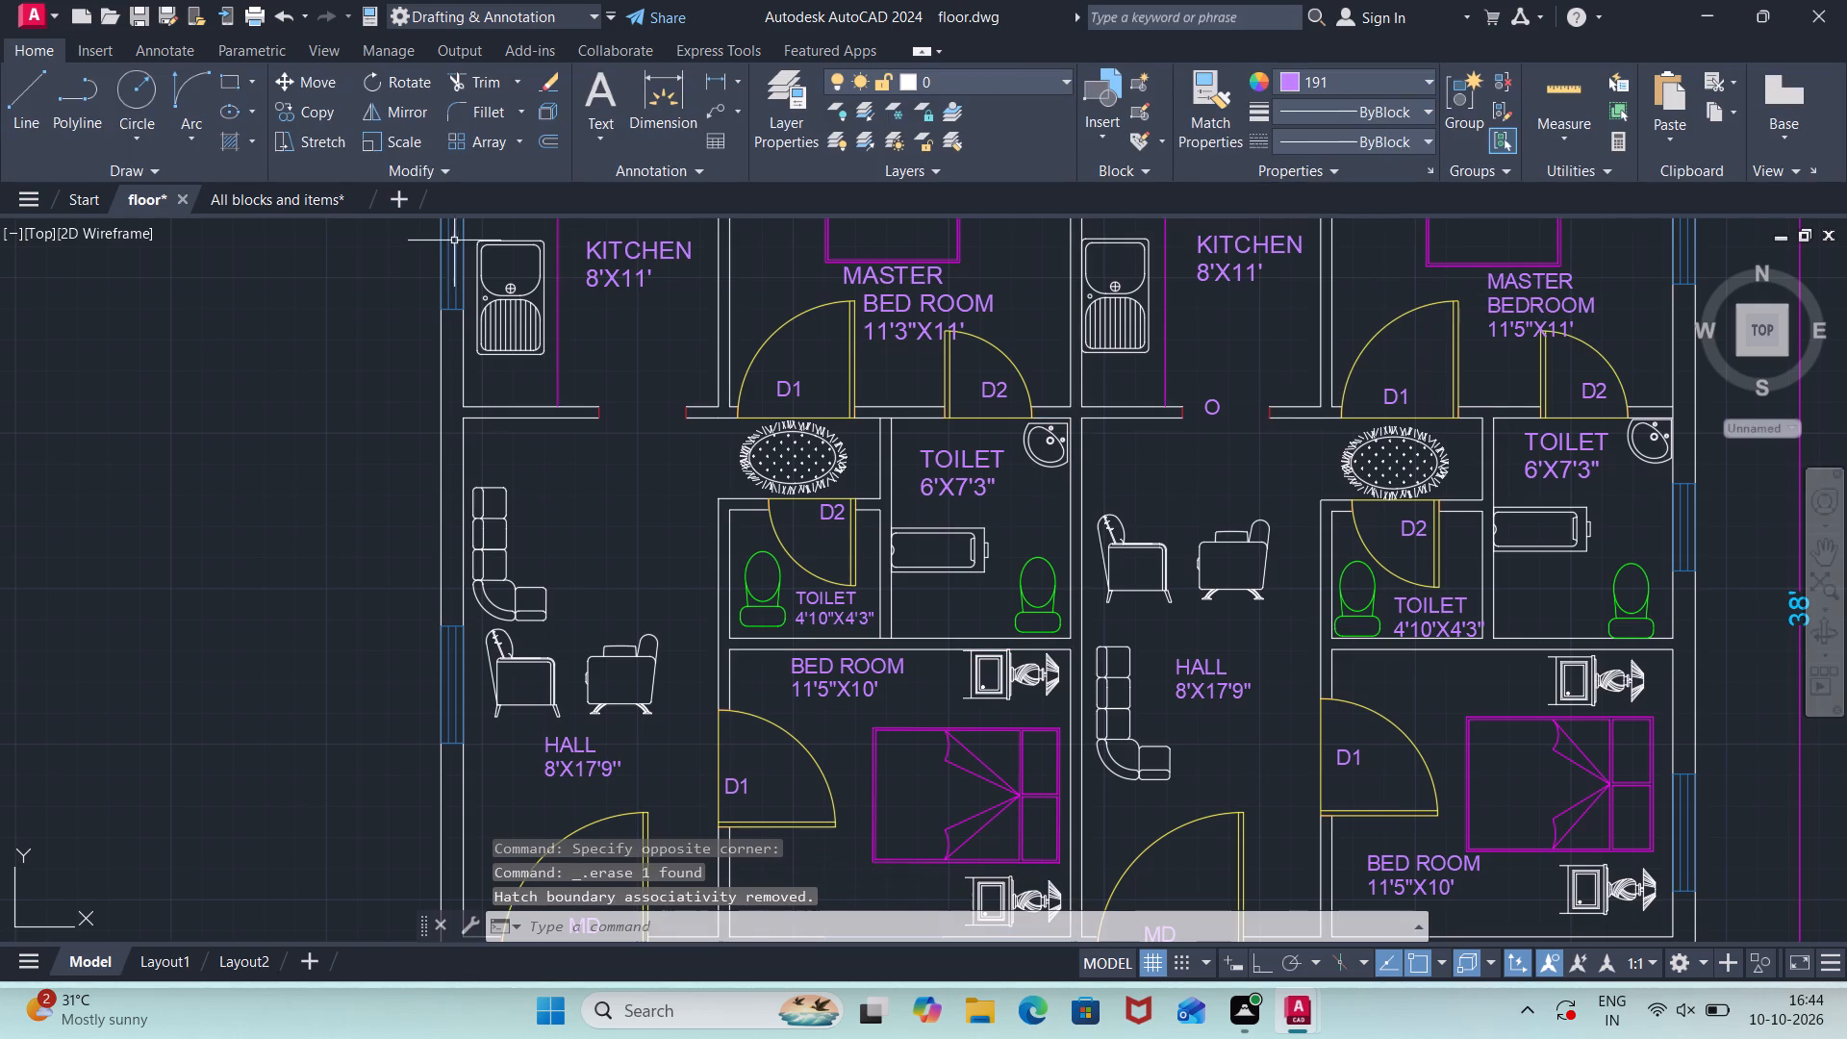
# Solid-hatch in colour 131 the left unit's outer wall, kitchen walls, master bedroom lower wall and the party wall between the units.
pyautogui.moveTo(1371, 318); pyautogui.dragTo(1202, 481, button='middle')
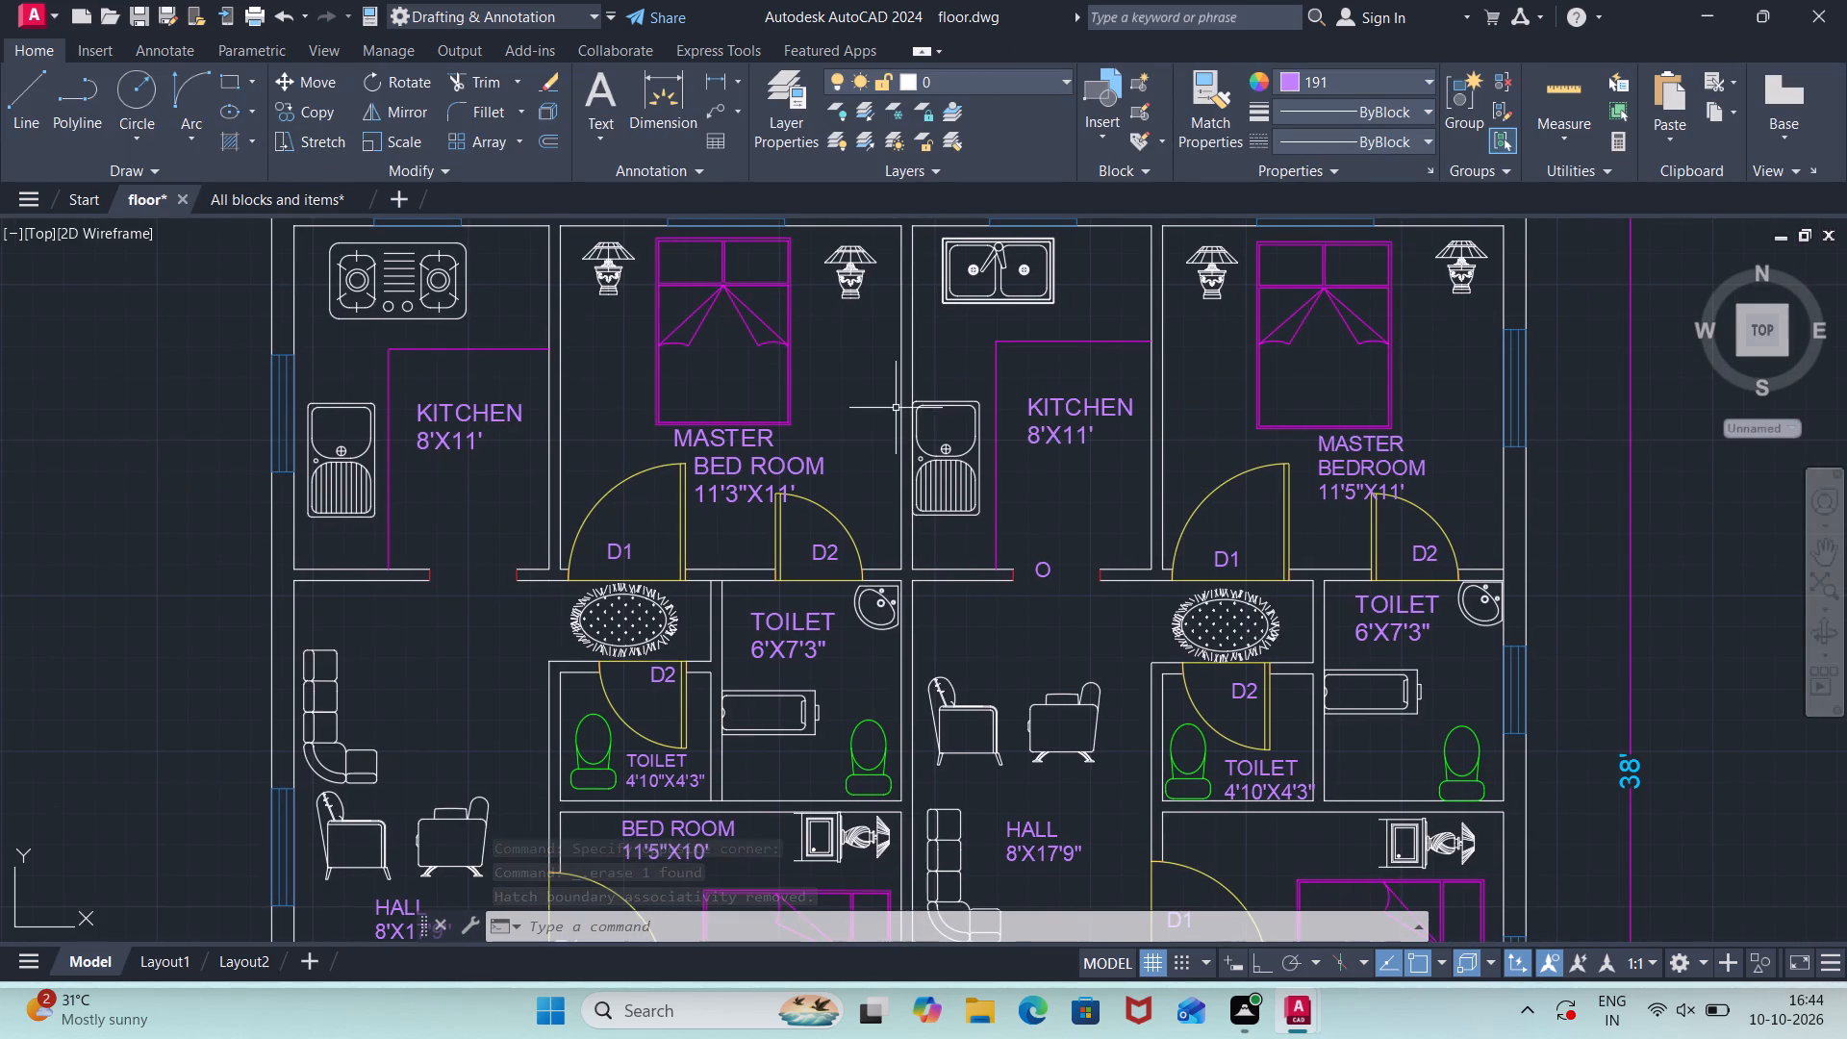
pyautogui.click(220, 147)
pyautogui.click(234, 143)
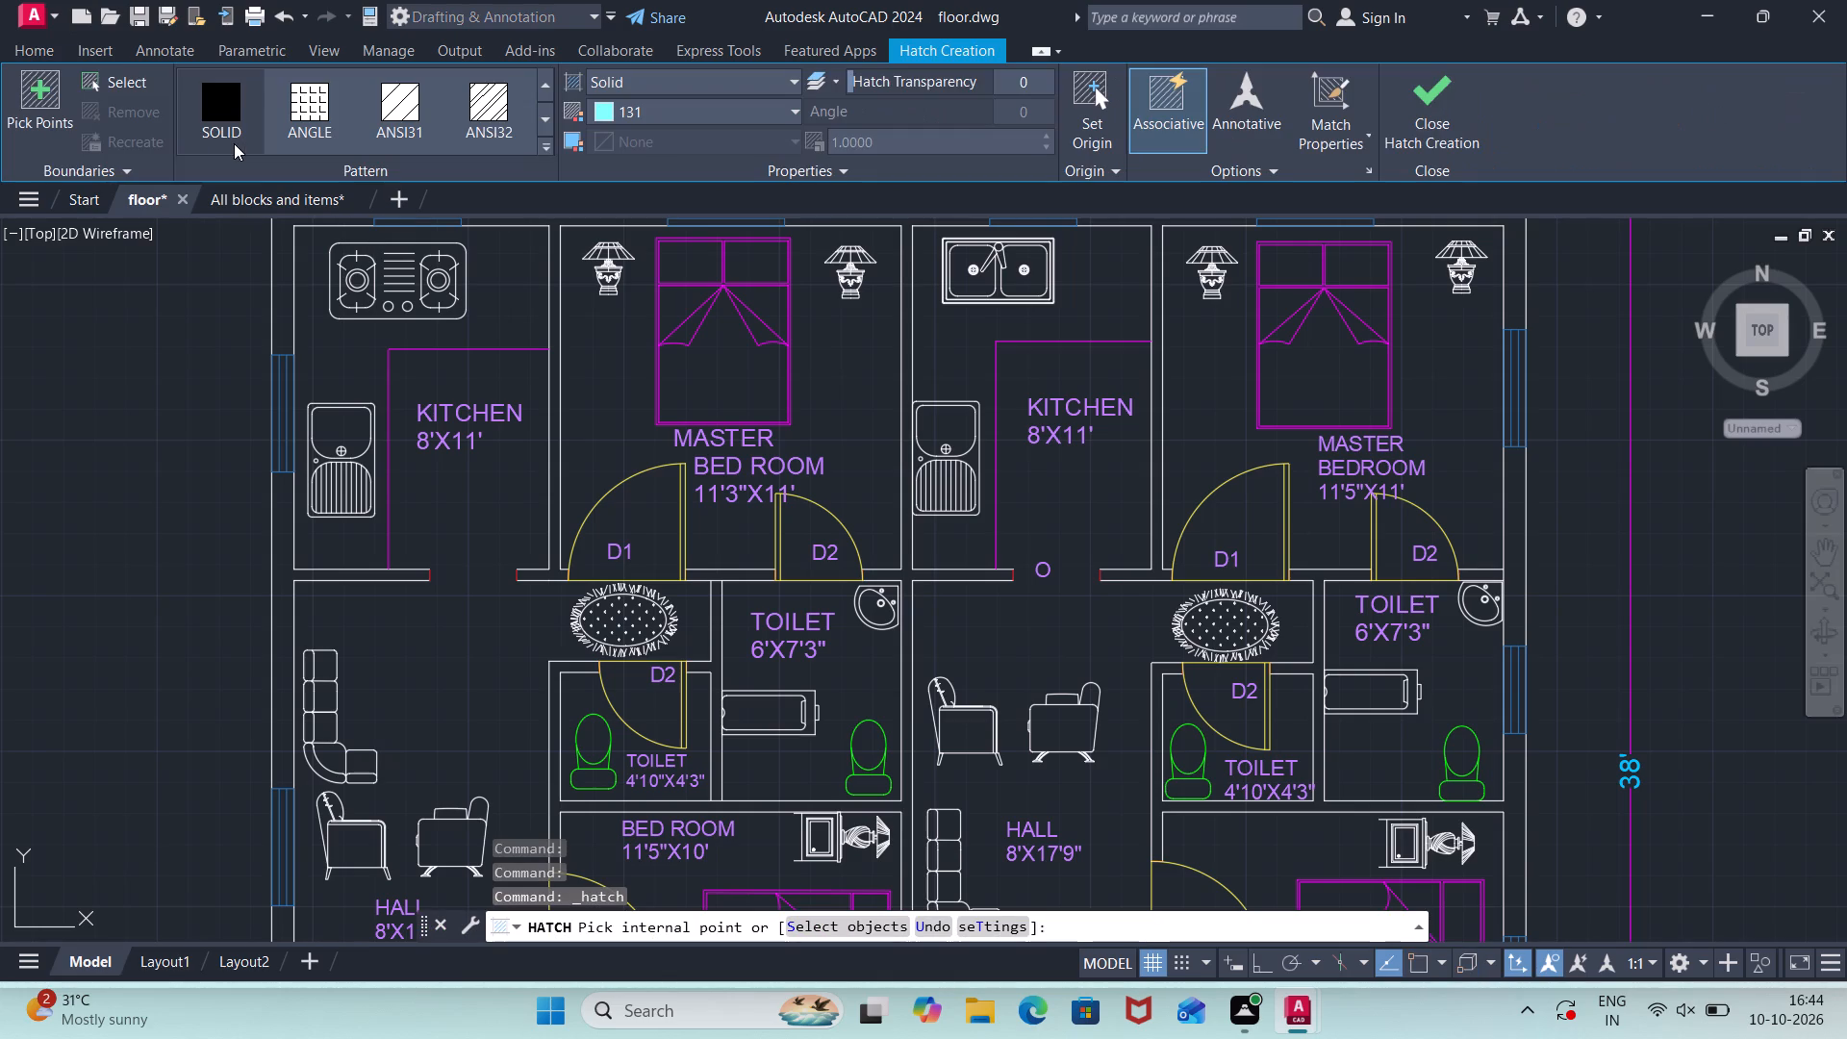
pyautogui.click(287, 317)
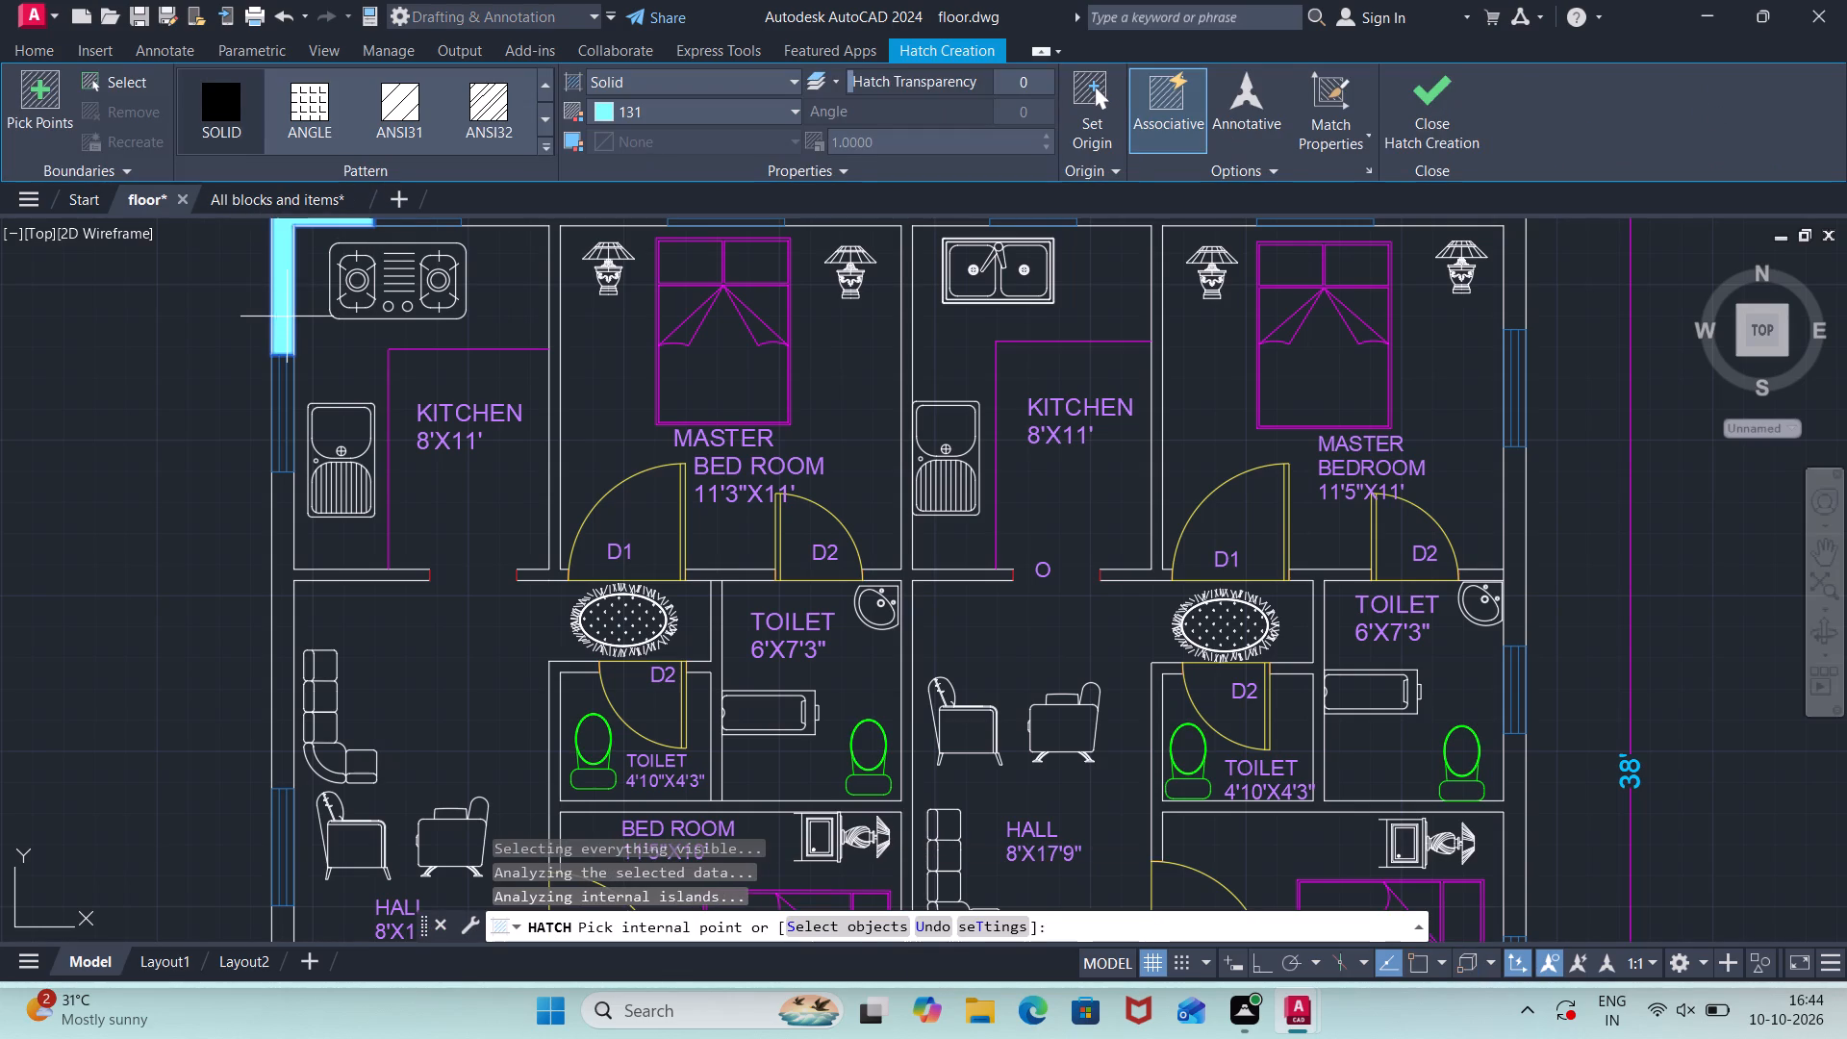
pyautogui.click(285, 566)
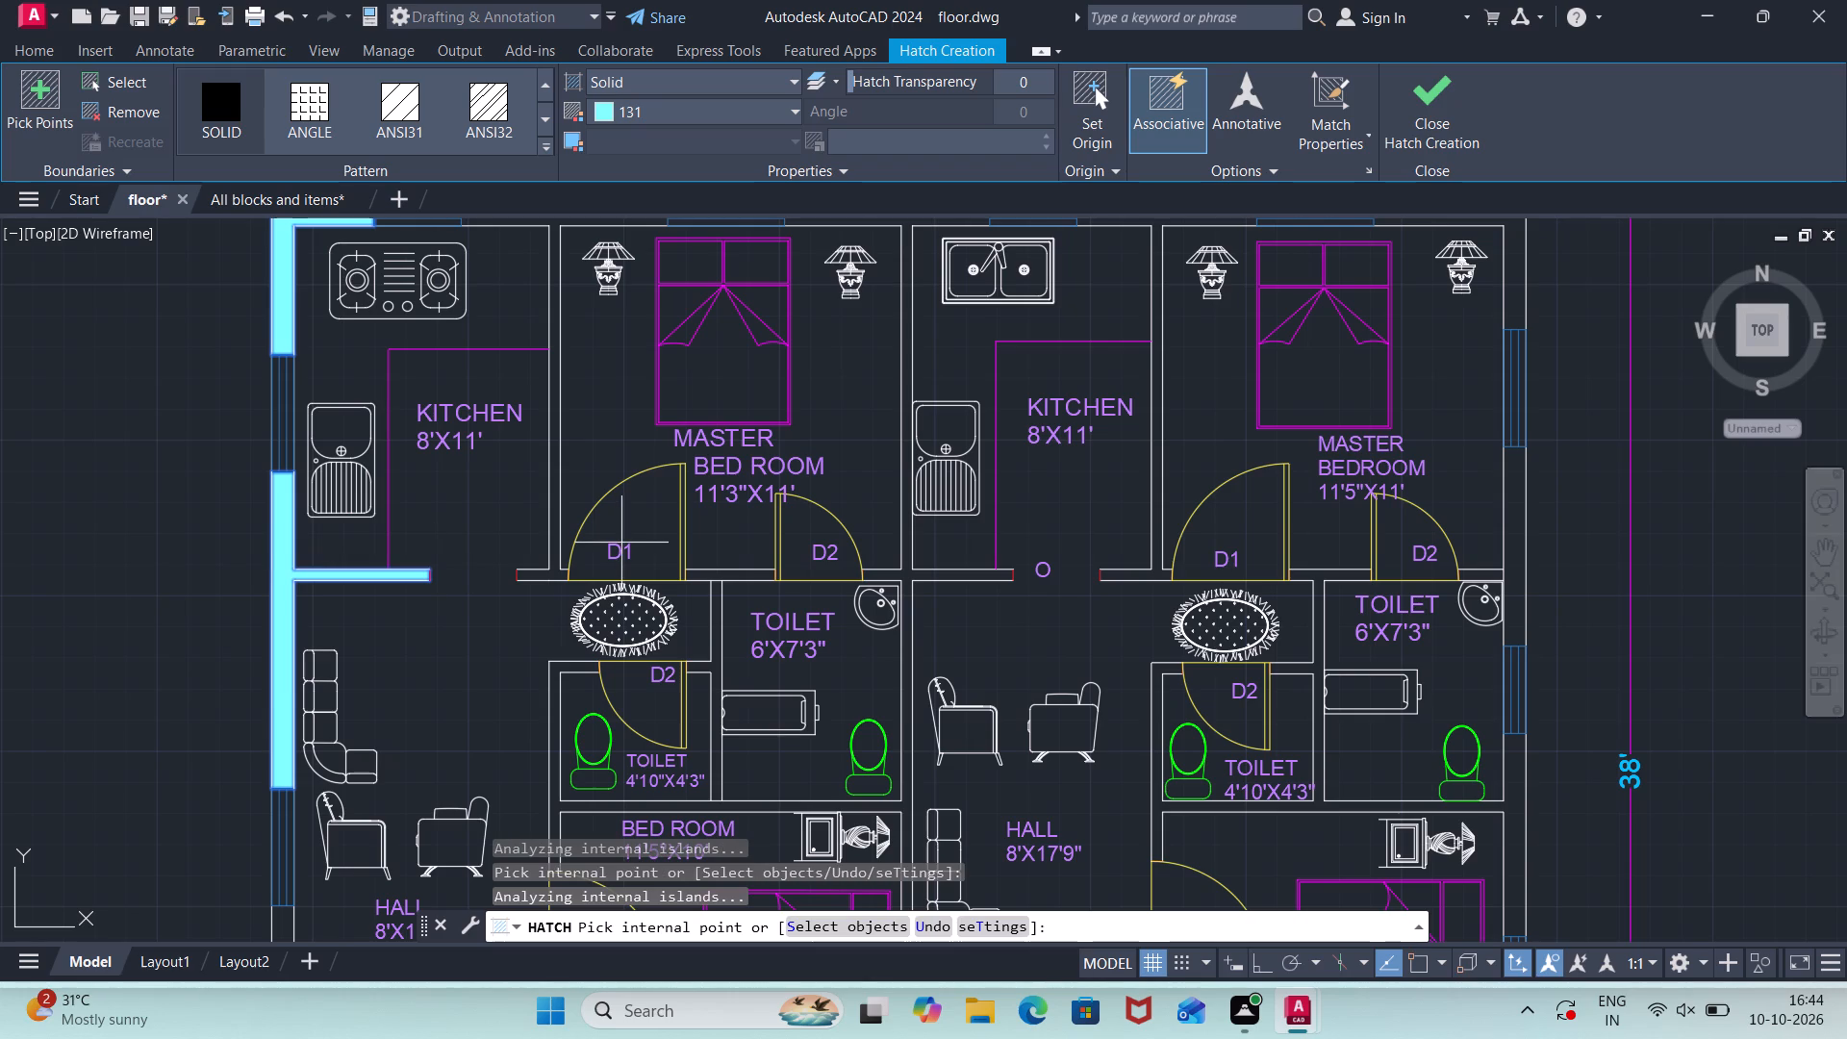
pyautogui.click(529, 575)
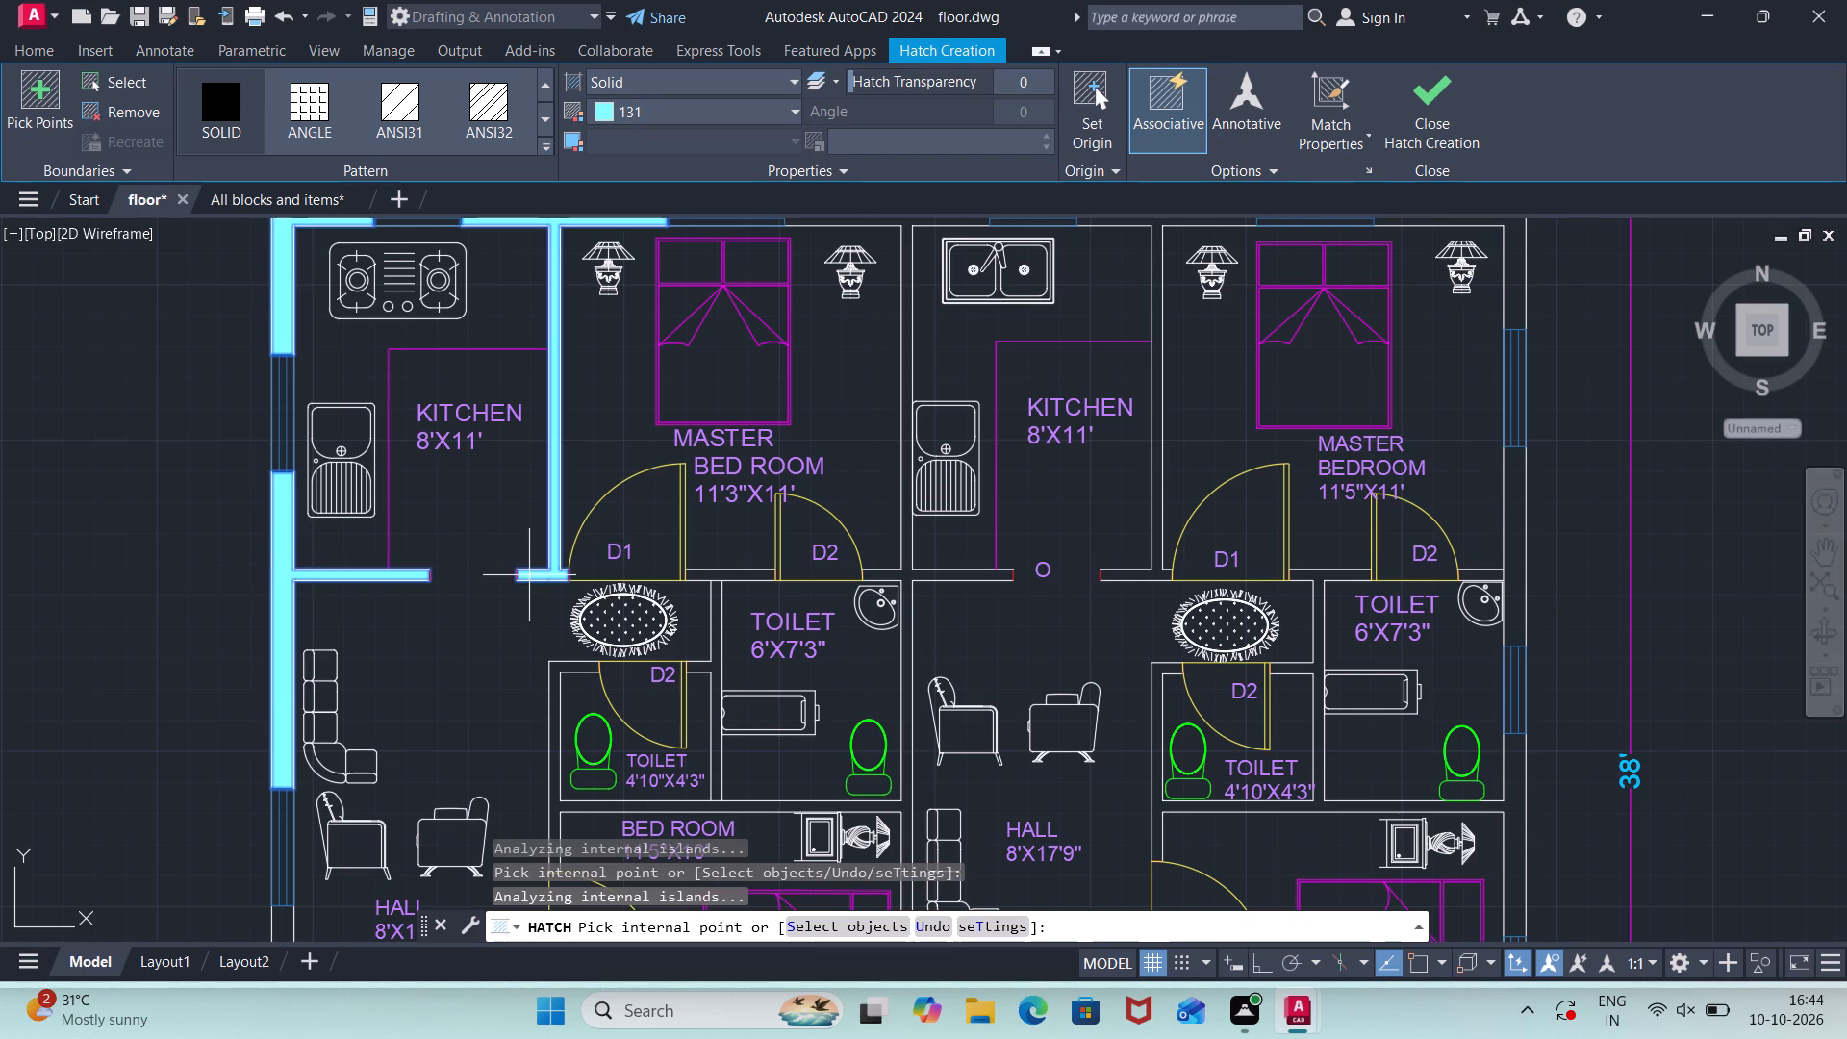
pyautogui.click(735, 576)
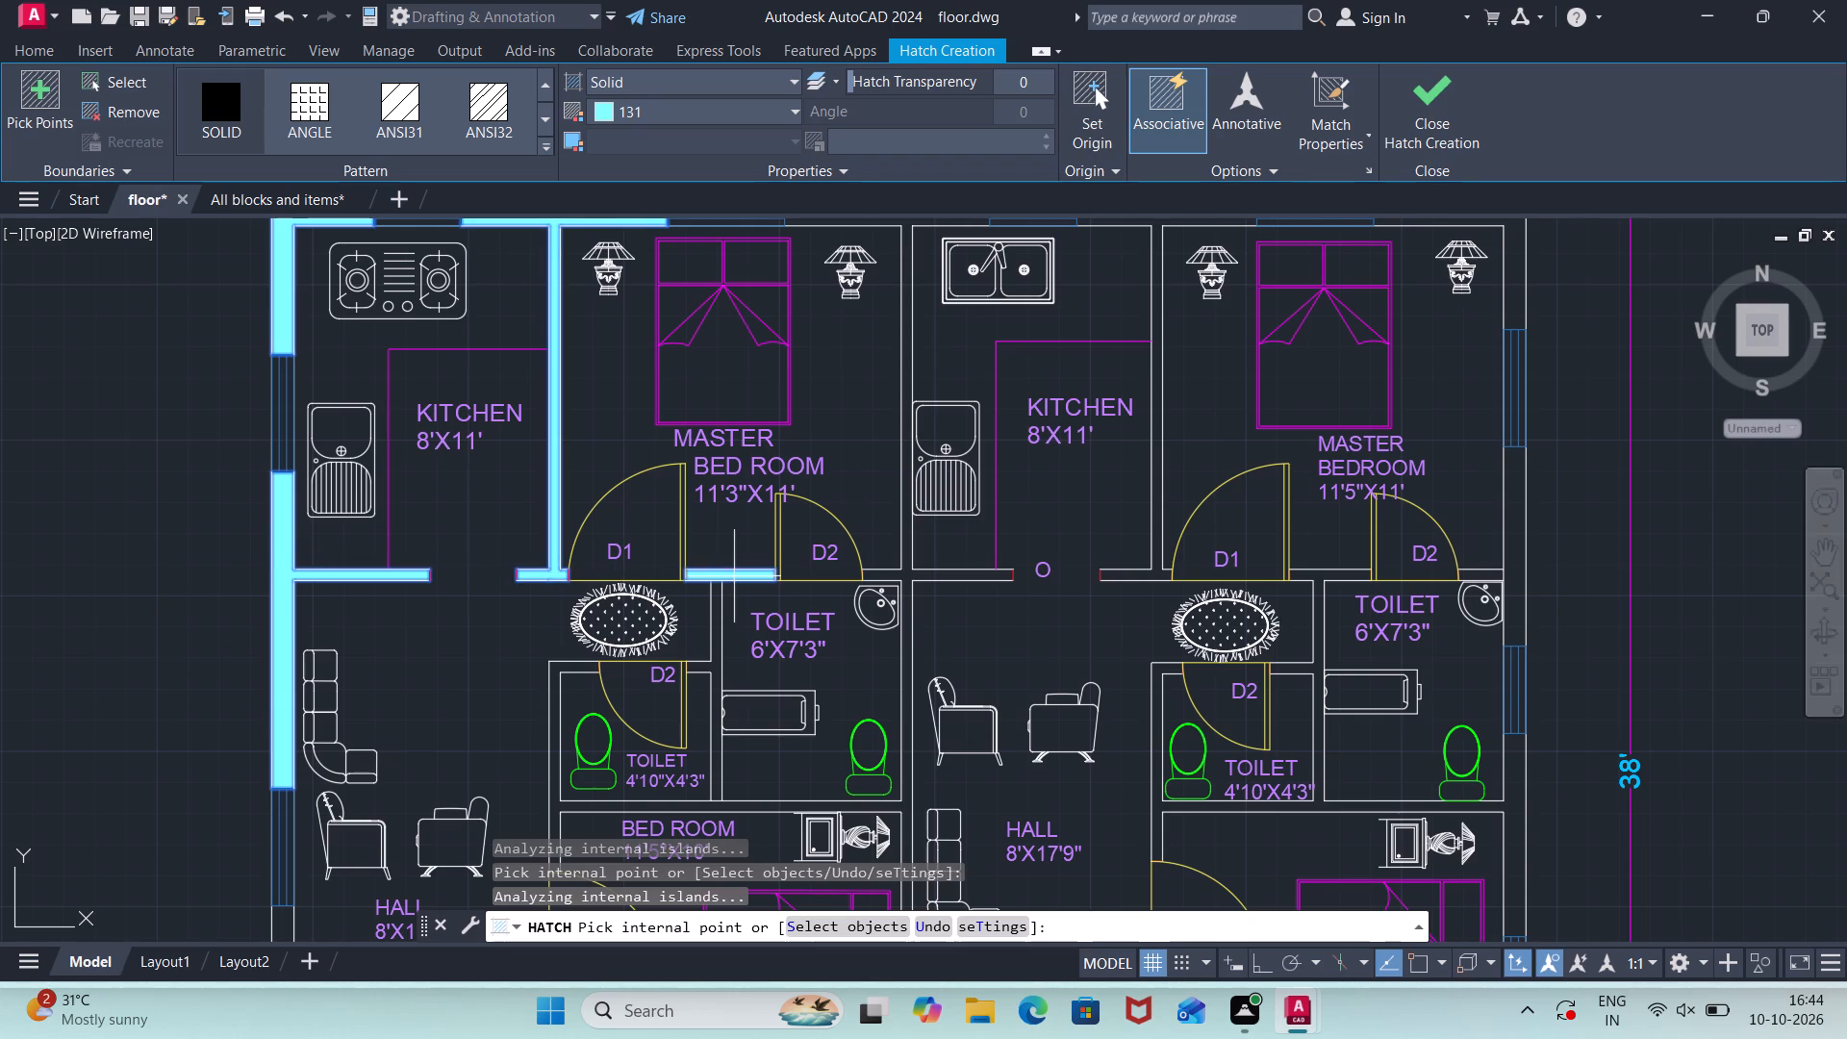
pyautogui.click(883, 575)
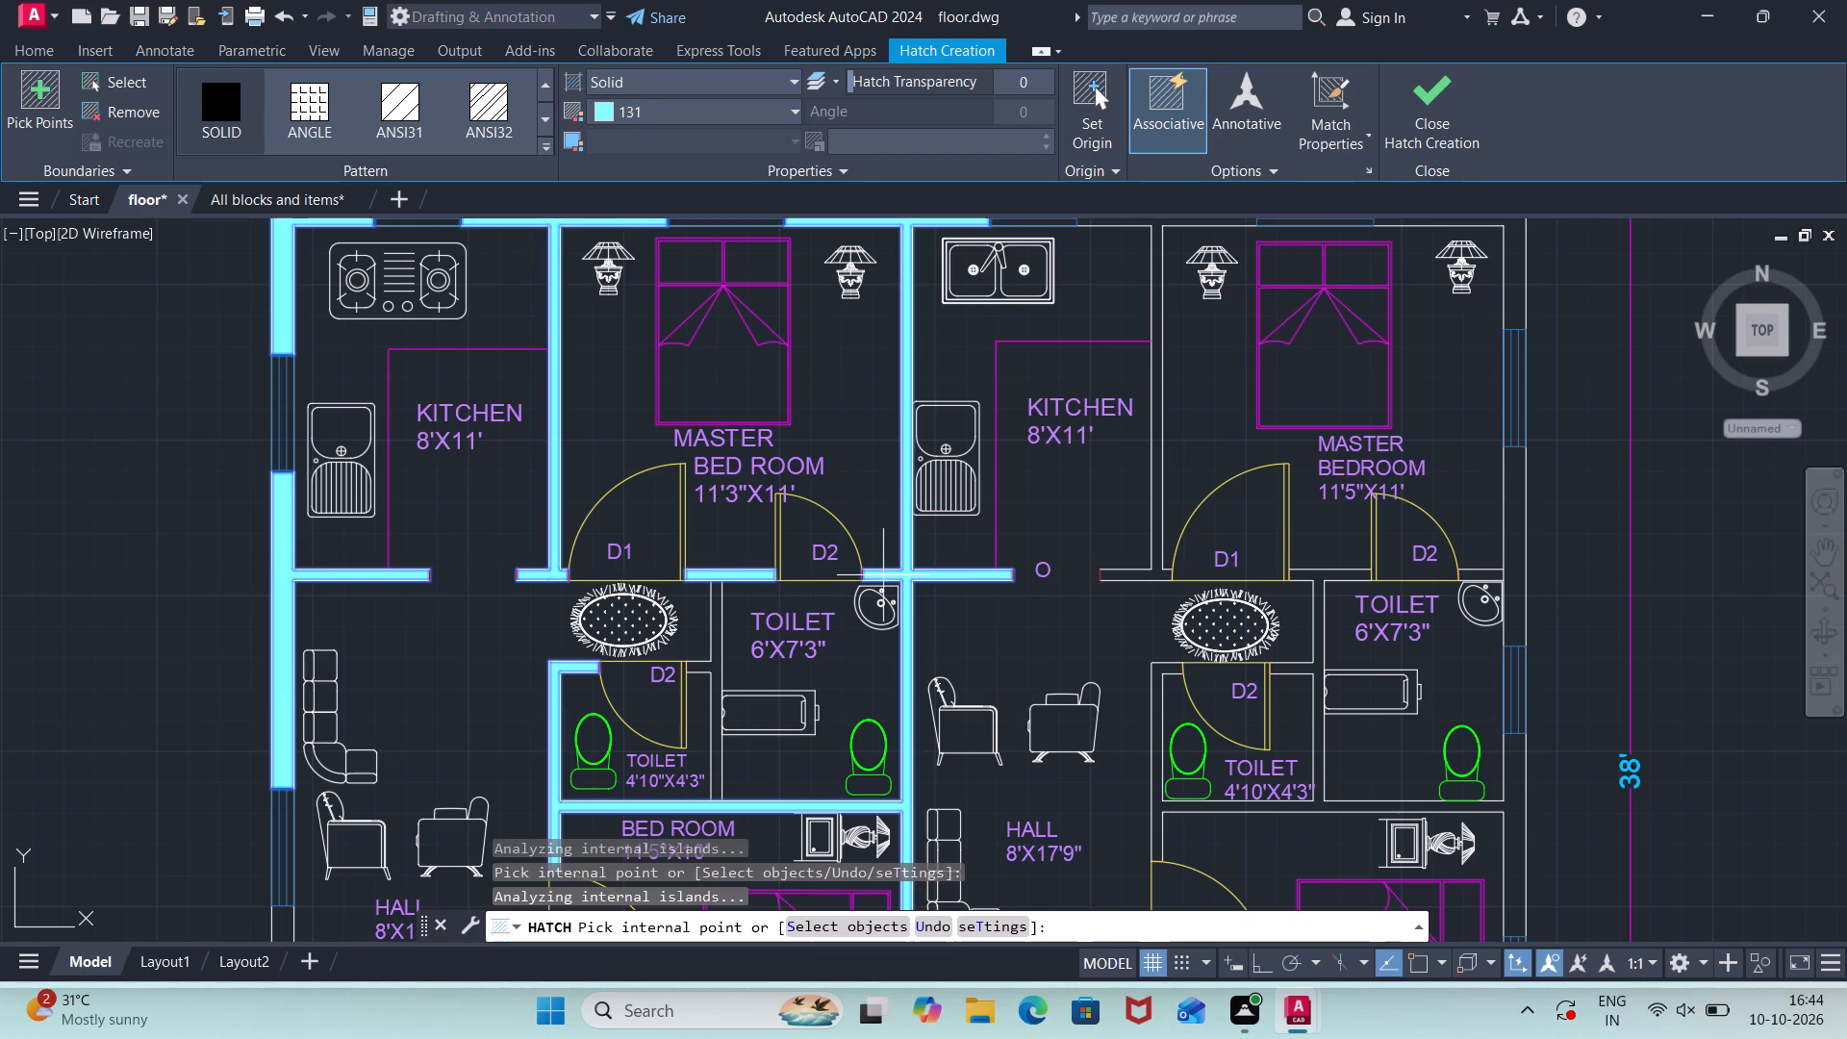
# Add the right unit's kitchen, master bedroom and toilet walls and its upper outer wall to the solid hatch in colour 131.
pyautogui.click(1150, 570)
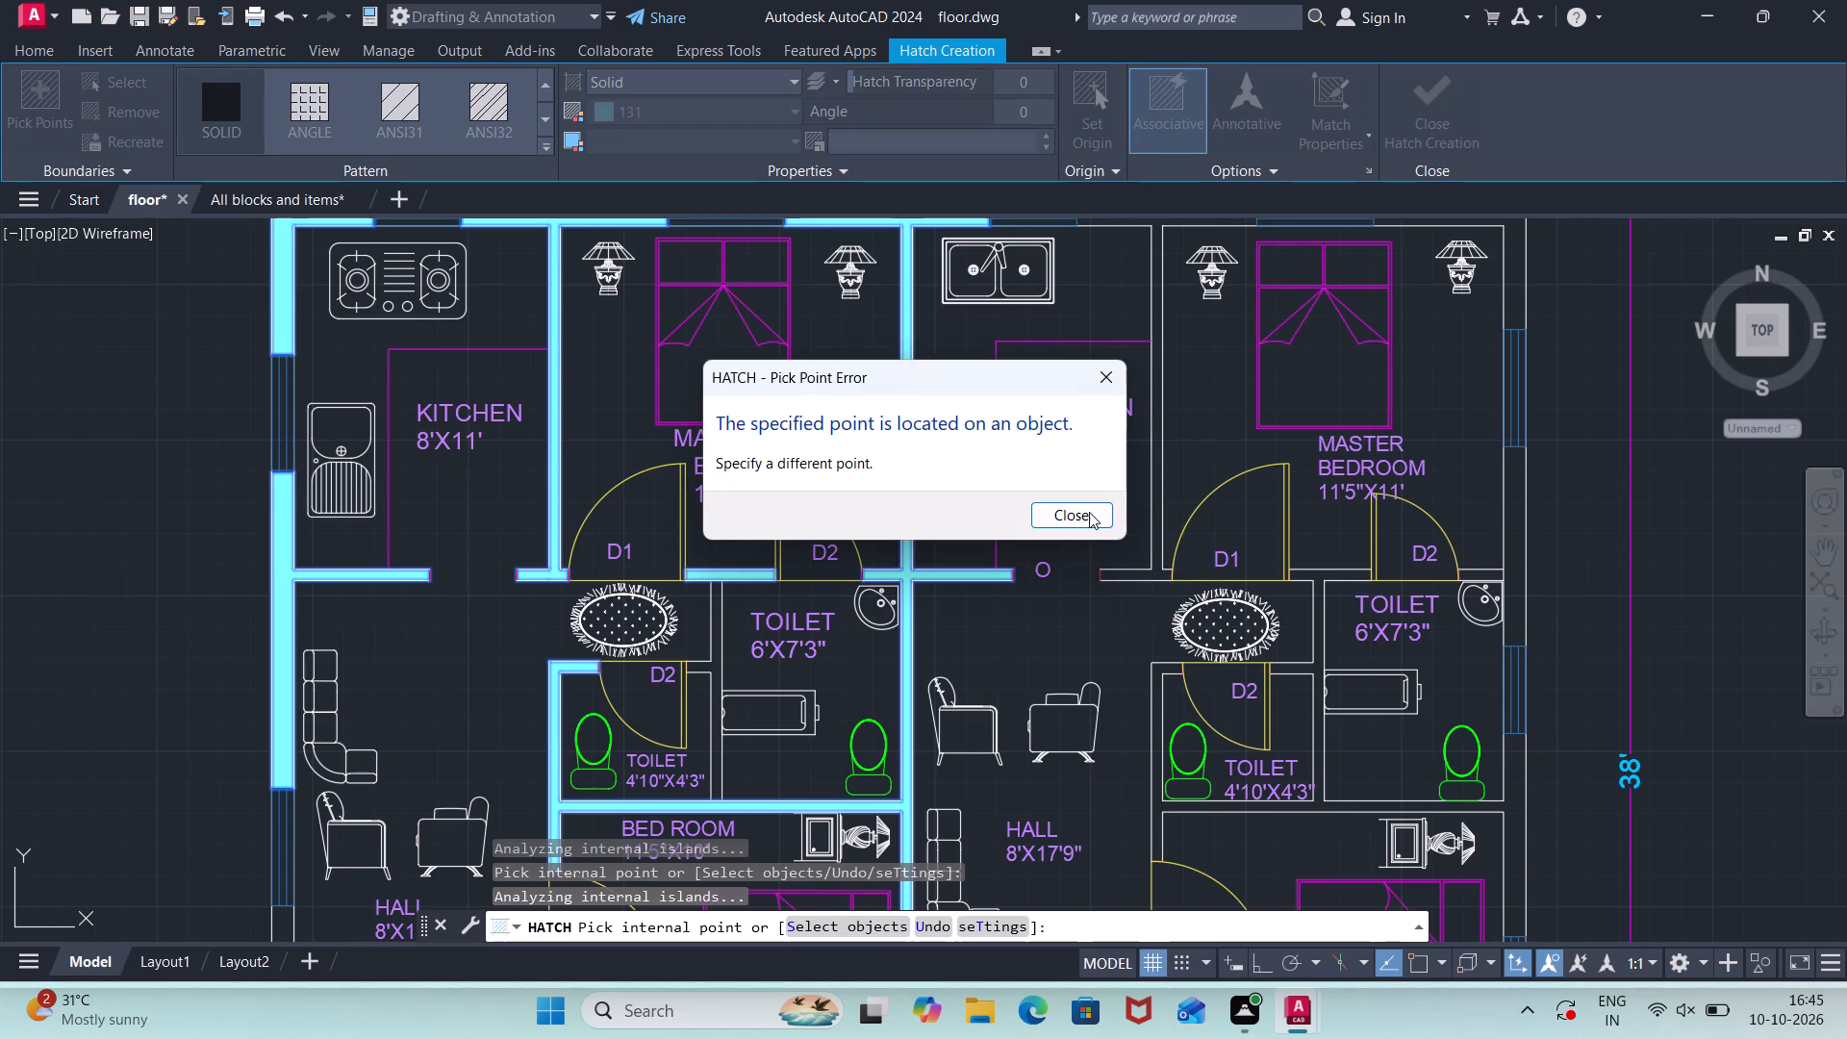
pyautogui.click(1081, 512)
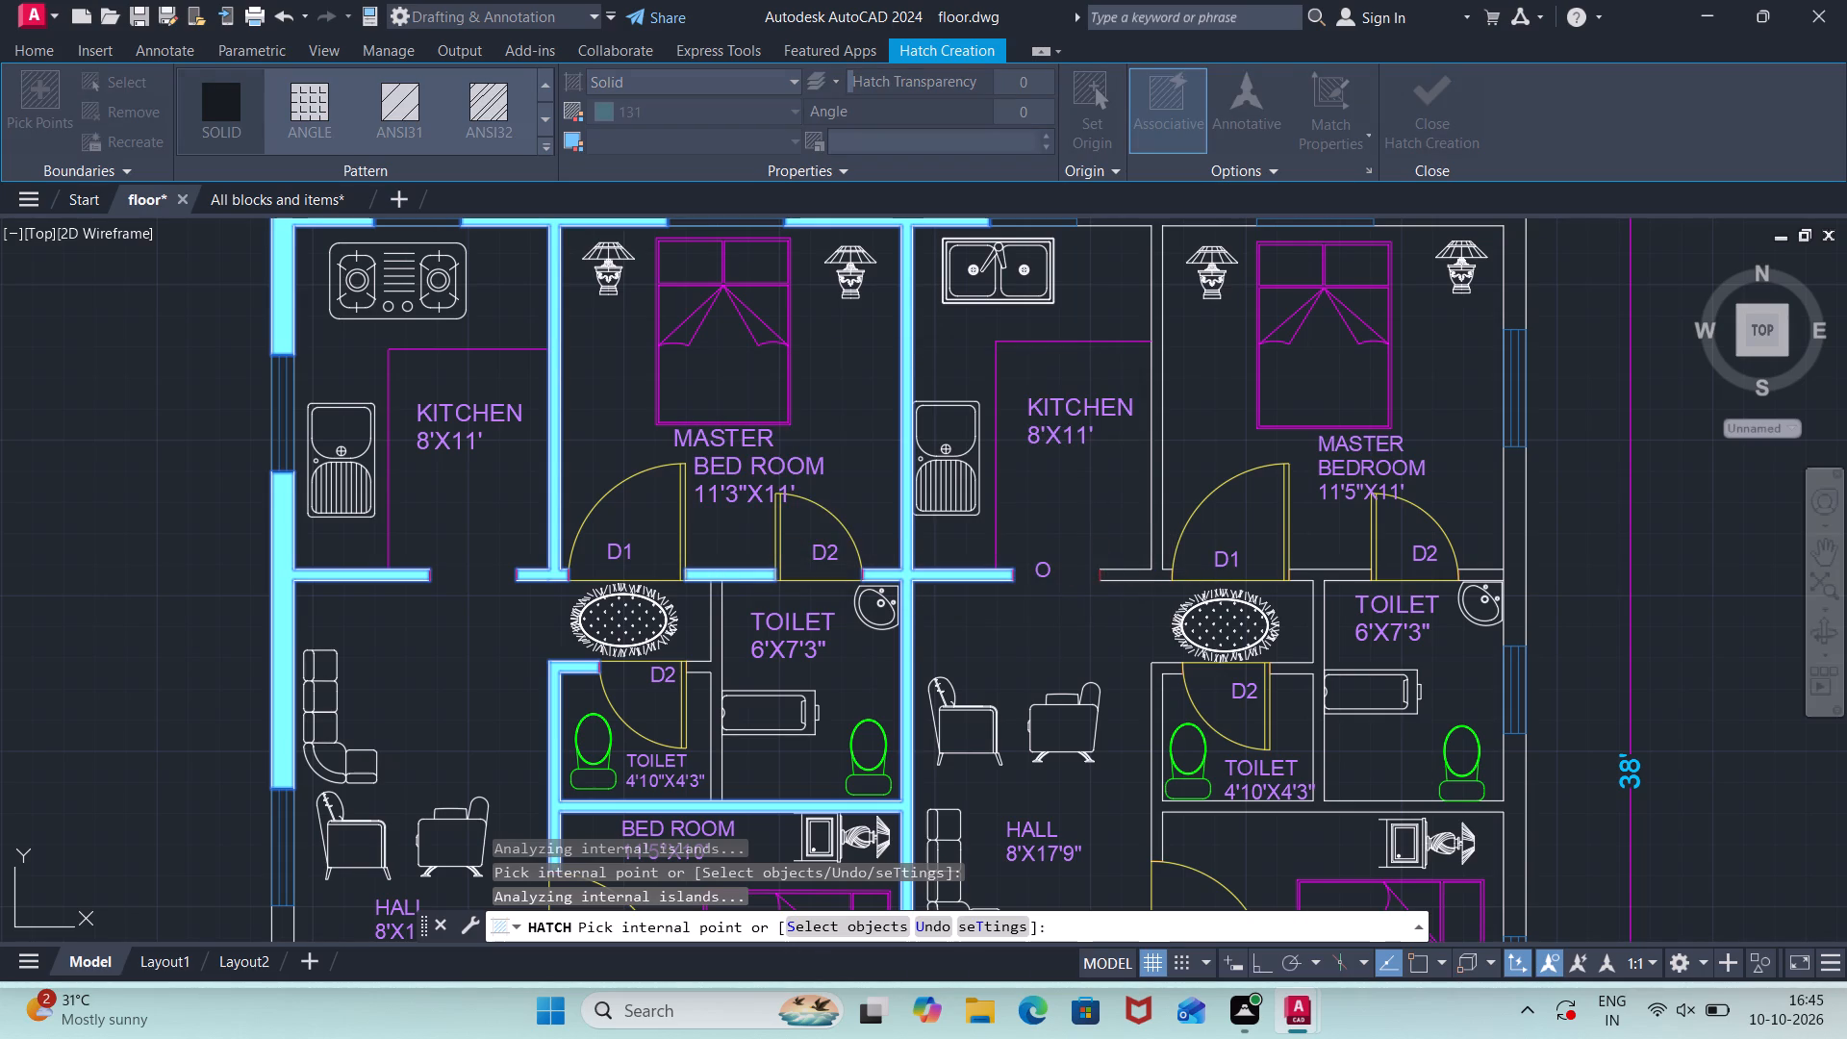
pyautogui.click(1113, 576)
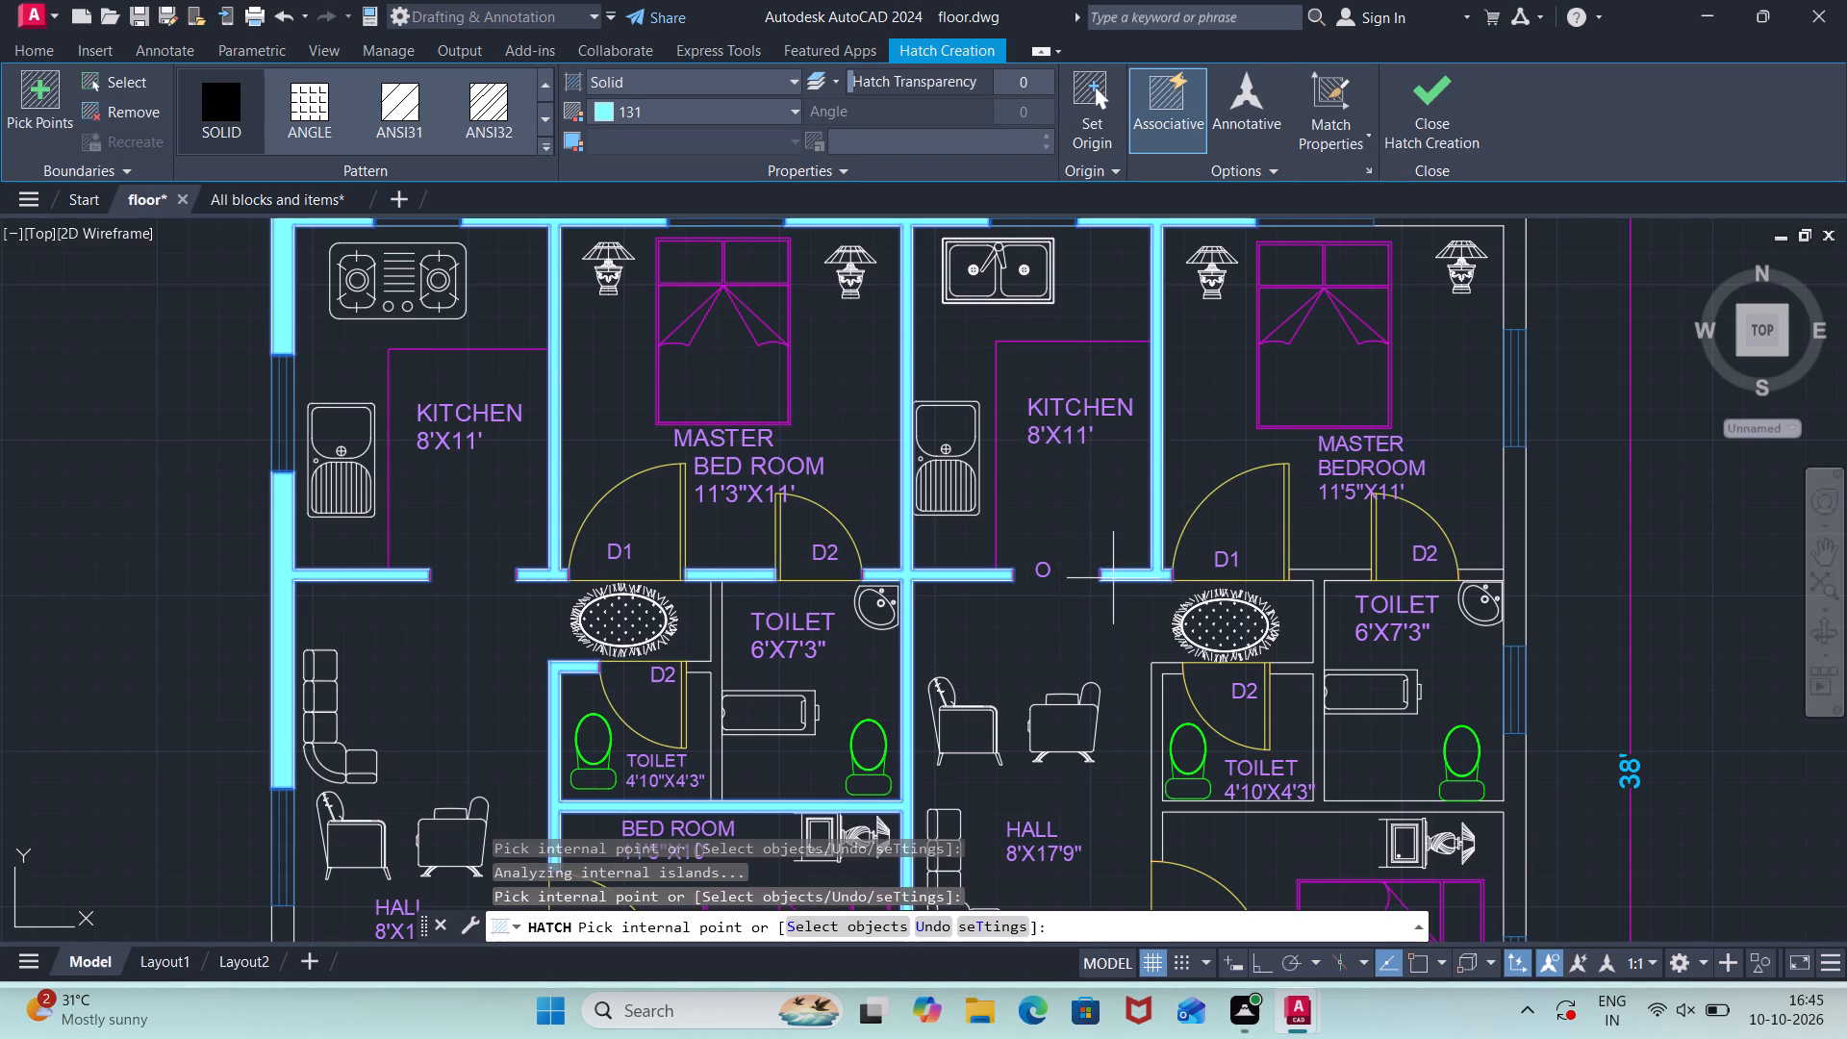
pyautogui.click(1312, 578)
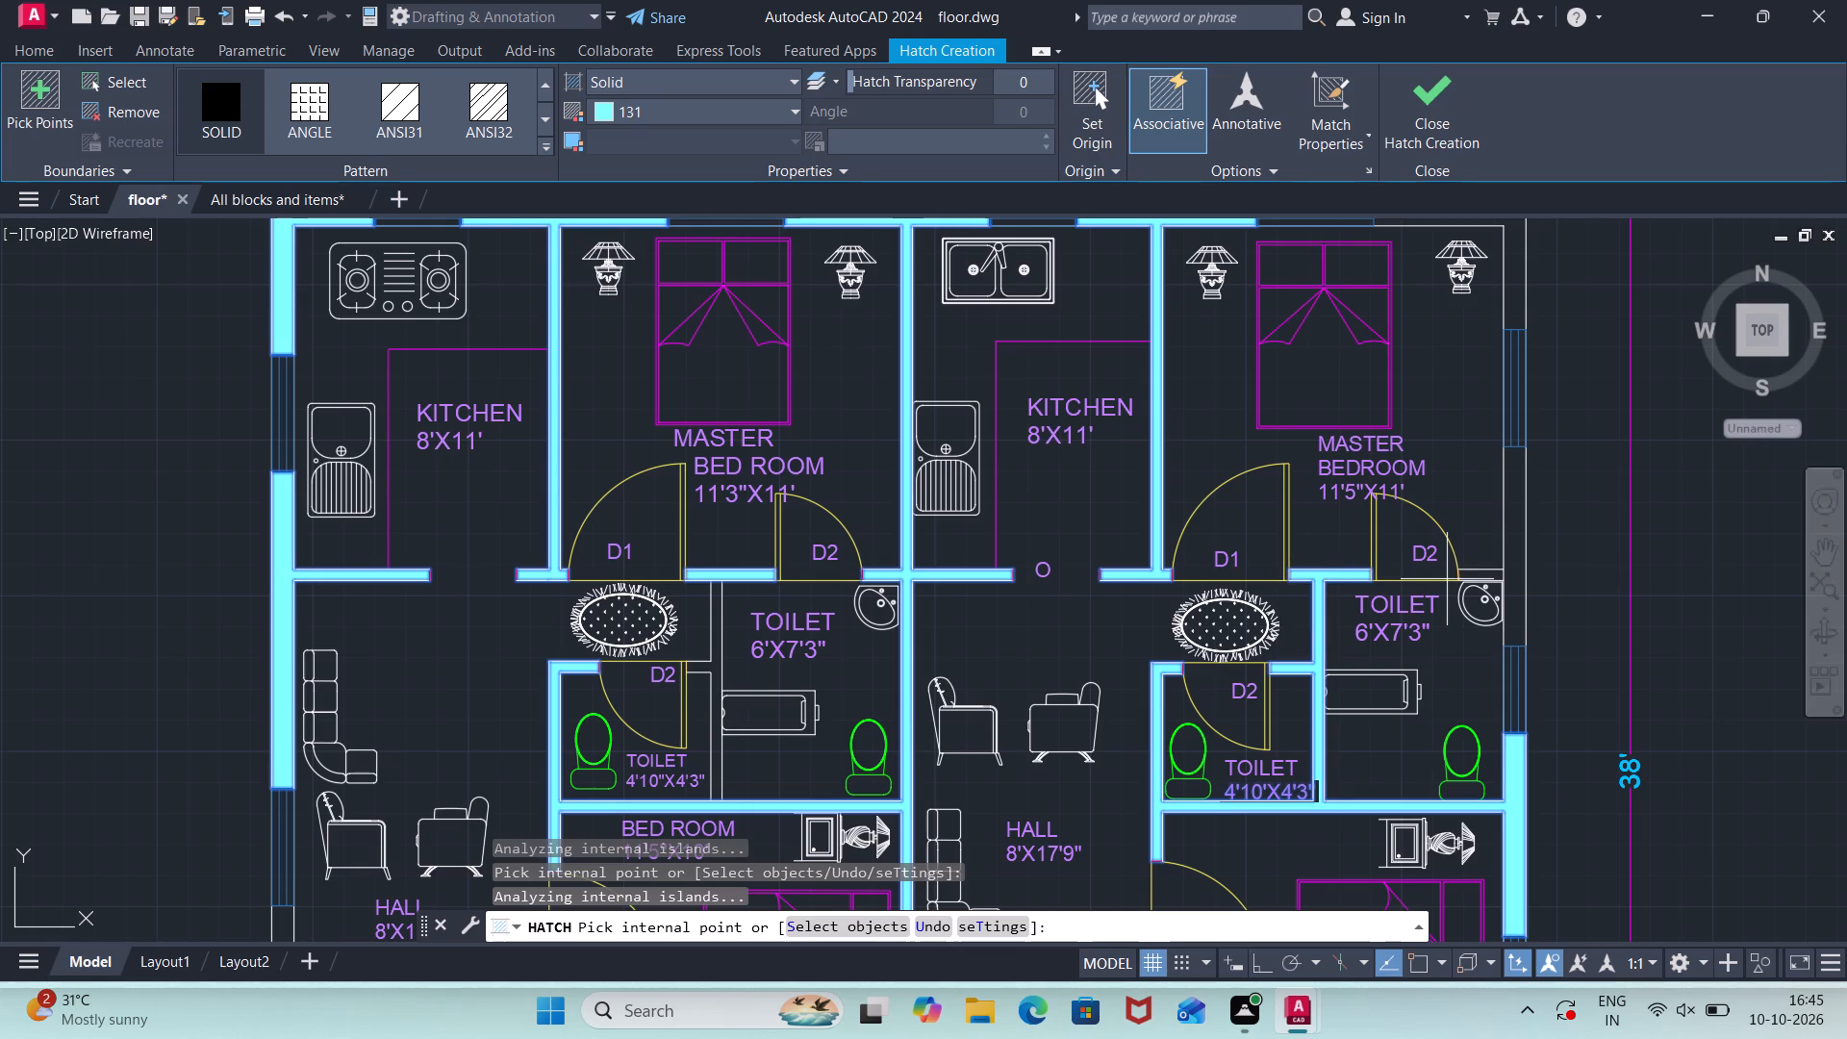
pyautogui.click(1488, 577)
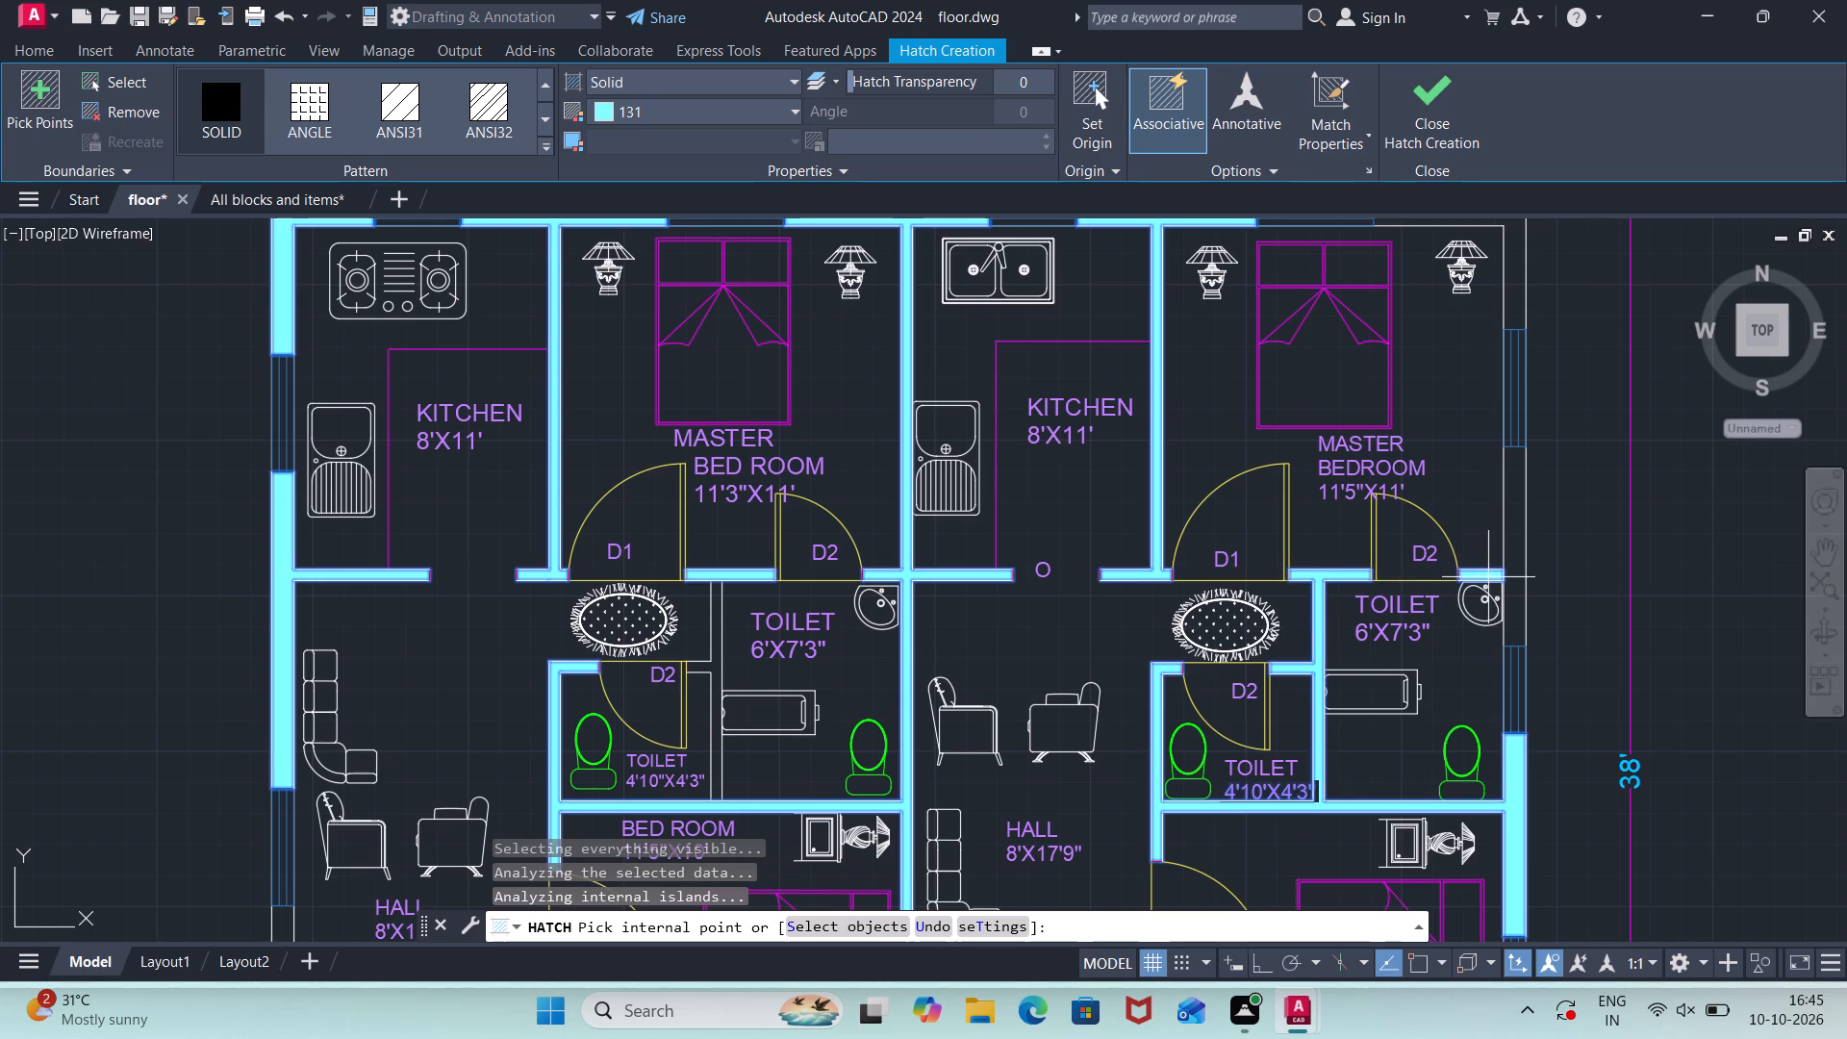
pyautogui.click(1510, 572)
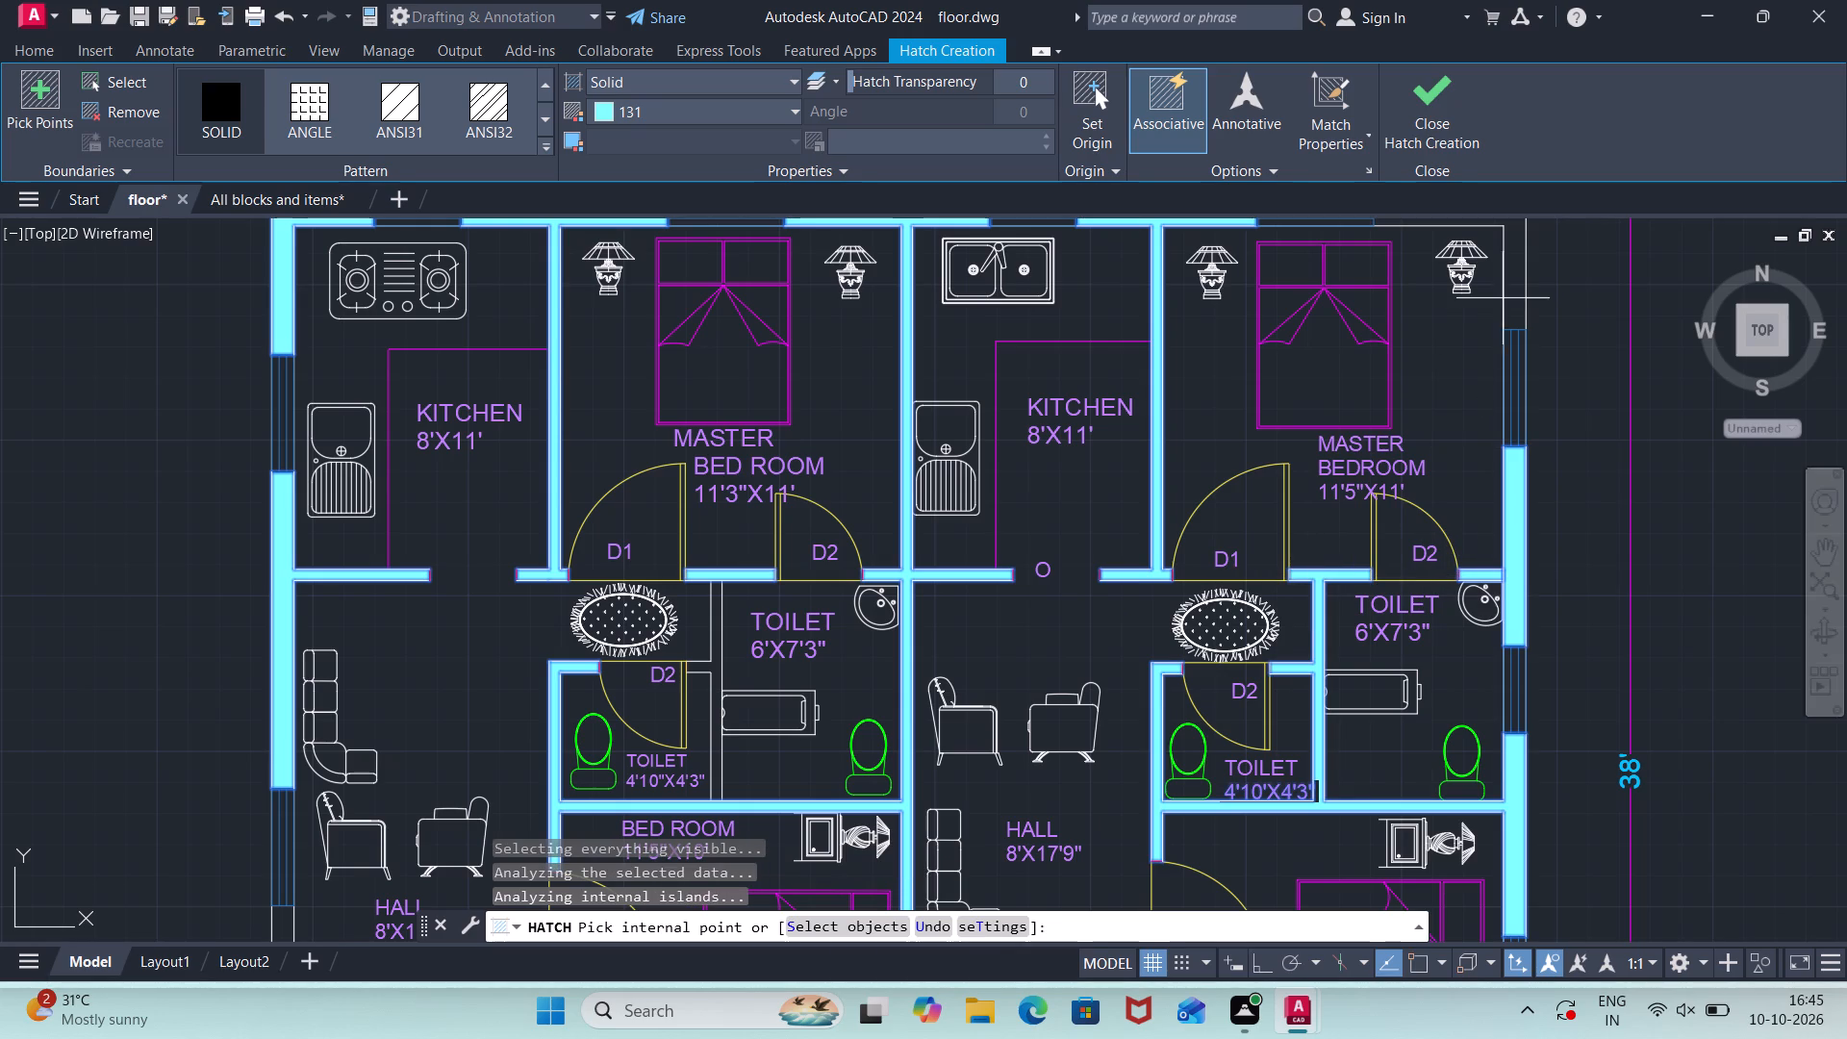
pyautogui.click(1515, 282)
# Add the outer walls around the passage and stairs and the left bedroom's wall beside the main door to the hatch, and finish it.
pyautogui.scroll(-1, 1527, 343)
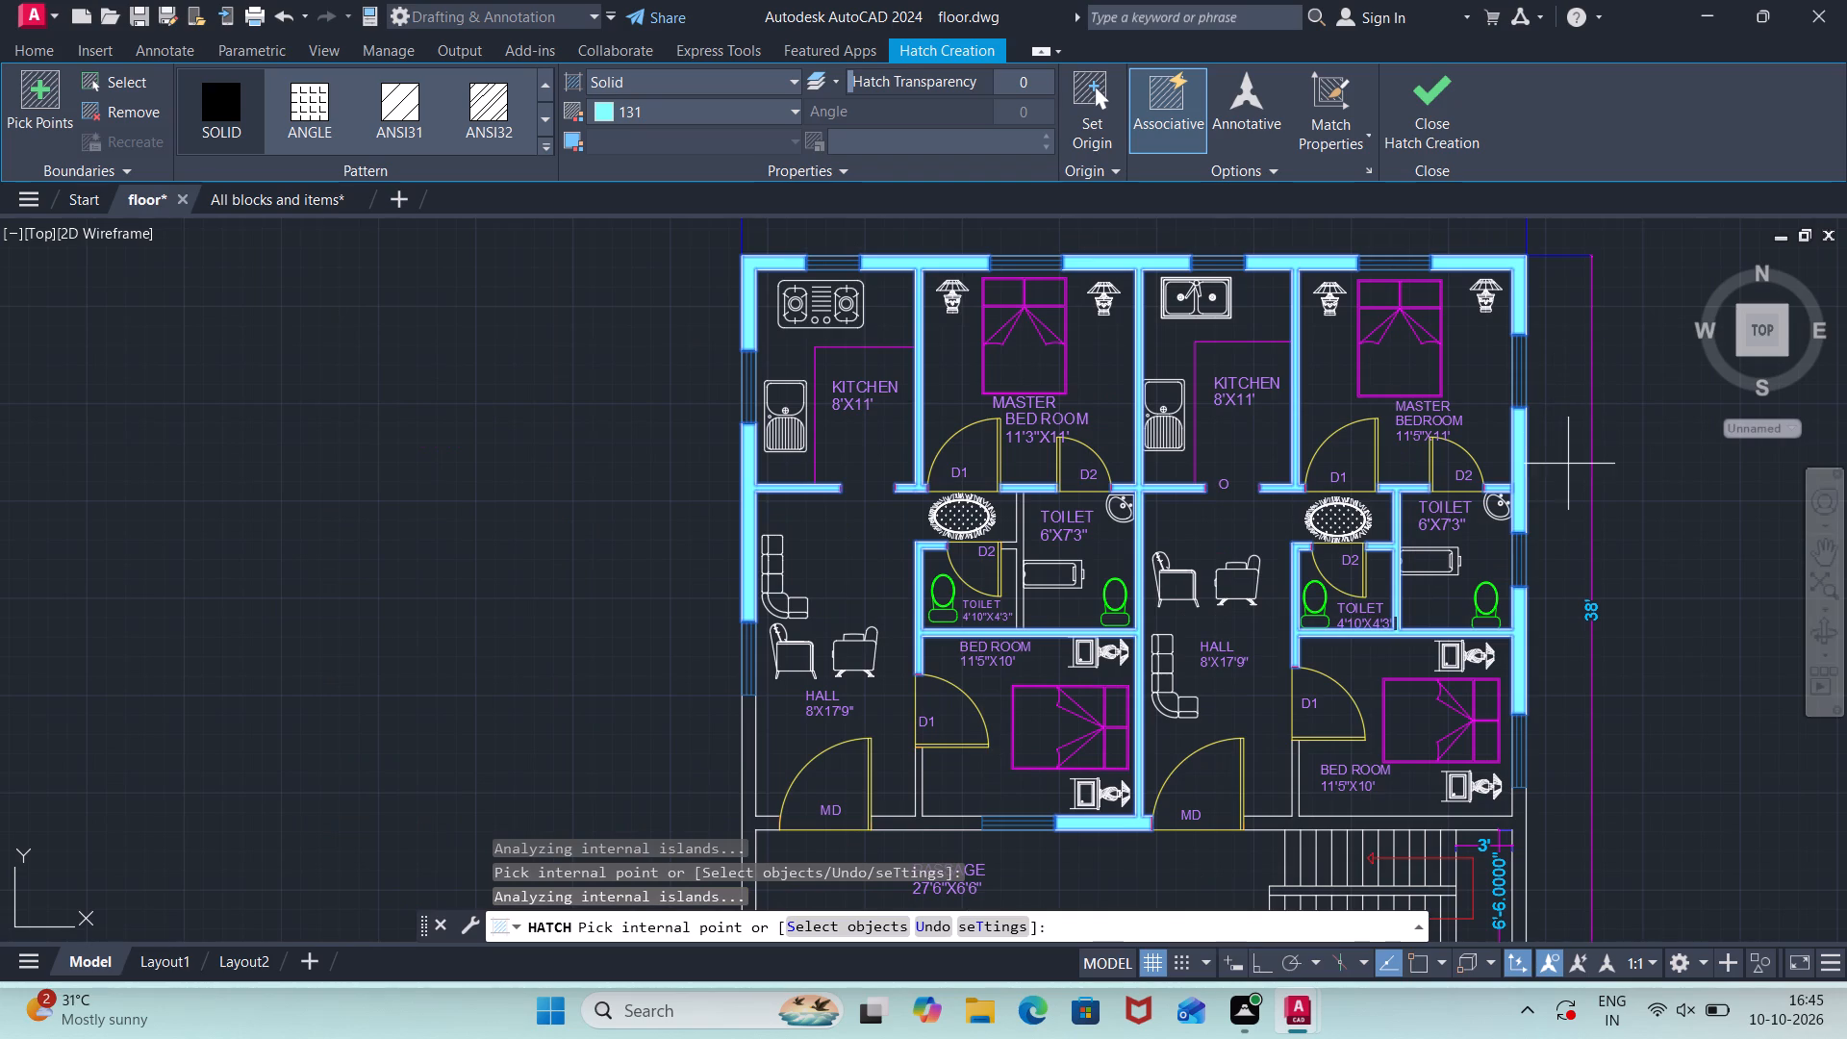
pyautogui.moveTo(1566, 463); pyautogui.dragTo(1450, 252, button='middle')
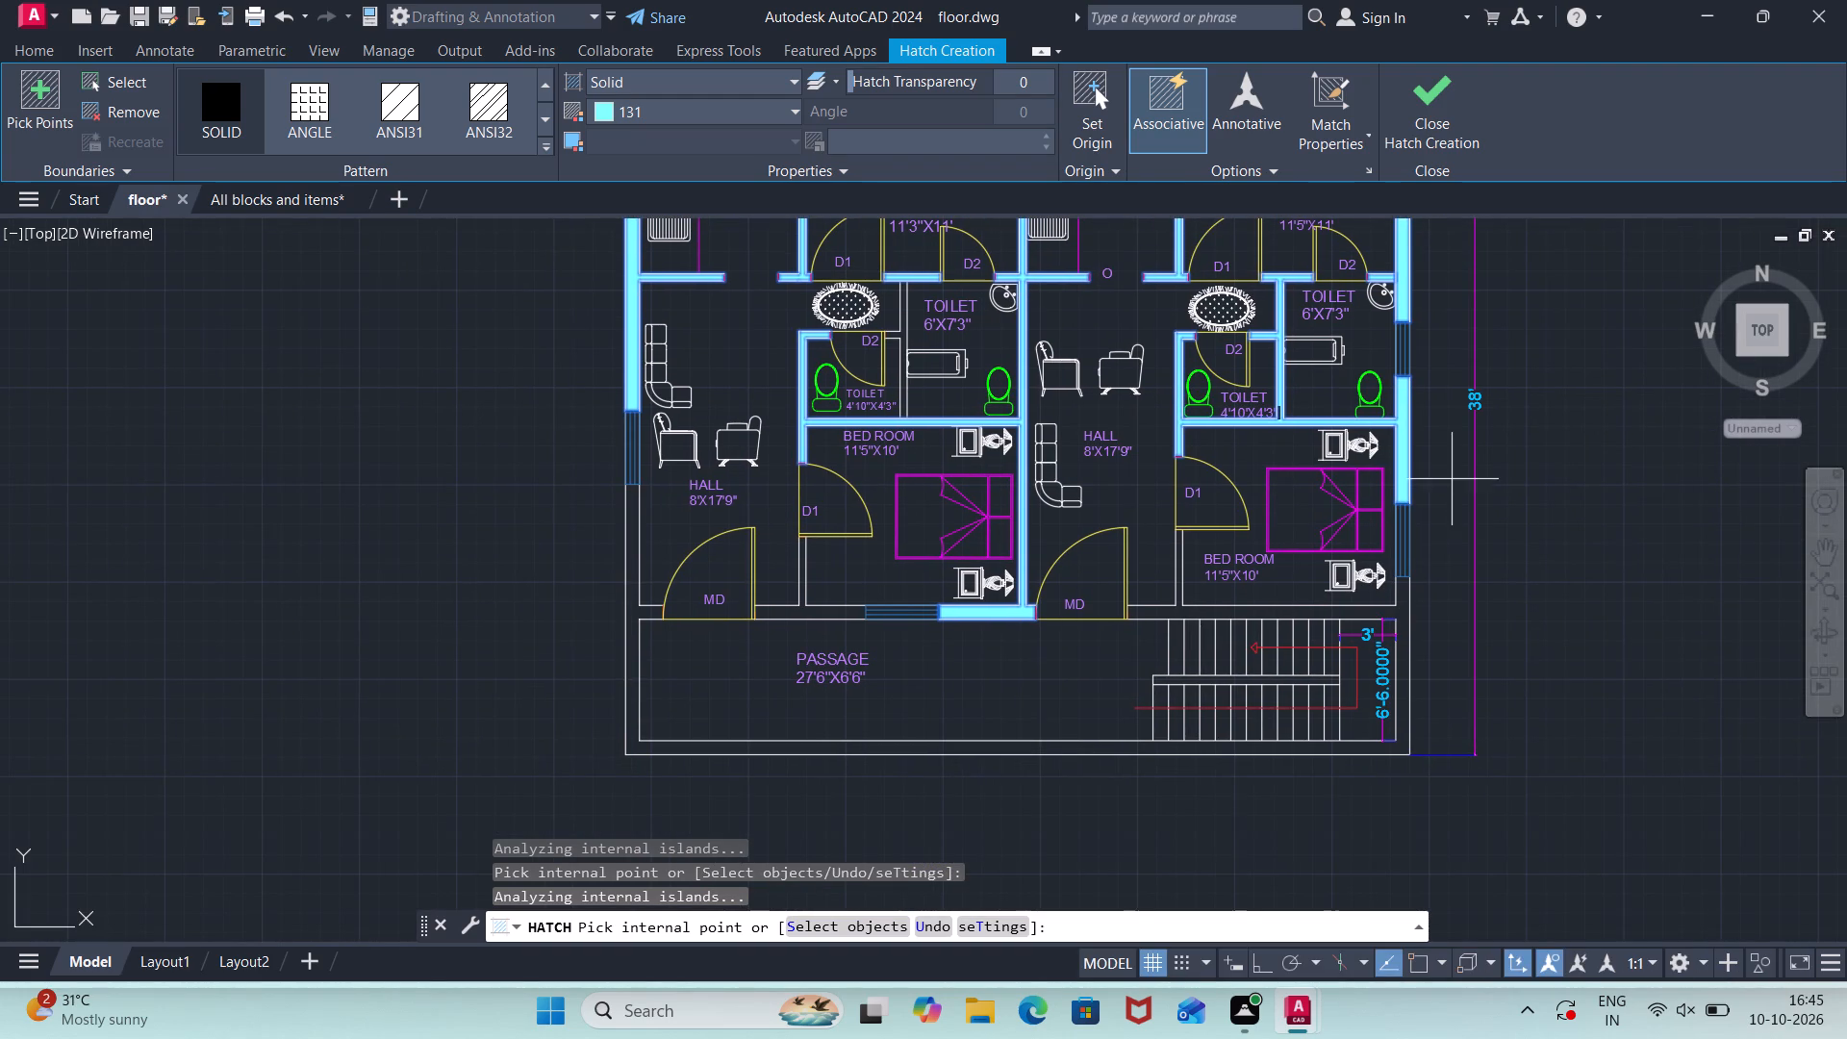
pyautogui.click(1401, 610)
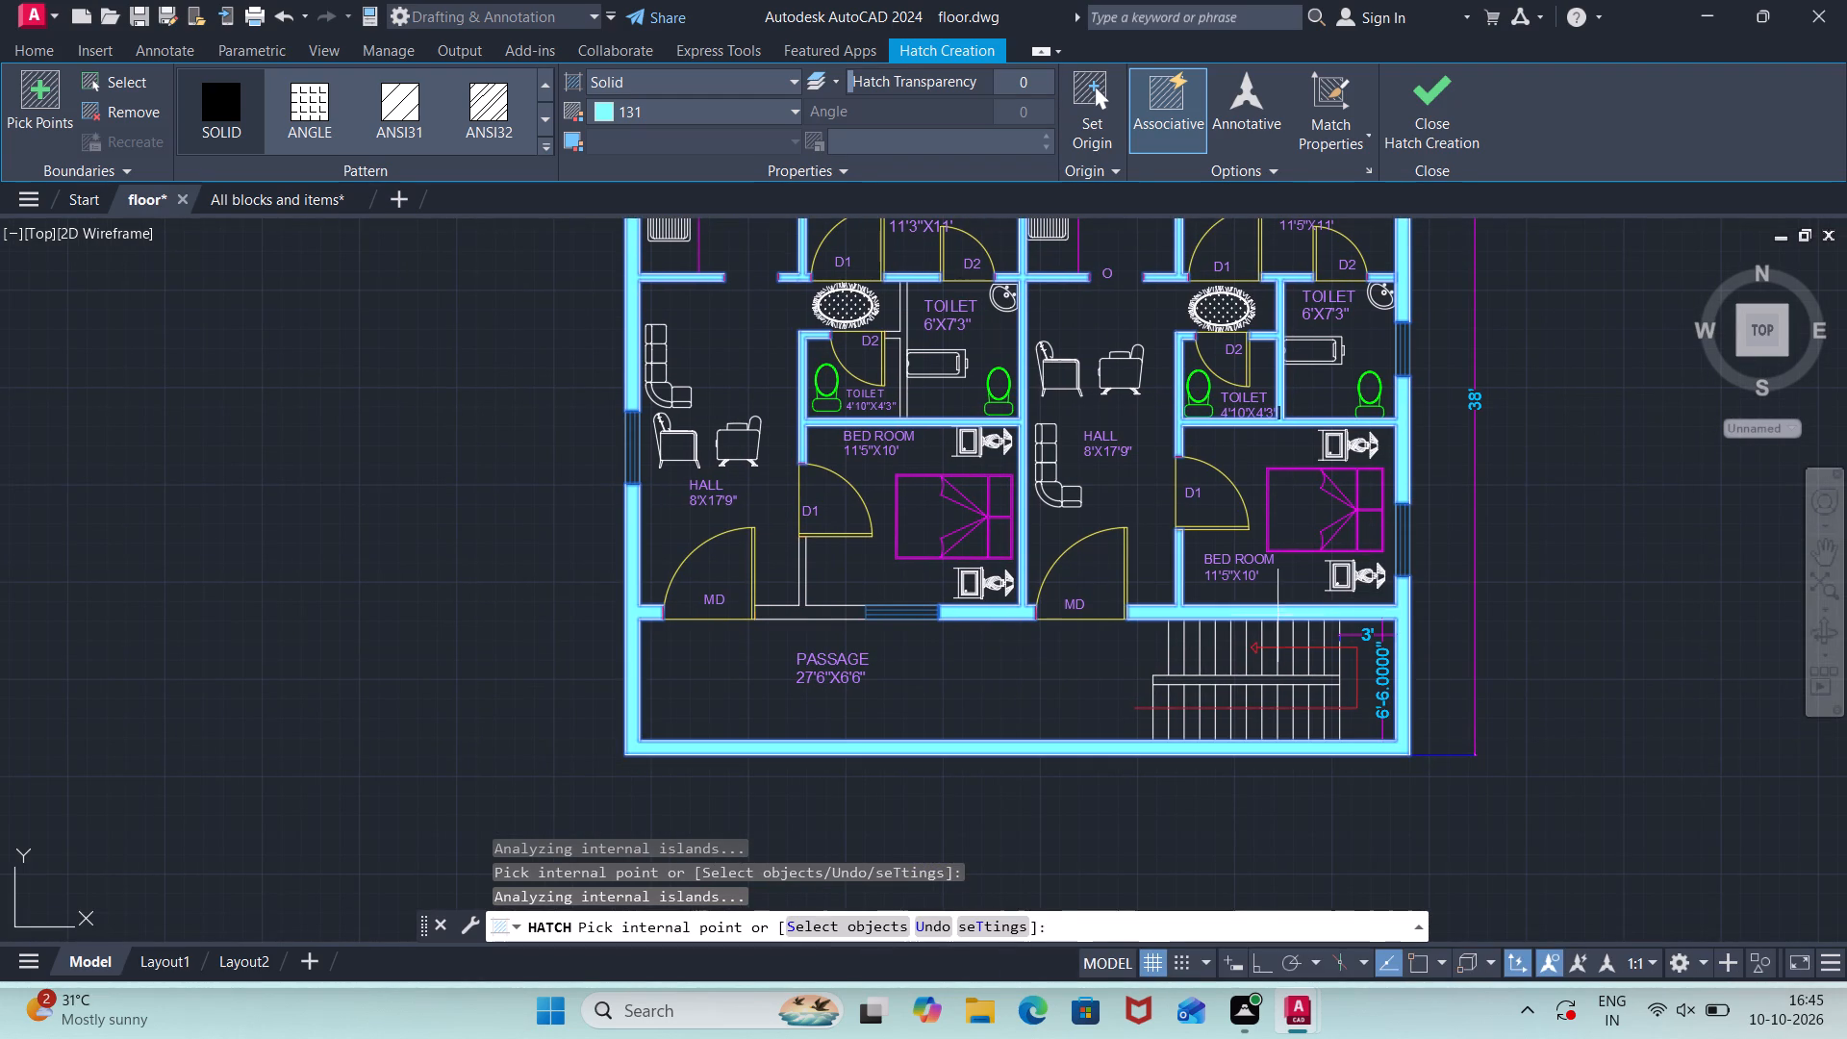
pyautogui.click(800, 610)
pyautogui.press('Escape')
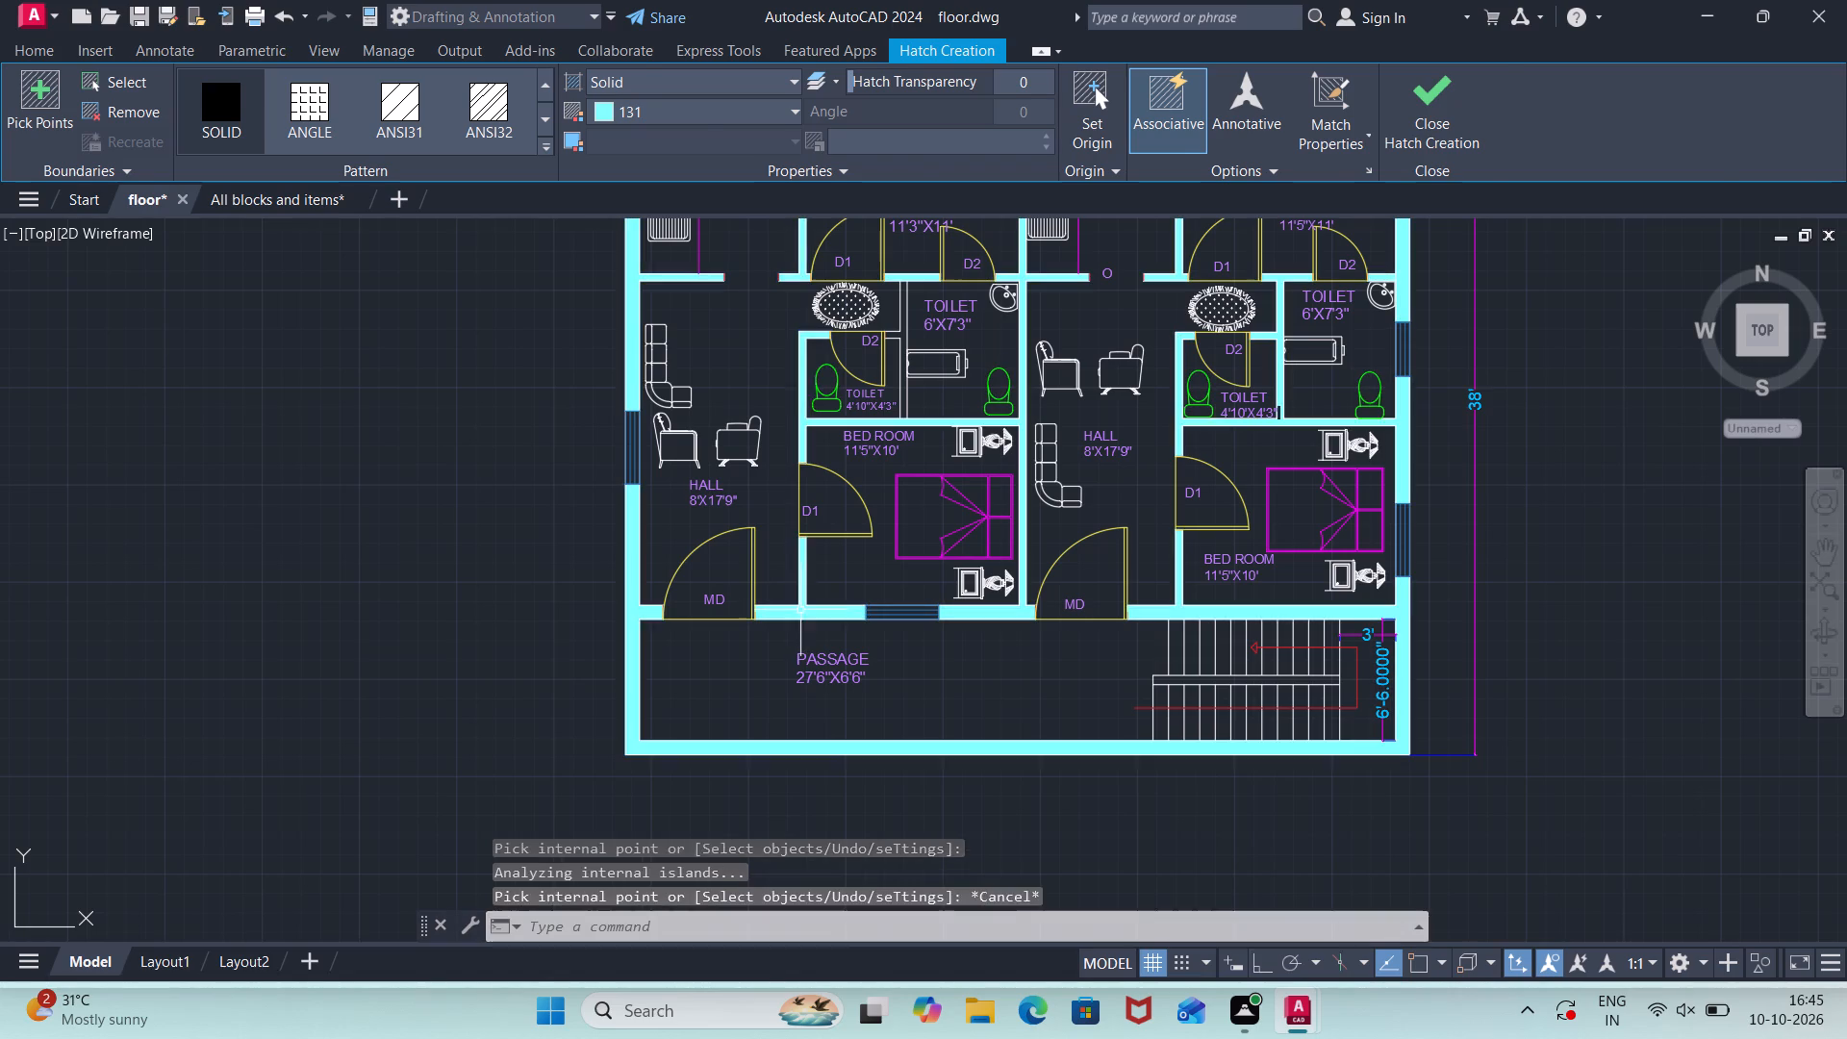
pyautogui.press('Escape')
# Examine the whole hatched floor plan for wall segments left unfilled.
pyautogui.scroll(-2, 1386, 441)
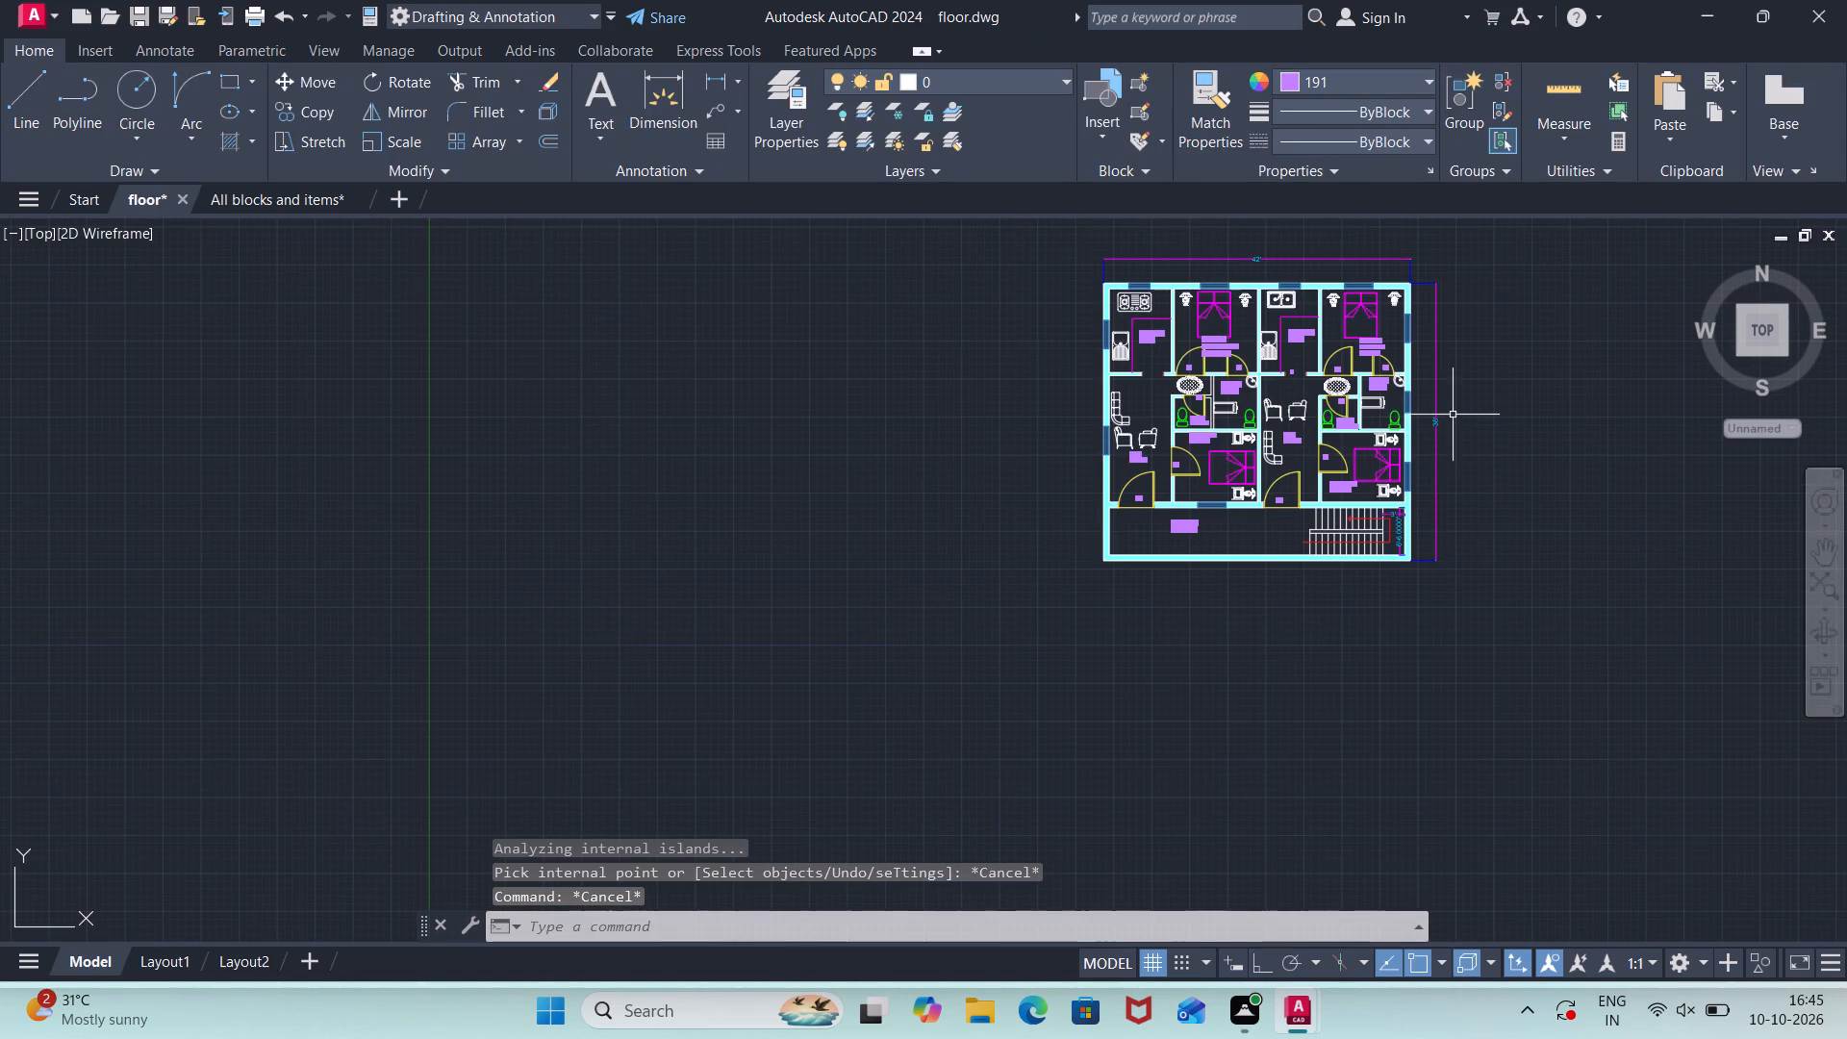
pyautogui.scroll(1, 1456, 408)
pyautogui.moveTo(1456, 408); pyautogui.dragTo(1430, 494, button='middle')
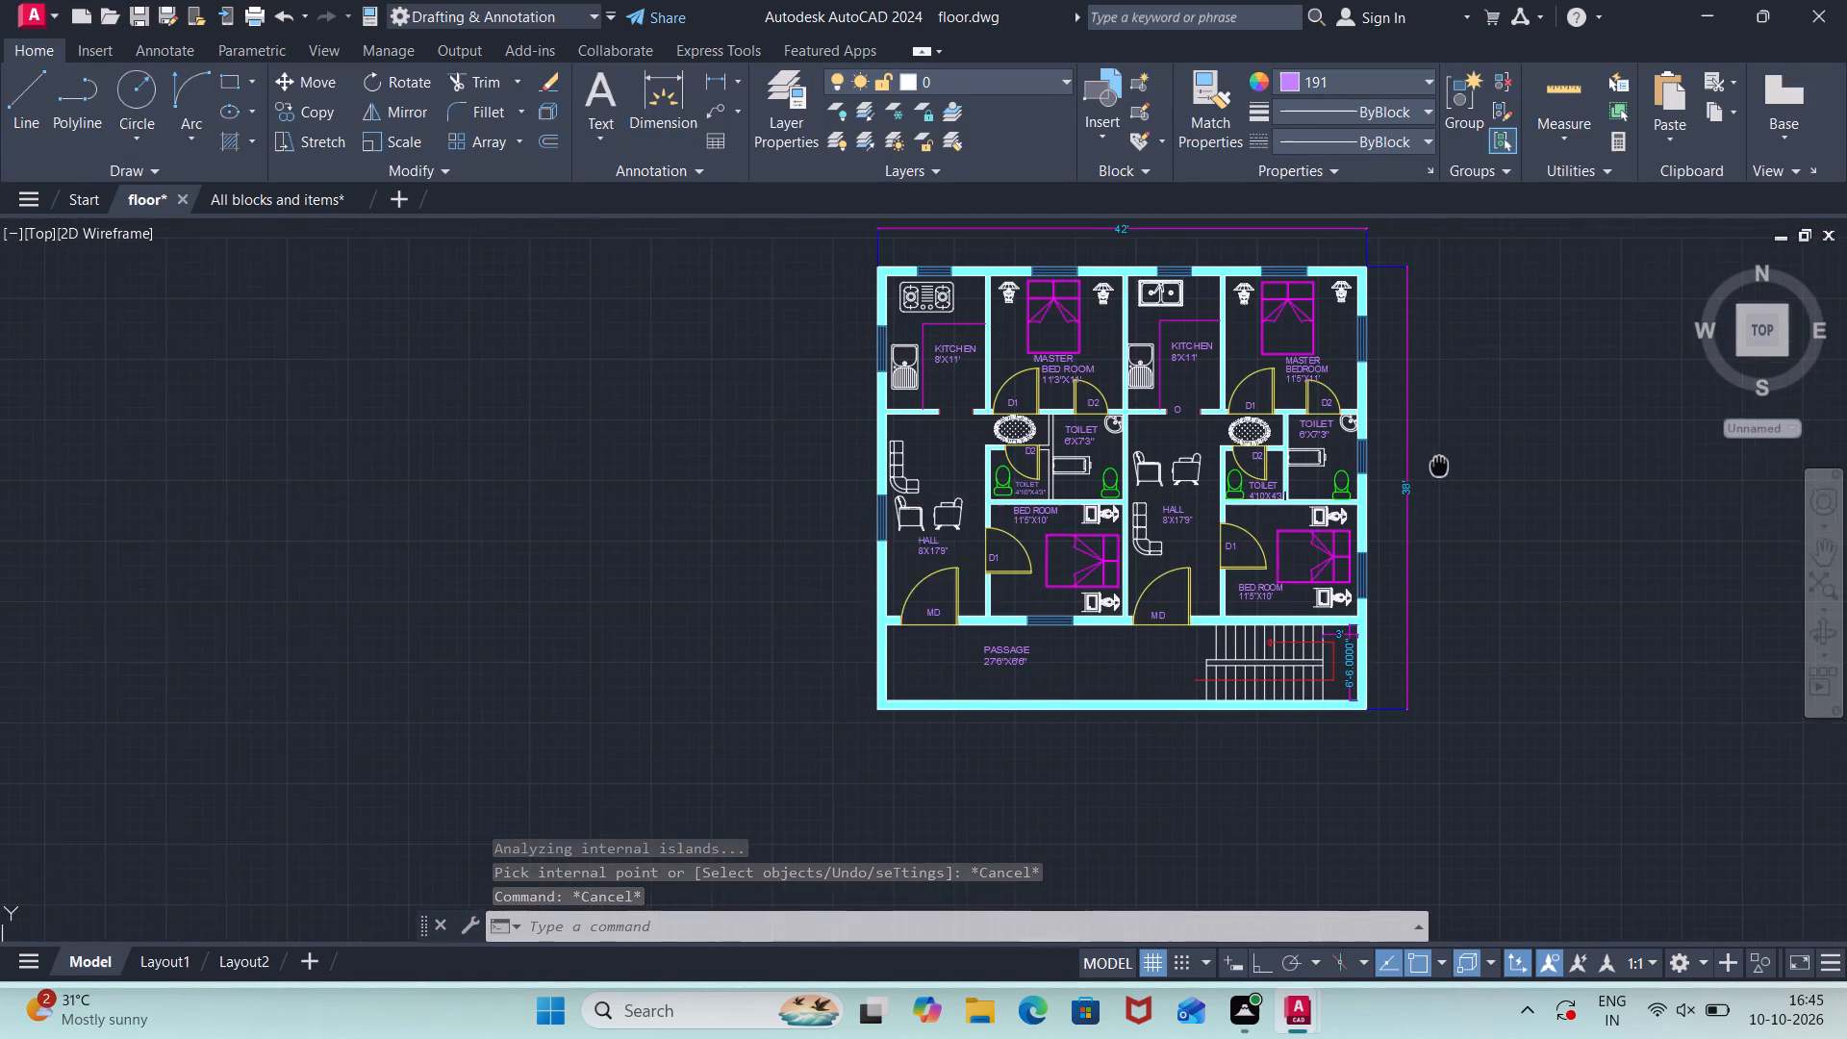
pyautogui.moveTo(1430, 494); pyautogui.dragTo(1408, 534, button='middle')
pyautogui.scroll(1, 1408, 536)
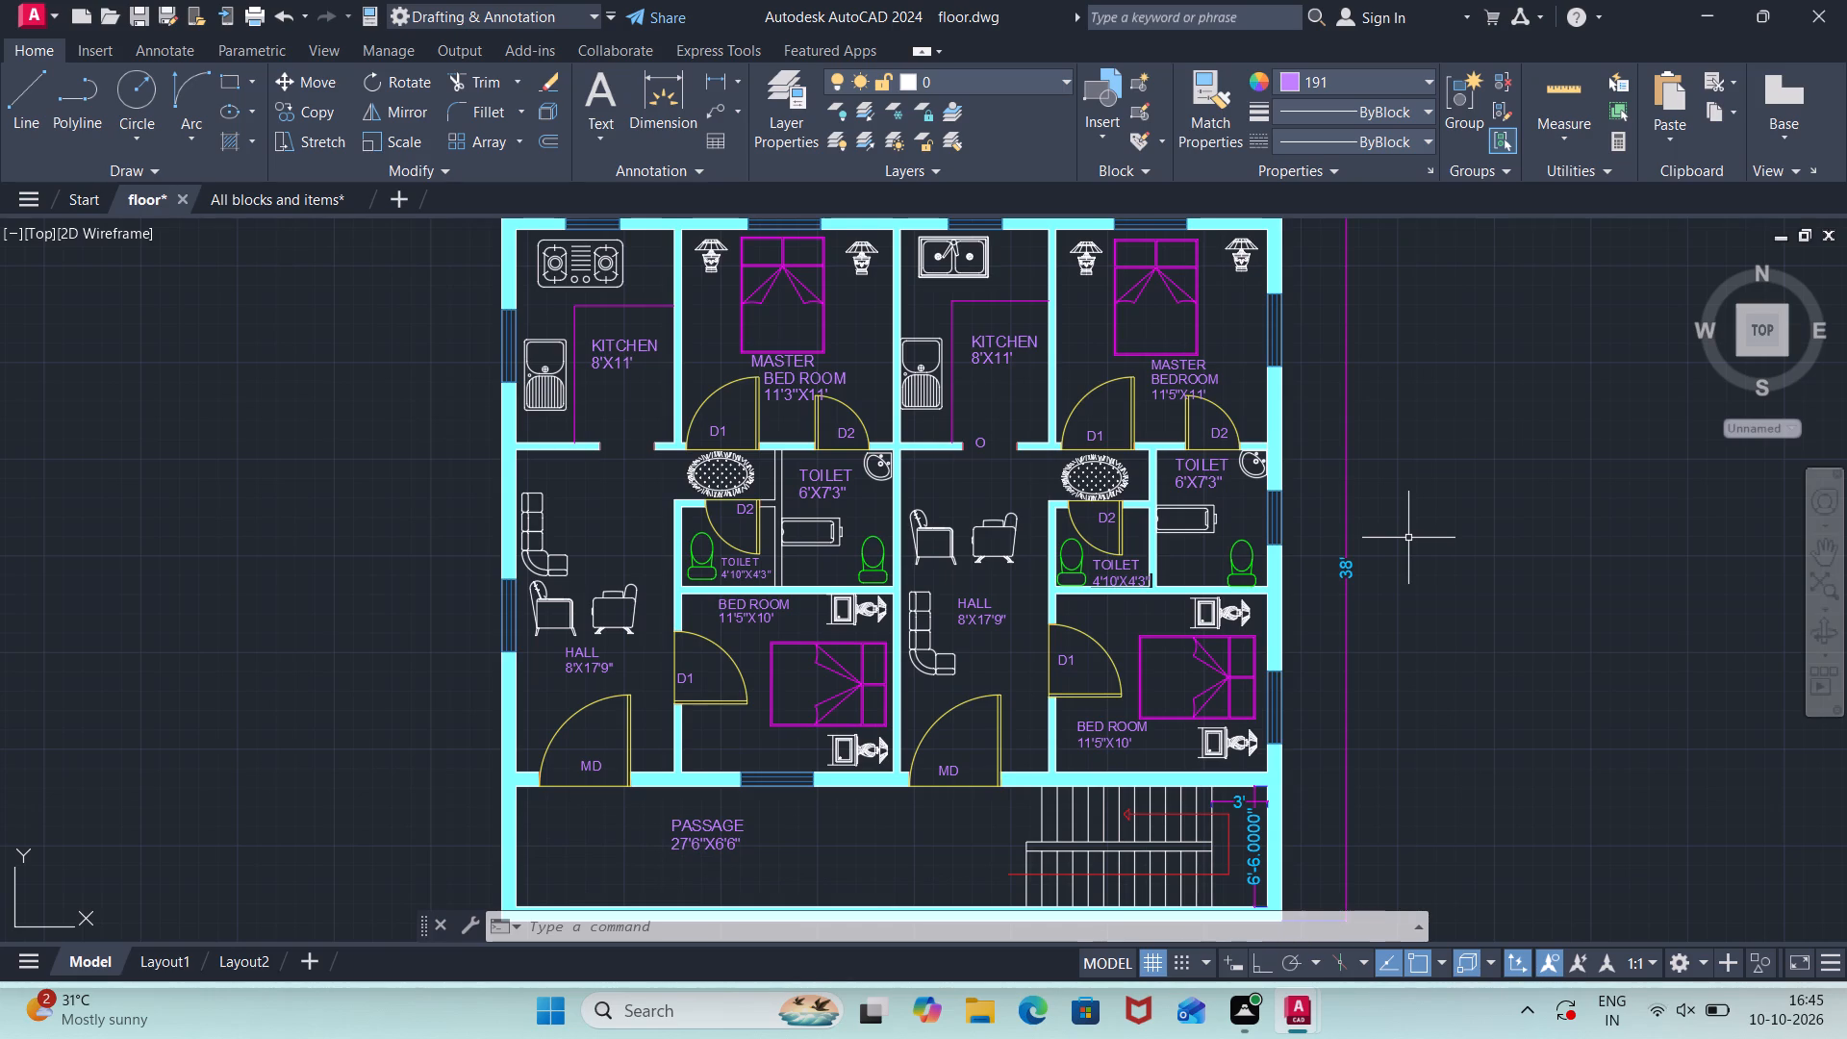
pyautogui.scroll(-2, 1406, 541)
pyautogui.scroll(1, 1406, 538)
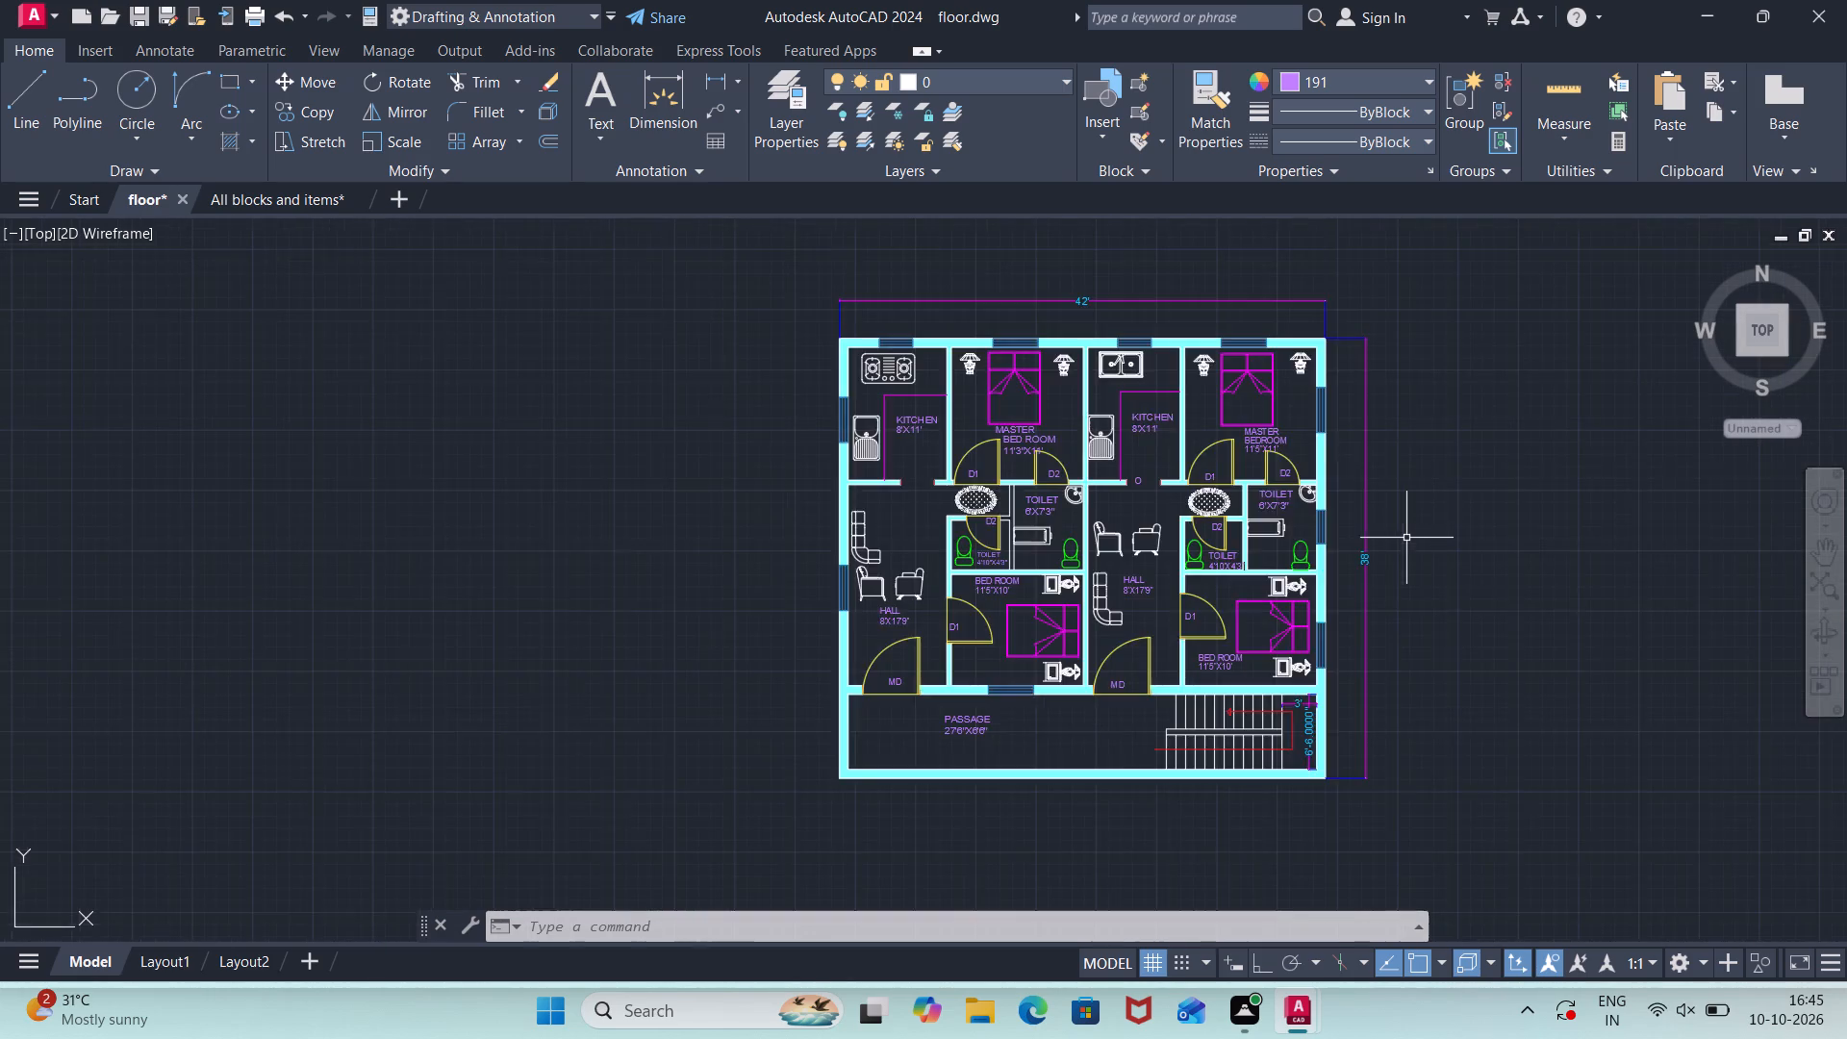
pyautogui.scroll(1, 1406, 538)
pyautogui.moveTo(1405, 532); pyautogui.dragTo(1244, 597, button='middle')
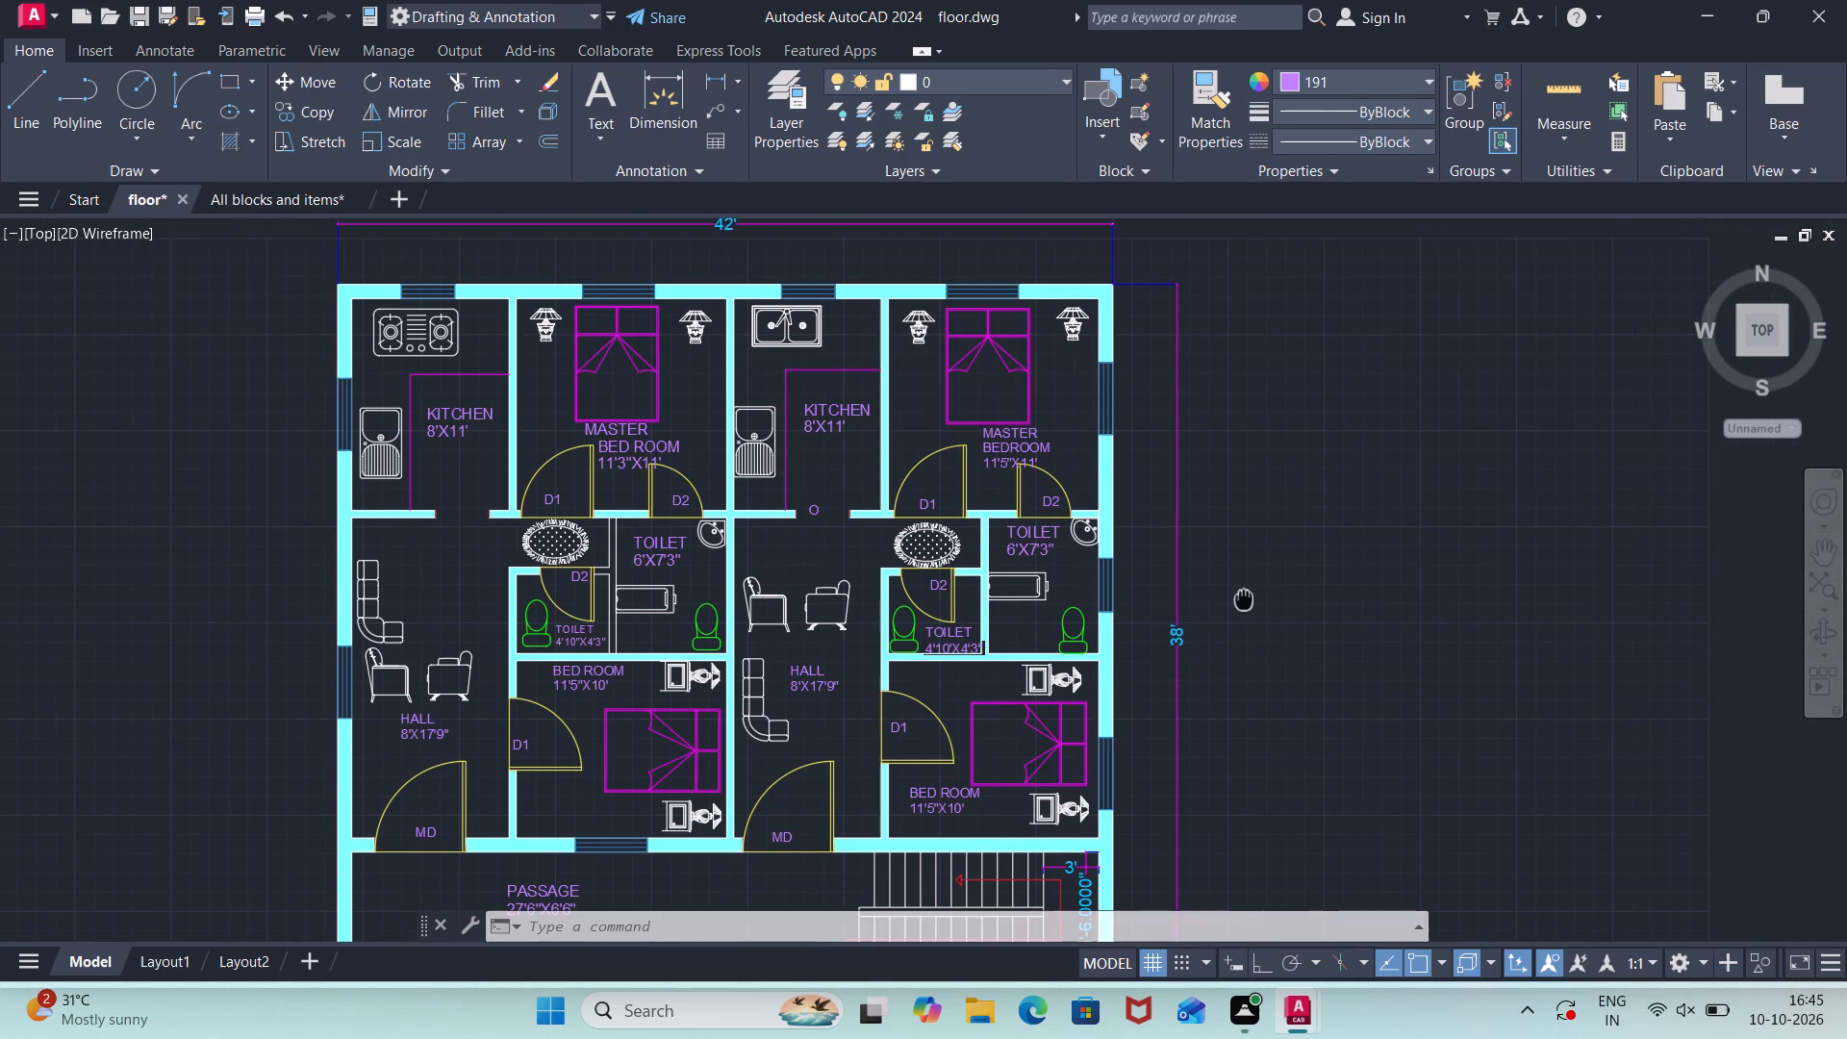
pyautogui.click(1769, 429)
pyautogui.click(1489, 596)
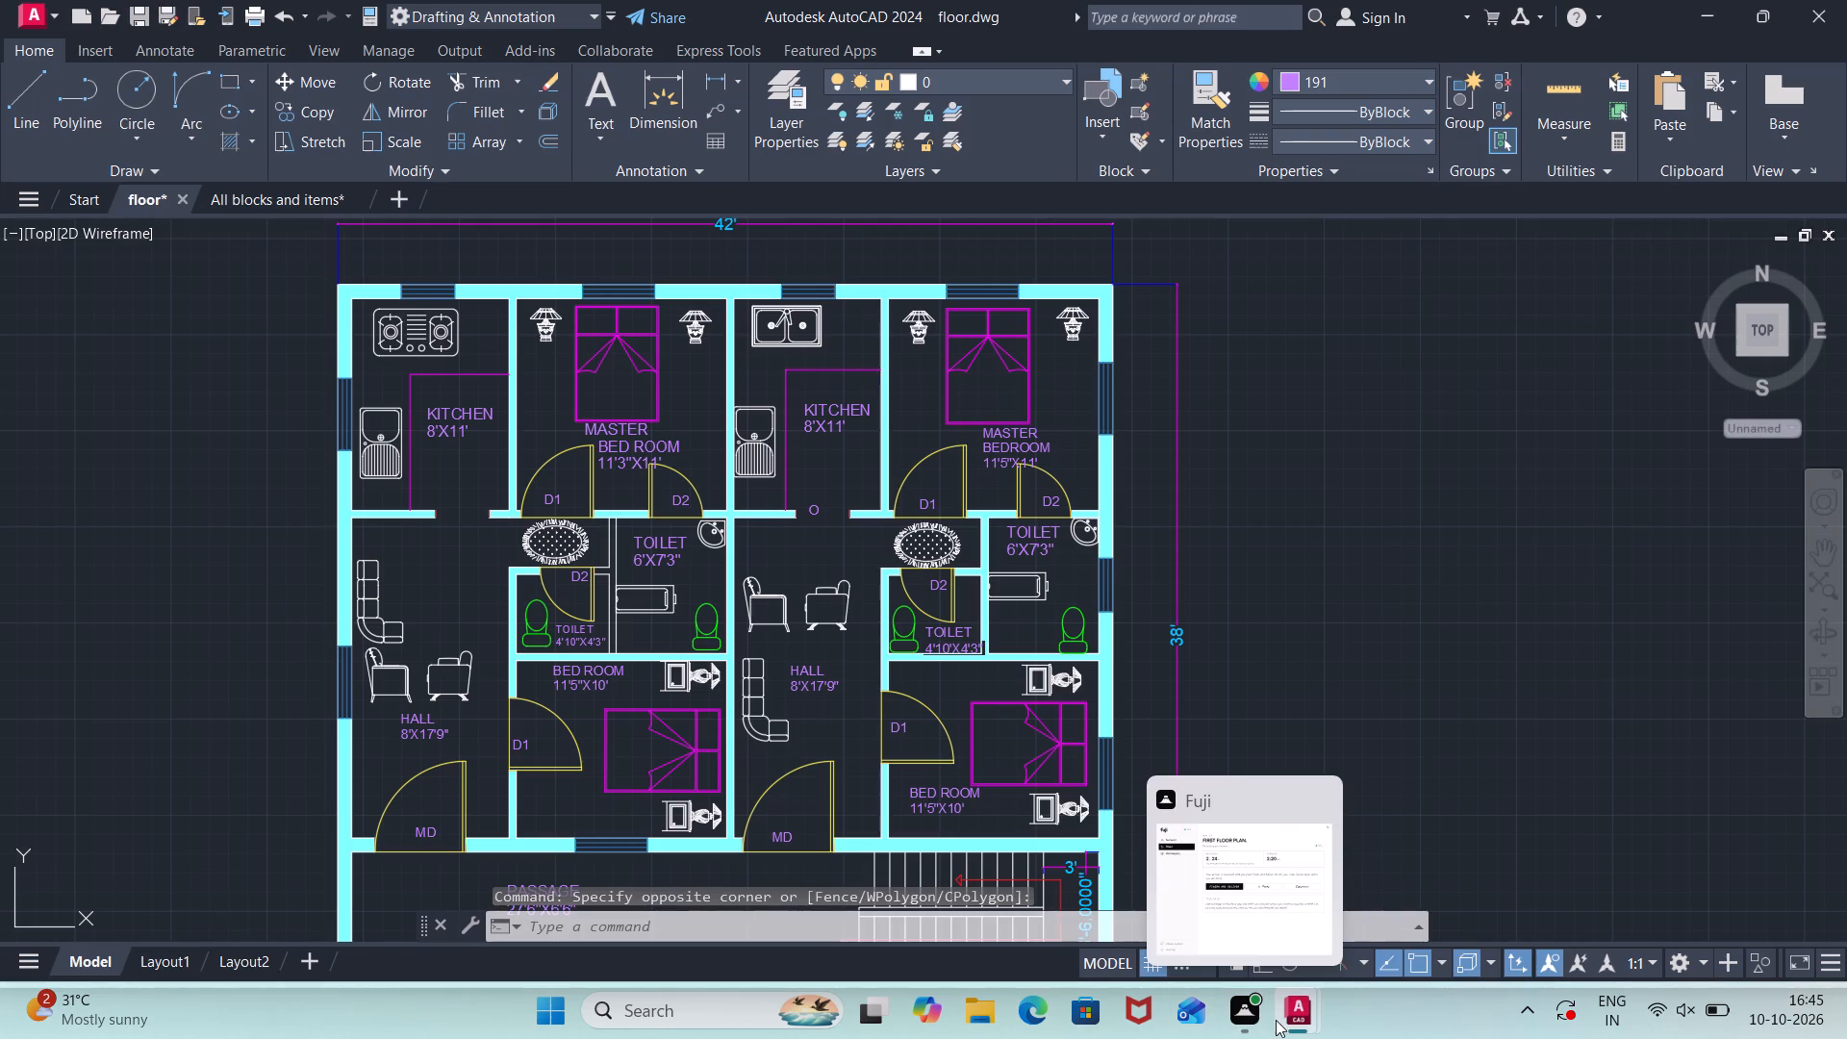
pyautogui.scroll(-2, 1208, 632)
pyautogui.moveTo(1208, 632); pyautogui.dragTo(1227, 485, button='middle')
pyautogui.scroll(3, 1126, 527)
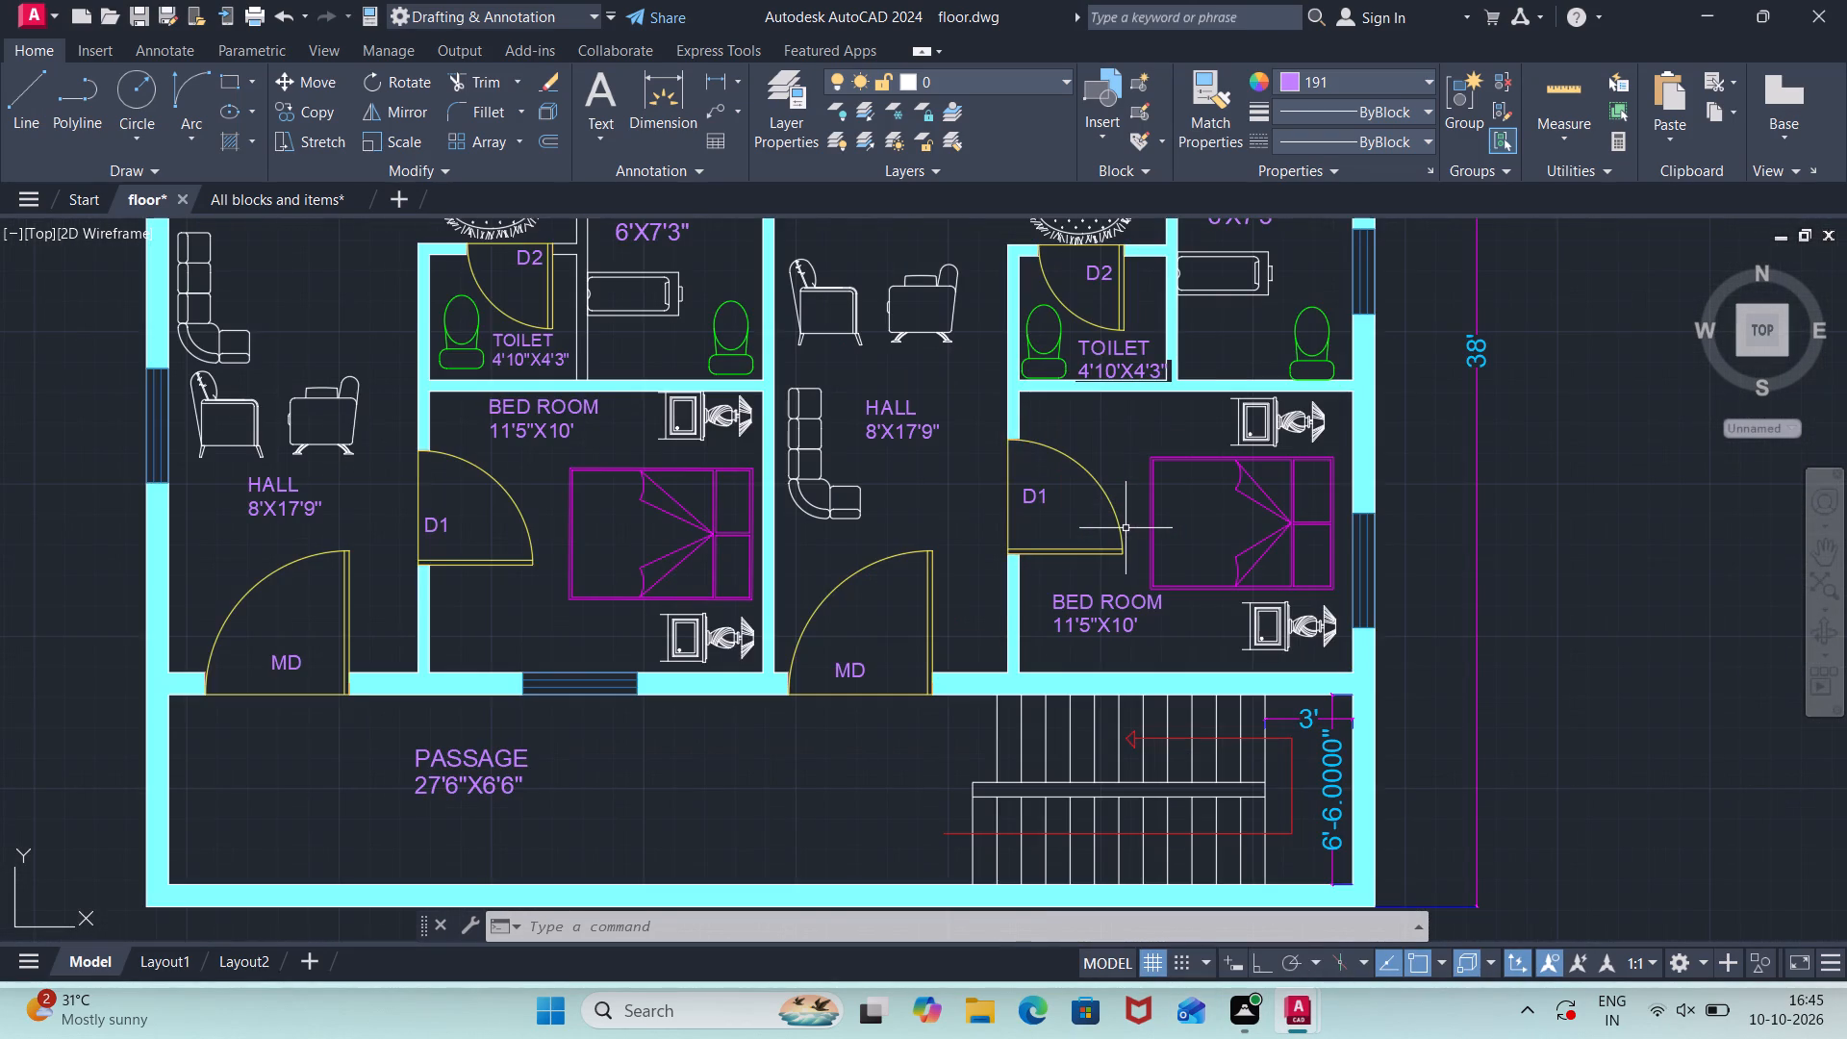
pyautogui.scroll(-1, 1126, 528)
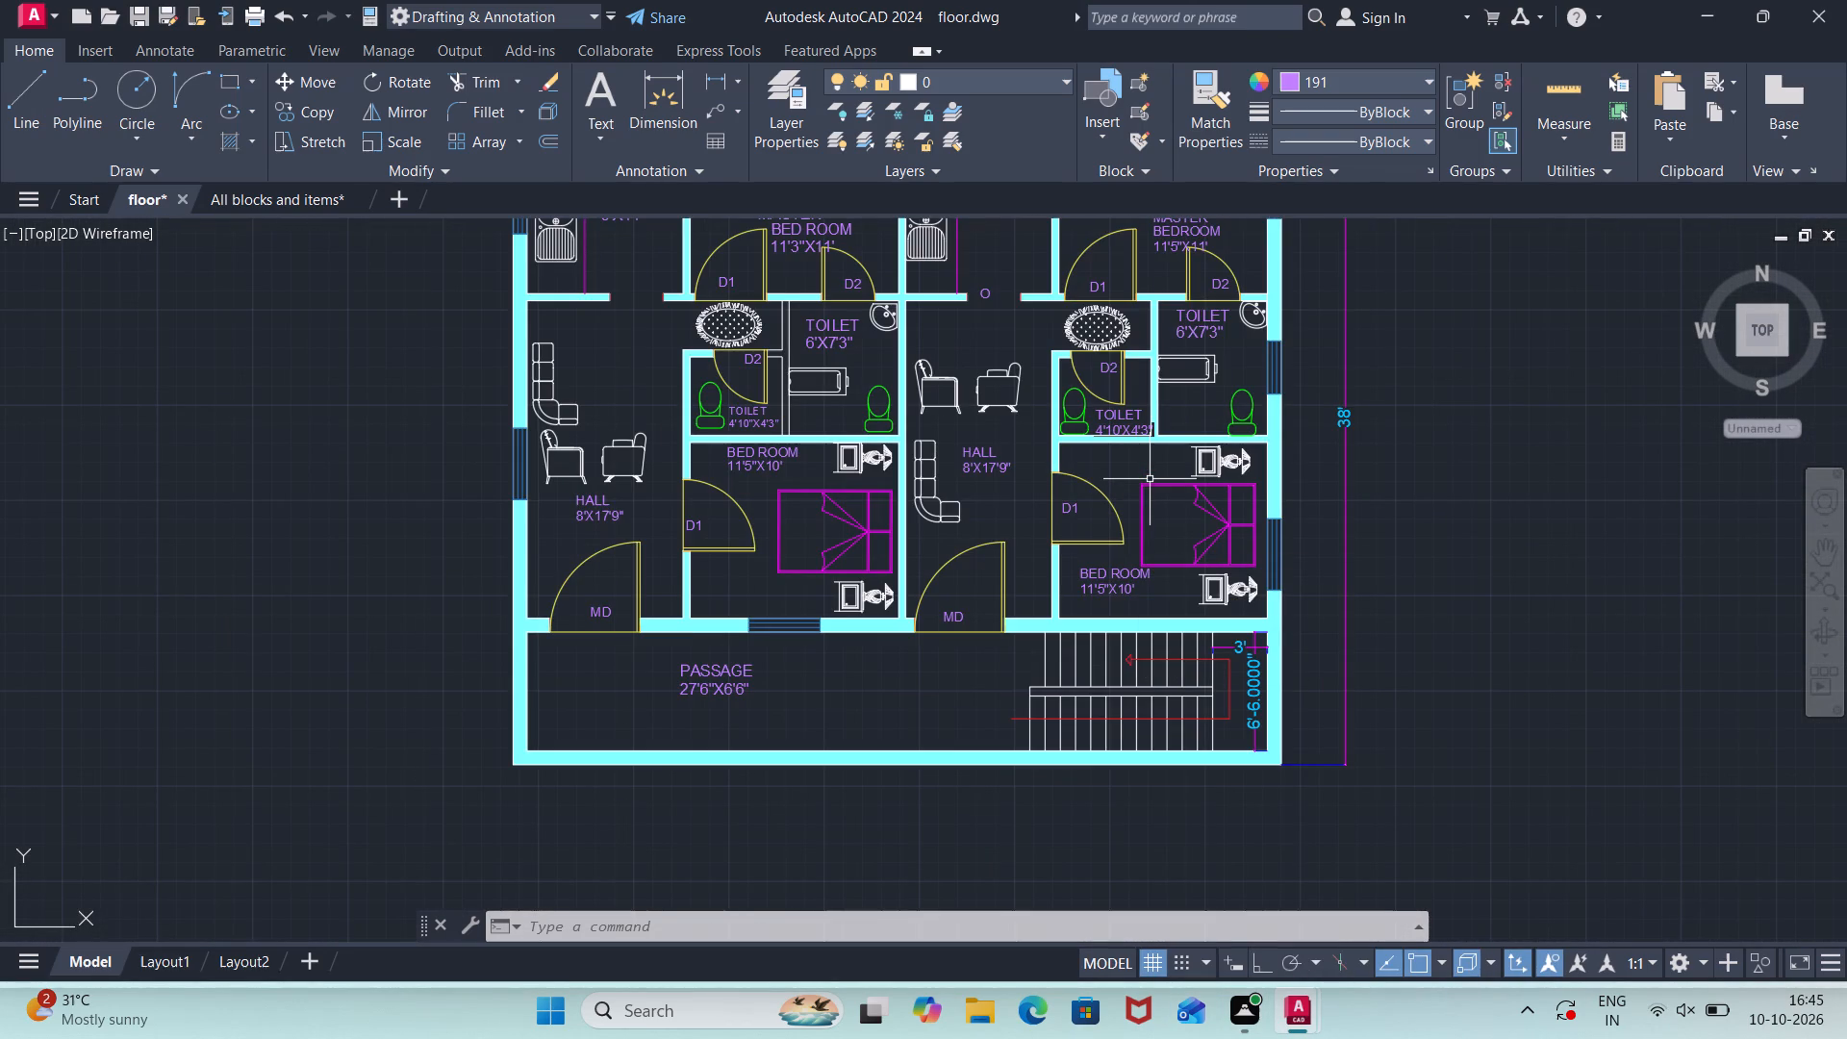
# Set up a plot to Microsoft Print to PDF with a Window plot area enclosing the whole floor plan and its overall dimensions.
pyautogui.hotkey('ctrl', 'p')
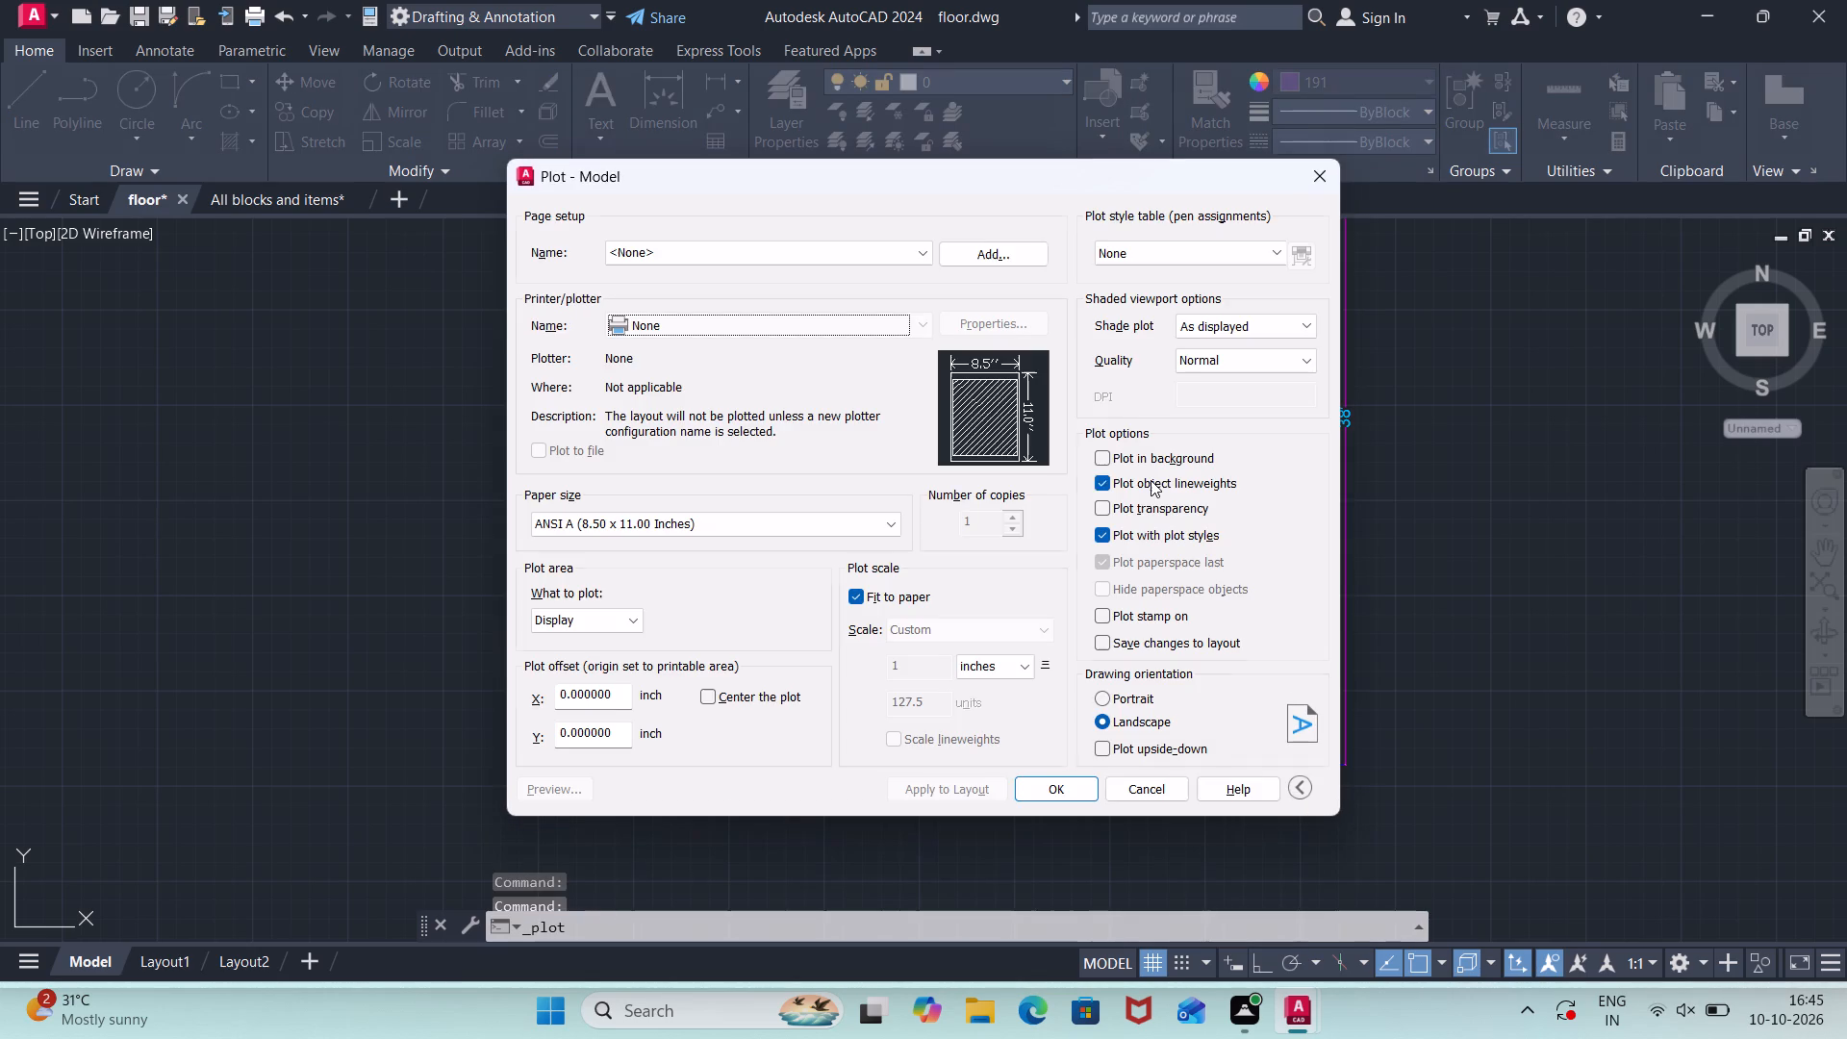
pyautogui.click(914, 324)
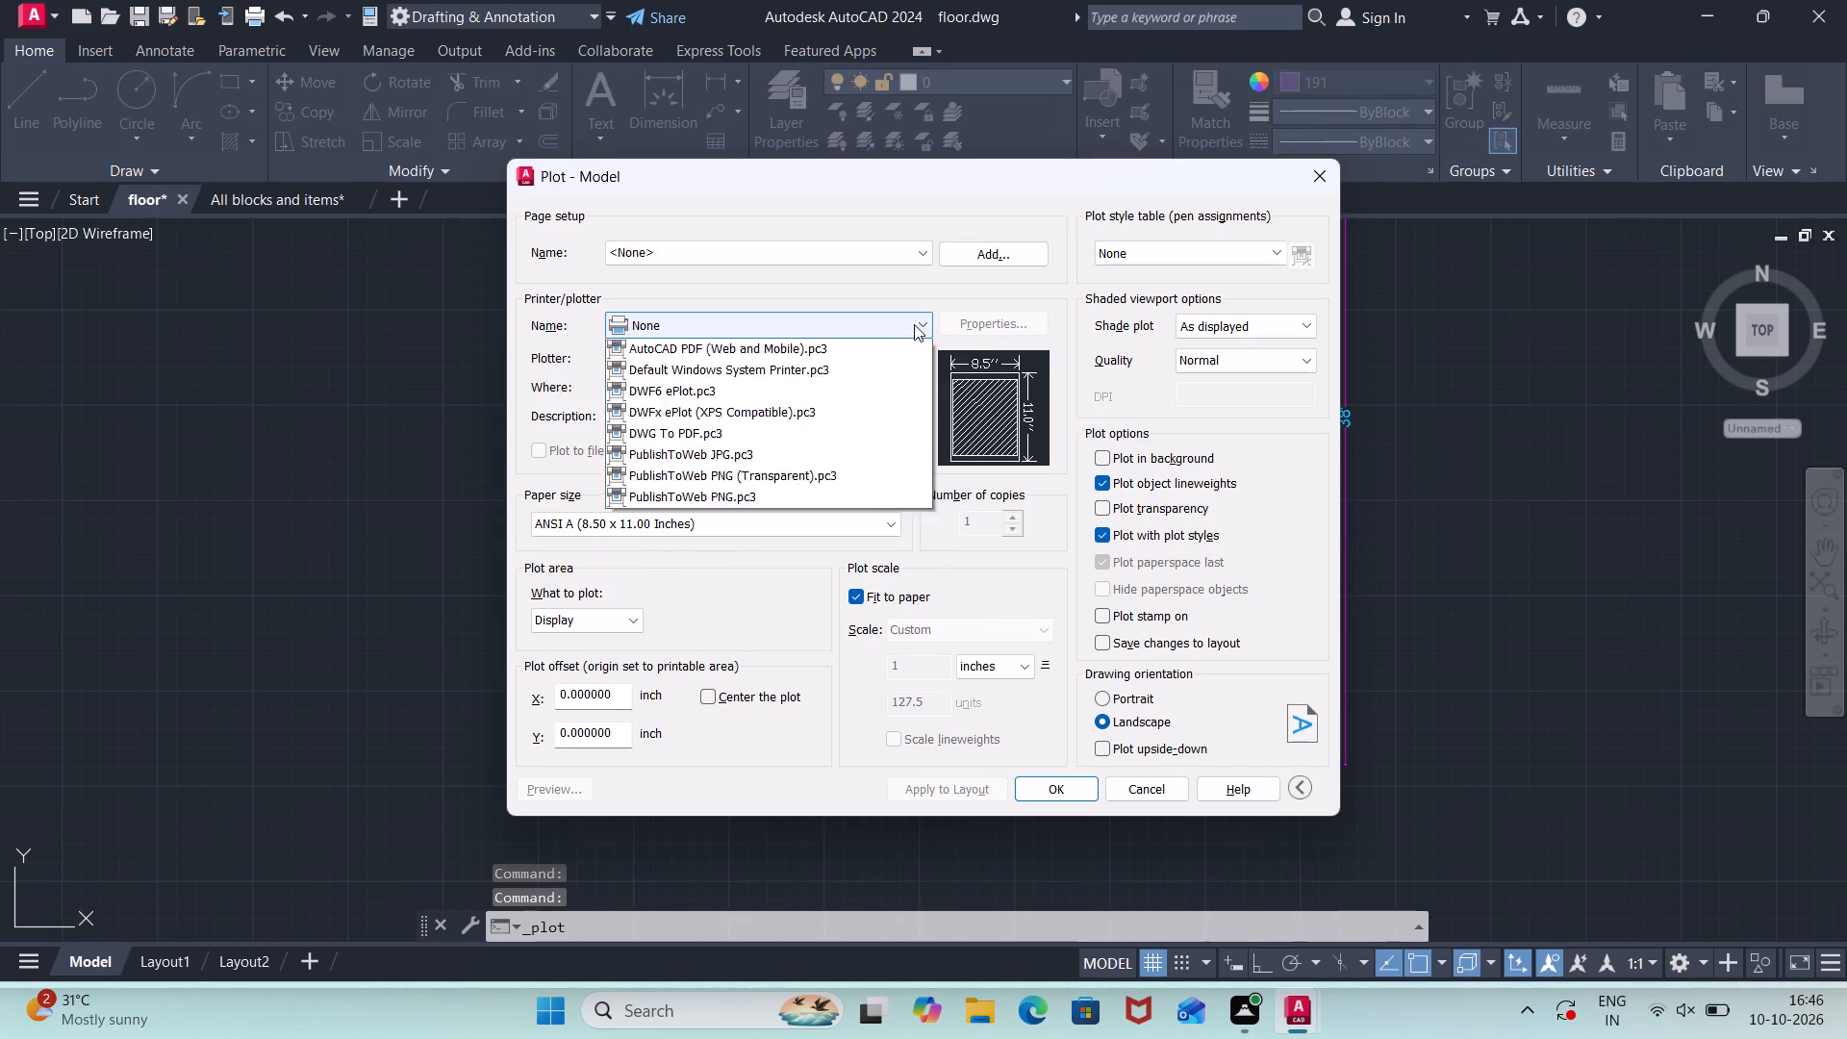
pyautogui.click(863, 398)
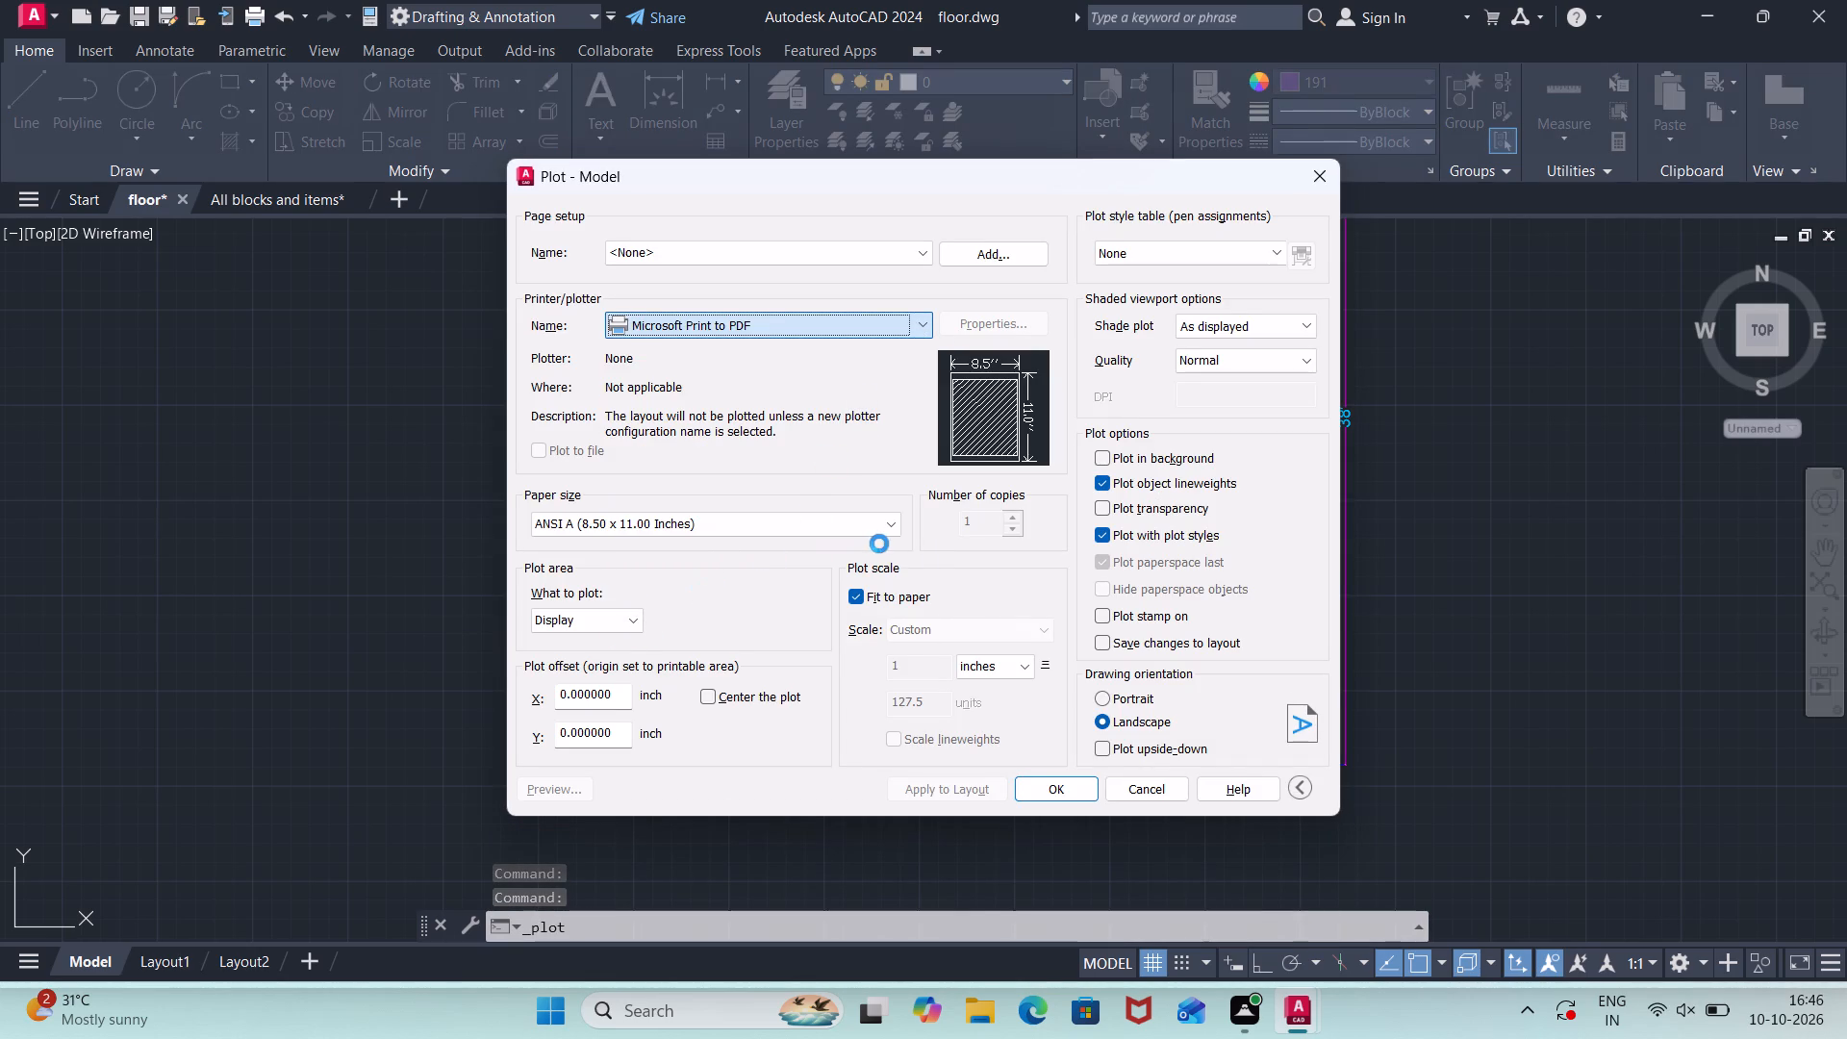
pyautogui.click(639, 626)
pyautogui.click(628, 692)
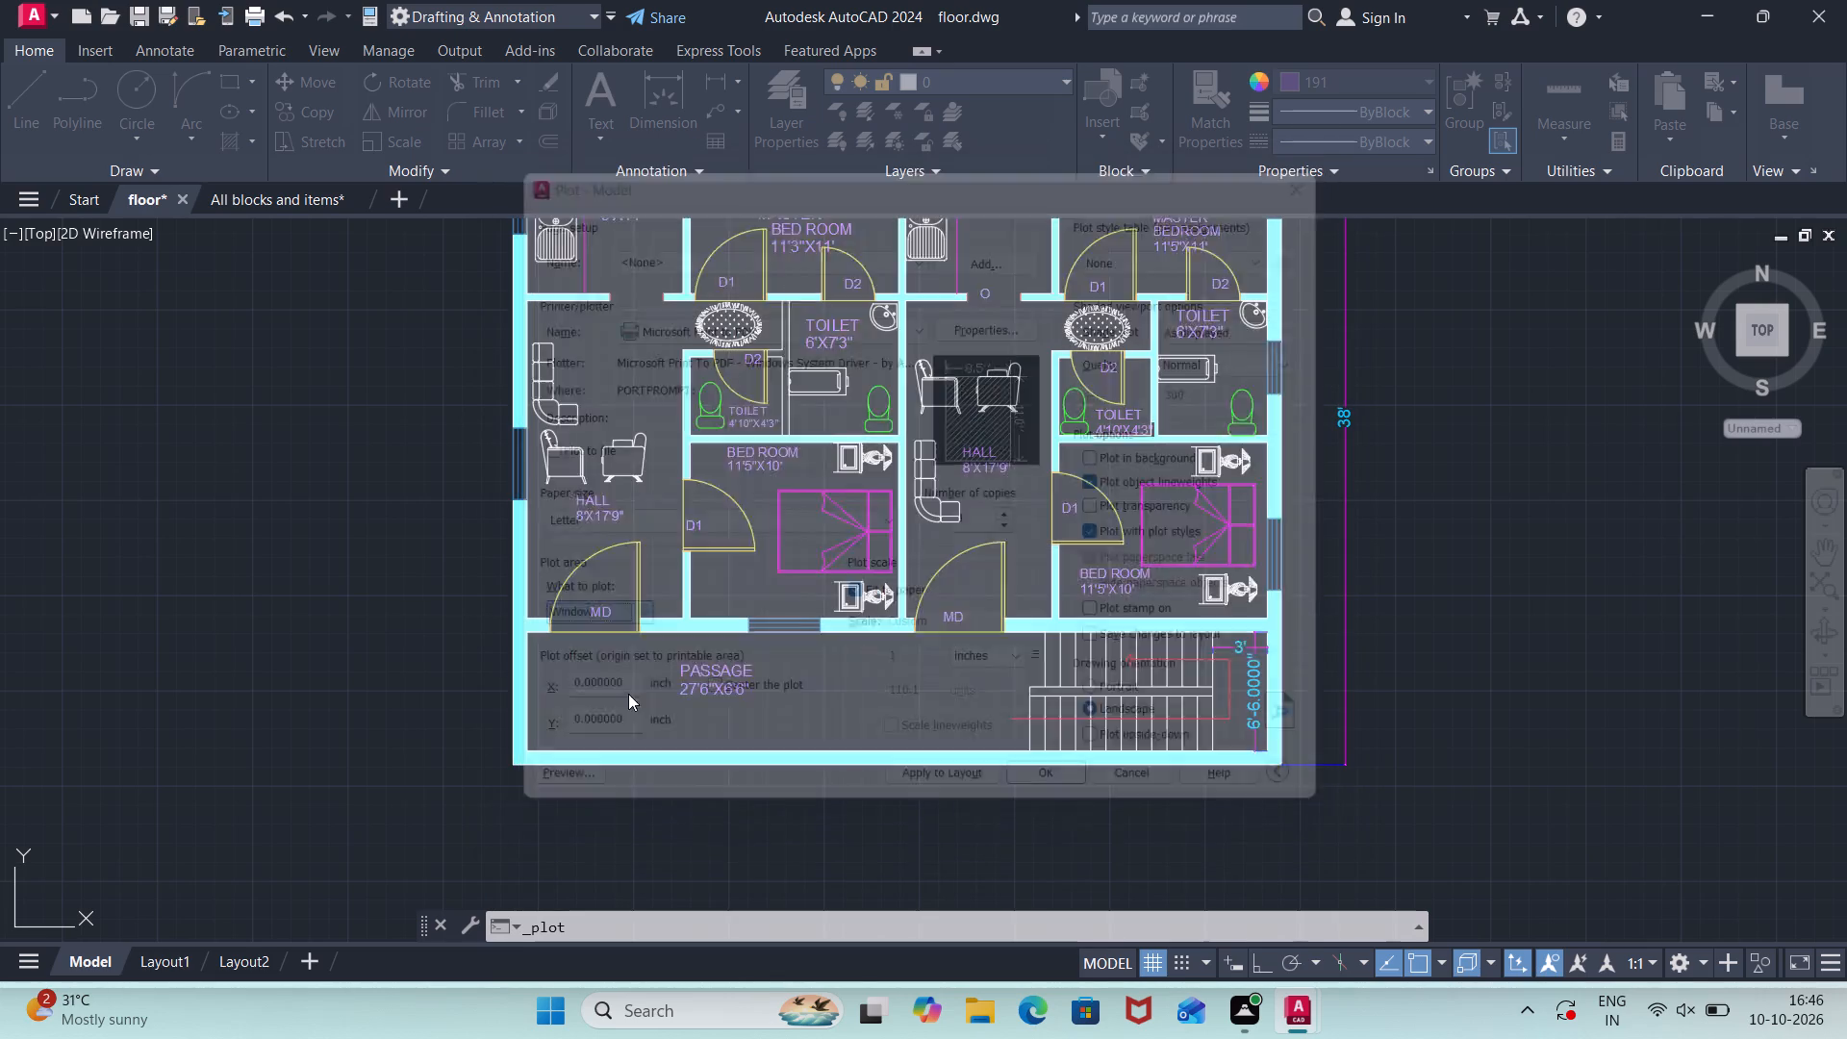
pyautogui.scroll(-3, 1066, 530)
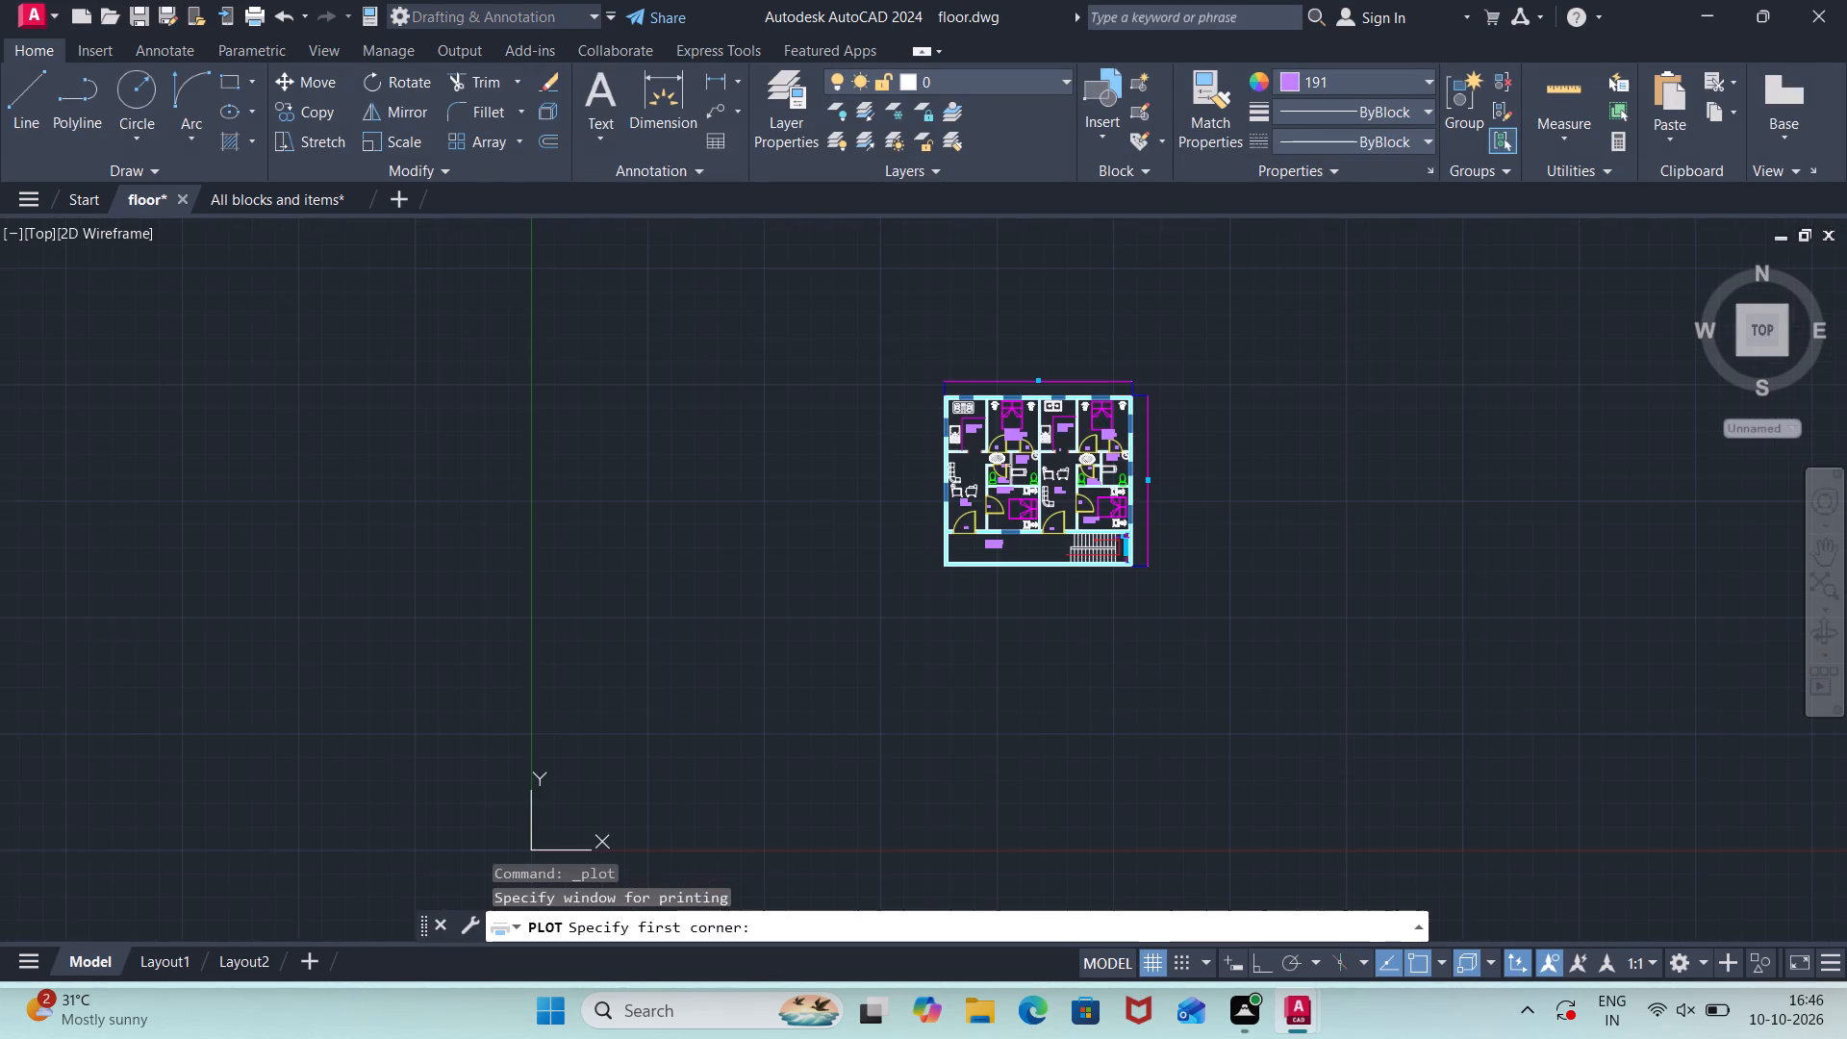
pyautogui.scroll(2, 1081, 429)
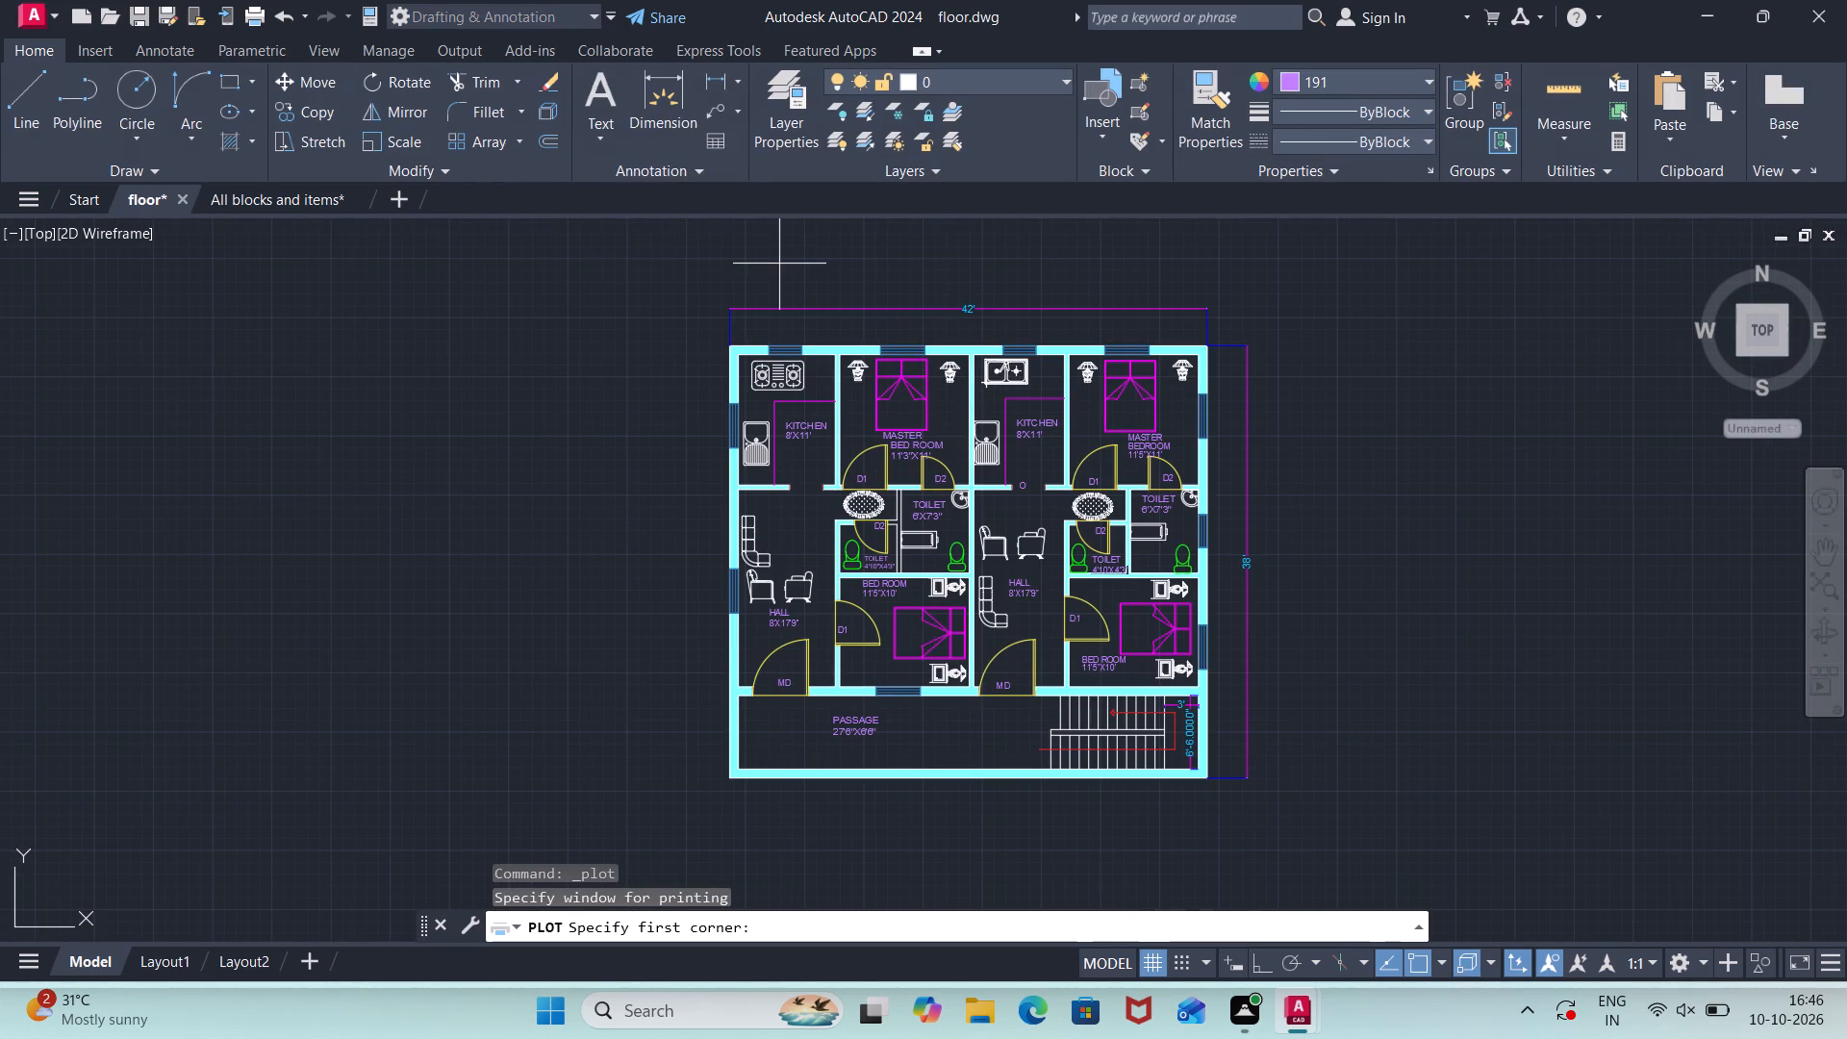
pyautogui.click(700, 266)
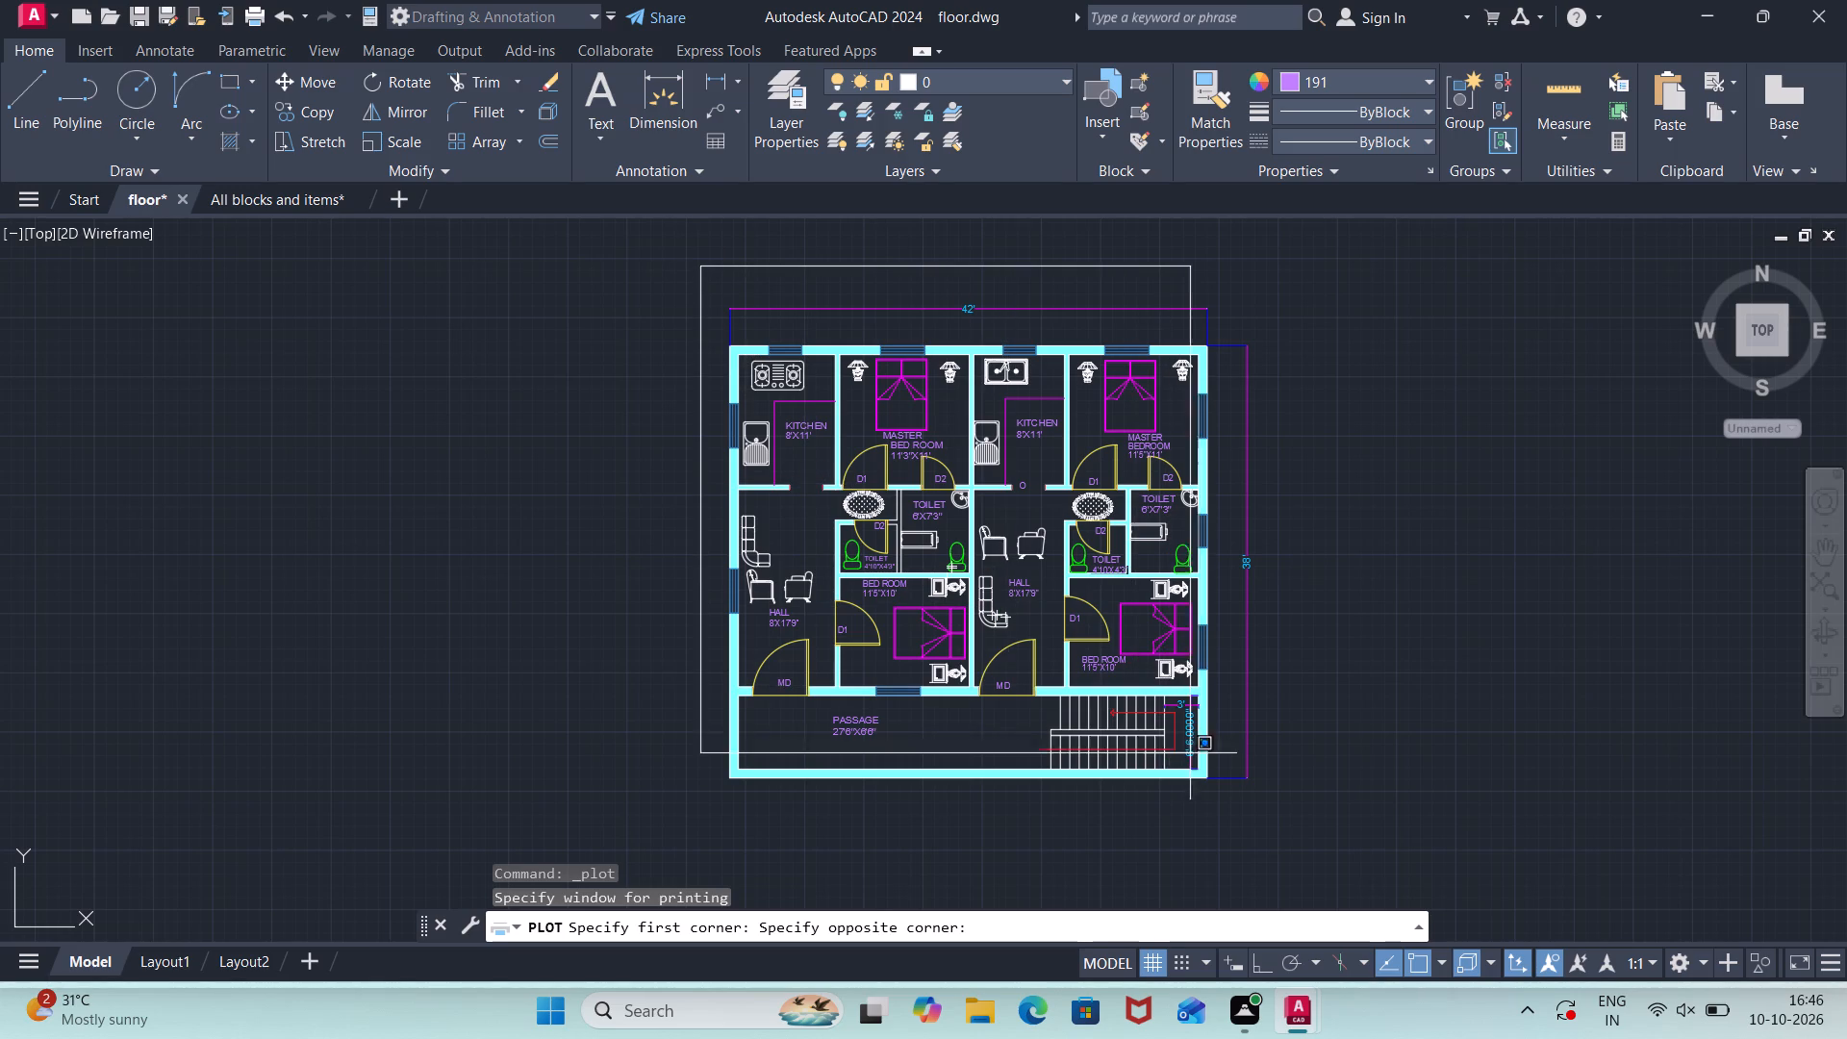
pyautogui.click(1274, 804)
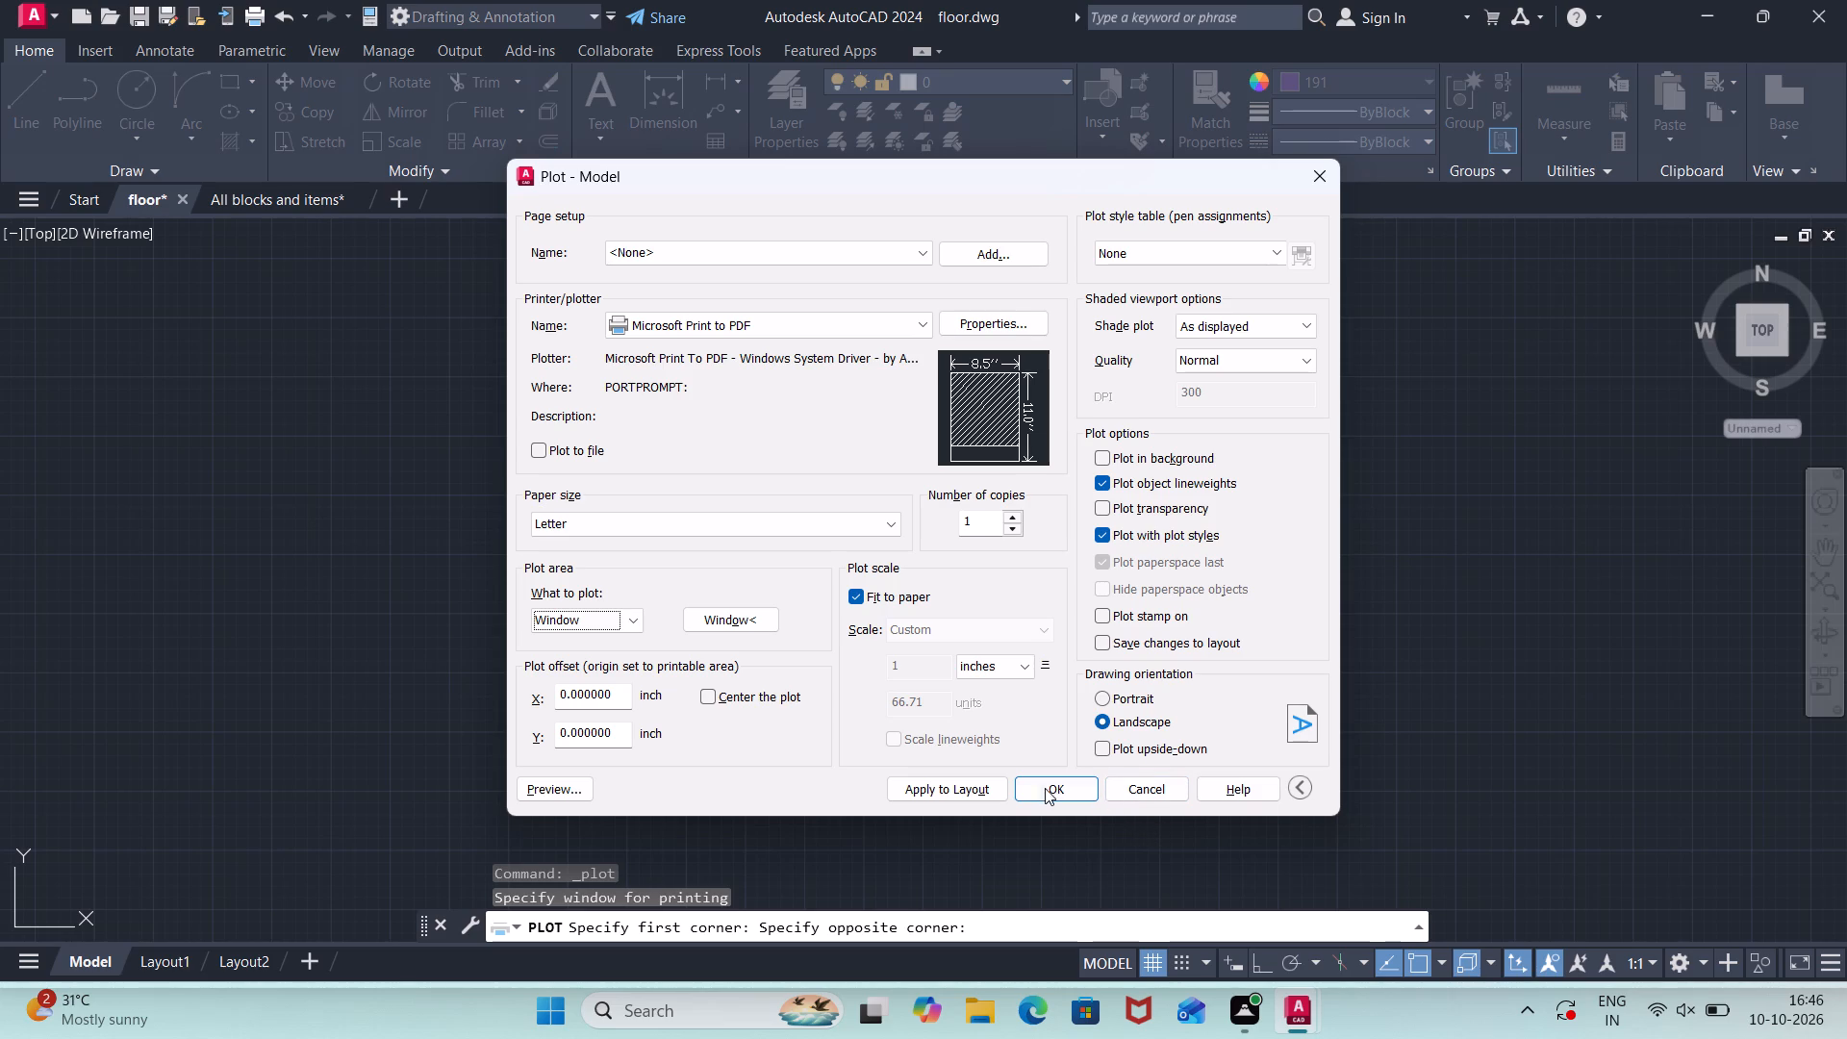
# Plot the floor plan and save the output in Documents as a PDF named FLOOR.
pyautogui.click(1039, 787)
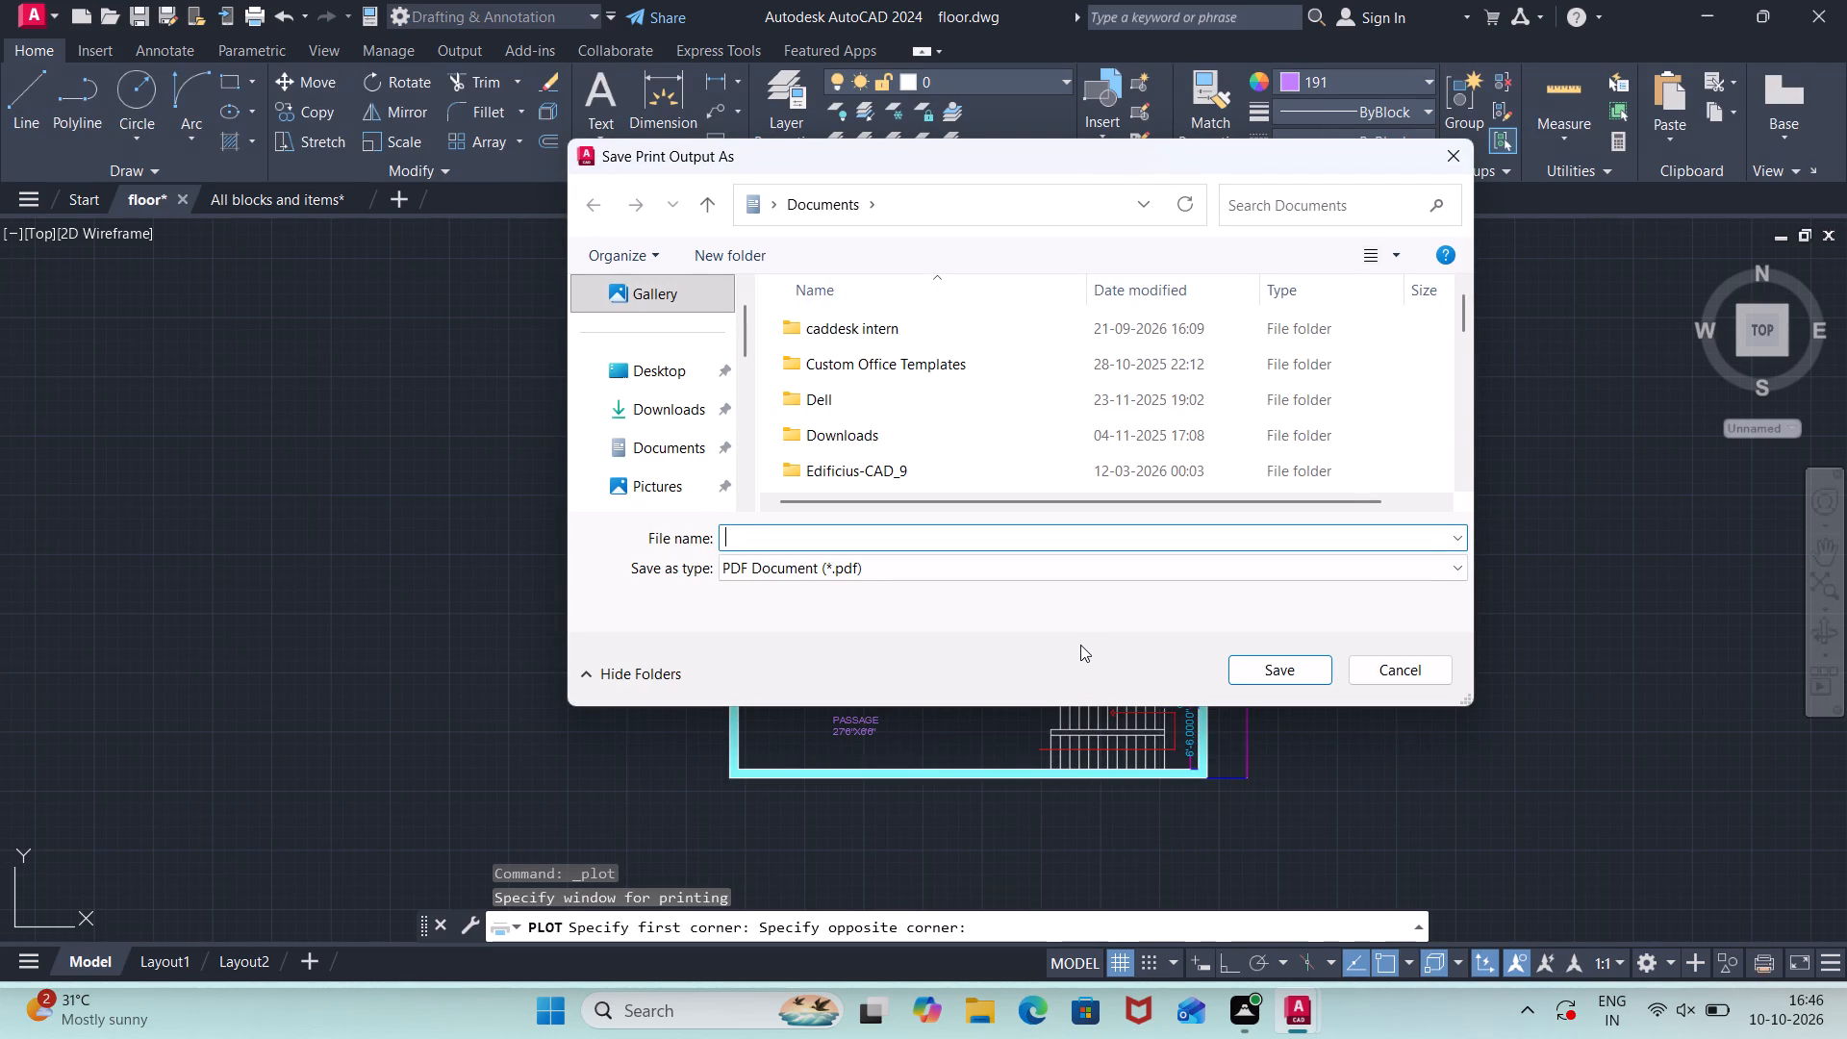
pyautogui.press('f')
pyautogui.write('LOOR')
pyautogui.press('Return')
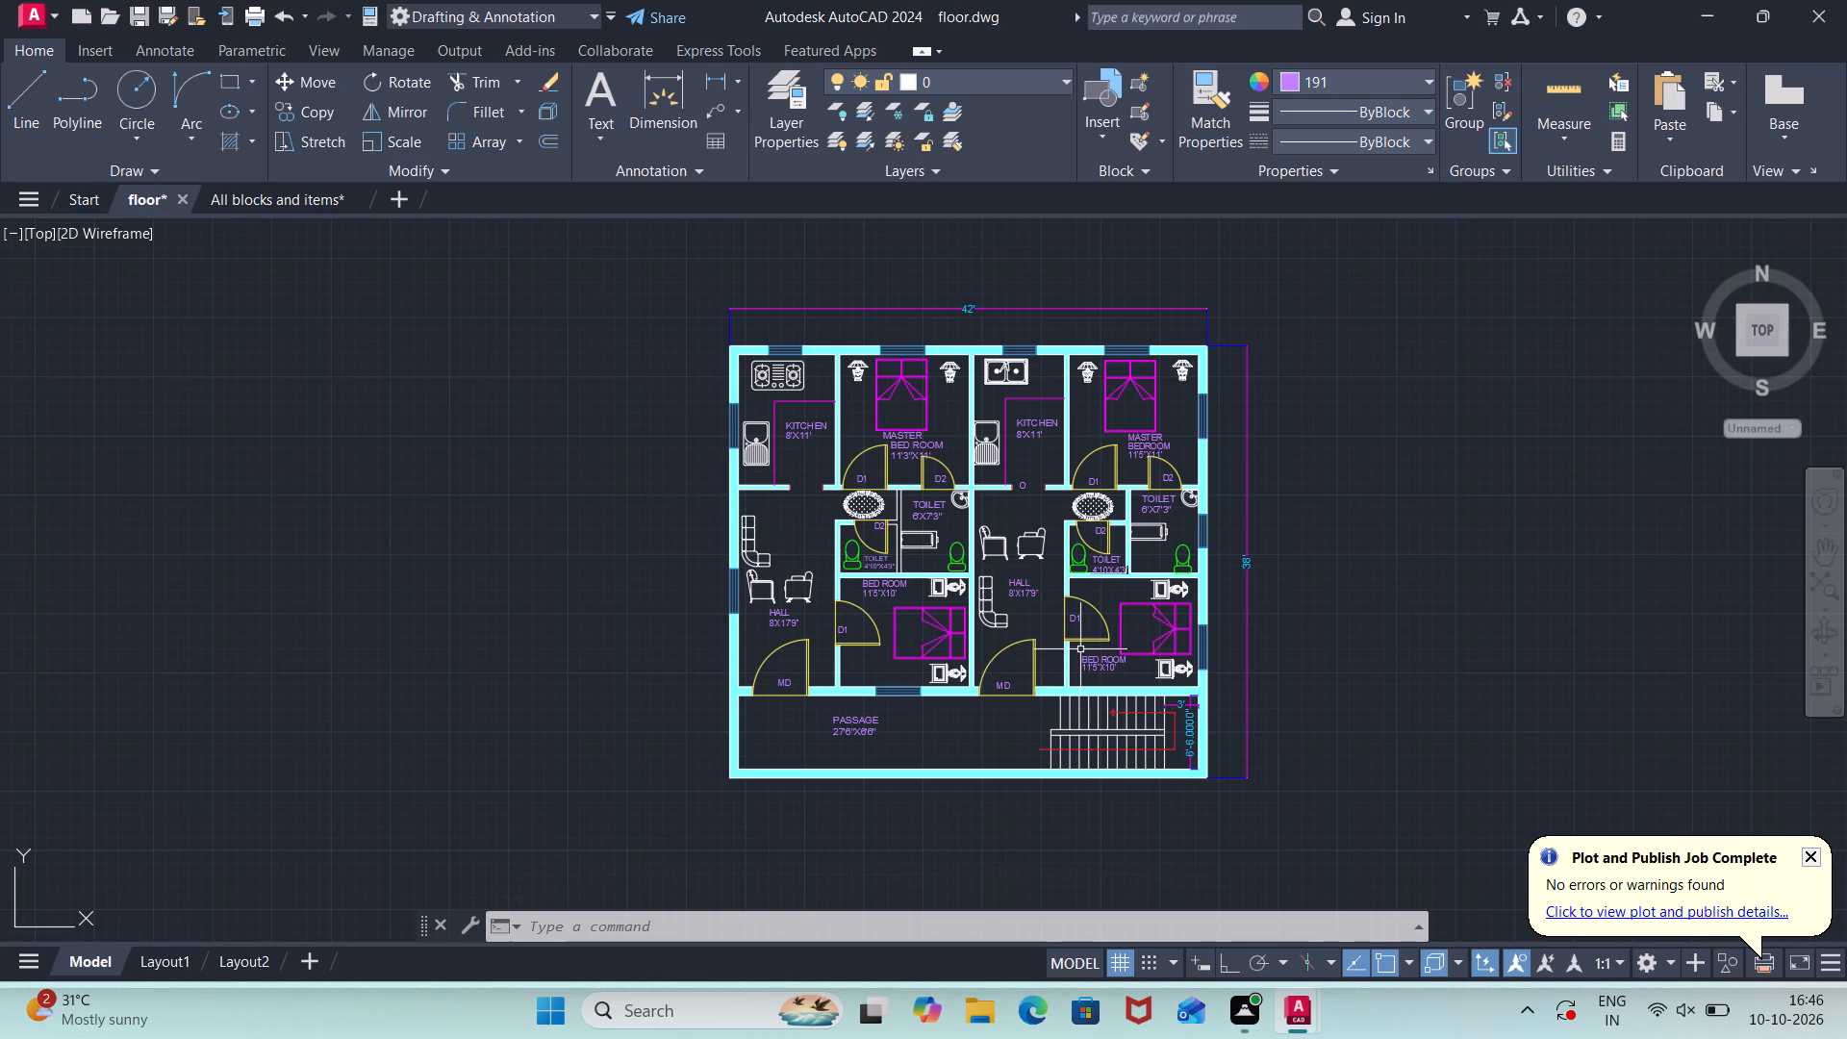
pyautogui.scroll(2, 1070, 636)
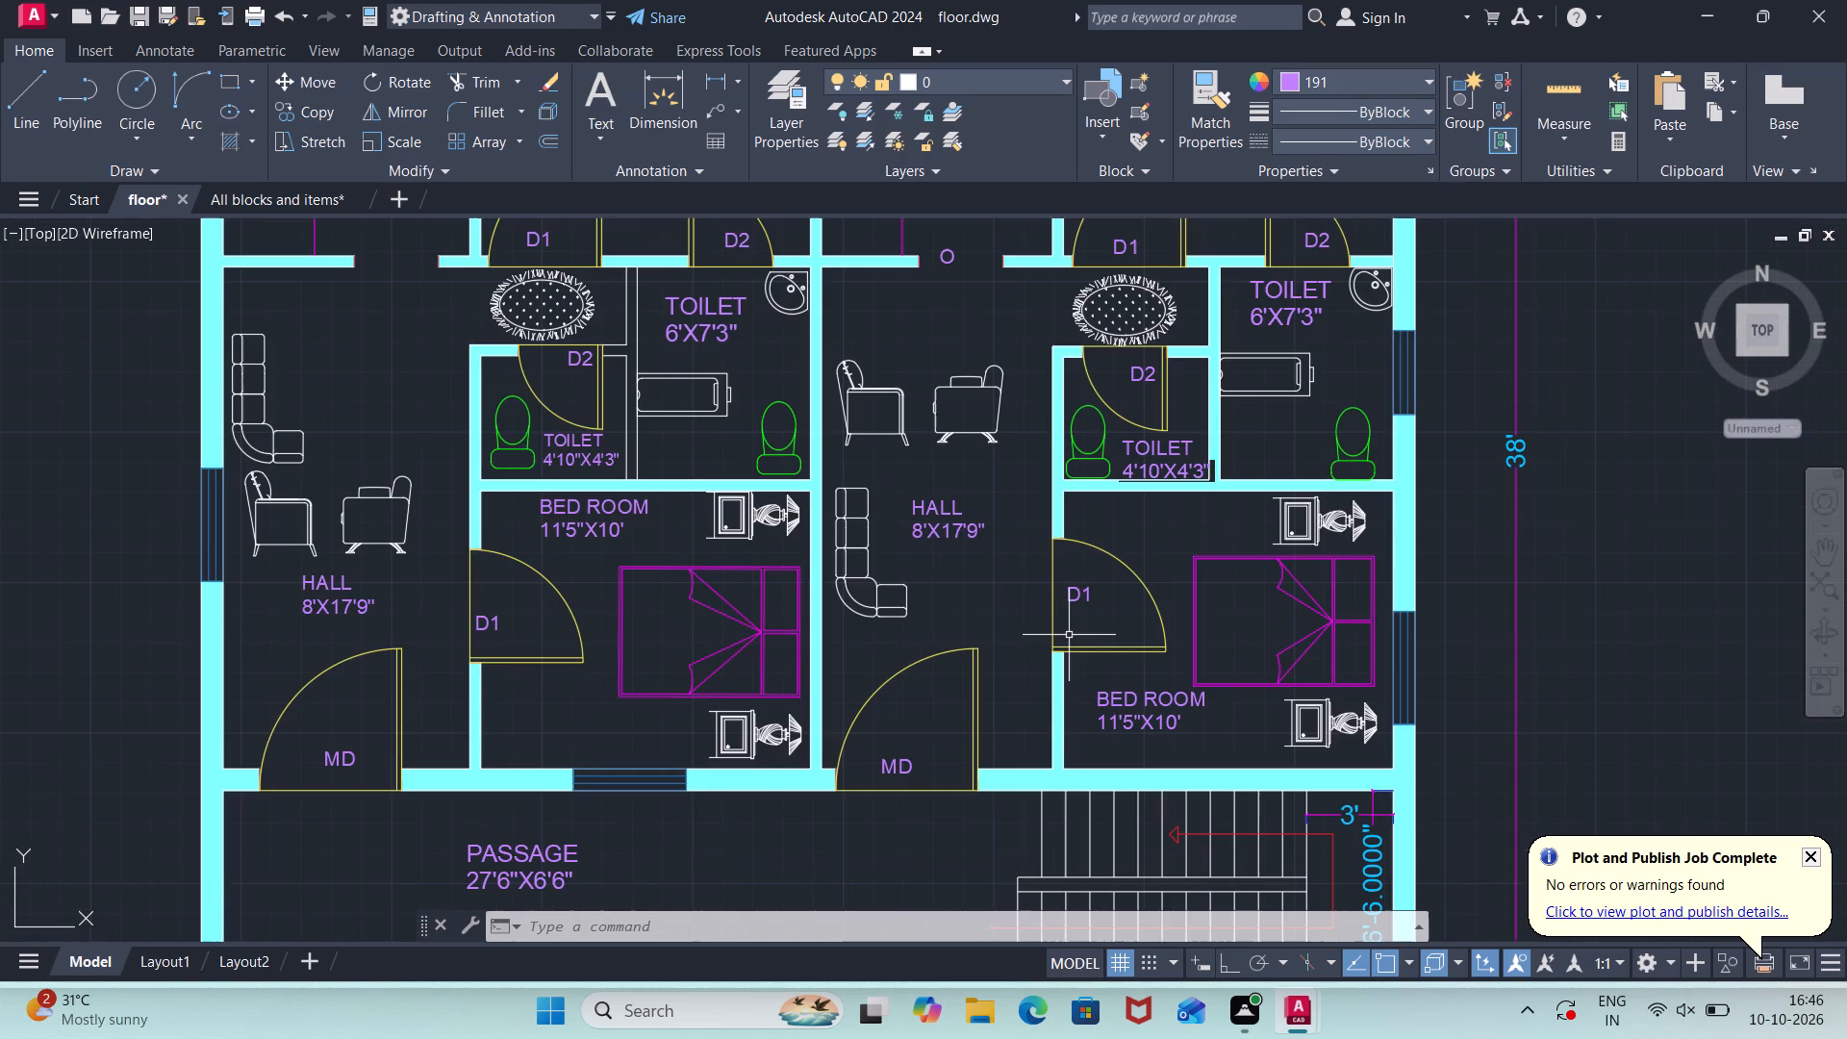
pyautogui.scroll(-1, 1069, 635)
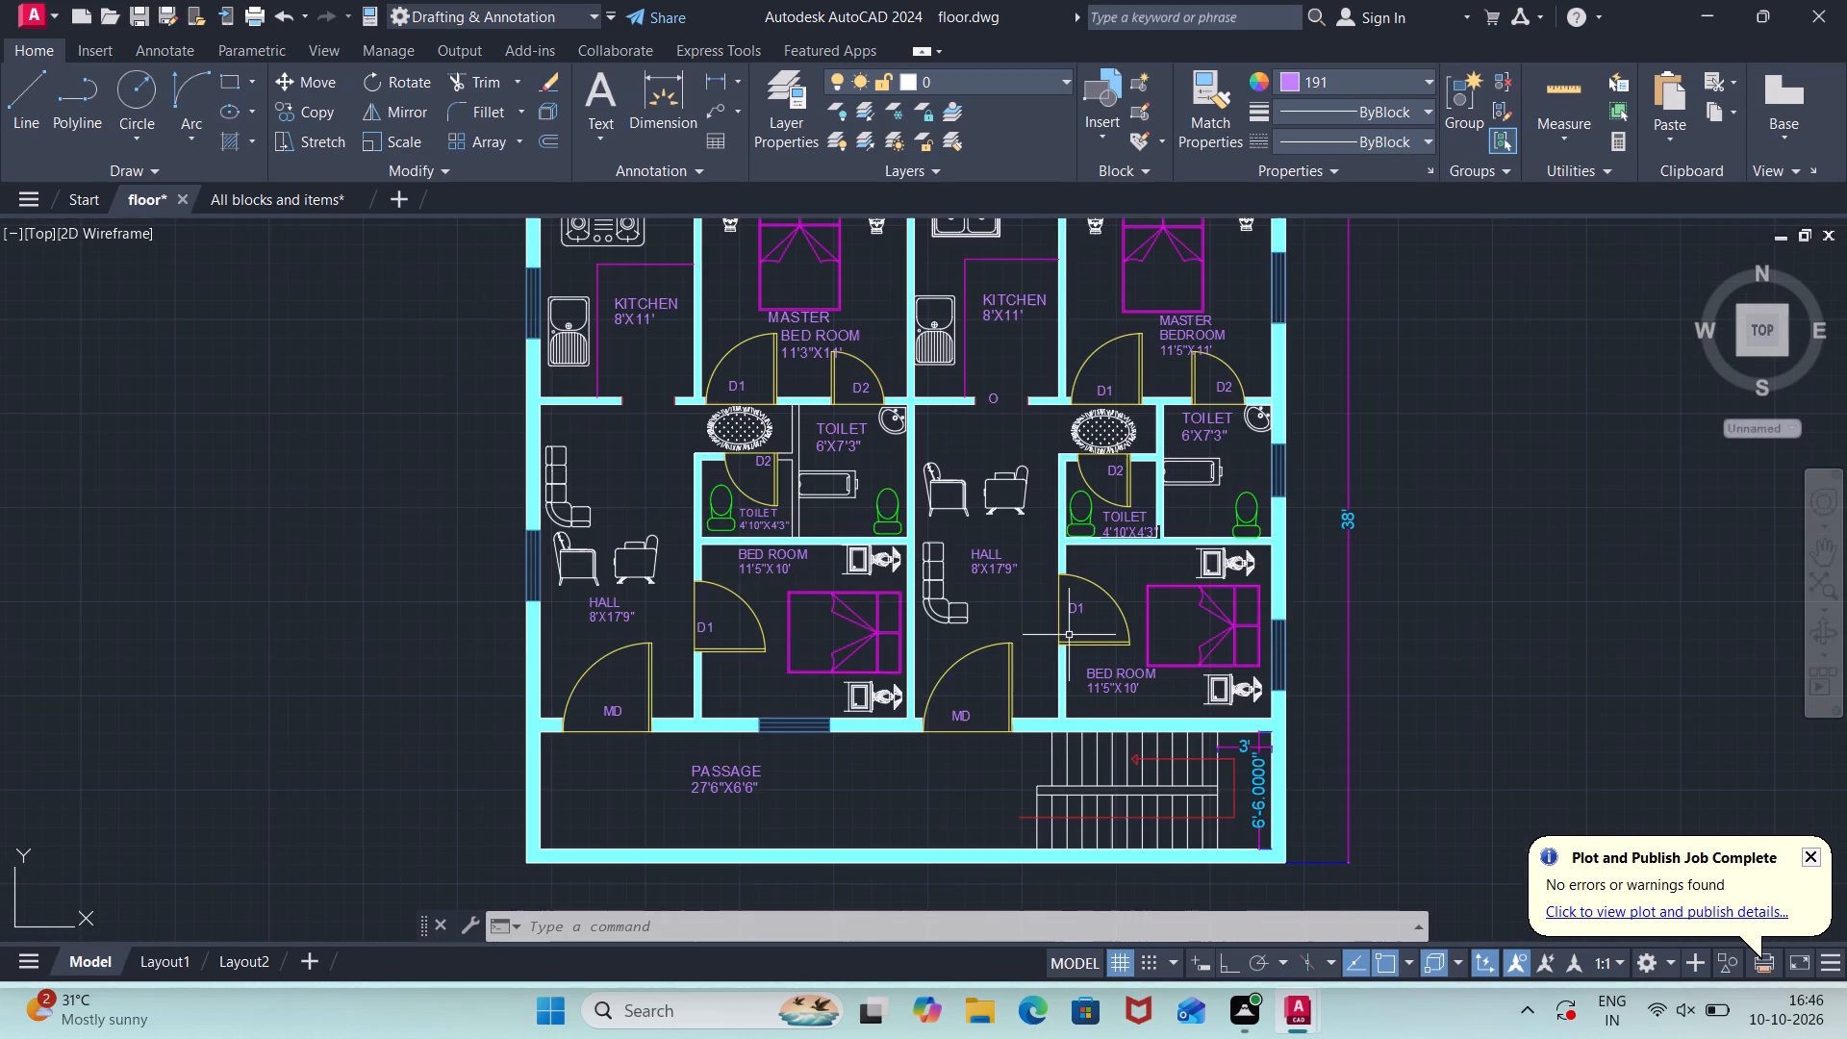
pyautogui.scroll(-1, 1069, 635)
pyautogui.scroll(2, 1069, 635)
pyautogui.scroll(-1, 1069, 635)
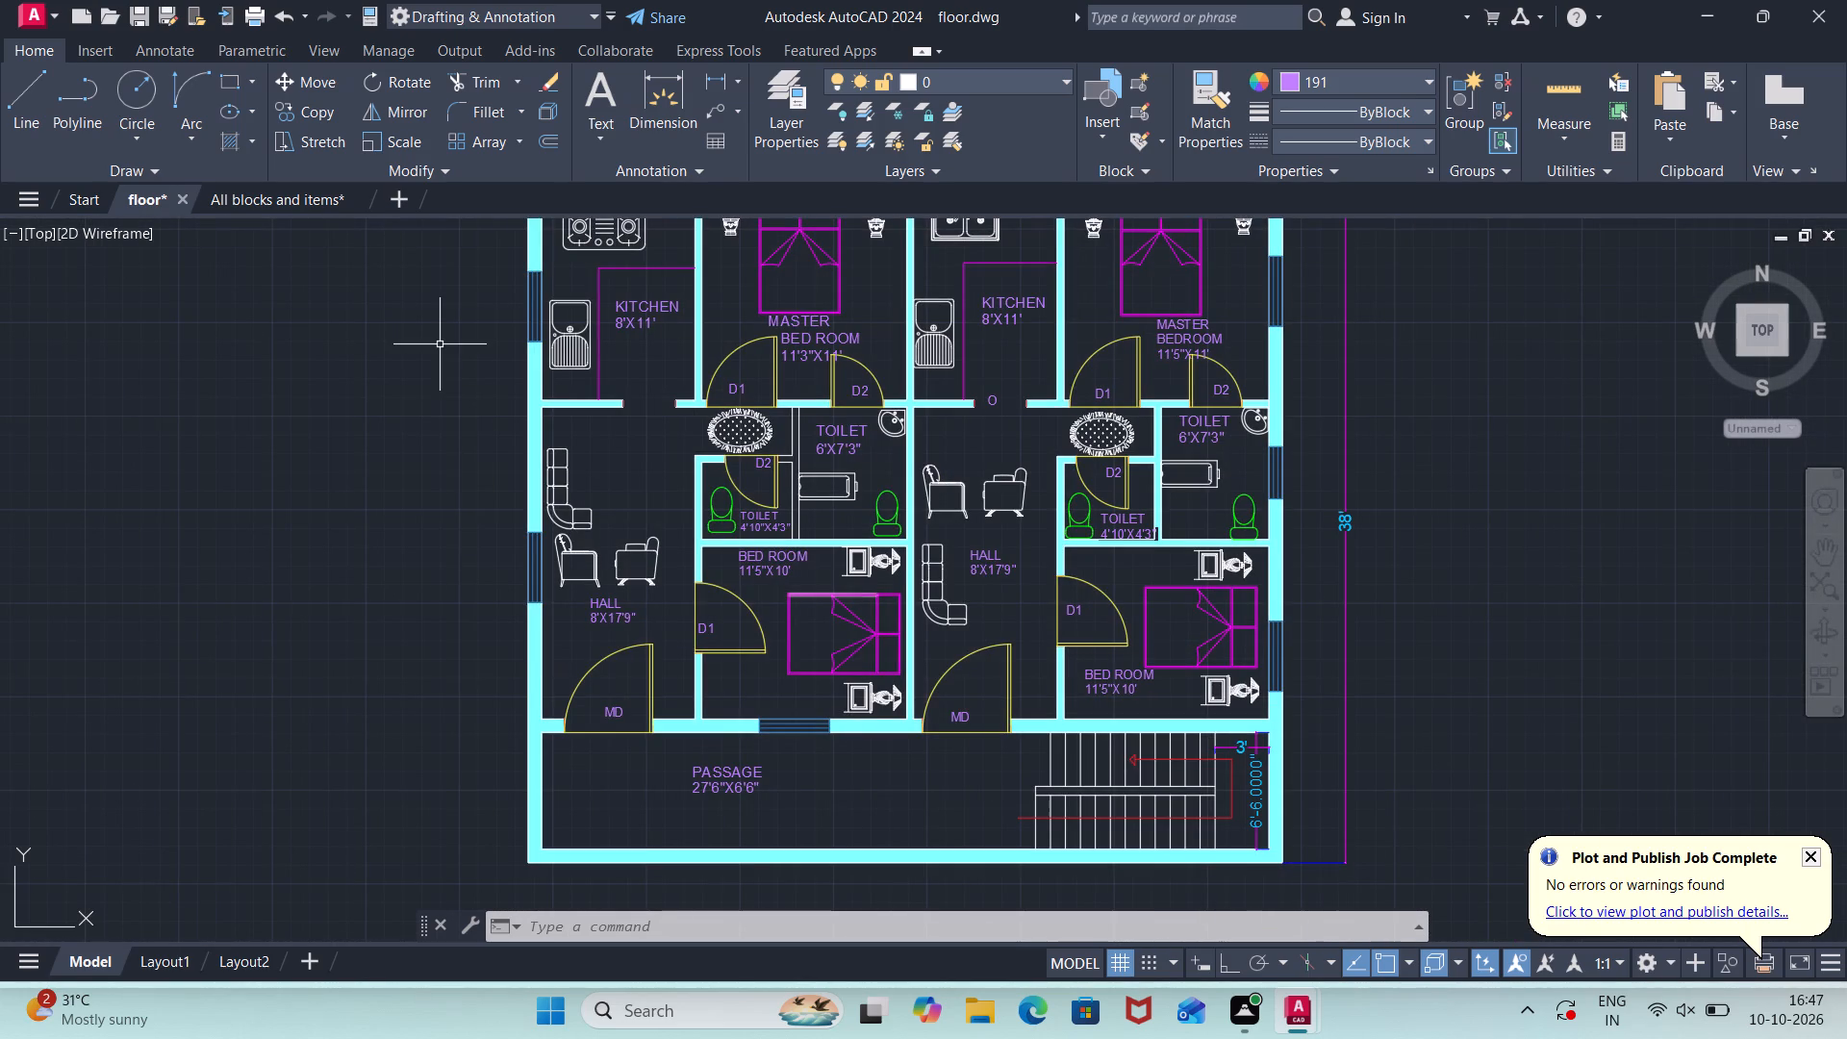
# Look through the furniture and fixture blocks in the All blocks and items drawing.
pyautogui.click(244, 194)
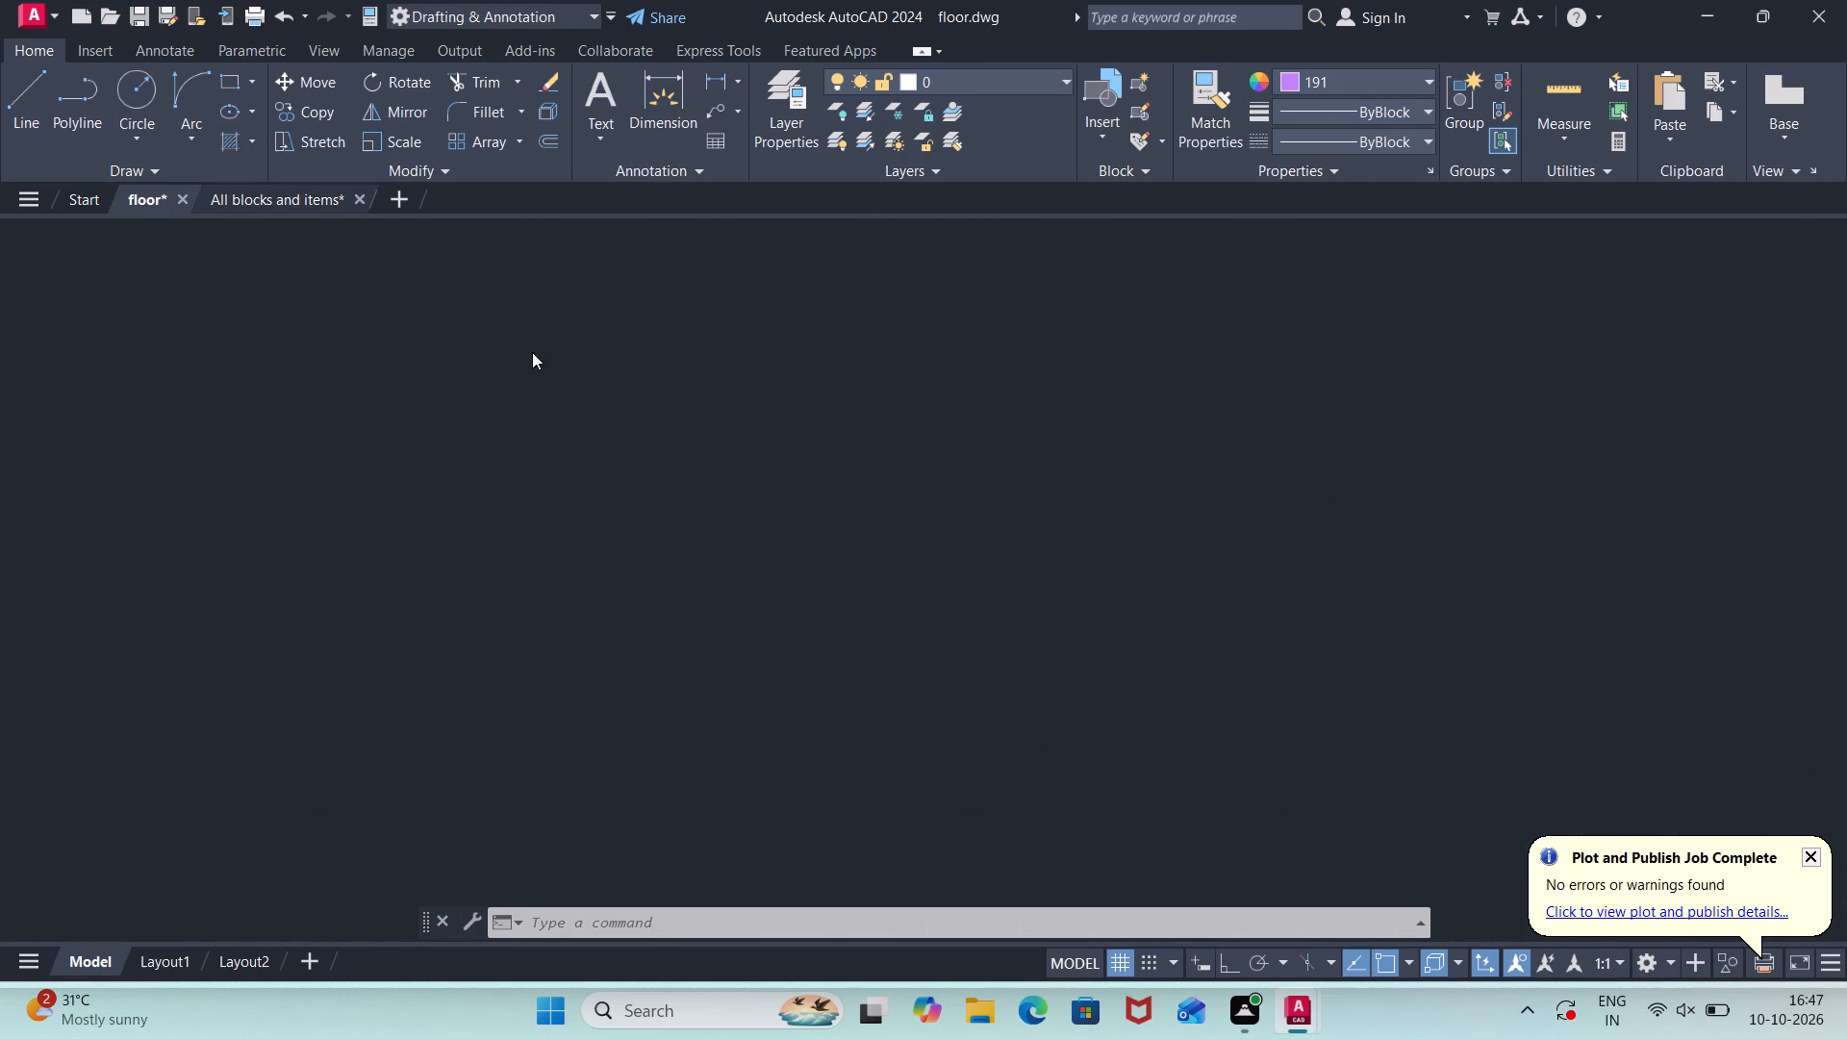
pyautogui.scroll(-3, 1019, 418)
pyautogui.moveTo(1033, 439); pyautogui.dragTo(200, 522, button='middle')
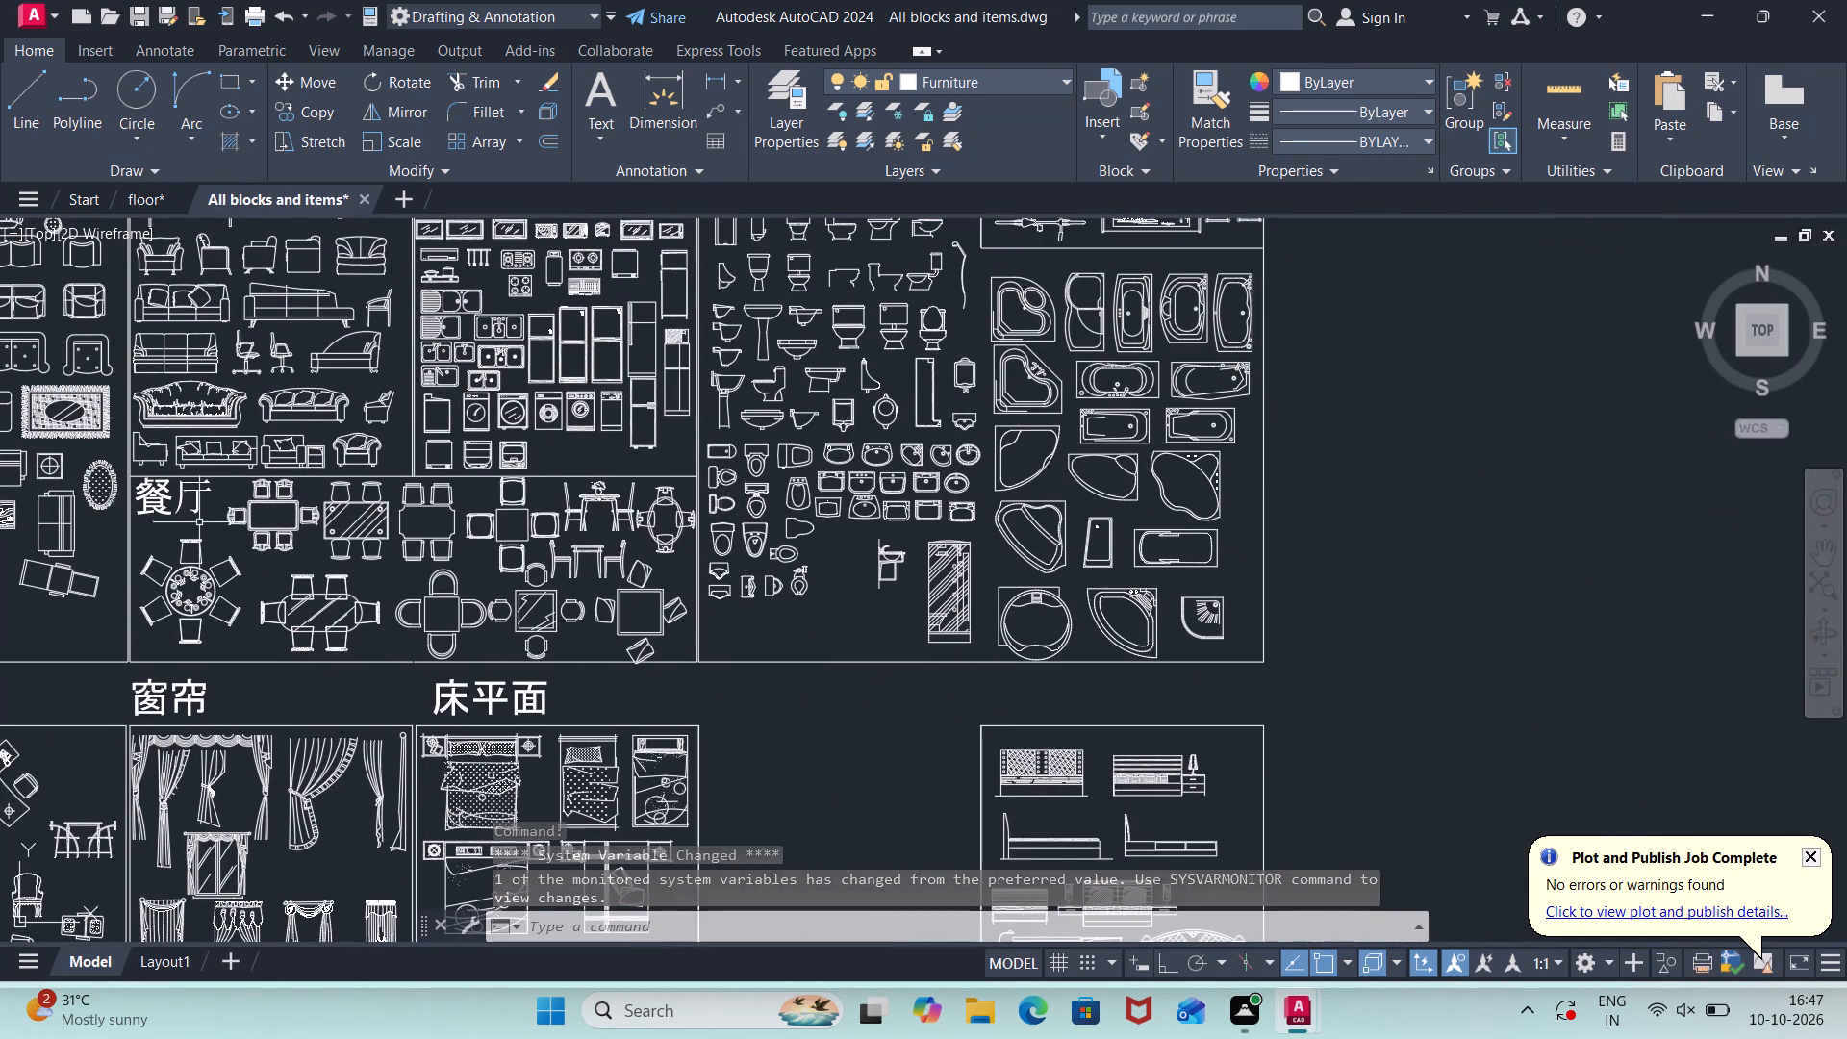
pyautogui.scroll(2, 974, 447)
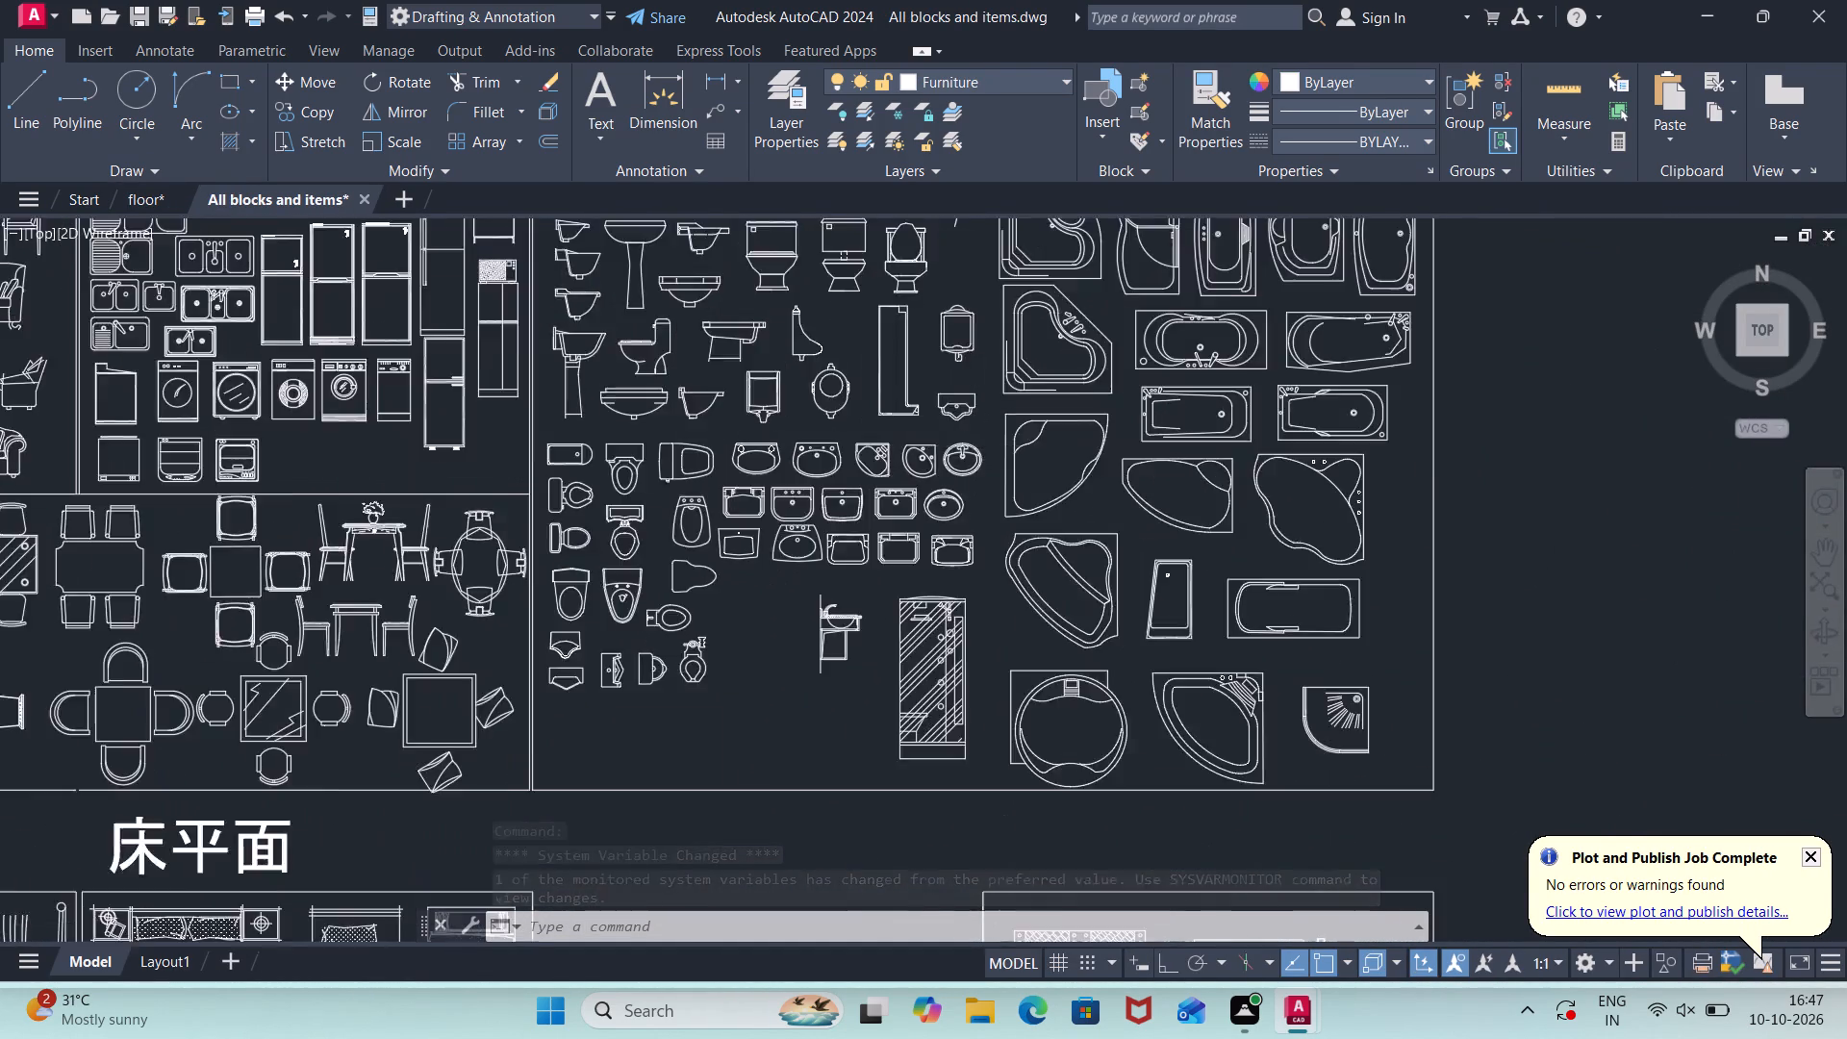
pyautogui.scroll(-2, 974, 447)
pyautogui.moveTo(822, 590); pyautogui.dragTo(851, 360, button='middle')
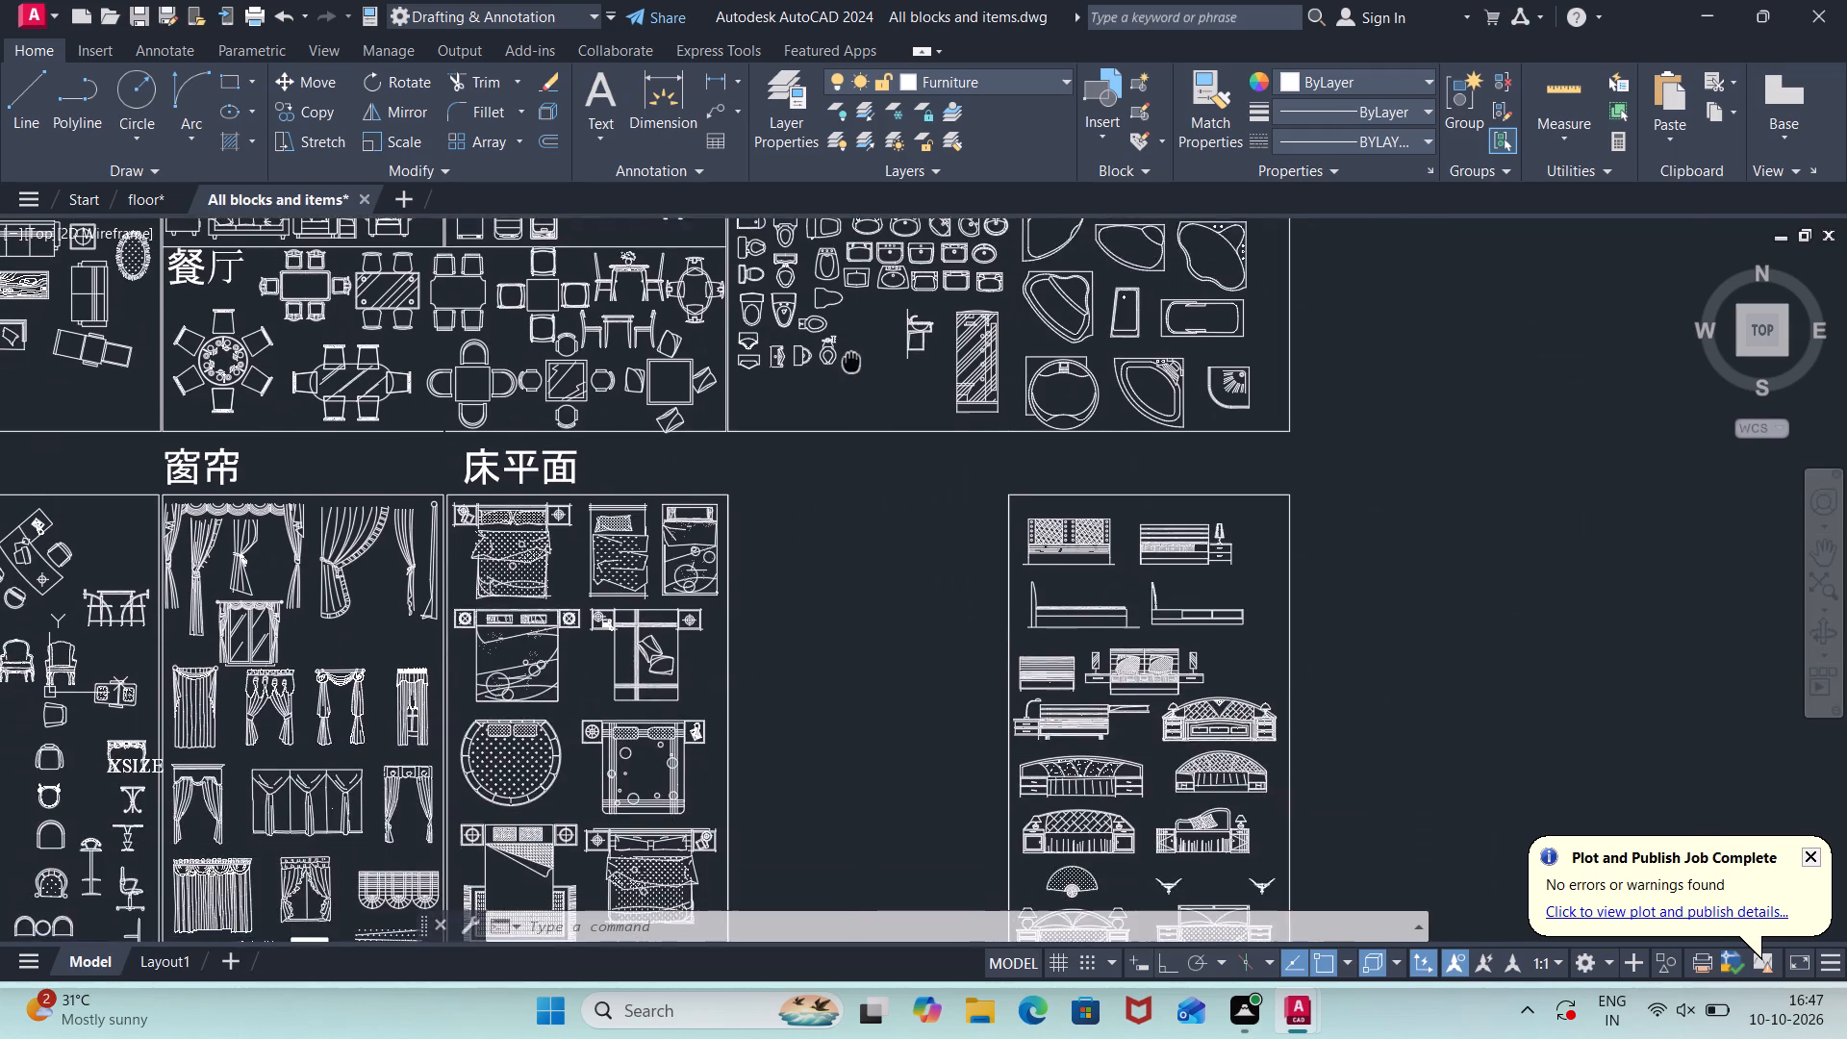
pyautogui.moveTo(851, 360); pyautogui.dragTo(968, 293, button='middle')
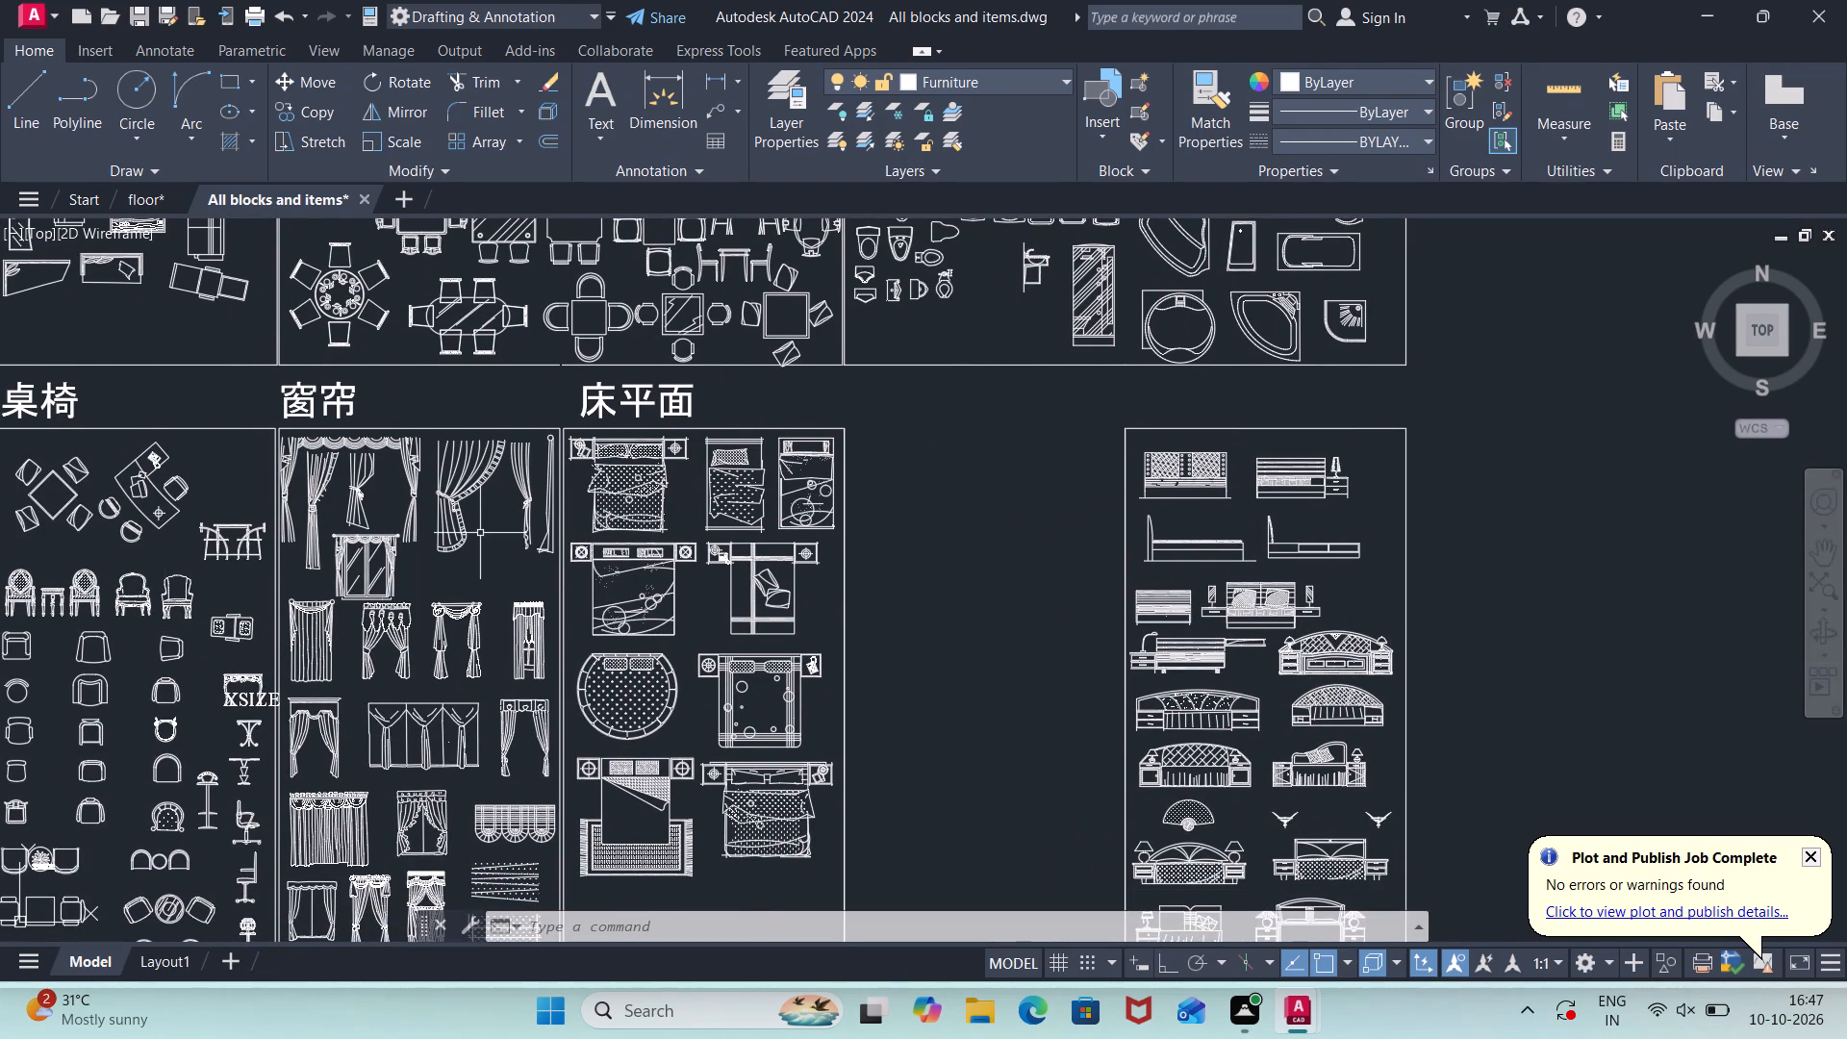
pyautogui.moveTo(519, 548); pyautogui.dragTo(1032, 469, button='middle')
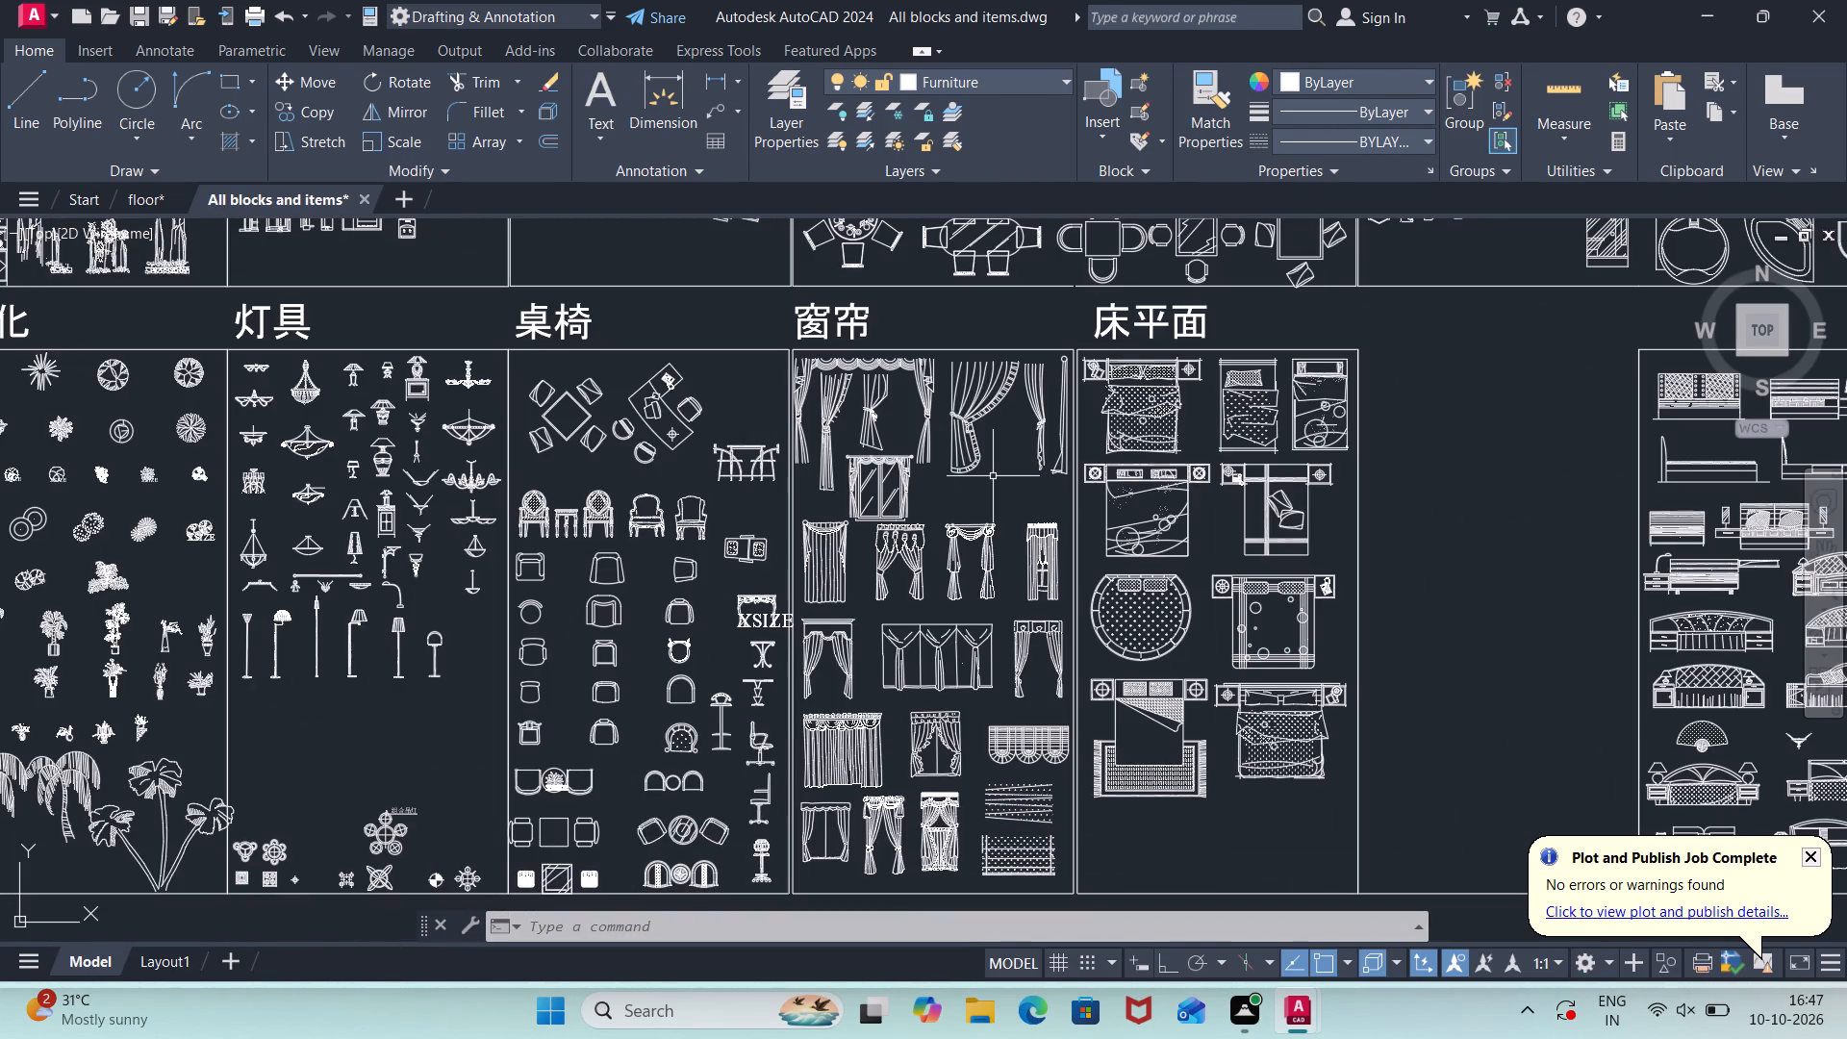
pyautogui.scroll(5, 358, 624)
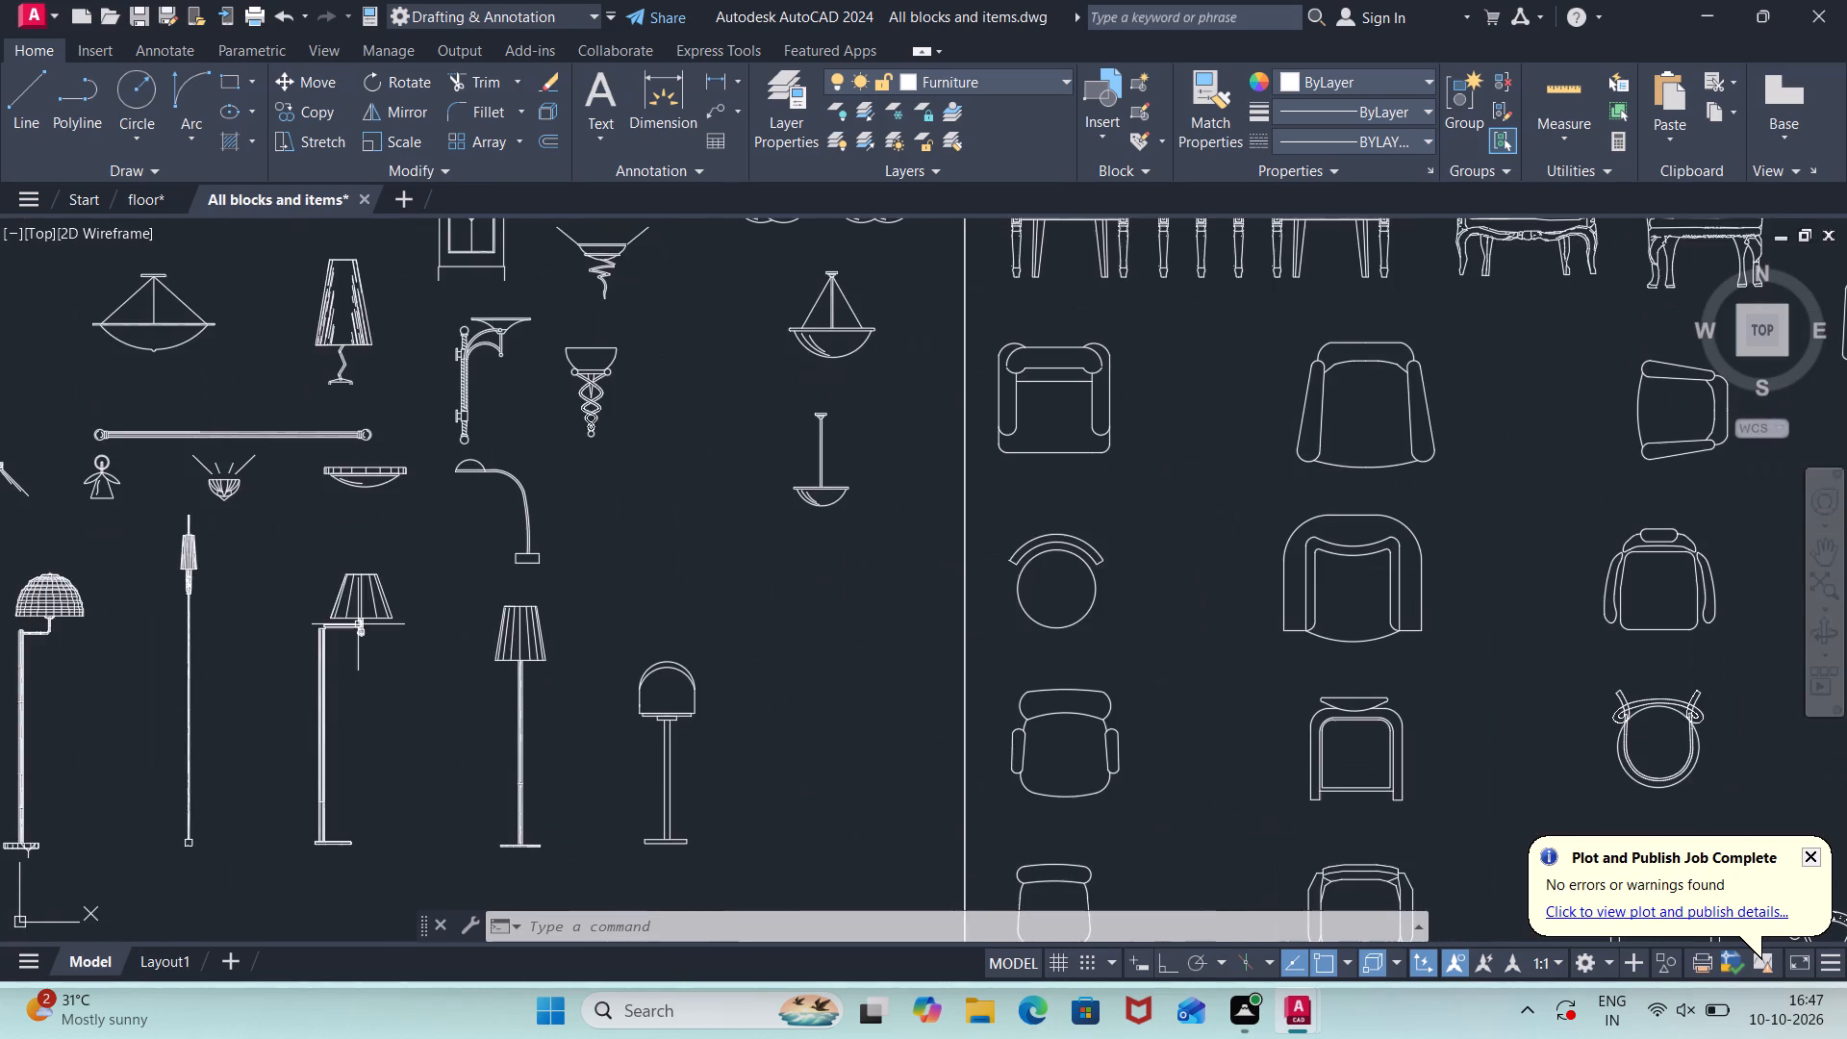
pyautogui.moveTo(358, 624); pyautogui.dragTo(549, 745, button='middle')
pyautogui.scroll(-3, 573, 740)
pyautogui.moveTo(521, 638); pyautogui.dragTo(417, 815, button='middle')
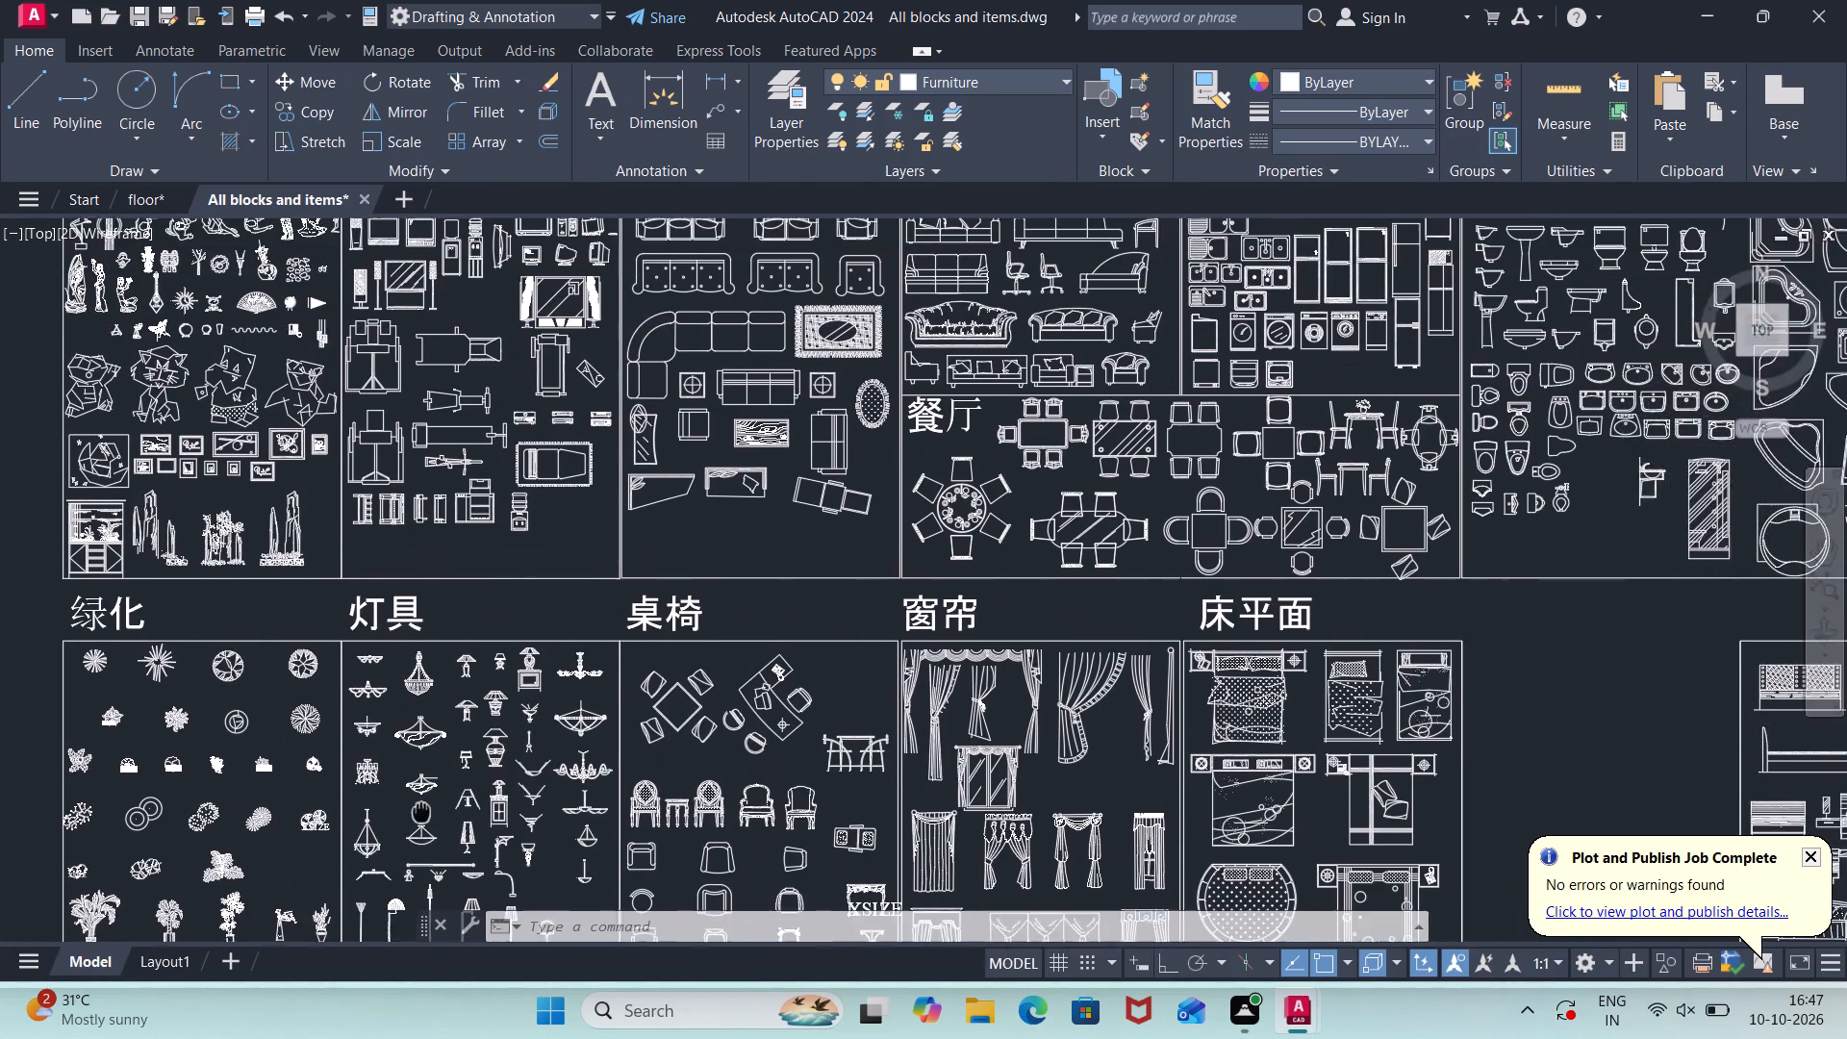
pyautogui.moveTo(417, 815); pyautogui.dragTo(416, 817, button='middle')
pyautogui.scroll(1, 557, 533)
pyautogui.moveTo(557, 533); pyautogui.dragTo(507, 680, button='middle')
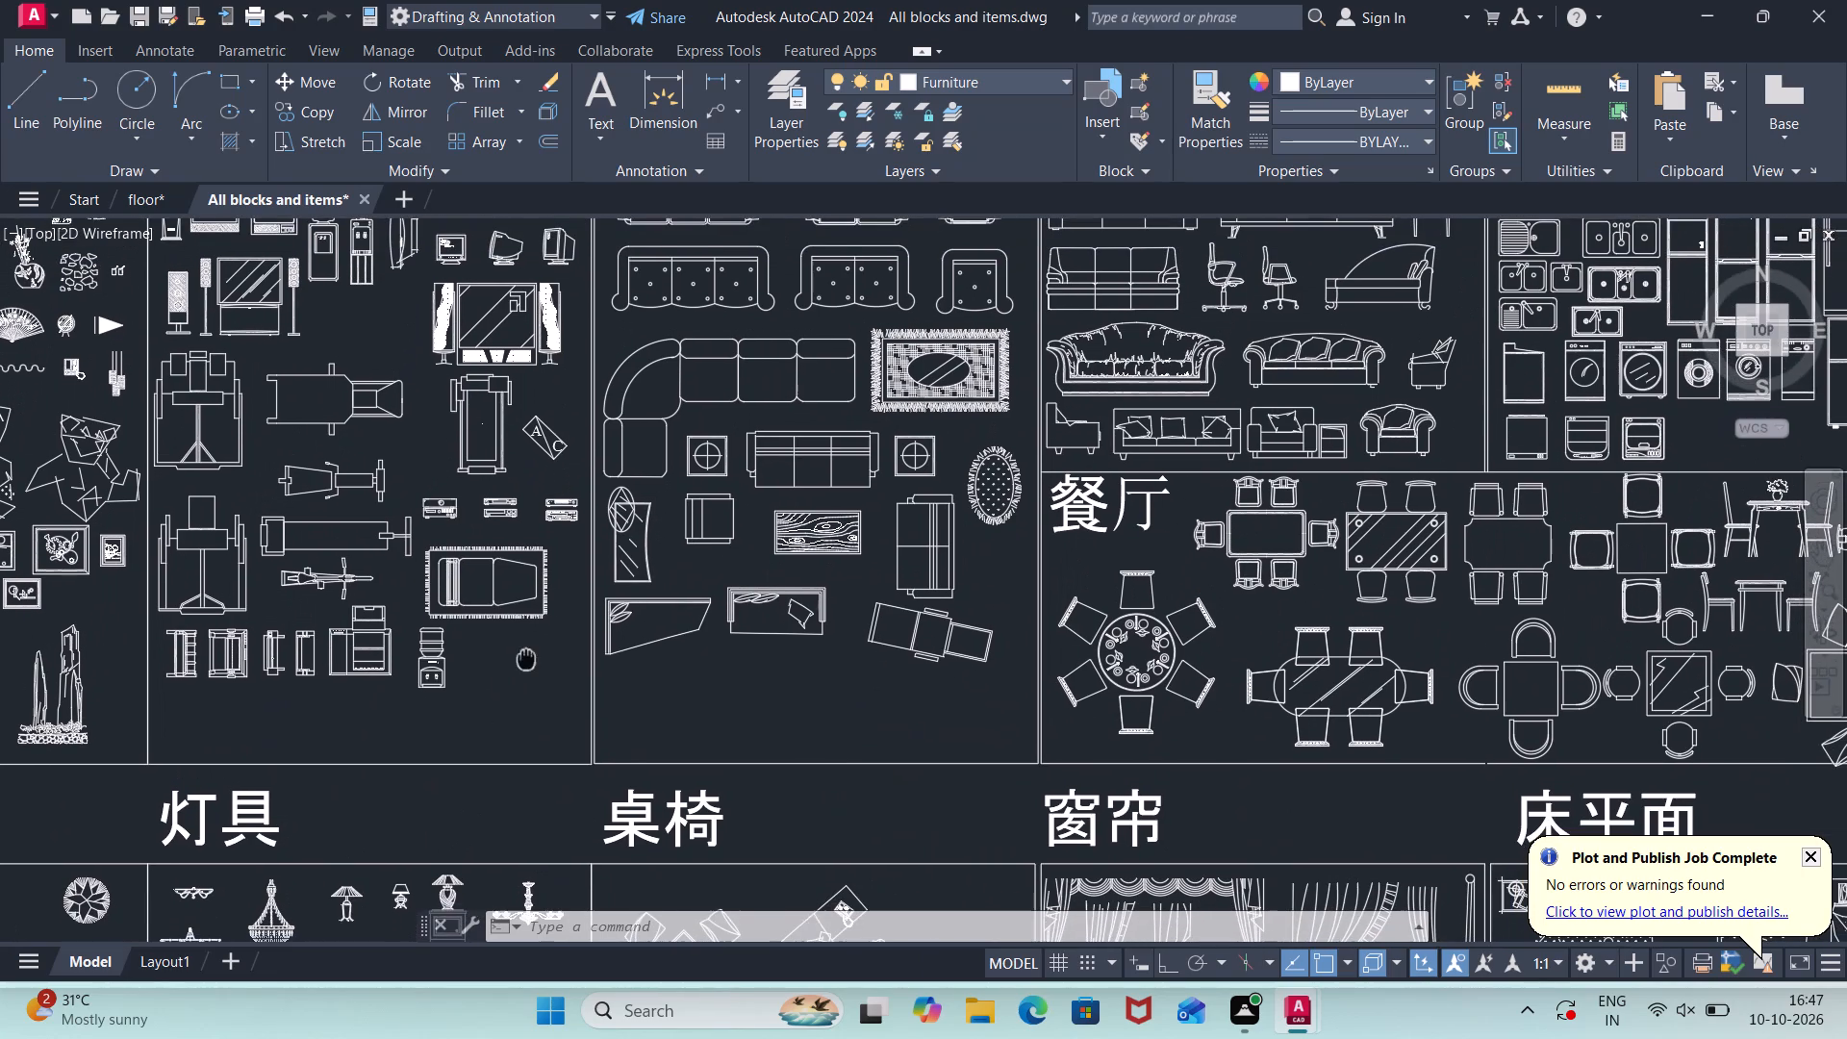
pyautogui.scroll(-2, 723, 558)
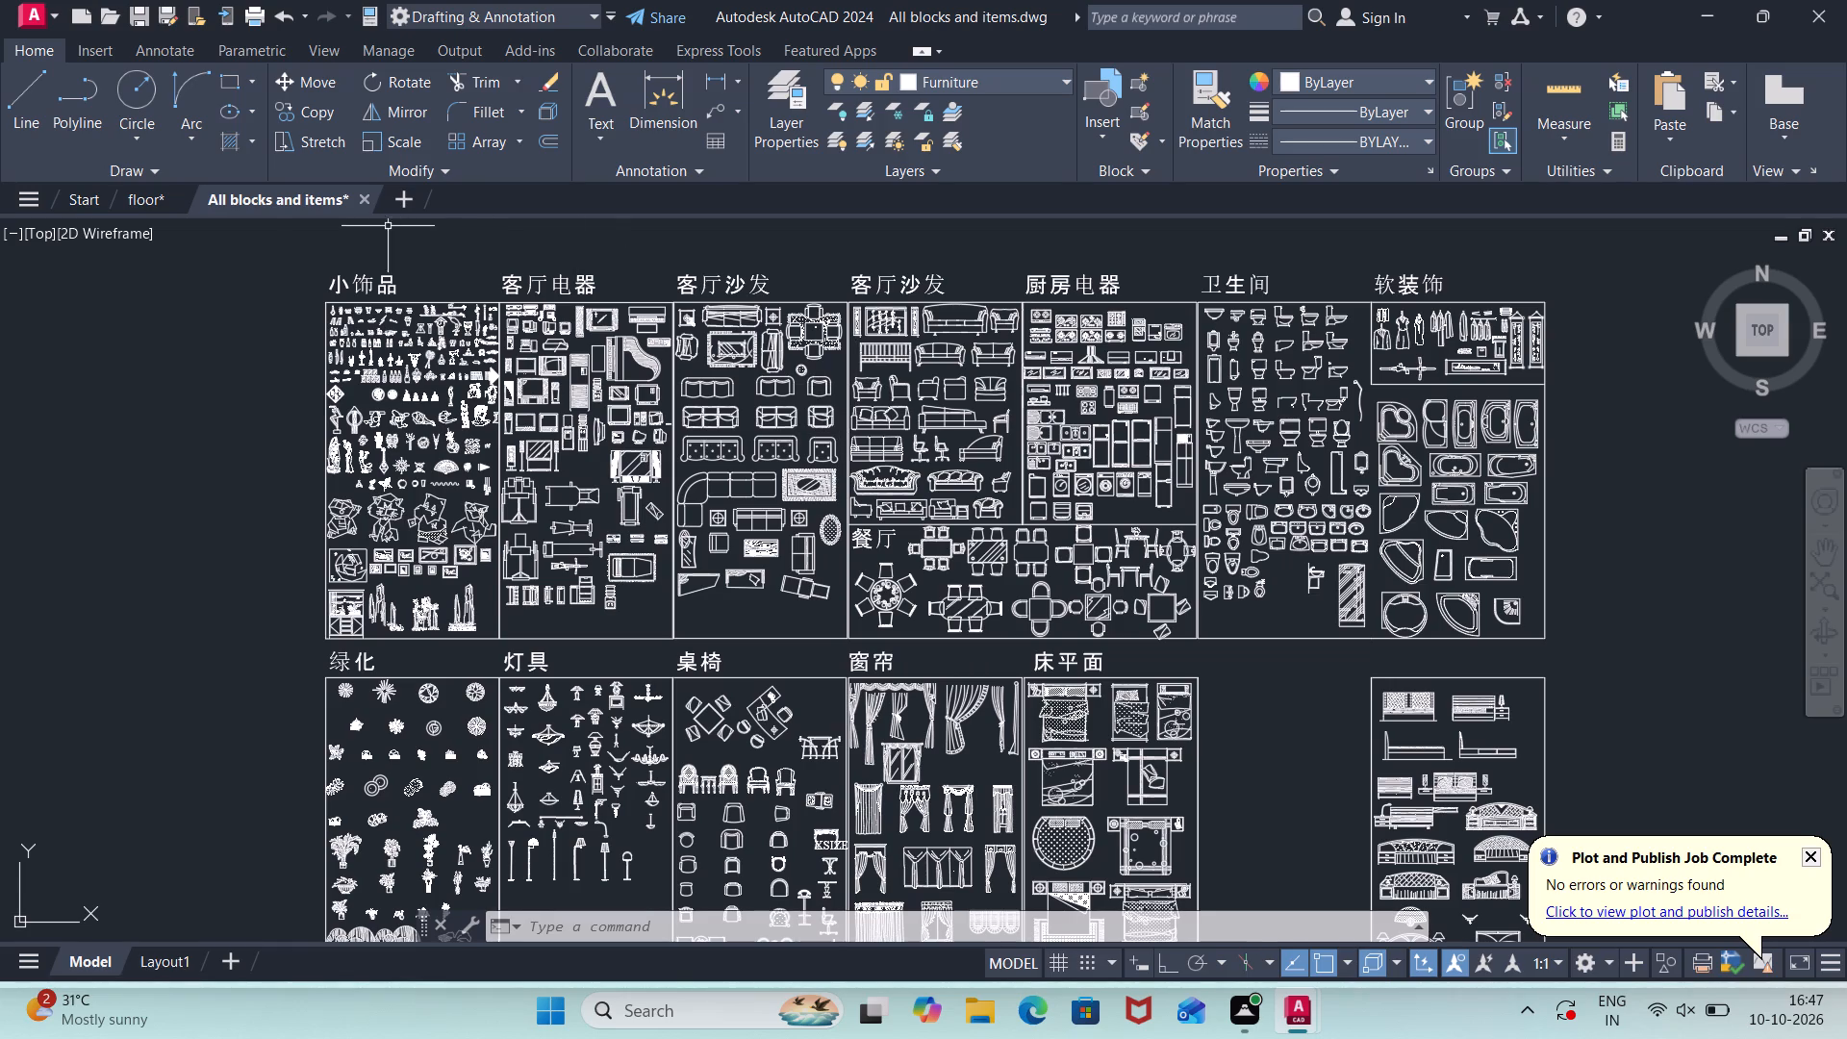
# Close the All blocks and items drawing without saving its changes.
pyautogui.click(363, 198)
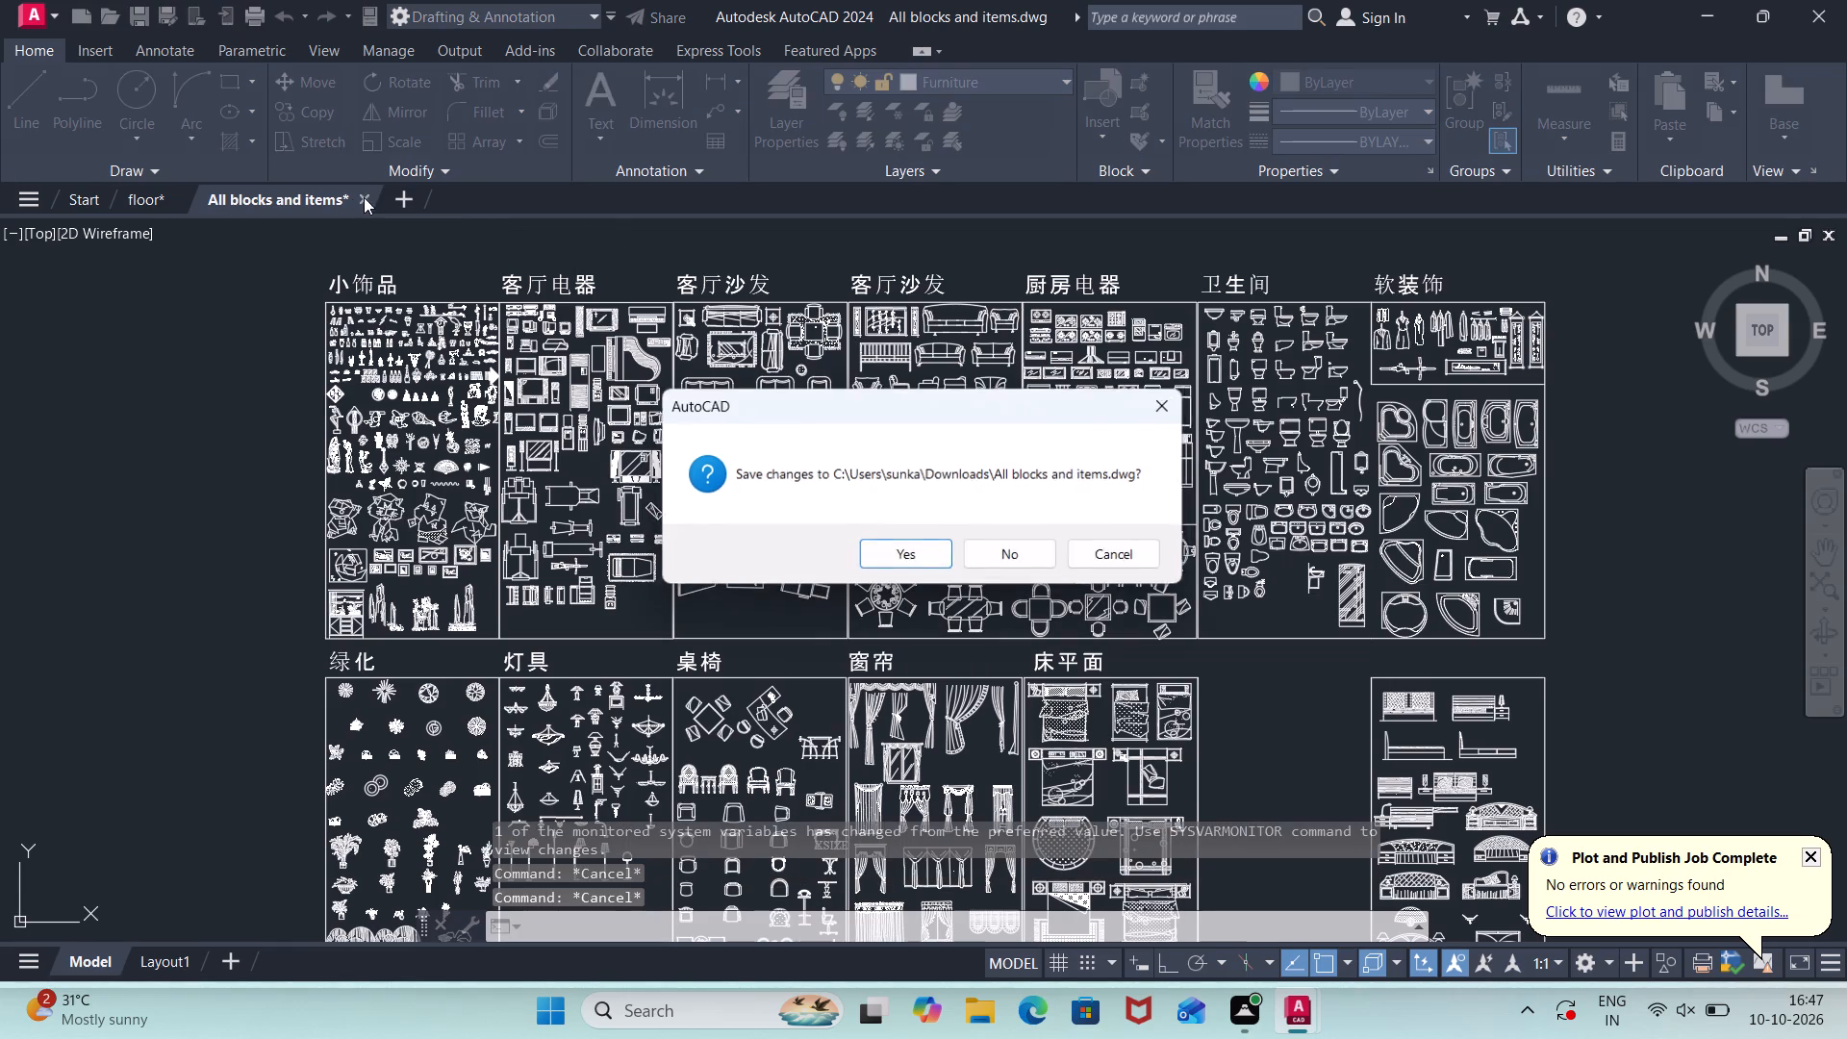
pyautogui.click(997, 564)
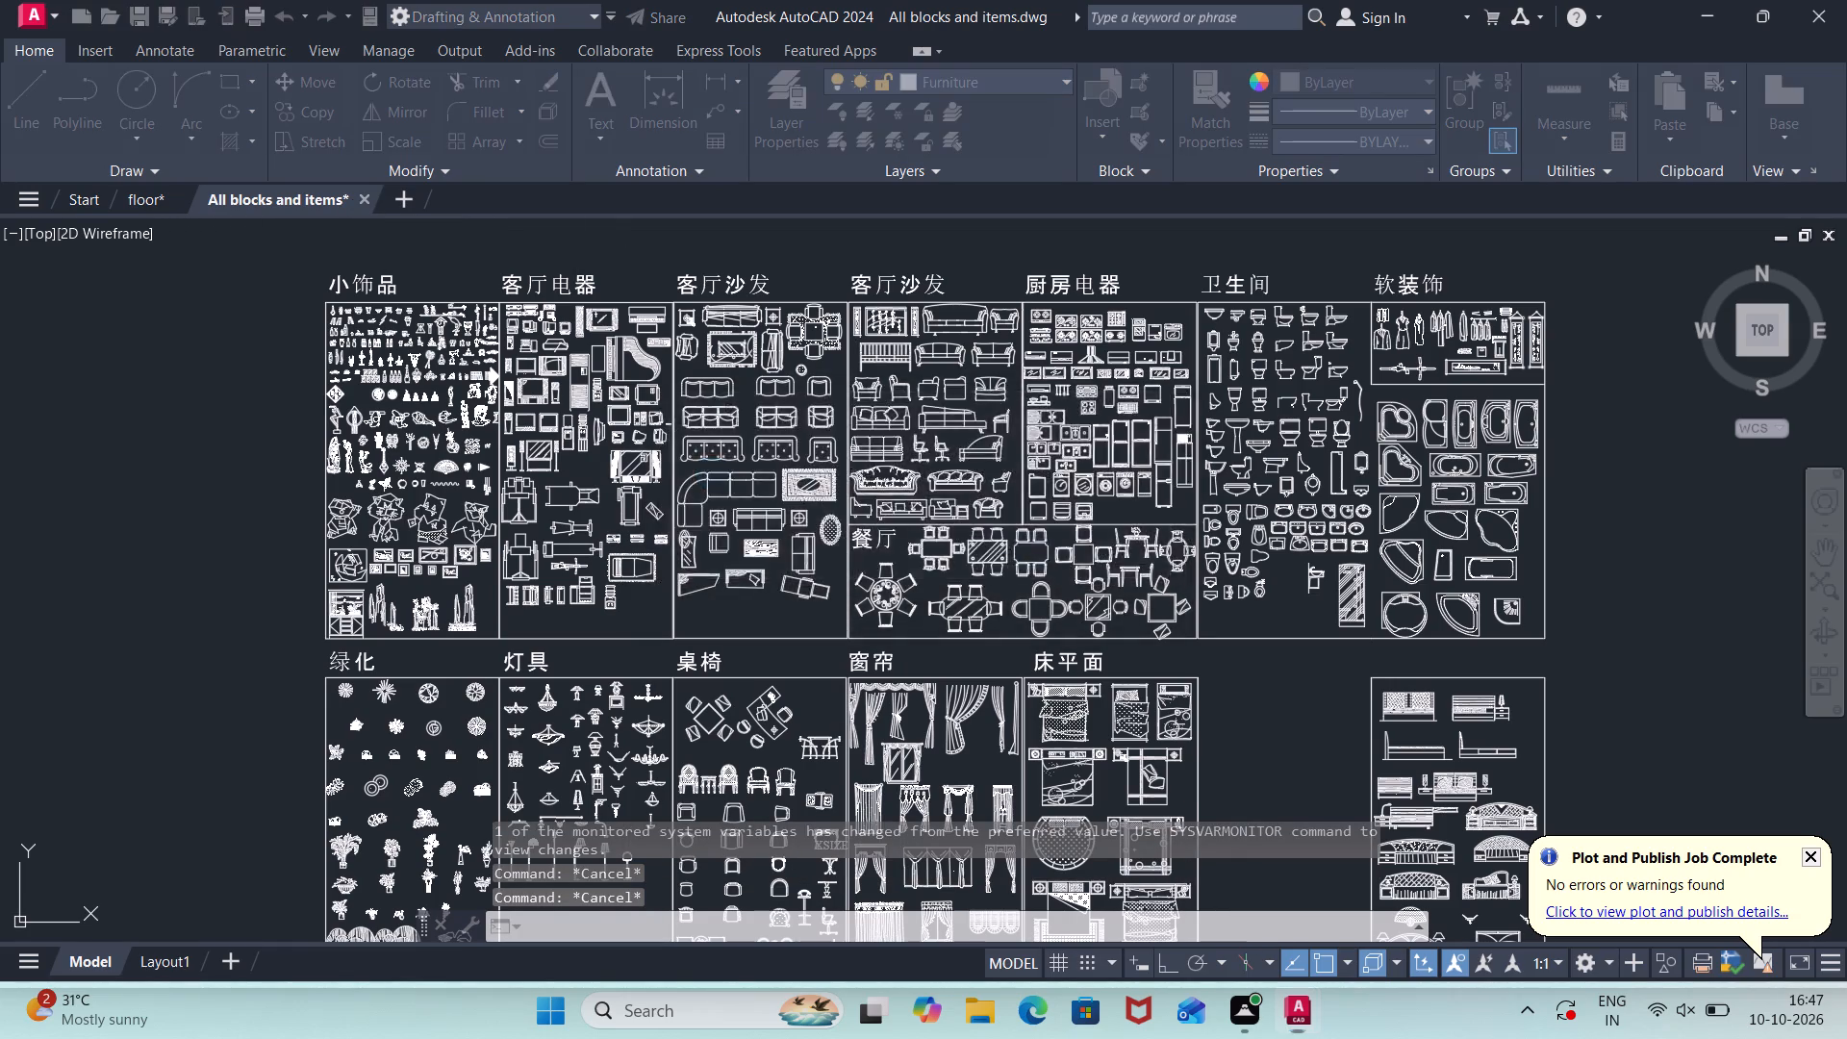
pyautogui.scroll(-1, 988, 567)
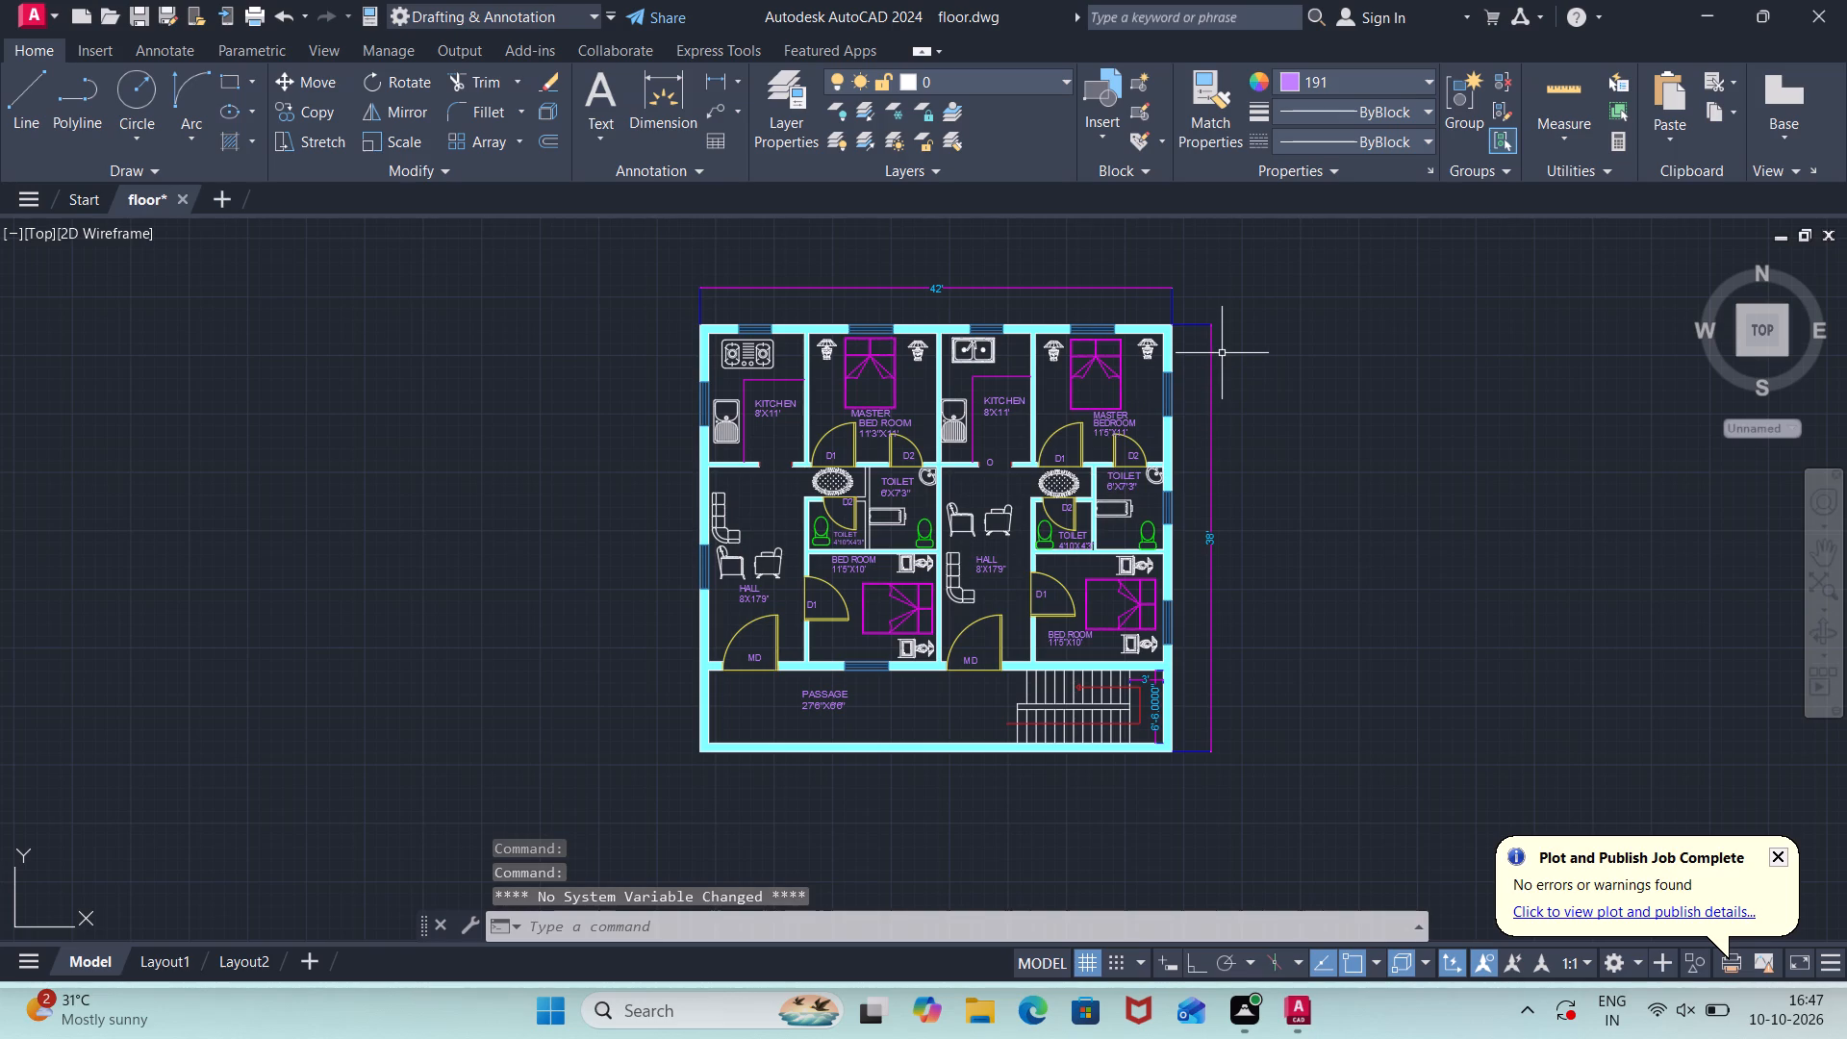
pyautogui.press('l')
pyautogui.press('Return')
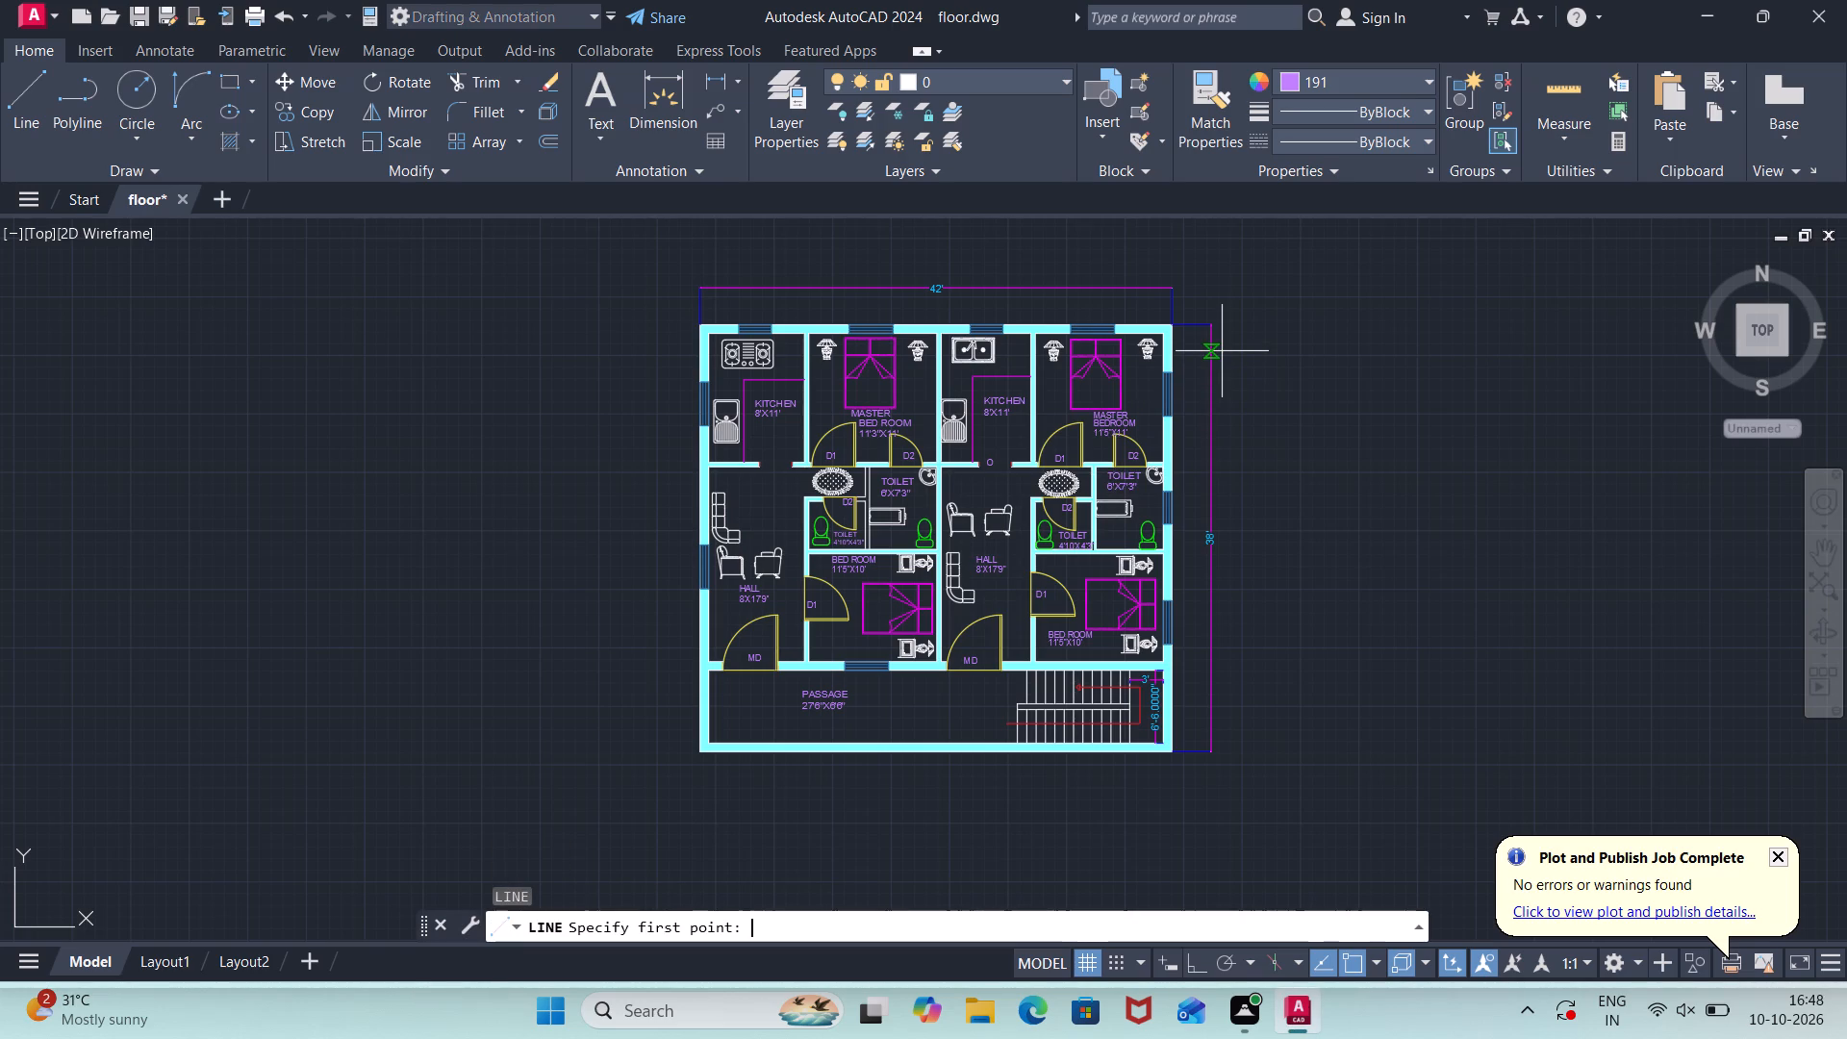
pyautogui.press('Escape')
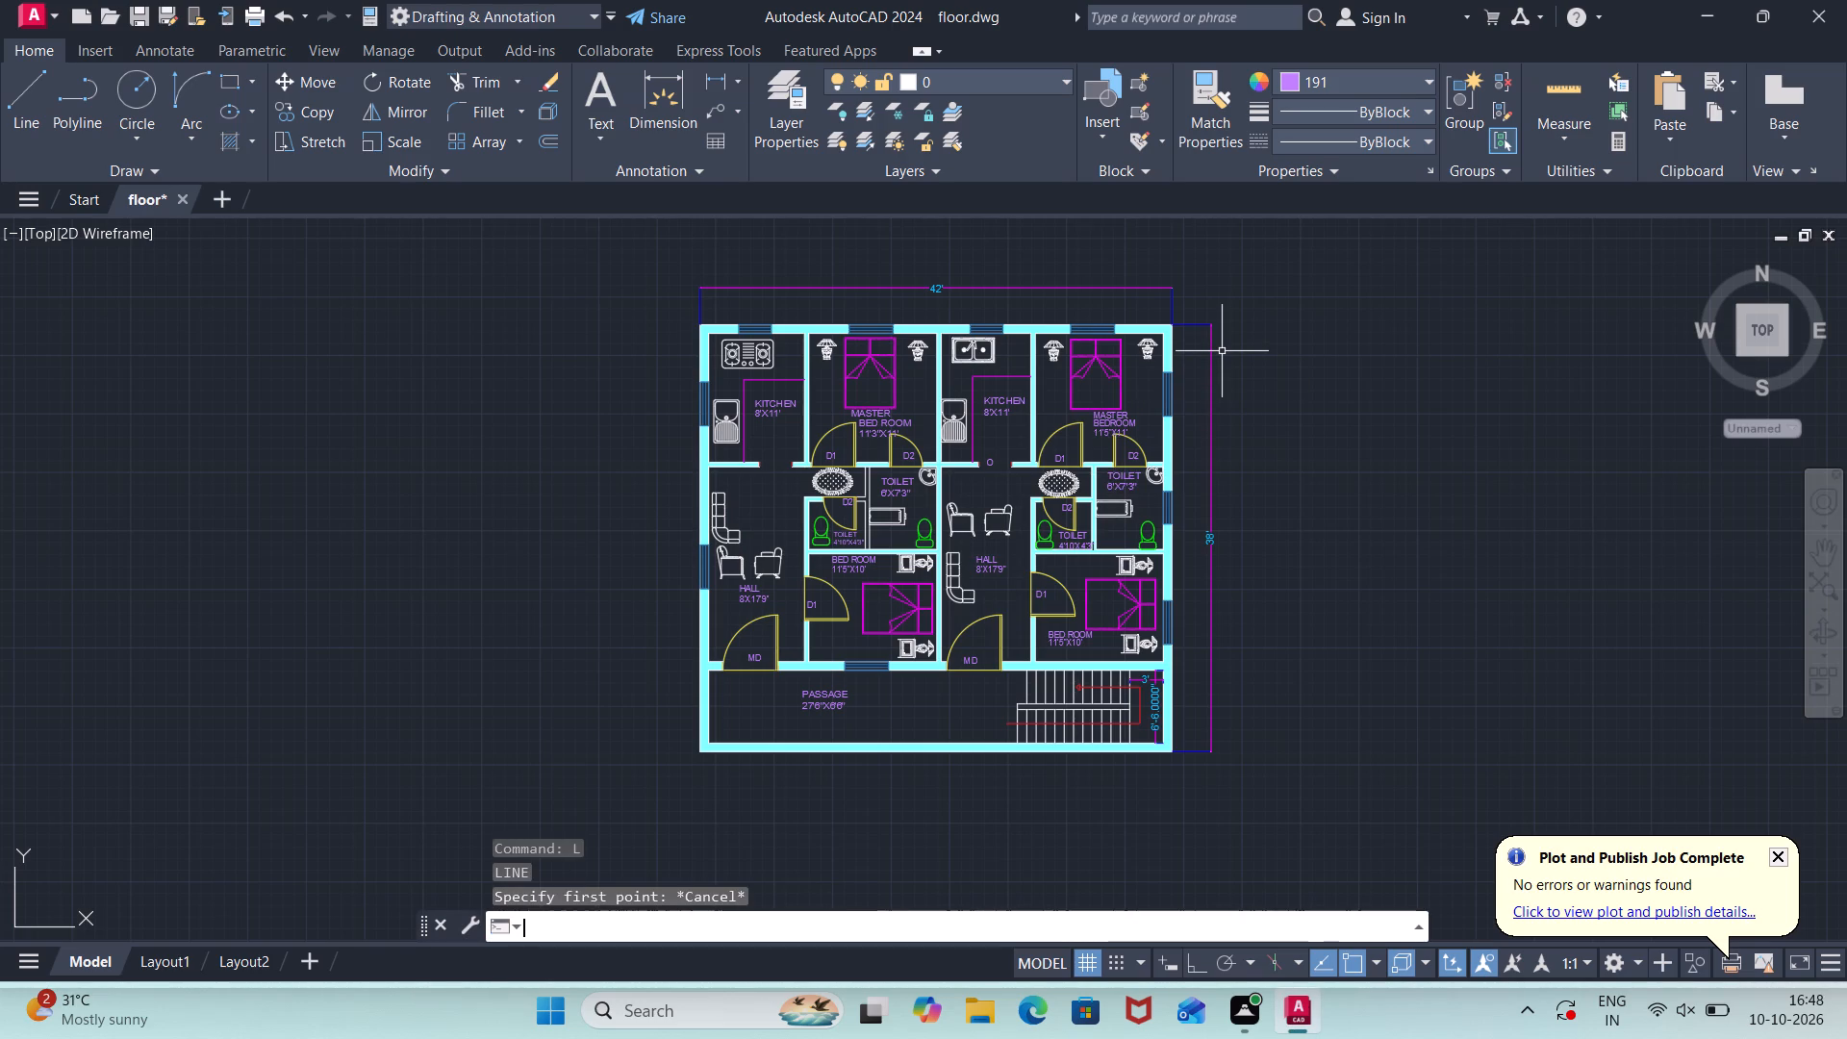
# View the Options dialog's file locations and close it.
pyautogui.write('OP')
pyautogui.press('Return')
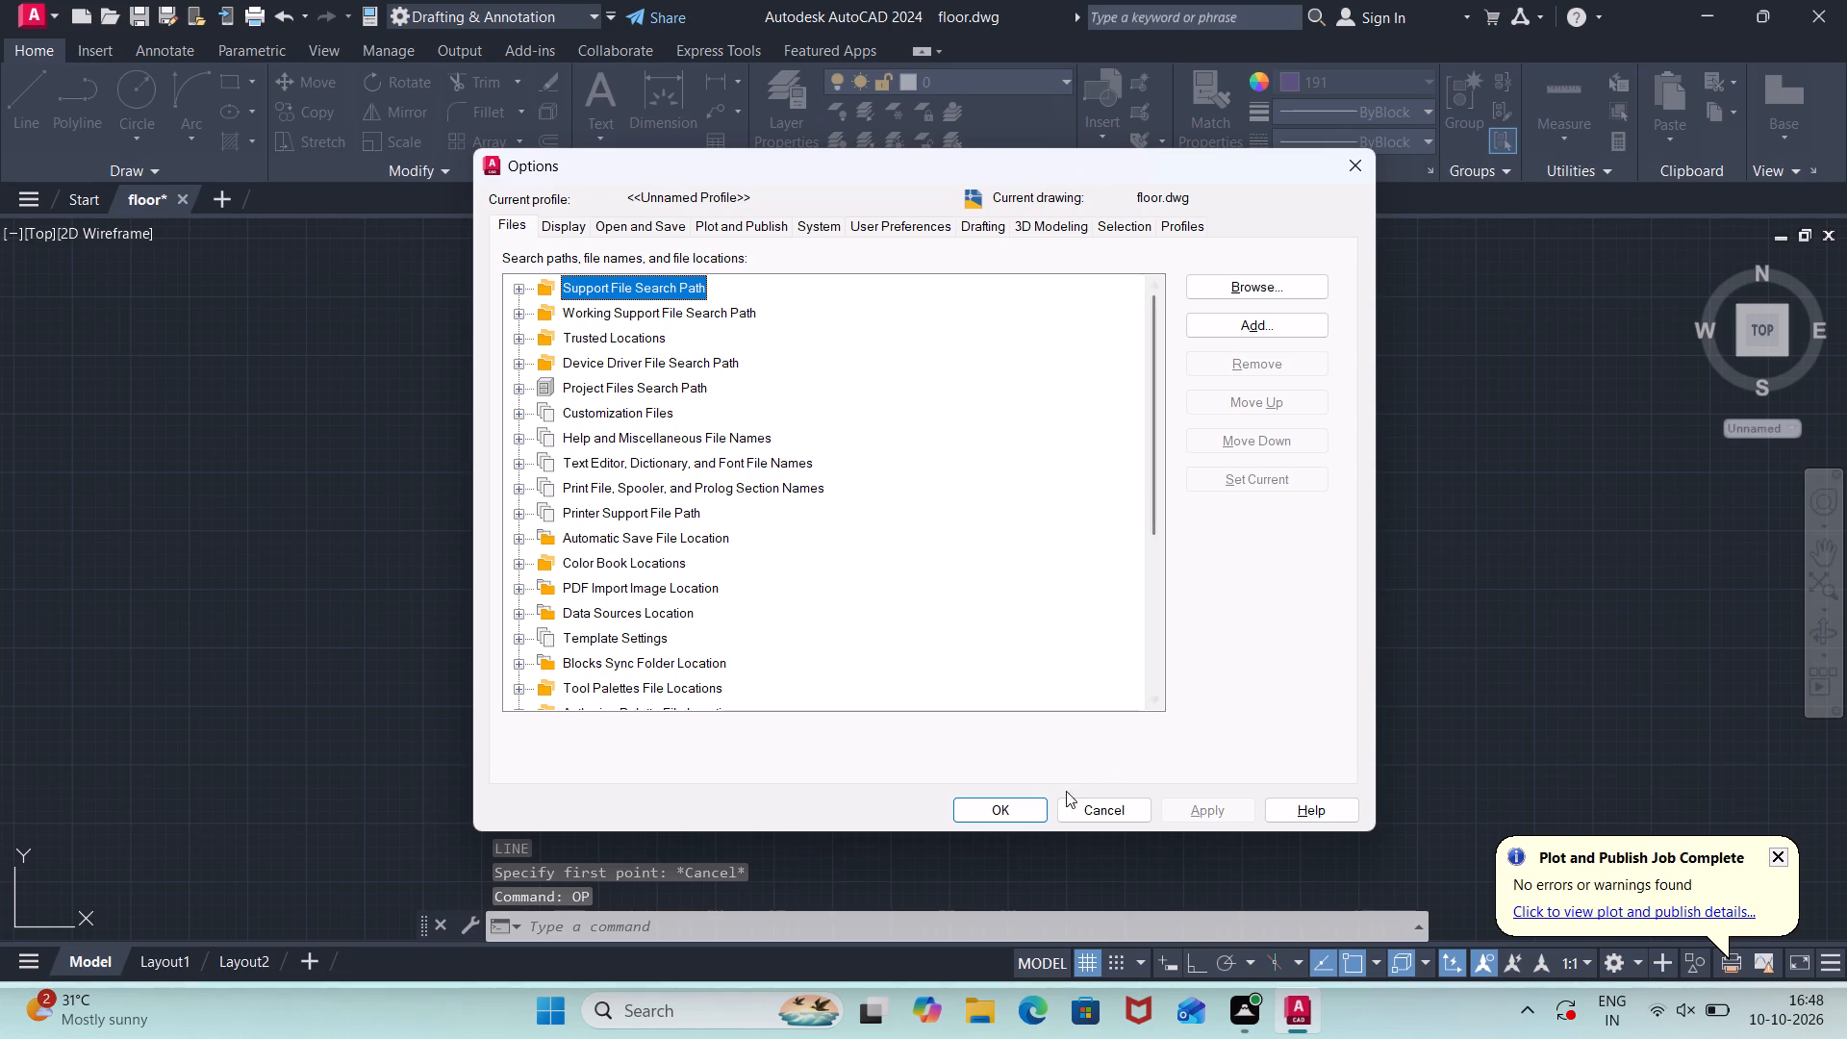
pyautogui.click(1030, 811)
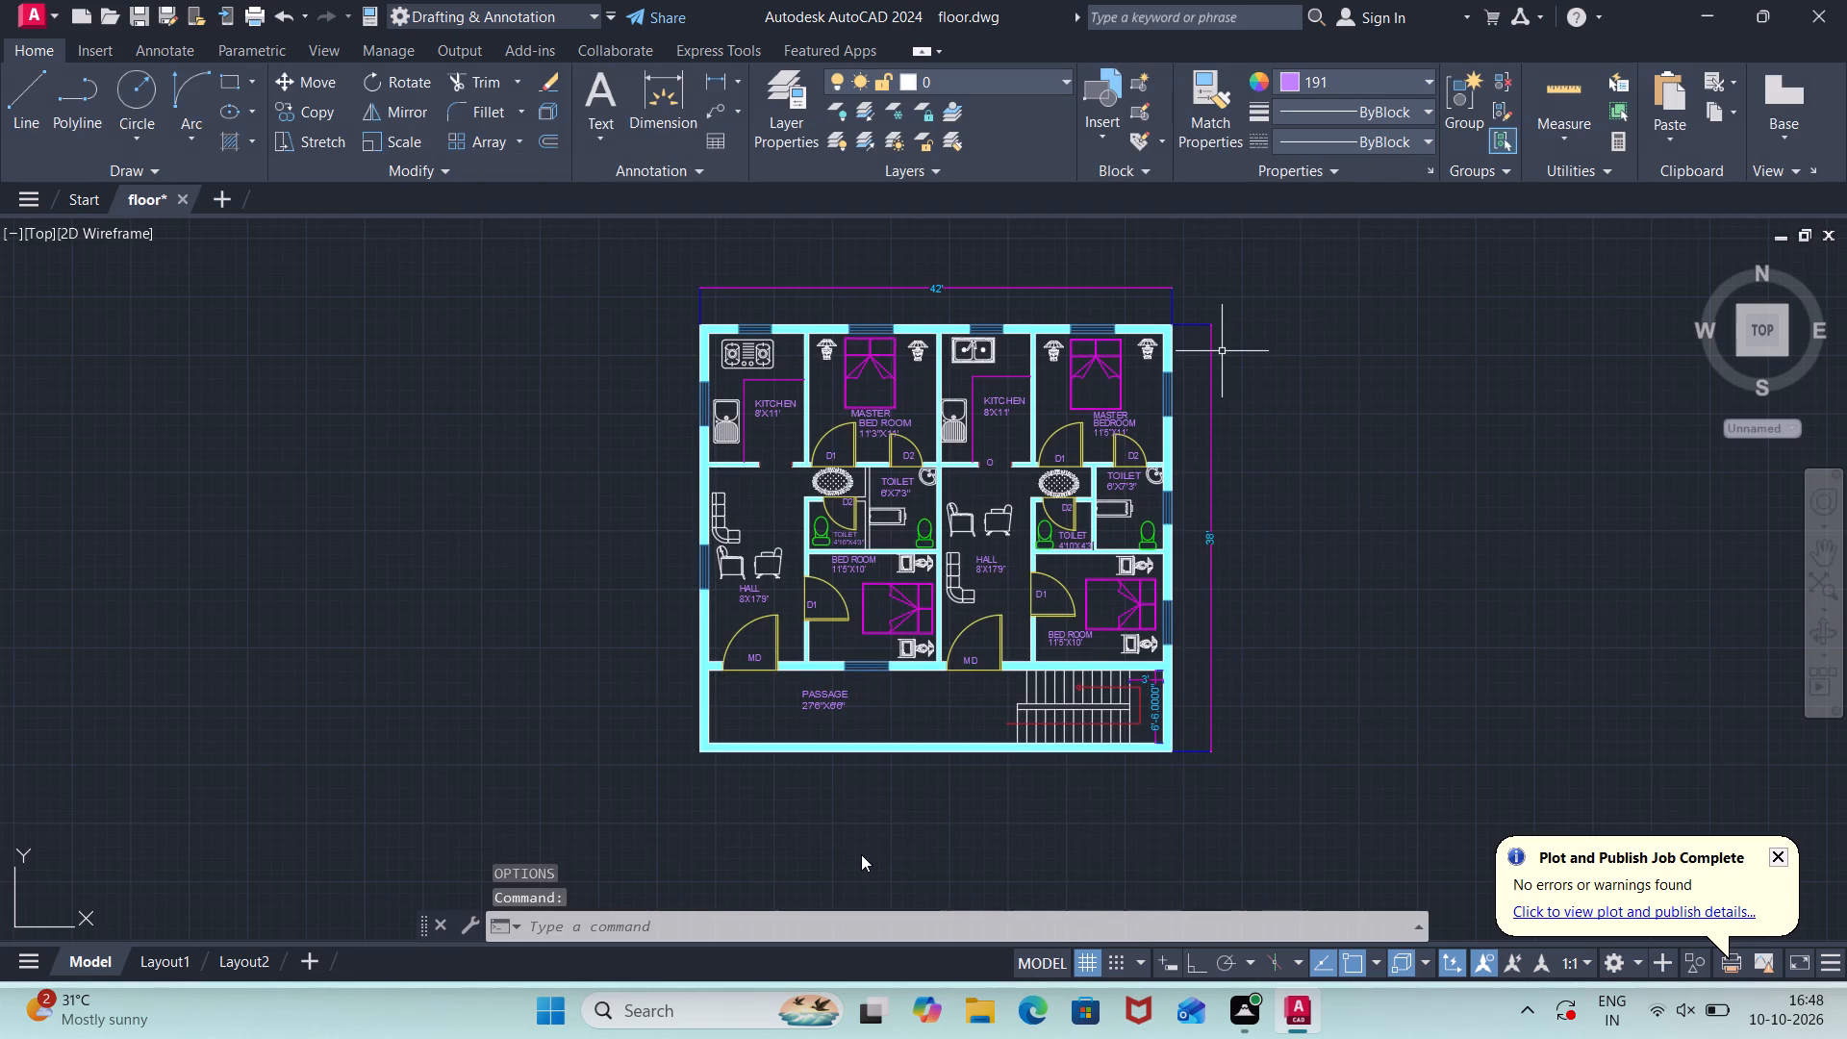
# Query the LOGFILENAME system variable for the path of the drawing's log file.
pyautogui.press('l')
pyautogui.press('o')
pyautogui.press('g')
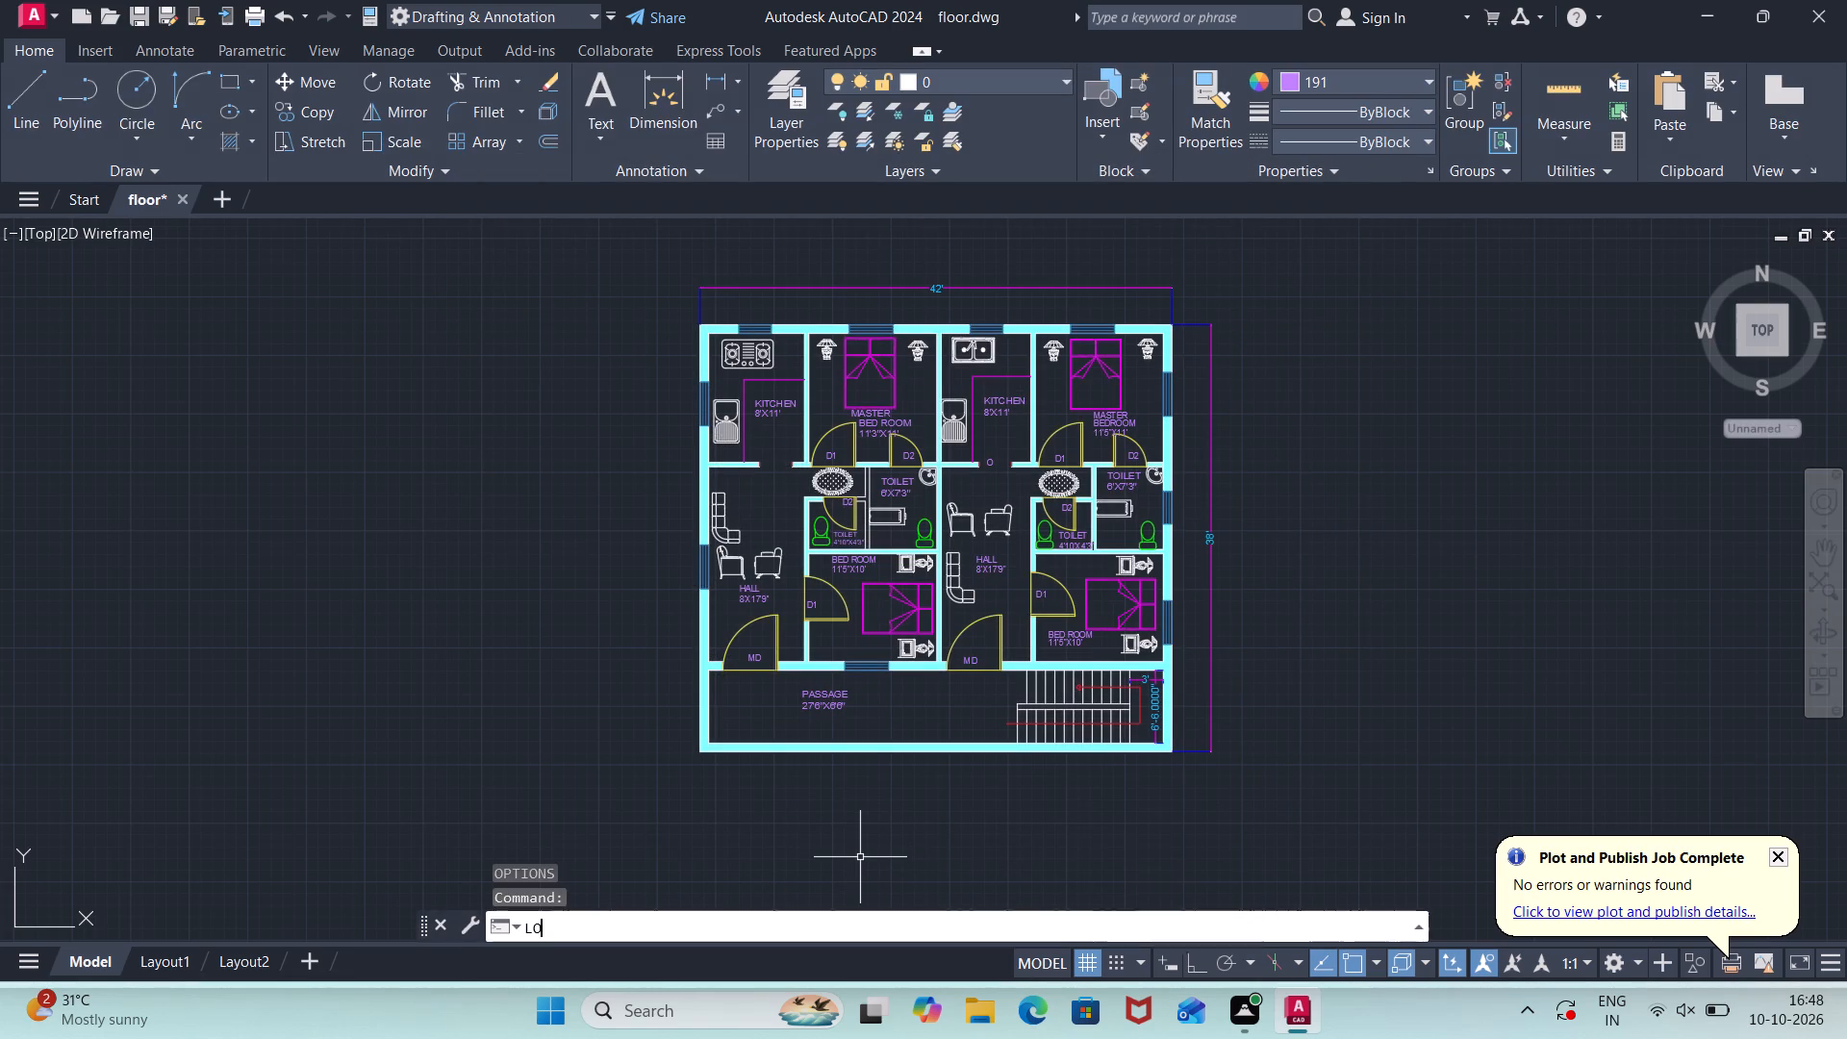
pyautogui.press('d')
pyautogui.press('BackSpace')
pyautogui.write('FIL')
pyautogui.write('ENA')
pyautogui.press('e')
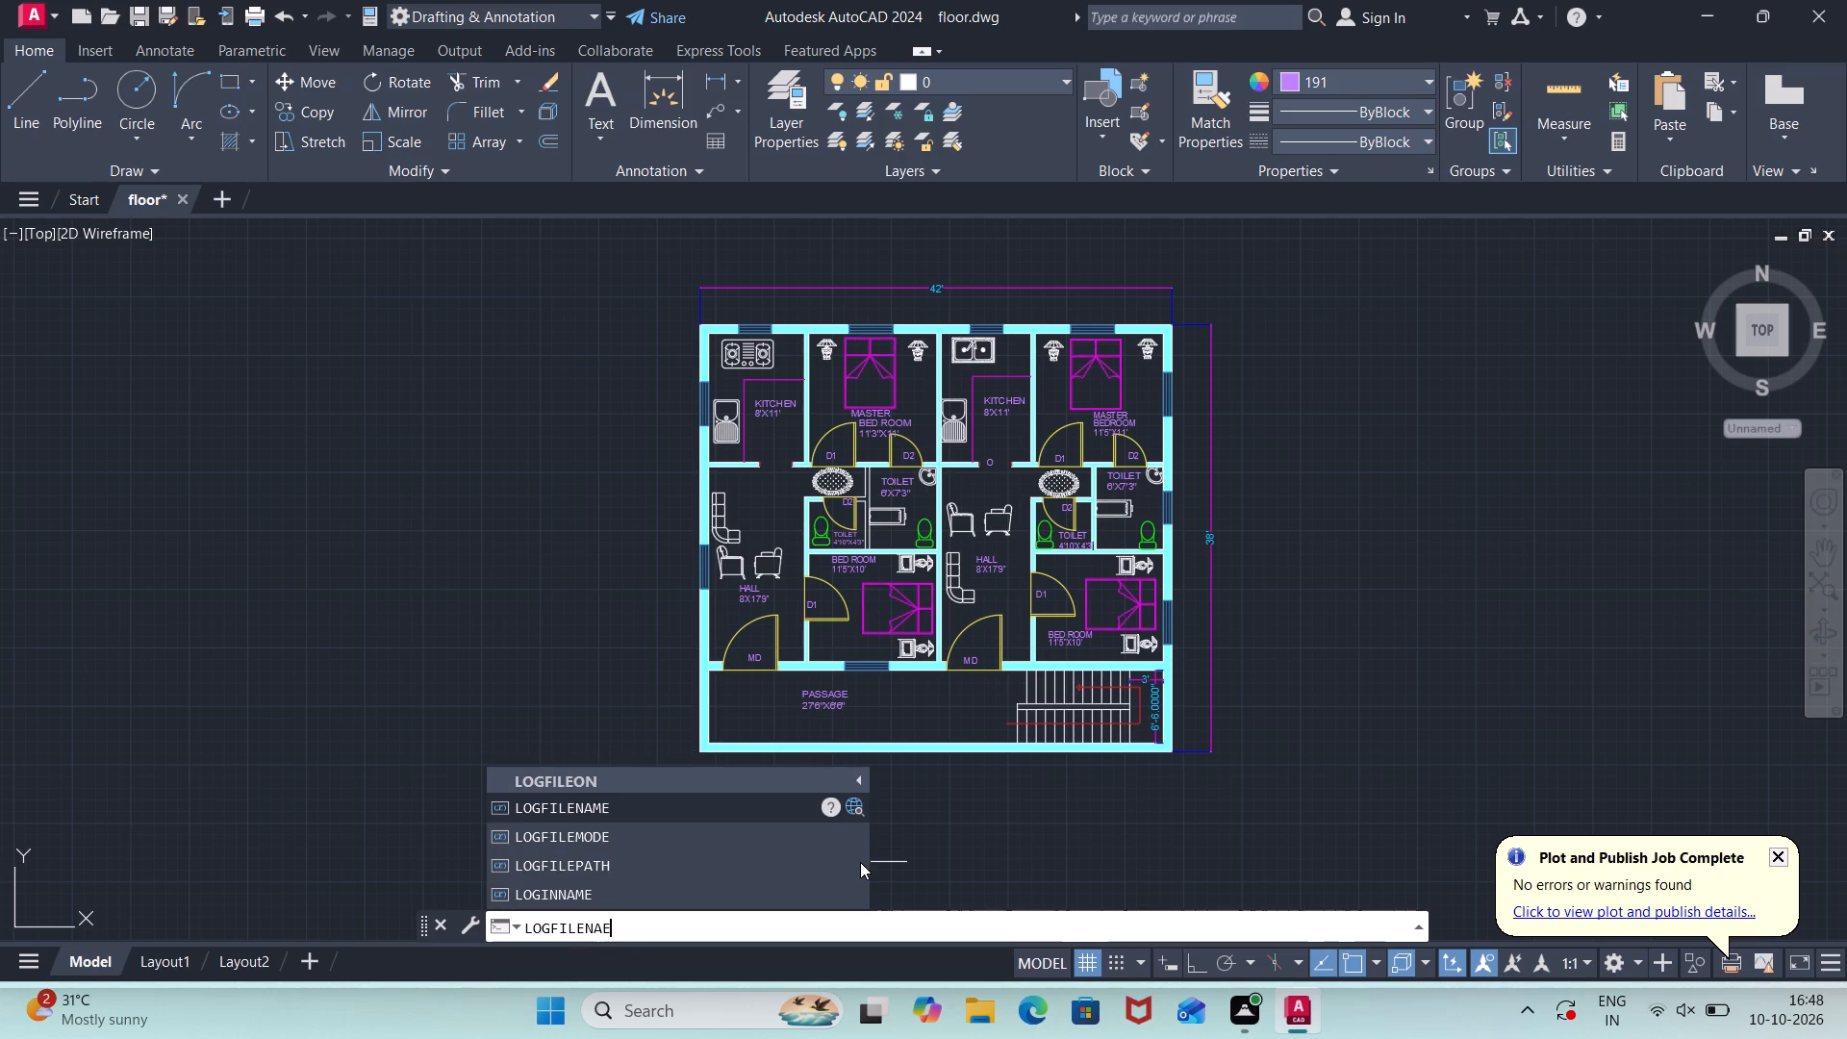
pyautogui.press('BackSpace')
pyautogui.write('ME')
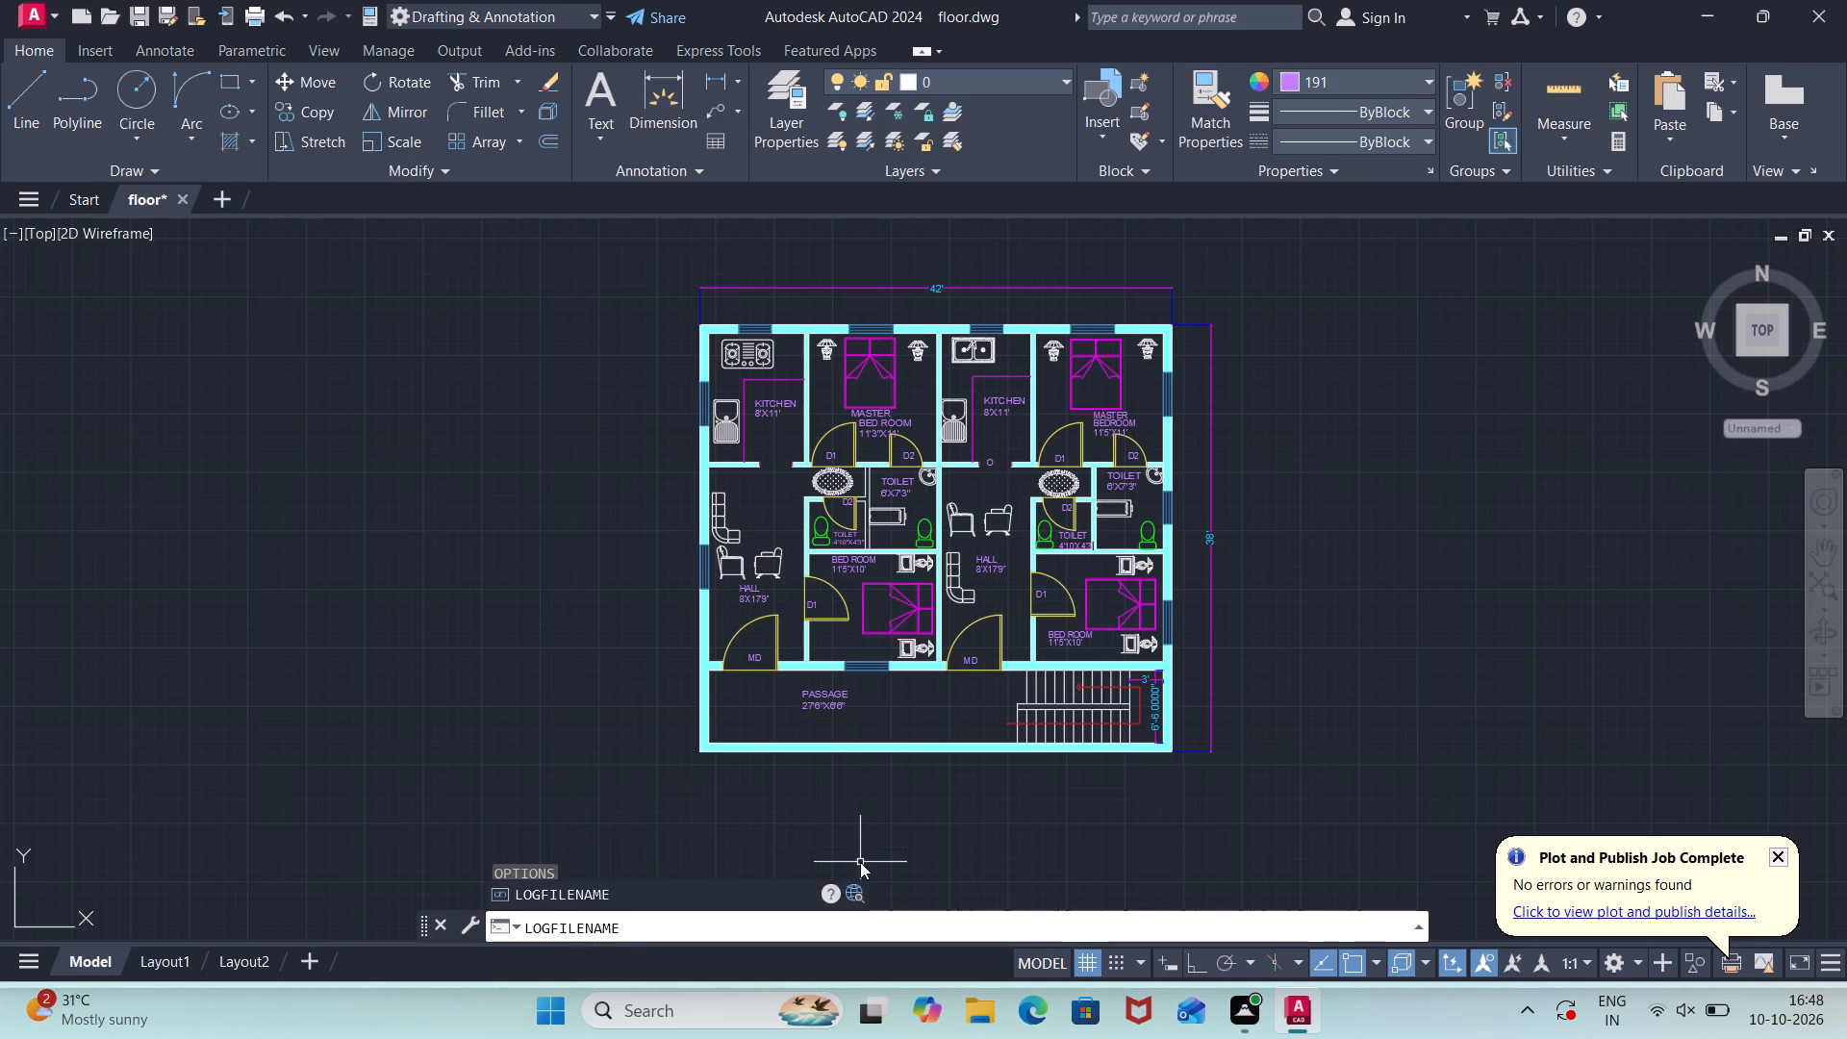
pyautogui.press('Return')
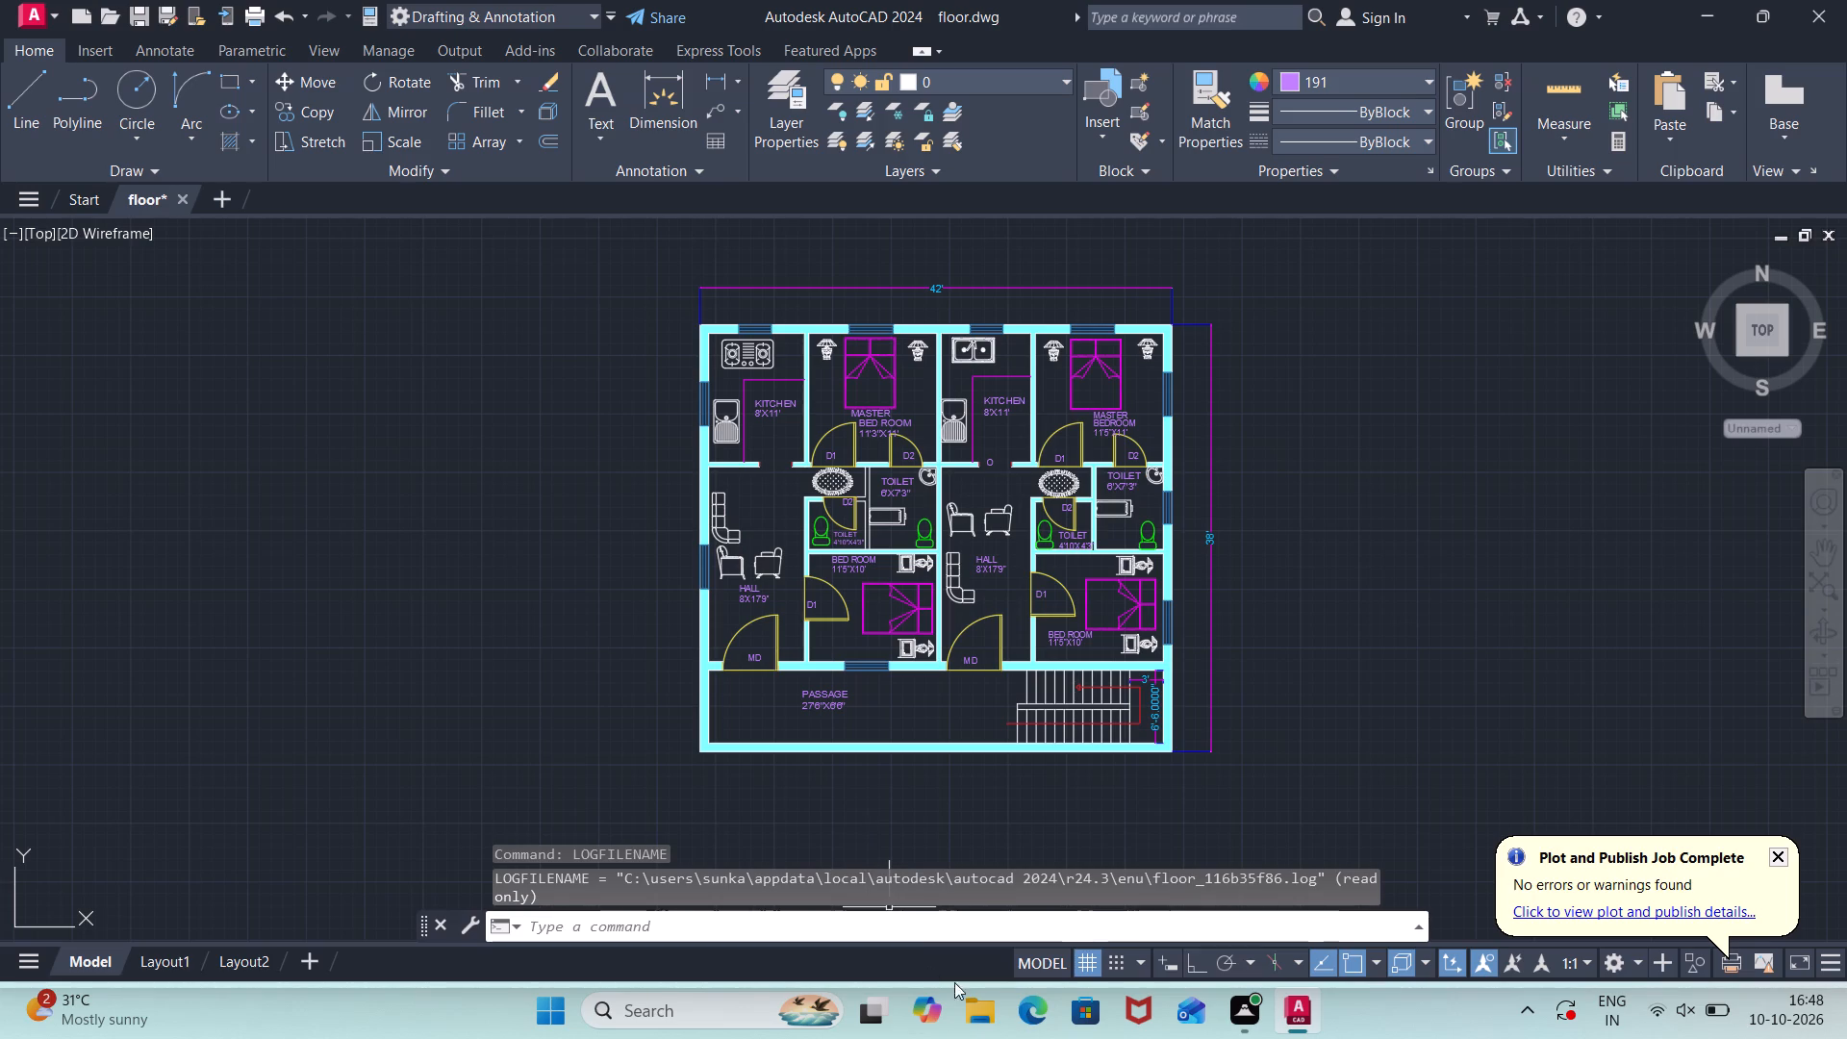
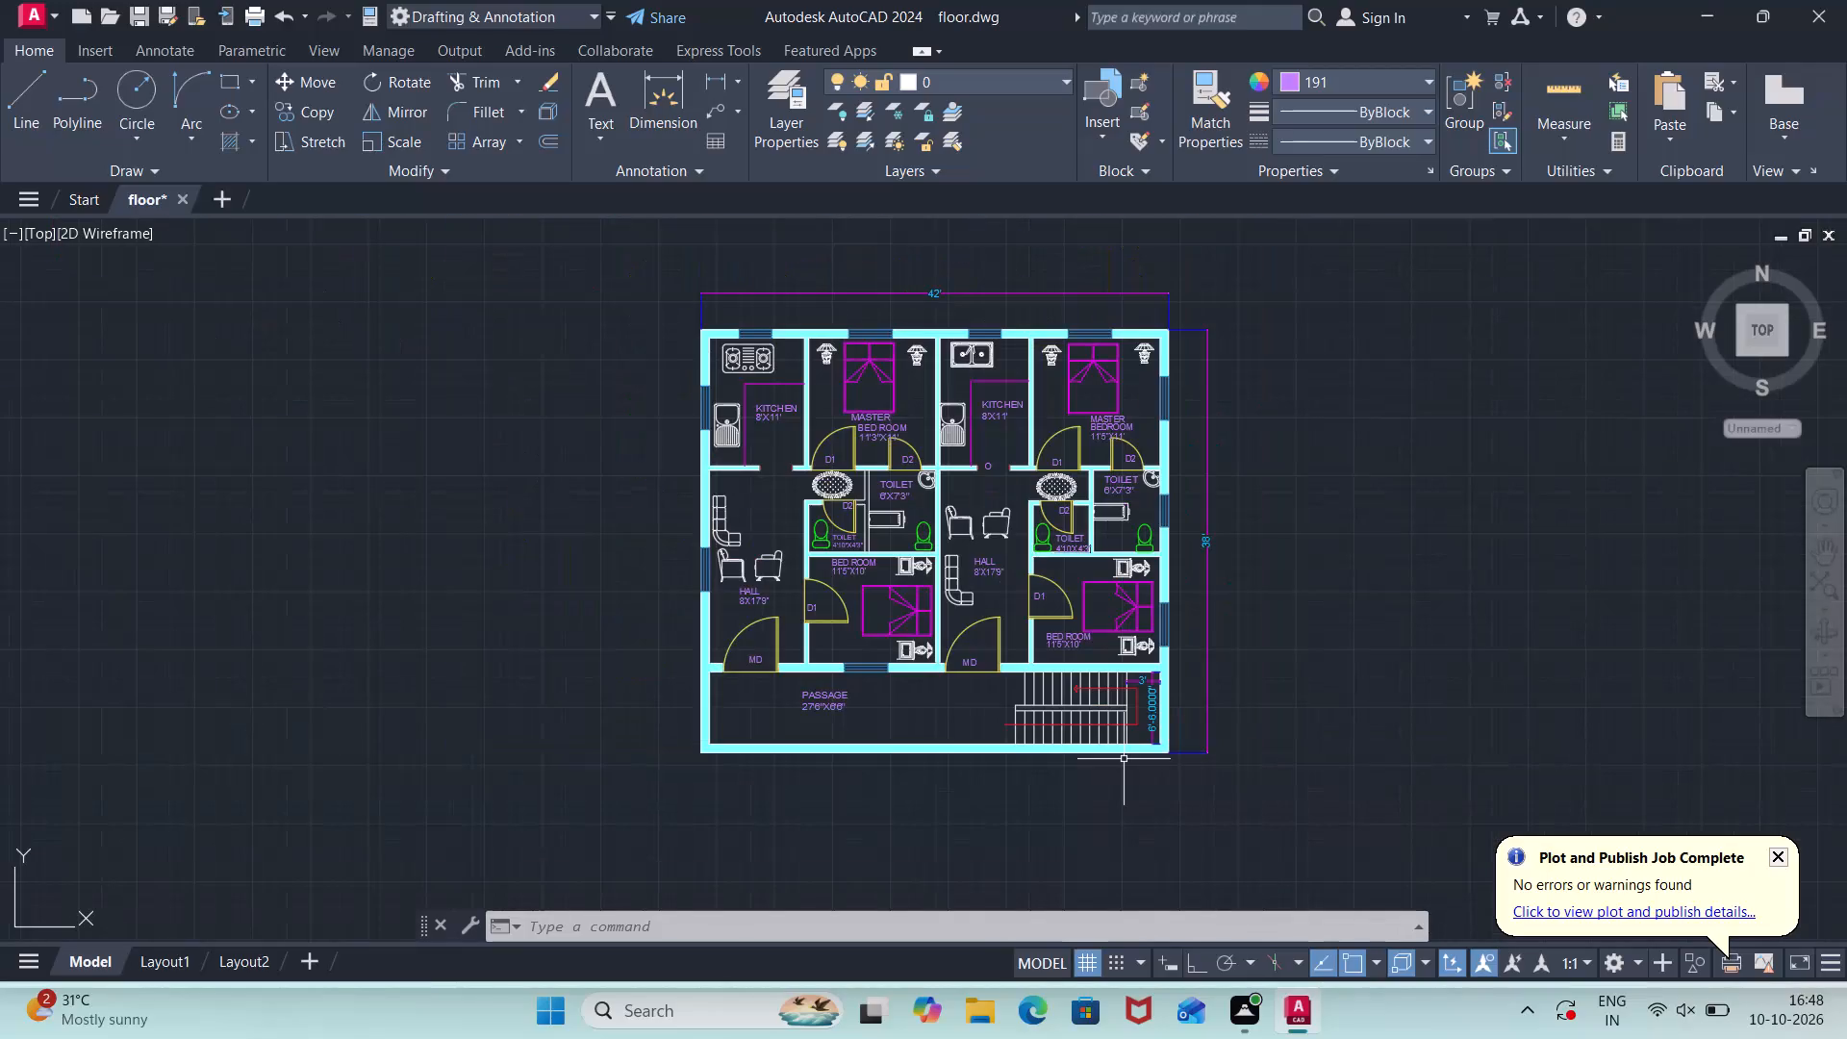
# Add a vertical linear dimension for the width of the upper stair flight, placed beside the stair's passage end.
pyautogui.scroll(2, 1124, 759)
pyautogui.moveTo(999, 808); pyautogui.dragTo(1112, 892, button='middle')
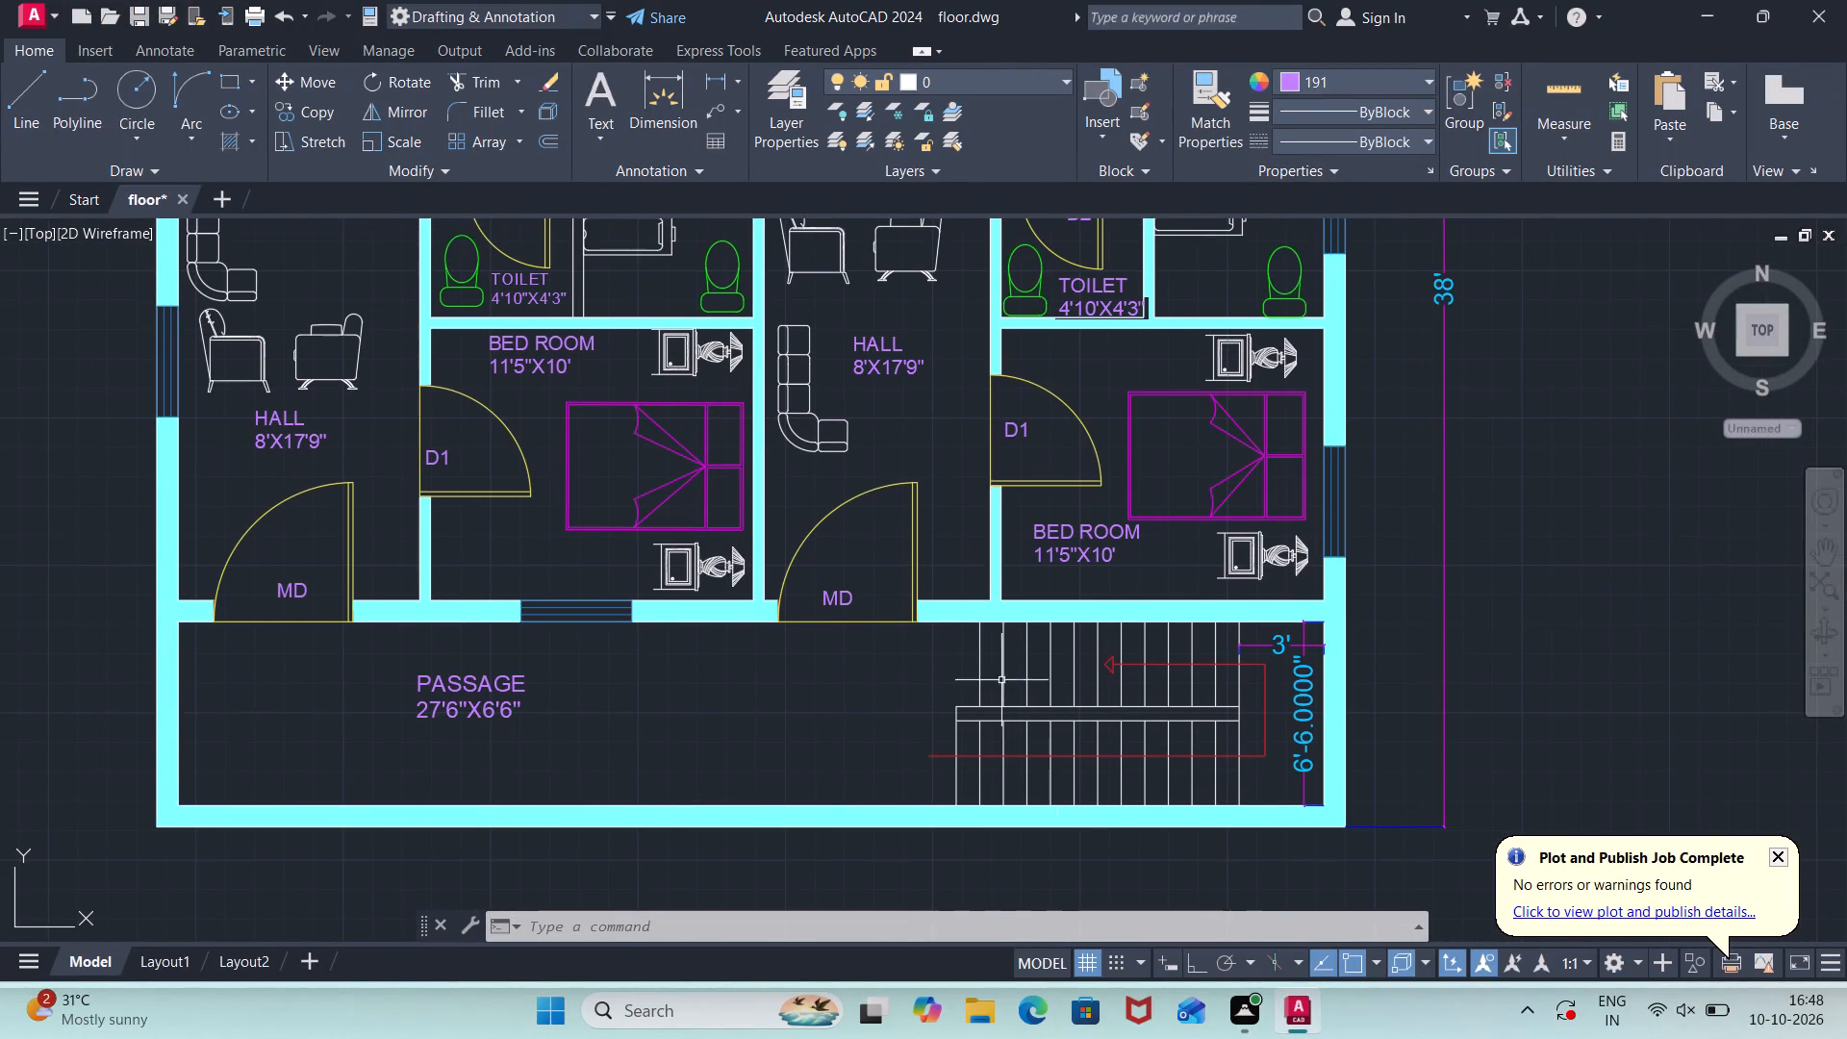
pyautogui.scroll(3, 1001, 680)
pyautogui.scroll(-2, 1001, 679)
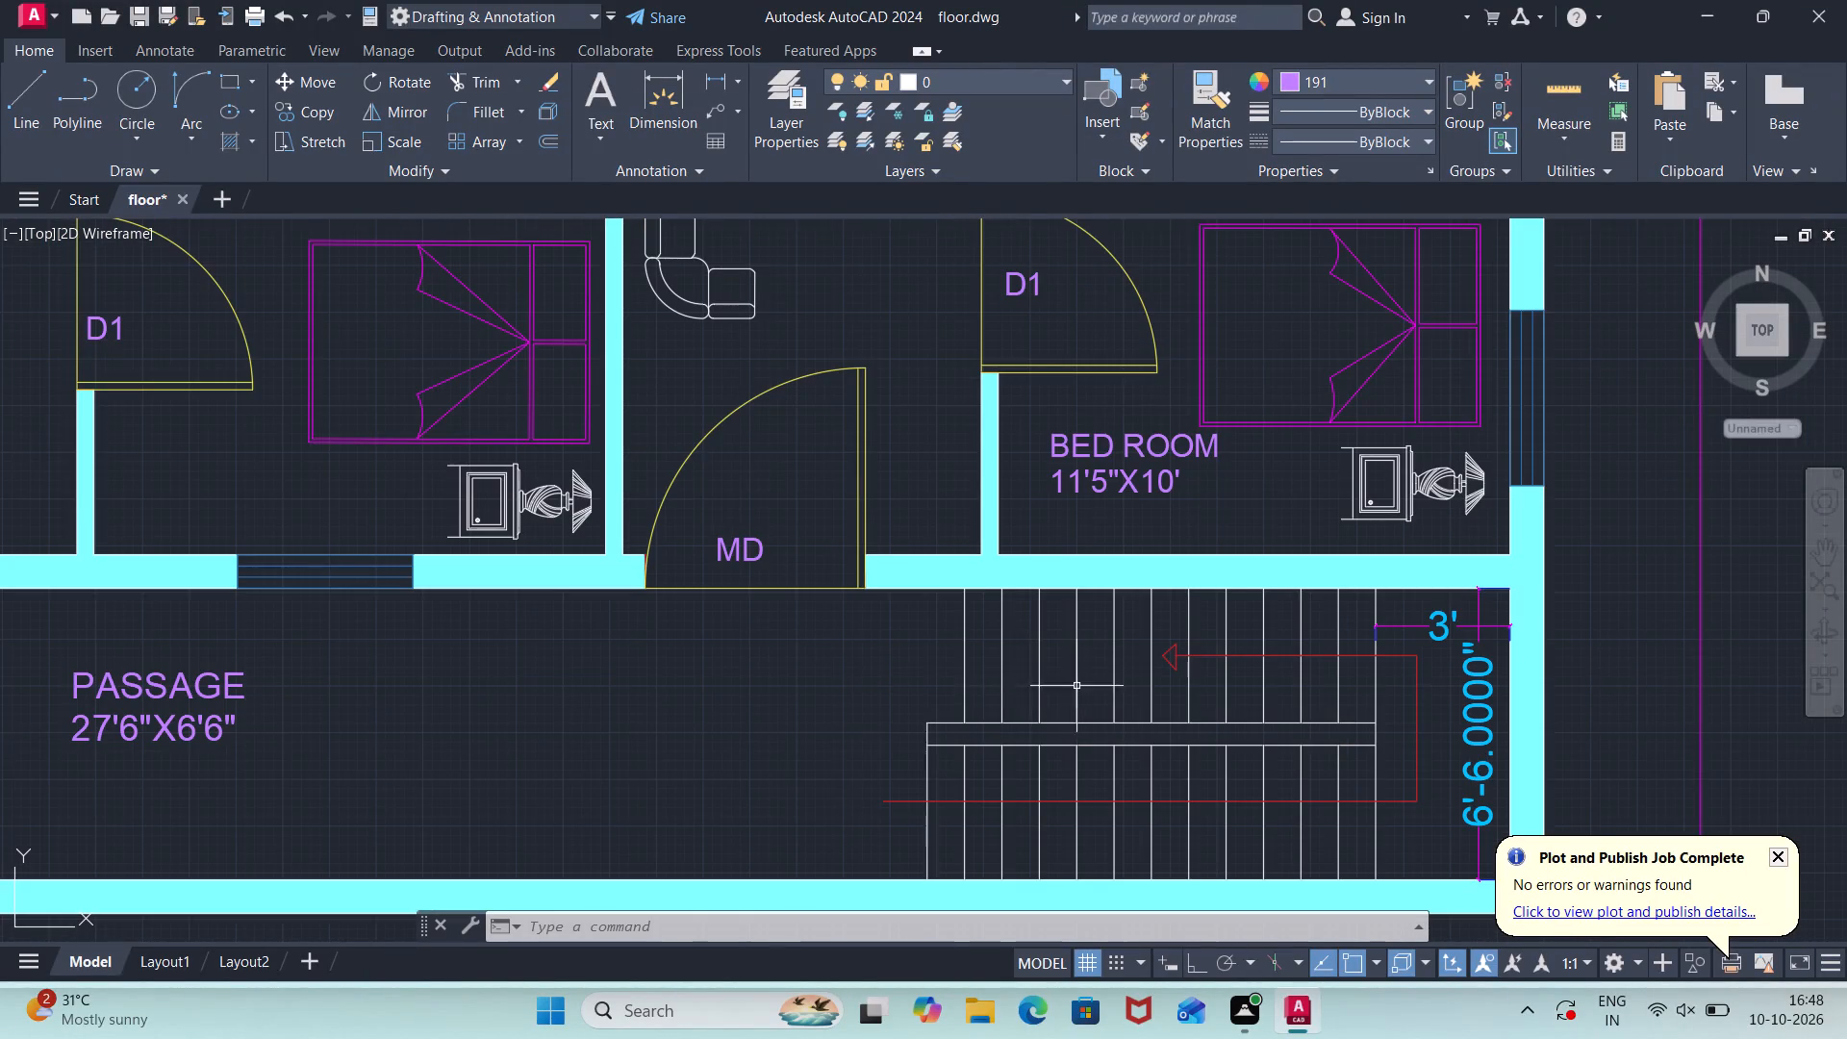
pyautogui.scroll(-1, 1127, 700)
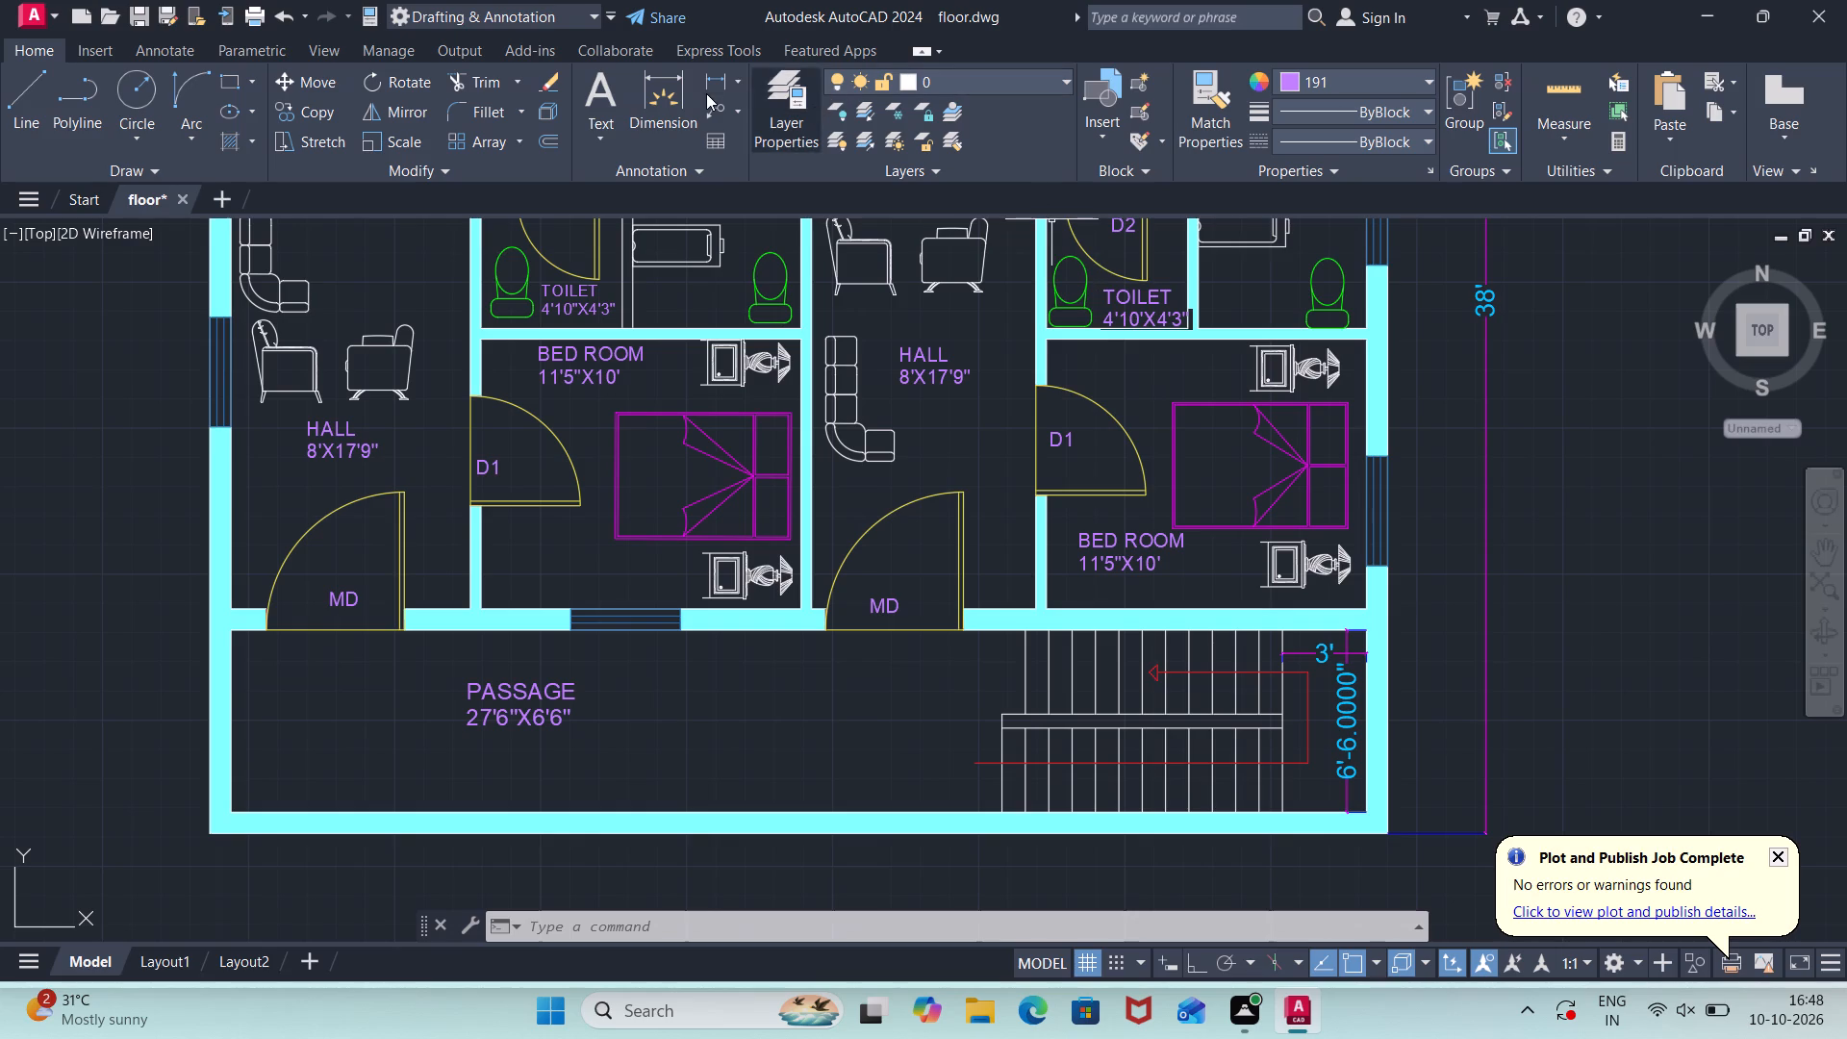
pyautogui.click(719, 83)
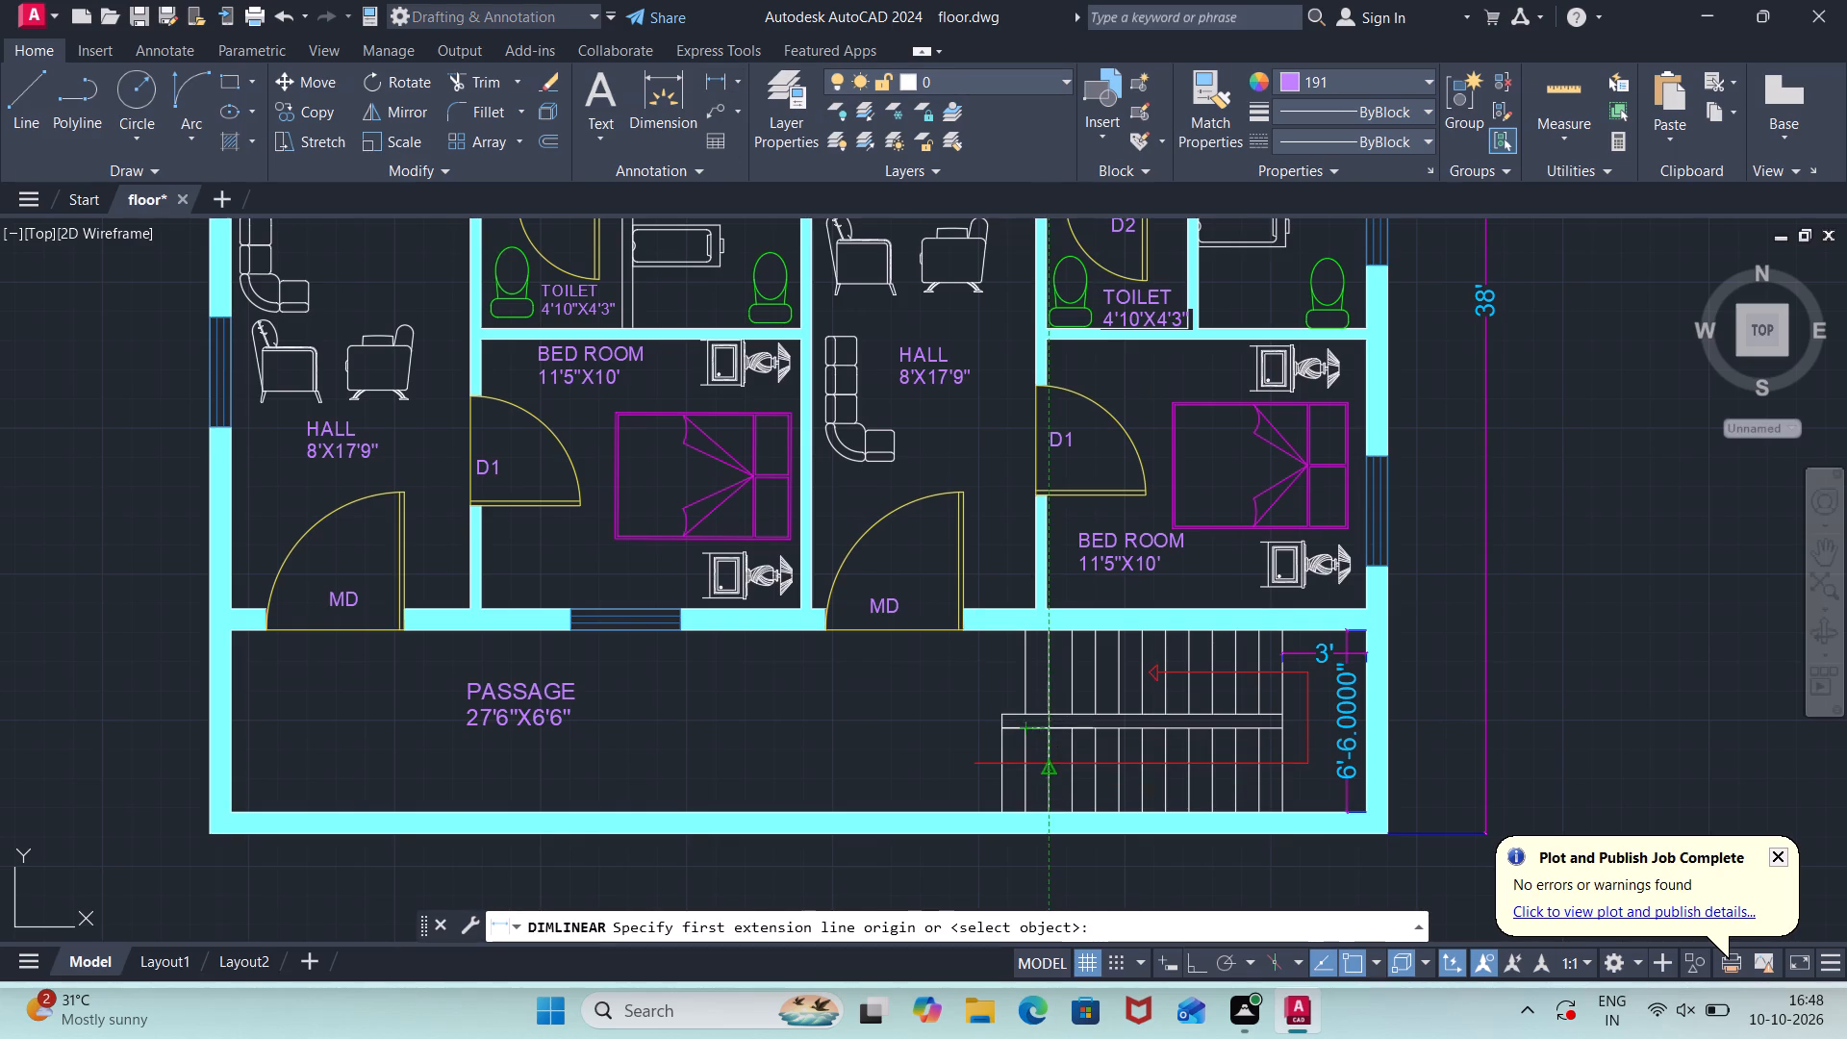
pyautogui.click(1048, 708)
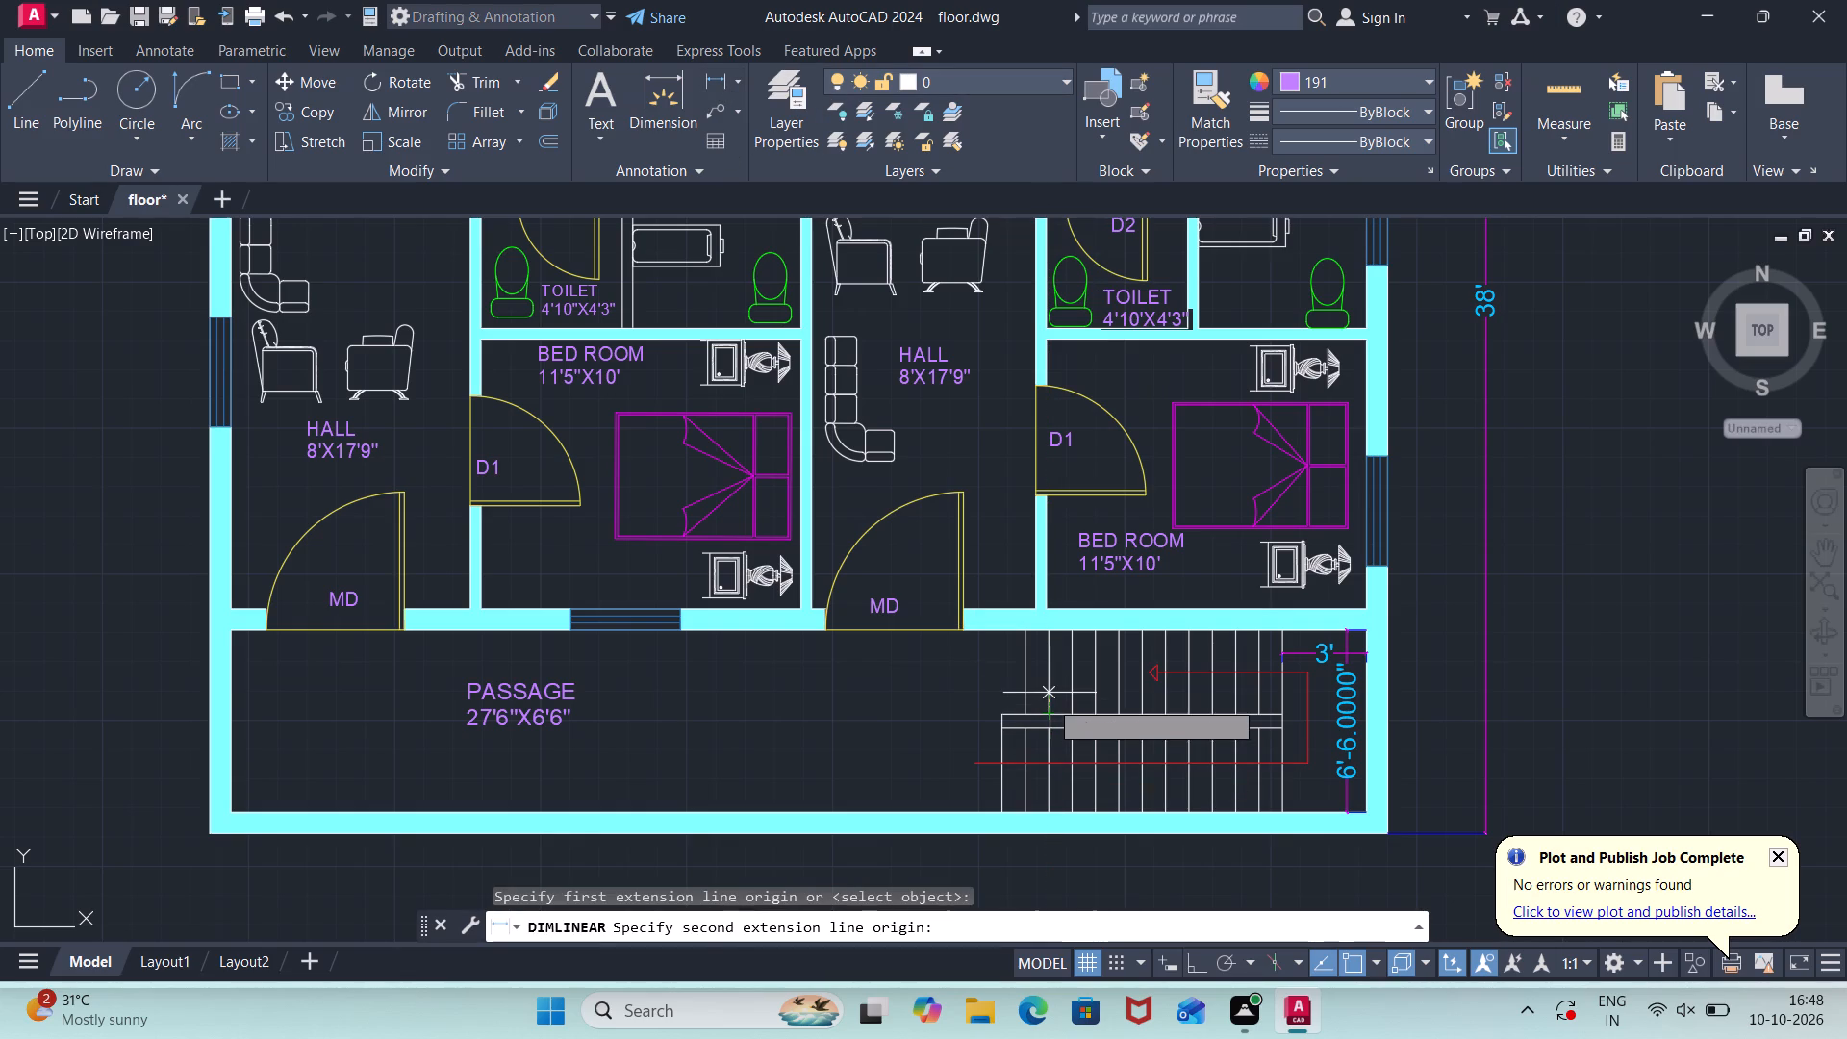
pyautogui.click(1050, 629)
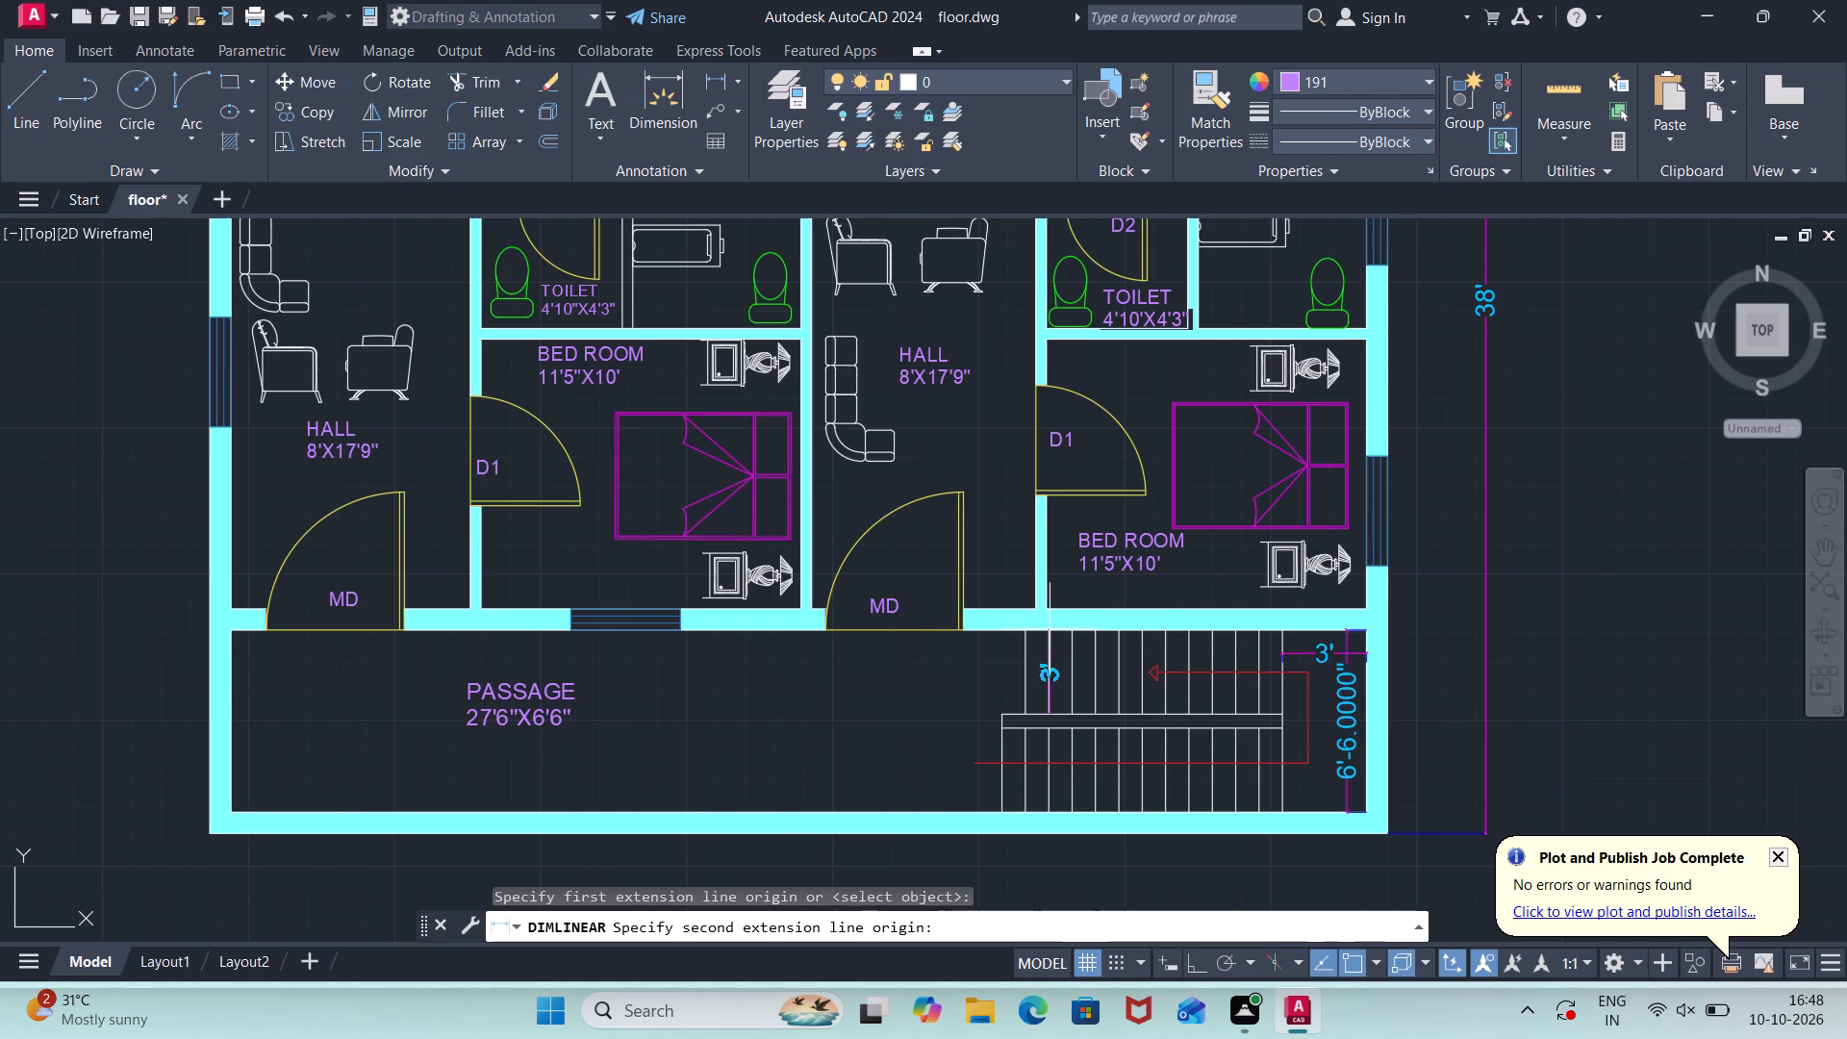
pyautogui.click(988, 641)
pyautogui.press('Escape')
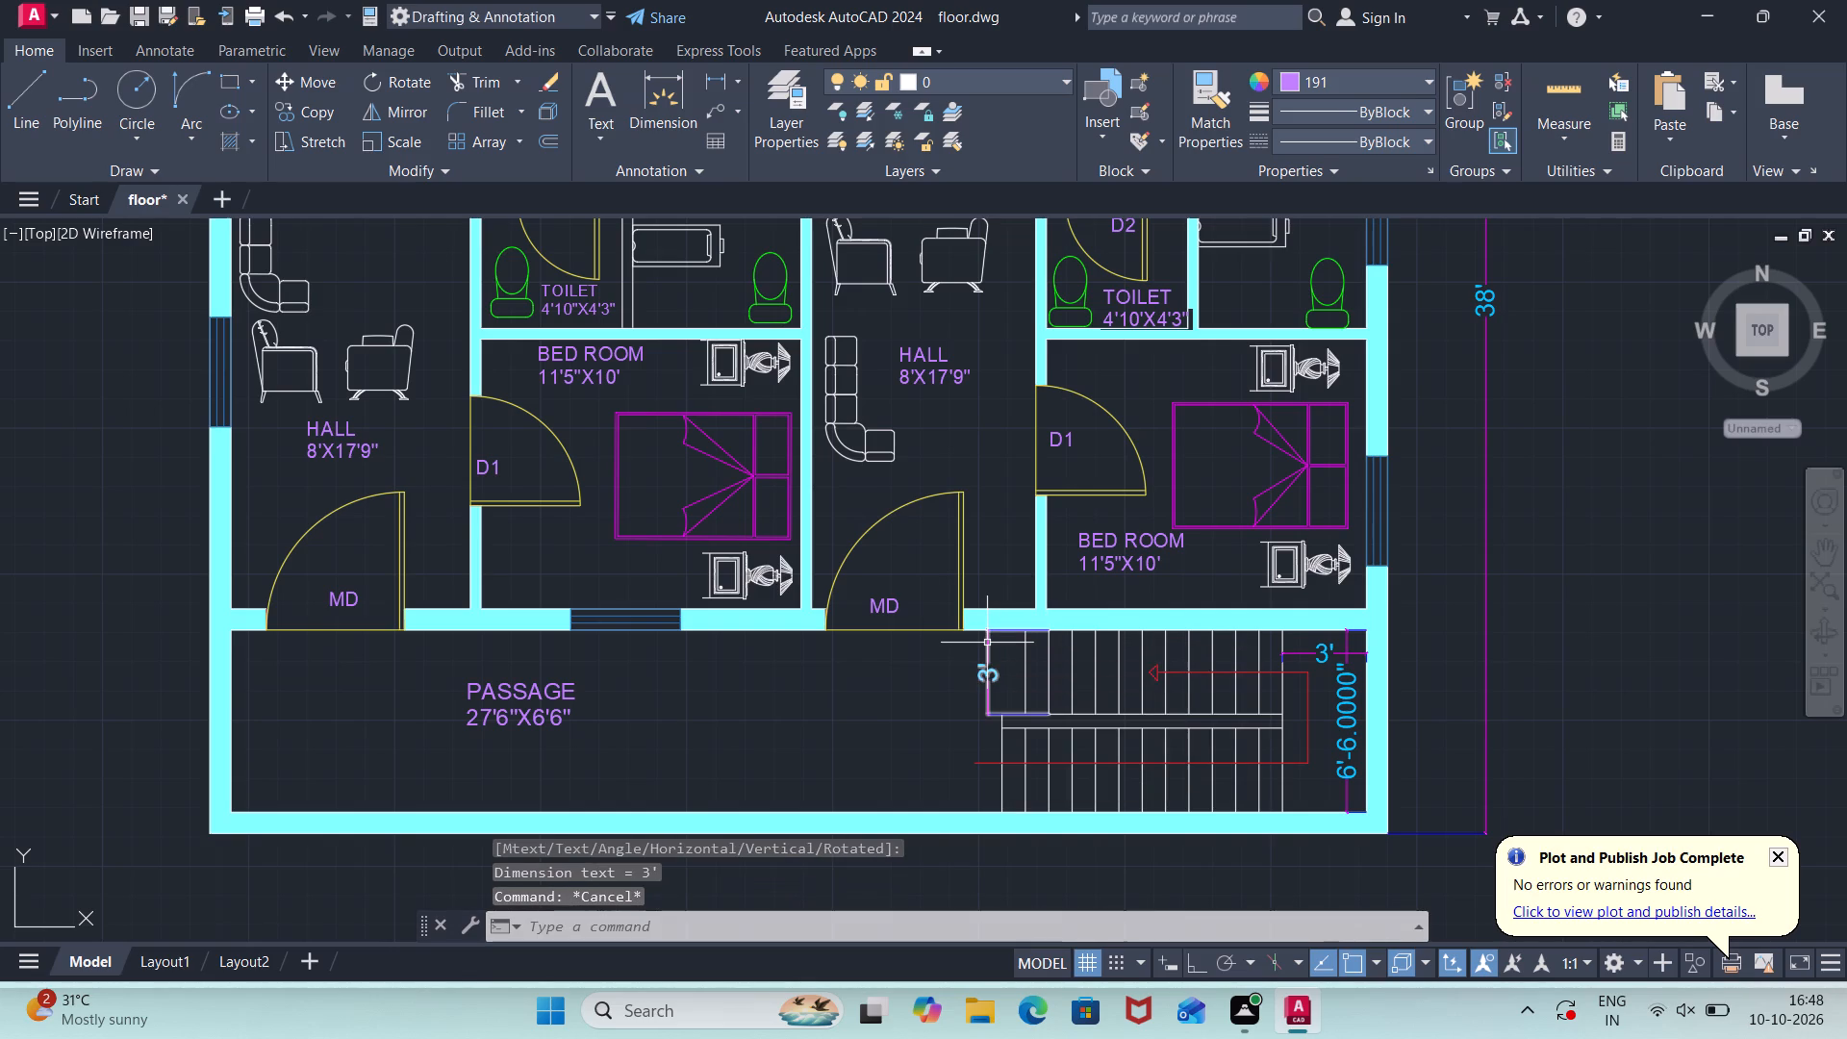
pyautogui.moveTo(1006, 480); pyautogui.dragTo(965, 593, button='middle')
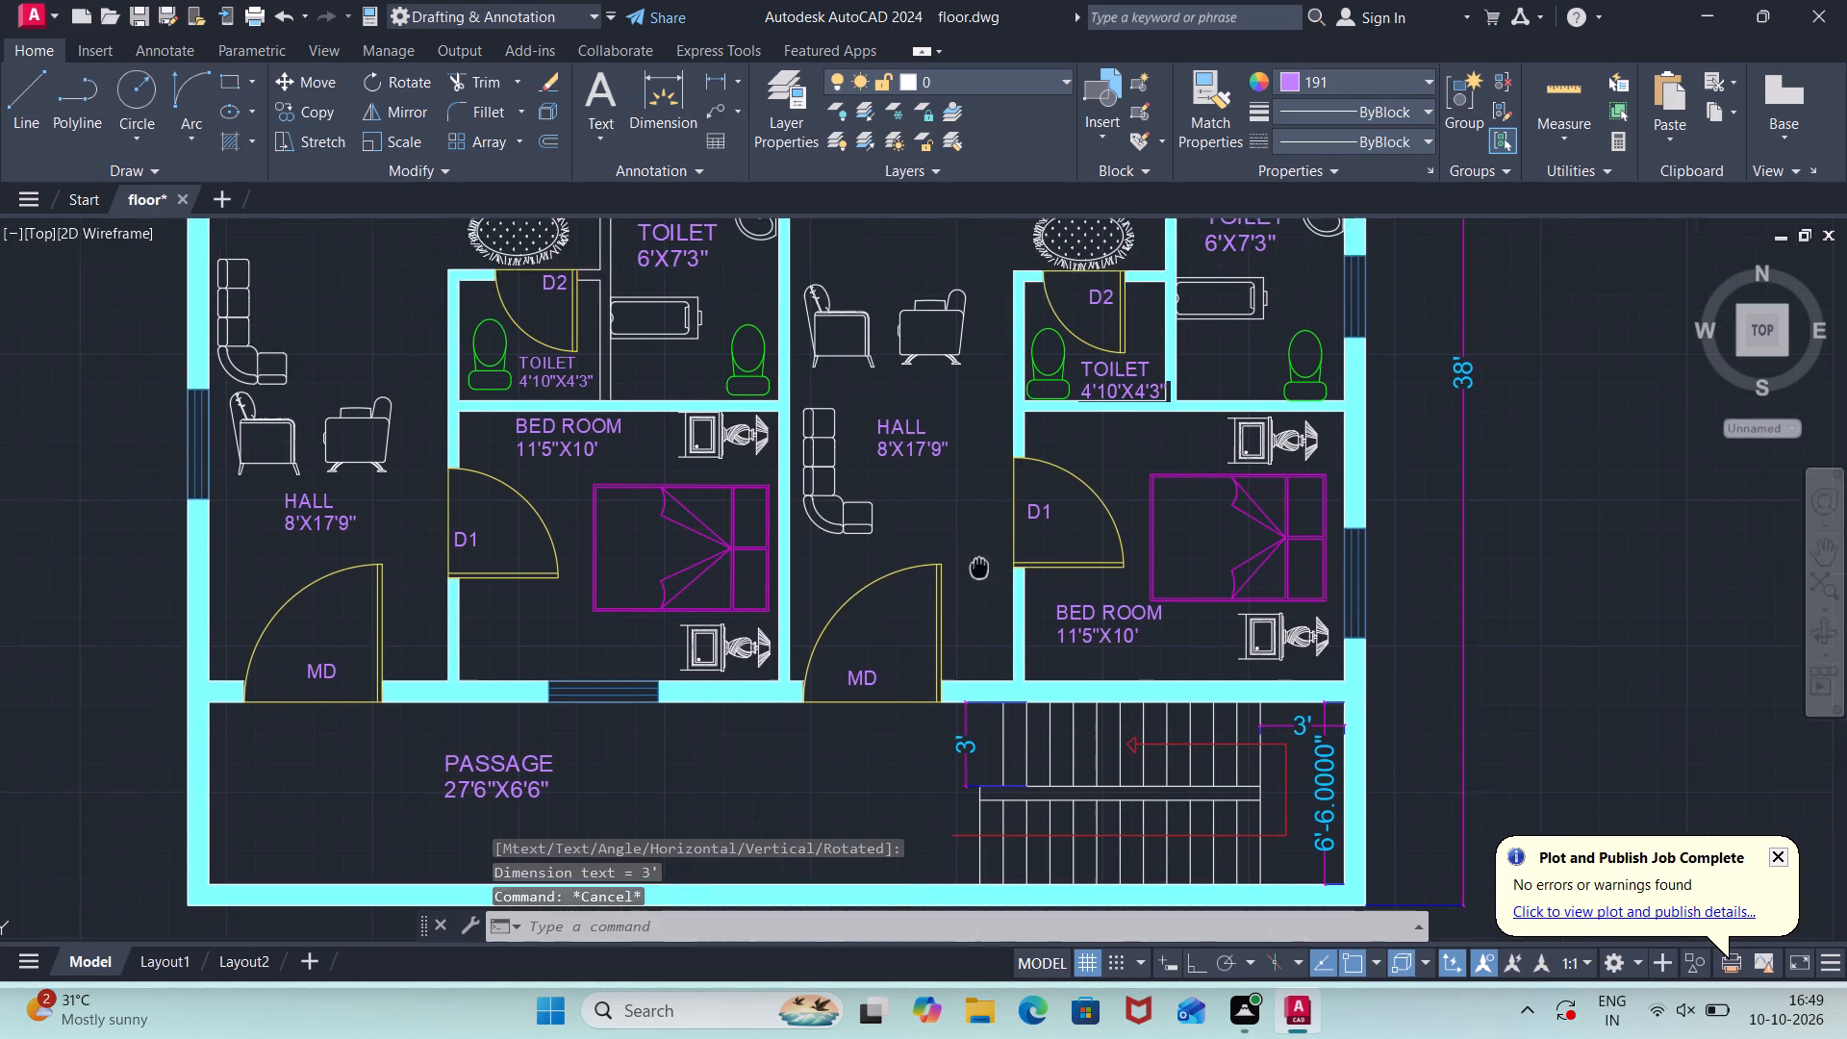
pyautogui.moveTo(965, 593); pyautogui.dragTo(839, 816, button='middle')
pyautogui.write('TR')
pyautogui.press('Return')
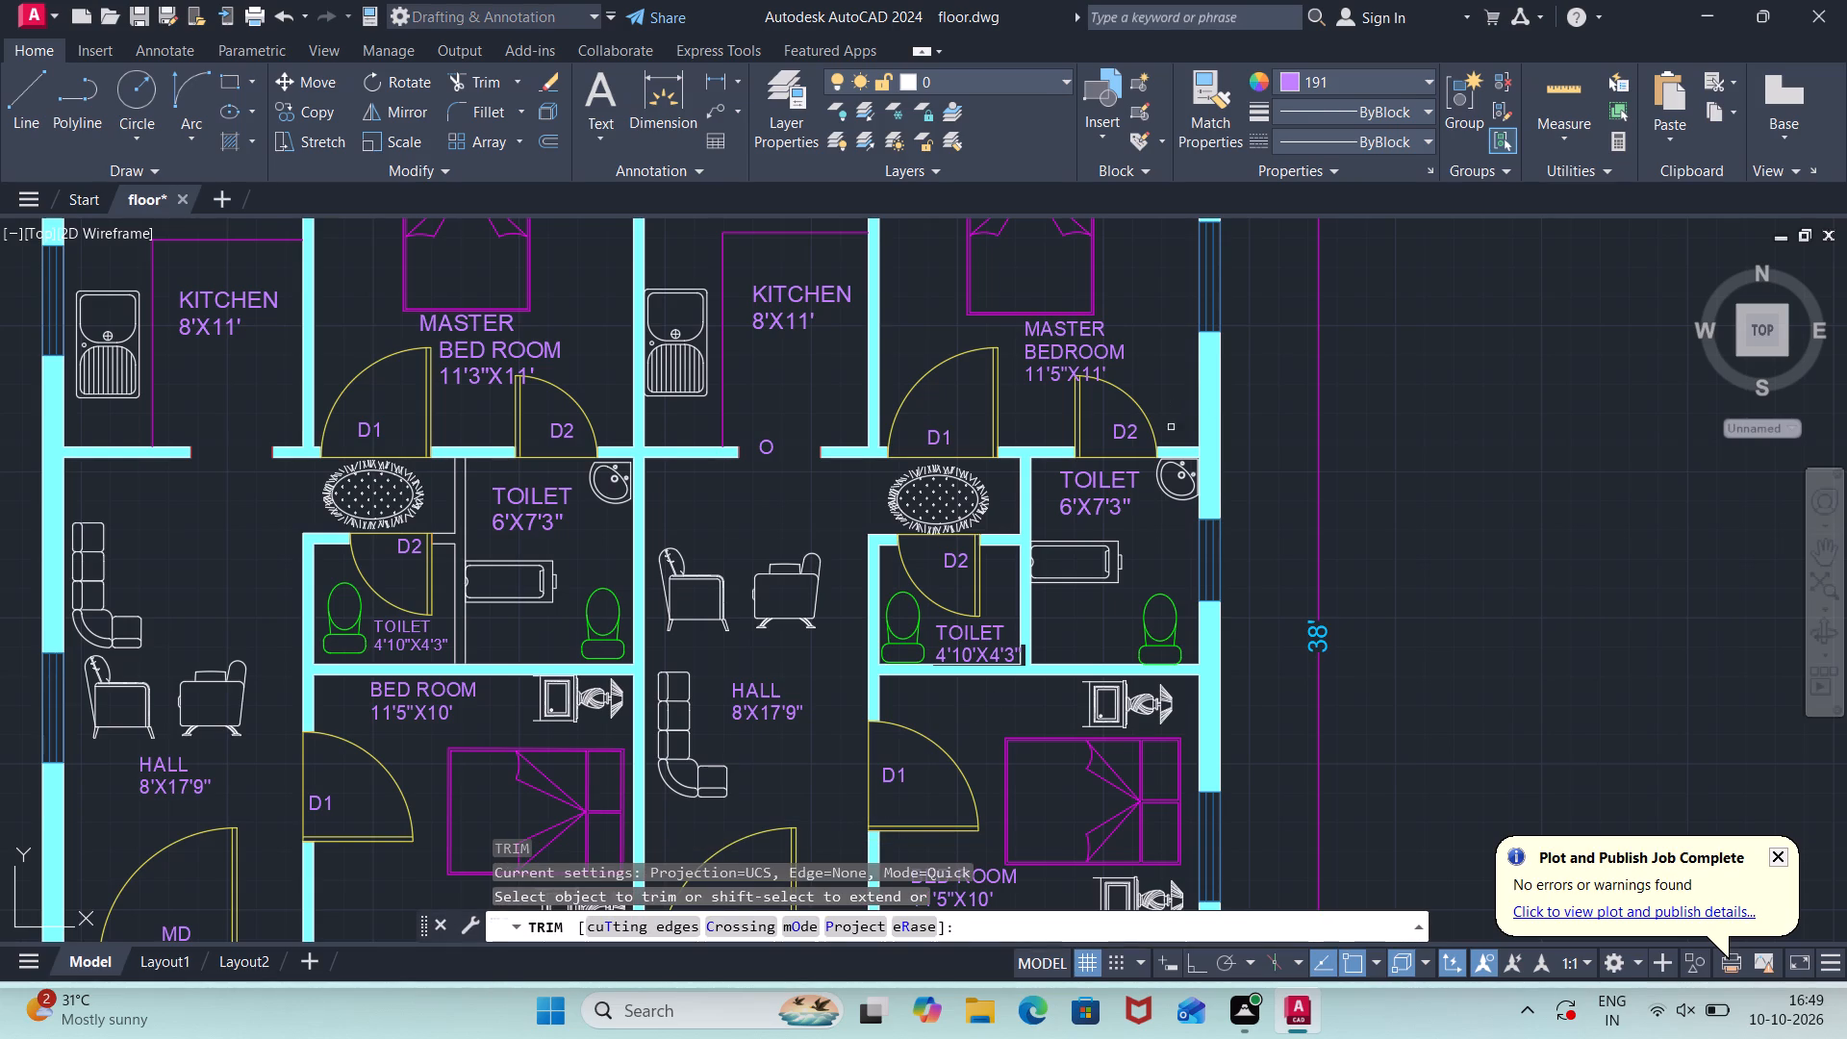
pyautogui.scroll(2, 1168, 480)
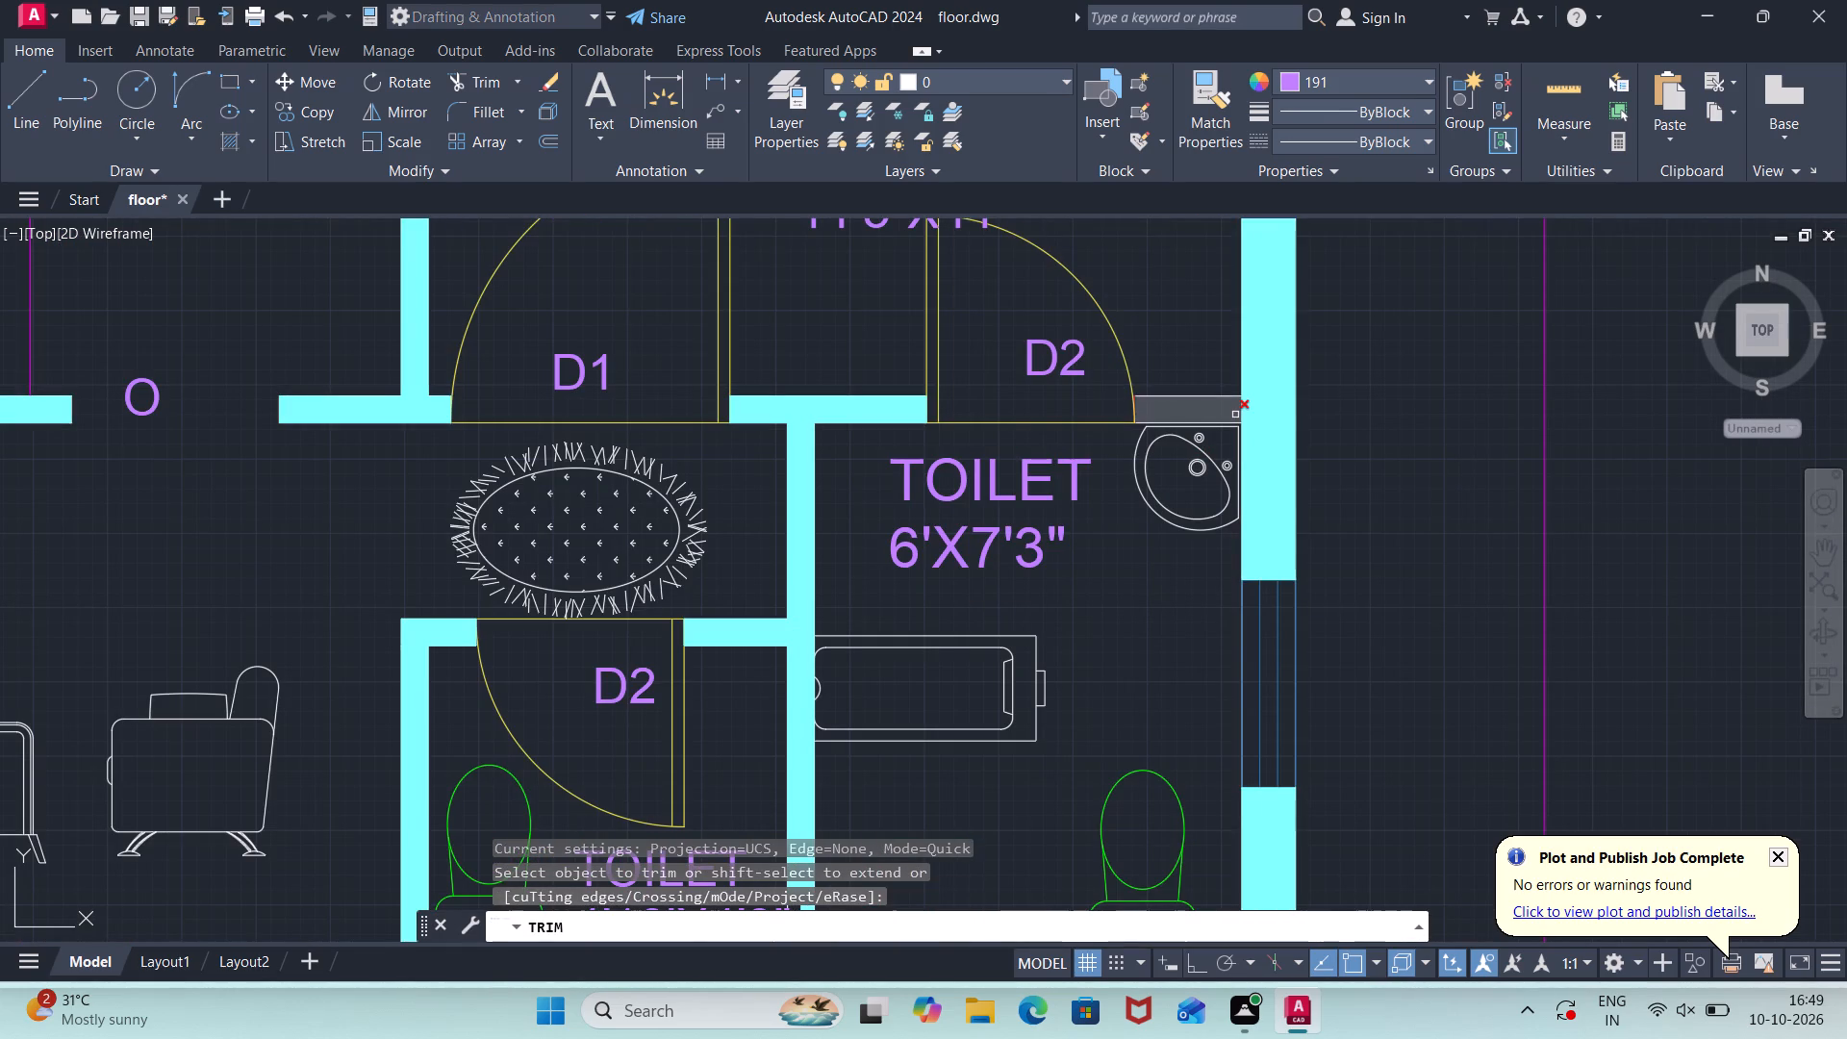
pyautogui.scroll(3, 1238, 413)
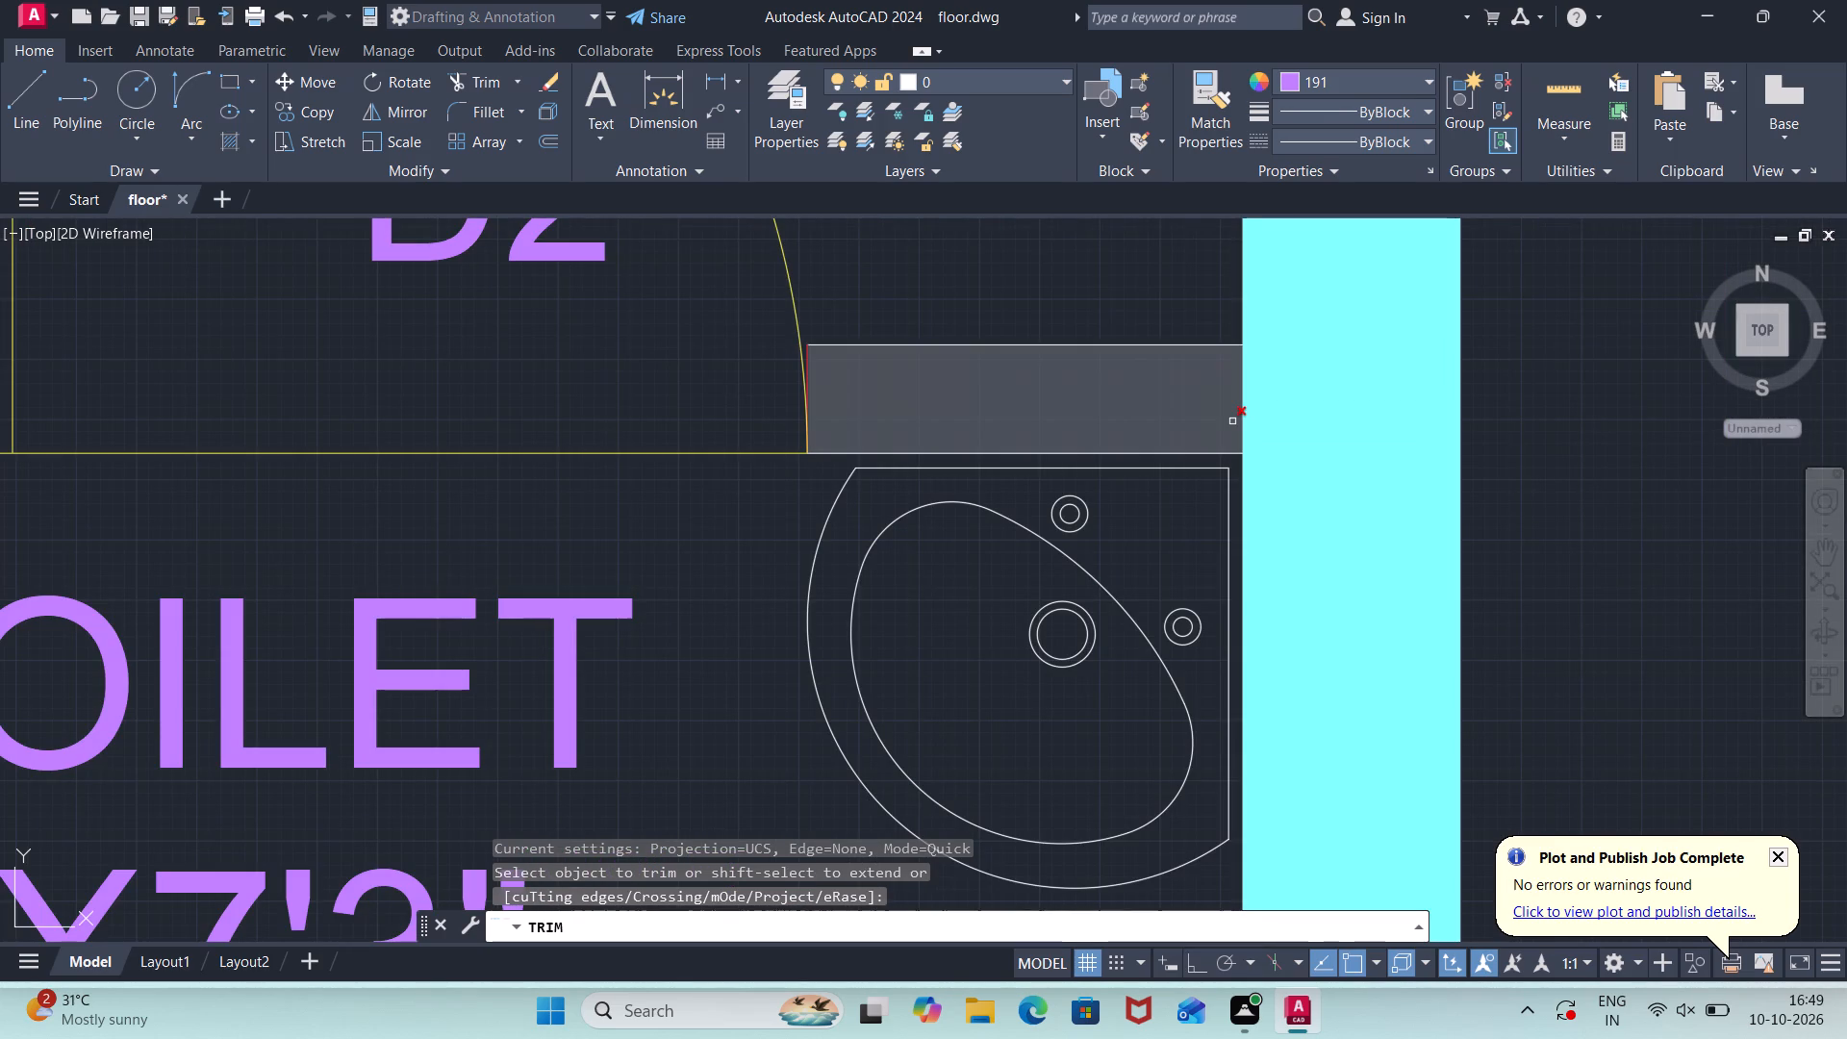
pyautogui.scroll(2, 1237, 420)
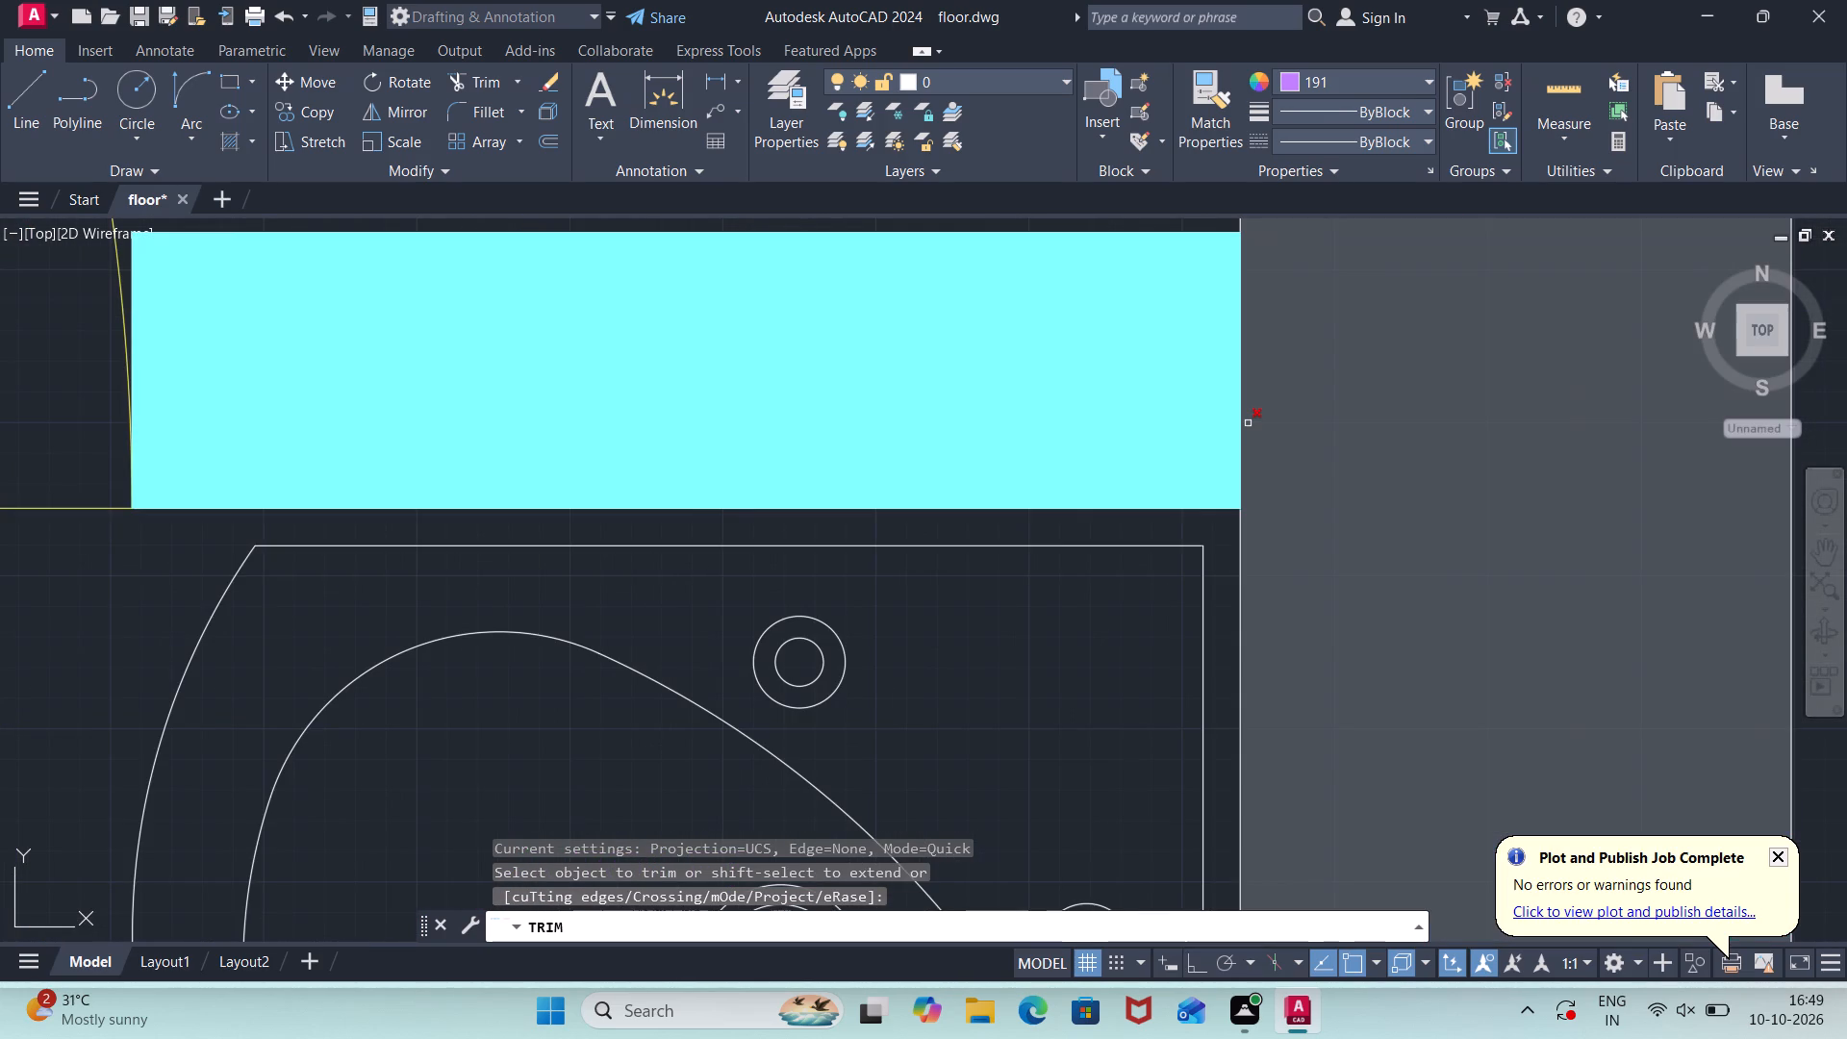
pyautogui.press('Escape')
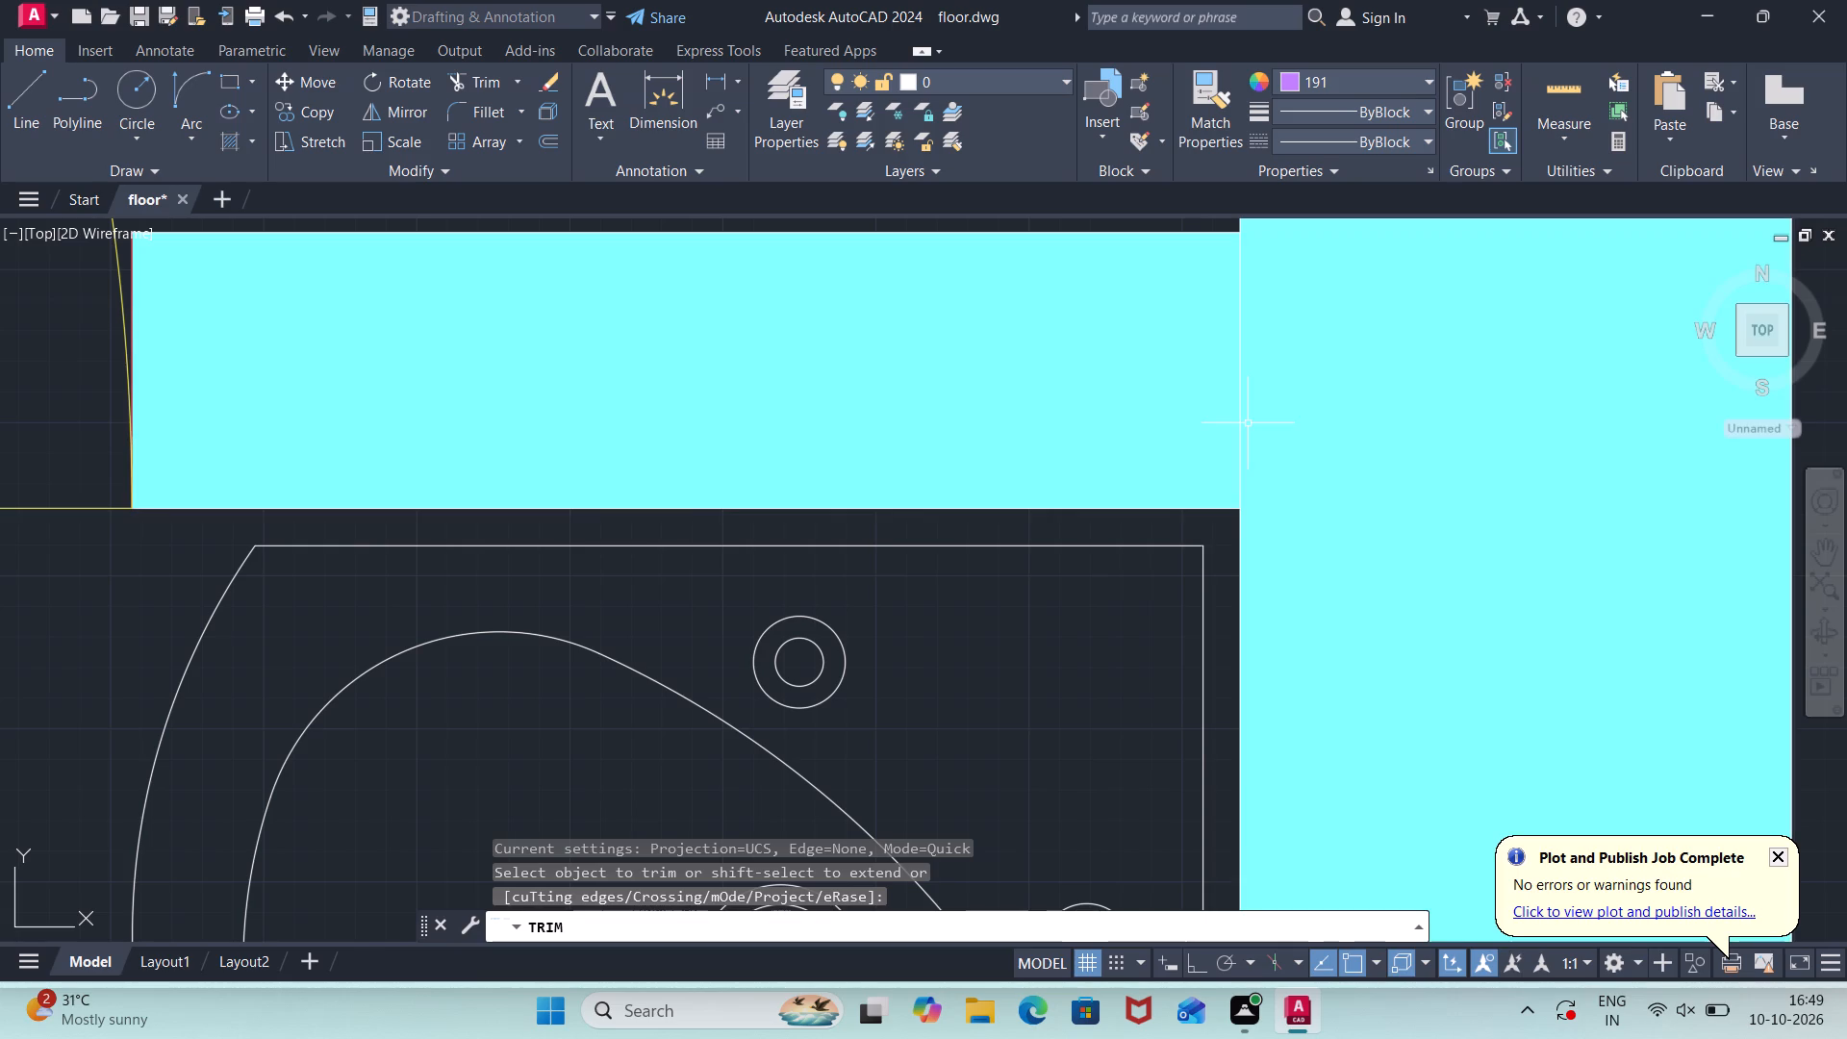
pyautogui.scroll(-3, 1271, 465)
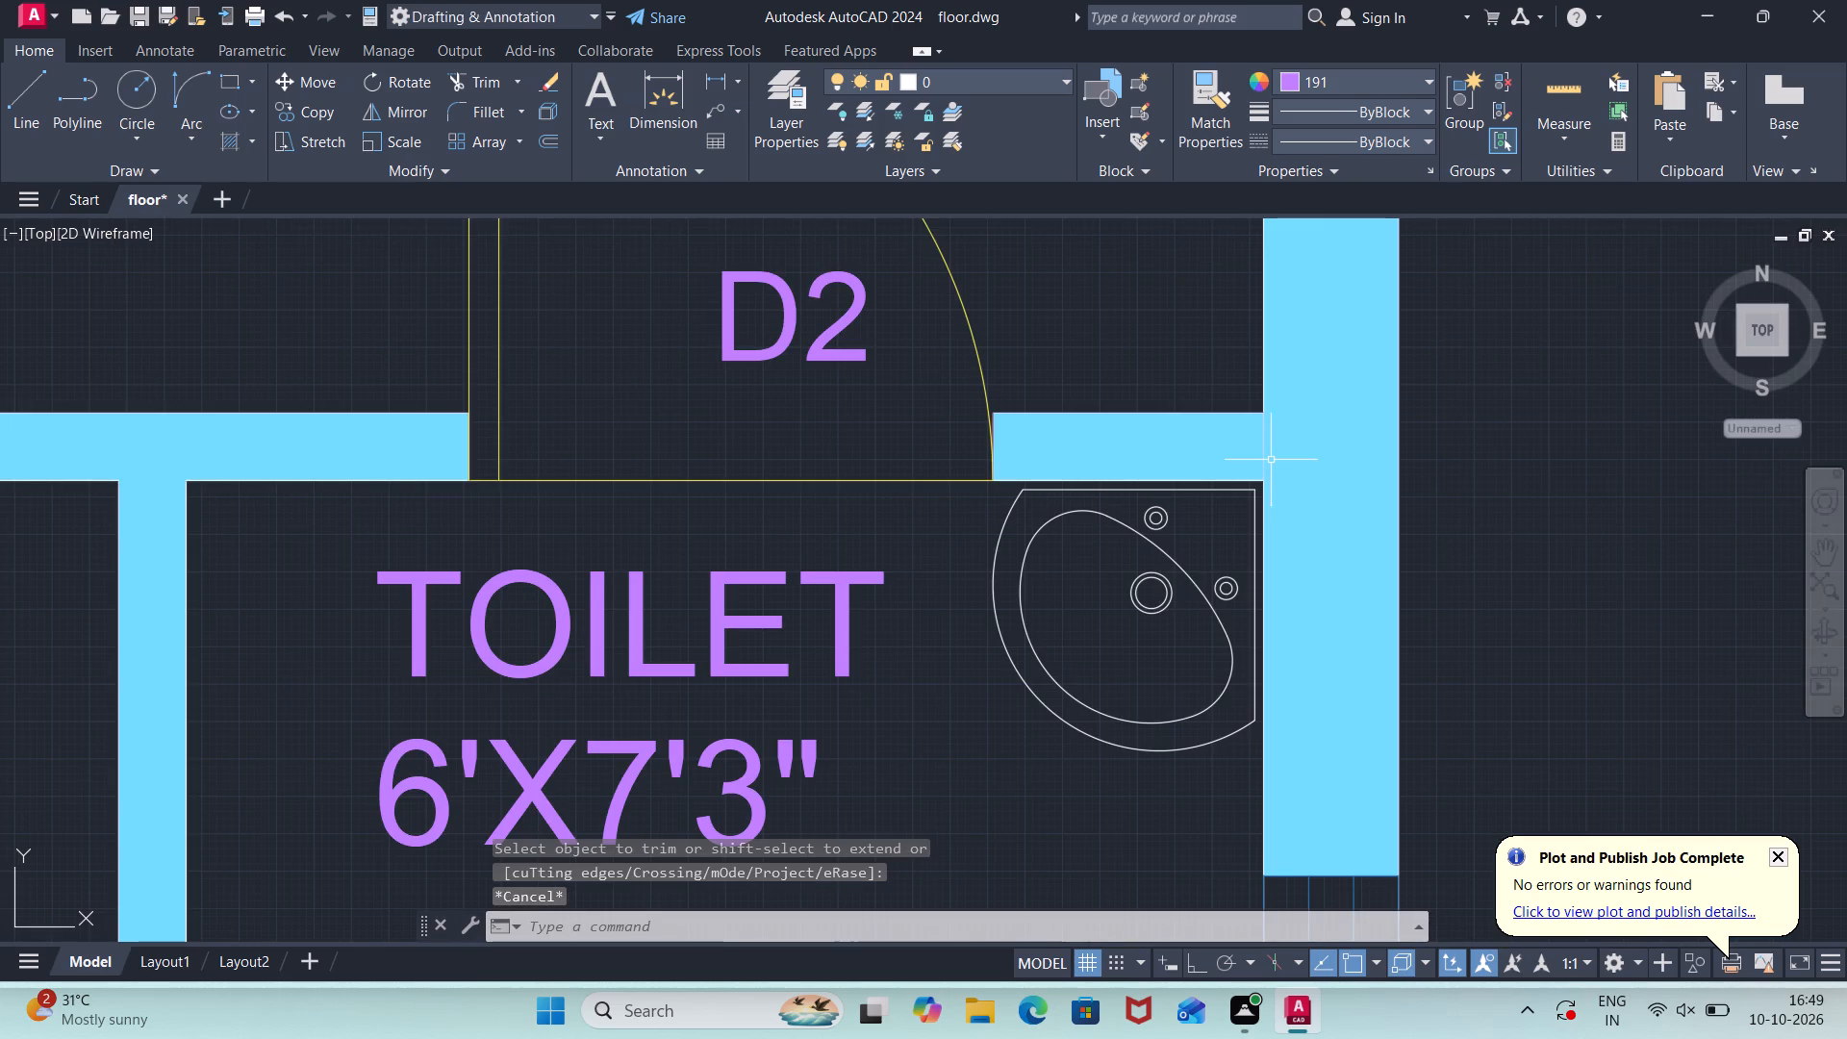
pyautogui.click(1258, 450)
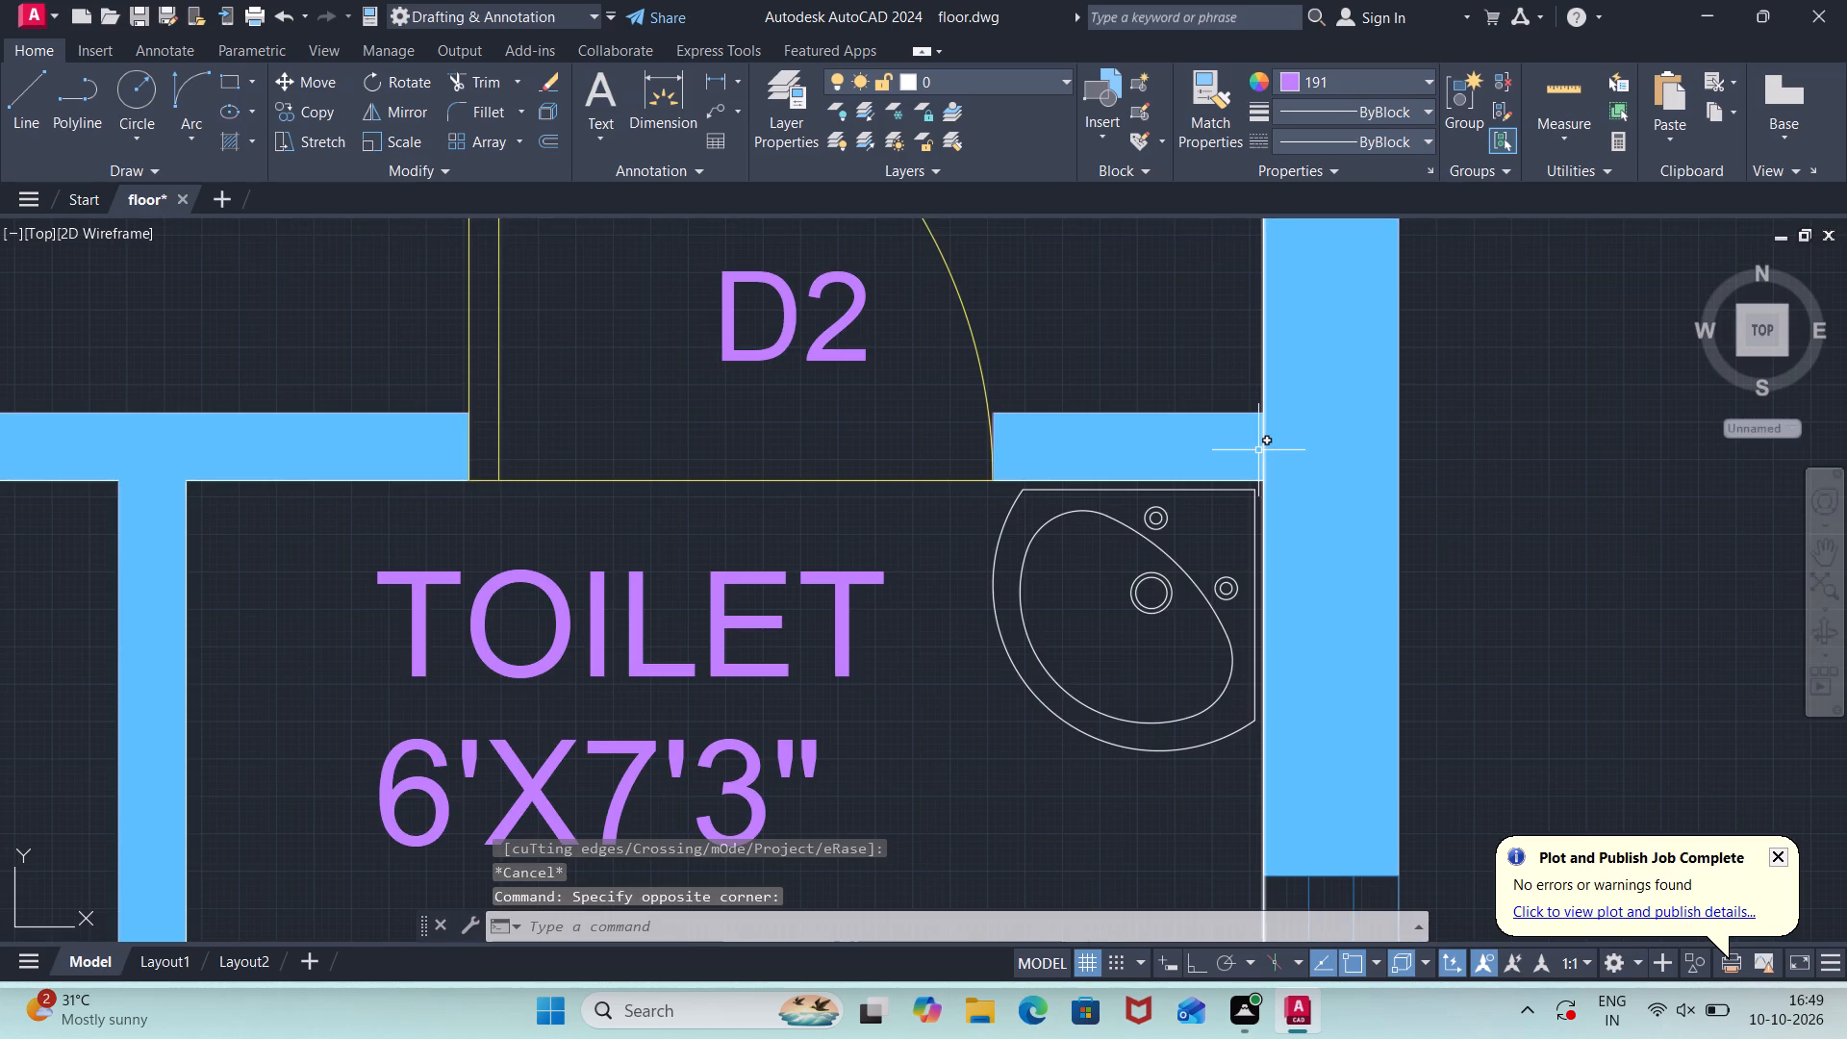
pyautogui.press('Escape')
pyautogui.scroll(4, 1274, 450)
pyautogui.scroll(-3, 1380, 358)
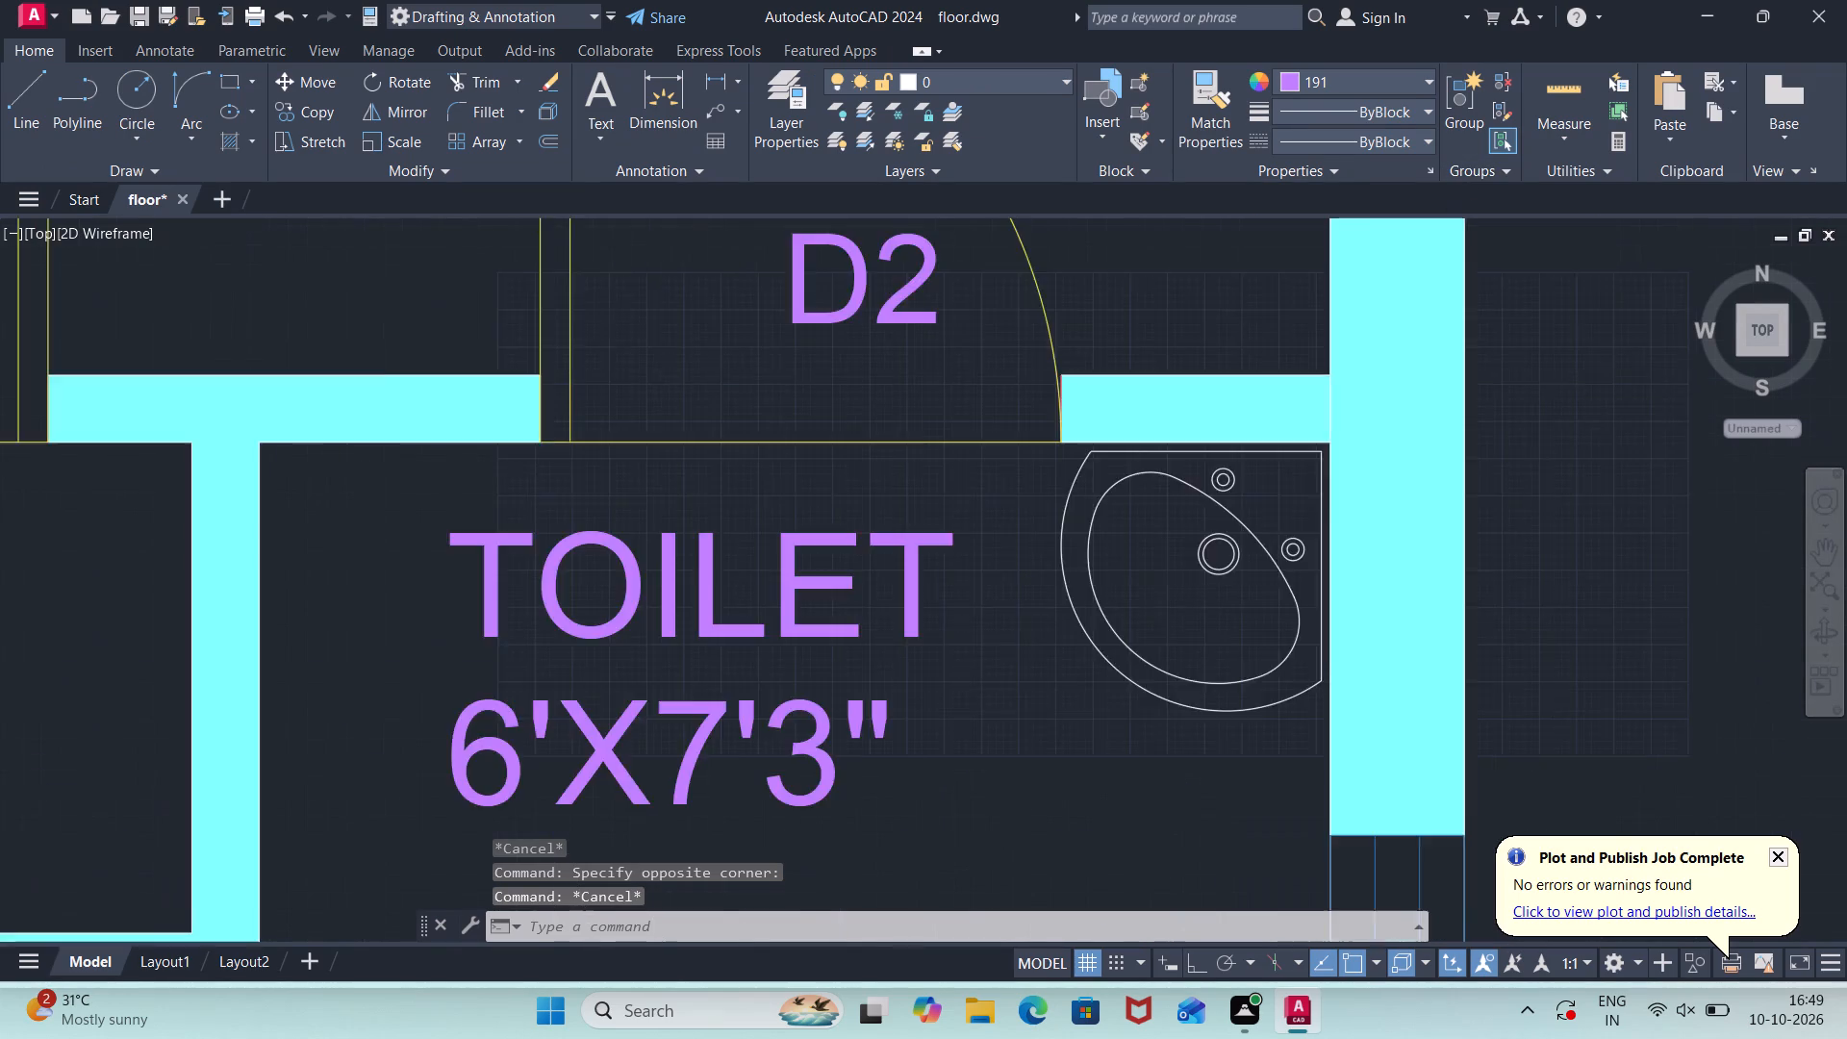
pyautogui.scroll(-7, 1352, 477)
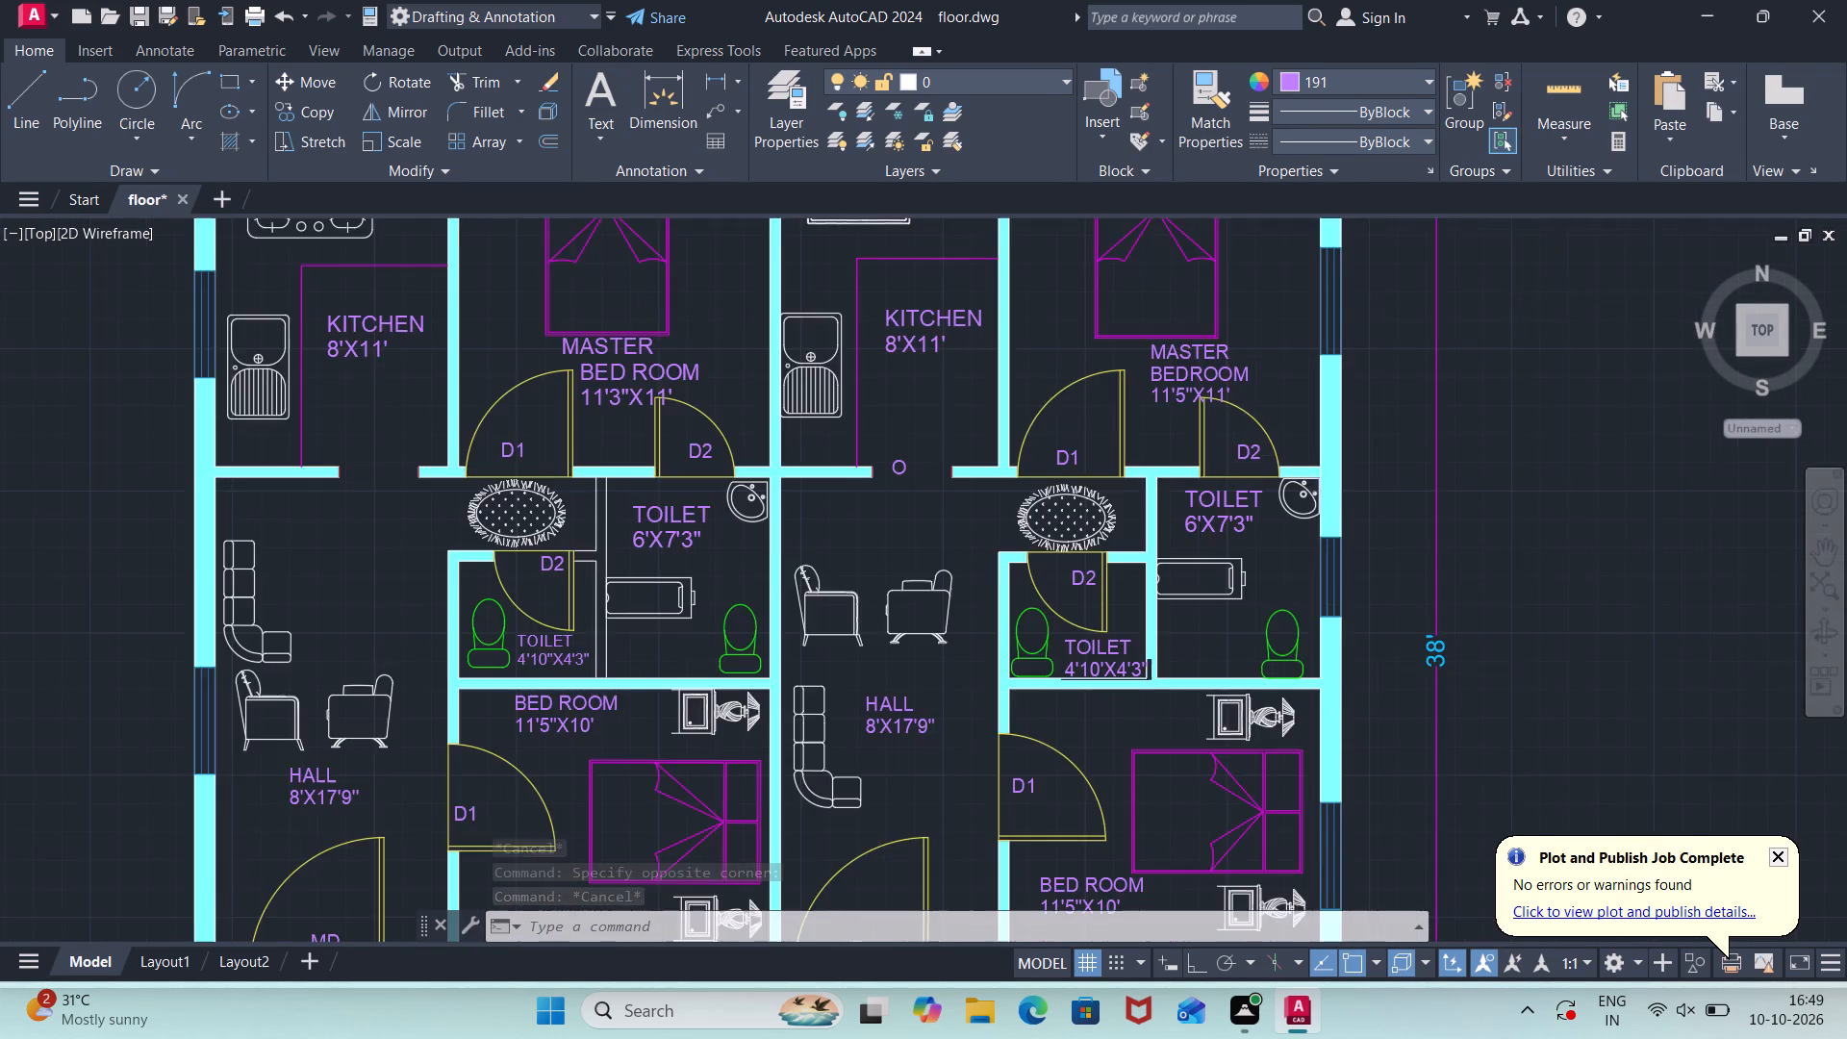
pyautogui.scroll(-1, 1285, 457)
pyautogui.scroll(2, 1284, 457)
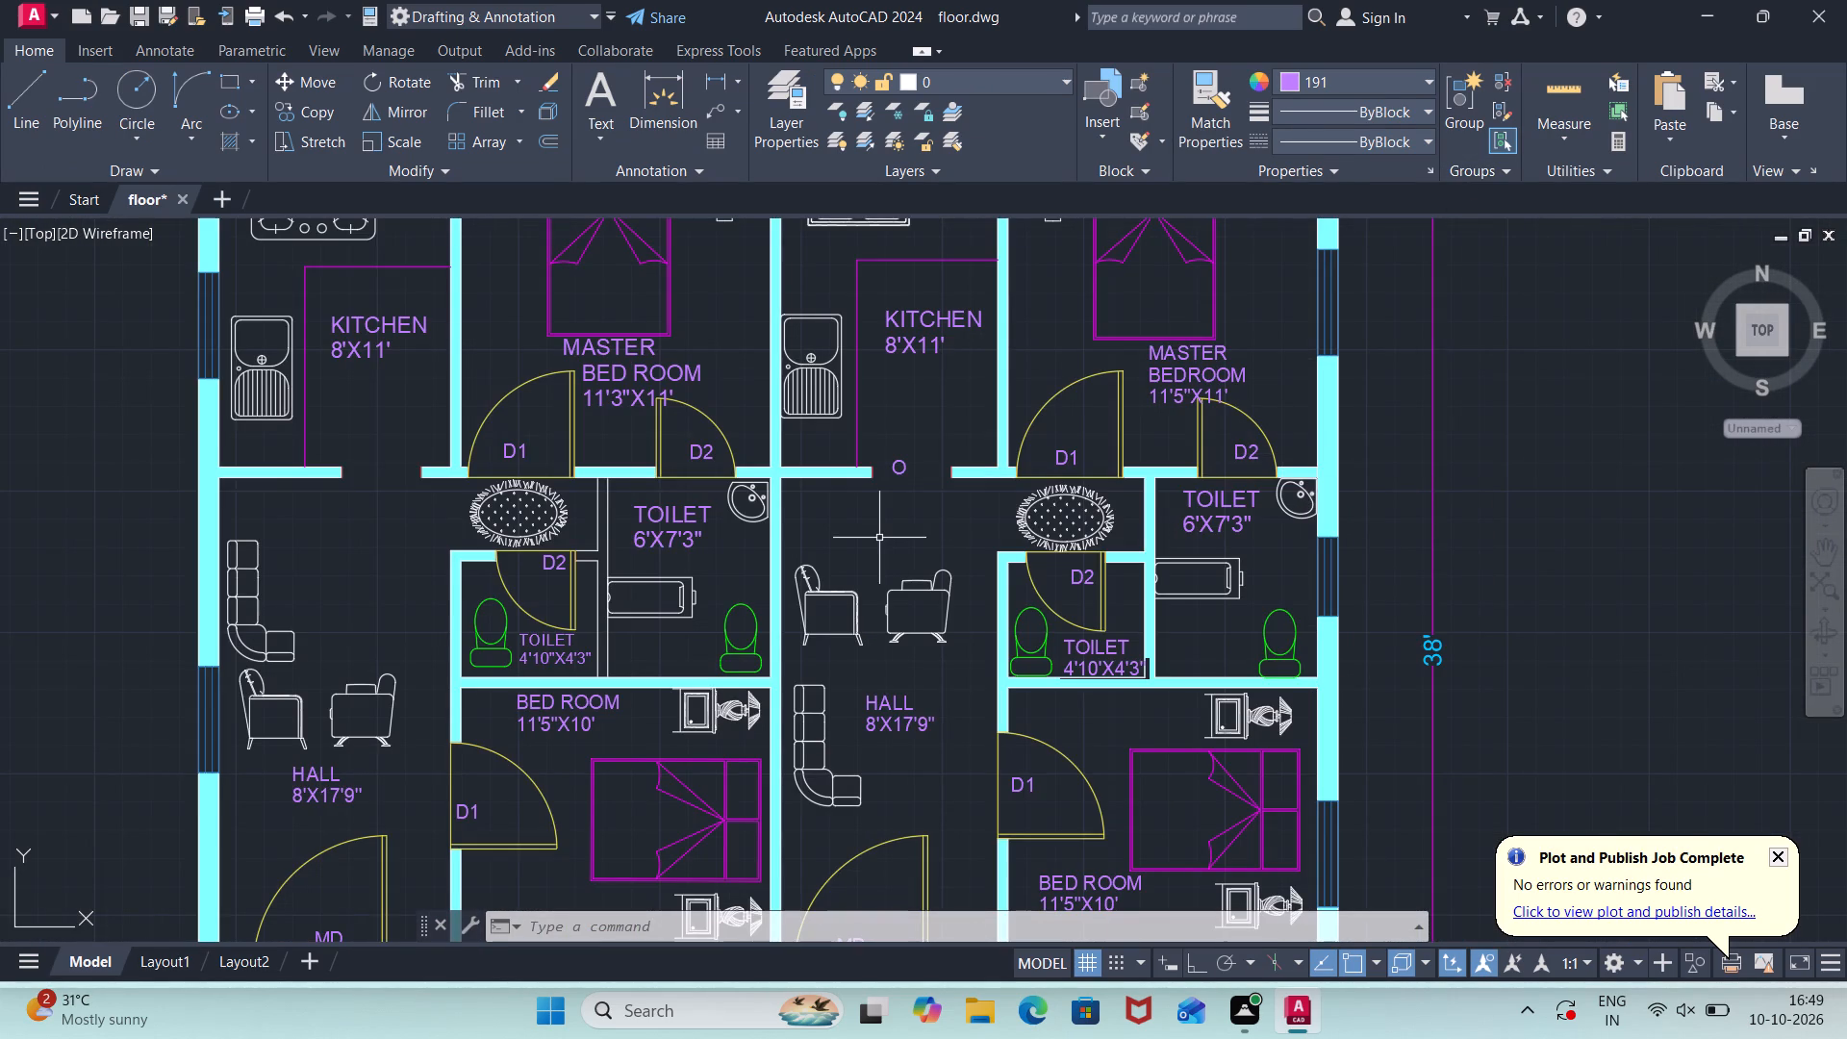
# Move the right unit's complete kitchen drainboard sink slightly off the master bedroom wall, into the counter area.
pyautogui.moveTo(873, 536); pyautogui.dragTo(1113, 615, button='middle')
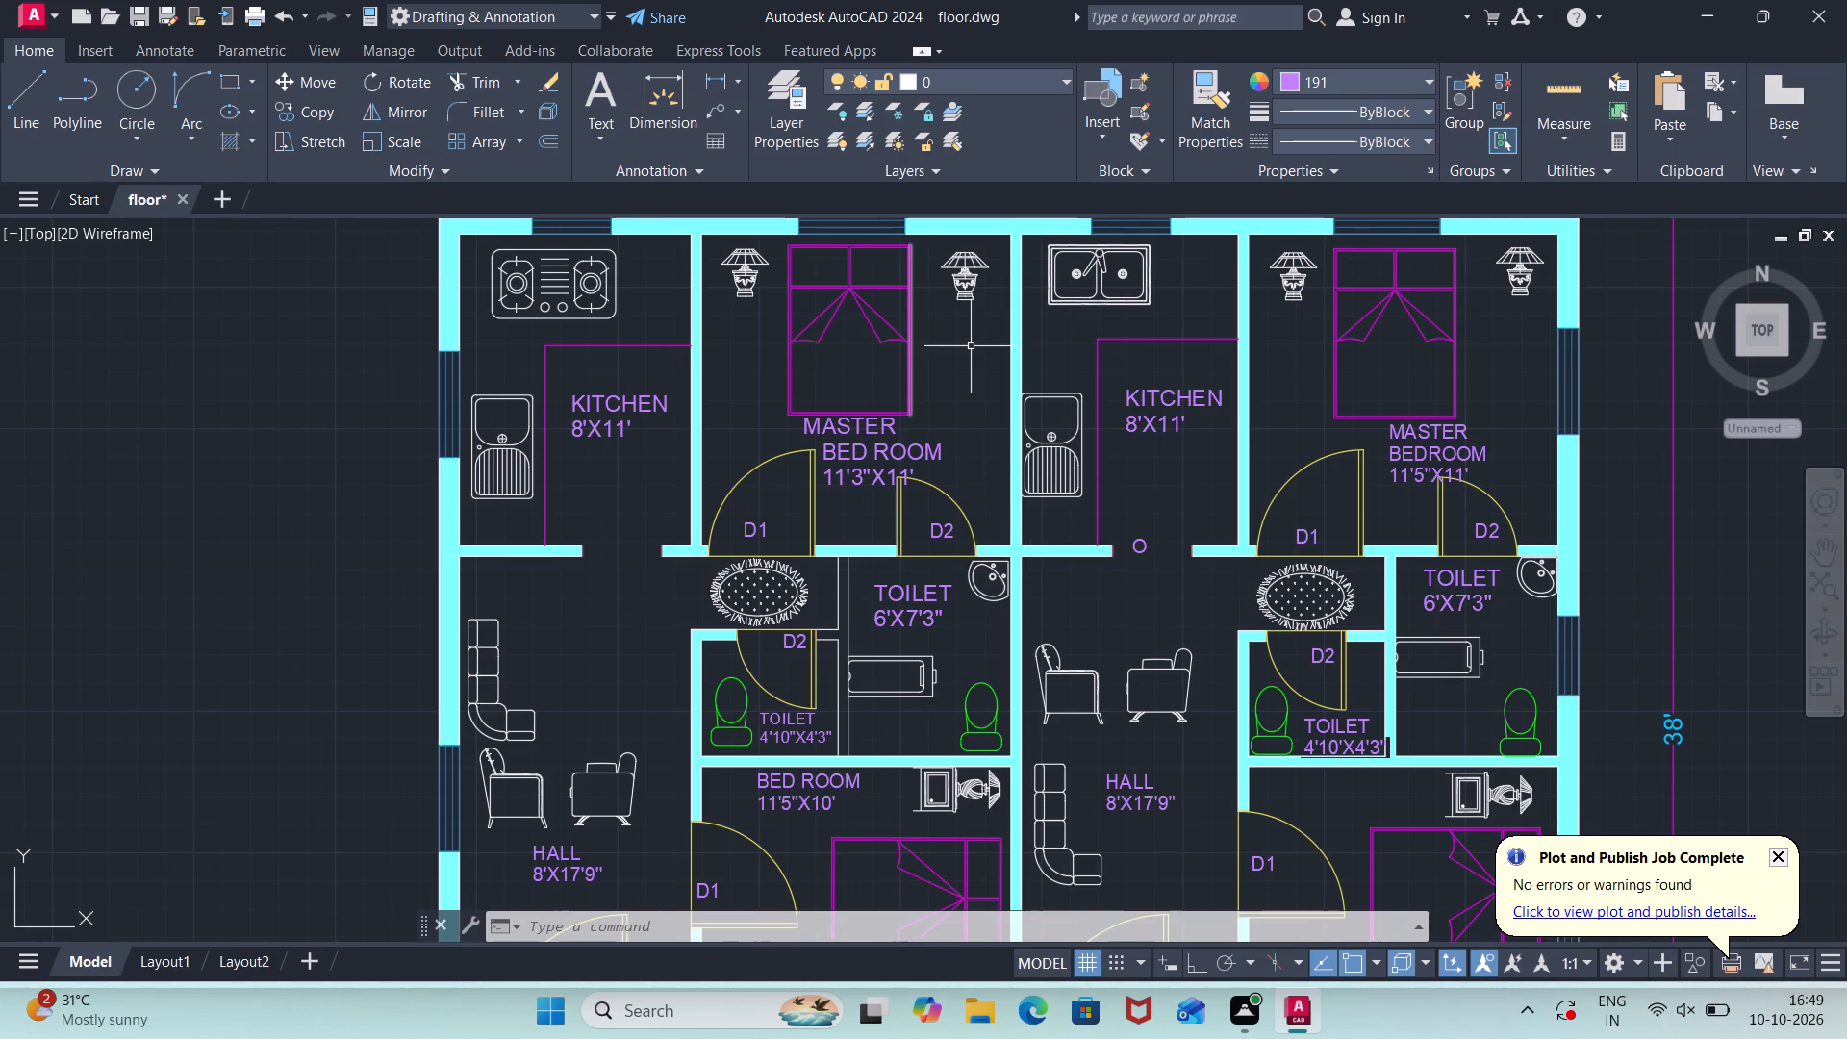
pyautogui.scroll(3, 1090, 394)
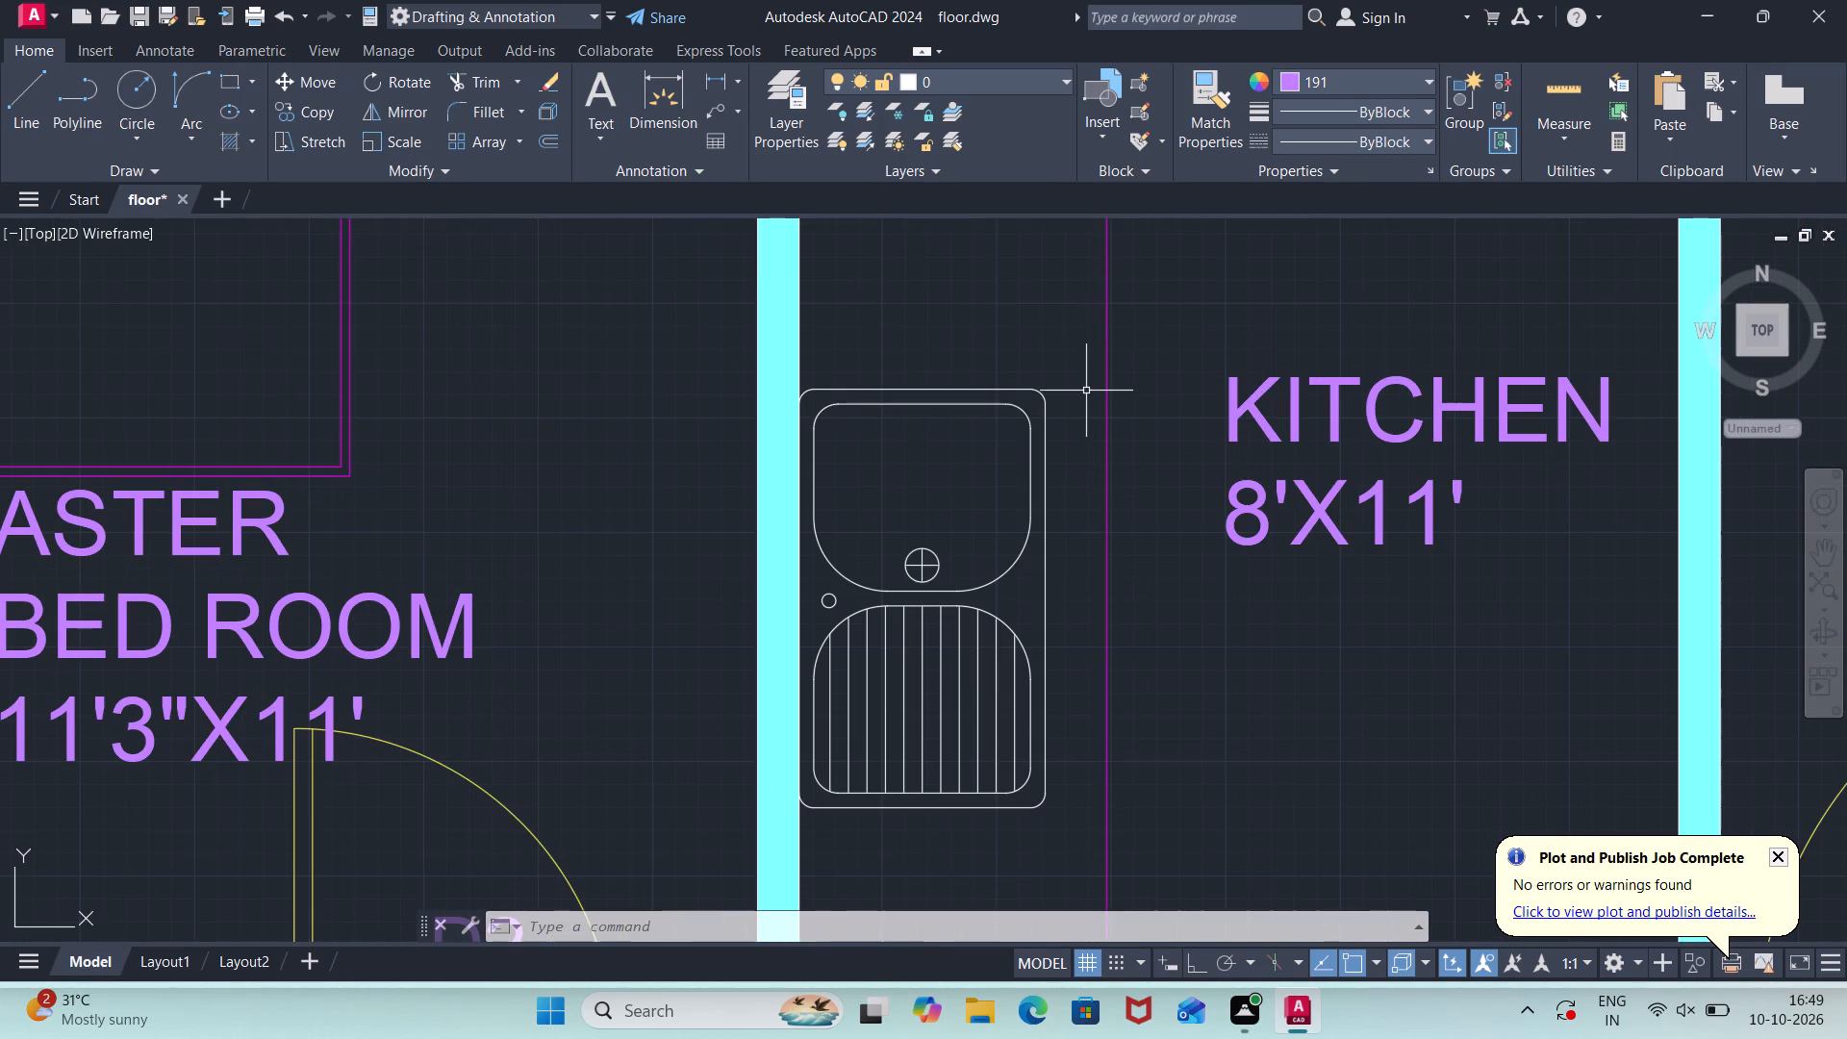
pyautogui.click(787, 373)
pyautogui.press('Escape')
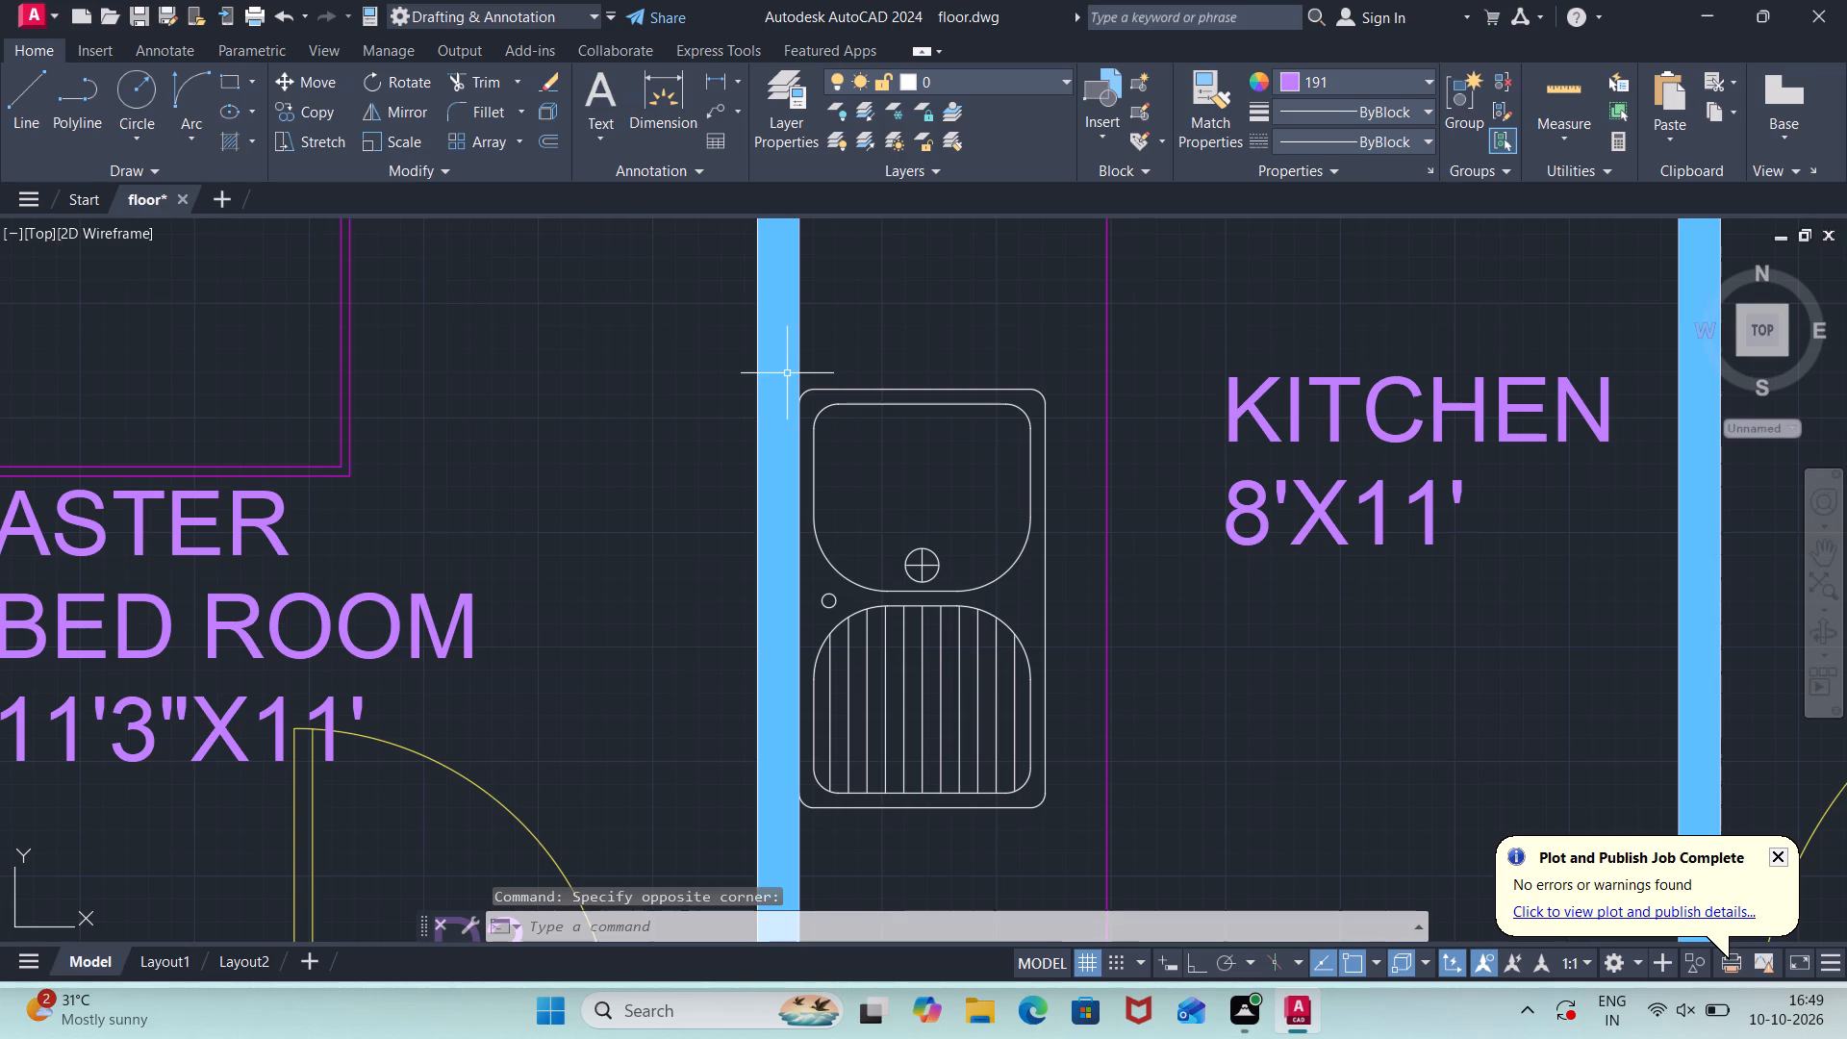
pyautogui.press('Escape')
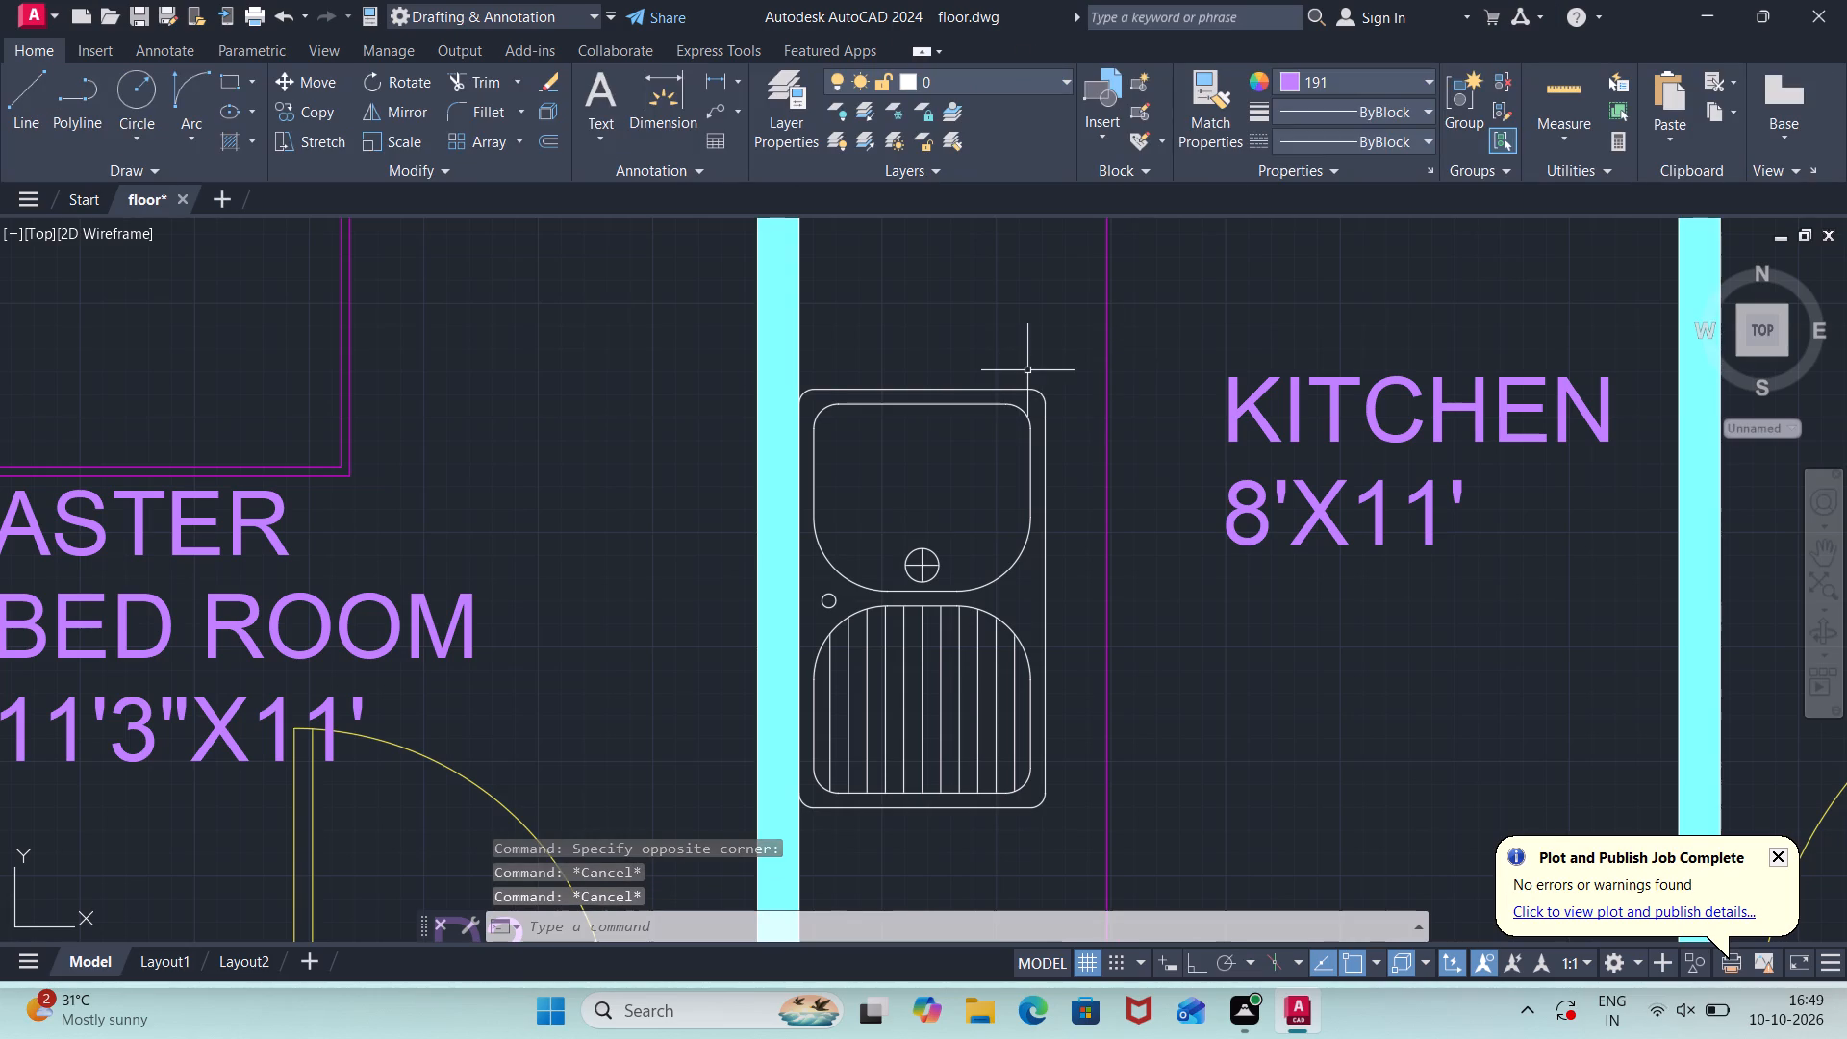
pyautogui.scroll(3, 829, 360)
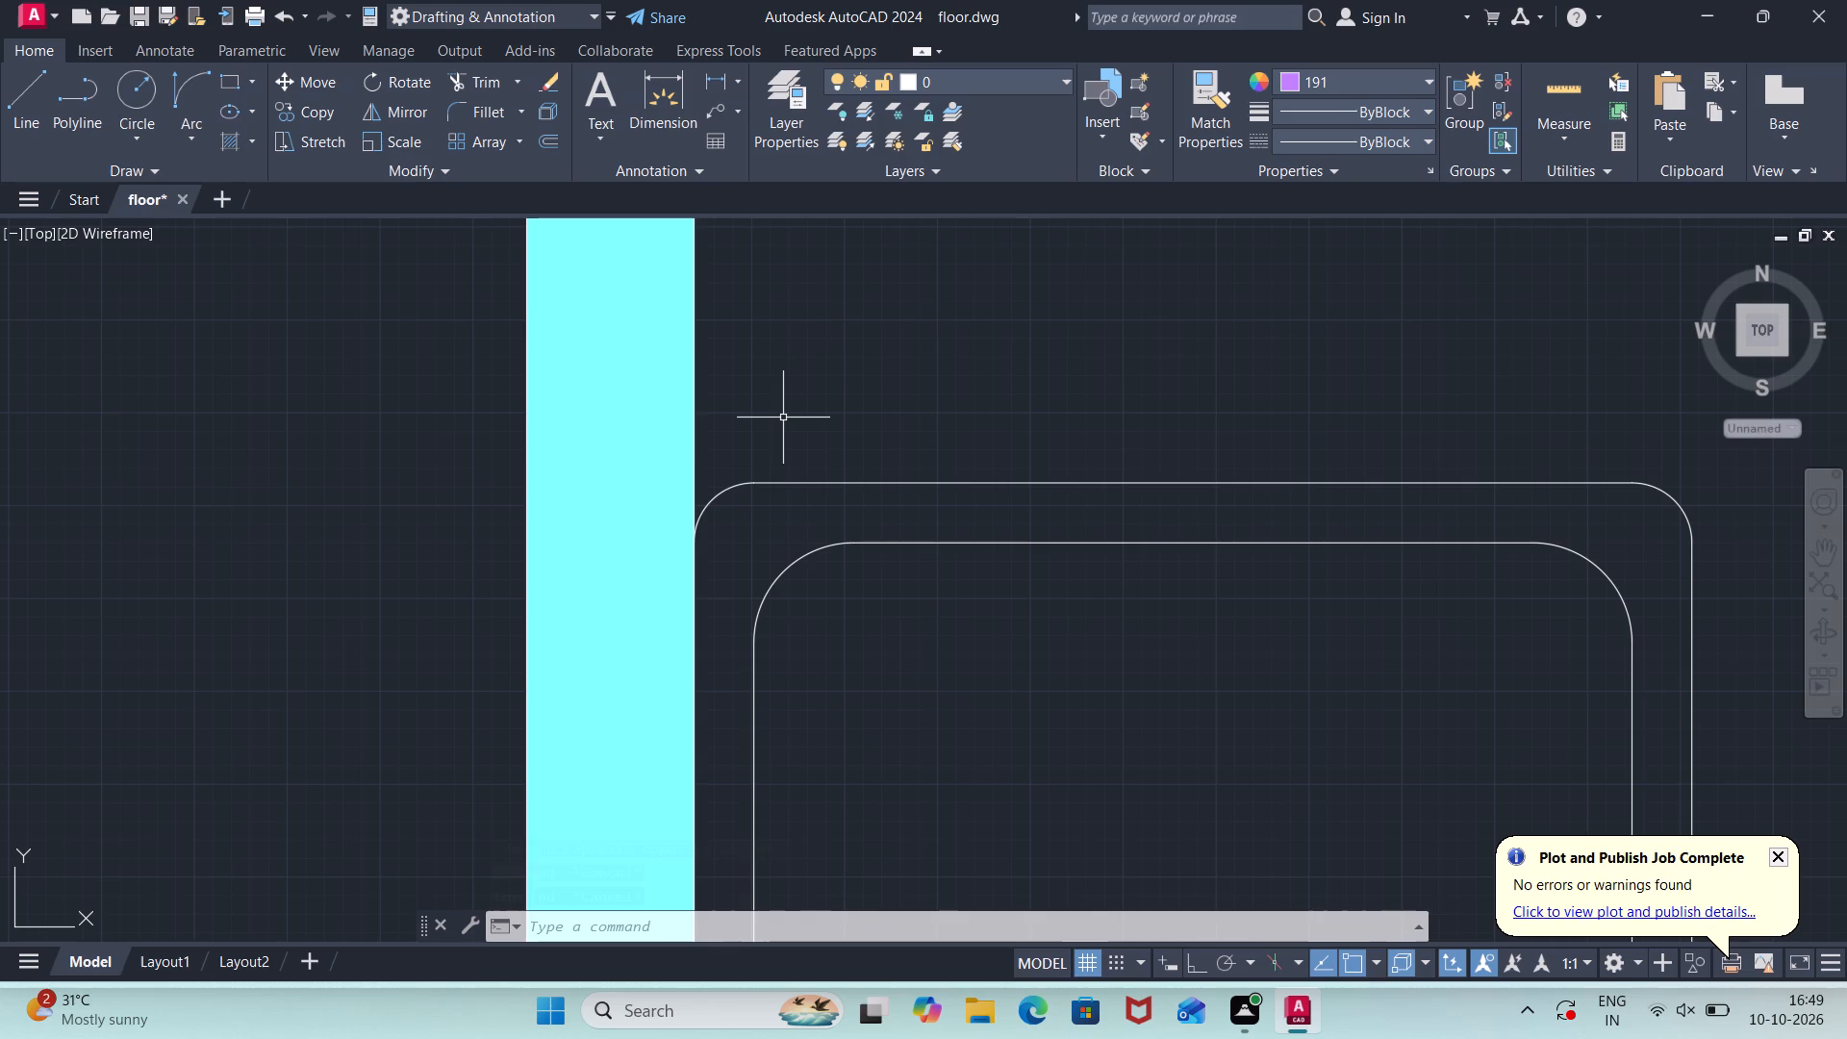
pyautogui.click(731, 455)
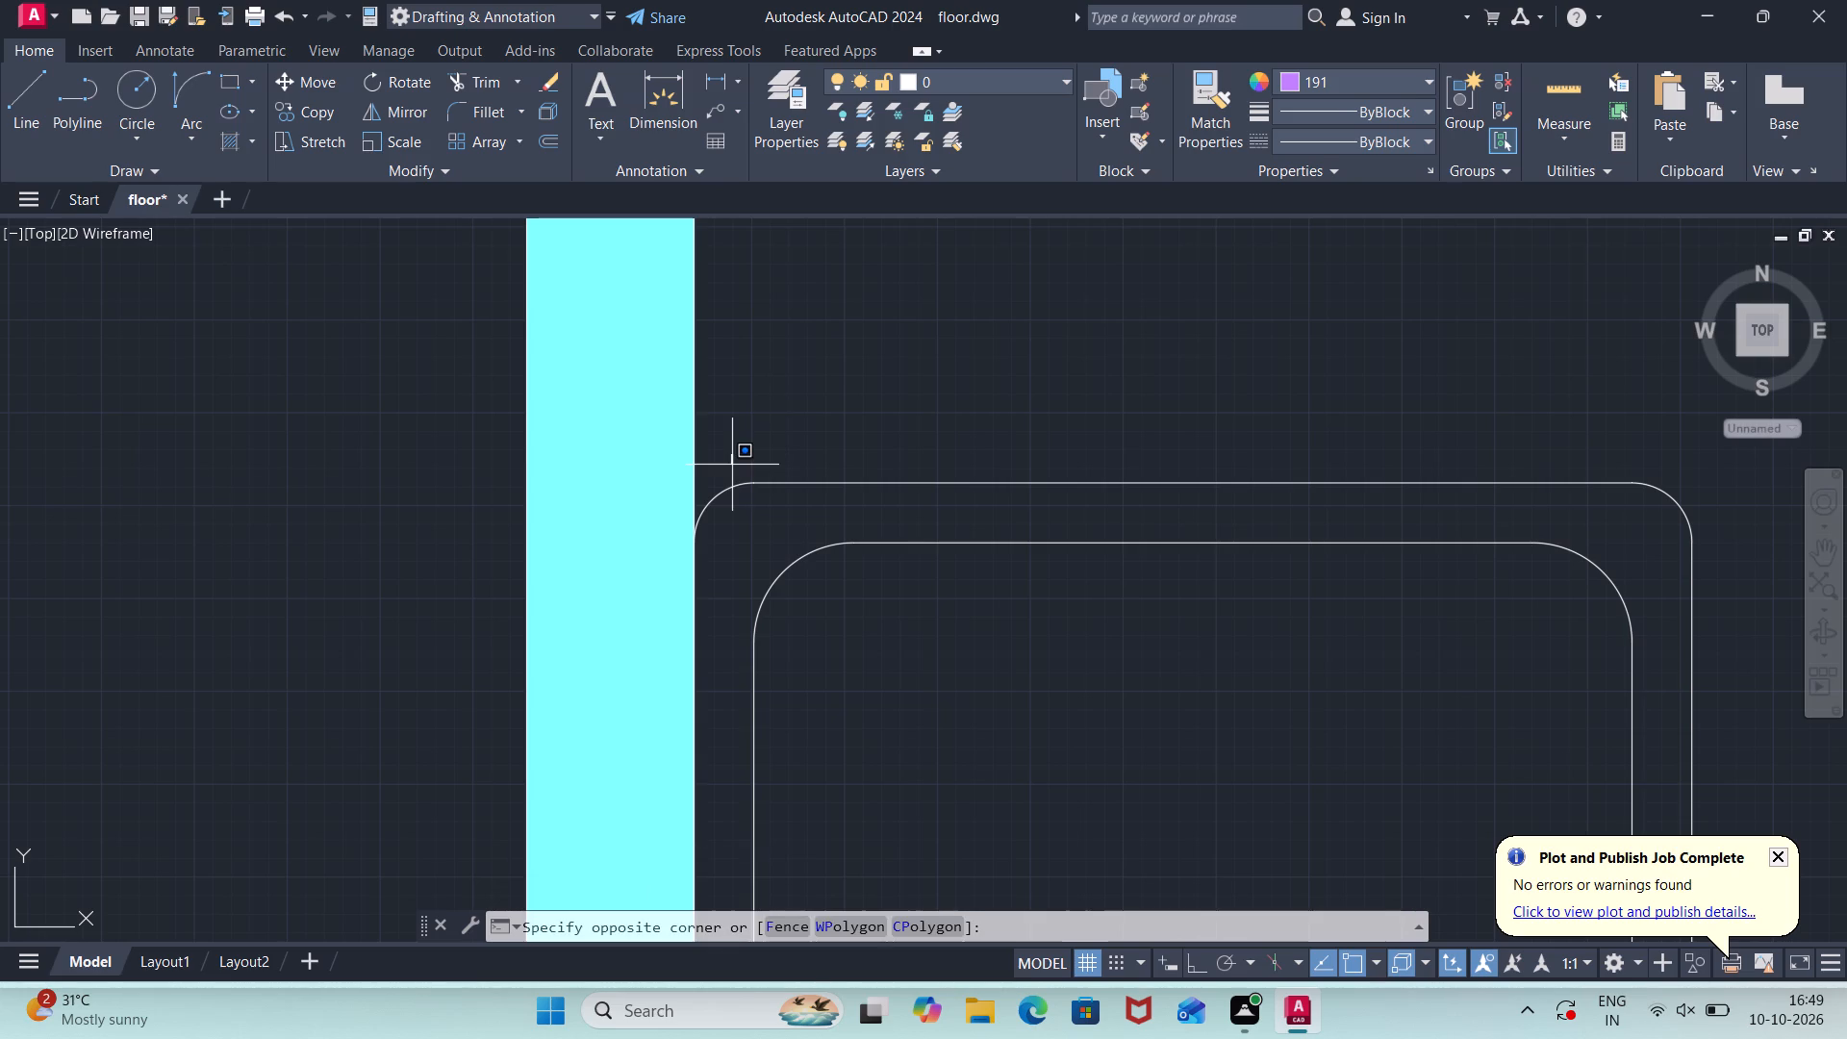
pyautogui.scroll(-4, 1092, 842)
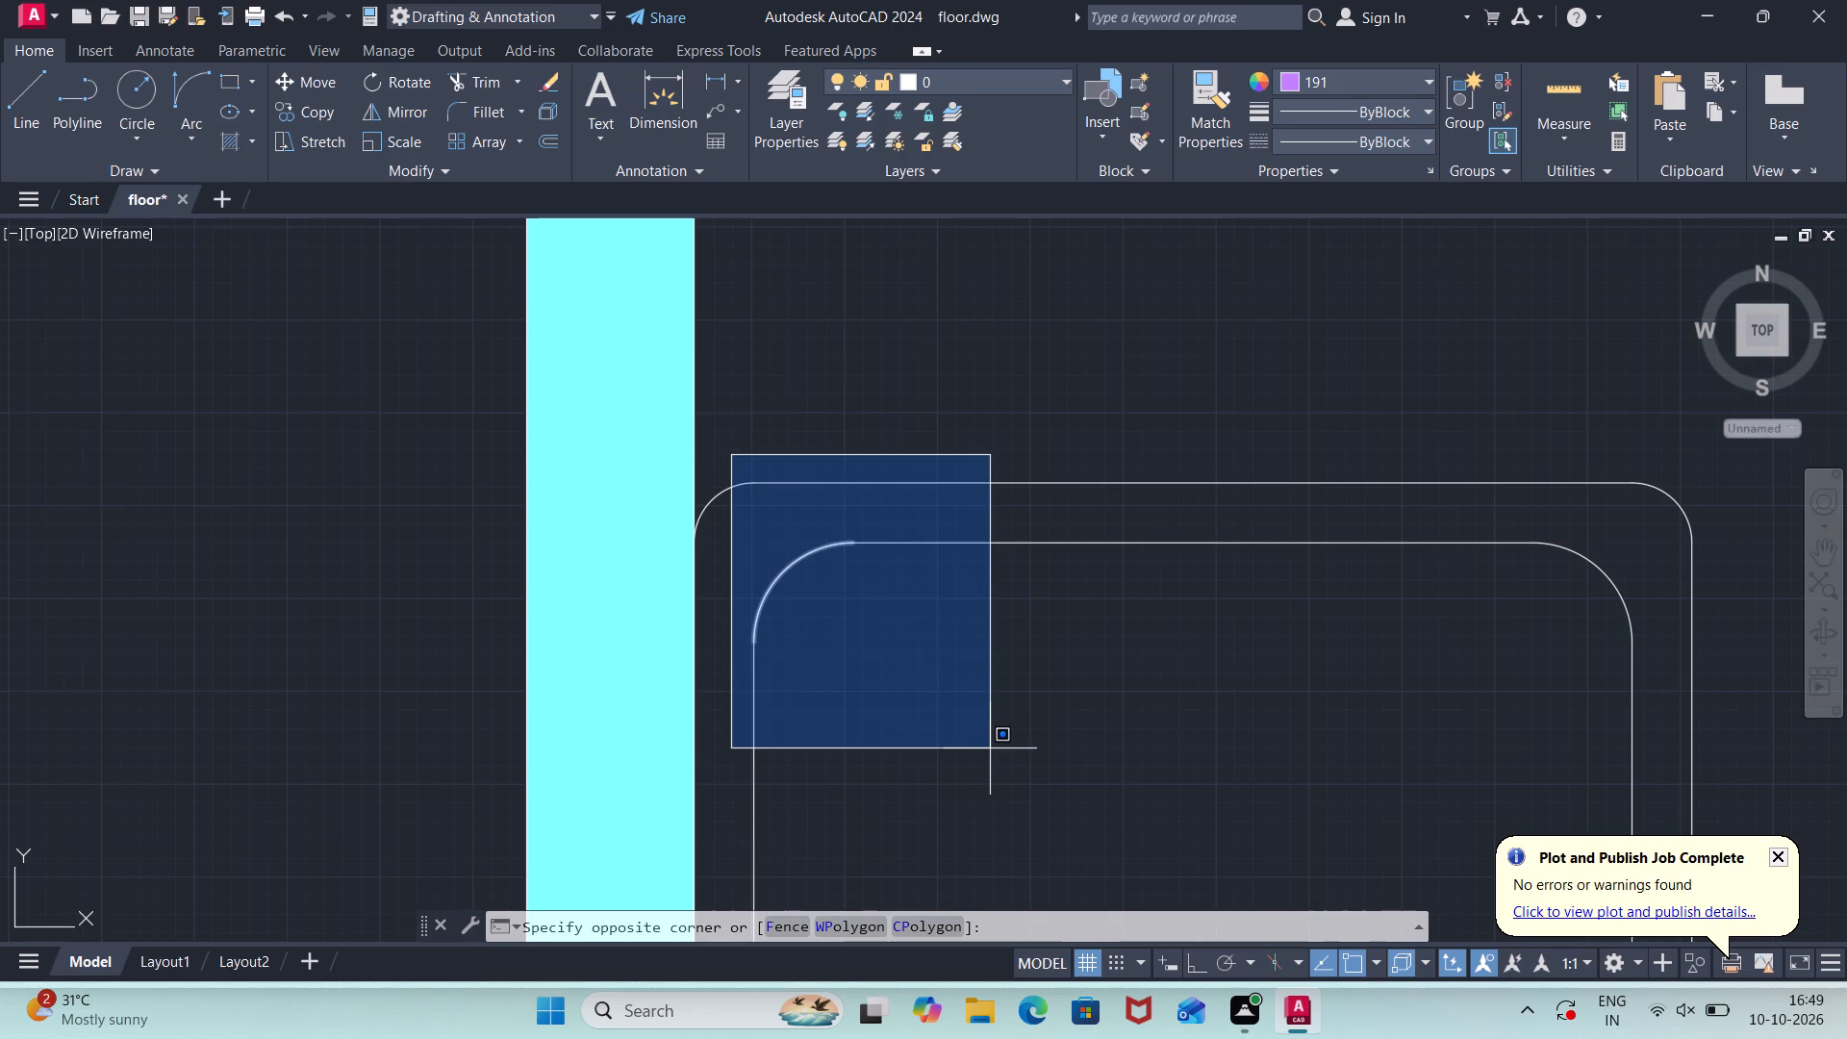
pyautogui.moveTo(1172, 863); pyautogui.dragTo(1151, 609, button='middle')
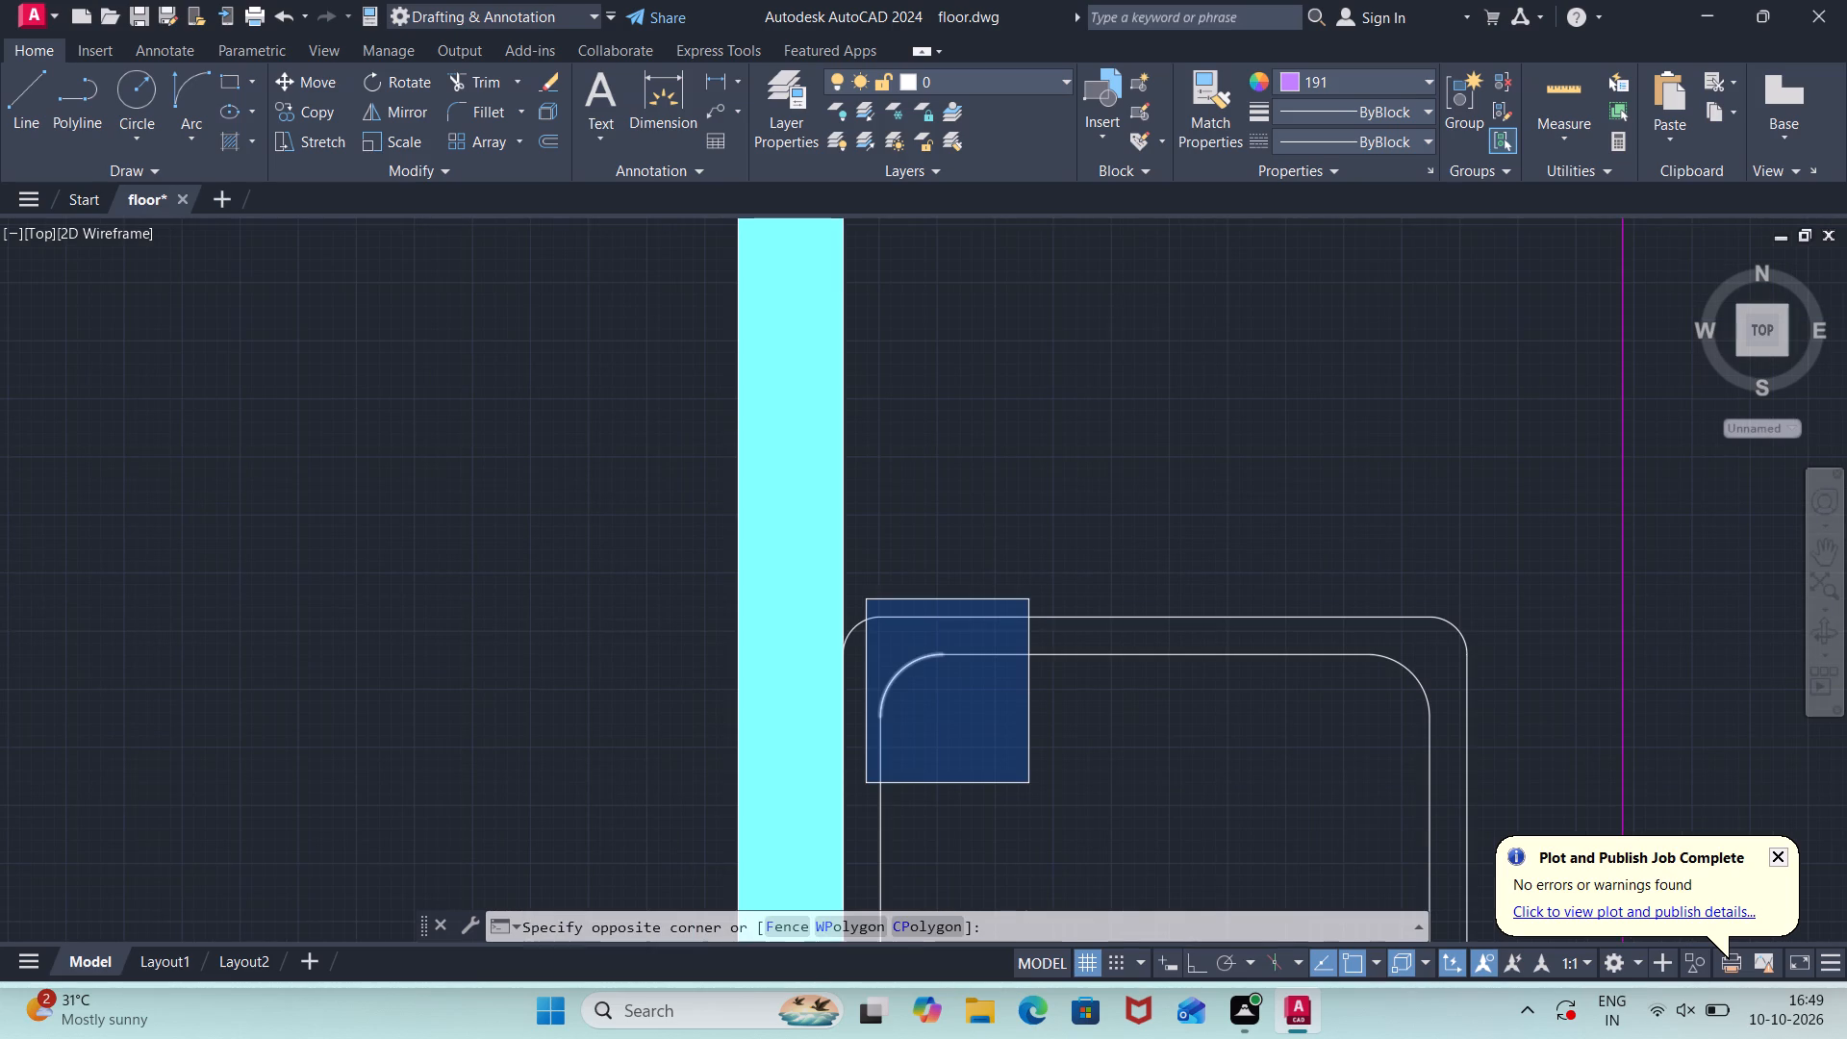
pyautogui.moveTo(1151, 609); pyautogui.dragTo(1151, 604, button='middle')
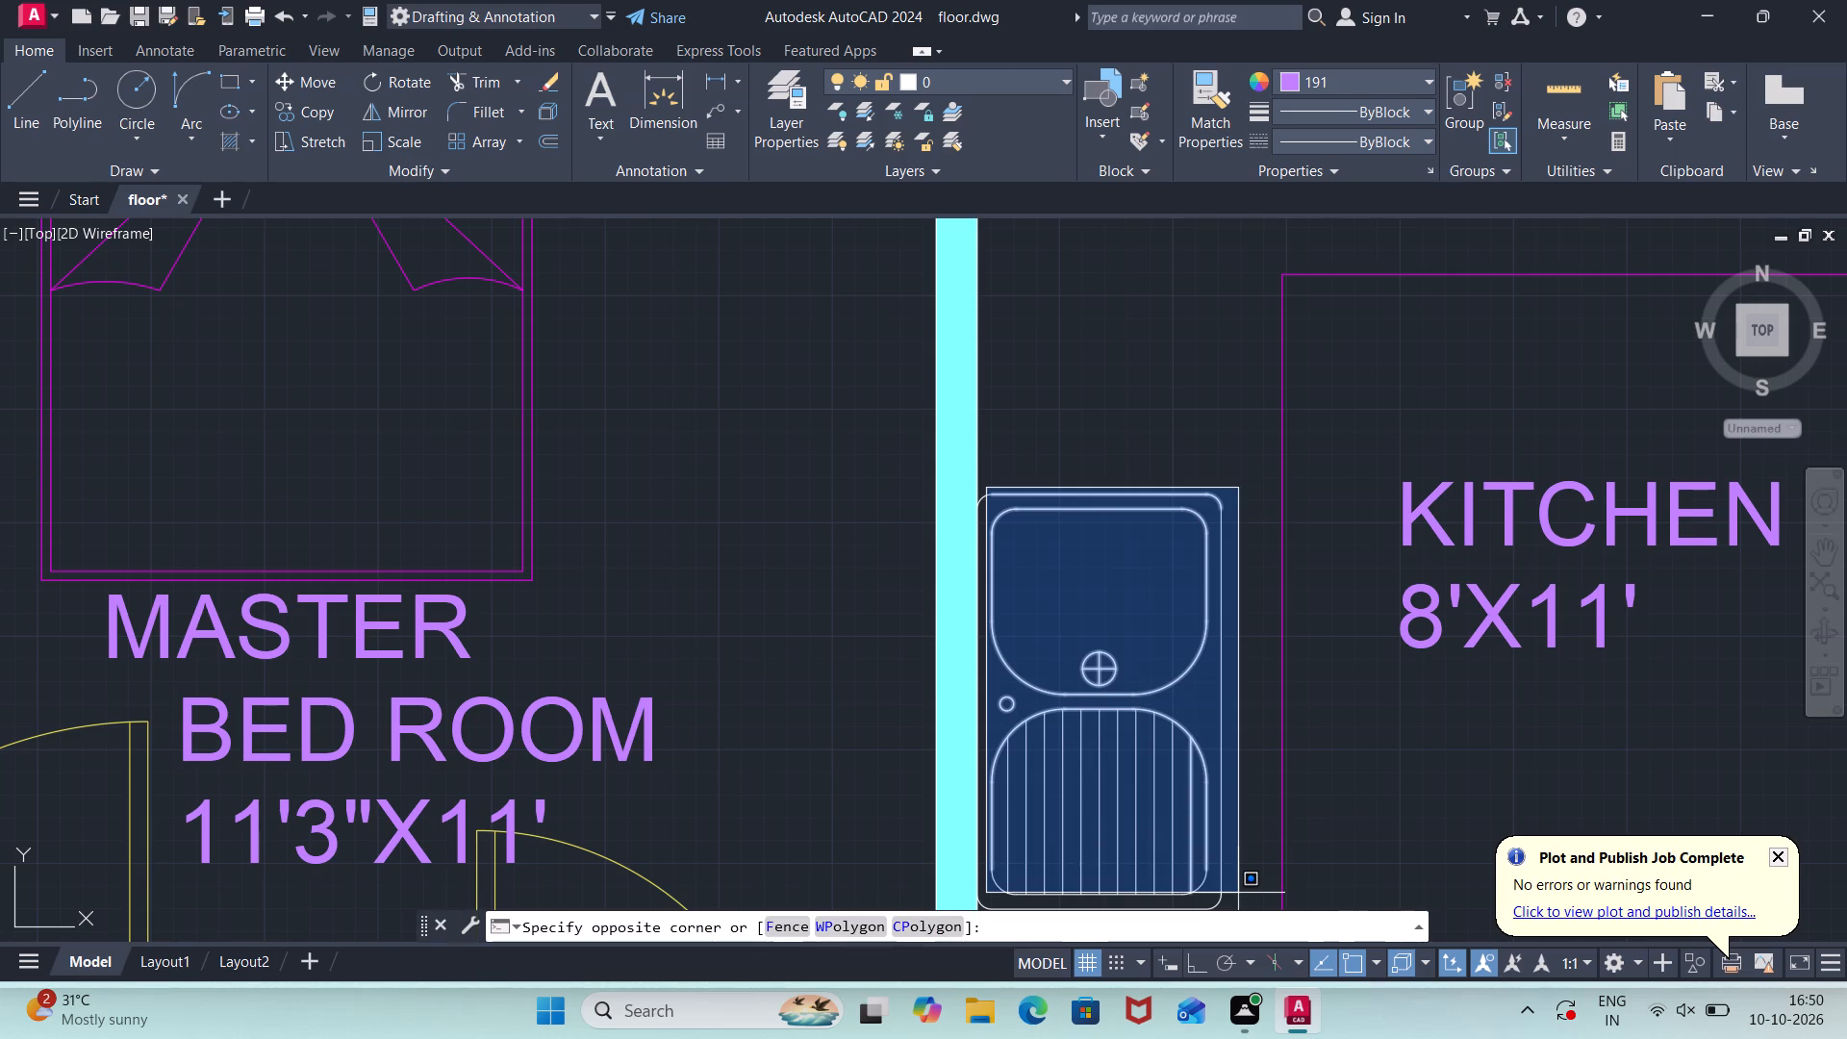
pyautogui.moveTo(1213, 905); pyautogui.dragTo(1217, 739, button='middle')
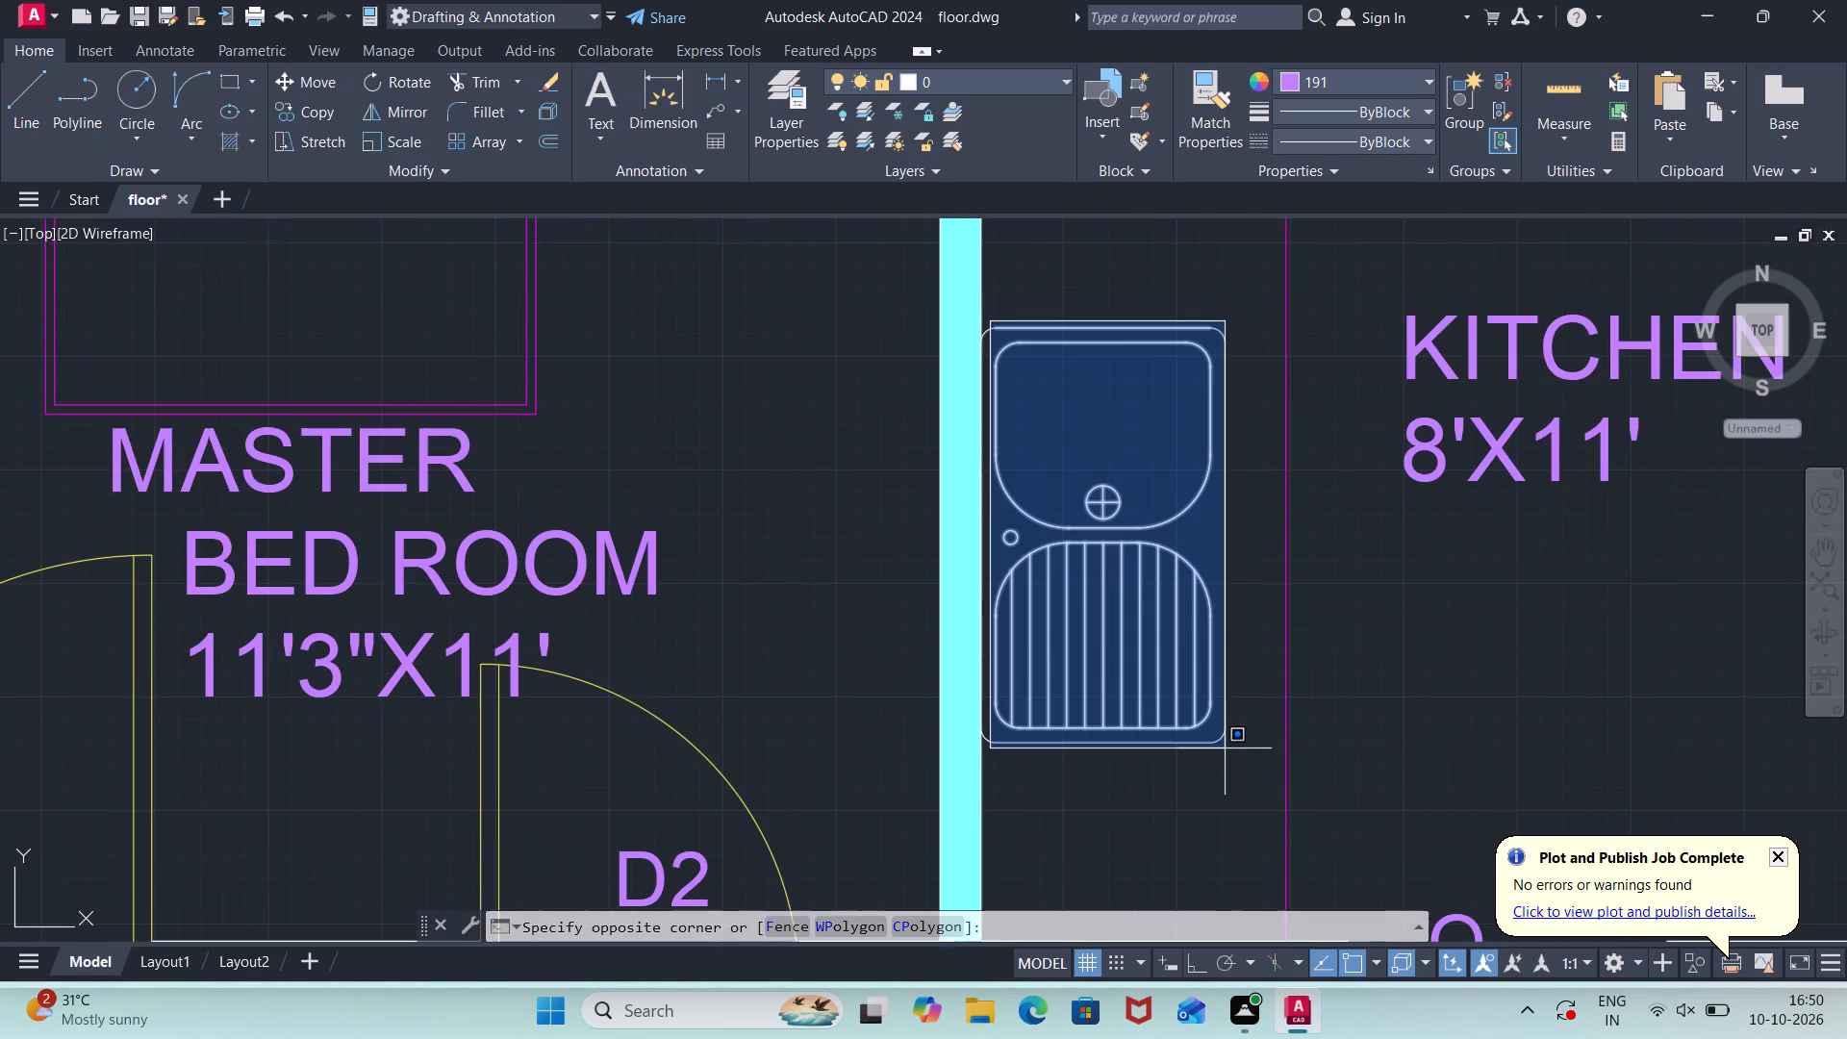
pyautogui.click(1250, 759)
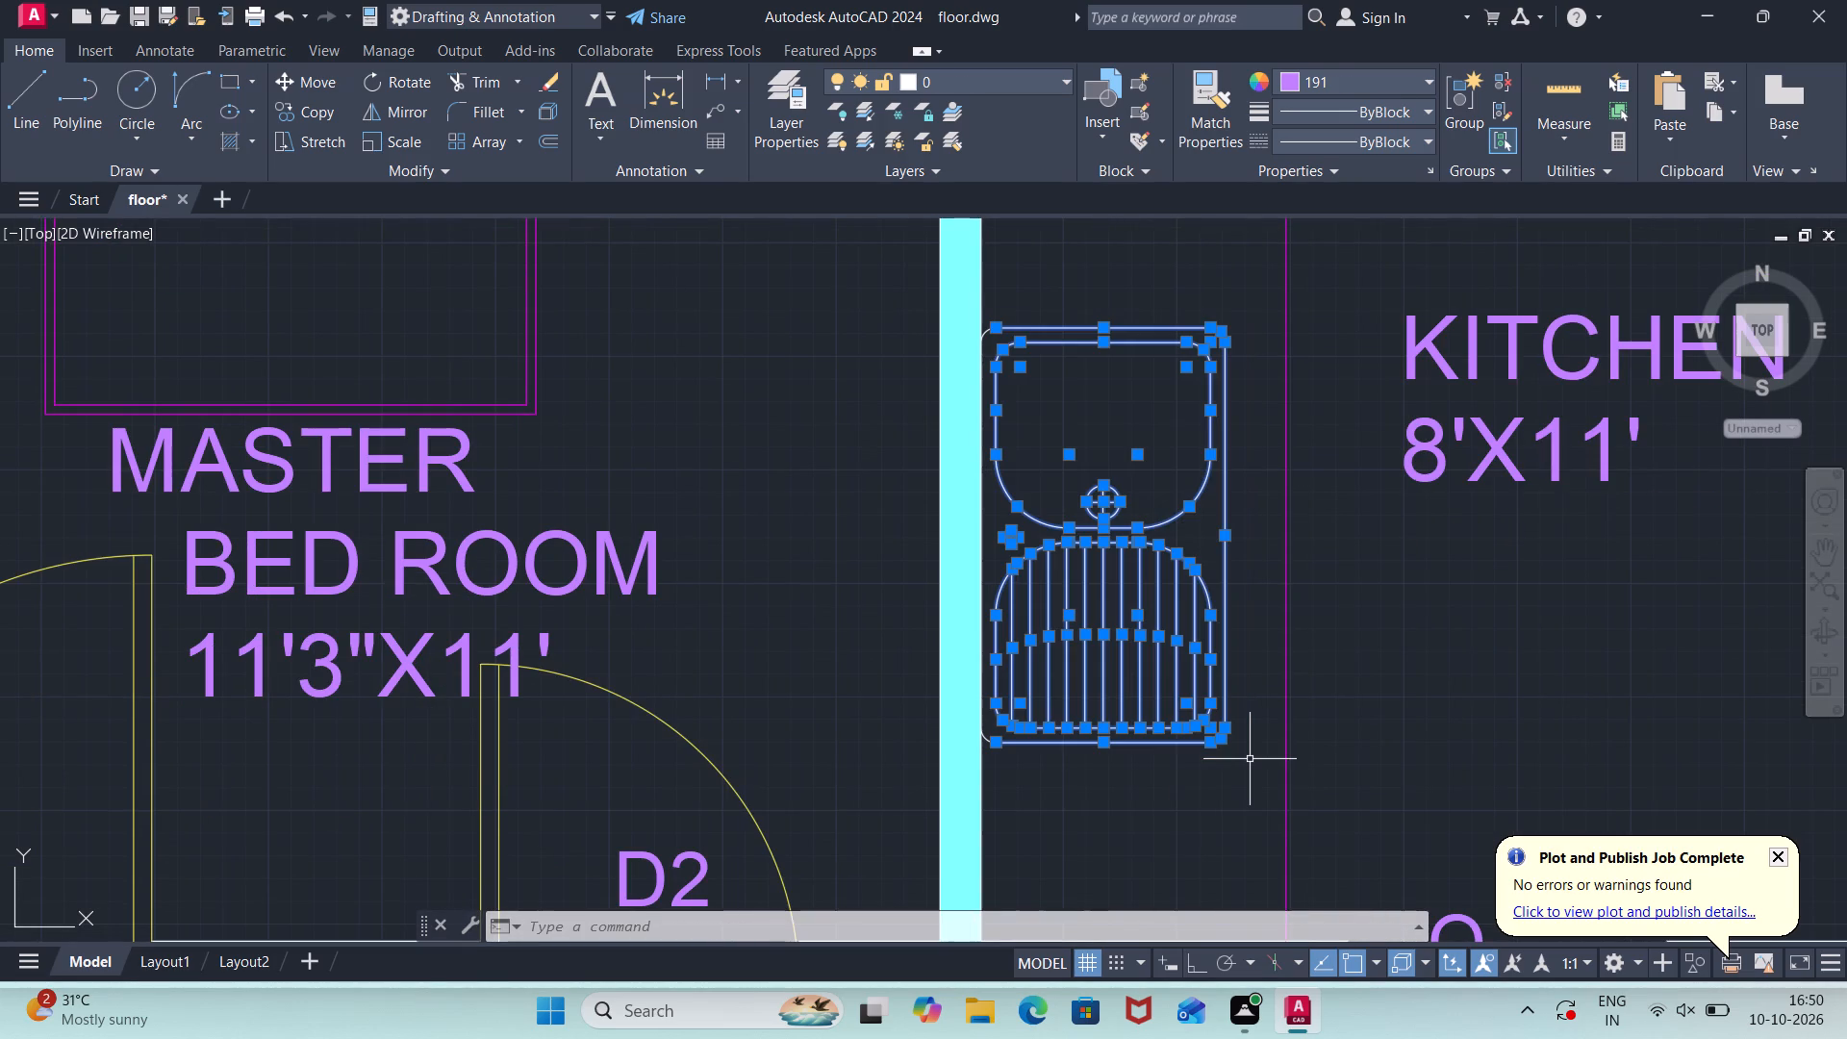
pyautogui.scroll(4, 991, 724)
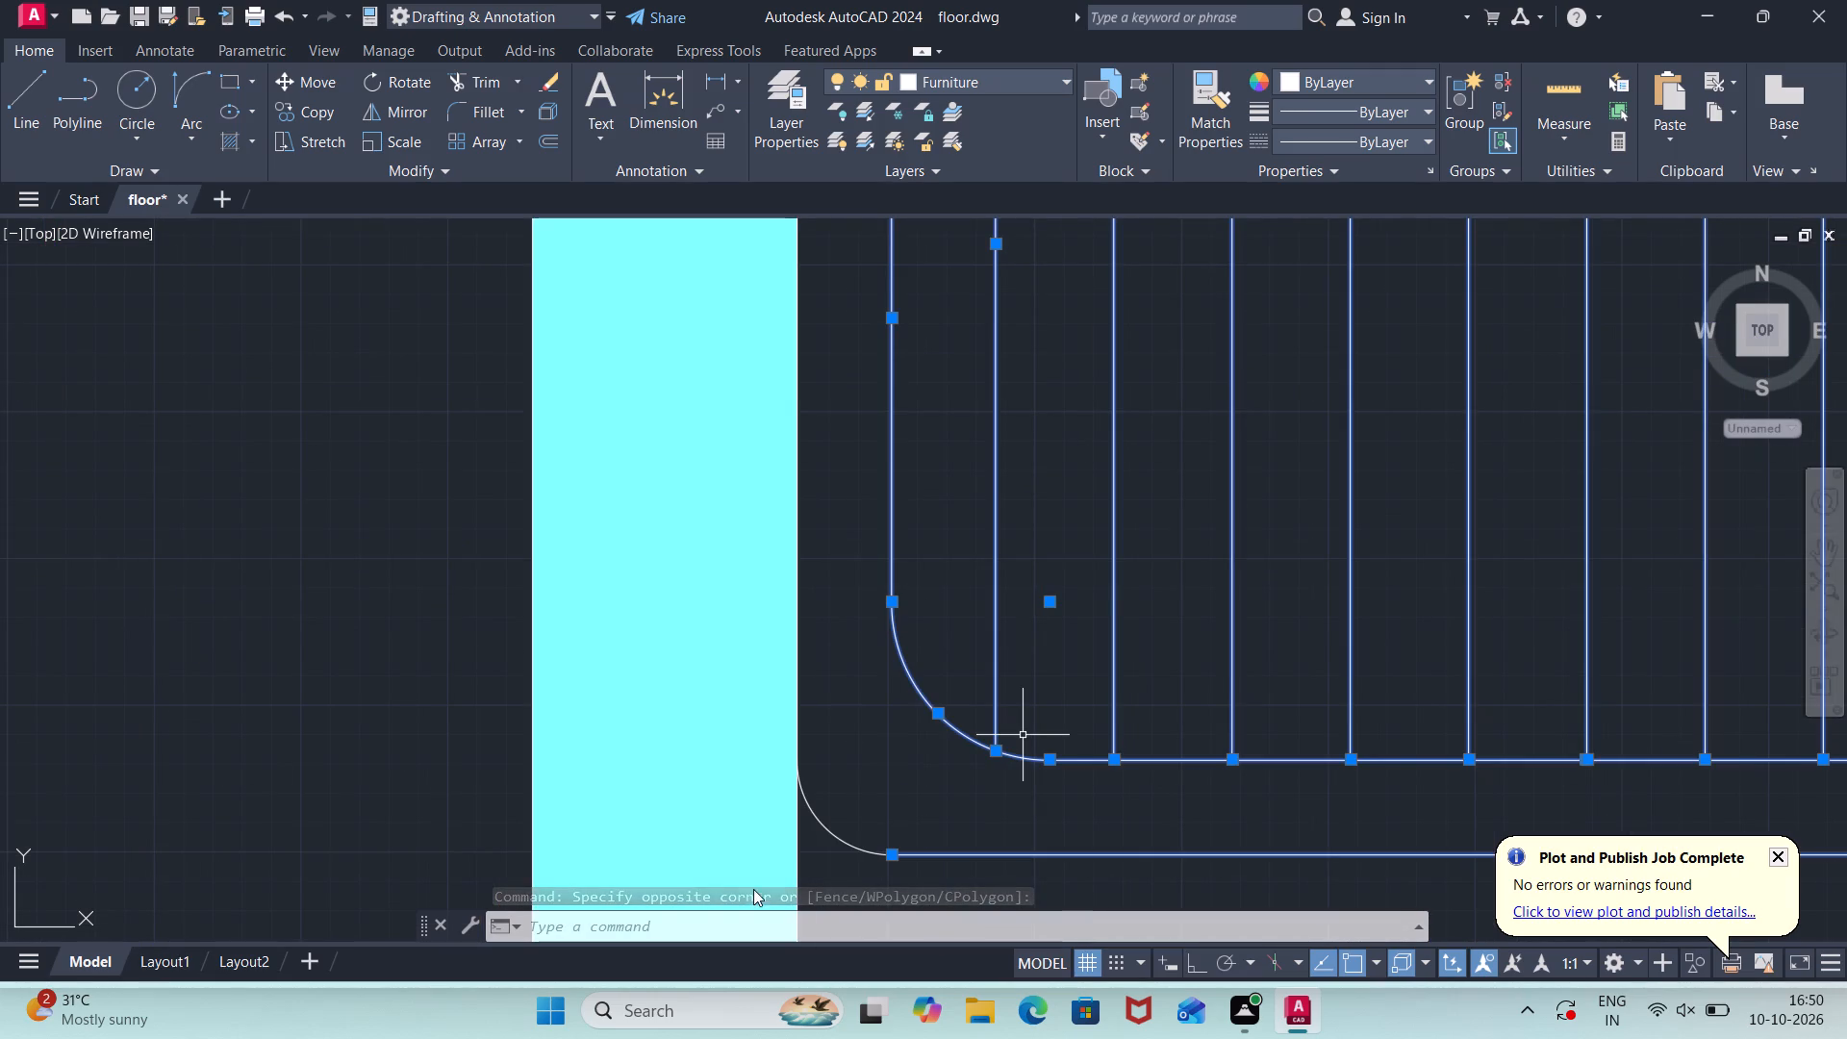
pyautogui.click(845, 835)
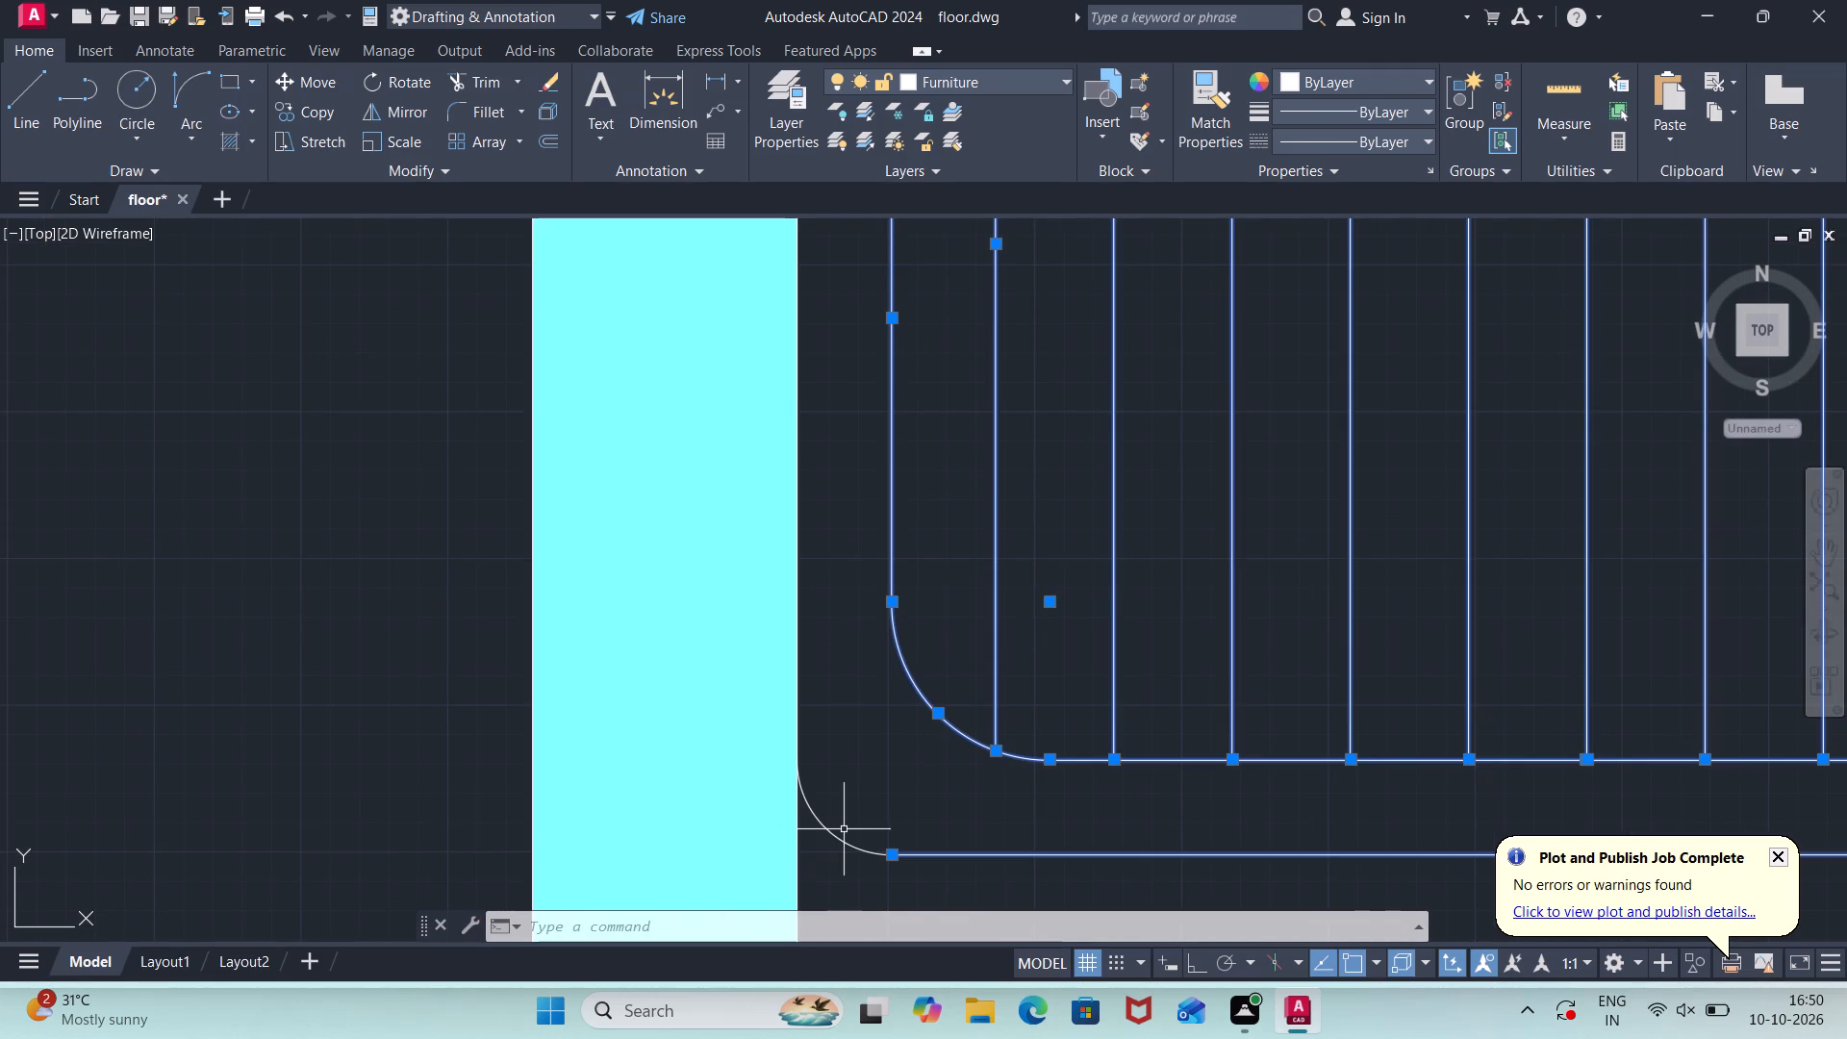
pyautogui.click(811, 865)
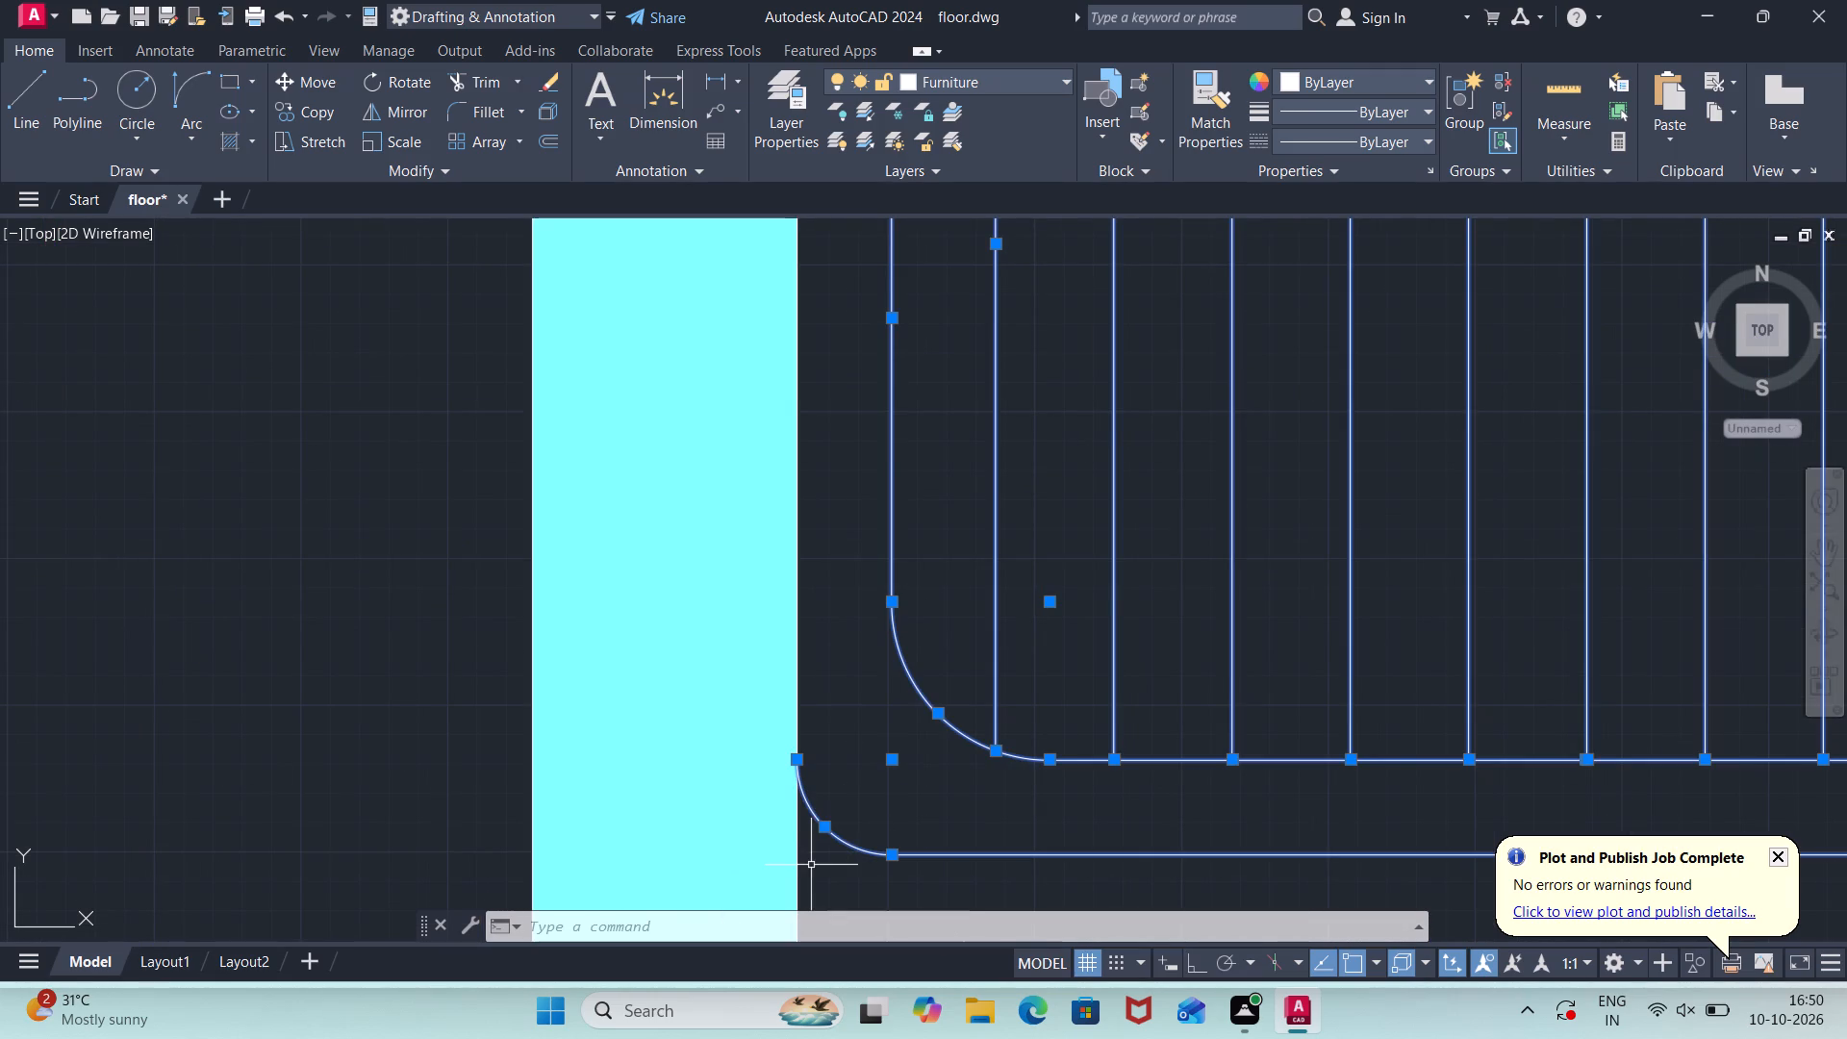
pyautogui.scroll(4, 812, 737)
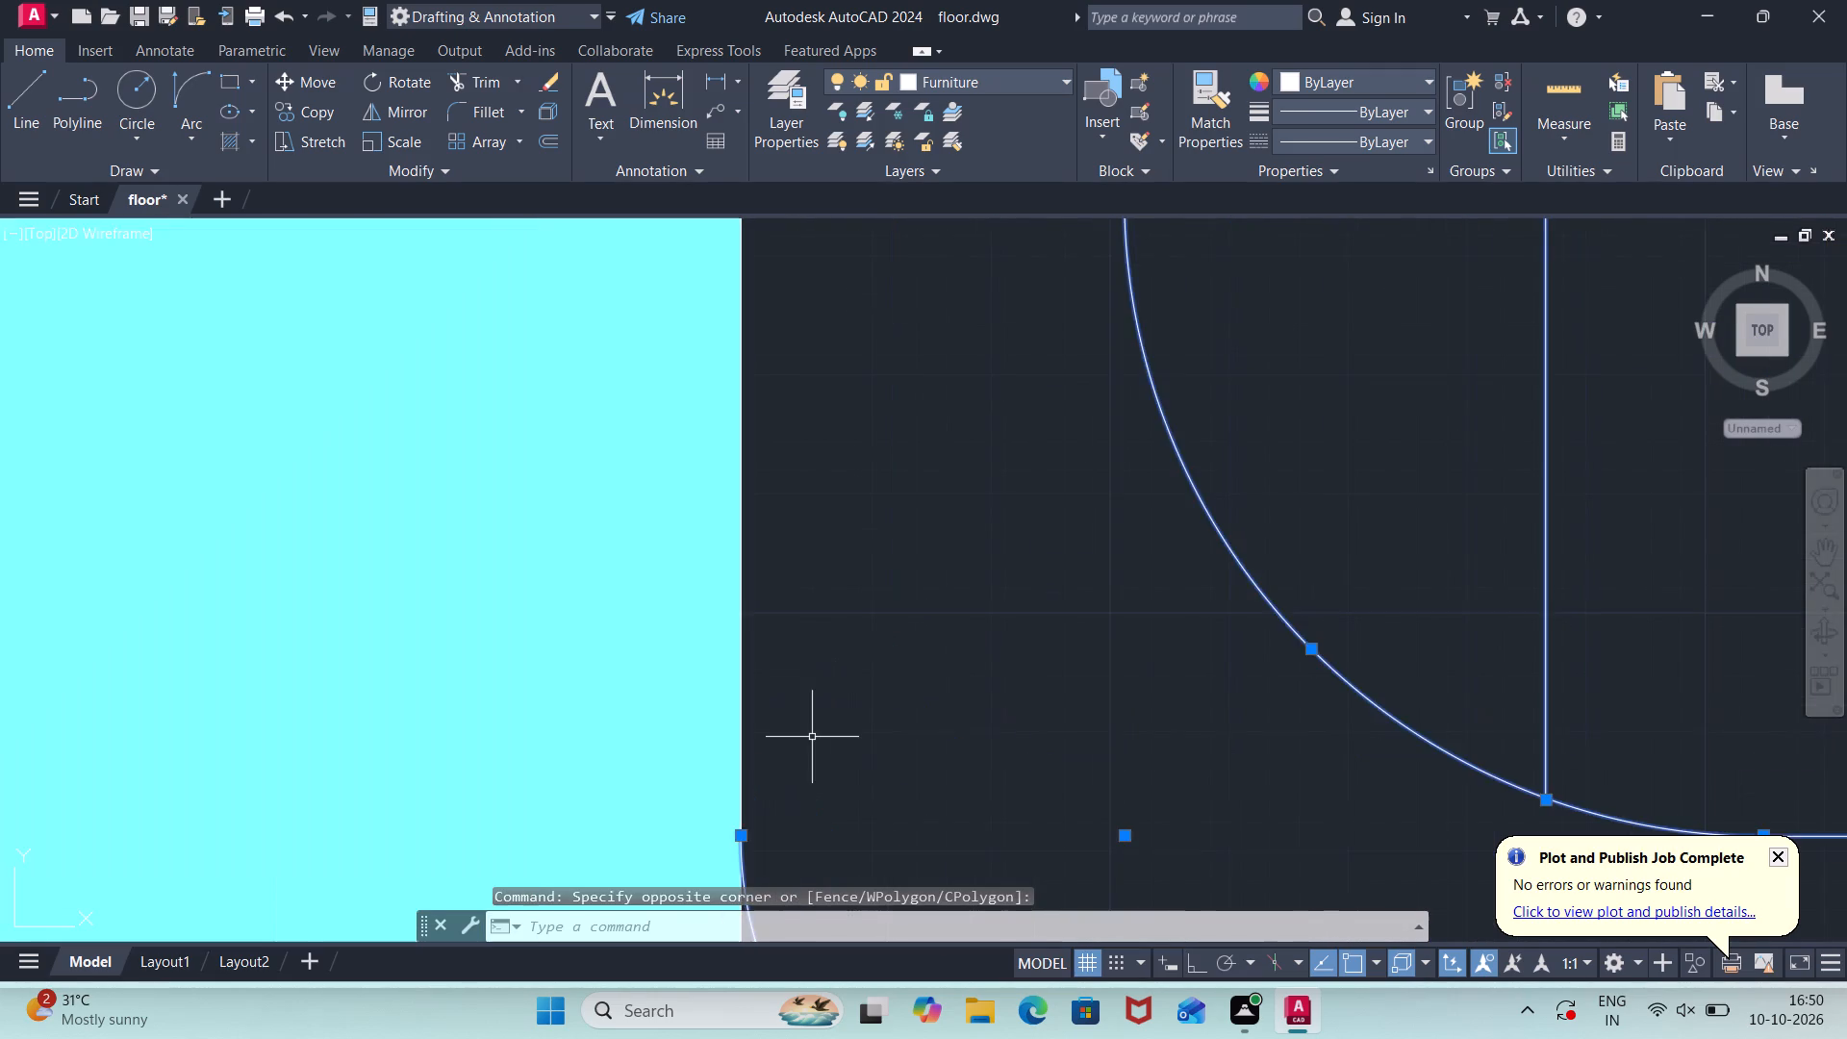
pyautogui.scroll(-1, 742, 849)
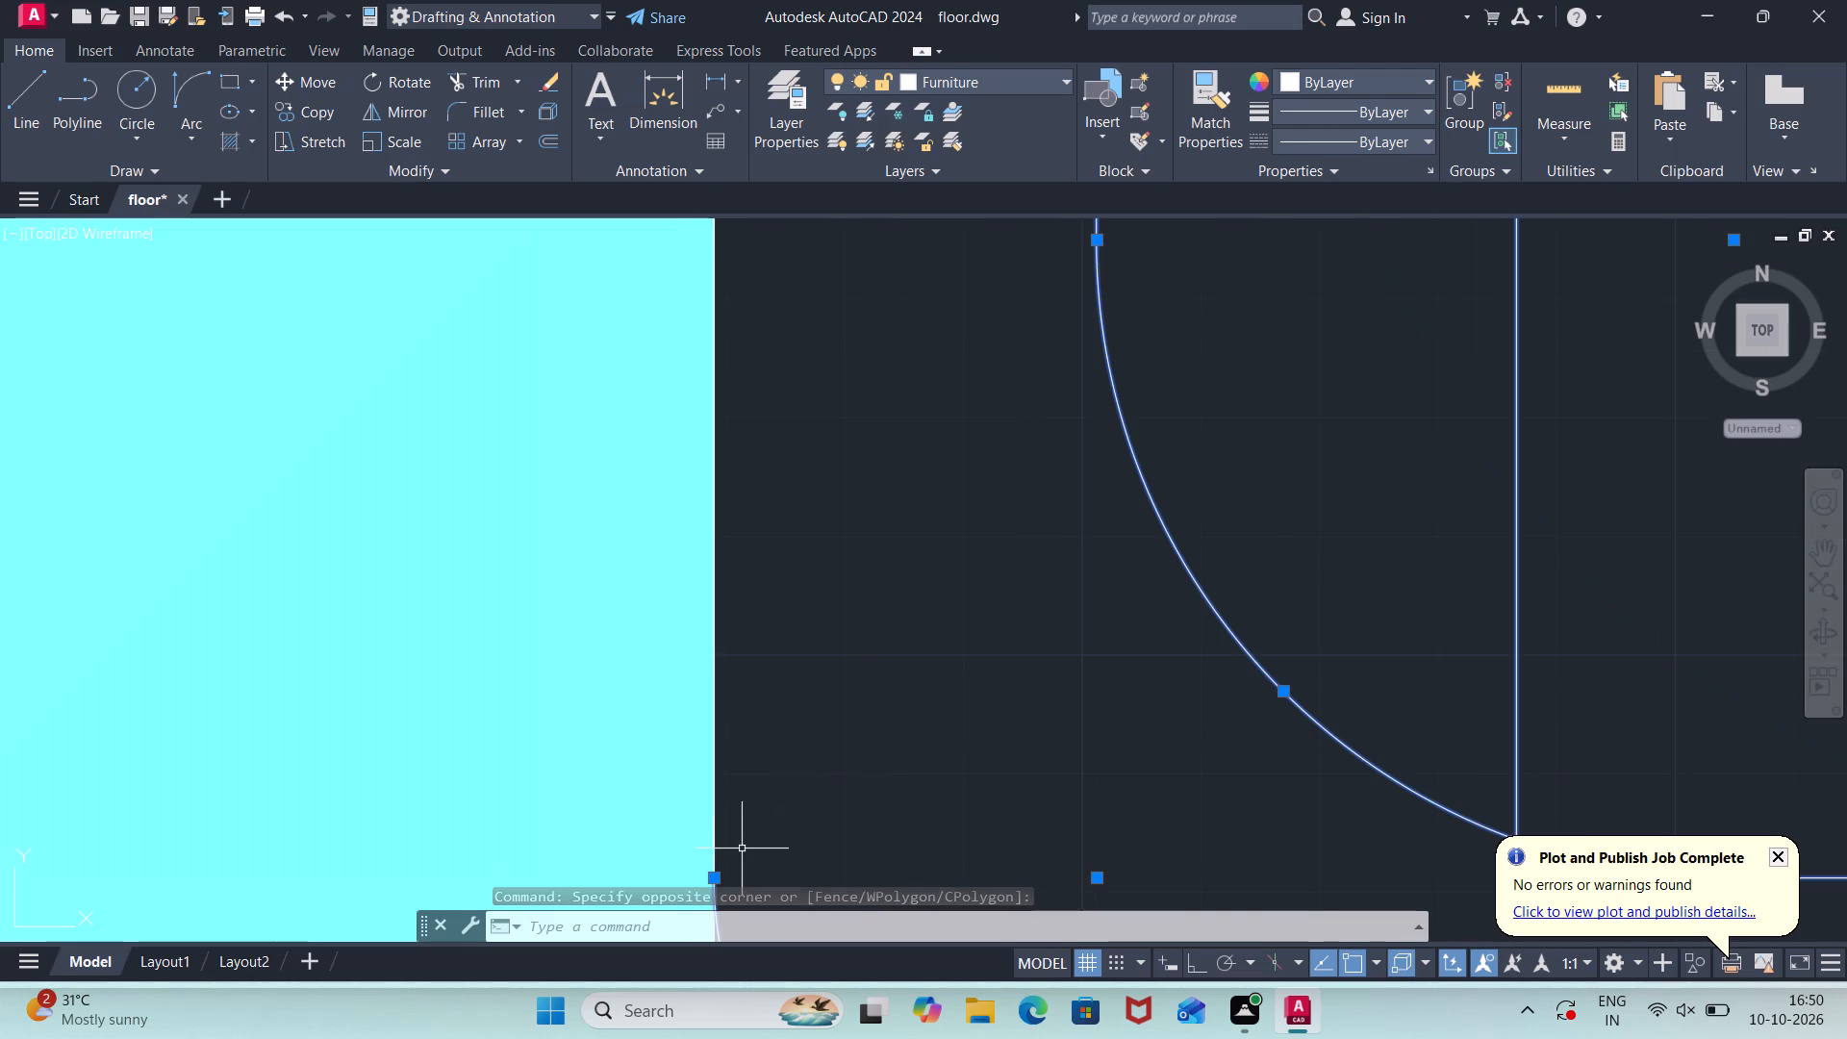
pyautogui.click(711, 862)
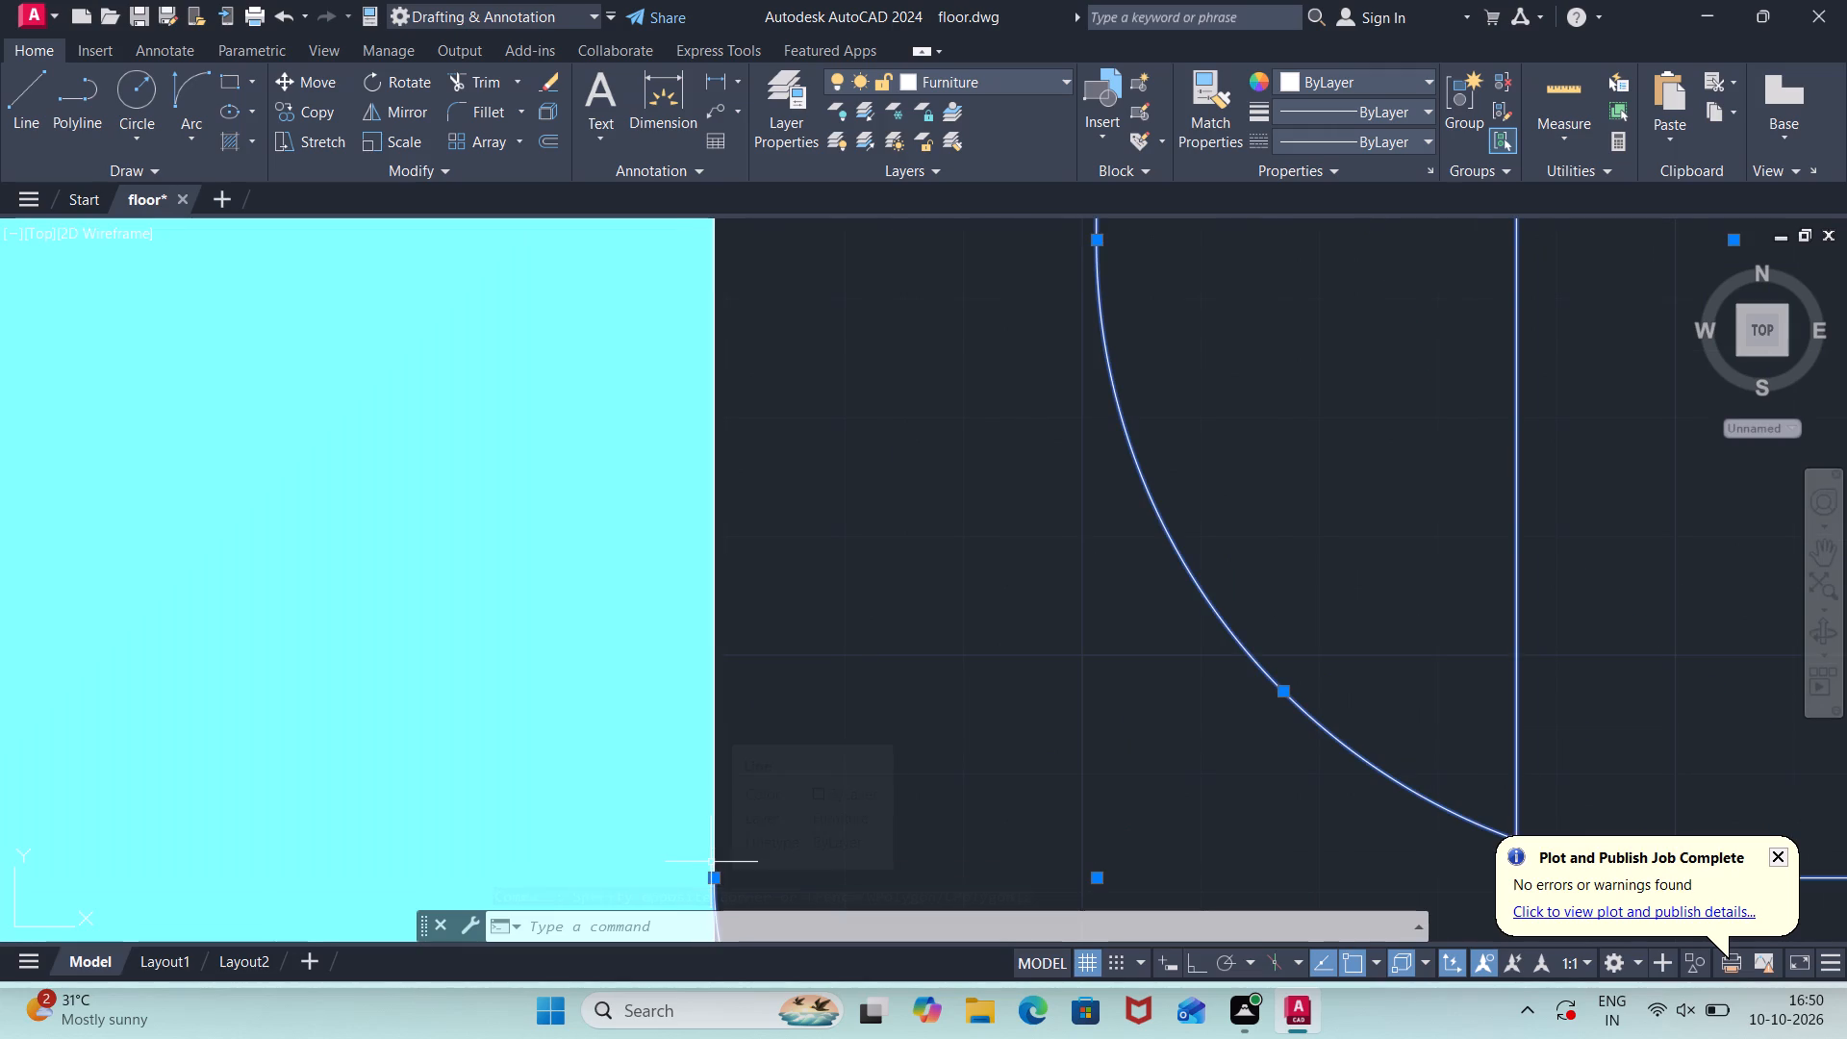
pyautogui.scroll(-3, 867, 796)
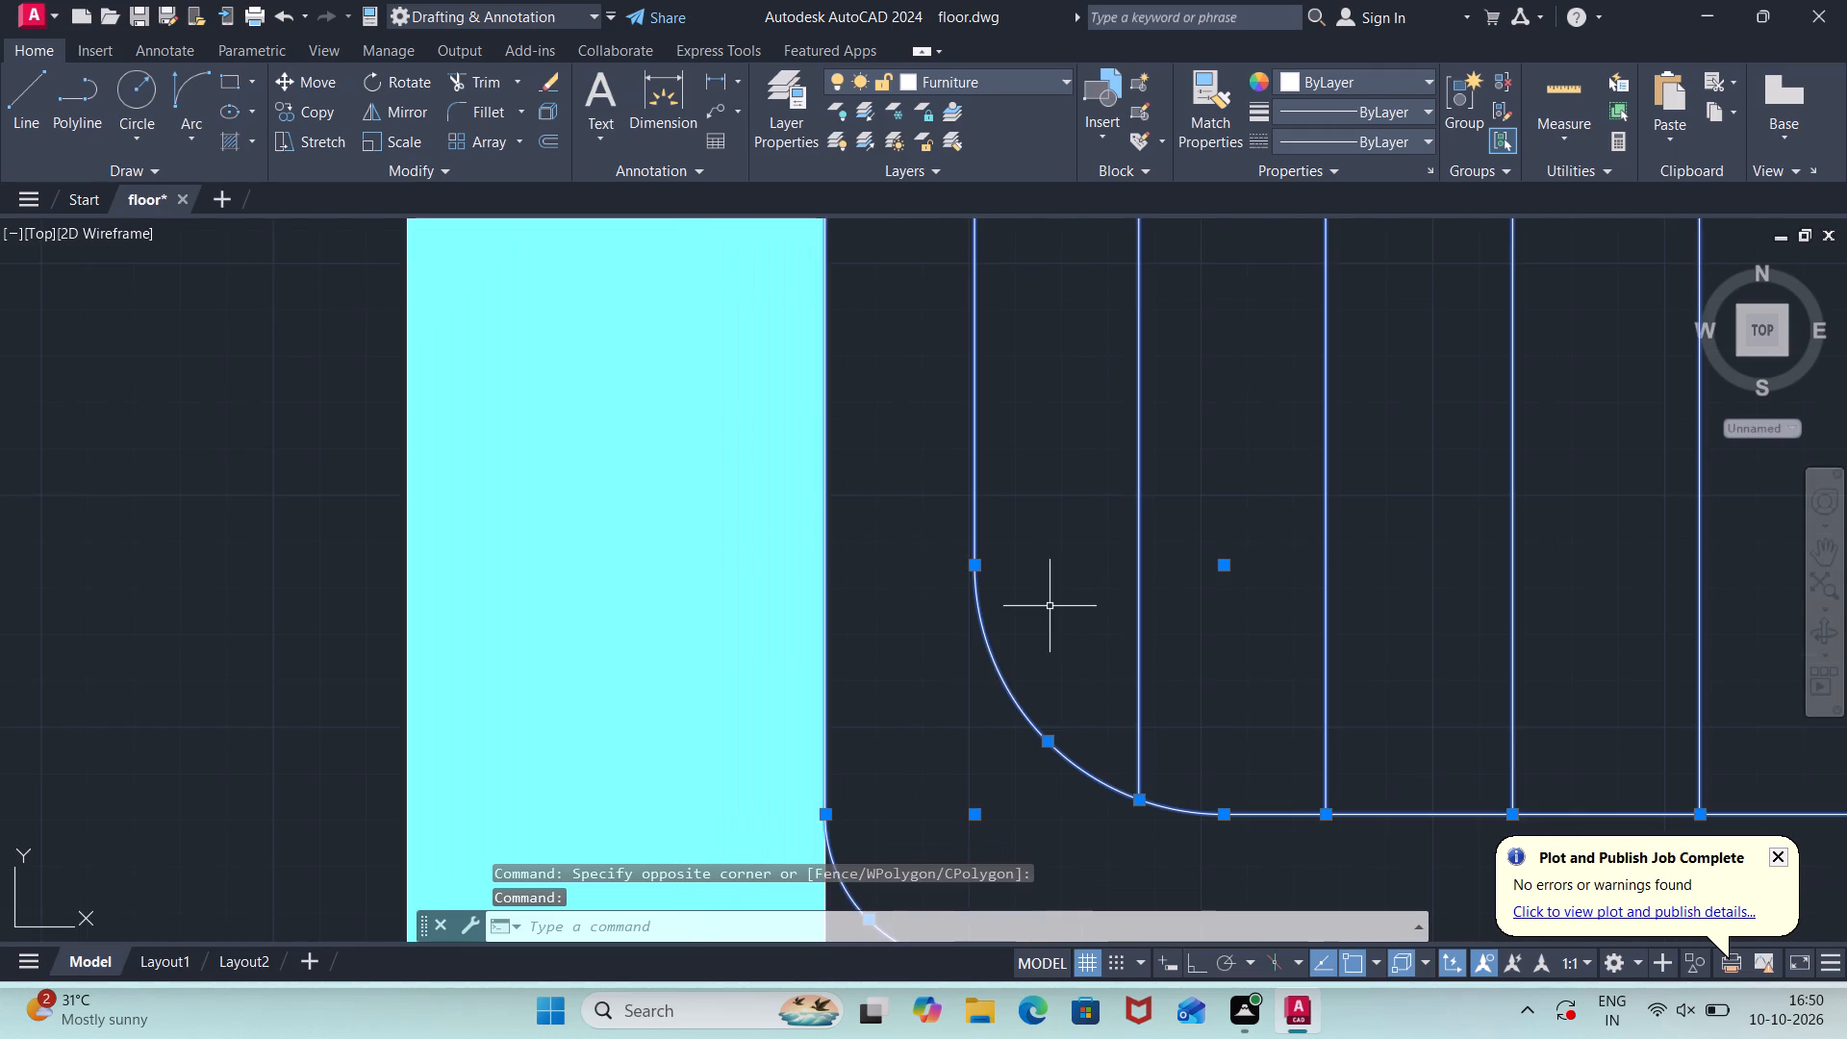
pyautogui.moveTo(1064, 467); pyautogui.dragTo(979, 722, button='middle')
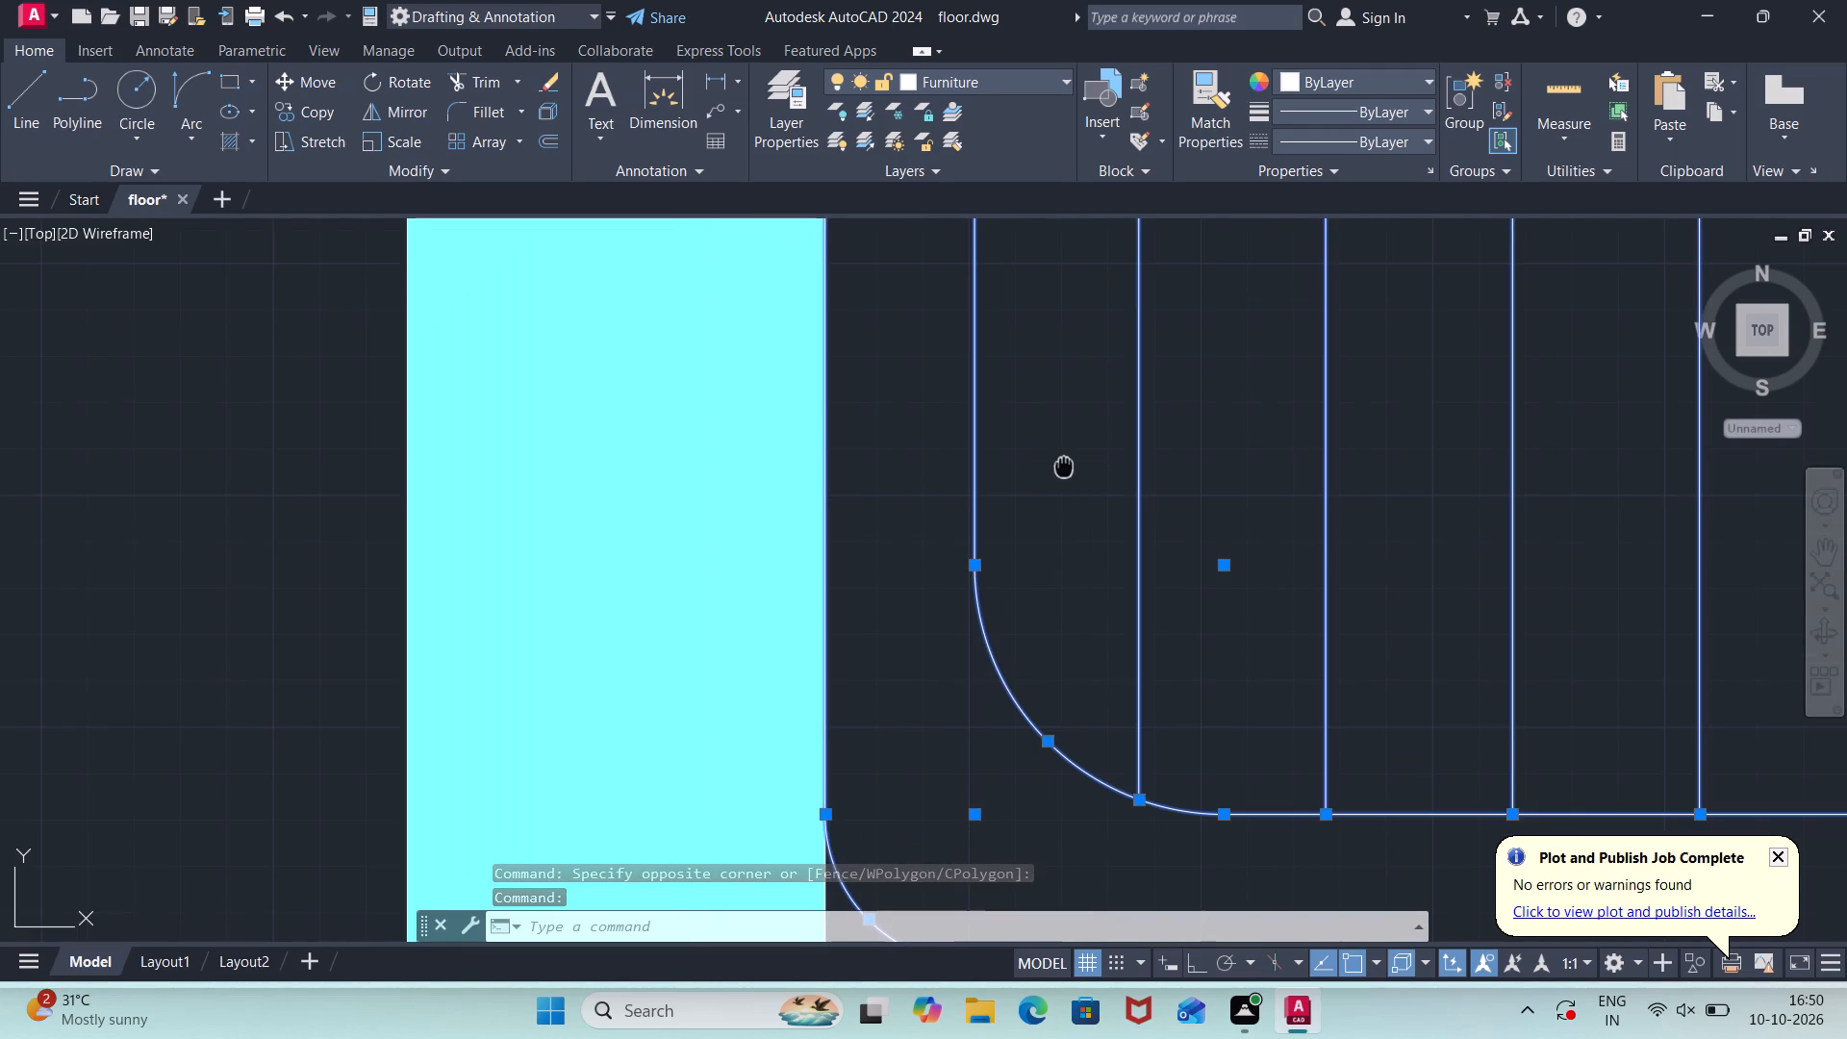
pyautogui.moveTo(979, 722); pyautogui.dragTo(978, 722, button='middle')
pyautogui.scroll(-3, 978, 722)
pyautogui.scroll(-2, 977, 567)
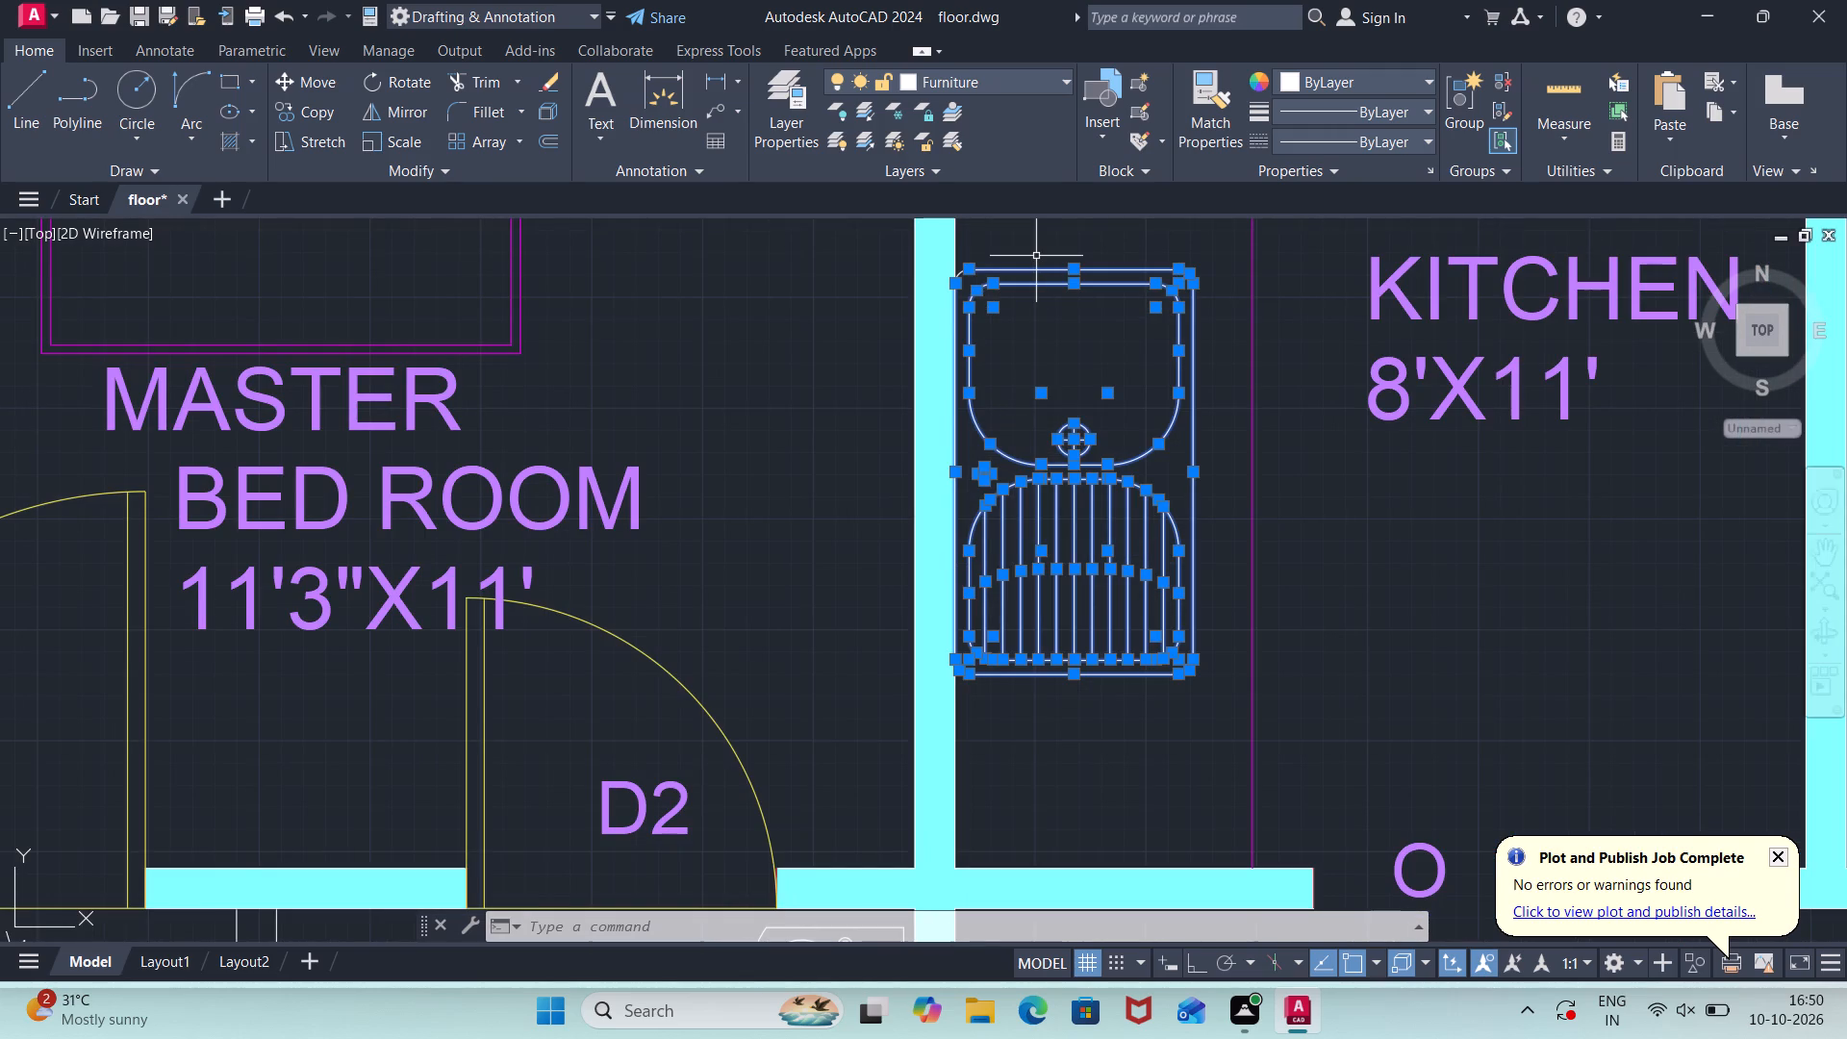
pyautogui.scroll(2, 1036, 256)
pyautogui.moveTo(1036, 256); pyautogui.dragTo(1033, 334, button='middle')
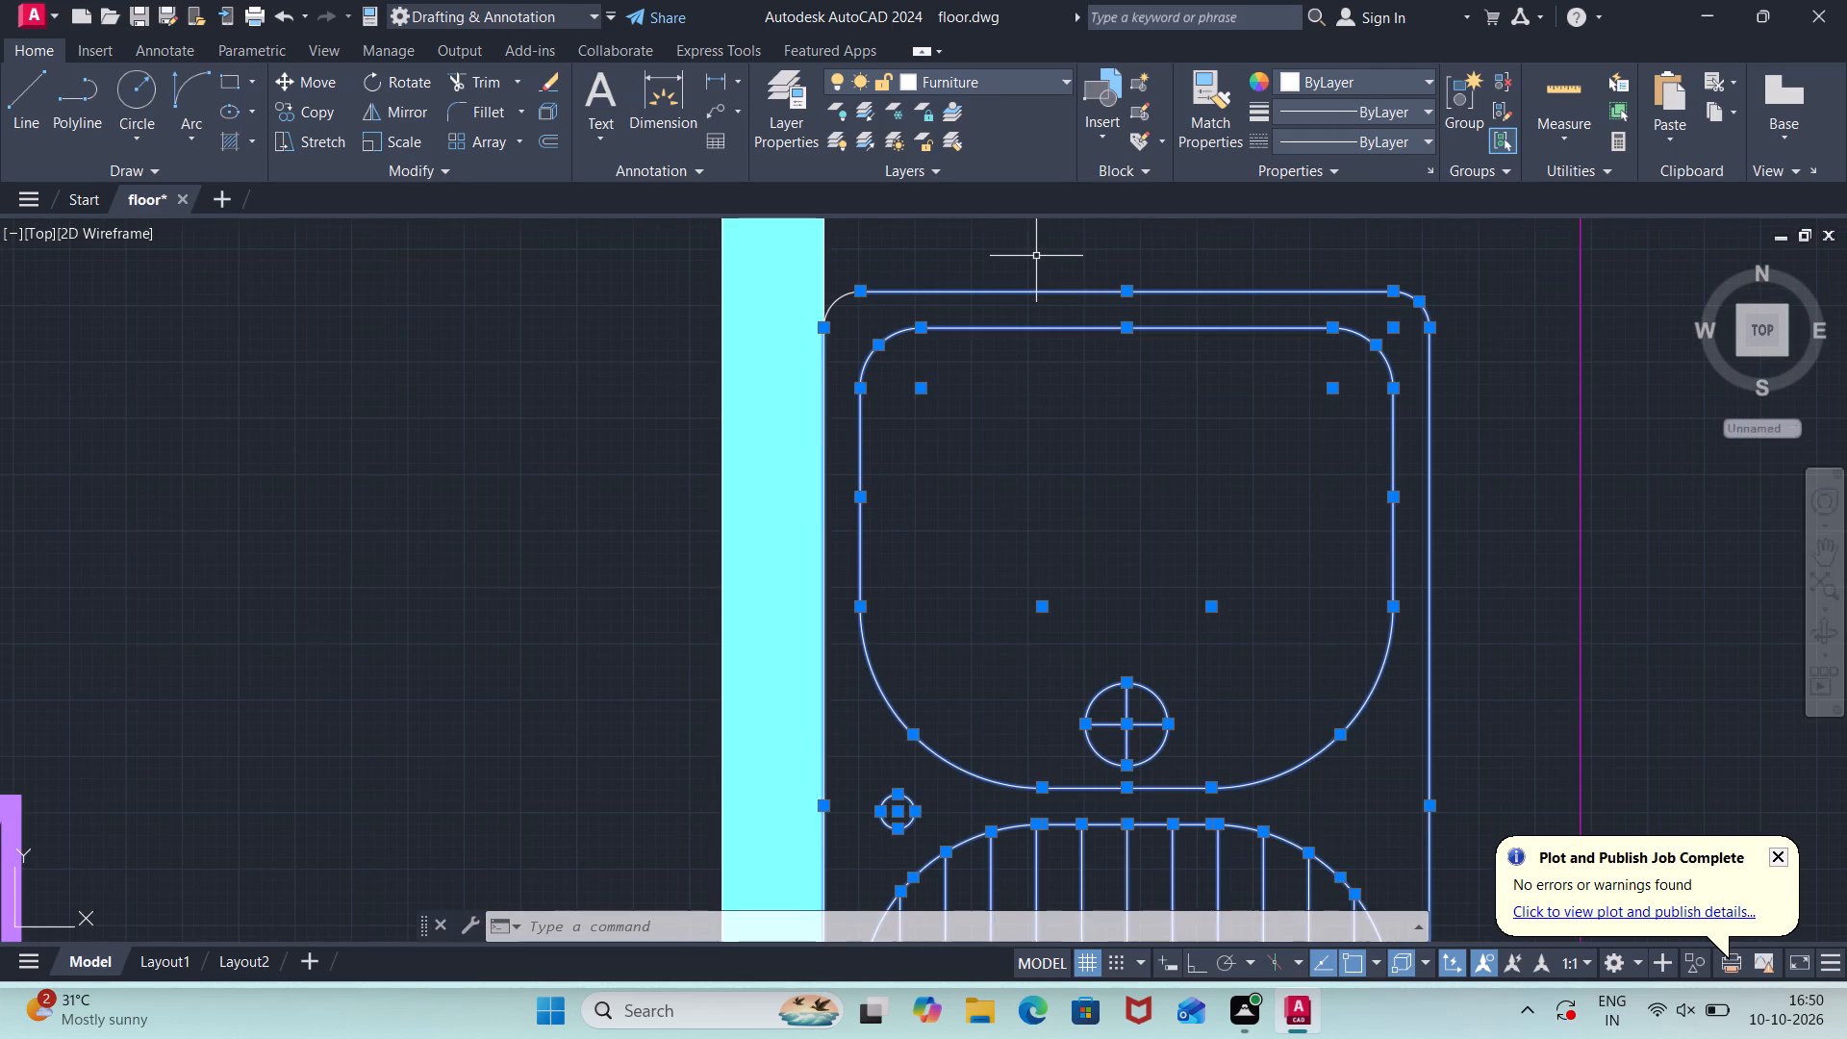
pyautogui.click(838, 373)
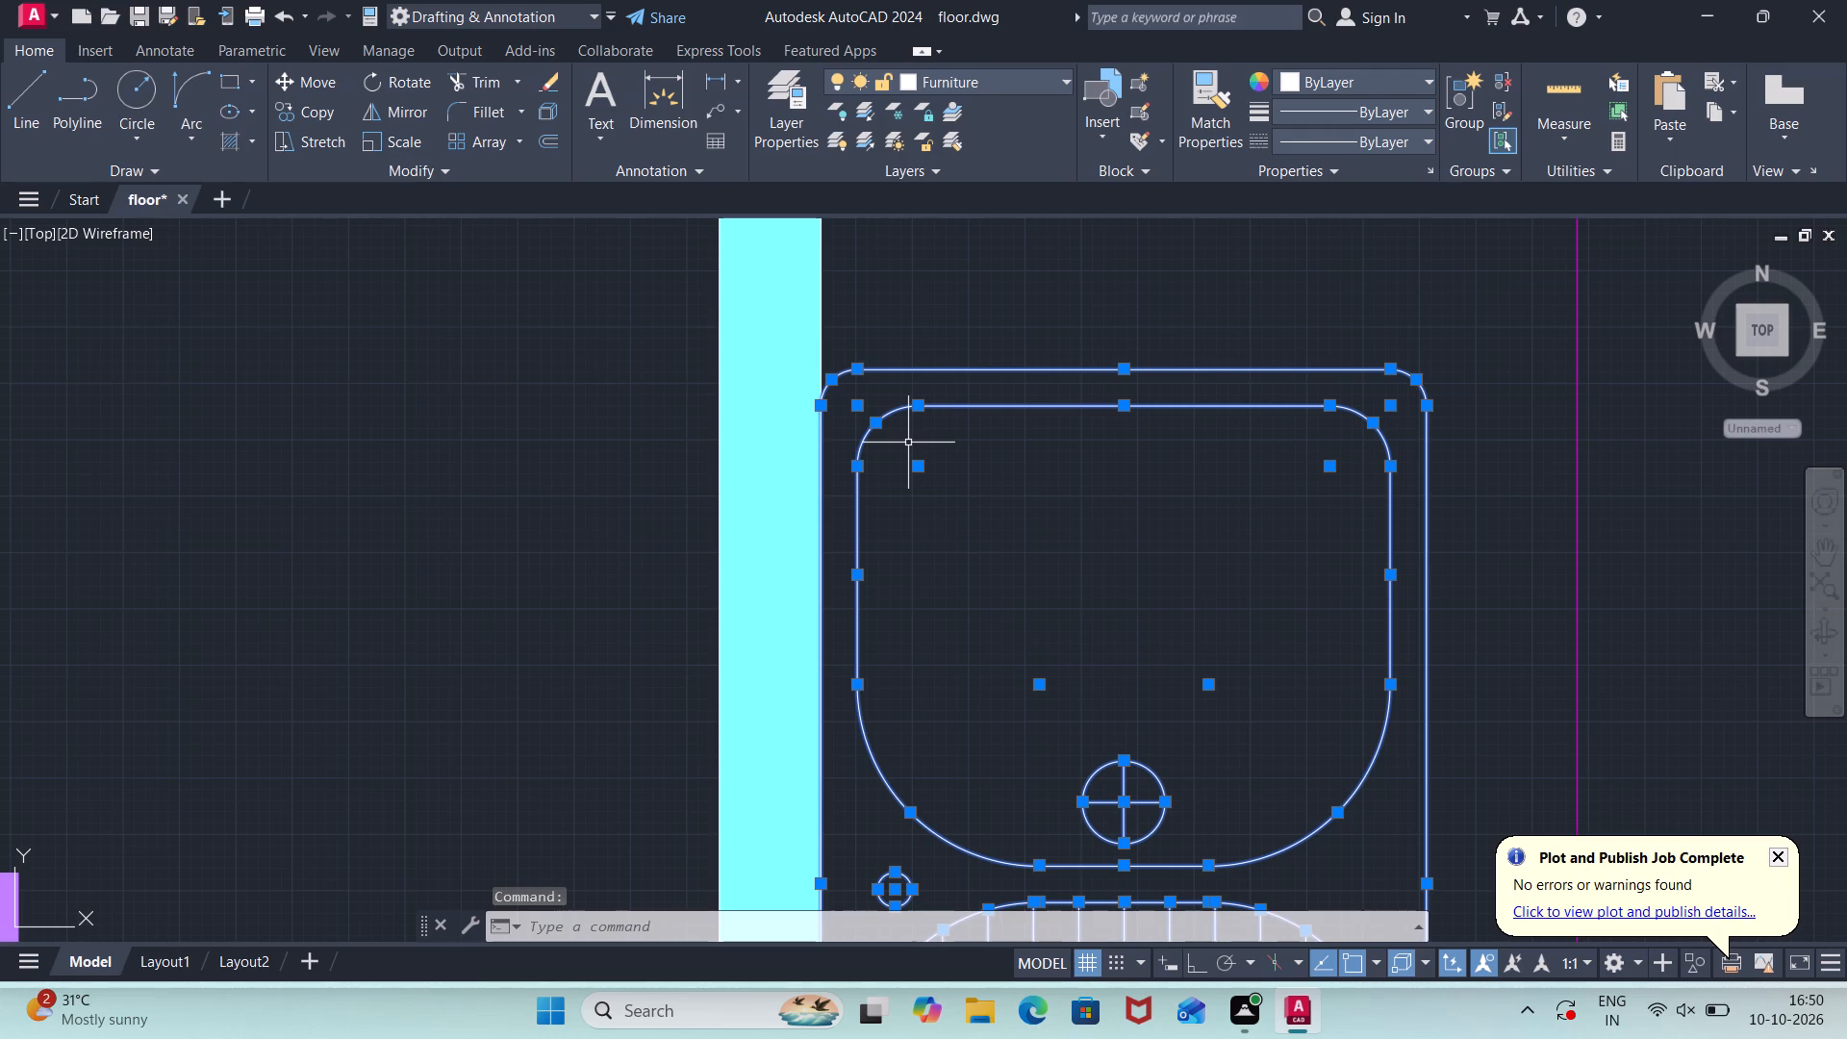
pyautogui.press('m')
pyautogui.press('Return')
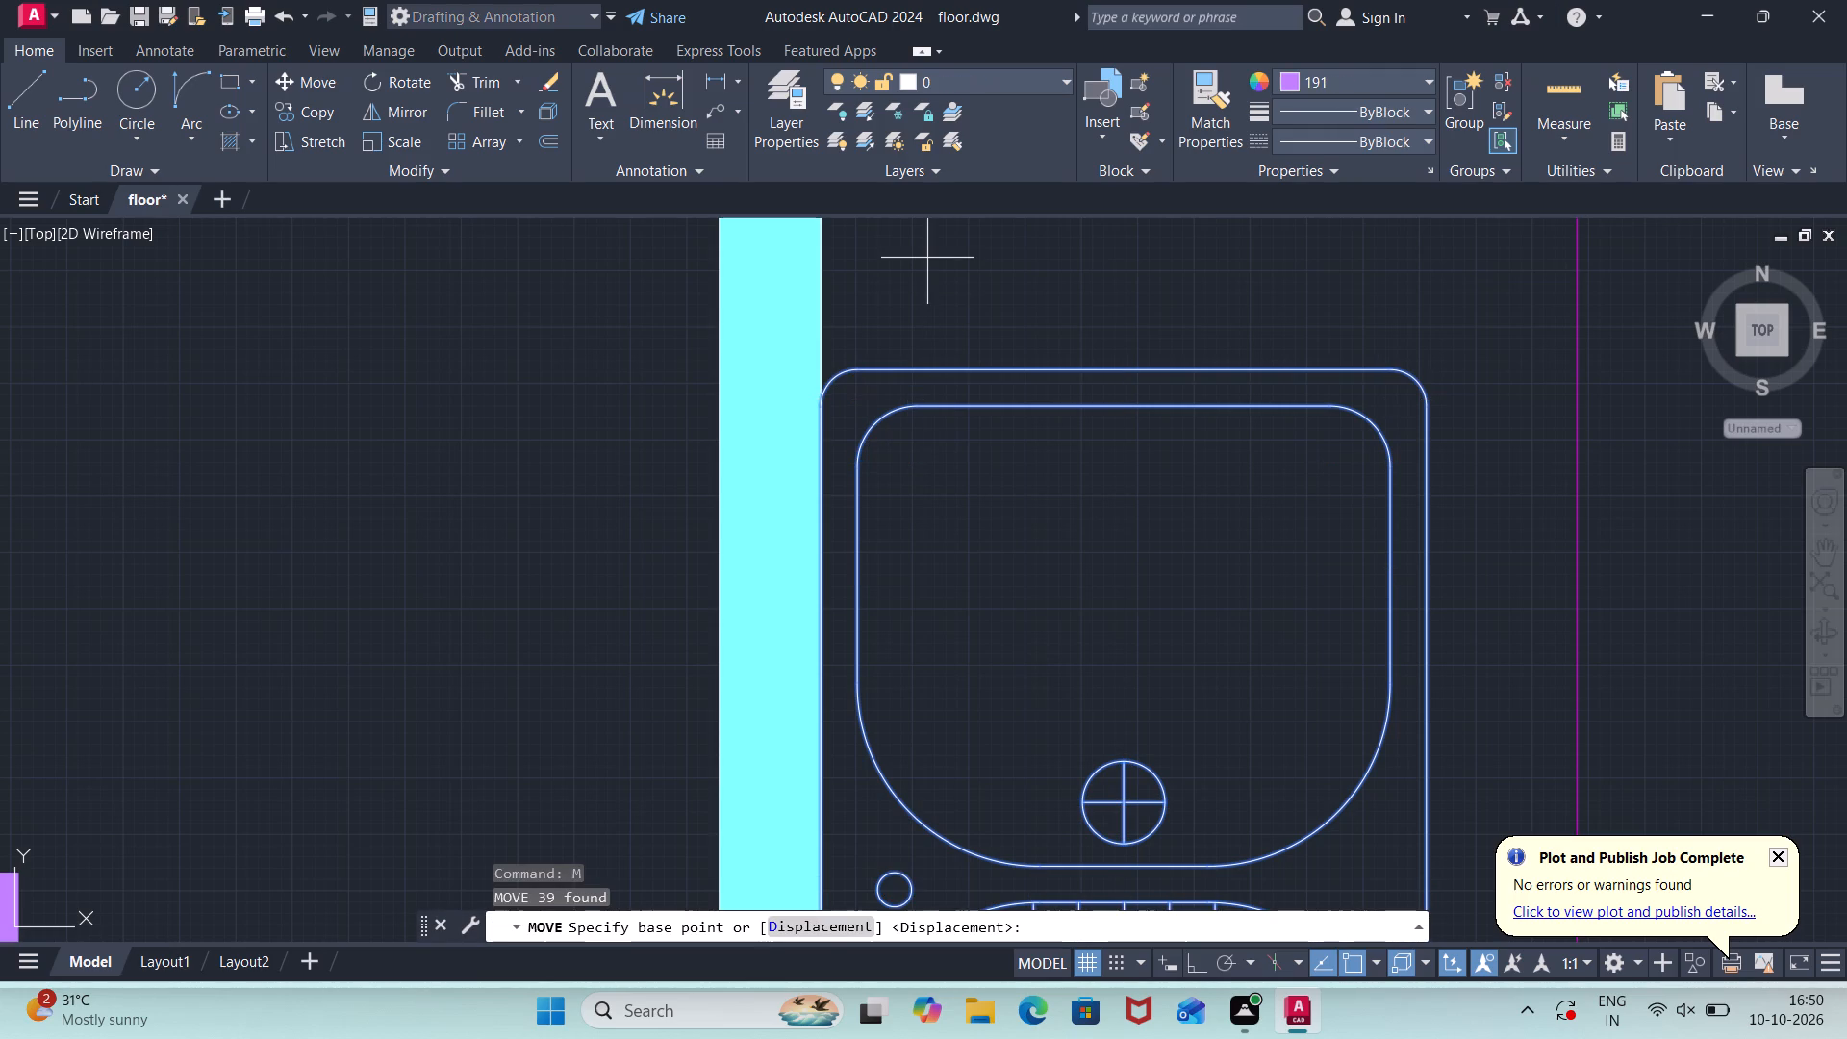
pyautogui.click(844, 367)
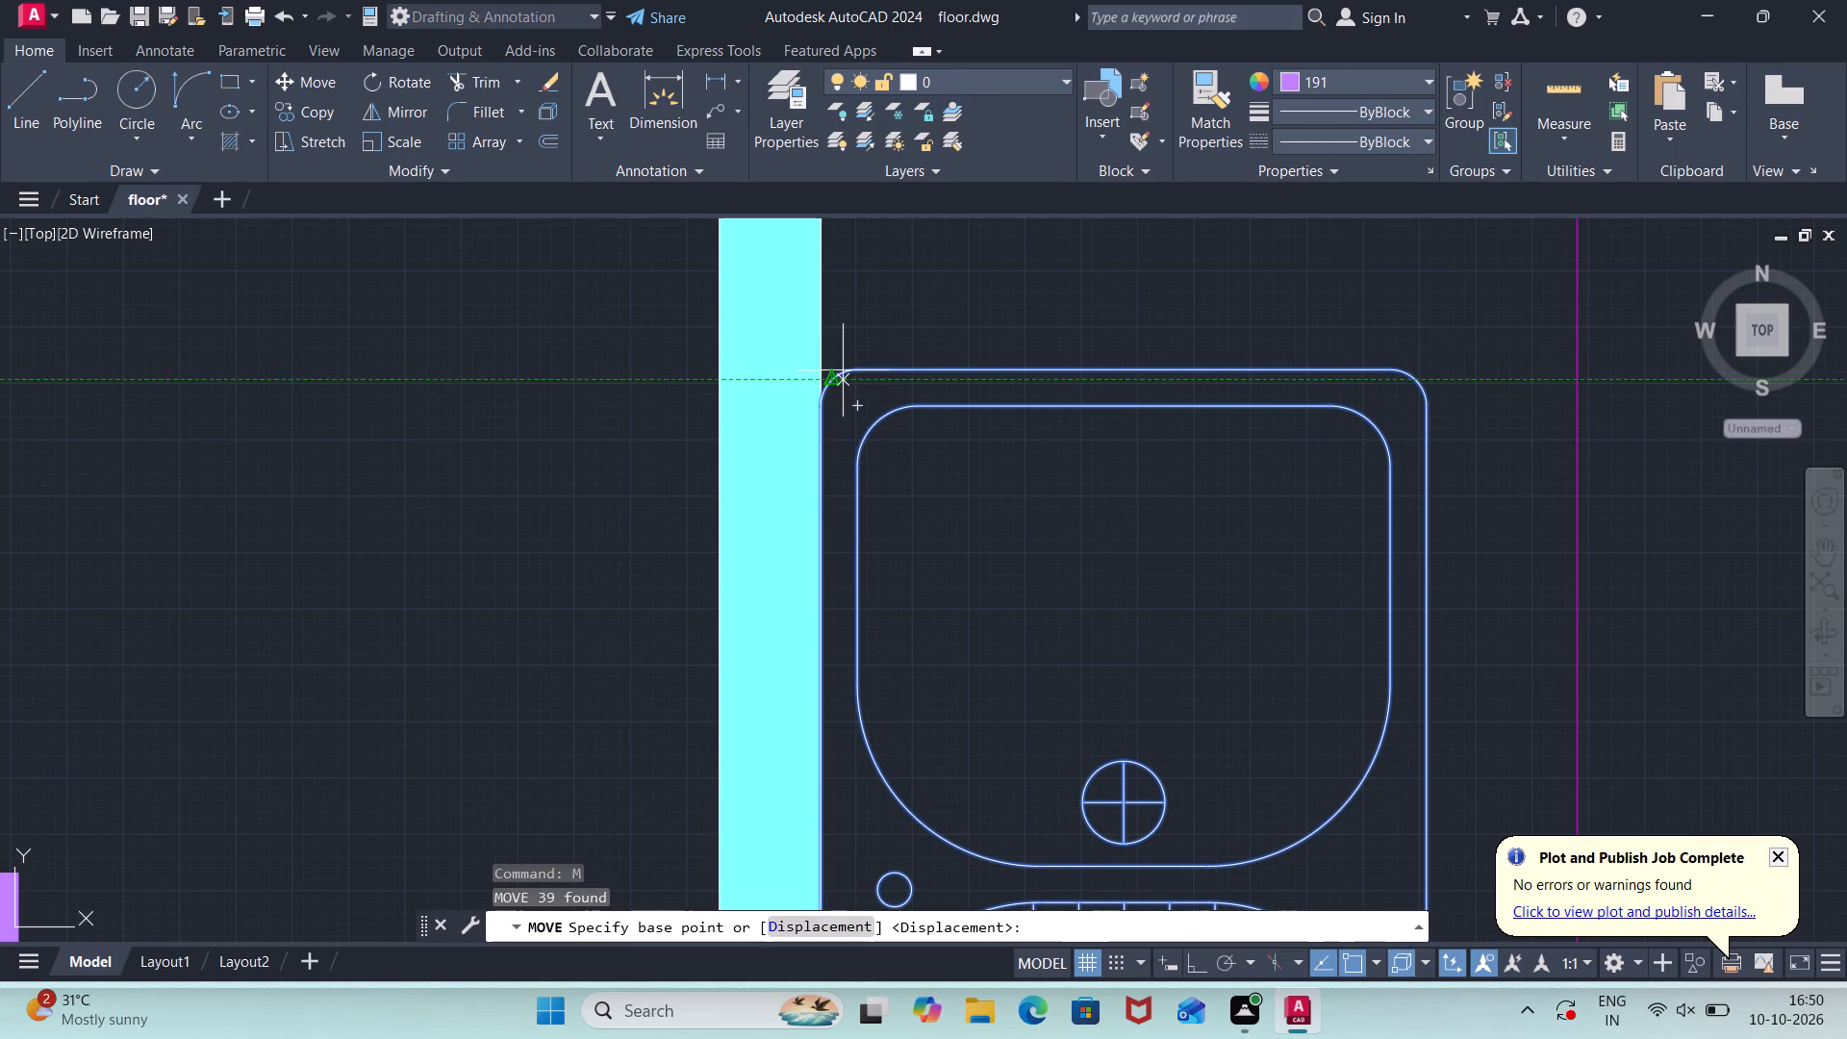
pyautogui.click(900, 352)
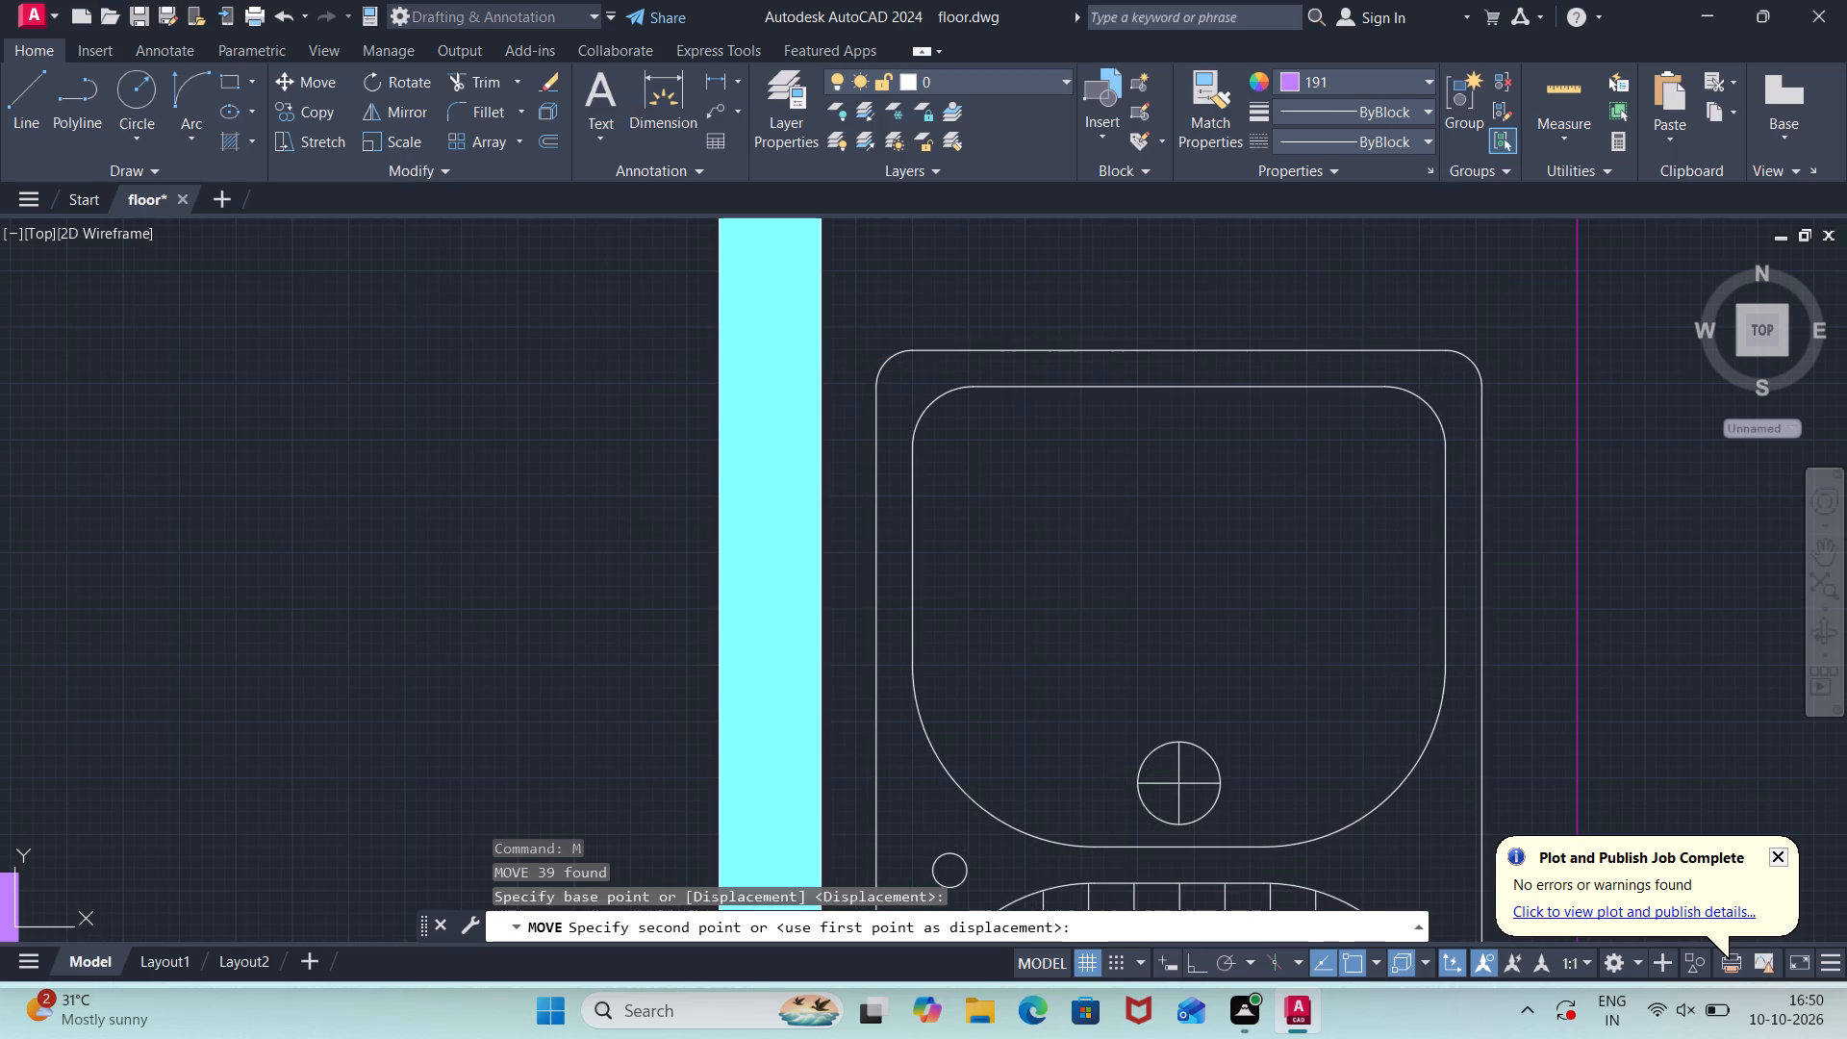
# Add the single-line text label O, 6" high with 0 rotation, at the left unit's kitchen opening.
pyautogui.scroll(-3, 900, 352)
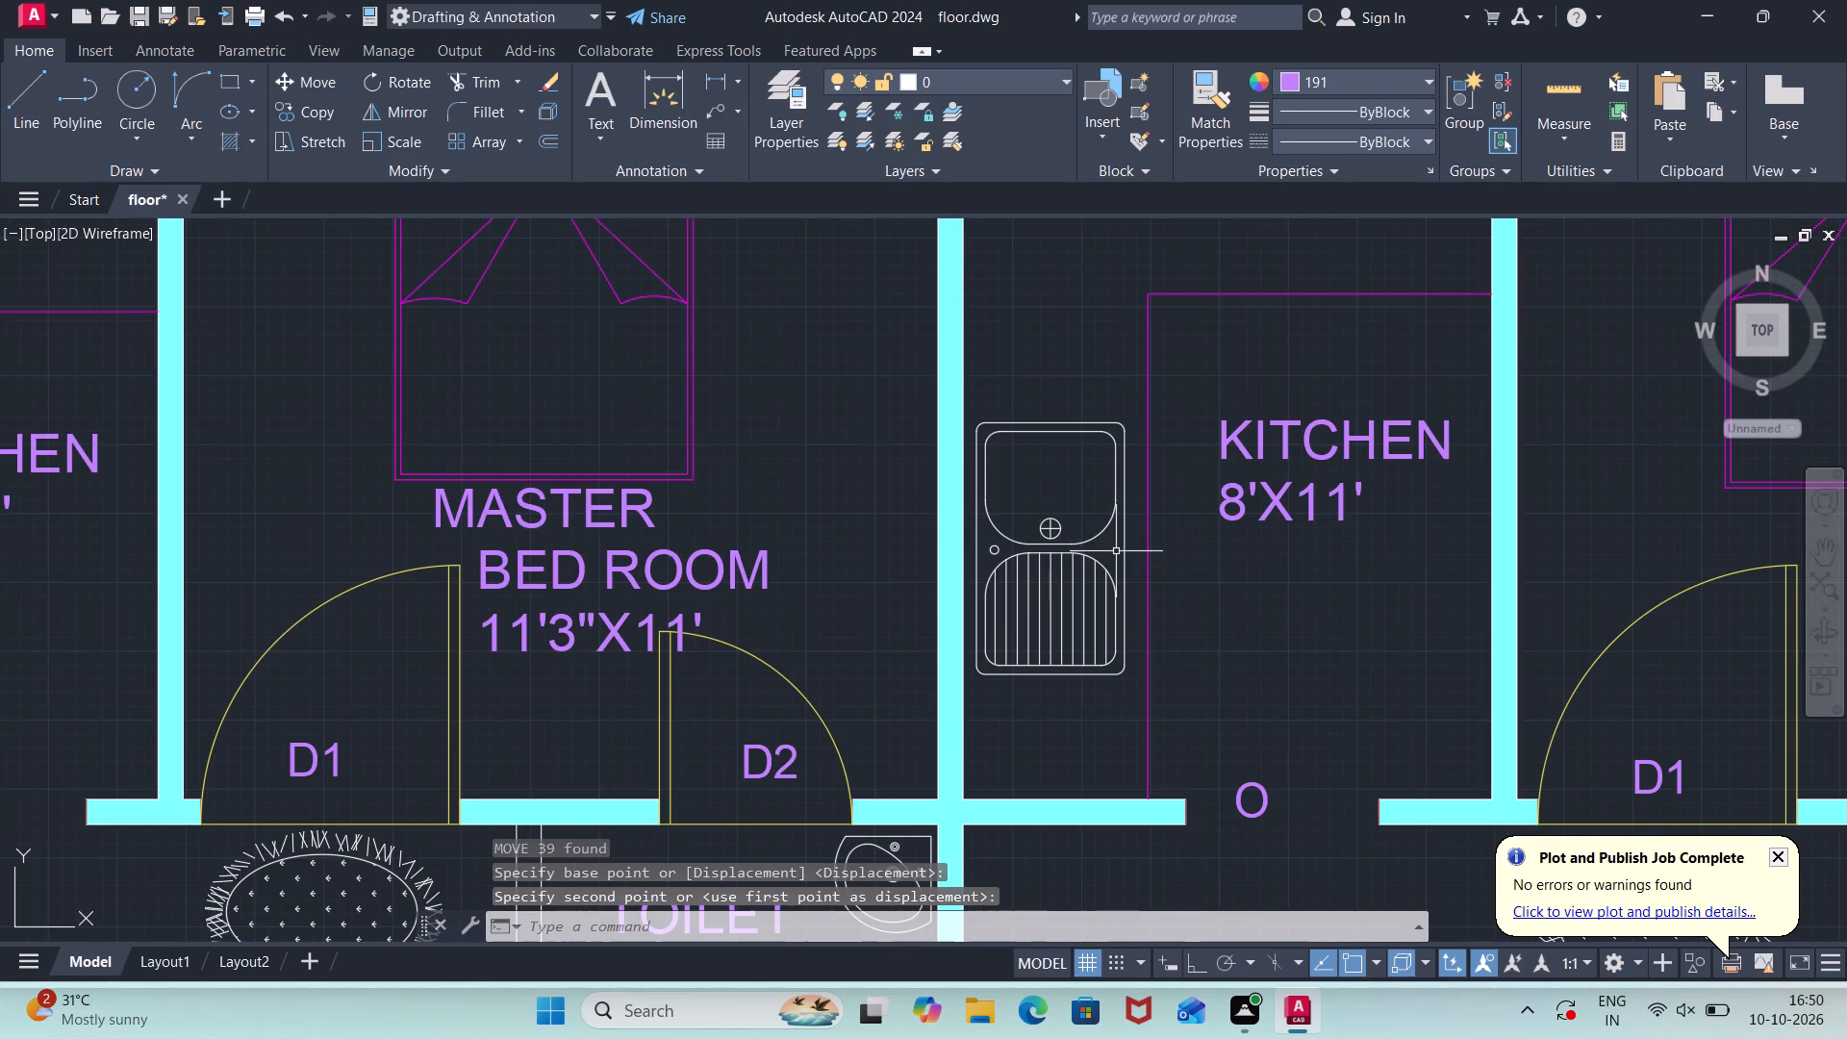
pyautogui.scroll(-1, 1235, 617)
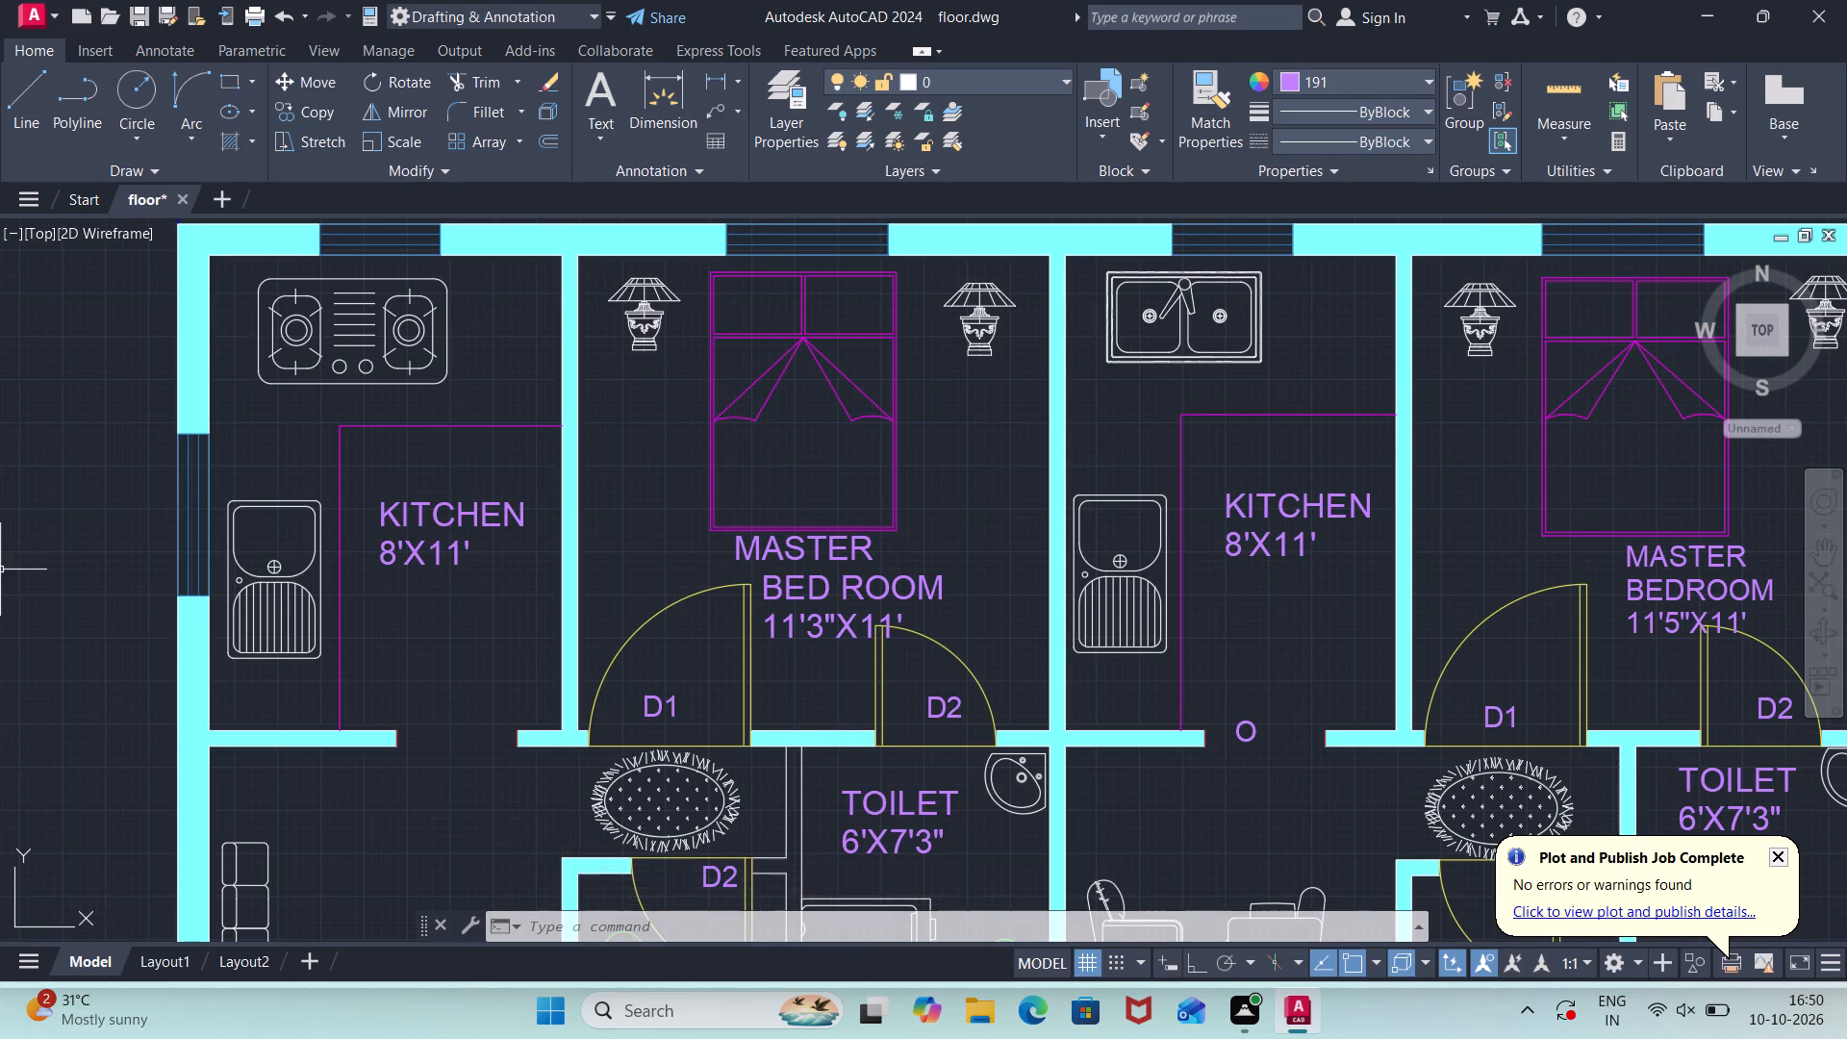
pyautogui.press('t')
pyautogui.press('e')
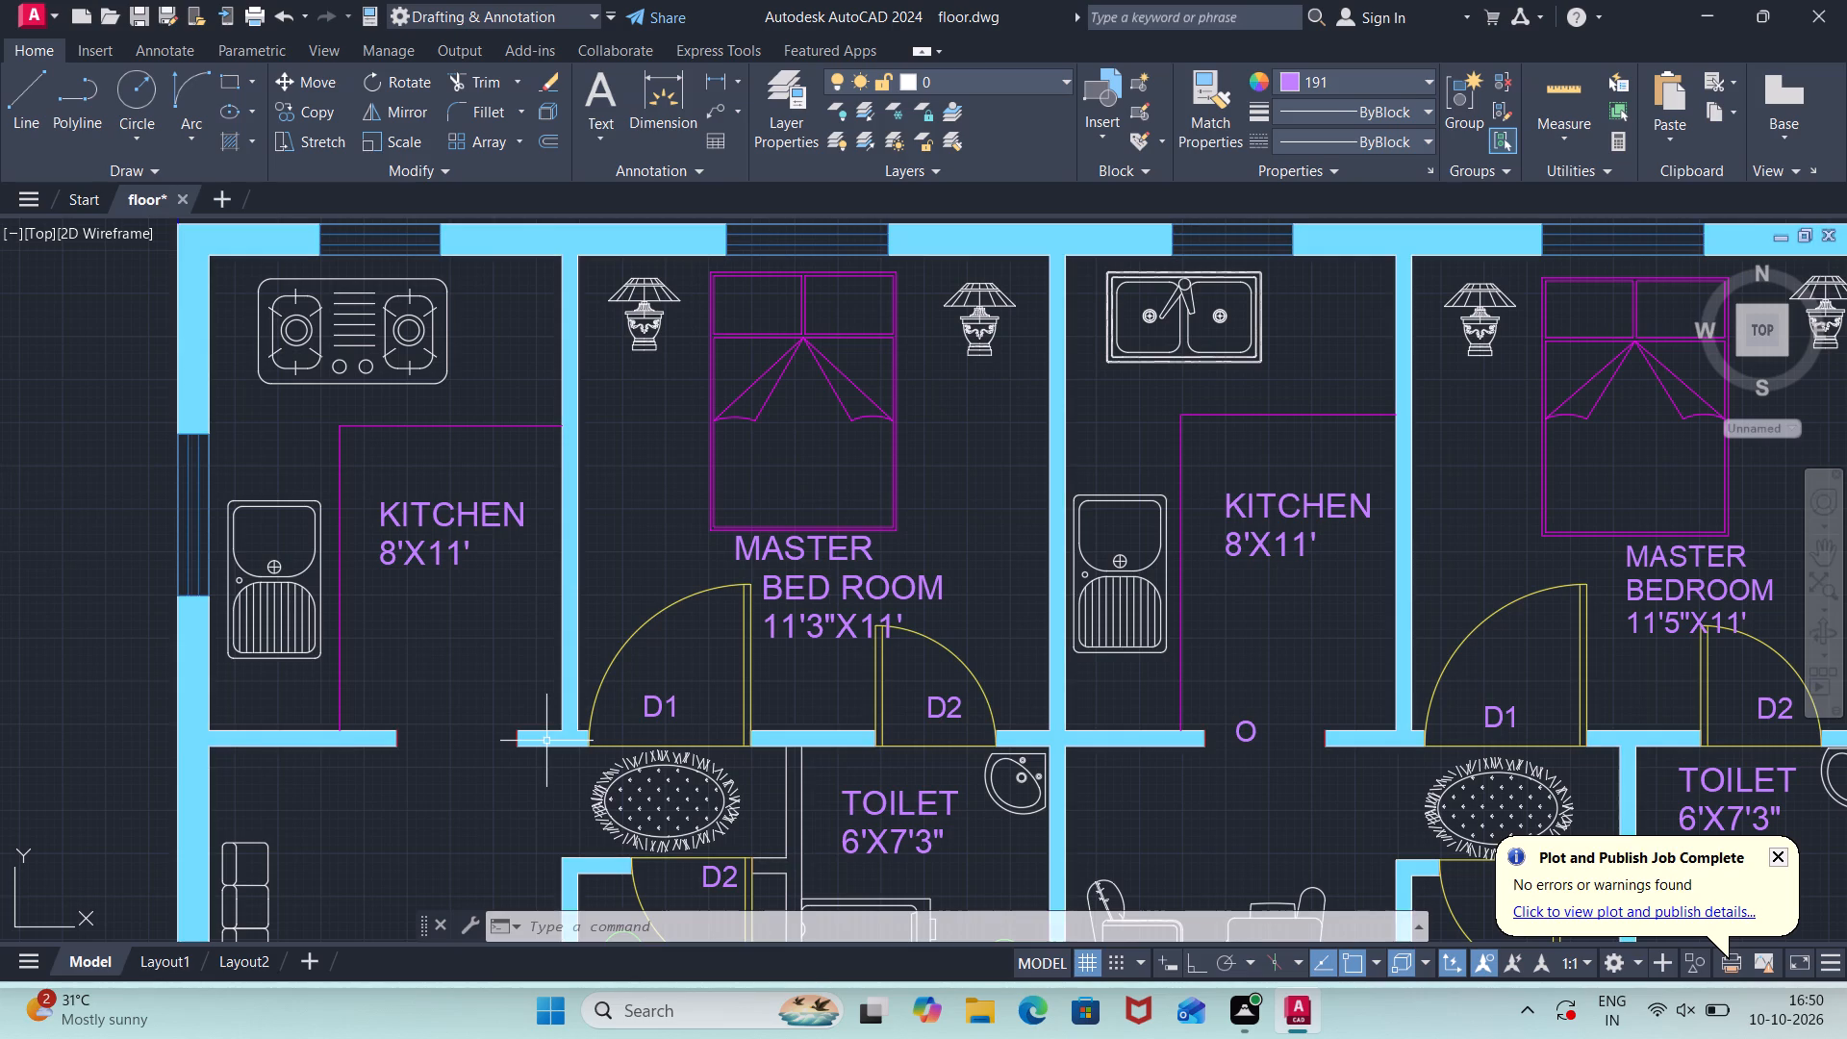
pyautogui.write('XT')
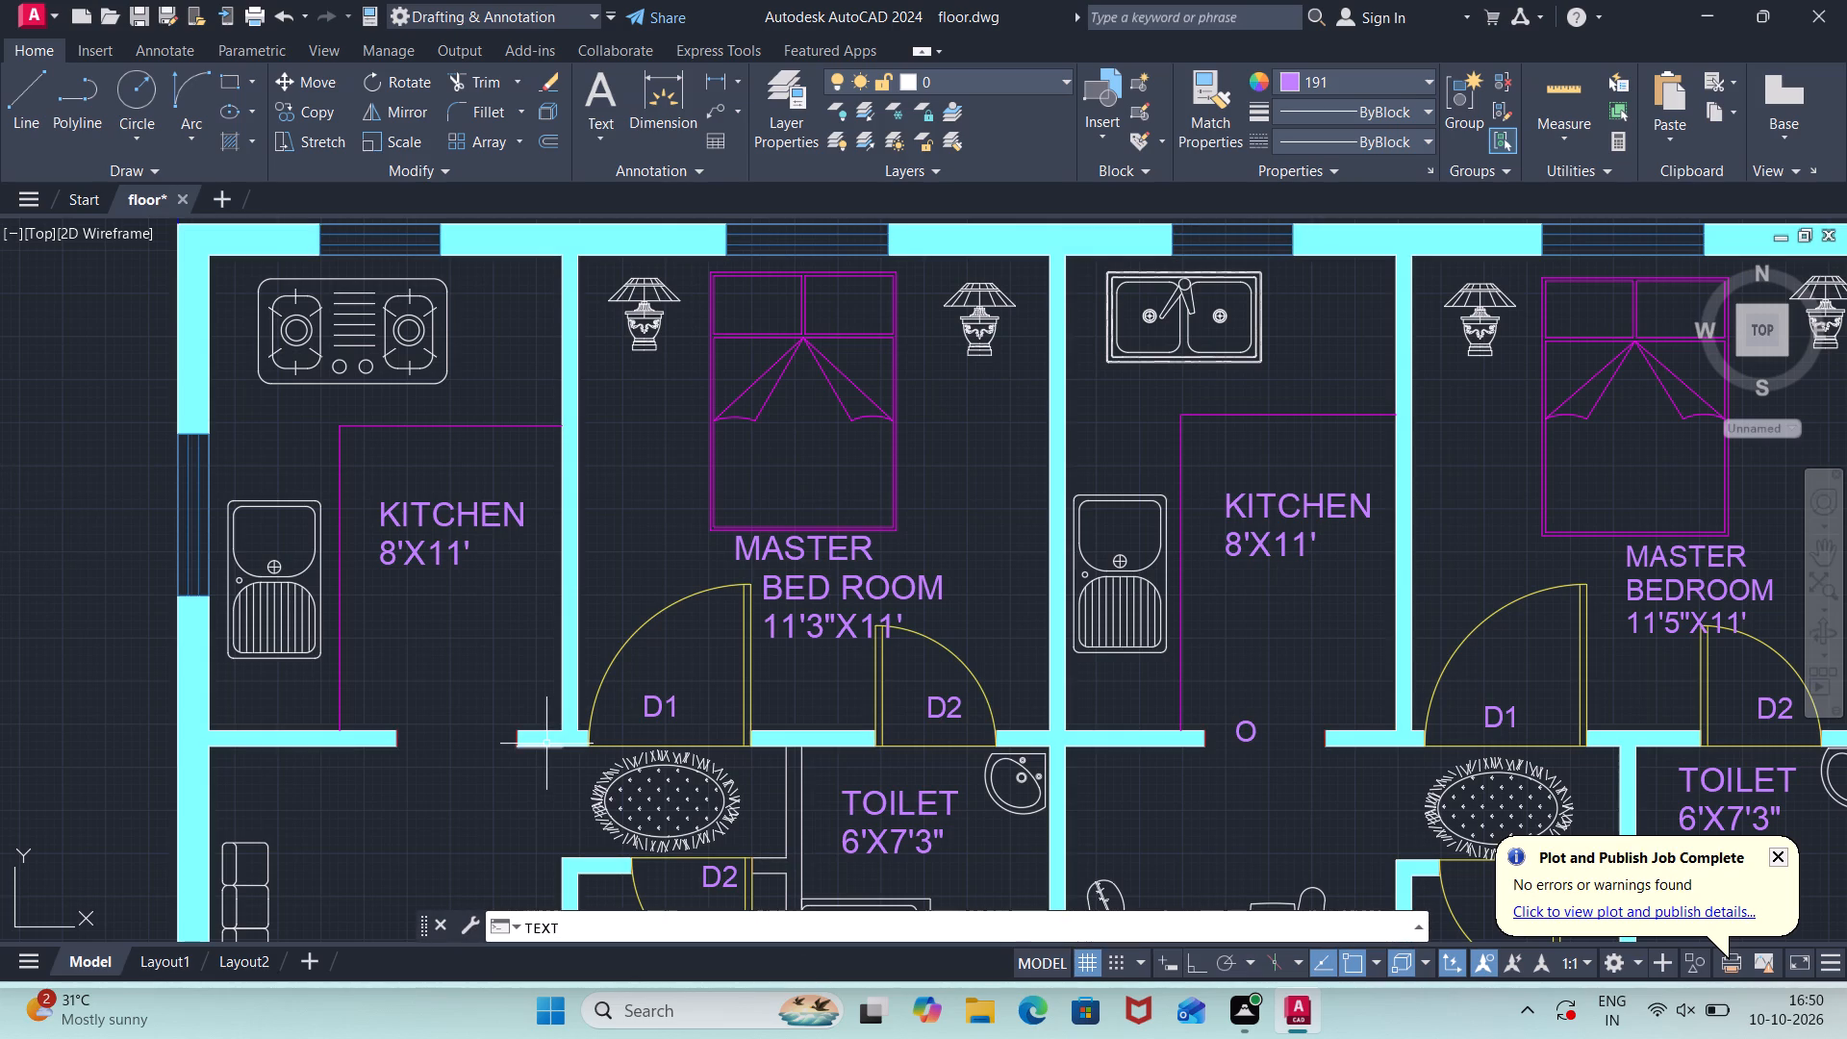
pyautogui.press('Return')
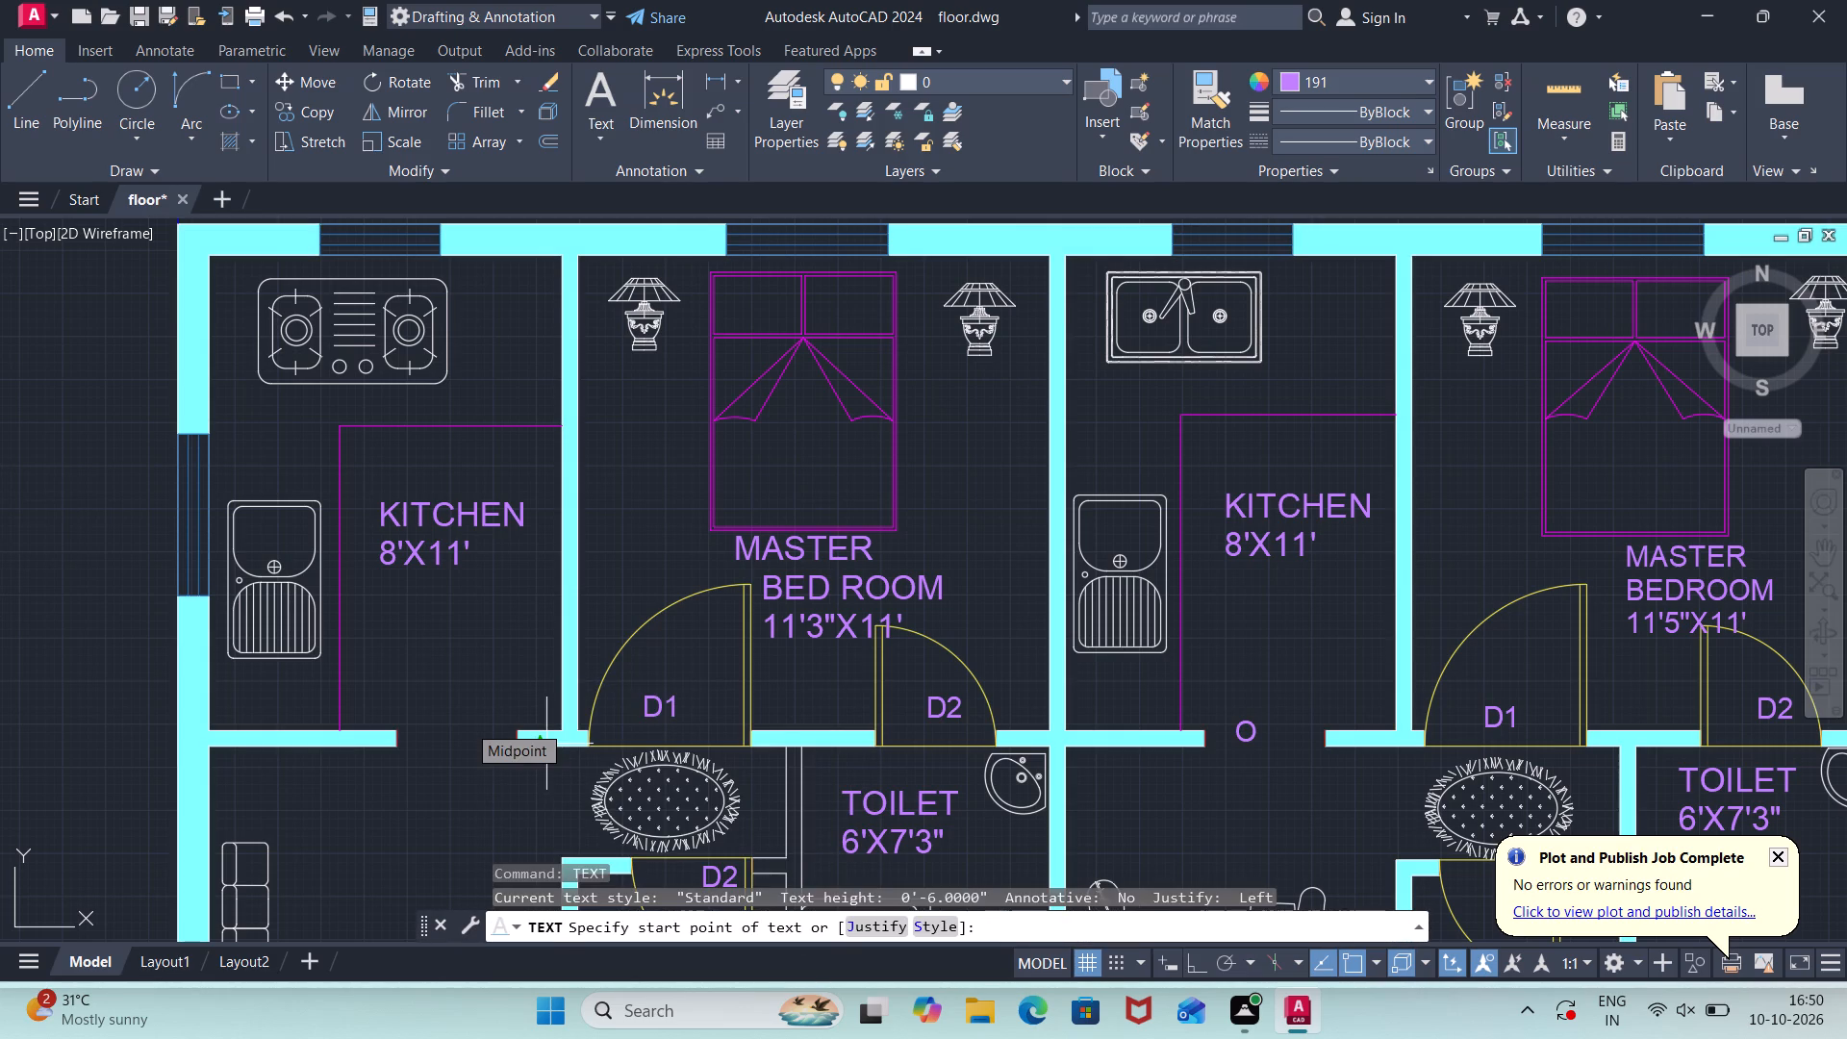
pyautogui.click(437, 729)
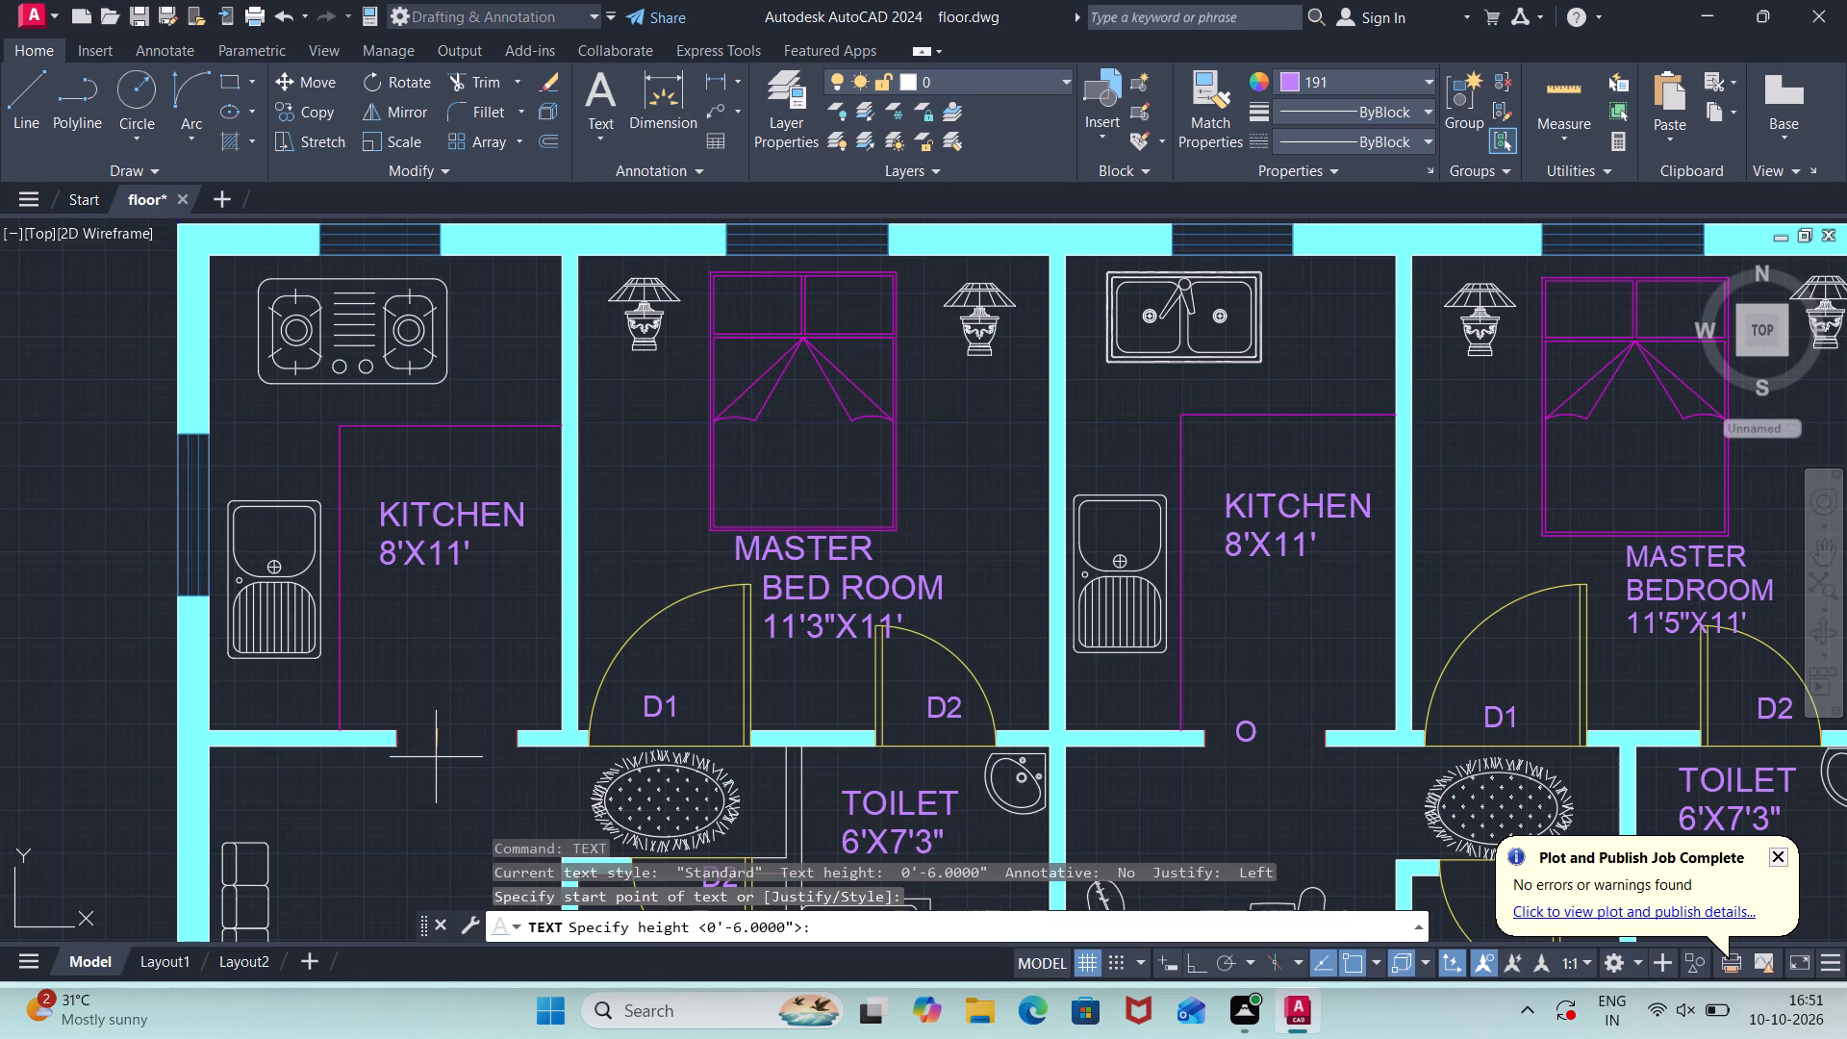
pyautogui.write('6"')
pyautogui.press('Return')
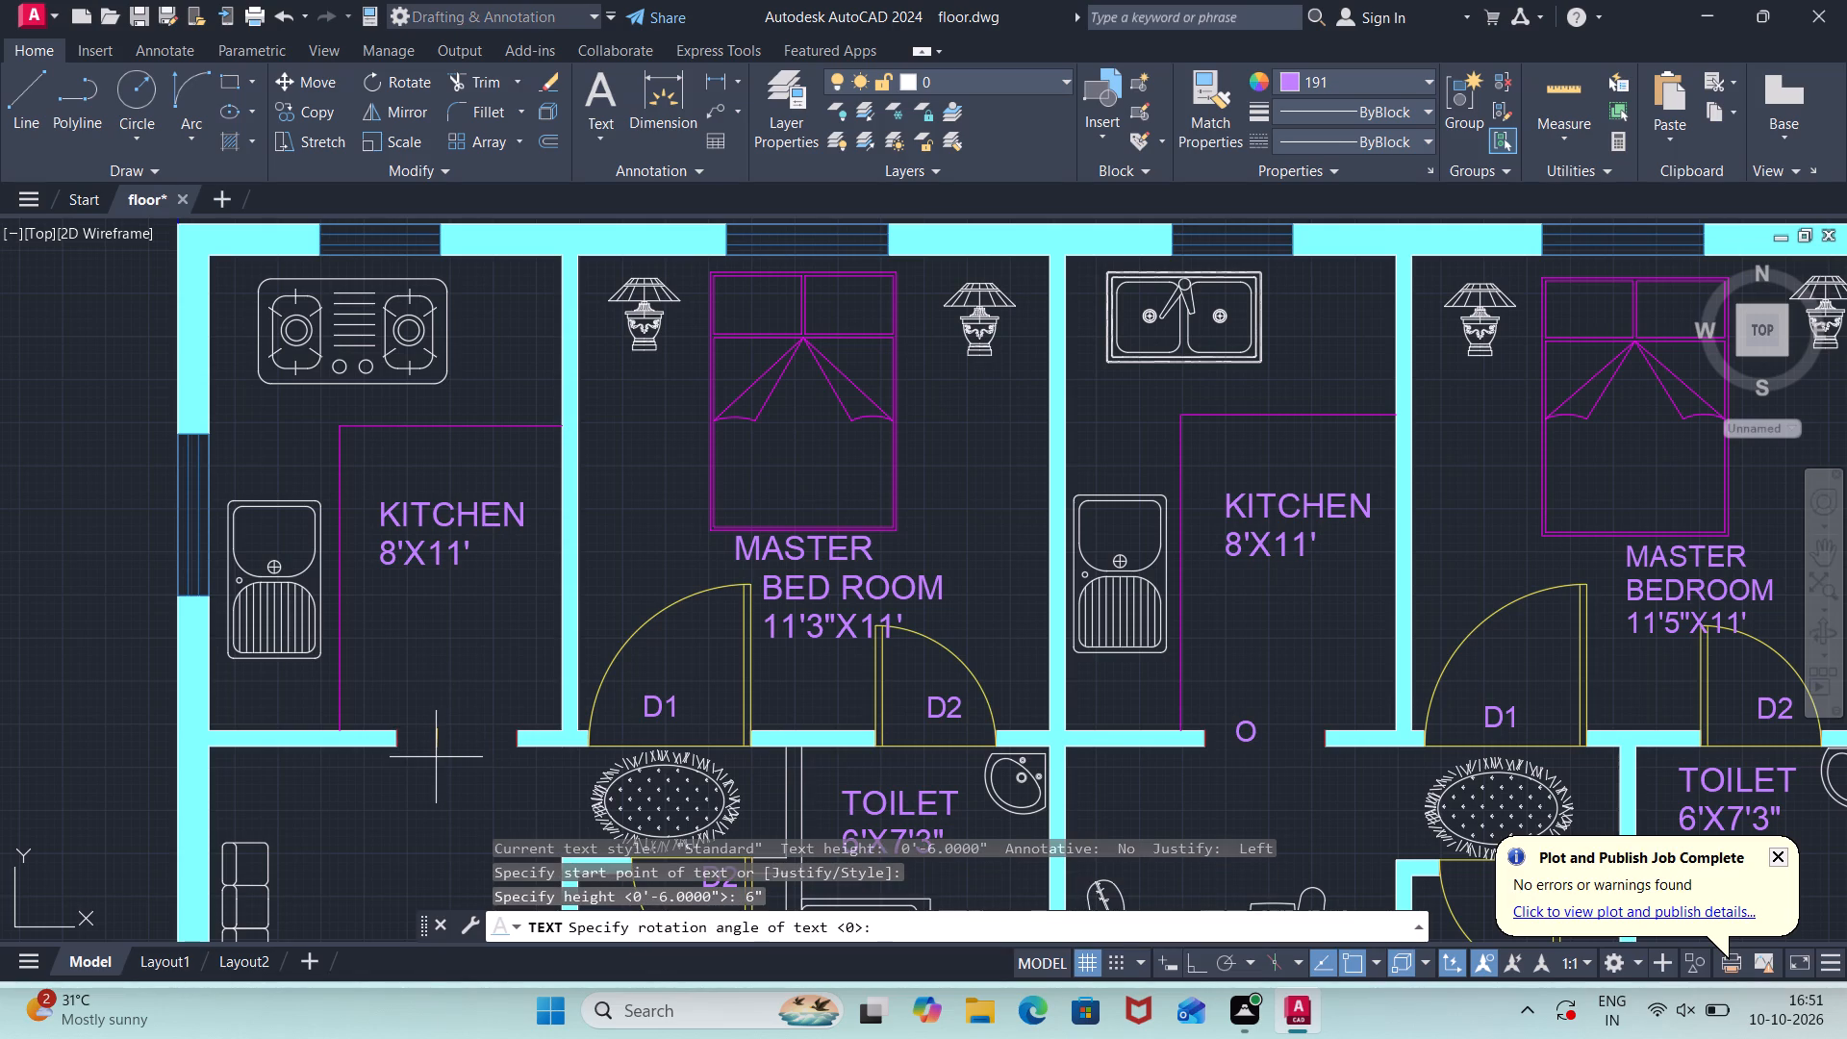
pyautogui.press('0')
pyautogui.press('Return')
pyautogui.press('Return')
pyautogui.press('o')
pyautogui.press('Return')
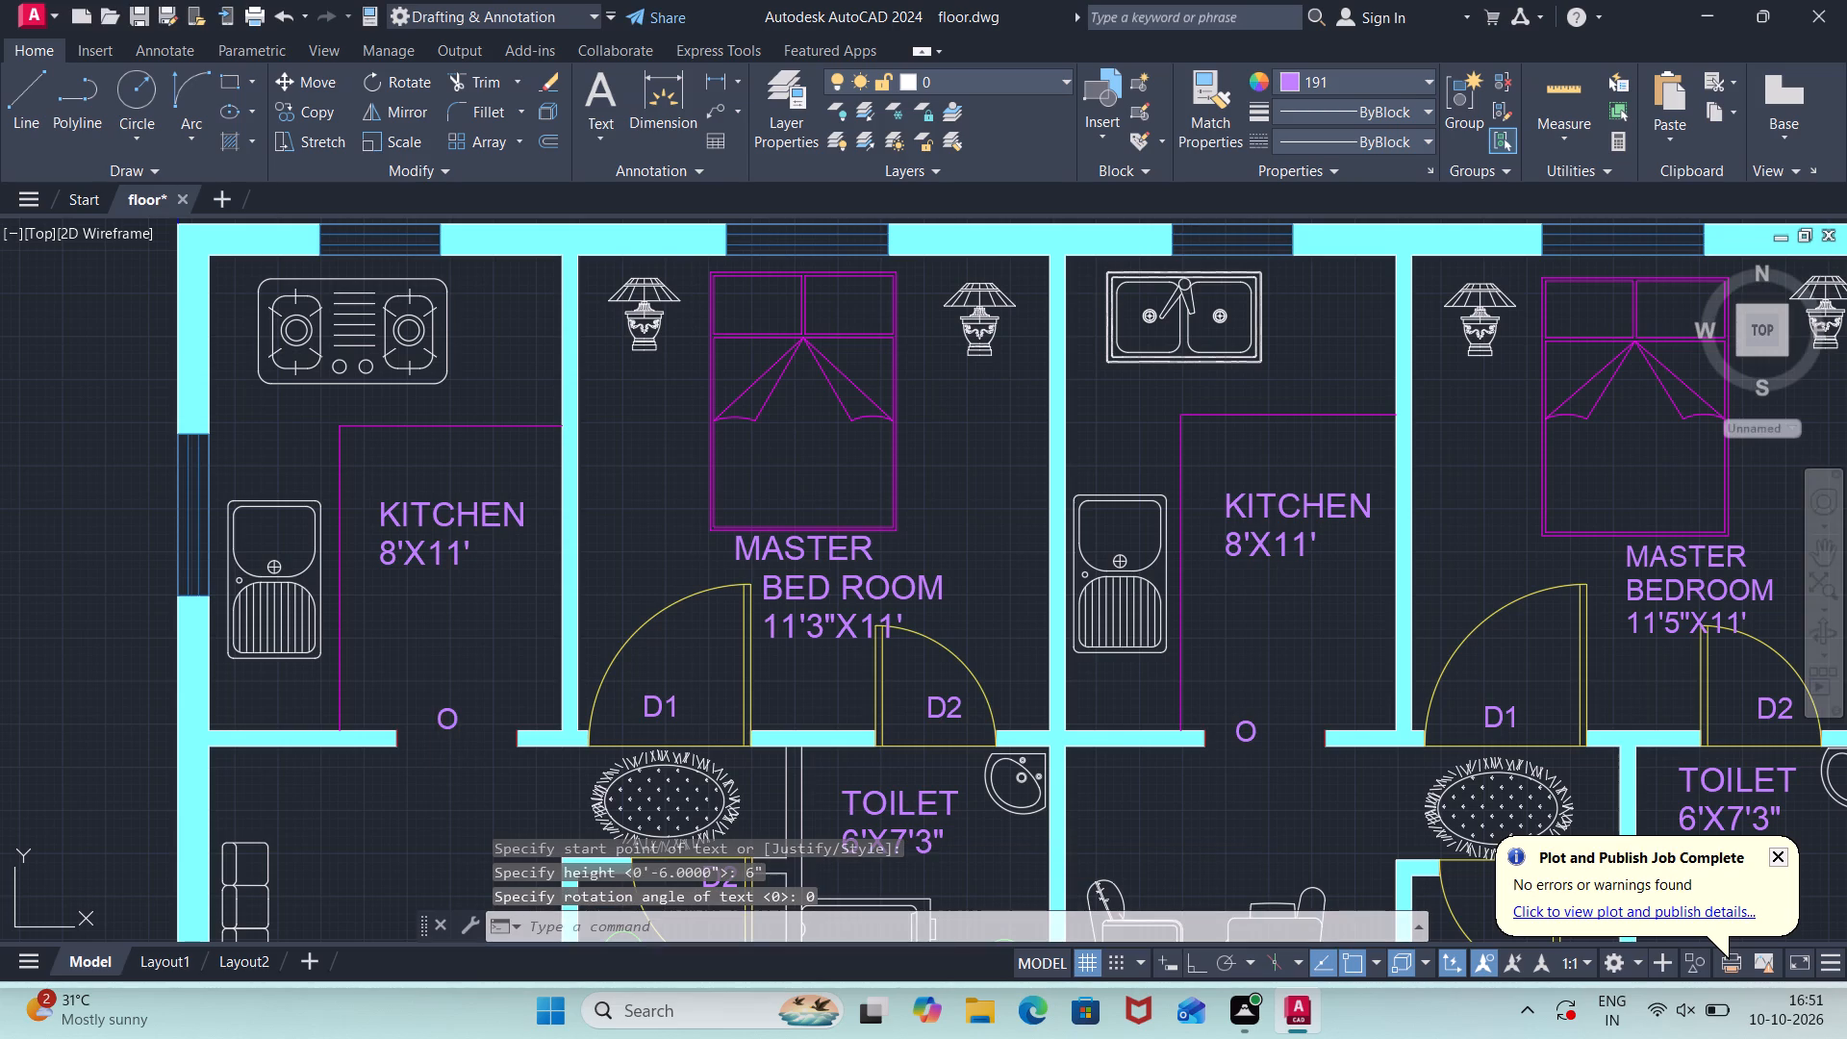
# Finish the single-line text label O at the left unit's kitchen opening.
pyautogui.press('Return')
pyautogui.press('Return')
pyautogui.press('Escape')
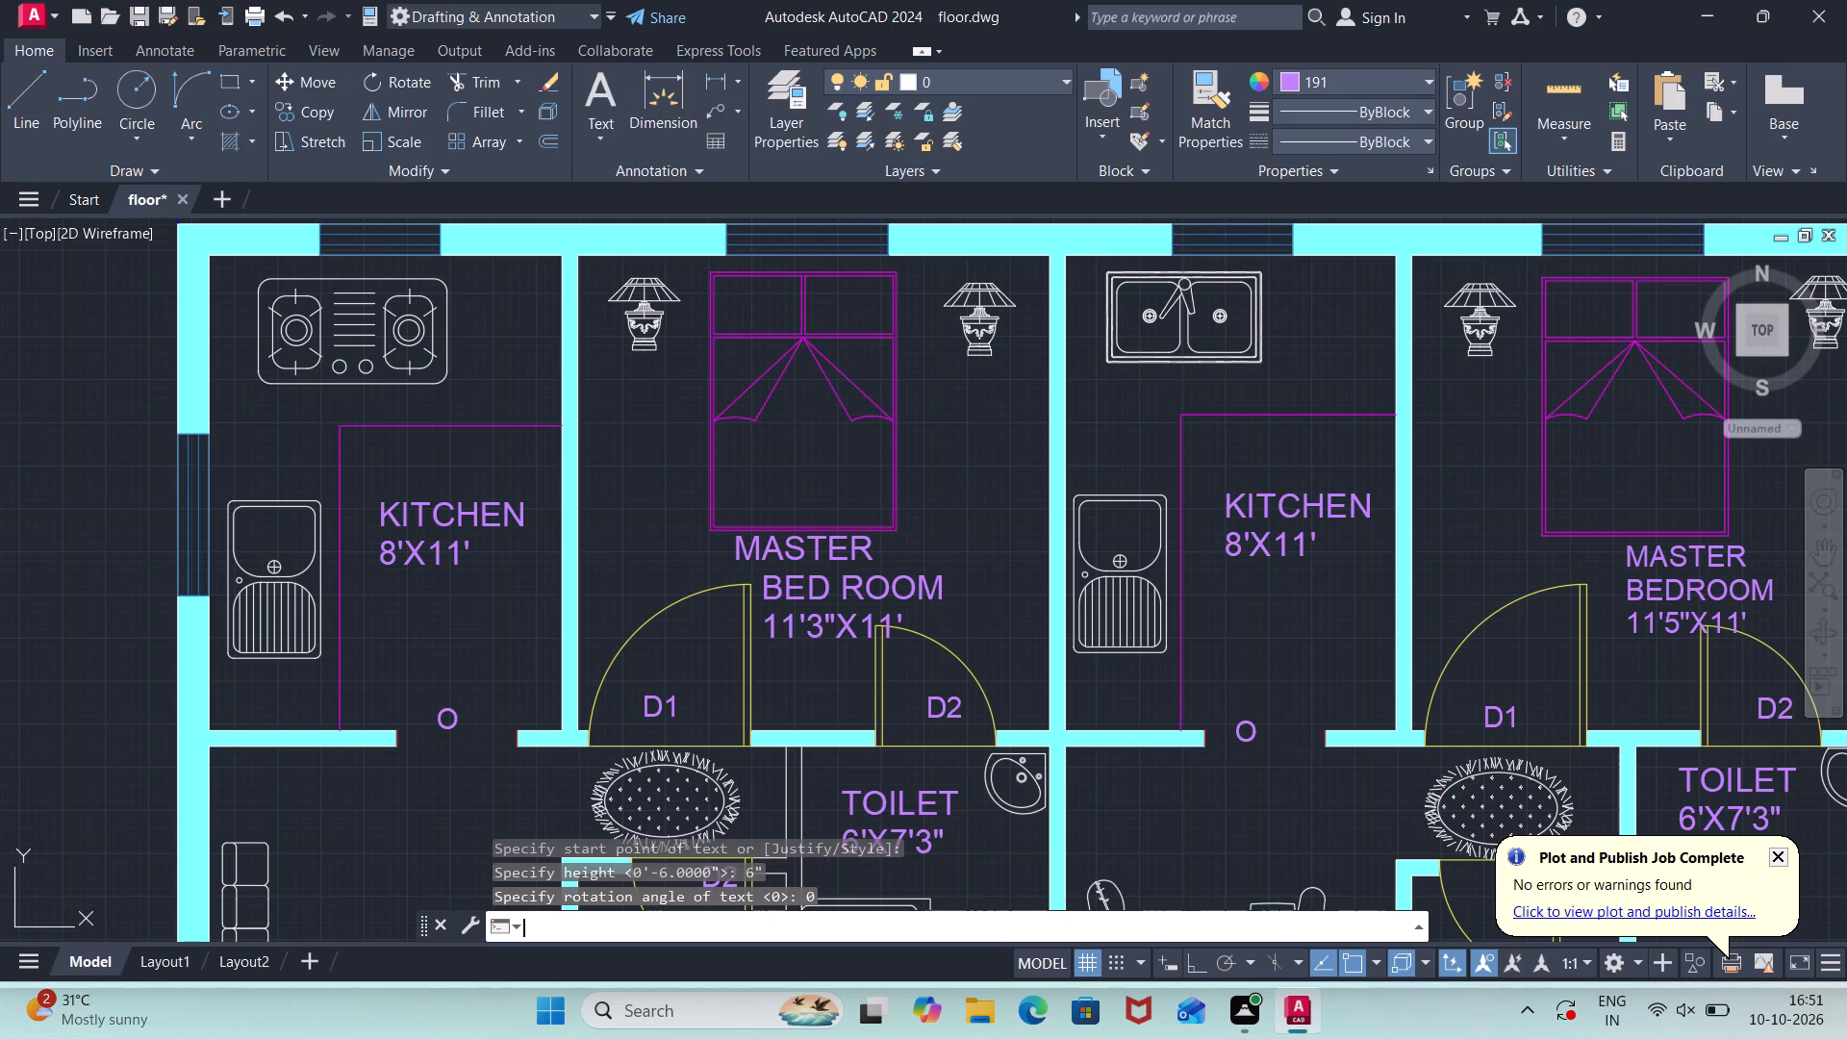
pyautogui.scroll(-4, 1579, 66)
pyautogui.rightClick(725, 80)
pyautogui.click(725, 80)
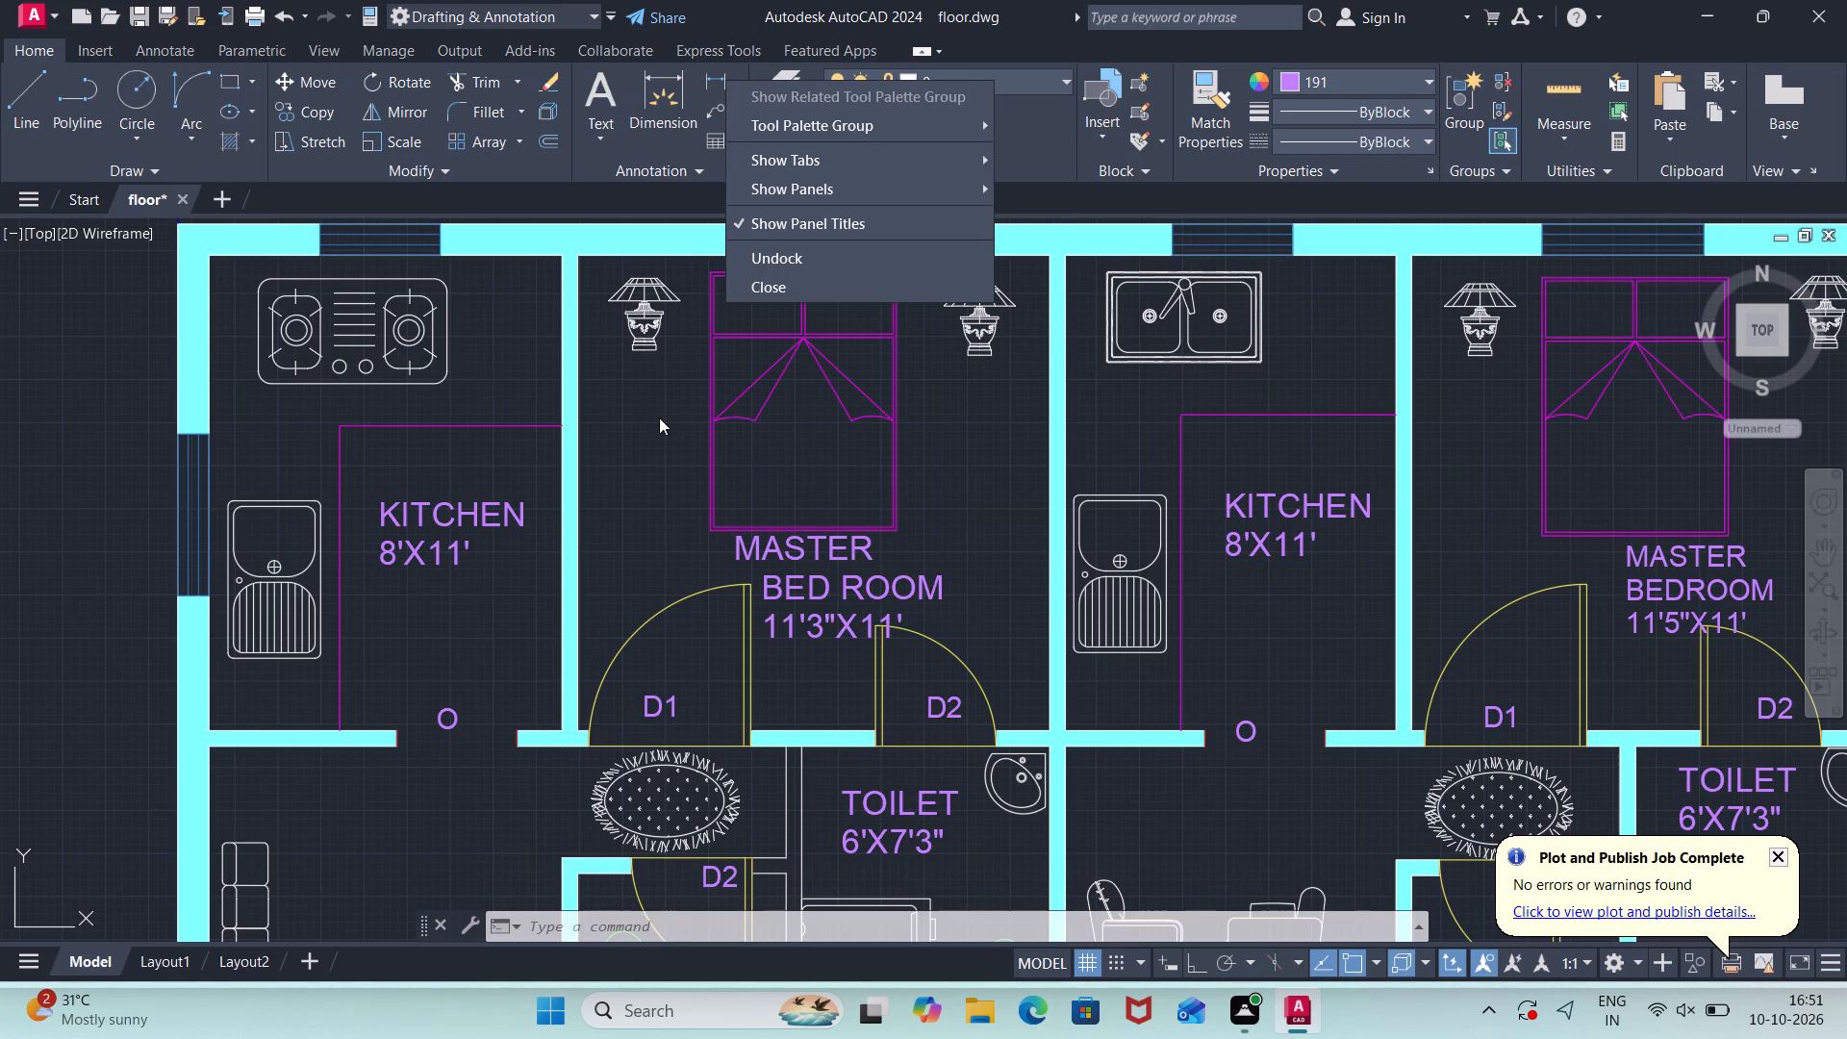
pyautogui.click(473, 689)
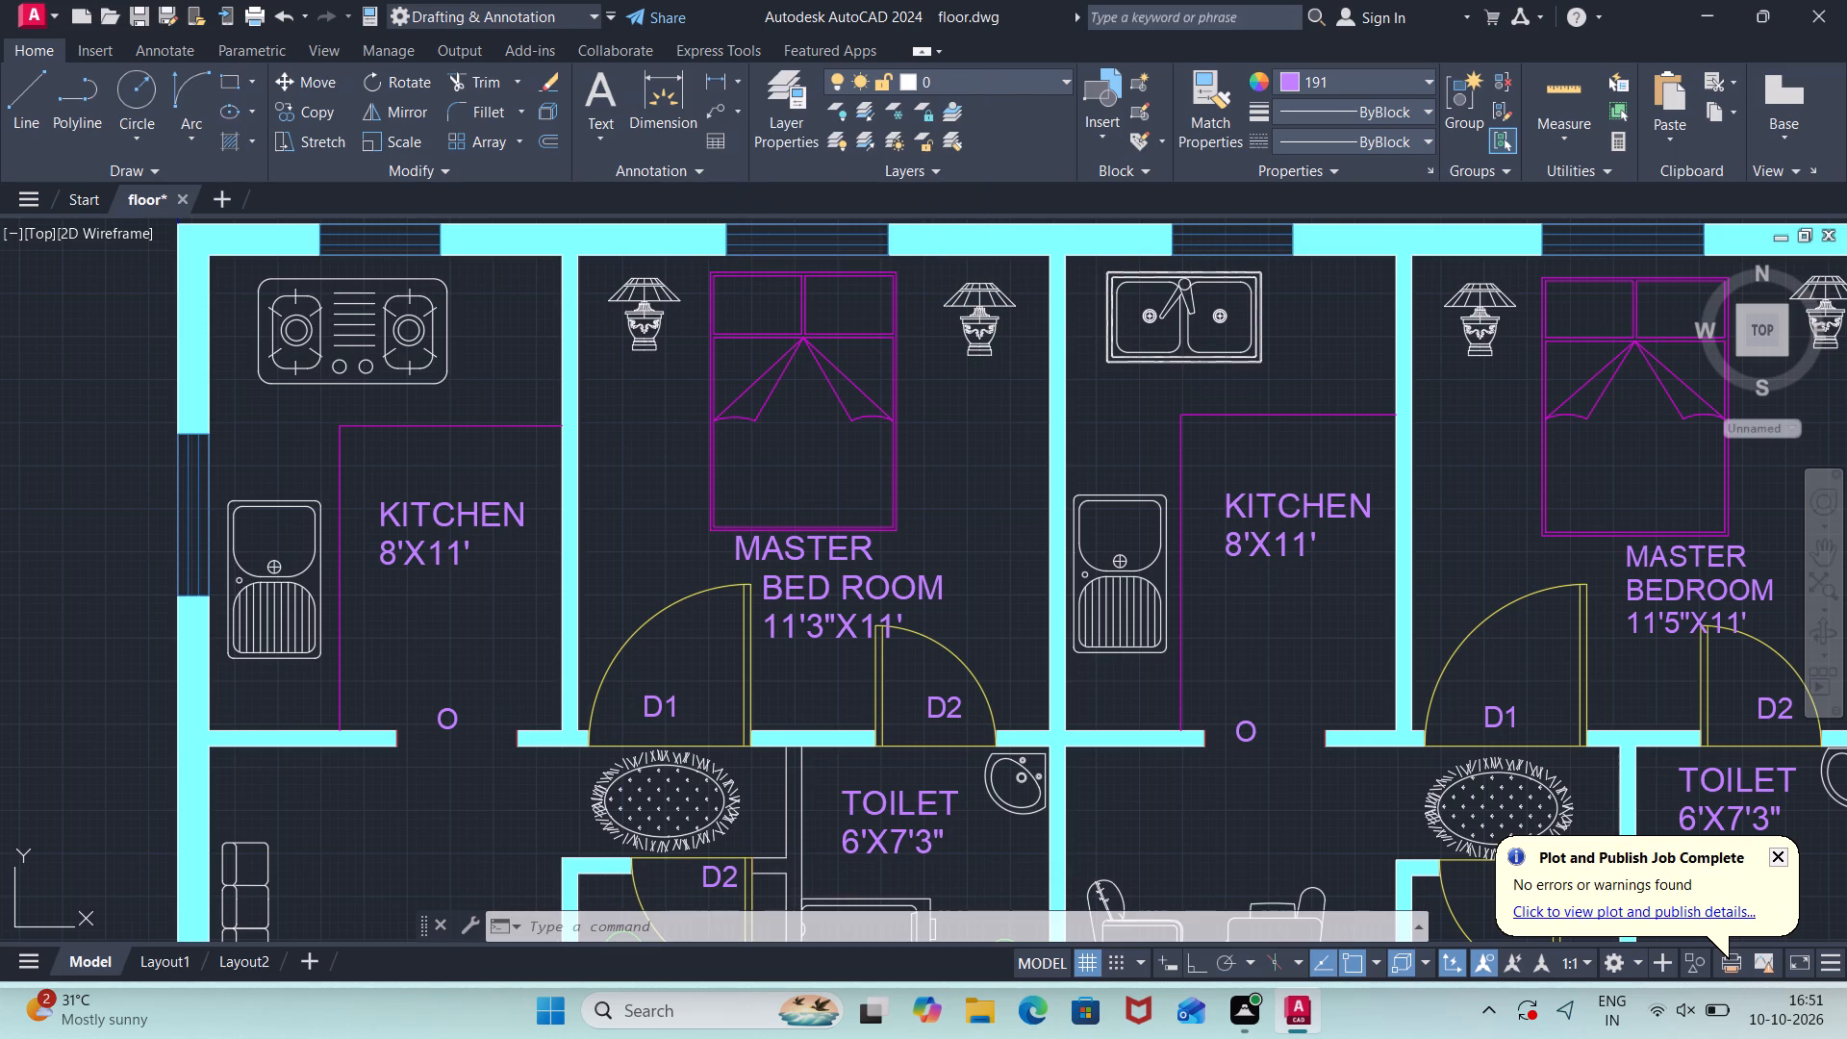
# Move the left unit's kitchen opening label O slightly down into the wall gap, in line with the kitchen's lower wall.
pyautogui.click(428, 722)
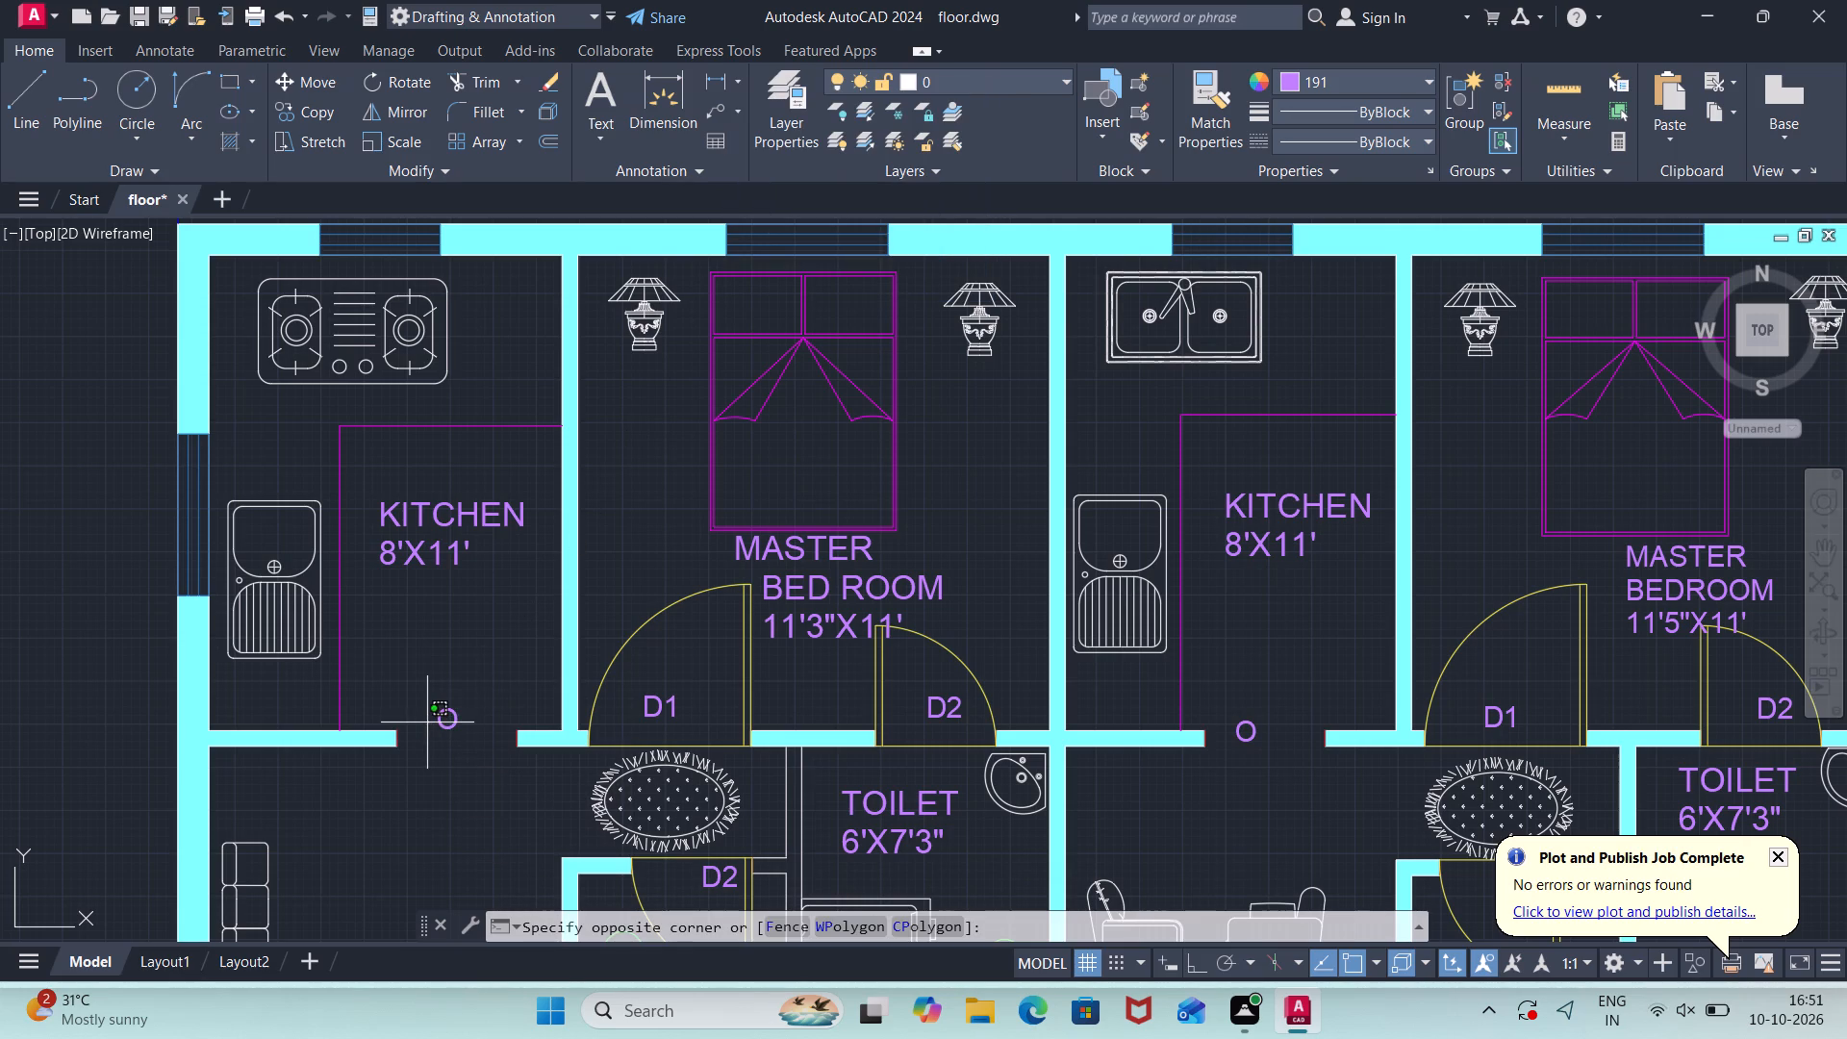
pyautogui.click(453, 748)
pyautogui.click(507, 689)
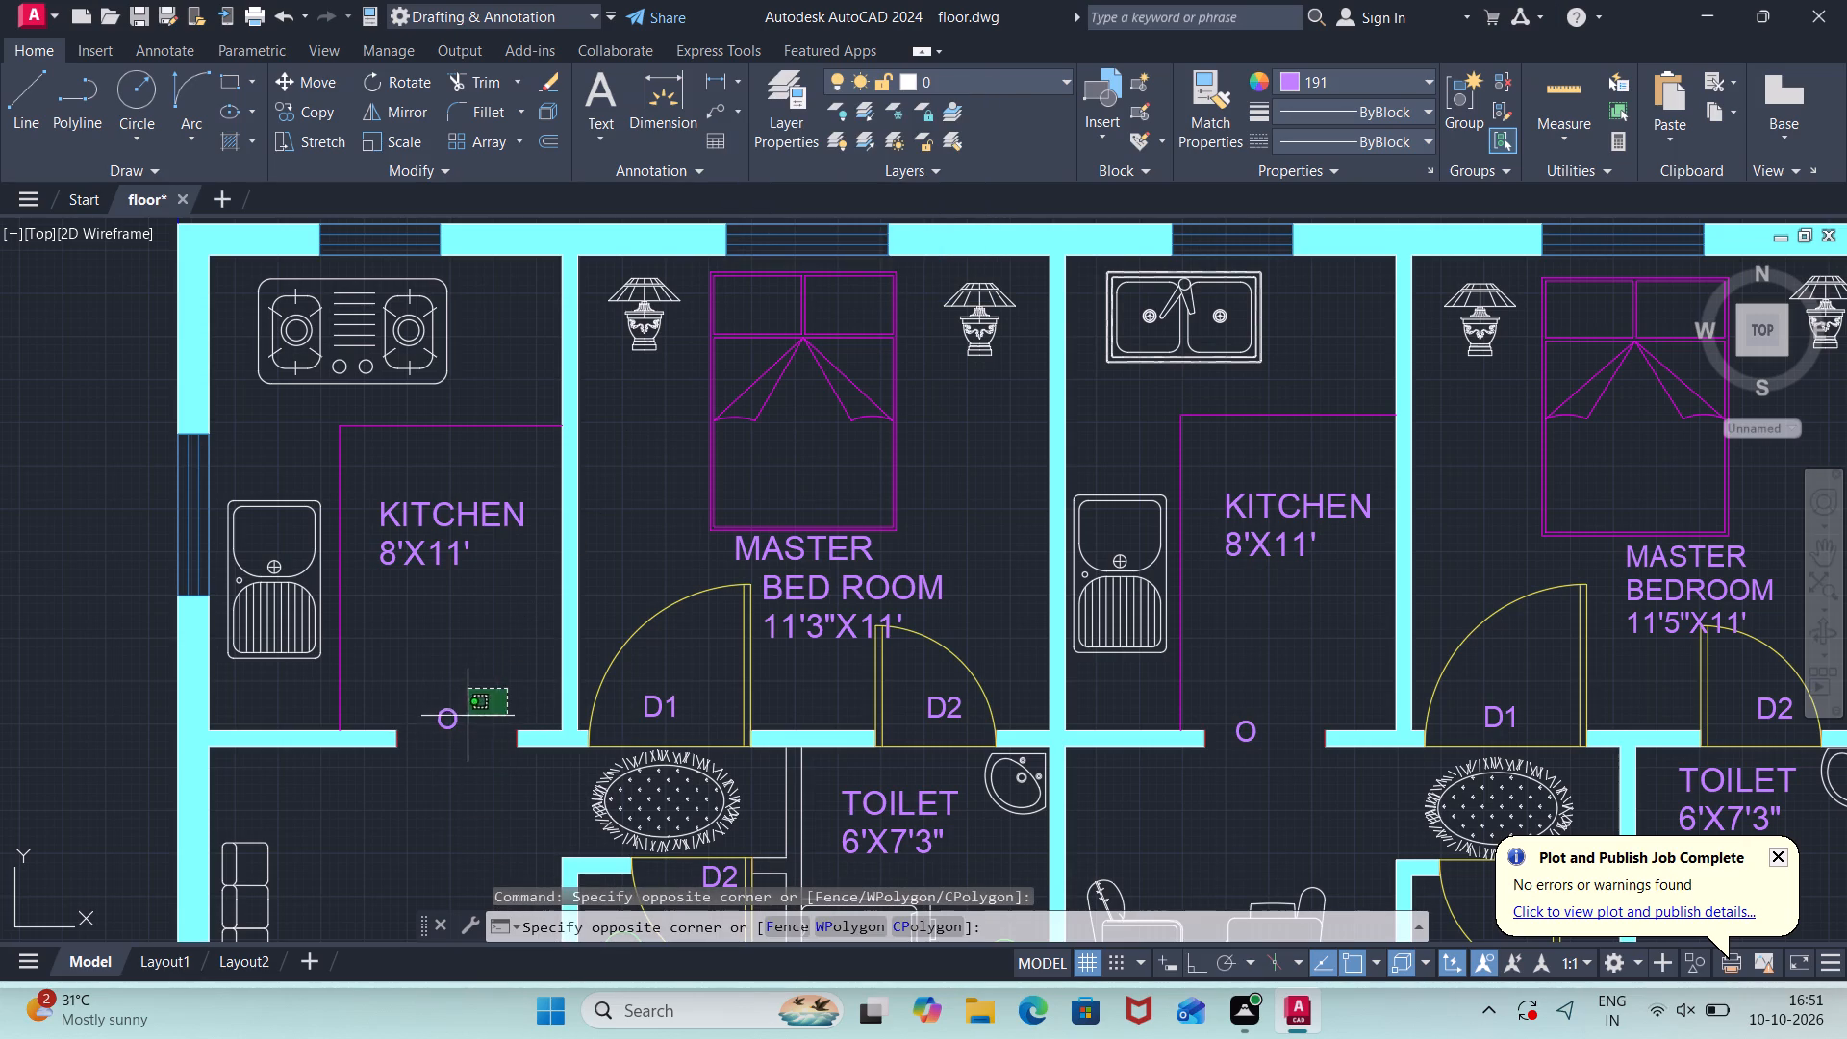
pyautogui.click(427, 736)
pyautogui.press('m')
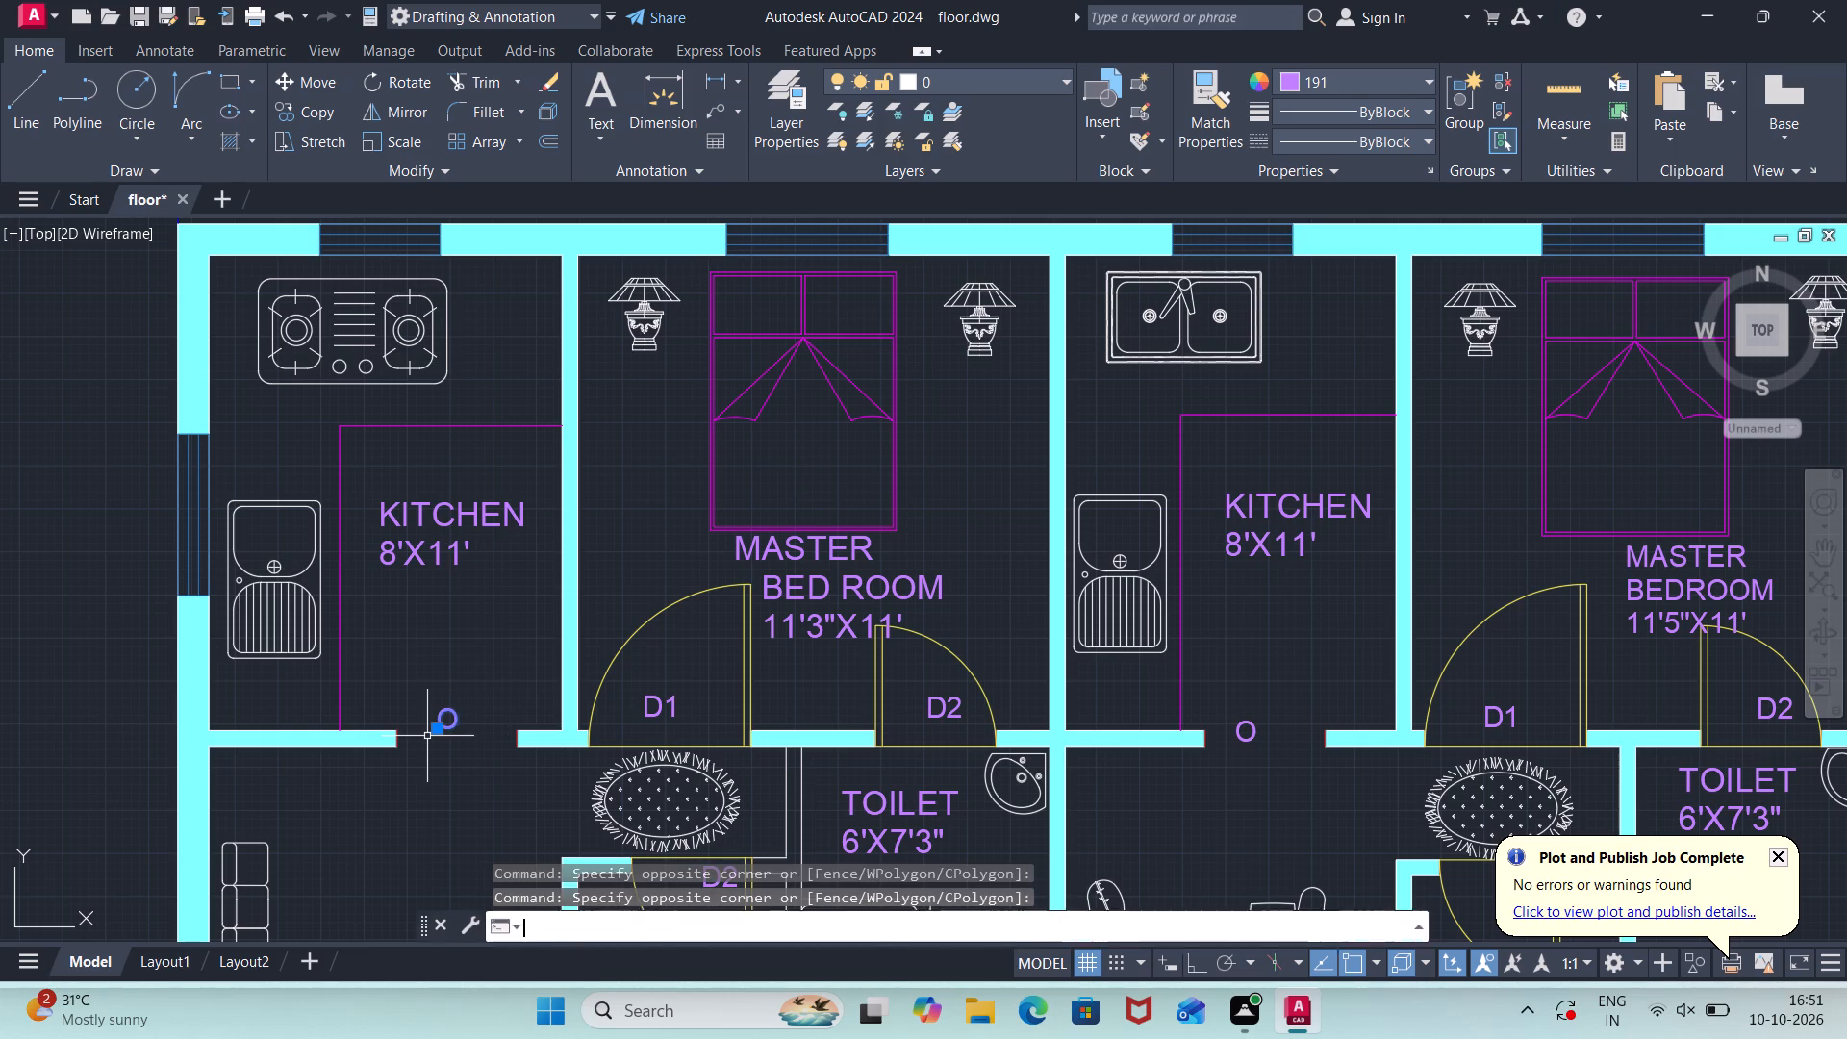
pyautogui.press('Return')
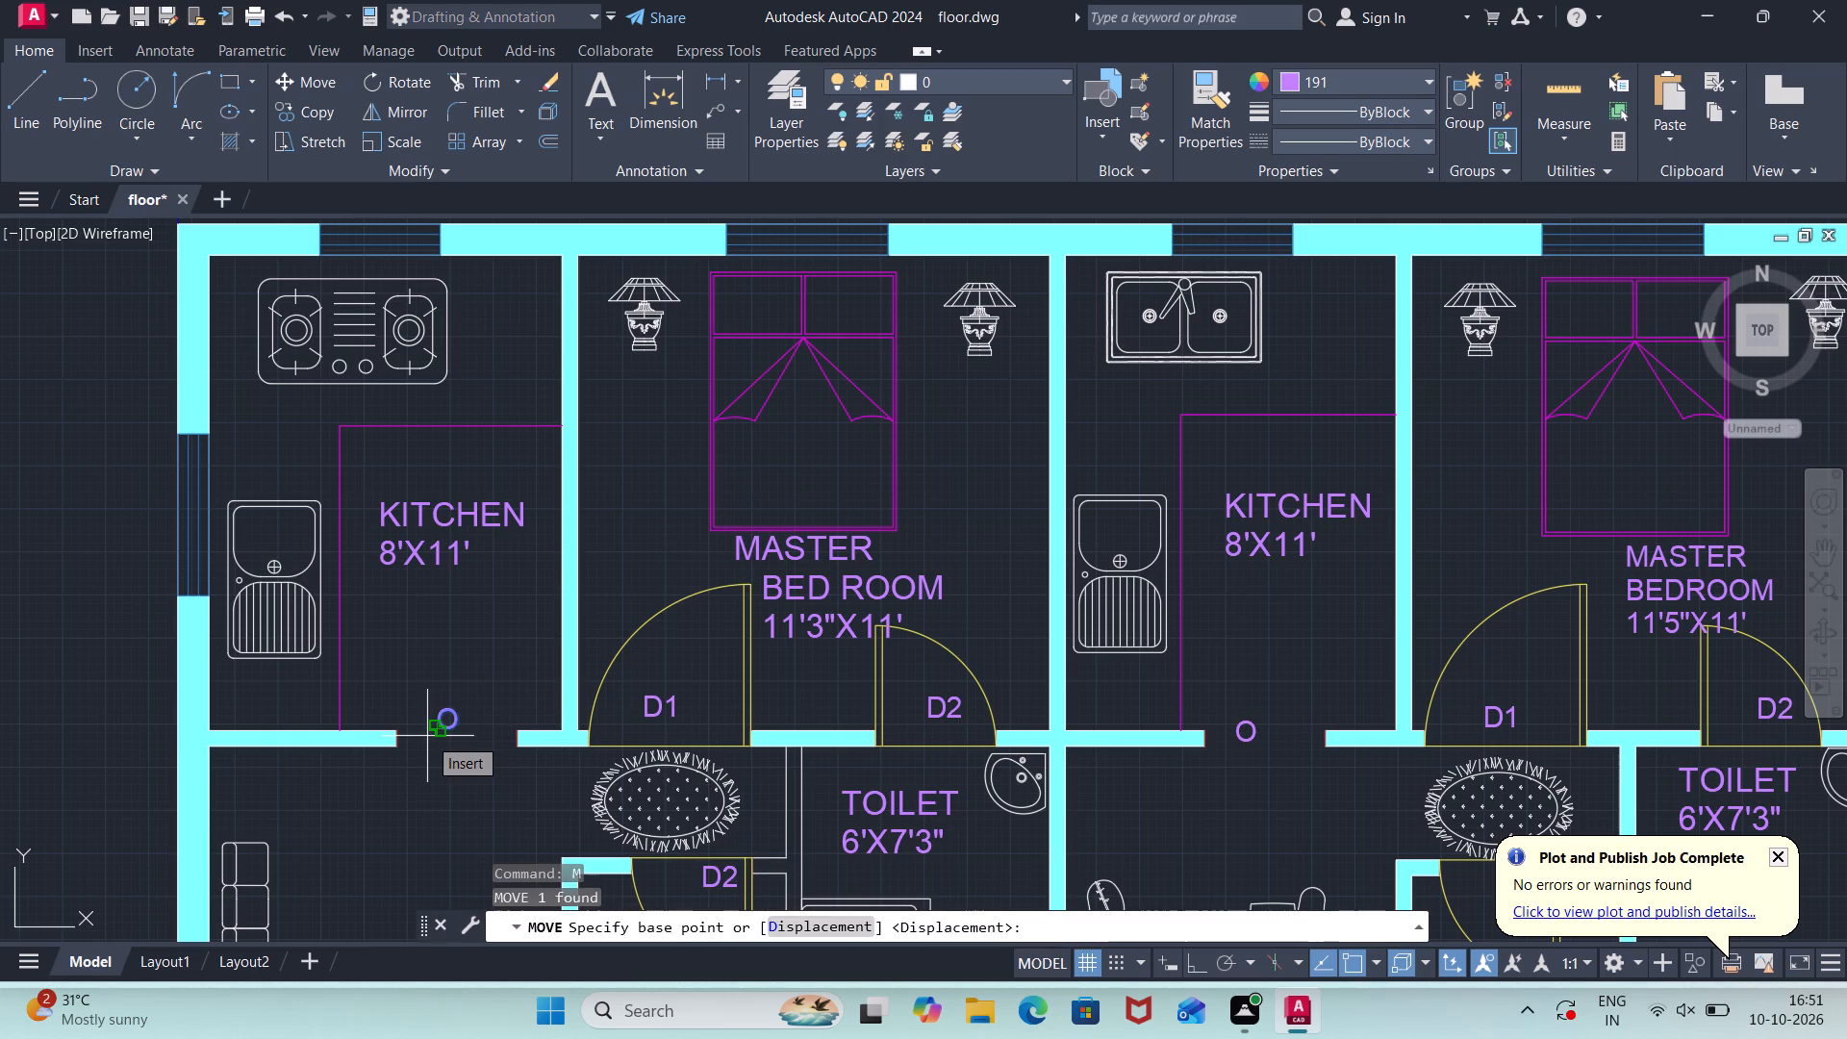
pyautogui.click(441, 728)
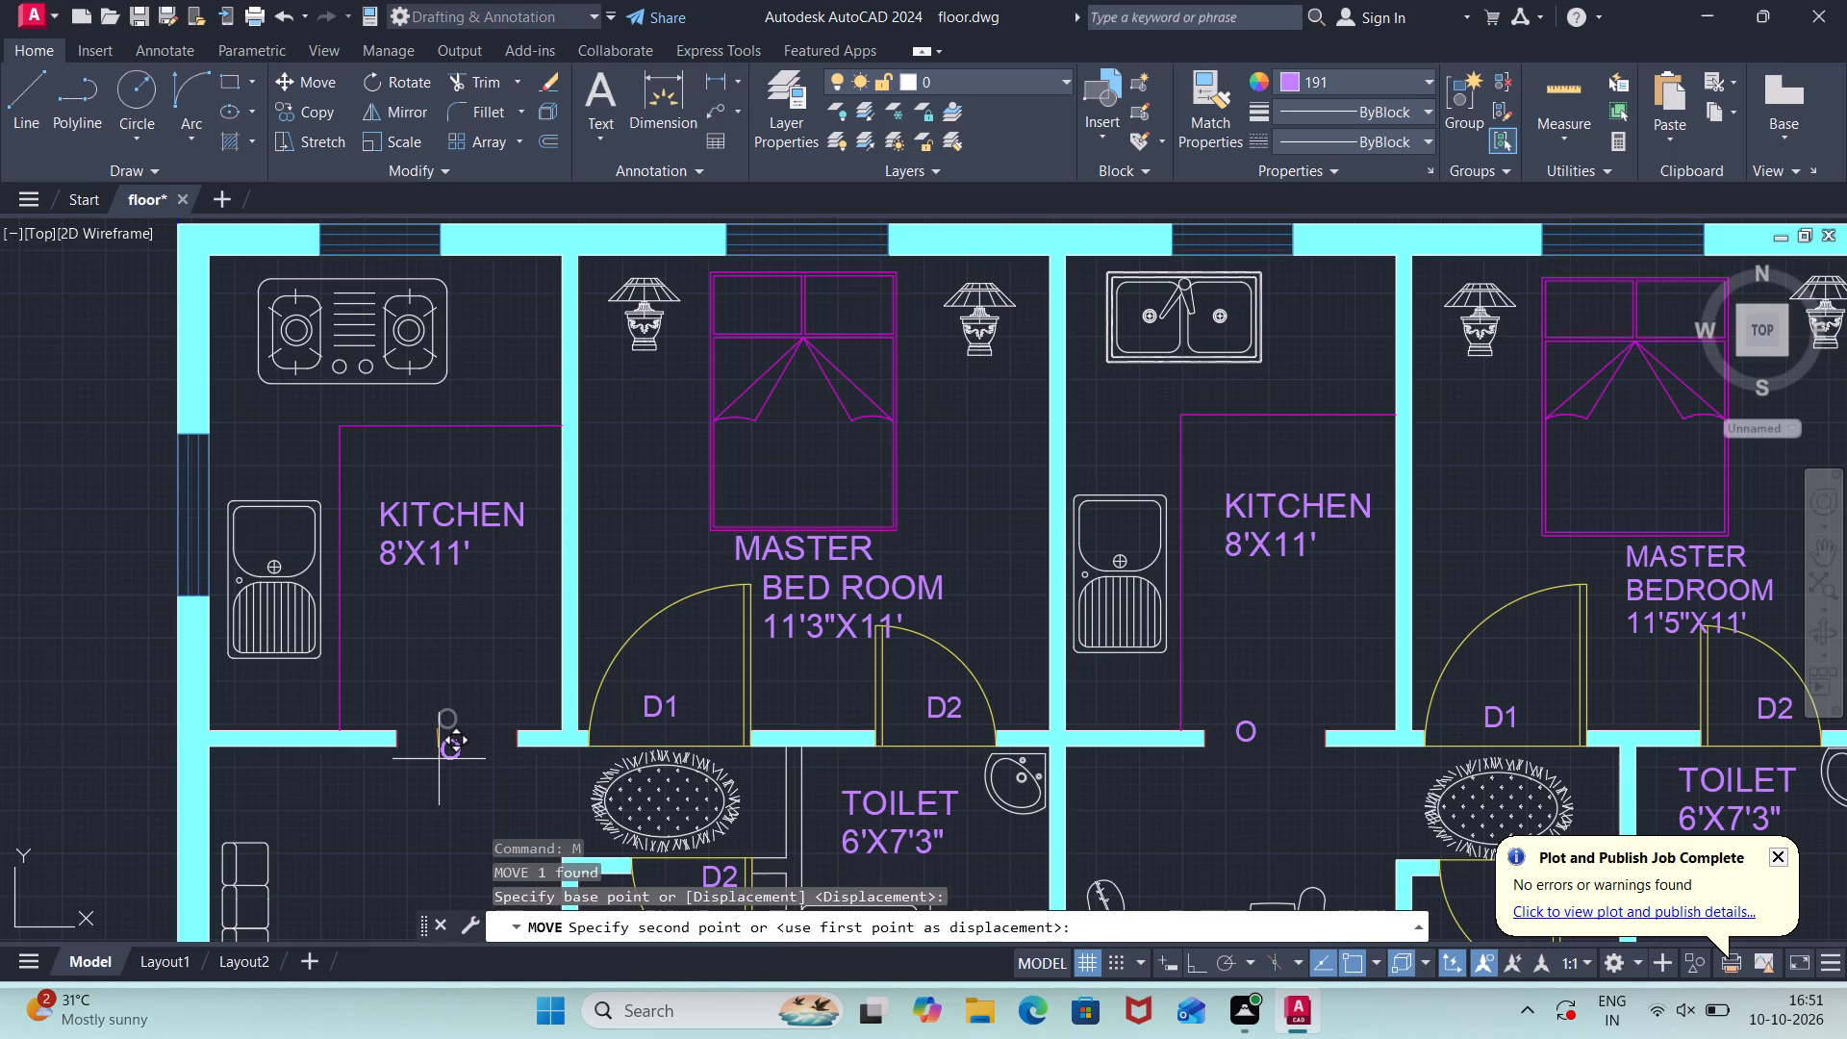
pyautogui.click(439, 754)
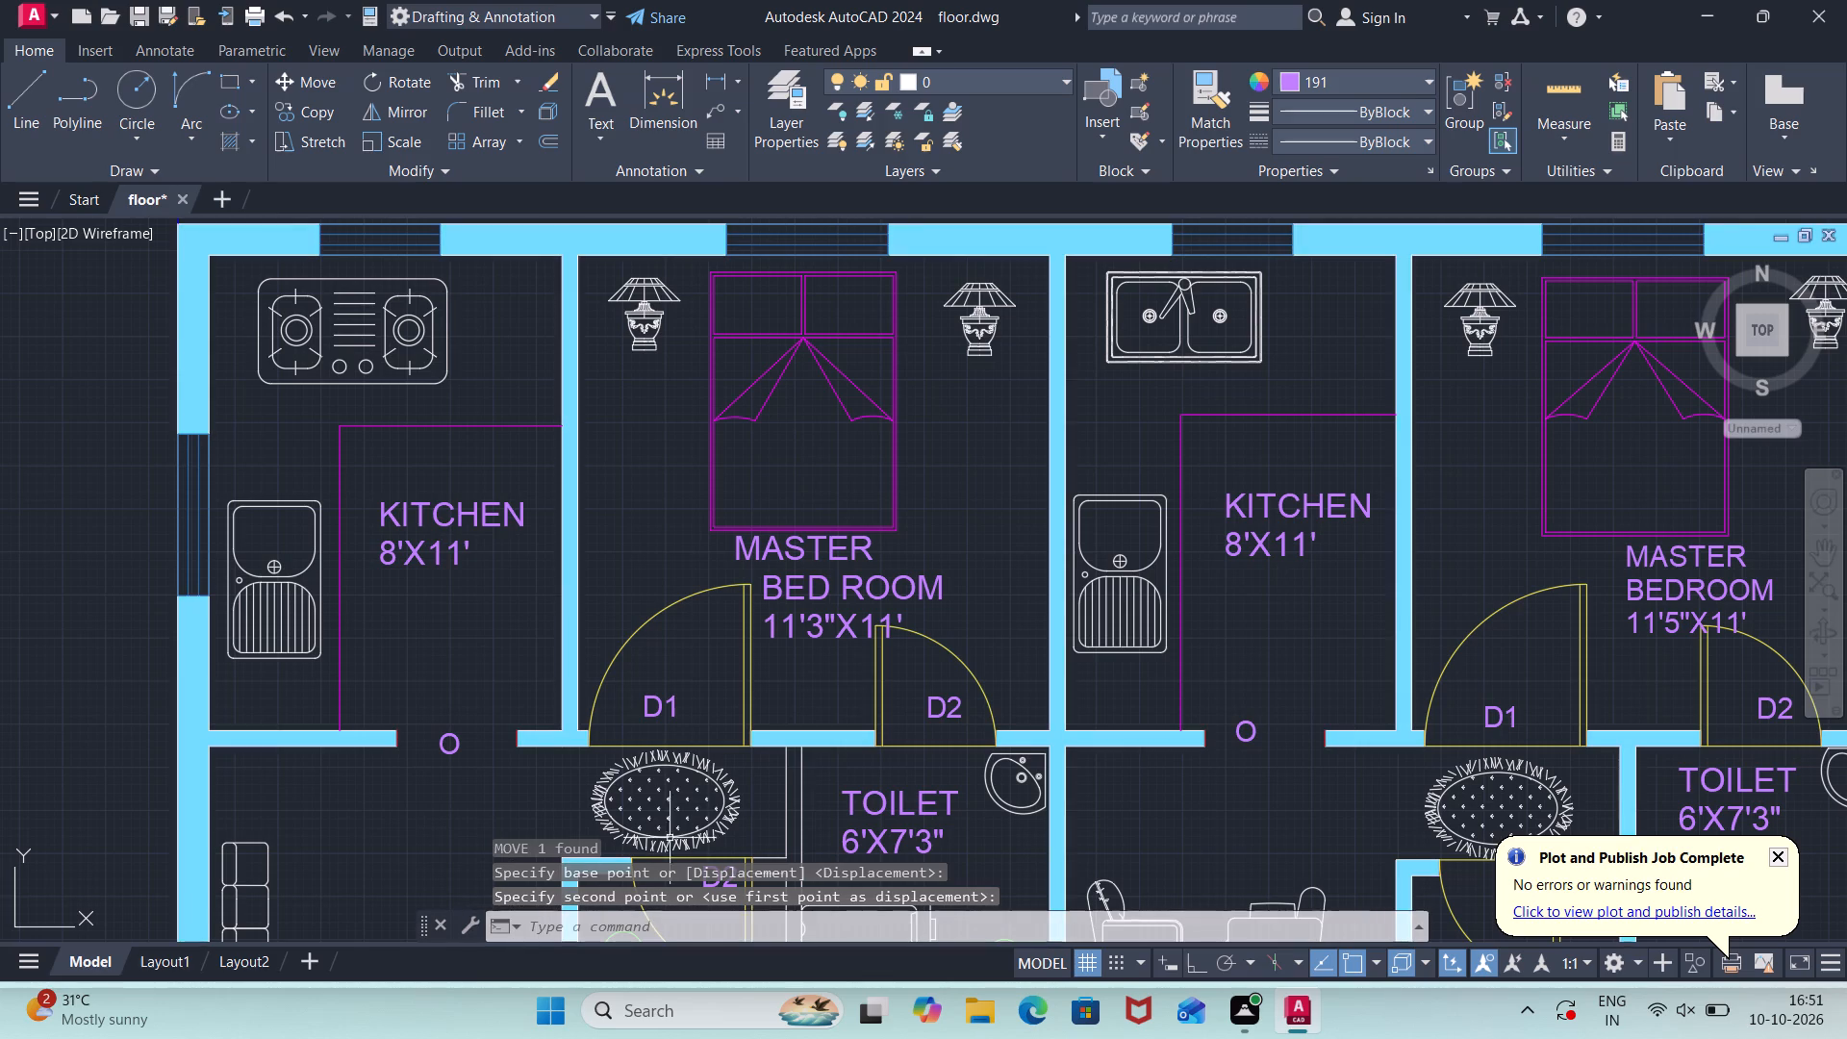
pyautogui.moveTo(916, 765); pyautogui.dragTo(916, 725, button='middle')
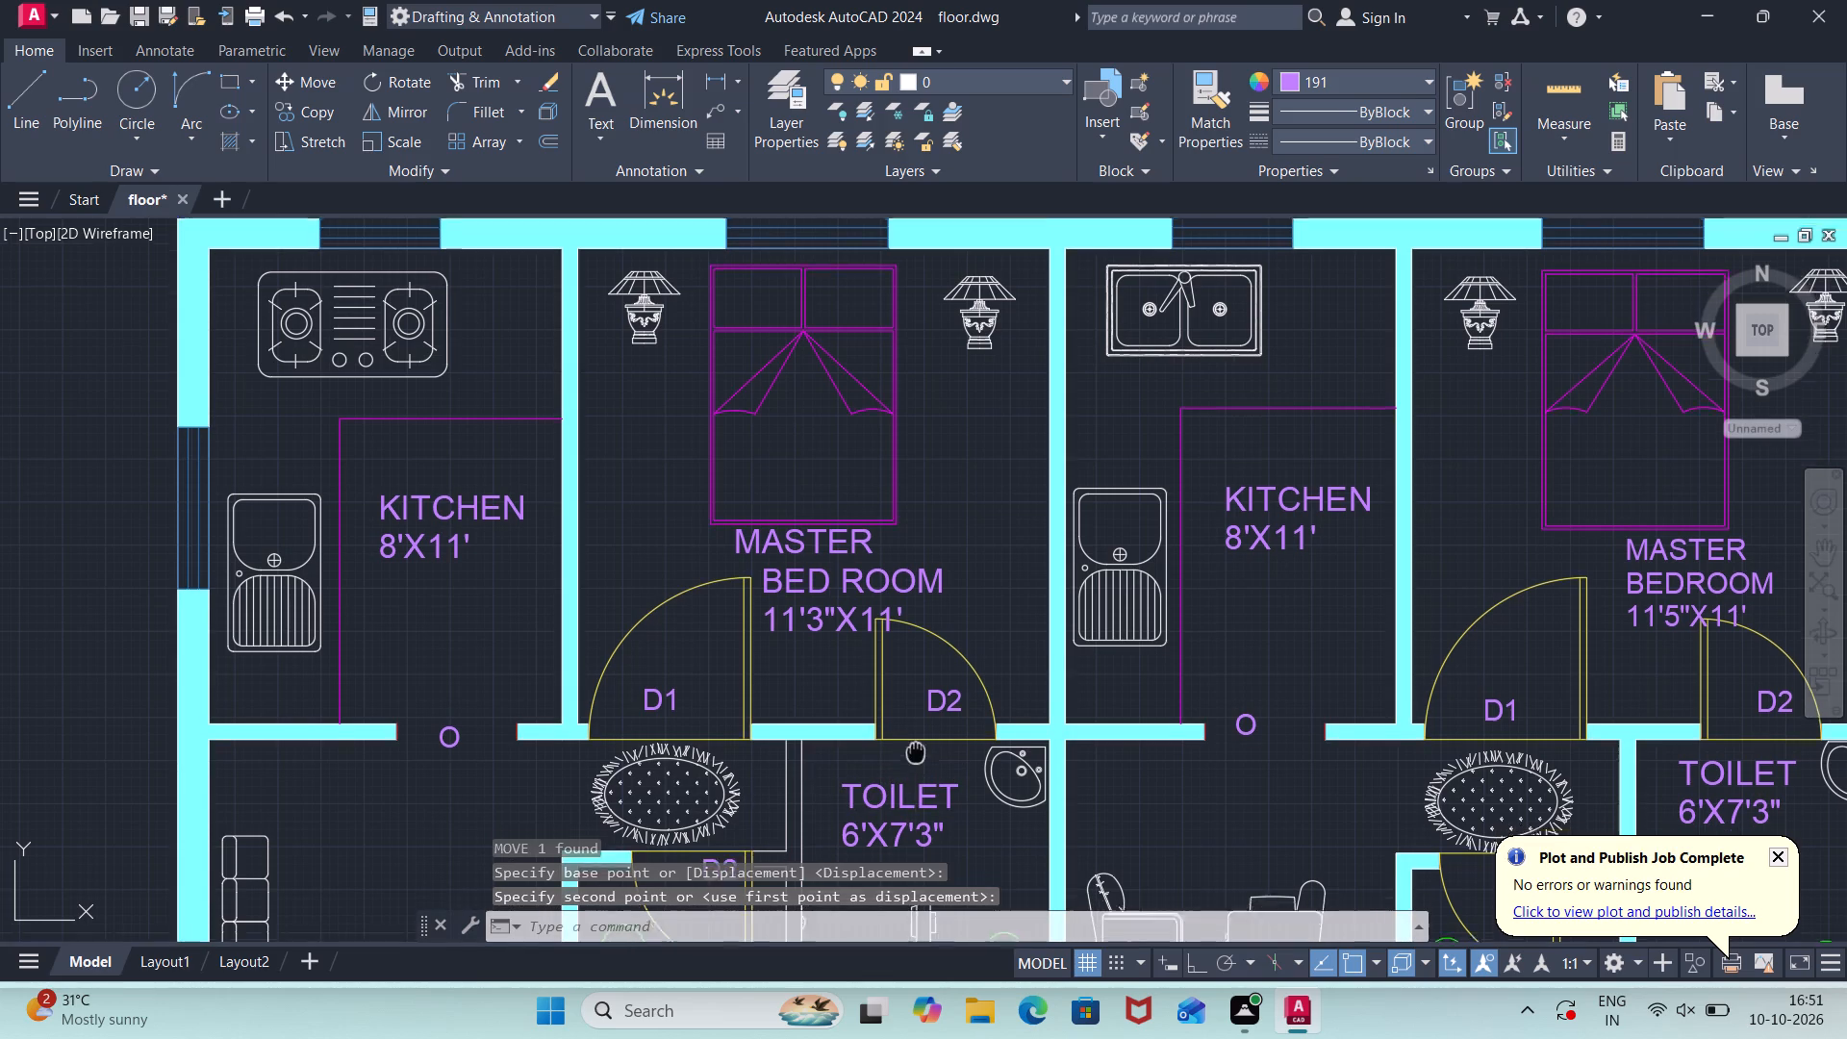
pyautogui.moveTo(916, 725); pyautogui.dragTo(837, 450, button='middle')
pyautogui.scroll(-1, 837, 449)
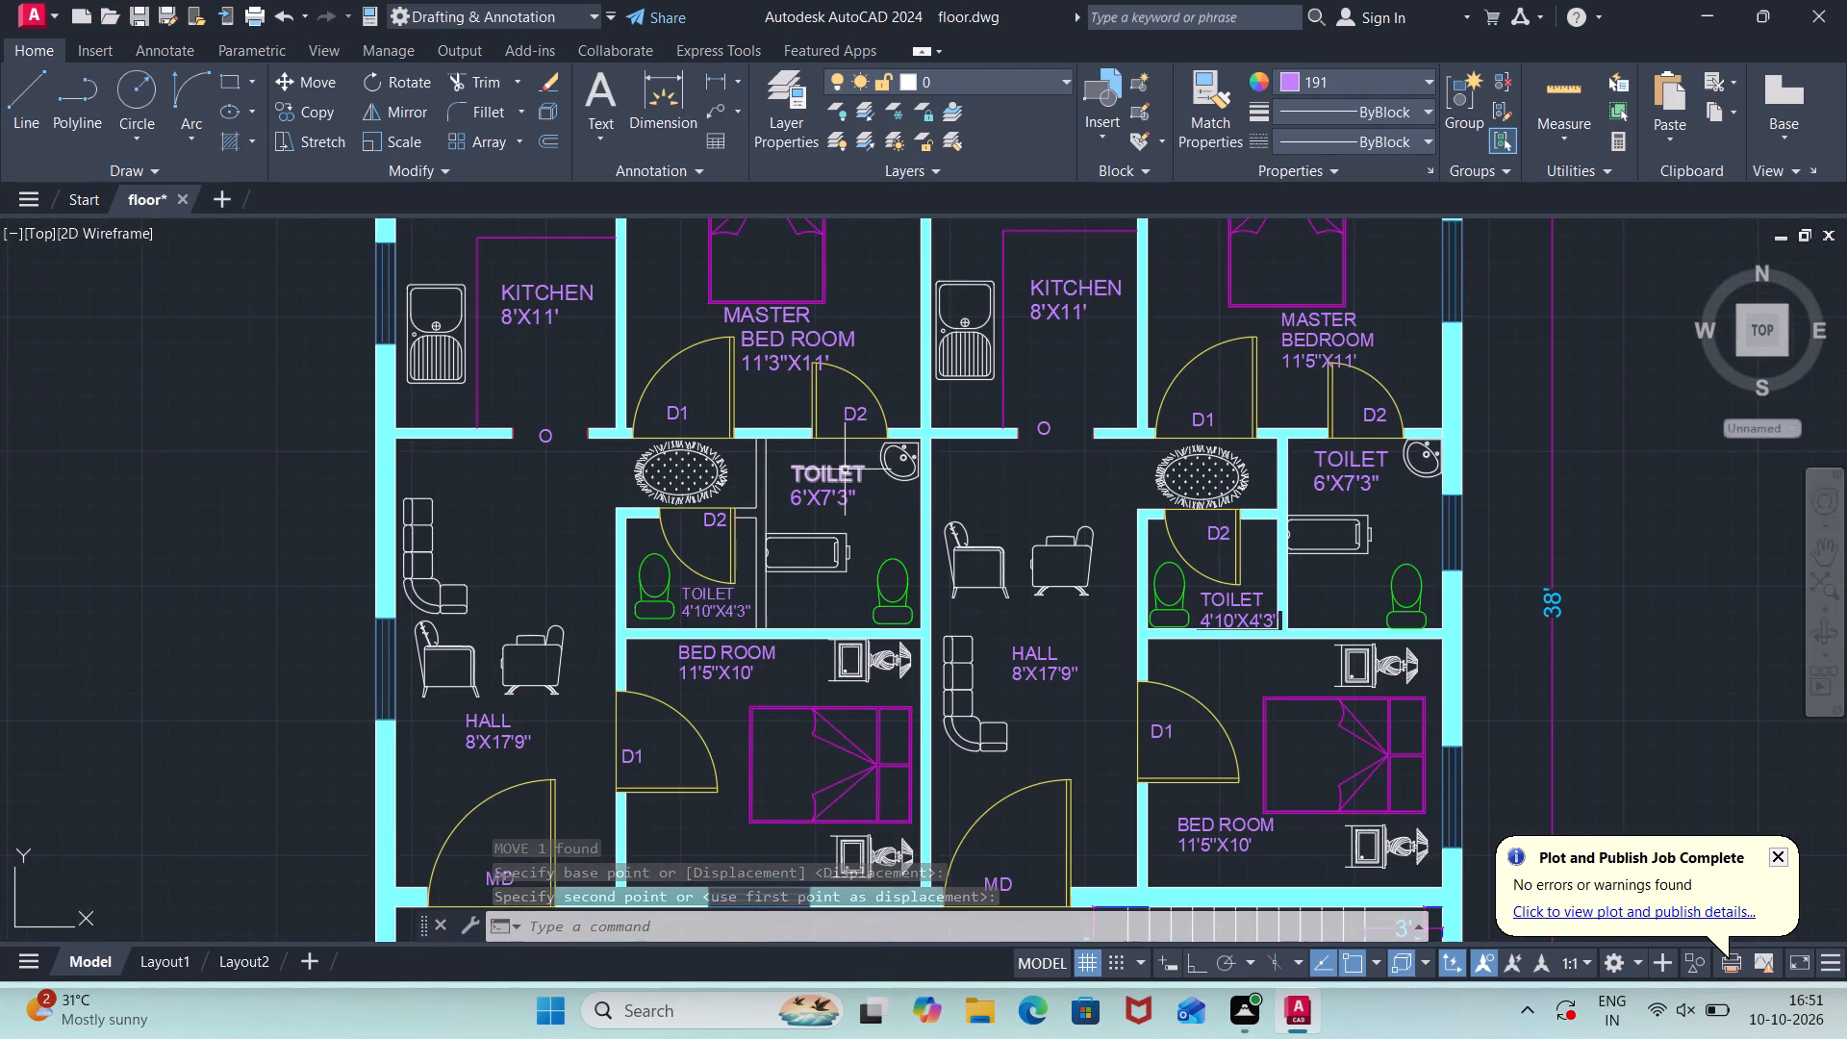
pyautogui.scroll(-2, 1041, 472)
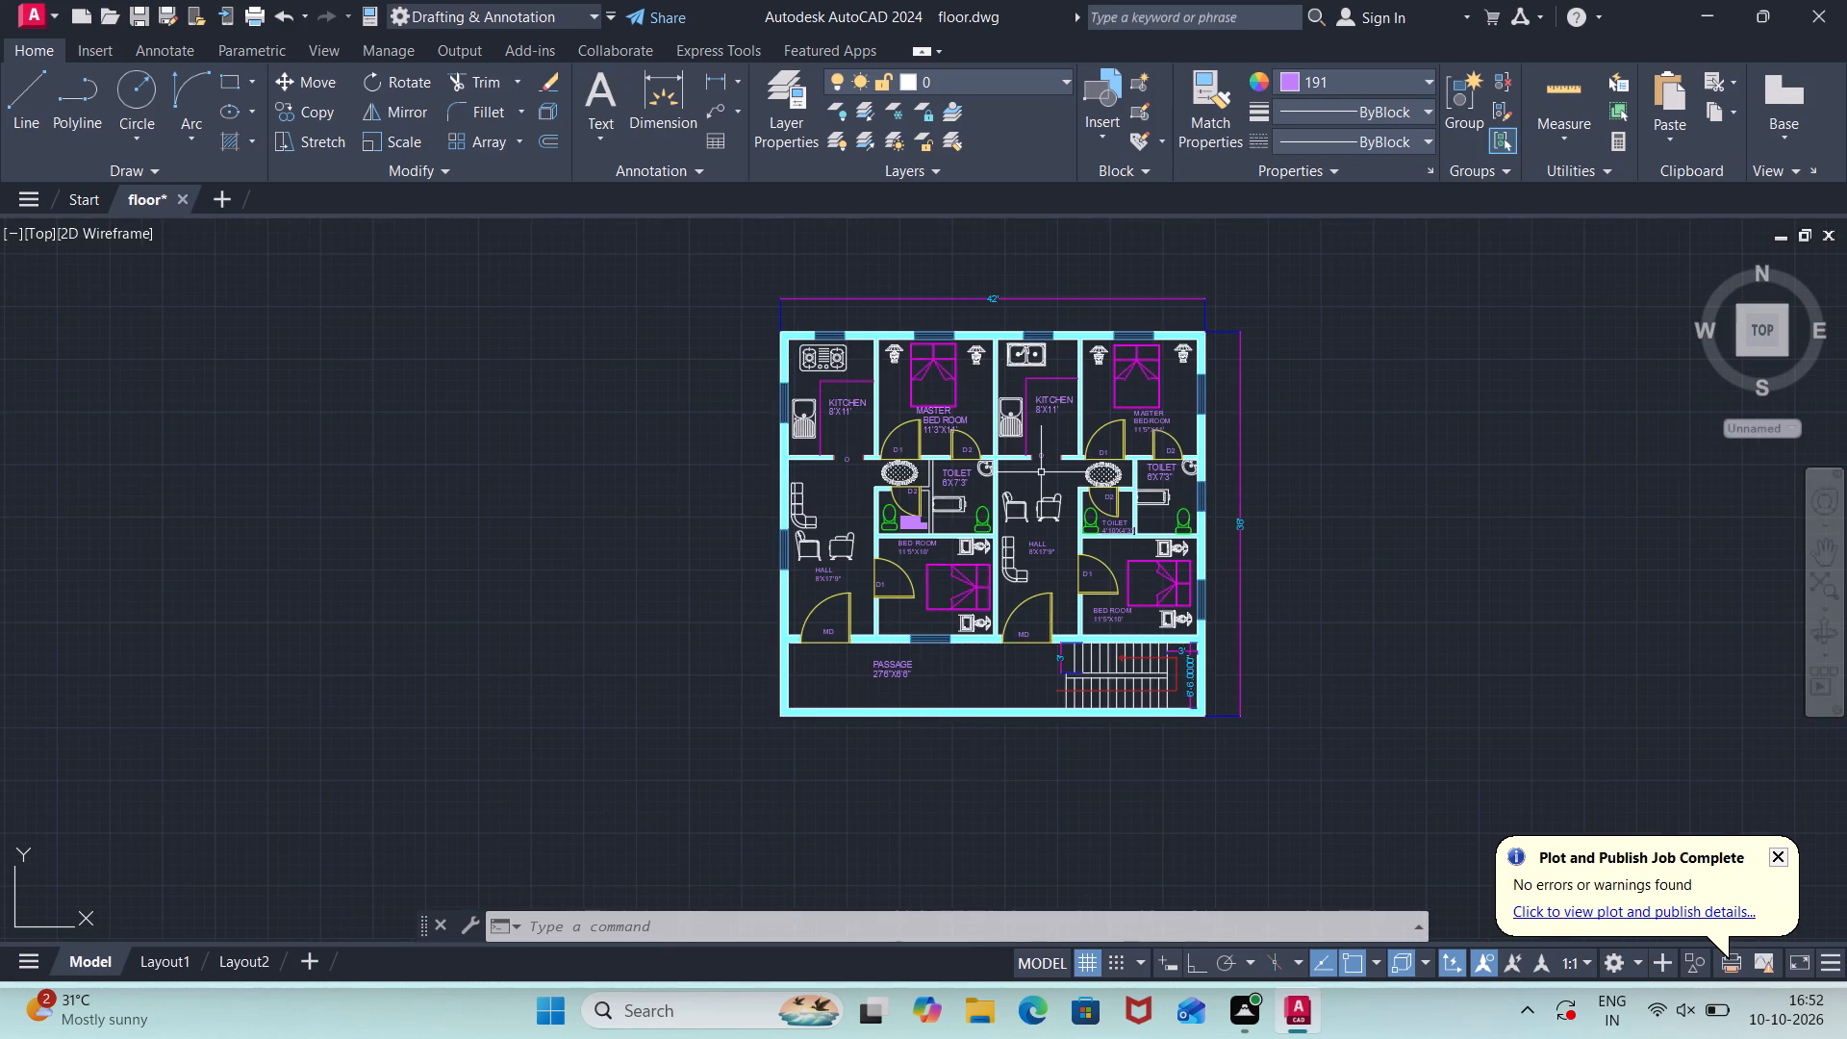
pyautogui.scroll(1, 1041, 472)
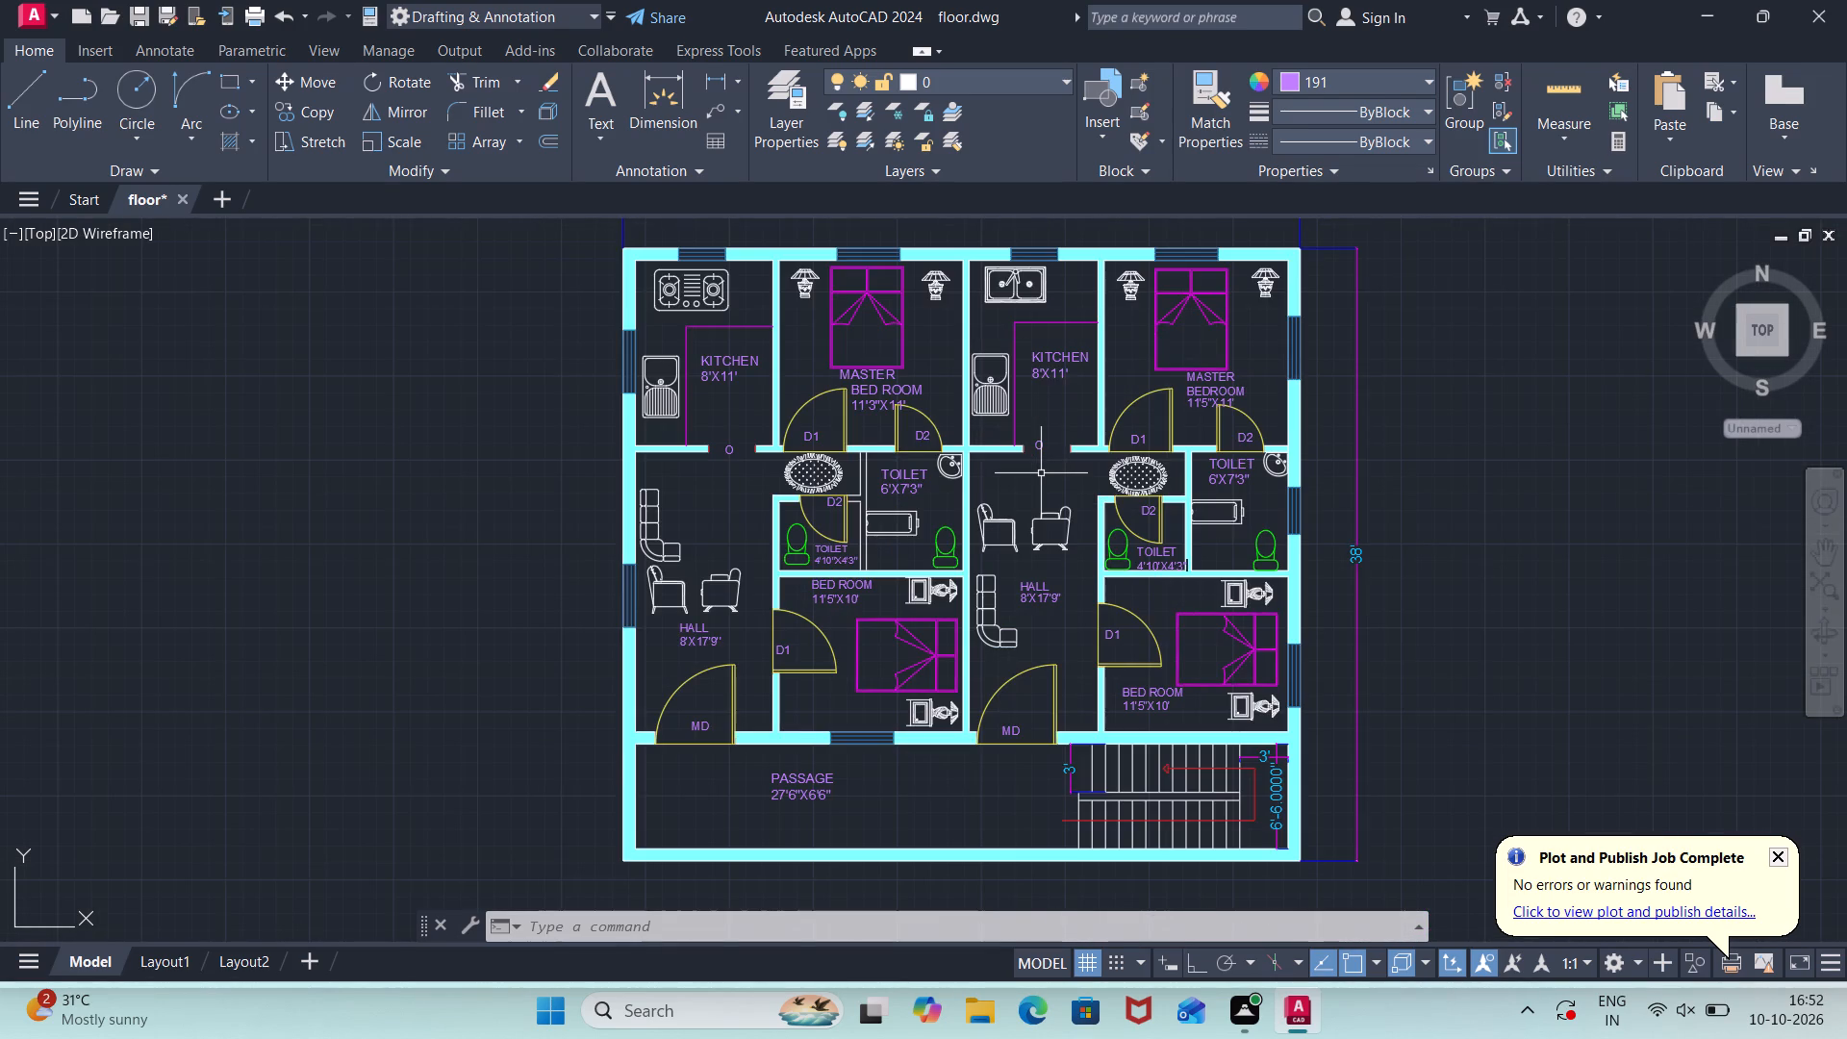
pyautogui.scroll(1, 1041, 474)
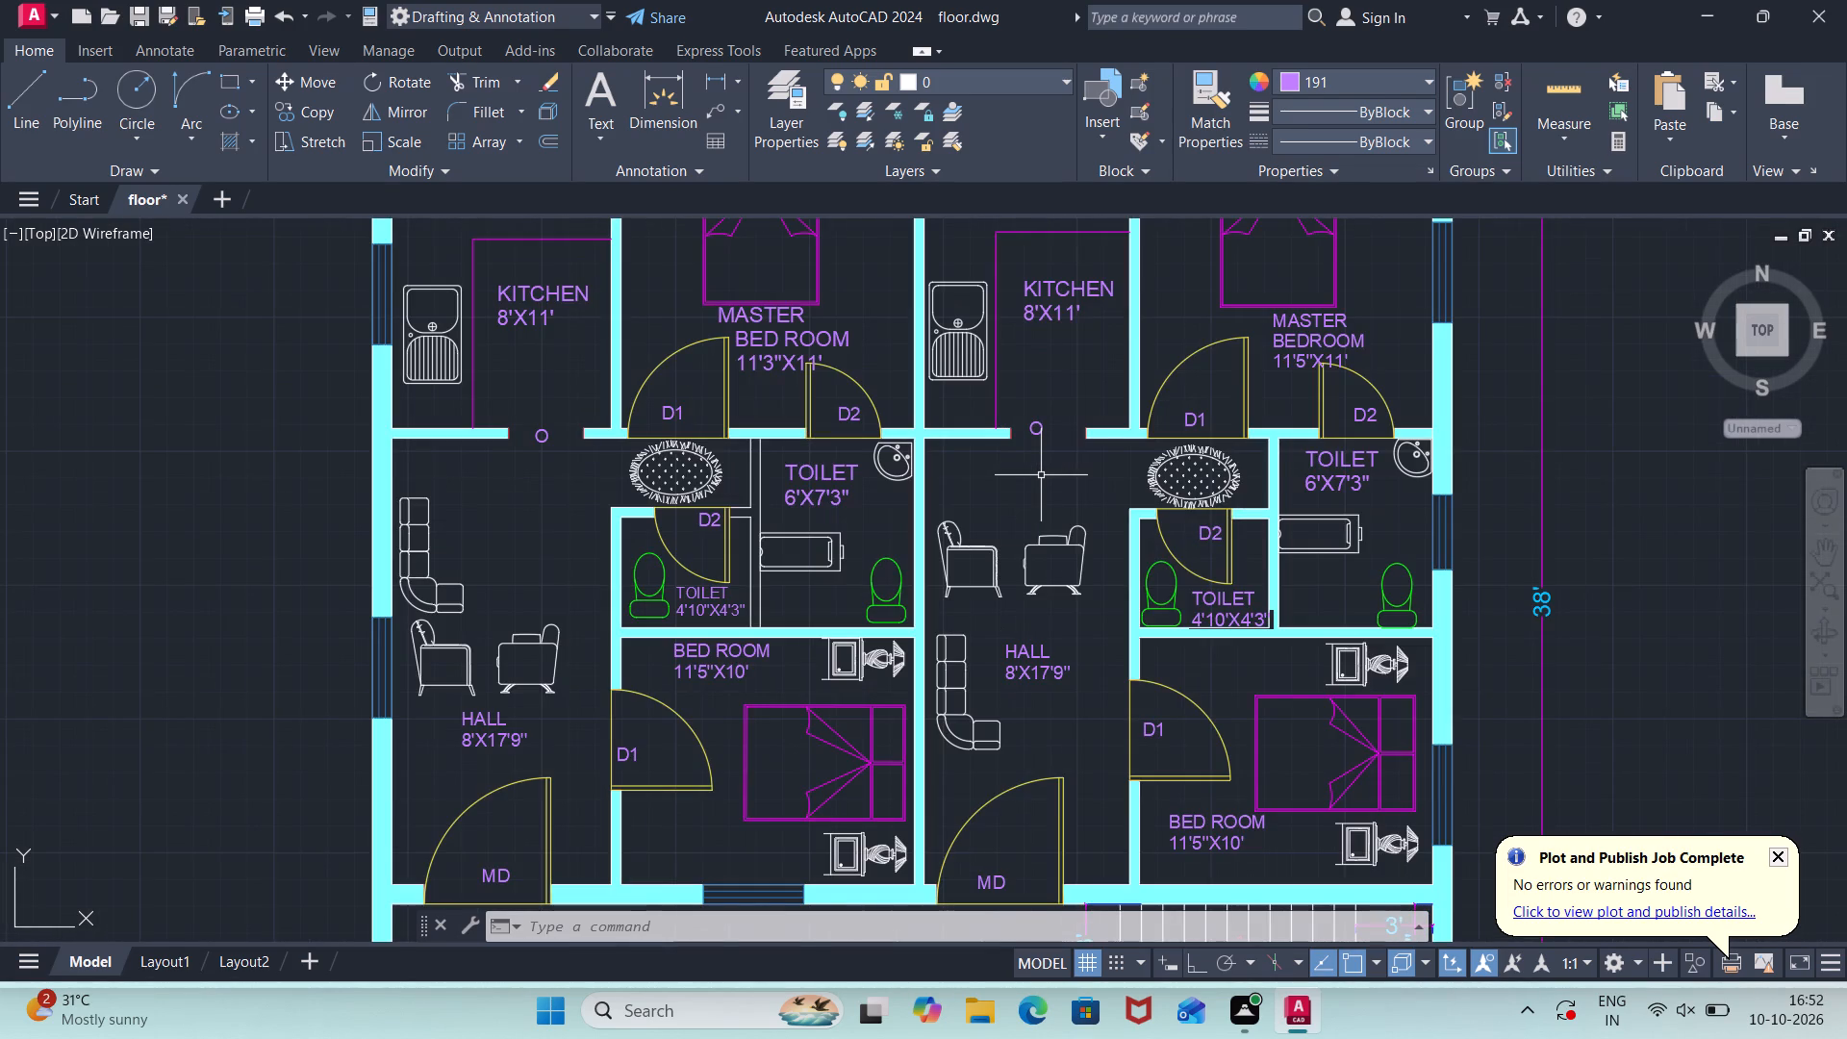